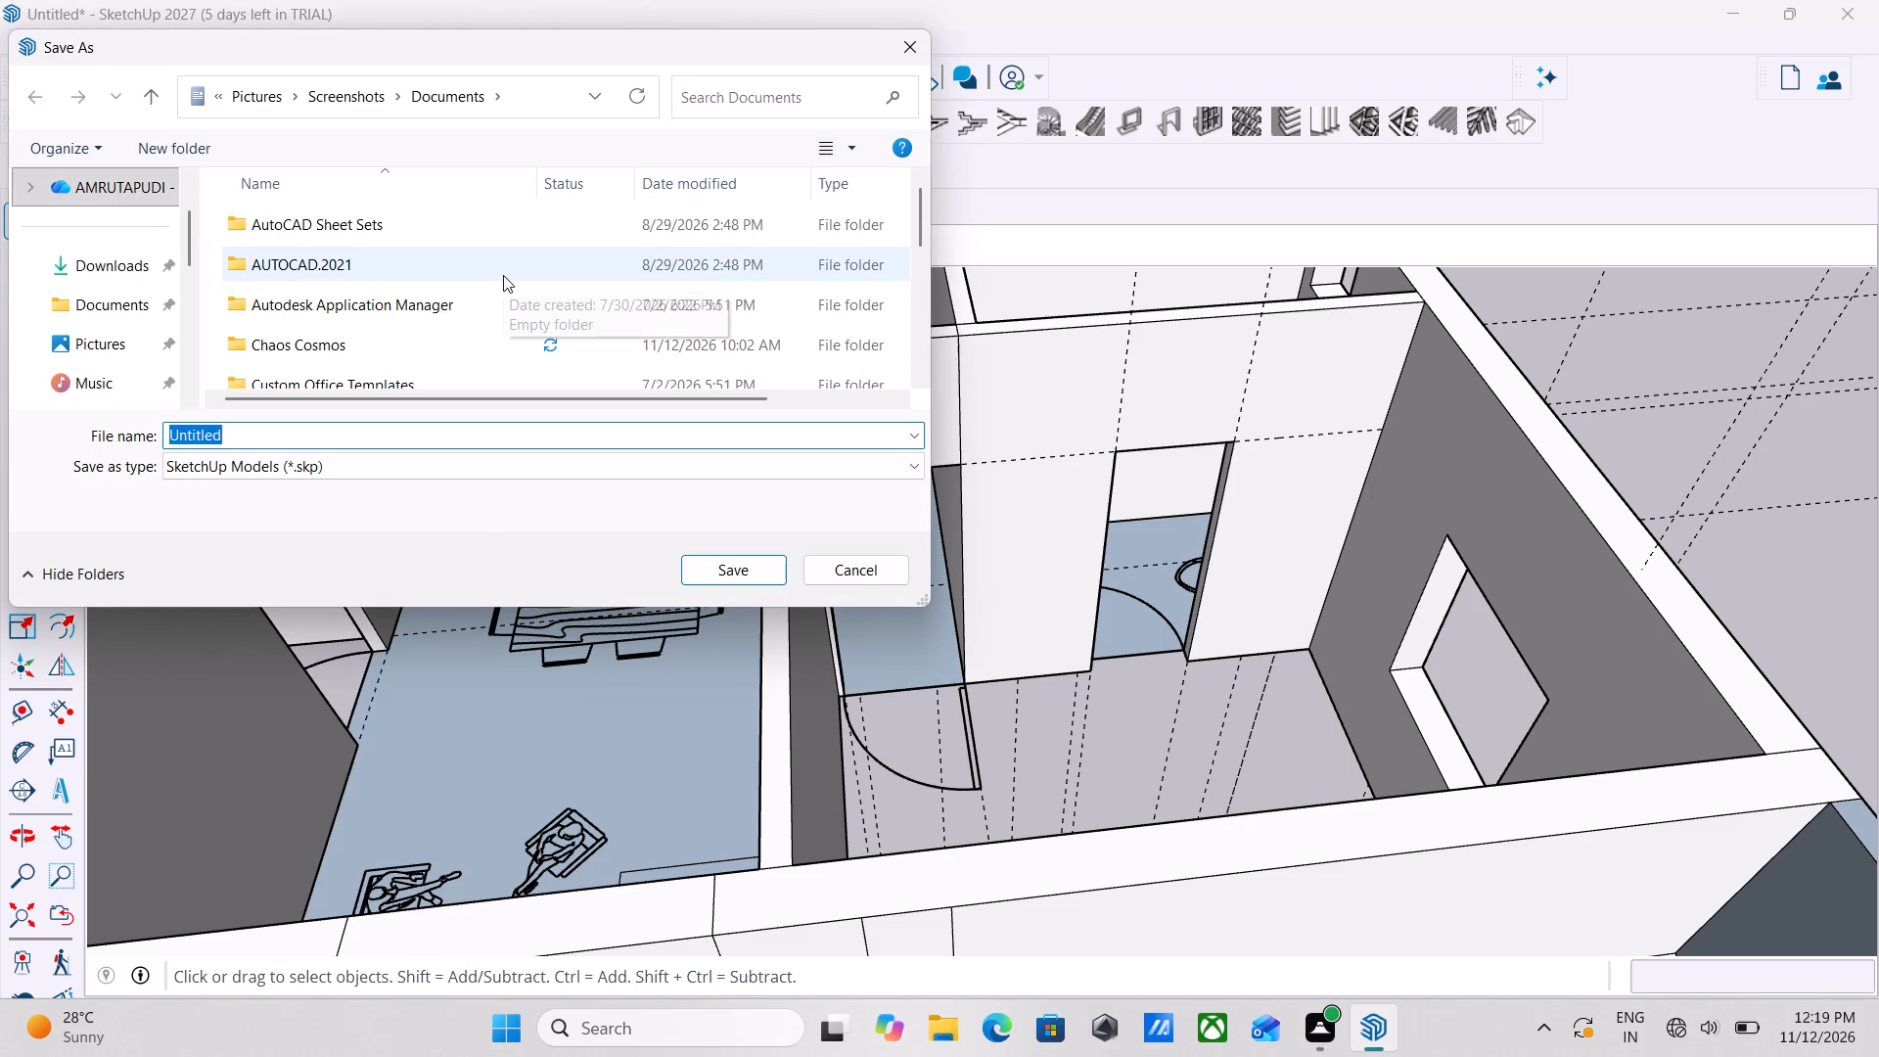
Save the model under the name SKETCH UP PROJECT 2 in the Desktop folder as a SketchUp model.
text(SKET)
text(CH)
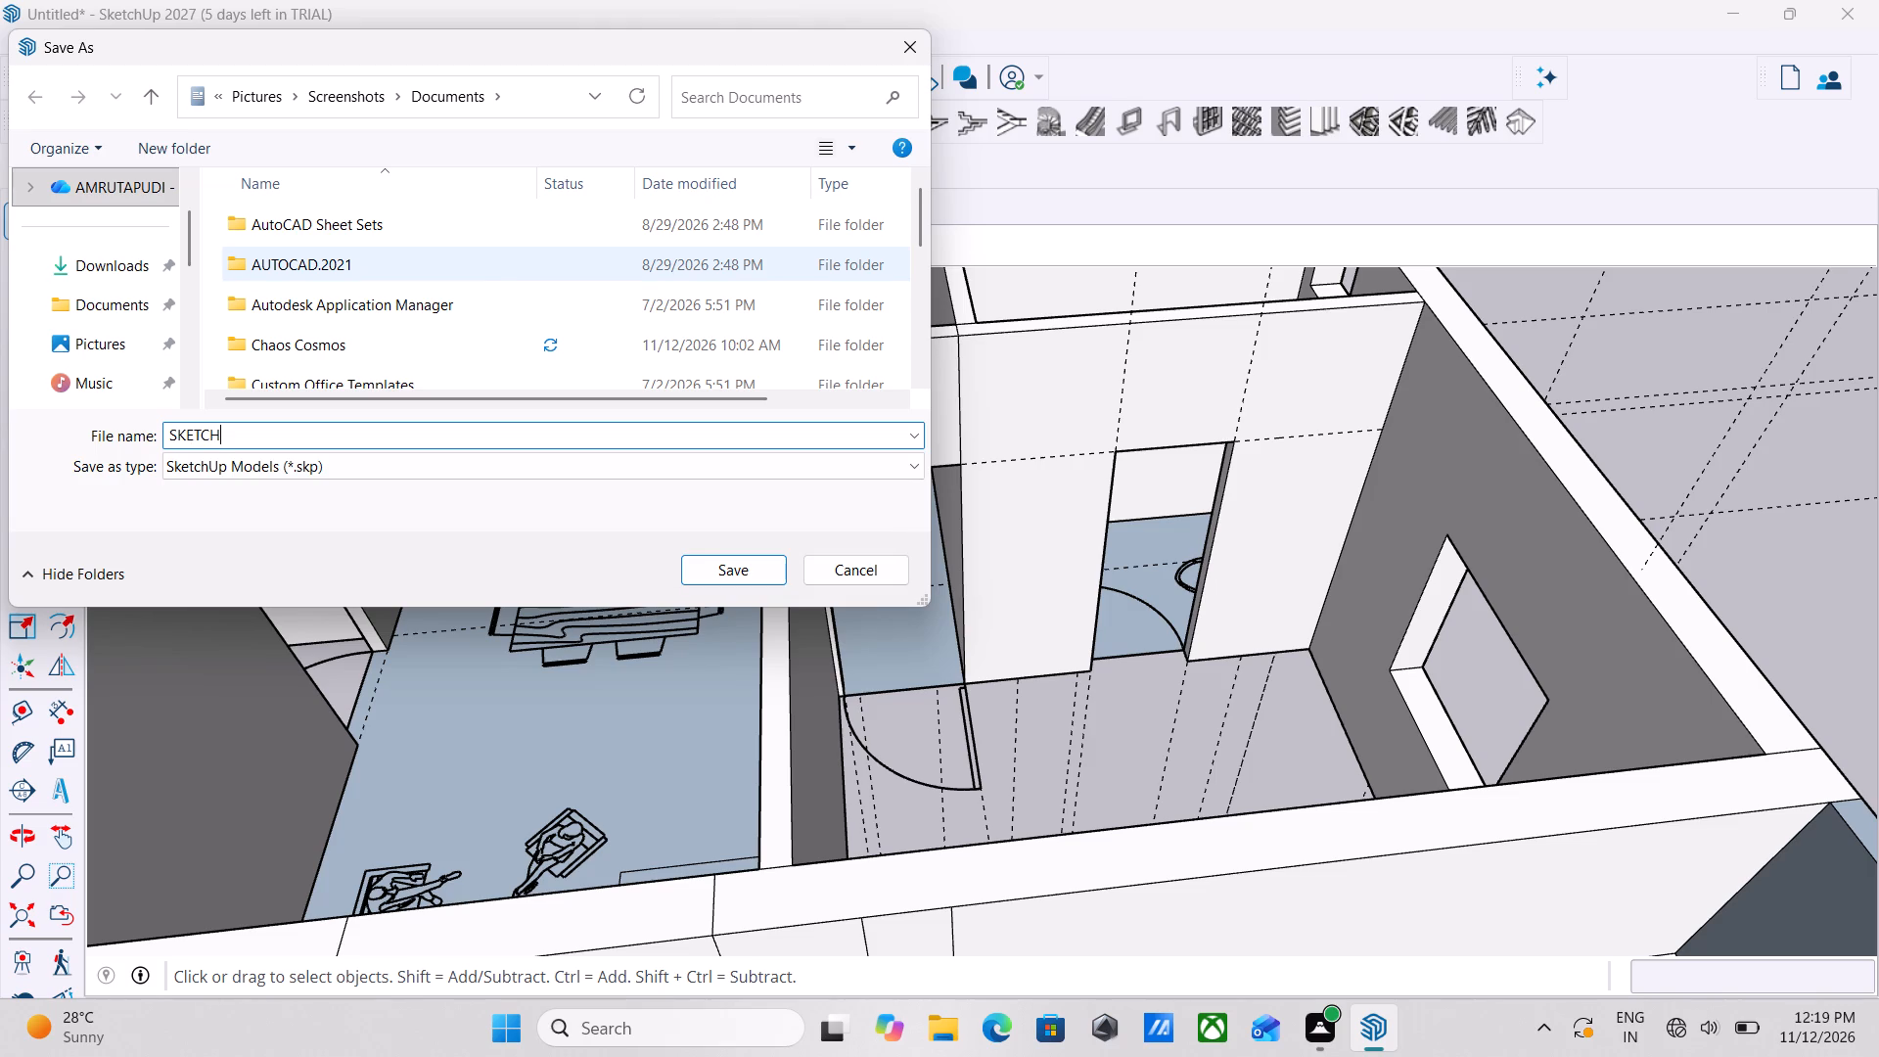
key(space)
text(UP PROJECT)
key(space)
key(2)
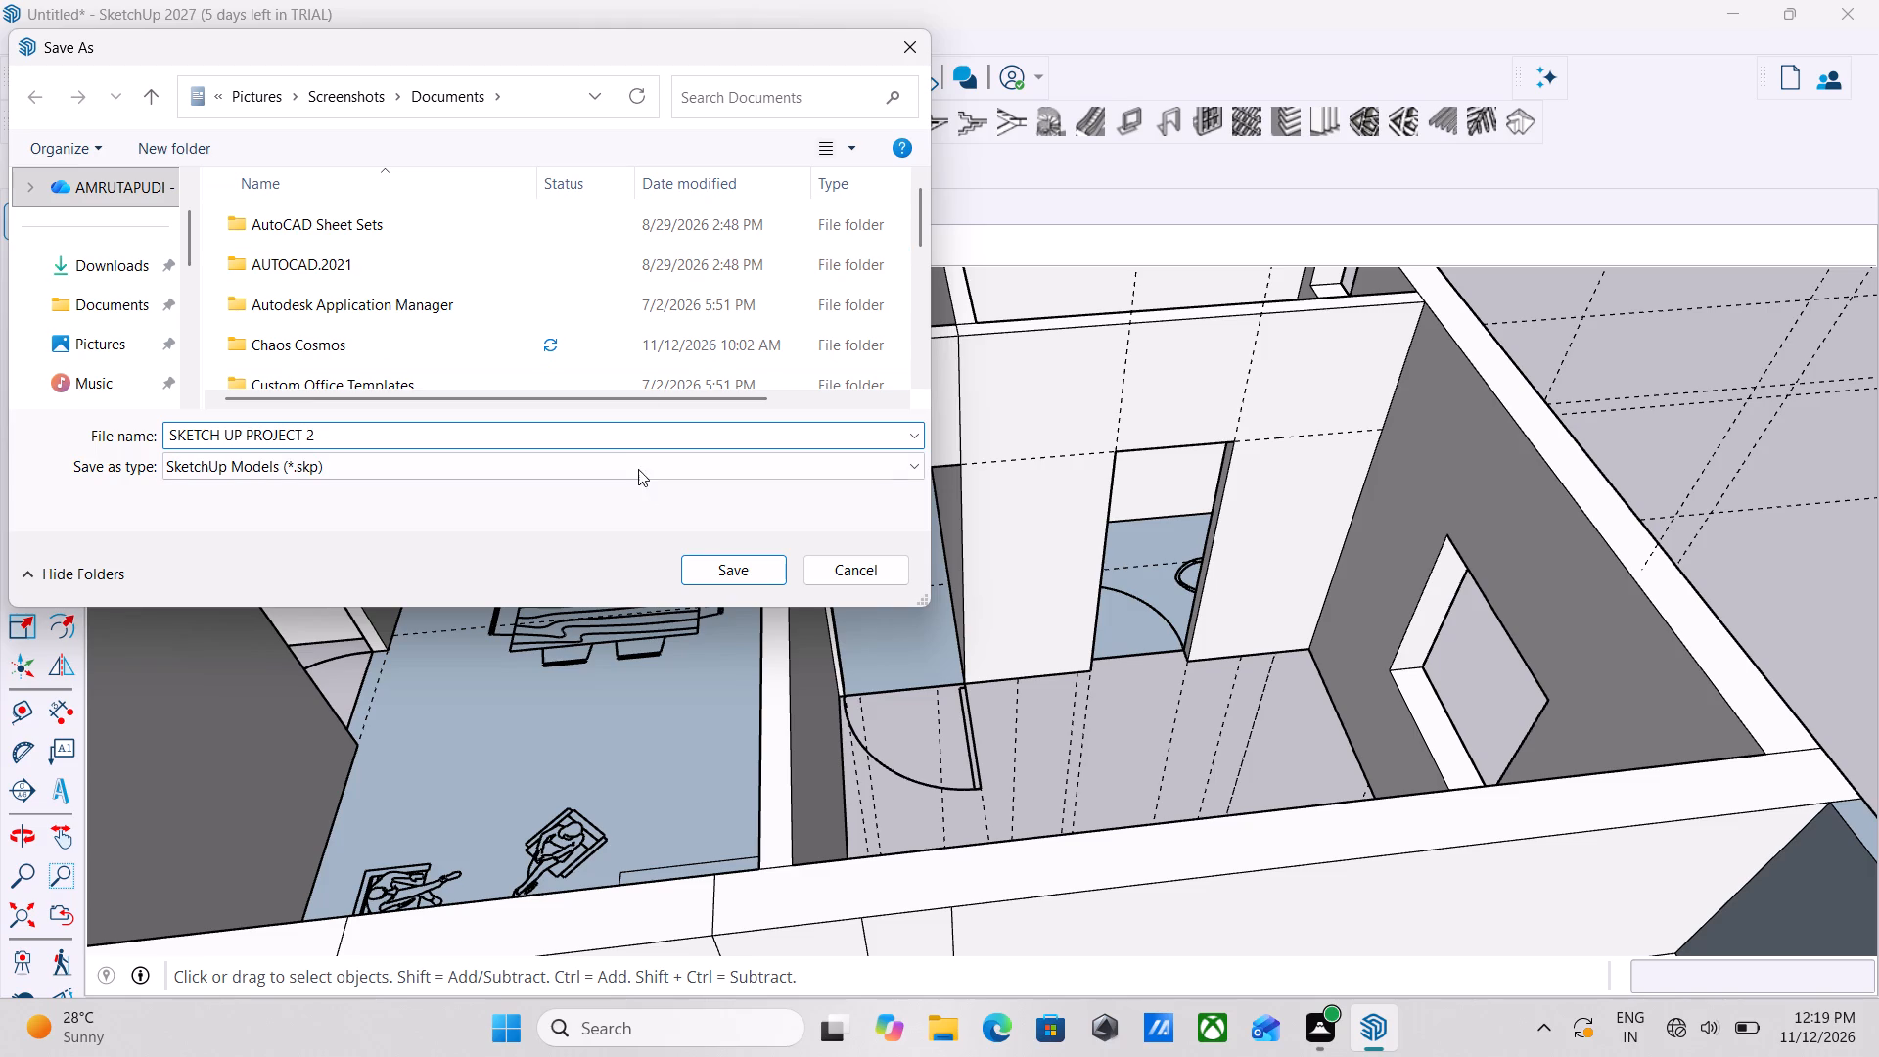
scroll(101, 159, down, 2)
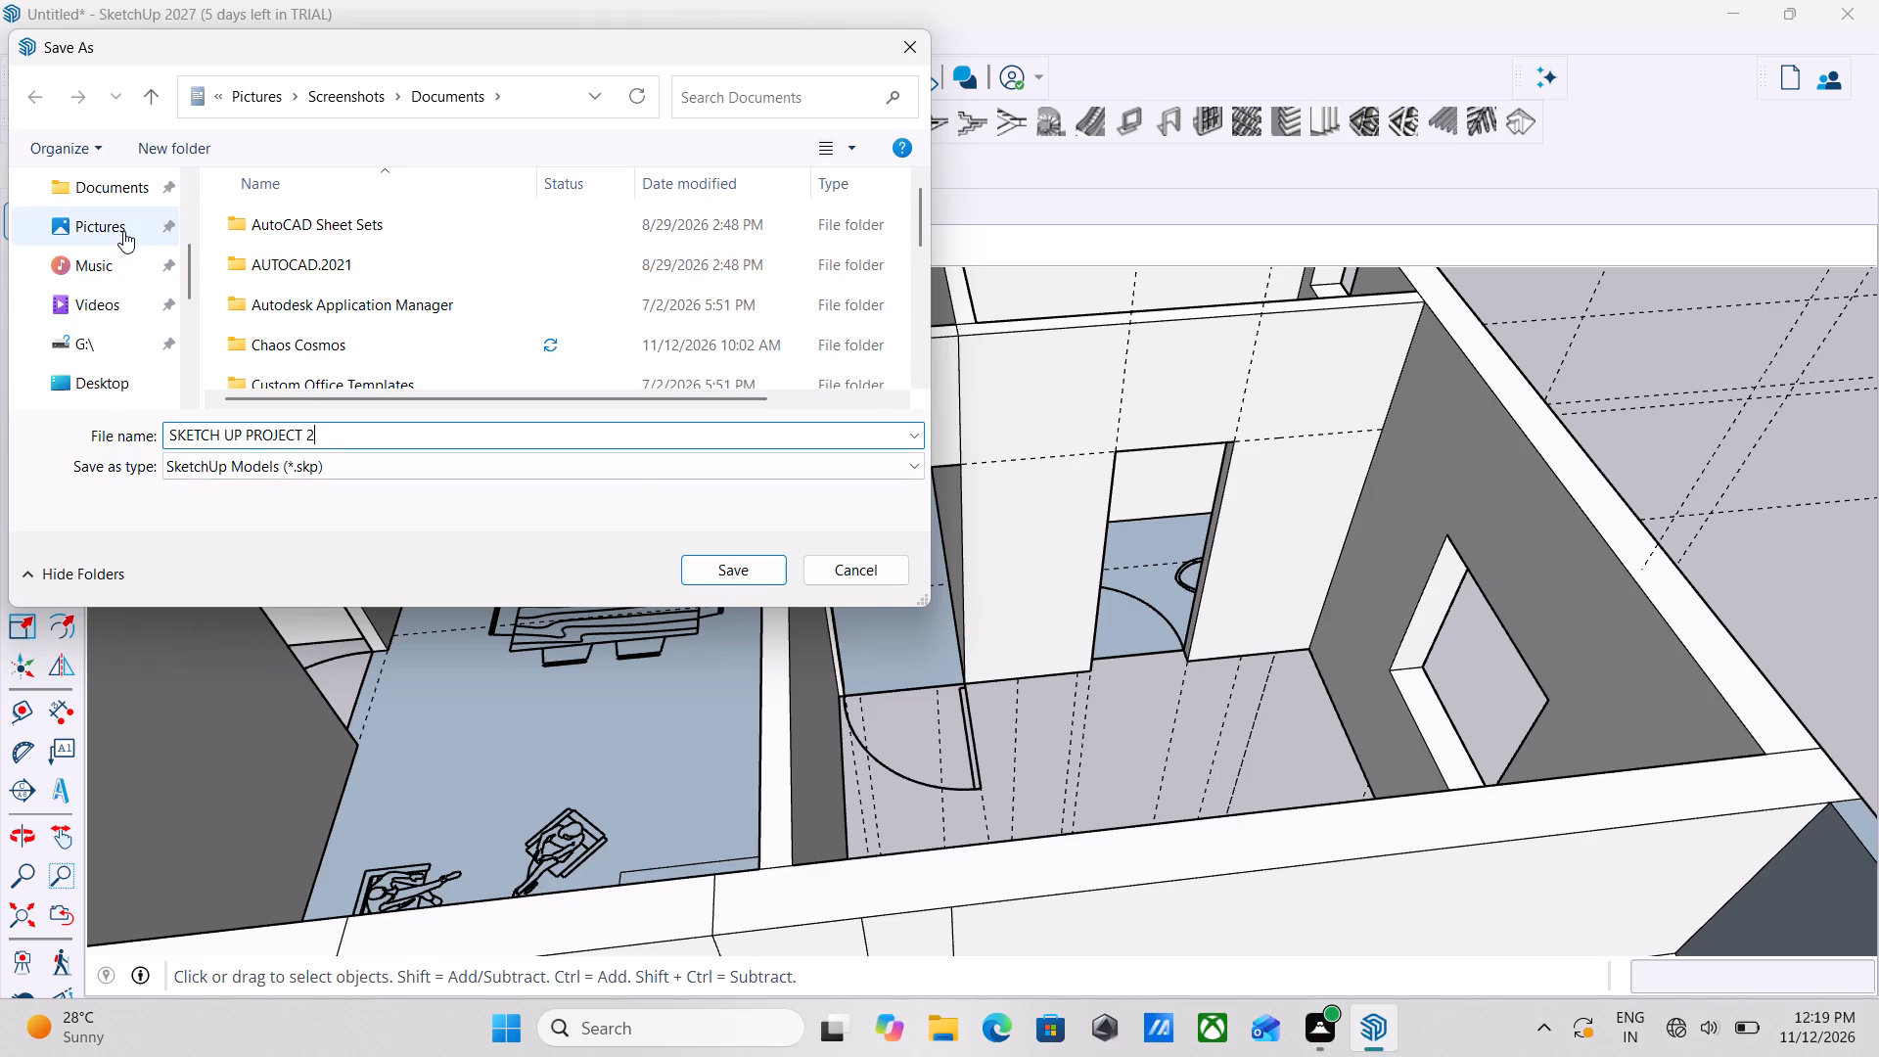
scroll(105, 259, down, 1)
double_click(108, 255)
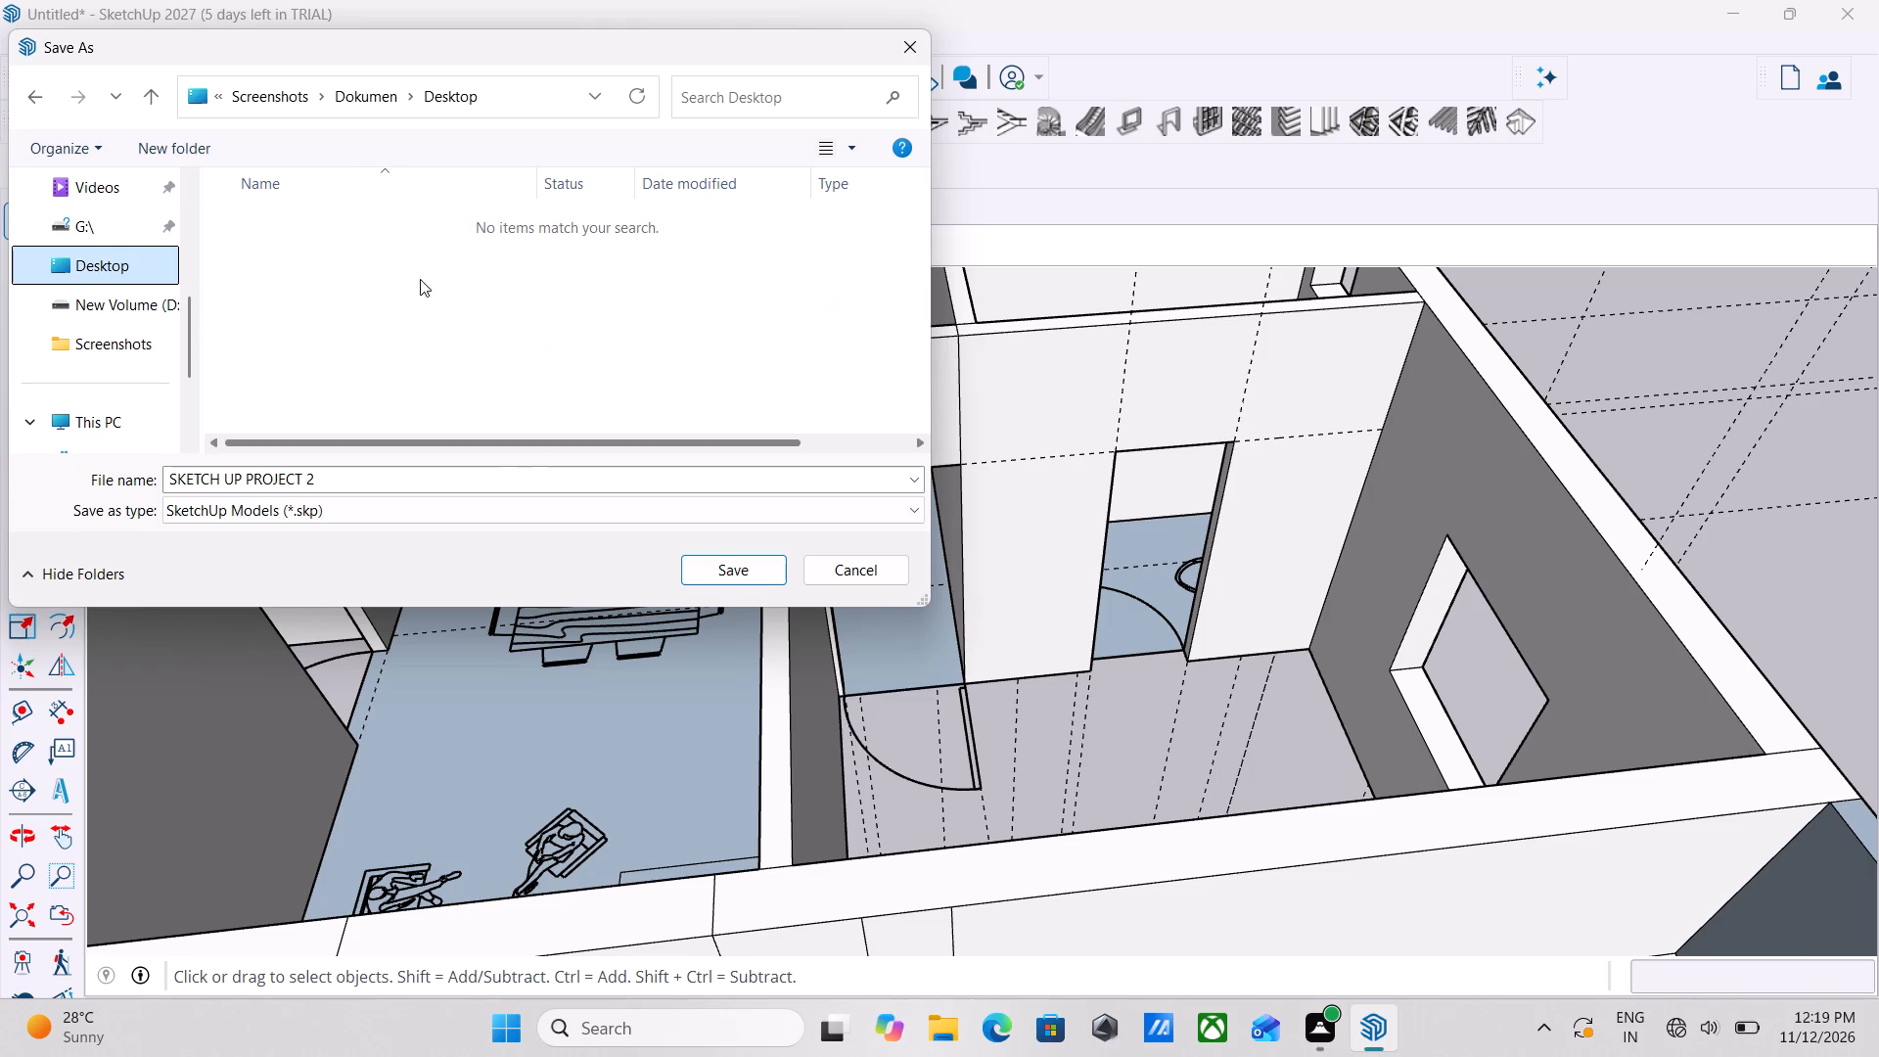
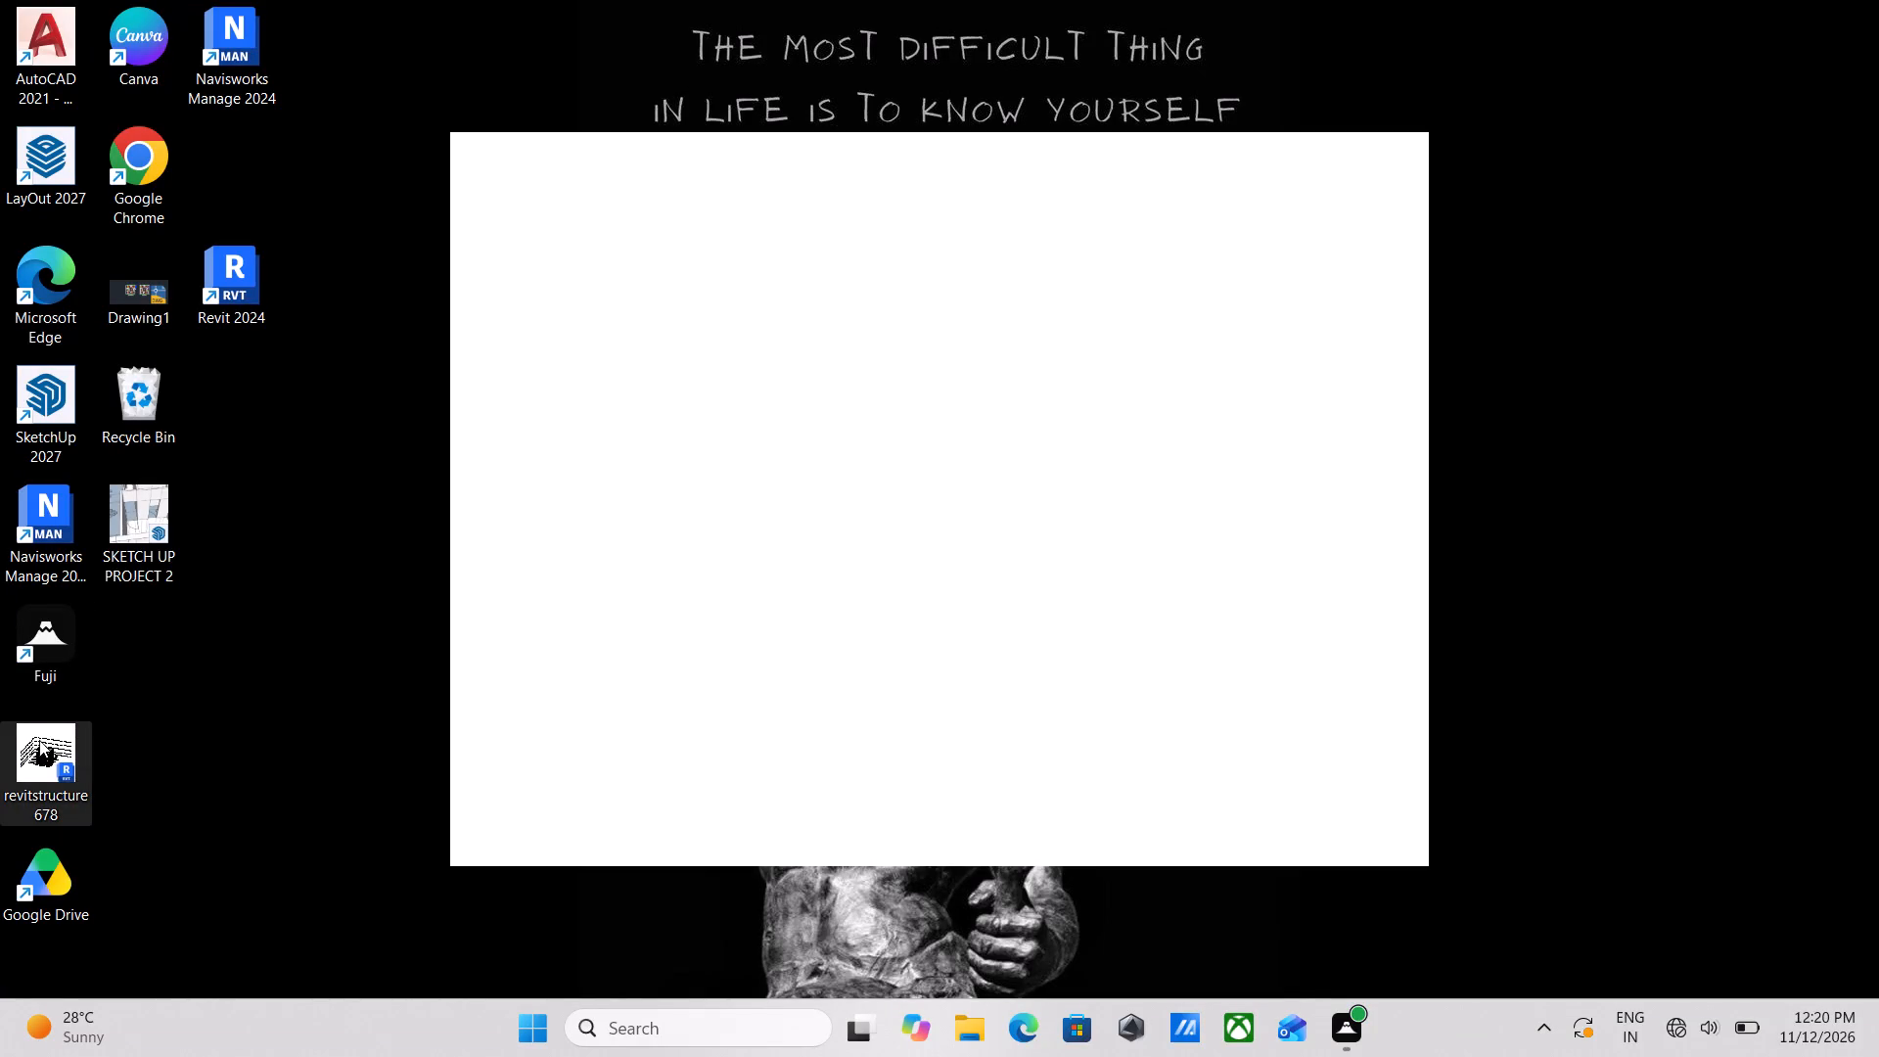
Delete the revitstructure 678 Revit file from the desktop.
right_click(39, 740)
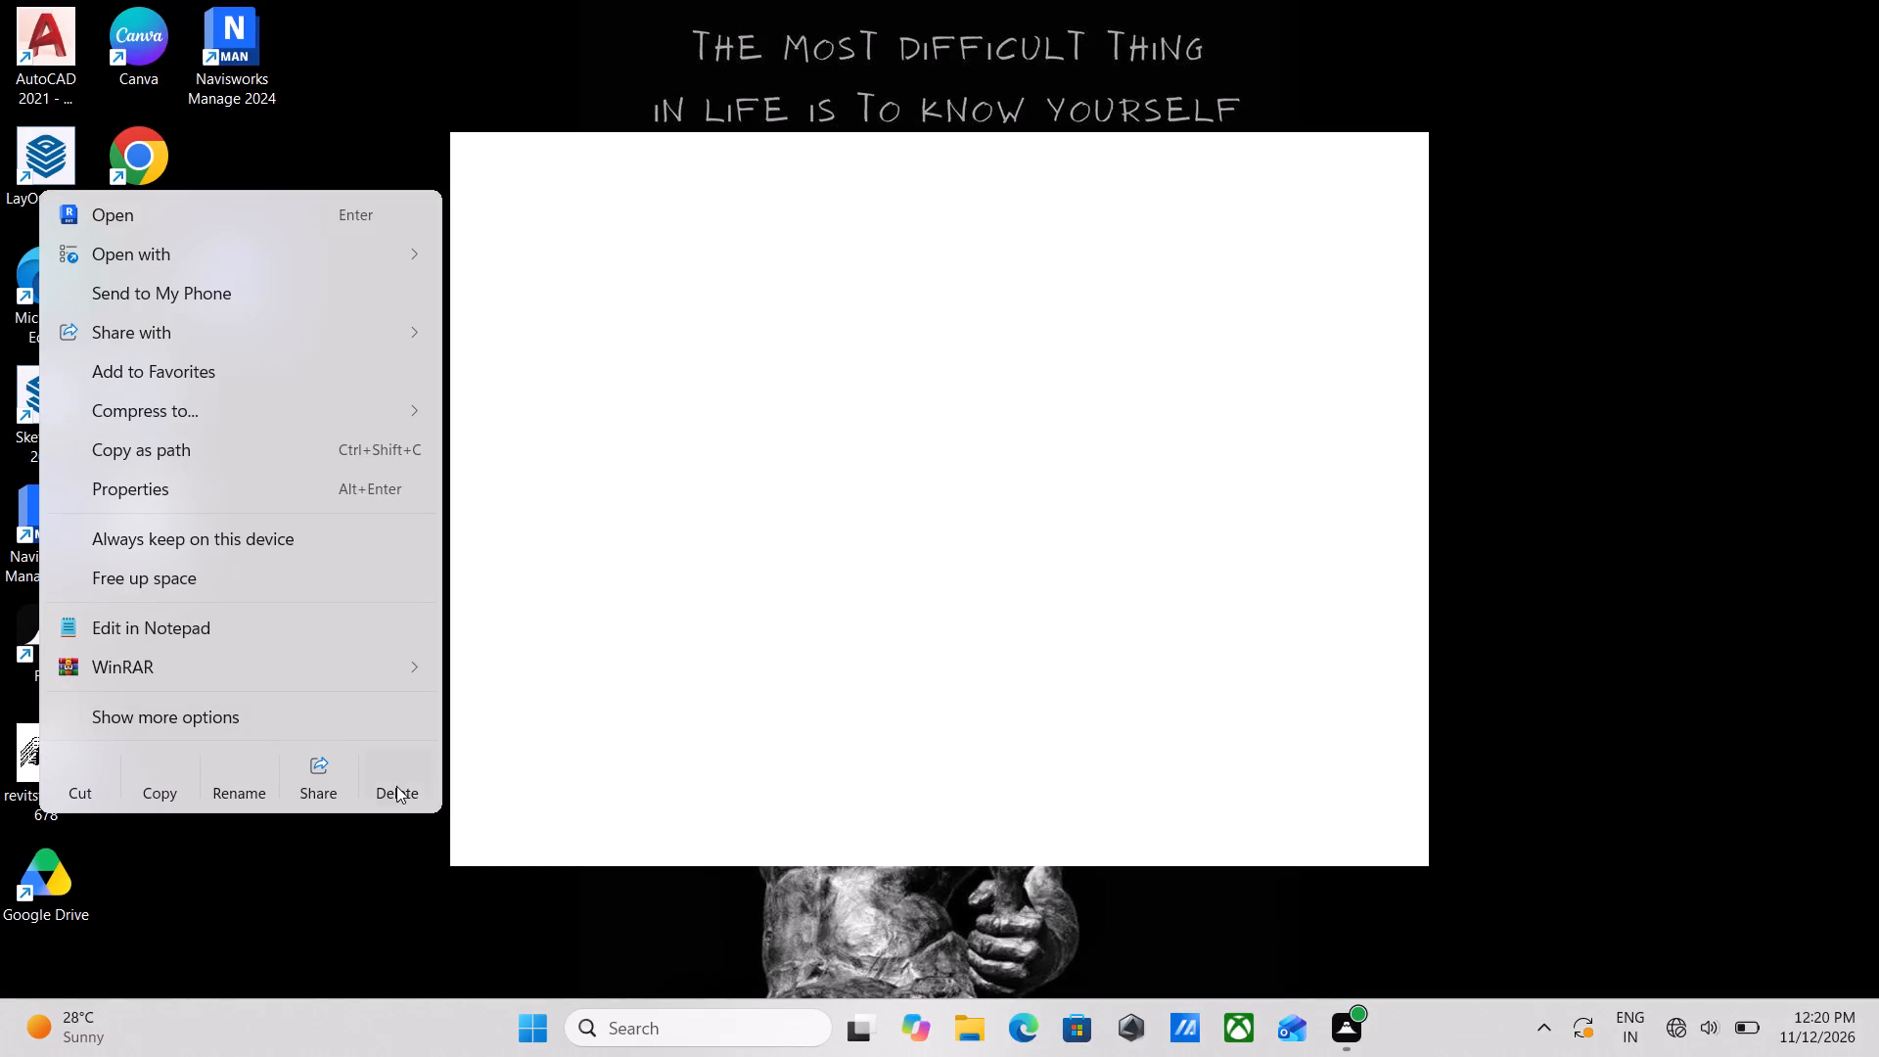
click(396, 786)
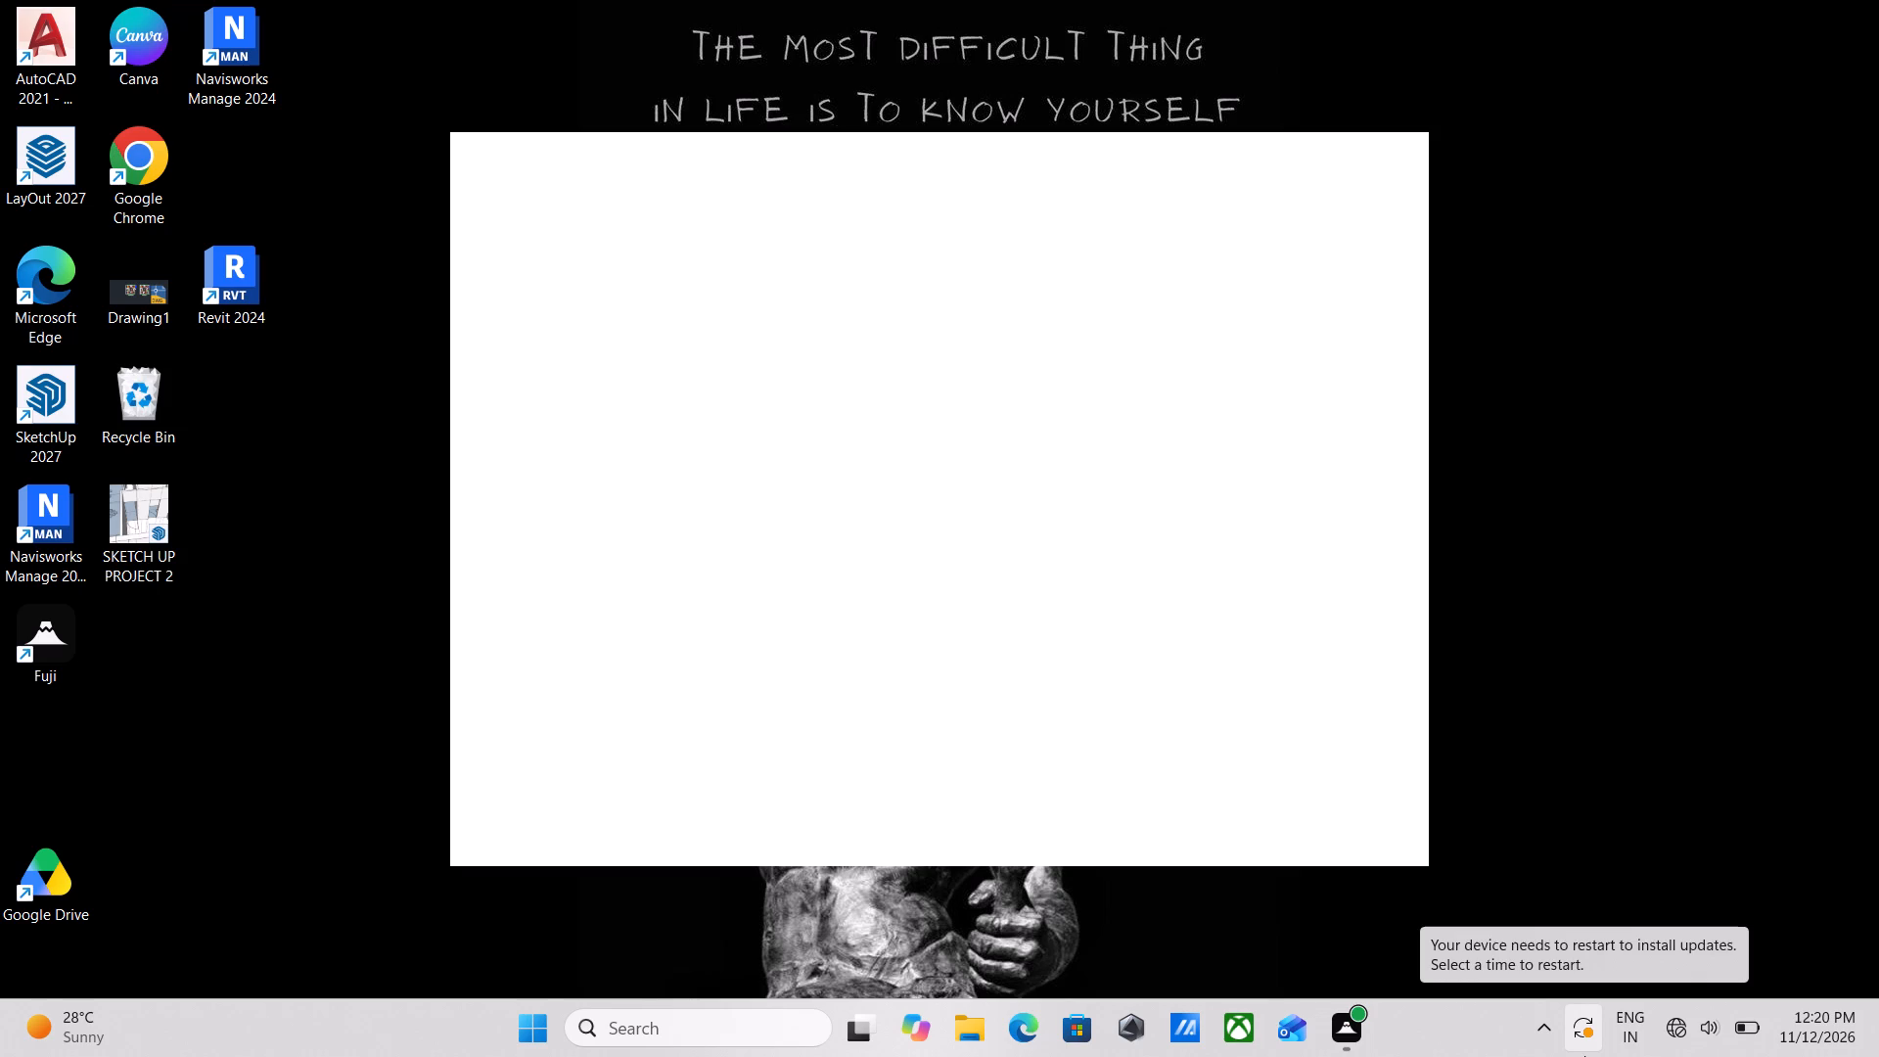
Bring up the slide-to-shut-down screen for the PC.
key(super+F16)
key(super+F17)
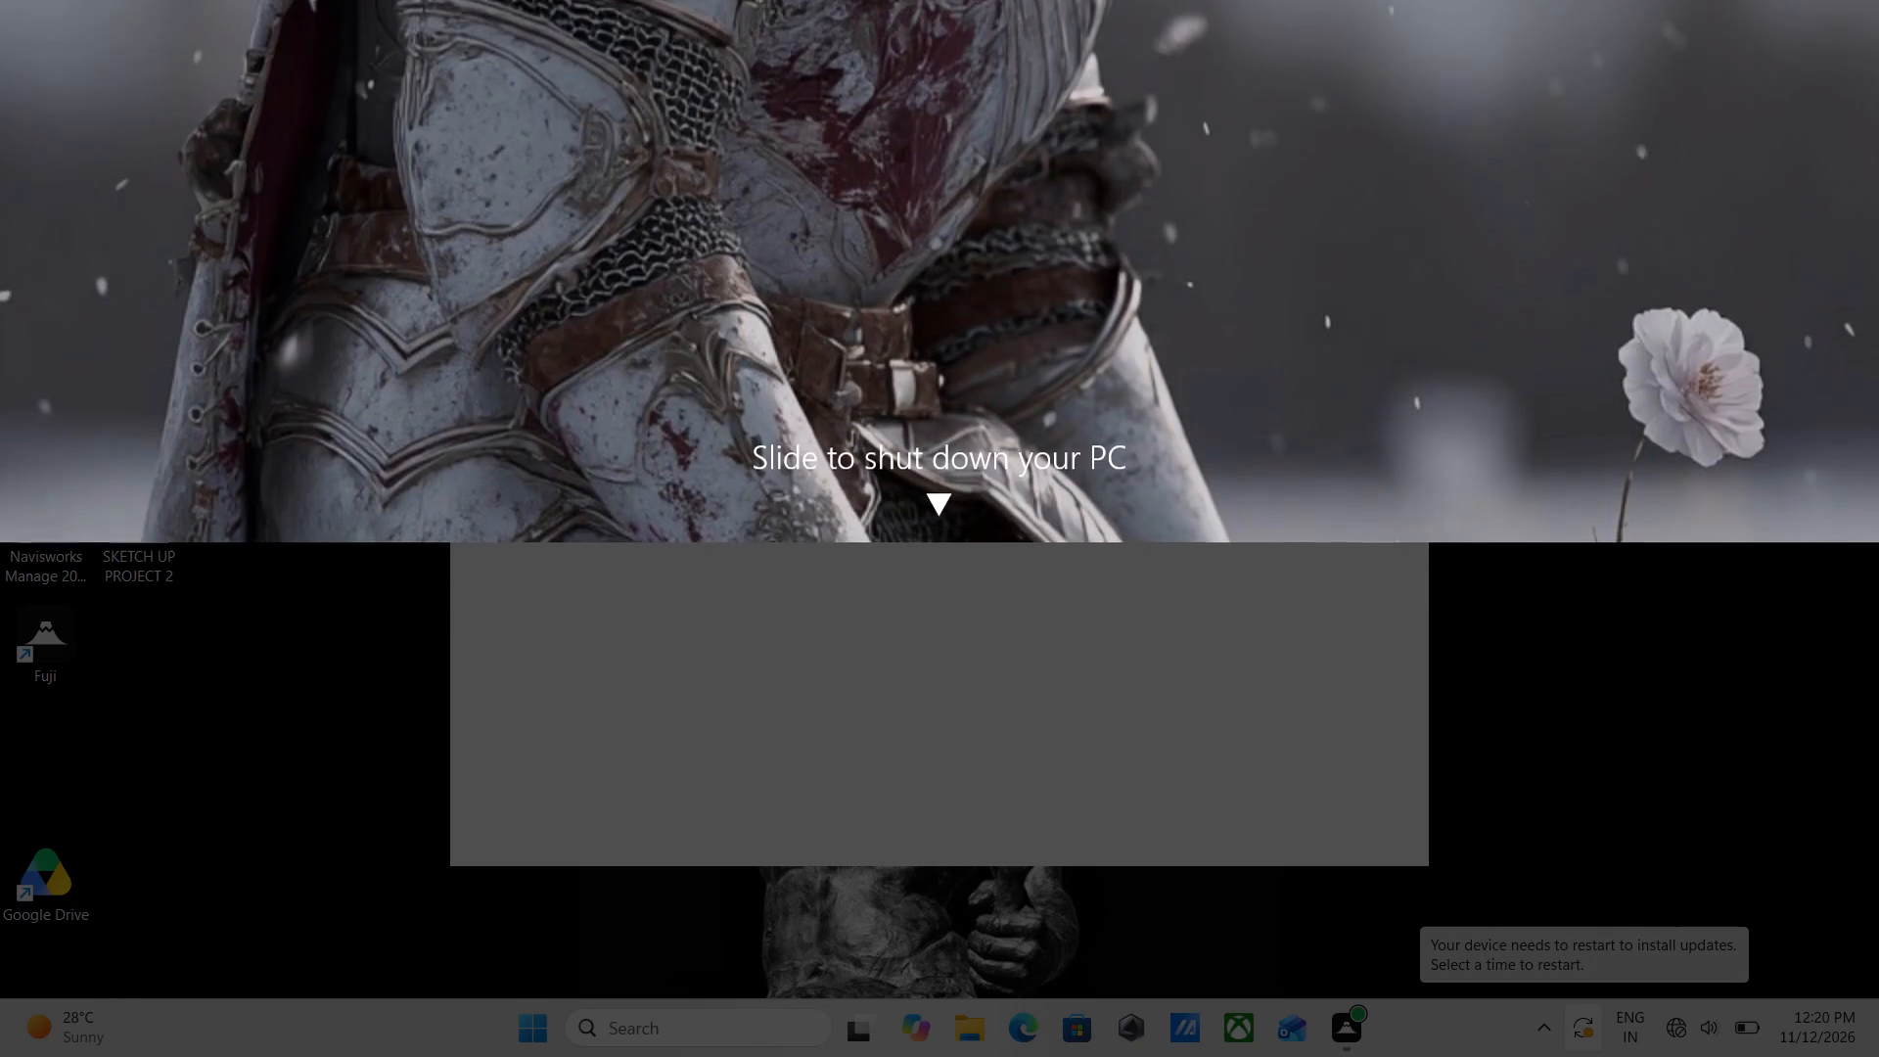
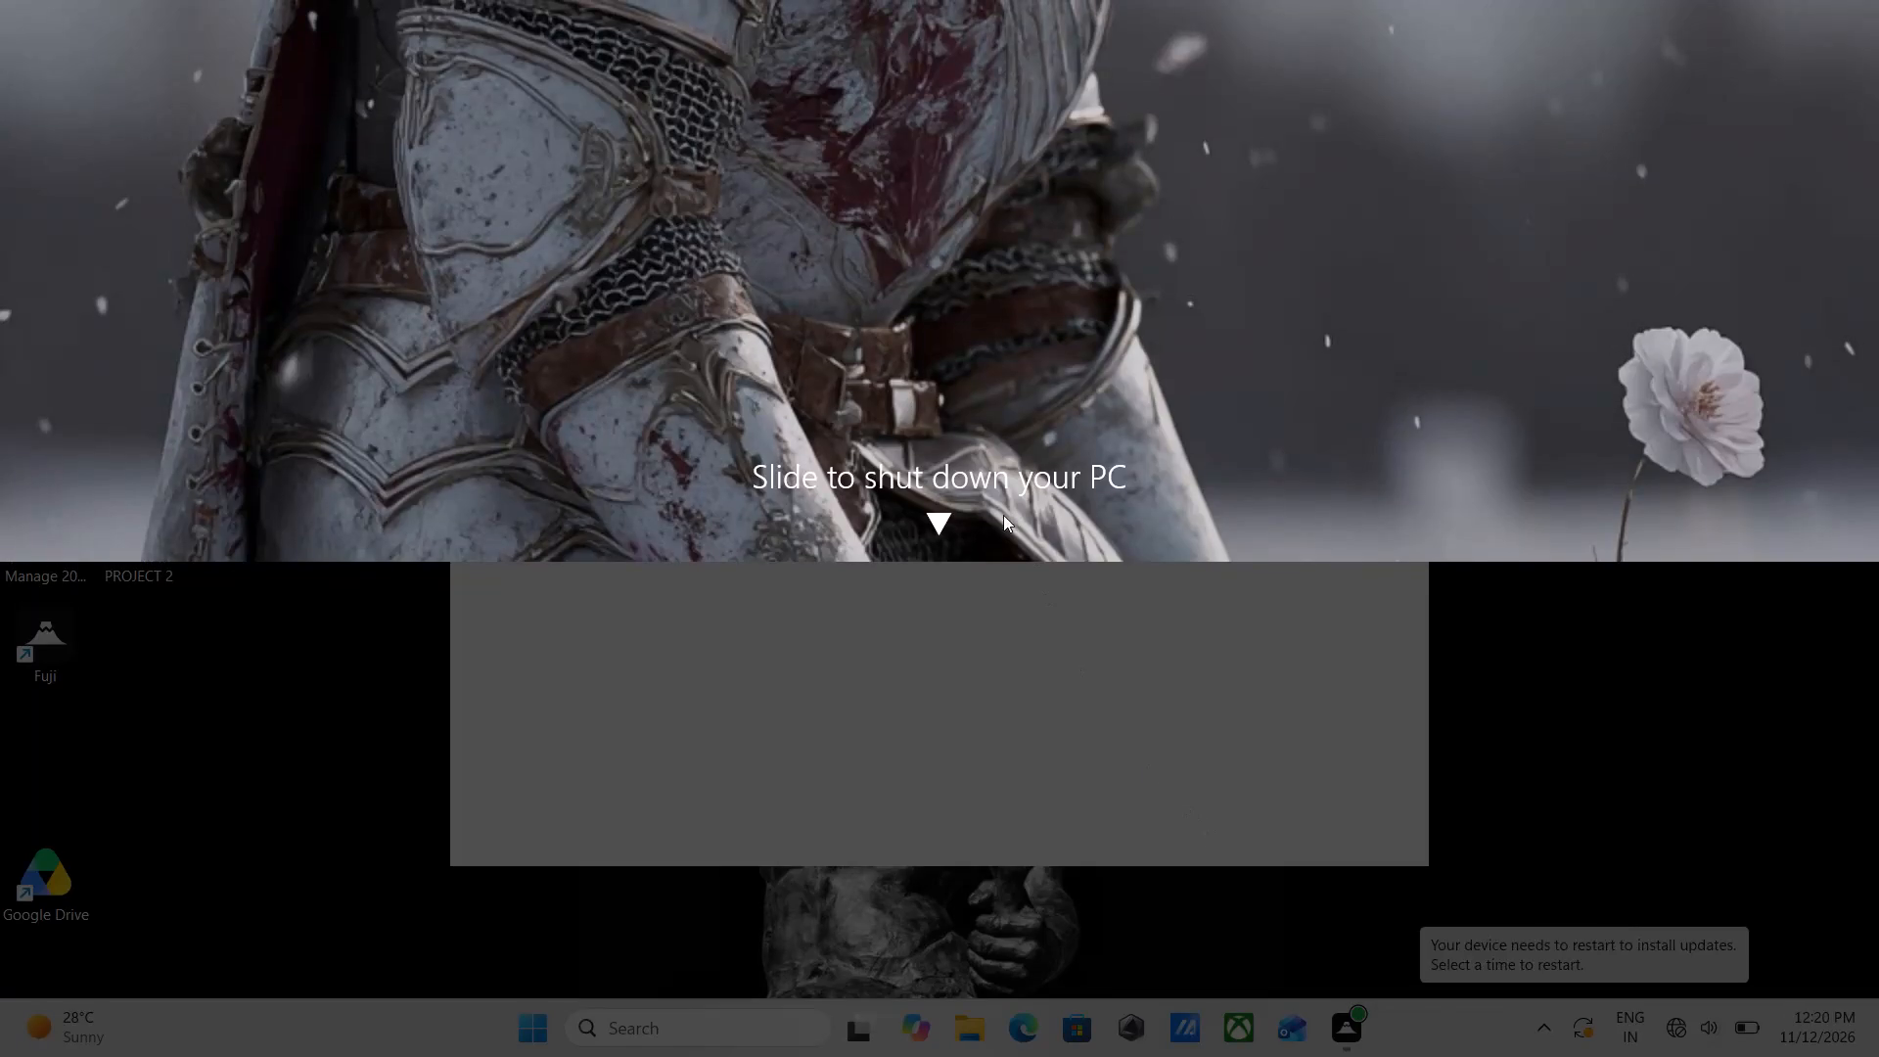
Confirm shutting down the PC from the slide-to-shut-down screen.
click(1000, 518)
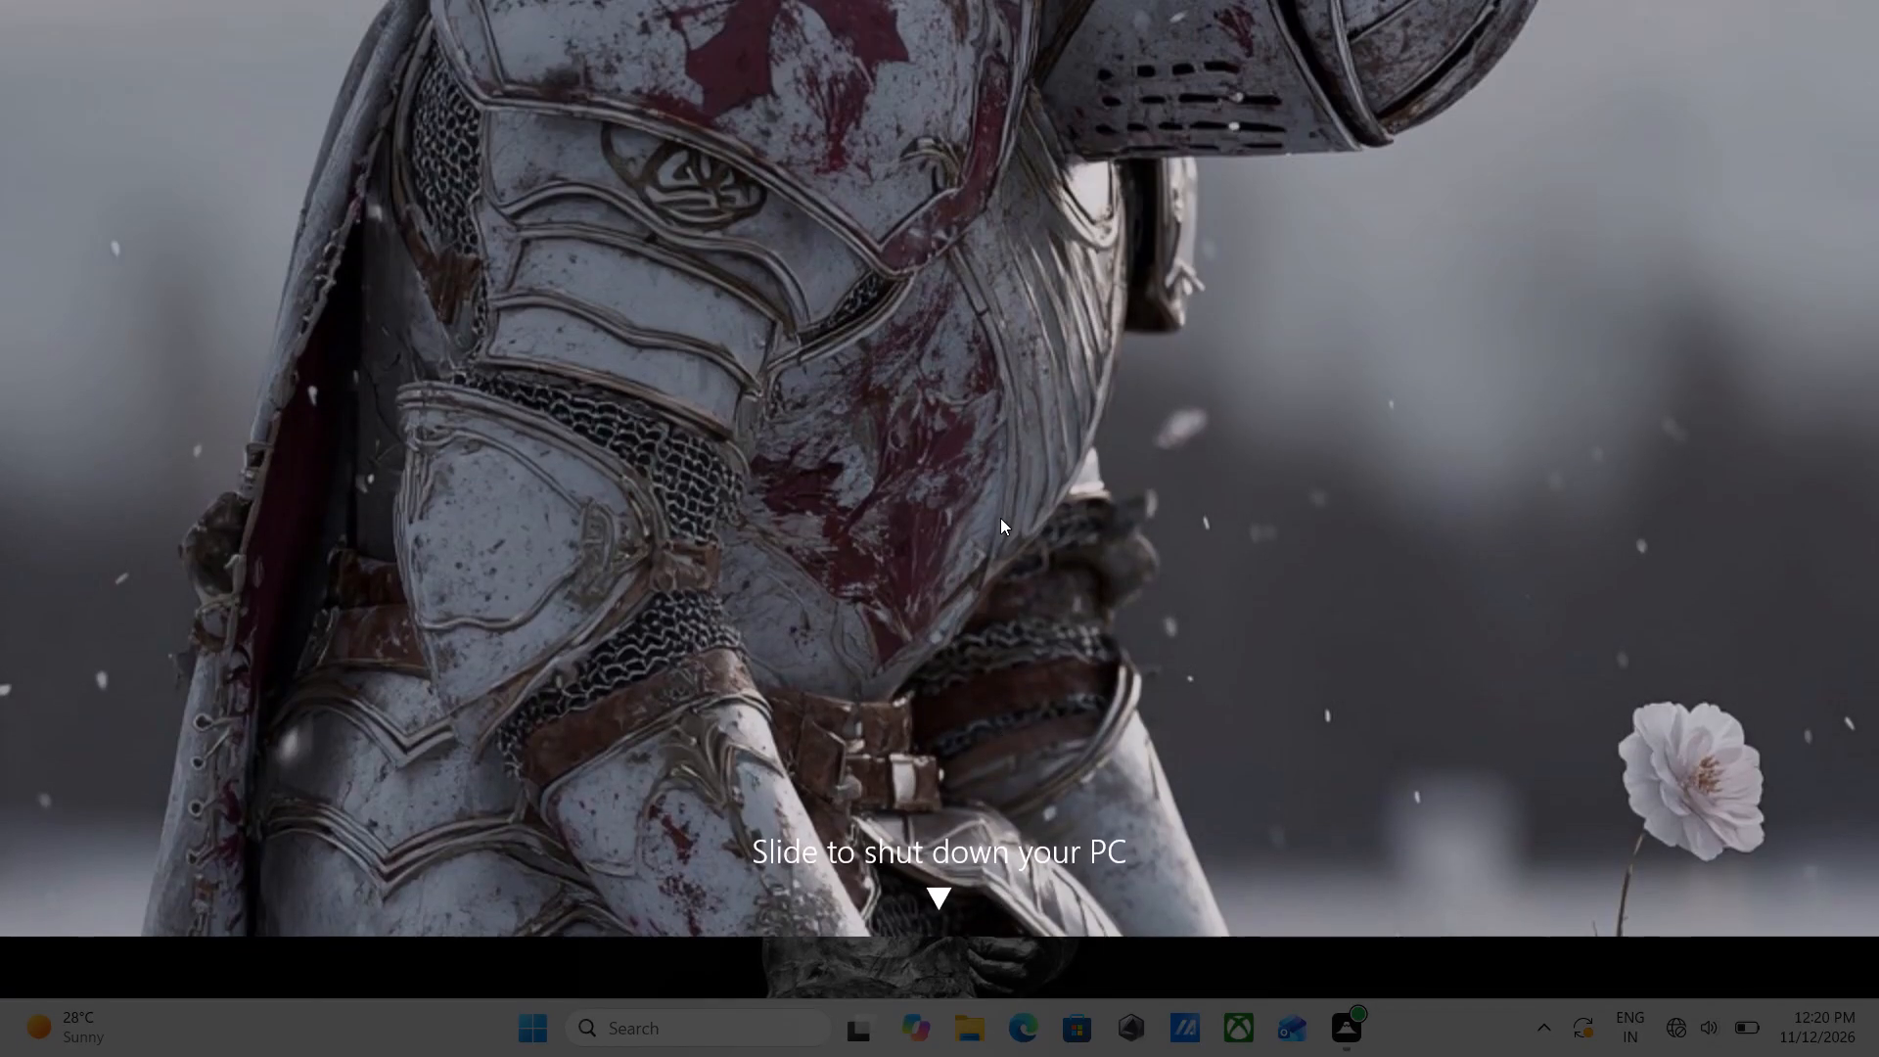
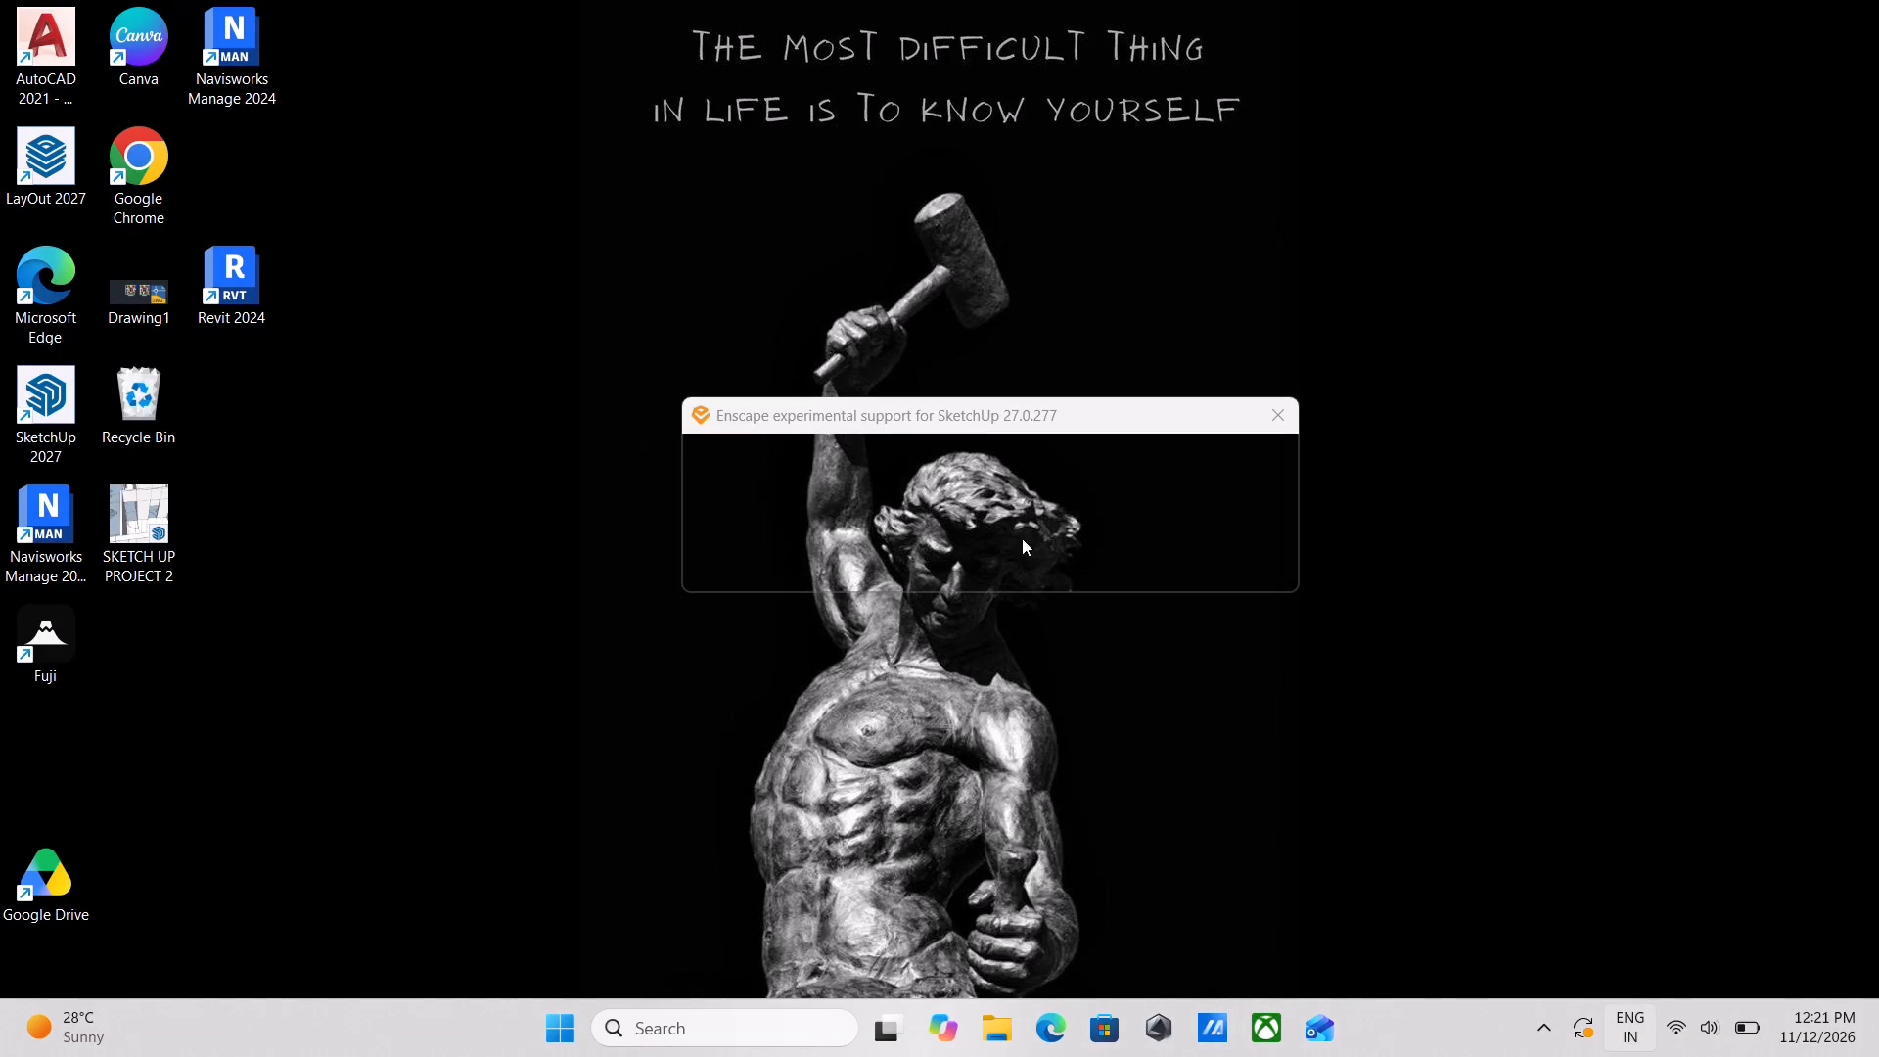
Dismiss the Enscape experimental support notice shown while SketchUp starts.
click(1276, 401)
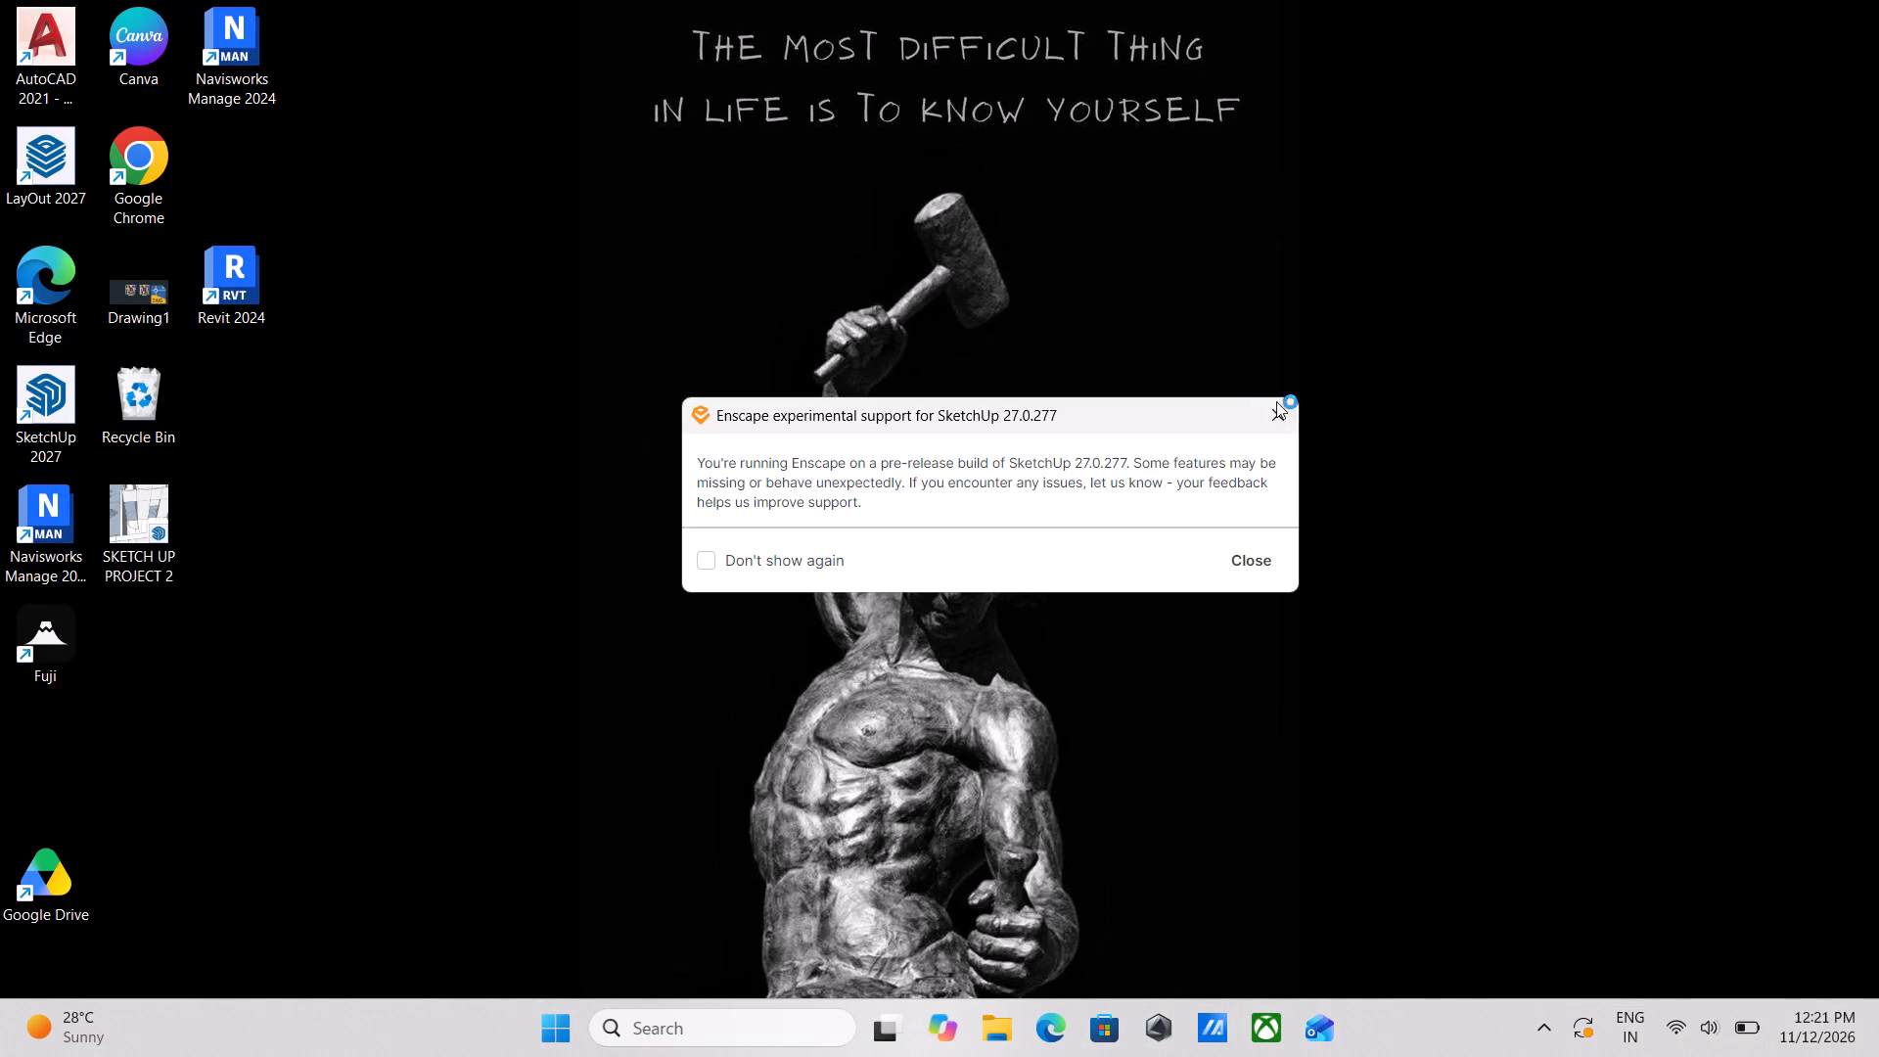
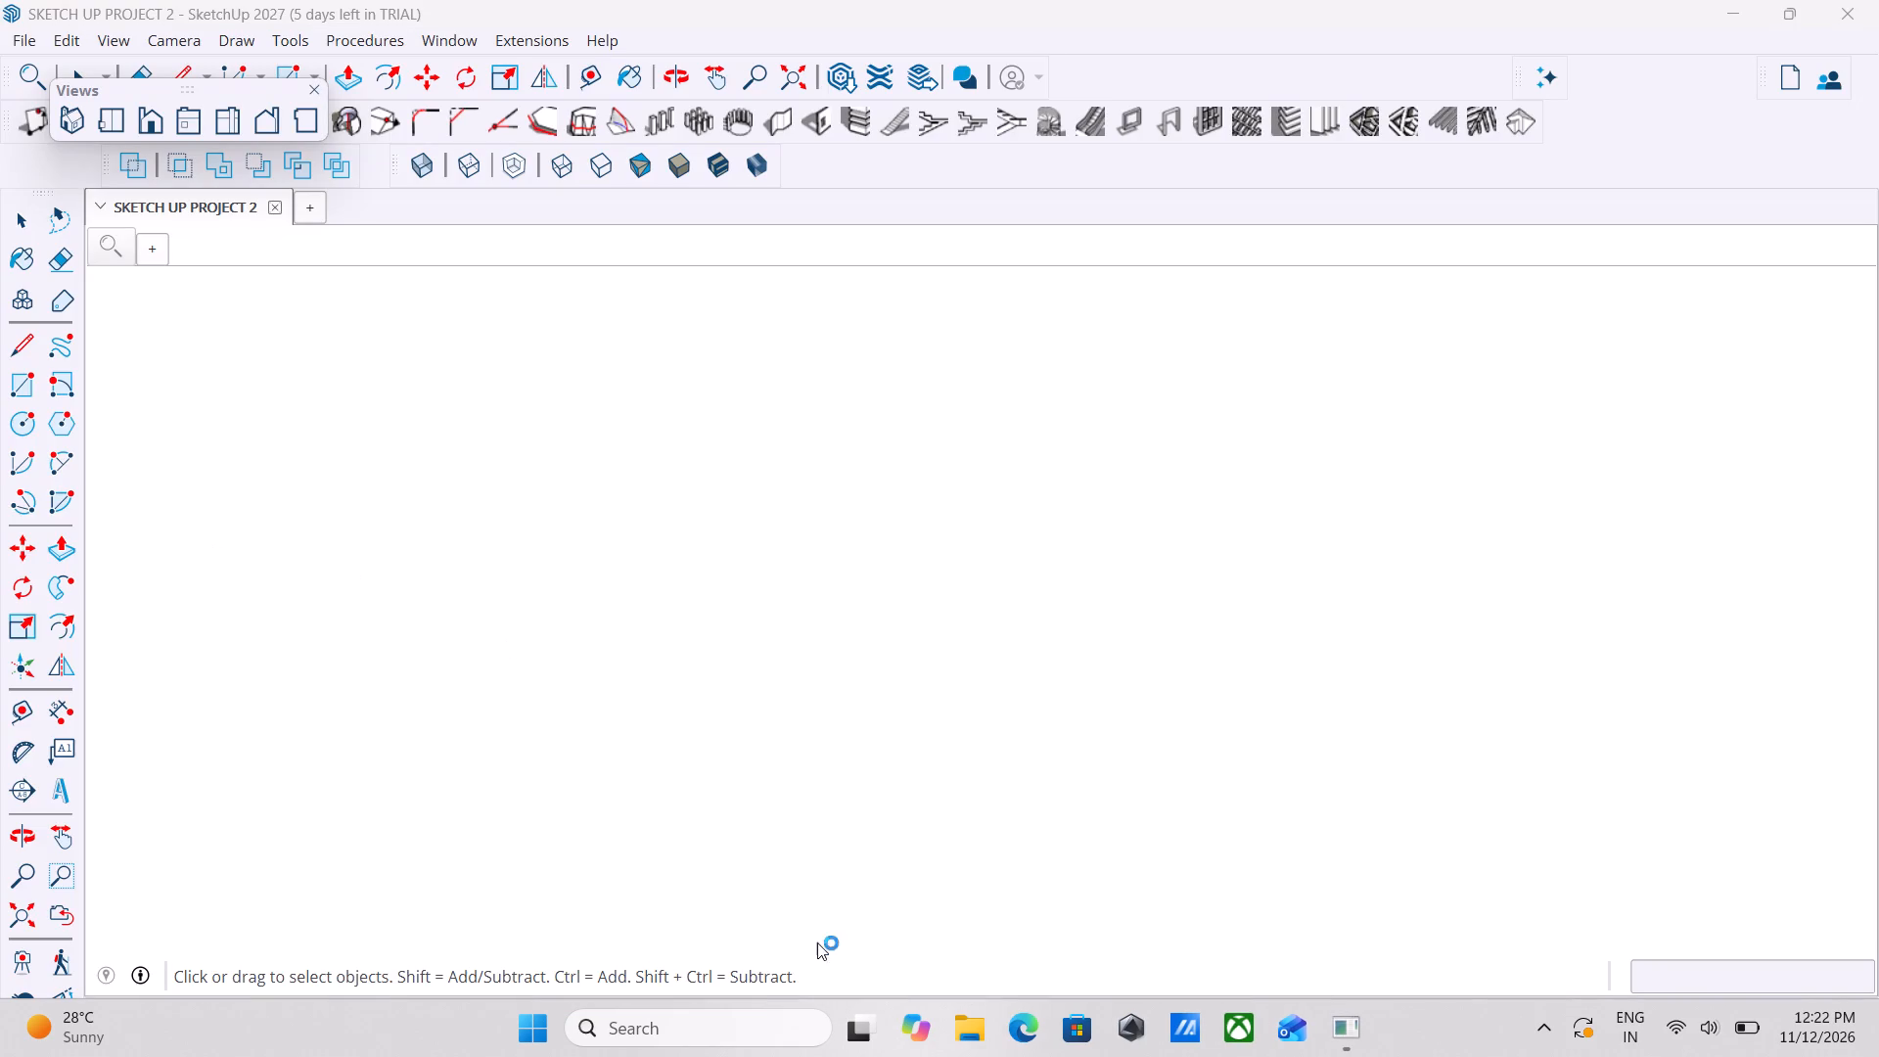
Open the SKETCH UP PROJECT 2 file from the recent files and accept opening it as Read-Only.
click(672, 1031)
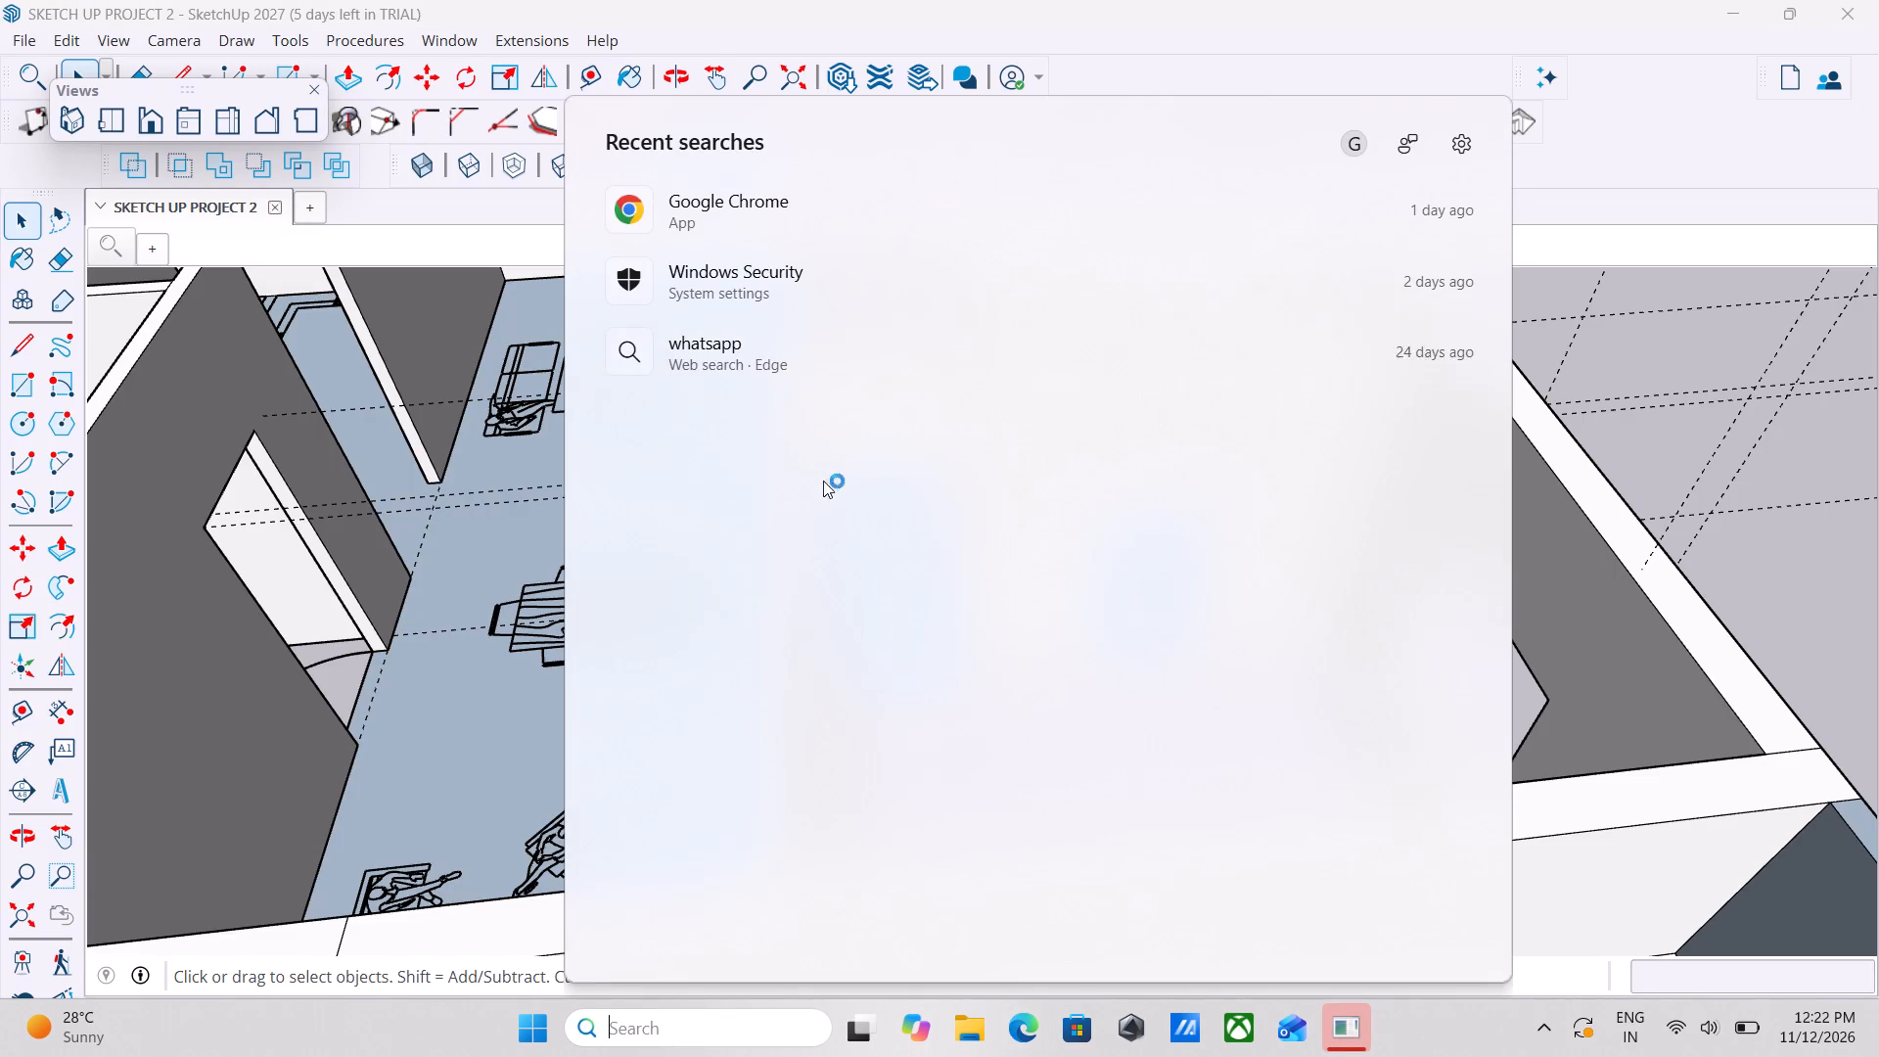
scroll(1040, 818, down, 3)
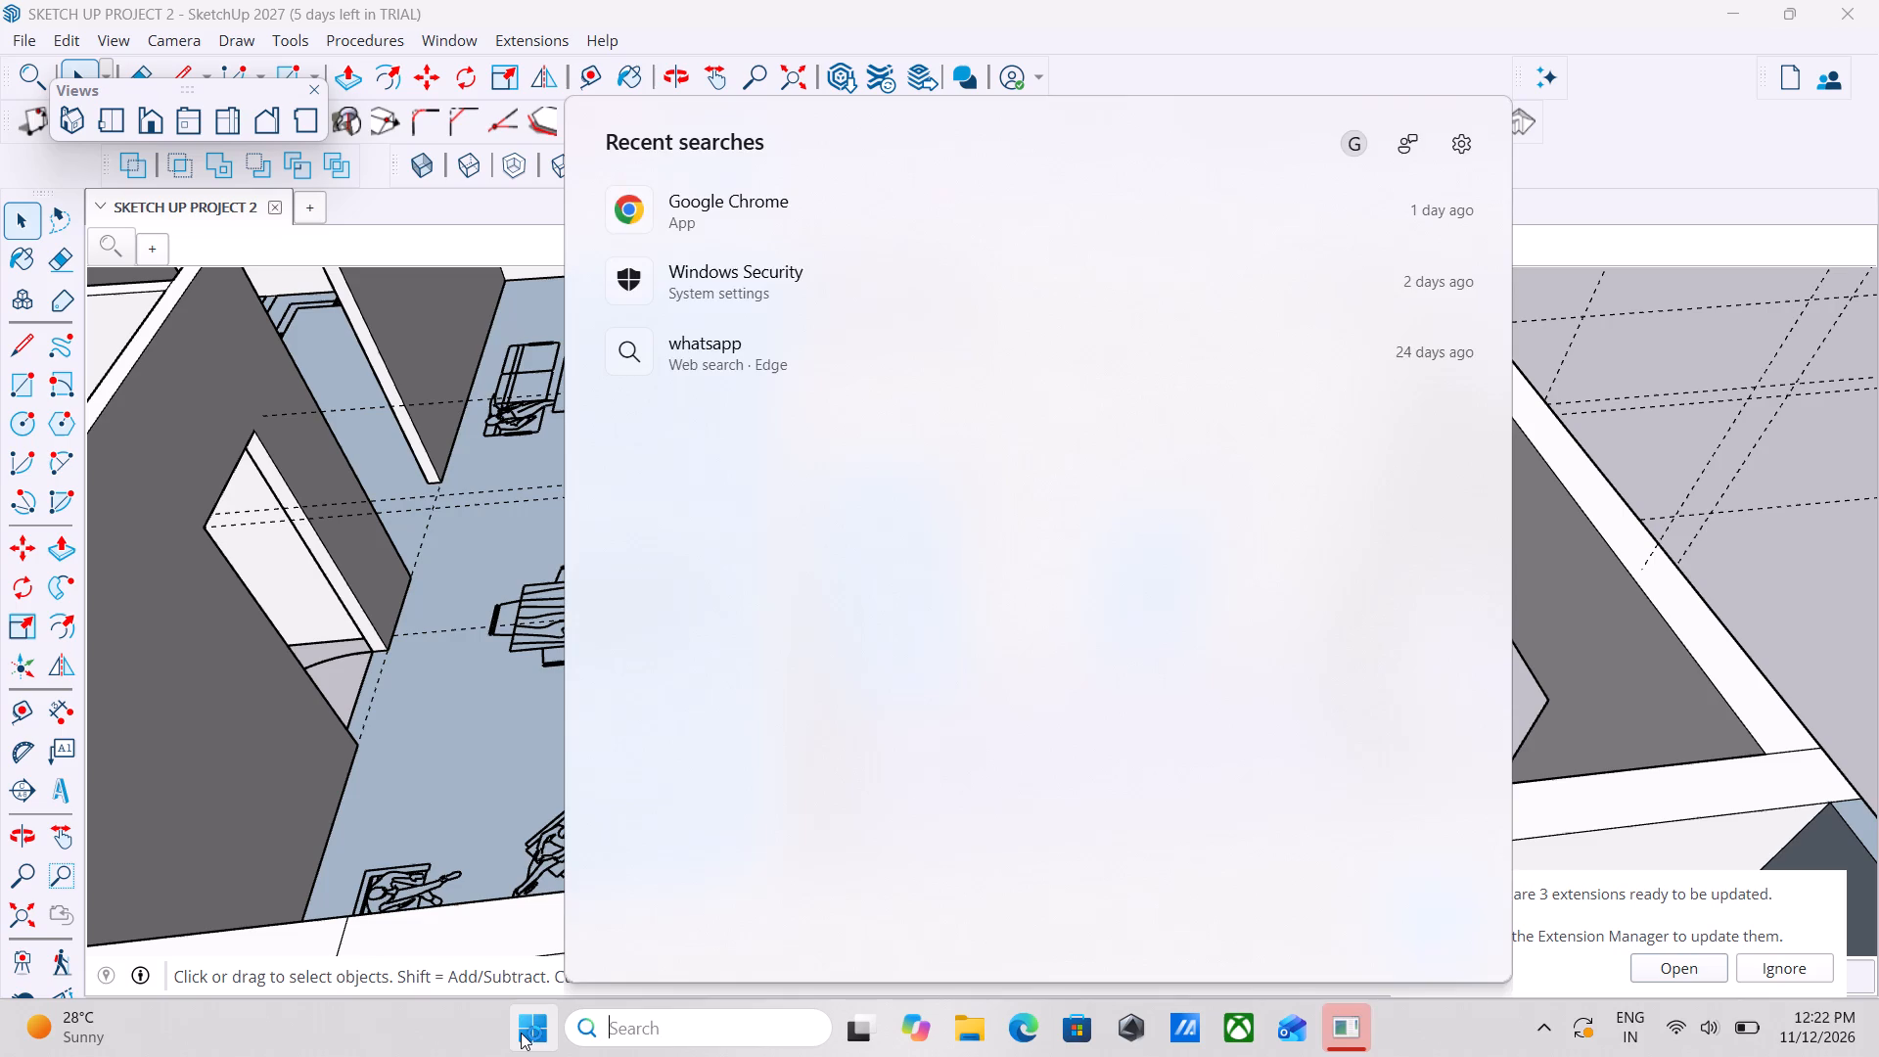
click(521, 1033)
double_click(621, 825)
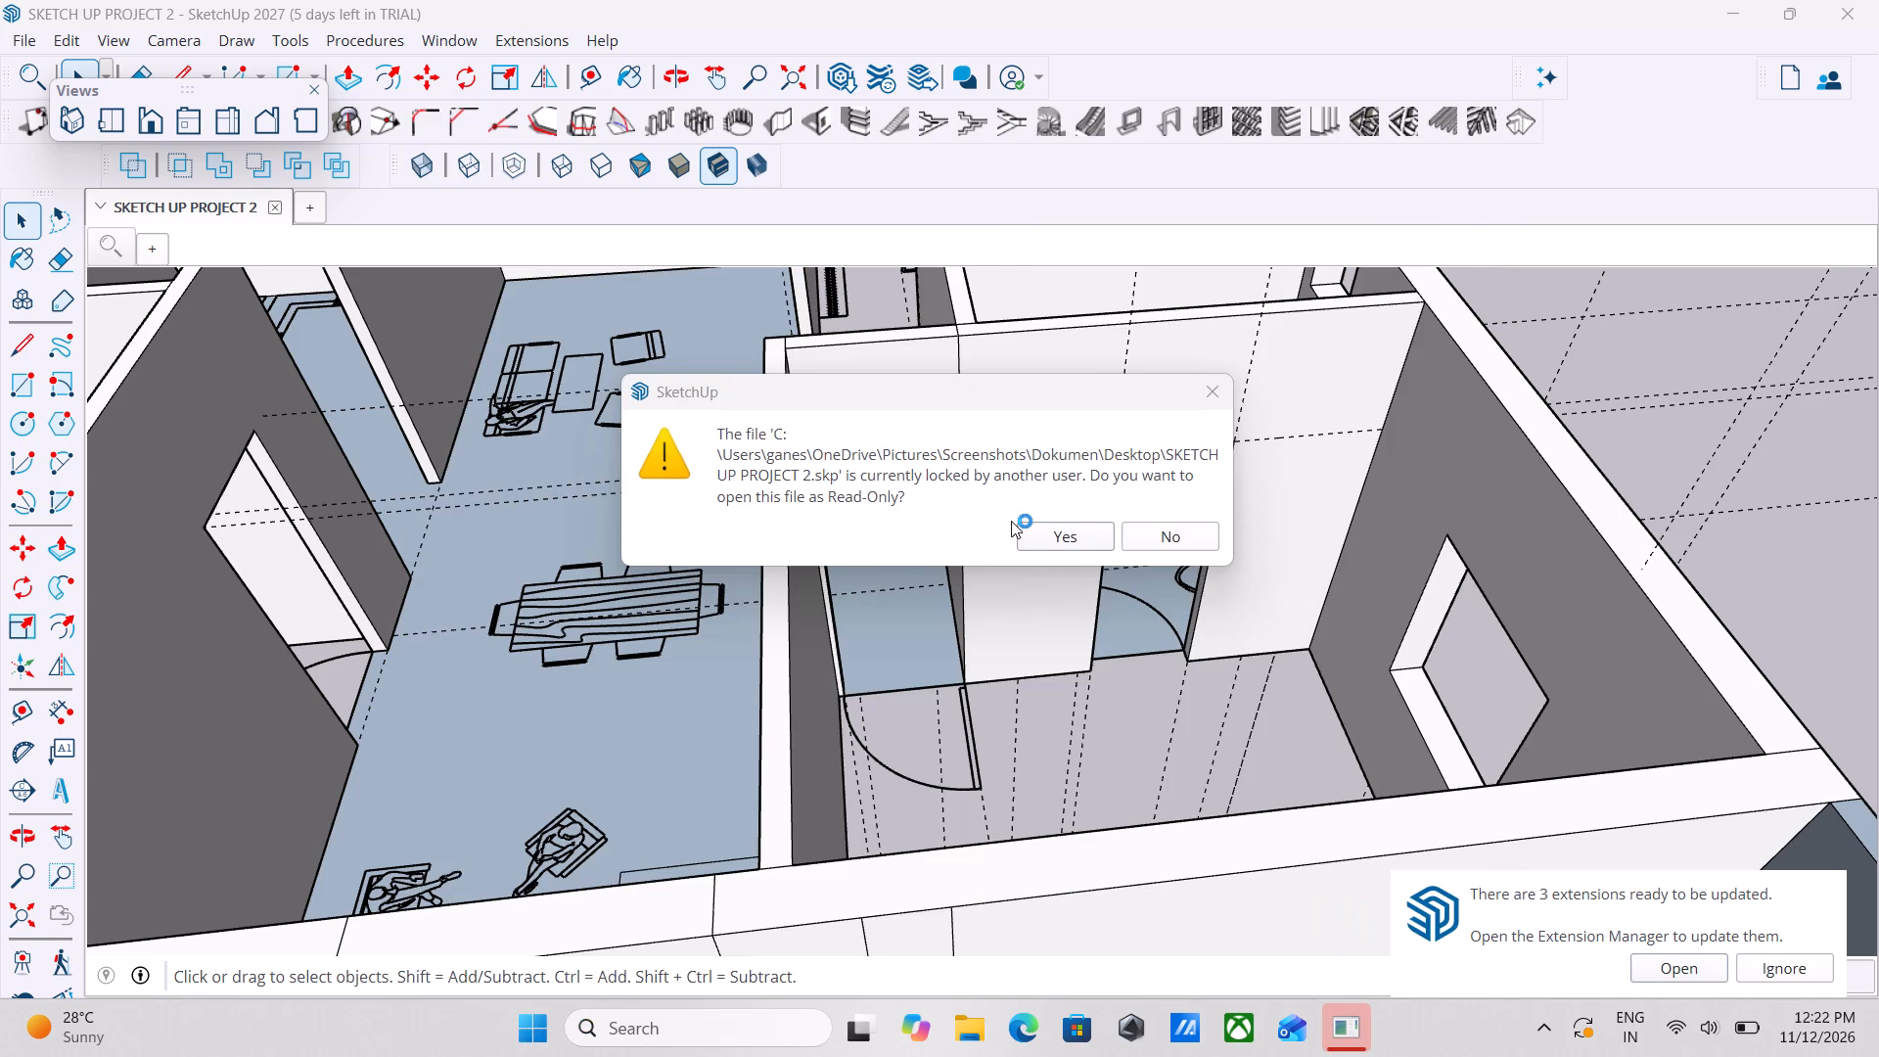
double_click(1055, 539)
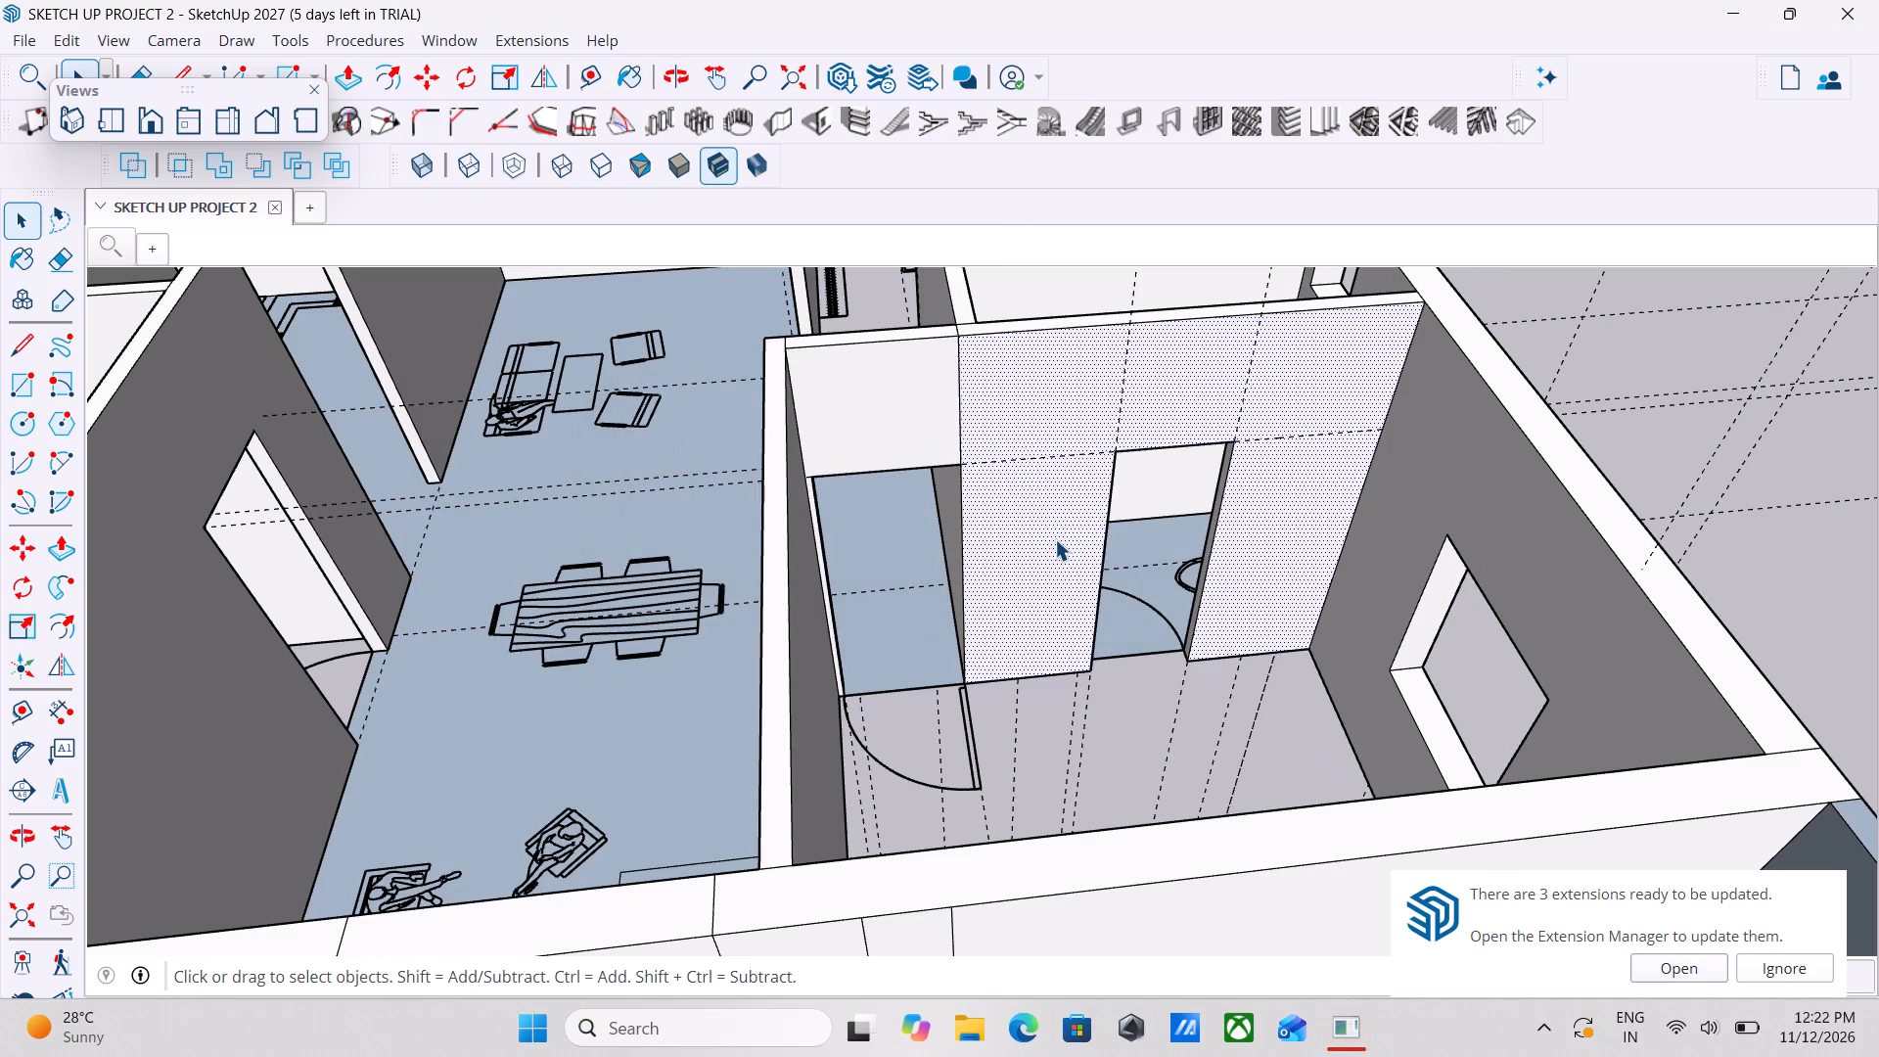
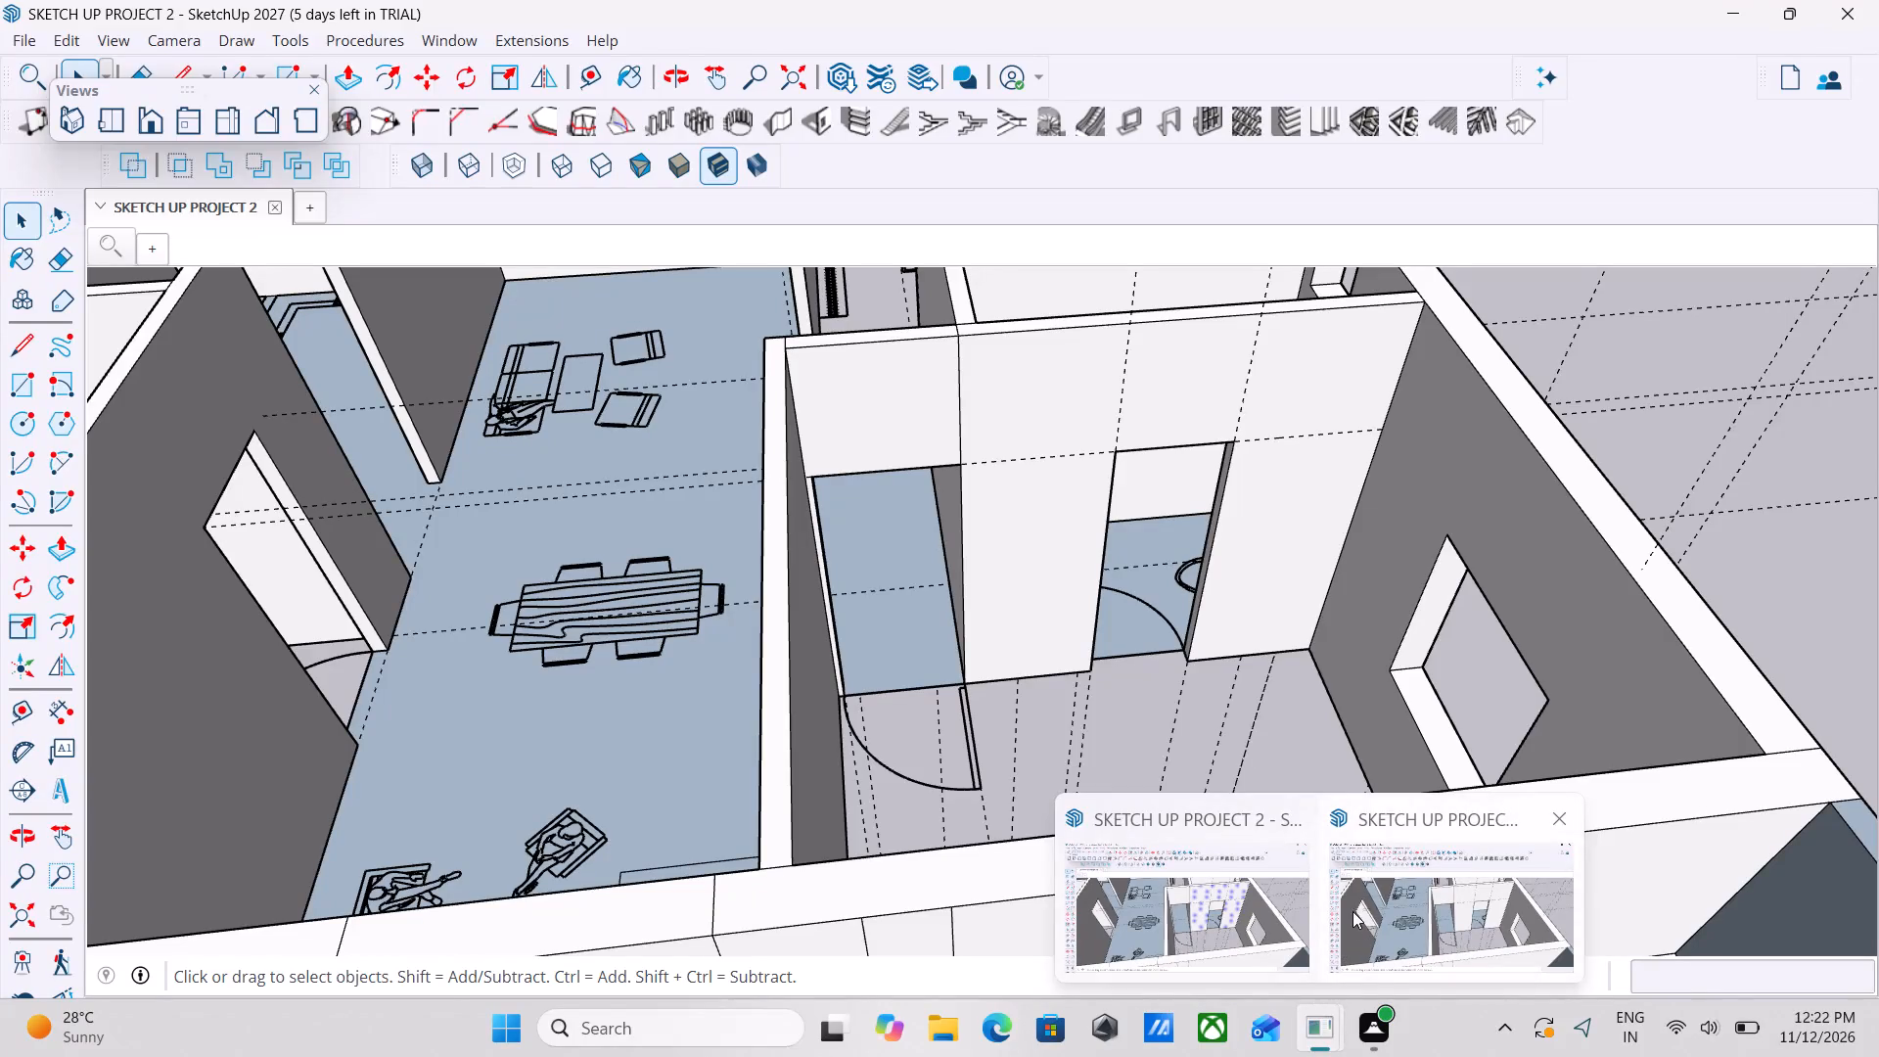
Close the duplicate SketchUp window of SKETCH UP PROJECT 2, keeping the one with the selected bedroom wall face.
click(1250, 901)
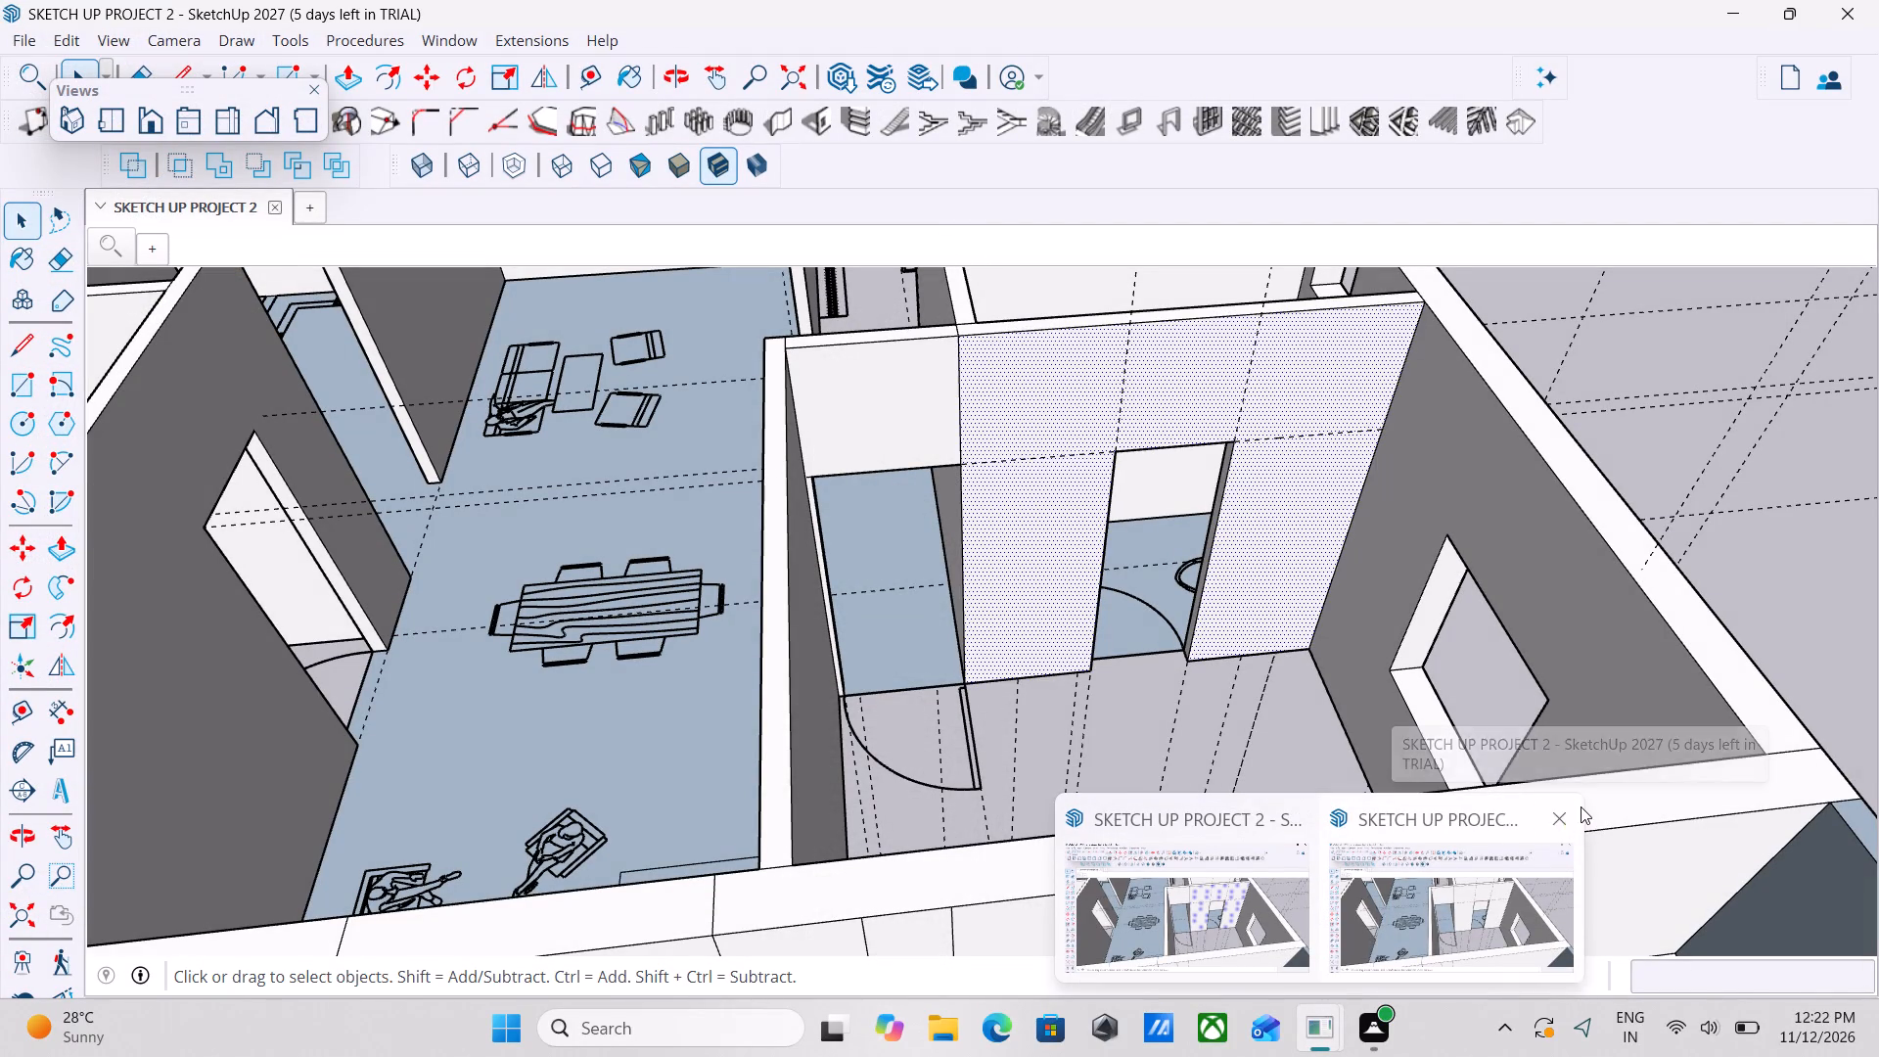
click(1561, 814)
Examine the house model from several sides, including the rooms, staircase and main entrance door.
scroll(1344, 726, down, 4)
scroll(1066, 654, down, 1)
middle_drag(1073, 656, 766, 542)
middle_drag(1190, 720, 630, 618)
middle_drag(724, 617, 987, 632)
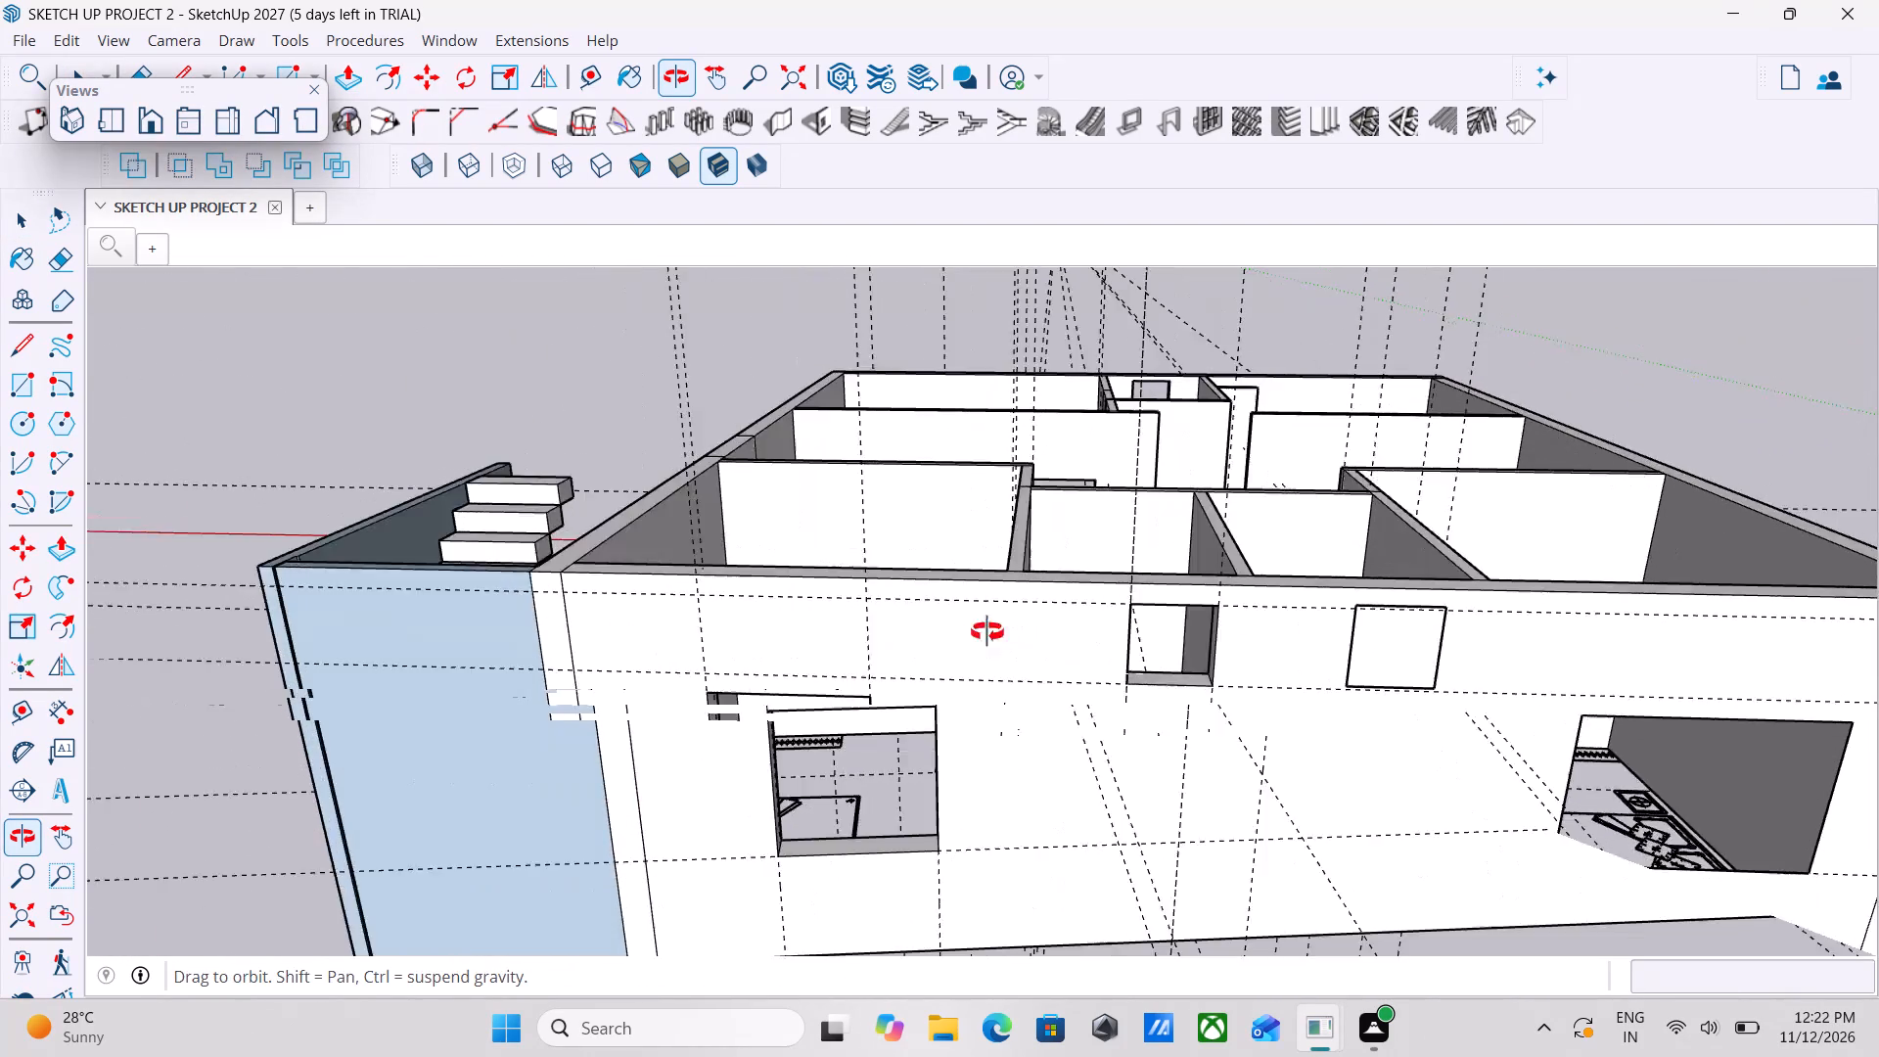
middle_drag(987, 632, 1241, 663)
middle_drag(1117, 688, 756, 686)
middle_drag(938, 668, 1362, 654)
middle_drag(197, 719, 683, 728)
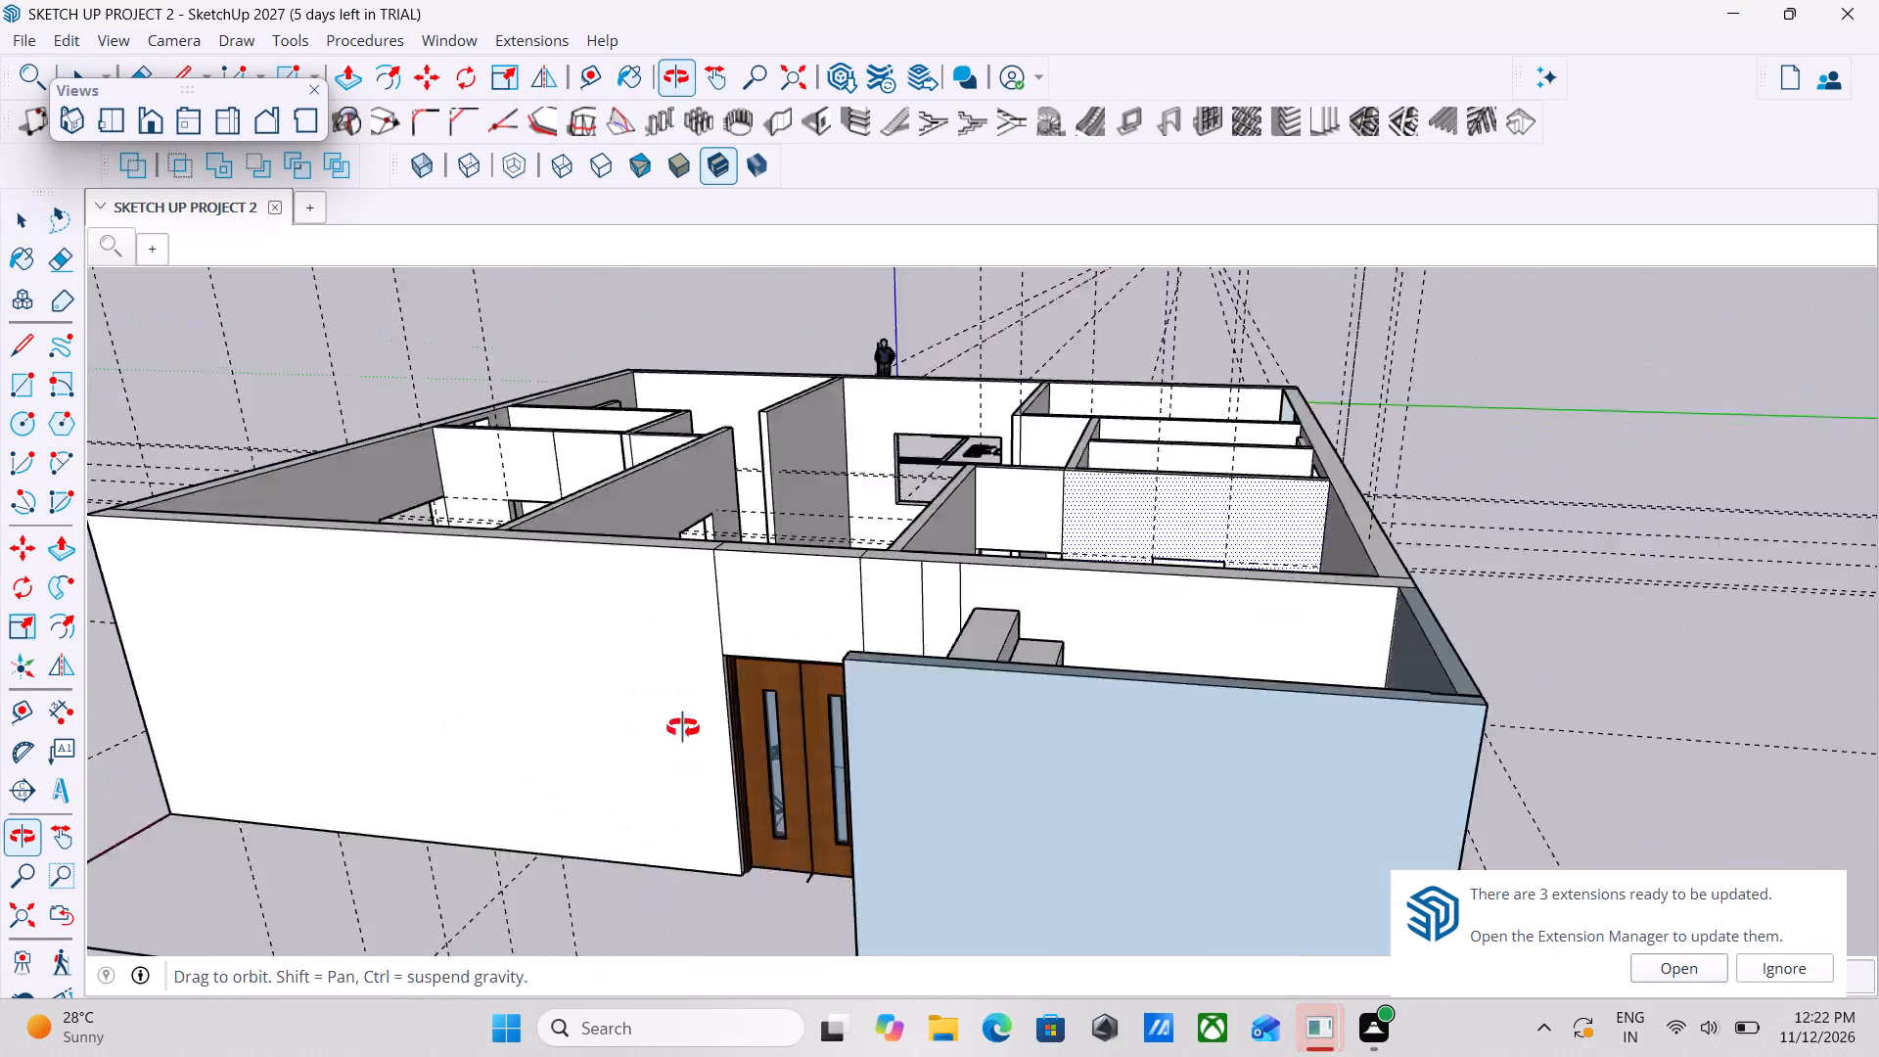
middle_drag(683, 728, 904, 768)
scroll(262, 756, down, 1)
middle_drag(271, 753, 509, 800)
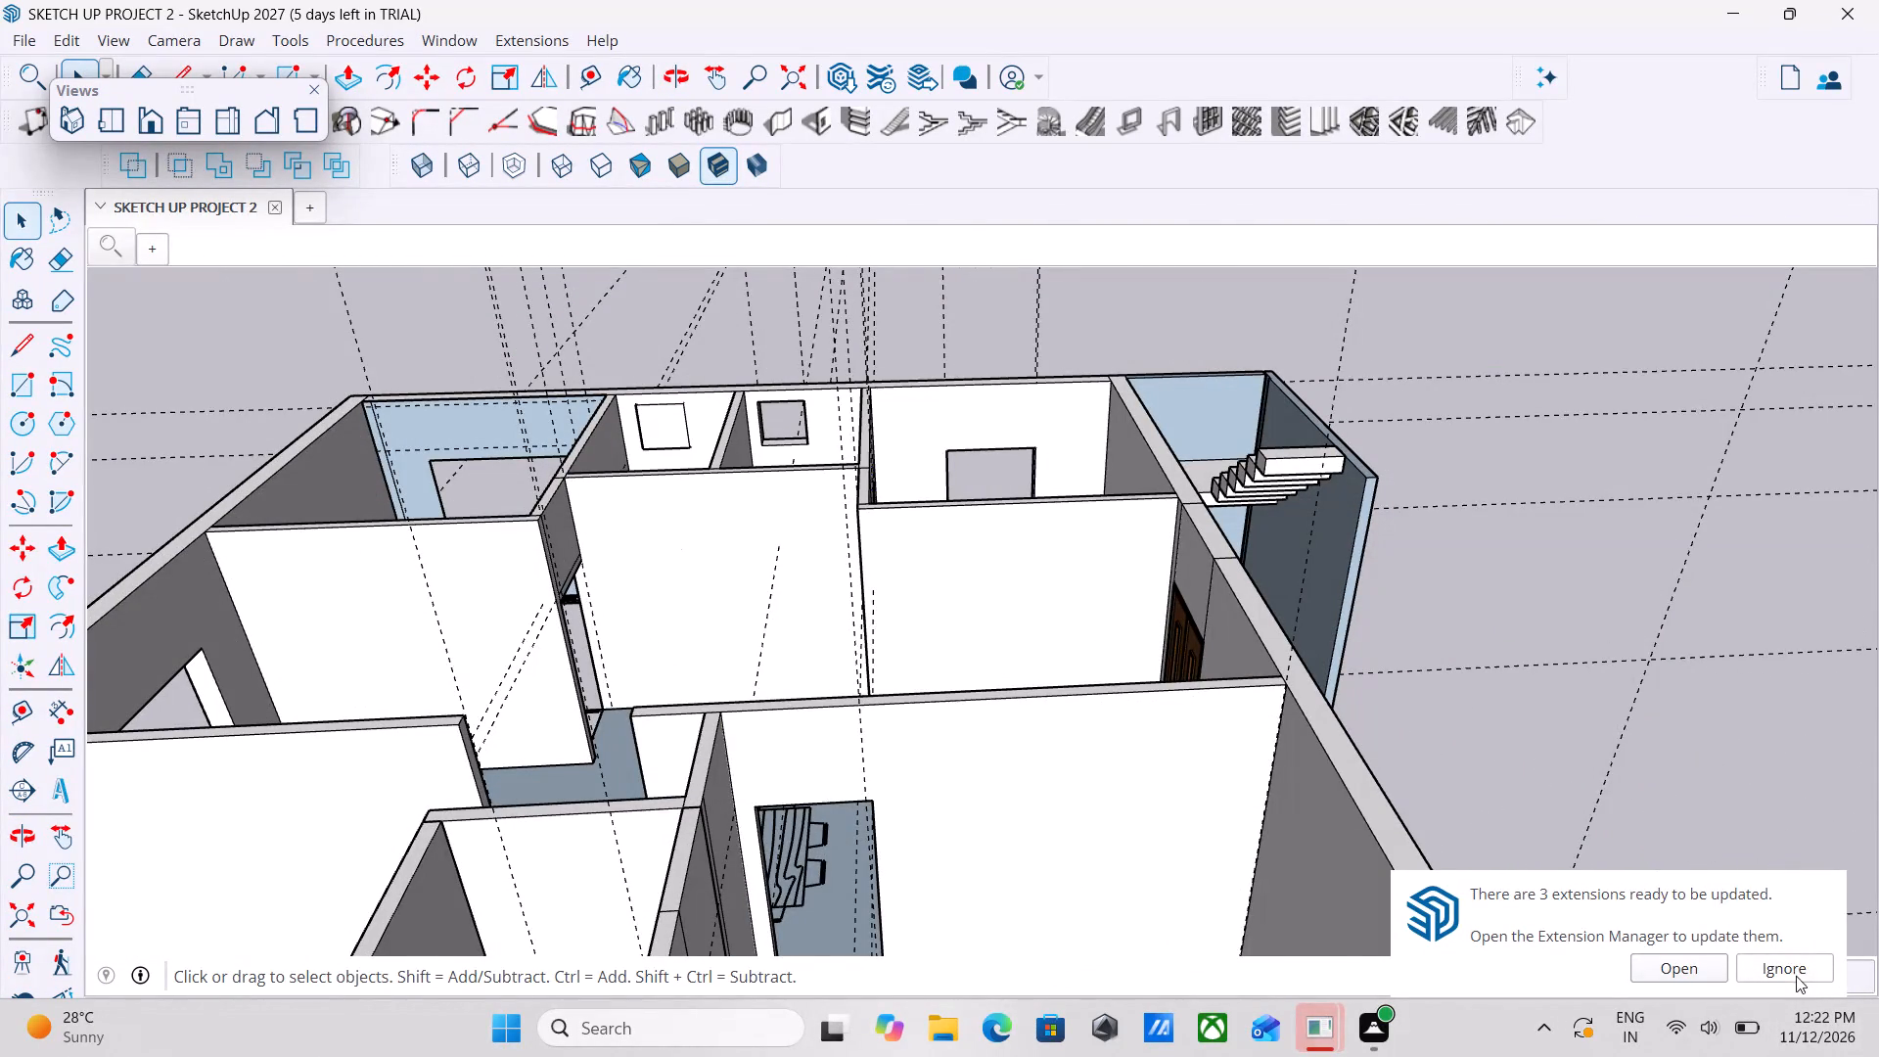
Ignore the extension update notification.
click(1795, 968)
Inspect the window openings in the outer walls and the rooms behind them.
middle_drag(1034, 776, 720, 729)
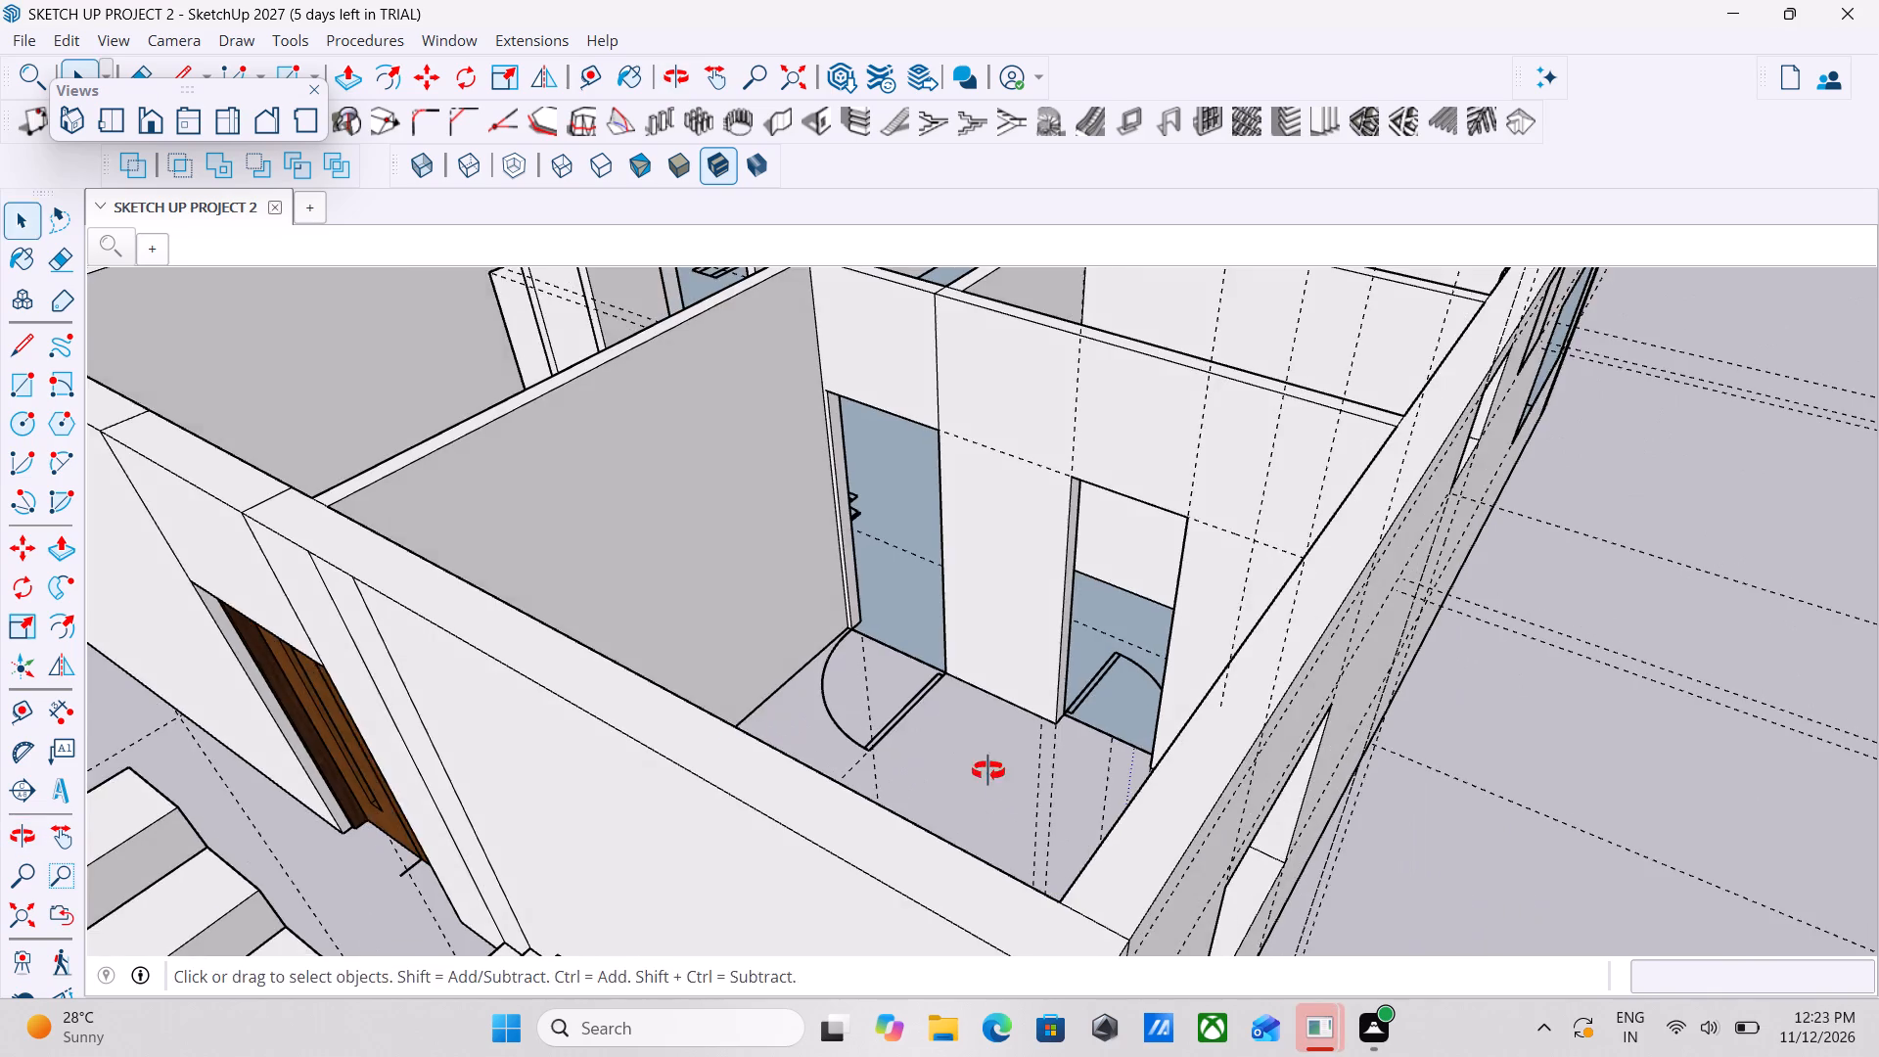
middle_drag(988, 771, 547, 667)
scroll(547, 667, up, 1)
scroll(697, 711, down, 3)
middle_drag(668, 738, 901, 695)
scroll(907, 696, up, 1)
scroll(907, 696, down, 5)
scroll(728, 700, down, 2)
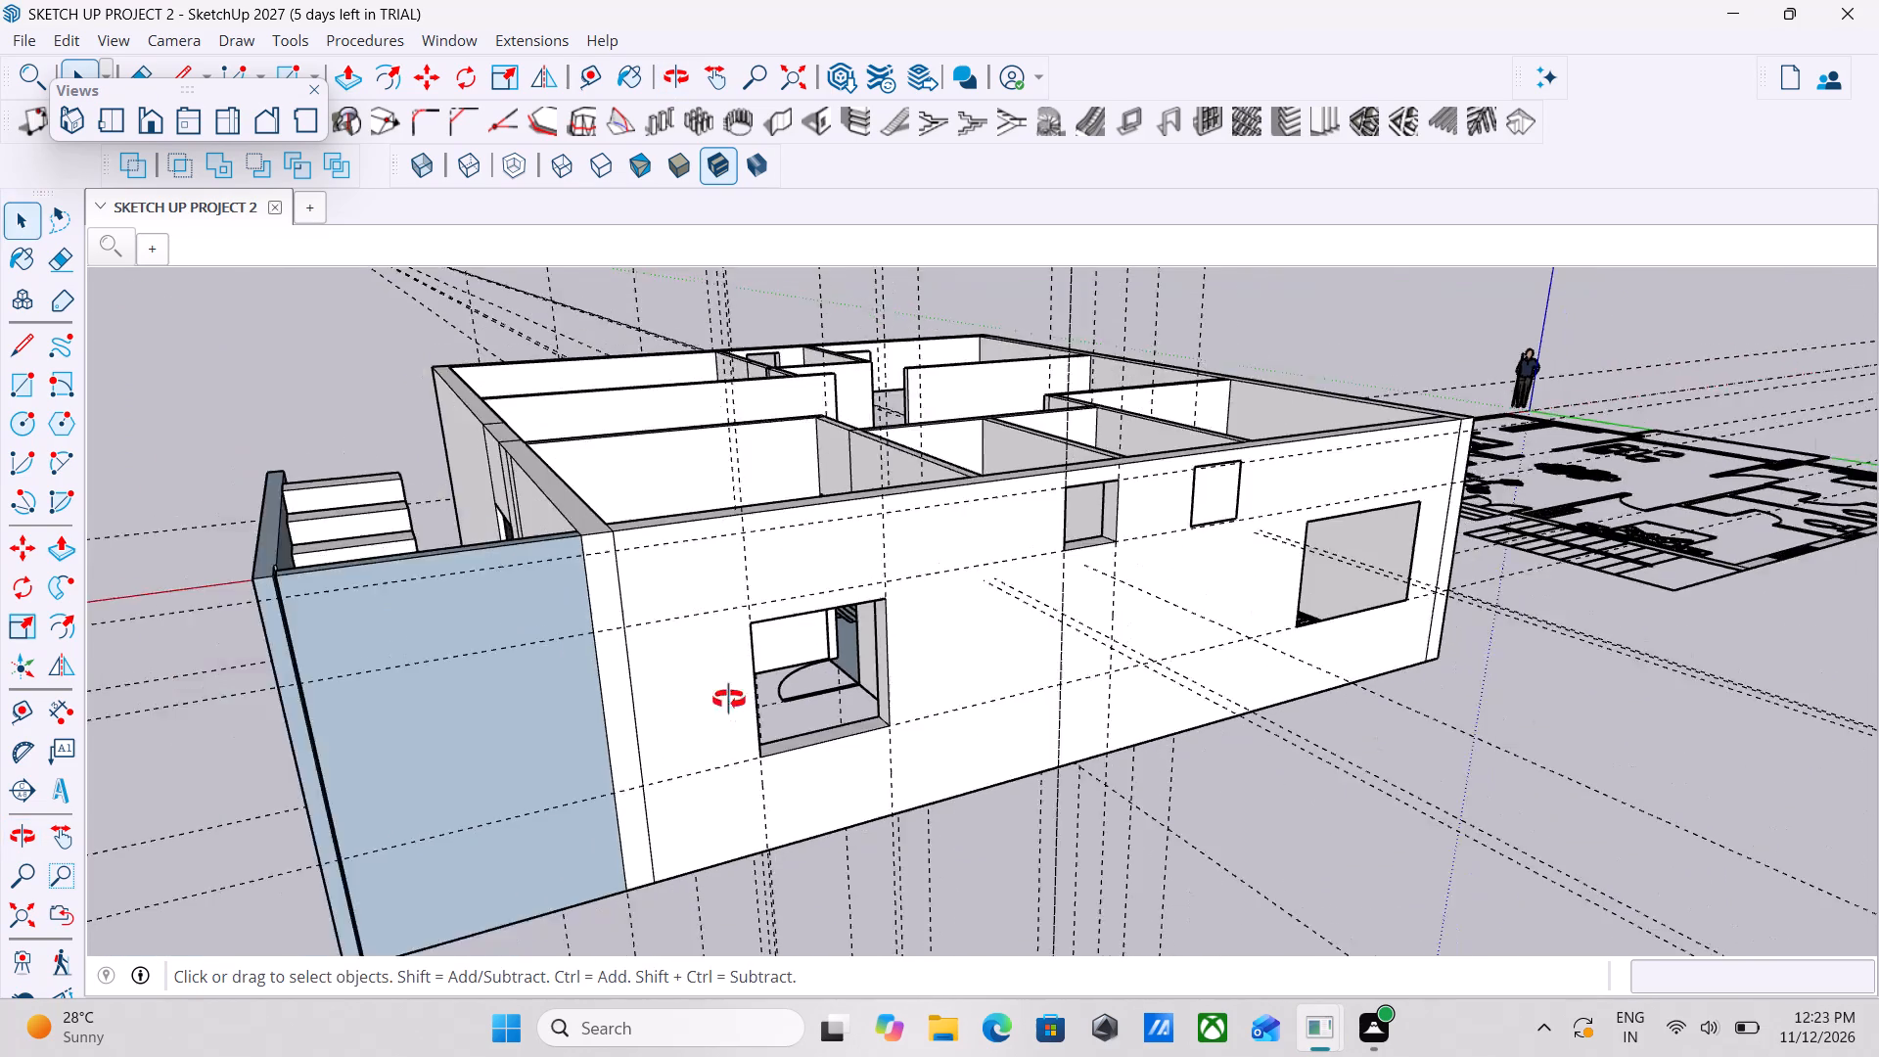
middle_drag(729, 700, 960, 872)
middle_drag(778, 617, 511, 560)
scroll(727, 669, down, 1)
middle_drag(727, 669, 619, 653)
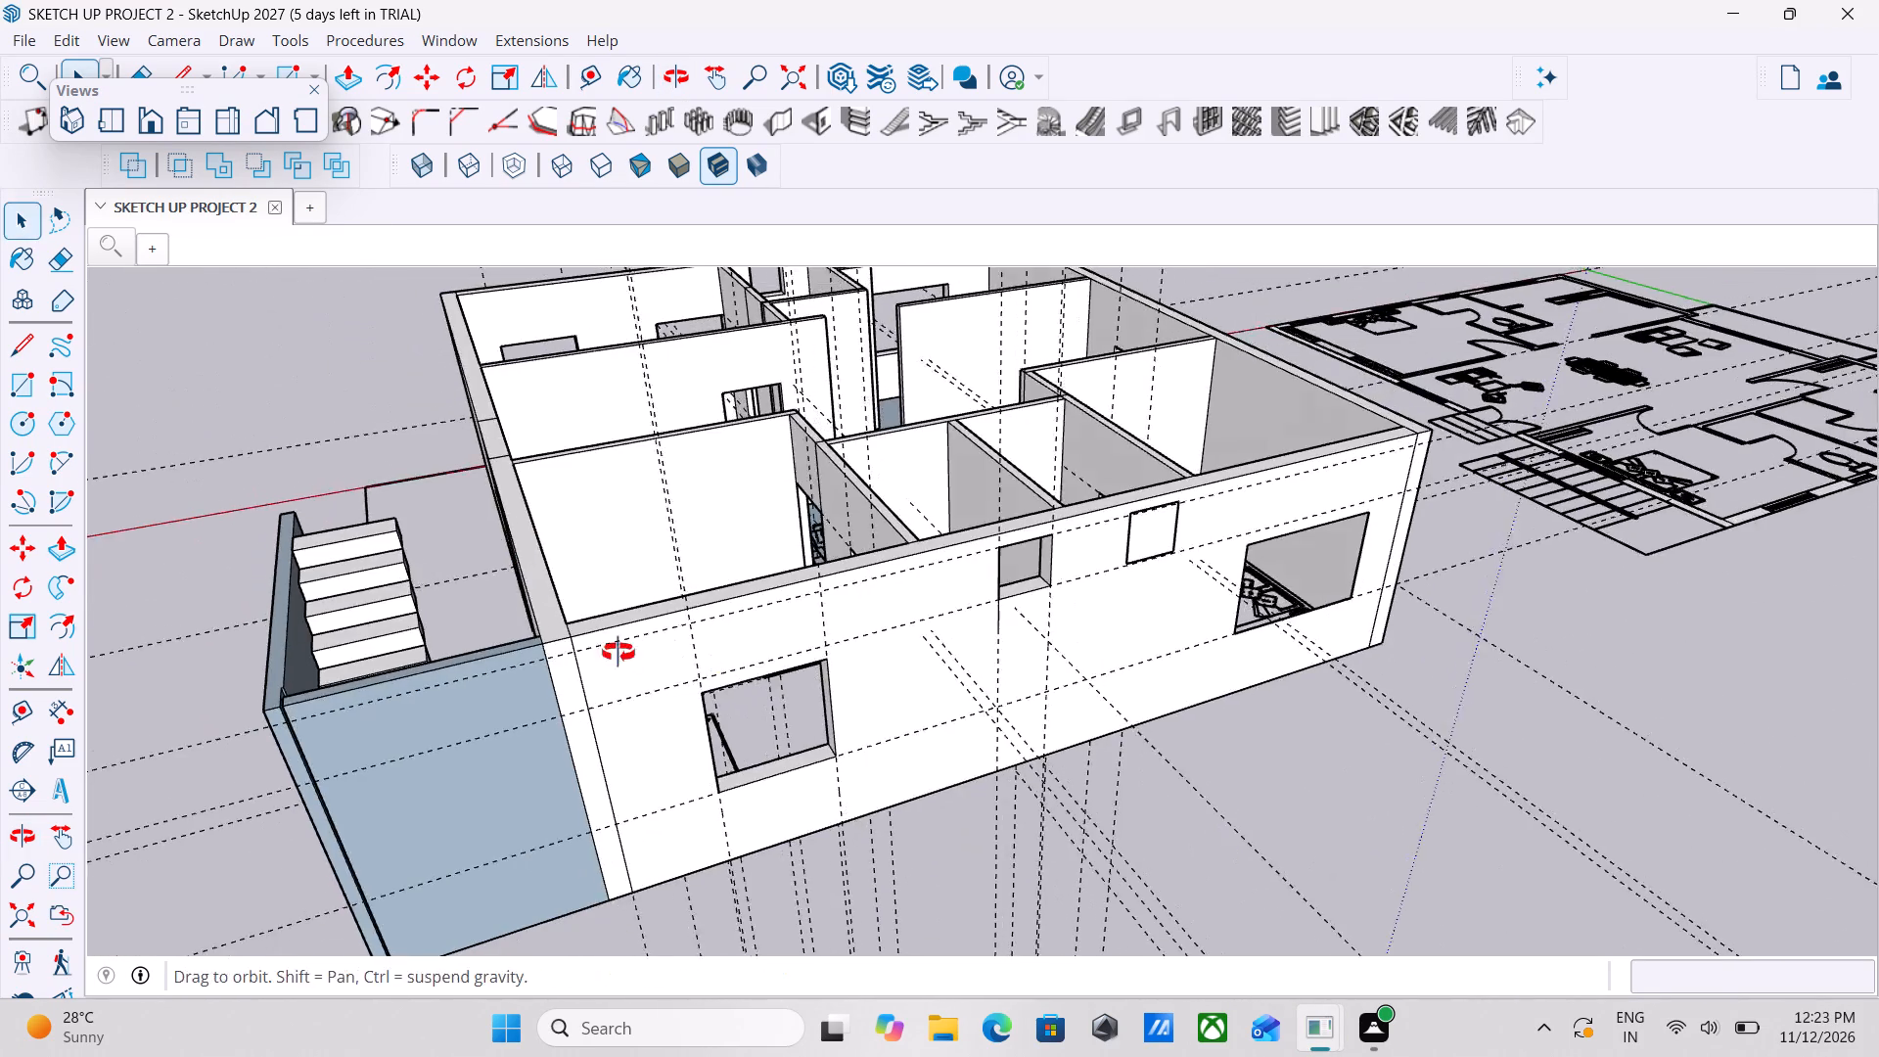
middle_drag(619, 653, 537, 641)
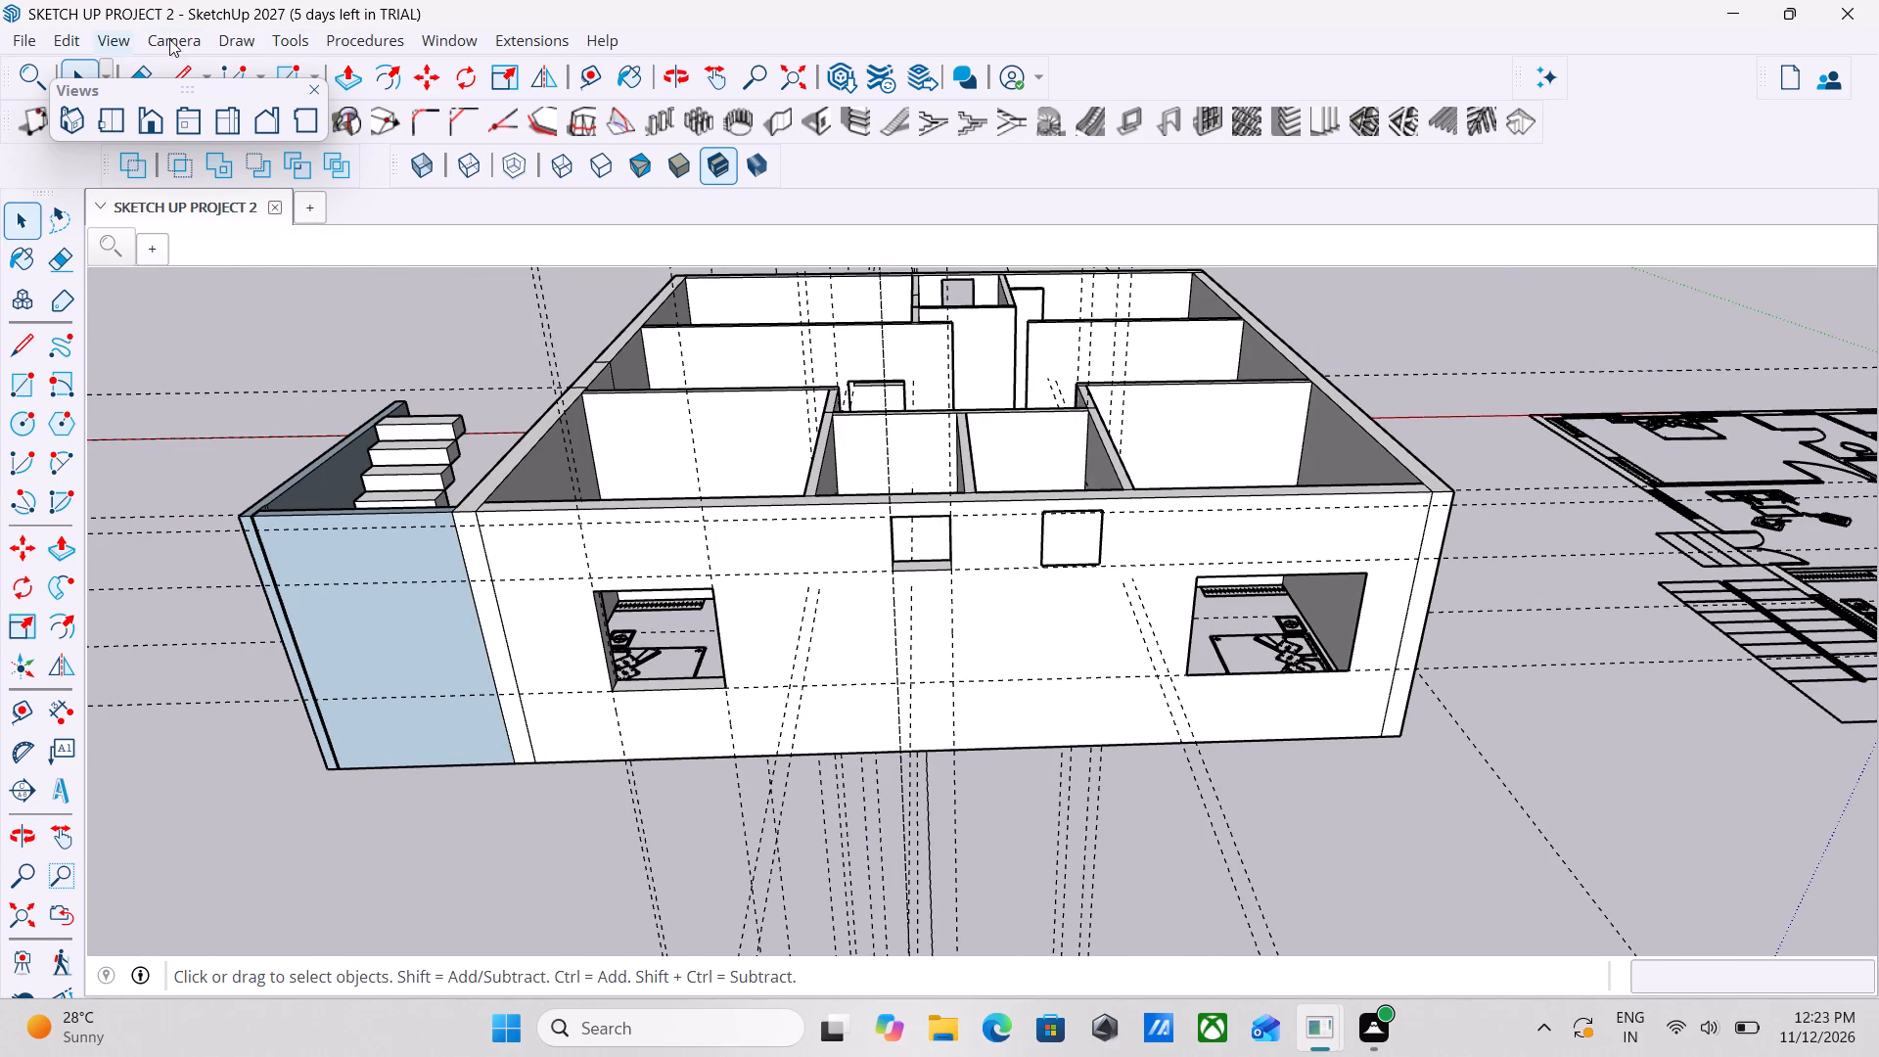
Open 3D Warehouse and search its content for "window".
click(445, 38)
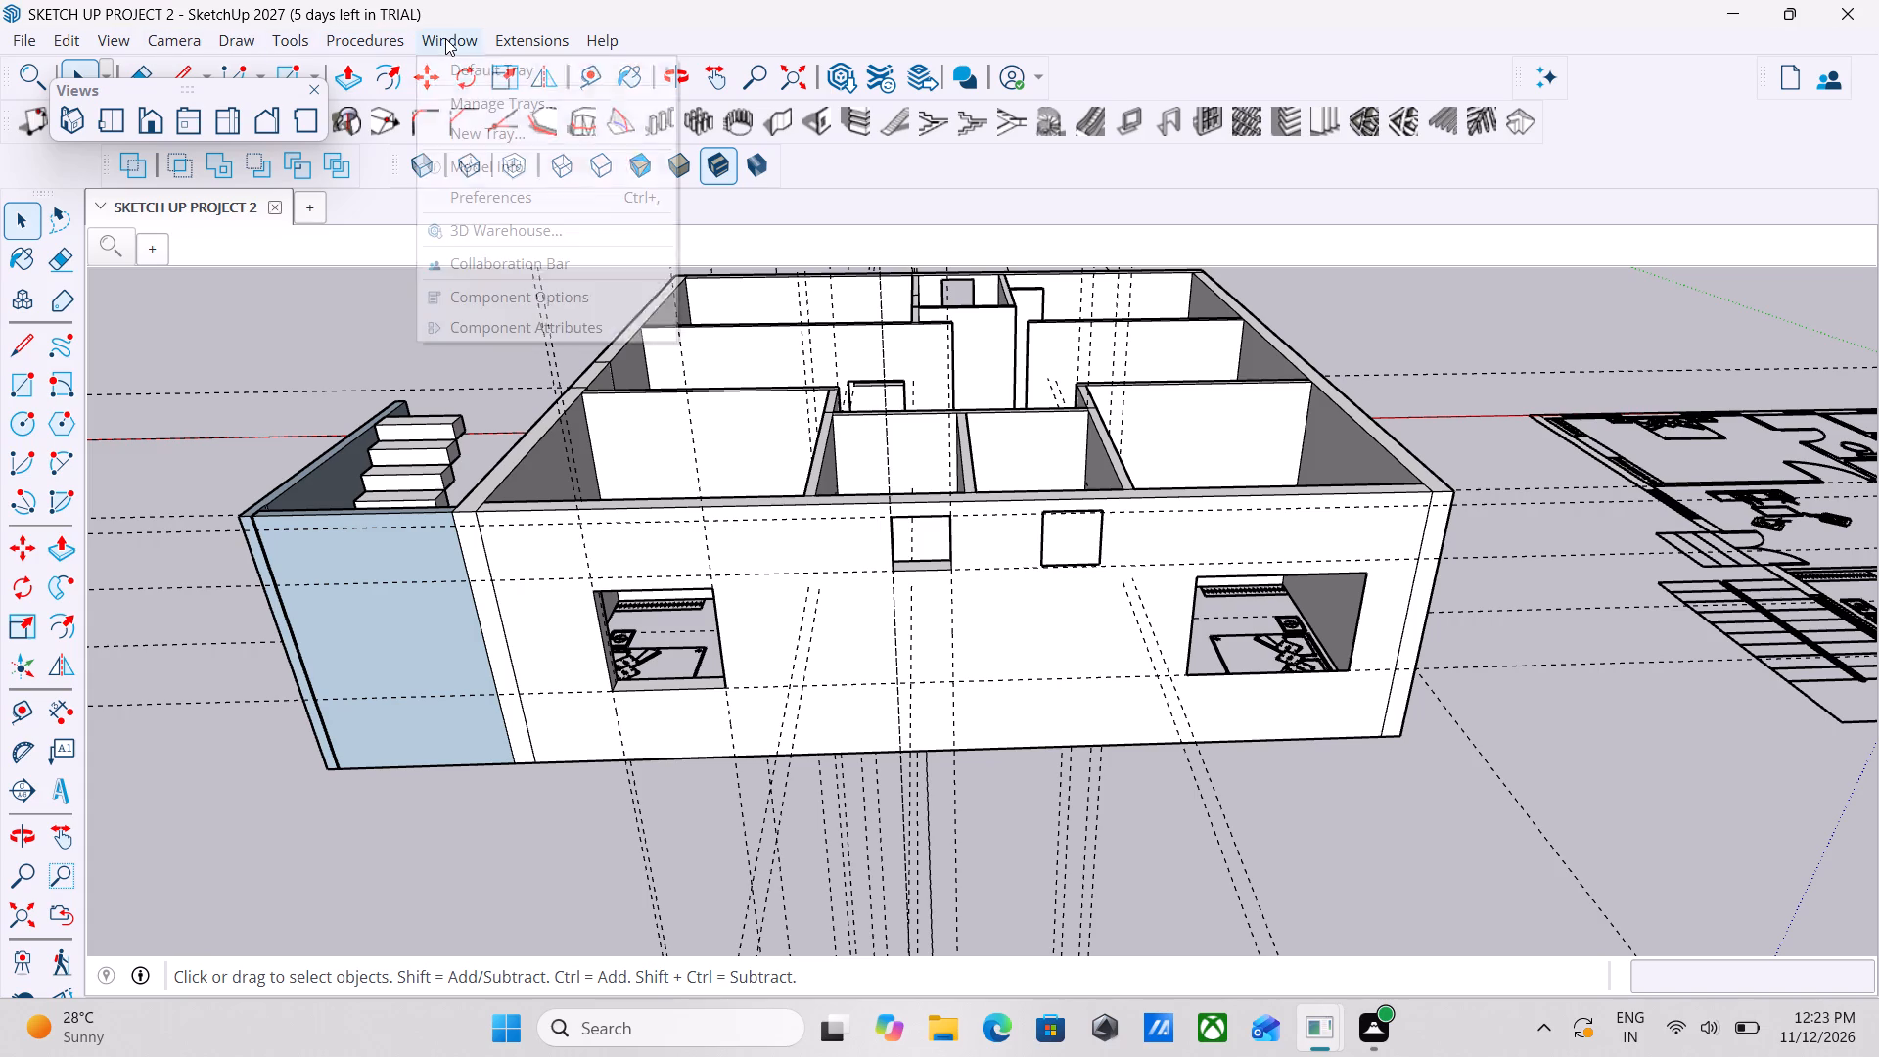
click(604, 235)
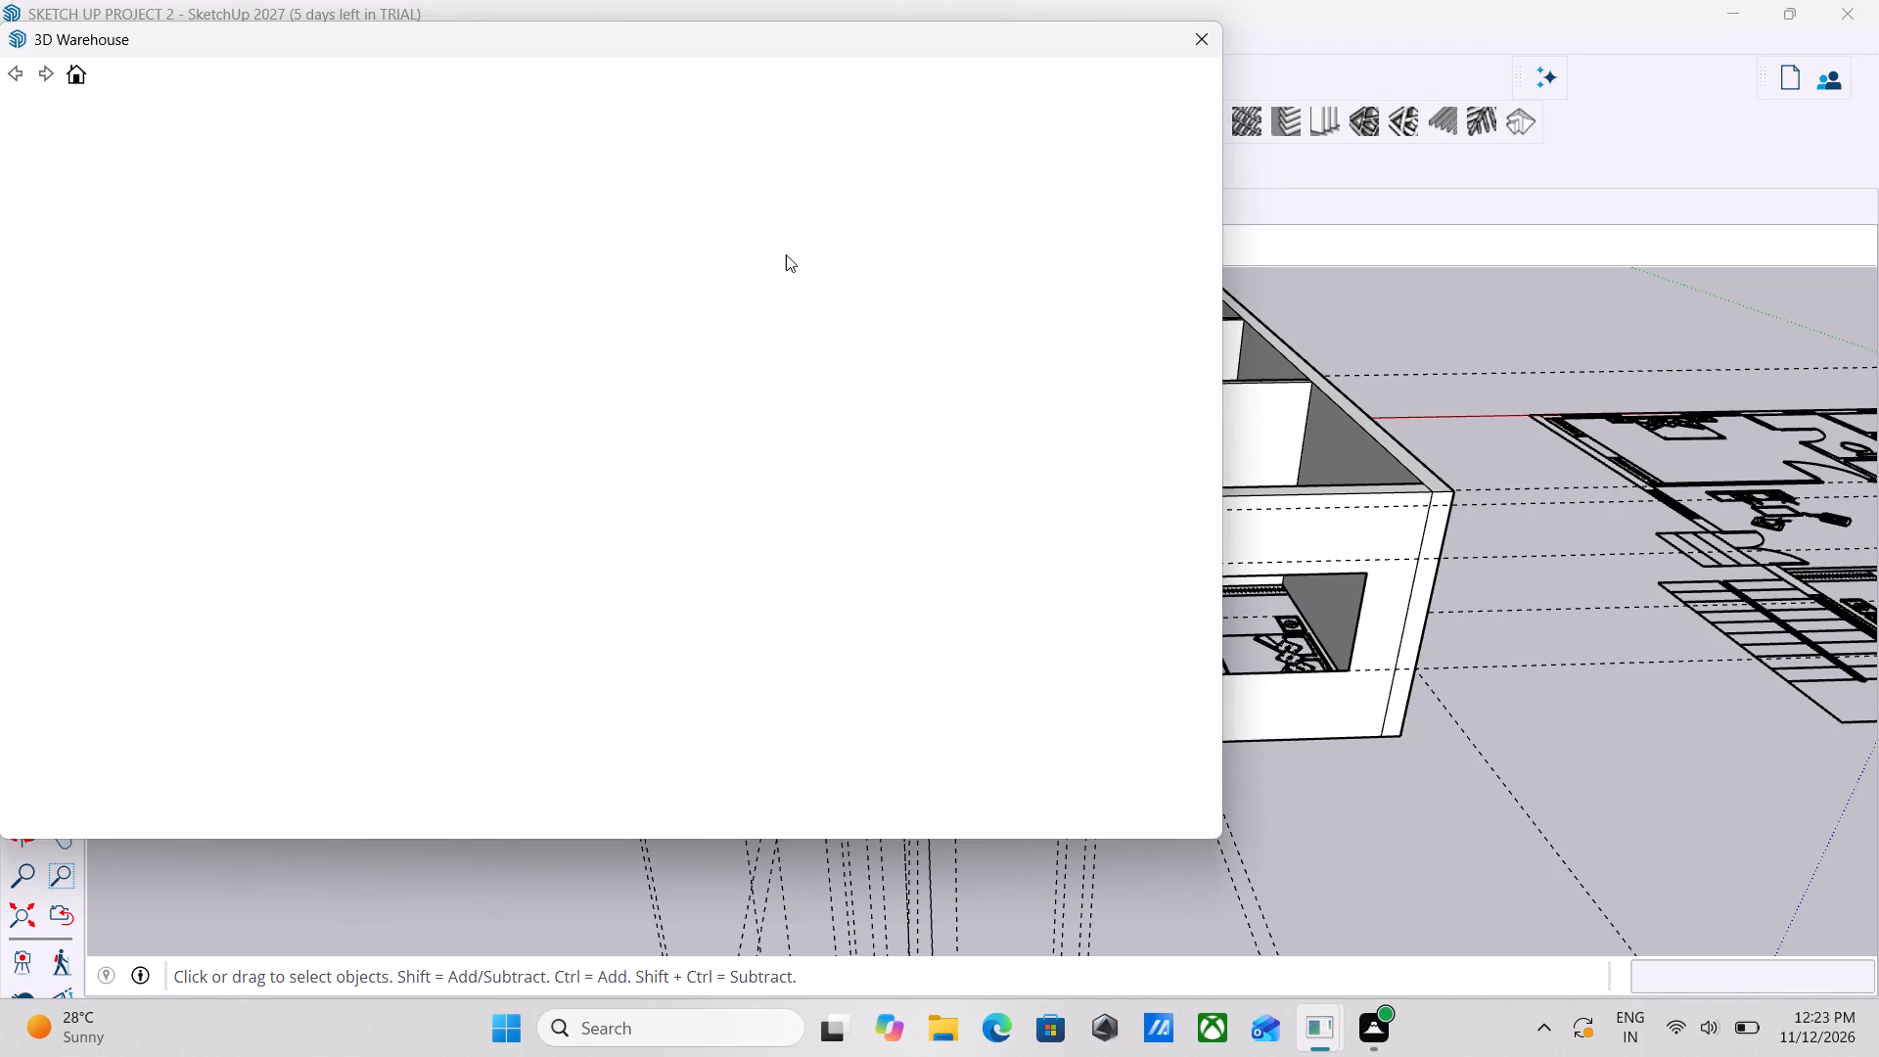
scroll(460, 240, down, 1)
scroll(666, 221, down, 1)
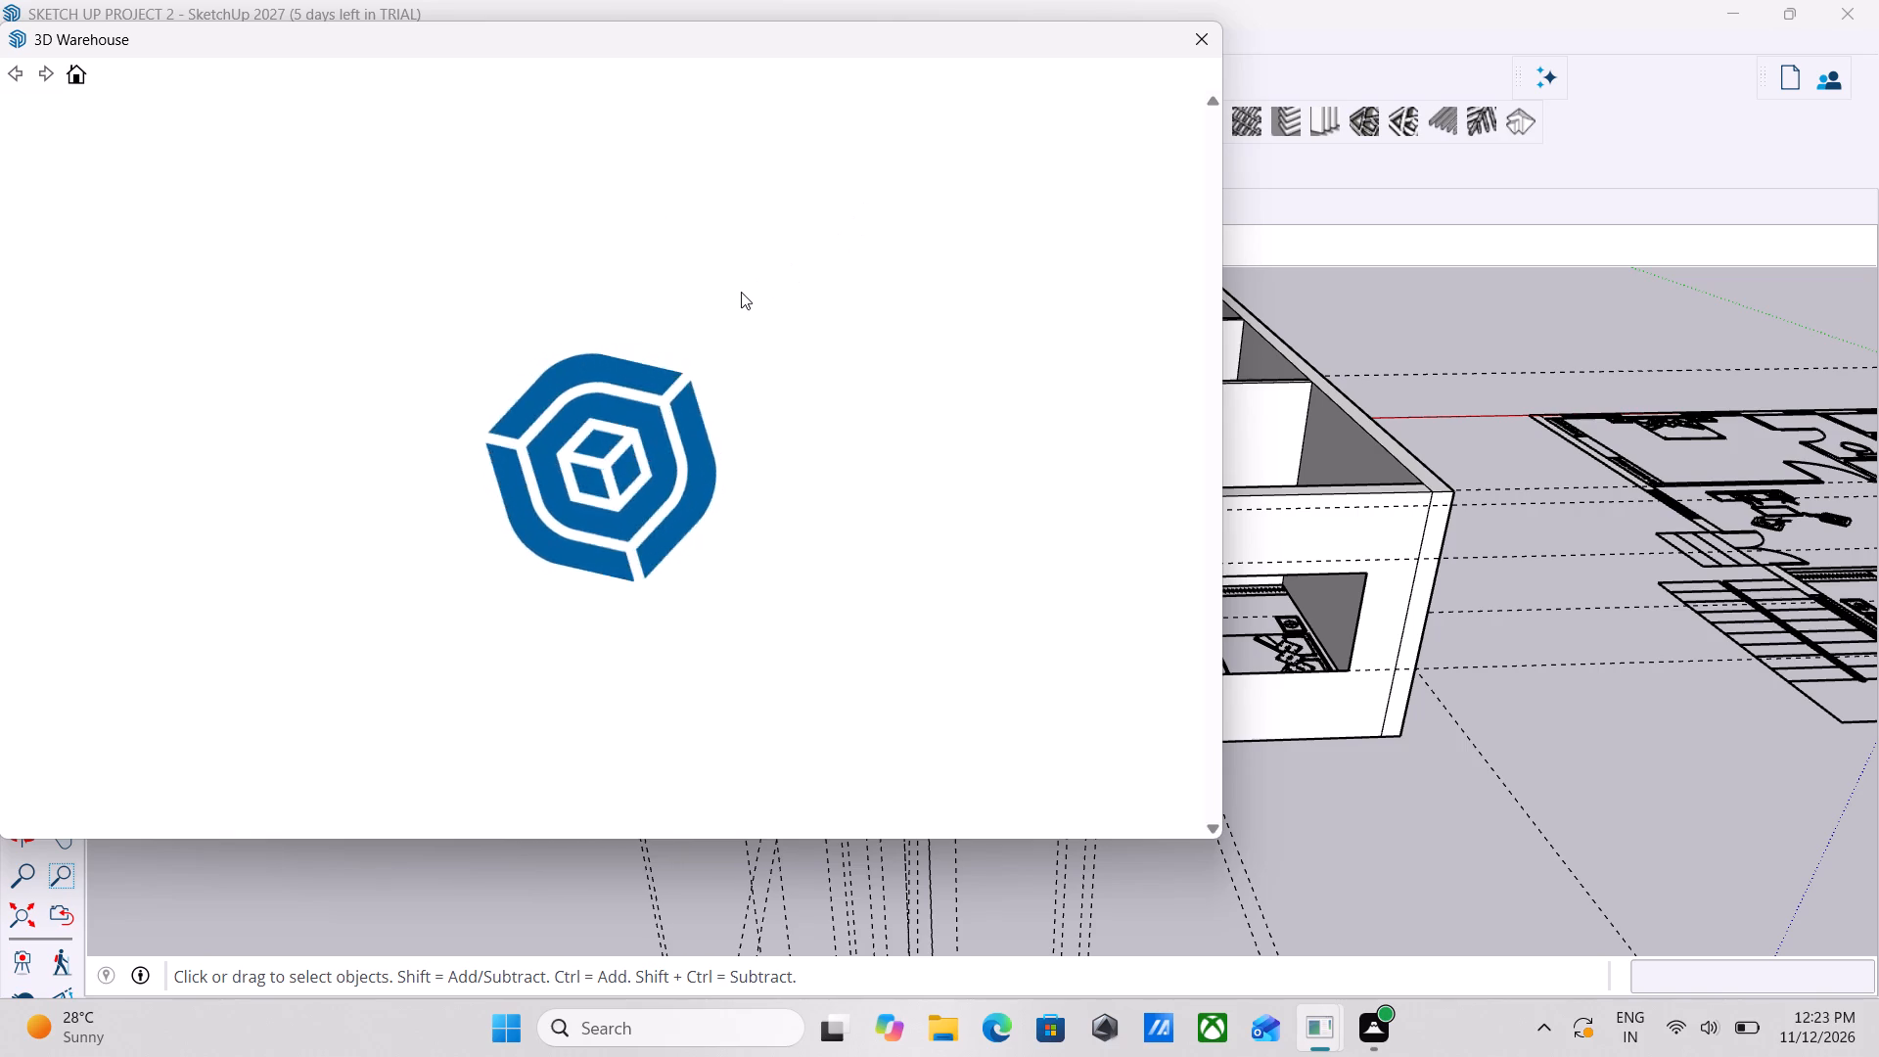
scroll(250, 538, up, 3)
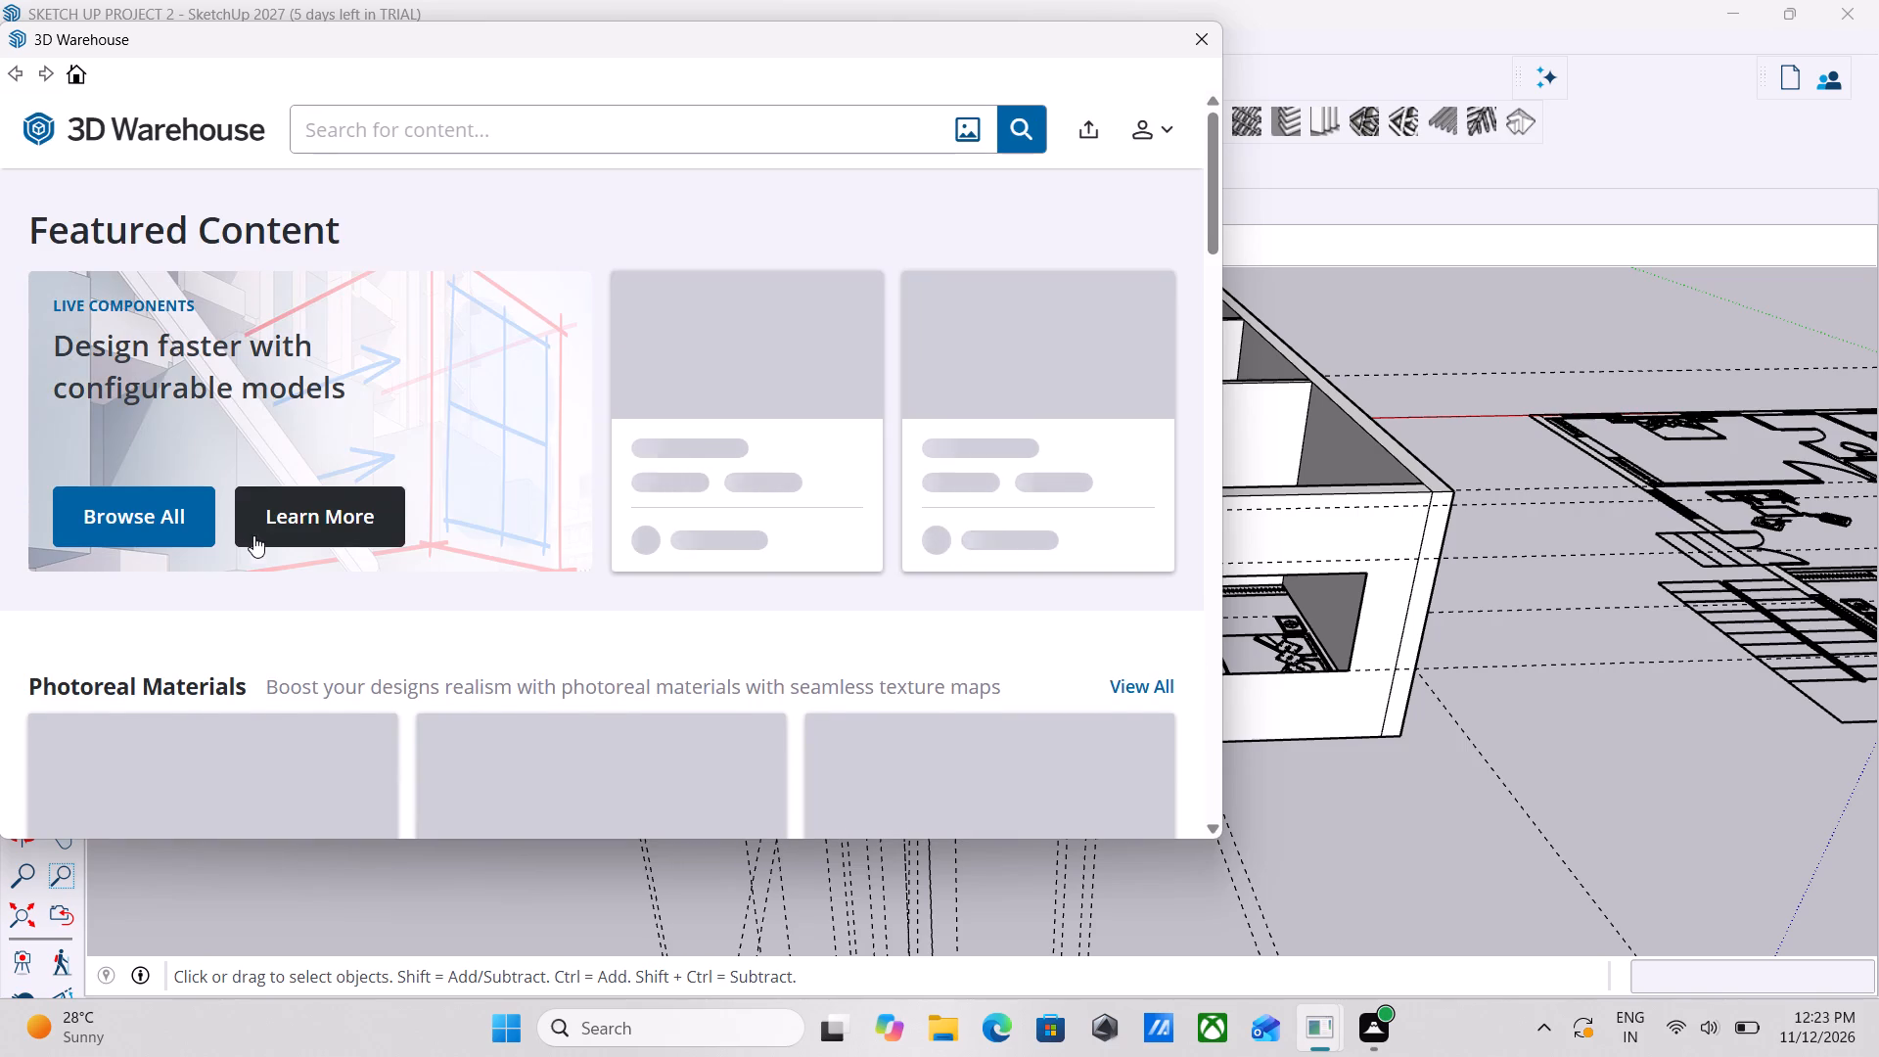
scroll(427, 430, up, 3)
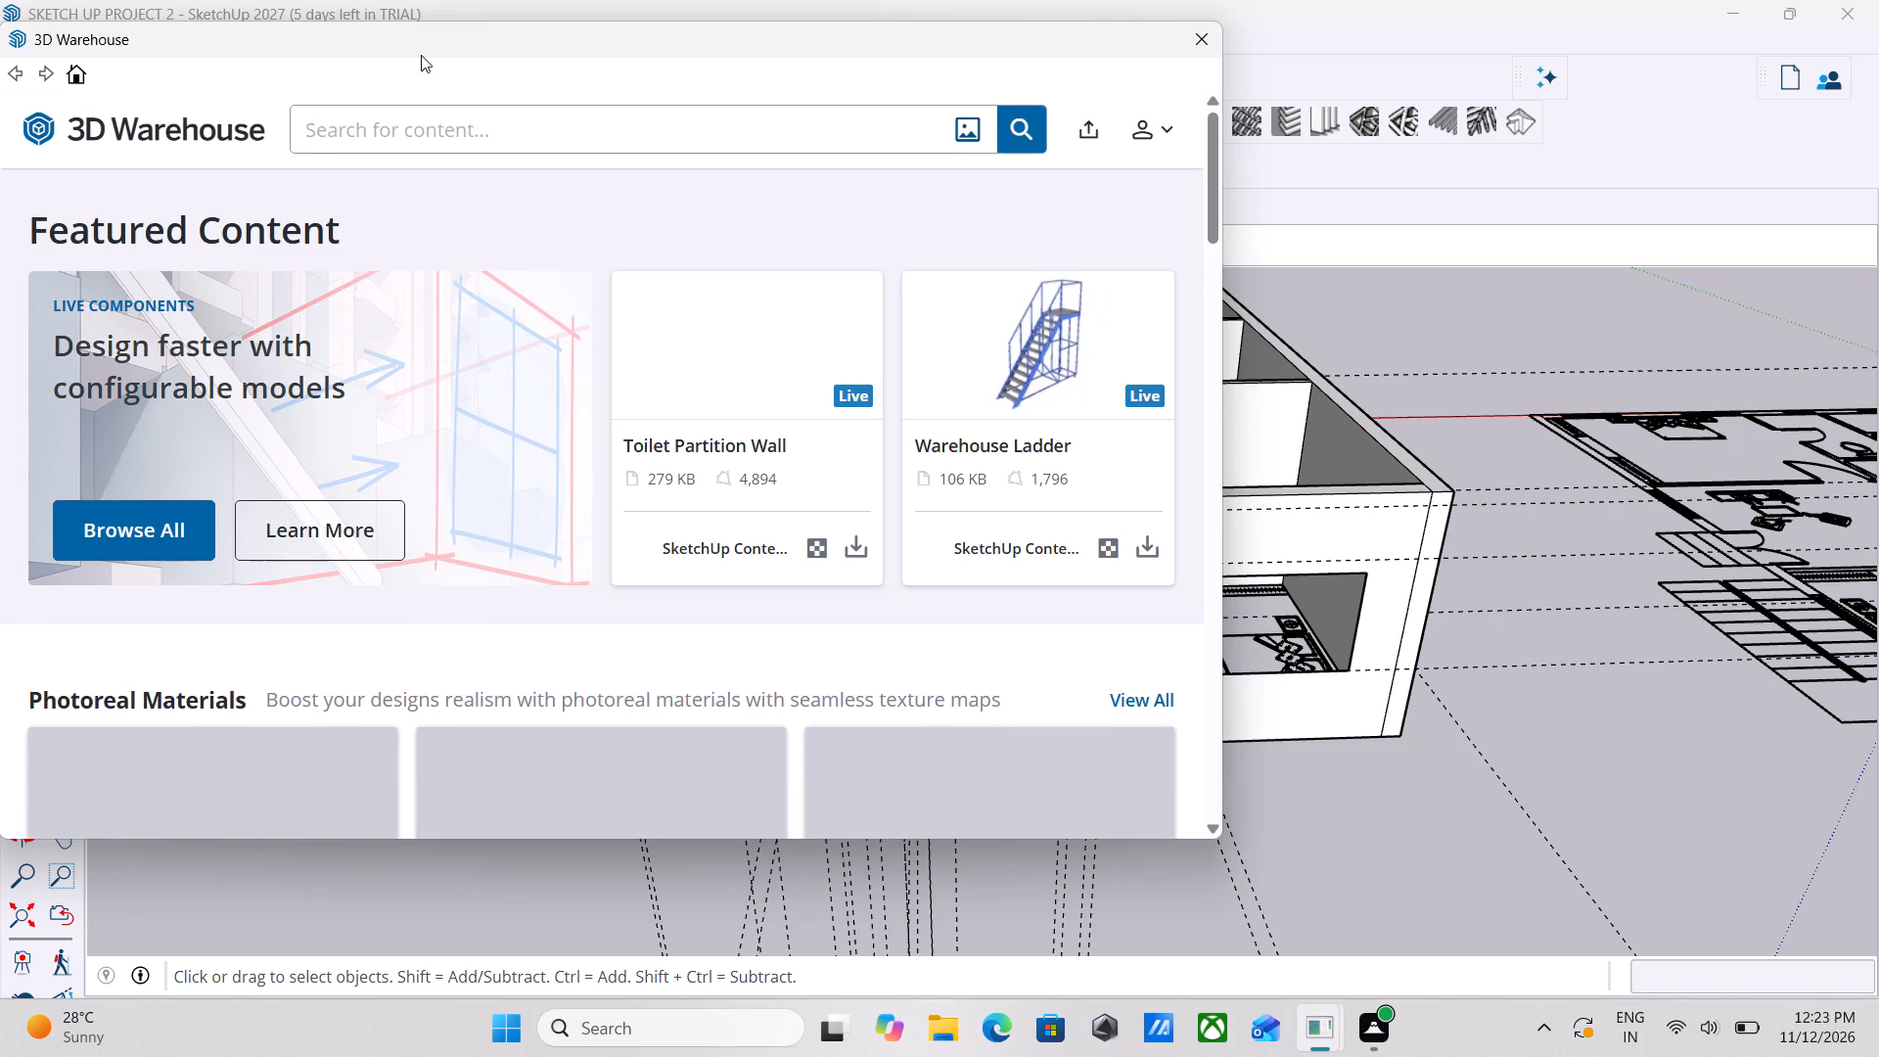
click(468, 123)
text(window)
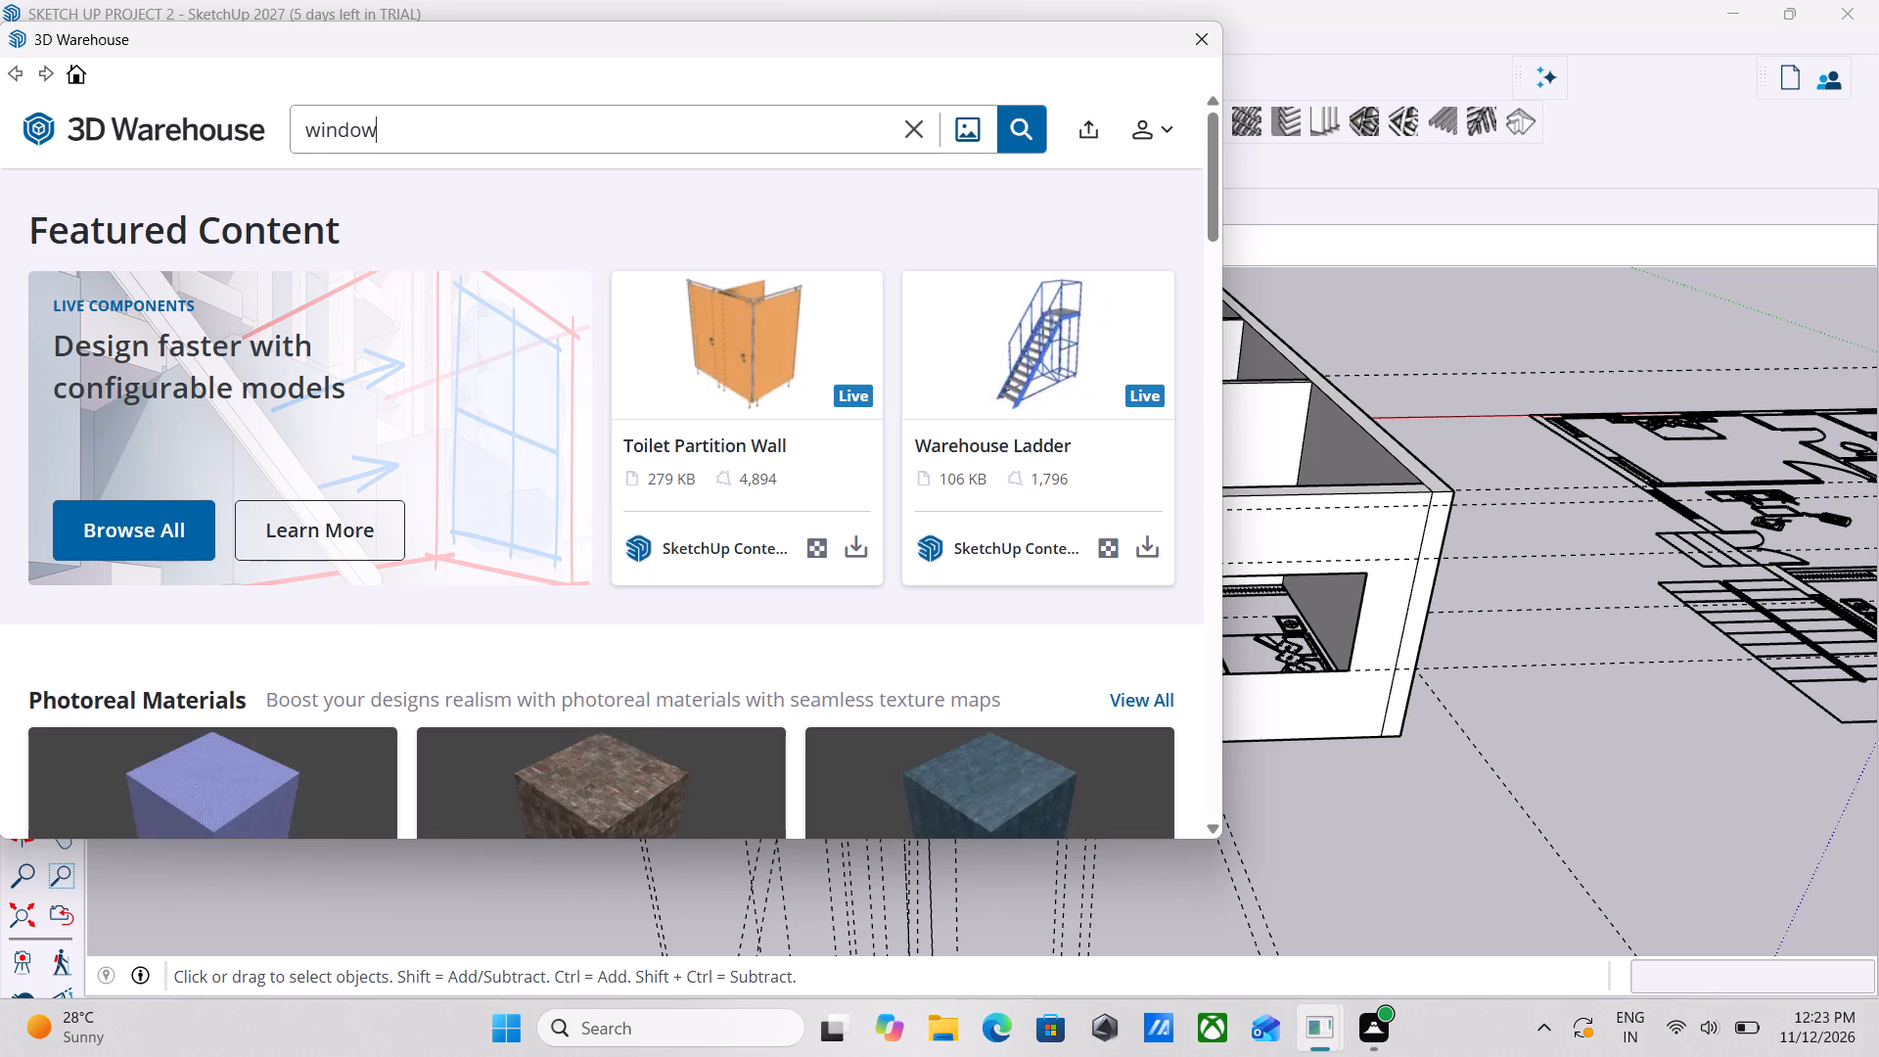
scroll(468, 123, down, 1)
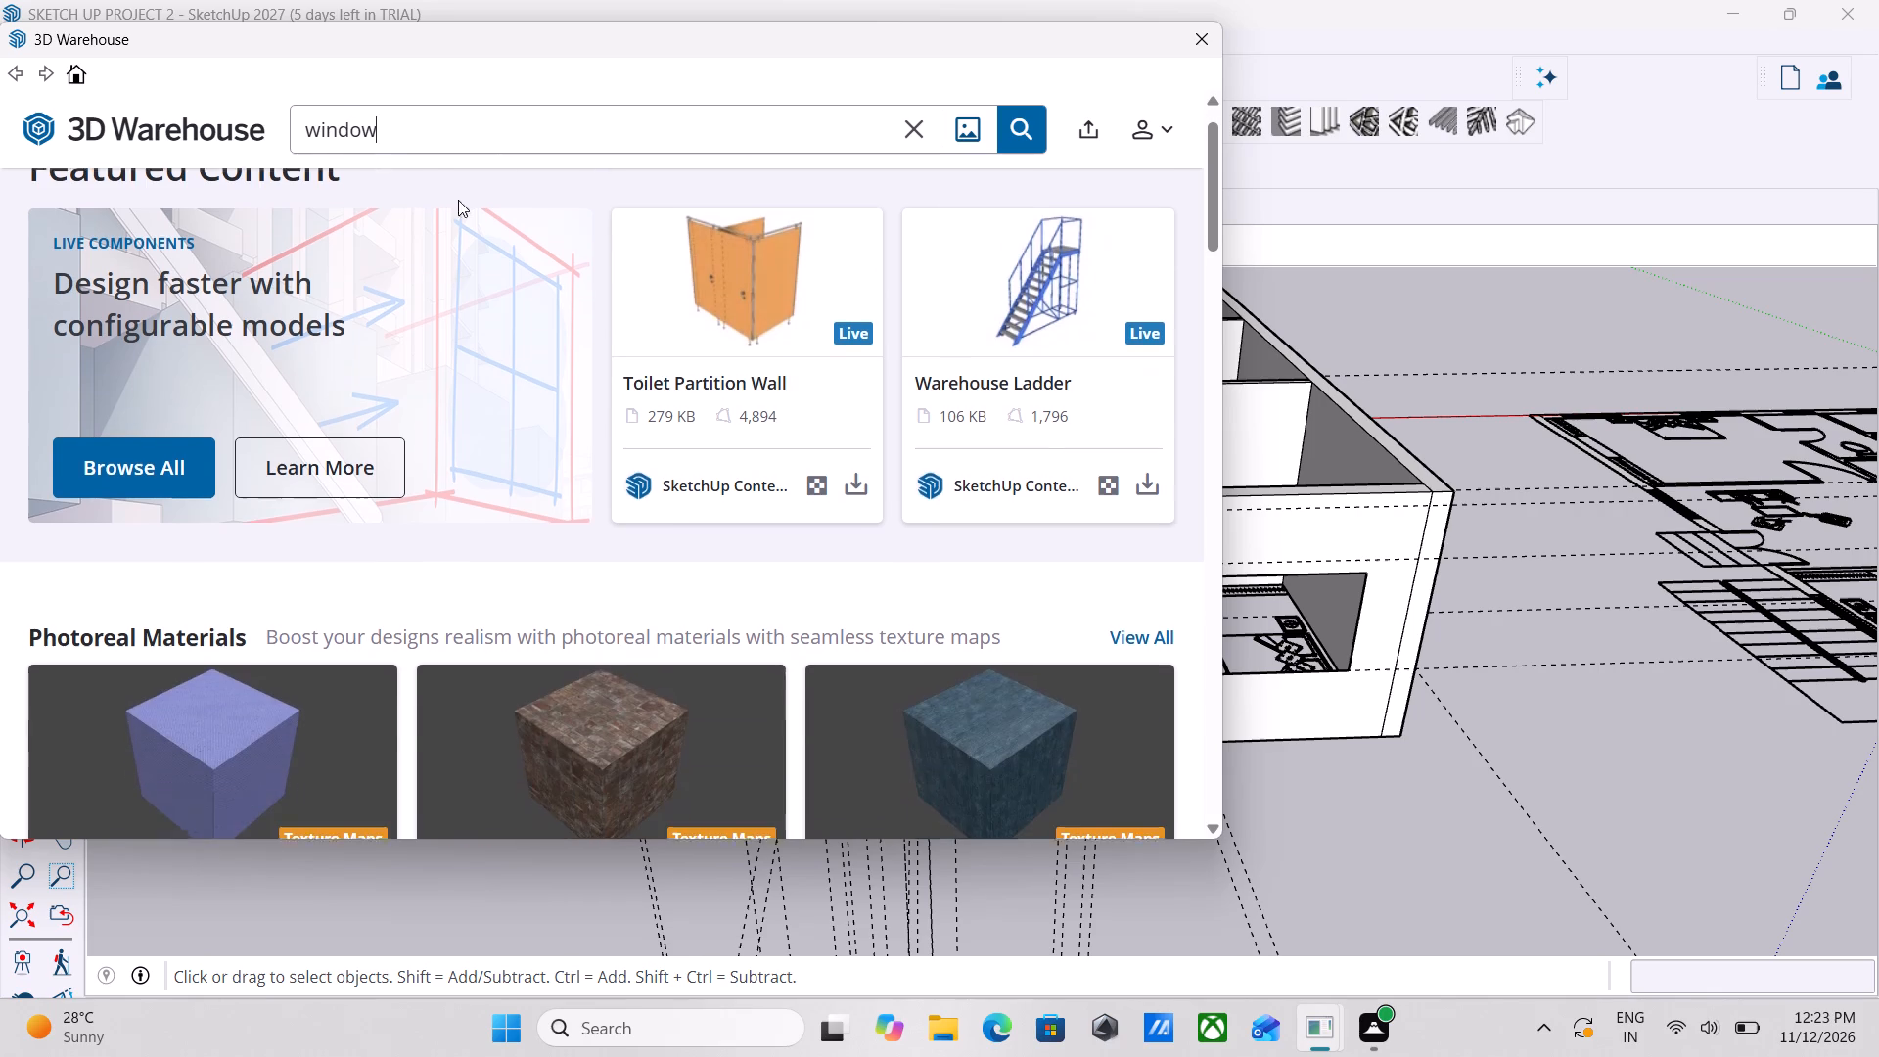
scroll(316, 265, down, 3)
scroll(594, 311, up, 6)
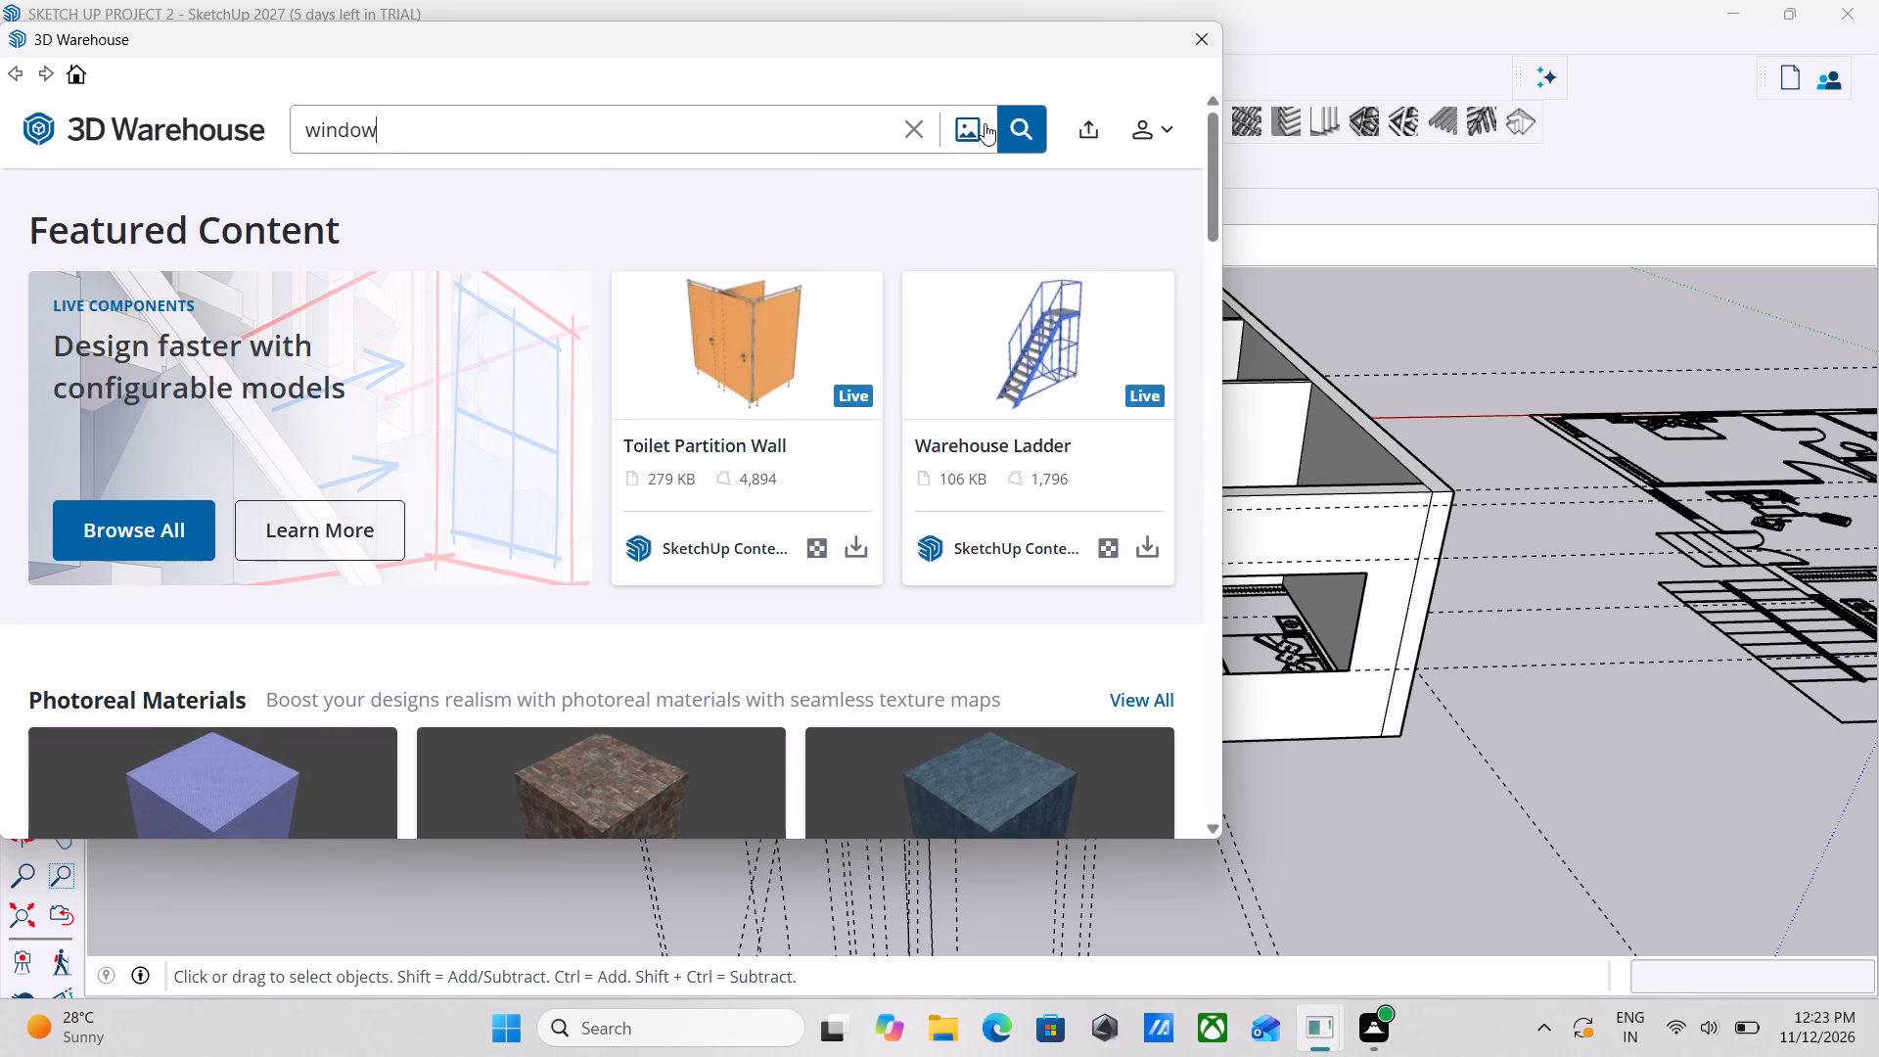
click(1029, 123)
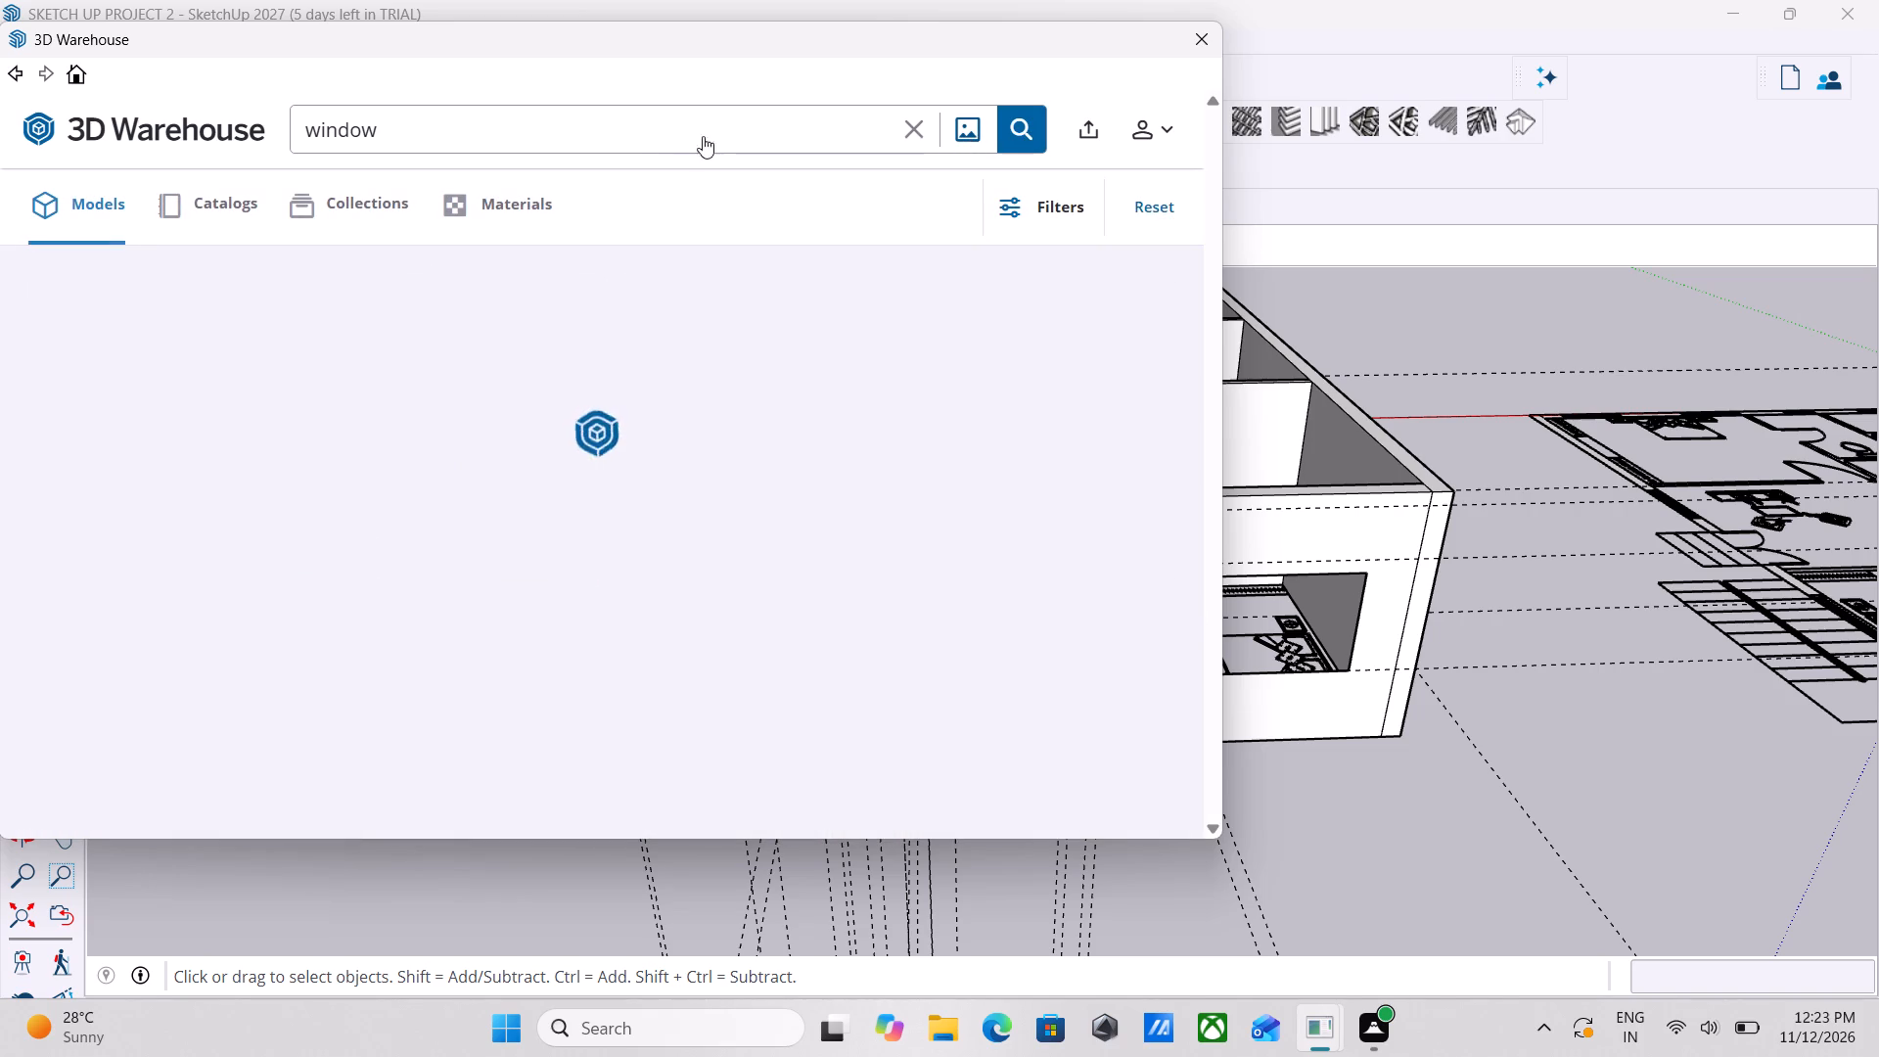
Browse the "window" model results for a window style that suits the house's wall openings.
scroll(368, 236, down, 1)
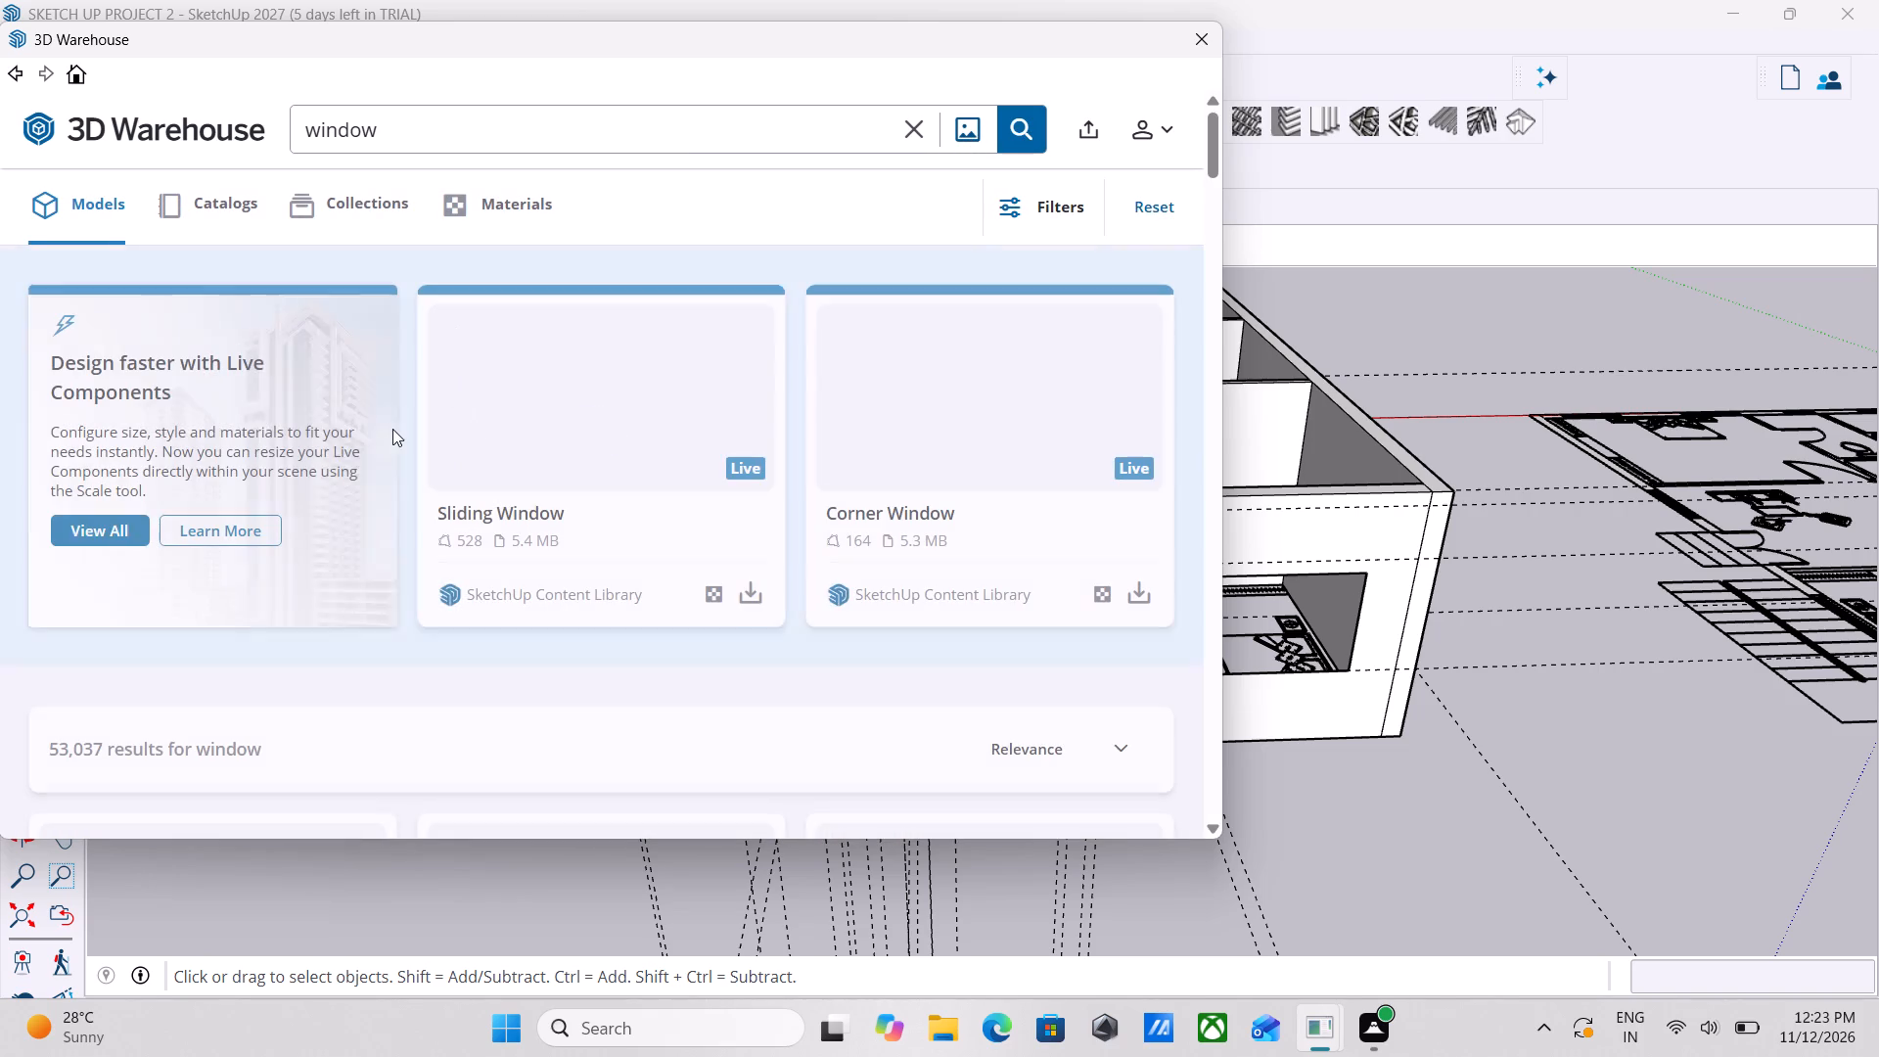
scroll(467, 437, down, 2)
scroll(619, 444, down, 3)
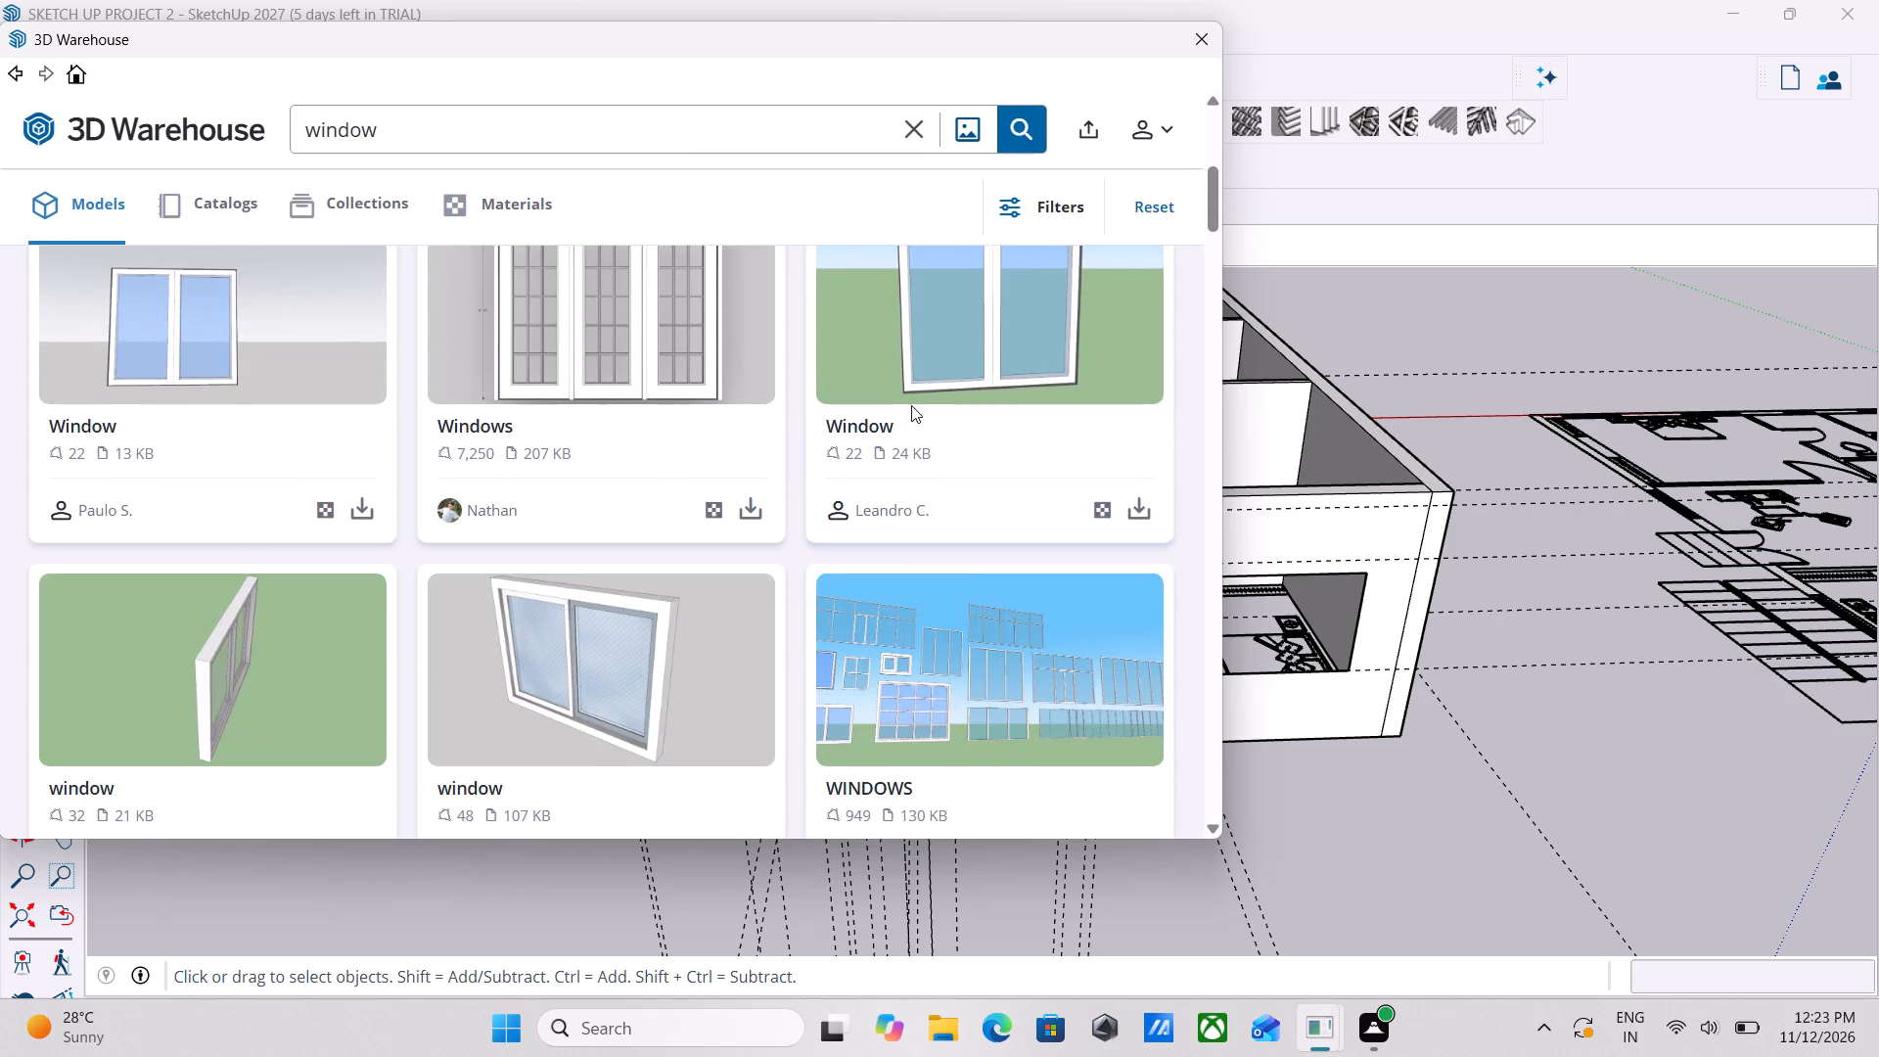
scroll(911, 405, down, 3)
scroll(678, 411, down, 3)
scroll(553, 427, down, 4)
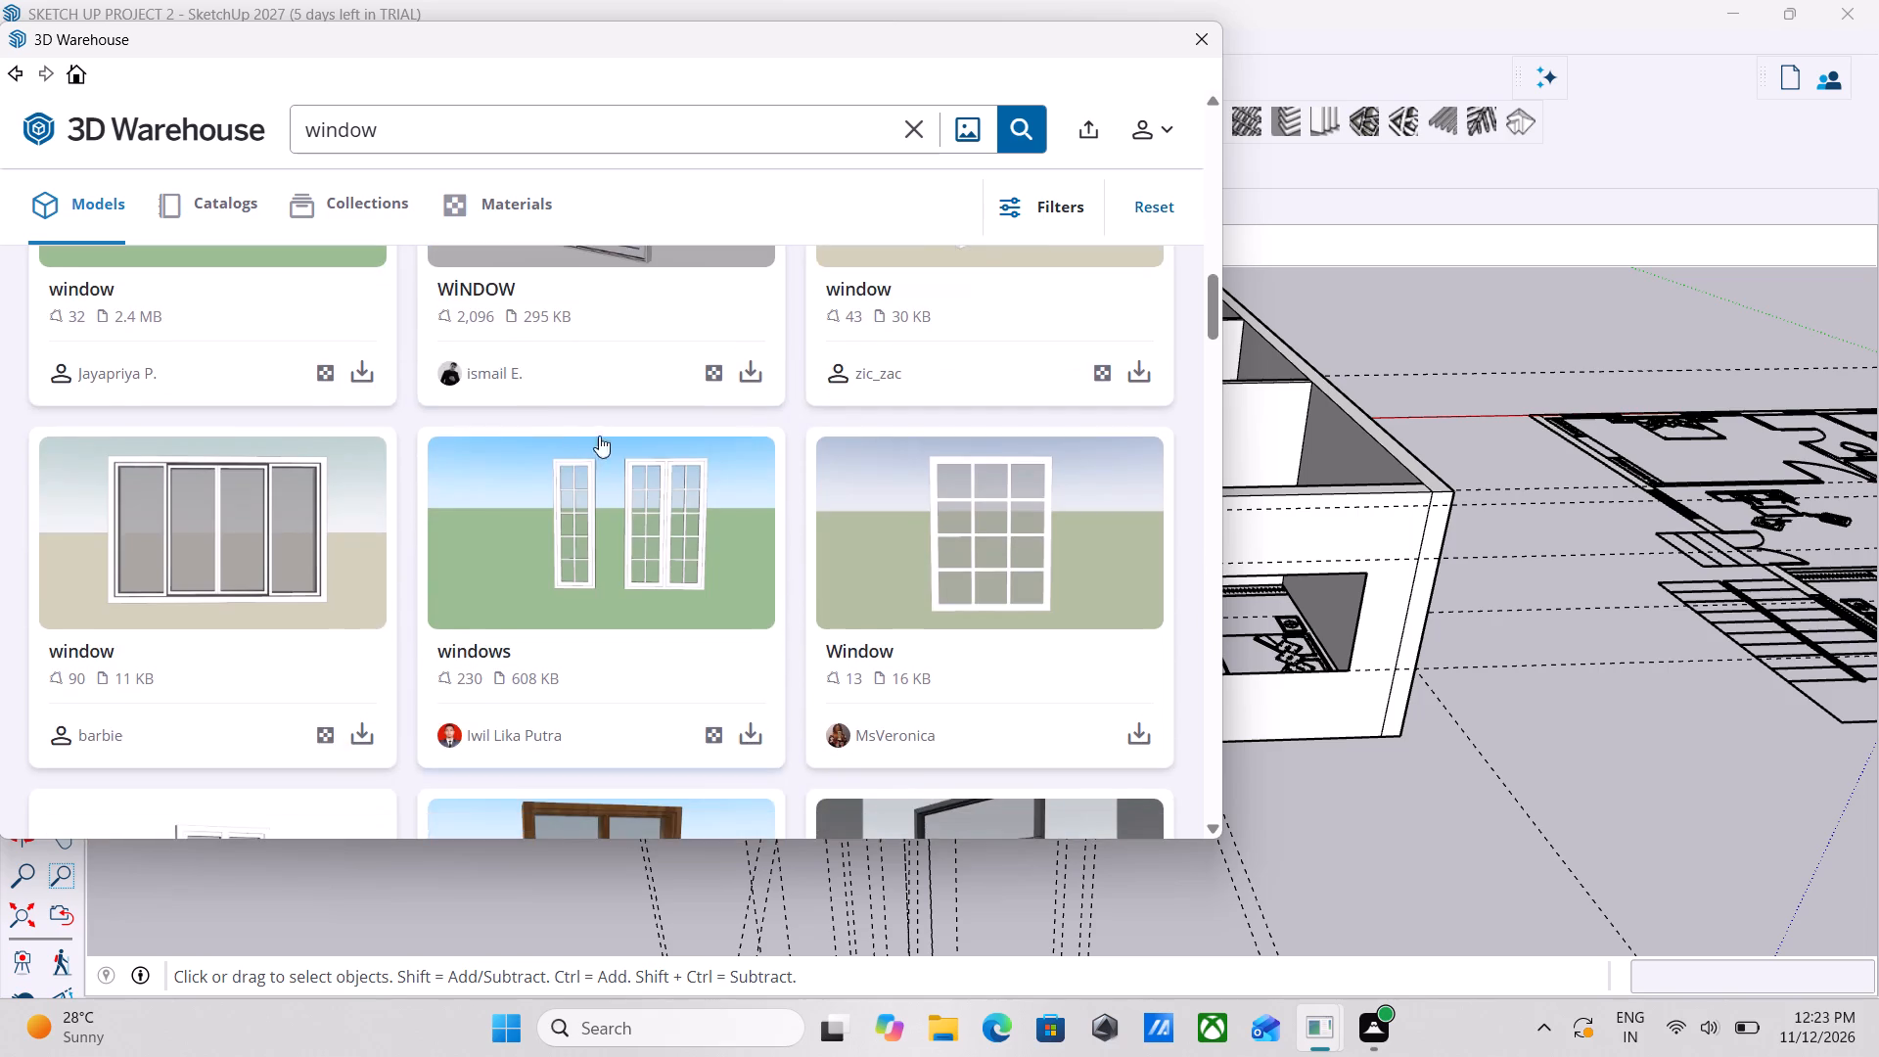
scroll(612, 437, down, 2)
scroll(624, 443, up, 2)
scroll(704, 472, down, 2)
scroll(593, 460, down, 1)
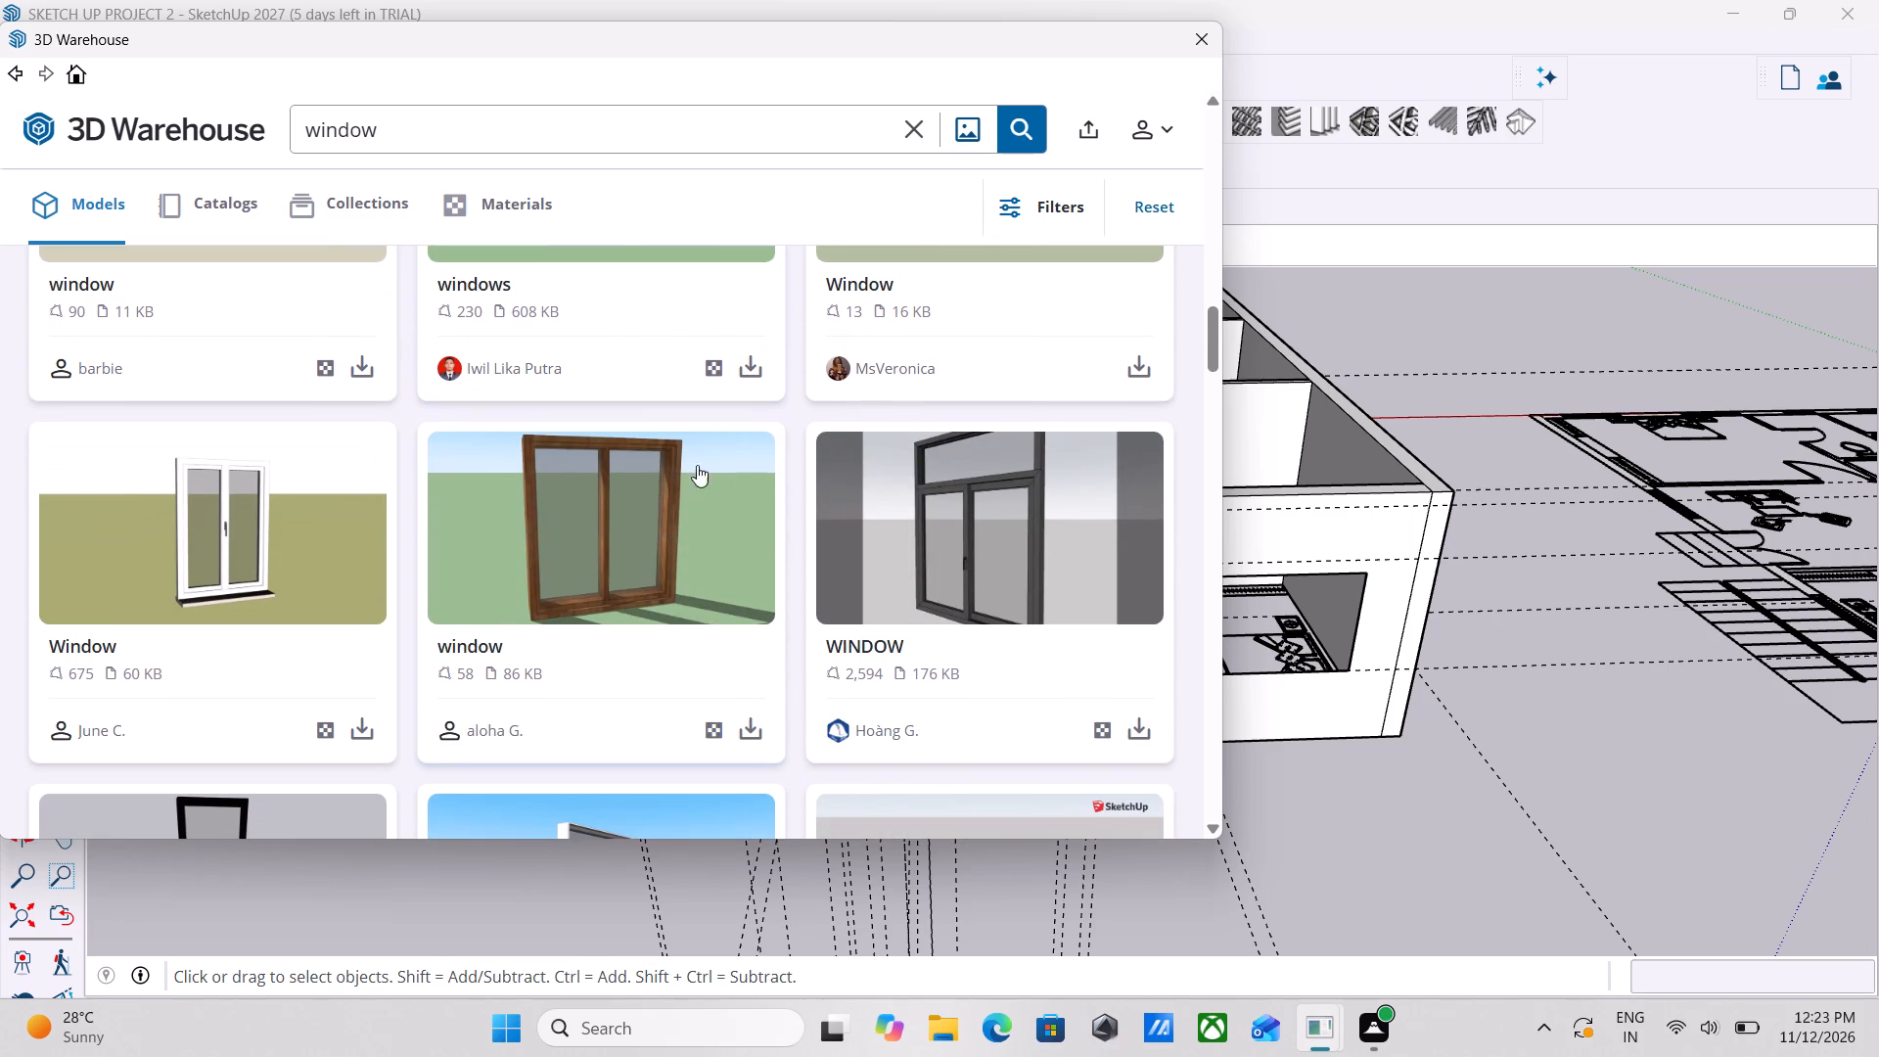
scroll(810, 482, down, 1)
scroll(810, 482, up, 2)
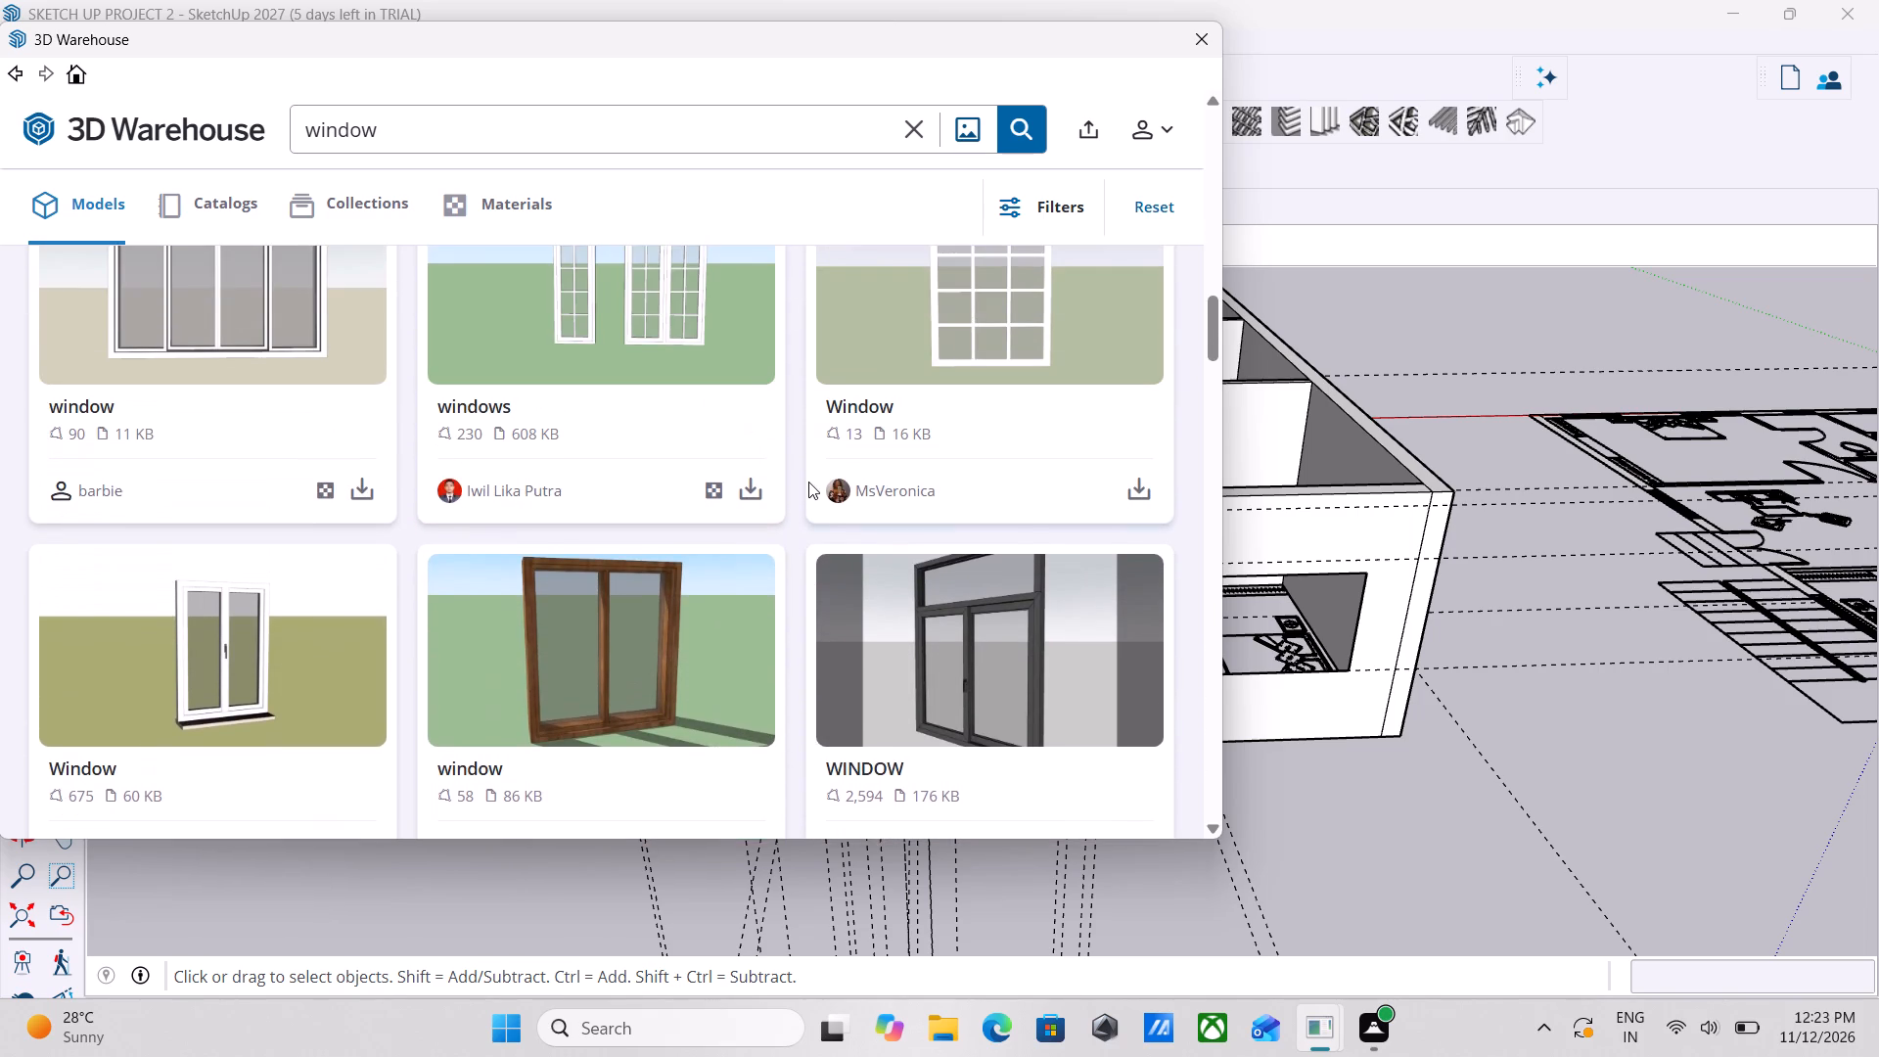
scroll(788, 483, up, 3)
scroll(611, 504, up, 3)
scroll(611, 505, down, 8)
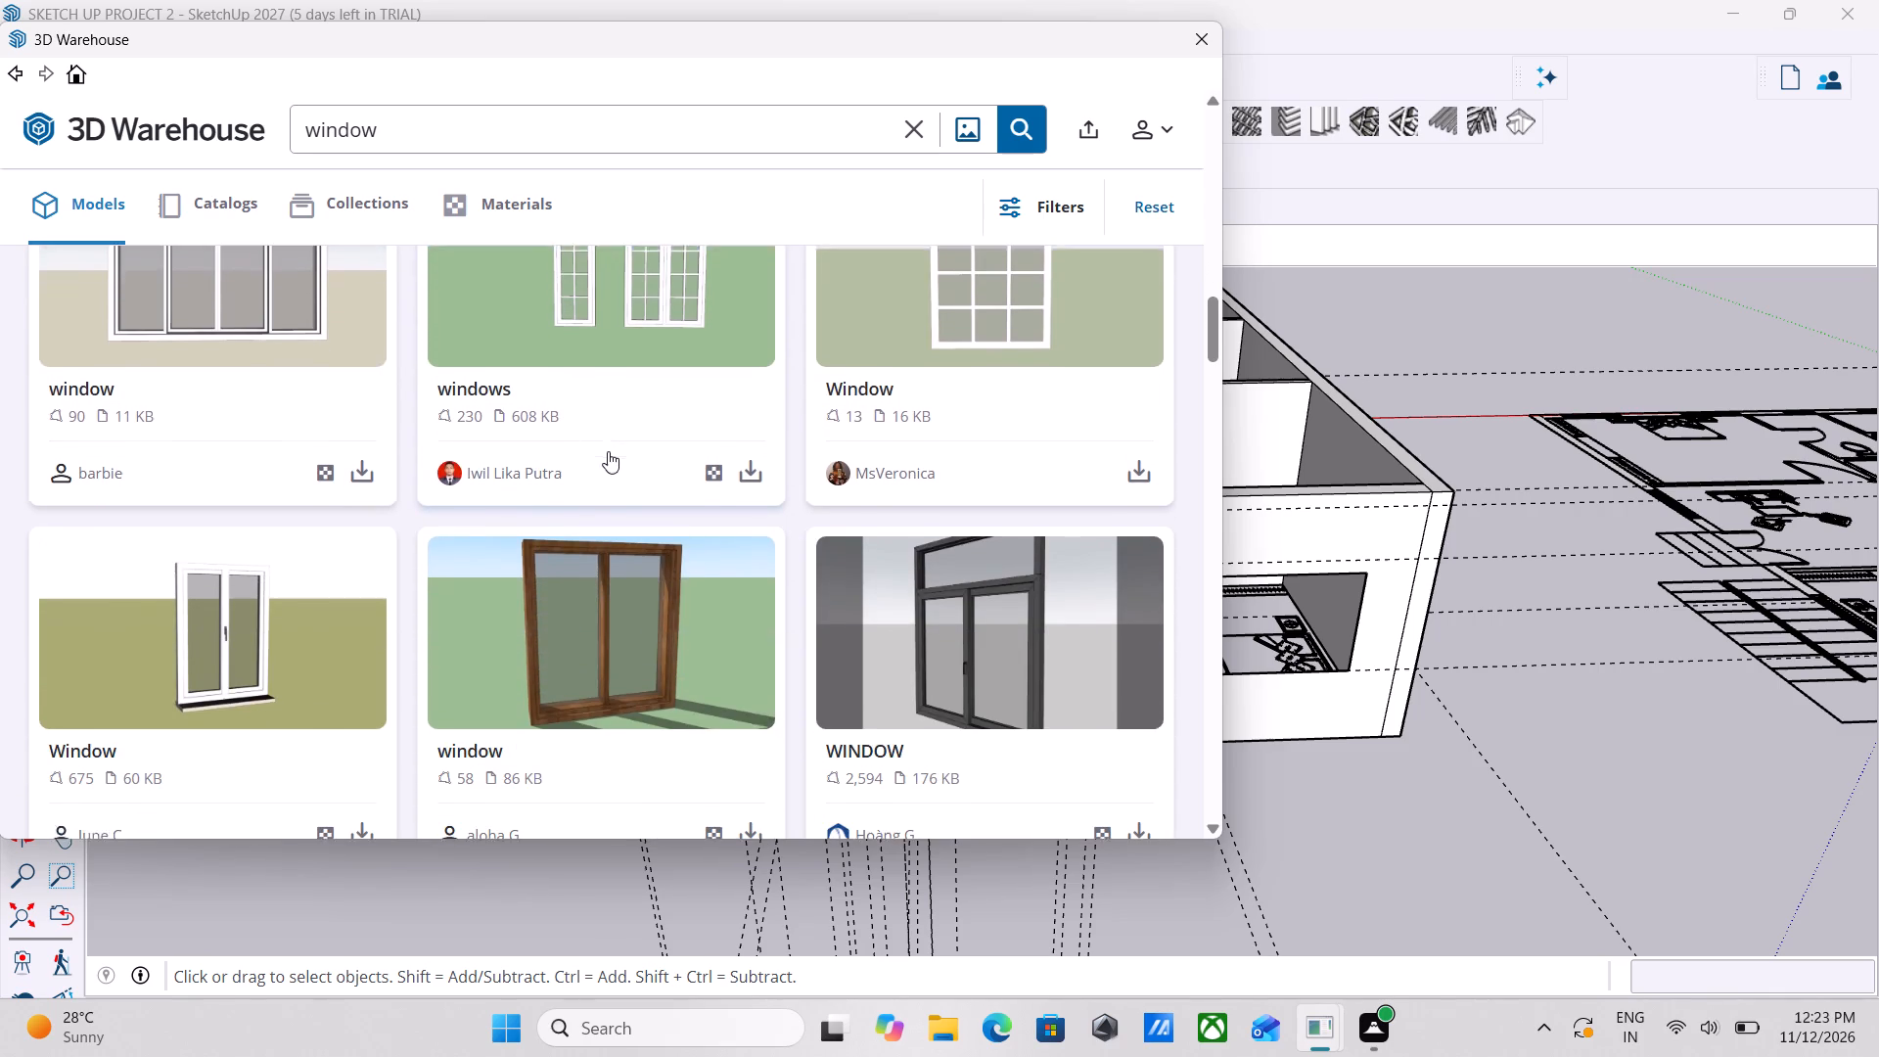
scroll(608, 451, down, 4)
scroll(897, 504, down, 2)
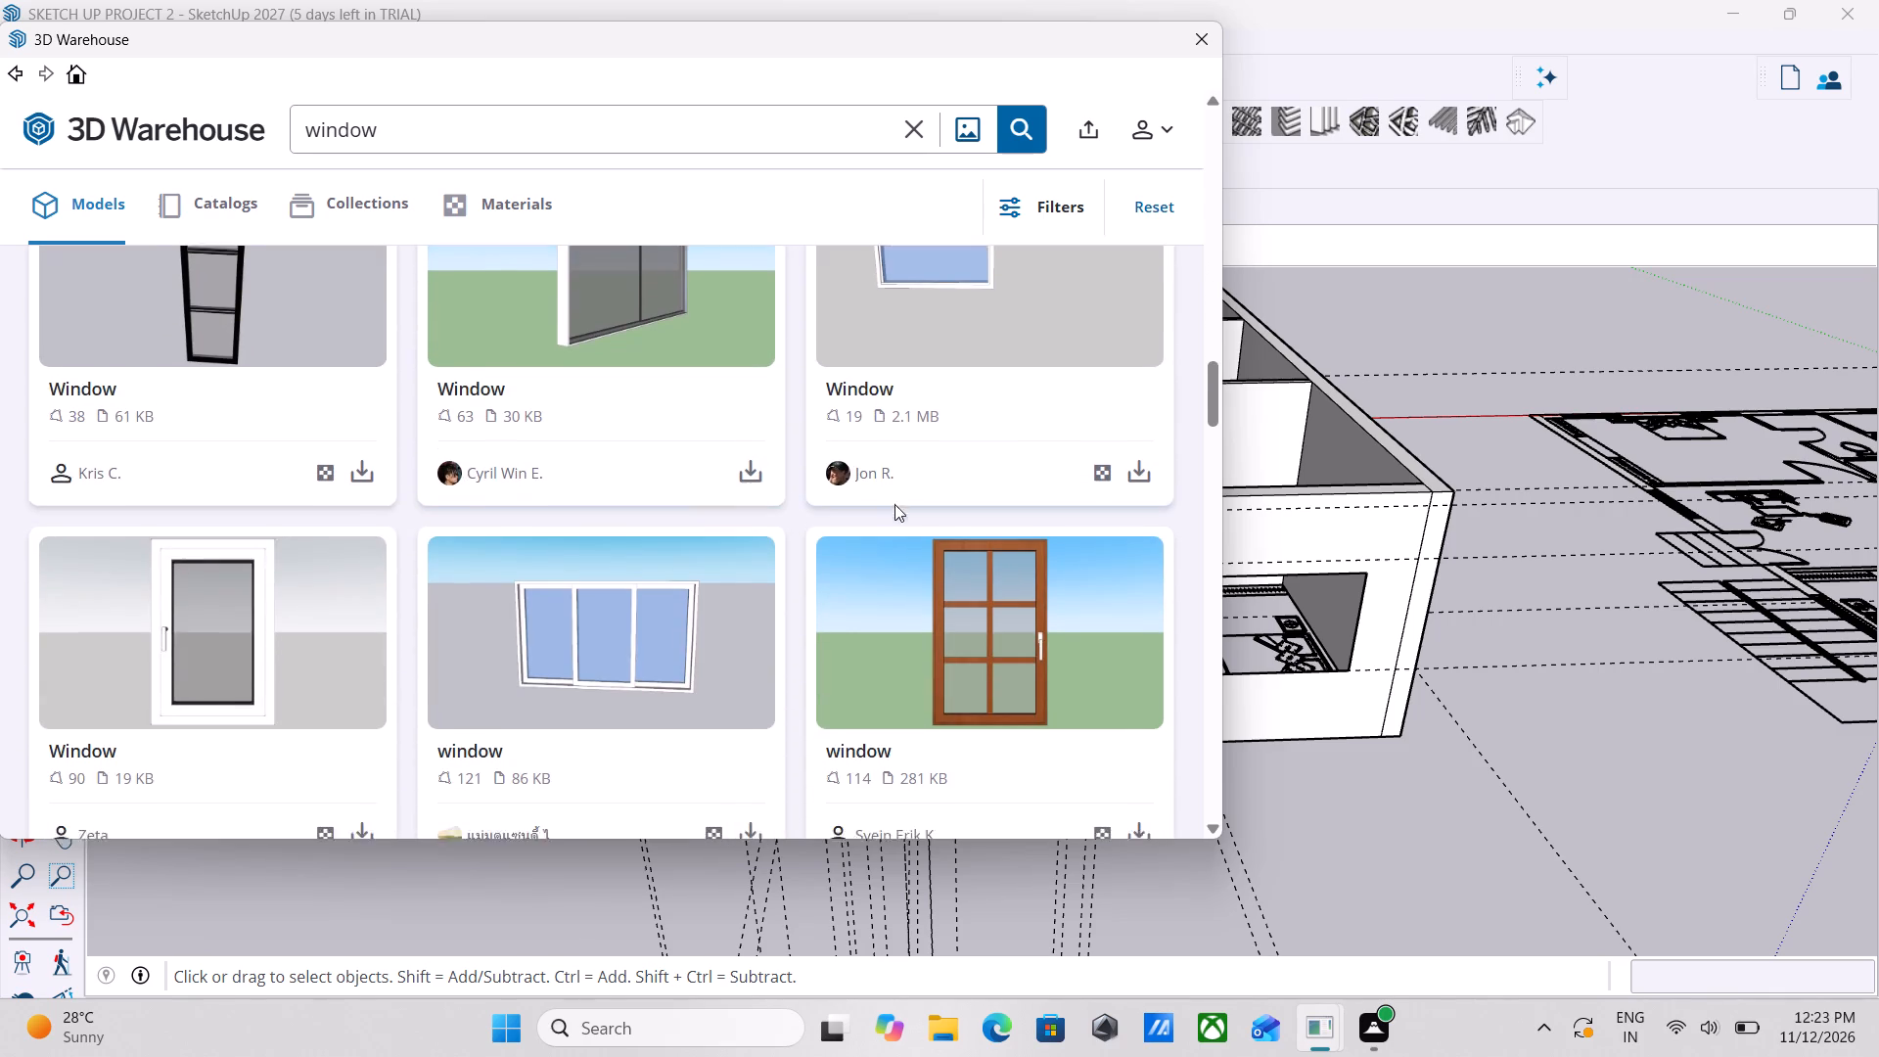
scroll(894, 504, down, 1)
scroll(715, 530, up, 1)
scroll(601, 445, down, 3)
scroll(827, 426, down, 2)
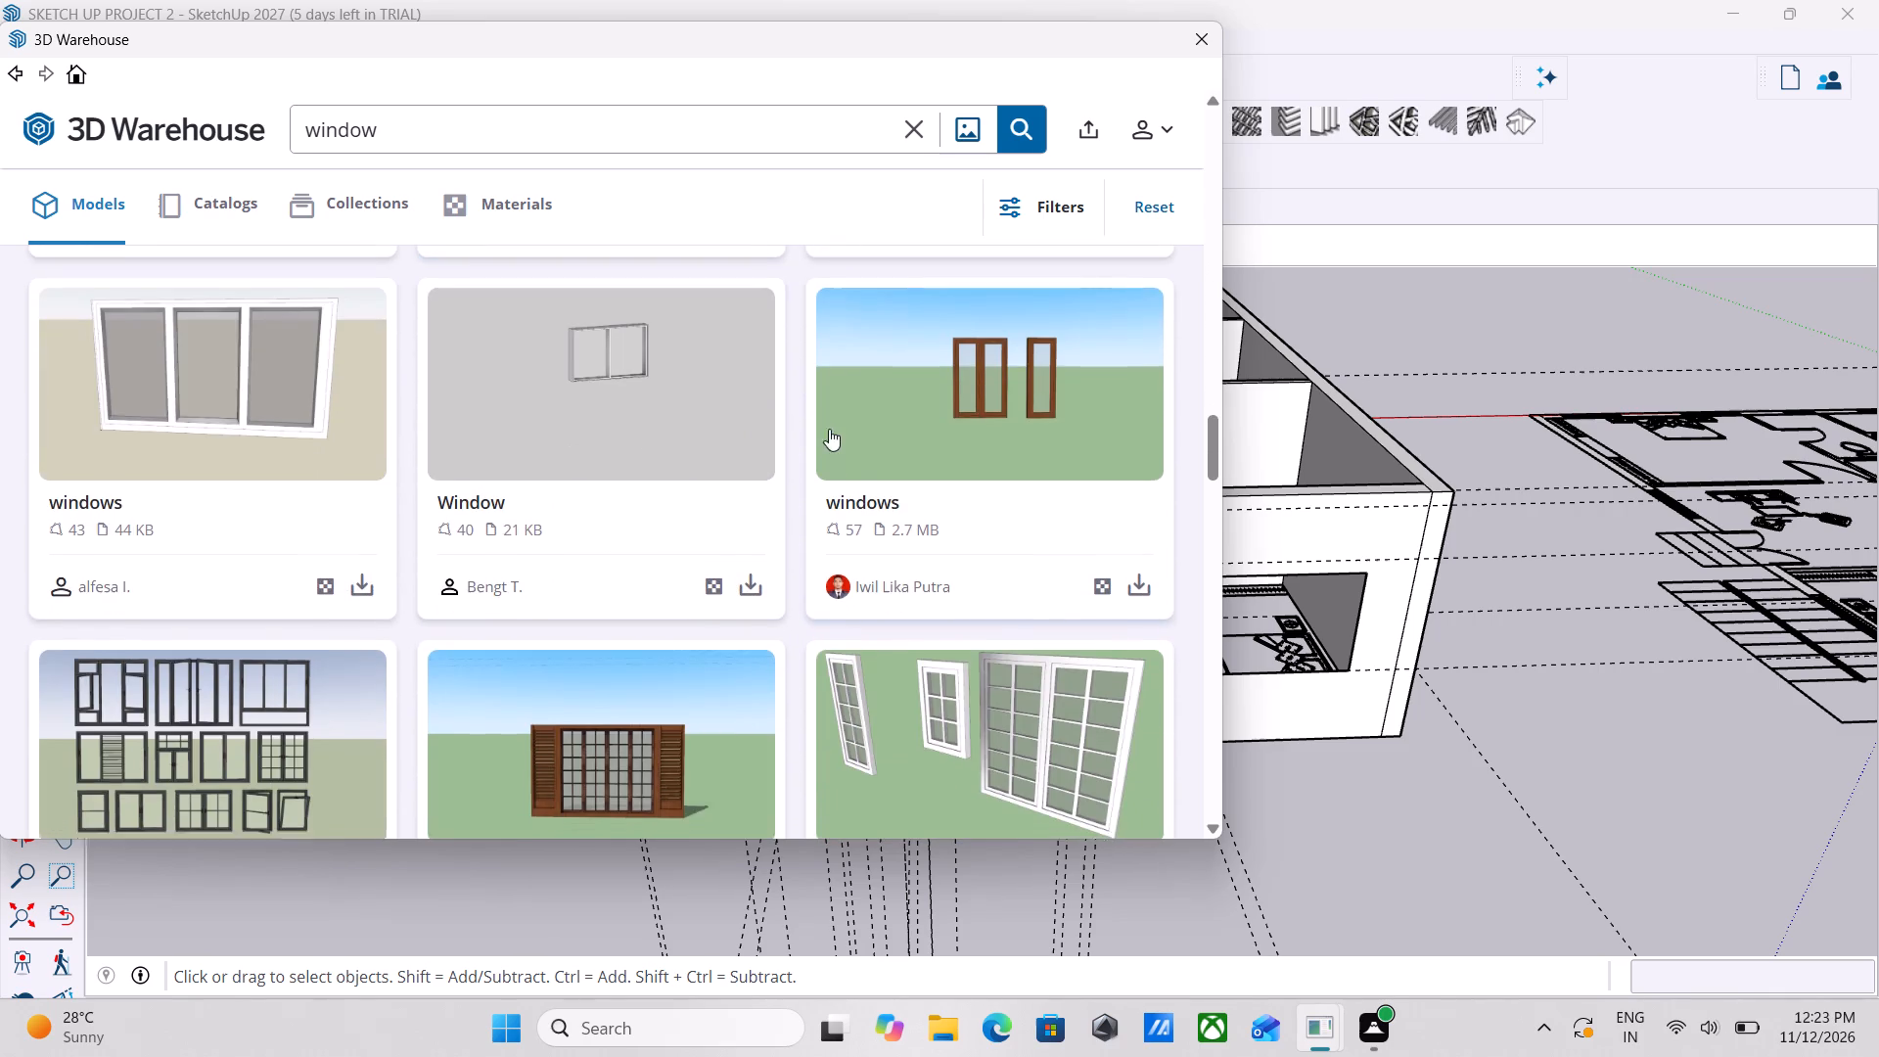
scroll(829, 429, down, 2)
scroll(587, 376, up, 4)
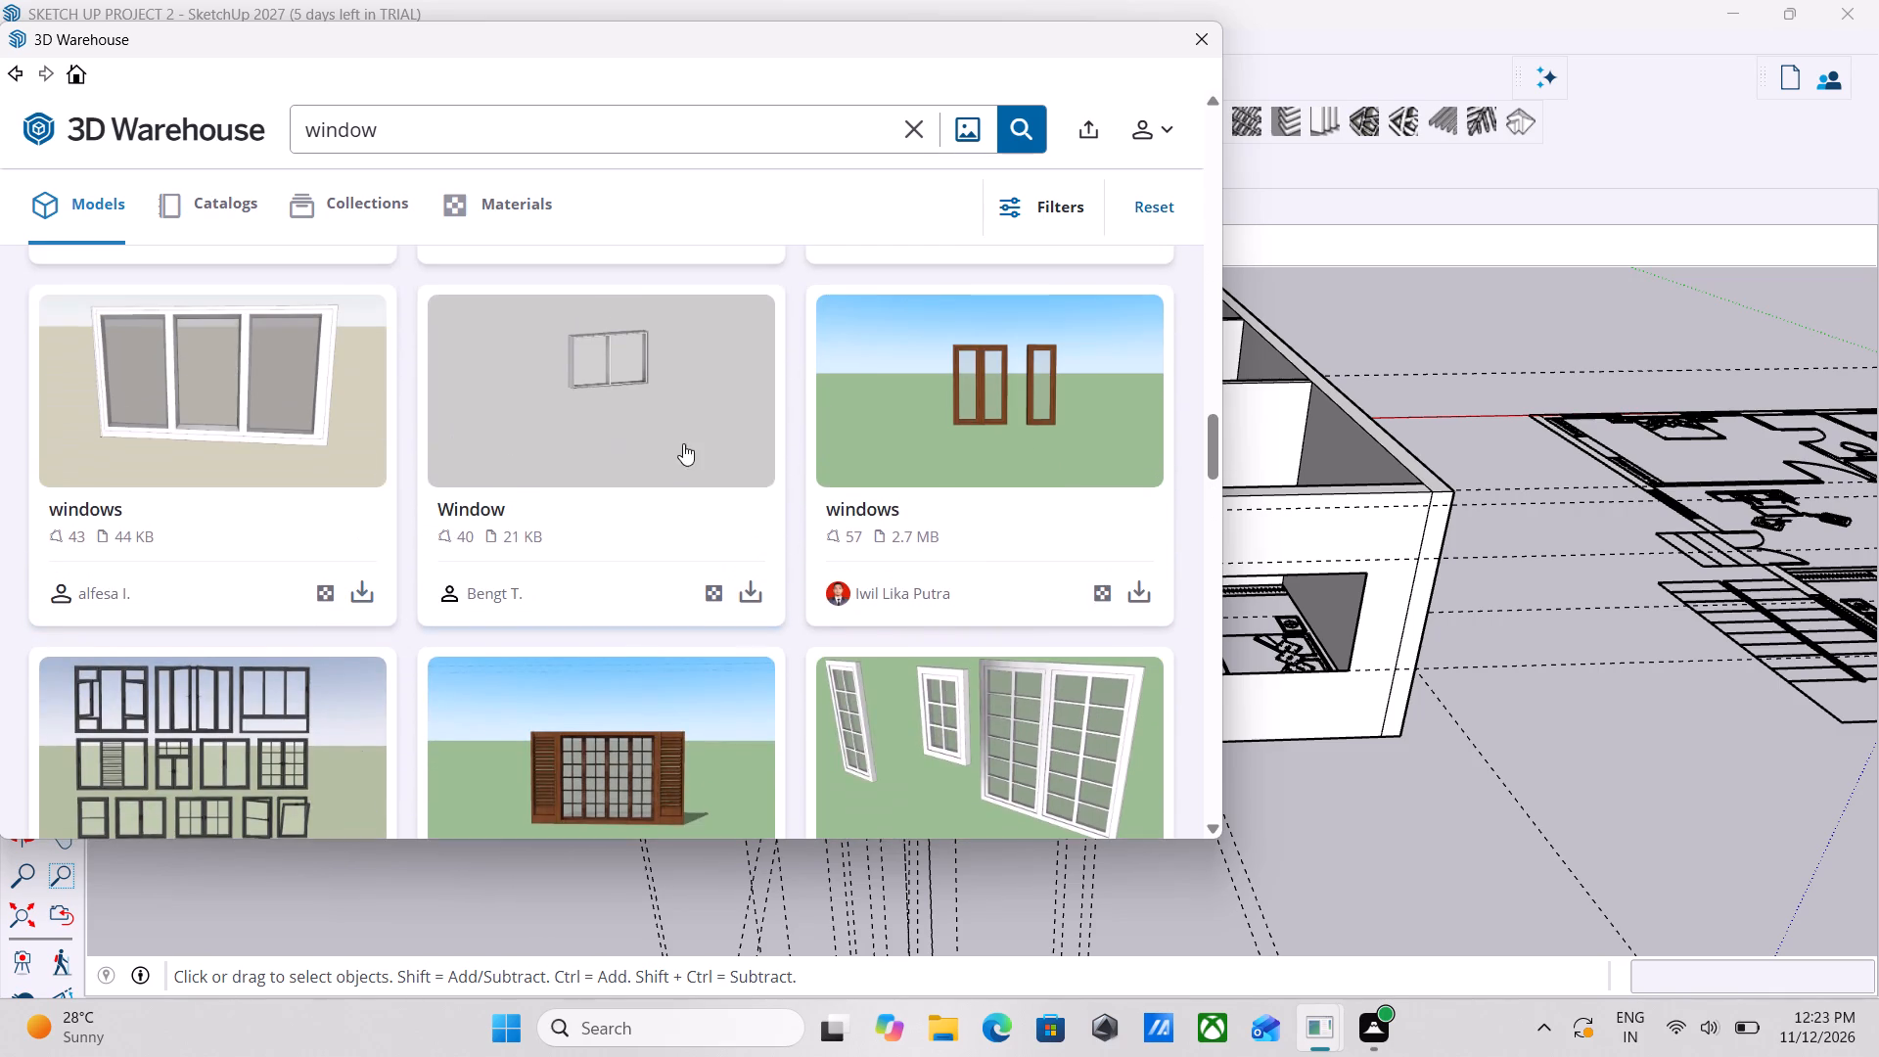
scroll(697, 436, down, 3)
scroll(819, 391, down, 3)
scroll(922, 400, down, 2)
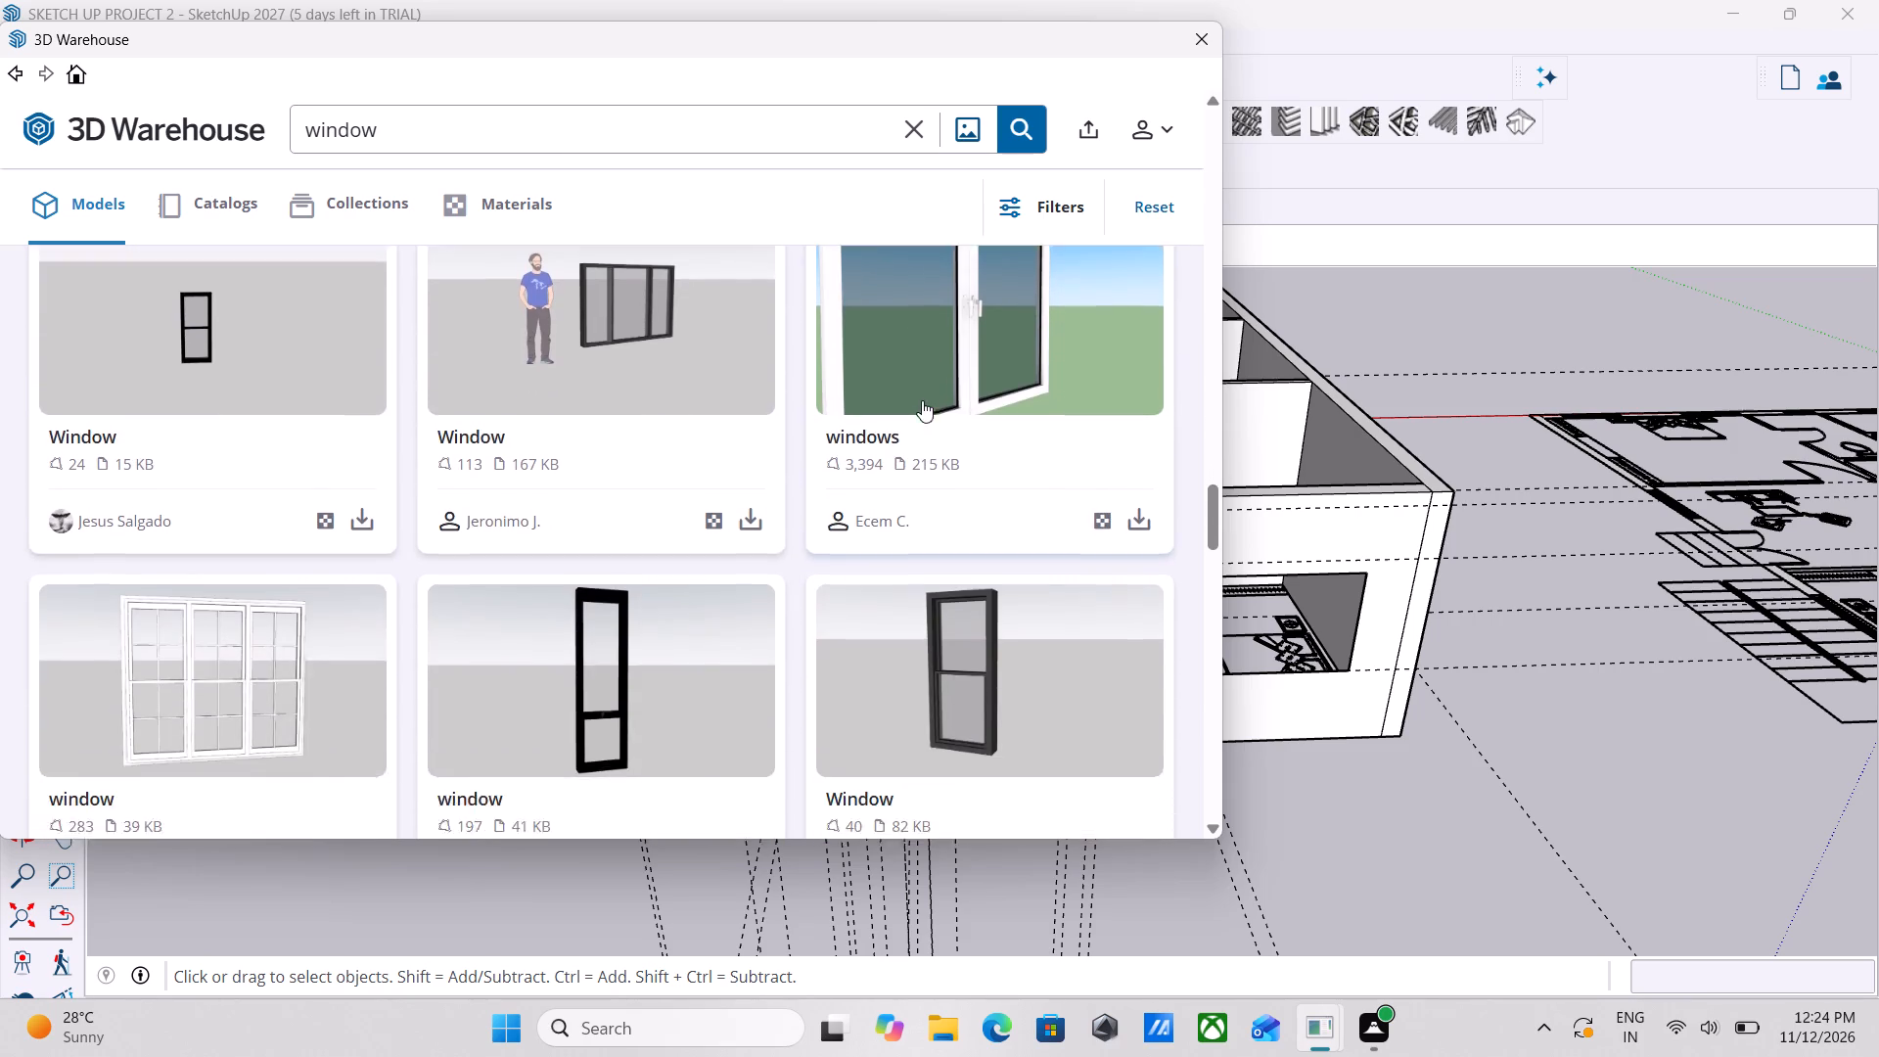
scroll(922, 400, up, 2)
scroll(913, 407, down, 5)
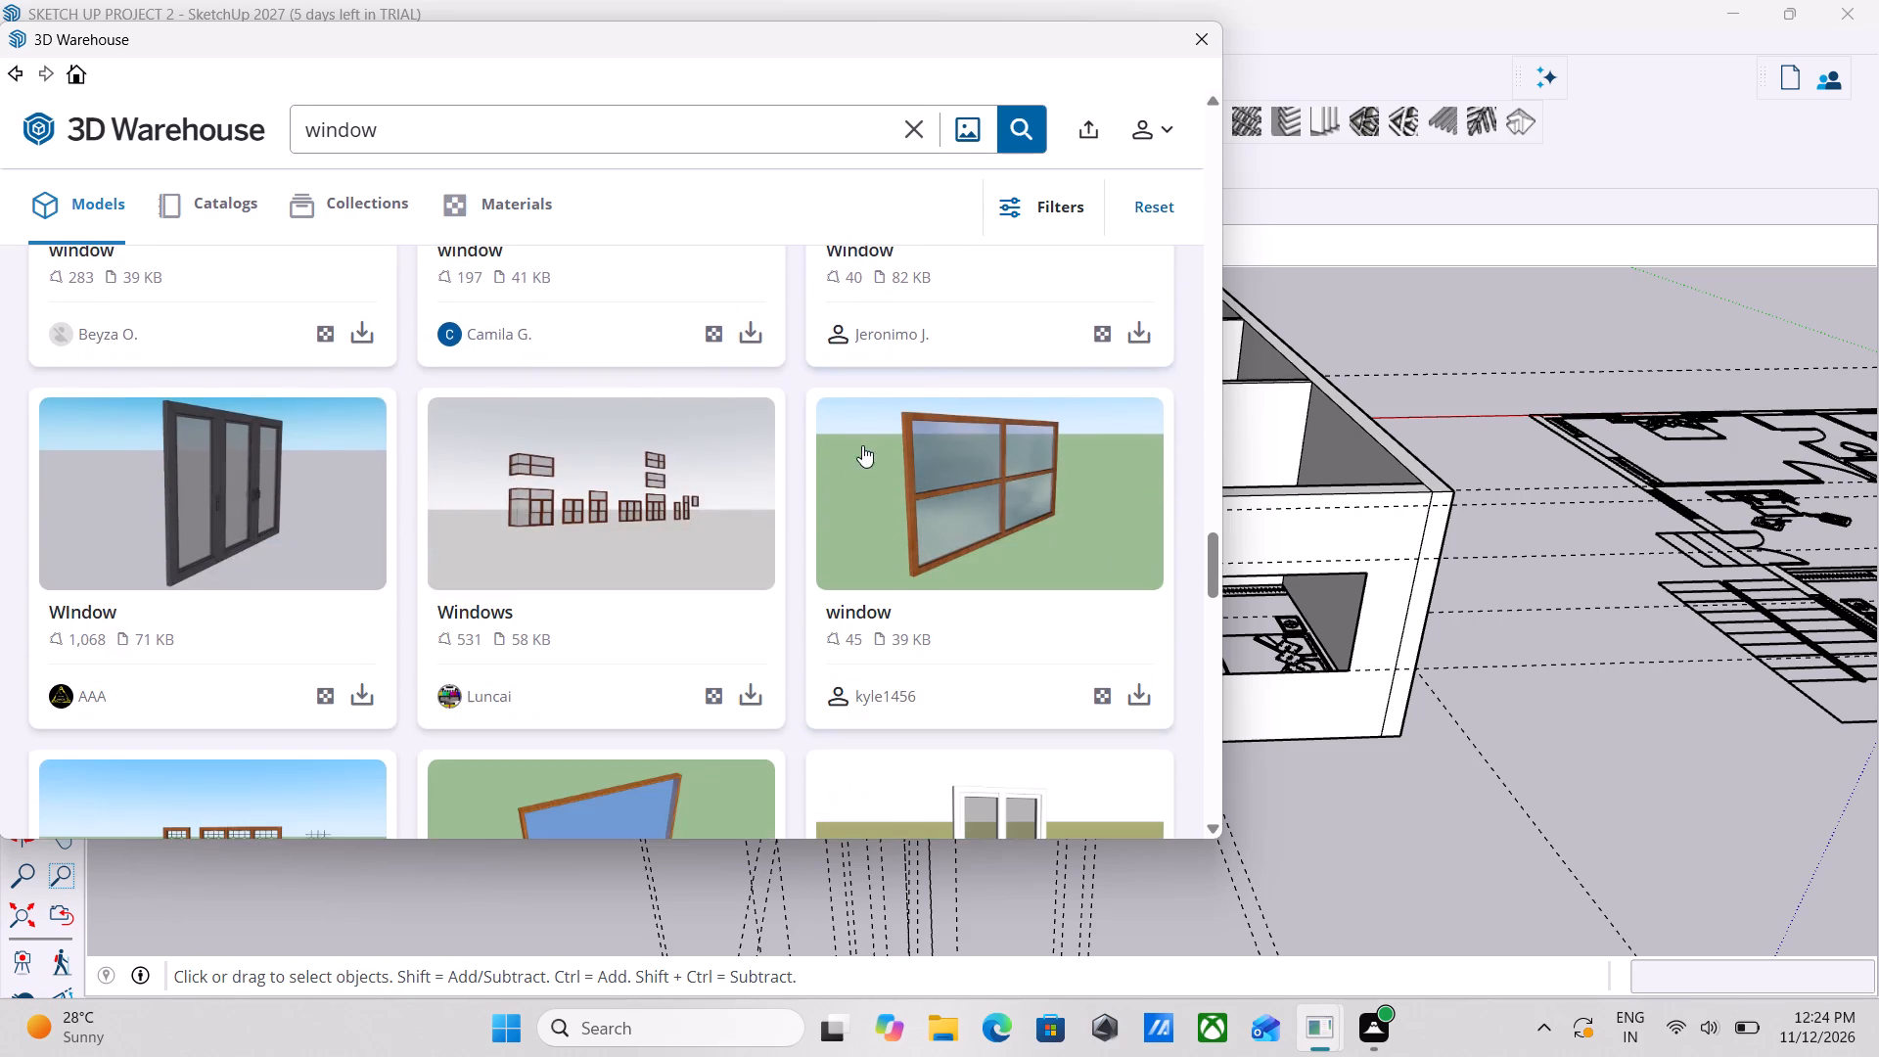
scroll(688, 429, down, 2)
scroll(727, 616, down, 1)
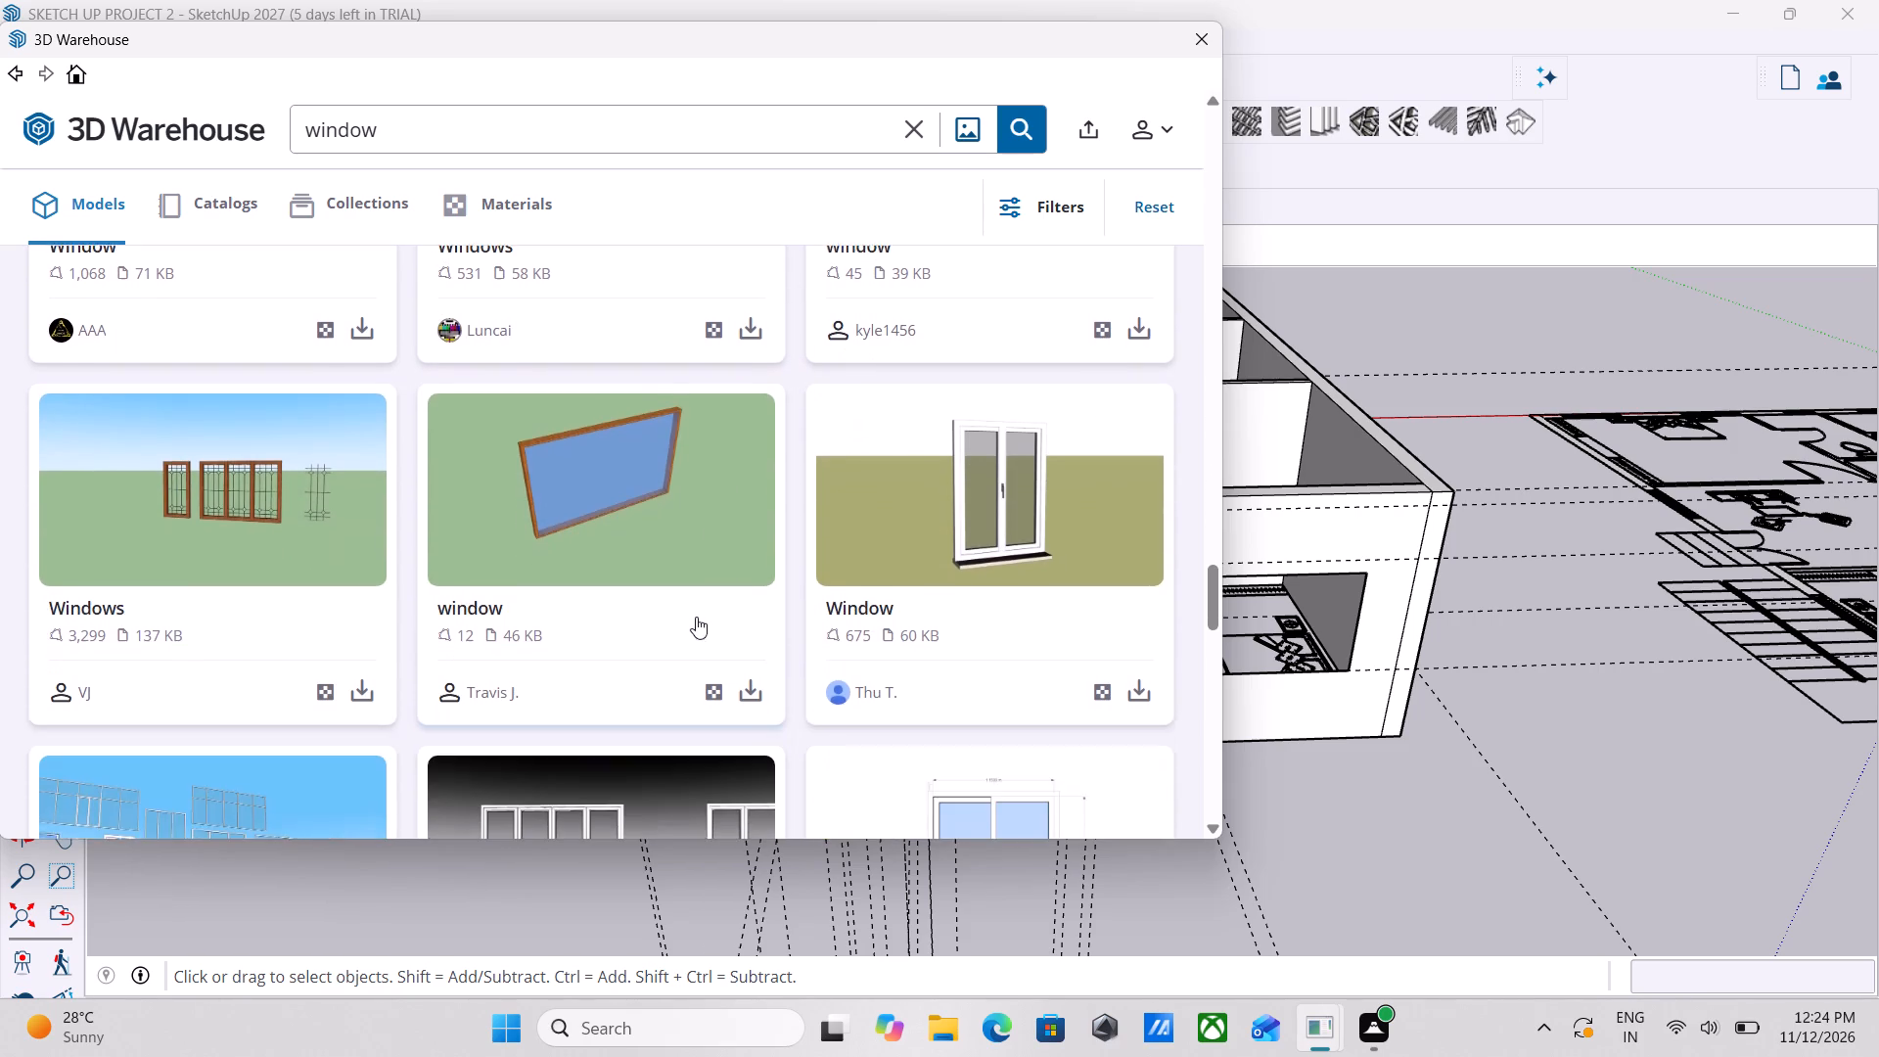
scroll(696, 617, down, 3)
scroll(985, 524, down, 3)
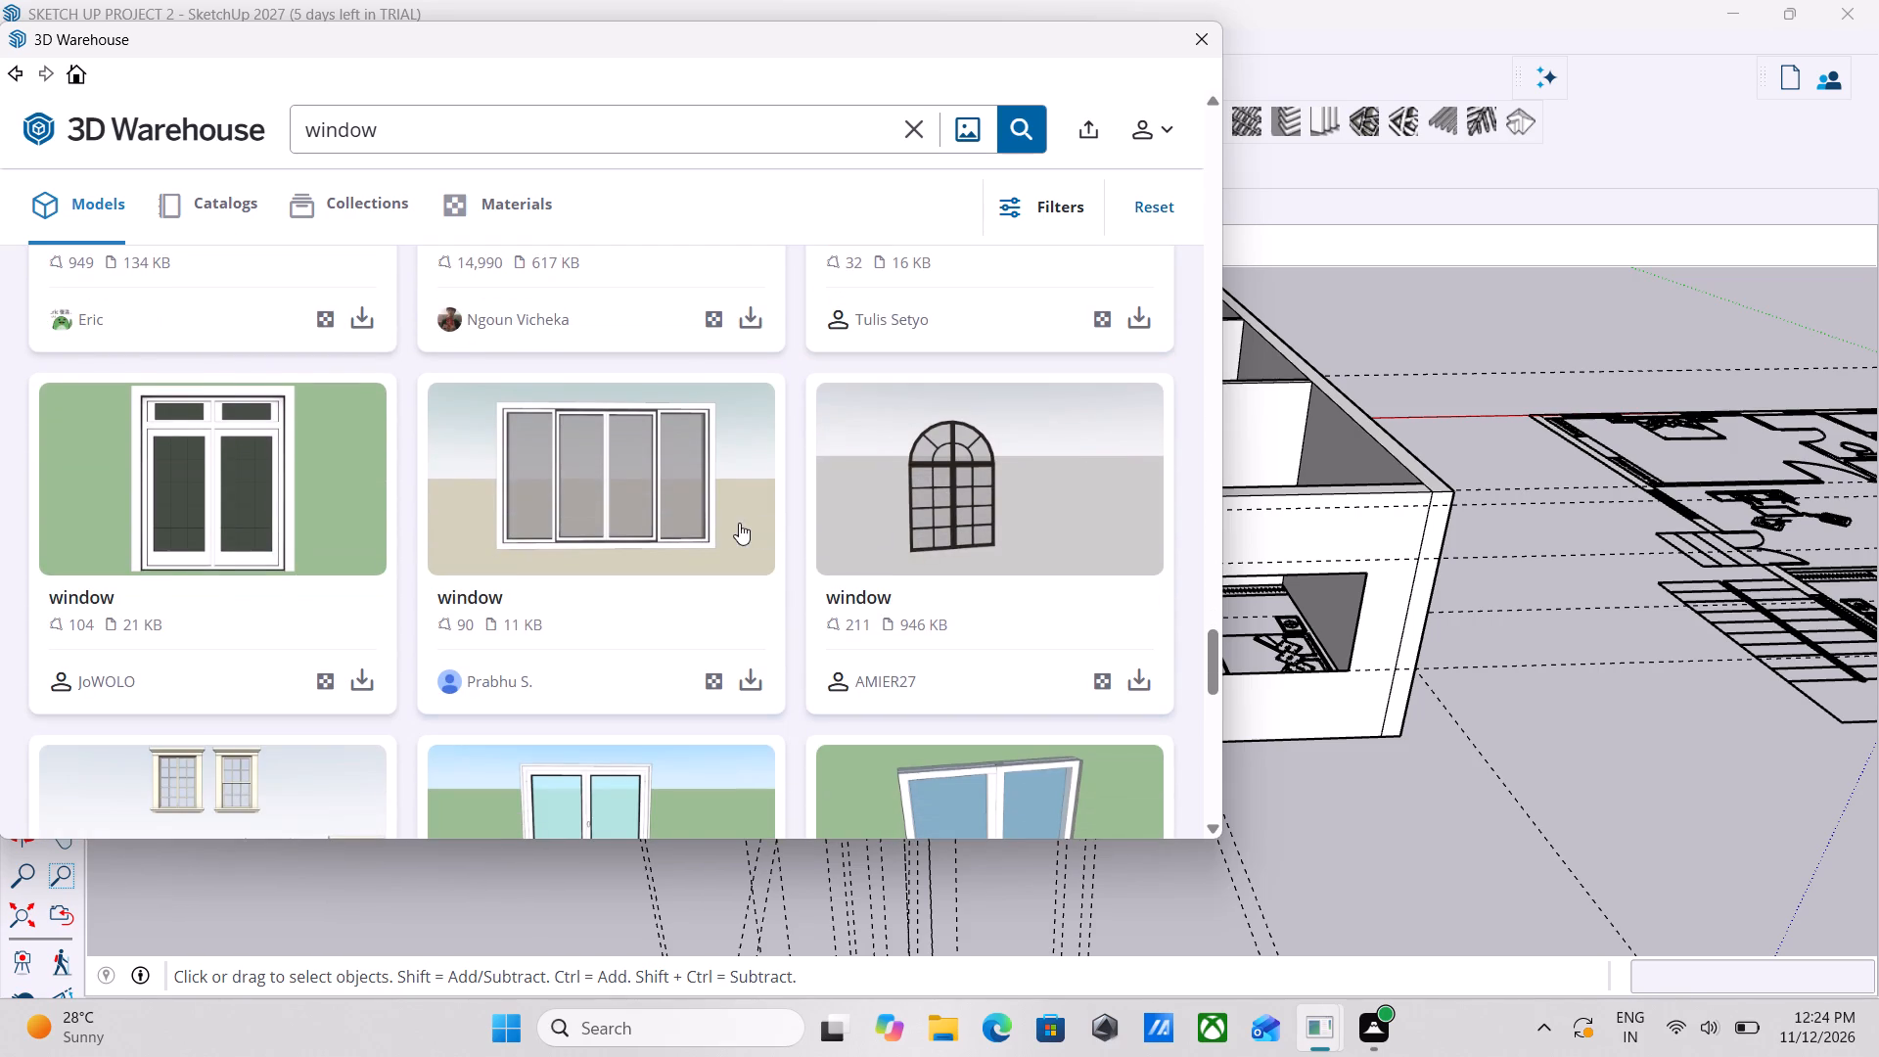
scroll(732, 511, down, 2)
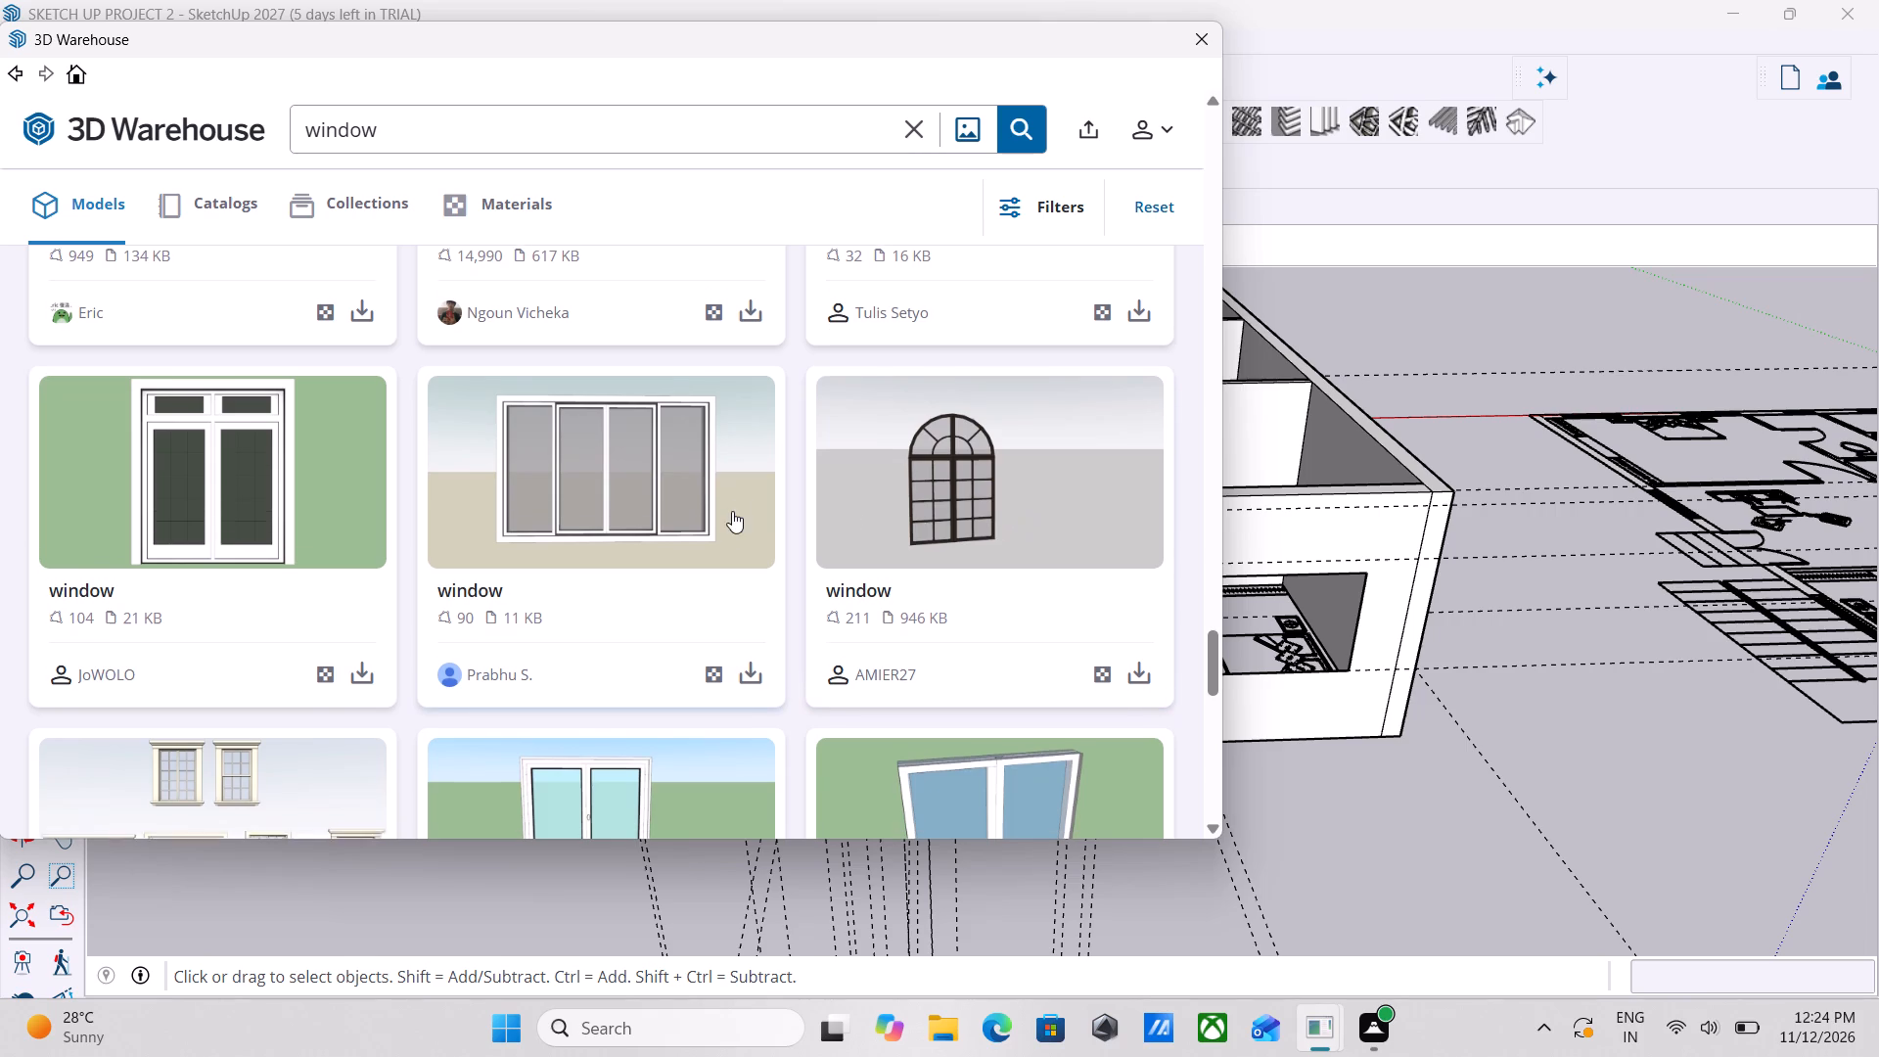
scroll(804, 548, down, 2)
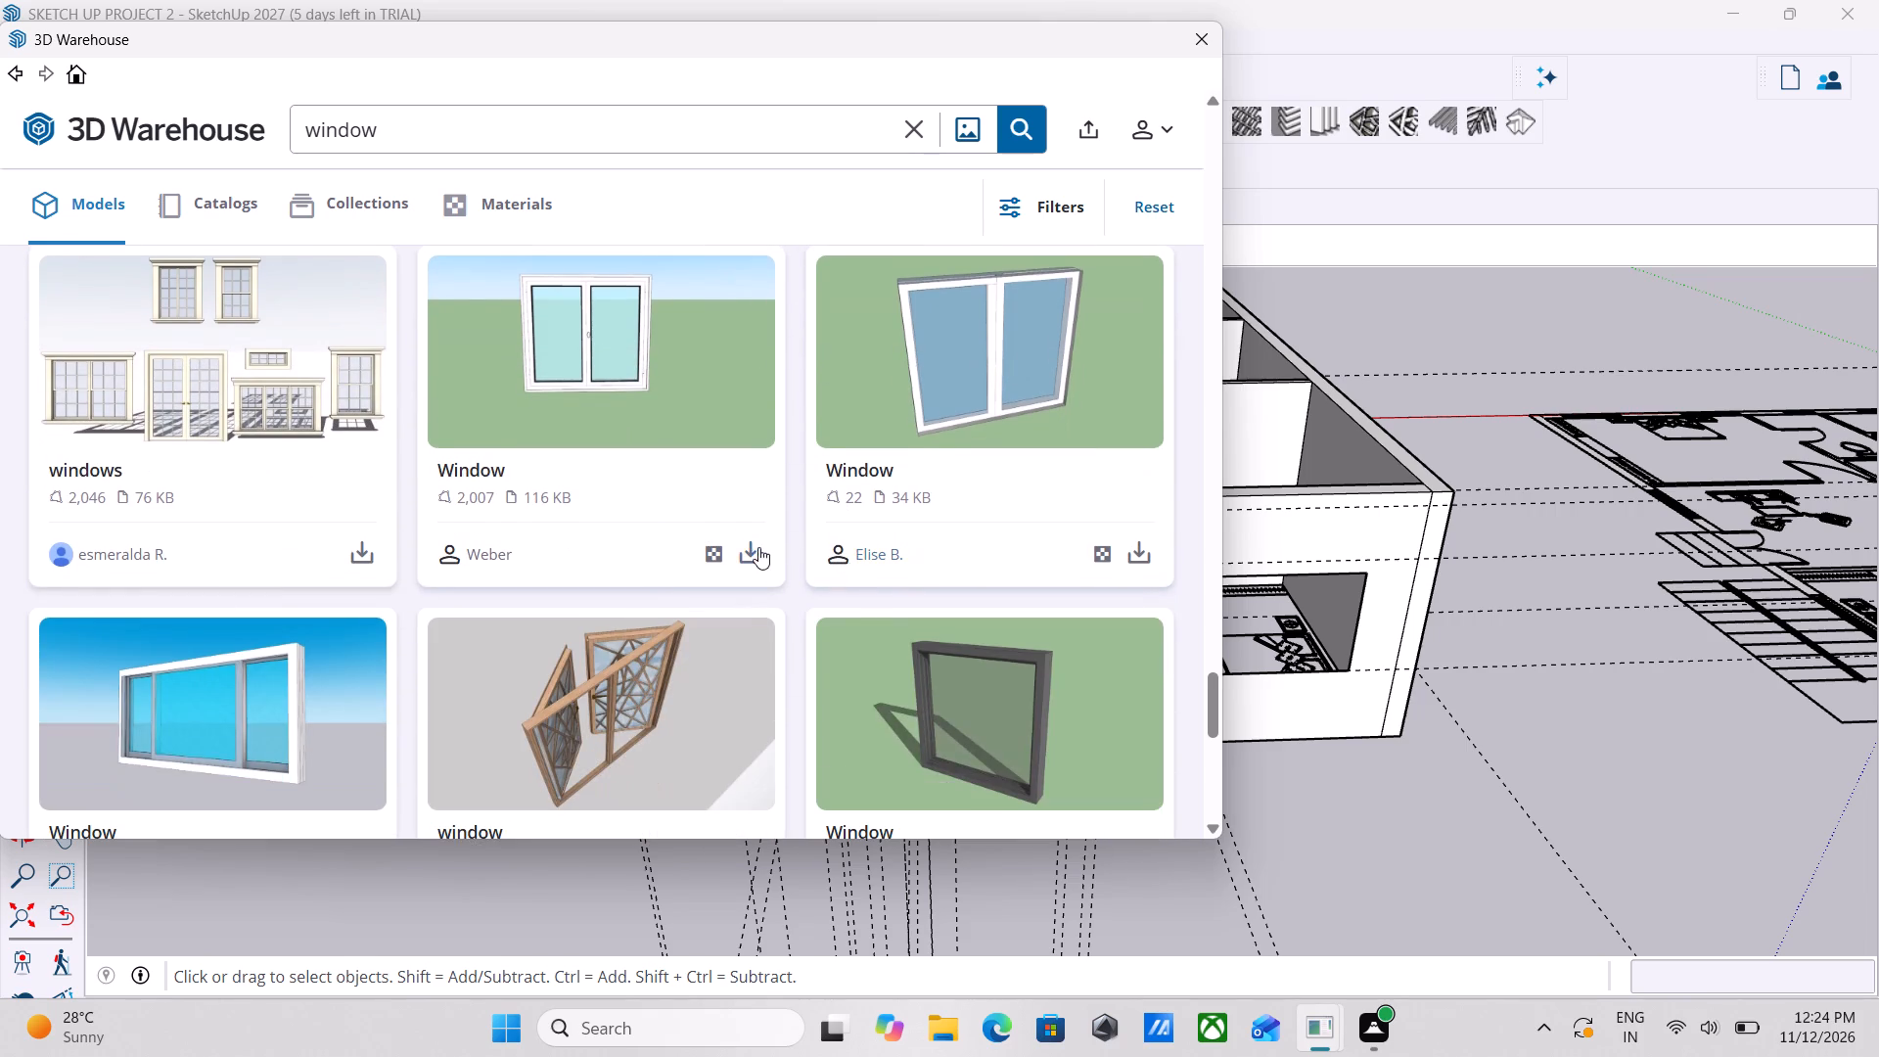
scroll(758, 547, down, 2)
scroll(938, 491, down, 3)
scroll(703, 495, down, 3)
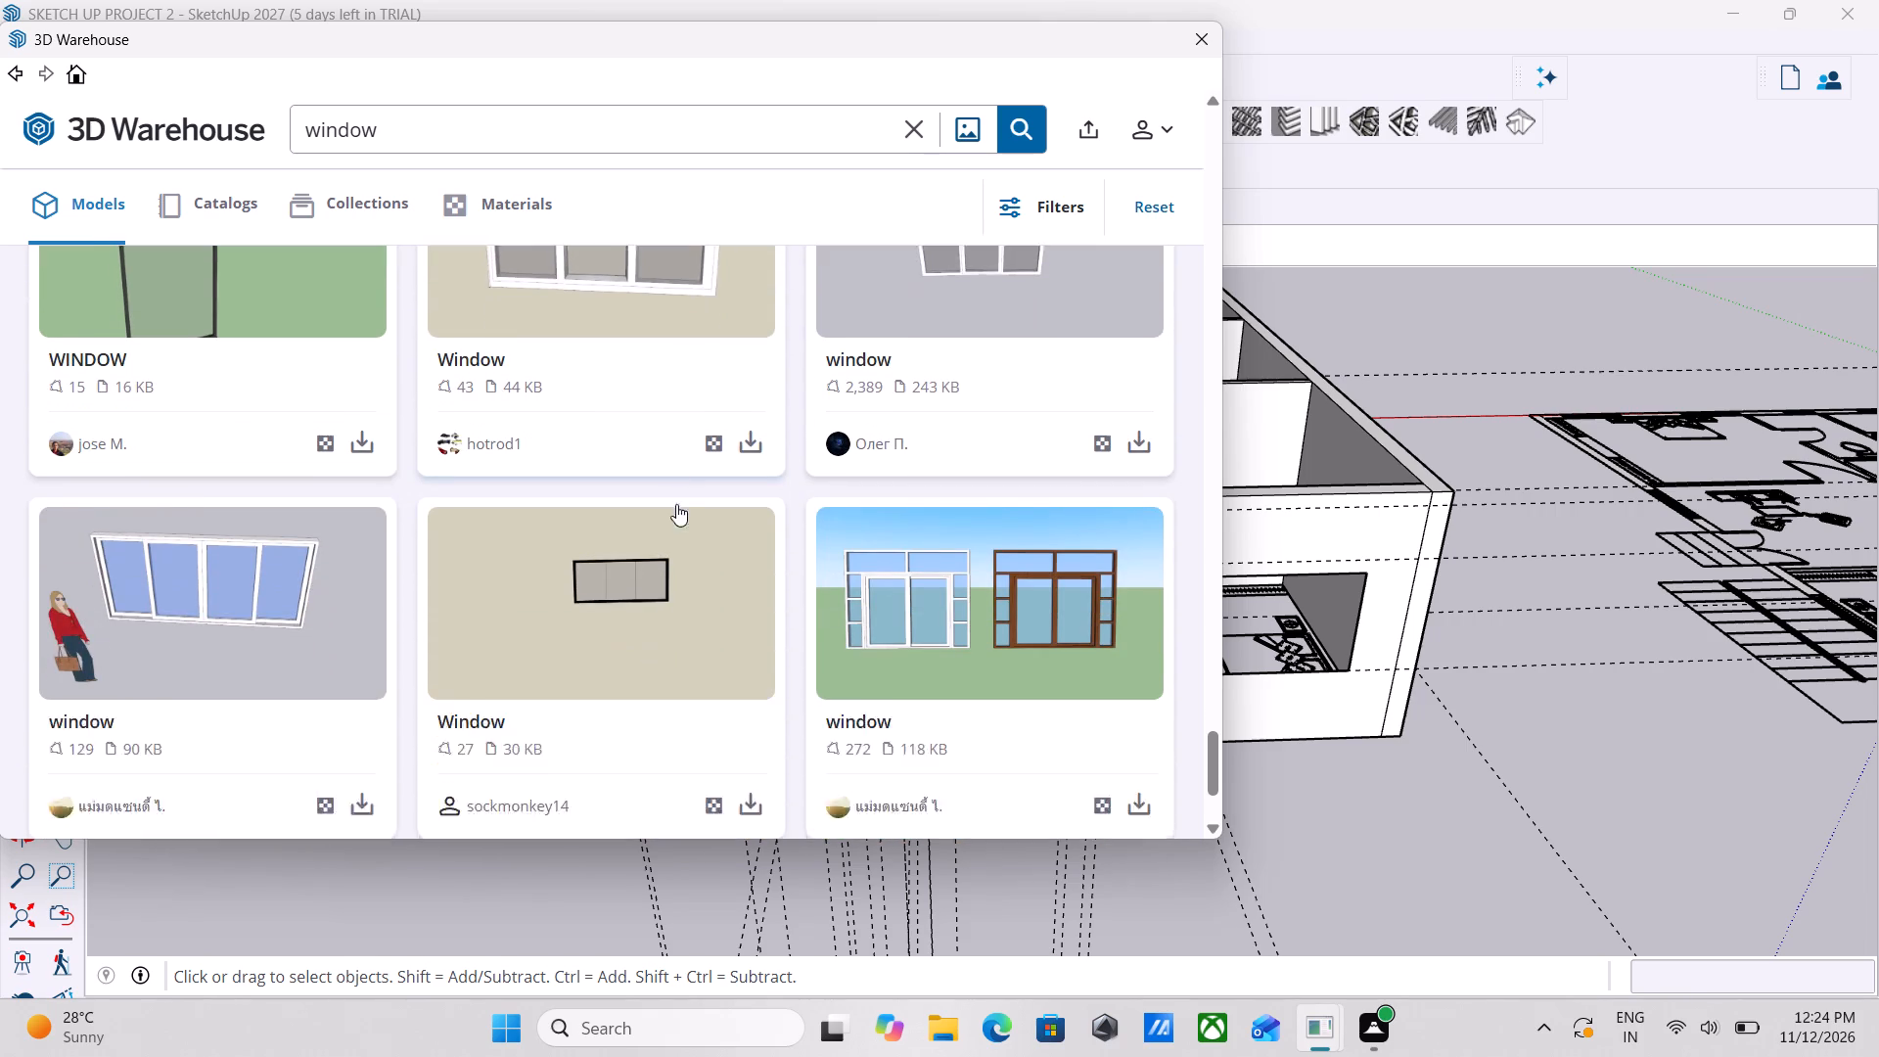
scroll(872, 452, down, 2)
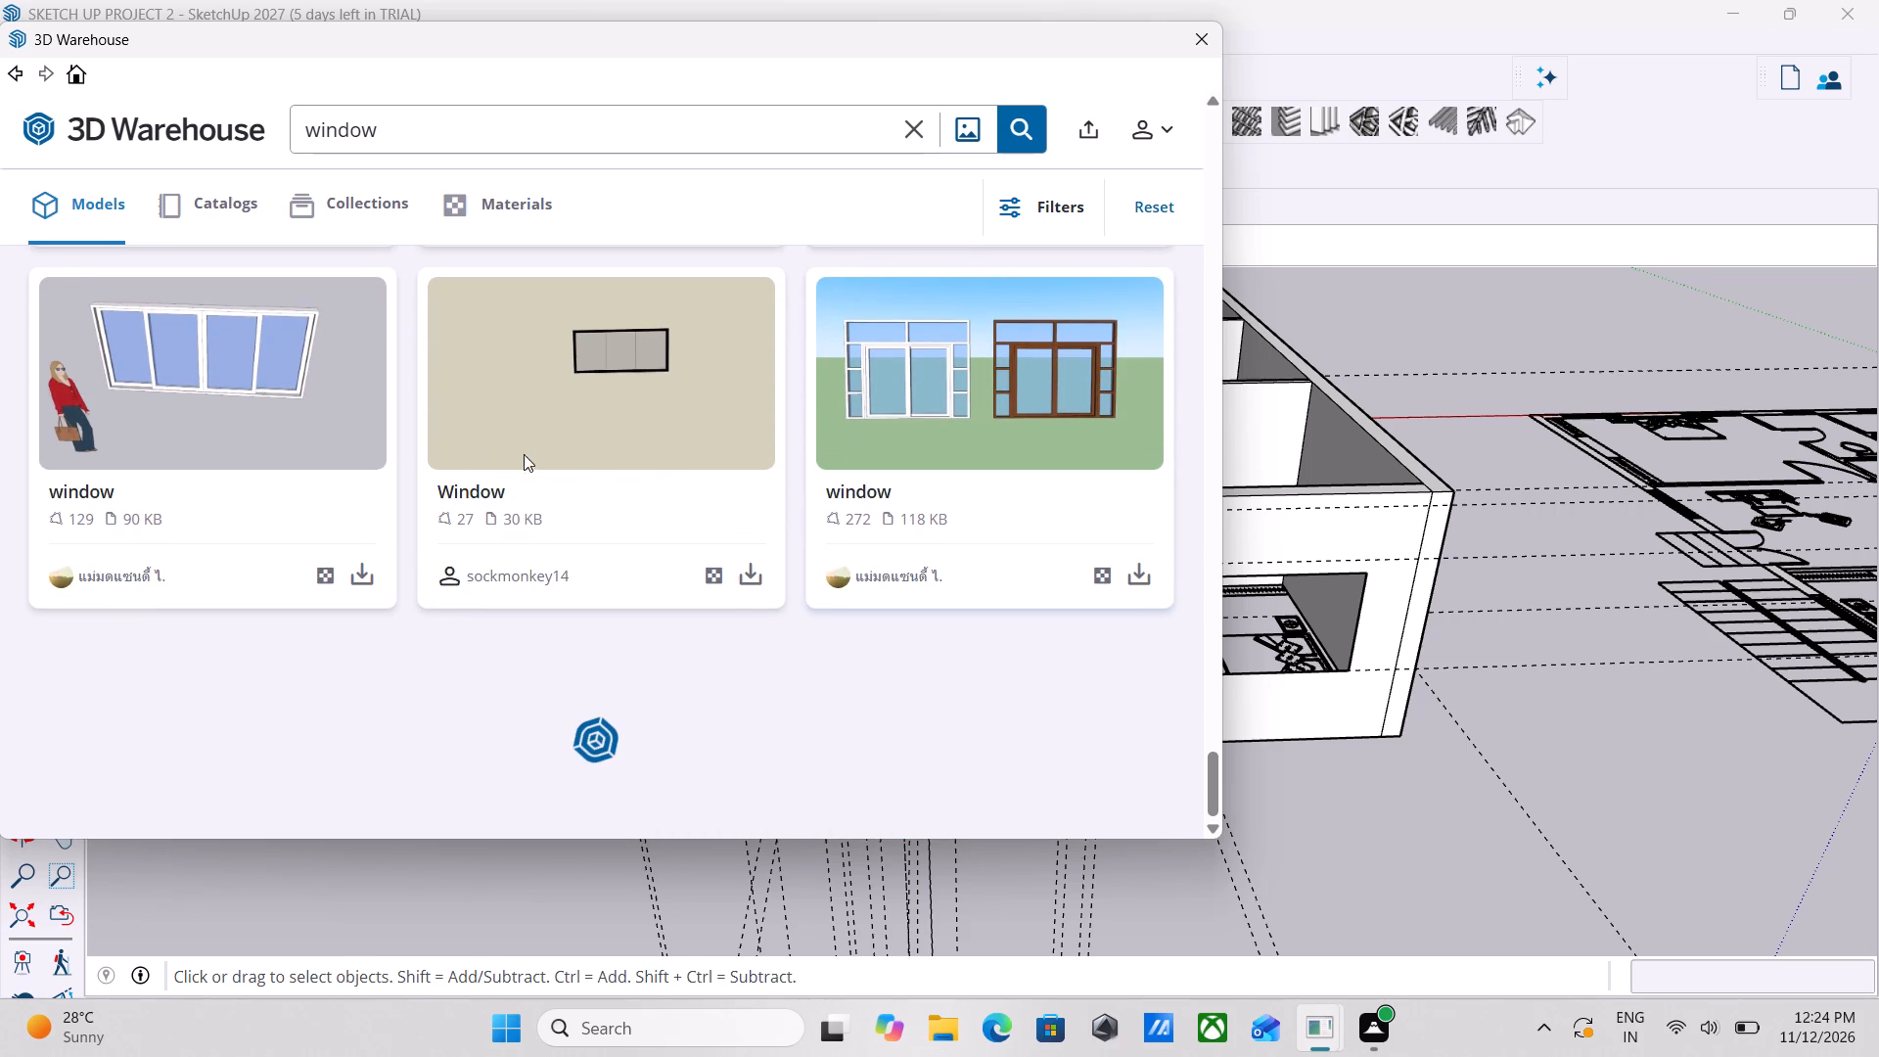
scroll(586, 443, up, 3)
scroll(586, 442, down, 9)
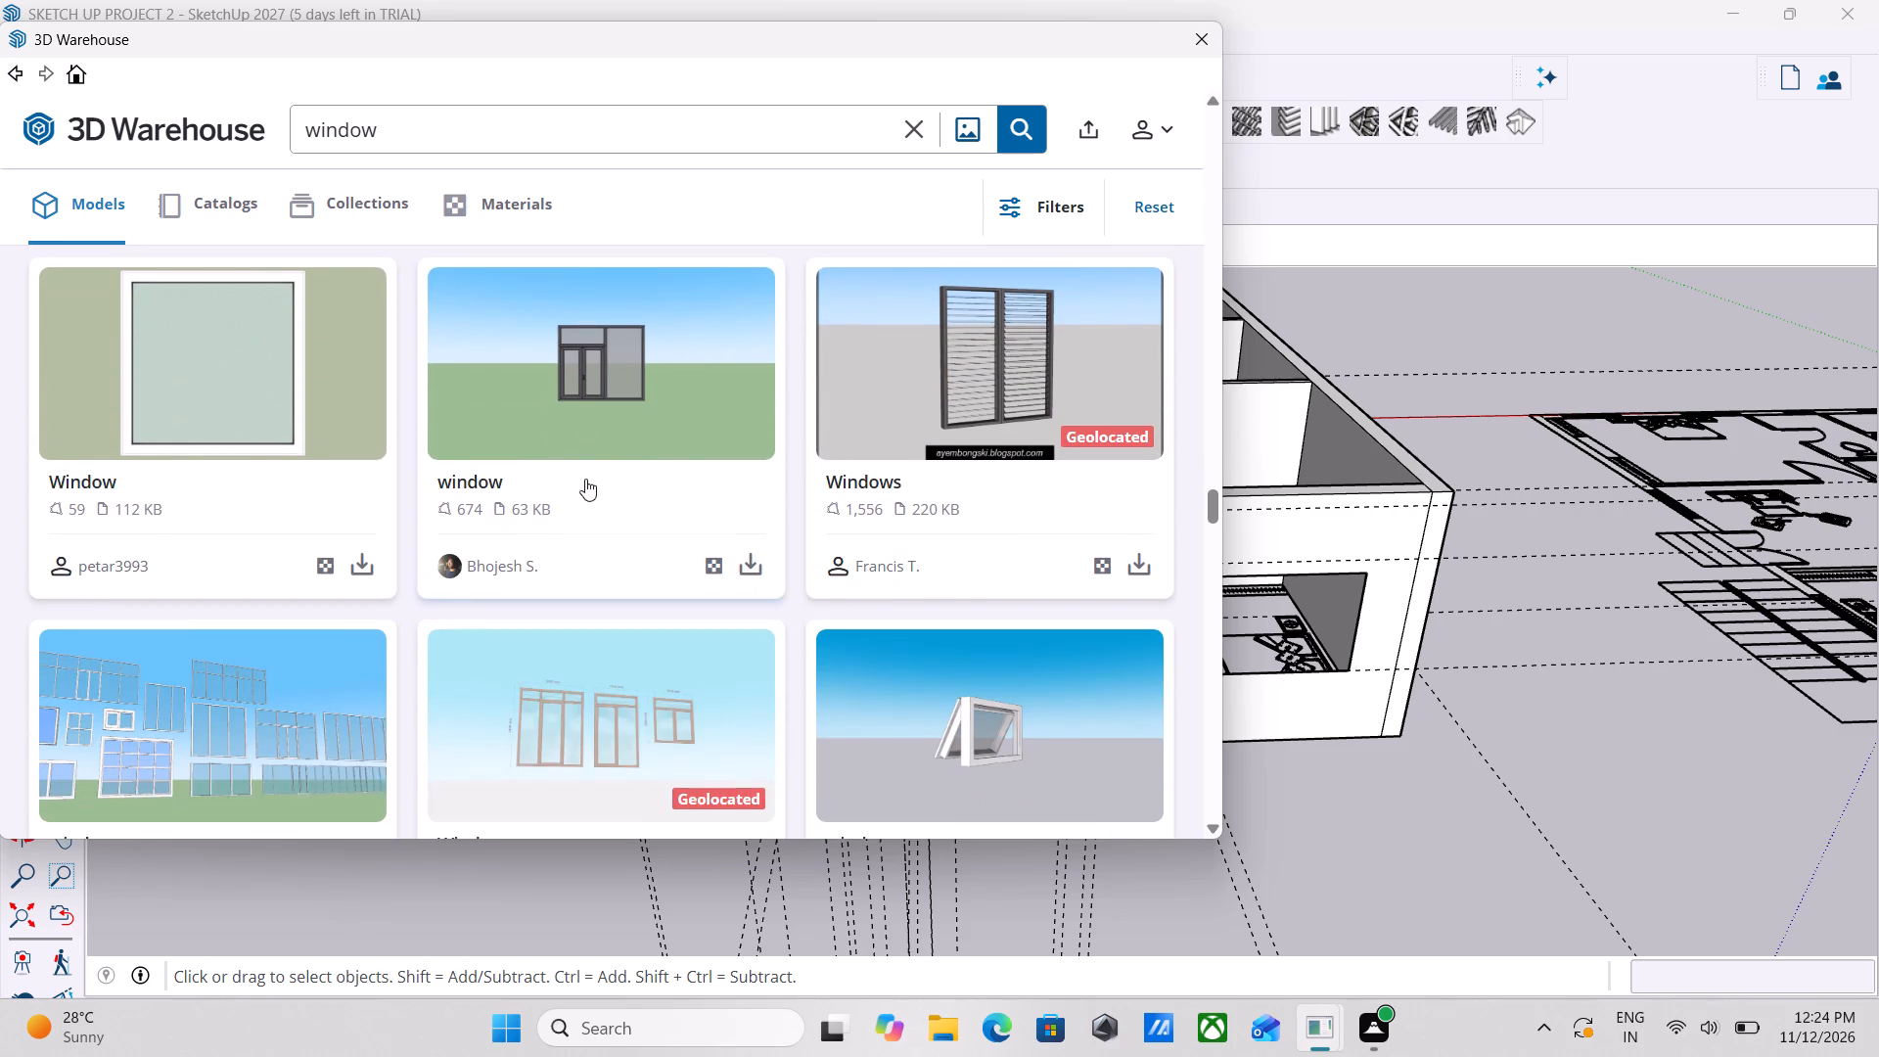
scroll(479, 474, up, 3)
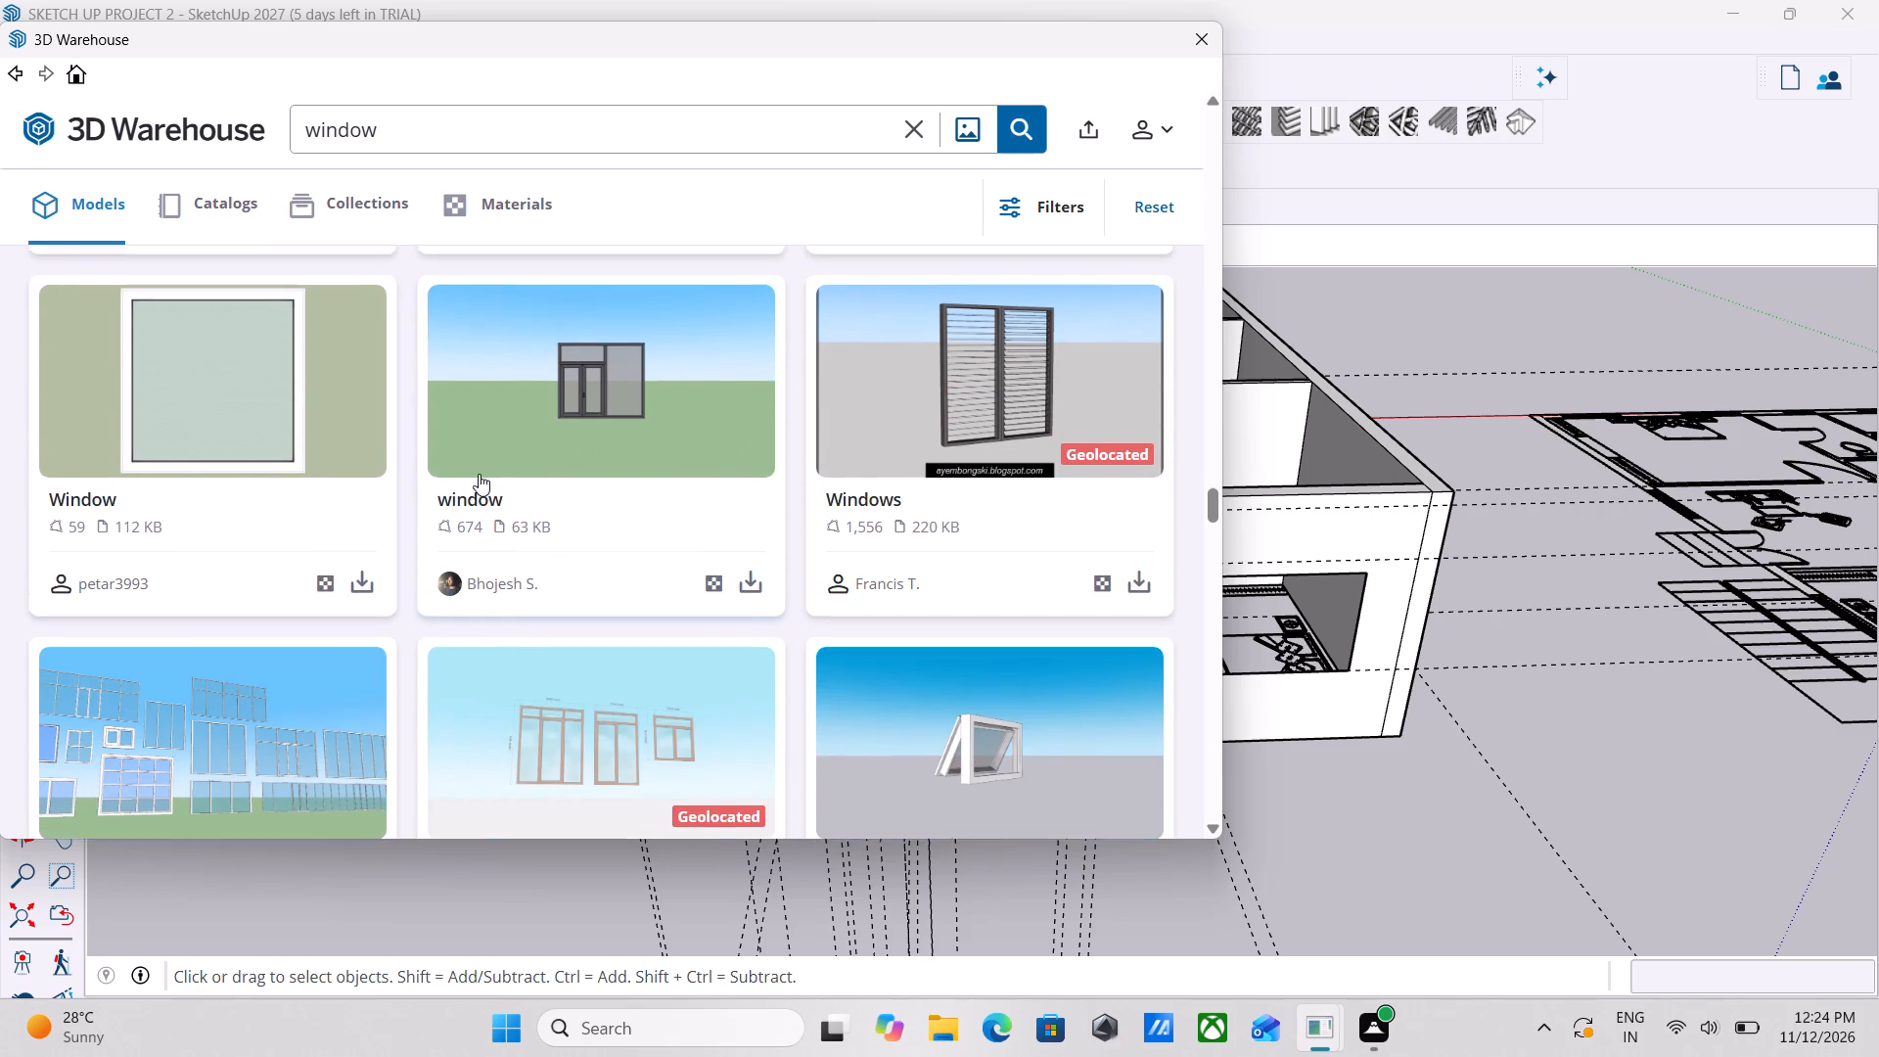
scroll(479, 474, up, 14)
scroll(594, 389, up, 4)
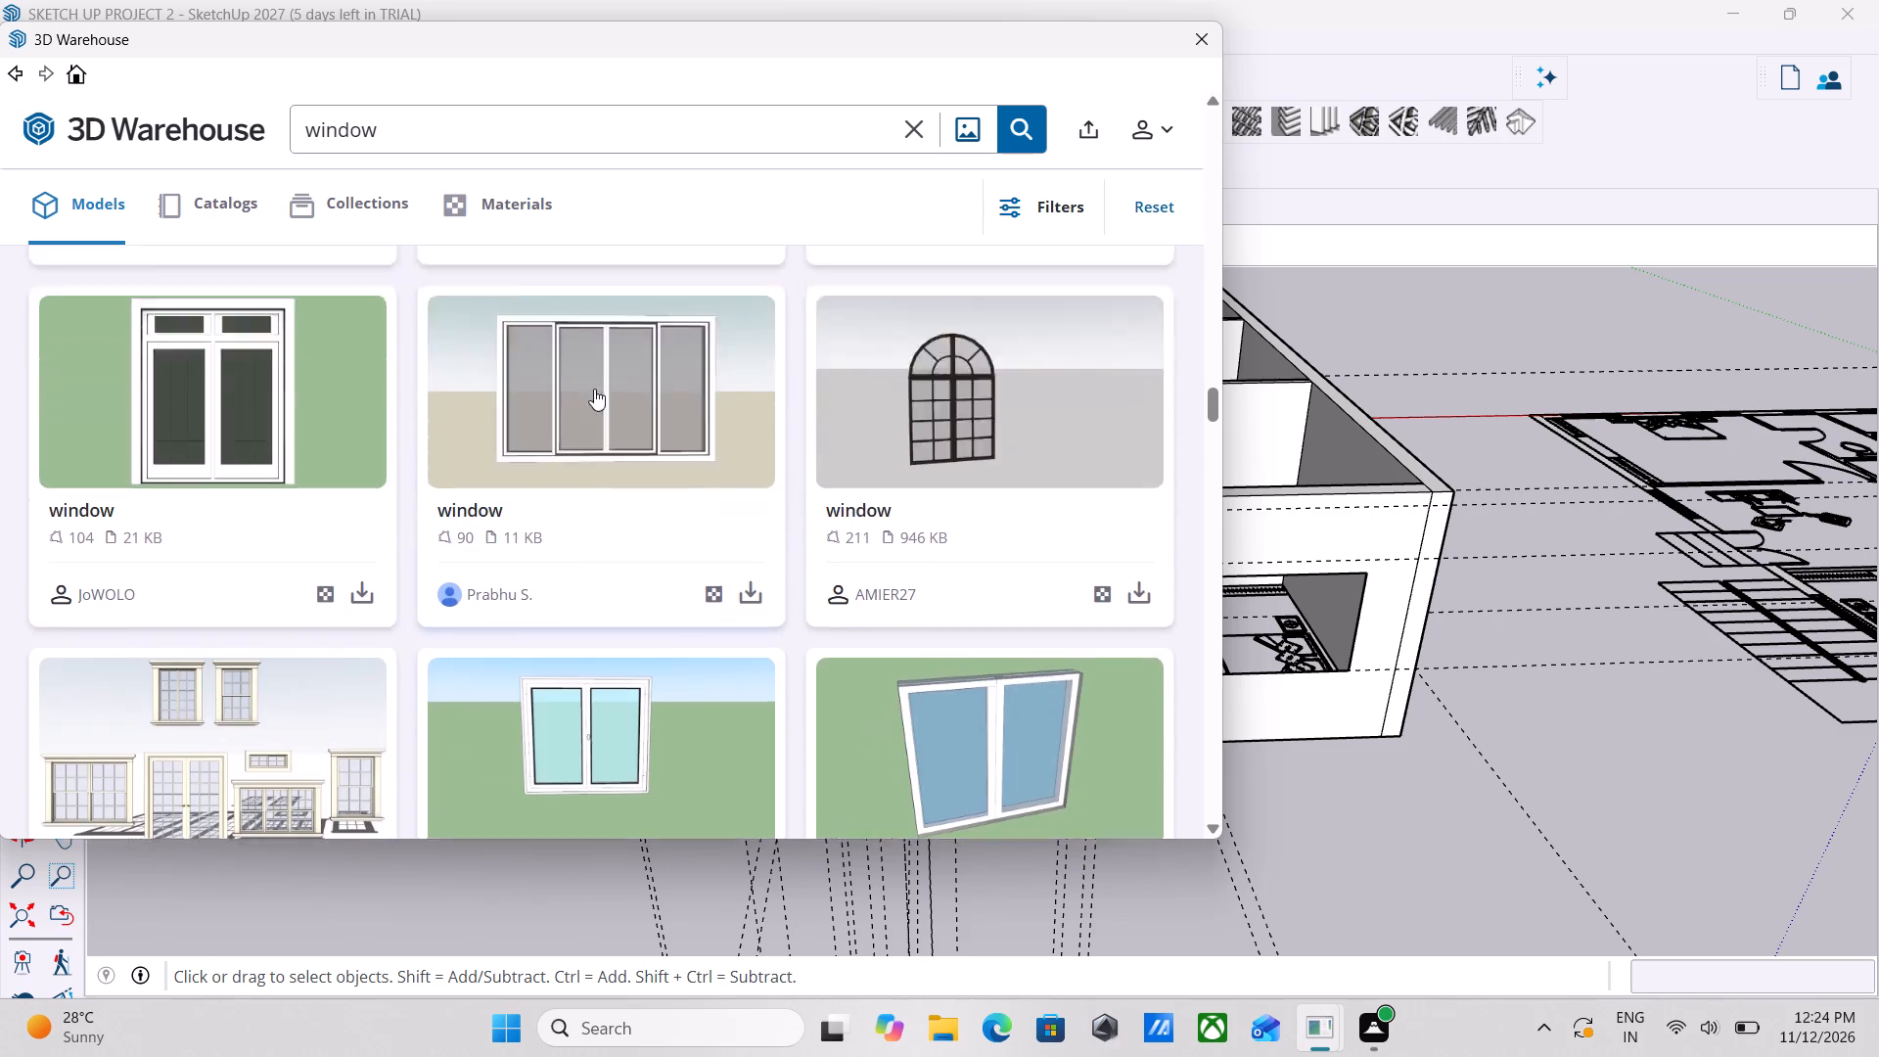
scroll(594, 389, up, 13)
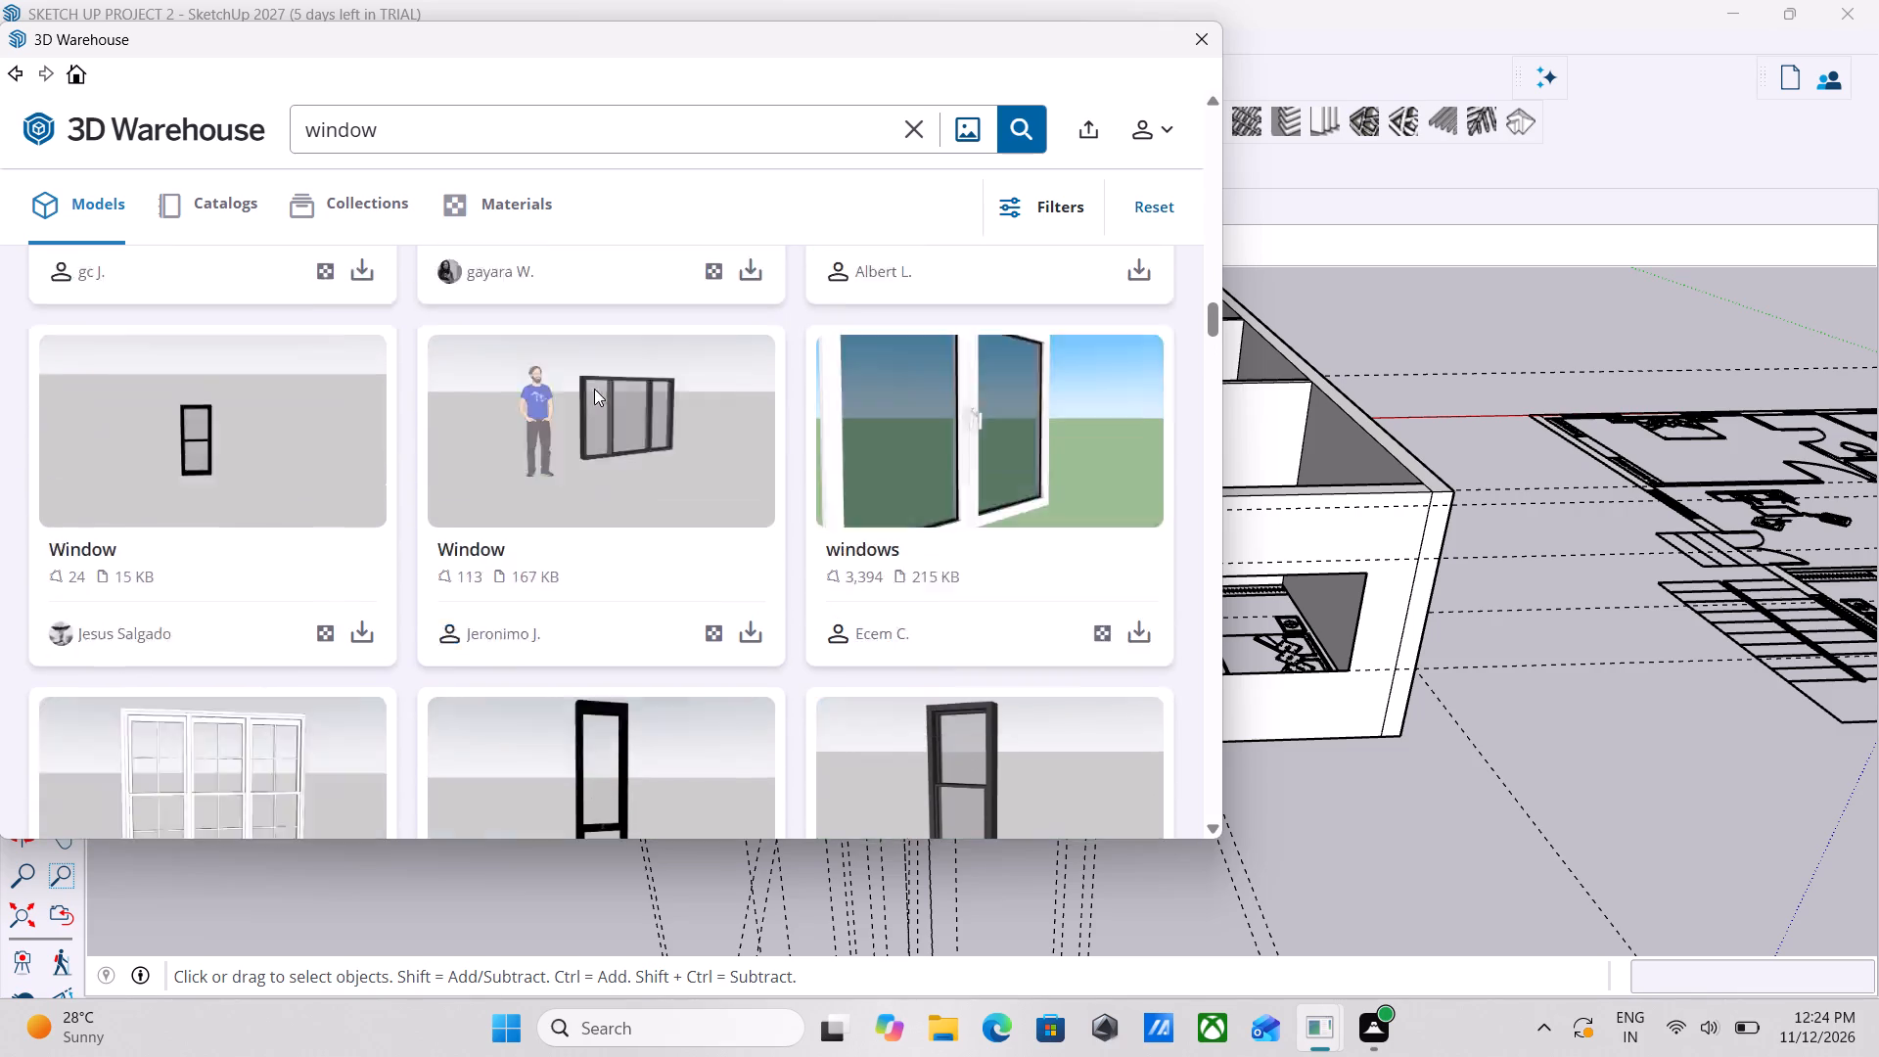
scroll(594, 389, up, 9)
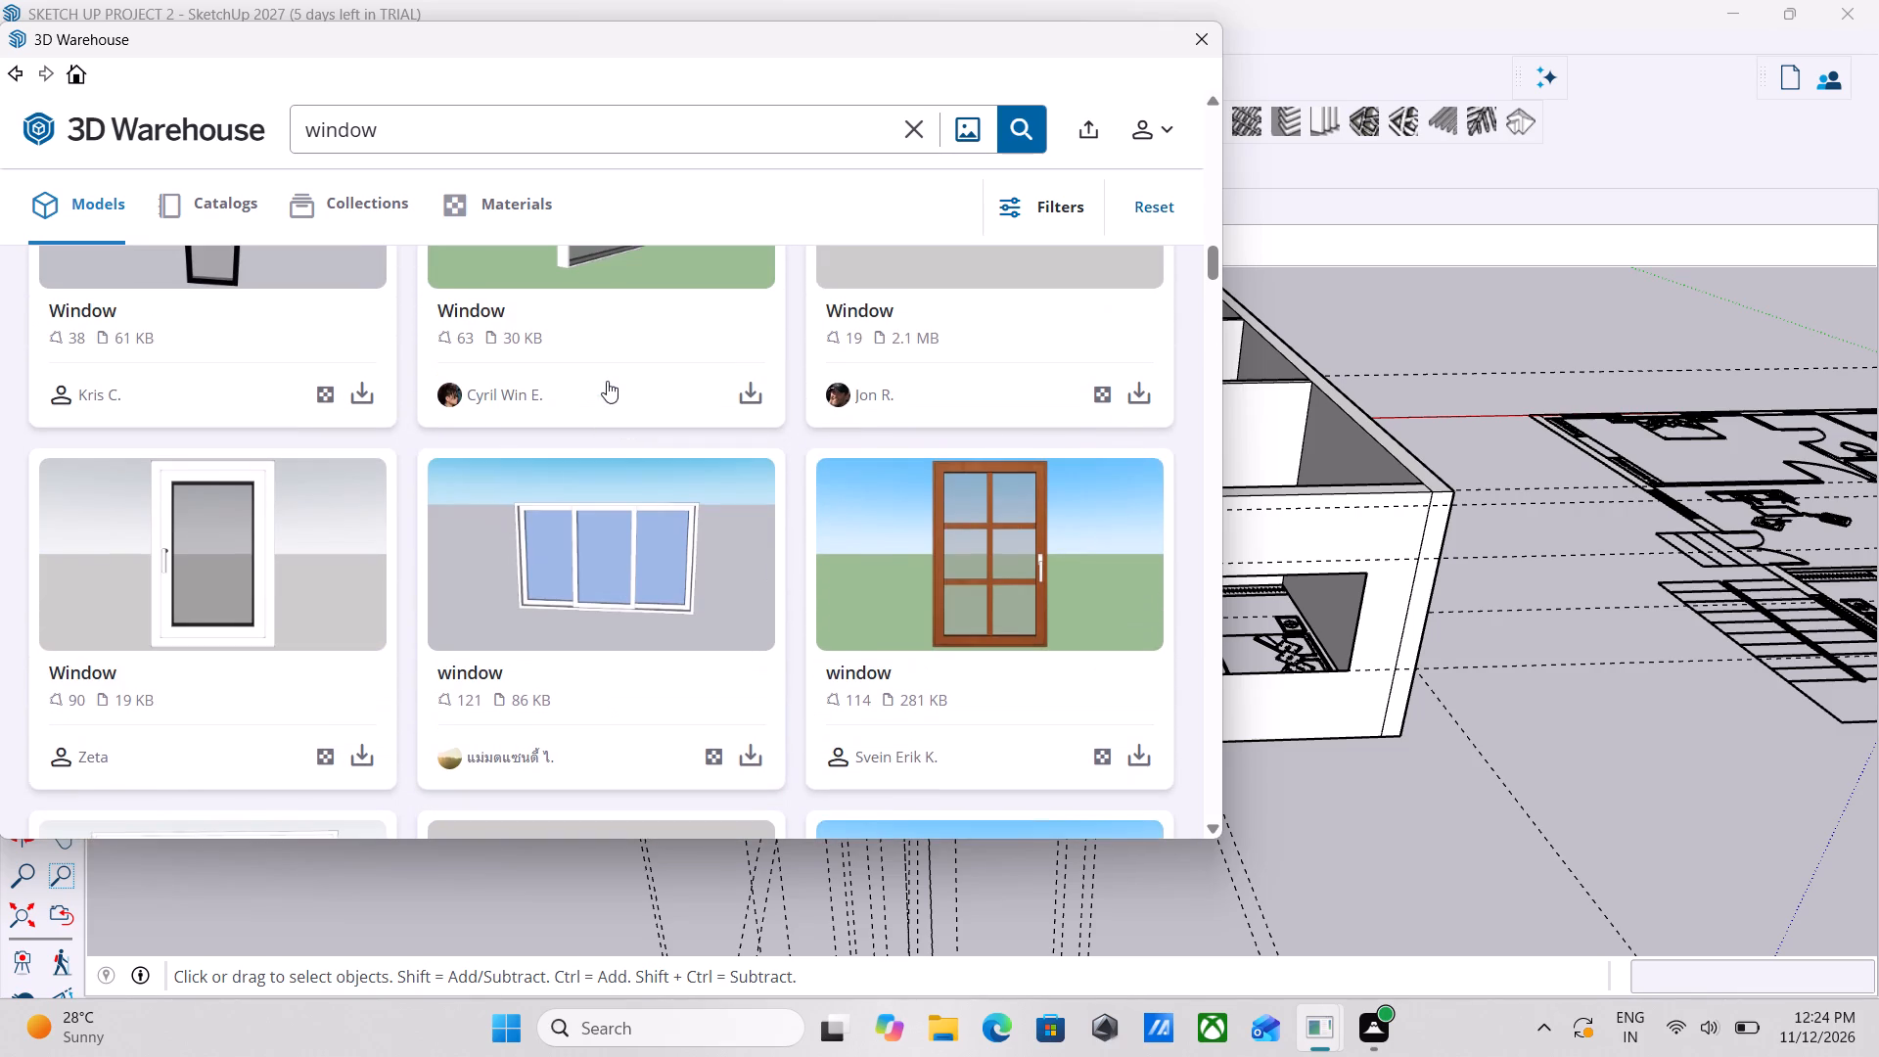
scroll(607, 381, up, 7)
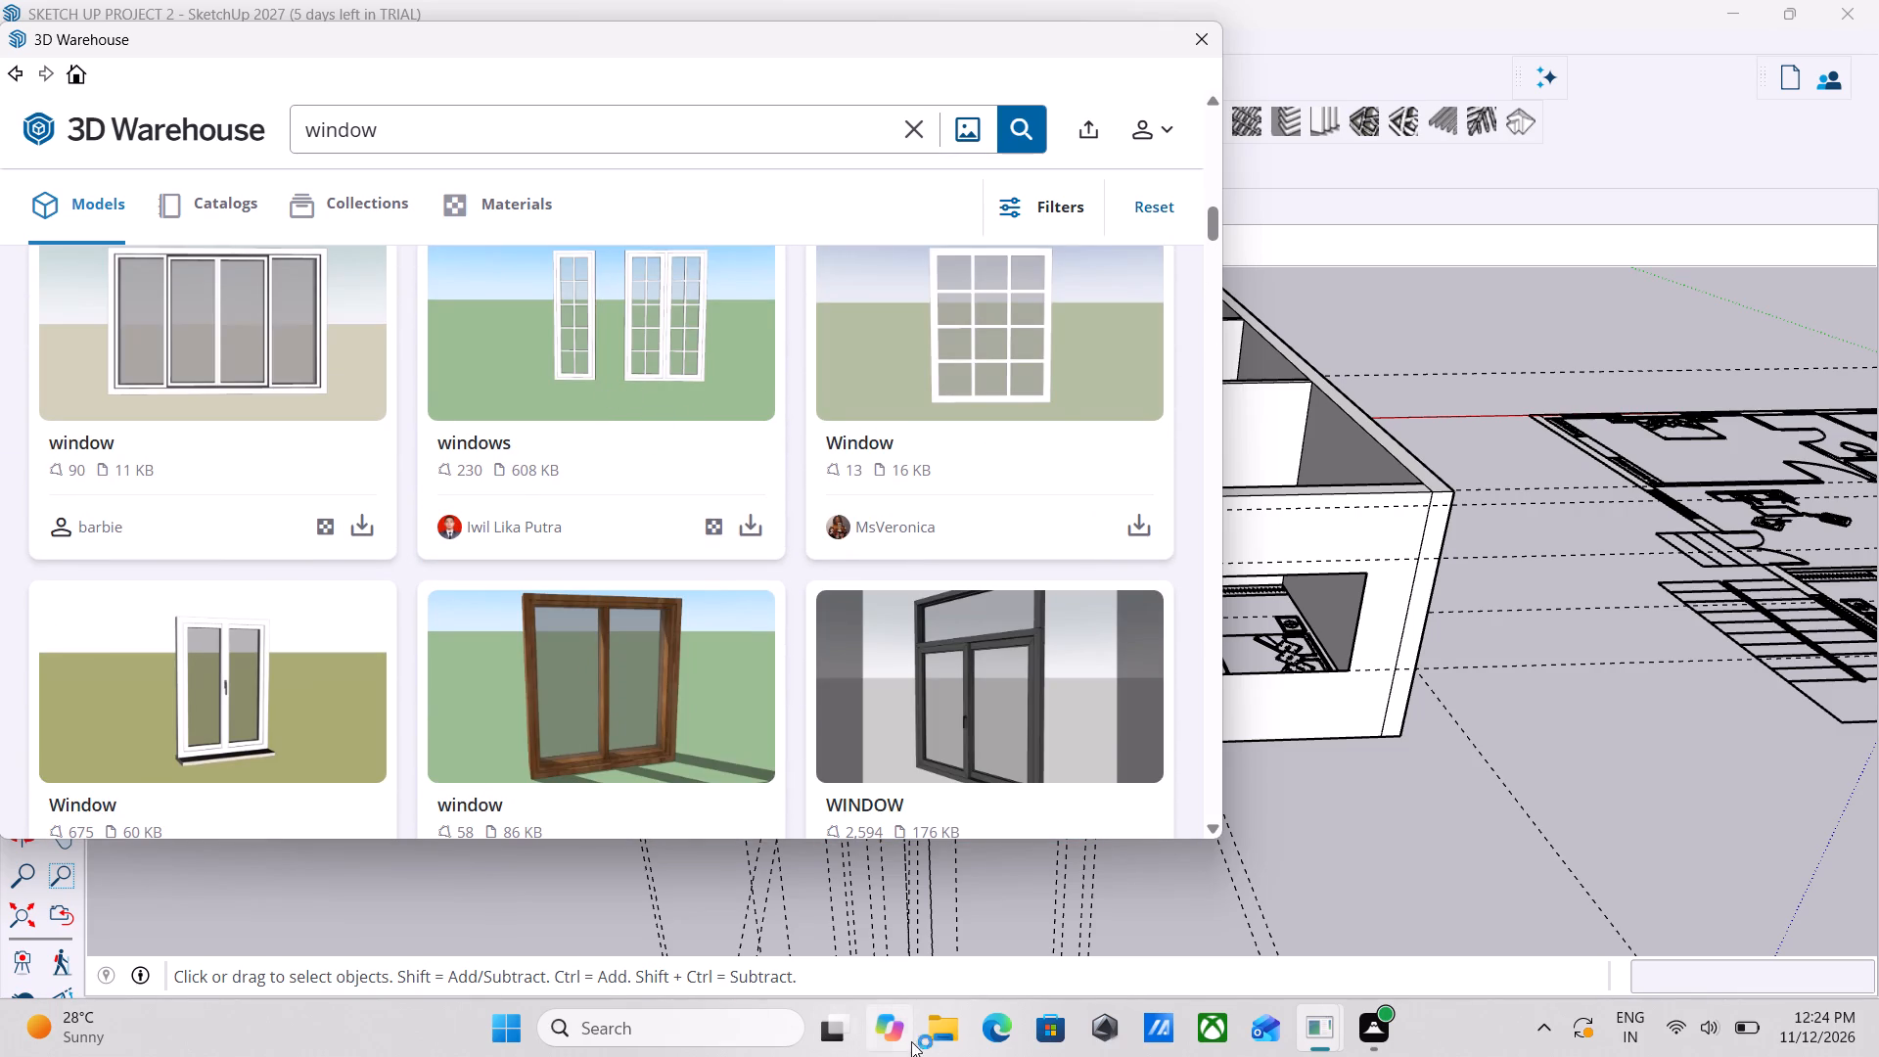
scroll(717, 539, up, 3)
scroll(609, 518, up, 3)
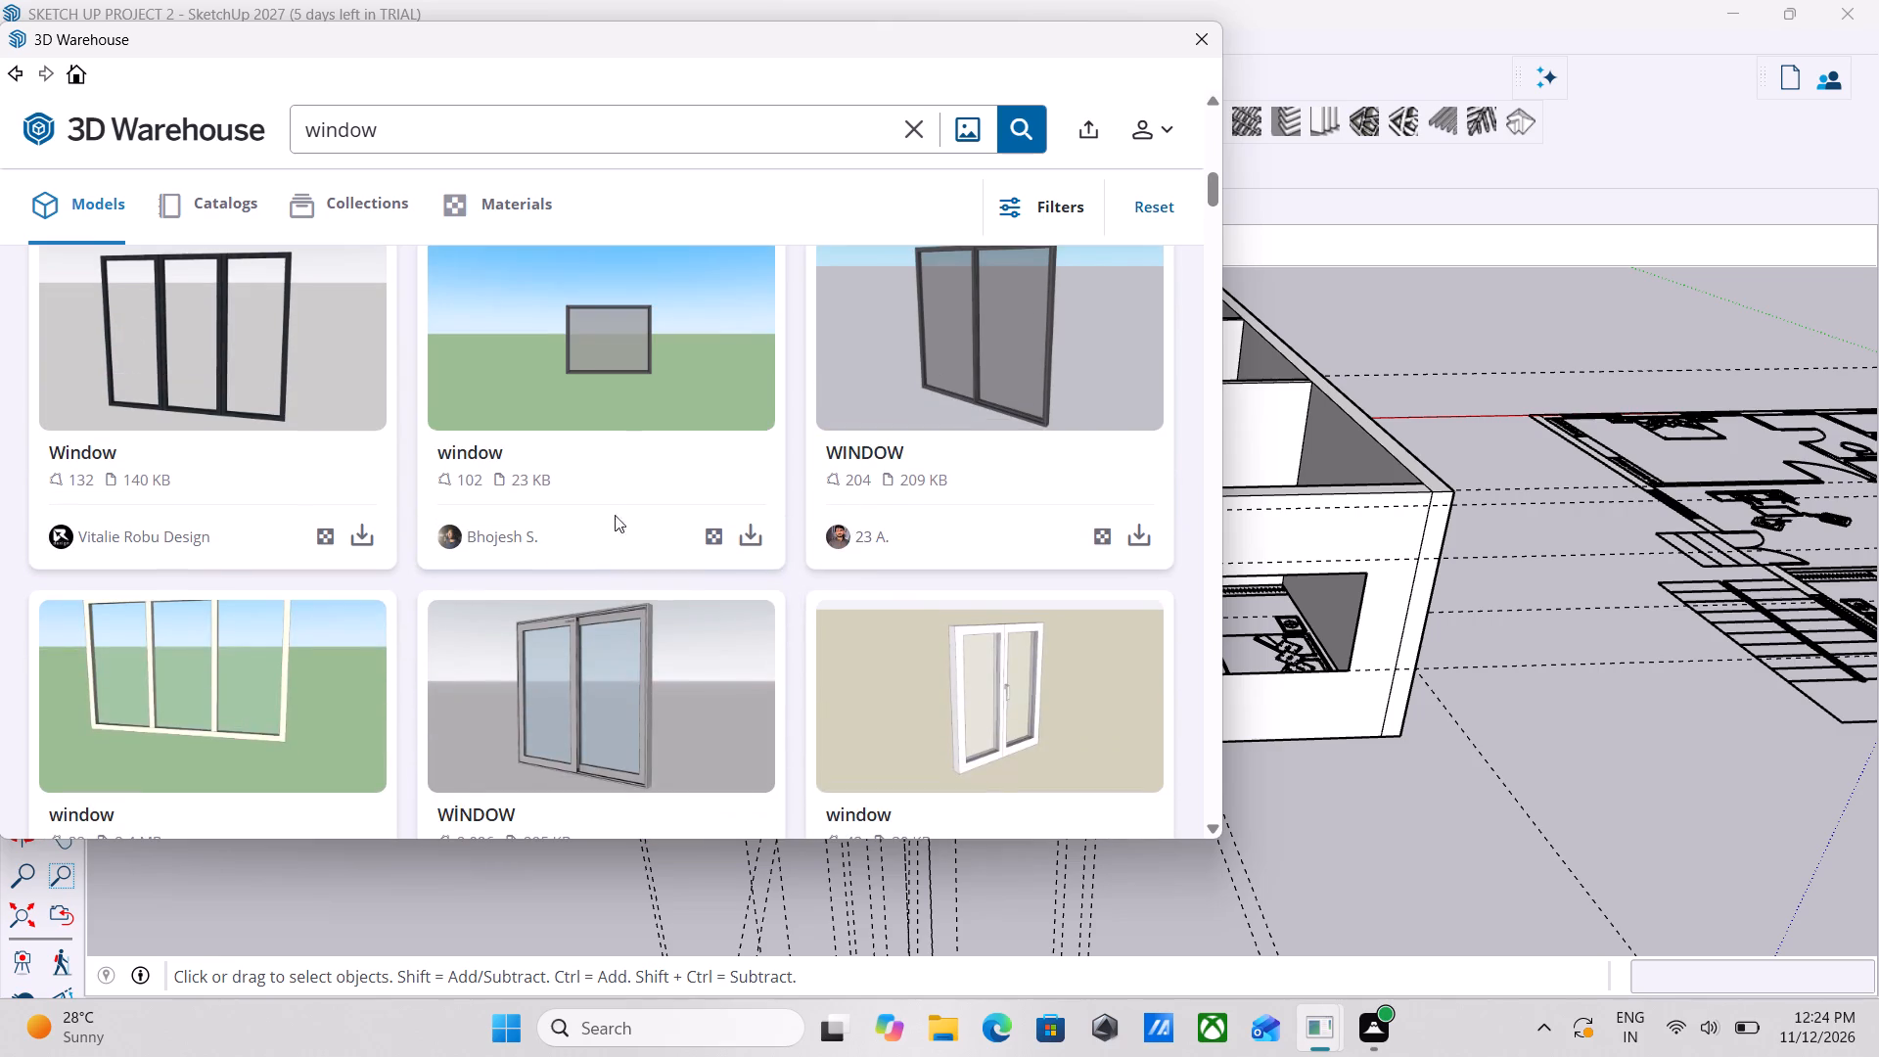
Download the grey-framed two-pane model "WİNDOW" (295 KB) into the house model and close 3D Warehouse.
scroll(729, 523, down, 2)
click(754, 651)
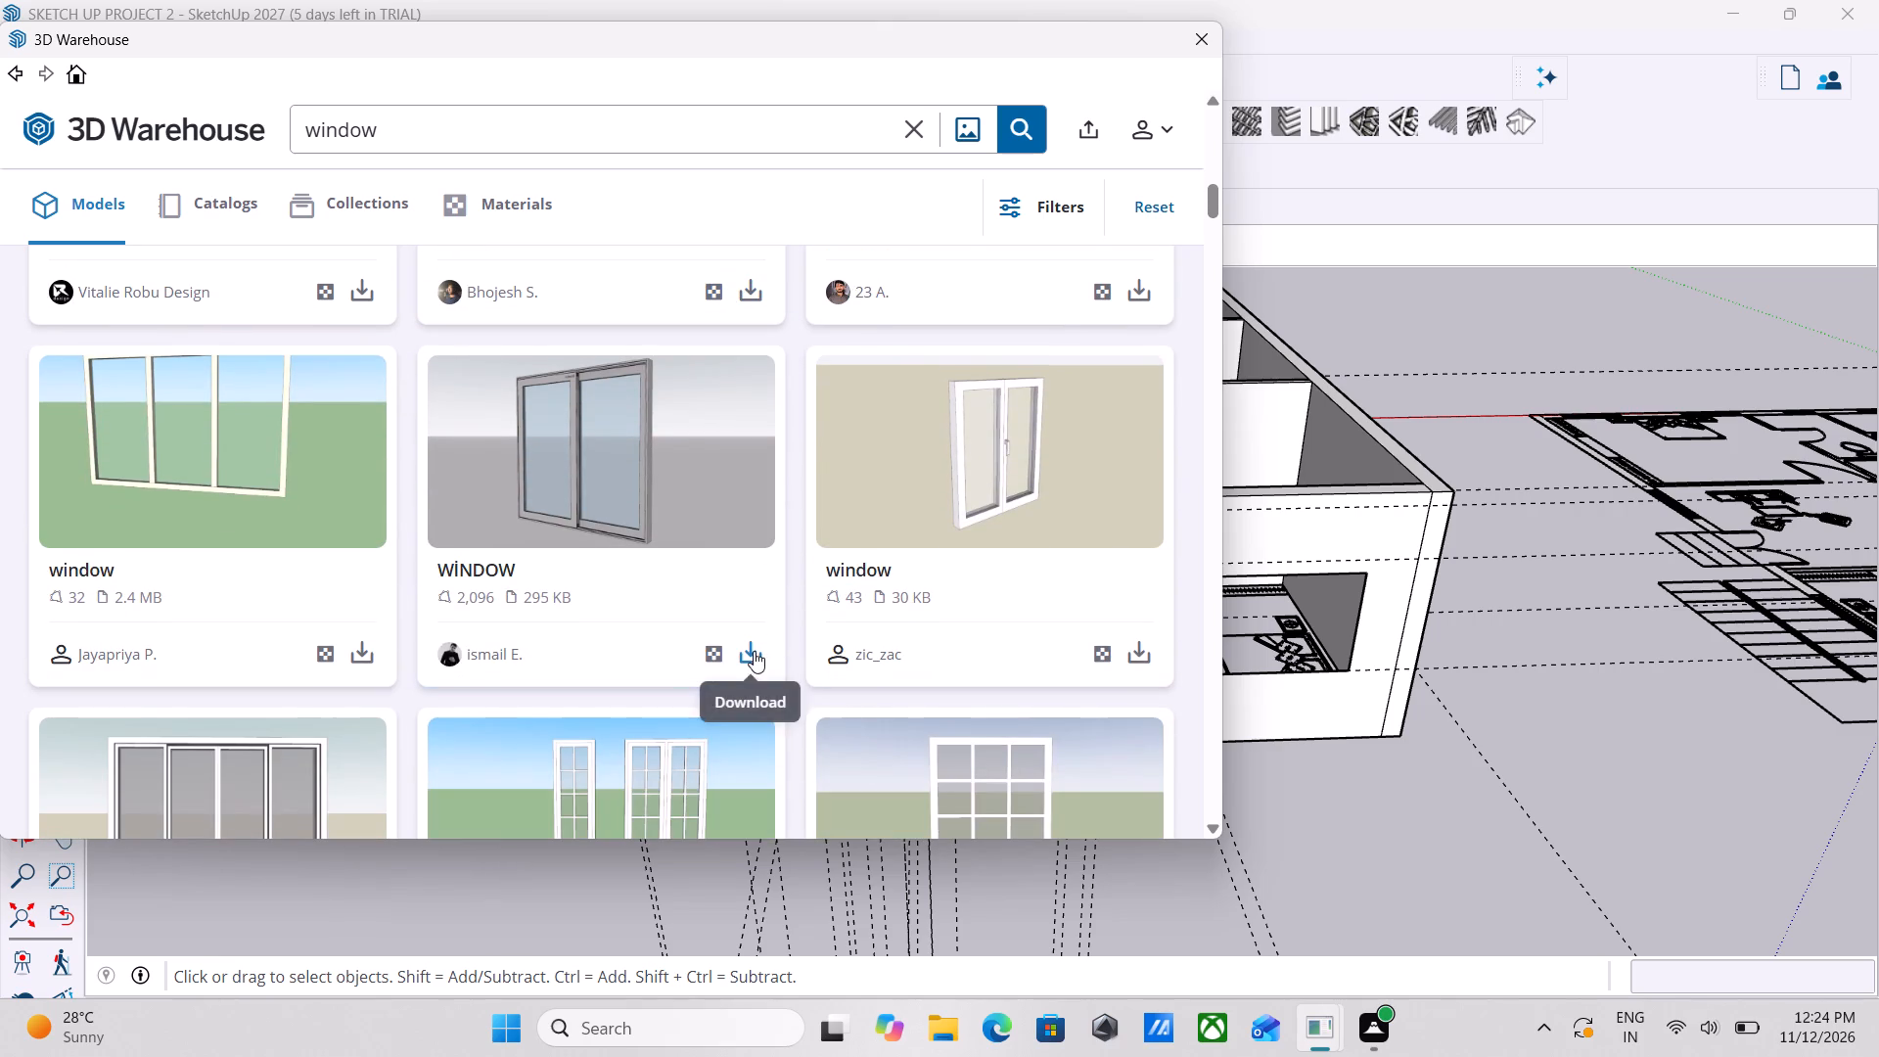
click(510, 470)
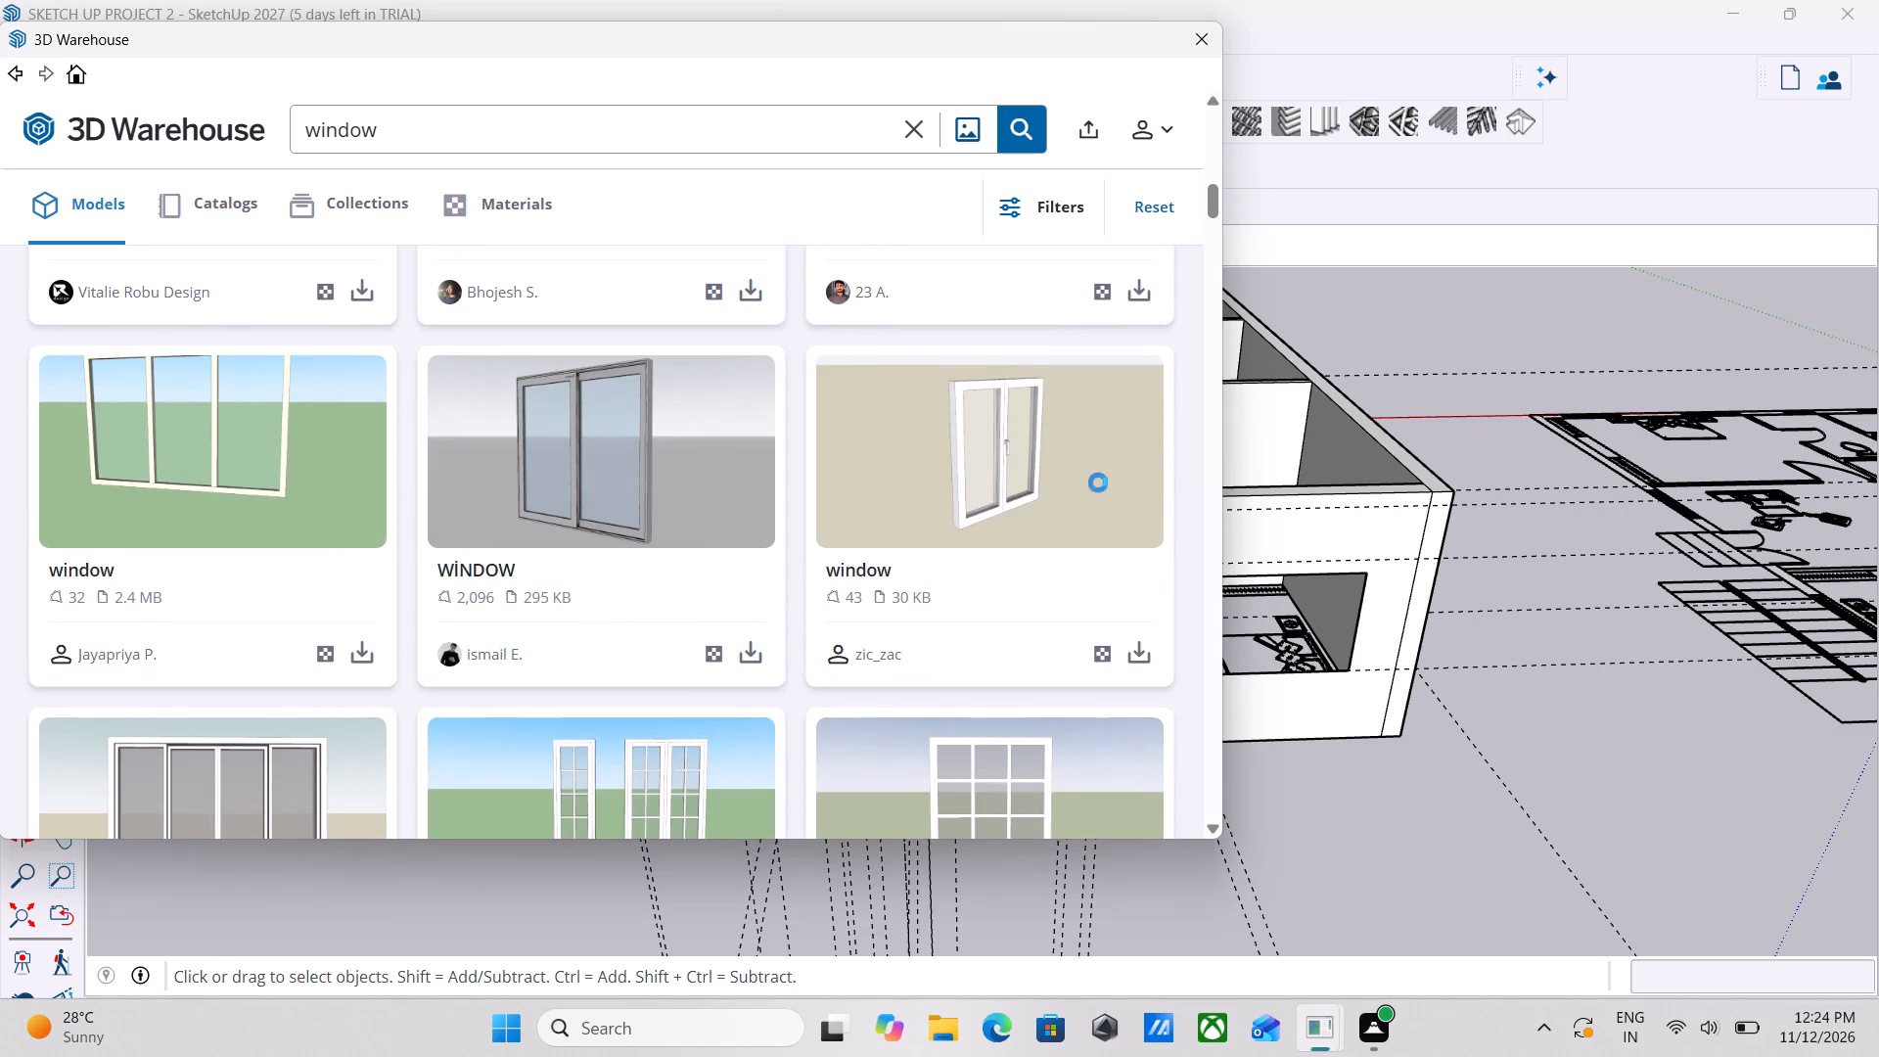
click(1196, 23)
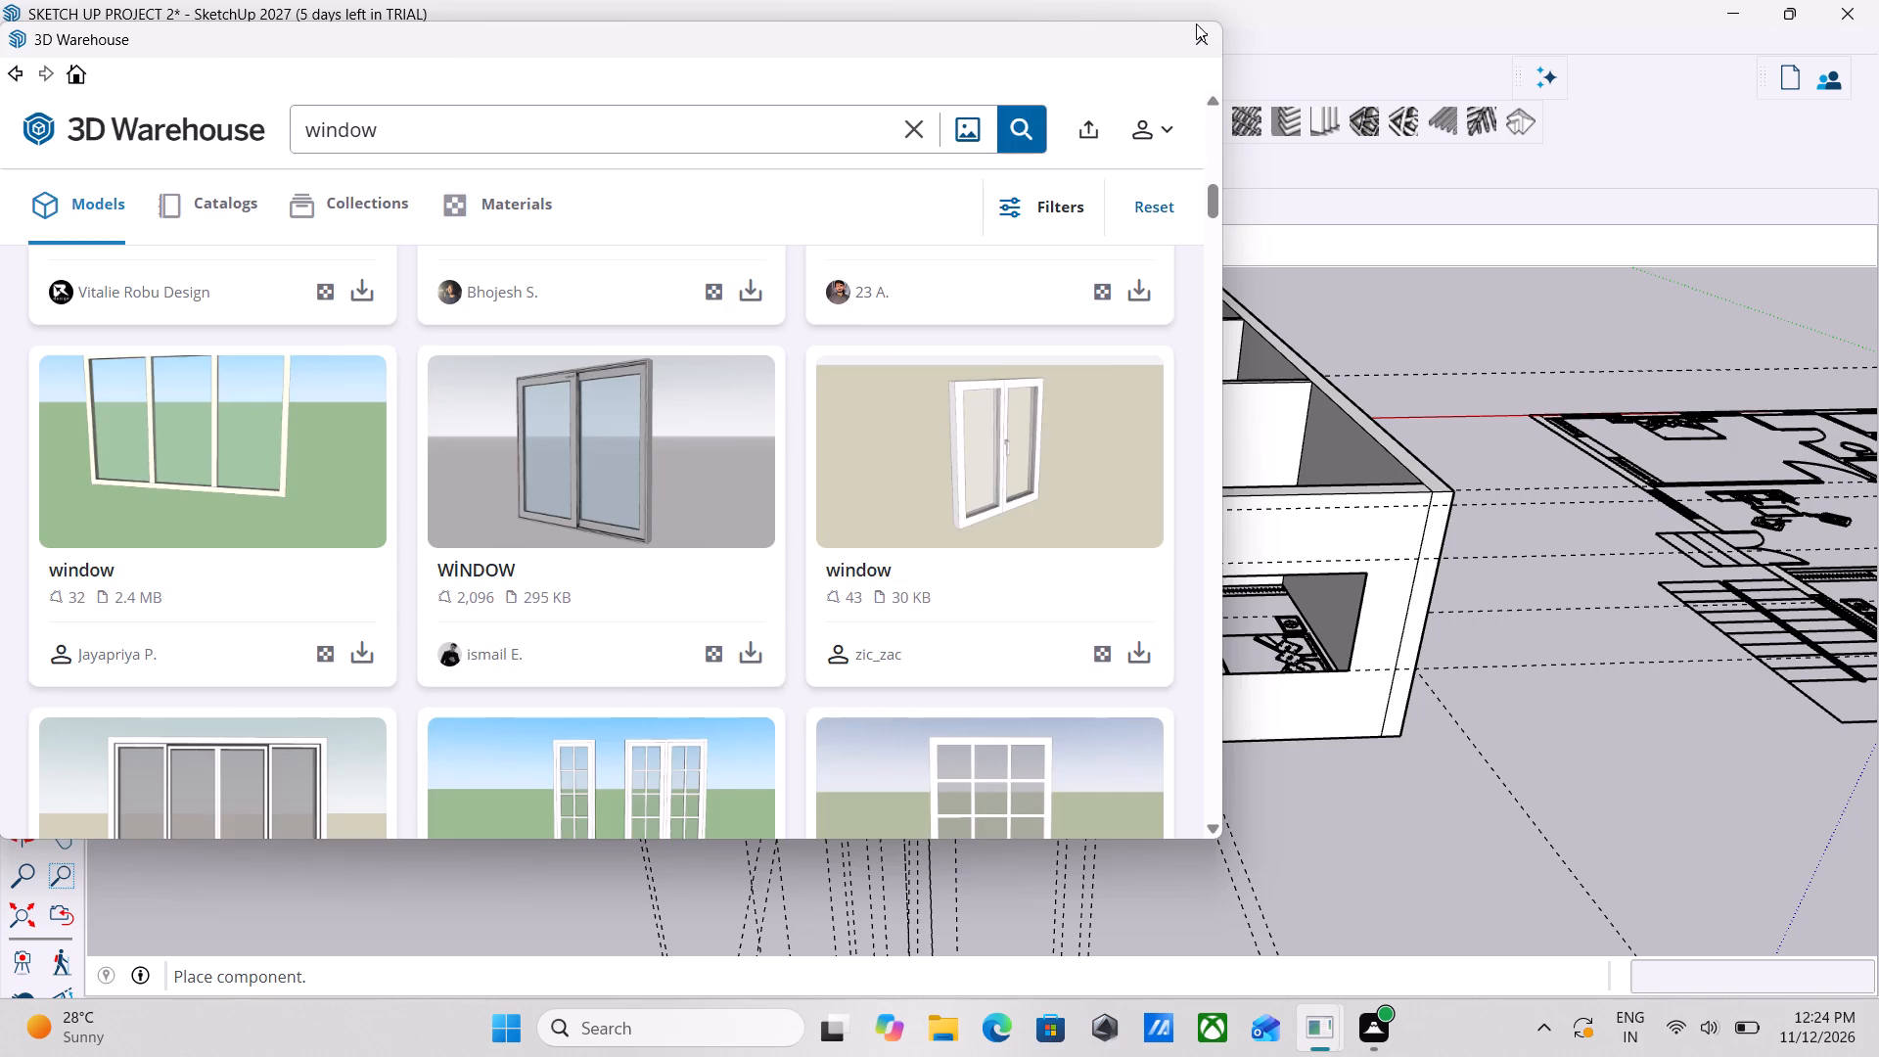
Place the downloaded window with its lower corner on the lower inner corner of the bedroom wall opening beside the staircase.
scroll(691, 714, up, 11)
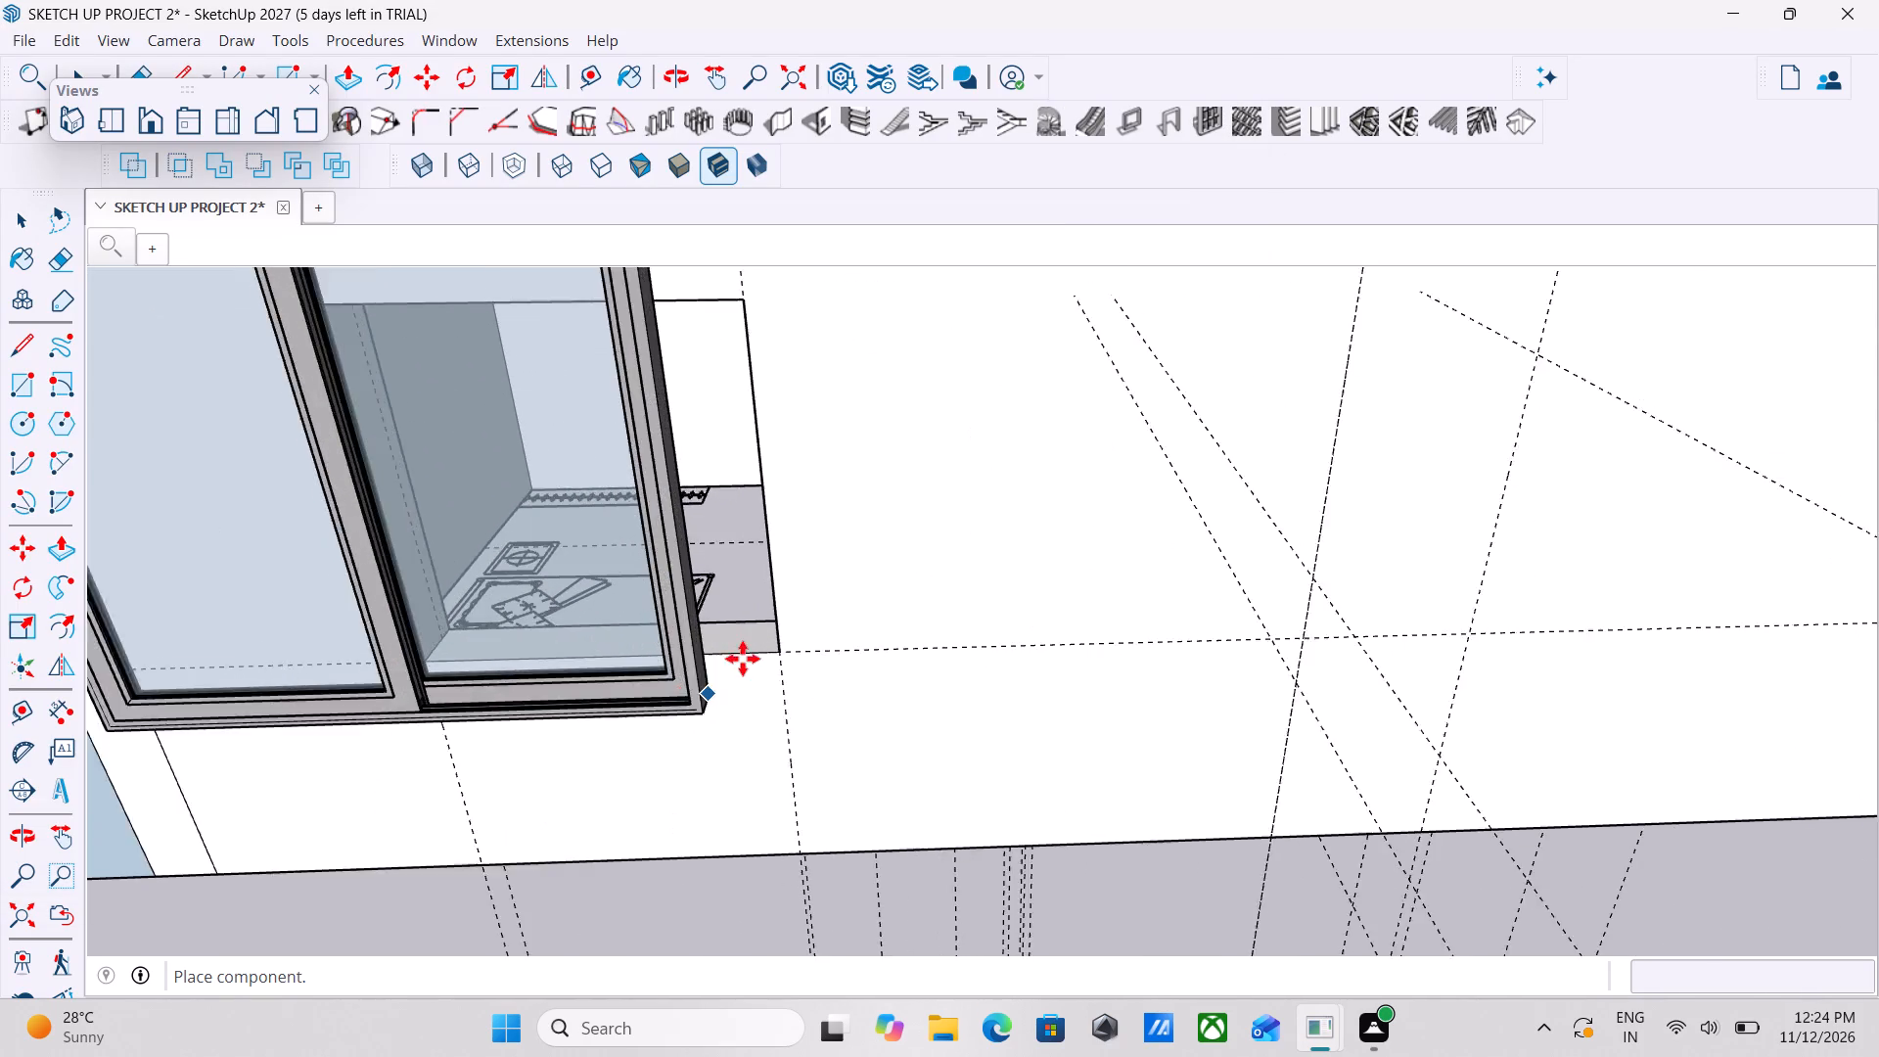
scroll(743, 659, up, 13)
scroll(835, 550, down, 6)
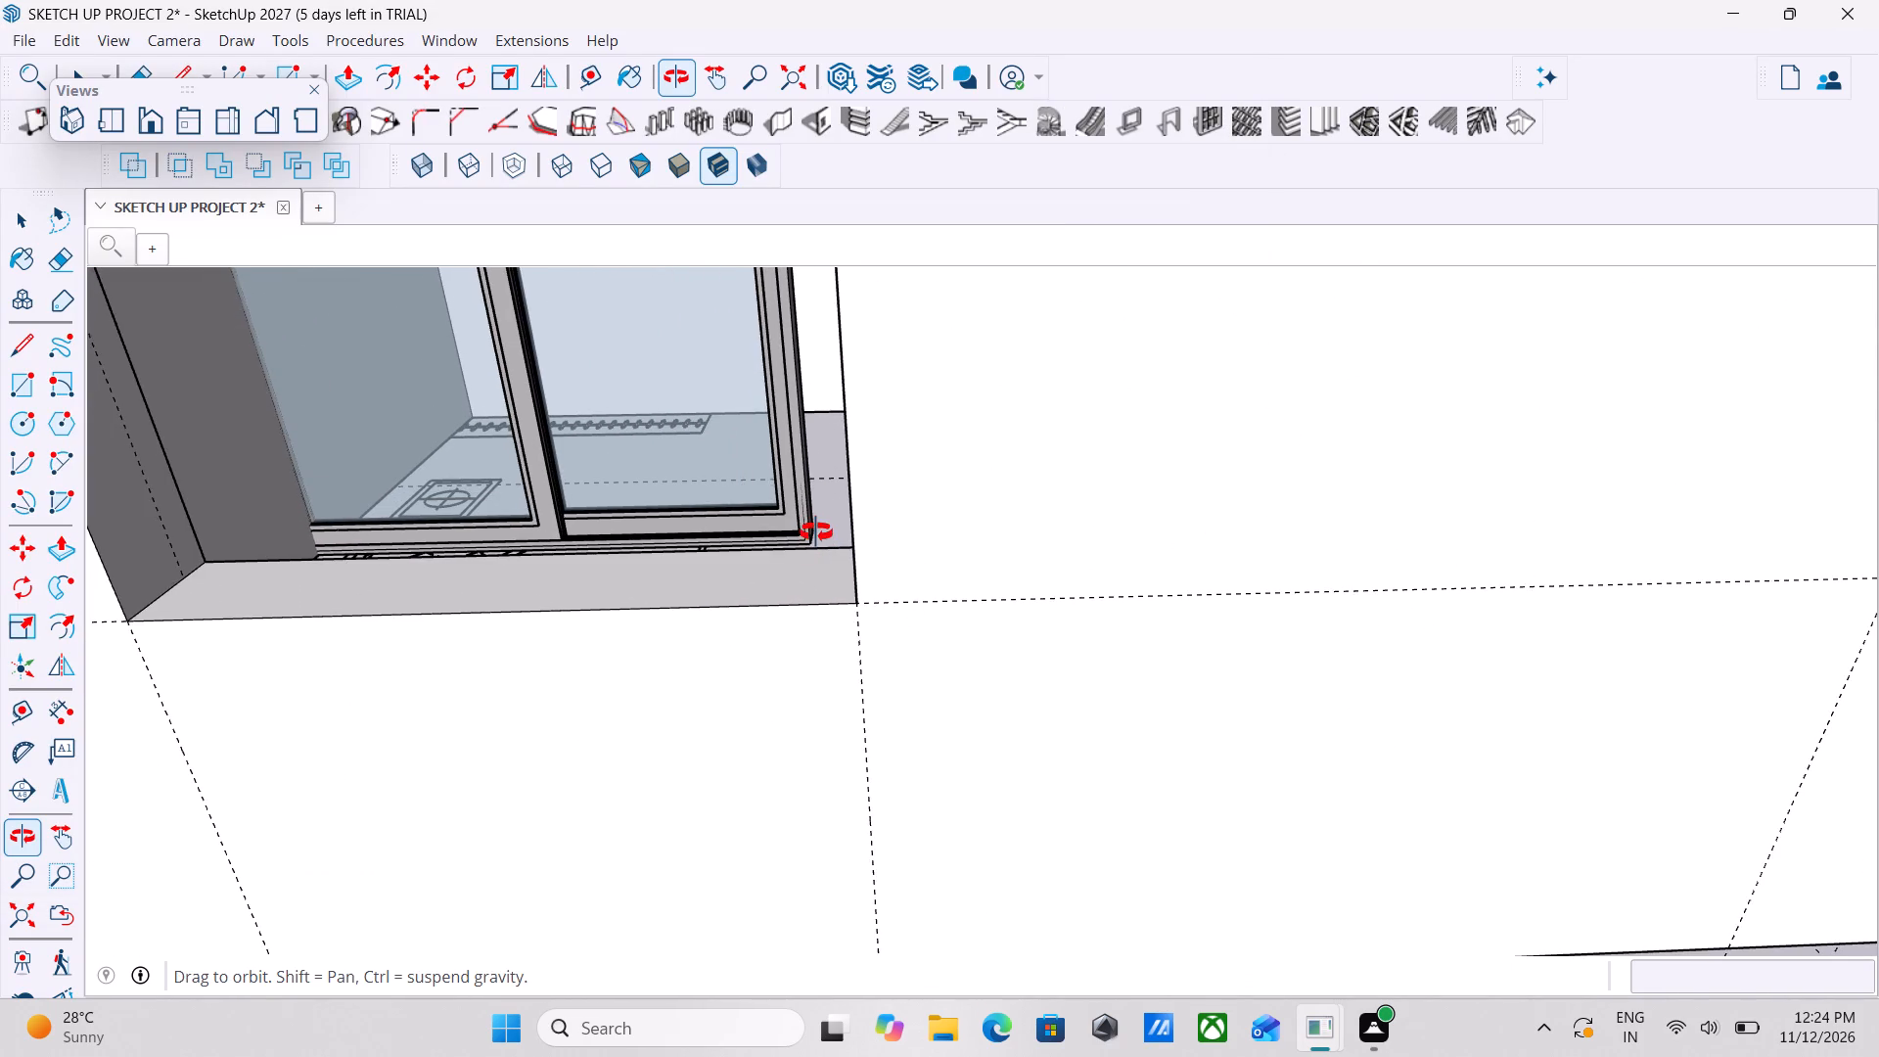
scroll(1274, 579, down, 5)
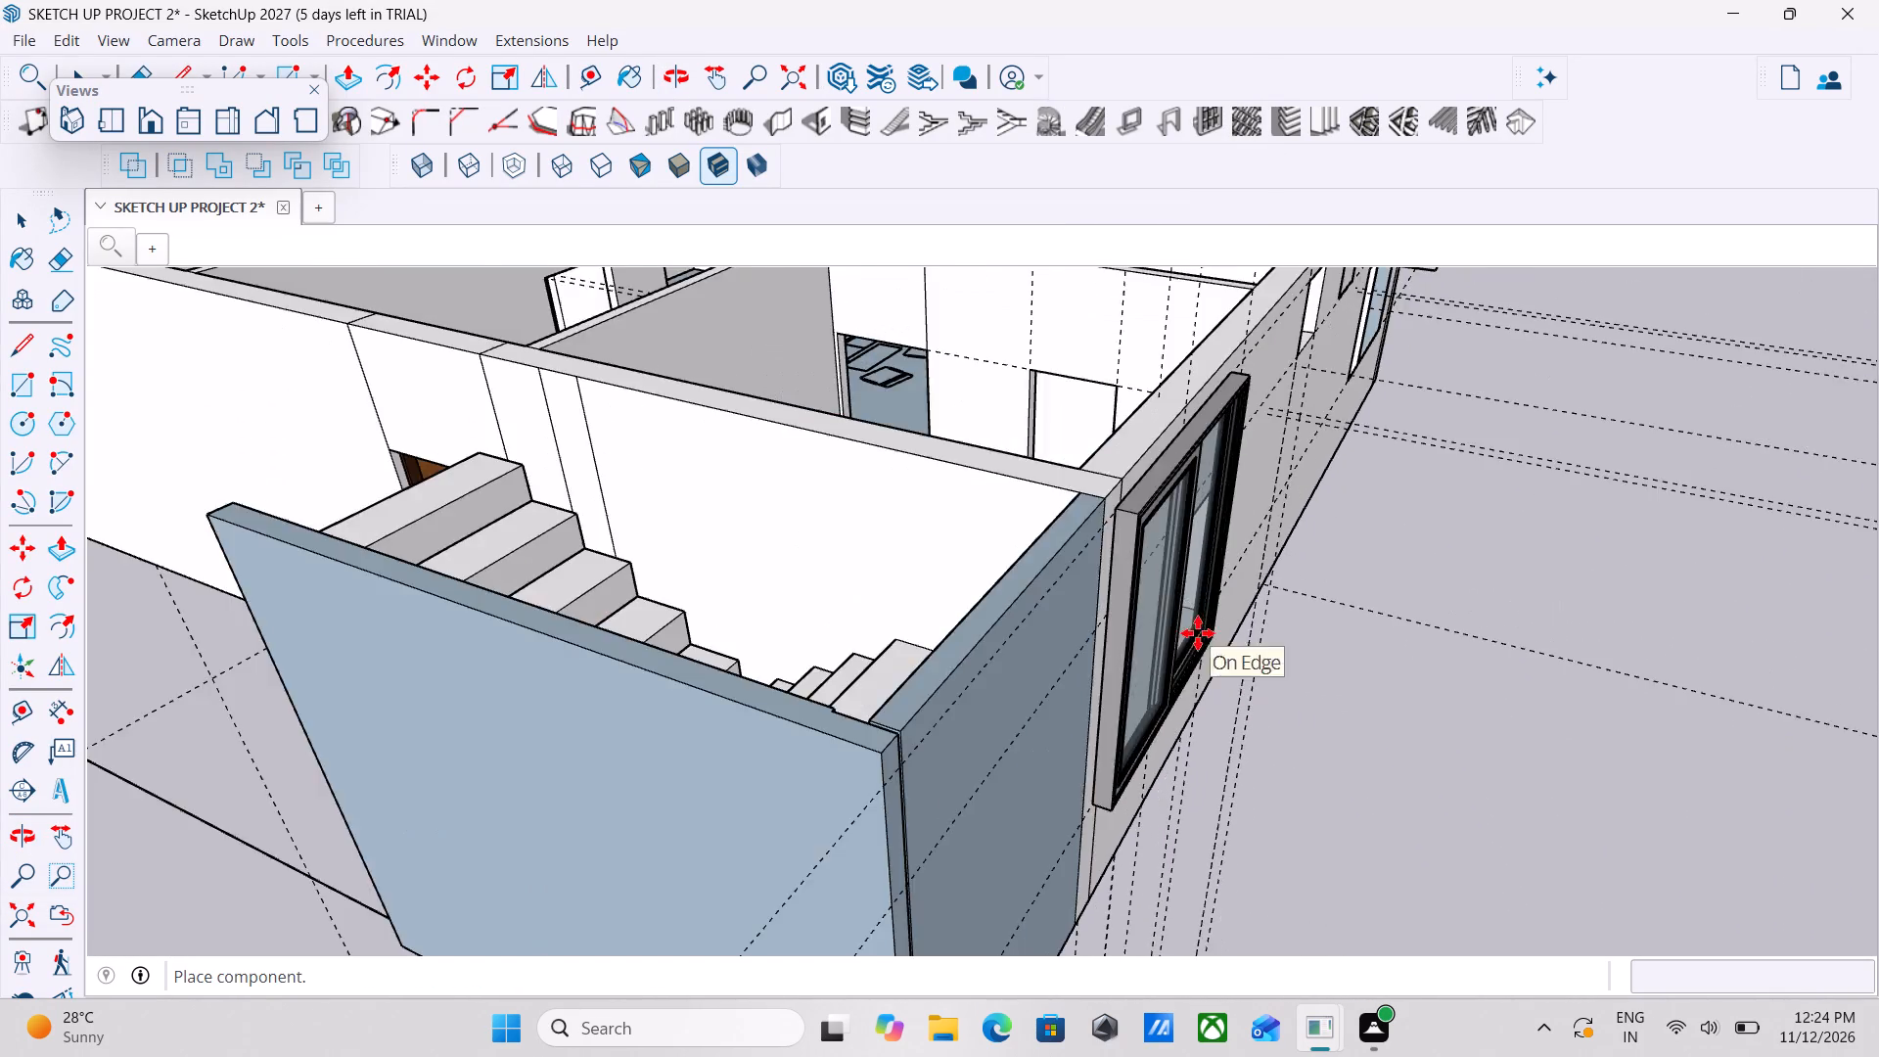
scroll(866, 473, up, 20)
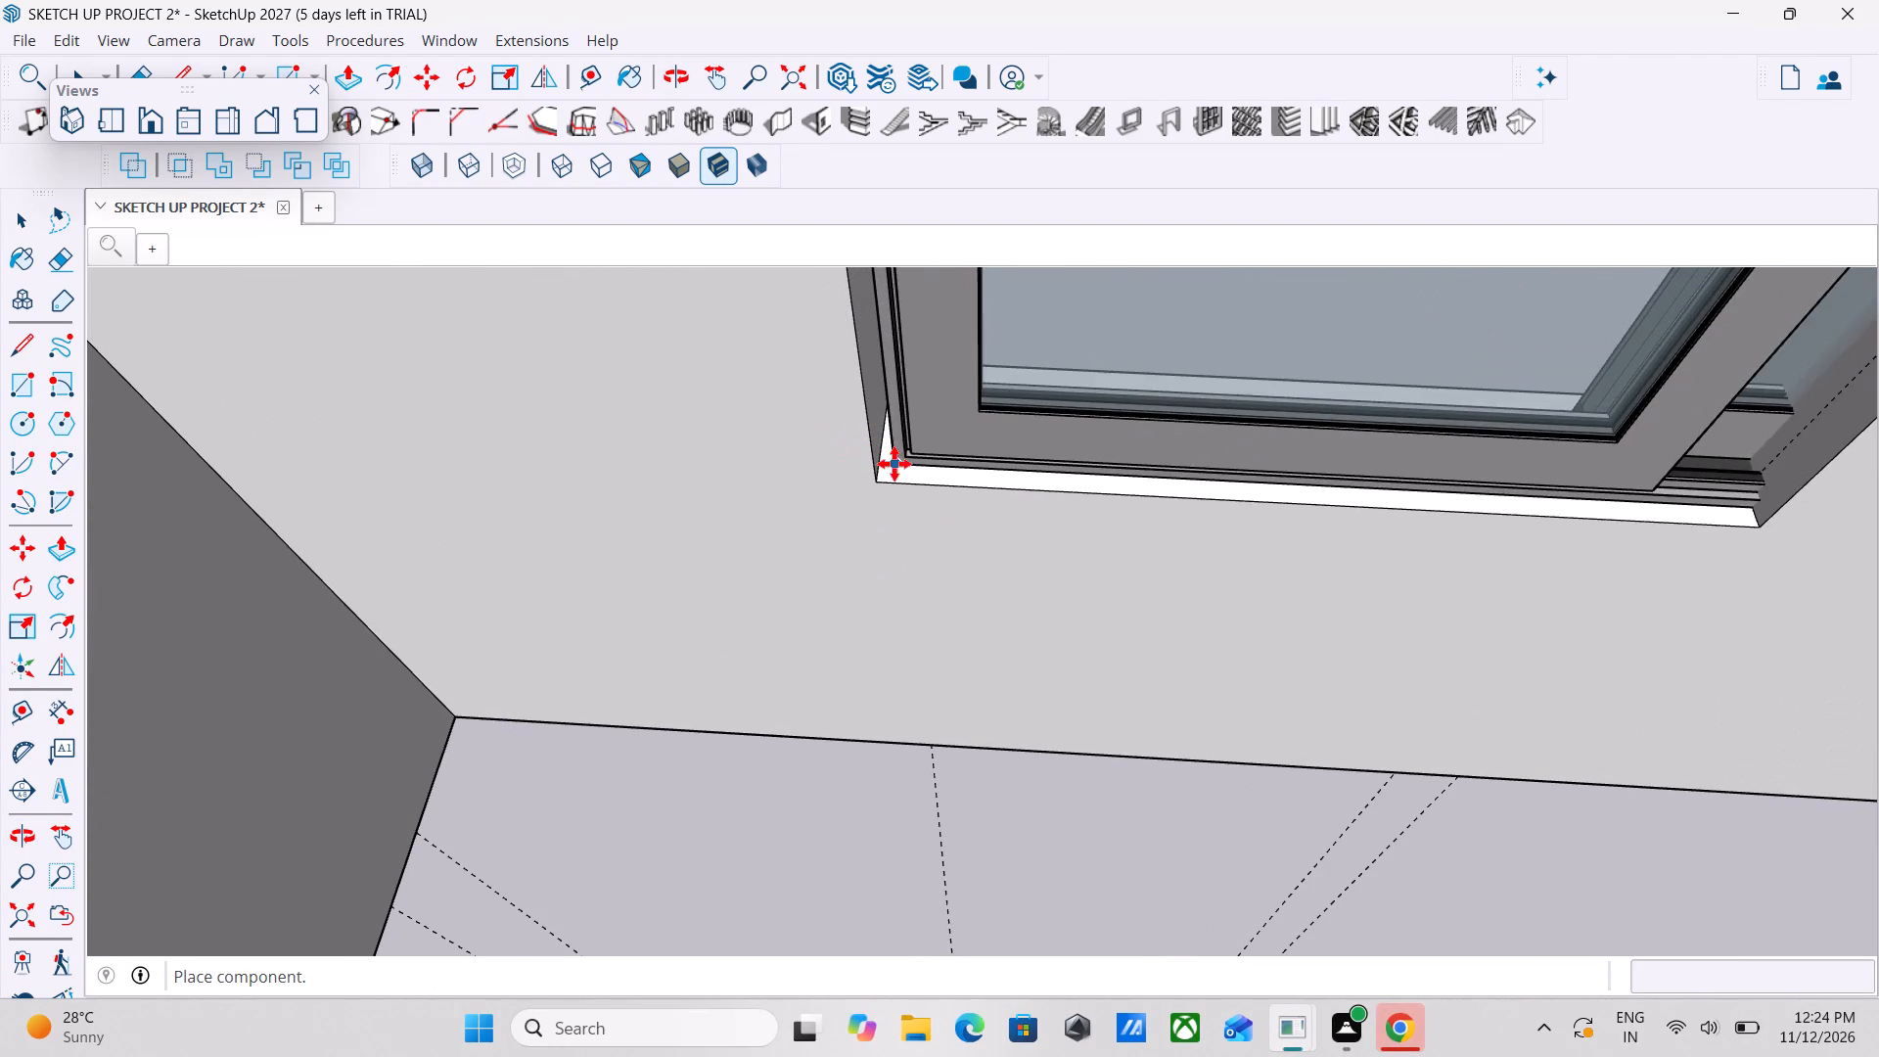
click(879, 479)
Examine how the placed window fits the bedroom opening from inside the room and from above, leaving no tool active but Select.
scroll(986, 461, down, 3)
middle_drag(986, 461, 893, 483)
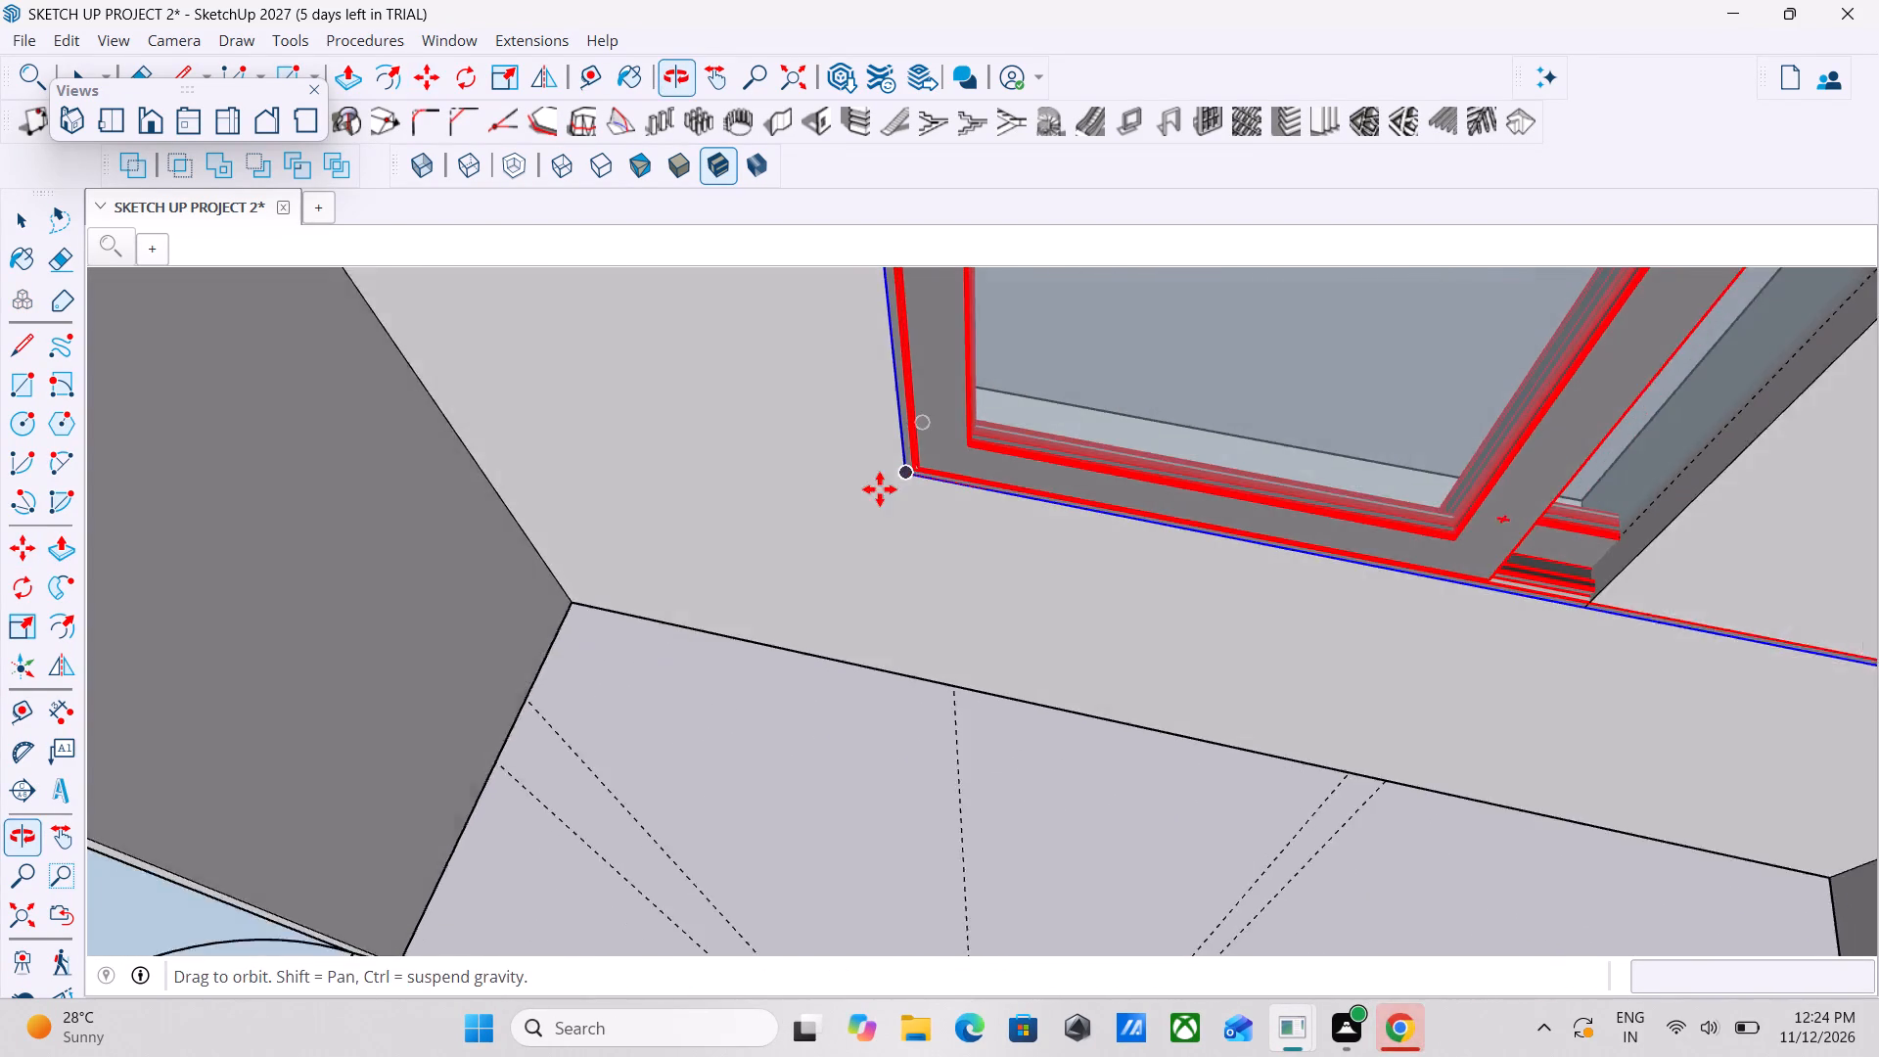
scroll(960, 470, down, 4)
middle_drag(1008, 472, 1144, 384)
scroll(1167, 367, up, 1)
scroll(1004, 447, down, 10)
key(Escape)
scroll(1092, 467, down, 2)
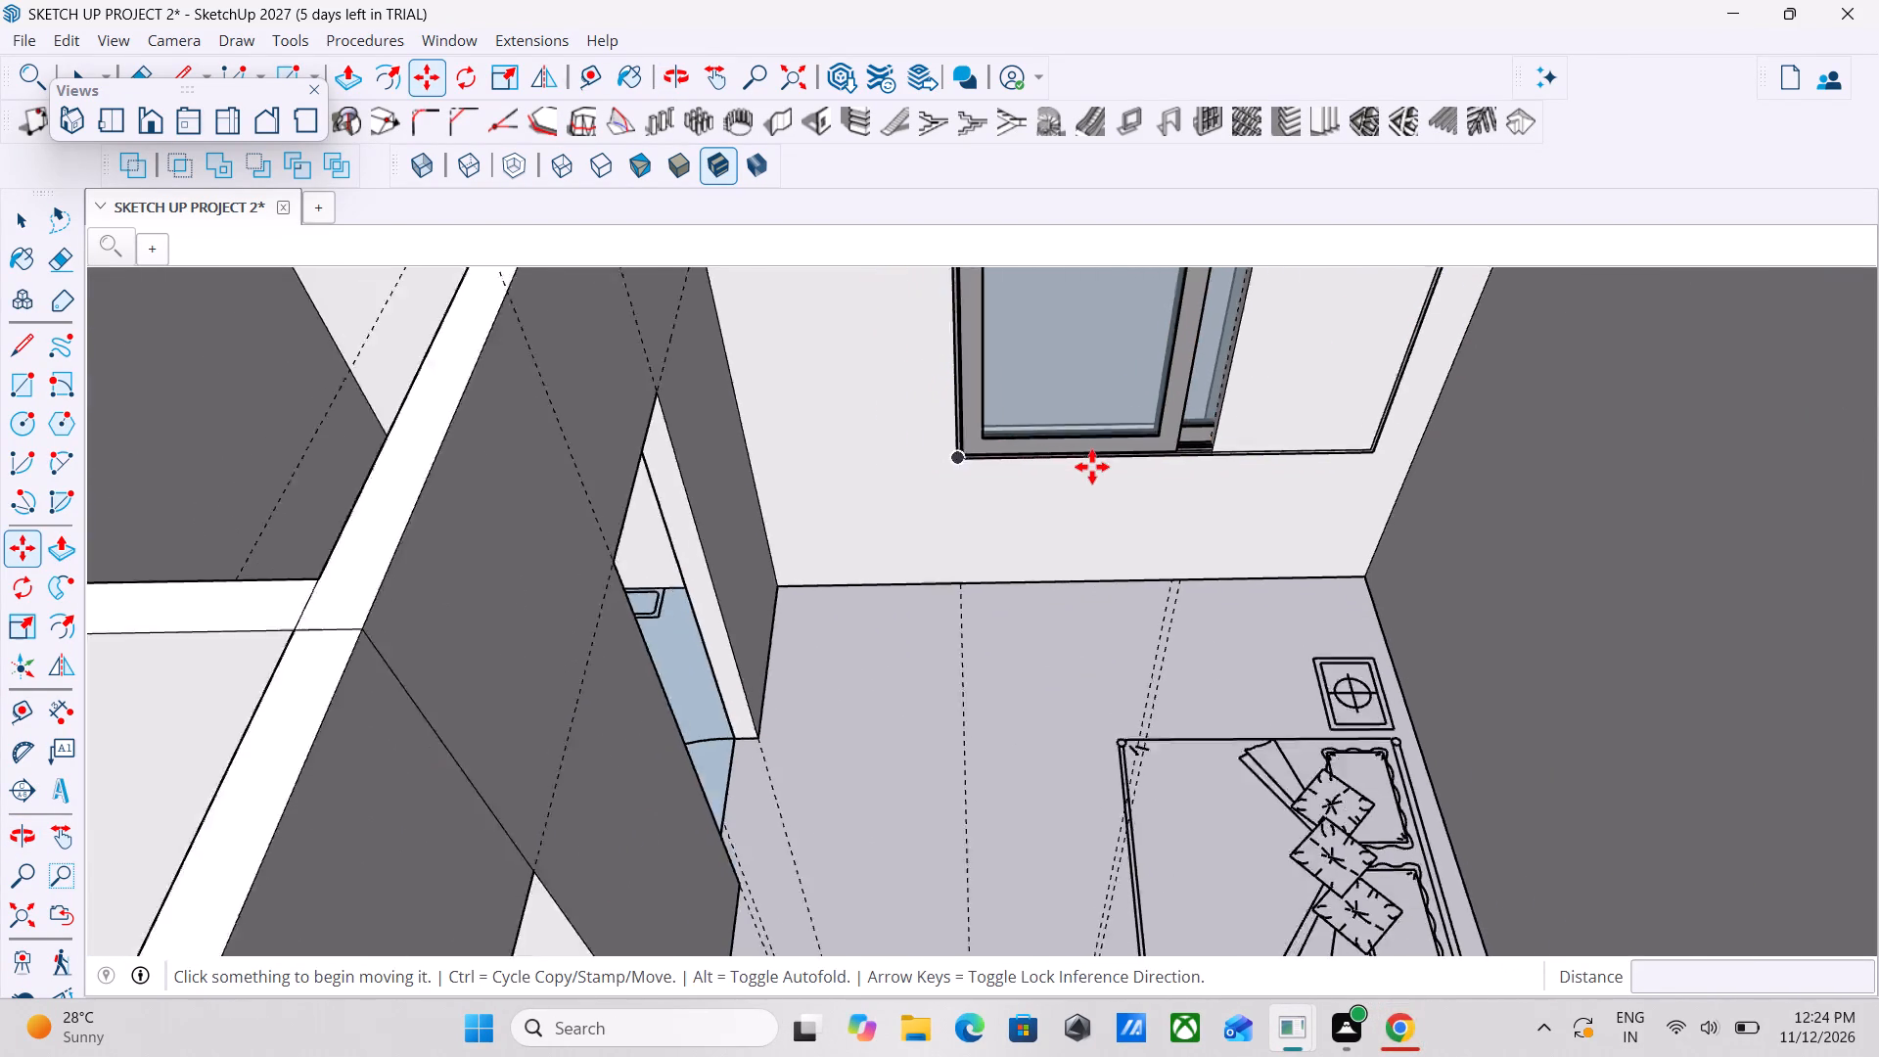
scroll(1092, 467, down, 2)
middle_drag(1092, 467, 1087, 397)
key(Escape)
scroll(1108, 385, down, 3)
key(space)
key(space)
scroll(1065, 449, down, 3)
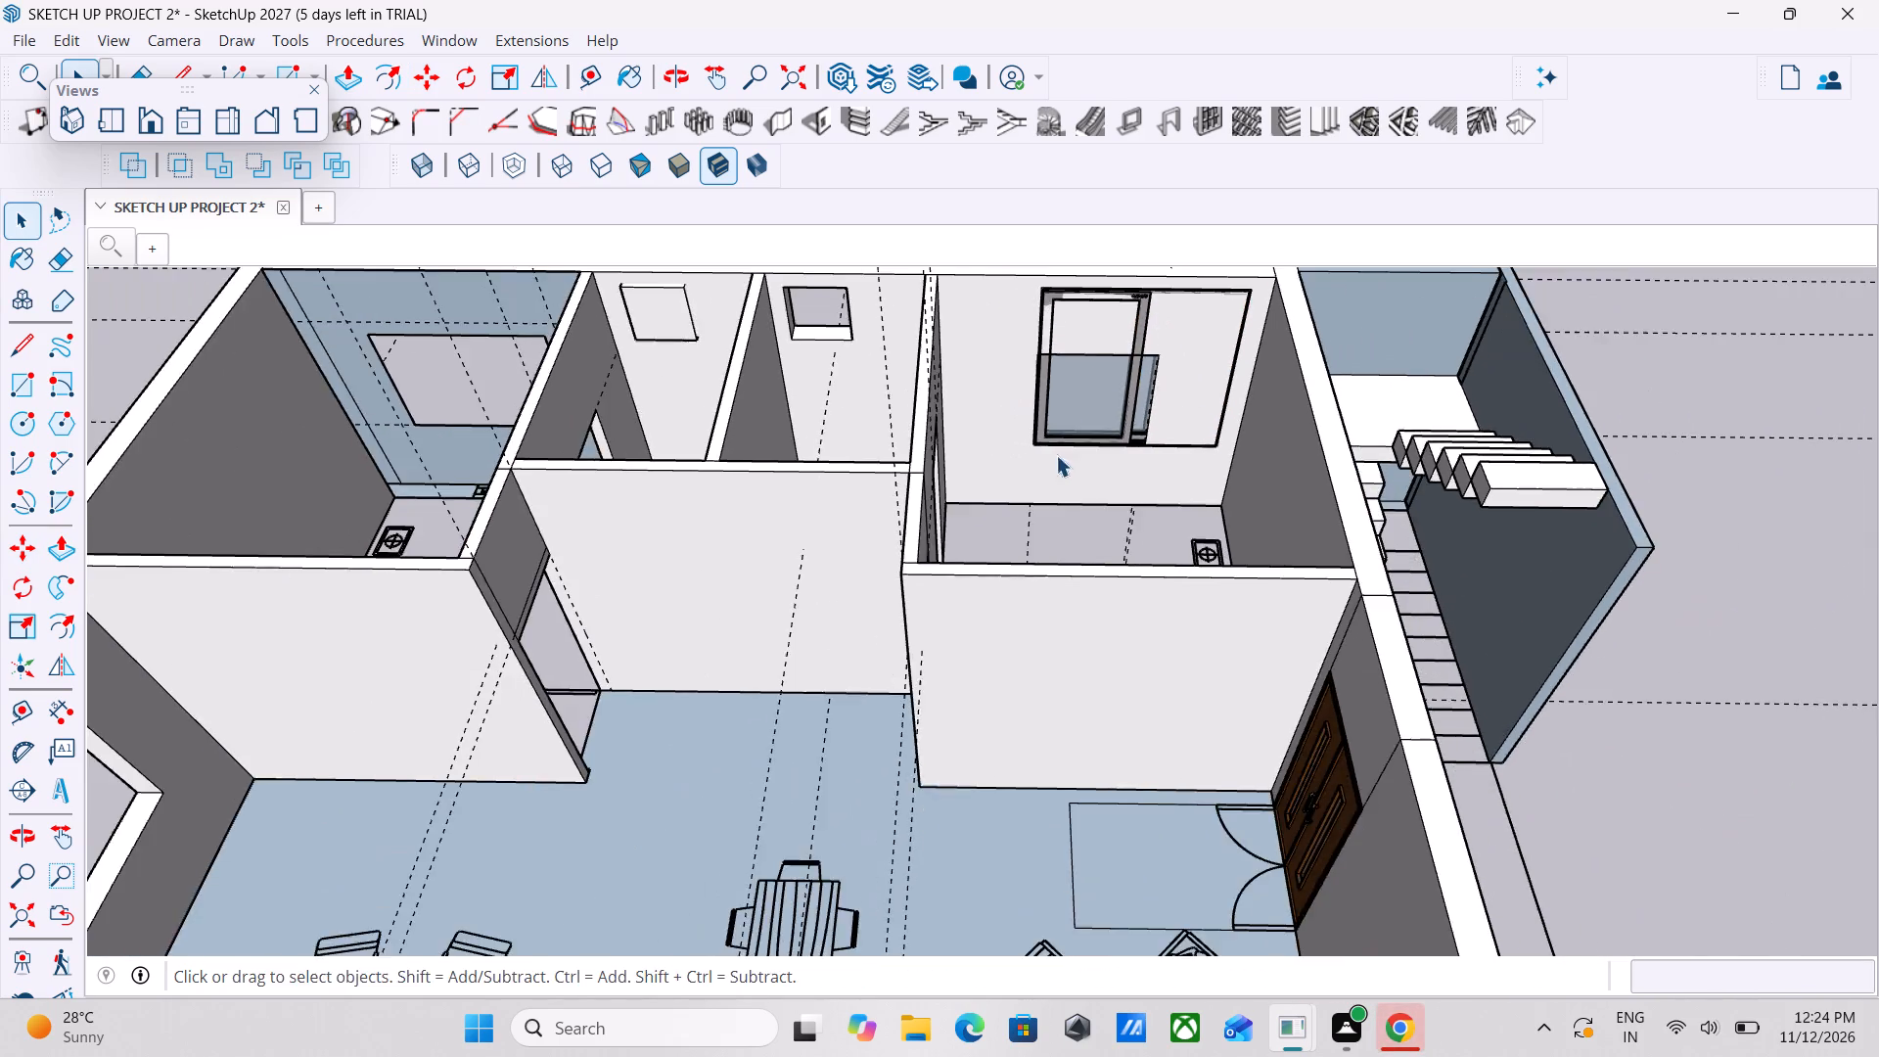
Scale the placed bedroom window's width by about 0.61 along the red axis to match the wall opening.
middle_drag(1054, 457, 1128, 349)
scroll(979, 315, up, 8)
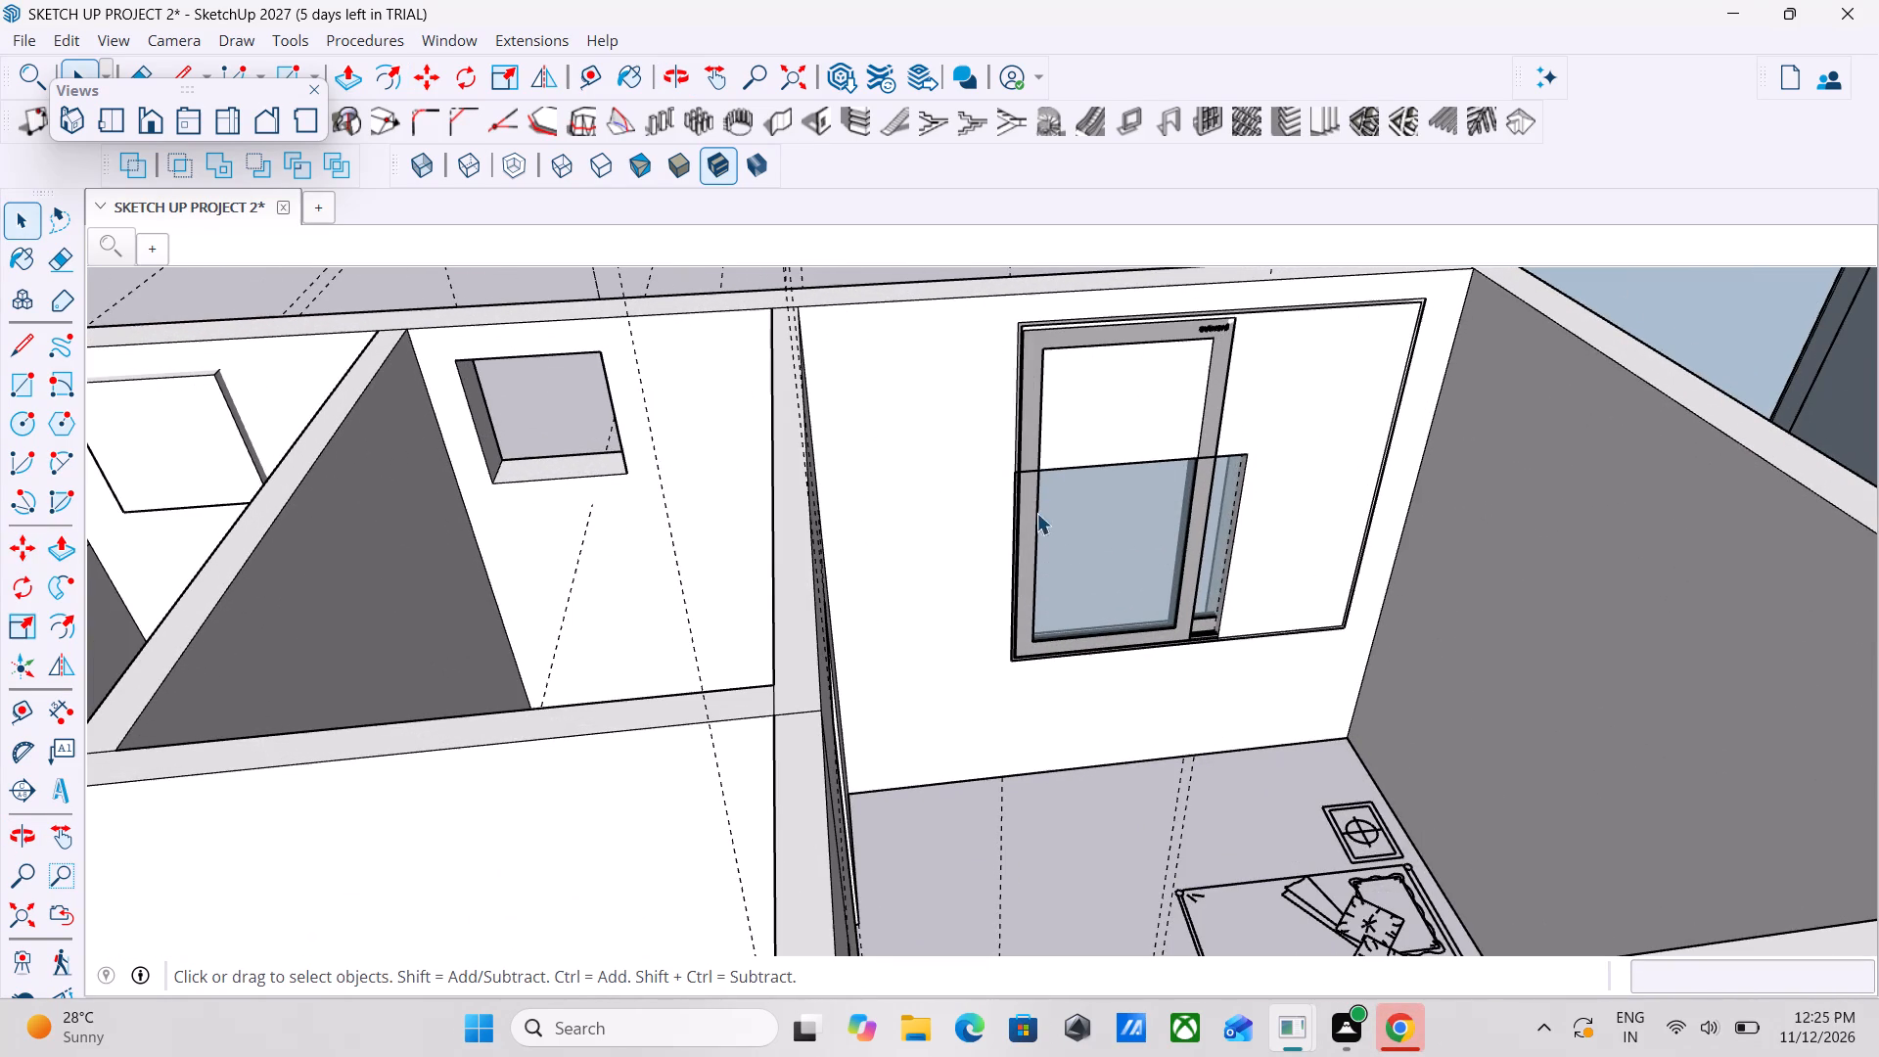
click(1022, 545)
middle_drag(1076, 536, 1063, 536)
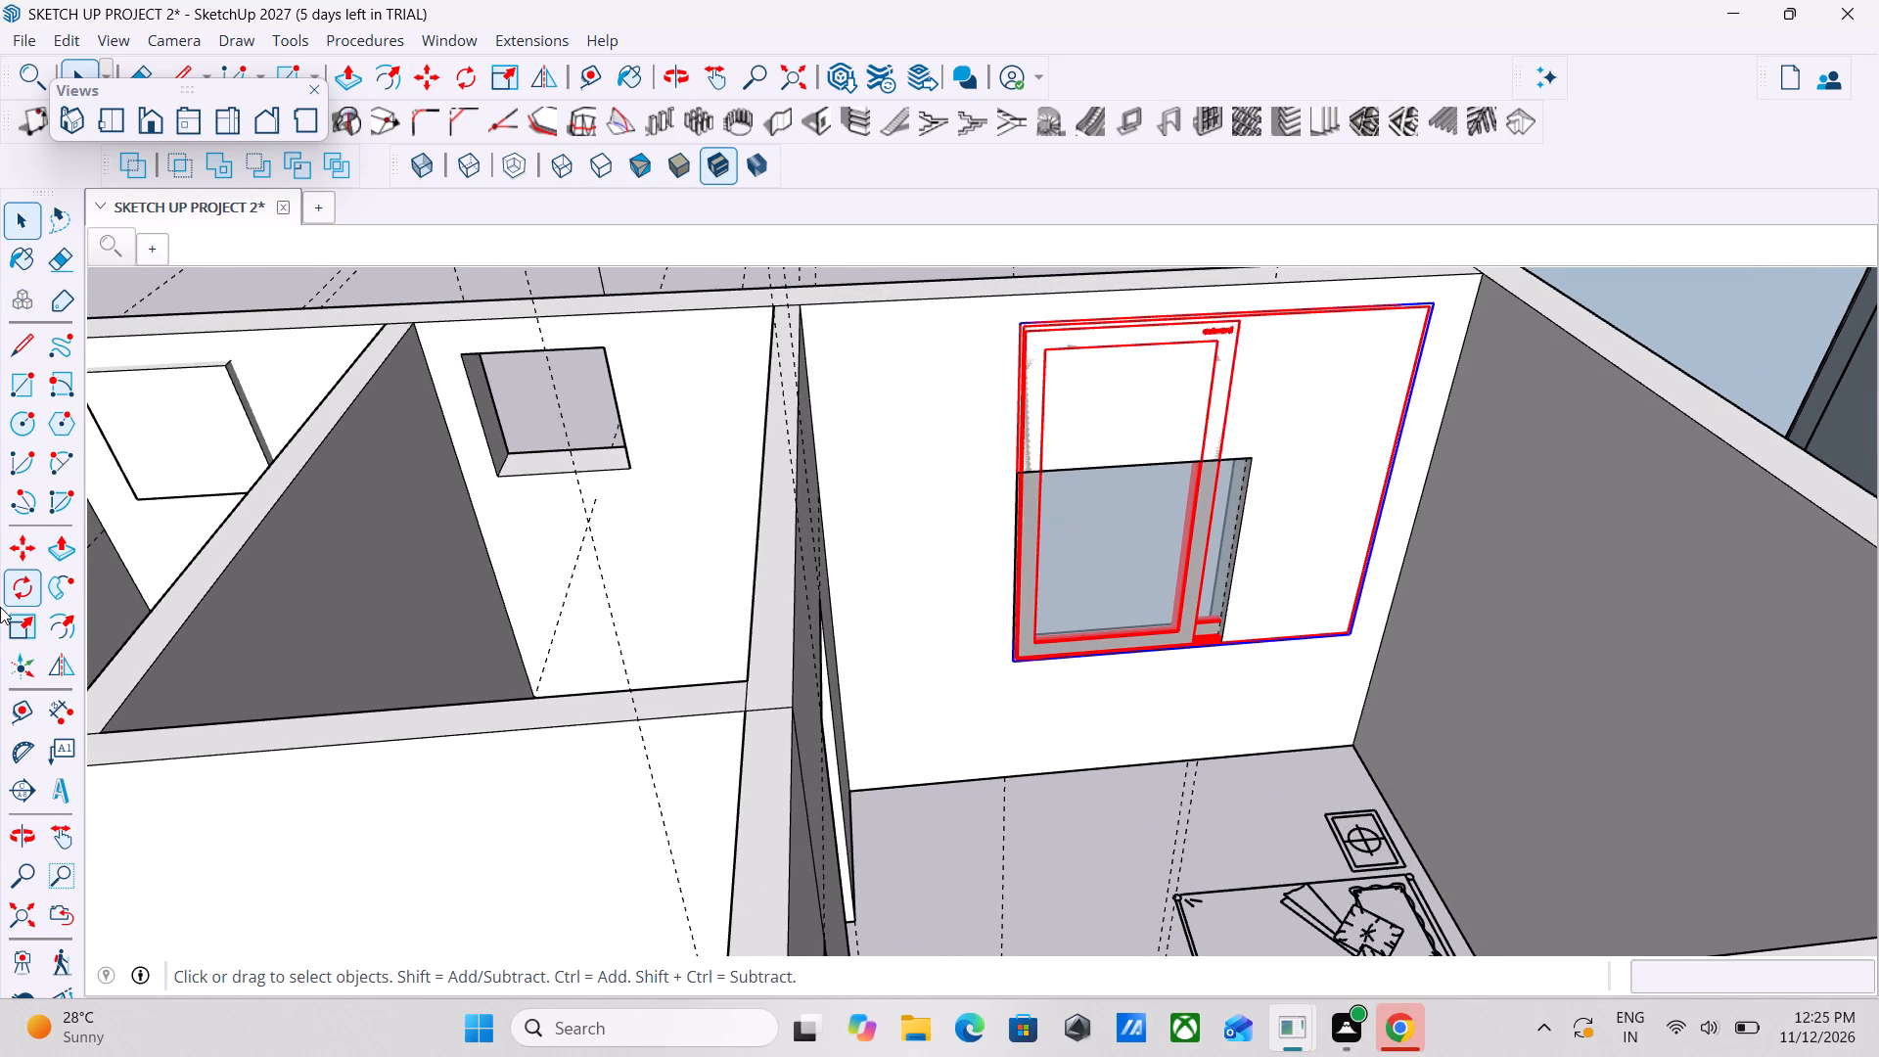
click(32, 622)
scroll(1352, 490, up, 2)
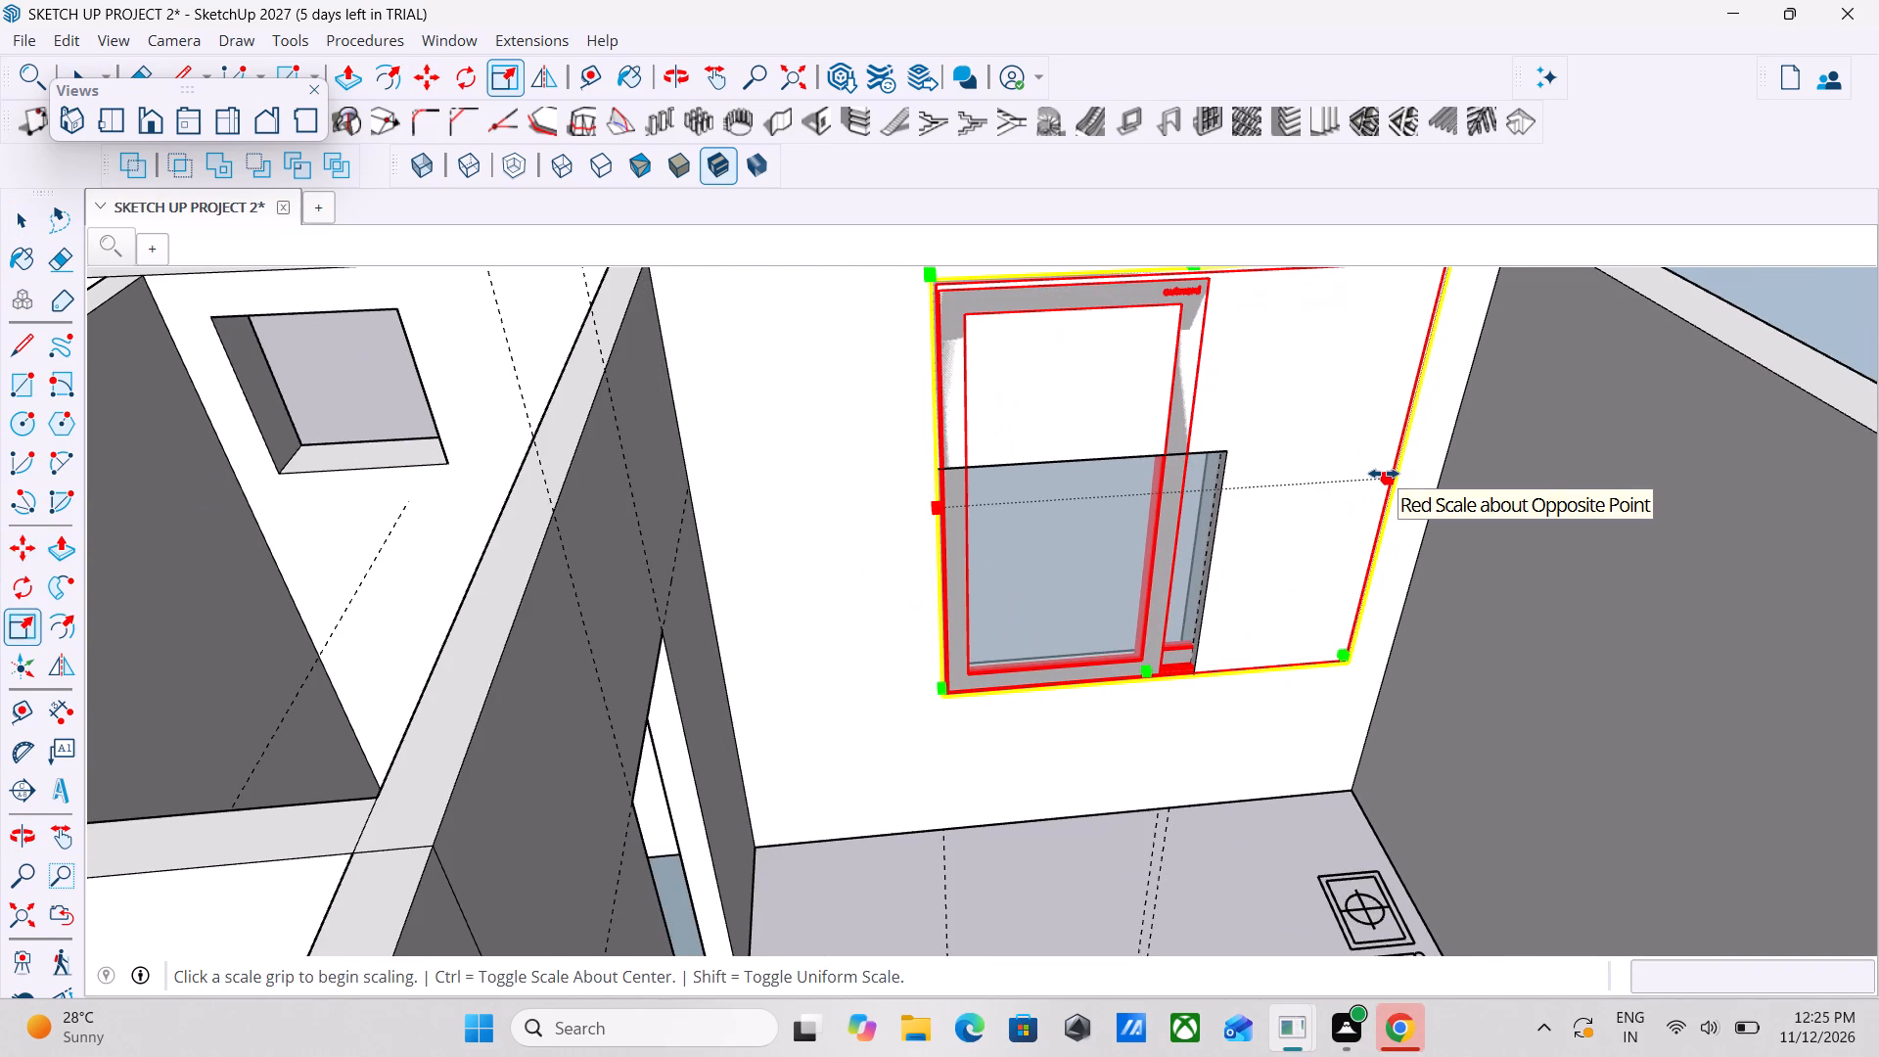
click(1385, 474)
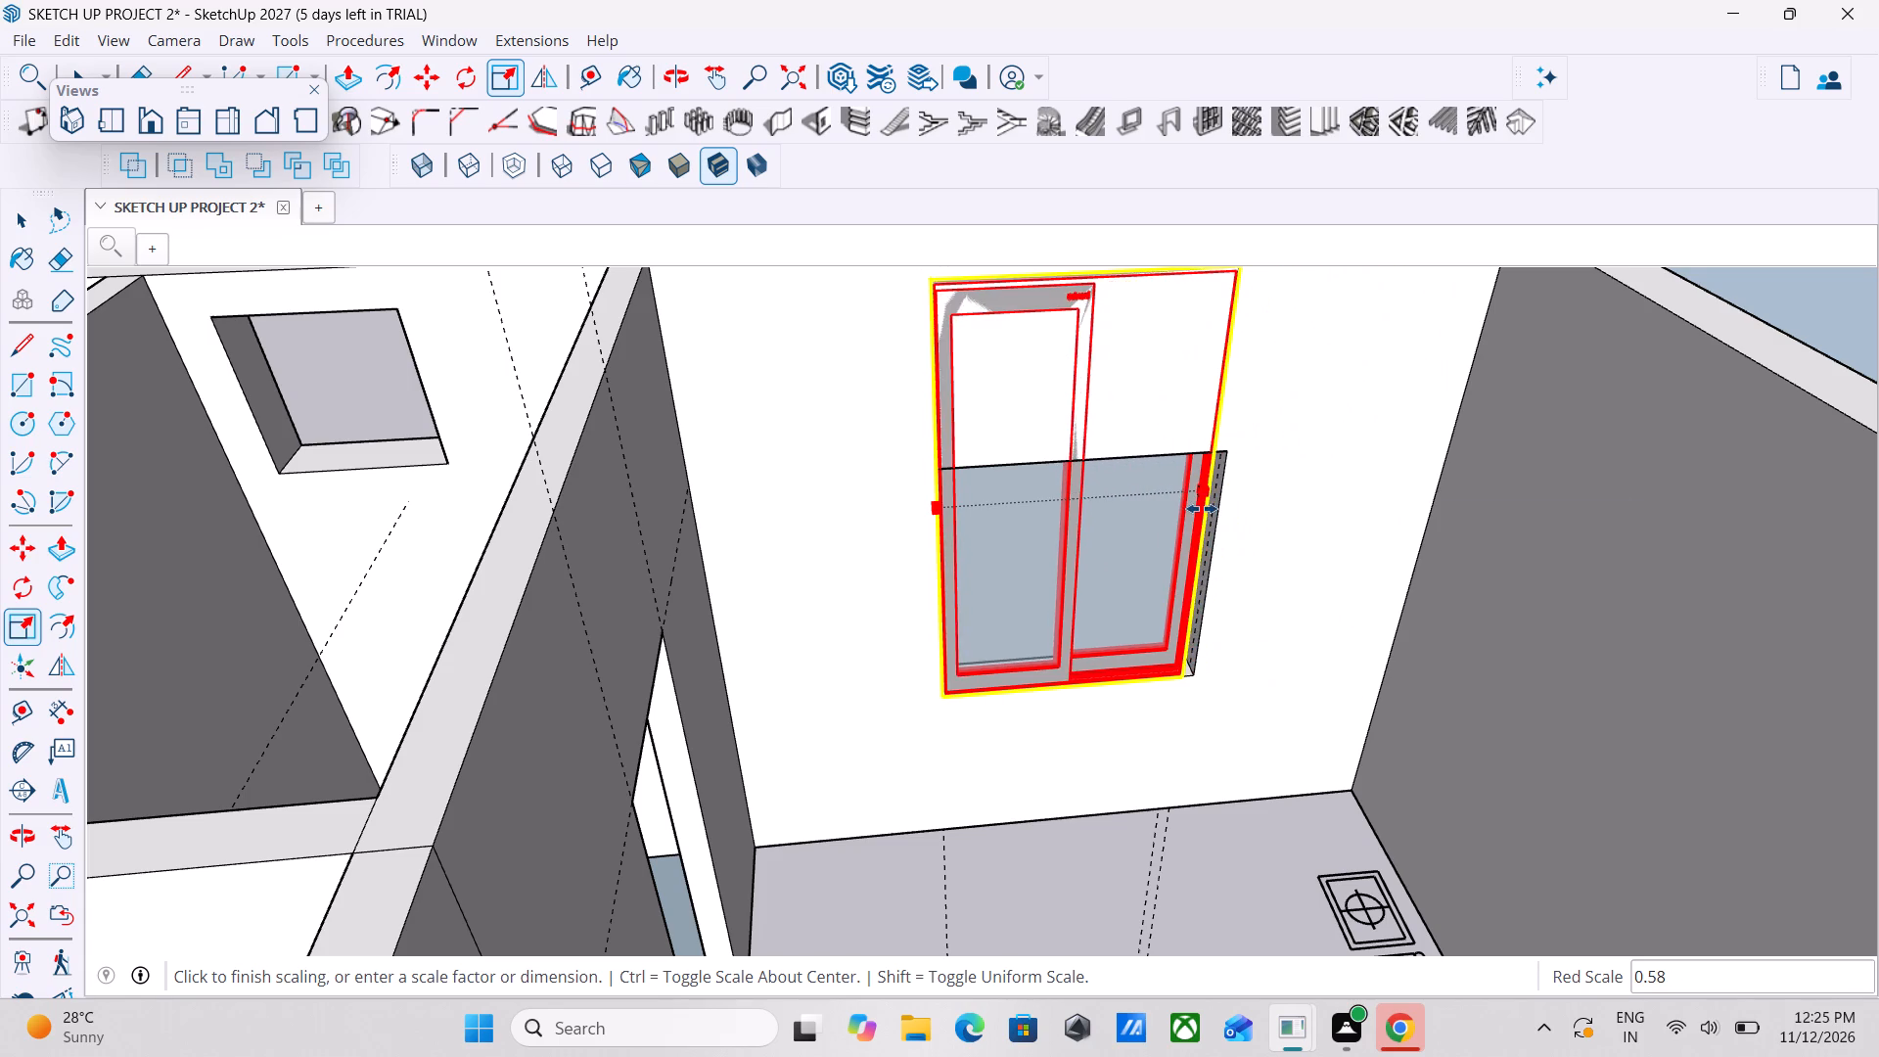
click(1217, 511)
scroll(1092, 355, down, 1)
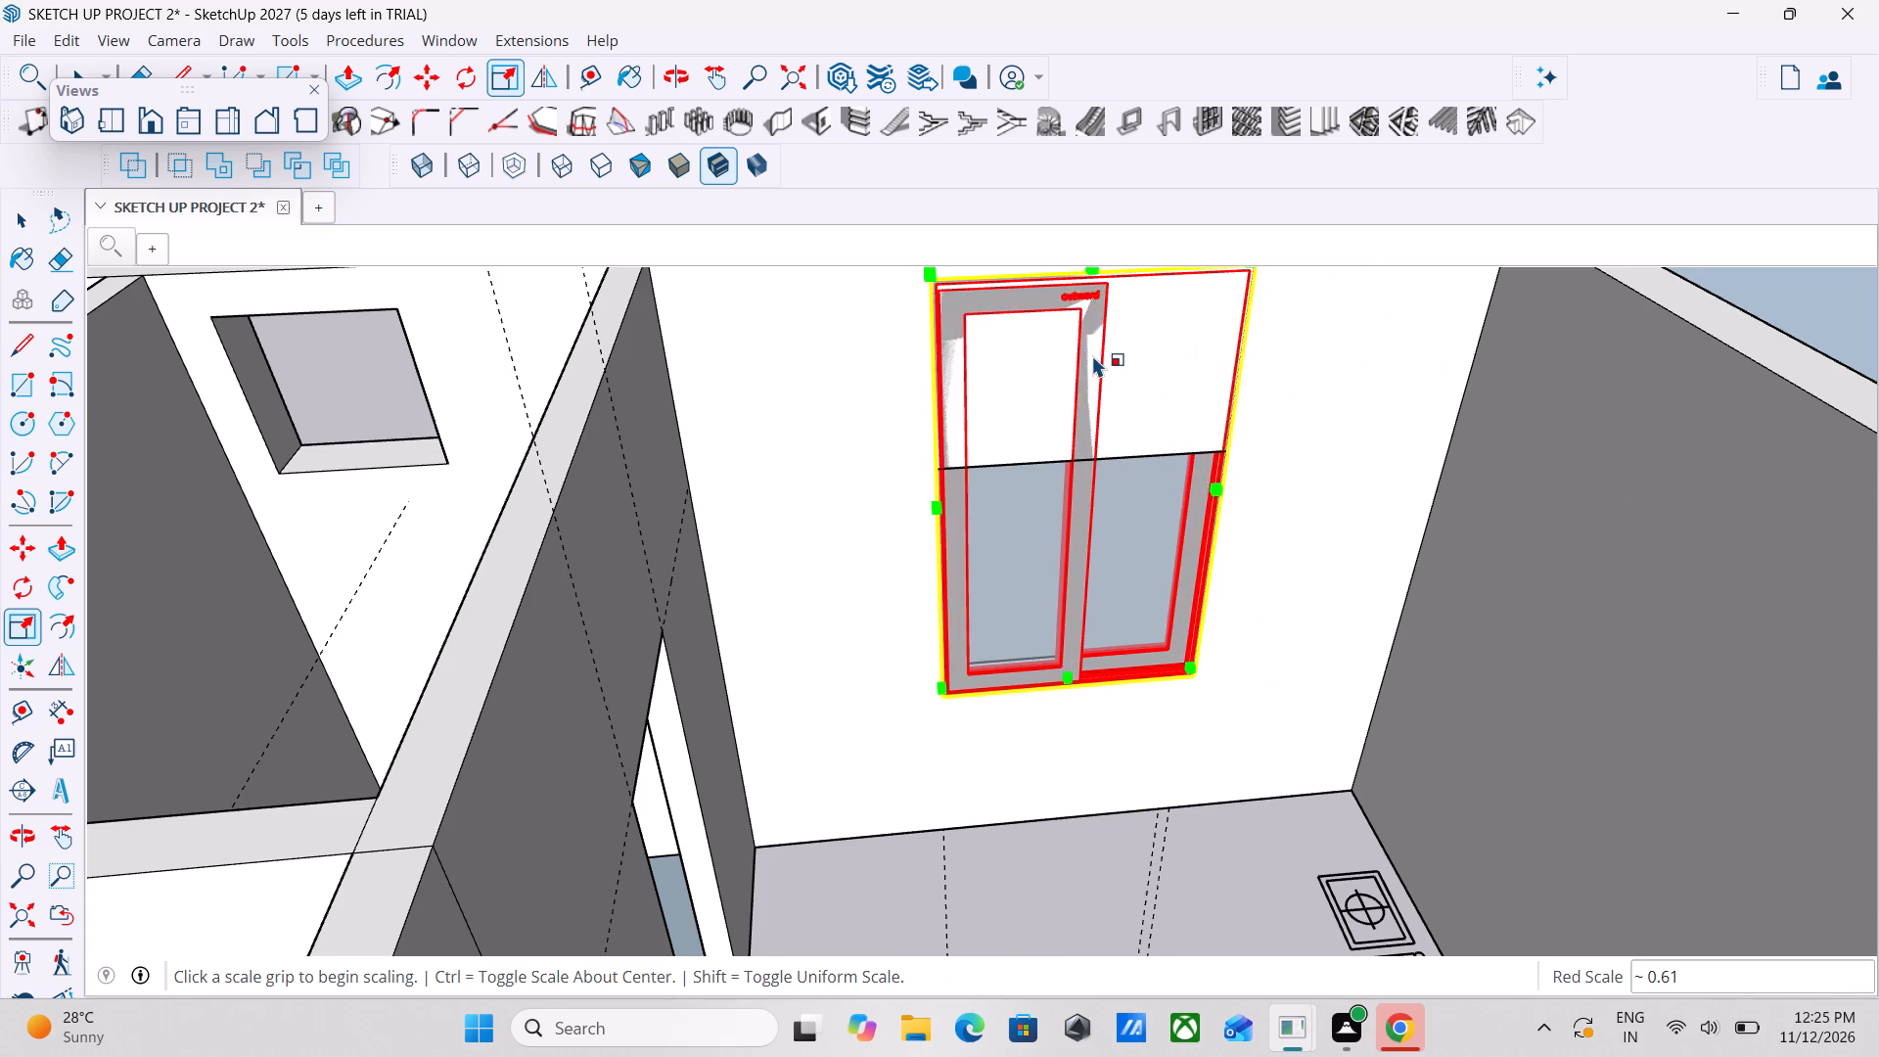
Scale the bedroom window's height by about 0.61 along the blue axis to match the top of the opening.
scroll(1092, 355, down, 1)
middle_drag(1092, 355, 1094, 382)
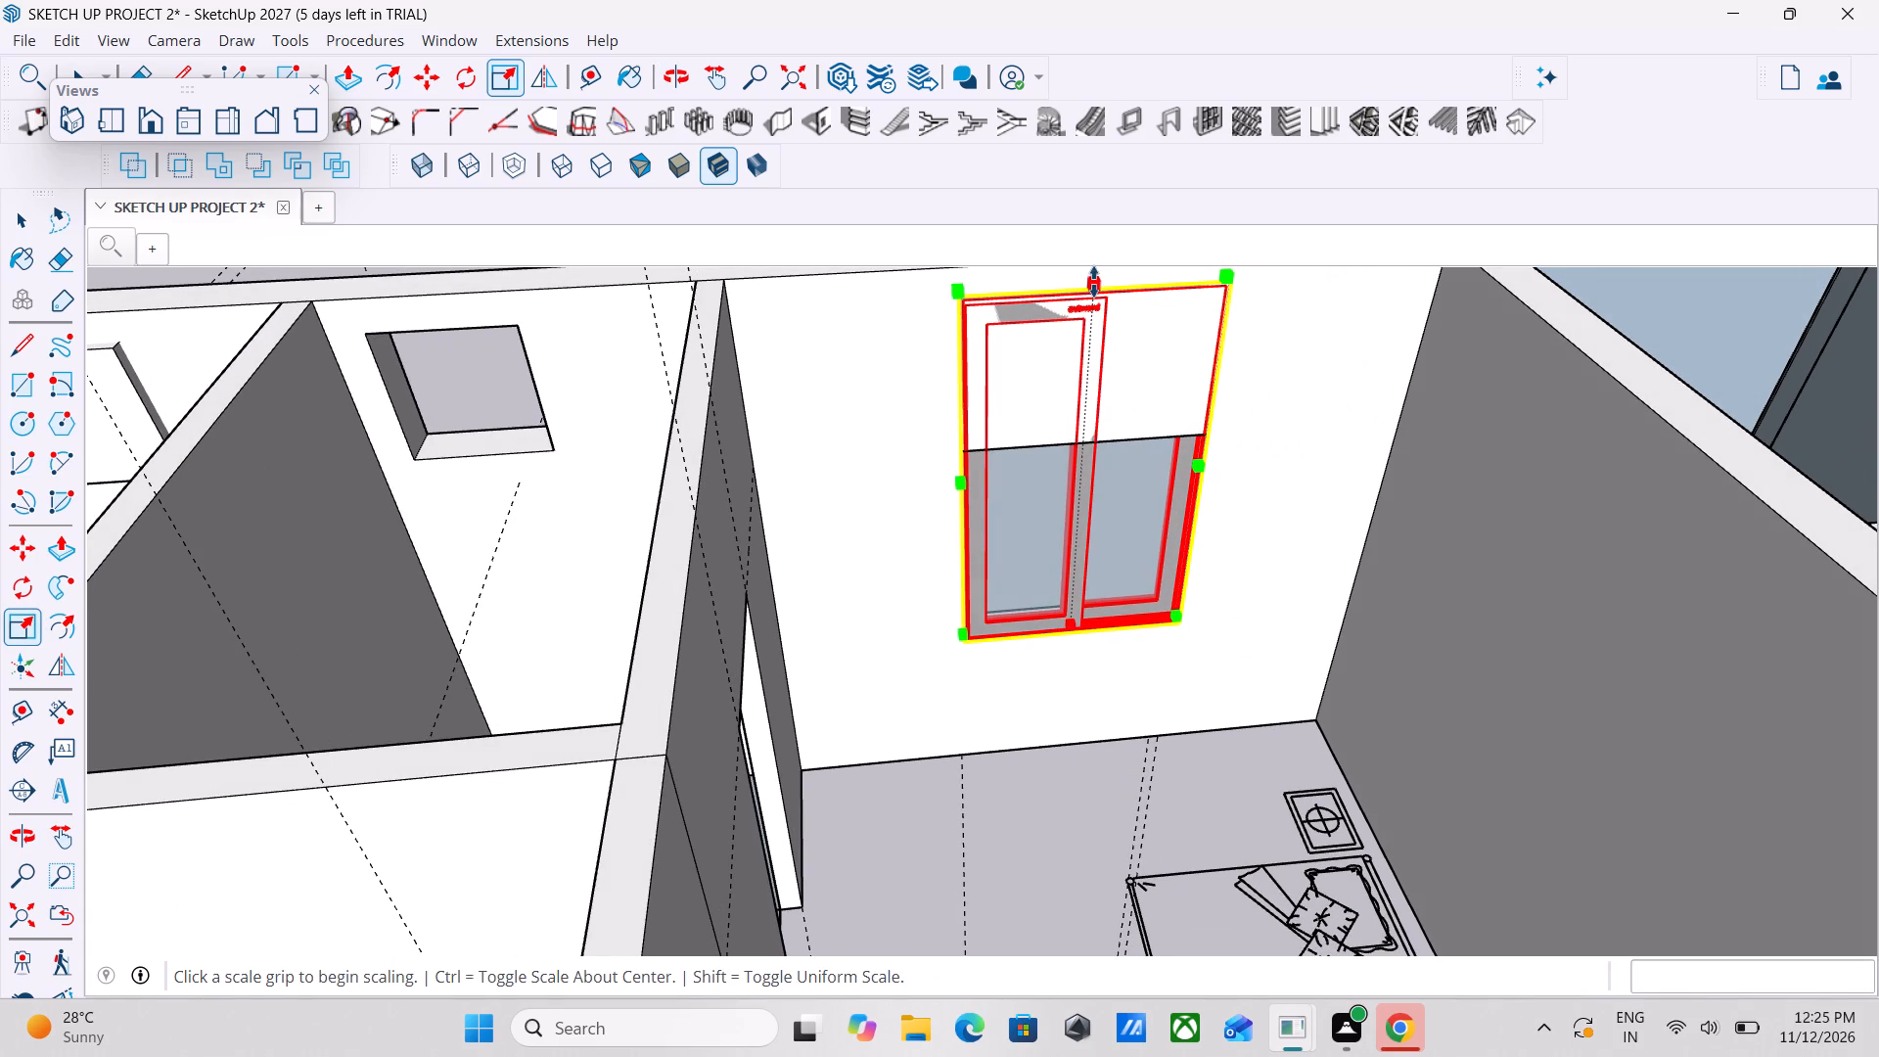
click(1095, 276)
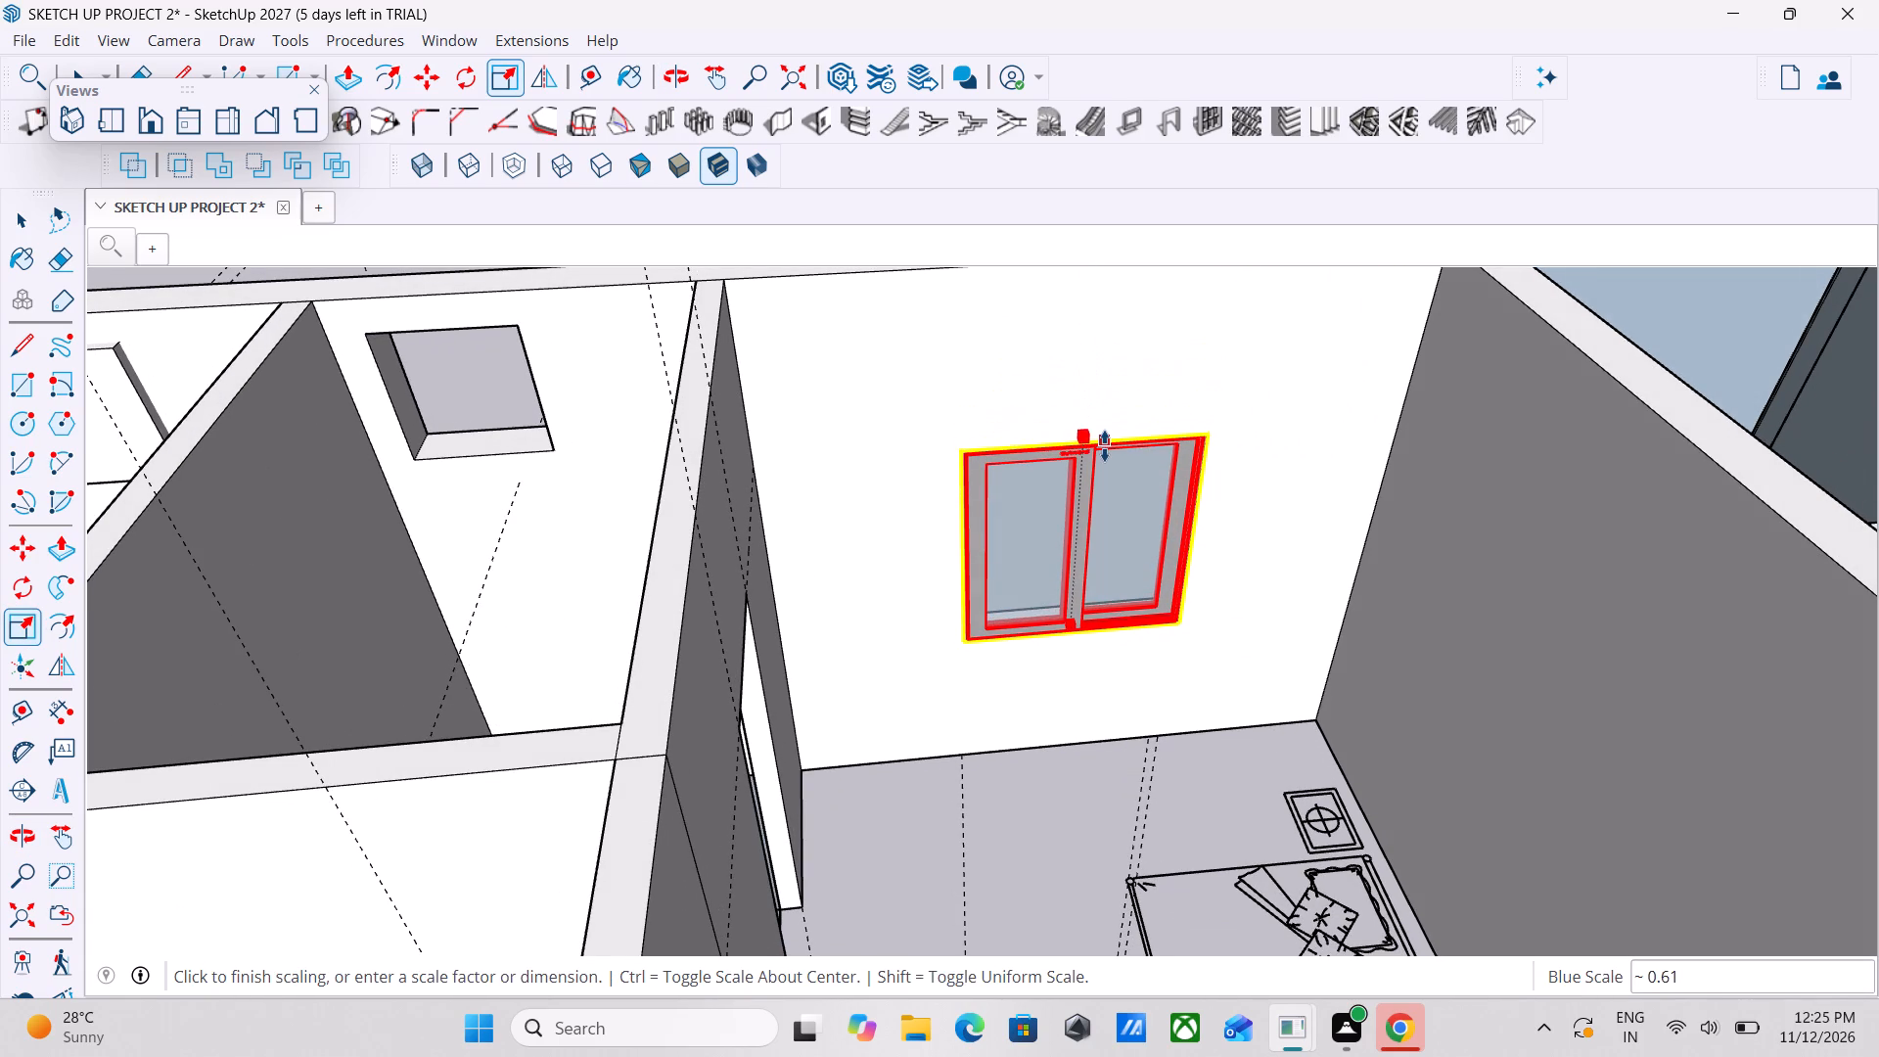
click(1105, 446)
Examine the resized window's fit in the bedroom opening from outside and inside the house, leaving the Scale tool.
scroll(1187, 442, down, 4)
middle_drag(1045, 548, 867, 574)
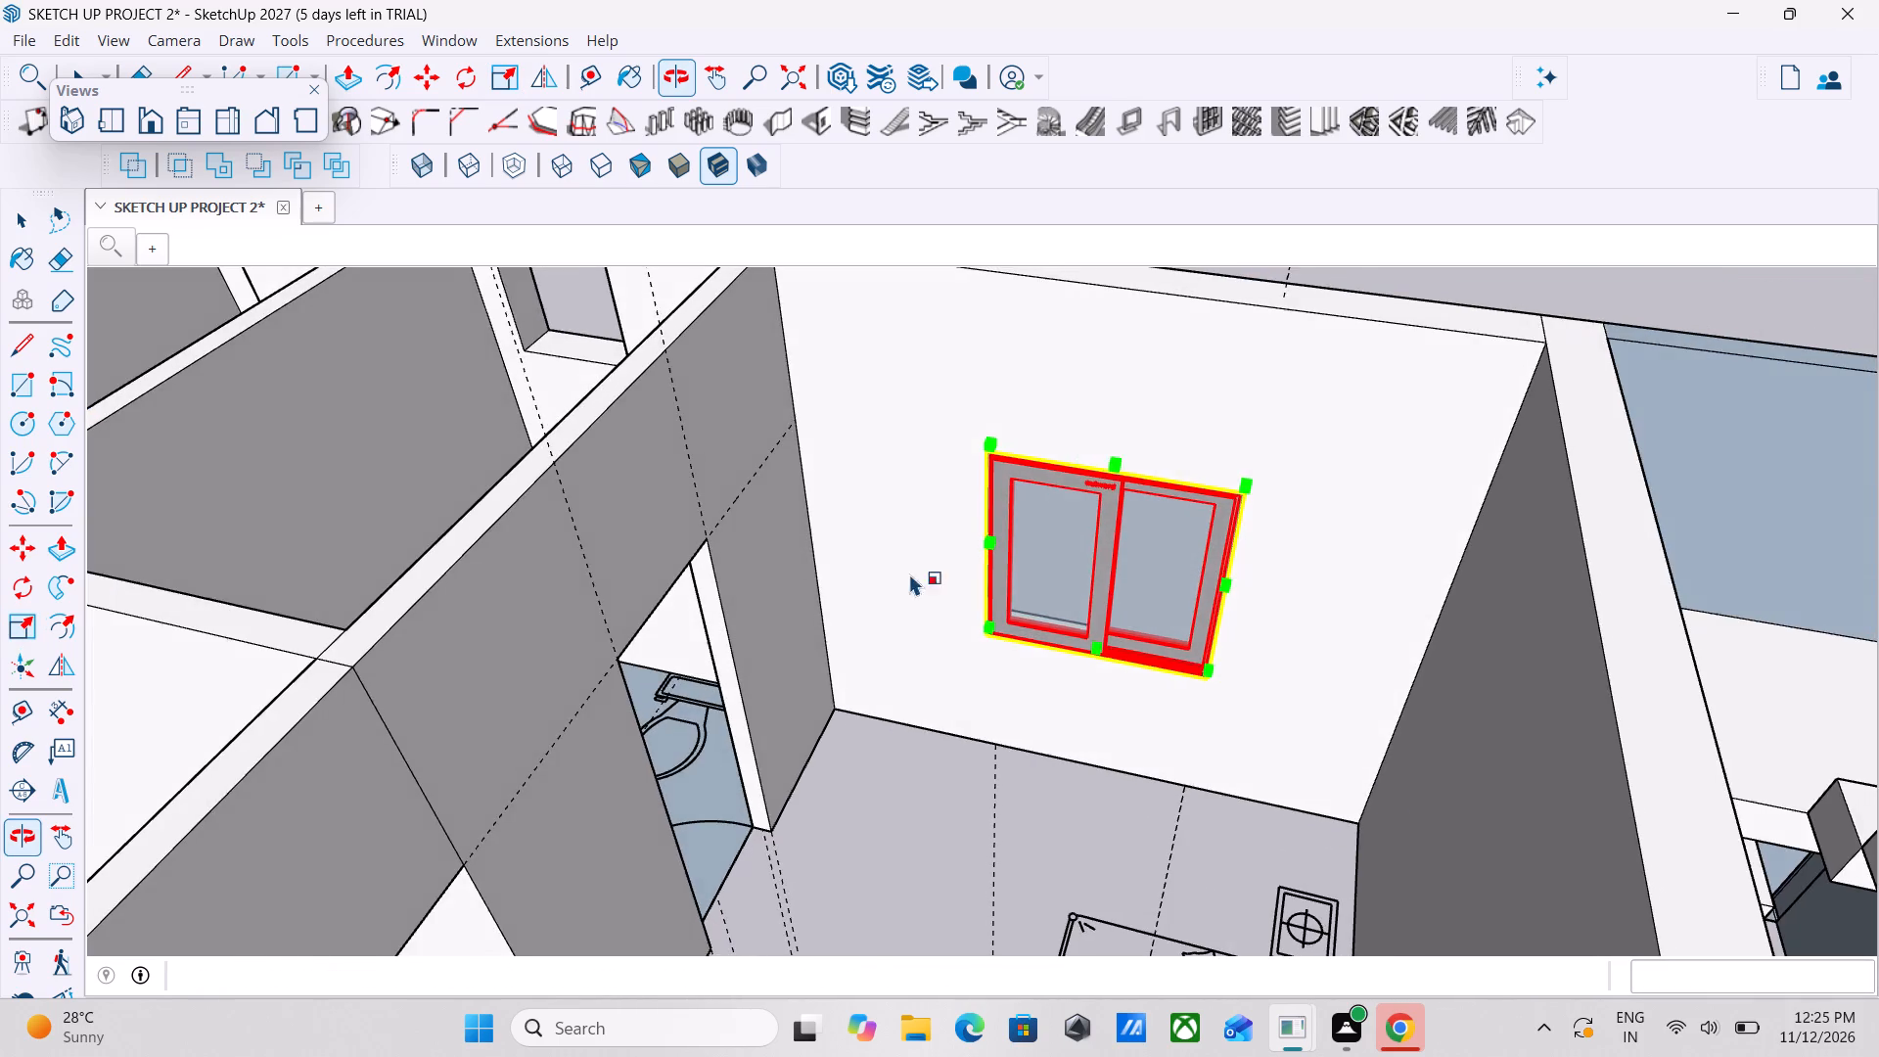
middle_drag(1150, 568, 418, 697)
middle_drag(995, 651, 545, 386)
middle_drag(1041, 784, 985, 847)
scroll(967, 814, down, 1)
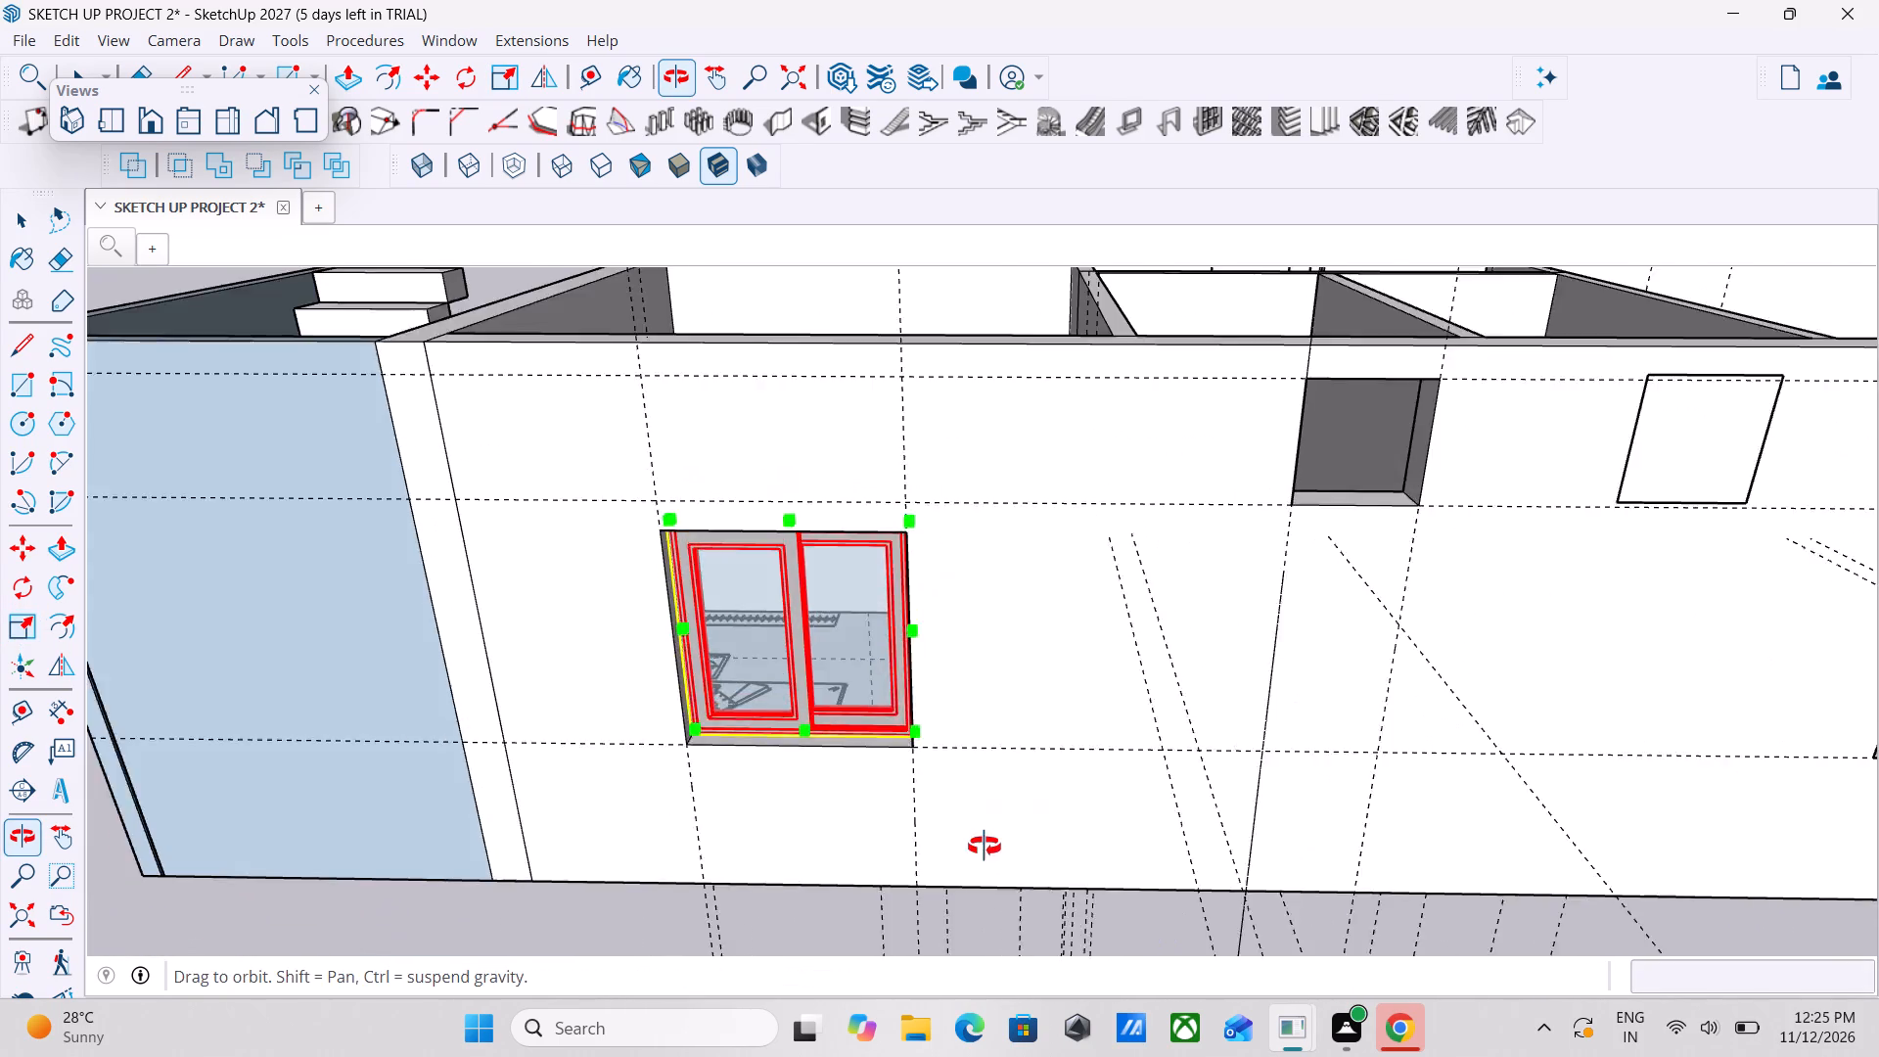
middle_drag(985, 847, 996, 856)
key(Escape)
middle_drag(844, 847, 990, 916)
key(Escape)
key(Escape)
middle_drag(929, 853, 1109, 889)
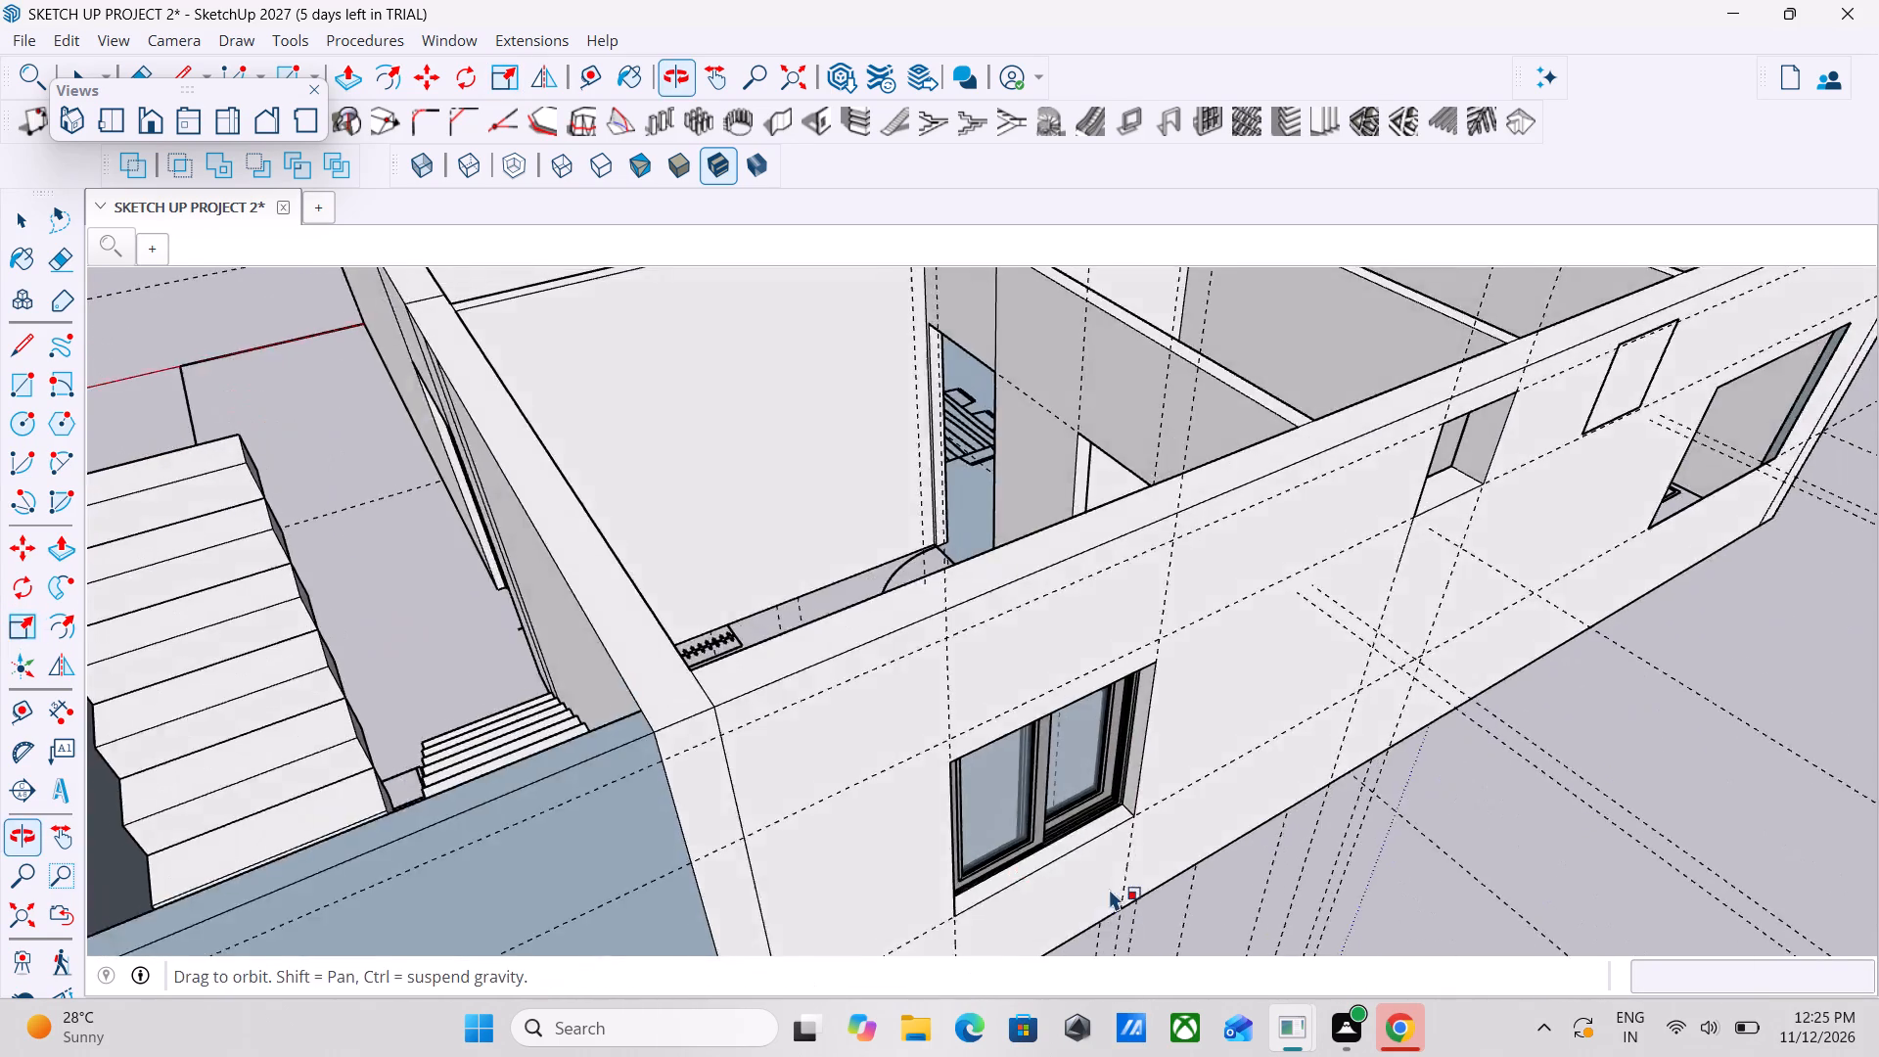
key(Escape)
middle_drag(1109, 889, 1111, 889)
middle_drag(1175, 811, 1104, 915)
scroll(1104, 915, up, 3)
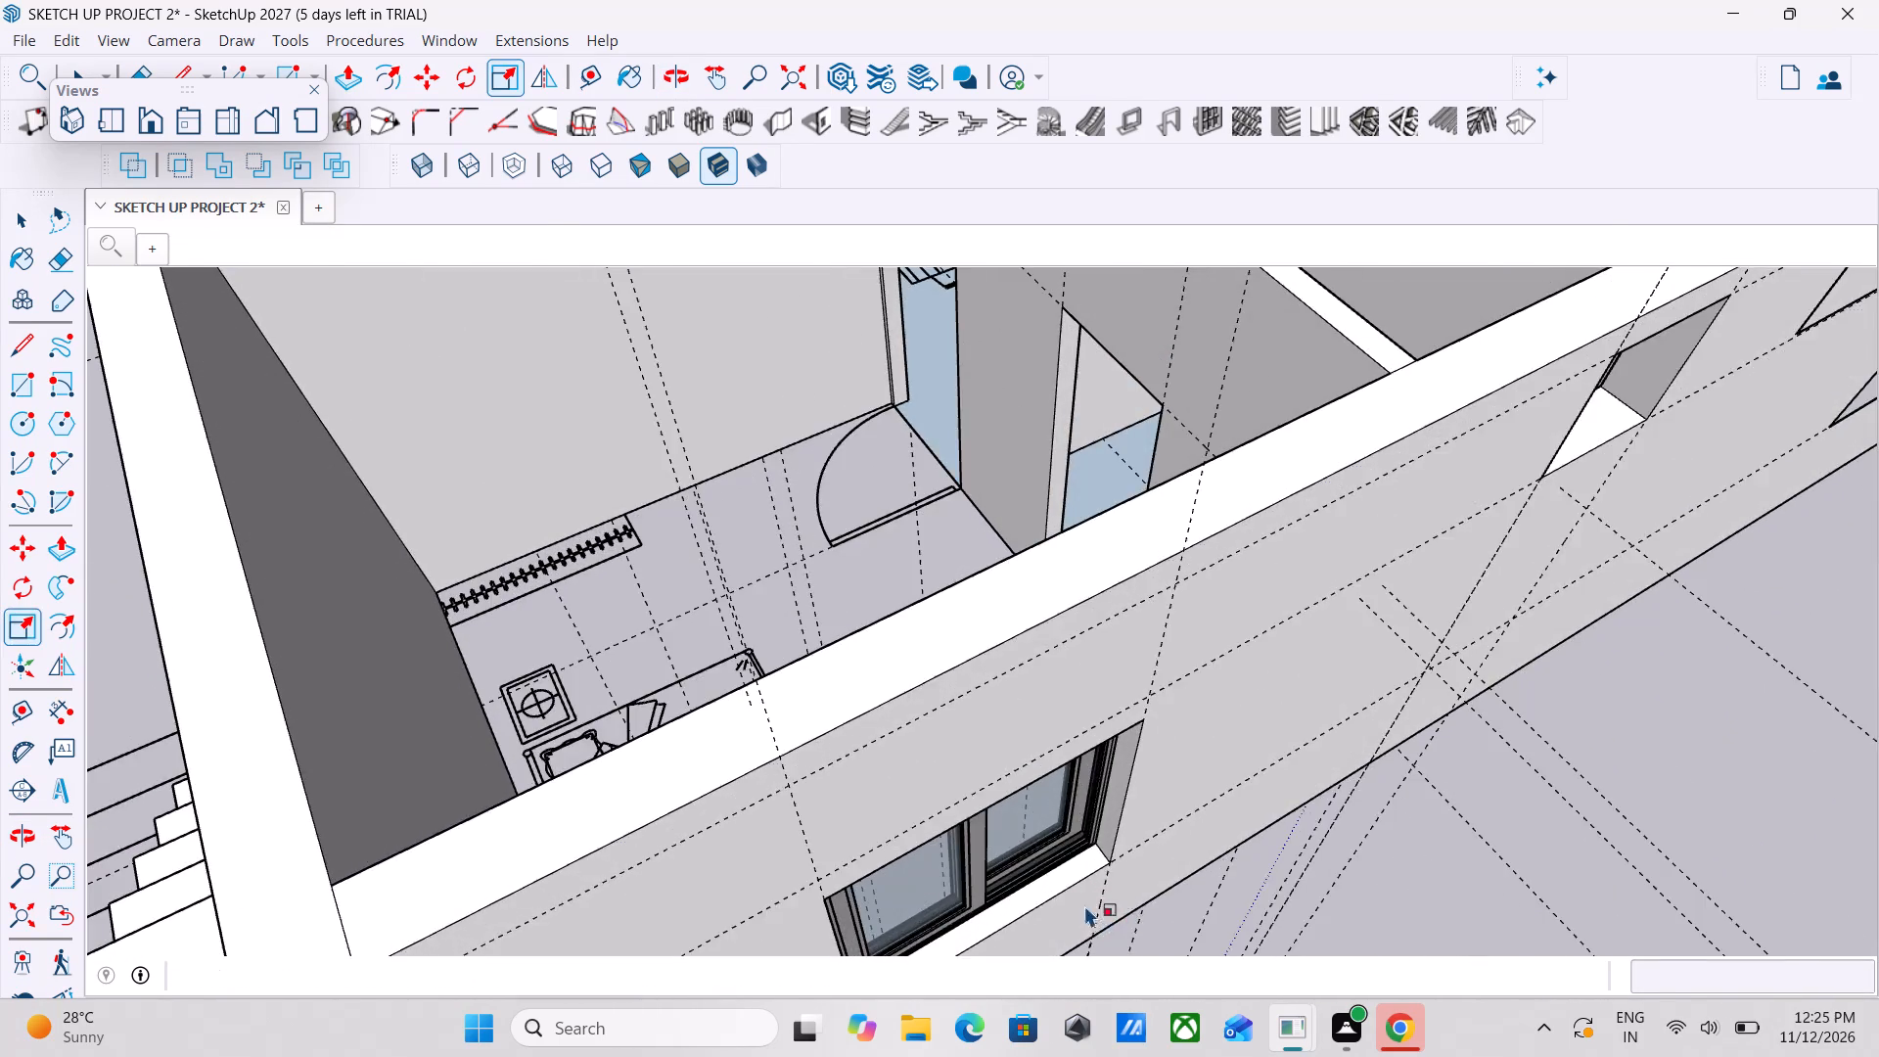
middle_drag(1041, 886, 792, 690)
middle_drag(686, 678, 719, 668)
scroll(719, 668, down, 1)
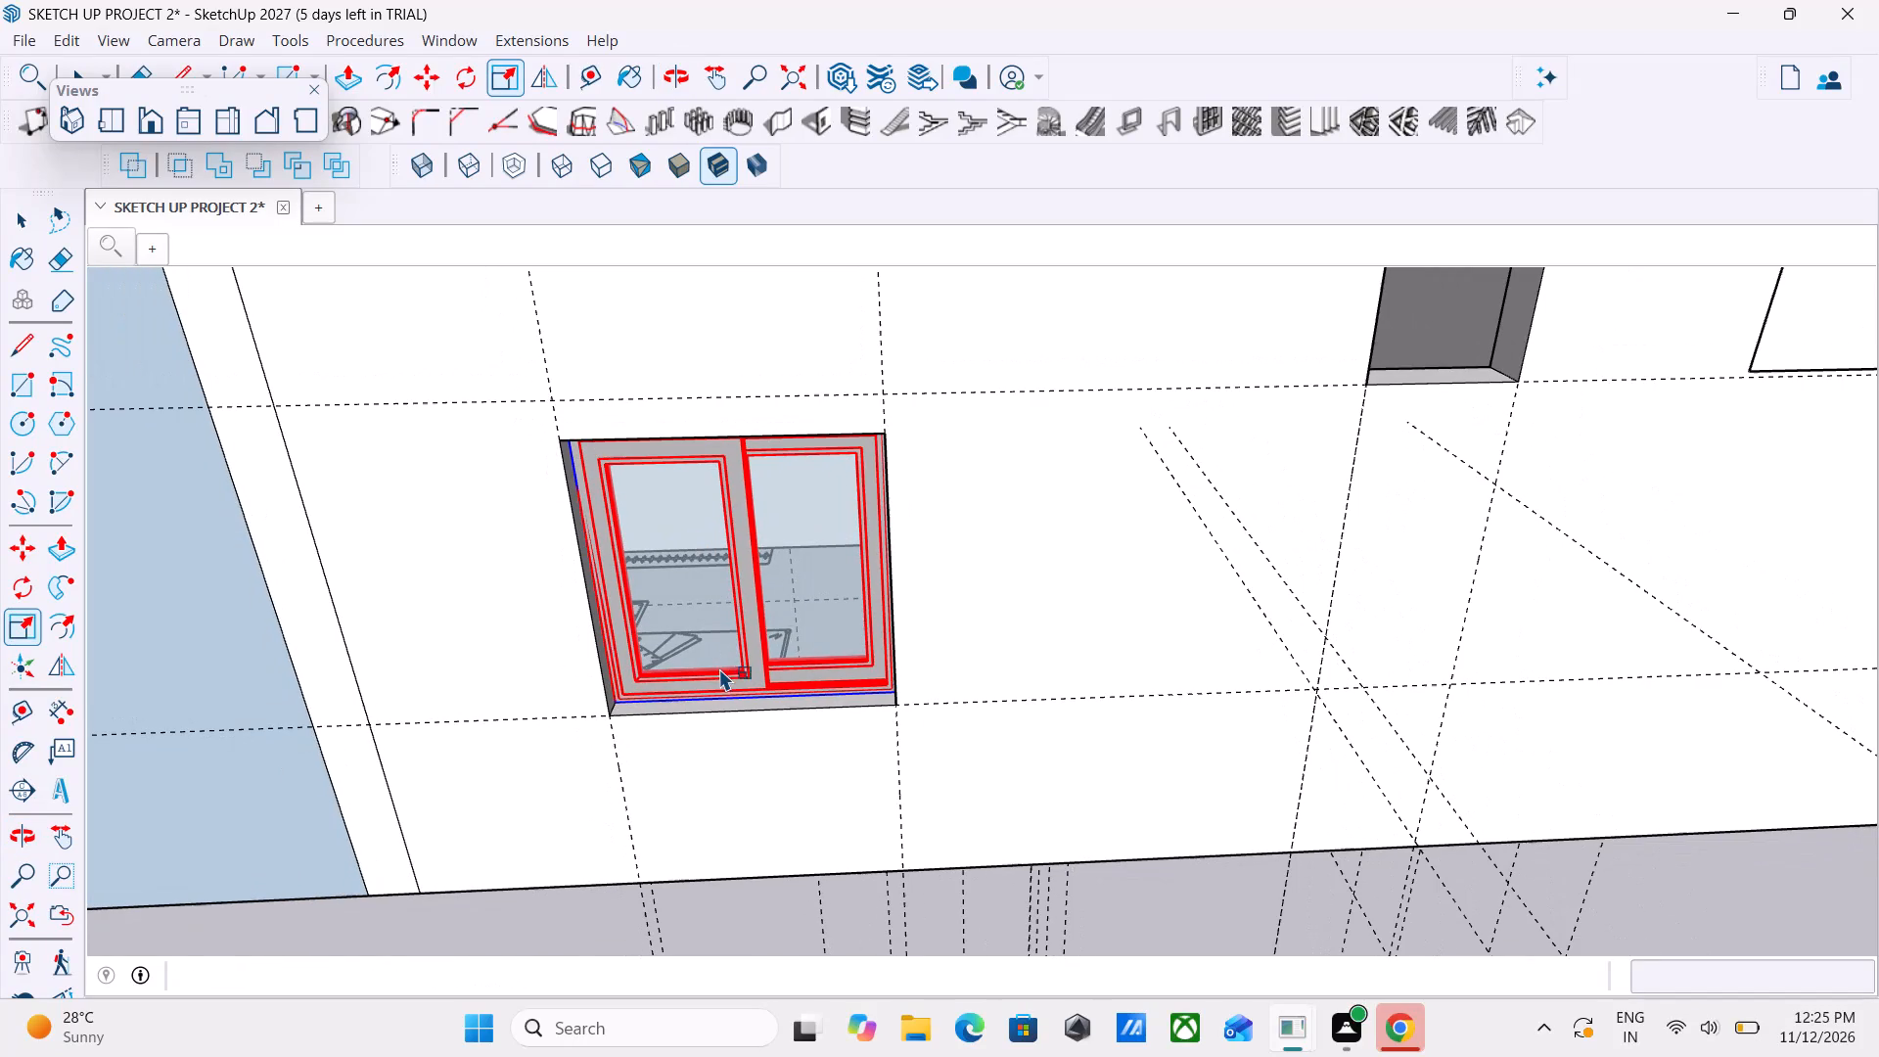
click(741, 622)
scroll(741, 622, down, 2)
middle_drag(755, 624, 619, 624)
middle_drag(603, 631, 818, 739)
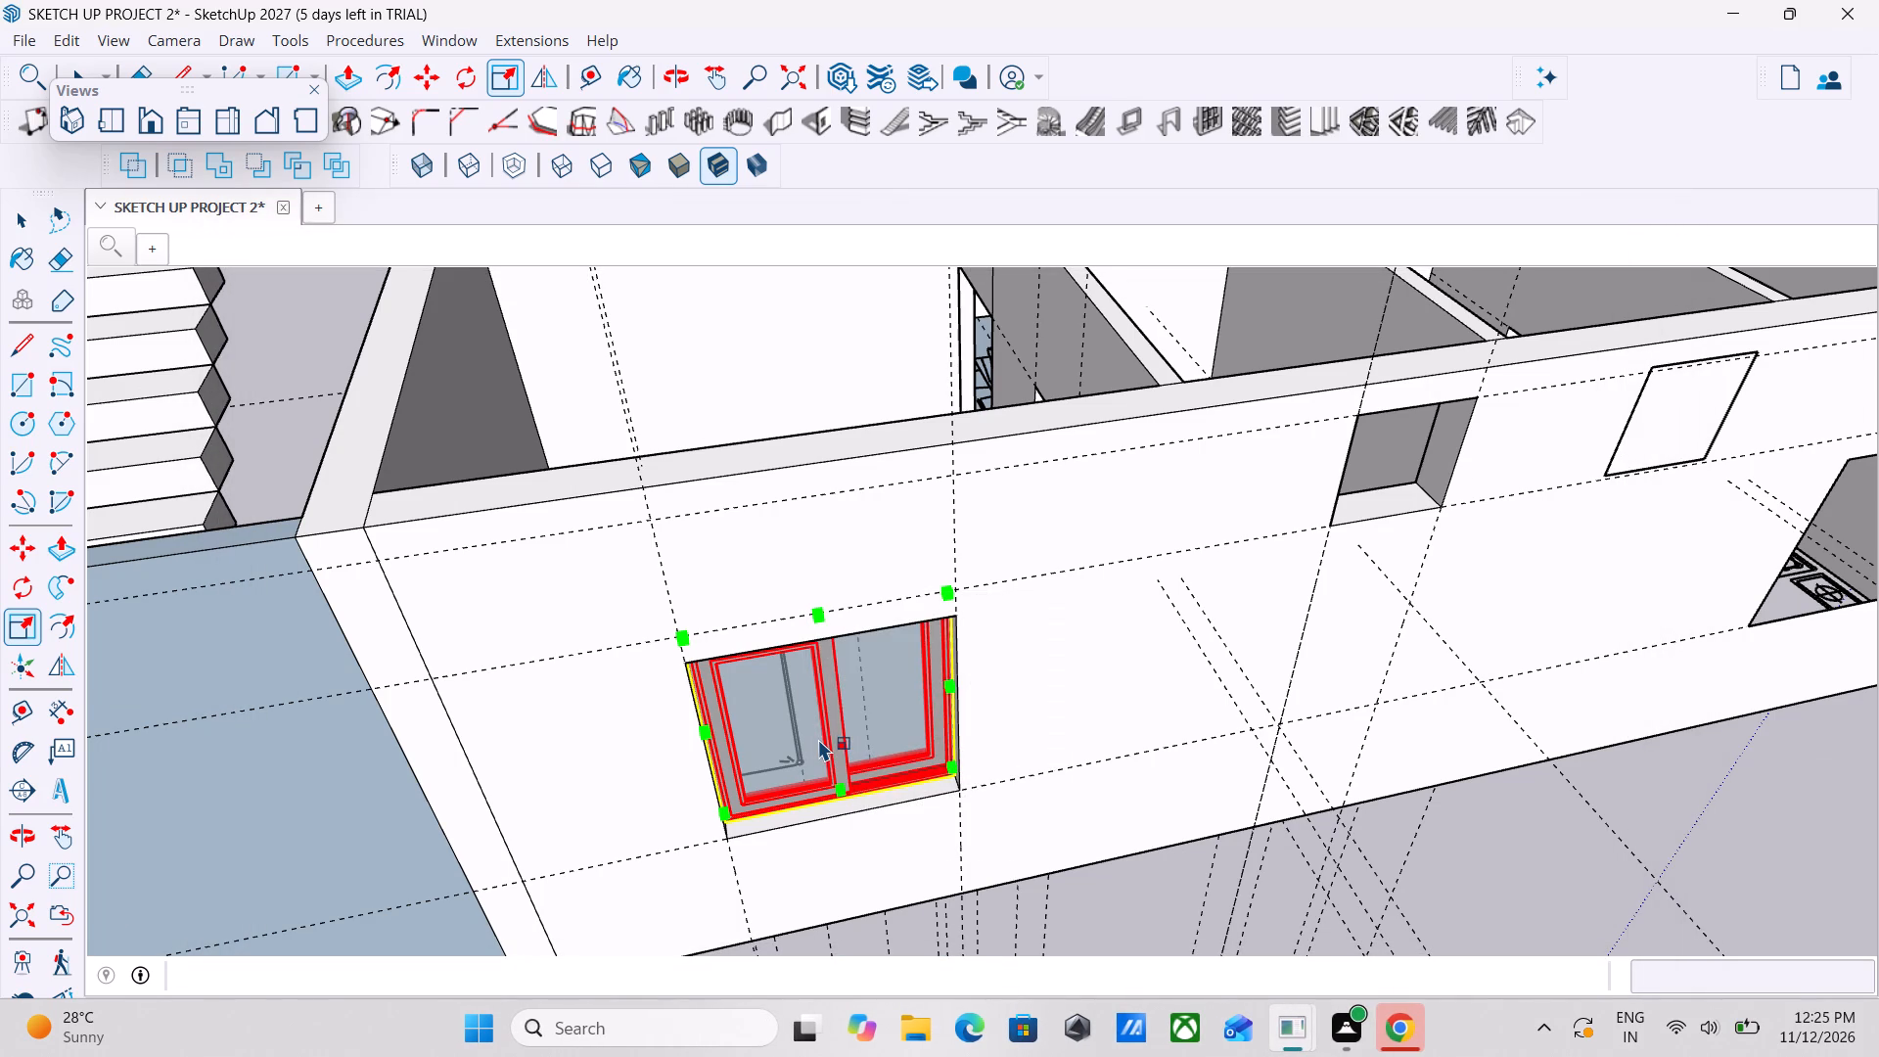
scroll(800, 677, down, 1)
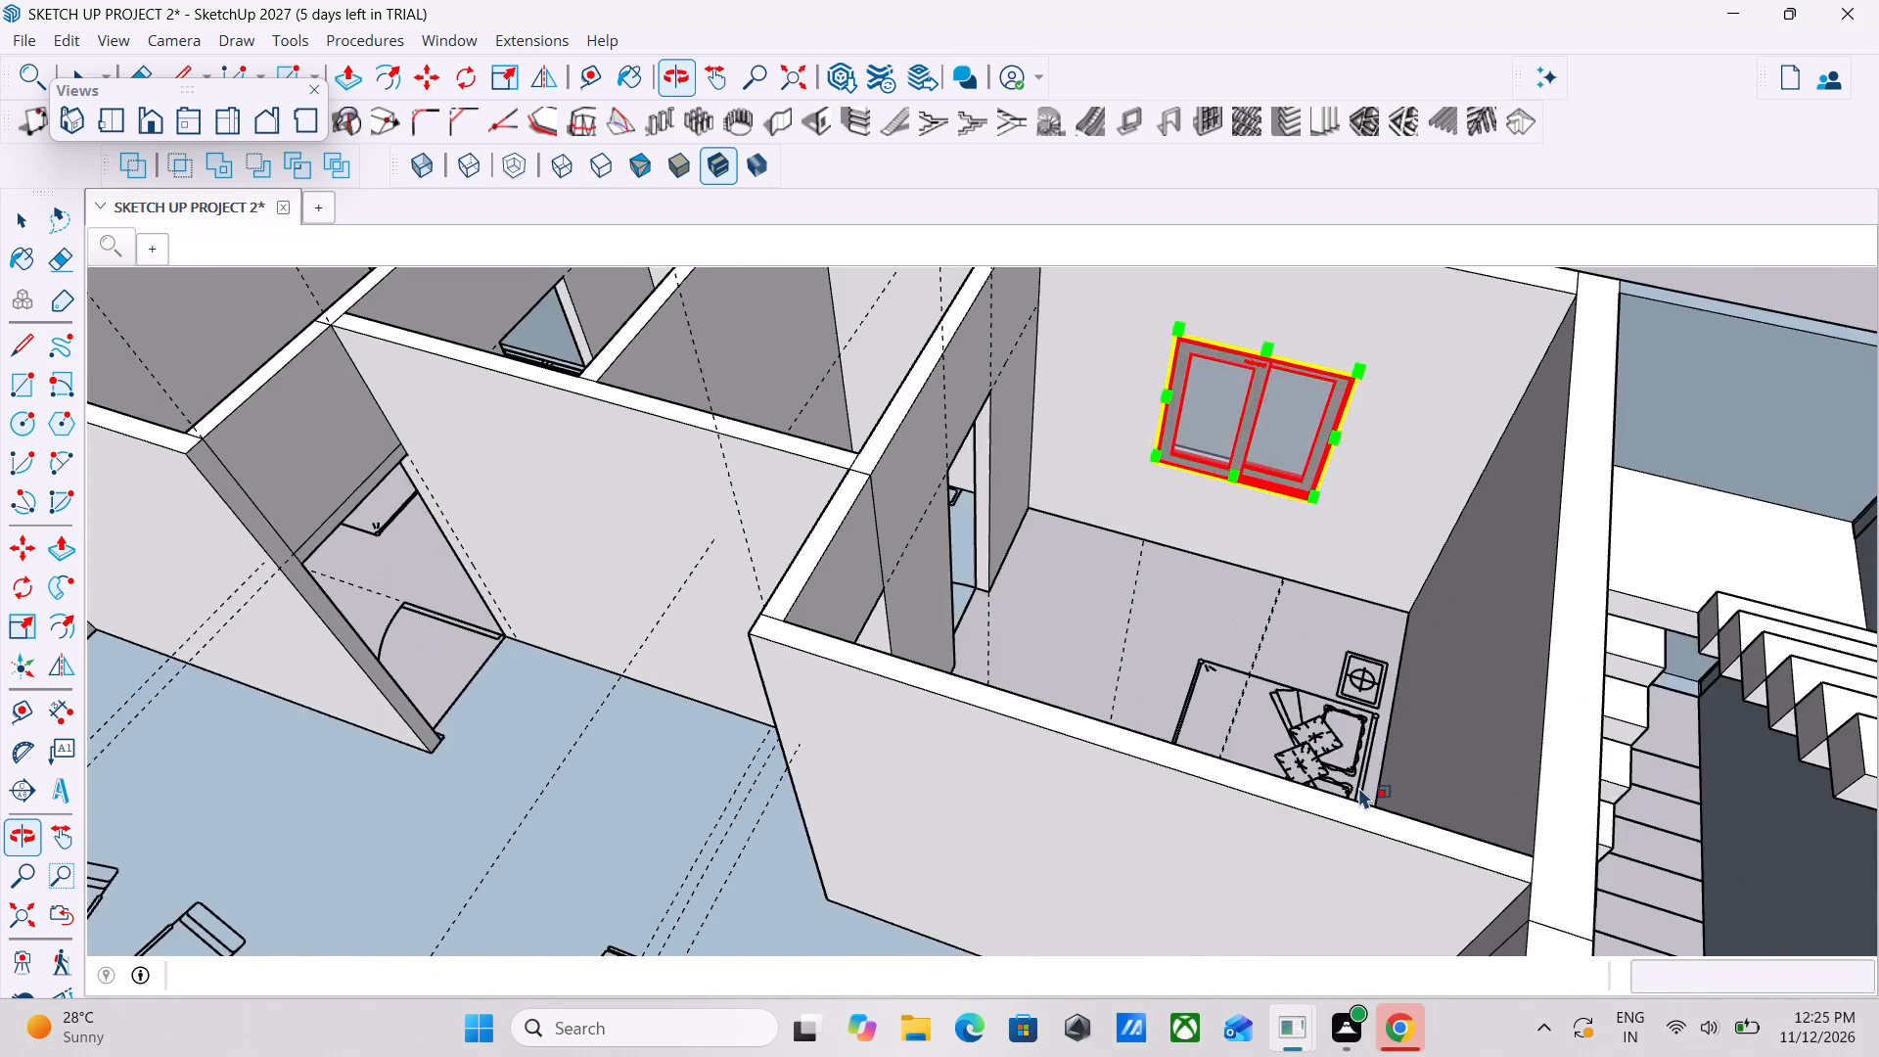
scroll(1127, 463, up, 3)
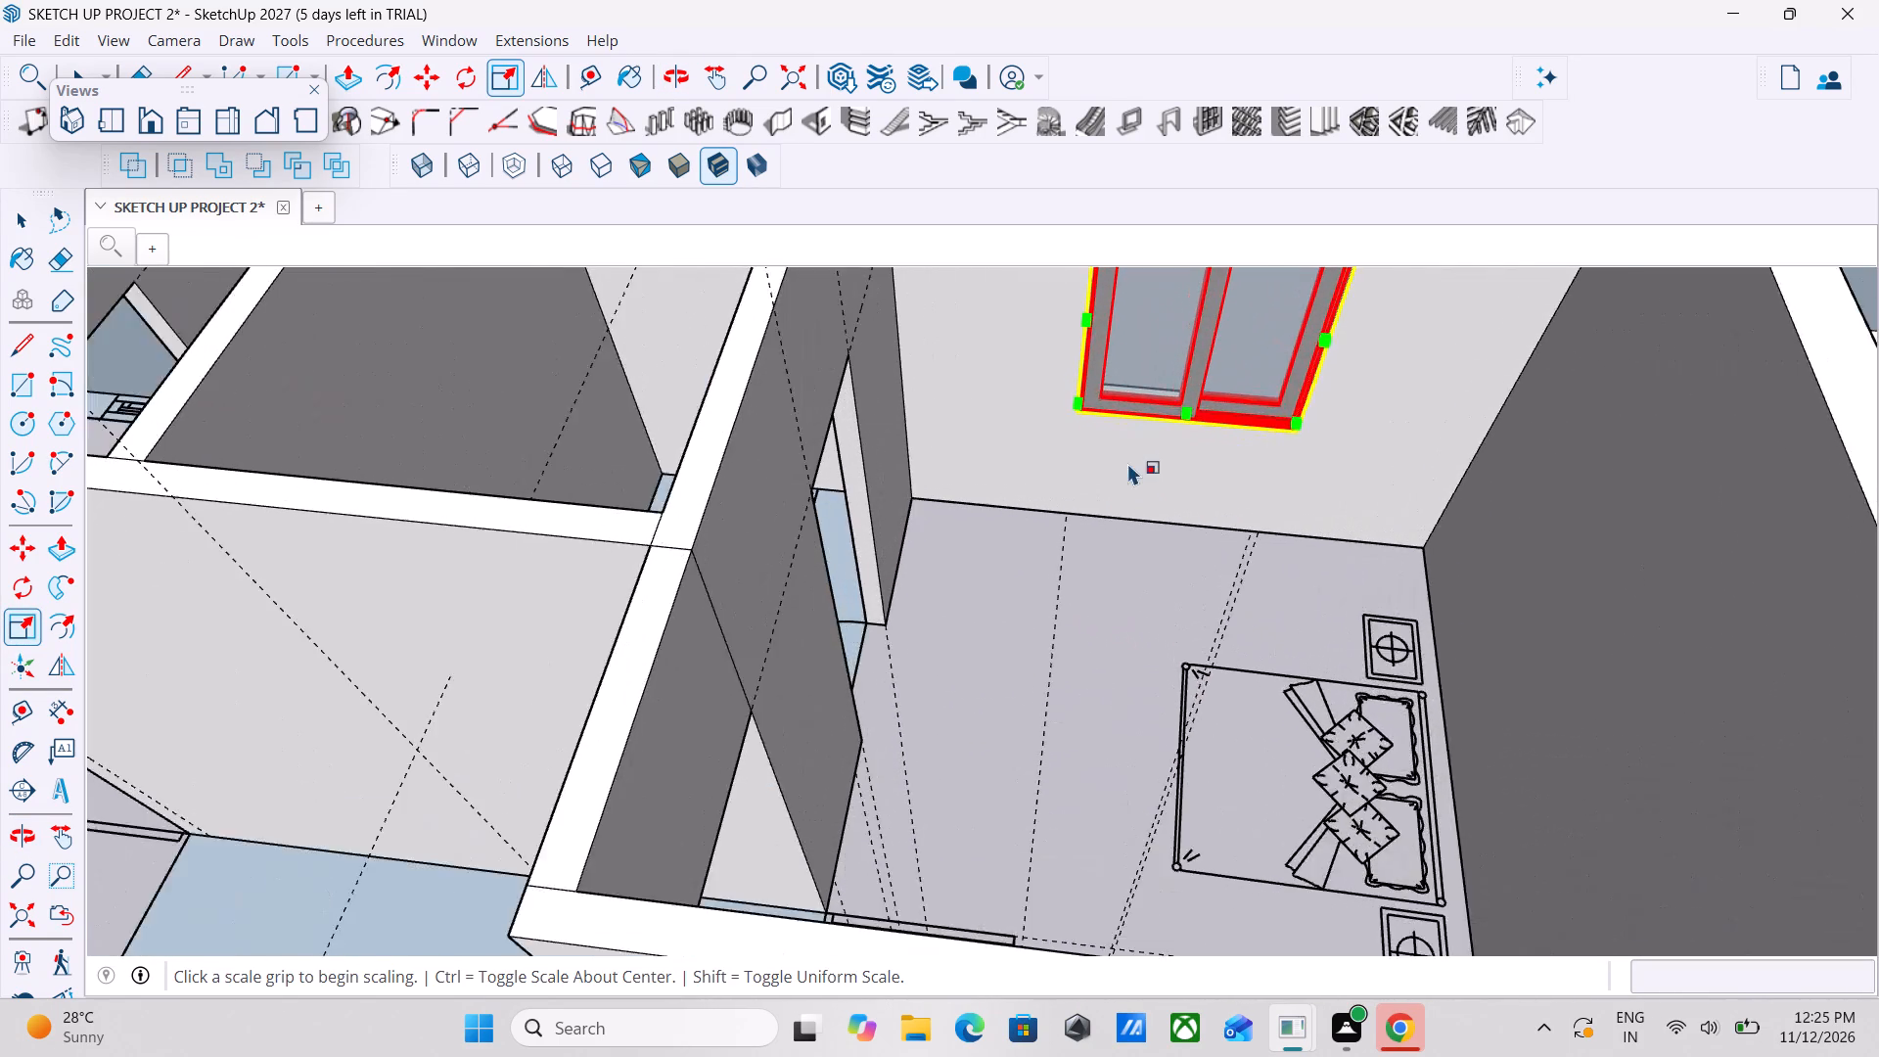
scroll(1127, 463, up, 4)
key(space)
key(space)
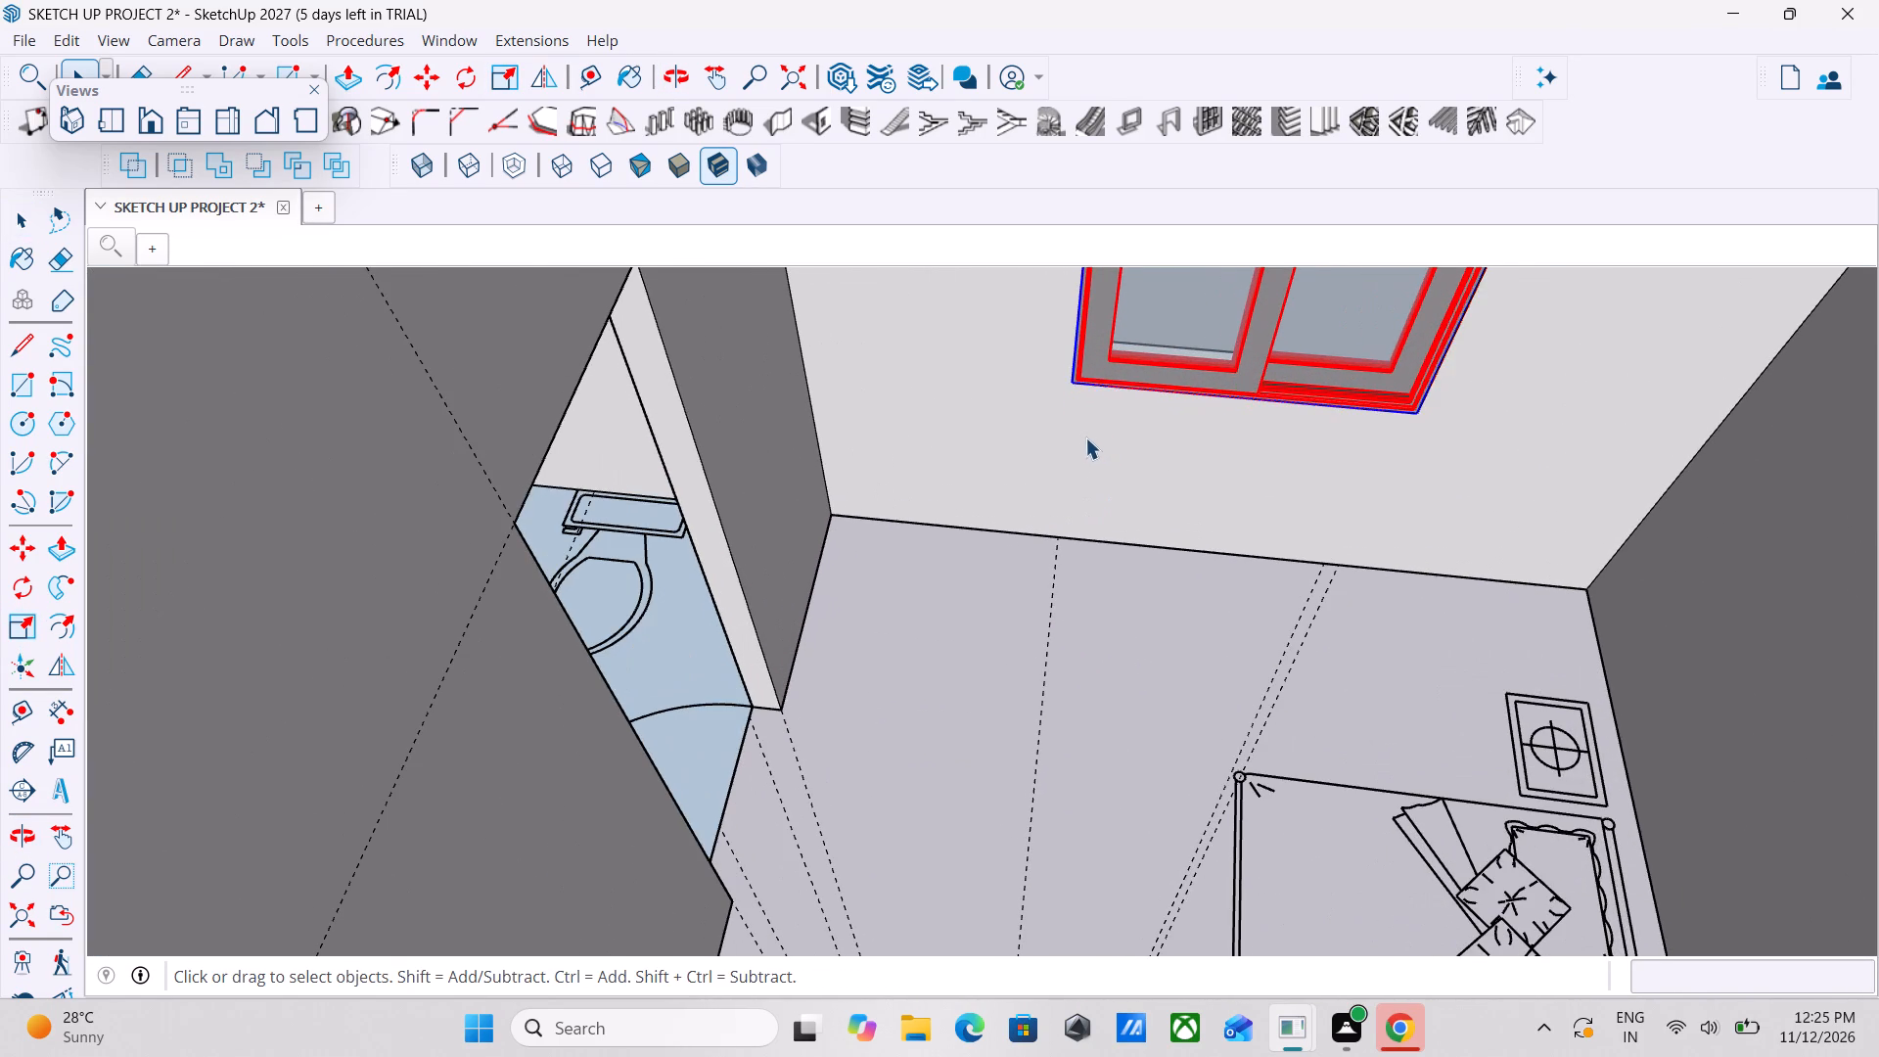
Copy the resized bedroom window about 36' 6 1/2" onto the lower outer corner of the opposite exterior wall's opening nearest the staircase side.
scroll(1085, 437, up, 1)
click(1168, 349)
scroll(1168, 349, down, 5)
scroll(1180, 467, down, 2)
middle_drag(1200, 474, 1276, 461)
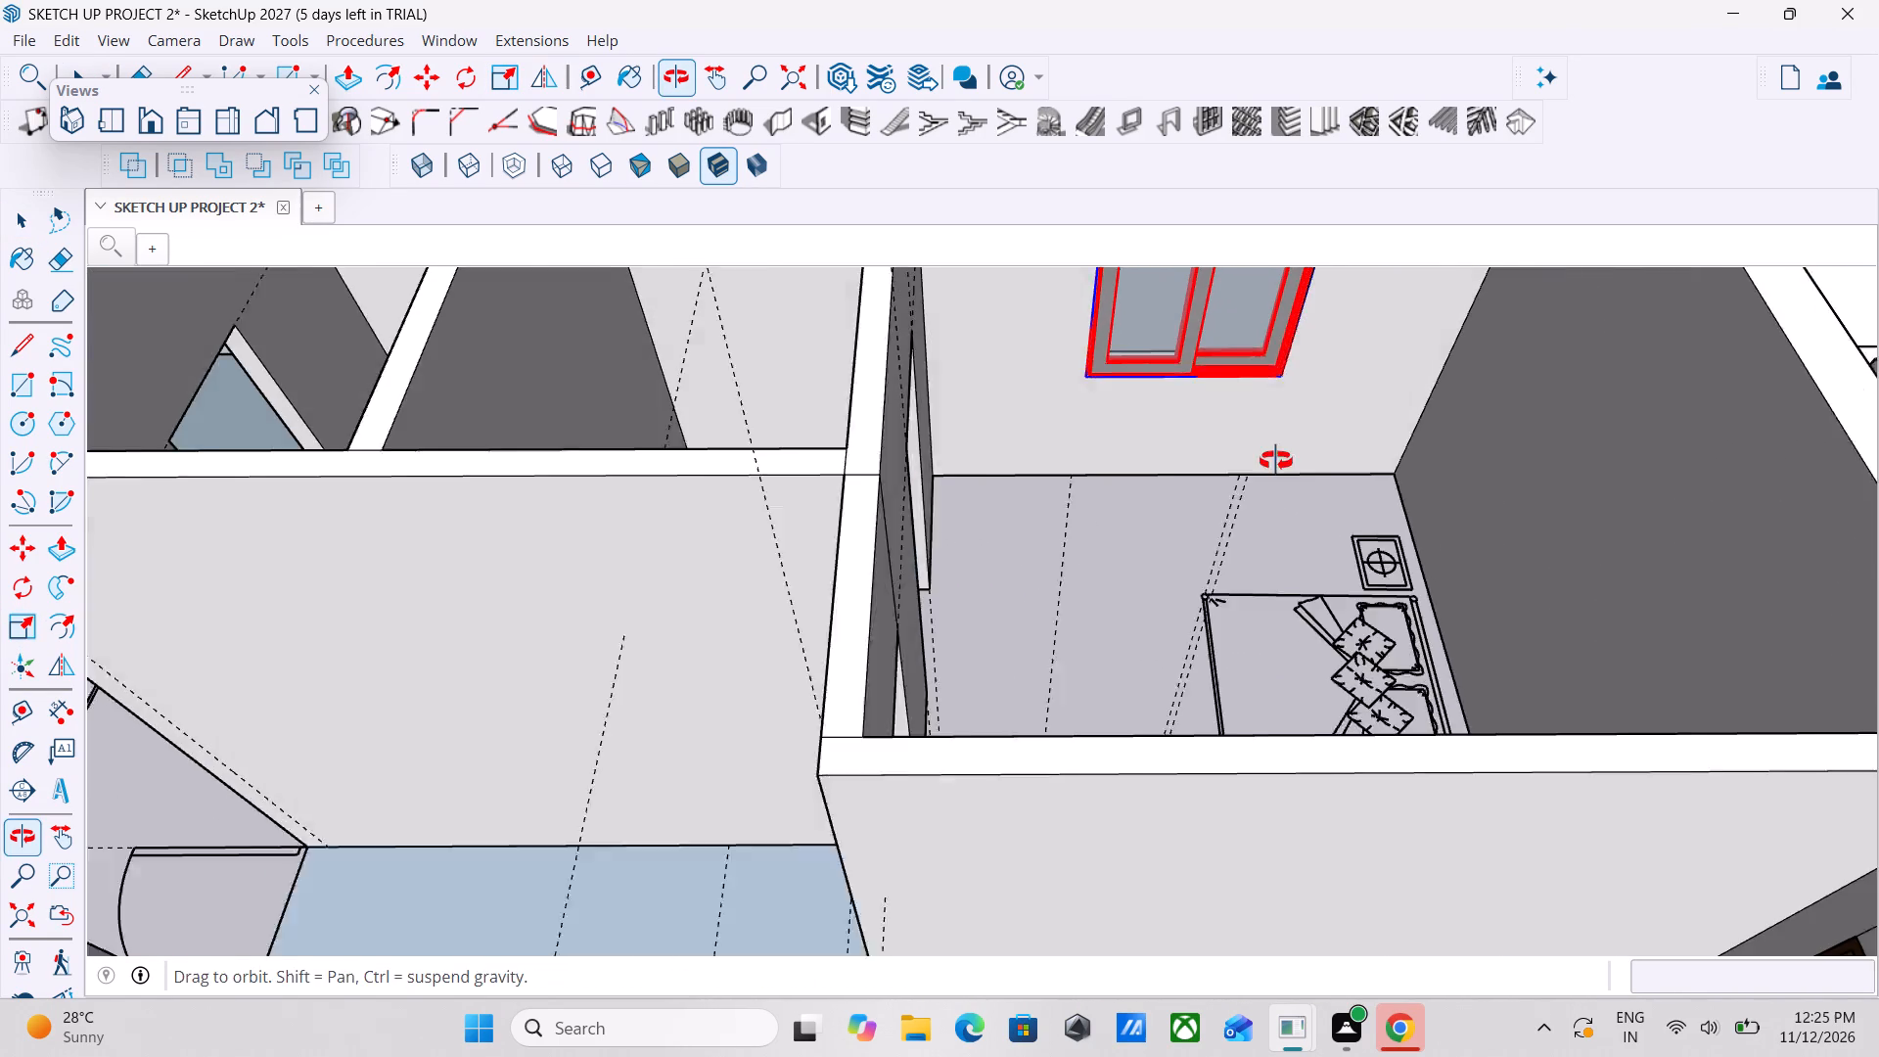
middle_drag(1276, 461, 1280, 459)
scroll(1280, 459, down, 2)
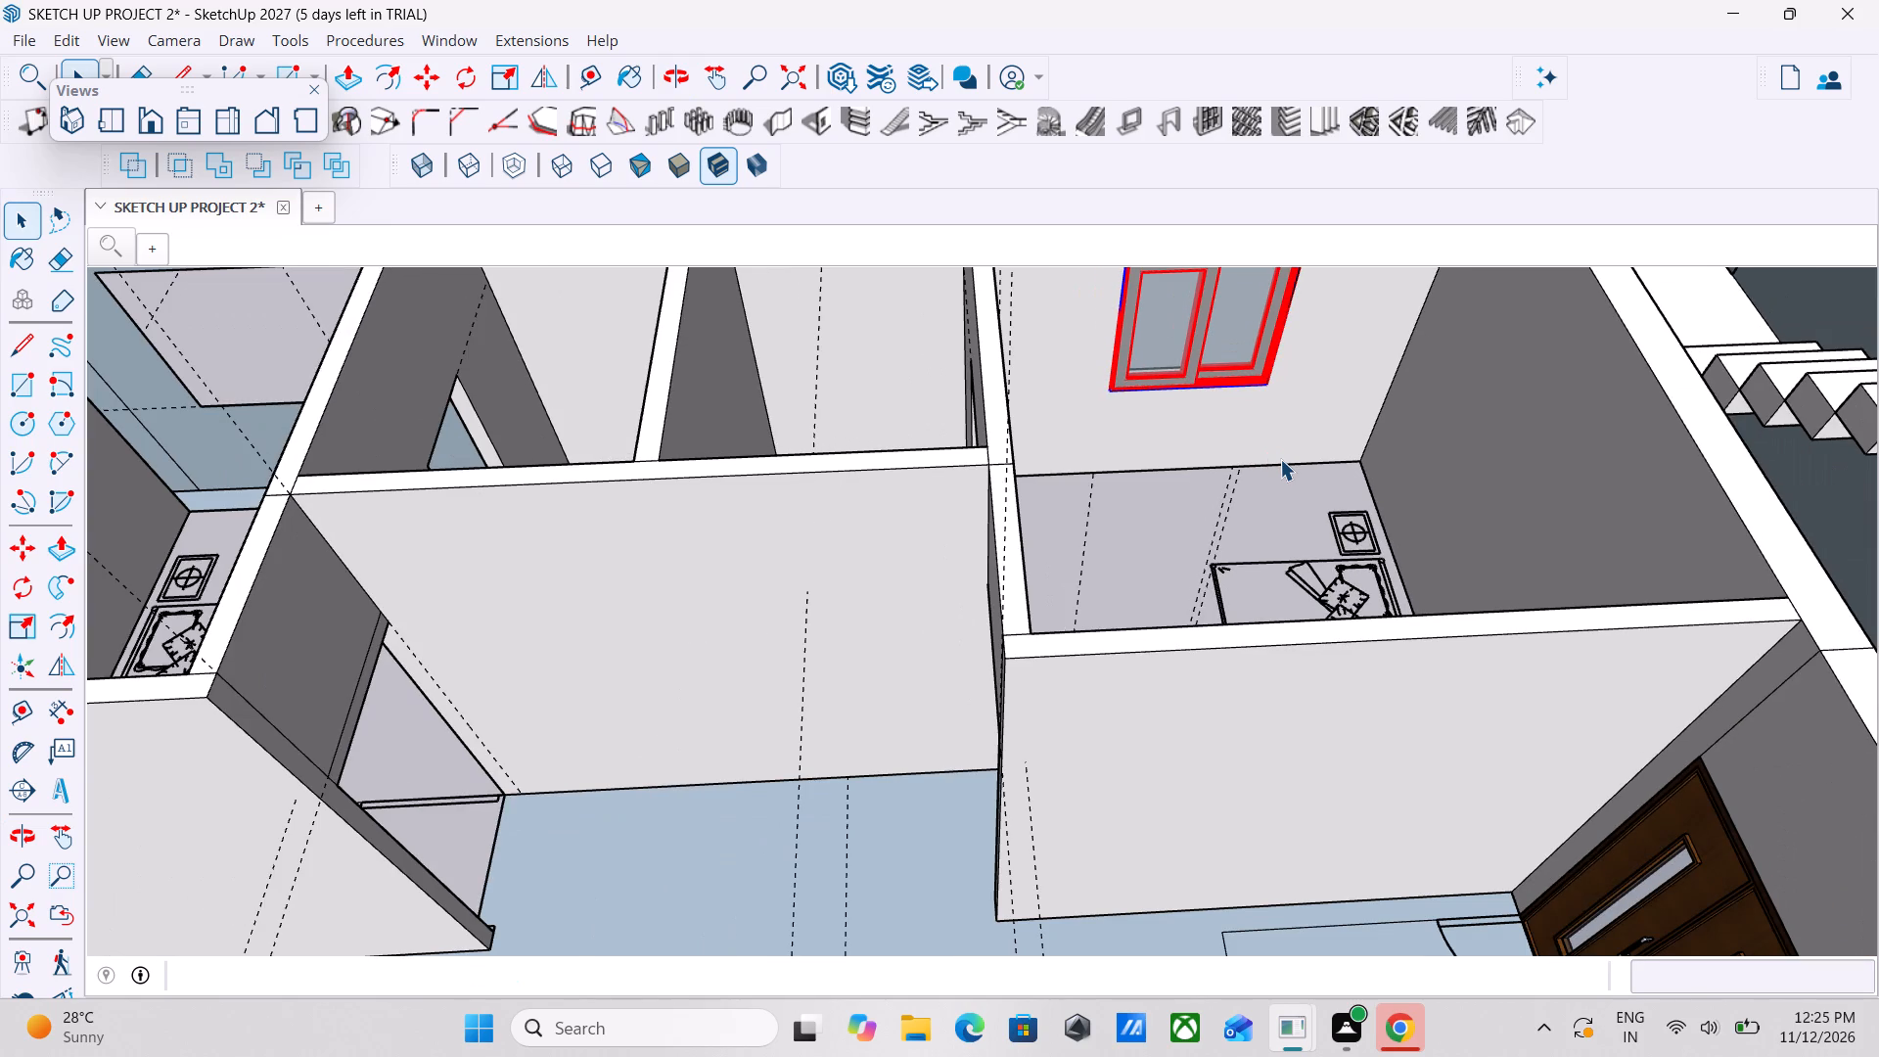
key(m)
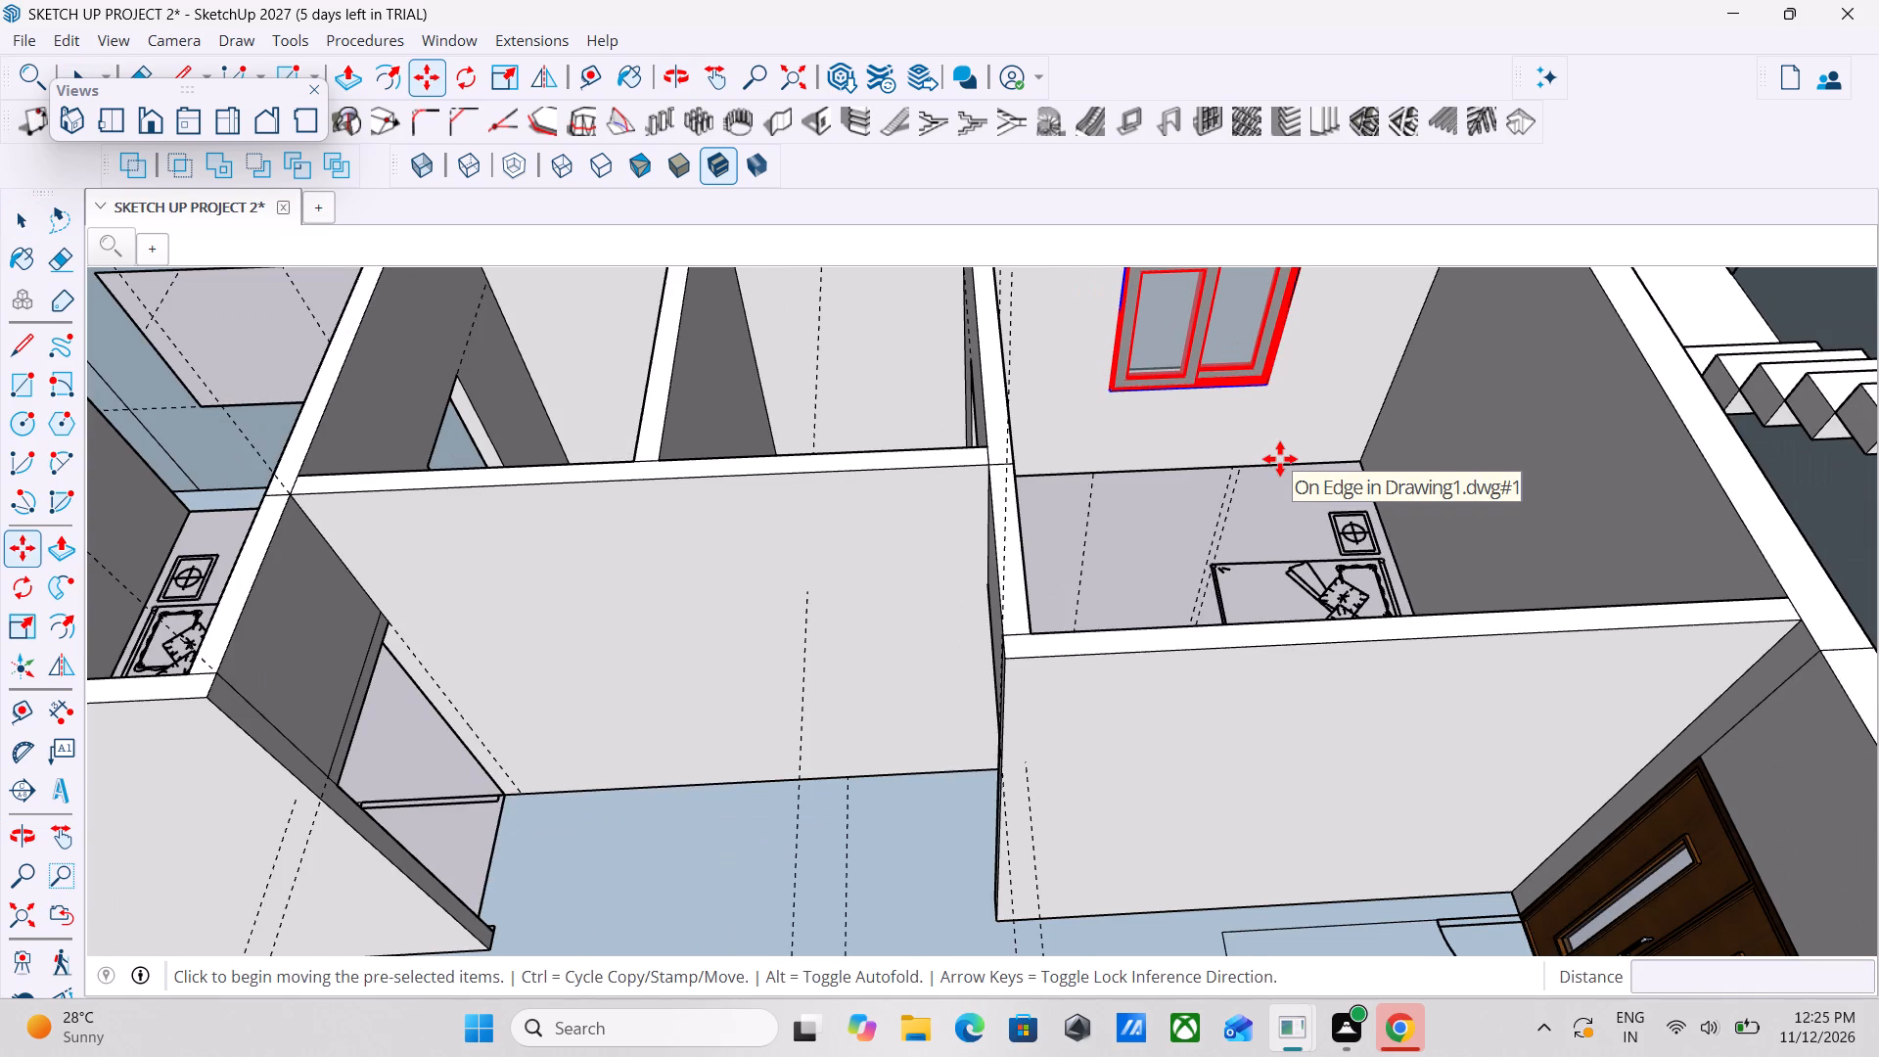
scroll(1144, 365, up, 7)
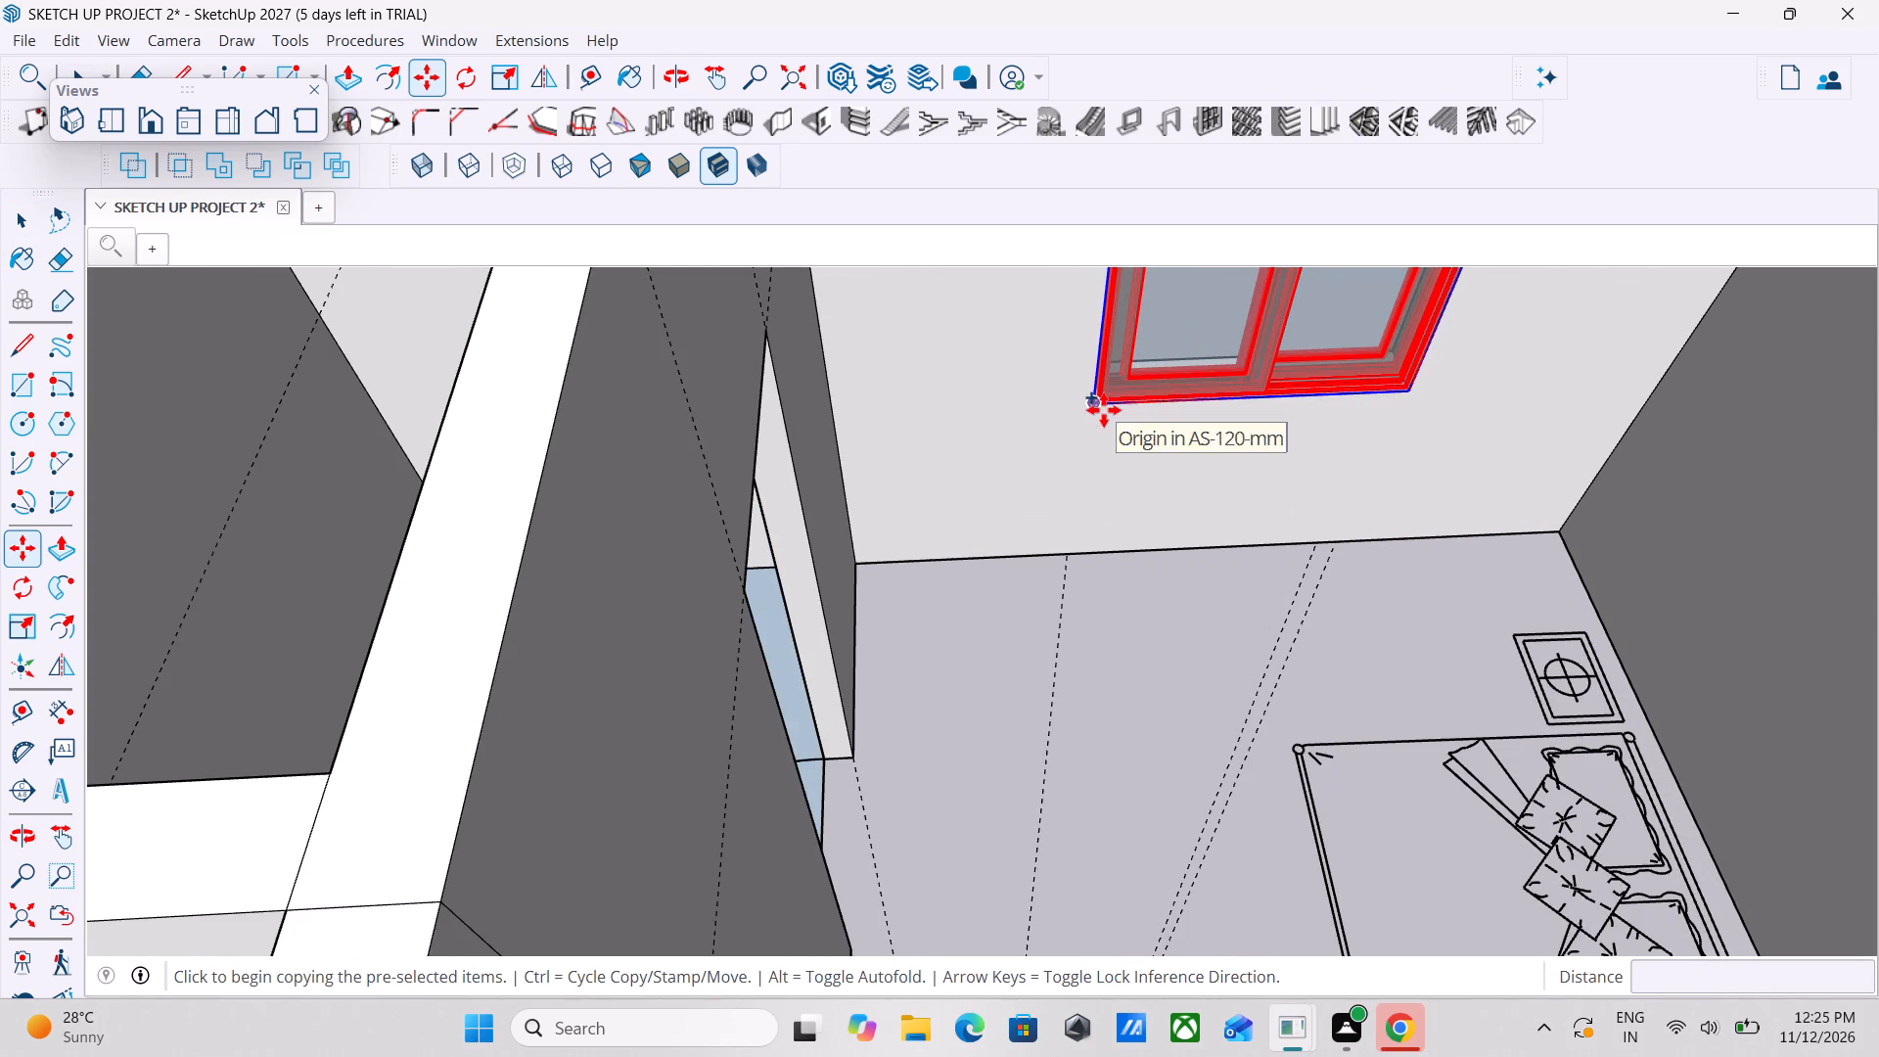
click(1099, 404)
scroll(764, 466, down, 2)
middle_drag(764, 468, 1073, 517)
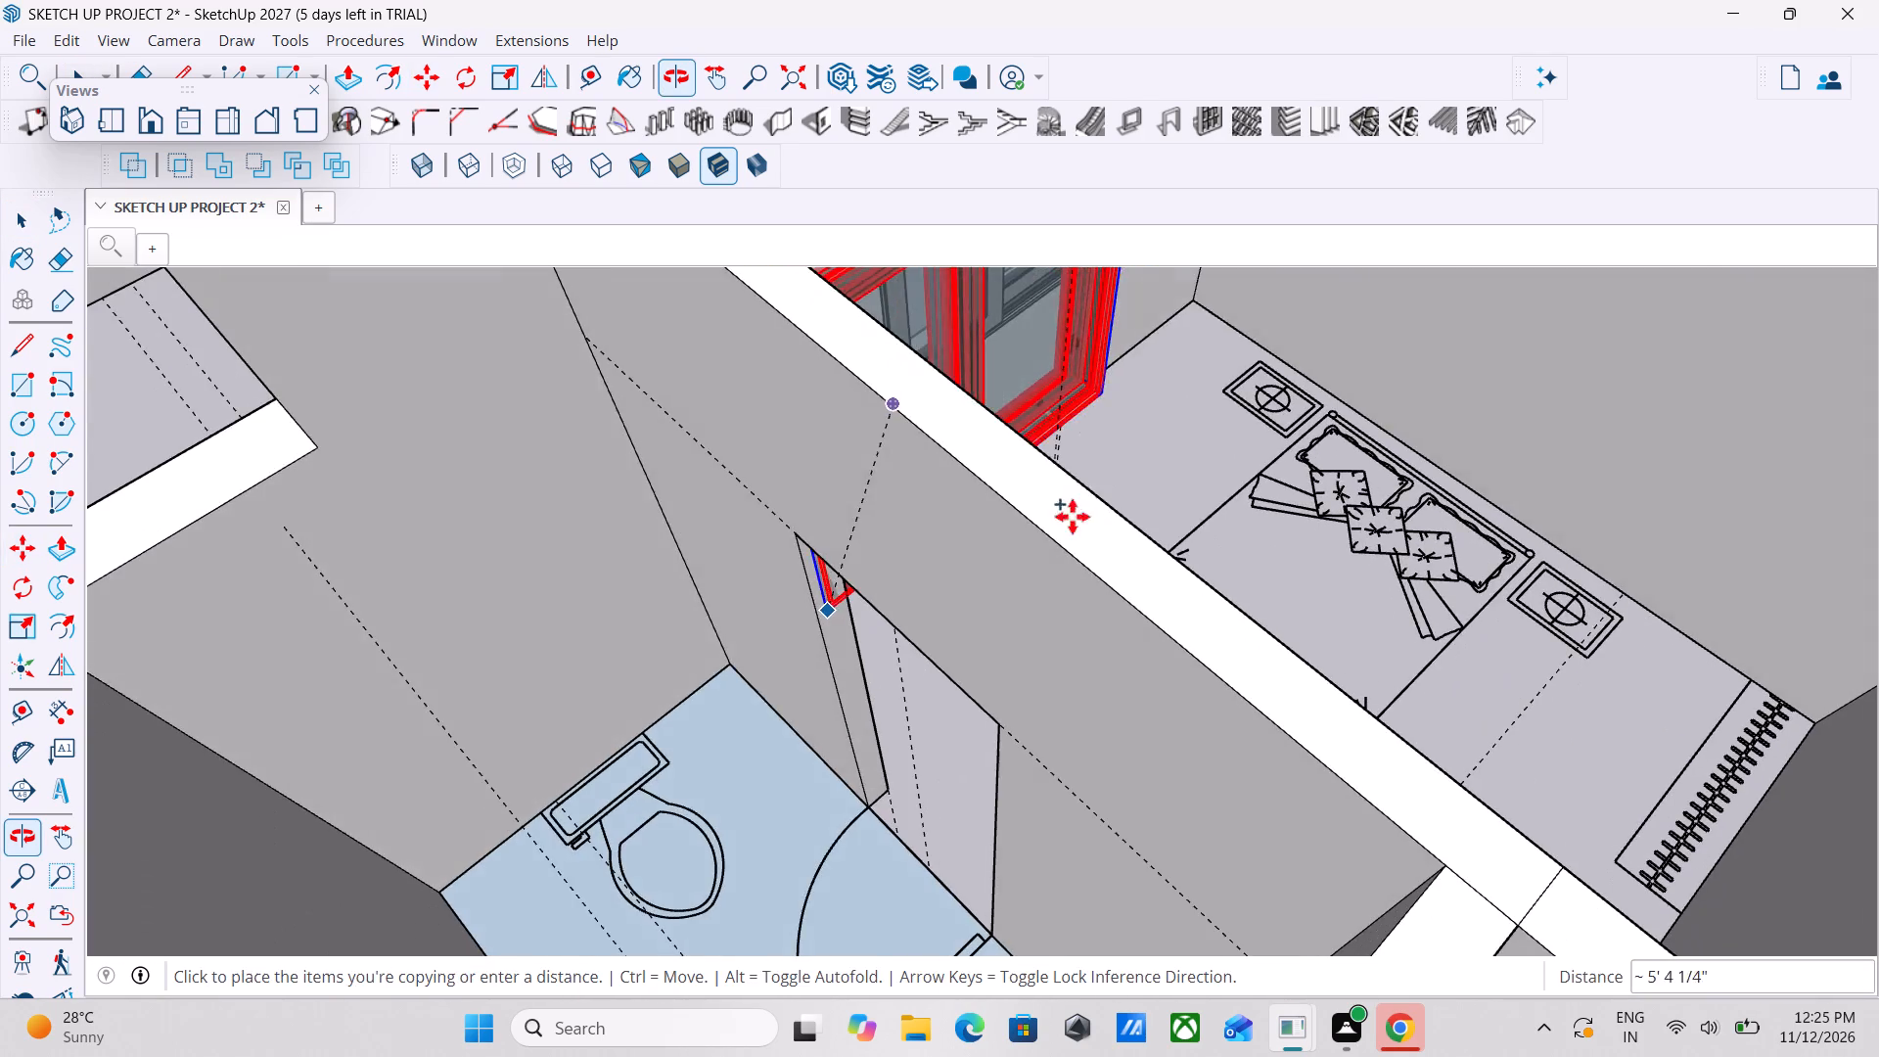
scroll(496, 548, down, 4)
middle_drag(341, 533, 224, 511)
scroll(224, 511, up, 1)
scroll(12, 524, down, 2)
middle_drag(2, 531, 160, 452)
scroll(160, 452, up, 1)
scroll(160, 452, down, 4)
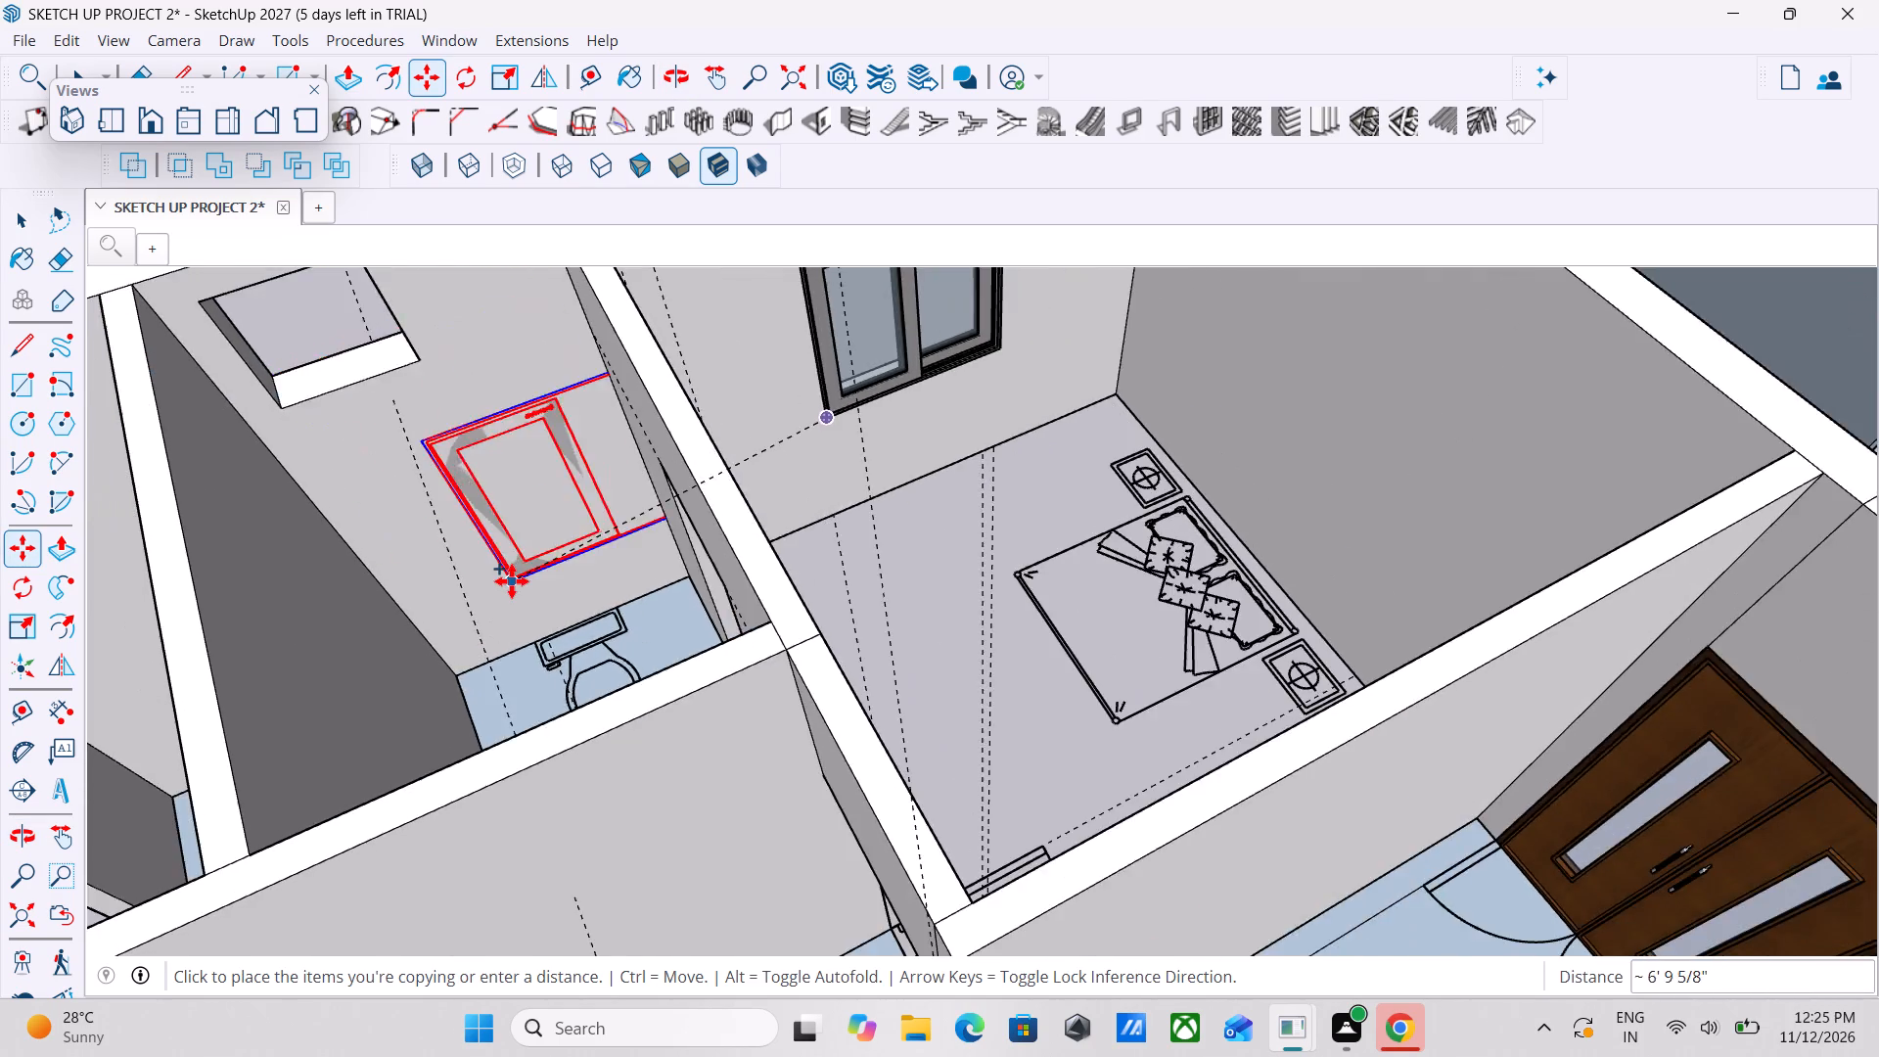
scroll(512, 581, down, 8)
middle_drag(454, 581, 707, 431)
scroll(707, 431, up, 1)
scroll(118, 678, down, 5)
scroll(356, 672, down, 2)
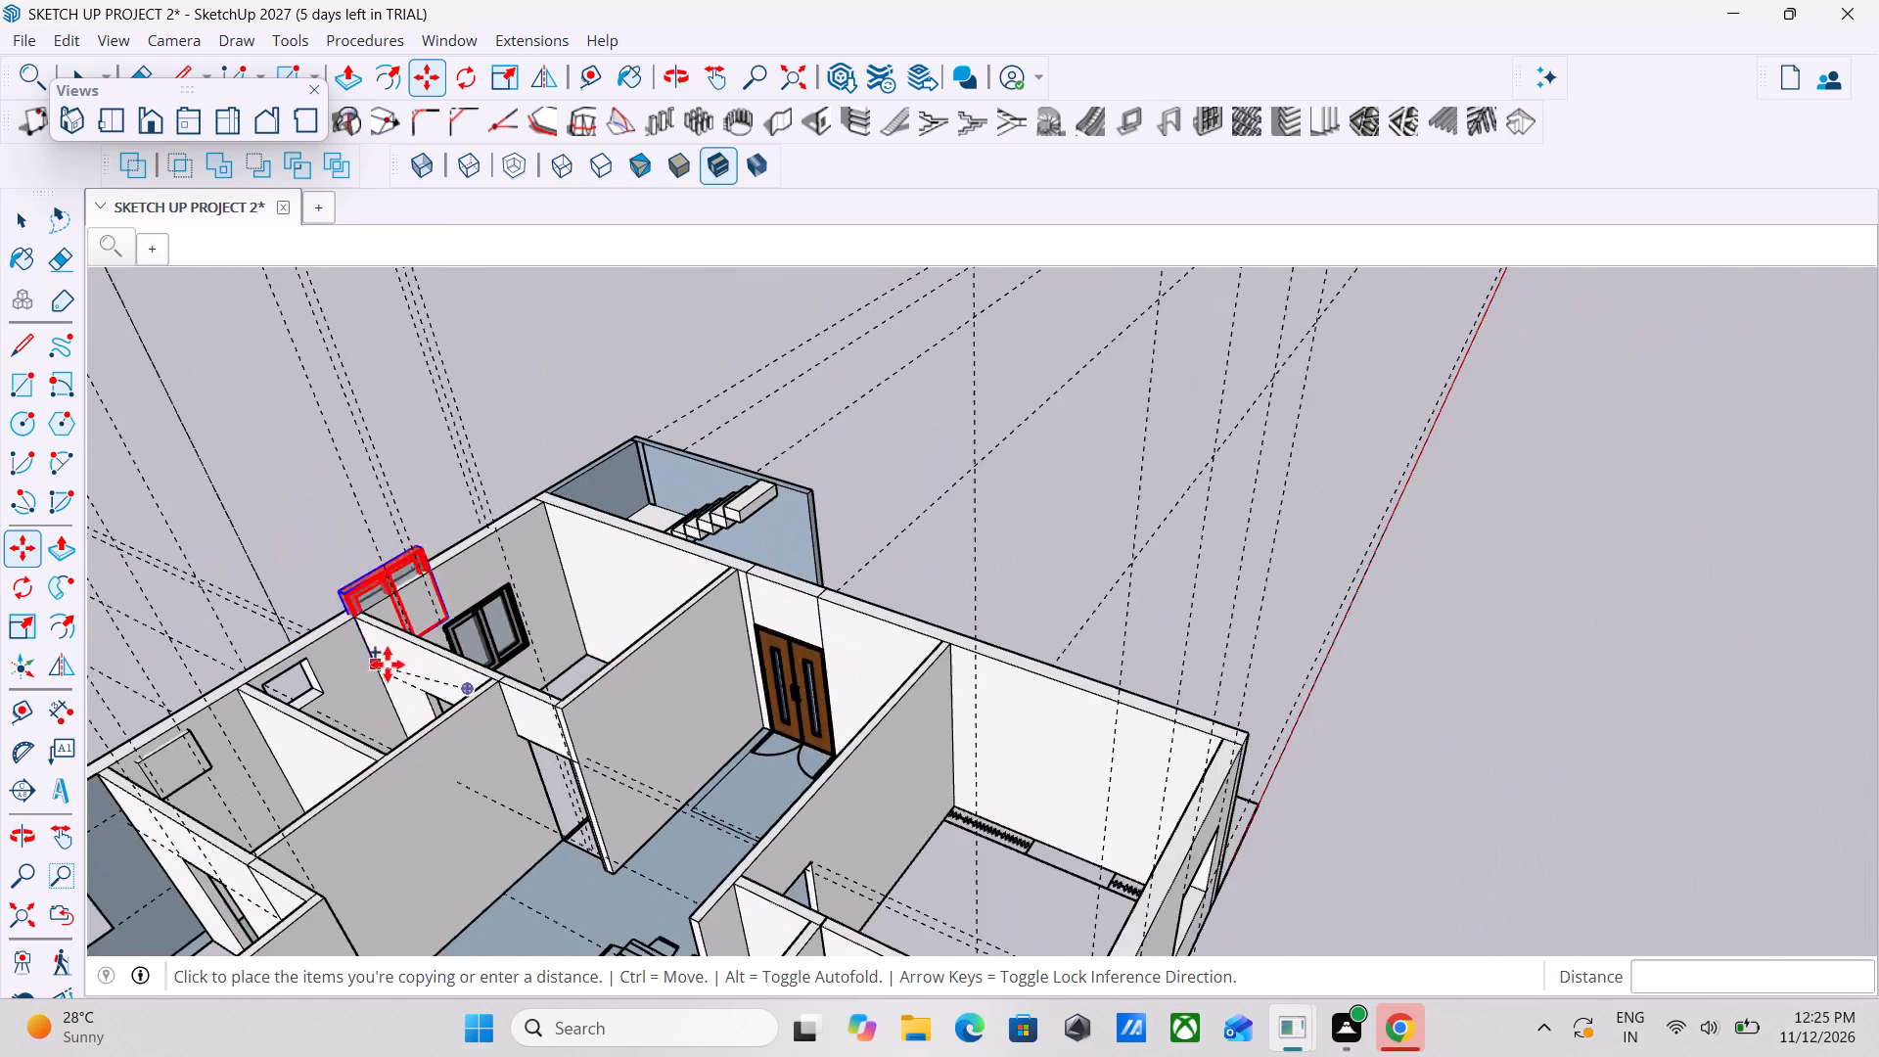
scroll(929, 664, down, 9)
middle_drag(870, 726, 660, 794)
scroll(571, 641, up, 4)
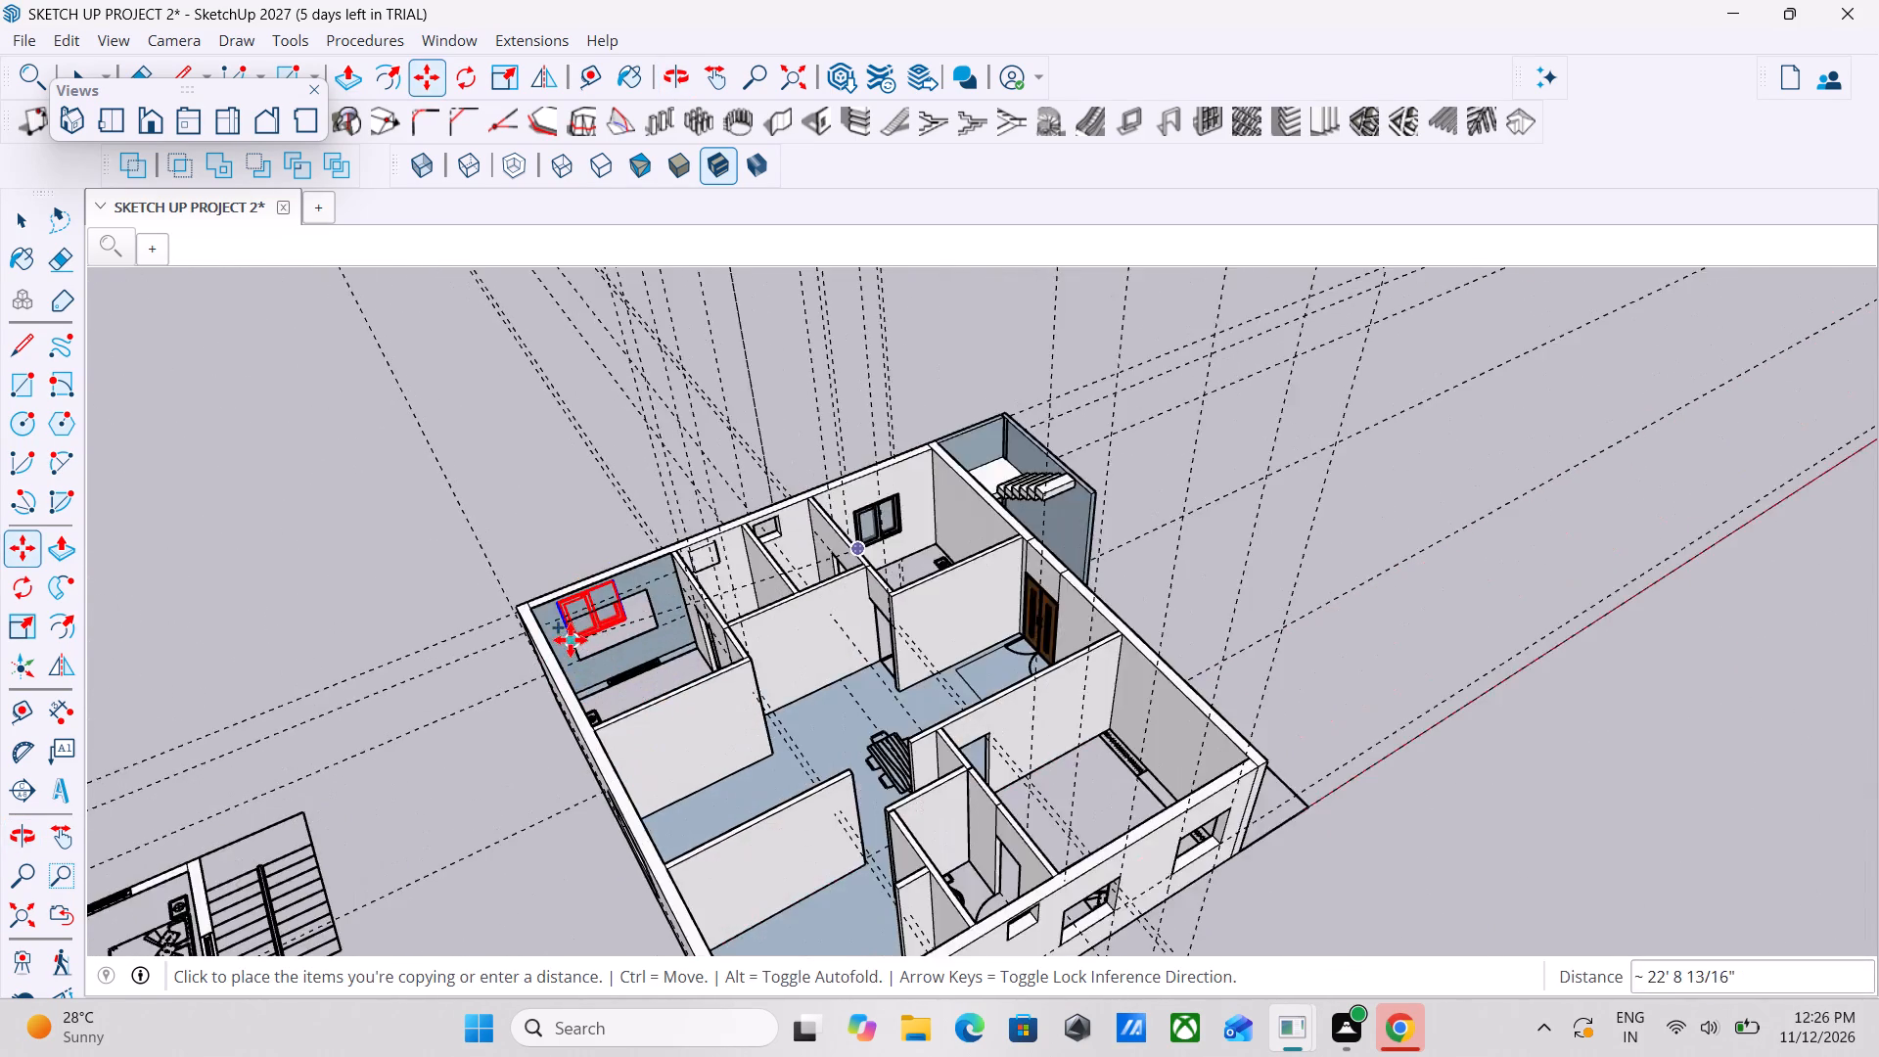
scroll(571, 640, up, 15)
scroll(618, 660, down, 9)
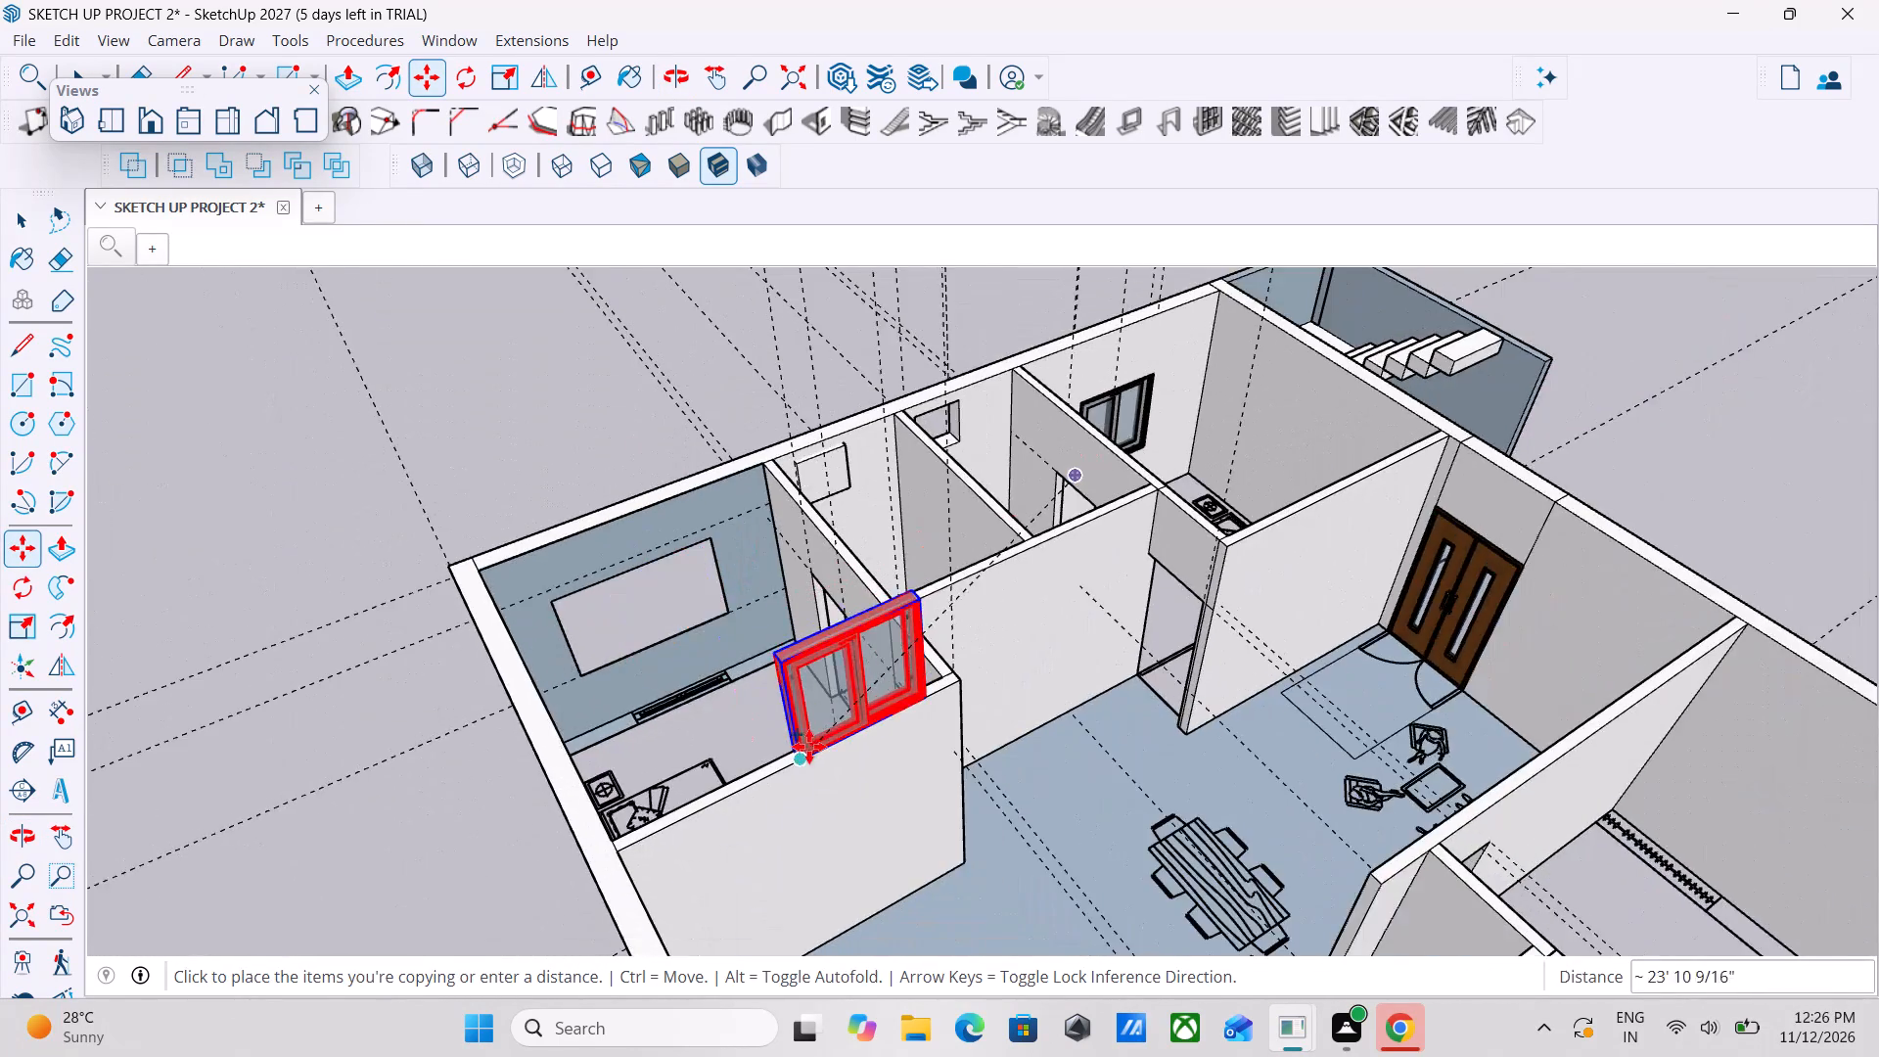
middle_drag(807, 747, 664, 760)
scroll(701, 749, down, 2)
middle_drag(701, 749, 545, 697)
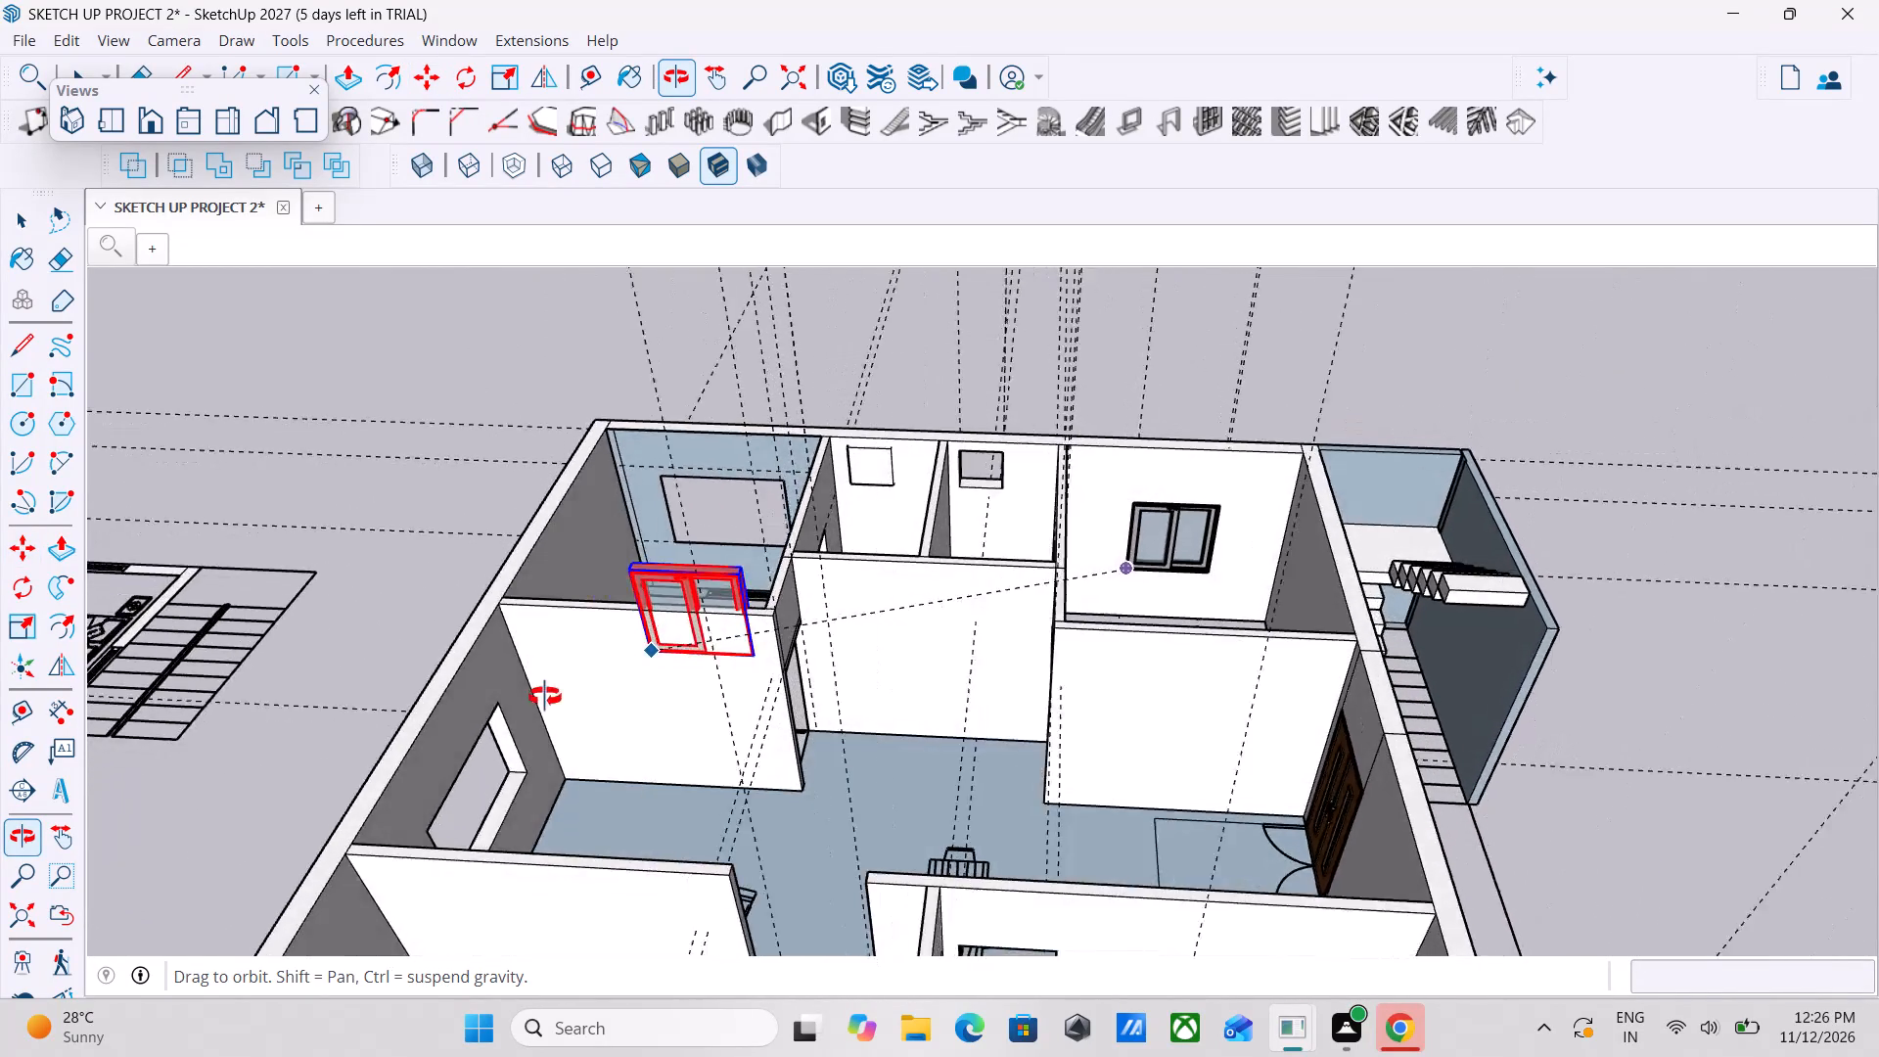
middle_drag(545, 697, 561, 568)
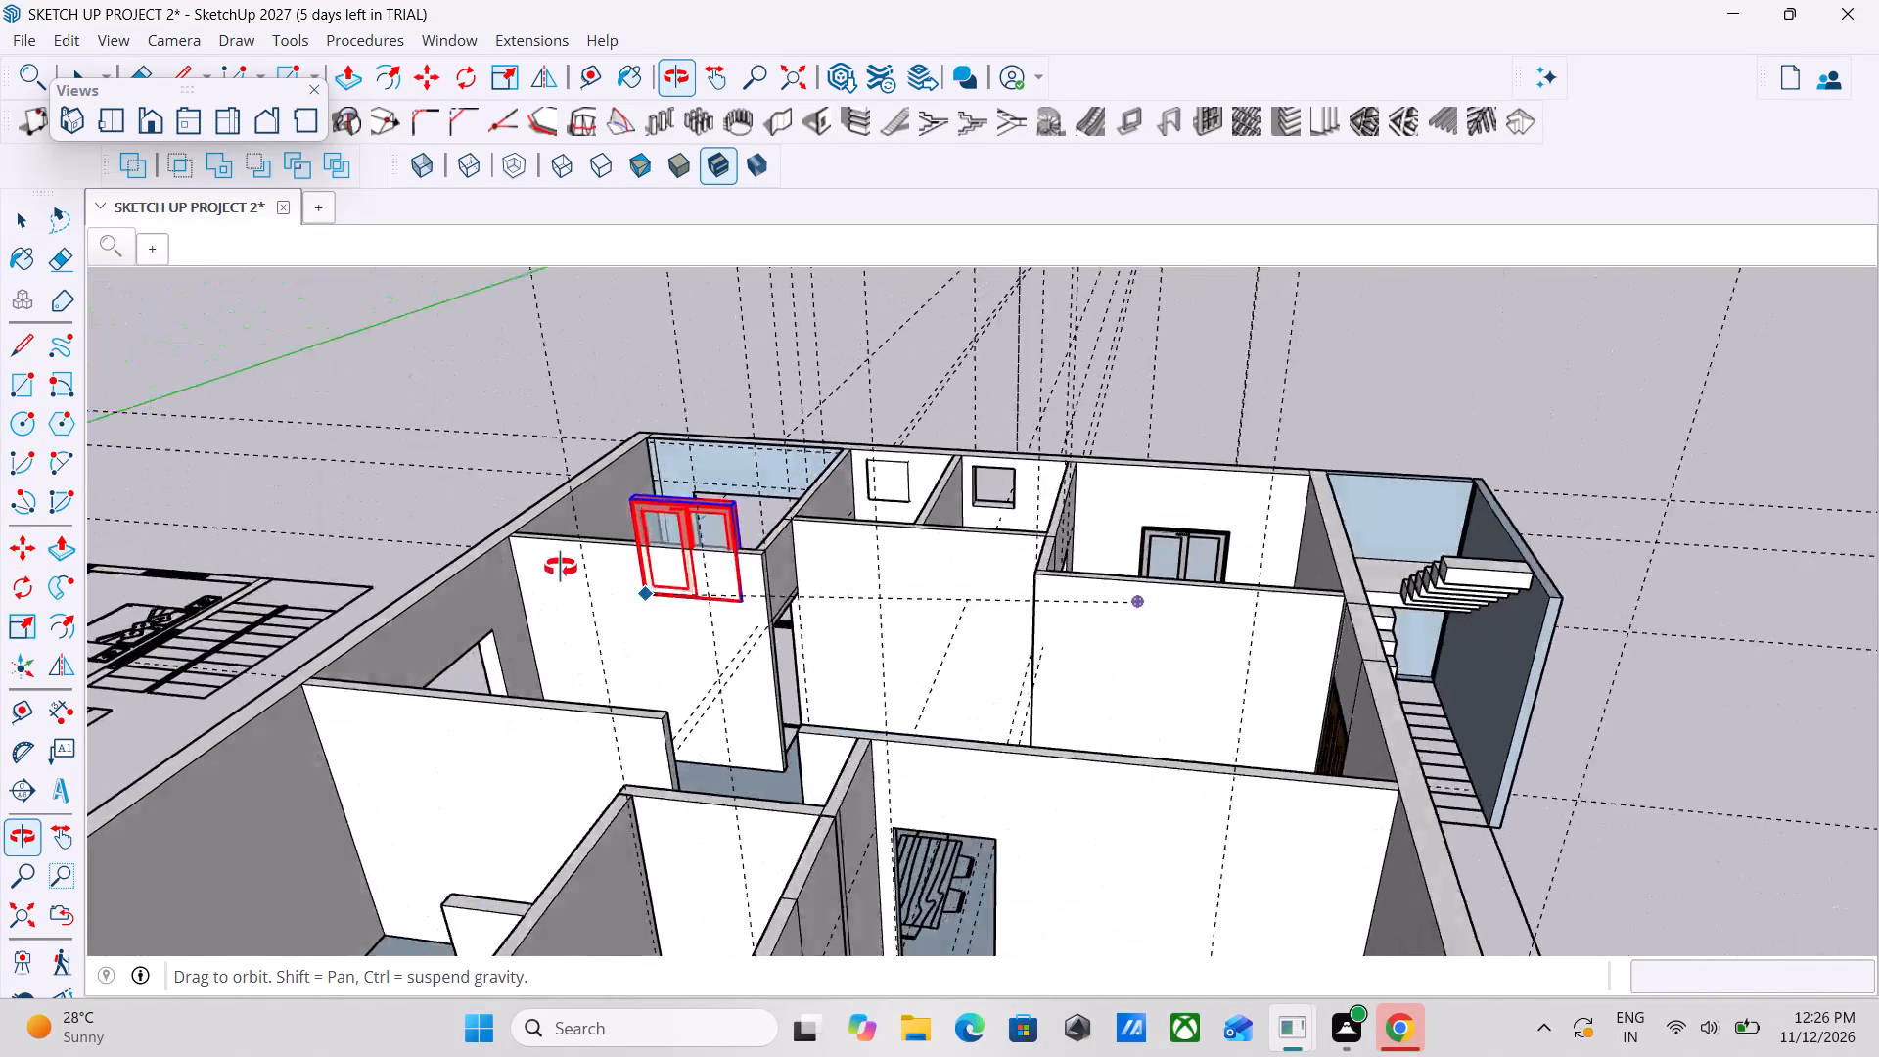
middle_drag(561, 568, 574, 560)
scroll(574, 560, down, 8)
scroll(806, 814, up, 5)
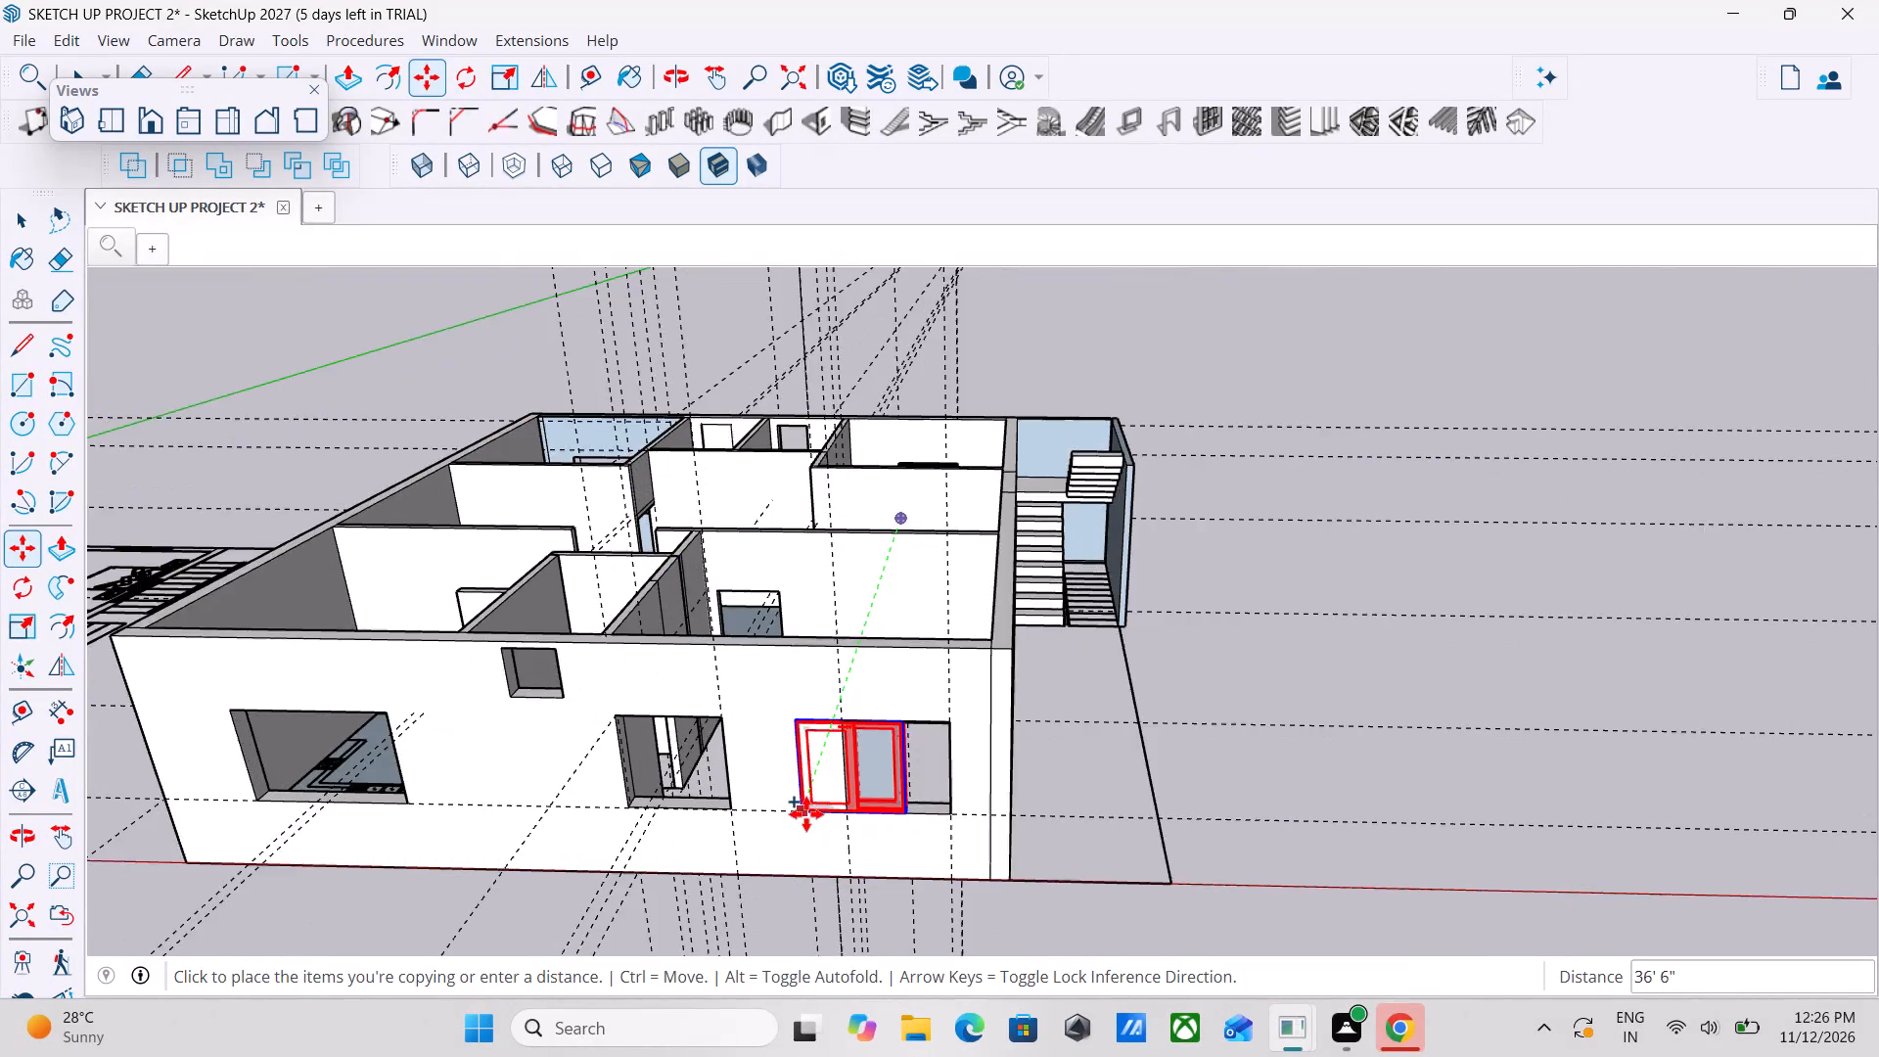
scroll(806, 814, up, 10)
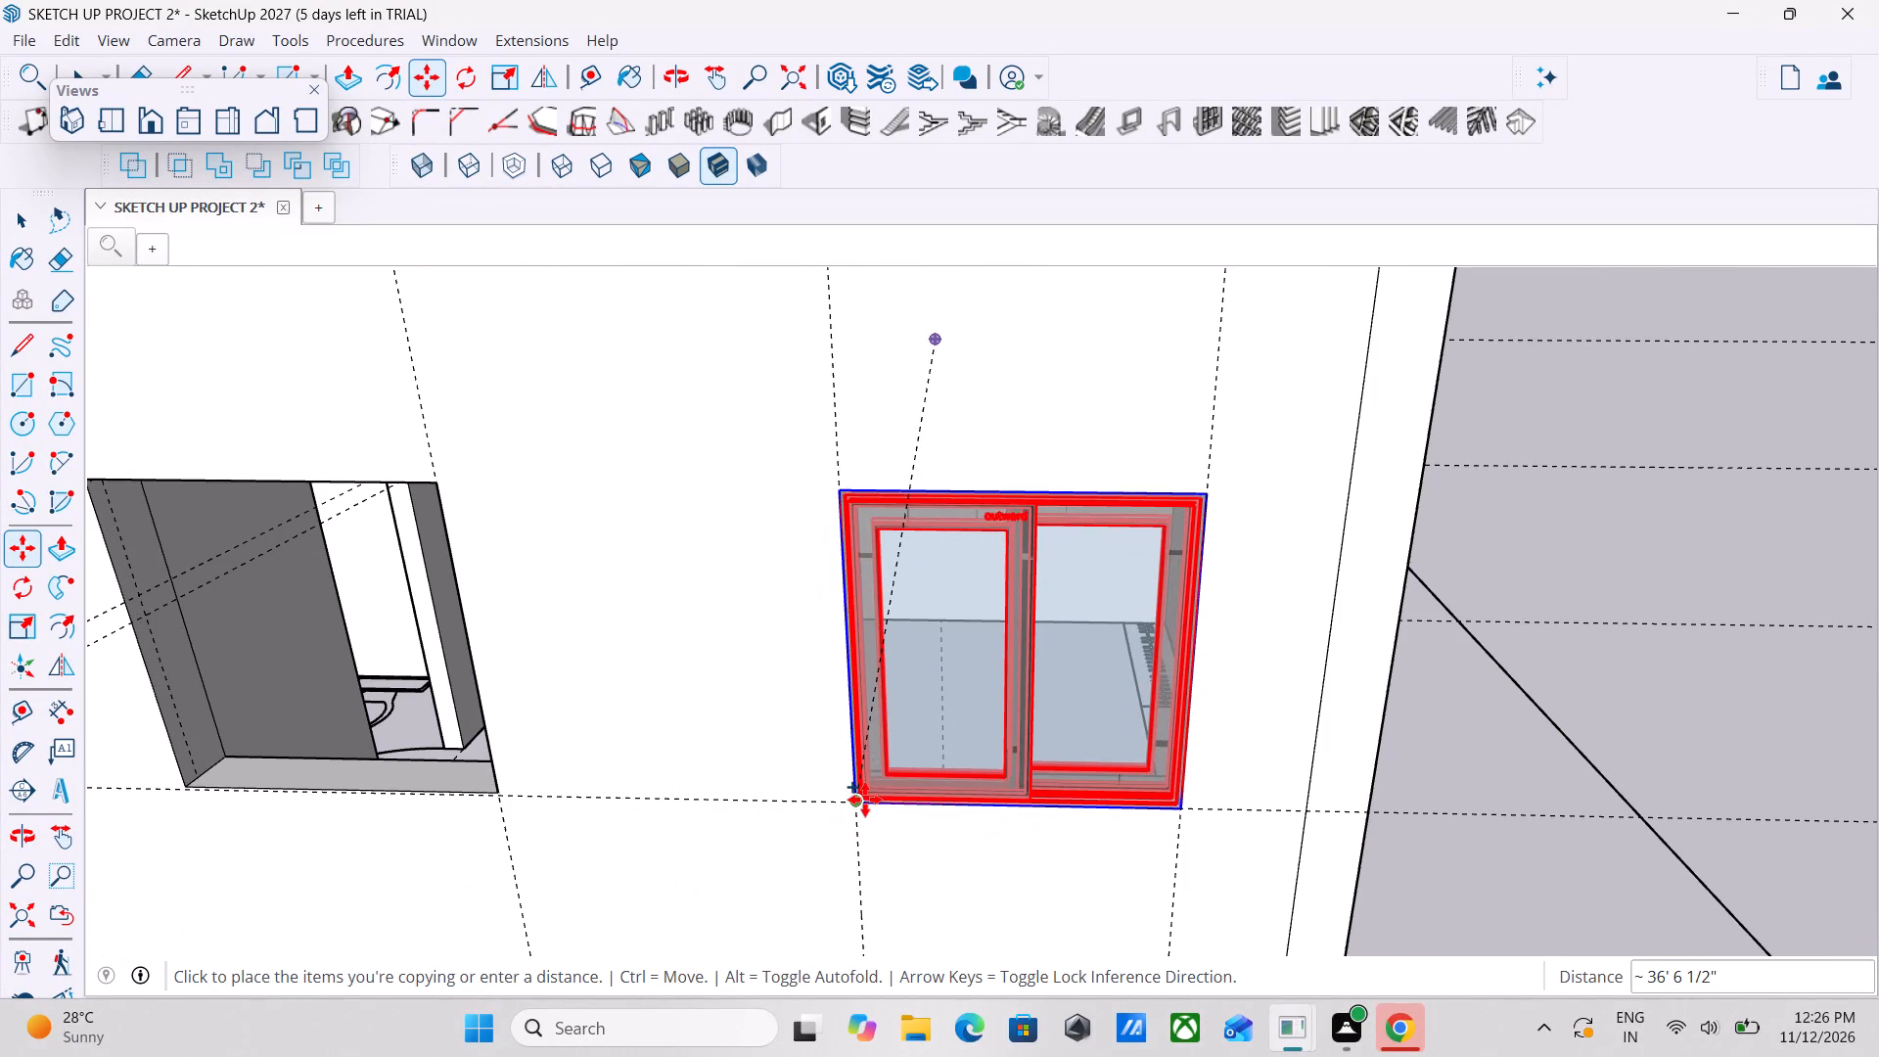
click(865, 800)
Move the copied window by its lower corner to the opening's lower inner corner, flush with the room-side wall face.
scroll(1090, 789, down, 2)
middle_drag(1090, 789, 1138, 826)
scroll(916, 839, down, 1)
middle_drag(916, 839, 1346, 985)
middle_drag(1041, 801, 1404, 692)
middle_drag(1106, 669, 1445, 835)
middle_drag(955, 603, 1136, 706)
middle_drag(878, 461, 384, 315)
scroll(839, 458, down, 7)
middle_drag(875, 450, 1043, 416)
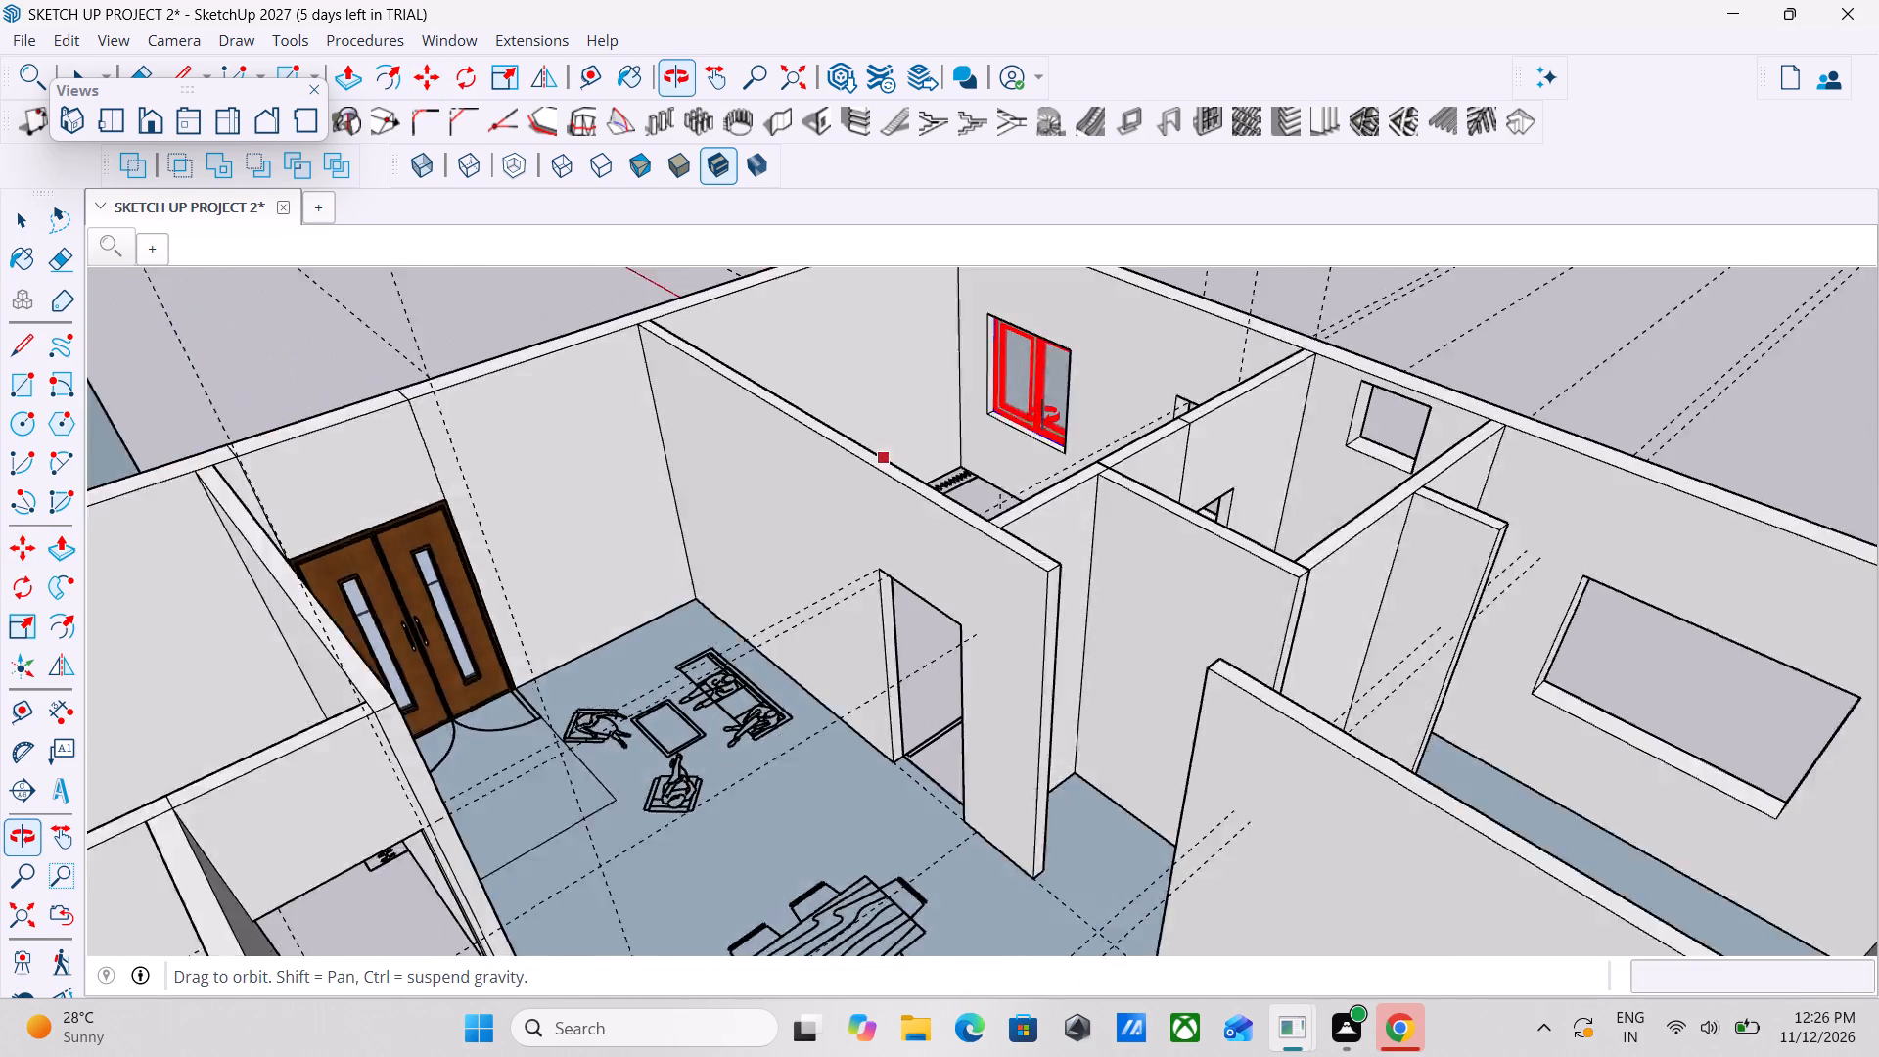
middle_drag(1043, 416, 1094, 416)
scroll(910, 424, up, 18)
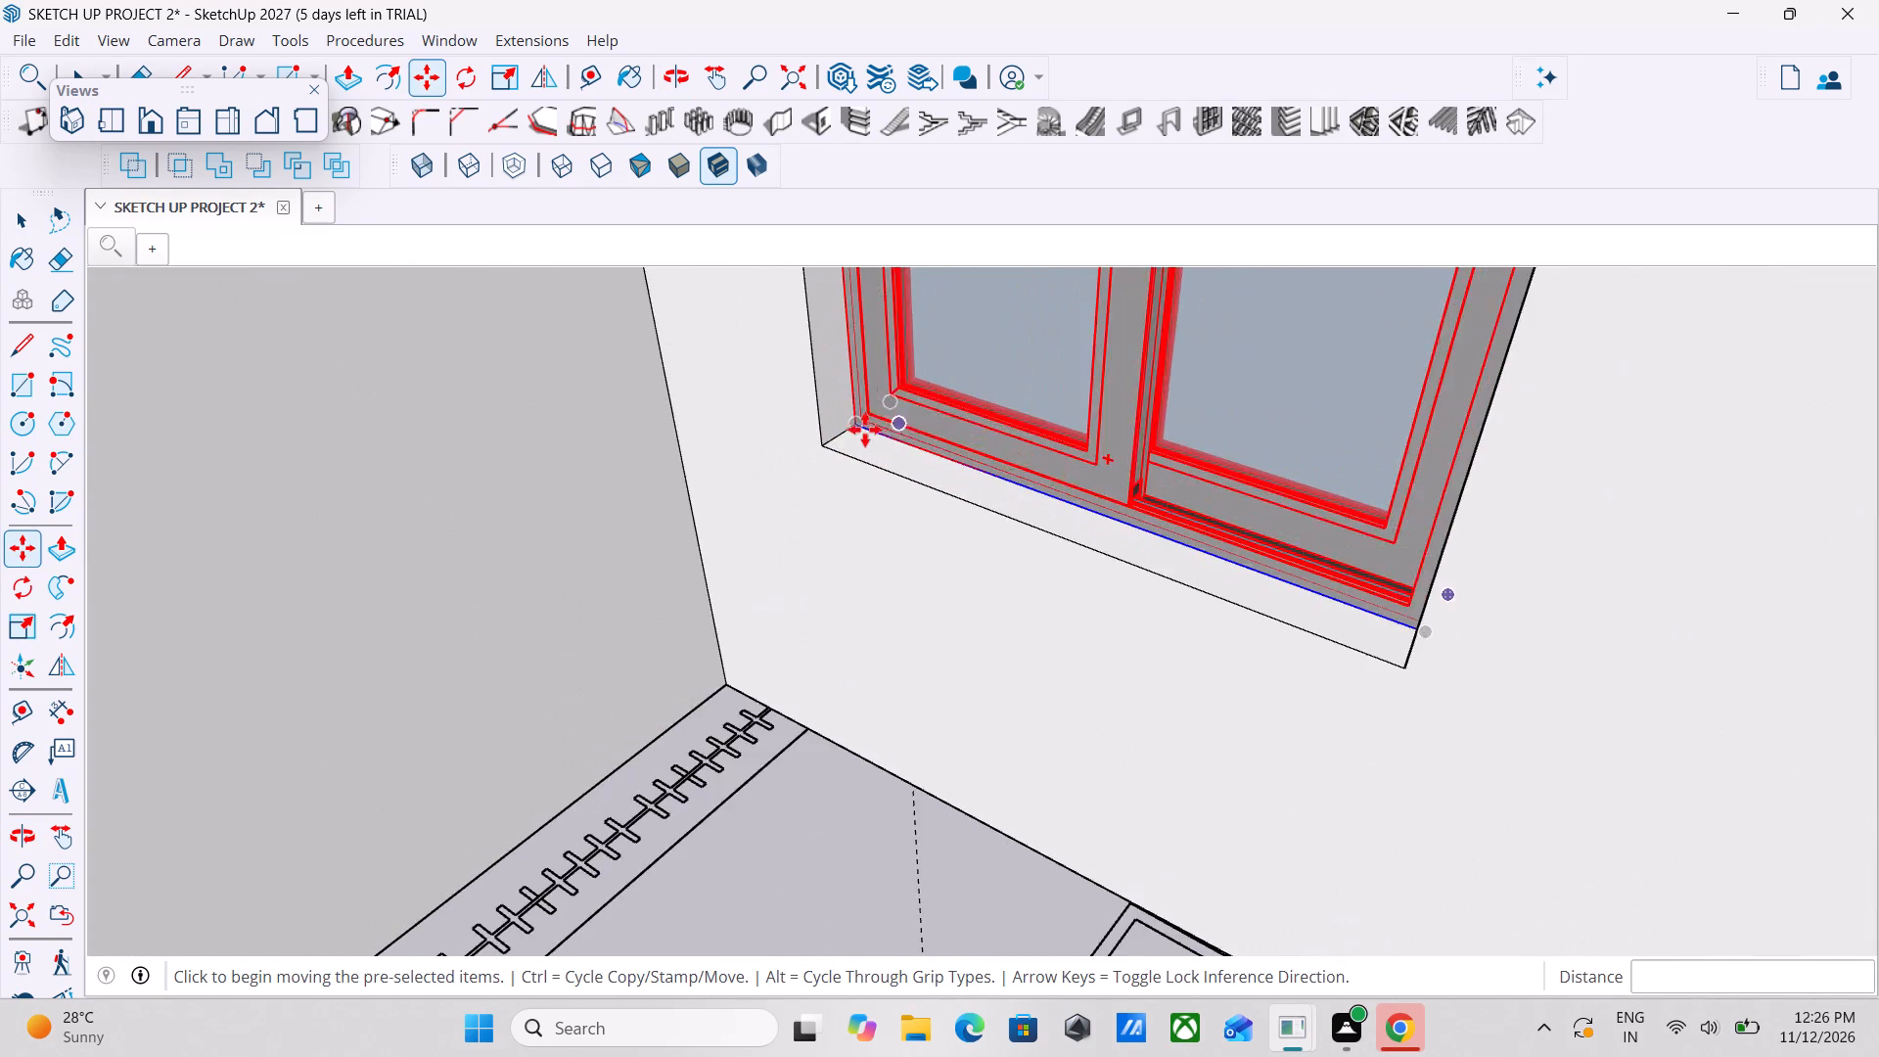
scroll(865, 430, up, 4)
click(855, 417)
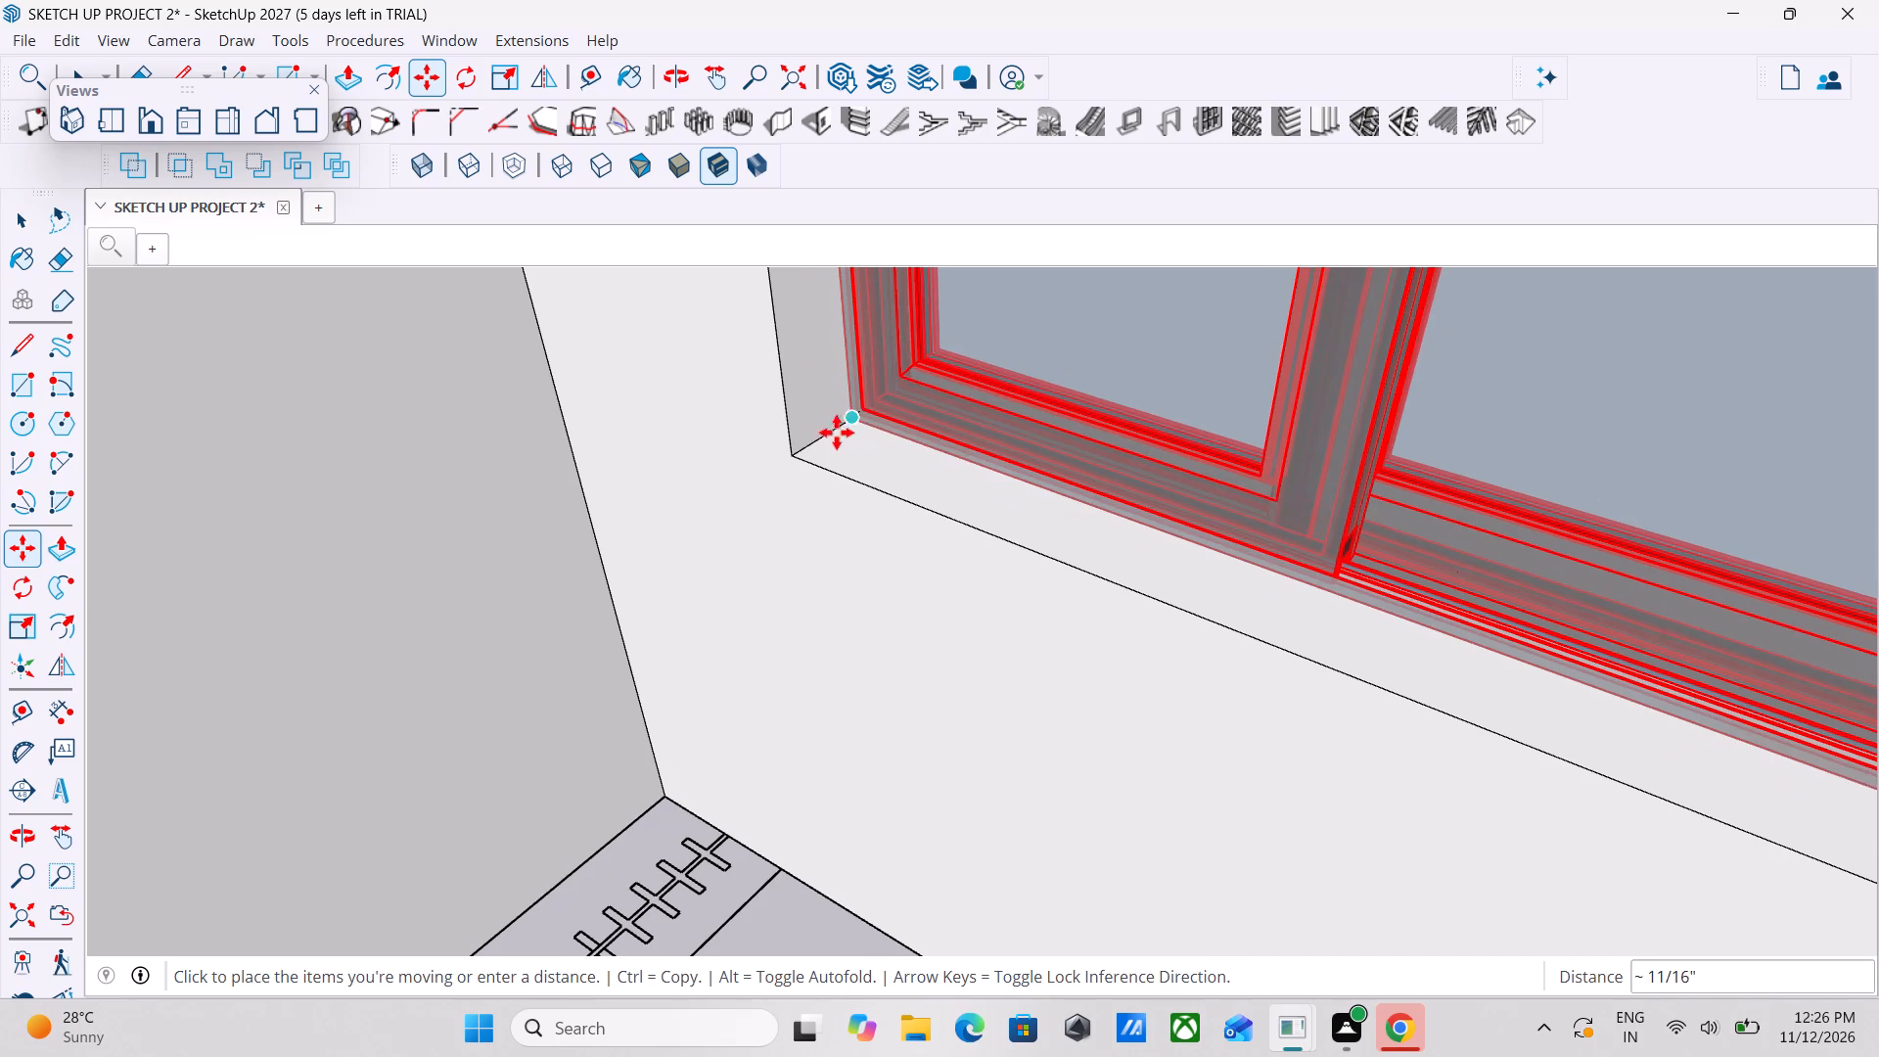
click(797, 450)
Examine the moved window copy's fit from inside and outside, along with the neighbouring opening in the same wall.
scroll(1010, 448, down, 9)
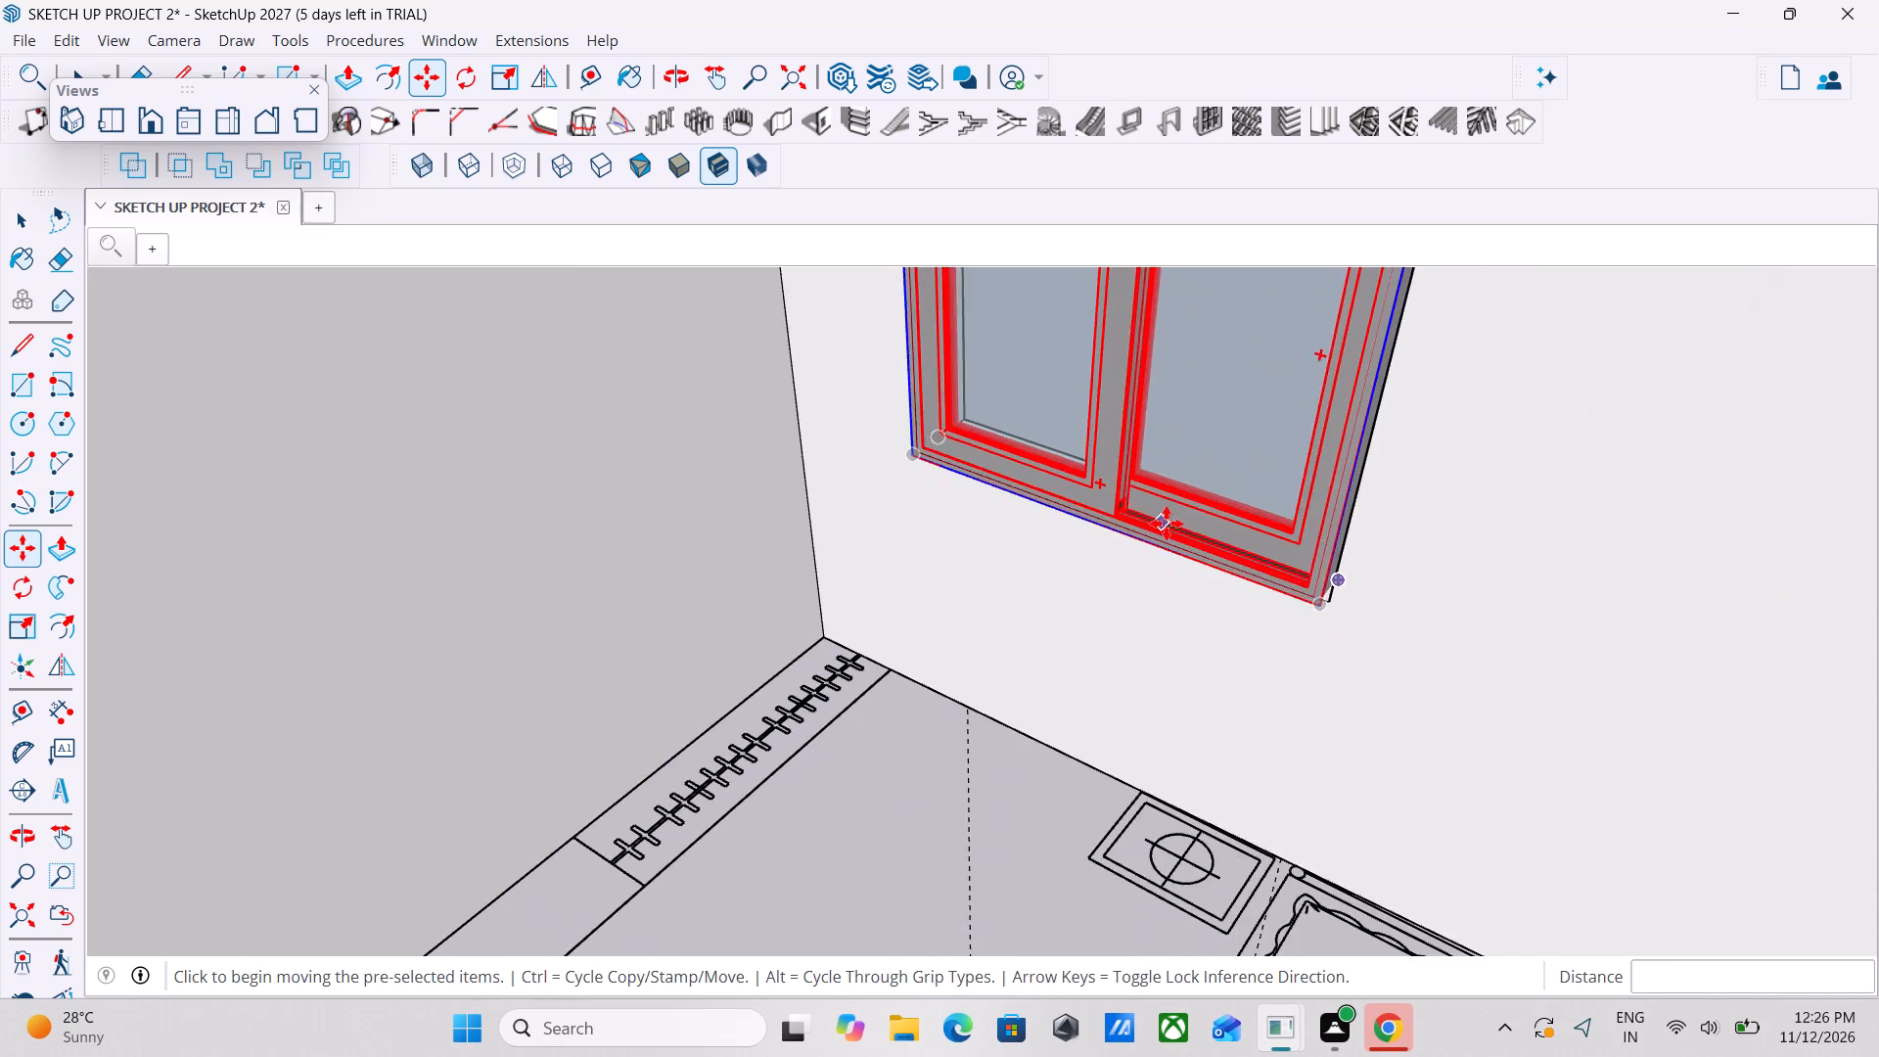
scroll(1167, 524, down, 3)
middle_drag(1167, 524, 581, 666)
scroll(581, 666, up, 1)
middle_drag(989, 645, 647, 608)
scroll(630, 600, down, 8)
middle_drag(630, 600, 849, 489)
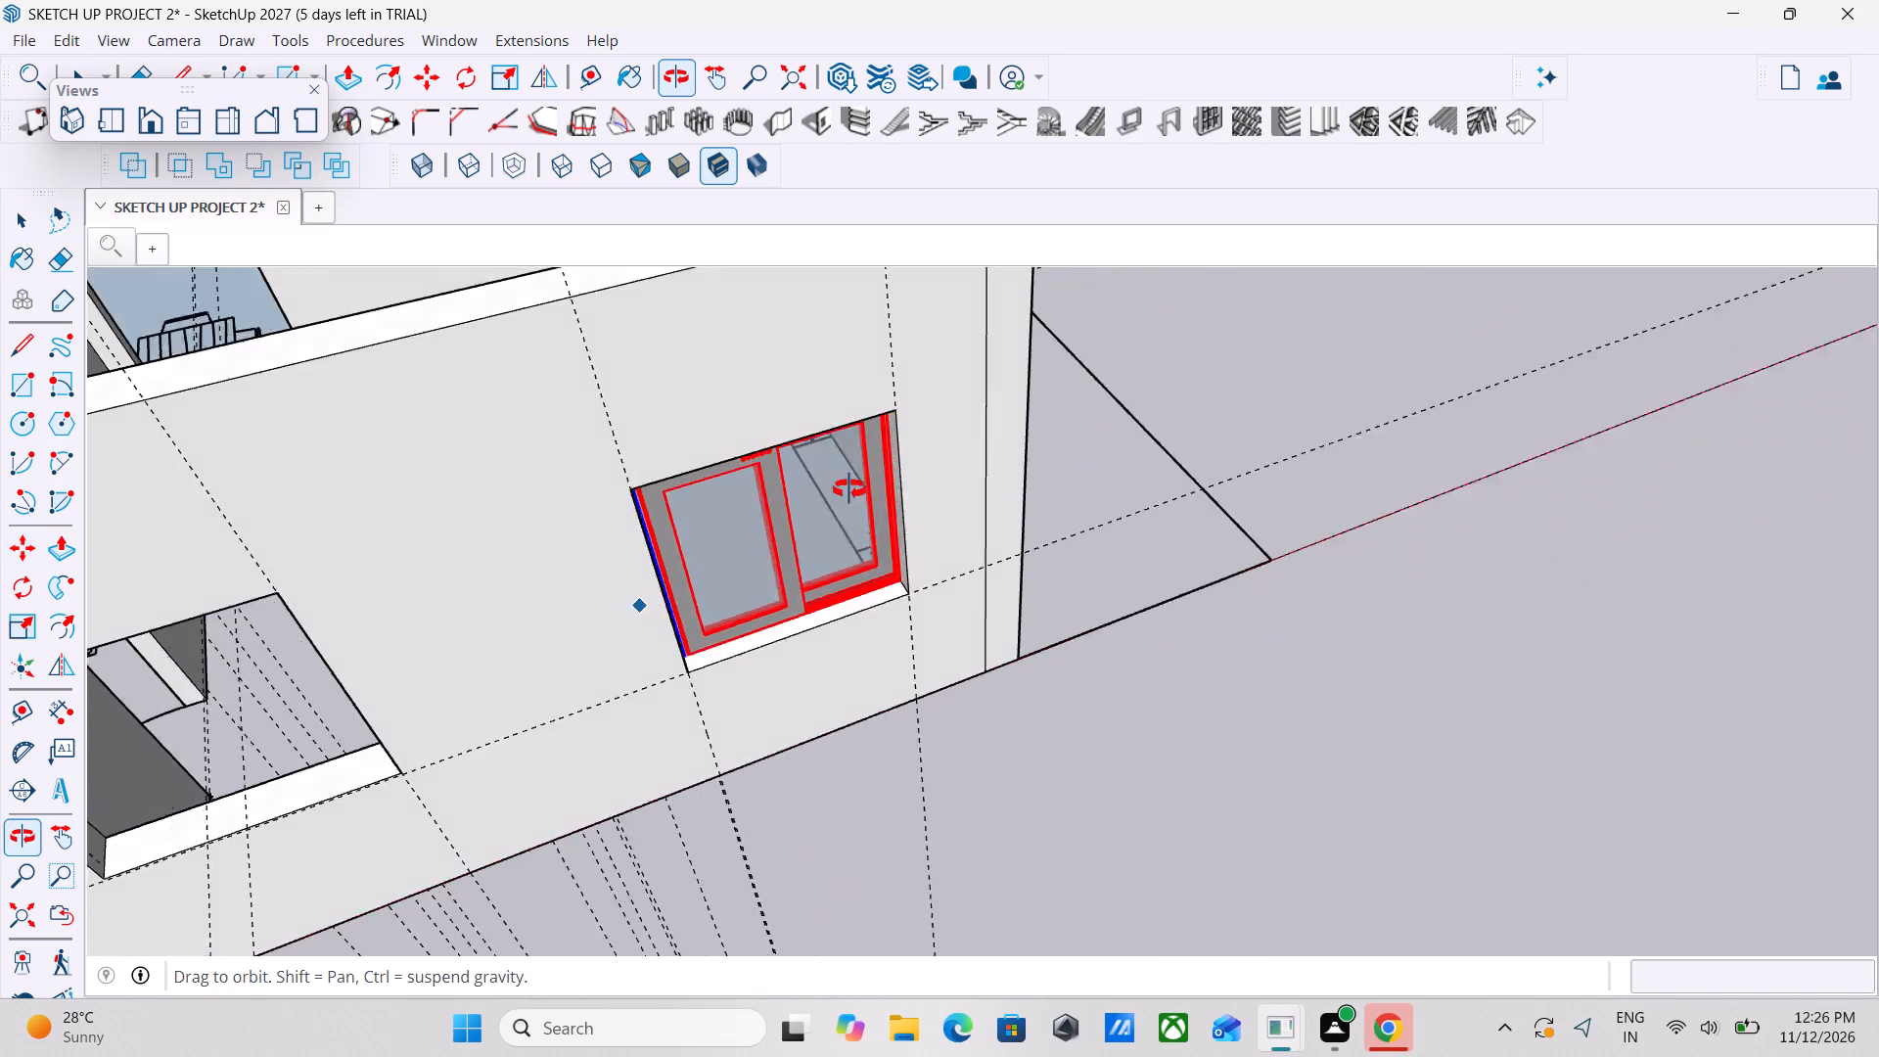
middle_drag(849, 489, 870, 474)
scroll(870, 474, up, 1)
scroll(870, 474, down, 7)
middle_drag(427, 724, 194, 710)
scroll(338, 667, down, 2)
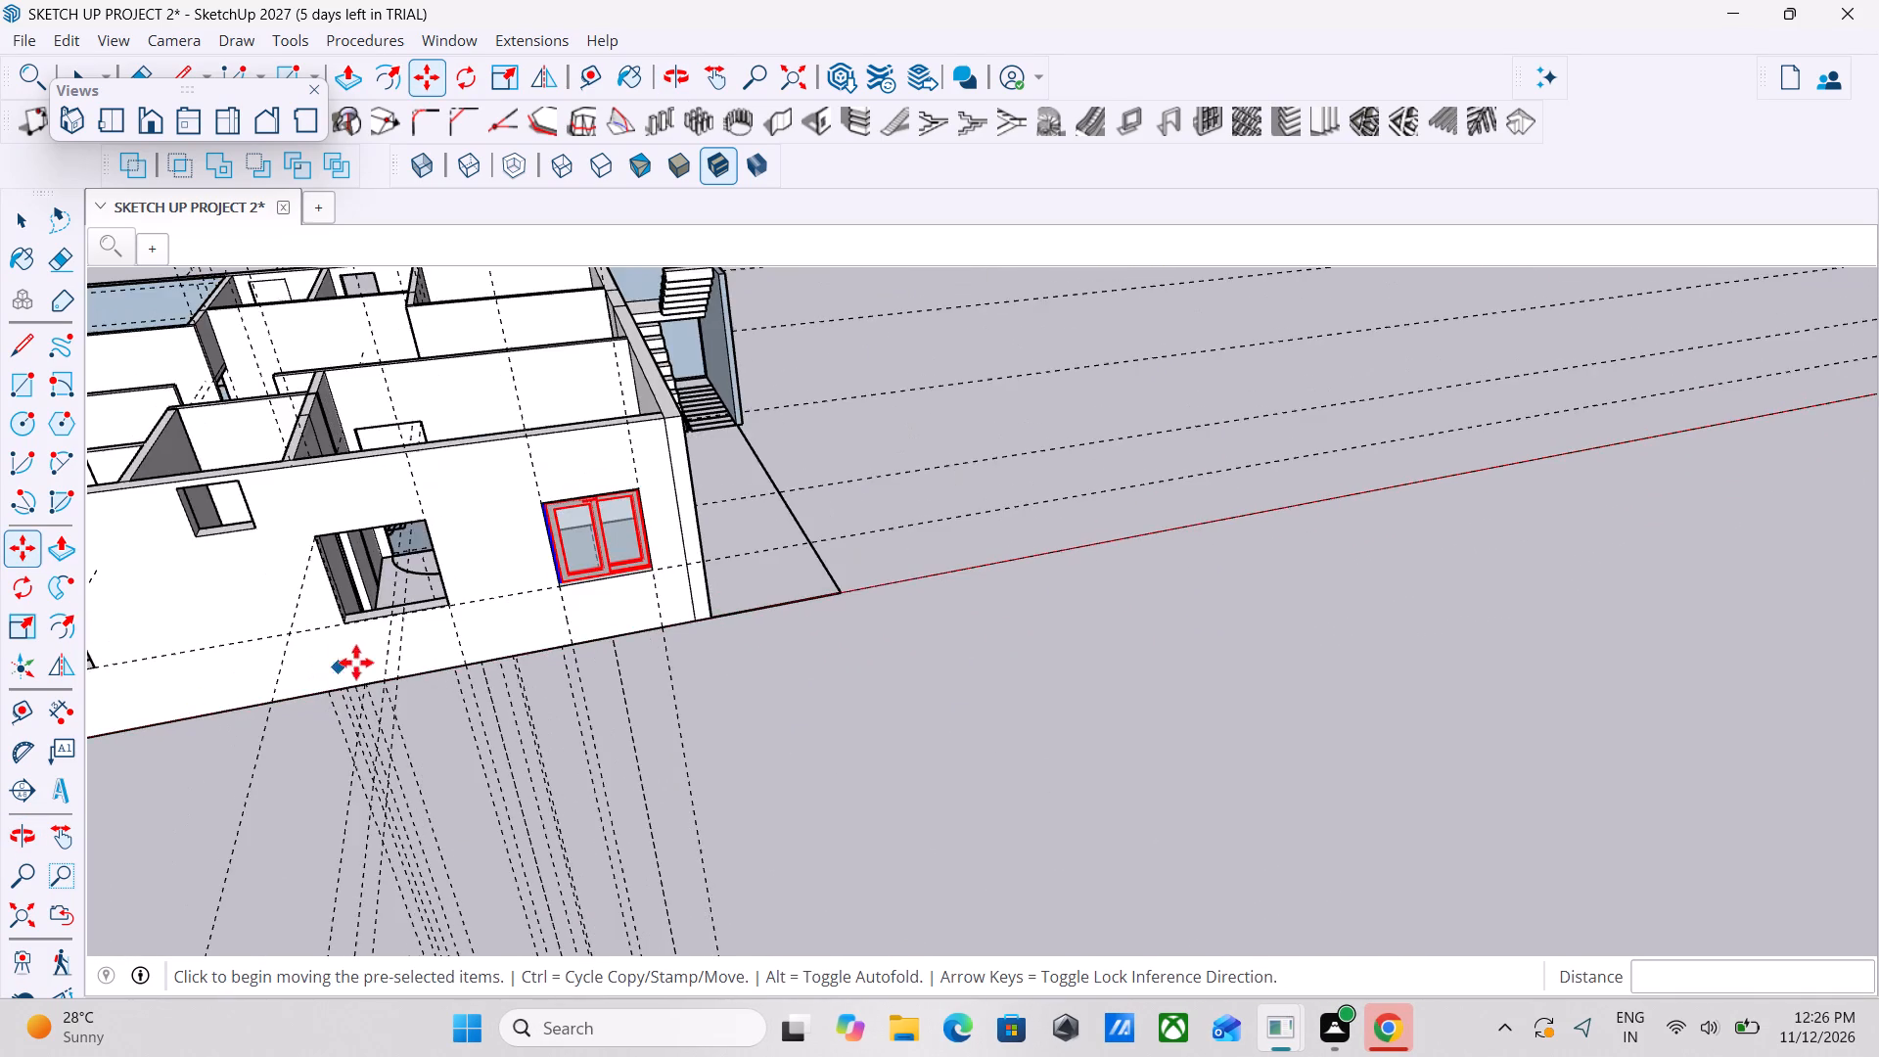
Copy the placed bedroom window by its lower room-side corner onto the matching corner of the second bedroom opening in the same wall.
scroll(356, 663, down, 5)
middle_drag(598, 616, 836, 516)
scroll(836, 516, up, 1)
scroll(836, 516, down, 4)
middle_drag(1243, 738, 795, 731)
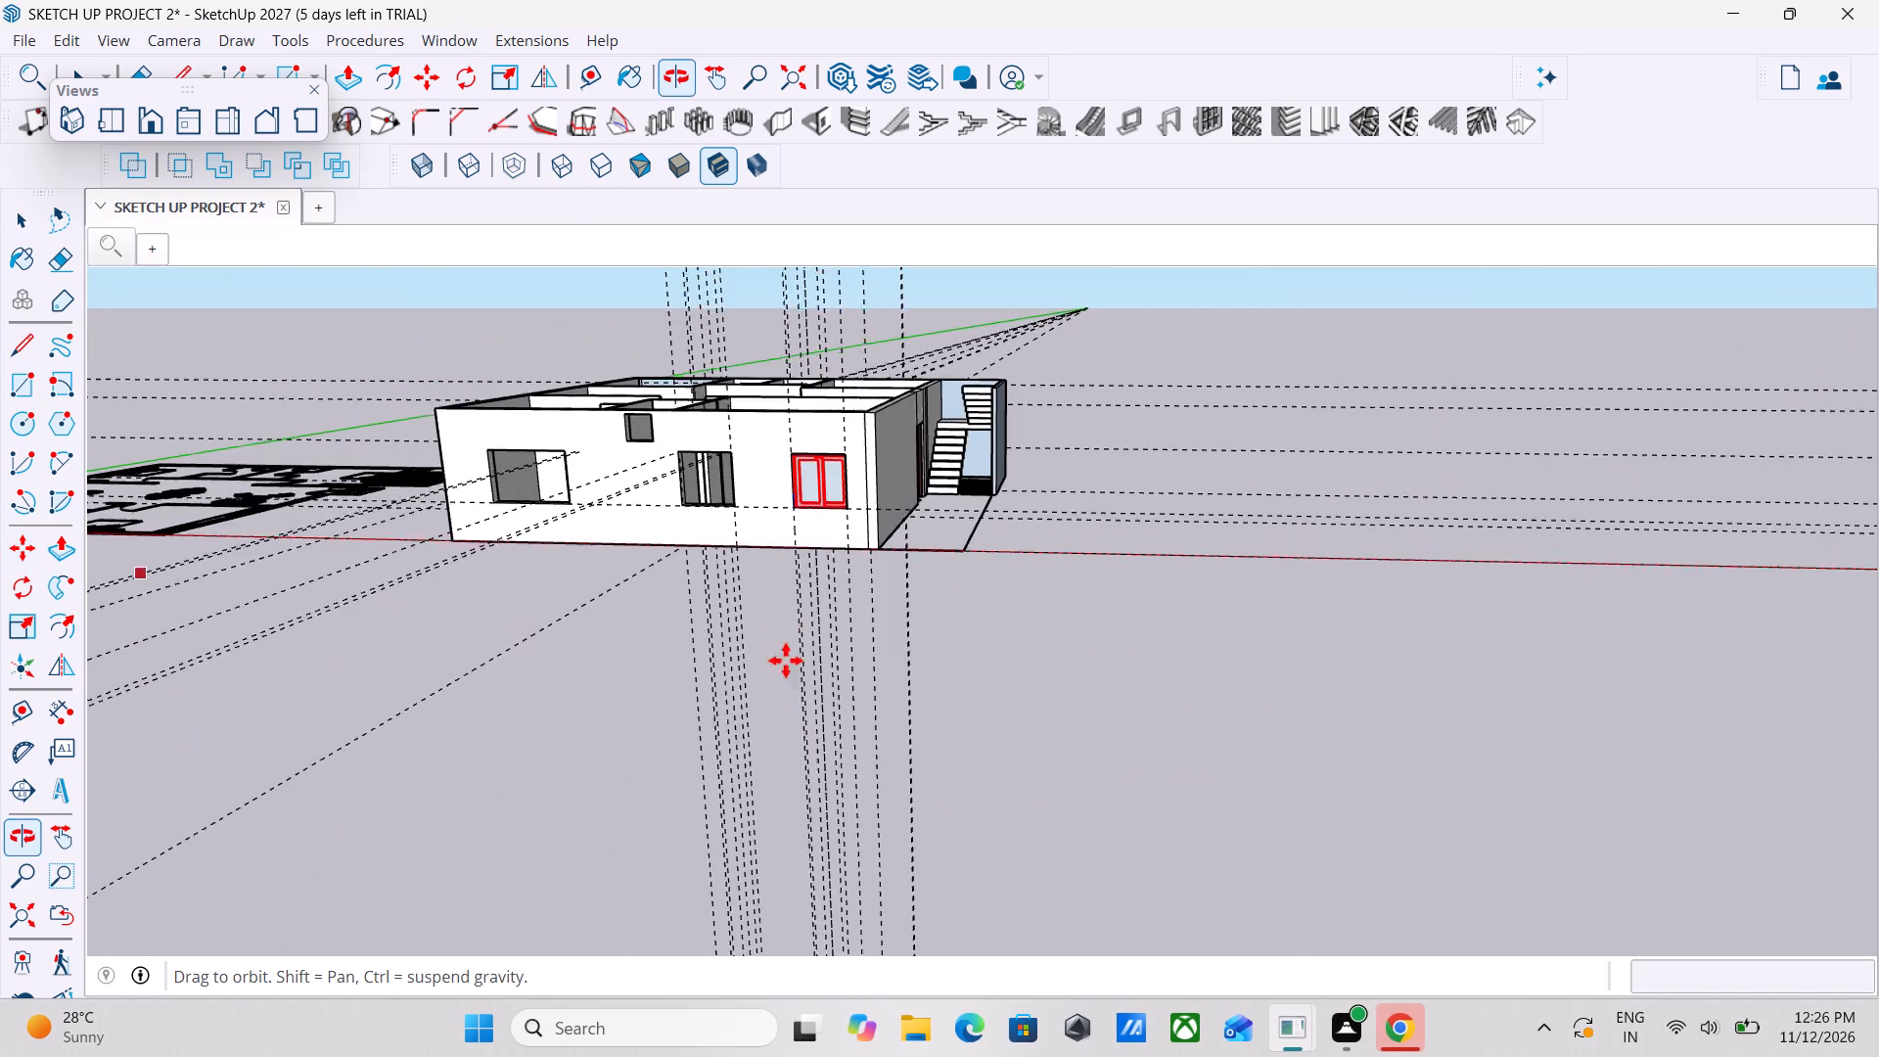
scroll(808, 545, up, 8)
scroll(745, 379, up, 7)
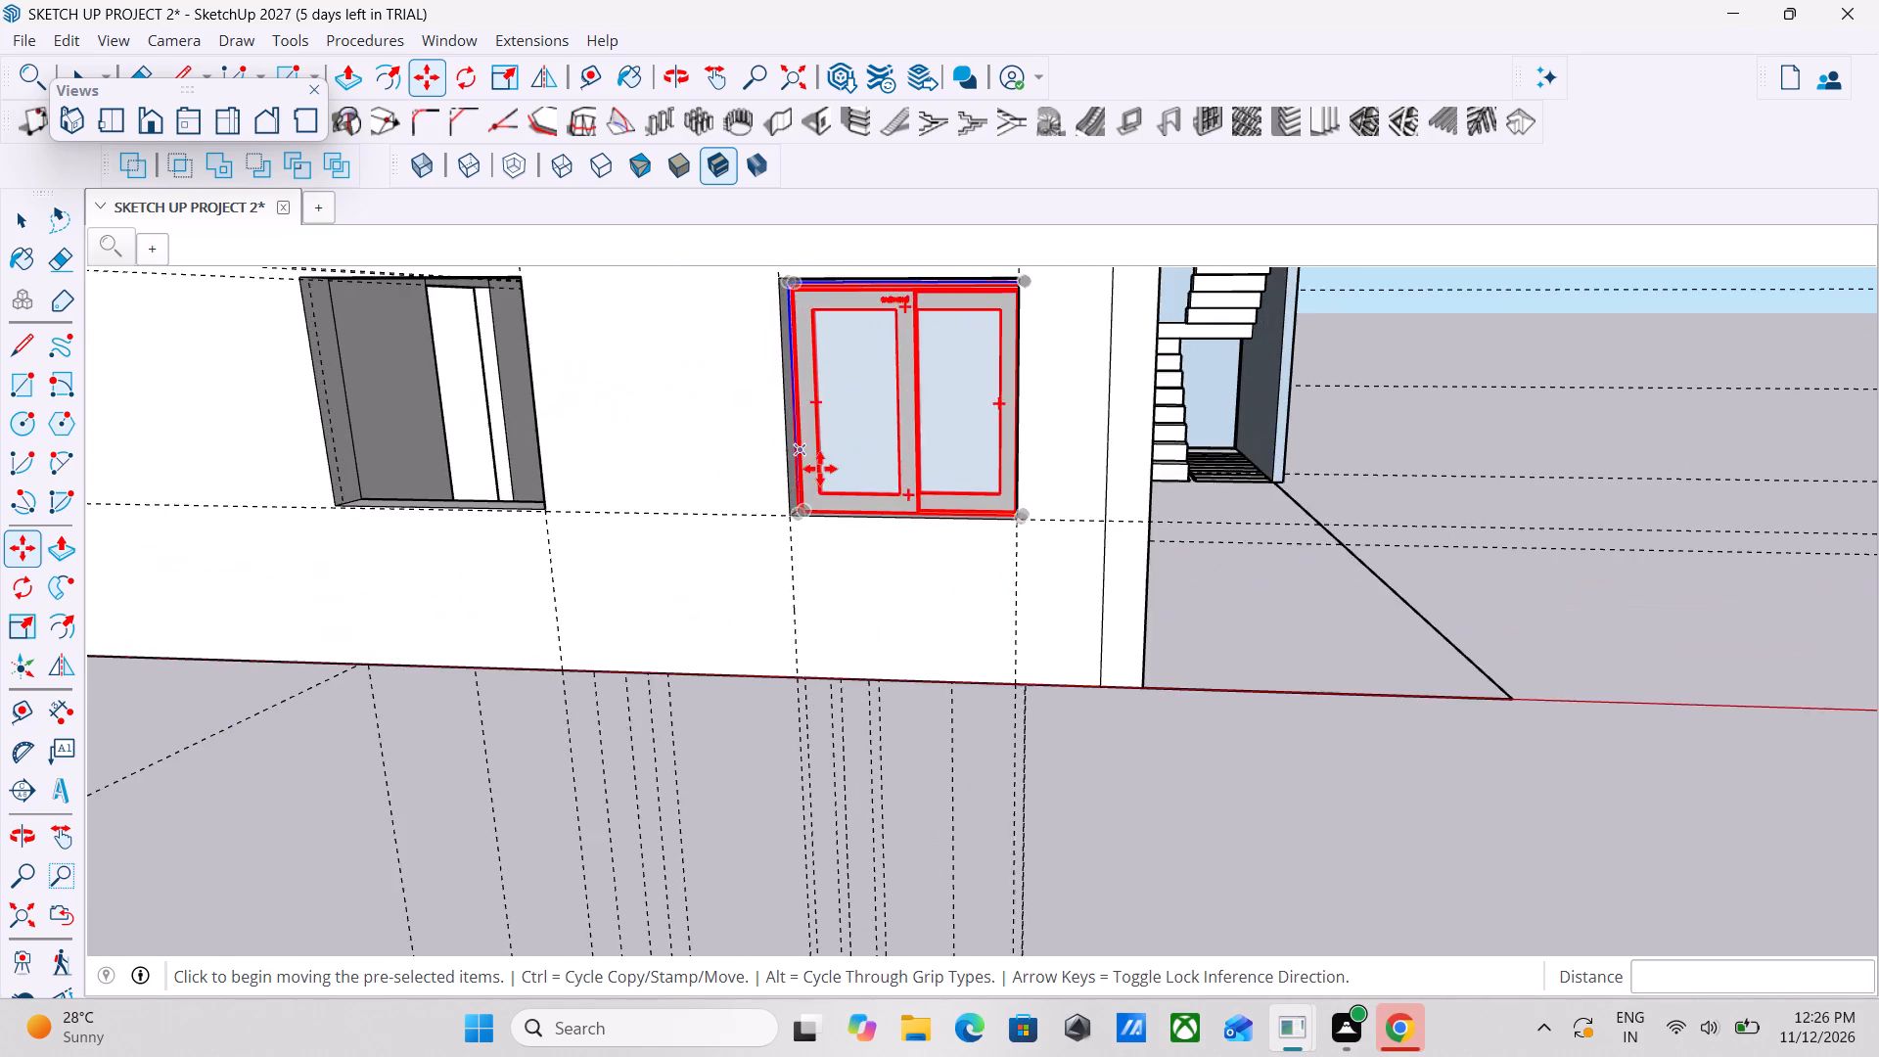
scroll(820, 469, up, 4)
middle_drag(784, 562, 990, 733)
scroll(993, 733, up, 1)
scroll(772, 703, down, 4)
middle_drag(772, 703, 1353, 815)
scroll(841, 733, down, 1)
middle_drag(841, 733, 1327, 770)
scroll(912, 469, up, 3)
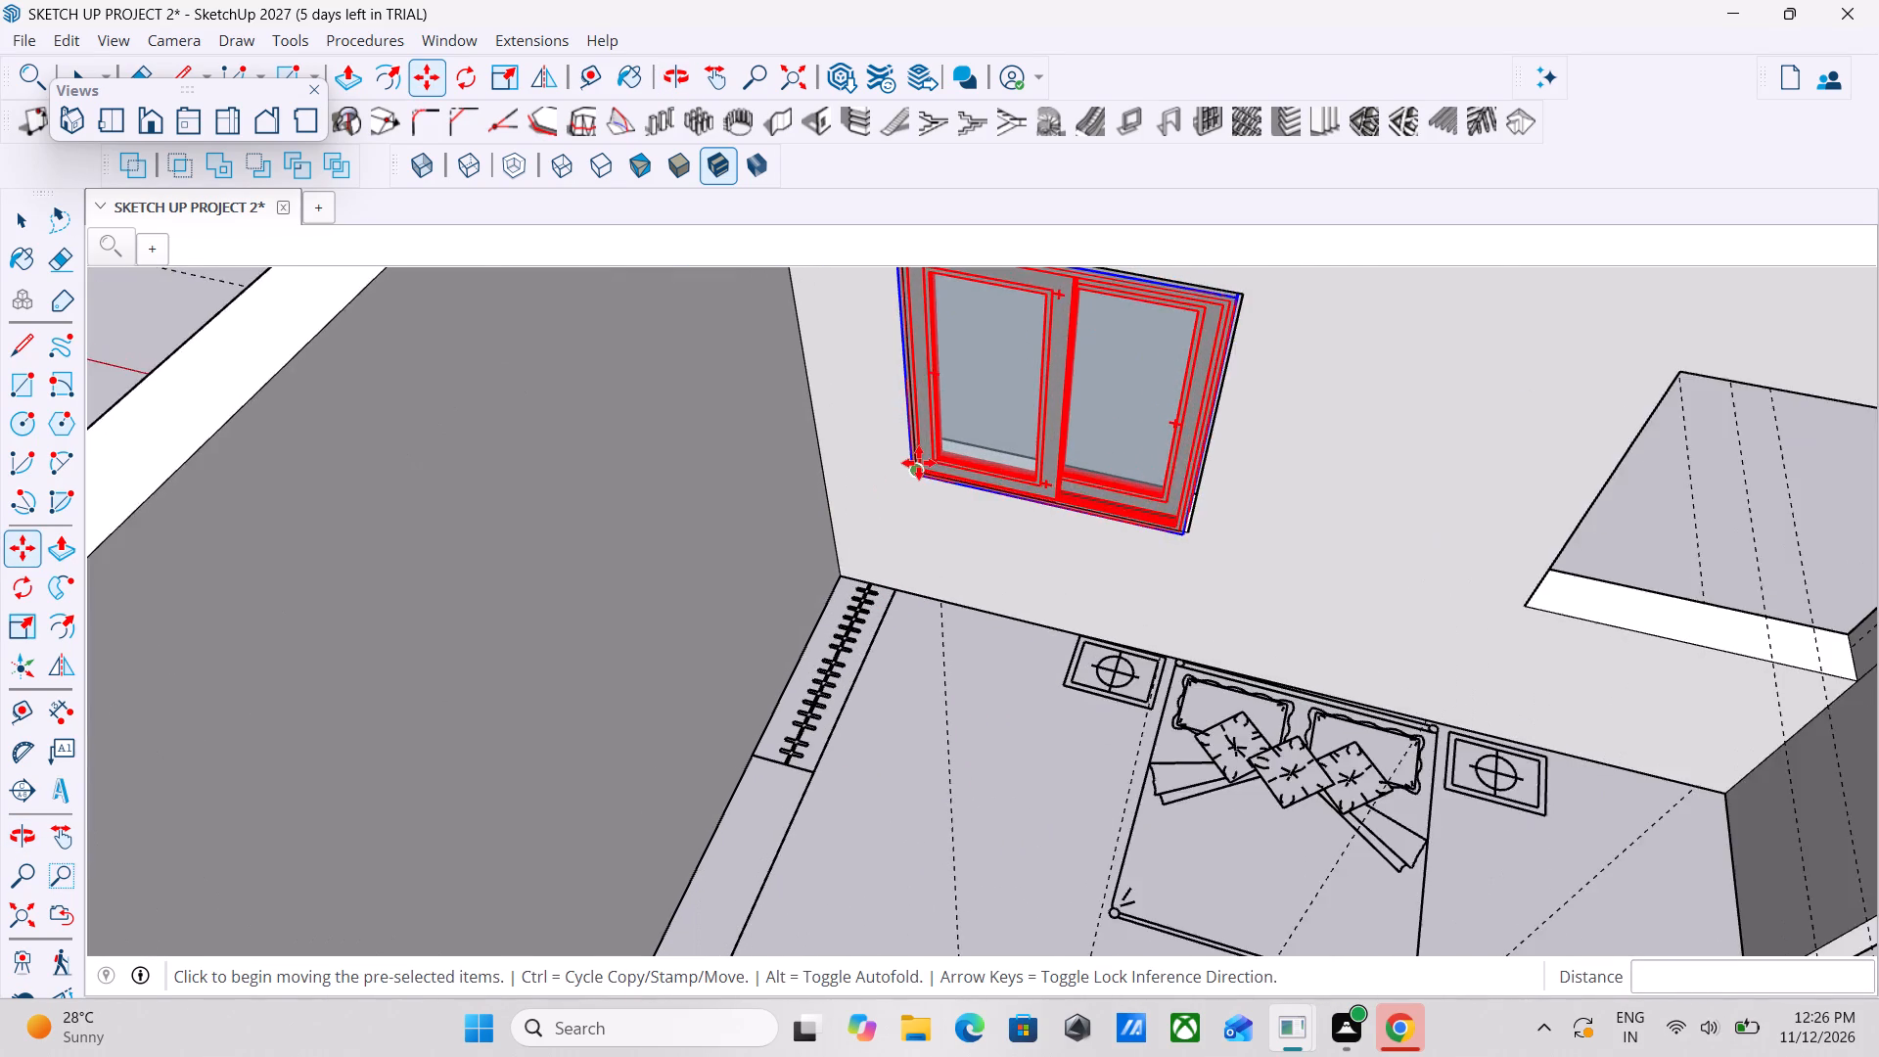
scroll(919, 463, up, 7)
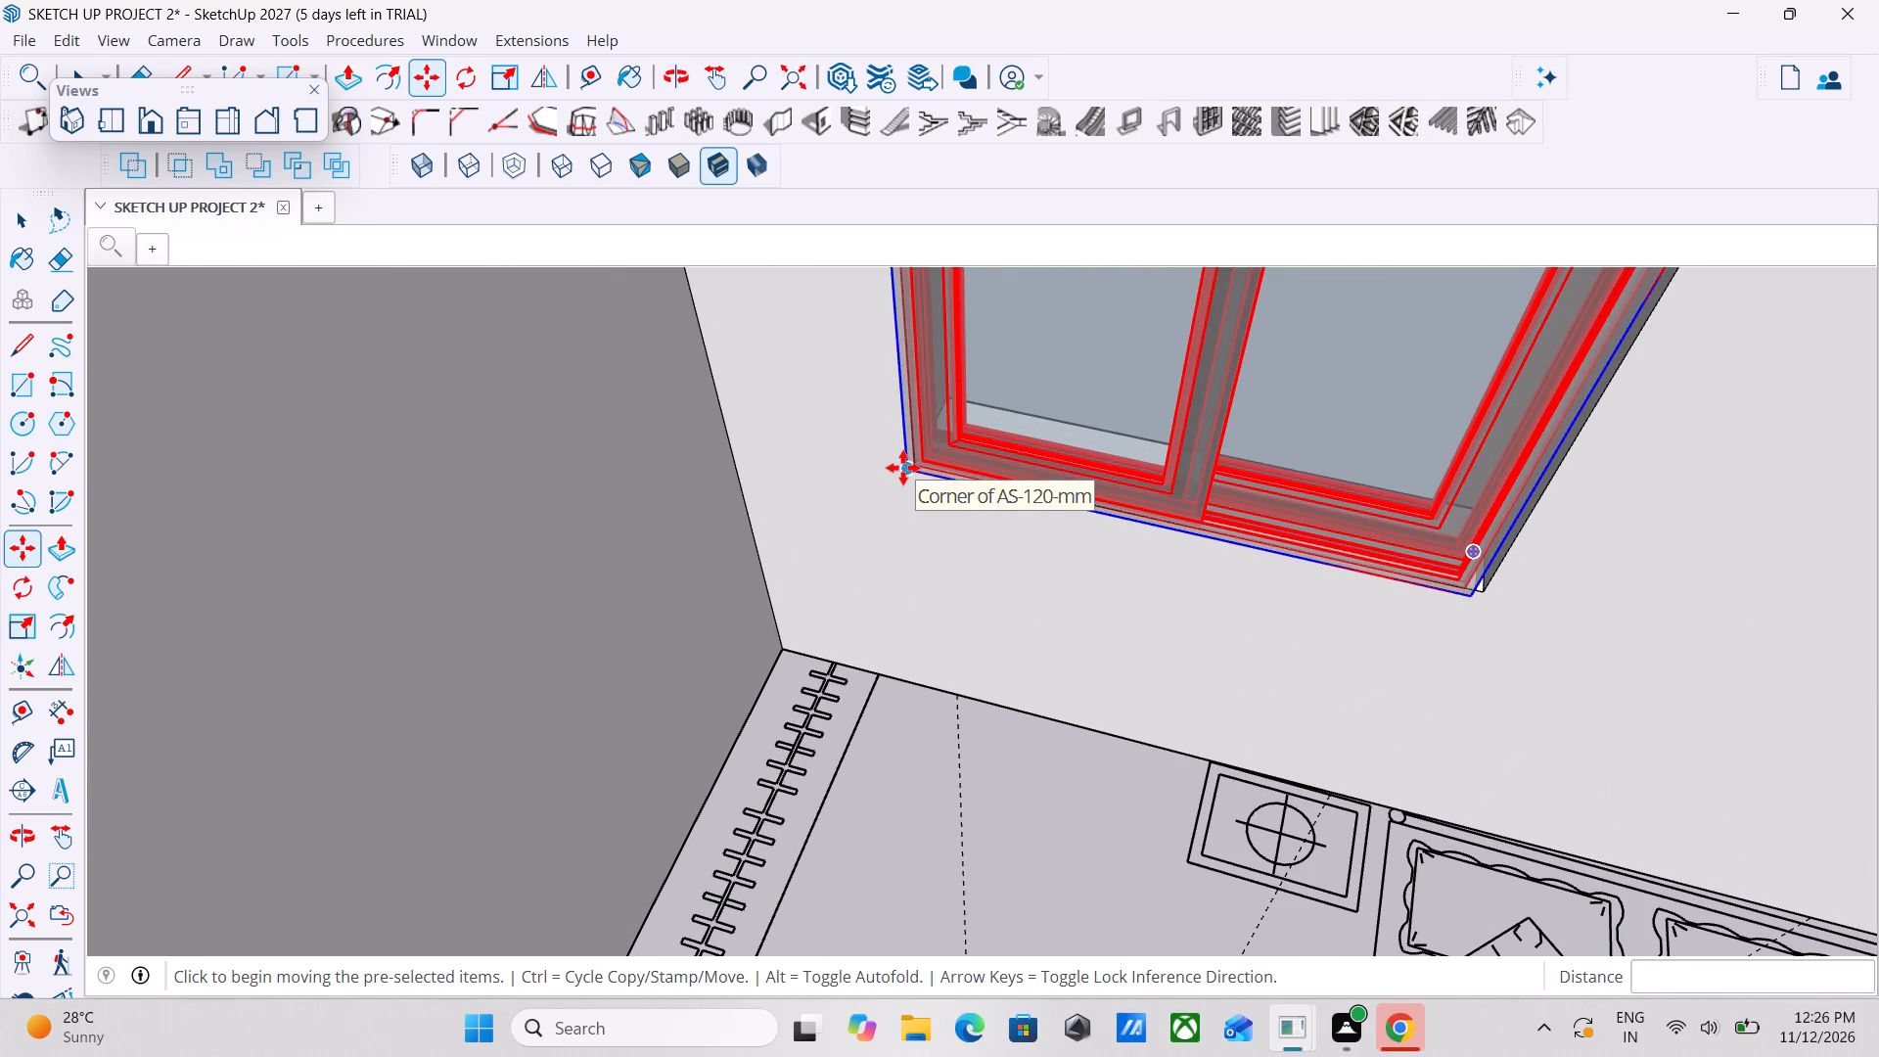
scroll(903, 468, up, 1)
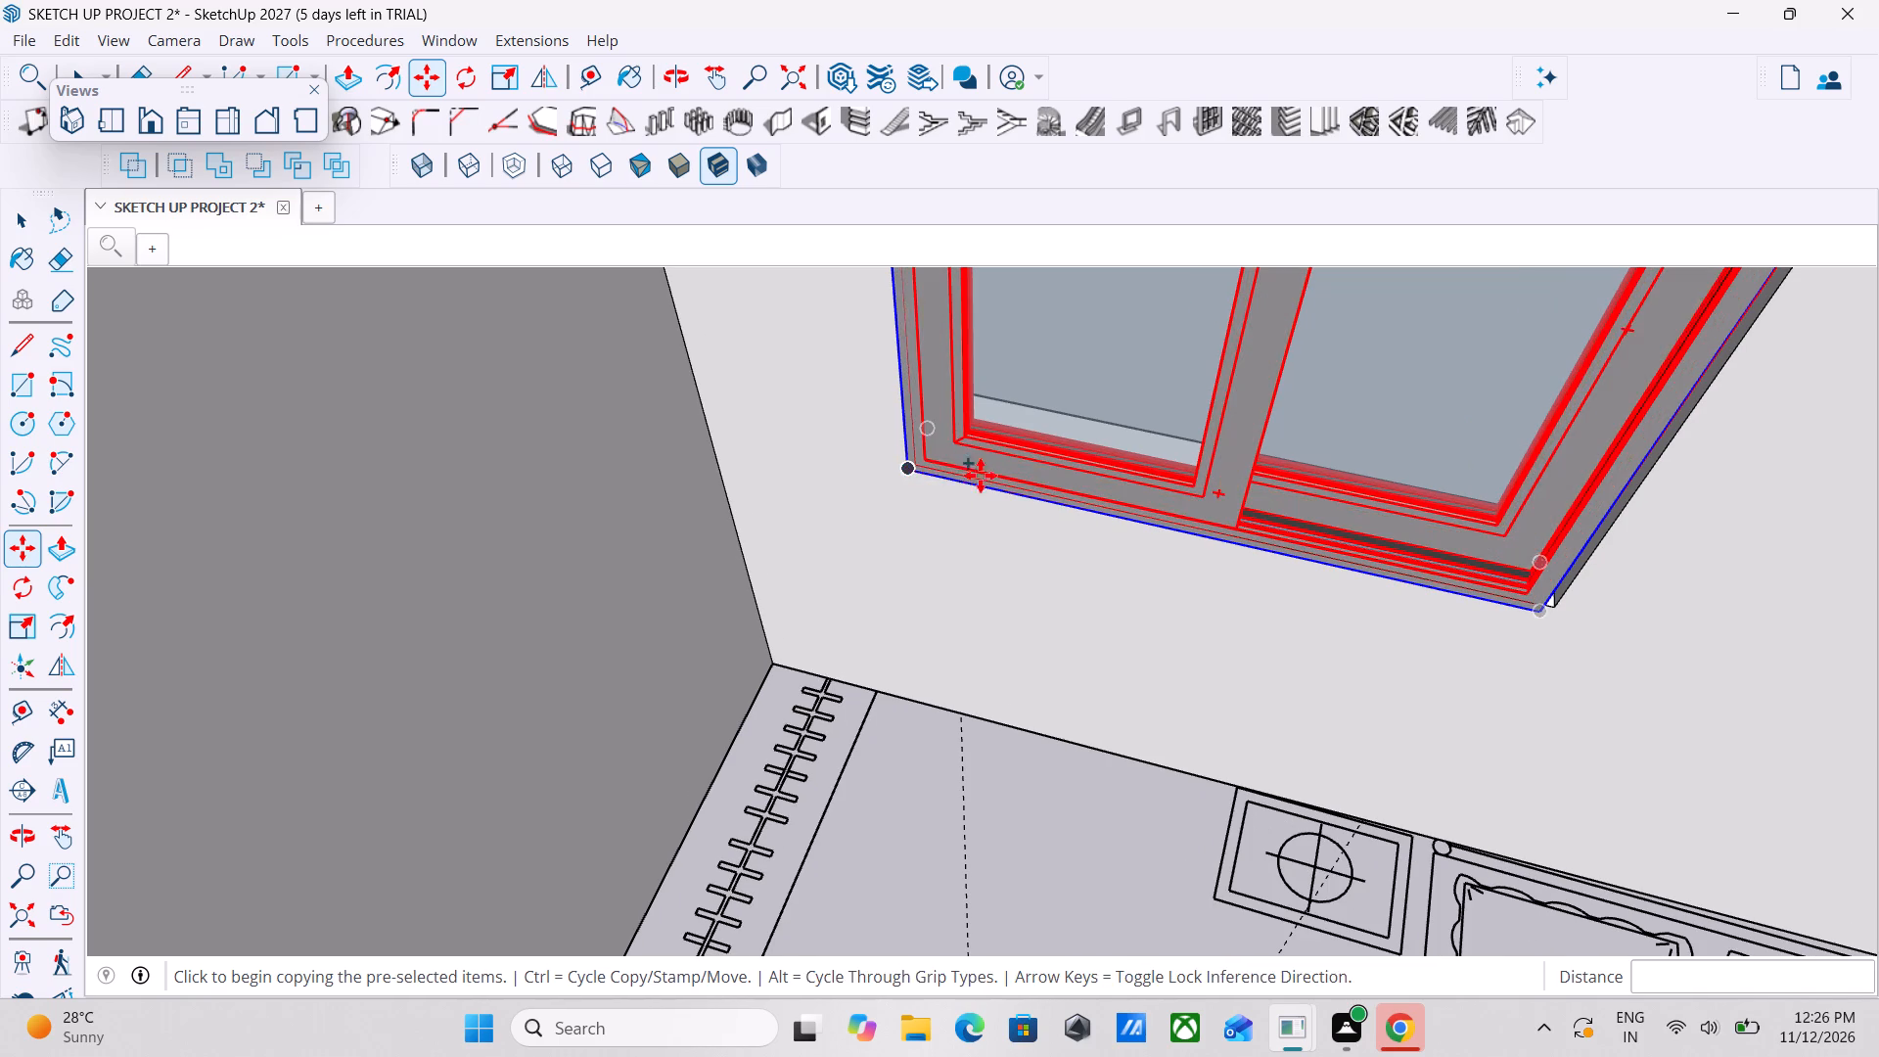
click(906, 471)
scroll(1224, 598, down, 3)
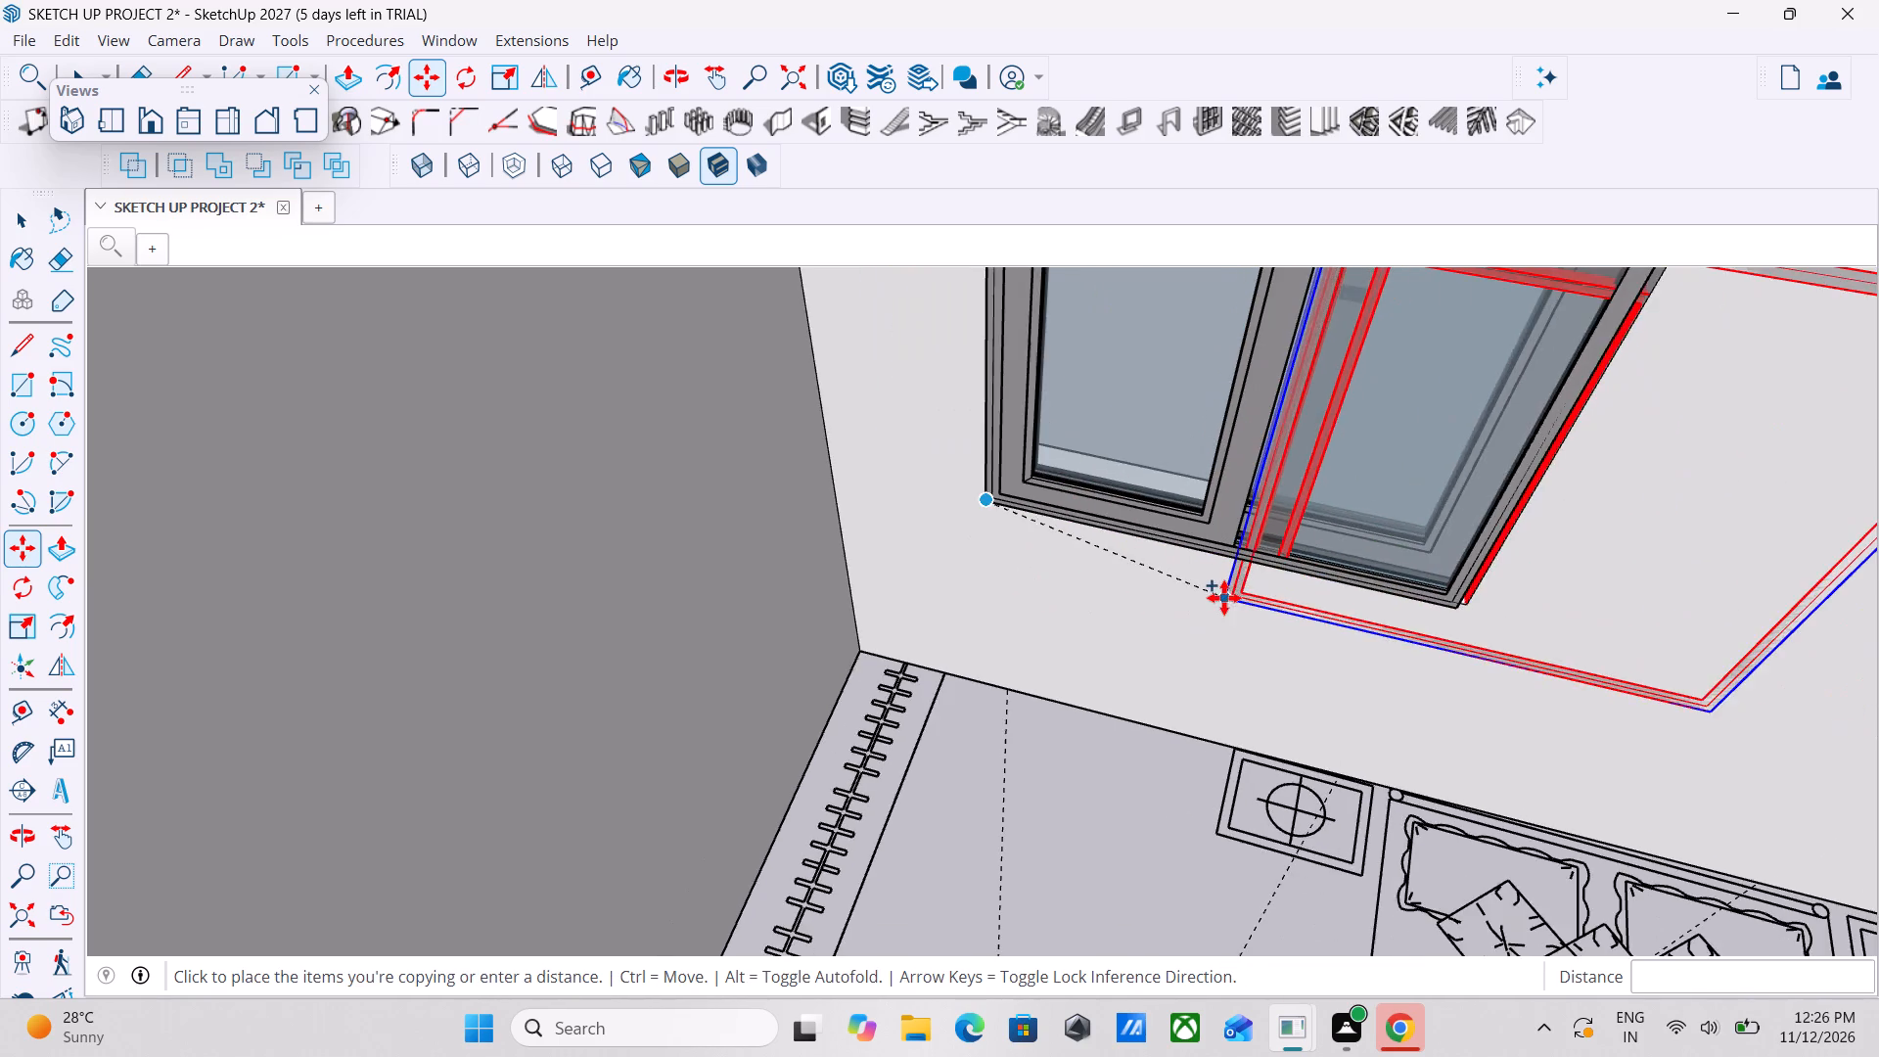
middle_drag(1224, 598, 888, 516)
scroll(1229, 661, down, 9)
middle_drag(1027, 668, 1392, 765)
middle_drag(1434, 664, 1422, 676)
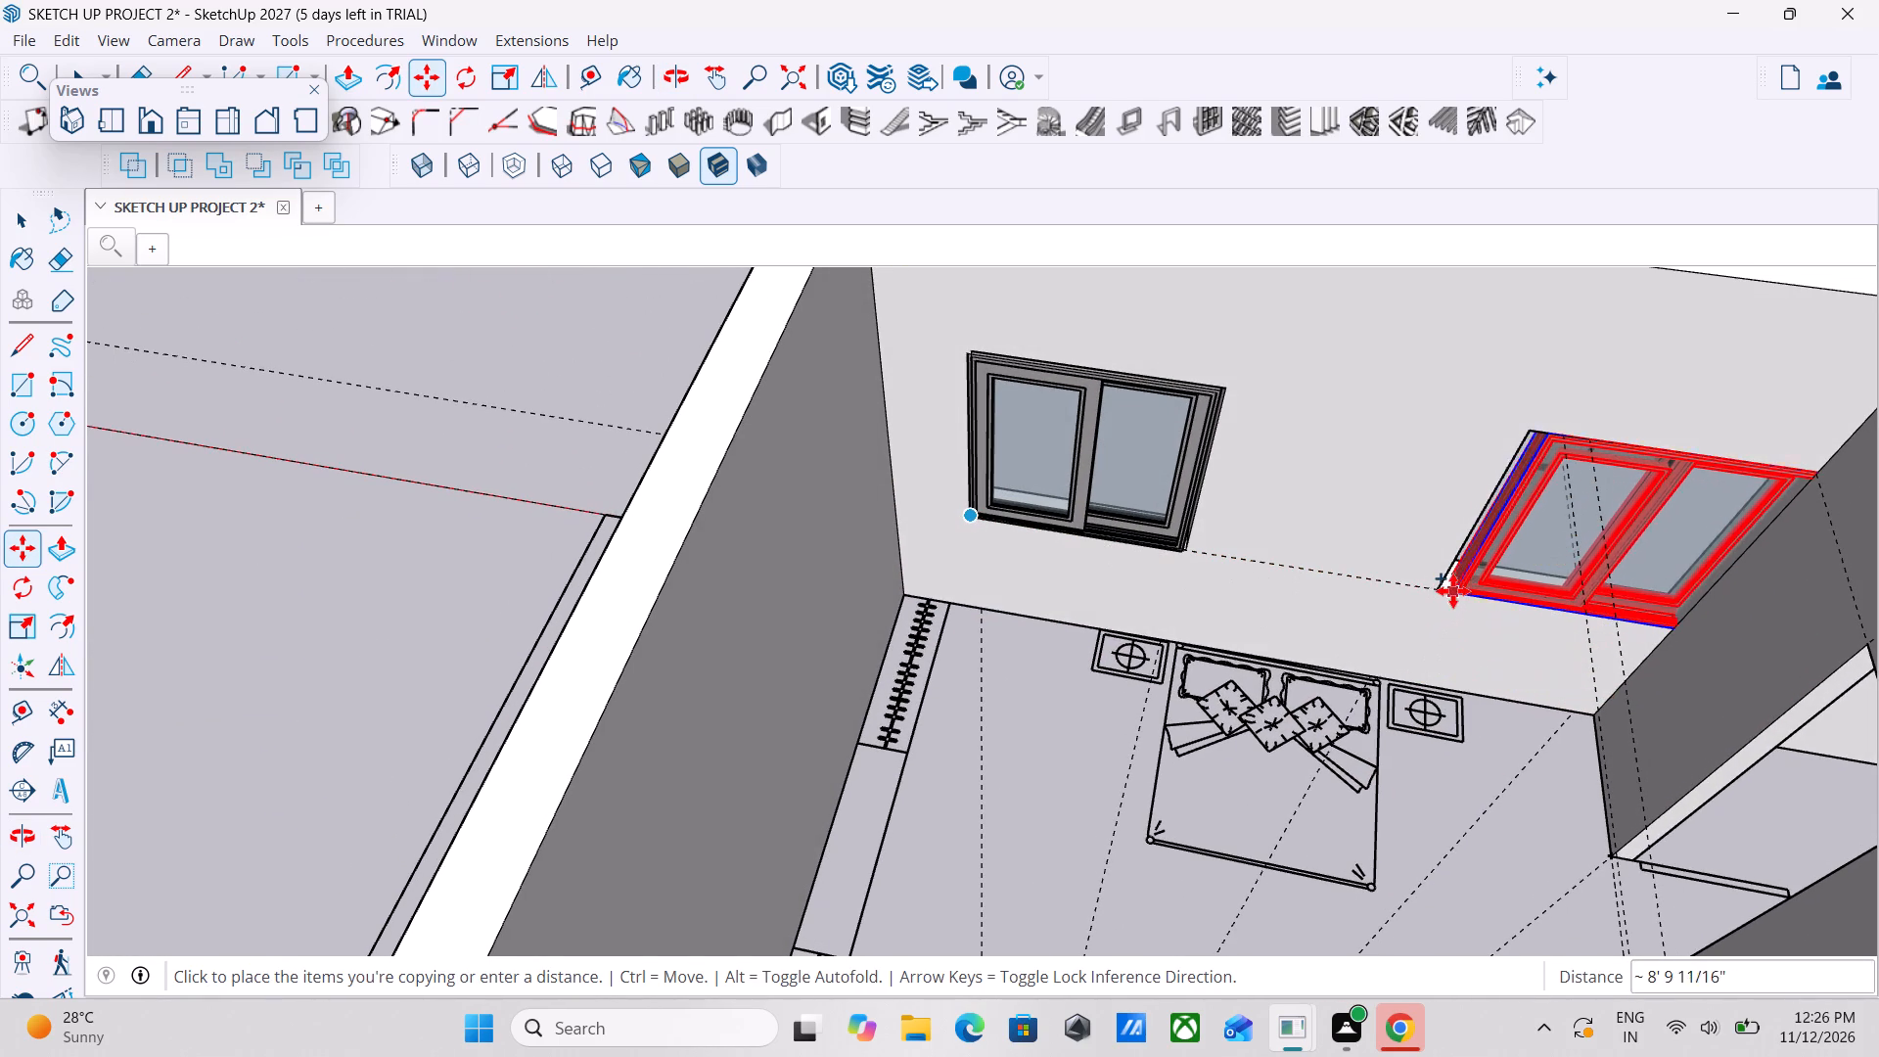
click(1444, 588)
Examine the fit of the second bedroom window from outside and inside the house, along with the remaining openings in that wall.
scroll(1263, 704, down, 1)
middle_drag(1263, 719, 1365, 786)
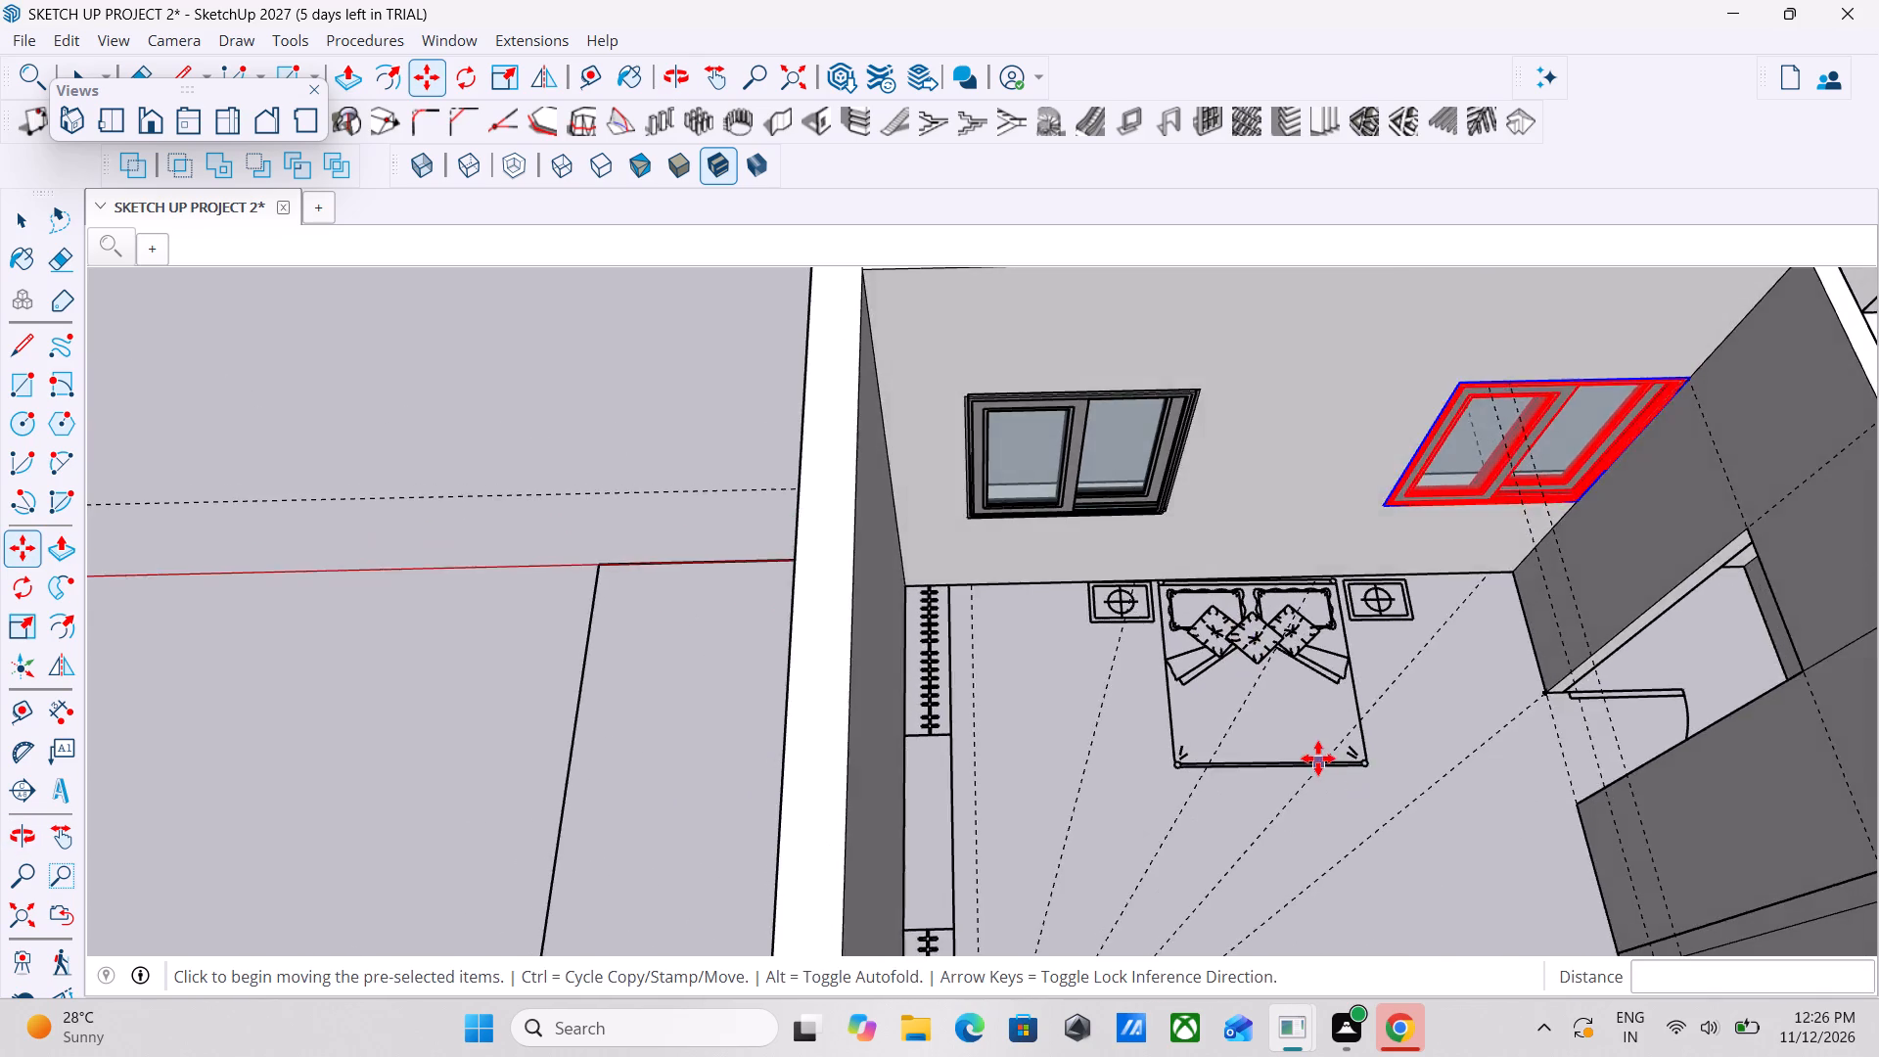
scroll(1318, 758, down, 3)
scroll(952, 757, down, 5)
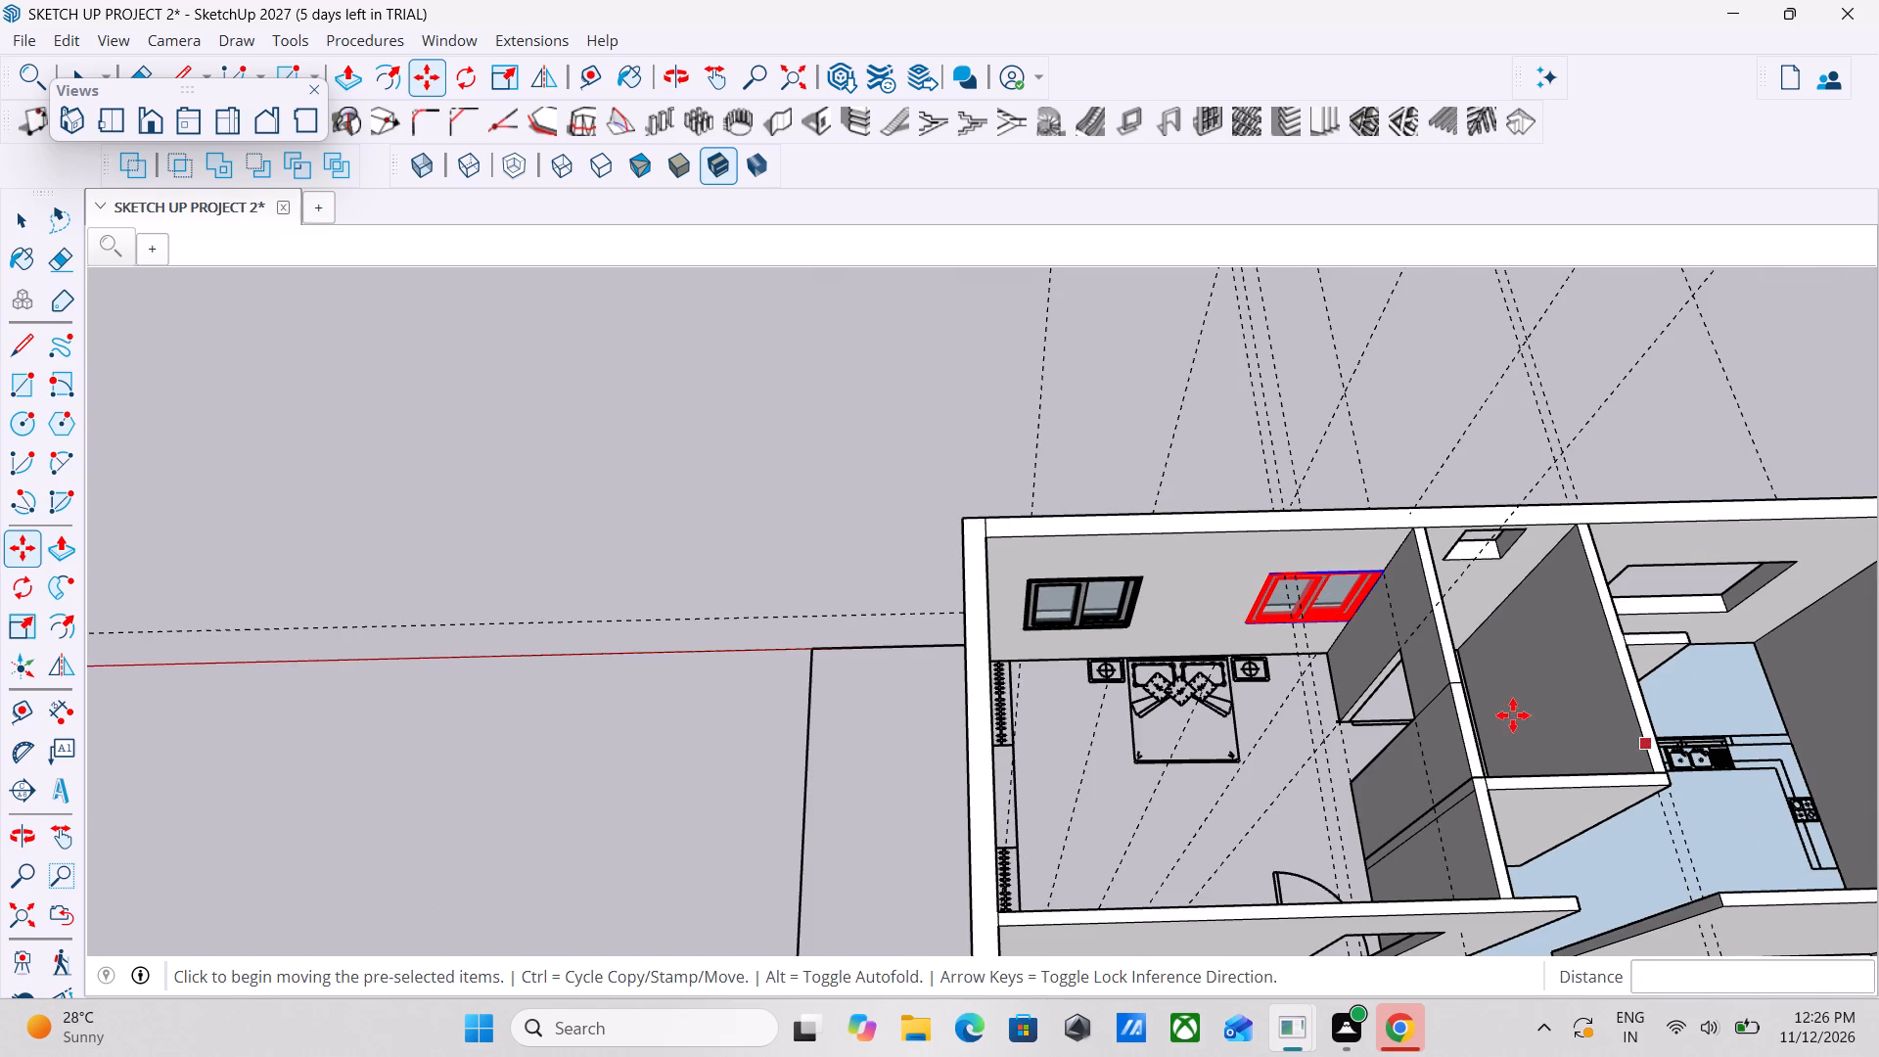
middle_drag(1141, 670, 1878, 752)
middle_drag(582, 695, 1522, 636)
middle_drag(897, 839, 689, 662)
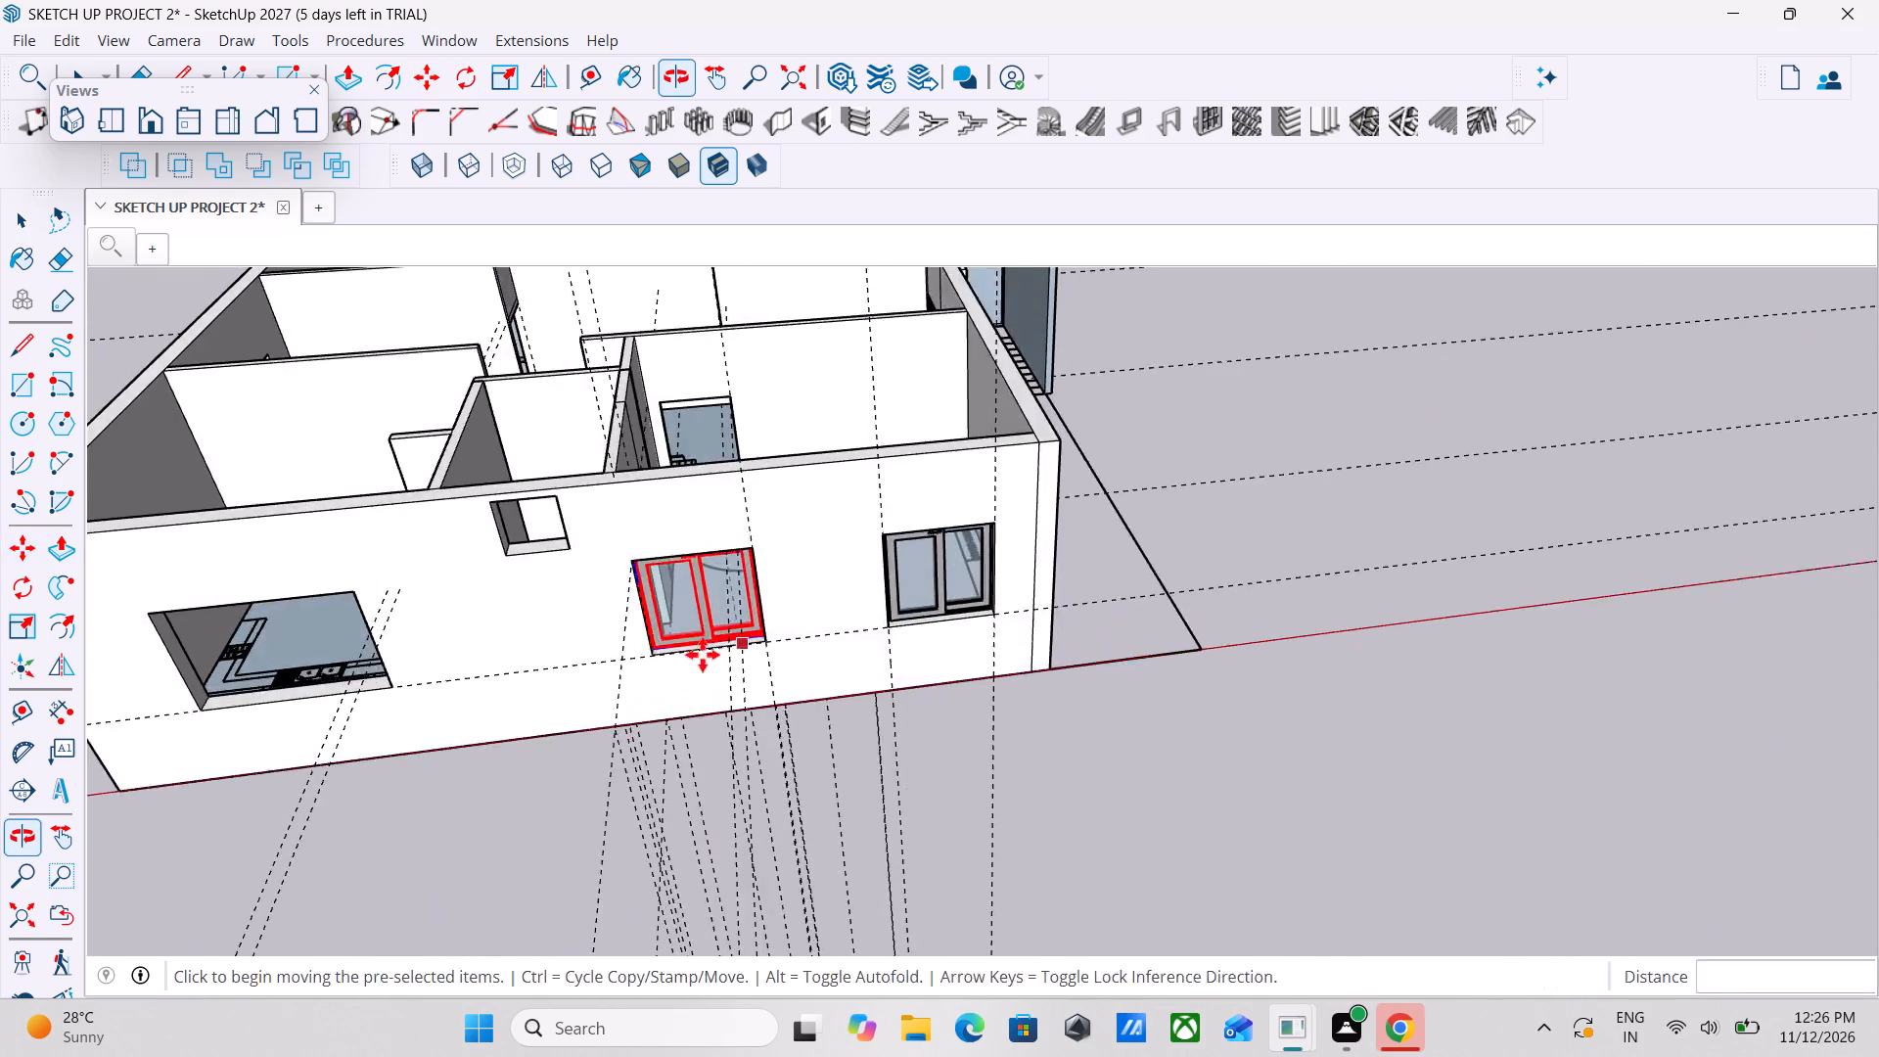
middle_drag(707, 652, 918, 668)
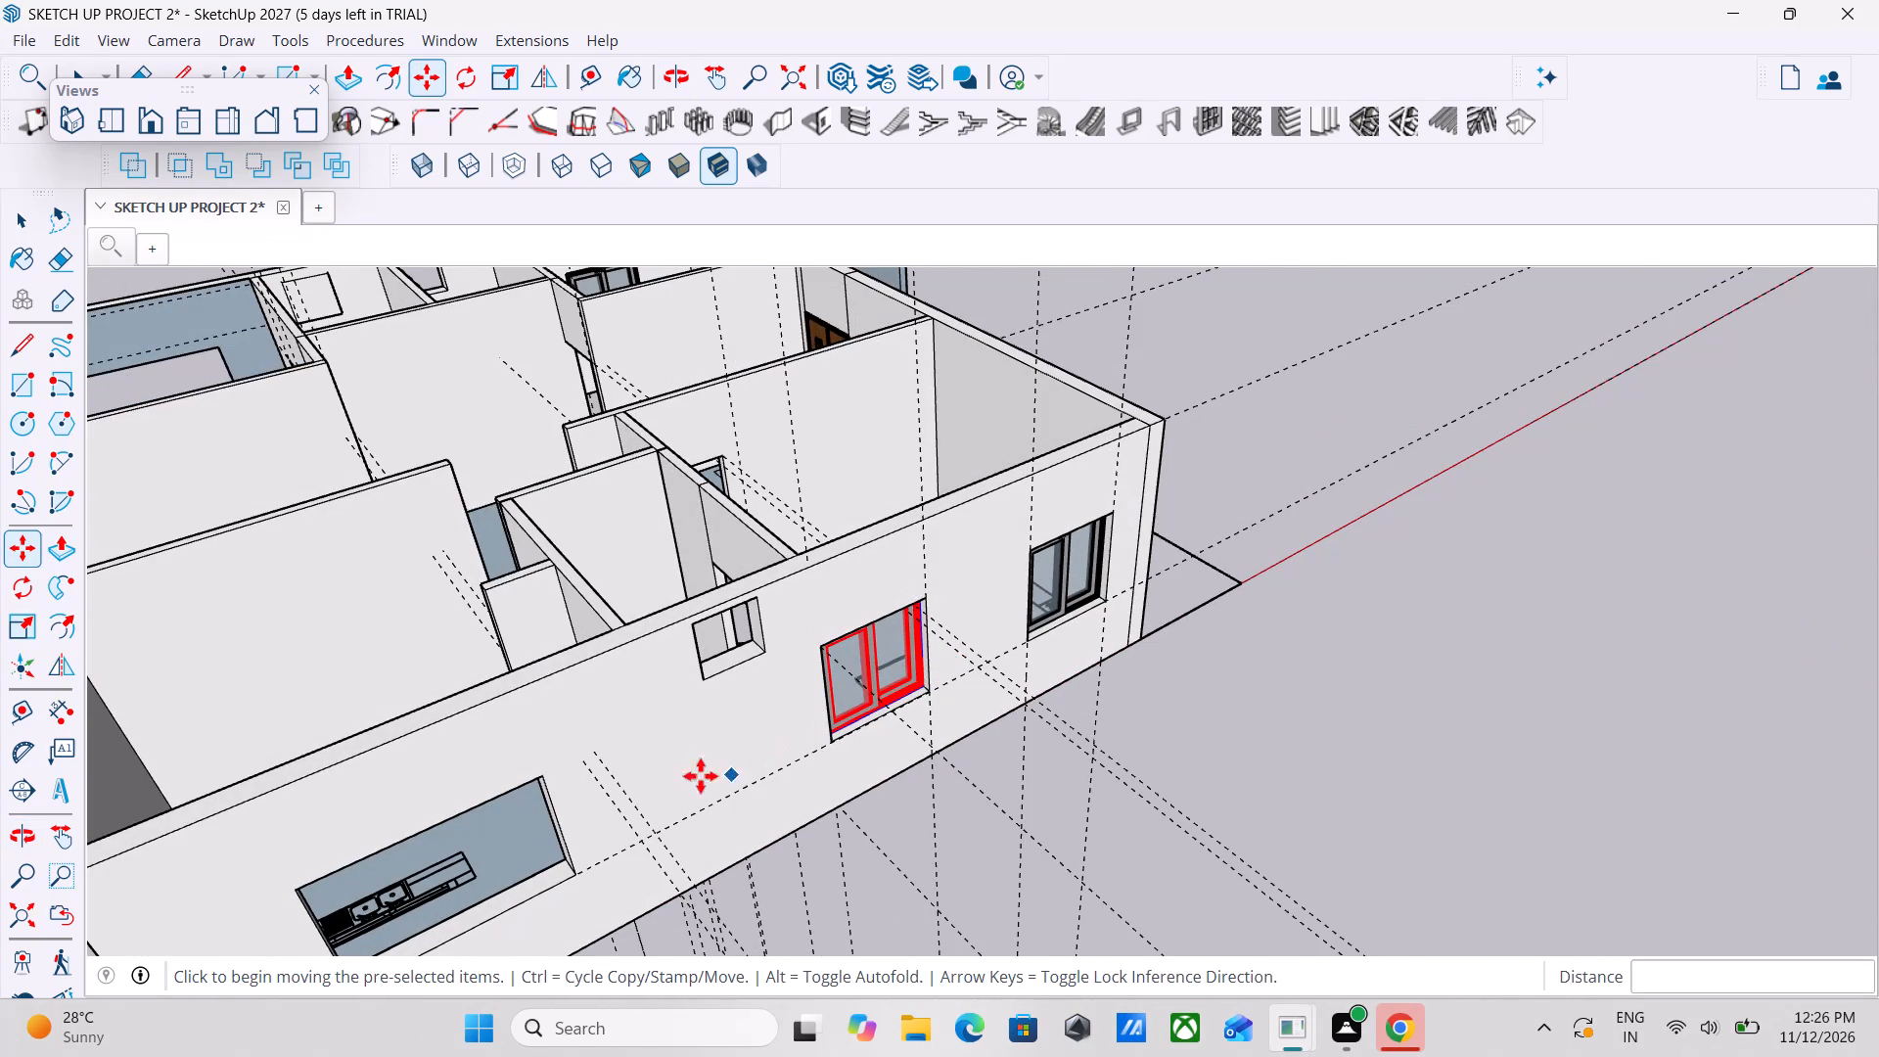
middle_drag(660, 775, 1676, 867)
middle_drag(1286, 854, 1511, 934)
Copy the second bedroom window by its lower corner onto the kitchen opening's lower room-side corner nearest the bathroom, leaving the Move tool.
scroll(1135, 327, up, 3)
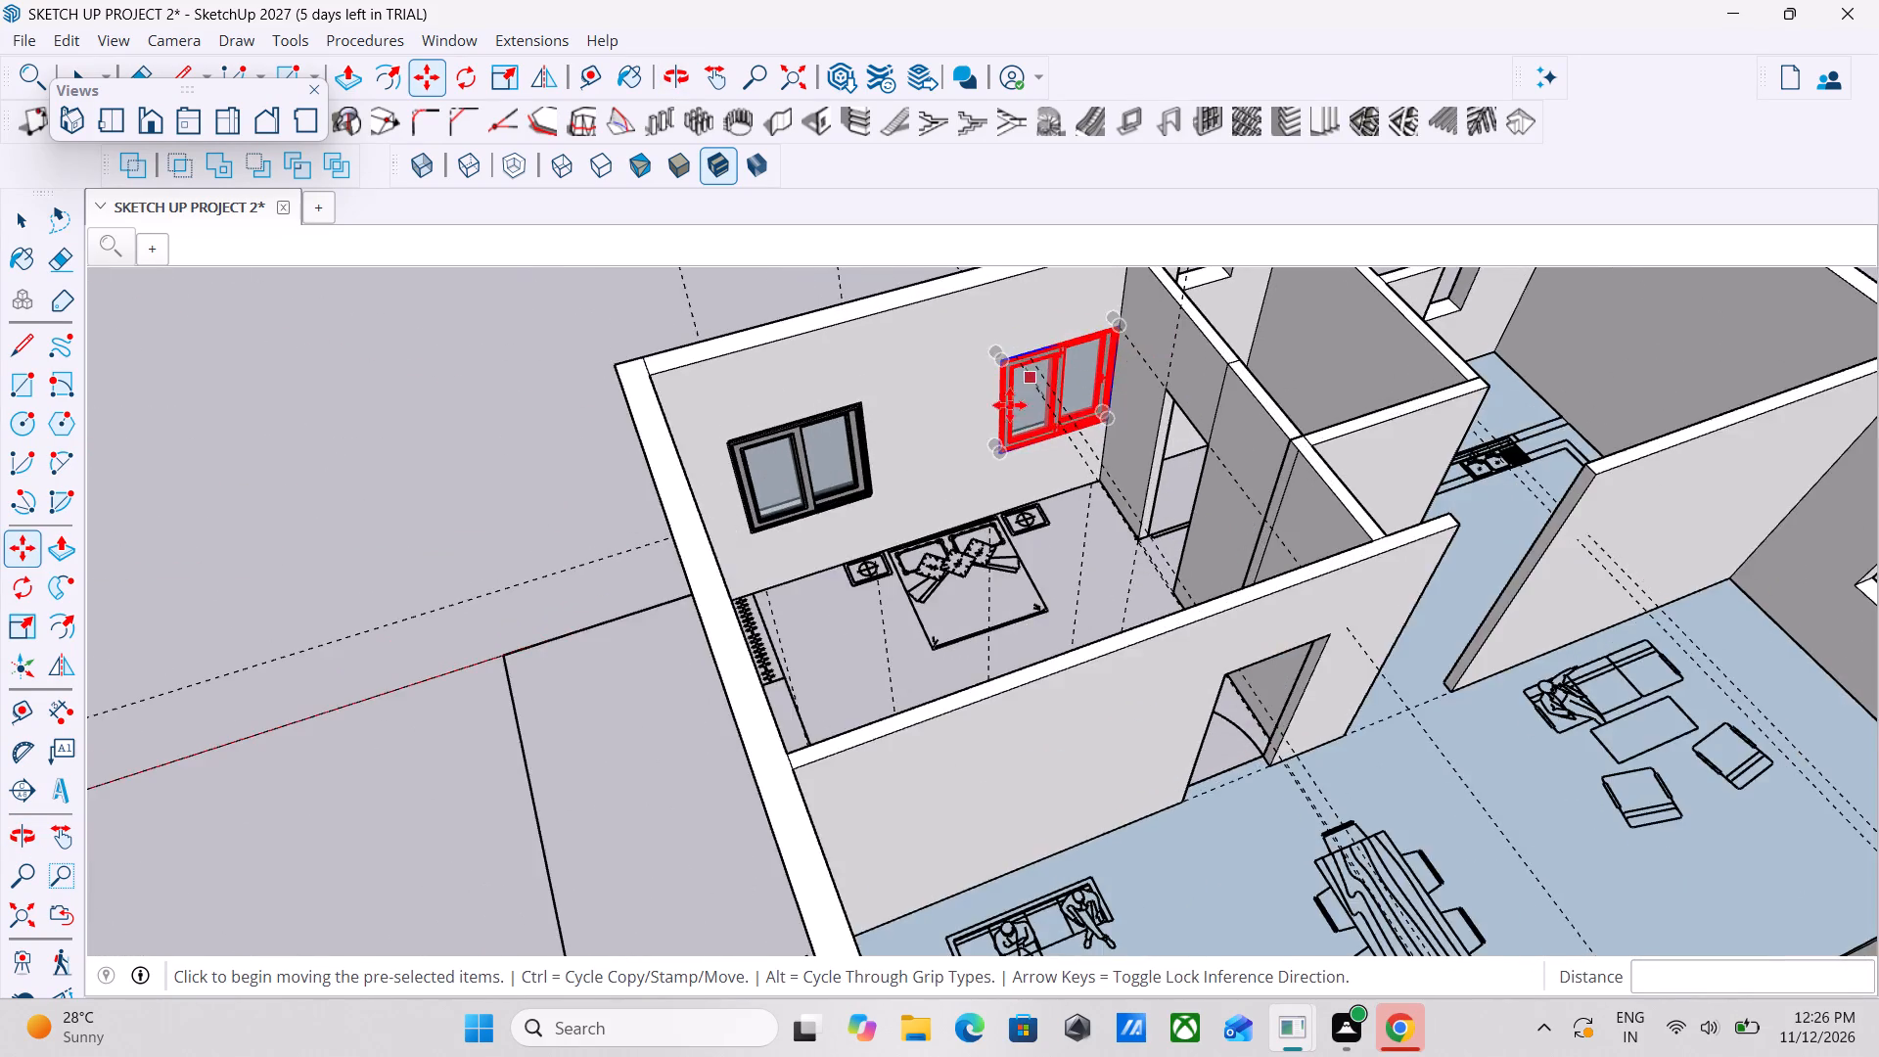
scroll(991, 426, up, 12)
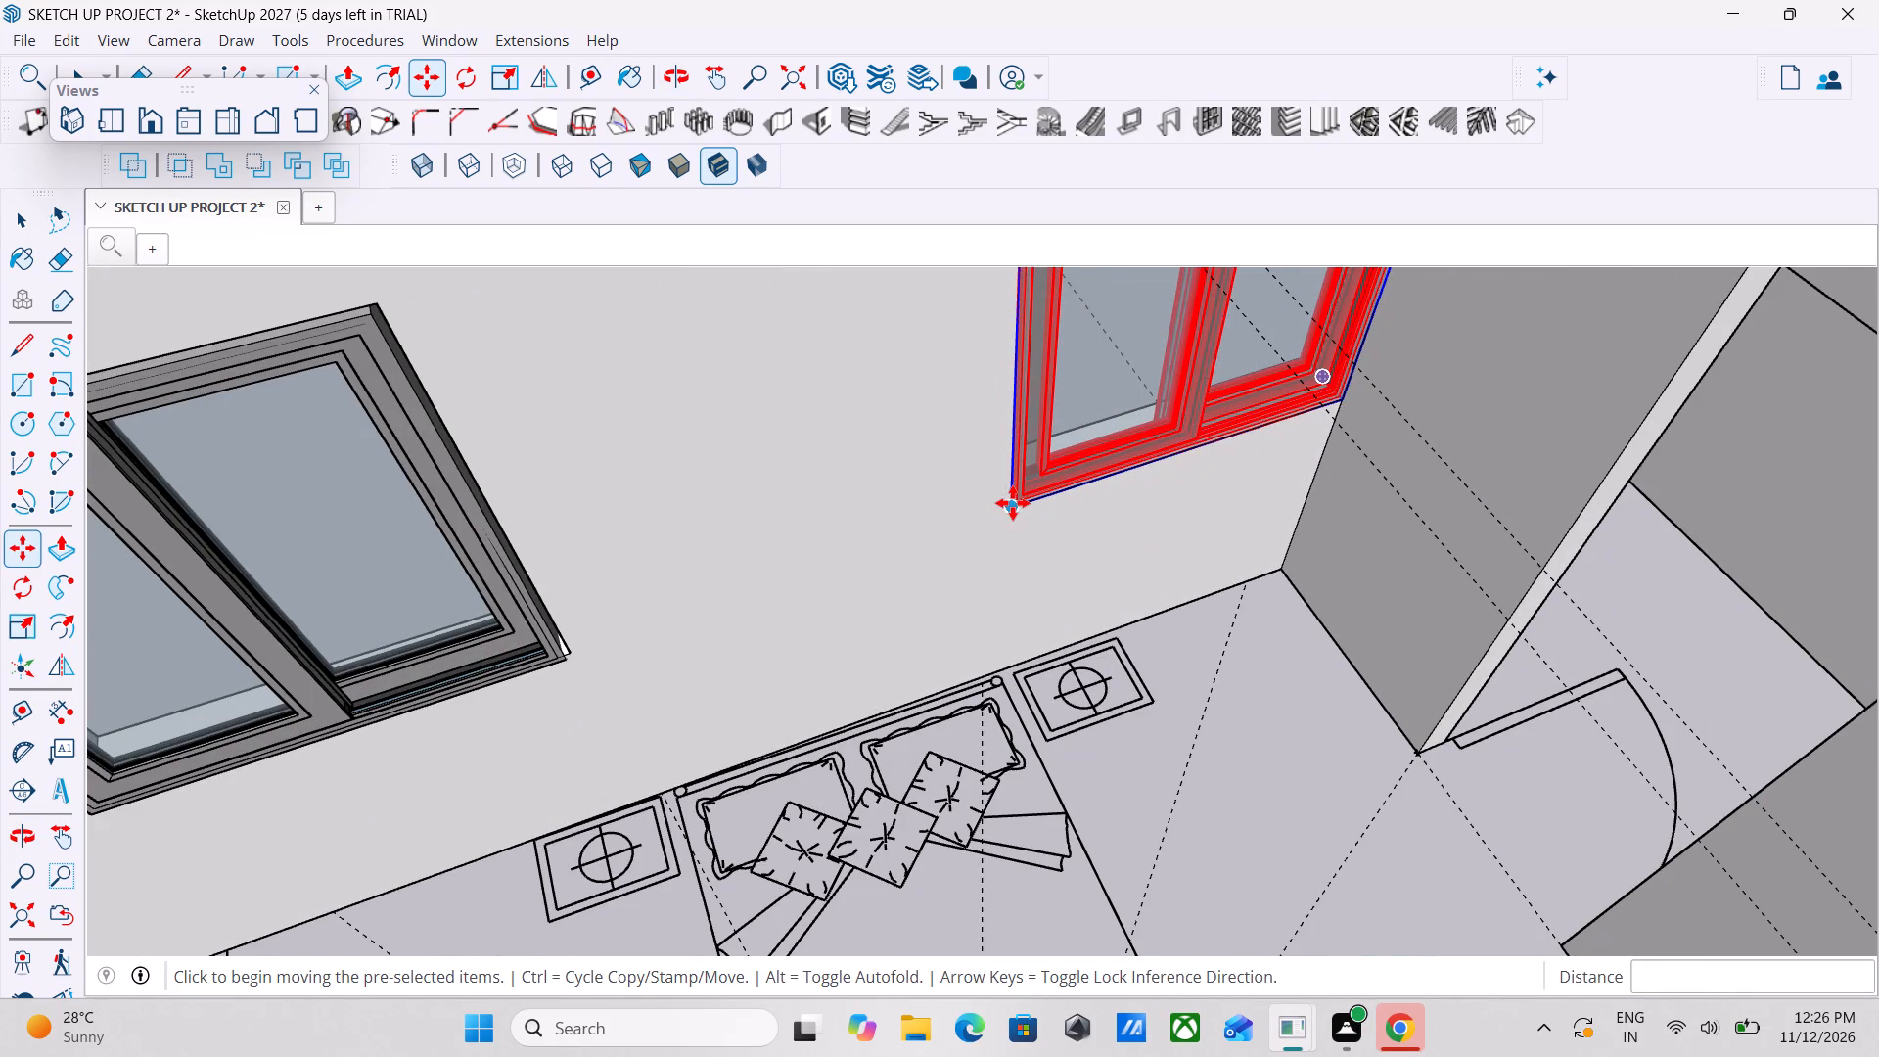
click(1013, 503)
click(1014, 507)
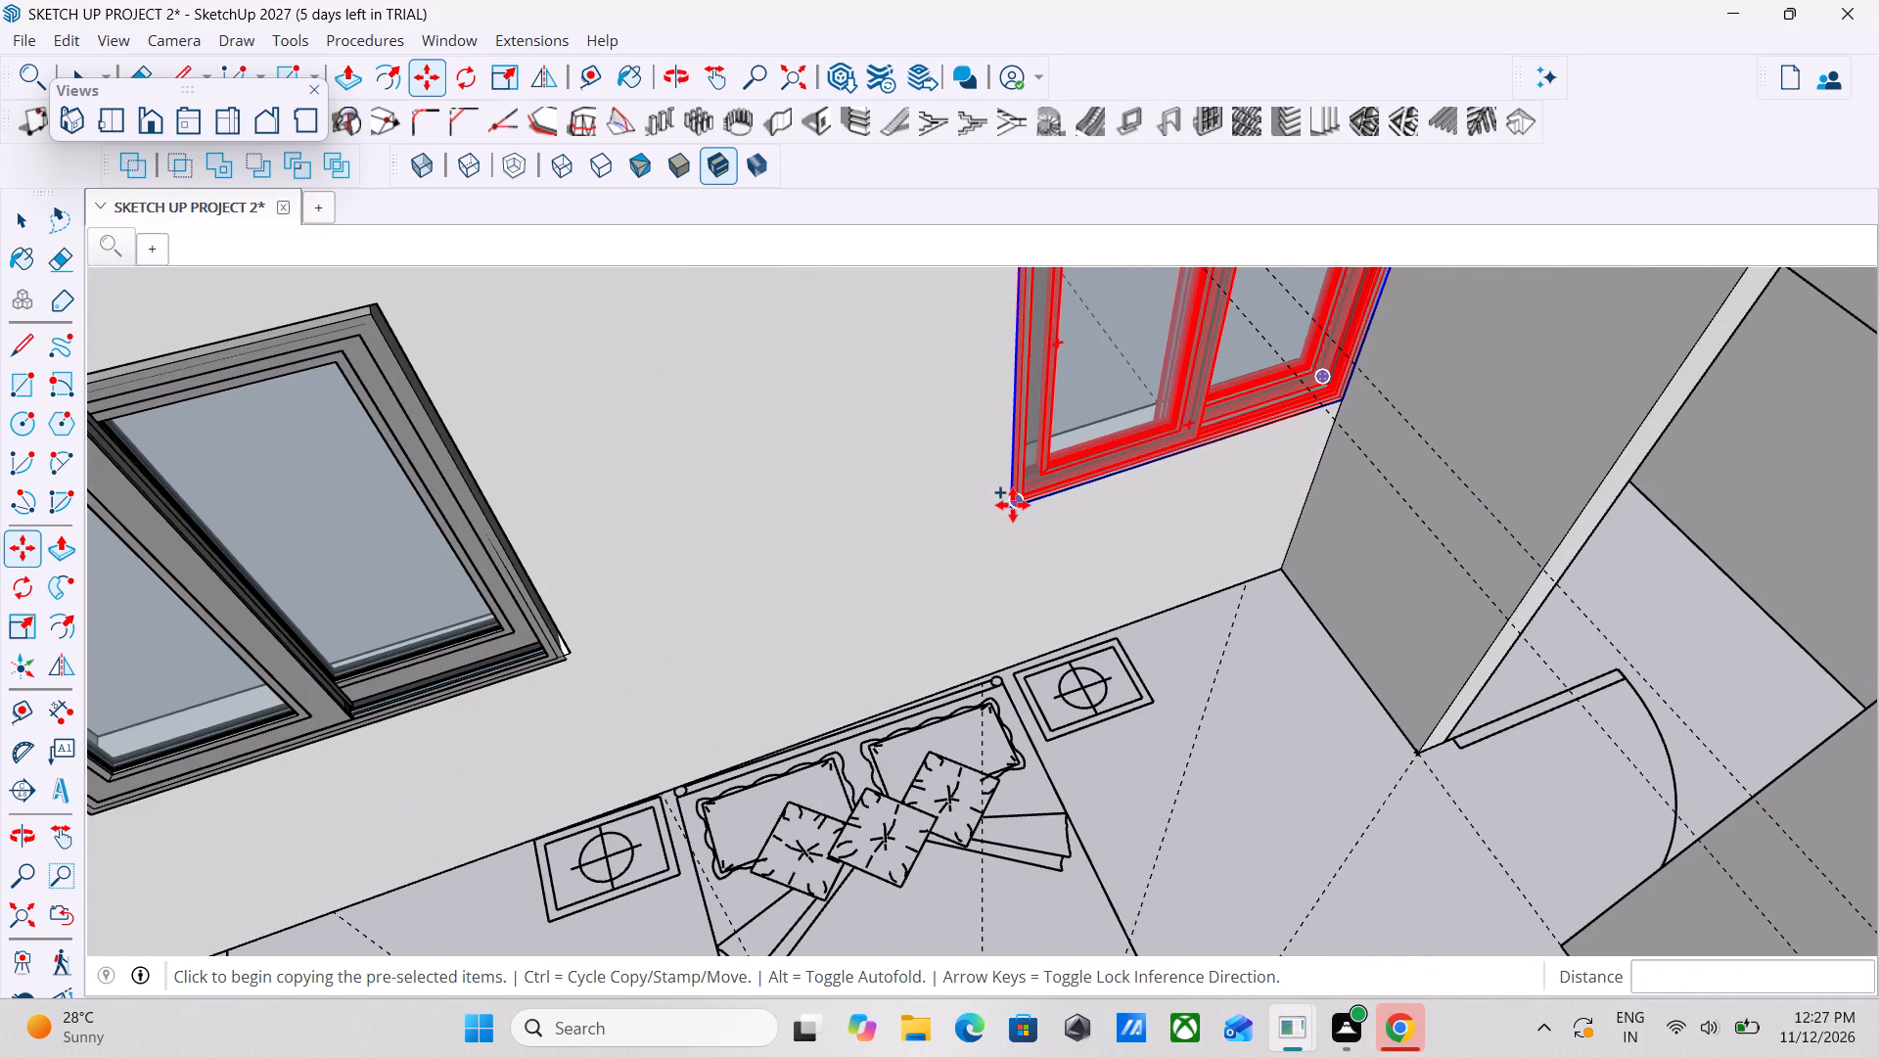
click(1016, 513)
scroll(1305, 576, down, 6)
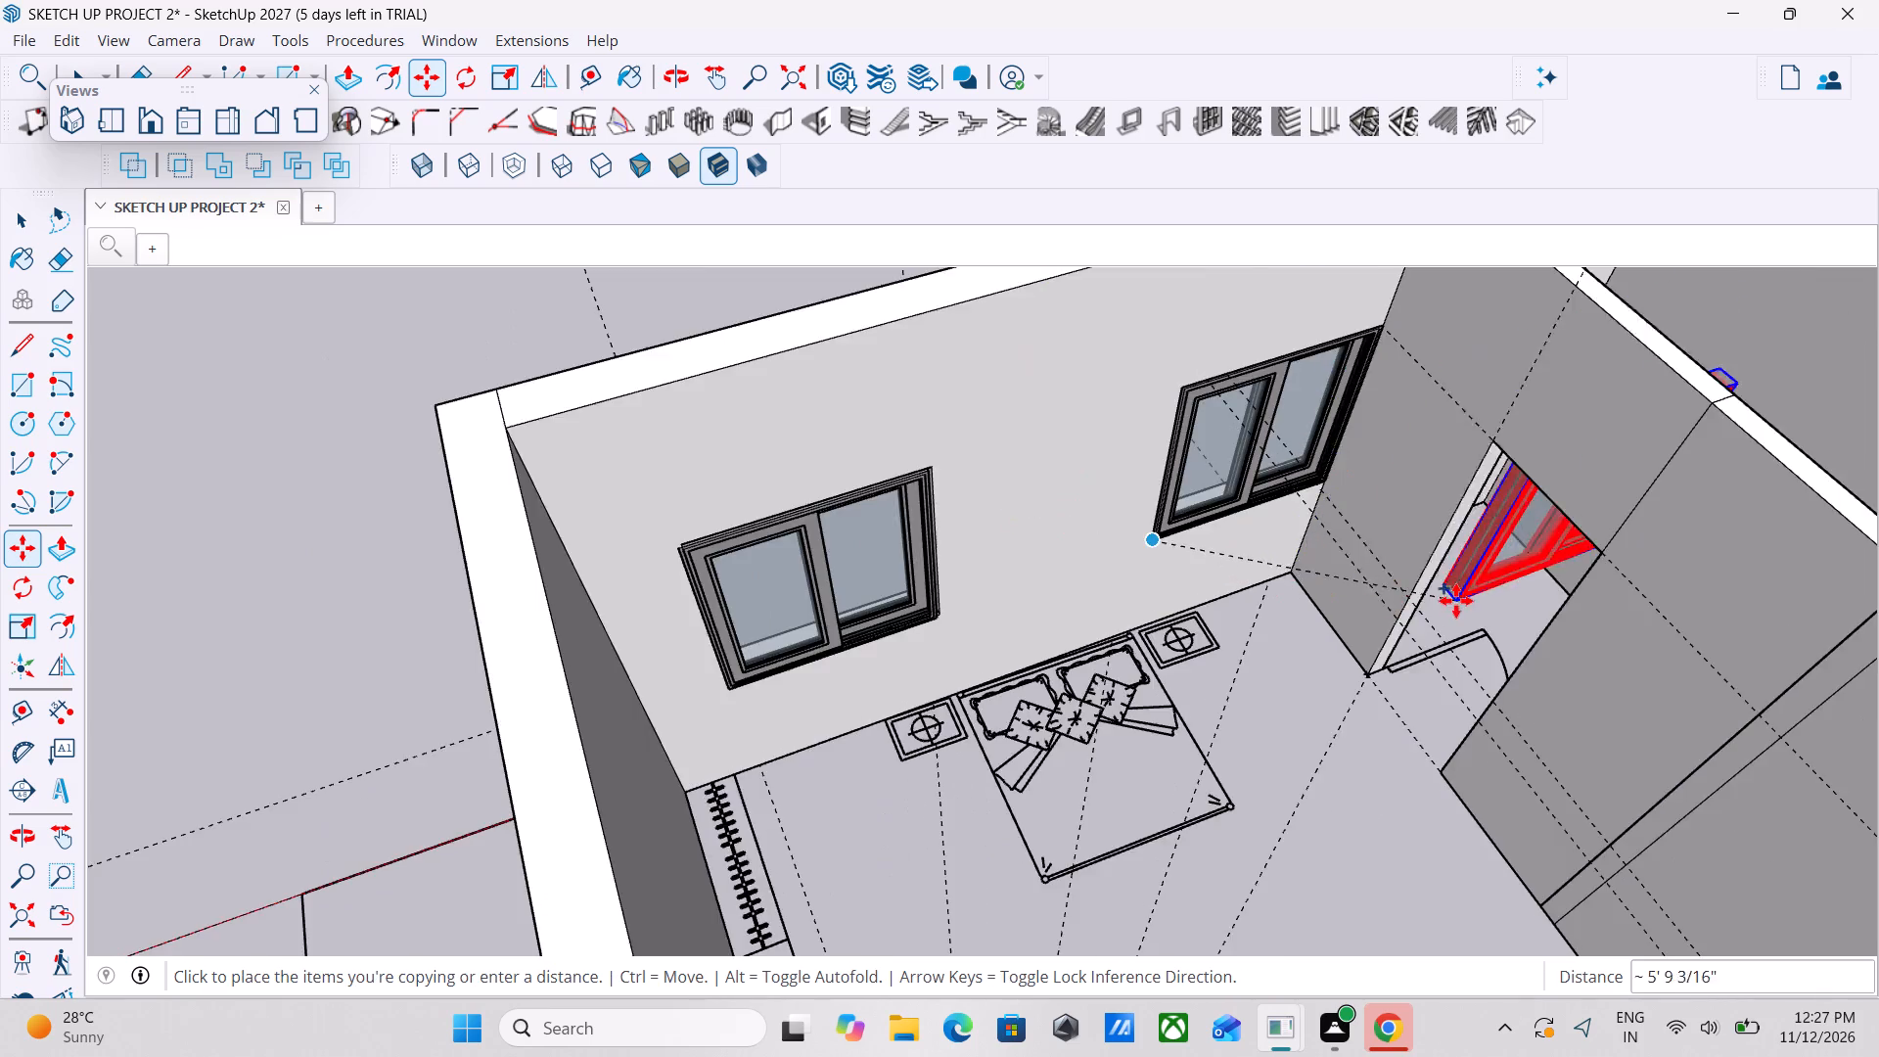
scroll(1456, 601, down, 1)
middle_drag(1456, 601, 1149, 683)
middle_drag(1569, 707, 1496, 523)
scroll(1522, 529, down, 10)
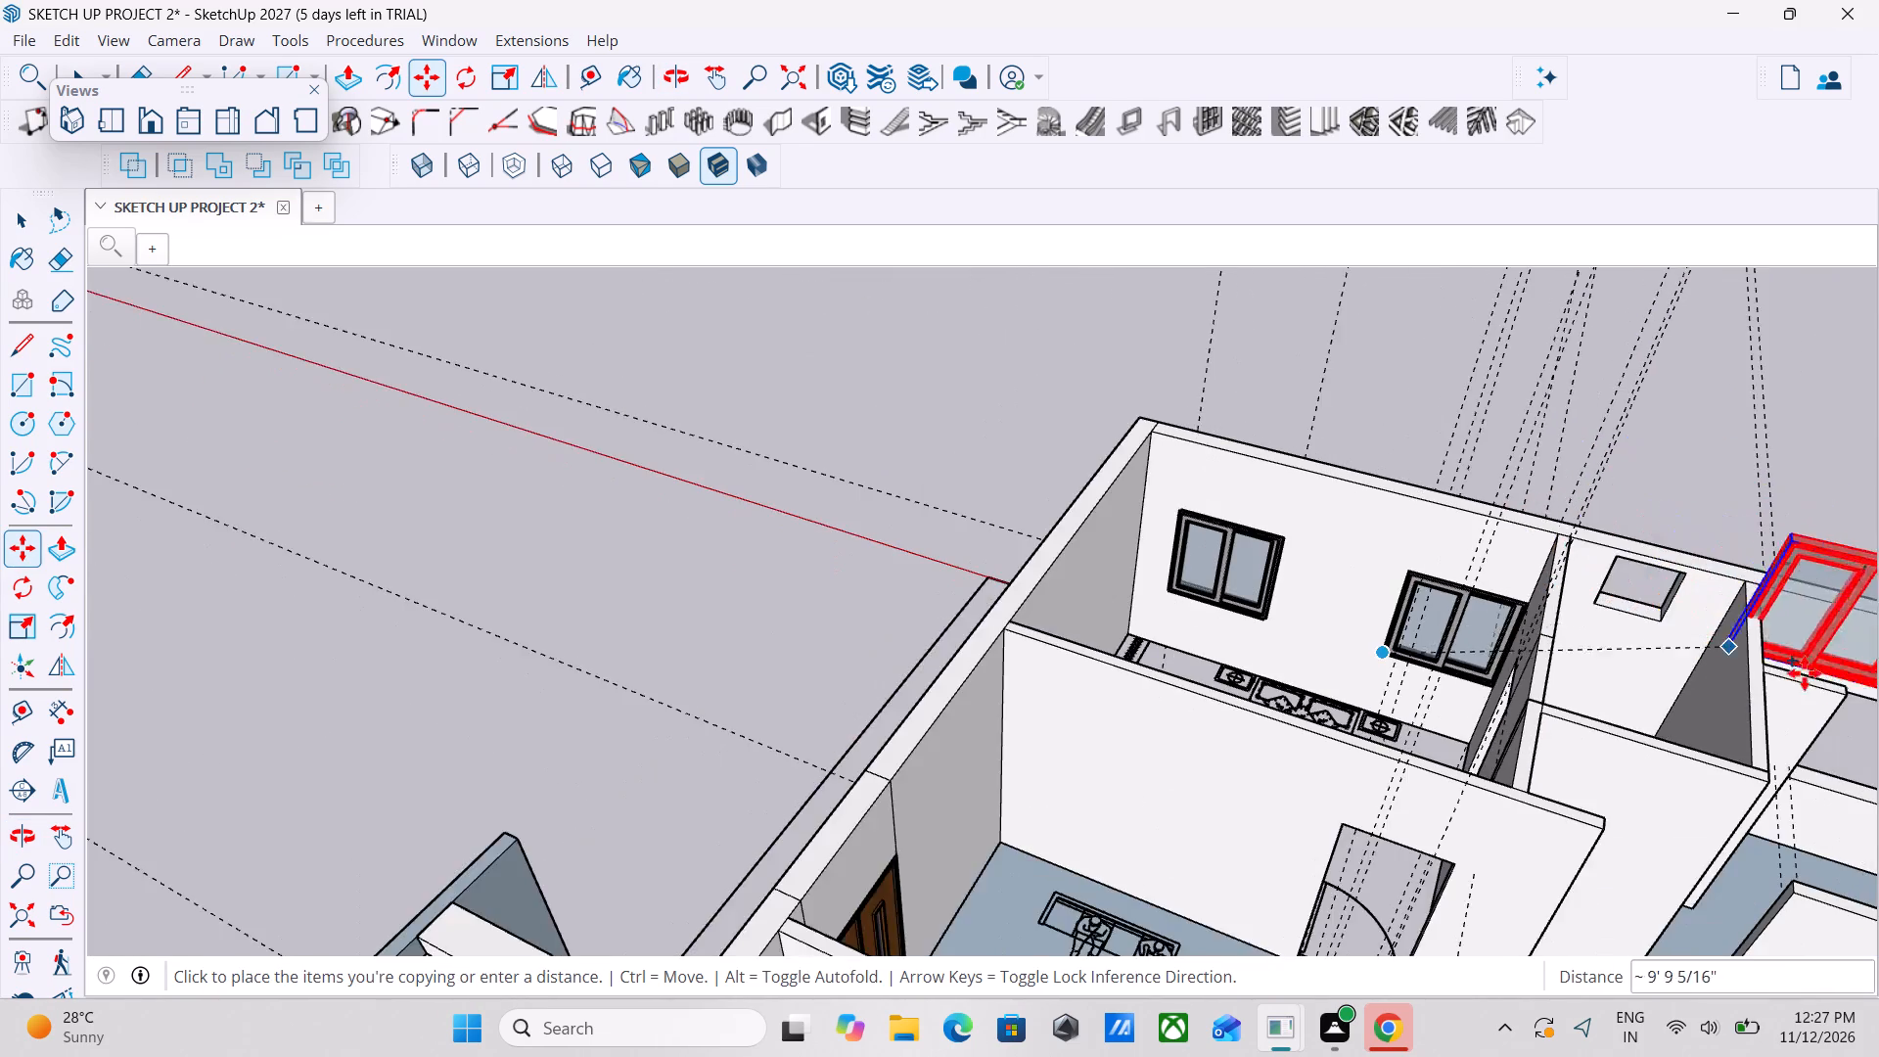
middle_drag(1809, 674, 1878, 705)
scroll(1878, 705, up, 1)
scroll(1729, 735, down, 4)
middle_drag(1729, 735, 1650, 710)
scroll(1752, 732, down, 3)
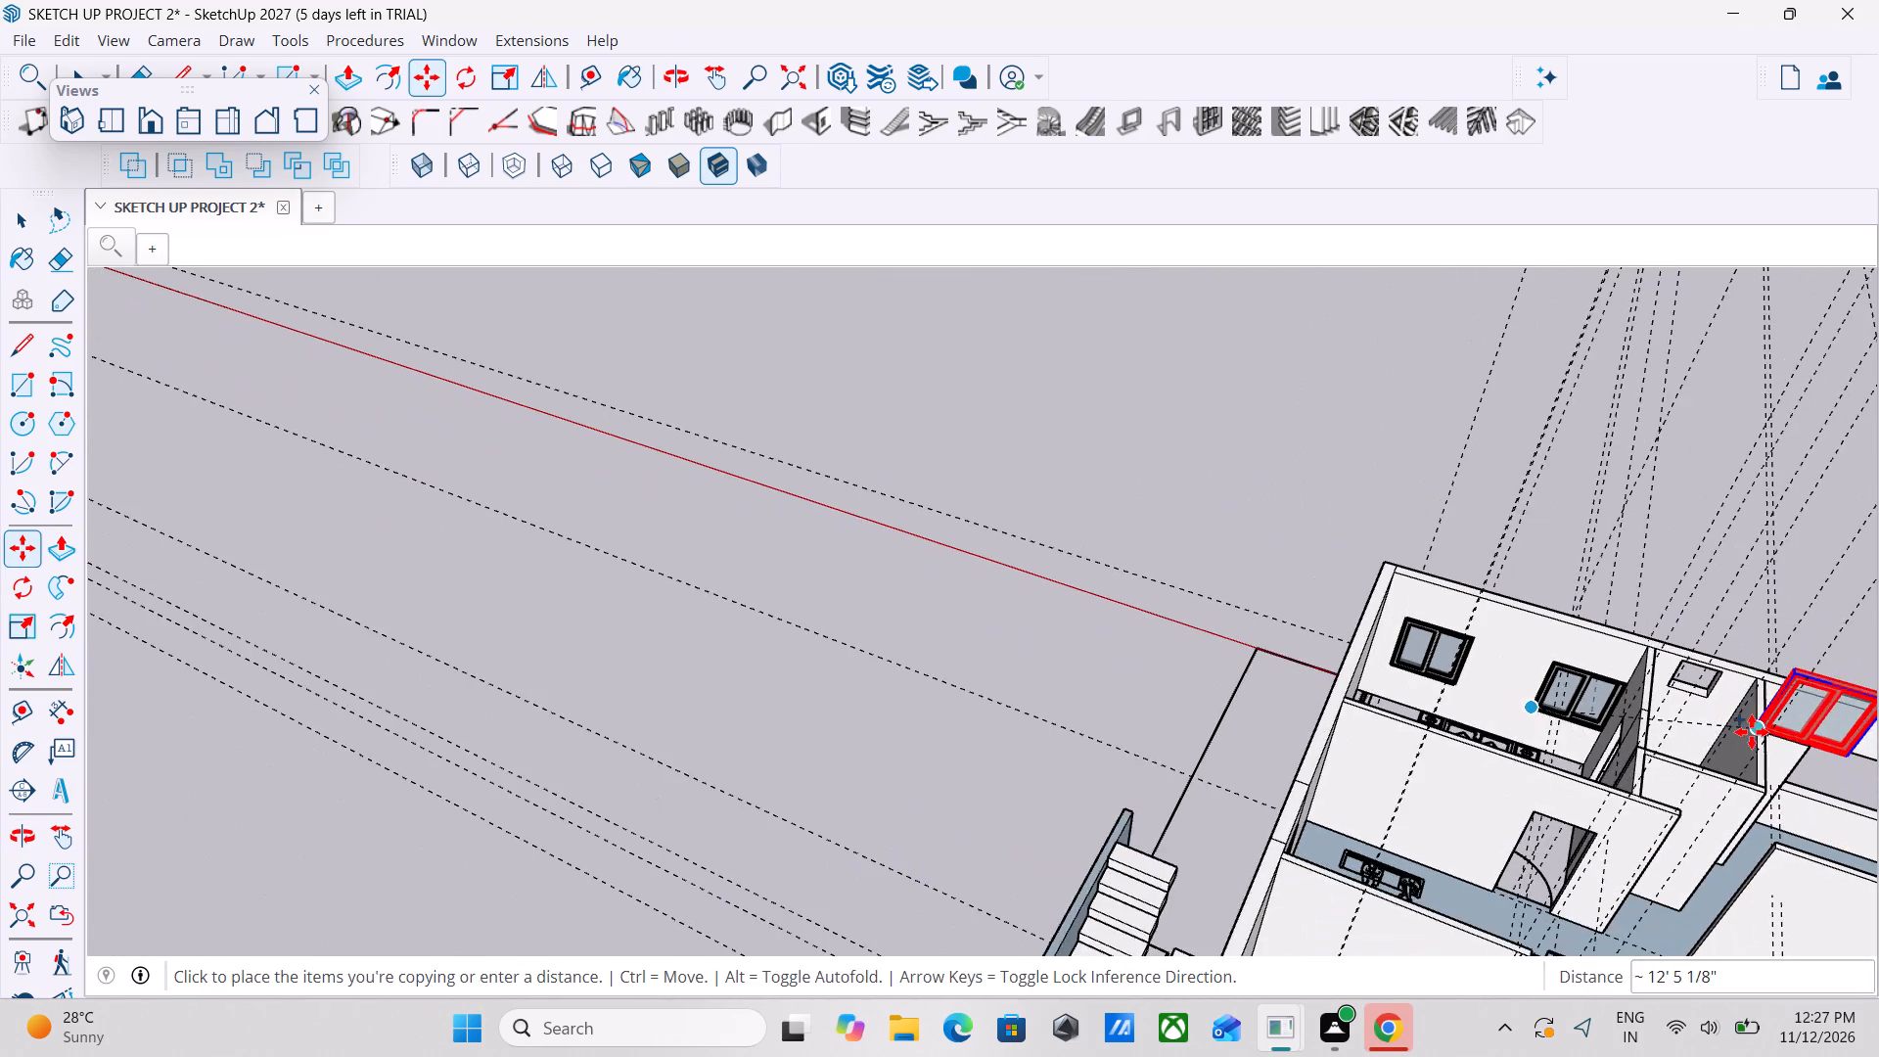
middle_click(1750, 730)
scroll(1755, 724, up, 1)
scroll(1687, 724, down, 6)
middle_drag(1466, 723, 1446, 677)
scroll(1443, 674, down, 5)
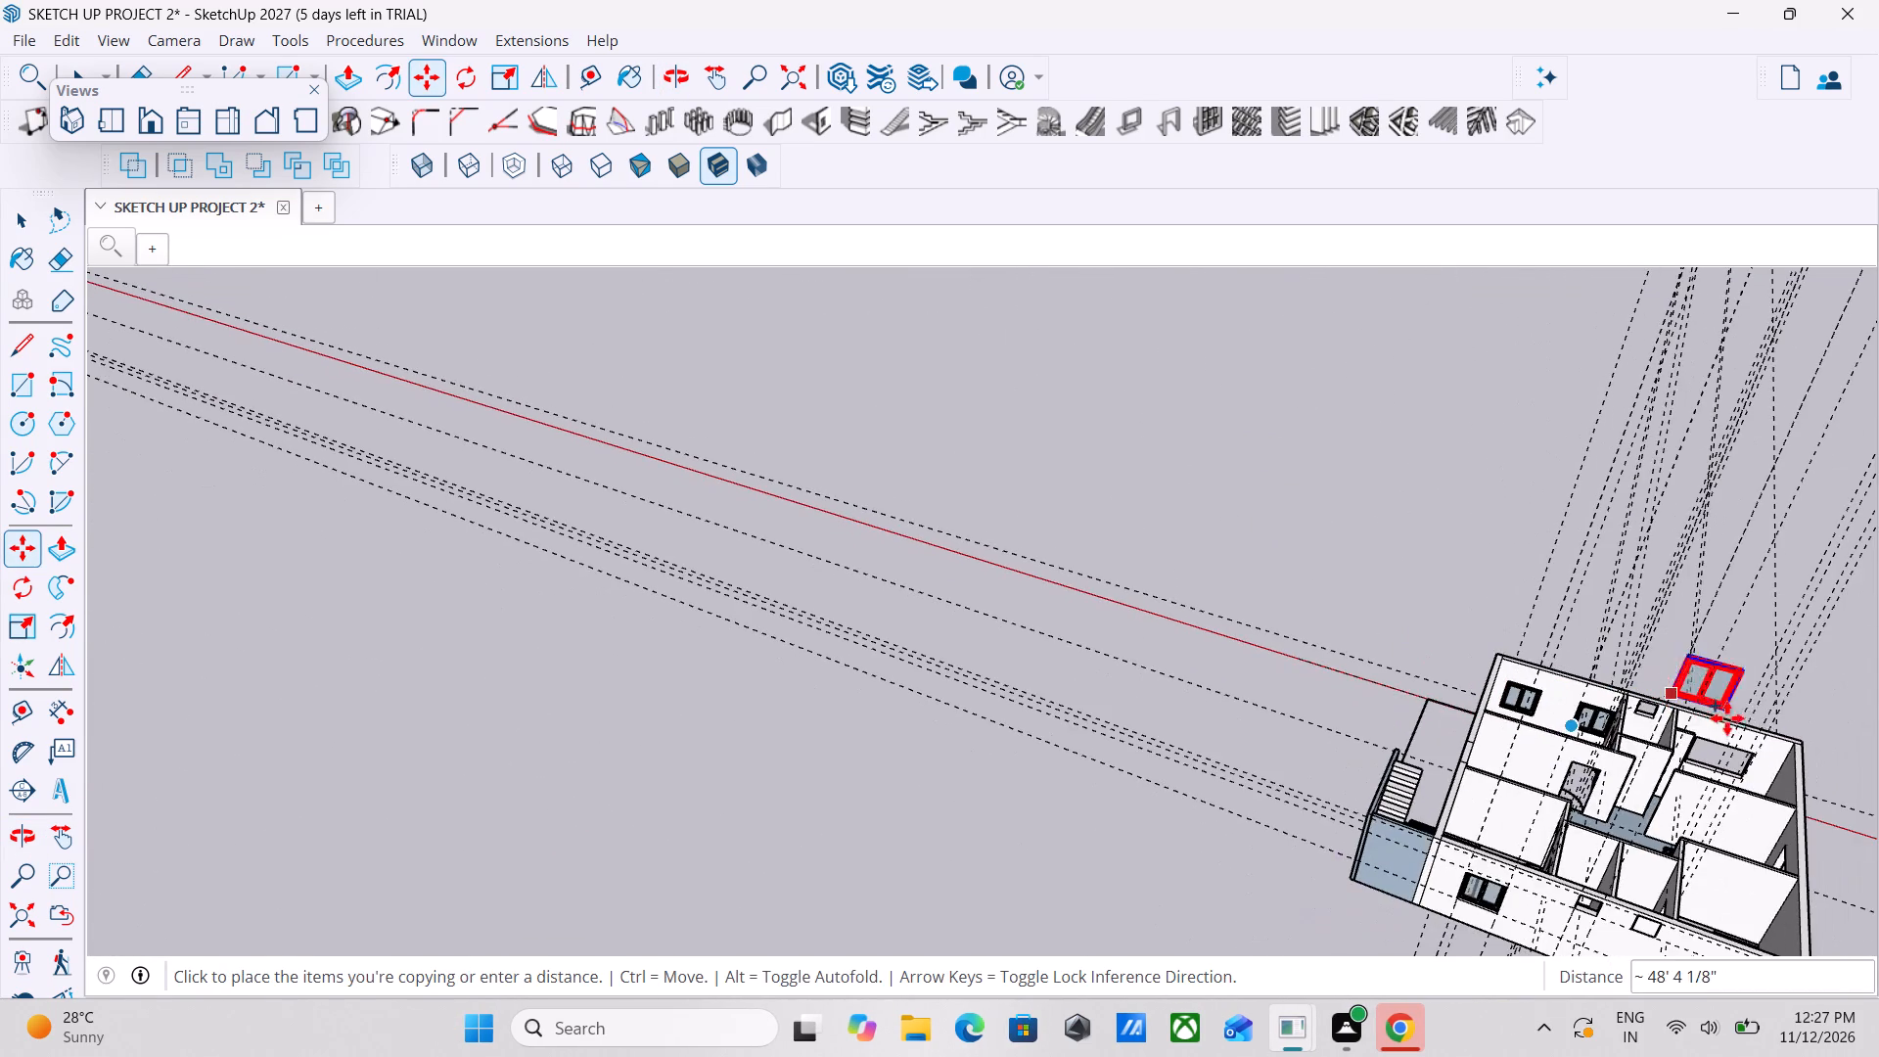
middle_drag(1851, 815, 1857, 748)
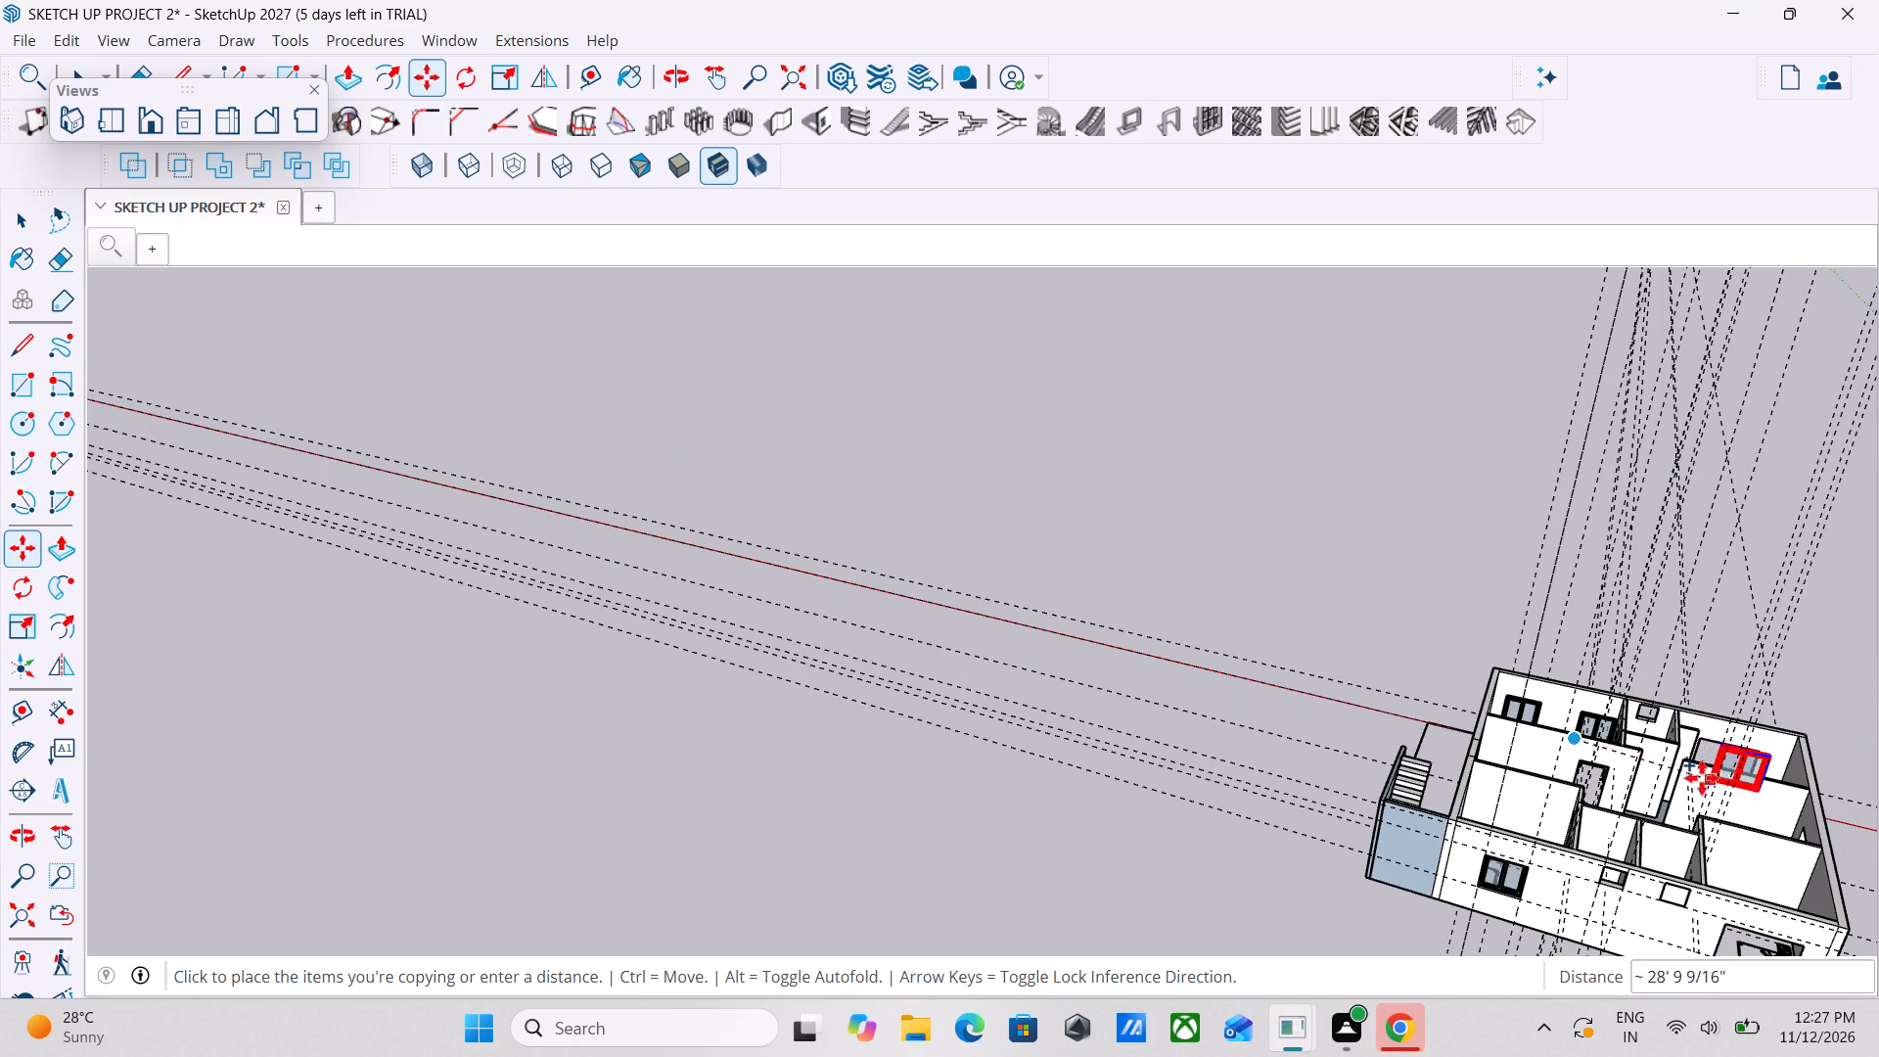
shift+middle_drag(1702, 778, 1346, 684)
scroll(1409, 653, up, 4)
middle_drag(1366, 682, 1419, 731)
scroll(1383, 737, up, 4)
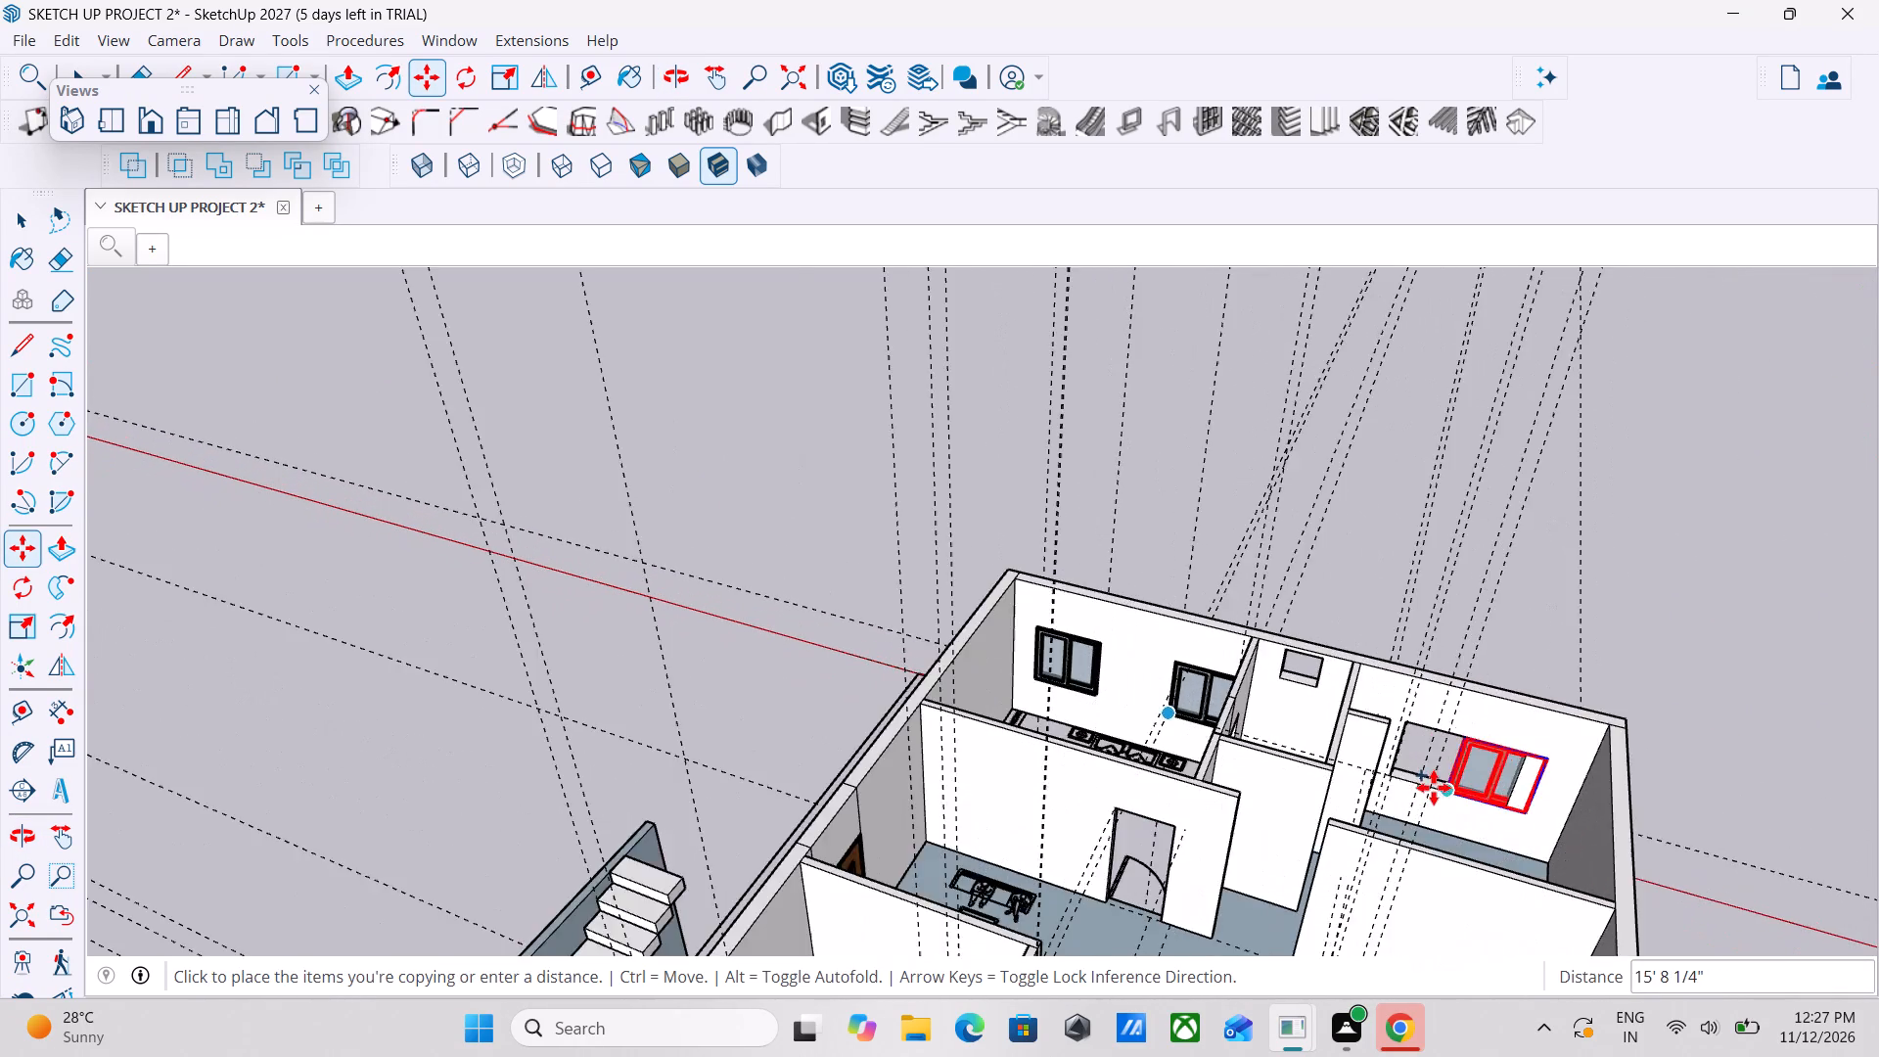
scroll(1434, 788, up, 19)
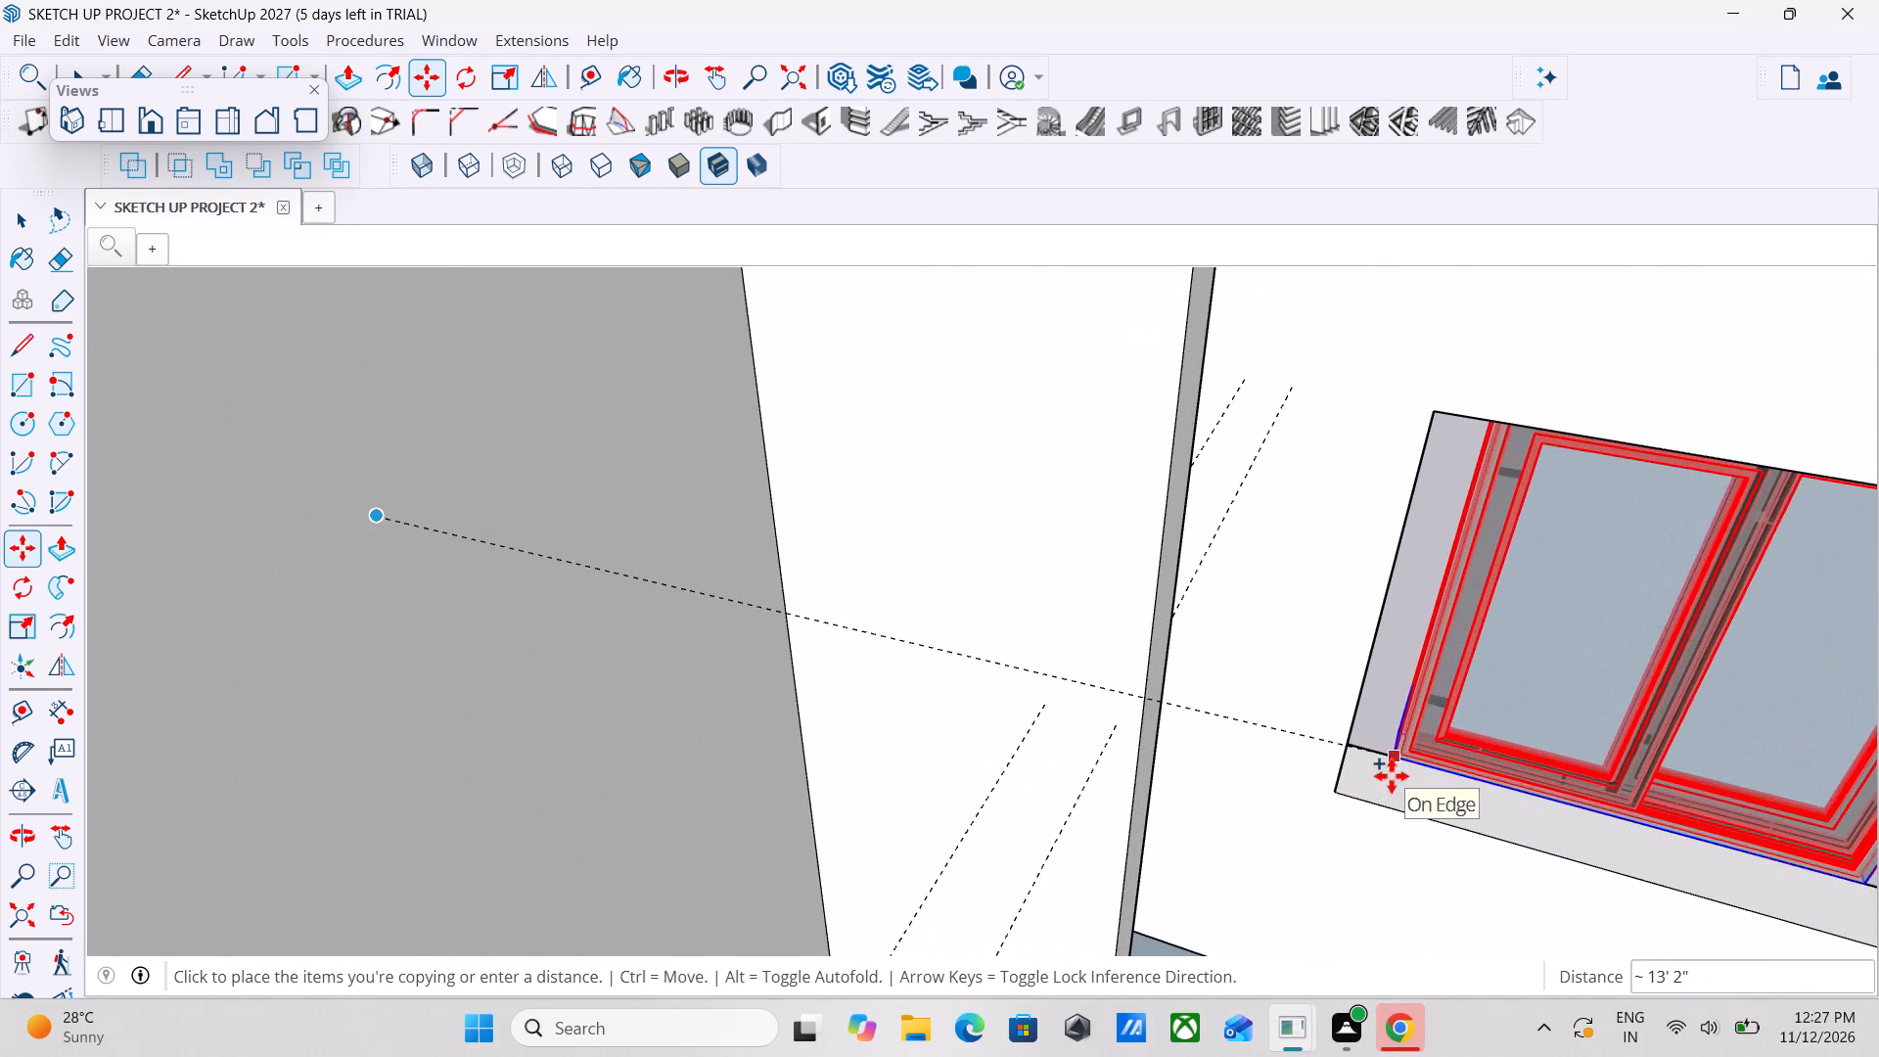
click(1333, 792)
scroll(1333, 792, down, 5)
middle_drag(1530, 830, 1493, 817)
scroll(1512, 809, down, 6)
middle_drag(1601, 801, 1770, 850)
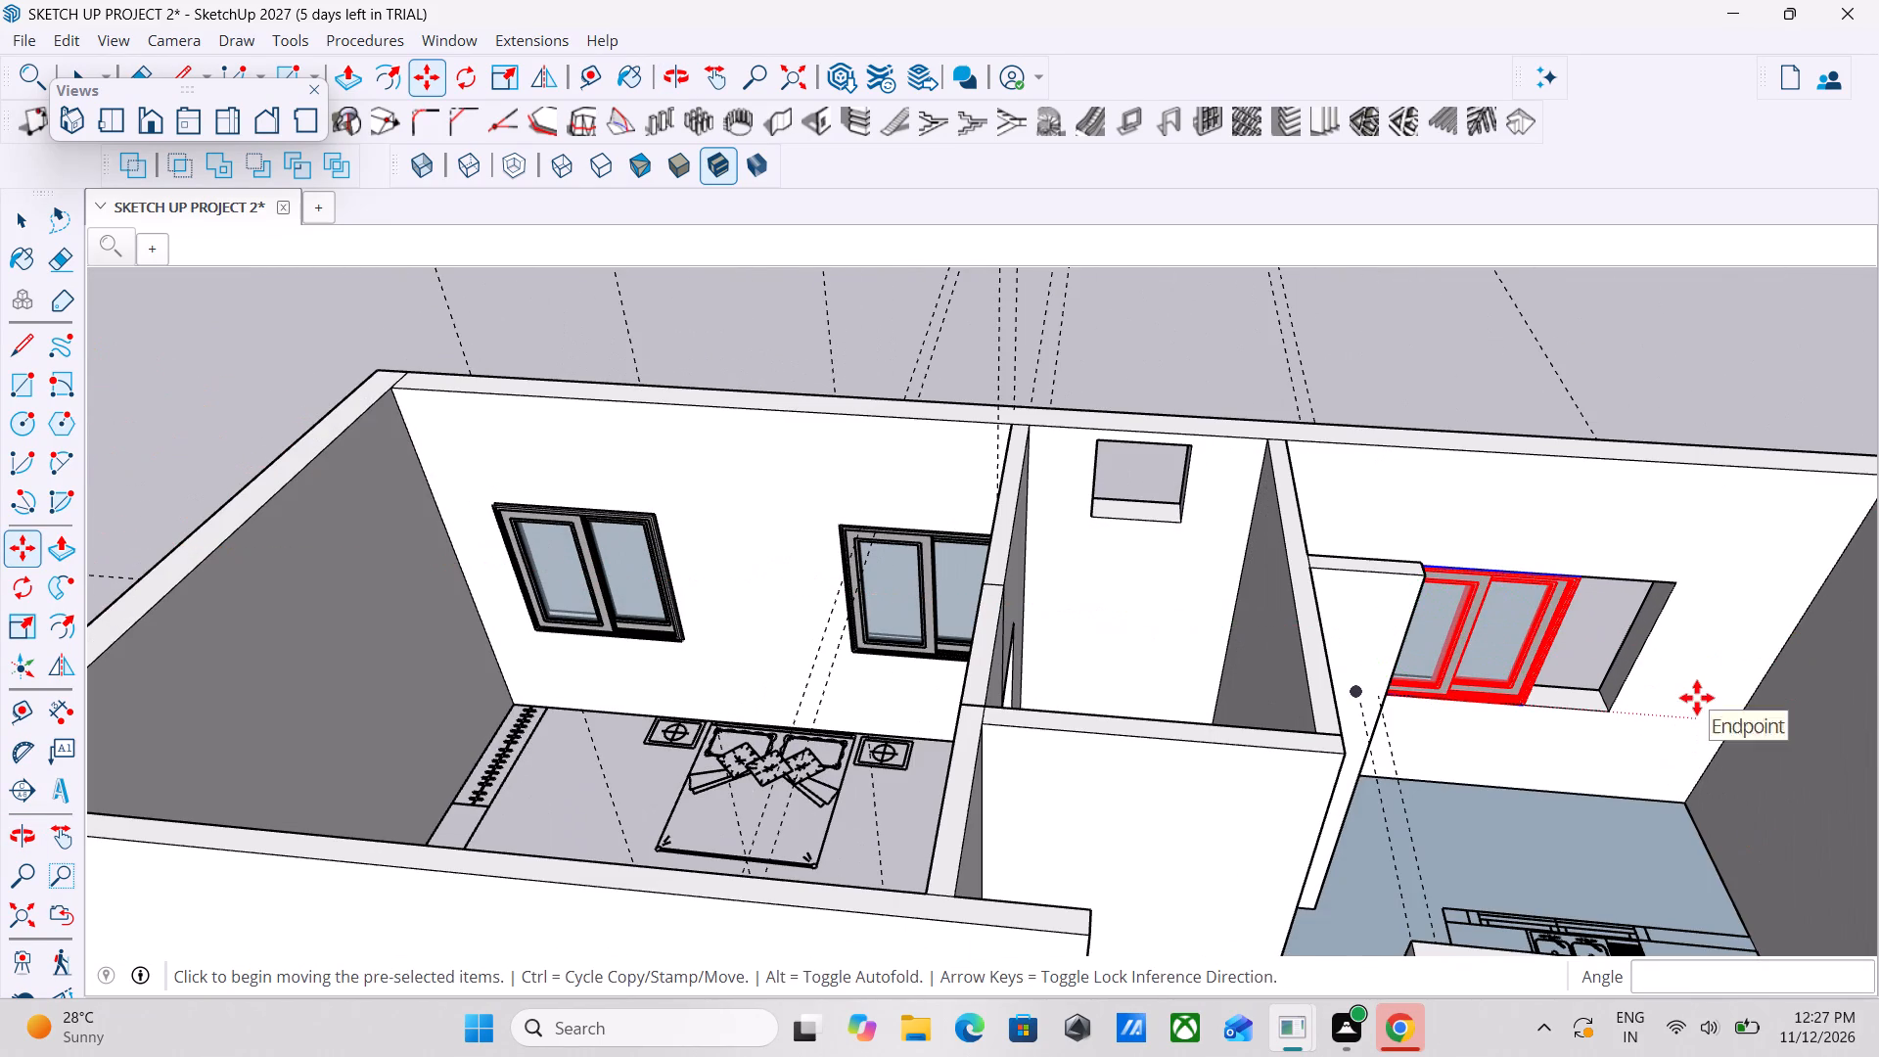
key(space)
key(space)
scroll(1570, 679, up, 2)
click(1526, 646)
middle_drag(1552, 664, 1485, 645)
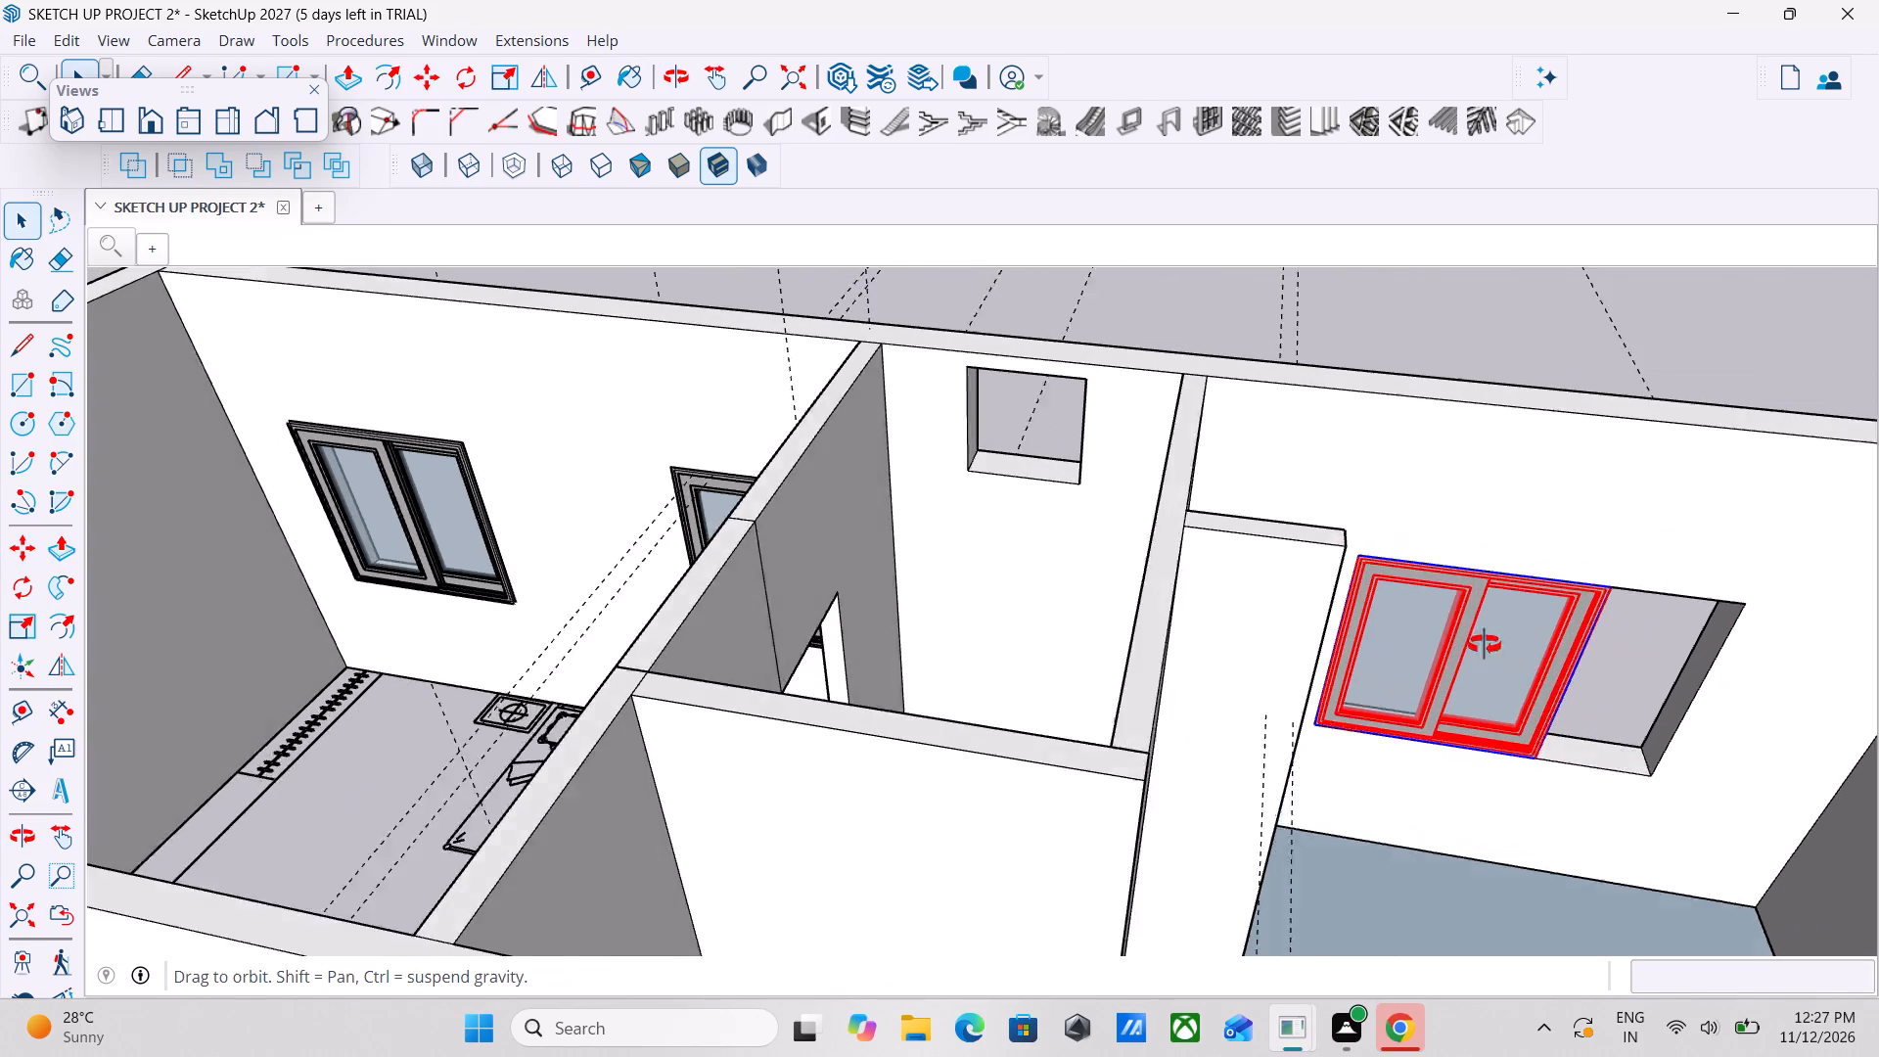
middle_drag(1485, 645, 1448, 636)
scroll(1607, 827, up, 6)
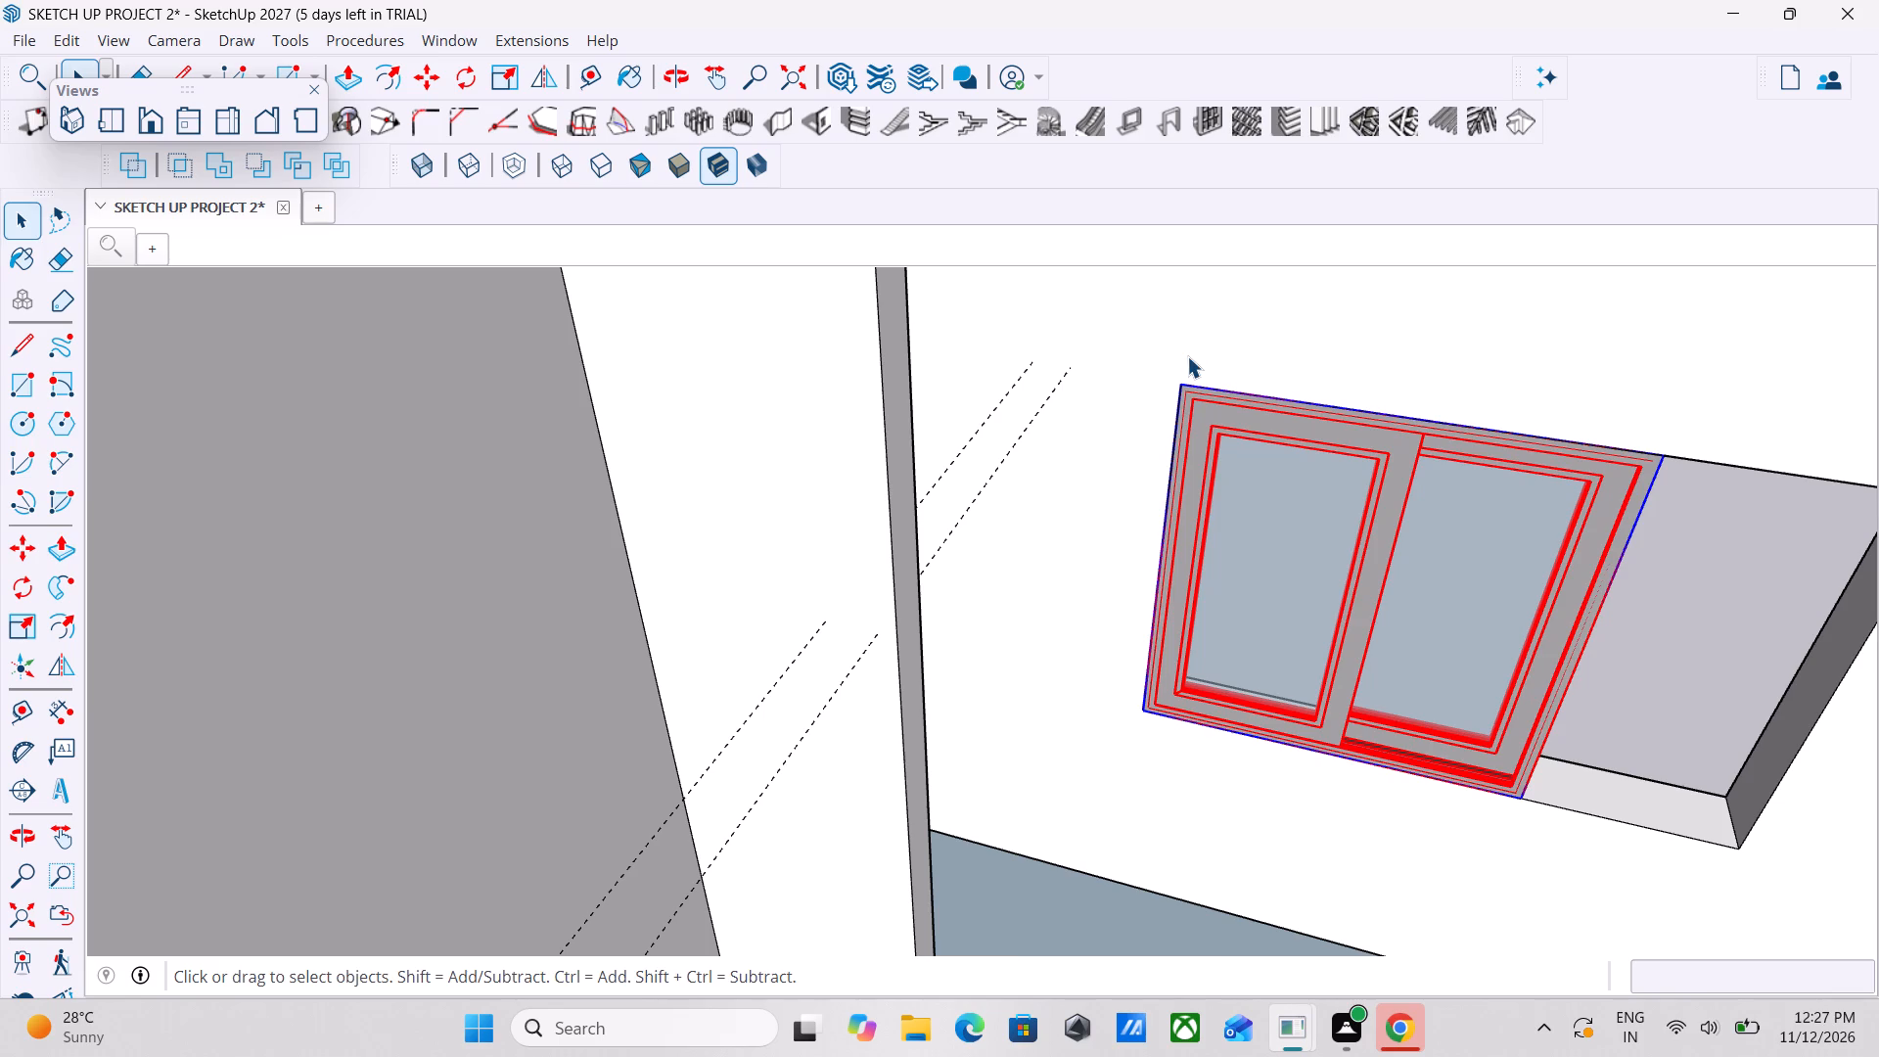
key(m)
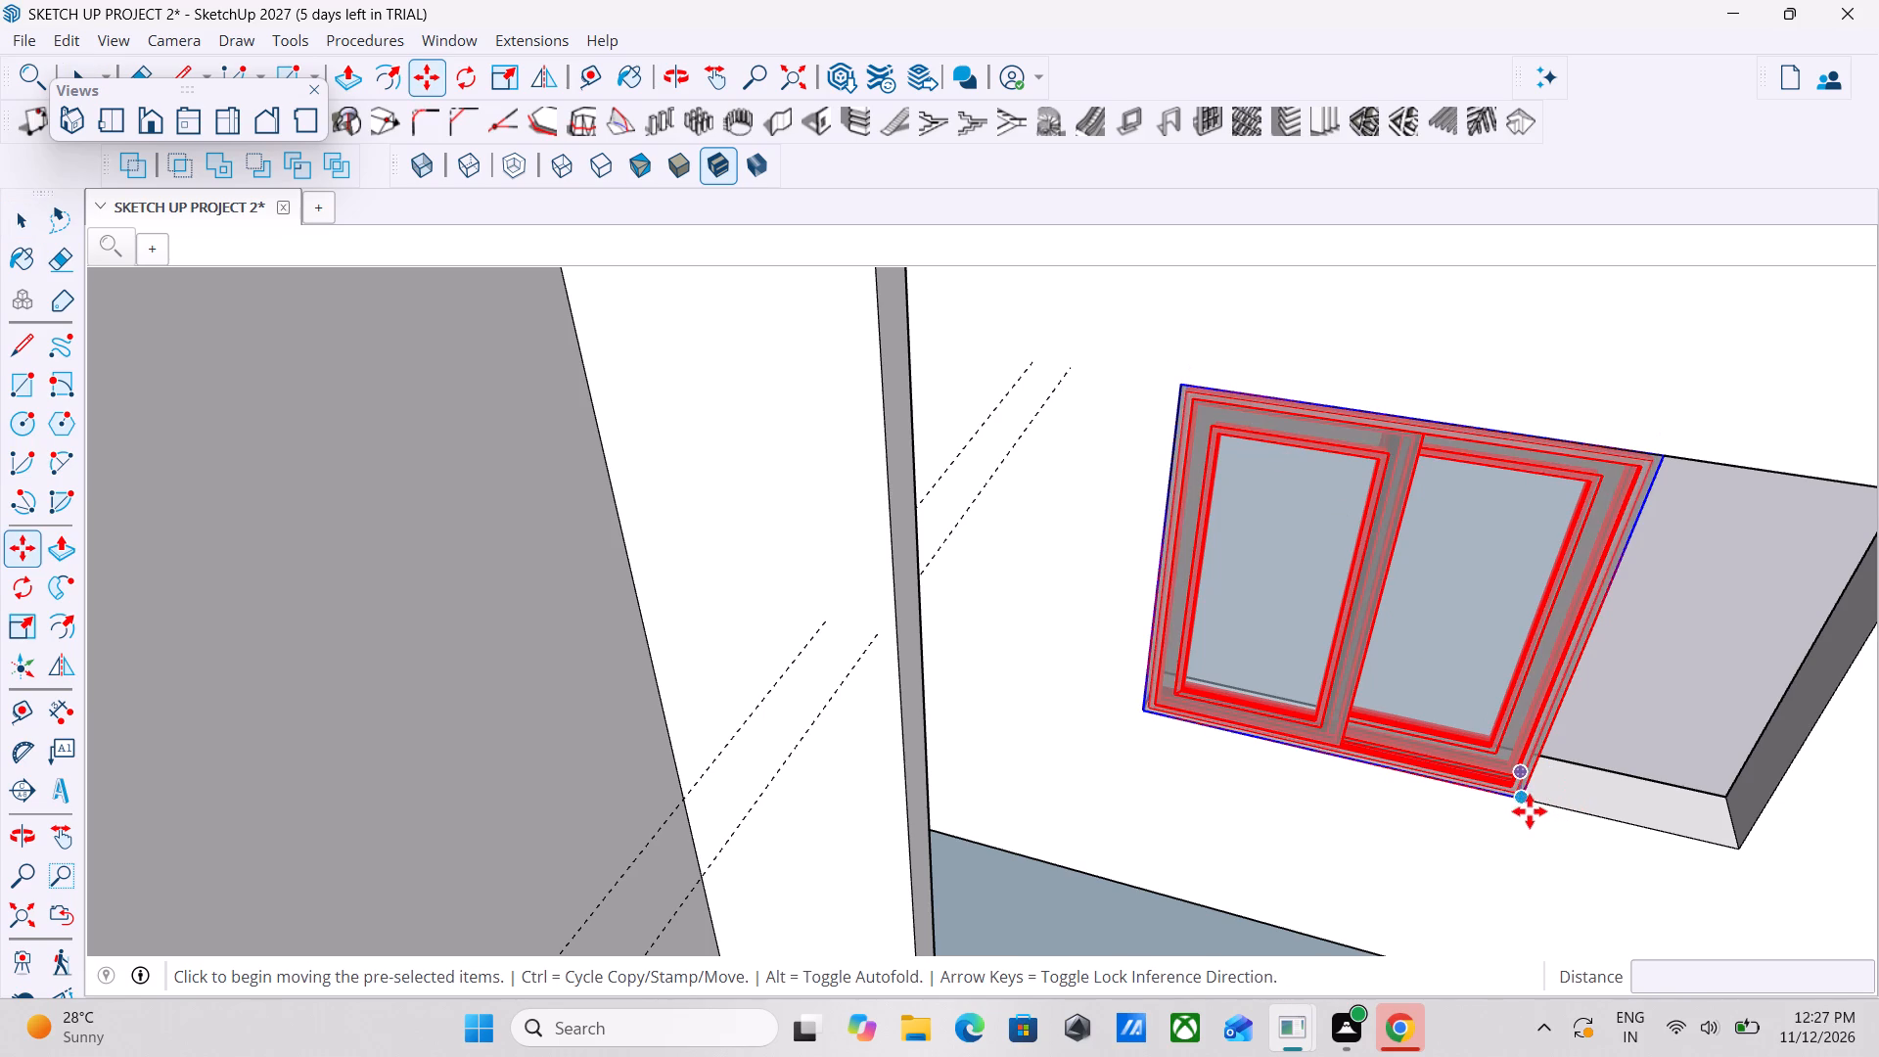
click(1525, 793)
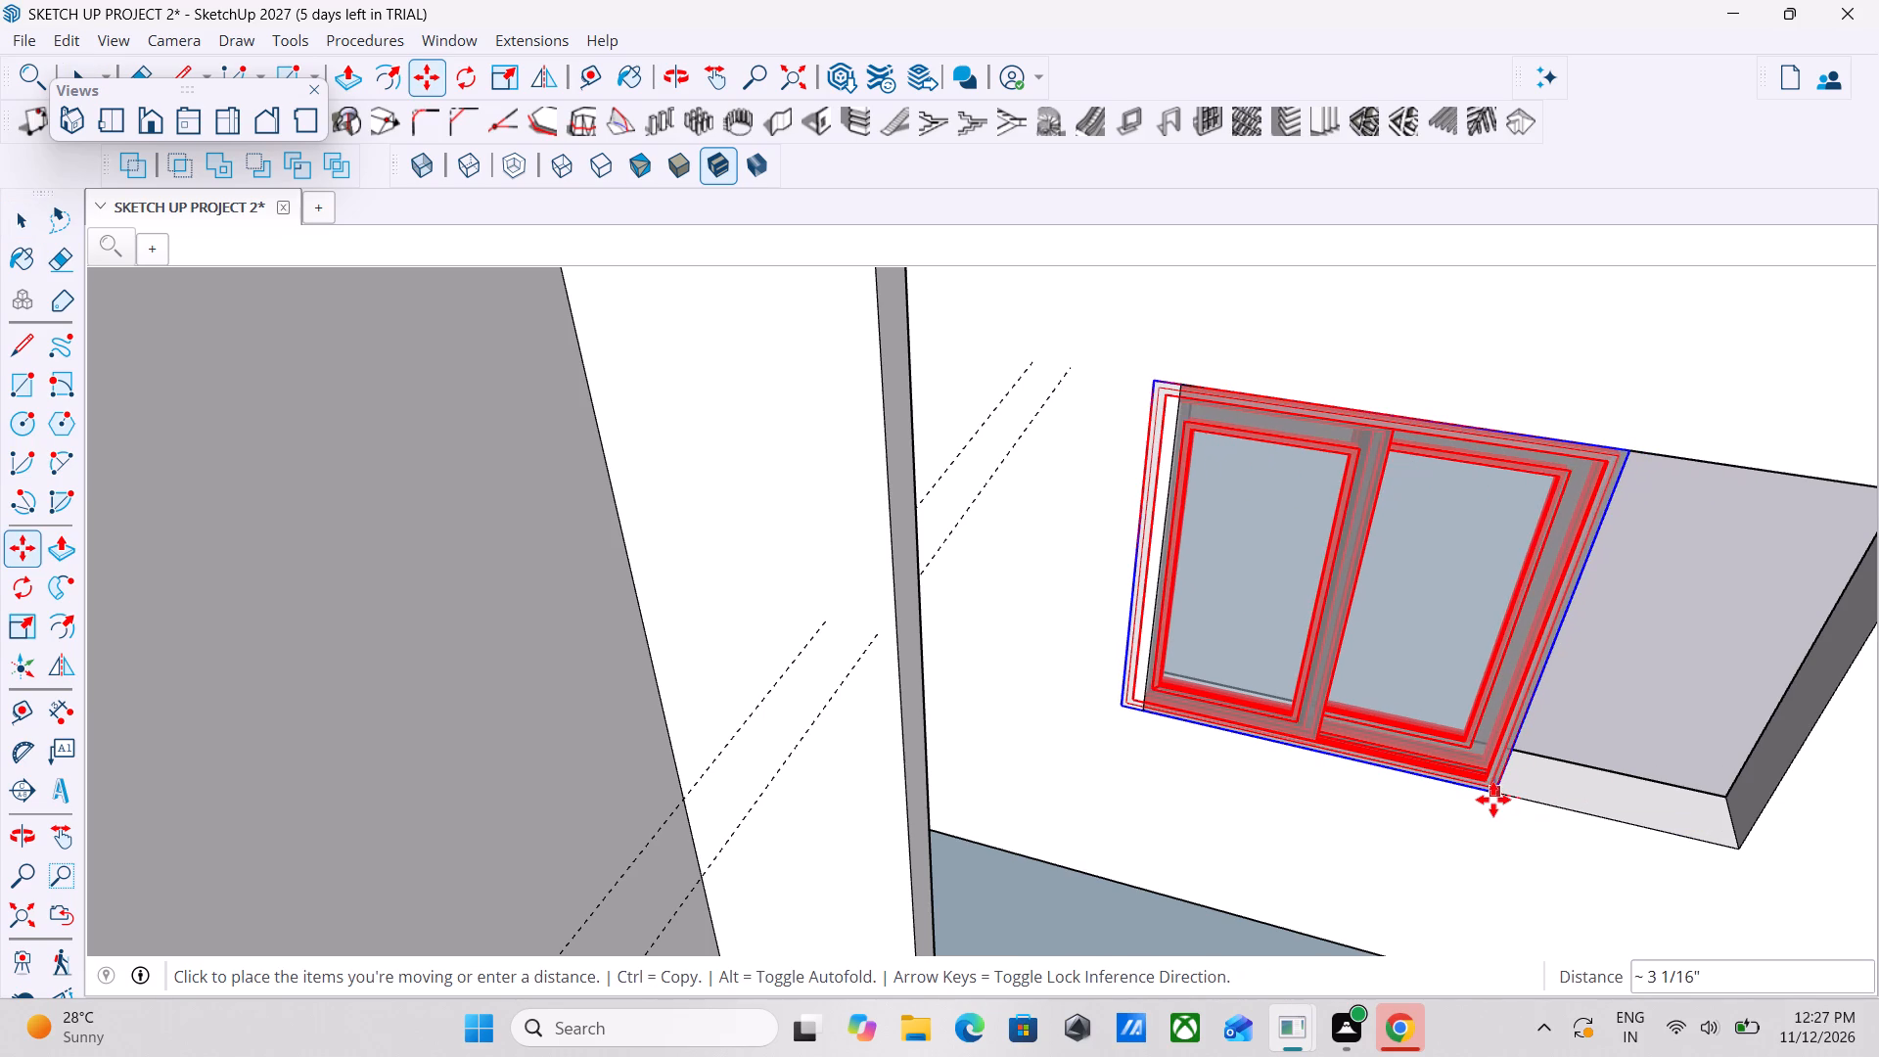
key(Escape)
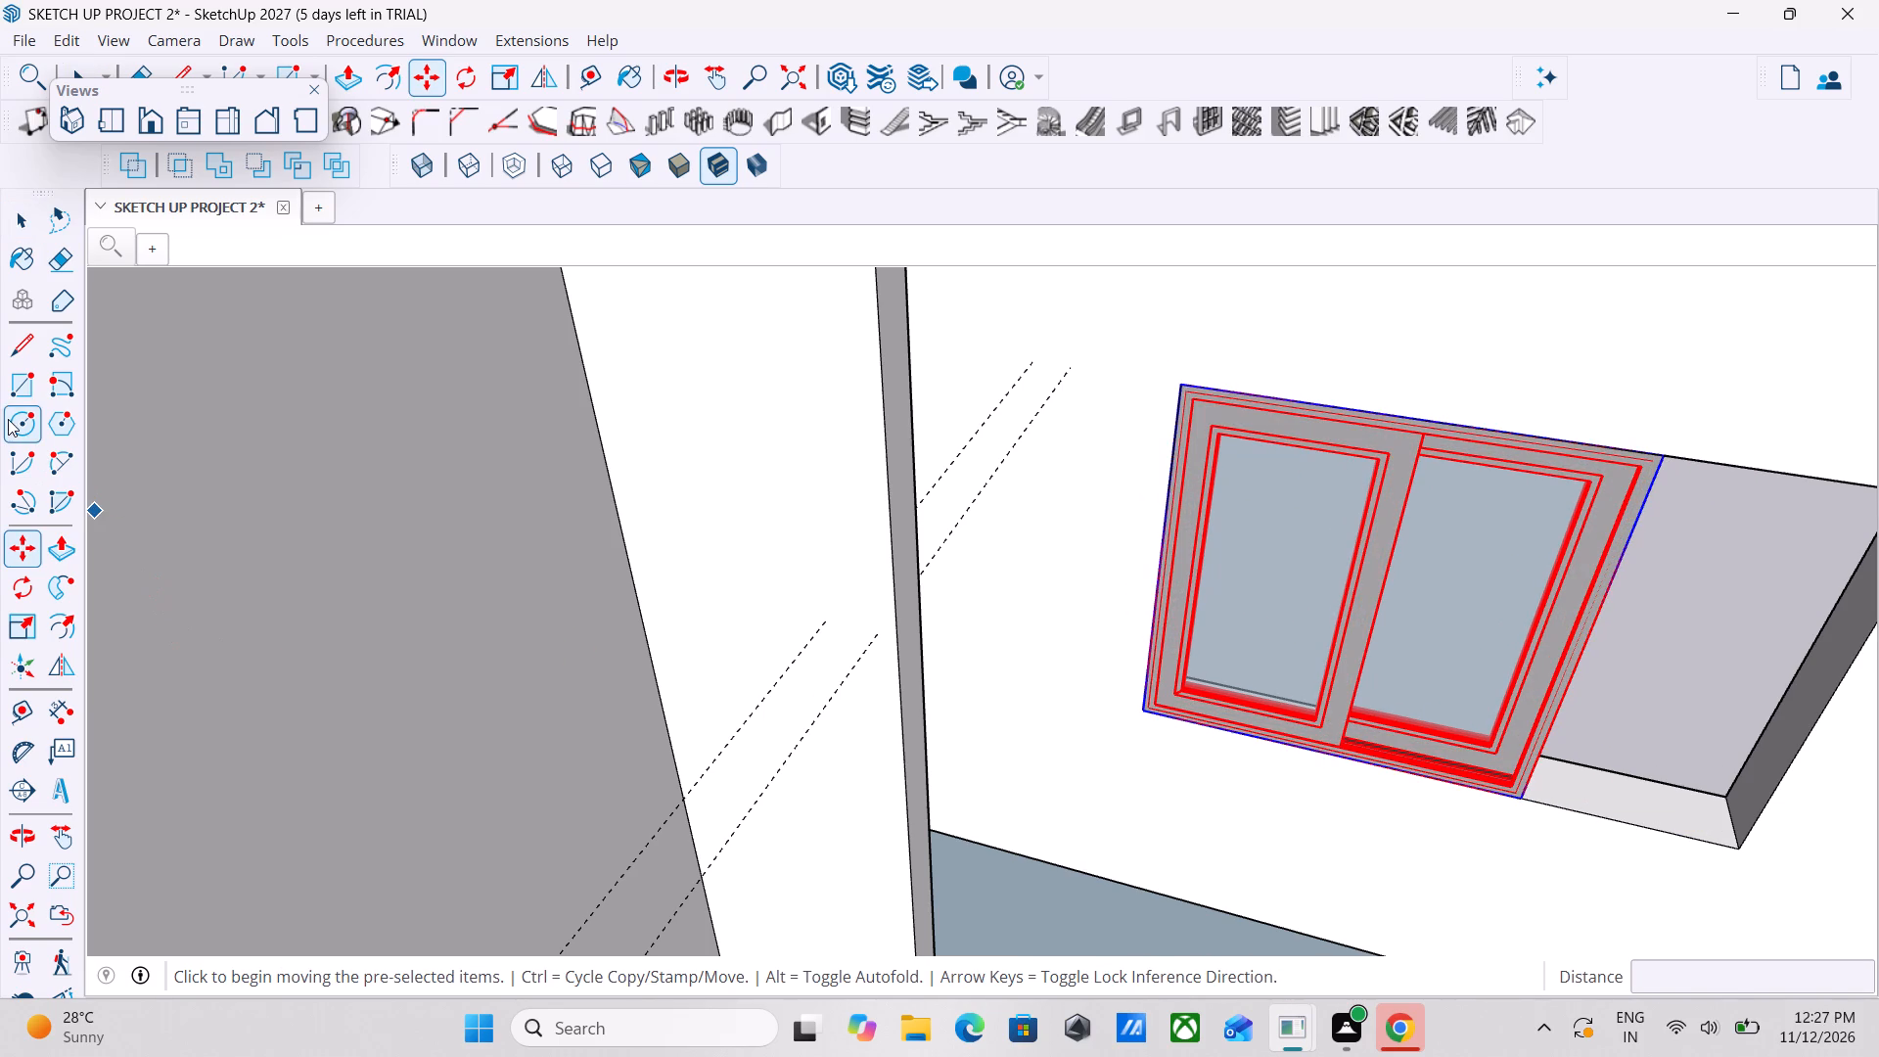
Scale the kitchen window by about 1.50 in length and 1.00 in height to reach the opening's far lower corner, leaving the Scale tool.
click(23, 620)
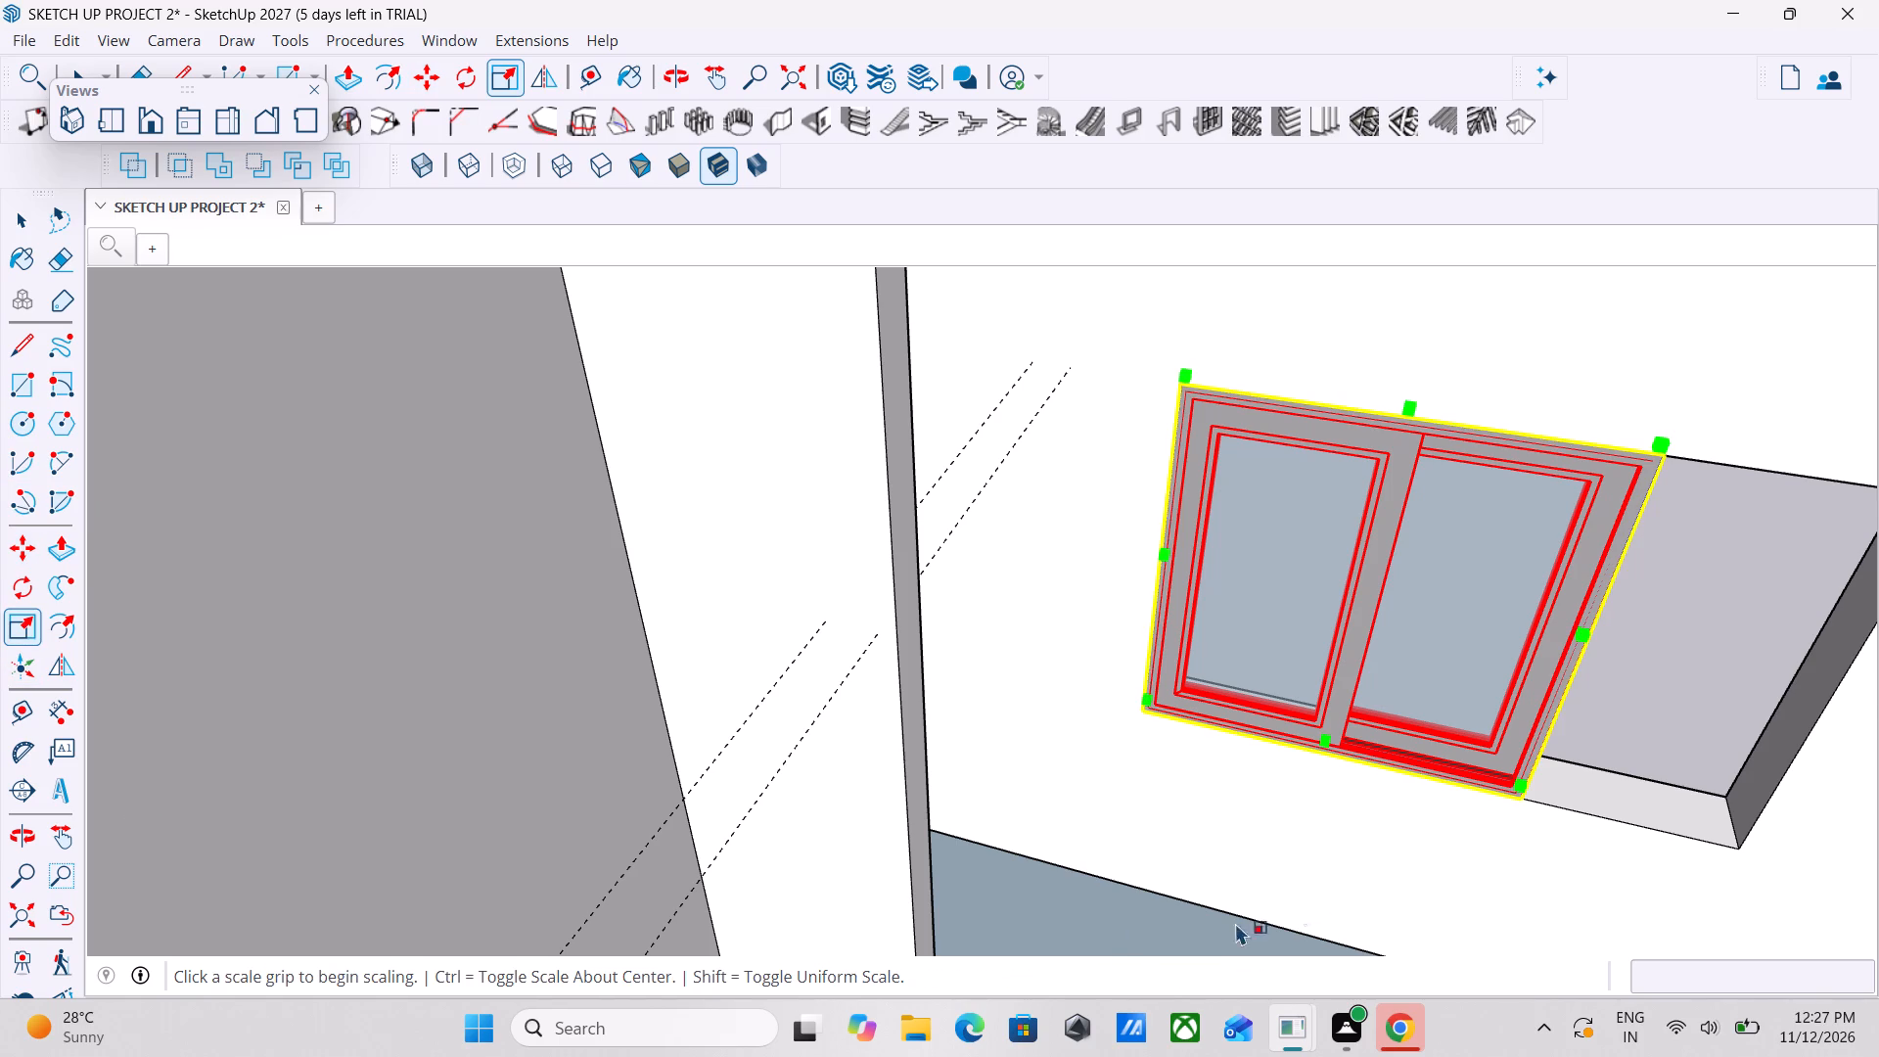
scroll(1540, 776, up, 4)
click(1516, 779)
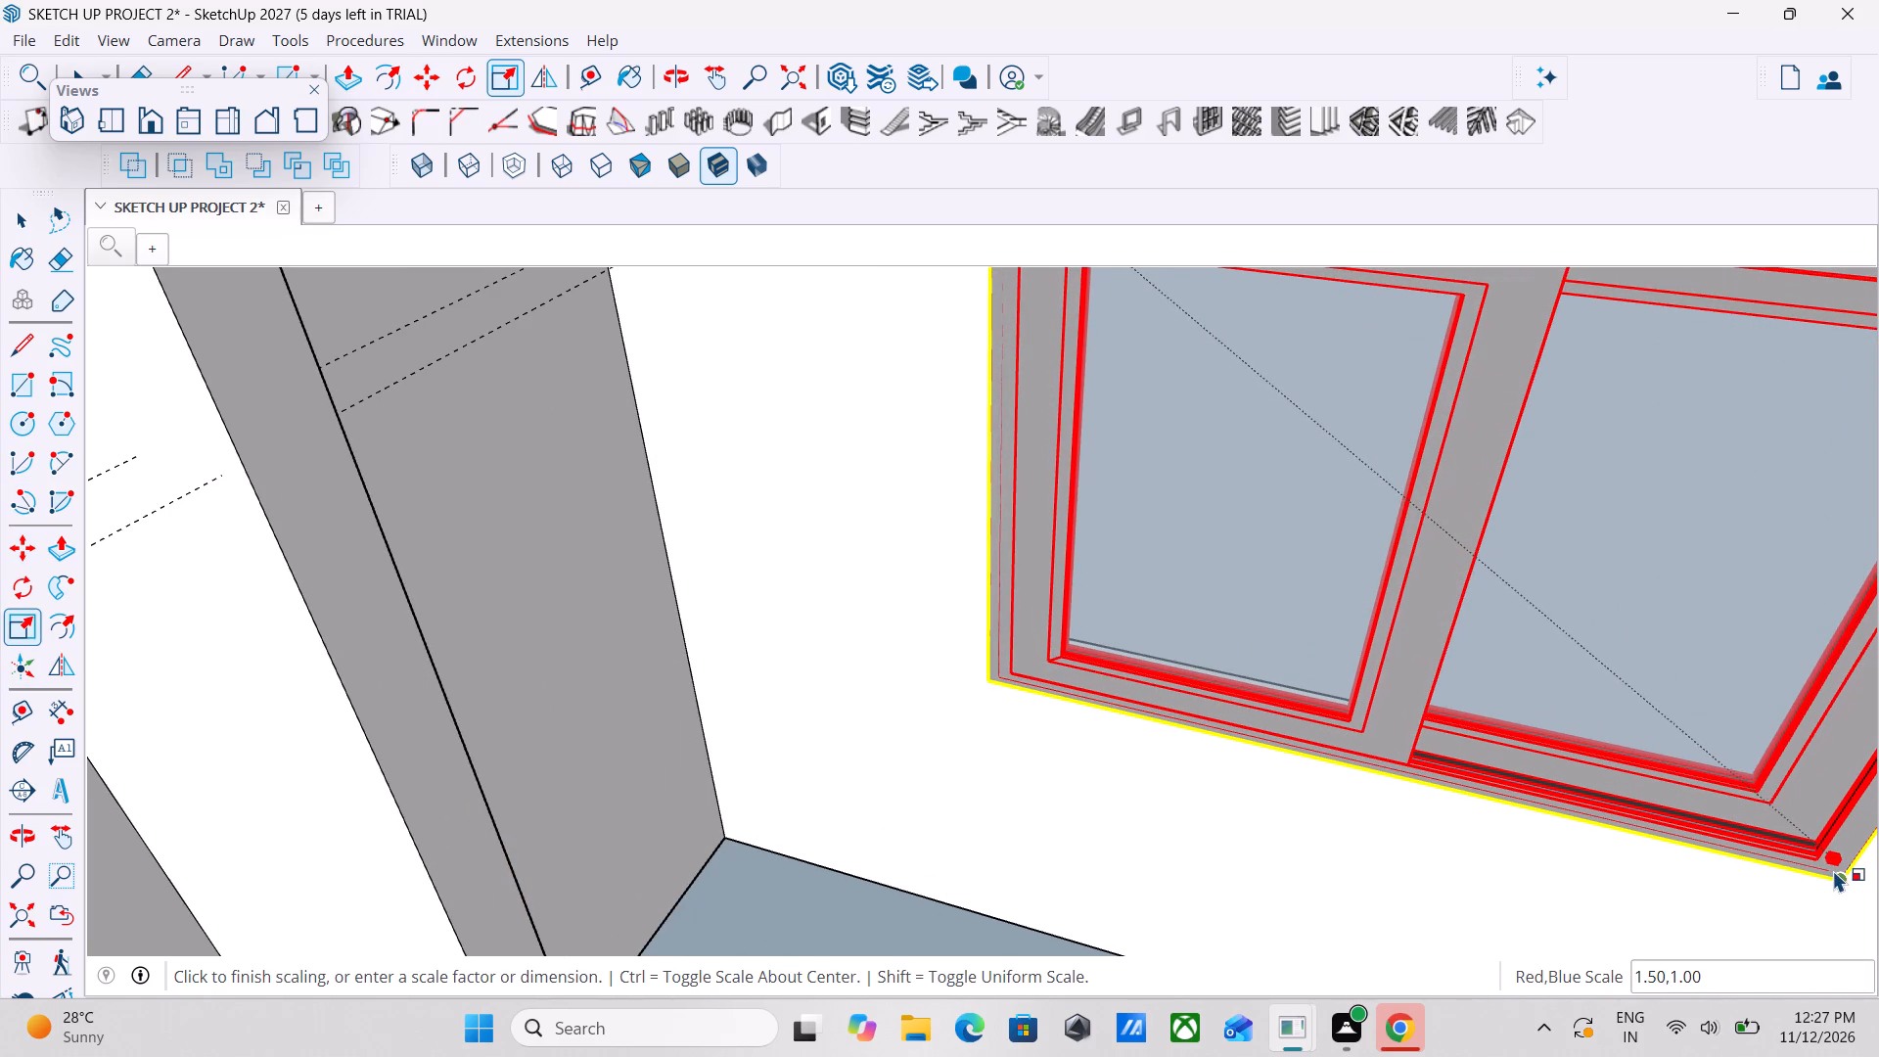
click(1833, 870)
scroll(1833, 870, down, 5)
scroll(1469, 799, down, 5)
middle_drag(1393, 790, 1535, 876)
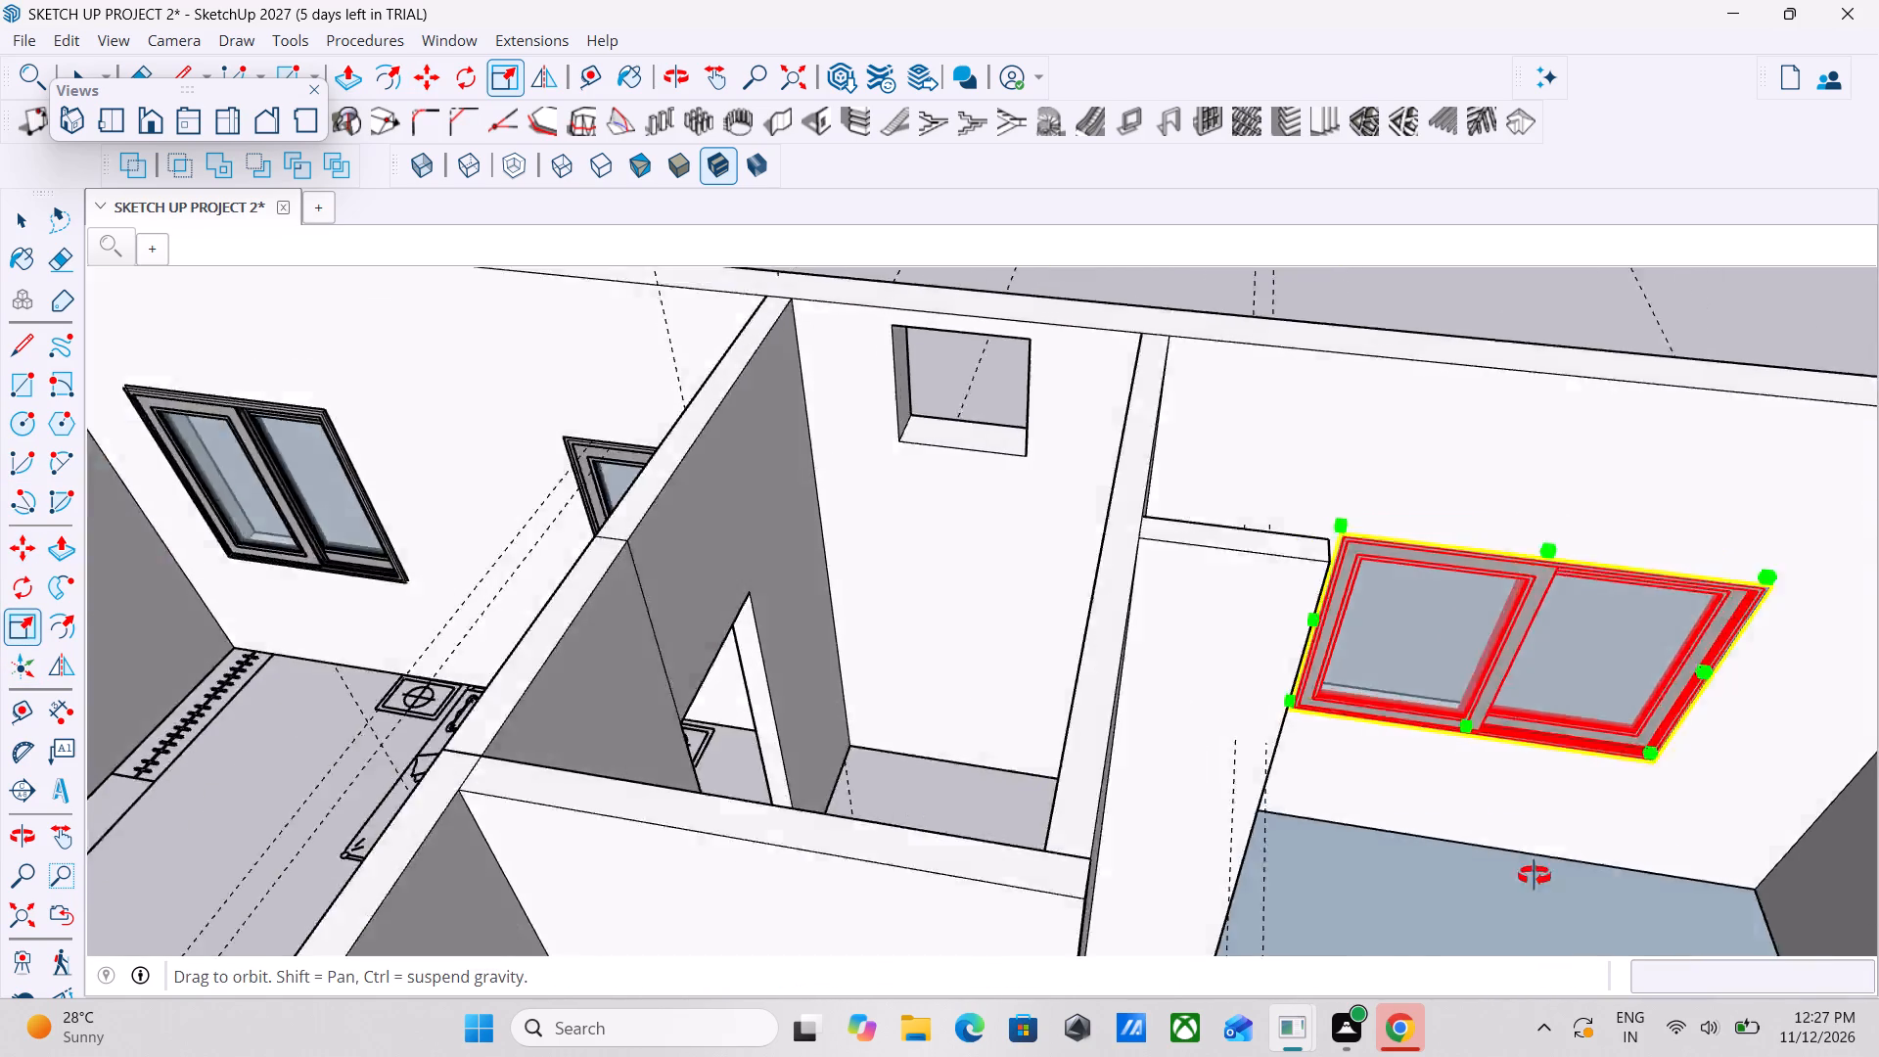
middle_drag(1535, 876, 1789, 887)
scroll(1159, 704, down, 6)
middle_drag(1022, 721, 1696, 655)
middle_drag(894, 765, 1369, 602)
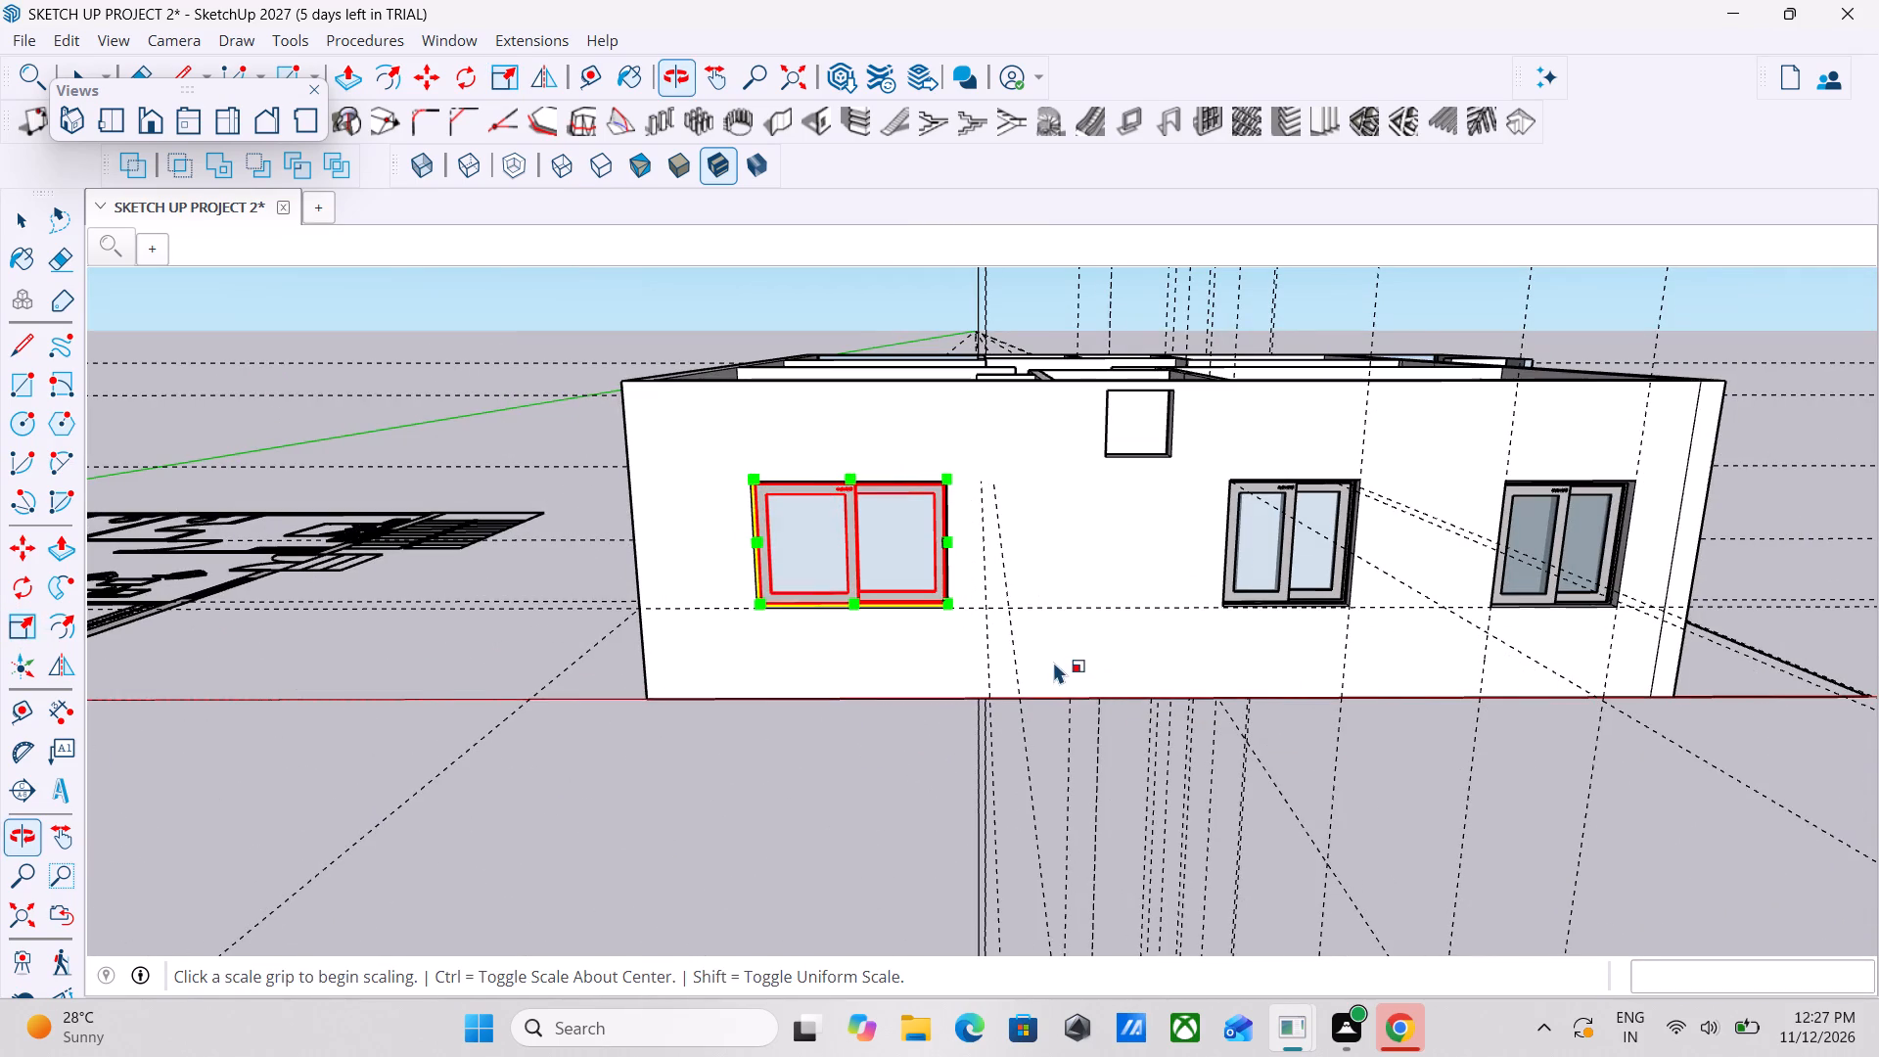
key(space)
key(space)
scroll(873, 635, down, 3)
key(Escape)
scroll(911, 620, down, 3)
key(Escape)
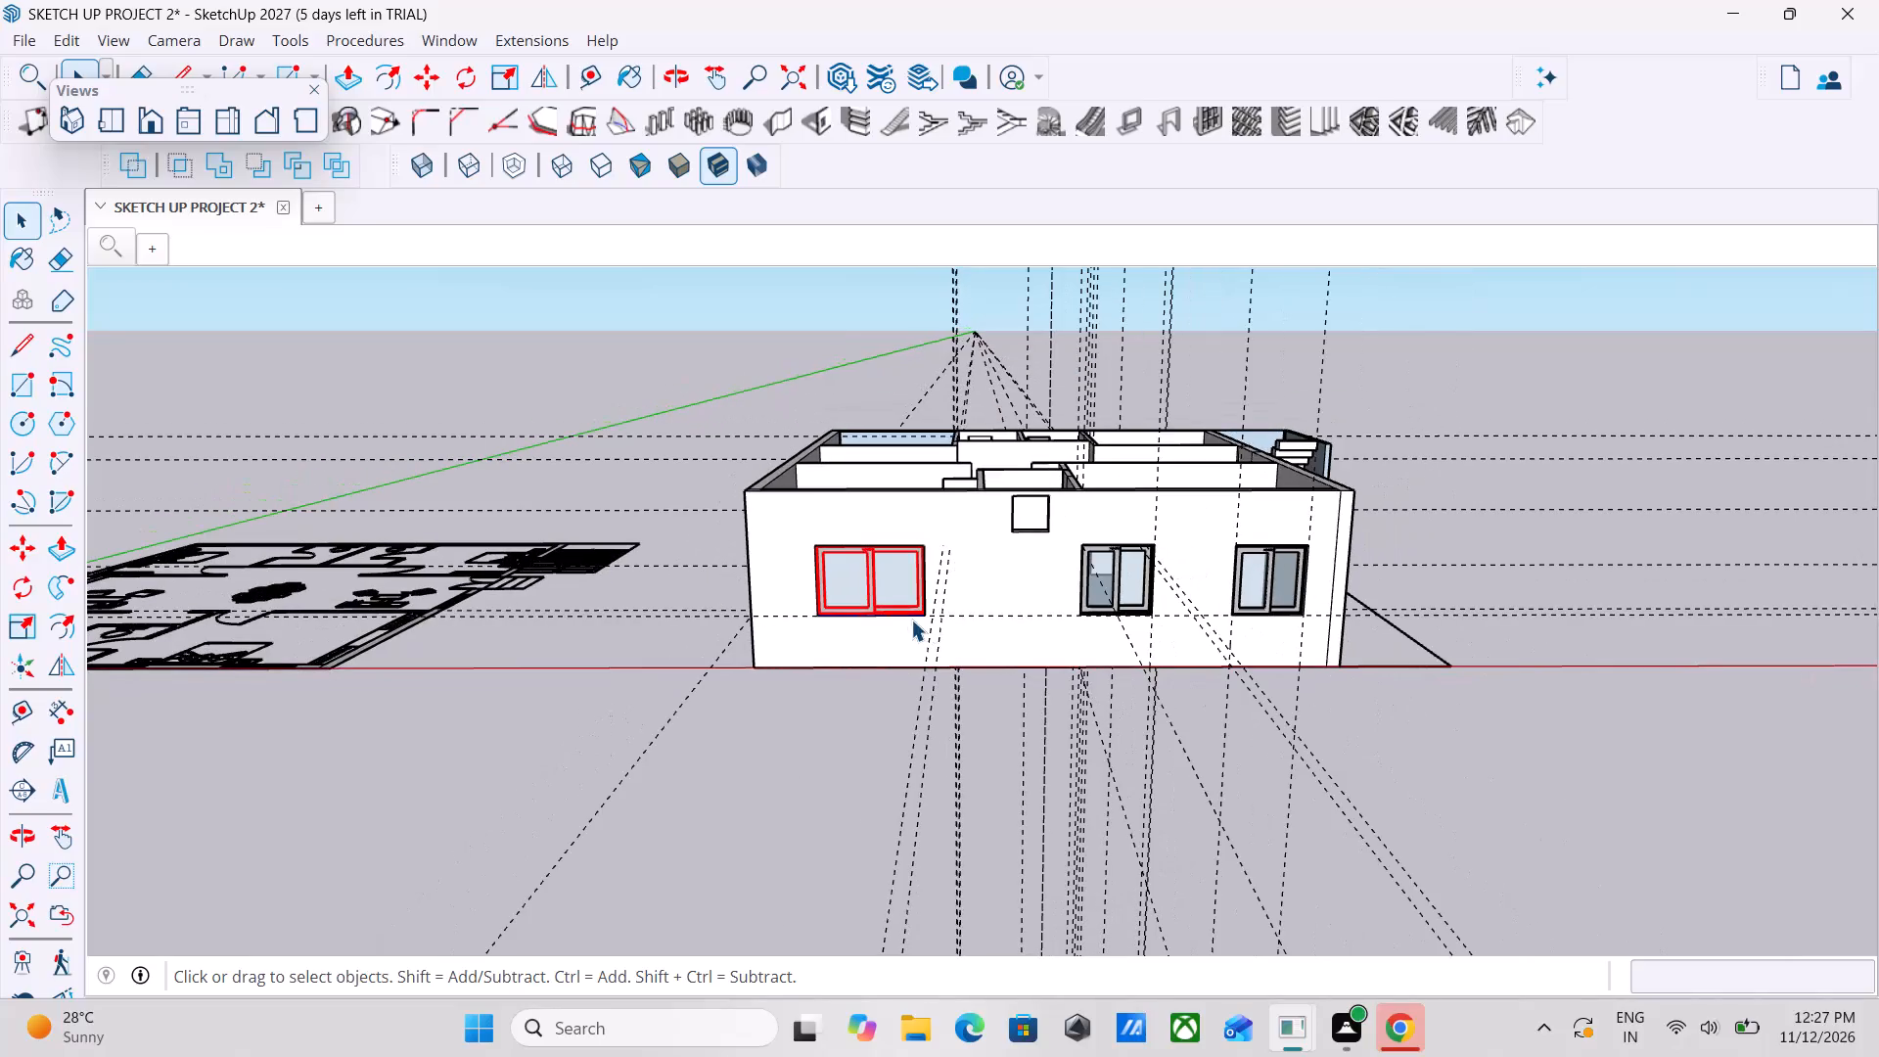
Examine the house from outside and above, checking the placed windows and the openings in the other walls.
scroll(984, 627, down, 3)
key(space)
key(space)
key(space)
key(space)
key(space)
key(space)
key(space)
key(space)
key(space)
key(space)
key(space)
key(space)
key(space)
key(space)
key(space)
key(space)
key(space)
key(space)
middle_drag(982, 627, 1399, 849)
scroll(1303, 806, up, 1)
scroll(892, 601, down, 1)
key(space)
key(space)
key(space)
key(space)
key(space)
key(space)
key(space)
key(space)
key(space)
key(space)
key(space)
key(space)
key(space)
key(space)
key(space)
key(space)
key(space)
key(space)
key(space)
key(space)
middle_drag(892, 601, 1011, 723)
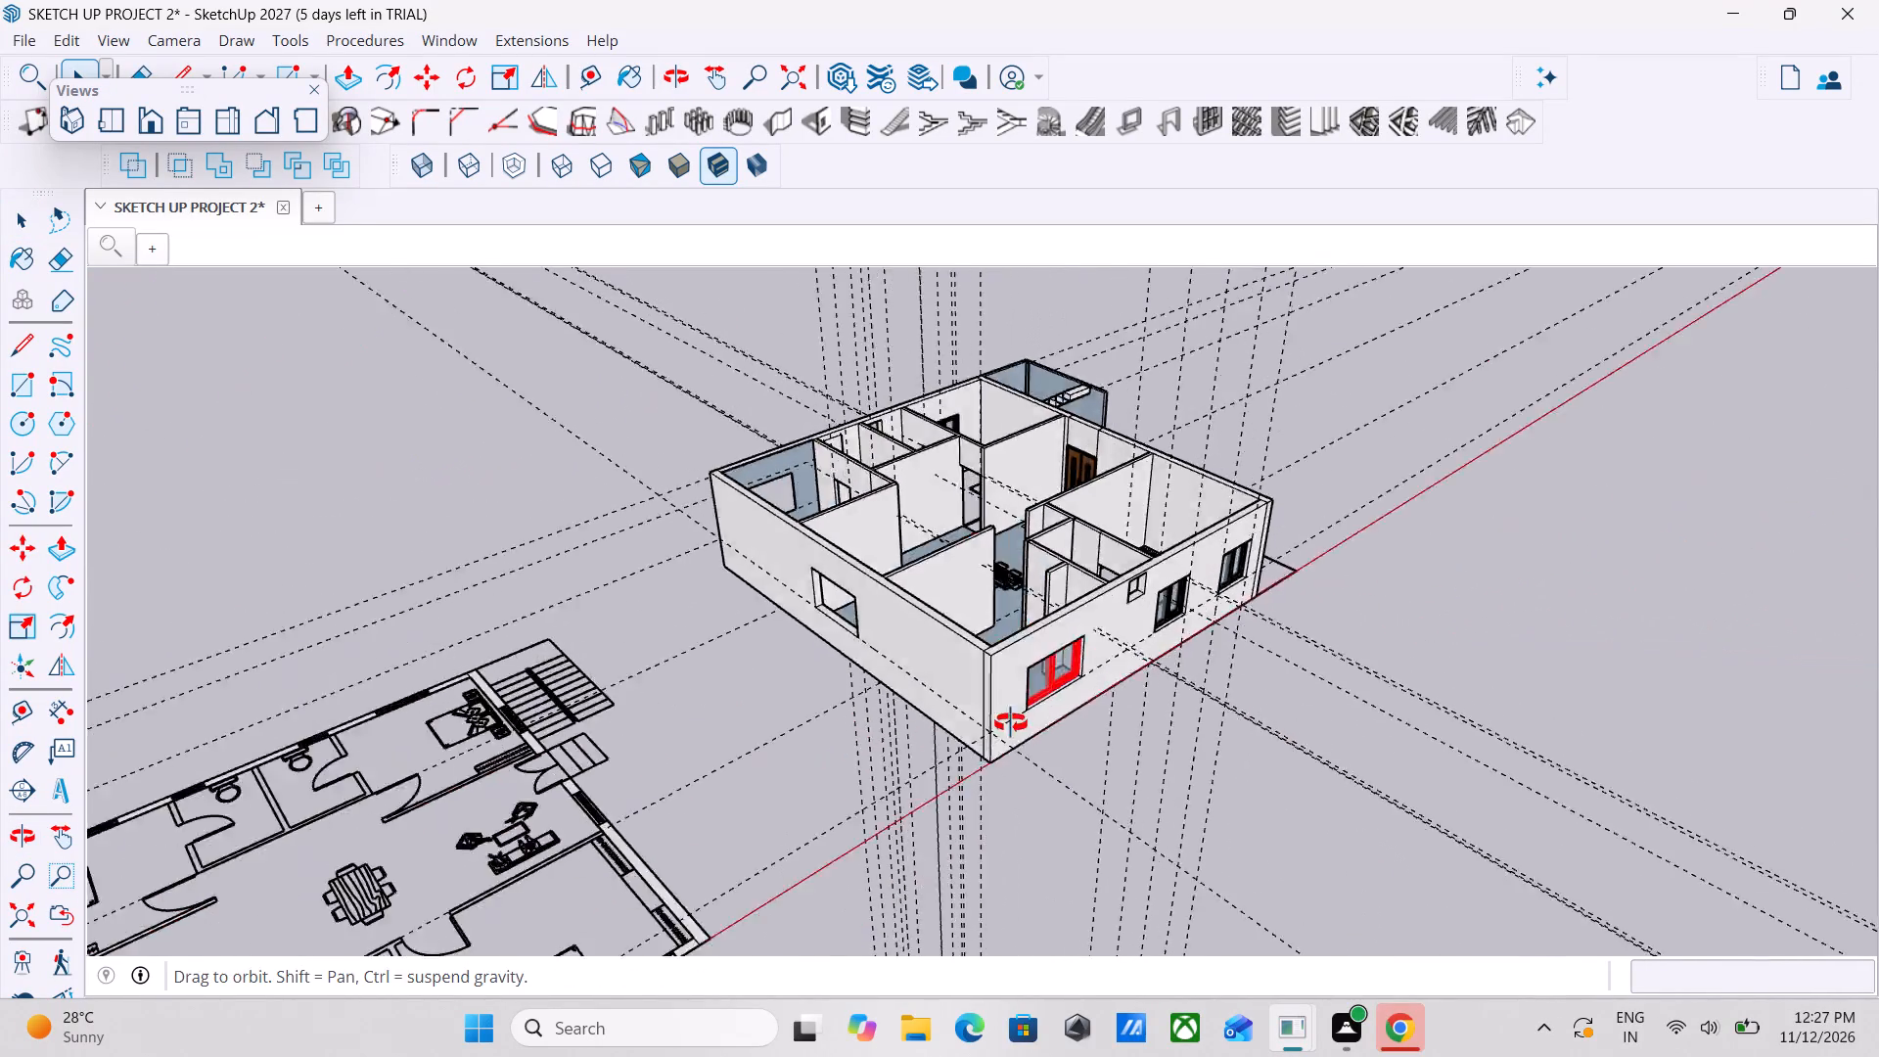
middle_drag(1011, 723, 1059, 896)
scroll(861, 678, down, 3)
middle_drag(900, 699, 1374, 811)
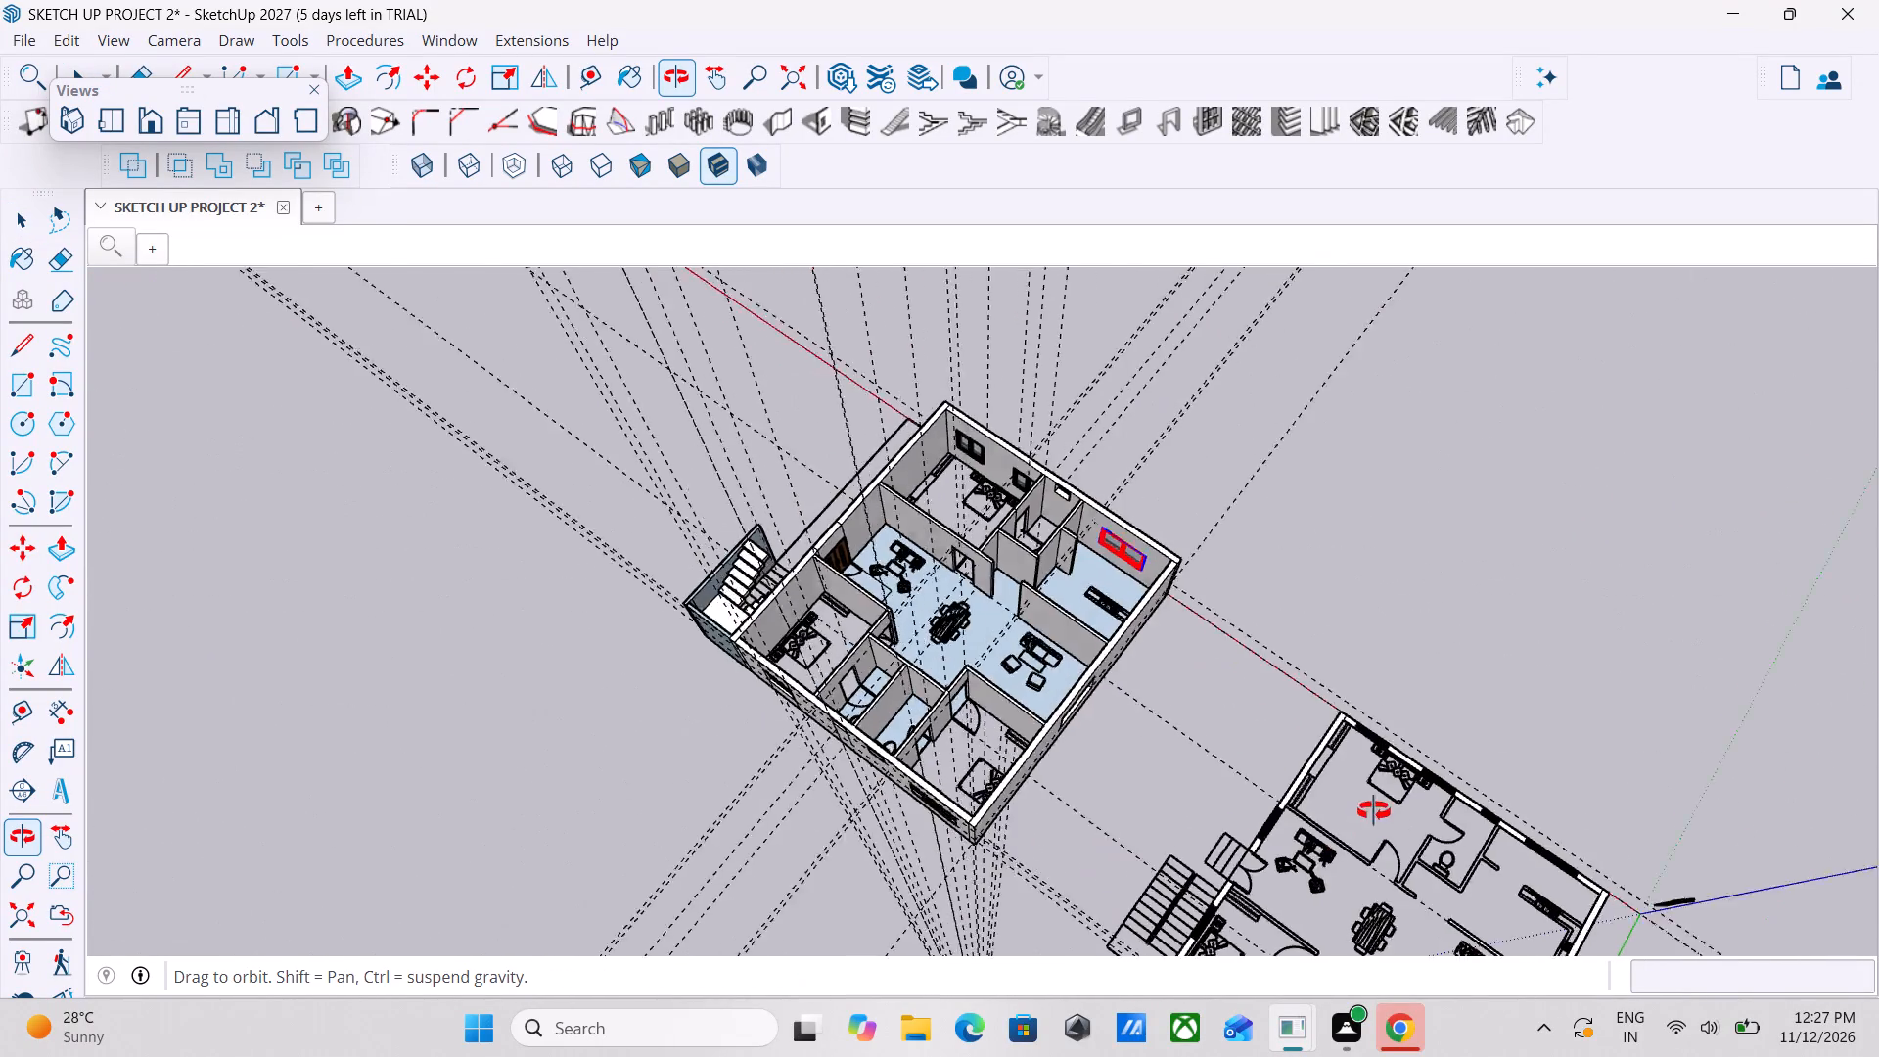
middle_drag(1374, 811, 1379, 809)
middle_drag(930, 725, 1244, 730)
scroll(1029, 409, up, 10)
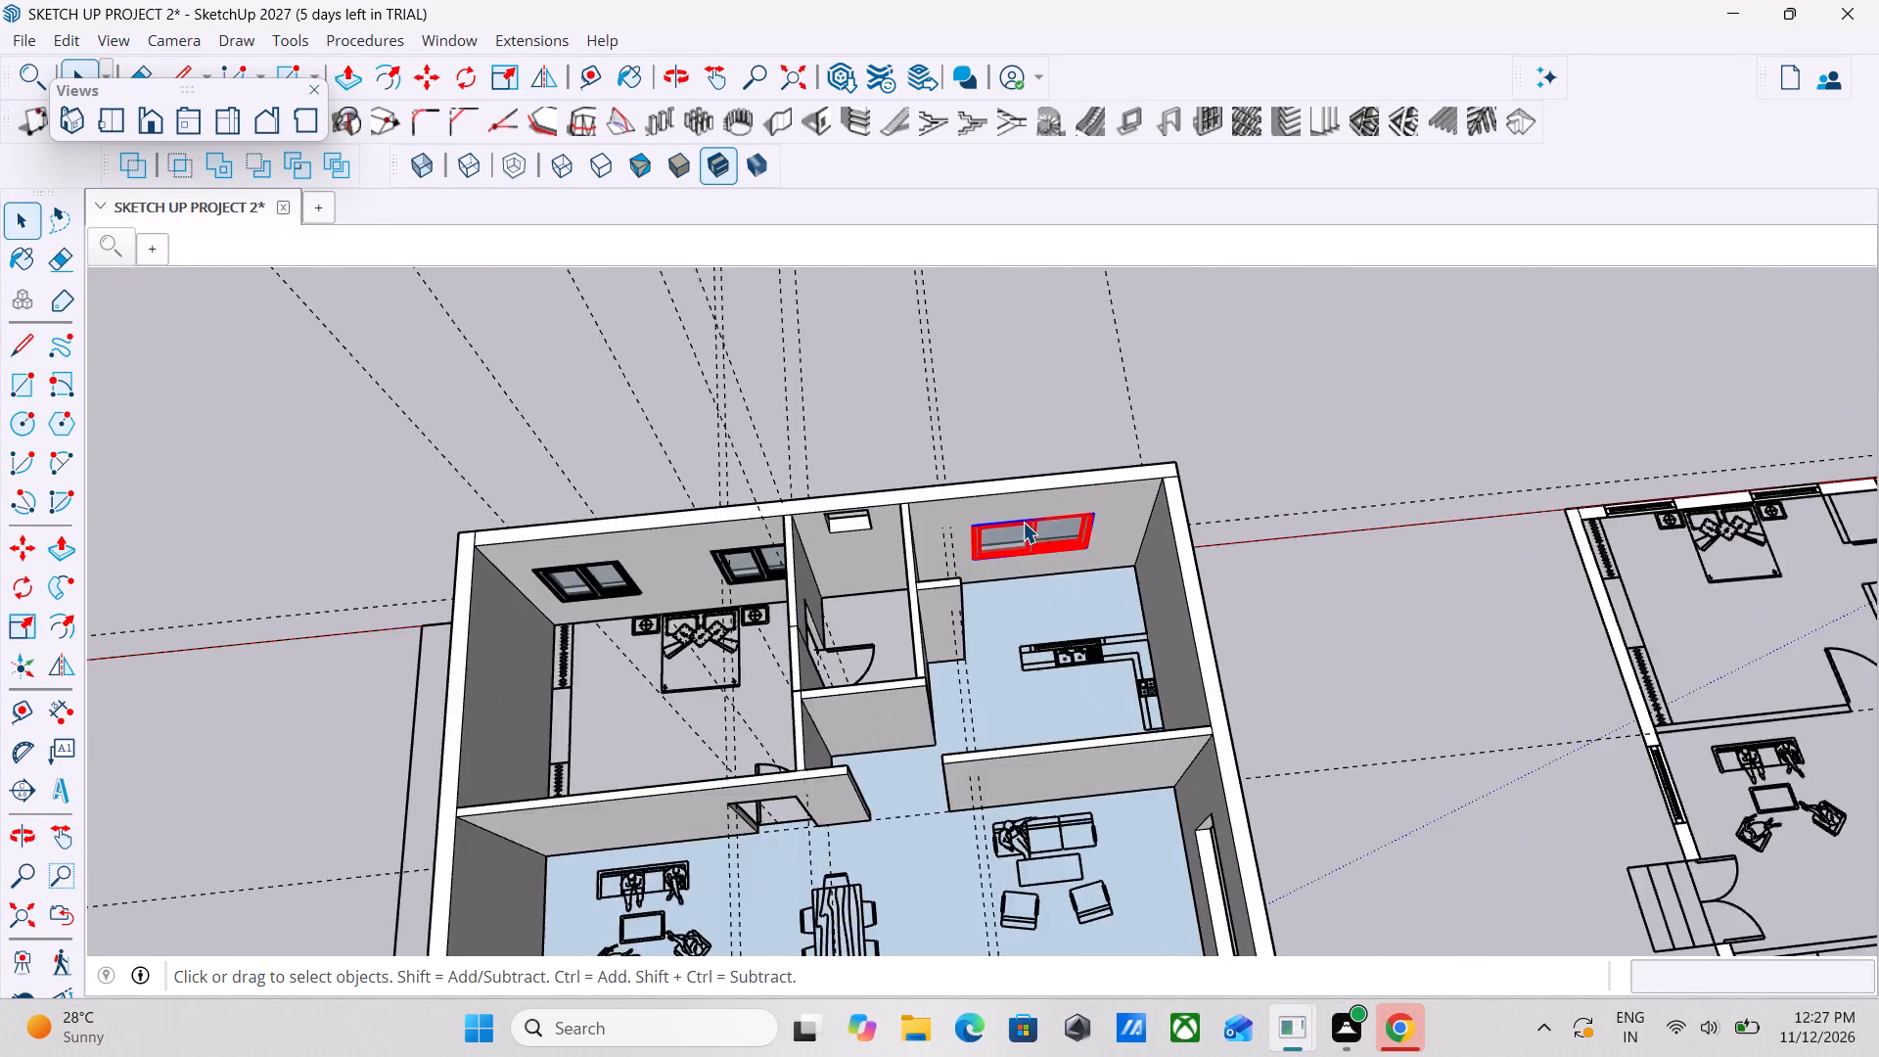
Copy the kitchen window by its lower room-side corner nearest the bathroom about 36' 11" onto the rear corner bedroom opening's lower bathroom-side corner.
middle_drag(1047, 559, 835, 349)
scroll(1004, 540, up, 1)
scroll(1102, 625, up, 2)
middle_drag(1102, 625, 1215, 622)
scroll(1086, 605, up, 3)
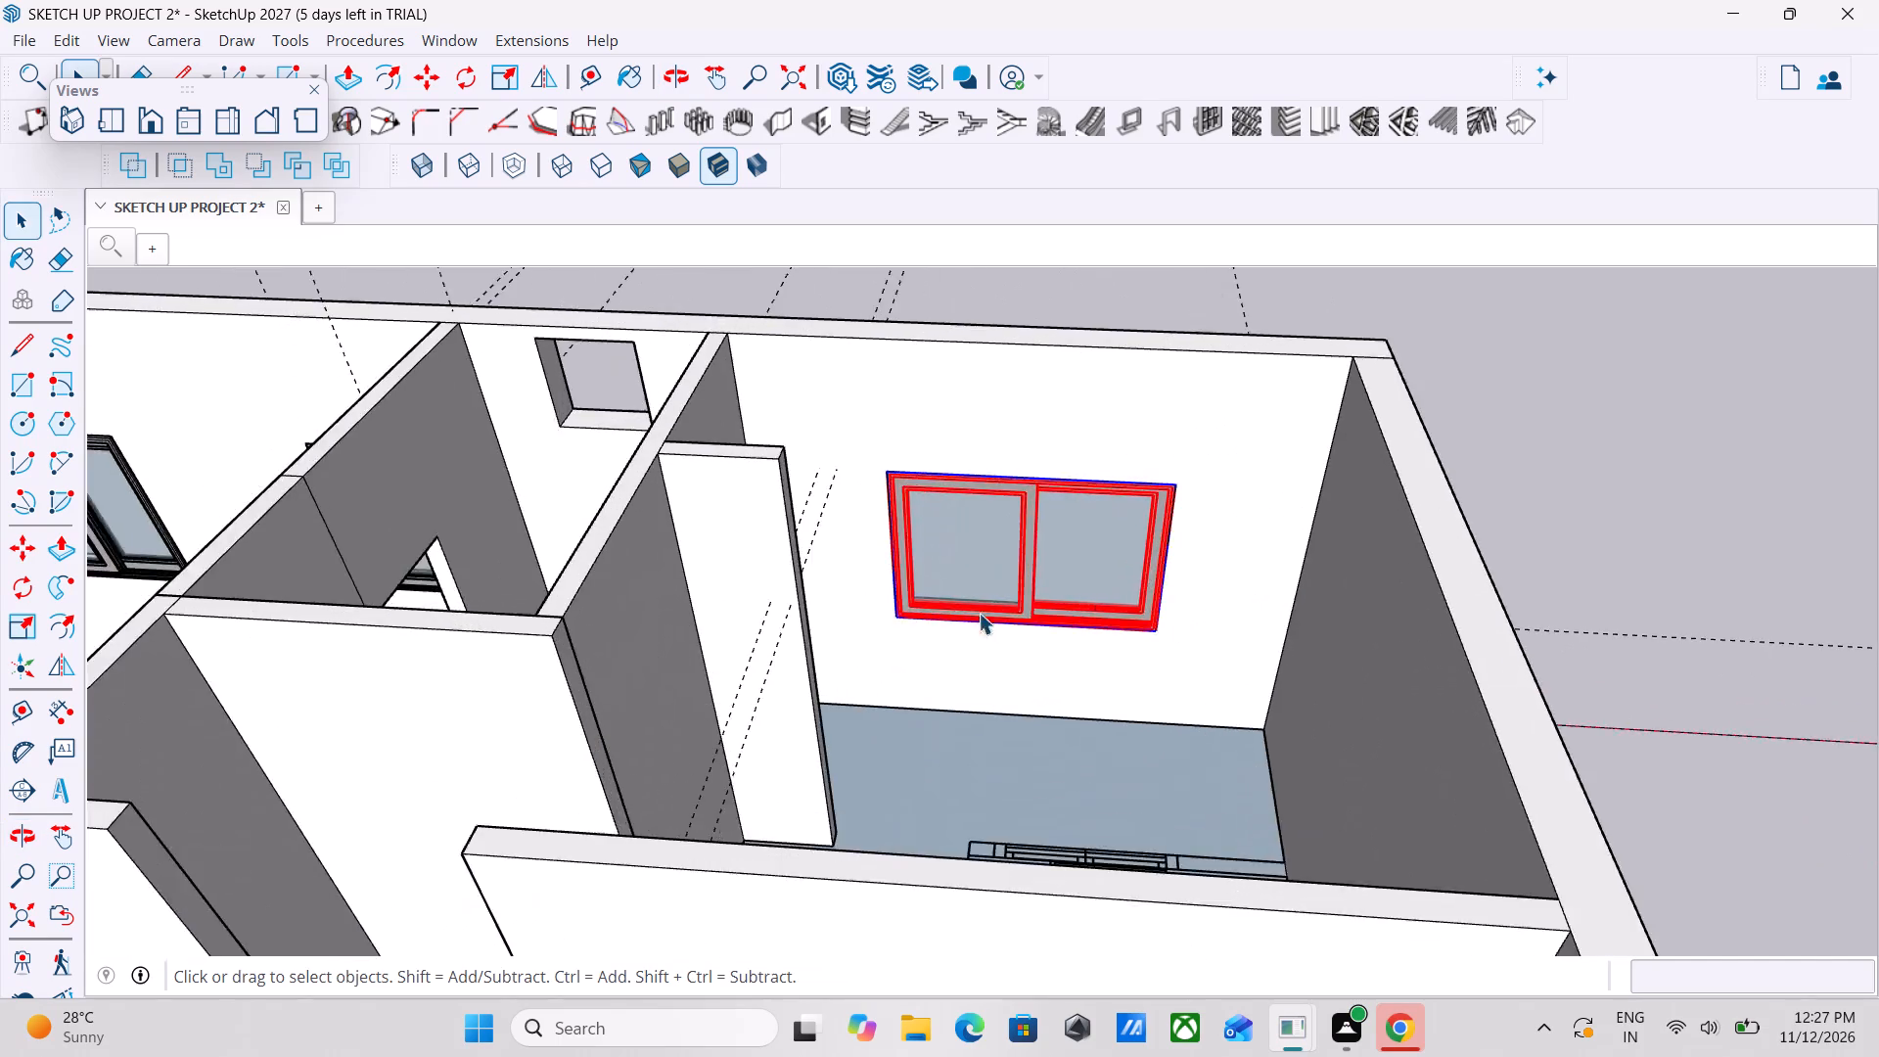
scroll(979, 613, up, 4)
middle_drag(872, 606, 956, 598)
scroll(964, 596, down, 1)
middle_drag(964, 596, 899, 611)
scroll(899, 611, up, 3)
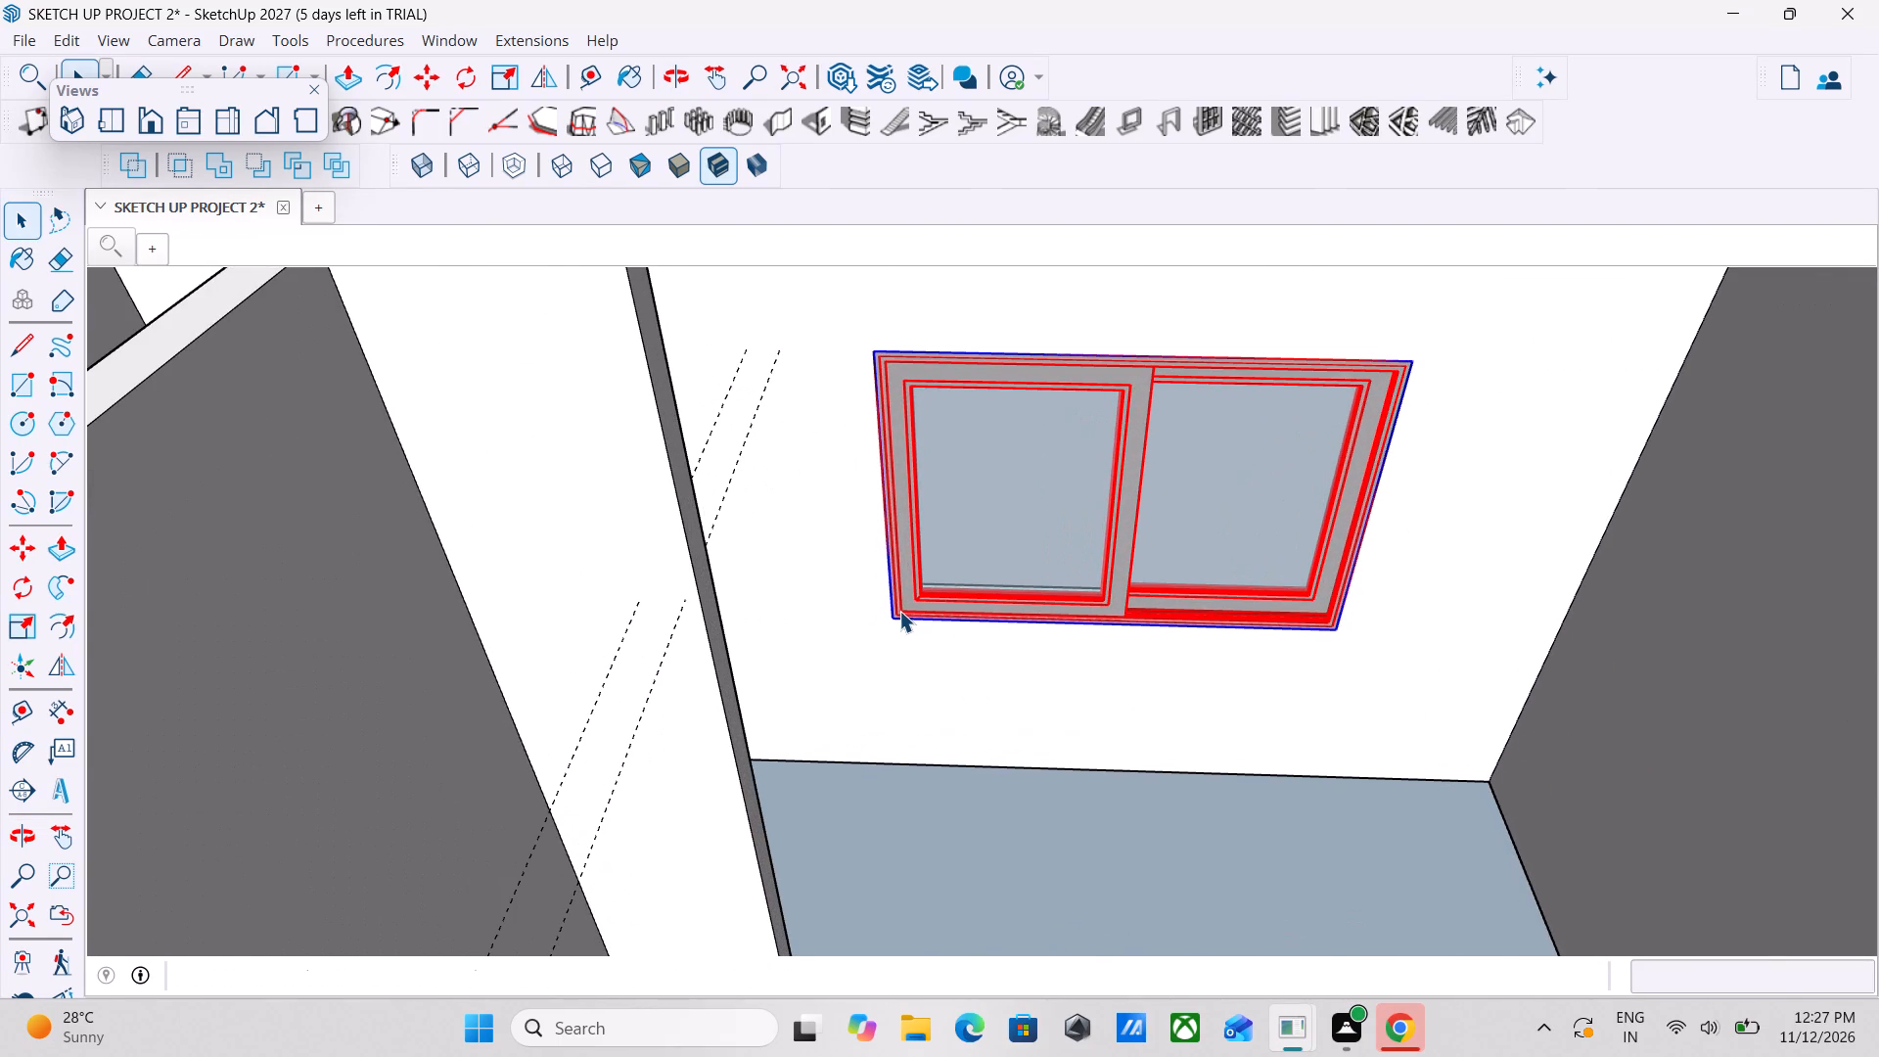
scroll(963, 622, up, 8)
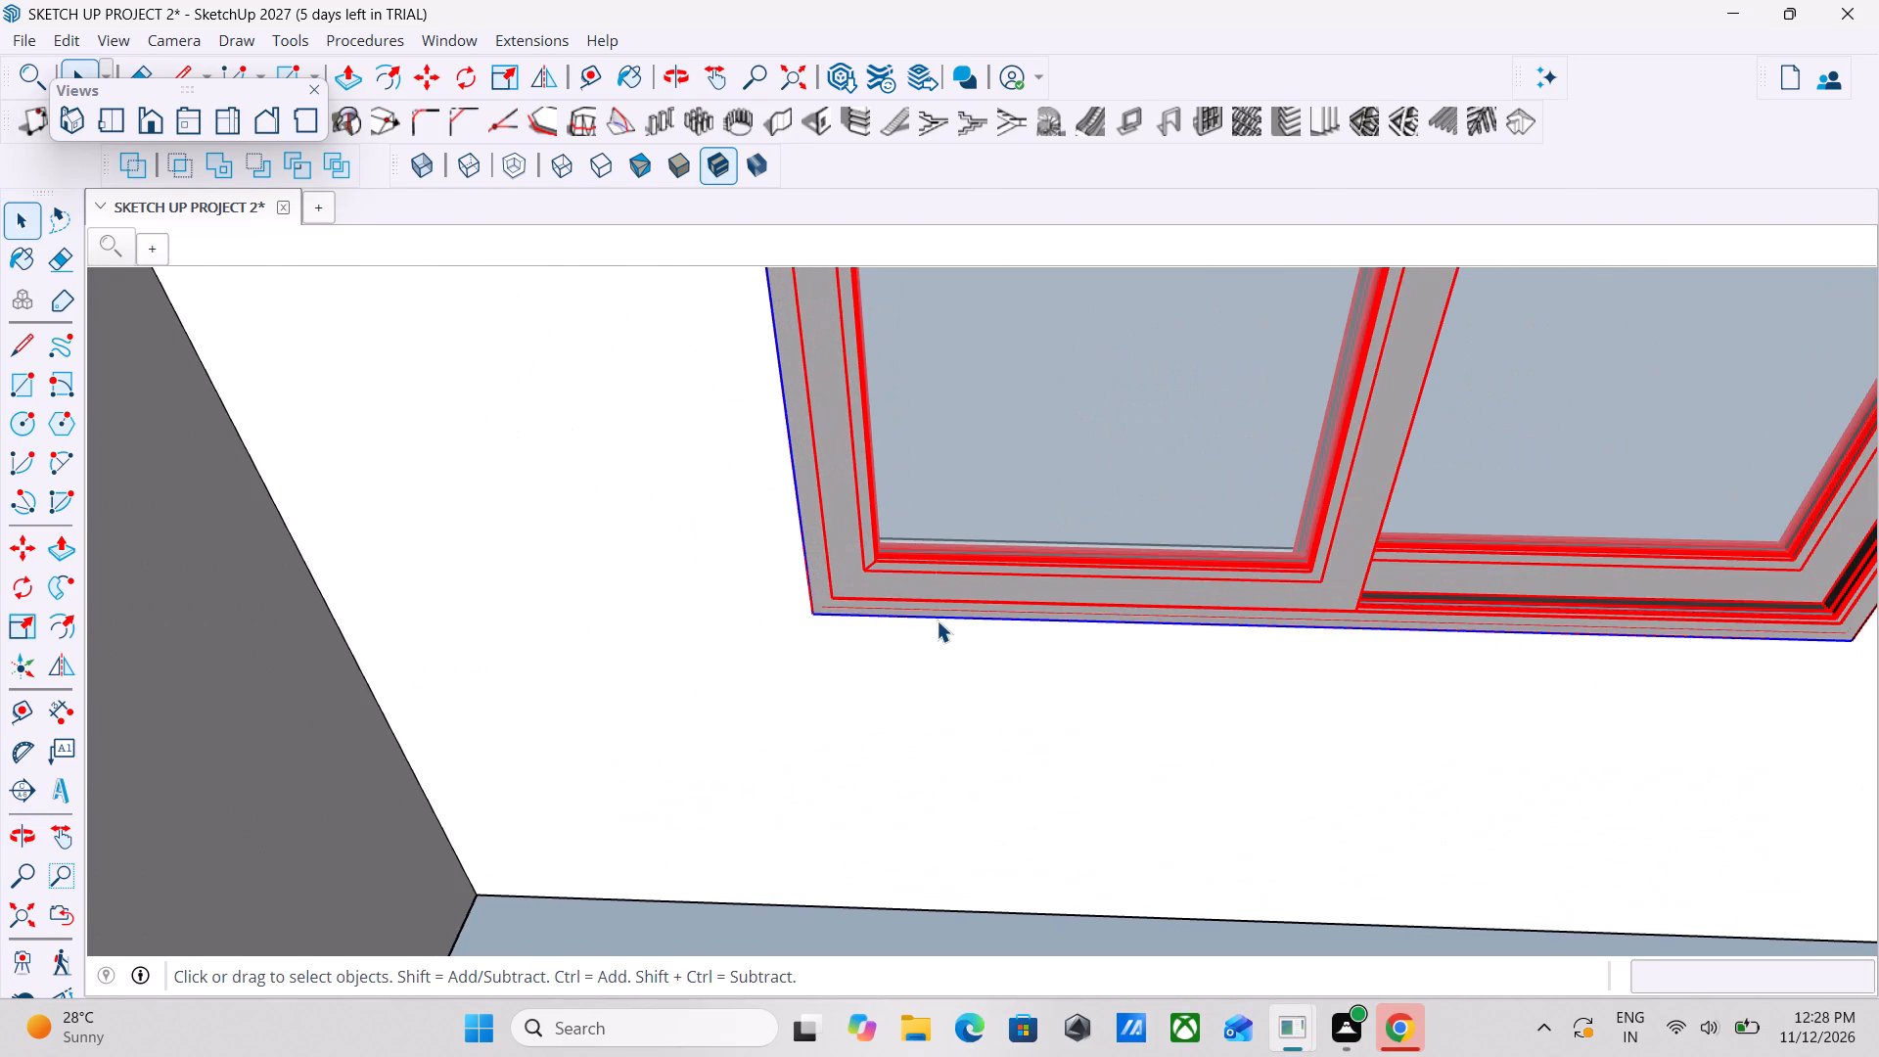
key(m)
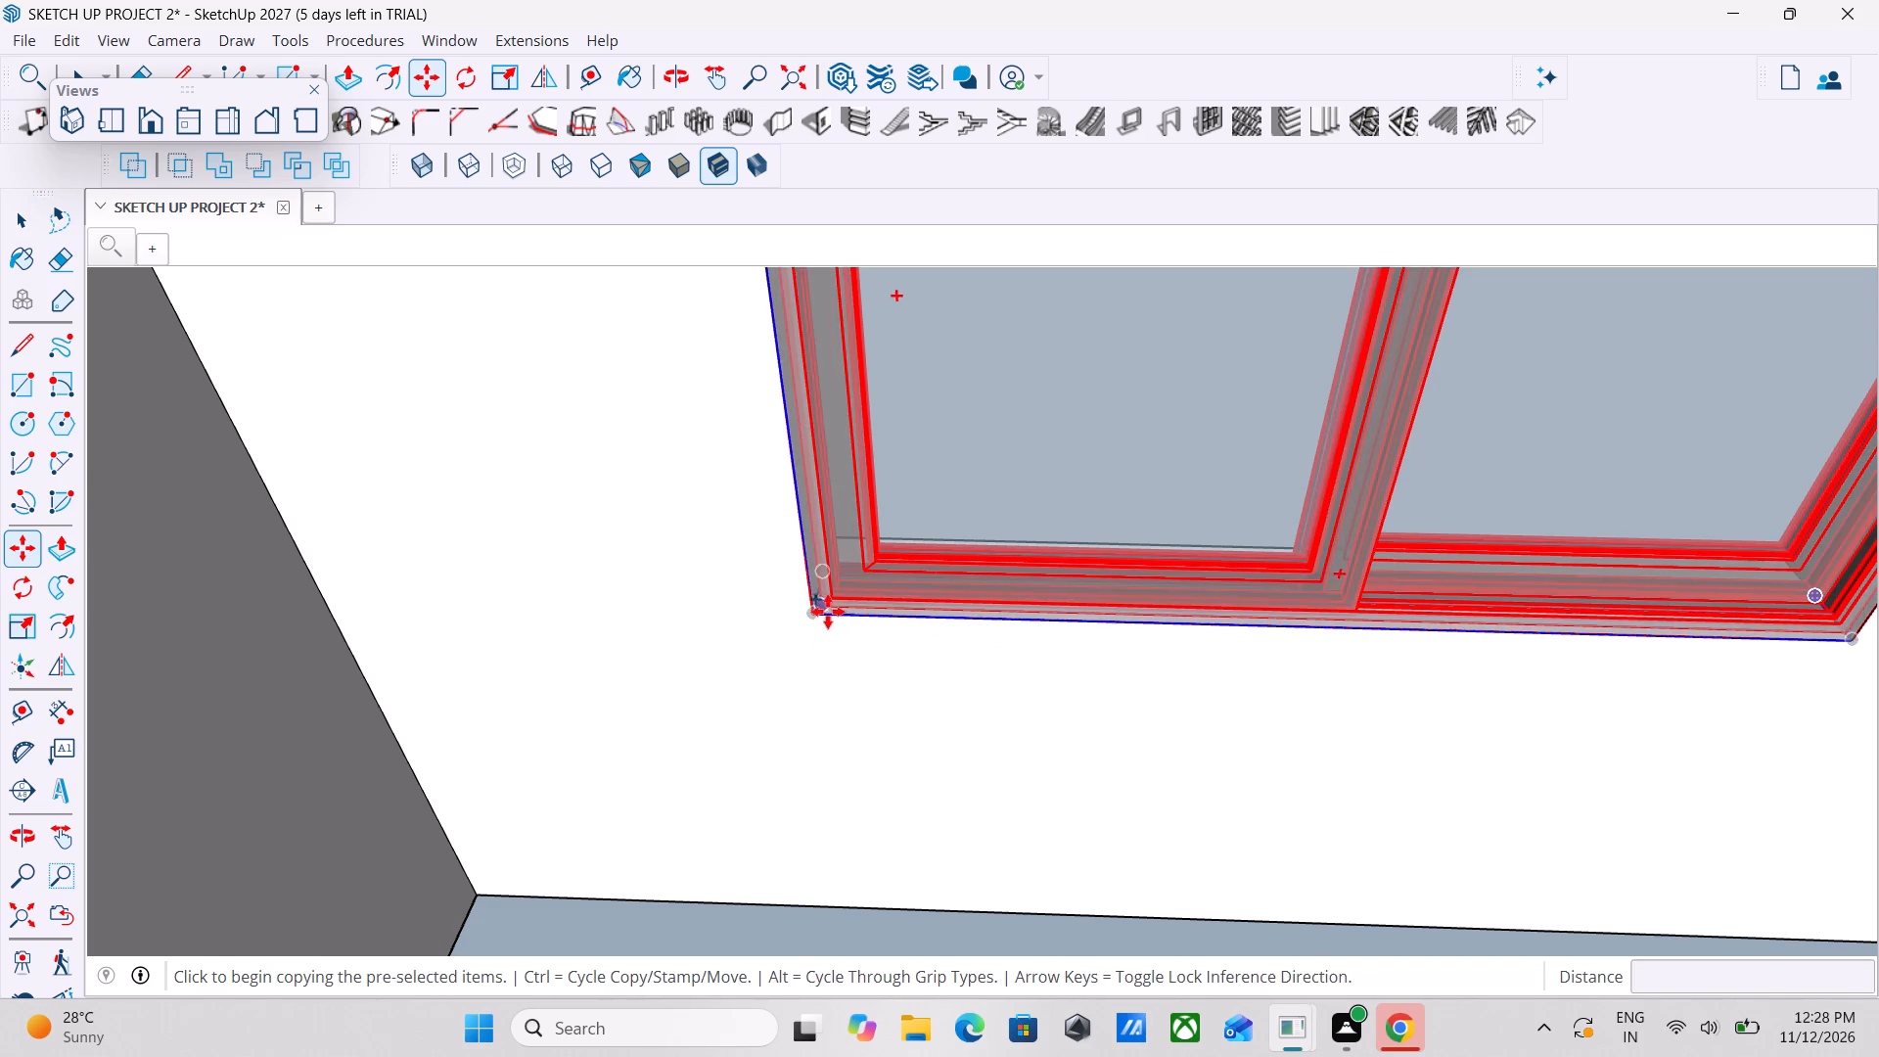
click(821, 617)
scroll(1141, 823, down, 15)
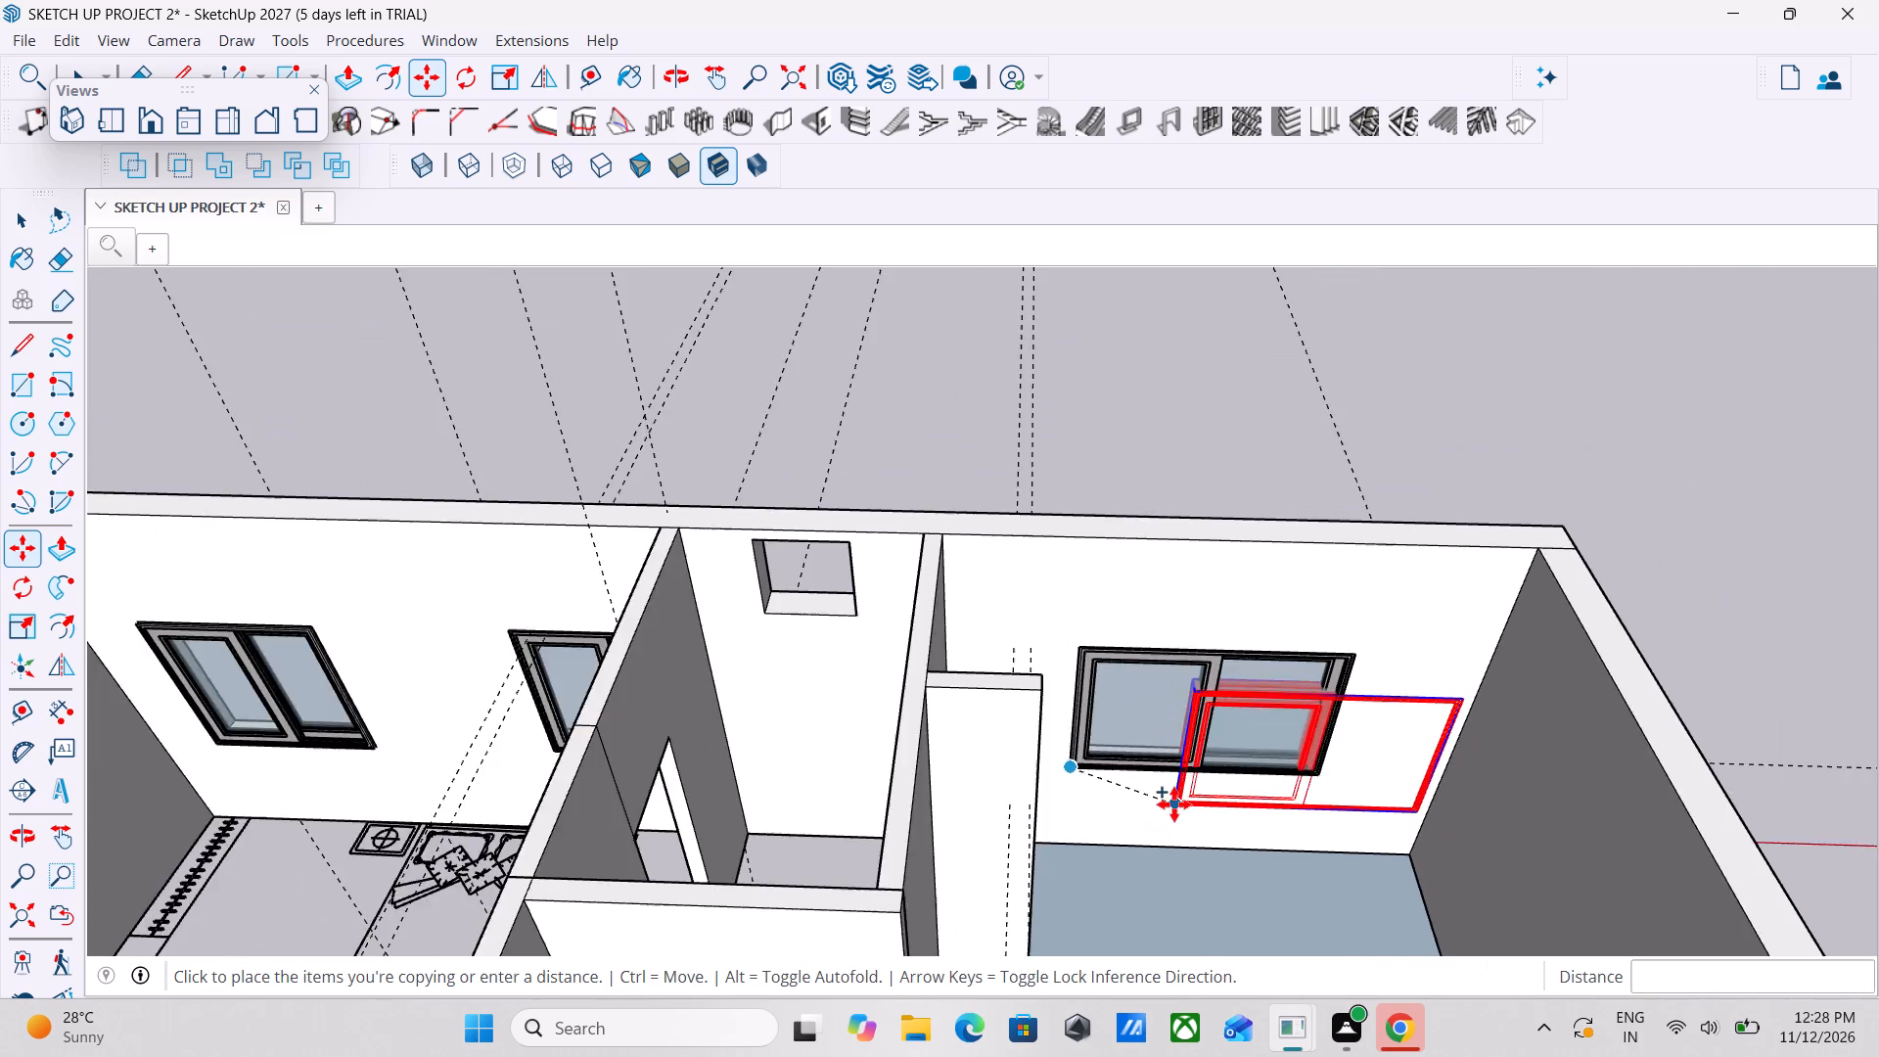
middle_drag(1174, 804, 1293, 725)
scroll(1304, 722, down, 8)
middle_drag(1375, 816, 1626, 885)
middle_drag(1412, 858, 1849, 853)
scroll(1524, 558, up, 2)
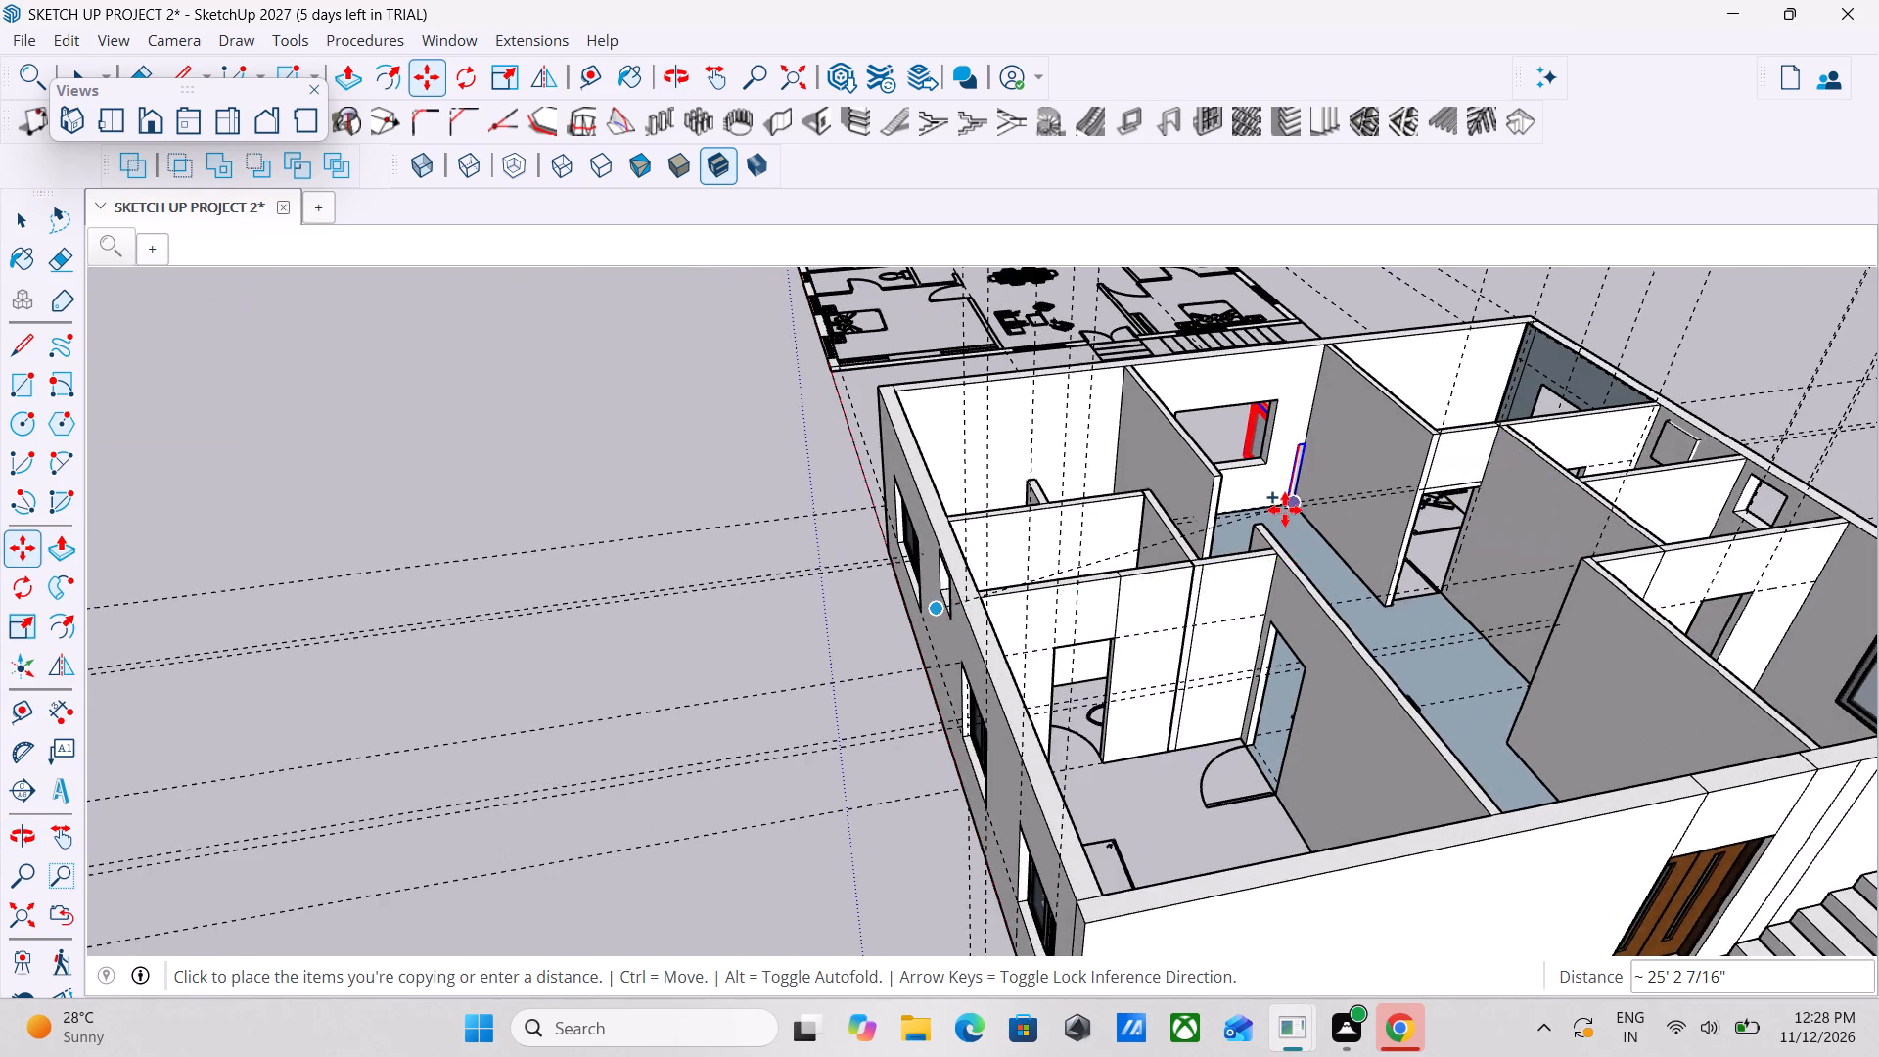
middle_drag(1285, 510, 1653, 593)
scroll(1183, 383, down, 1)
middle_drag(1183, 383, 1330, 557)
scroll(1116, 319, down, 4)
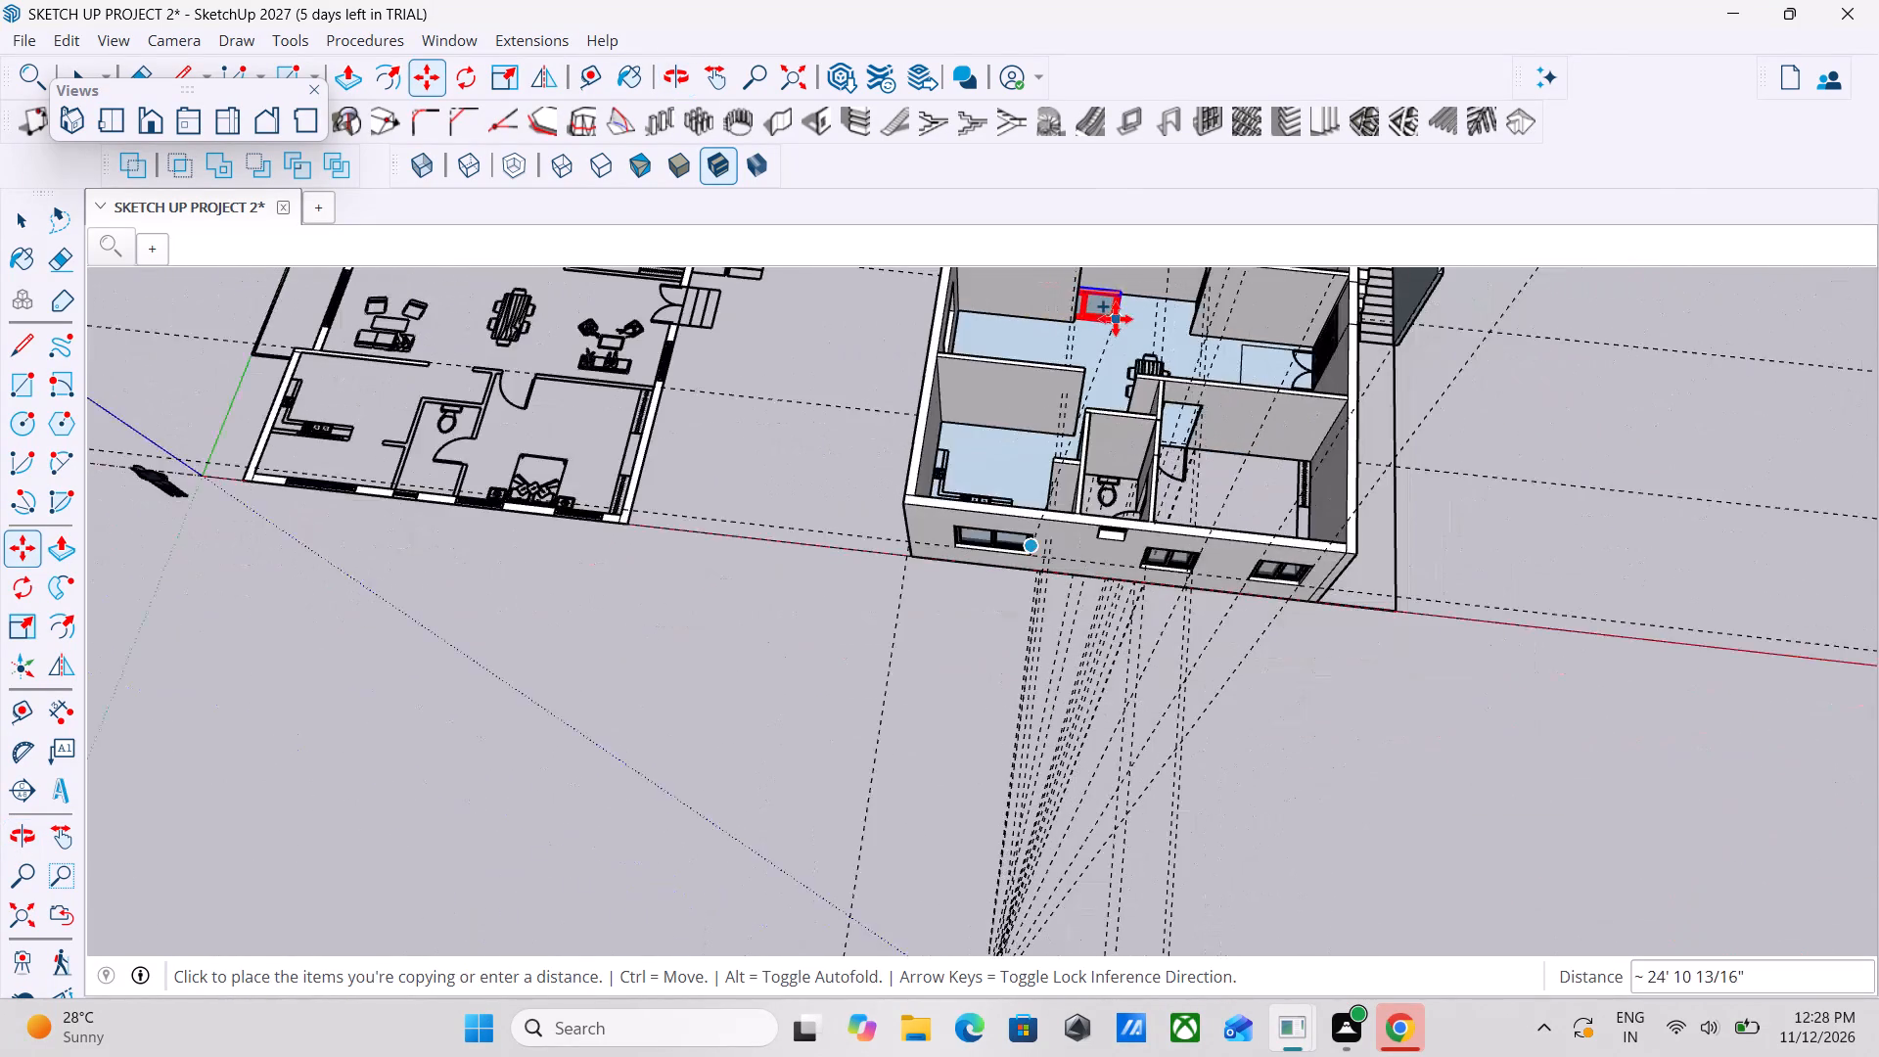
shift+middle_drag(1184, 395, 1283, 763)
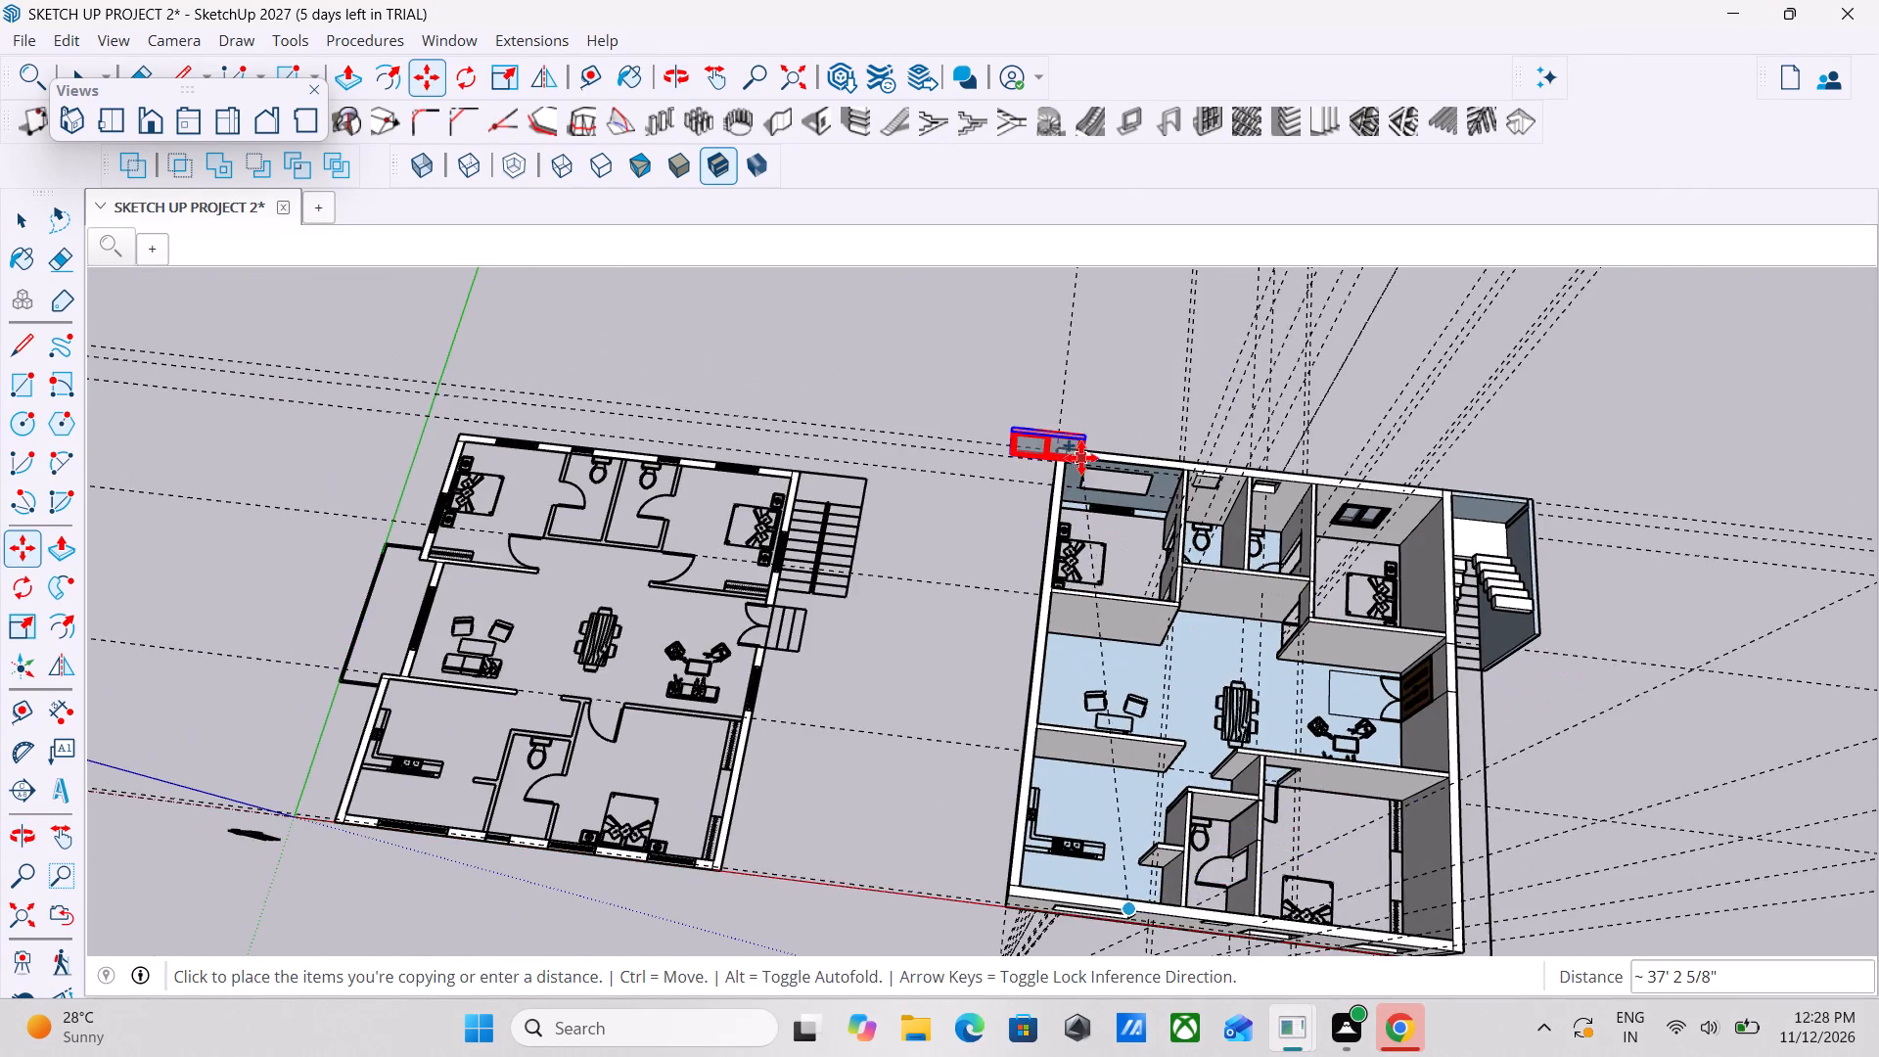
scroll(1083, 461, up, 3)
scroll(1197, 539, up, 1)
middle_drag(1200, 548, 1413, 678)
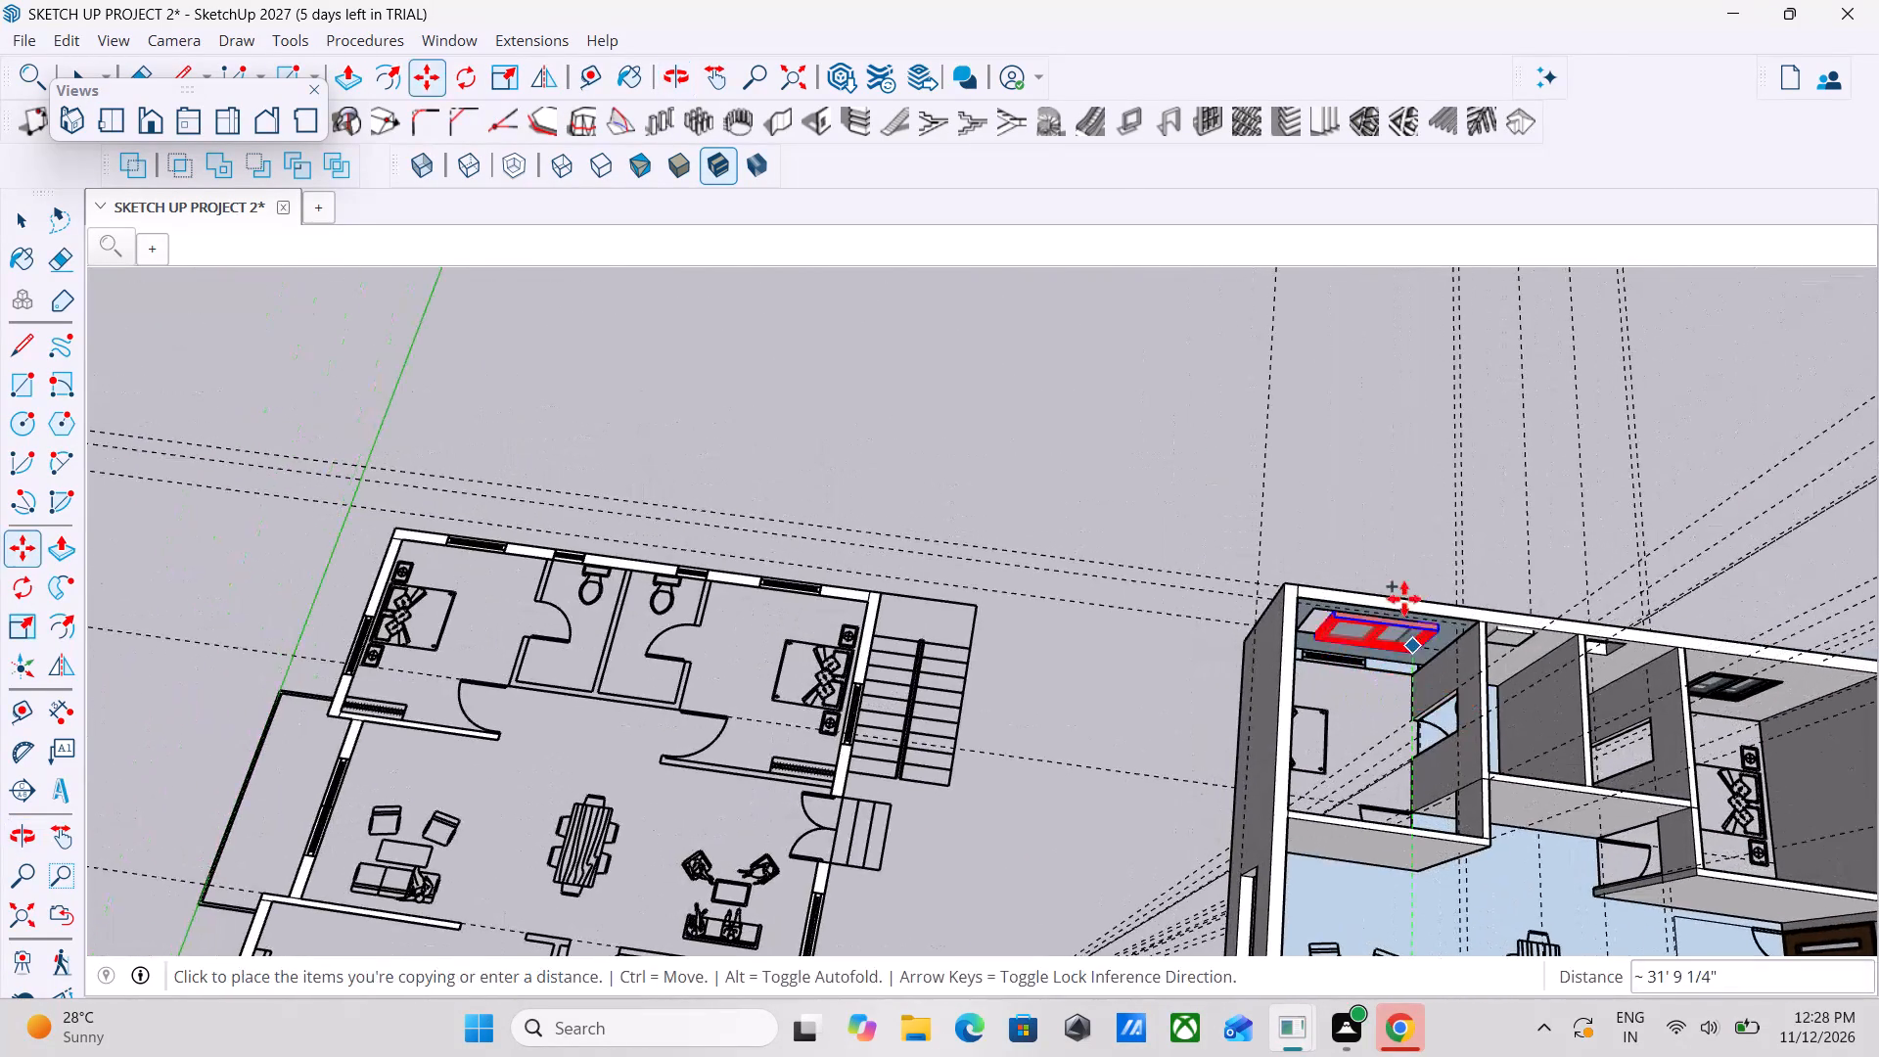
middle_drag(1395, 680, 1278, 434)
scroll(1441, 755, up, 2)
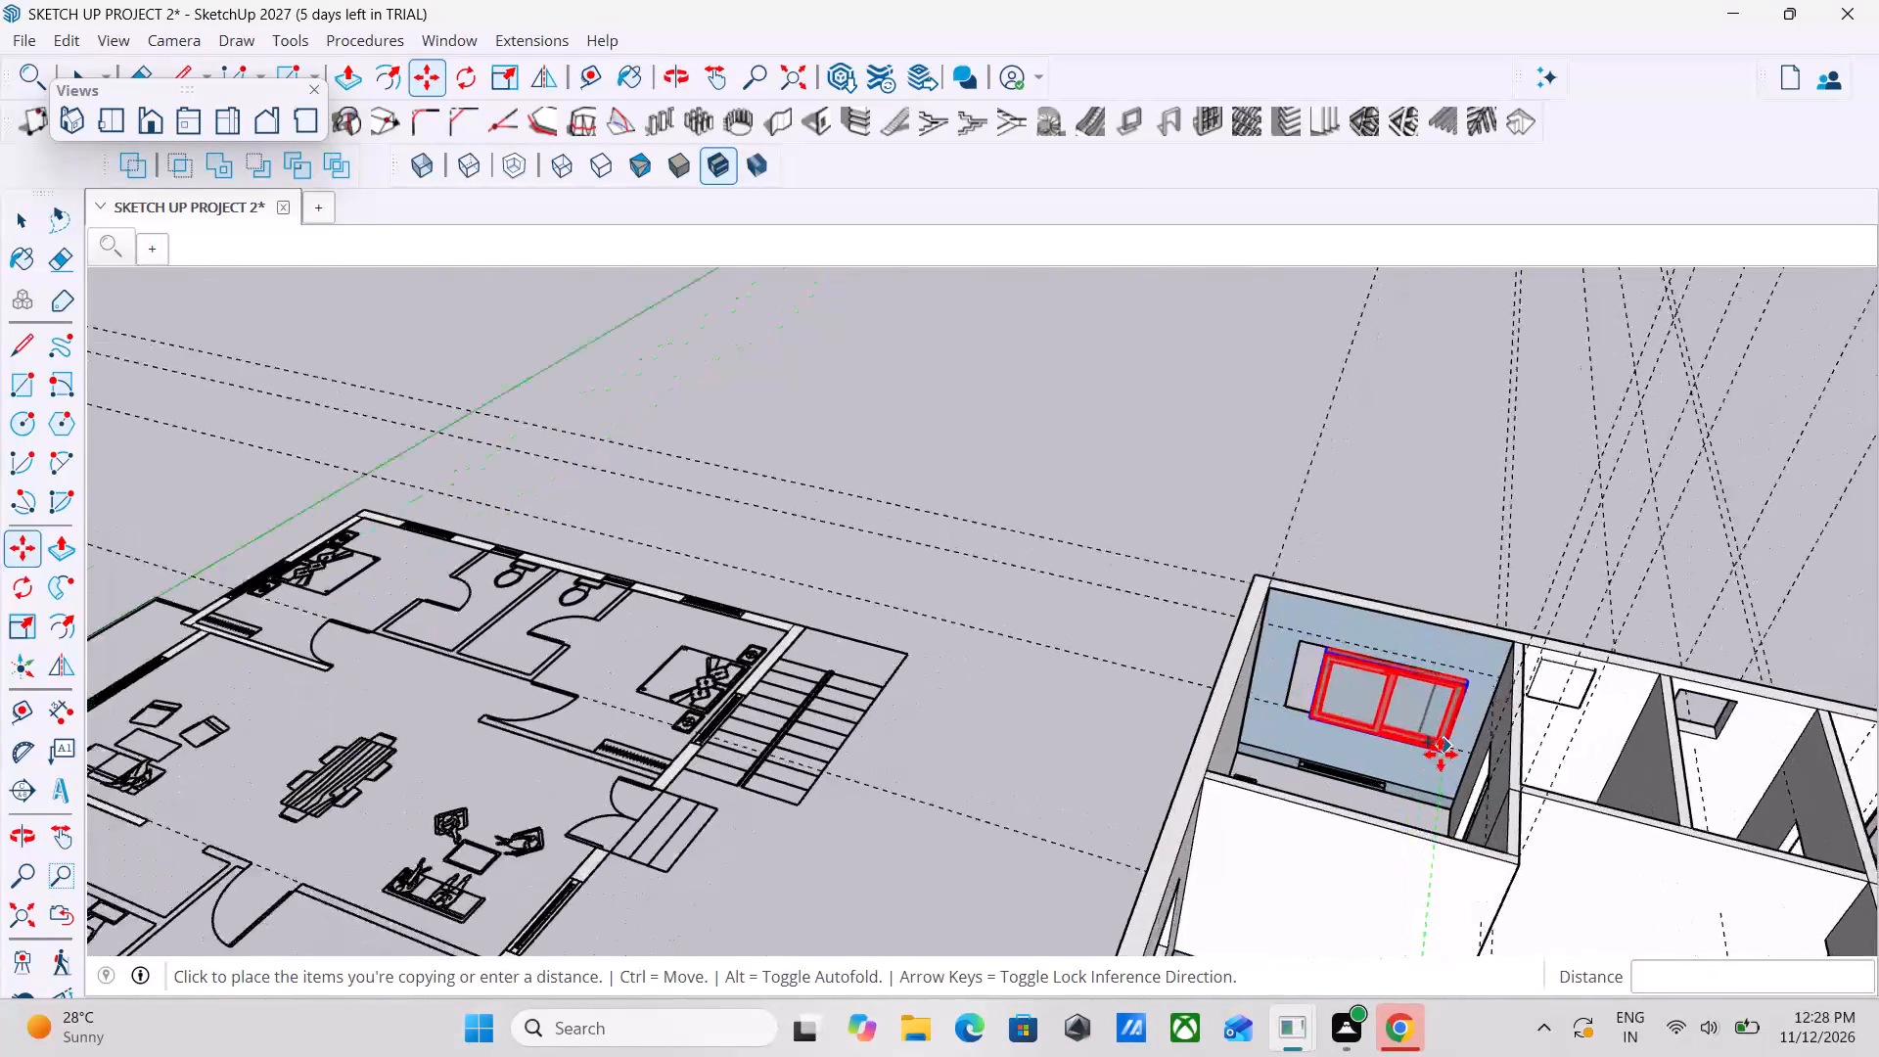
scroll(1441, 755, up, 12)
scroll(1334, 716, up, 6)
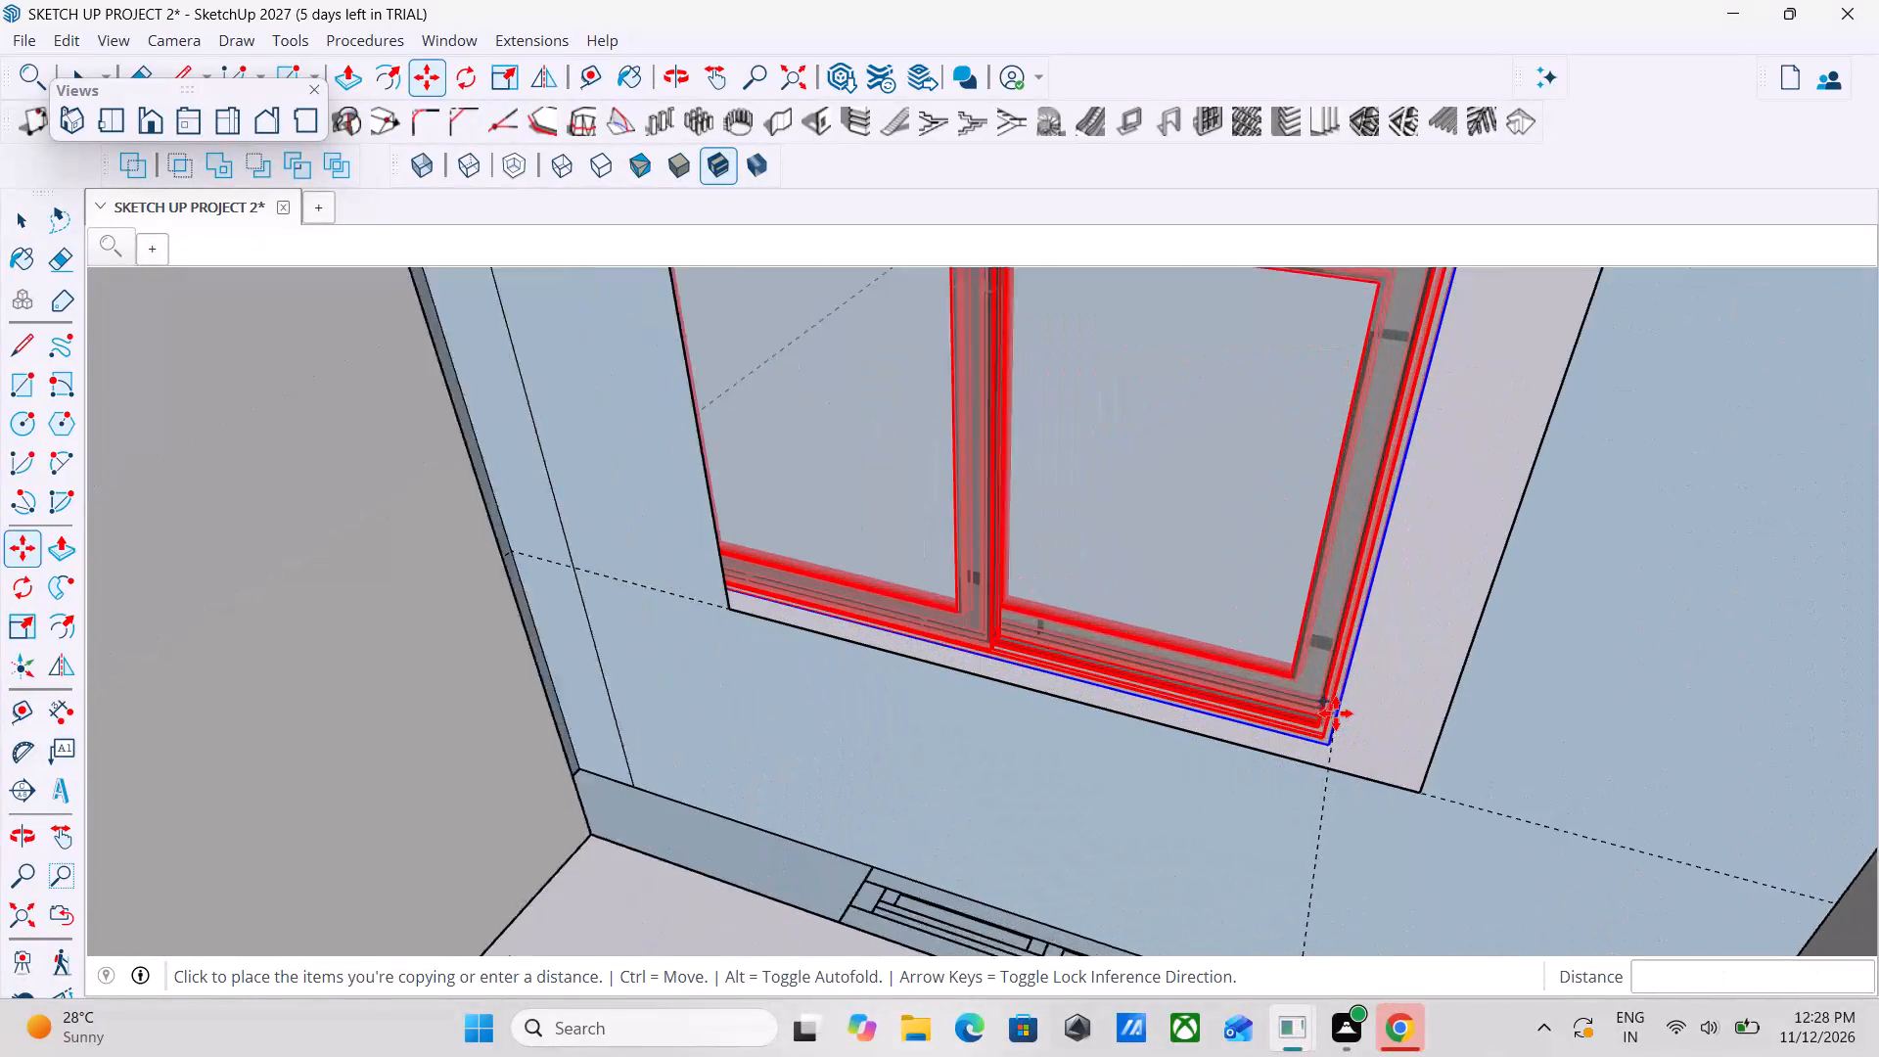
scroll(1336, 713, up, 2)
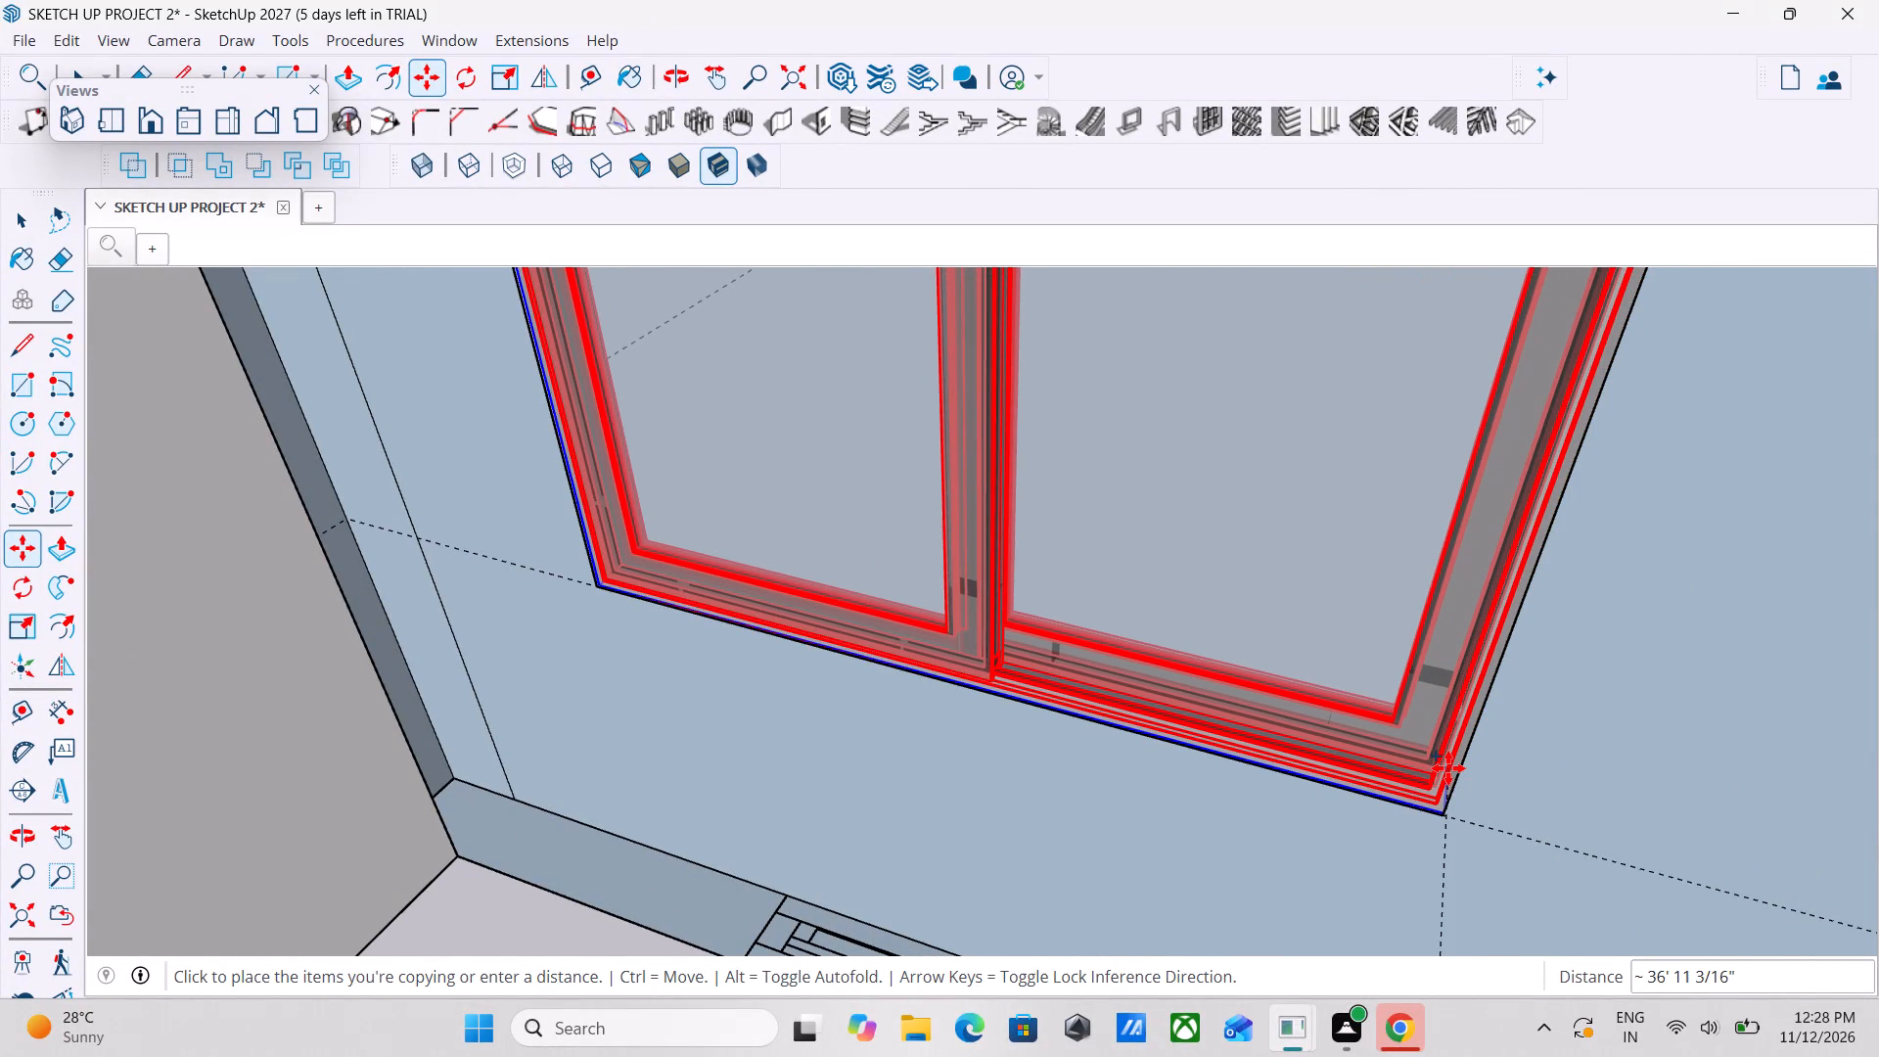
click(1448, 768)
Move the copied rear bedroom window about 1/4" to align its lower corner nearest the house corner with the opening.
scroll(1474, 770, down, 5)
scroll(1239, 774, down, 1)
middle_drag(1239, 774, 1497, 866)
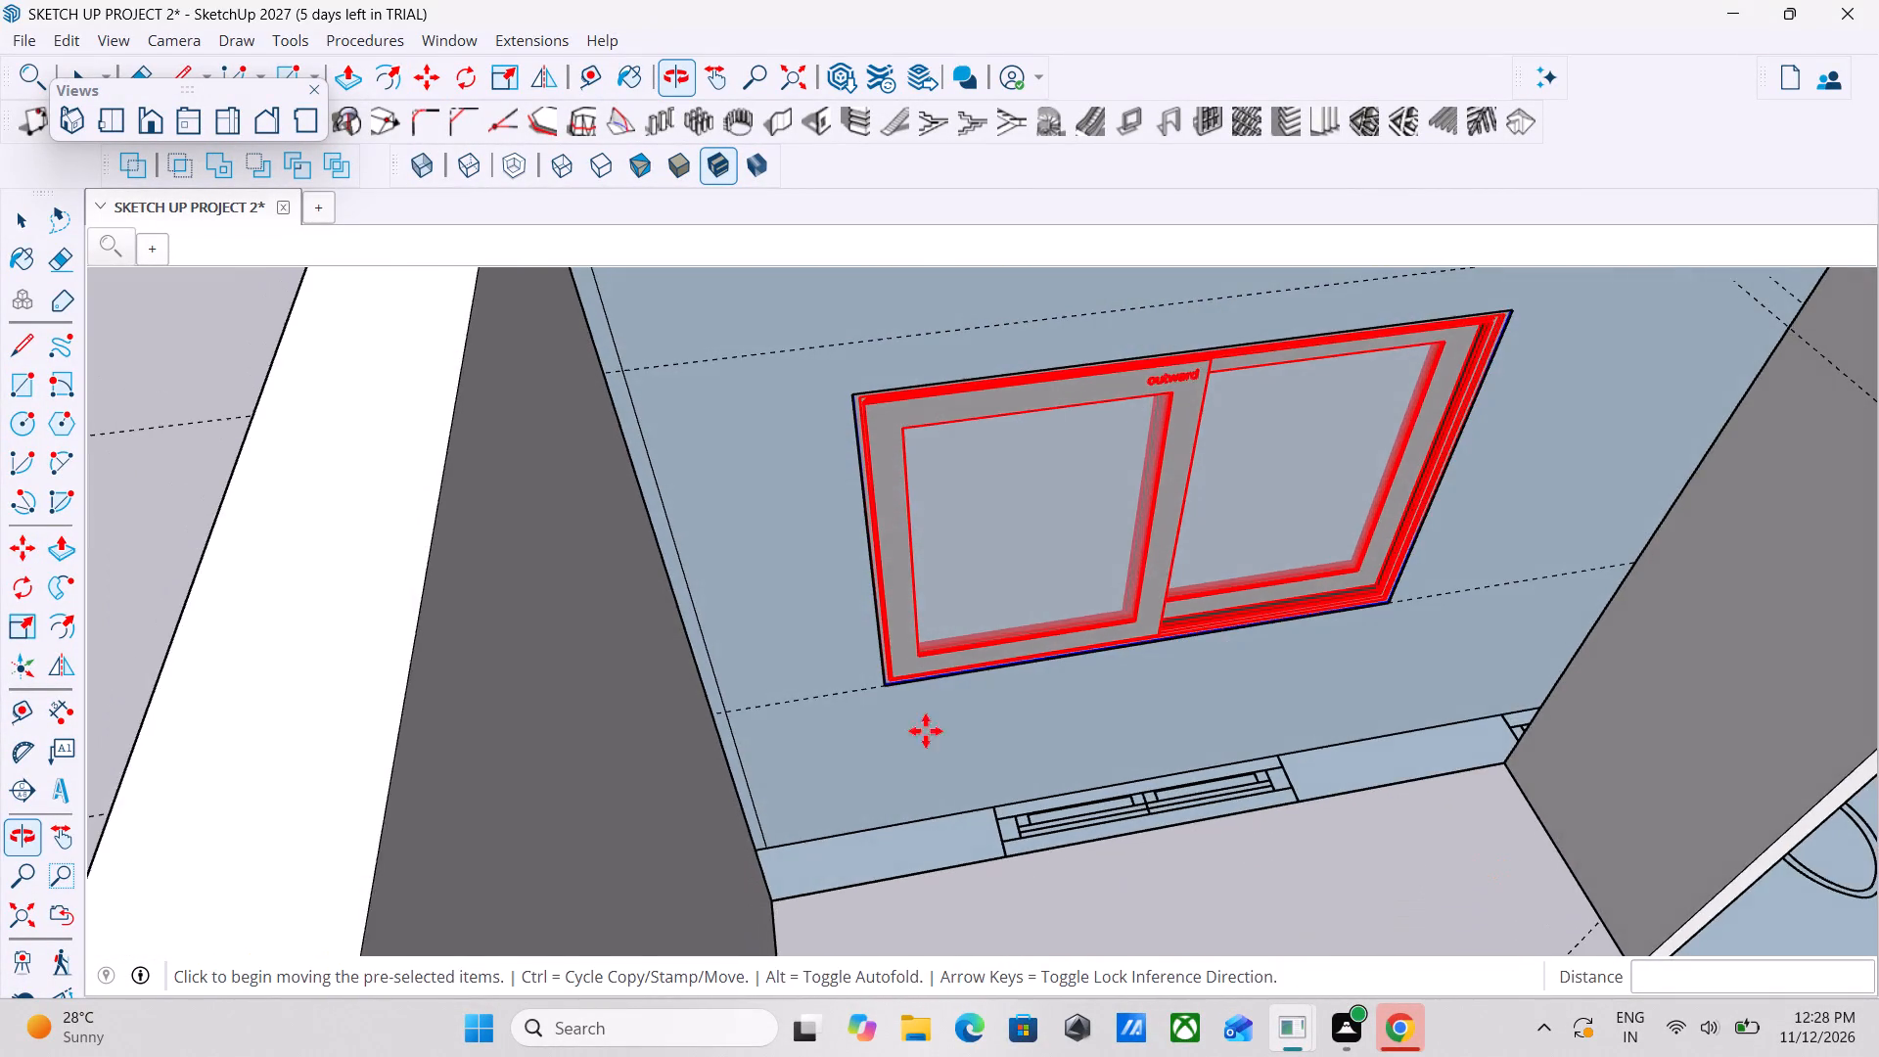
middle_drag(758, 644, 1333, 765)
middle_drag(1054, 724, 490, 607)
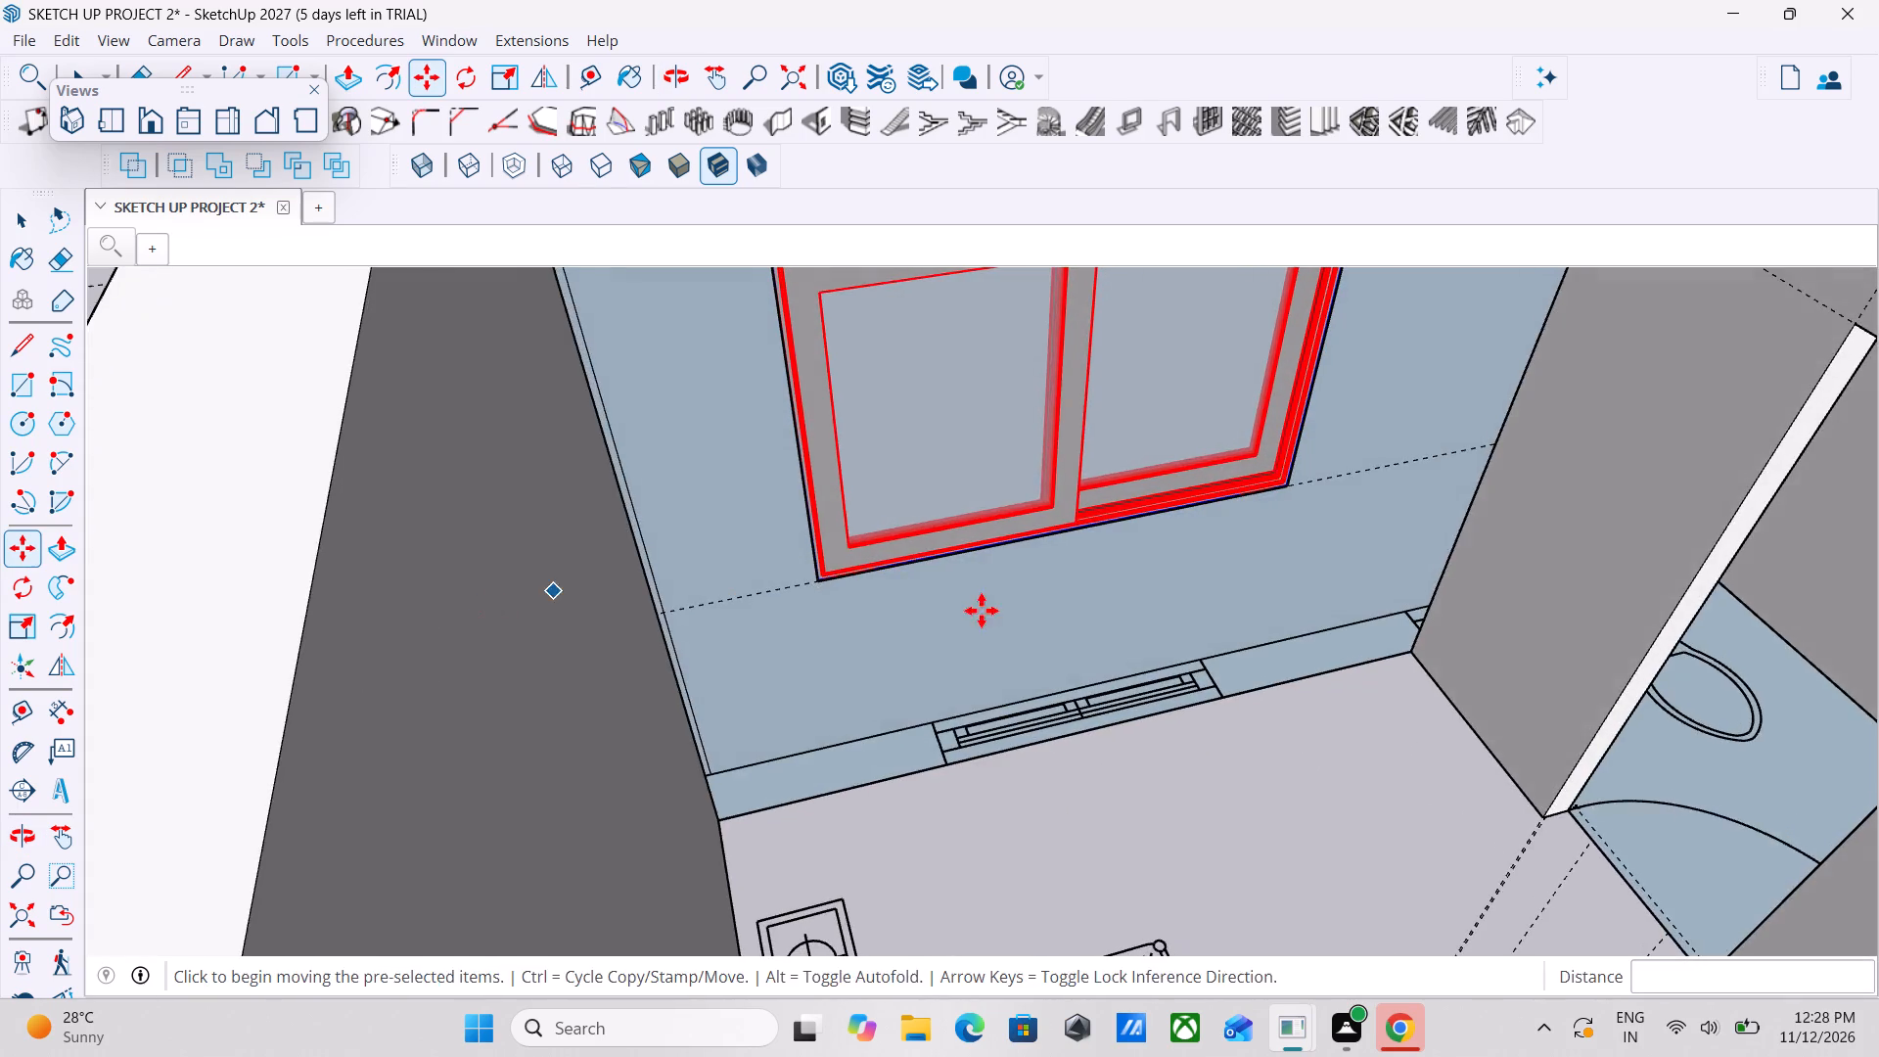
middle_drag(1048, 617, 890, 659)
scroll(812, 545, up, 11)
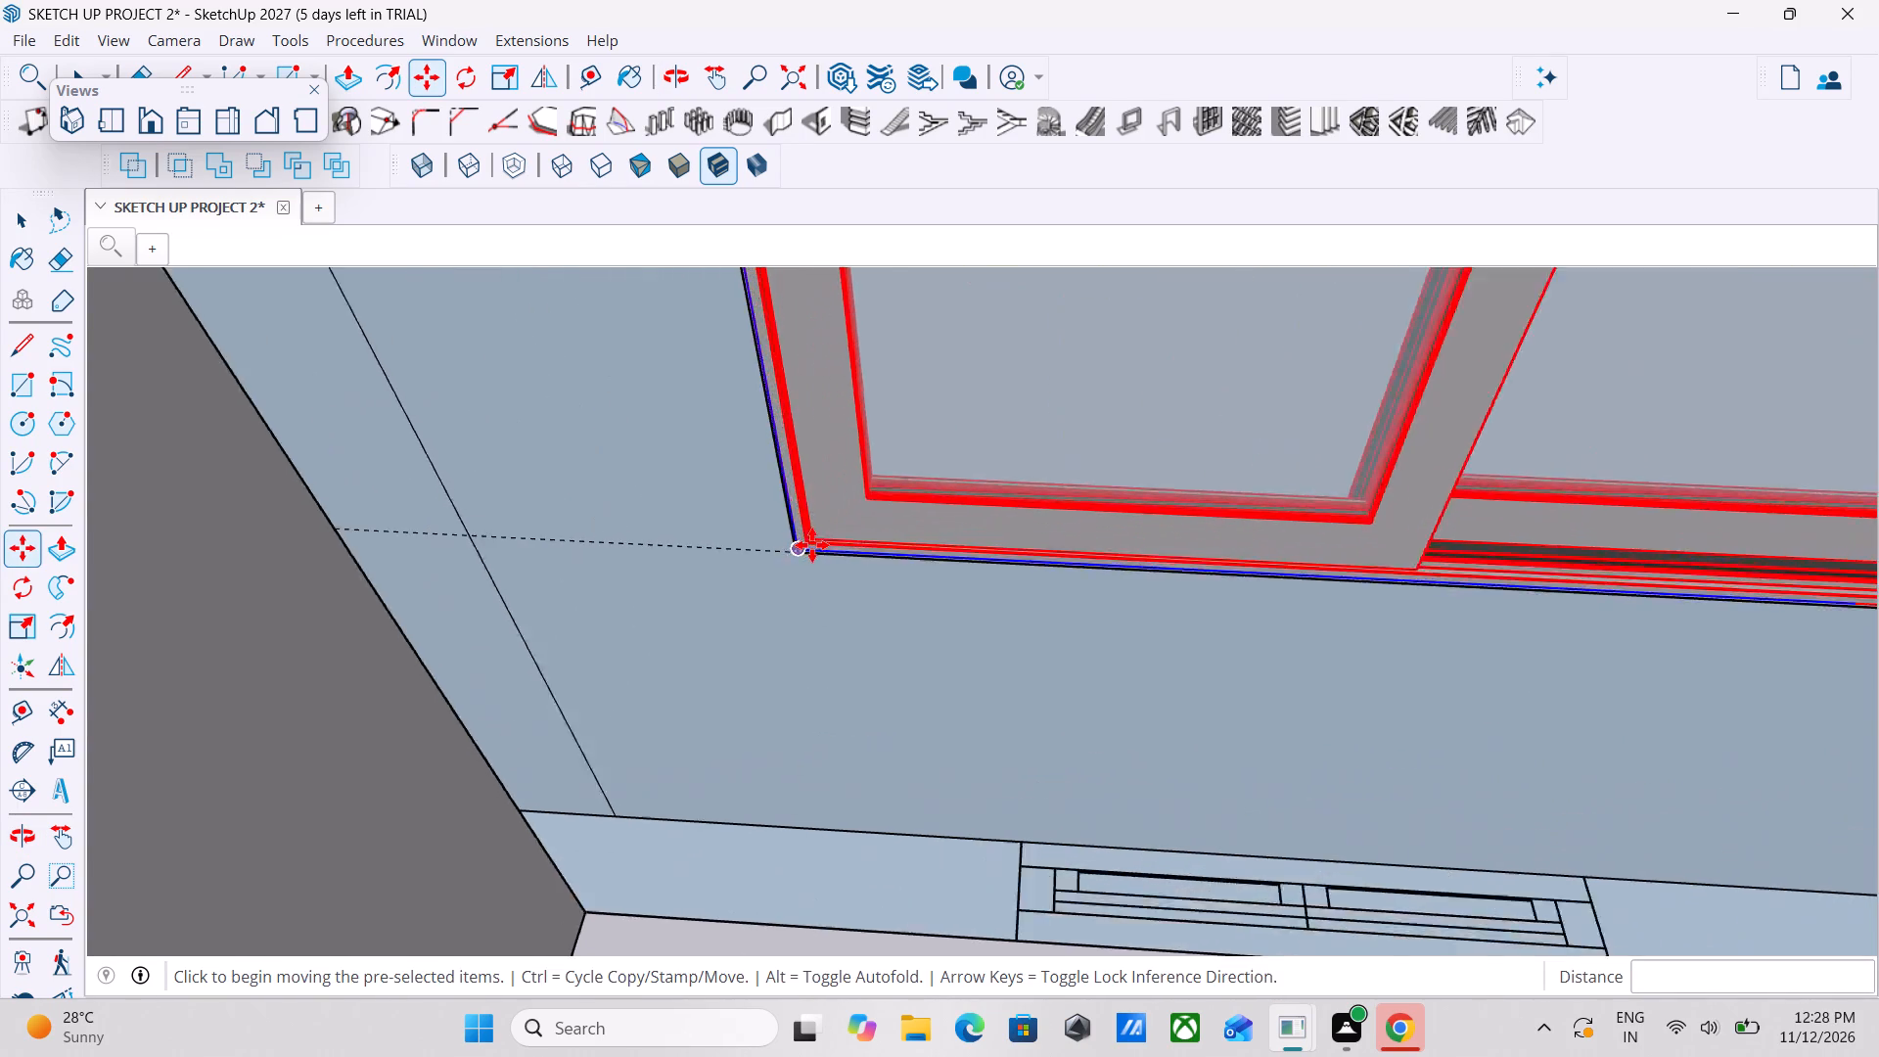
scroll(812, 545, up, 7)
click(808, 536)
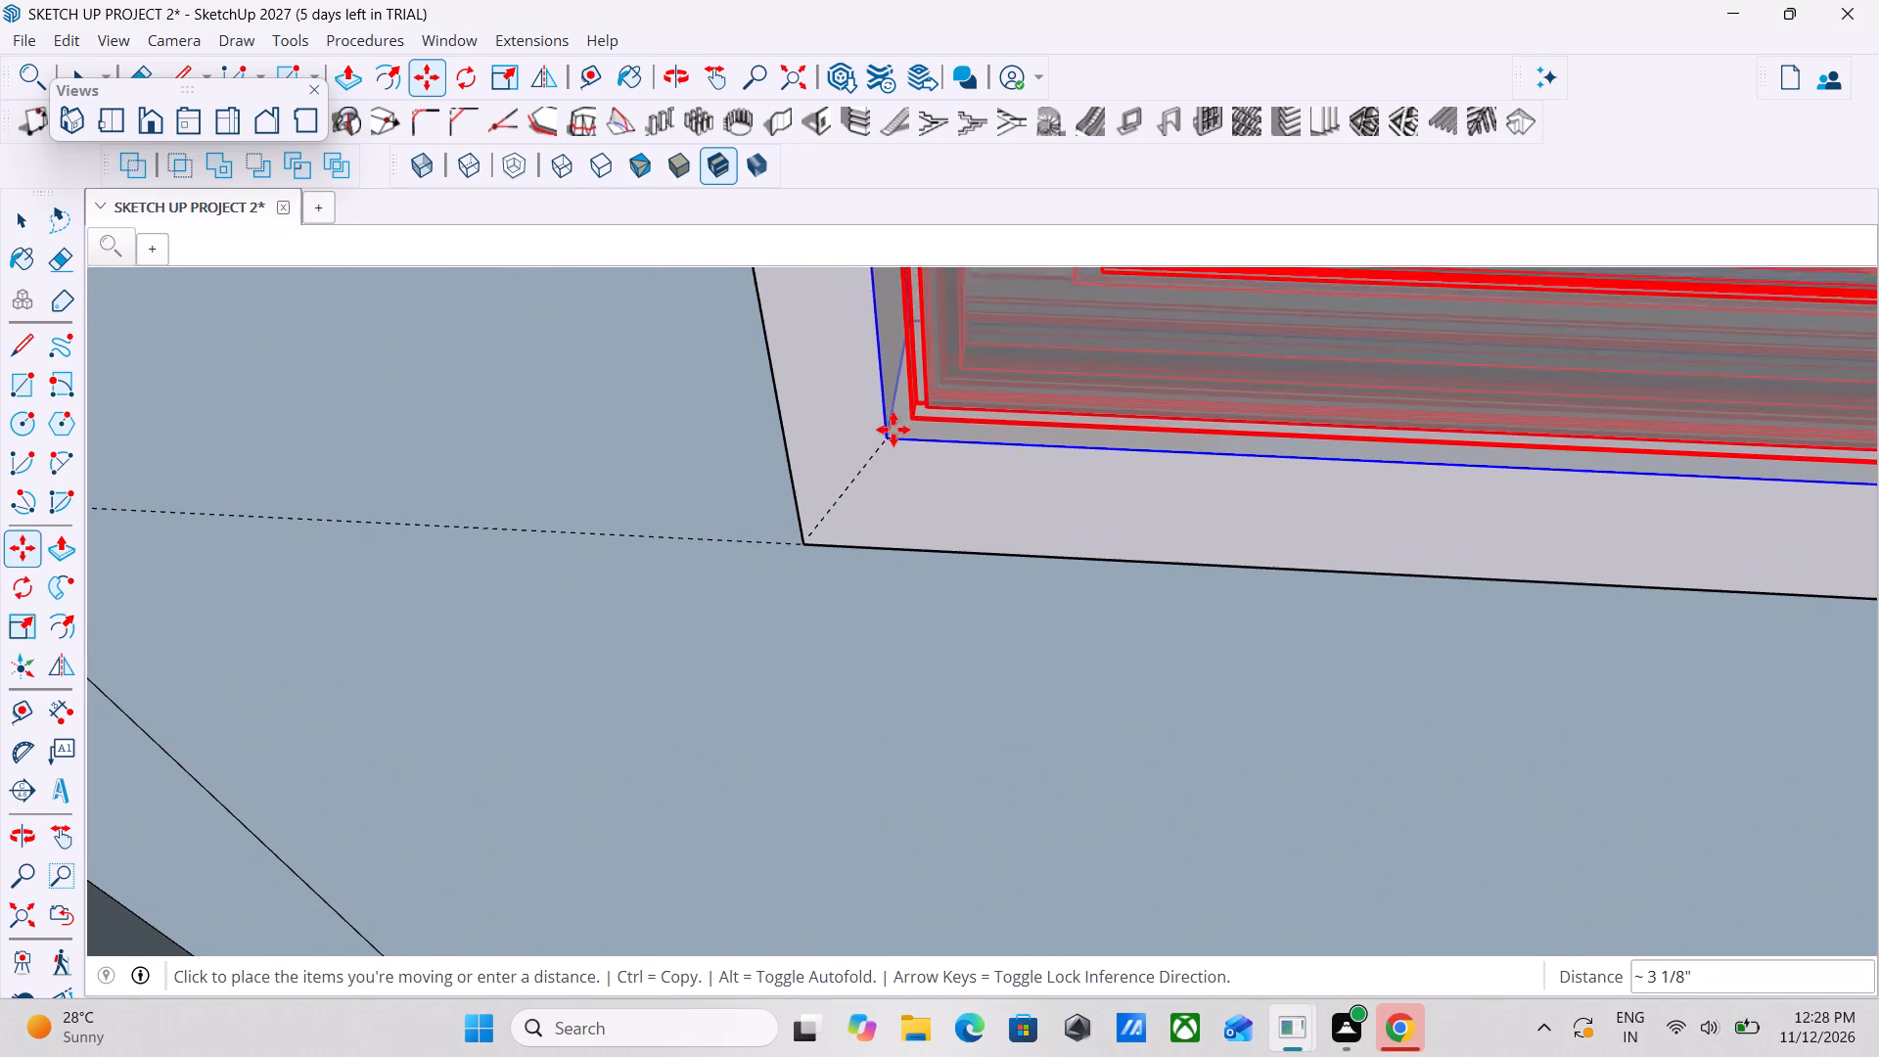
scroll(956, 364, down, 8)
click(890, 455)
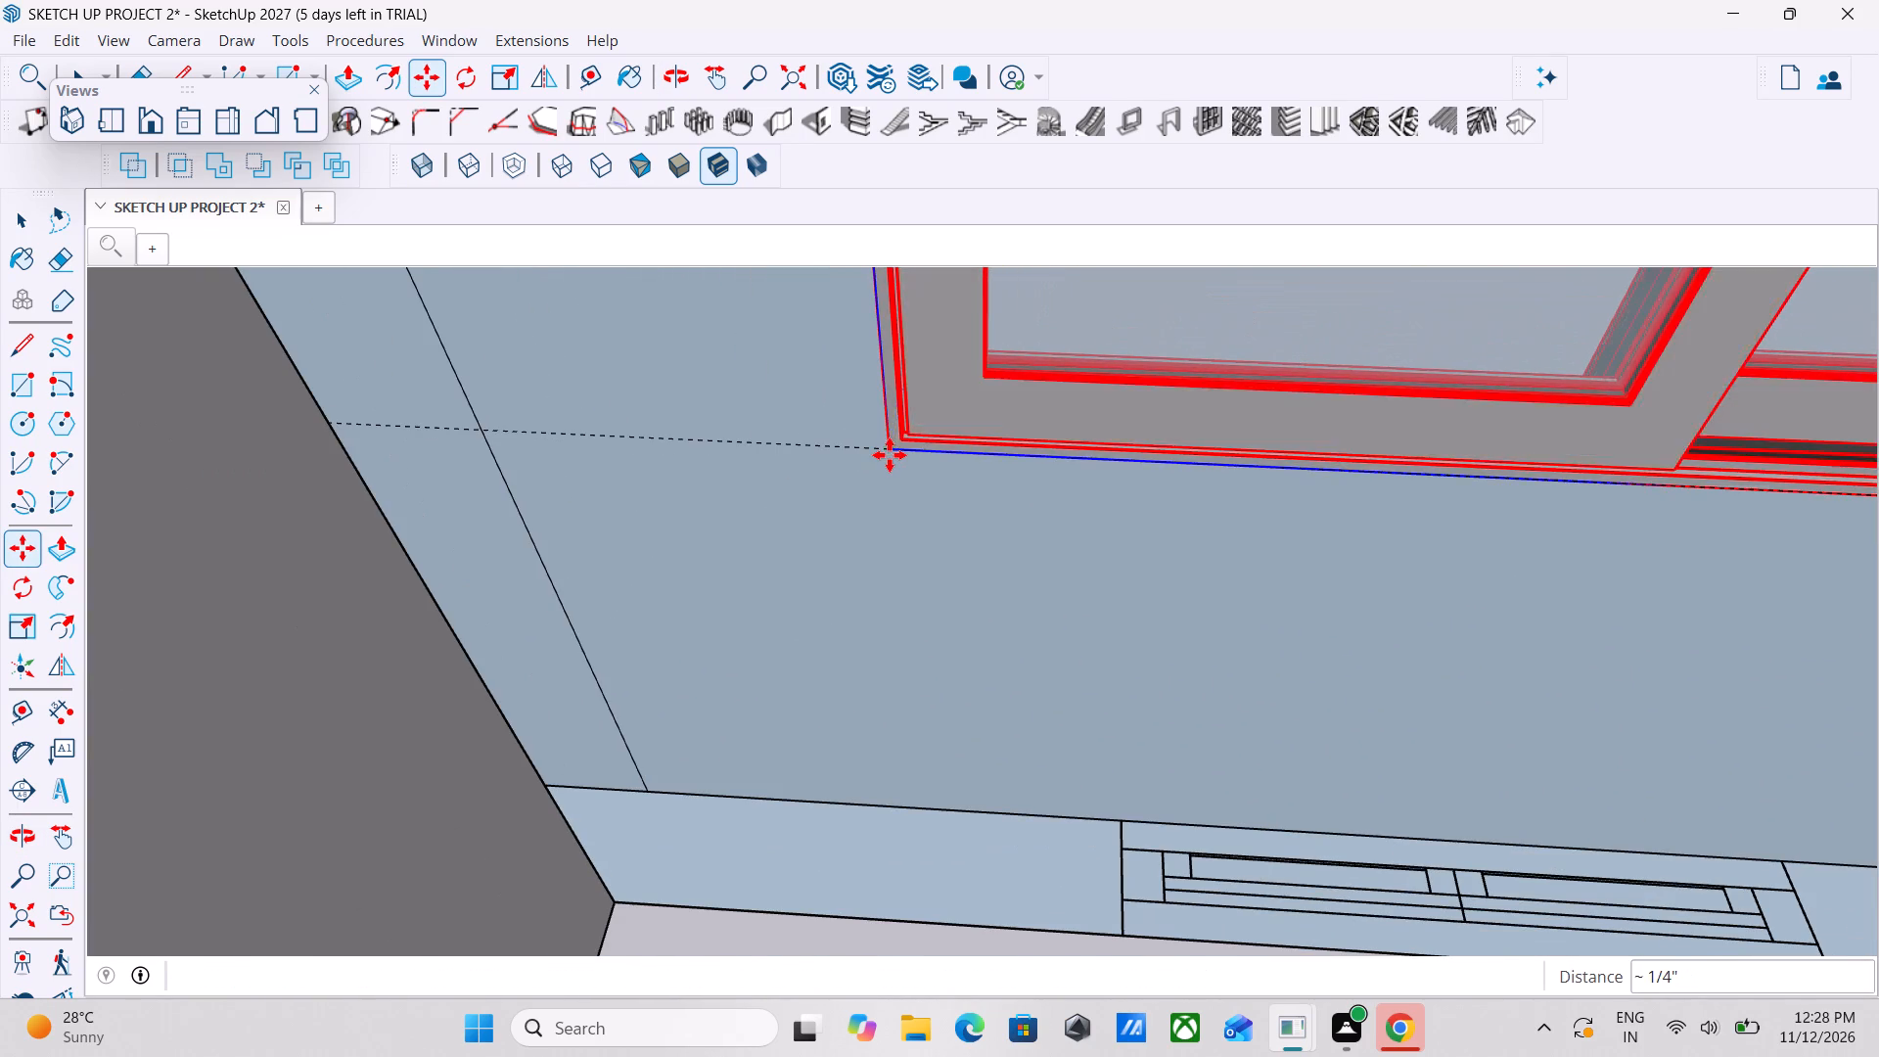
Move the rear bedroom window about 4 3/4" by its outer lower corner onto the opening's outer lower corner nearest the house corner.
scroll(890, 455, down, 9)
middle_drag(938, 558, 1382, 543)
scroll(758, 544, down, 3)
middle_drag(814, 551, 1591, 512)
scroll(1592, 512, up, 1)
scroll(731, 528, down, 5)
middle_drag(859, 523, 1002, 490)
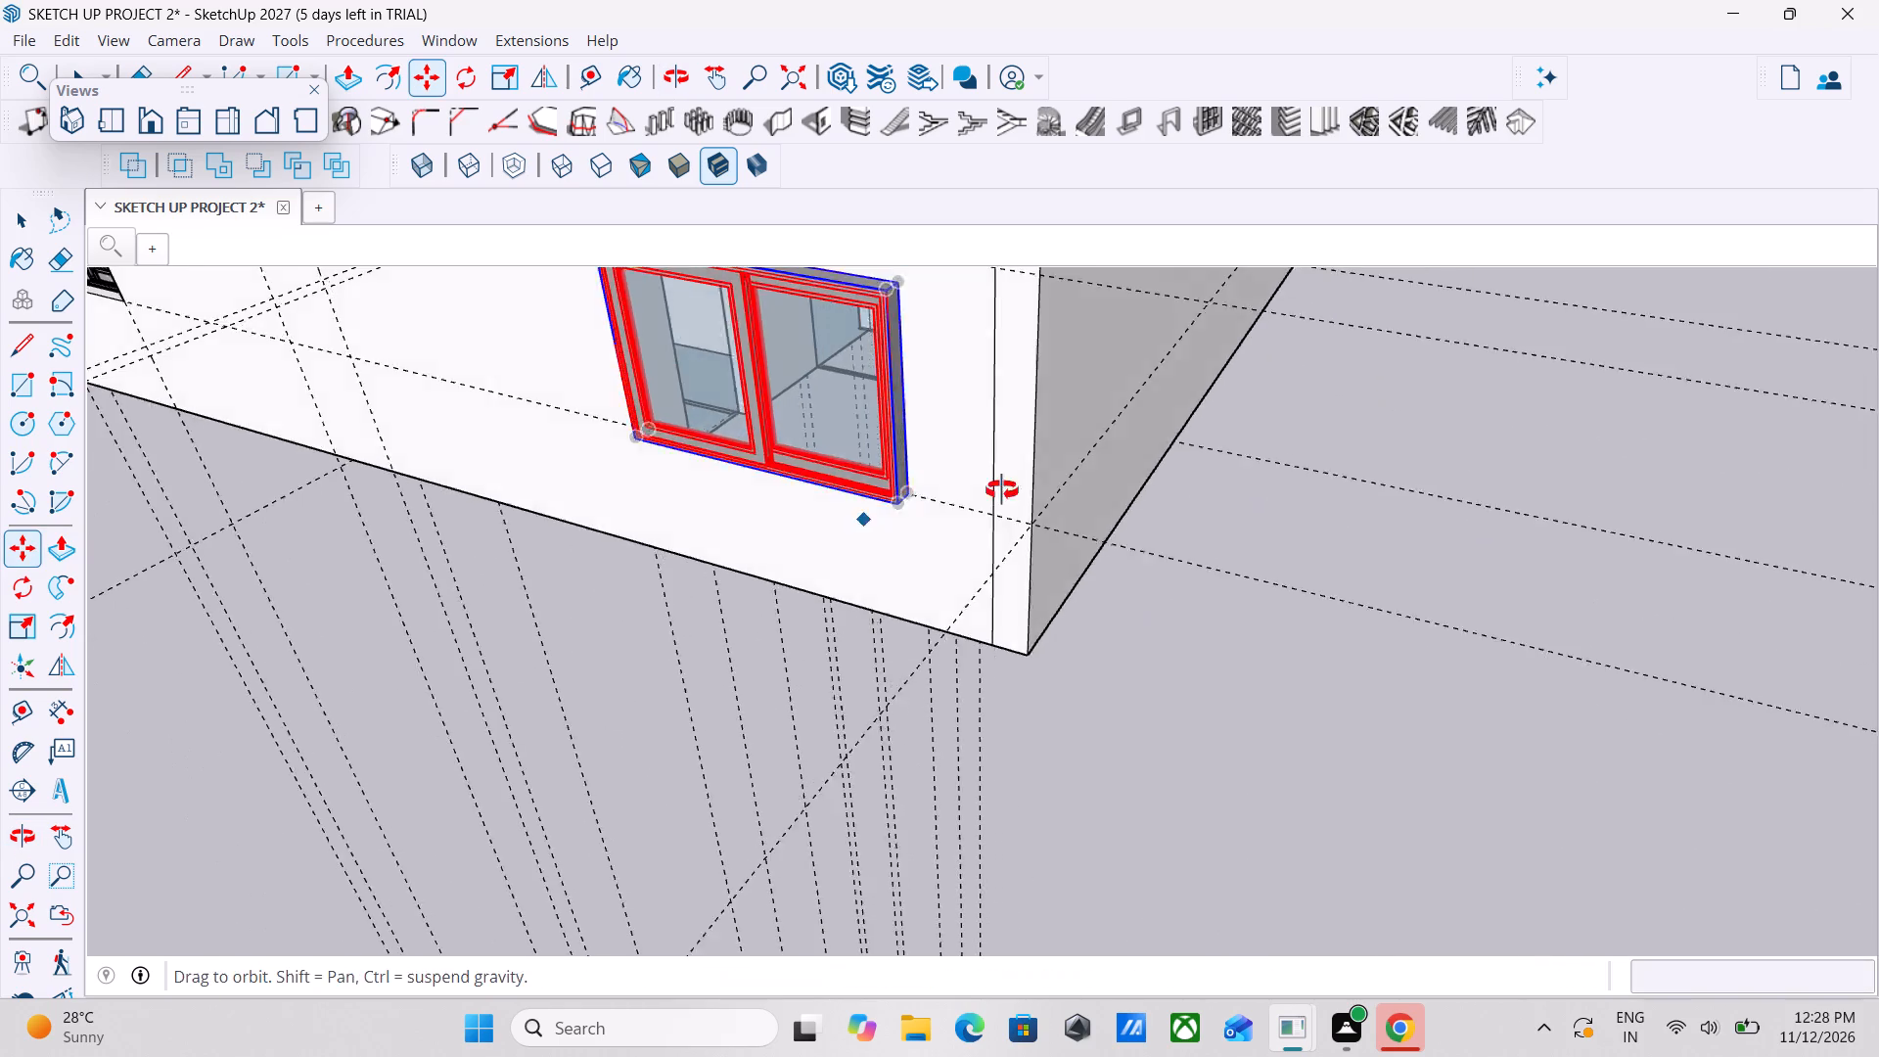
middle_drag(1002, 490, 1118, 482)
middle_drag(922, 459, 1199, 688)
middle_drag(1154, 593, 978, 502)
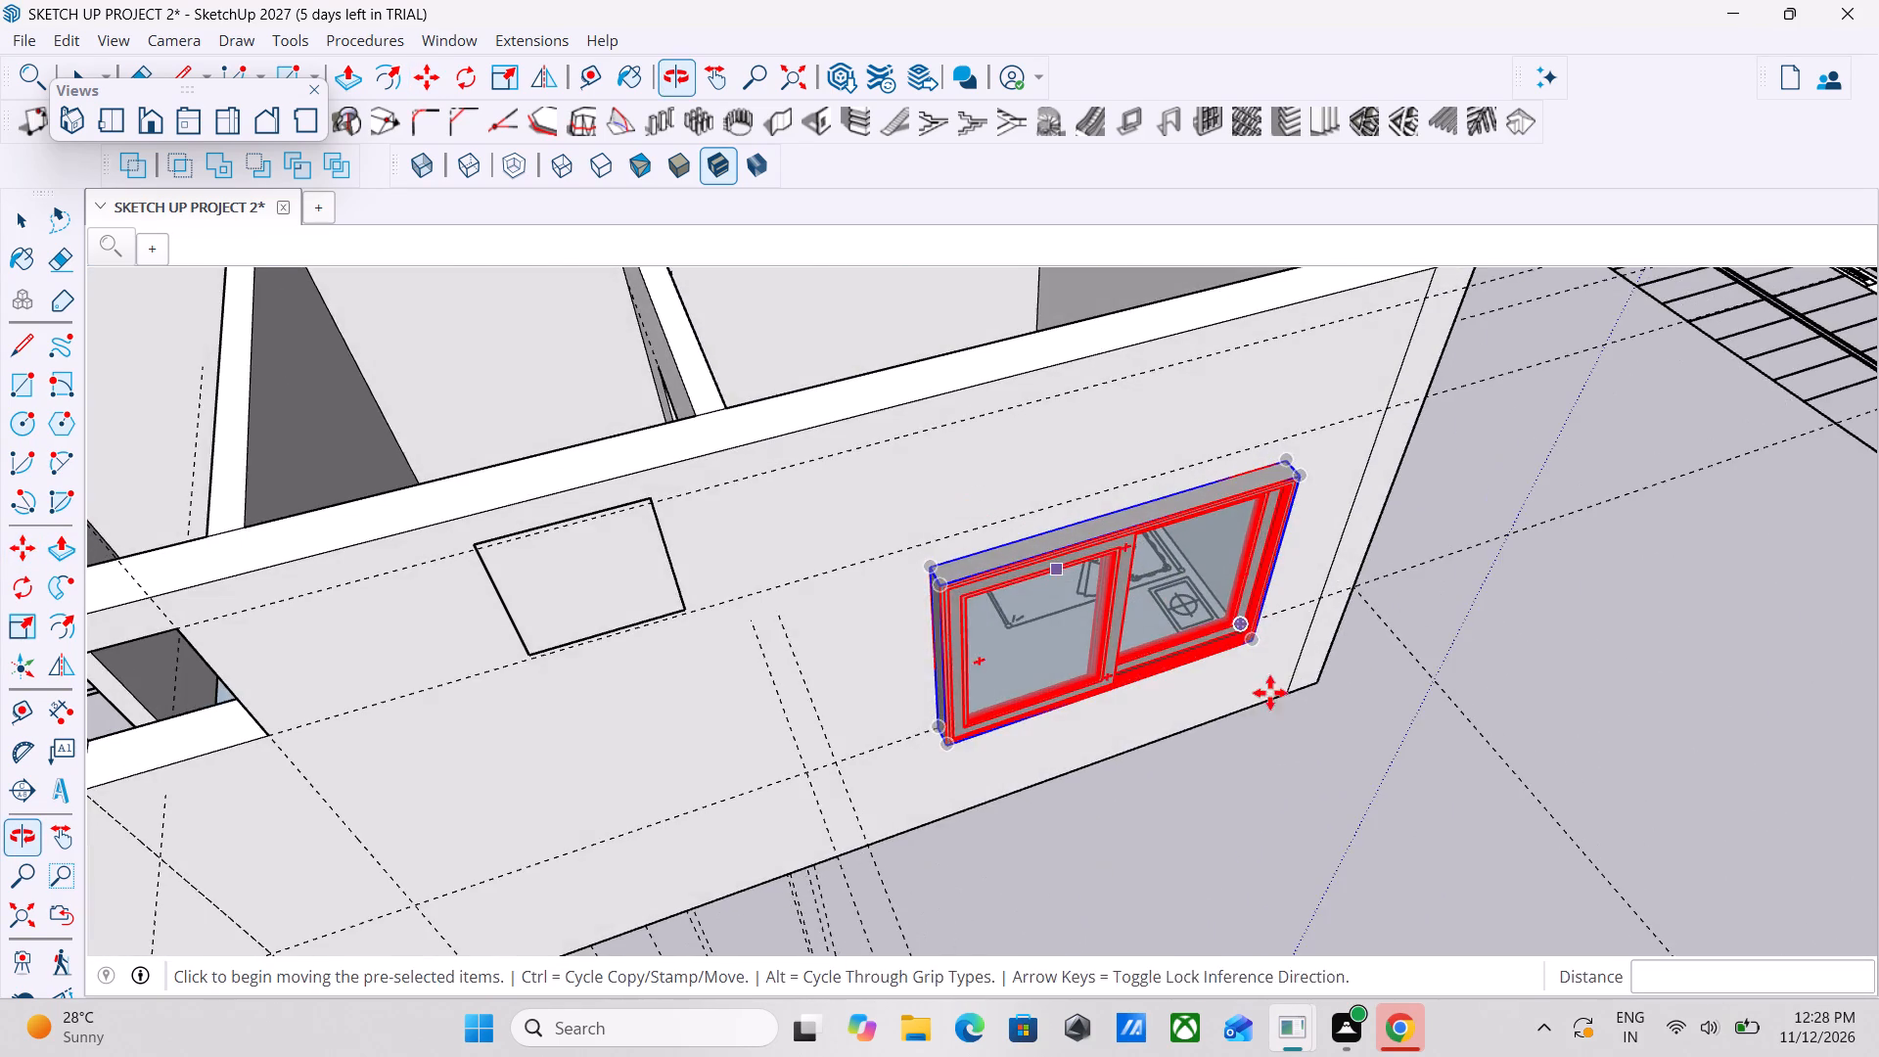
middle_drag(1257, 684, 1087, 594)
scroll(1155, 593, up, 4)
scroll(1299, 682, up, 3)
scroll(1226, 766, up, 5)
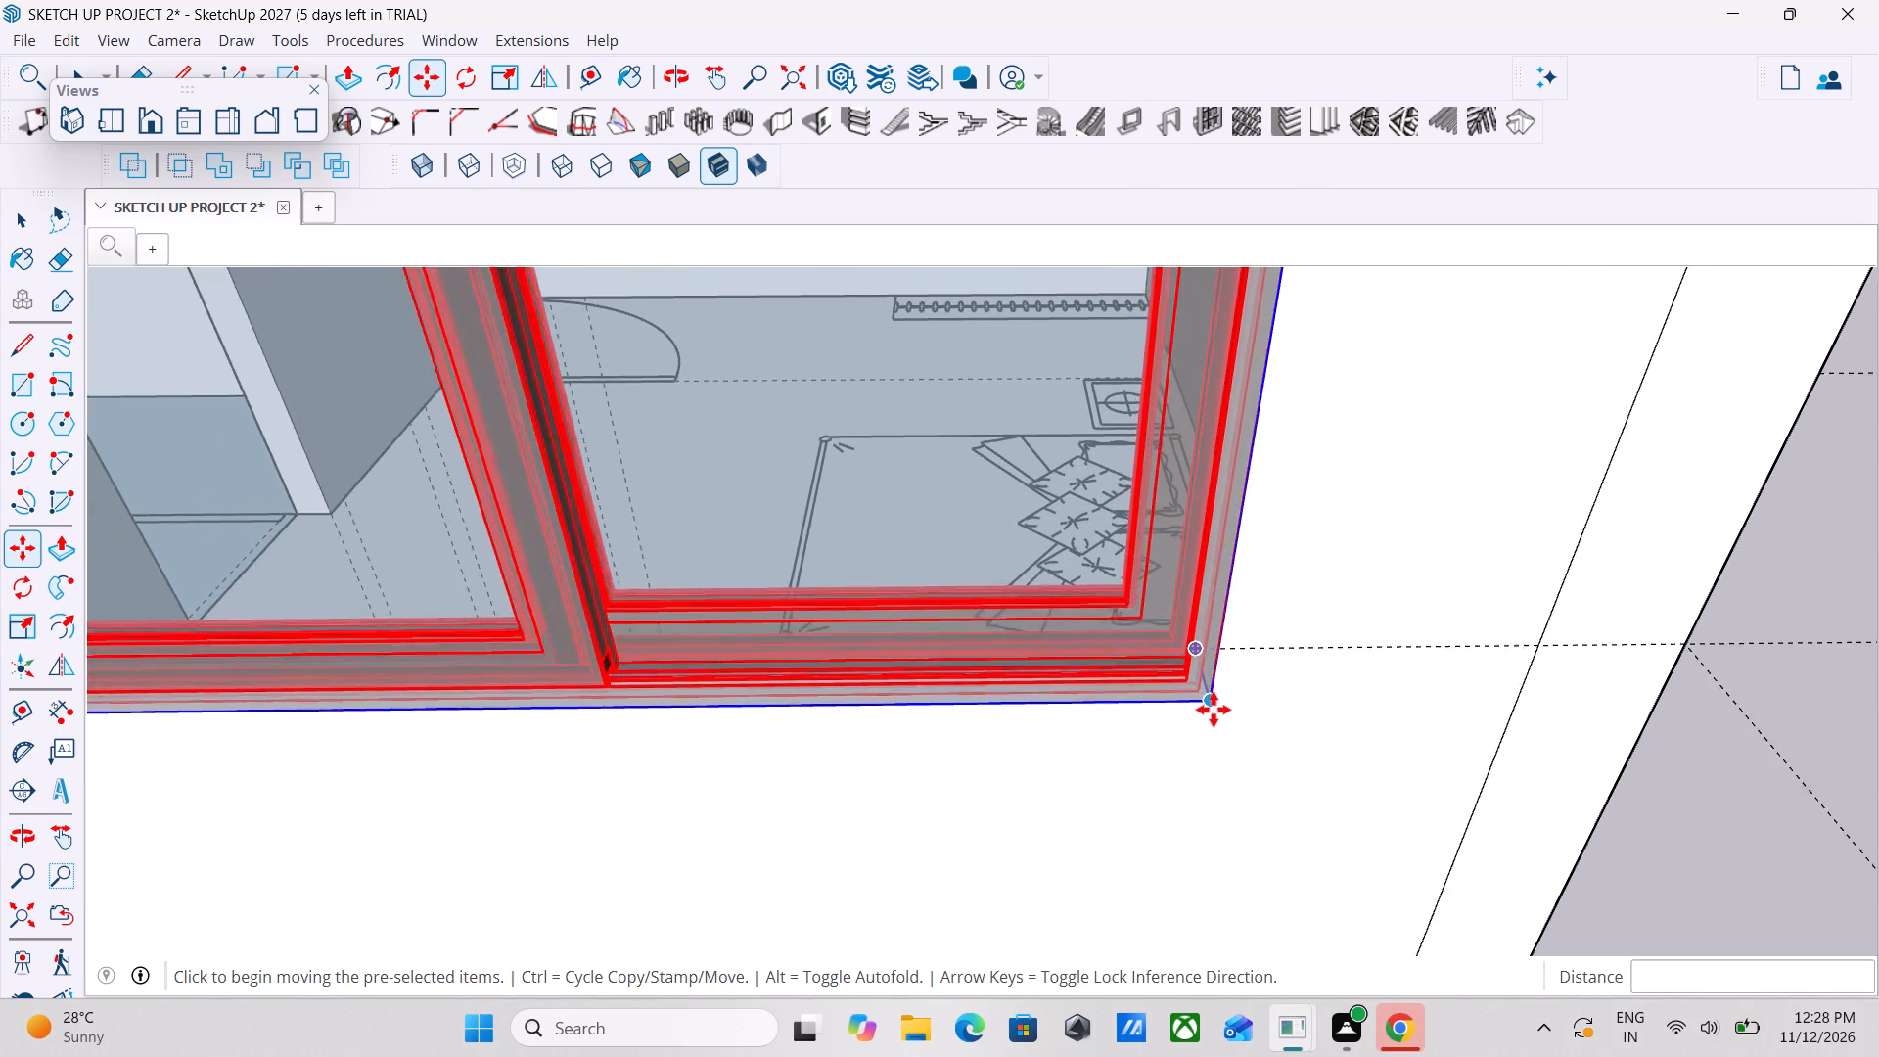
scroll(1214, 710, up, 2)
click(1214, 710)
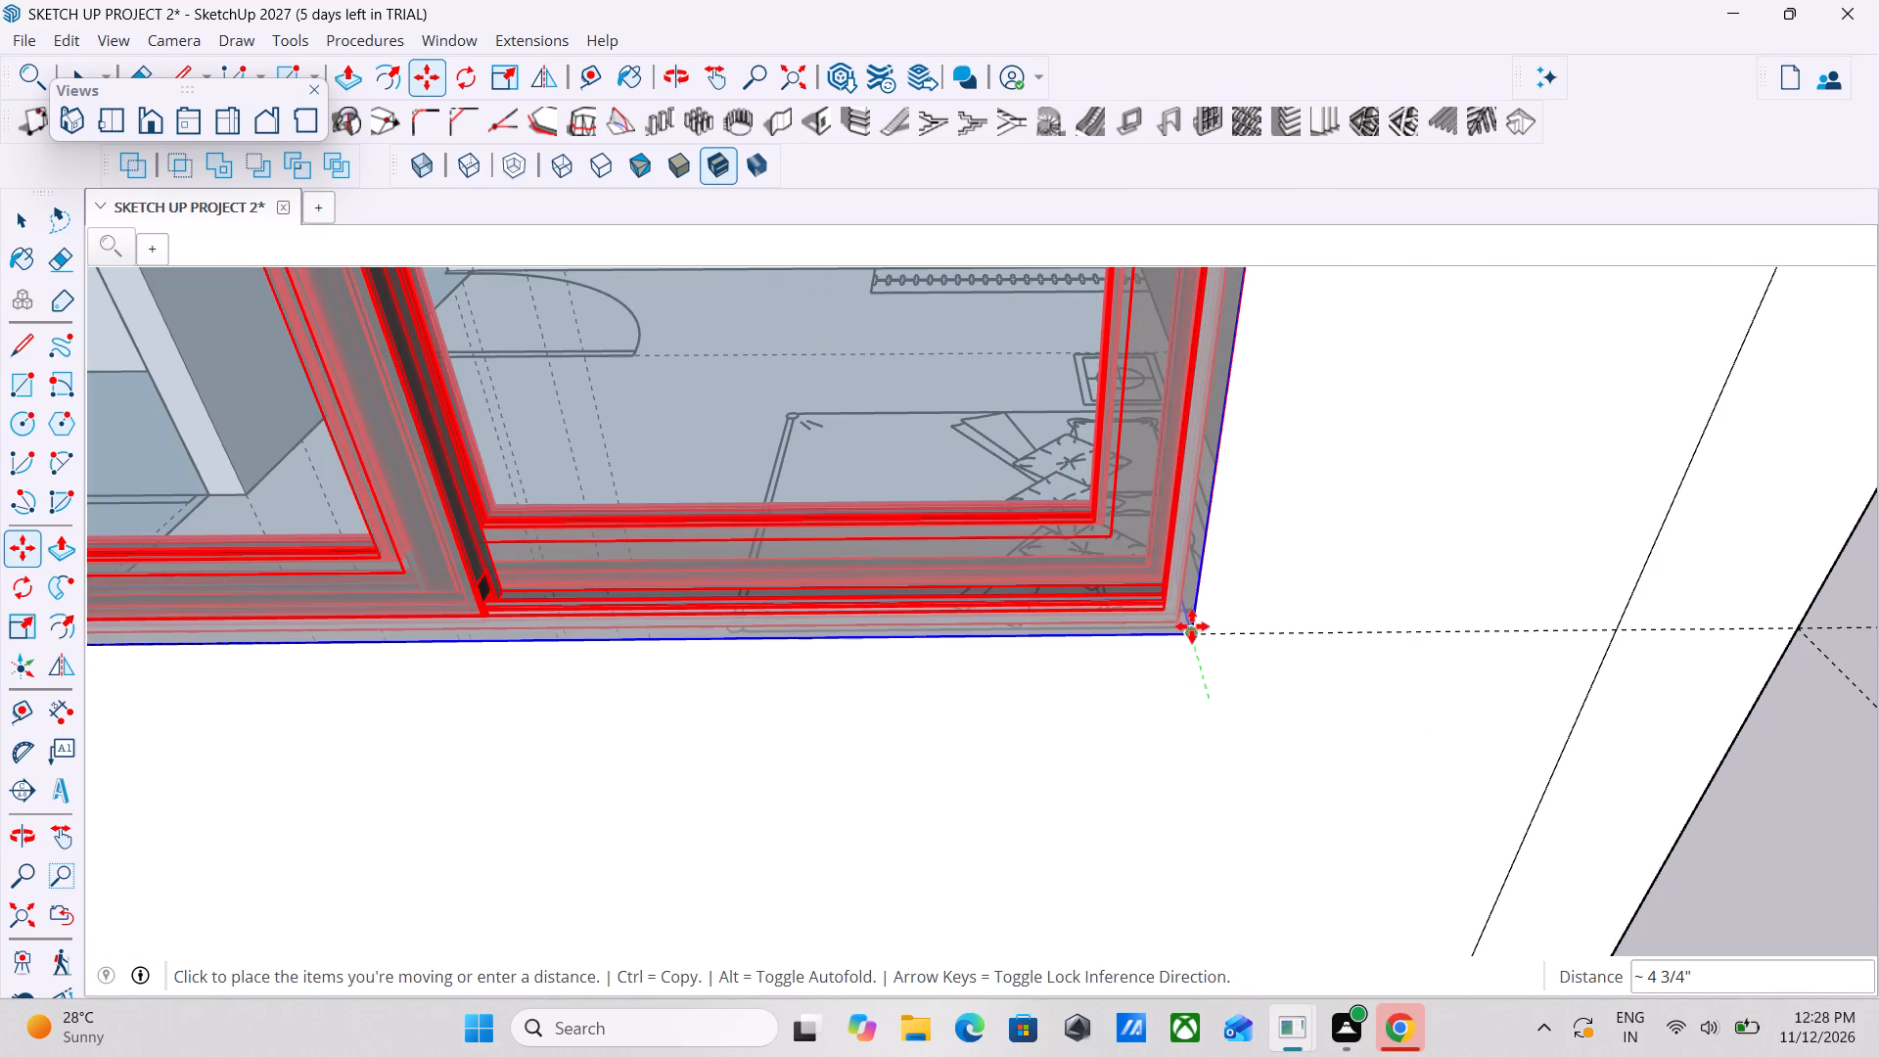
click(1194, 628)
Examine the fit of the rear corner bedroom window from outside and from inside the room.
middle_drag(1265, 653, 1331, 748)
scroll(1265, 653, down, 1)
scroll(1183, 709, down, 5)
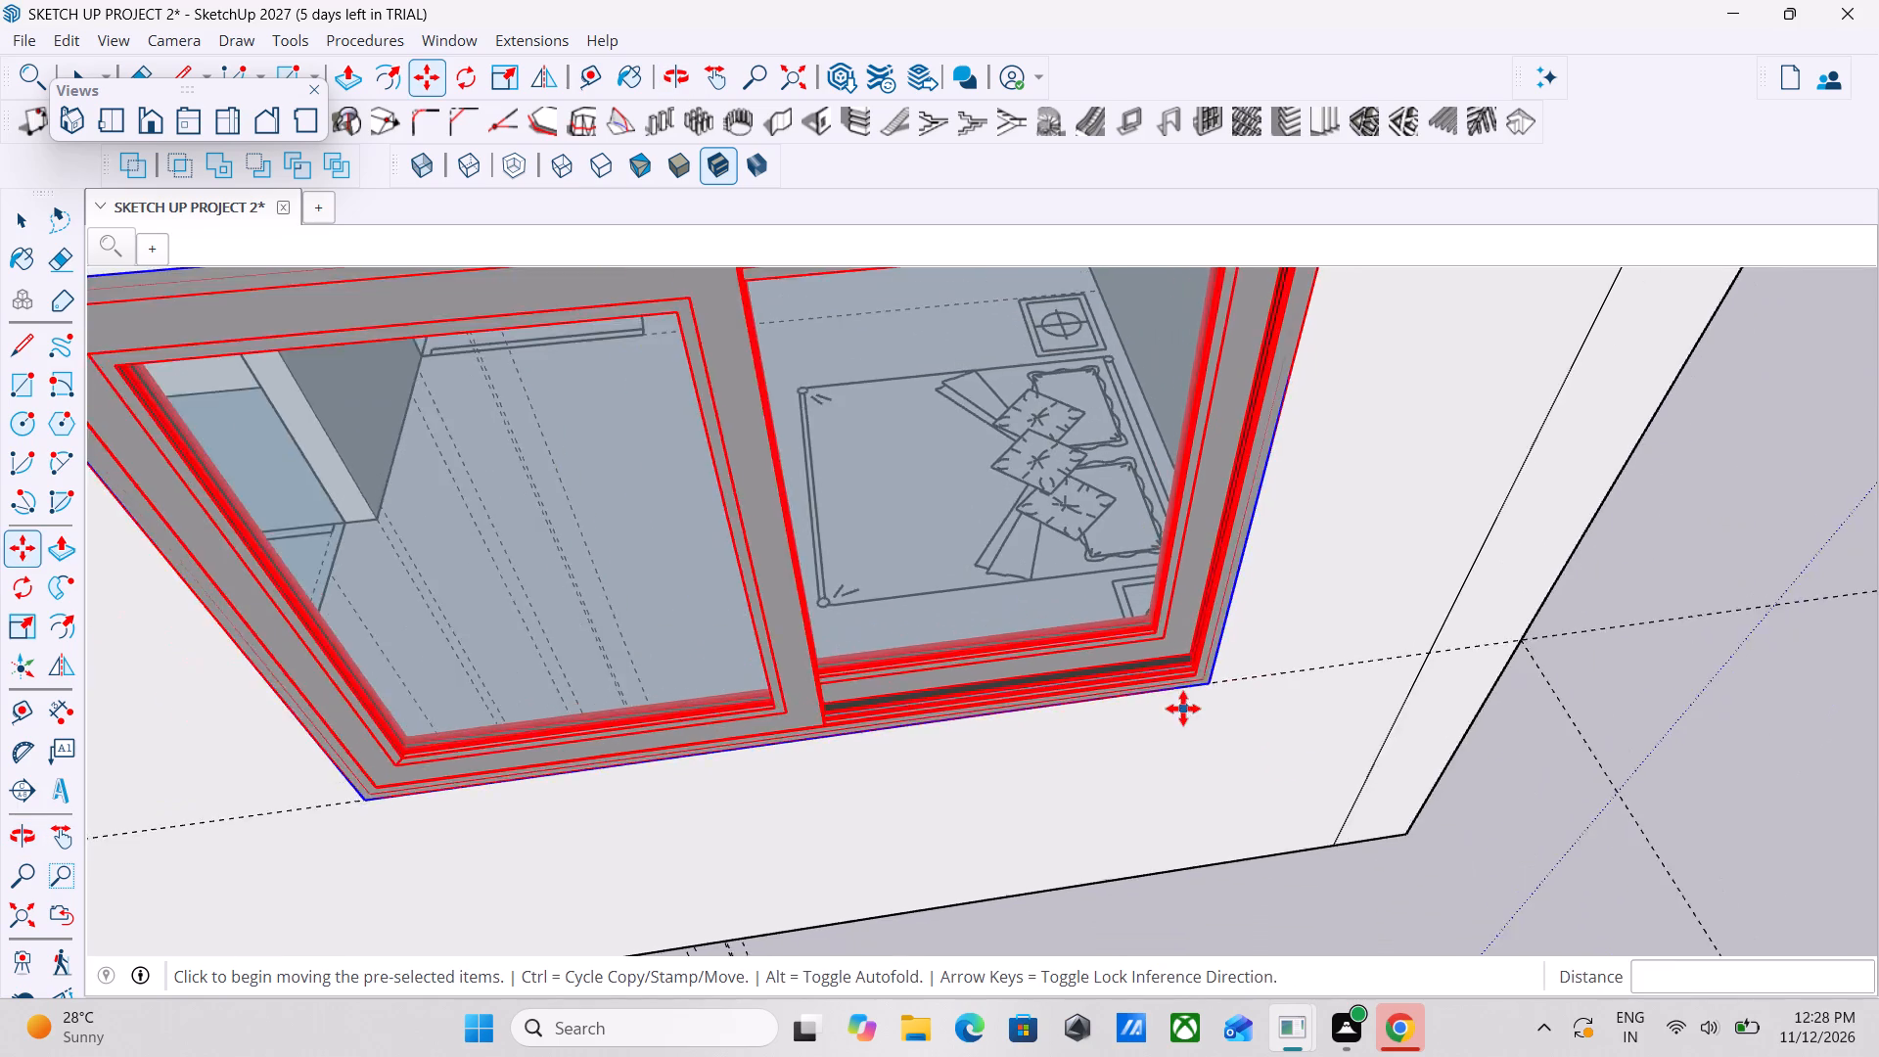
middle_drag(907, 683, 1571, 763)
scroll(1244, 726, down, 2)
middle_drag(1251, 726, 1532, 791)
middle_drag(1504, 713, 1717, 639)
scroll(1717, 637, down, 2)
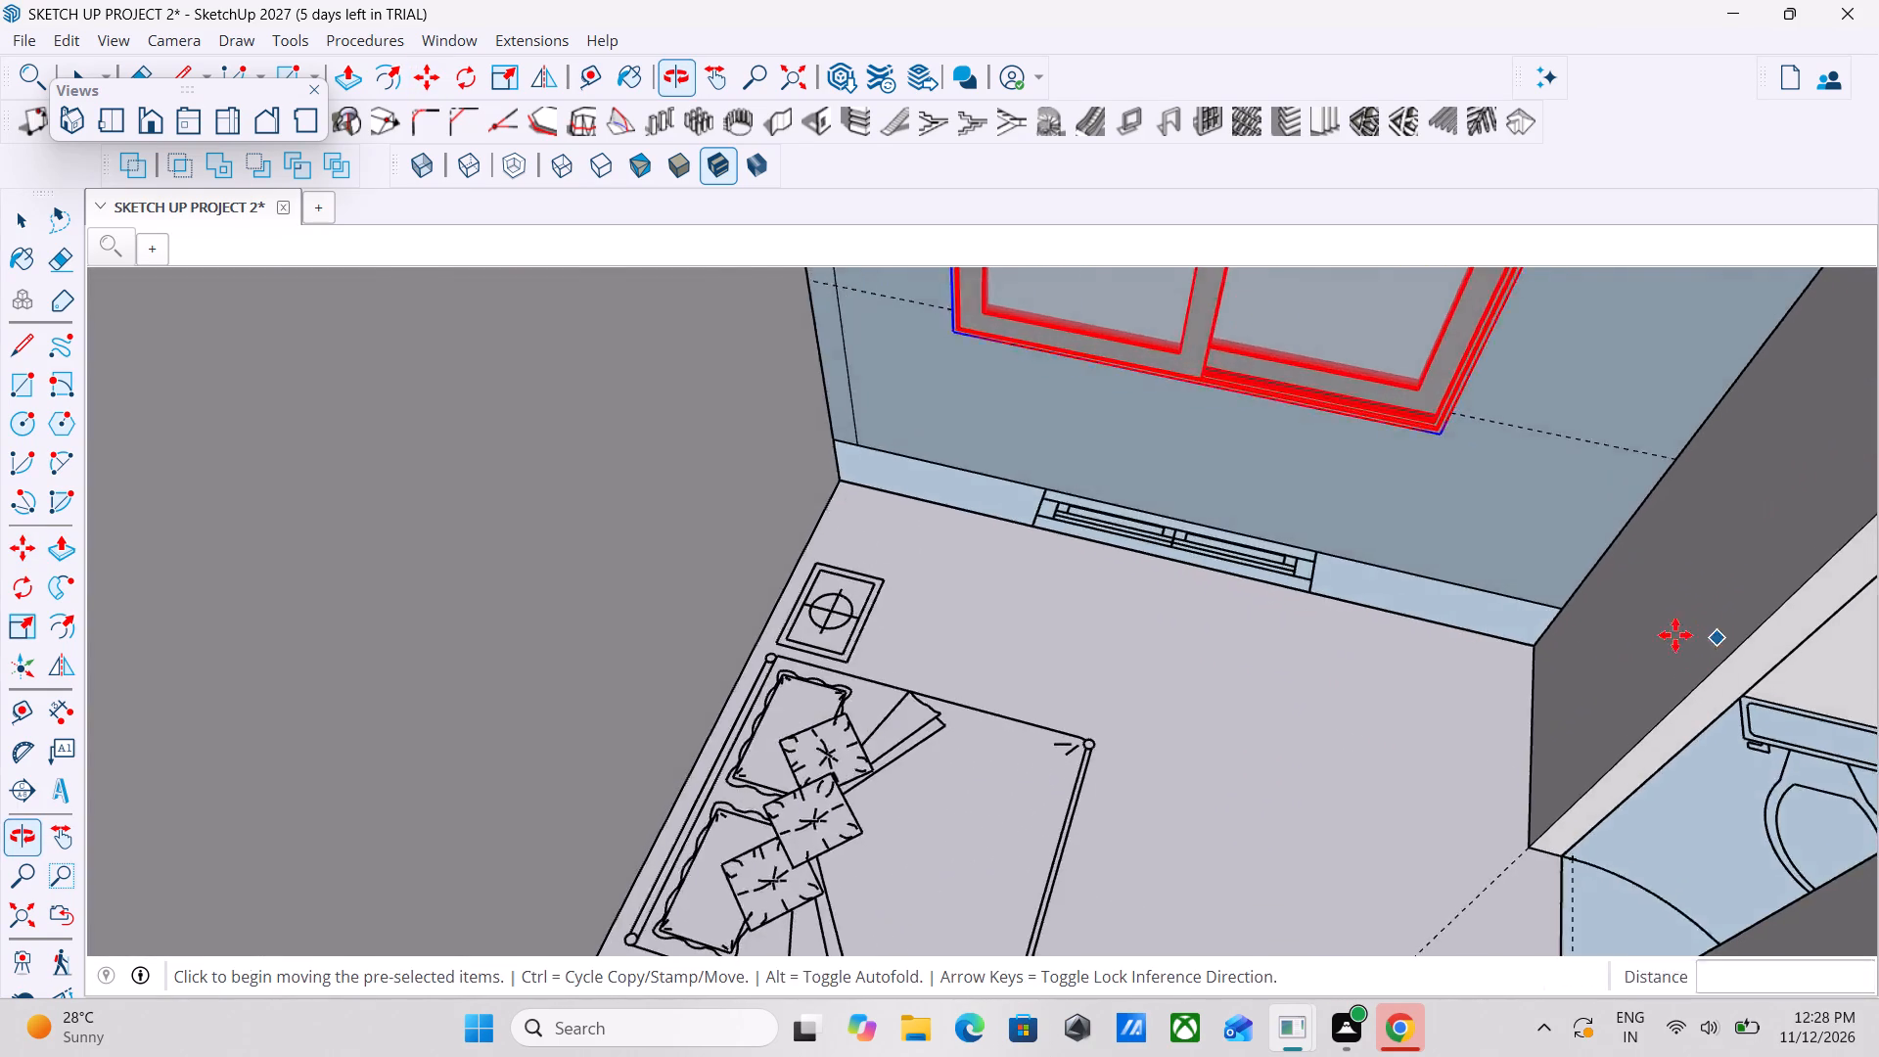
scroll(1675, 635, down, 10)
middle_drag(1451, 732, 1287, 504)
scroll(1288, 501, down, 6)
Examine how the kitchen window's lower corner sits in its opening from inside the kitchen.
middle_drag(1105, 676, 539, 829)
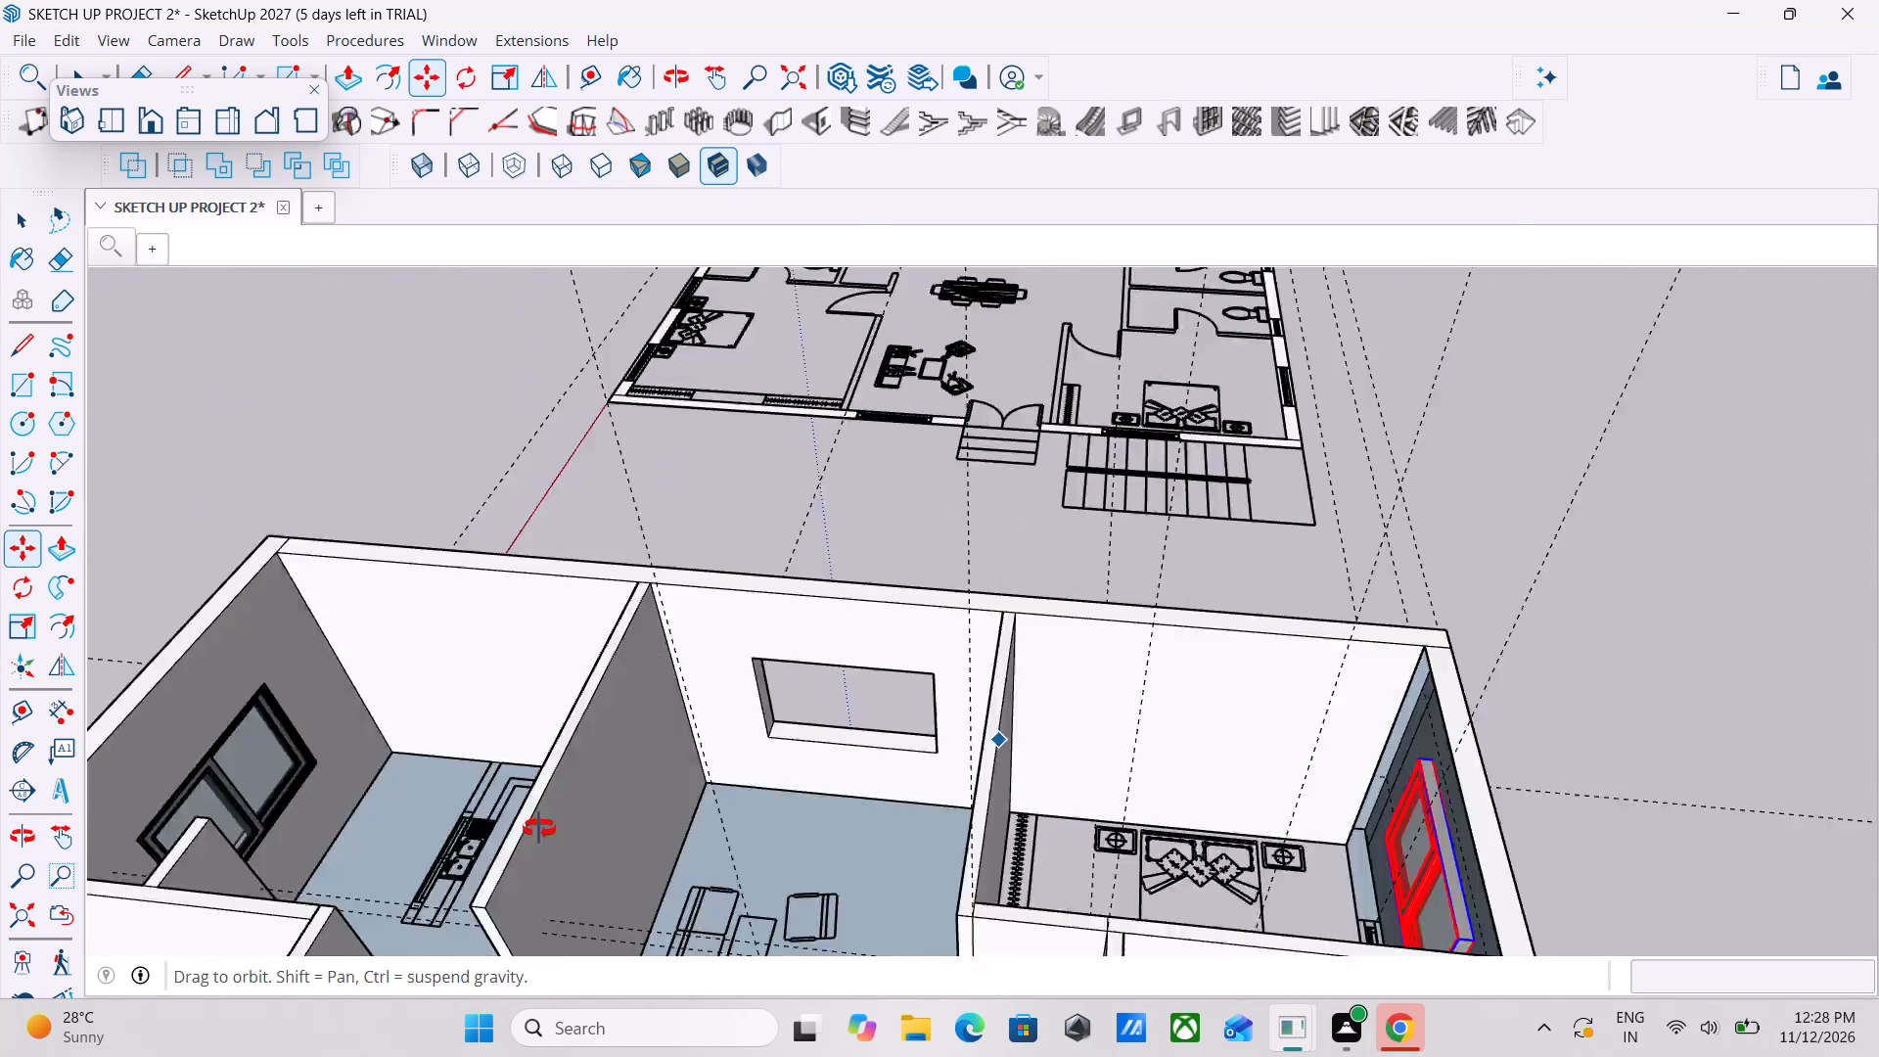
middle_drag(539, 829, 518, 830)
scroll(489, 830, up, 1)
scroll(480, 827, down, 3)
middle_drag(480, 827, 333, 881)
scroll(352, 454, up, 15)
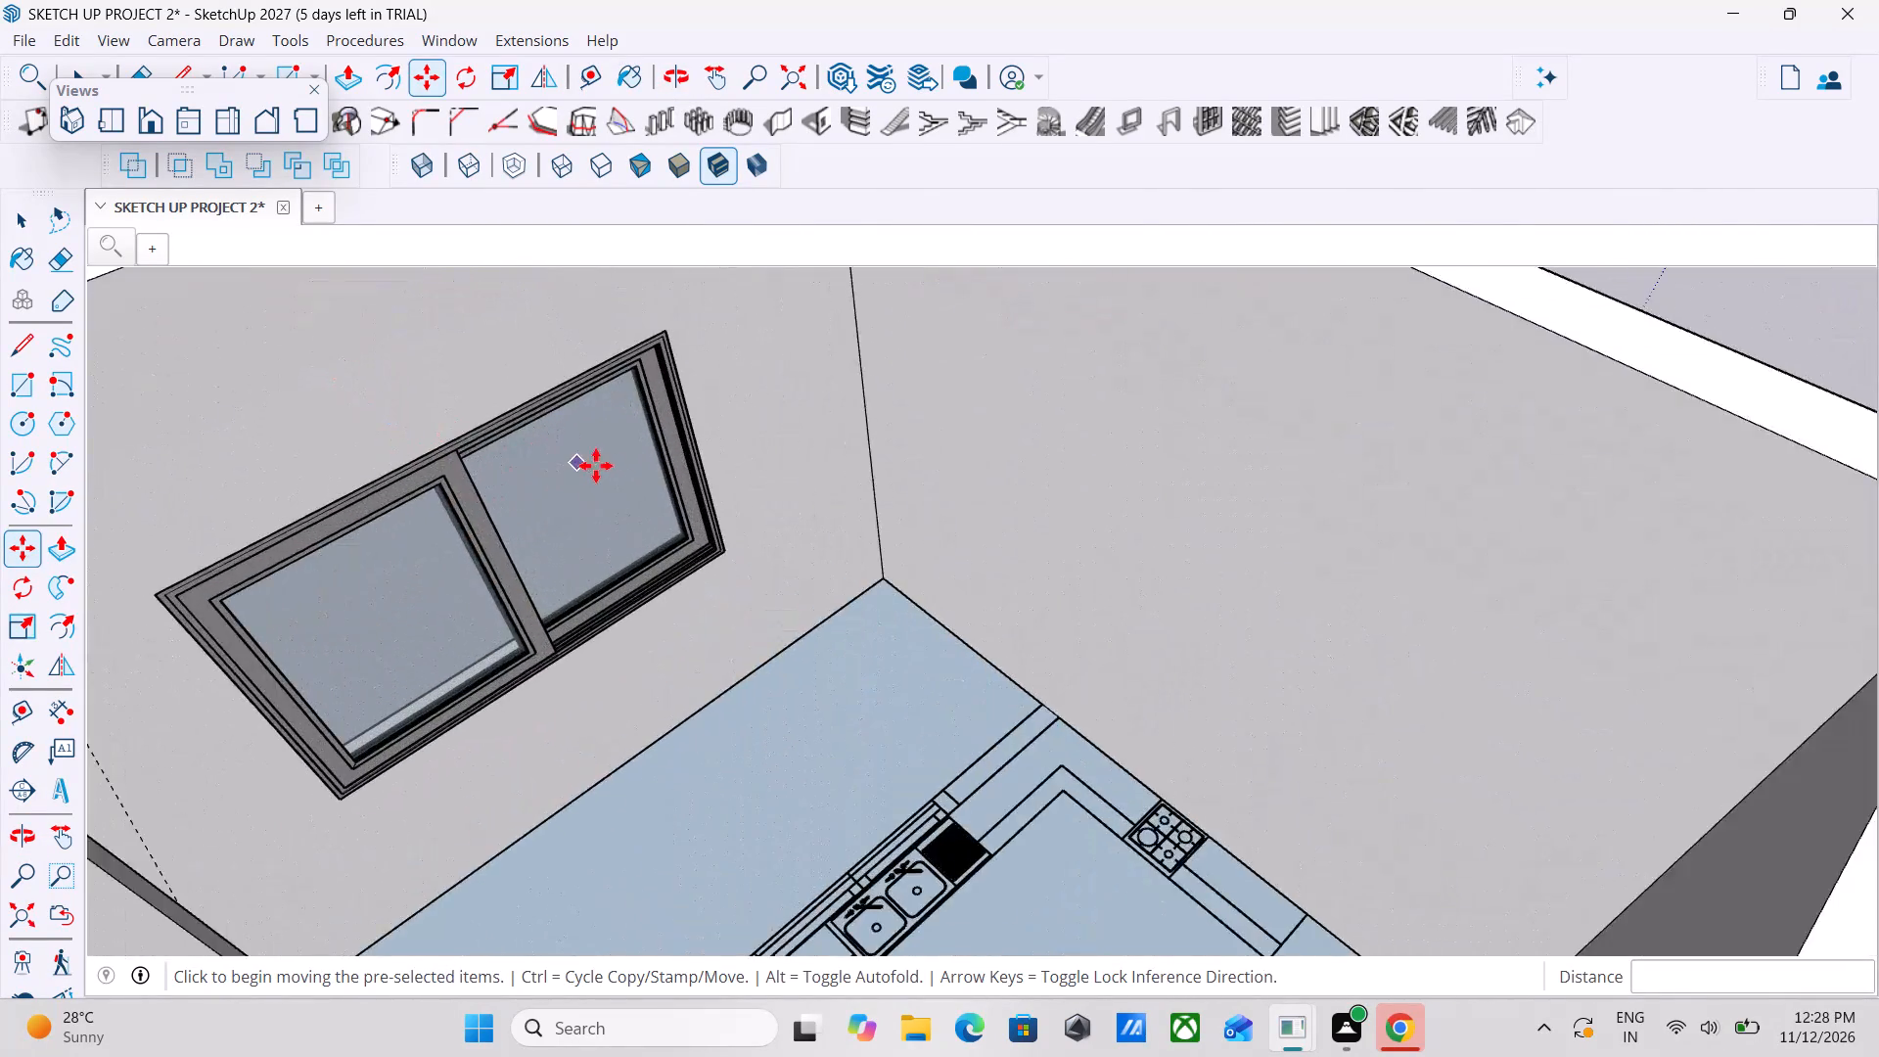
scroll(596, 466, up, 20)
scroll(596, 466, up, 1)
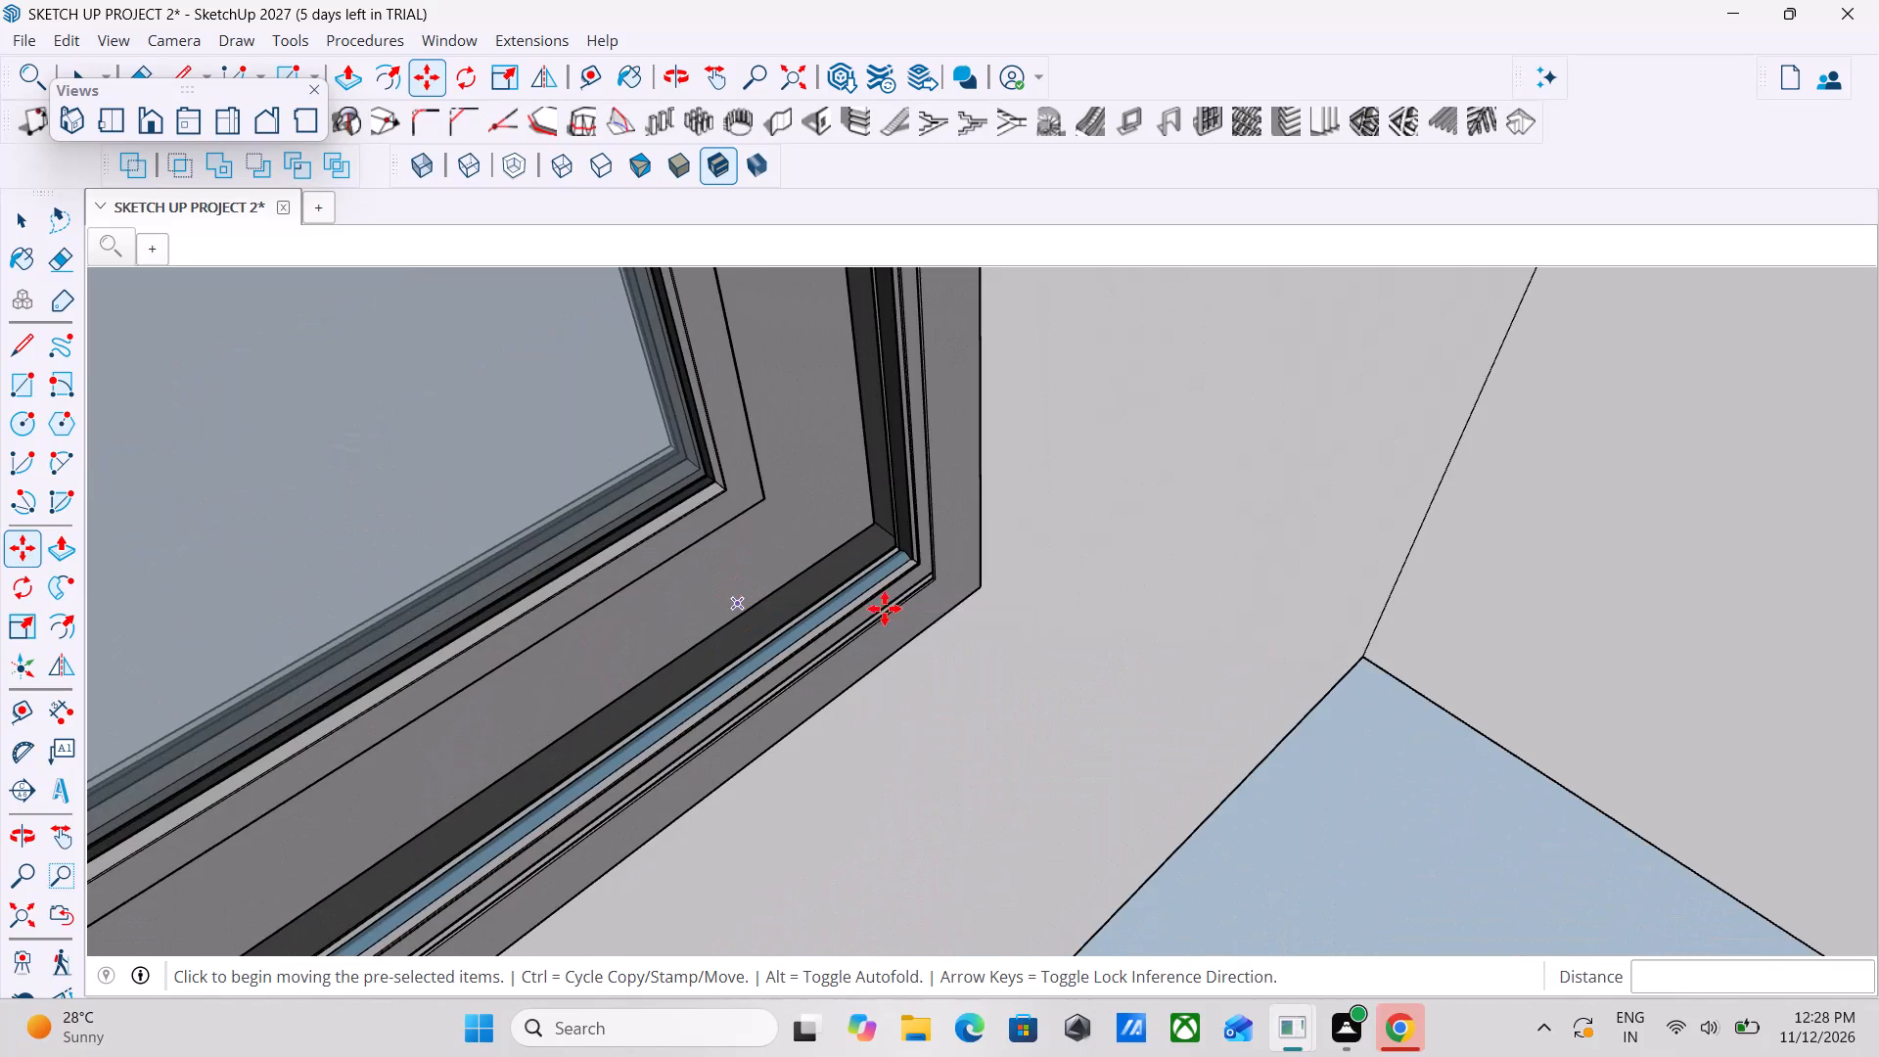
scroll(950, 618, up, 12)
scroll(950, 618, down, 20)
scroll(950, 618, down, 3)
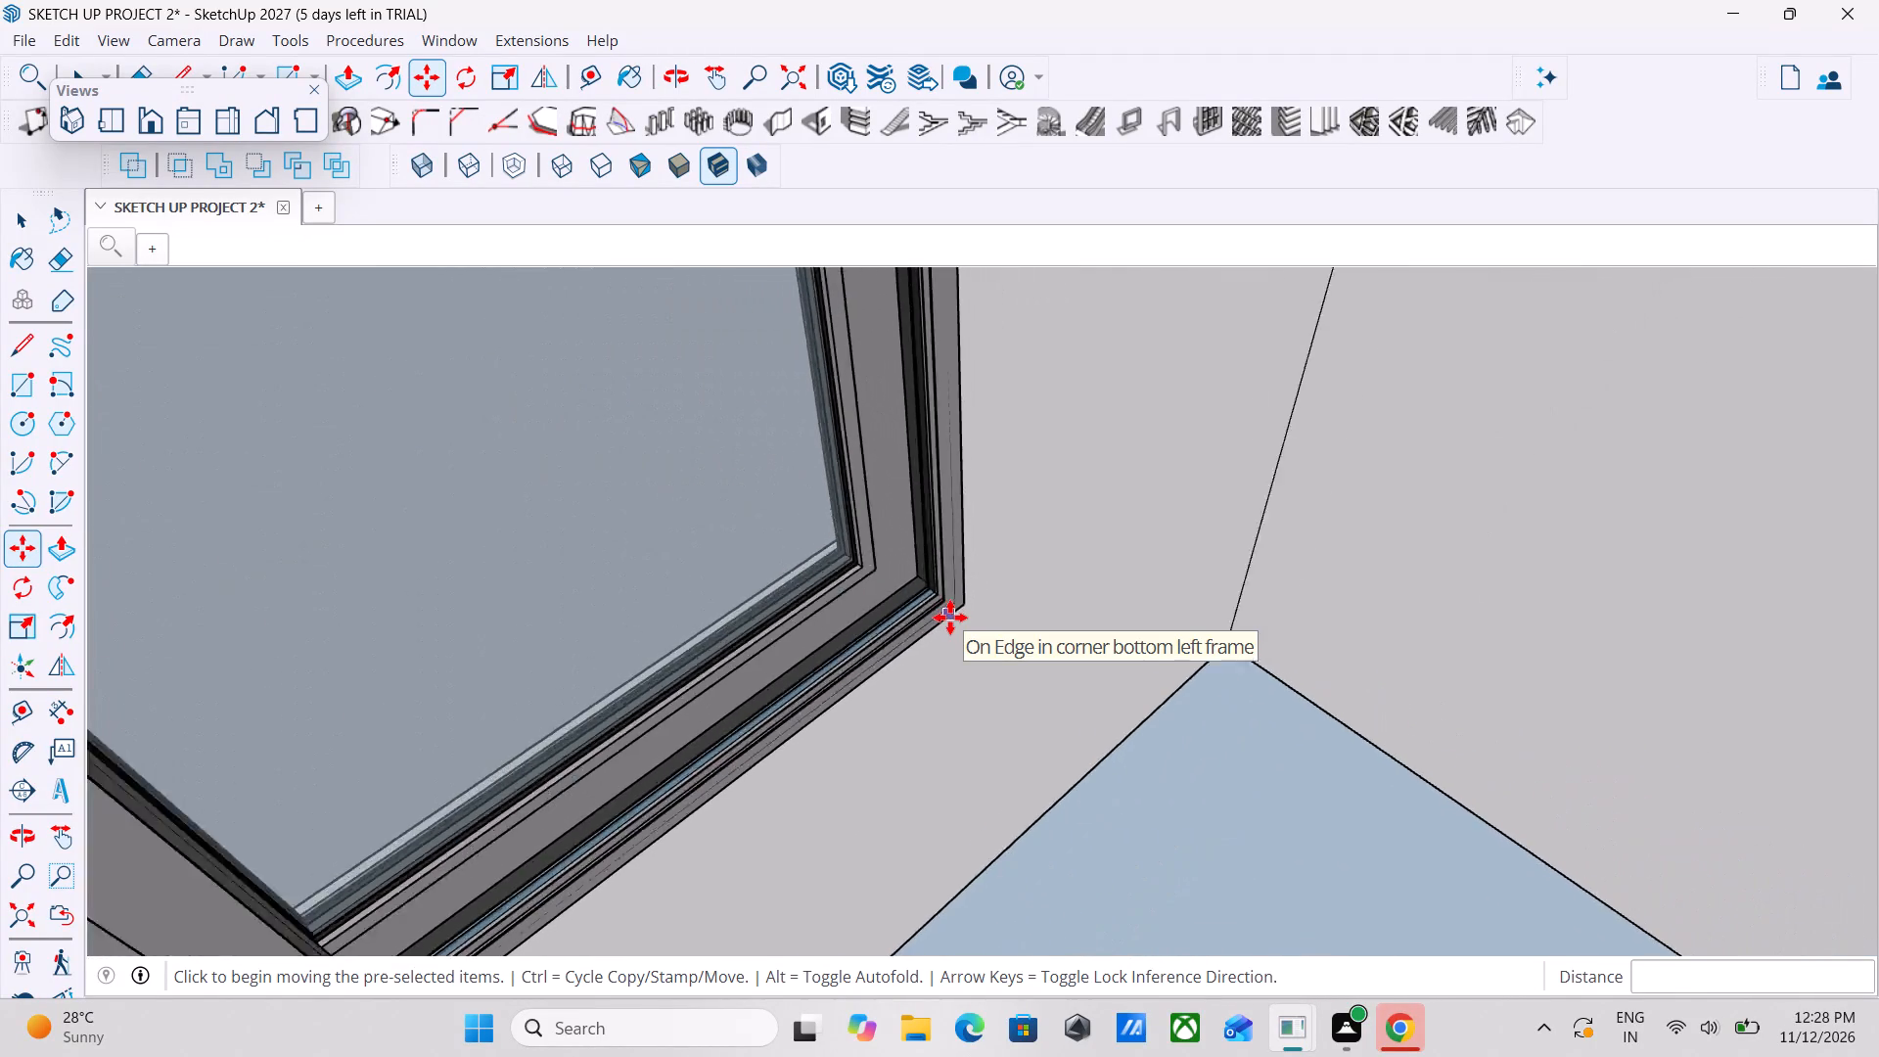
scroll(950, 618, down, 20)
scroll(950, 618, down, 3)
Examine the house's outer walls from outside, comparing the placed windows with the openings still empty.
middle_drag(1028, 597, 1419, 618)
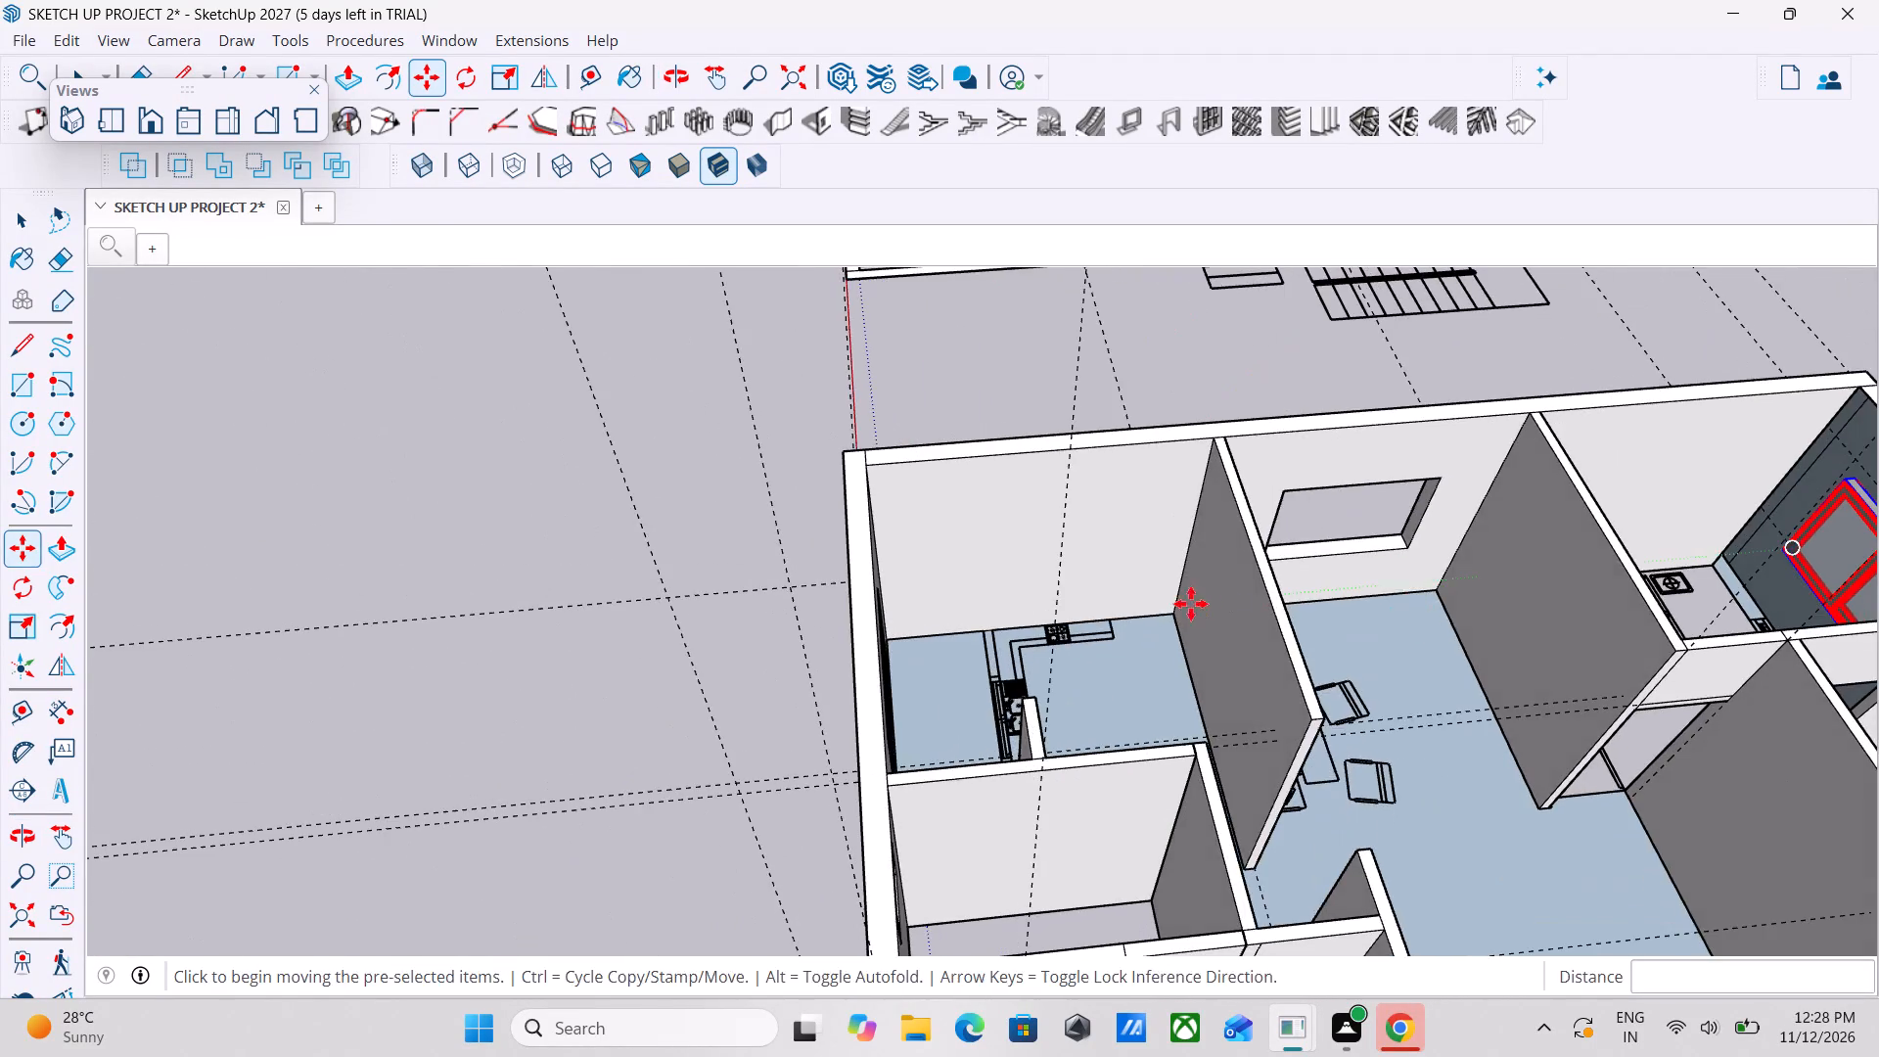
middle_drag(1191, 604, 1544, 596)
middle_drag(939, 589, 1376, 568)
scroll(1383, 567, down, 1)
middle_drag(926, 573, 1225, 541)
middle_drag(1251, 524, 1309, 503)
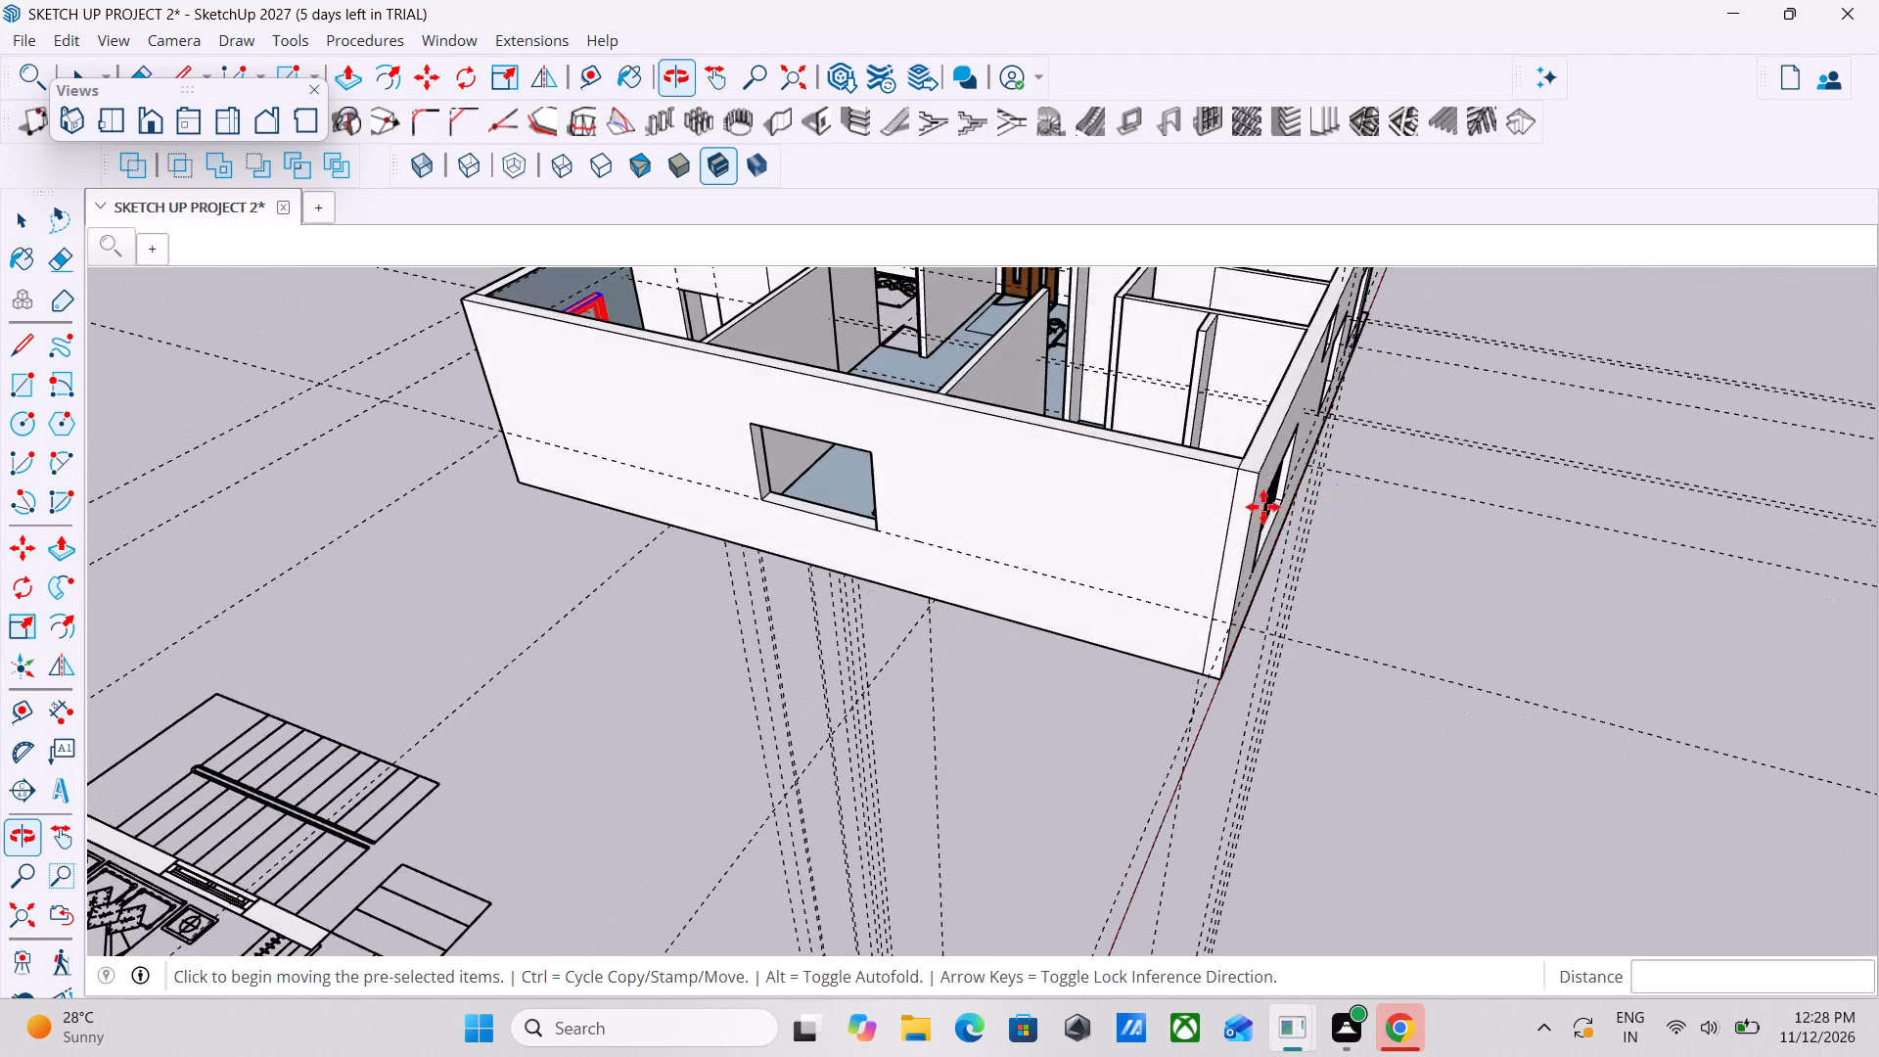
middle_drag(583, 525, 1322, 607)
middle_drag(873, 662, 745, 637)
middle_click(872, 653)
scroll(878, 646, up, 1)
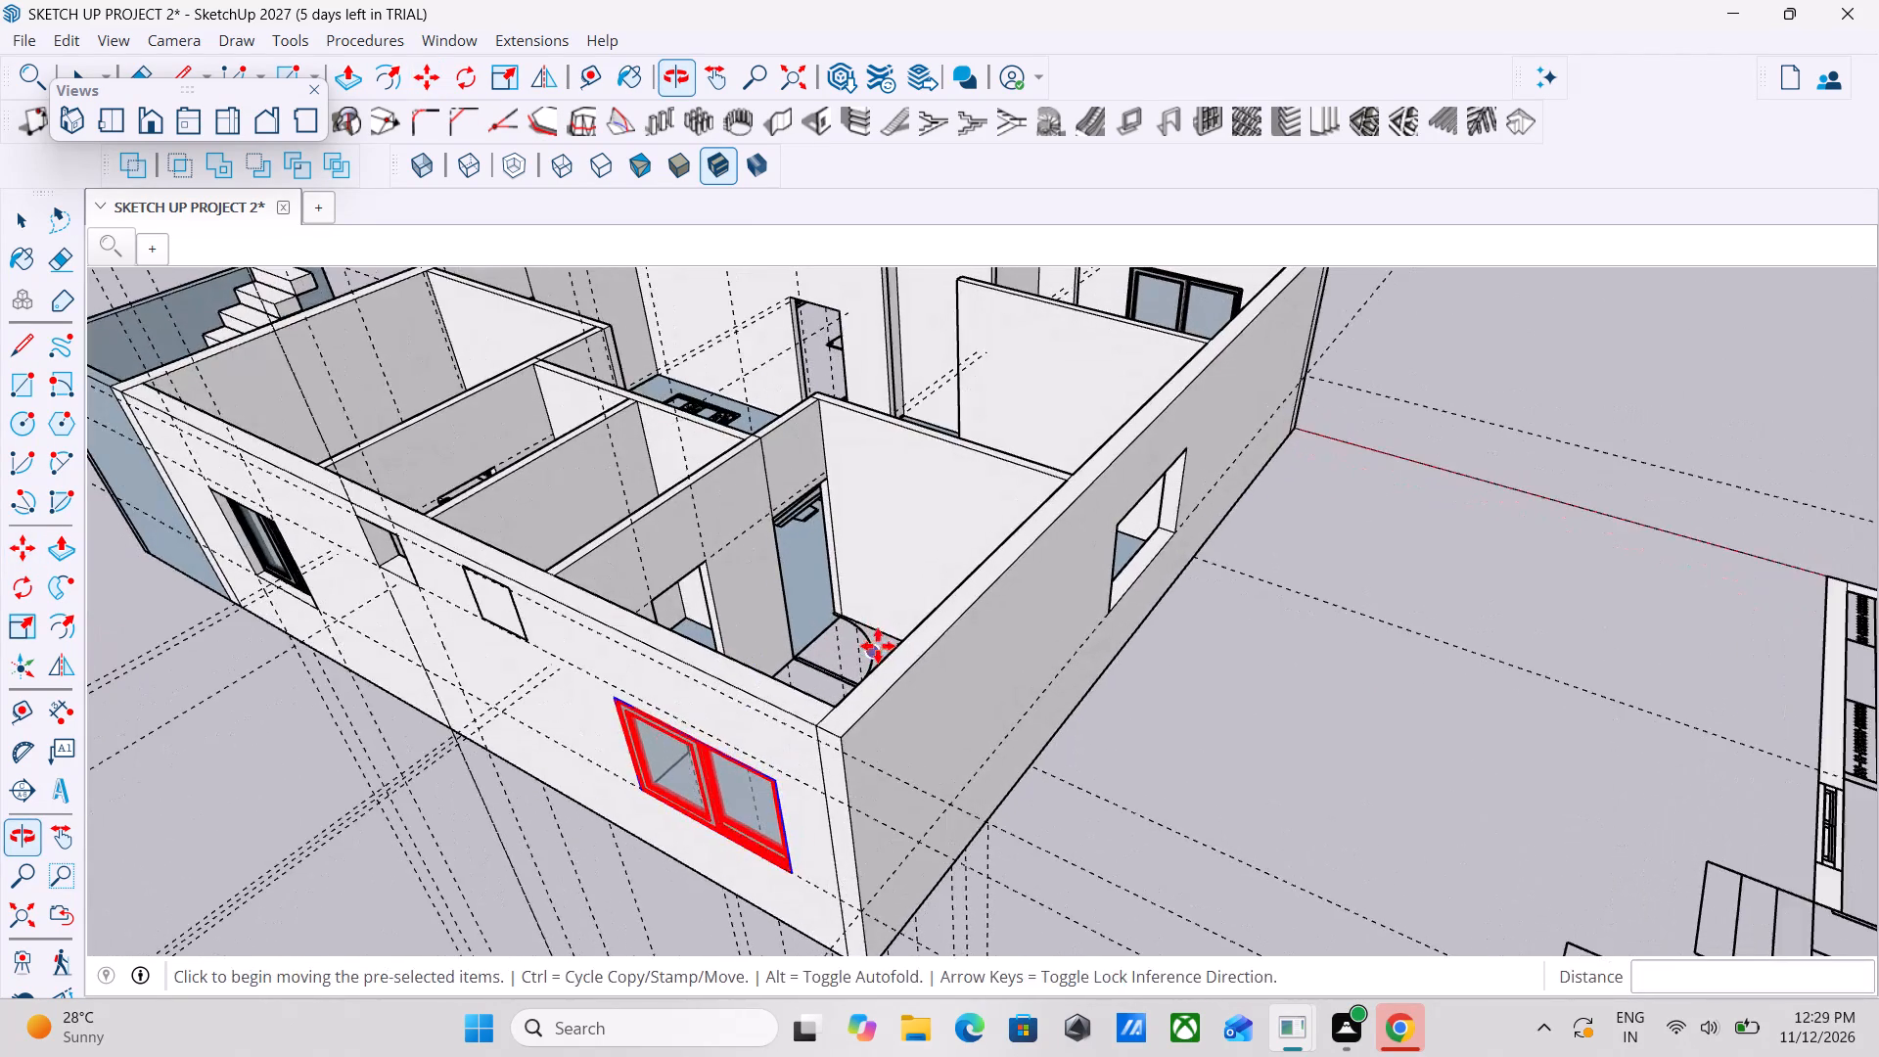
middle_drag(1013, 553, 350, 635)
middle_drag(1433, 643, 843, 601)
middle_drag(1715, 824, 1532, 687)
scroll(1474, 663, down, 3)
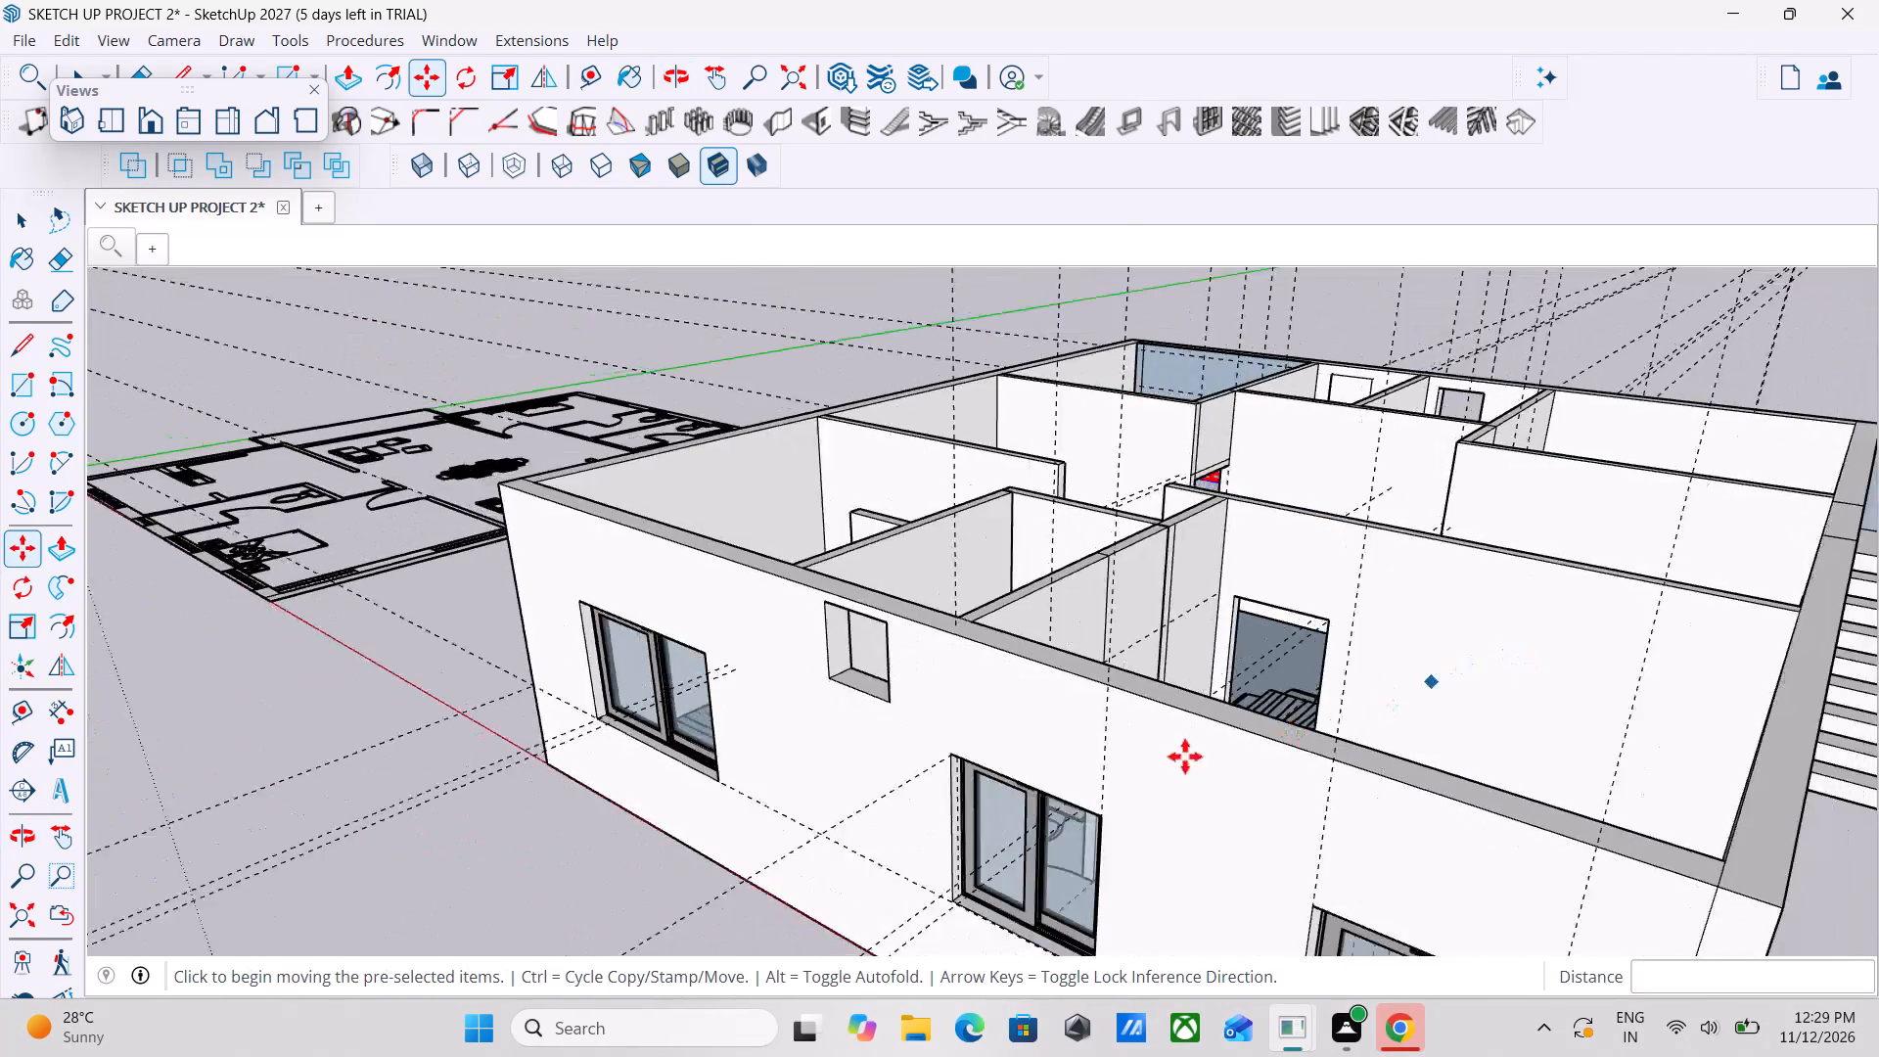
middle_drag(1092, 764, 1324, 723)
scroll(1604, 795, up, 3)
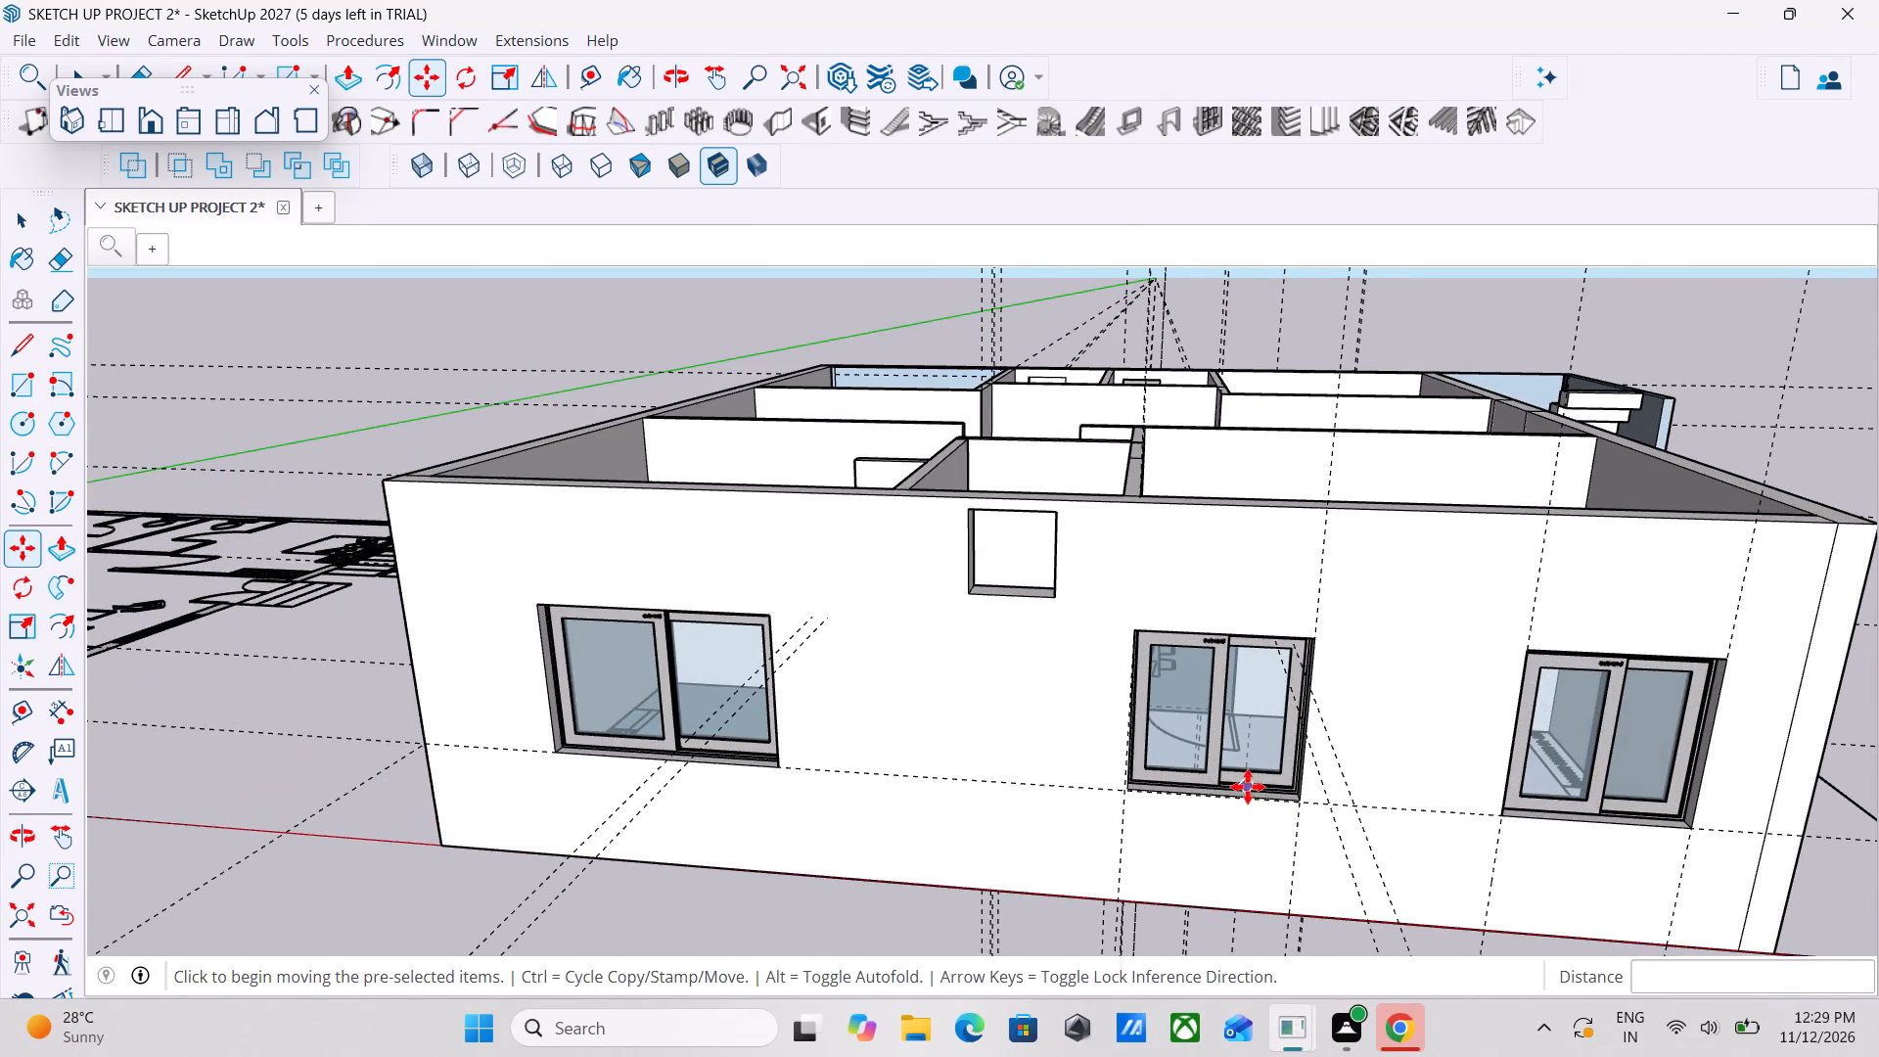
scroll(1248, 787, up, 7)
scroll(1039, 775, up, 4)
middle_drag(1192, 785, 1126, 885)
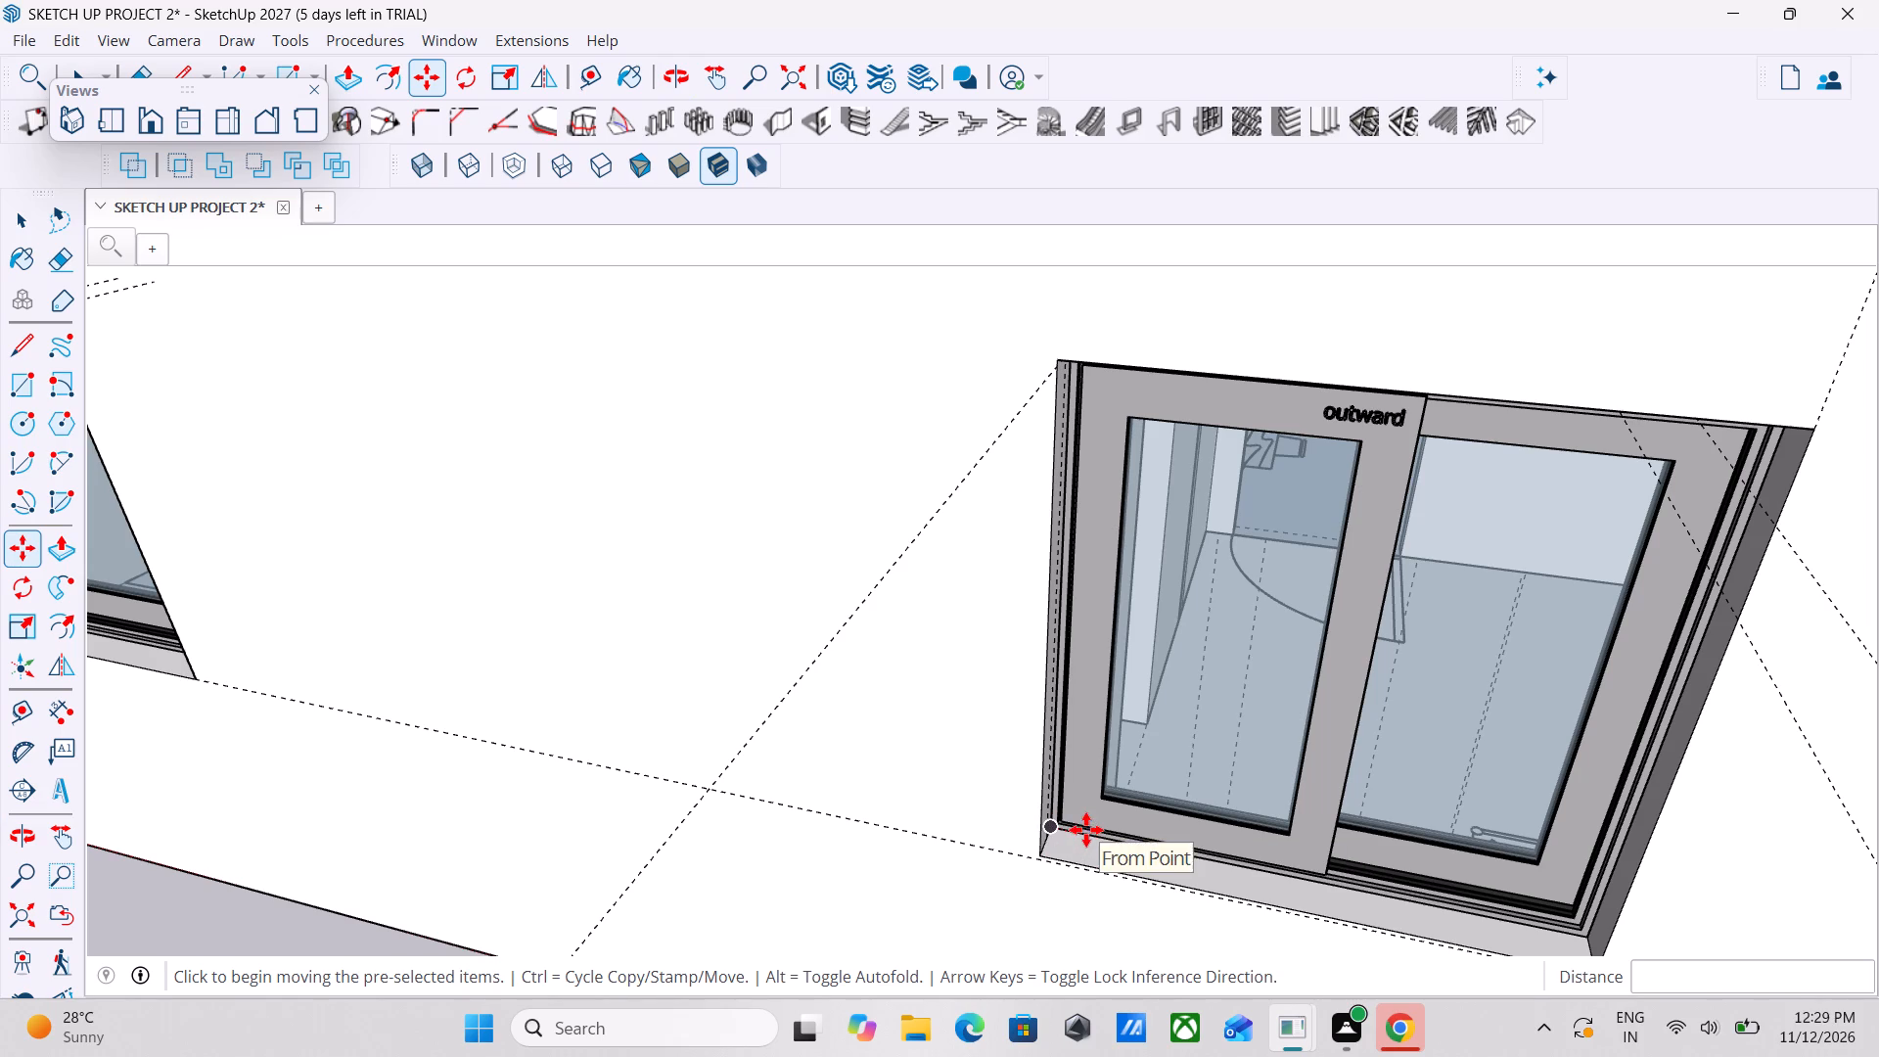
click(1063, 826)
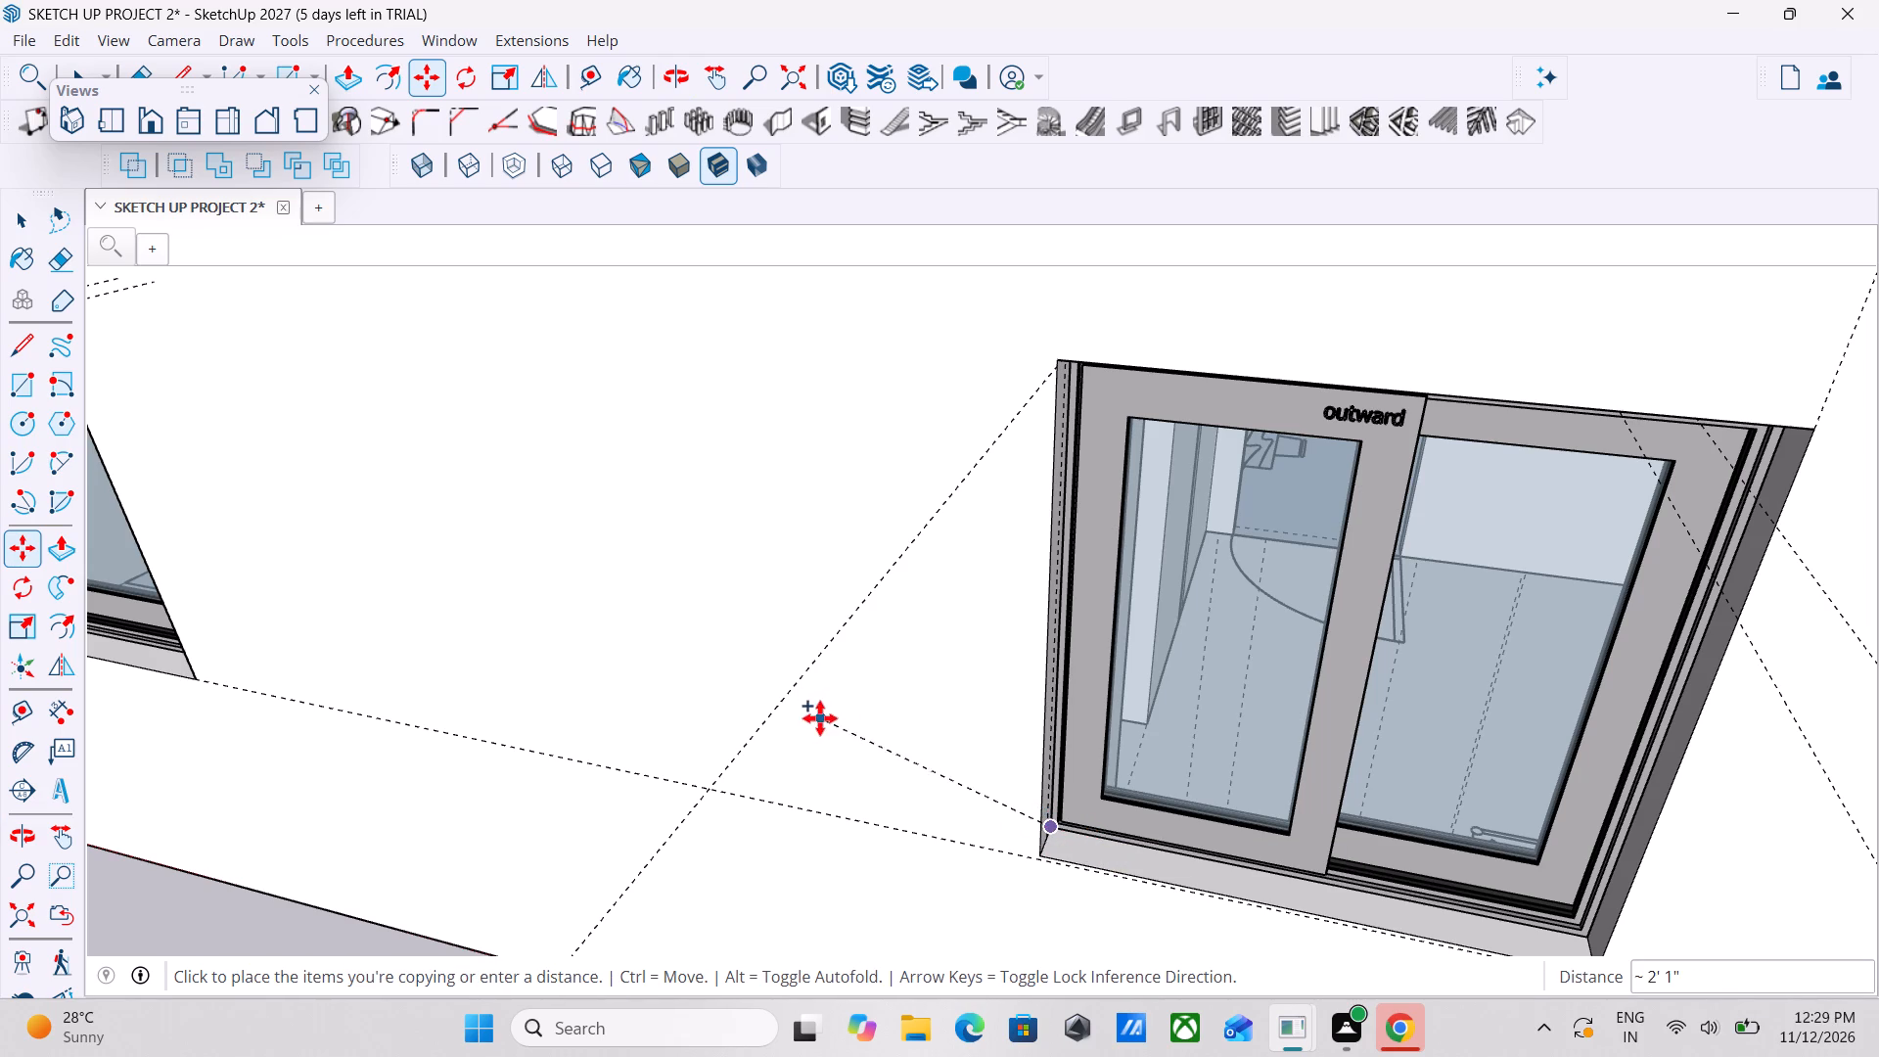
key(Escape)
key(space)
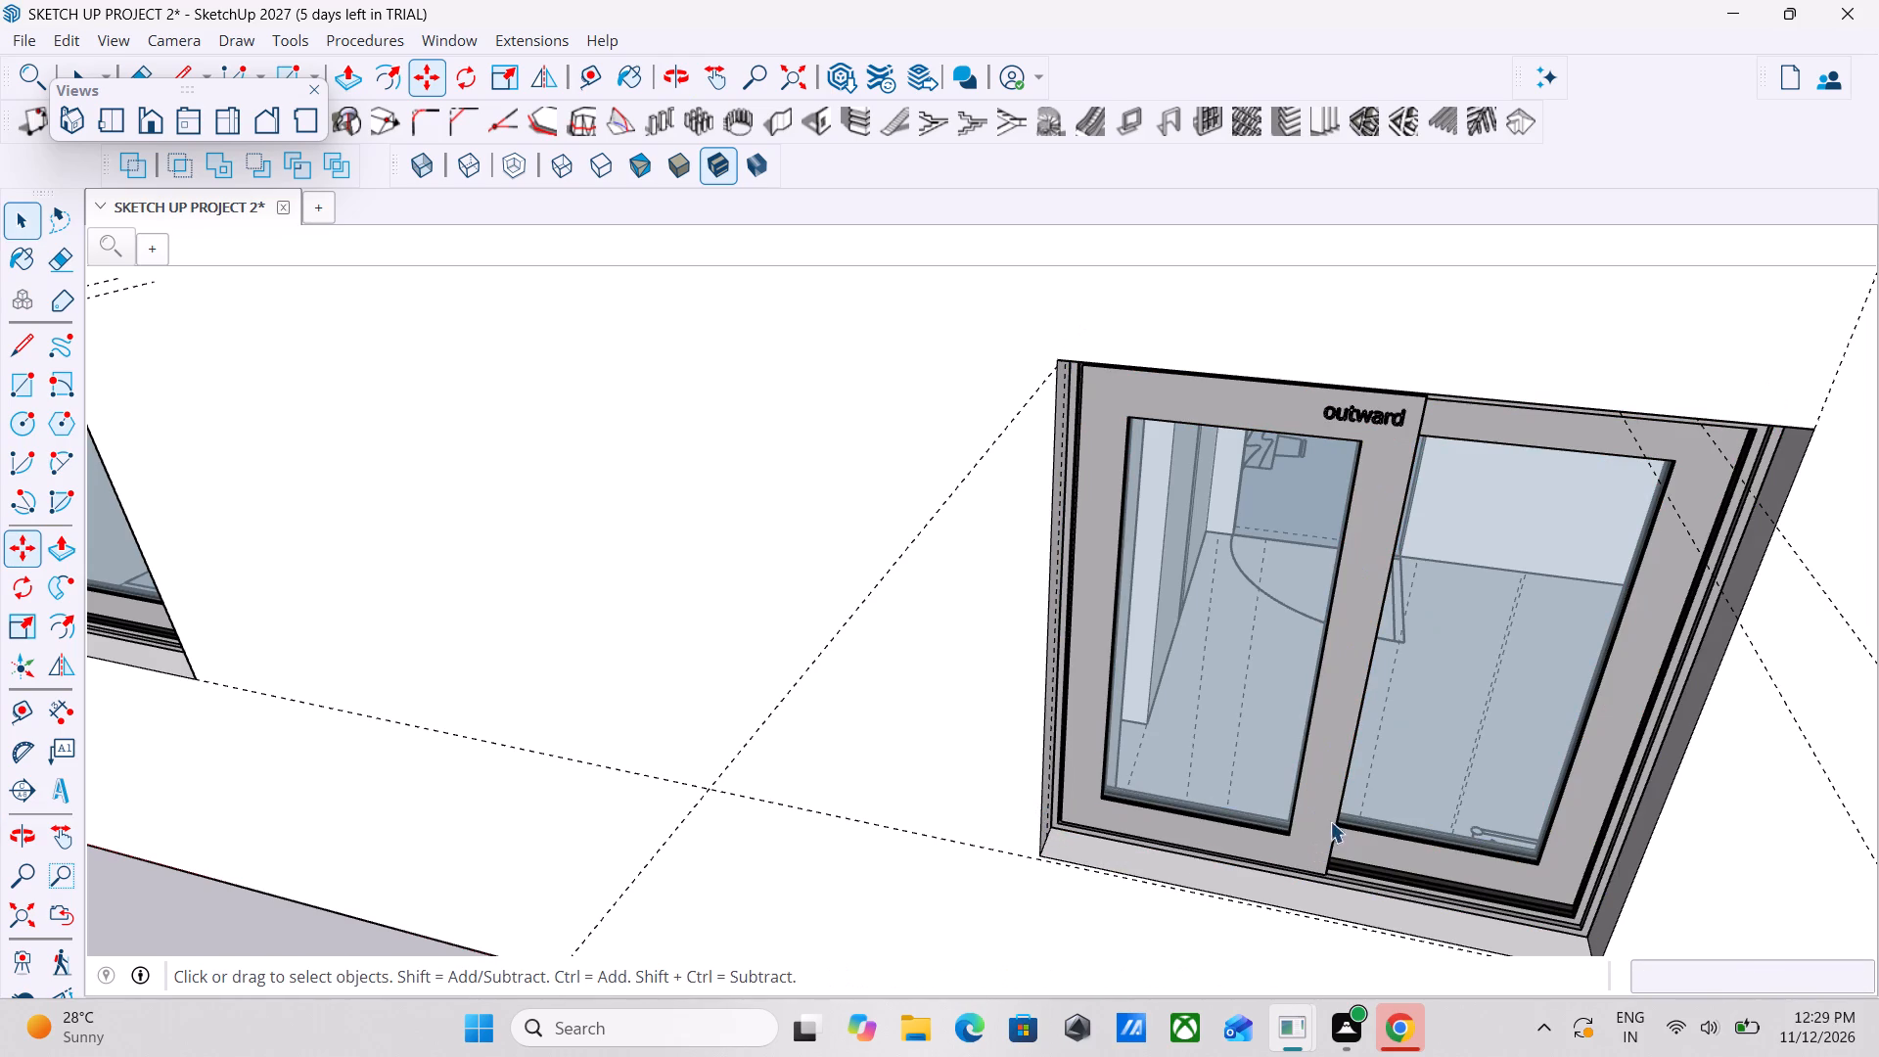
Copy the placed outward-opening window about 27' 10" by its outer lower corner onto the living-room opening's lower corner away from the kitchen.
click(1337, 801)
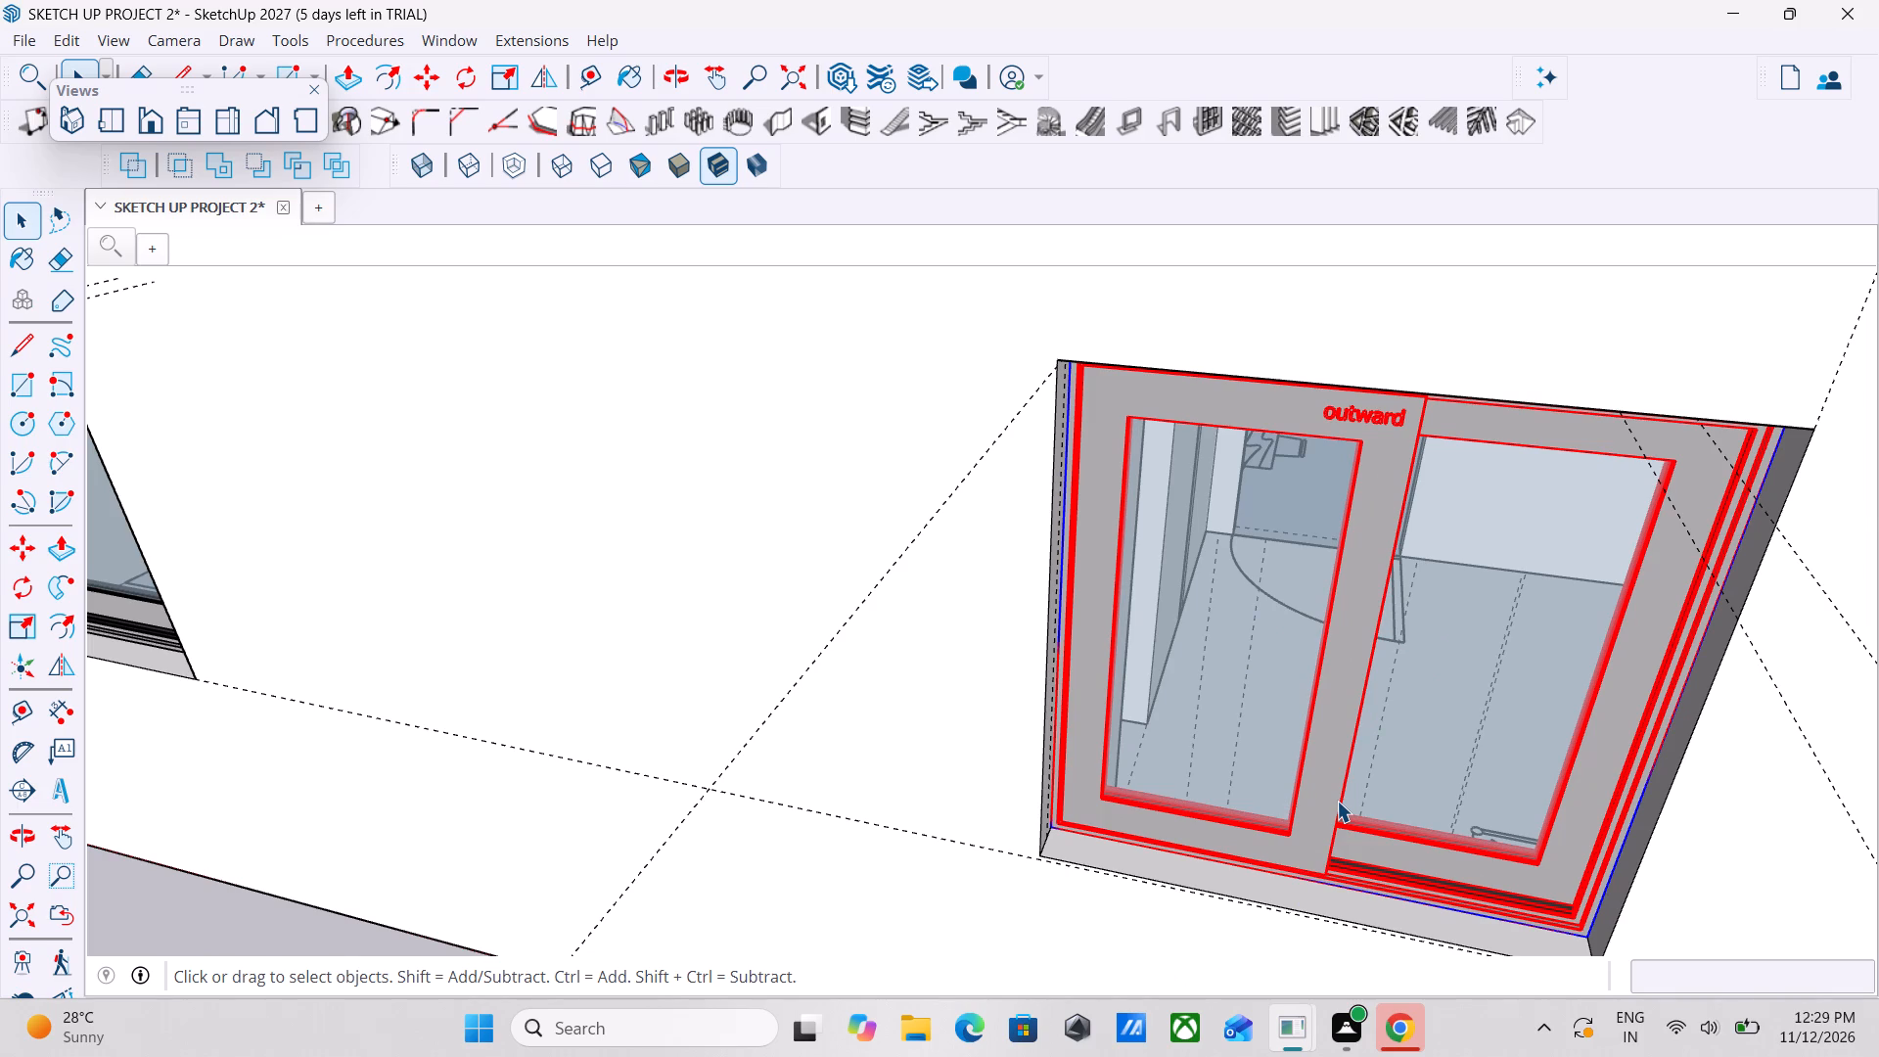
key(m)
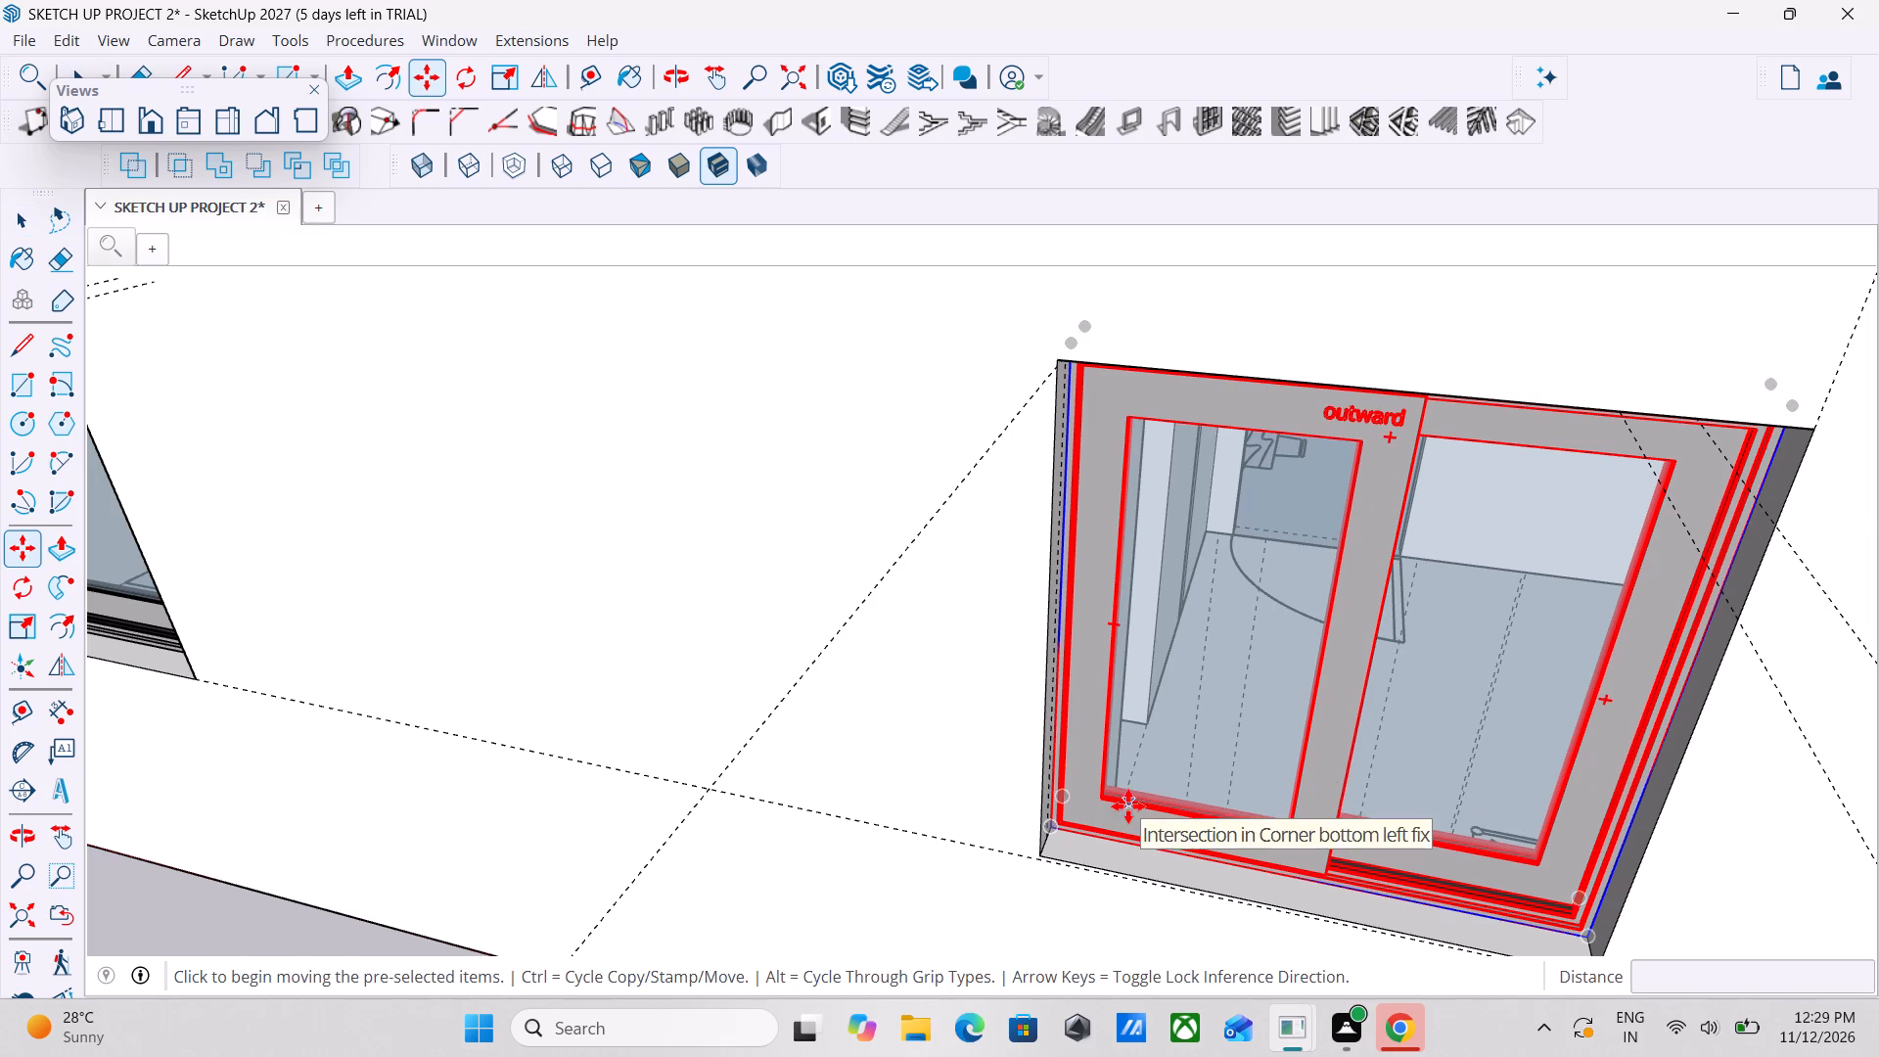
scroll(1061, 837, up, 2)
click(1055, 829)
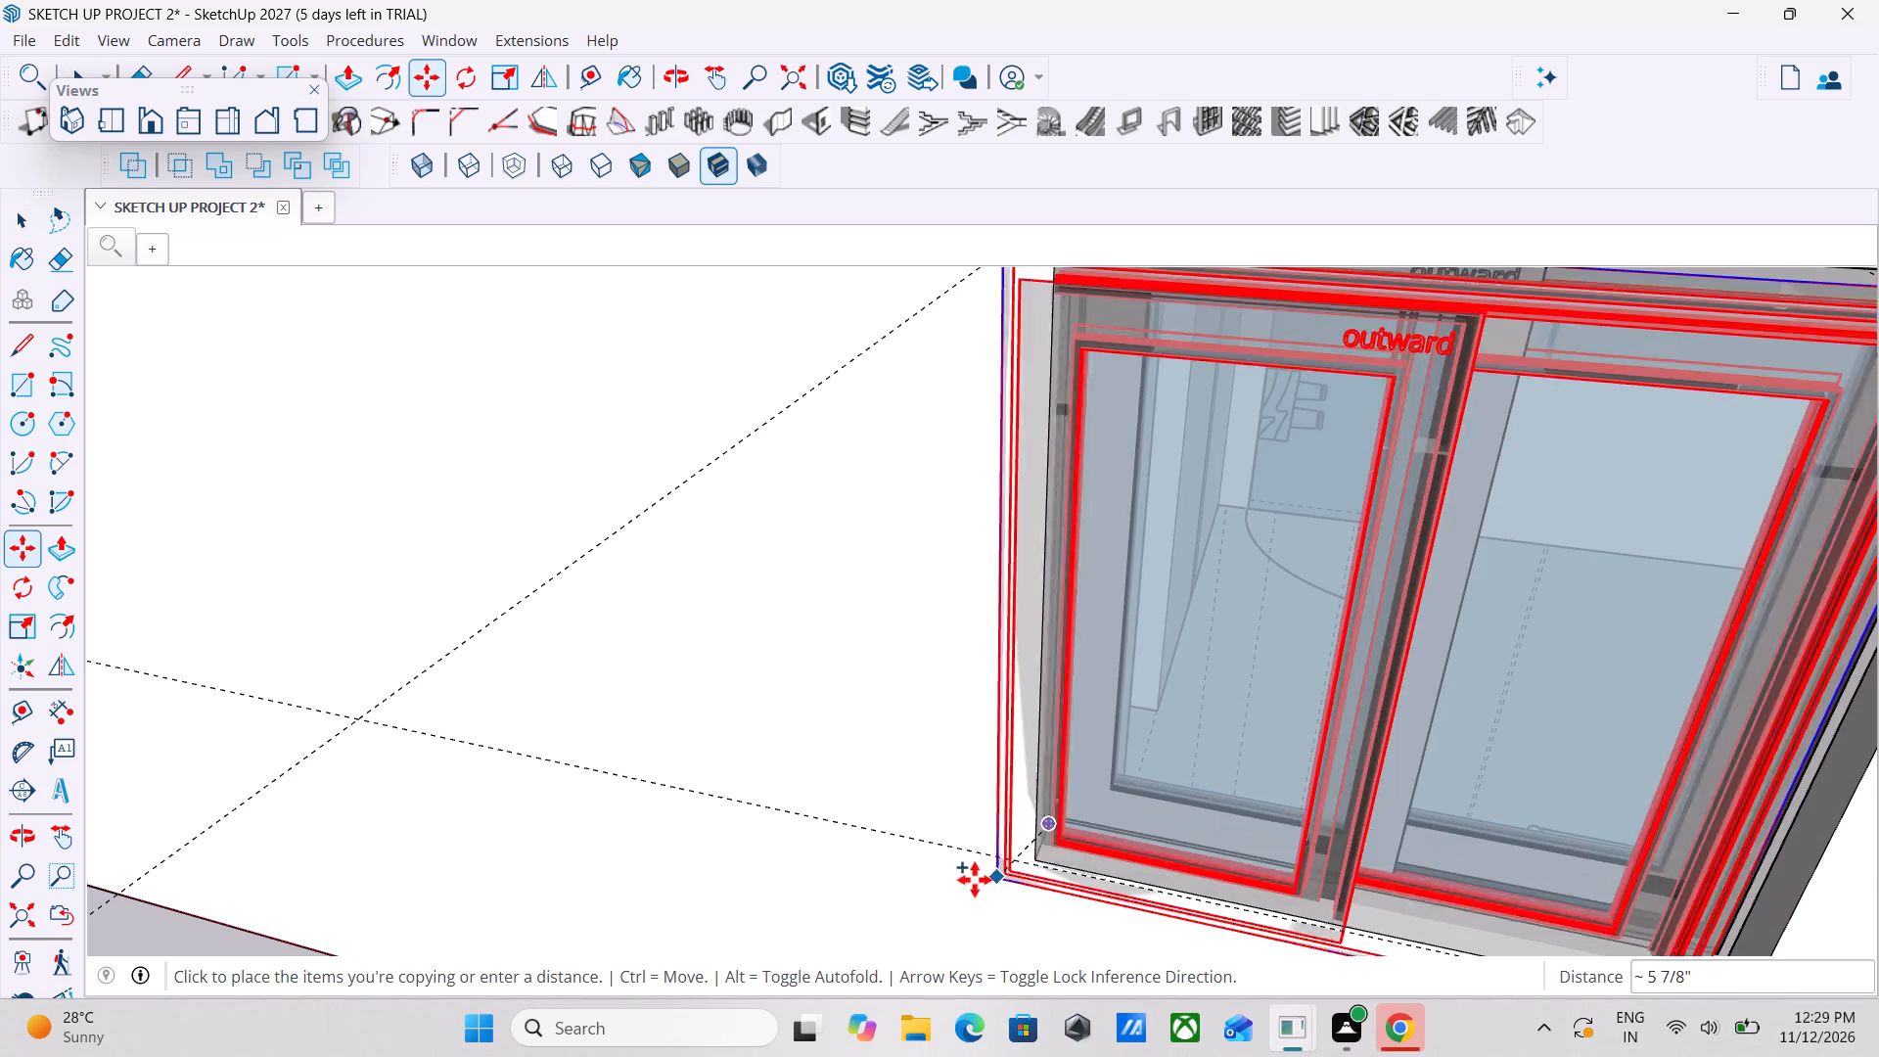
scroll(984, 861, down, 5)
scroll(691, 823, down, 1)
middle_drag(691, 823, 1373, 889)
scroll(1373, 889, up, 1)
scroll(1278, 889, down, 11)
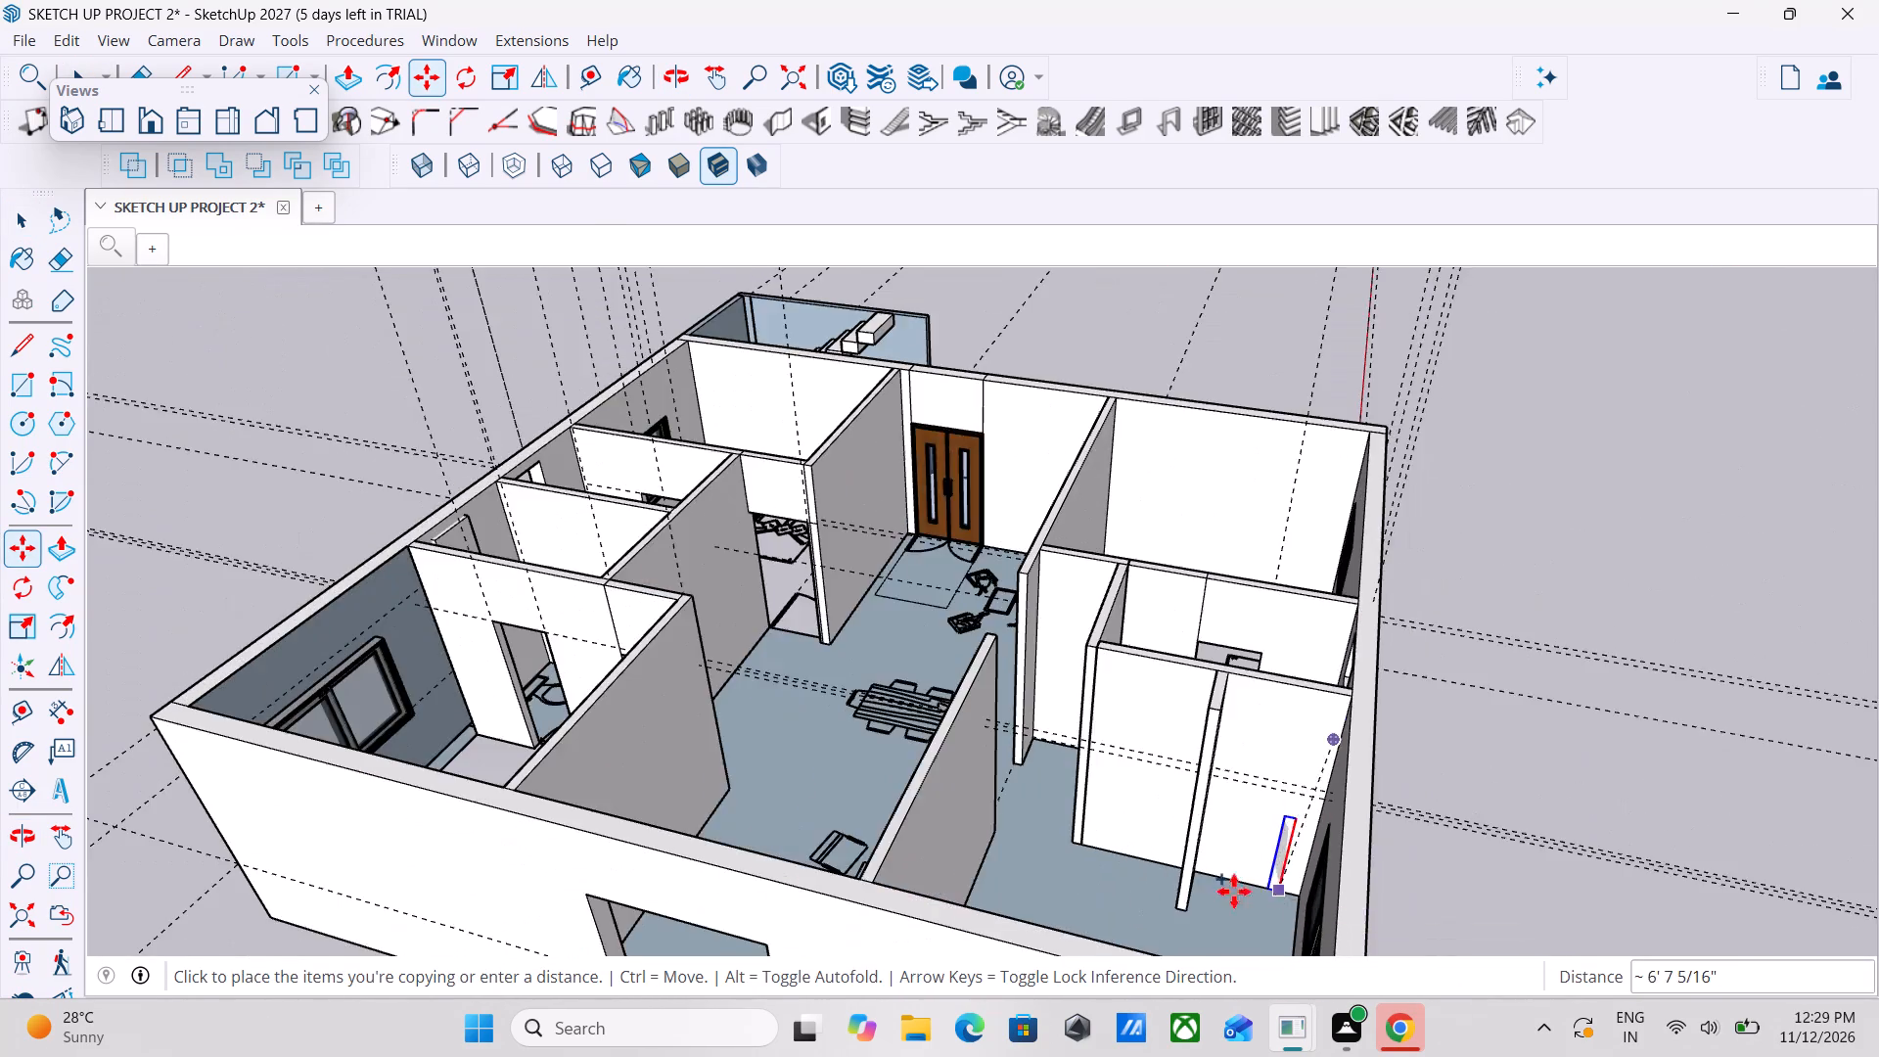
middle_drag(747, 876, 1069, 758)
scroll(1042, 874, down, 1)
middle_drag(1042, 874, 1030, 780)
scroll(1068, 855, up, 3)
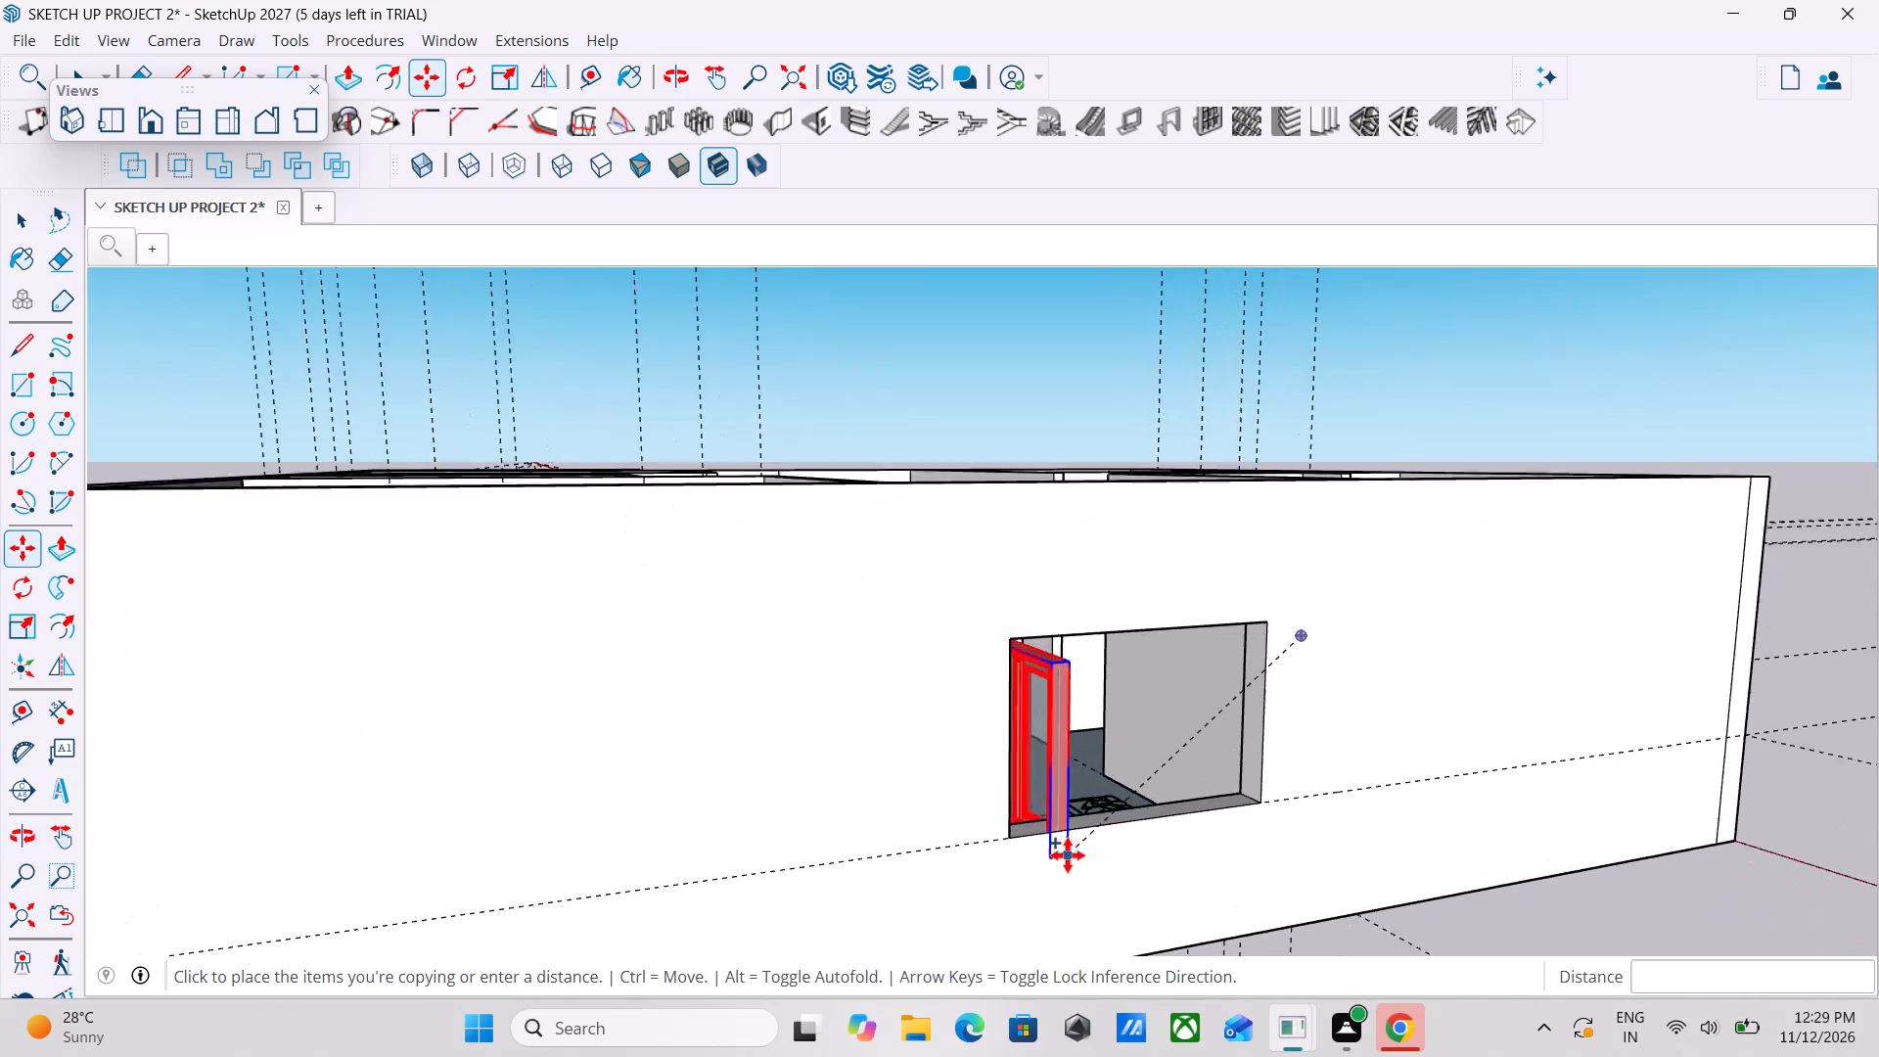
scroll(1068, 855, up, 1)
middle_drag(1053, 862, 942, 906)
scroll(956, 903, up, 1)
scroll(839, 840, up, 5)
scroll(833, 841, down, 1)
middle_drag(831, 843, 753, 852)
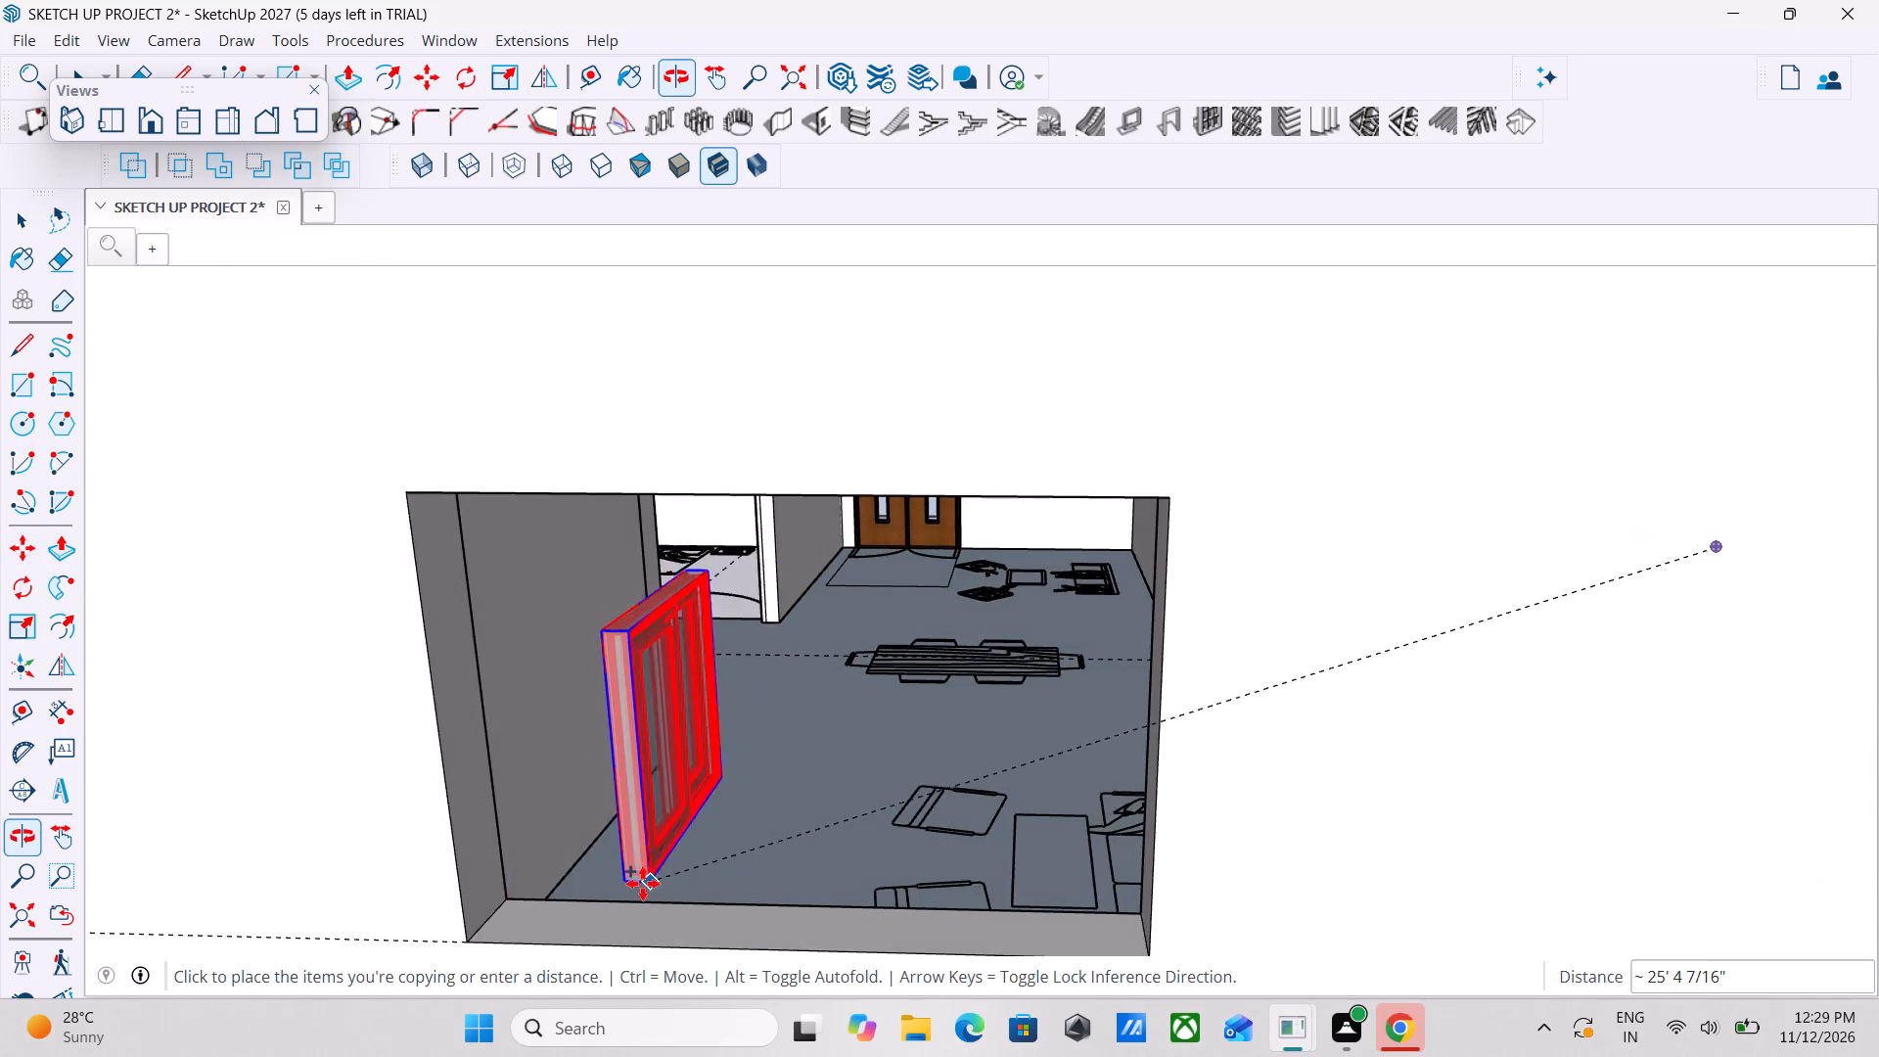
scroll(634, 885, down, 2)
click(534, 898)
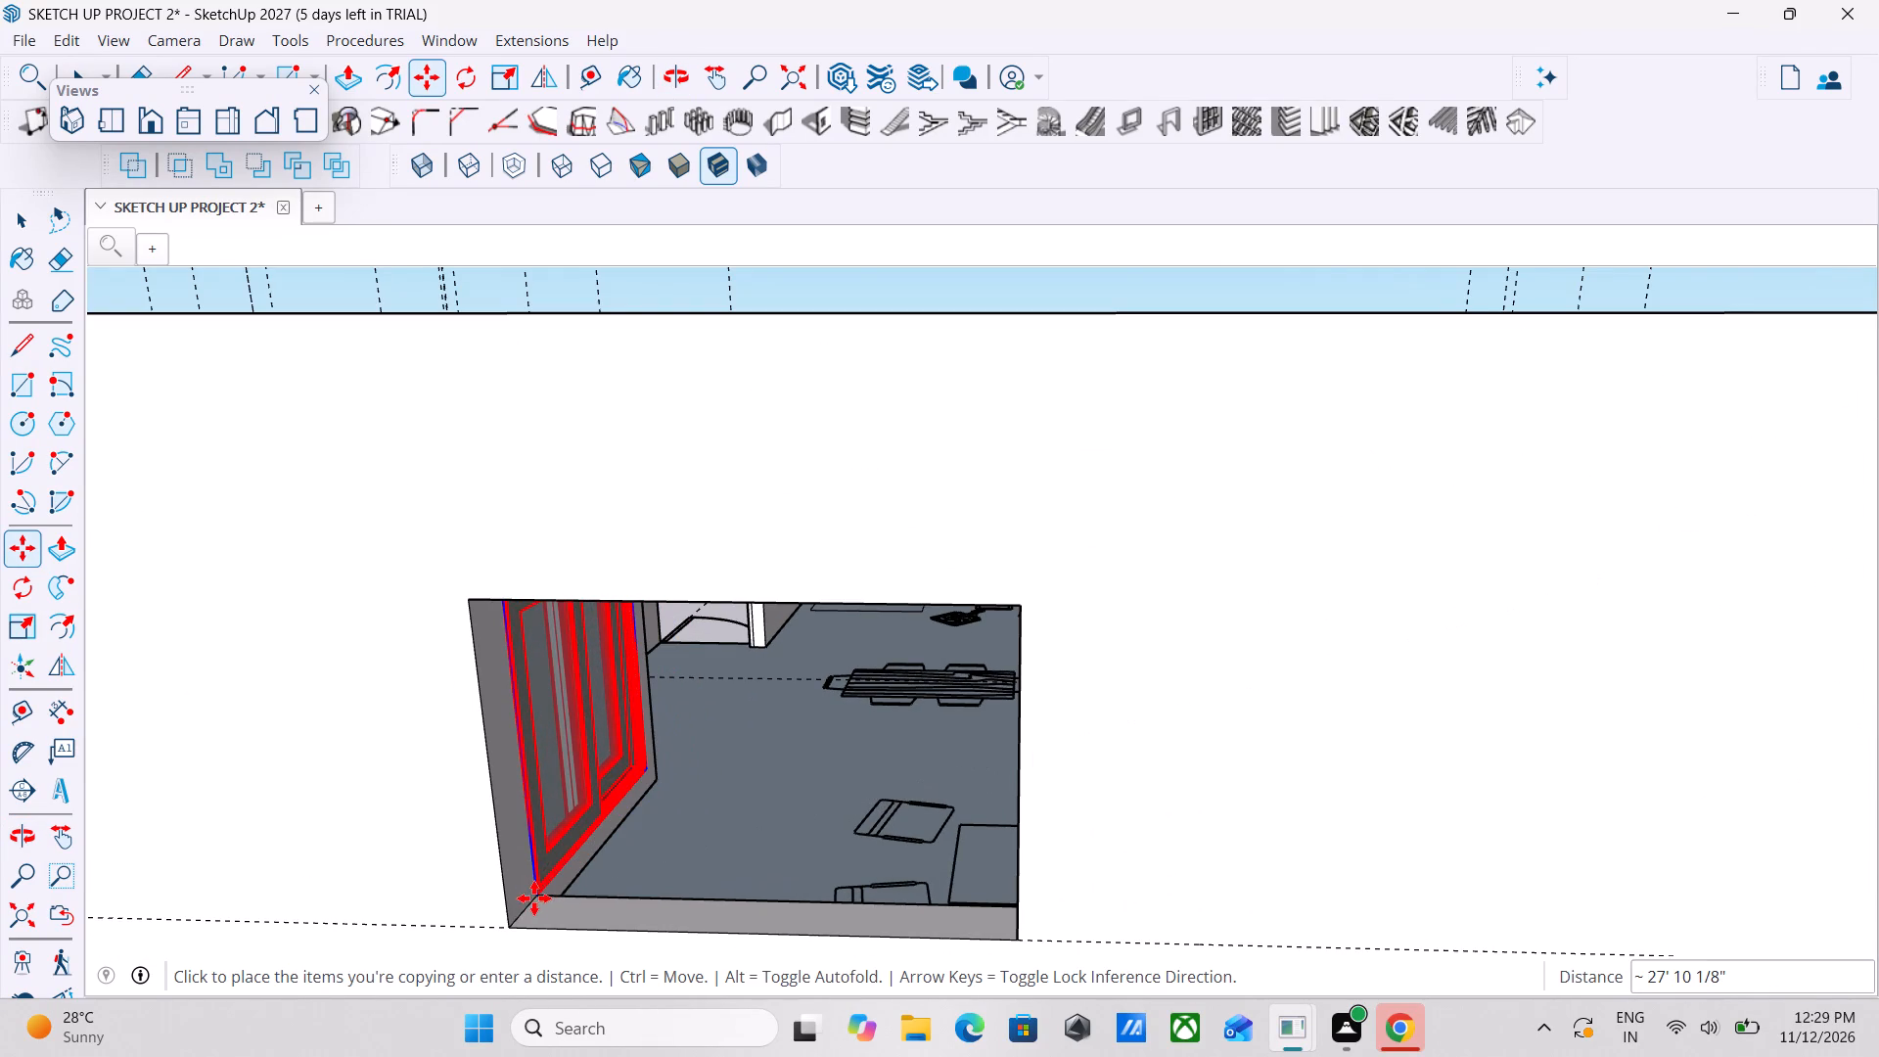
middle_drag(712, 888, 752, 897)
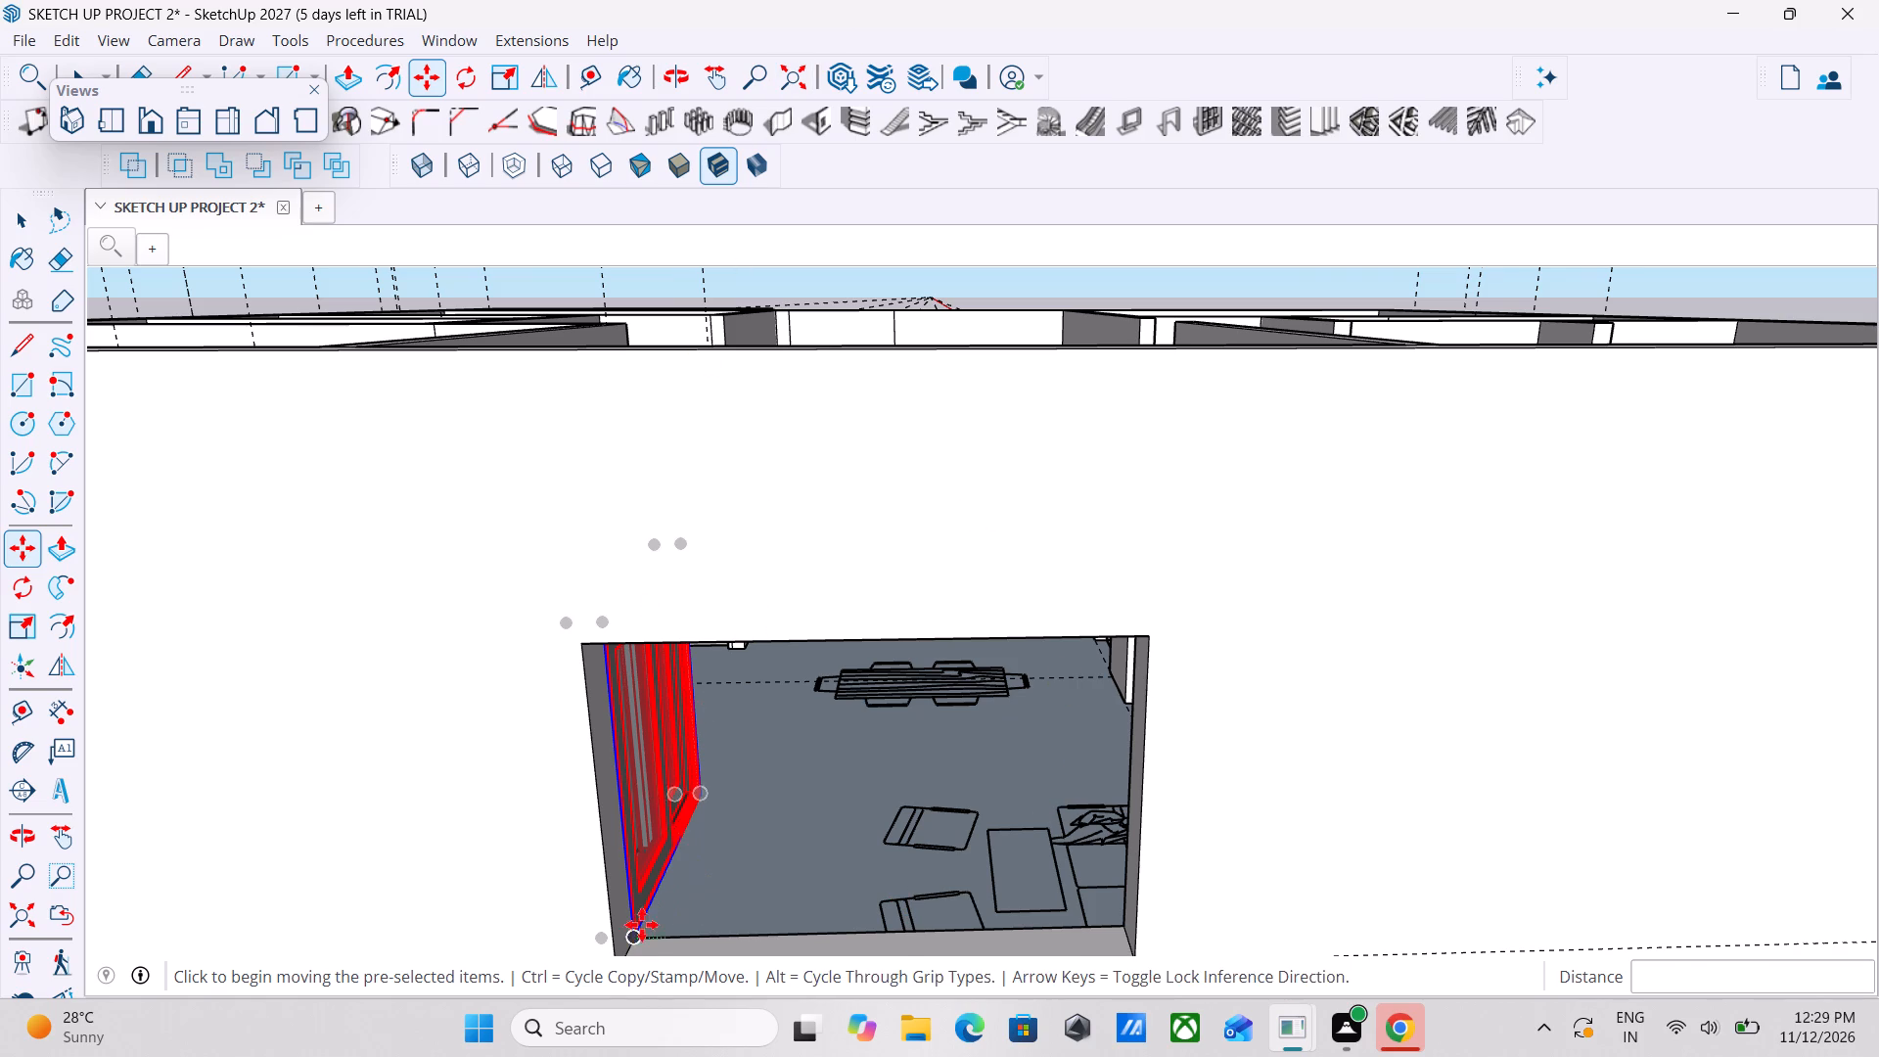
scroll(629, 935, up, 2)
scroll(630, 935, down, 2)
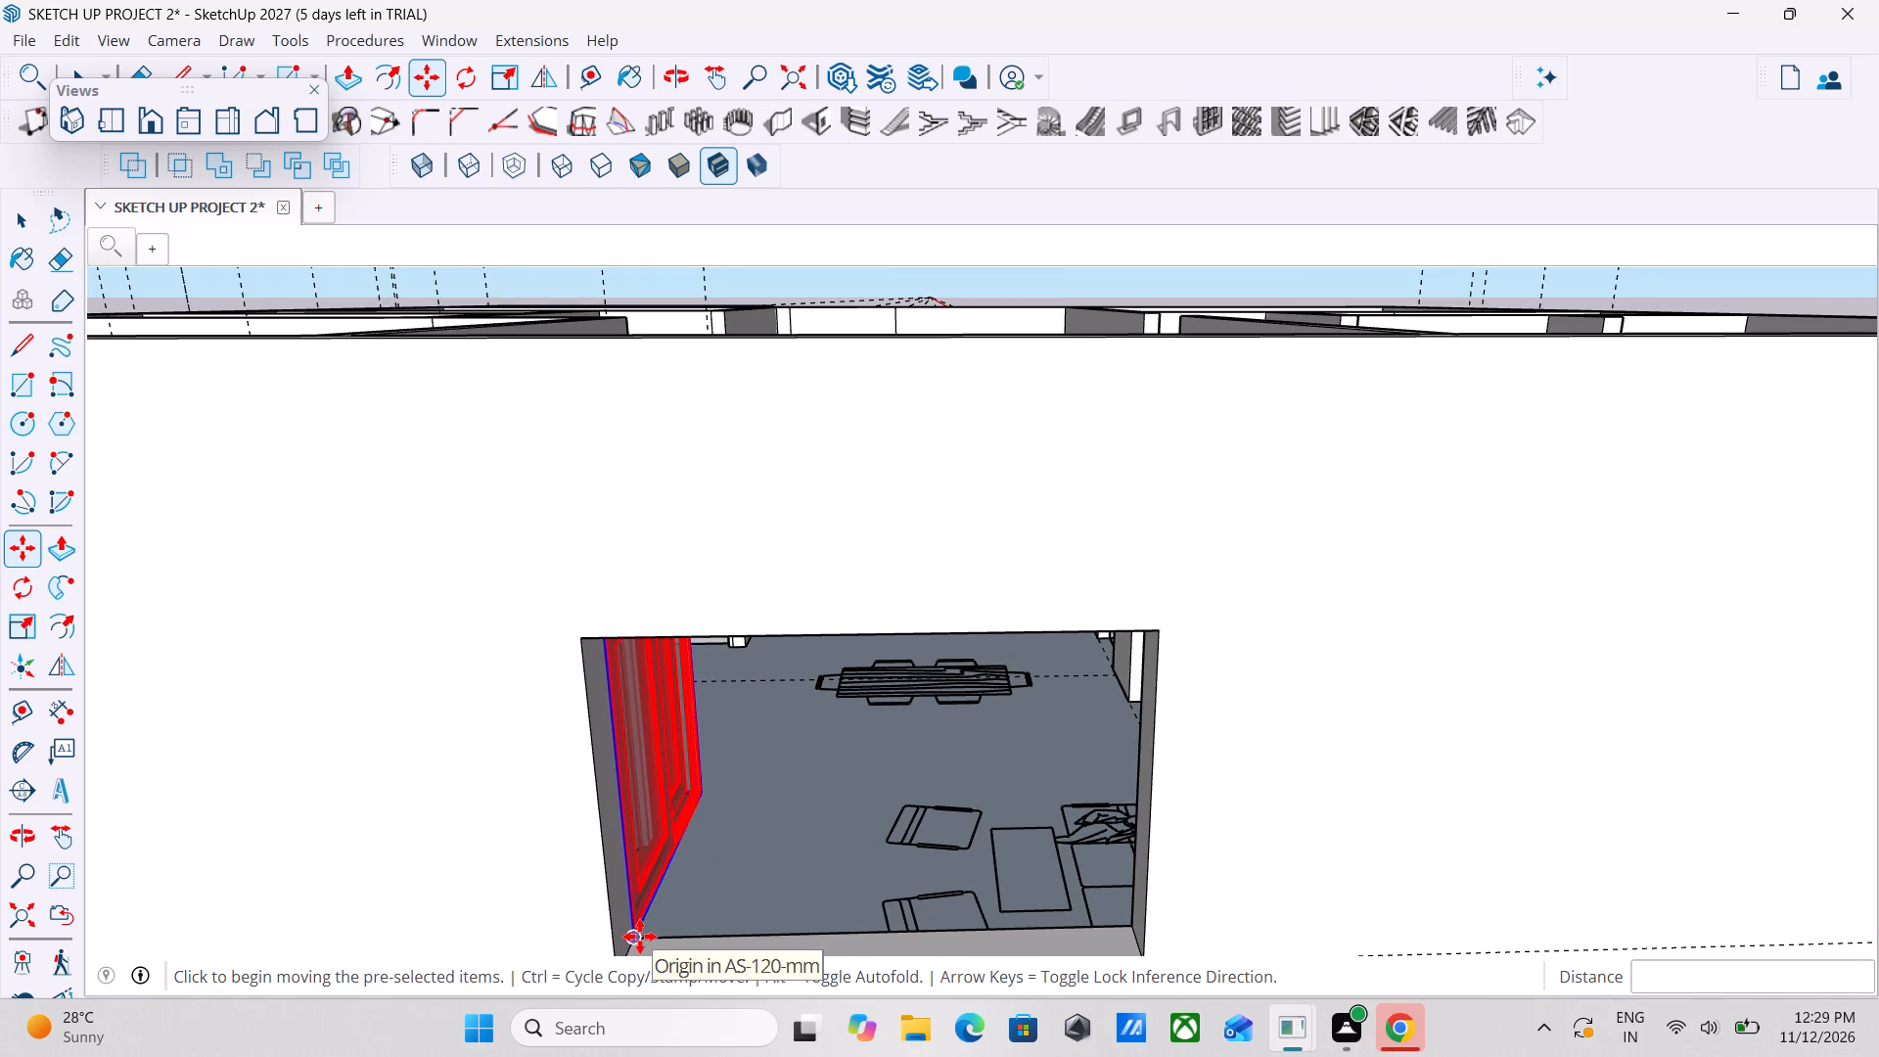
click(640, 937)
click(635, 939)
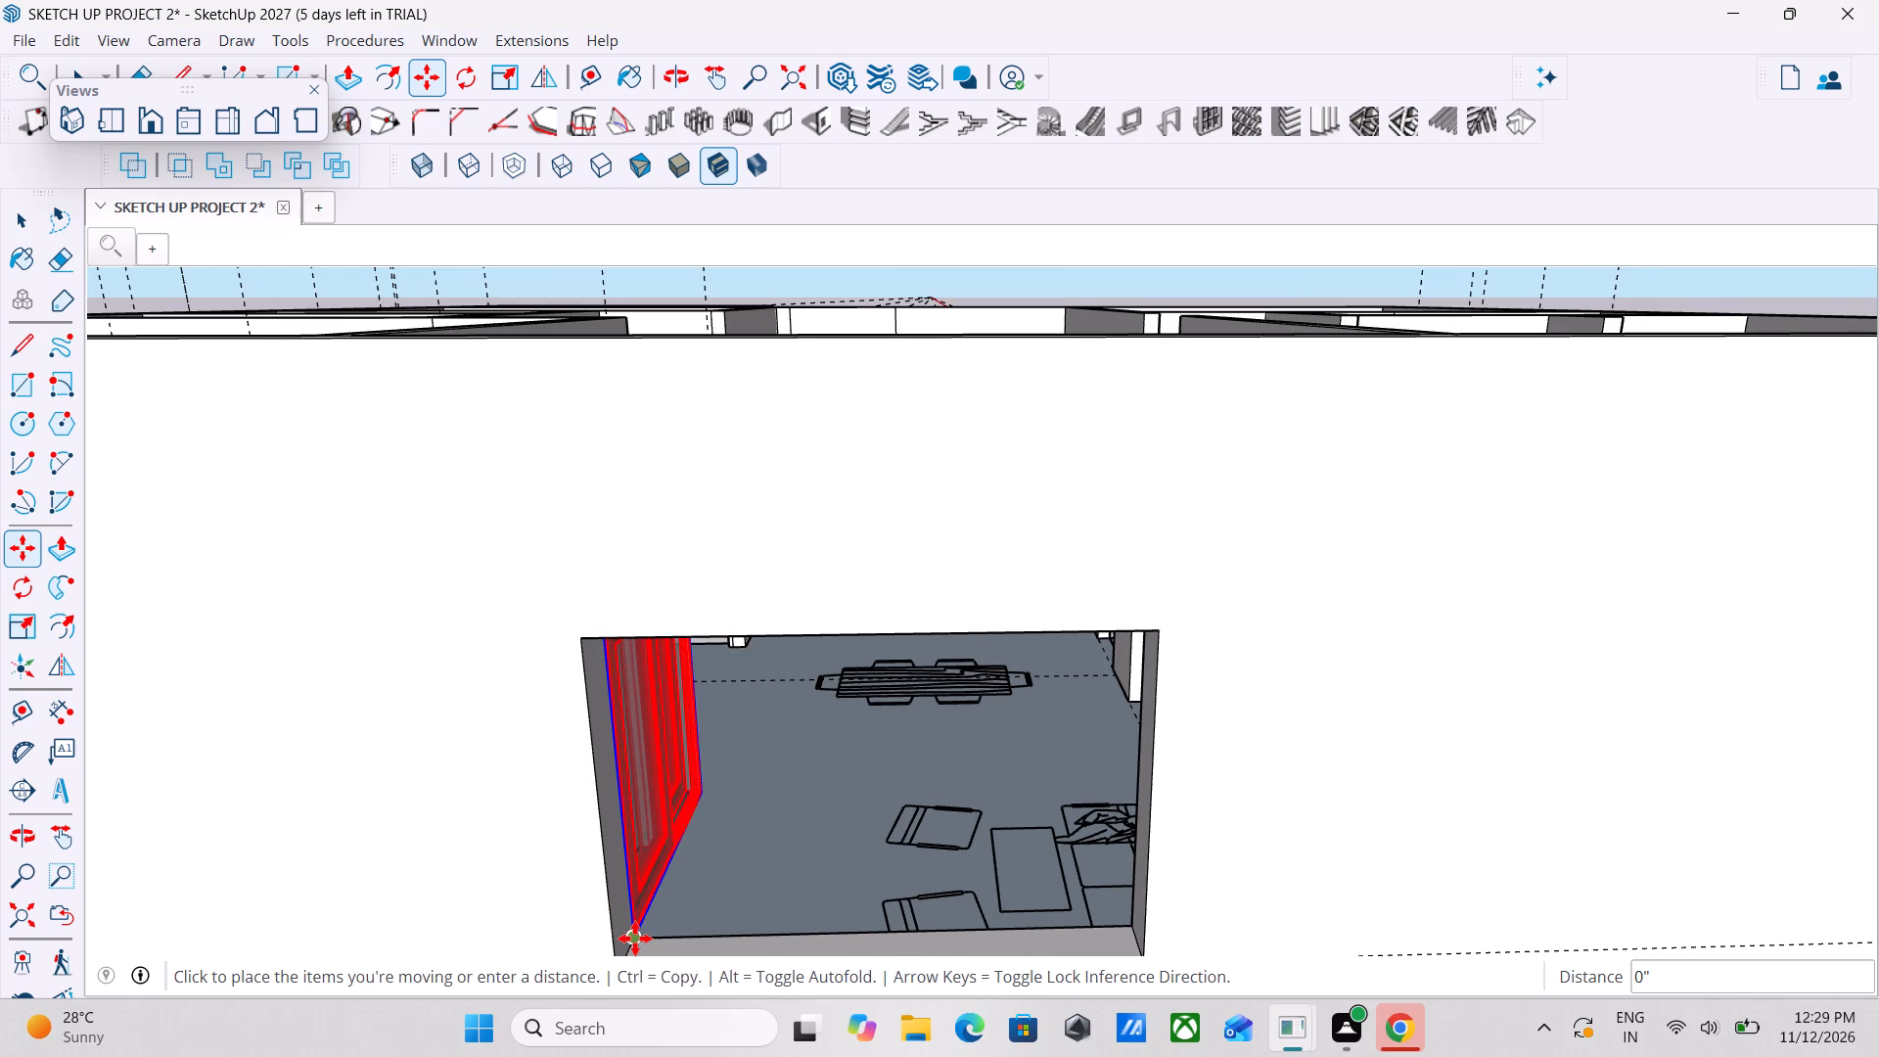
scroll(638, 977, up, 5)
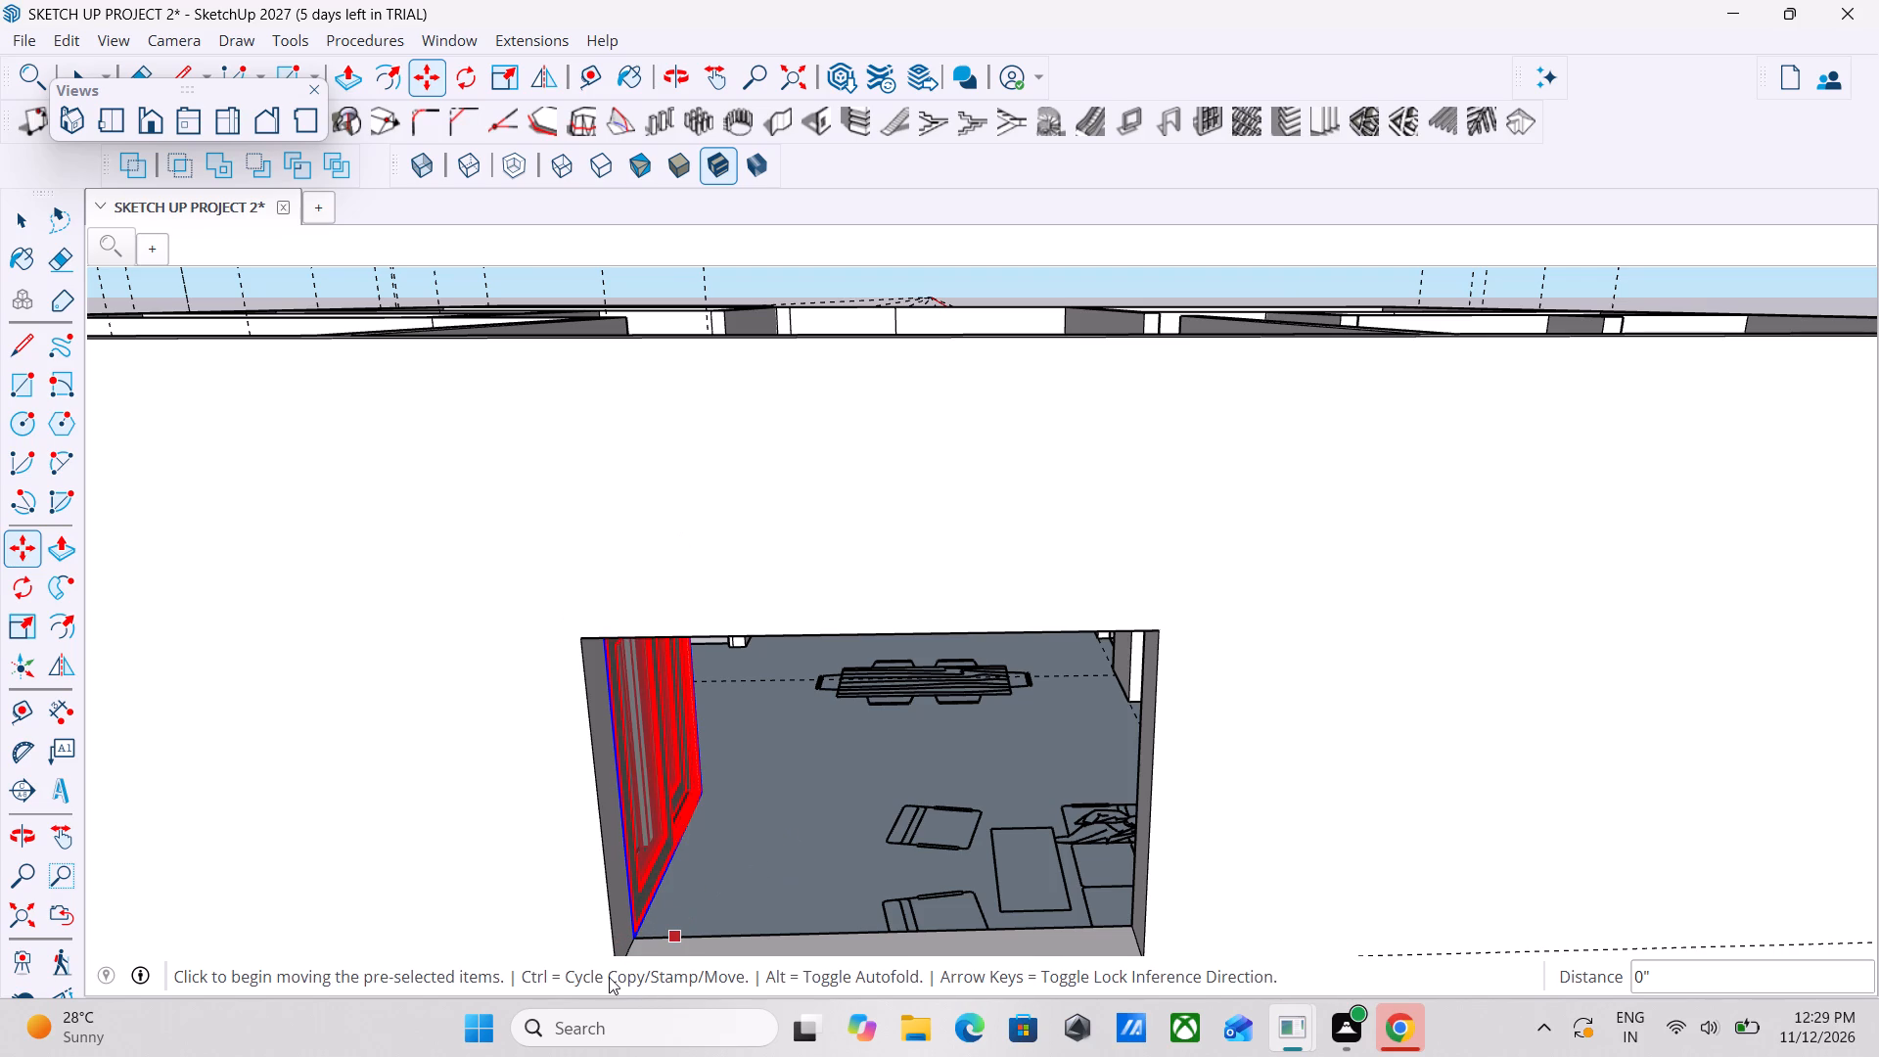
Examine how the copied window sits relative to the living-room opening from outside the wall and from inside the room.
scroll(609, 977, up, 1)
scroll(706, 868, down, 1)
middle_drag(707, 868, 515, 945)
scroll(503, 952, up, 1)
scroll(503, 952, down, 5)
middle_drag(543, 911, 177, 1056)
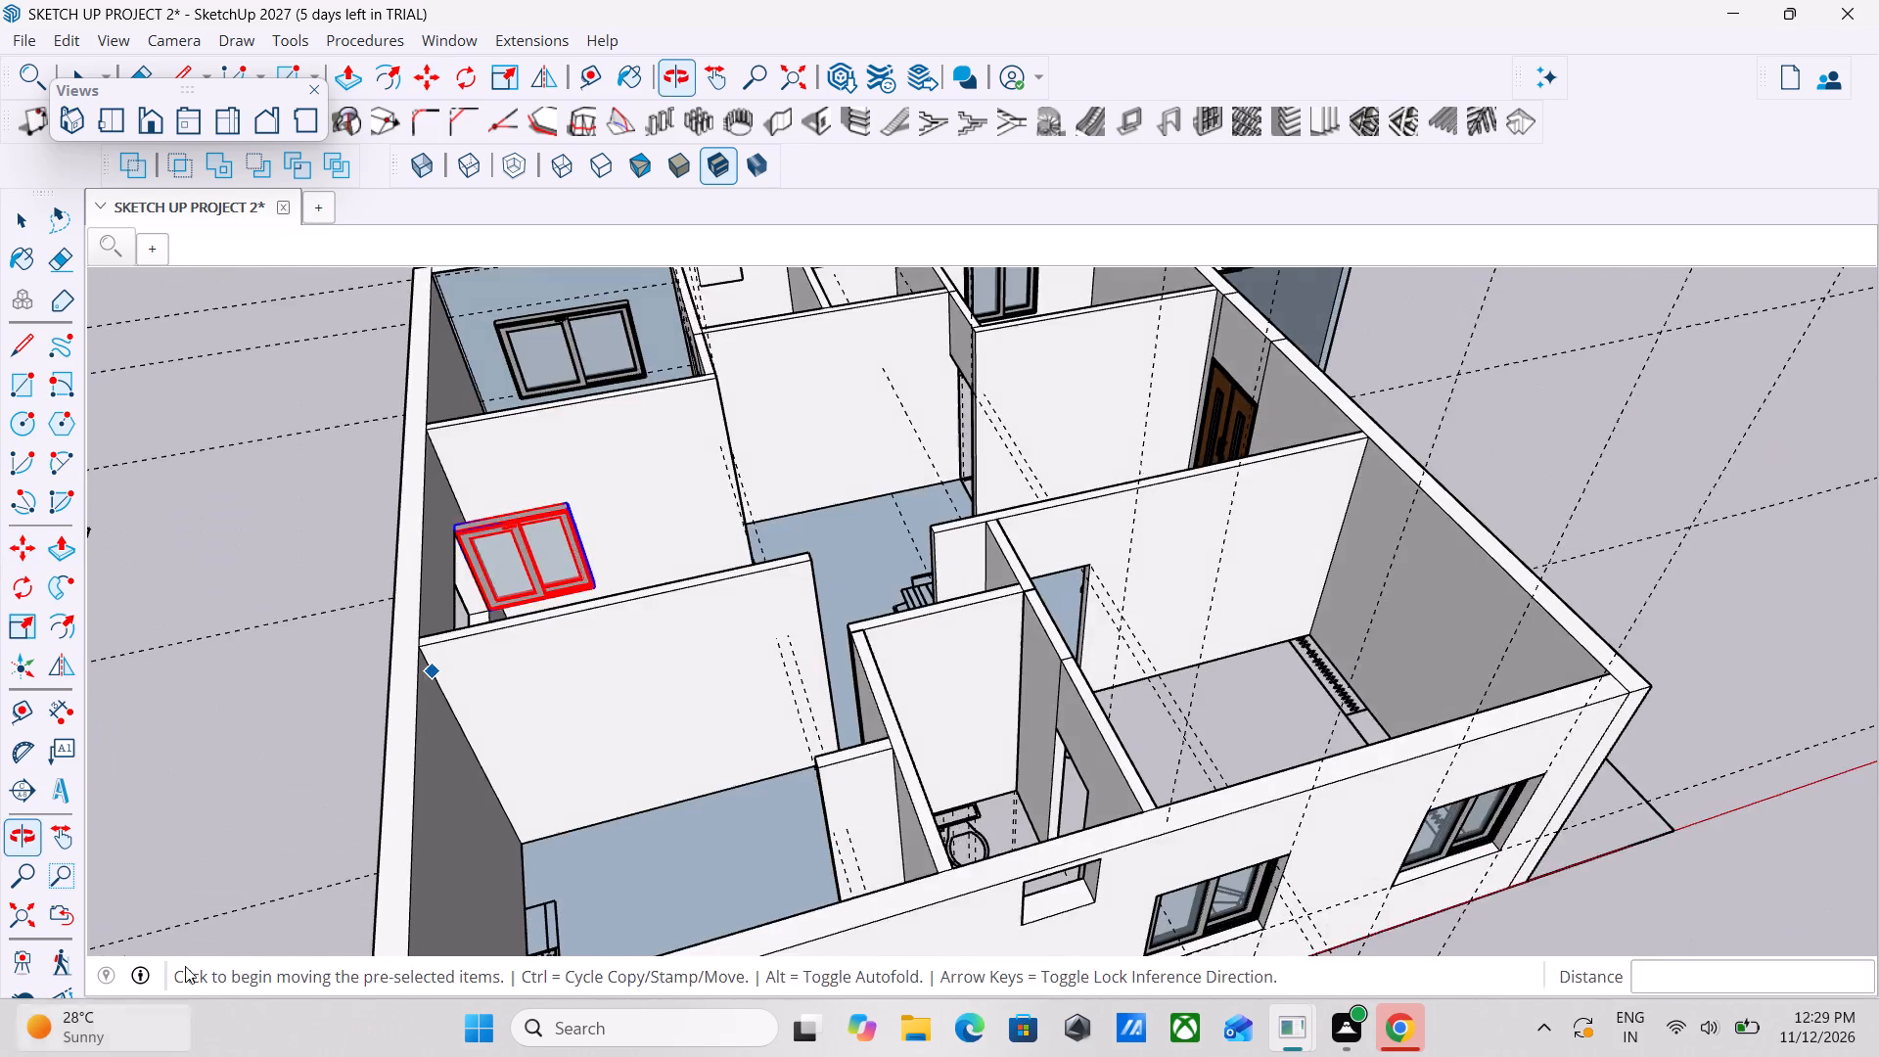
middle_drag(455, 783, 348, 949)
scroll(529, 736, down, 1)
middle_drag(526, 761, 487, 842)
scroll(560, 492, up, 10)
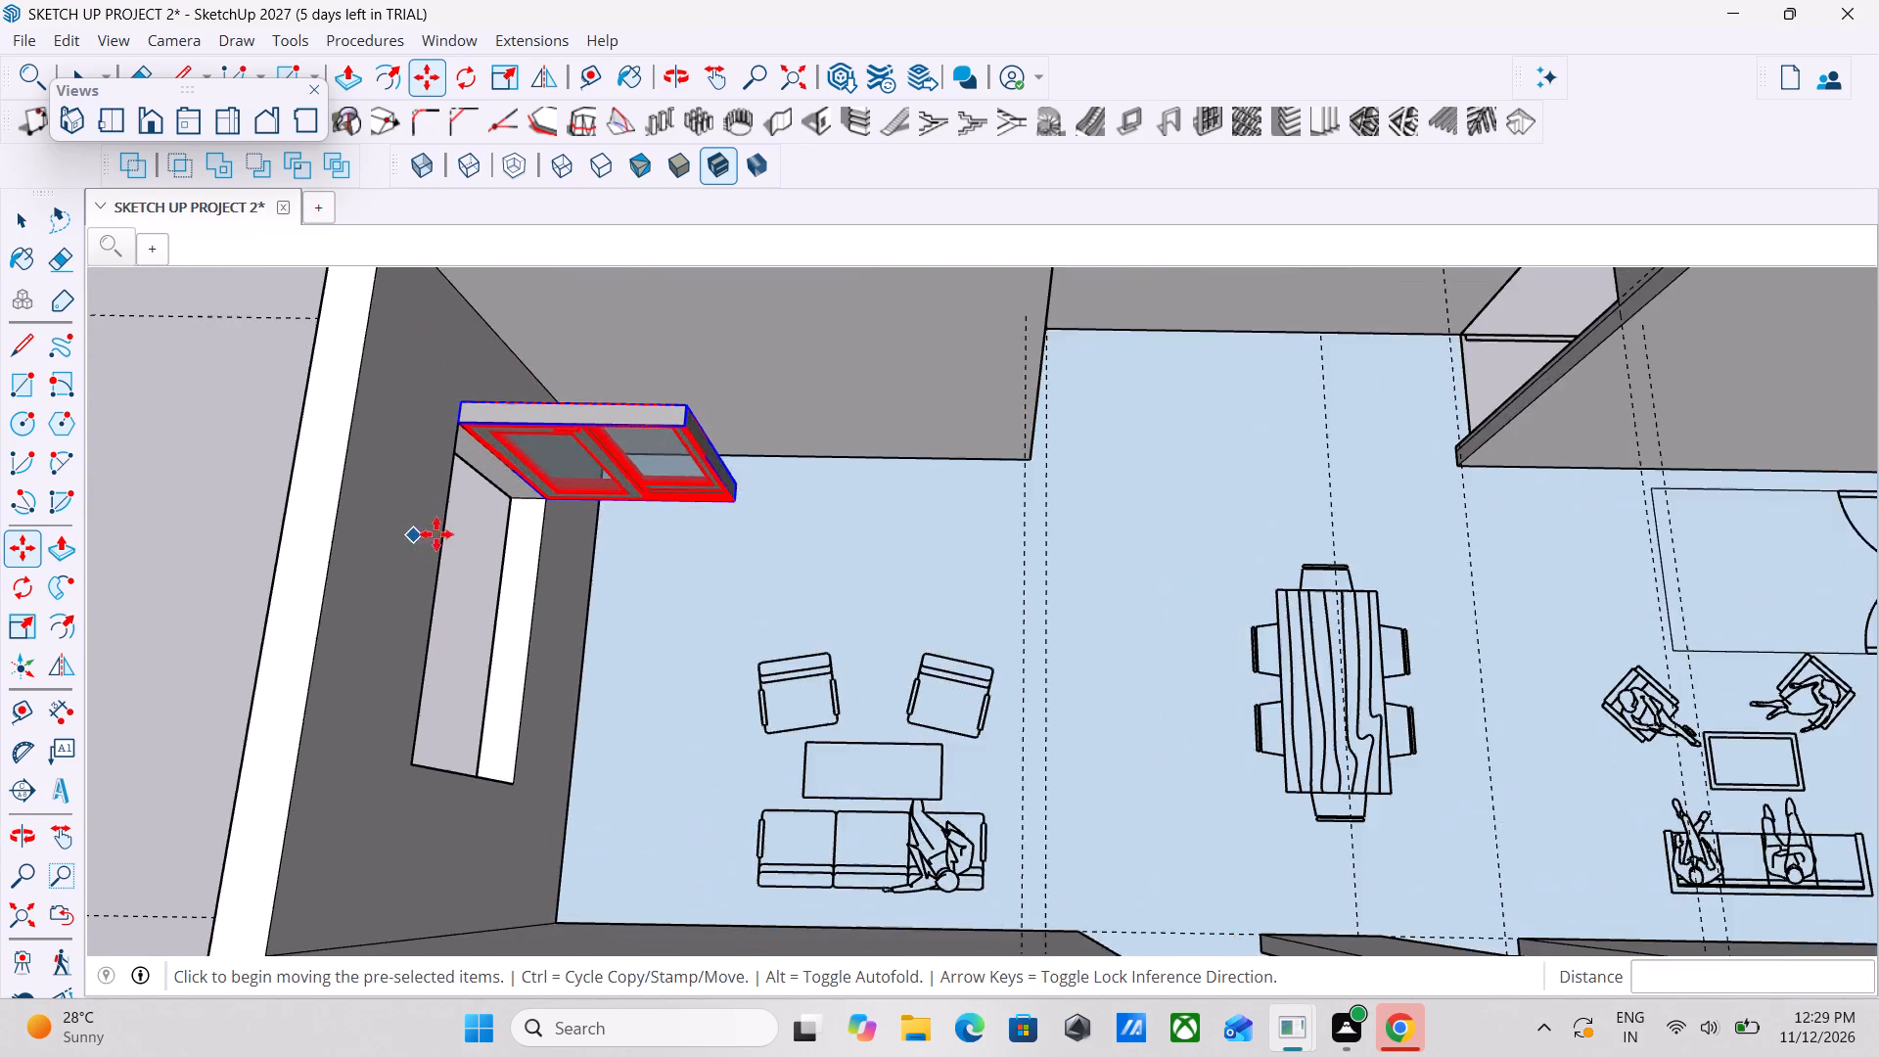
scroll(436, 534, up, 13)
middle_drag(545, 529, 916, 526)
middle_drag(668, 615, 811, 525)
scroll(875, 702, down, 3)
middle_drag(875, 702, 936, 585)
middle_drag(819, 775, 965, 522)
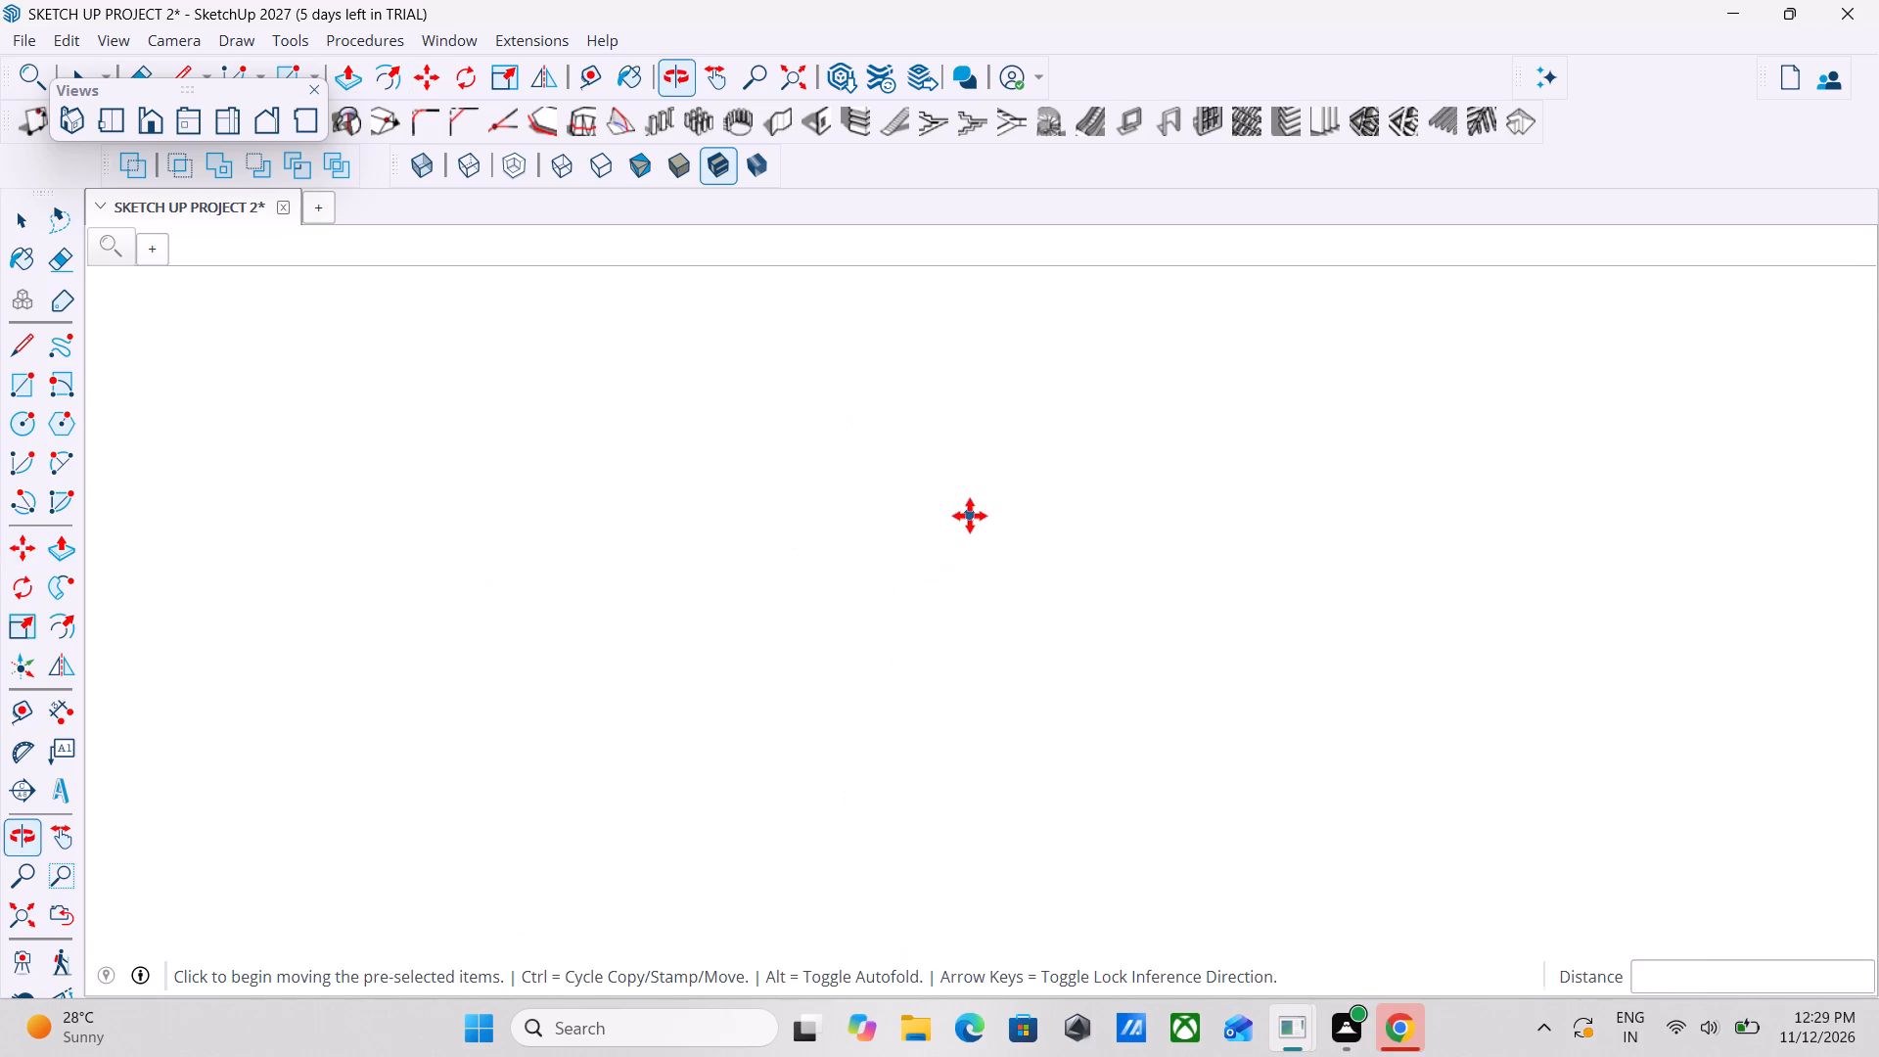
scroll(970, 516, down, 15)
middle_drag(939, 696, 985, 705)
scroll(974, 712, down, 8)
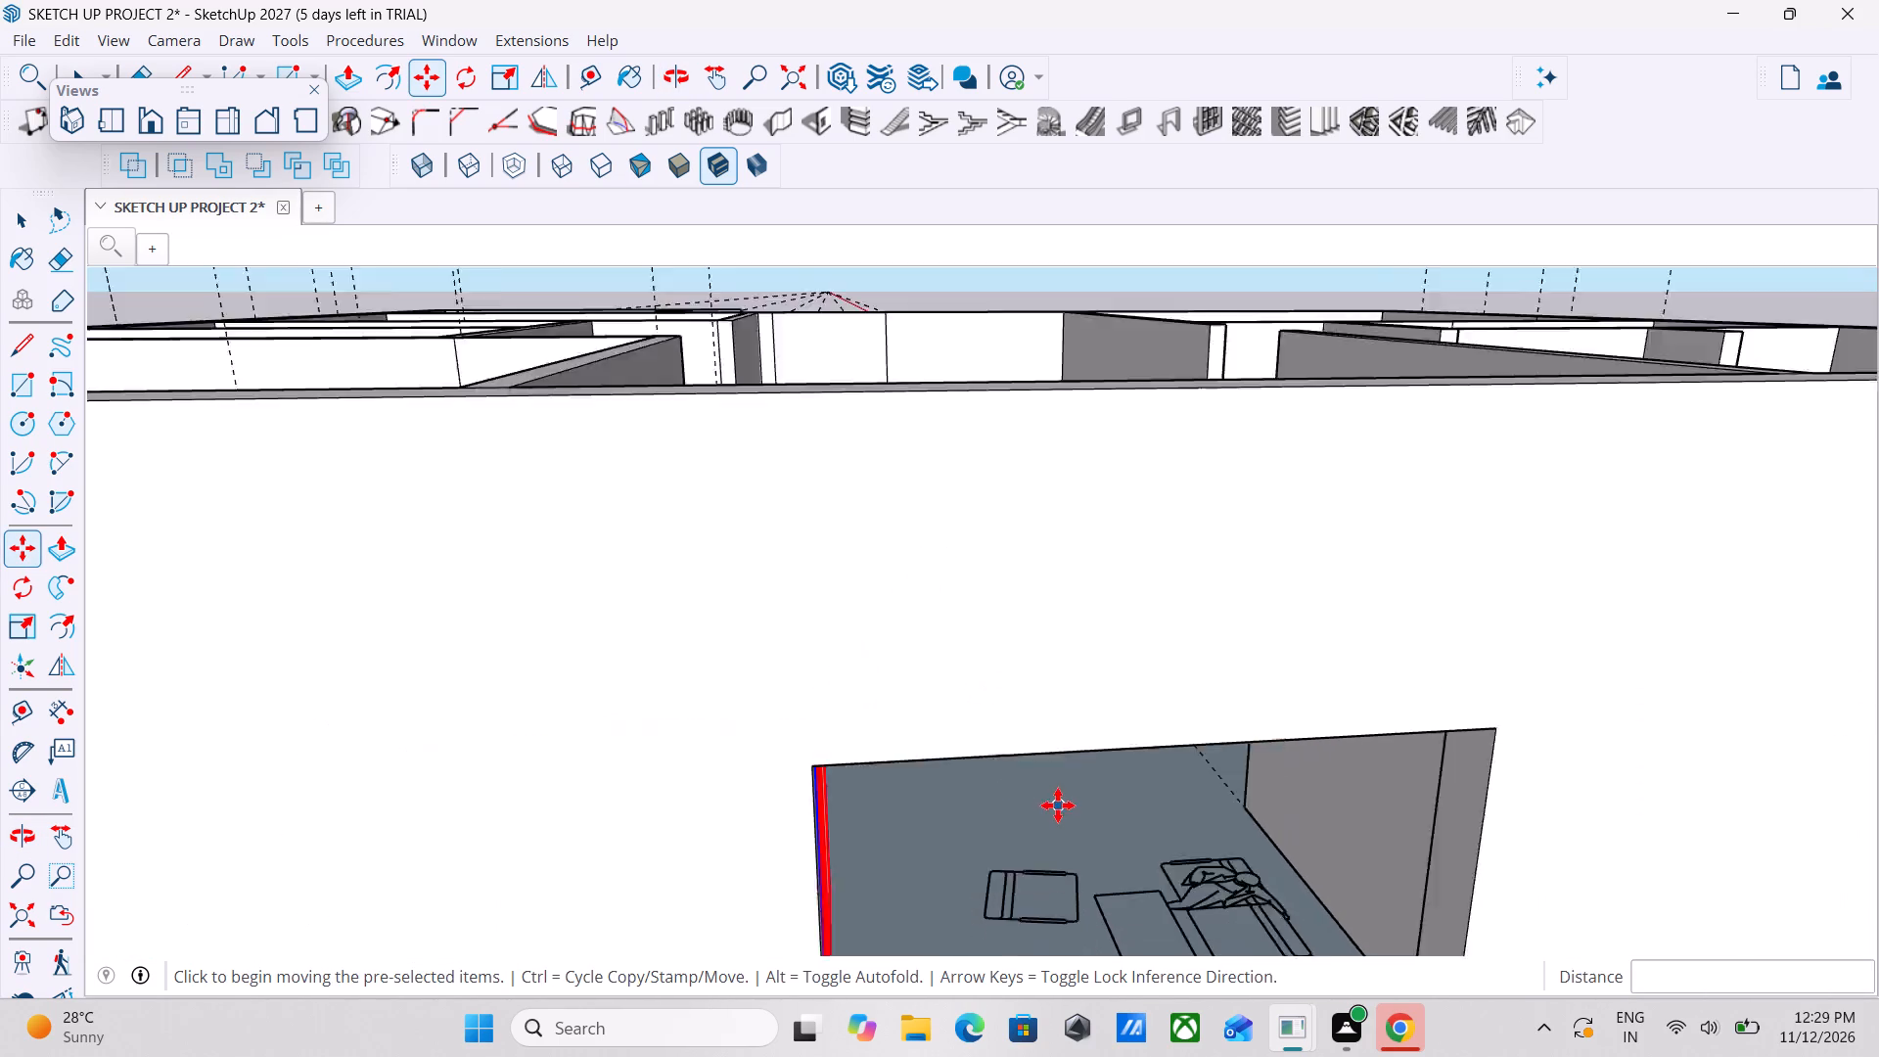
scroll(1058, 805, down, 6)
middle_drag(1104, 788, 962, 780)
scroll(769, 857, up, 7)
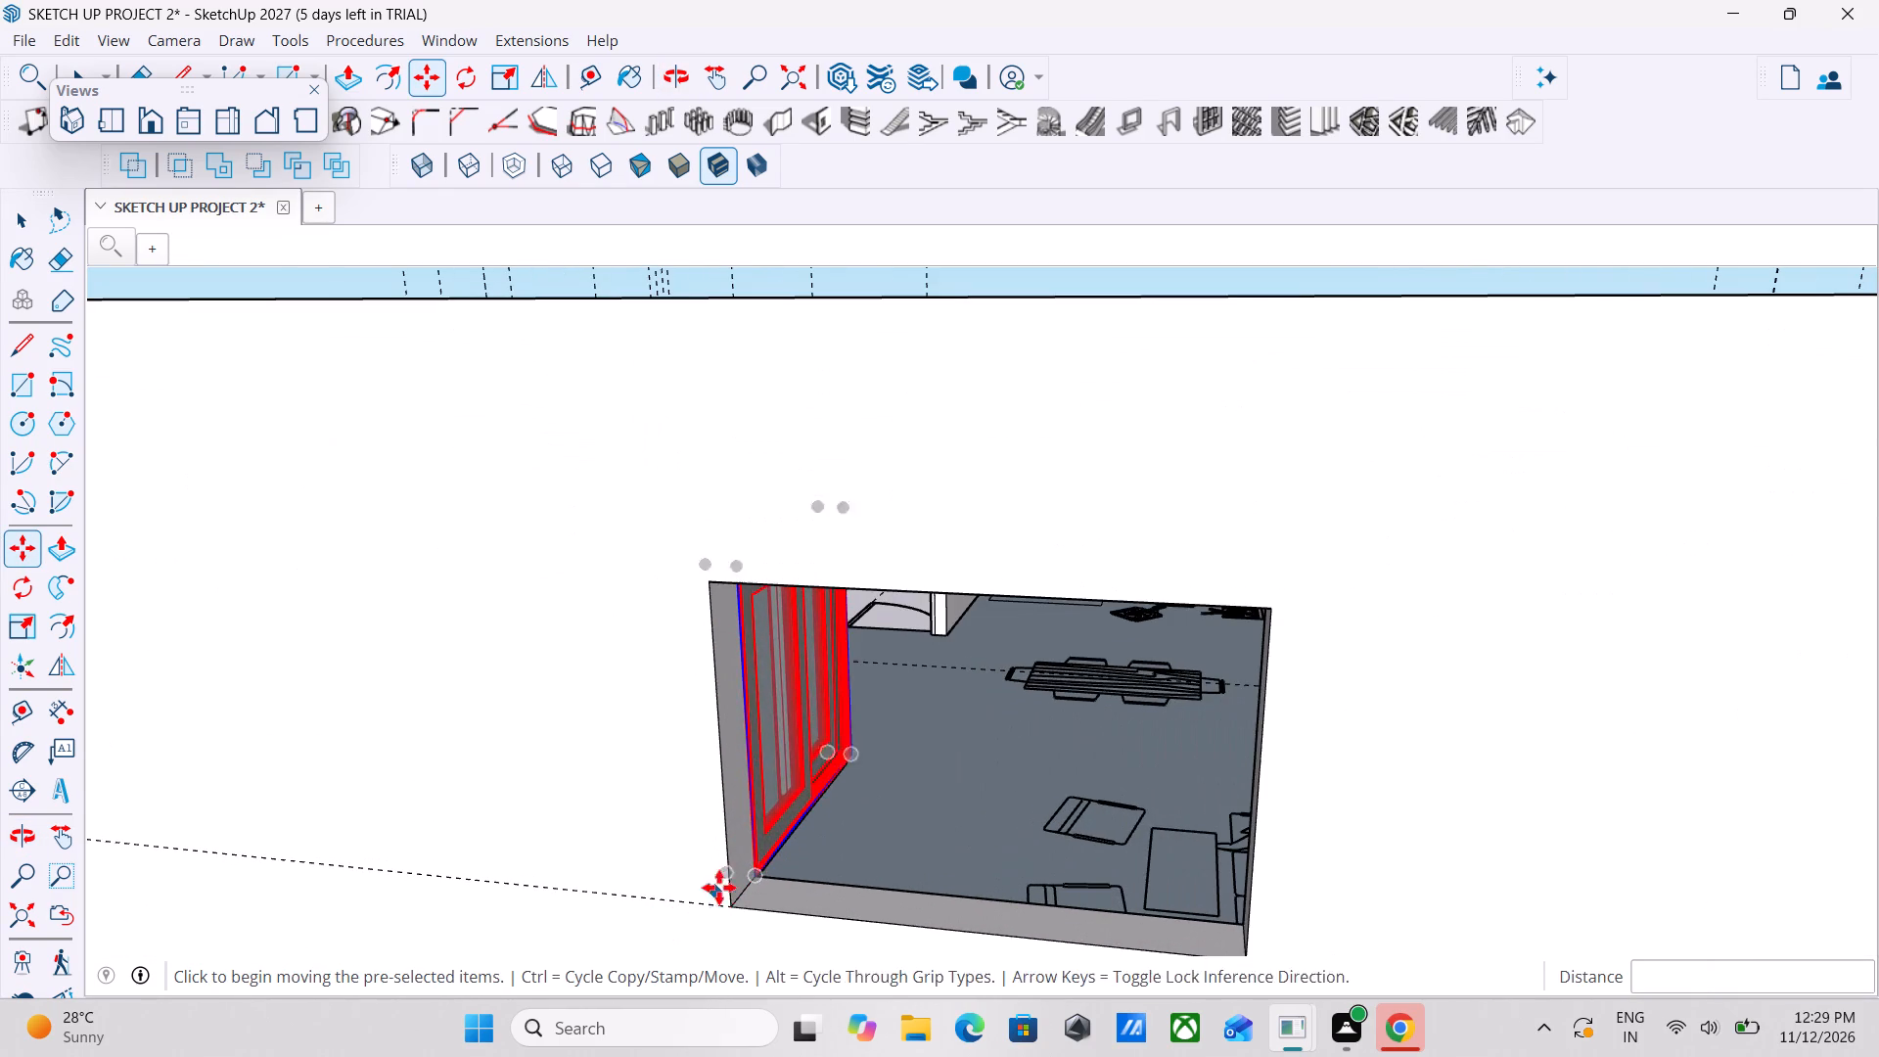
scroll(786, 876, up, 3)
scroll(792, 847, down, 2)
middle_drag(792, 847, 388, 979)
middle_drag(624, 759, 51, 921)
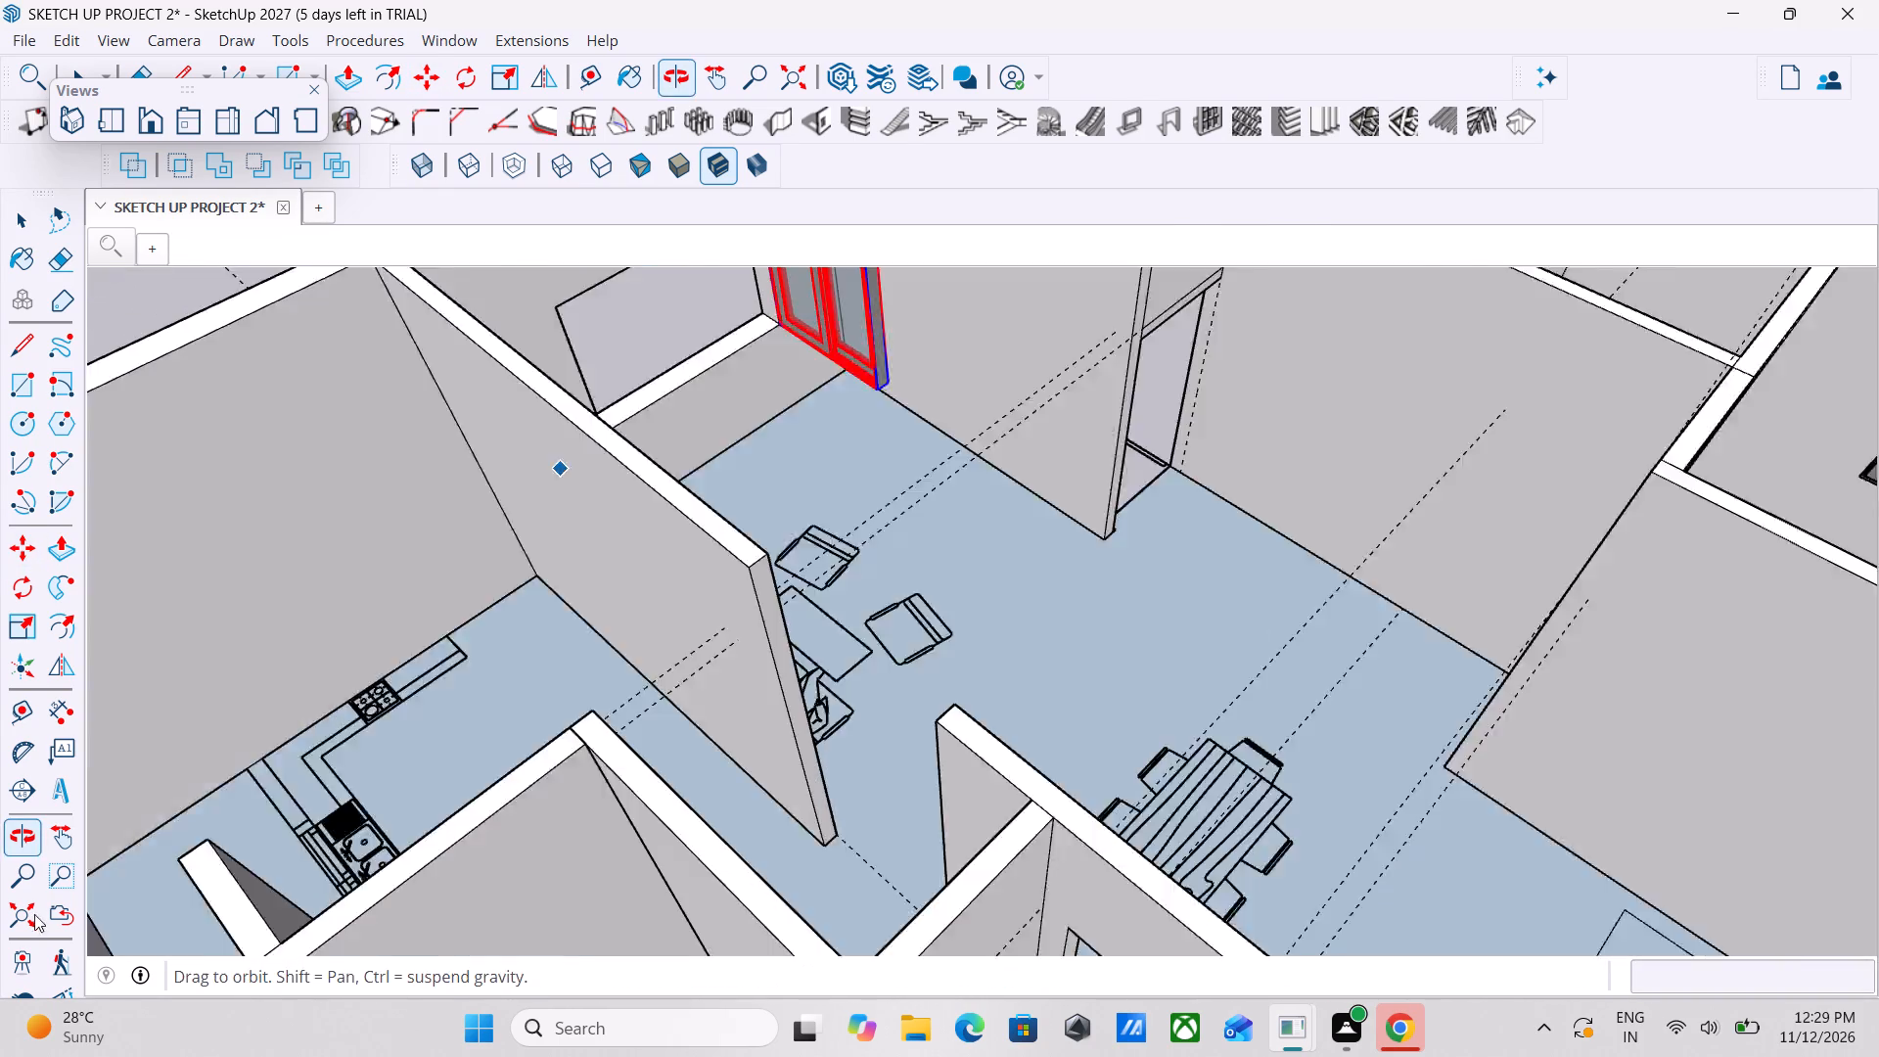
middle_drag(478, 664, 149, 606)
scroll(1072, 427, up, 2)
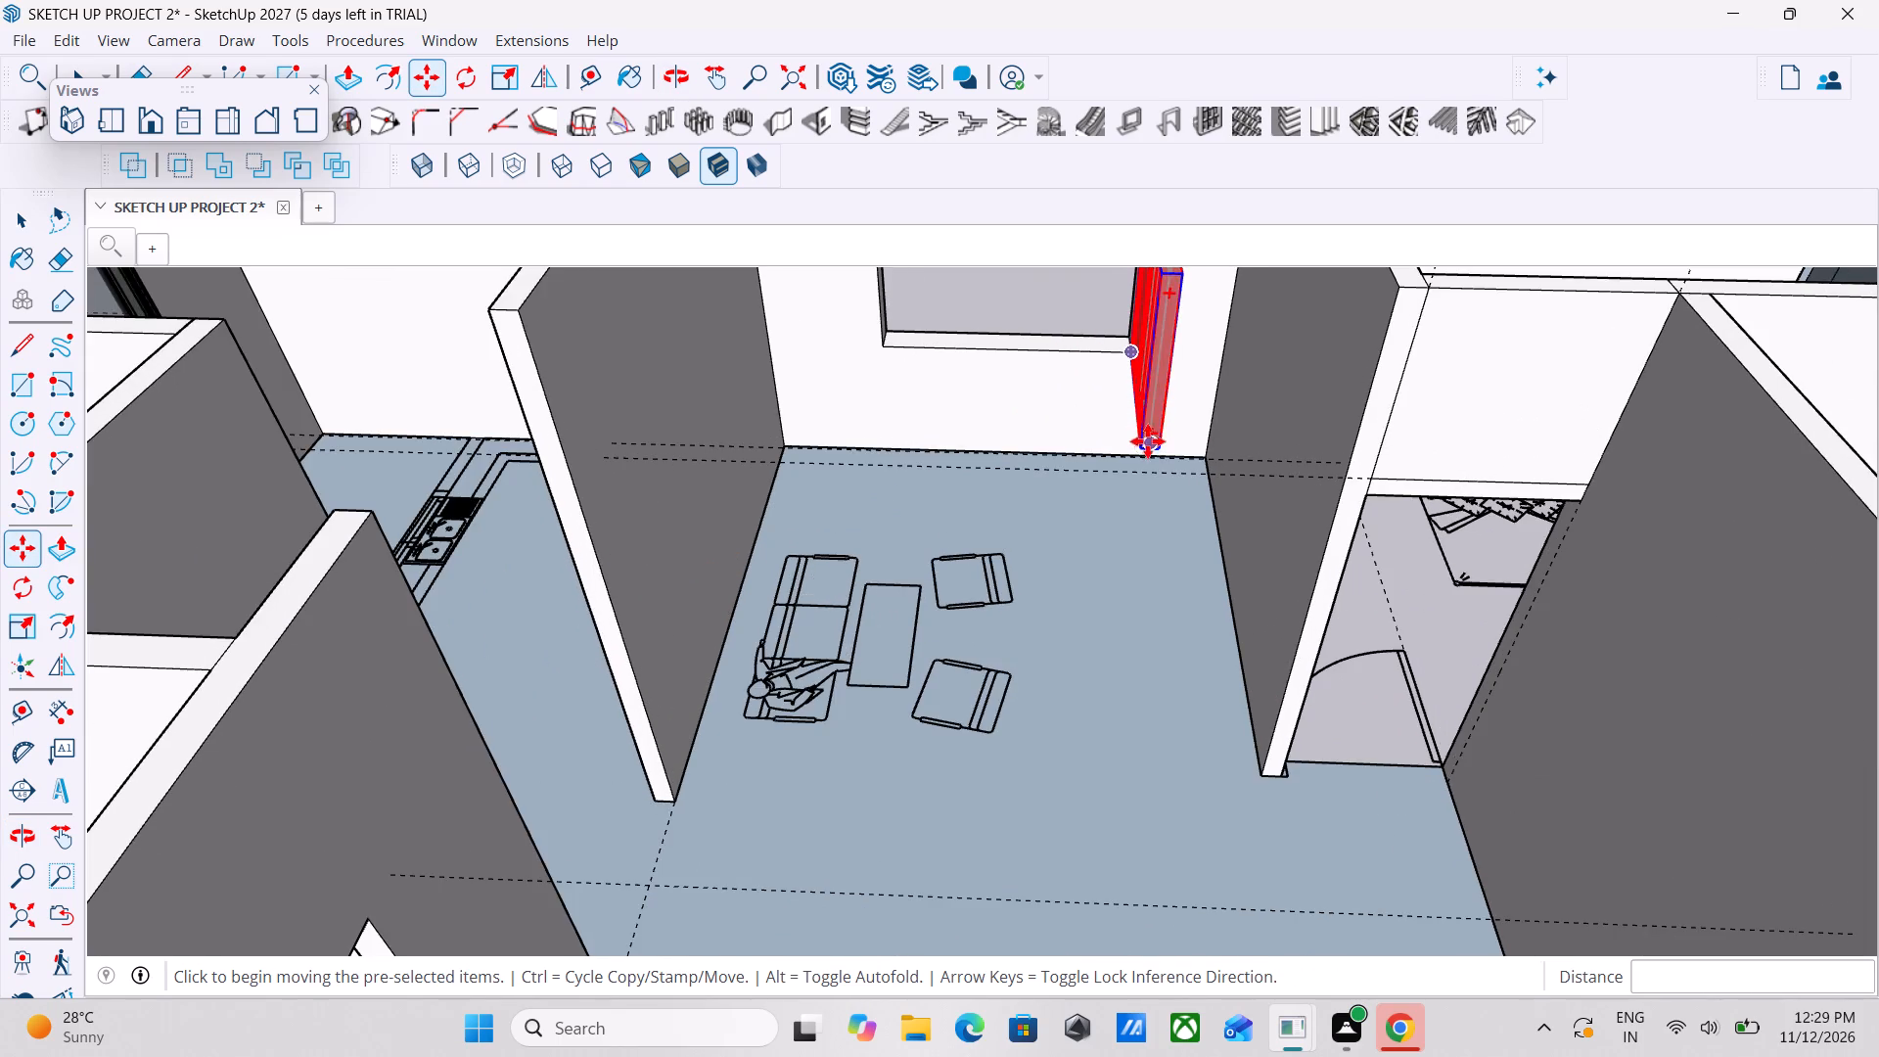
scroll(1149, 441, up, 3)
middle_drag(1138, 523, 1114, 458)
scroll(1116, 466, up, 1)
scroll(1111, 413, down, 8)
middle_drag(1230, 561, 1247, 532)
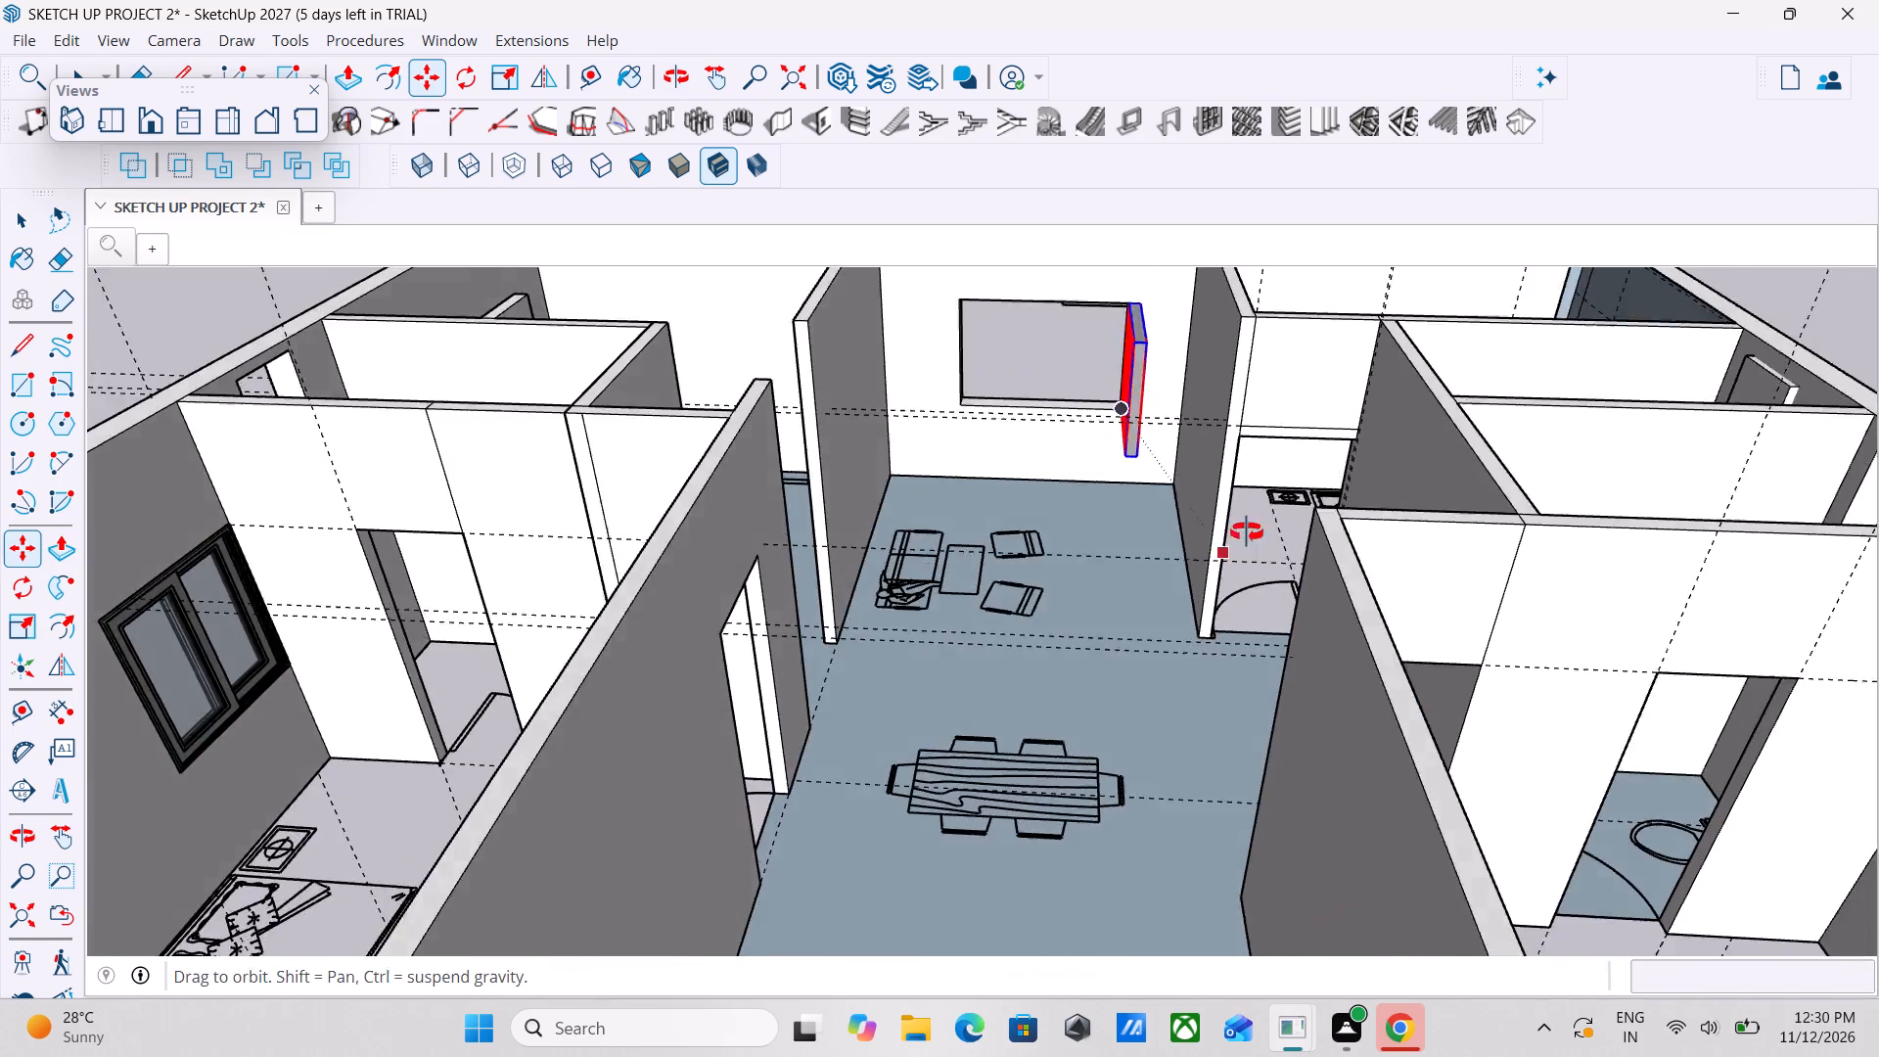
middle_drag(1247, 532, 1206, 452)
key(Escape)
middle_drag(1135, 423, 1069, 416)
middle_drag(910, 550, 1204, 433)
key(Escape)
middle_drag(1001, 639, 1181, 511)
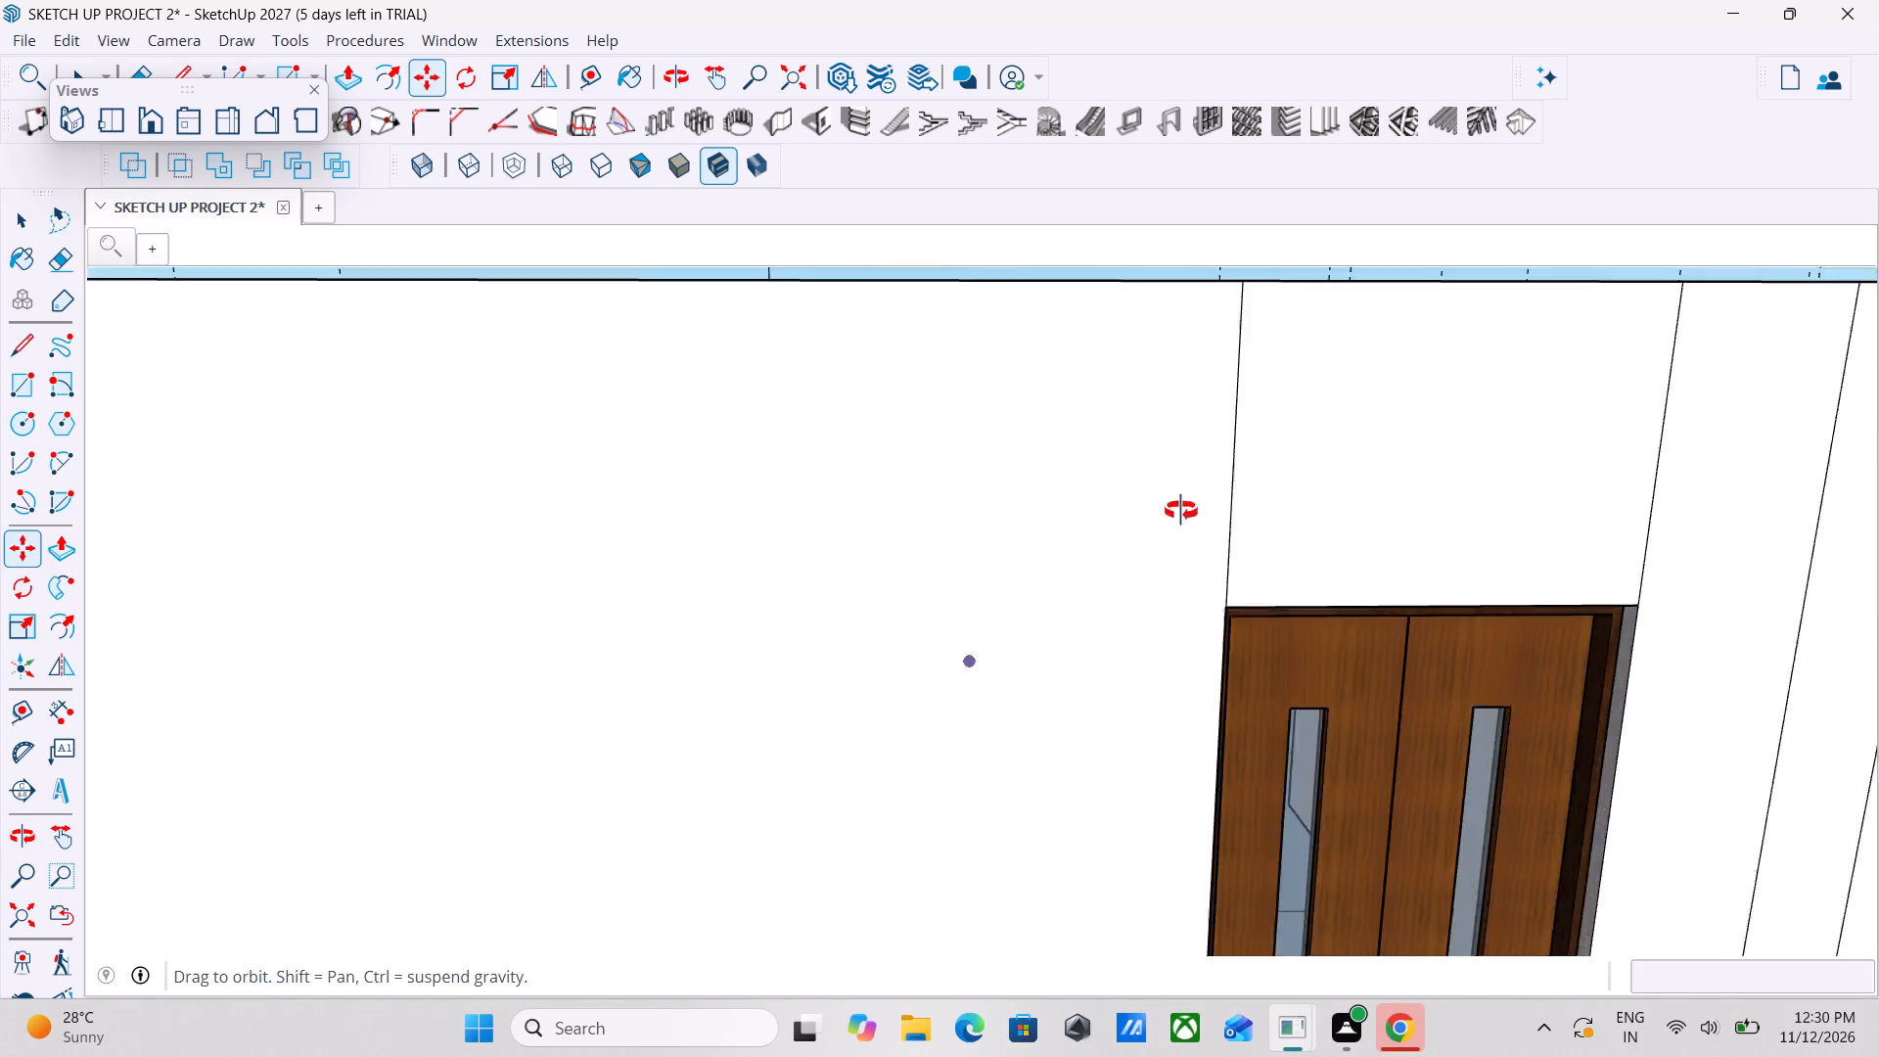
middle_drag(1181, 511, 1269, 729)
scroll(1161, 588, down, 3)
middle_drag(1101, 564, 1027, 527)
scroll(1139, 477, up, 5)
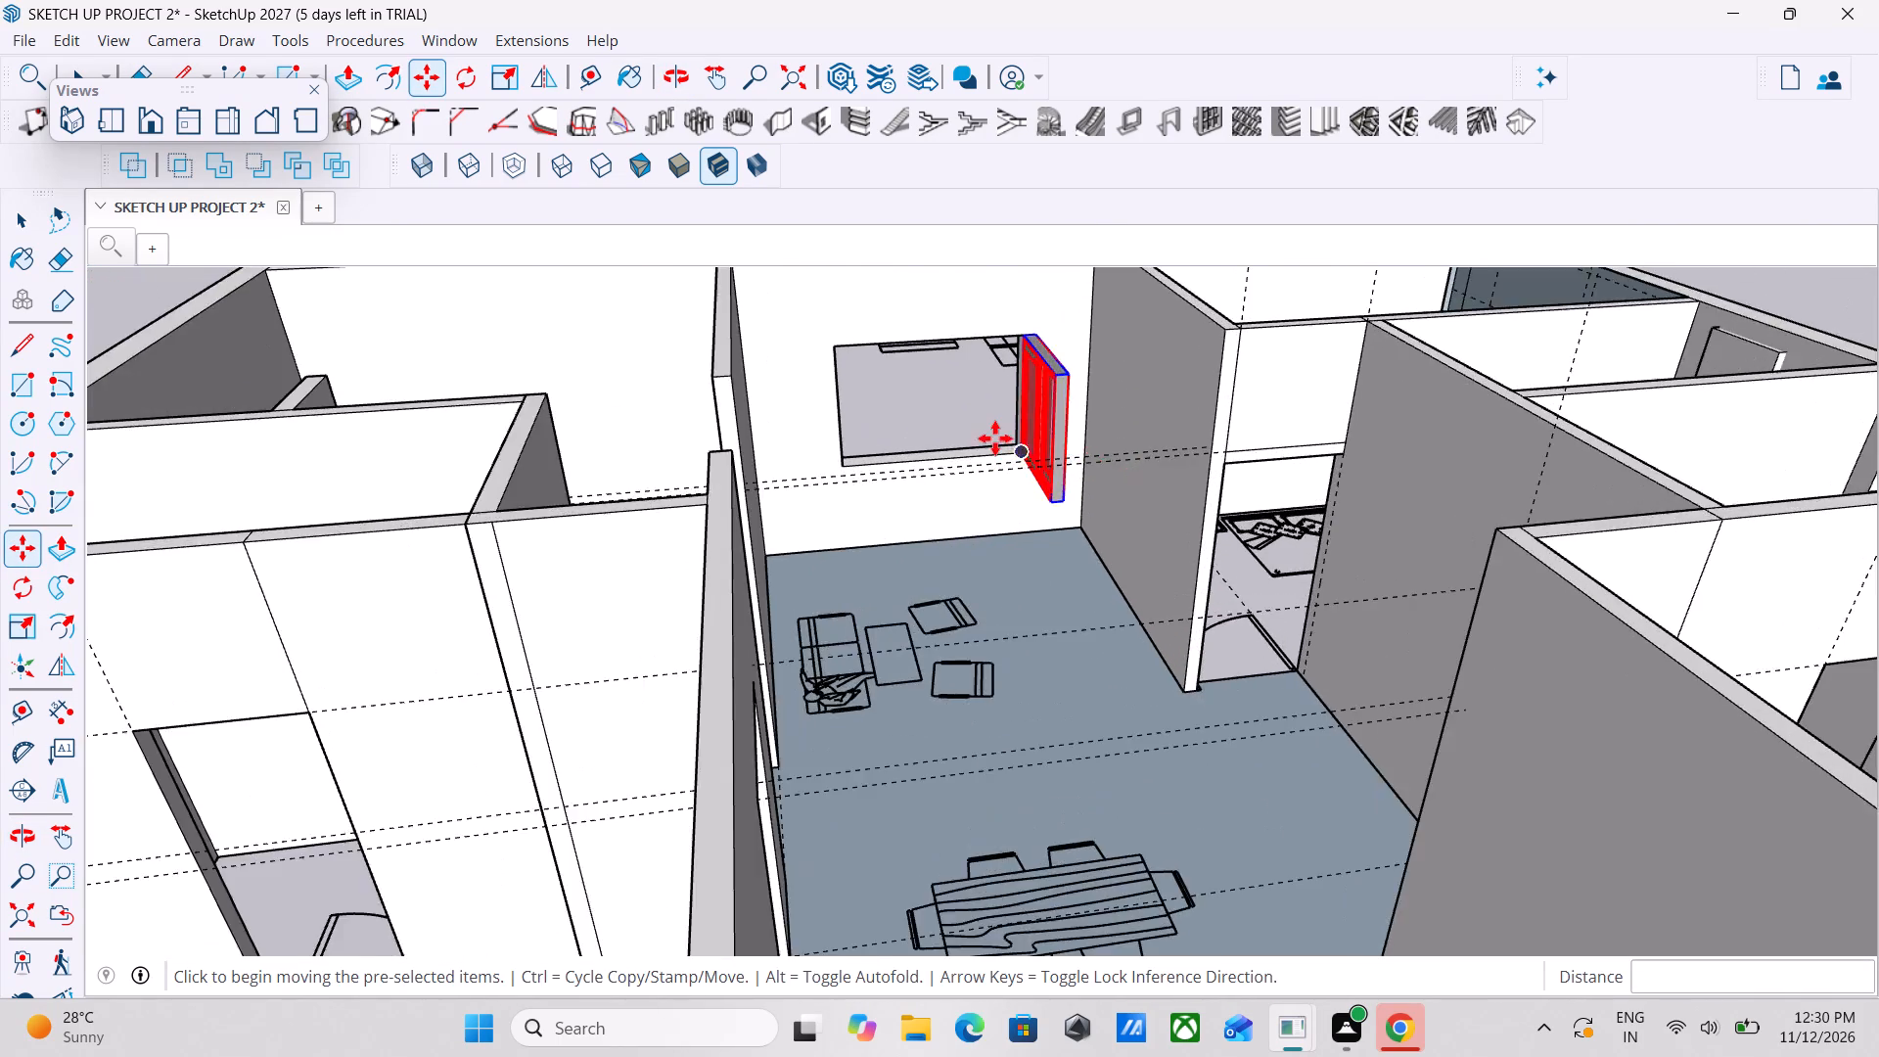
scroll(995, 438, up, 2)
scroll(1136, 553, up, 3)
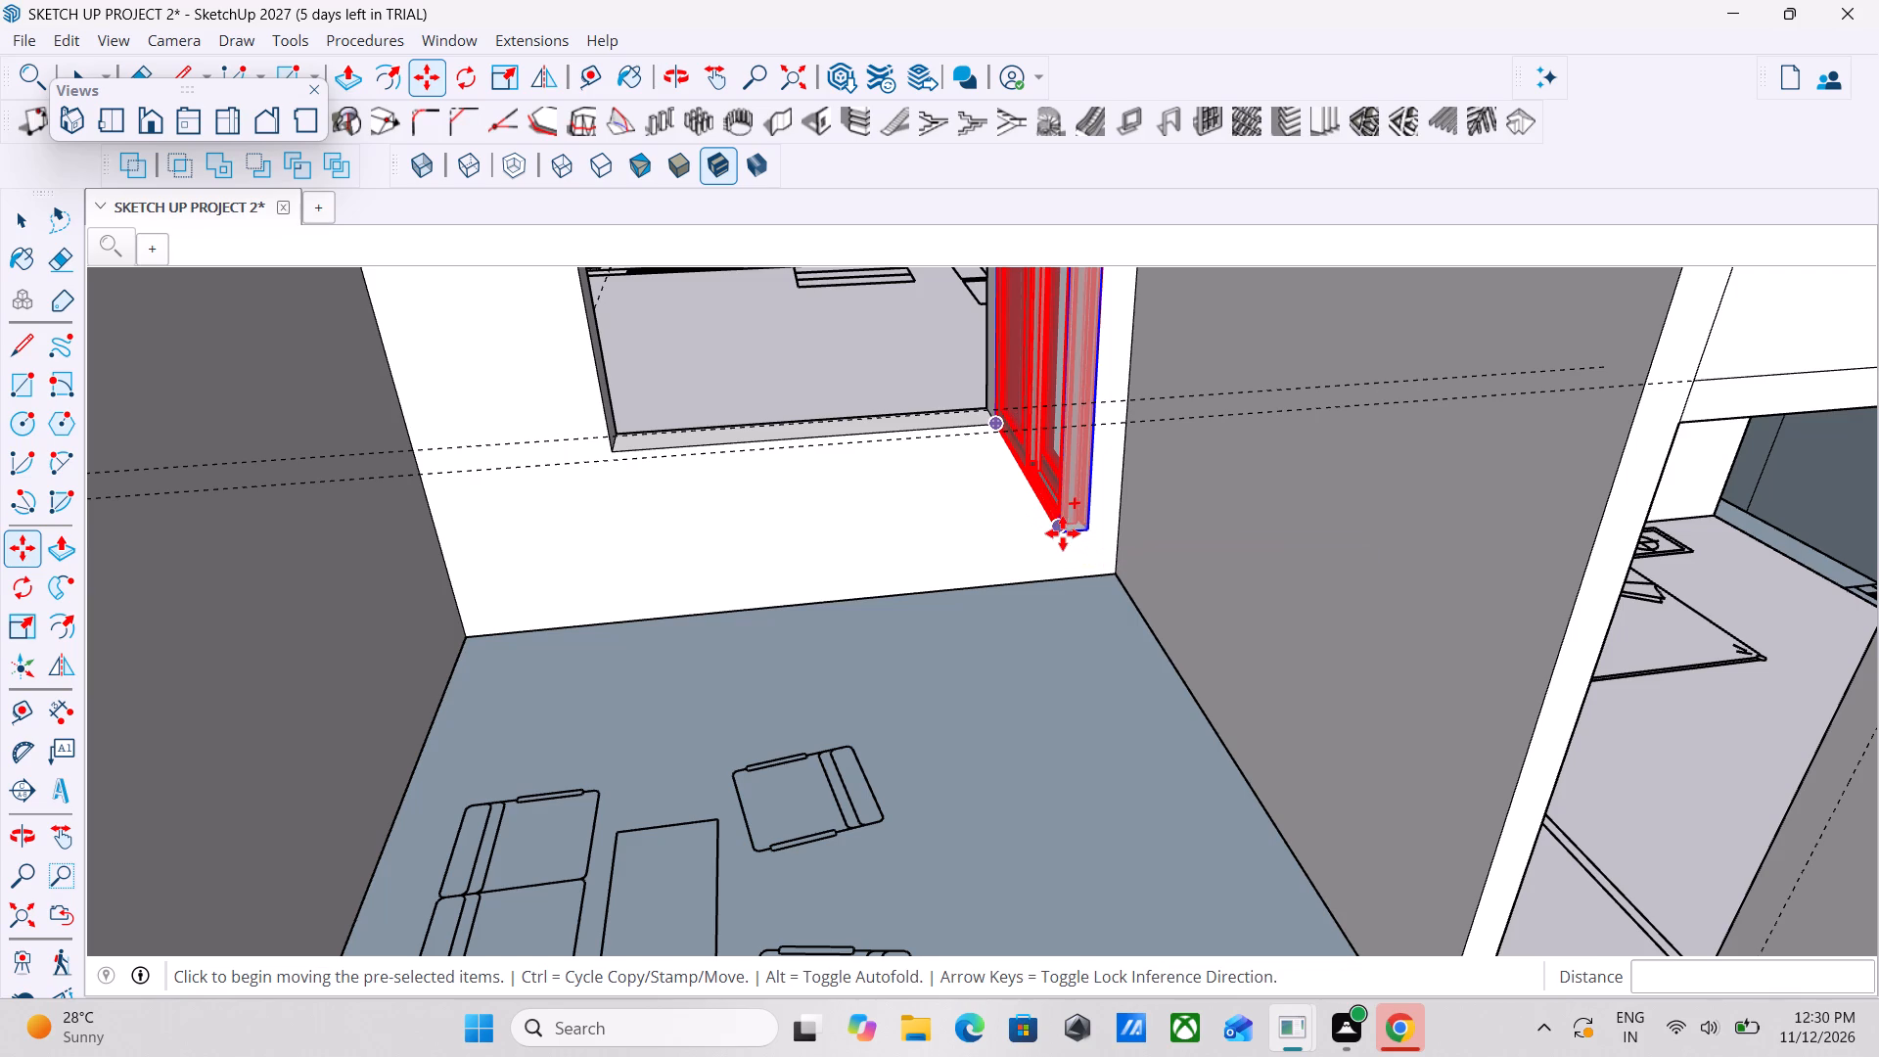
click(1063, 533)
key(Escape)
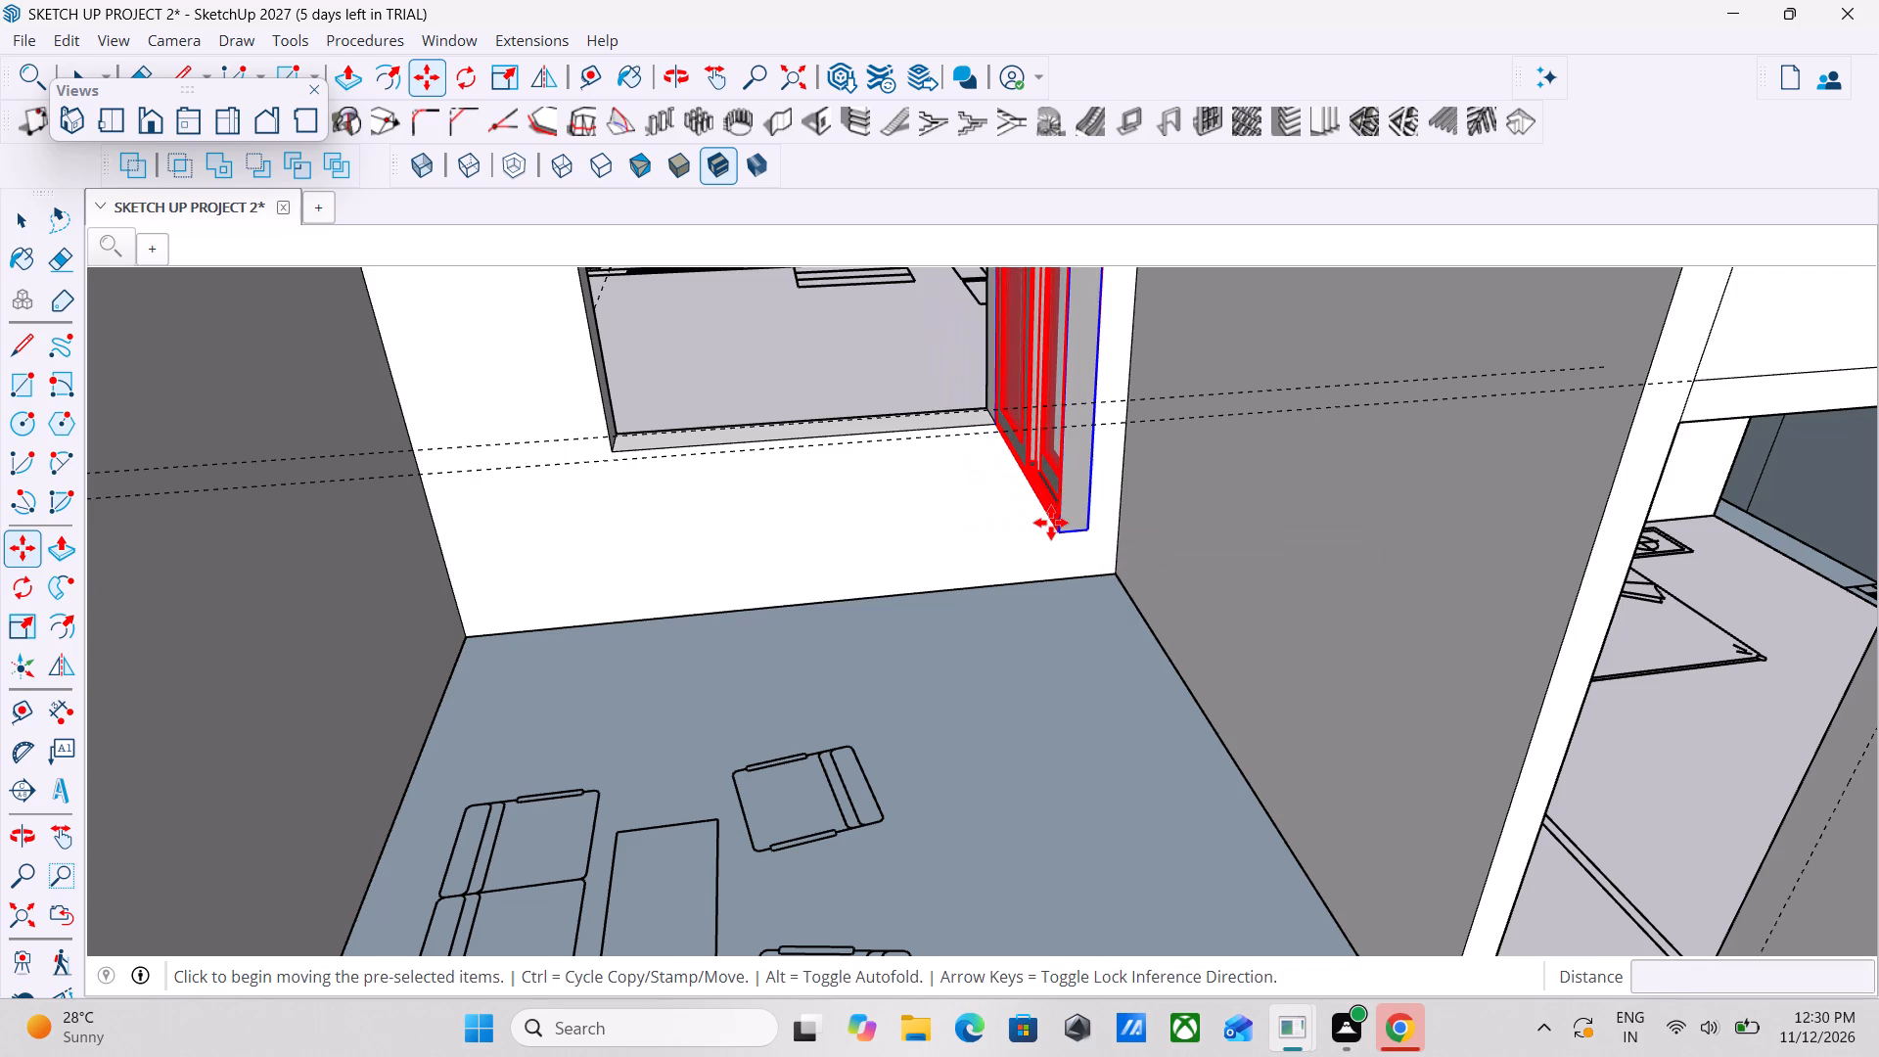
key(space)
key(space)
Rotate the copied window 90° horizontally about its lower corner projecting into the living room, making it parallel to the outer wall.
scroll(1061, 515, down, 3)
middle_drag(1092, 570, 1068, 557)
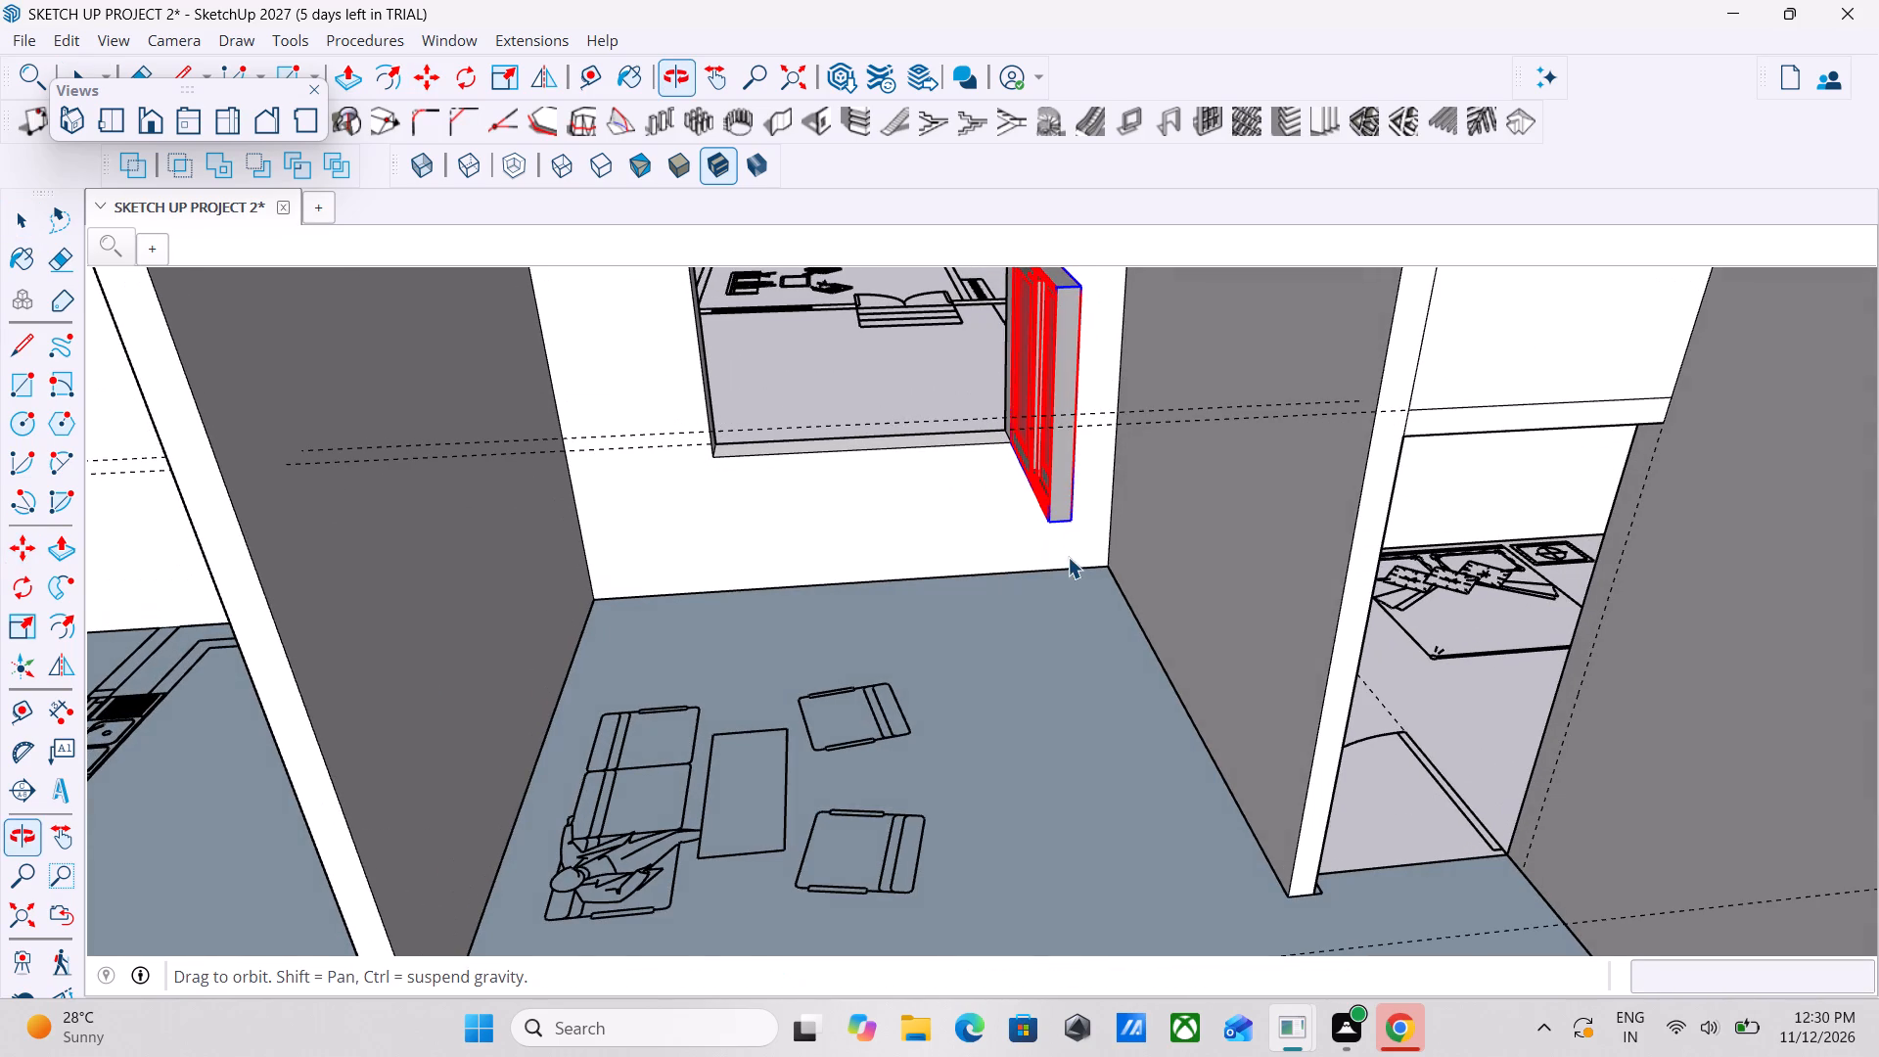
click(15, 584)
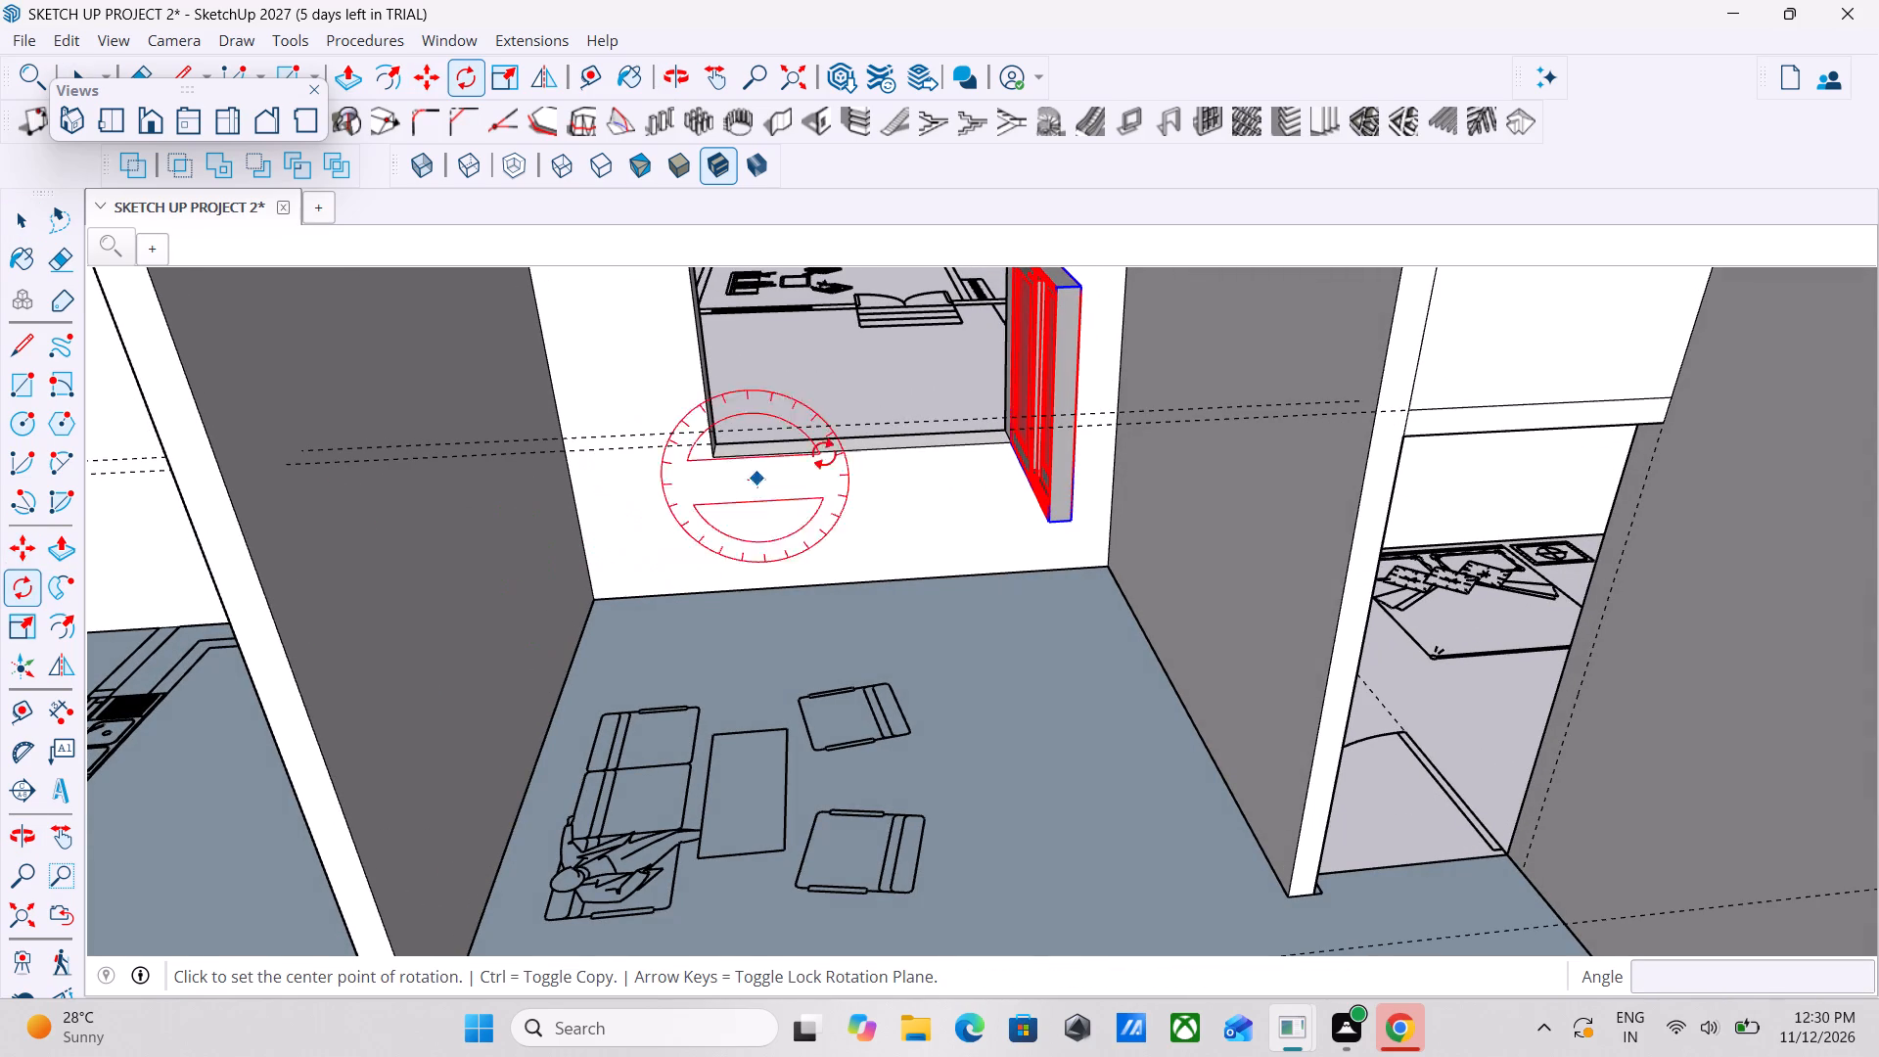
scroll(976, 437, up, 3)
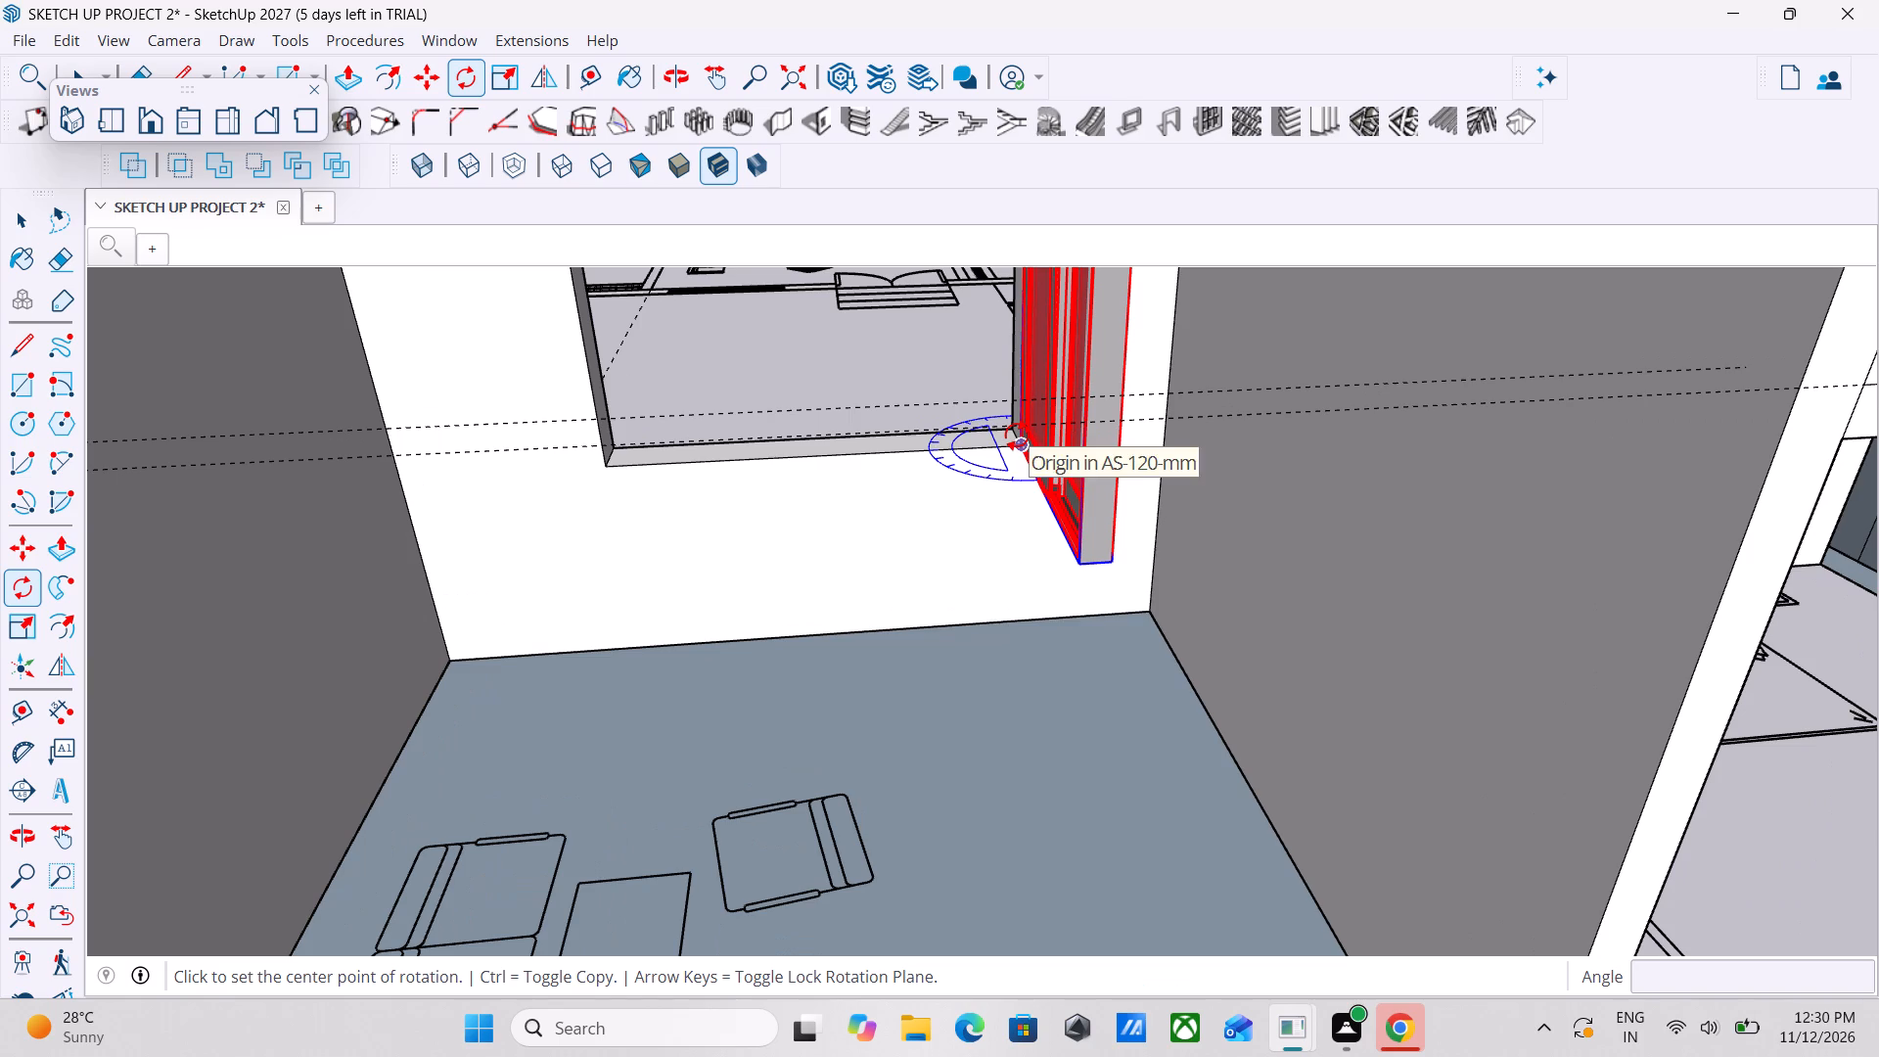
click(1082, 565)
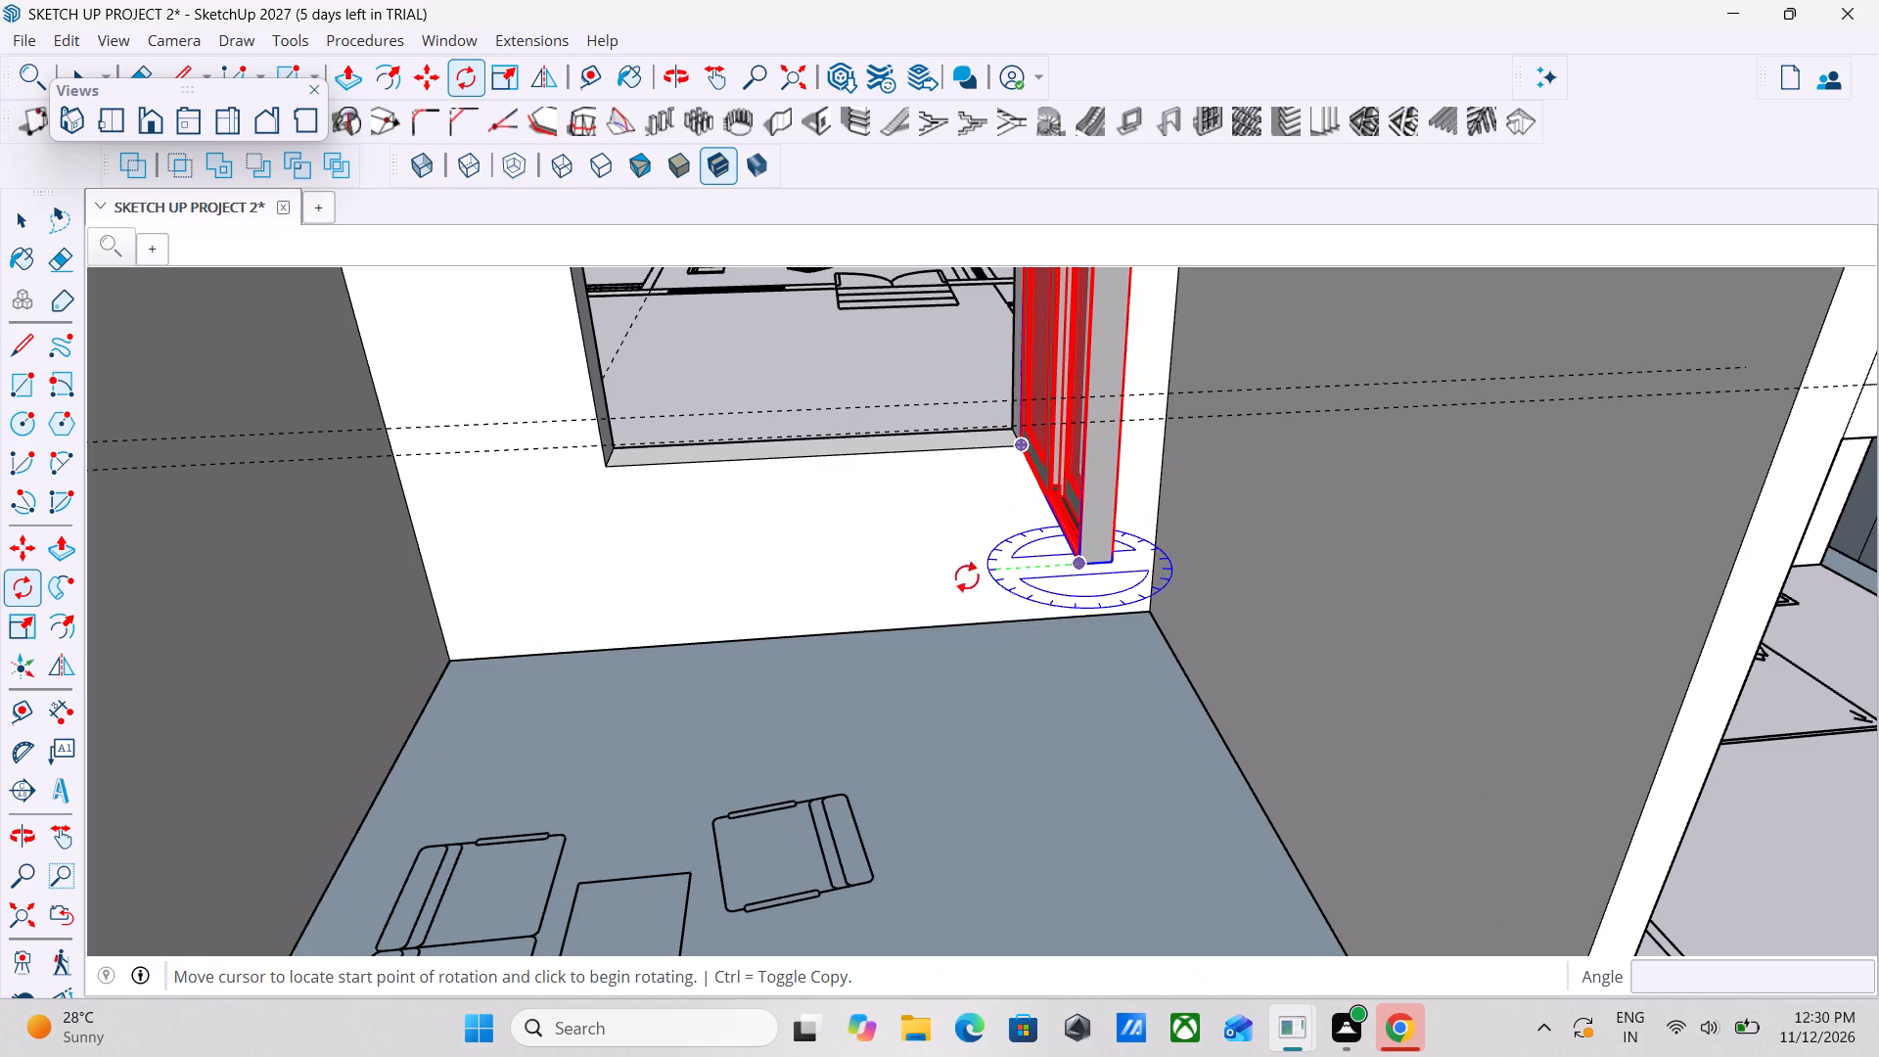
click(813, 581)
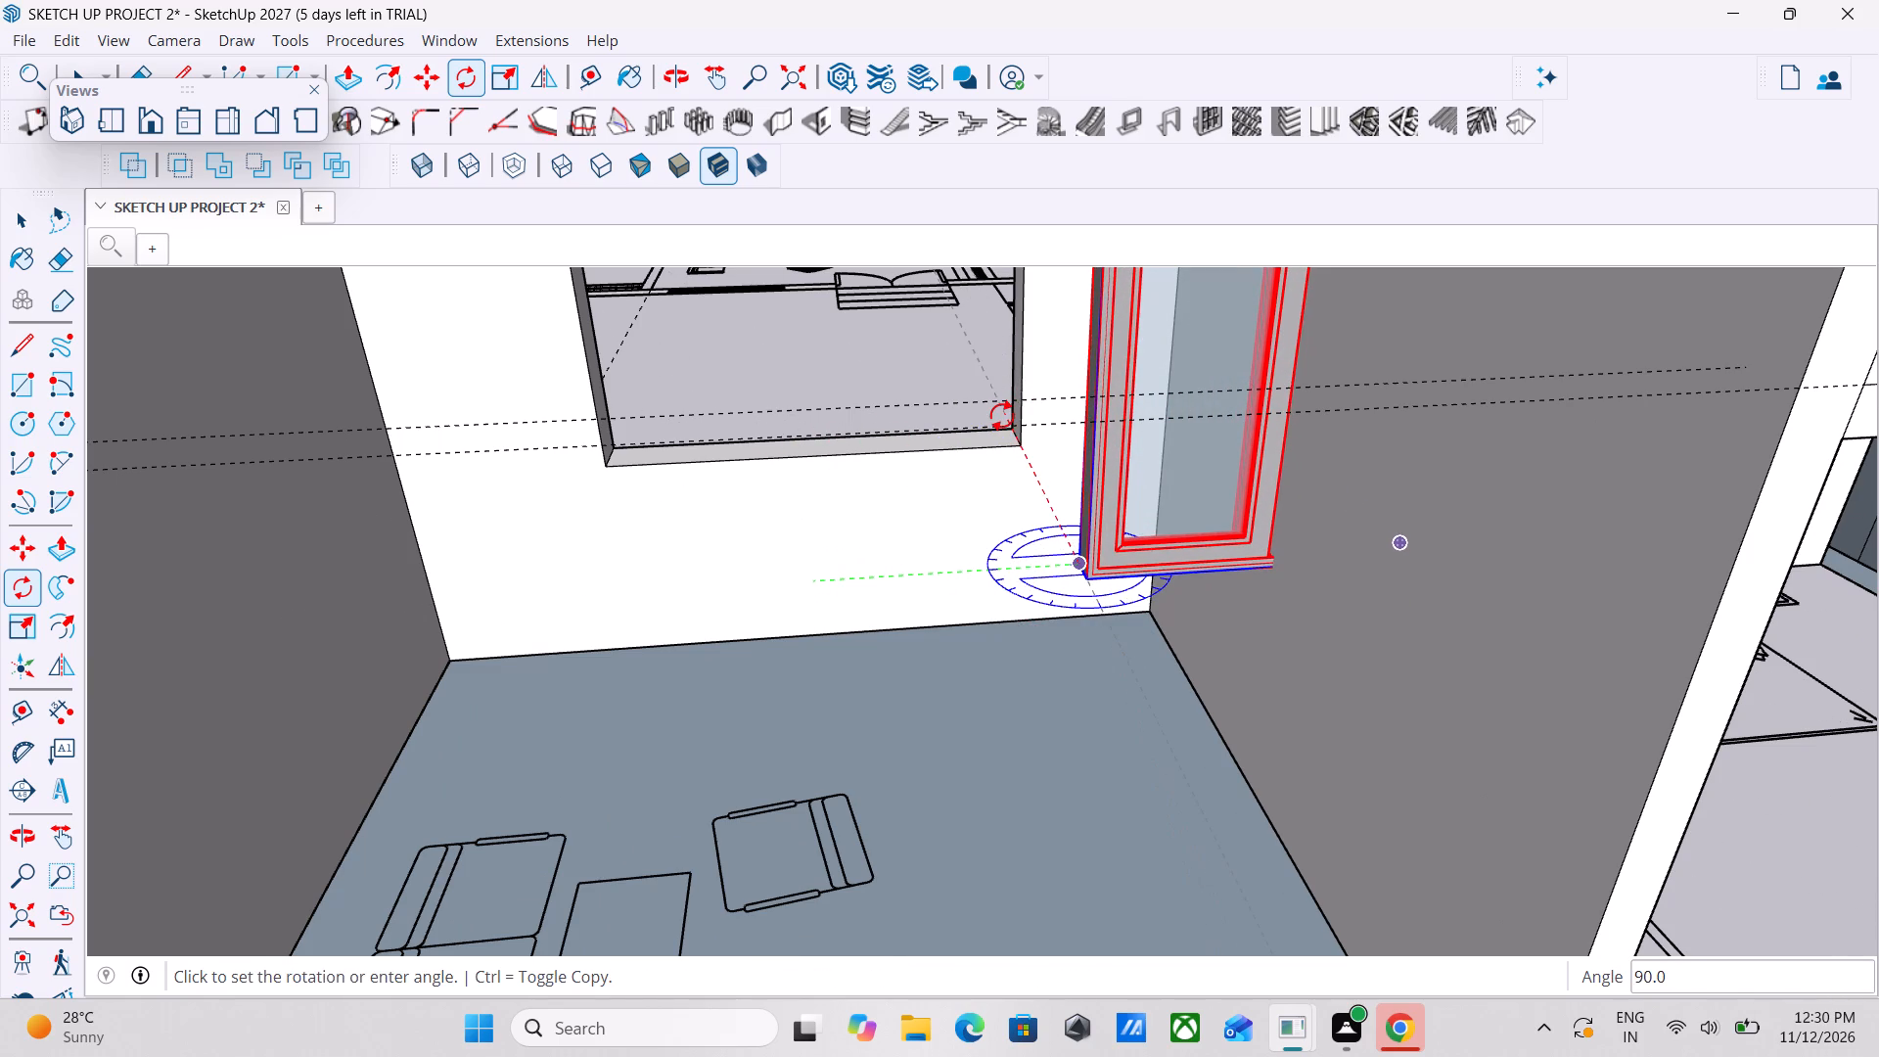
click(1002, 415)
scroll(1139, 560, down, 1)
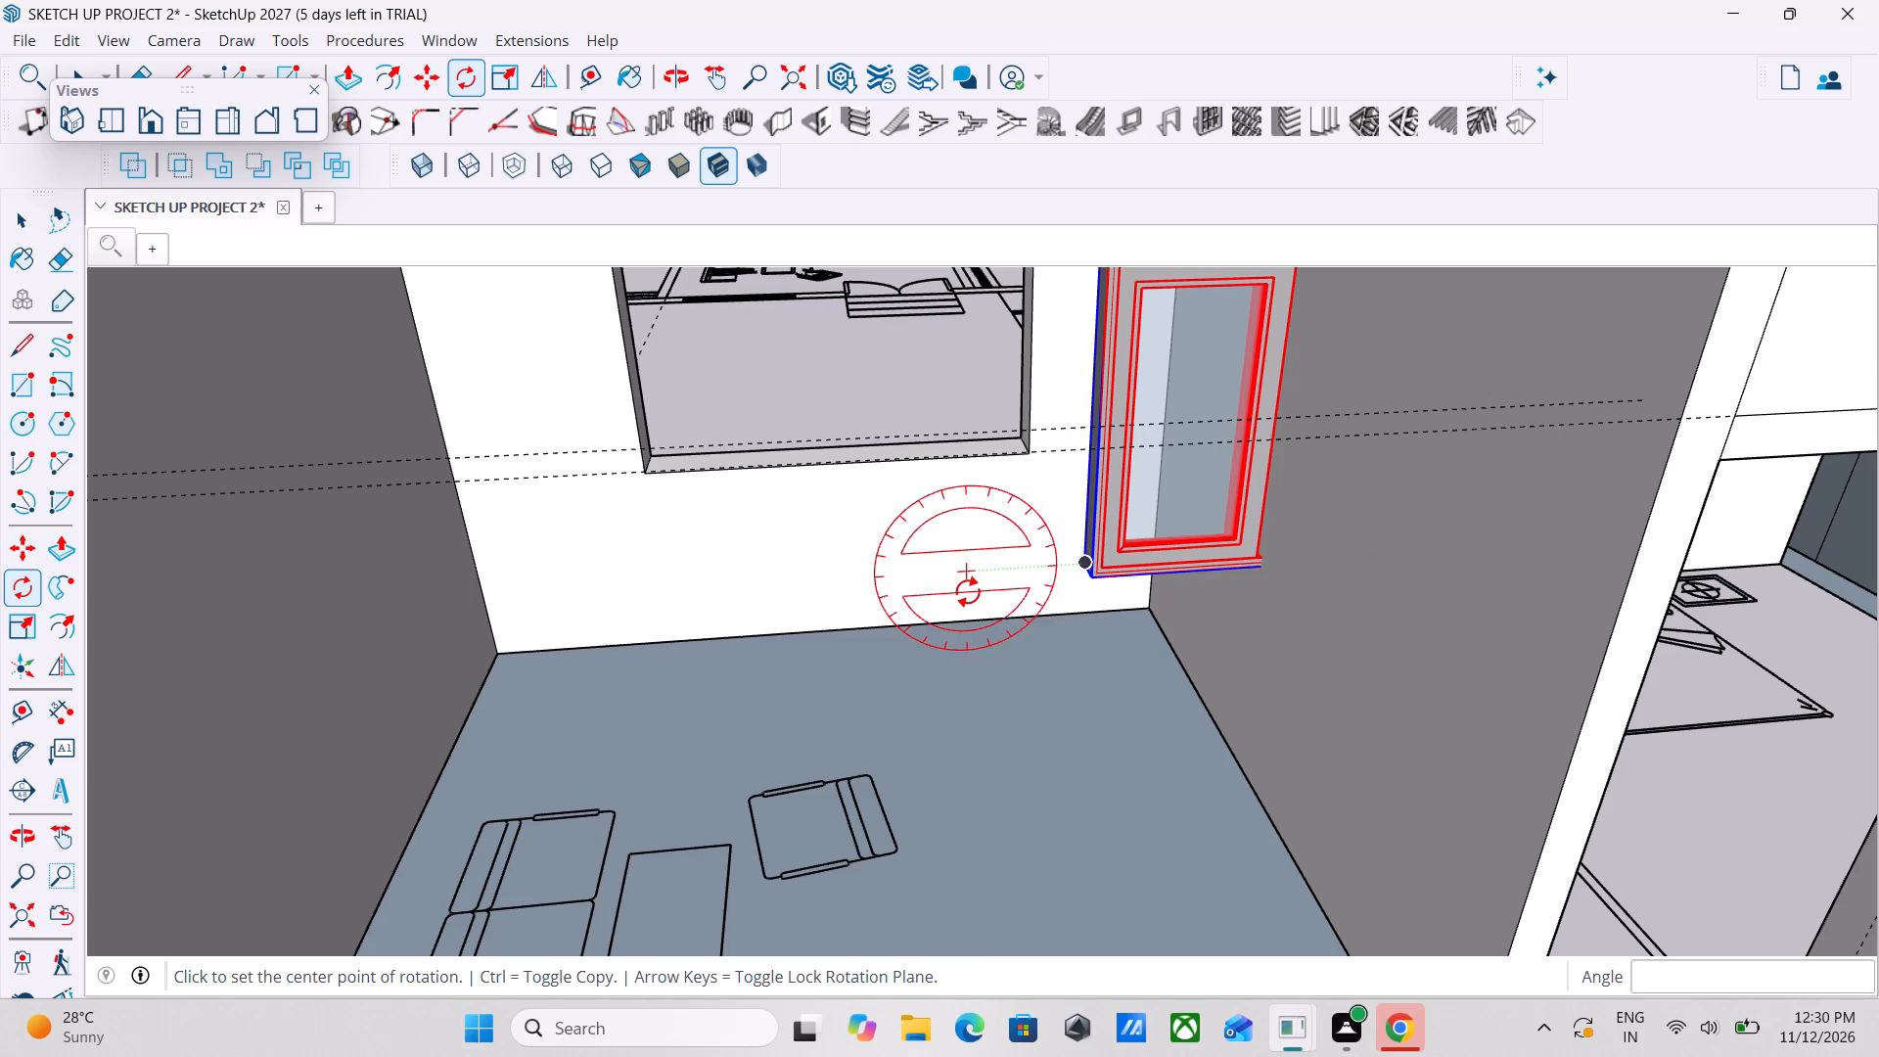
key(space)
key(space)
Move the rotated window about 7' 5 1/4" by its lower corner onto the living-room opening's inner lower corner nearest the kitchen.
click(1131, 559)
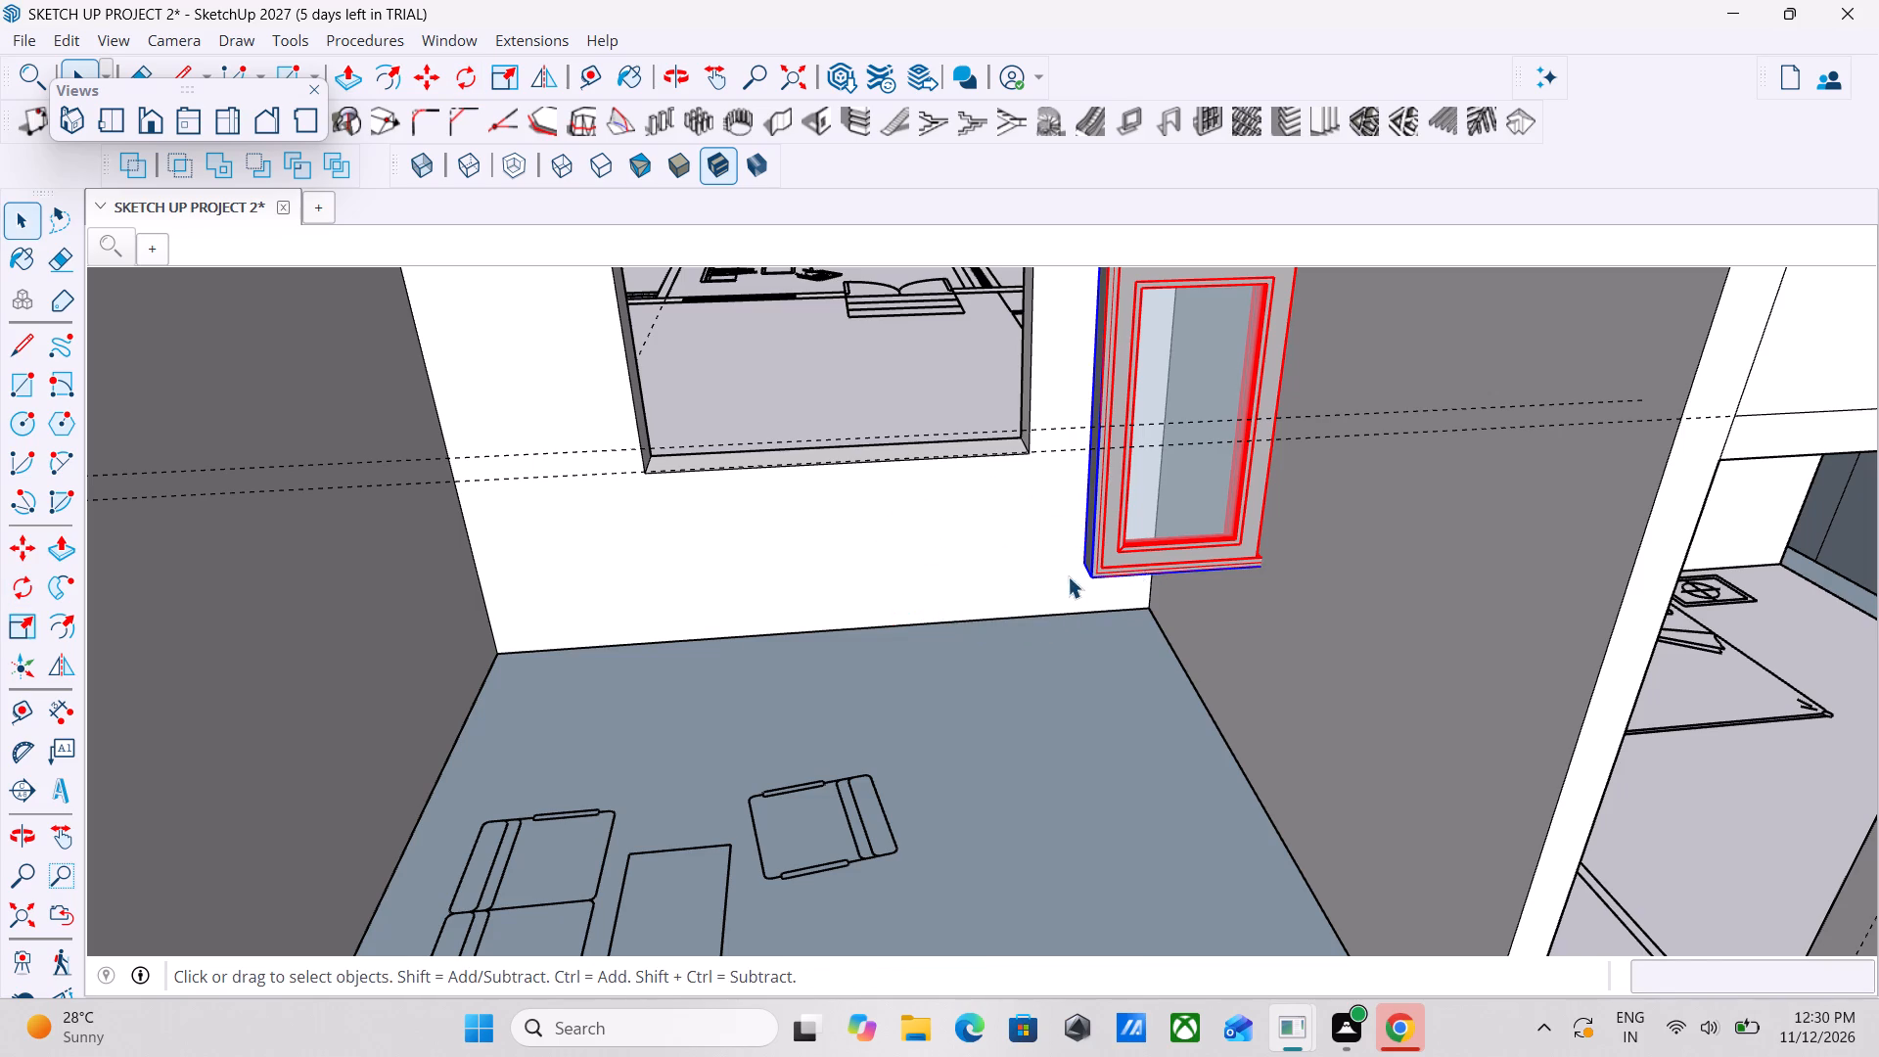
scroll(1068, 576, up, 3)
key(m)
scroll(1127, 599, up, 2)
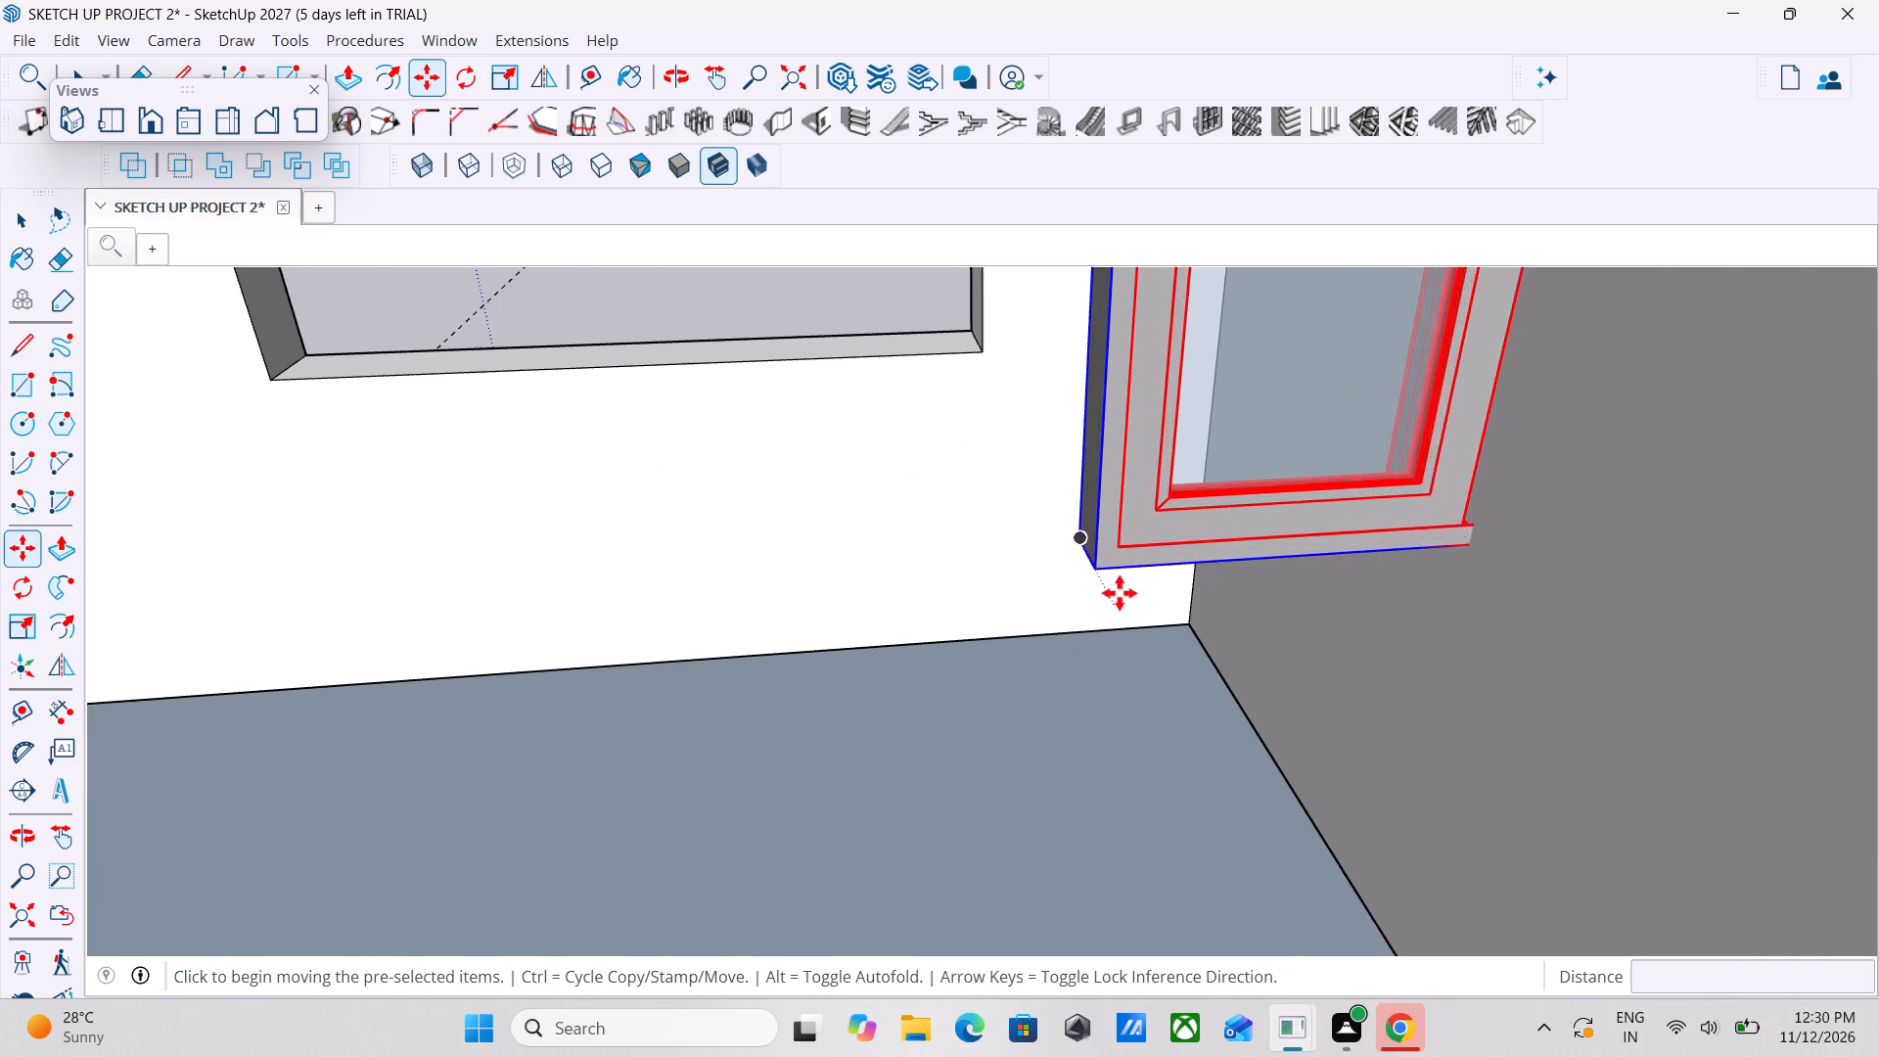
scroll(1095, 574, up, 3)
click(1096, 564)
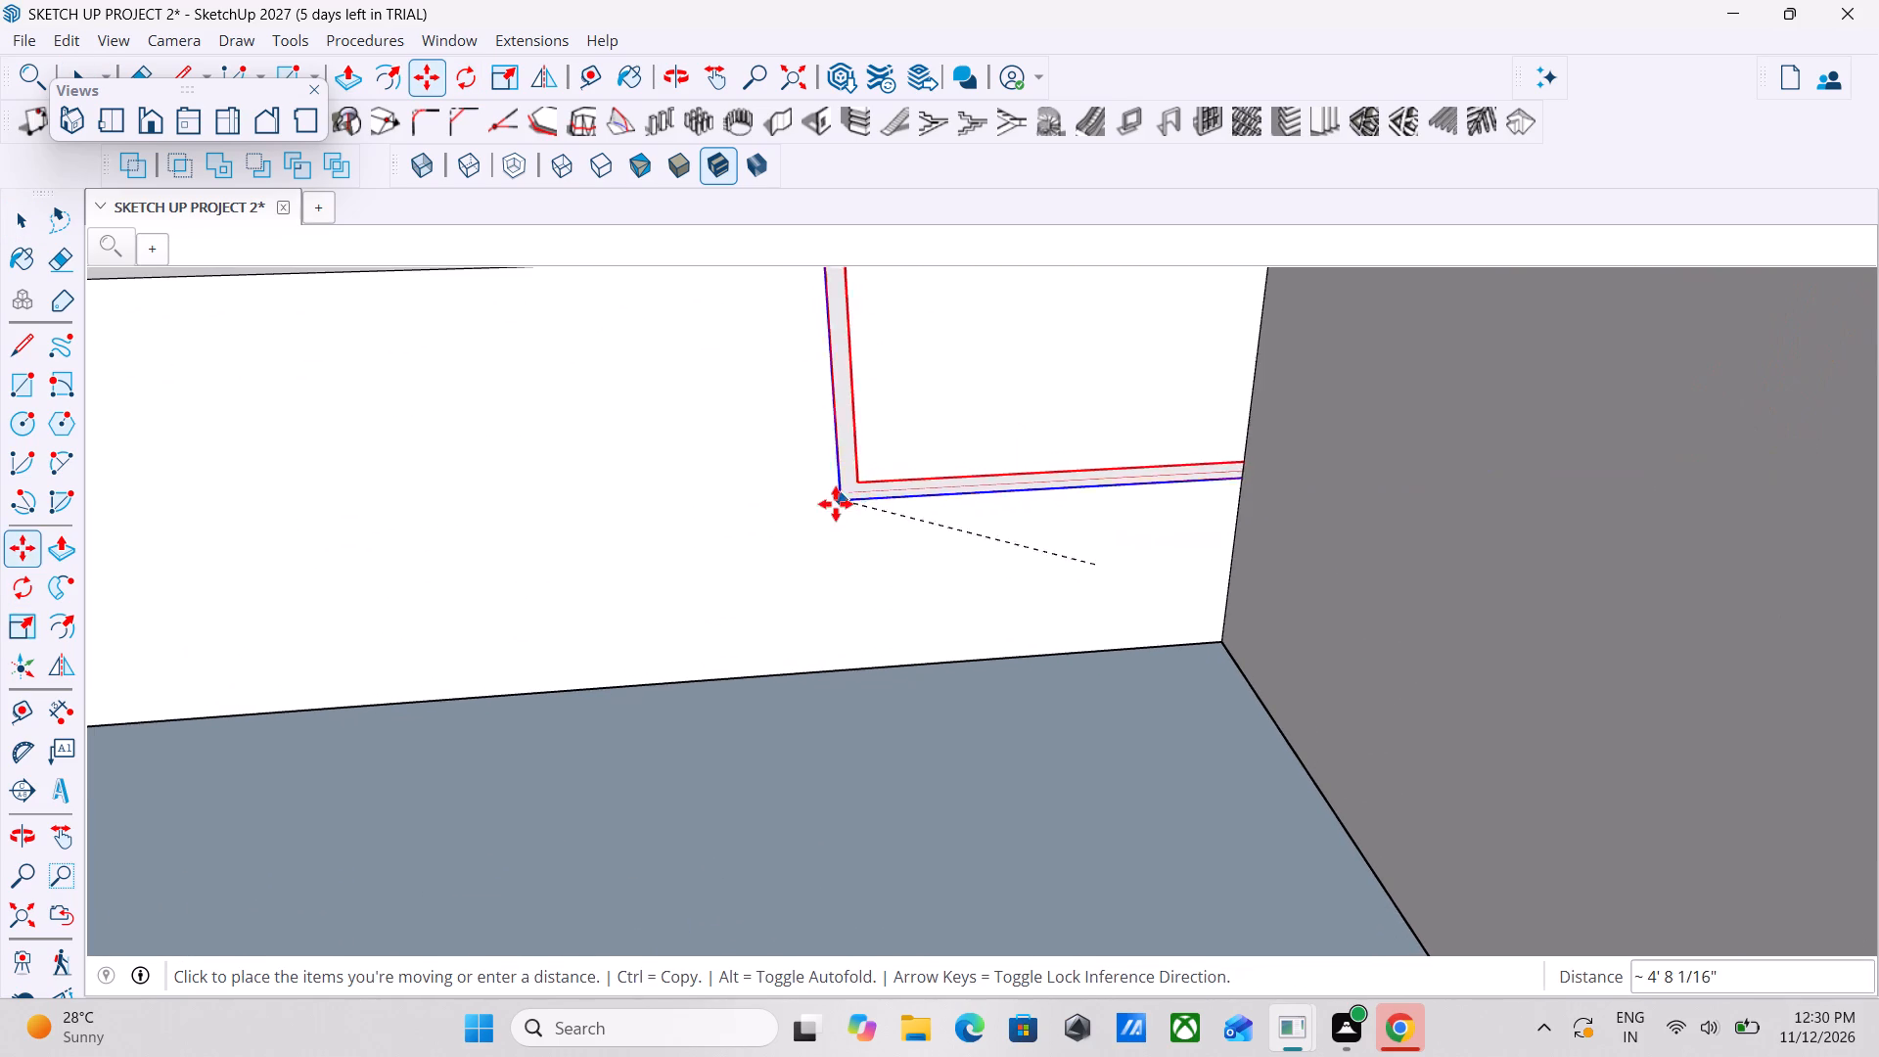
scroll(840, 531, down, 4)
middle_drag(845, 536, 1017, 606)
scroll(700, 609, down, 6)
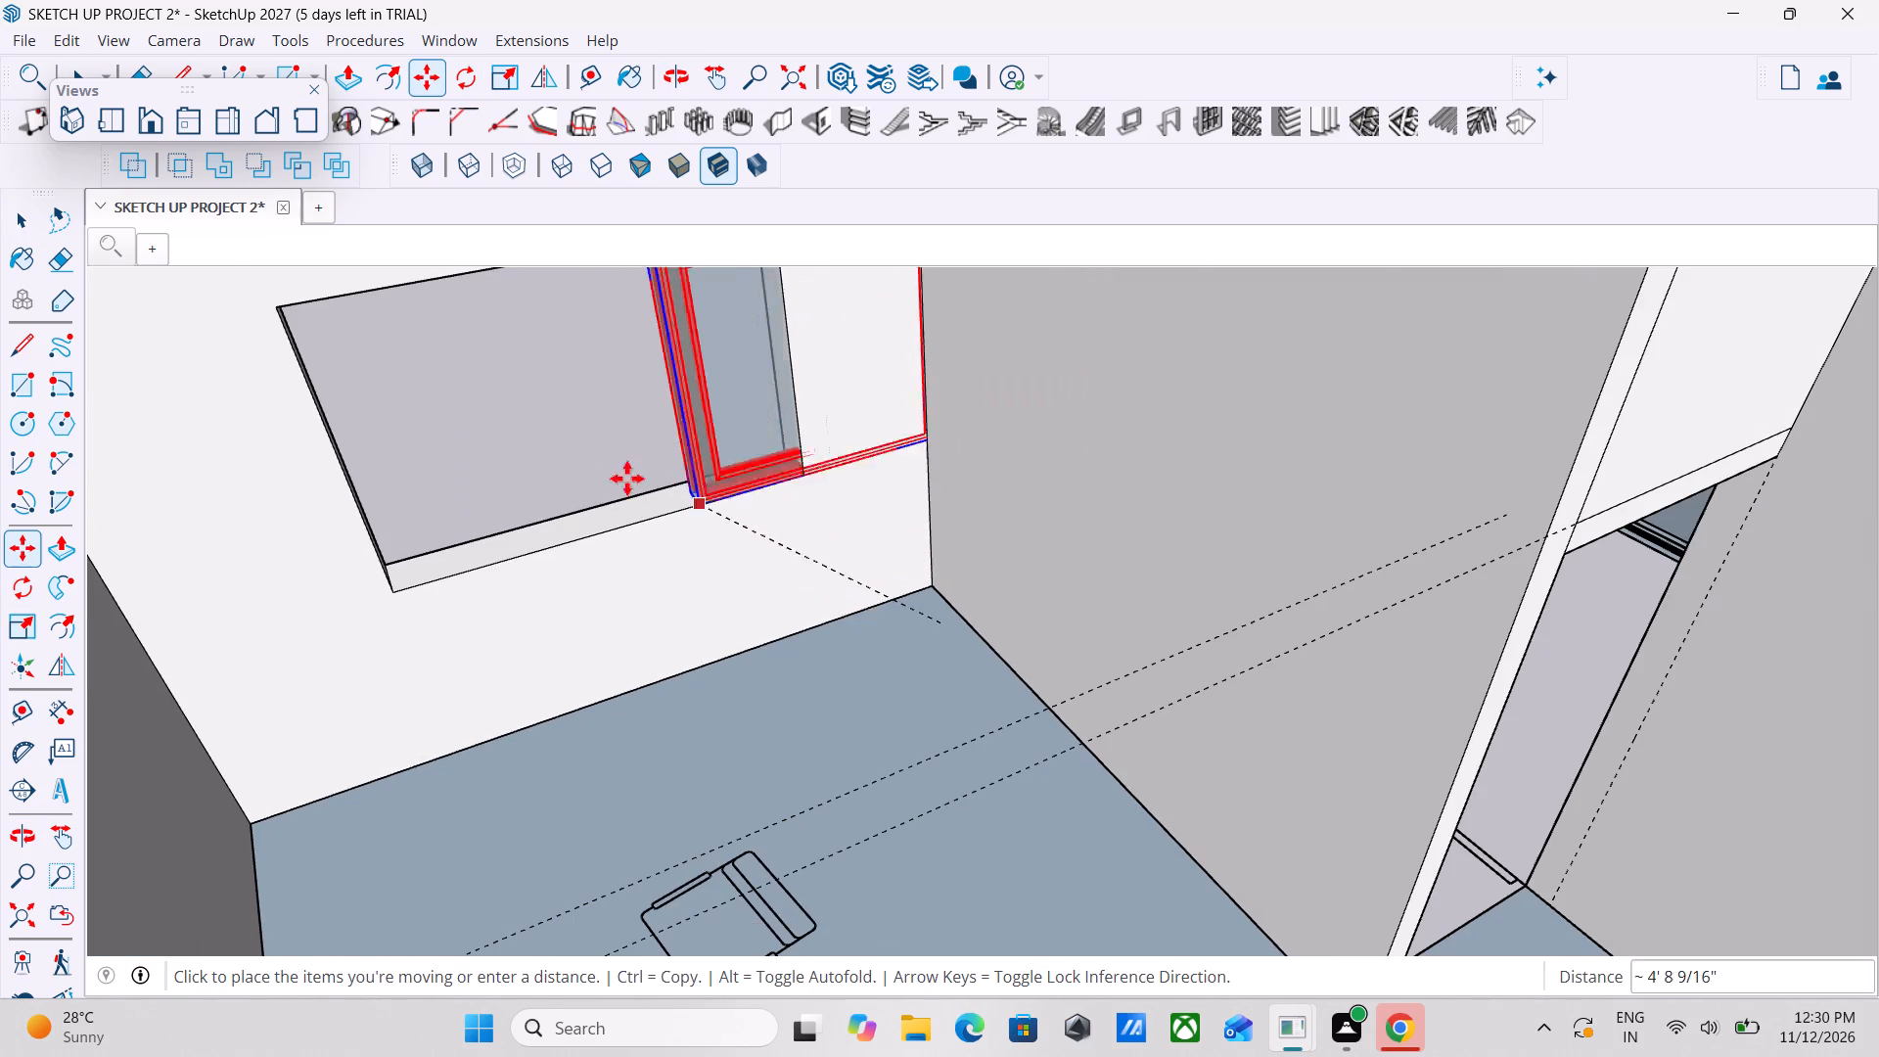
scroll(431, 529, up, 7)
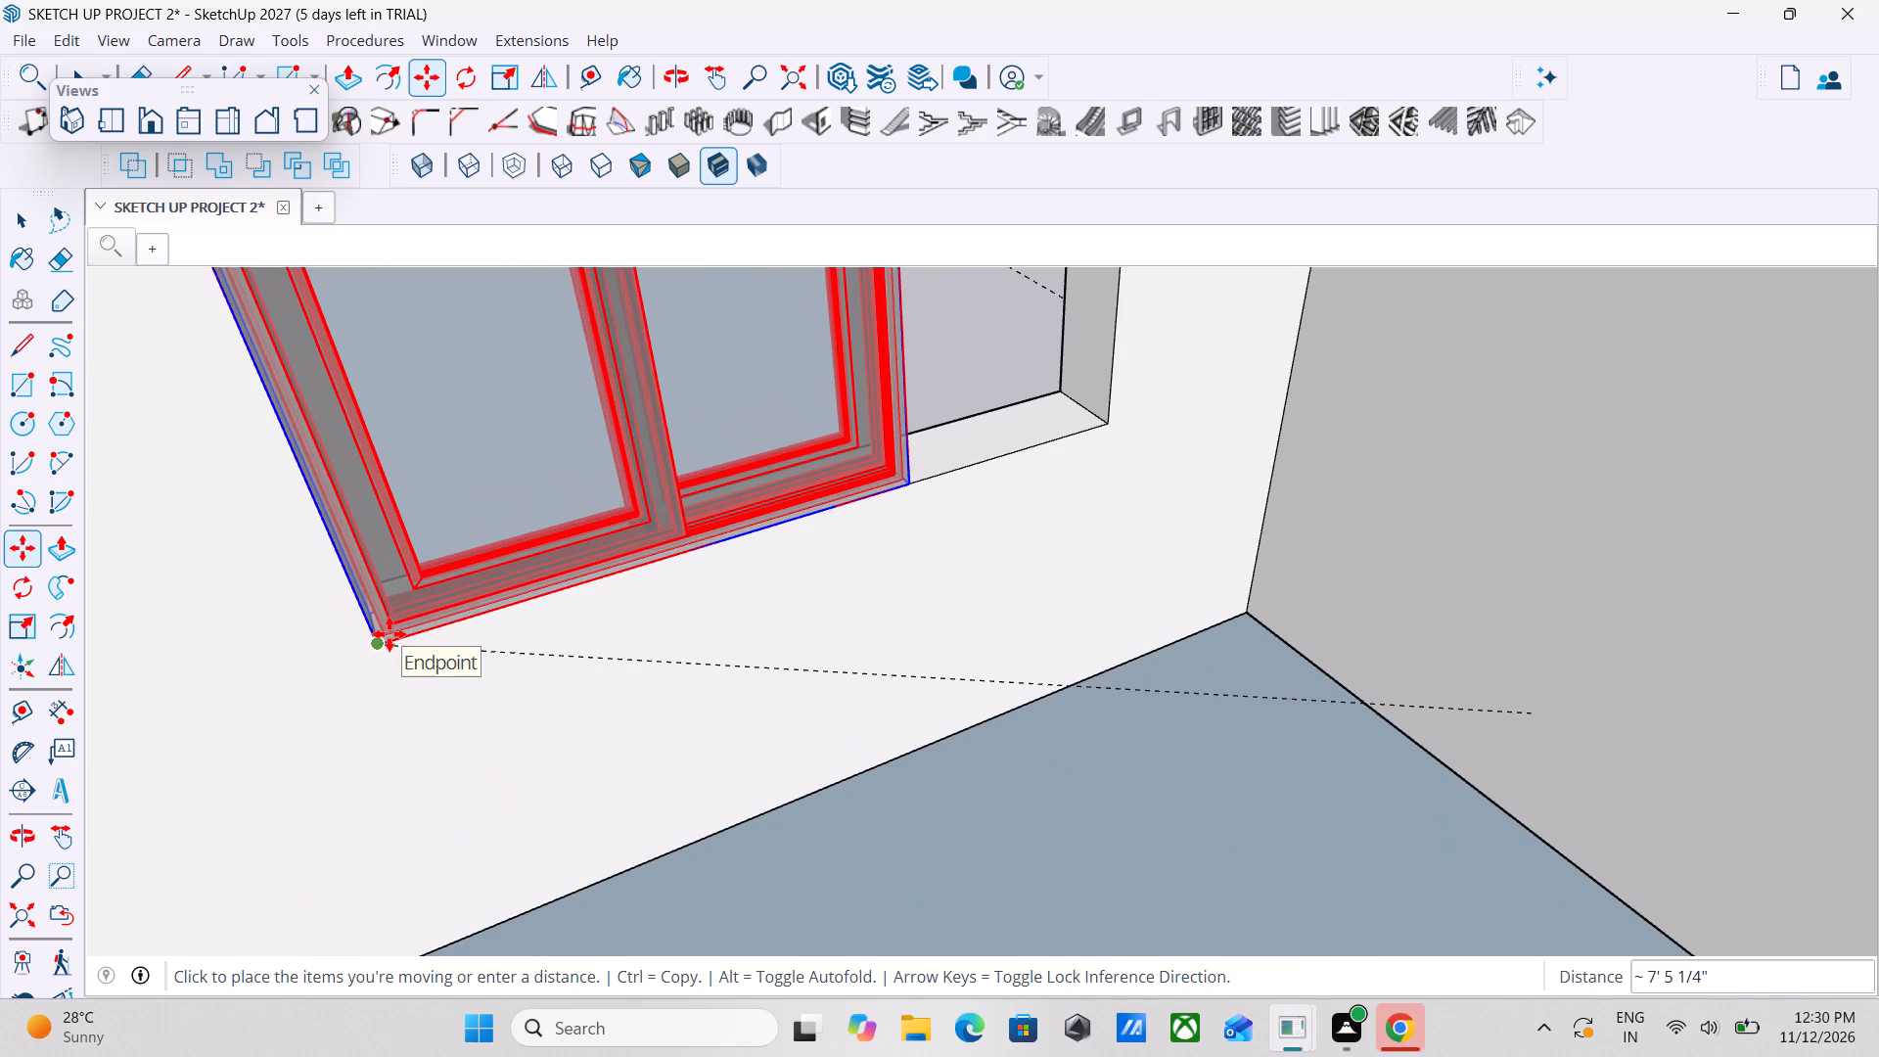
click(381, 640)
scroll(457, 631, down, 4)
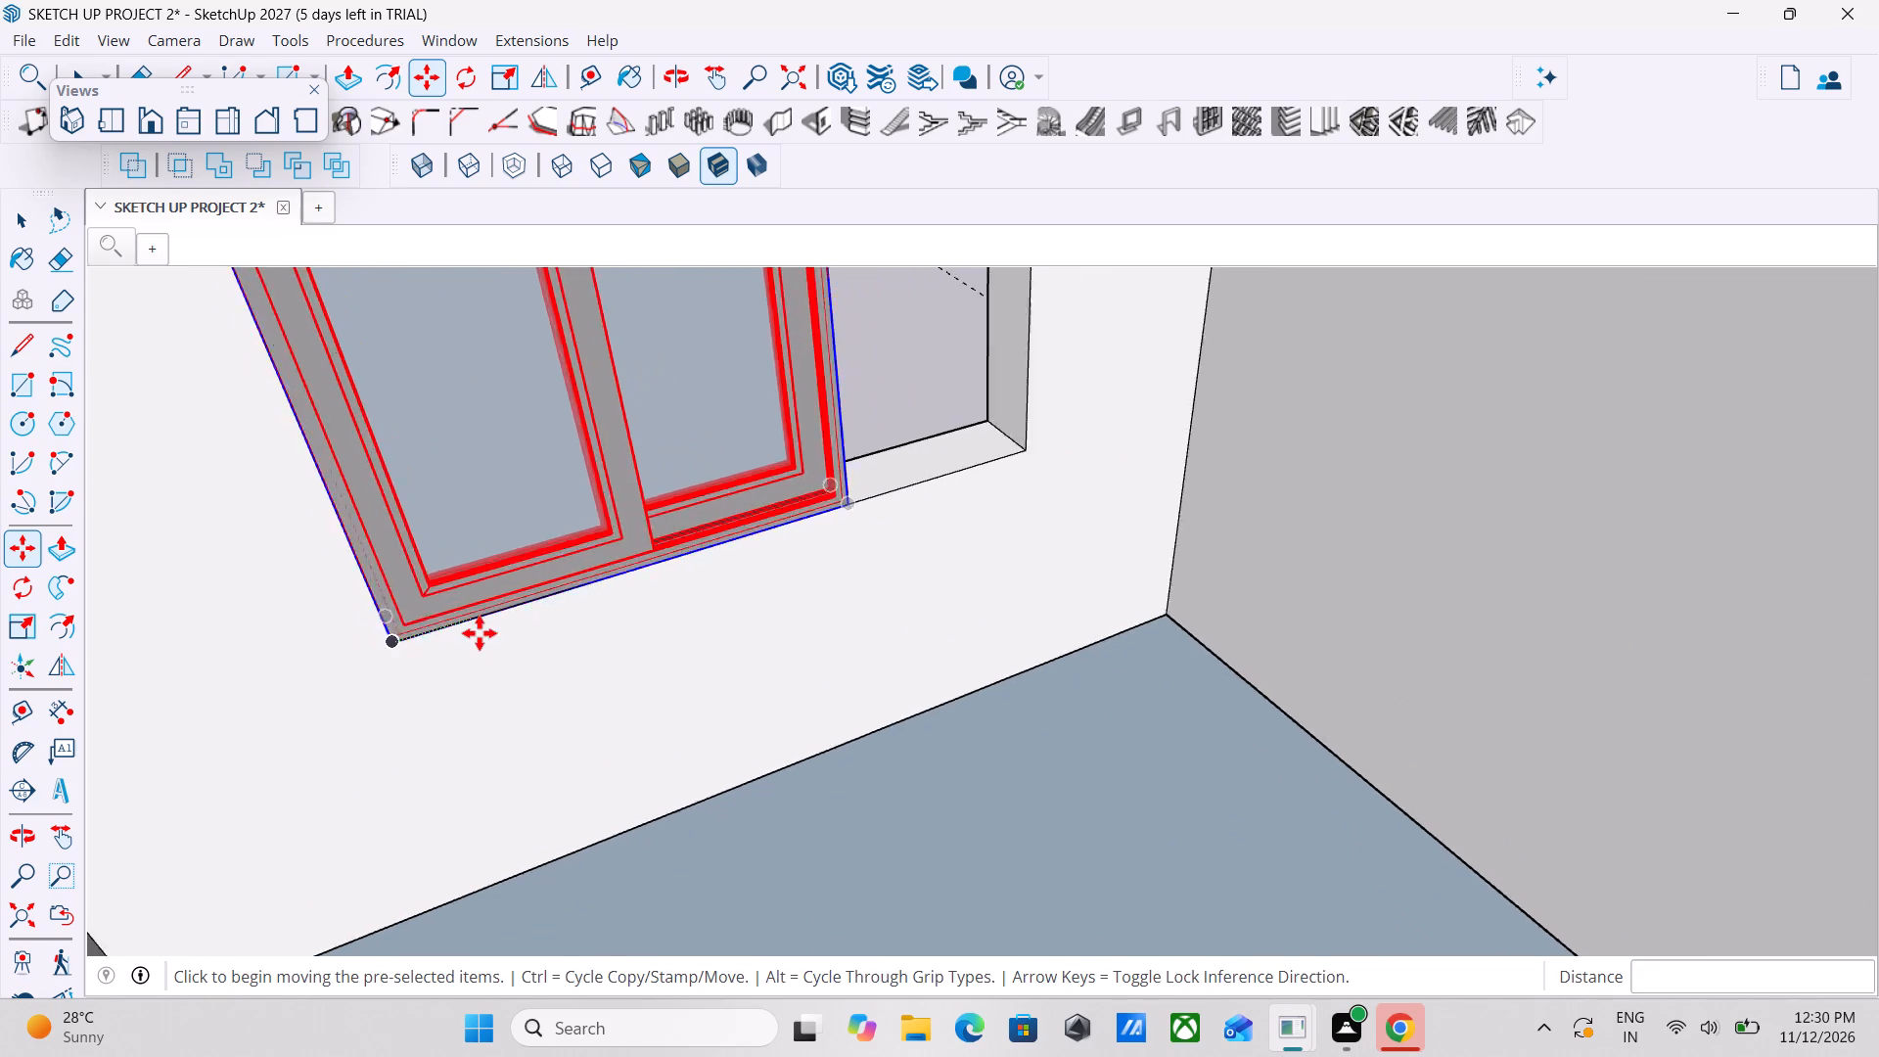
Examine from outside the house how the moved window sits within the living-room opening and where it leaves a gap.
scroll(480, 633, down, 8)
middle_drag(435, 650, 162, 663)
scroll(166, 663, down, 1)
scroll(926, 494, down, 4)
middle_drag(1158, 427, 965, 533)
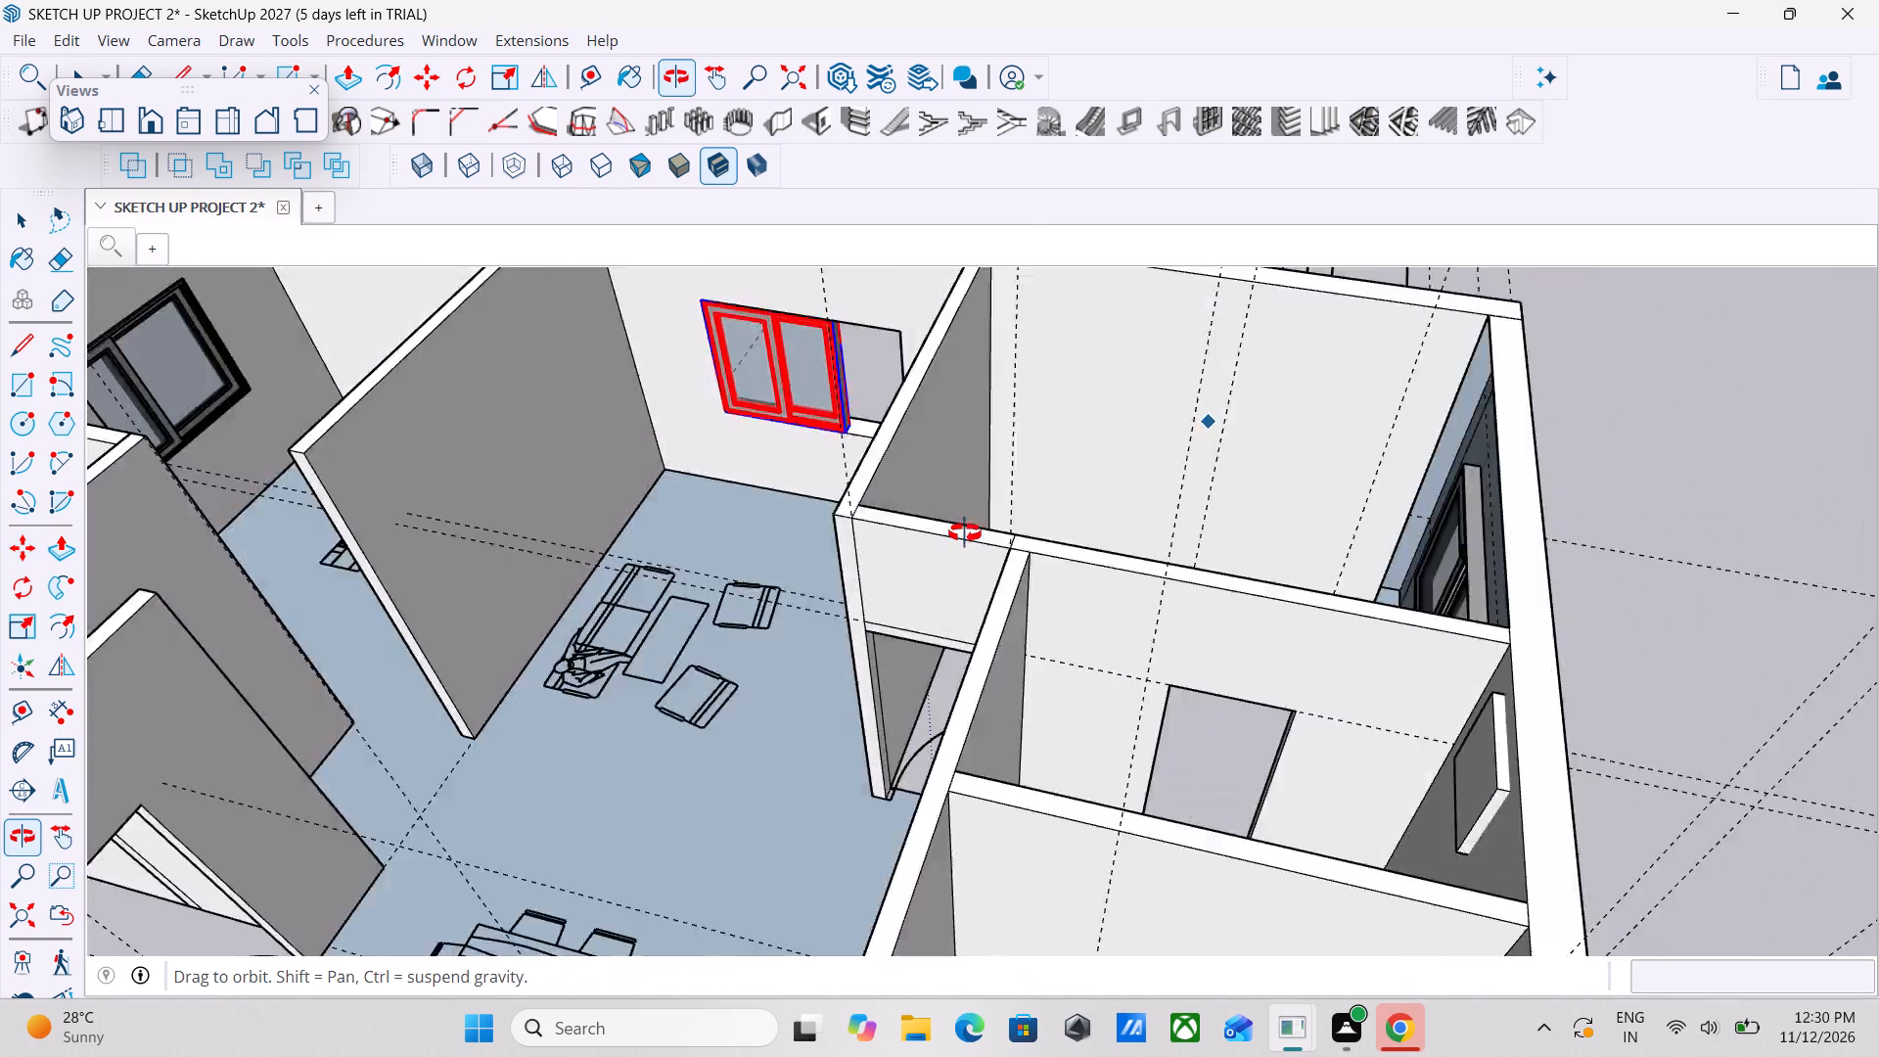
middle_drag(965, 533, 346, 528)
scroll(1232, 646, down, 2)
middle_drag(1232, 646, 733, 567)
middle_drag(1652, 820, 1457, 686)
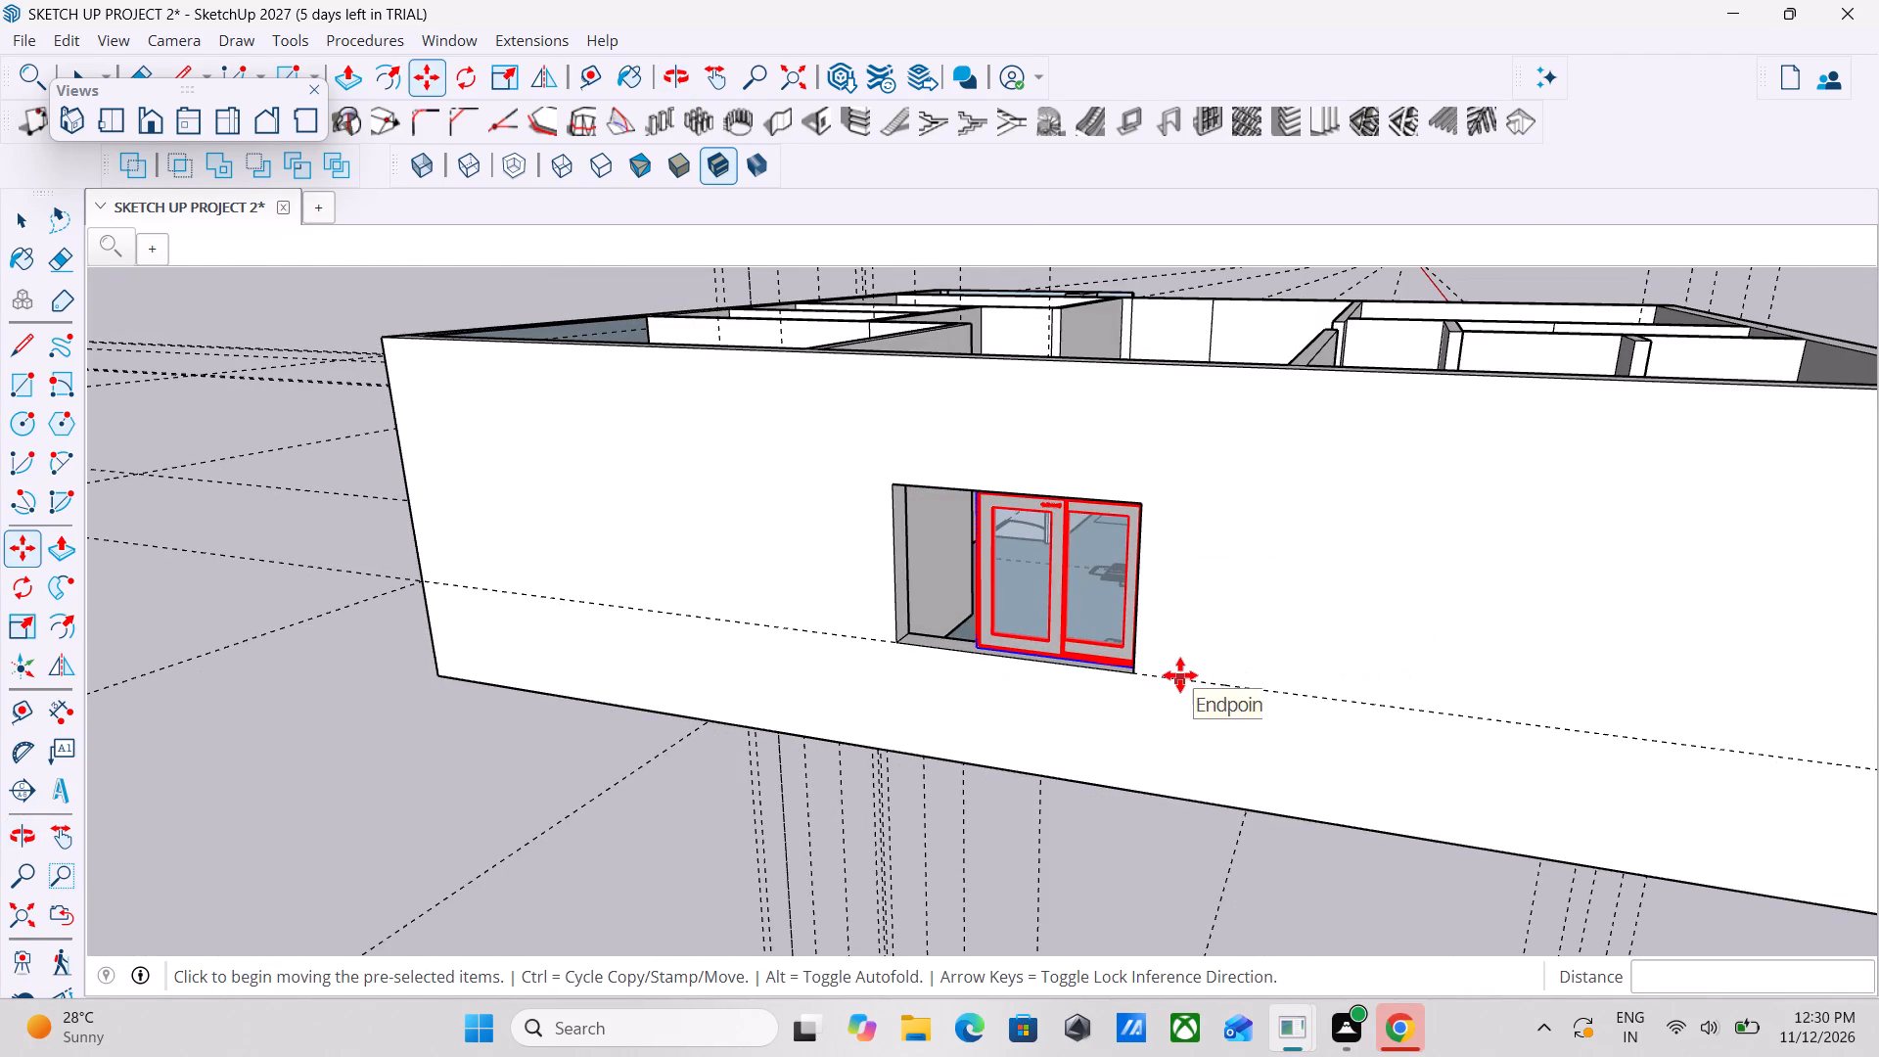
key(space)
scroll(967, 658, up, 1)
key(space)
click(979, 568)
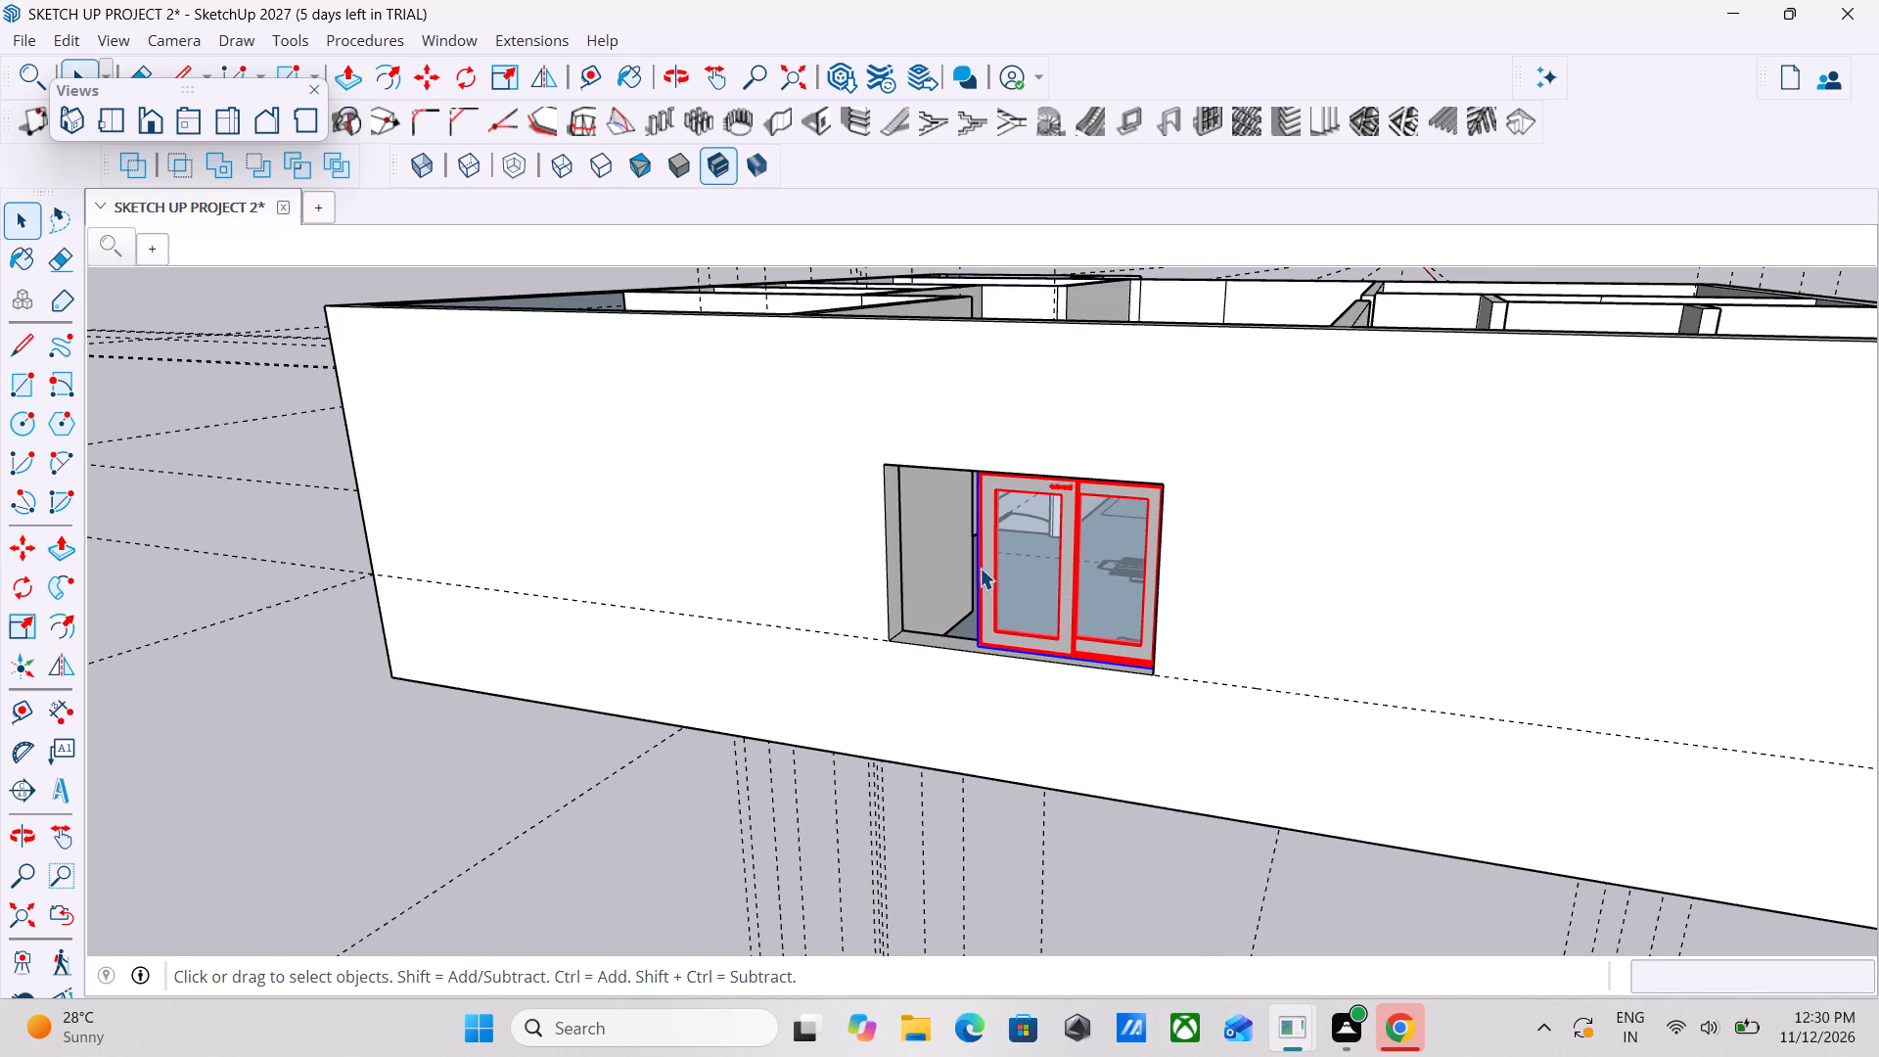
middle_drag(1019, 606, 1169, 693)
click(1154, 674)
scroll(1310, 694, up, 3)
middle_drag(1149, 763, 1260, 783)
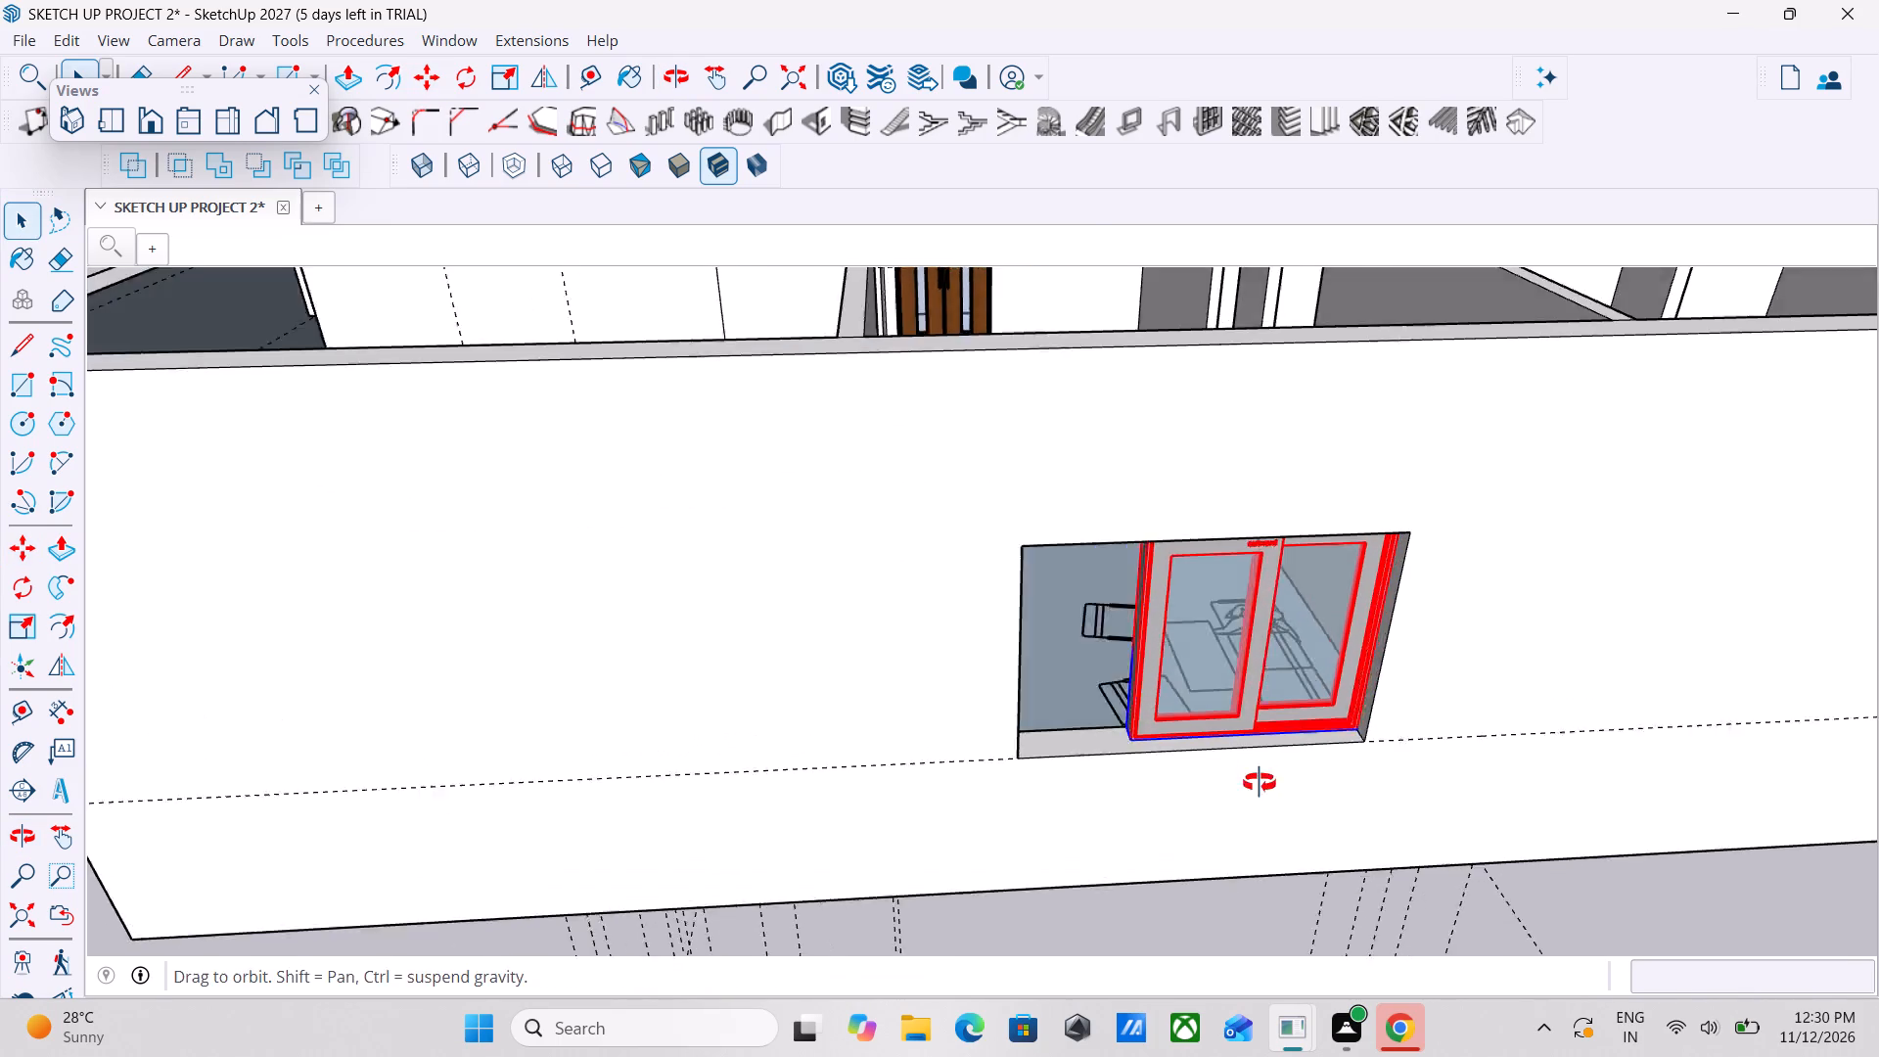
middle_drag(1260, 783, 1276, 784)
scroll(1352, 726, up, 4)
middle_drag(1050, 724, 1077, 748)
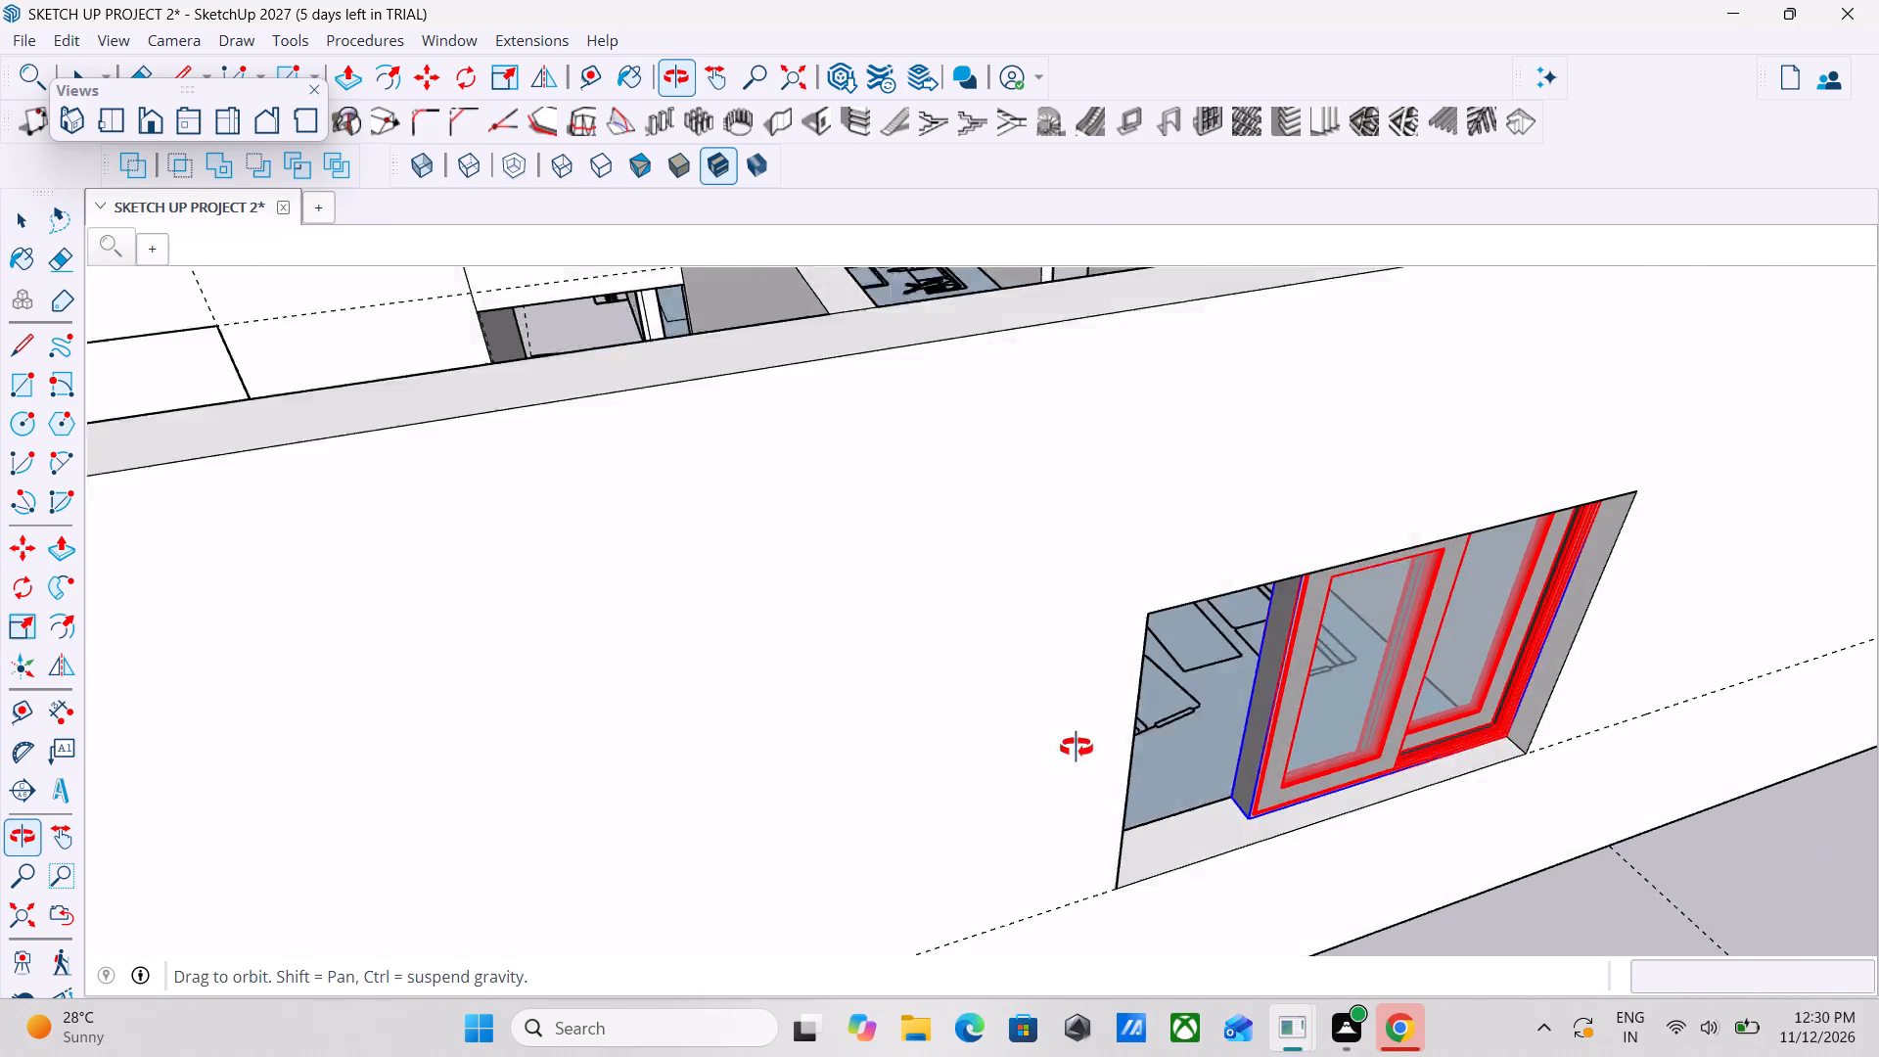
middle_drag(1077, 748, 1040, 700)
scroll(1127, 637, up, 1)
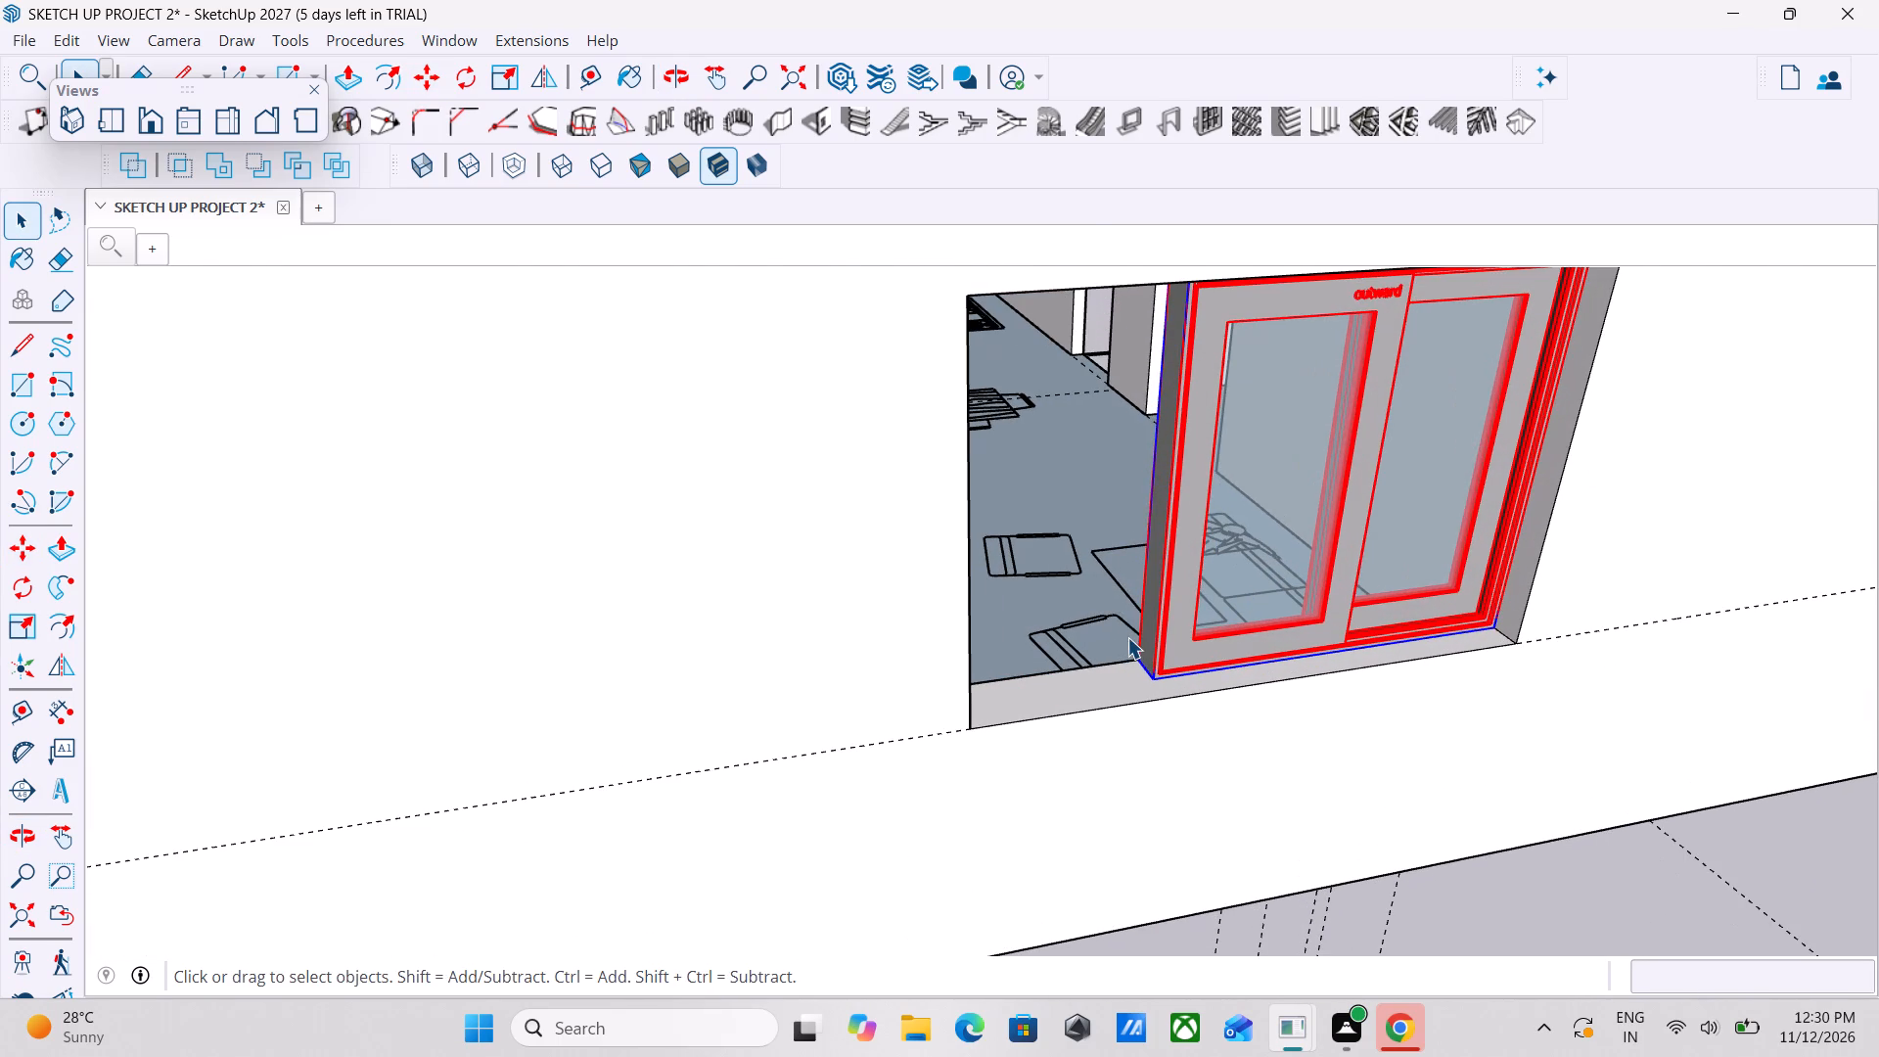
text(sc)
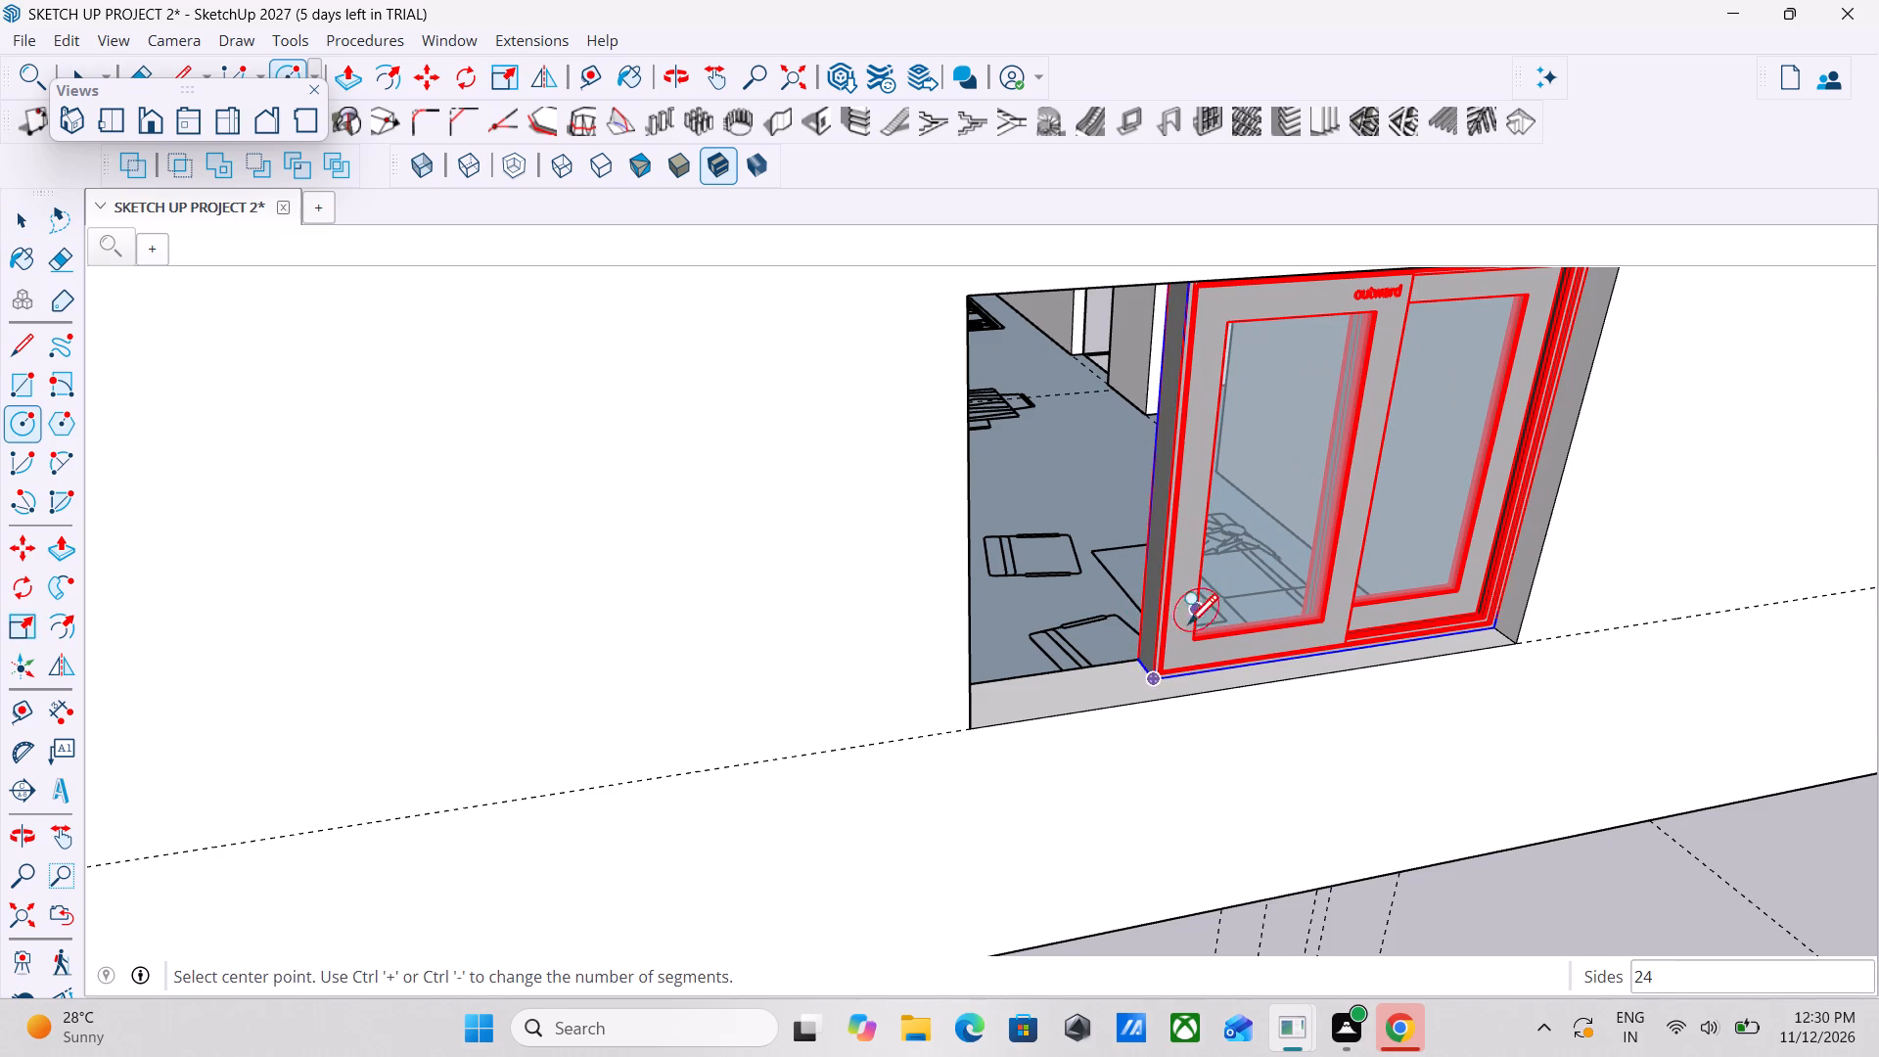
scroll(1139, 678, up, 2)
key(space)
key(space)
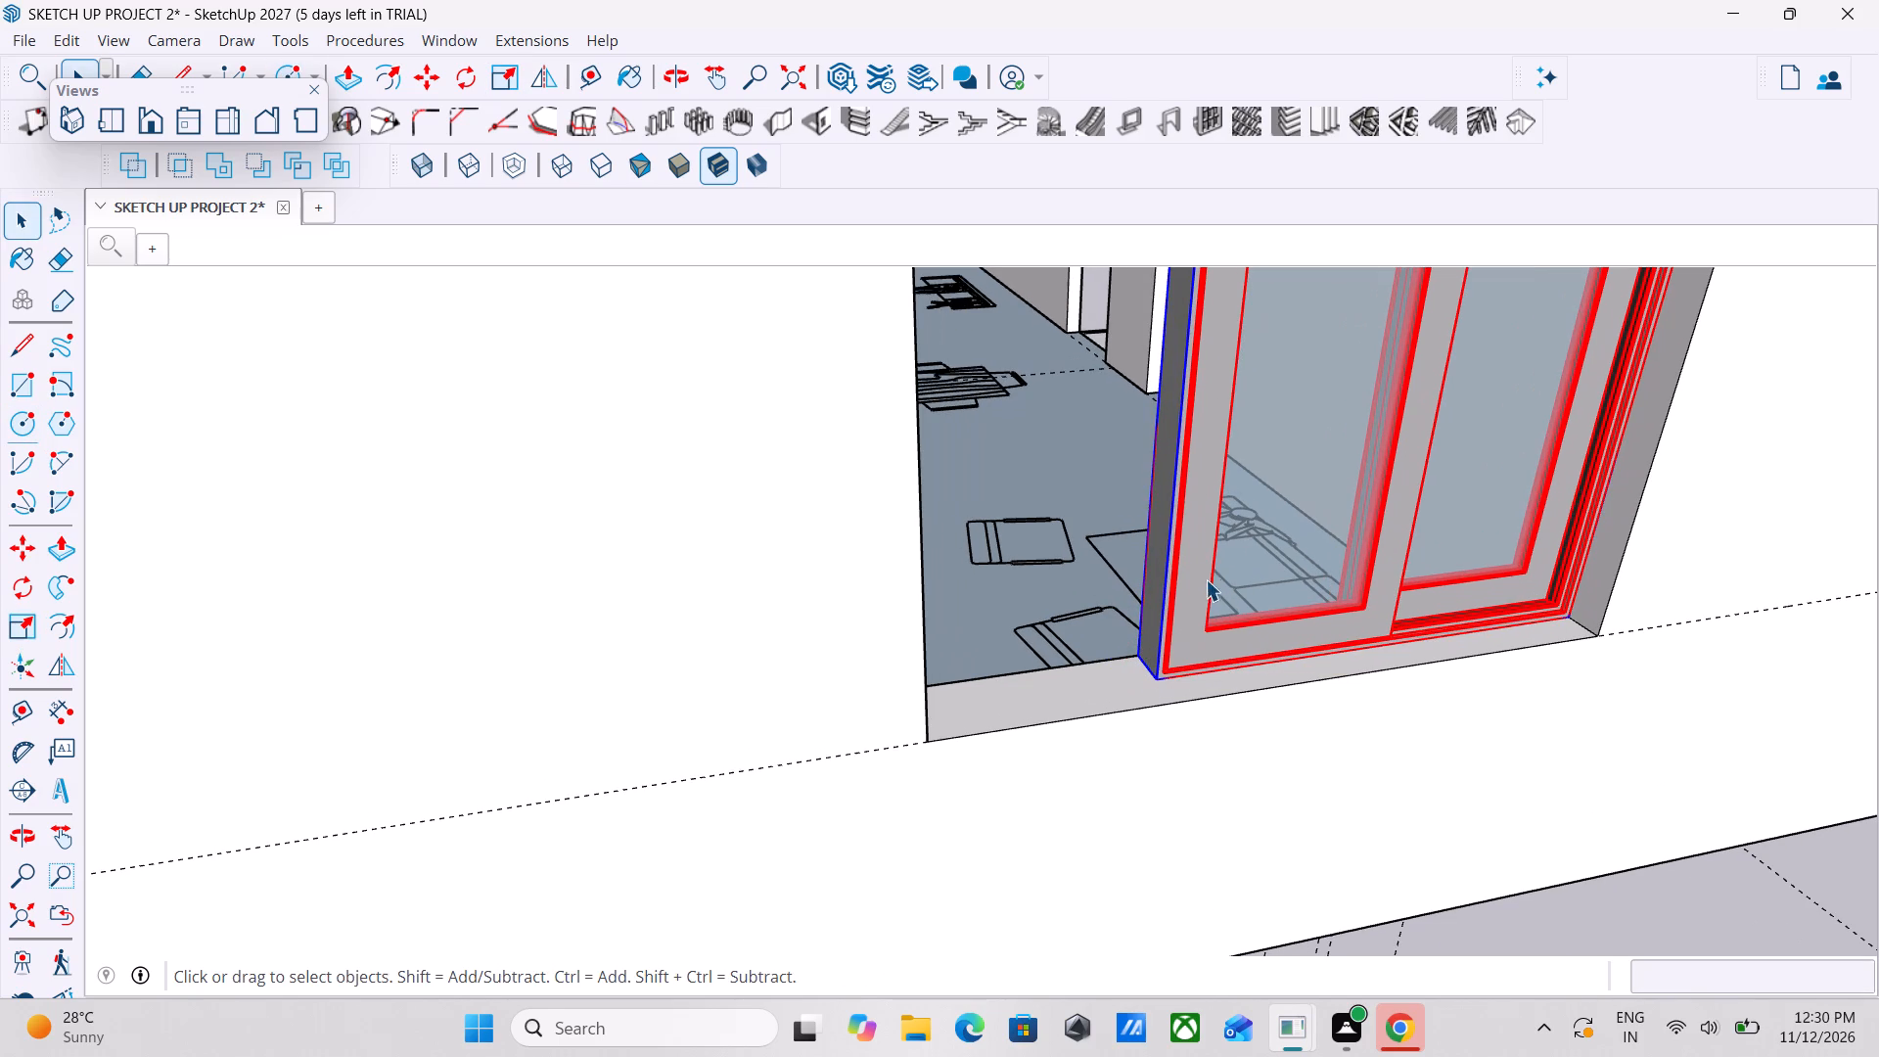
Scale the living-room window 1.50 along red and 1.00 along blue, stretching its free lower corner onto the opening's opposite lower corner.
click(1187, 558)
scroll(1187, 558, down, 4)
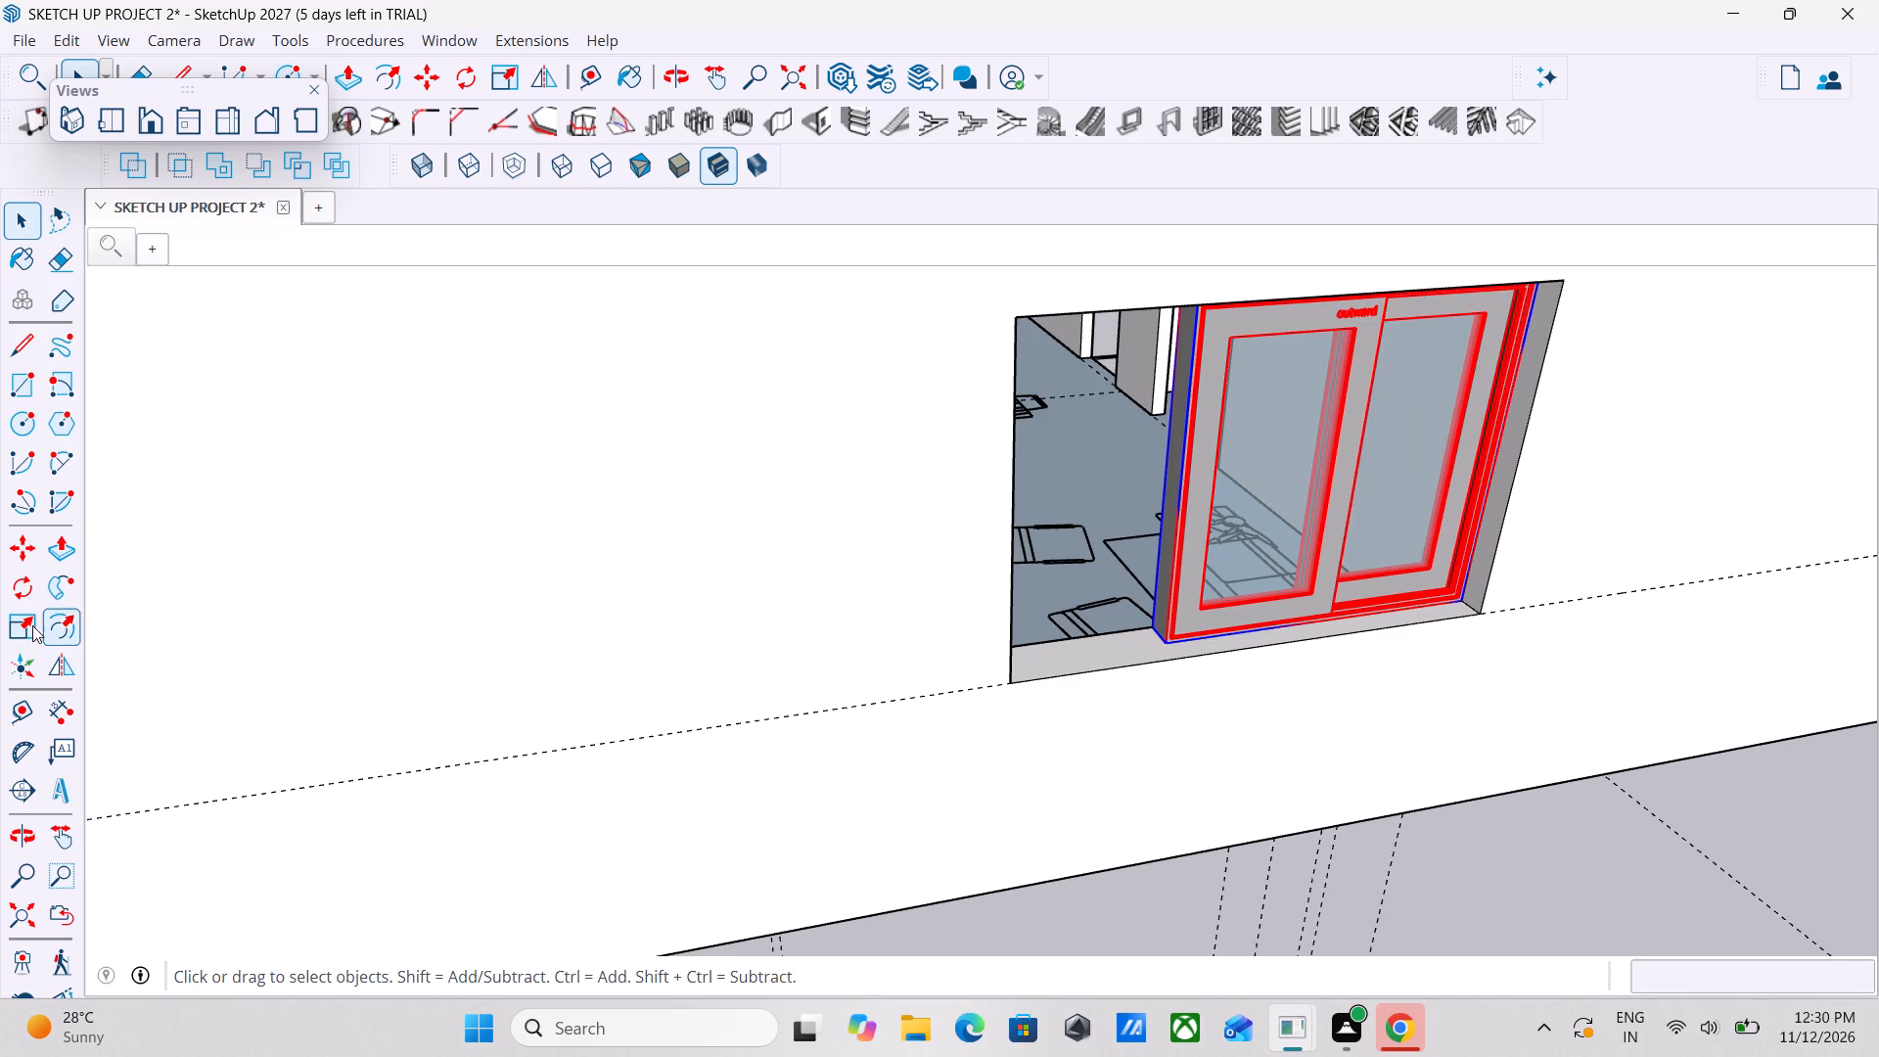
click(18, 620)
scroll(1116, 642, up, 5)
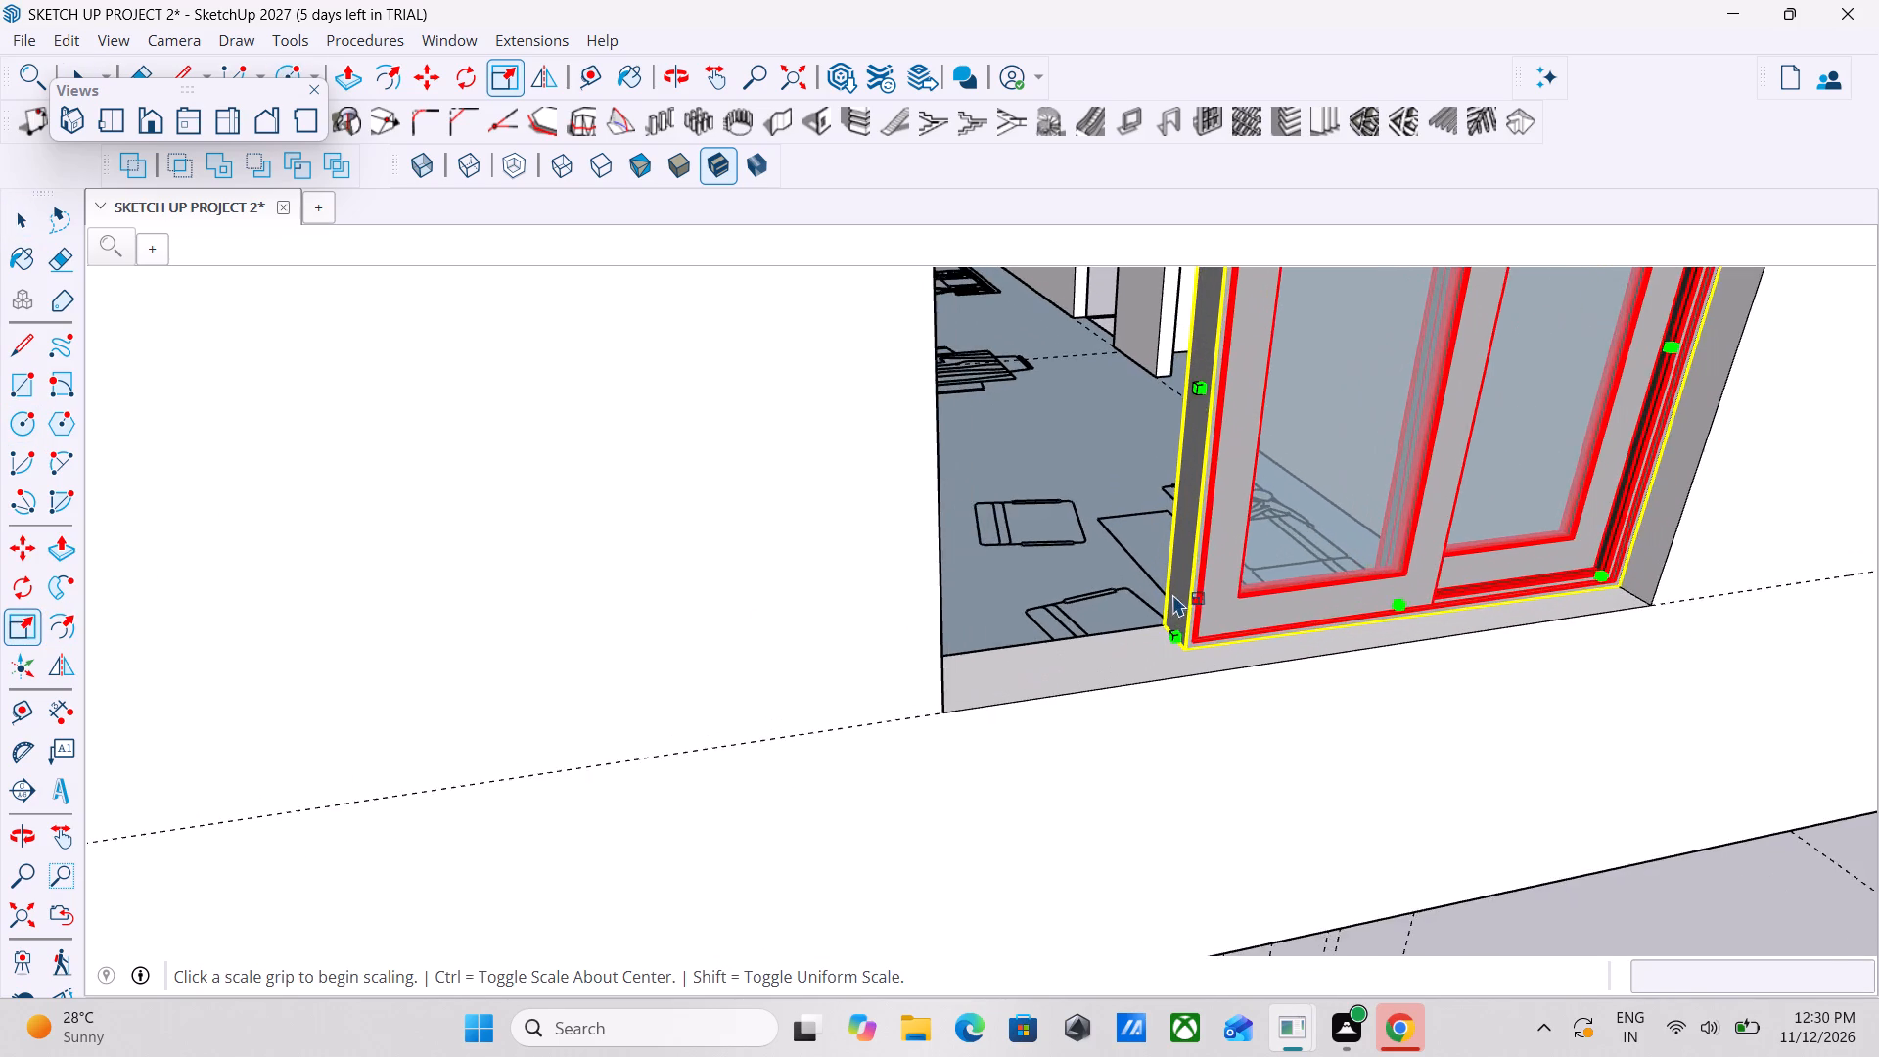
middle_drag(997, 646, 1499, 813)
scroll(1469, 816, down, 12)
middle_drag(1178, 744, 1597, 821)
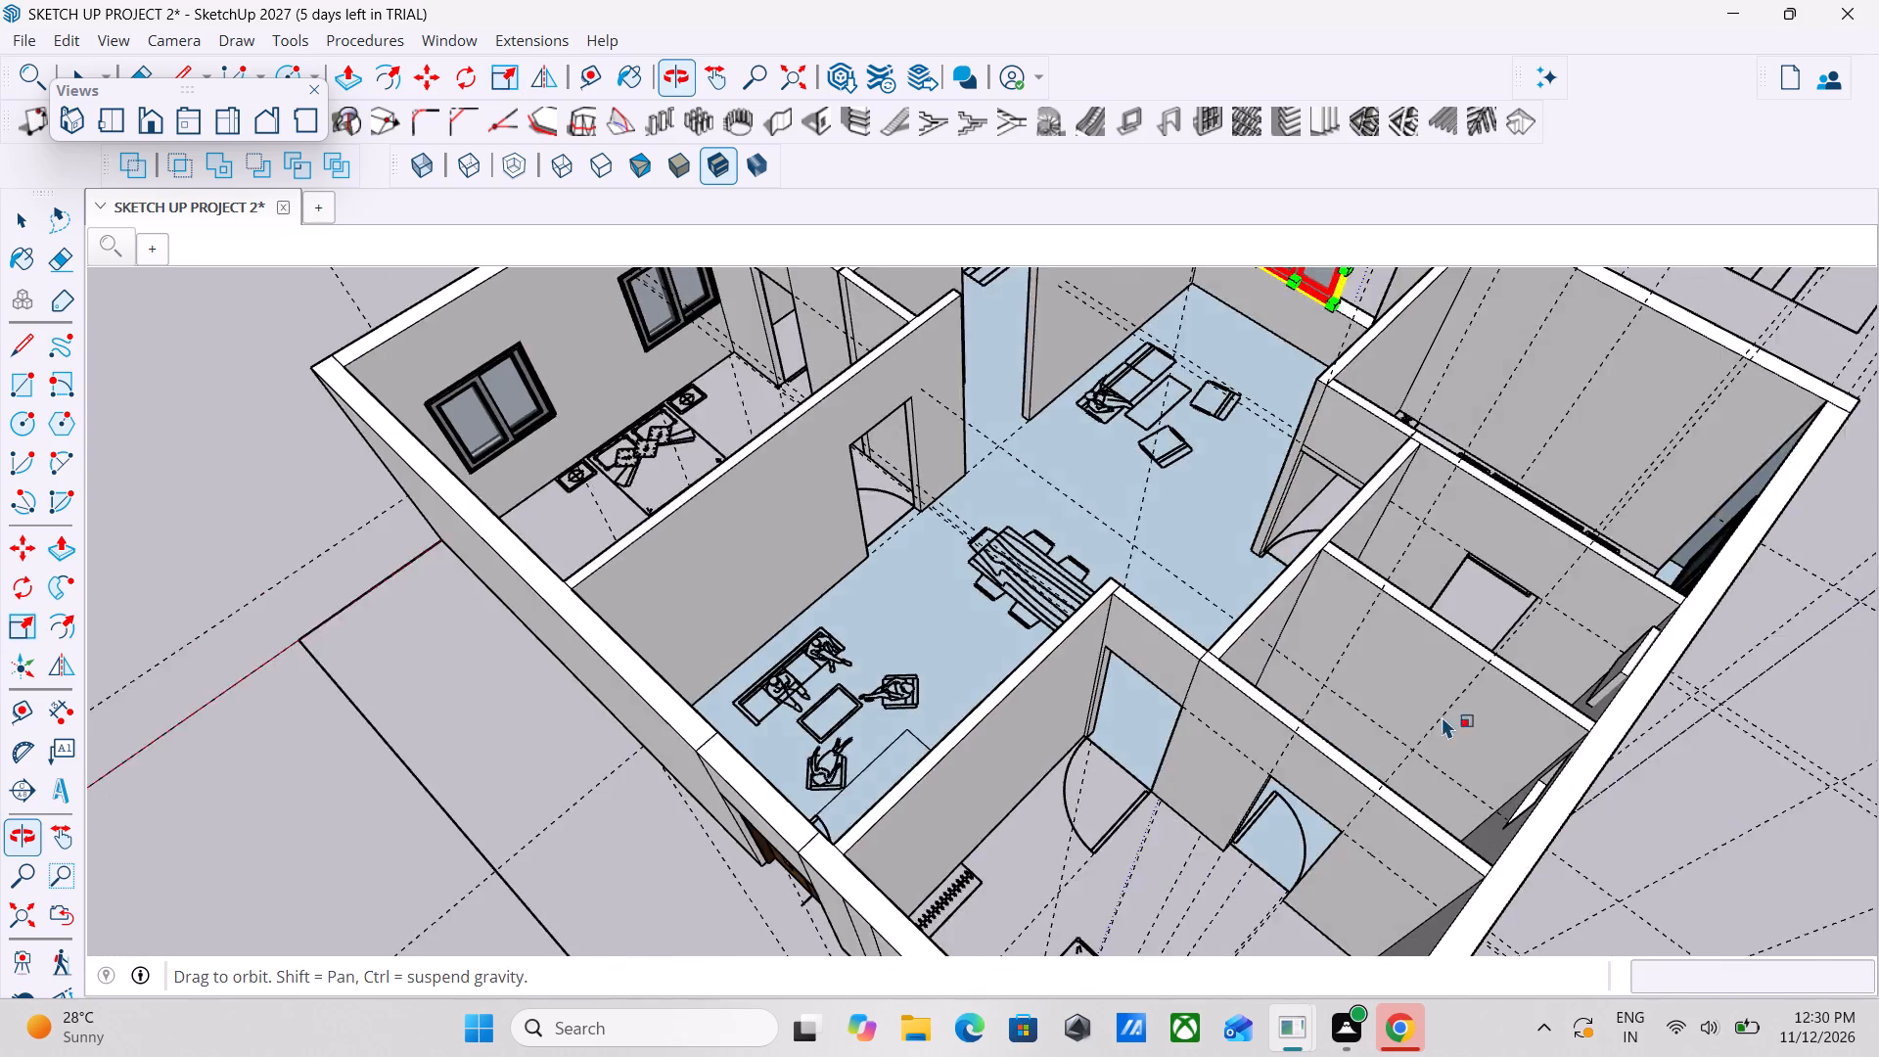
middle_drag(1147, 647, 1448, 536)
middle_drag(925, 512, 1193, 444)
scroll(835, 434, up, 8)
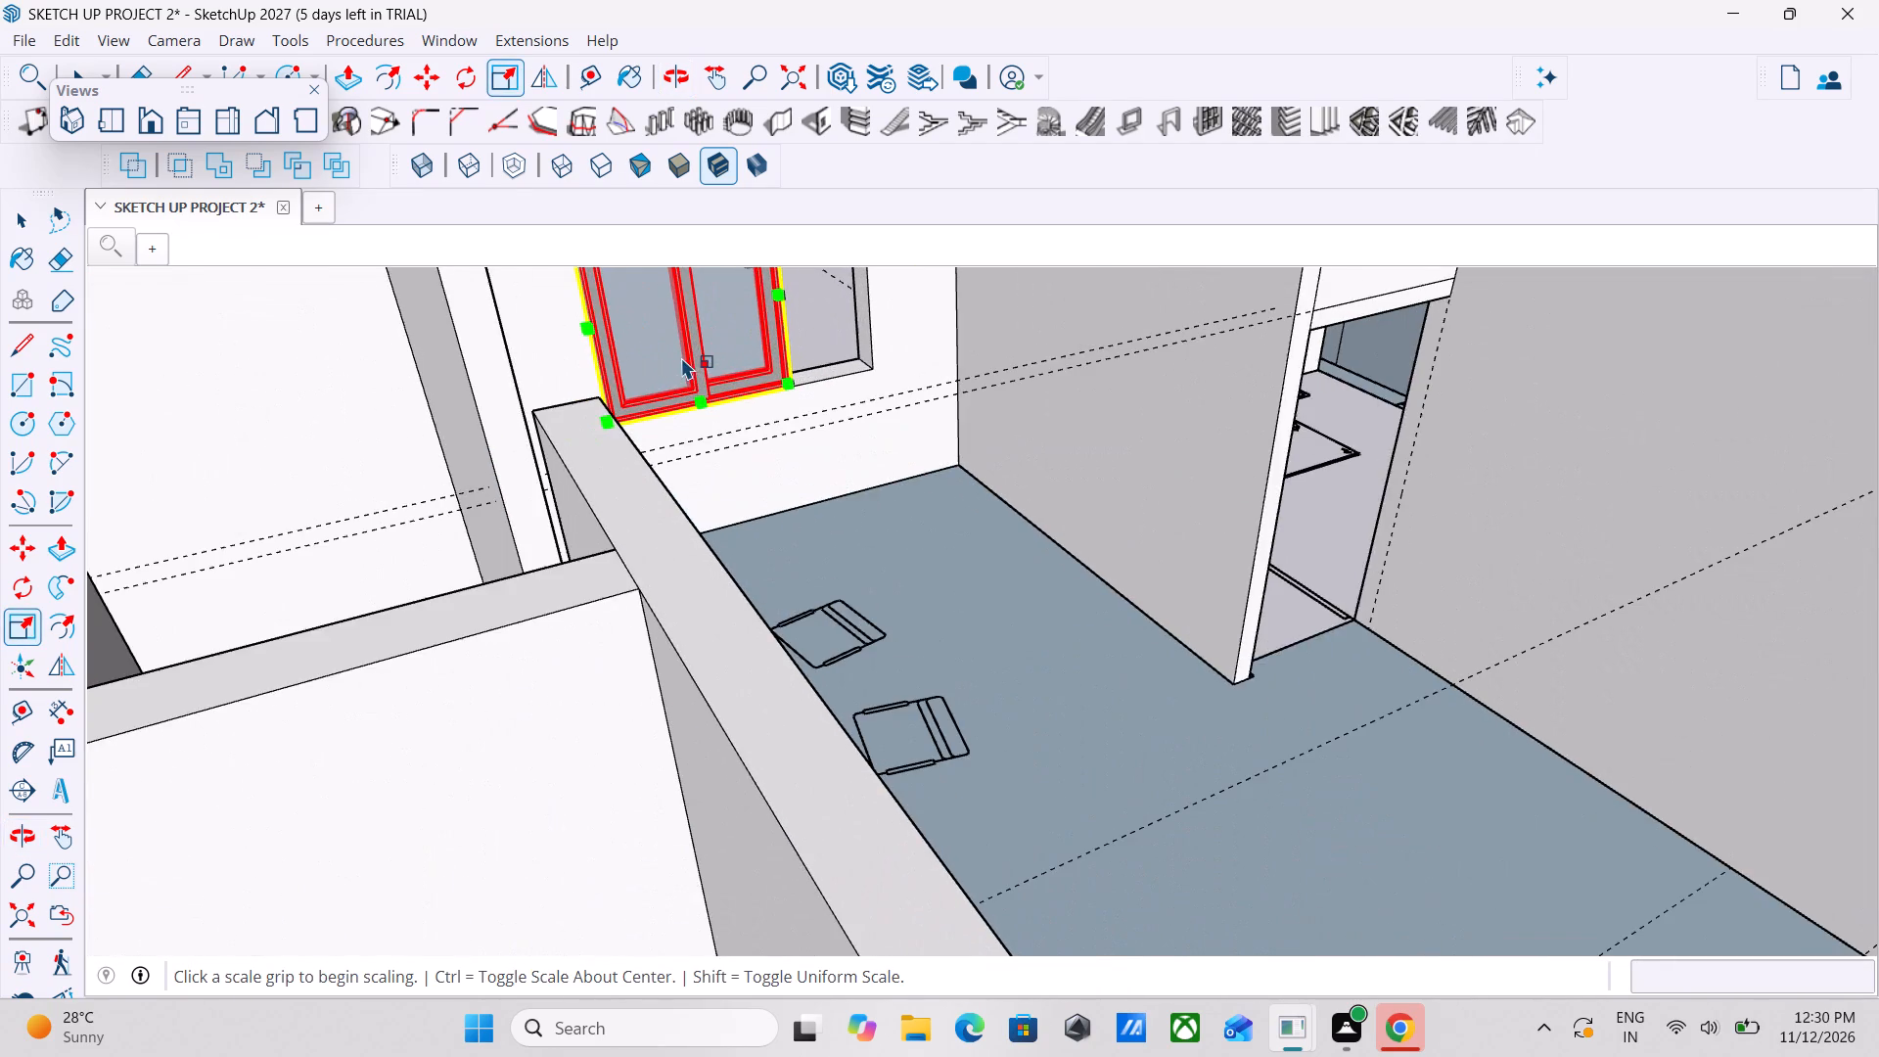
scroll(789, 353, up, 12)
scroll(718, 538, down, 6)
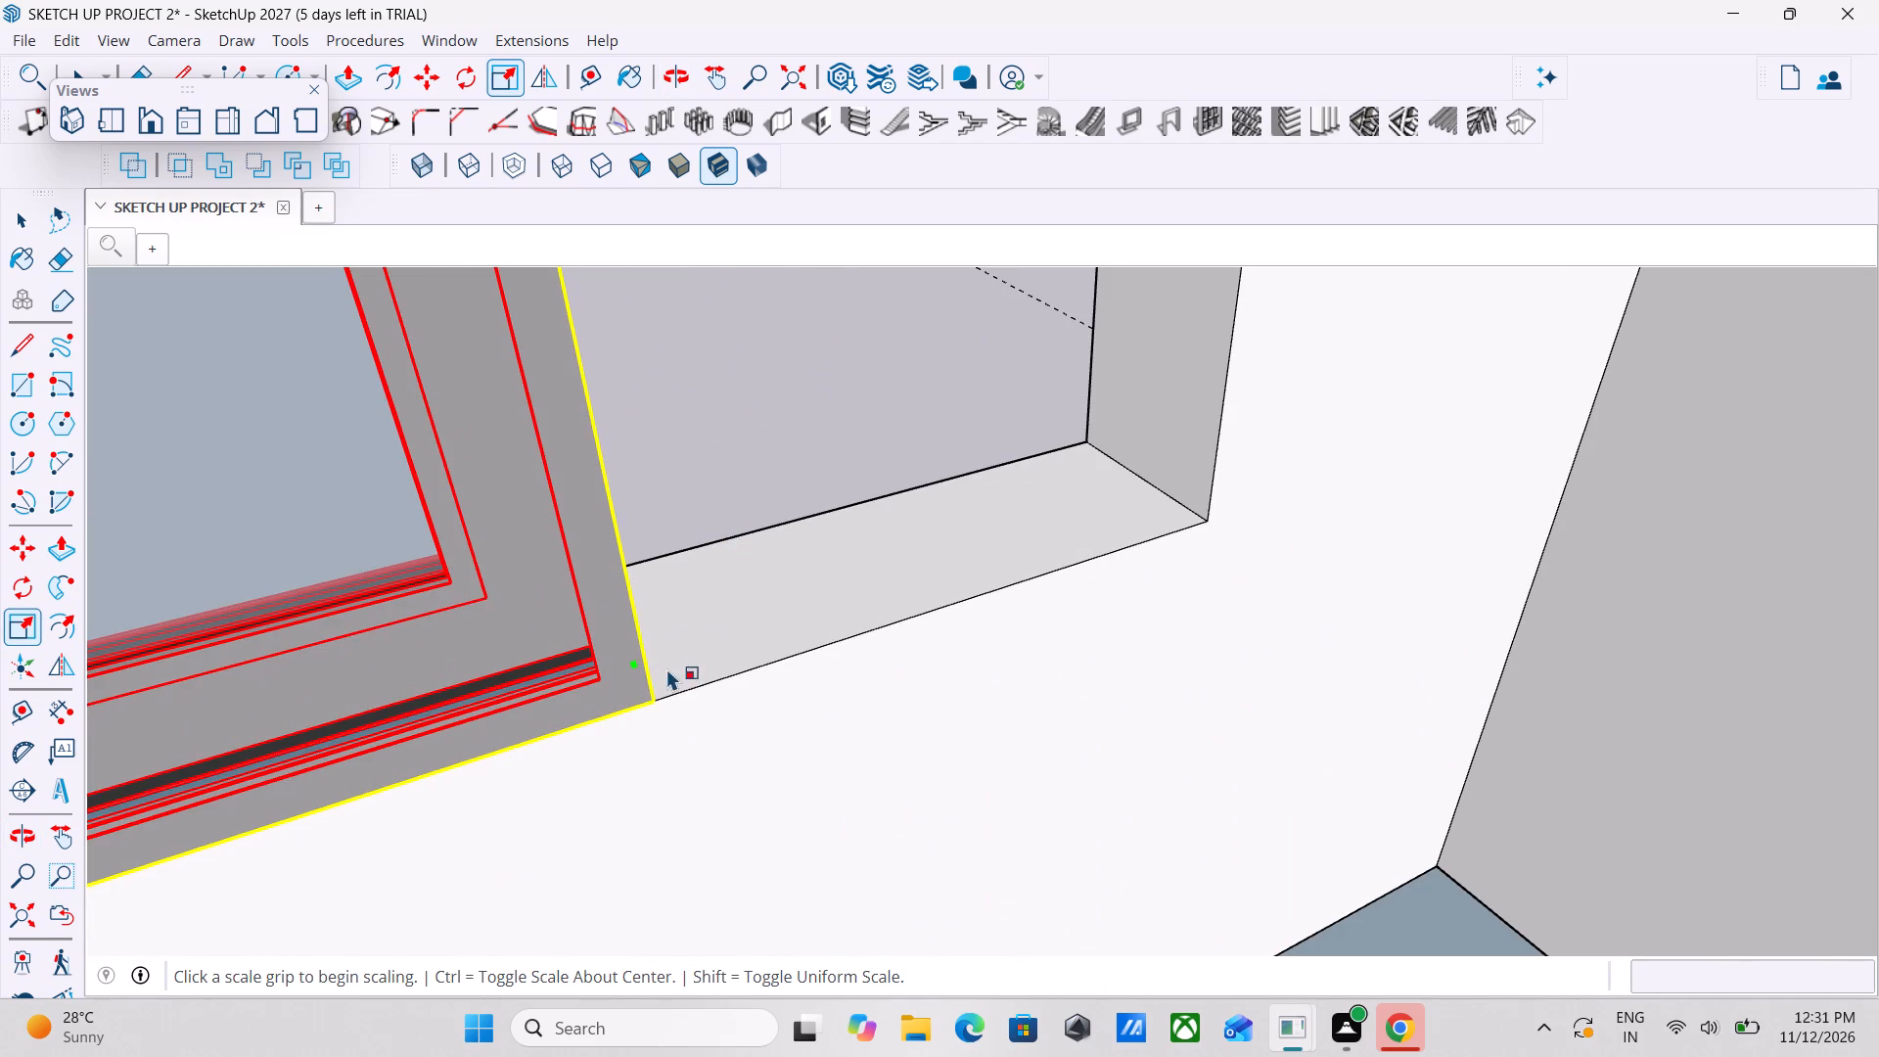
scroll(651, 692, down, 8)
middle_drag(653, 681, 495, 782)
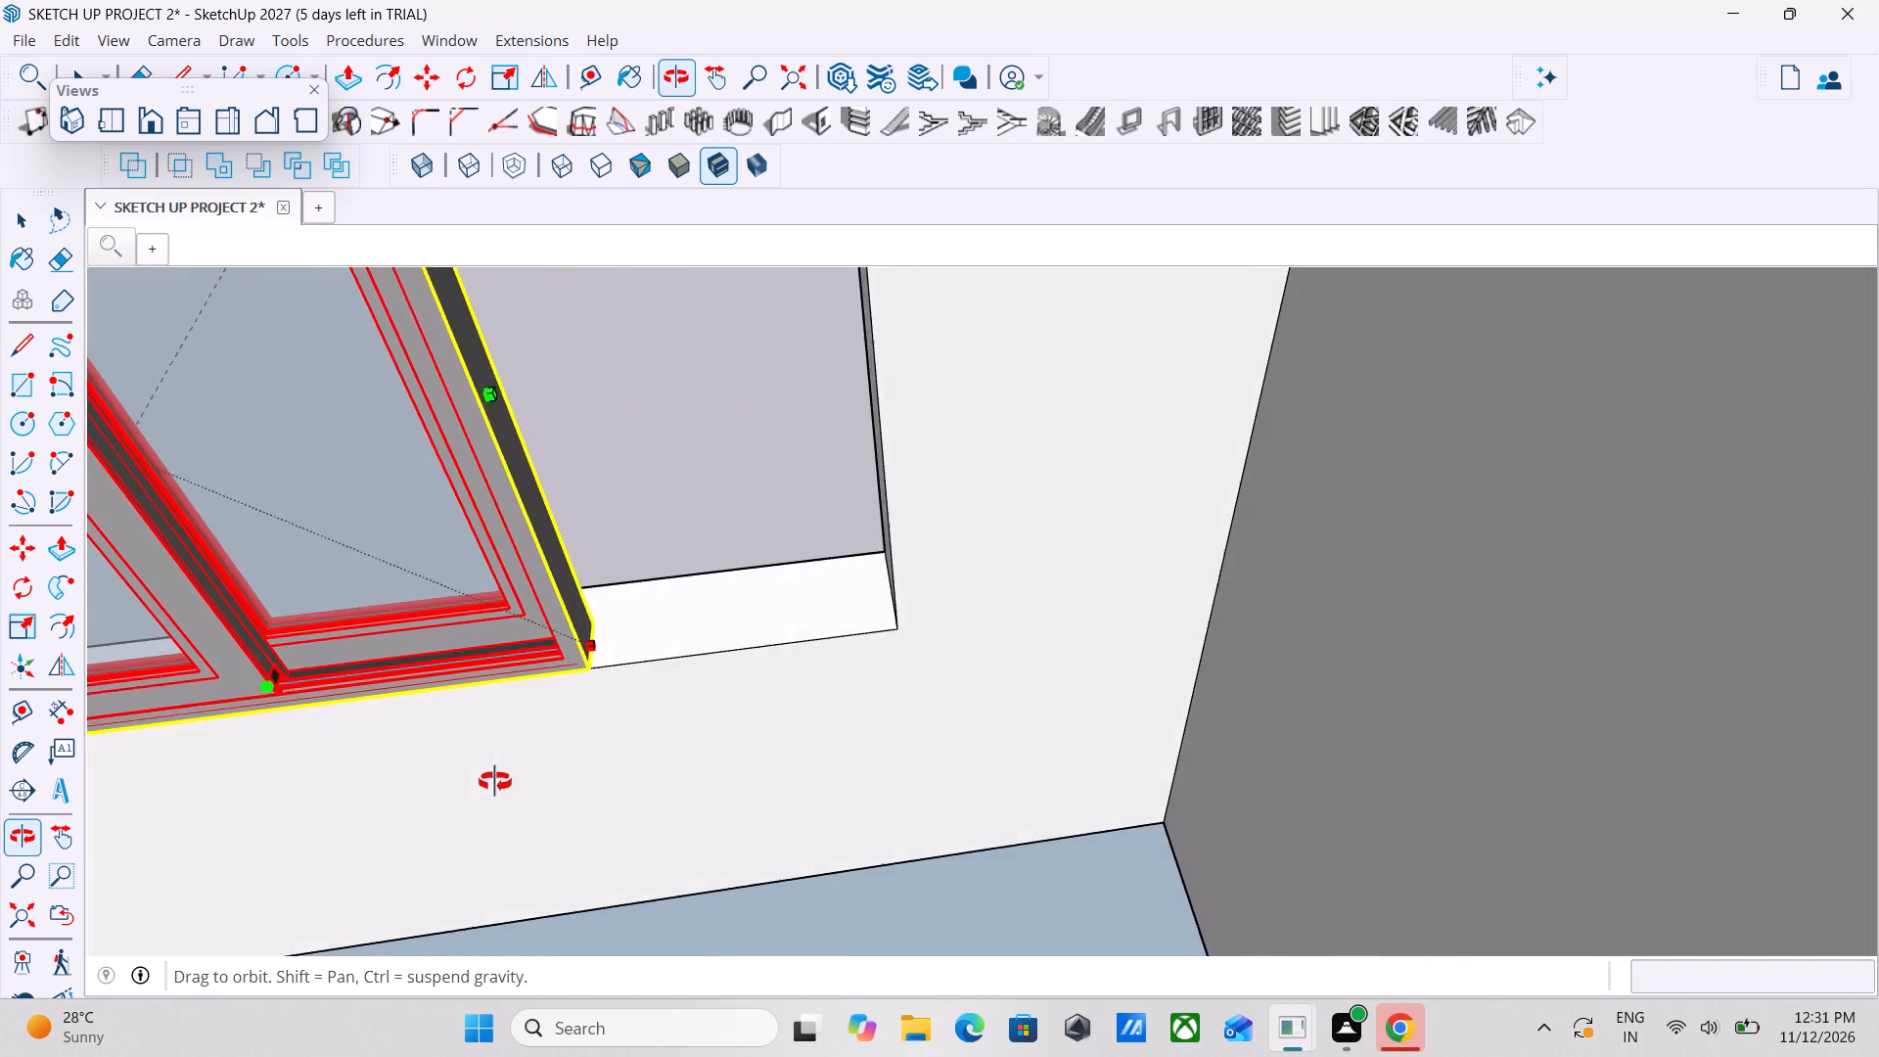
middle_drag(495, 782, 482, 792)
click(589, 634)
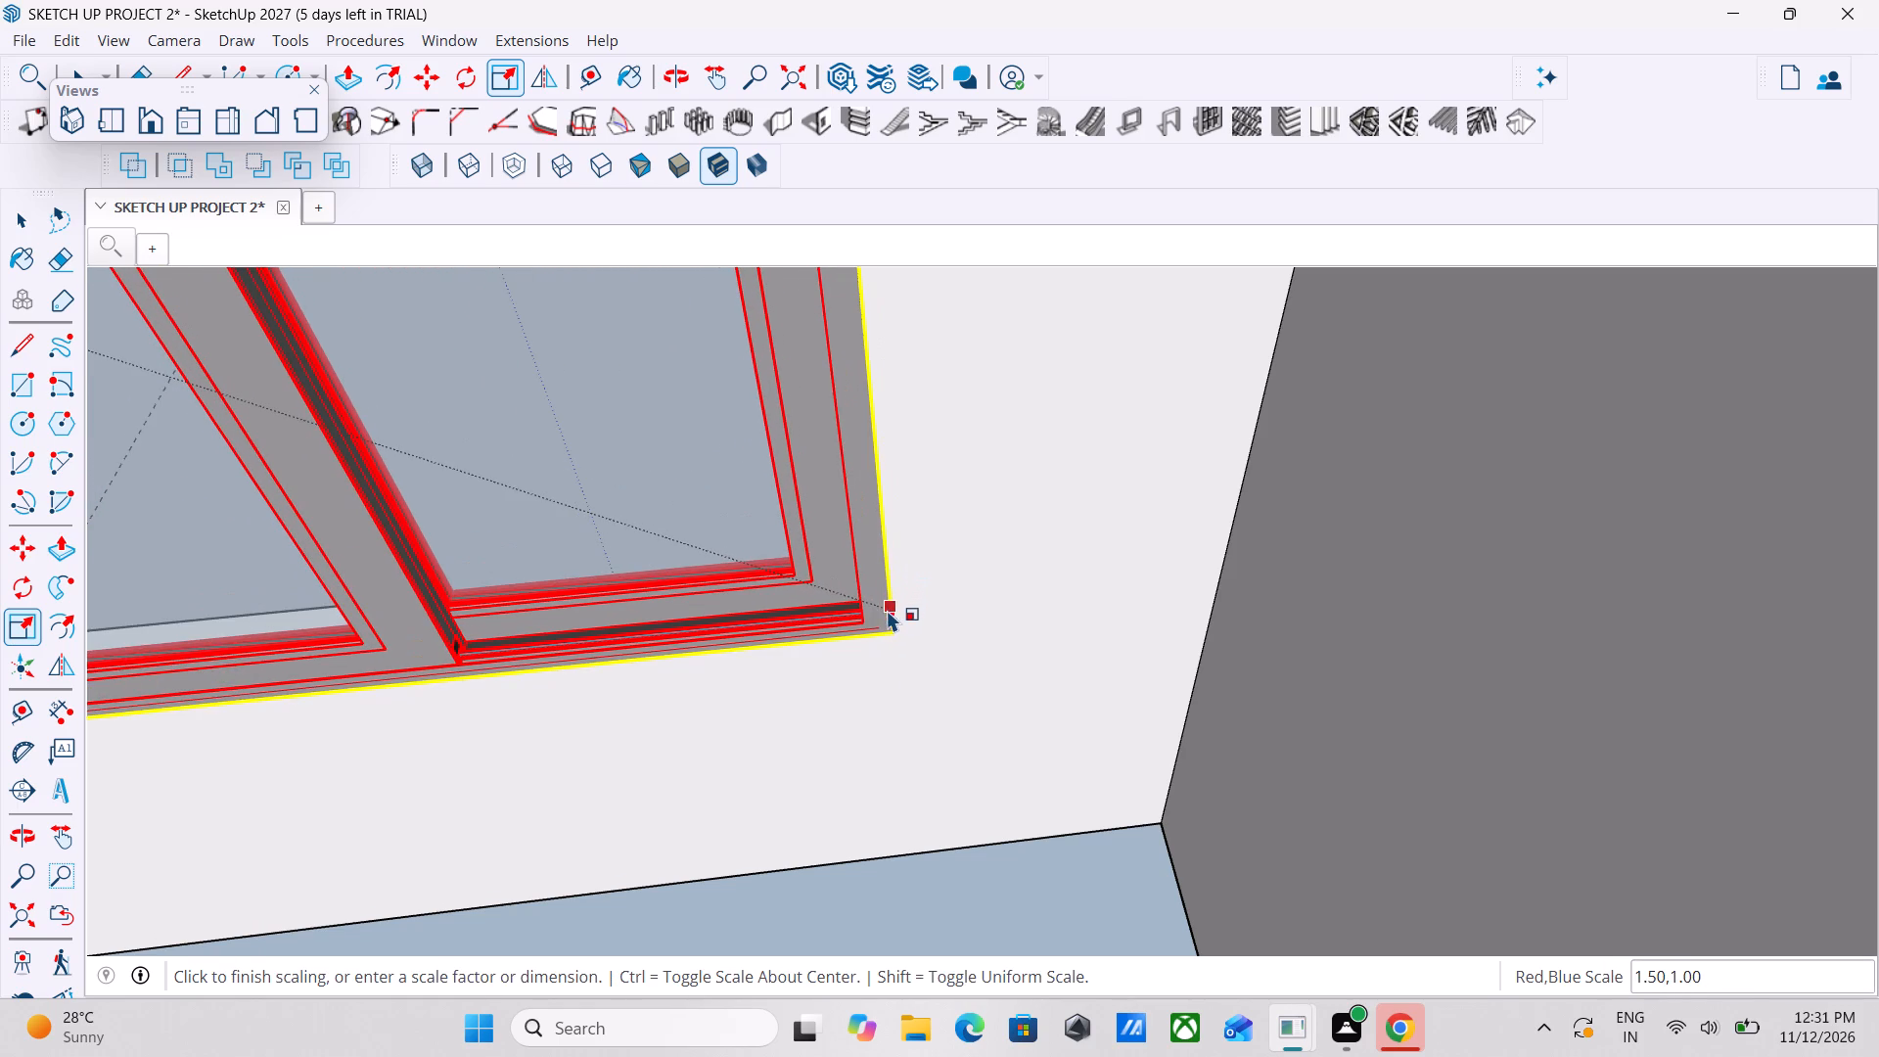
click(887, 613)
Examine the scaled living-room window's fit and depth in its opening from both inside the room and outside the wall.
scroll(887, 613, down, 10)
middle_drag(843, 615, 968, 452)
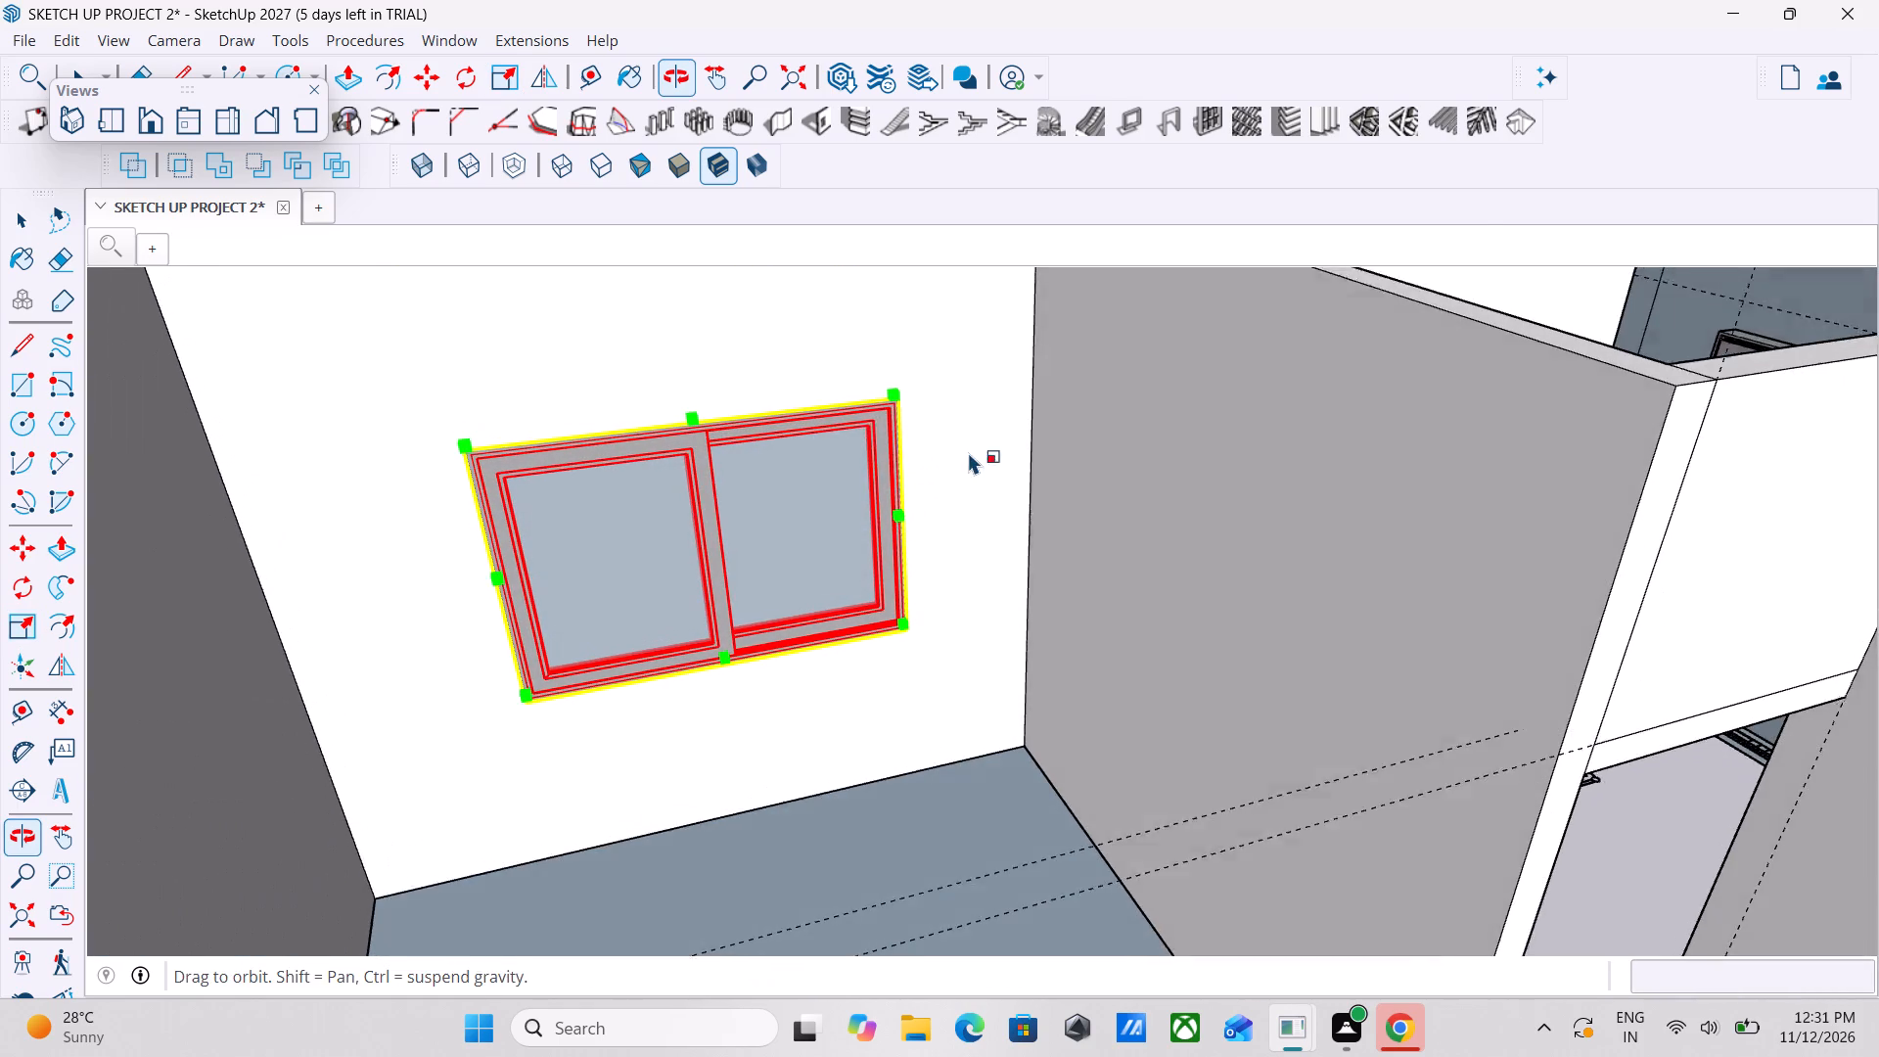
middle_drag(968, 452, 958, 459)
scroll(991, 436, up, 1)
scroll(939, 616, down, 1)
middle_click(896, 682)
key(space)
key(space)
key(space)
scroll(934, 662, down, 4)
middle_drag(717, 665, 1144, 747)
key(space)
scroll(1146, 747, up, 1)
scroll(722, 622, down, 5)
middle_drag(593, 662, 1040, 773)
scroll(693, 703, down, 3)
middle_drag(693, 703, 1199, 587)
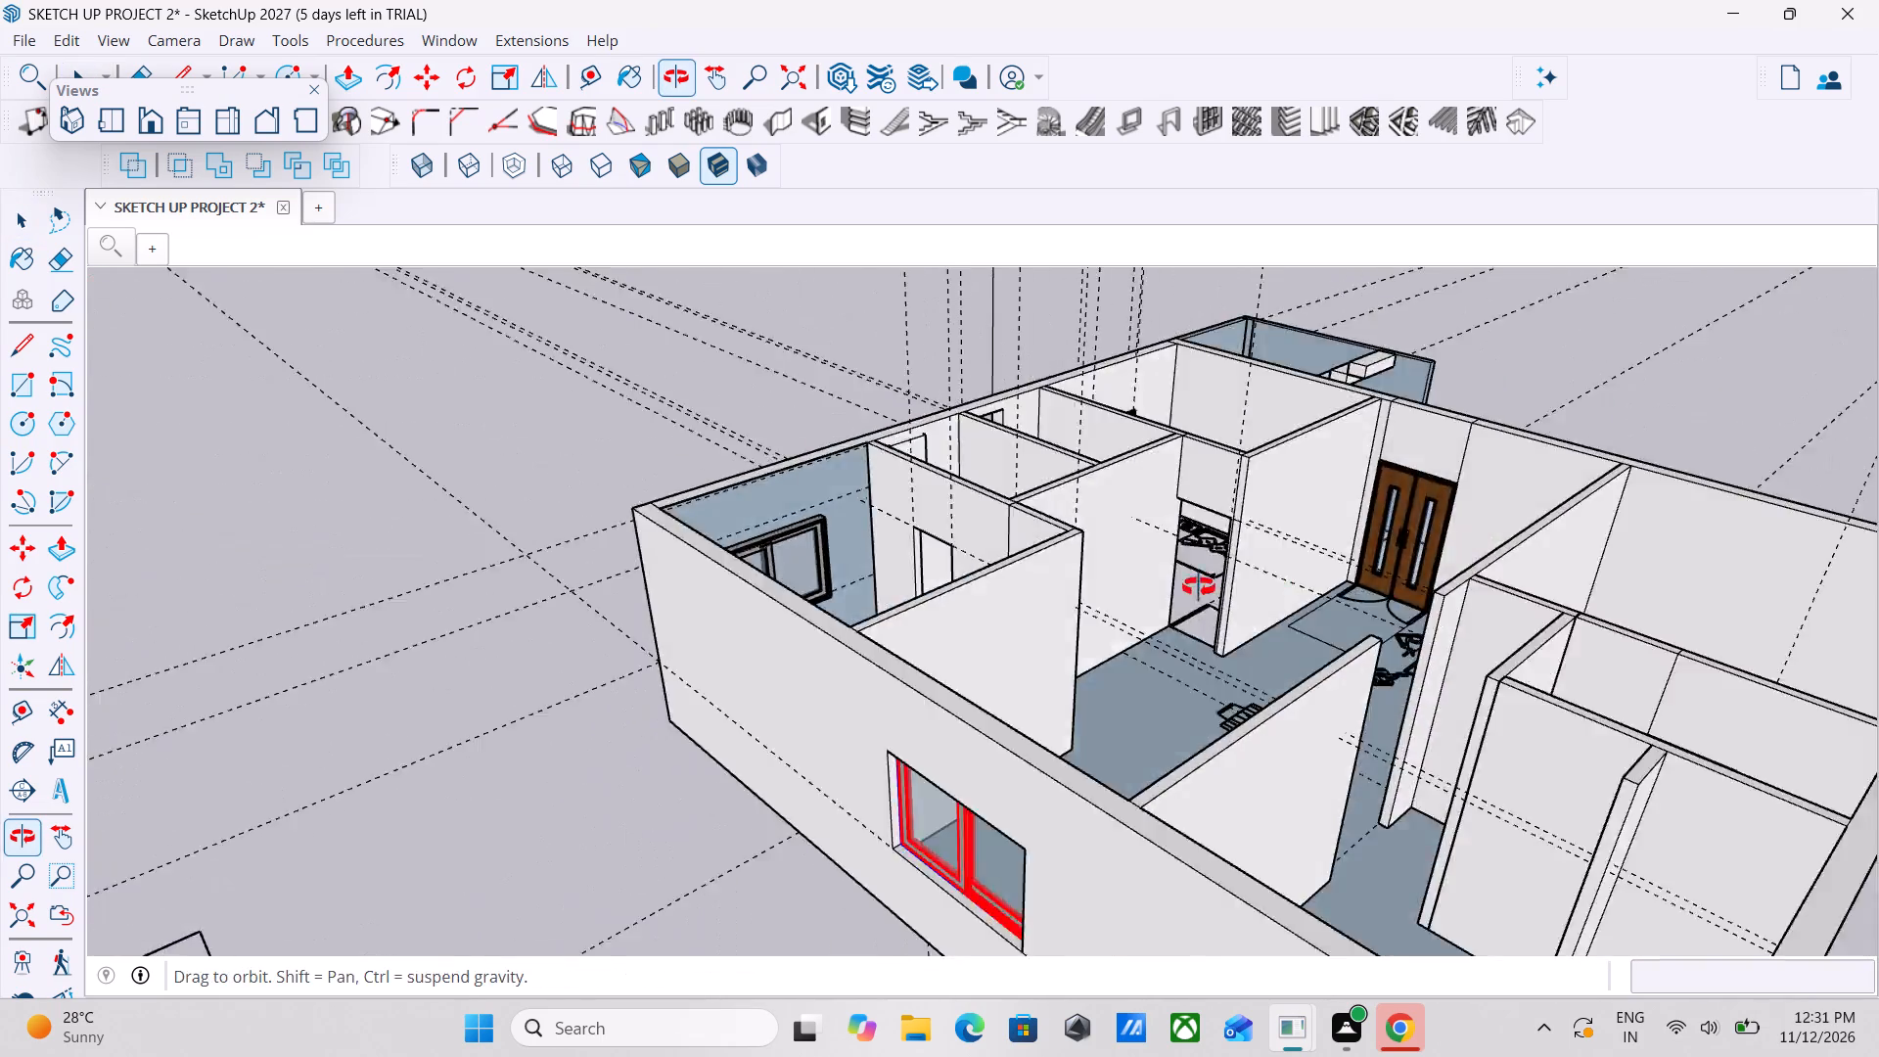
middle_drag(1199, 587, 1290, 578)
scroll(1185, 850, up, 4)
middle_drag(1144, 875, 1235, 897)
key(Escape)
scroll(1205, 762, down, 3)
middle_drag(1265, 771, 369, 861)
middle_drag(518, 543, 331, 583)
scroll(690, 451, up, 3)
key(space)
key(space)
scroll(709, 431, up, 2)
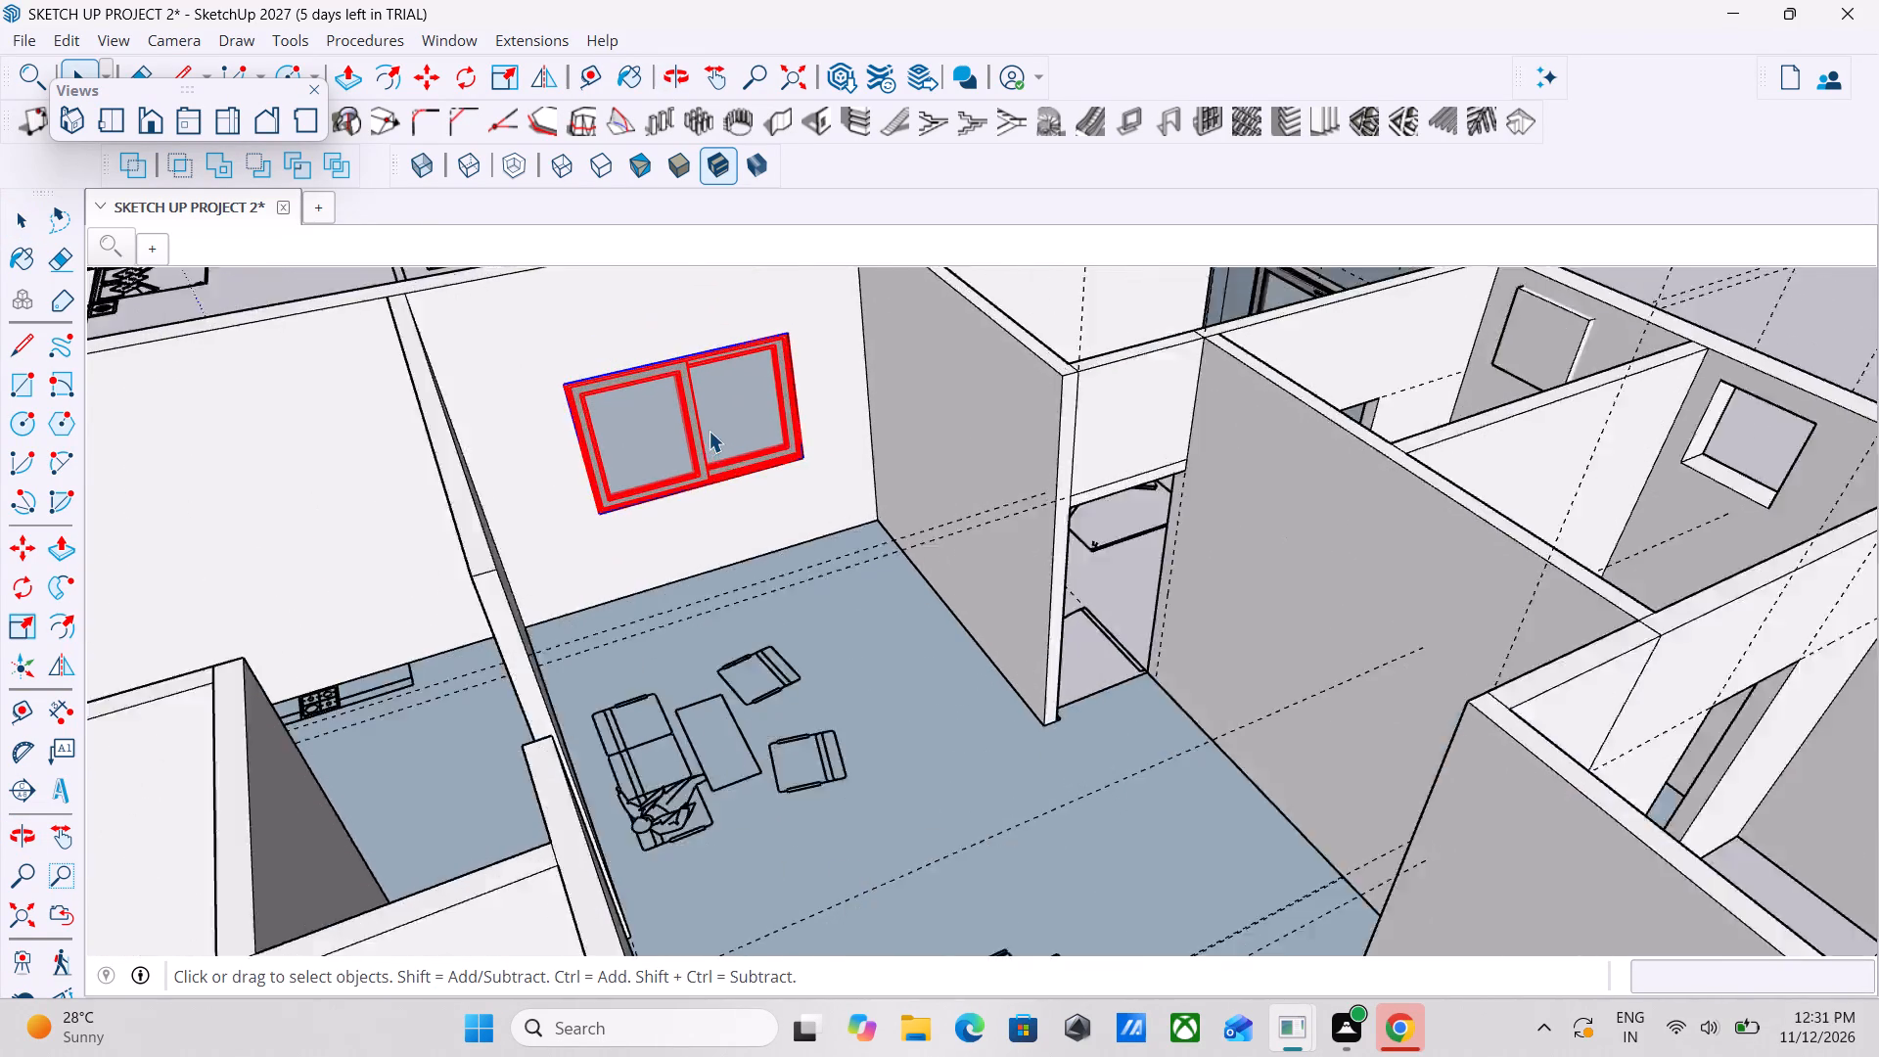
scroll(709, 431, up, 20)
scroll(709, 431, up, 8)
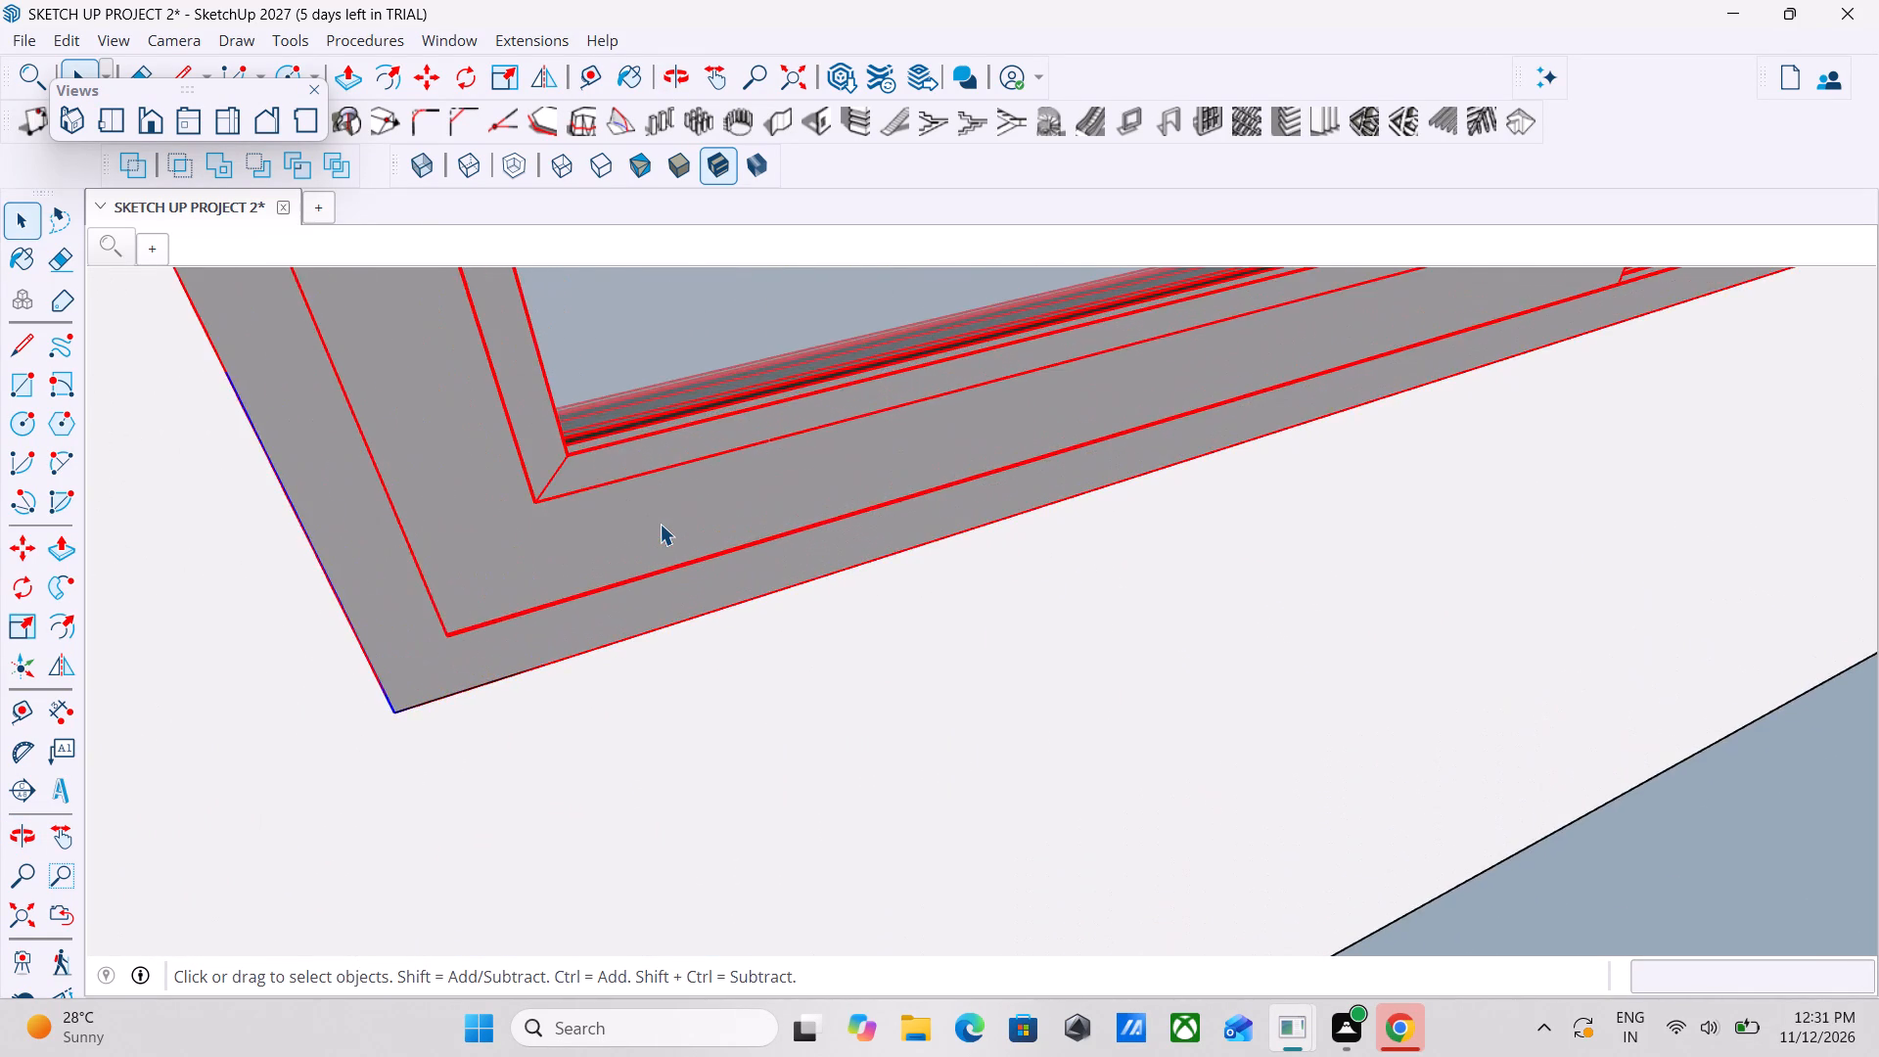
scroll(660, 524, down, 11)
scroll(470, 557, down, 5)
middle_drag(470, 557, 1102, 664)
scroll(1102, 664, up, 1)
scroll(982, 660, down, 3)
middle_drag(982, 660, 1237, 737)
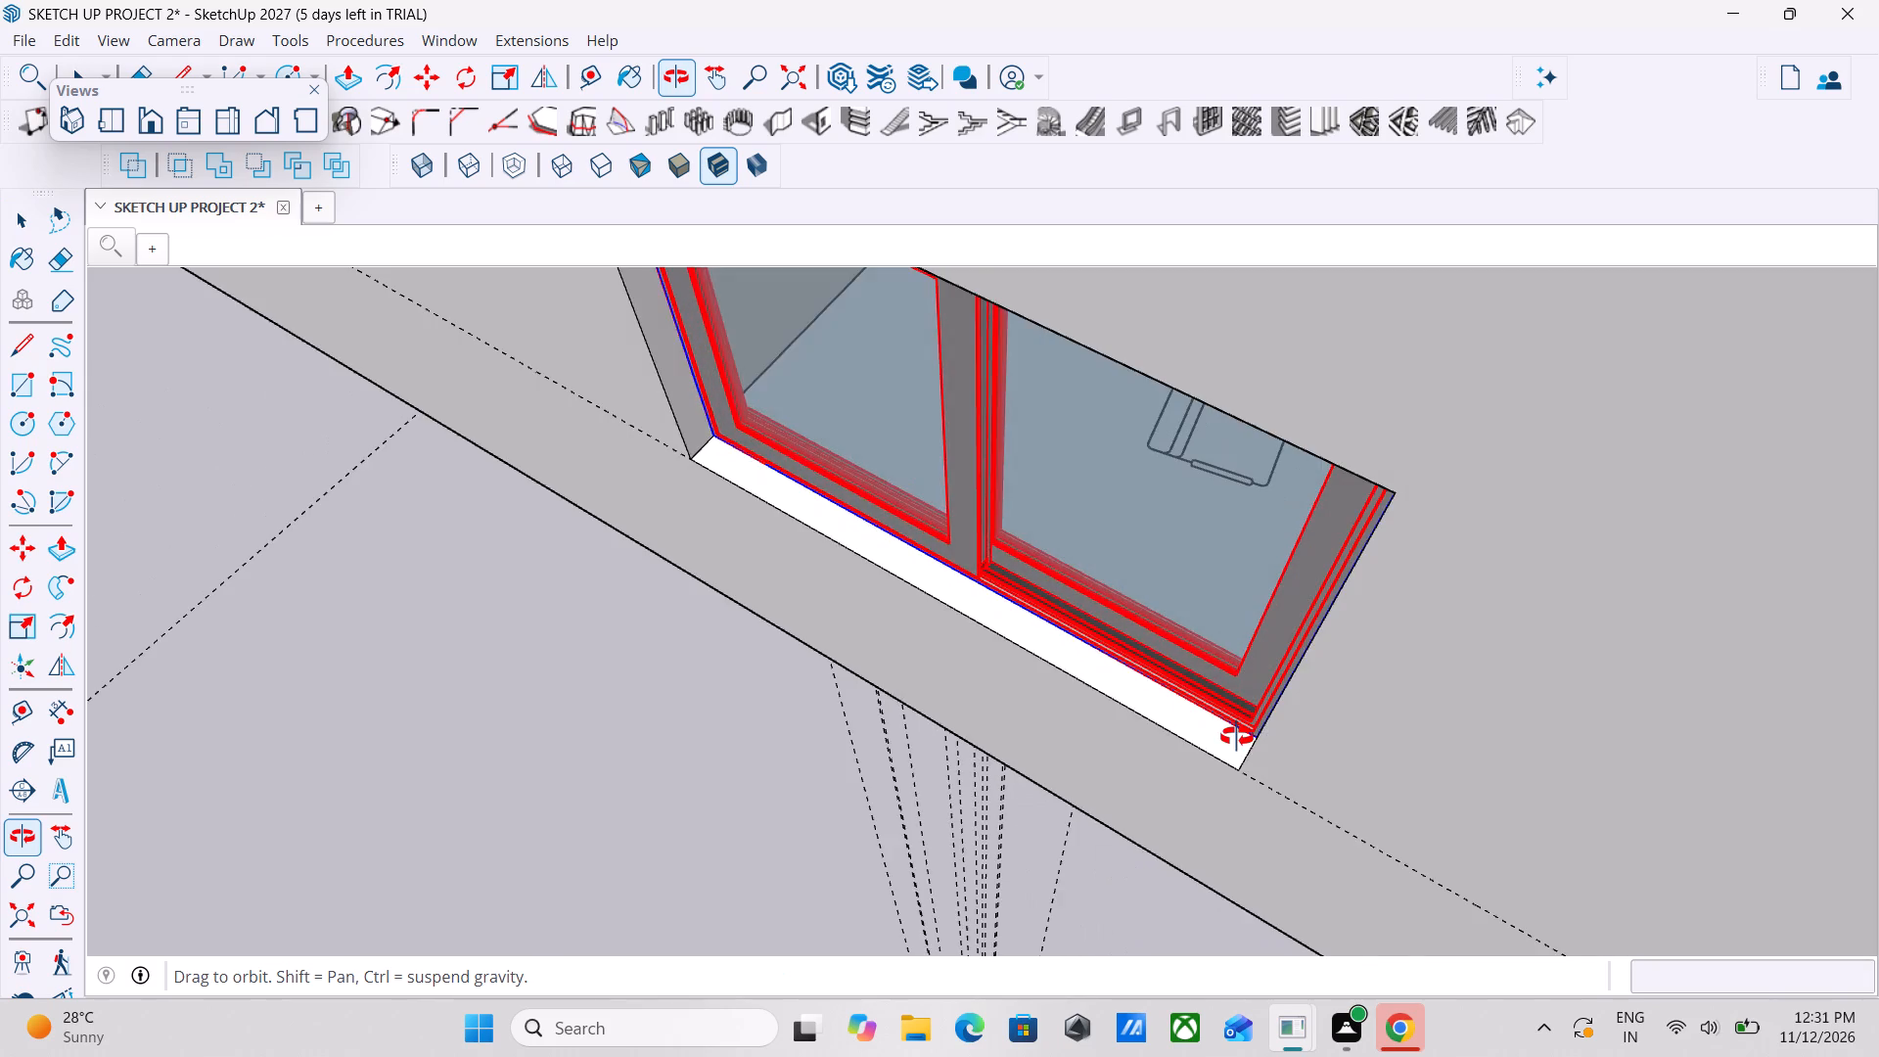
middle_drag(1237, 737, 782, 724)
scroll(758, 720, up, 1)
scroll(1193, 660, down, 5)
middle_drag(1193, 660, 760, 608)
scroll(760, 608, up, 1)
scroll(802, 604, down, 8)
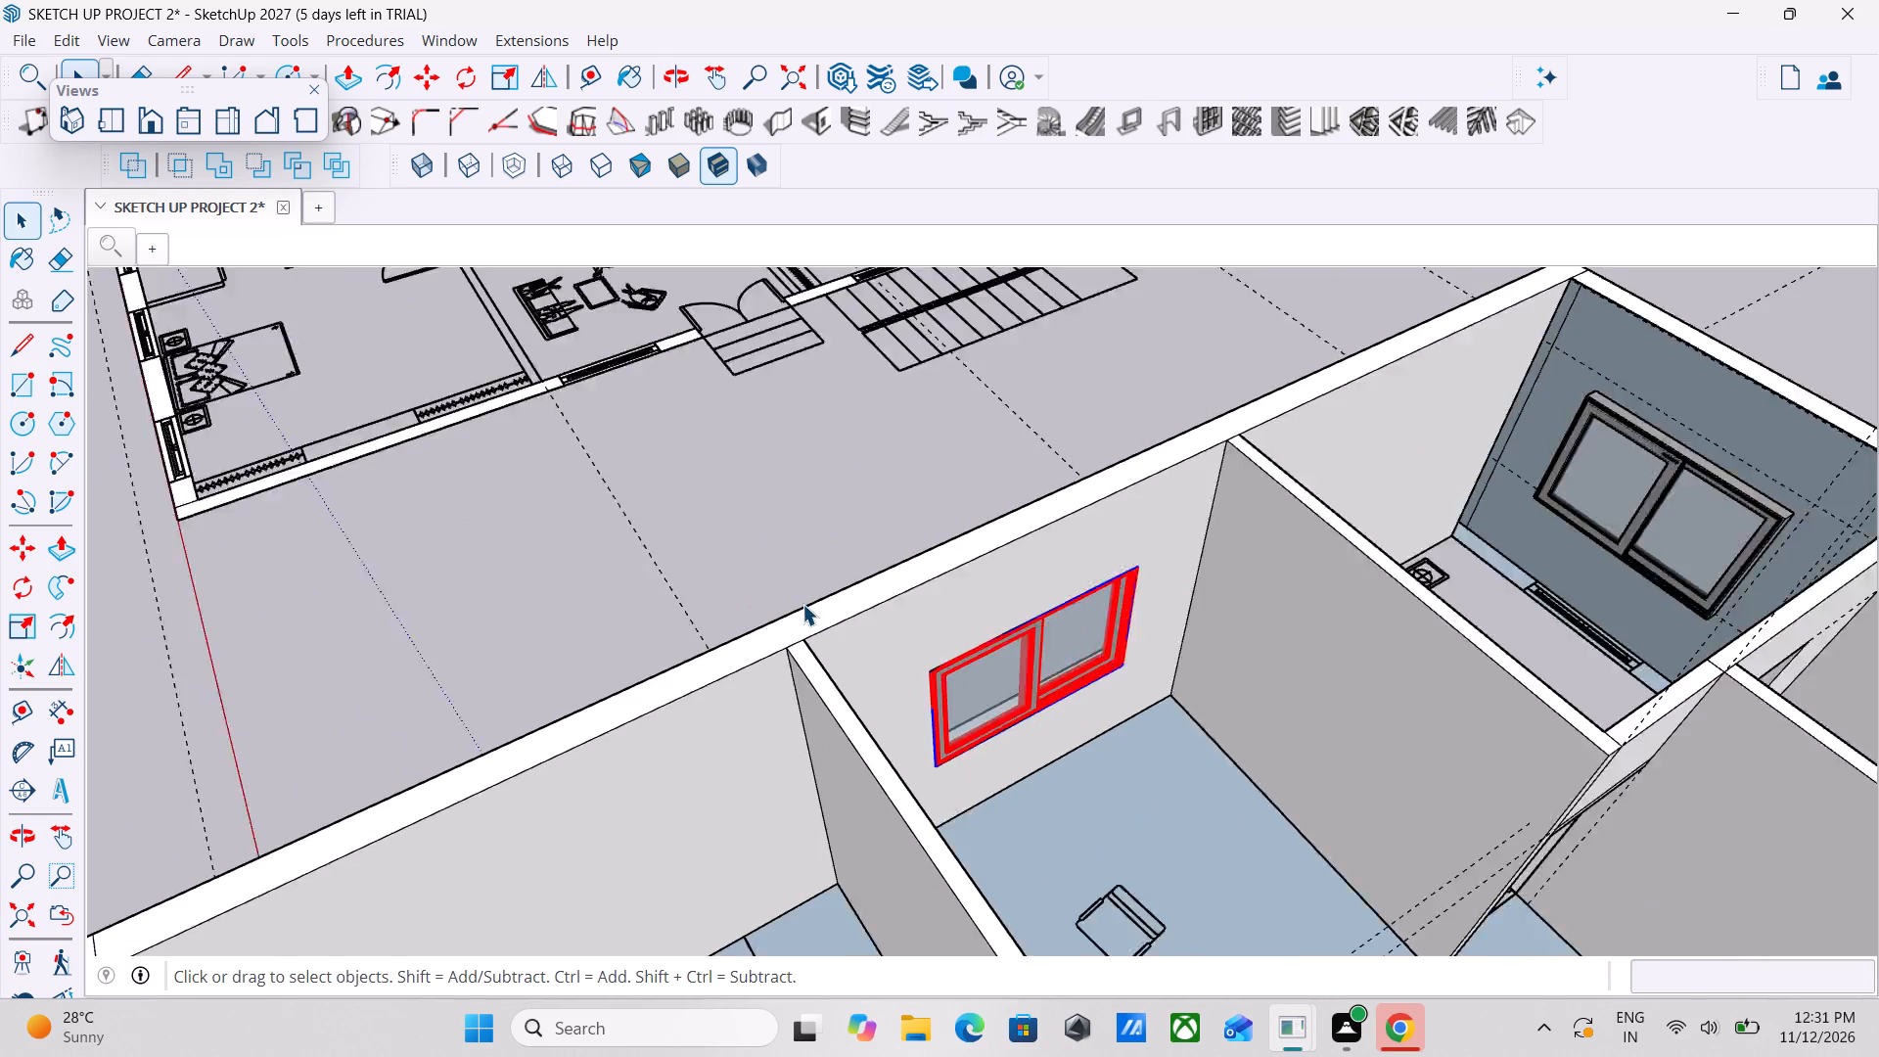
Examine the whole house from all sides for wall openings that still need windows, including the small openings between the bedroom windows.
scroll(802, 604, down, 6)
middle_drag(1076, 684, 855, 686)
scroll(816, 692, down, 8)
middle_drag(1000, 816, 729, 682)
scroll(660, 695, down, 2)
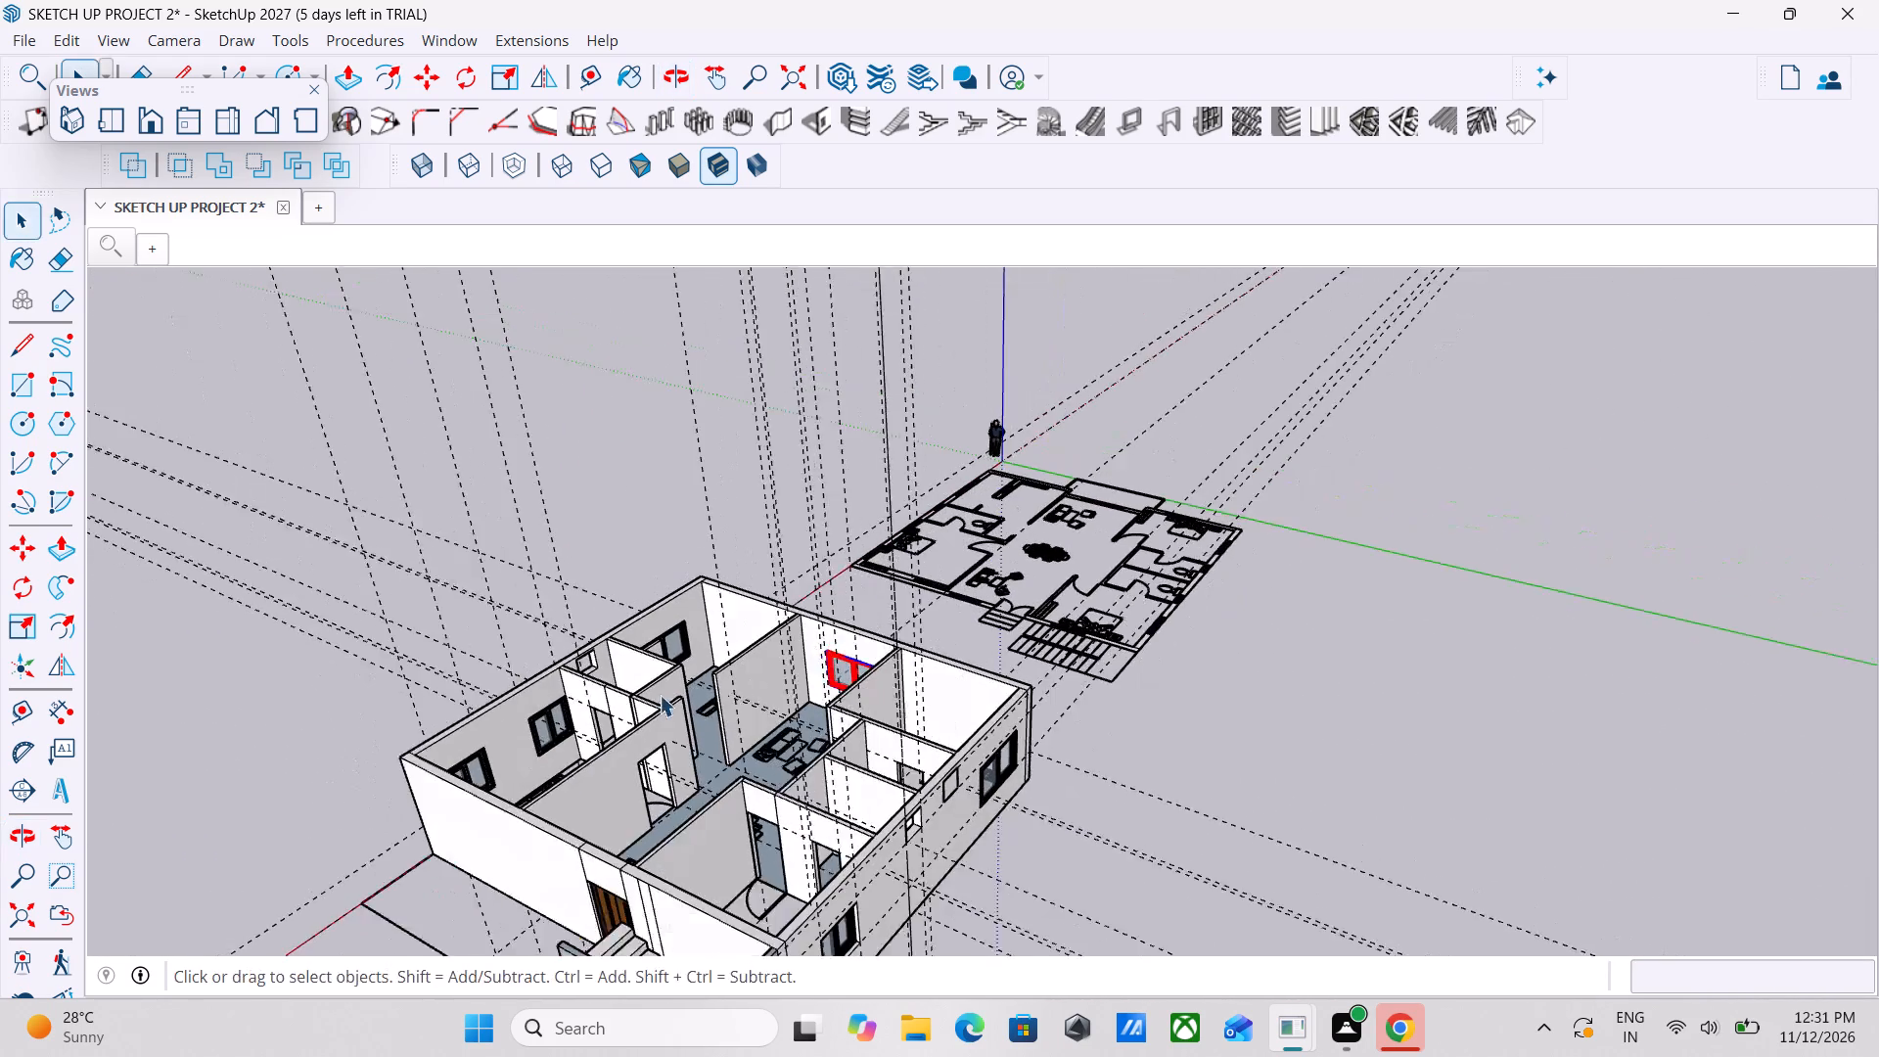
scroll(660, 695, down, 2)
middle_drag(848, 780, 311, 732)
middle_drag(1074, 744, 761, 737)
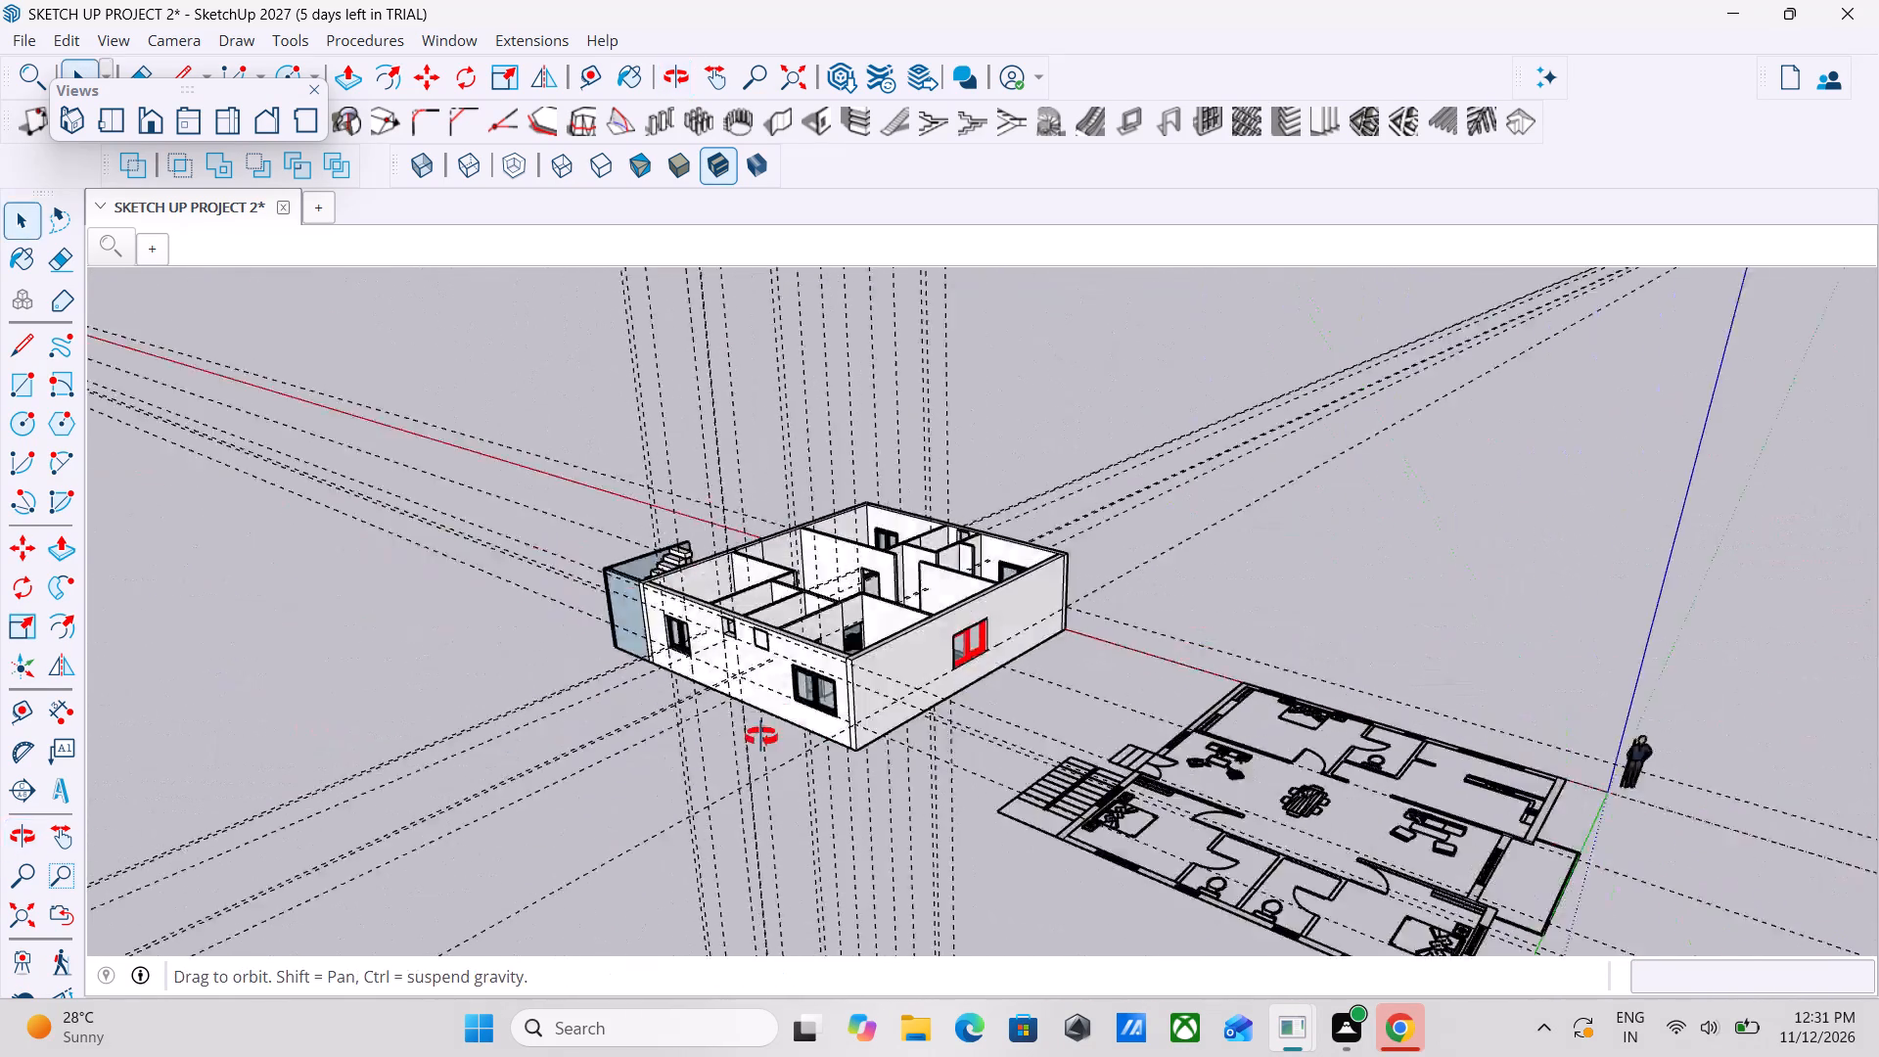
middle_drag(761, 737, 771, 709)
middle_drag(1117, 709, 701, 780)
middle_drag(1303, 687, 960, 738)
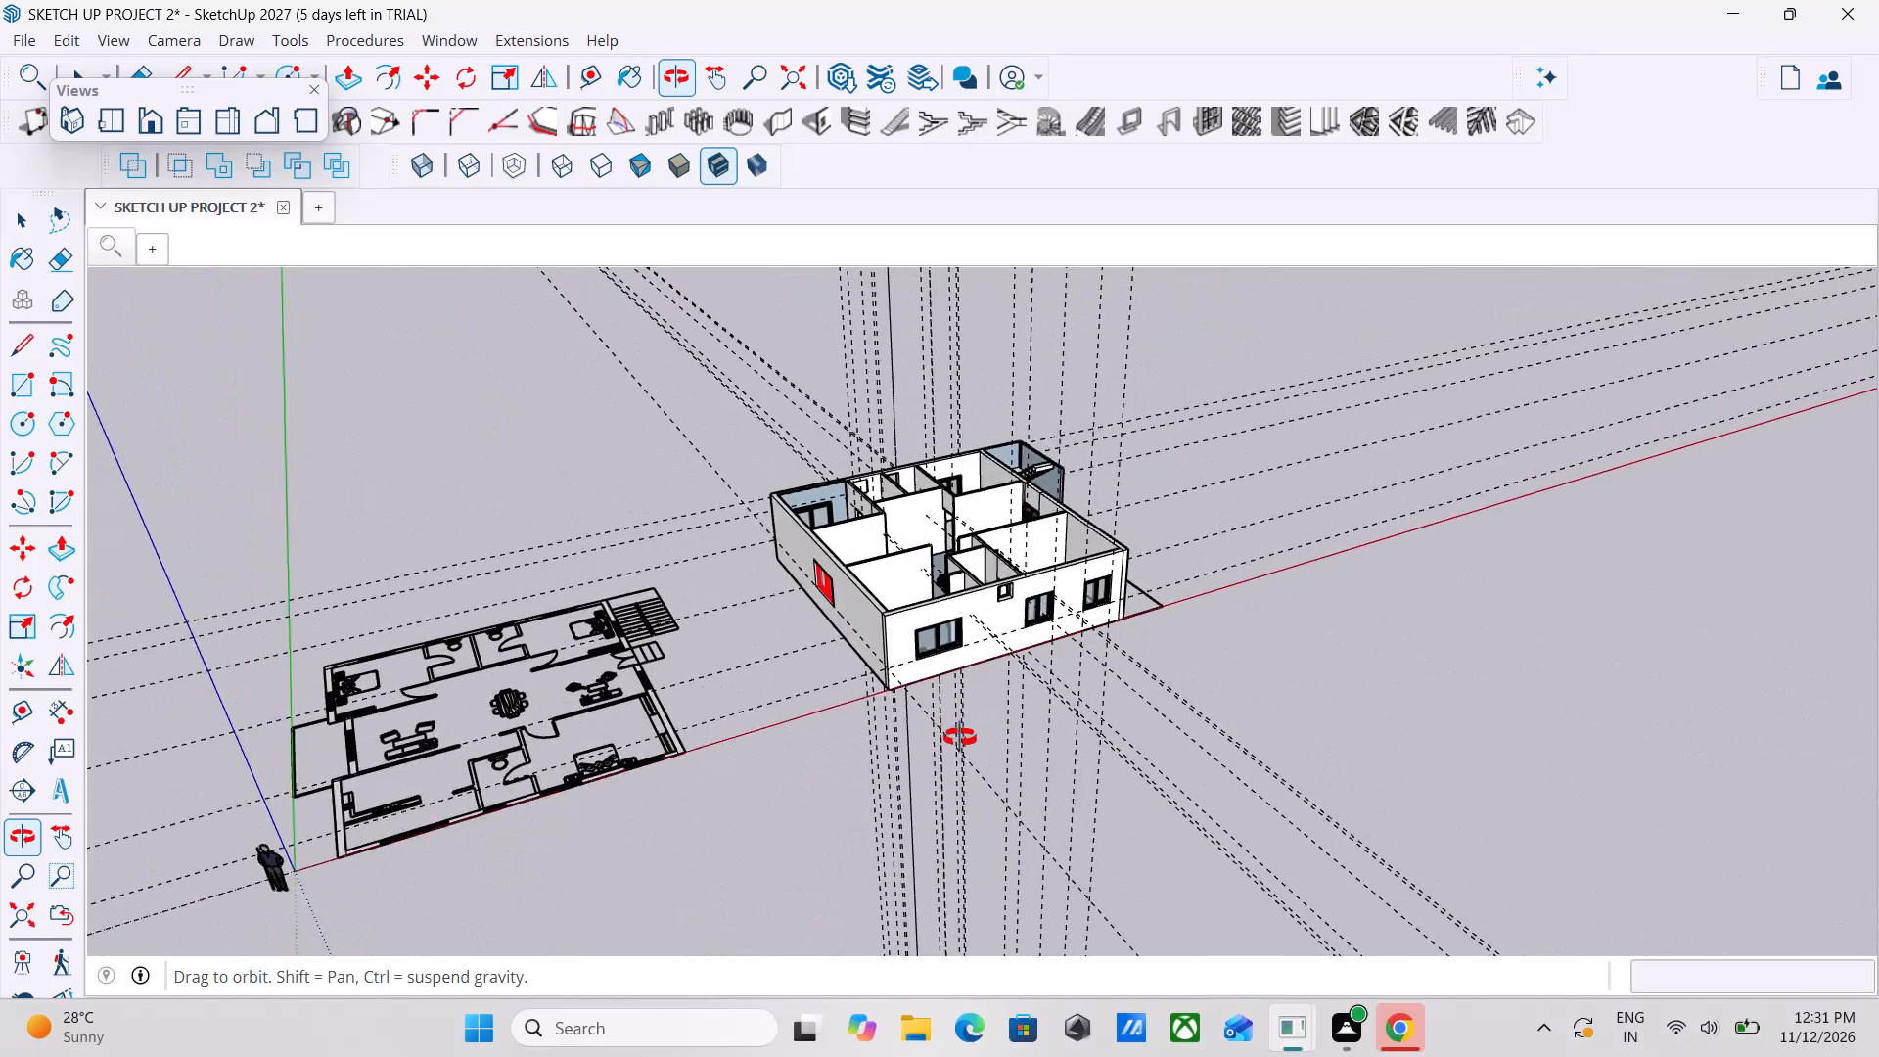
middle_drag(960, 738, 963, 742)
middle_drag(965, 617, 1222, 675)
middle_drag(937, 651, 1391, 781)
middle_drag(1009, 764, 1458, 700)
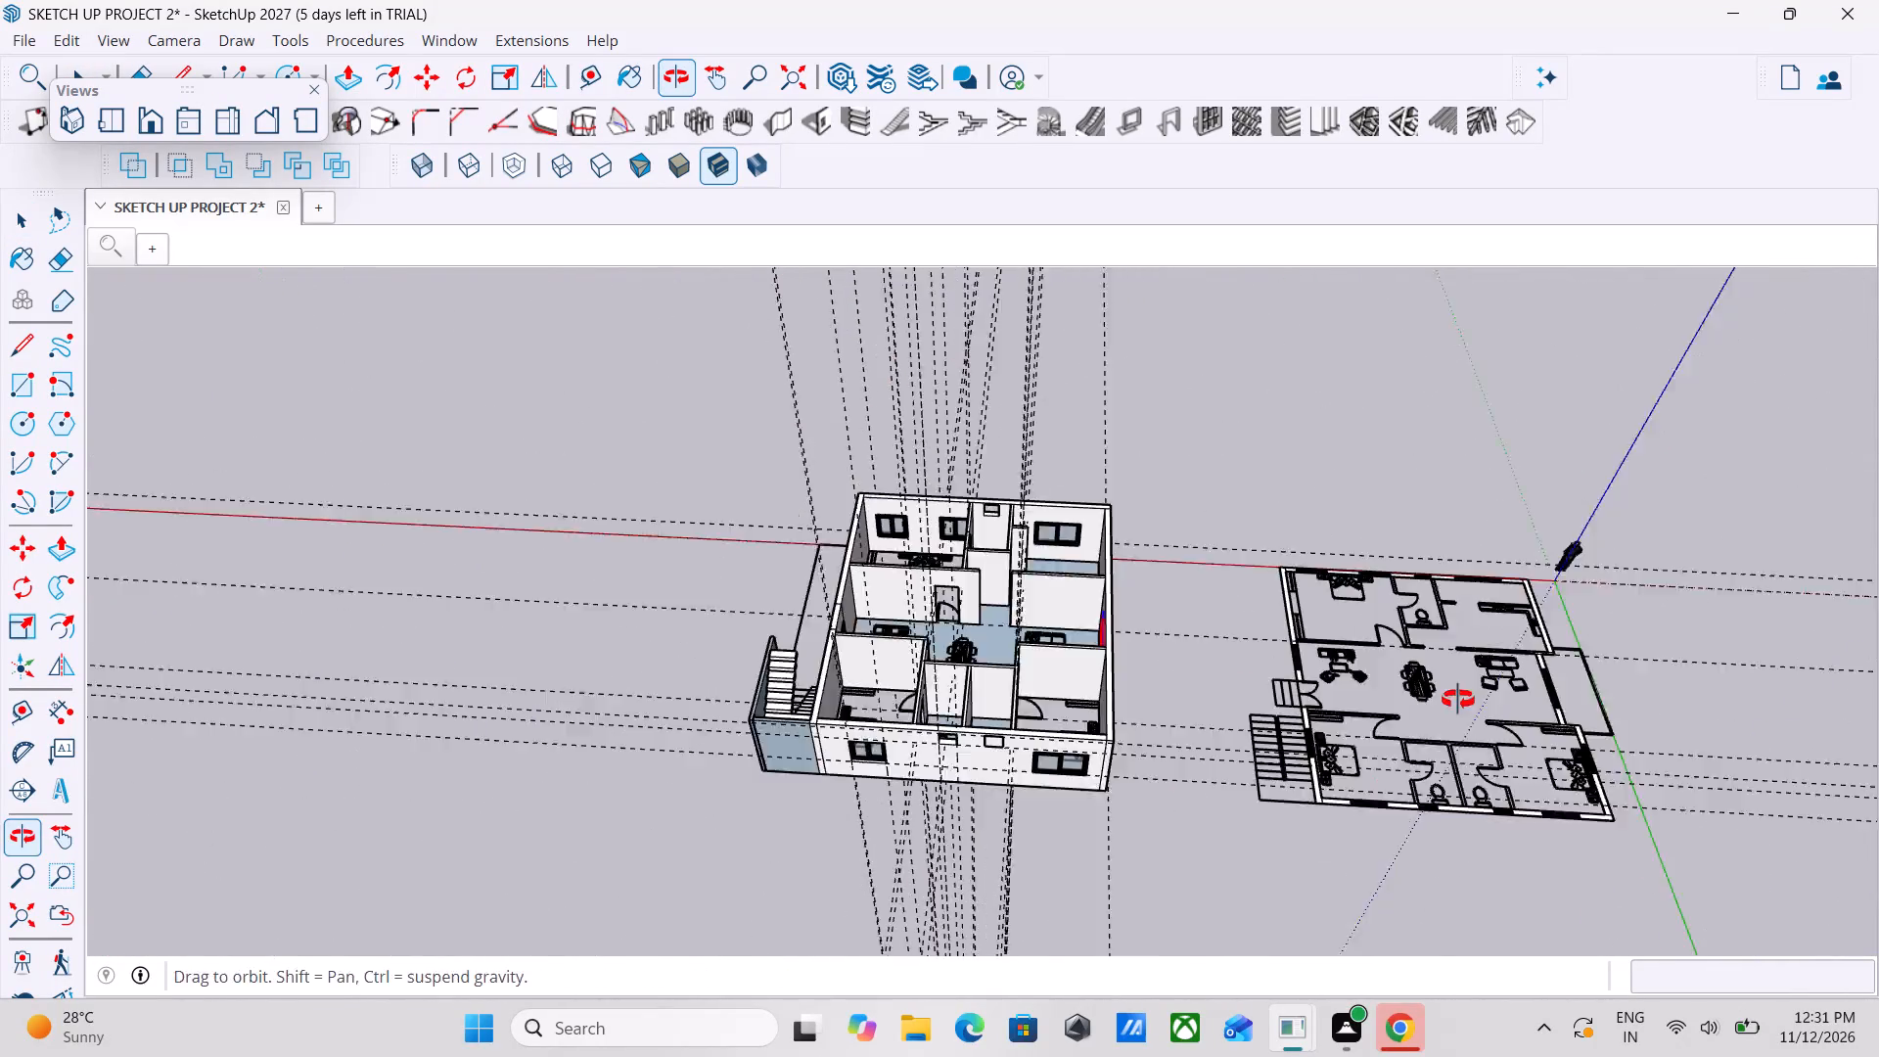
middle_drag(1458, 700, 1475, 693)
scroll(730, 531, up, 5)
scroll(1044, 648, up, 2)
middle_drag(1170, 780, 952, 818)
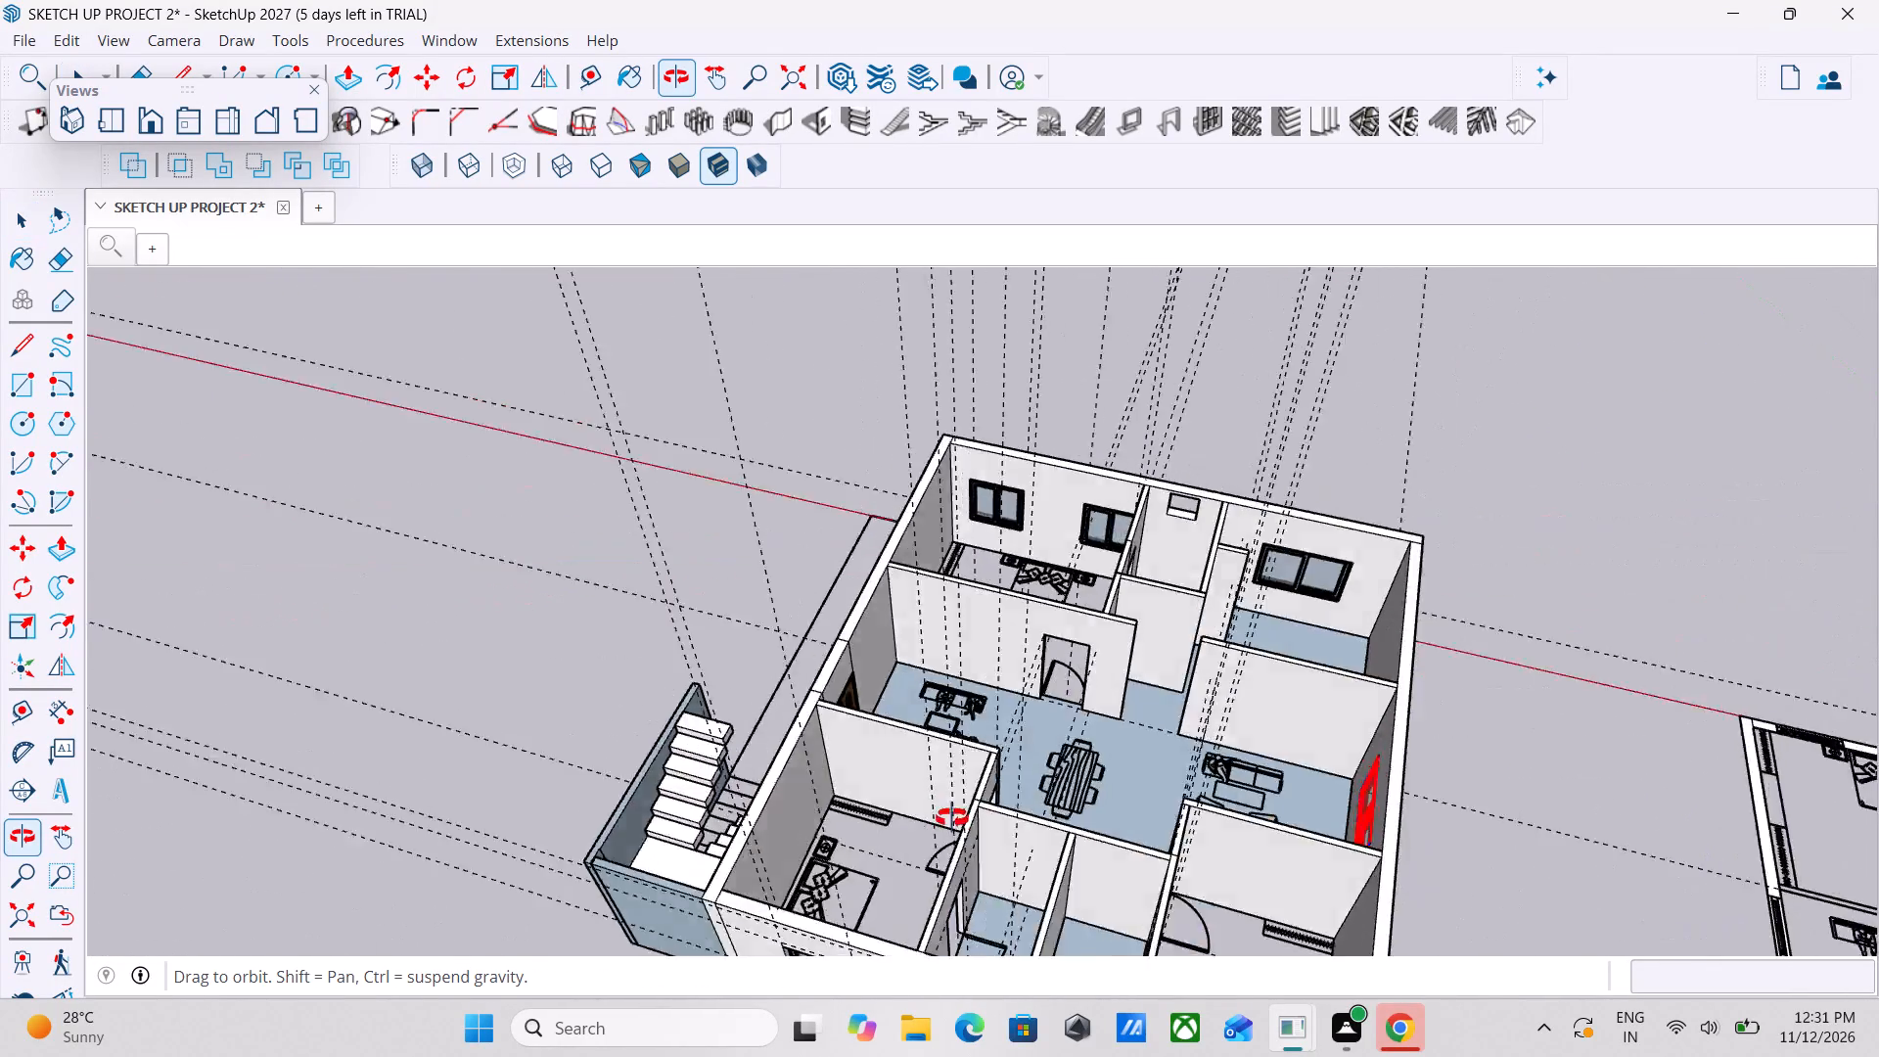
middle_drag(952, 818, 1359, 743)
middle_drag(1273, 764, 1209, 774)
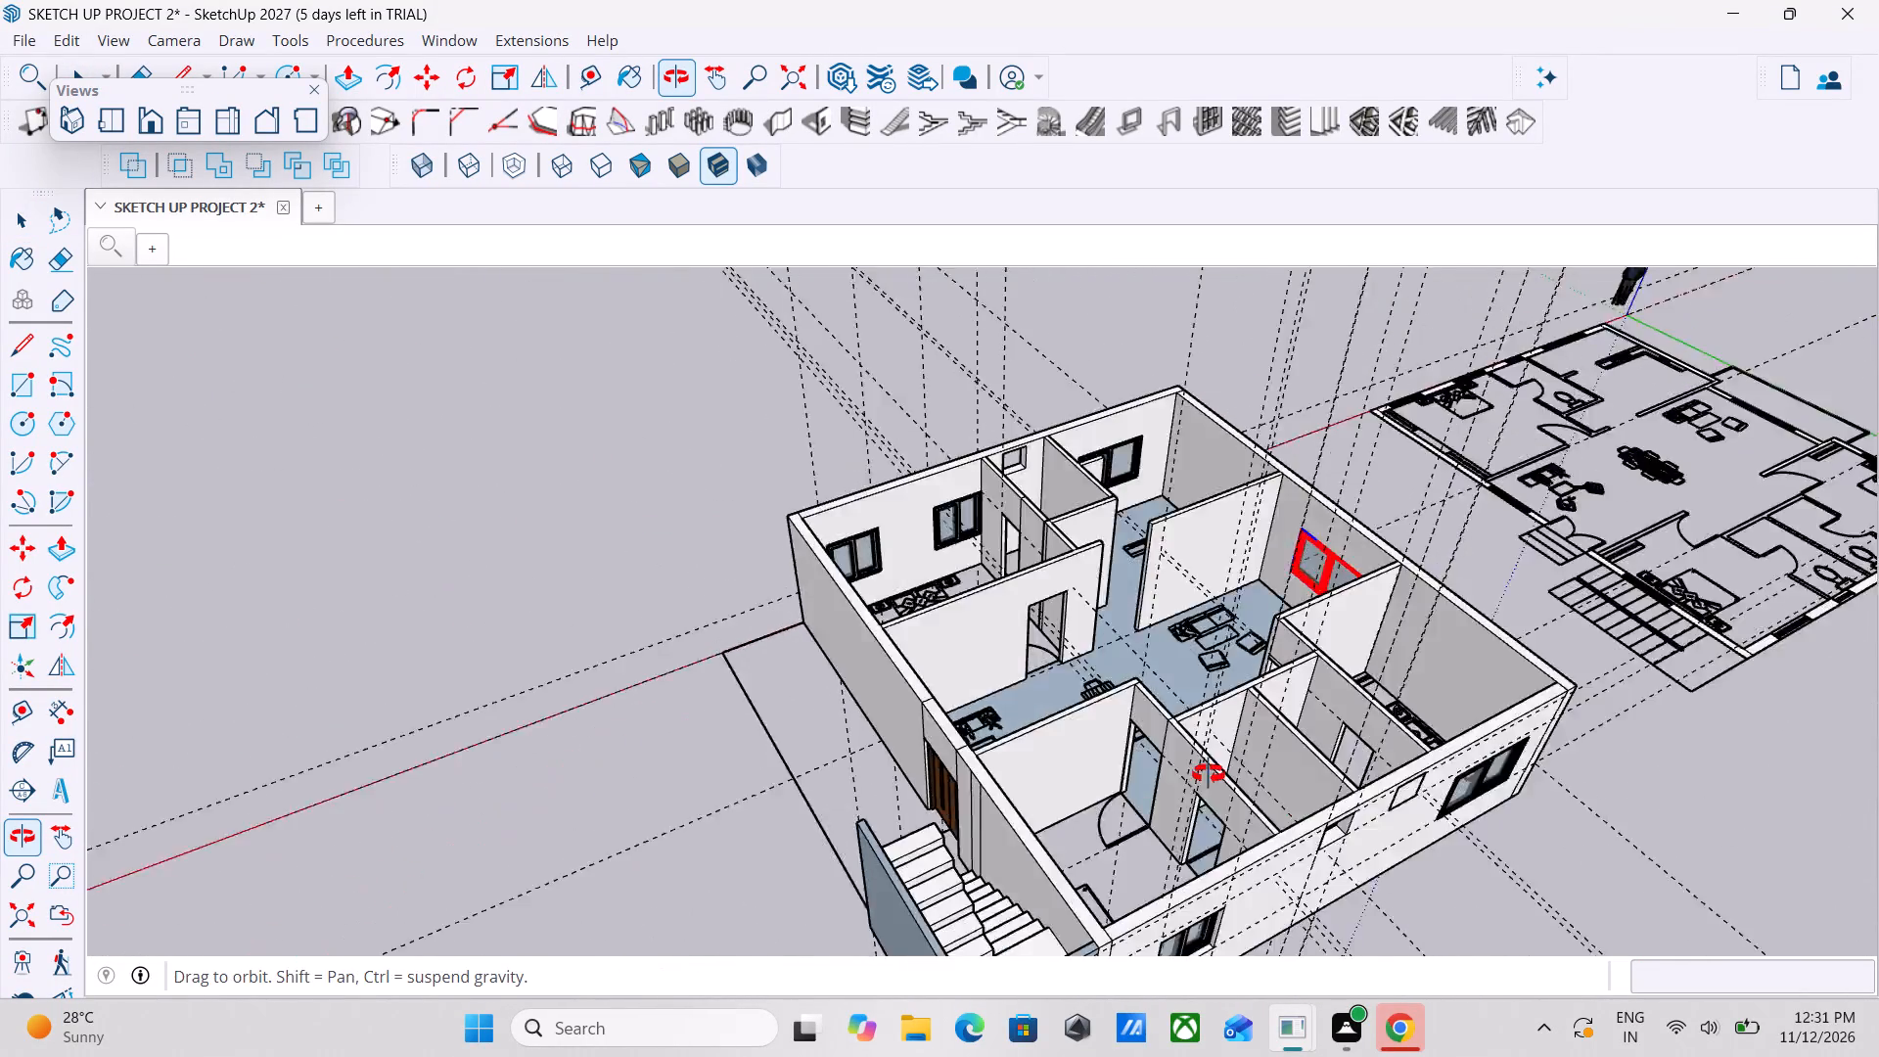
middle_drag(1209, 774, 950, 521)
scroll(942, 508, up, 1)
scroll(925, 649, up, 3)
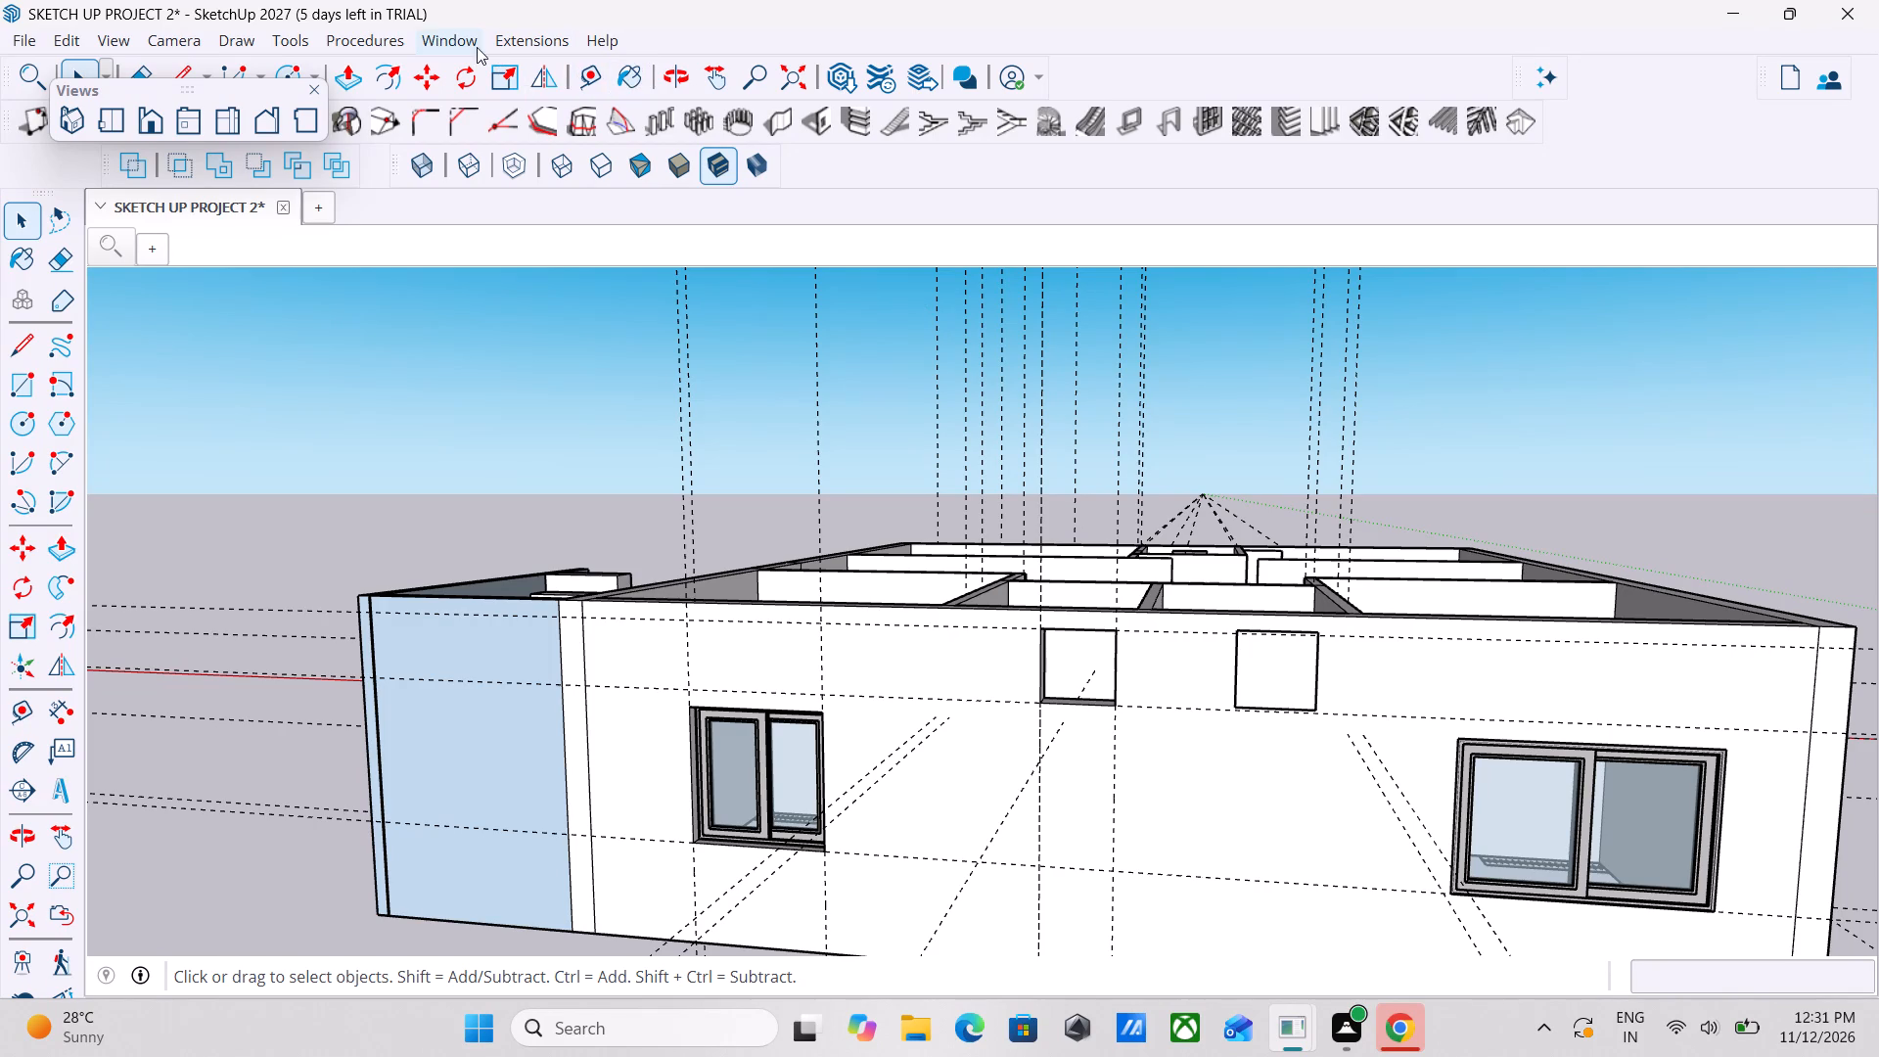
Search 3D Warehouse for "window" and load the 23 KB single-pane window with a dark frame directly into the model.
click(451, 35)
click(474, 226)
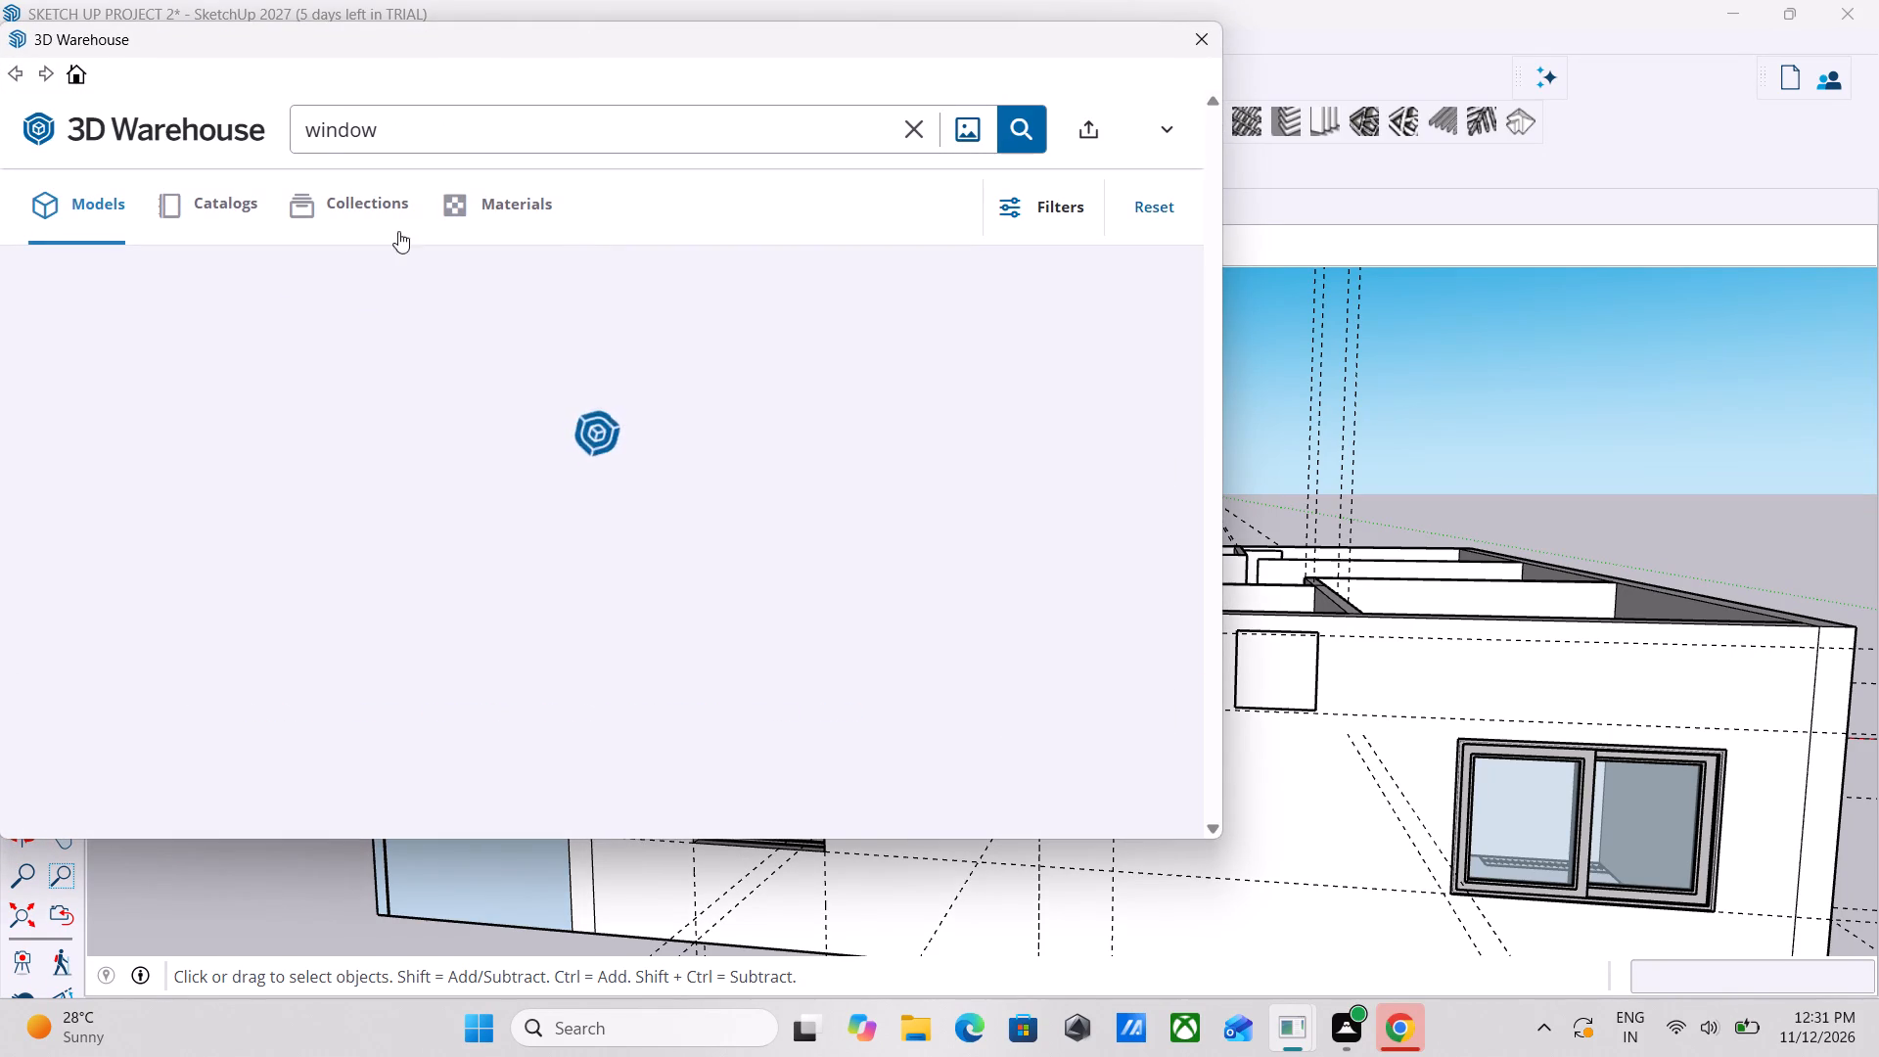
click(449, 121)
drag(449, 121, 271, 122)
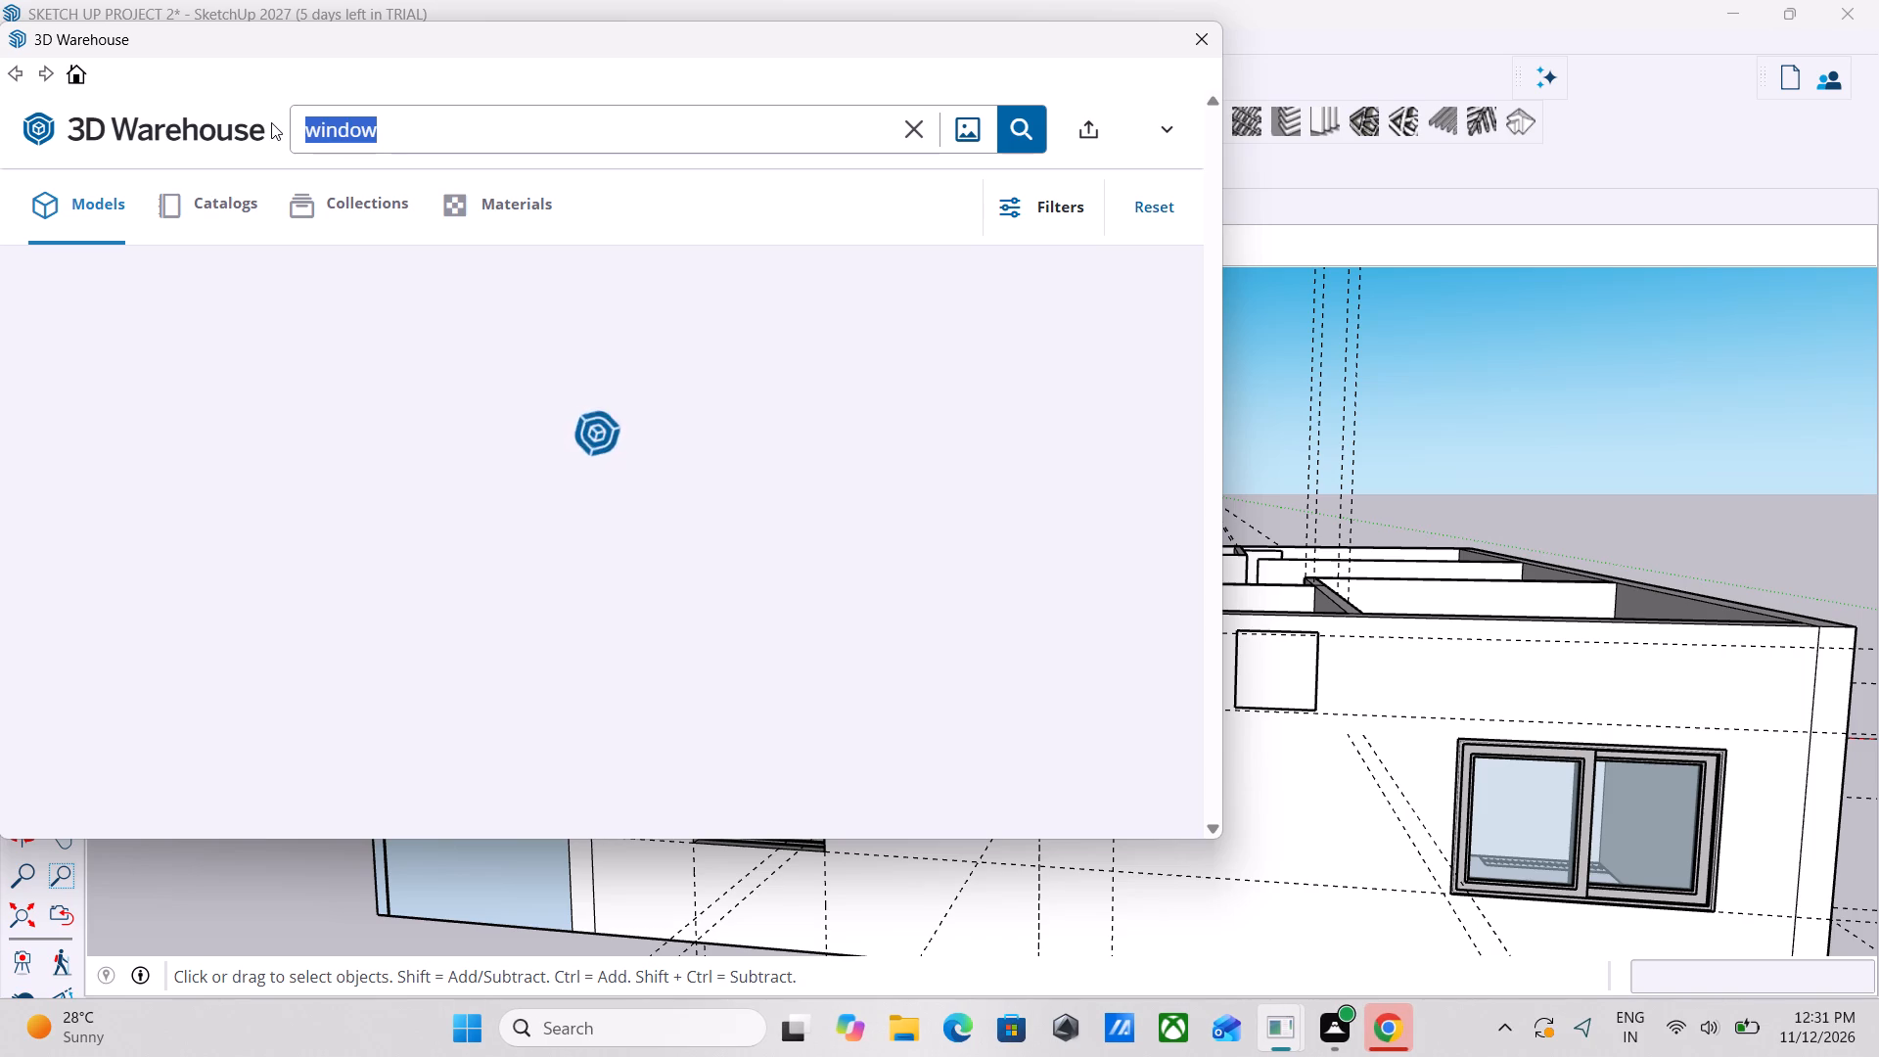
text(window)
key(space)
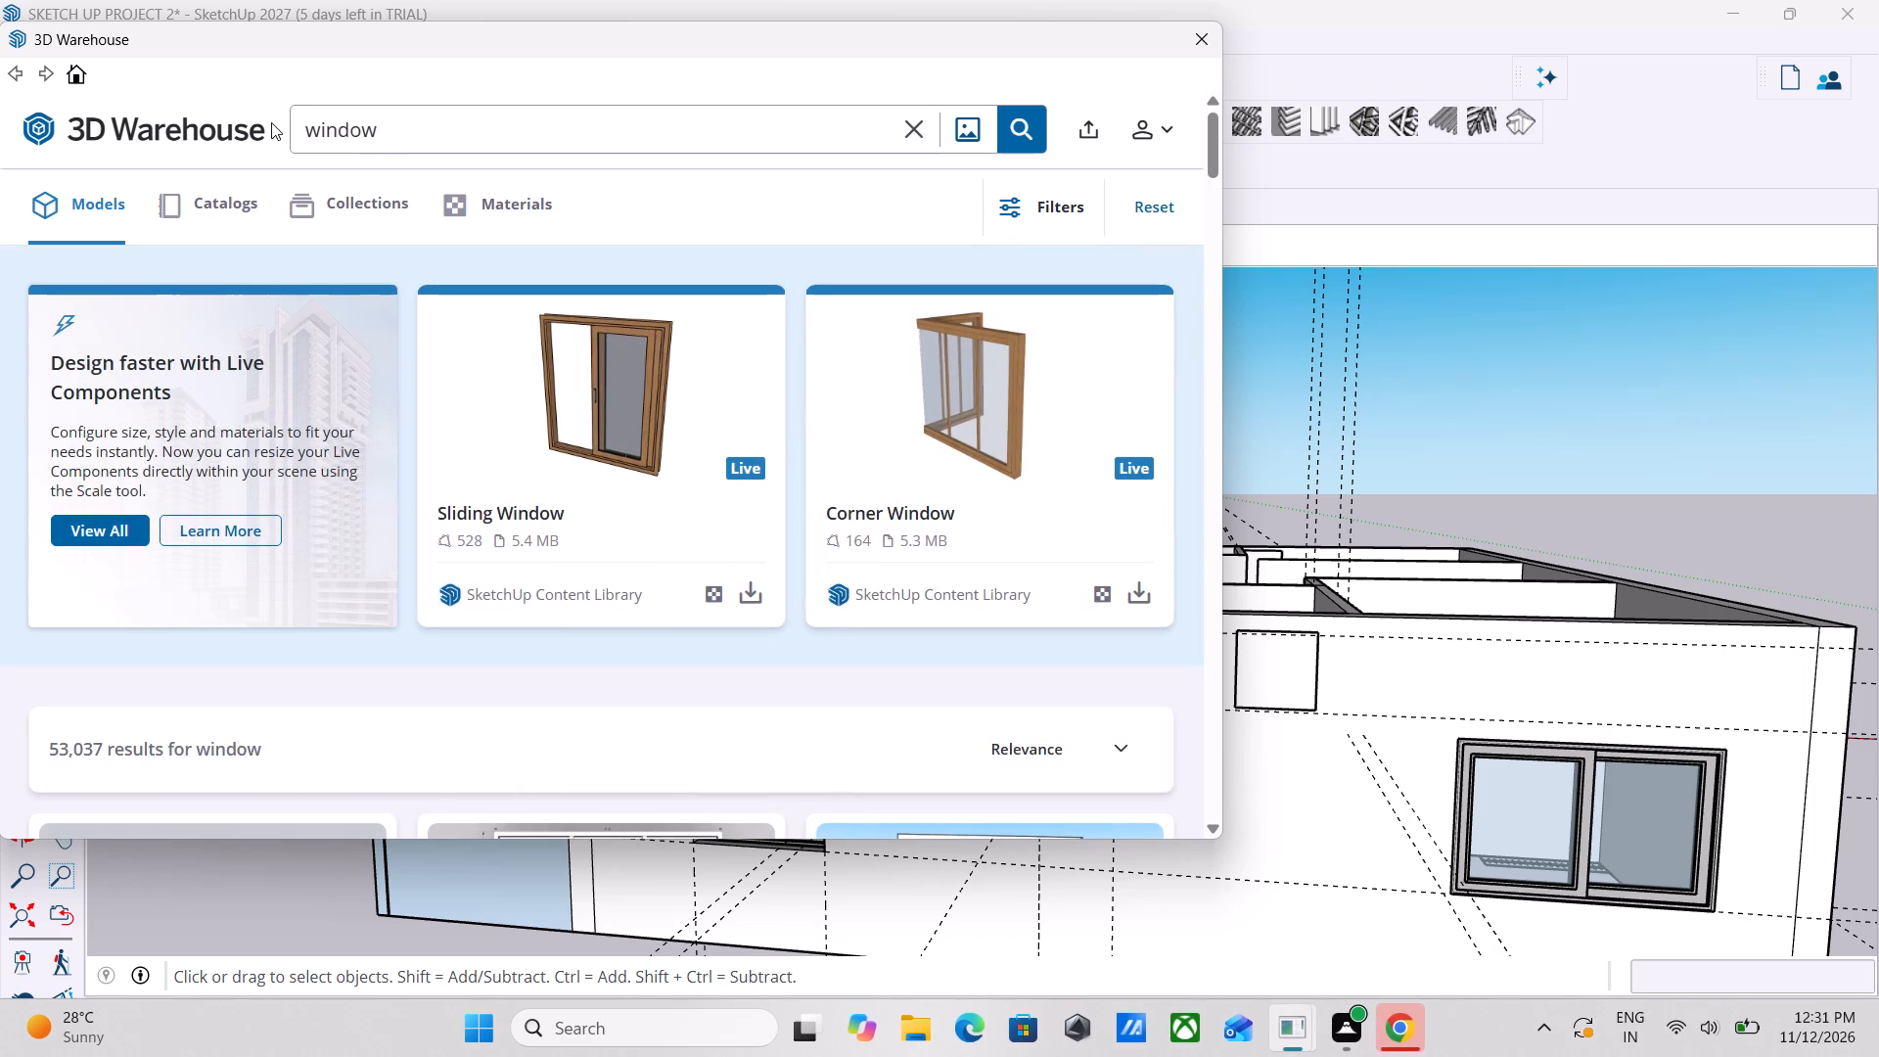
scroll(620, 458, down, 8)
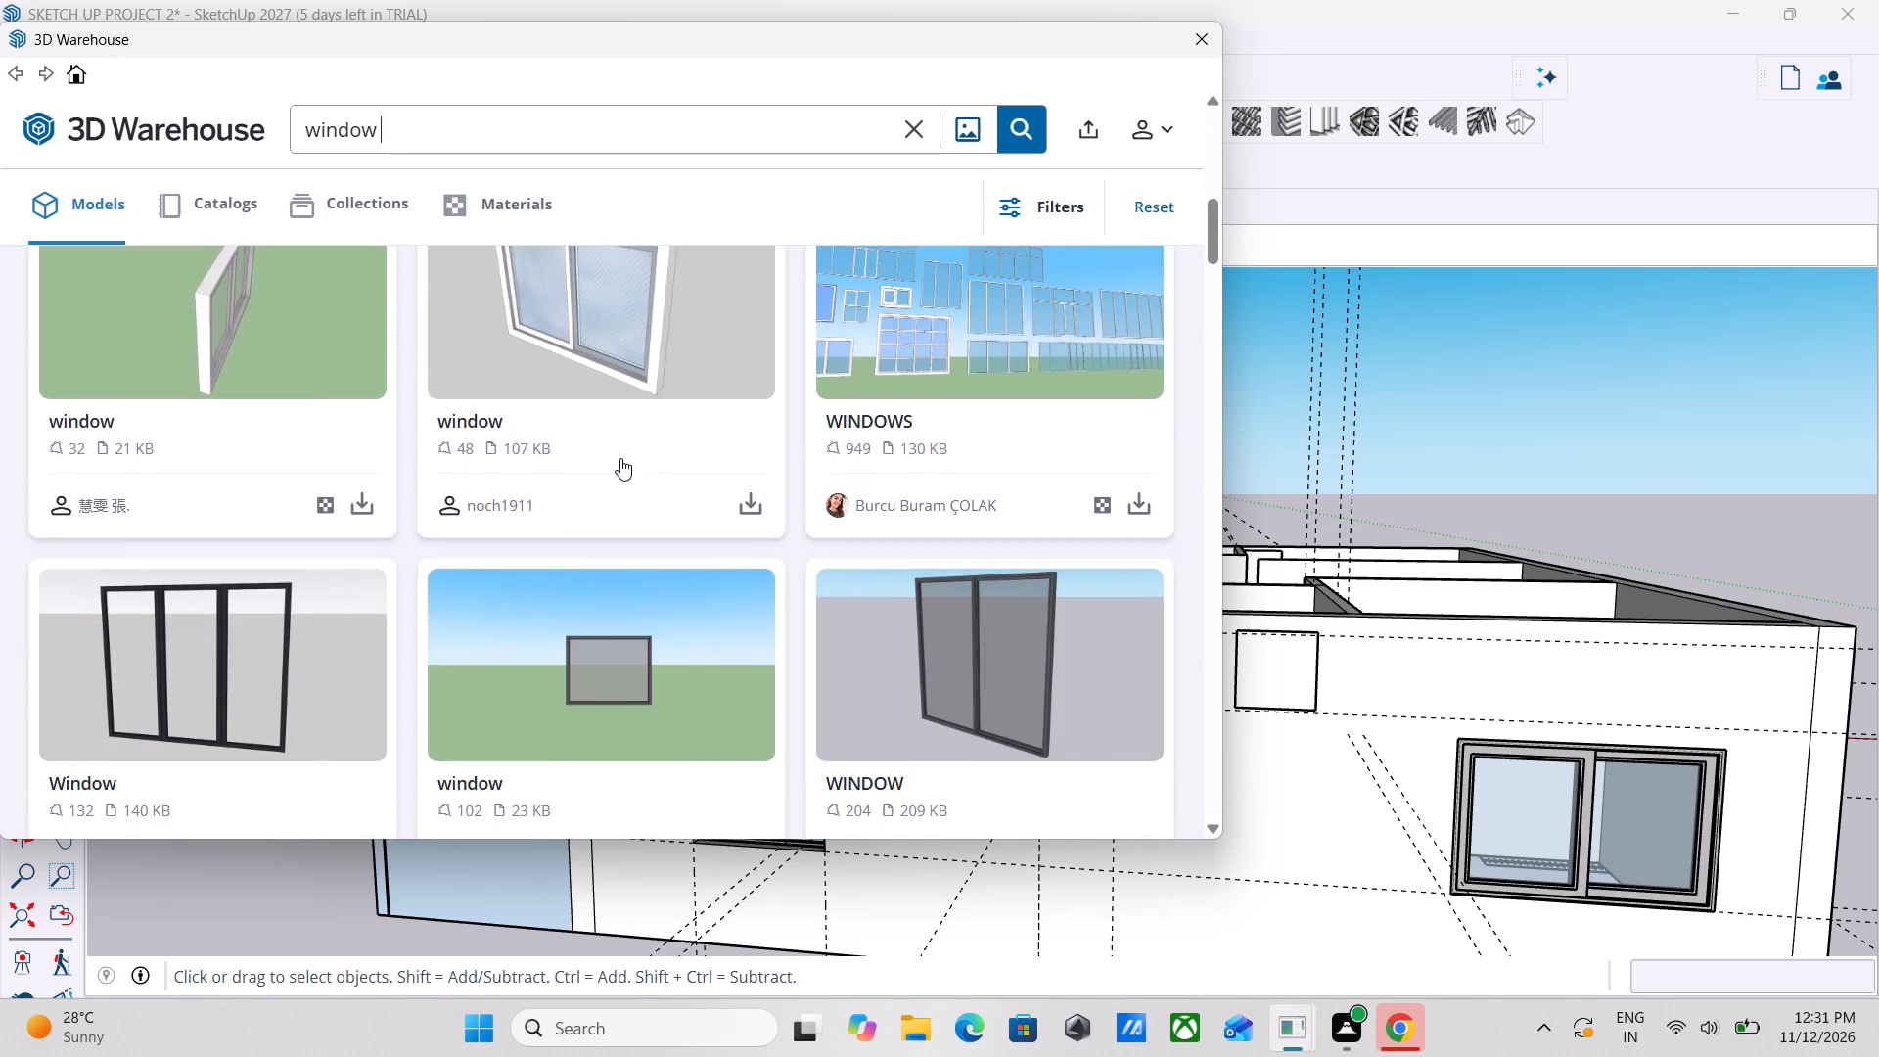
scroll(664, 467, down, 2)
click(741, 618)
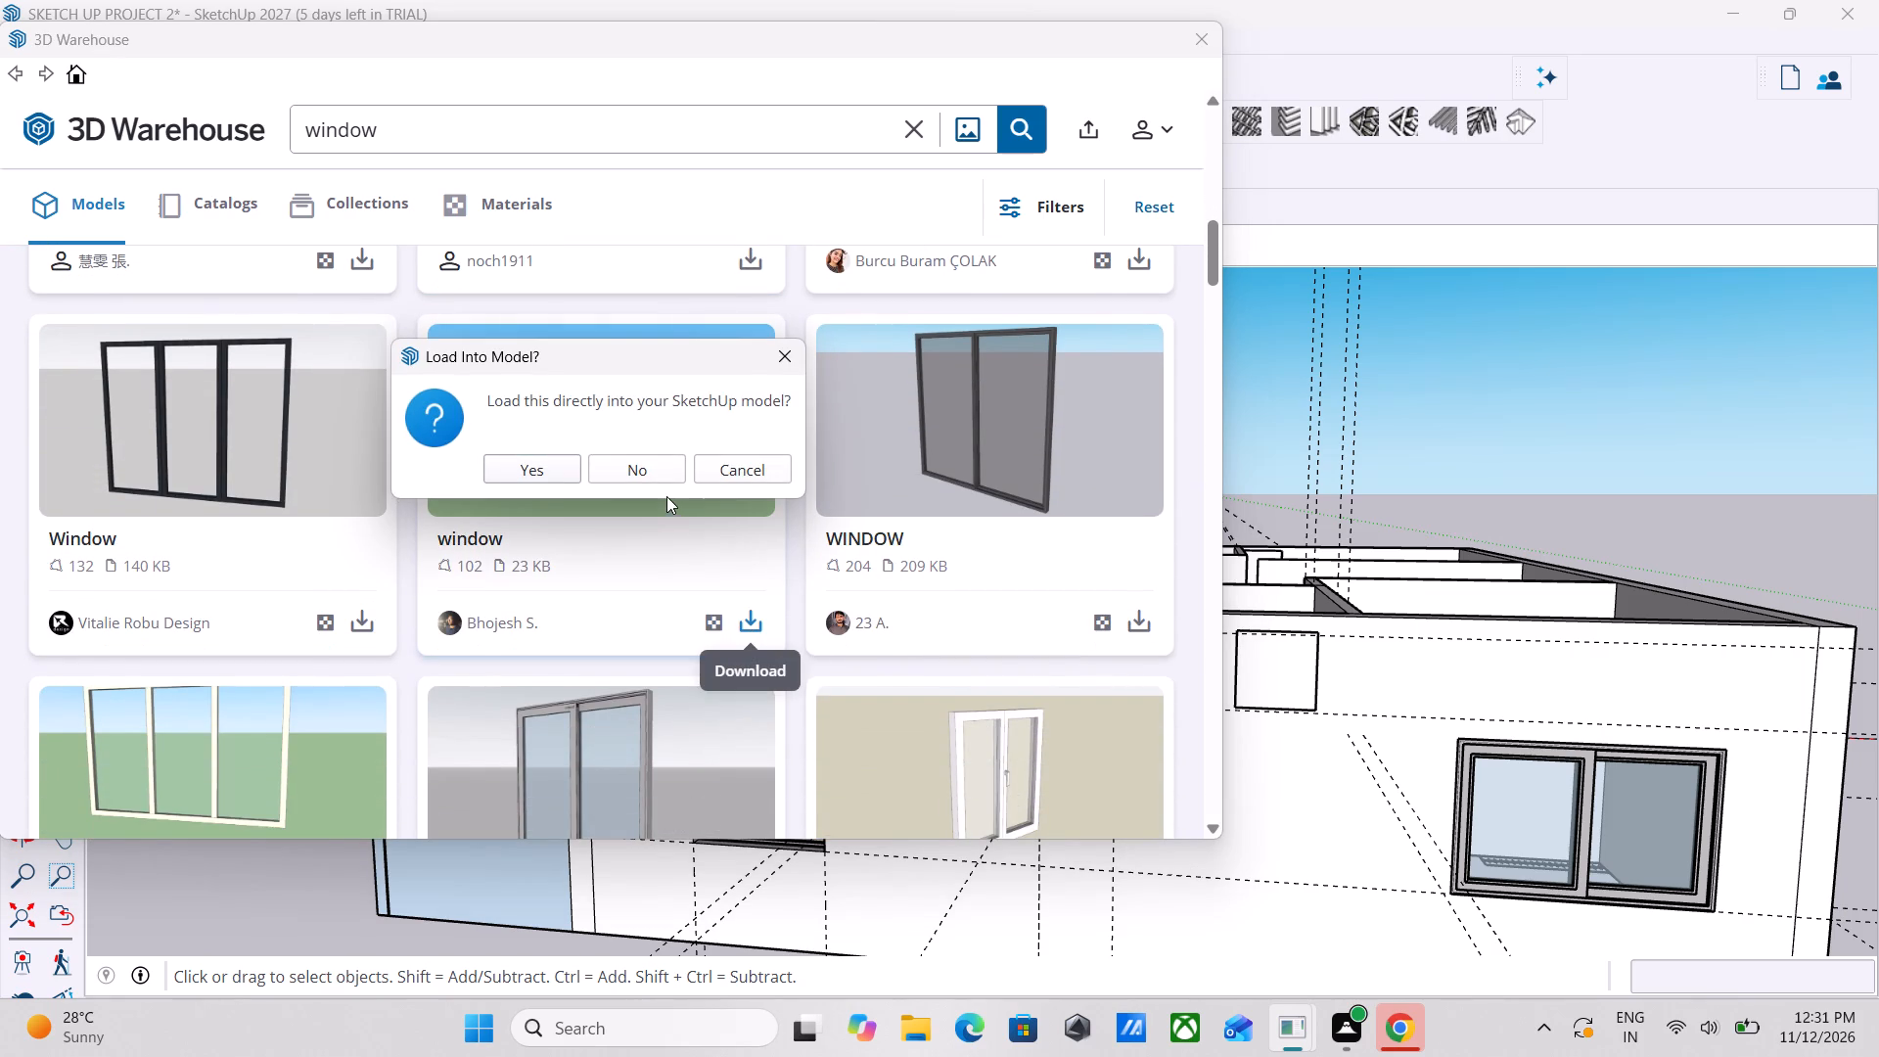
click(550, 465)
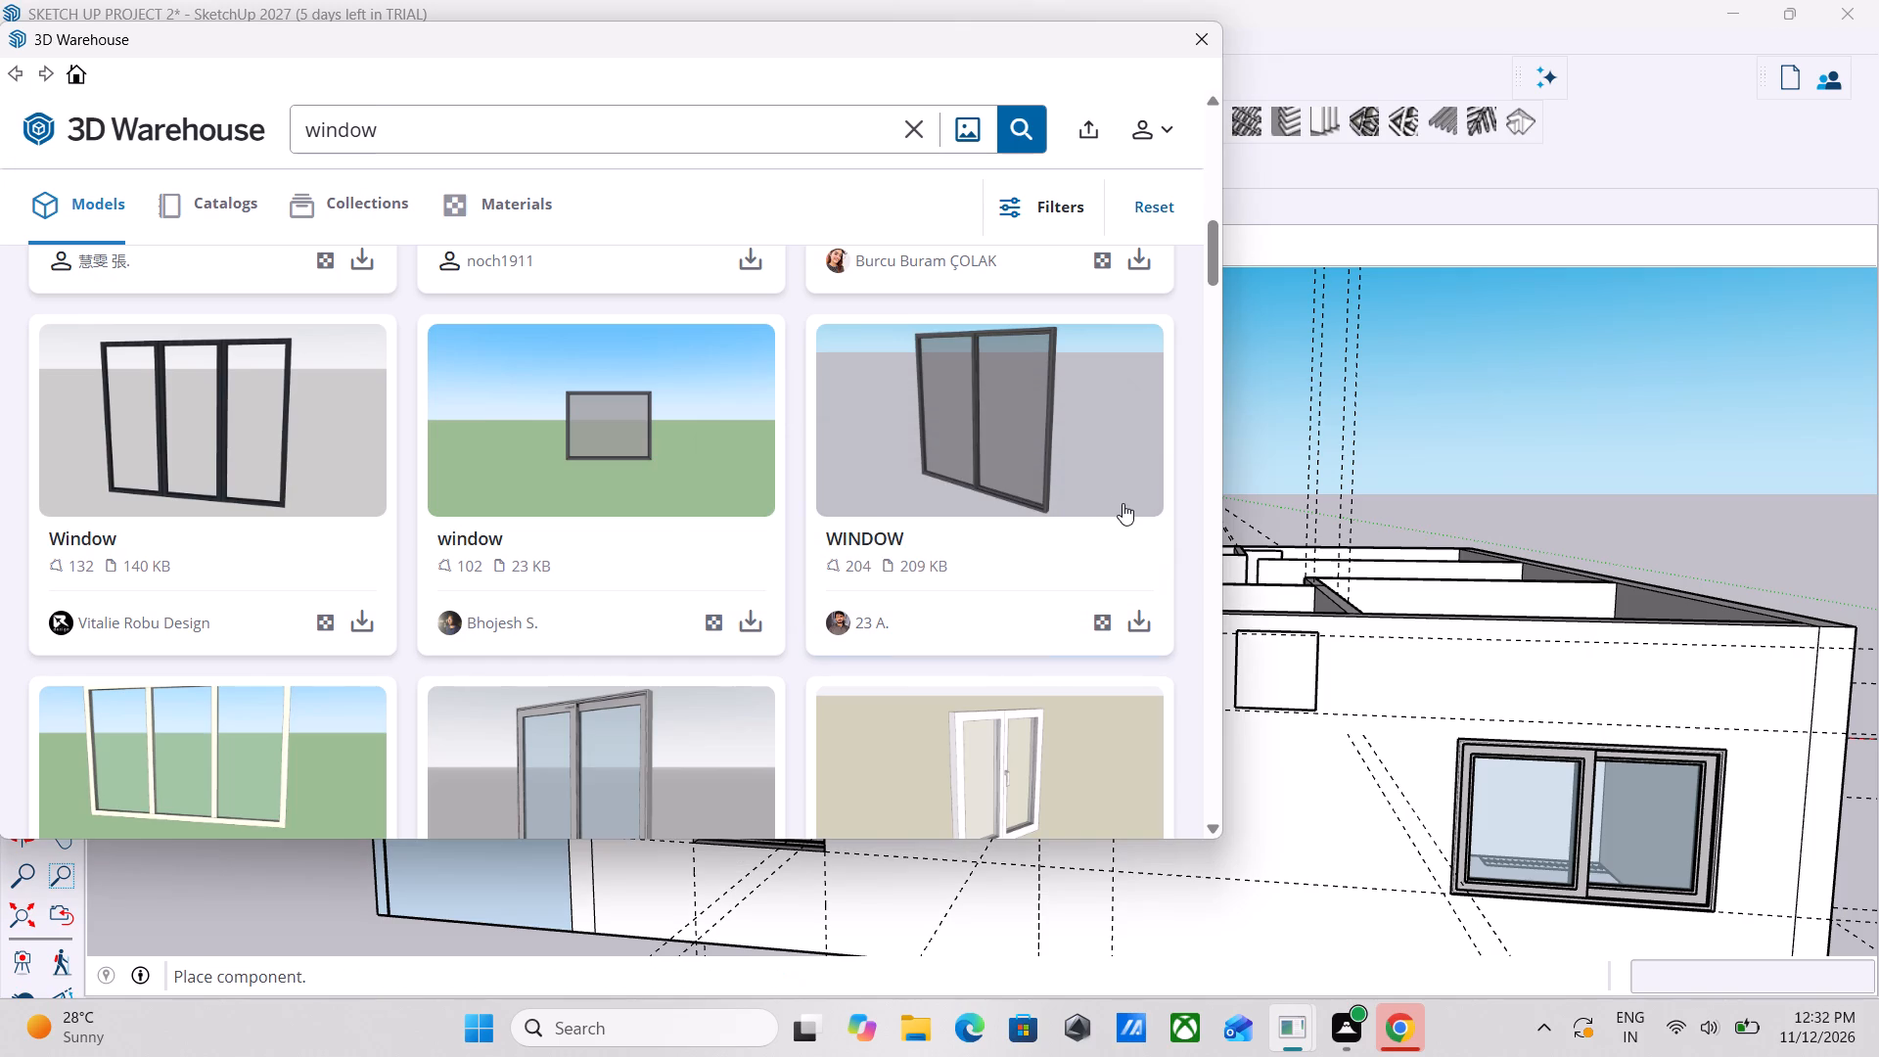
Place the loaded single-pane window on the outer wall face, overlapping the small opening between the bedroom windows.
click(1205, 23)
scroll(1307, 704, up, 8)
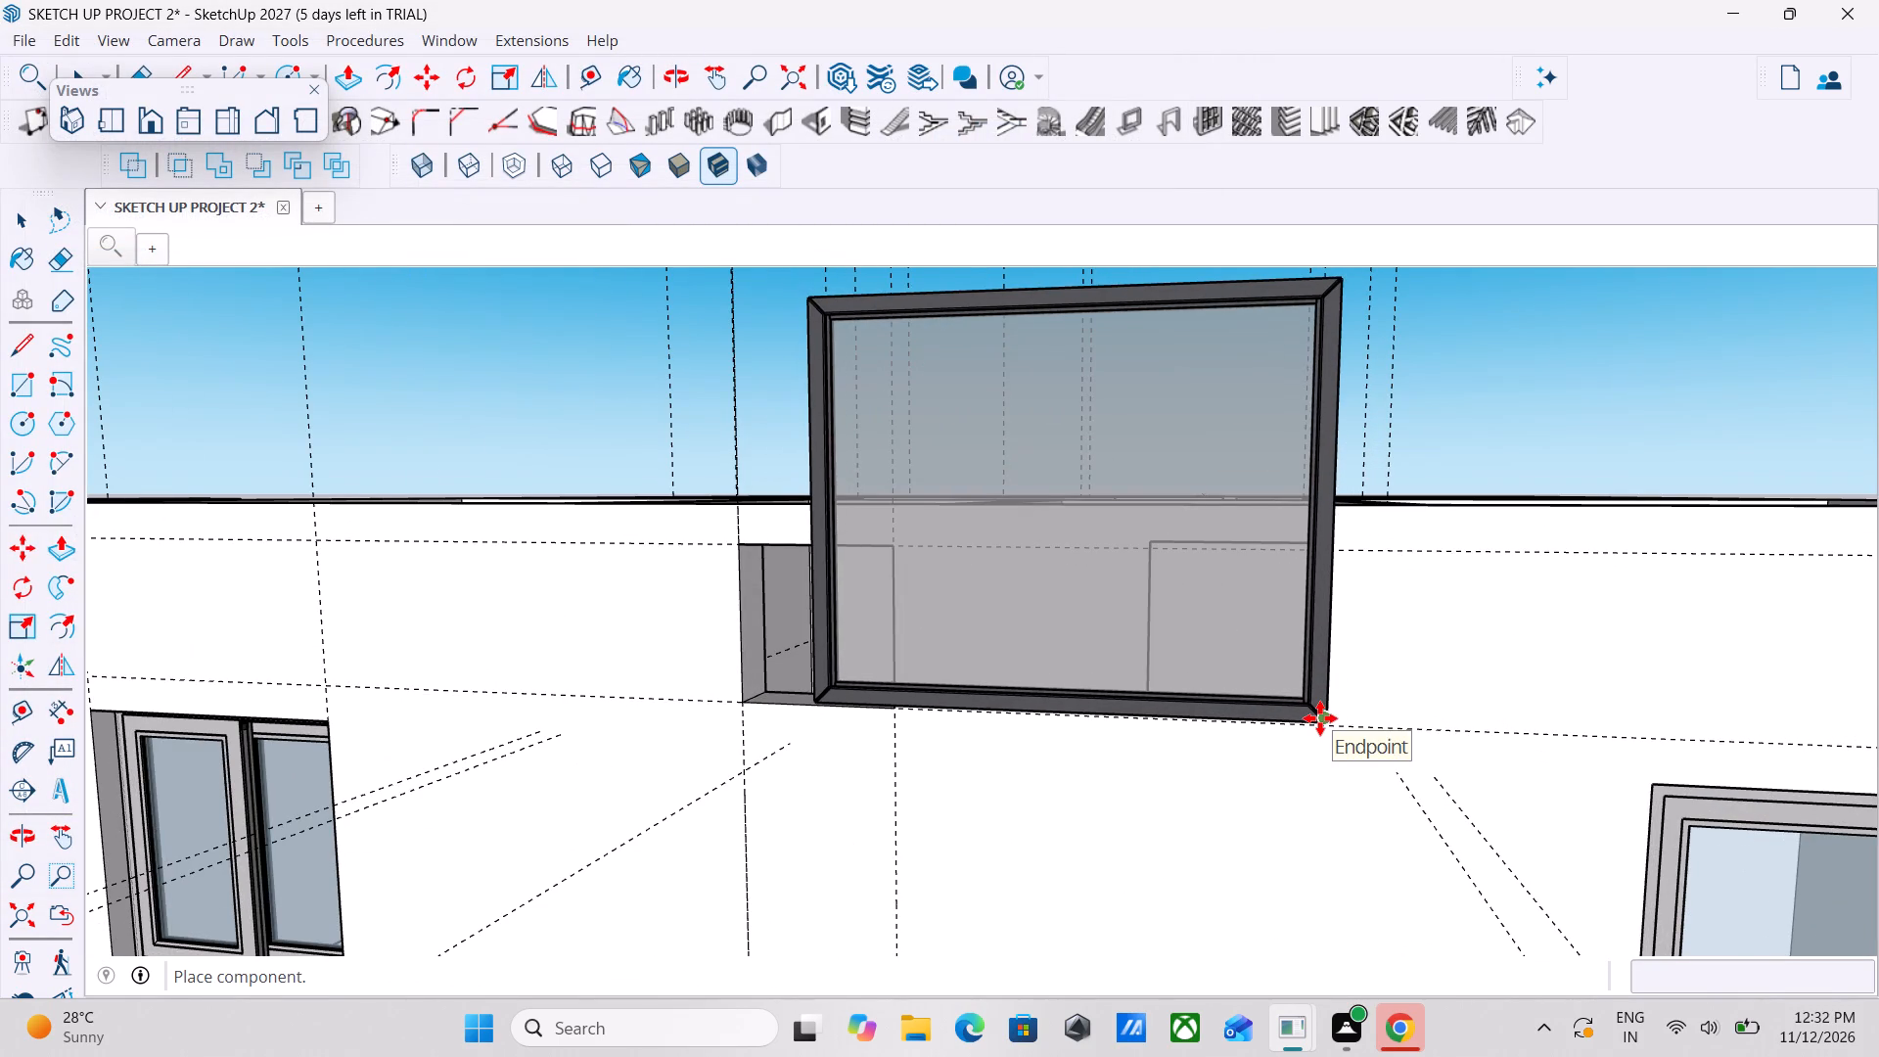
click(1320, 718)
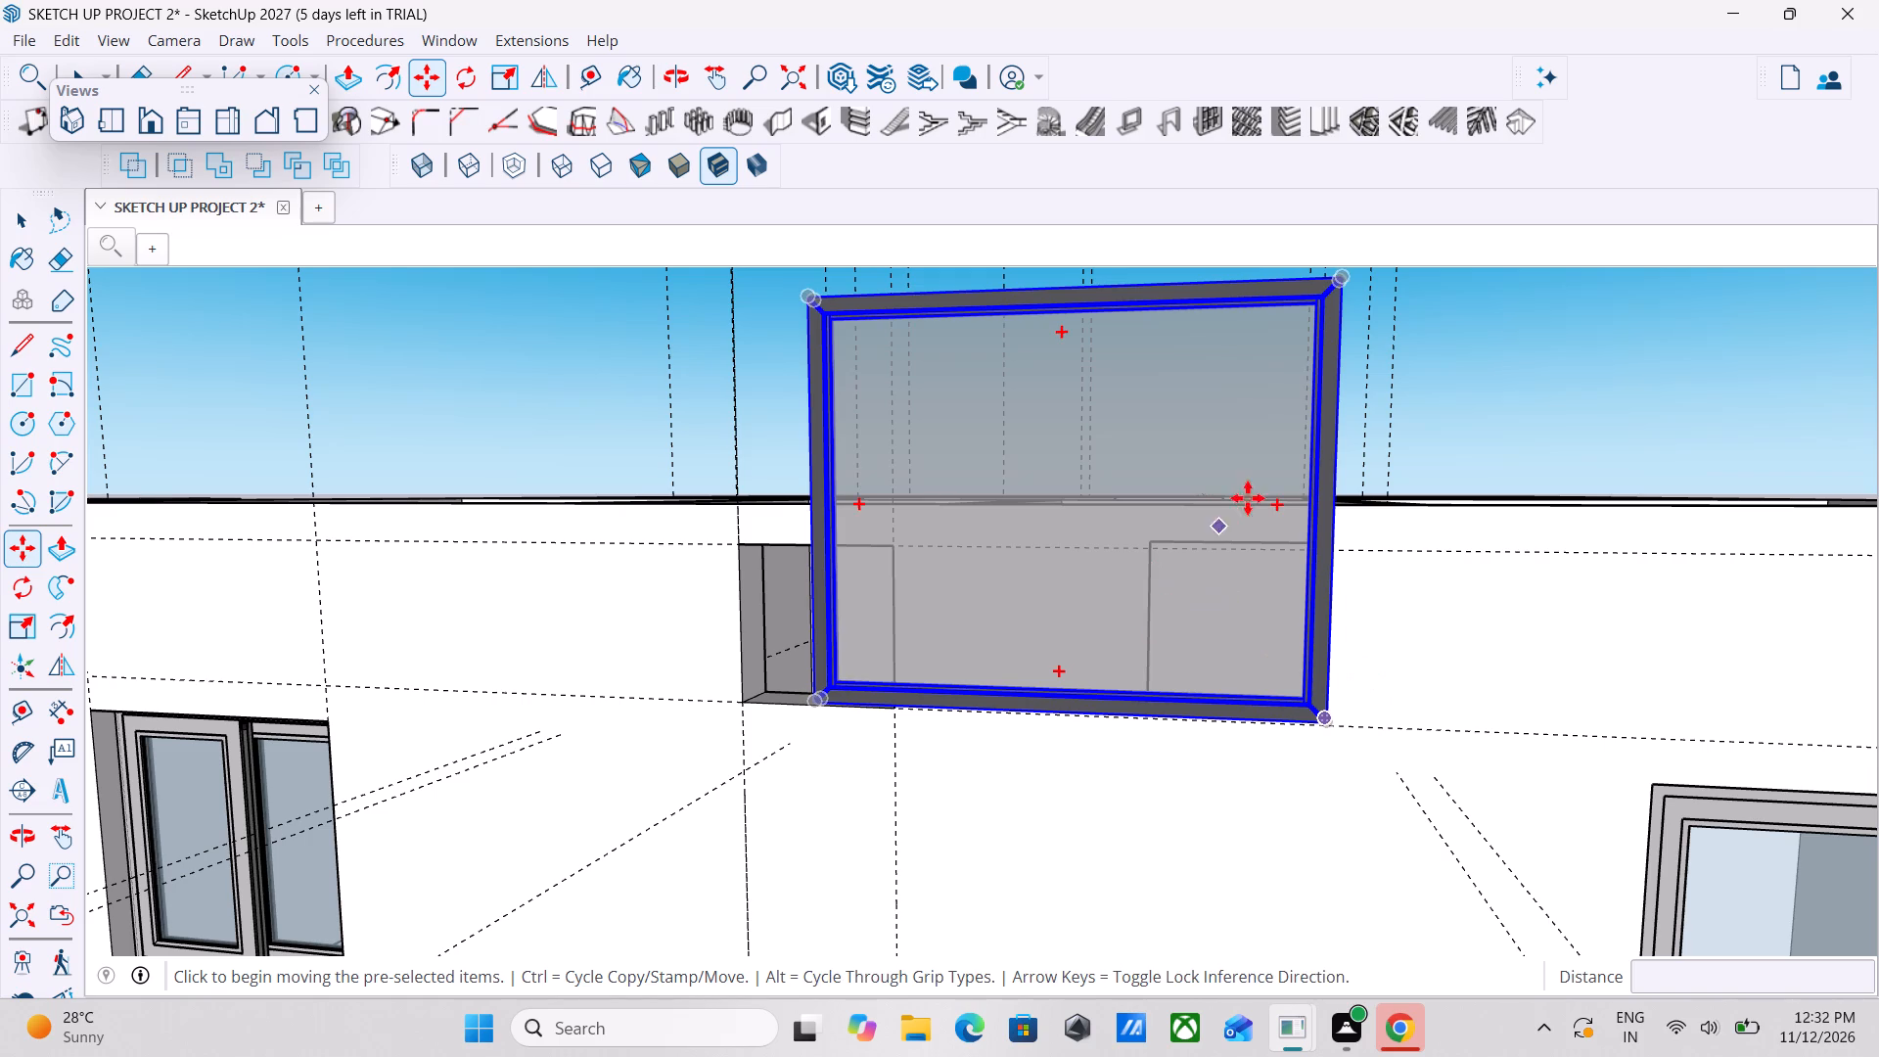
key(space)
key(space)
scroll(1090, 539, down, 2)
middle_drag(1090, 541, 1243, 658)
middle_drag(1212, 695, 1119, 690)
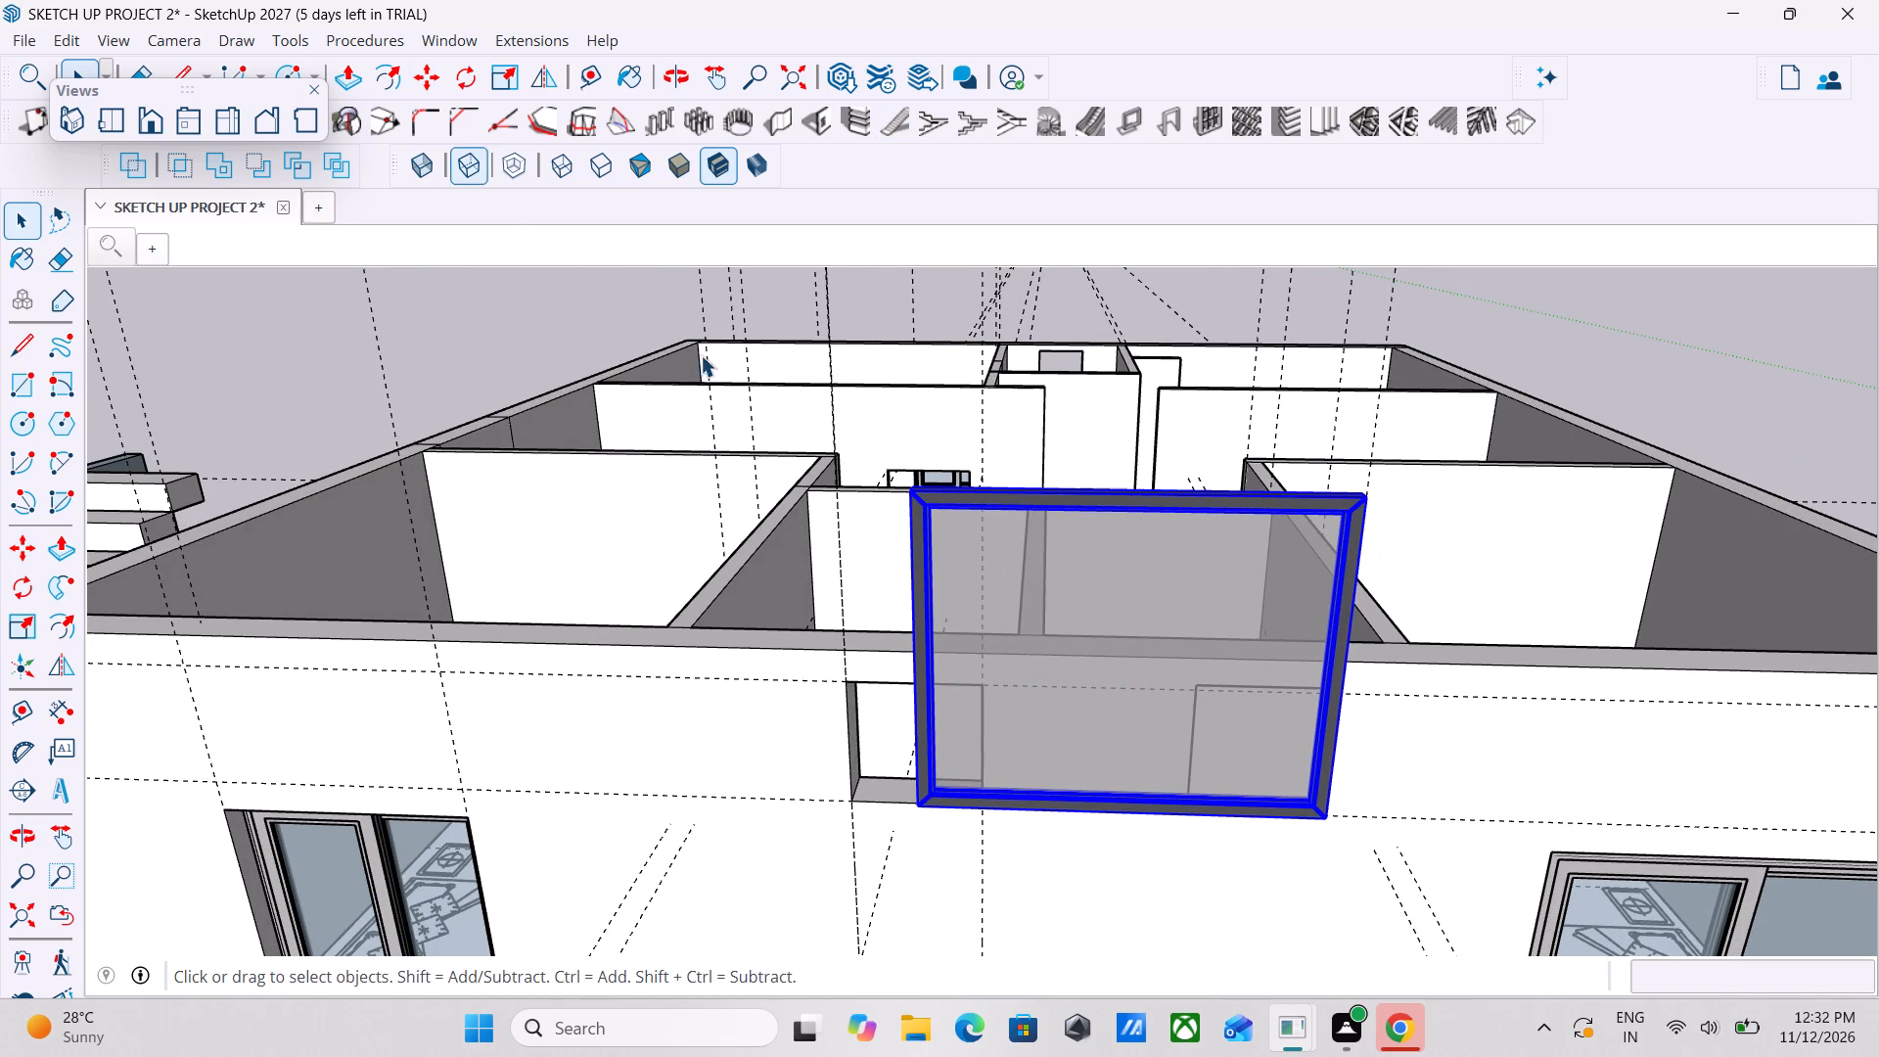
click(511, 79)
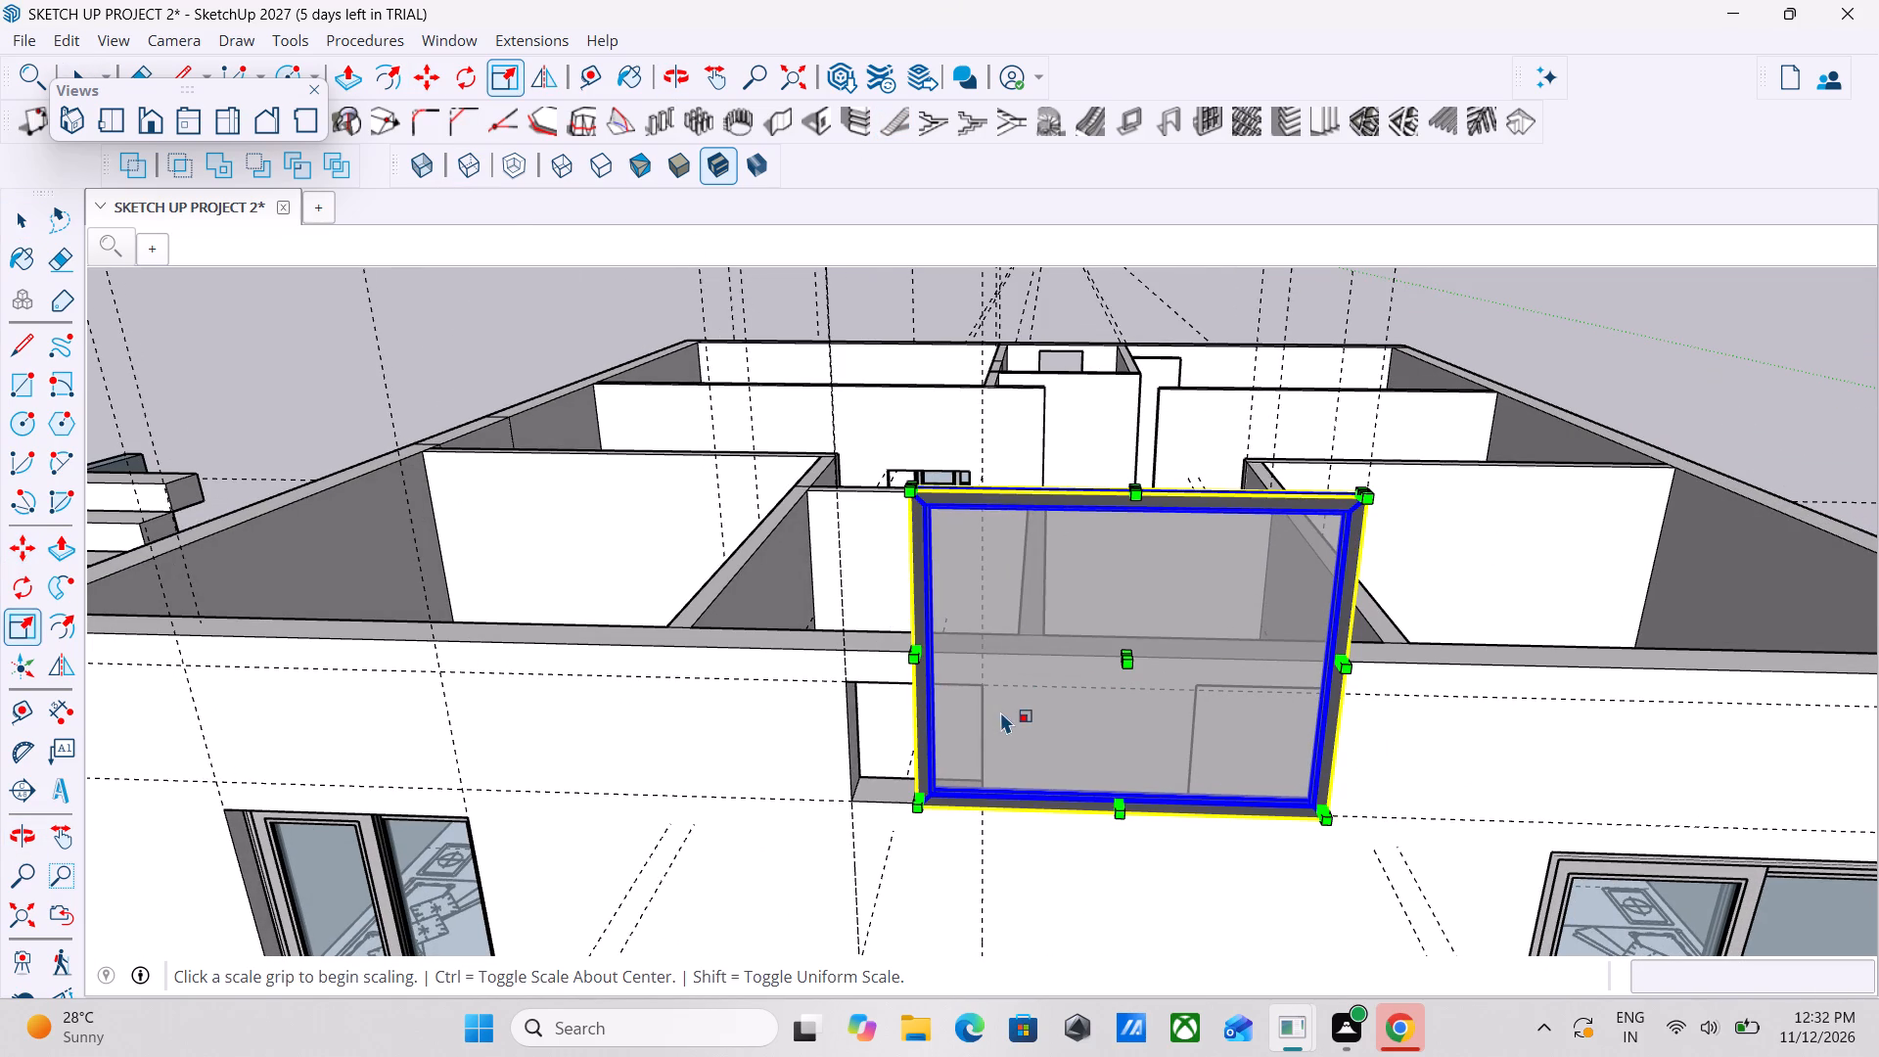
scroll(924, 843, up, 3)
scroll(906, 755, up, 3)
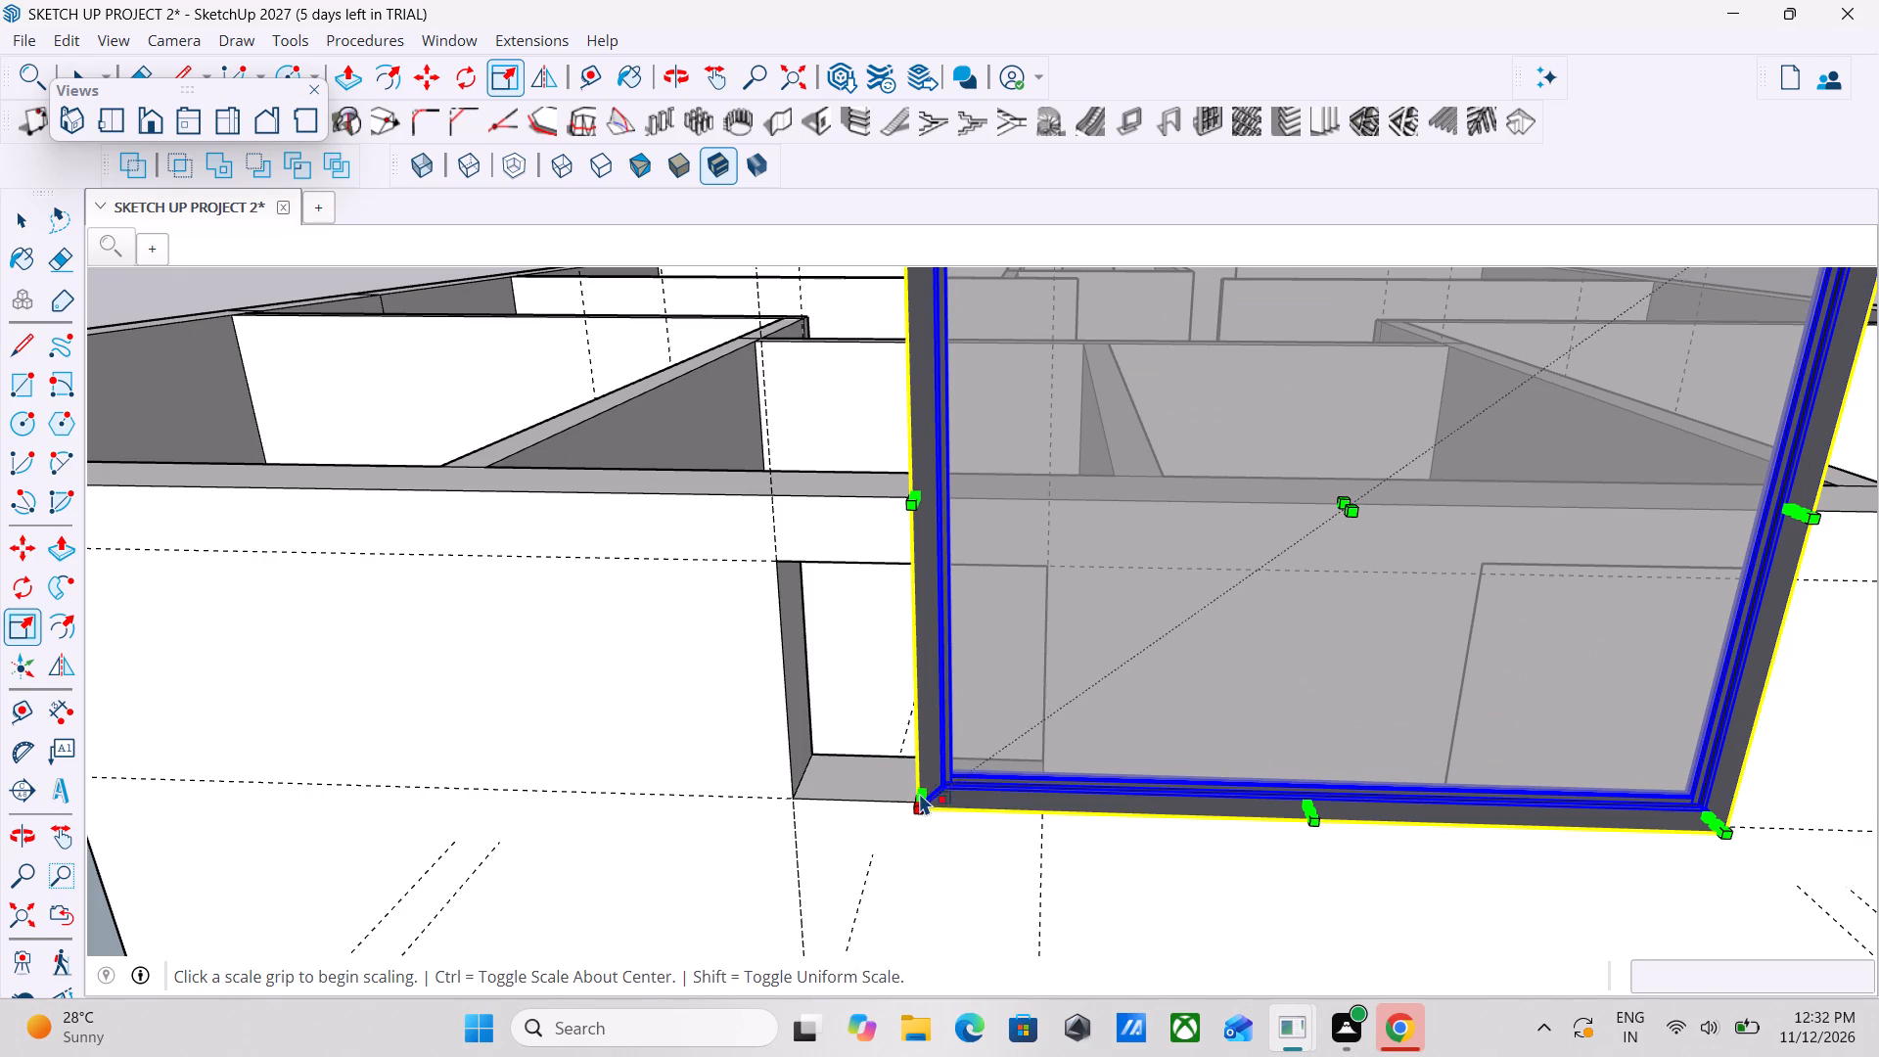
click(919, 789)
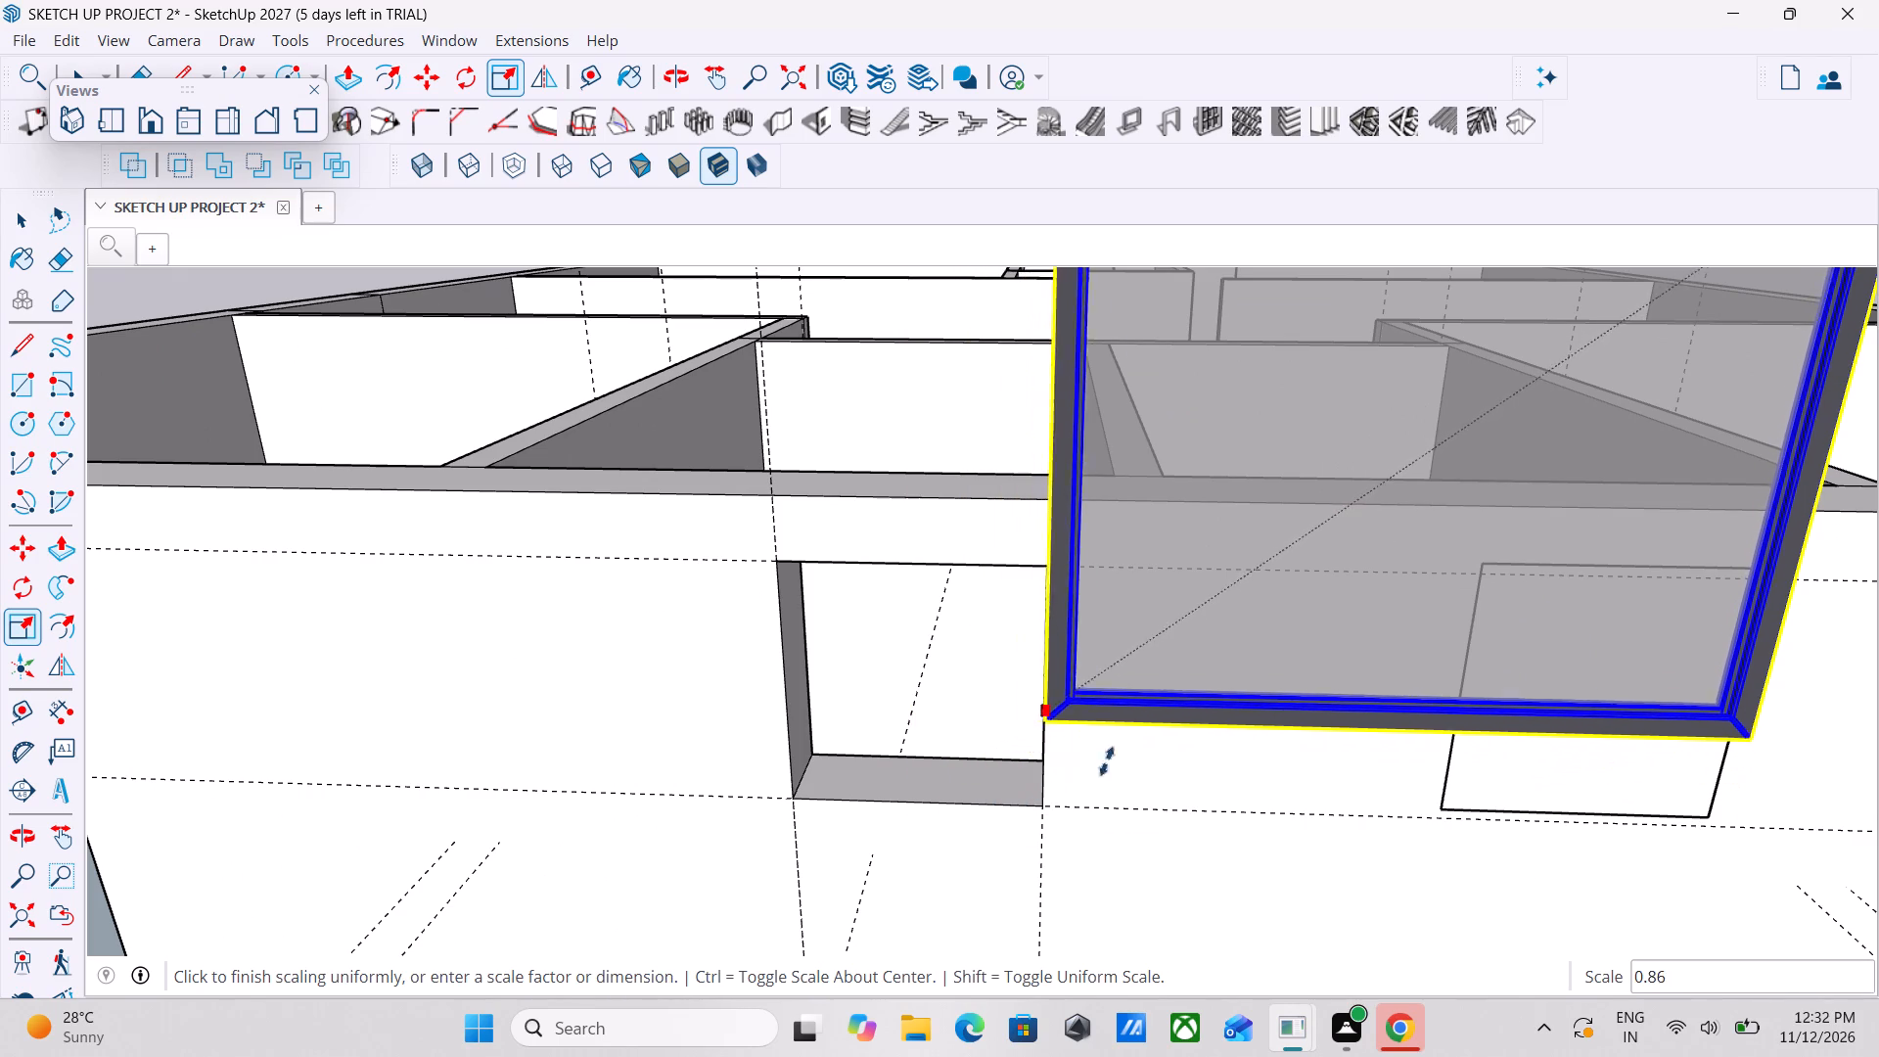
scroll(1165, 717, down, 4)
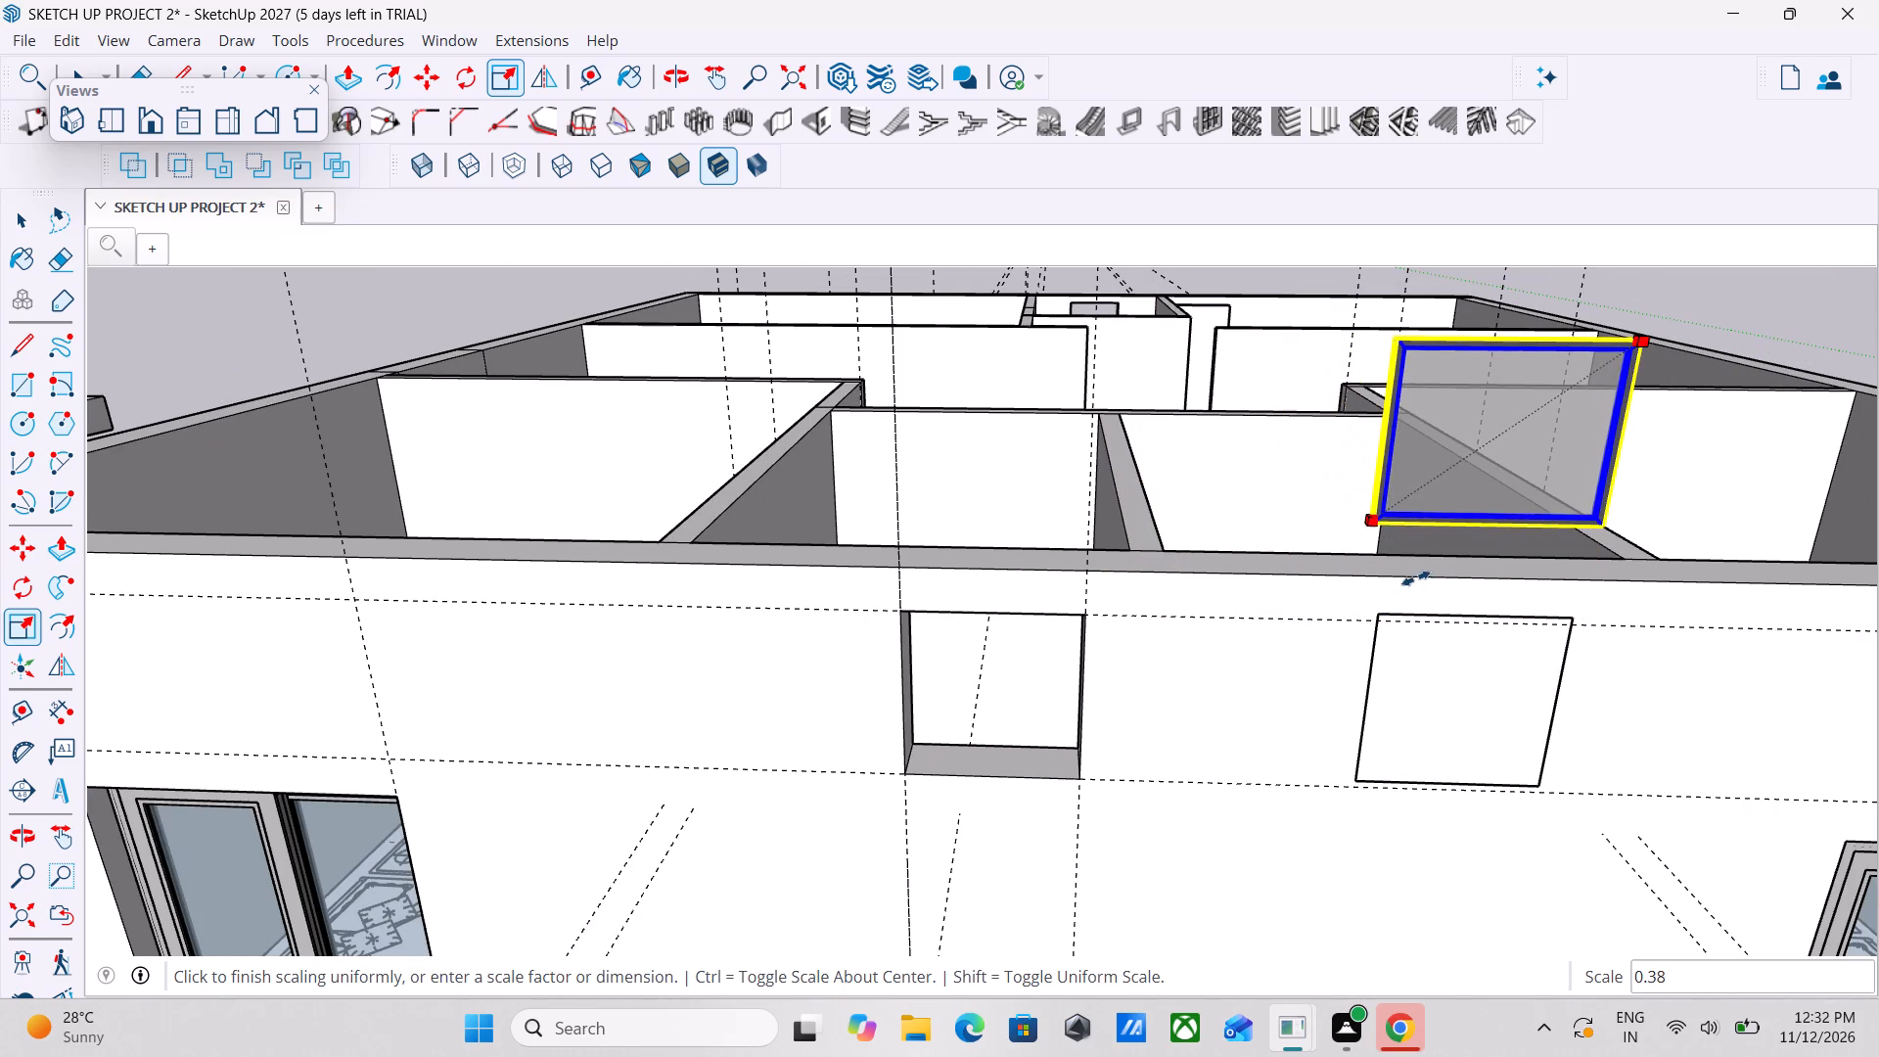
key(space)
Examine the single-pane window's position against the wall and the small openings, both from outside and from above the rooms.
scroll(1398, 545, down, 3)
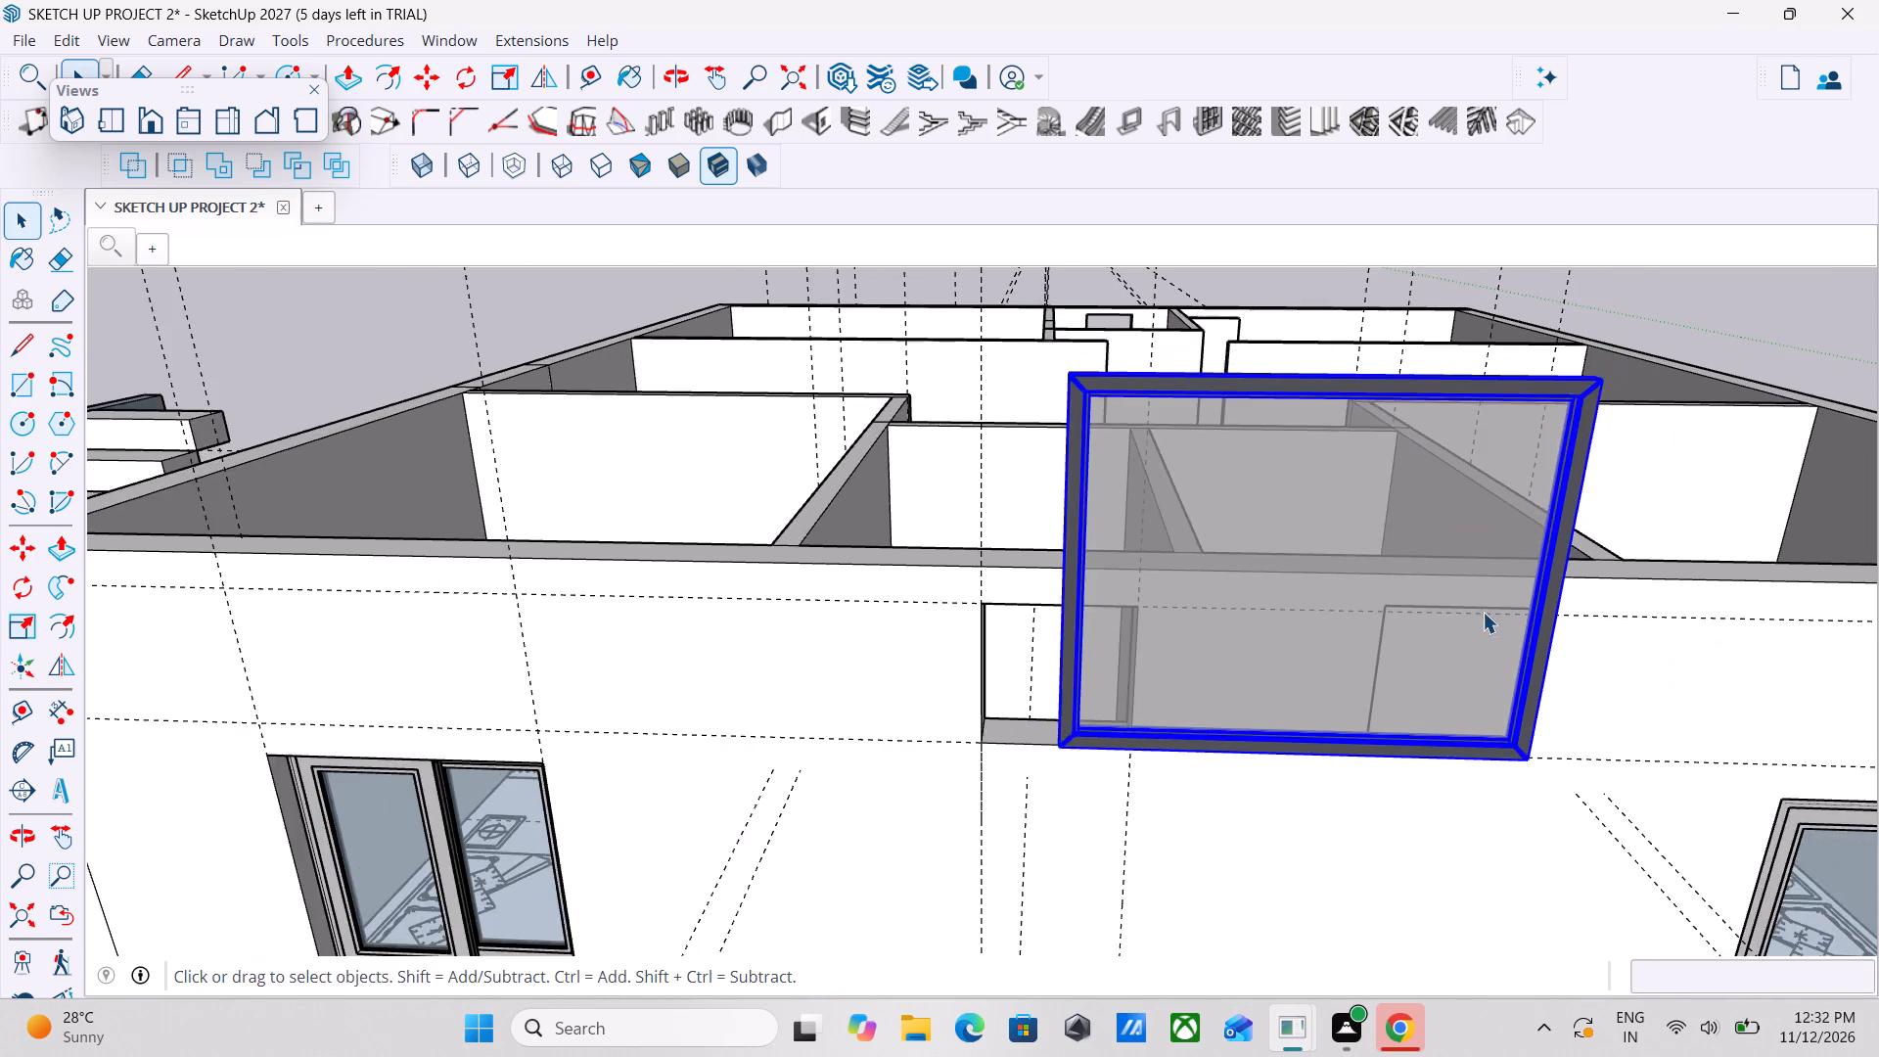
middle_drag(1483, 612, 1357, 585)
middle_drag(1316, 731, 1449, 751)
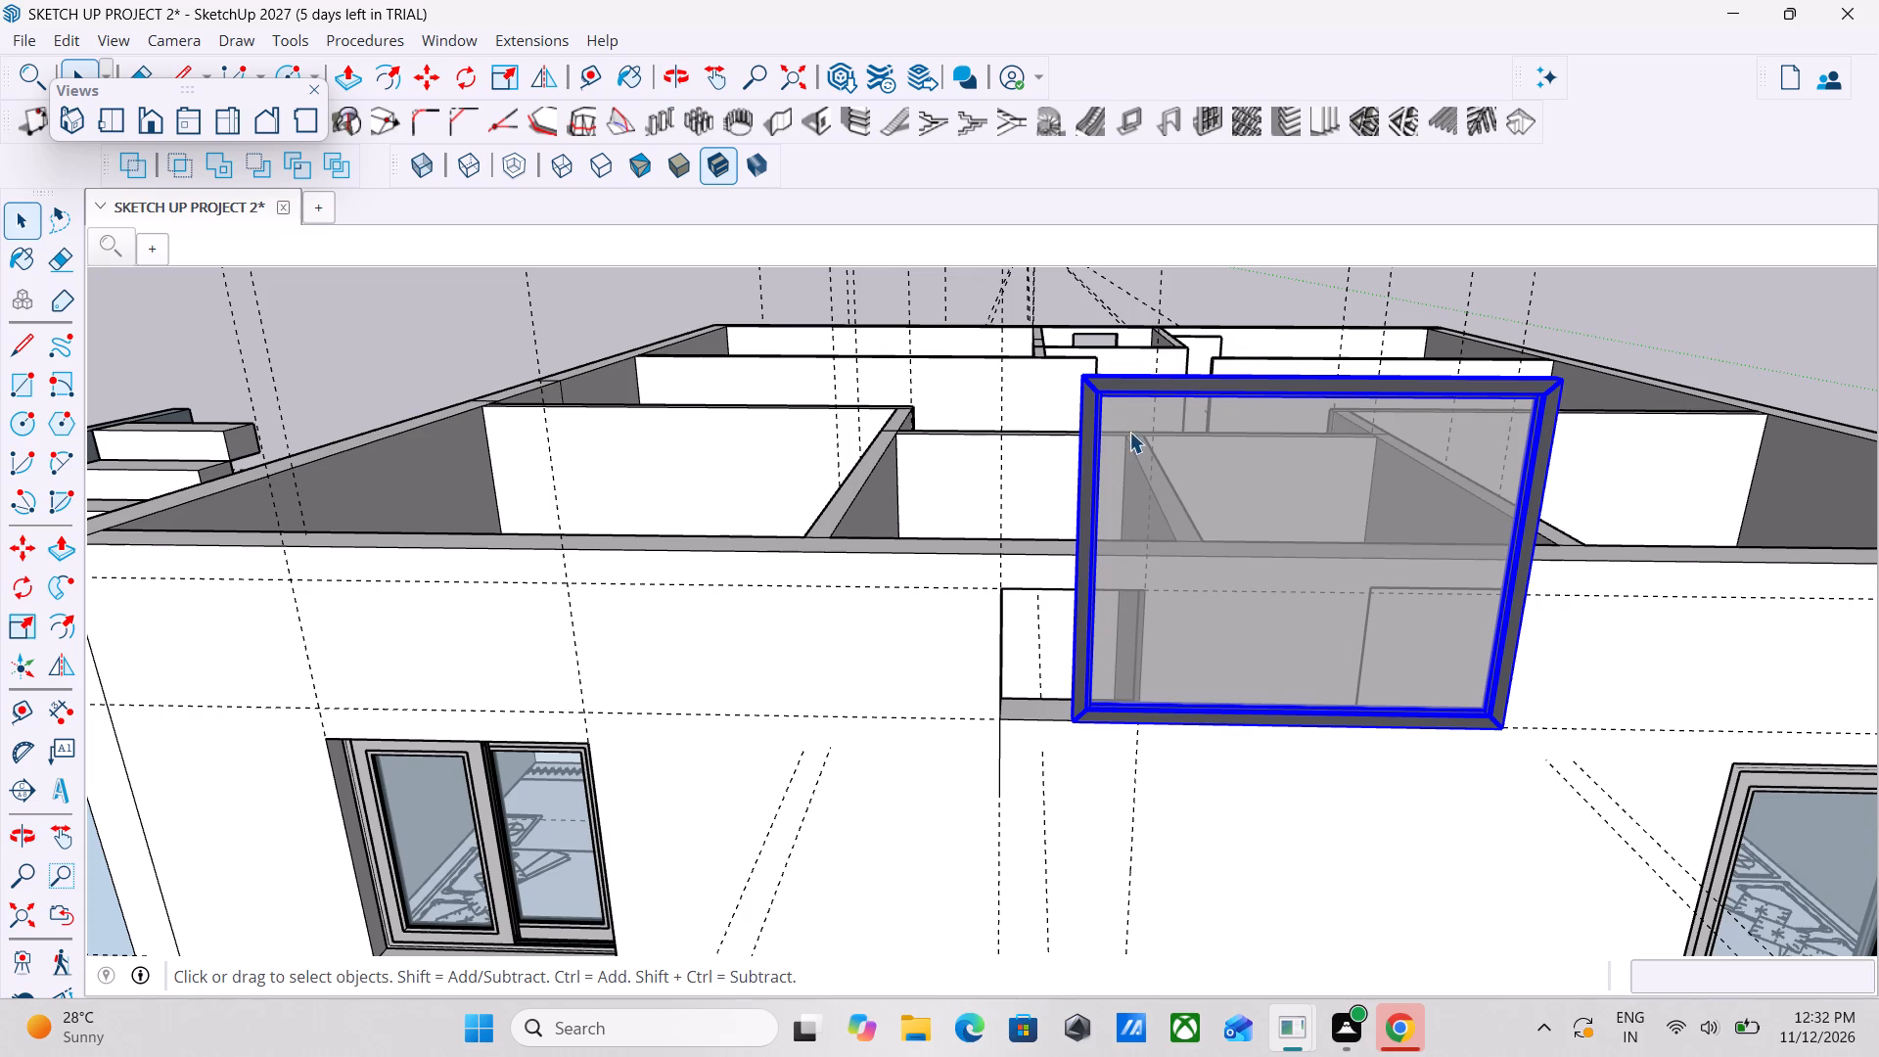
click(1160, 370)
click(1160, 370)
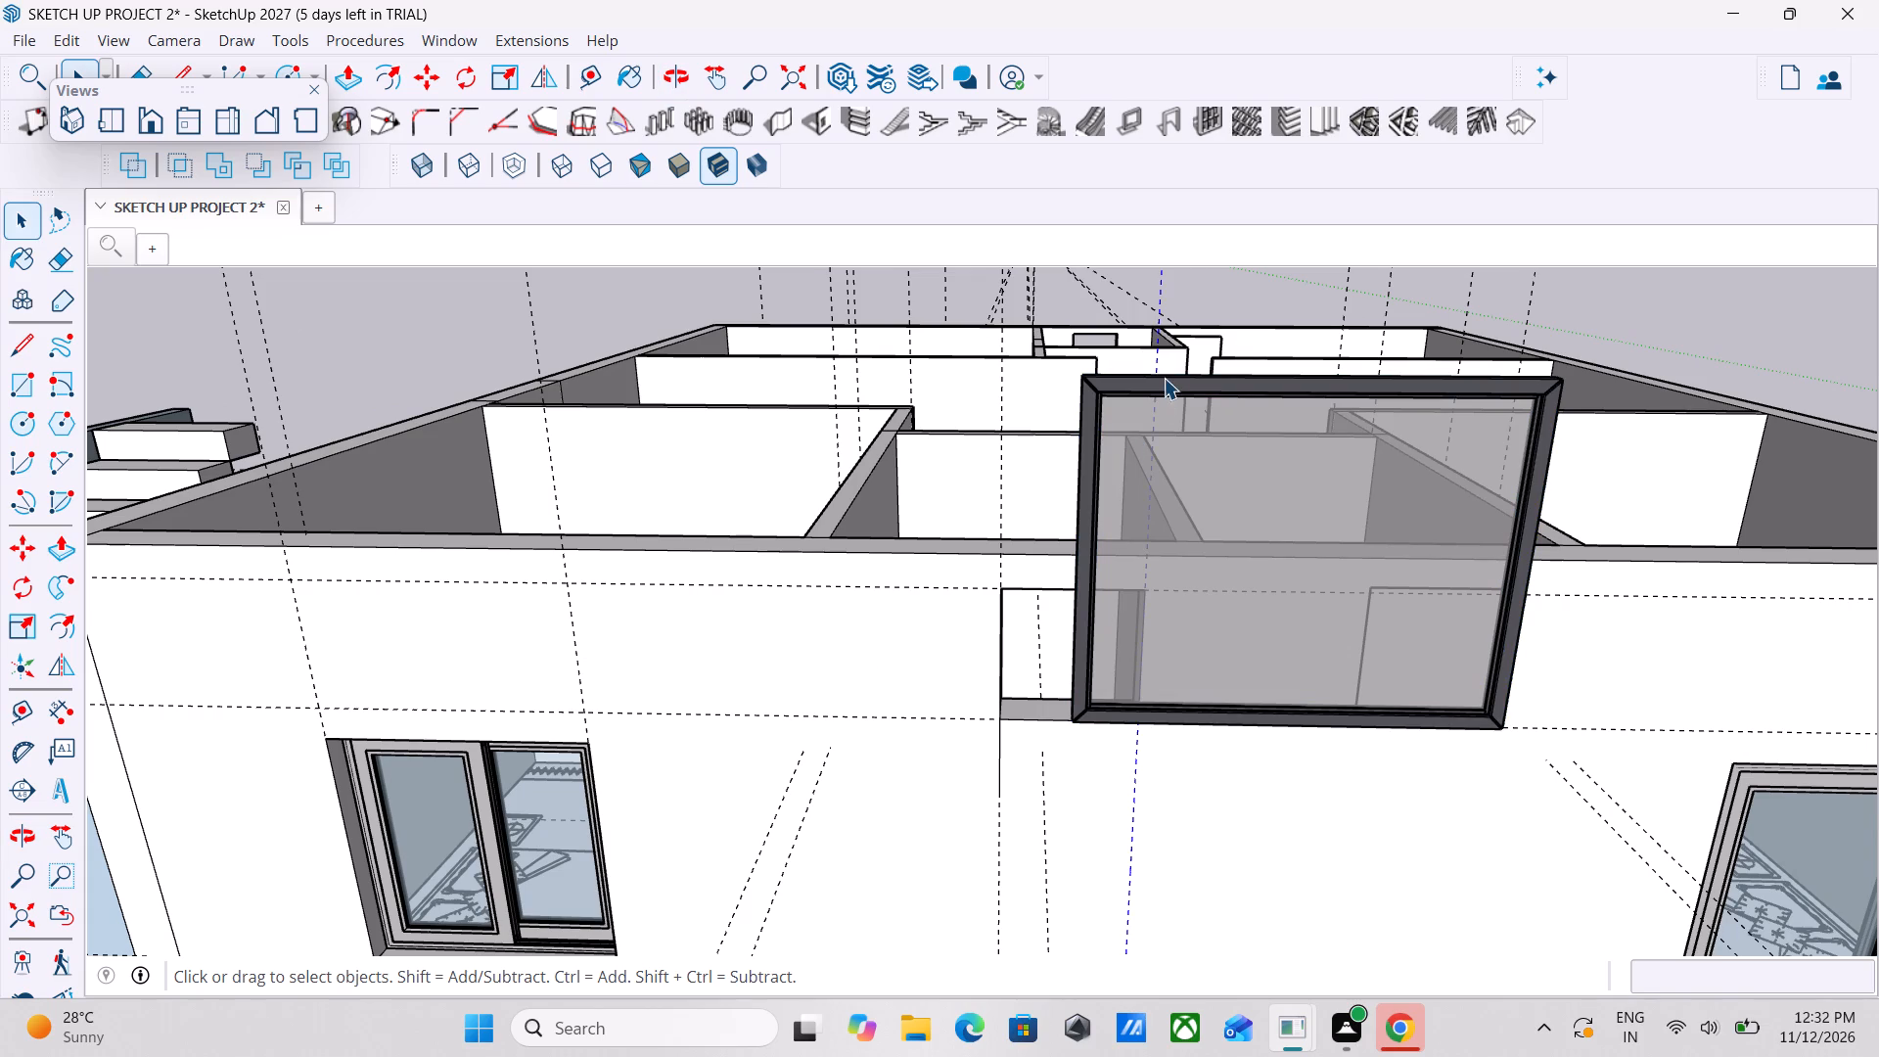
click(1164, 377)
middle_drag(1098, 661, 1313, 722)
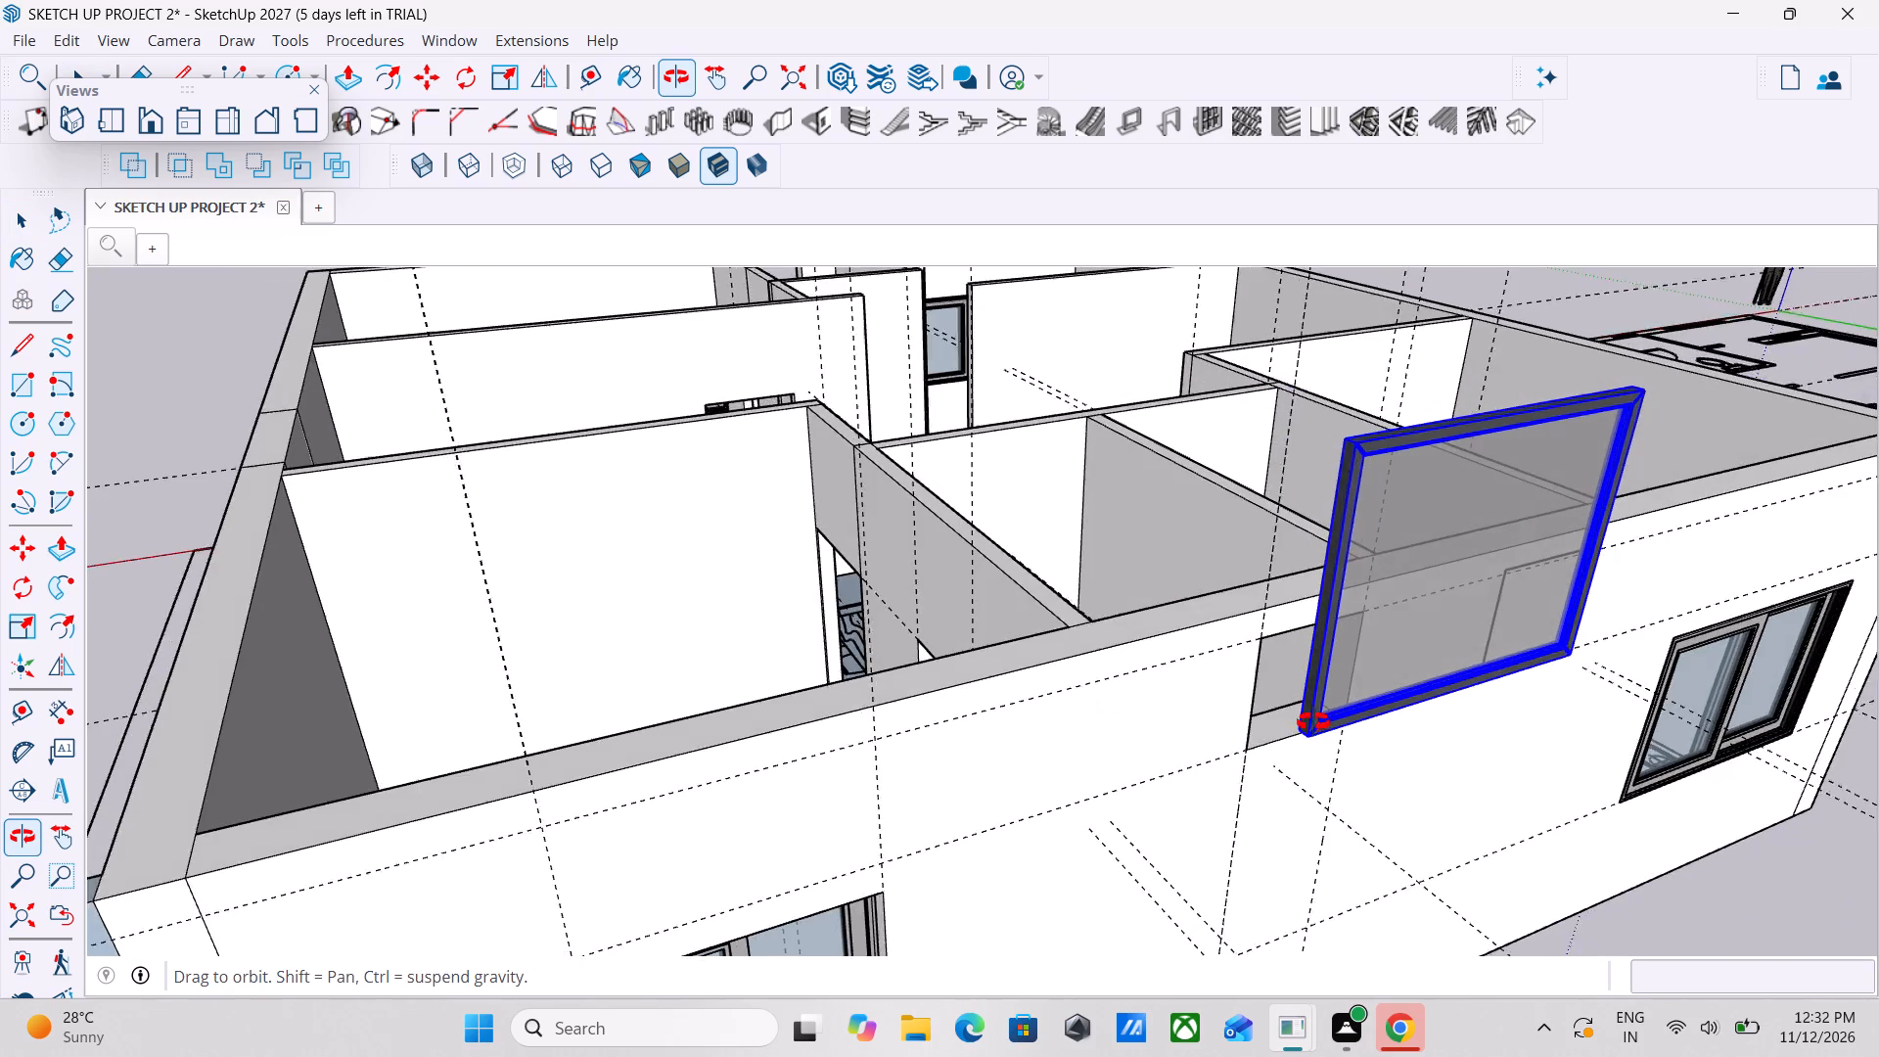
middle_drag(1313, 722, 1066, 742)
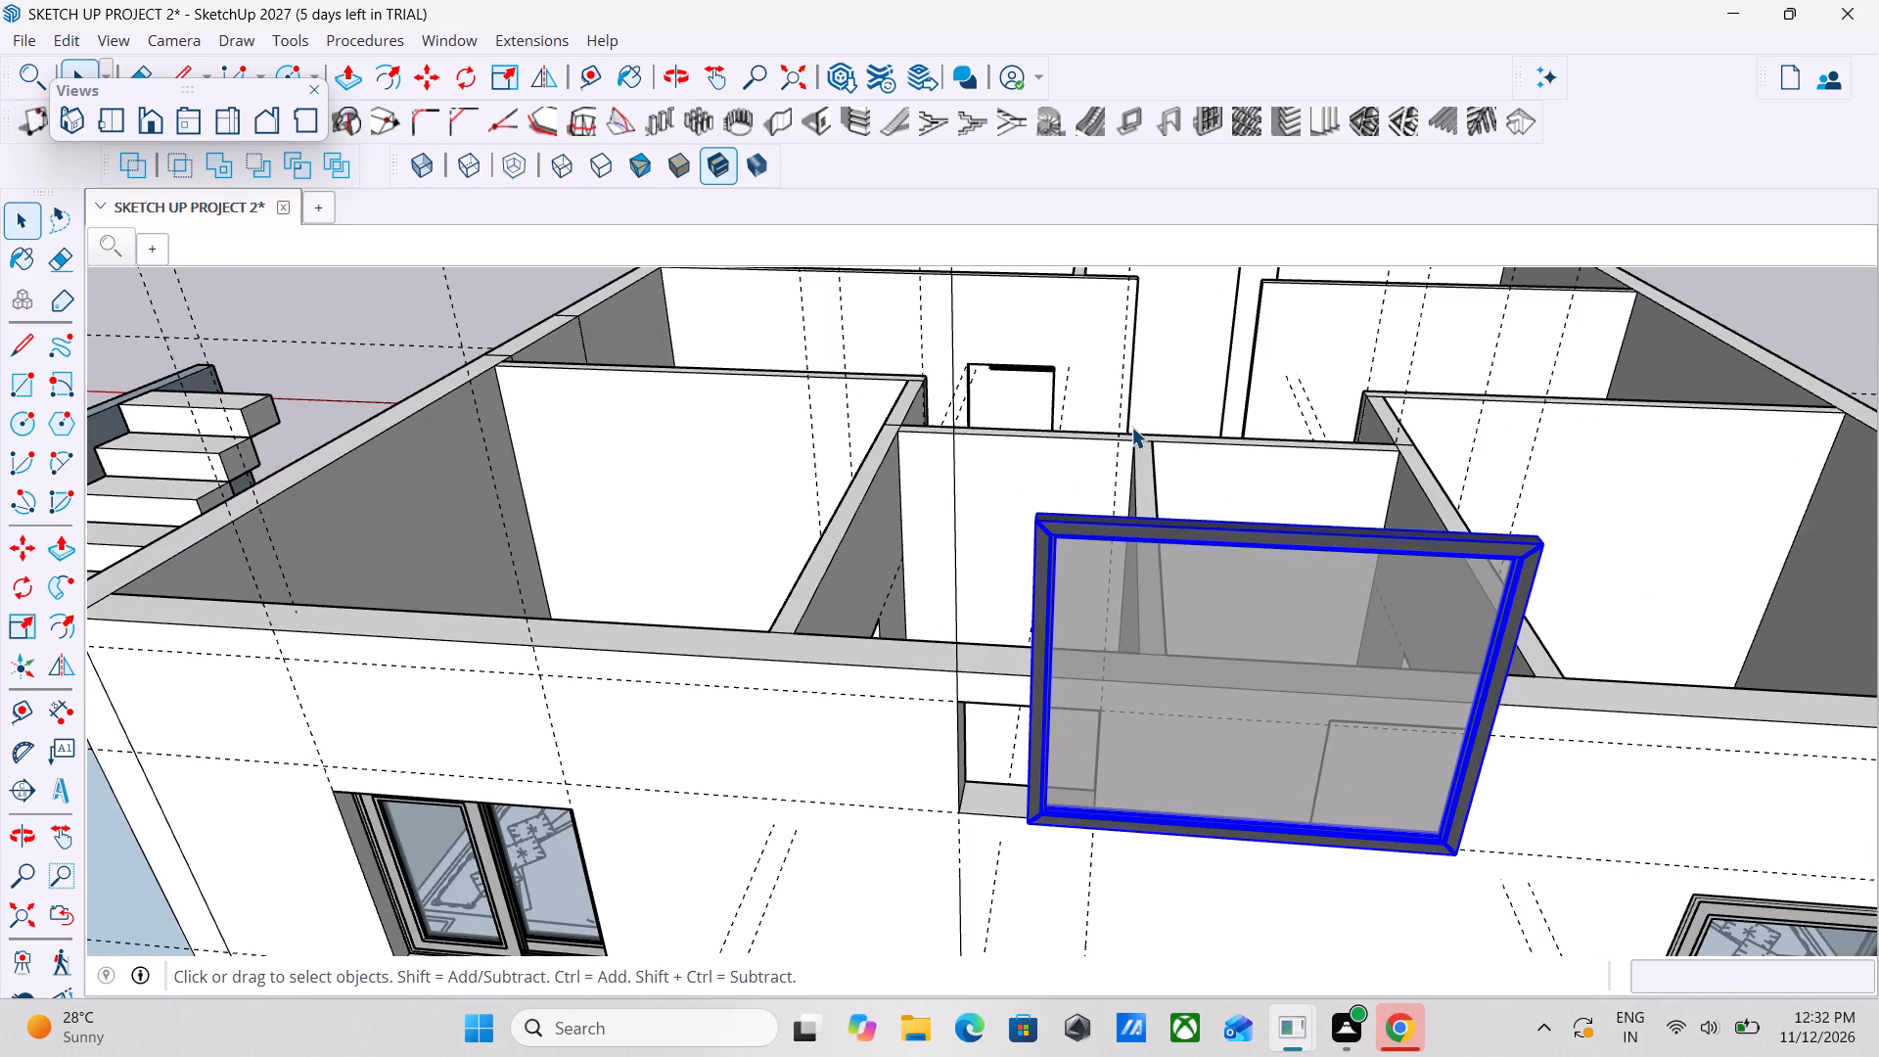
middle_drag(931, 805, 1410, 882)
middle_drag(1224, 746, 1333, 805)
middle_drag(1464, 787, 1486, 762)
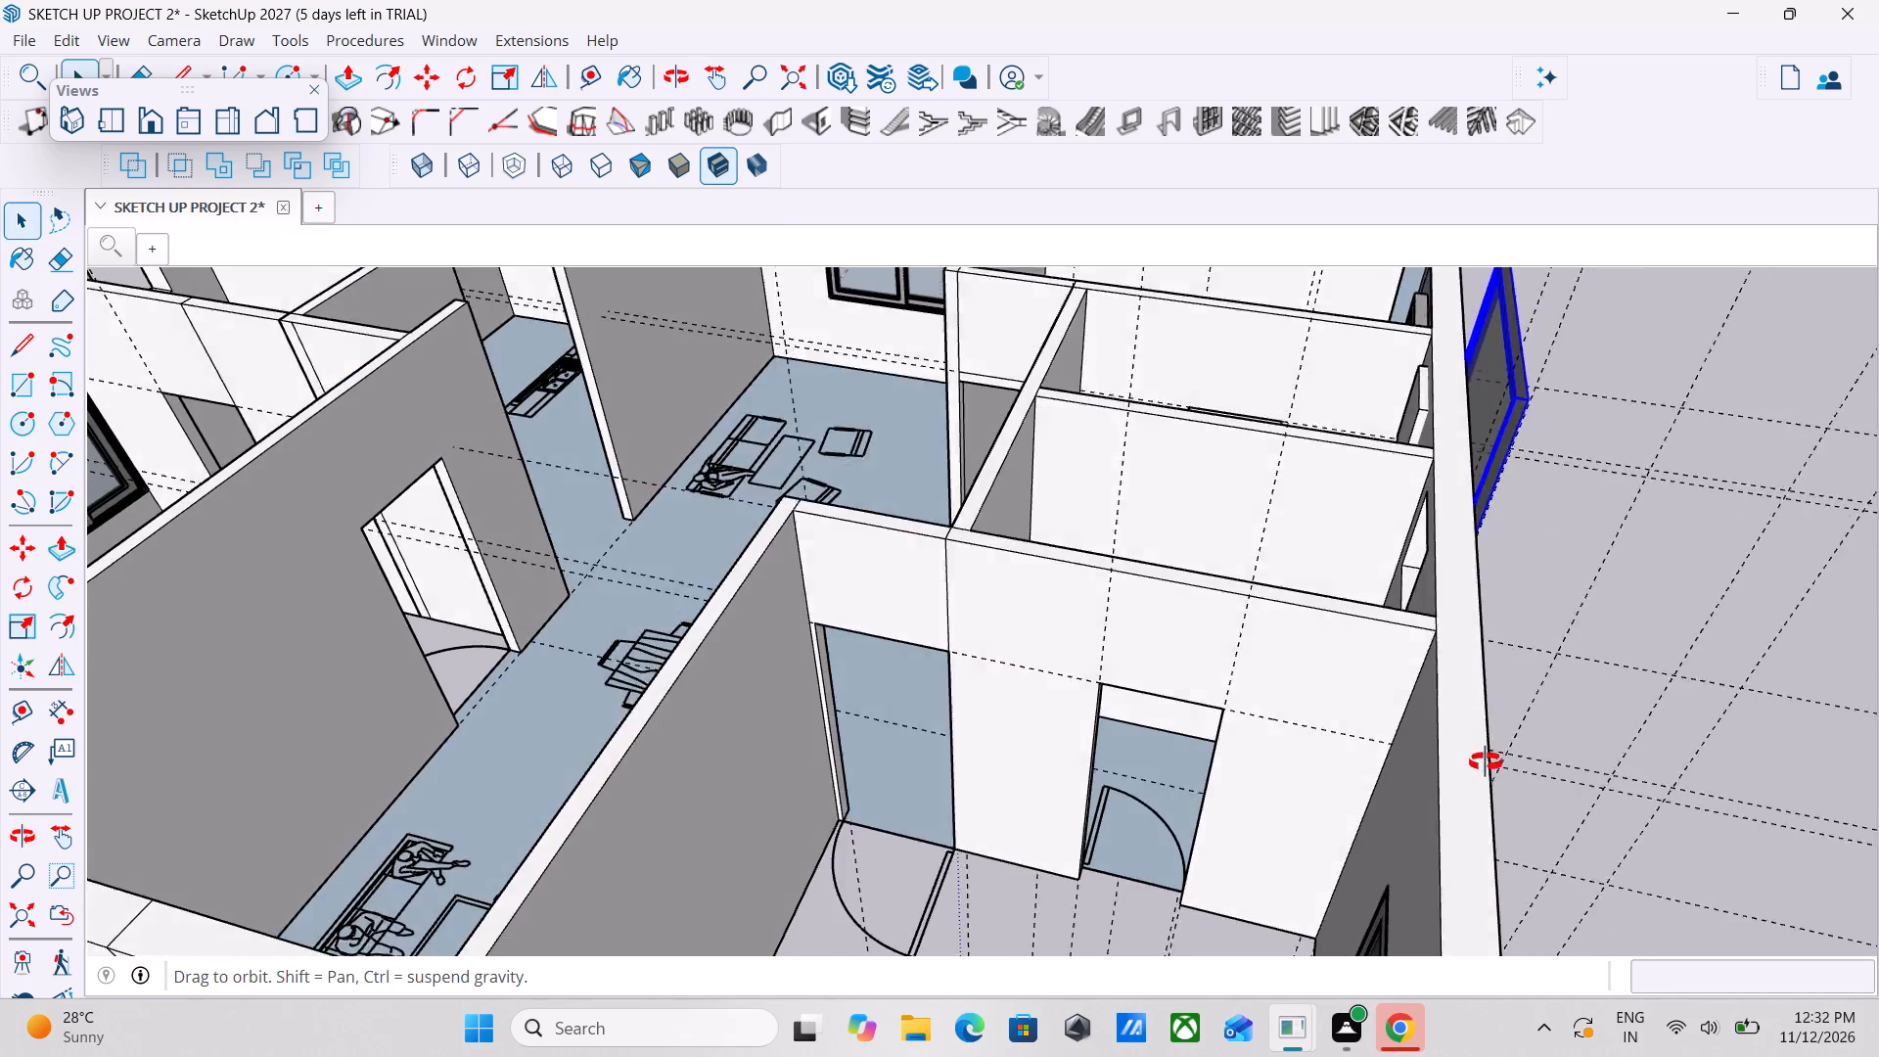
middle_drag(1486, 762, 903, 638)
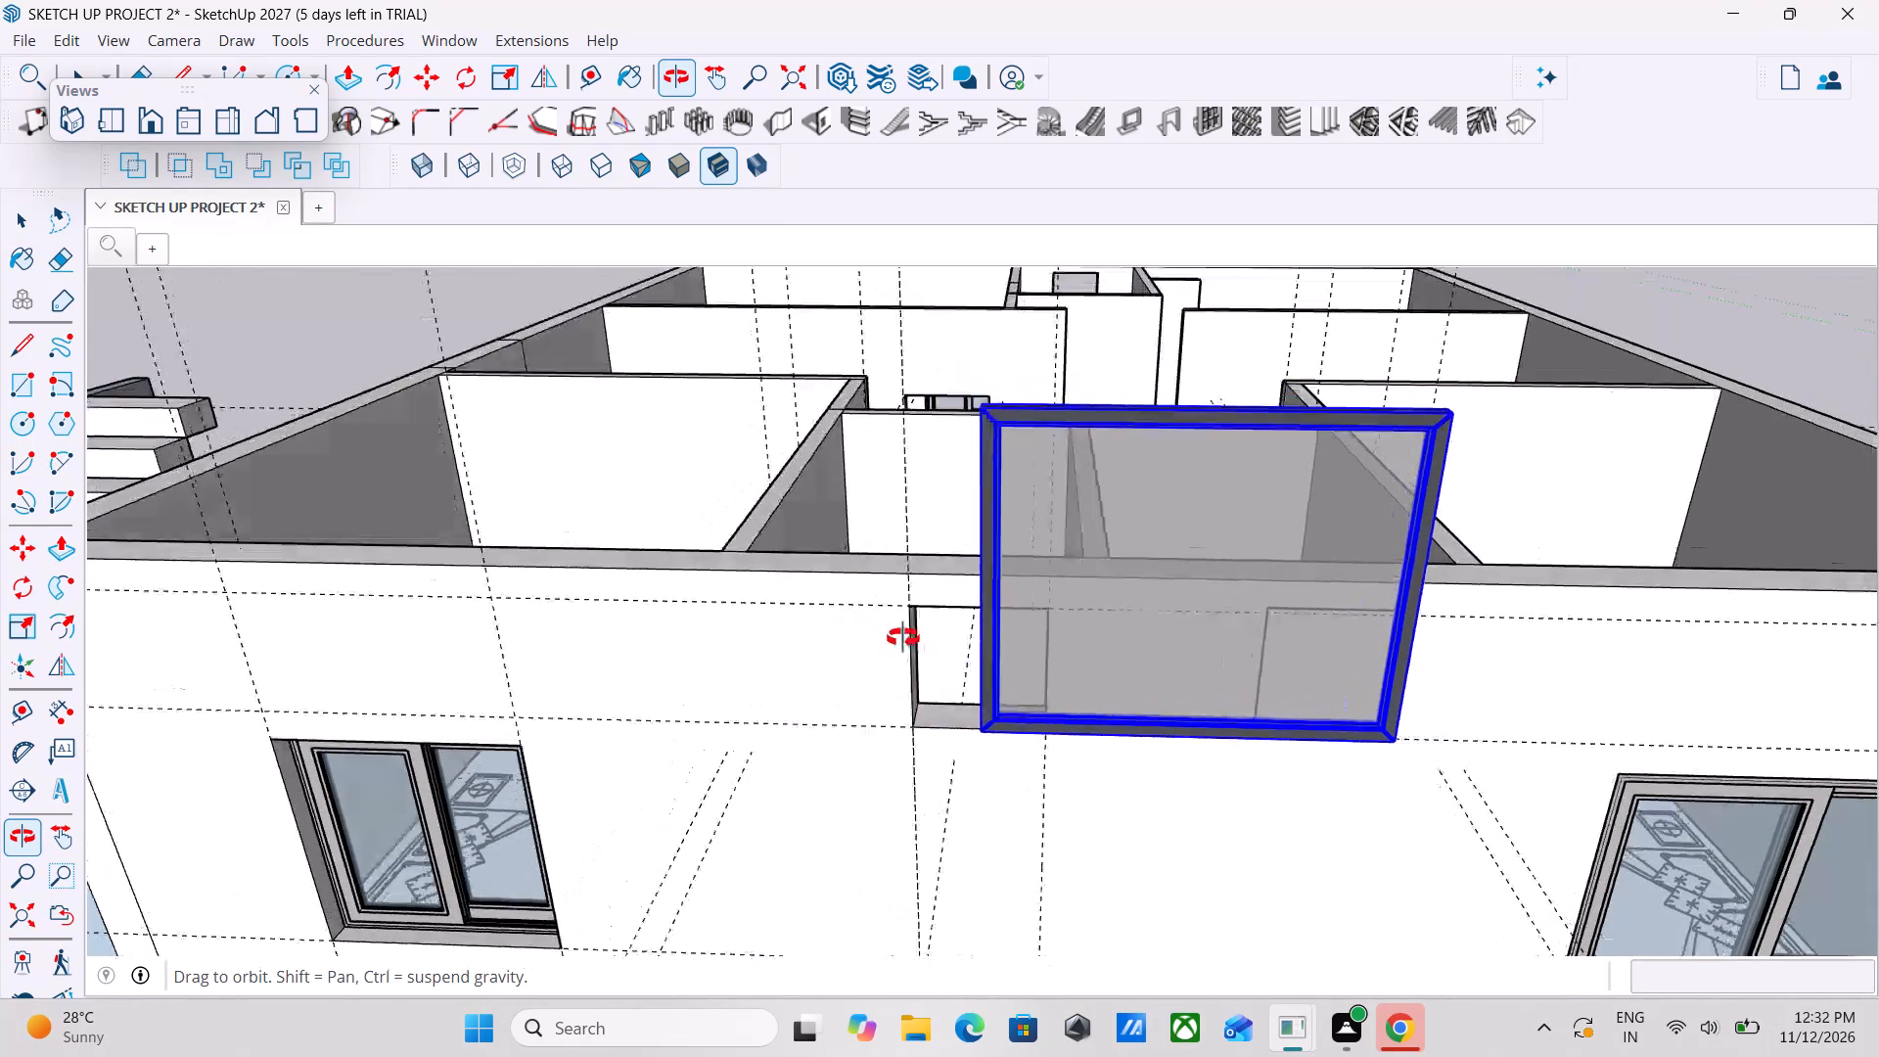
middle_drag(903, 638, 1528, 1052)
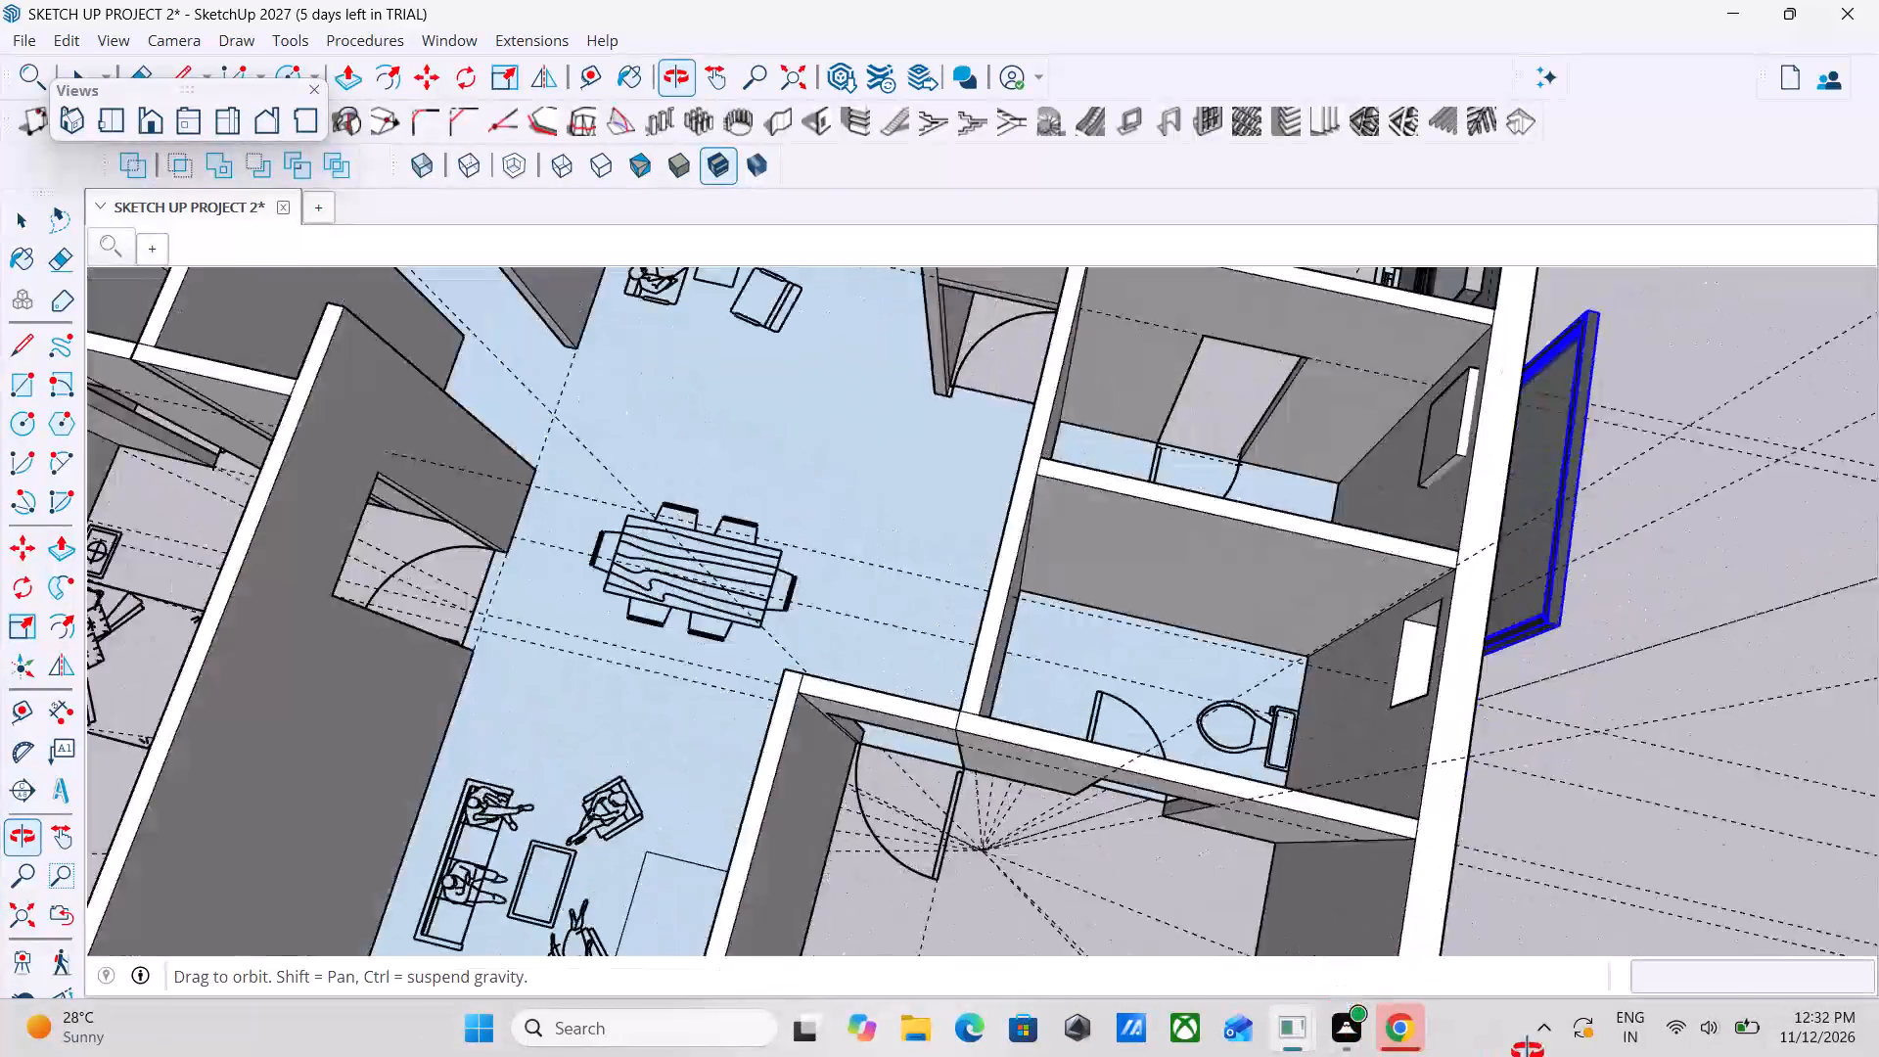
middle_drag(1528, 1052, 1072, 726)
middle_drag(1566, 989, 1032, 838)
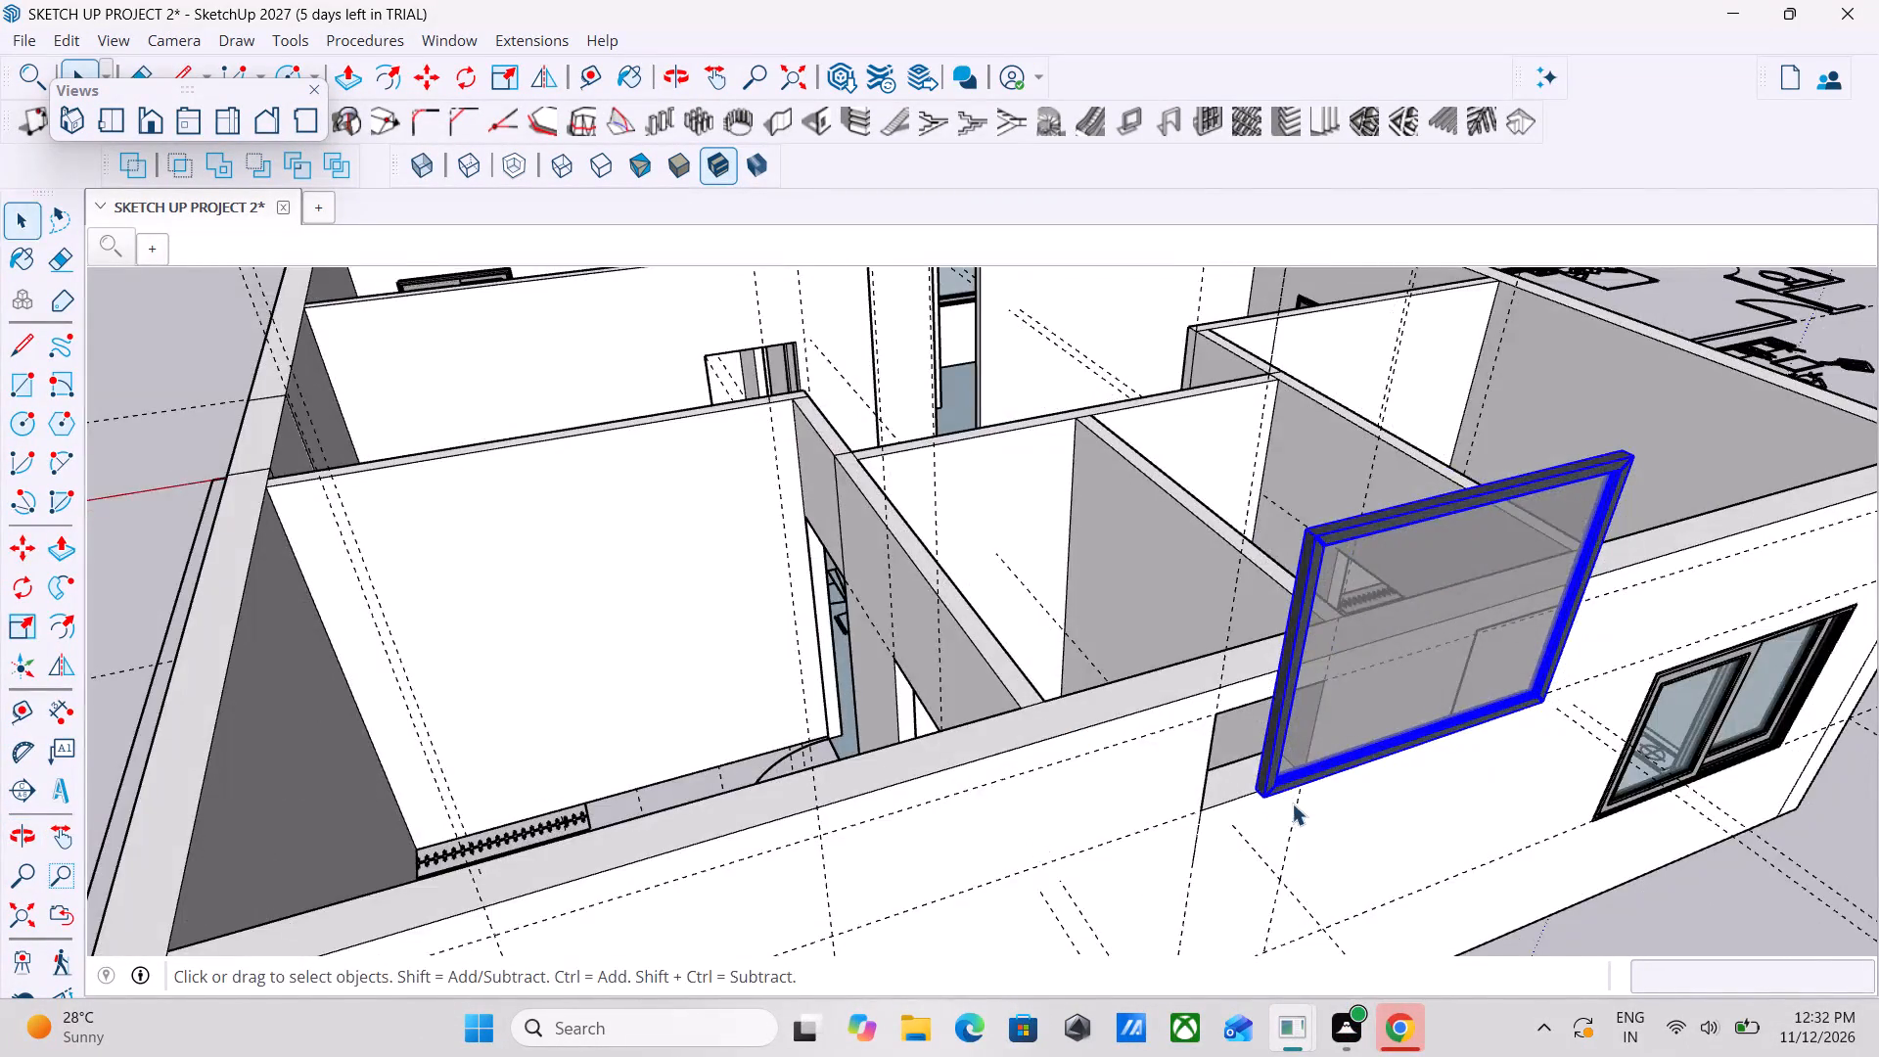
scroll(1292, 804, down, 2)
middle_drag(1292, 804, 1032, 732)
scroll(877, 736, up, 2)
middle_drag(852, 776, 890, 757)
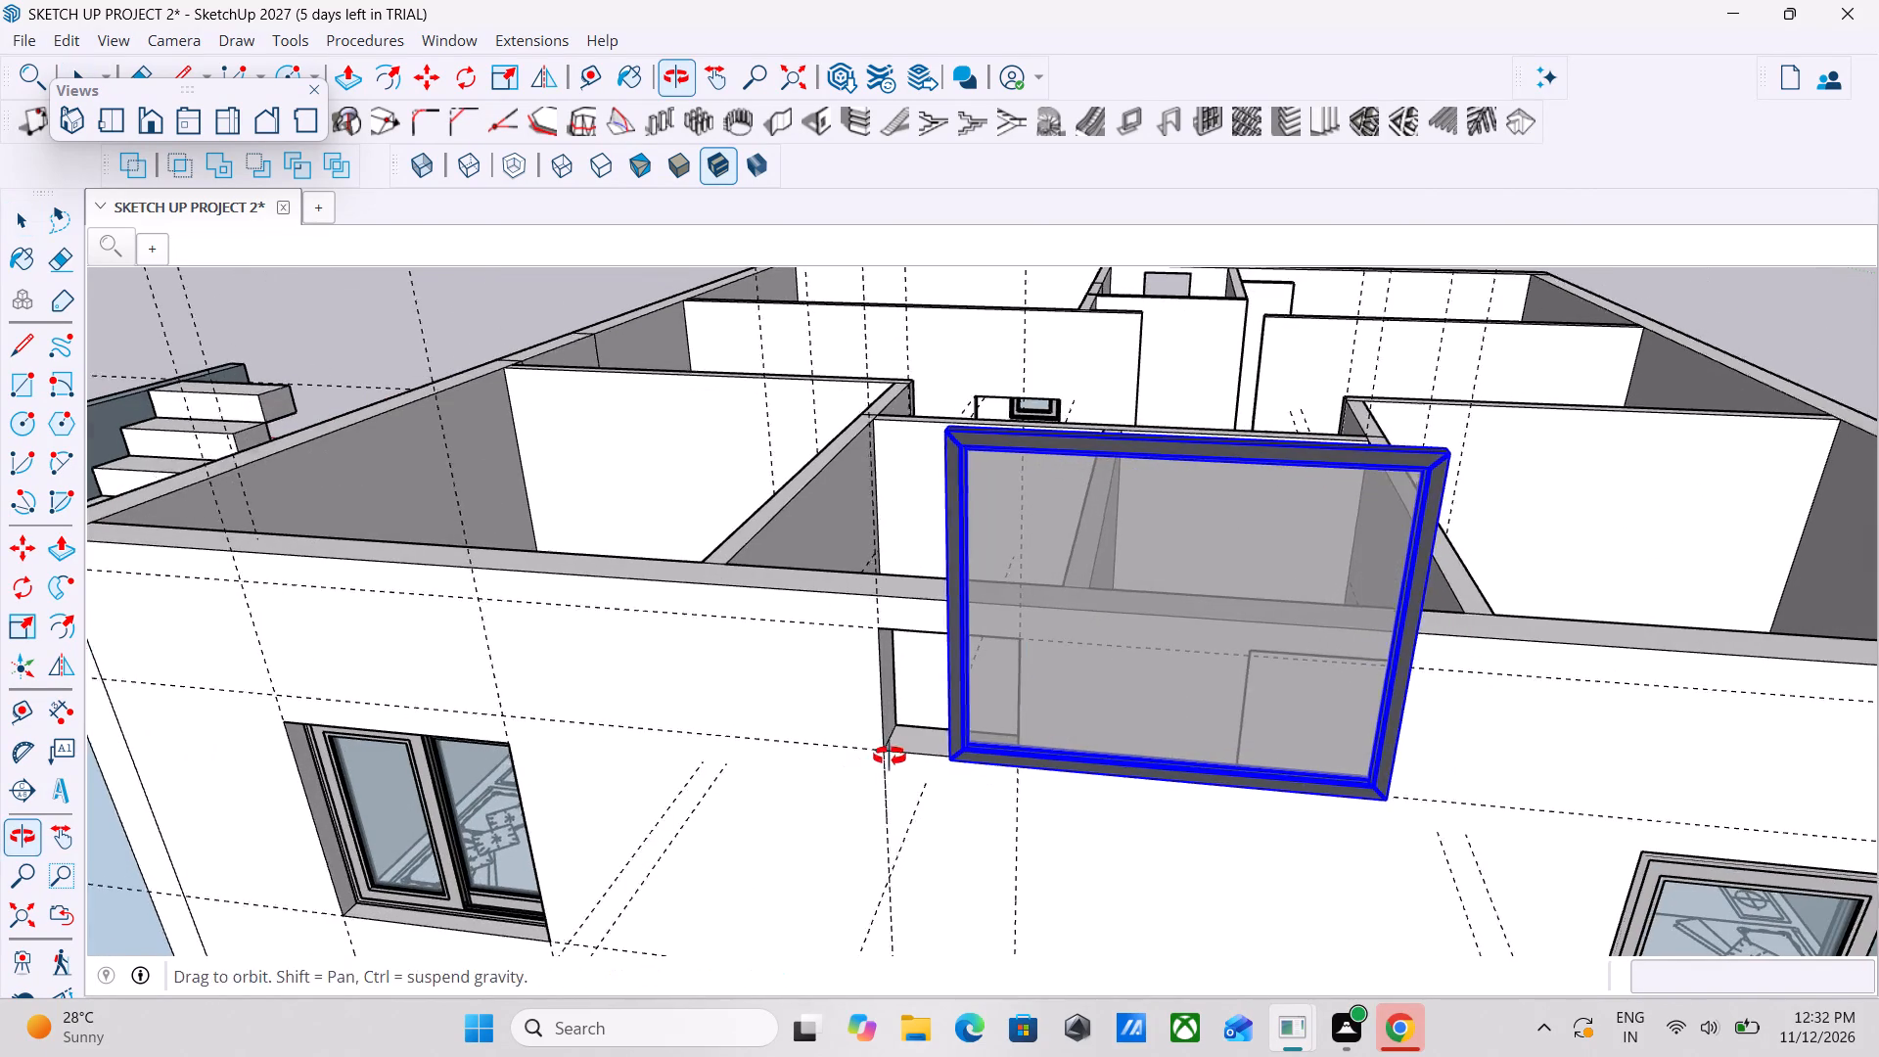
middle_drag(890, 757, 893, 755)
Move the single-pane window about 1' 1 1/16" by its lower corner onto the small opening's matching lower corner.
key(m)
scroll(1040, 741, up, 3)
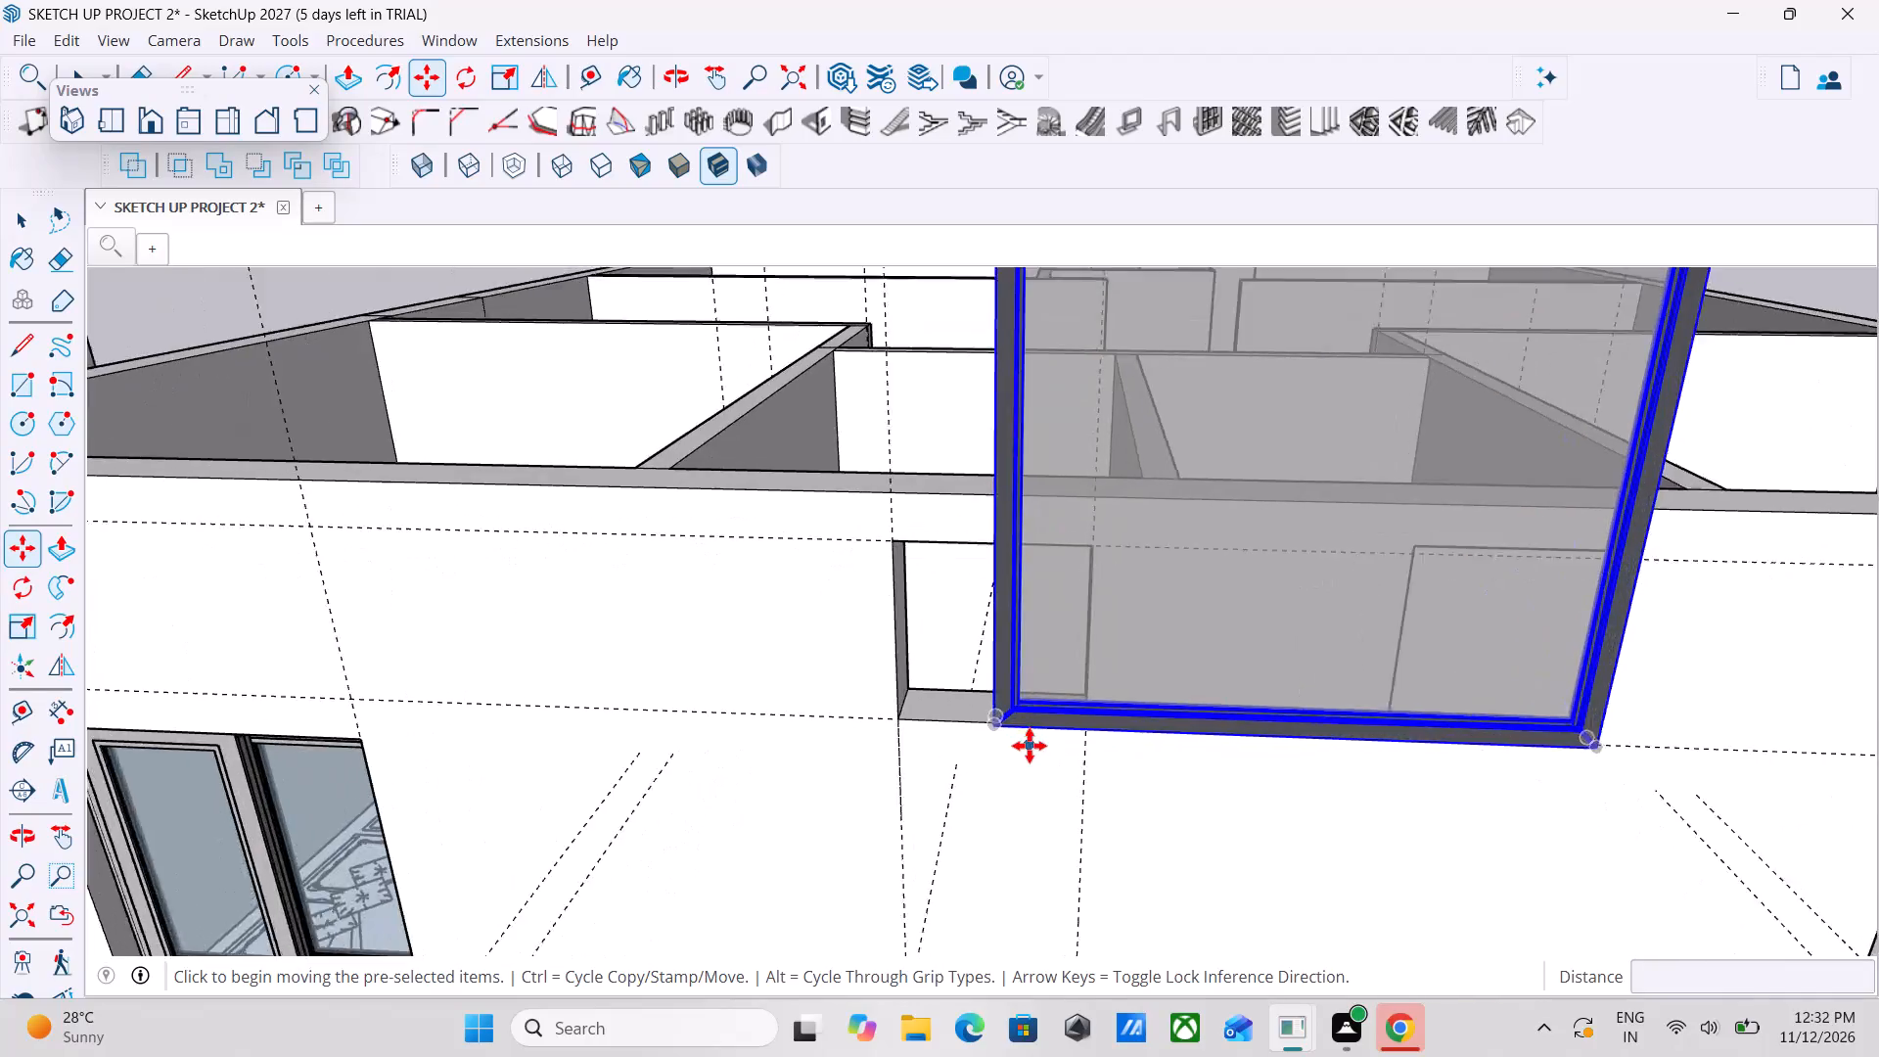
scroll(1030, 746, up, 8)
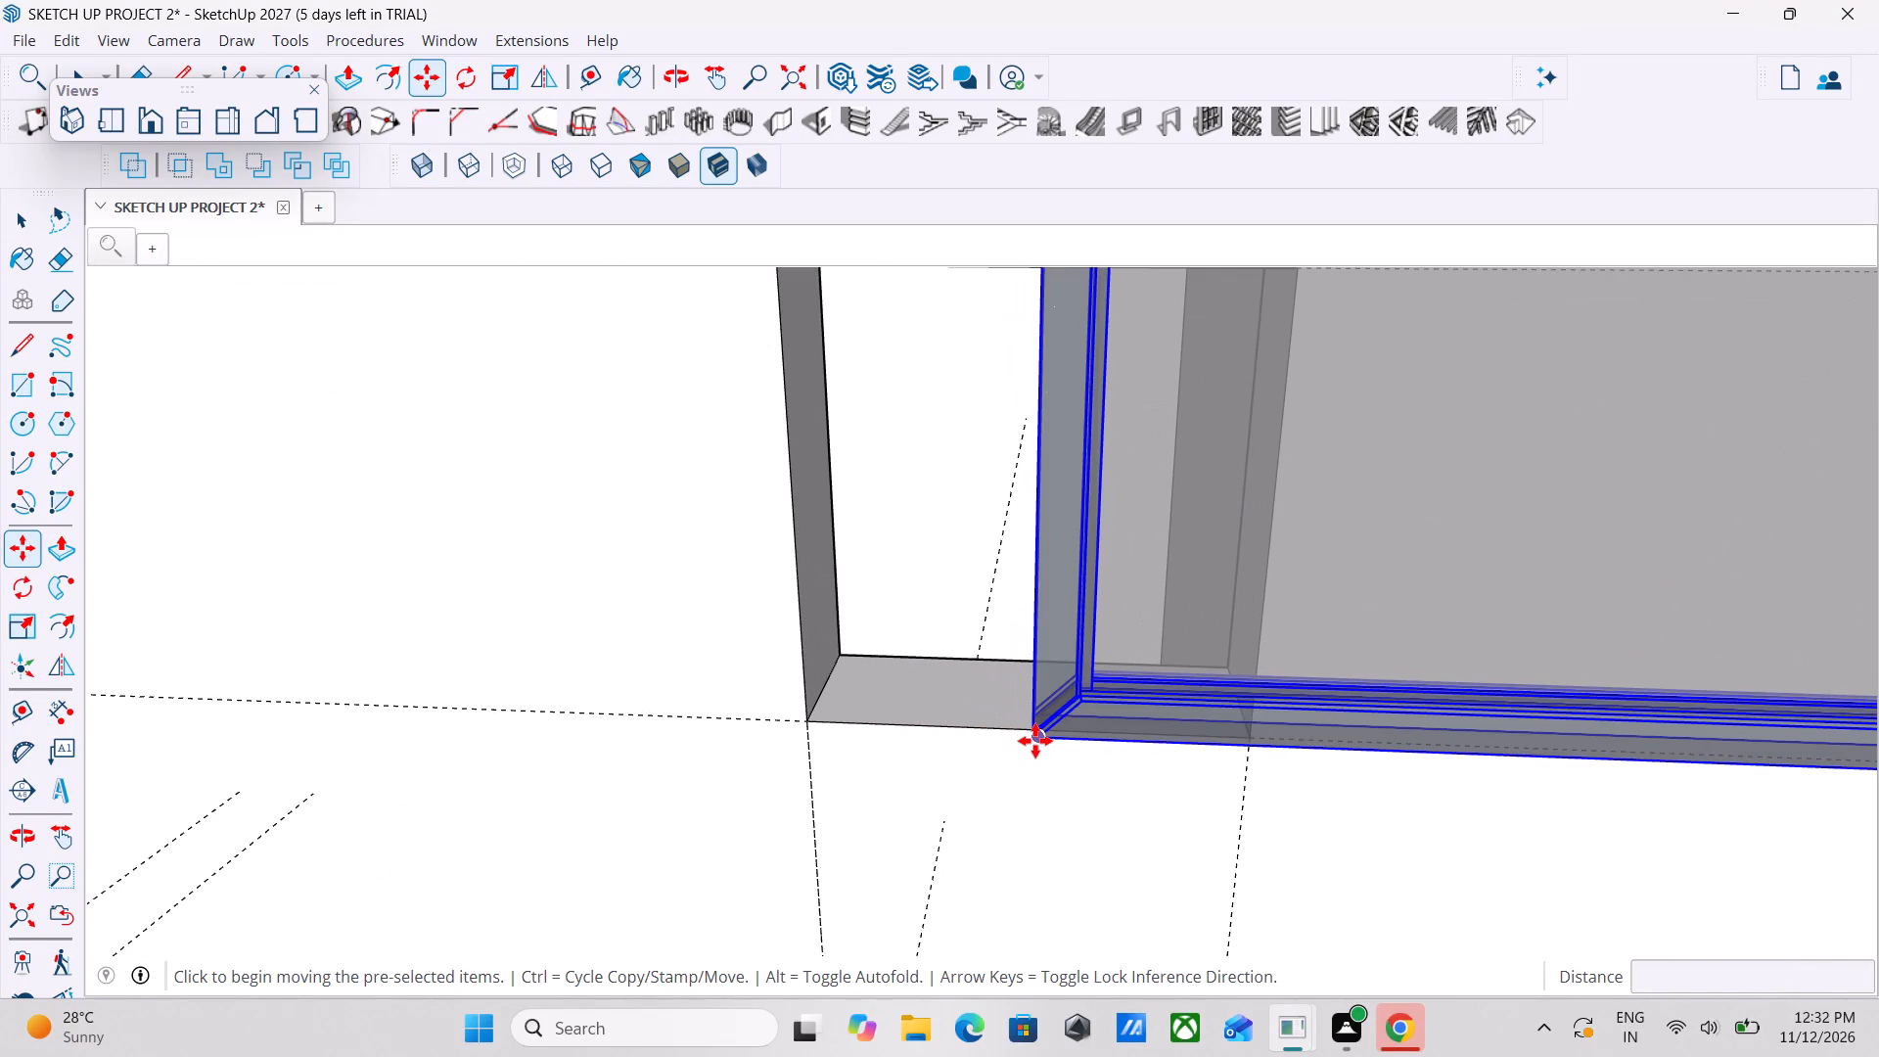
click(1026, 740)
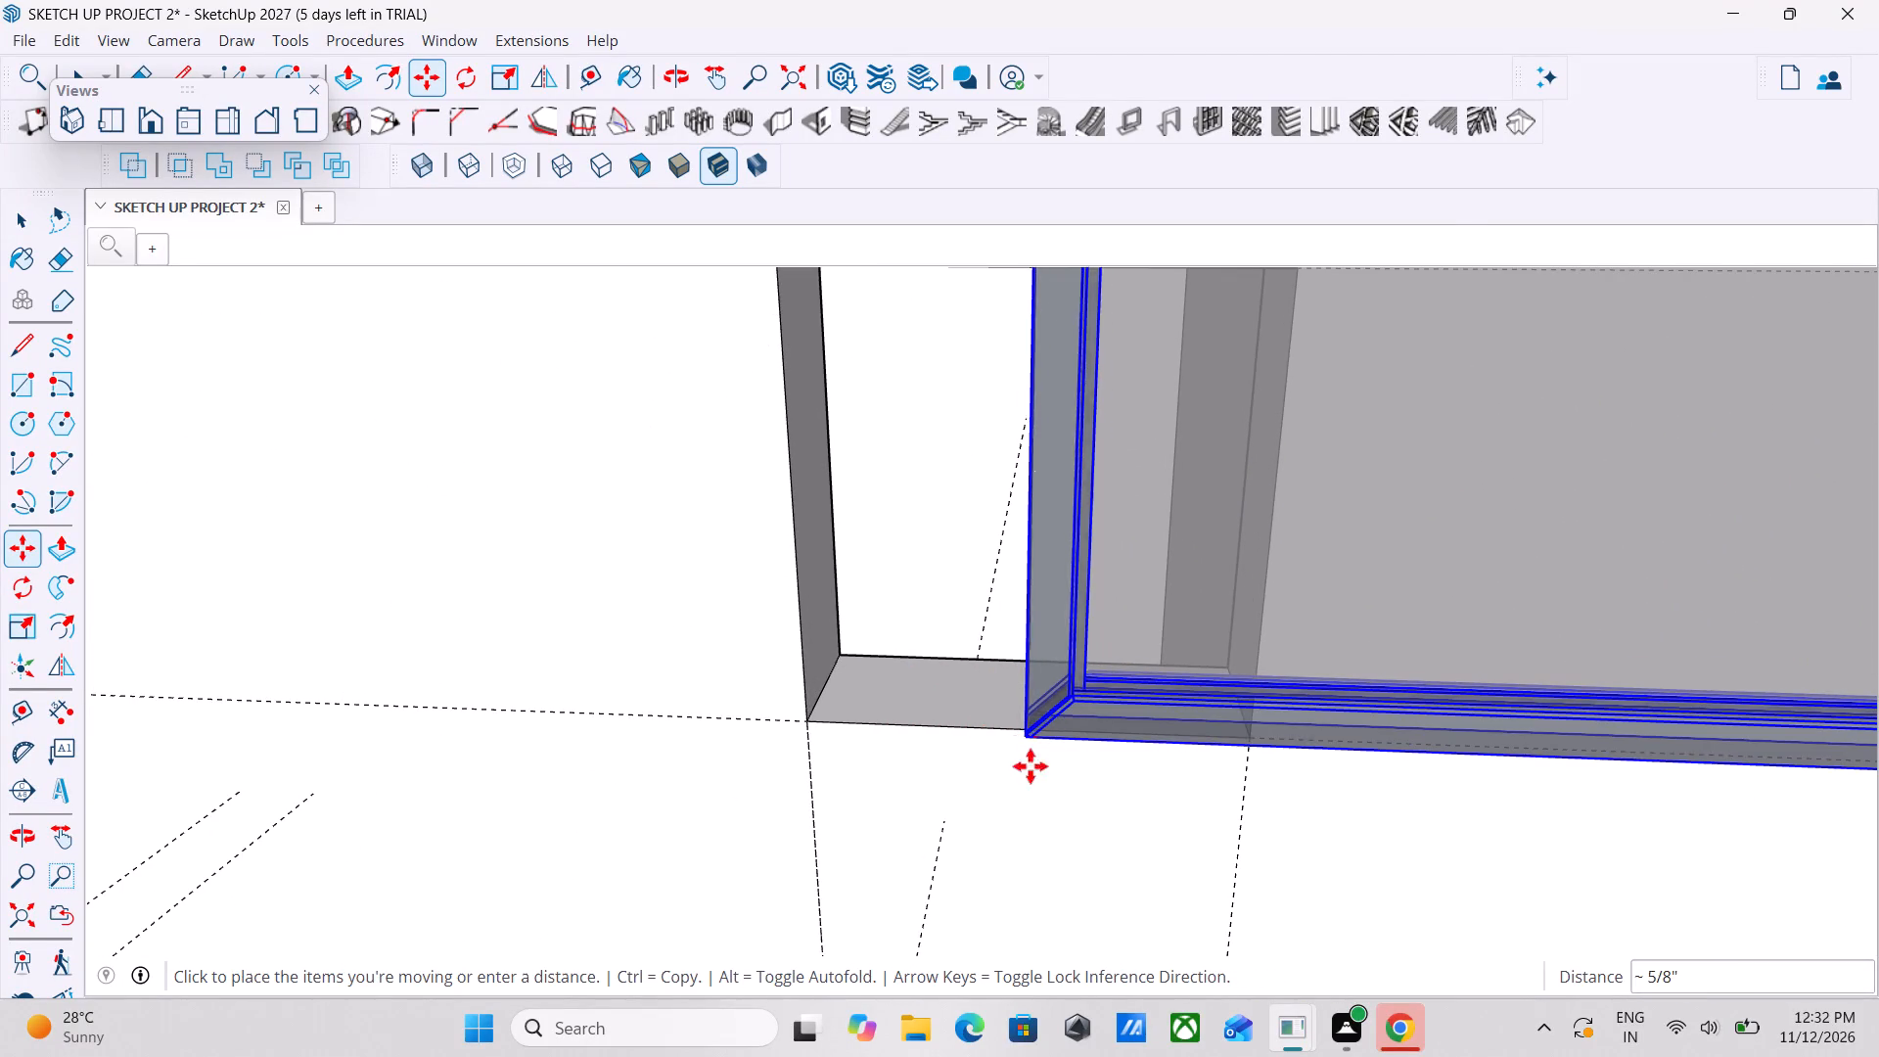
click(809, 715)
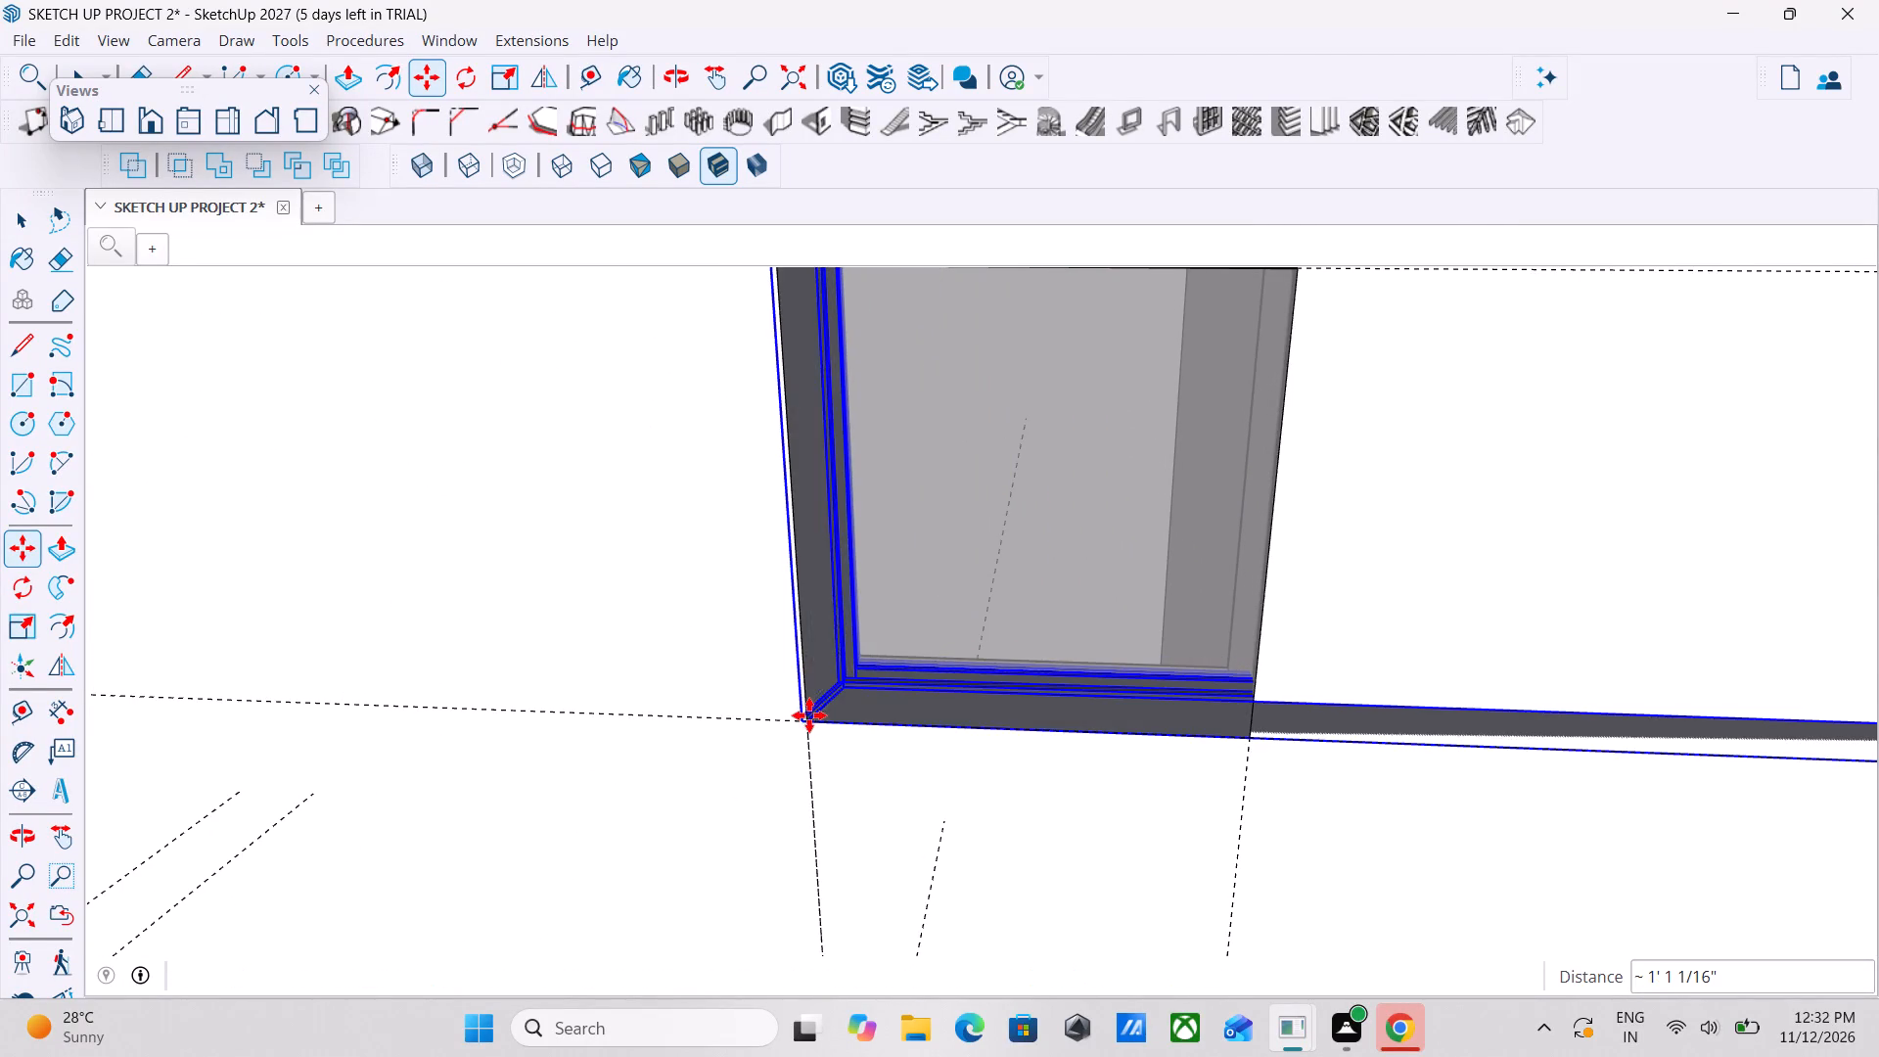
Examine how the moved window sits over the small opening and how far it extends past it along the wall.
scroll(1062, 716, down, 6)
middle_drag(1120, 732, 1241, 740)
scroll(1241, 740, down, 7)
middle_drag(1241, 740, 1203, 733)
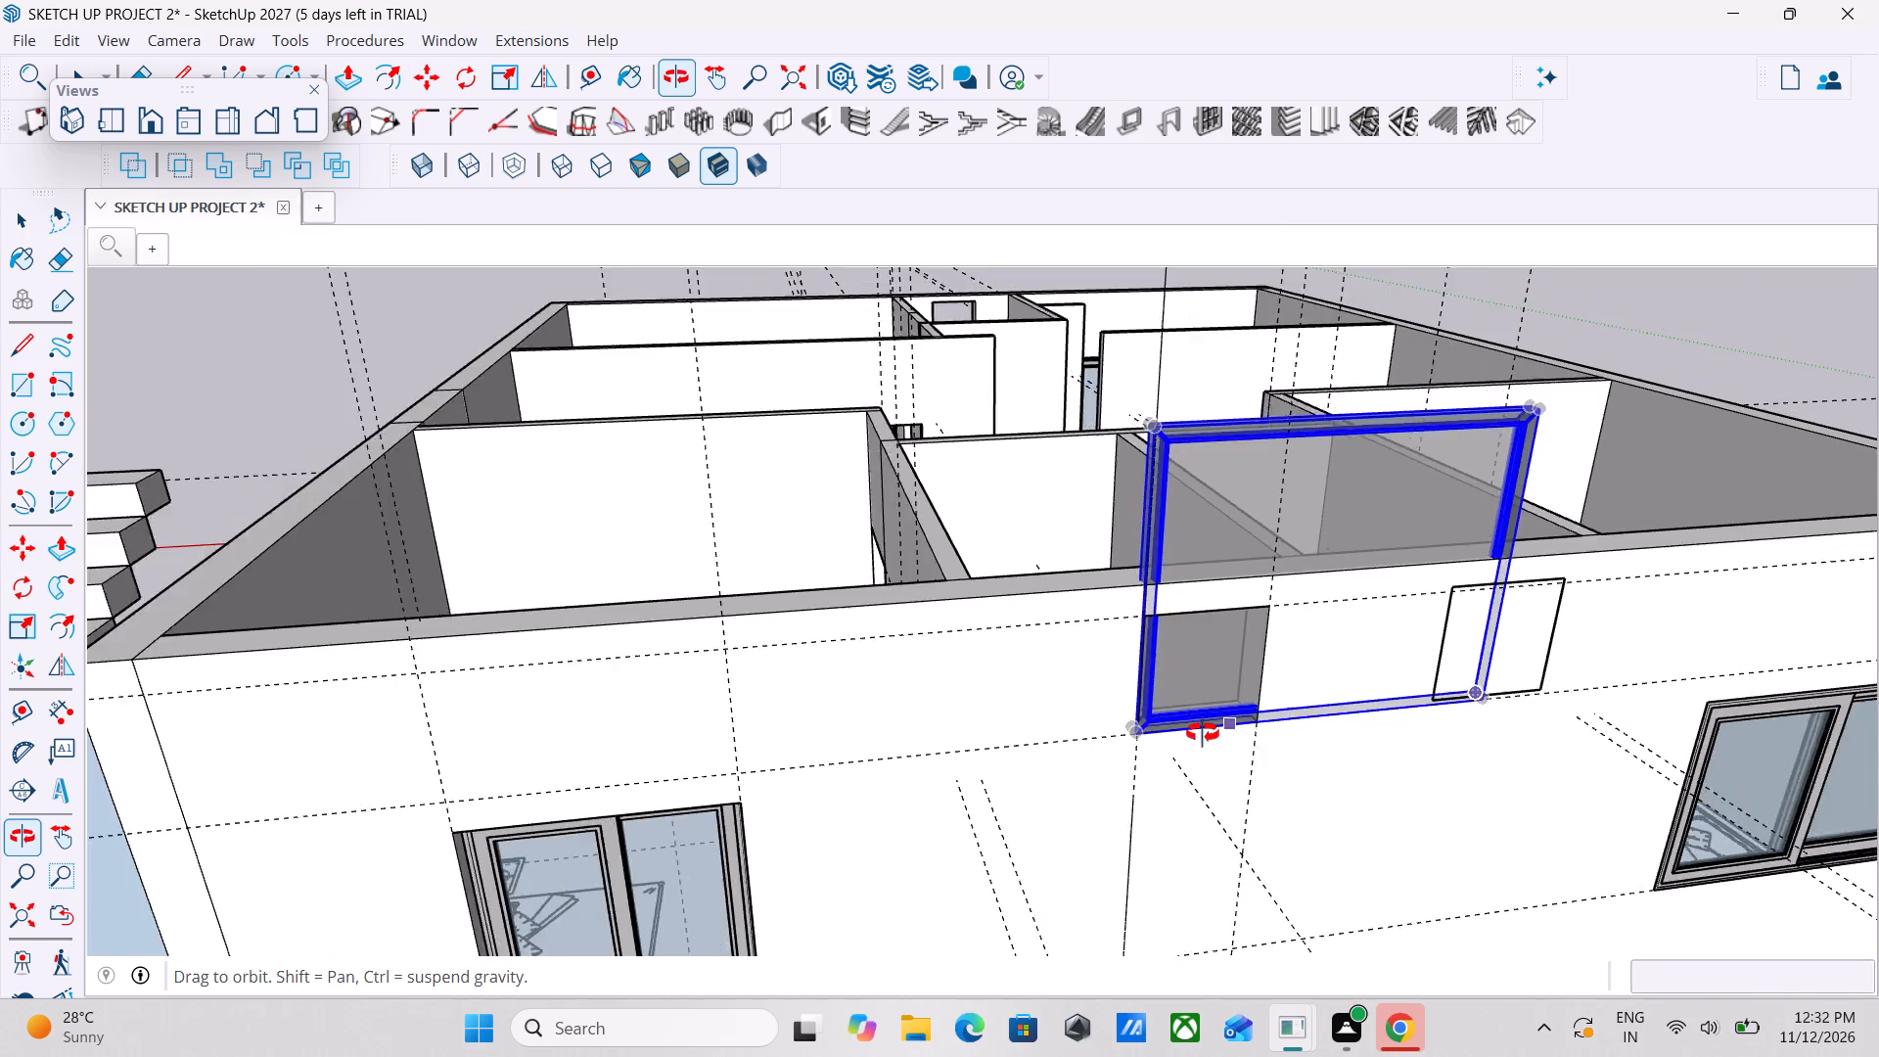
middle_drag(1203, 733, 1131, 722)
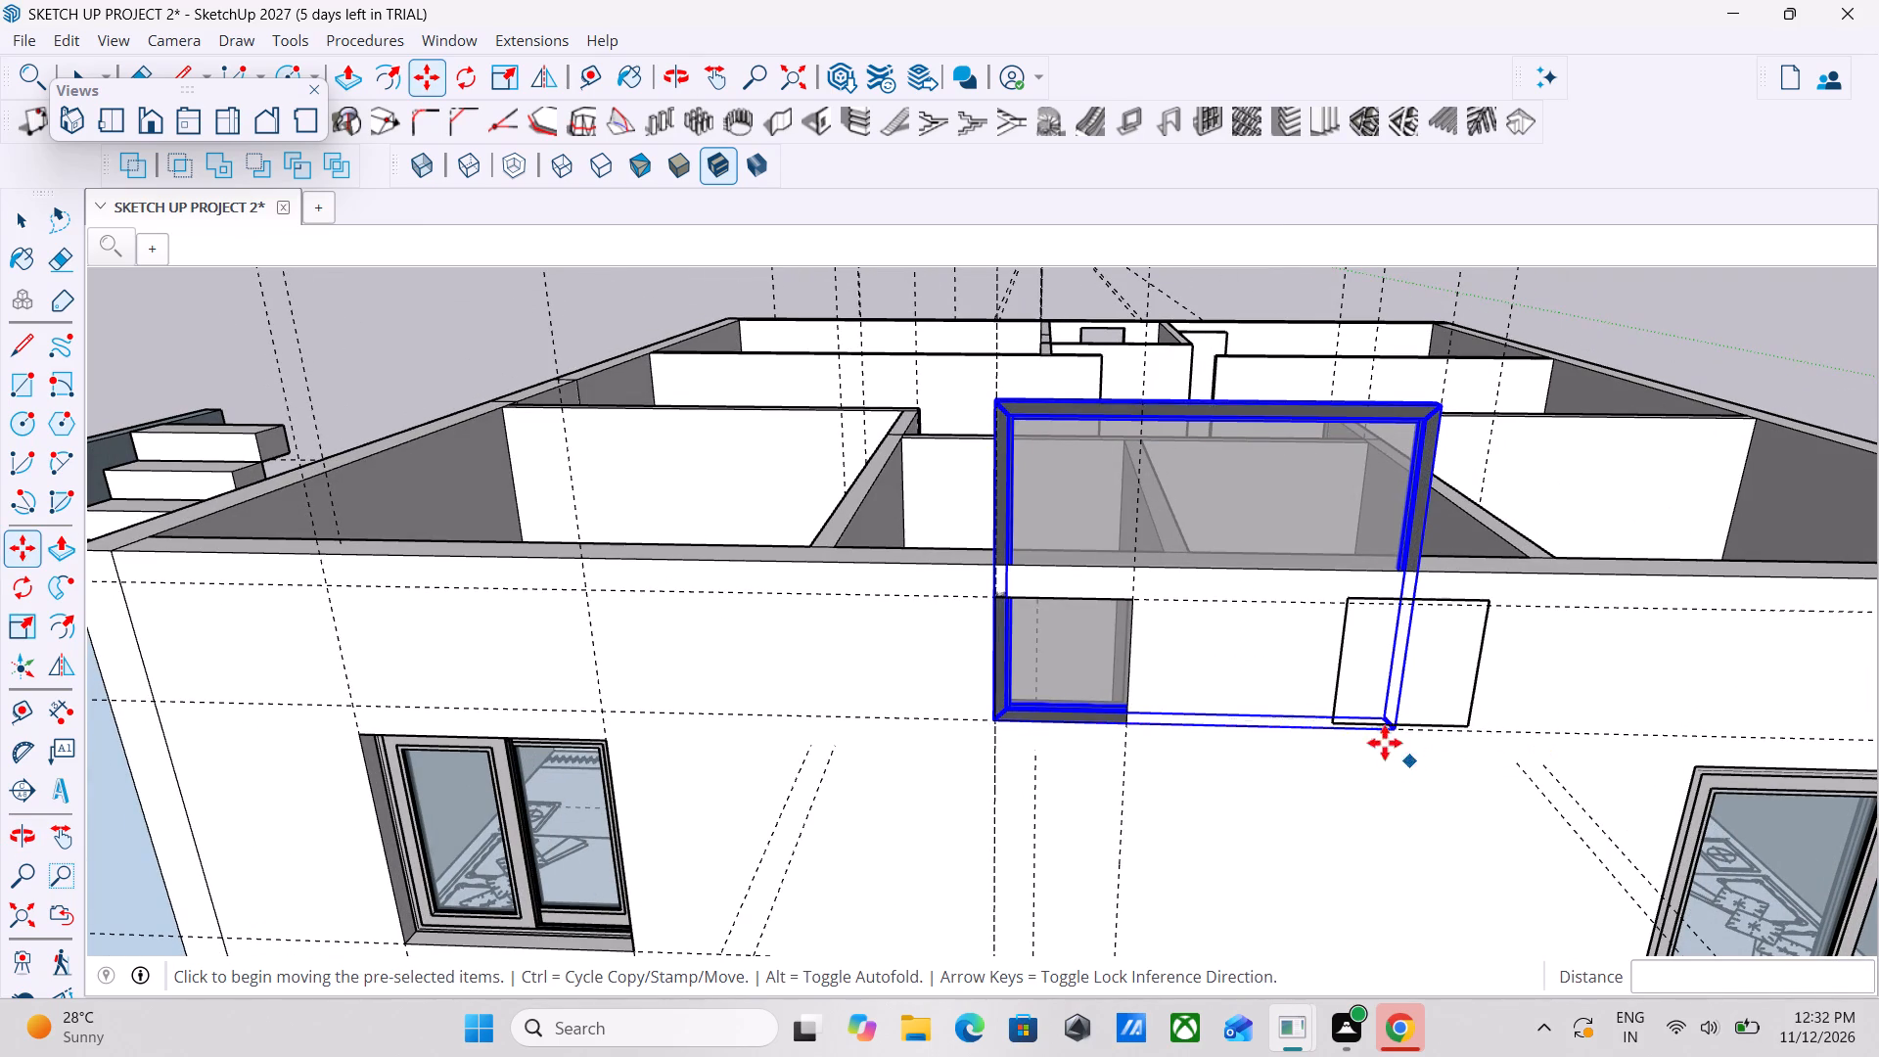
scroll(1450, 641, down, 3)
middle_drag(1123, 672, 1303, 726)
scroll(1123, 672, down, 1)
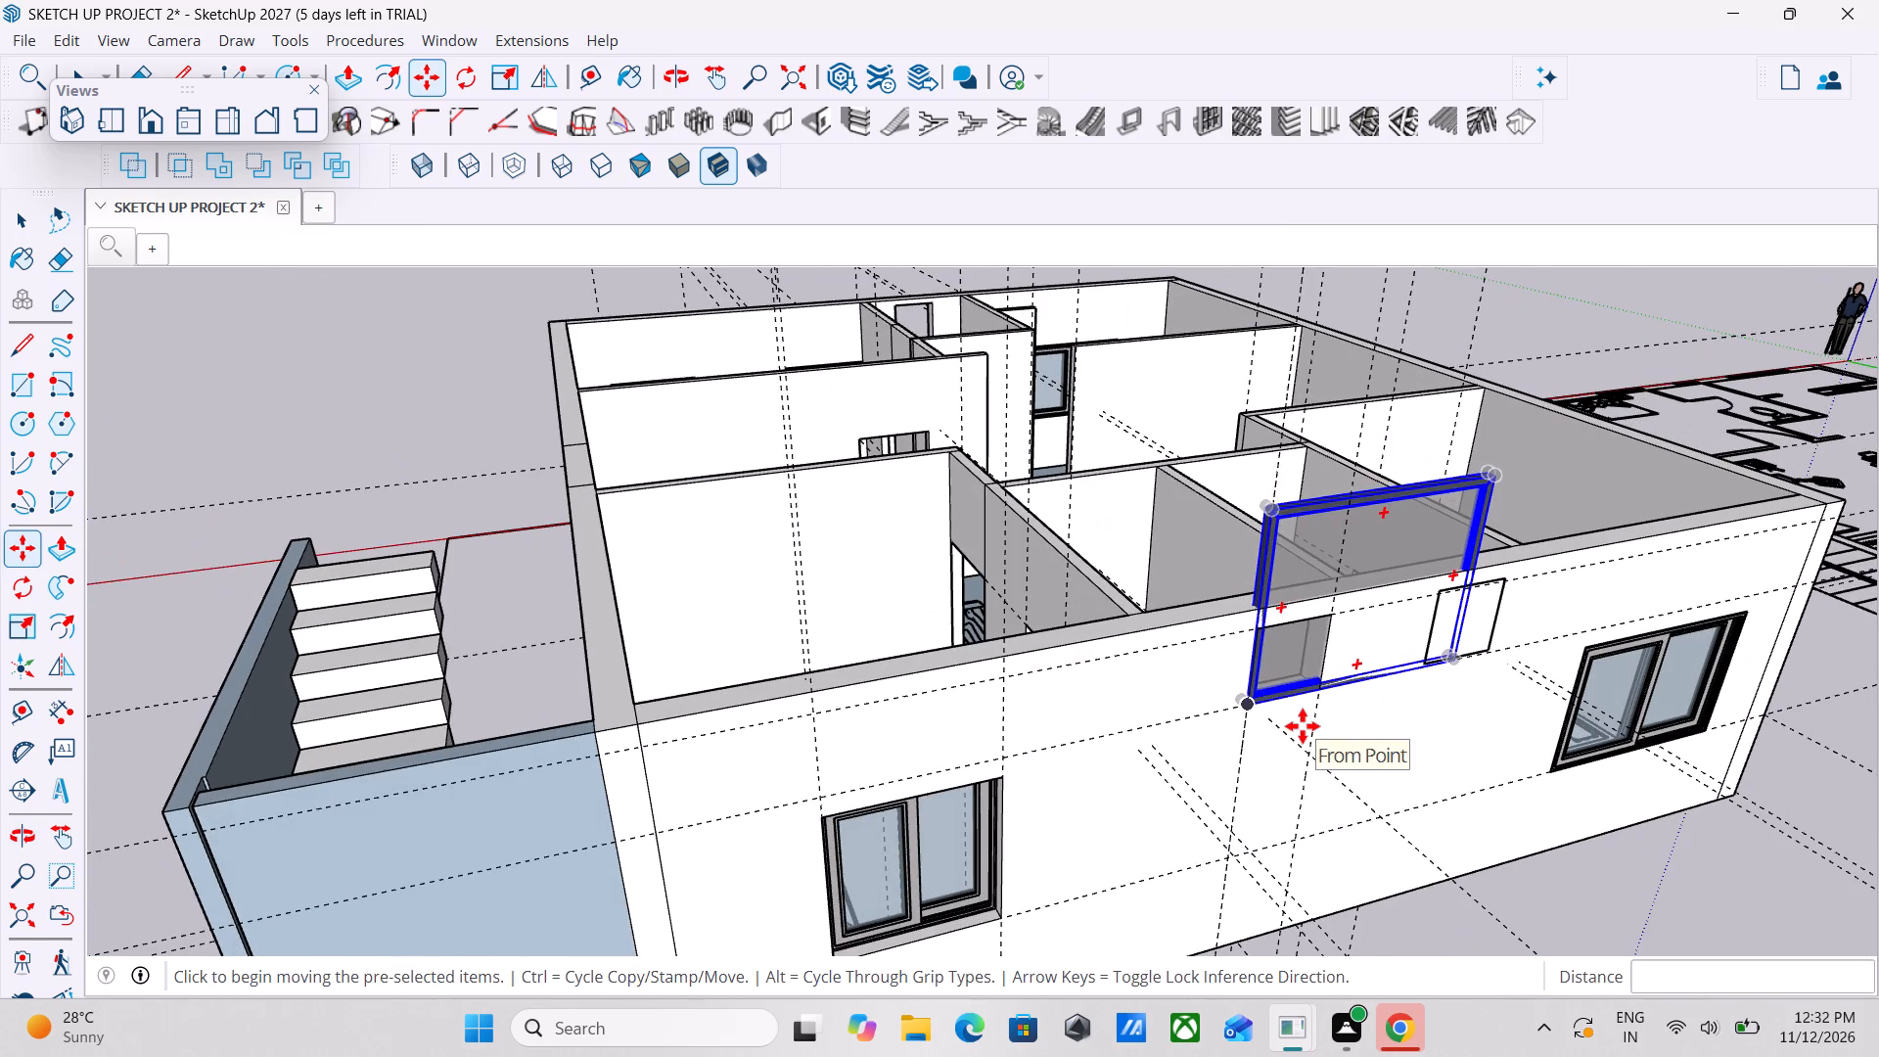
scroll(1303, 726, down, 1)
scroll(1425, 681, up, 10)
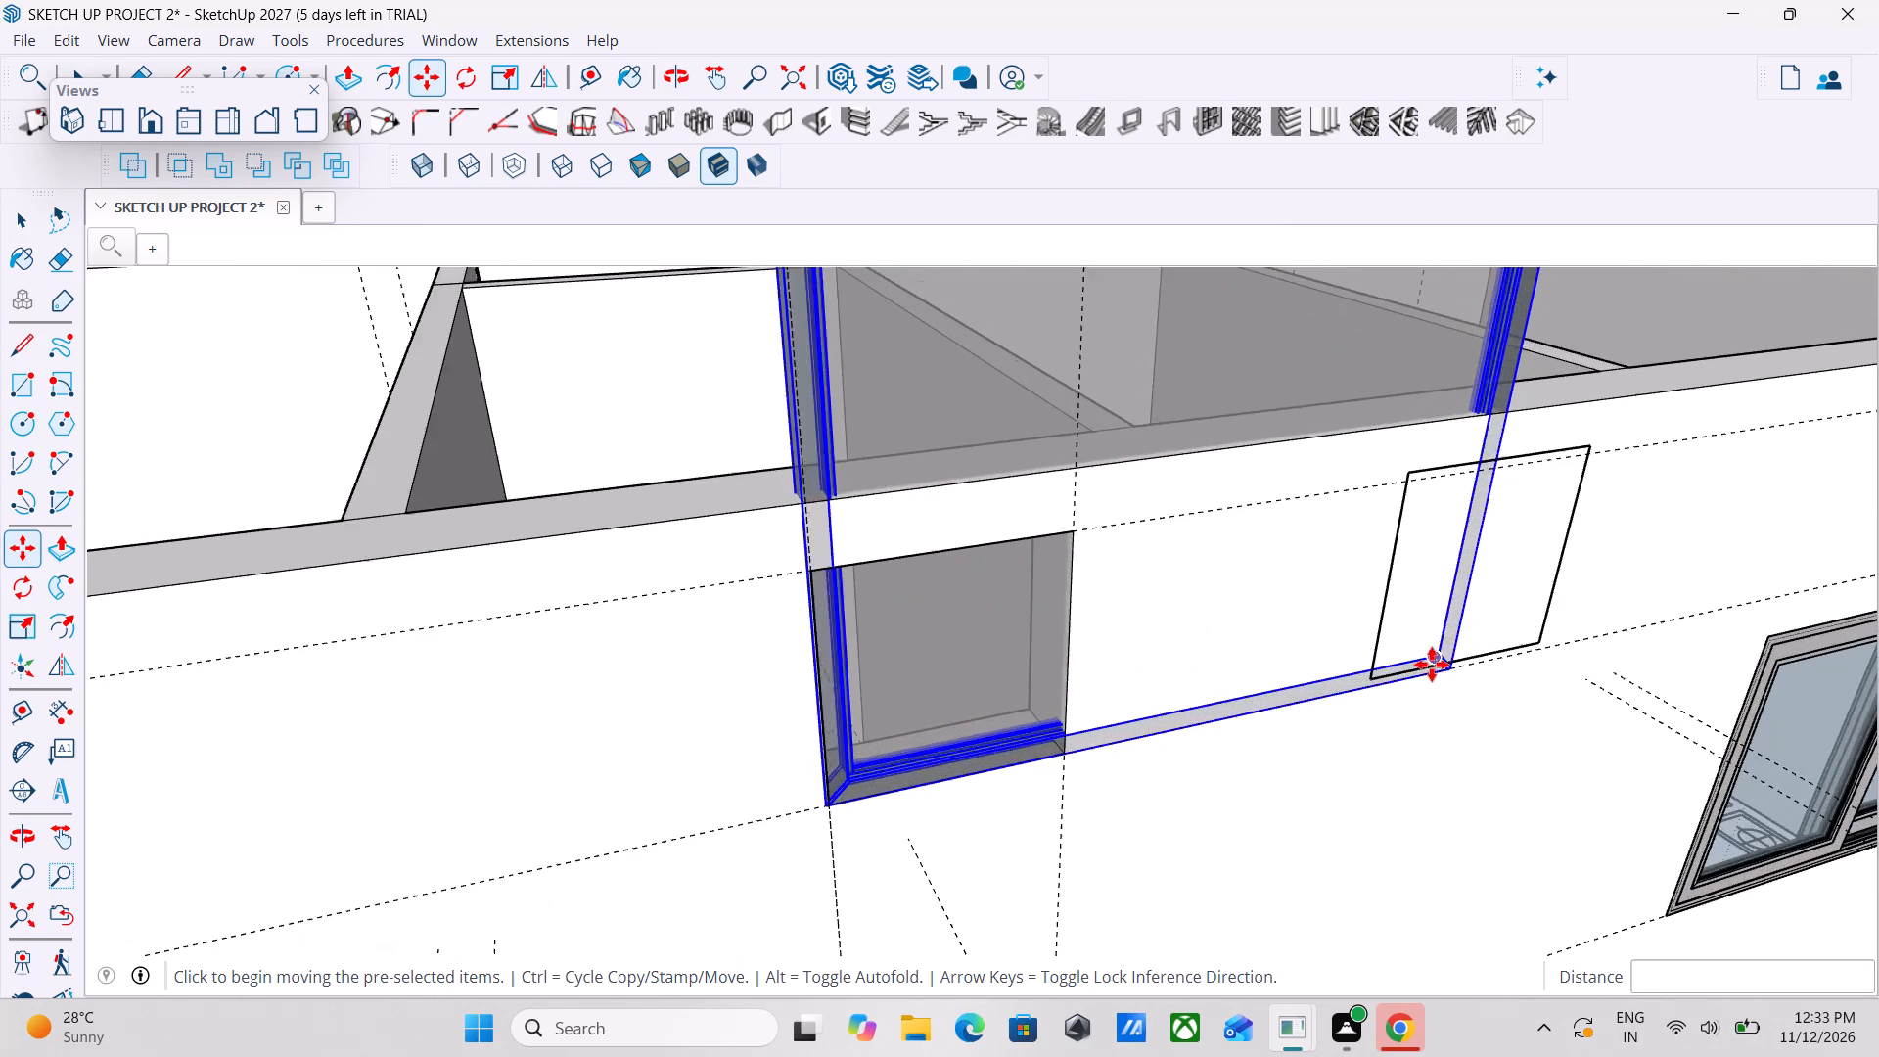
scroll(1432, 665, up, 9)
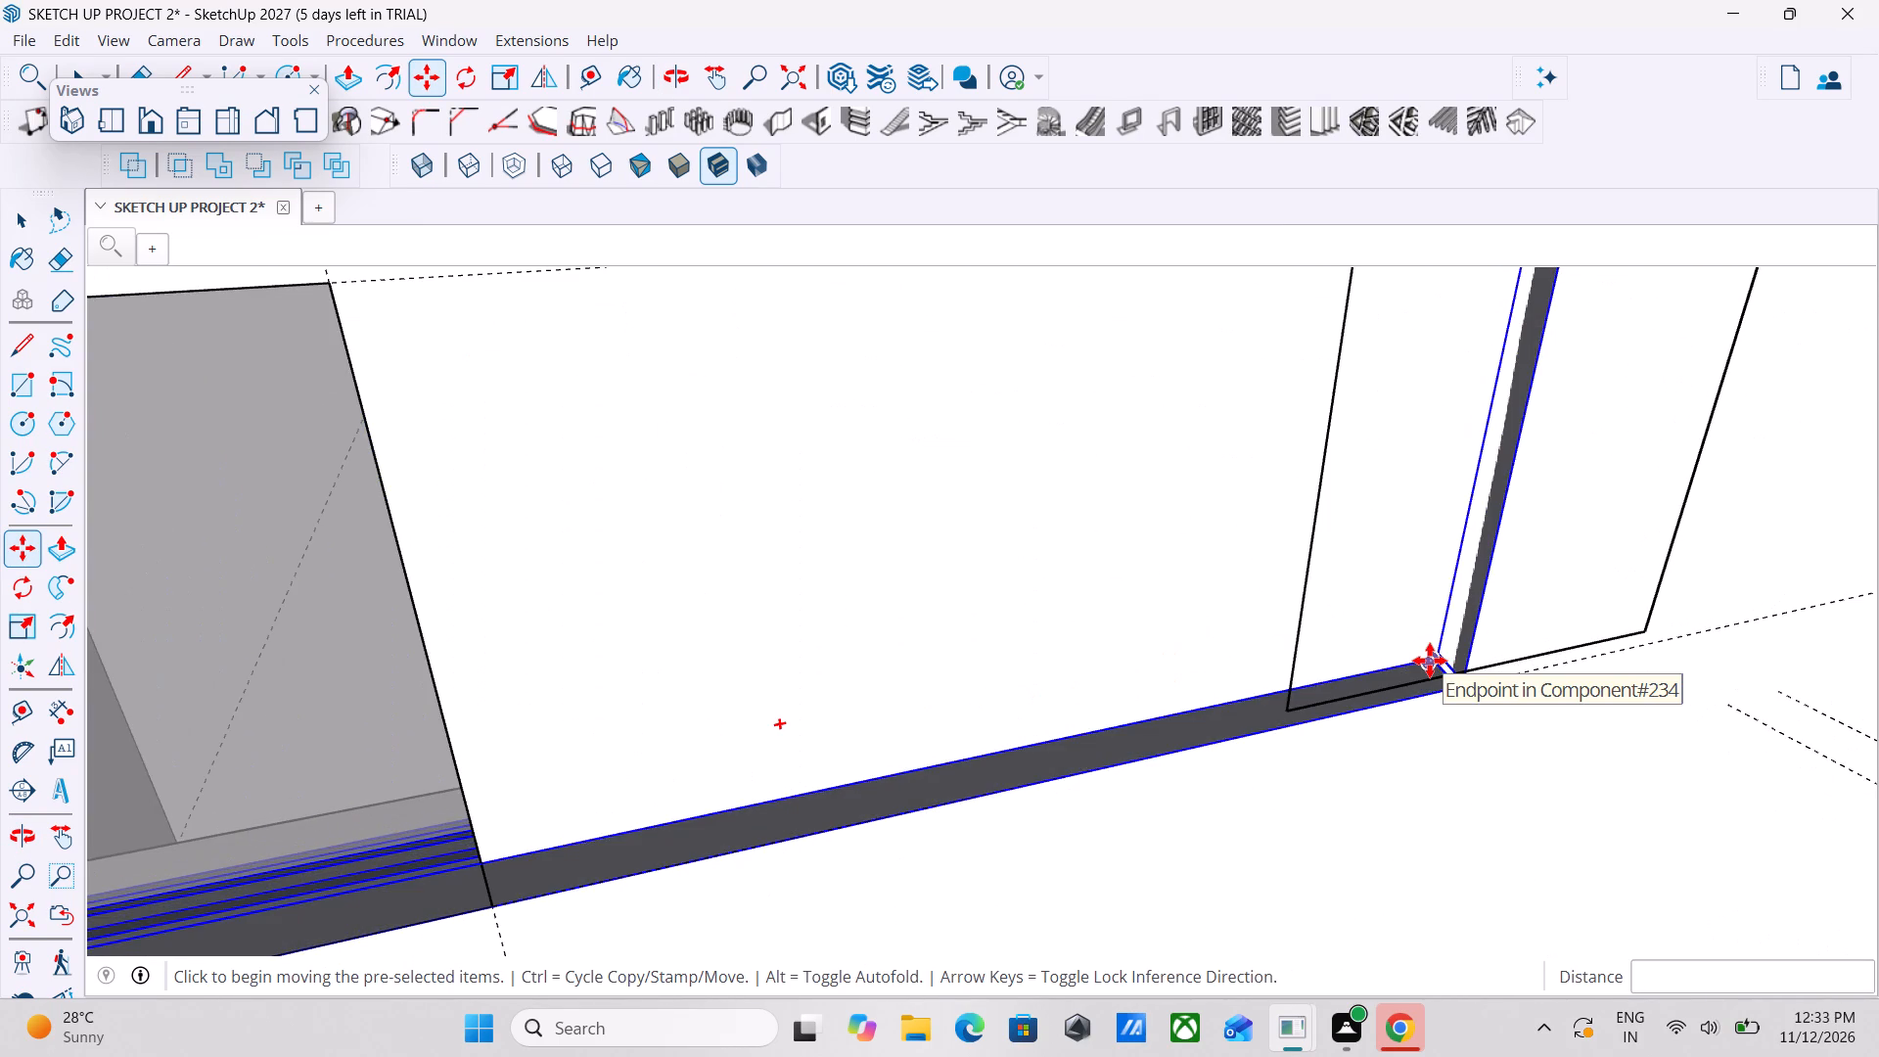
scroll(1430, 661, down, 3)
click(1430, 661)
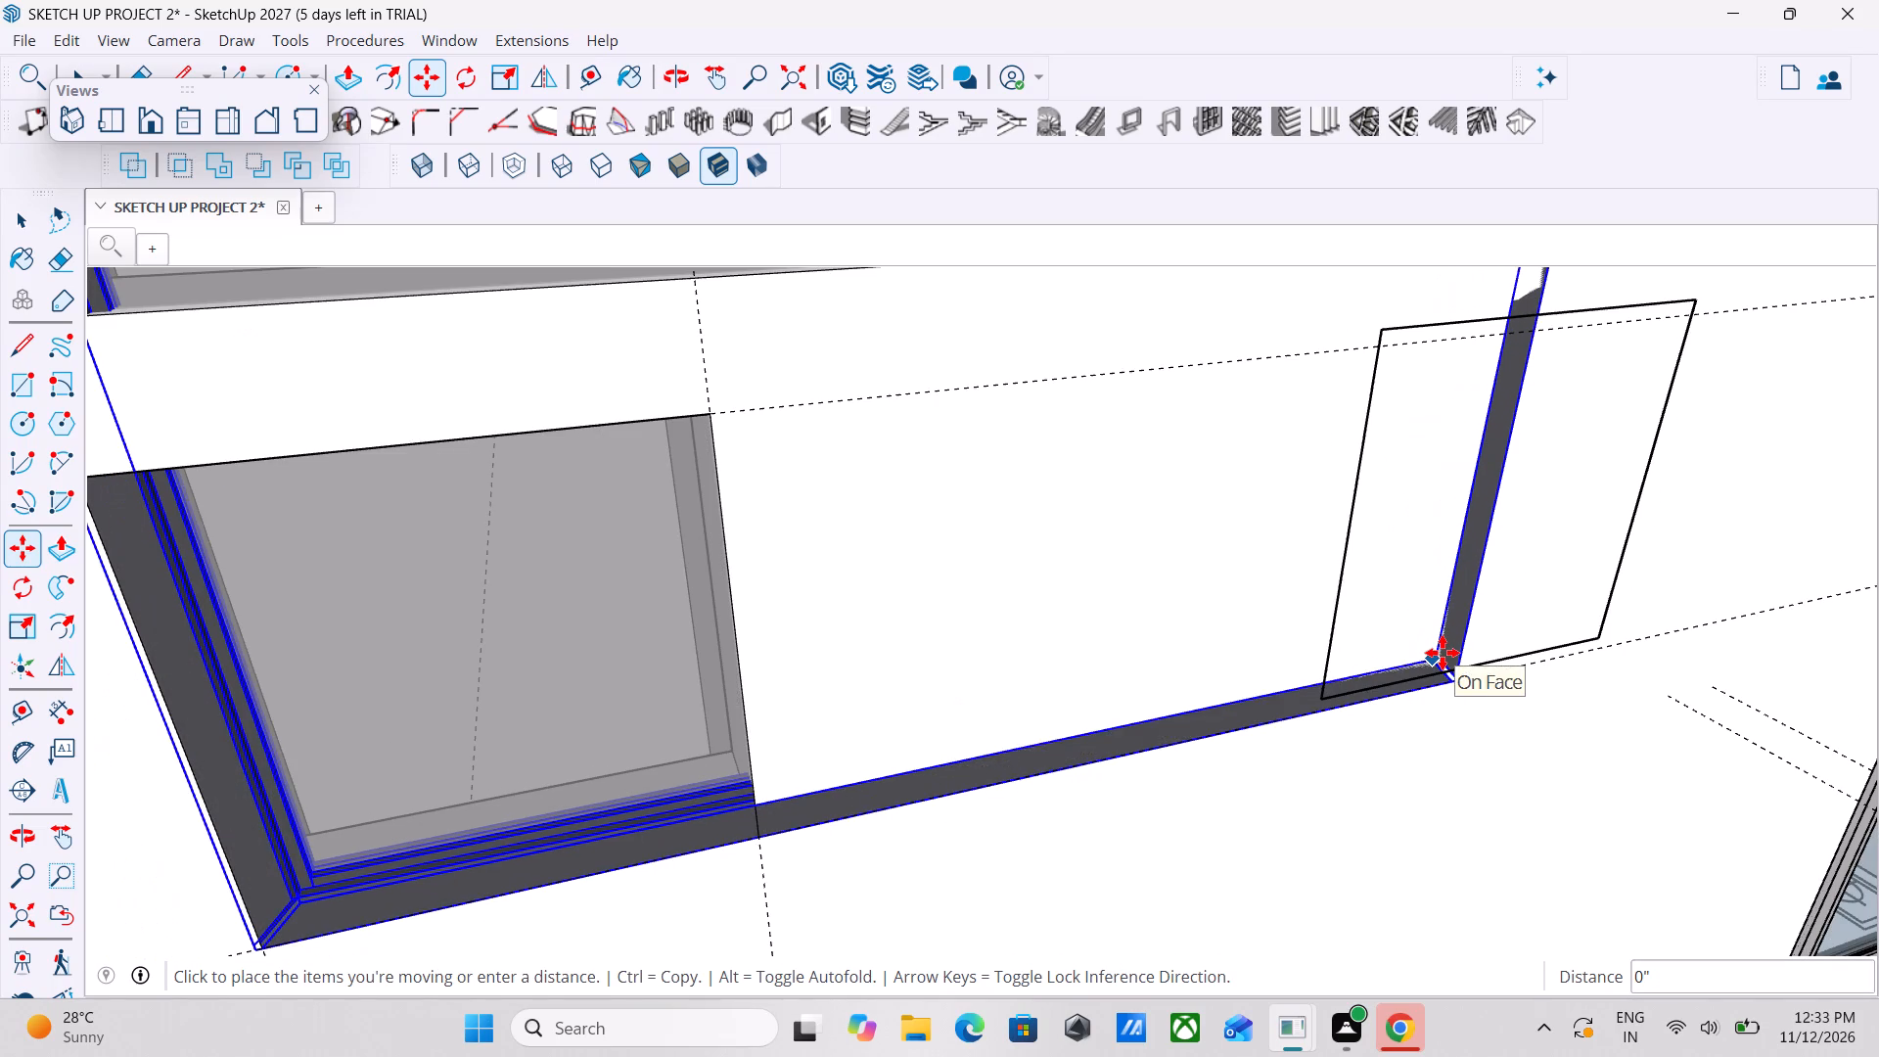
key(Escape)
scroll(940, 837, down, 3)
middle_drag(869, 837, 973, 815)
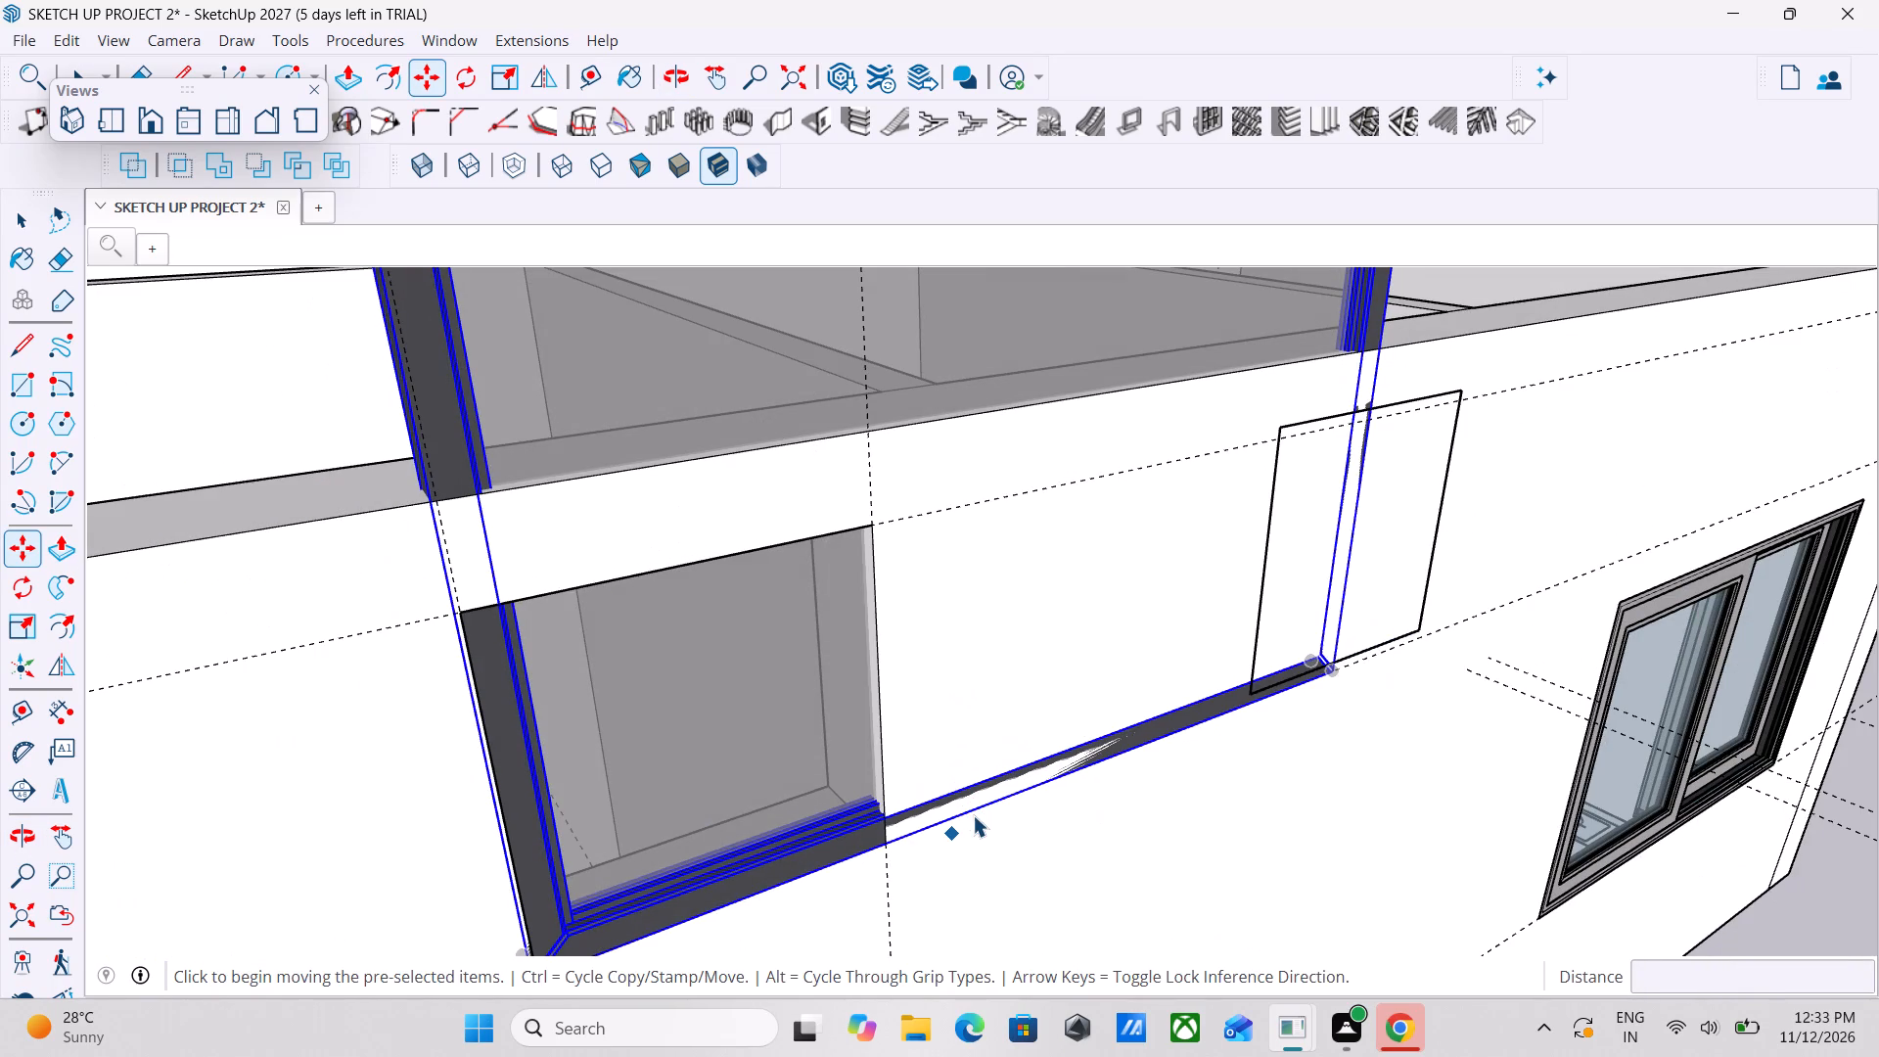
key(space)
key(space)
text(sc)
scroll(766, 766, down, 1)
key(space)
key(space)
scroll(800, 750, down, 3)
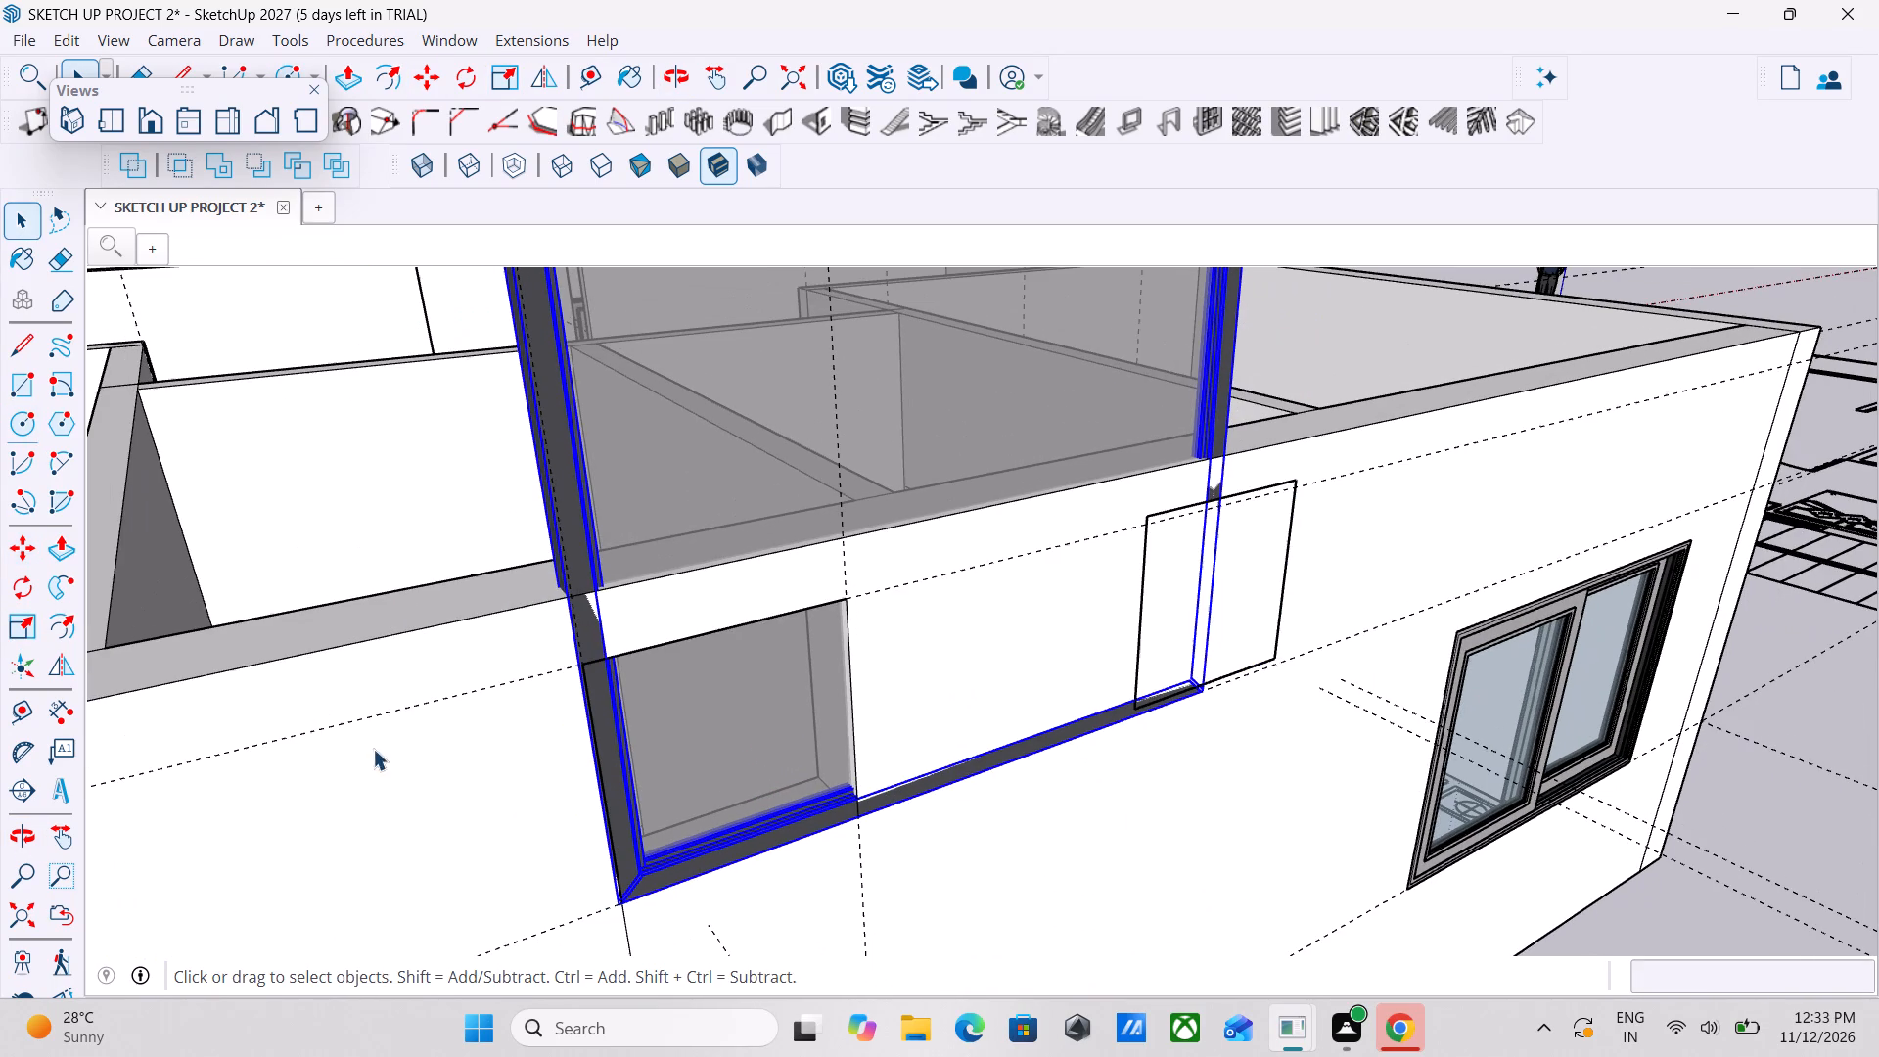
Scale the single-pane window's width down so its side edge meets the matching side edge of the small opening.
click(36, 639)
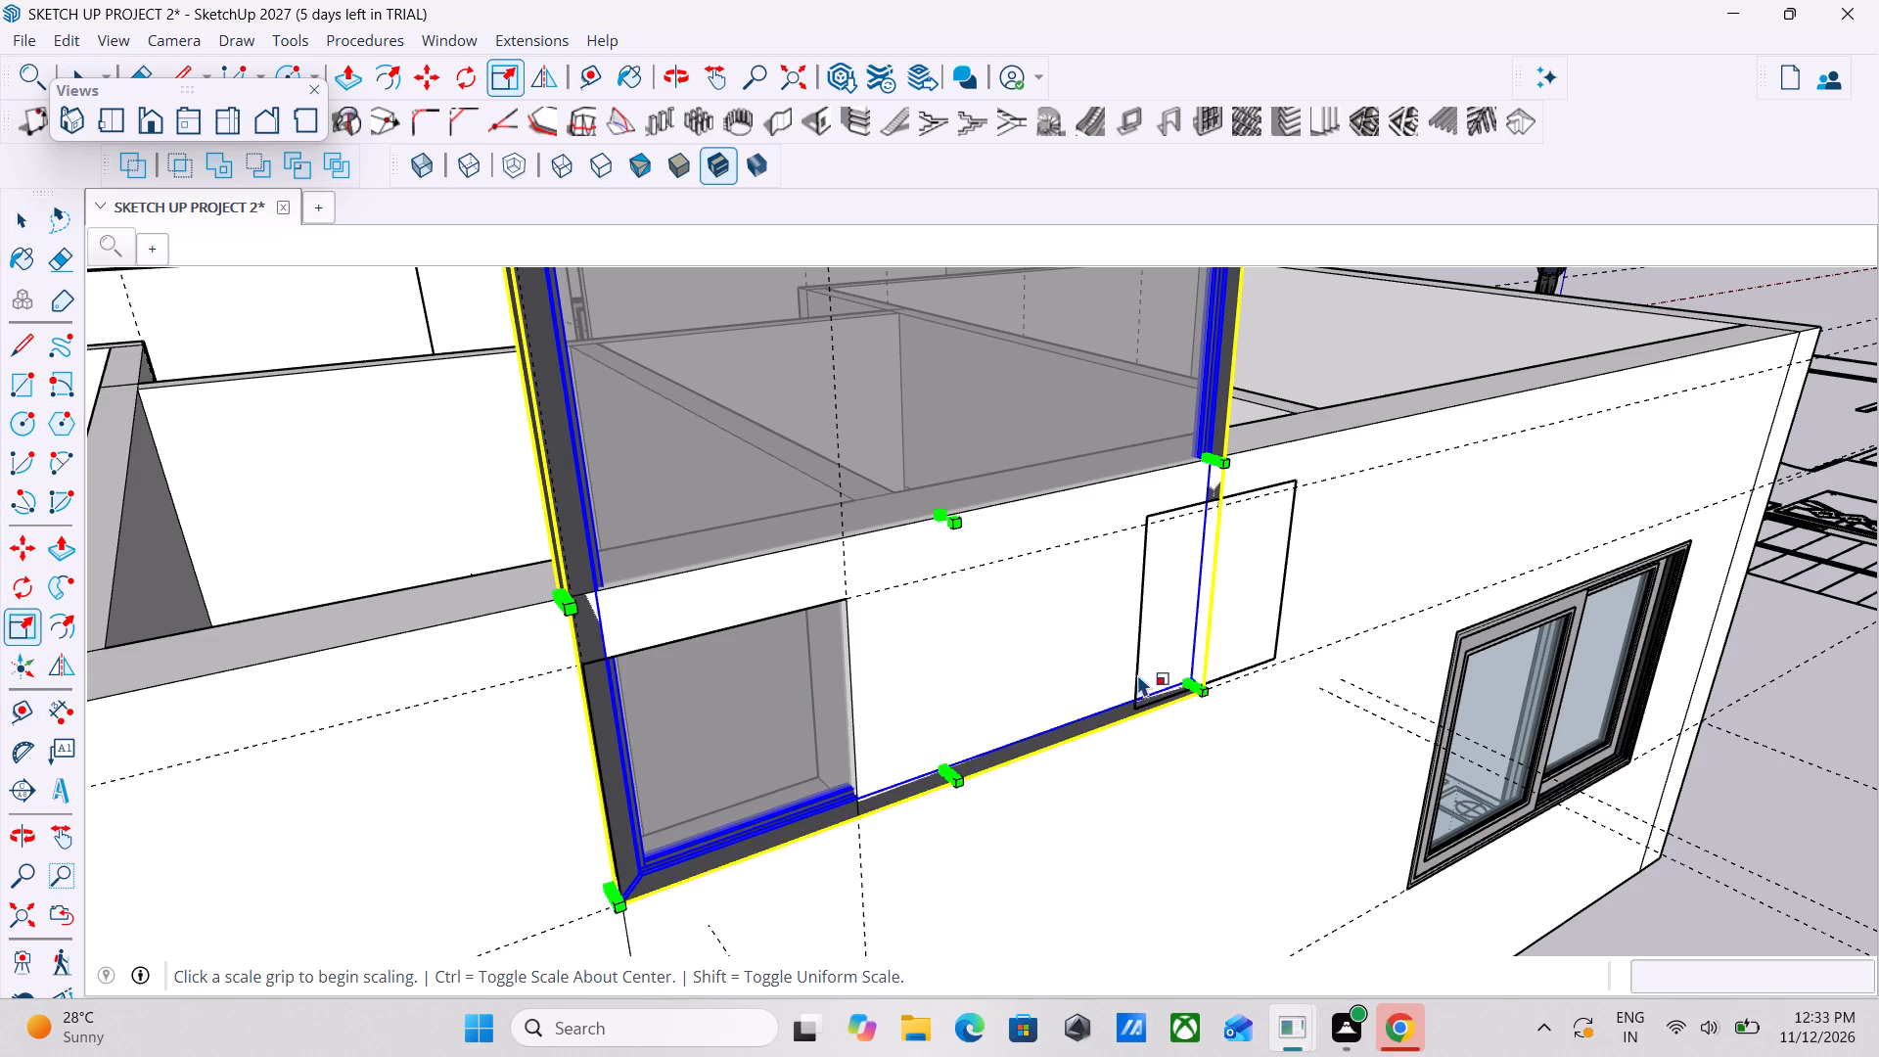
scroll(1137, 674, up, 3)
middle_drag(1123, 687, 1023, 1014)
scroll(1123, 687, down, 1)
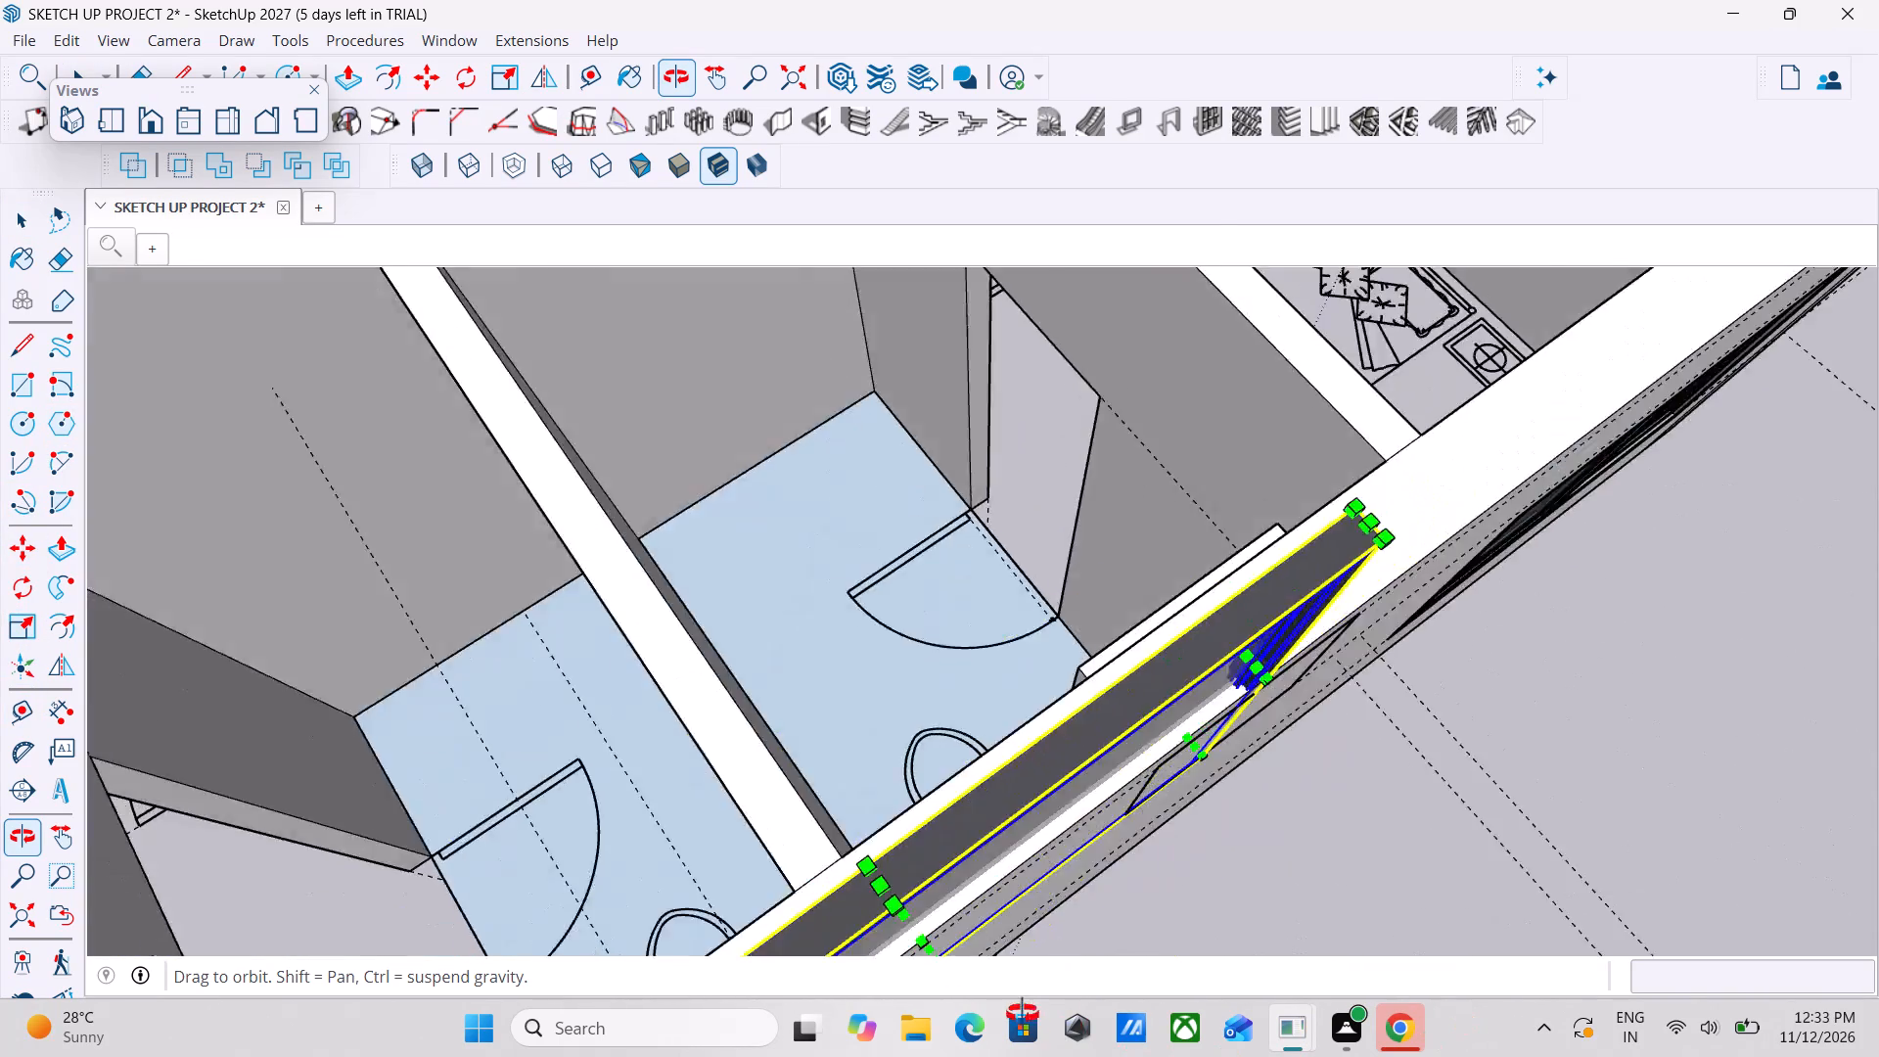
middle_drag(1023, 1014, 945, 986)
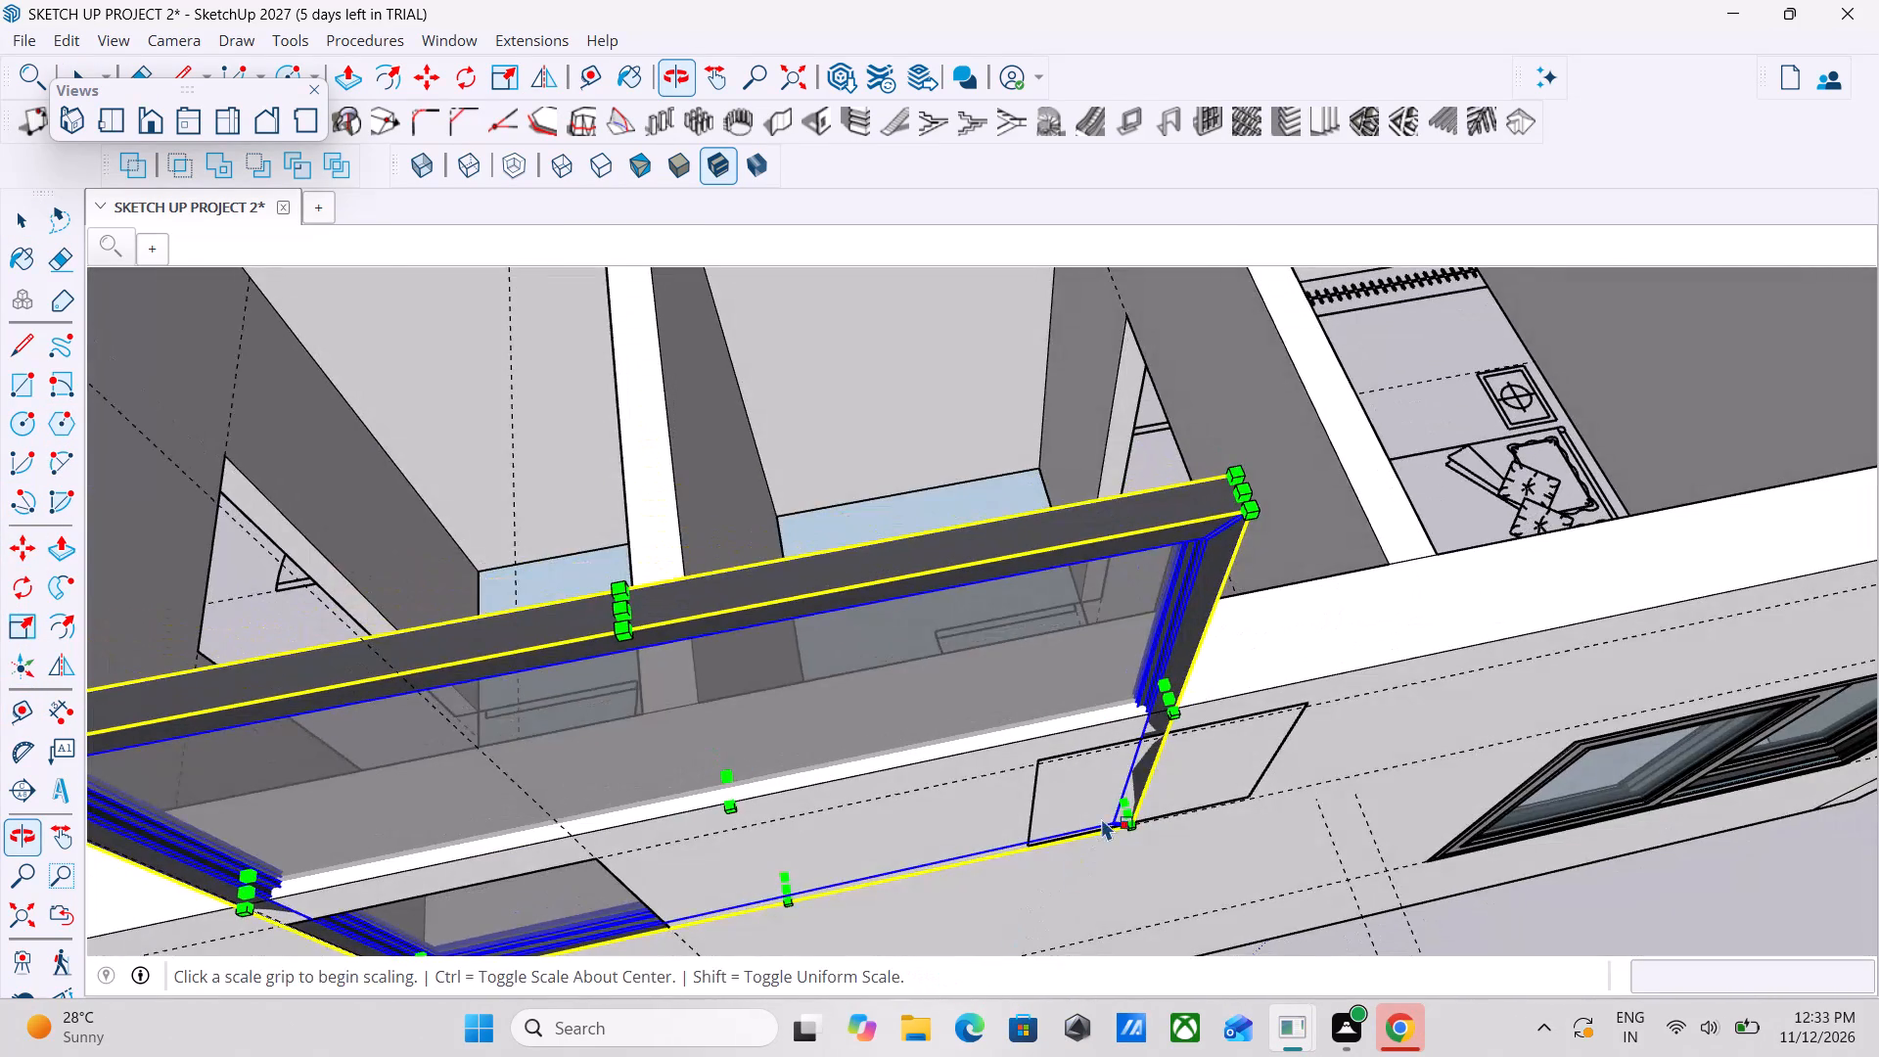
scroll(1101, 818, up, 7)
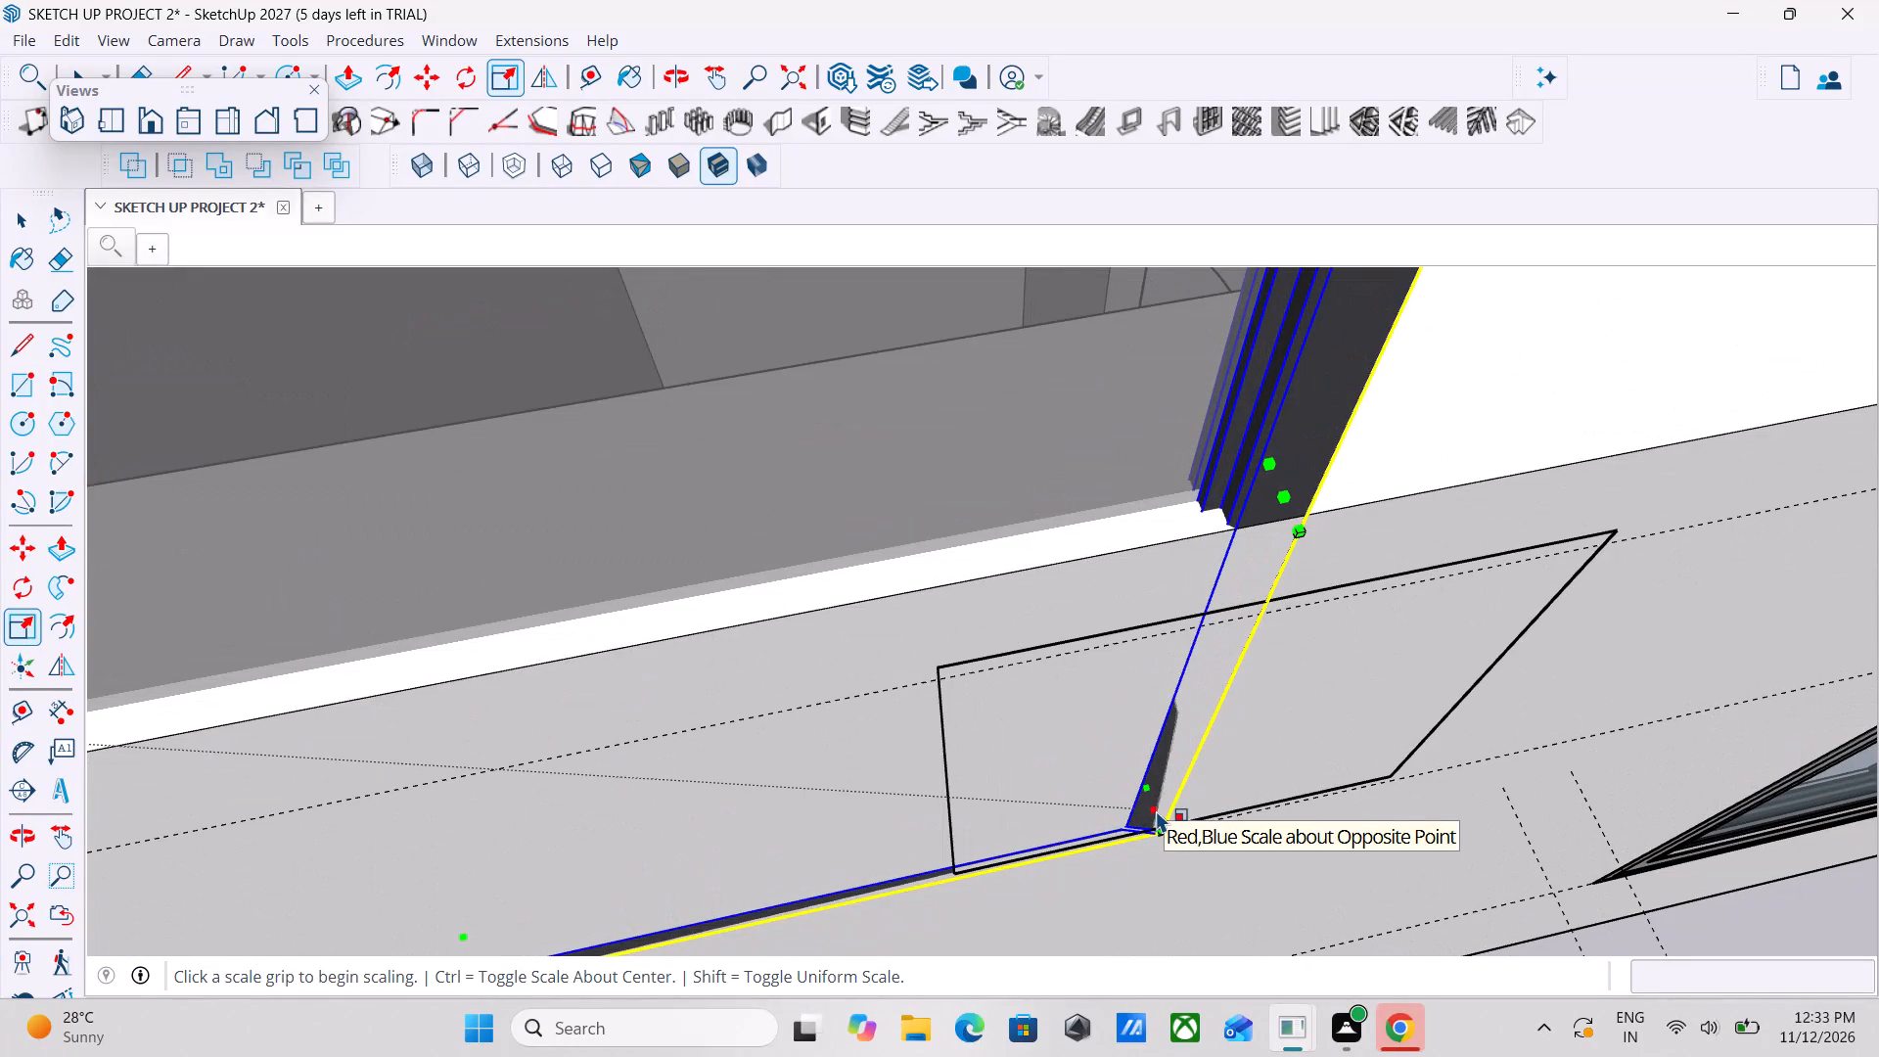
click(1152, 805)
scroll(991, 825, down, 2)
middle_drag(991, 825, 1006, 682)
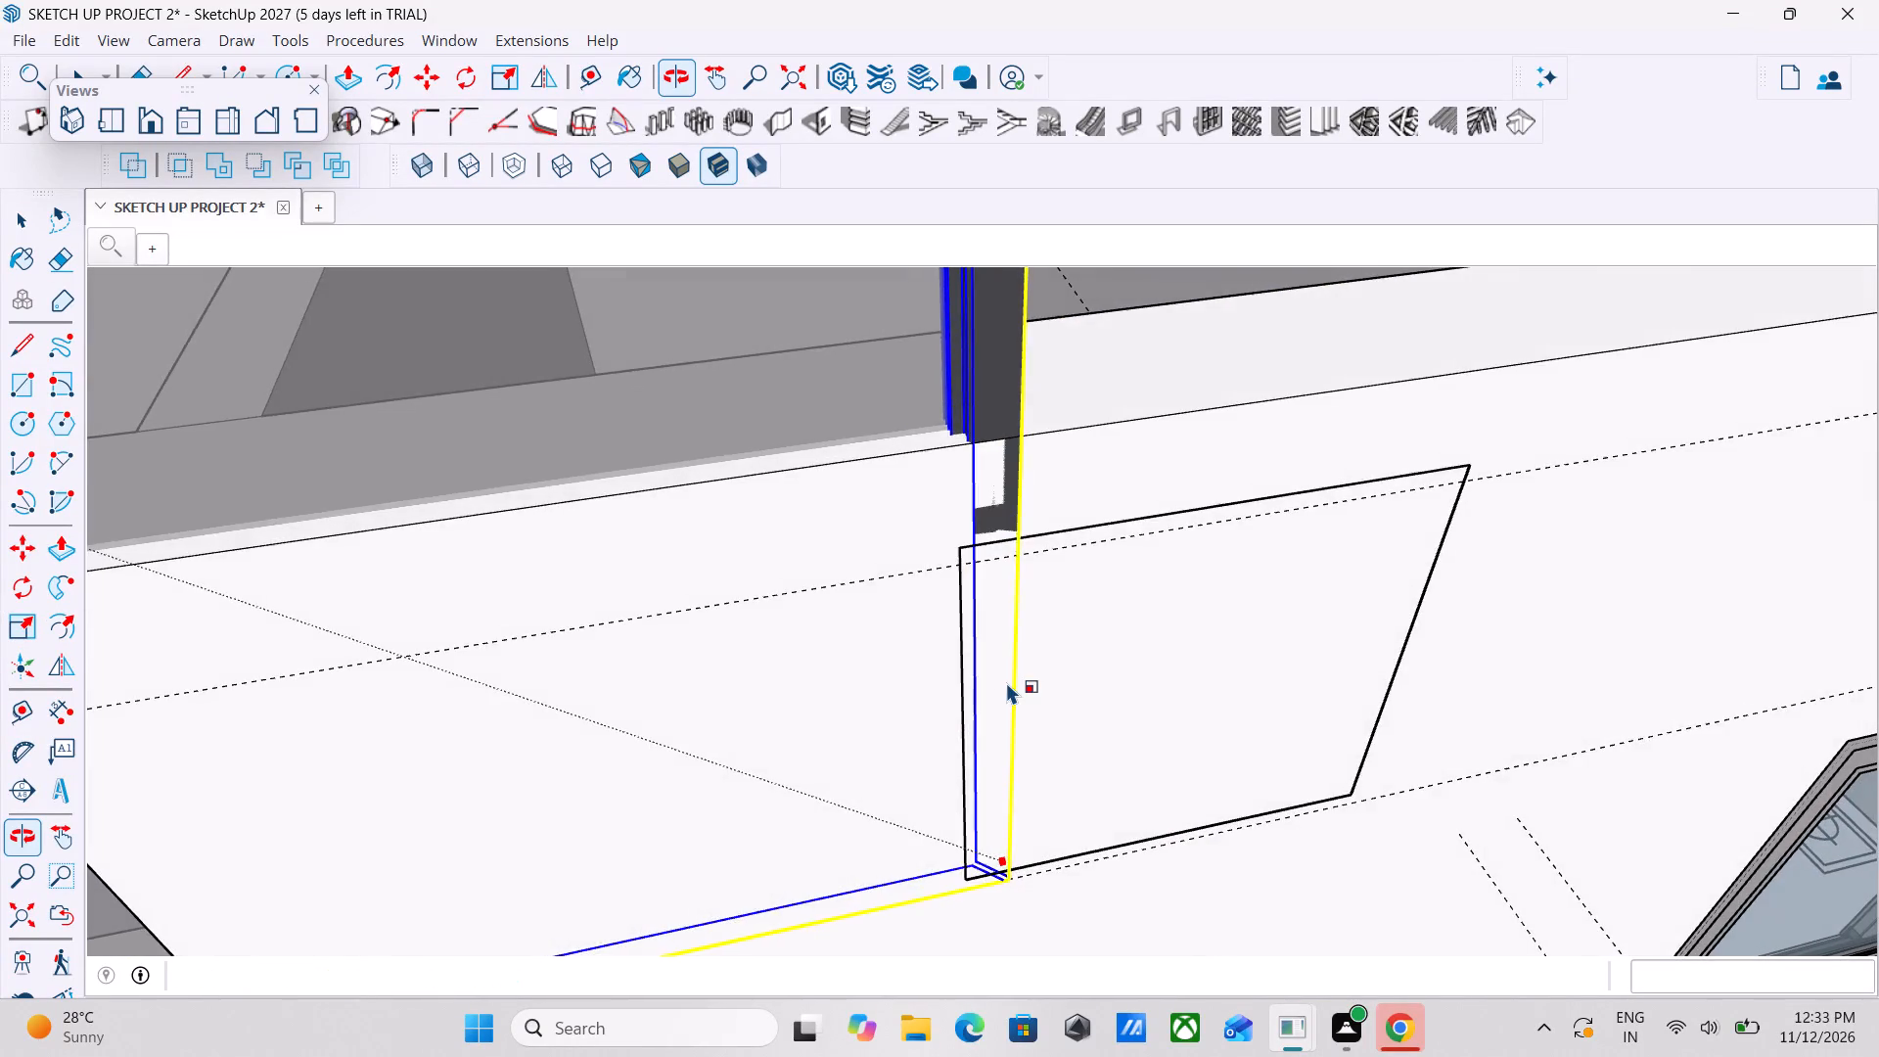
scroll(1006, 682, down, 4)
middle_drag(887, 799, 1074, 680)
scroll(782, 808, down, 1)
middle_click(743, 868)
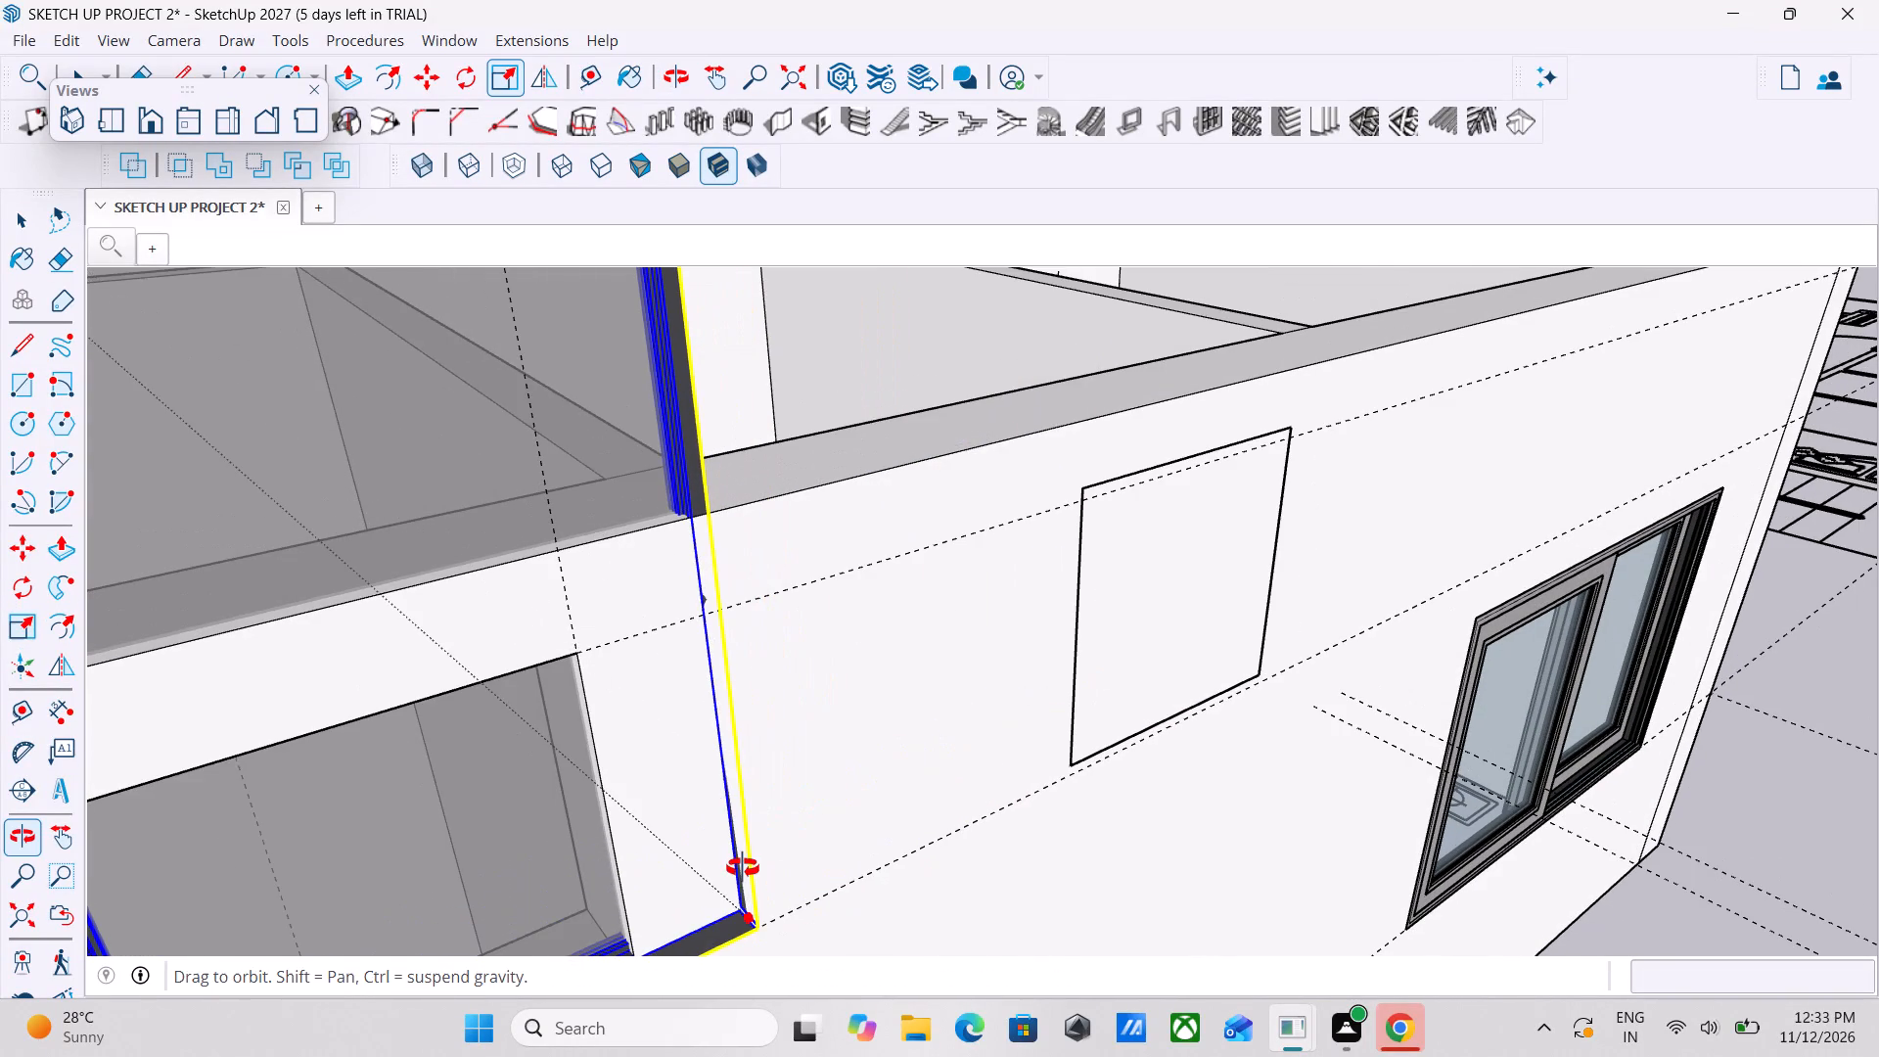
scroll(629, 890, down, 3)
middle_drag(629, 890, 630, 917)
scroll(631, 931, down, 2)
middle_drag(631, 931, 462, 871)
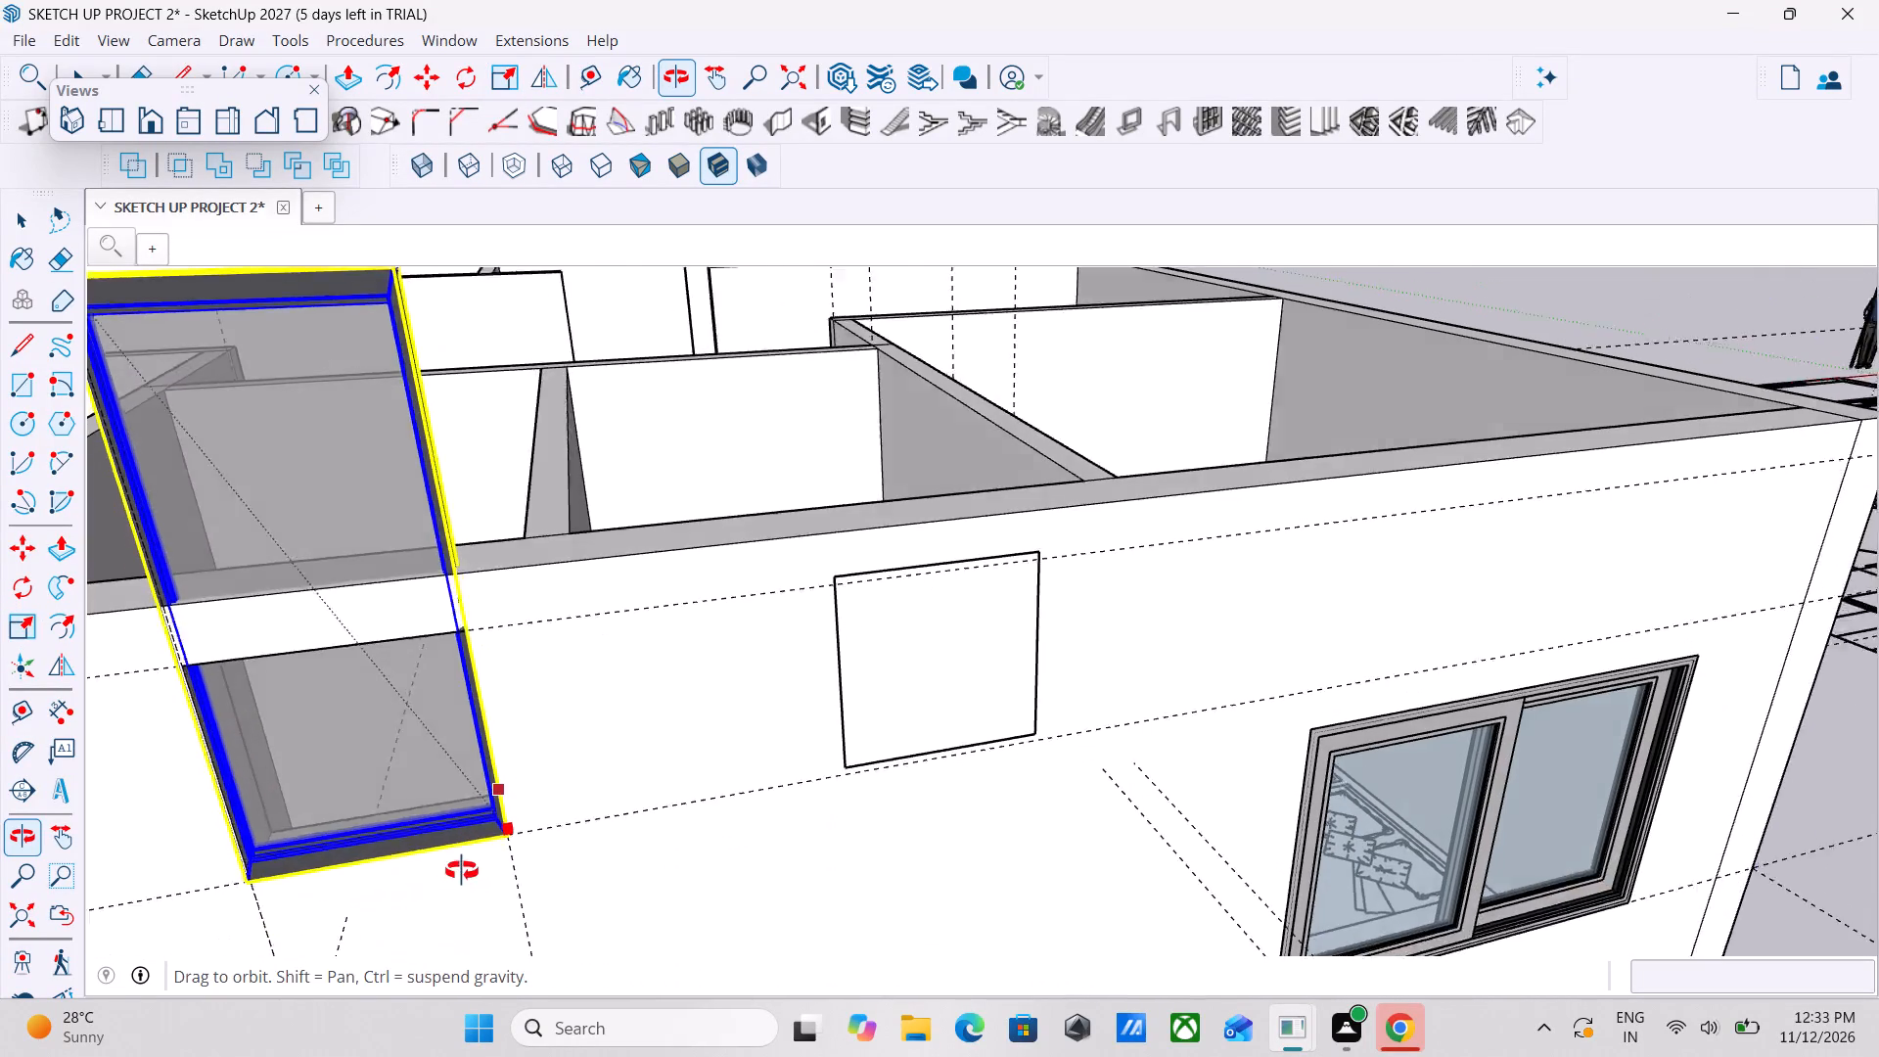
middle_drag(462, 871, 457, 868)
click(483, 807)
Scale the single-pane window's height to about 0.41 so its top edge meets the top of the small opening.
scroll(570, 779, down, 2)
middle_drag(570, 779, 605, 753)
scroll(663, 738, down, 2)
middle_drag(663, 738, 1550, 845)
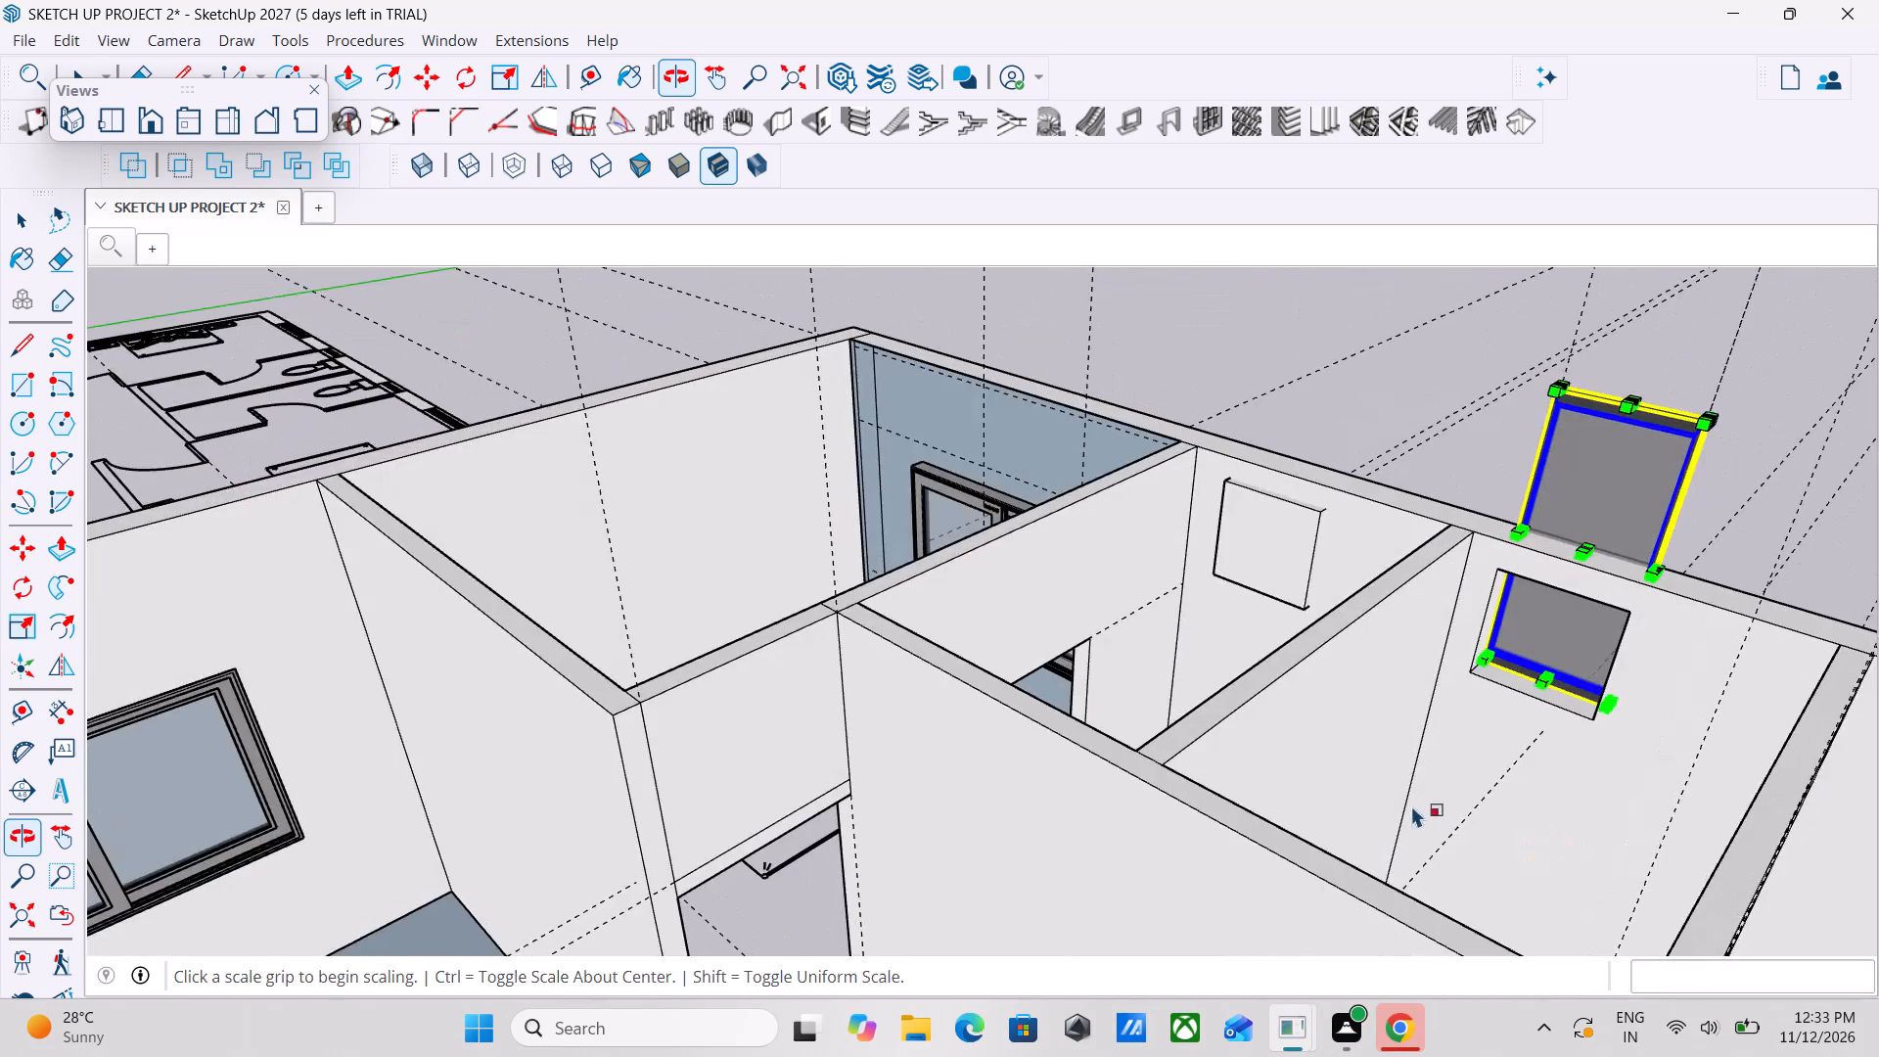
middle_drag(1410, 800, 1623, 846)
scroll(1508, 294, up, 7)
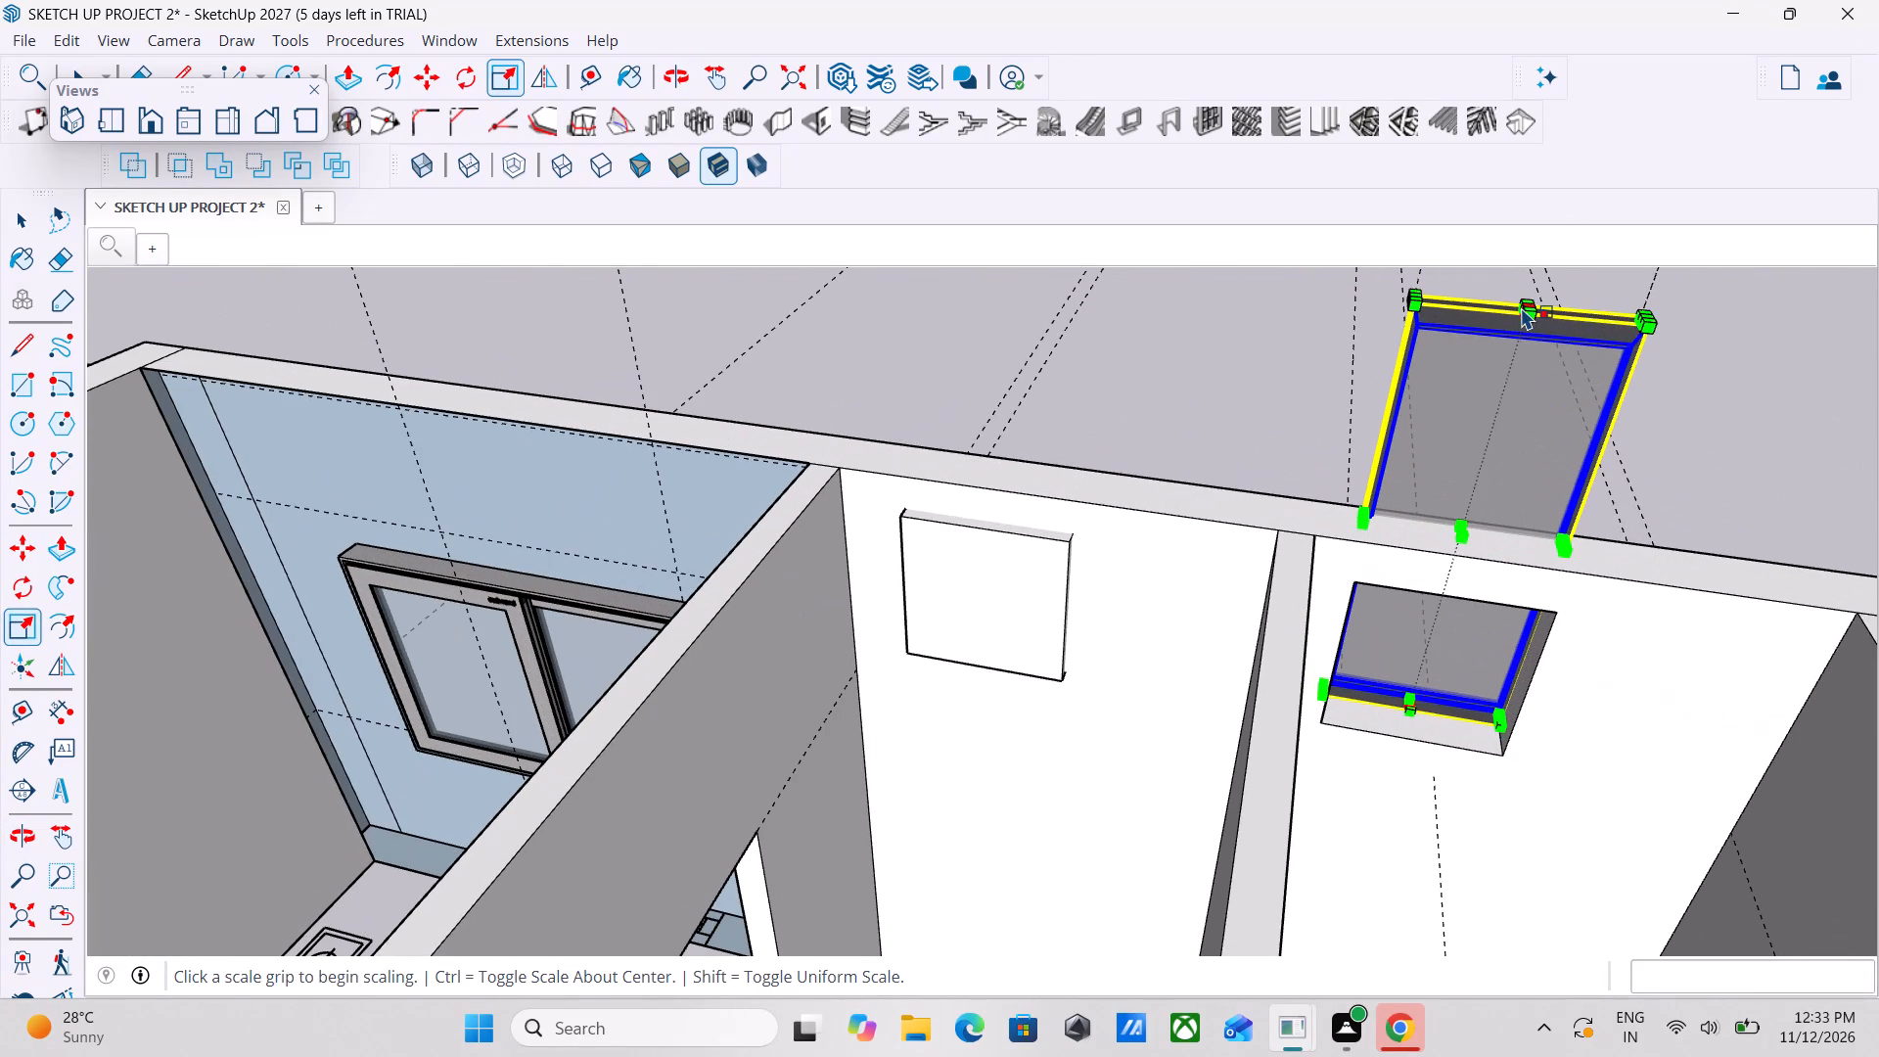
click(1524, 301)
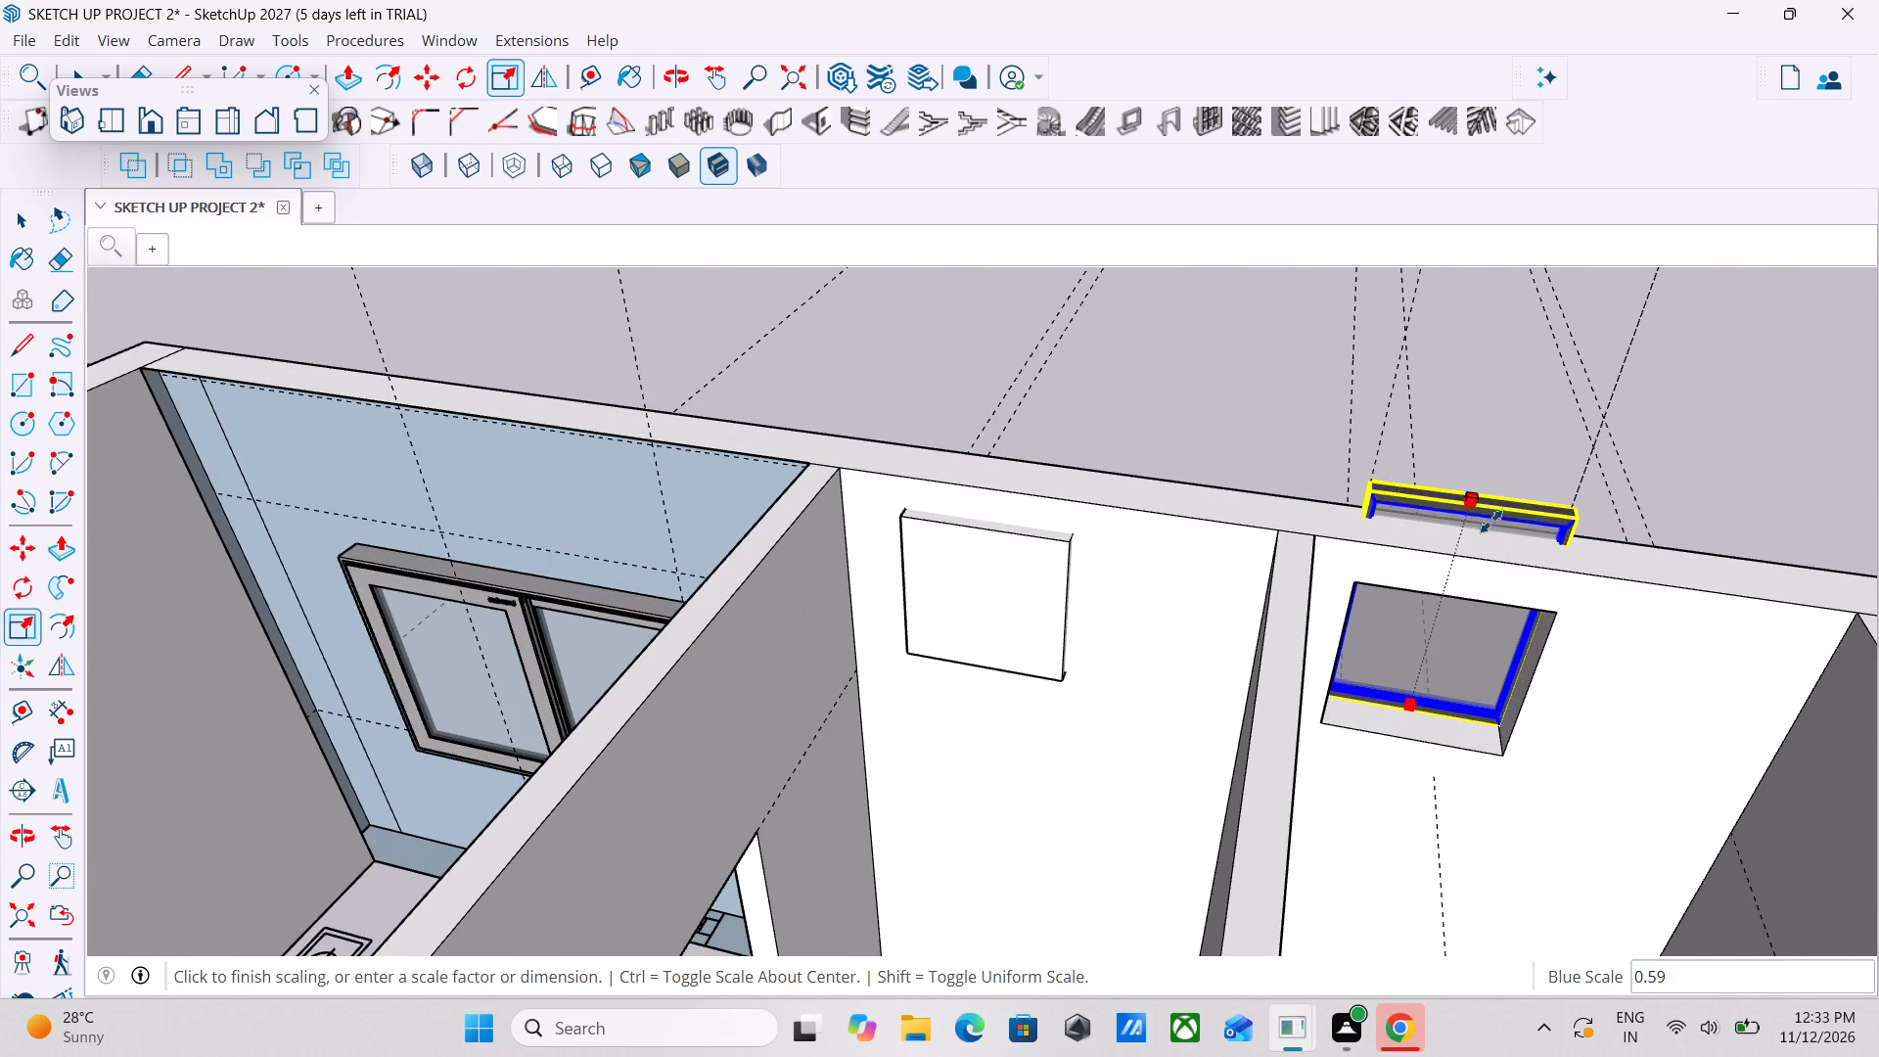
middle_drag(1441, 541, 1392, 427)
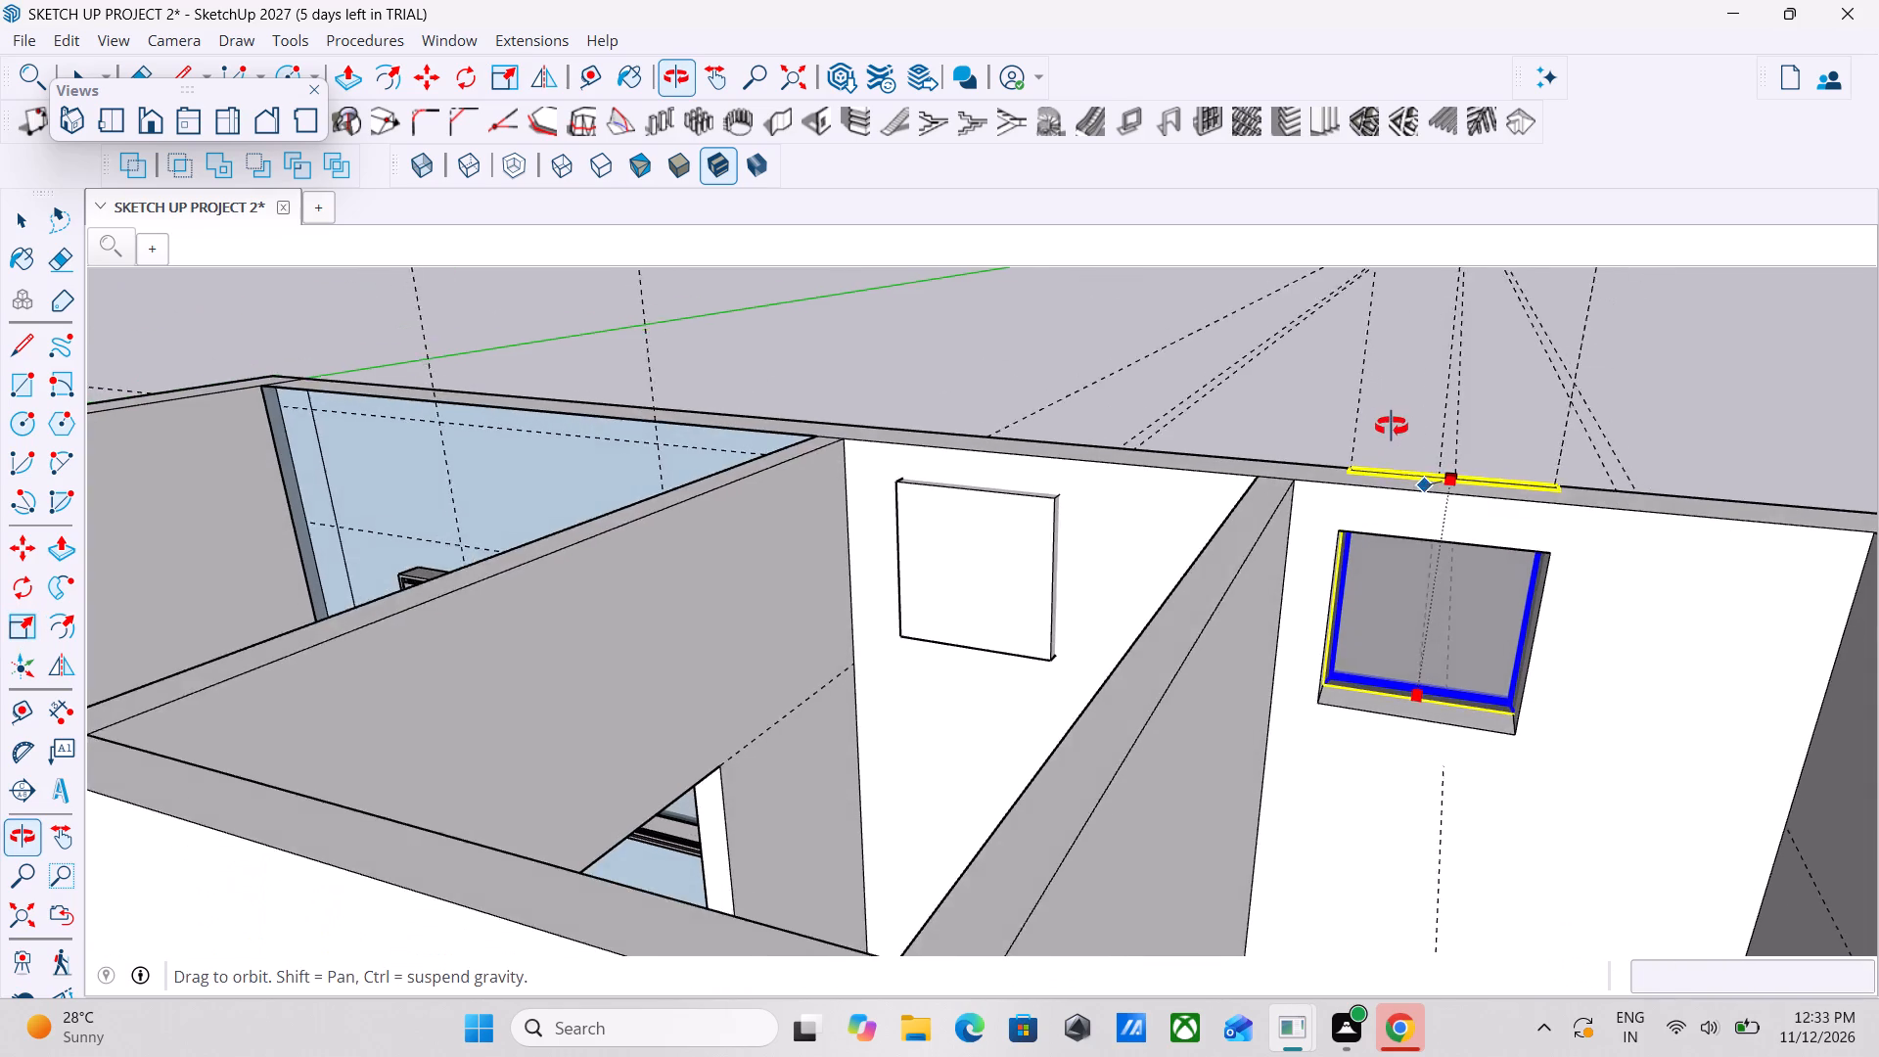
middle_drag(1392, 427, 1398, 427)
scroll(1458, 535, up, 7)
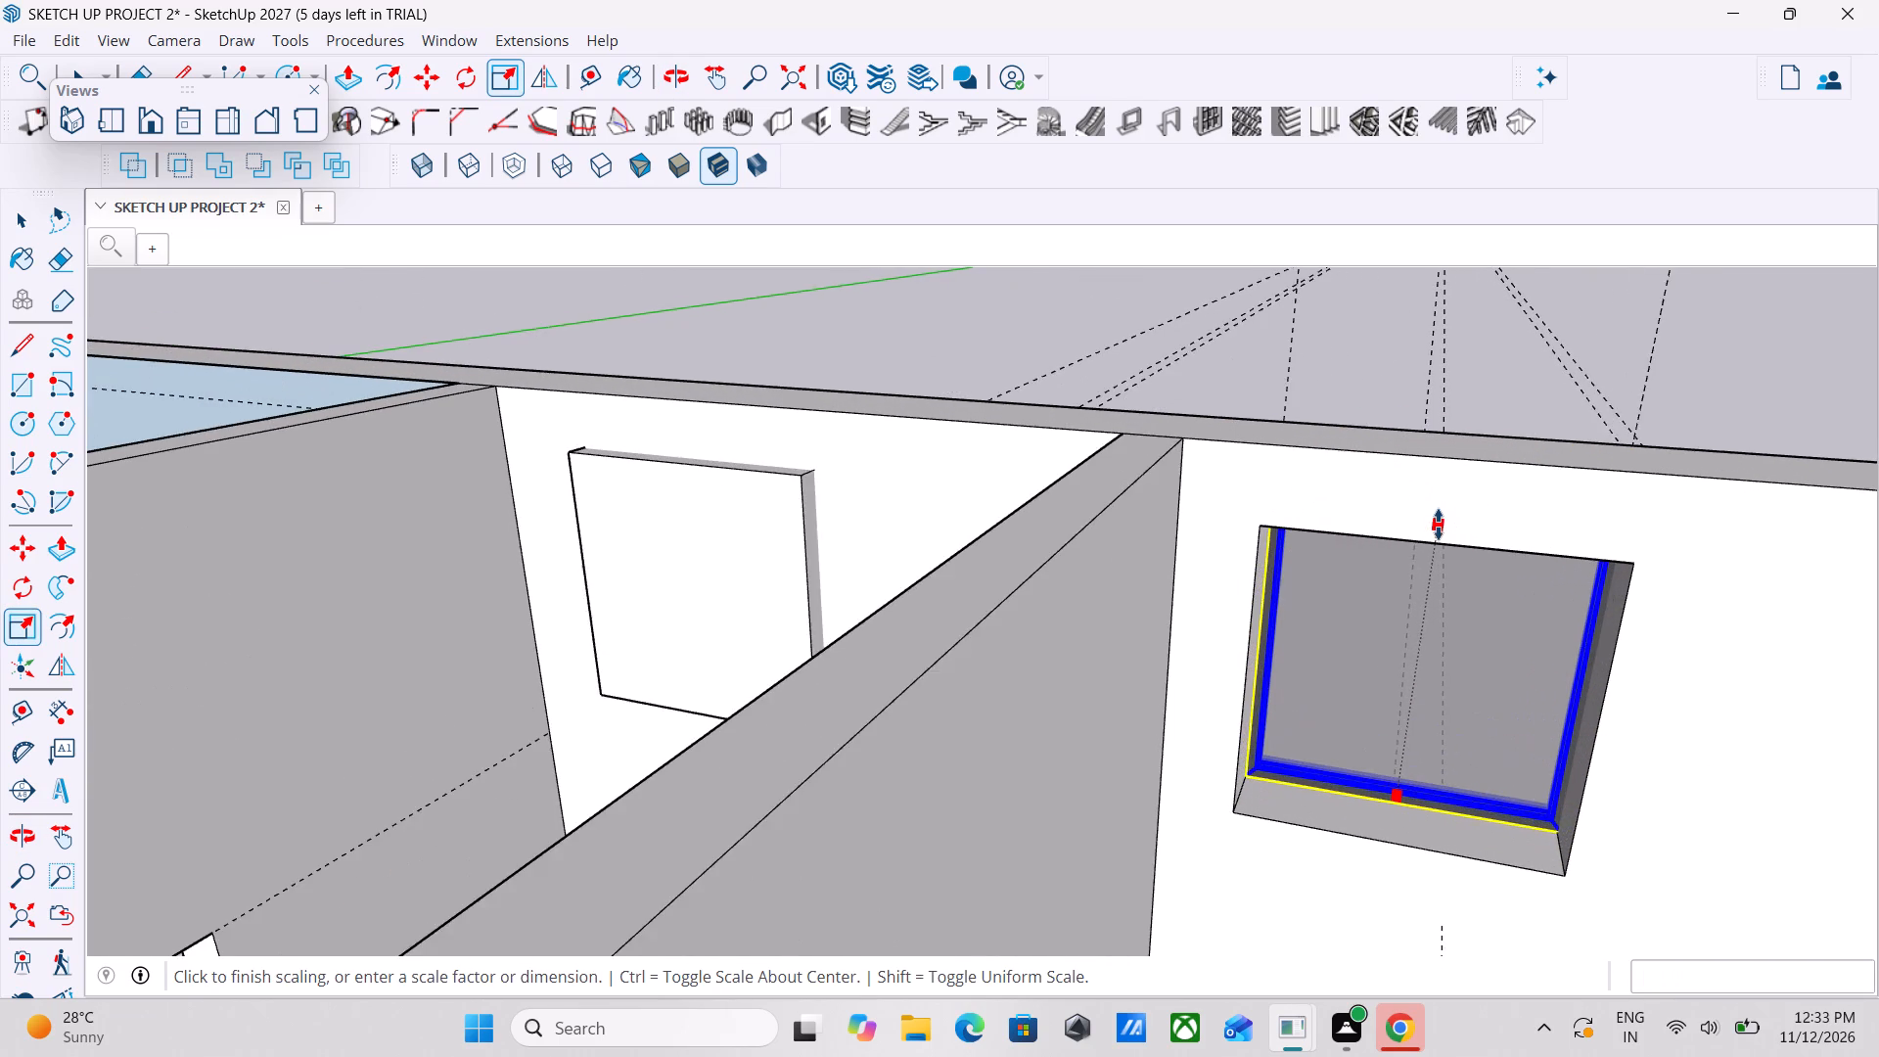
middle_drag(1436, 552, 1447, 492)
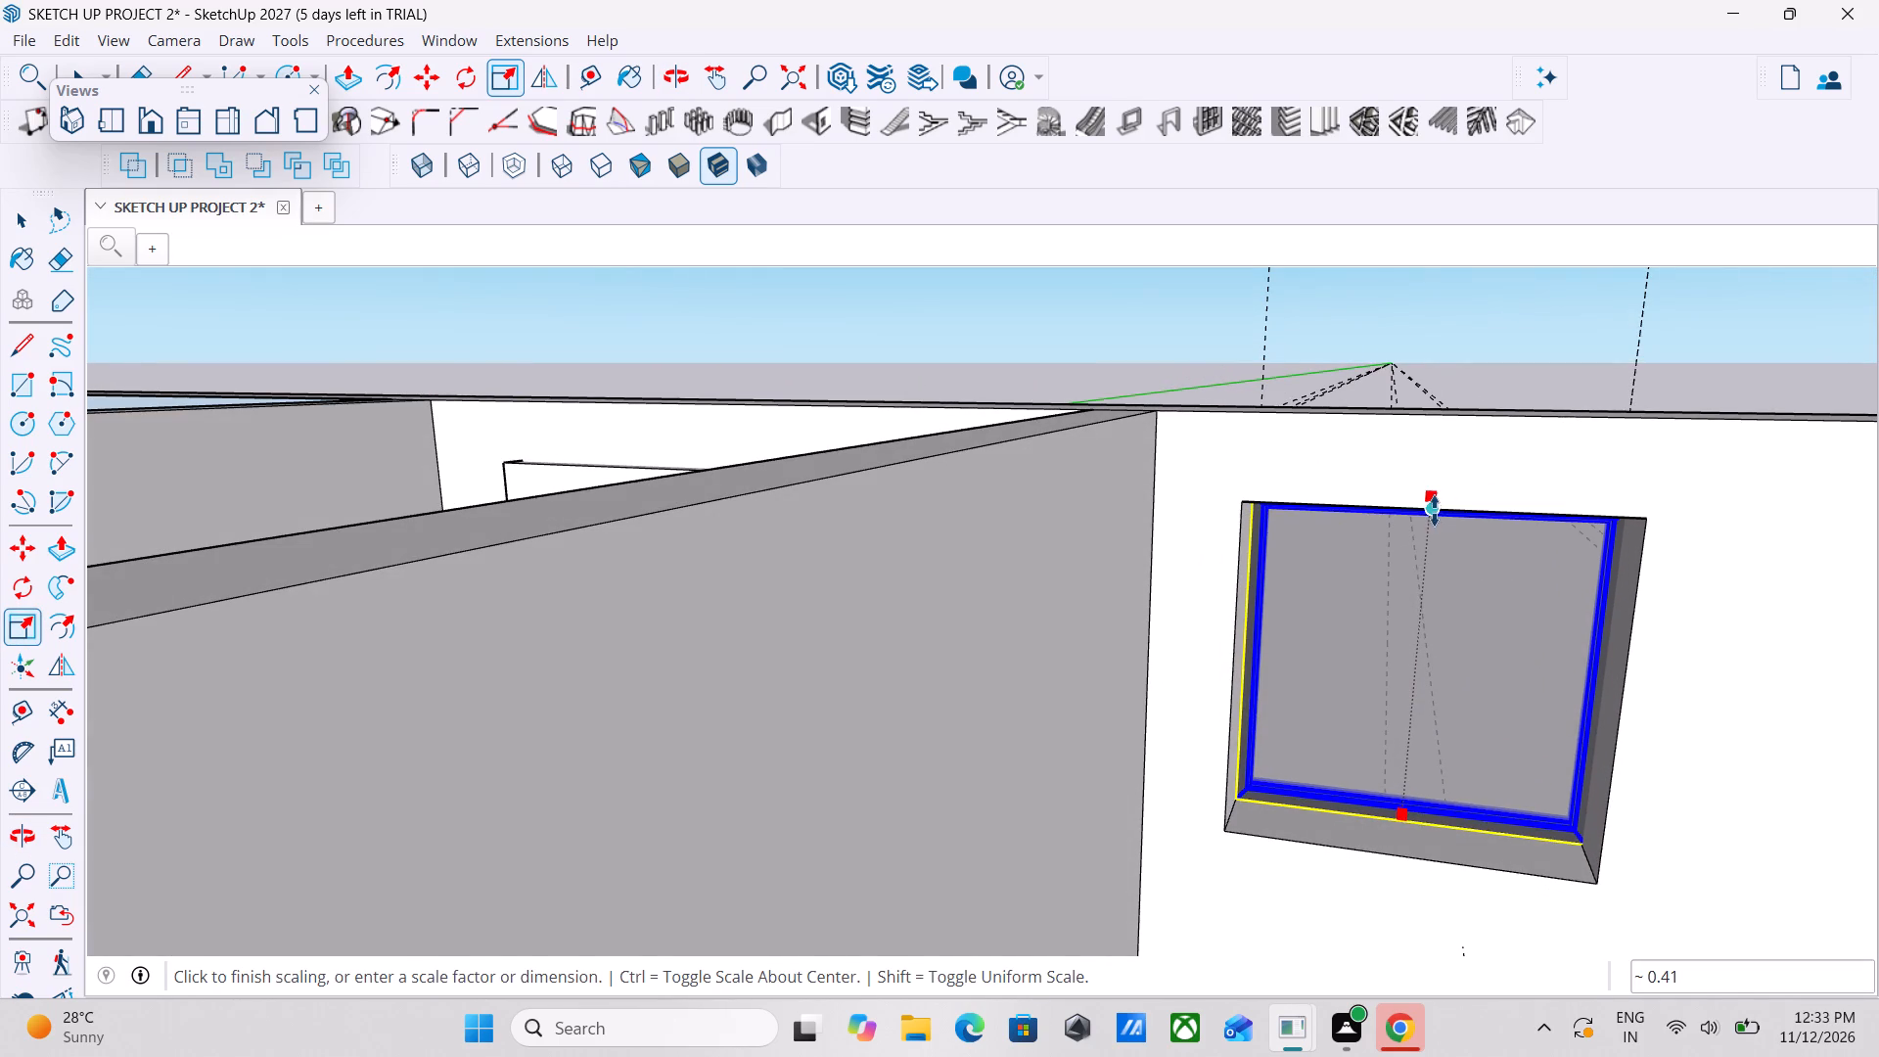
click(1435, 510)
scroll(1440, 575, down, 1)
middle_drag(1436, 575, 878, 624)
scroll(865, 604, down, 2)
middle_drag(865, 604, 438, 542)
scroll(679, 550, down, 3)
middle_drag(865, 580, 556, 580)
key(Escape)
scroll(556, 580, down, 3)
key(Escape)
Examine the fitted single-pane window and the second small opening's outline on the outer wall from outside.
middle_drag(792, 752, 805, 754)
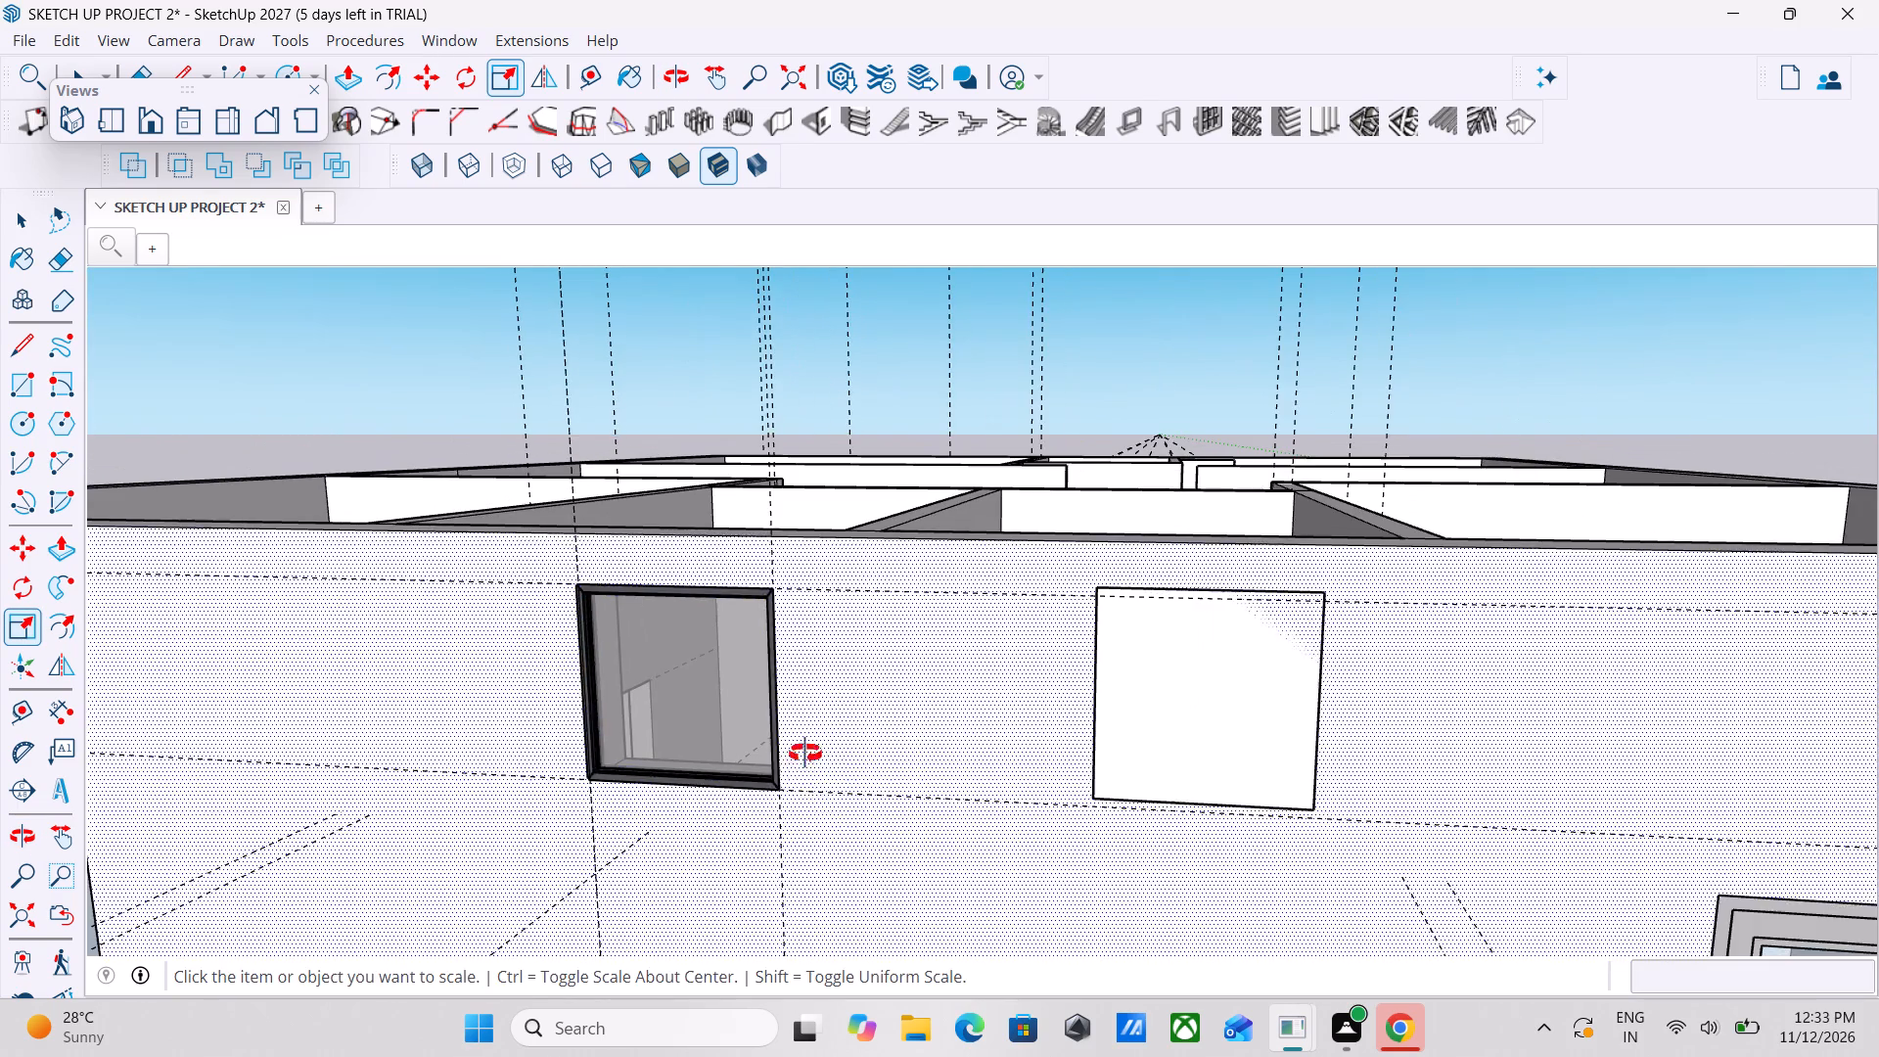
middle_drag(805, 754, 1156, 827)
scroll(1156, 827, up, 1)
scroll(1156, 827, down, 8)
middle_drag(1318, 744, 1279, 739)
scroll(1295, 739, down, 5)
middle_drag(1590, 782, 1505, 763)
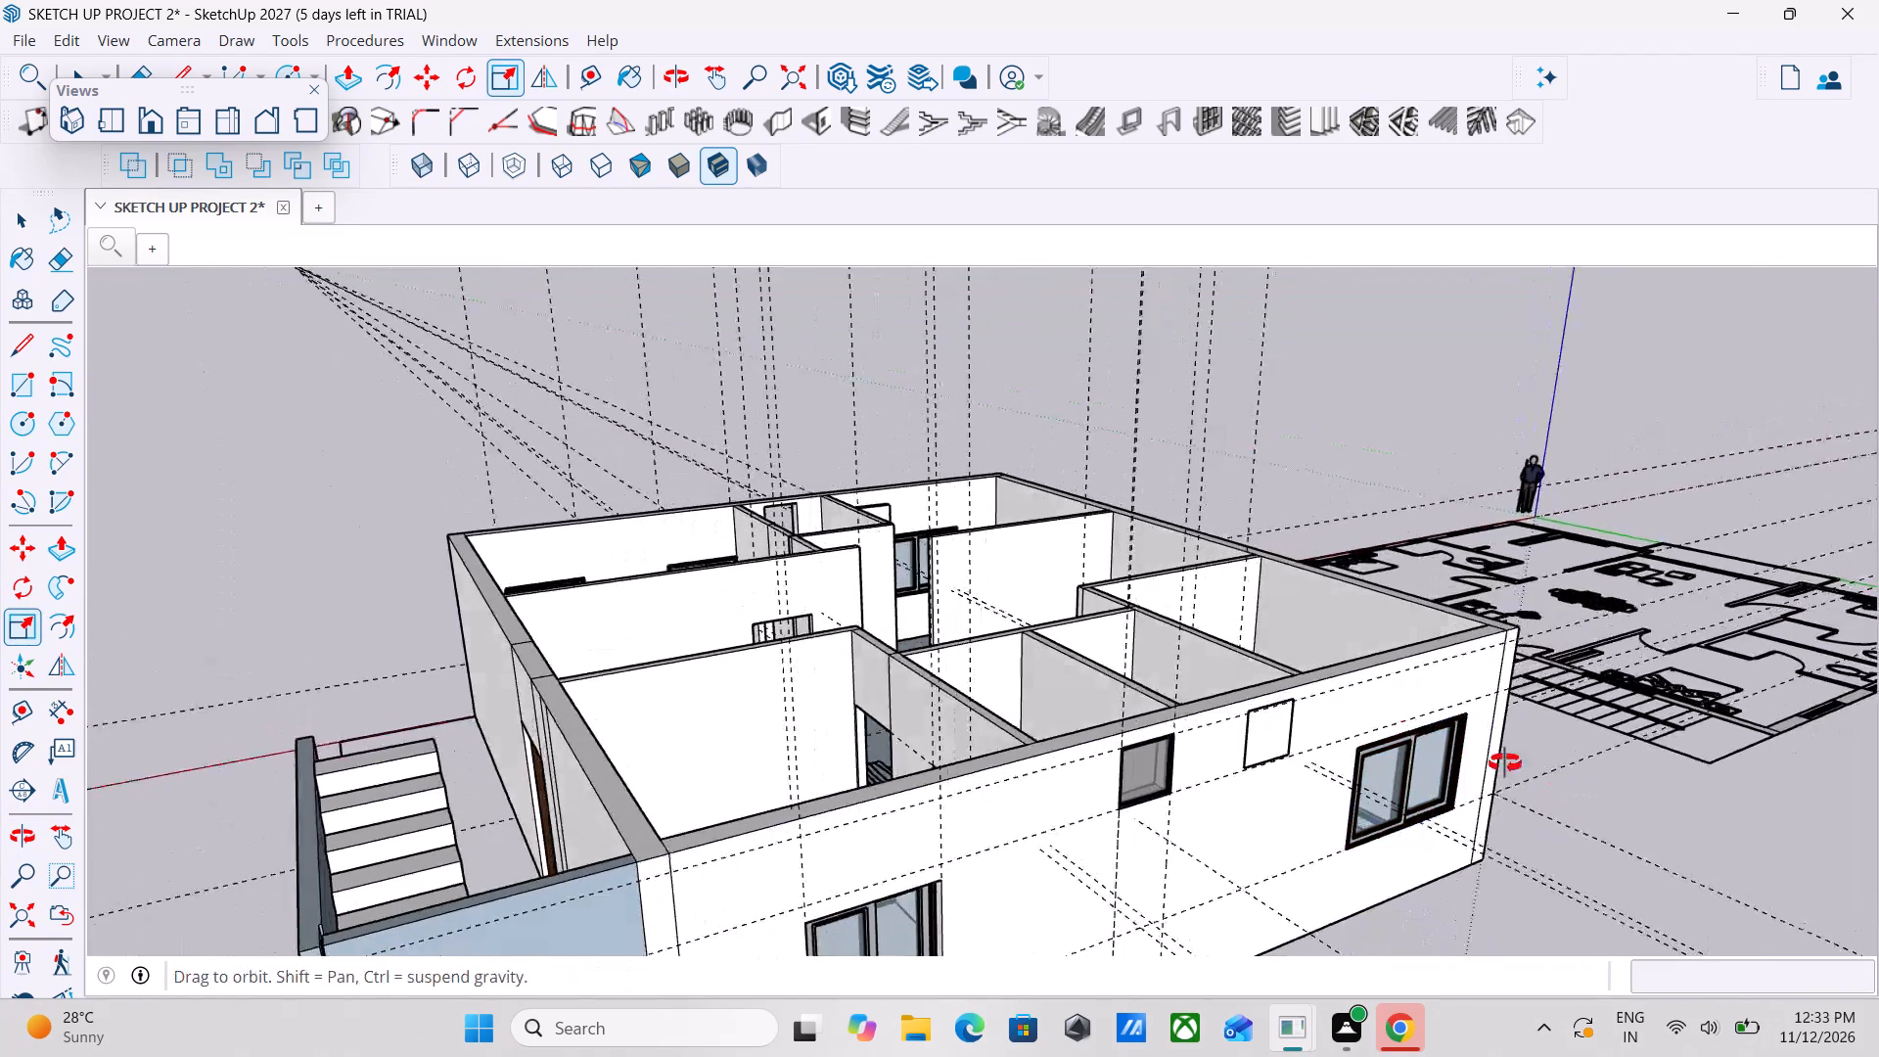
middle_drag(1505, 763, 1315, 682)
middle_drag(835, 745, 950, 821)
key(Escape)
scroll(1105, 692, up, 3)
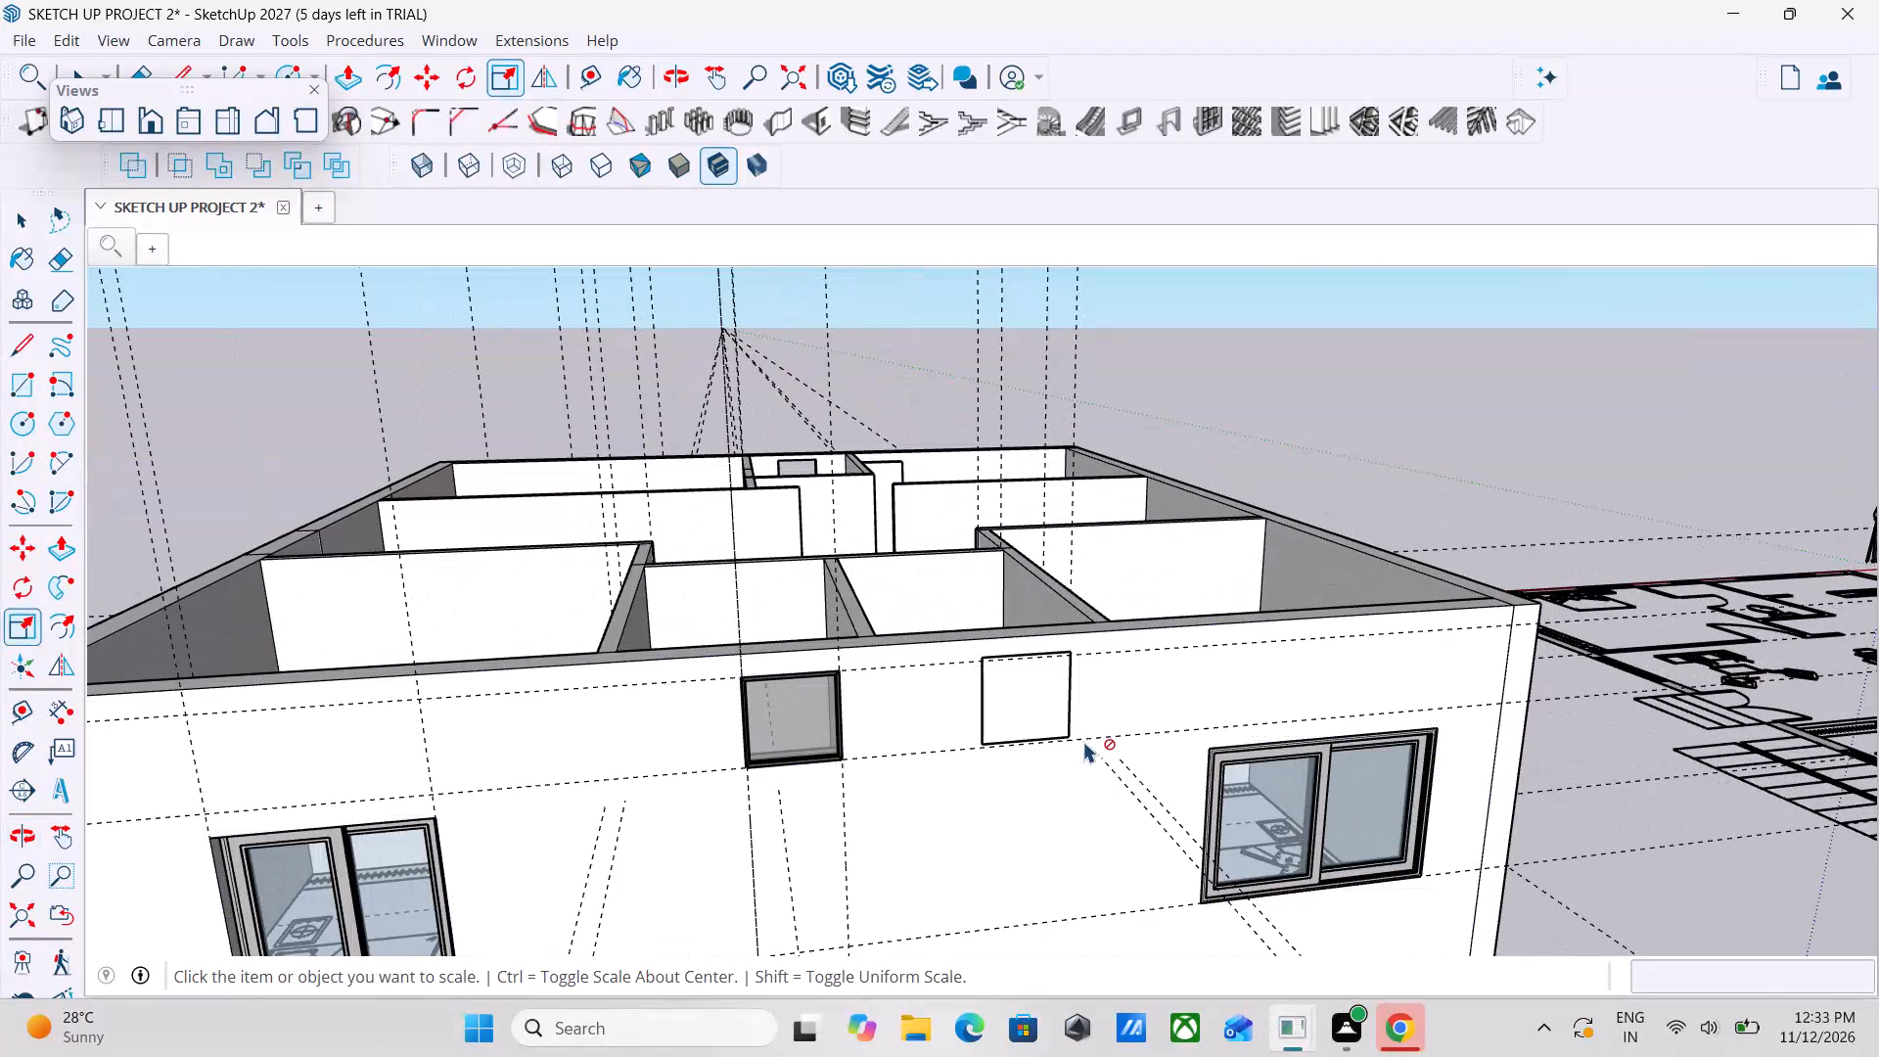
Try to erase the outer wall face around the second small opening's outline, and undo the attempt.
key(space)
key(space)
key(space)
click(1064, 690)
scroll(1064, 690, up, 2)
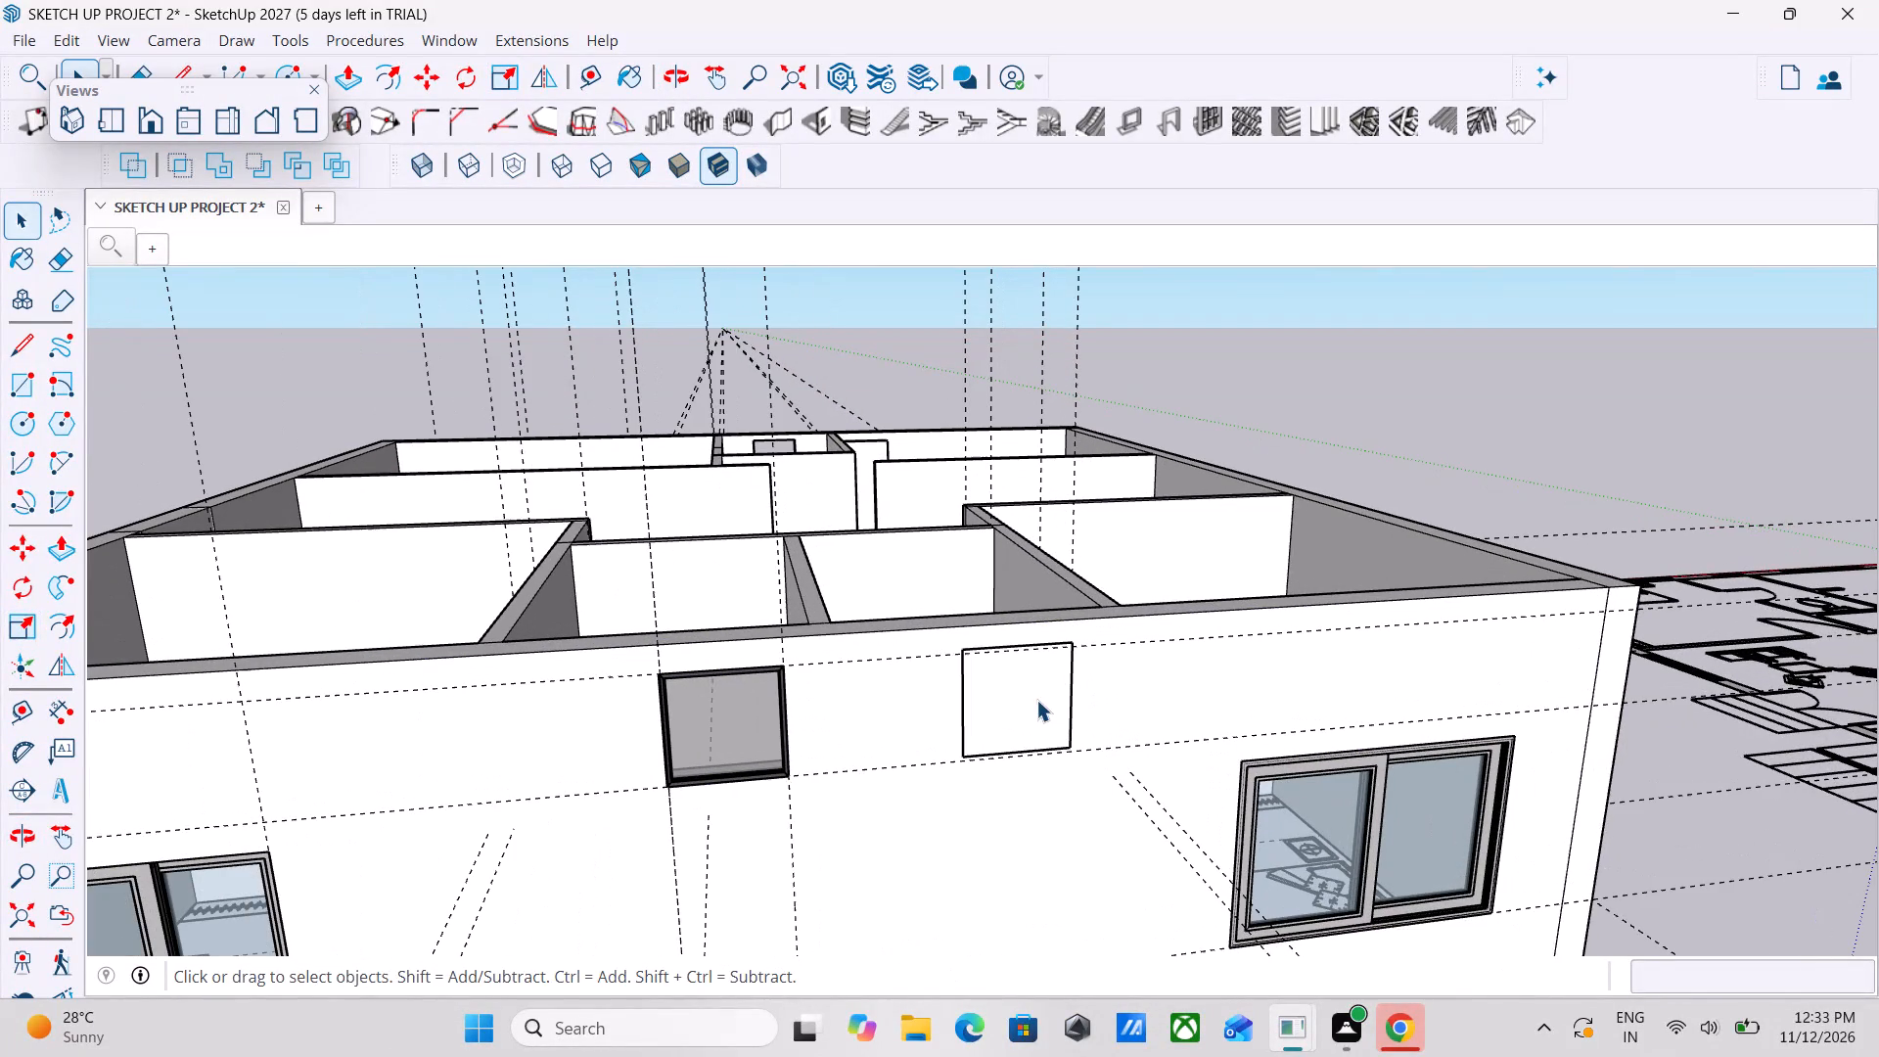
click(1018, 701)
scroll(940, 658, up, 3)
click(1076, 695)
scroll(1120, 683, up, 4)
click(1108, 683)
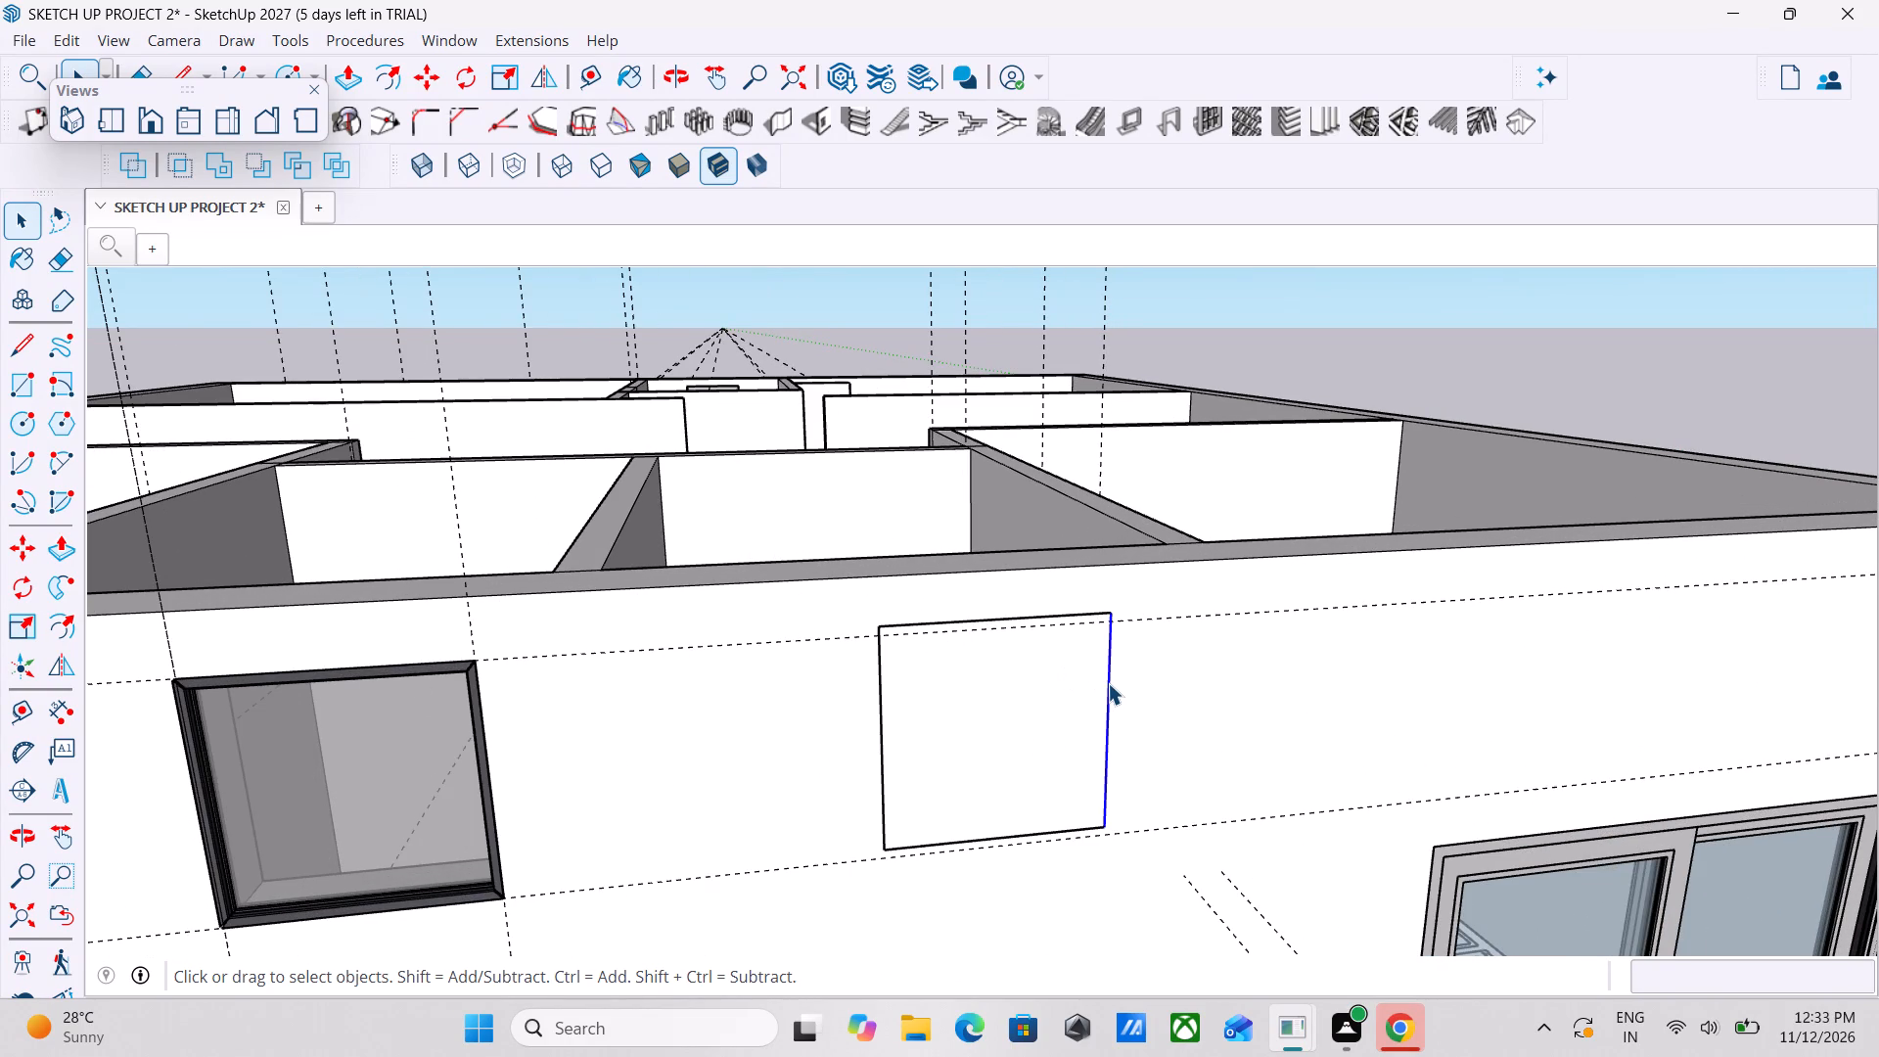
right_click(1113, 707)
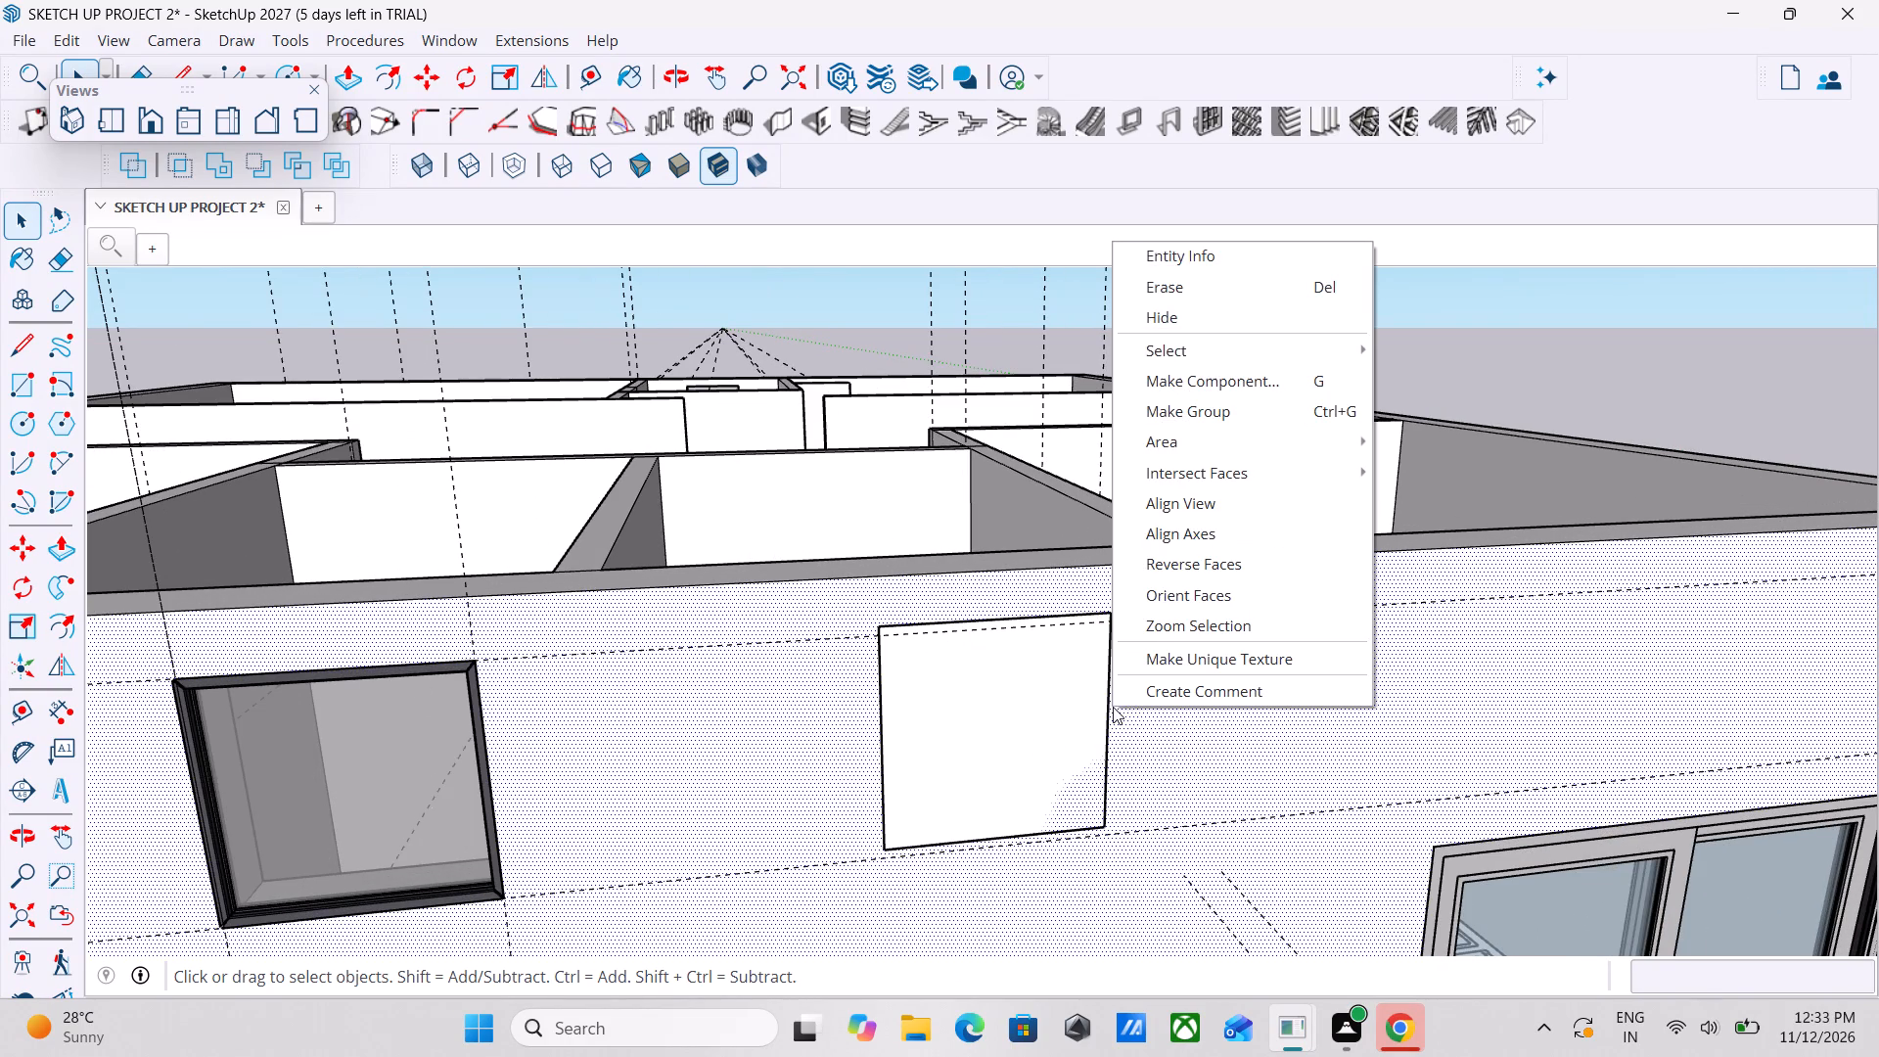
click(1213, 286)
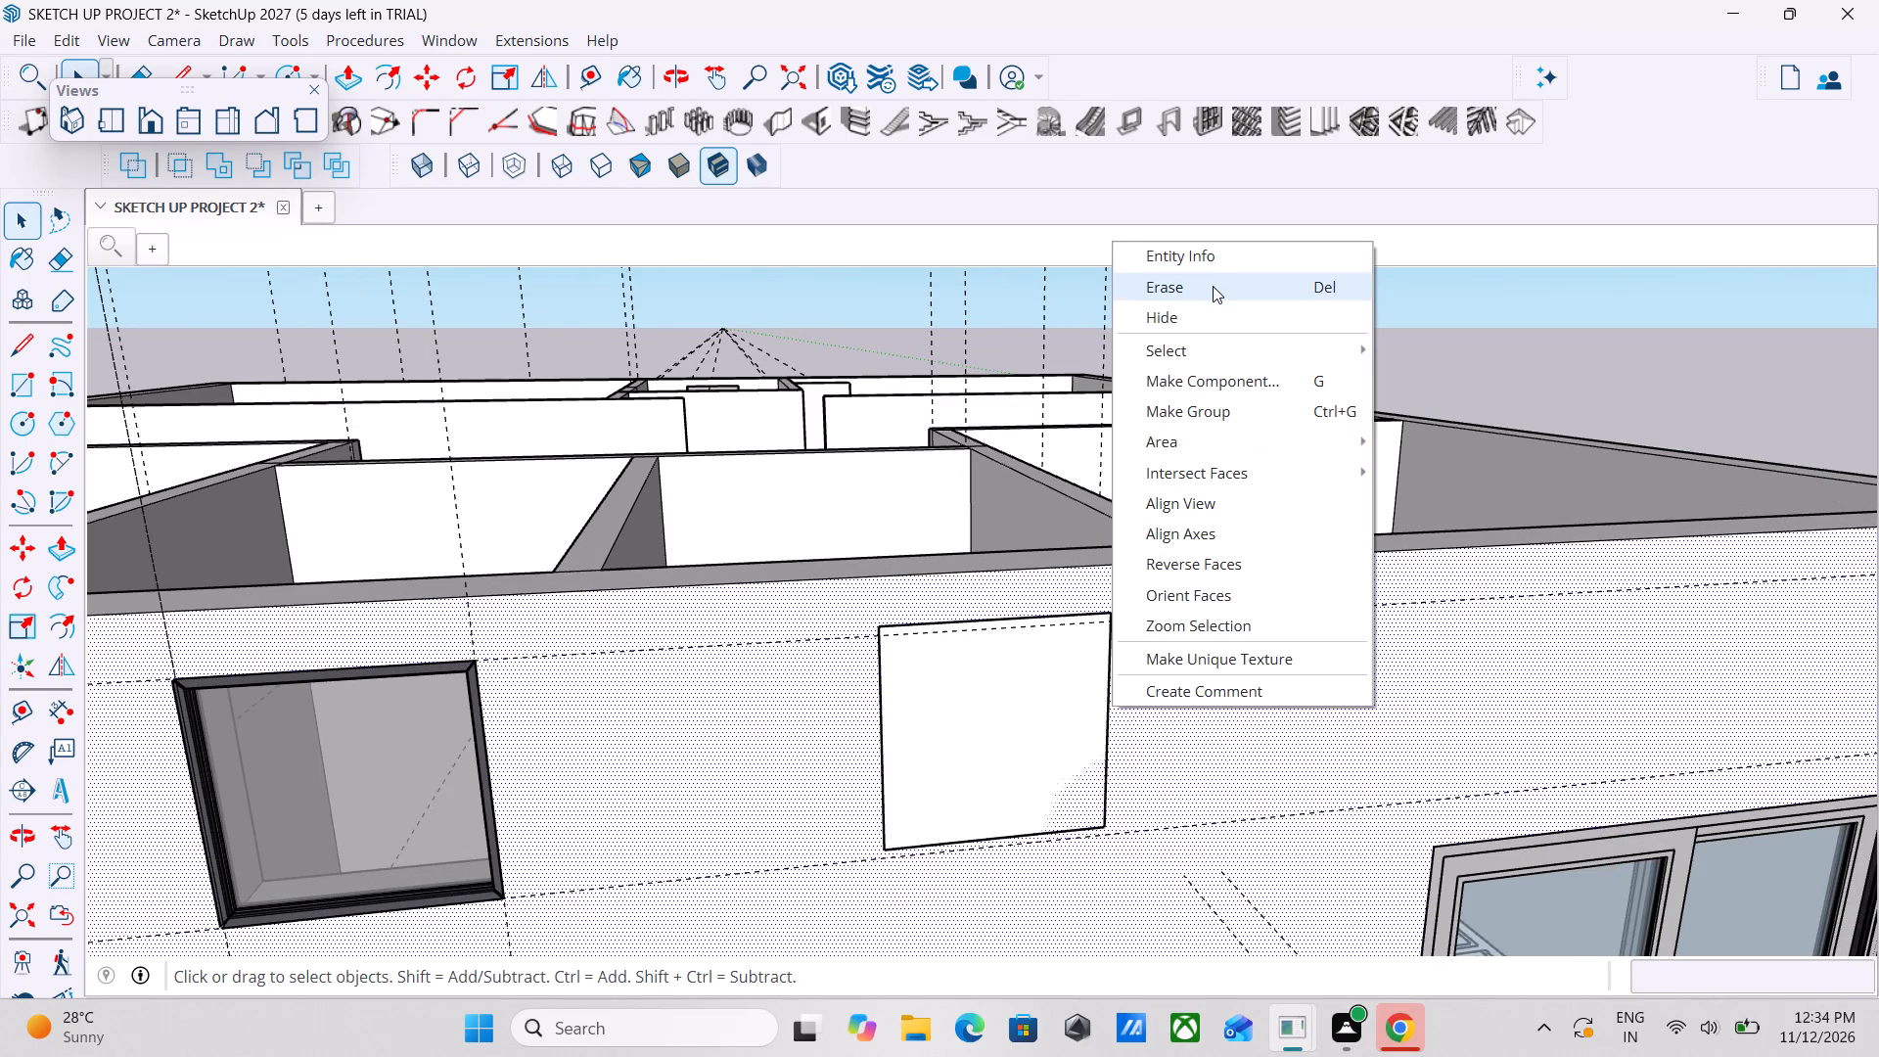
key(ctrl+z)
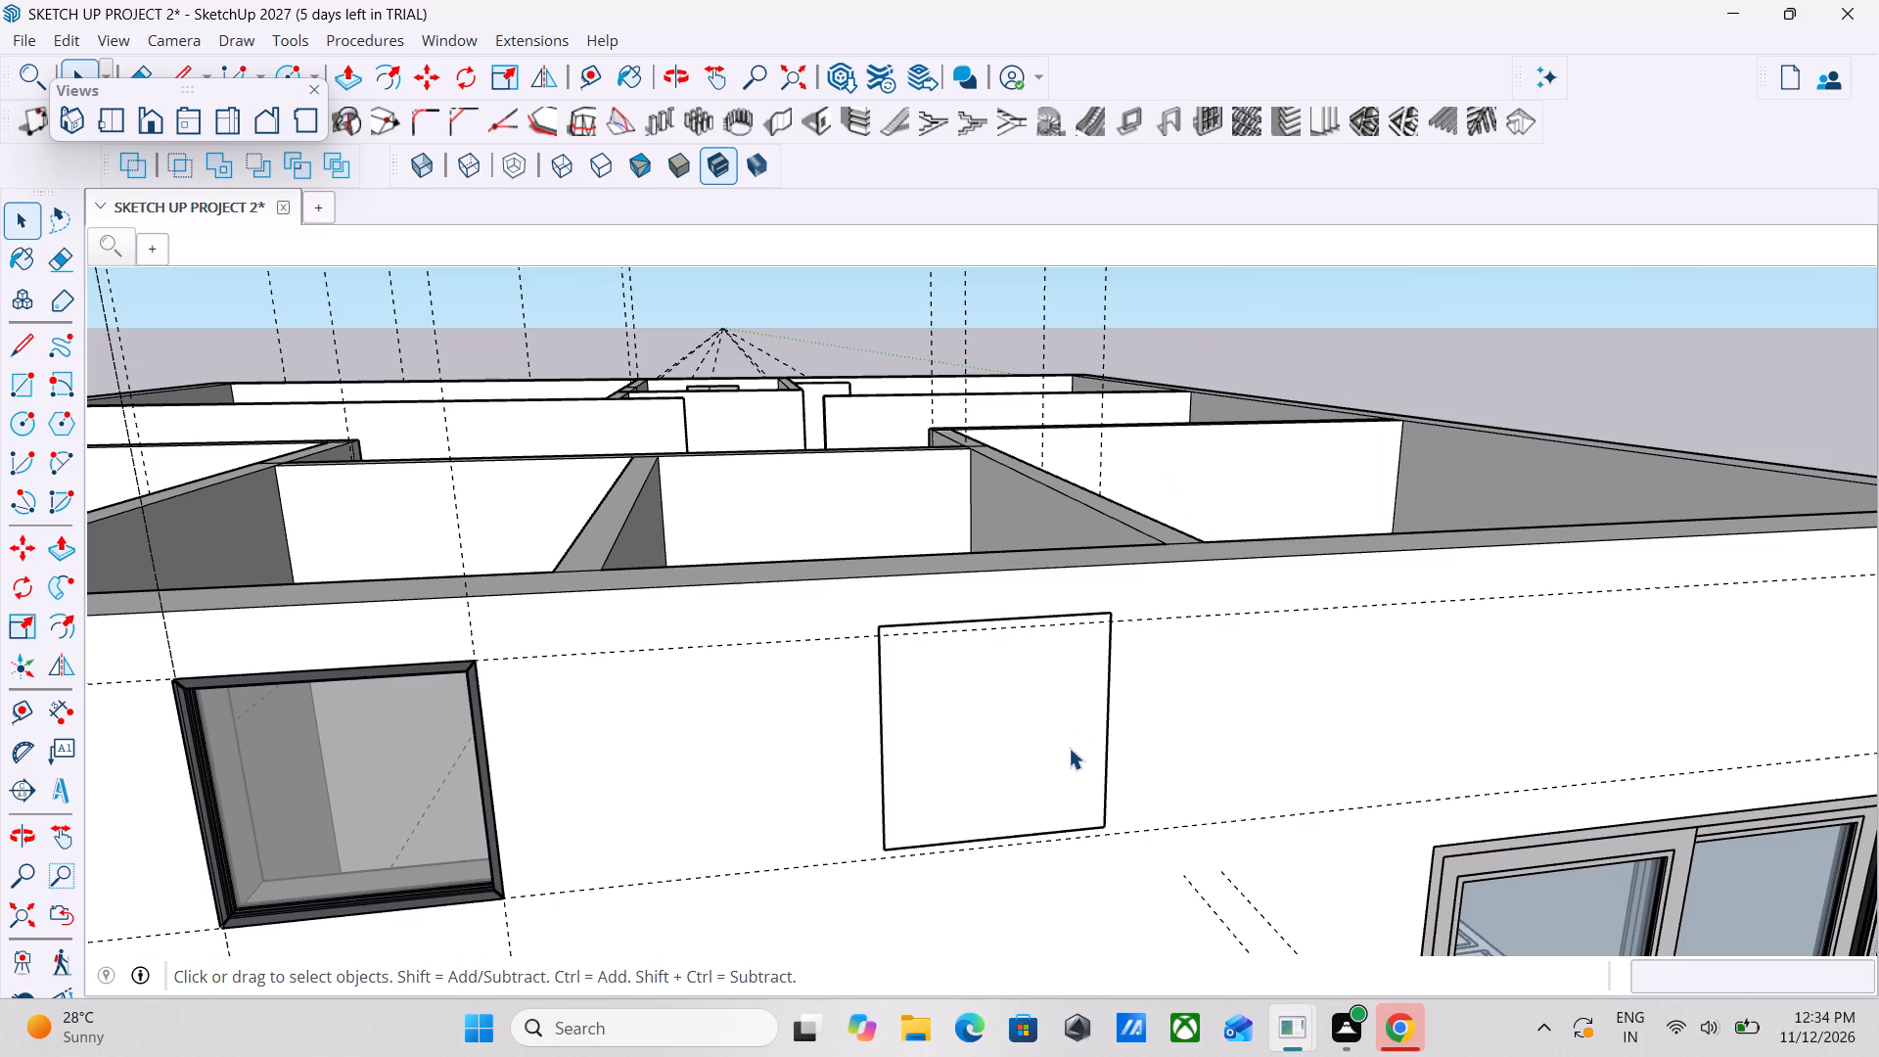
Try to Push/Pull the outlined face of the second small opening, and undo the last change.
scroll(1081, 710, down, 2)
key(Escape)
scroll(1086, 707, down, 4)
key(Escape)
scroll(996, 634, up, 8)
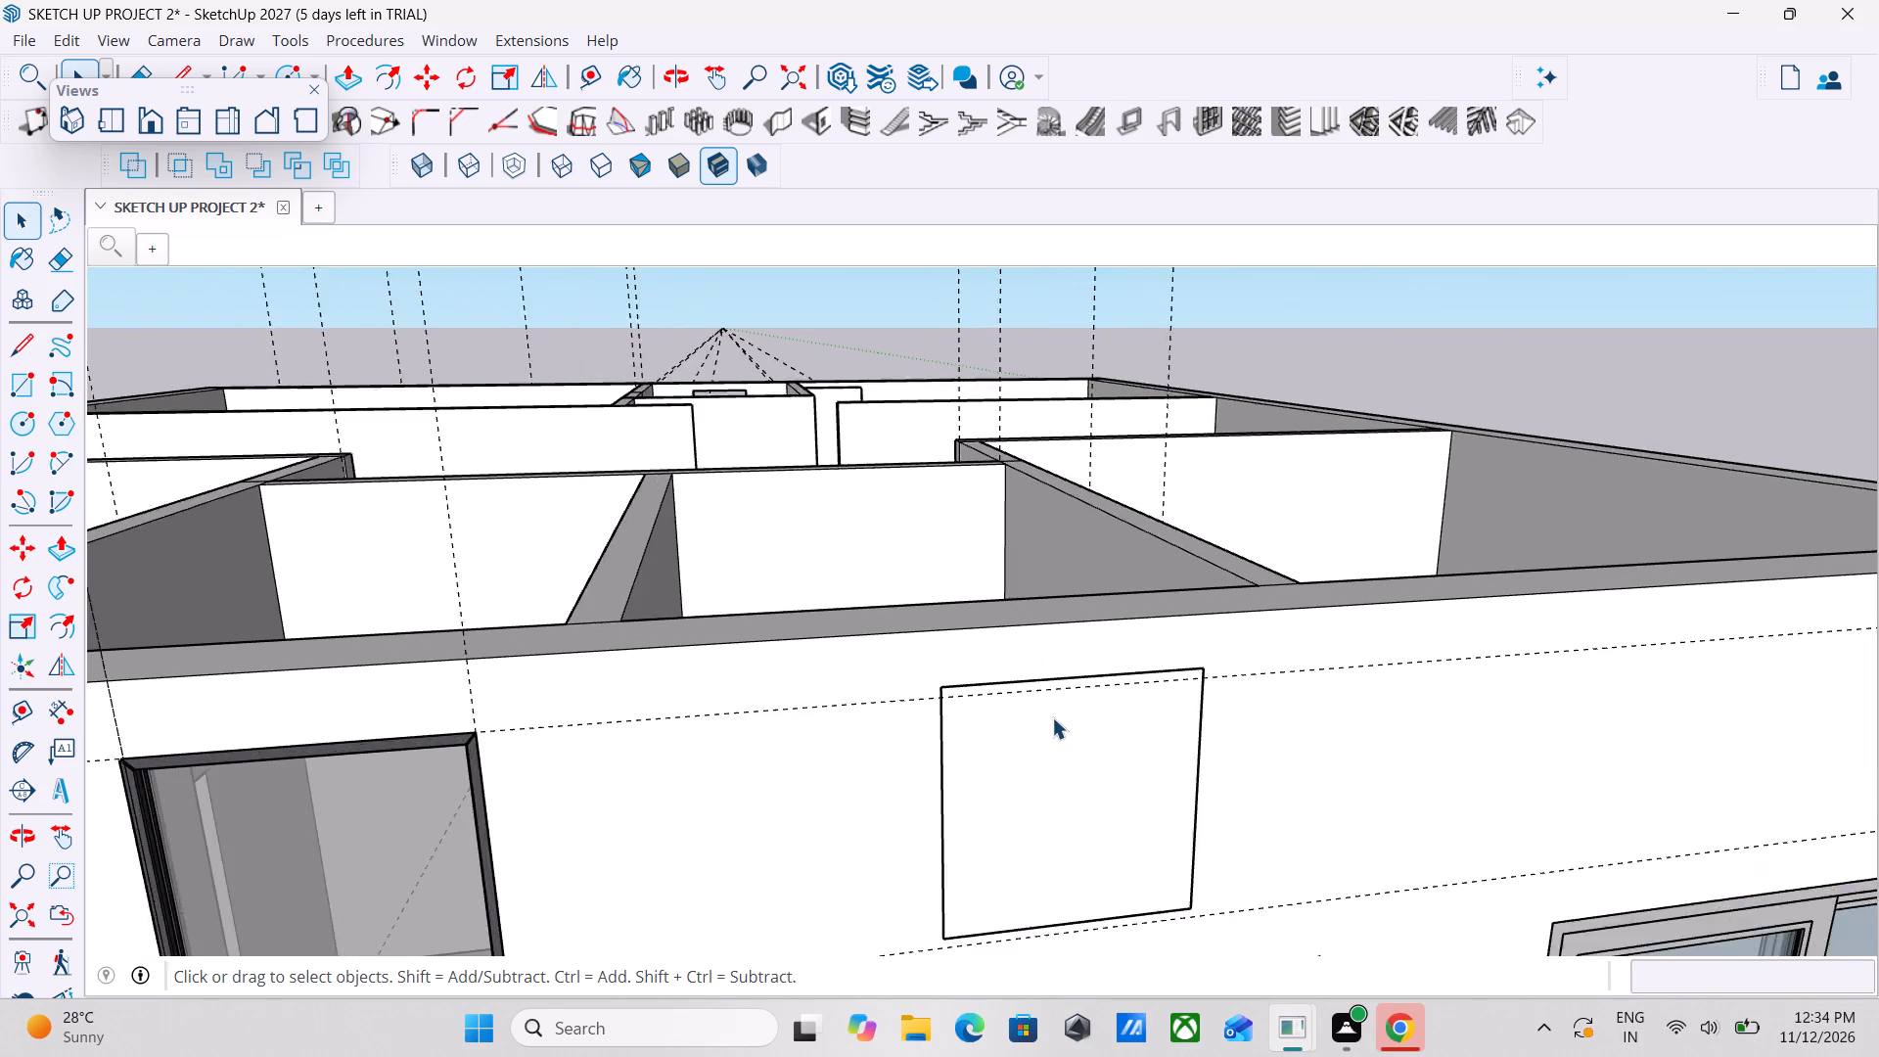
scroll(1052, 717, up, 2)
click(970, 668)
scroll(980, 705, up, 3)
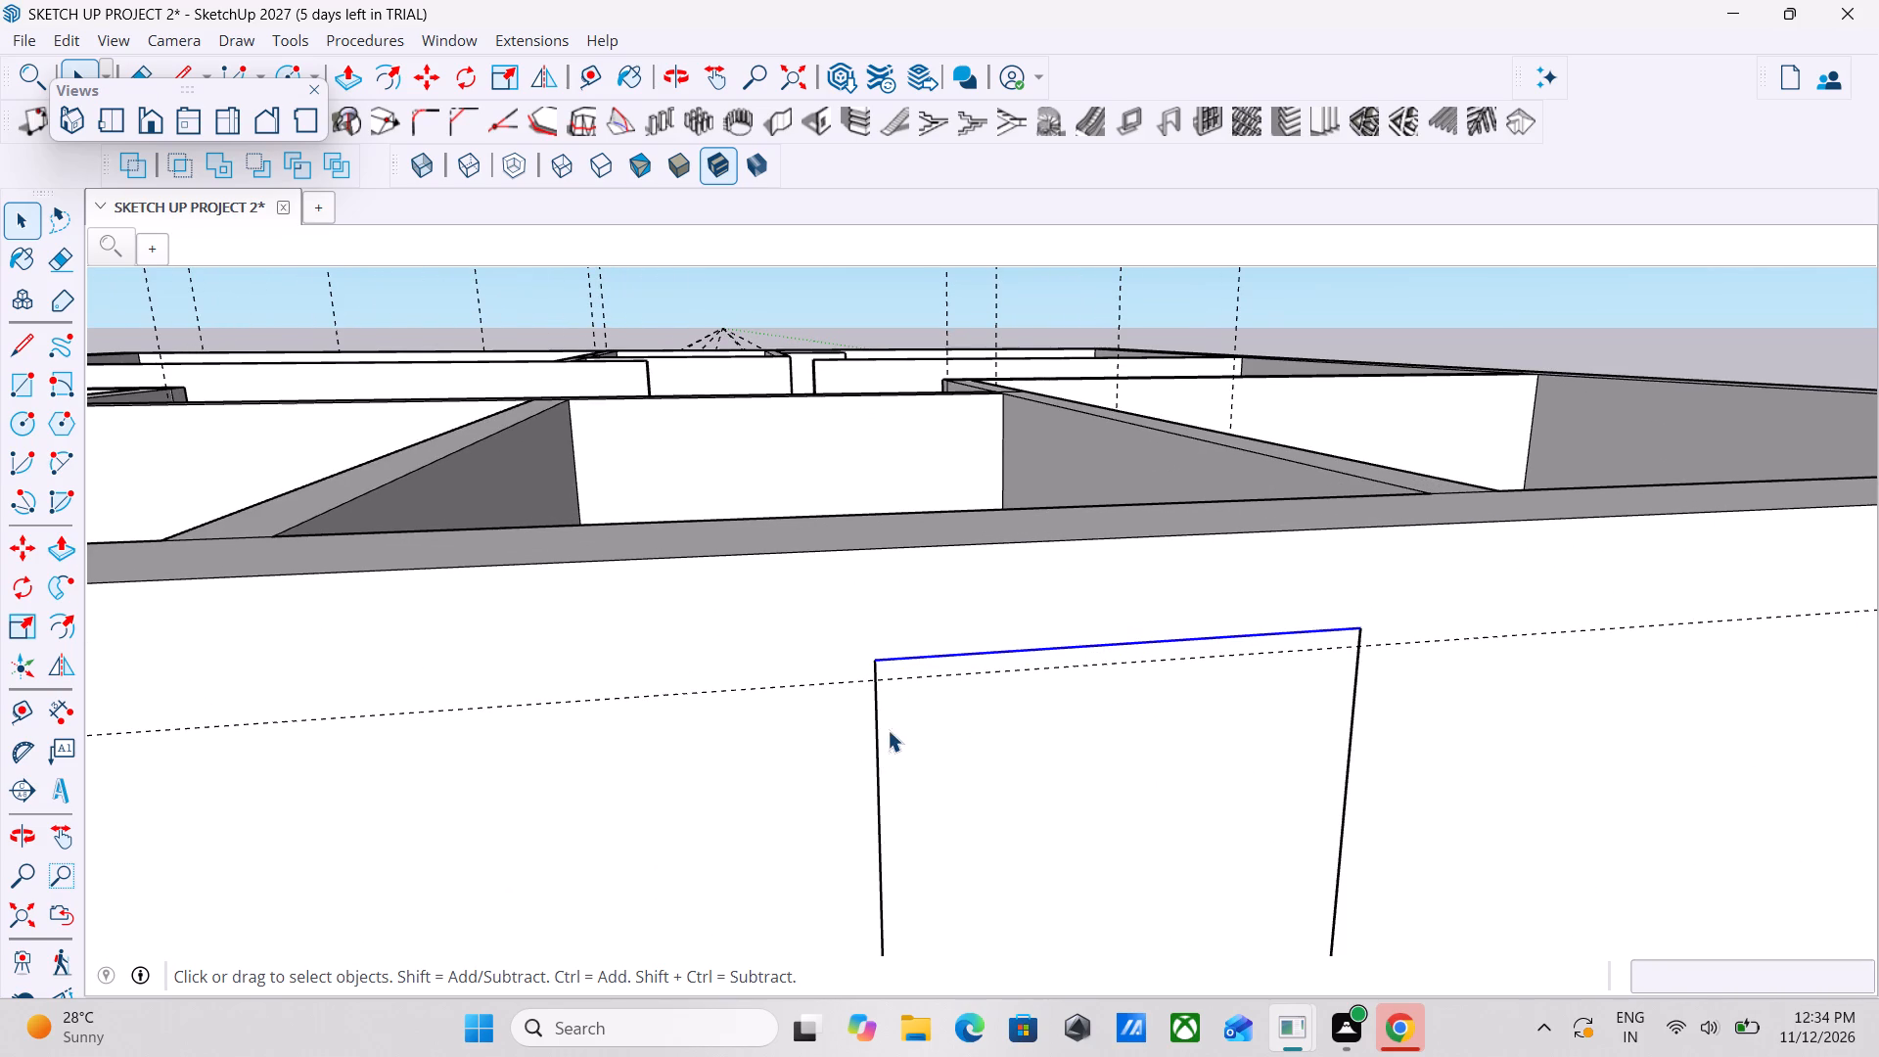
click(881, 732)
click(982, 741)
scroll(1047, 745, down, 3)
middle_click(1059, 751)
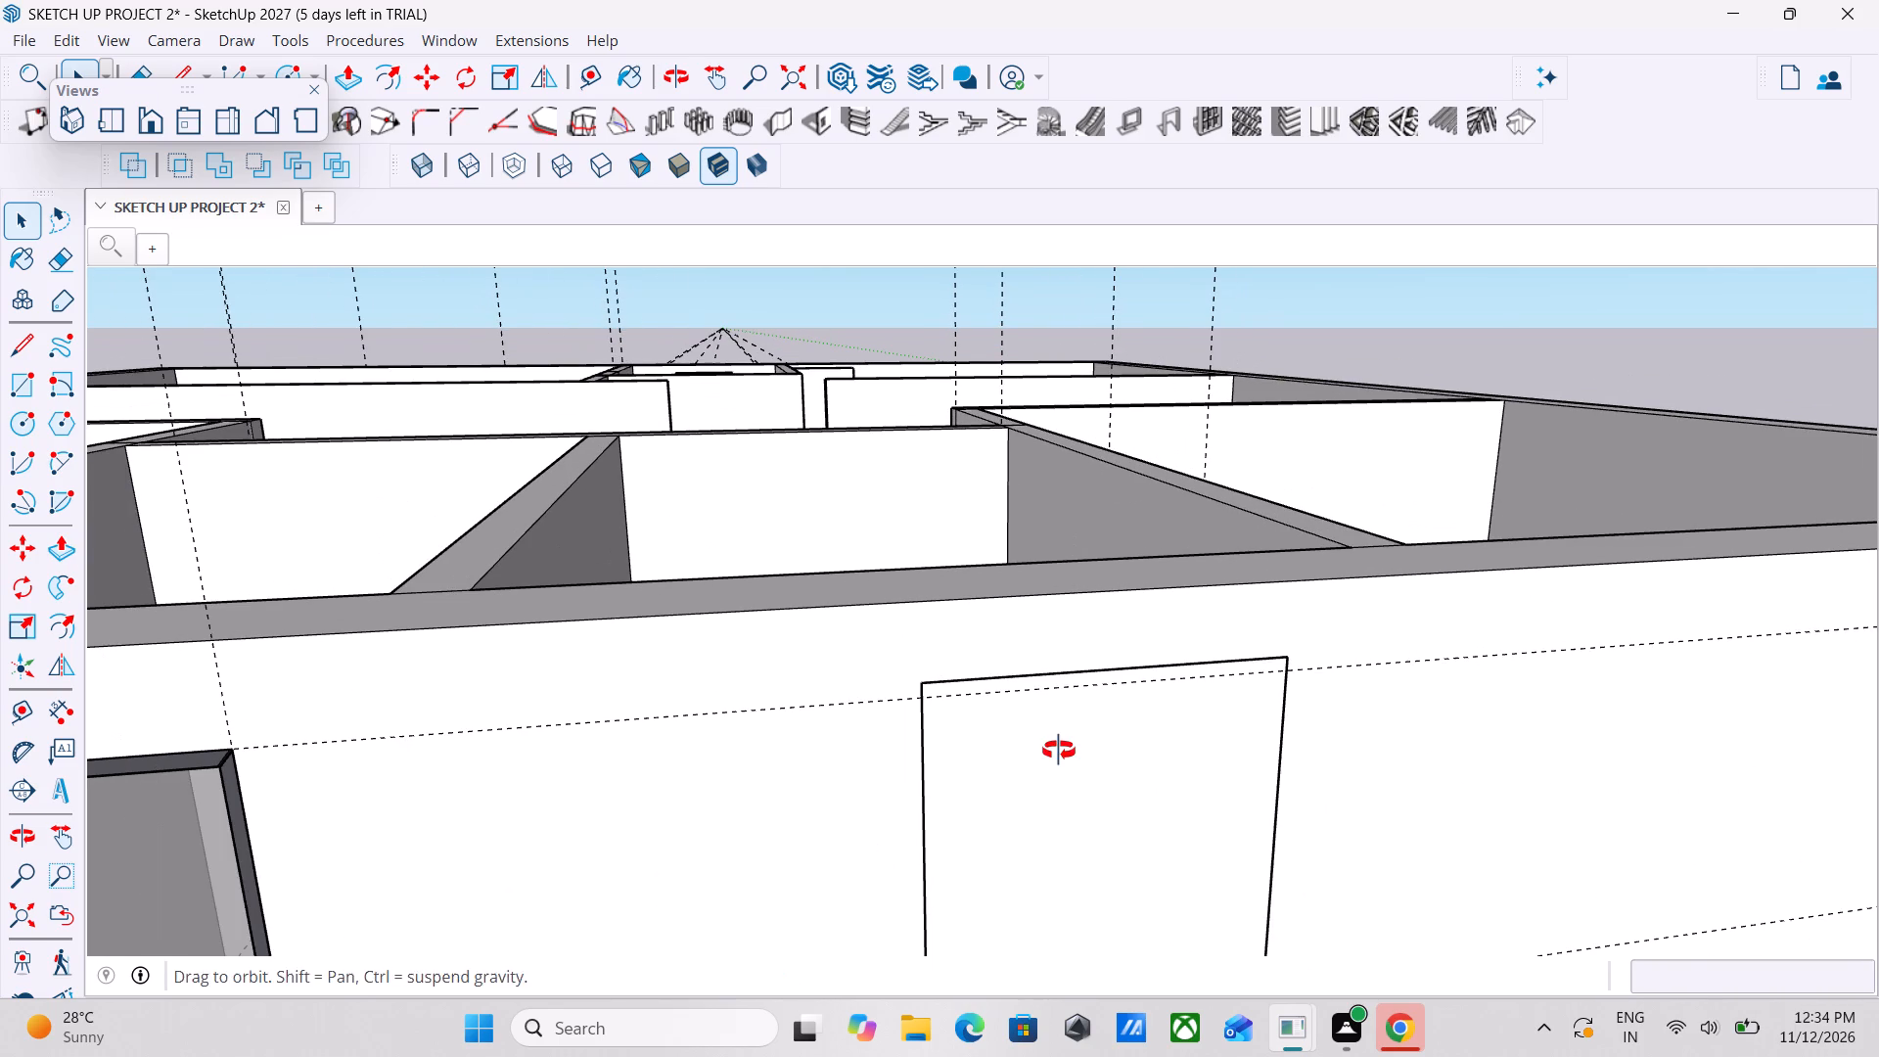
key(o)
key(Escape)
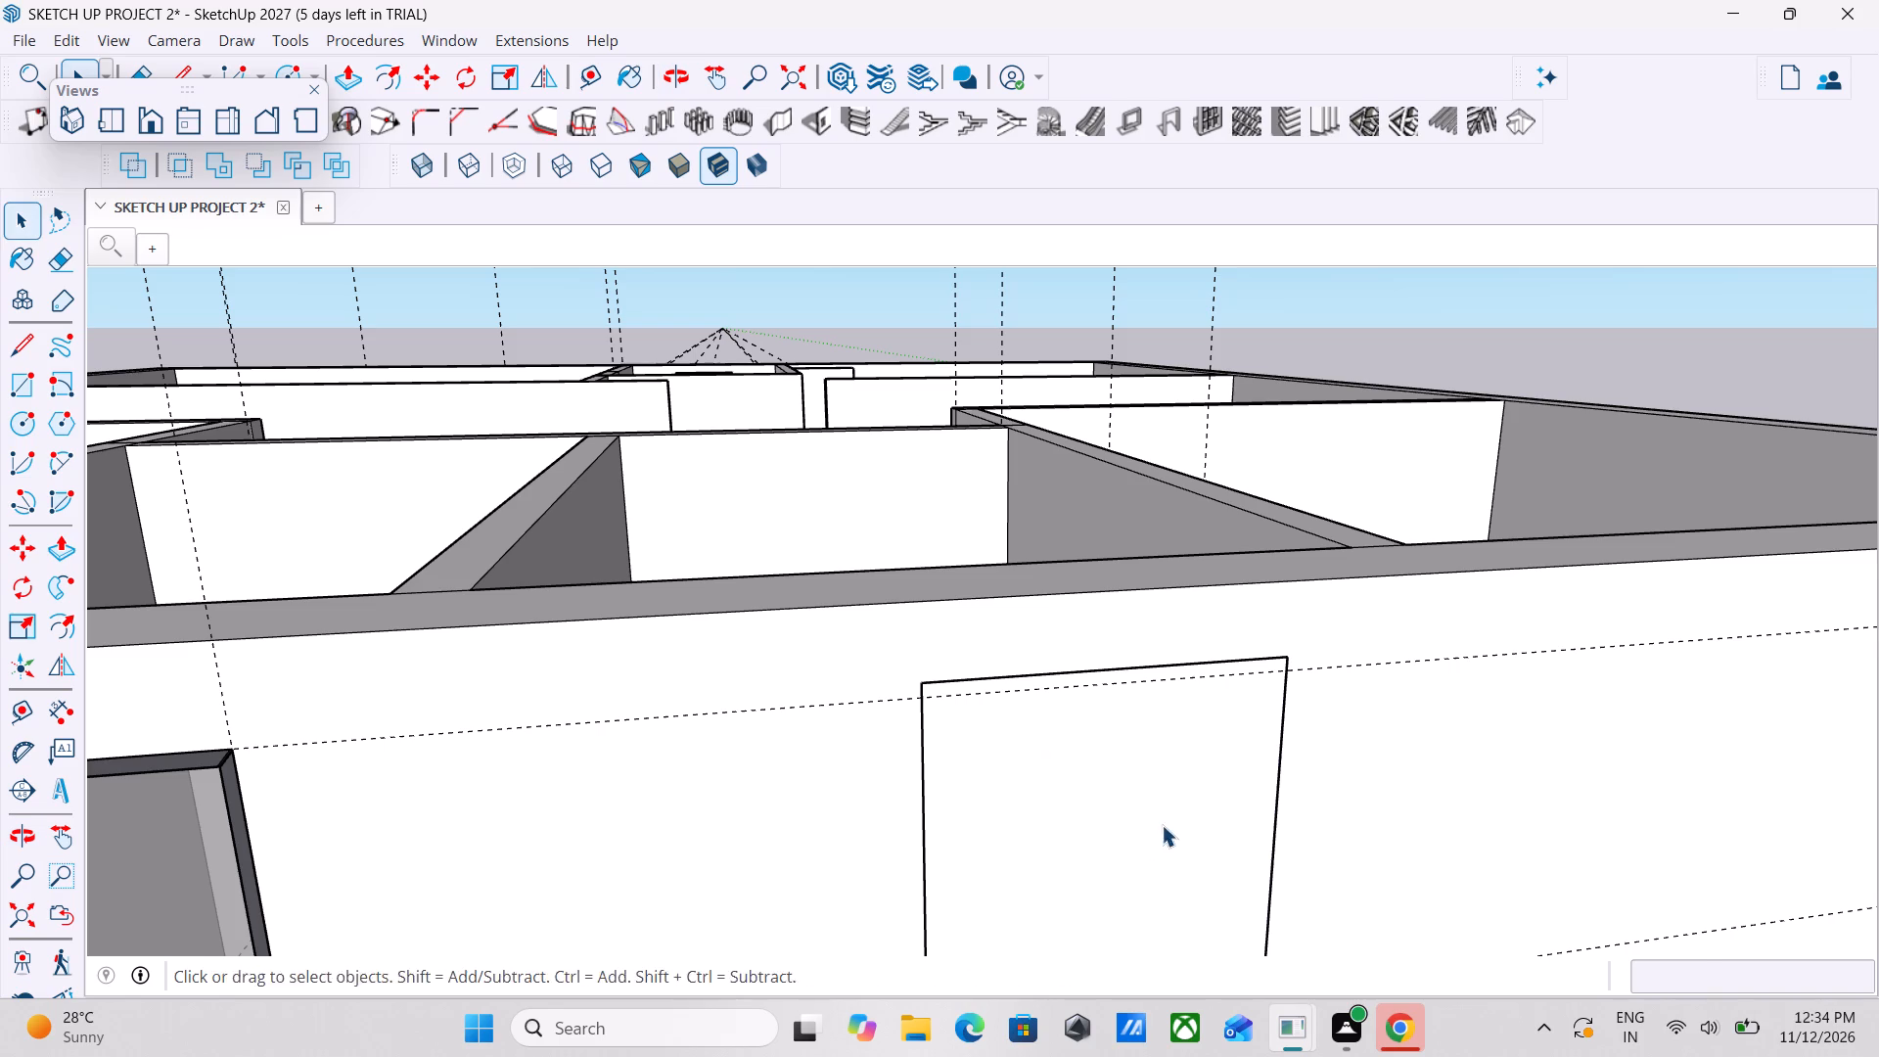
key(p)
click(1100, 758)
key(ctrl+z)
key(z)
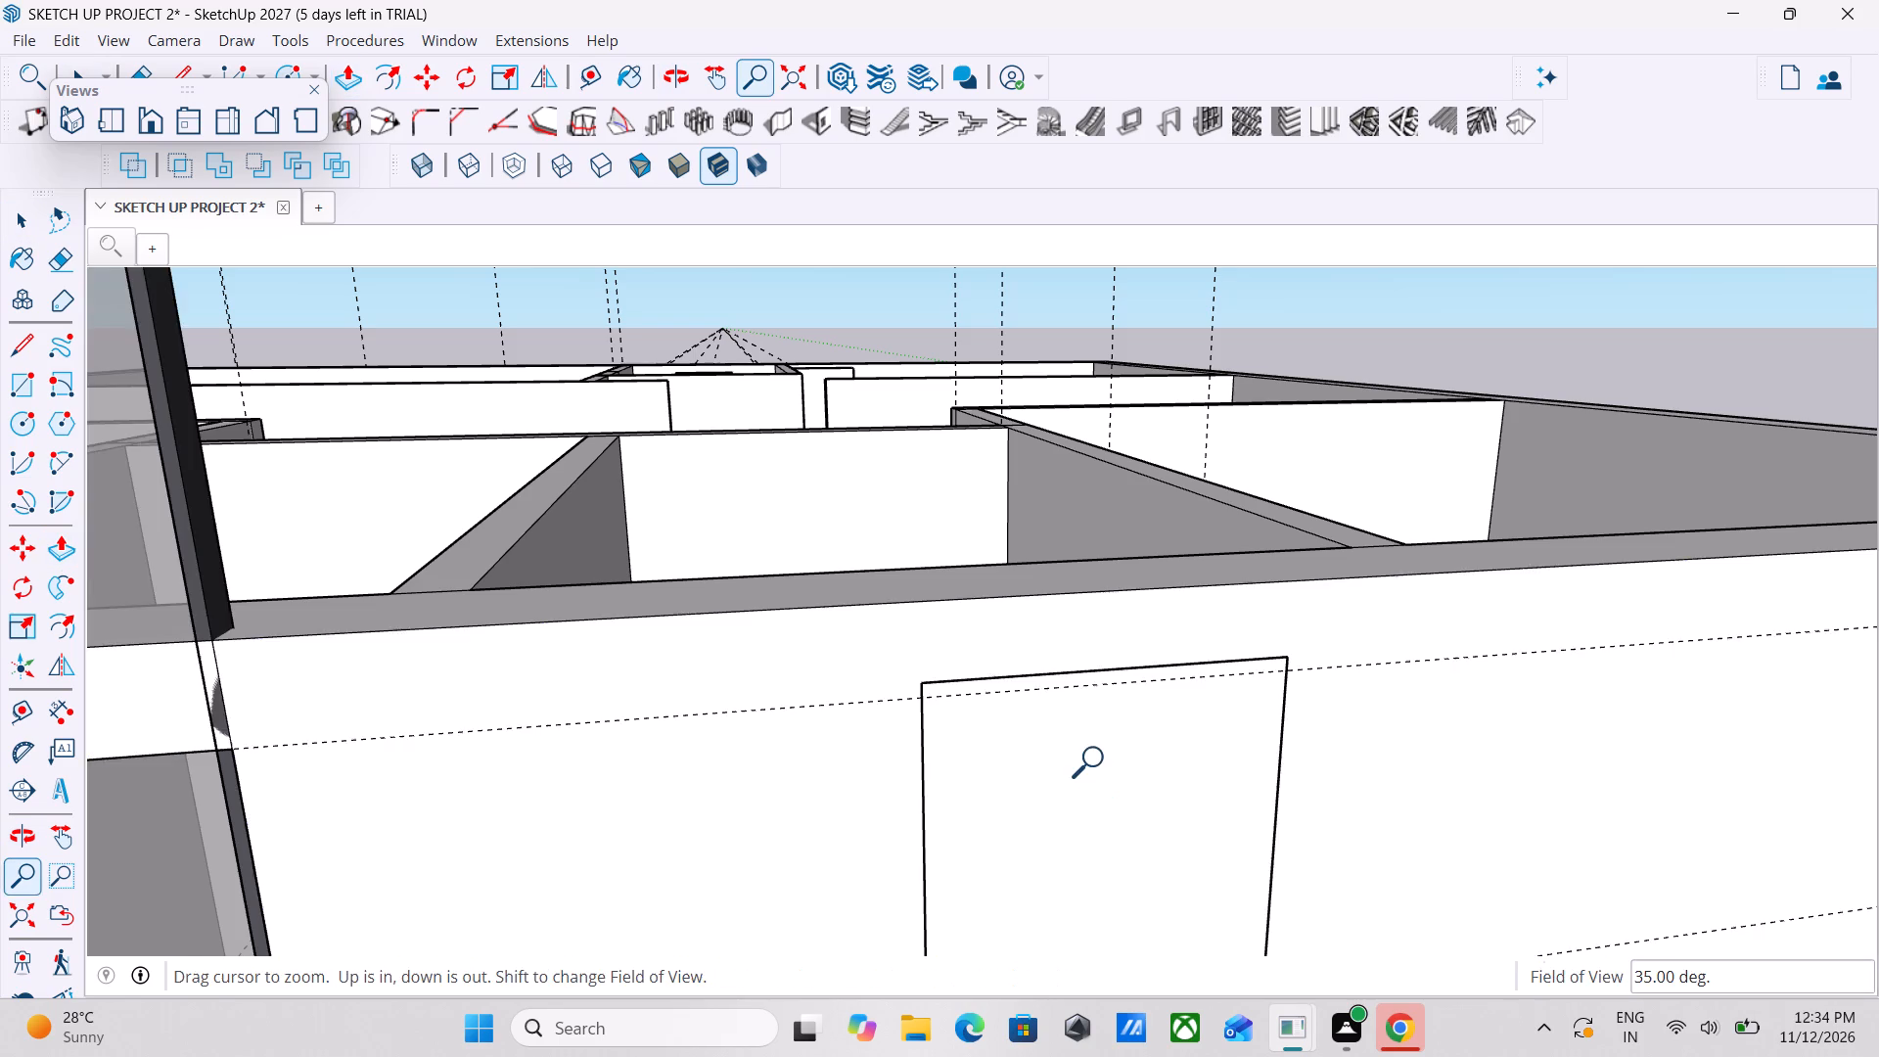
Examine the single-pane window's height against the wall top and the small openings from outside and above.
scroll(1100, 758, down, 4)
middle_drag(1027, 789, 1284, 919)
scroll(1285, 919, up, 1)
scroll(1285, 919, down, 2)
middle_drag(1285, 919, 1272, 915)
scroll(1272, 915, down, 2)
middle_drag(1048, 863, 687, 647)
scroll(652, 635, down, 2)
middle_drag(667, 694, 706, 705)
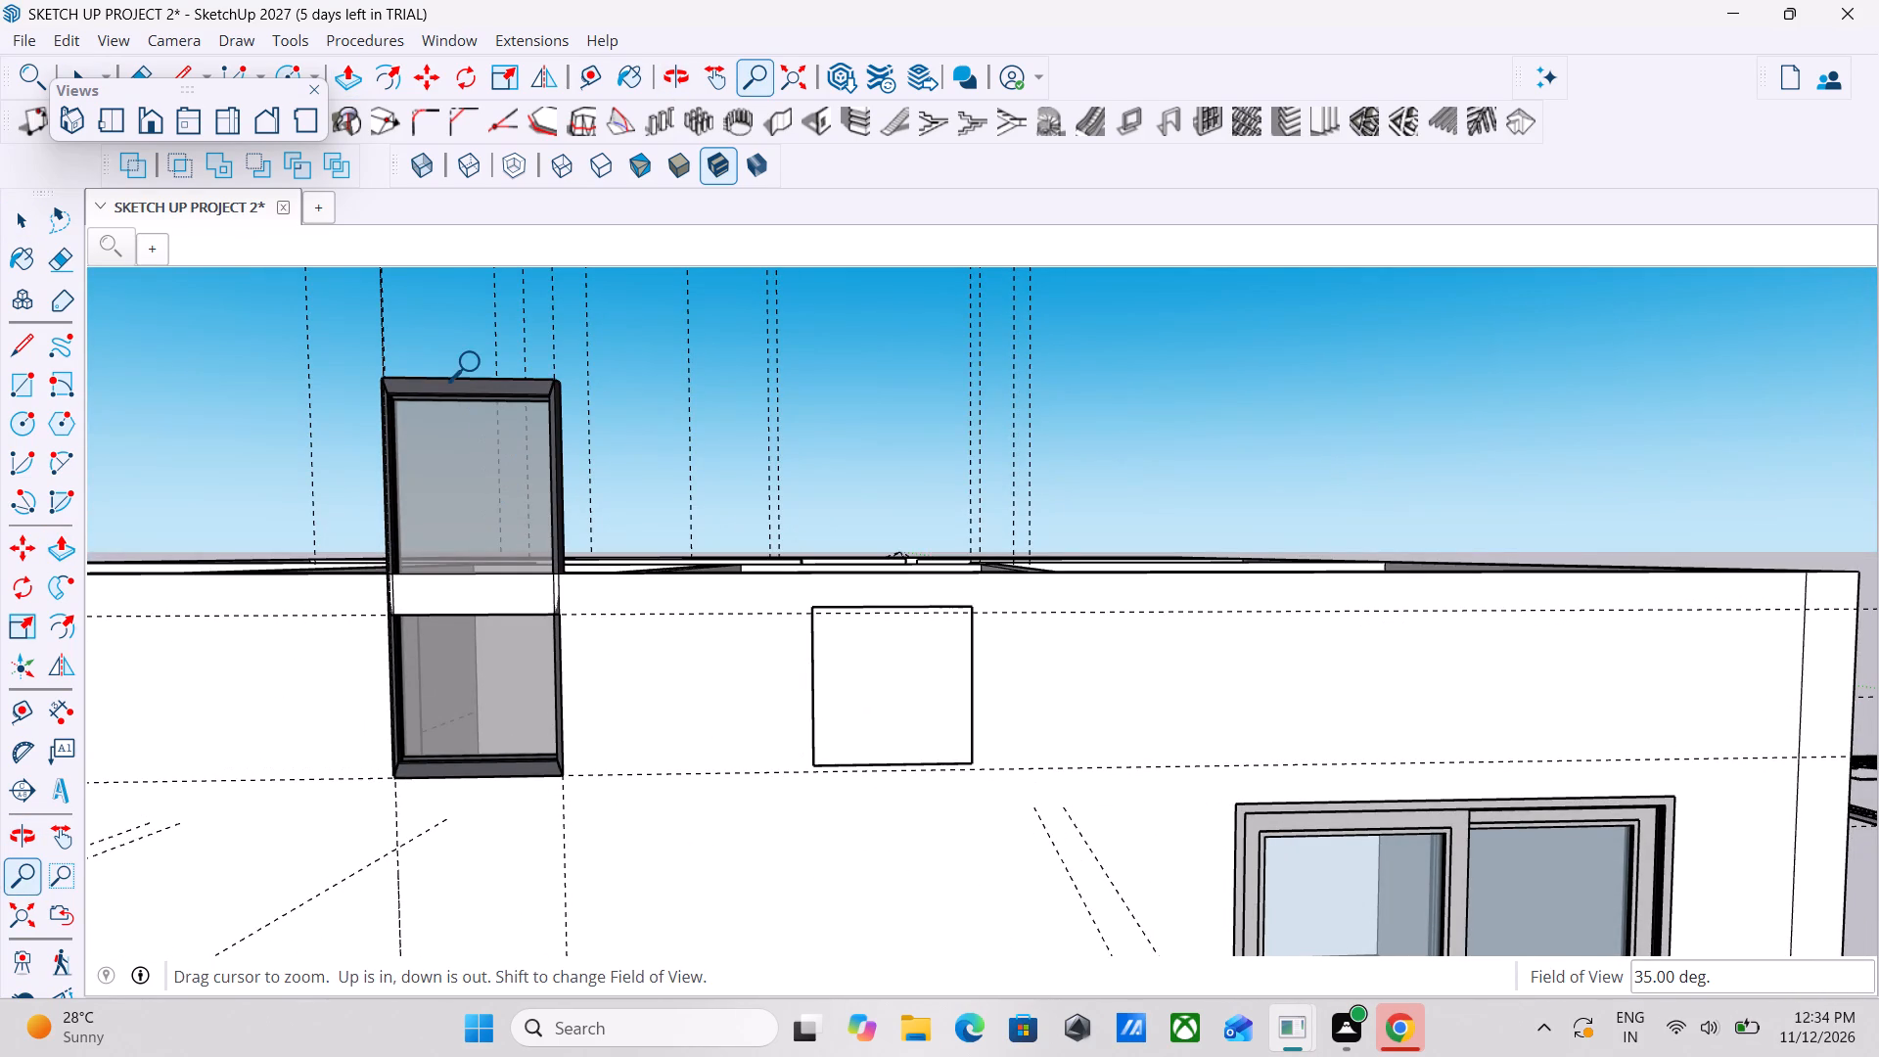
key(space)
key(space)
scroll(546, 457, down, 1)
middle_drag(549, 461, 551, 633)
key(space)
middle_drag(894, 529, 915, 676)
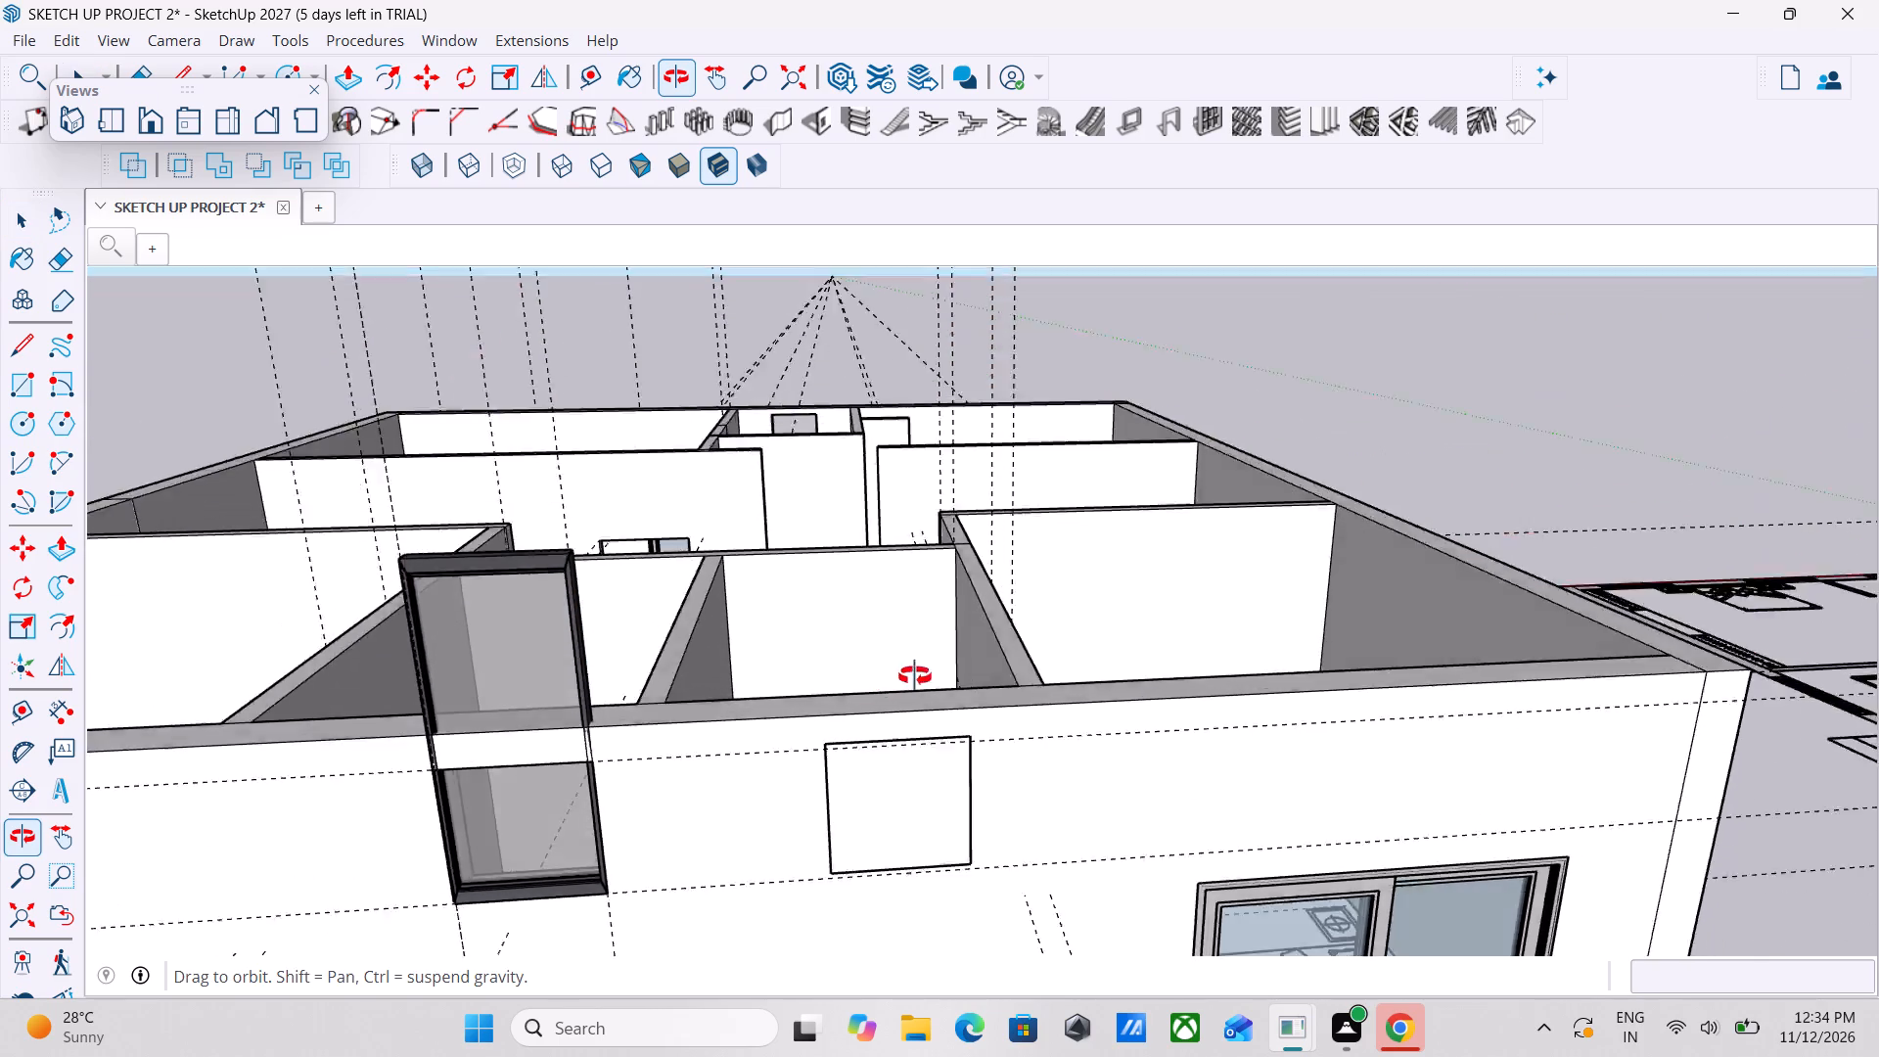
middle_drag(915, 676, 901, 709)
Scale the single-pane window's height from its top to about 0.36, matching the top of the small opening.
click(455, 668)
middle_drag(482, 707, 711, 758)
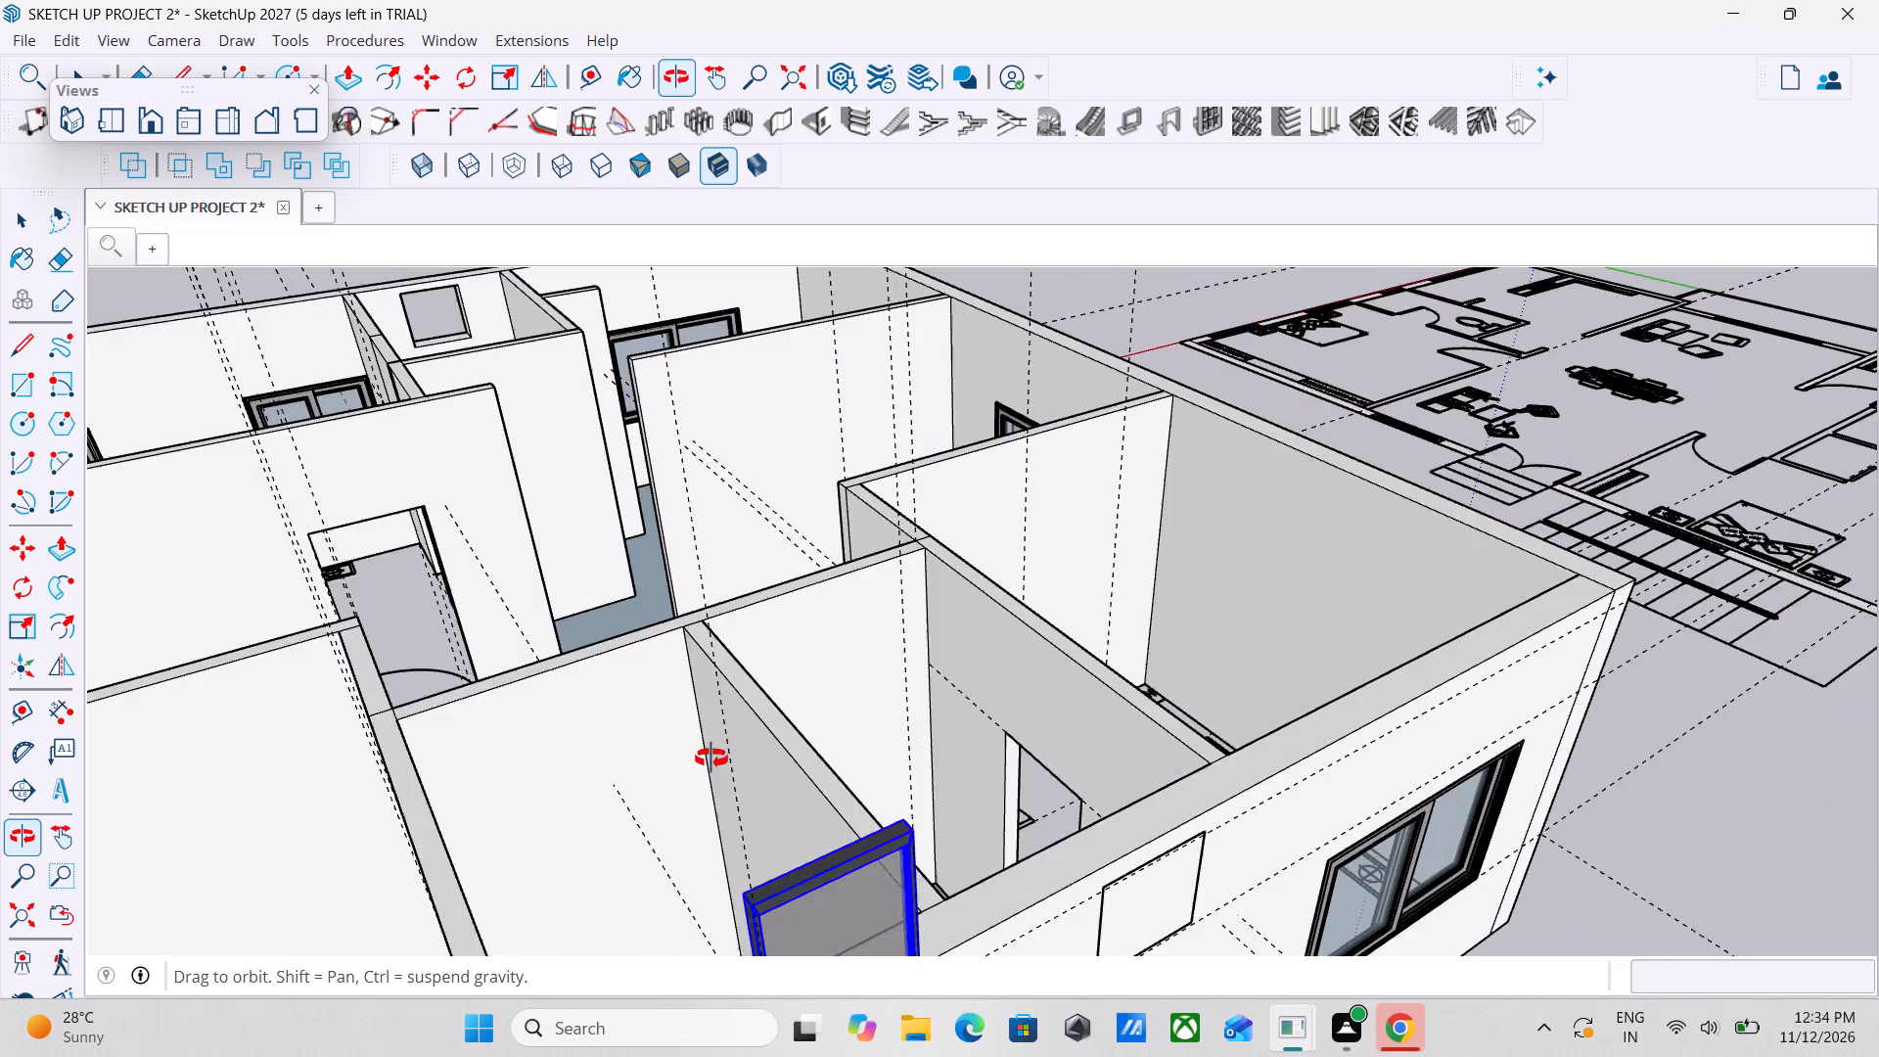
middle_drag(711, 758, 1569, 841)
middle_drag(1581, 695, 1357, 776)
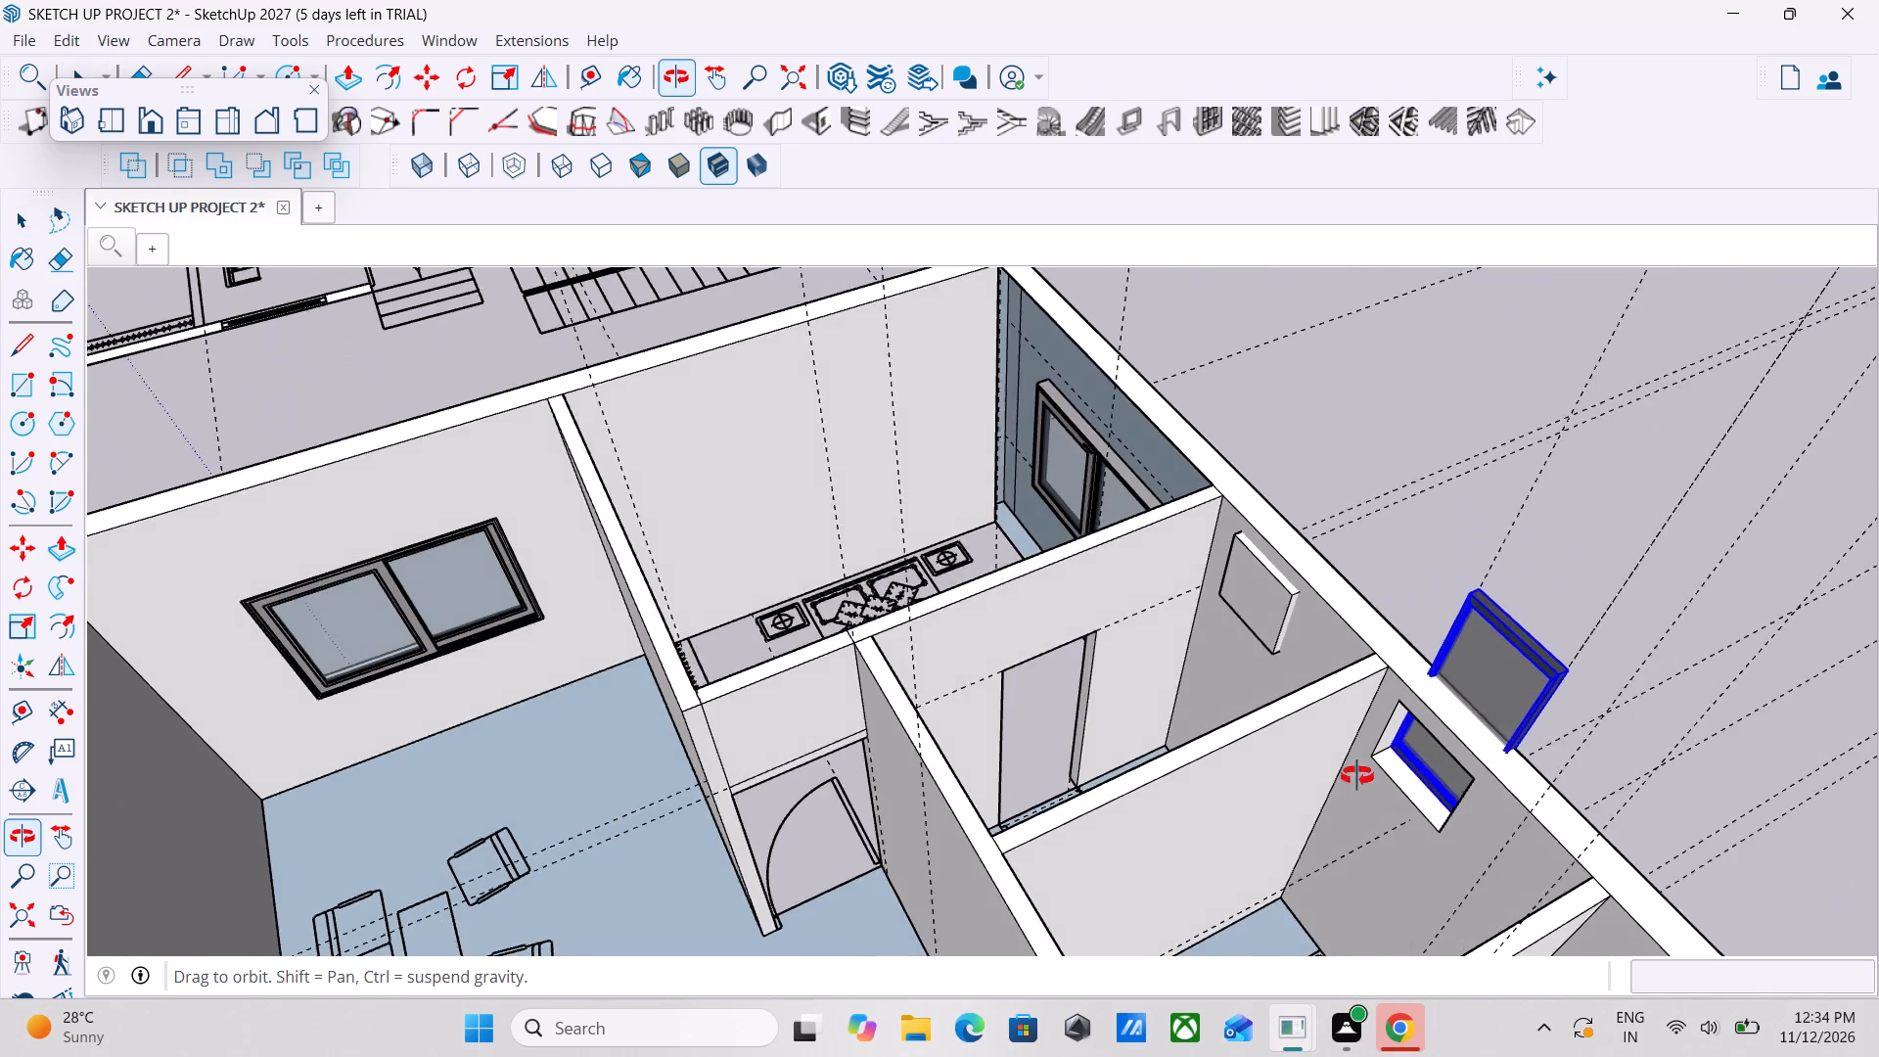
middle_drag(1357, 776, 1364, 776)
click(13, 633)
middle_drag(802, 691, 1138, 635)
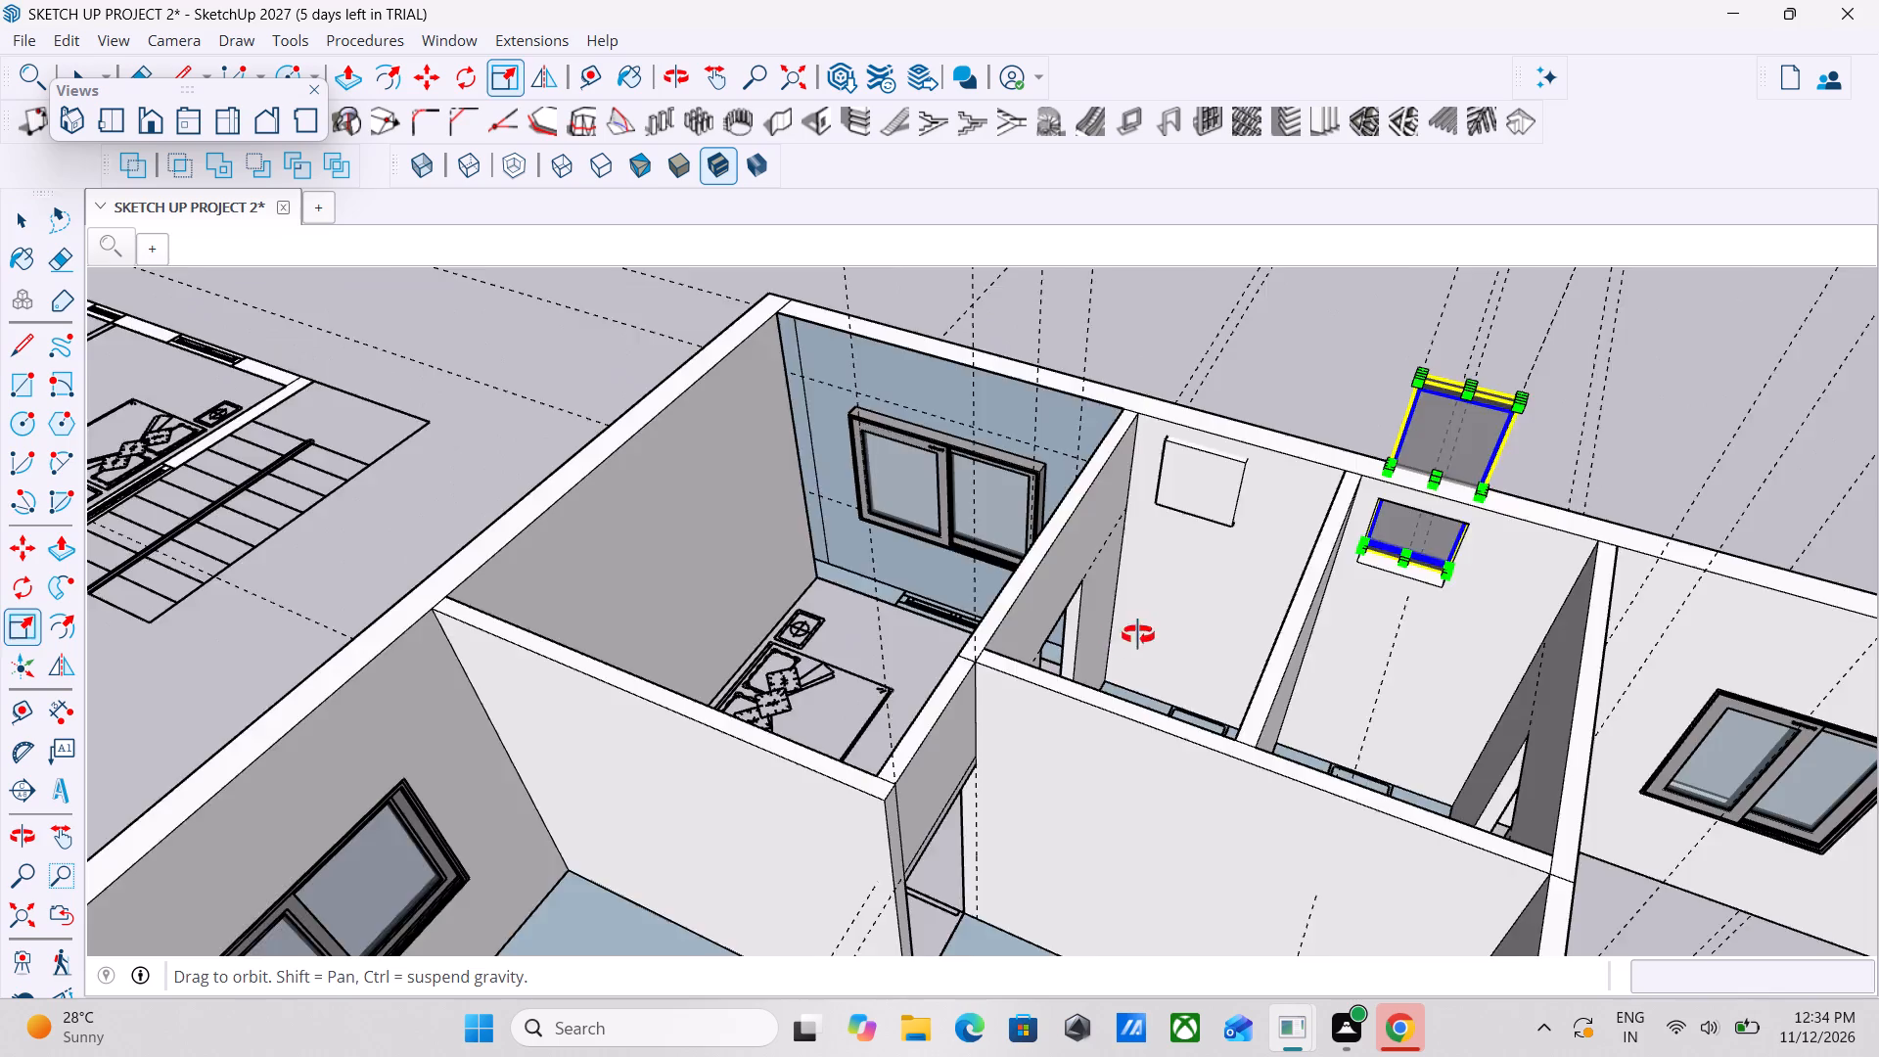
middle_drag(1138, 635, 1209, 601)
middle_drag(1426, 509, 1398, 543)
scroll(1426, 386, up, 3)
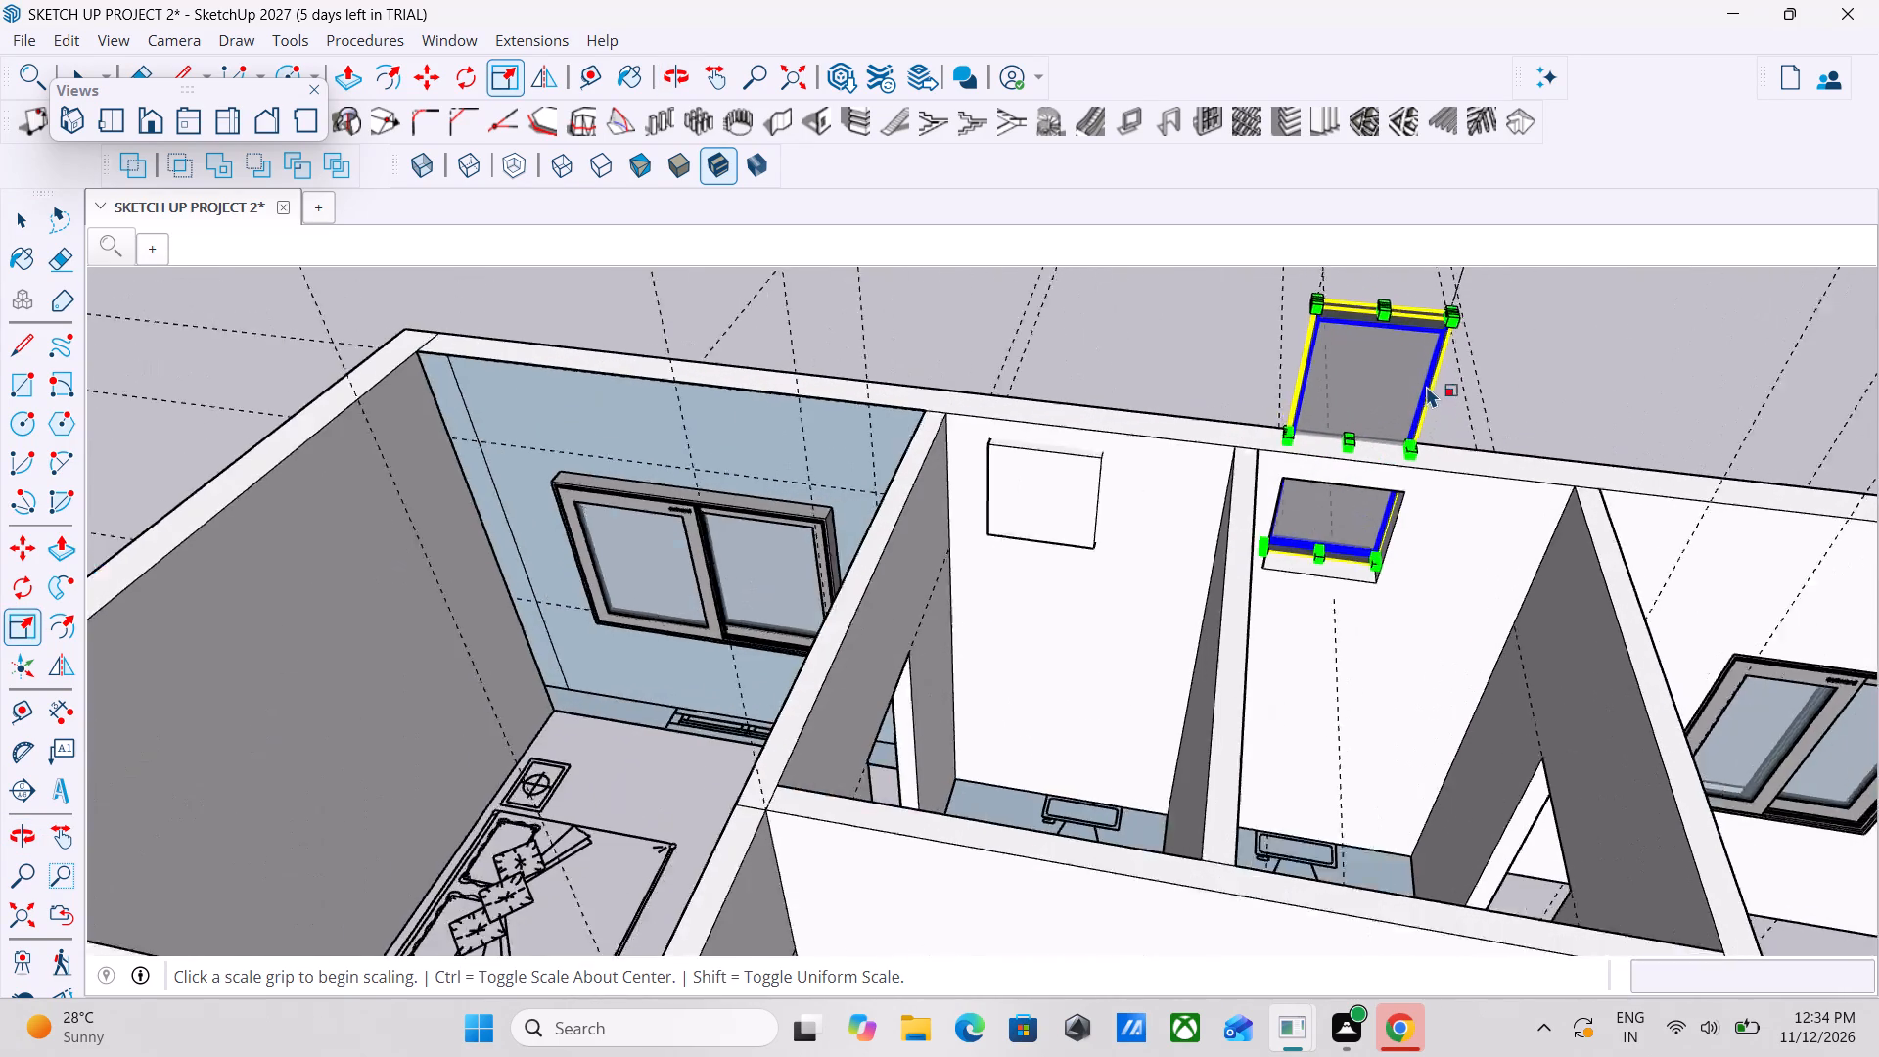
scroll(1426, 386, up, 5)
scroll(1362, 307, up, 4)
scroll(1362, 307, down, 2)
middle_drag(1362, 307, 1354, 423)
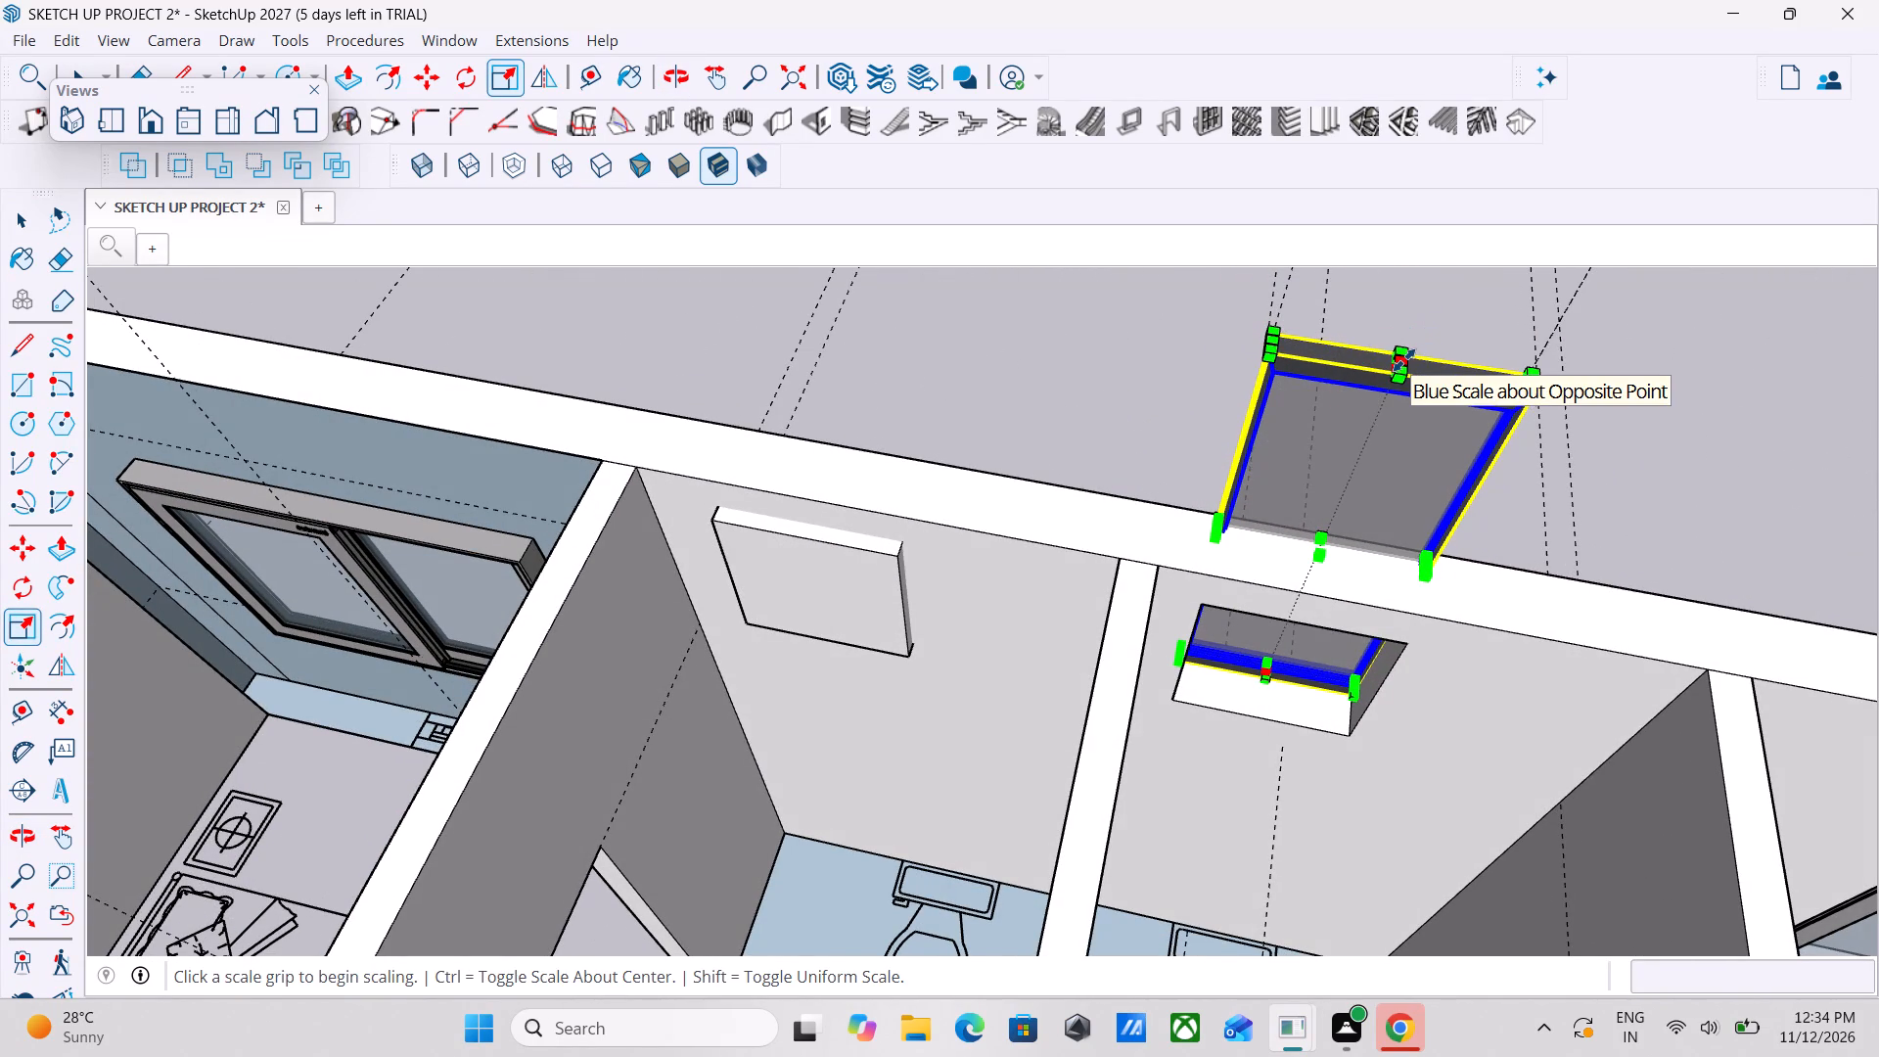
click(1404, 360)
middle_drag(1290, 580, 1350, 344)
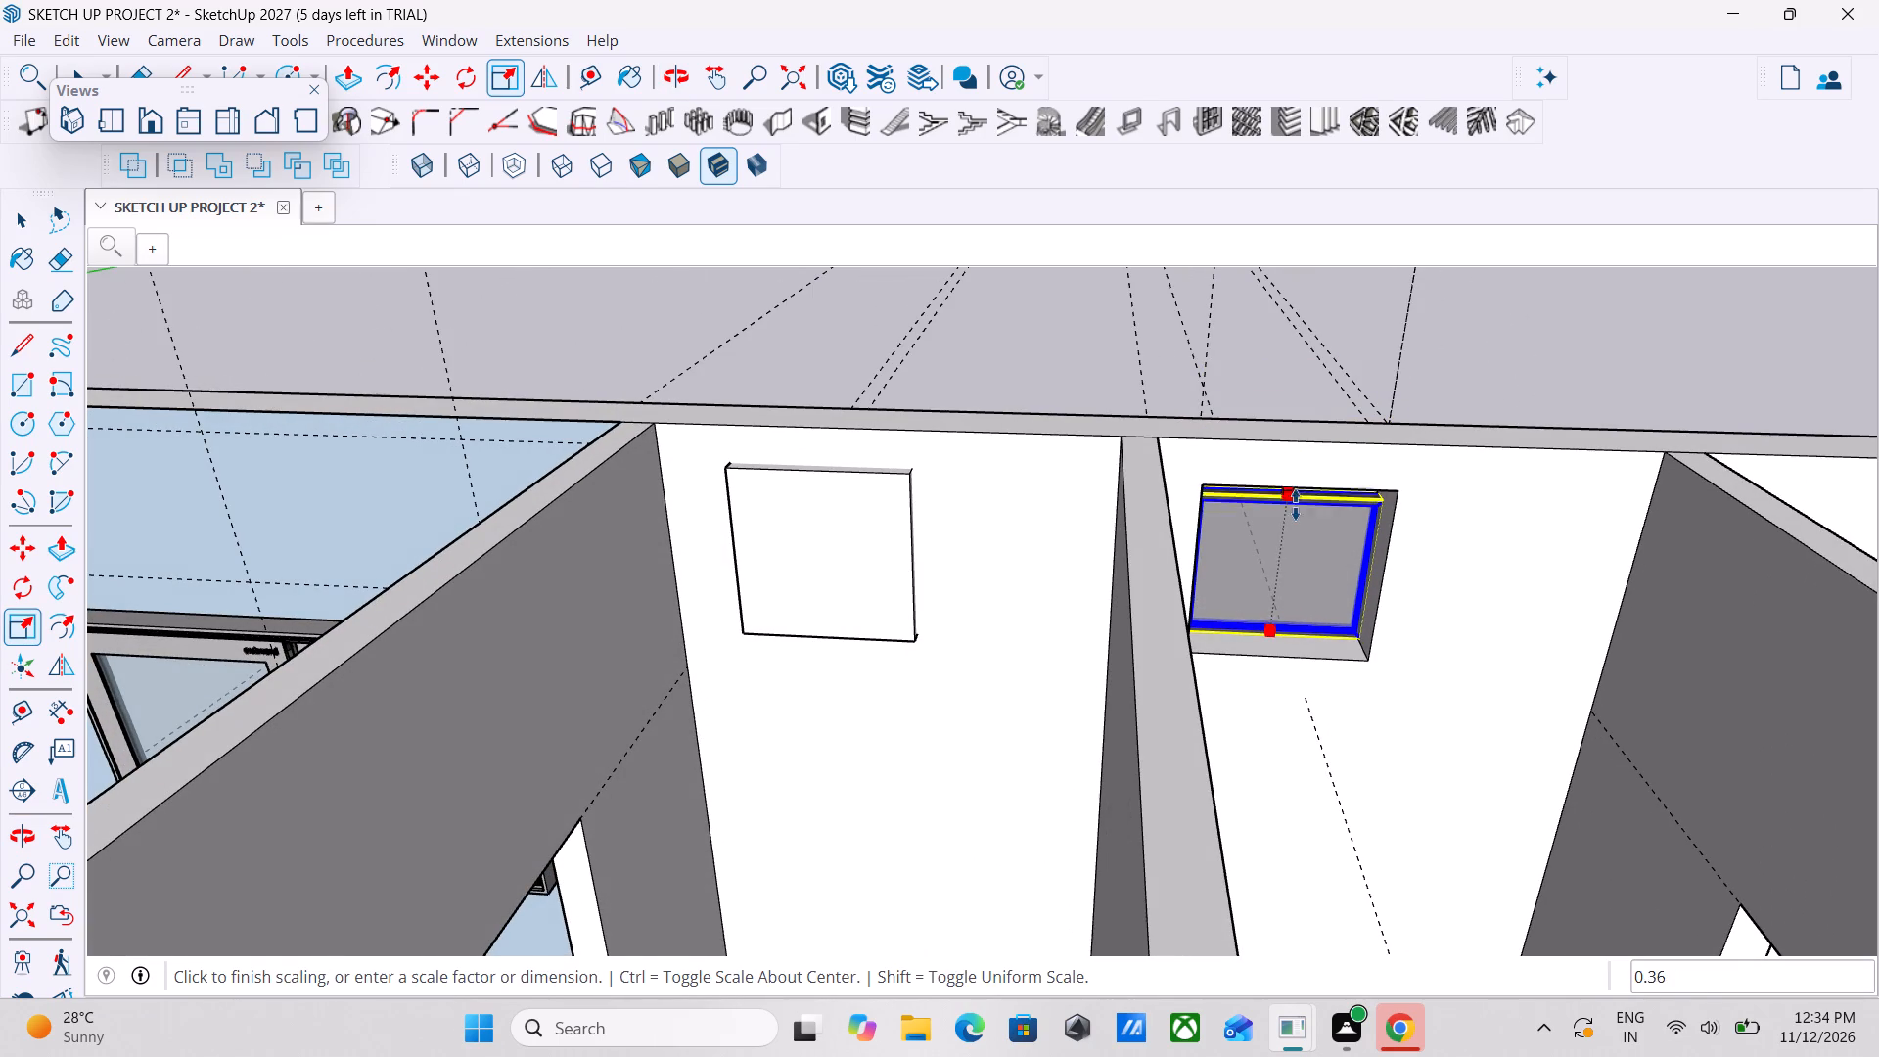
click(1290, 491)
middle_drag(1372, 647, 975, 831)
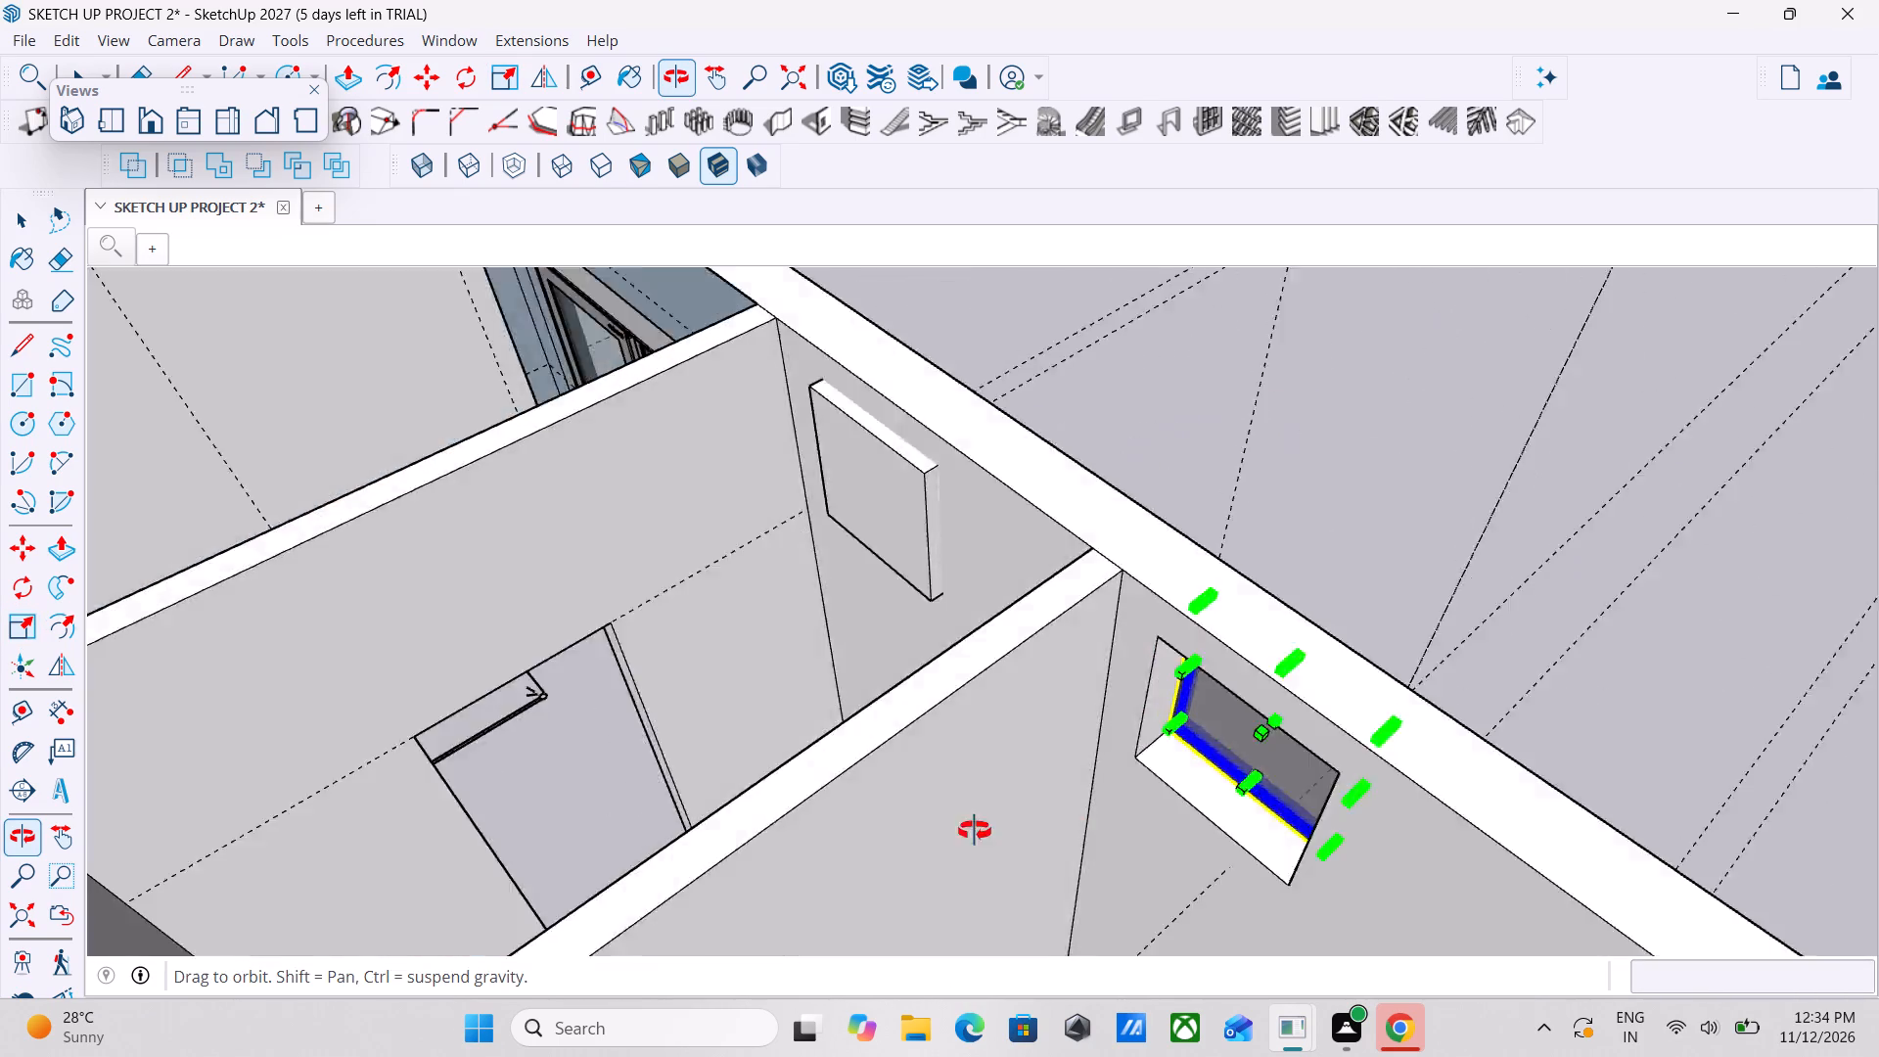
Finish scaling the single-pane window and examine the second small opening's block from outside and inside the toilet room.
middle_drag(975, 831, 947, 831)
middle_drag(1177, 784, 640, 714)
middle_drag(1080, 762, 939, 730)
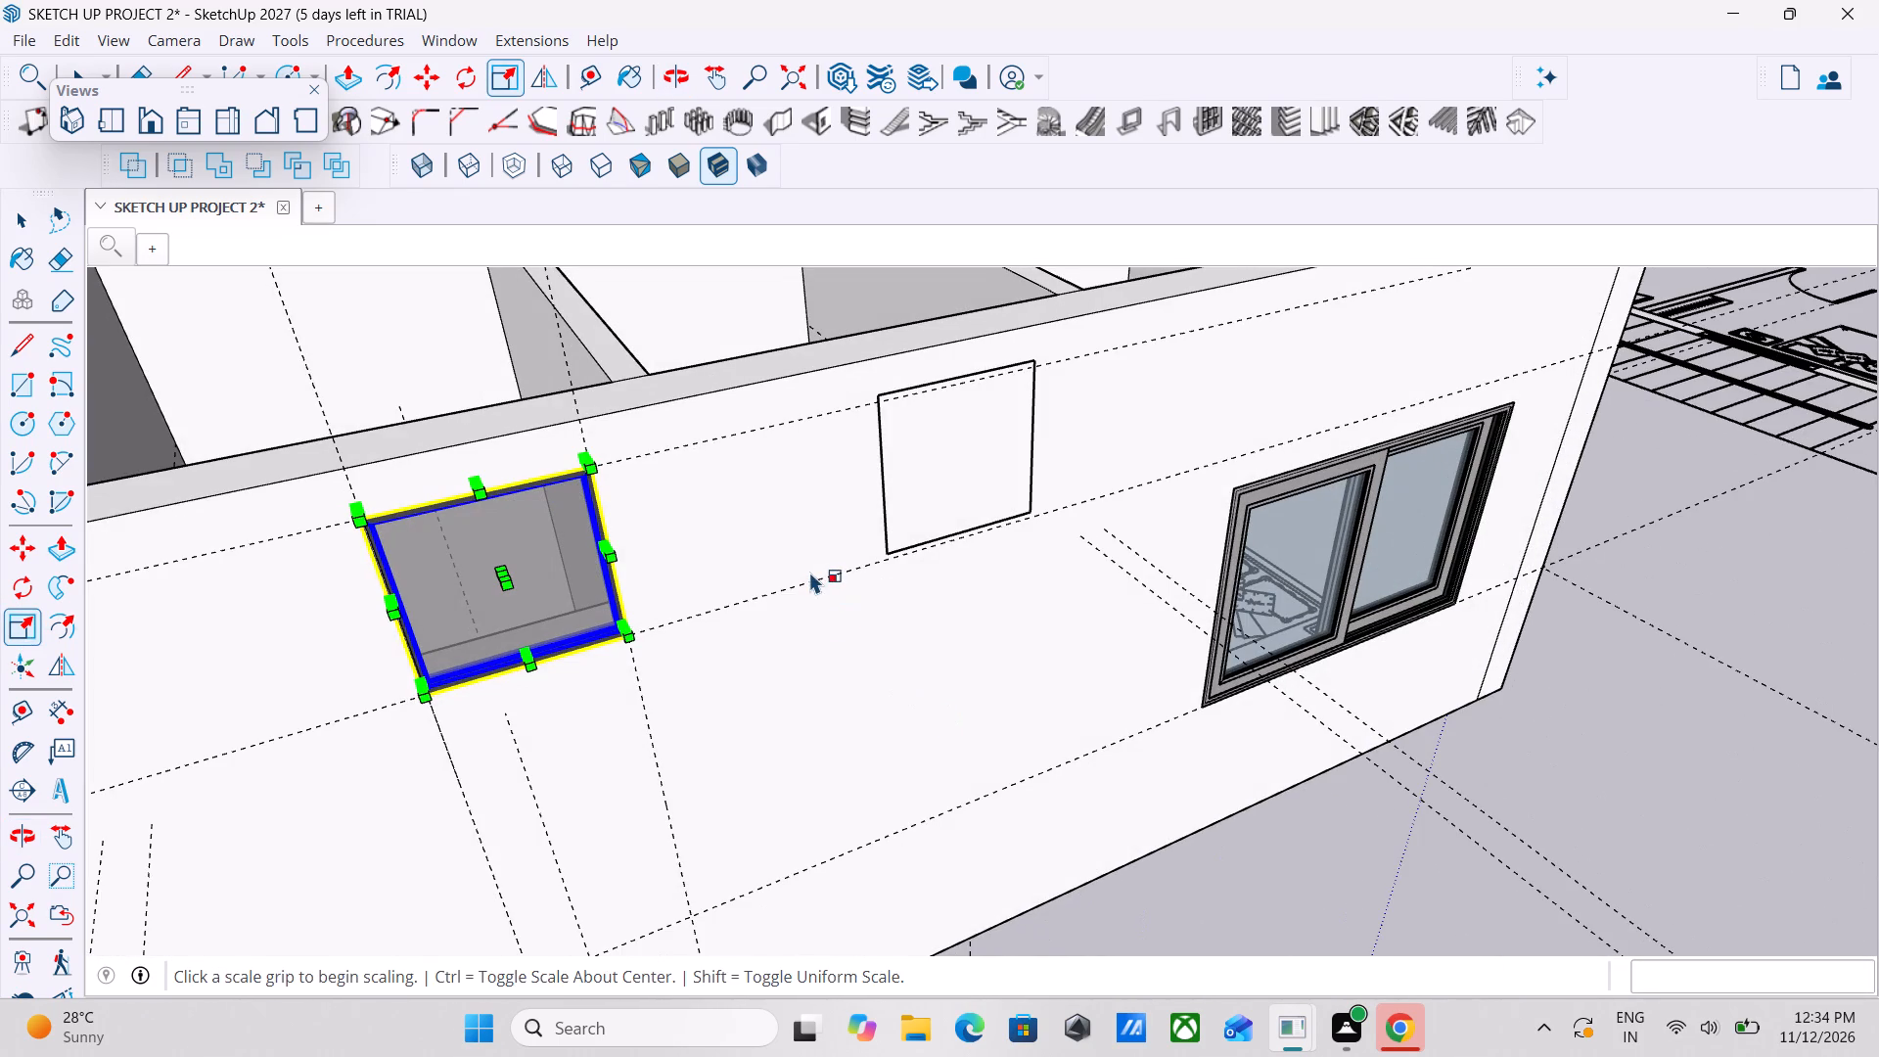
key(space)
key(space)
scroll(809, 572, down, 3)
middle_drag(762, 590, 739, 672)
scroll(720, 666, up, 1)
scroll(882, 568, down, 3)
middle_drag(942, 593, 1096, 693)
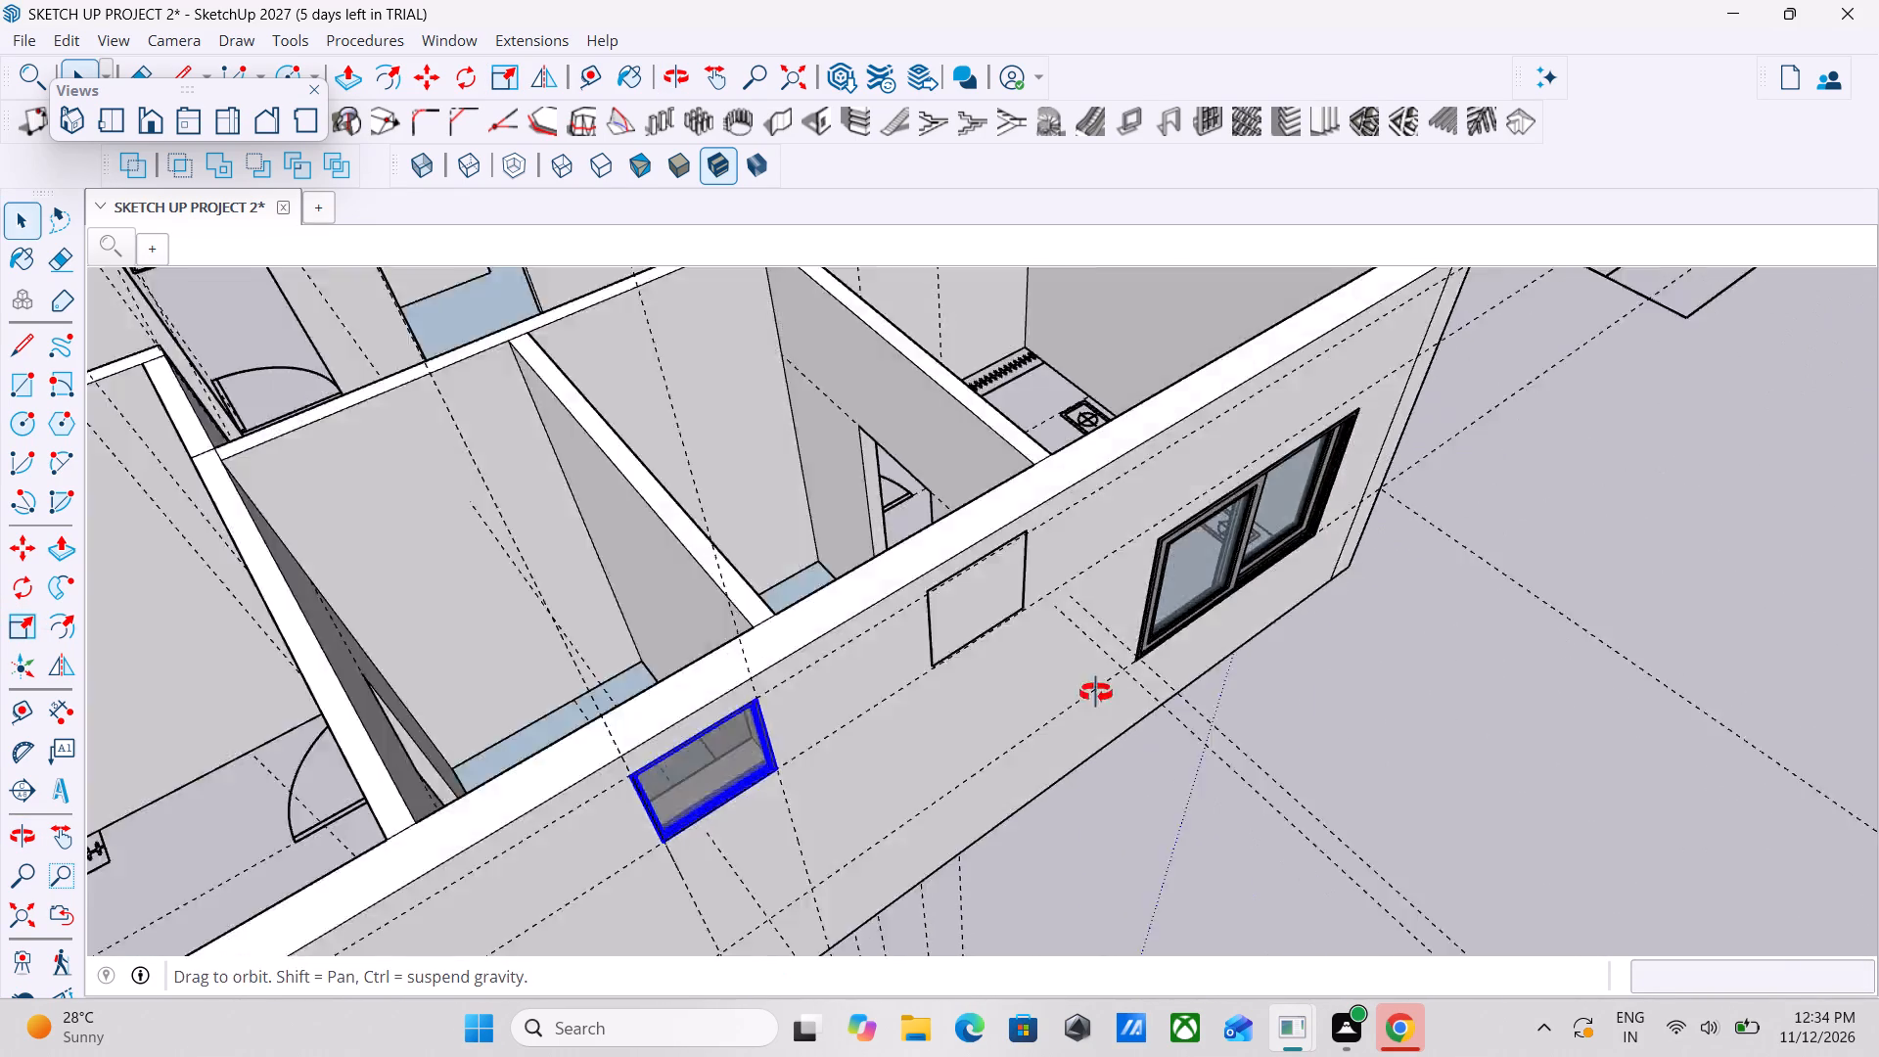
middle_drag(1096, 693, 1174, 722)
middle_drag(1061, 574, 1367, 620)
scroll(1126, 622, up, 6)
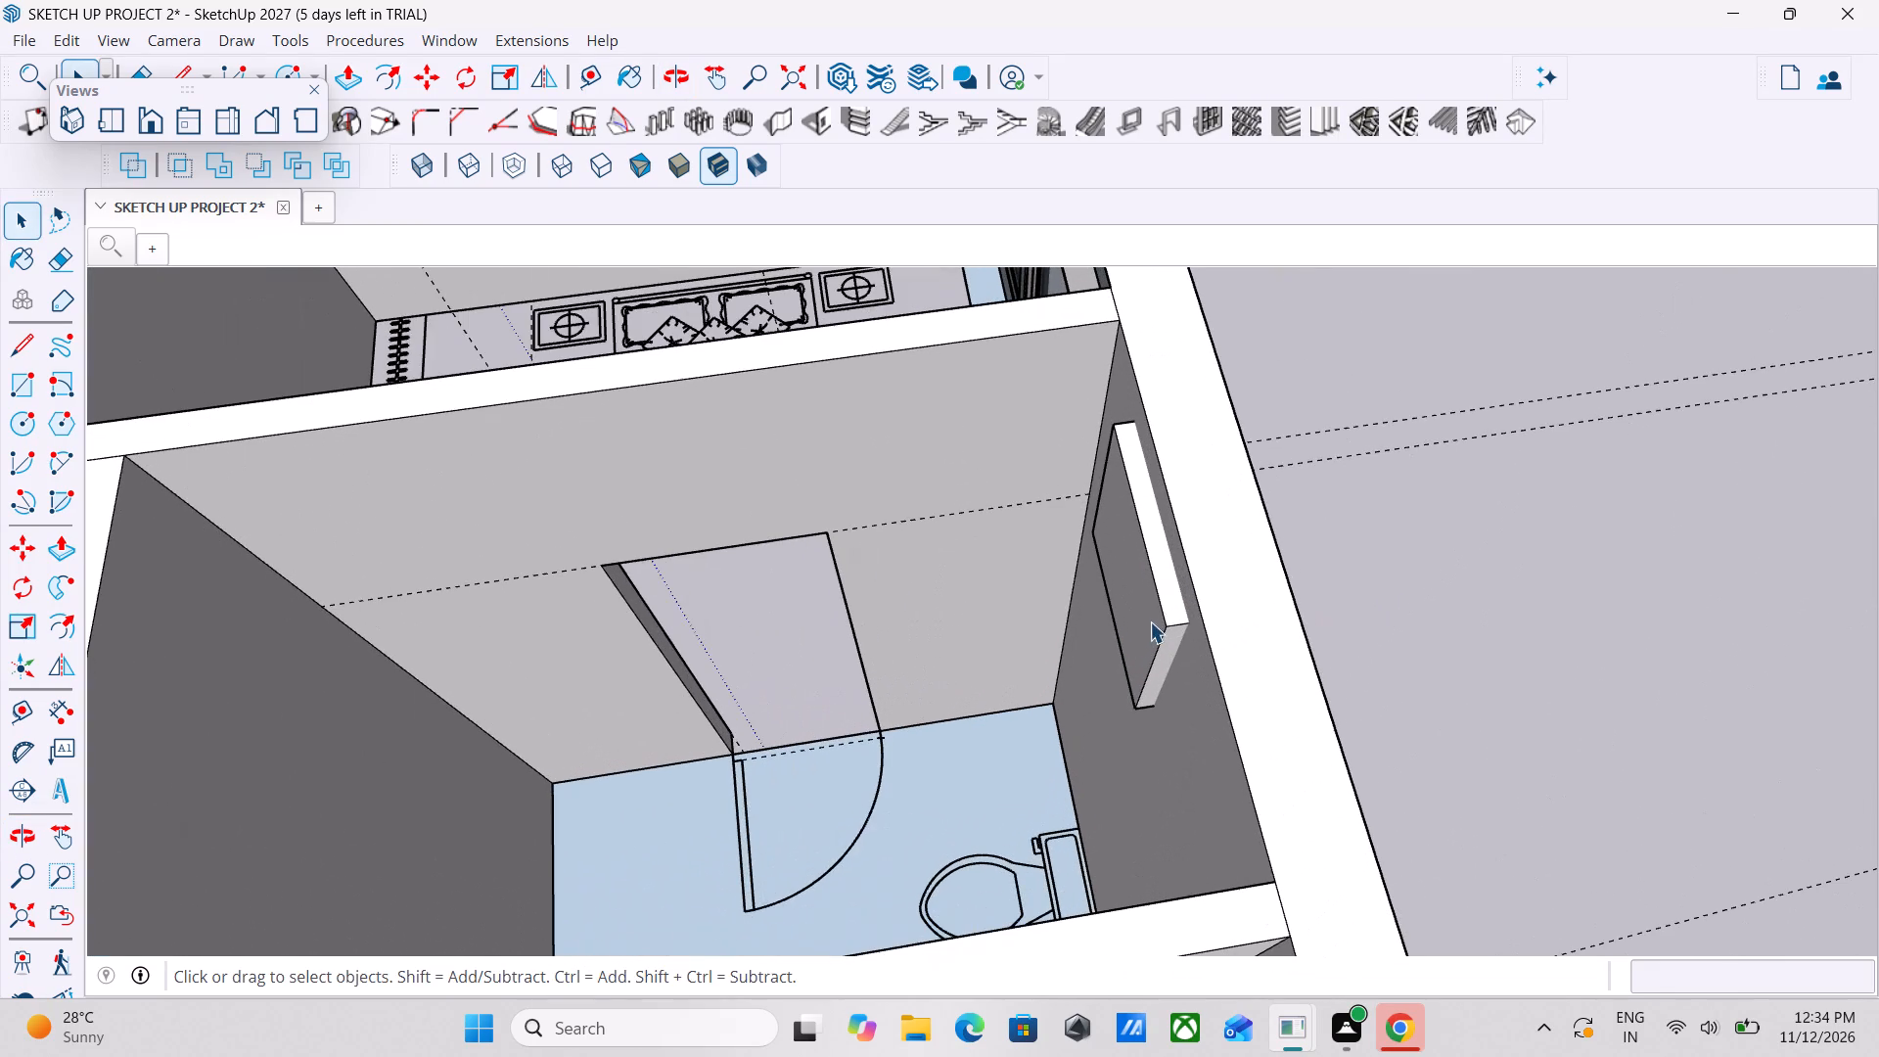
scroll(1142, 605, up, 3)
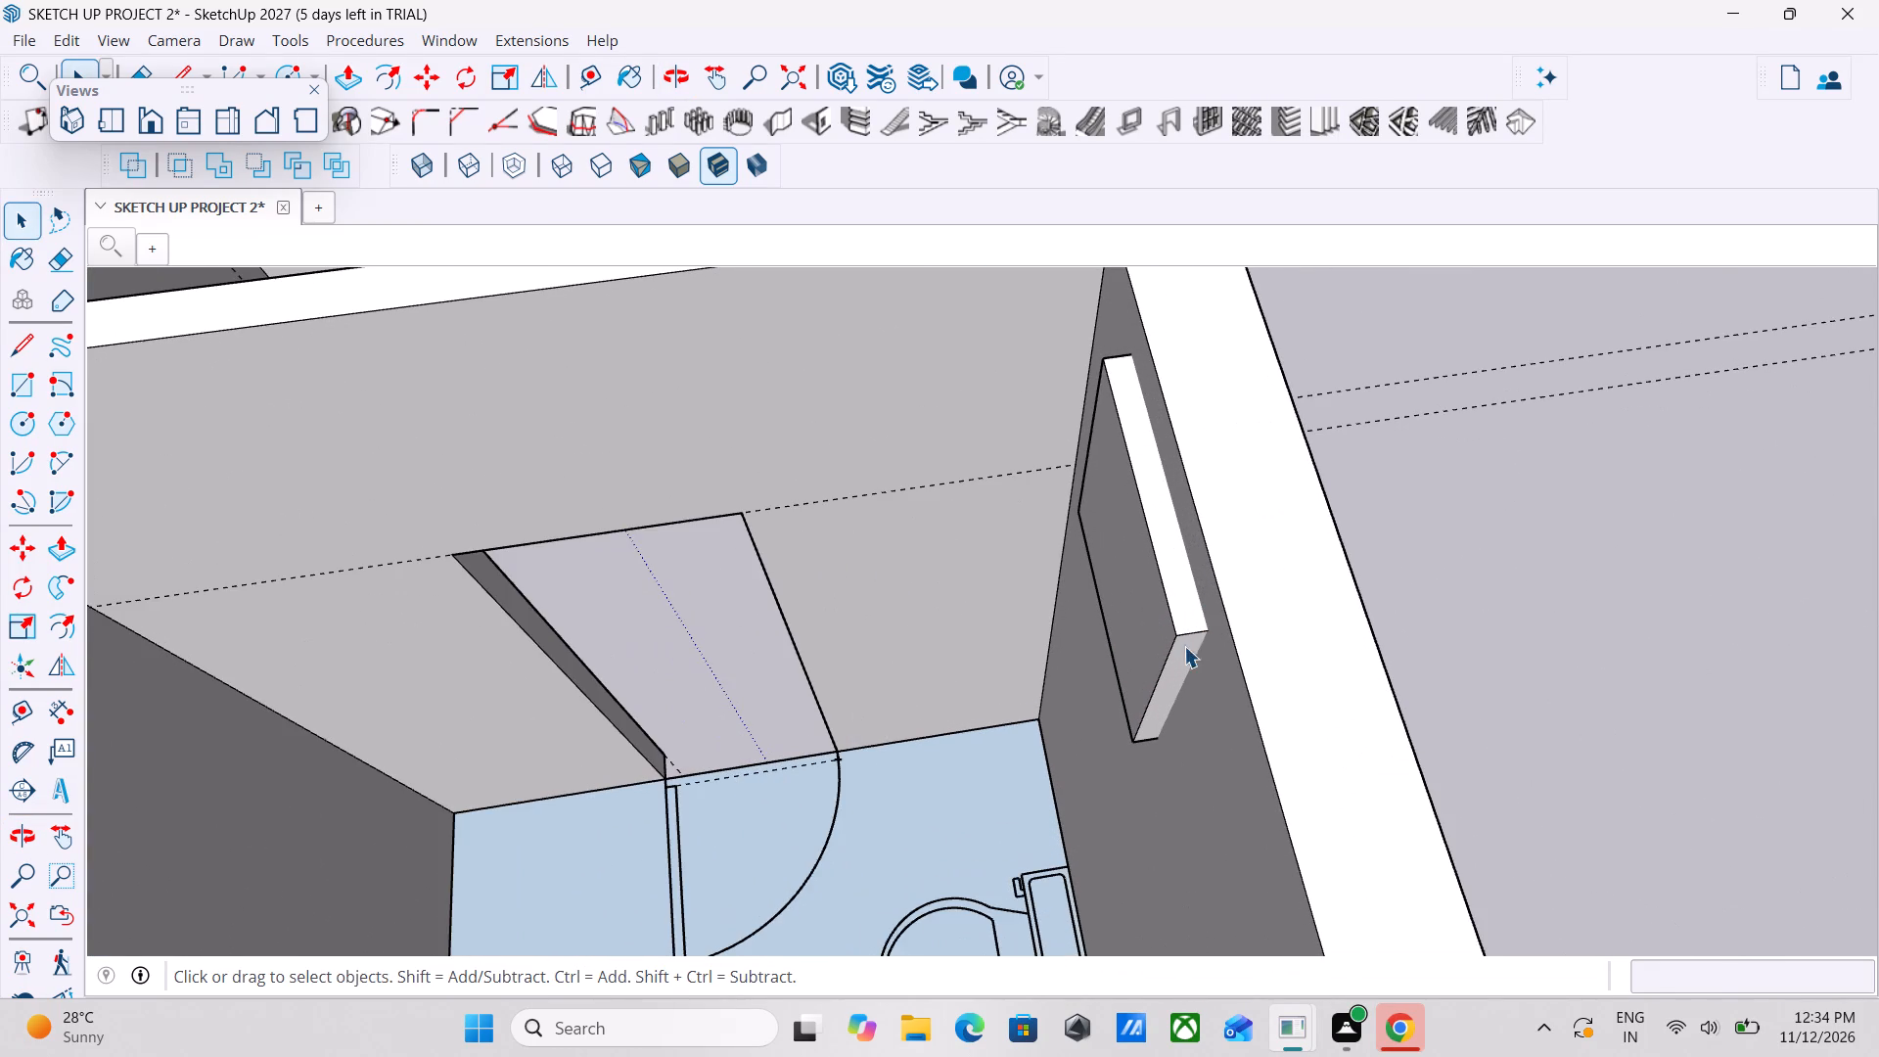
middle_drag(1184, 646, 1350, 688)
middle_drag(1196, 608, 822, 544)
Deselect the single-pane window and compare the second small opening's outline with the fitted window on the outer wall.
scroll(1241, 603, down, 3)
middle_drag(1242, 604, 787, 507)
scroll(1199, 626, down, 1)
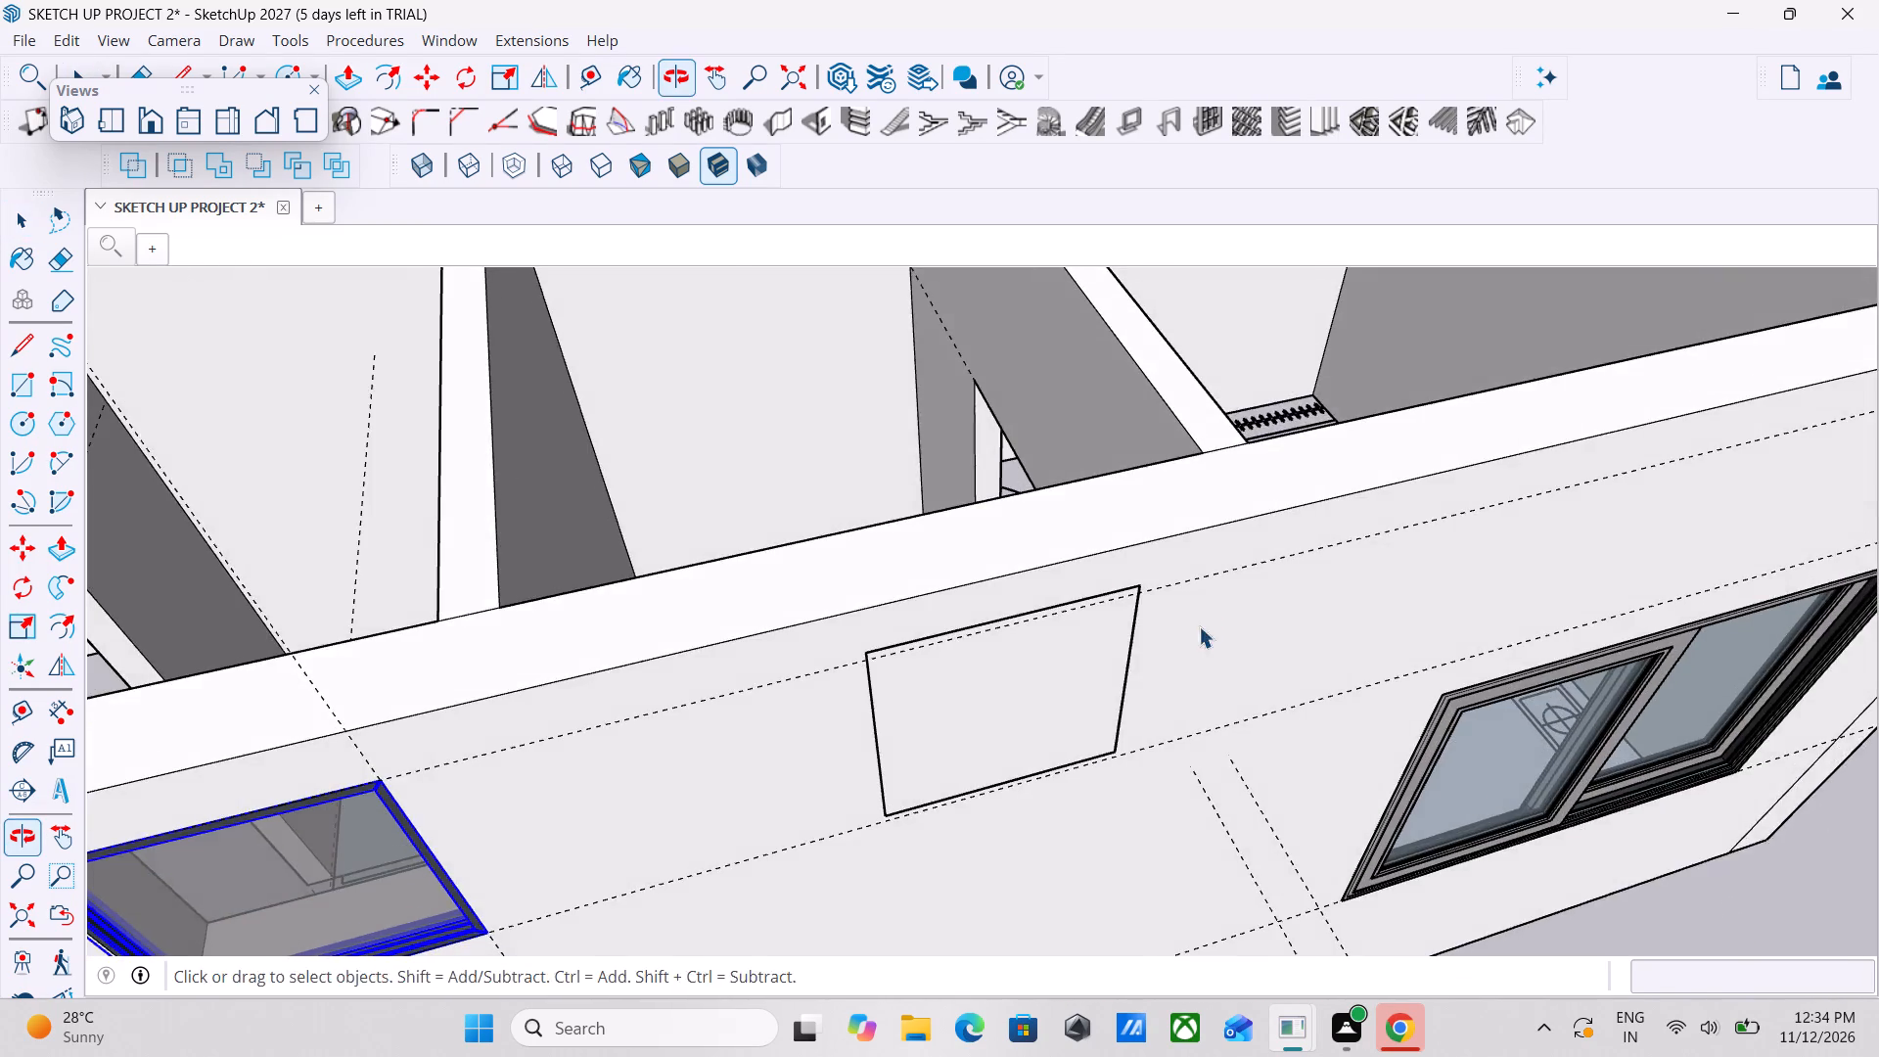
middle_drag(1199, 626, 998, 536)
click(888, 602)
scroll(919, 603, down, 1)
middle_drag(932, 594, 1017, 540)
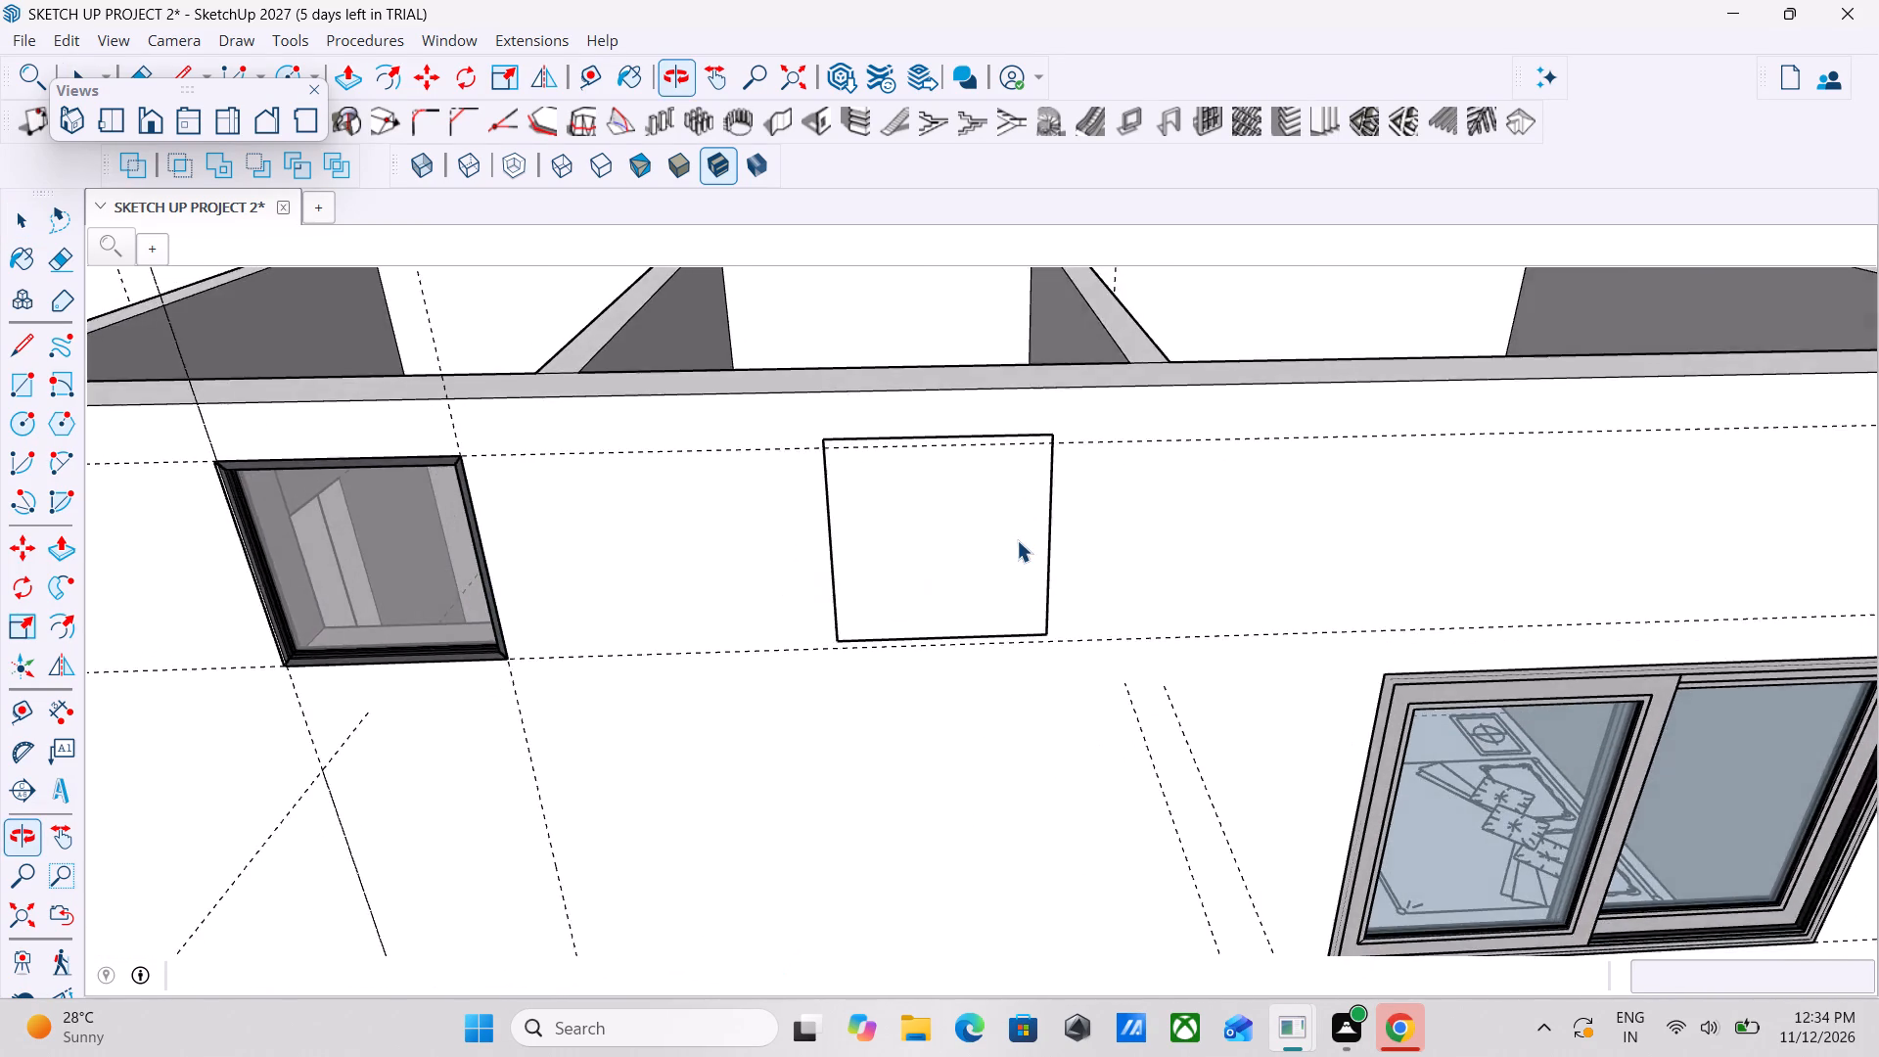
scroll(1017, 540, down, 5)
scroll(919, 544, down, 1)
middle_drag(919, 544, 1151, 504)
scroll(1151, 504, down, 6)
middle_drag(643, 614, 1004, 675)
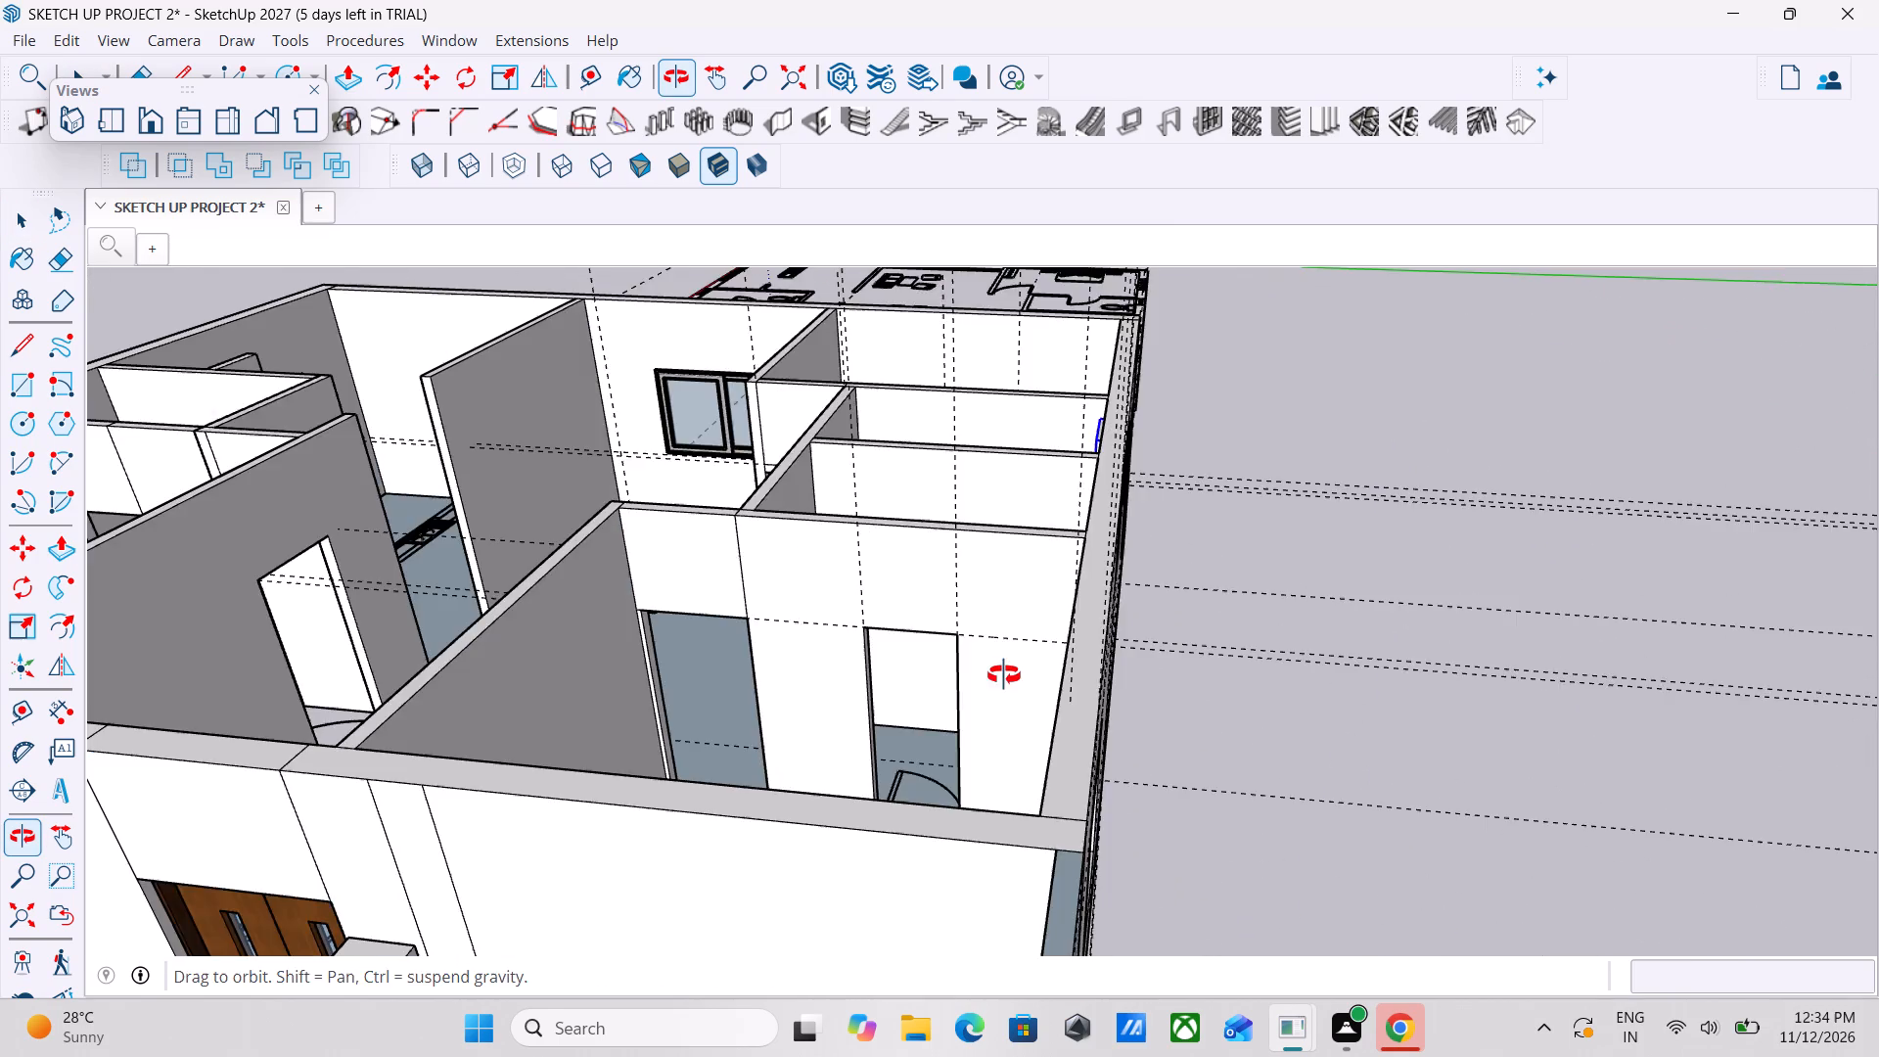
middle_drag(1004, 675, 669, 666)
middle_drag(1678, 609, 1344, 585)
scroll(928, 388, up, 3)
scroll(893, 529, up, 3)
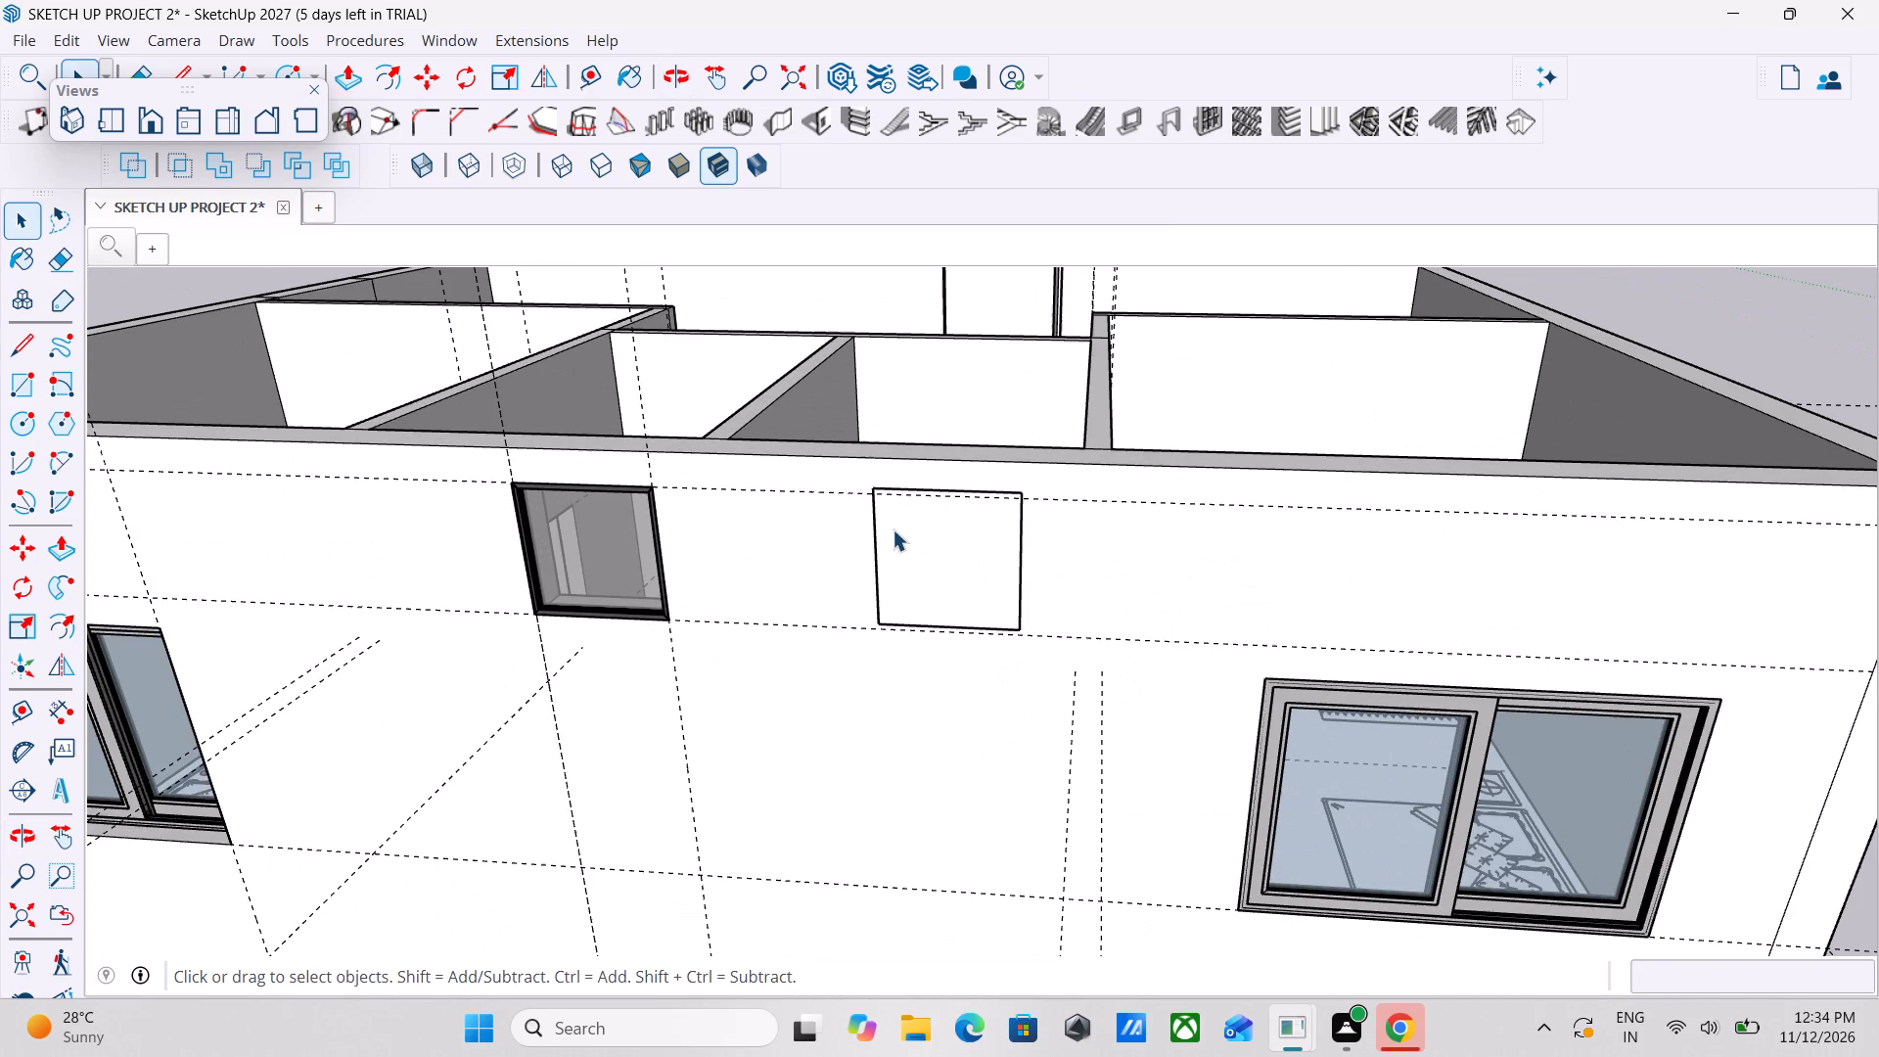
click(941, 552)
scroll(1036, 602, up, 4)
scroll(927, 574, up, 3)
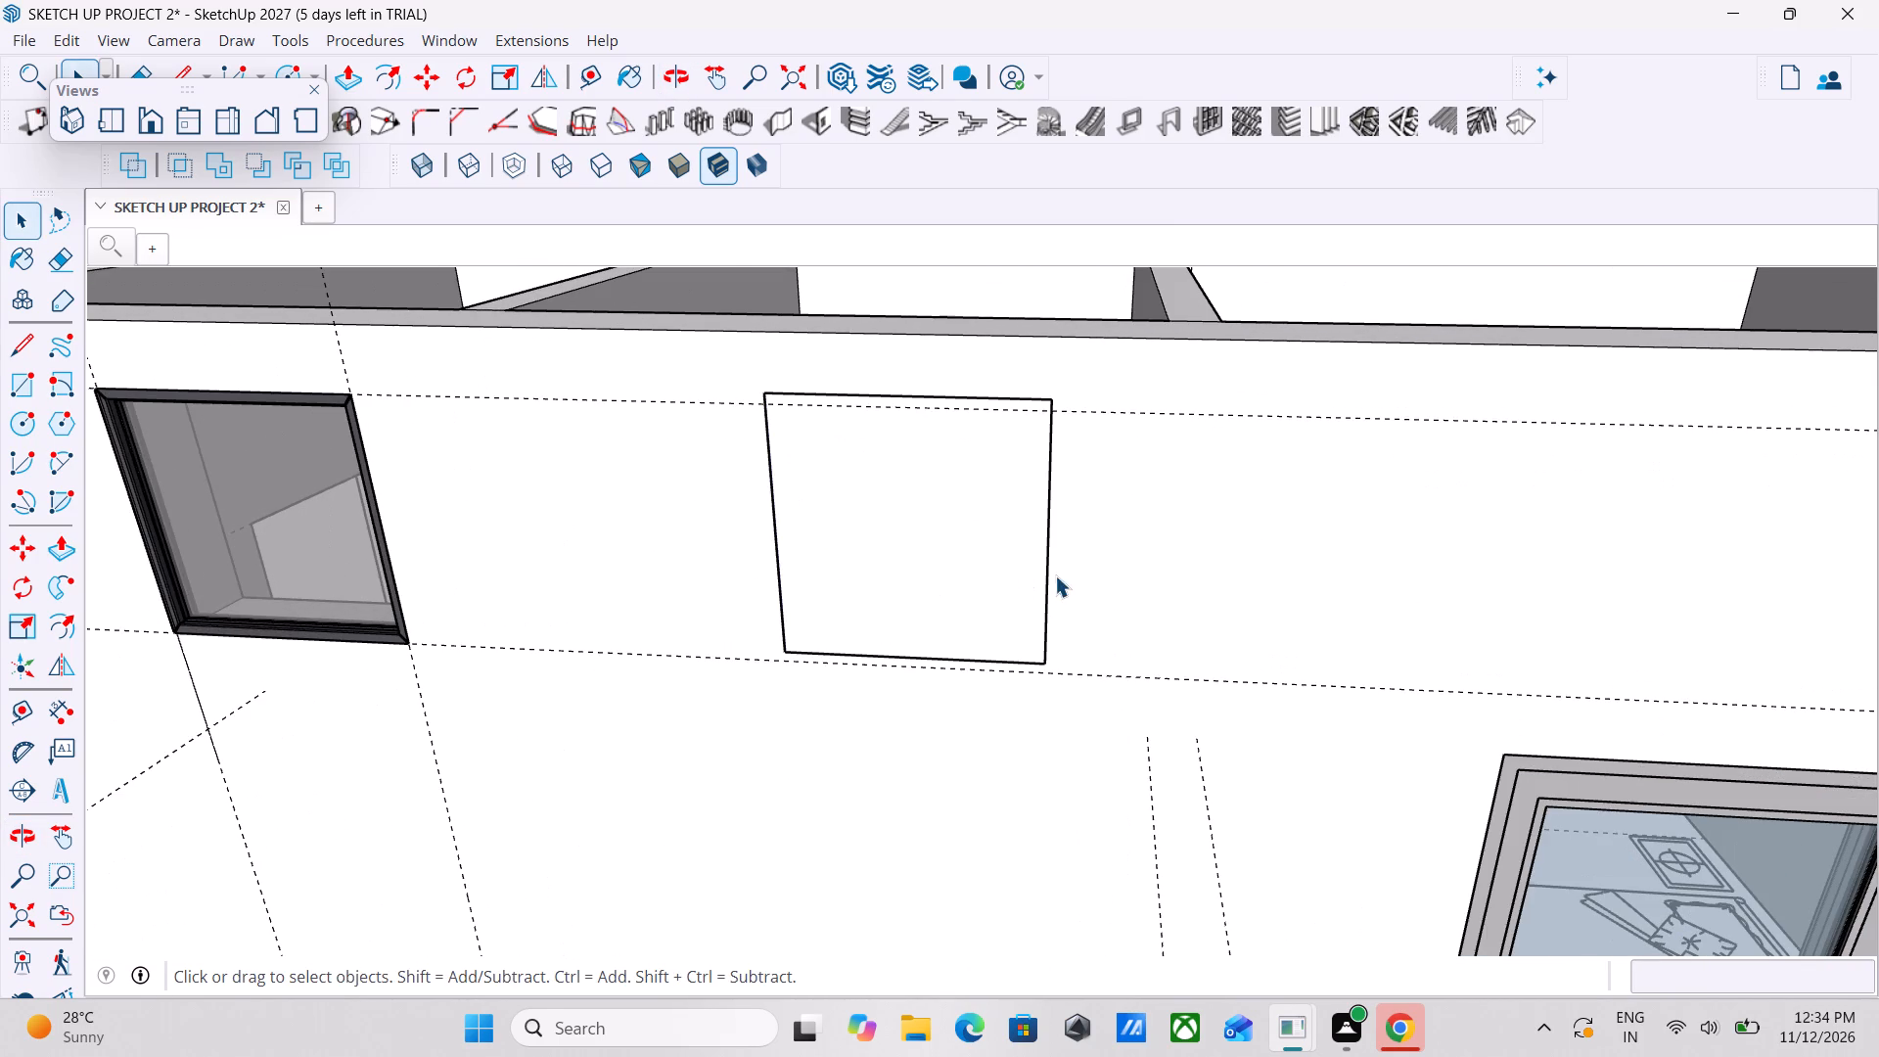
scroll(1034, 479, down, 2)
middle_drag(1068, 505, 1179, 566)
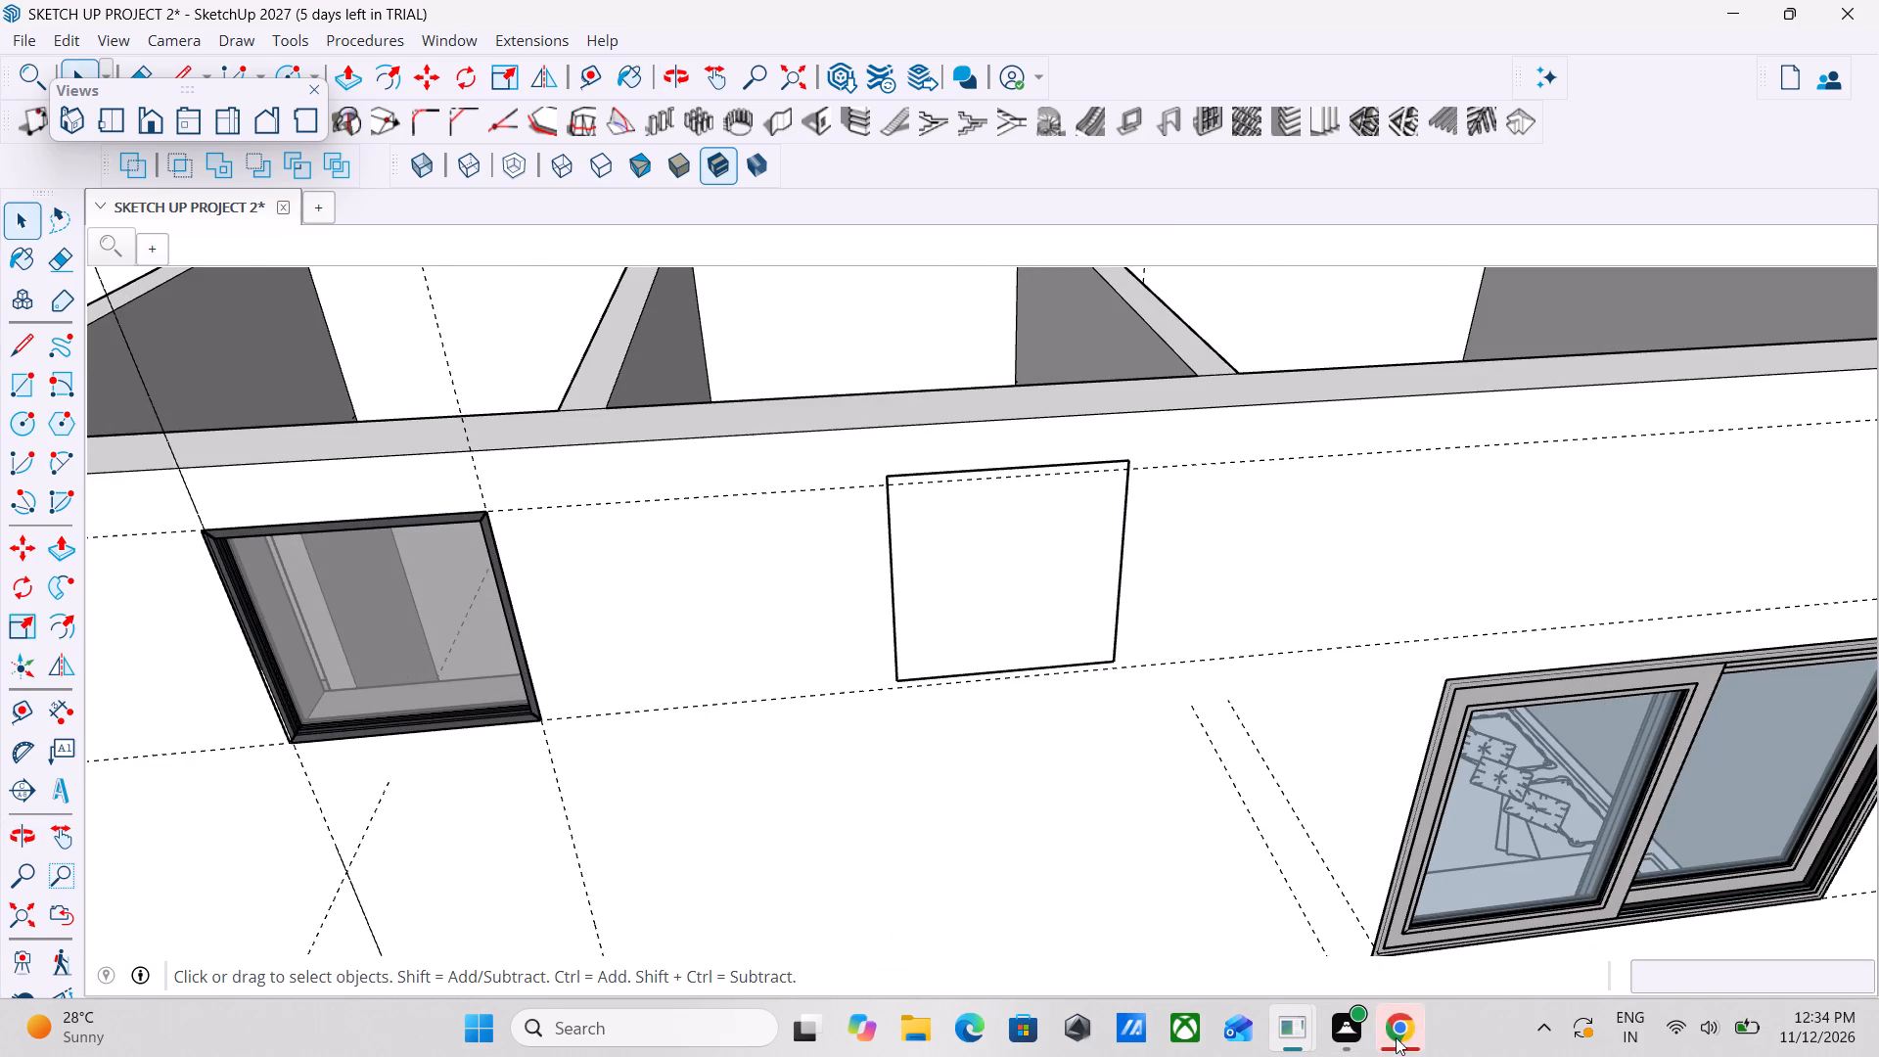
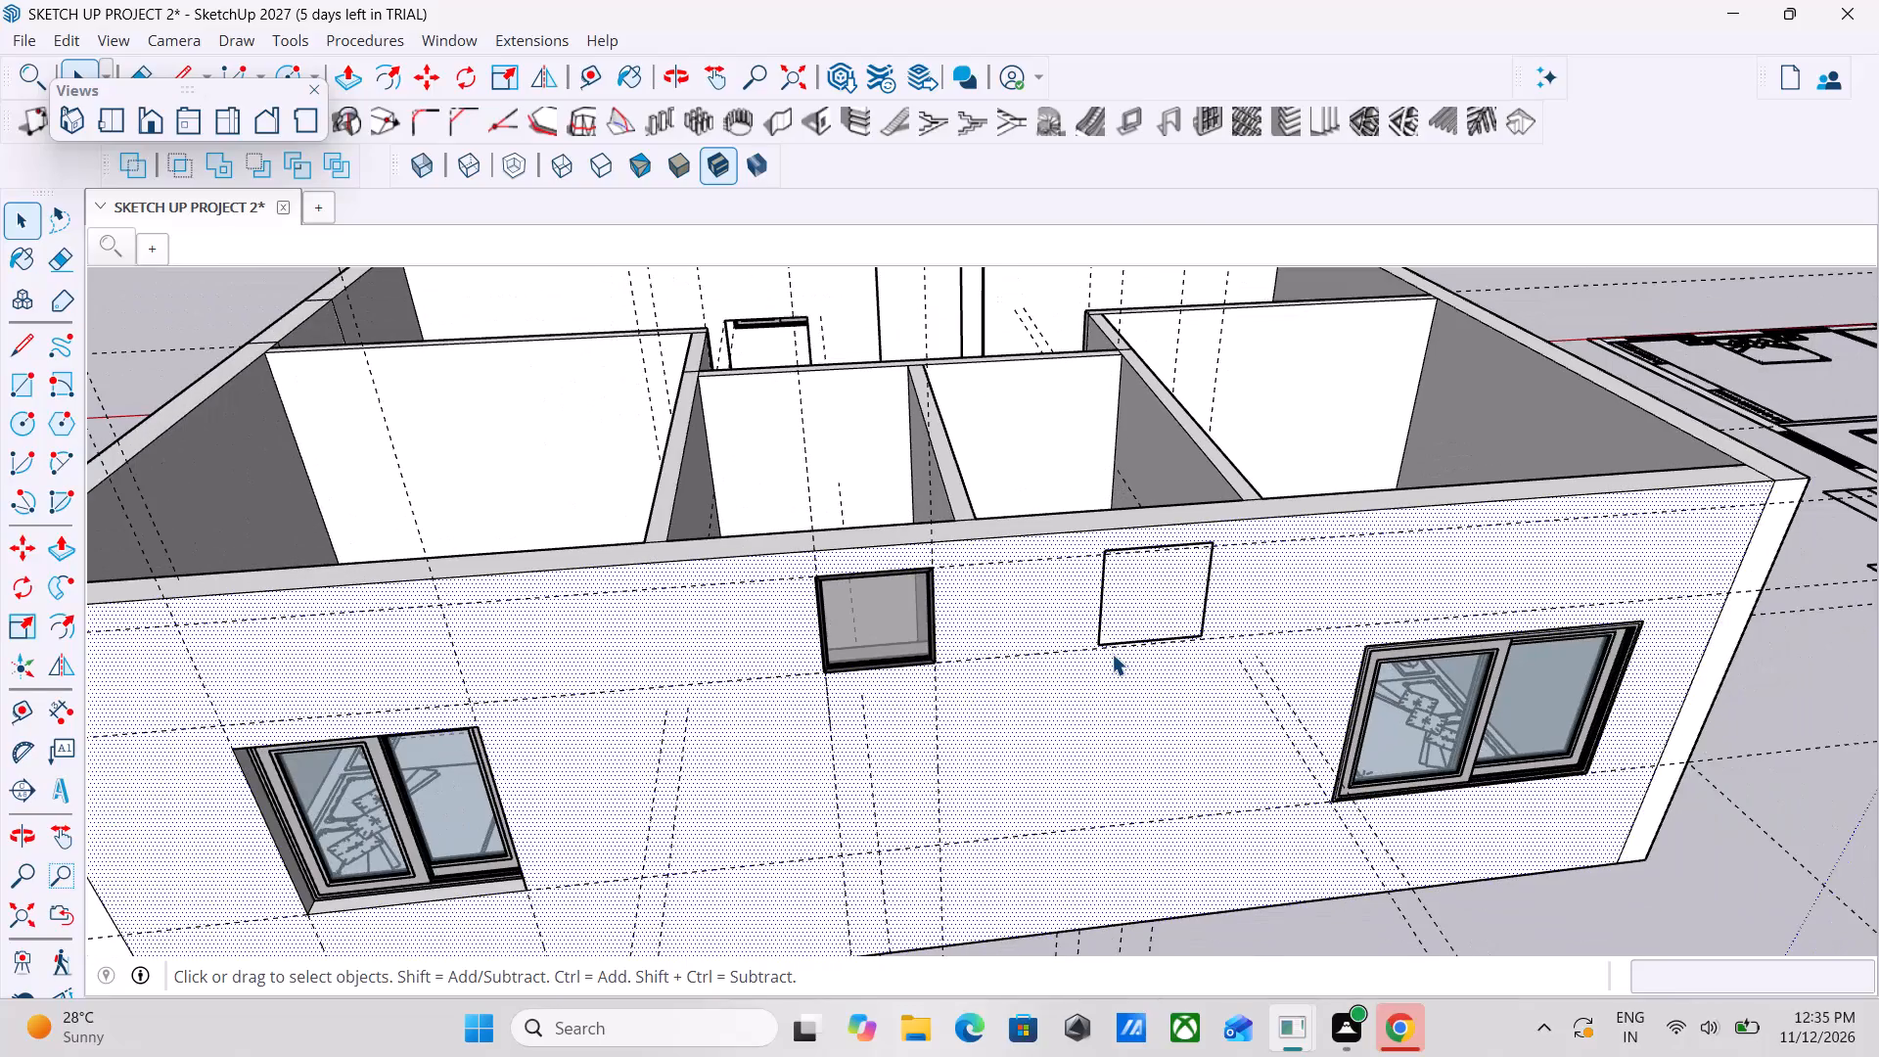
Examine the house model from several sides, checking the outer walls, window openings and room layout.
key(space)
key(space)
scroll(1112, 654, down, 4)
key(space)
key(space)
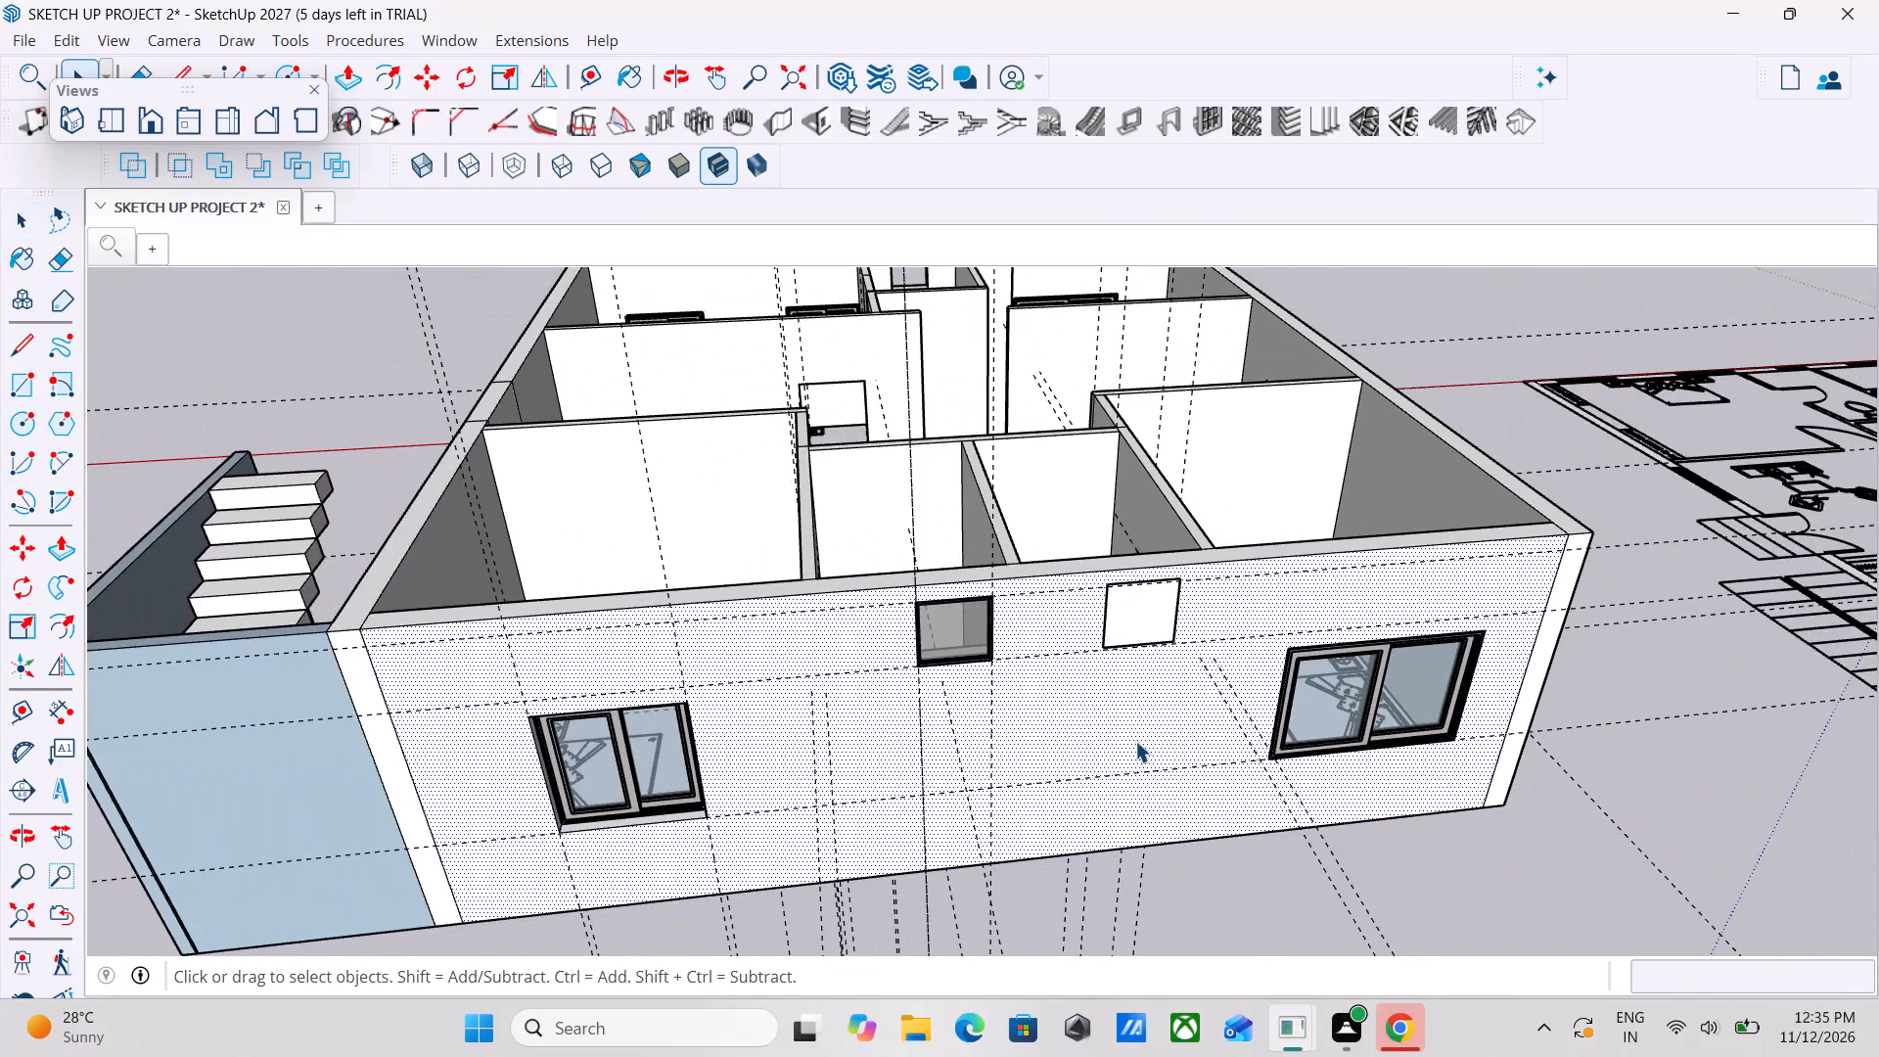
key(space)
scroll(1092, 733, down, 5)
middle_drag(1412, 792, 1664, 758)
scroll(1669, 757, up, 1)
scroll(1509, 779, down, 7)
middle_drag(1509, 780, 1691, 788)
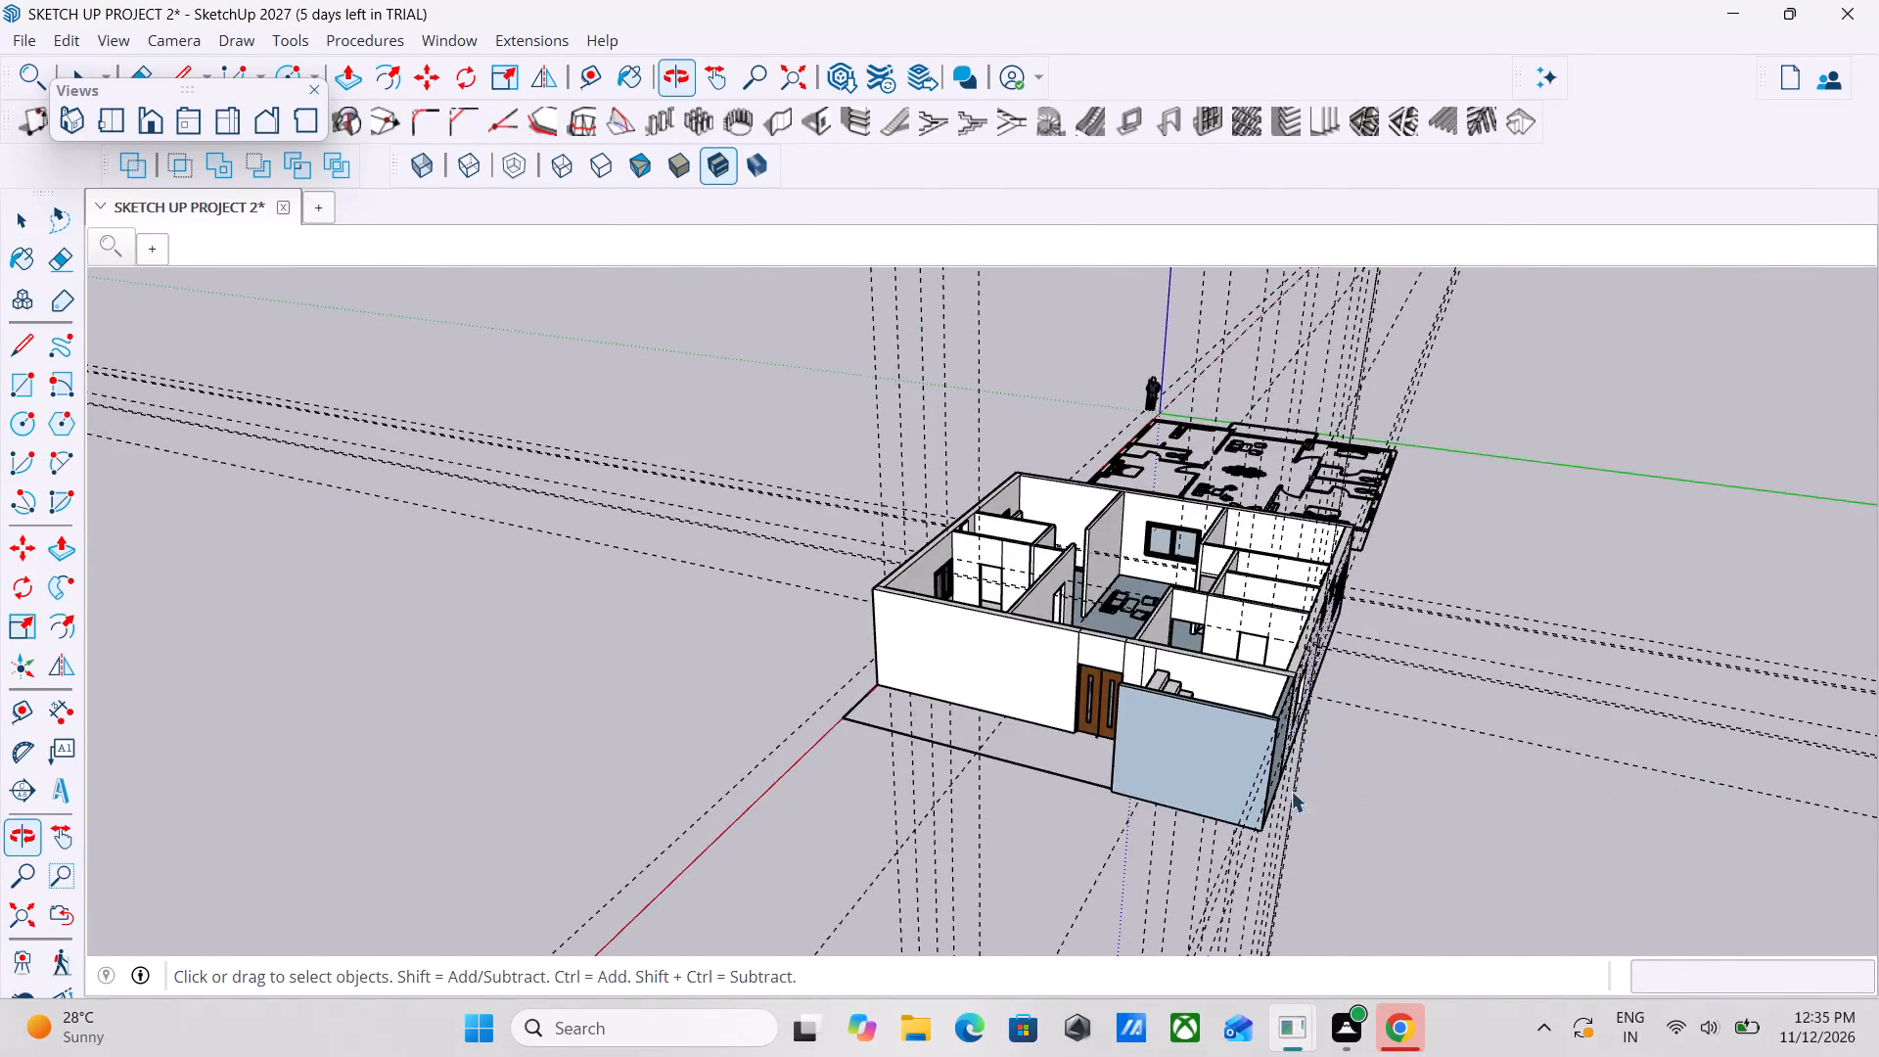
middle_drag(1297, 791, 1570, 809)
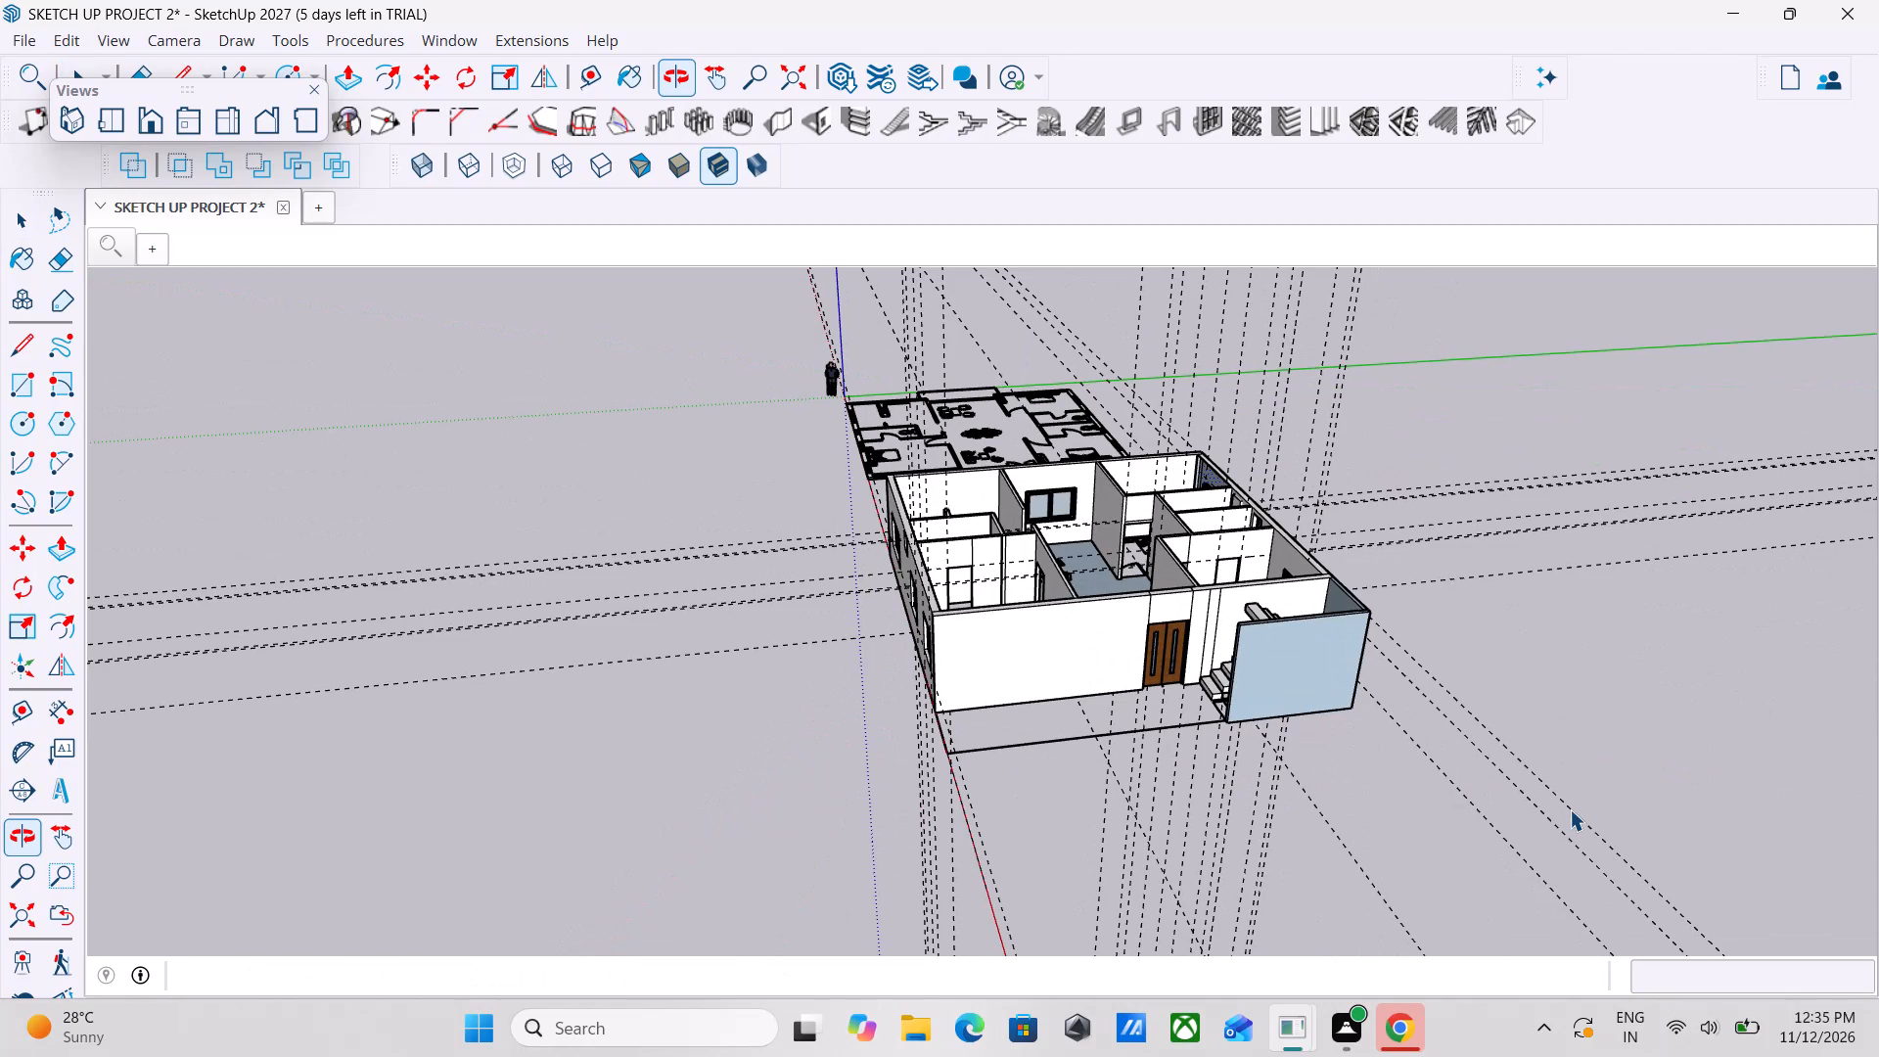
scroll(1570, 809, down, 1)
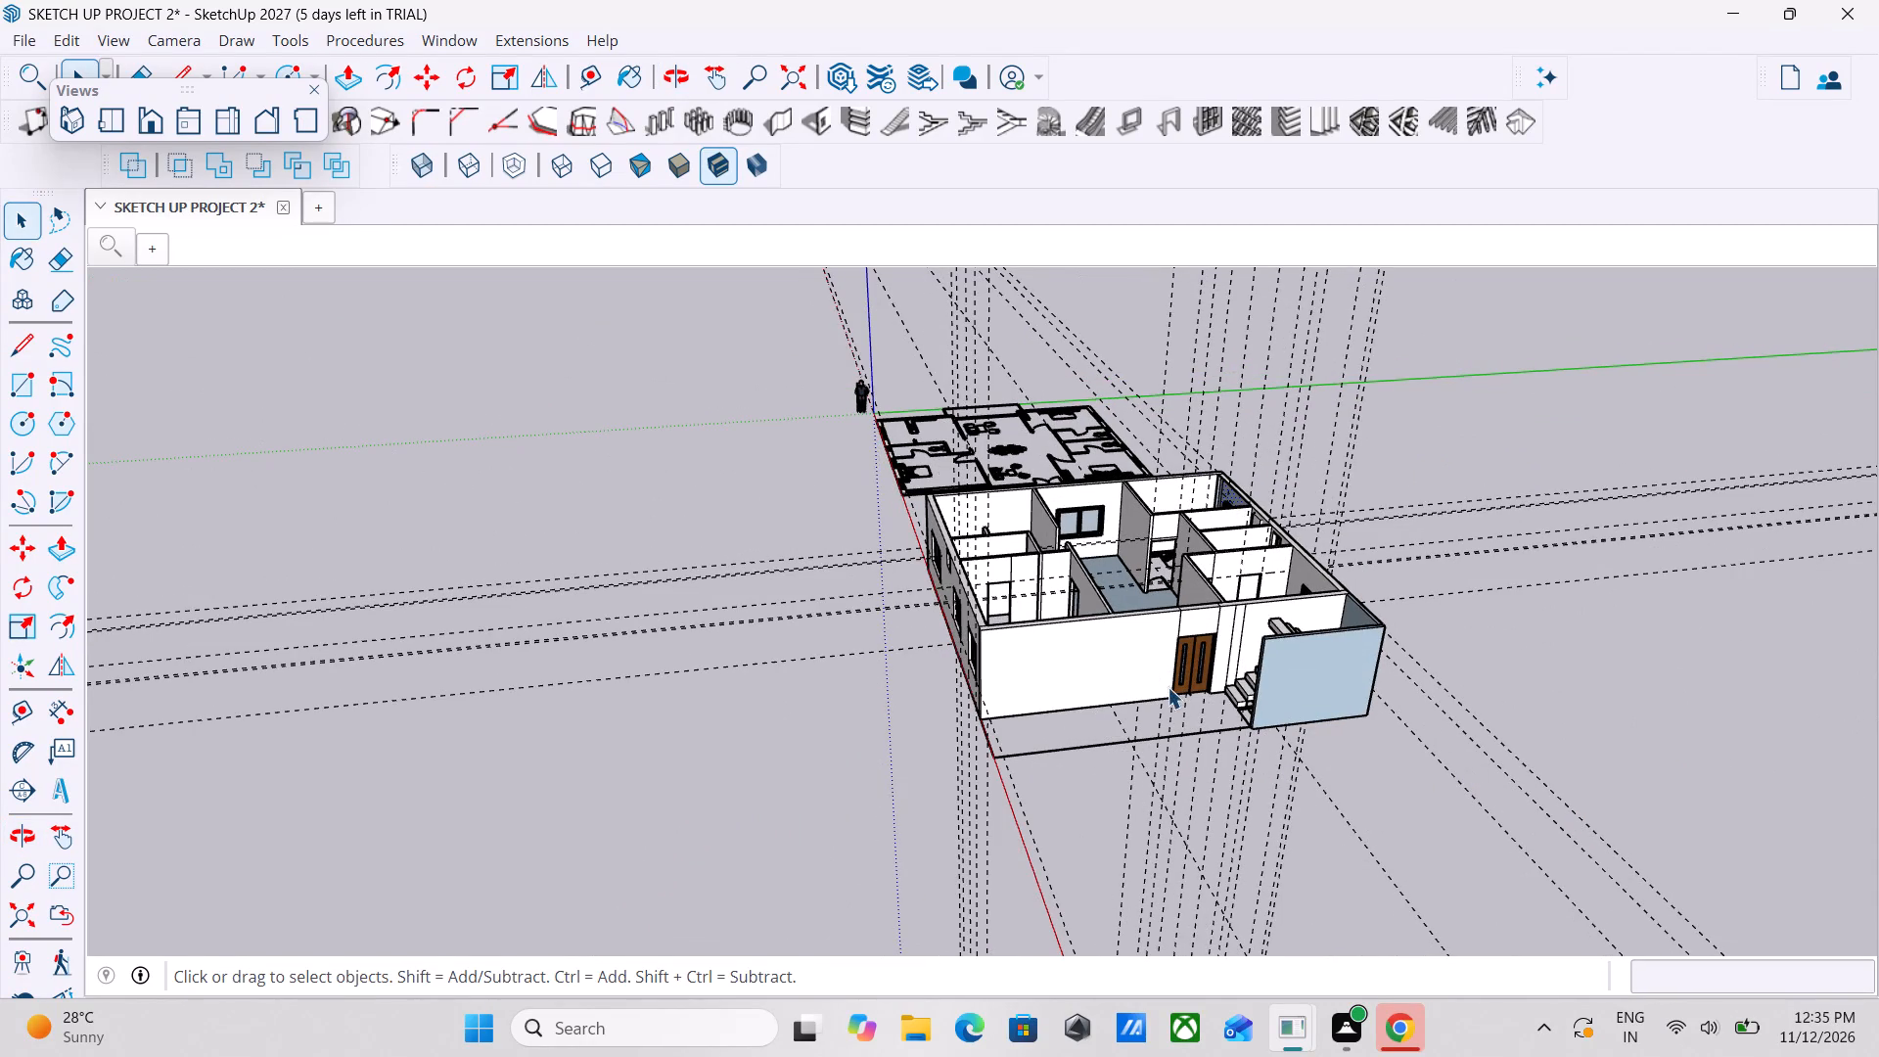
middle_drag(1168, 687, 1201, 739)
middle_drag(1127, 629, 1458, 781)
middle_drag(1236, 751, 159, 732)
scroll(928, 702, up, 8)
middle_drag(928, 632, 614, 528)
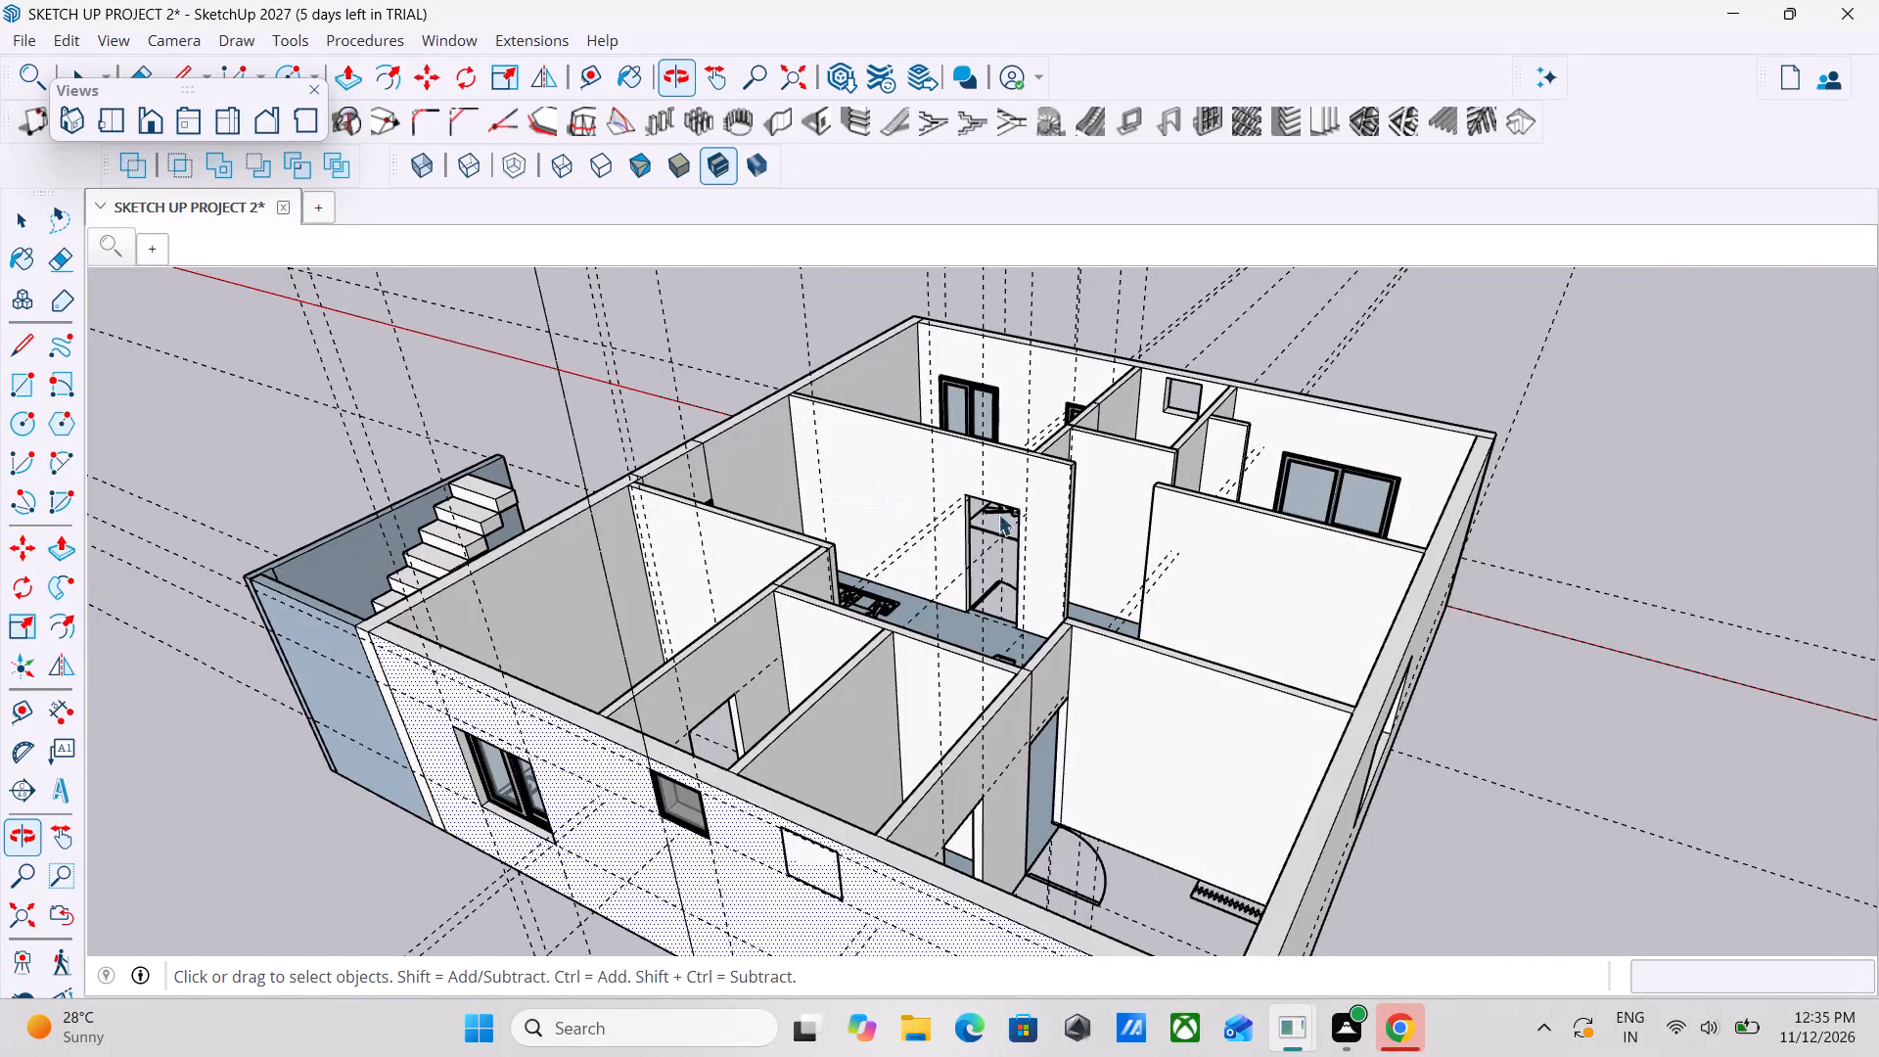
scroll(1020, 541, down, 2)
middle_drag(899, 576, 1070, 604)
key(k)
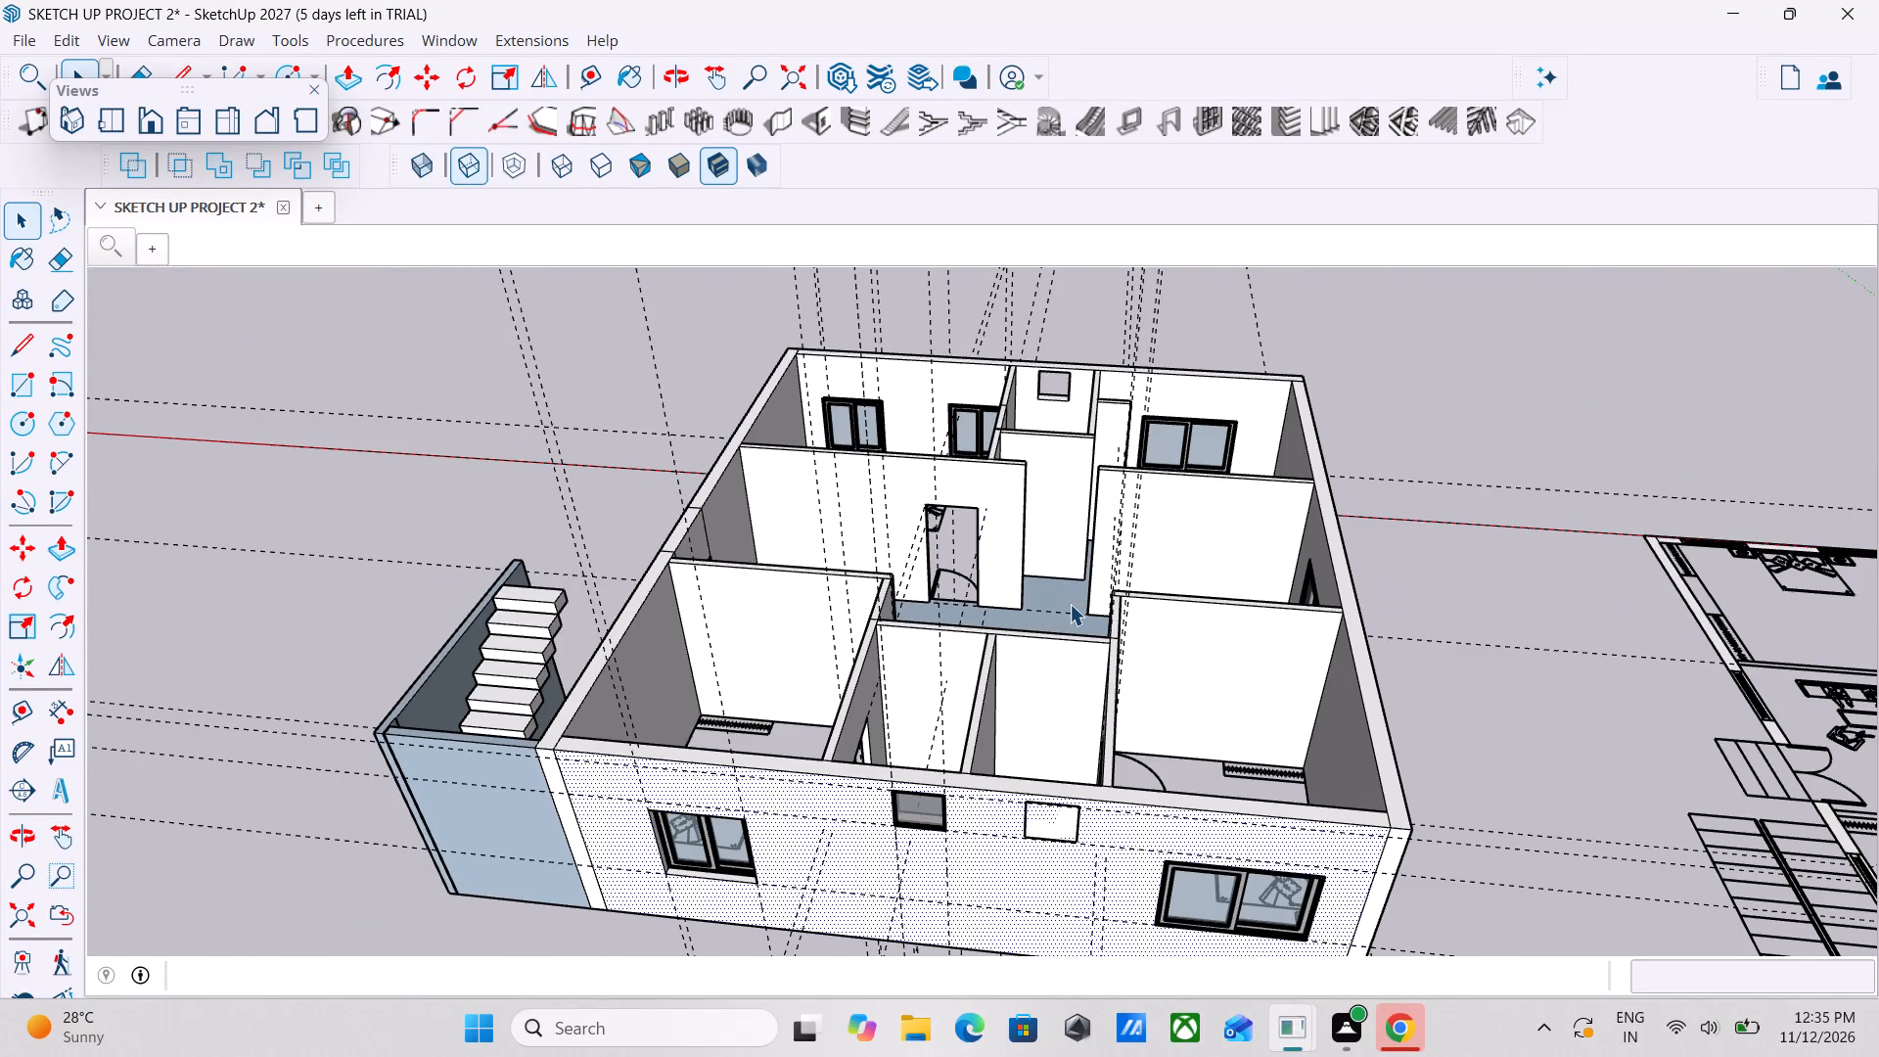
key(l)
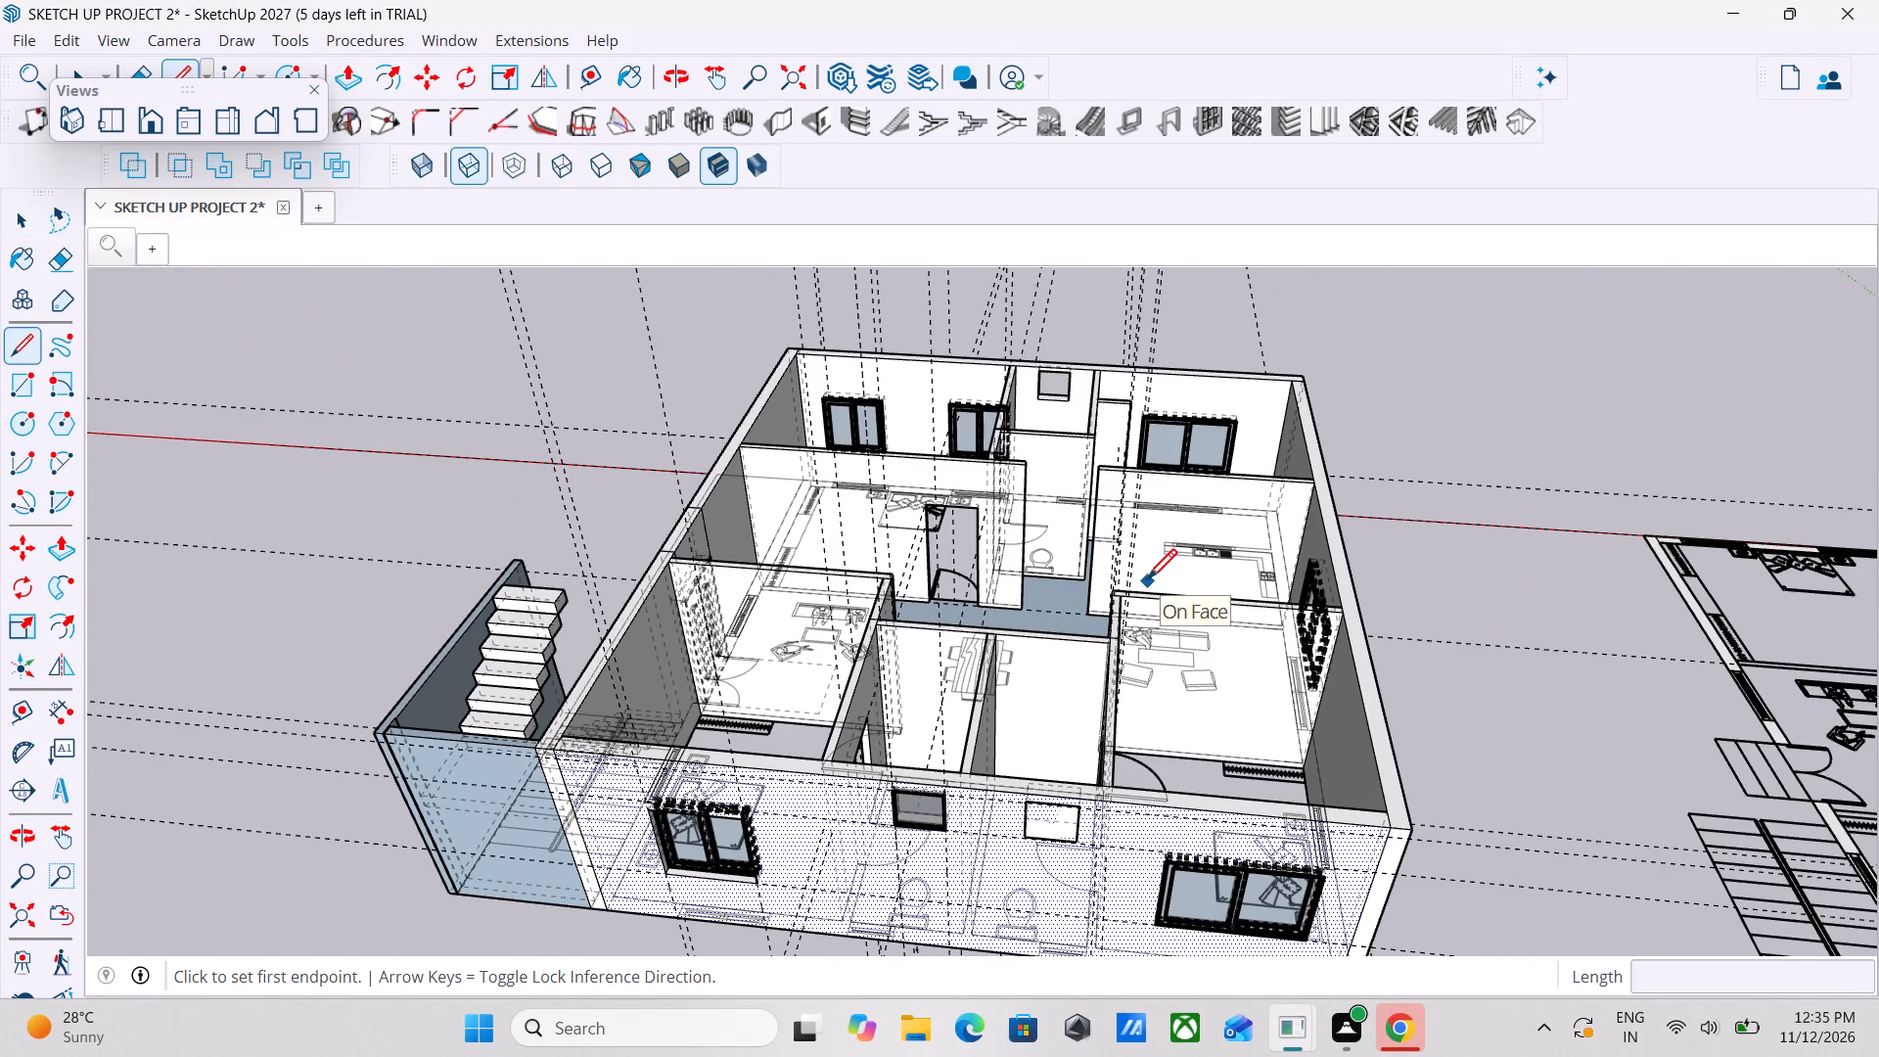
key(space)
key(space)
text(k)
Examine the interior partition walls and the empty doorway of the bedroom beside the dining area.
middle_drag(1013, 577, 951, 731)
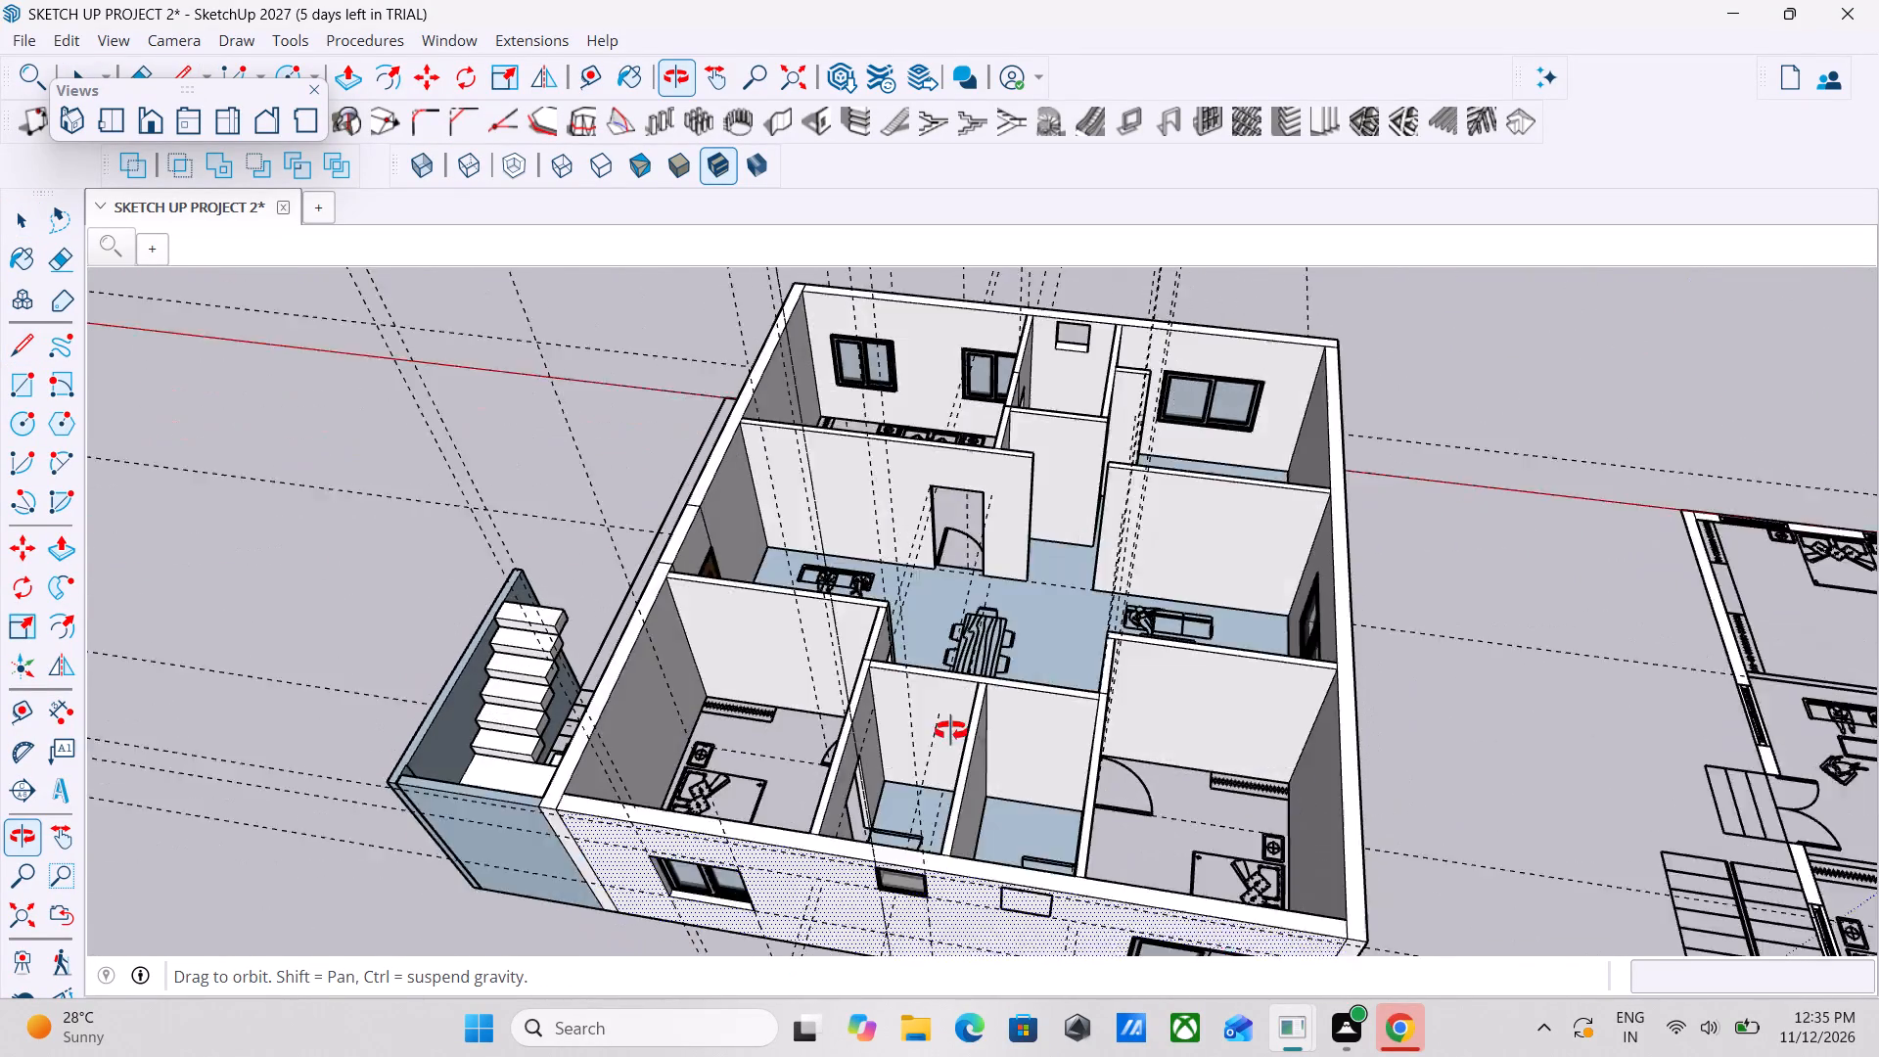
middle_drag(951, 731, 946, 739)
scroll(1036, 633, down, 5)
middle_drag(998, 663, 1156, 629)
scroll(970, 478, up, 6)
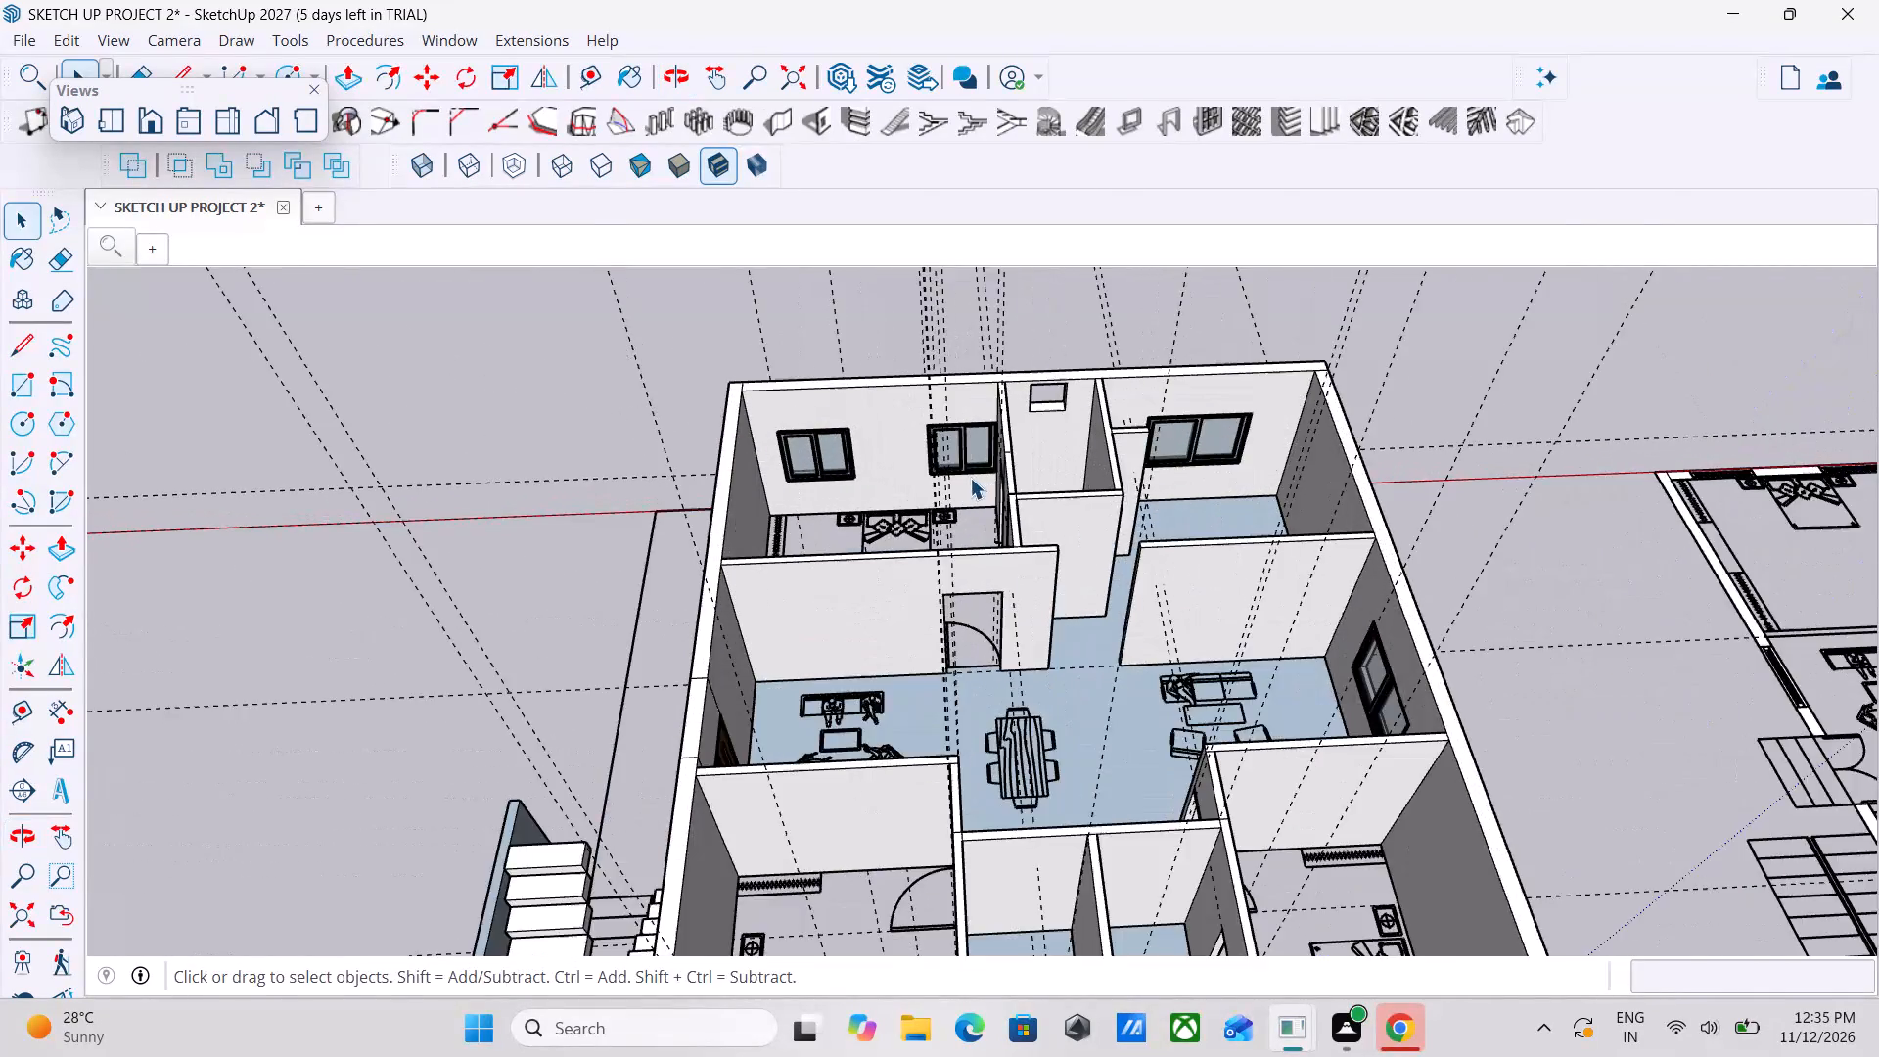
scroll(970, 478, up, 2)
middle_drag(1039, 718, 894, 530)
scroll(926, 713, up, 2)
middle_drag(926, 713, 999, 730)
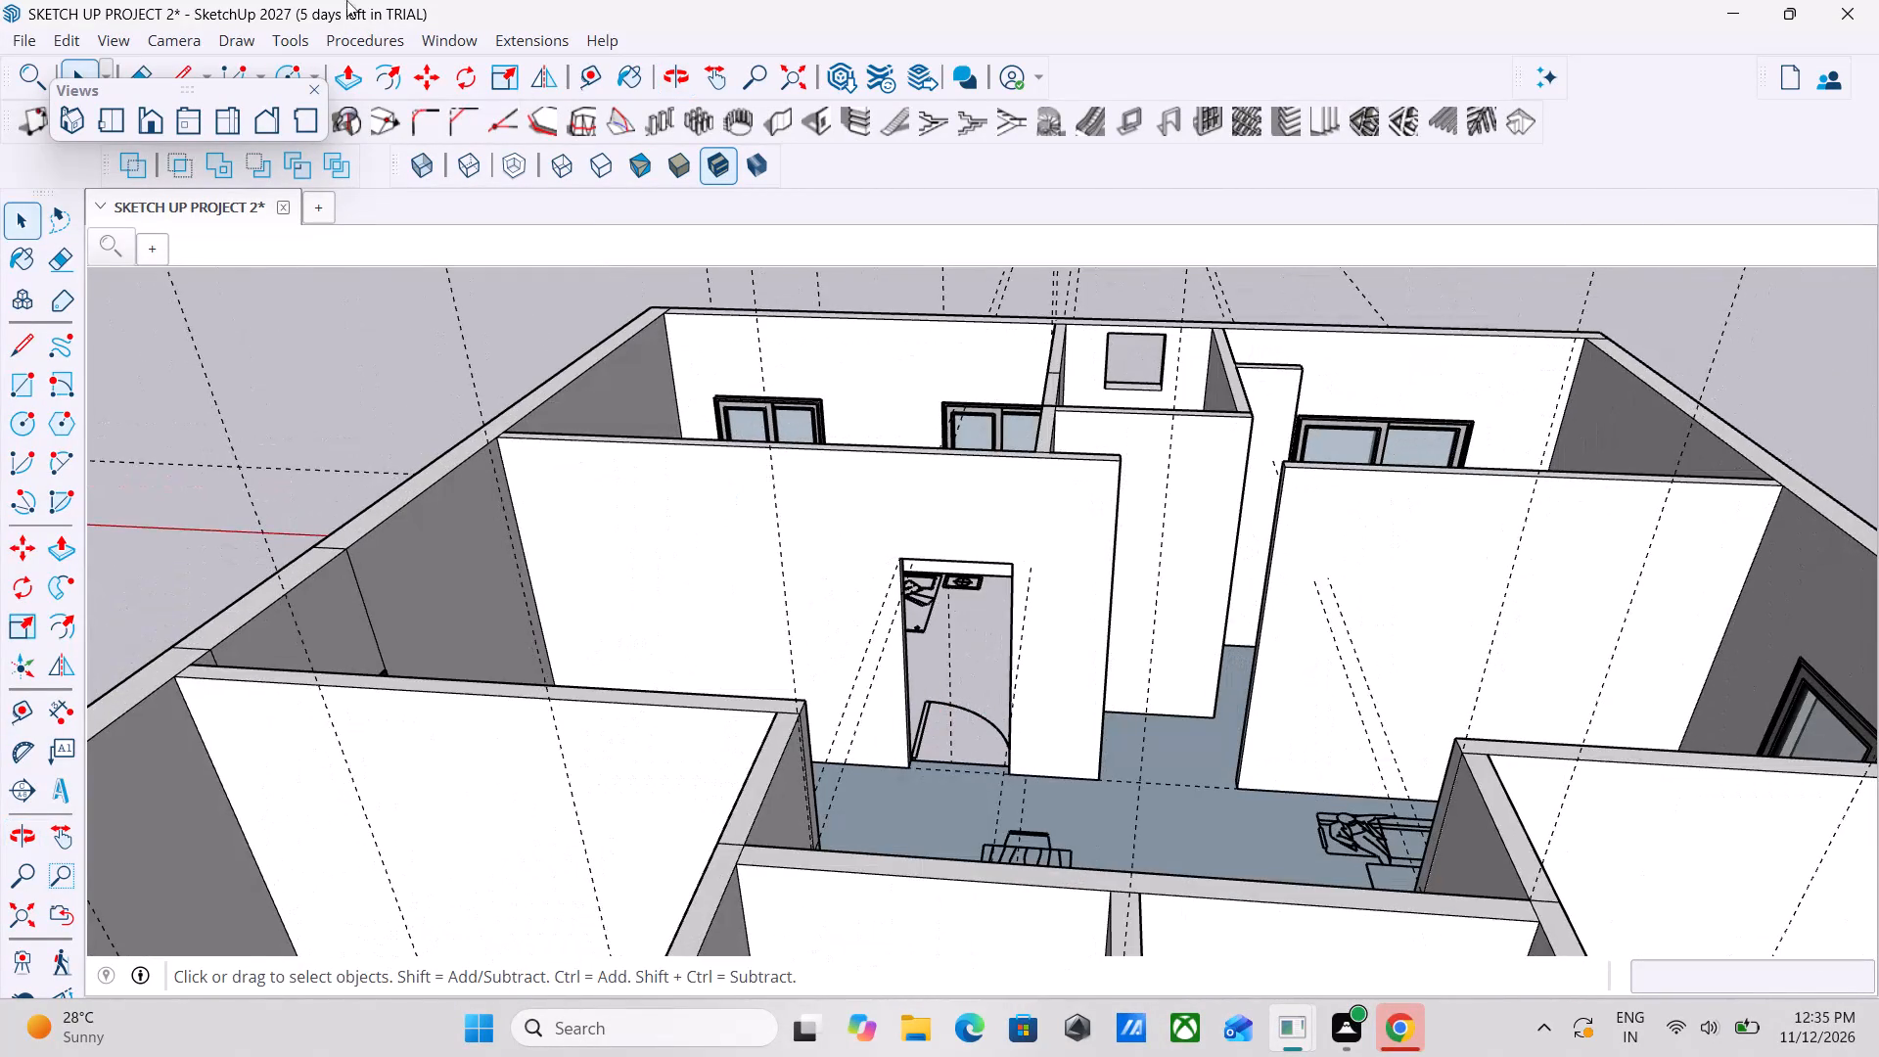
Search the 3D Warehouse for door.
click(10, 38)
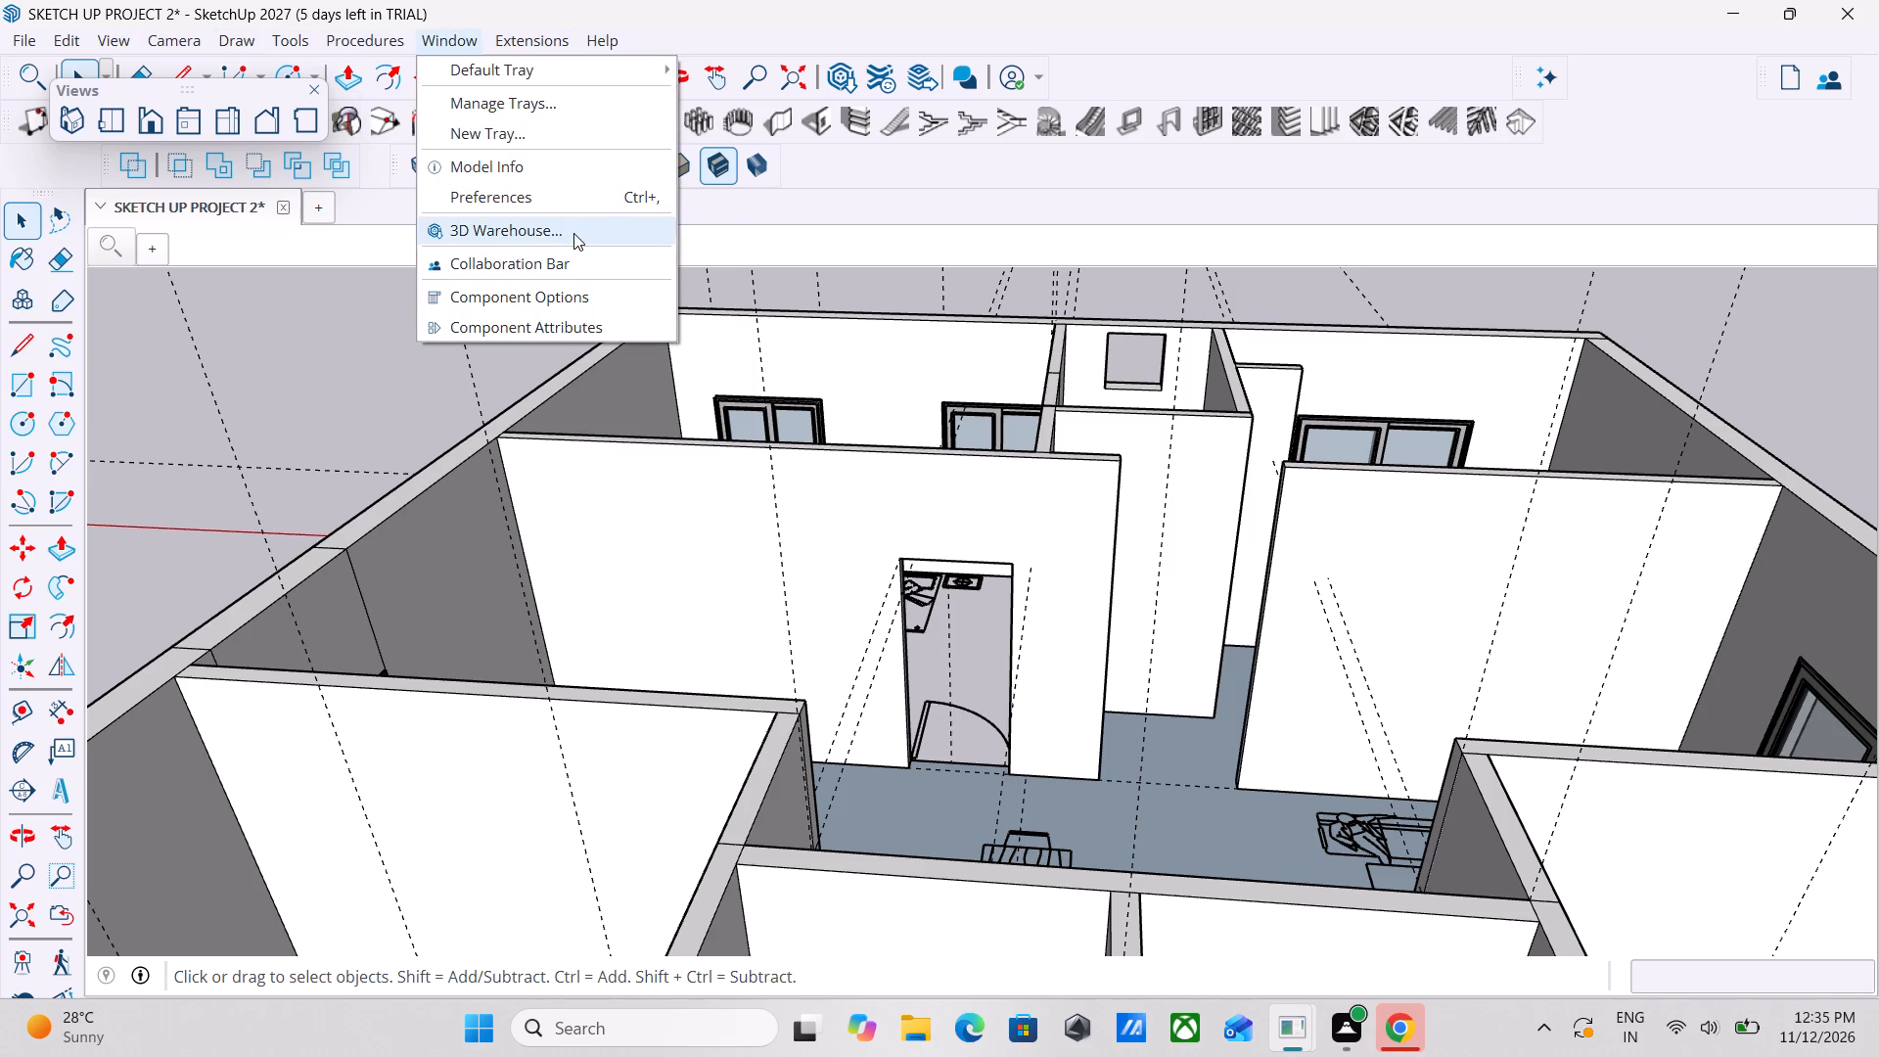
click(573, 233)
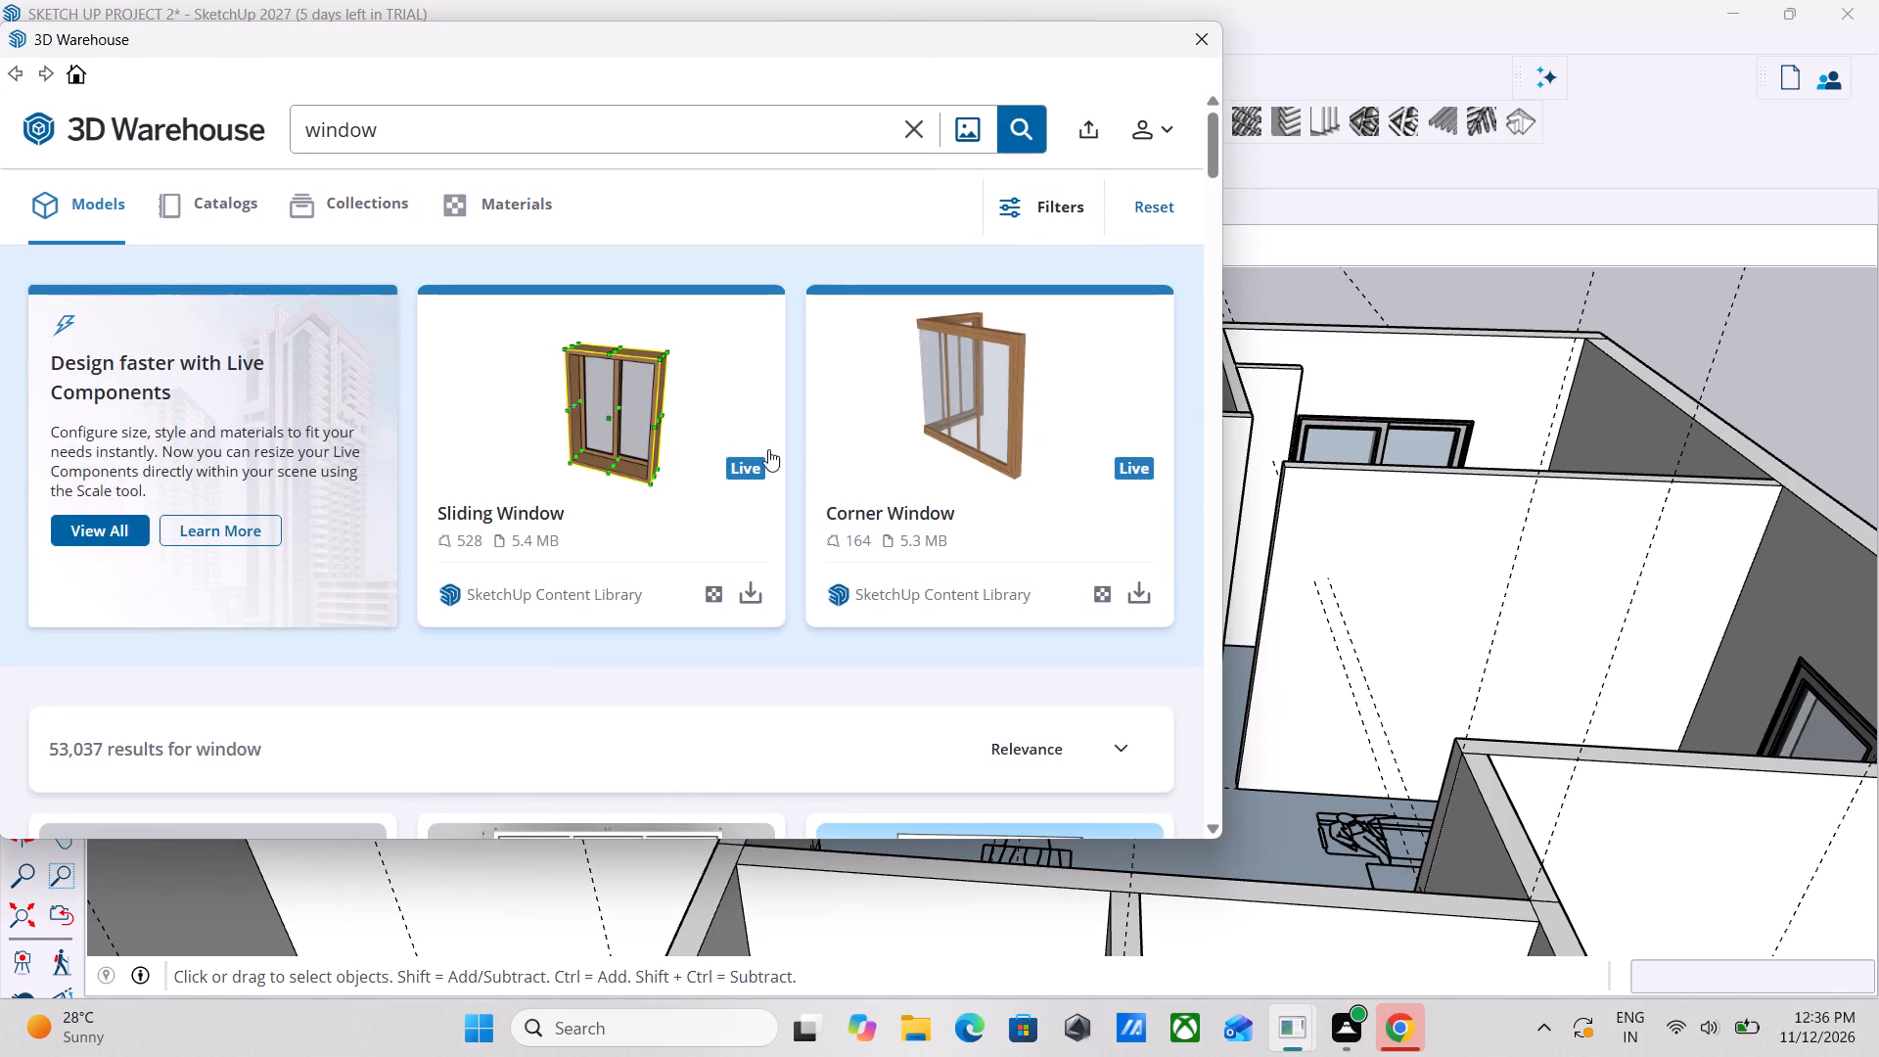
scroll(859, 521, down, 2)
scroll(704, 380, down, 2)
scroll(967, 448, down, 4)
scroll(1125, 494, down, 3)
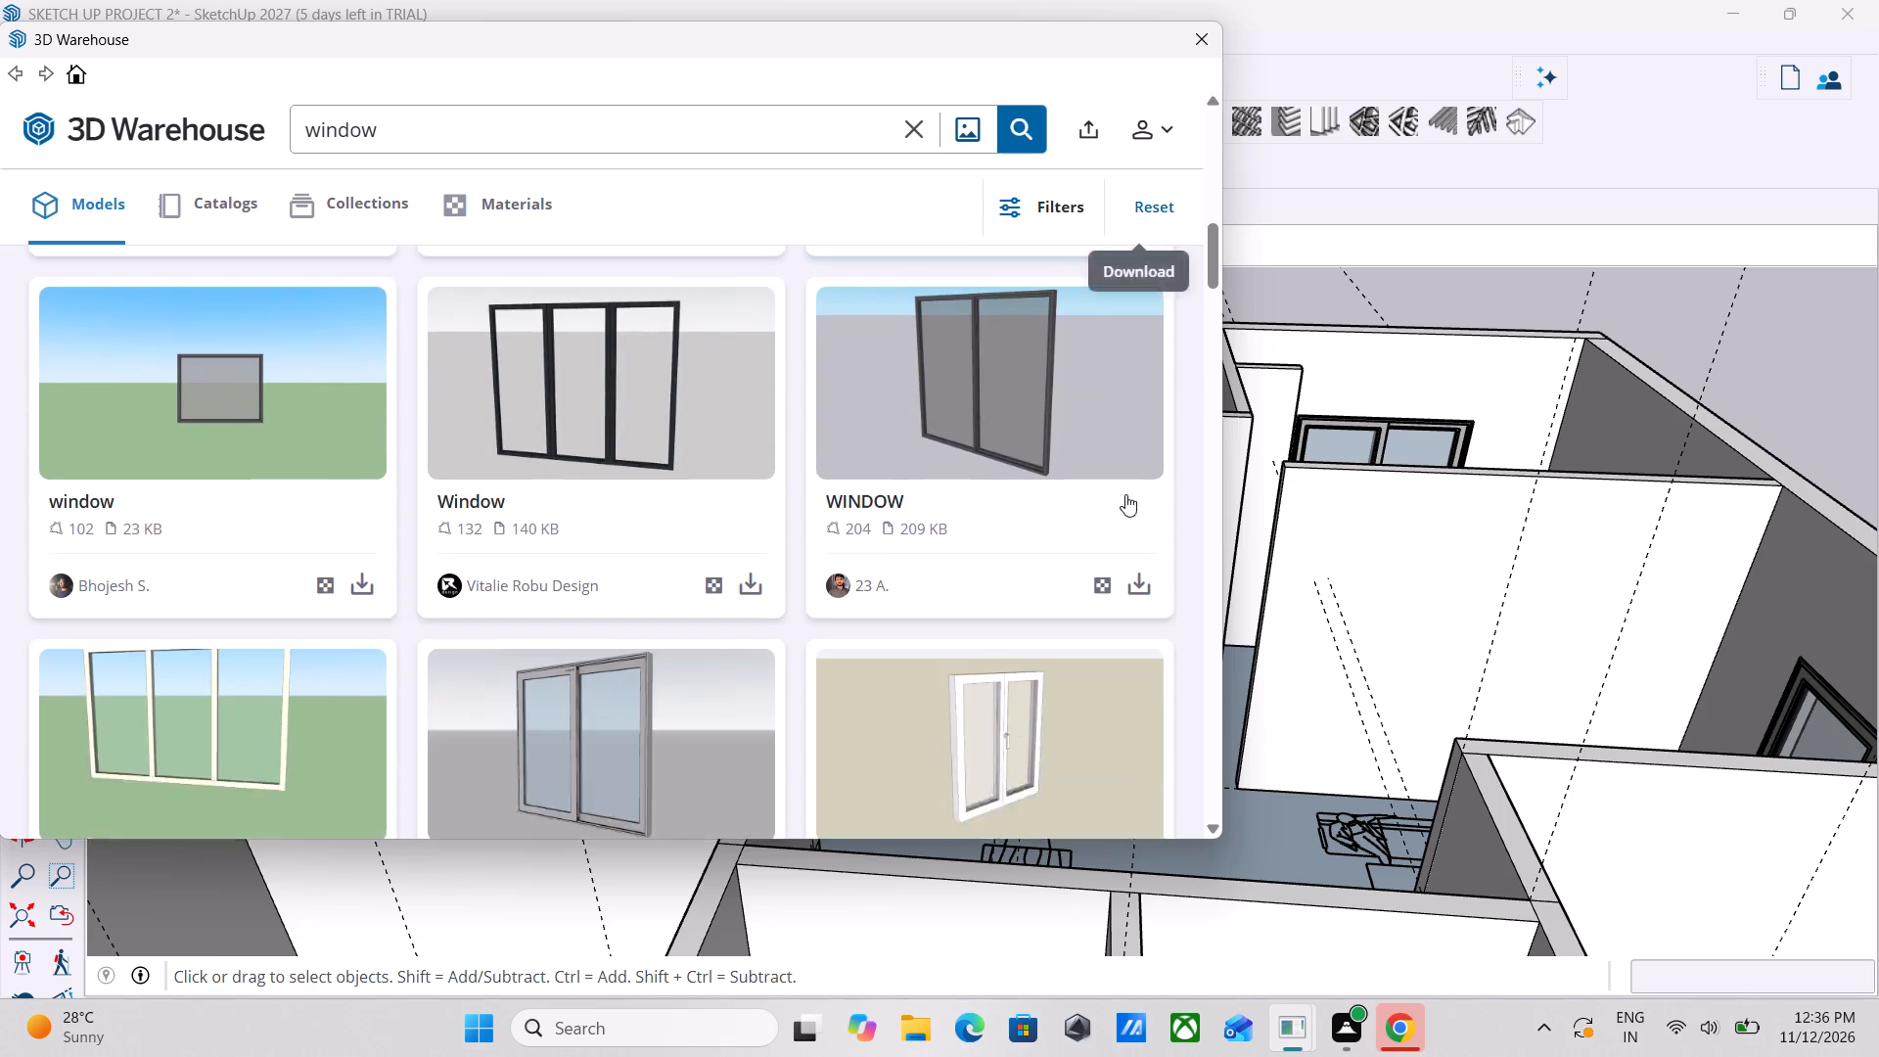
drag(401, 132, 303, 143)
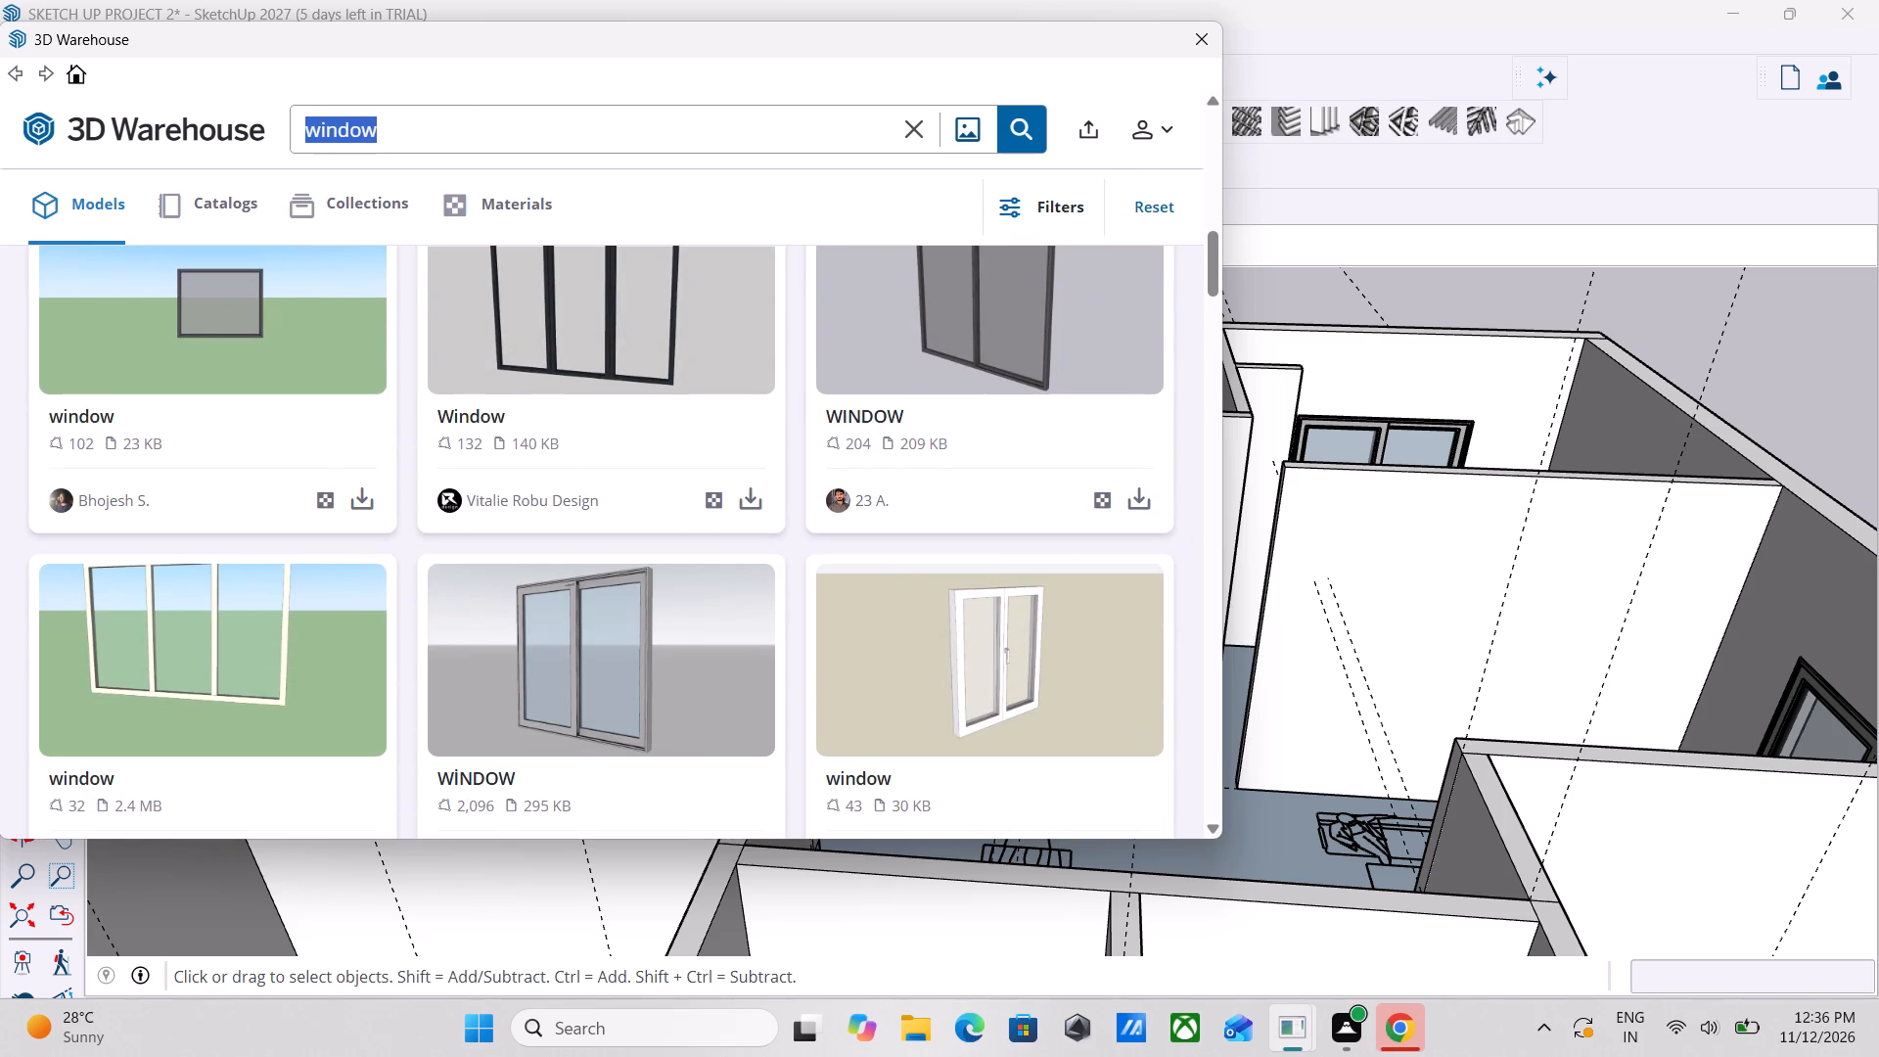
text(doo)
key(r)
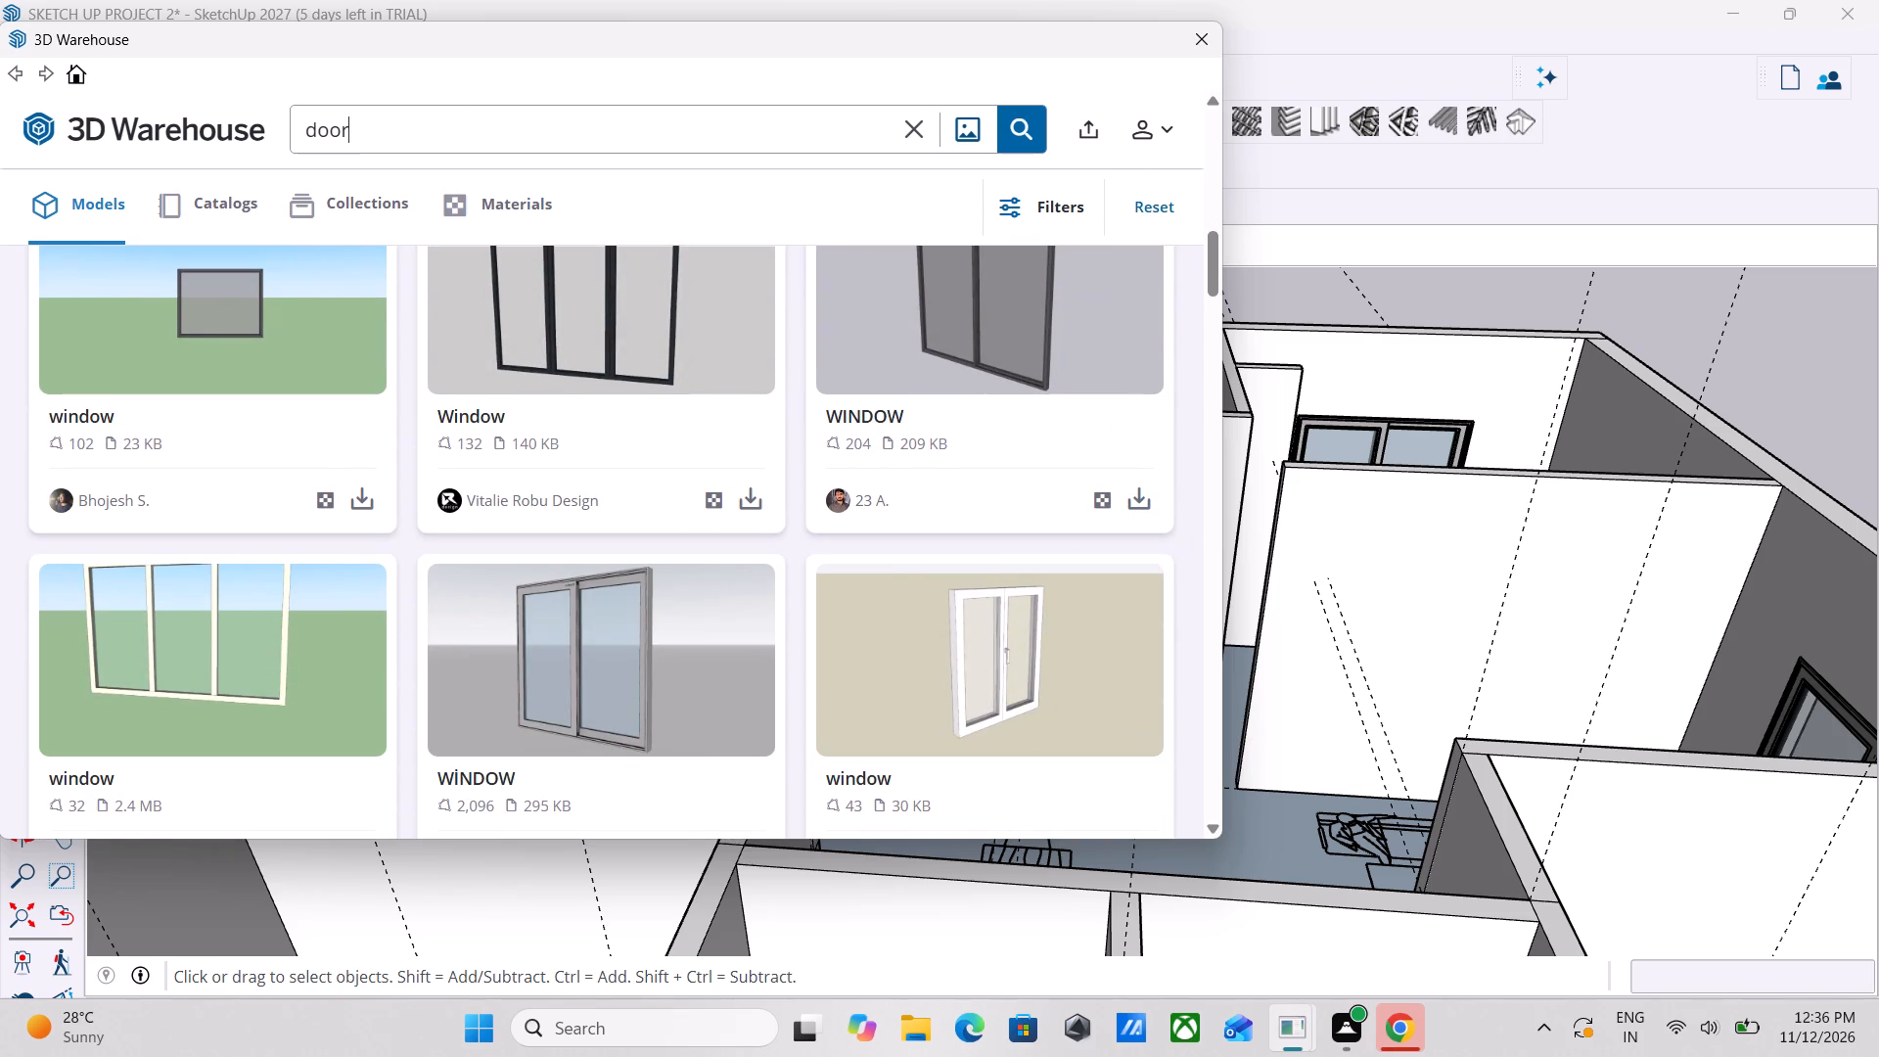
key(Return)
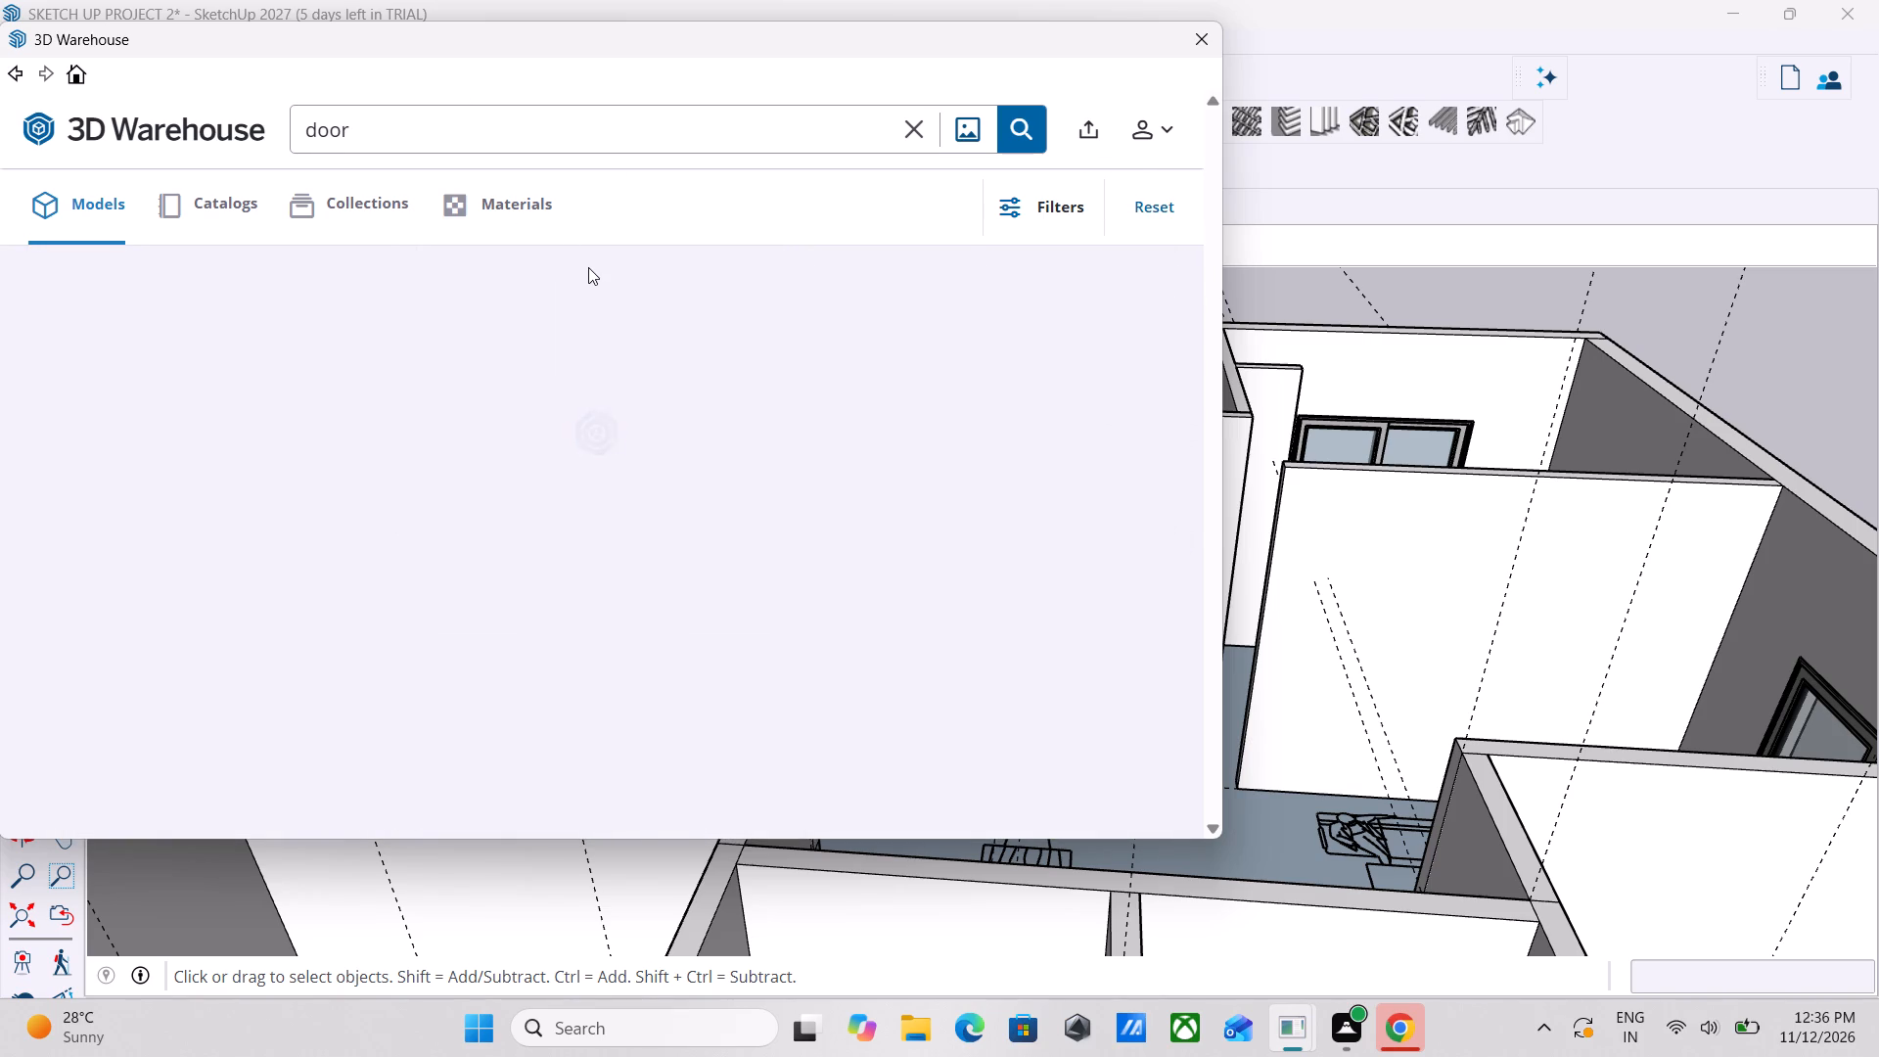
Load the white panelled "#Kit Porta Pivotante moderna branca" door from the 3D Warehouse results directly into the model.
scroll(891, 423, down, 4)
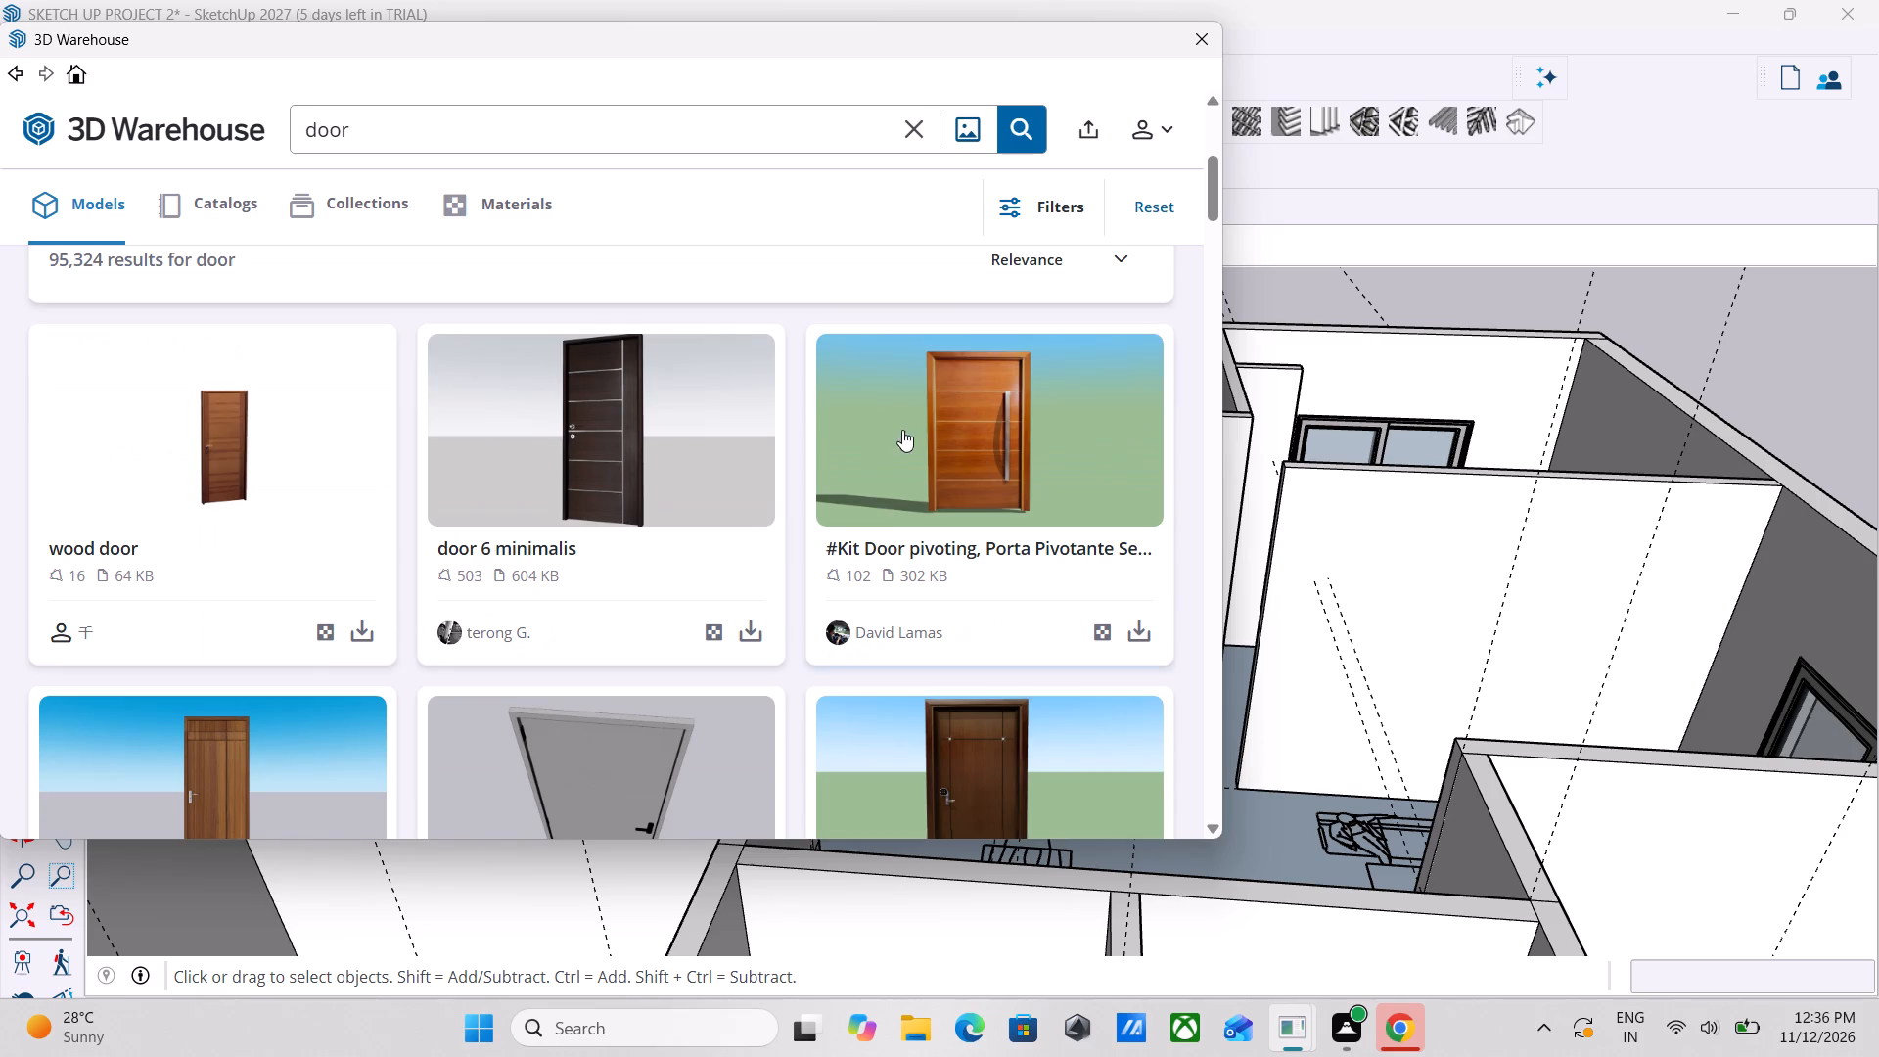
scroll(904, 432, down, 1)
scroll(929, 520, down, 3)
scroll(1103, 459, down, 1)
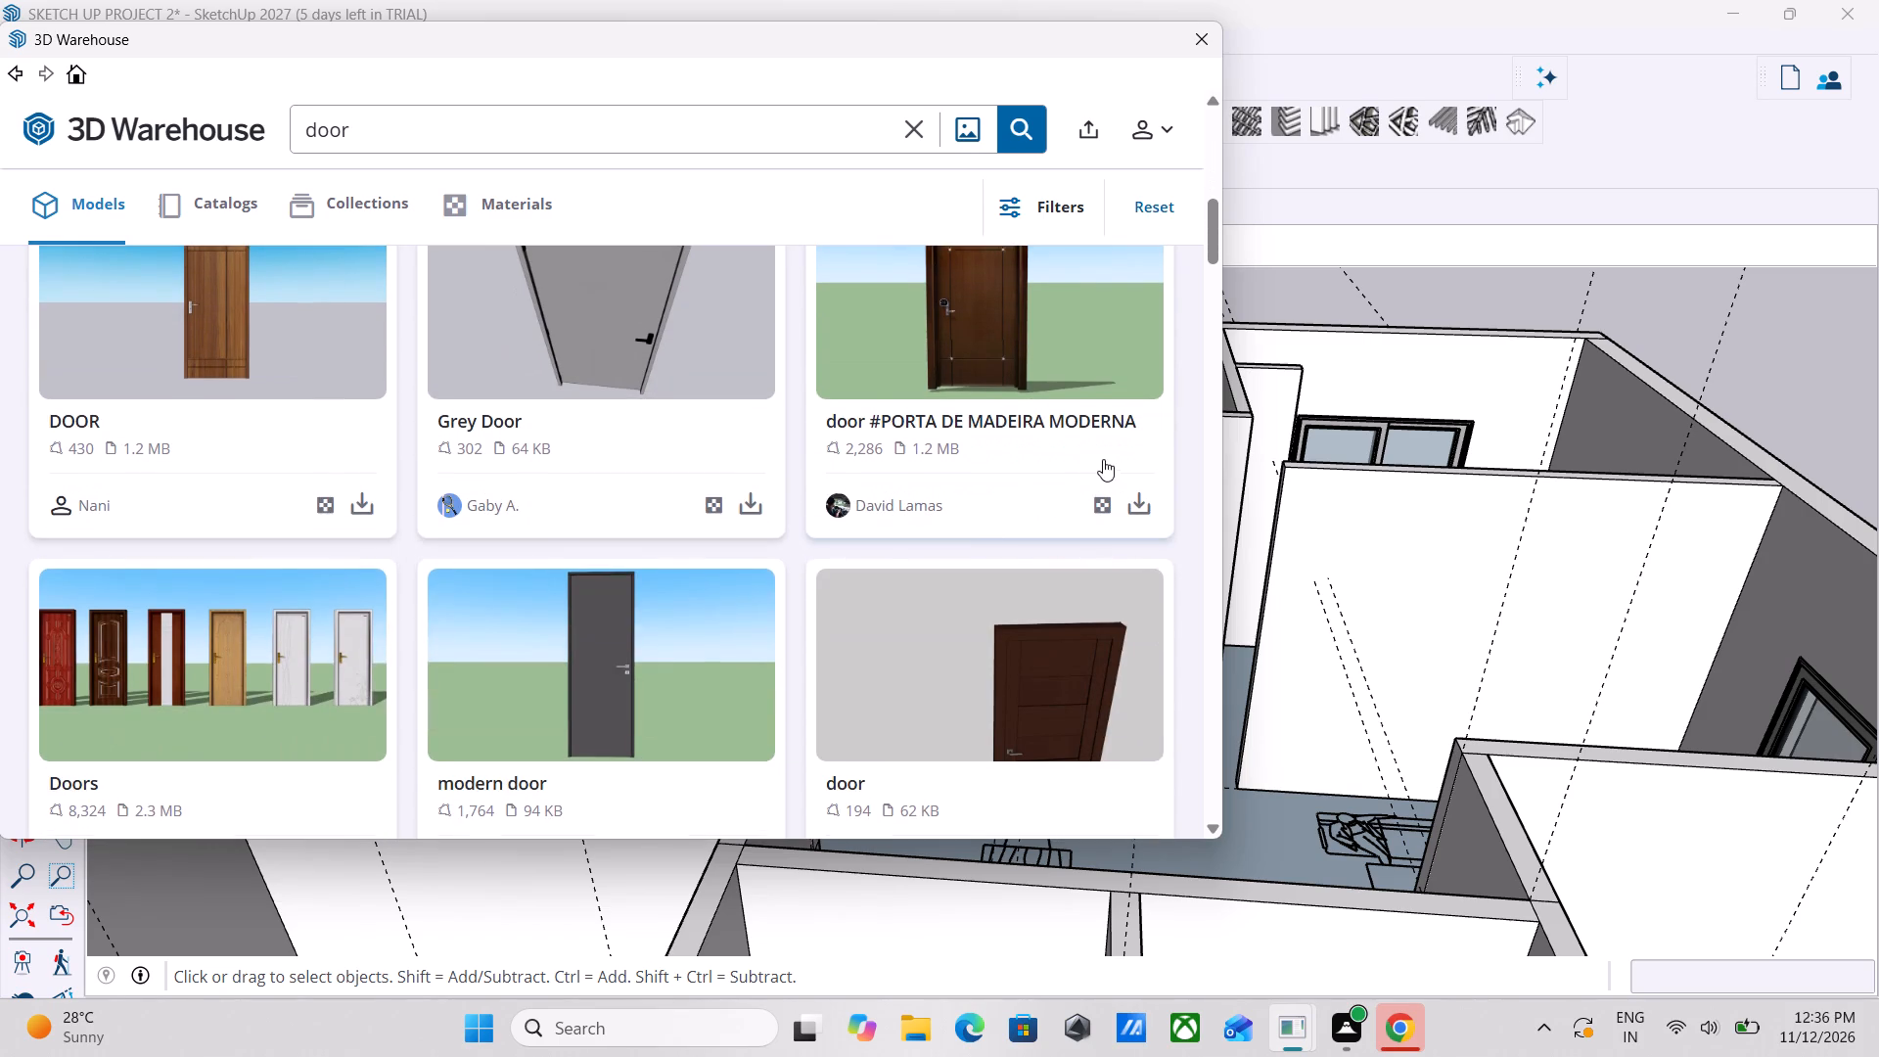
scroll(1103, 459, down, 2)
scroll(665, 422, down, 1)
scroll(660, 477, up, 2)
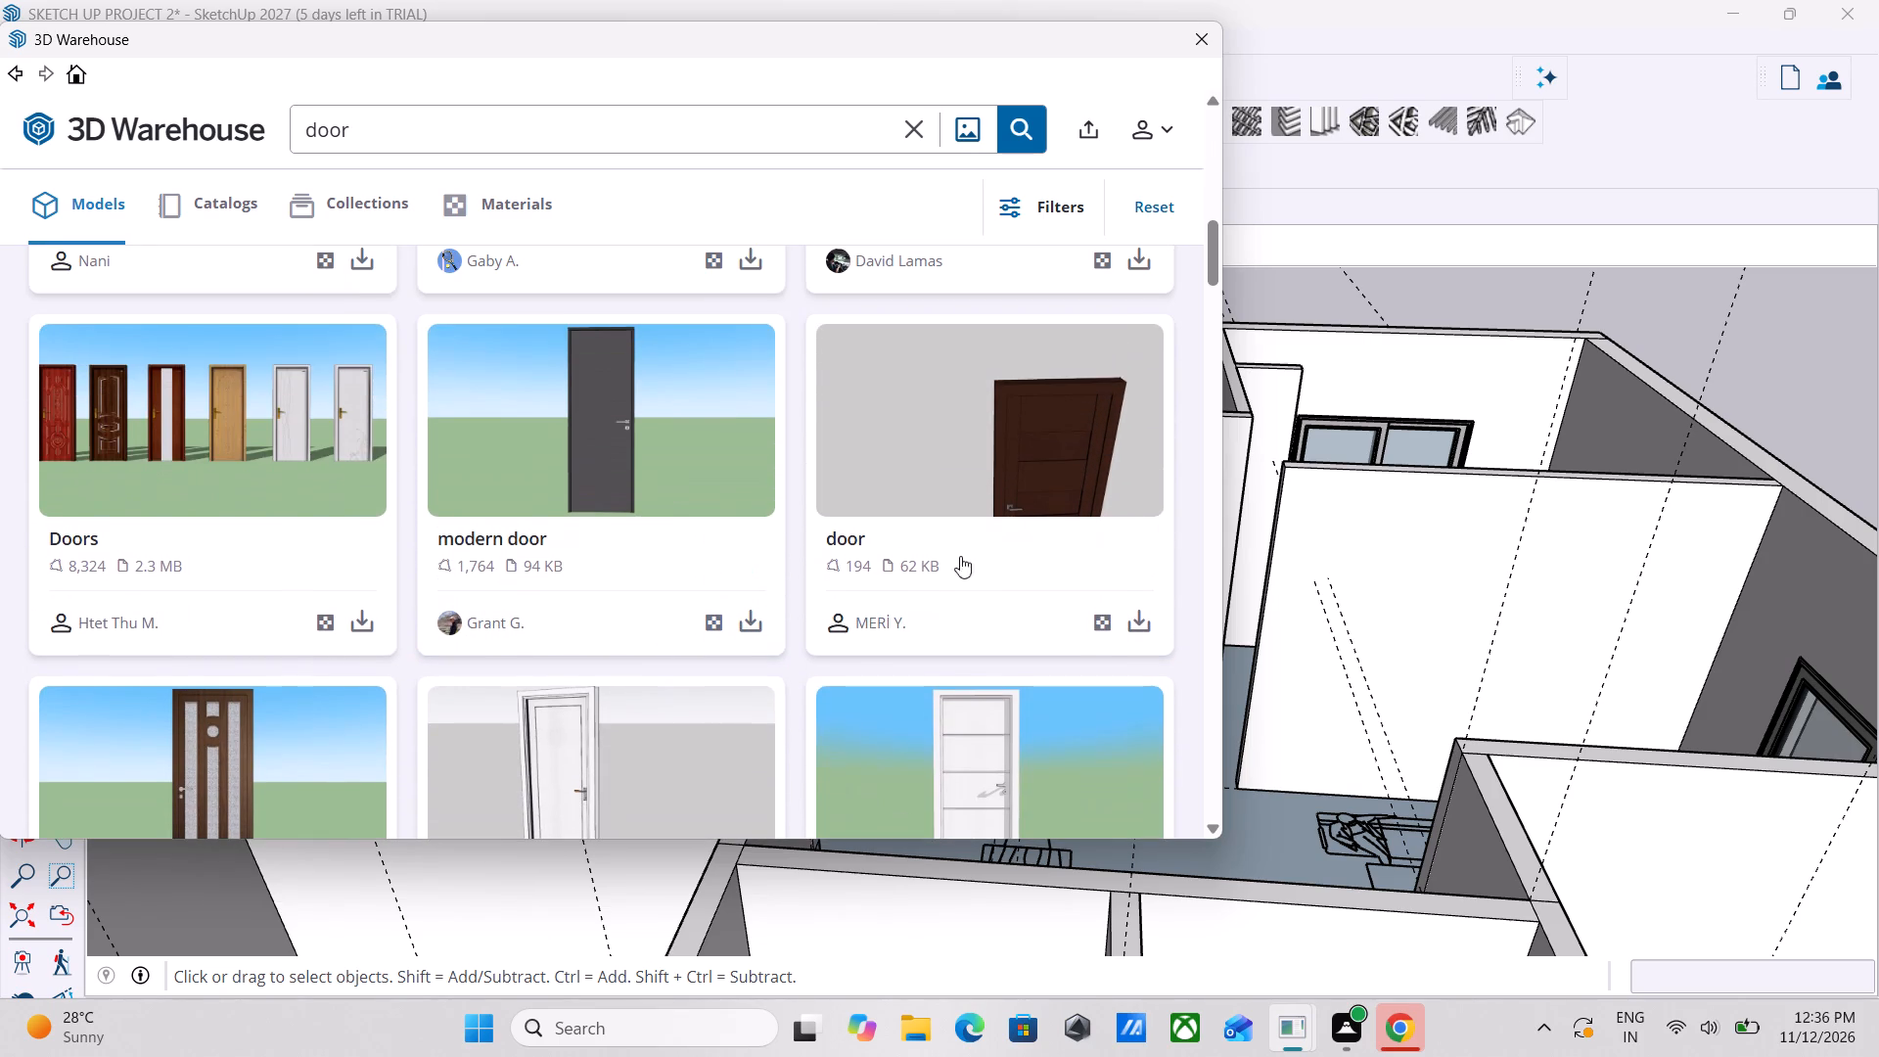
scroll(468, 527, up, 2)
scroll(616, 540, down, 3)
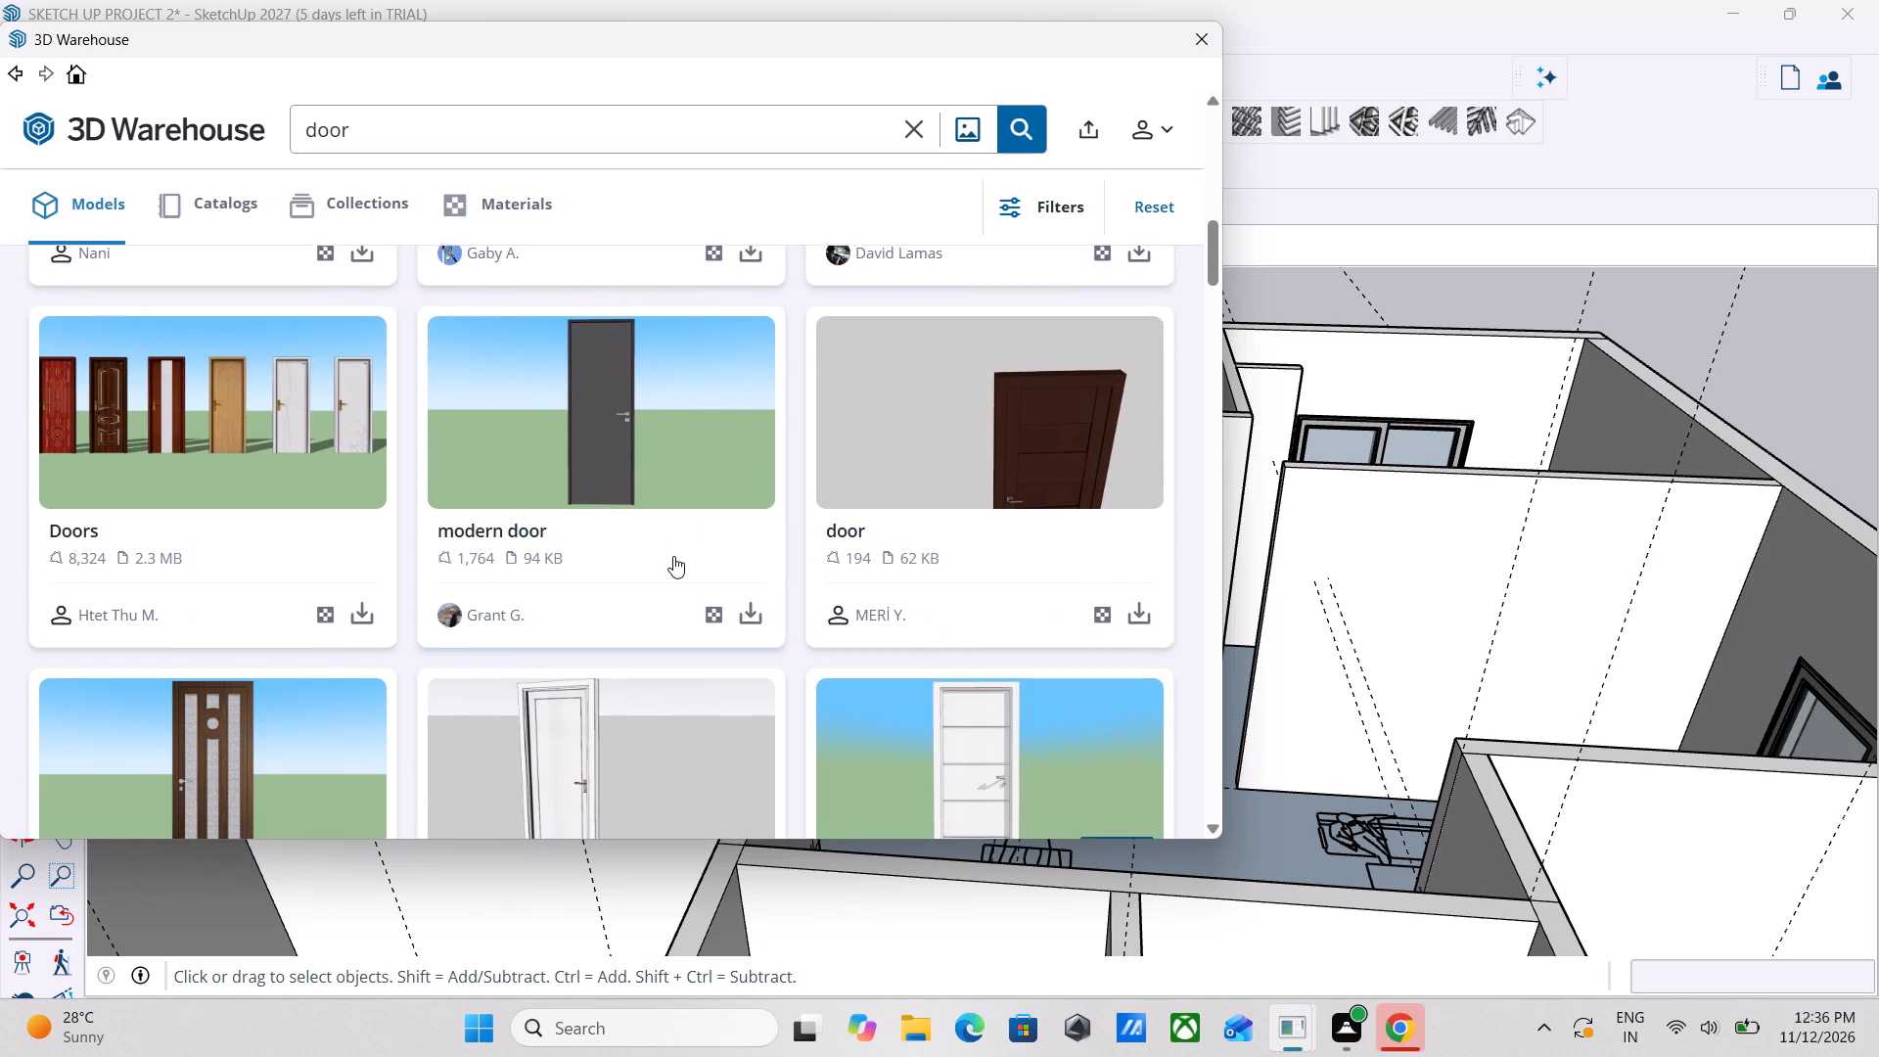
scroll(702, 534, down, 1)
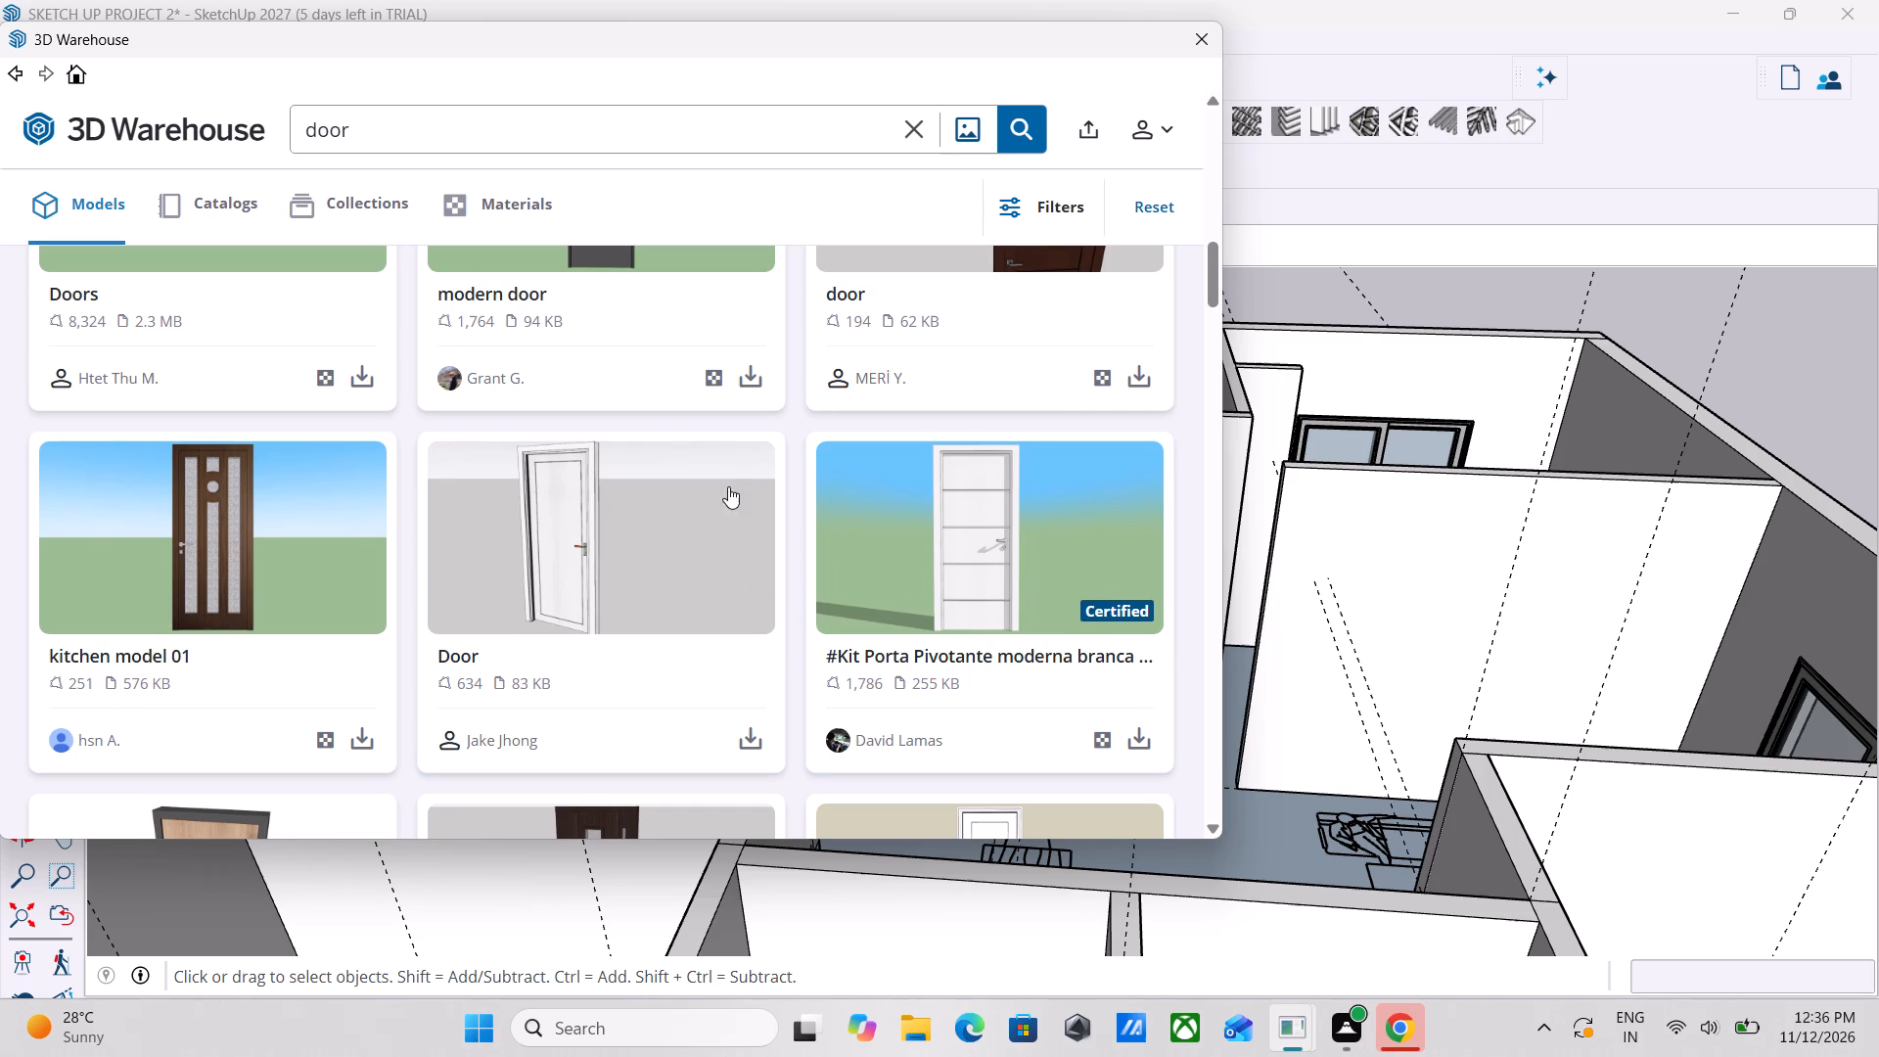
click(1136, 730)
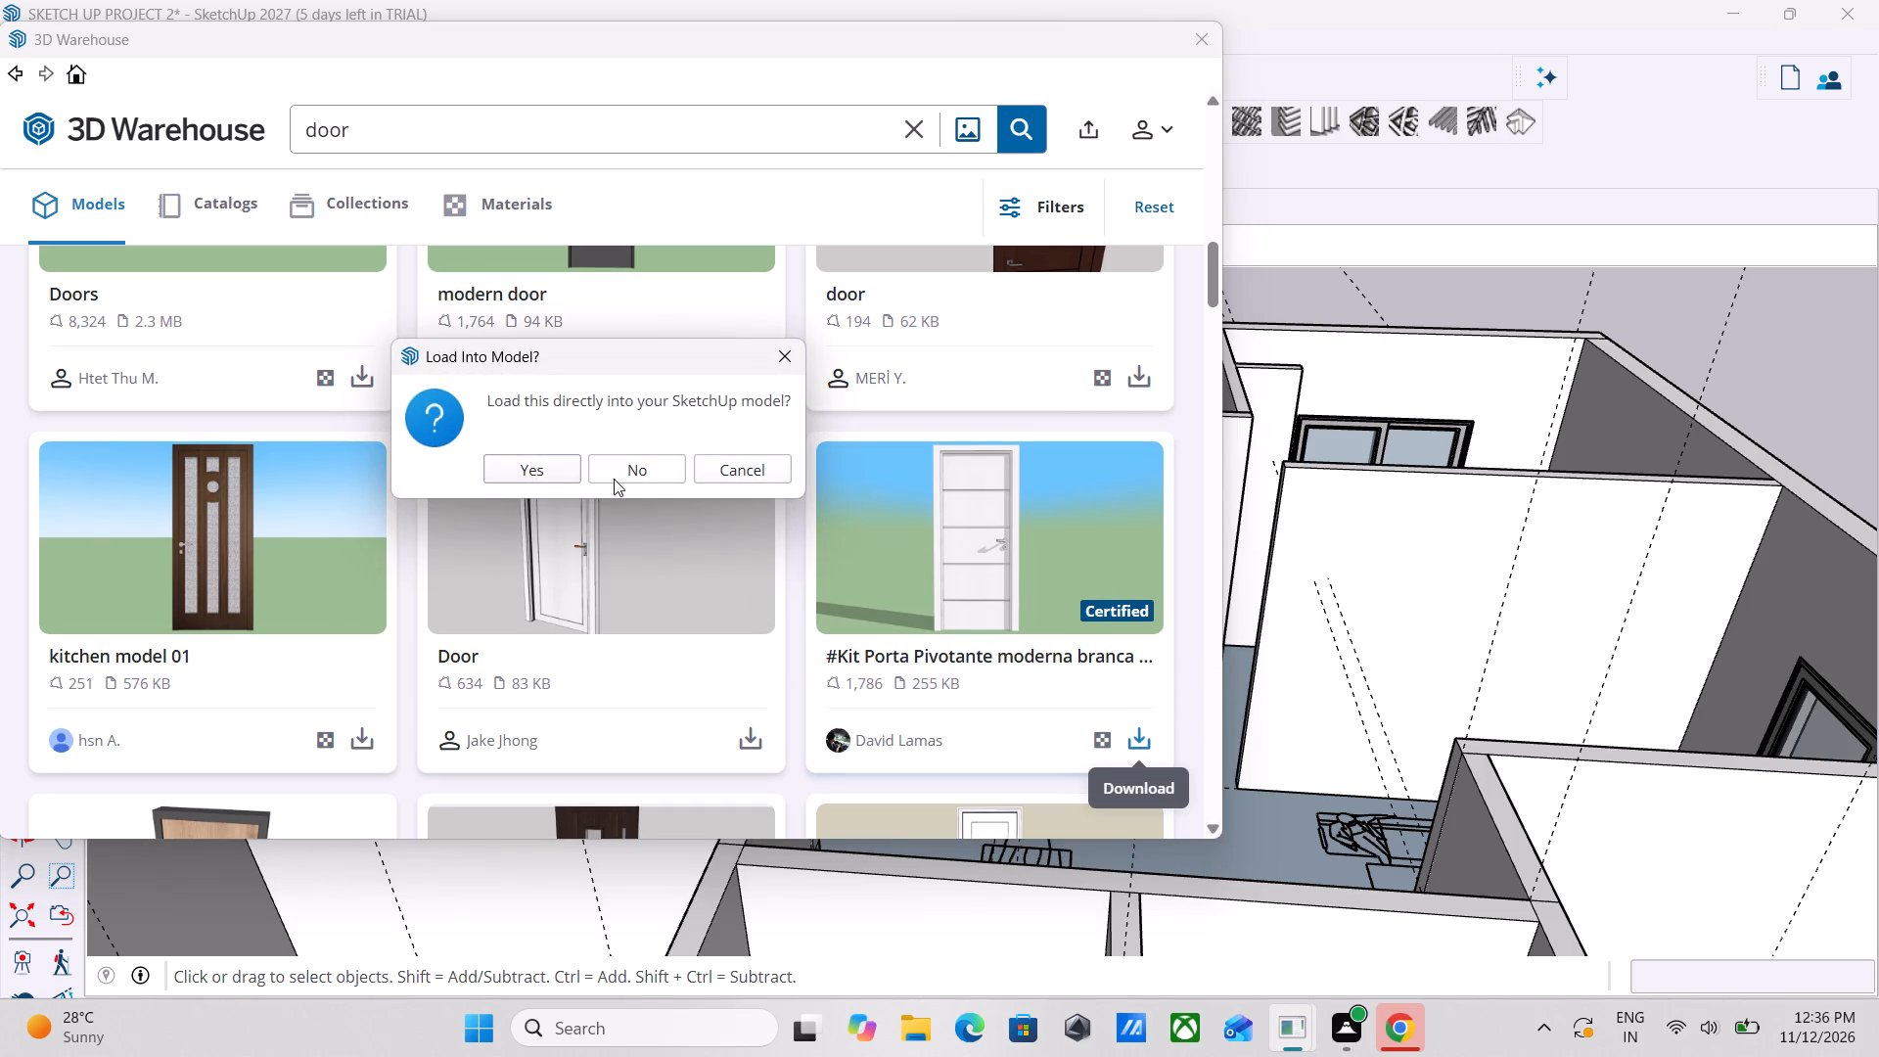
click(534, 466)
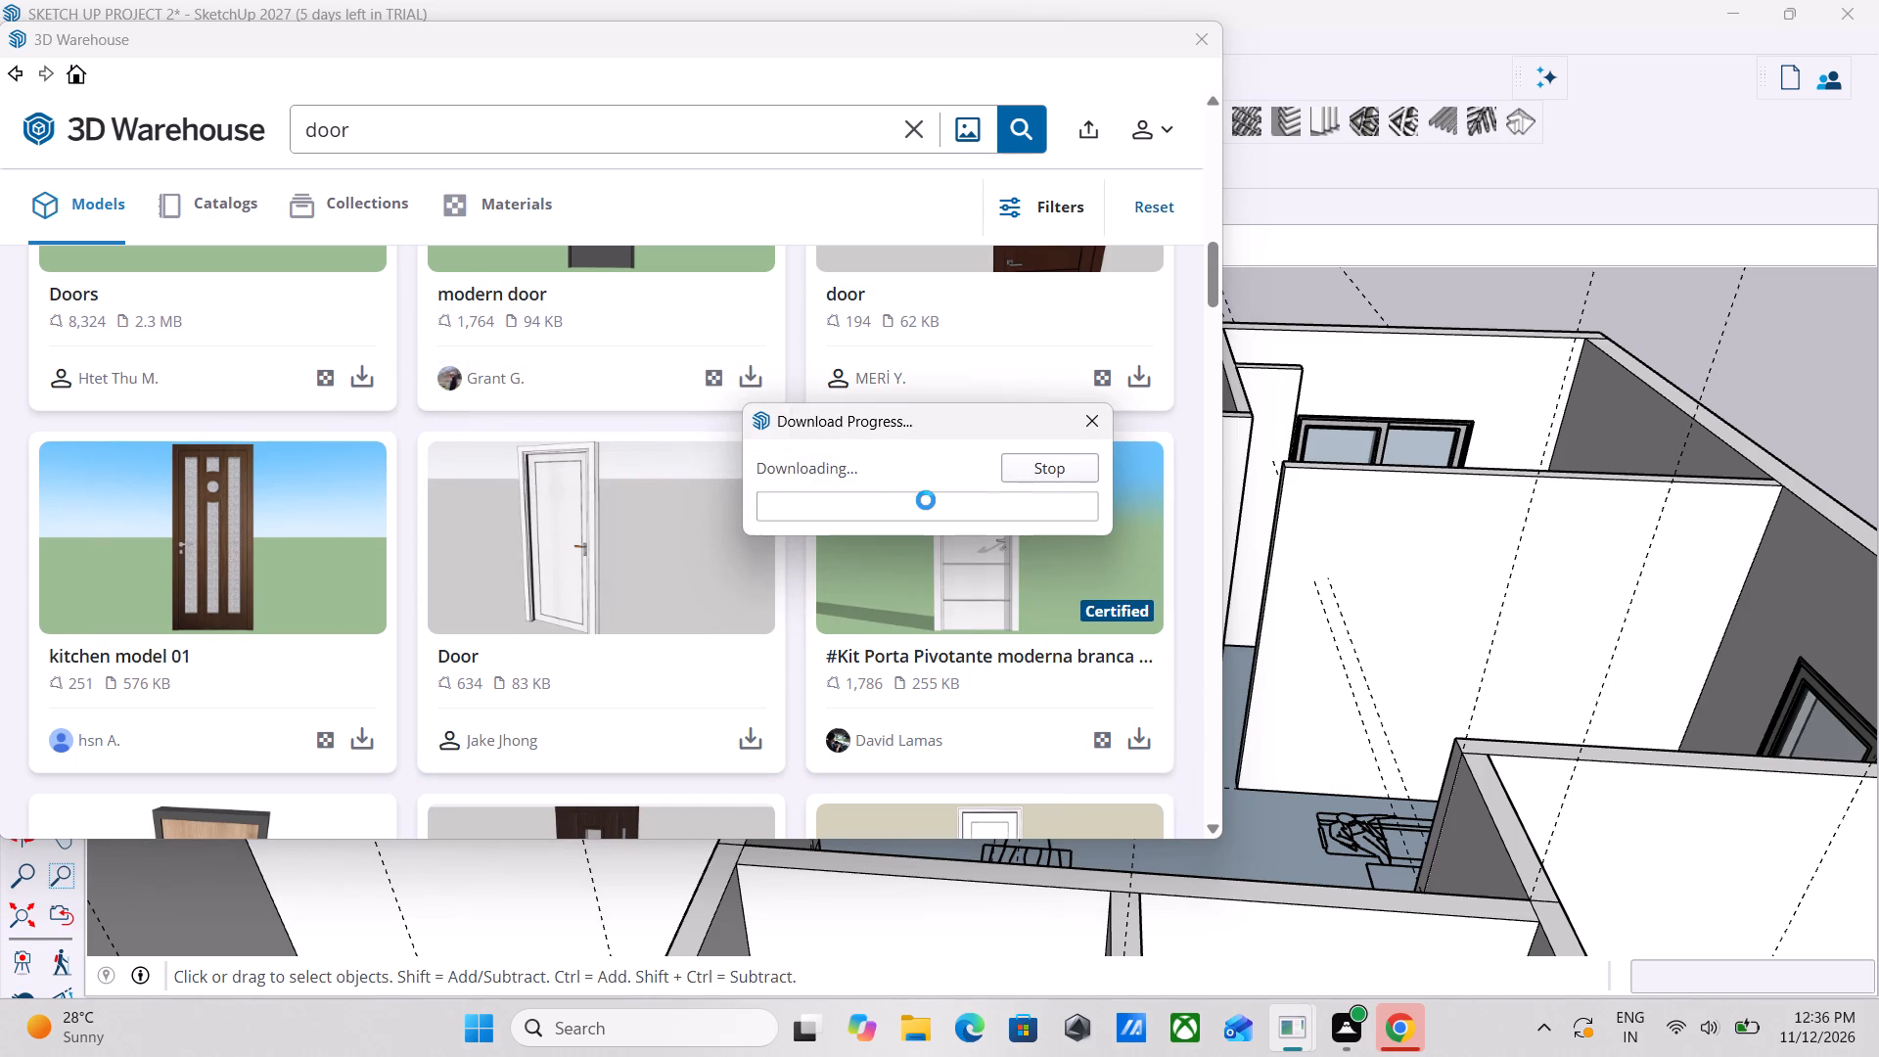
click(1208, 45)
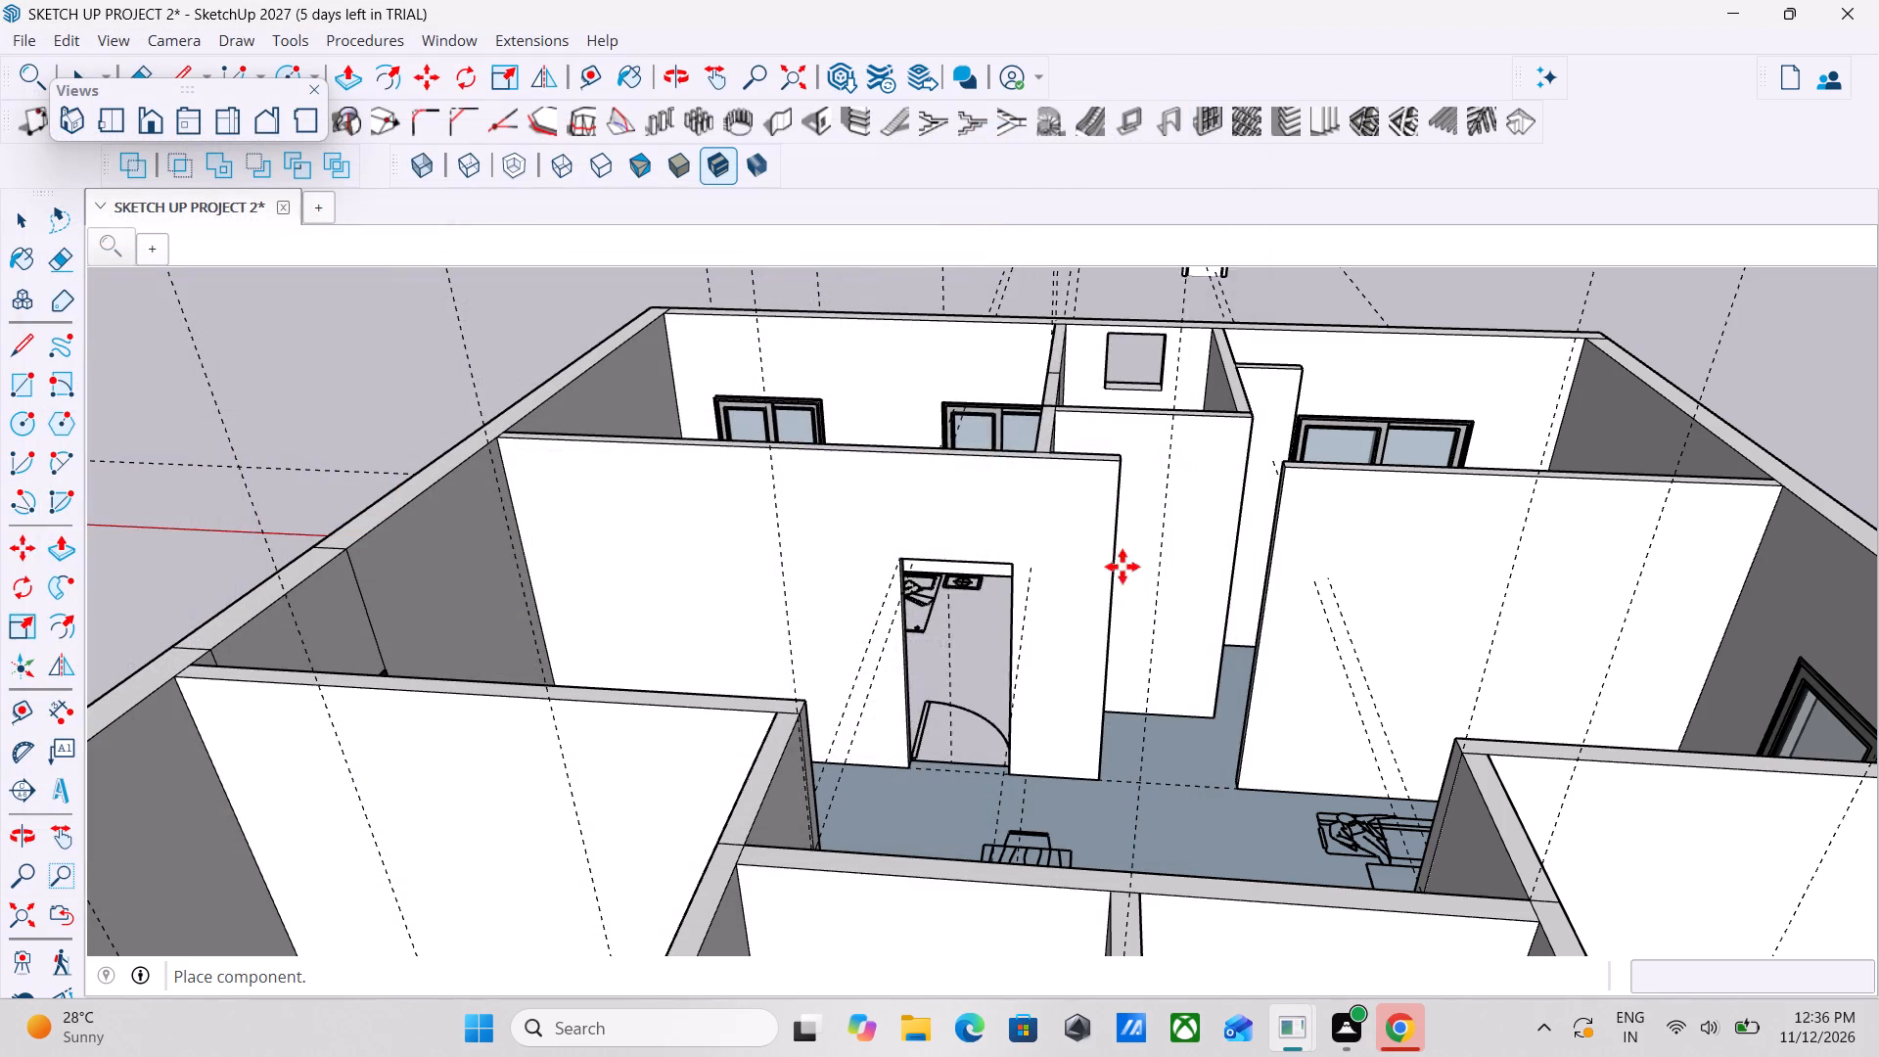
Place the white door component on the floor near the bedroom doorway.
scroll(971, 761, up, 14)
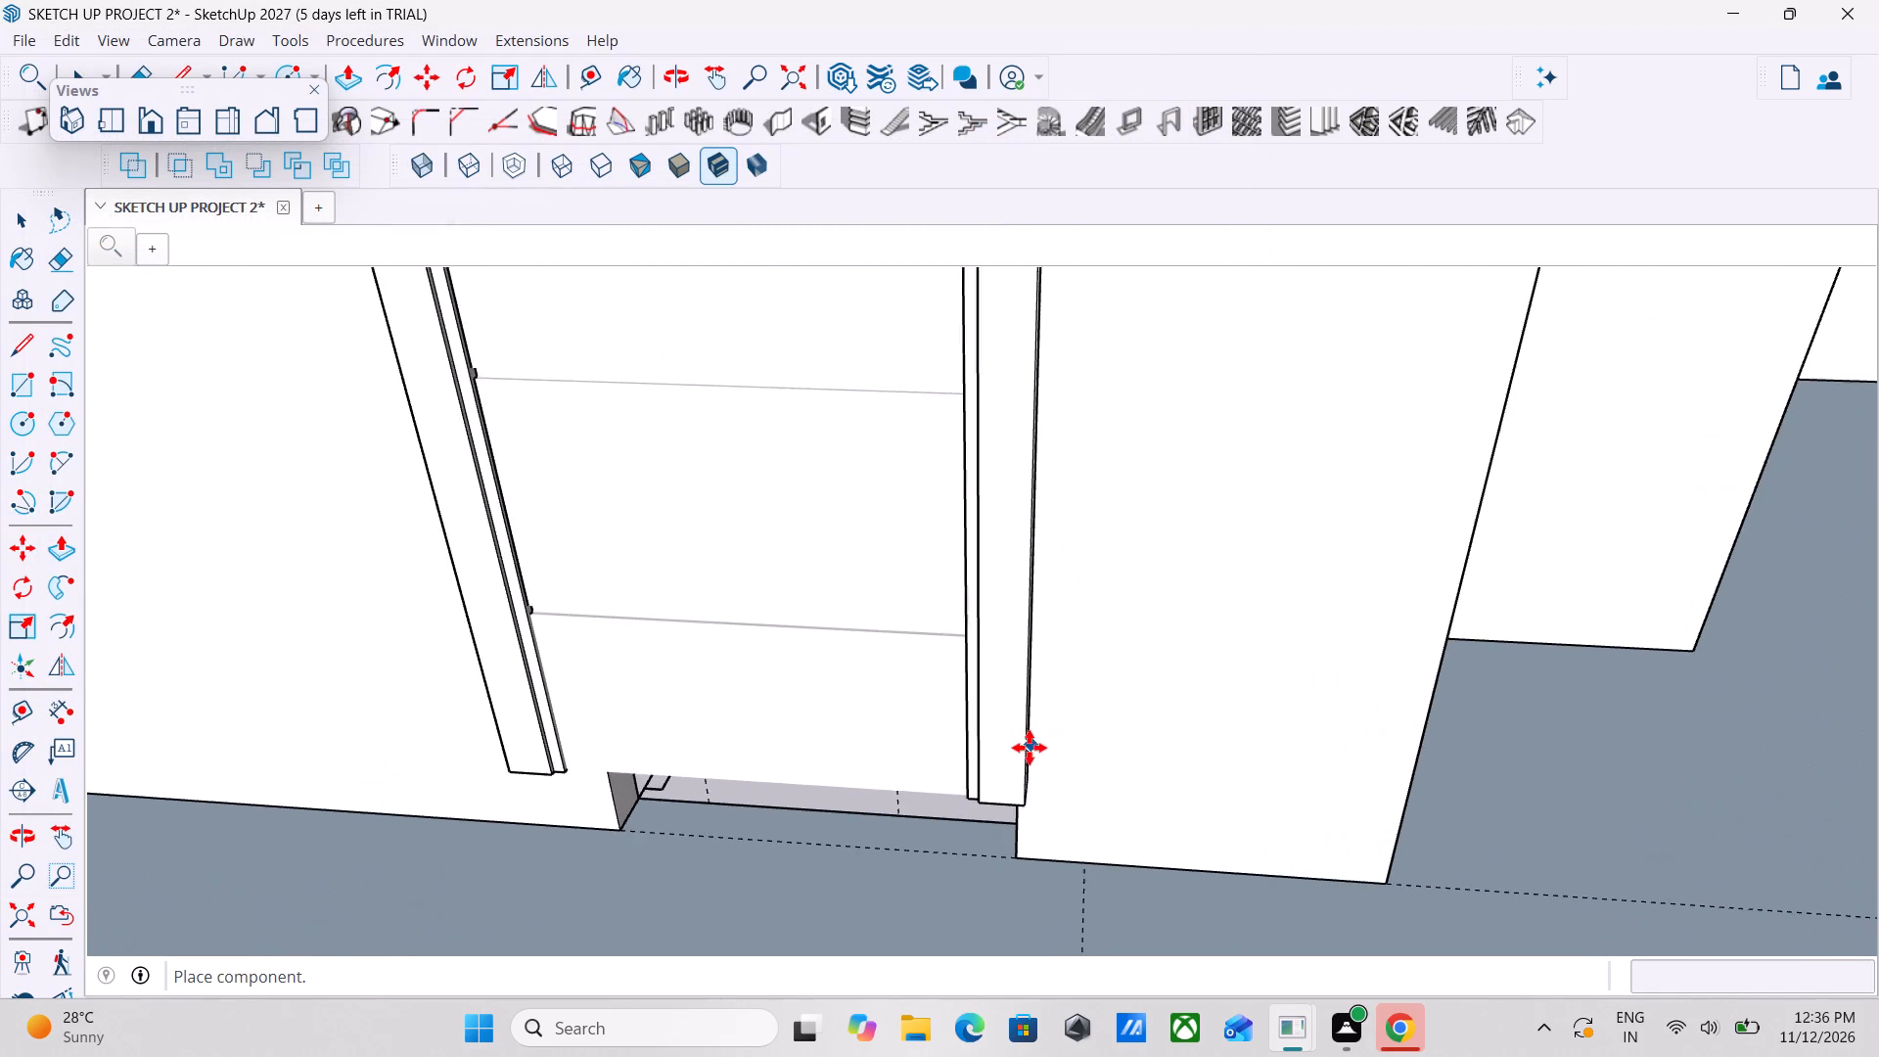
scroll(1026, 766, down, 6)
middle_drag(1034, 803, 1135, 807)
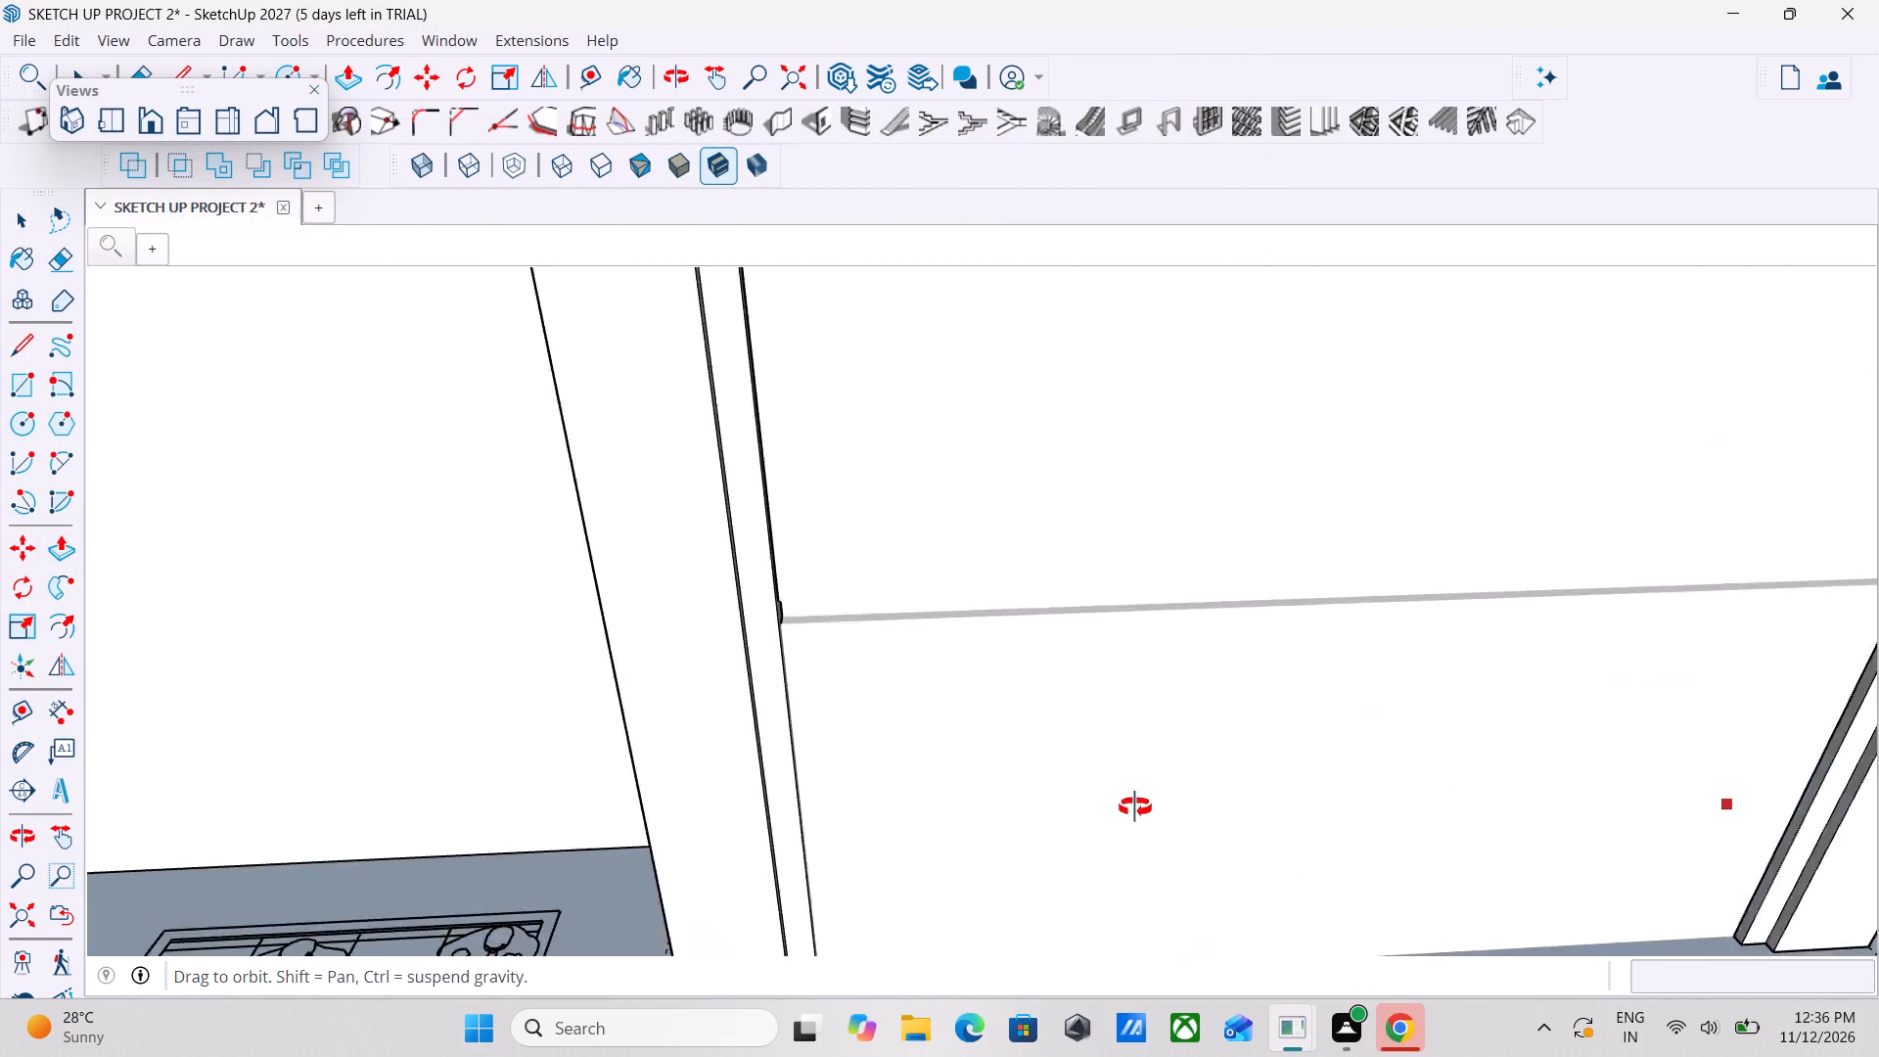
middle_drag(1135, 807, 1154, 809)
scroll(1154, 809, down, 7)
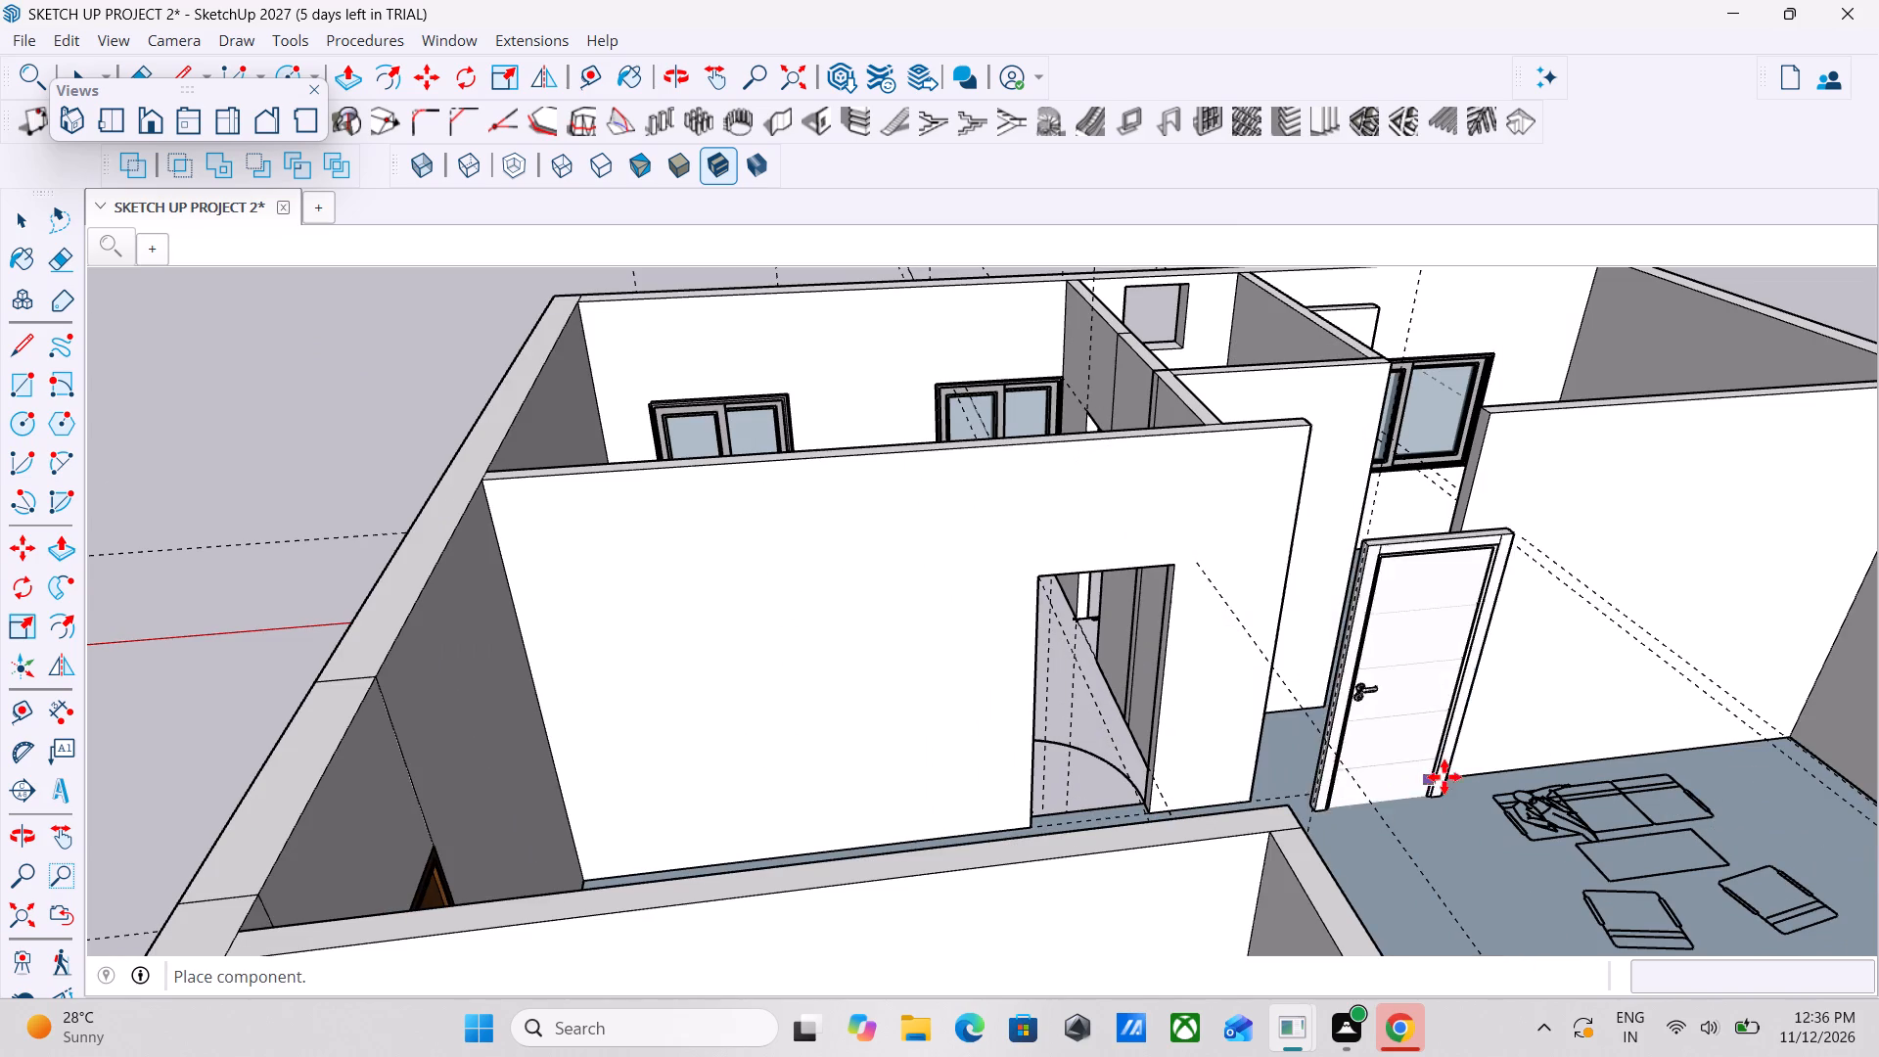
click(1408, 804)
key(Escape)
key(Escape)
Move the white door by its bottom frame corner to the bottom corner of the bedroom doorway.
middle_drag(1501, 751, 1340, 708)
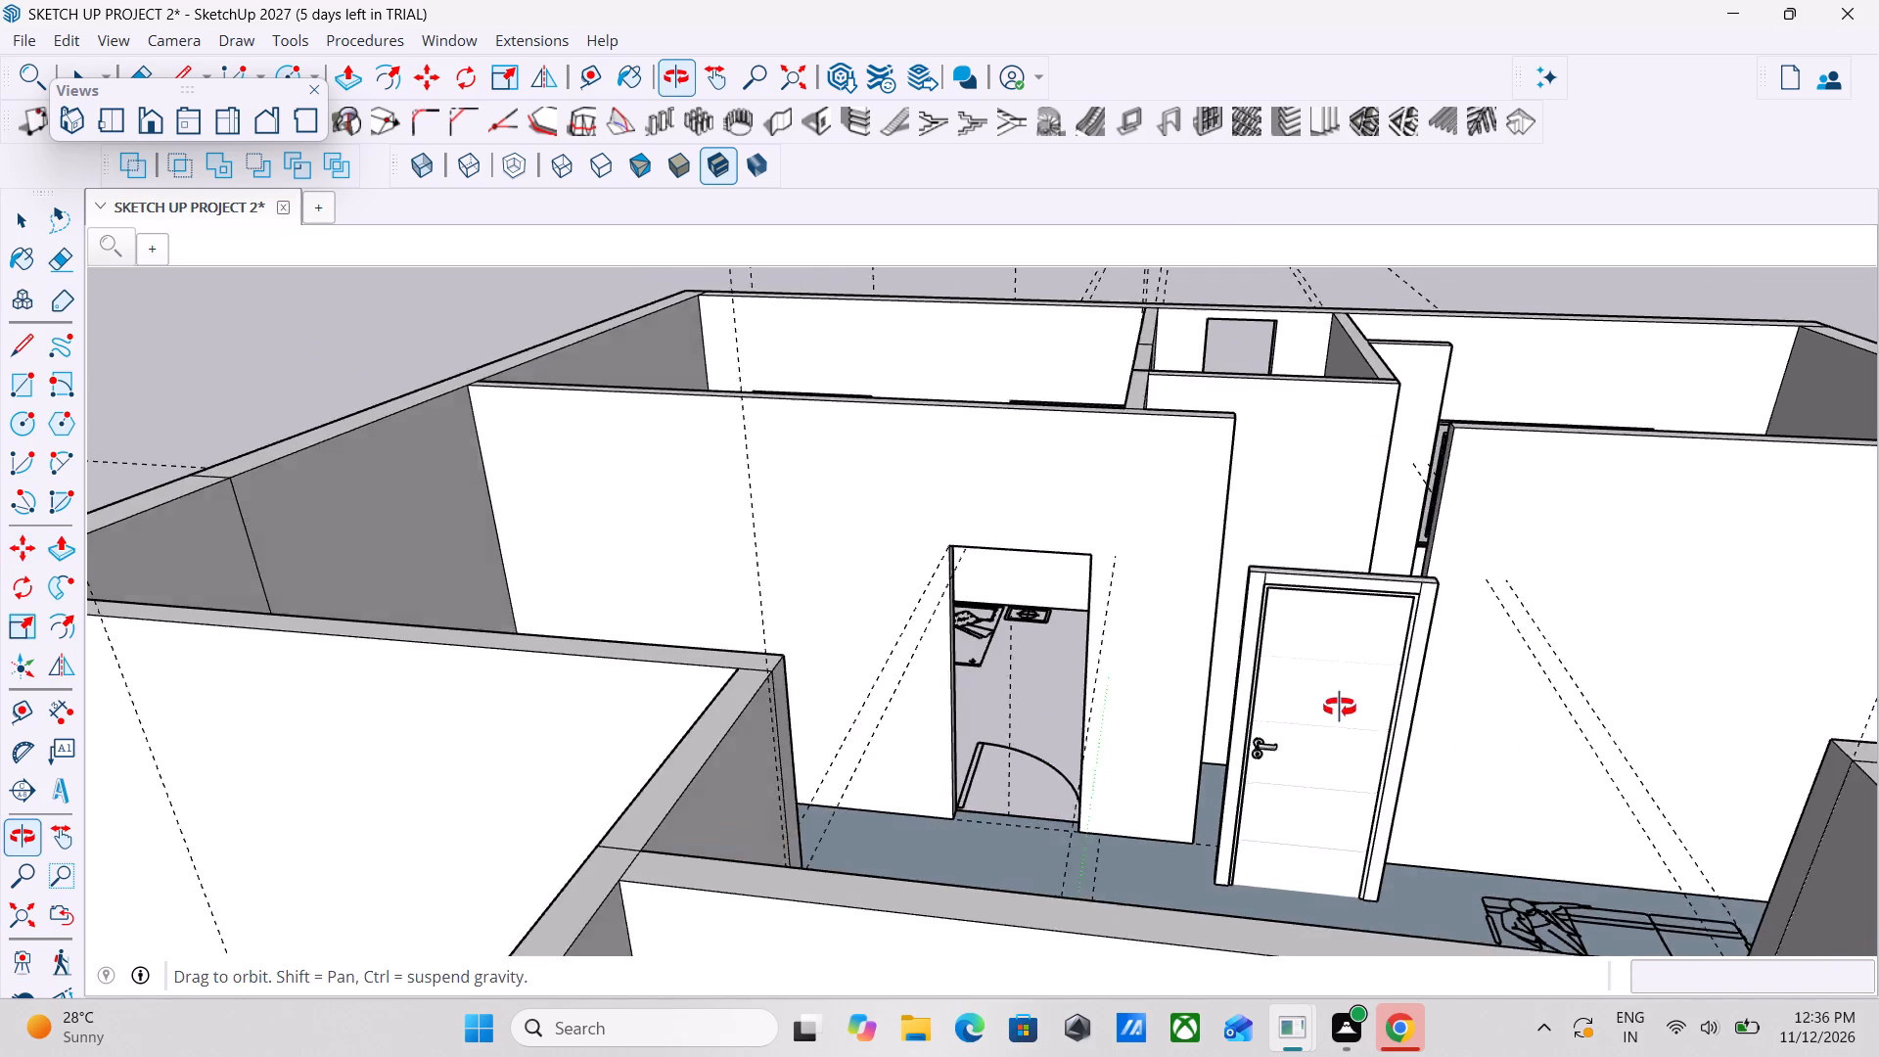
middle_drag(1340, 708, 1334, 708)
scroll(1345, 930, up, 6)
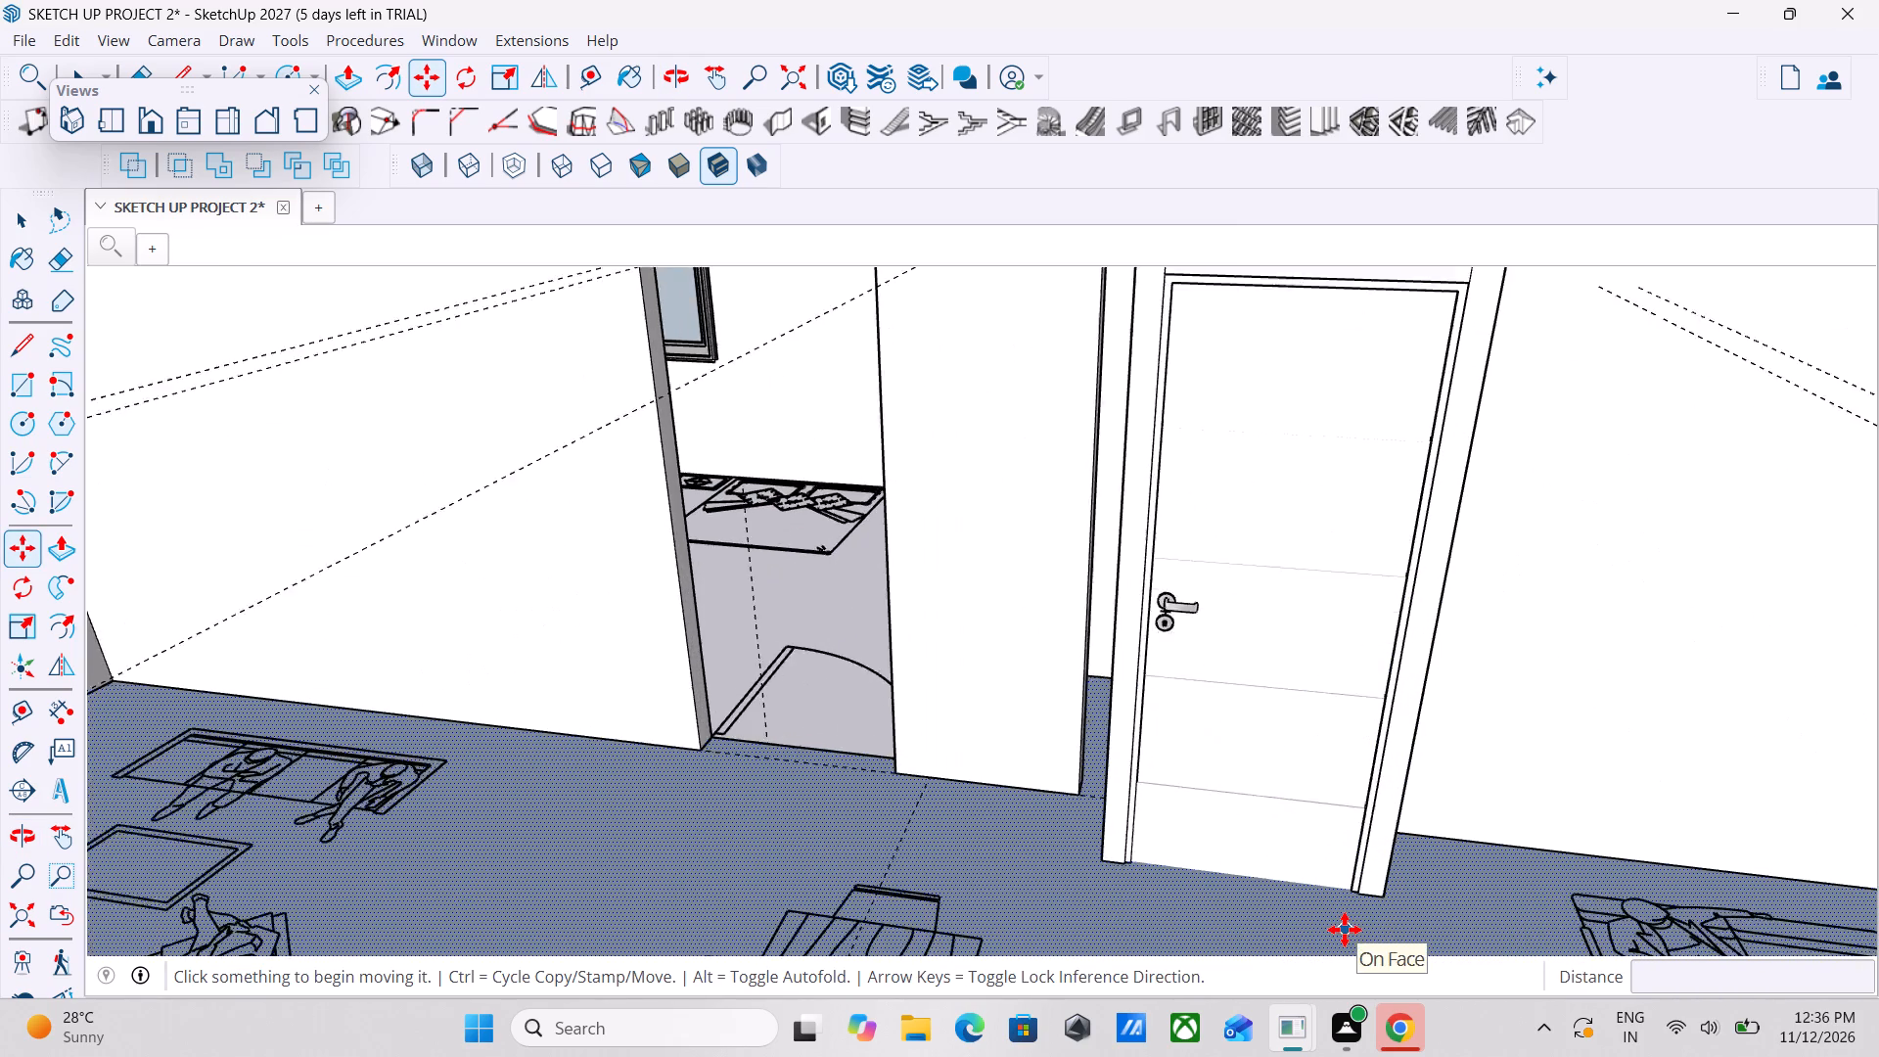
scroll(1345, 930, up, 2)
click(1059, 844)
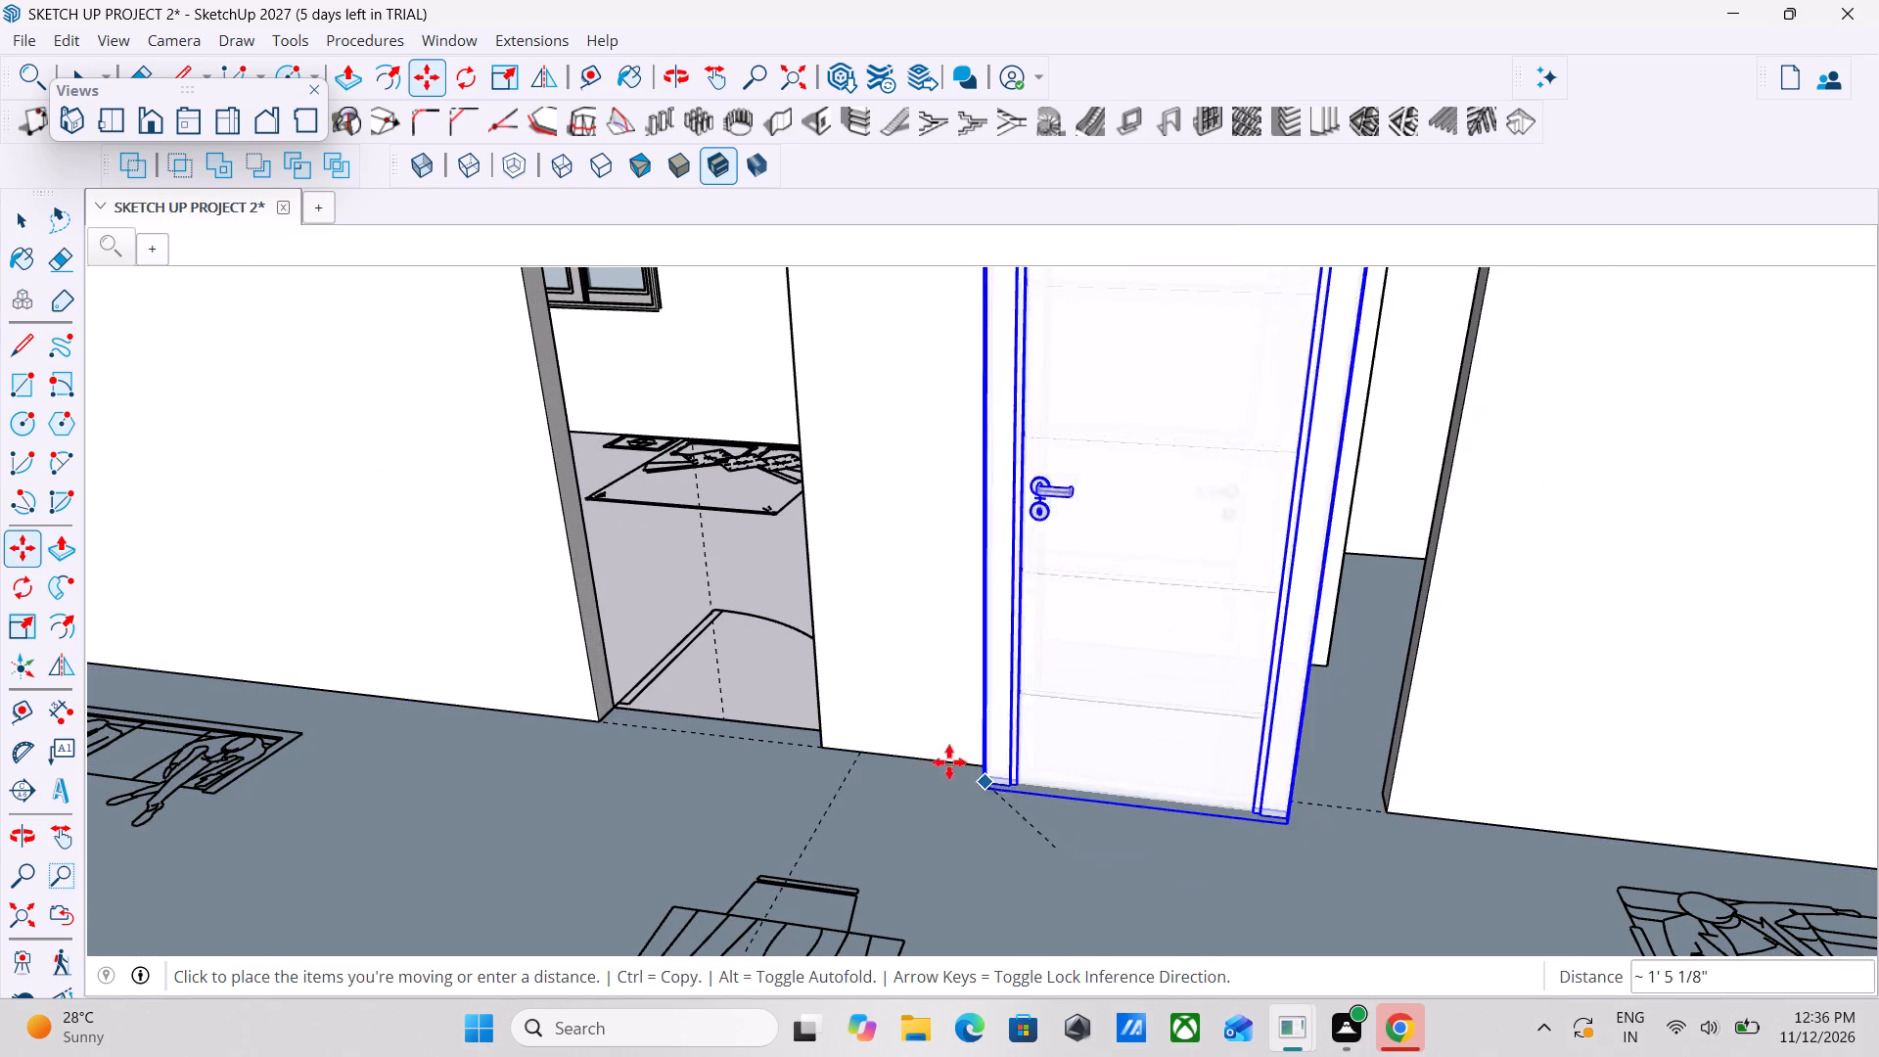
scroll(631, 708, up, 9)
middle_drag(607, 712, 986, 715)
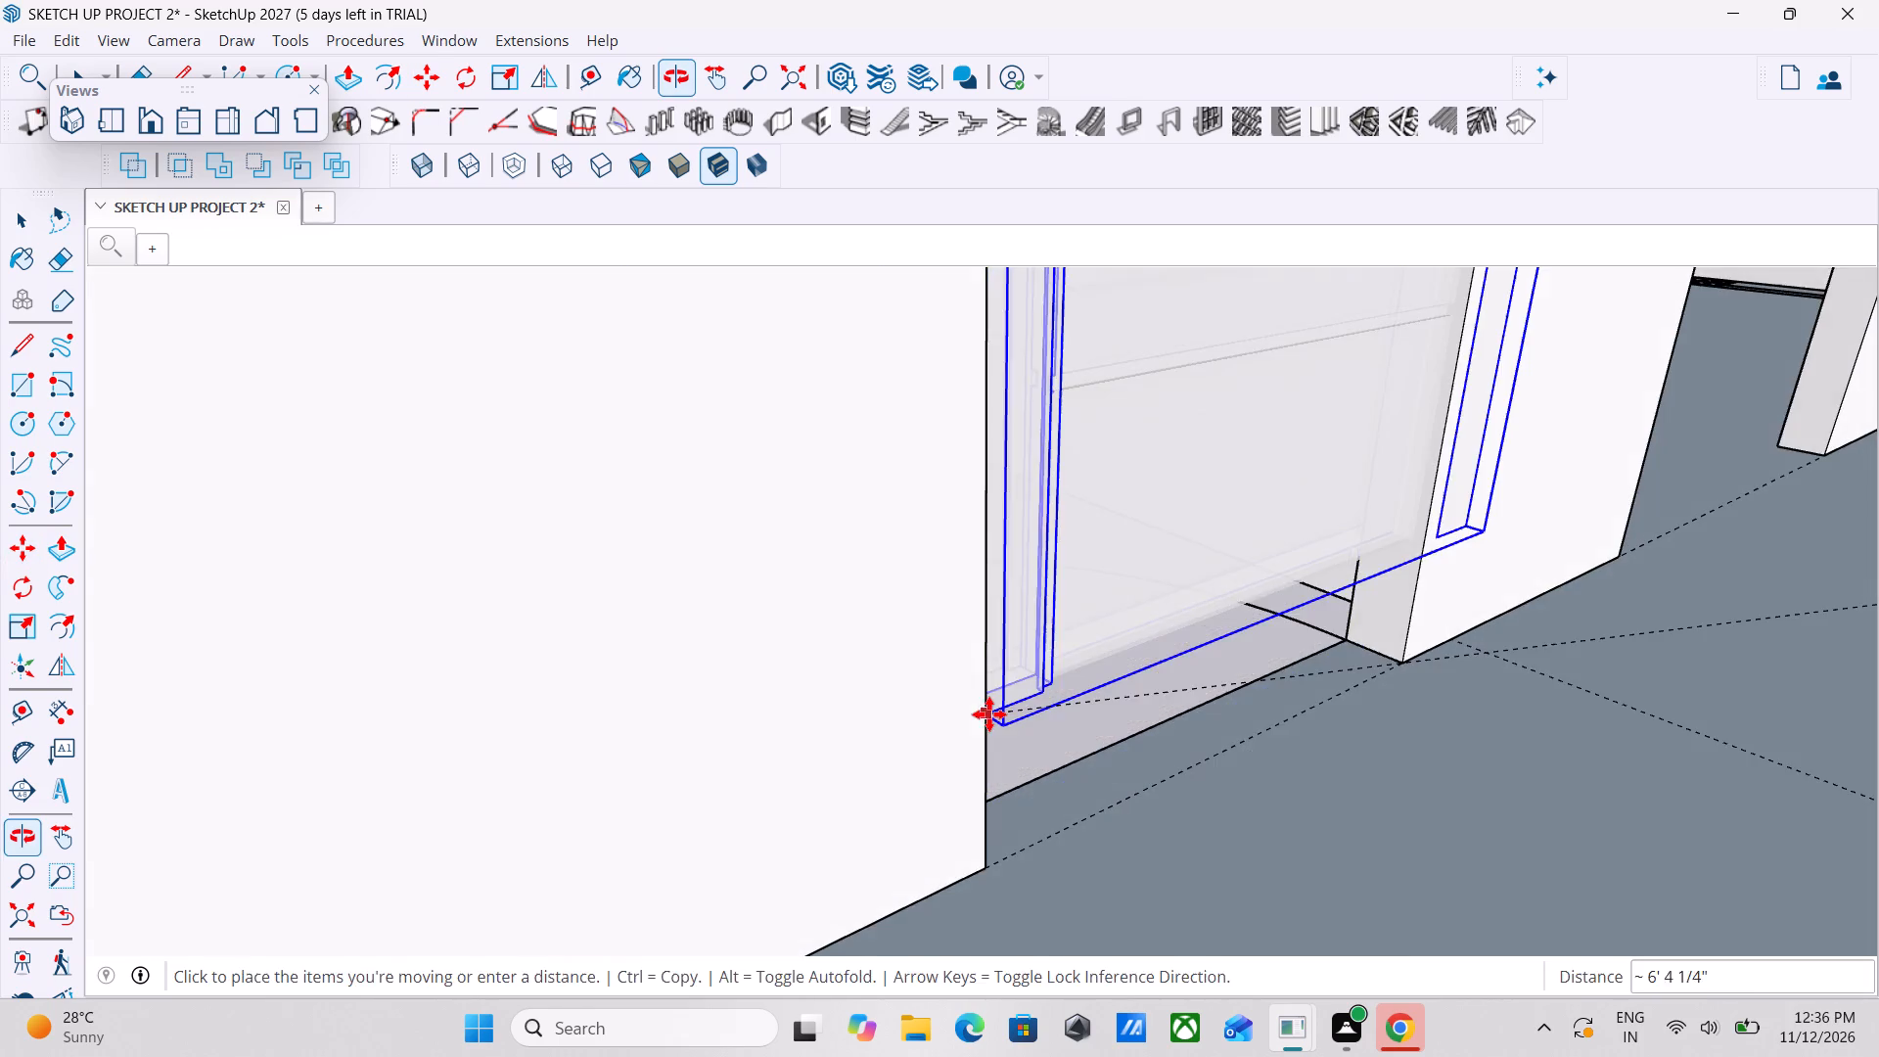
middle_drag(985, 716, 568, 809)
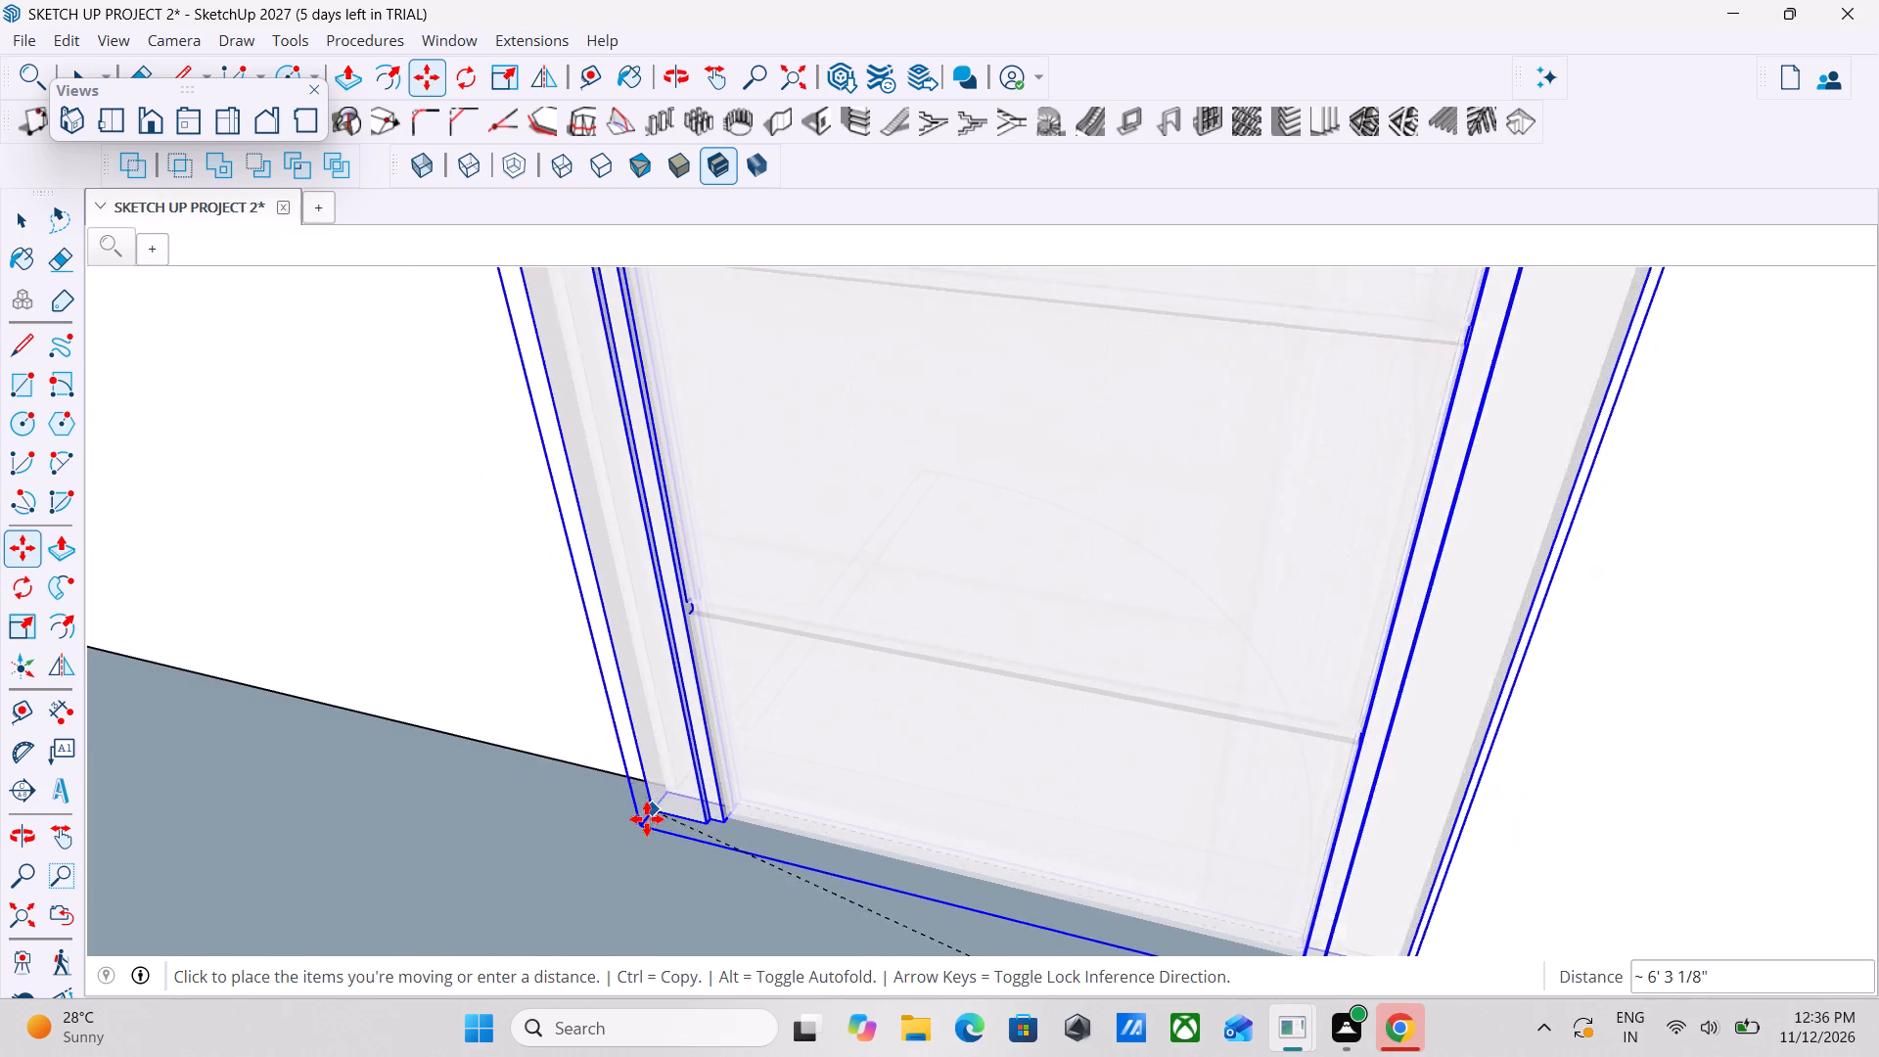
scroll(690, 772, up, 4)
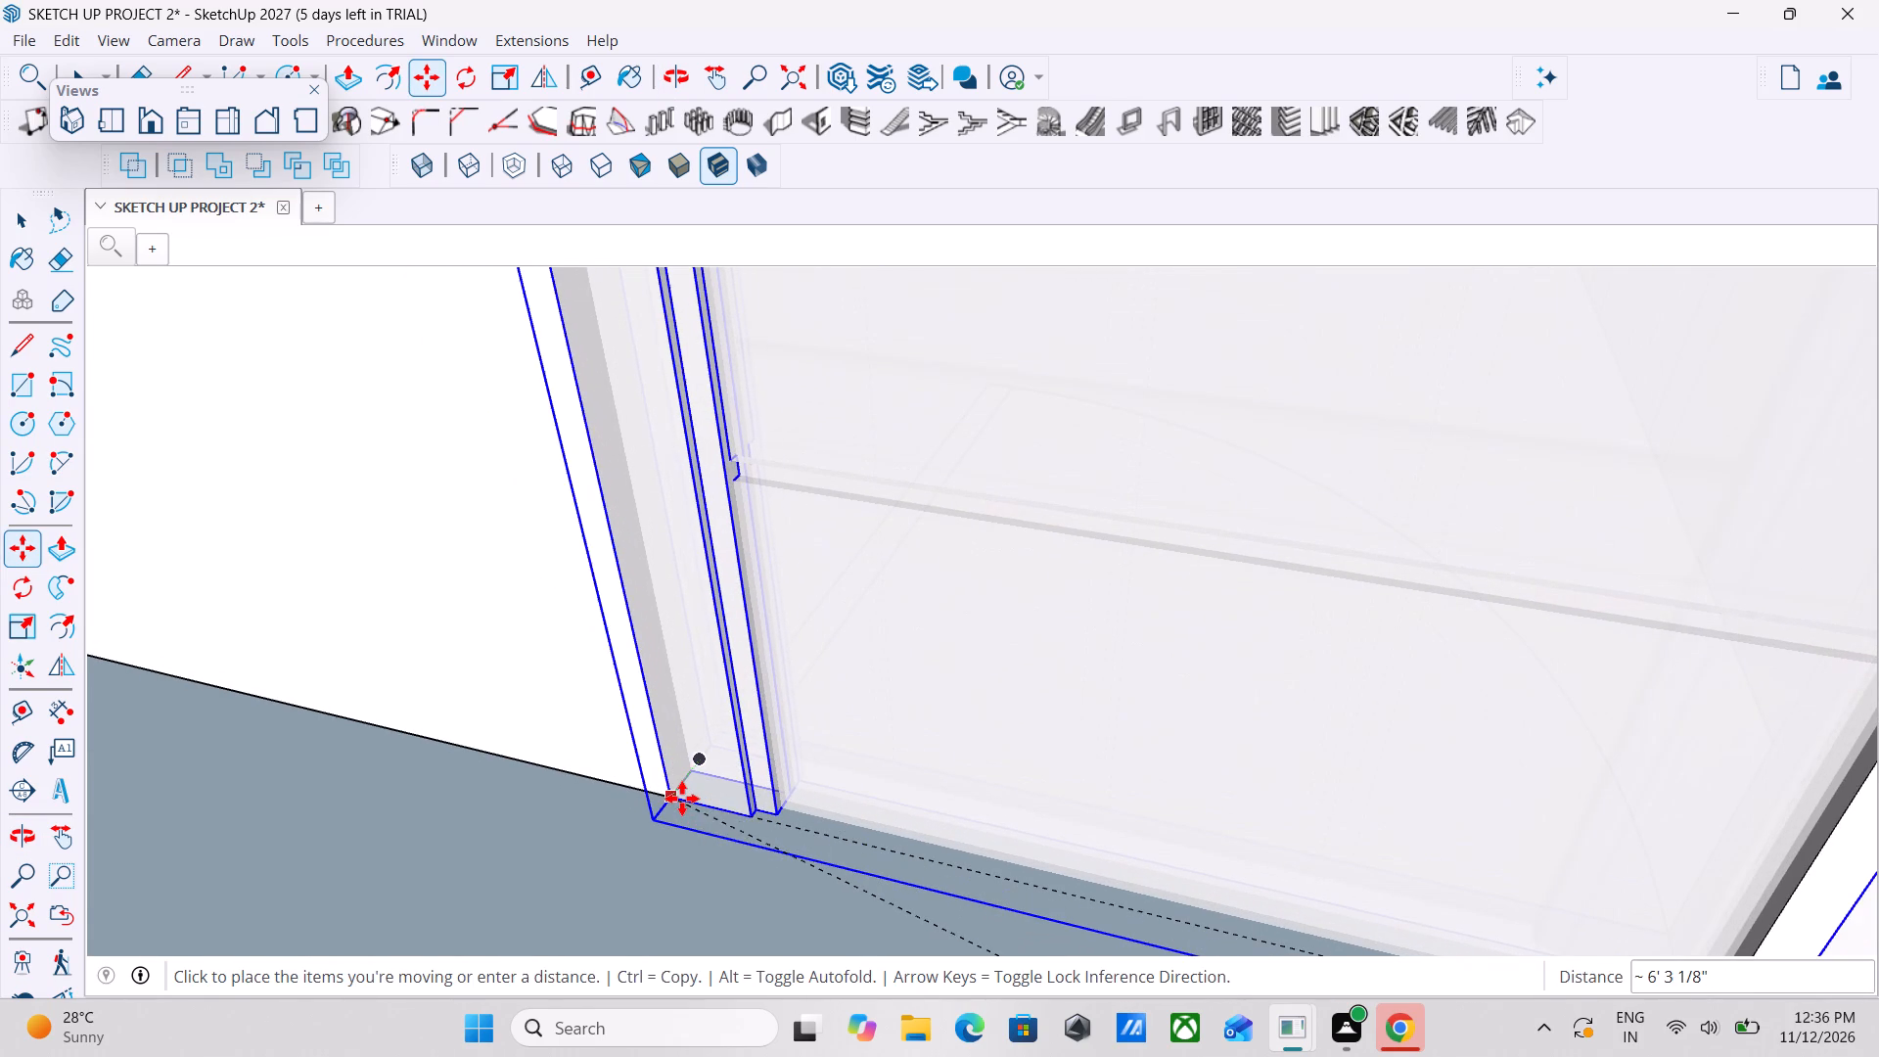
click(682, 799)
Examine how the white door sits in the bedroom doorway and look over the surrounding rooms.
scroll(723, 781, down, 6)
middle_drag(767, 778, 1134, 794)
scroll(1138, 792, up, 1)
scroll(1138, 792, down, 5)
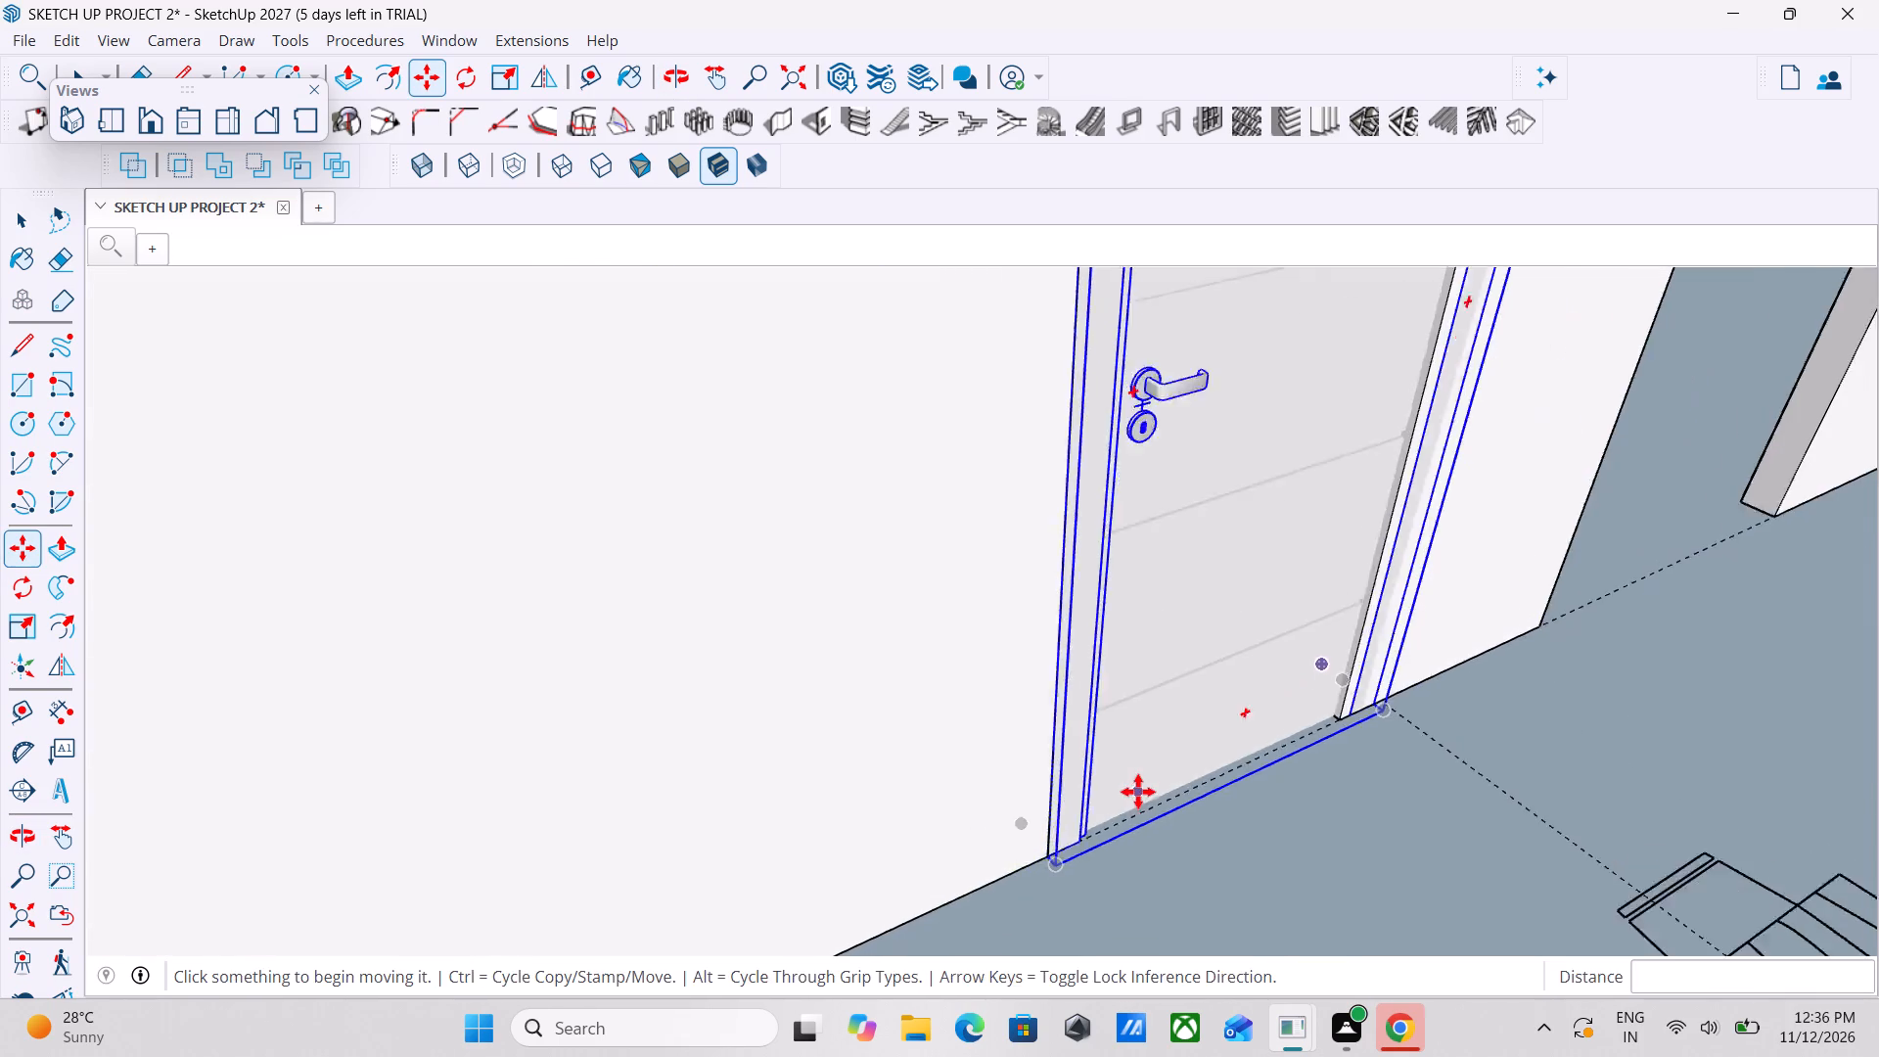
scroll(1138, 792, down, 1)
middle_drag(1045, 788, 1610, 884)
scroll(1045, 788, down, 1)
scroll(1610, 884, up, 1)
scroll(1407, 851, down, 3)
middle_drag(1407, 851, 1637, 871)
middle_drag(1204, 684, 1342, 665)
scroll(1345, 665, down, 2)
middle_drag(1345, 665, 522, 708)
scroll(648, 679, down, 9)
middle_drag(983, 732, 787, 683)
scroll(773, 688, down, 10)
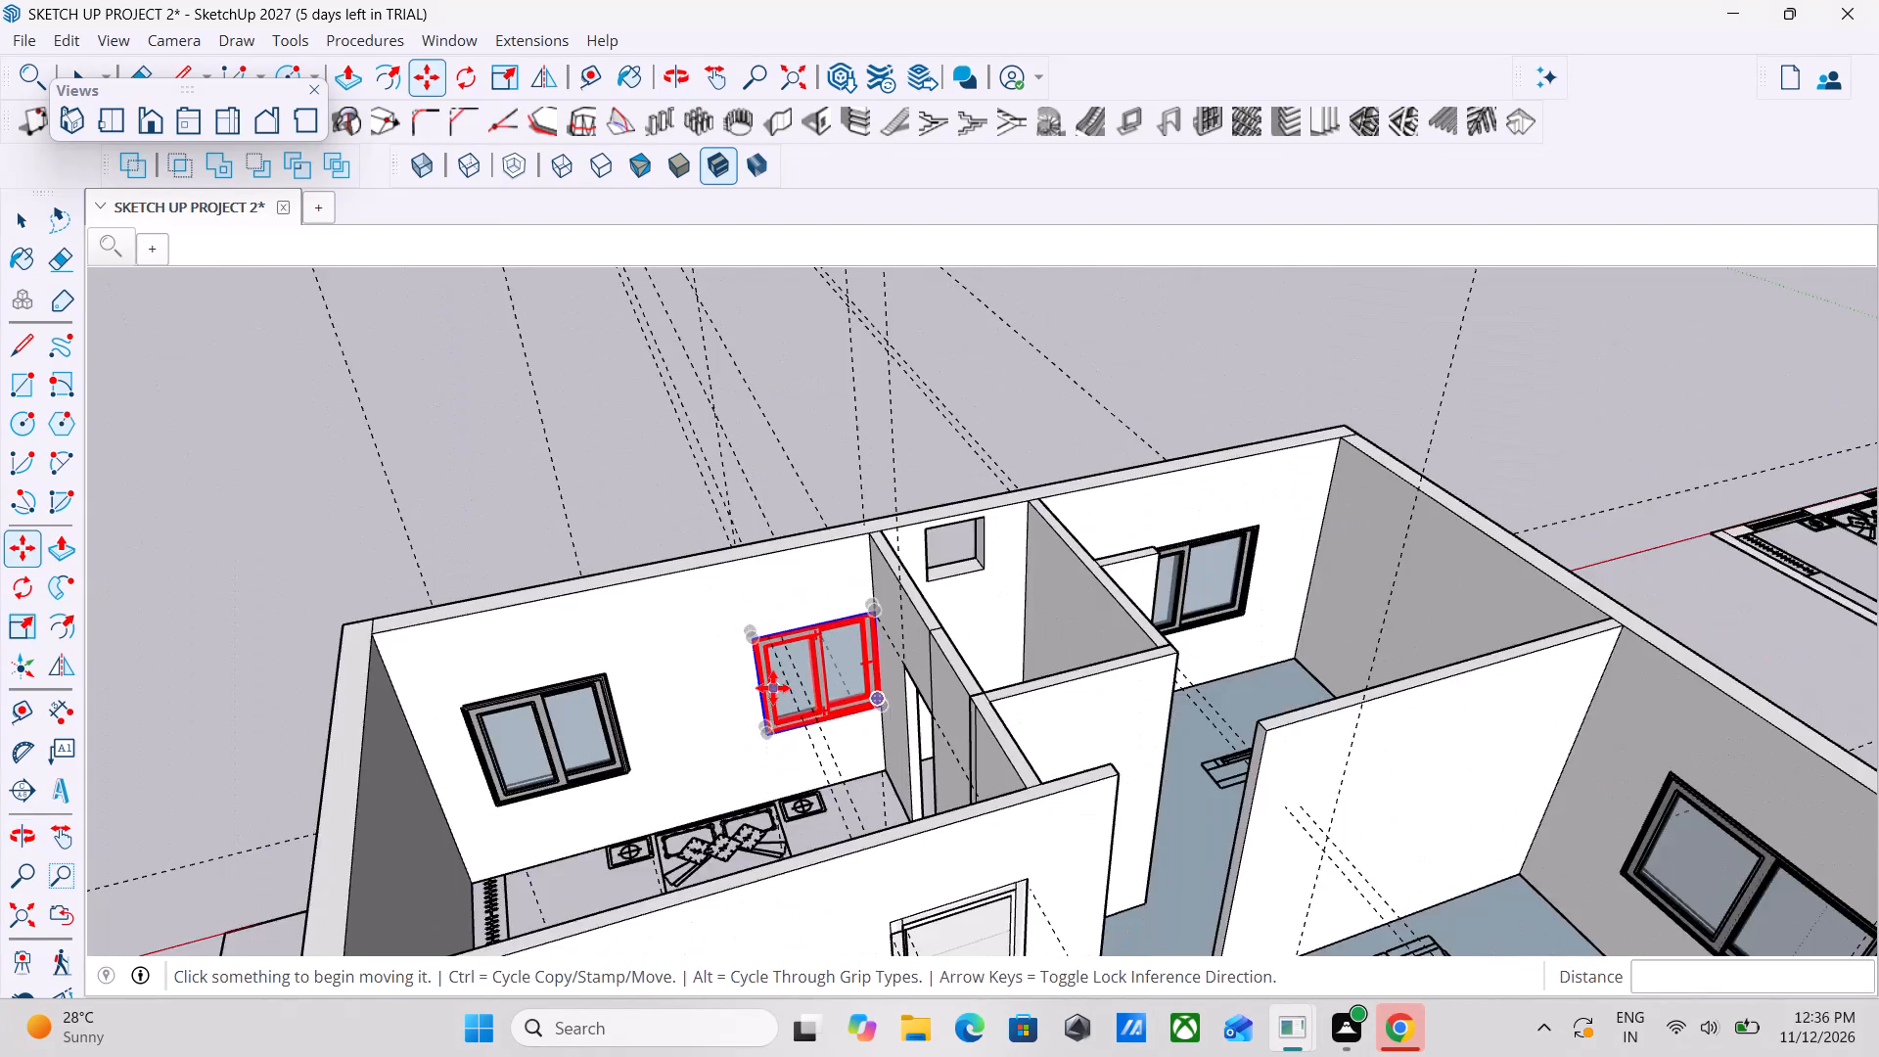
Look over the rooms around the house and examine the white door in the wall beside the dining table.
middle_drag(883, 801, 748, 660)
middle_drag(938, 918, 969, 785)
scroll(864, 758, down, 1)
middle_drag(864, 758, 855, 1056)
scroll(918, 870, down, 17)
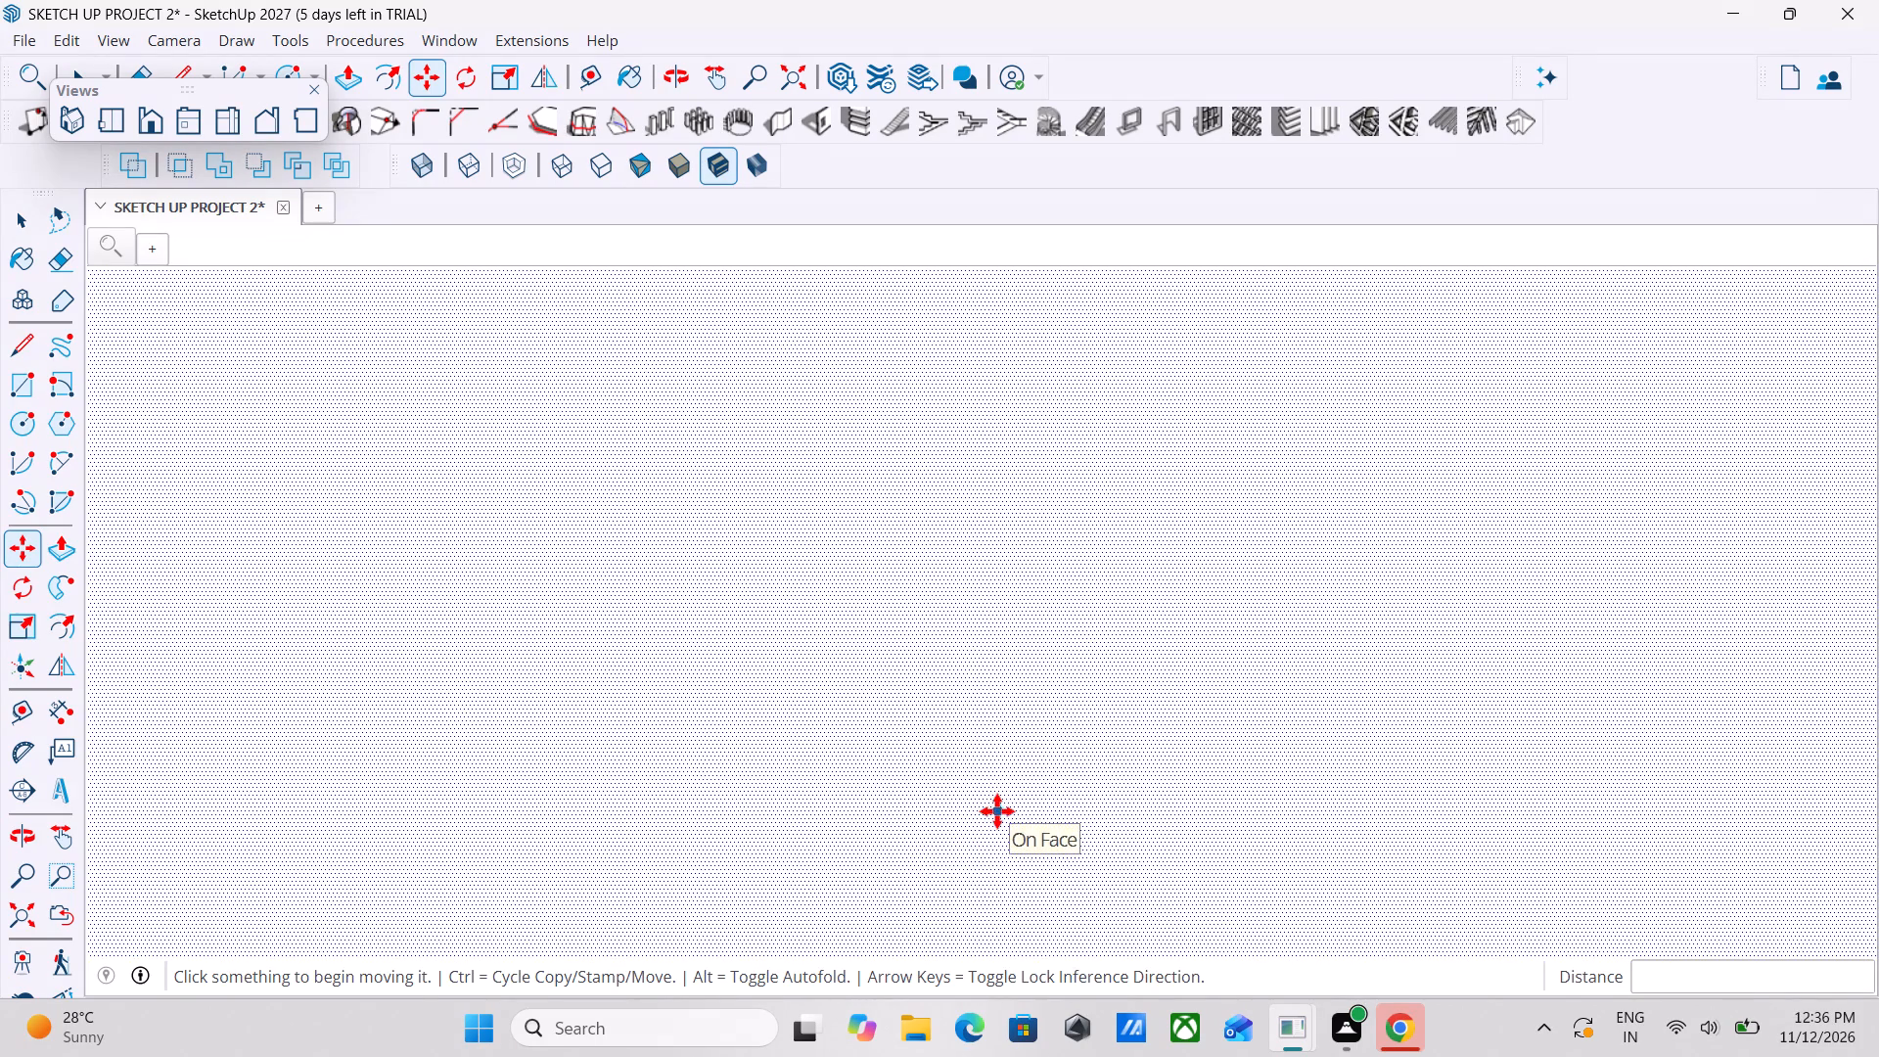
key(space)
key(space)
key(space)
scroll(997, 811, down, 6)
scroll(557, 749, down, 12)
scroll(1066, 642, down, 3)
scroll(1001, 670, up, 1)
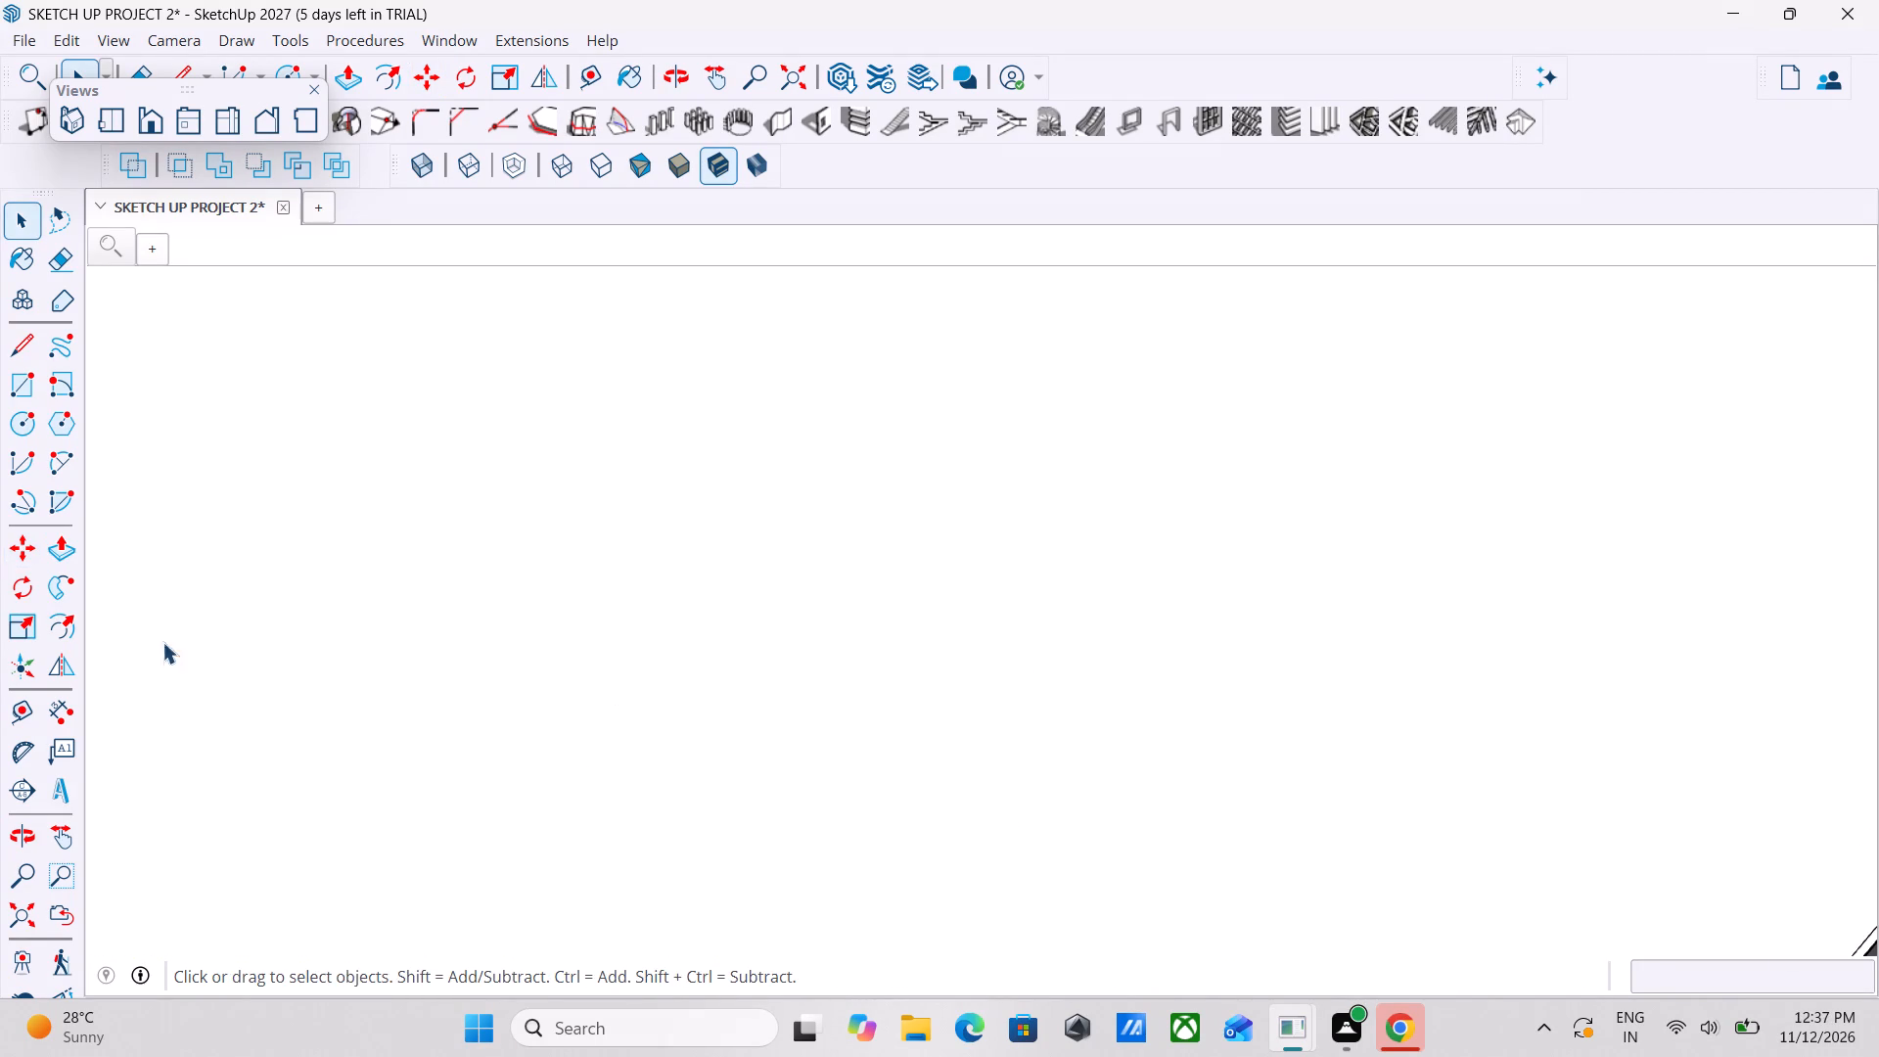
middle_drag(162, 695, 92, 800)
scroll(93, 796, down, 1)
scroll(92, 801, up, 1)
scroll(390, 680, down, 17)
scroll(719, 713, down, 1)
middle_drag(719, 713, 829, 954)
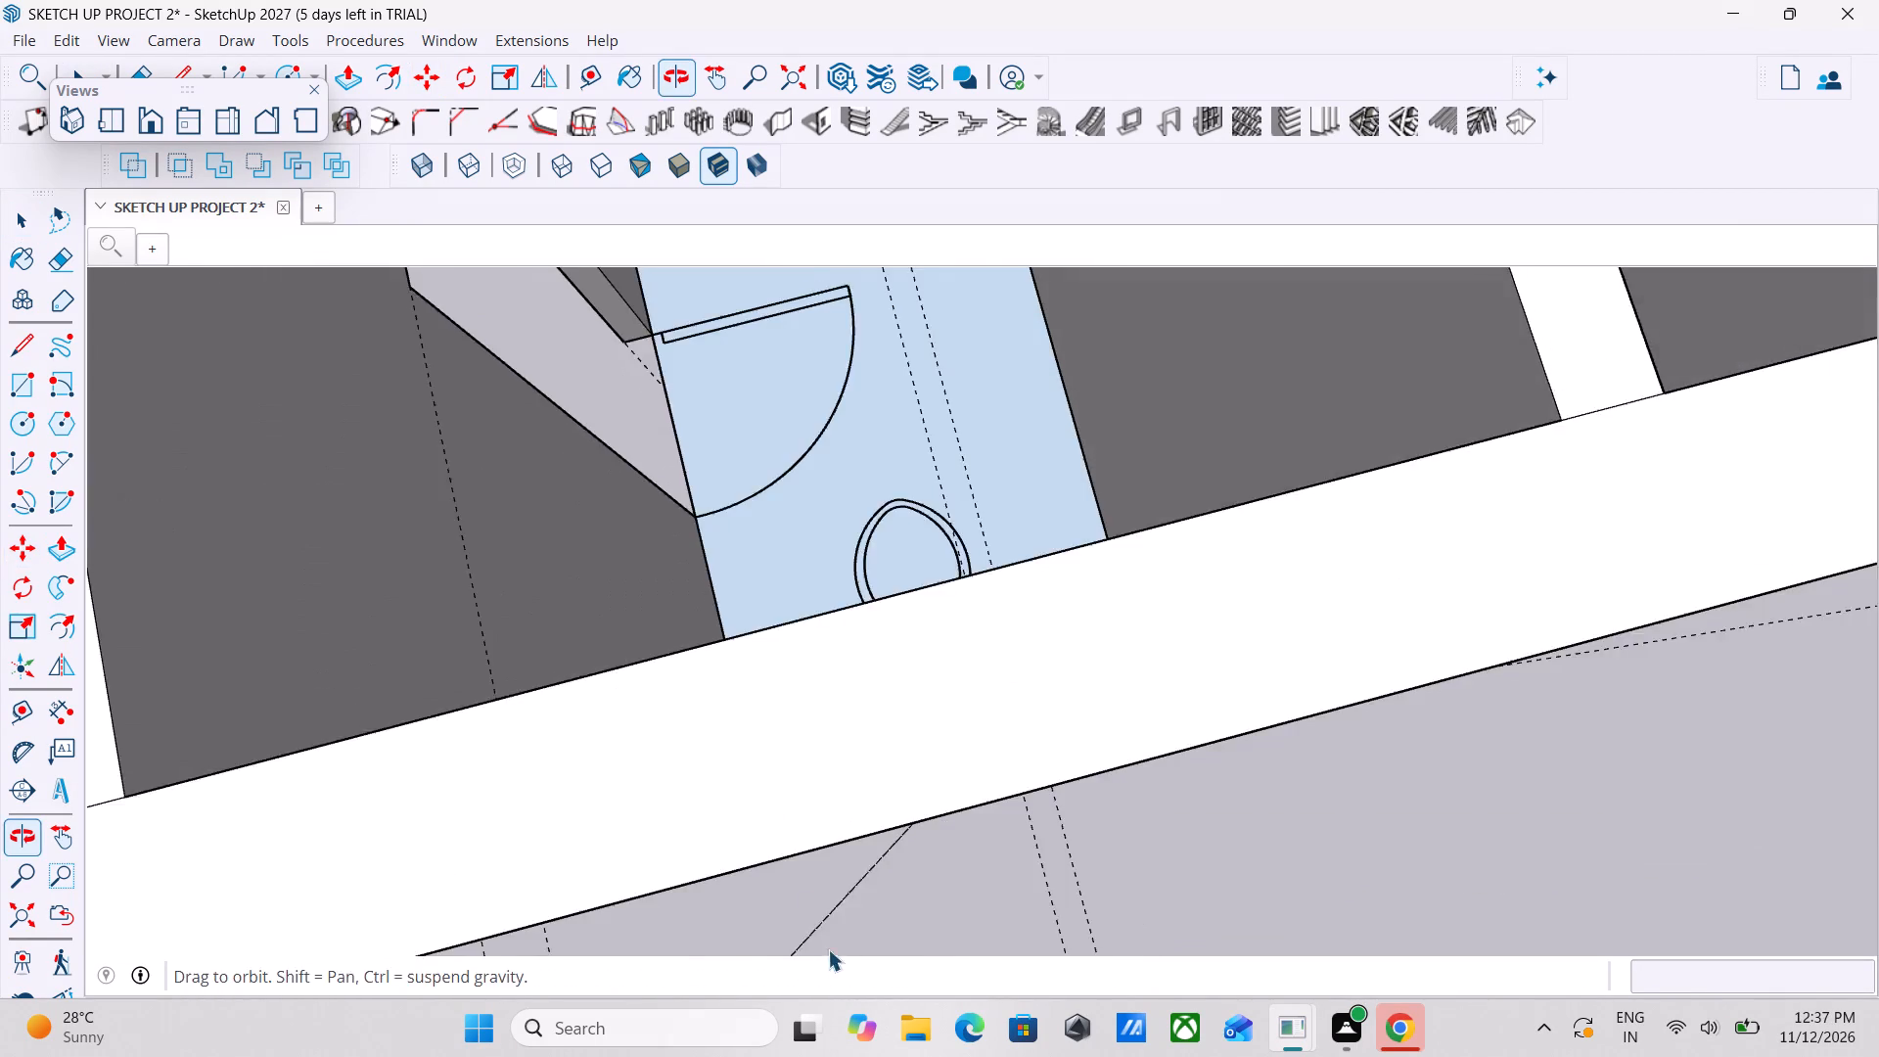
scroll(762, 805, down, 5)
middle_drag(732, 795, 251, 667)
scroll(273, 650, down, 12)
middle_drag(544, 669, 827, 650)
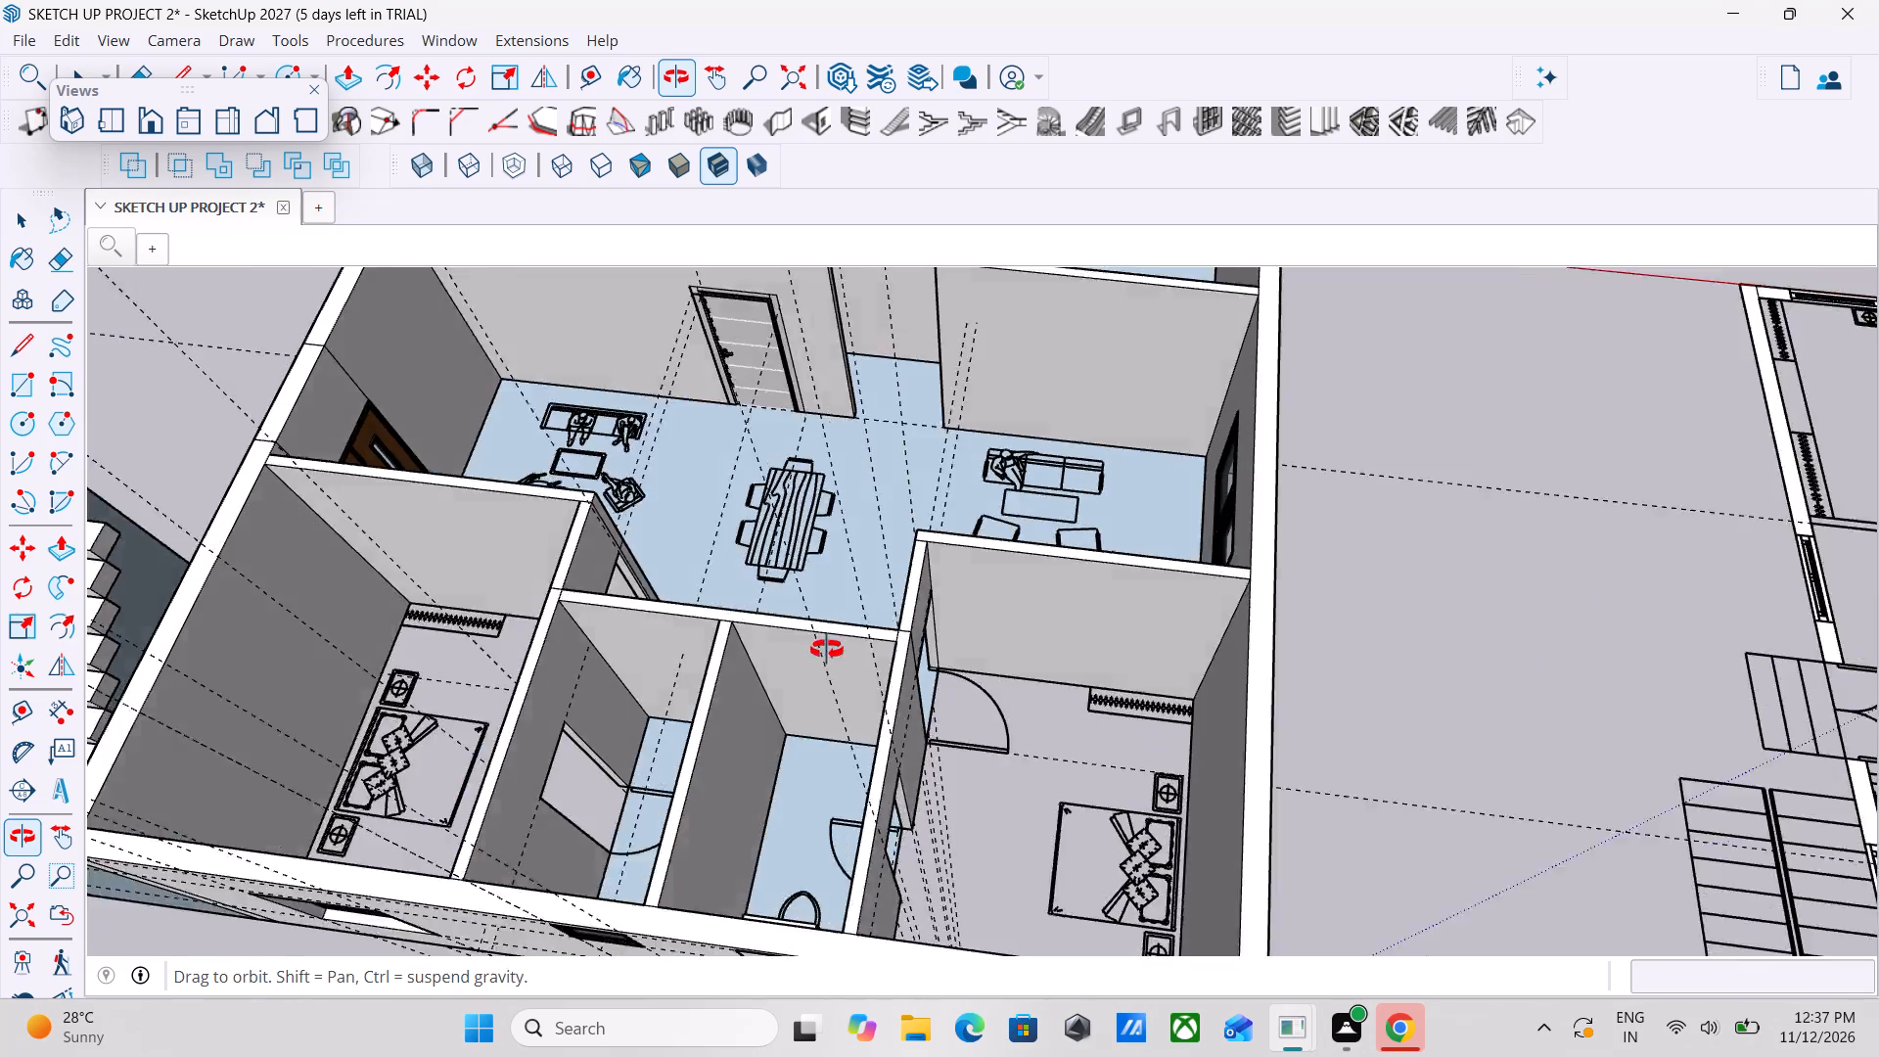
middle_drag(827, 650, 1059, 637)
scroll(528, 492, up, 10)
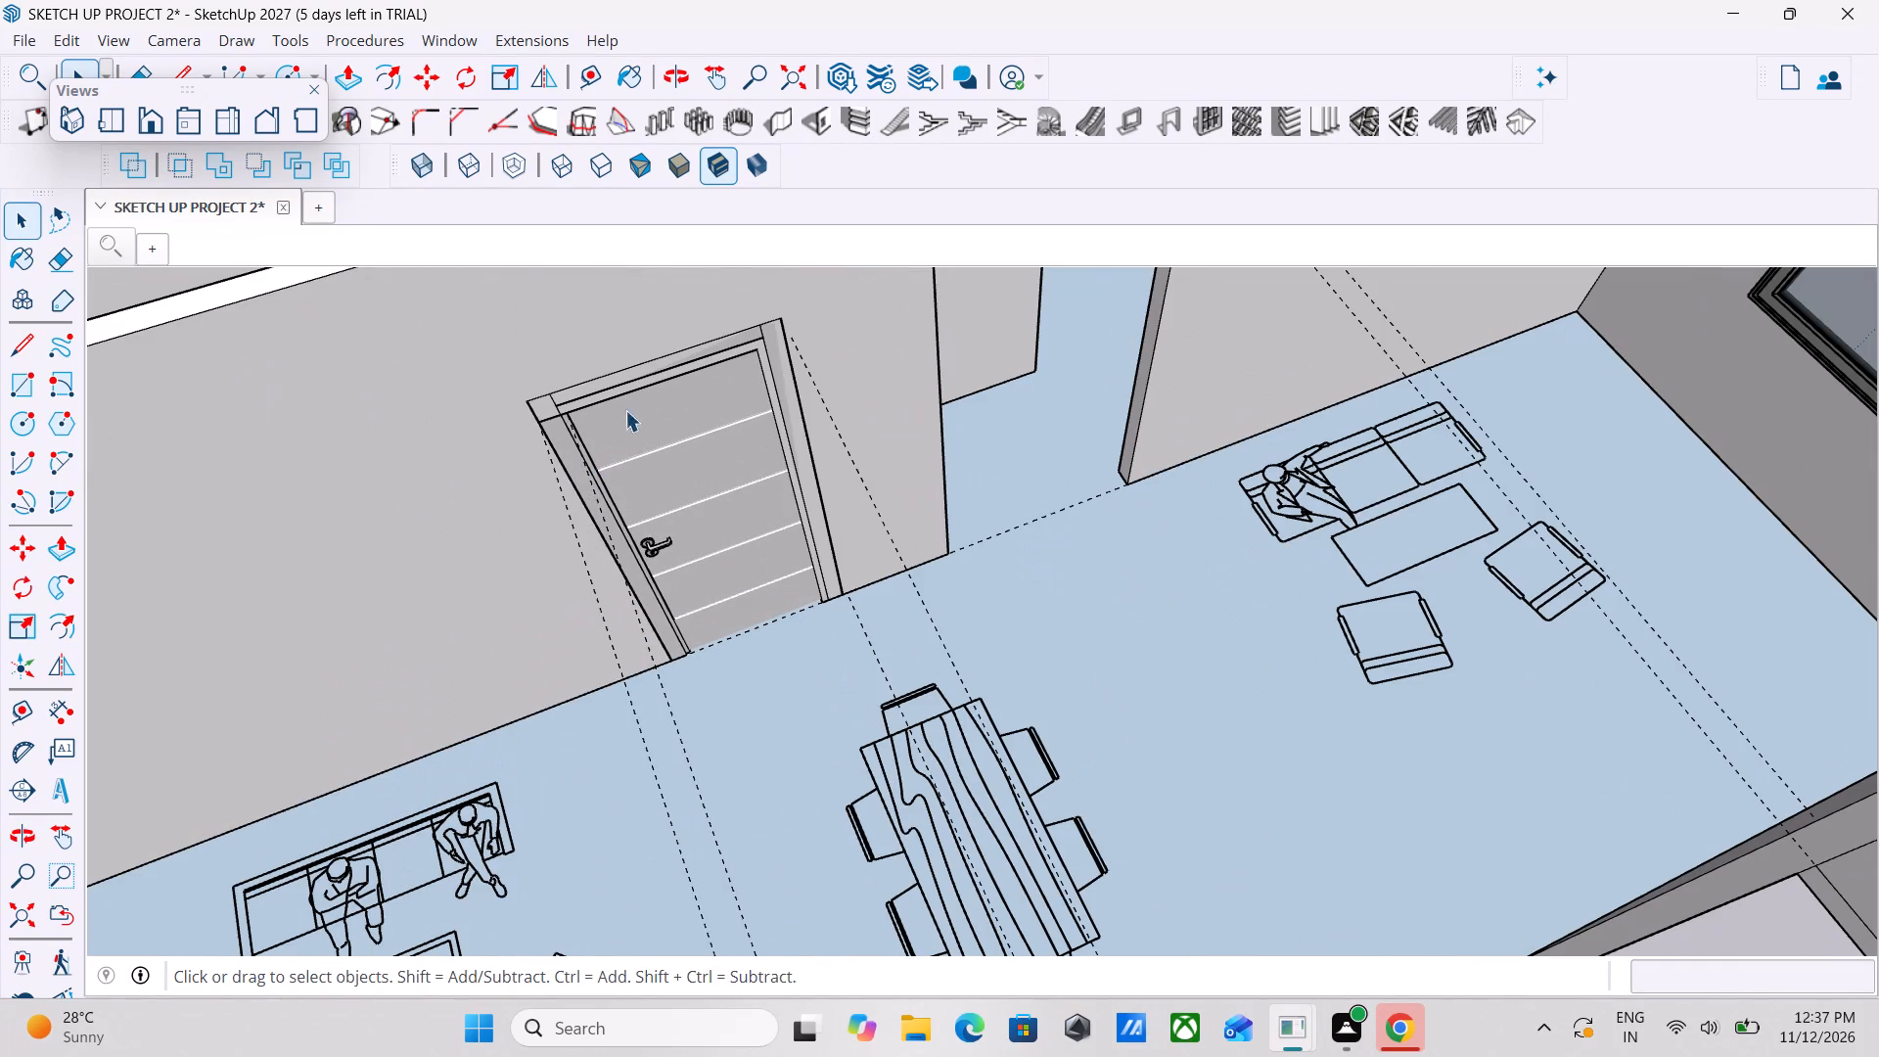
Scale the white door narrower from its bottom corner opposite the handle so the frame meets the bedroom doorway's edge.
click(649, 372)
middle_drag(700, 503, 660, 367)
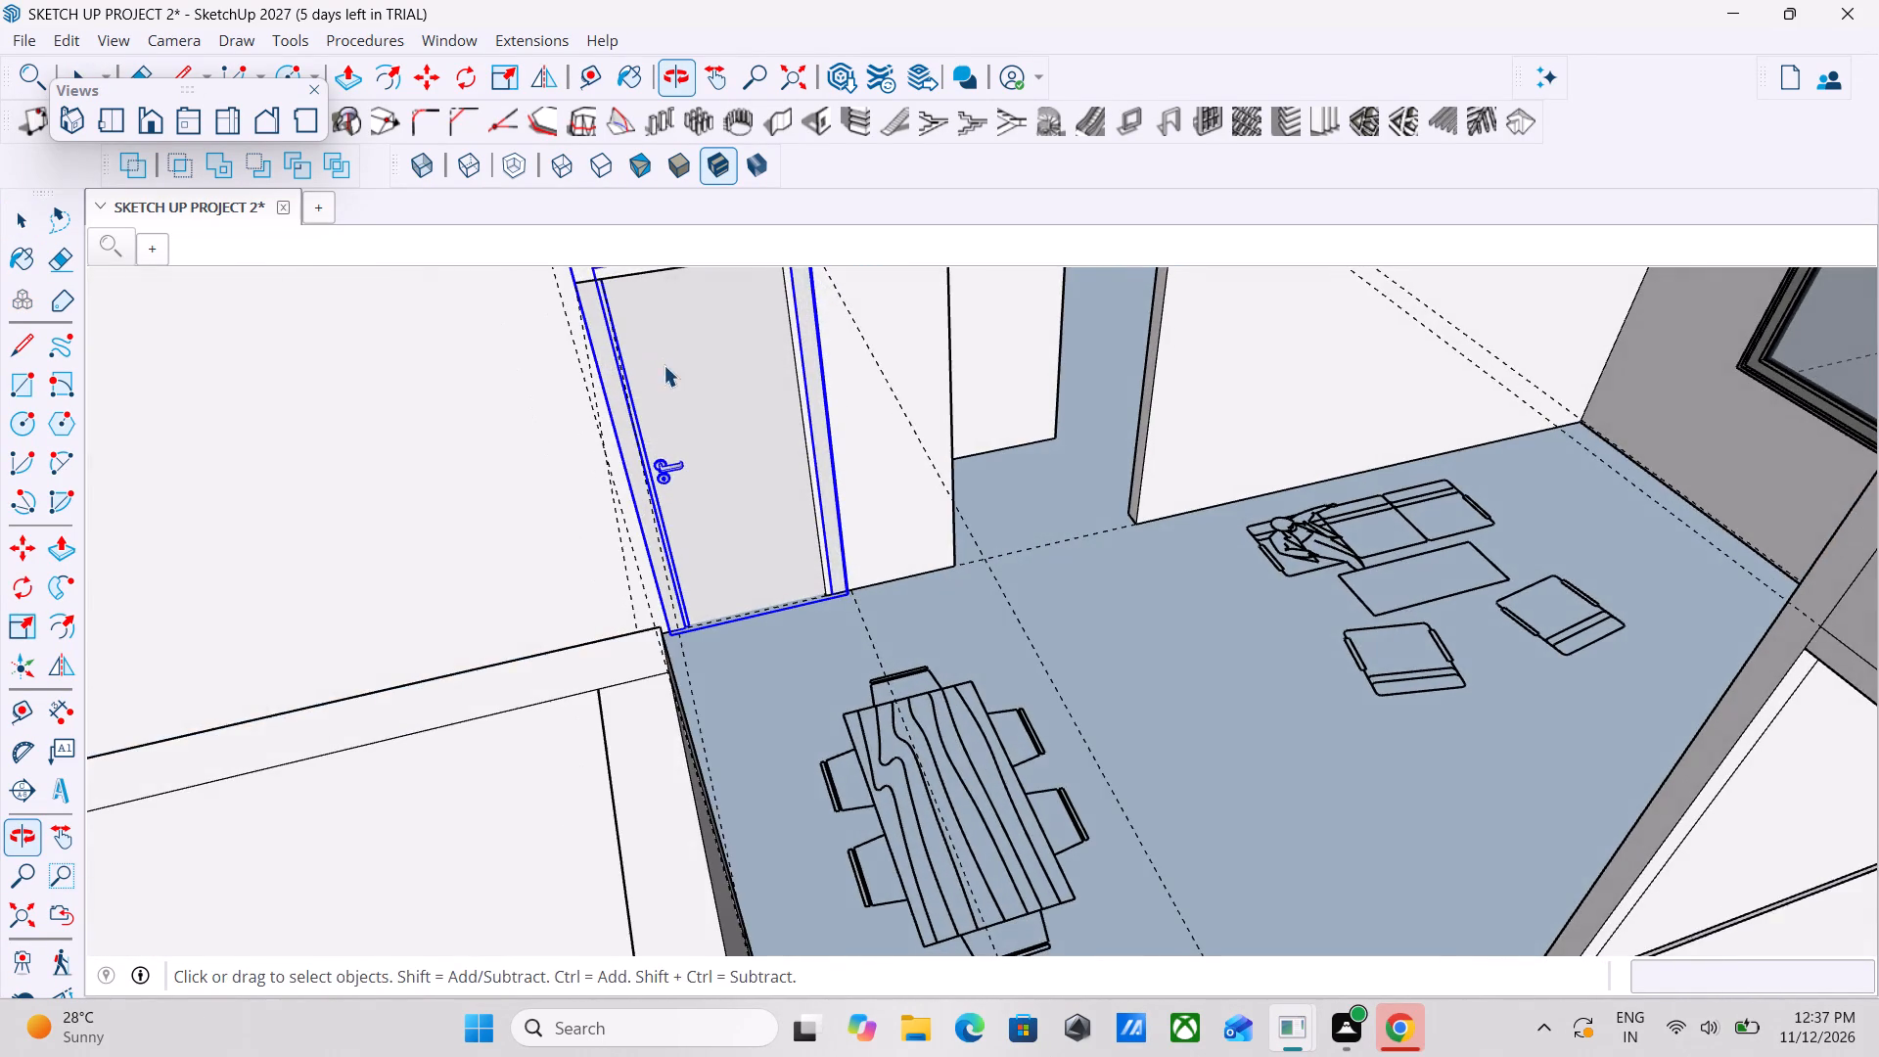
middle_drag(820, 553, 689, 494)
middle_drag(697, 508, 673, 561)
scroll(735, 500, down, 3)
middle_drag(735, 499, 593, 599)
scroll(810, 439, down, 11)
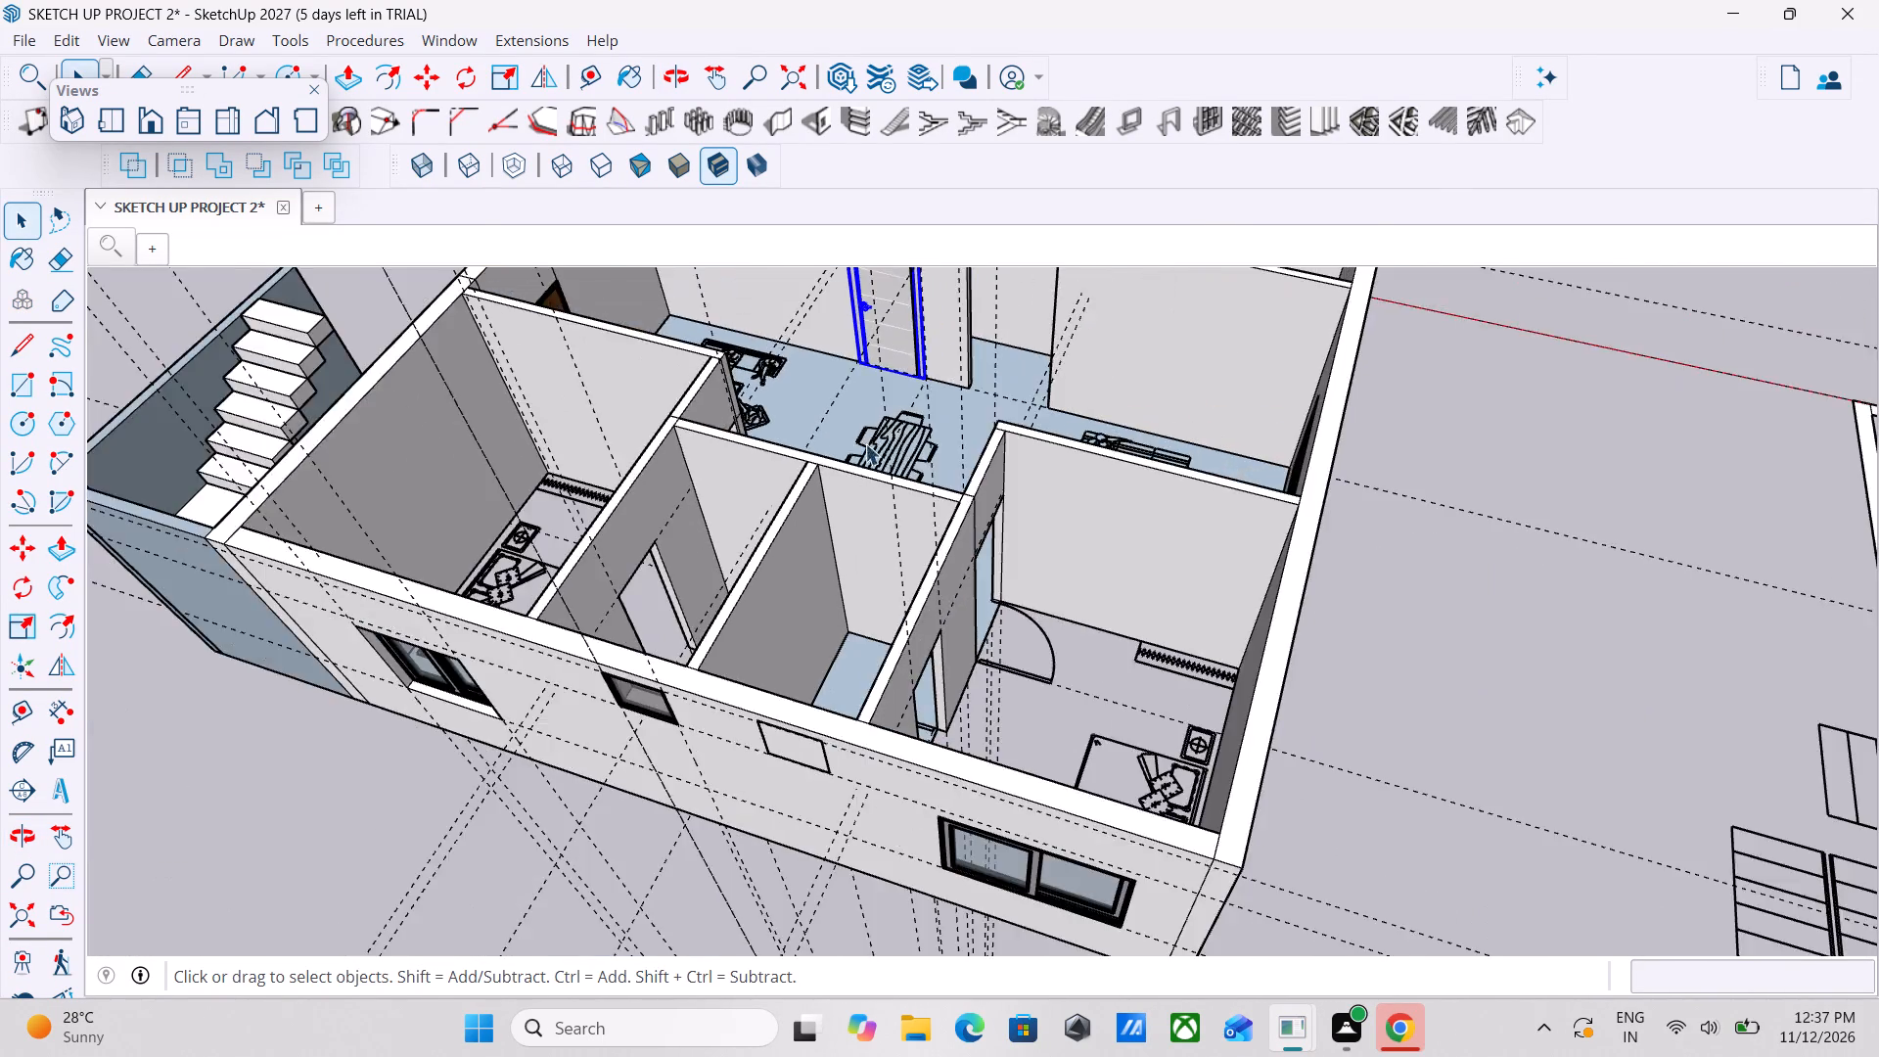
scroll(865, 443, down, 5)
scroll(898, 362, up, 6)
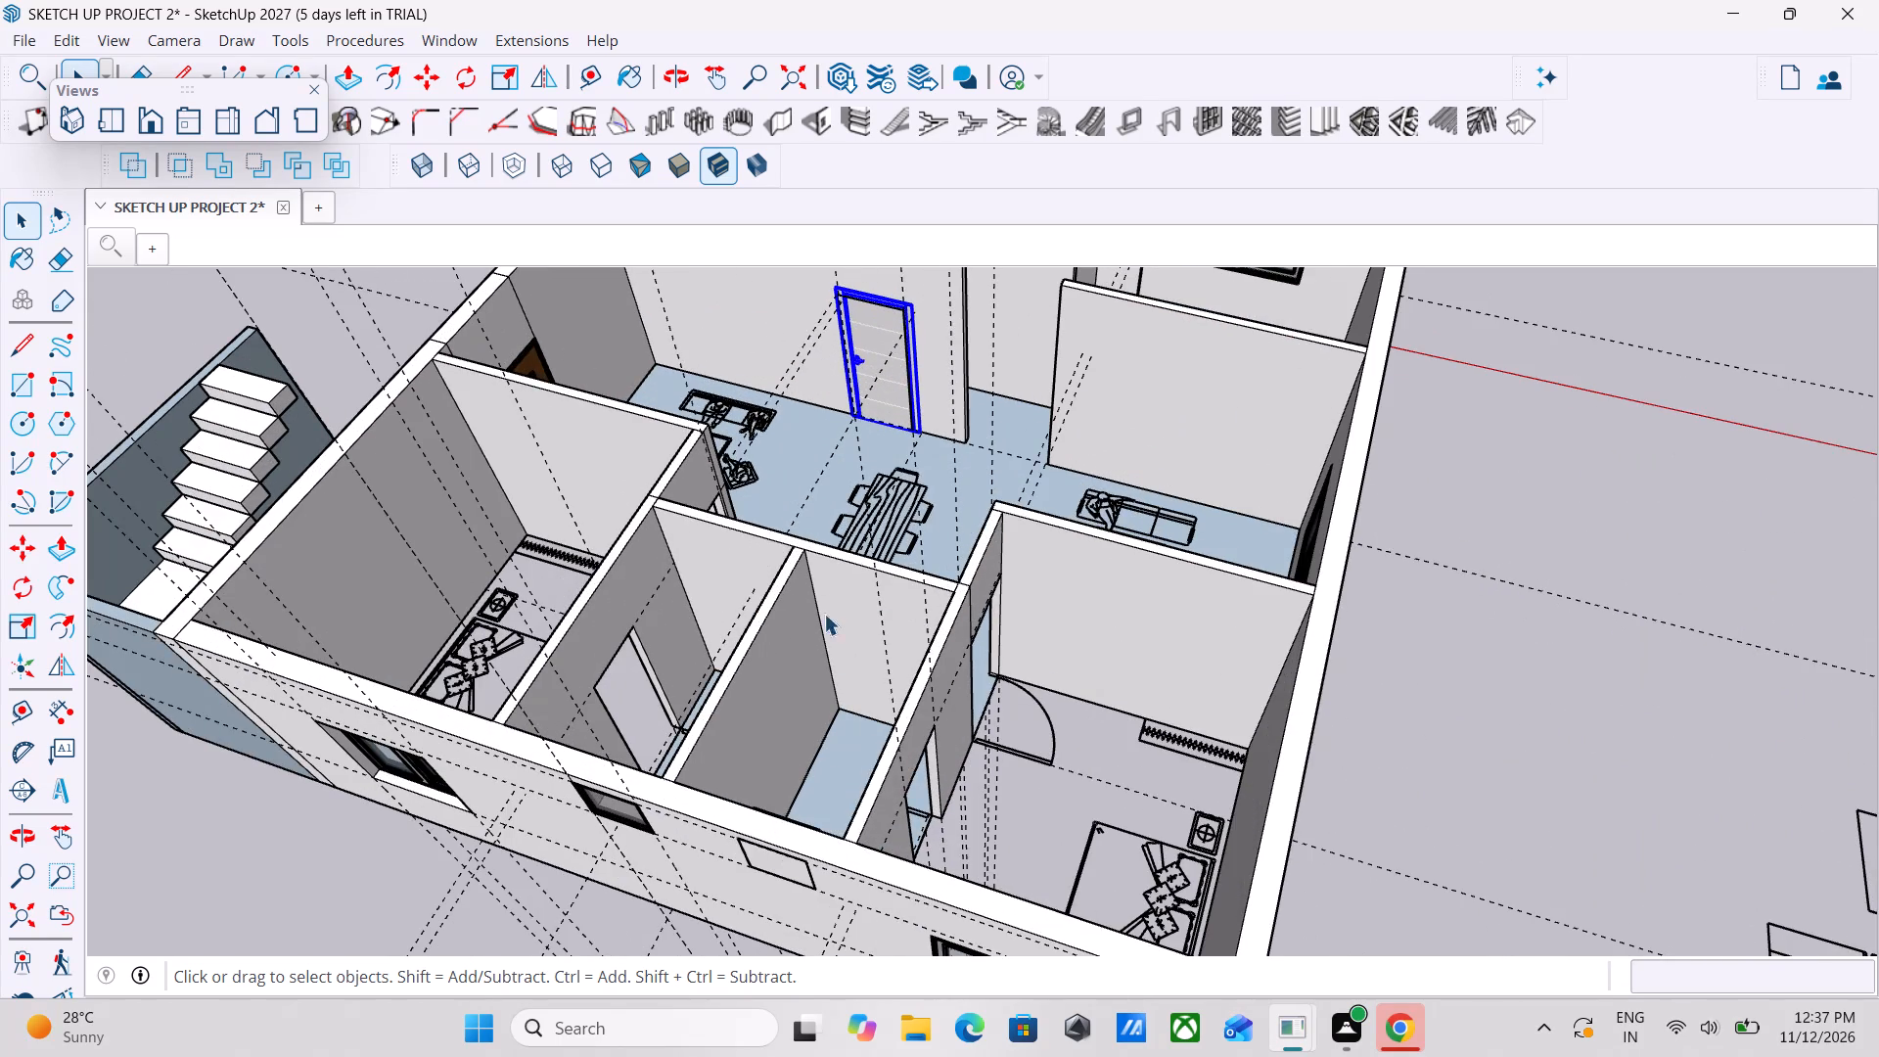
middle_drag(847, 561, 936, 491)
scroll(936, 491, up, 10)
middle_drag(805, 624, 862, 603)
text(sc)
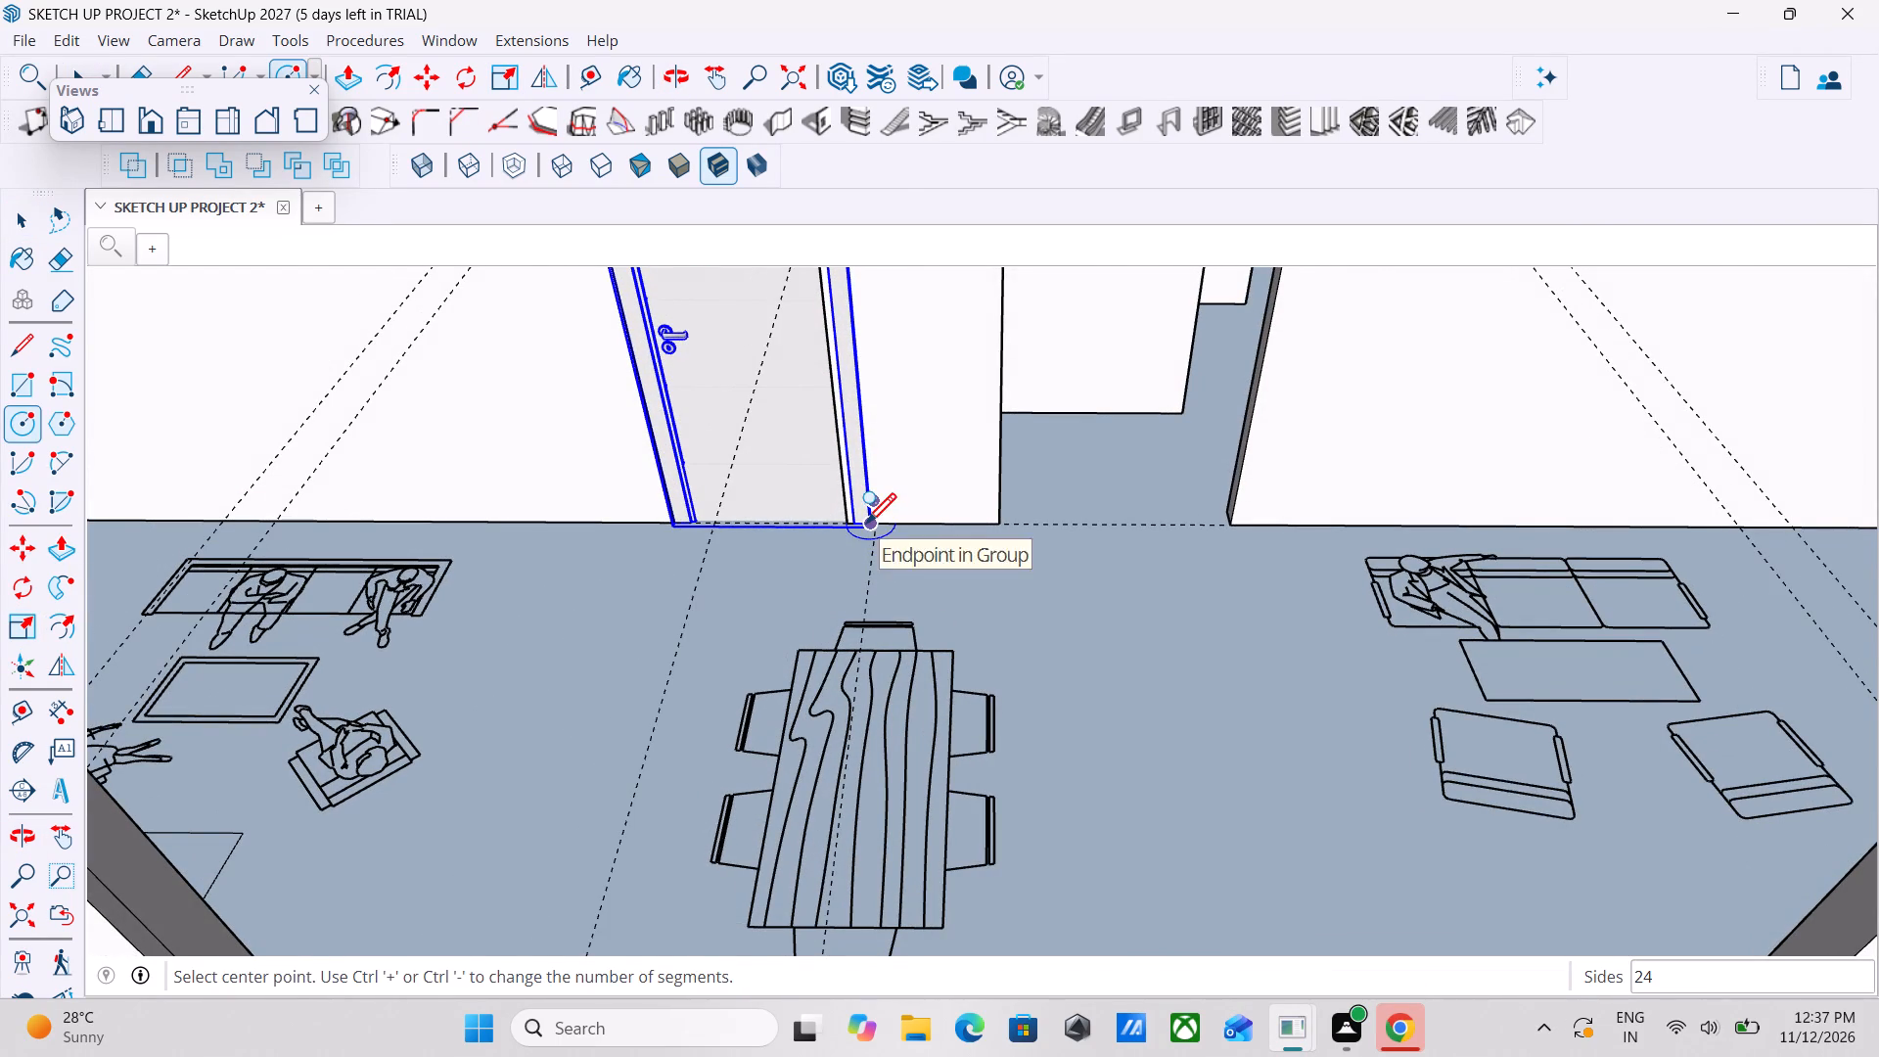
key(space)
key(space)
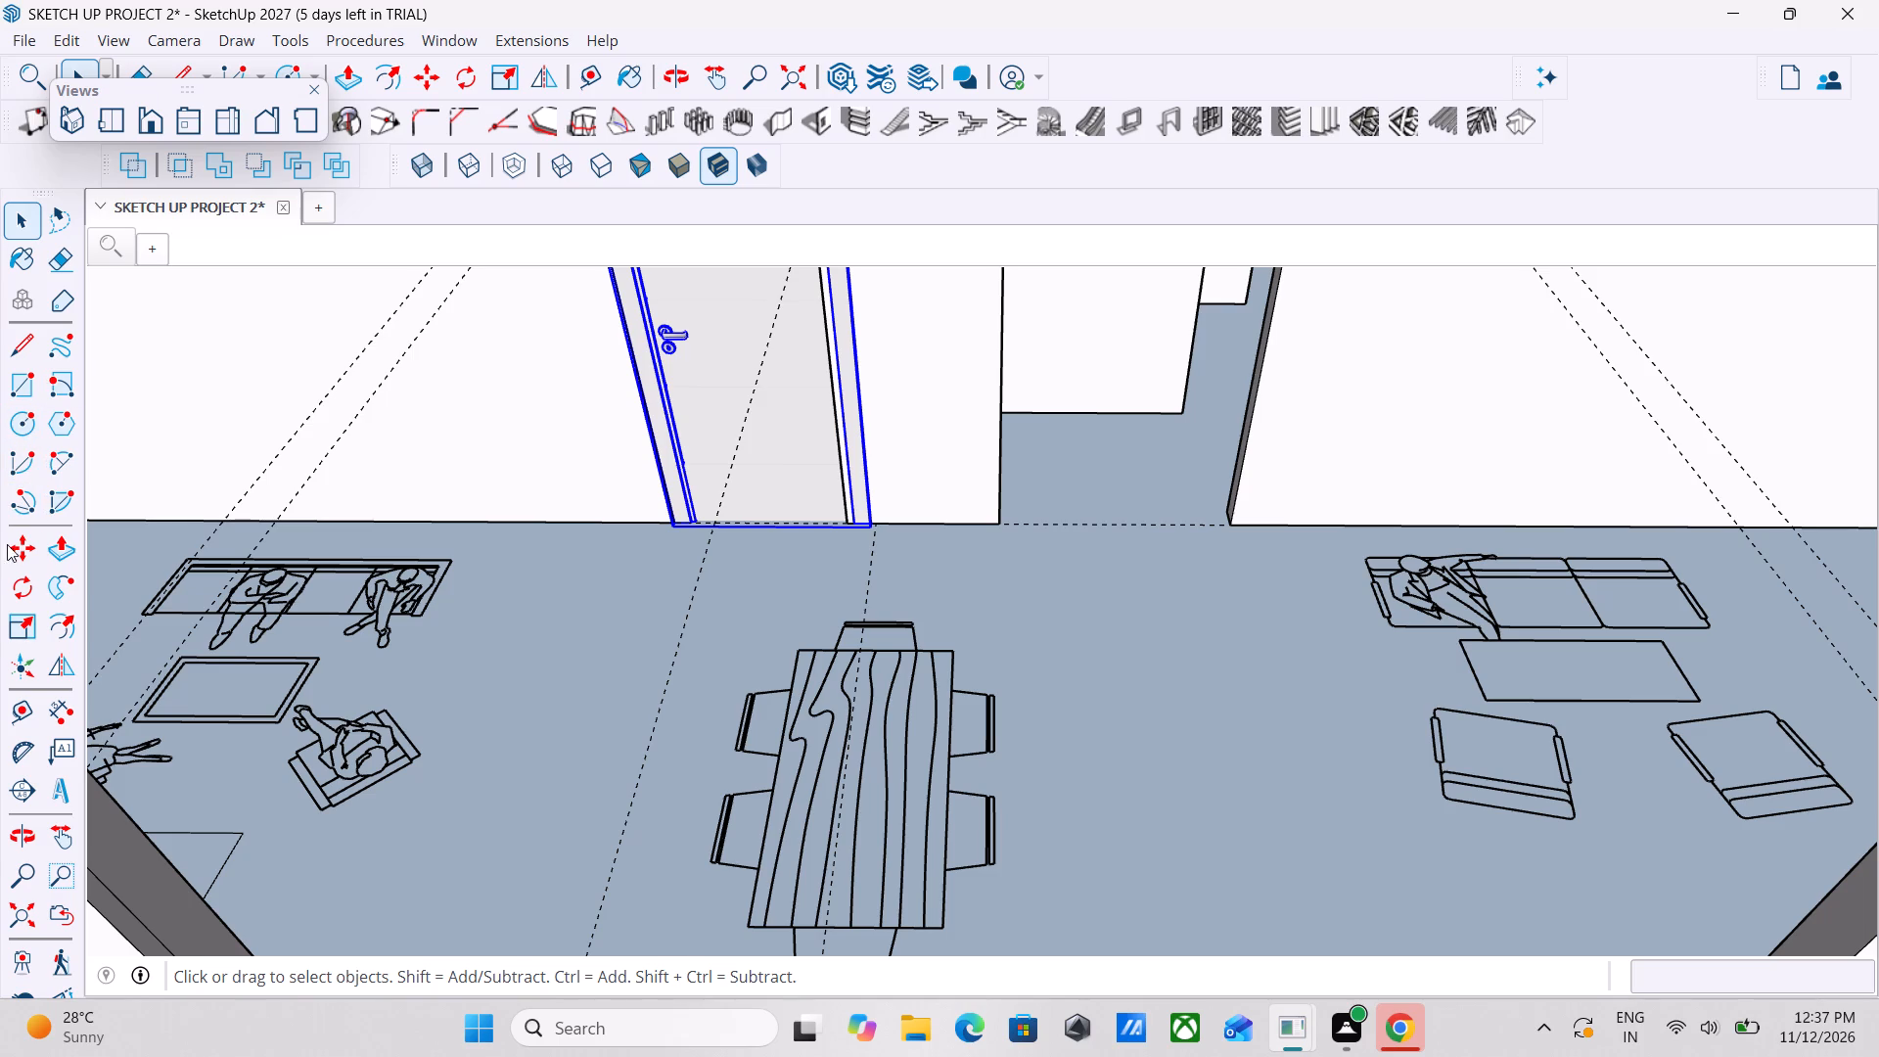
click(9, 621)
scroll(617, 469, up, 4)
scroll(842, 502, up, 2)
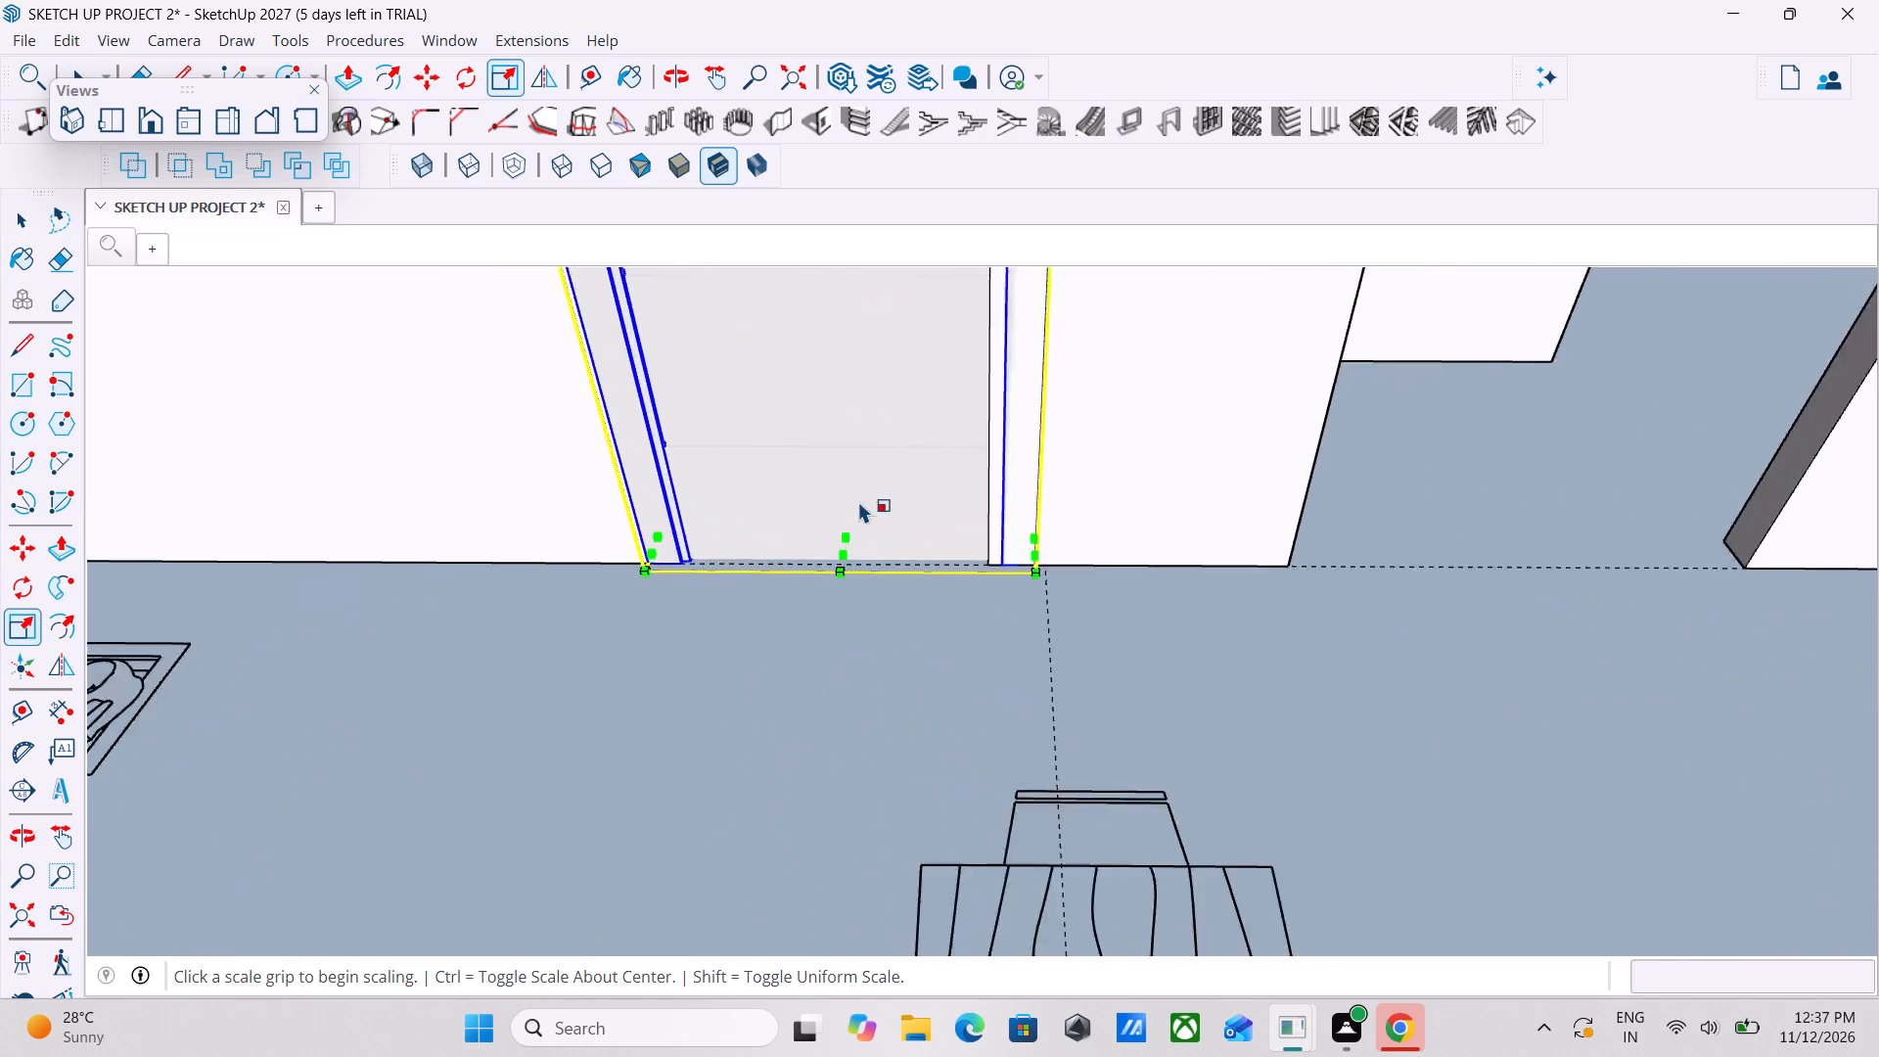
scroll(858, 501, up, 2)
scroll(1034, 539, up, 12)
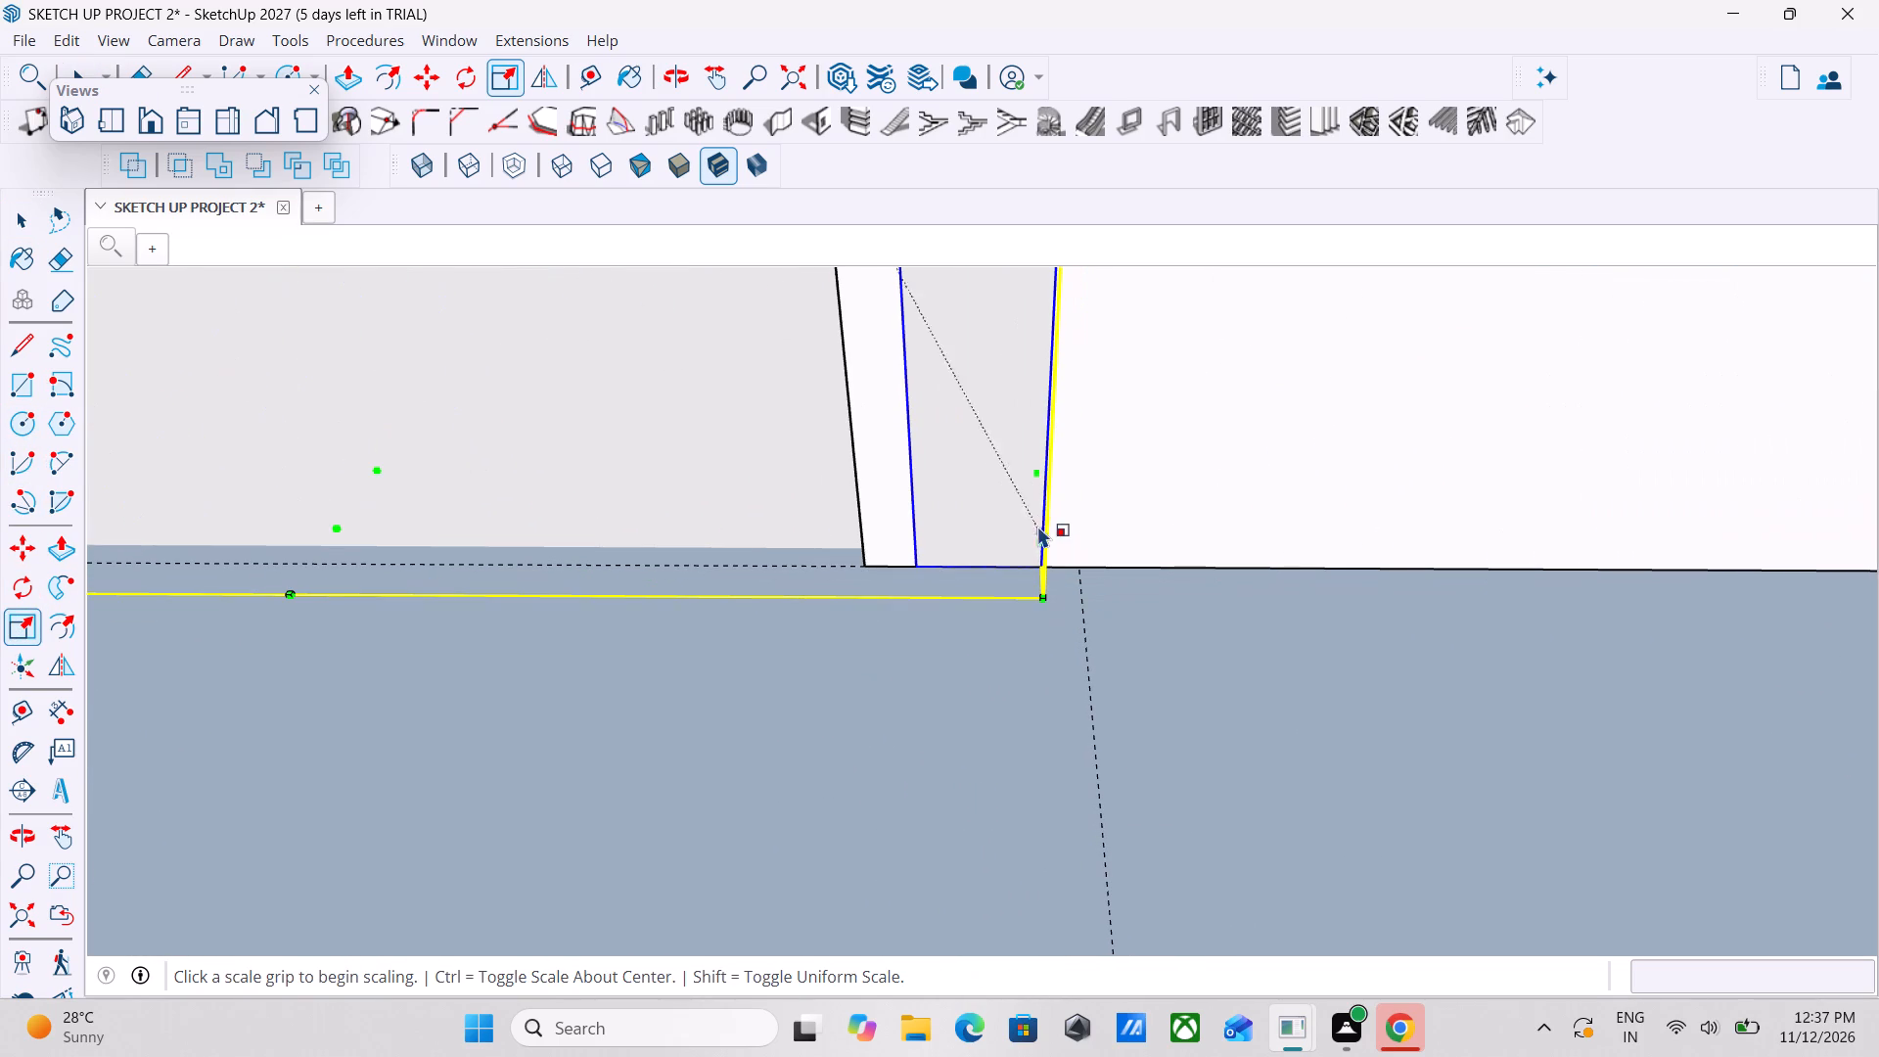
click(1039, 525)
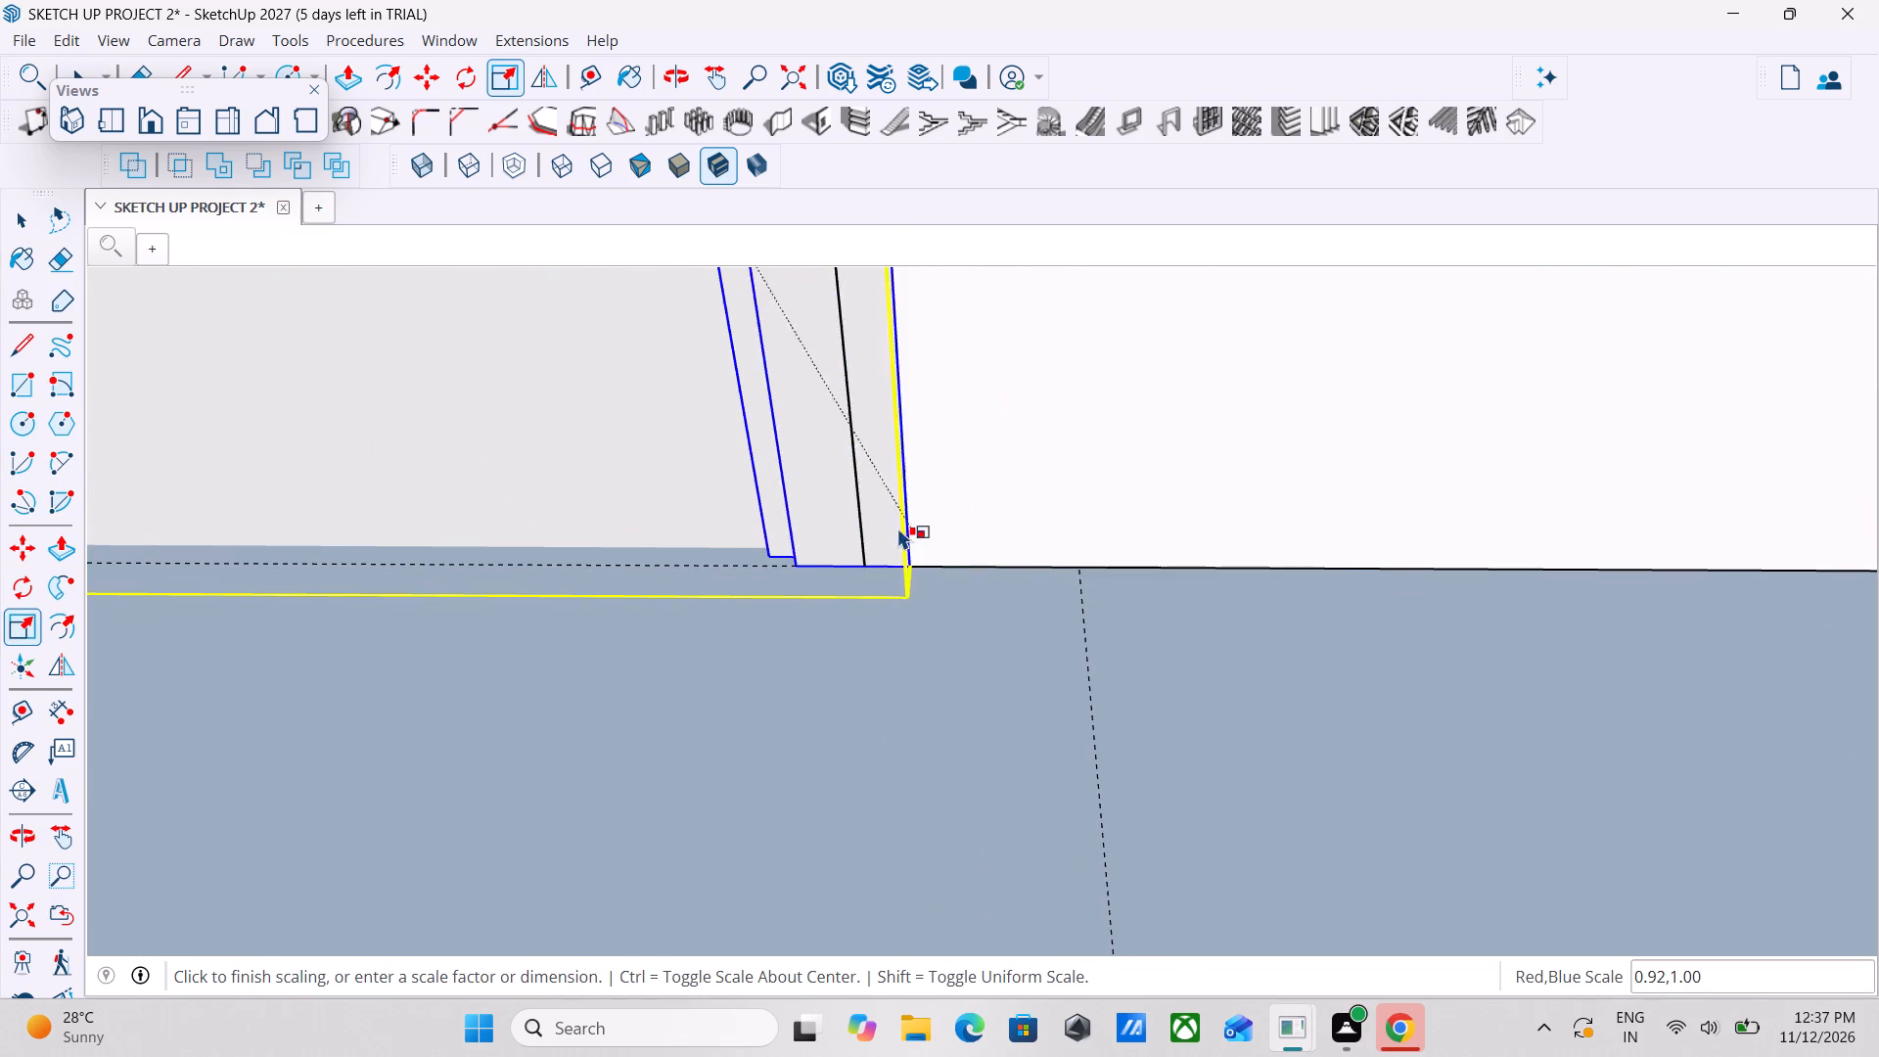
click(858, 530)
Scale the white door from its handle-side bottom corner to match the doorway's other bottom corner.
scroll(893, 525, down, 5)
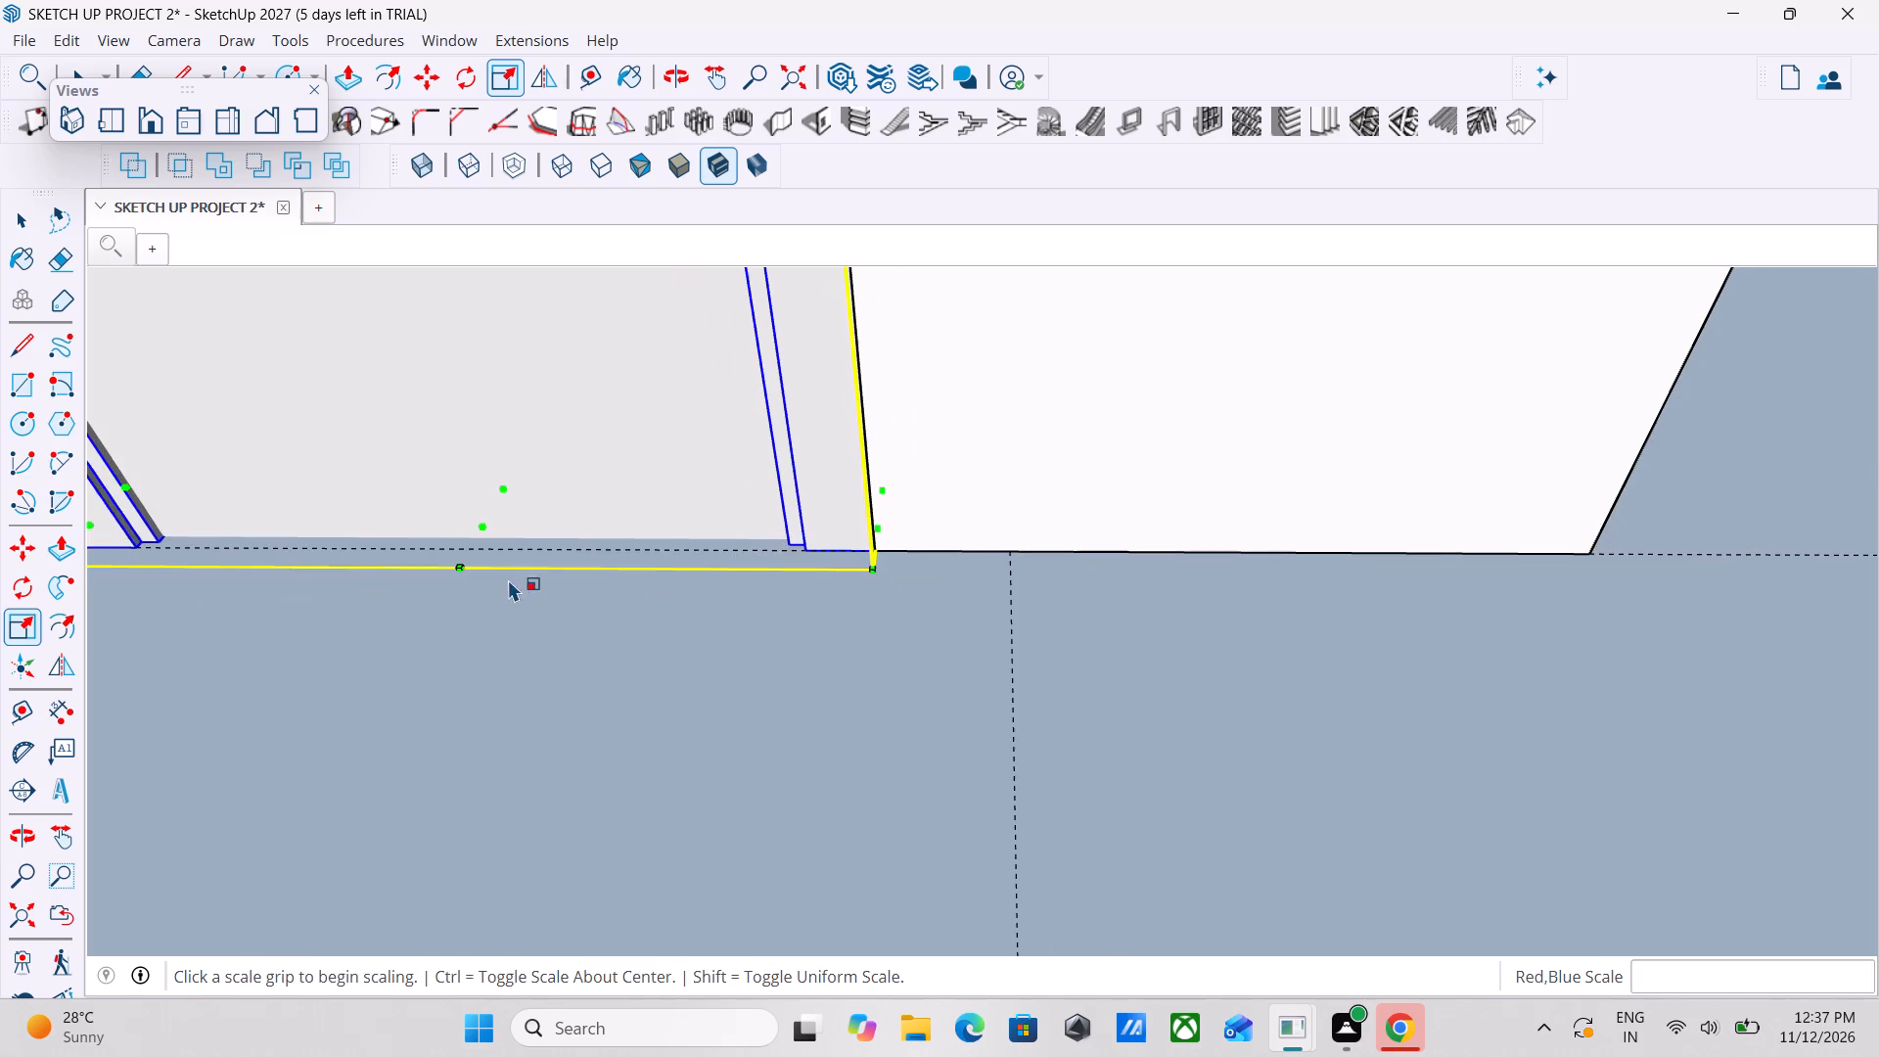
middle_drag(498, 577, 640, 547)
scroll(604, 572, down, 7)
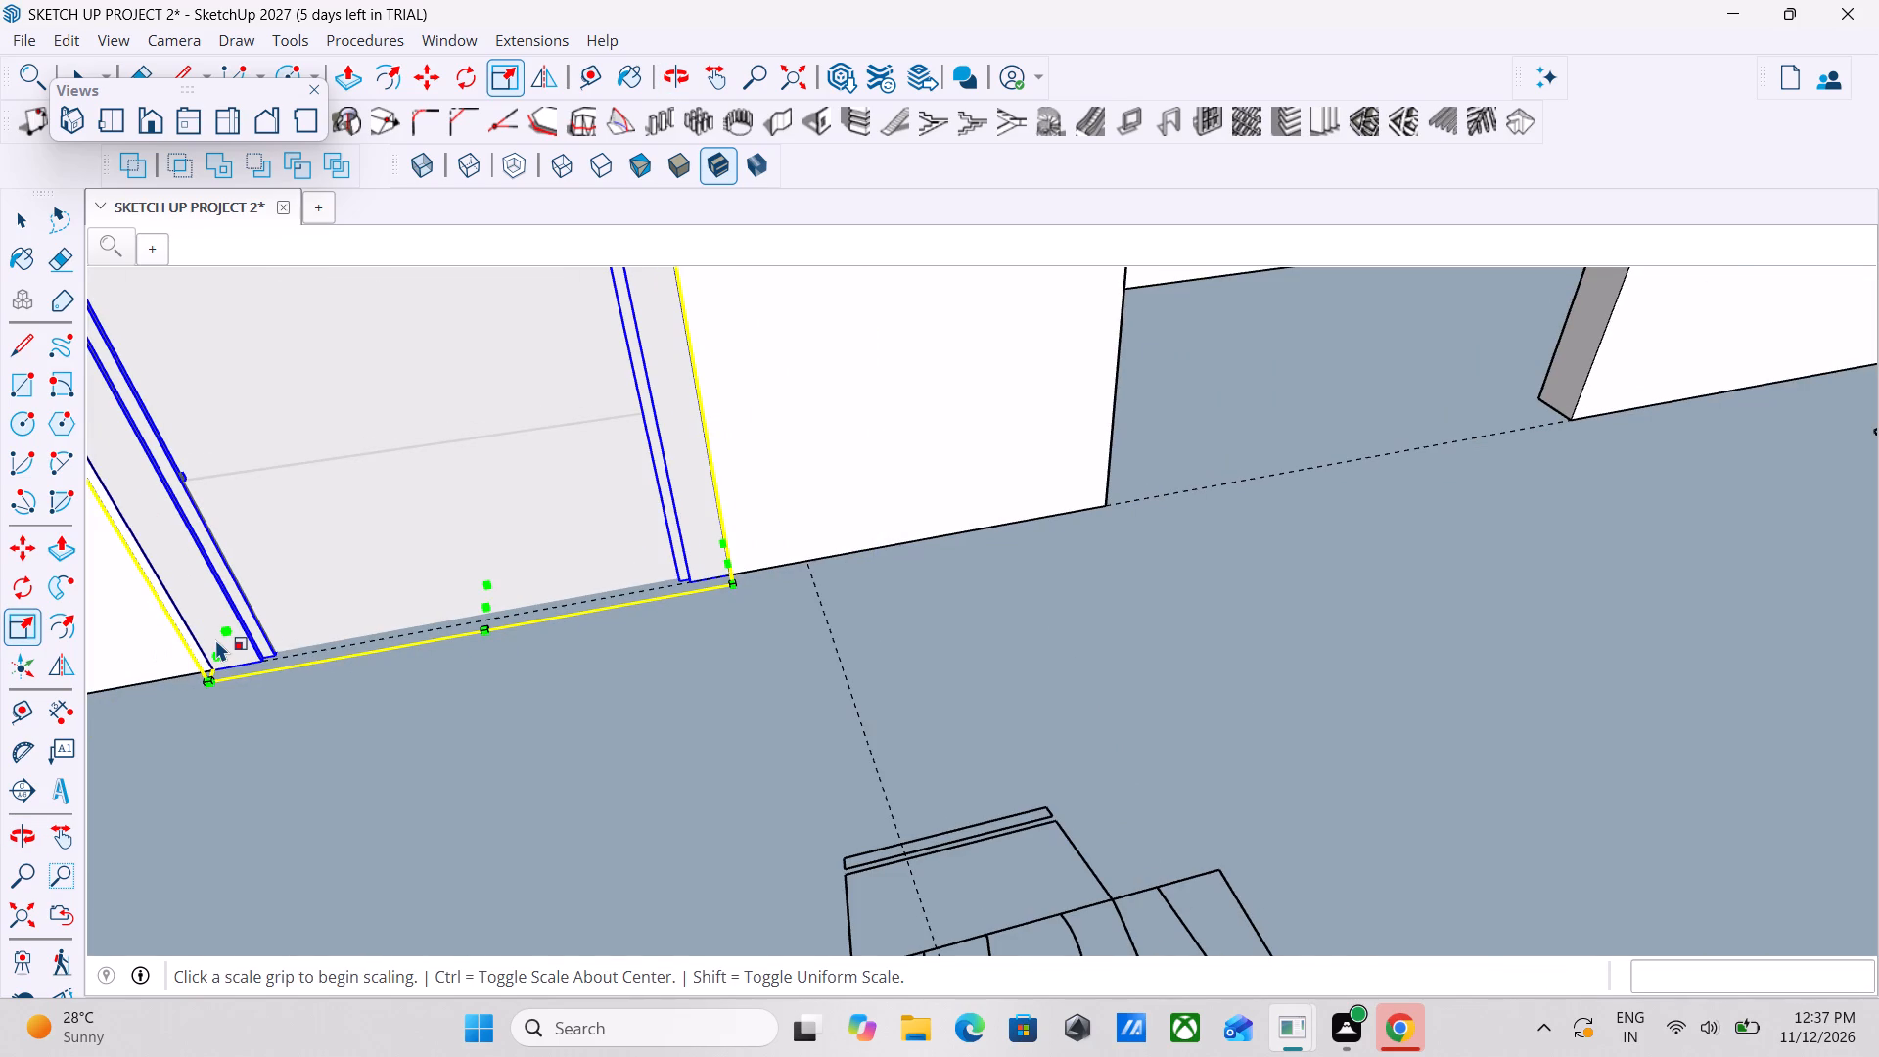
click(215, 652)
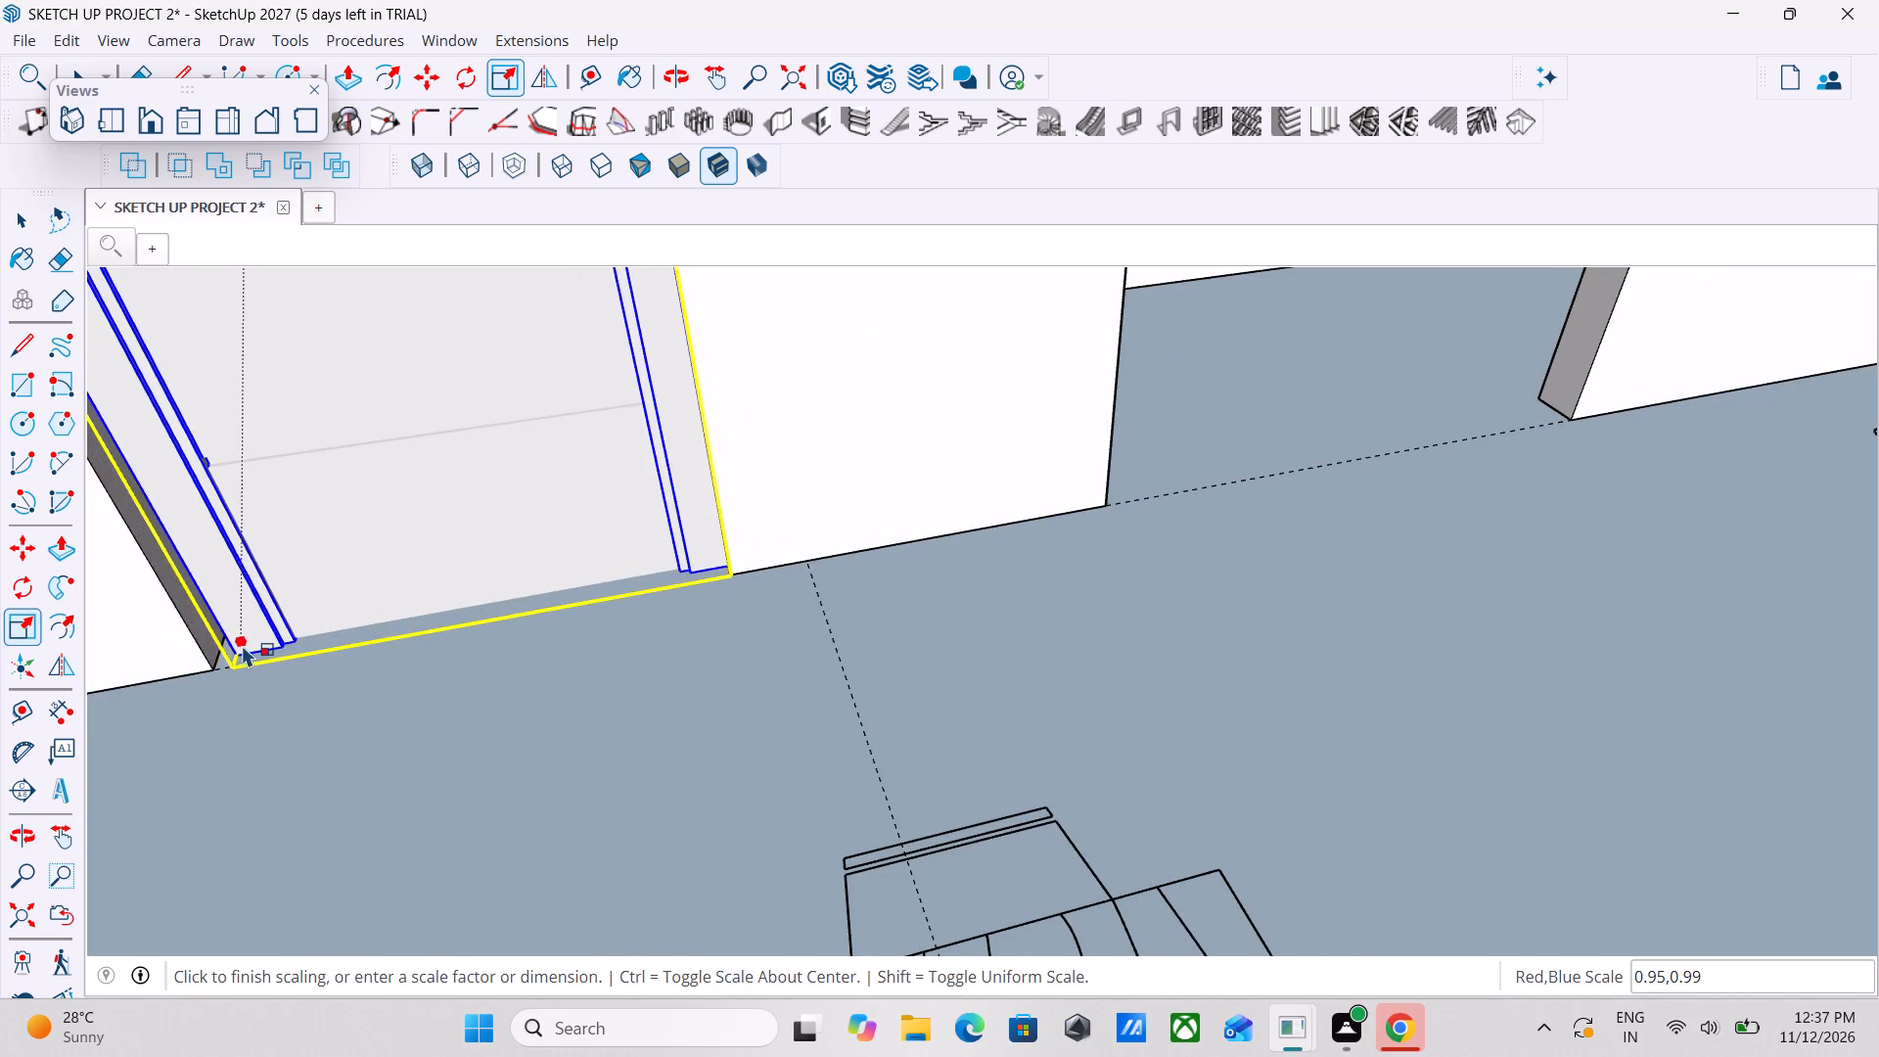
click(218, 654)
scroll(218, 654, down, 4)
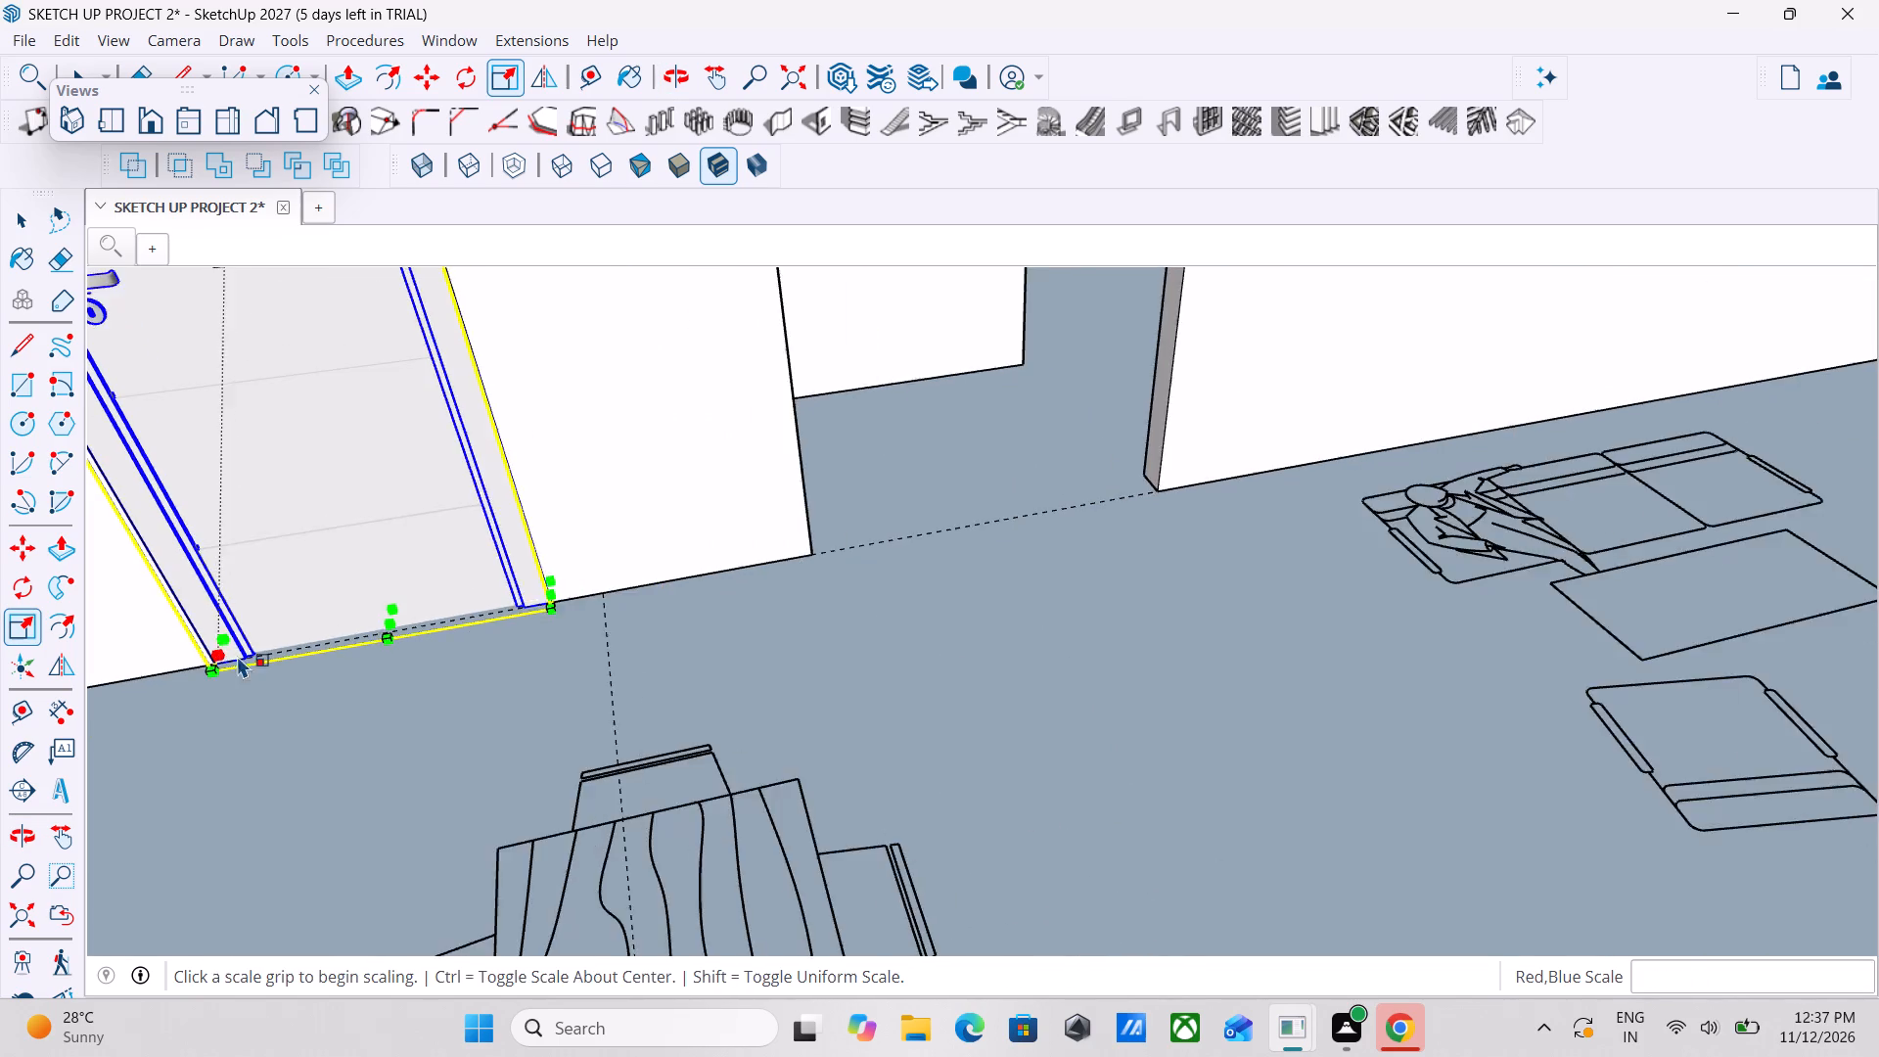
scroll(237, 656, down, 4)
middle_drag(365, 676, 560, 606)
scroll(560, 606, up, 1)
scroll(560, 606, down, 17)
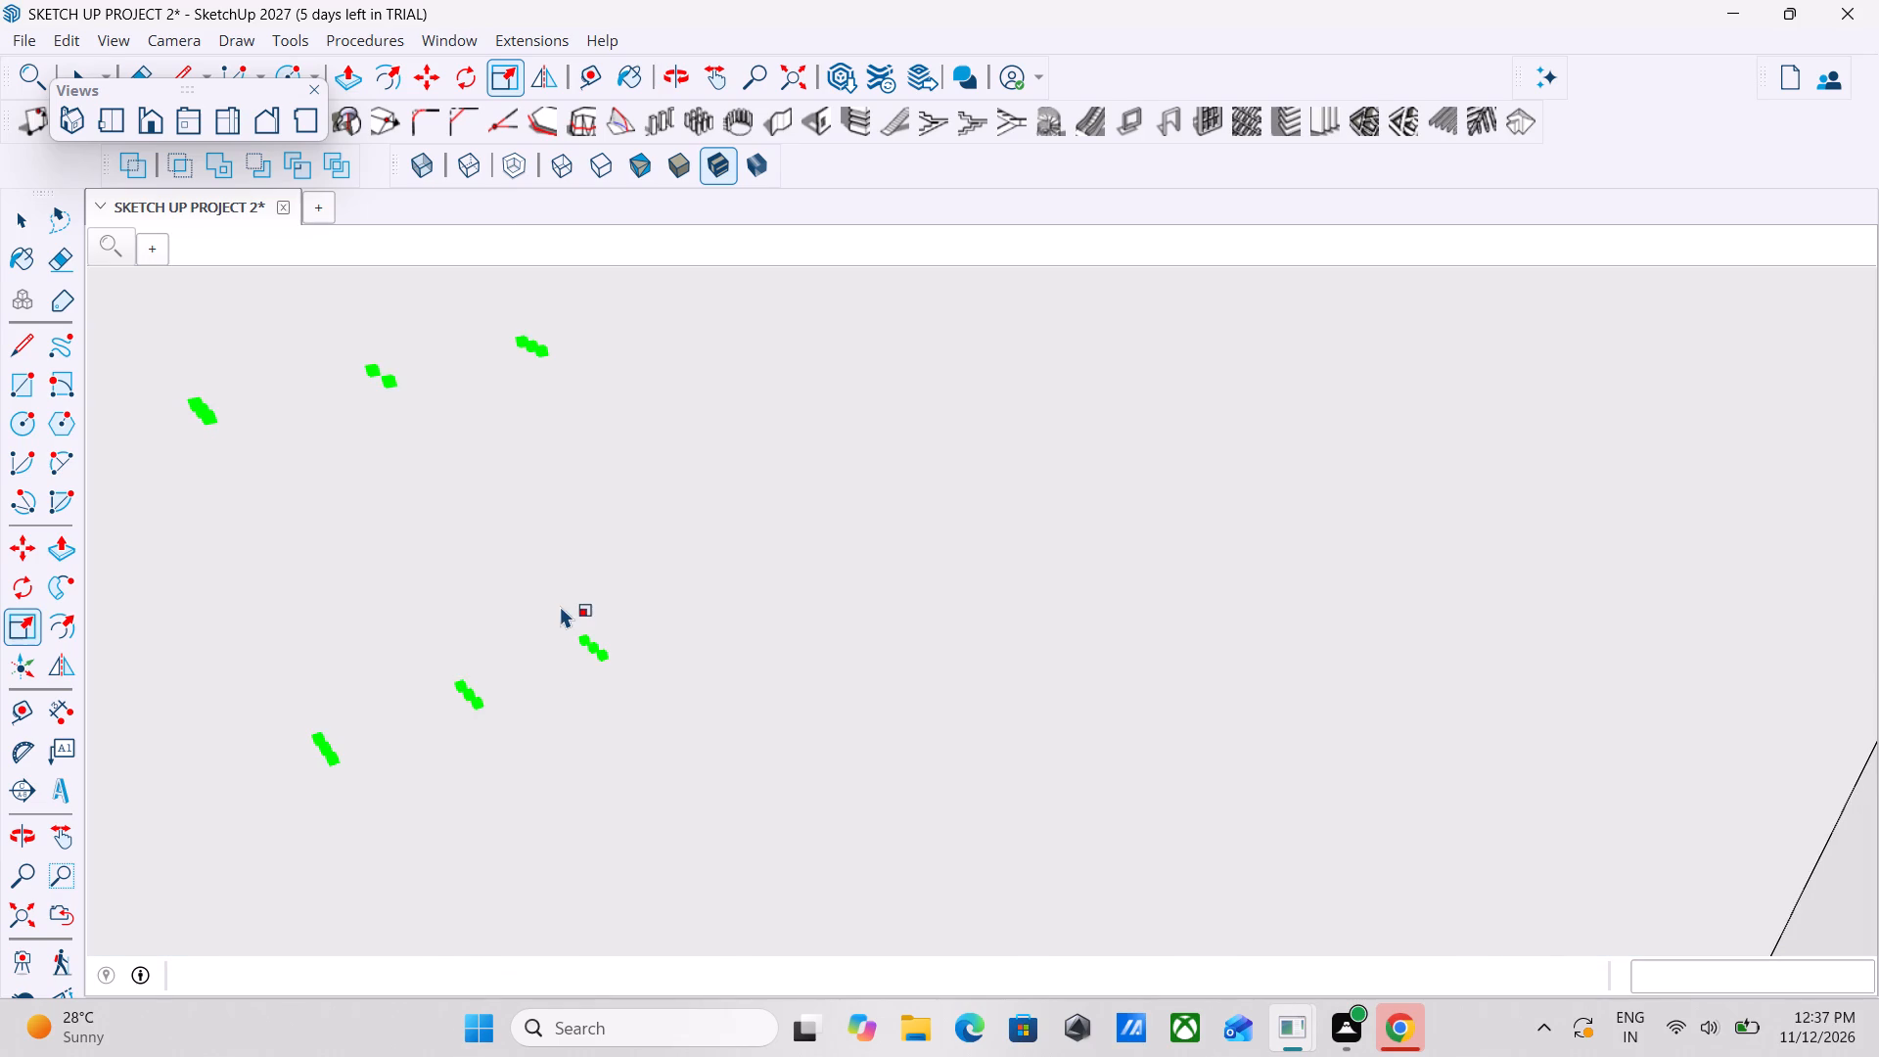
key(space)
key(space)
Examine the narrowed white door in its wall from both the dining side and the bedroom side.
scroll(560, 606, down, 18)
scroll(742, 605, down, 11)
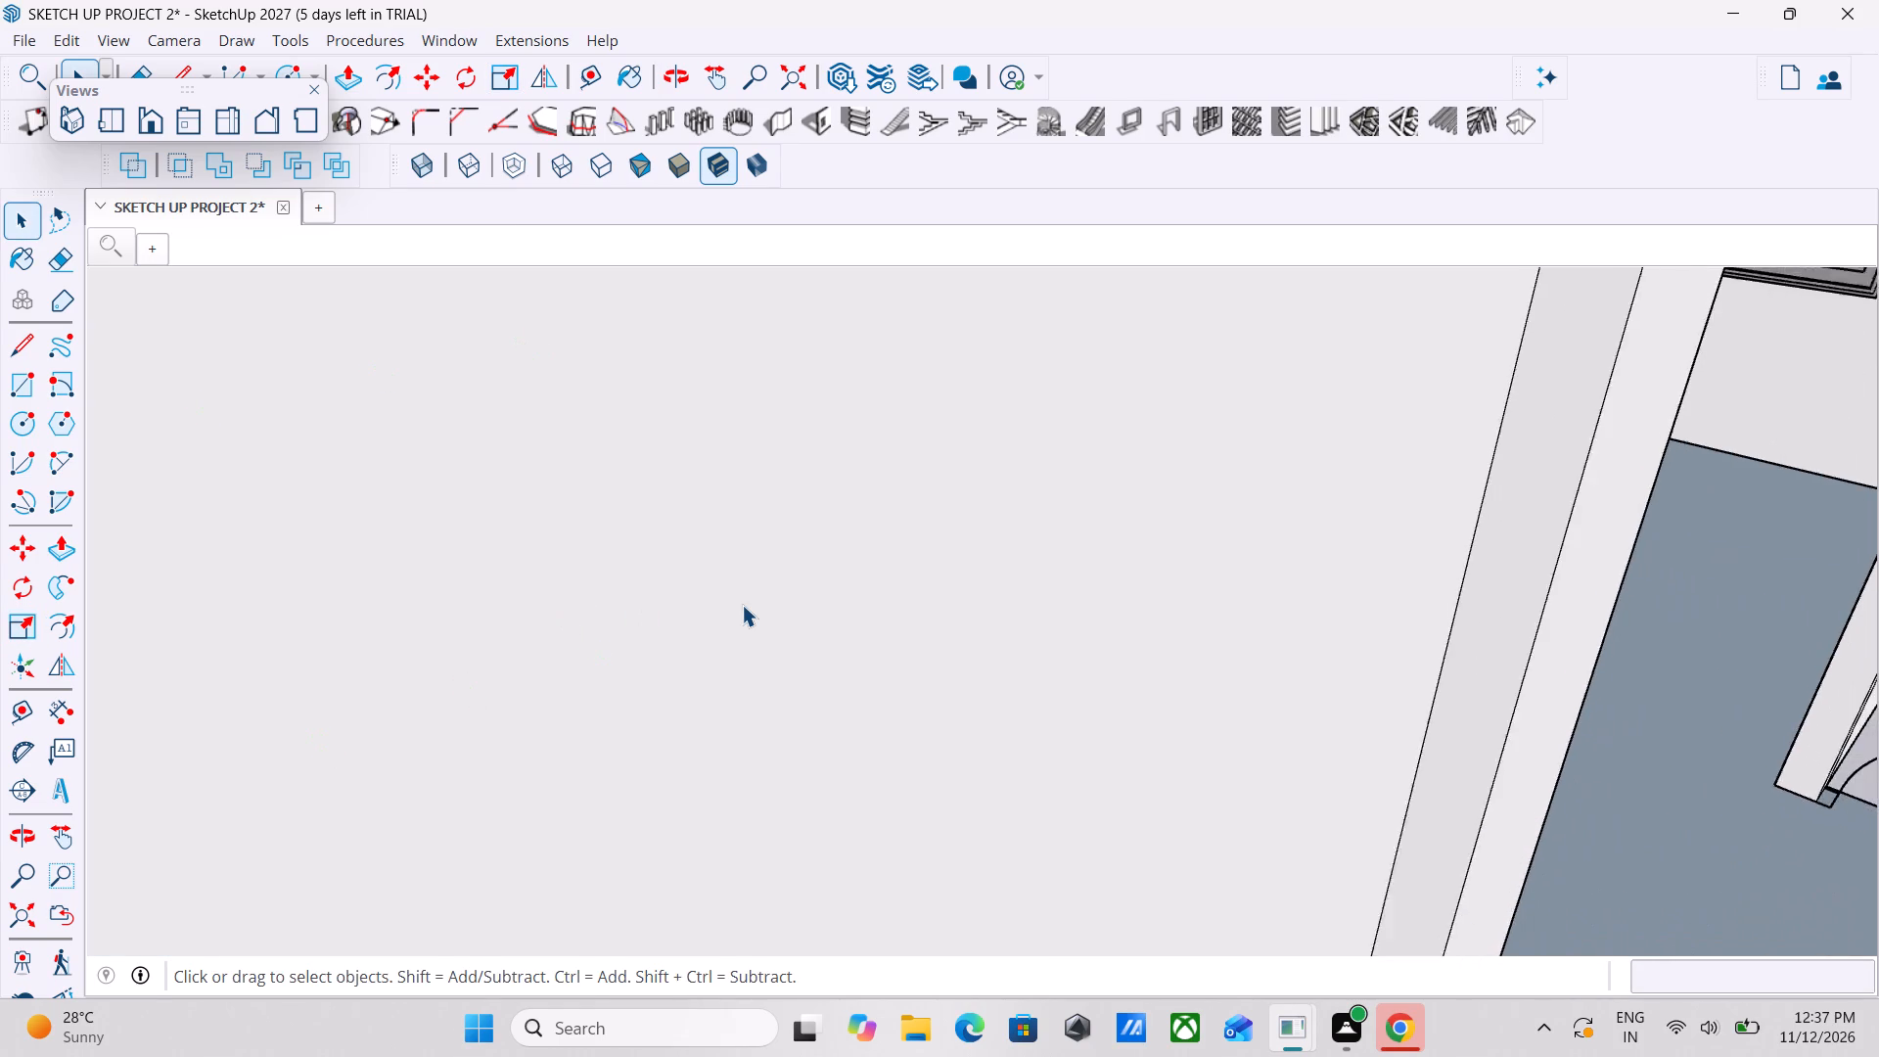
scroll(742, 605, down, 20)
scroll(742, 605, down, 20)
scroll(742, 605, down, 3)
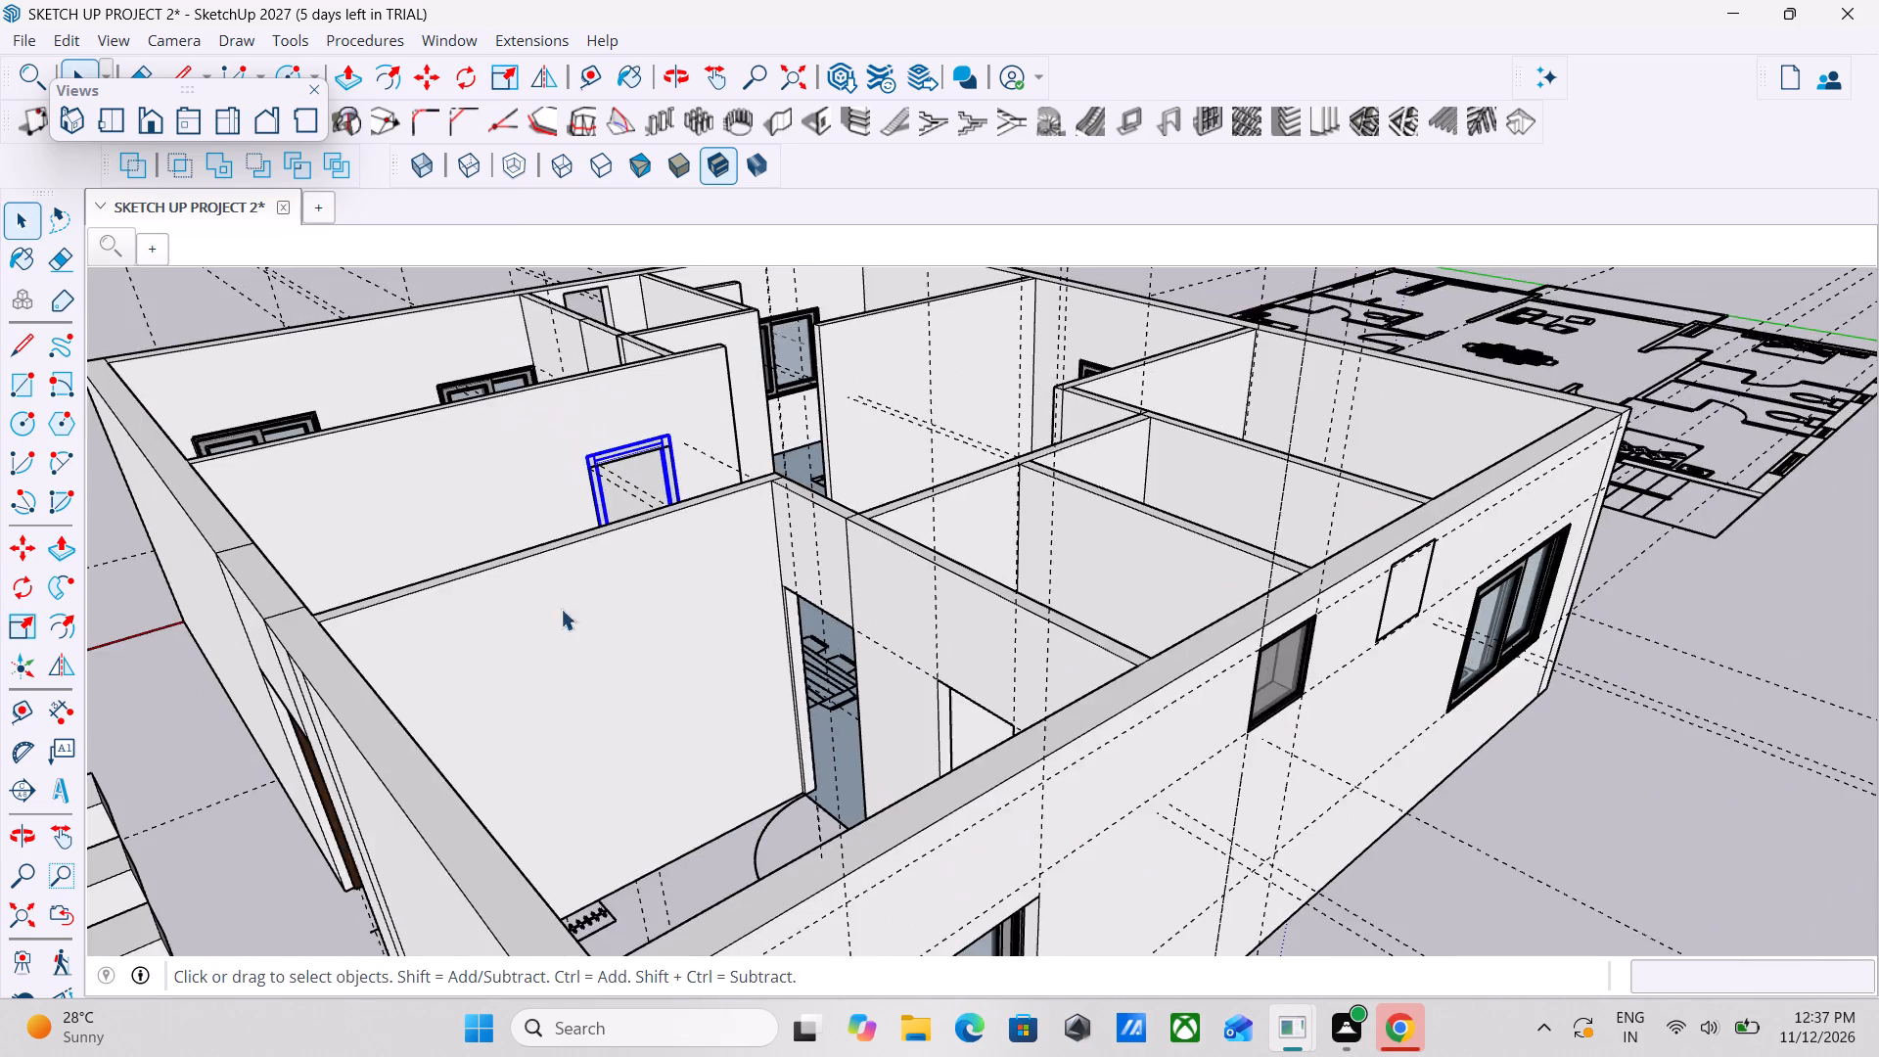
middle_drag(531, 605, 1045, 737)
middle_drag(815, 797, 0, 829)
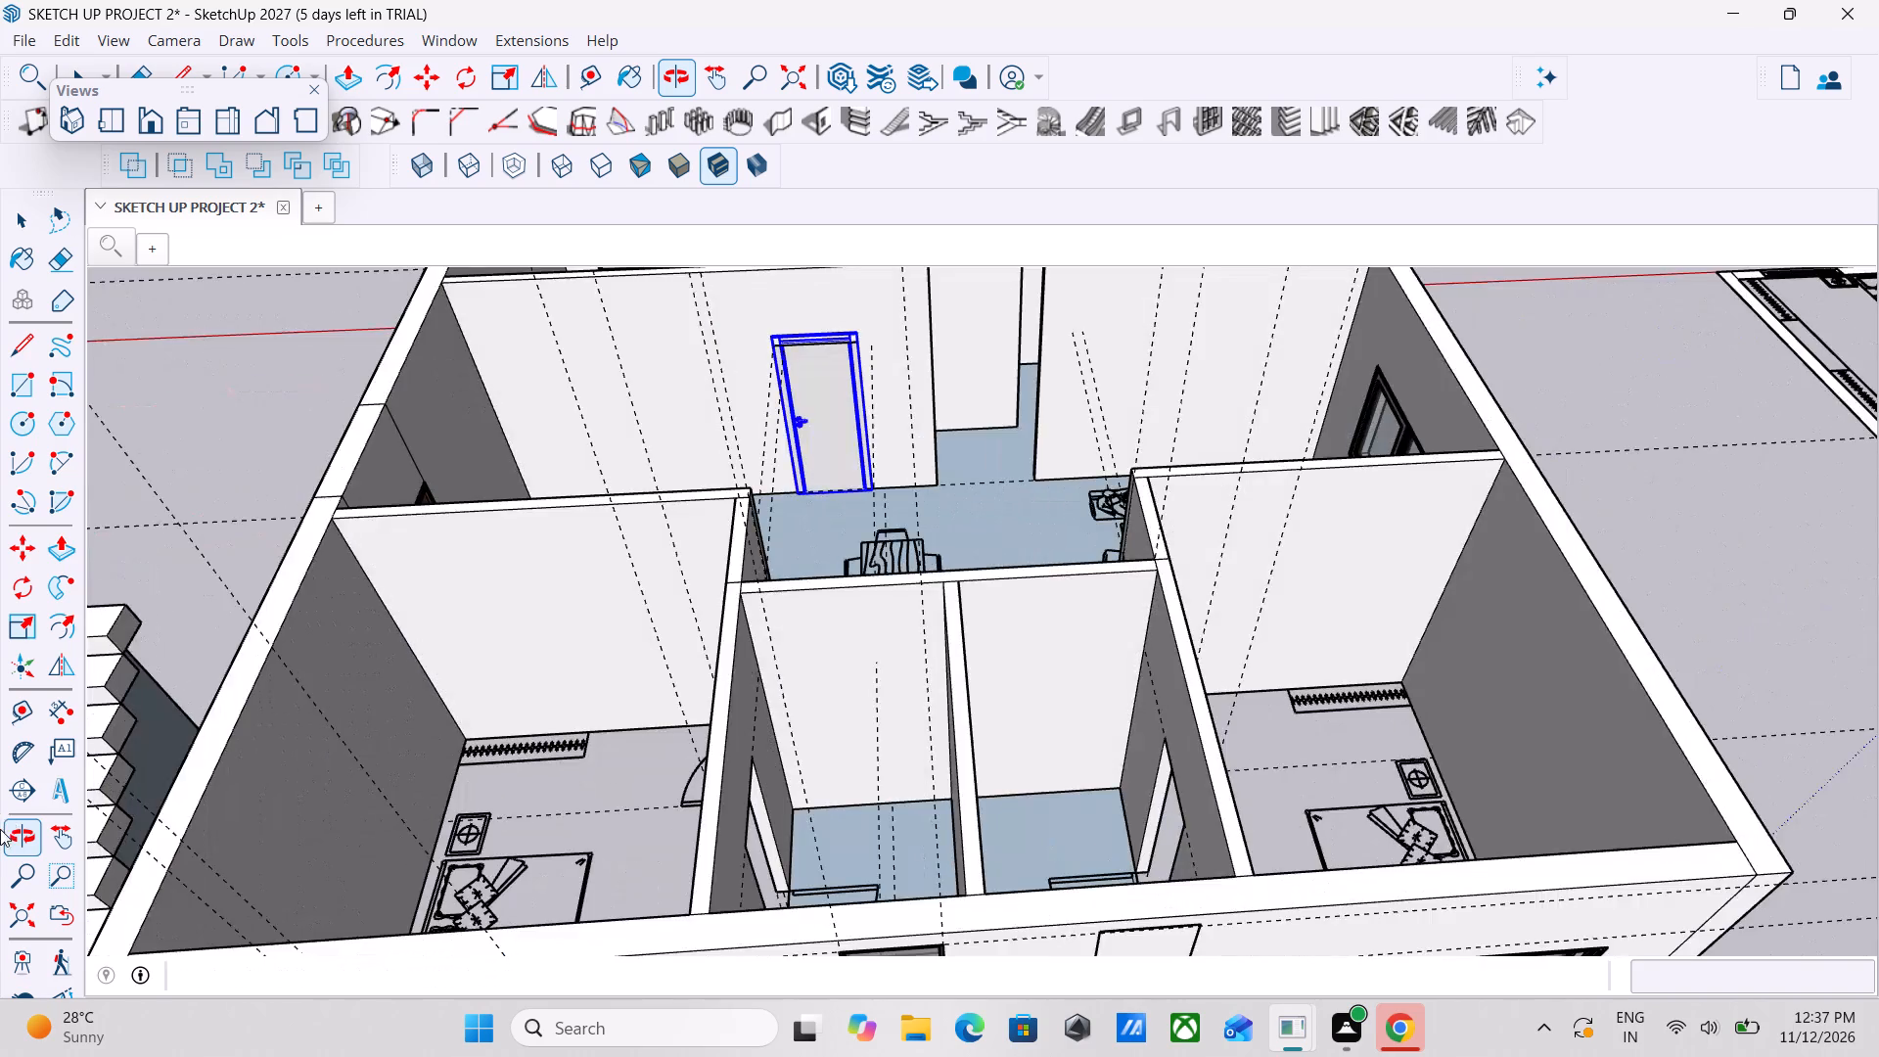
scroll(657, 648, down, 2)
middle_drag(657, 648, 1138, 539)
middle_drag(565, 758, 1187, 665)
middle_drag(934, 769, 1125, 783)
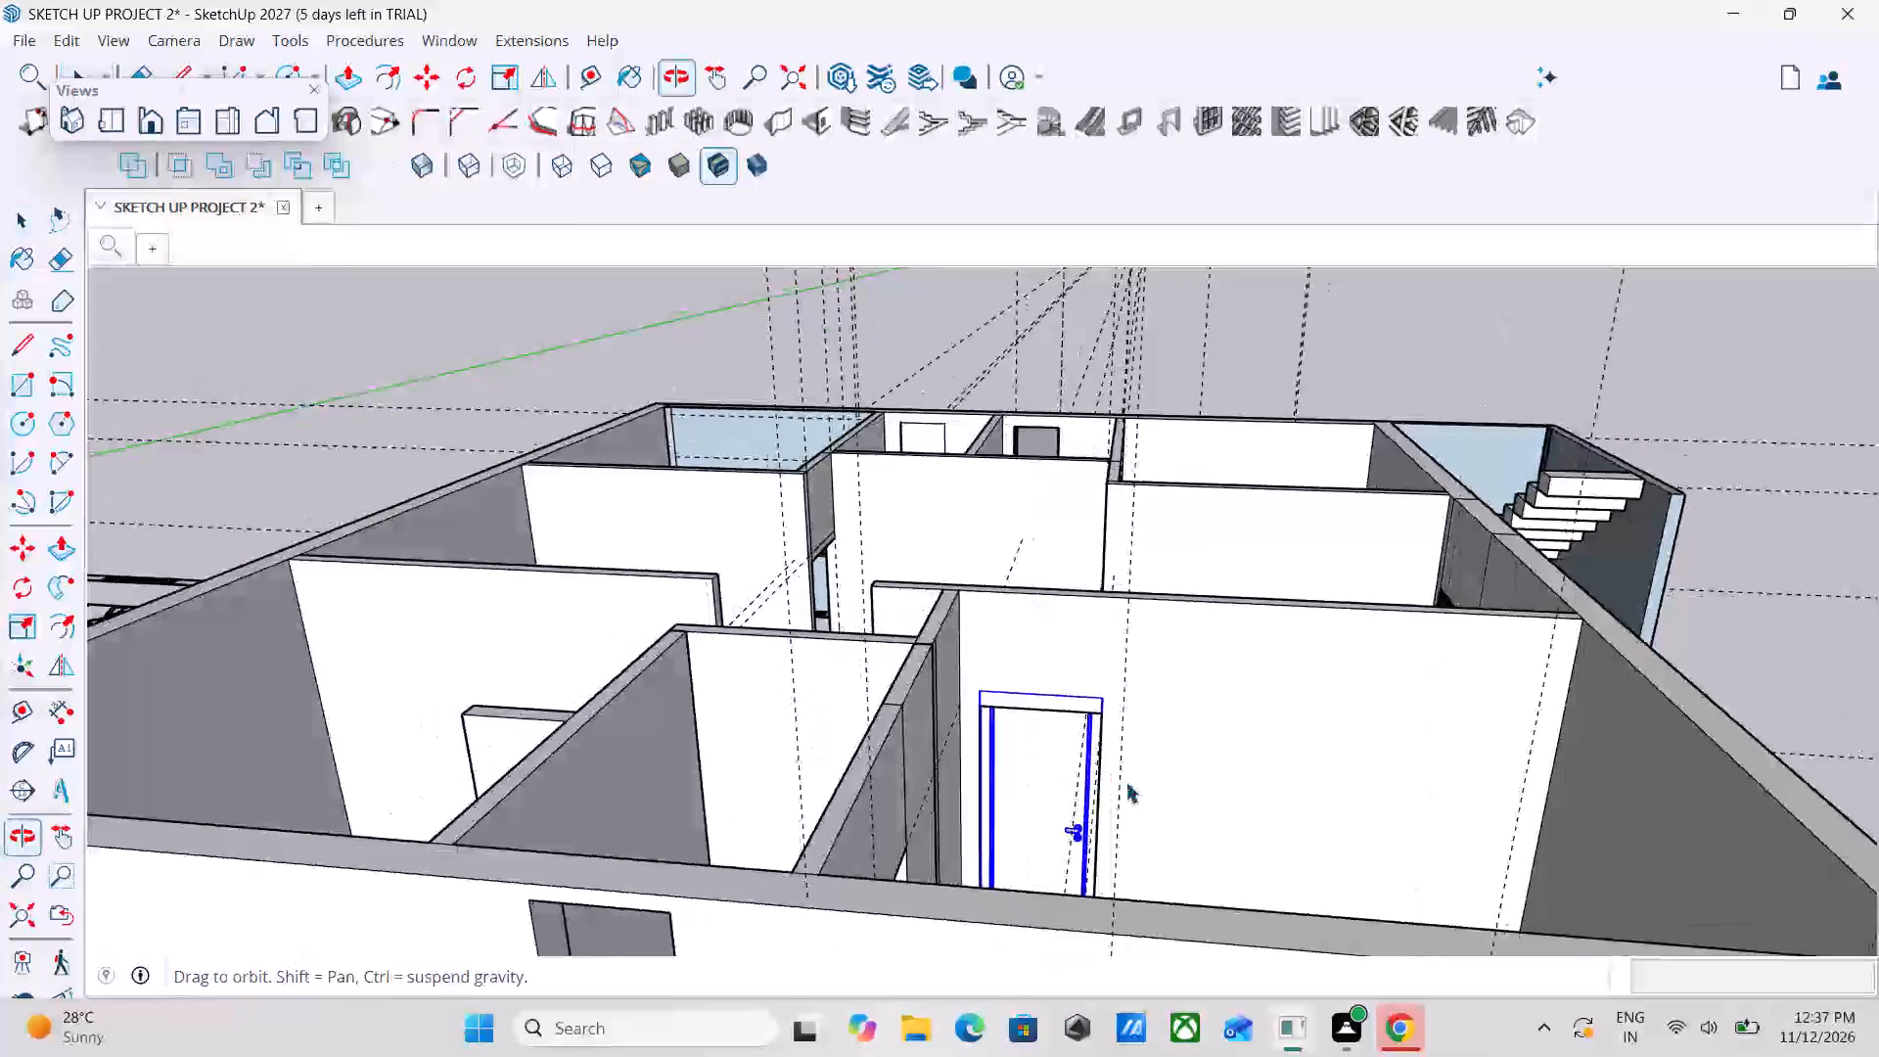
Scale the white door's height down by a factor of about 0.94 so its top frame meets the doorway's top edge.
scroll(1075, 695, up, 4)
click(1075, 695)
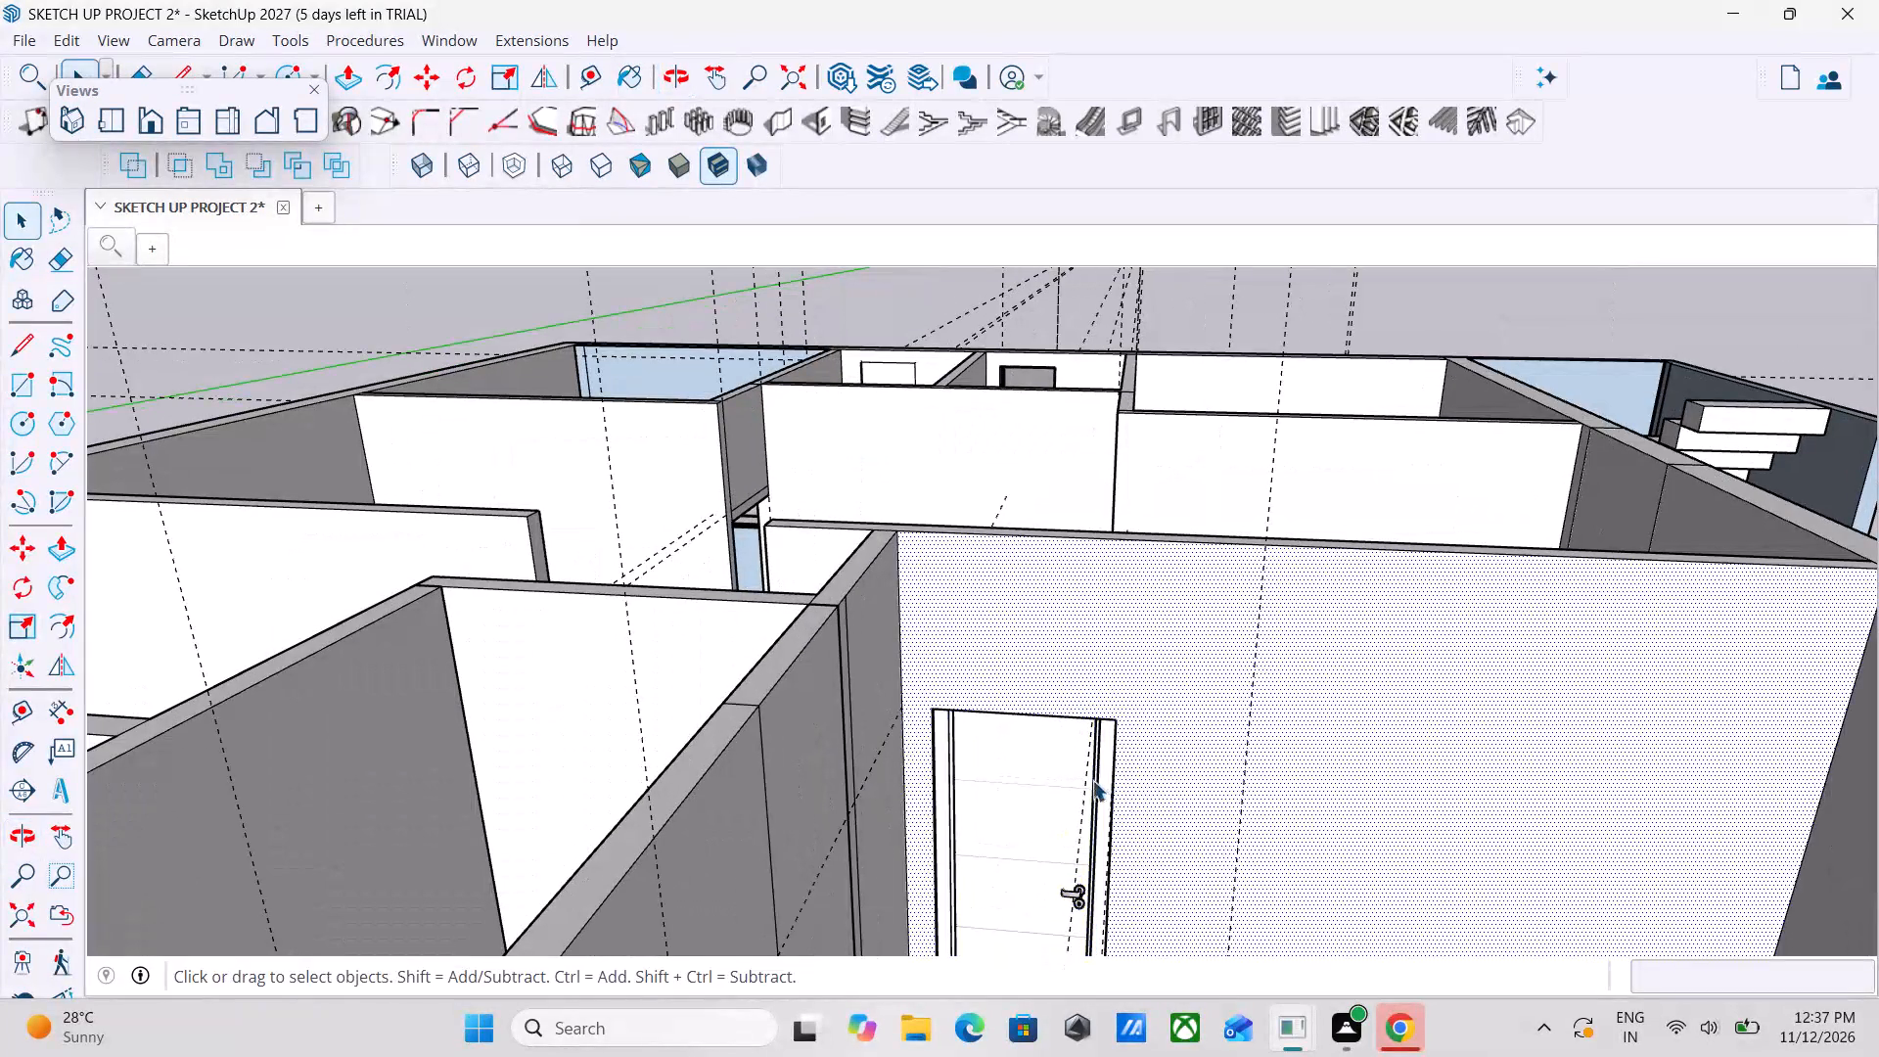
key(space)
key(space)
click(992, 745)
scroll(1038, 702, up, 3)
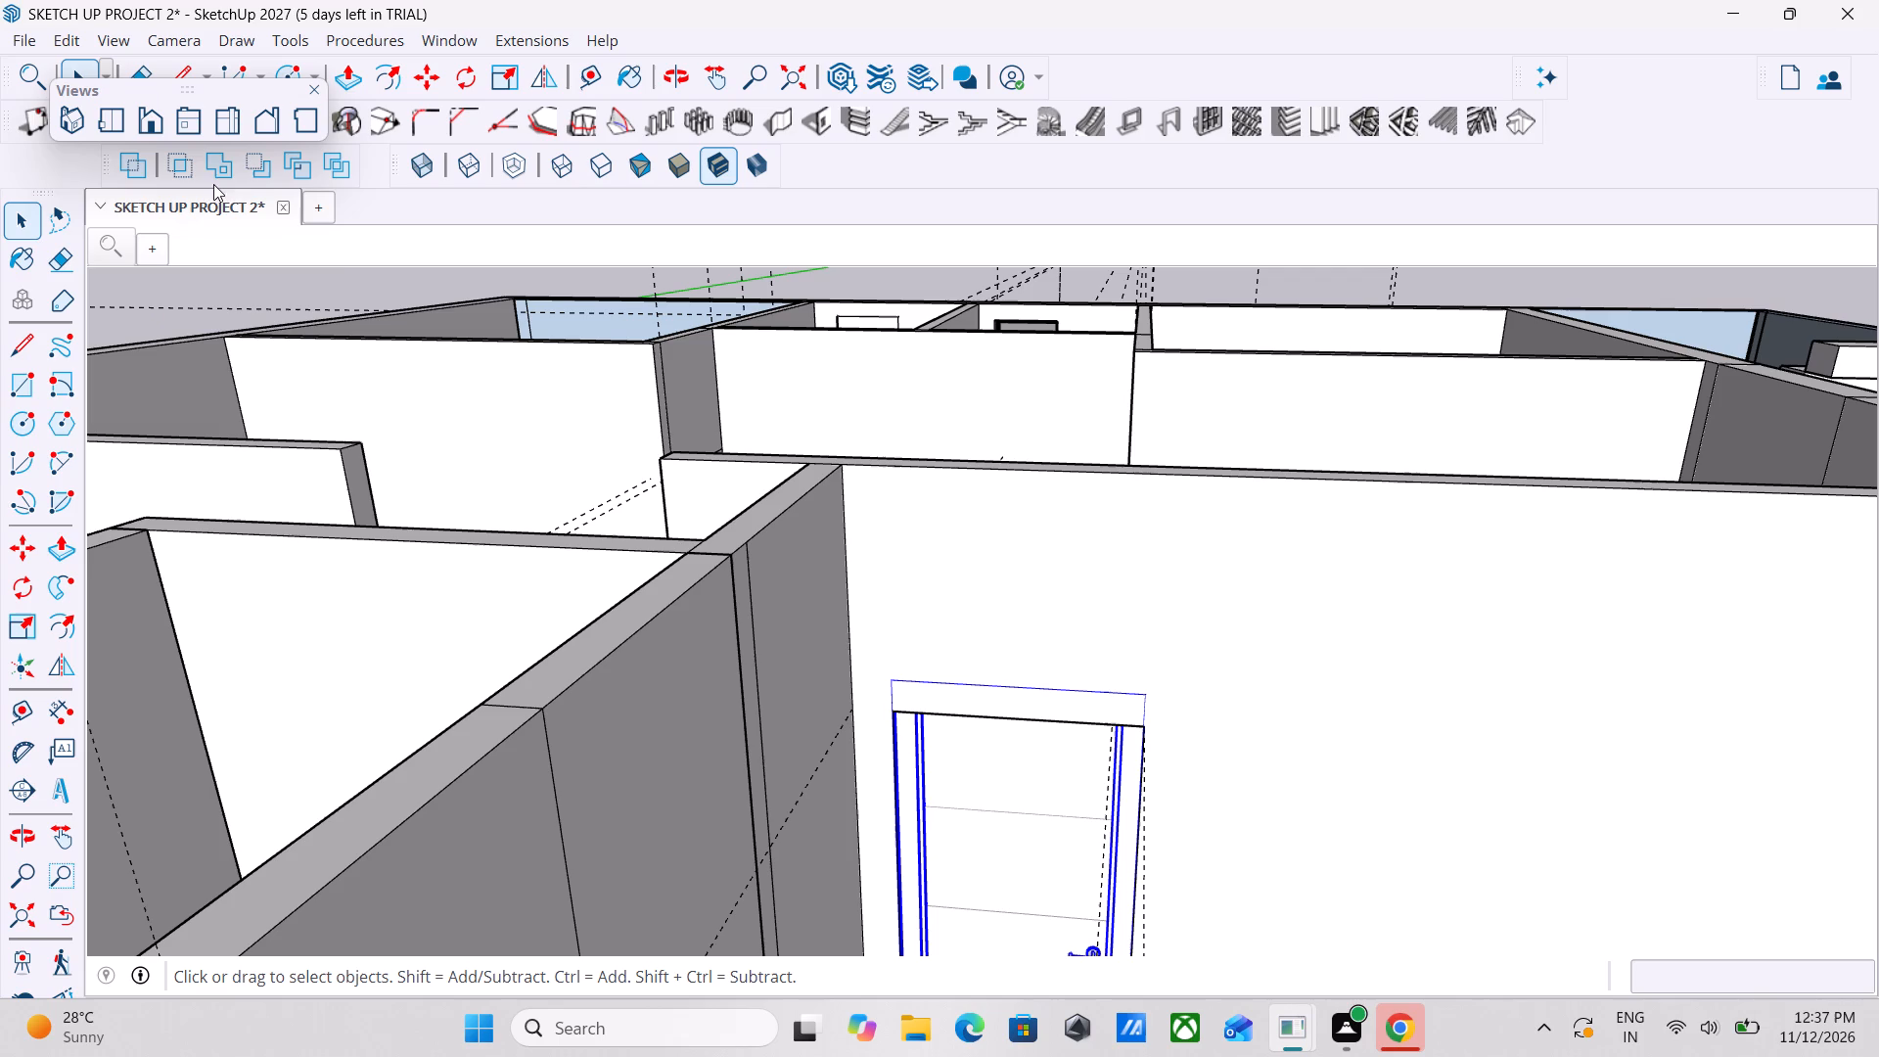
key(m)
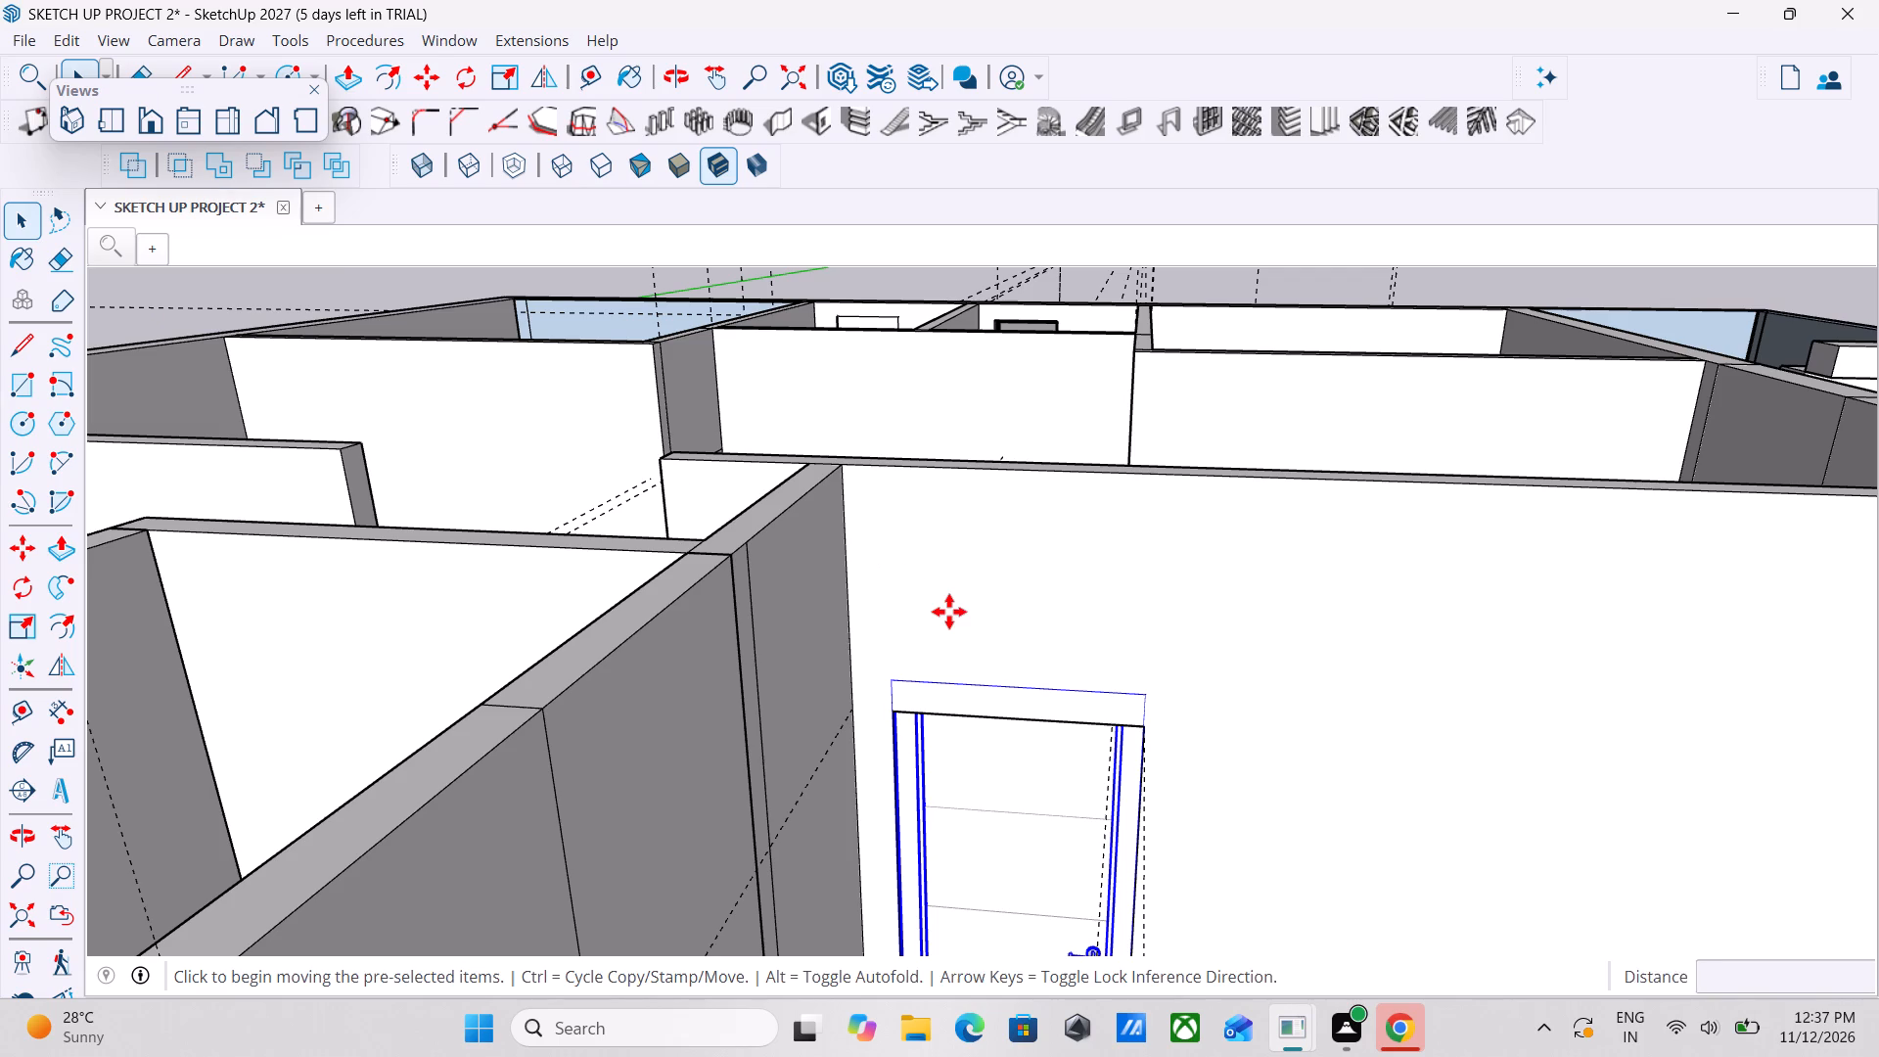
scroll(1000, 686, down, 1)
middle_drag(1000, 686, 965, 722)
middle_drag(958, 746, 681, 931)
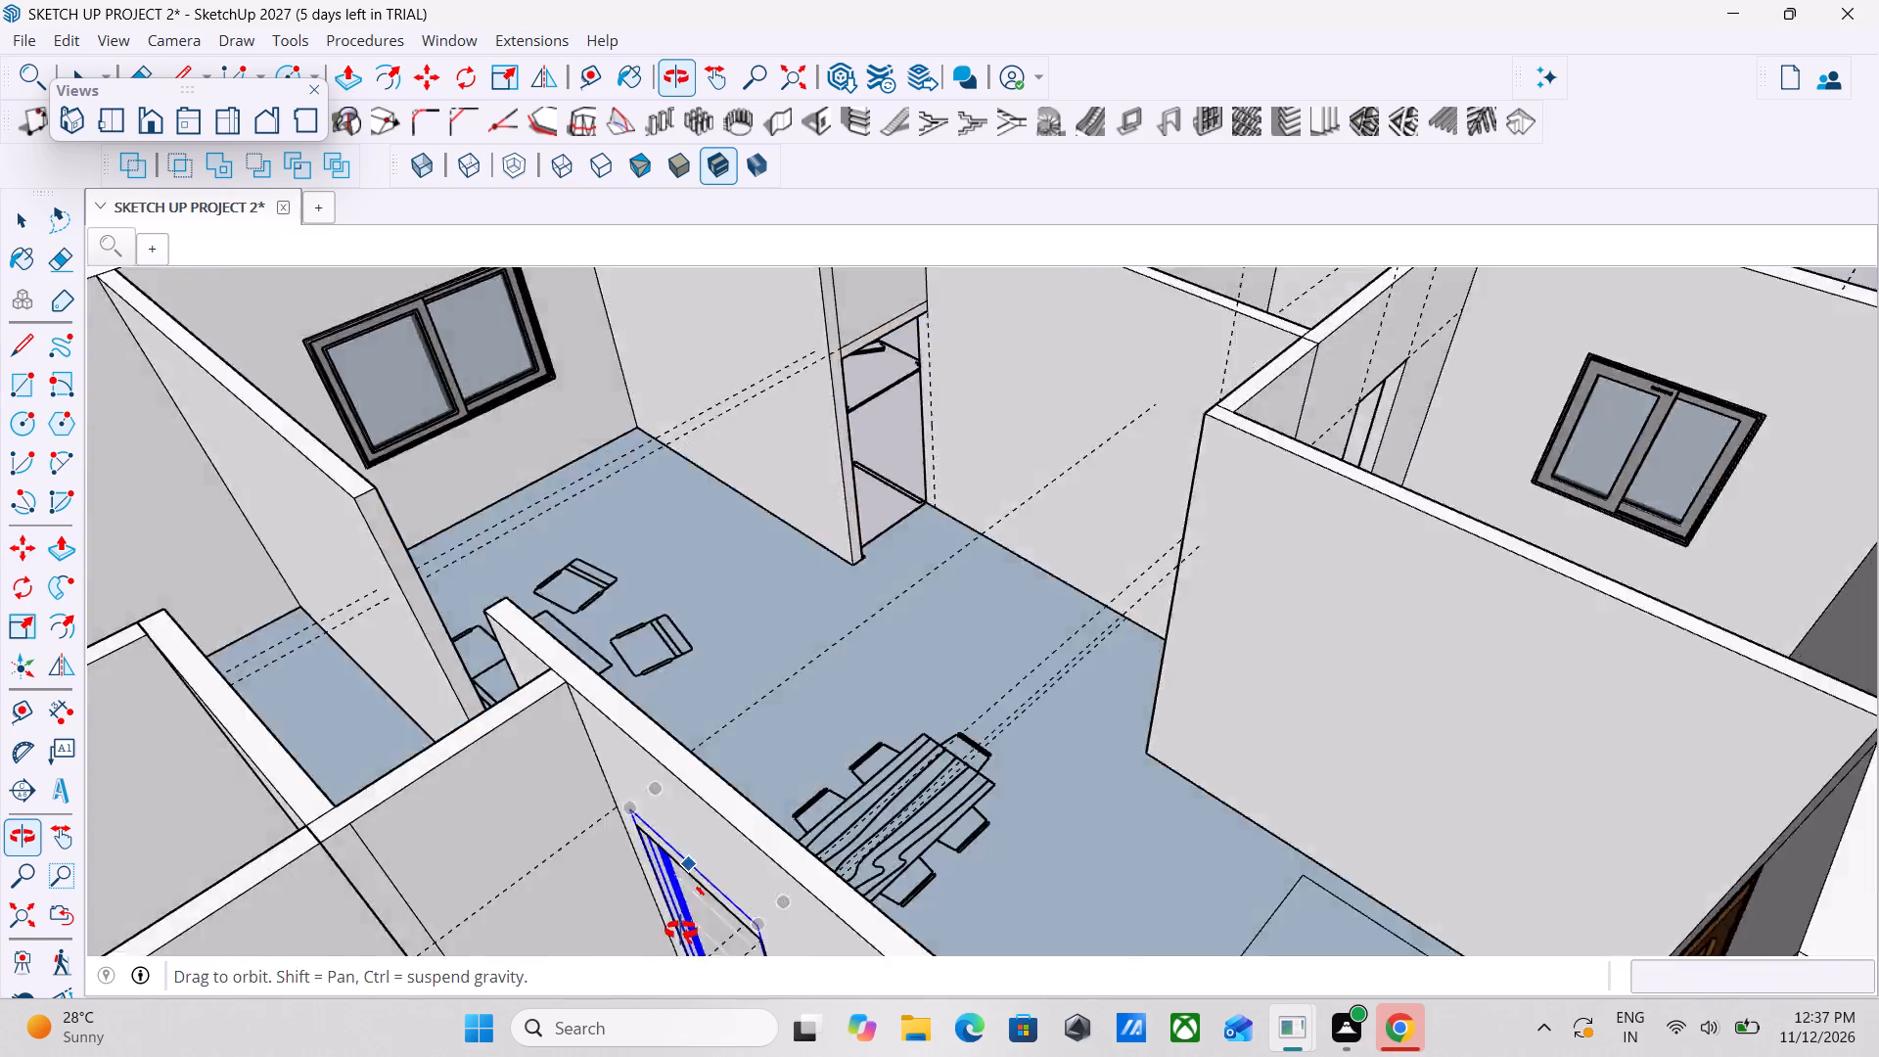
middle_drag(681, 931, 37, 942)
scroll(656, 387, up, 4)
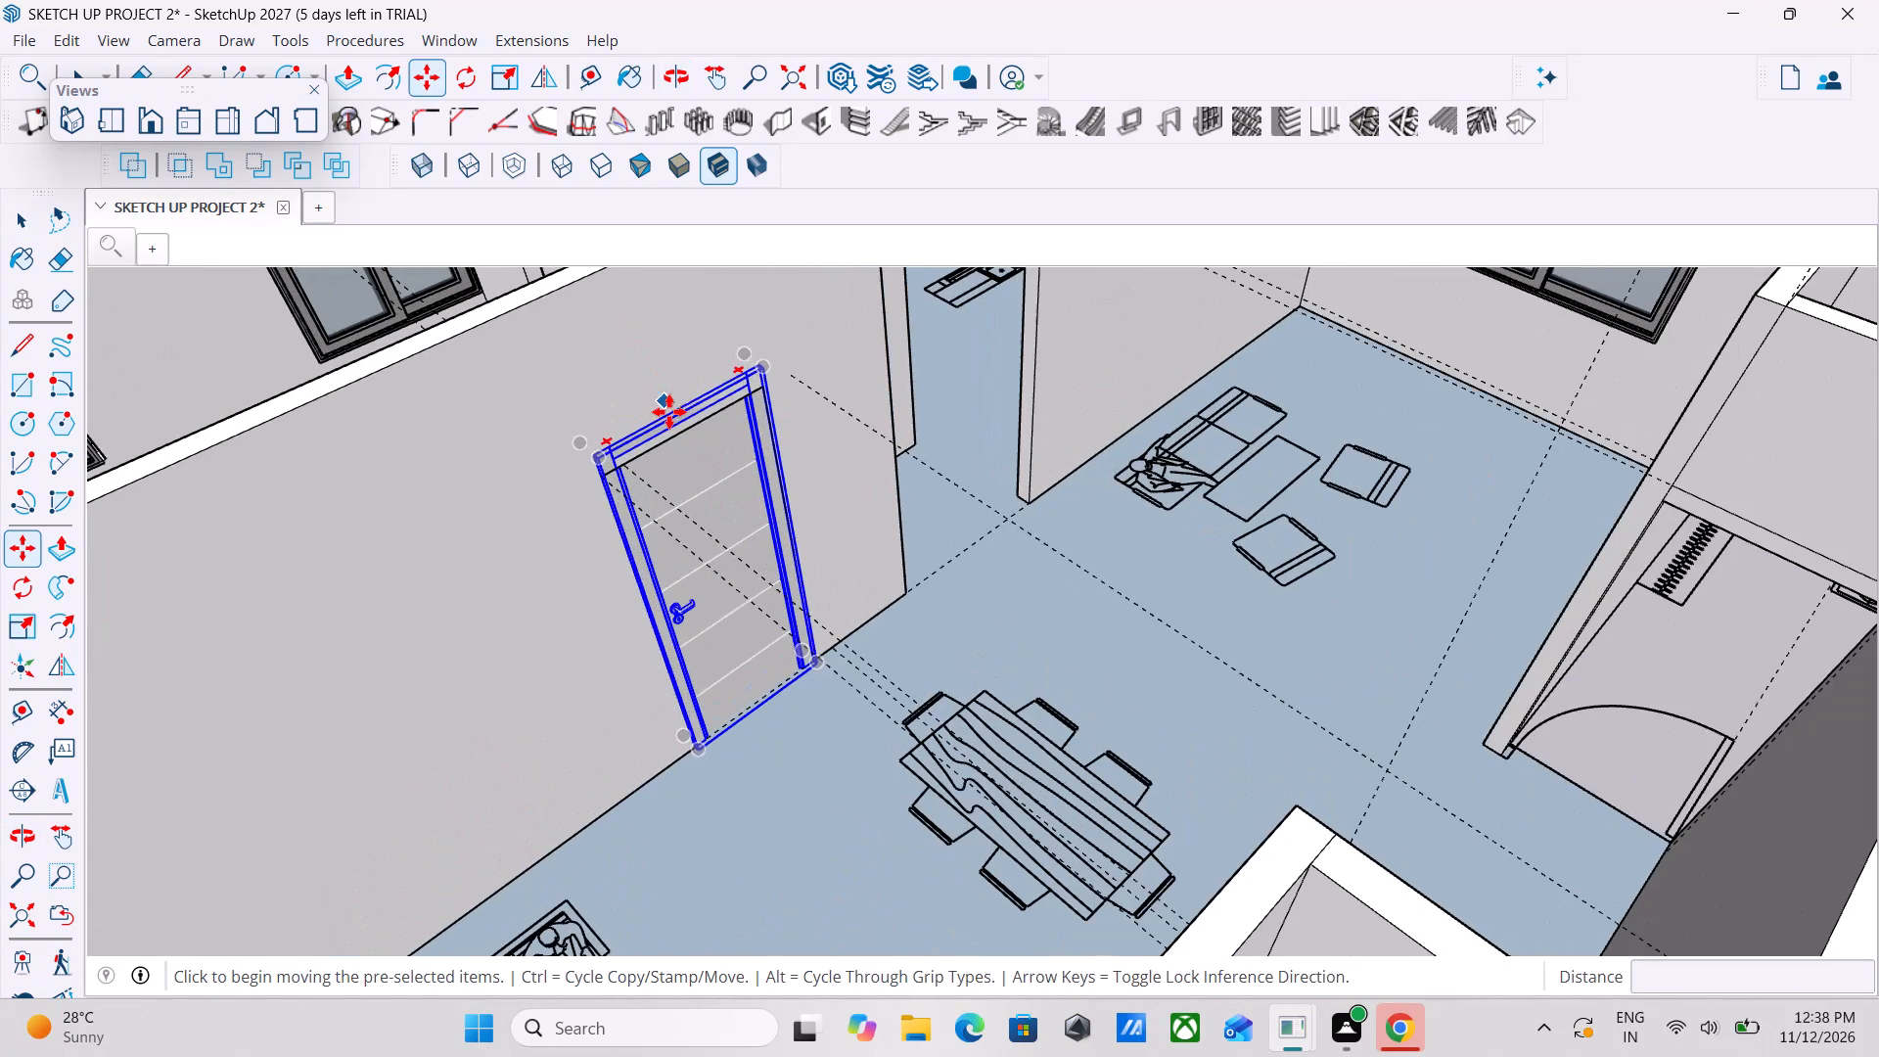
scroll(674, 416, up, 6)
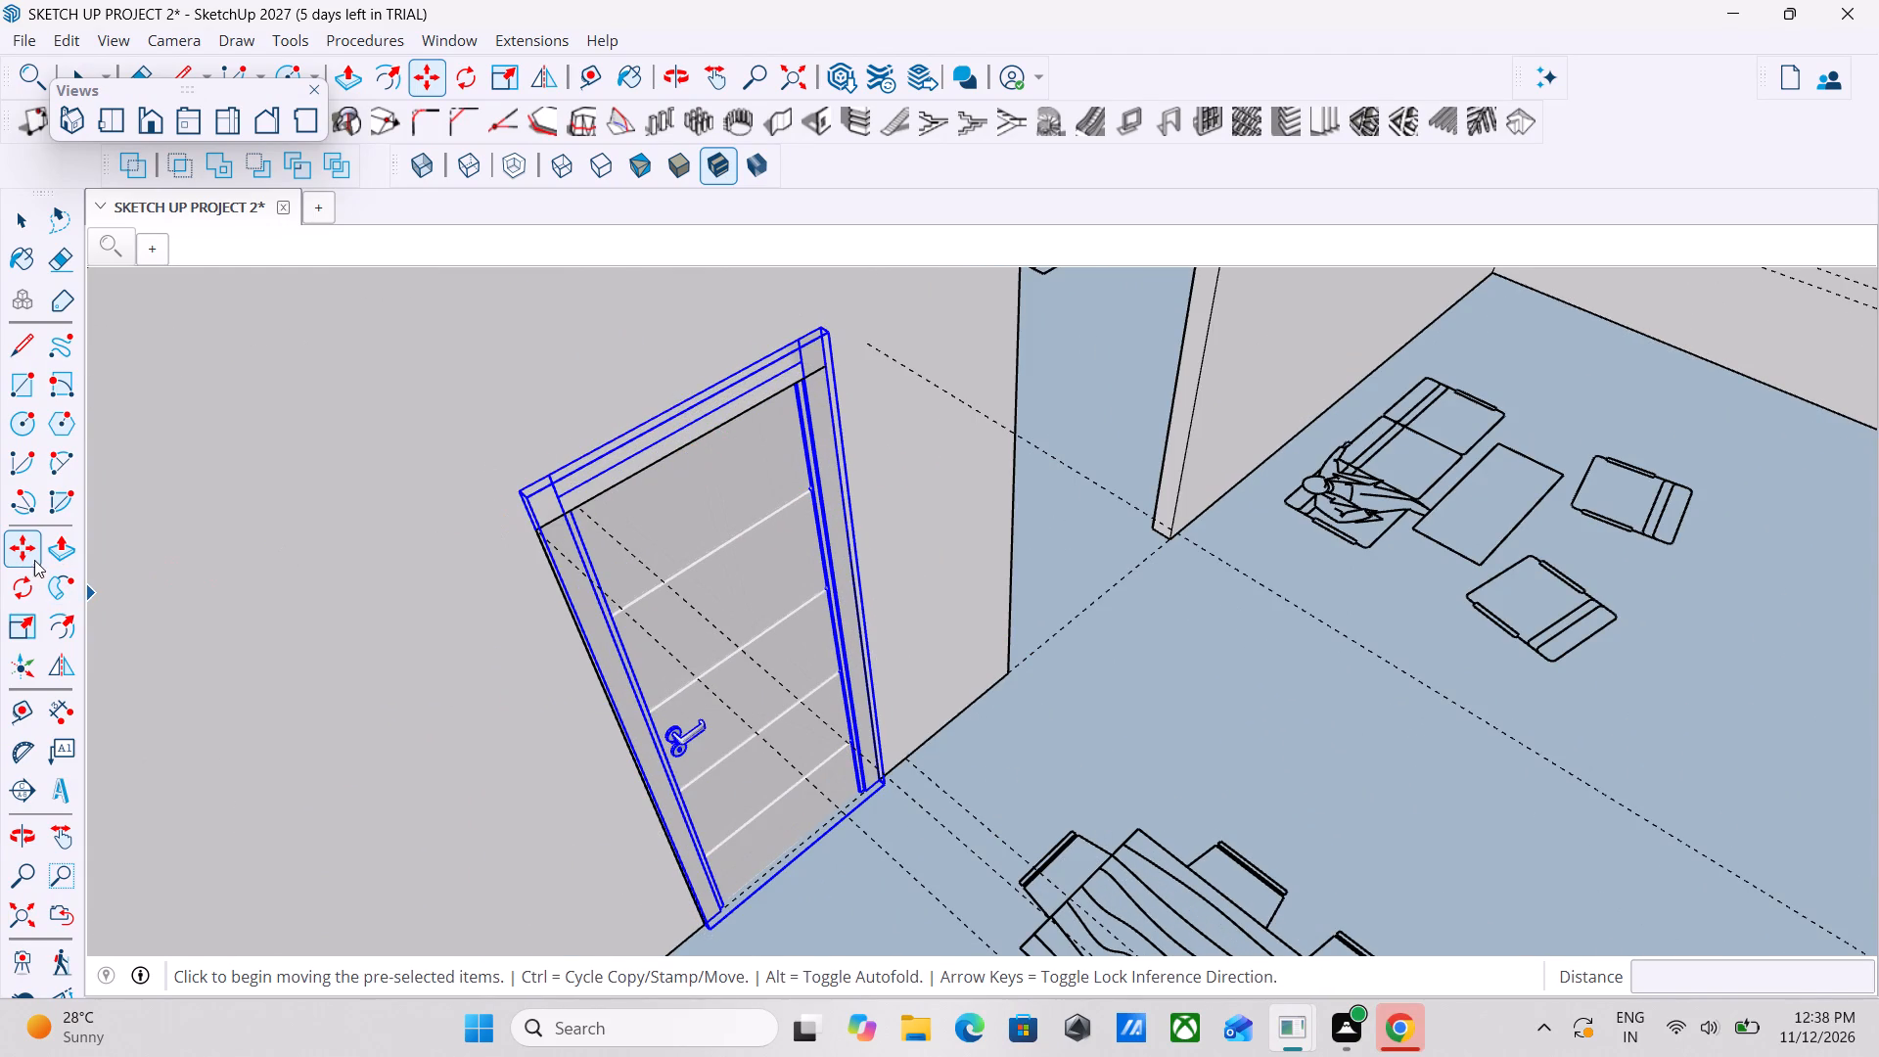
click(15, 625)
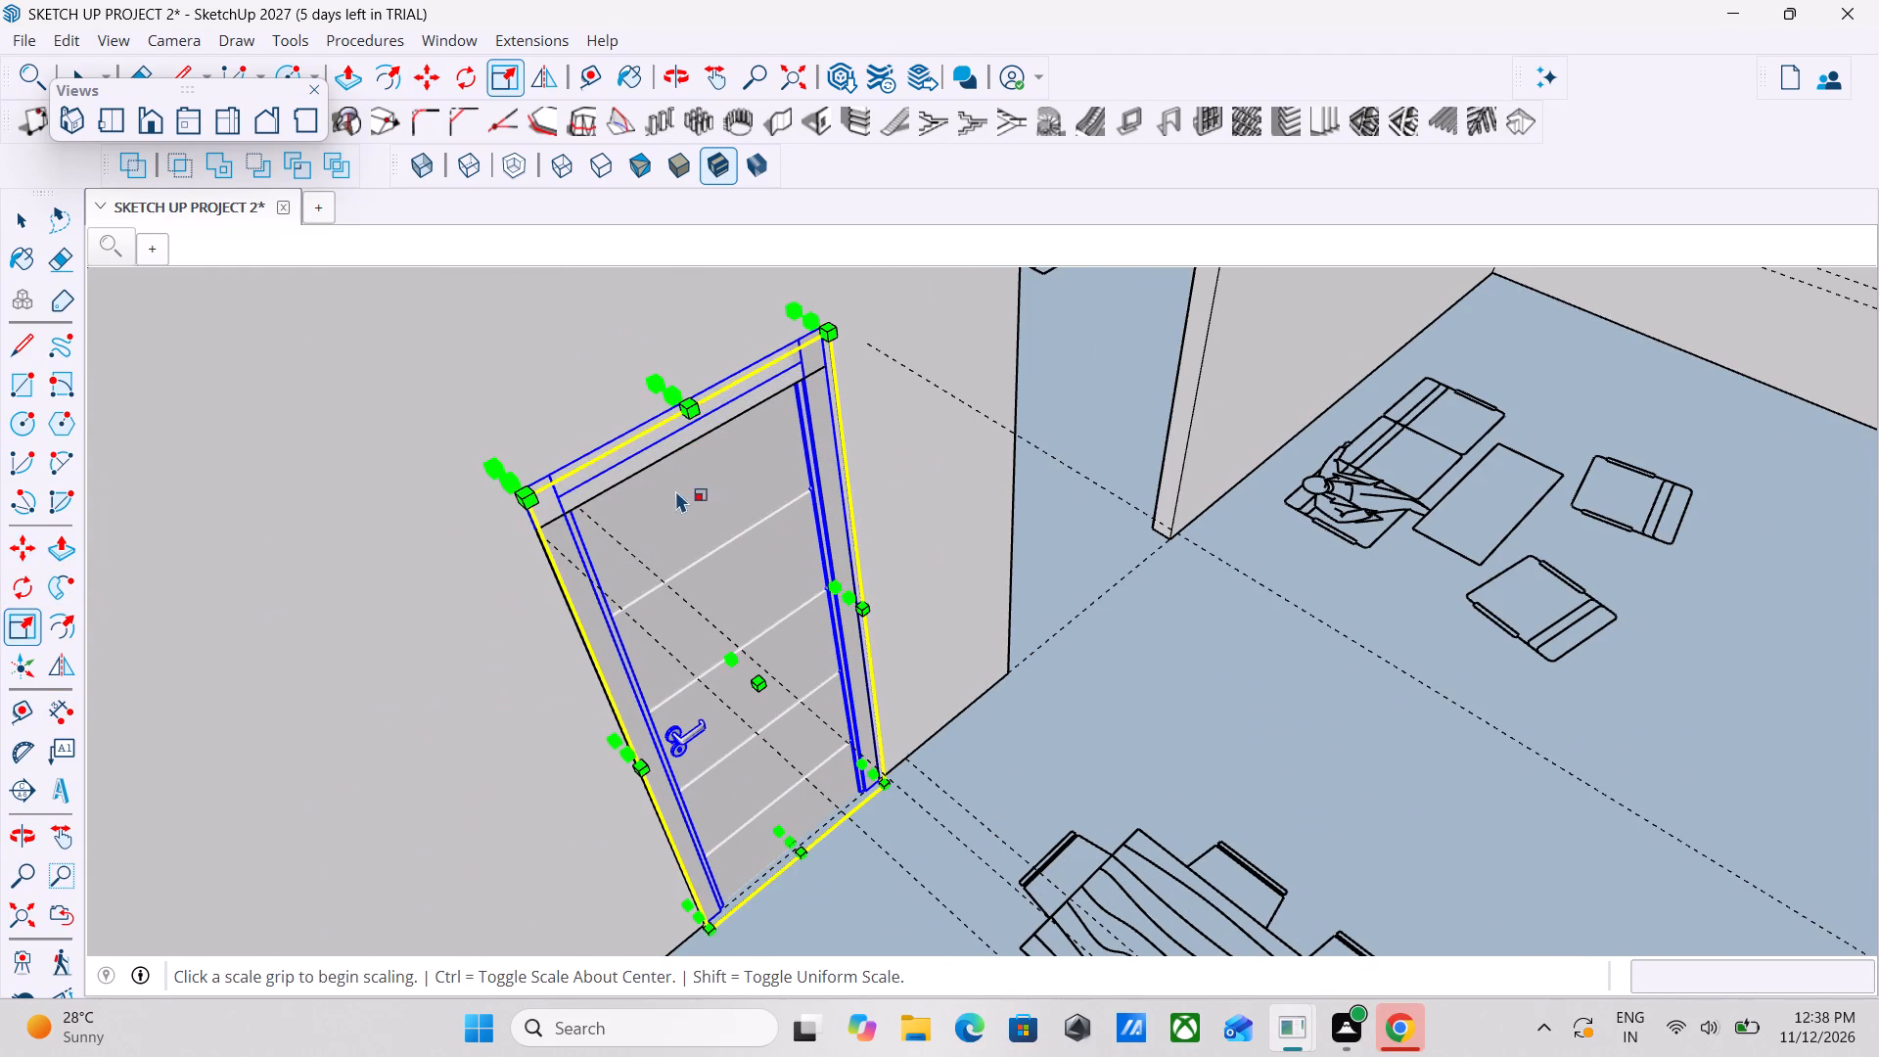
scroll(673, 422, up, 2)
click(671, 387)
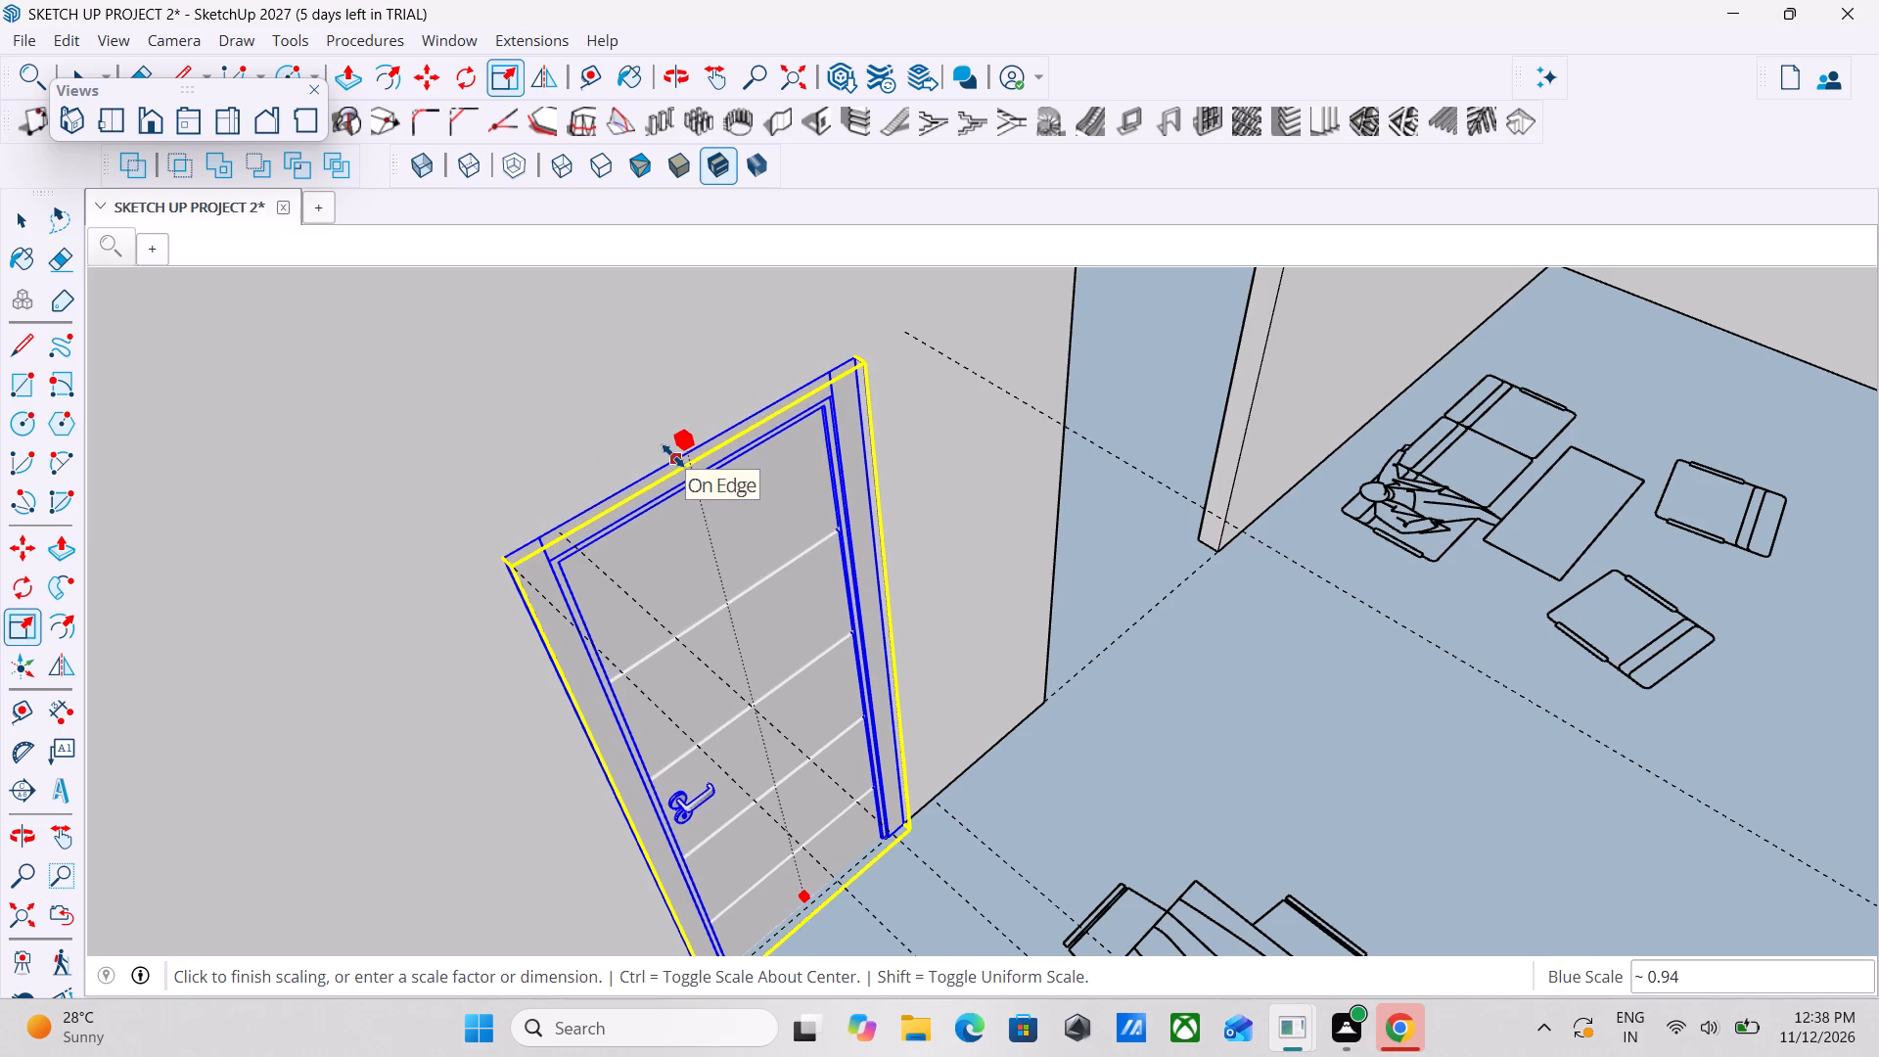
click(673, 456)
scroll(1023, 577, down, 1)
middle_drag(1005, 577, 636, 476)
scroll(636, 476, down, 5)
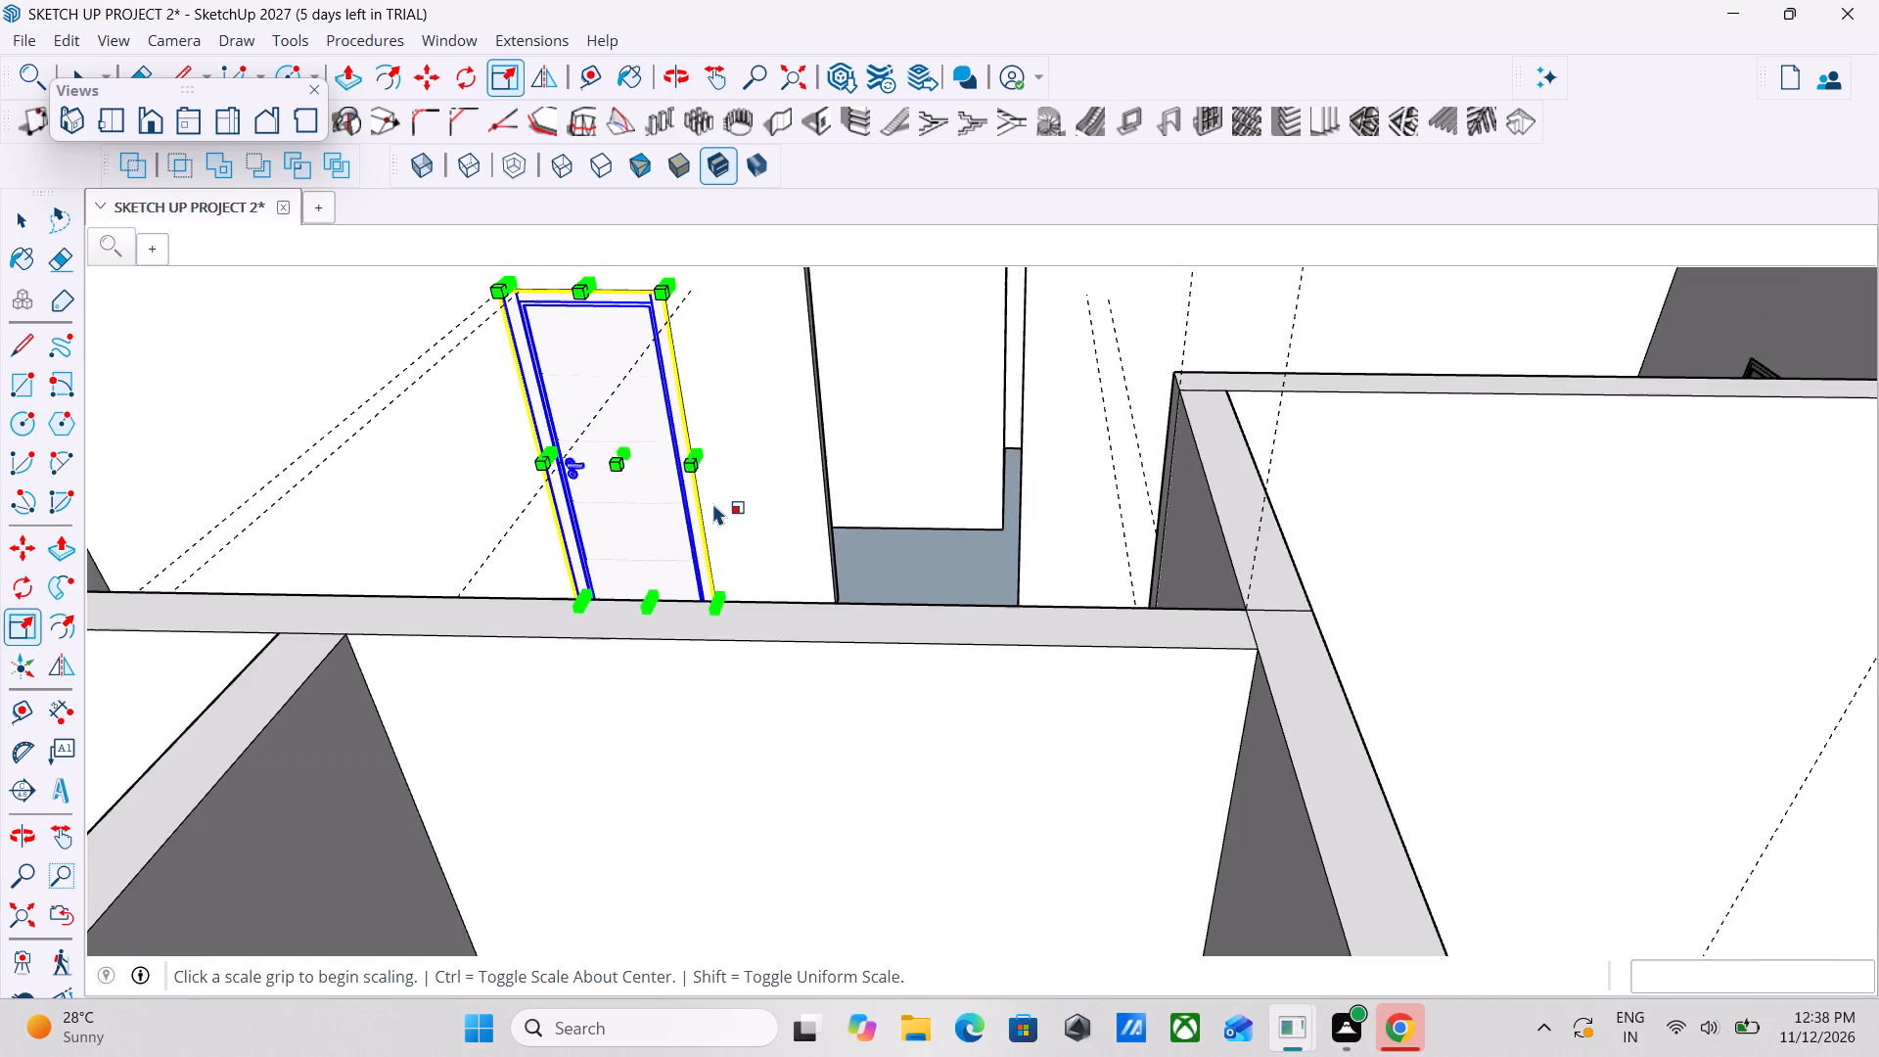
key(space)
key(space)
Examine how the resized white door sits in the wall opening, checking its bottom frame from both sides.
scroll(734, 507, down, 3)
middle_drag(734, 507, 1280, 616)
scroll(1281, 616, up, 1)
scroll(925, 668, down, 2)
middle_drag(925, 668, 1751, 618)
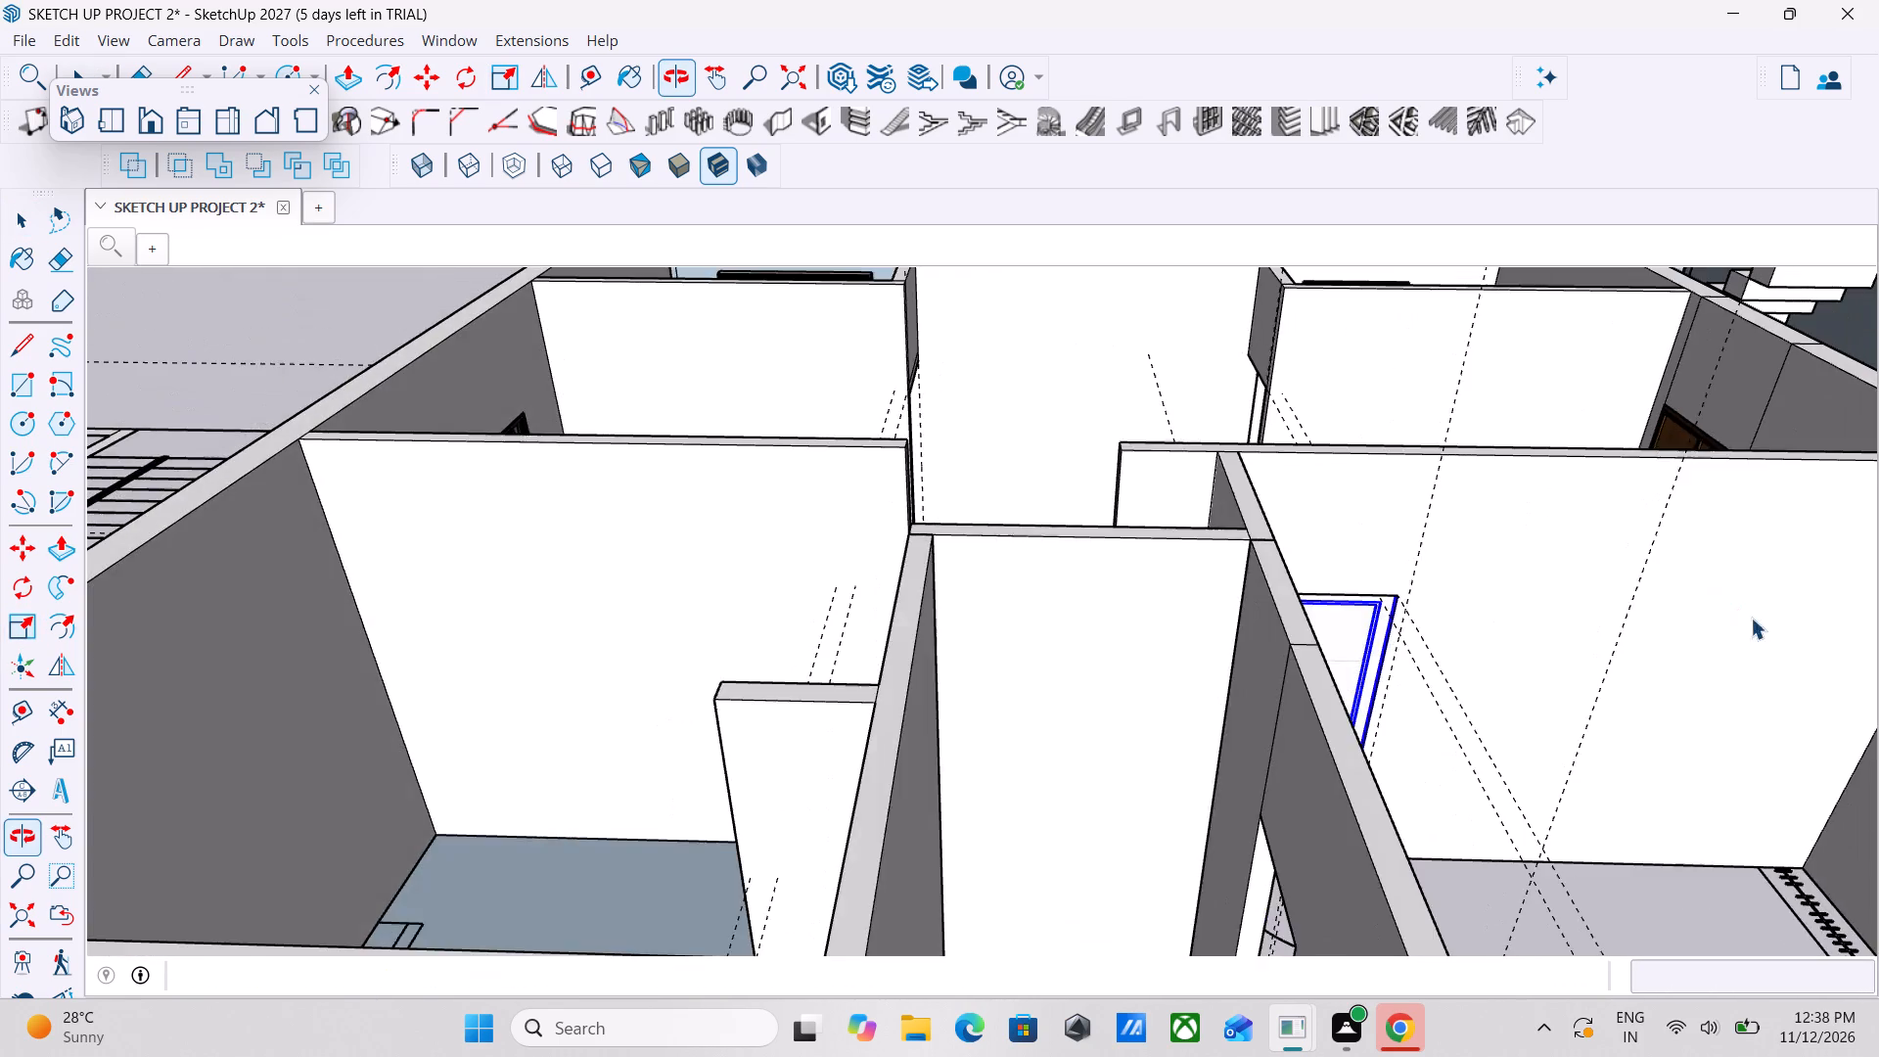
scroll(1635, 703, down, 5)
middle_drag(1353, 740, 1003, 804)
scroll(1005, 803, up, 1)
scroll(1141, 779, down, 5)
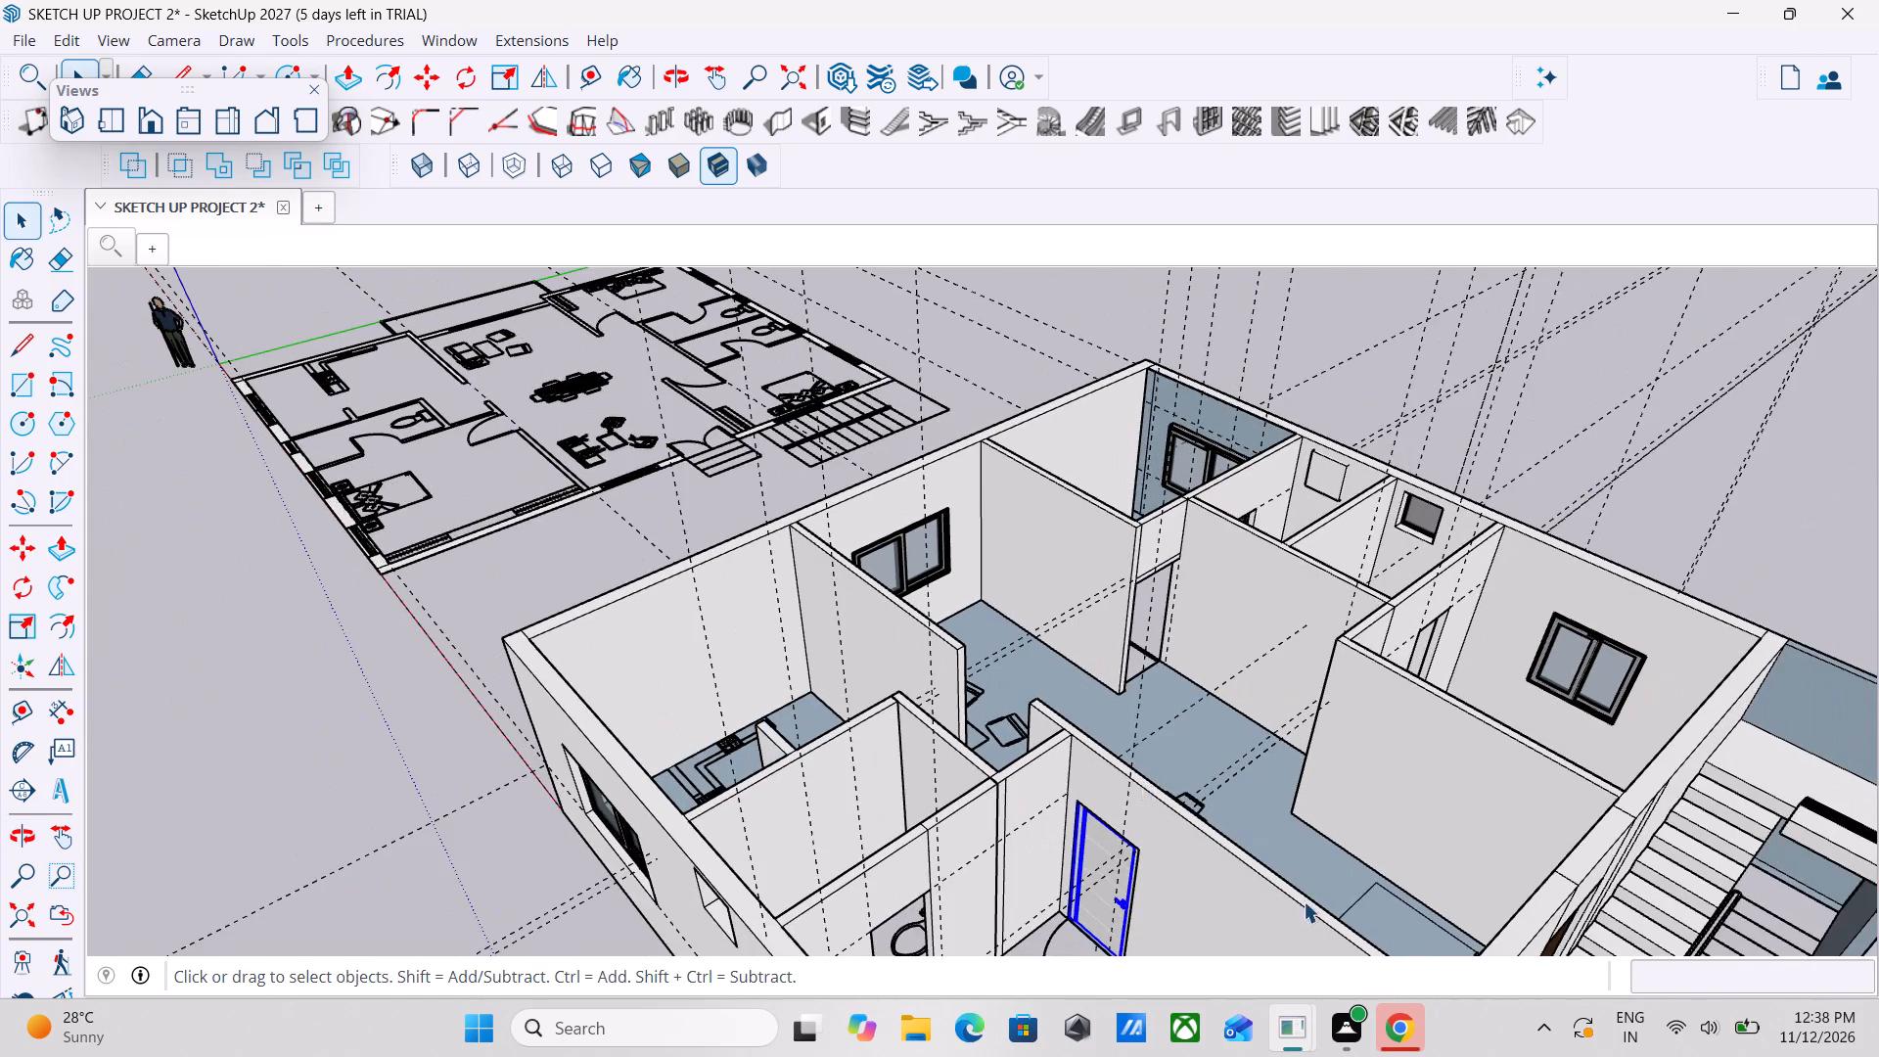
scroll(1238, 888, up, 1)
middle_drag(1238, 888, 1466, 885)
scroll(1227, 905, up, 15)
scroll(1266, 825, up, 2)
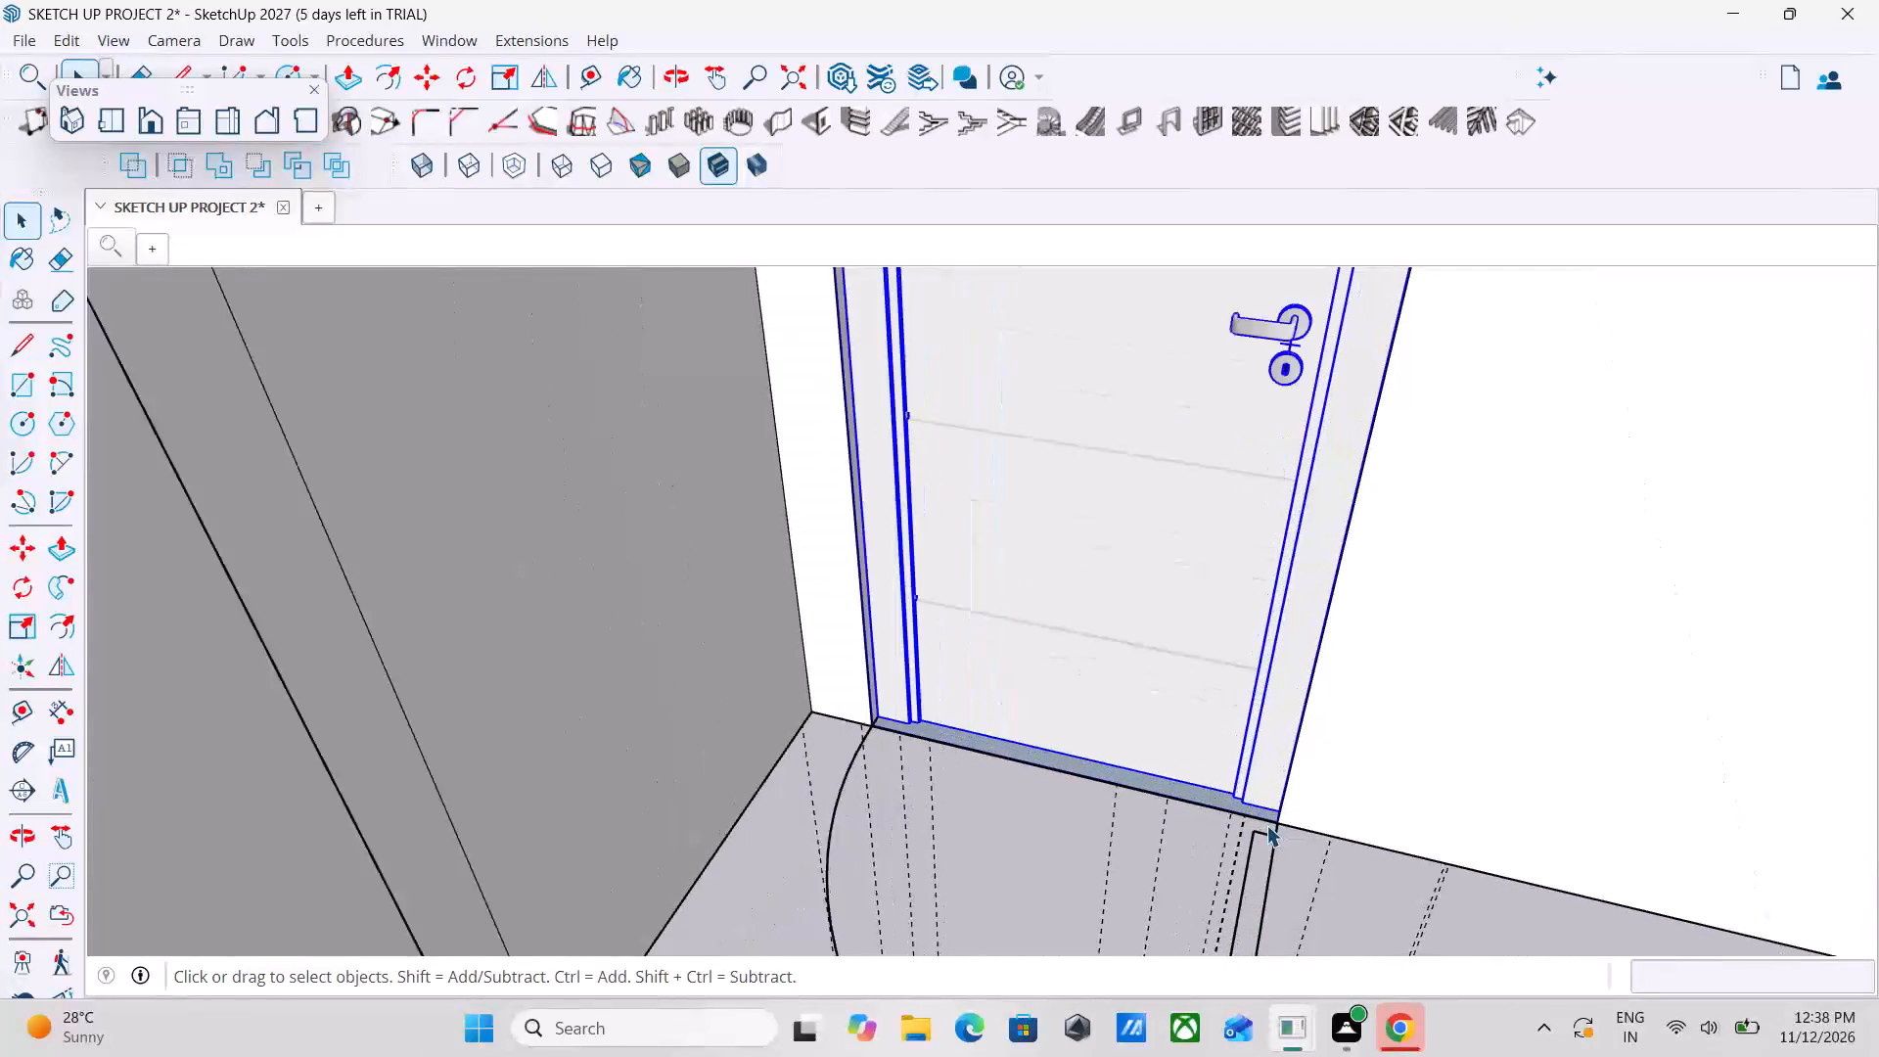
scroll(1266, 825, up, 2)
scroll(1259, 800, down, 1)
middle_drag(1259, 800, 454, 928)
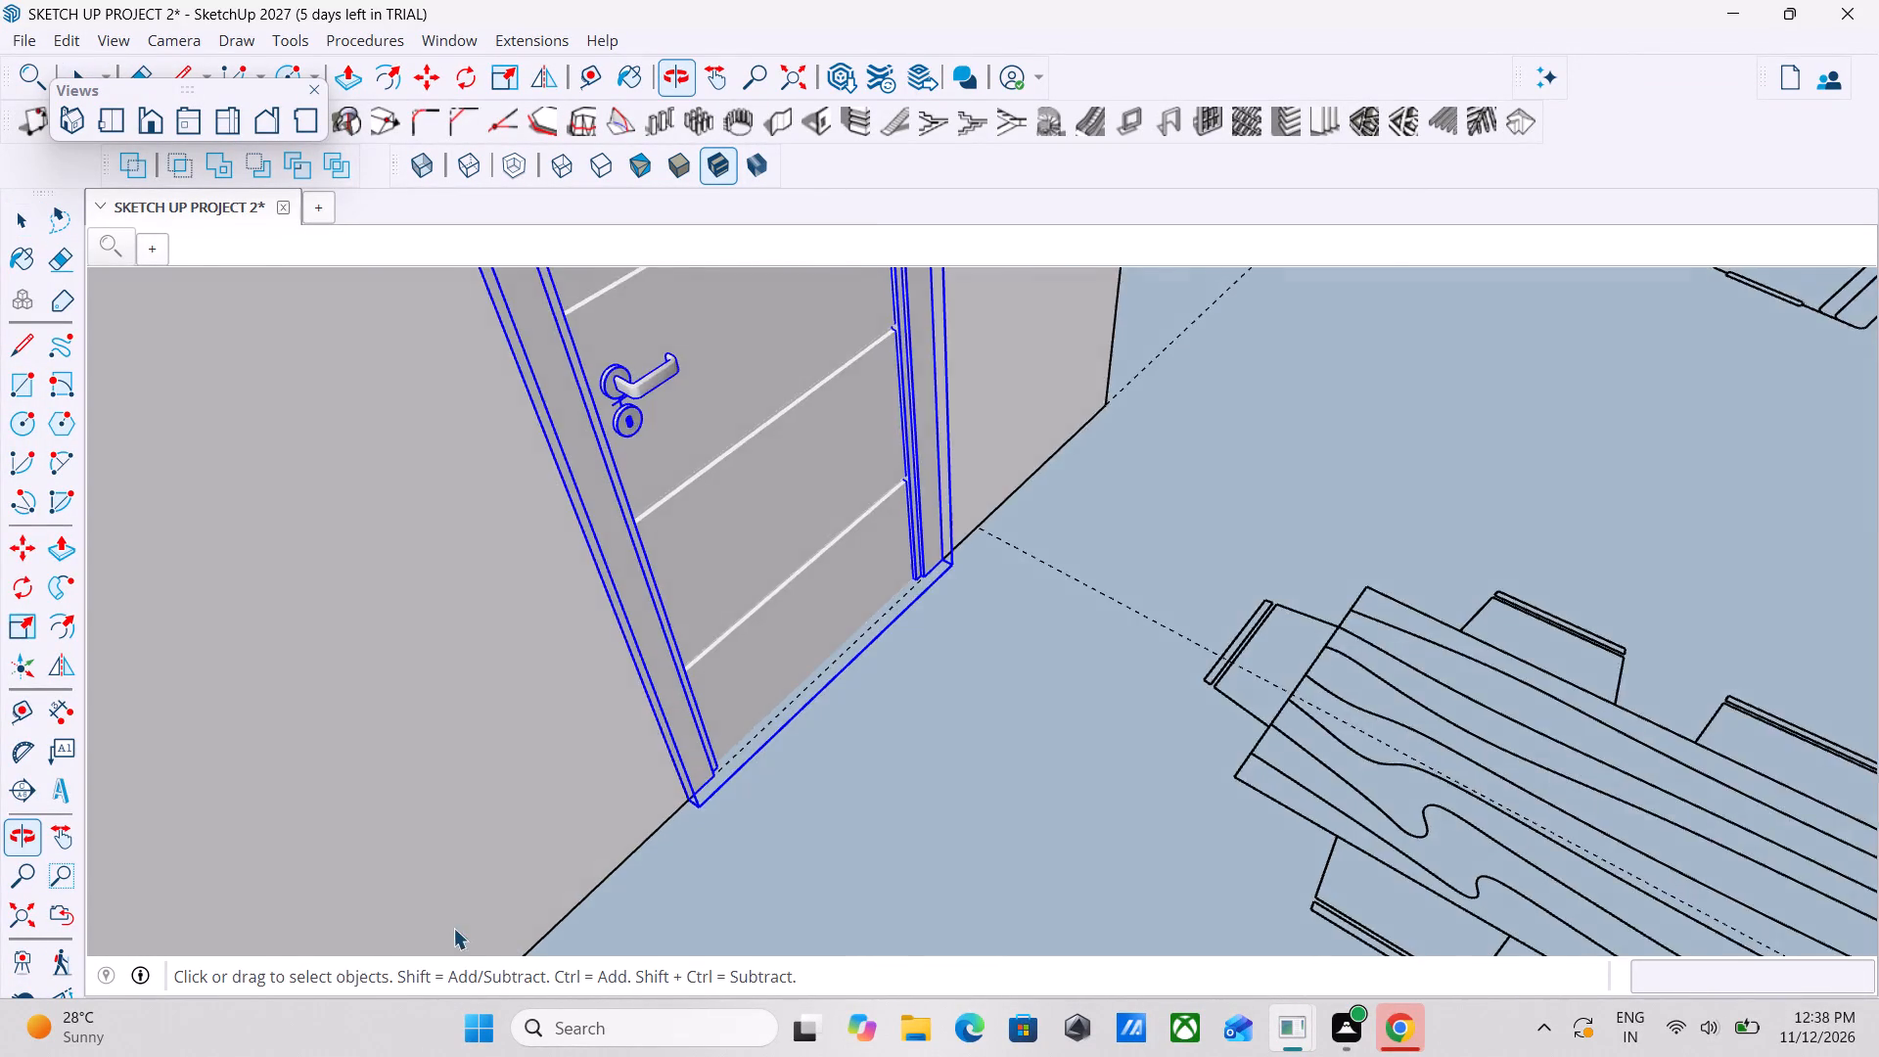
Examine the resized white door and the surrounding rooms from several angles, checking the remaining open doorways.
scroll(692, 788, down, 4)
scroll(719, 751, up, 4)
middle_drag(960, 691, 681, 705)
scroll(681, 705, down, 9)
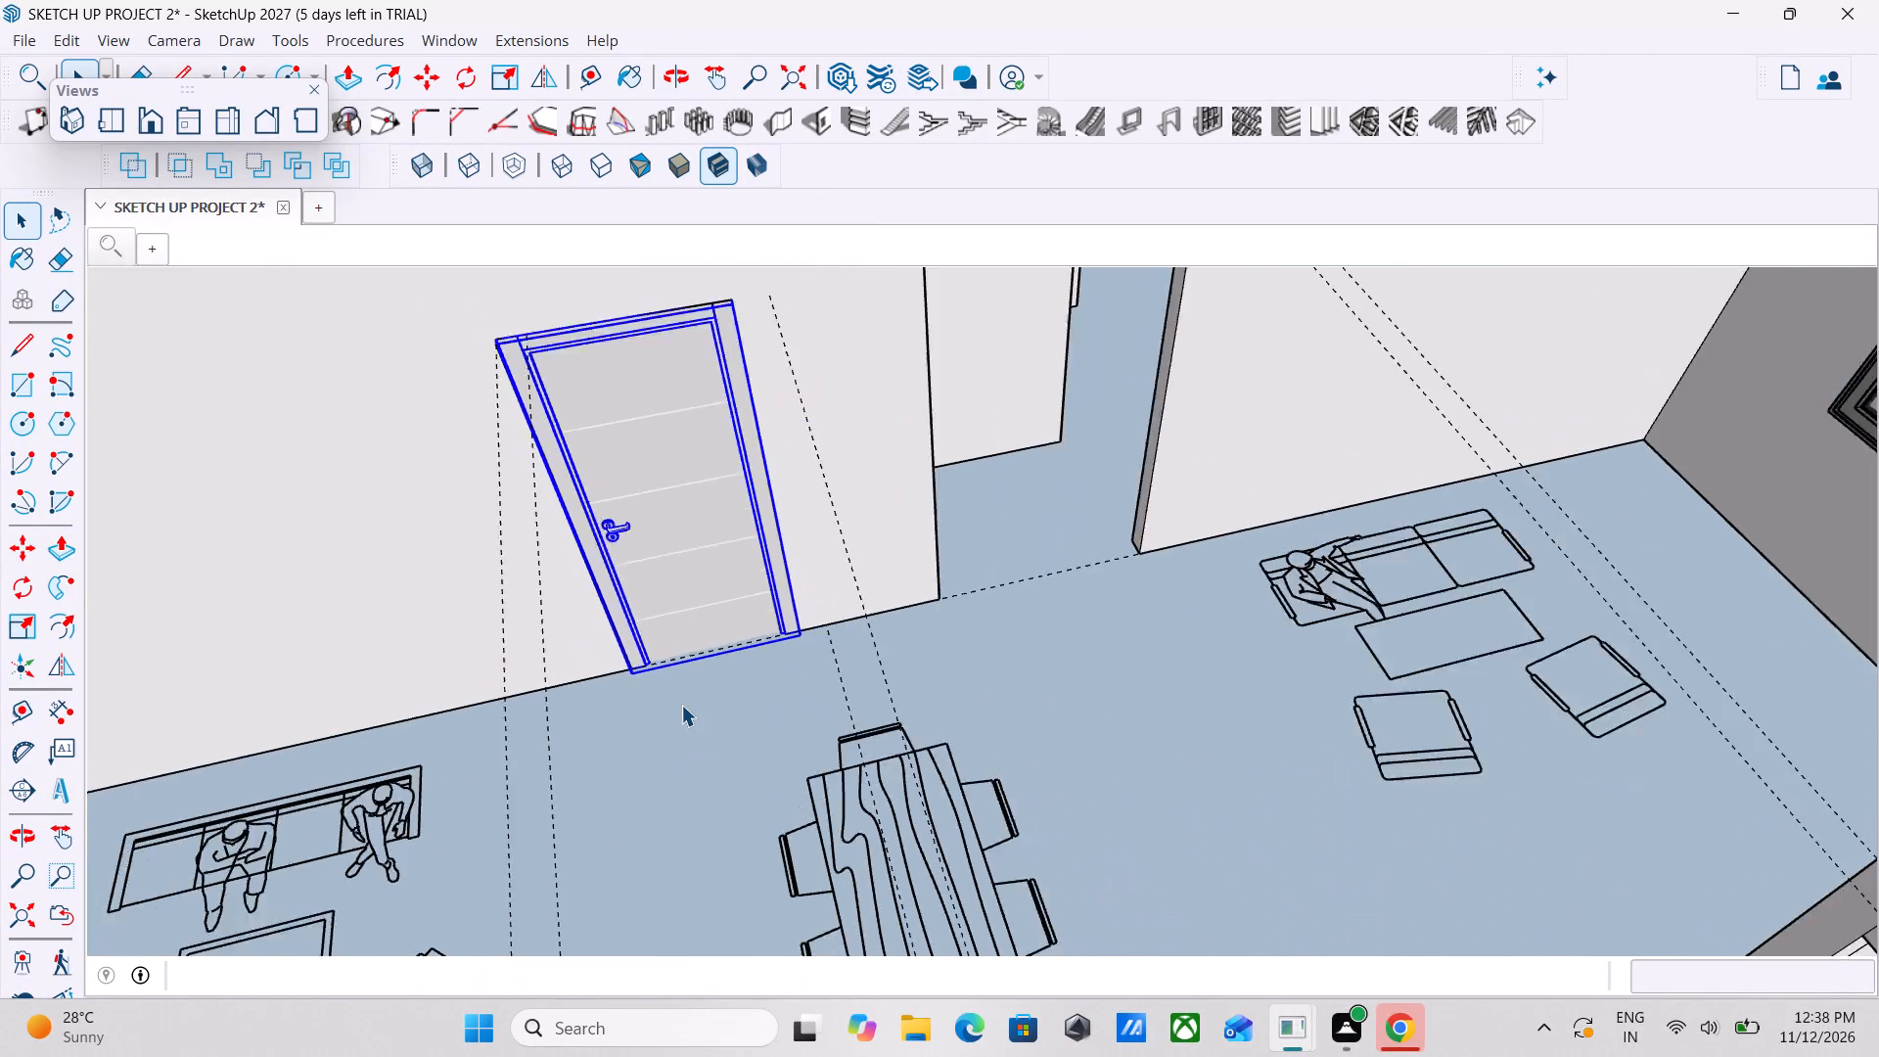
scroll(681, 705, down, 2)
middle_drag(681, 705, 916, 782)
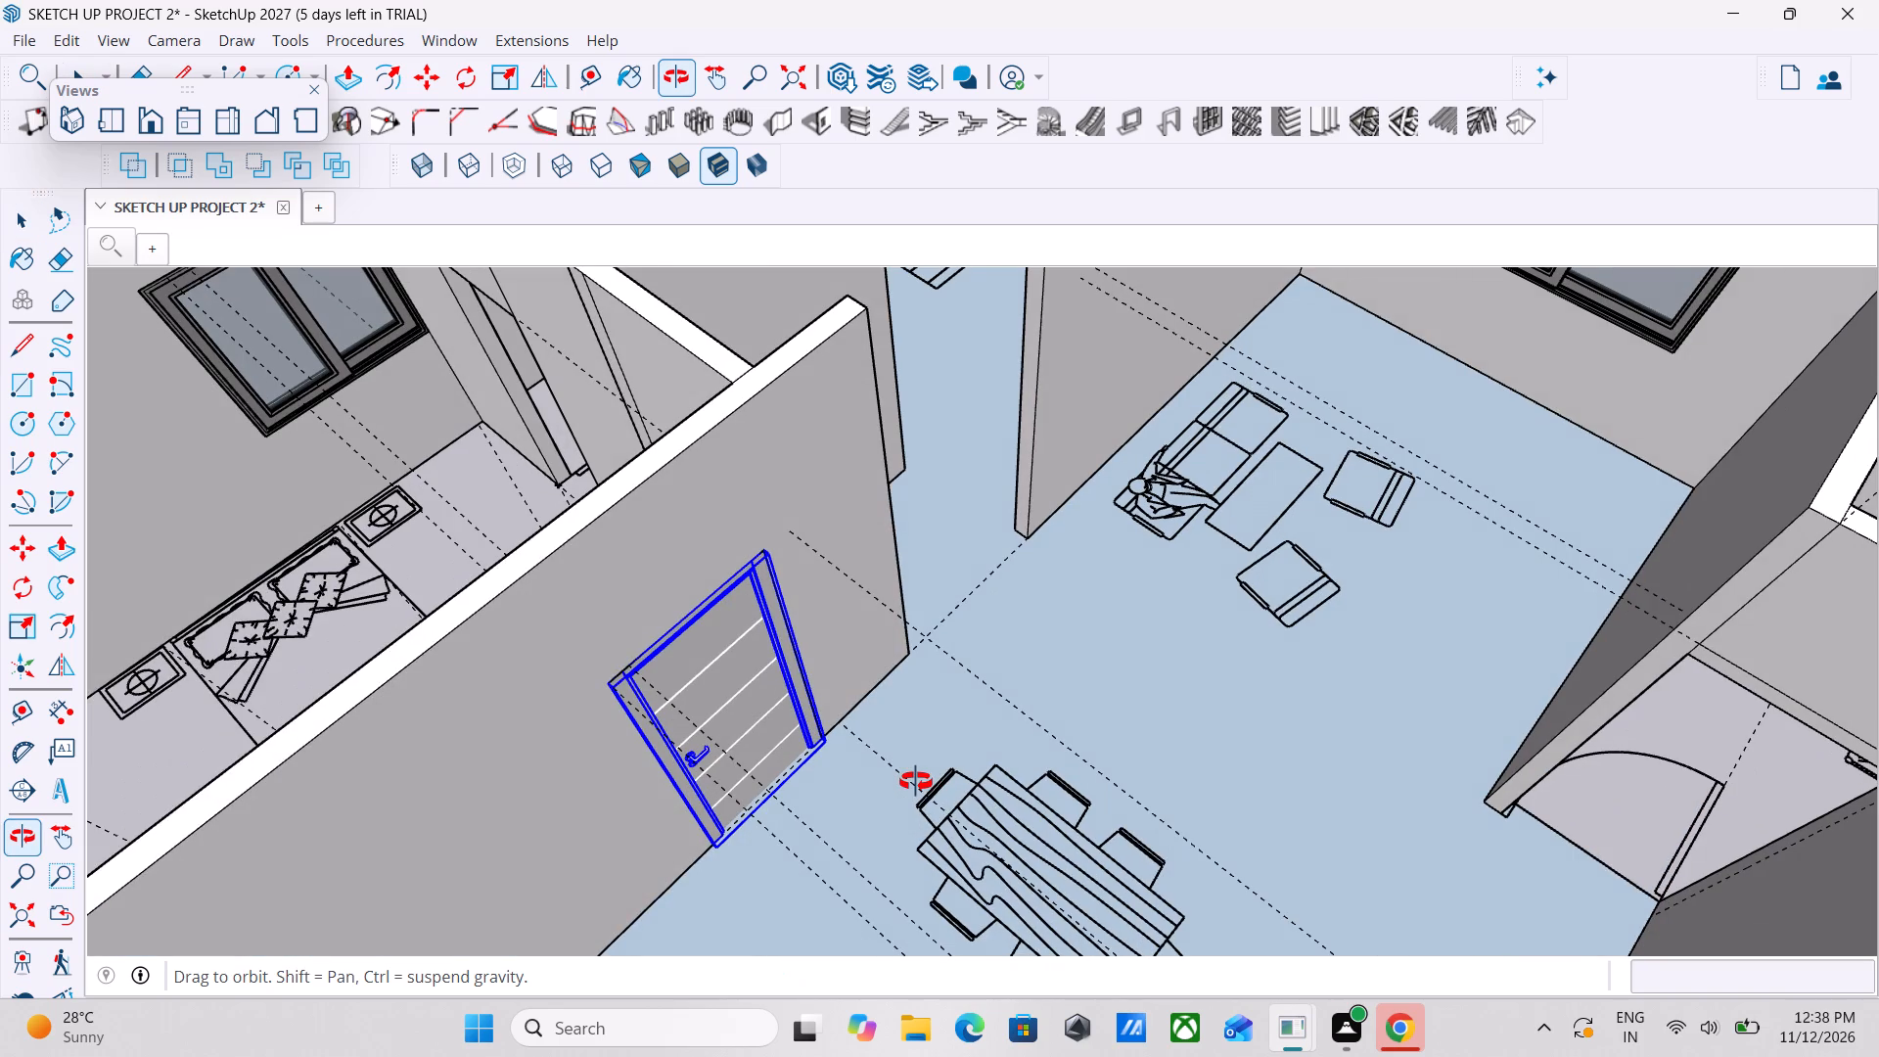
middle_drag(916, 782, 619, 766)
scroll(589, 749, up, 1)
scroll(587, 745, down, 10)
middle_drag(590, 742, 954, 716)
scroll(954, 716, up, 1)
scroll(954, 716, down, 2)
middle_drag(944, 716, 453, 755)
middle_drag(612, 747, 1174, 634)
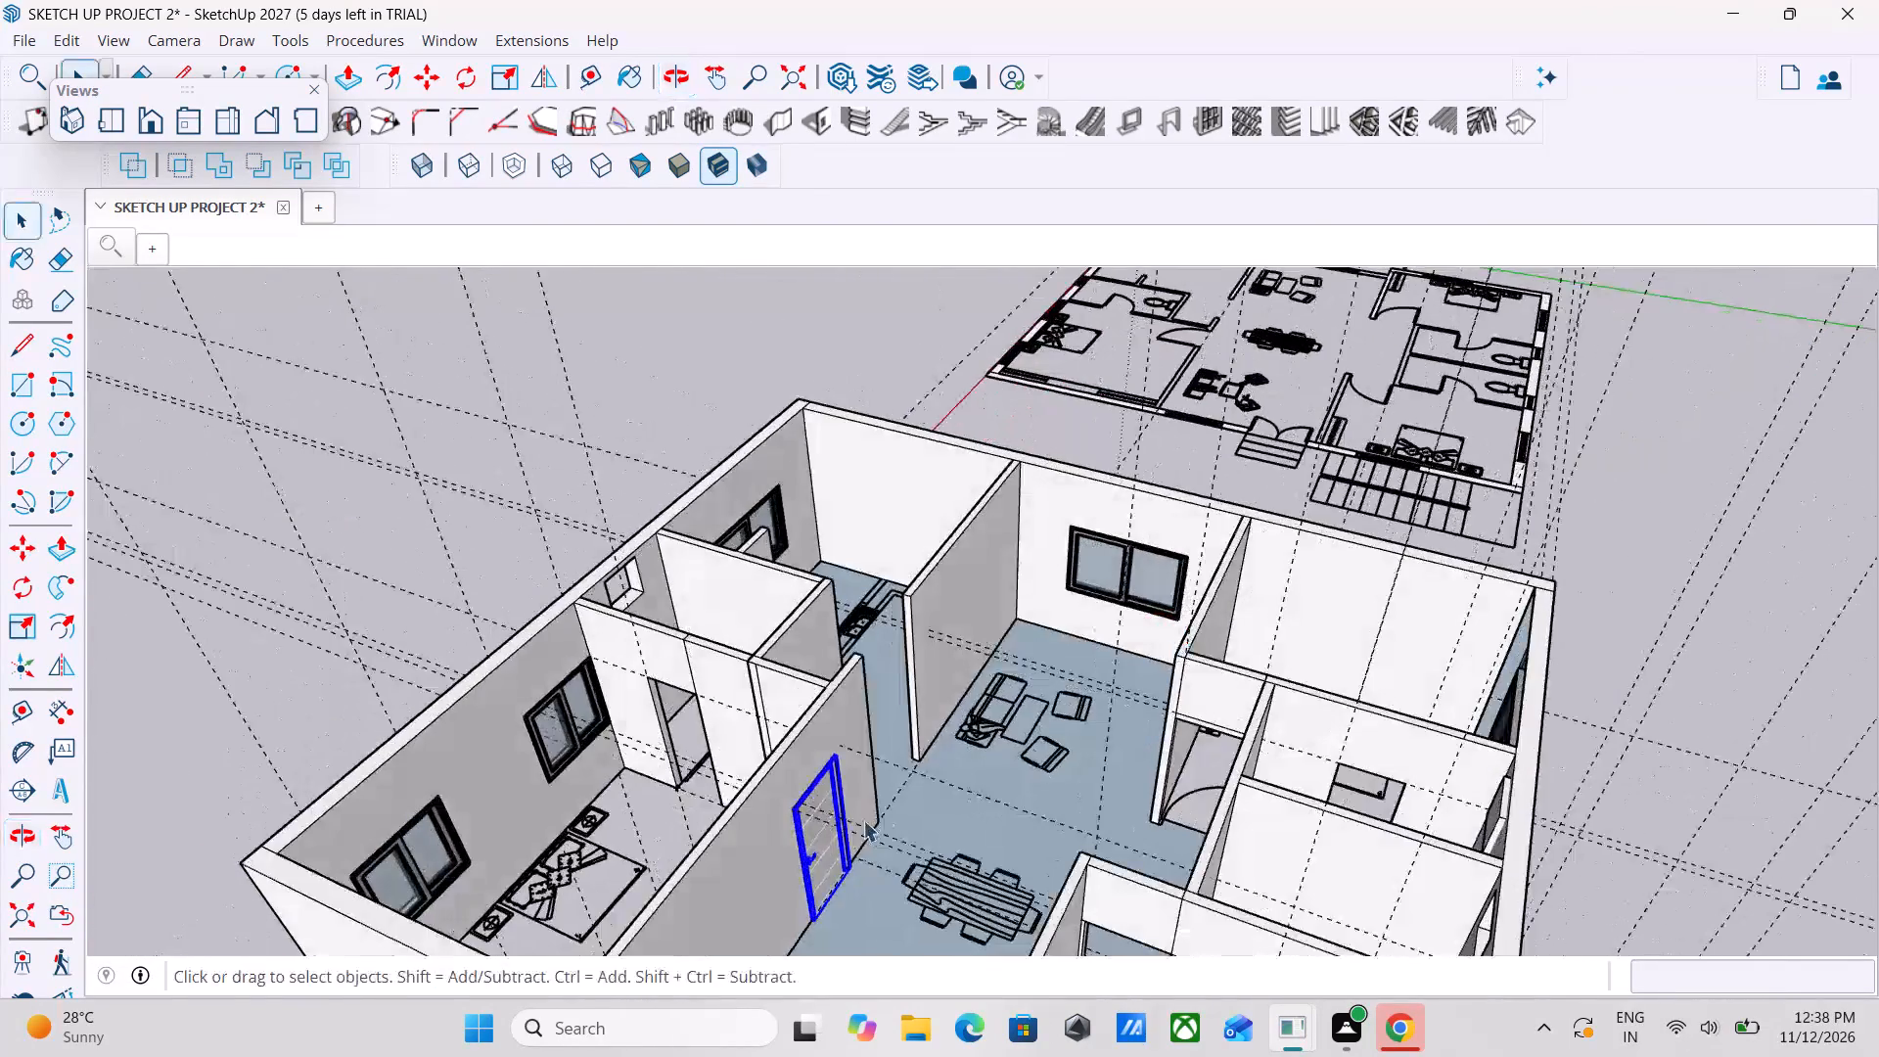
middle_drag(863, 820, 1116, 771)
middle_drag(895, 852, 1063, 861)
middle_drag(891, 899, 869, 771)
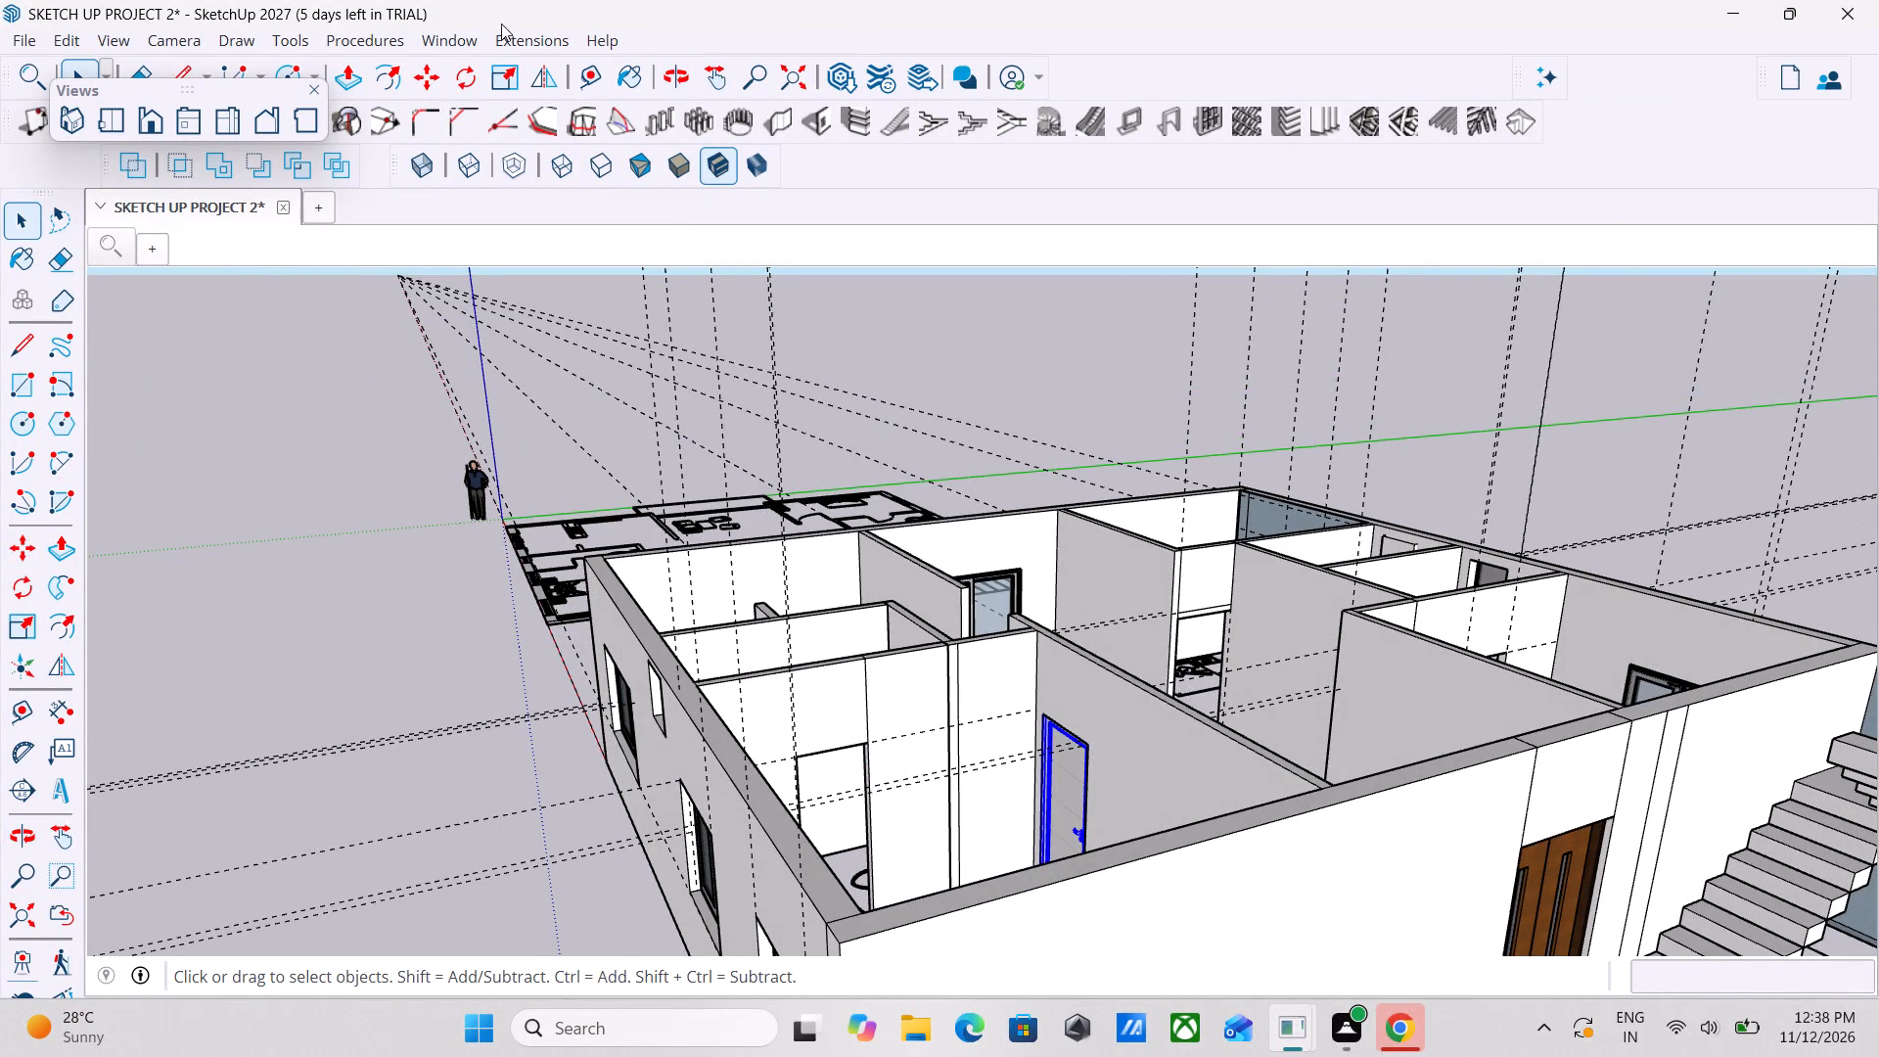
Find the white dynamic panel door named "Doors" (49 KB) among the 3D Warehouse door models and load it into the model.
click(465, 35)
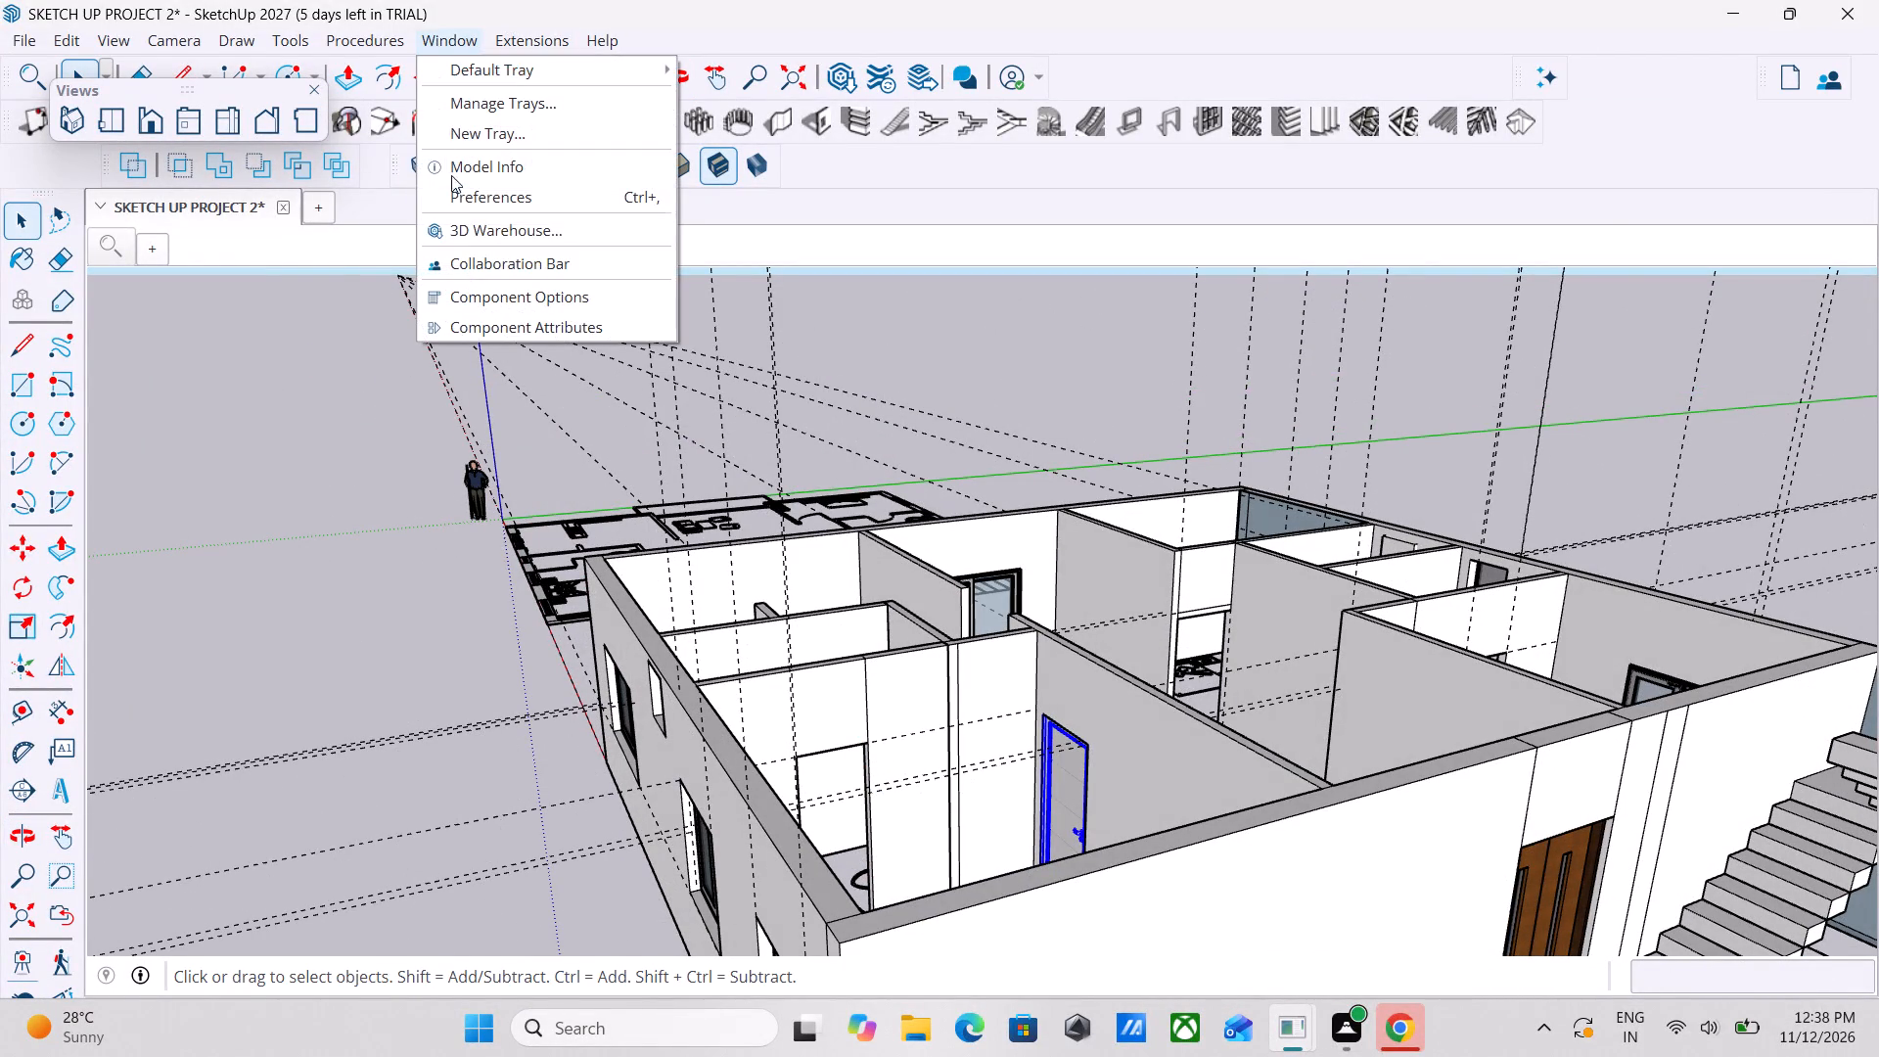
click(489, 228)
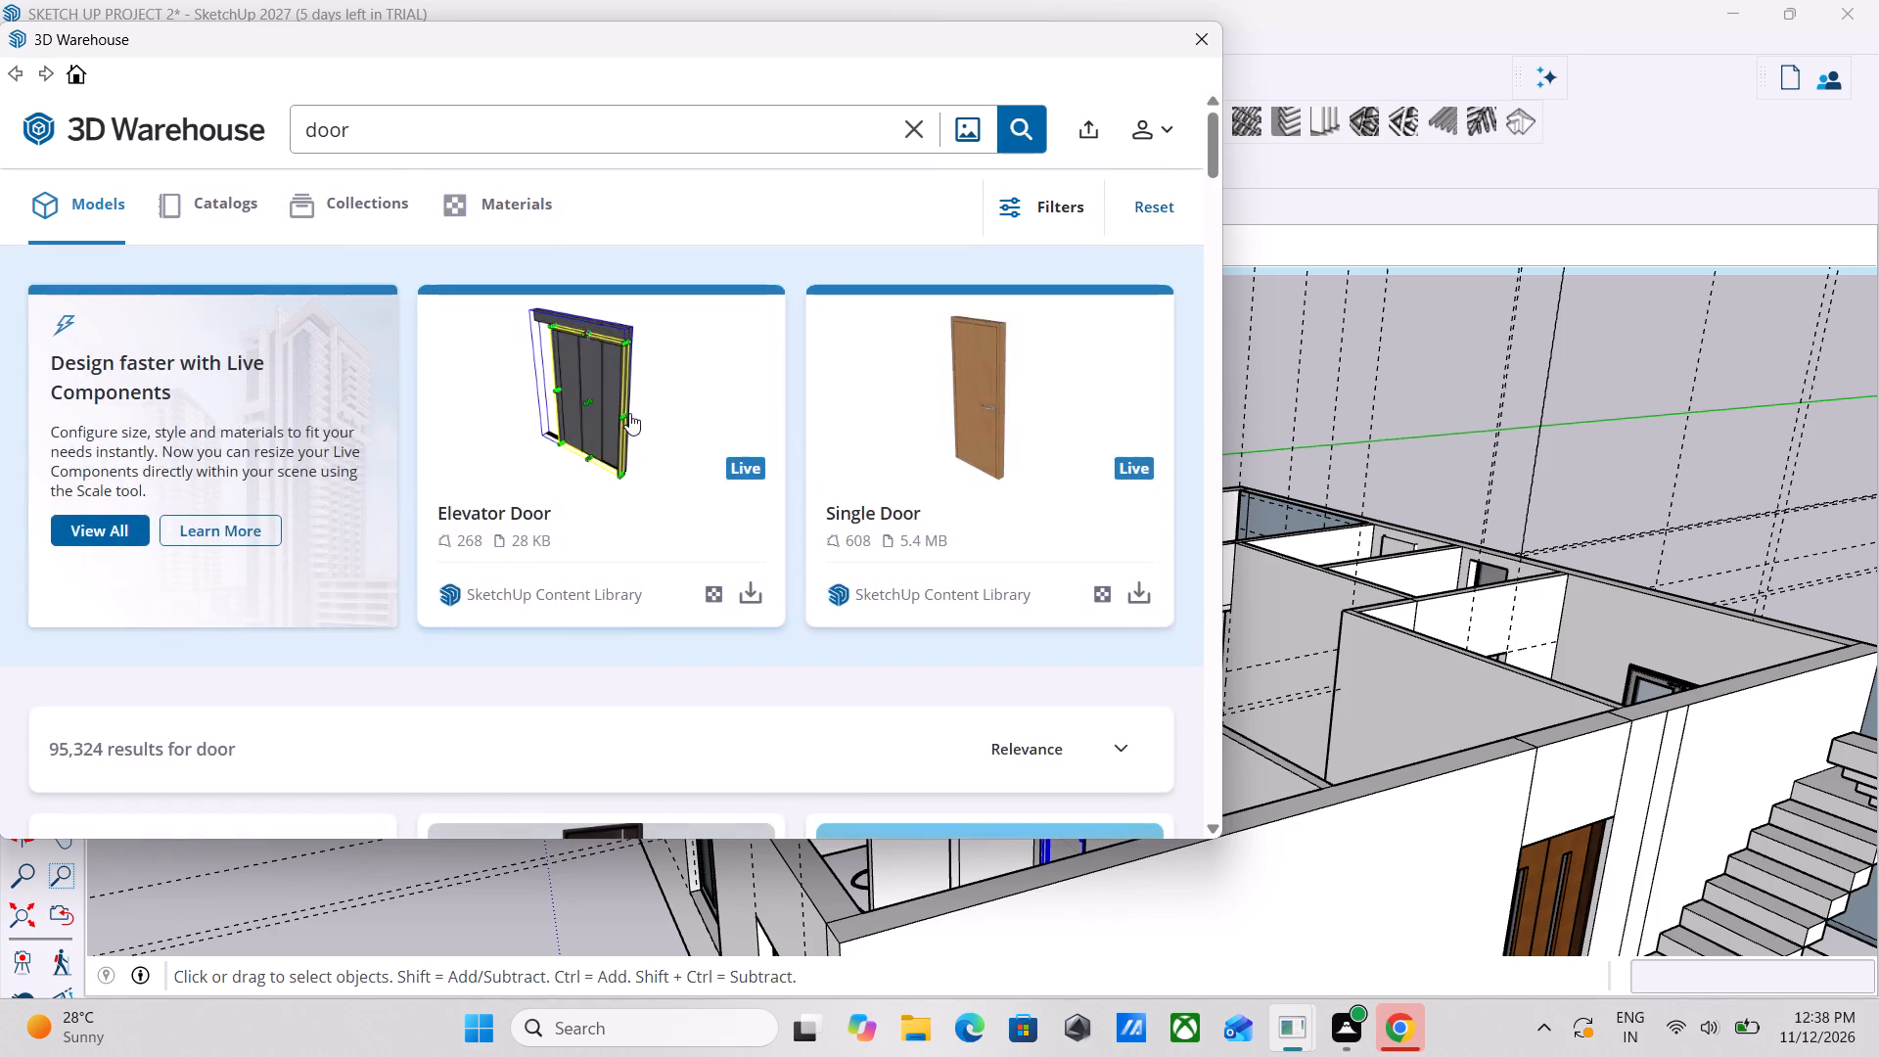
scroll(629, 413, down, 9)
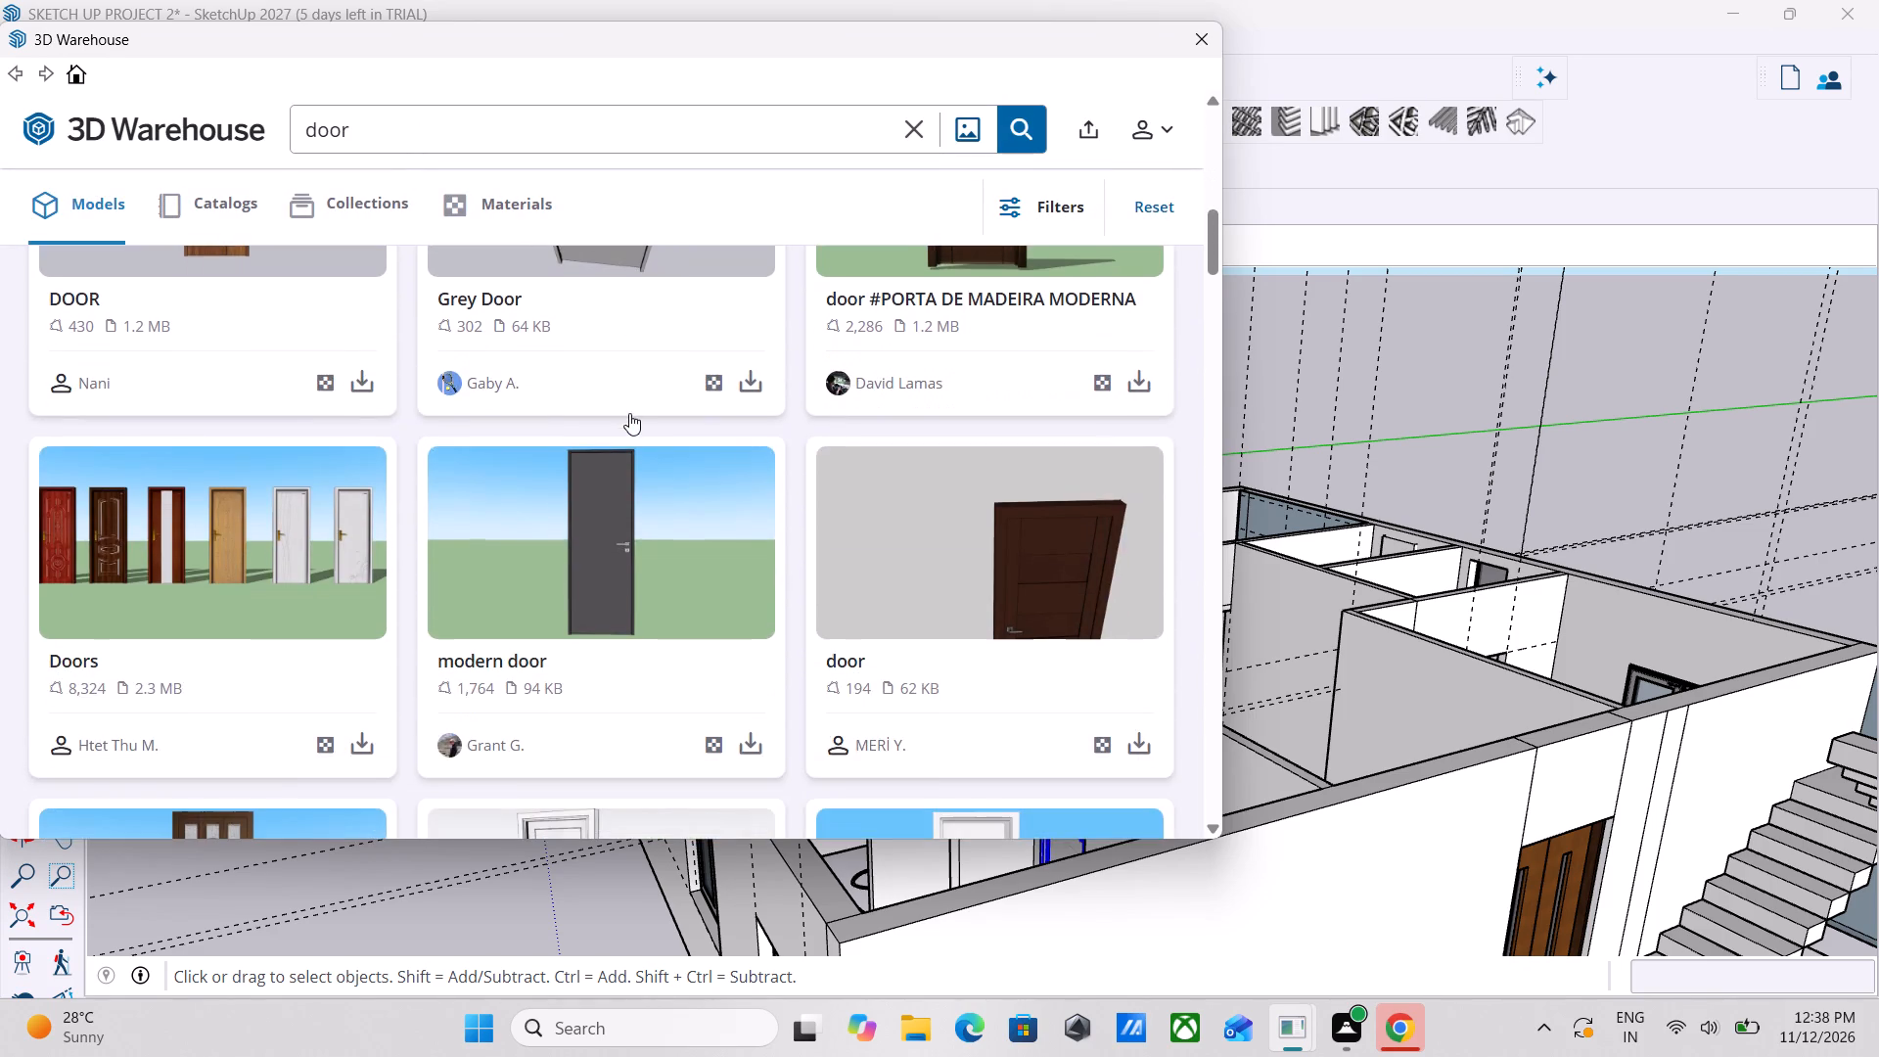
scroll(744, 516, down, 8)
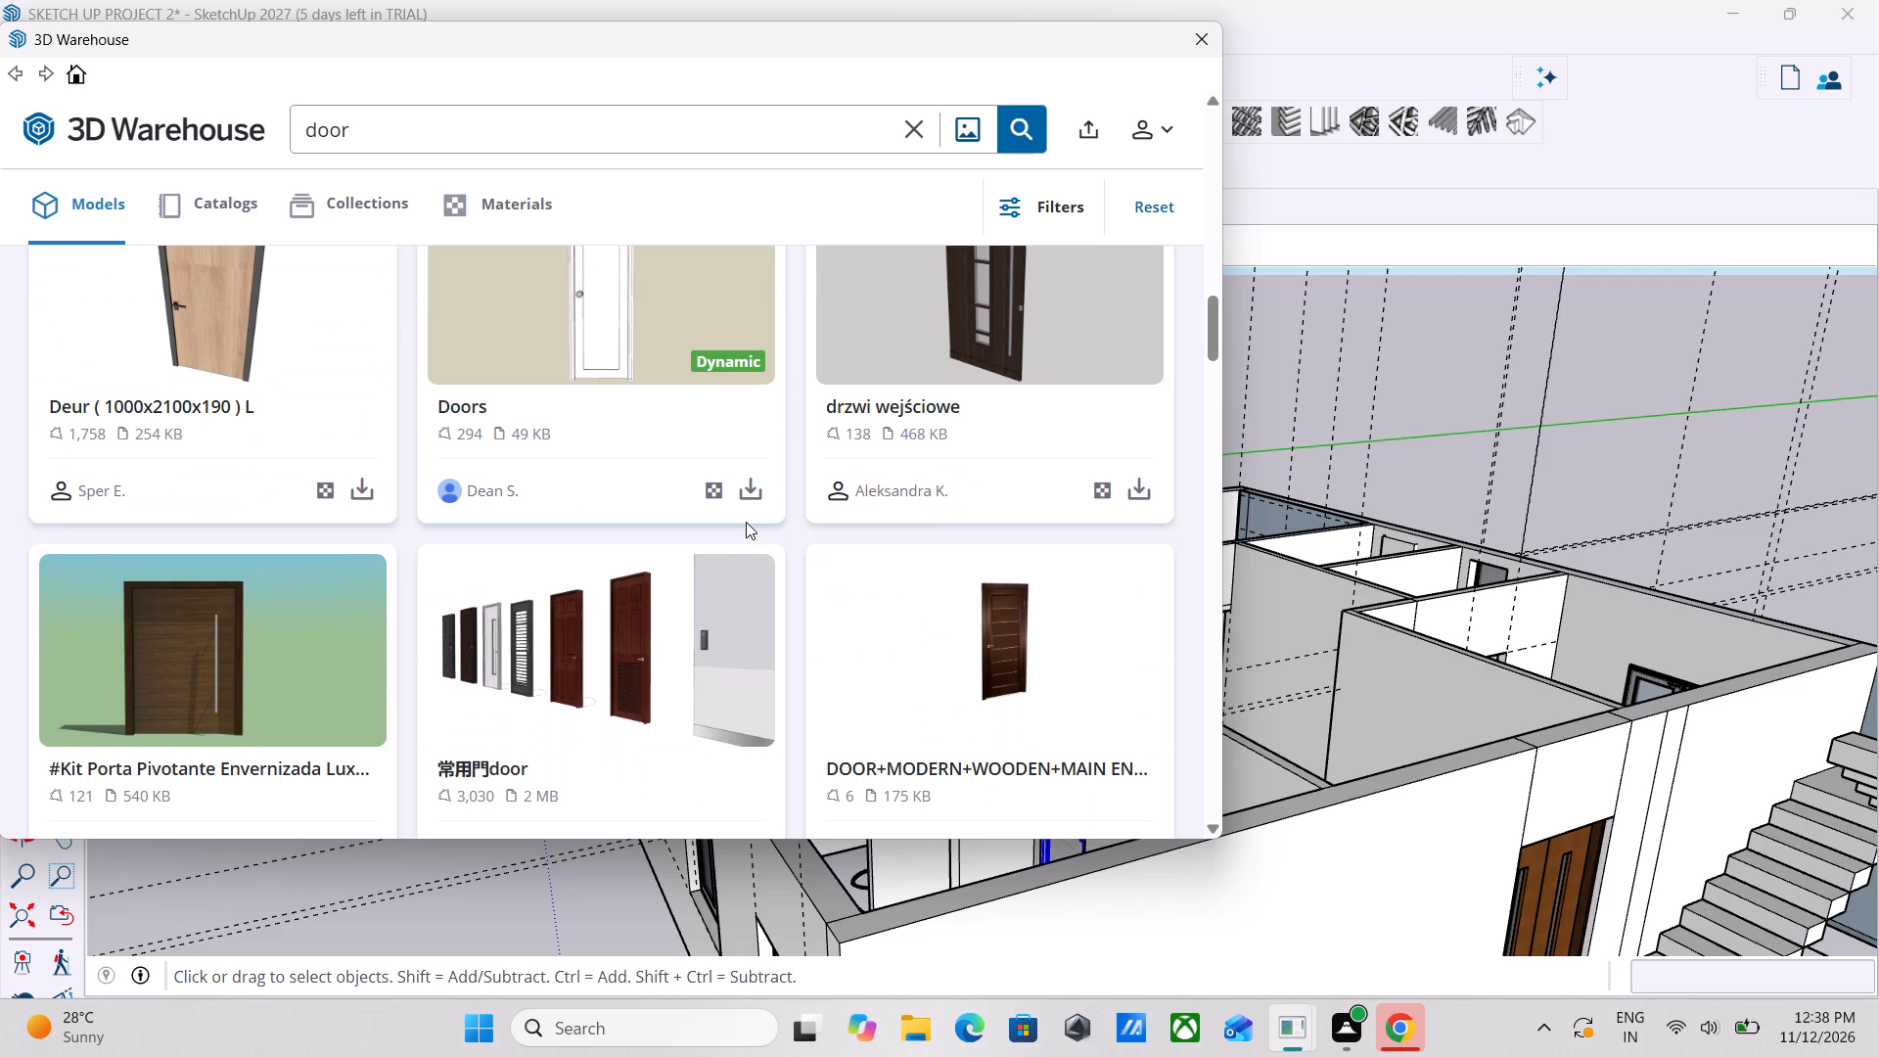
scroll(618, 464, up, 5)
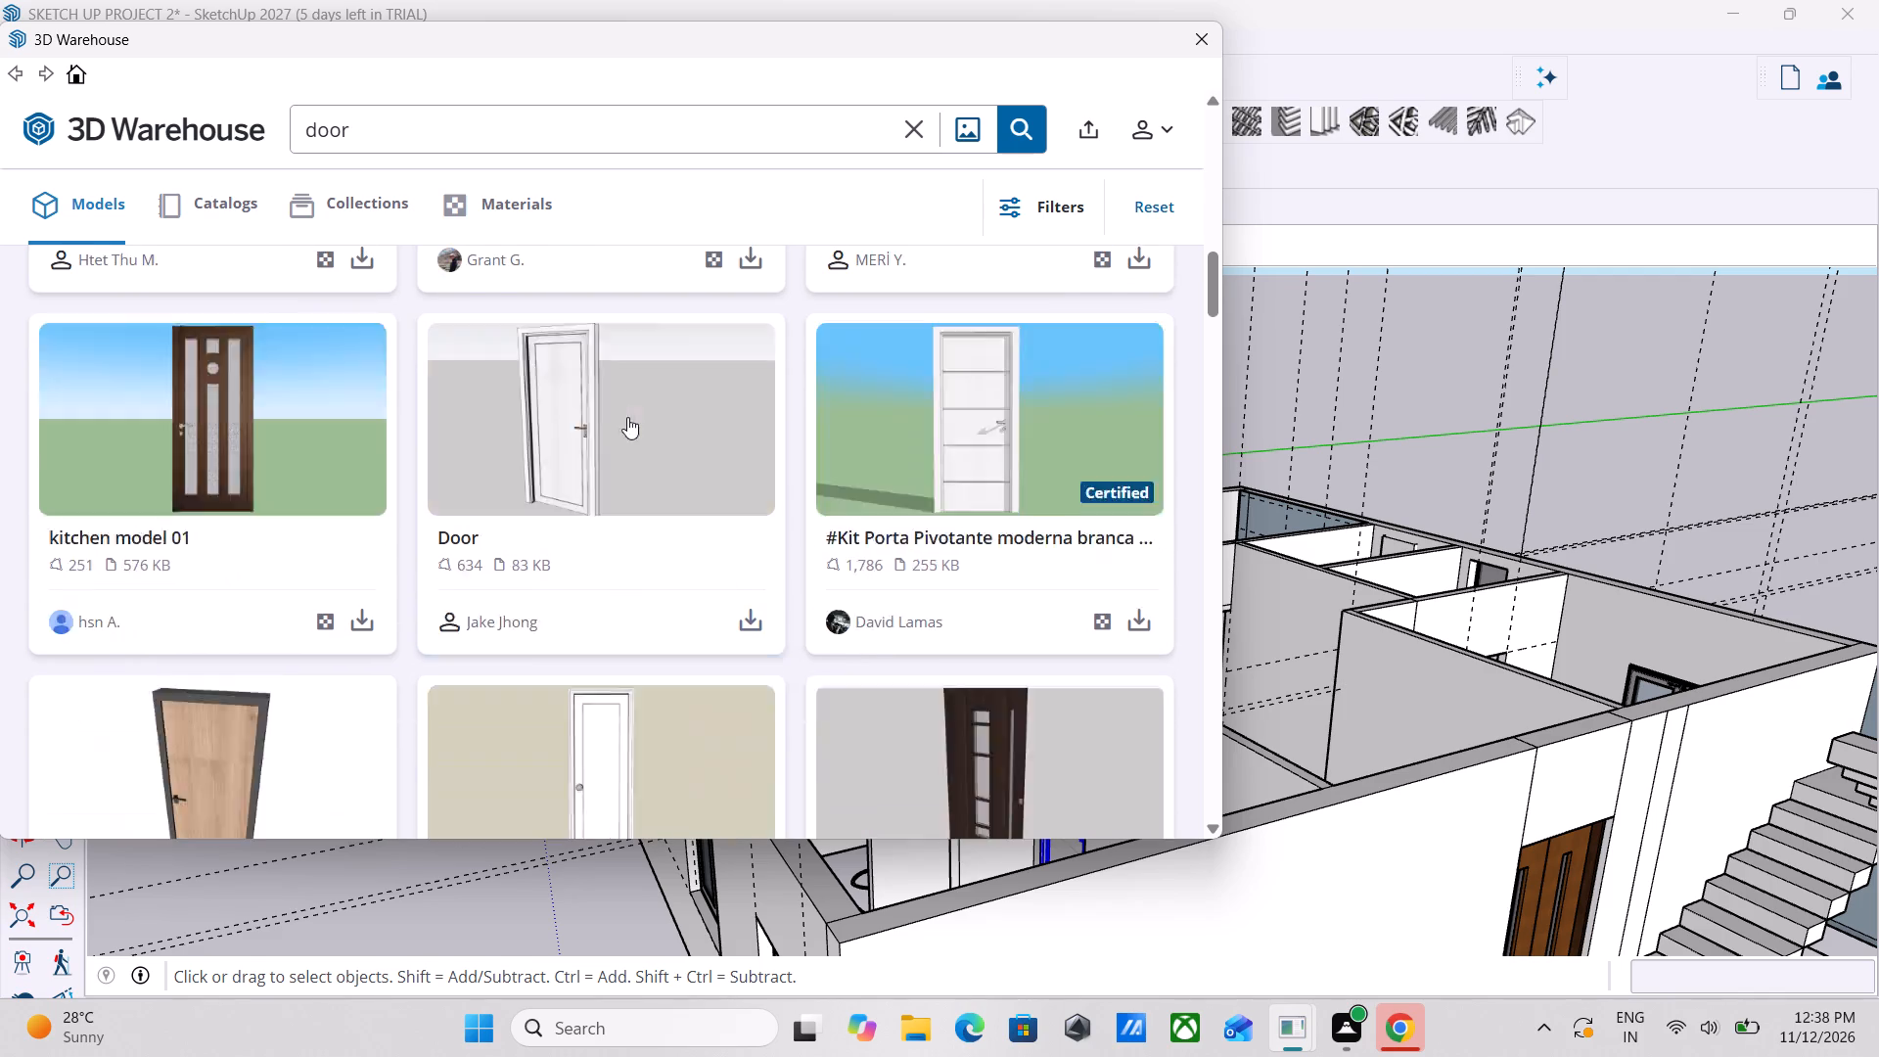
scroll(627, 417, down, 3)
scroll(736, 566, down, 2)
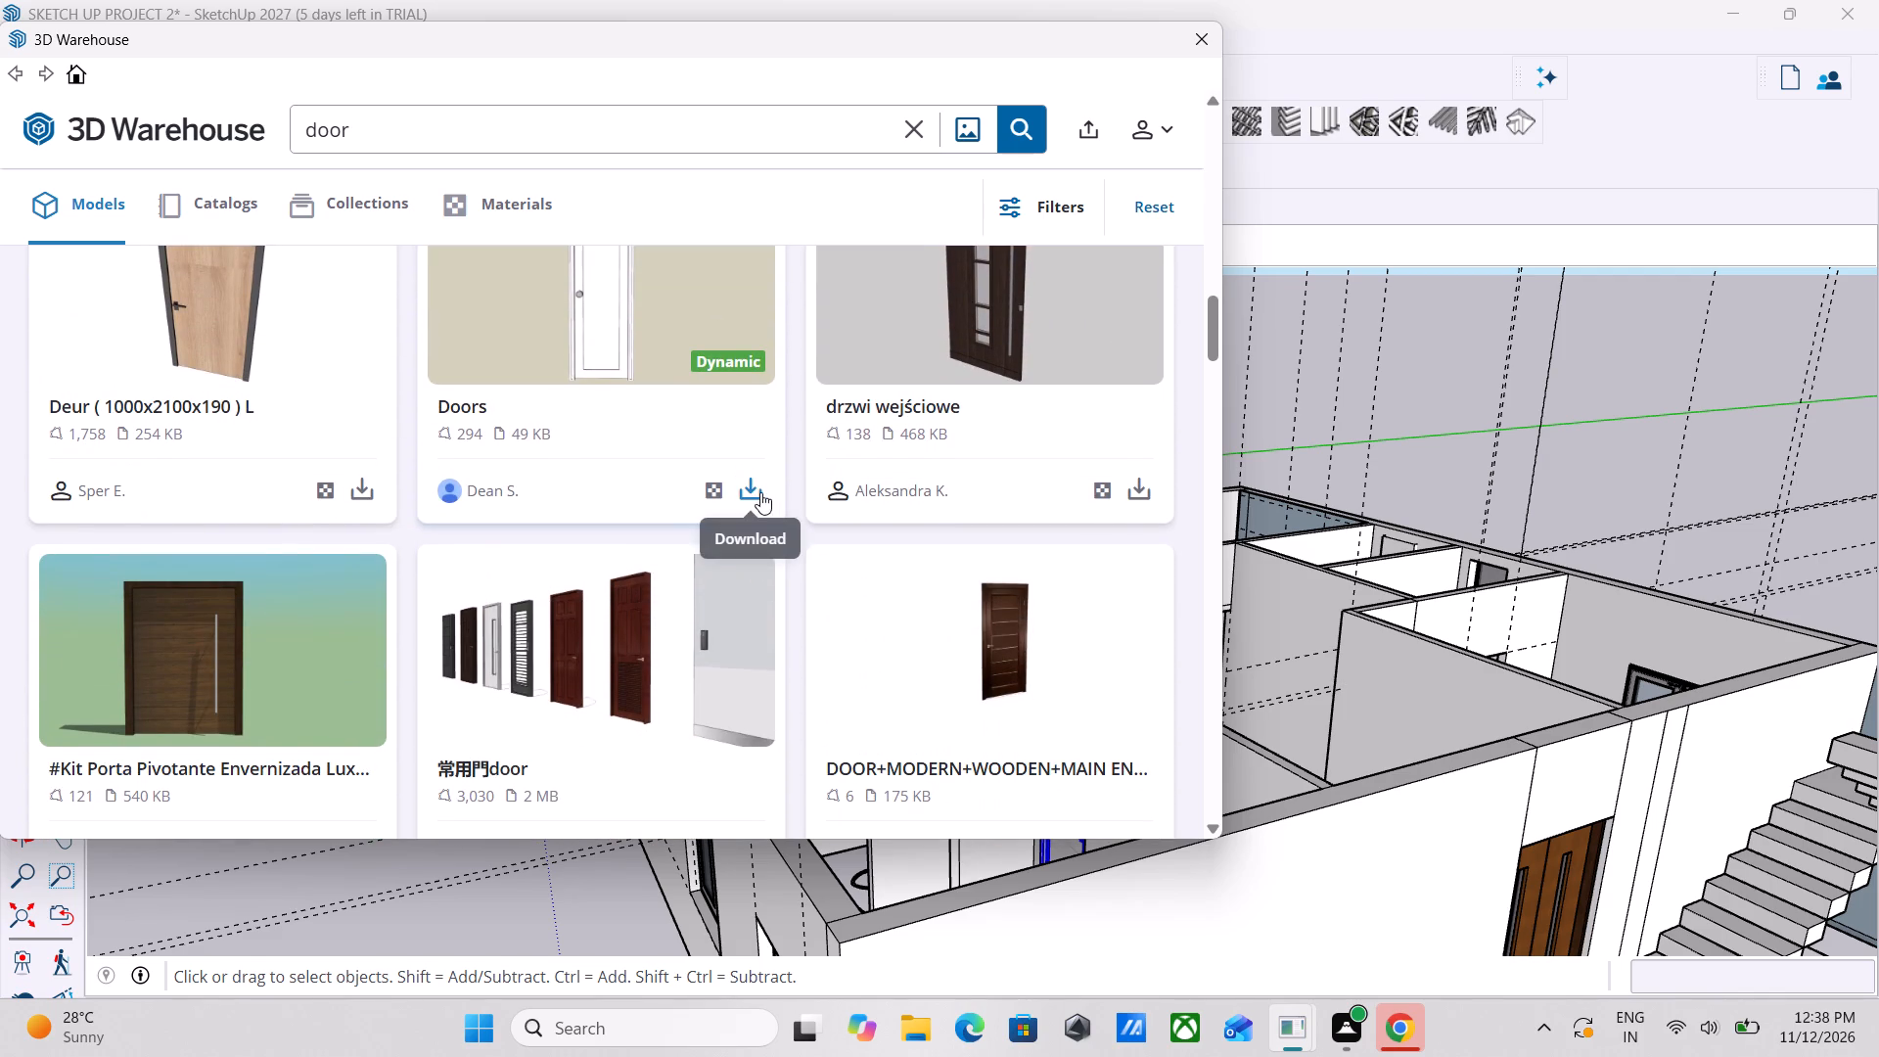
click(760, 492)
click(571, 456)
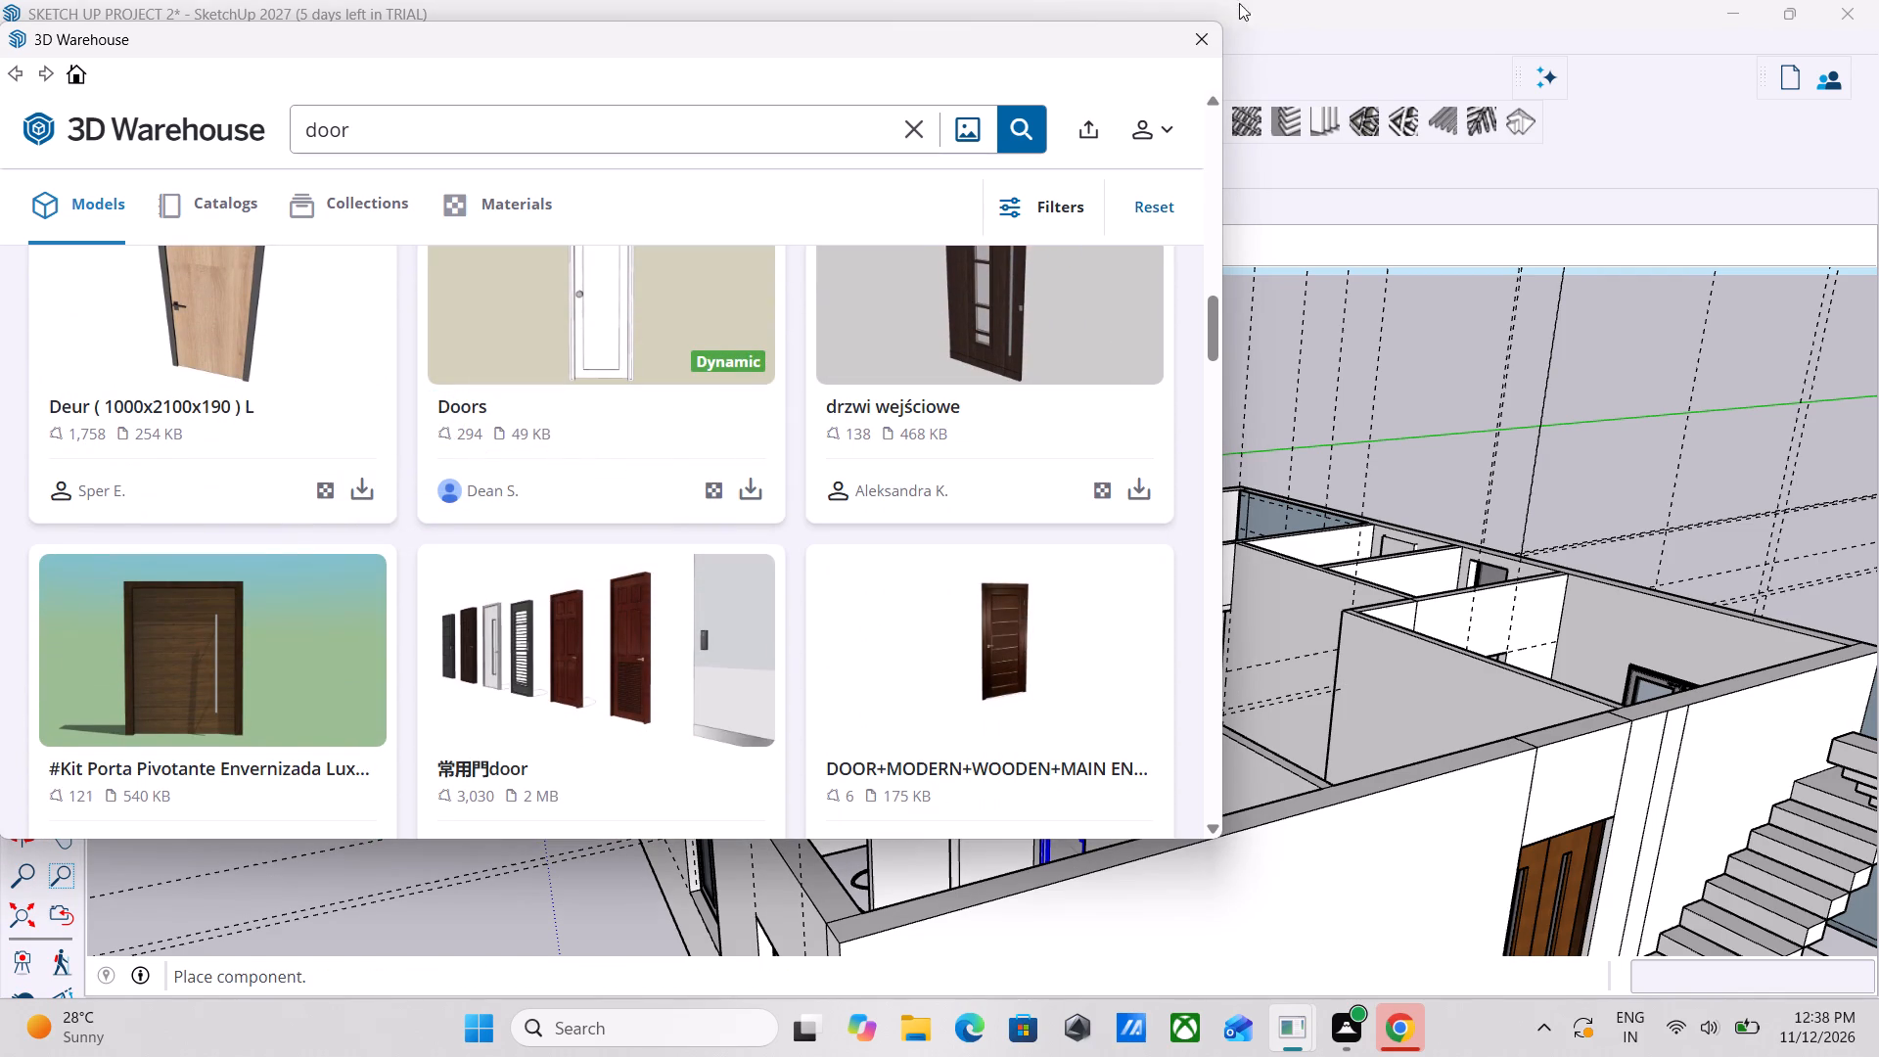
click(1203, 56)
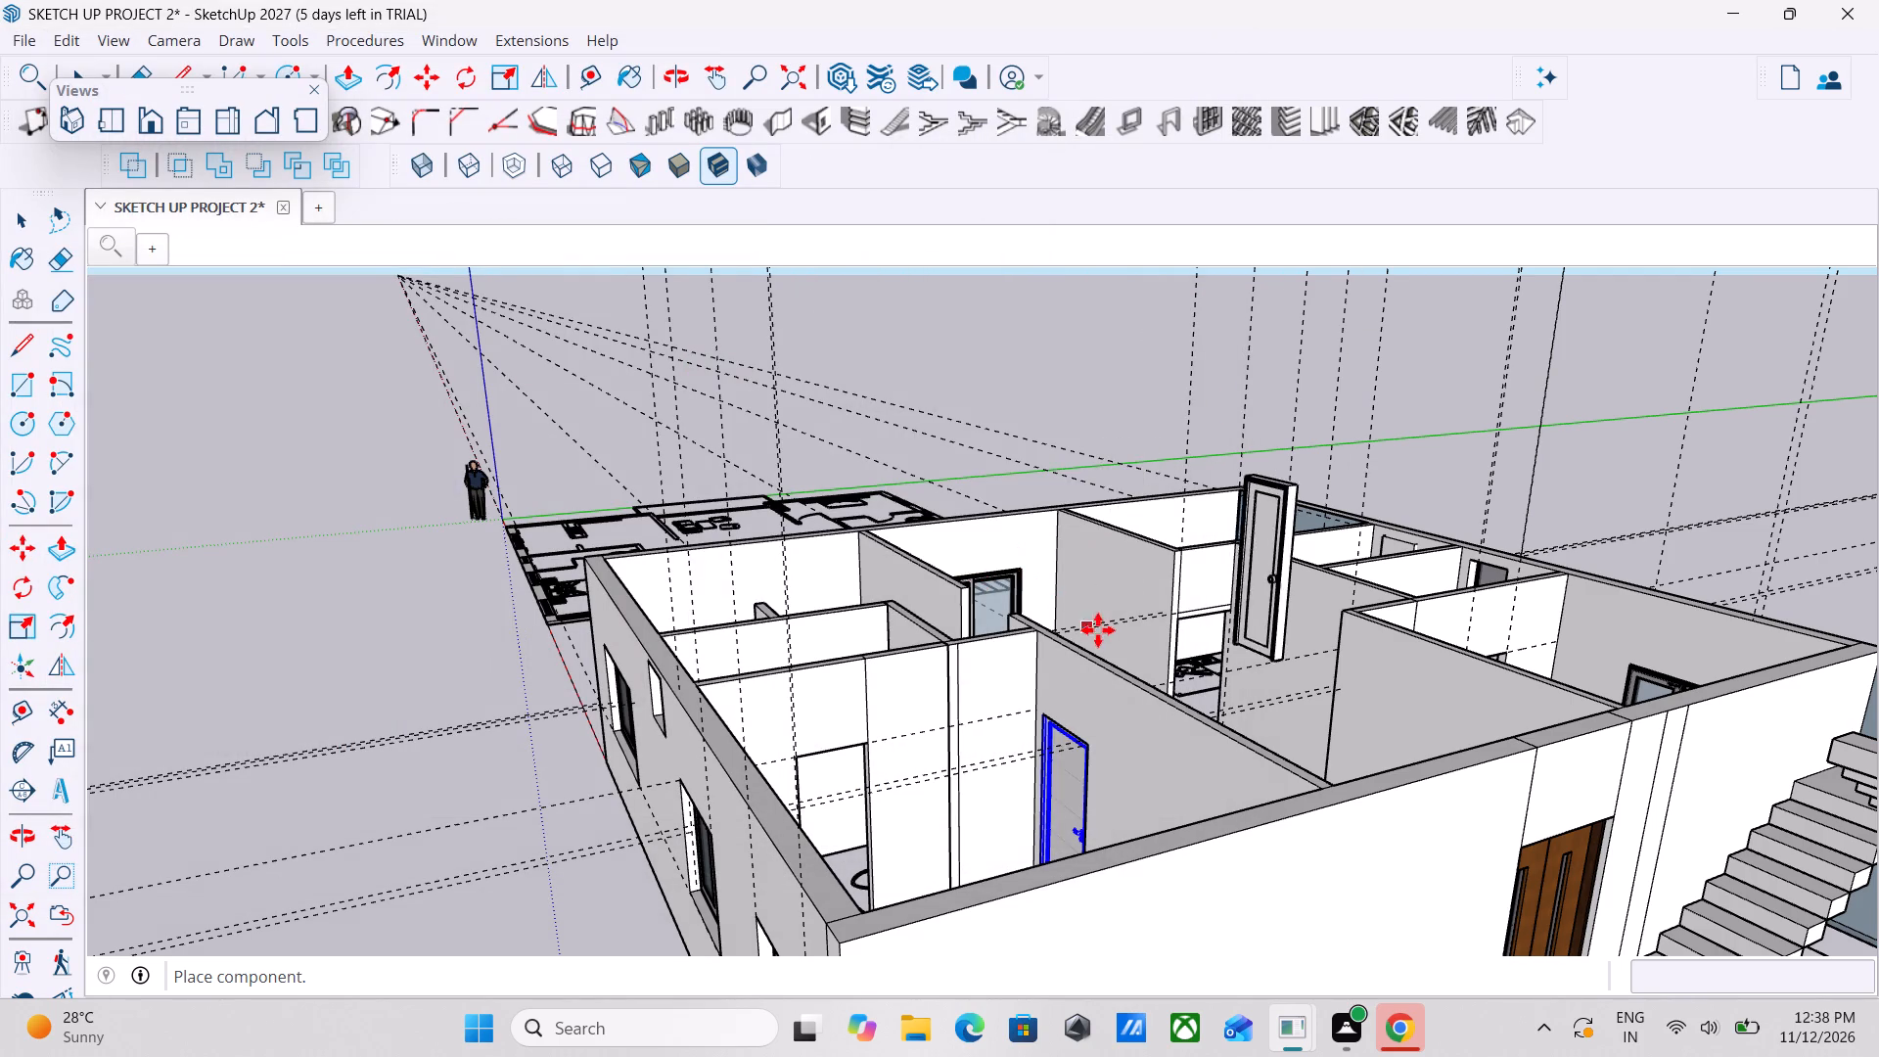
Place the downloaded white panel door in the open living-dining area beside the dining table.
scroll(1102, 628, down, 1)
scroll(1102, 628, up, 1)
middle_drag(1102, 628, 914, 762)
scroll(684, 890, up, 4)
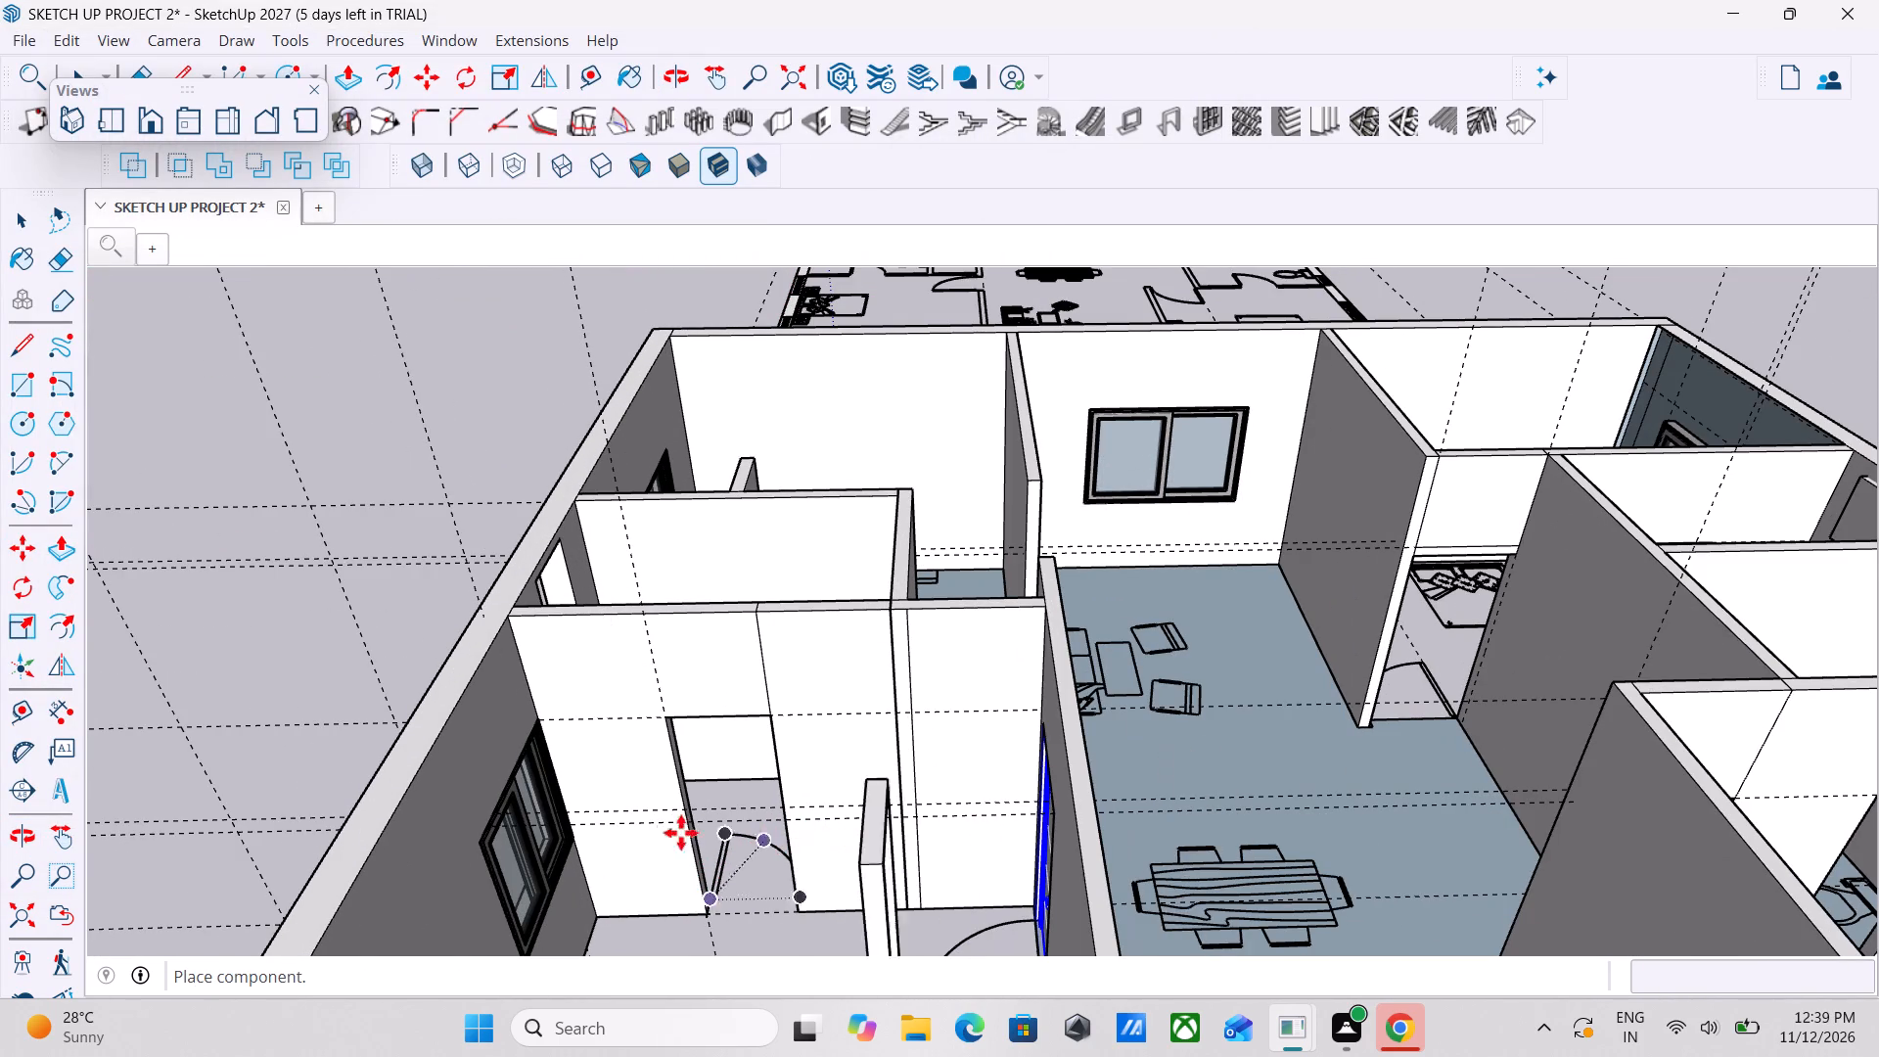
middle_drag(693, 829, 963, 795)
scroll(1162, 896, down, 4)
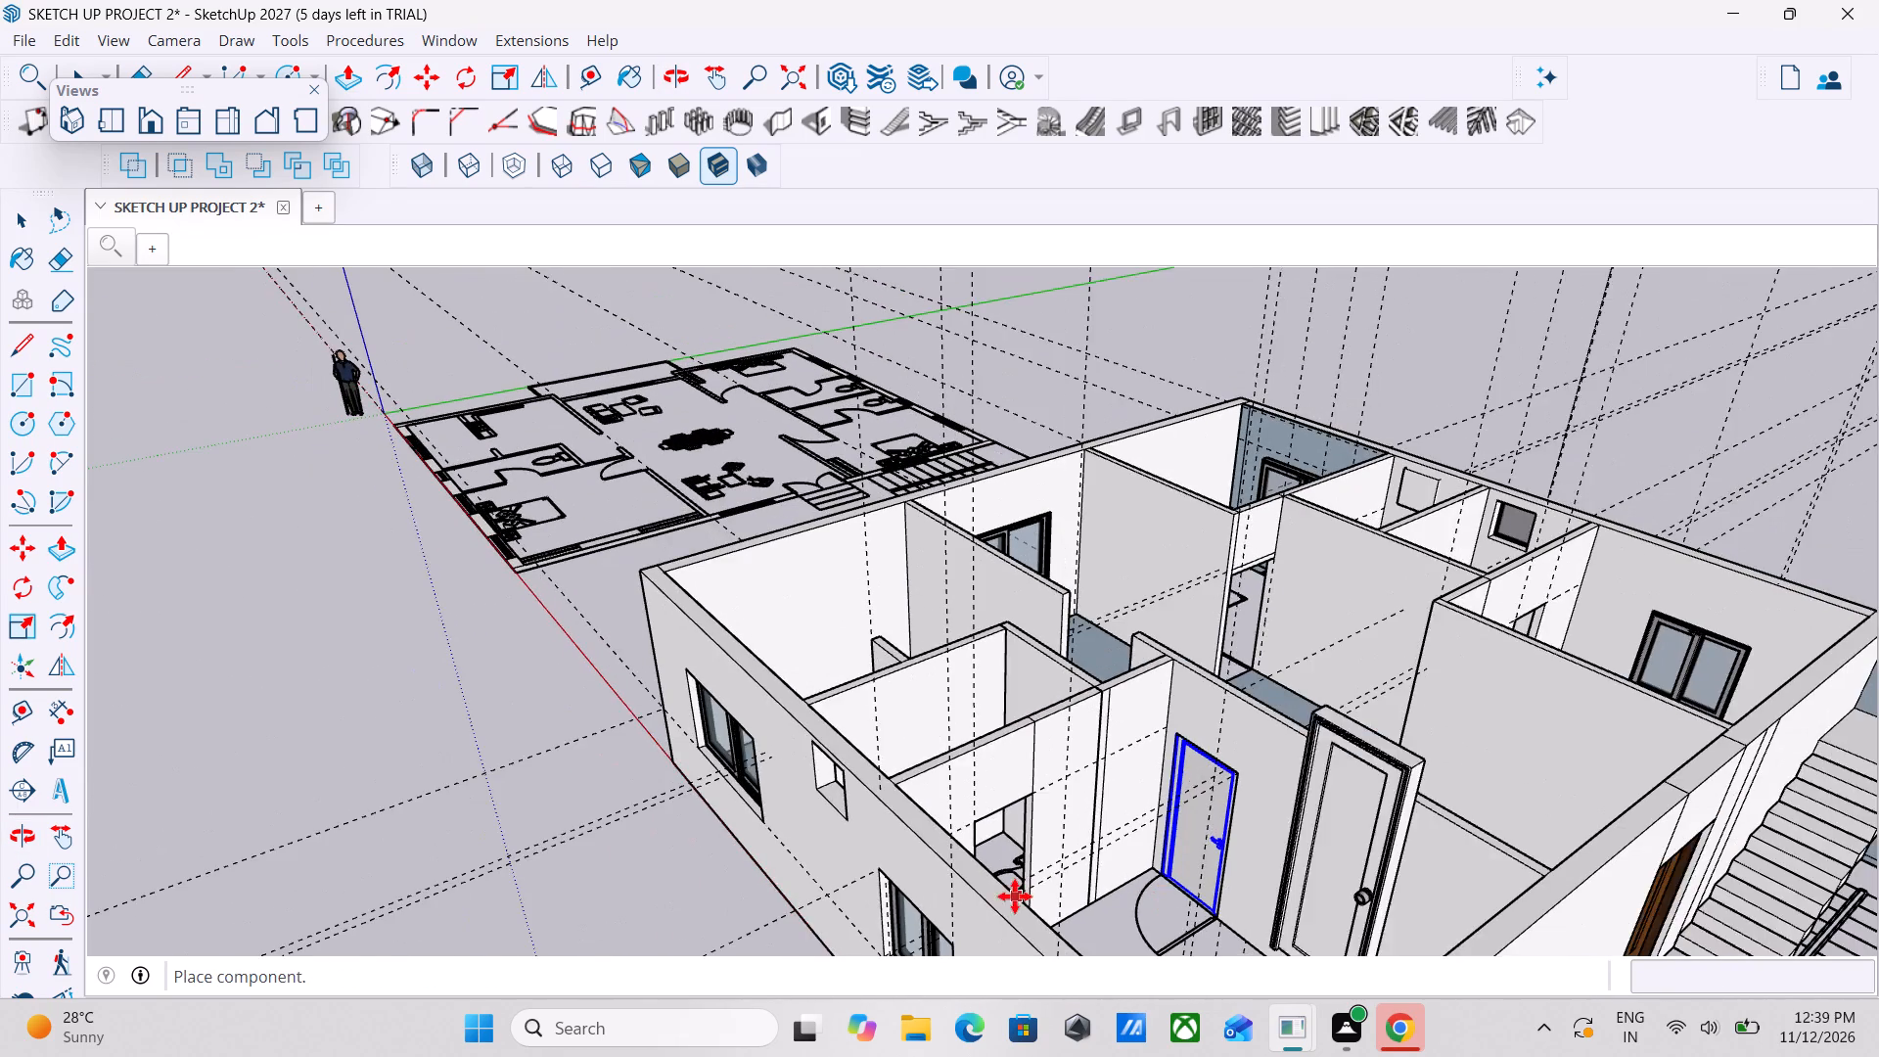
scroll(1013, 897, down, 2)
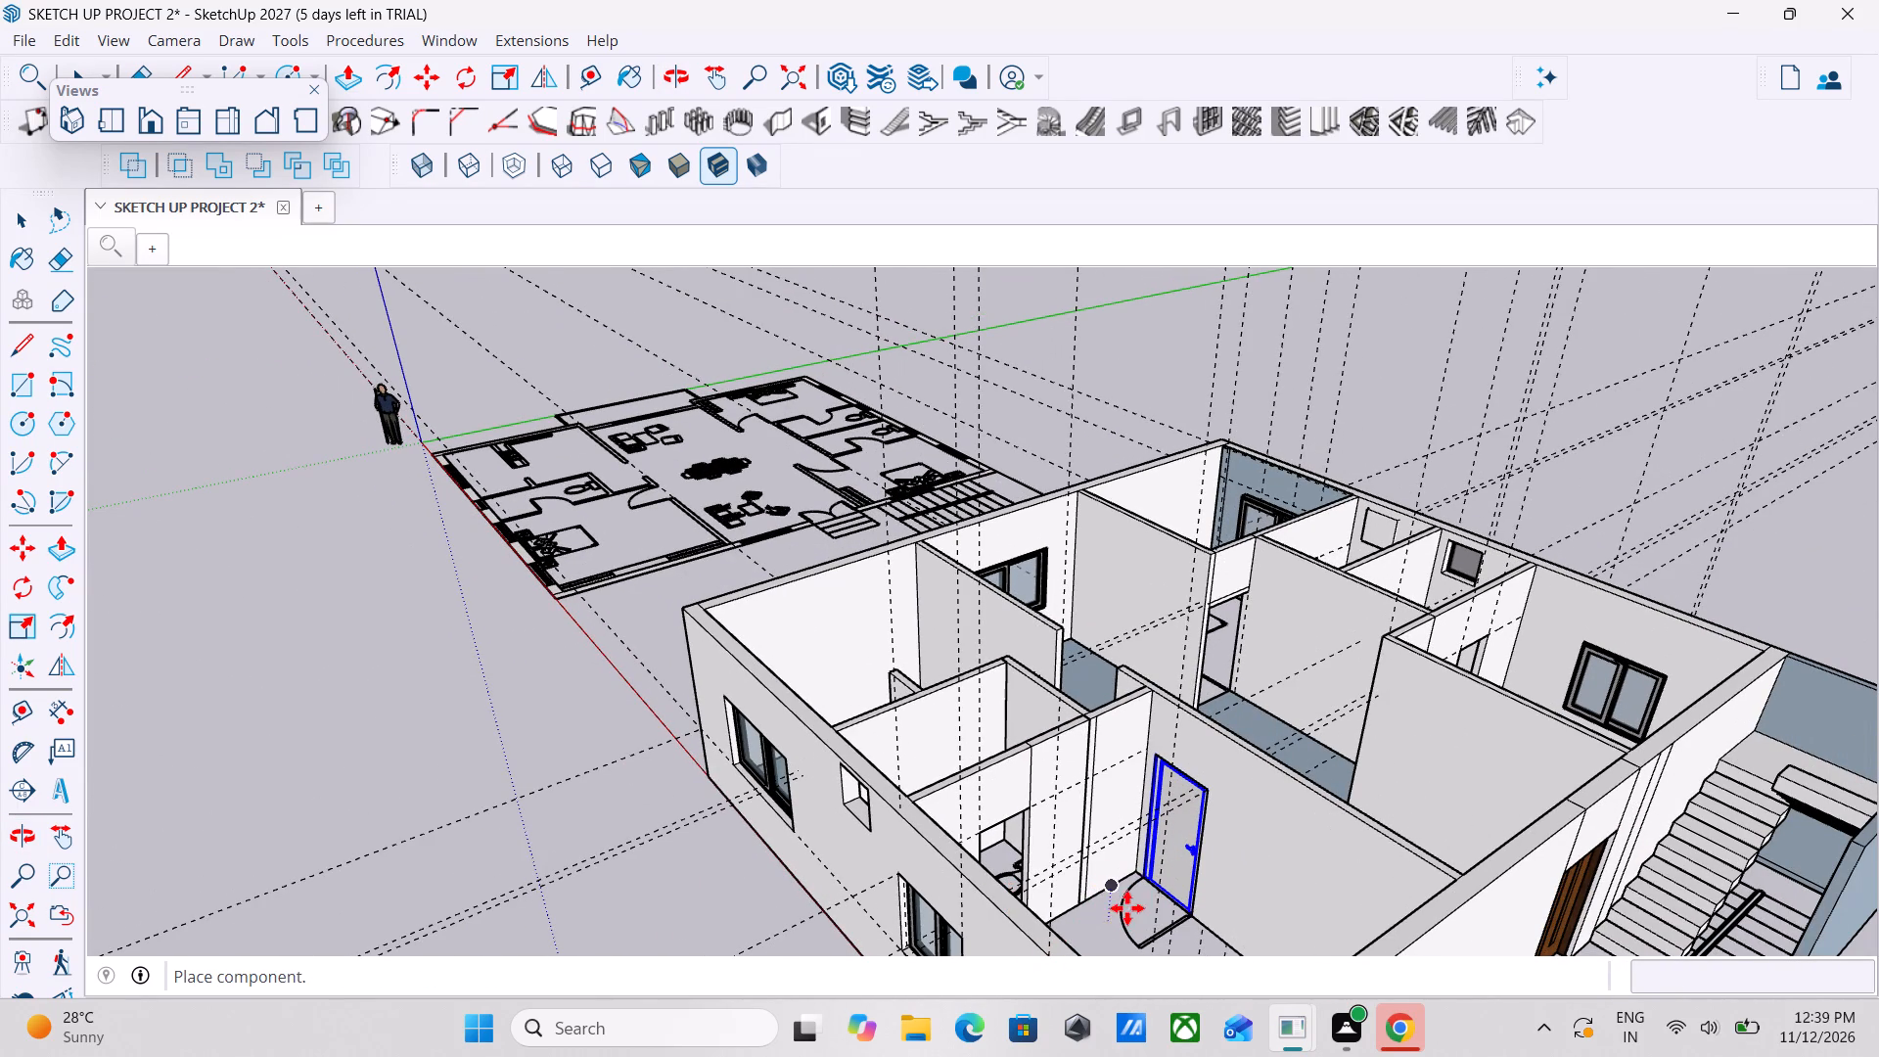
middle_drag(1228, 800, 1019, 867)
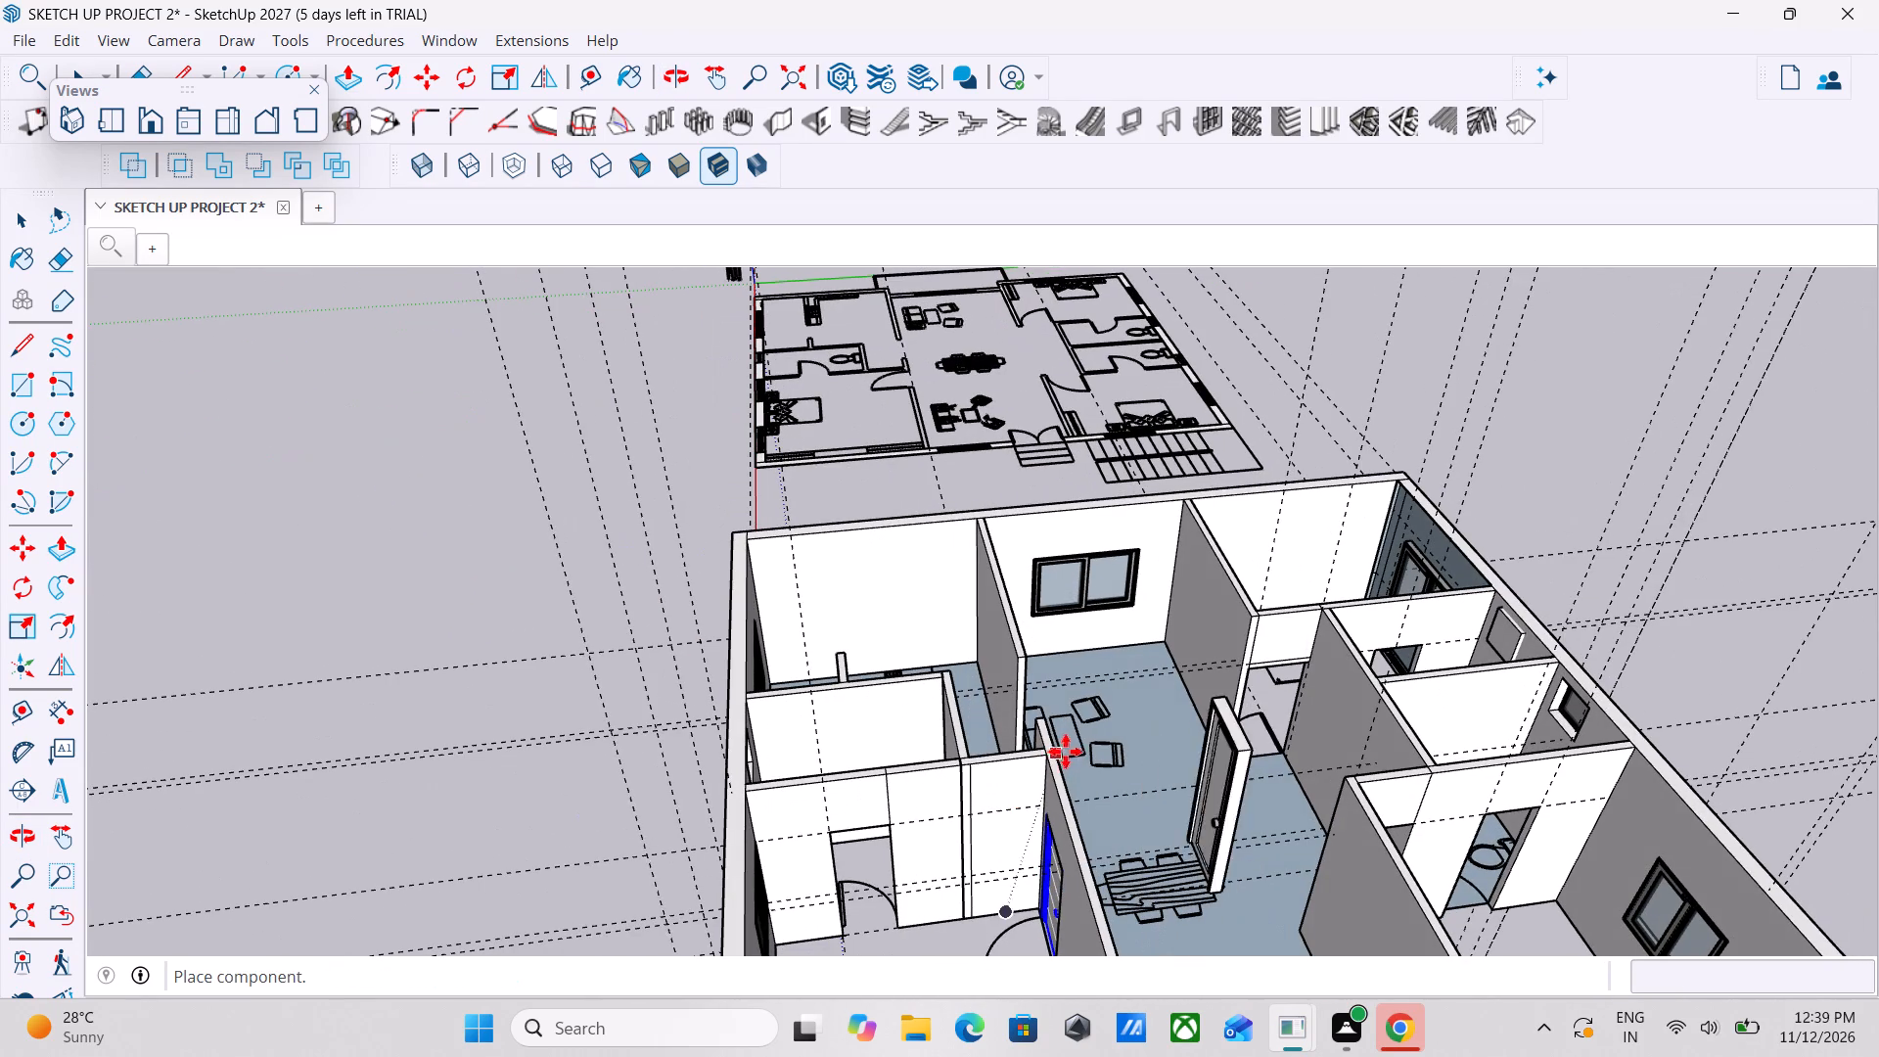
click(1063, 757)
key(Escape)
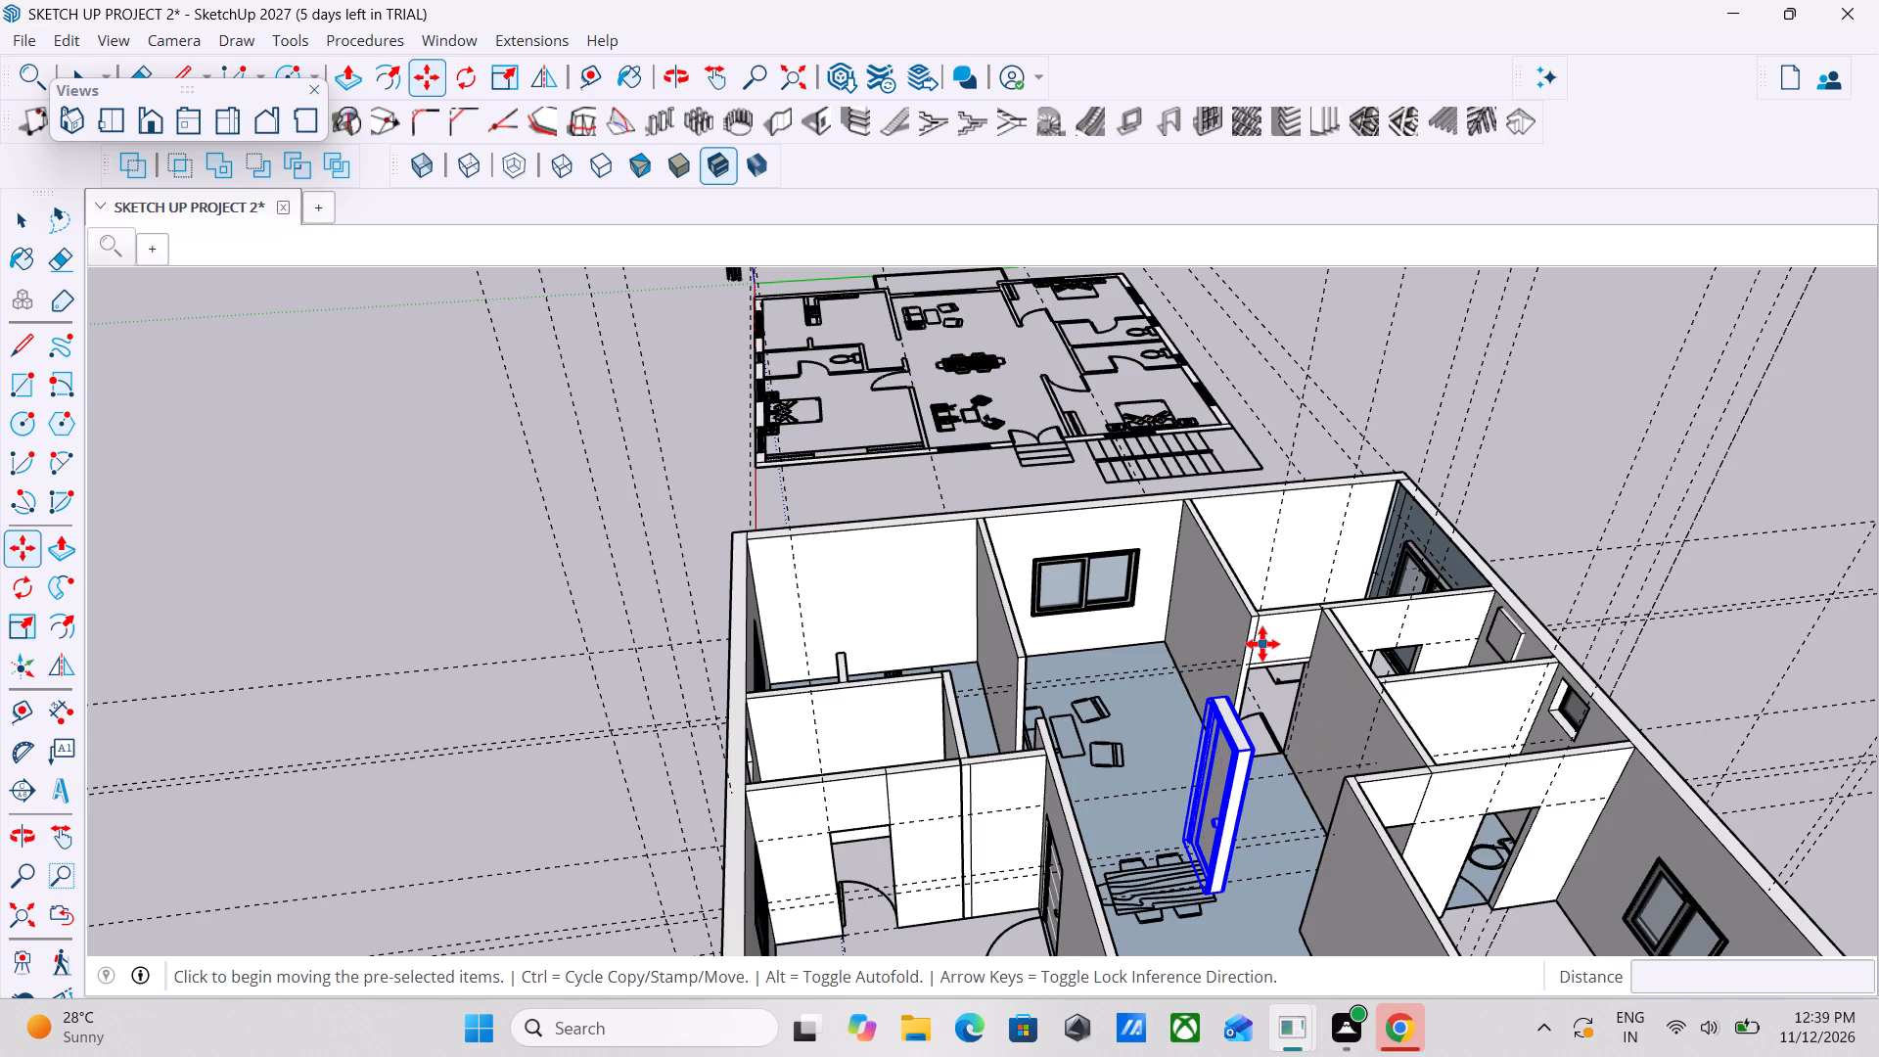
Rotate the newly placed panel door 90 degrees on the floor plane about its bottom corner.
scroll(1243, 804, up, 2)
key(space)
key(space)
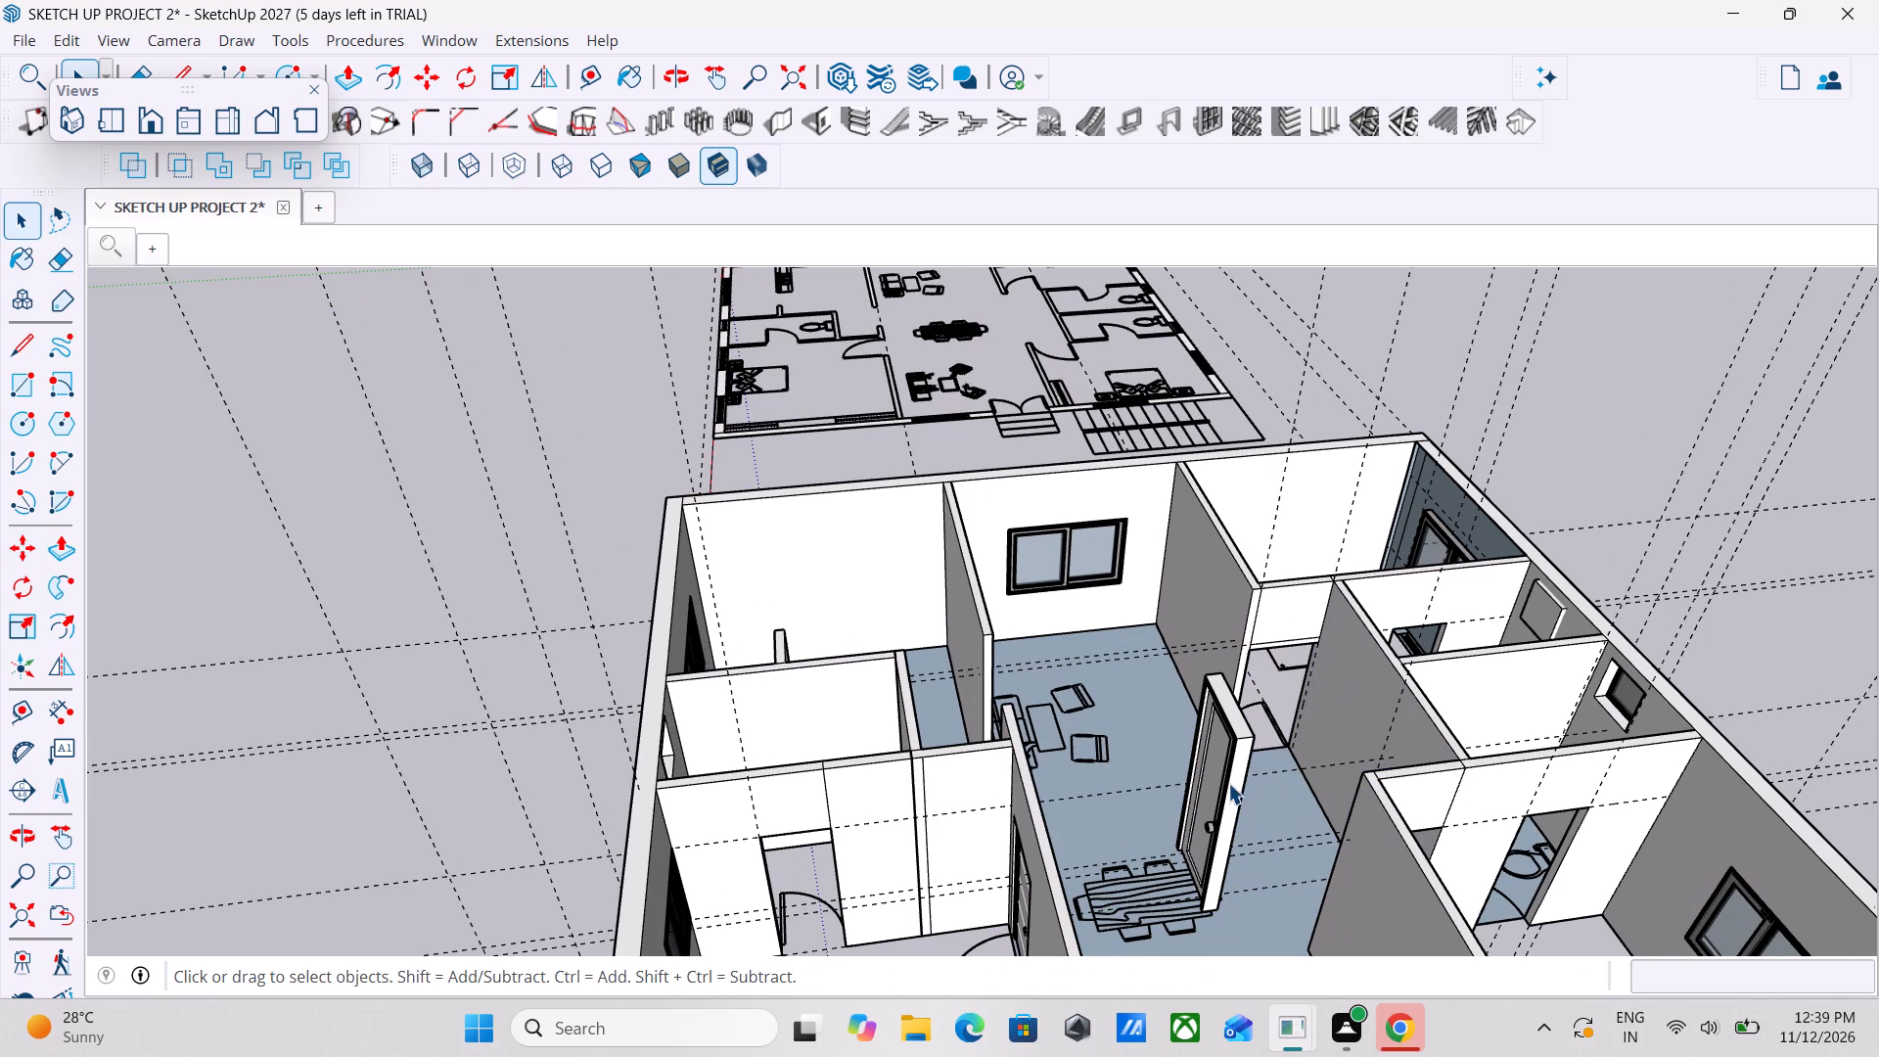
click(1228, 781)
scroll(1226, 831, up, 1)
middle_drag(1226, 831, 1291, 841)
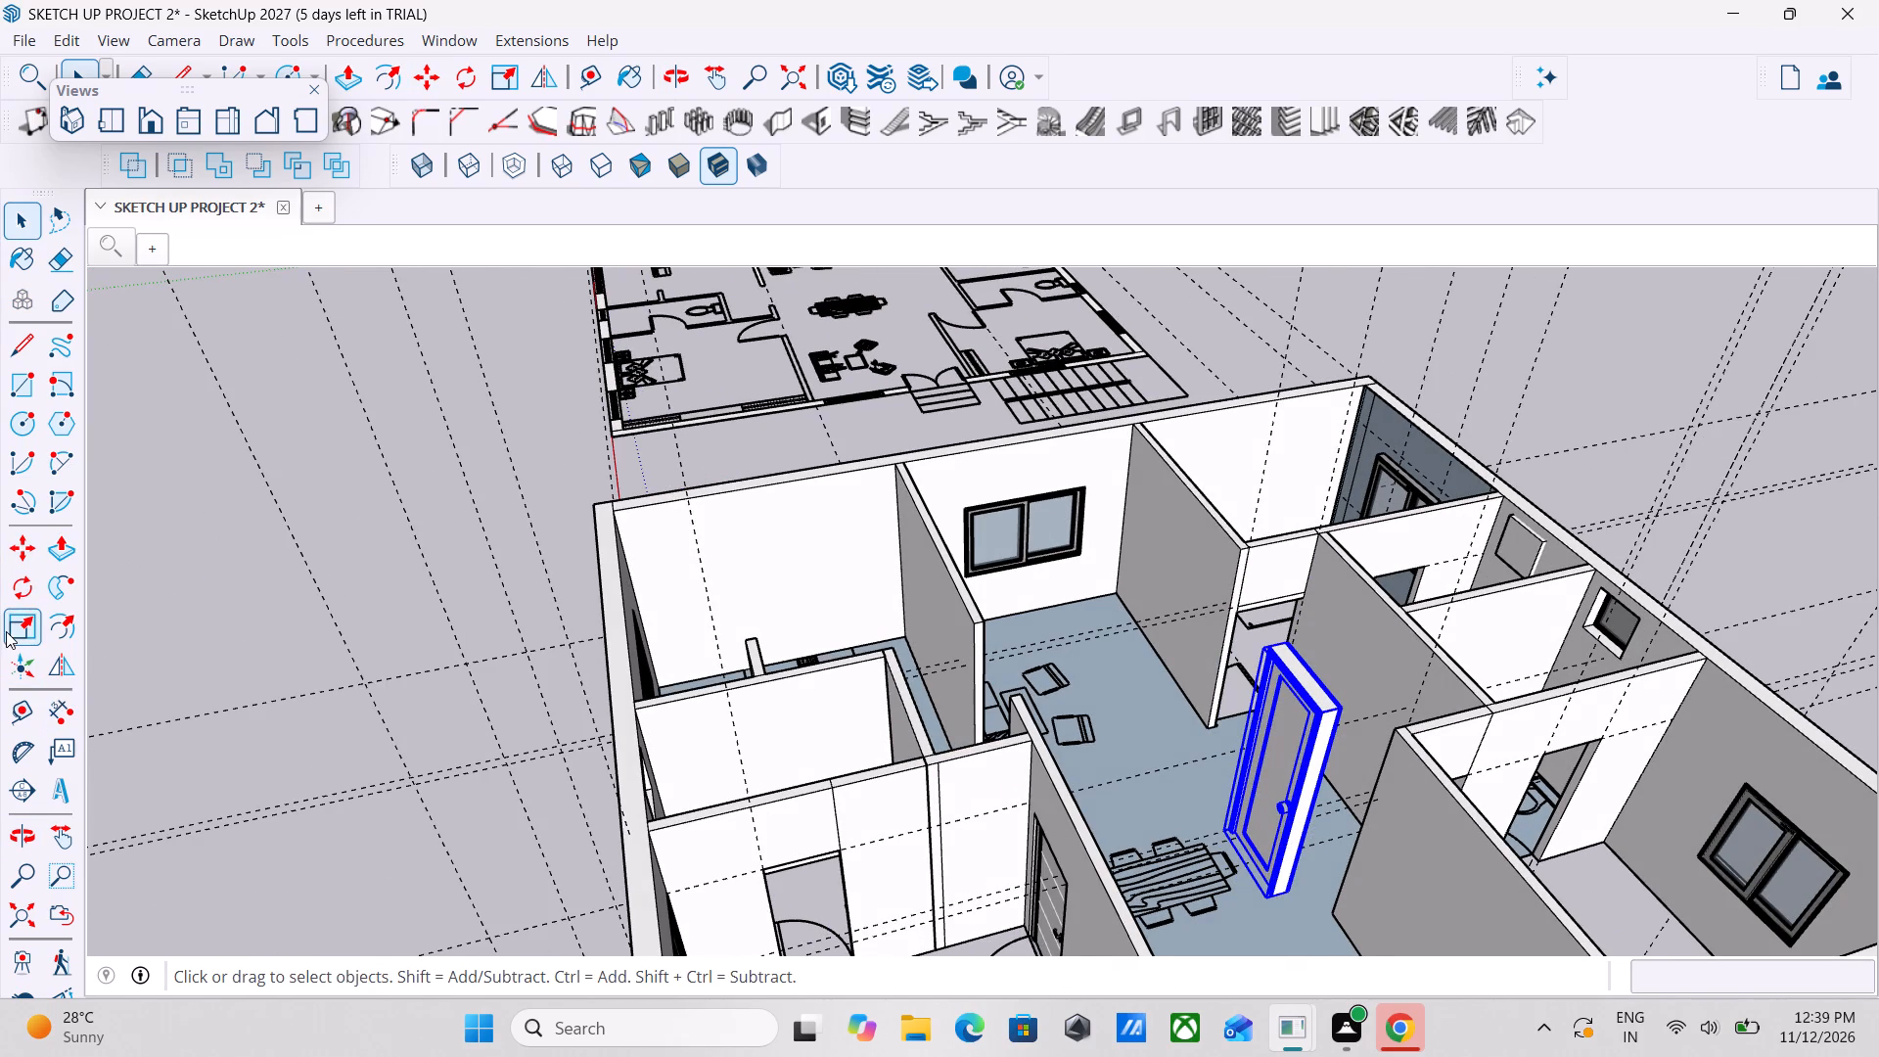
click(19, 551)
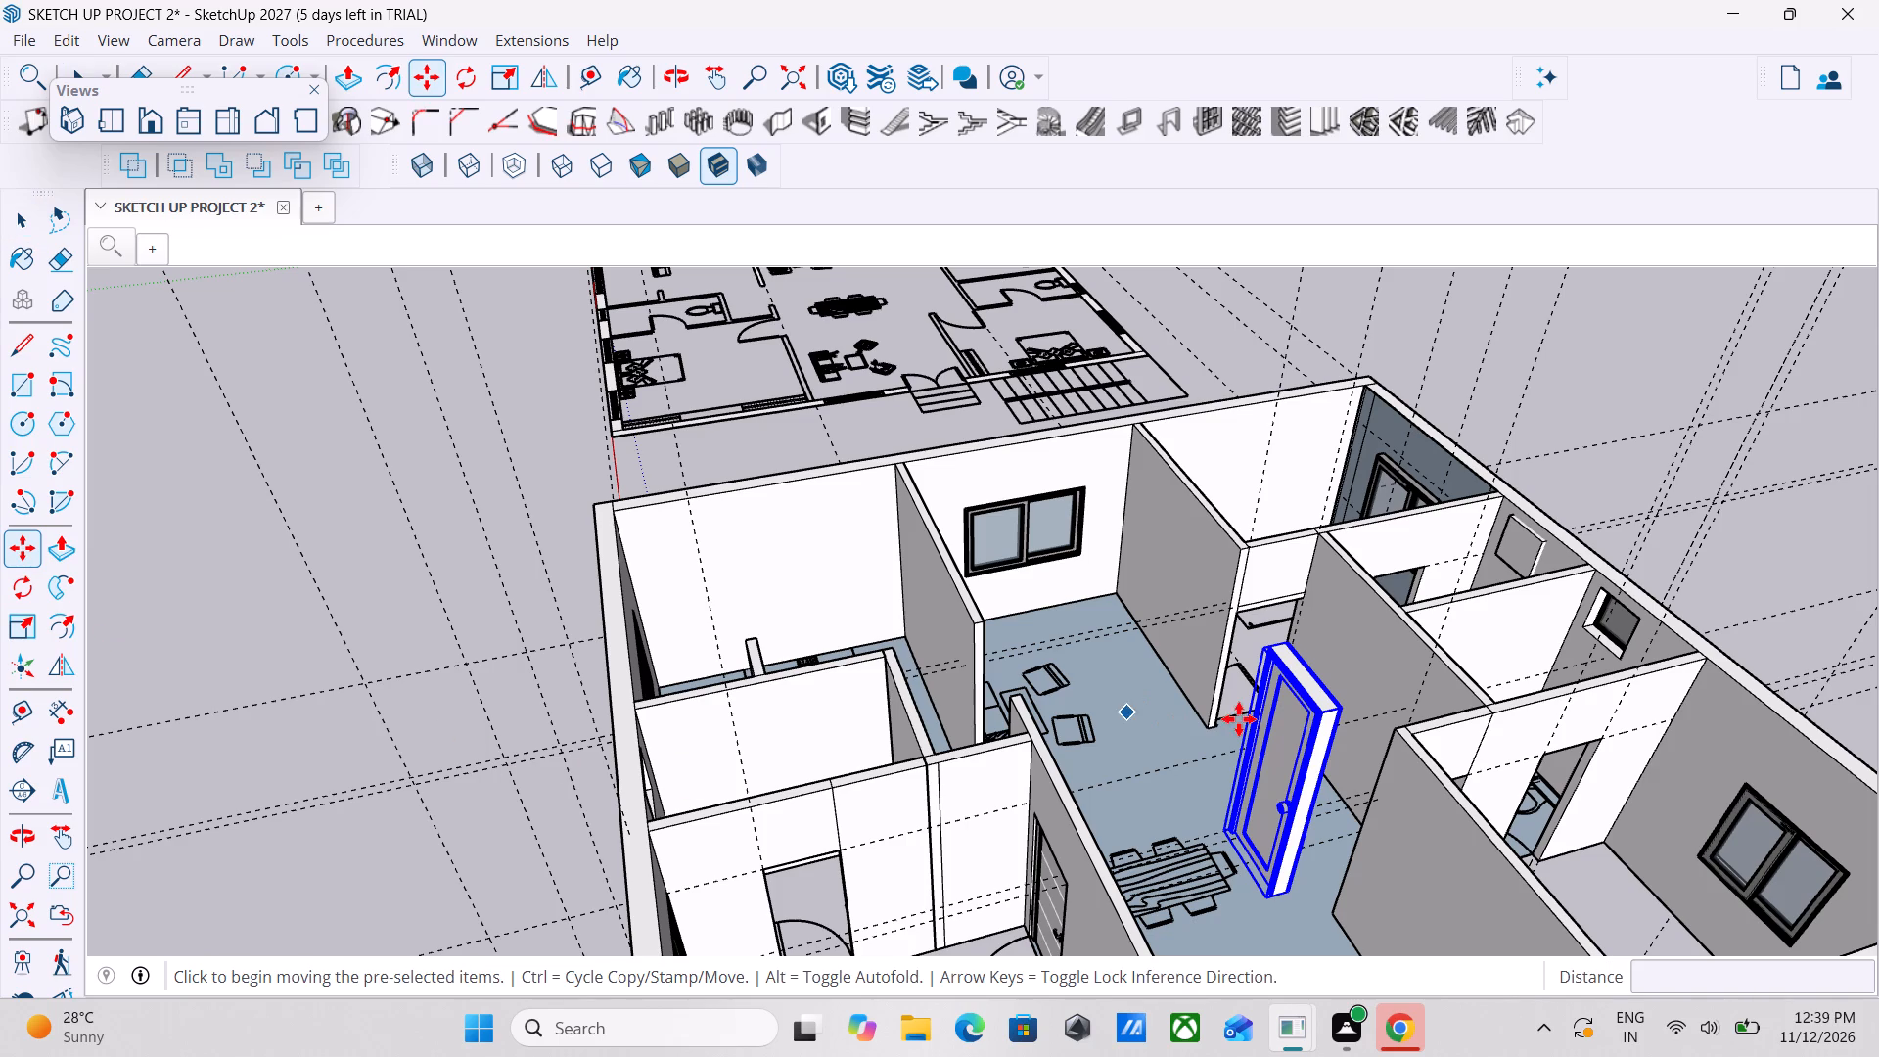
key(space)
key(space)
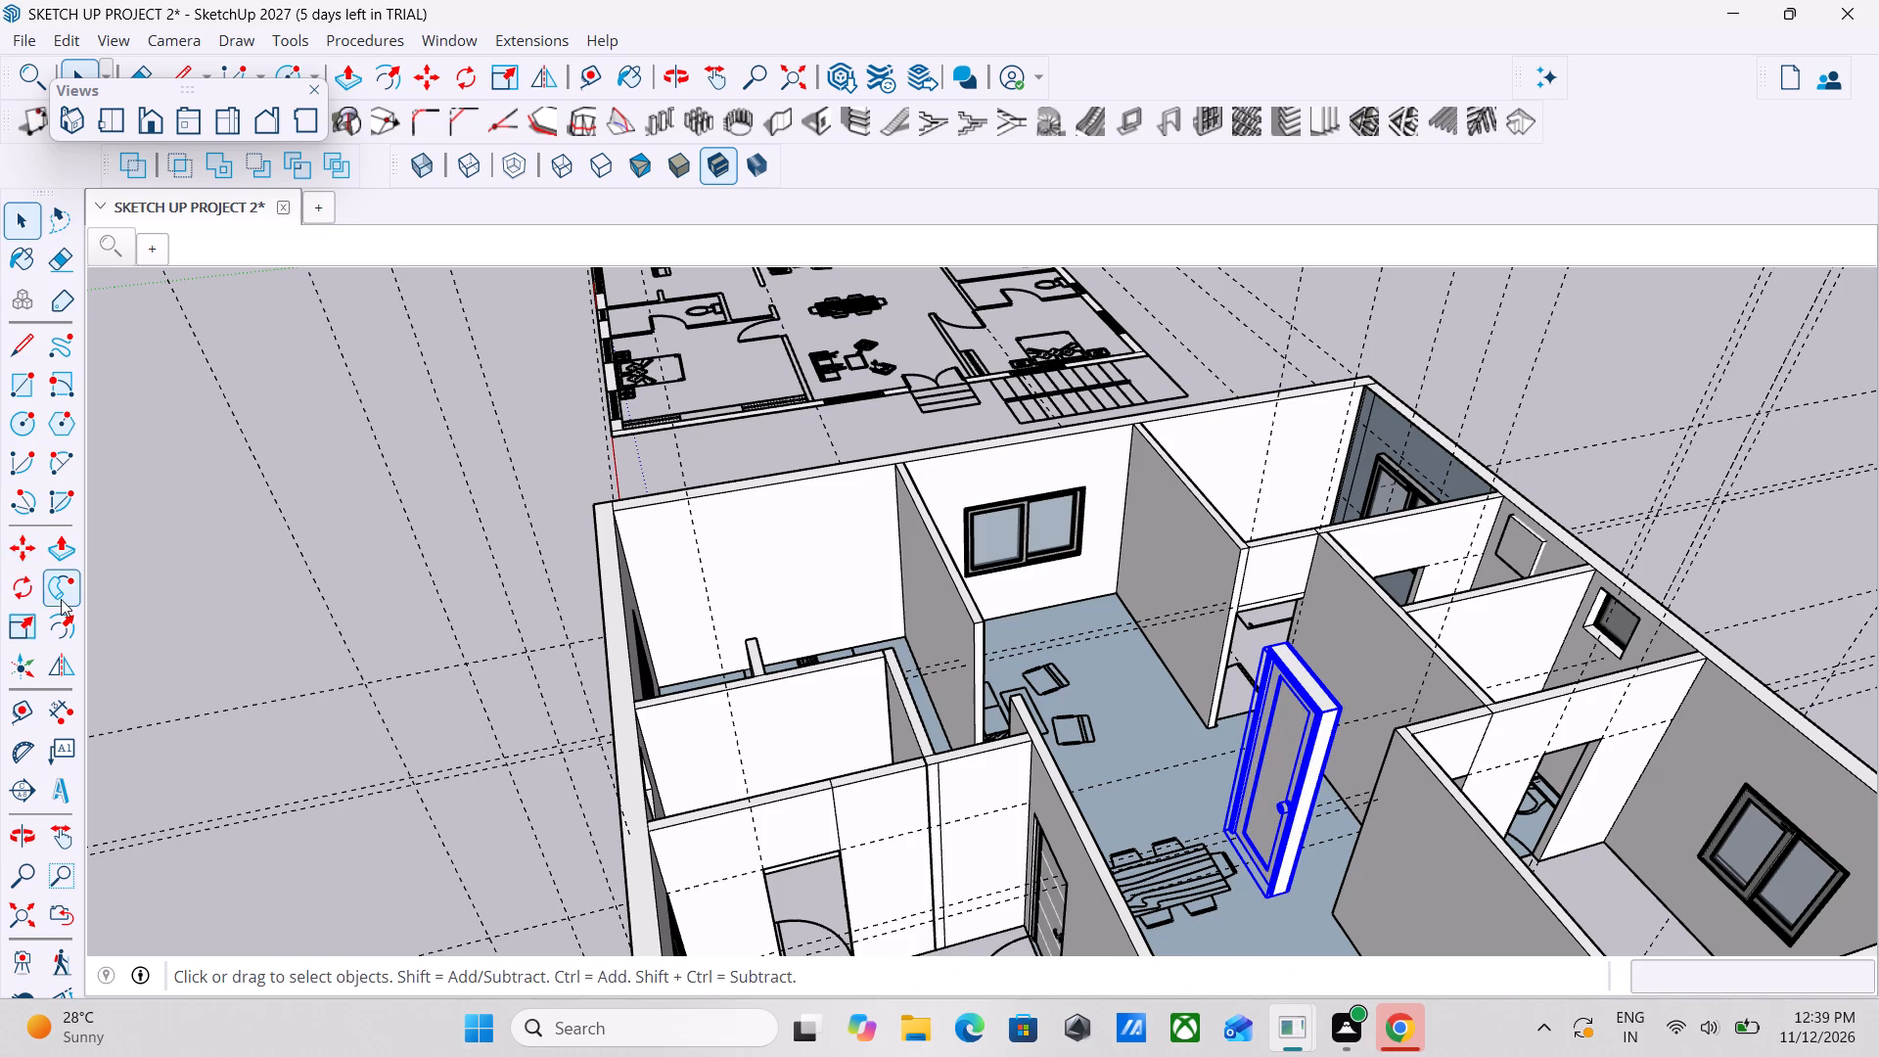
click(23, 588)
scroll(1270, 797, up, 3)
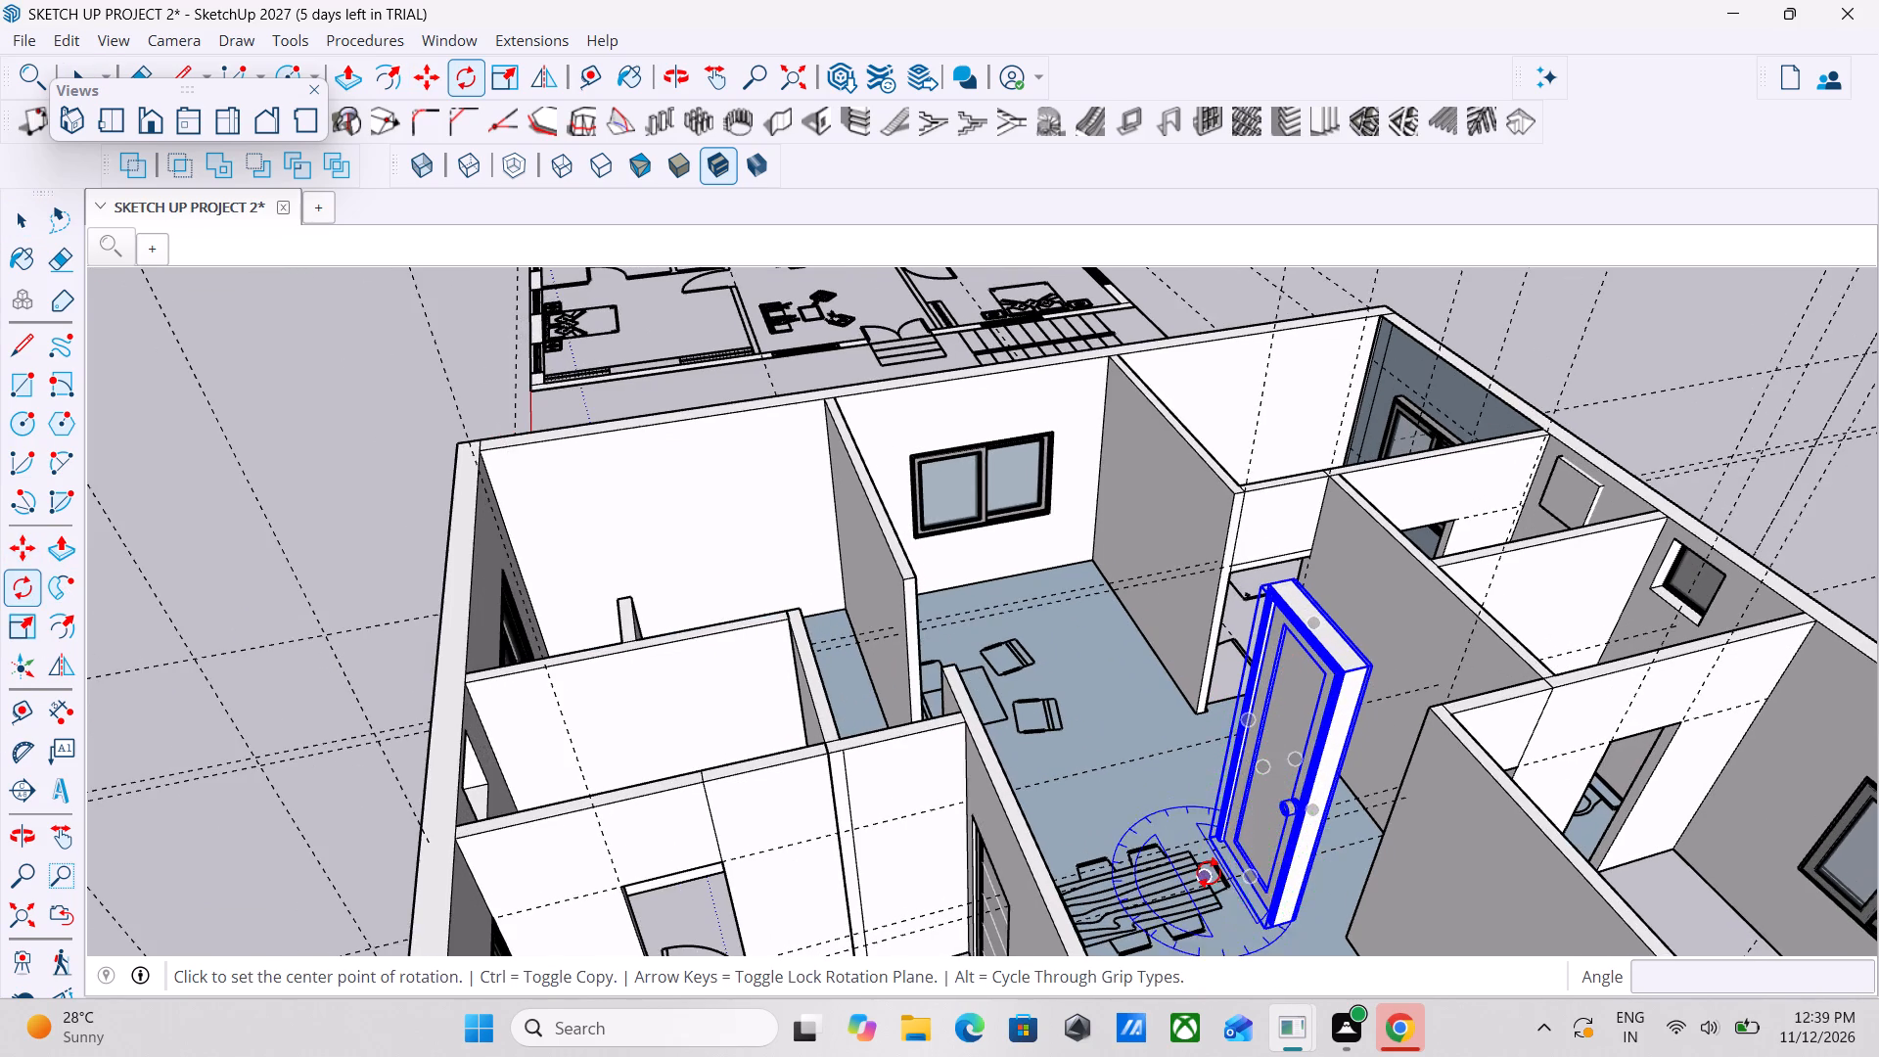
scroll(1212, 858, up, 8)
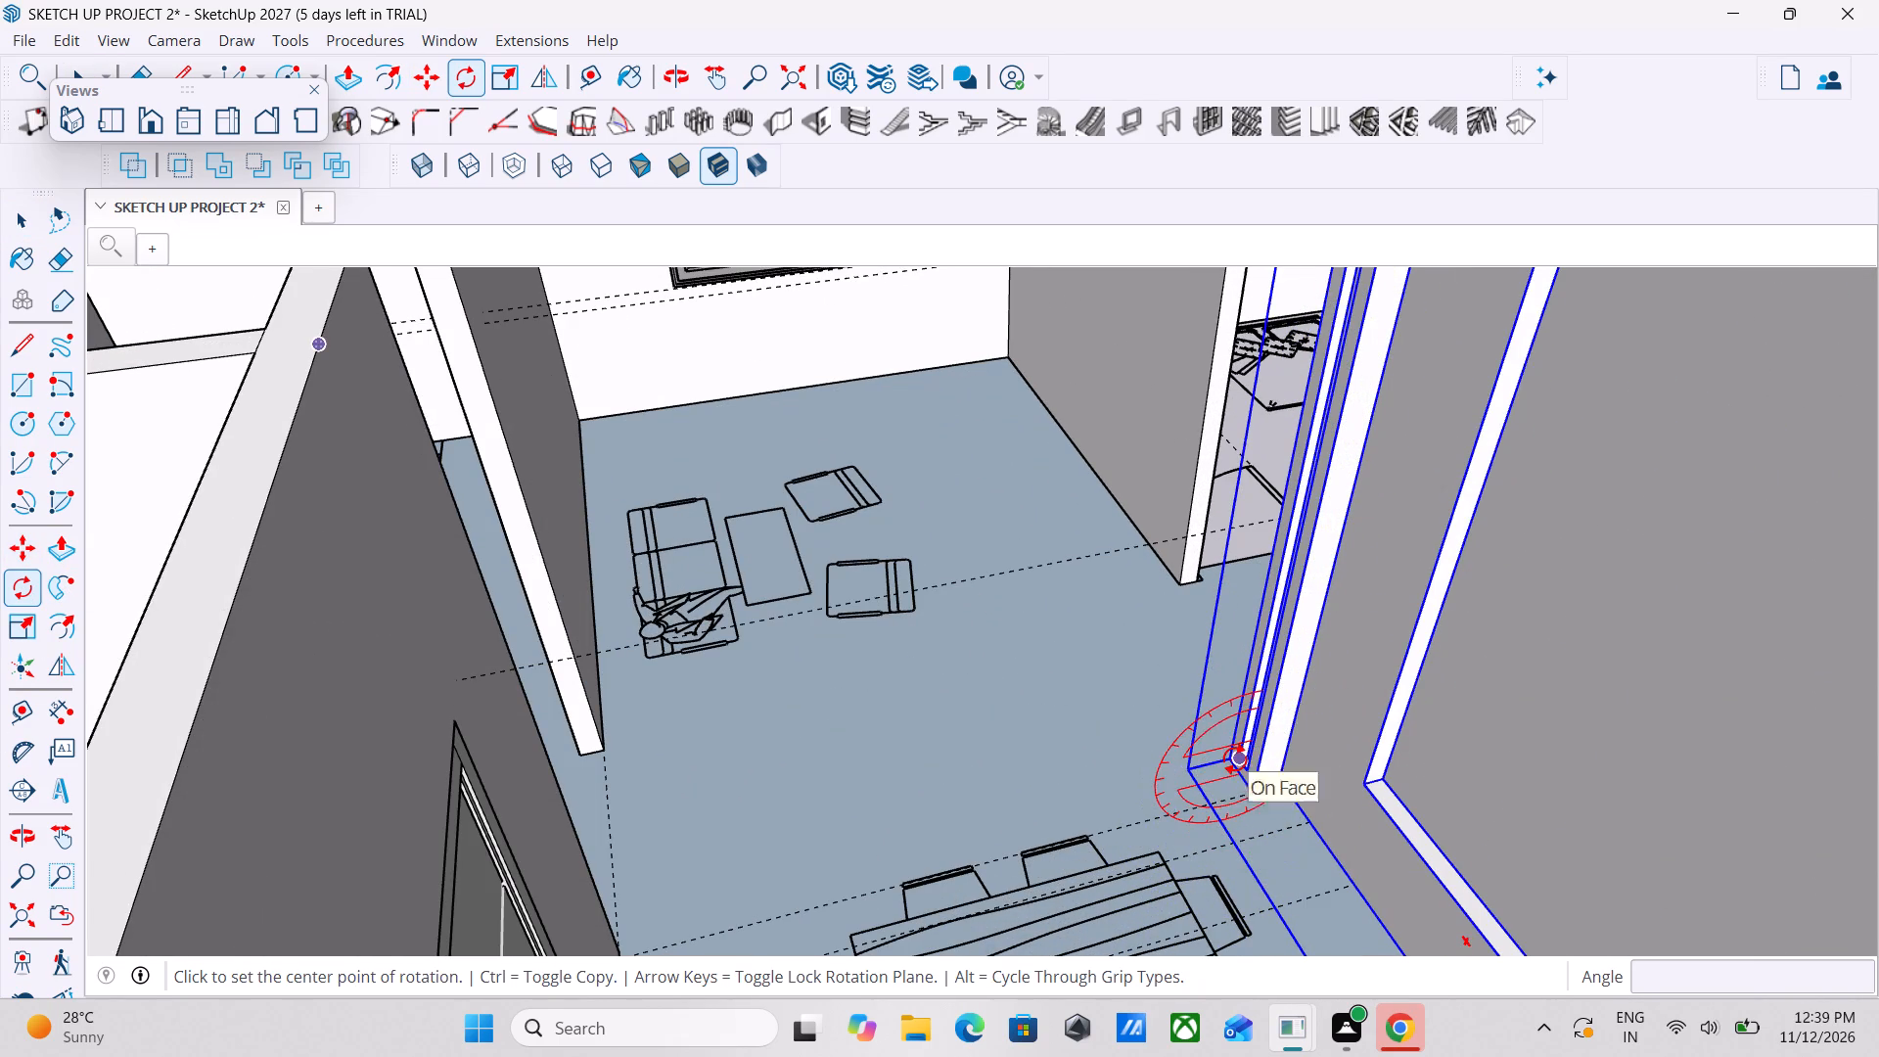
scroll(1220, 793, up, 3)
scroll(1225, 764, down, 7)
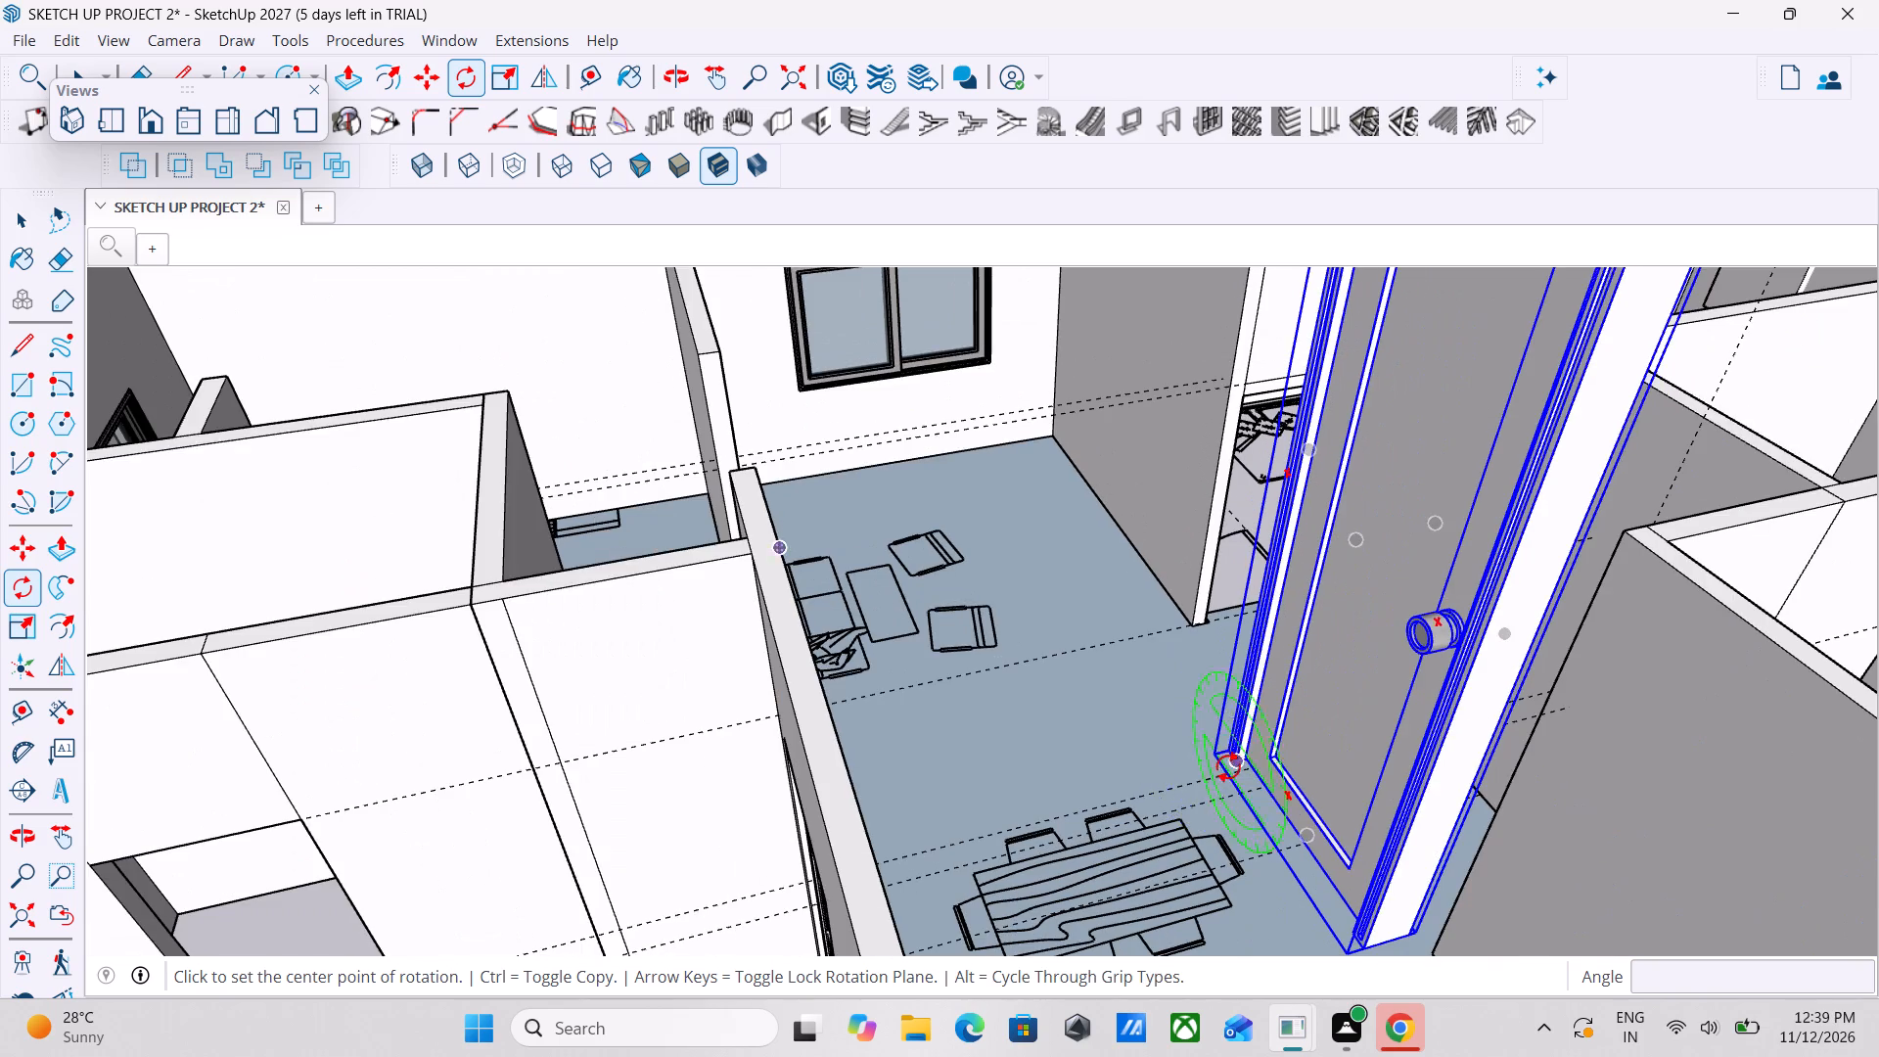
scroll(1228, 769, up, 5)
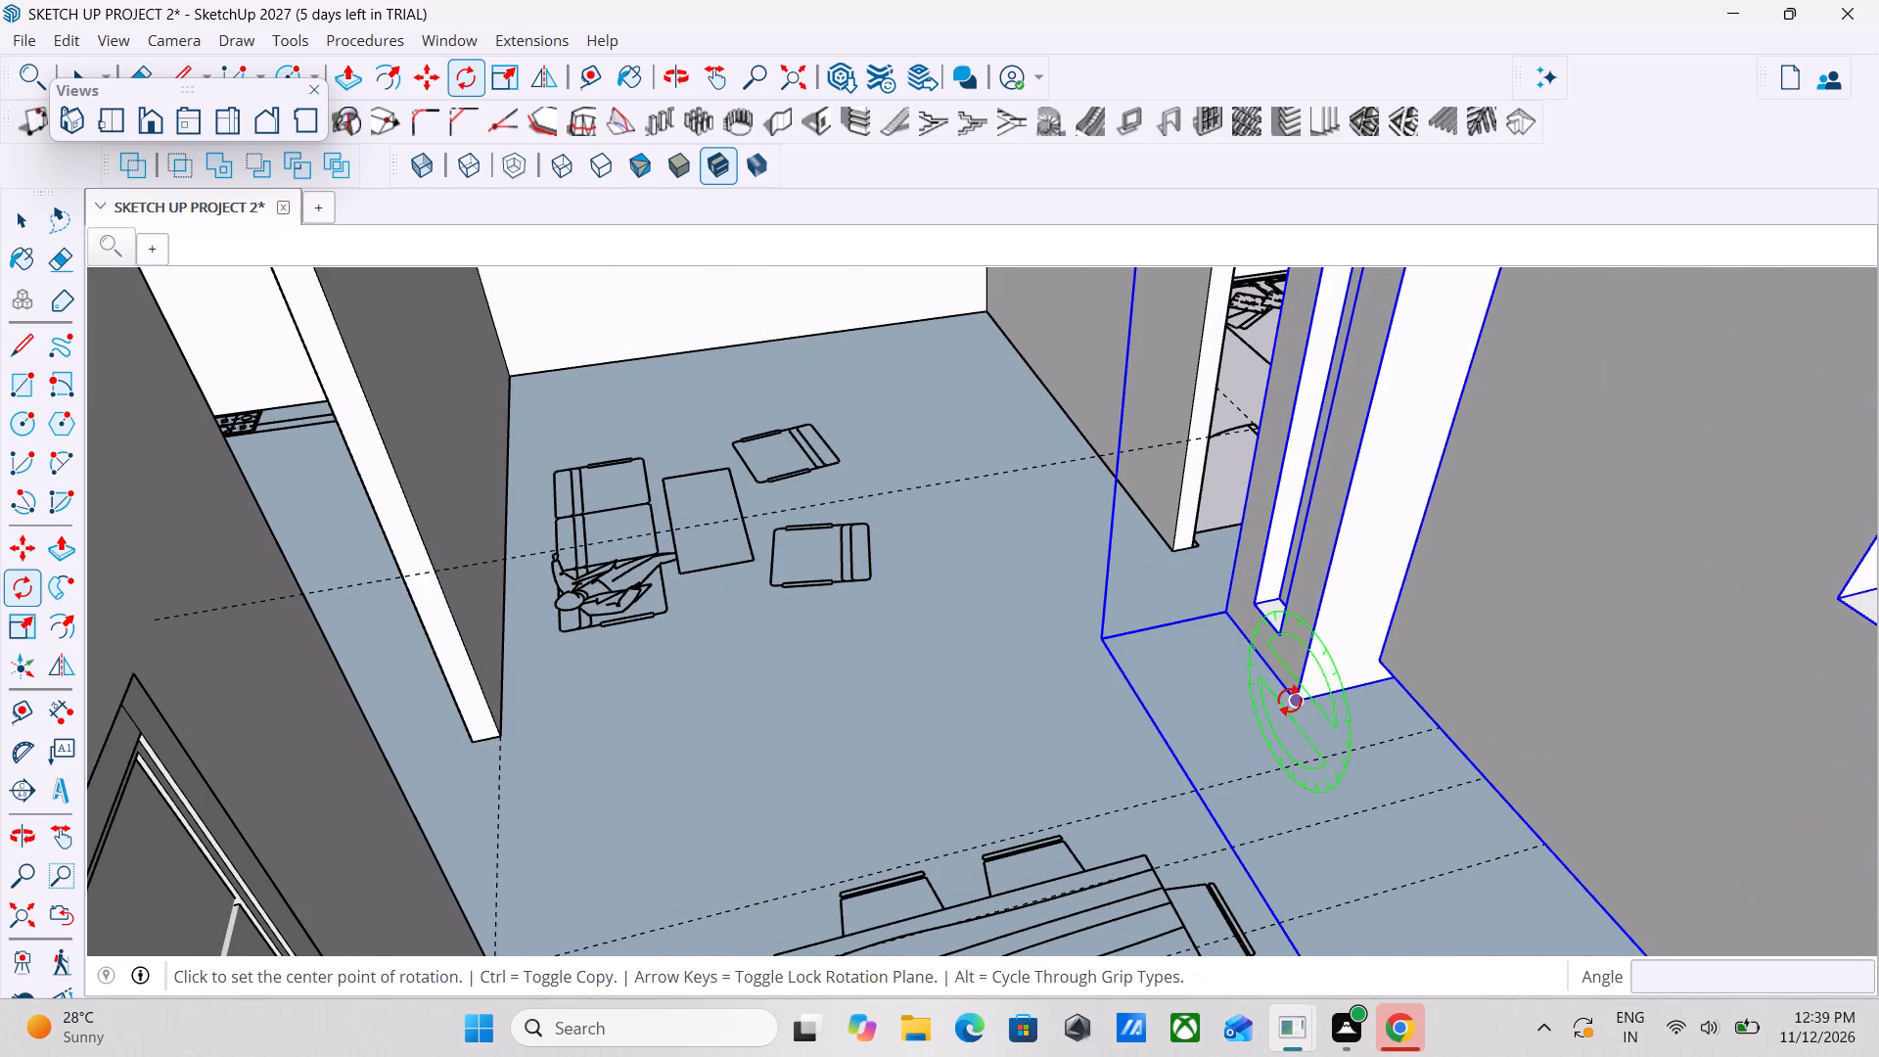
click(1289, 711)
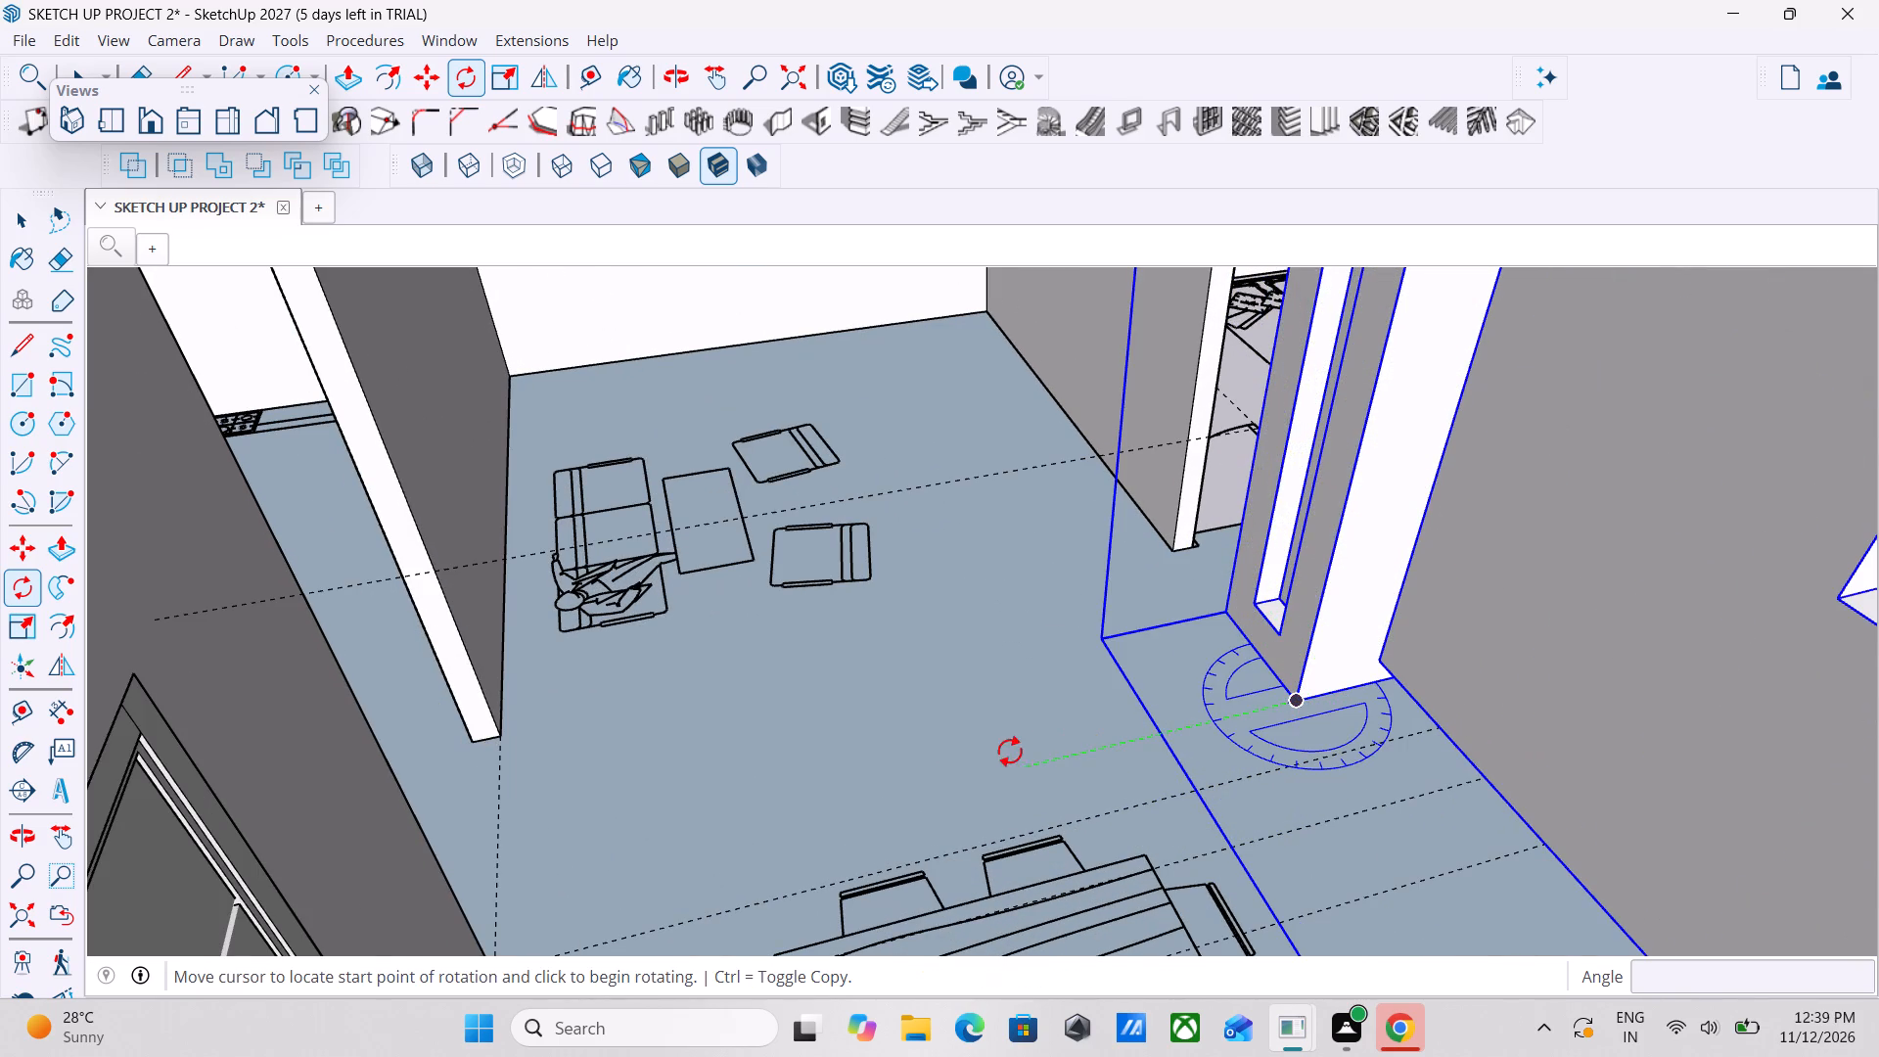
scroll(945, 771, down, 5)
click(771, 805)
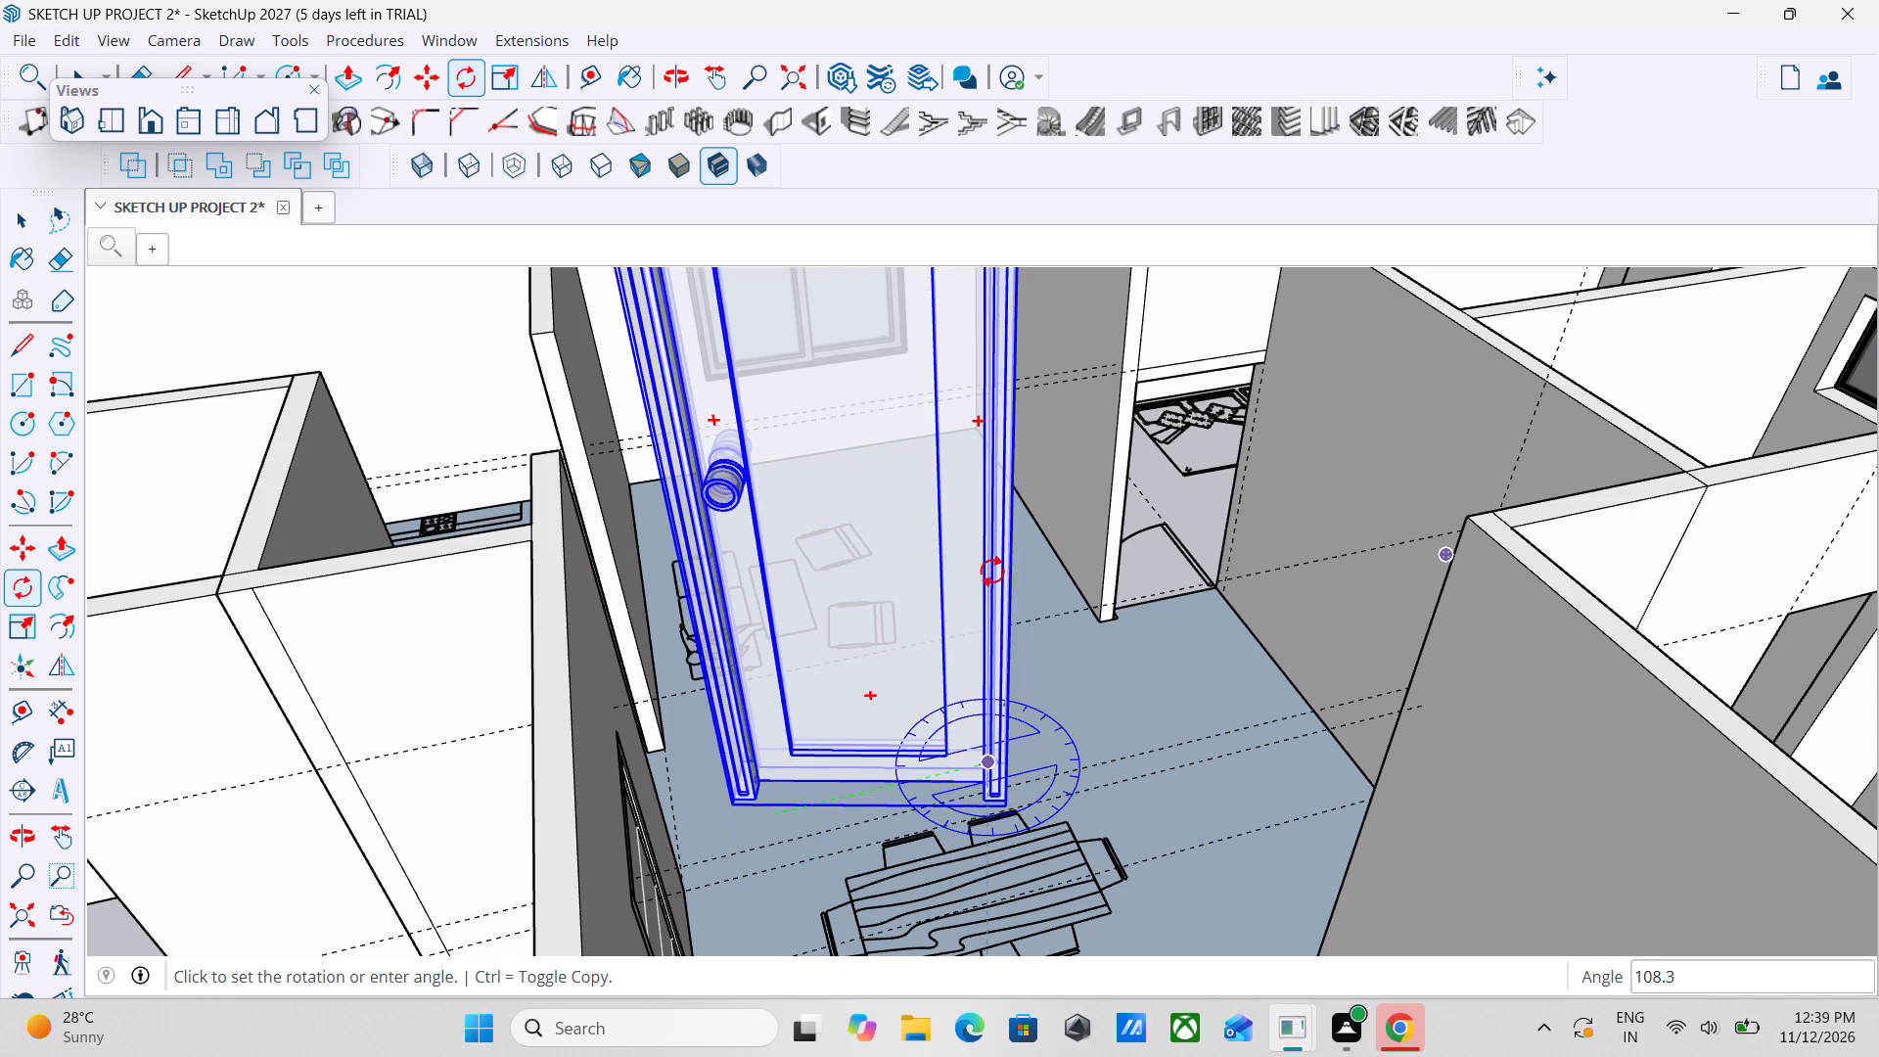
text(90)
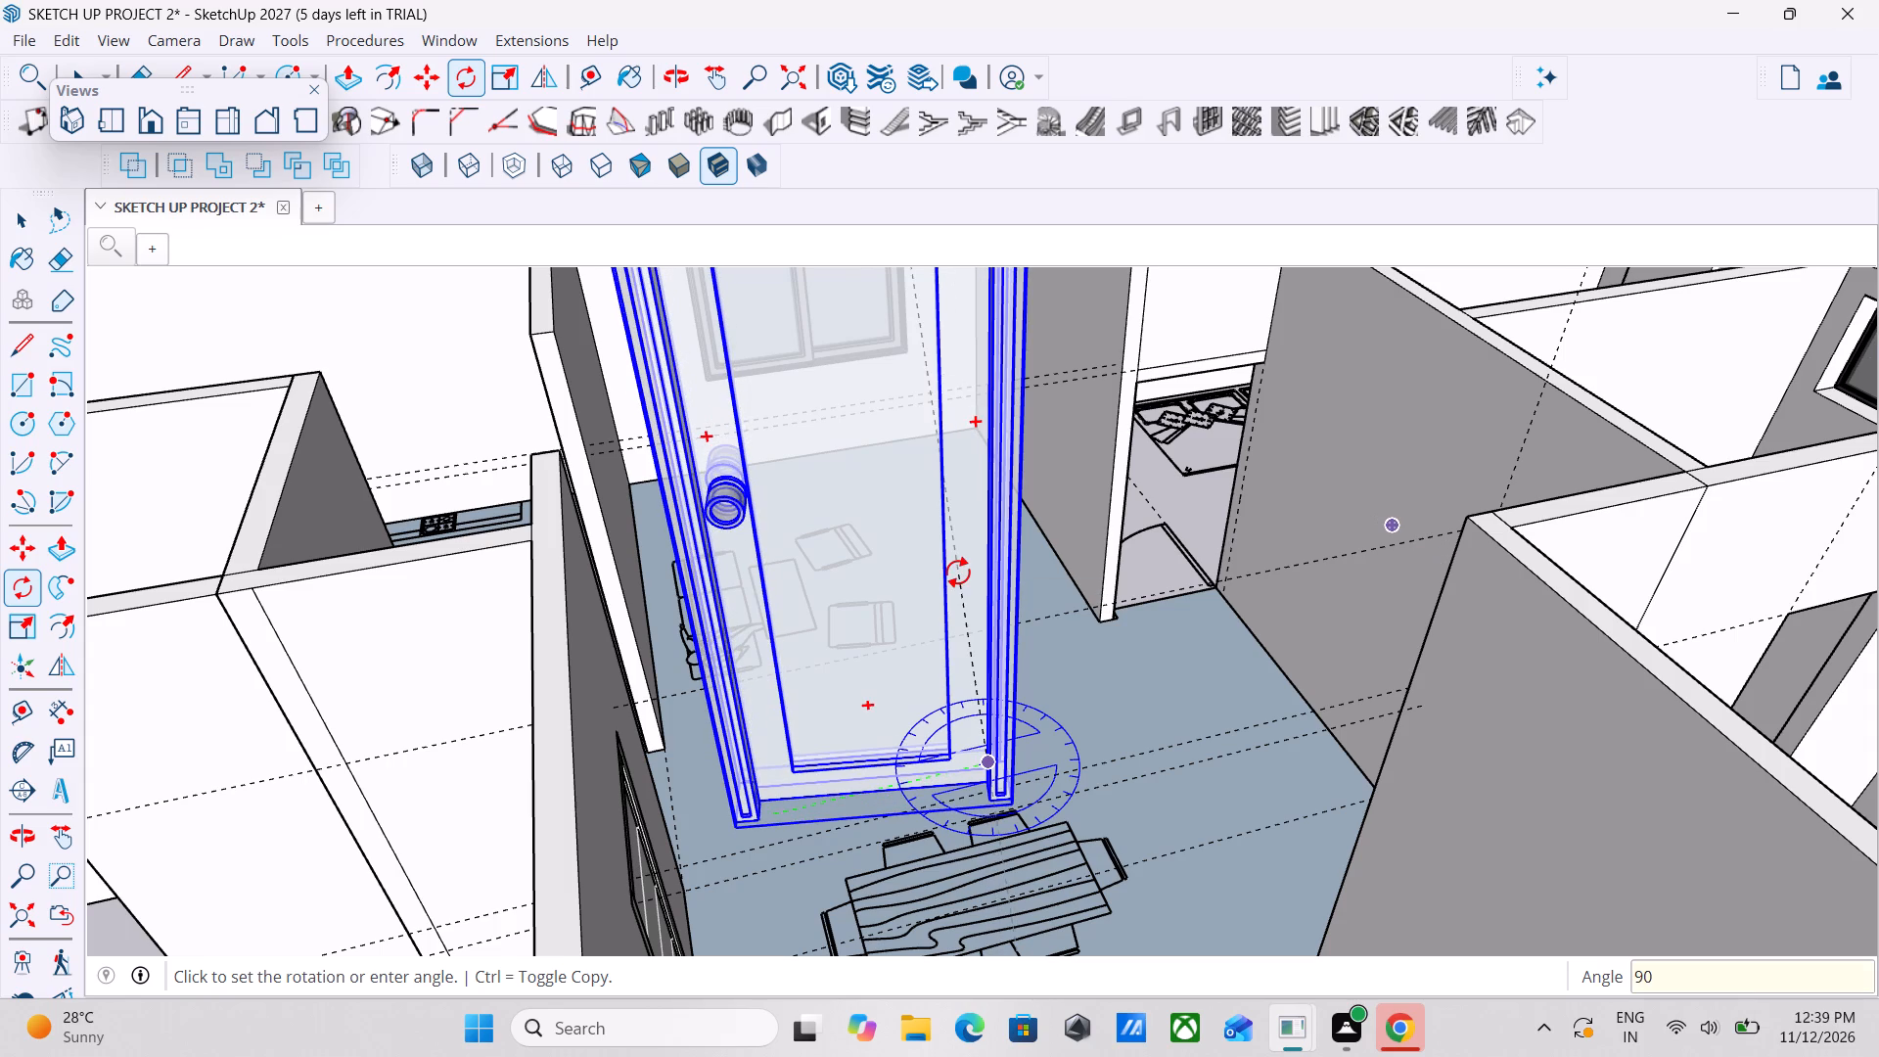
key(Return)
scroll(1021, 575, down, 3)
key(space)
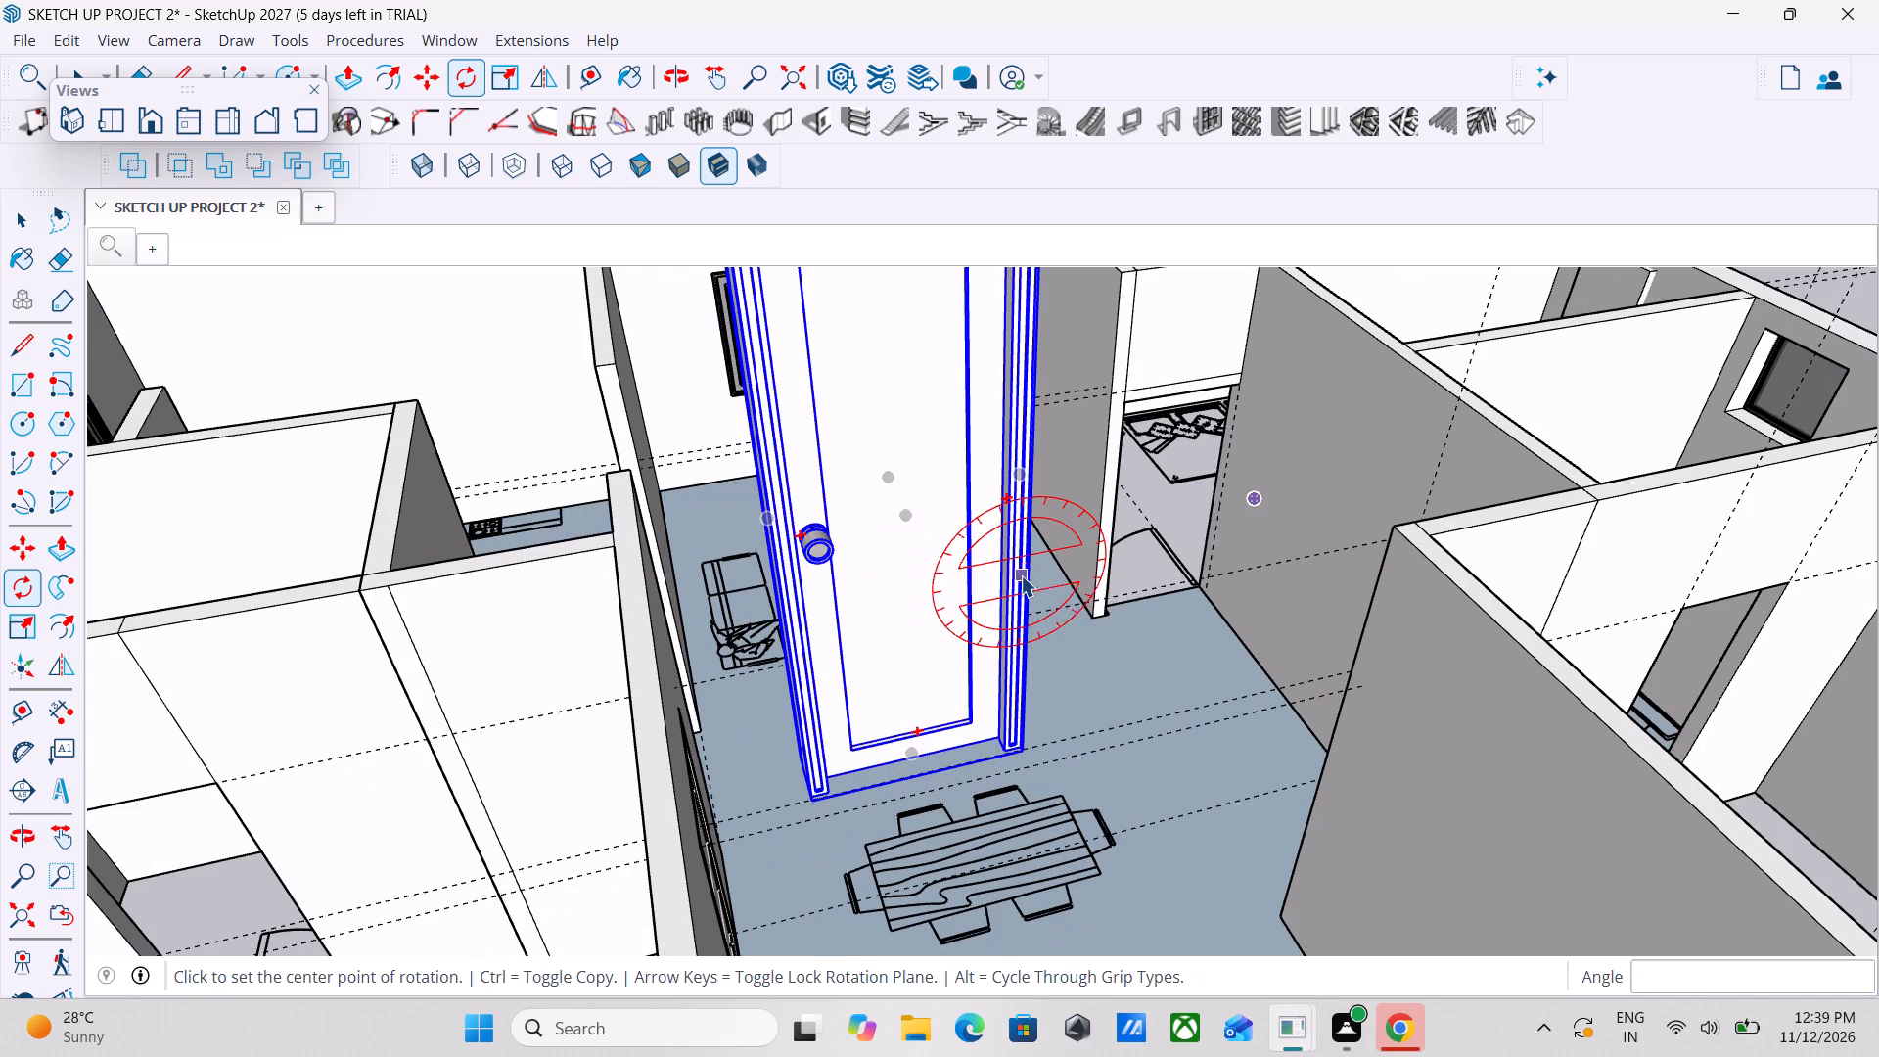
key(space)
Move the rotated panel door by its bottom frame corner to the bottom corner of the bedroom's open doorway.
scroll(1021, 575, down, 4)
middle_drag(1003, 612, 928, 588)
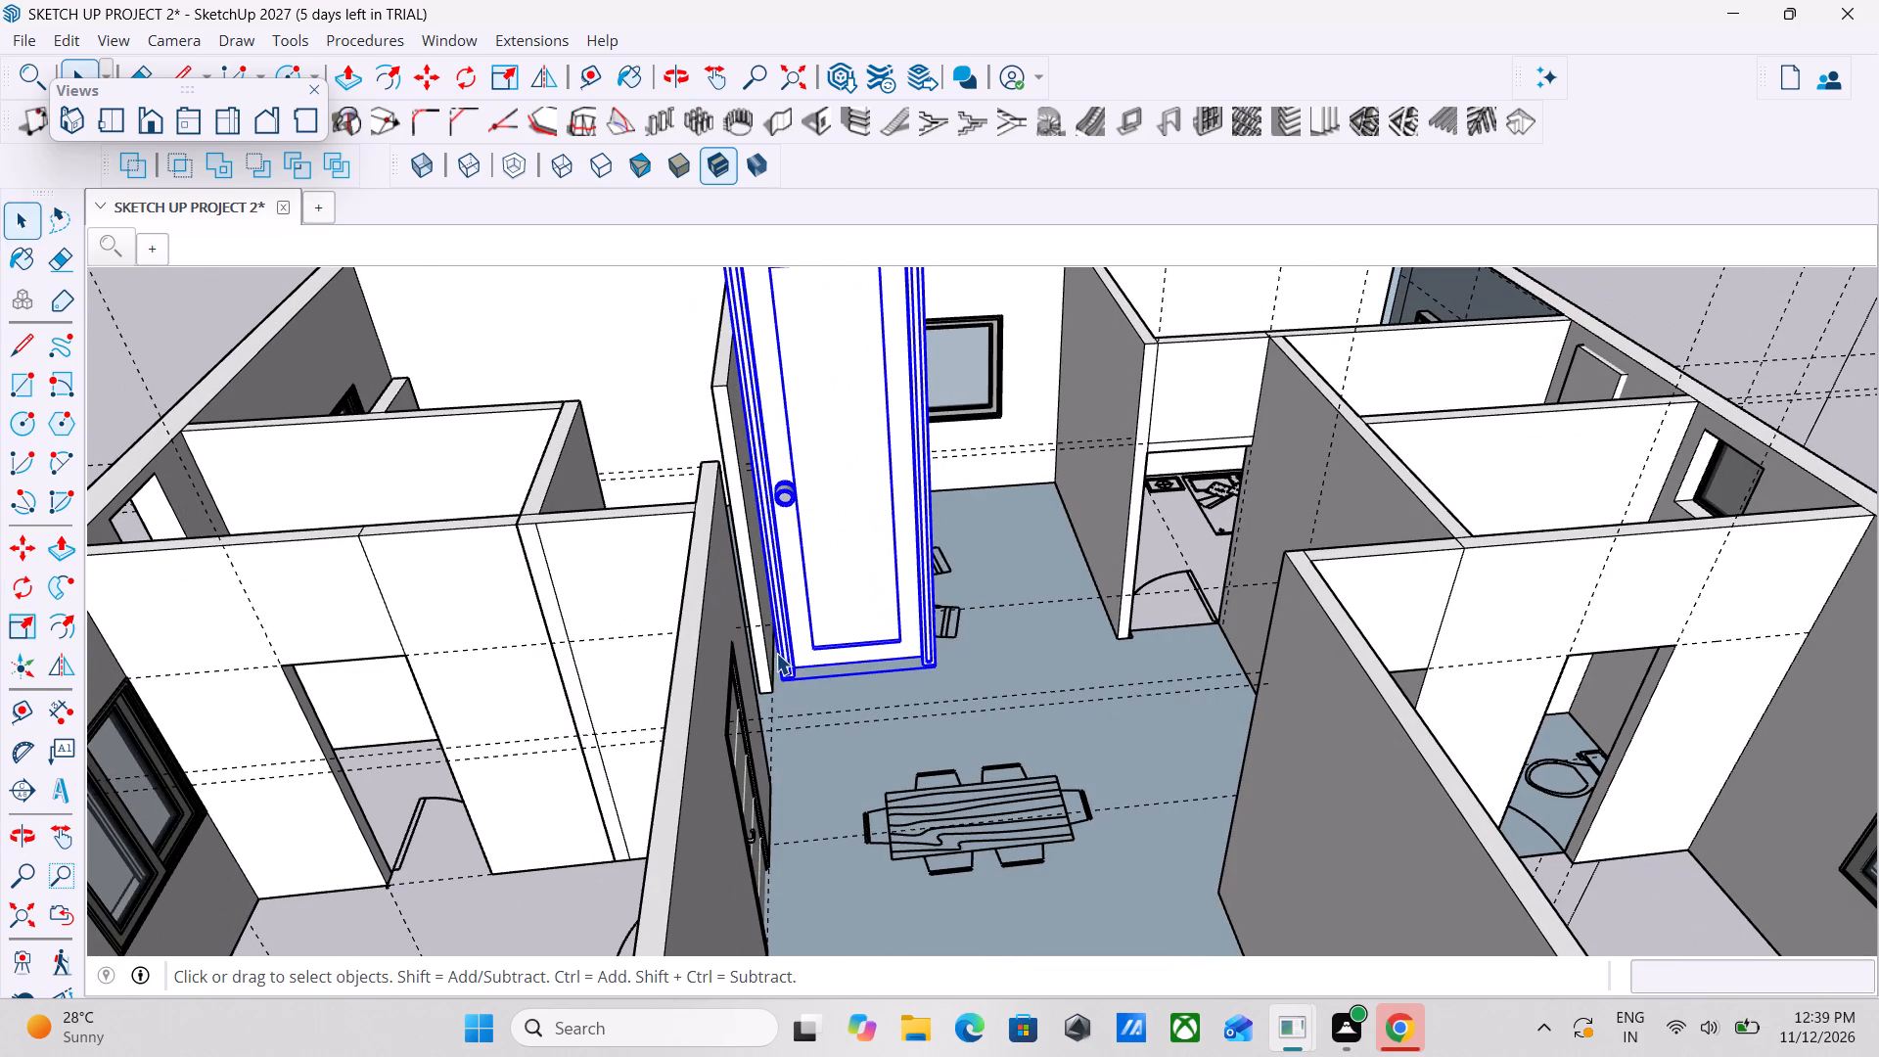
key(m)
scroll(789, 673, up, 3)
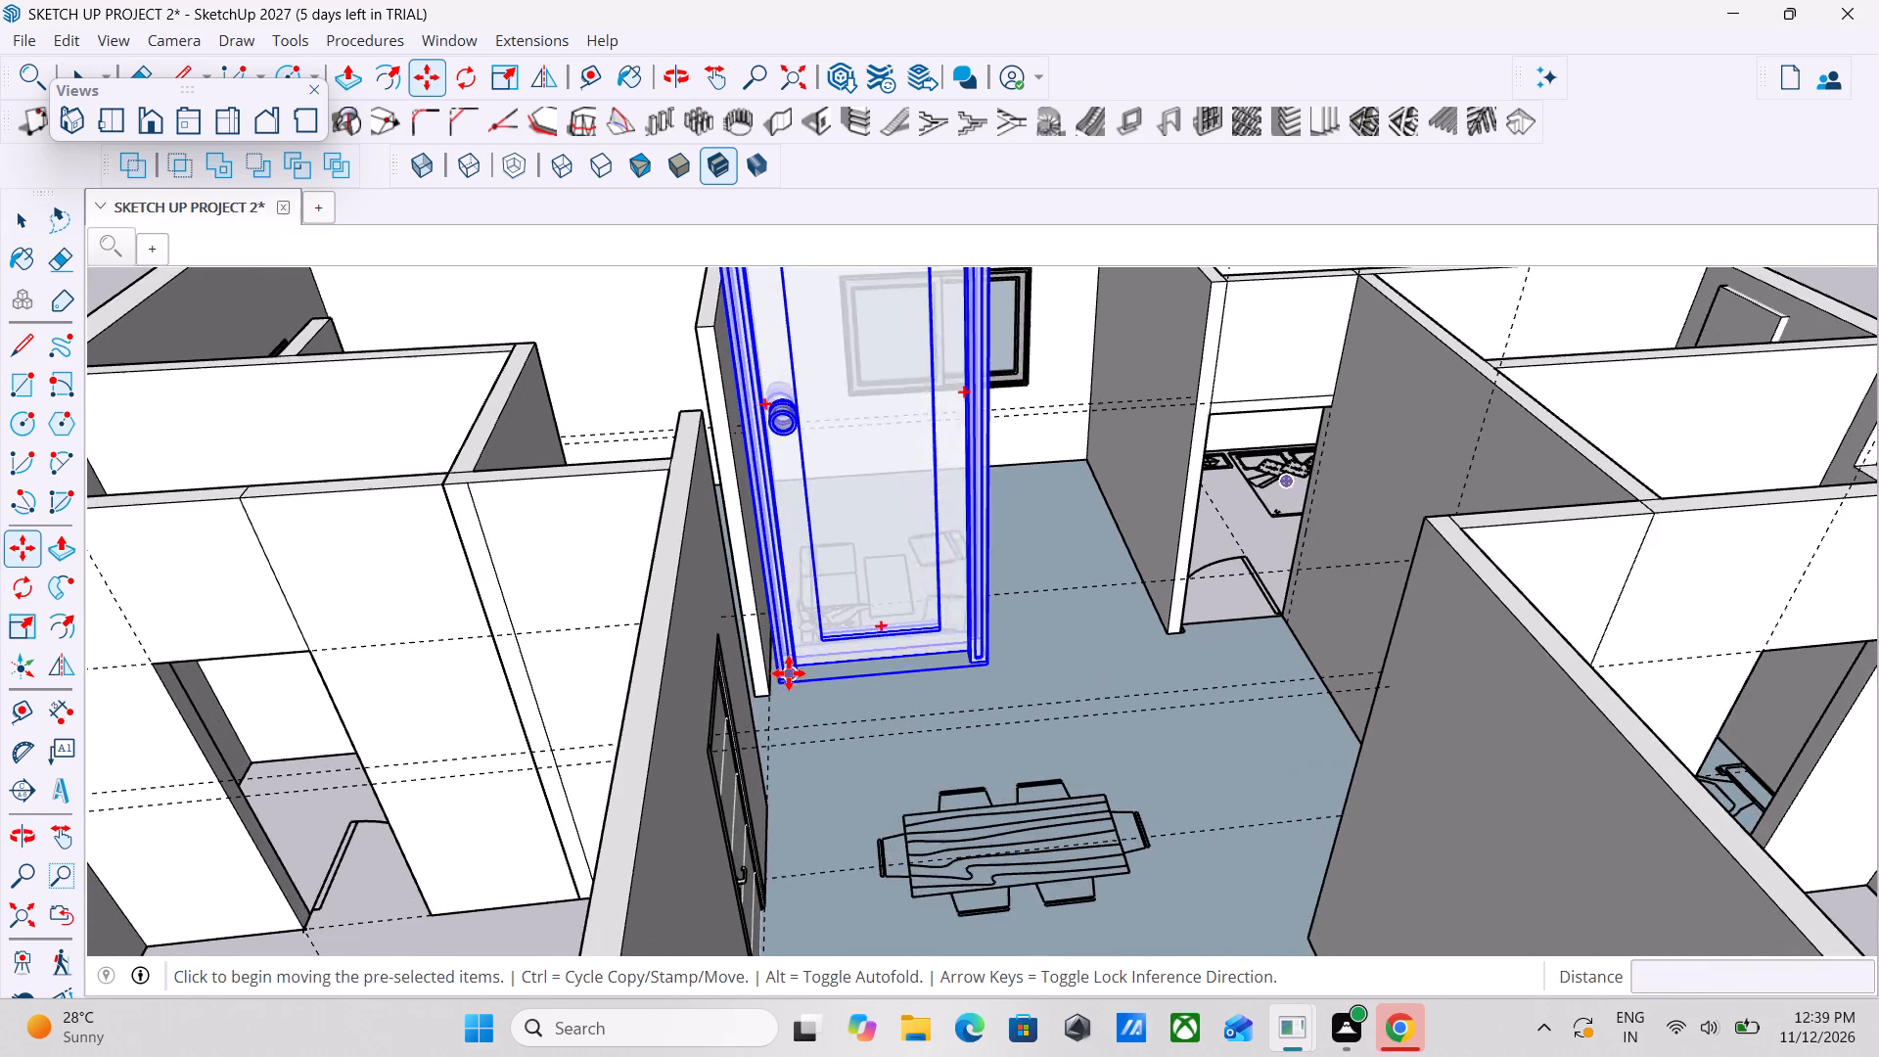
scroll(789, 673, up, 8)
scroll(882, 578, down, 5)
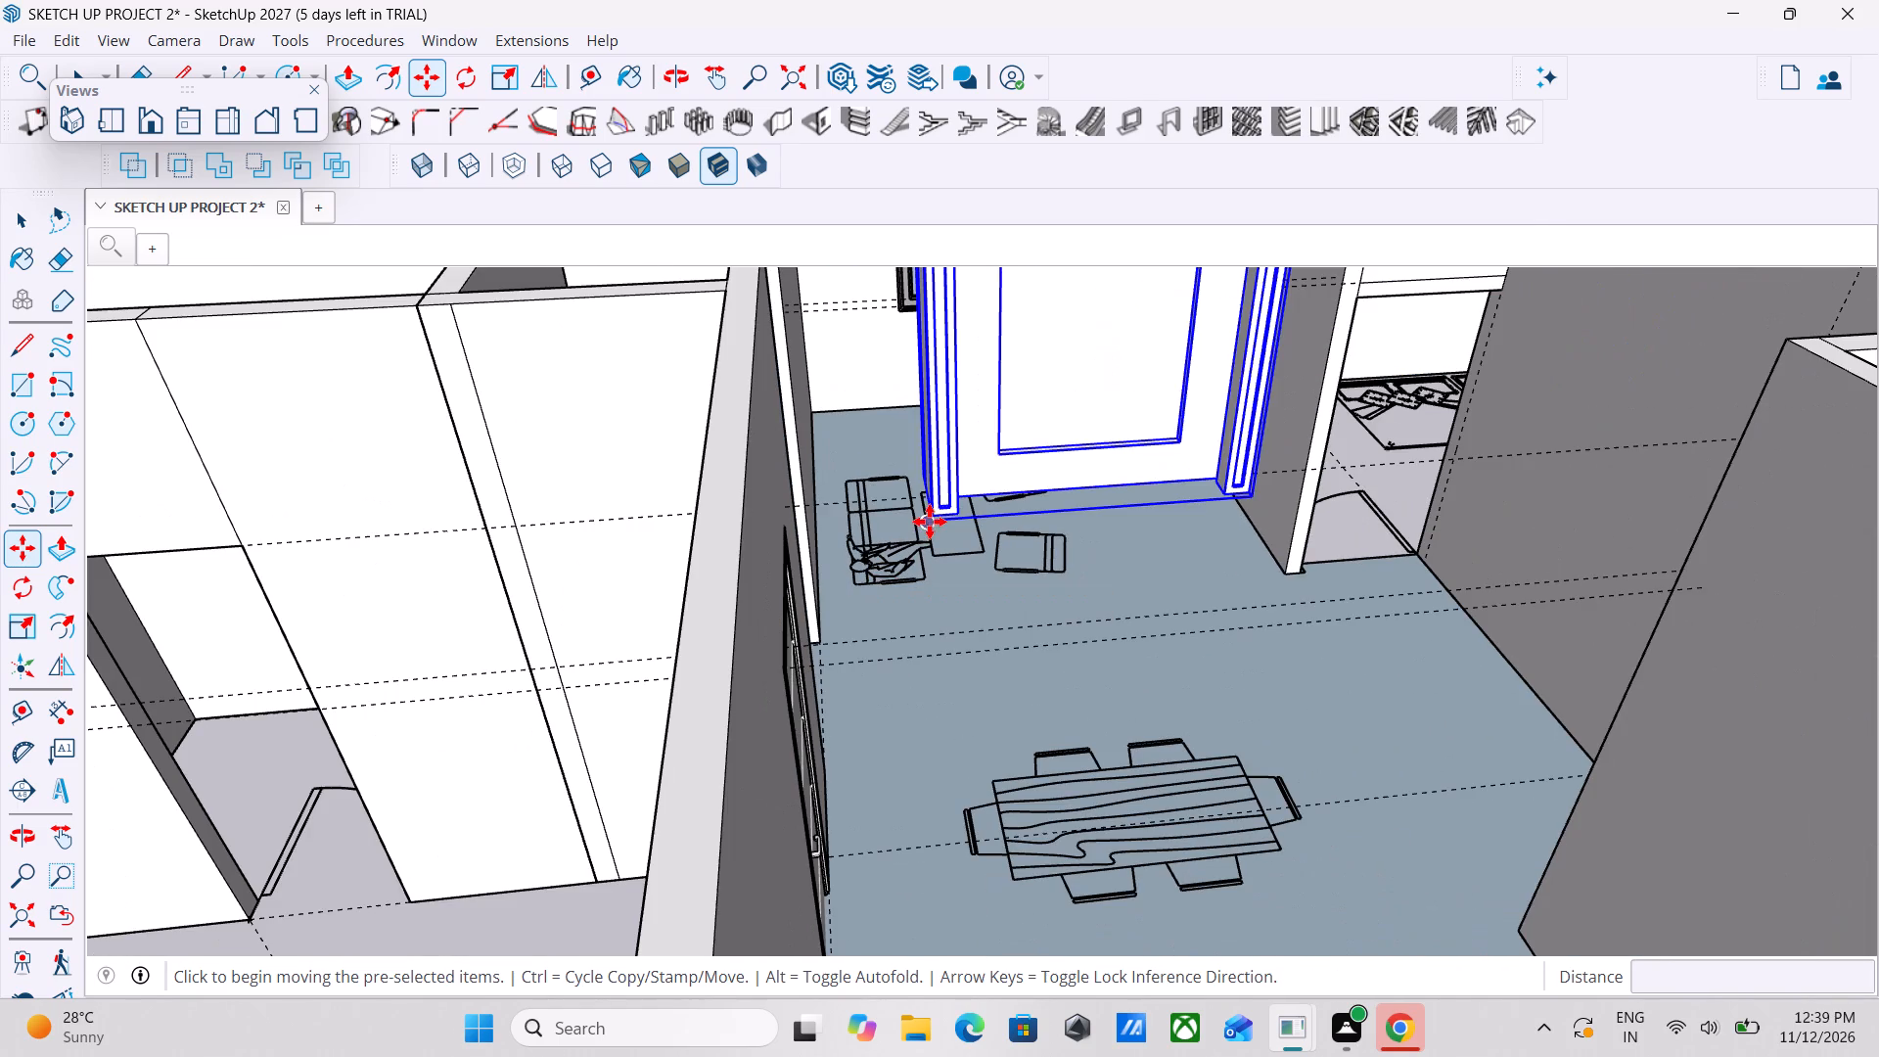
scroll(930, 522, up, 5)
scroll(892, 561, down, 5)
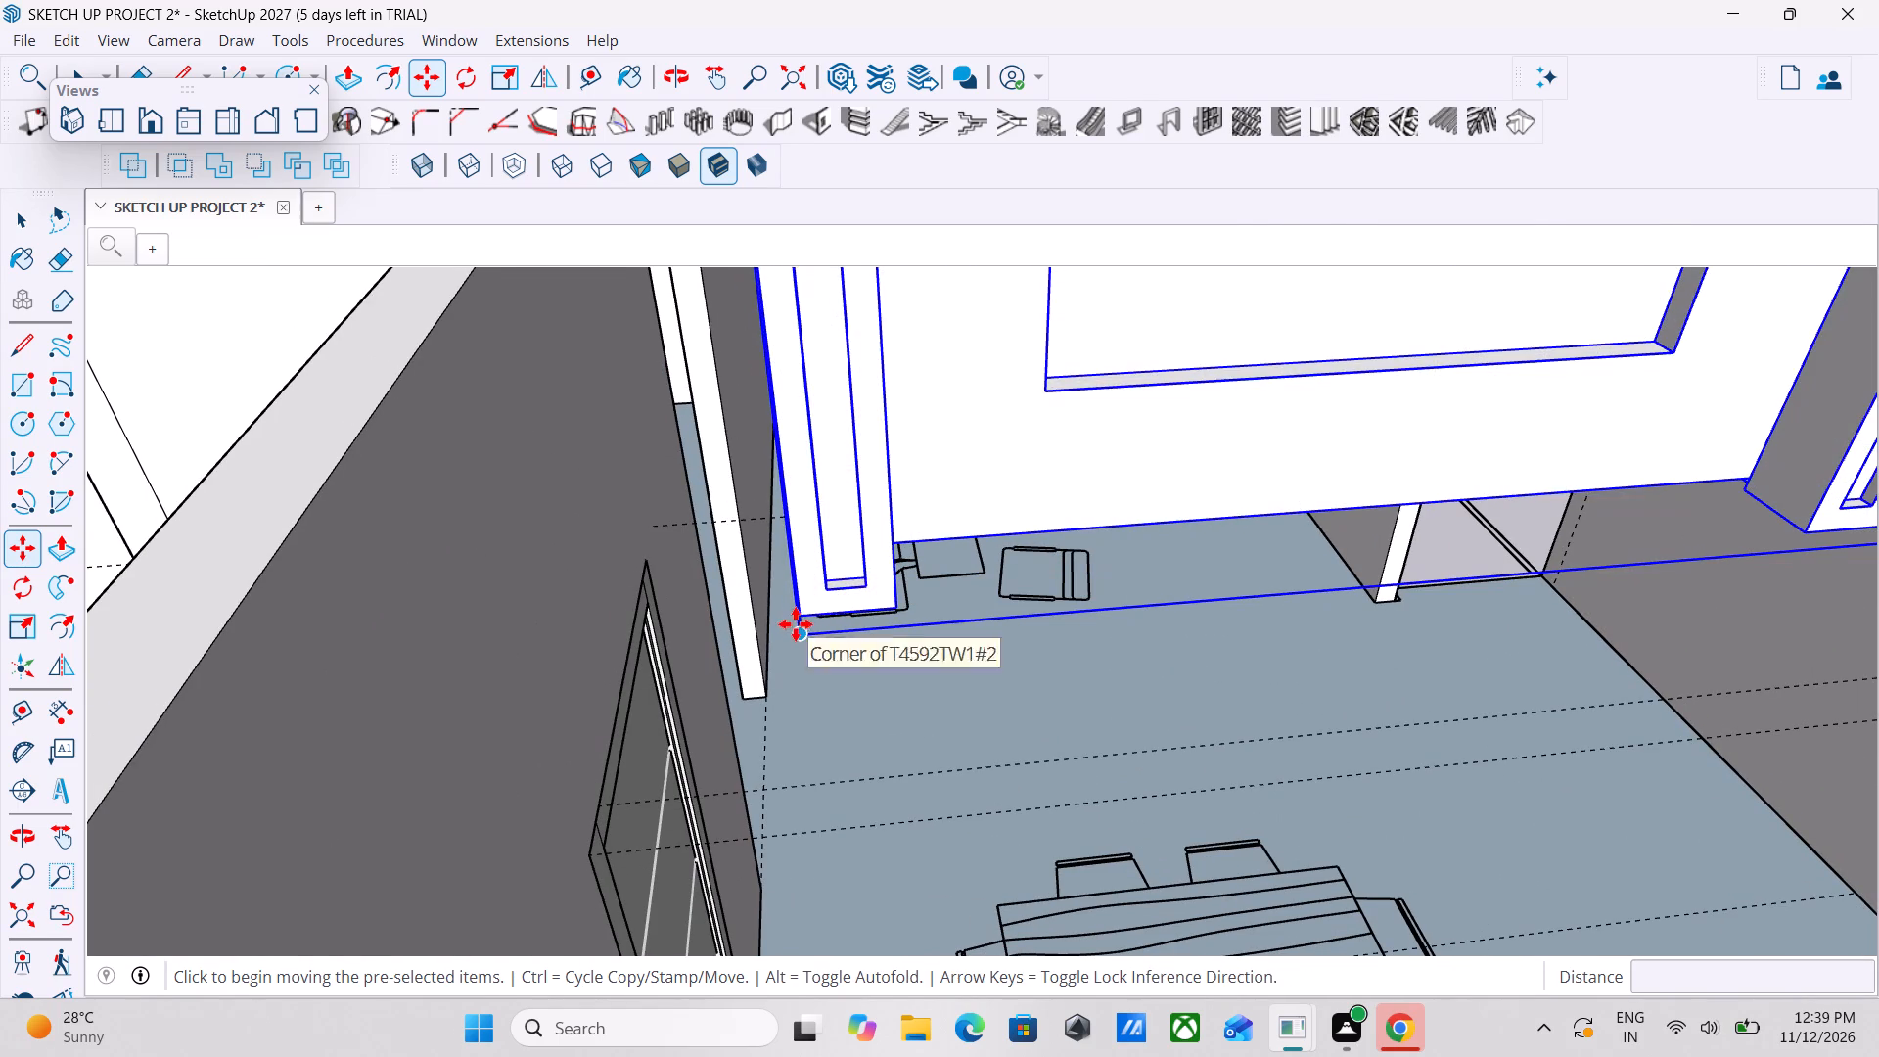
click(796, 615)
scroll(251, 584, down, 1)
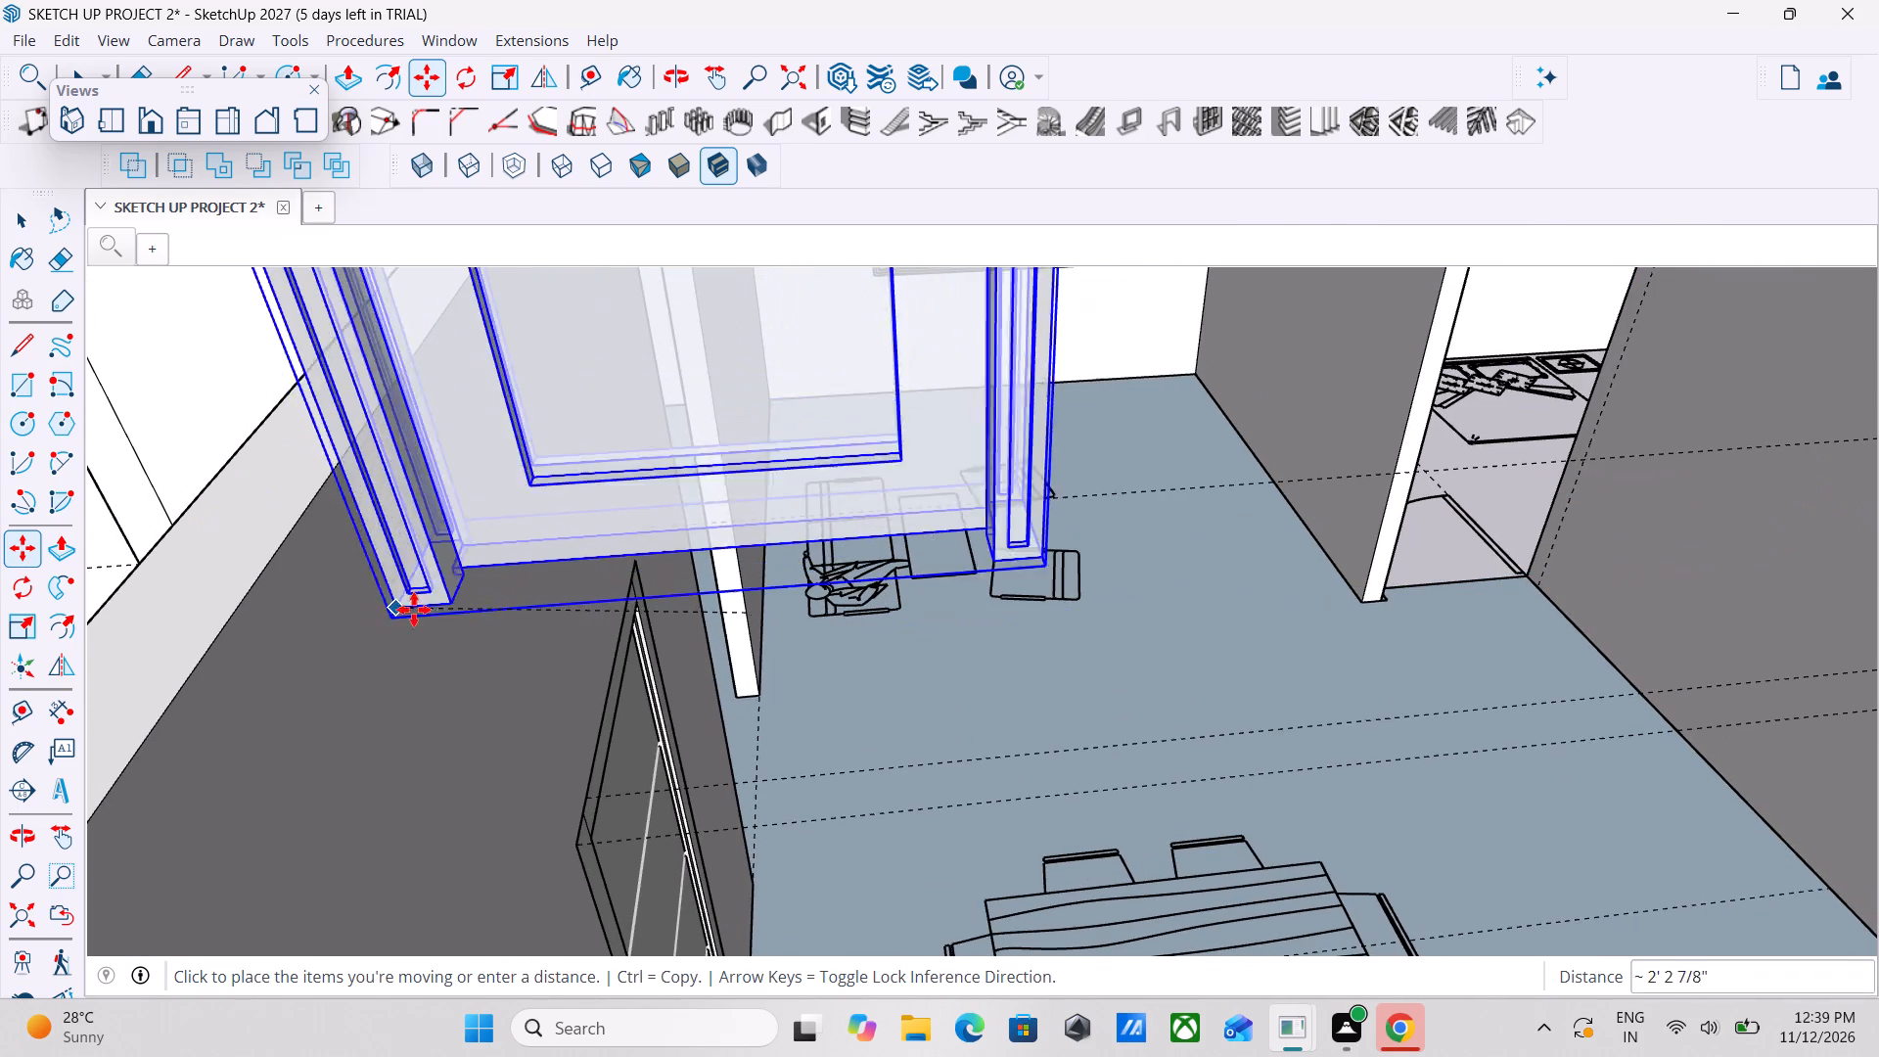
scroll(419, 610, down, 2)
middle_drag(499, 633, 942, 708)
scroll(942, 708, down, 4)
scroll(669, 725, down, 3)
middle_drag(634, 713, 547, 653)
scroll(466, 711, down, 12)
middle_drag(462, 717, 266, 734)
scroll(413, 750, up, 18)
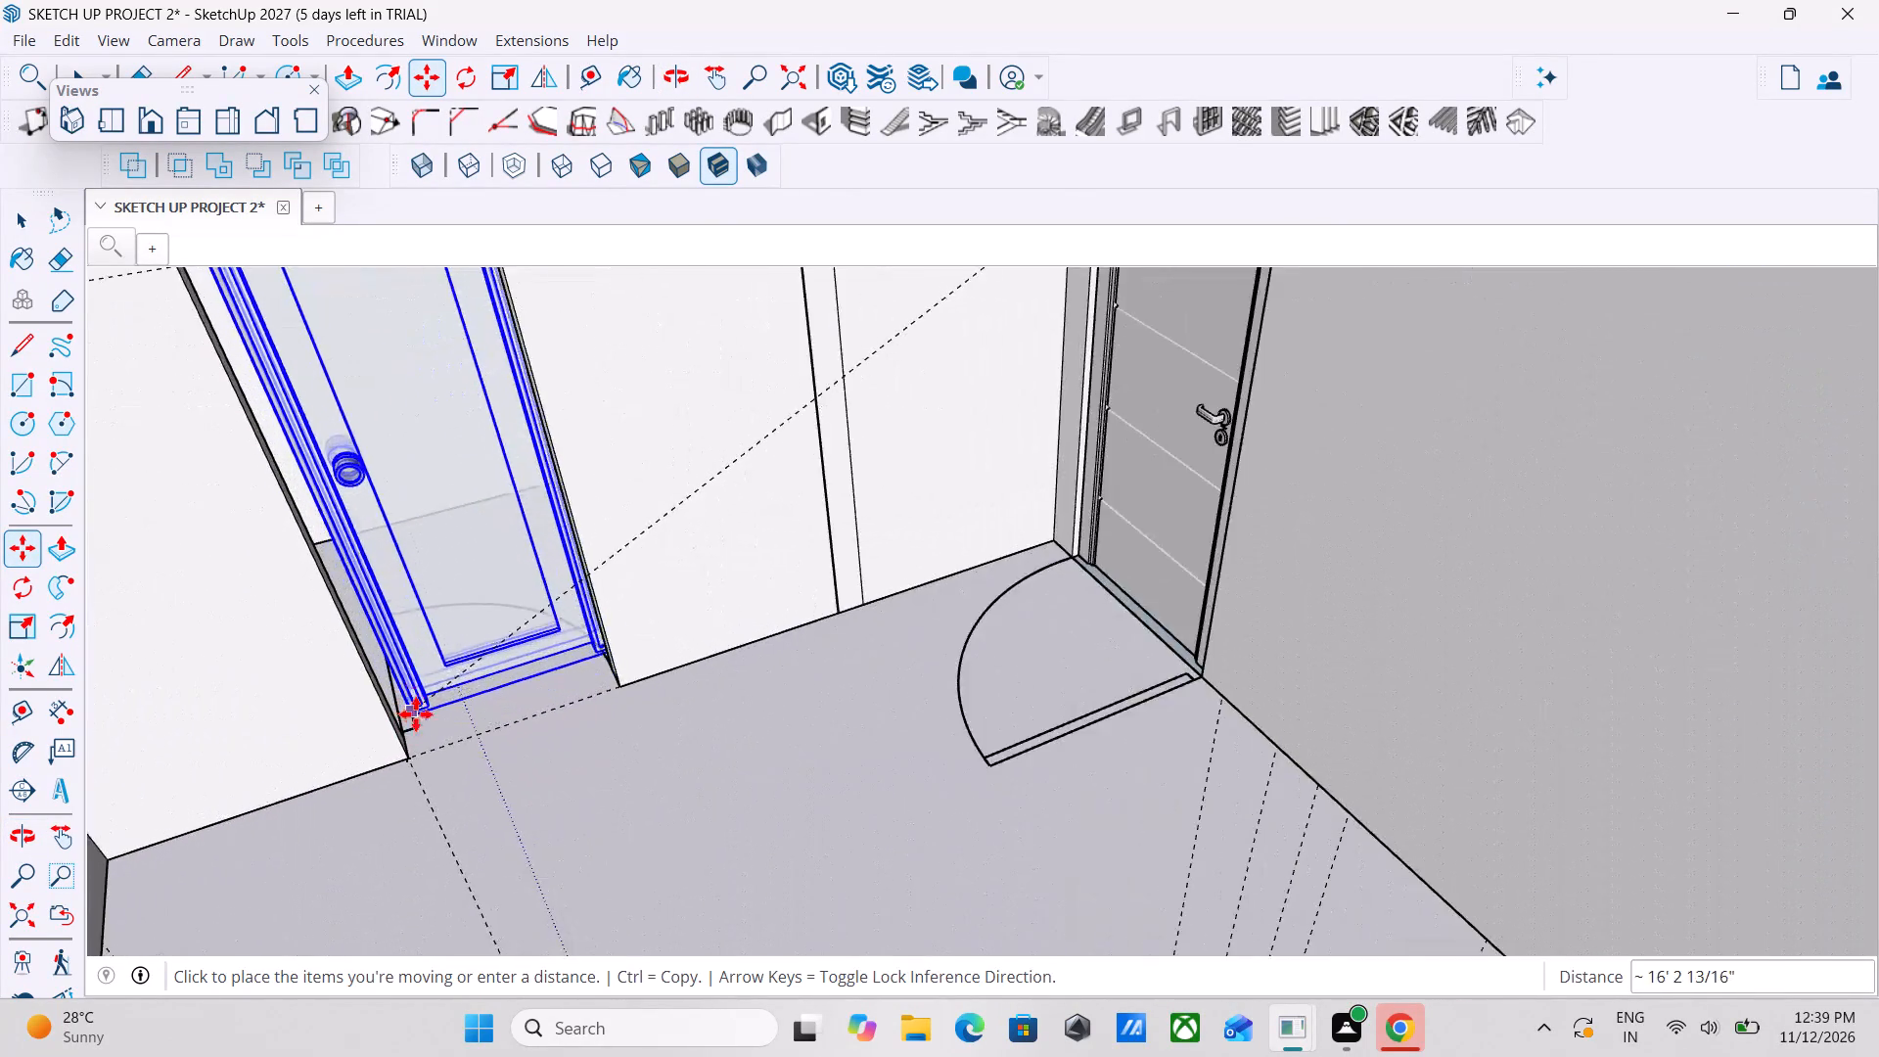
scroll(416, 714, up, 11)
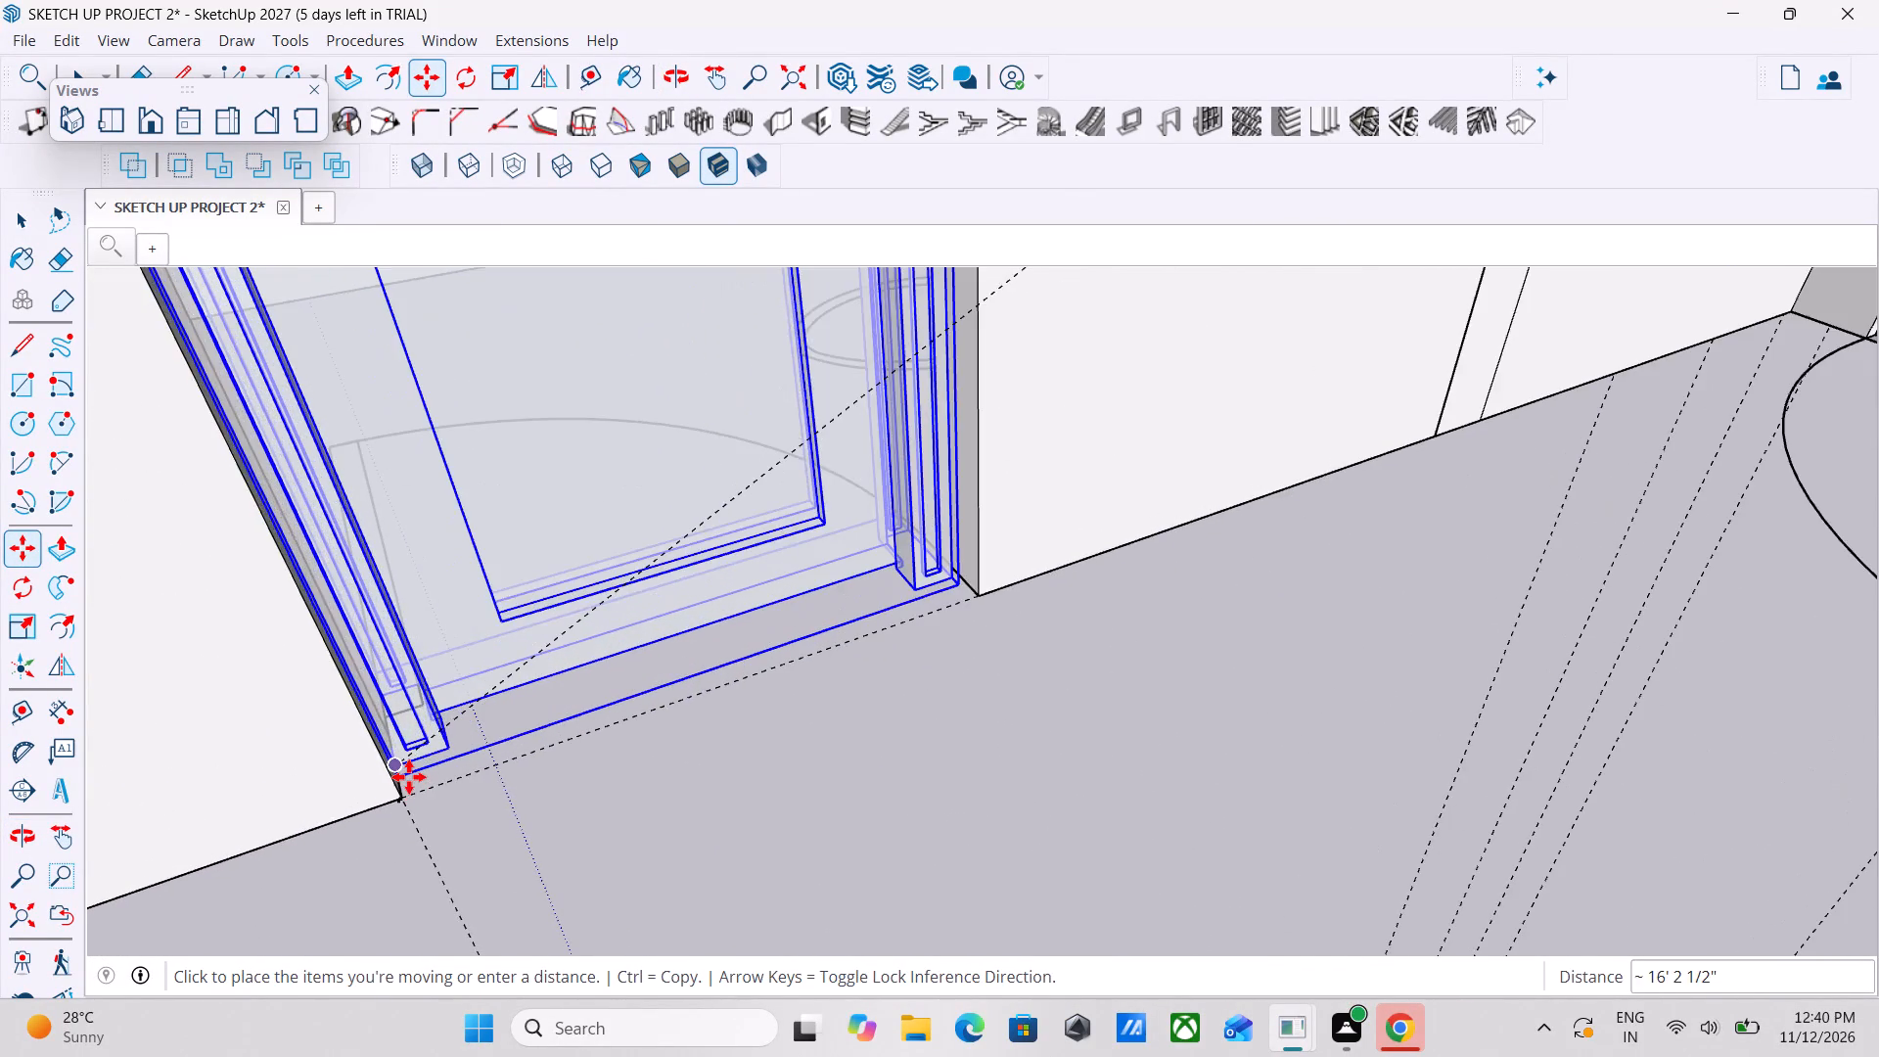
scroll(409, 777, up, 4)
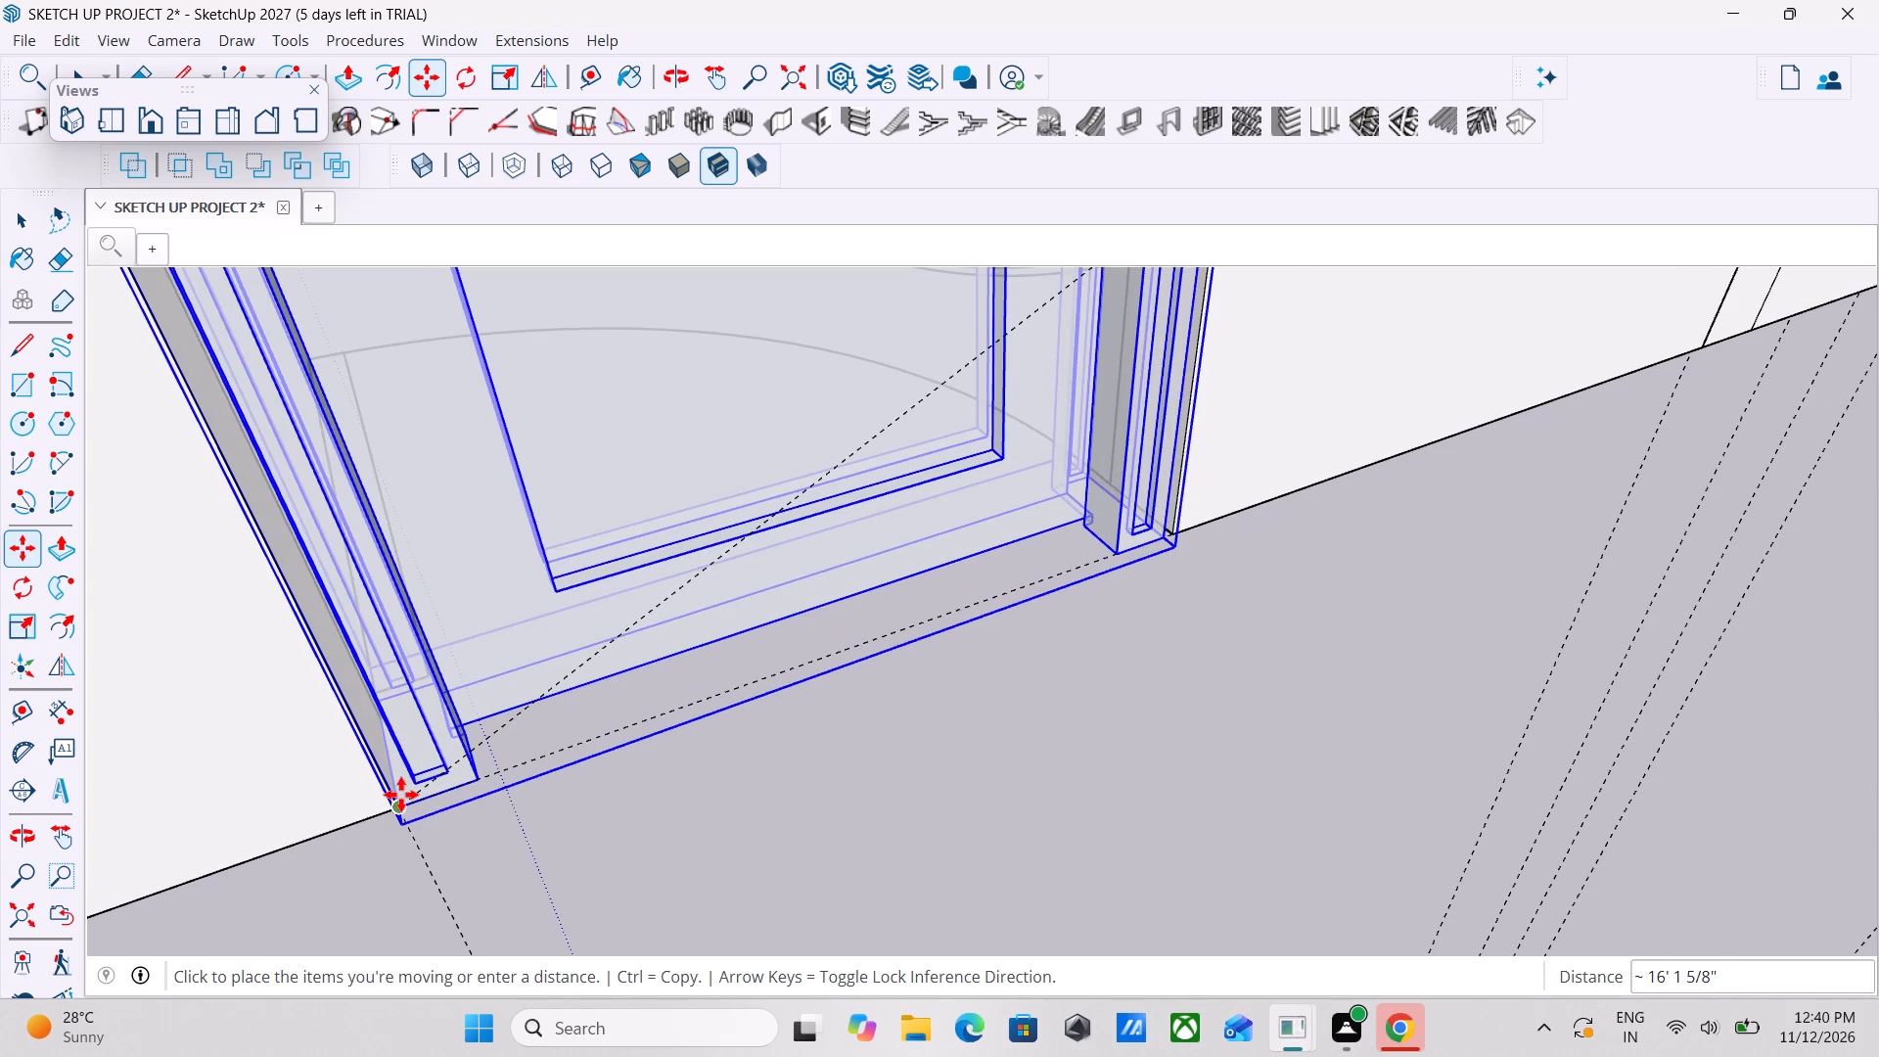
click(401, 798)
Examine how the moved panel door sits in the bedroom doorway, viewing it from inside the room.
scroll(401, 798, down, 7)
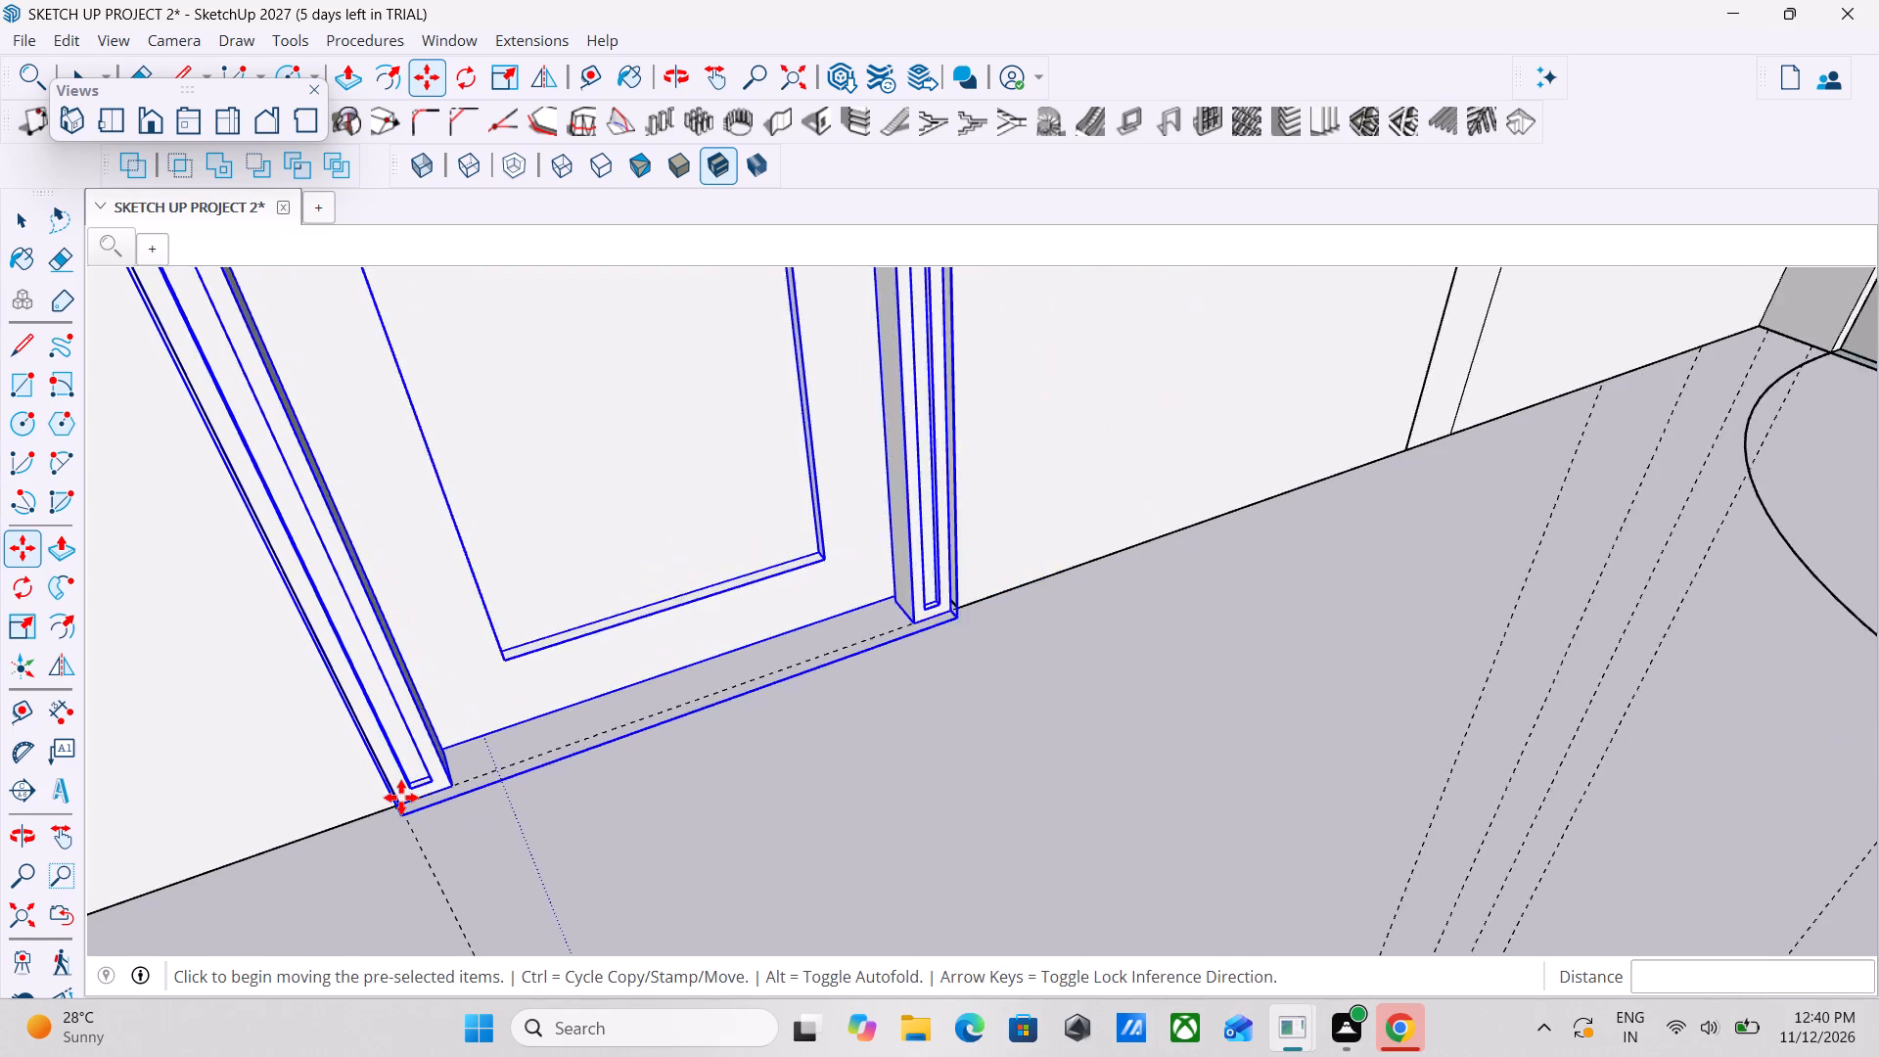
scroll(401, 798, down, 8)
middle_drag(722, 790, 547, 714)
scroll(538, 705, up, 1)
scroll(538, 702, down, 12)
middle_drag(634, 725, 648, 730)
scroll(648, 730, down, 4)
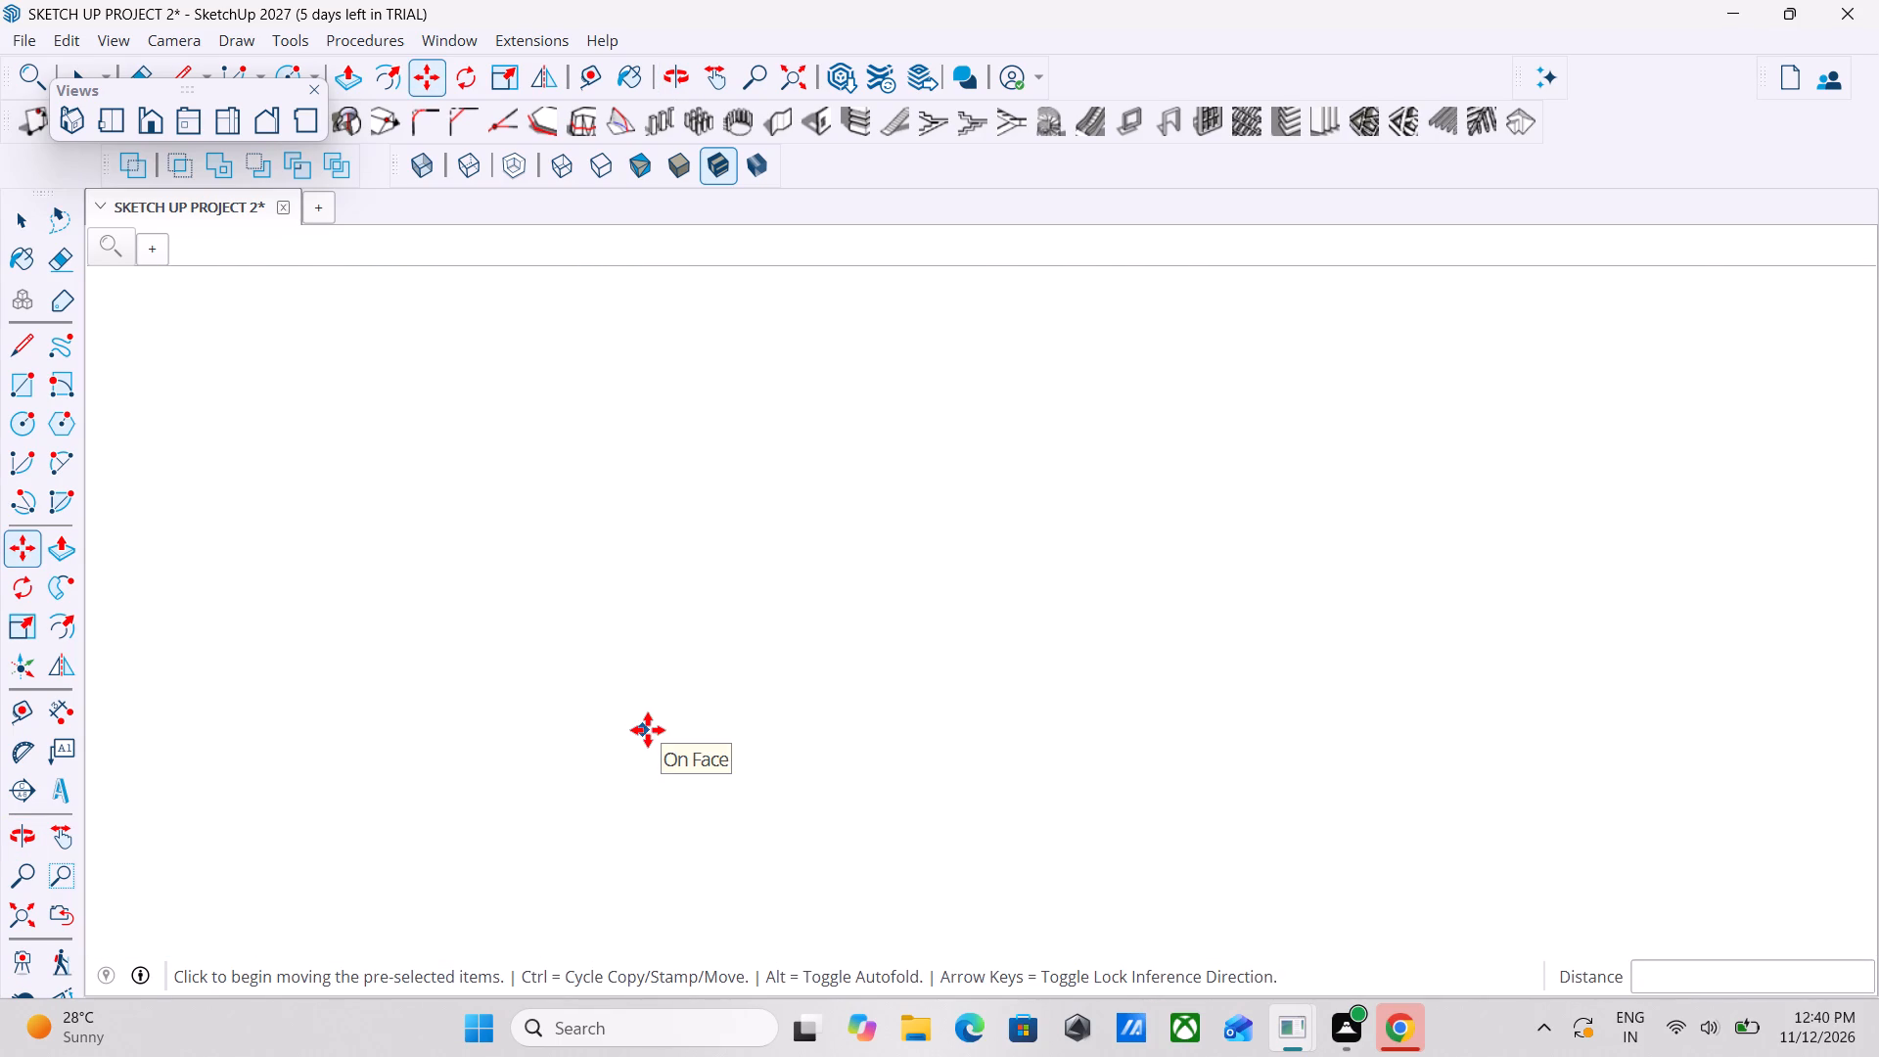
scroll(648, 730, down, 7)
scroll(1127, 591, down, 4)
key(space)
key(space)
scroll(1095, 605, down, 9)
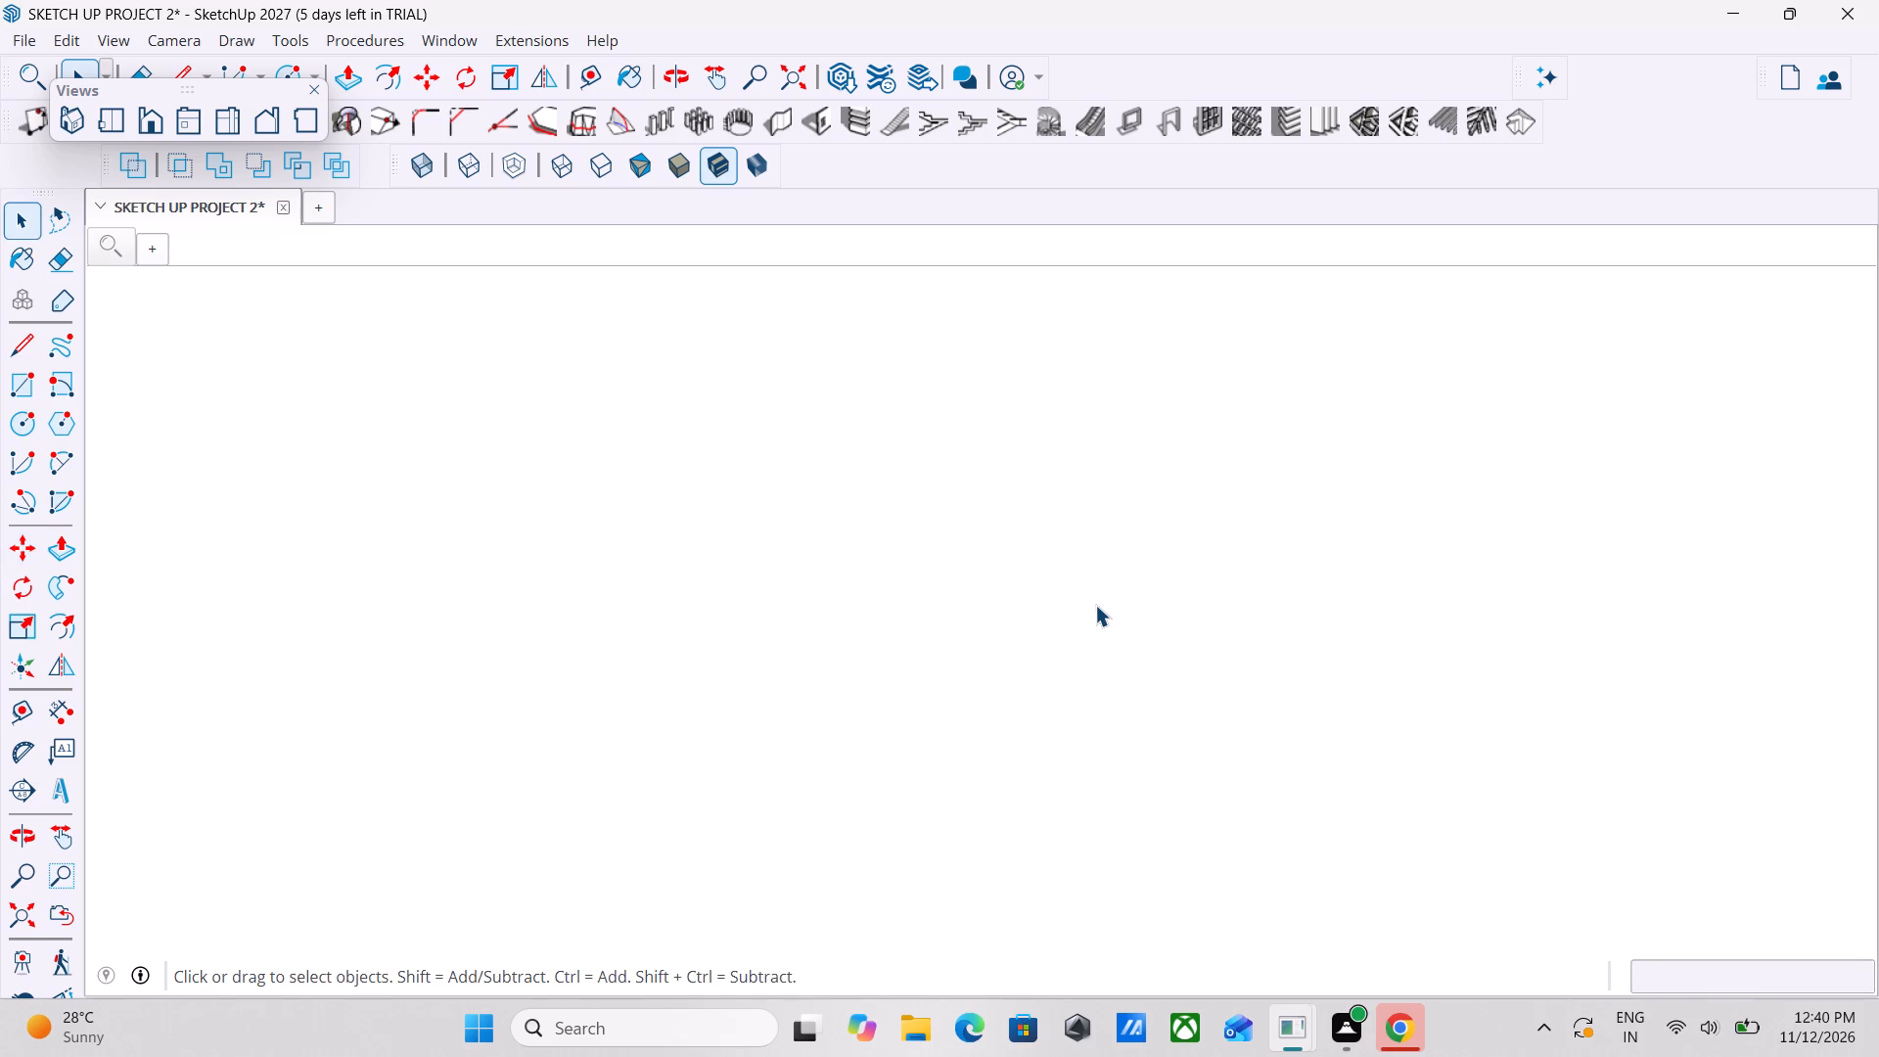
scroll(1095, 605, down, 2)
scroll(1245, 583, down, 3)
scroll(1029, 650, down, 4)
scroll(782, 670, down, 8)
middle_drag(785, 758, 761, 945)
middle_drag(654, 620, 762, 571)
middle_drag(538, 470, 346, 436)
scroll(587, 384, up, 1)
middle_drag(587, 384, 809, 397)
middle_drag(809, 397, 700, 425)
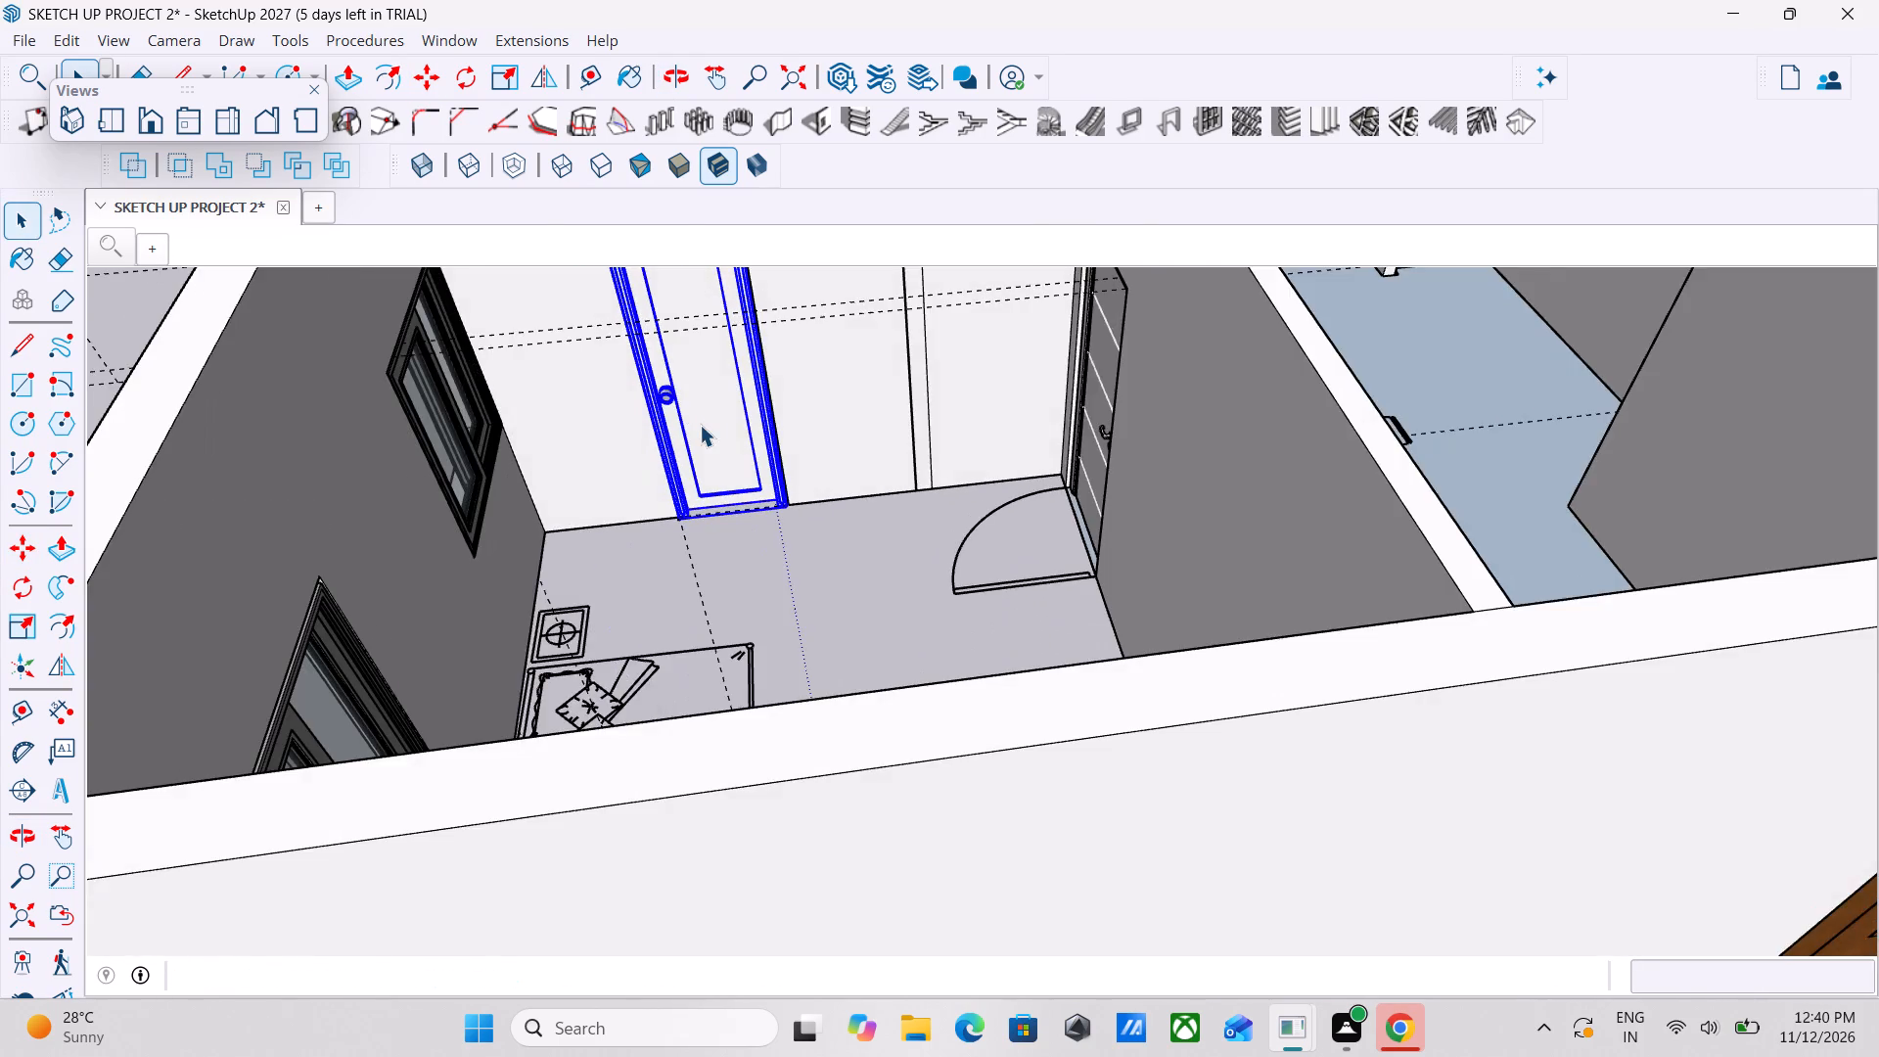
scroll(700, 425, down, 6)
scroll(689, 306, up, 8)
key(Escape)
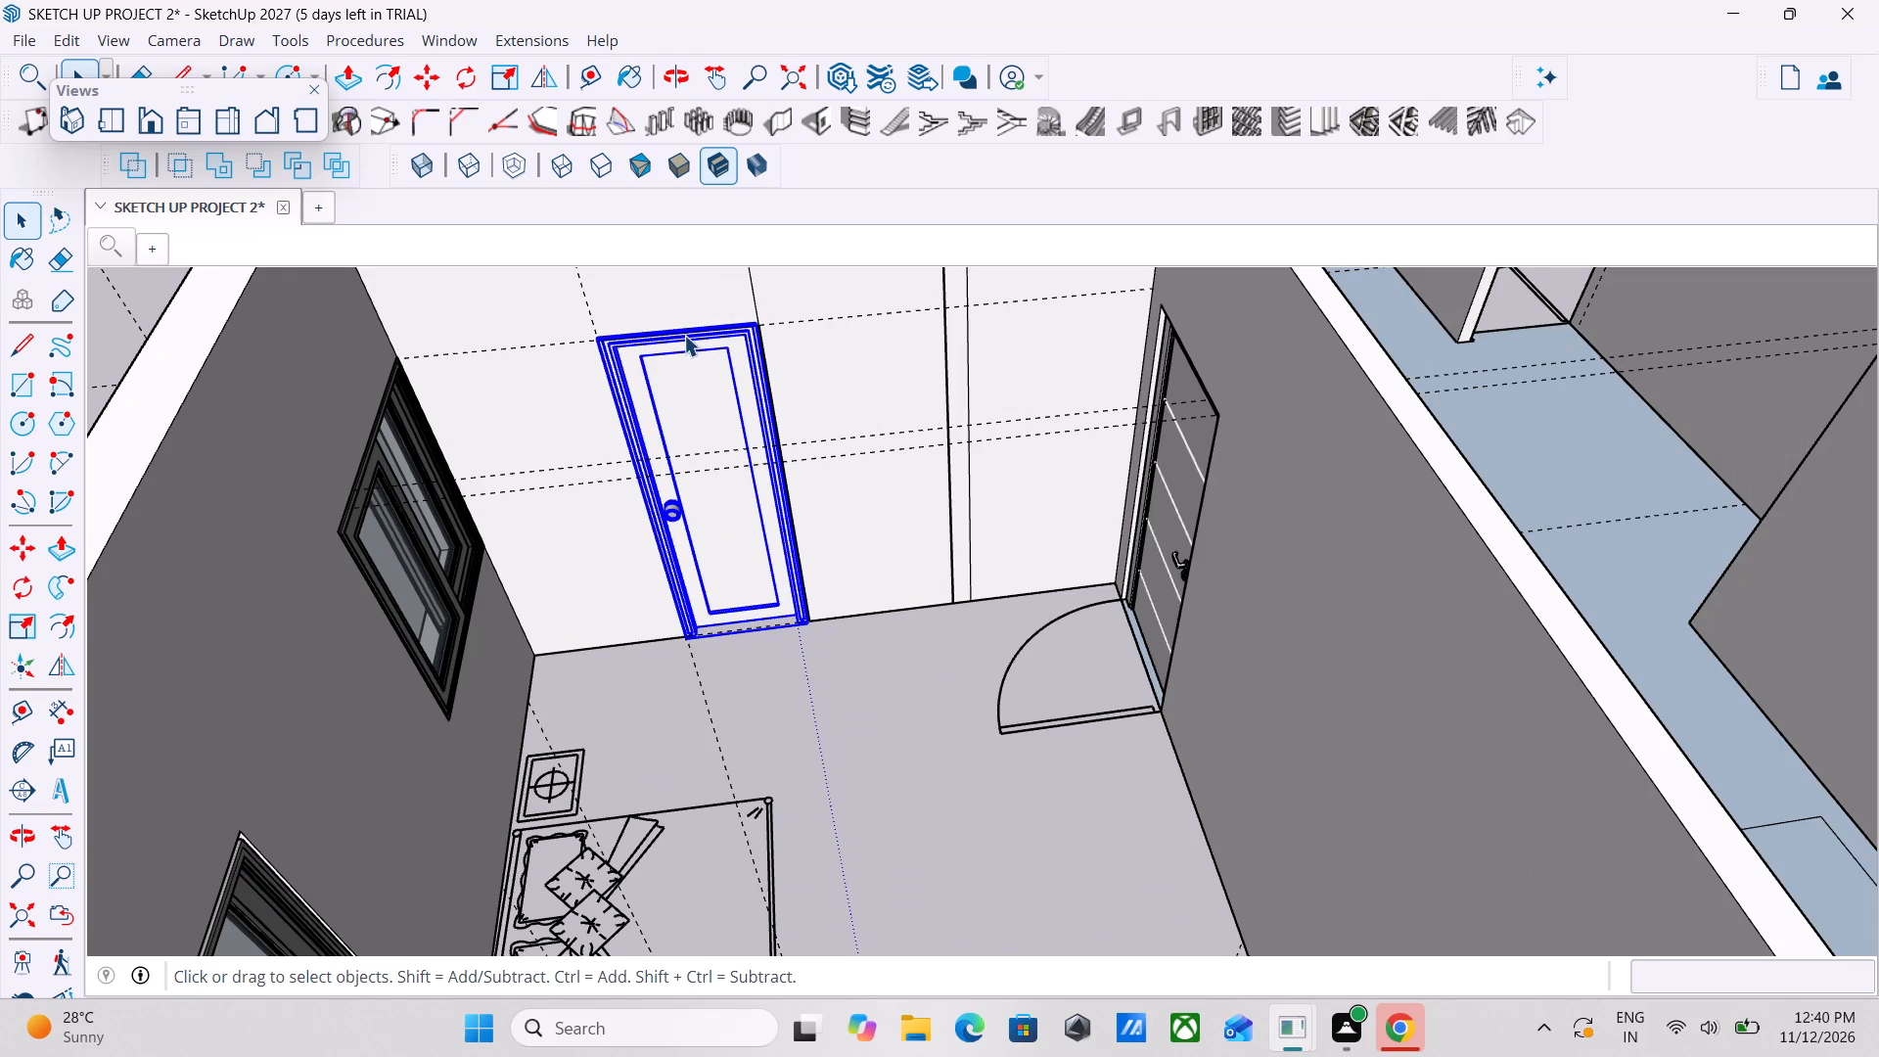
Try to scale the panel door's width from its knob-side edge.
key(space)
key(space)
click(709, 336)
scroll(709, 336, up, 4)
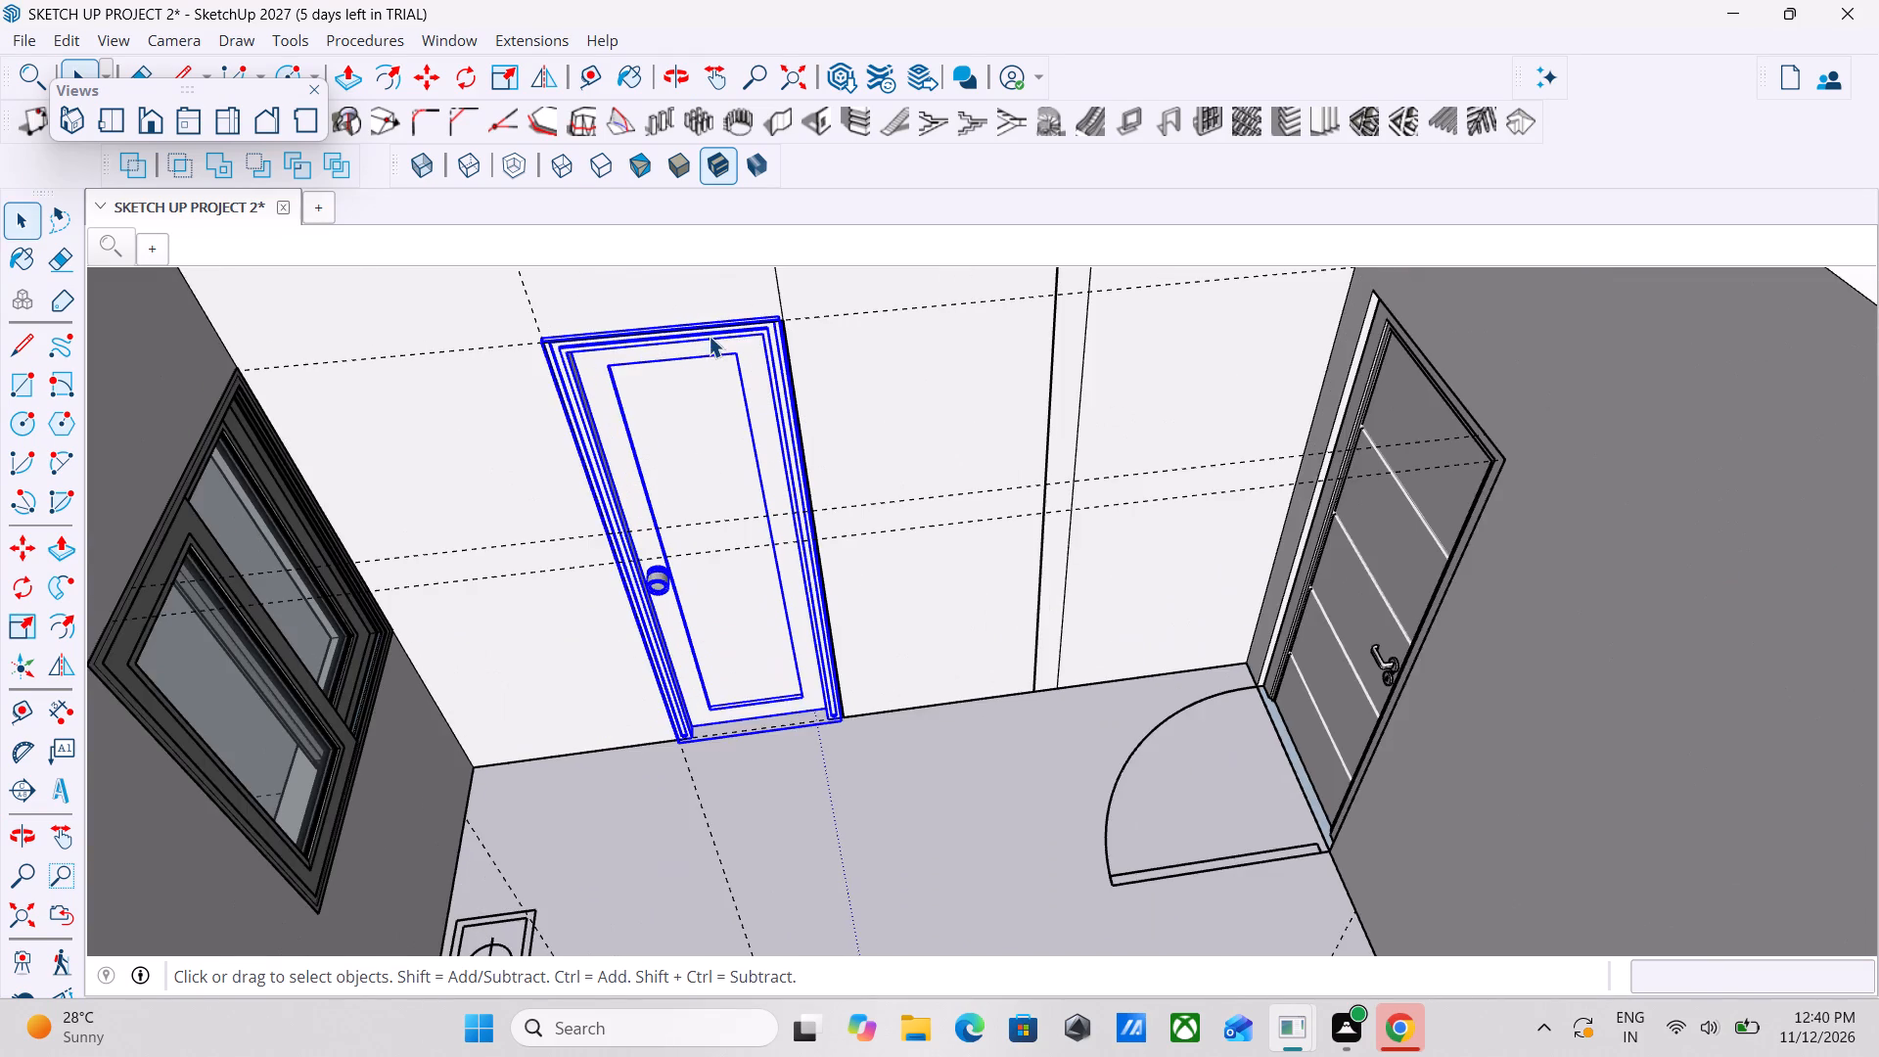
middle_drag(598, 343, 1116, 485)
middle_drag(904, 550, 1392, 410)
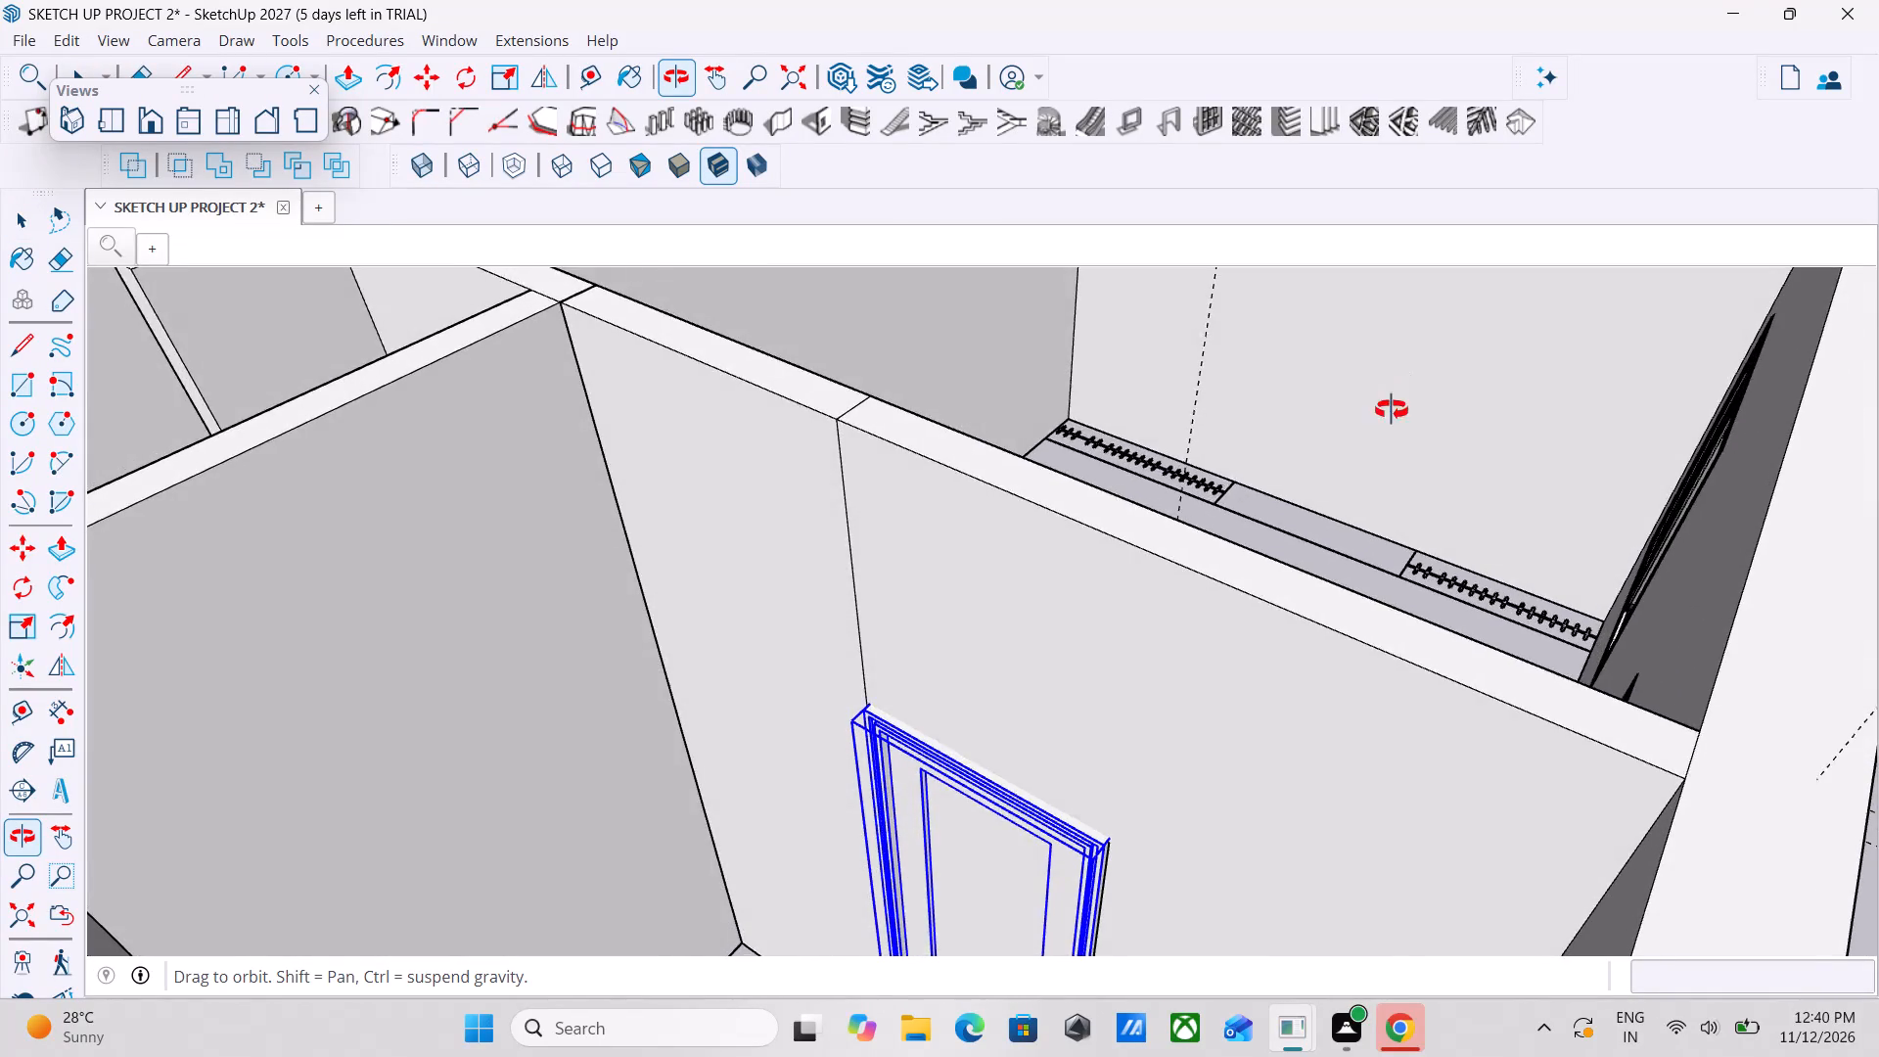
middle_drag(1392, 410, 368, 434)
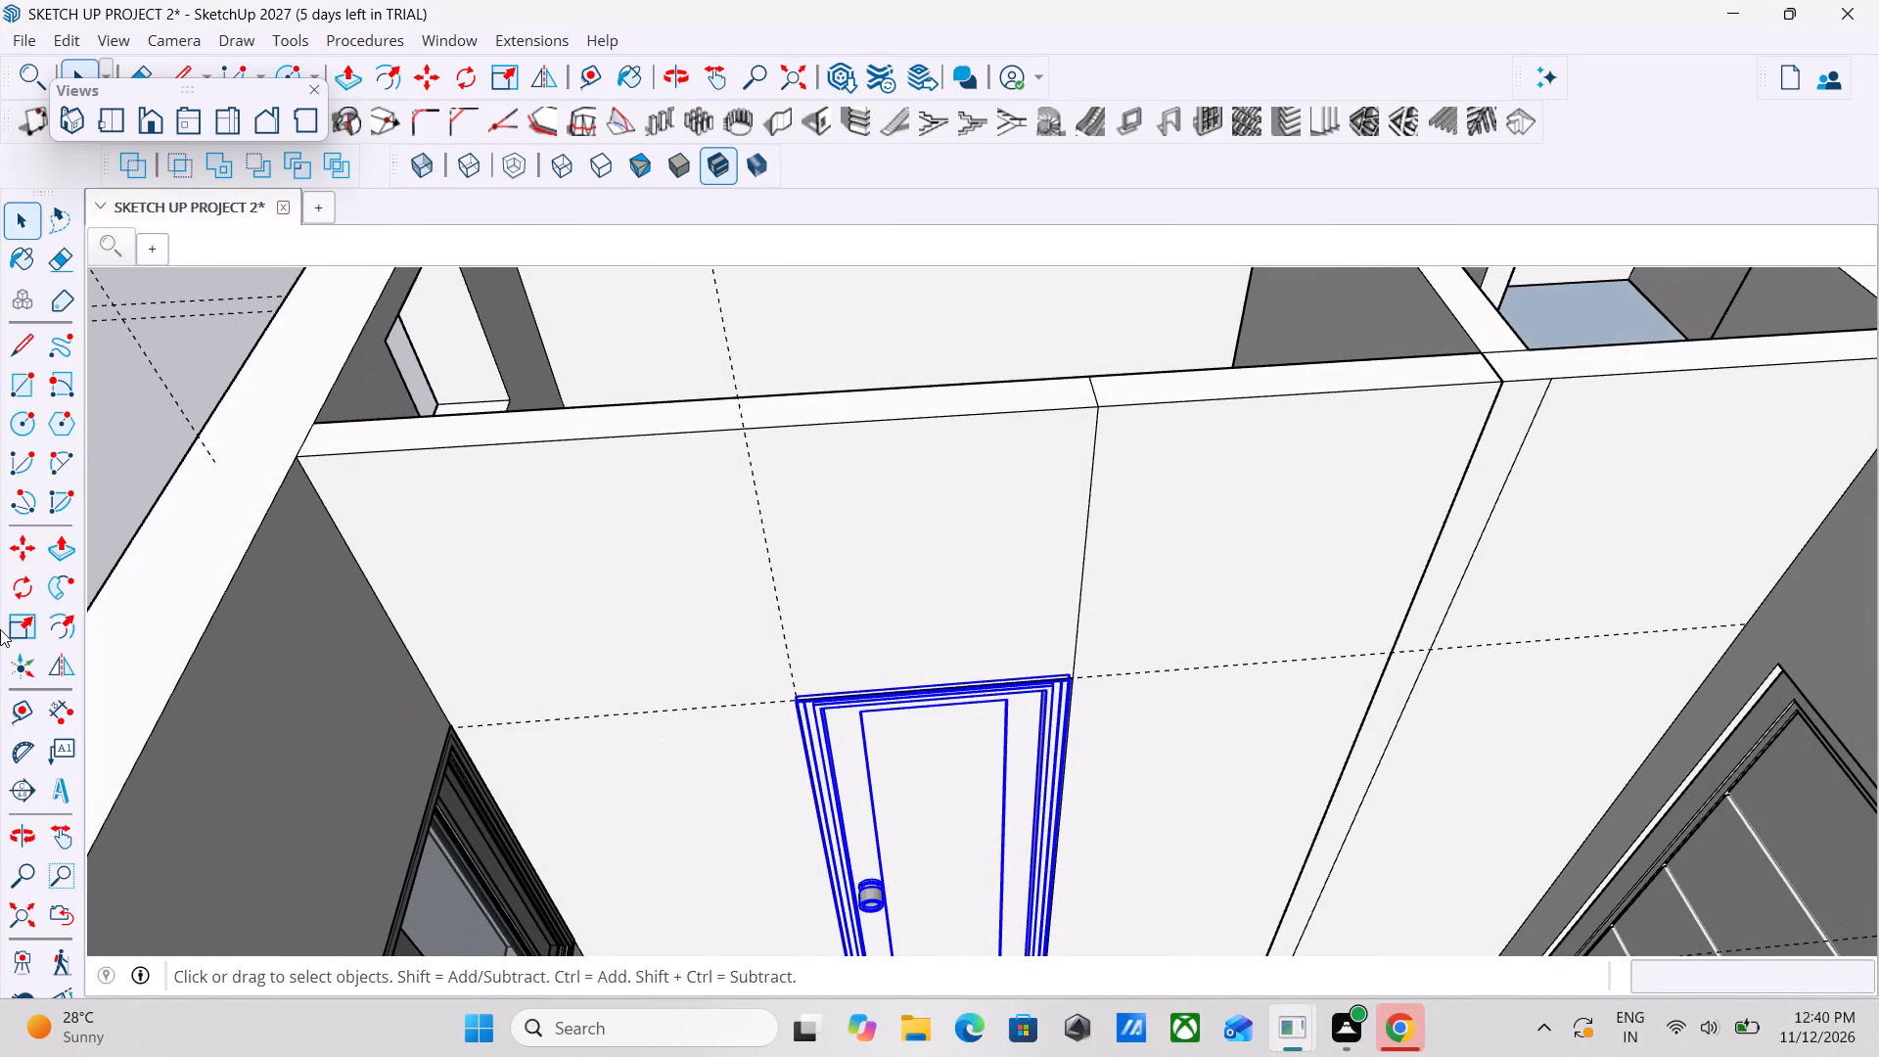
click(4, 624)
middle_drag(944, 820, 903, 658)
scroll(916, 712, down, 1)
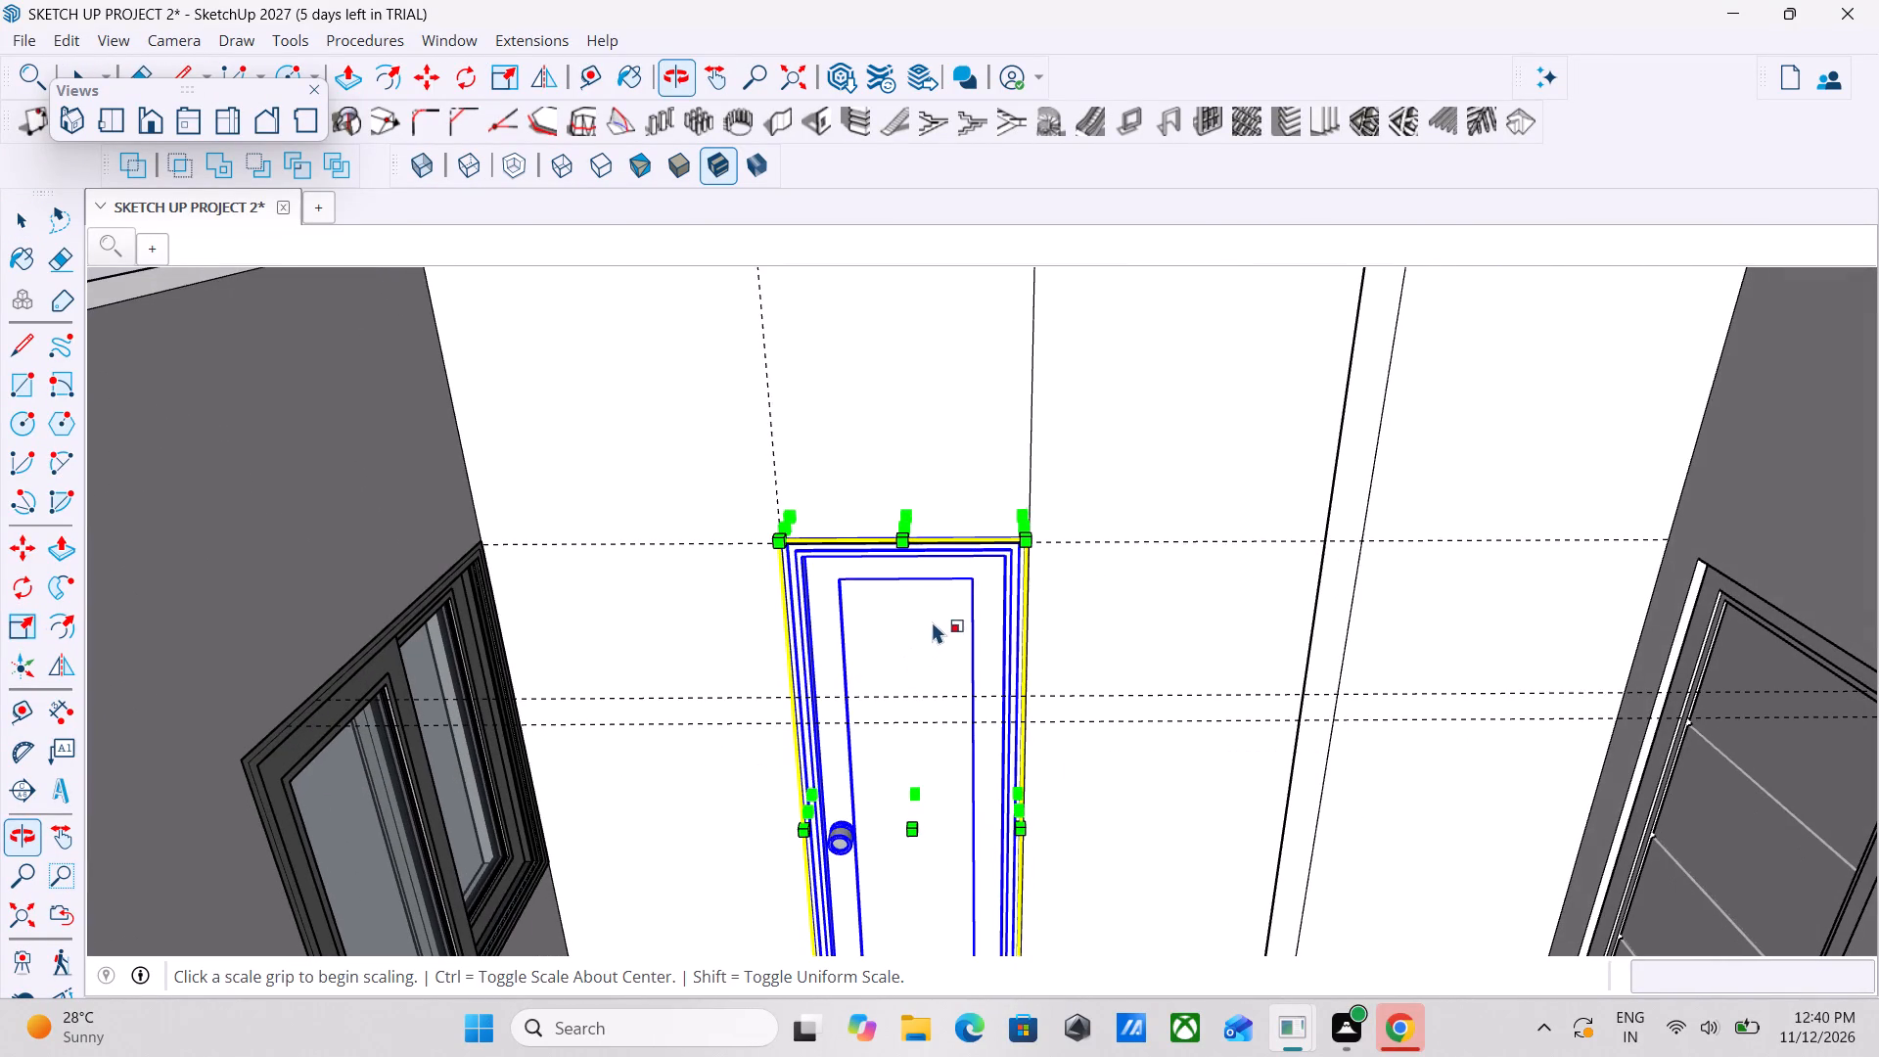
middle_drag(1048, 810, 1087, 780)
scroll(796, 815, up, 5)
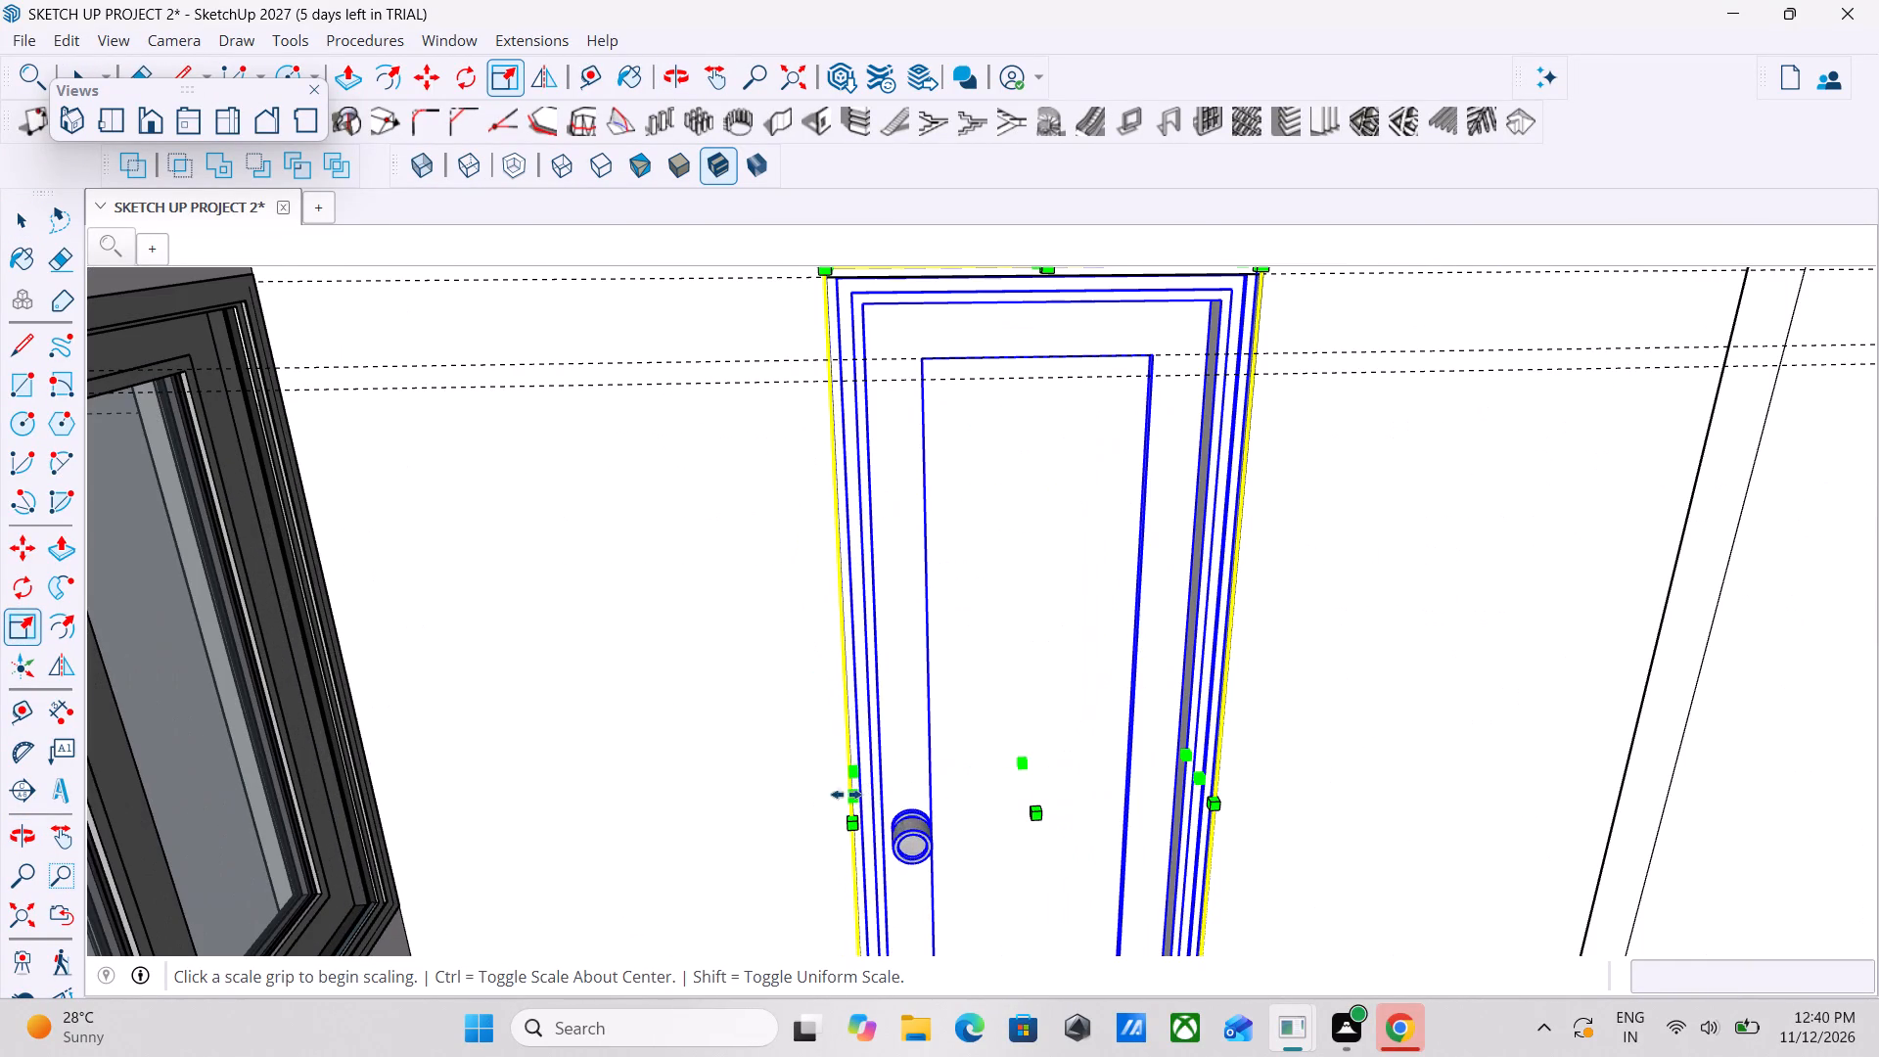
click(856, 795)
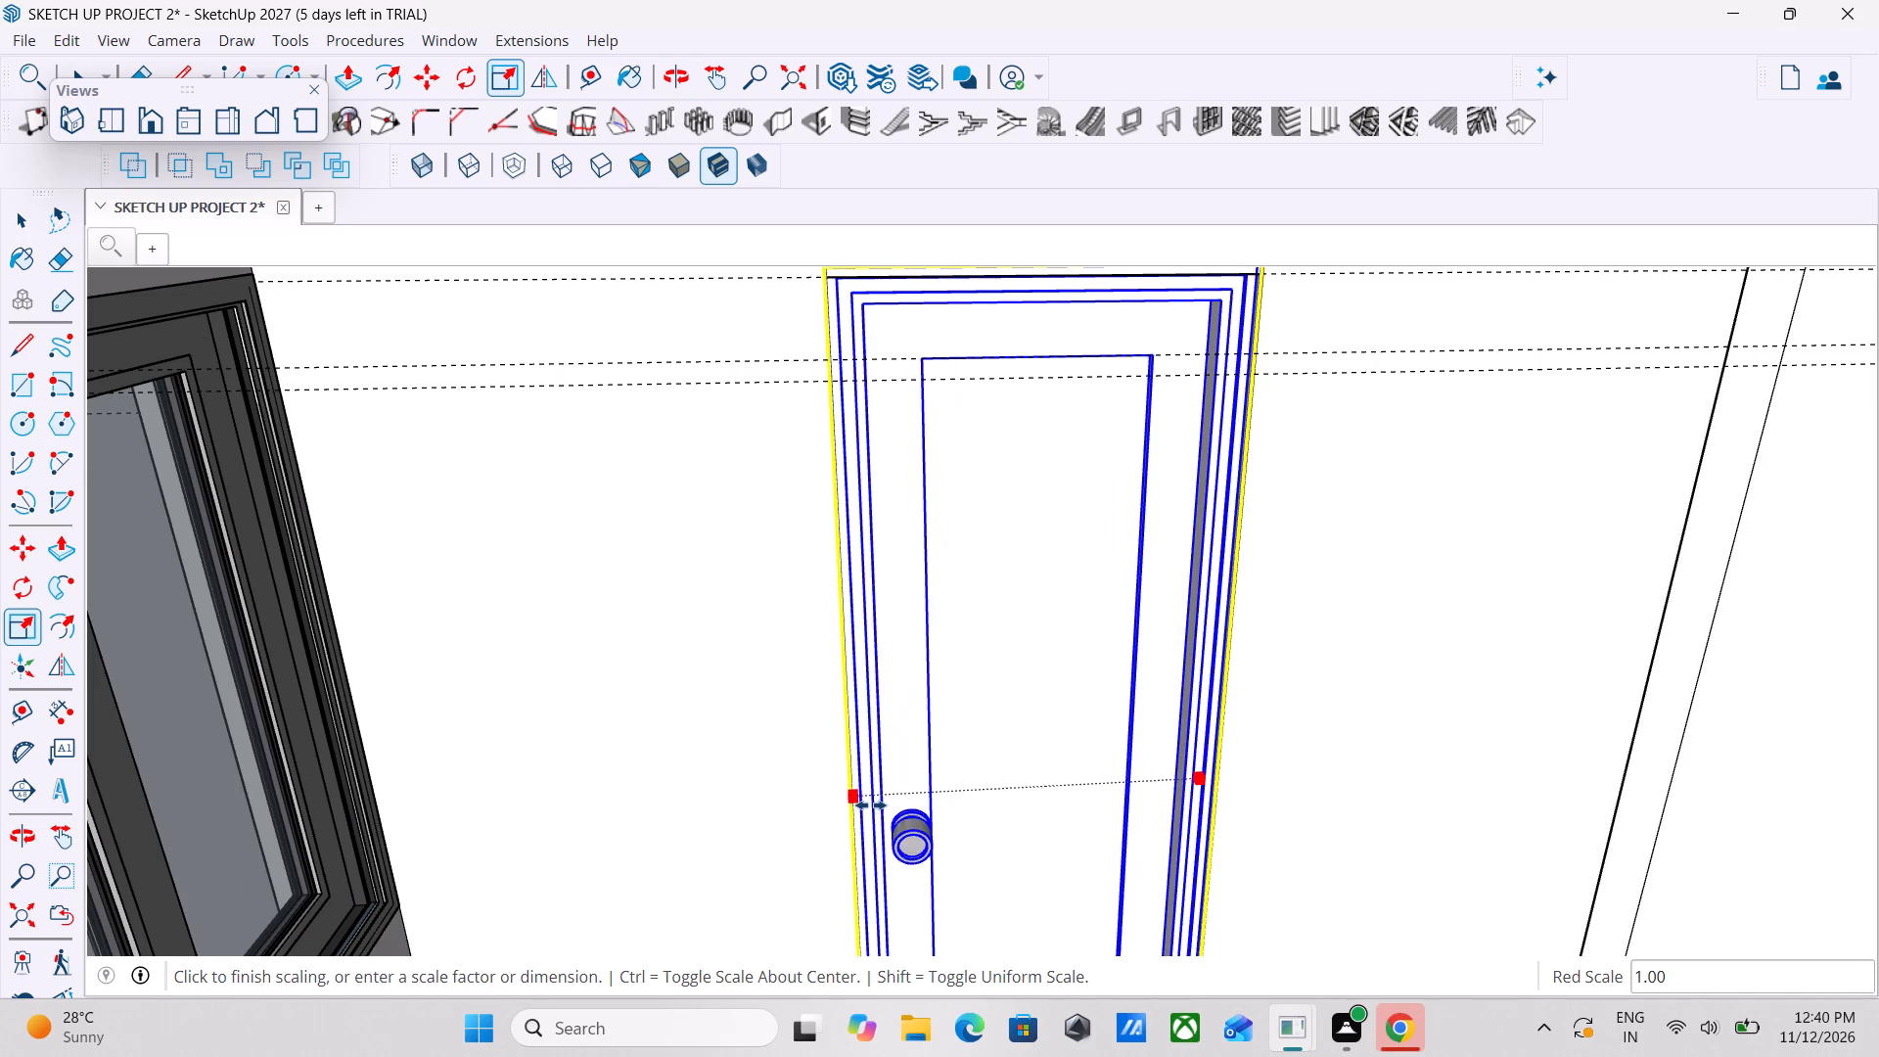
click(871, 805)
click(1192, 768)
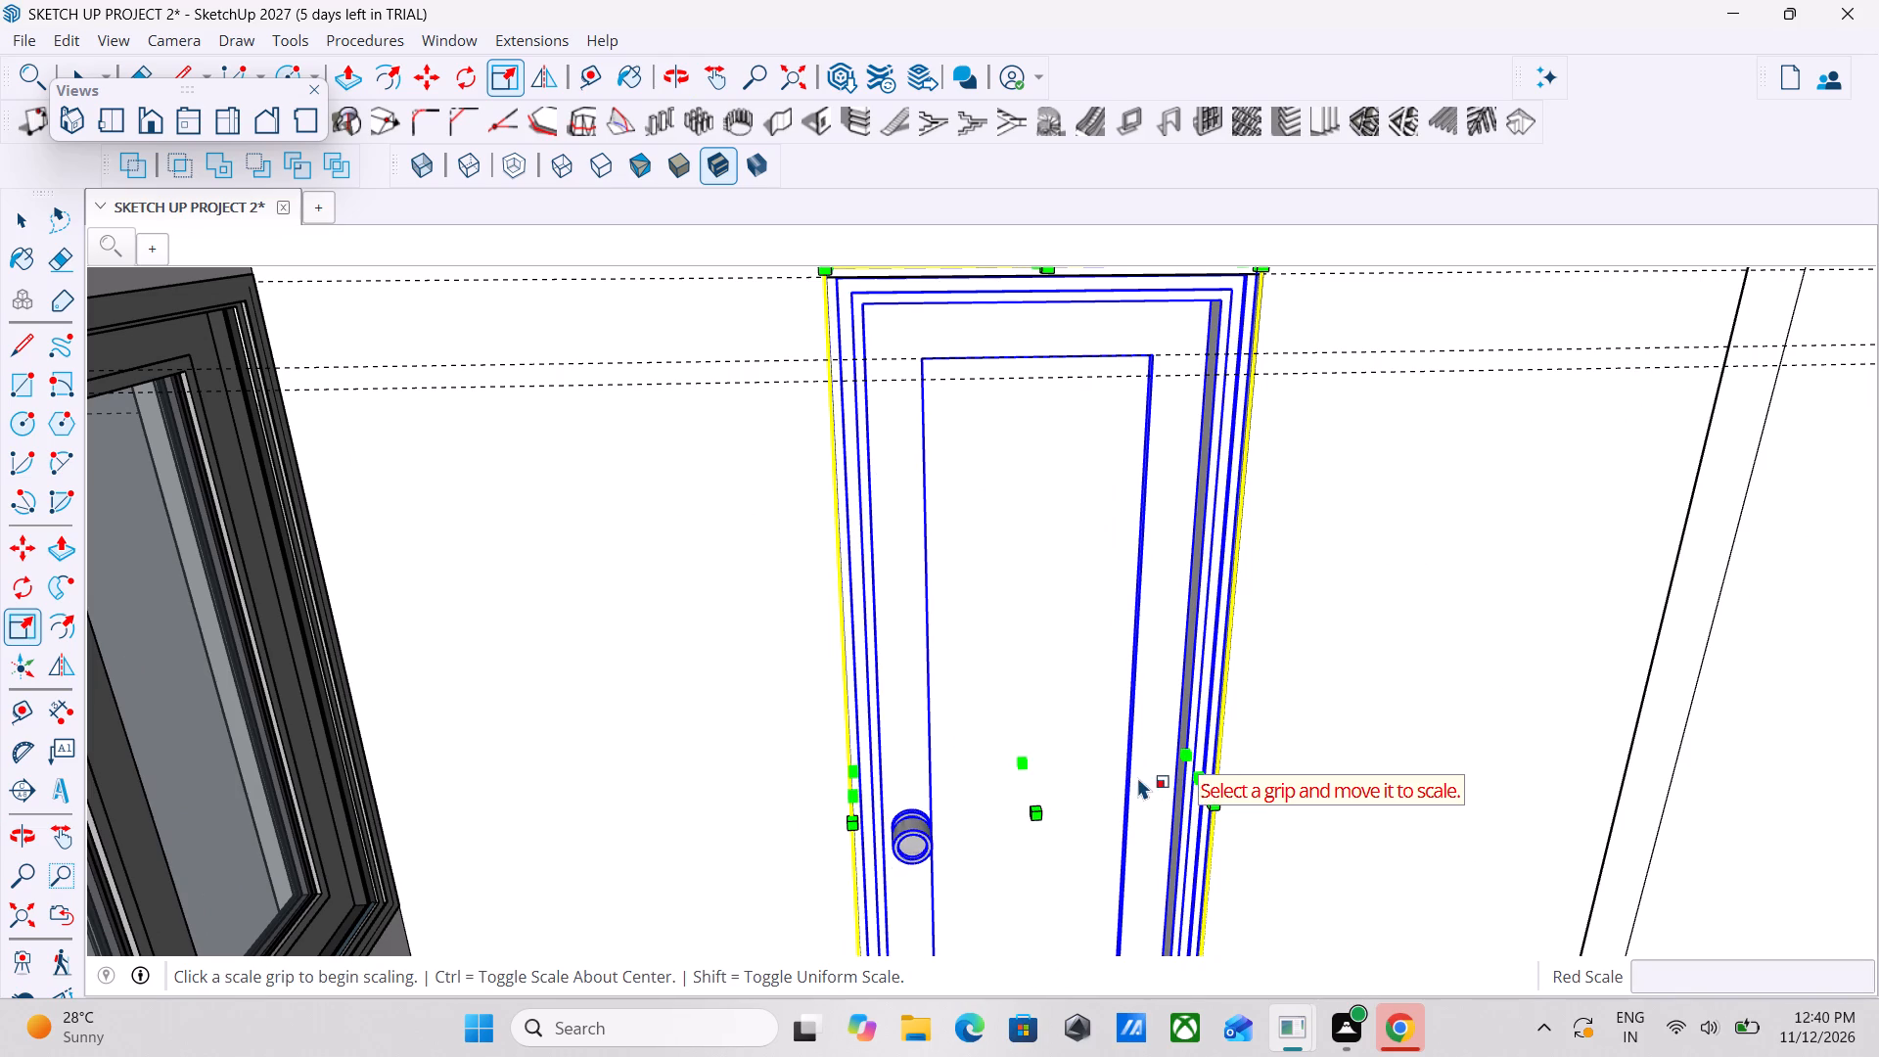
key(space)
Scale the panel door's width from the edge opposite the knob to match the doorway's side.
click(1203, 767)
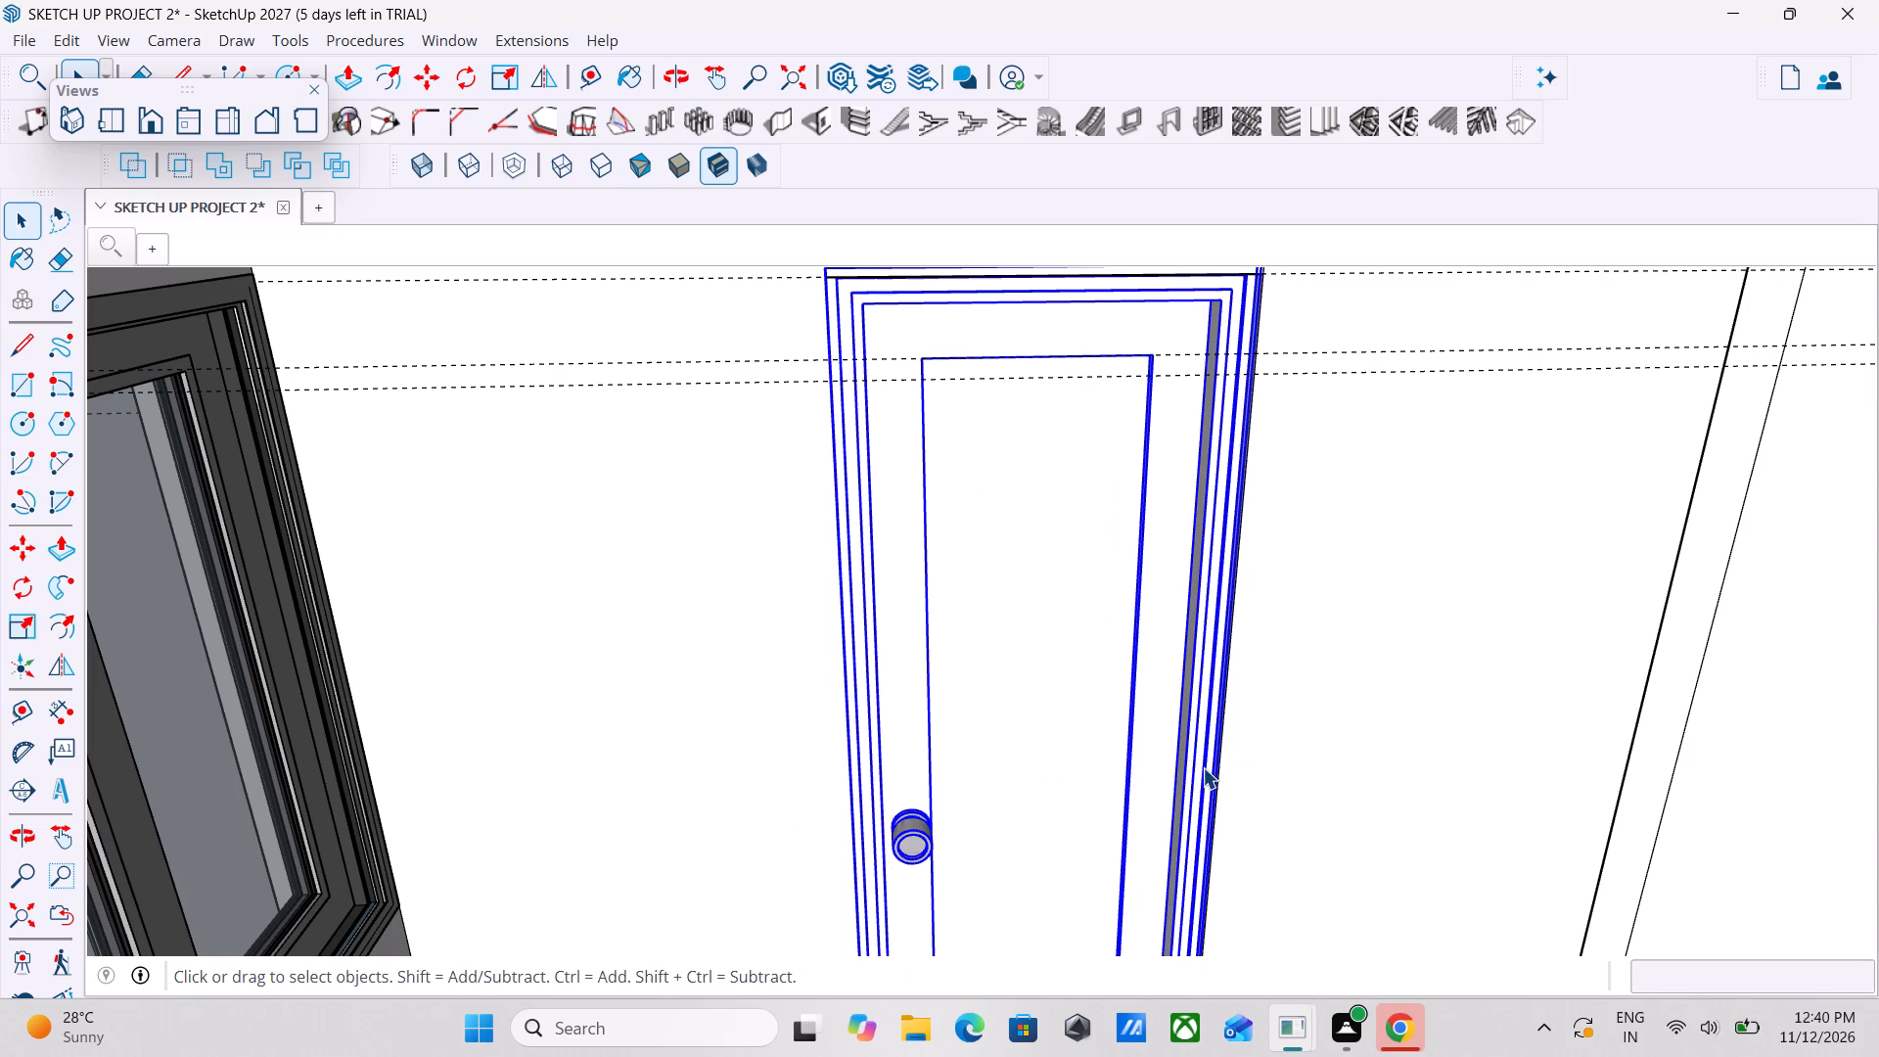
scroll(1203, 767, down, 3)
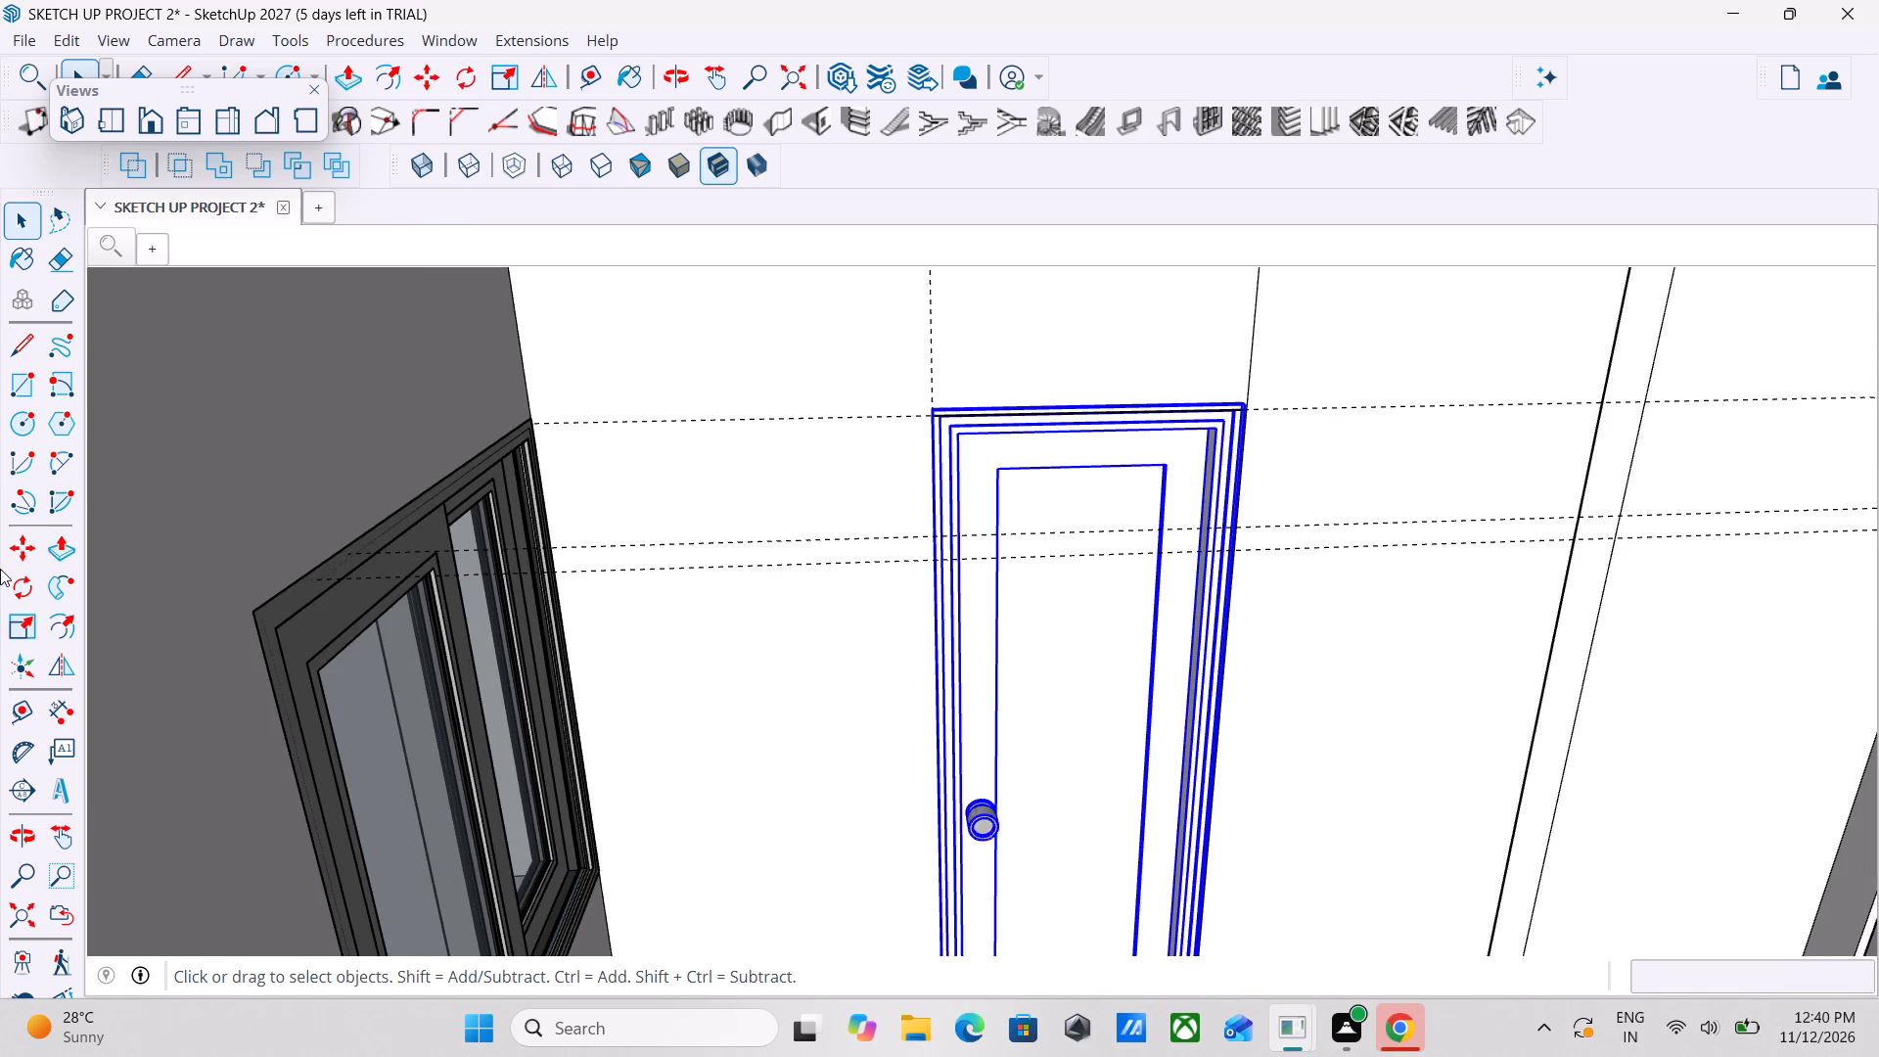
click(38, 619)
scroll(1256, 807, up, 6)
click(1173, 755)
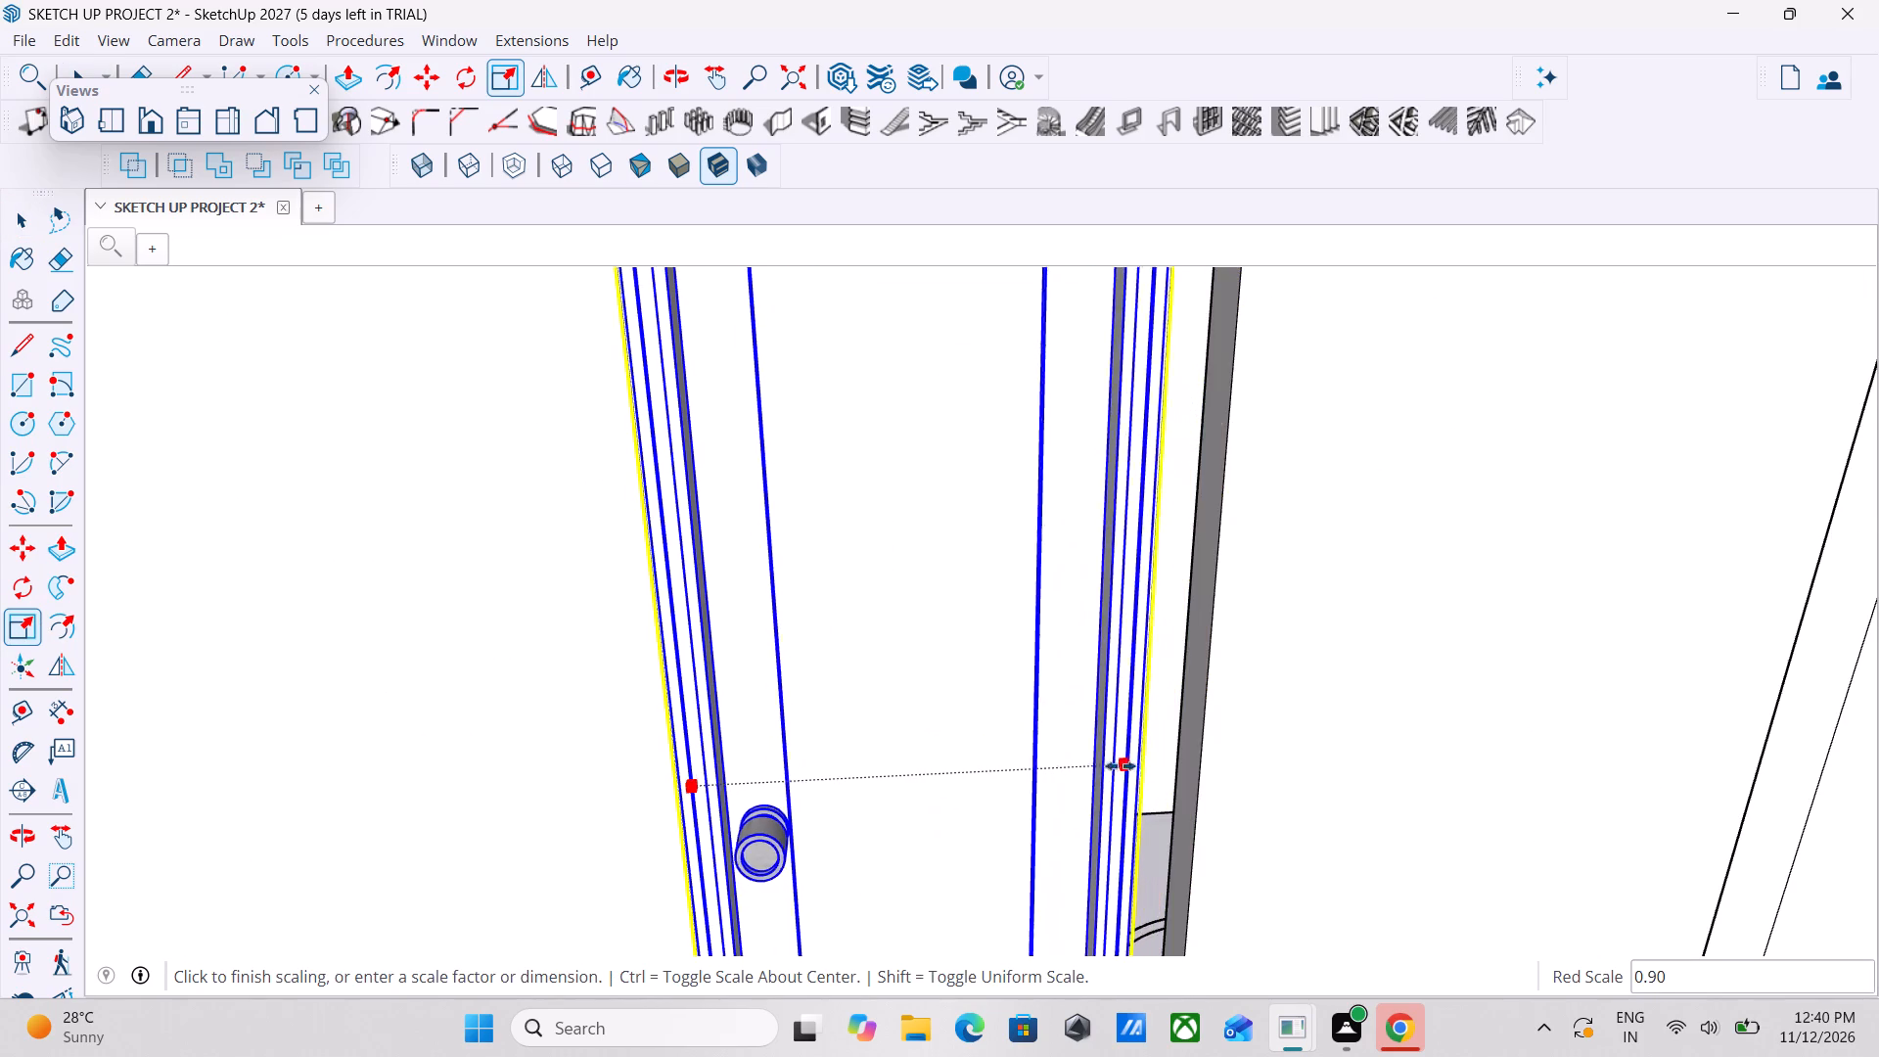
click(1158, 763)
Scale the panel door's height from its top edge to match the top of the doorway opening.
scroll(1158, 763, down, 6)
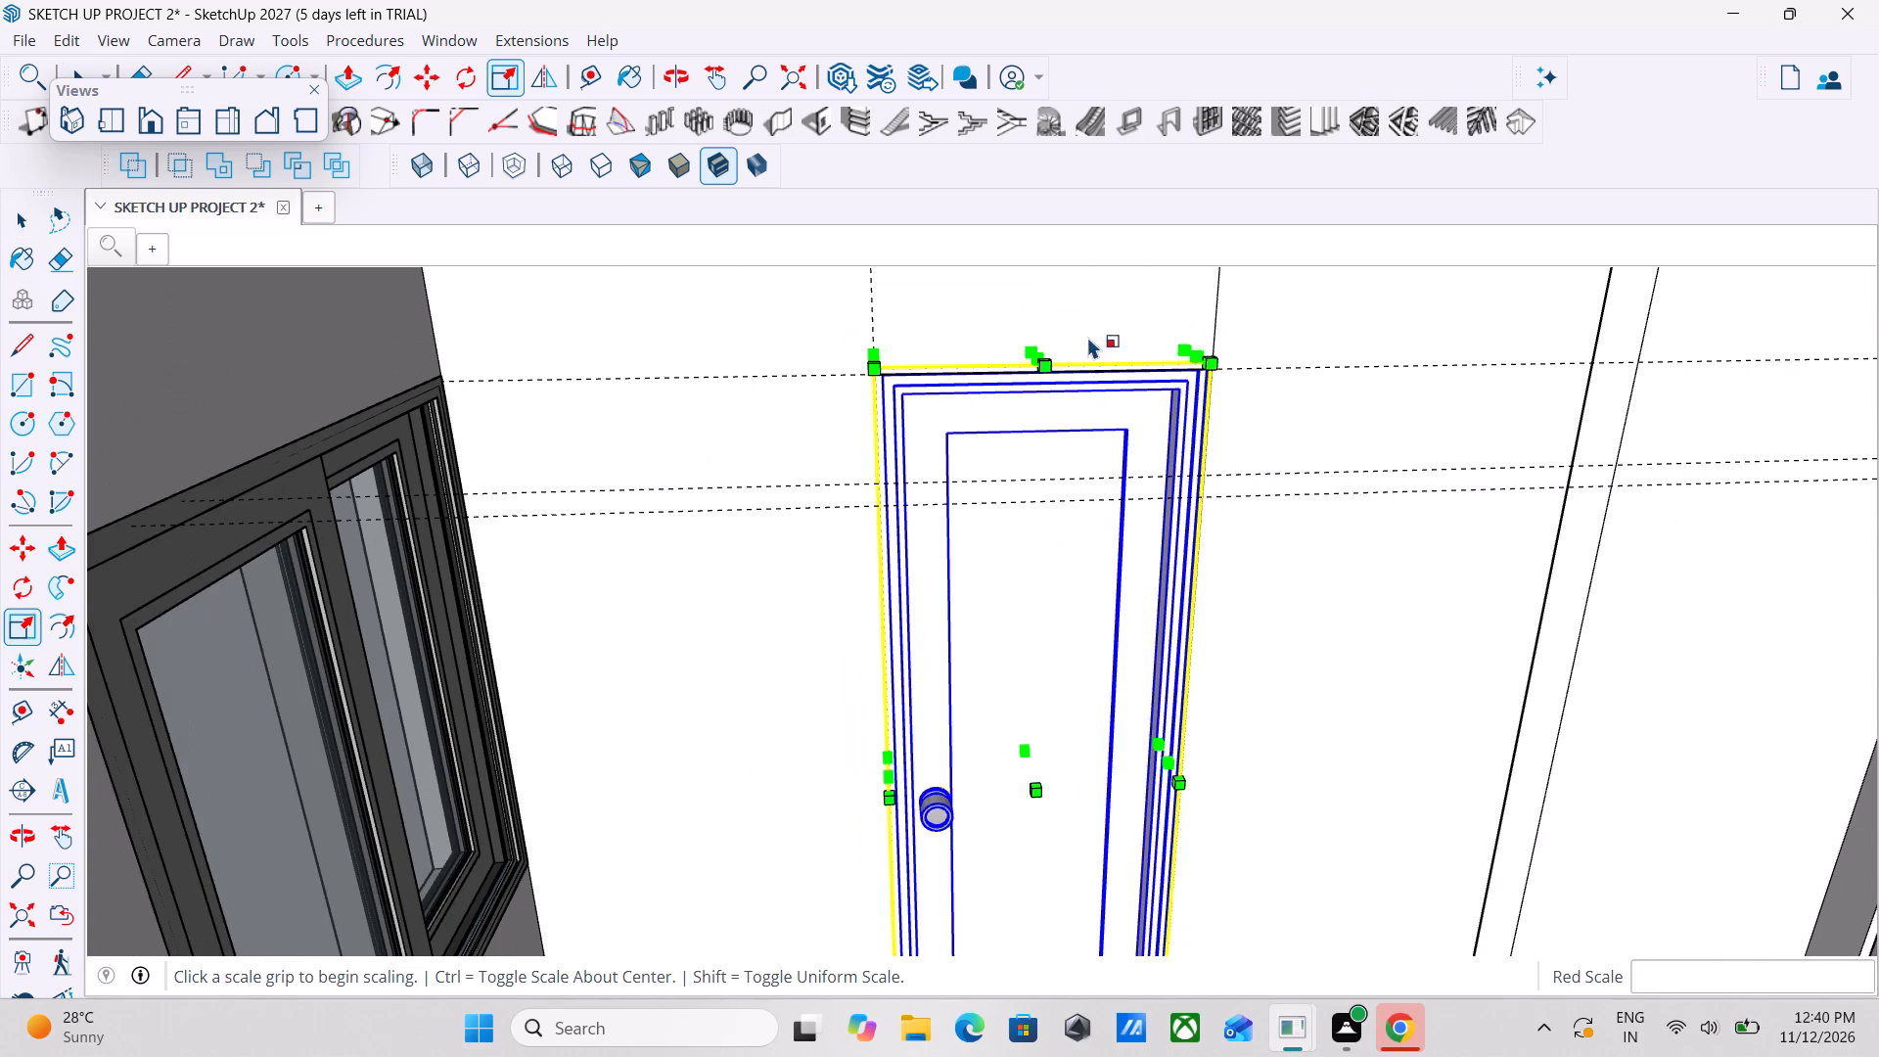
click(1041, 352)
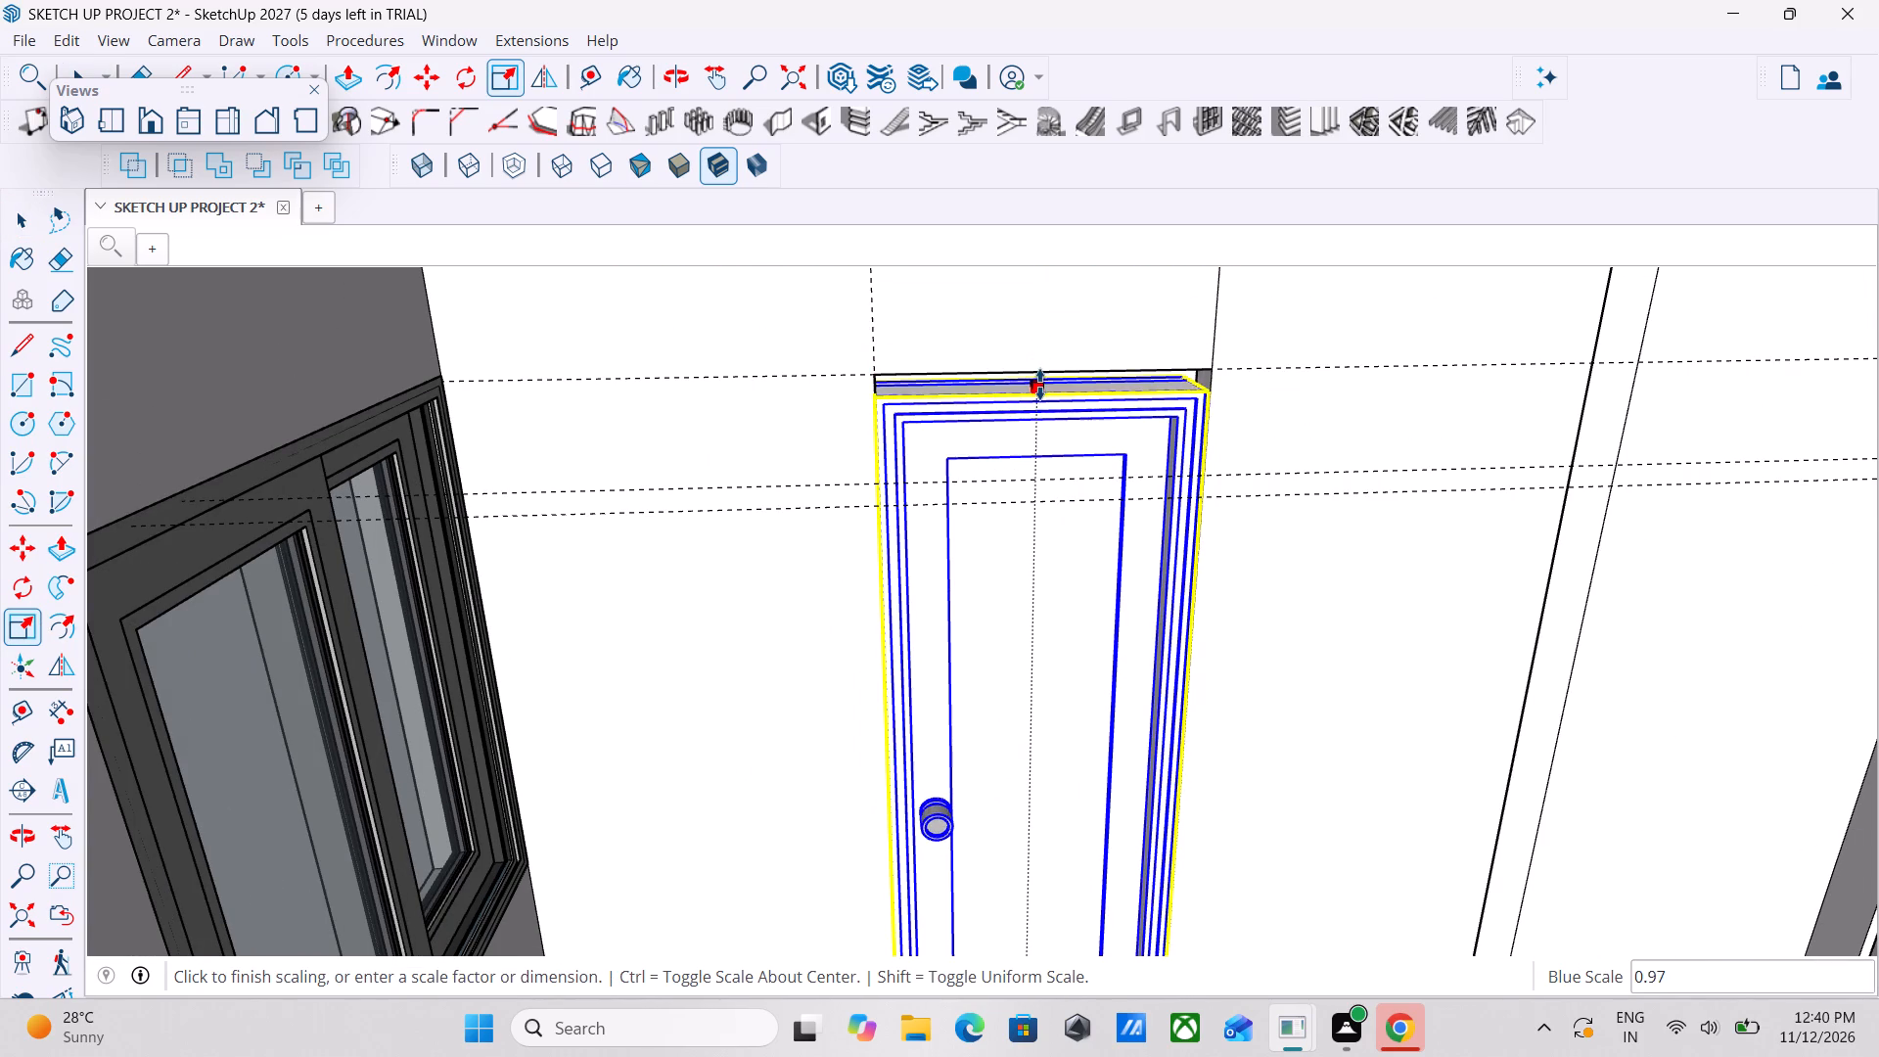
click(1040, 378)
scroll(1118, 515, down, 4)
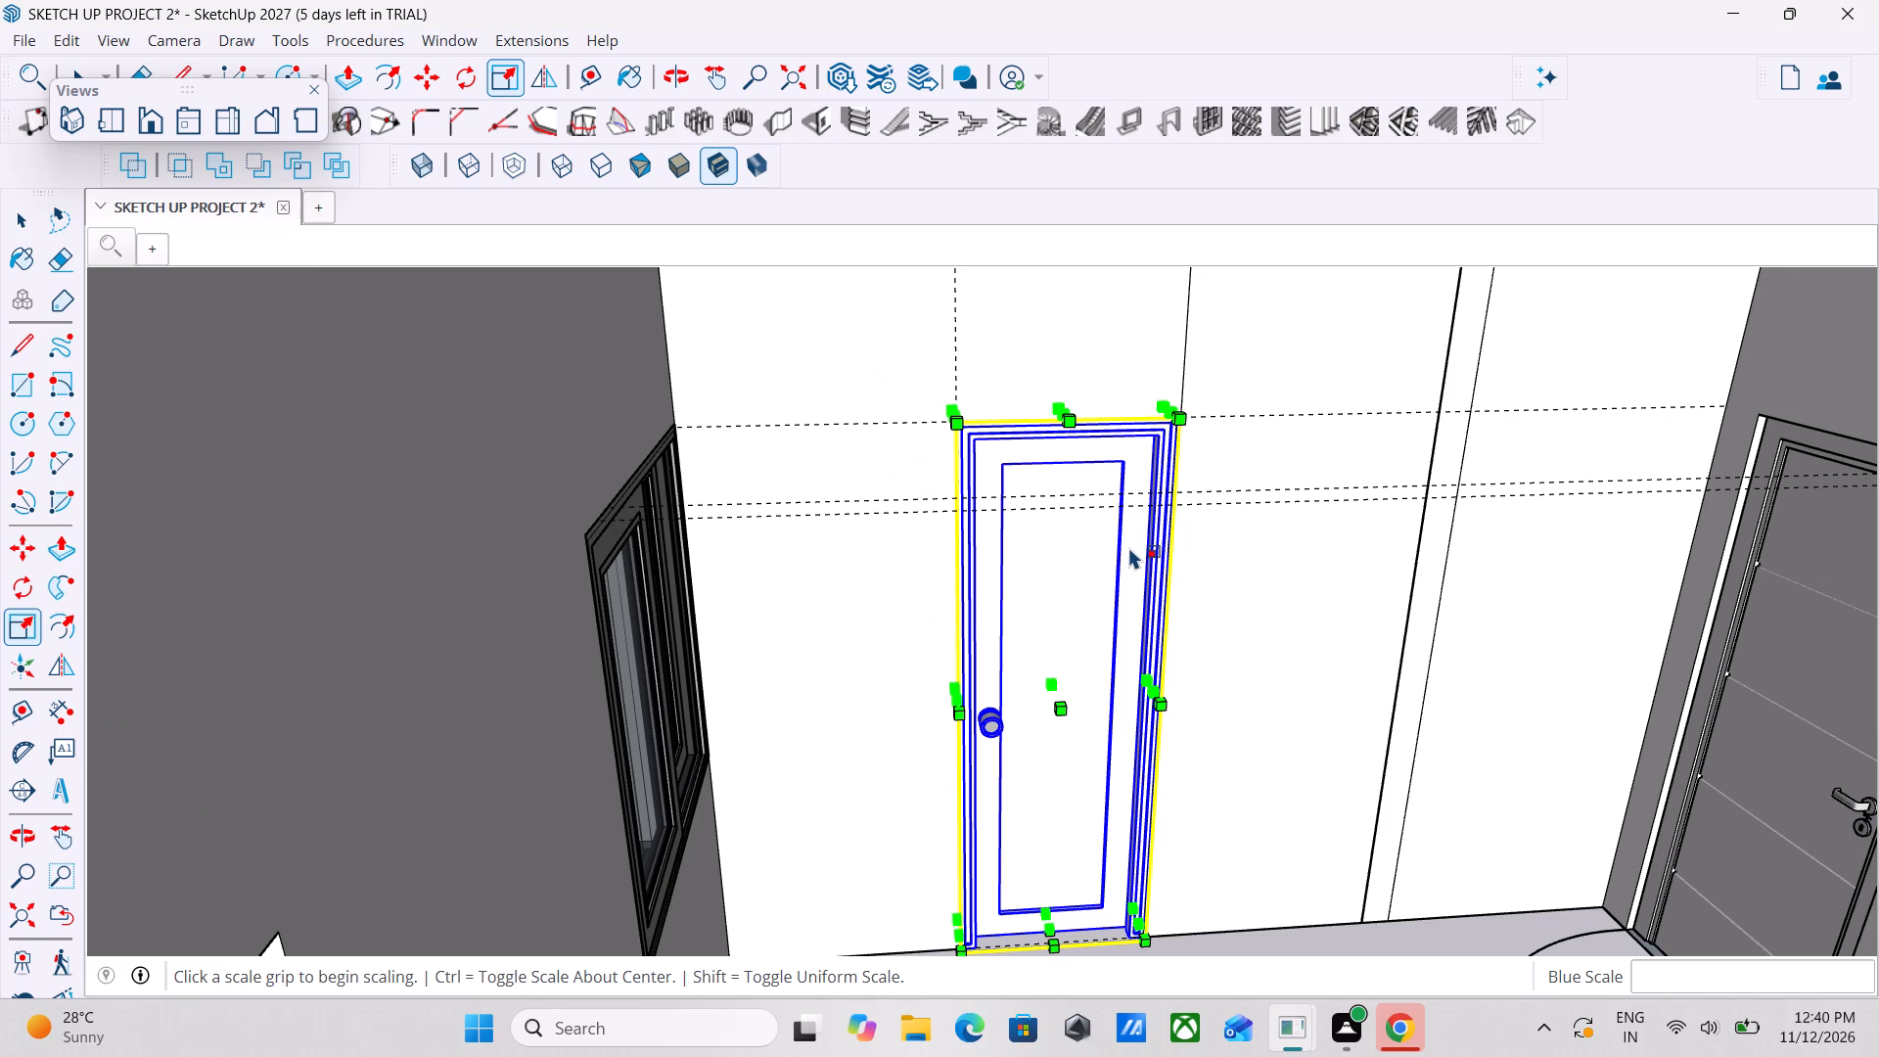
scroll(1128, 547, down, 2)
key(Escape)
middle_drag(1051, 583, 1413, 771)
key(Escape)
Examine the fitted bedroom door and the surrounding rooms from several angles, checking the remaining openings.
scroll(1125, 675, down, 1)
scroll(1185, 758, up, 1)
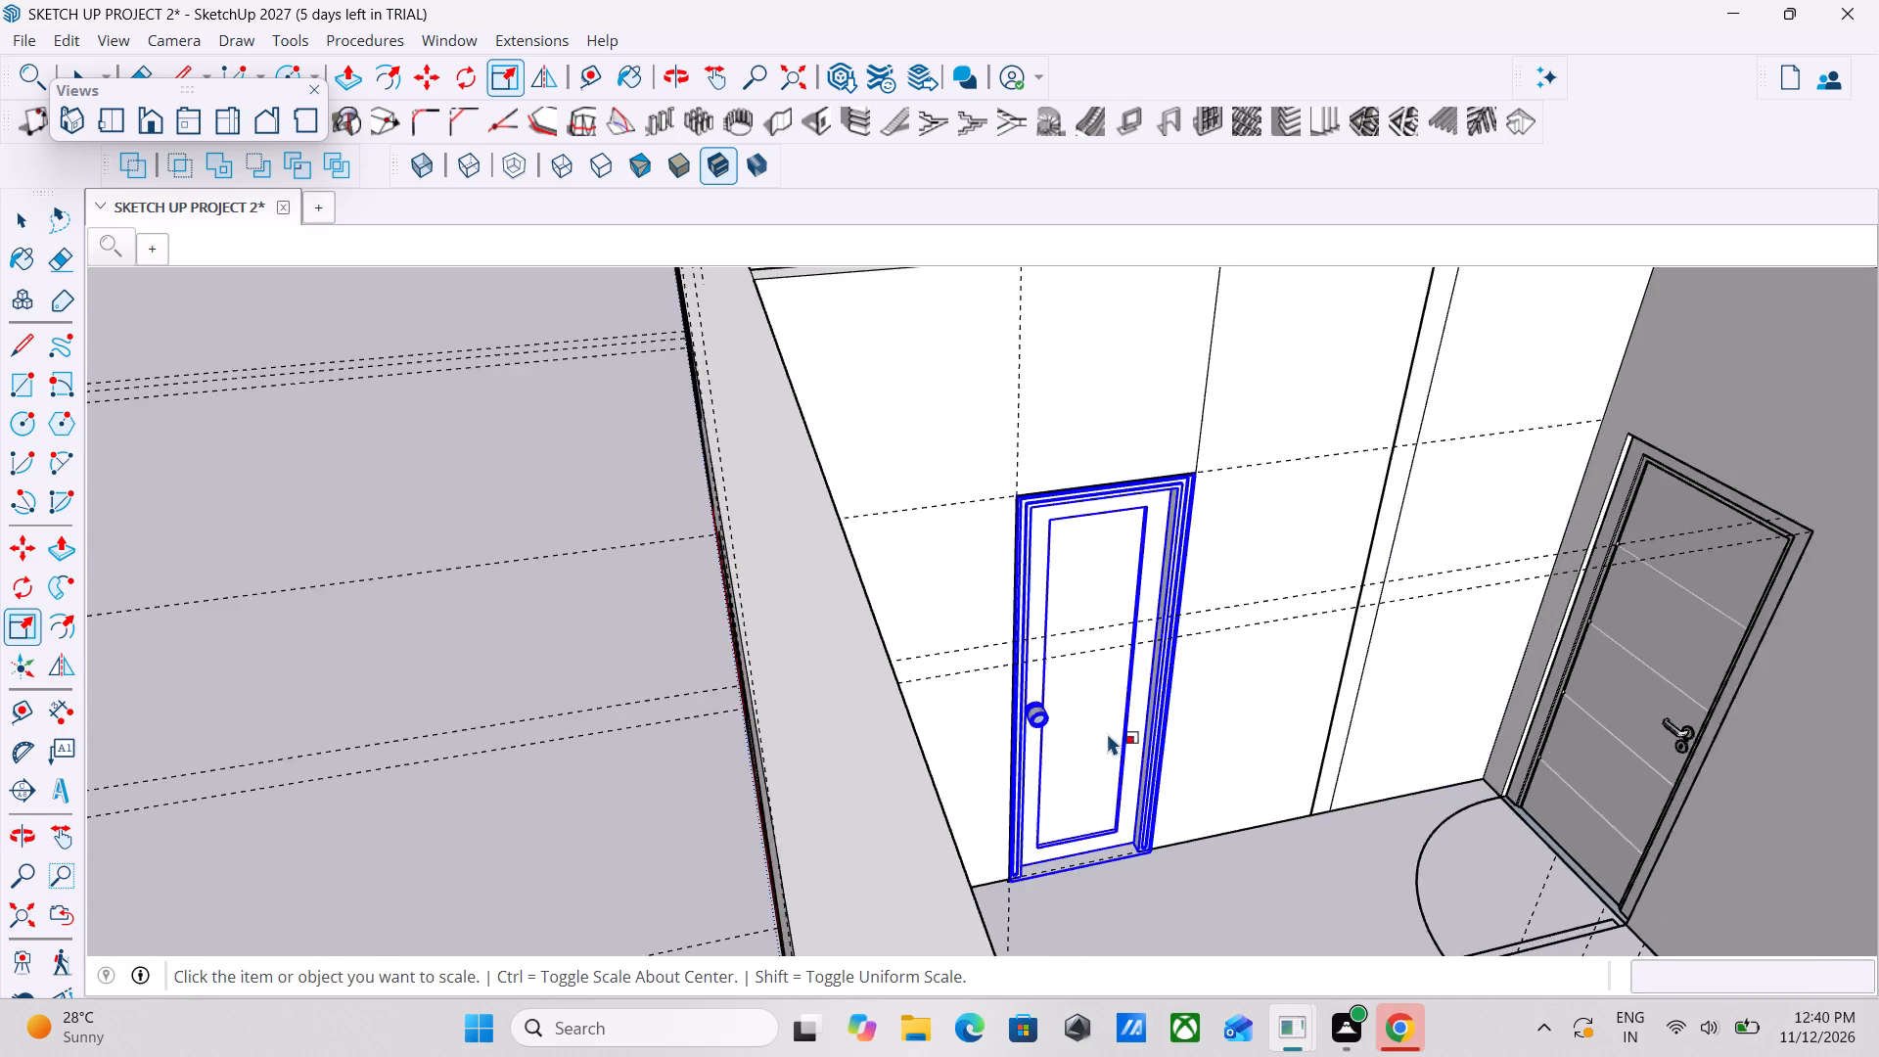
scroll(1107, 731, down, 5)
middle_drag(1145, 678, 1307, 749)
key(Escape)
key(space)
key(space)
key(space)
middle_drag(1321, 730, 998, 770)
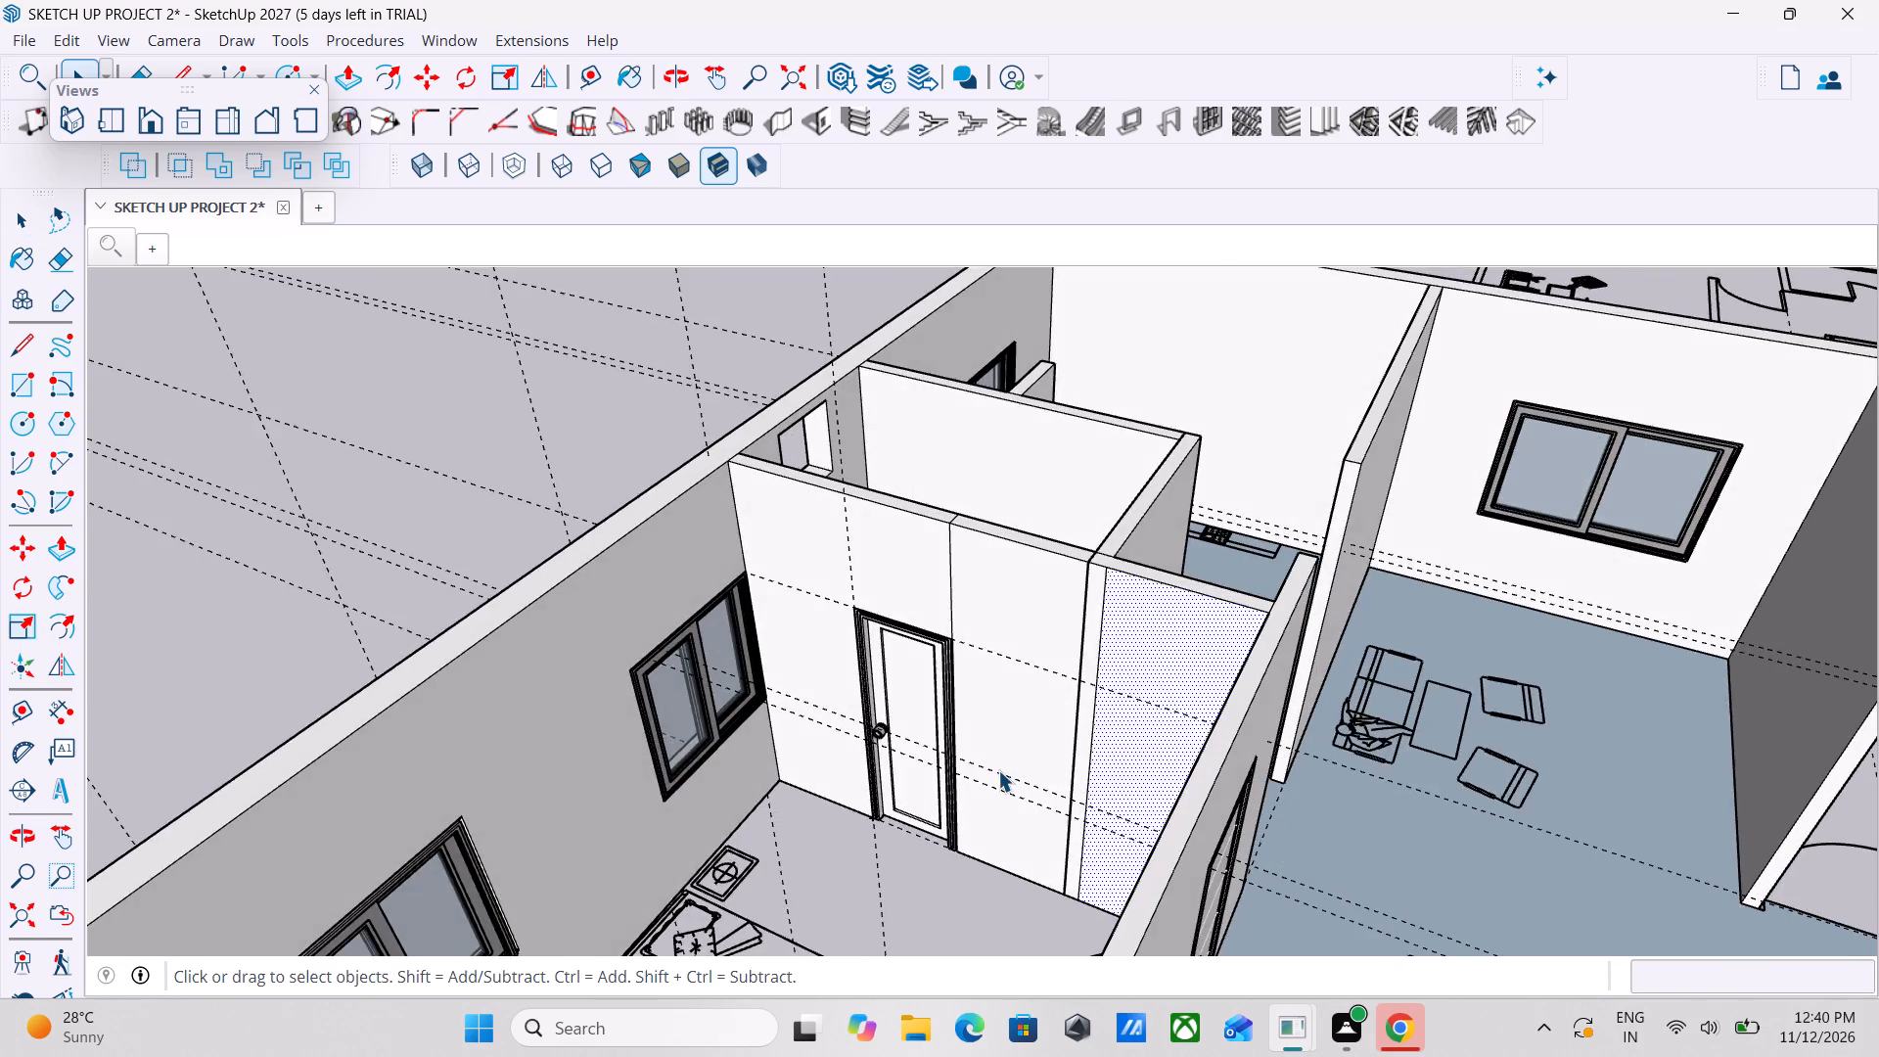
scroll(998, 770, down, 5)
scroll(1246, 755, down, 1)
middle_drag(1248, 754, 1343, 784)
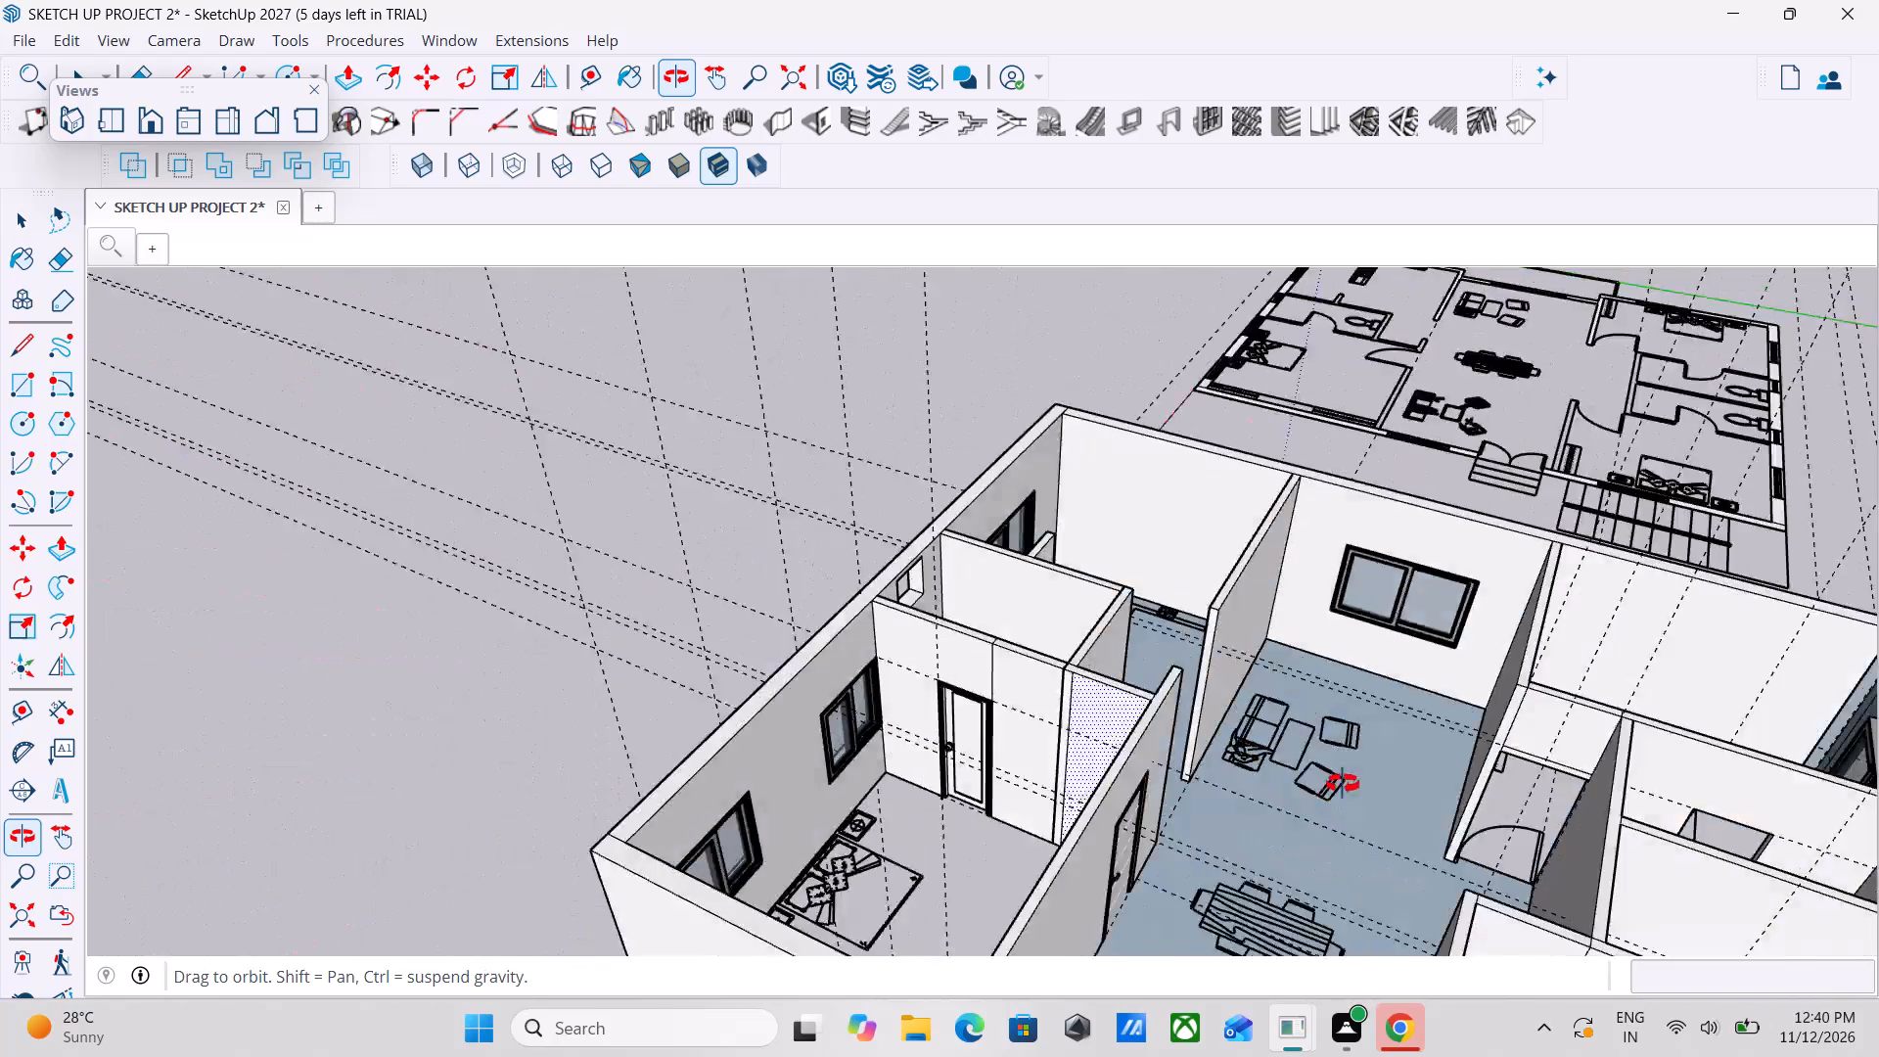
middle_drag(1343, 784, 1346, 783)
middle_drag(869, 747, 998, 809)
scroll(1059, 735, up, 6)
middle_drag(1279, 761, 968, 775)
scroll(967, 775, down, 6)
middle_drag(1330, 845, 906, 835)
scroll(837, 830, down, 1)
middle_drag(837, 830, 1334, 841)
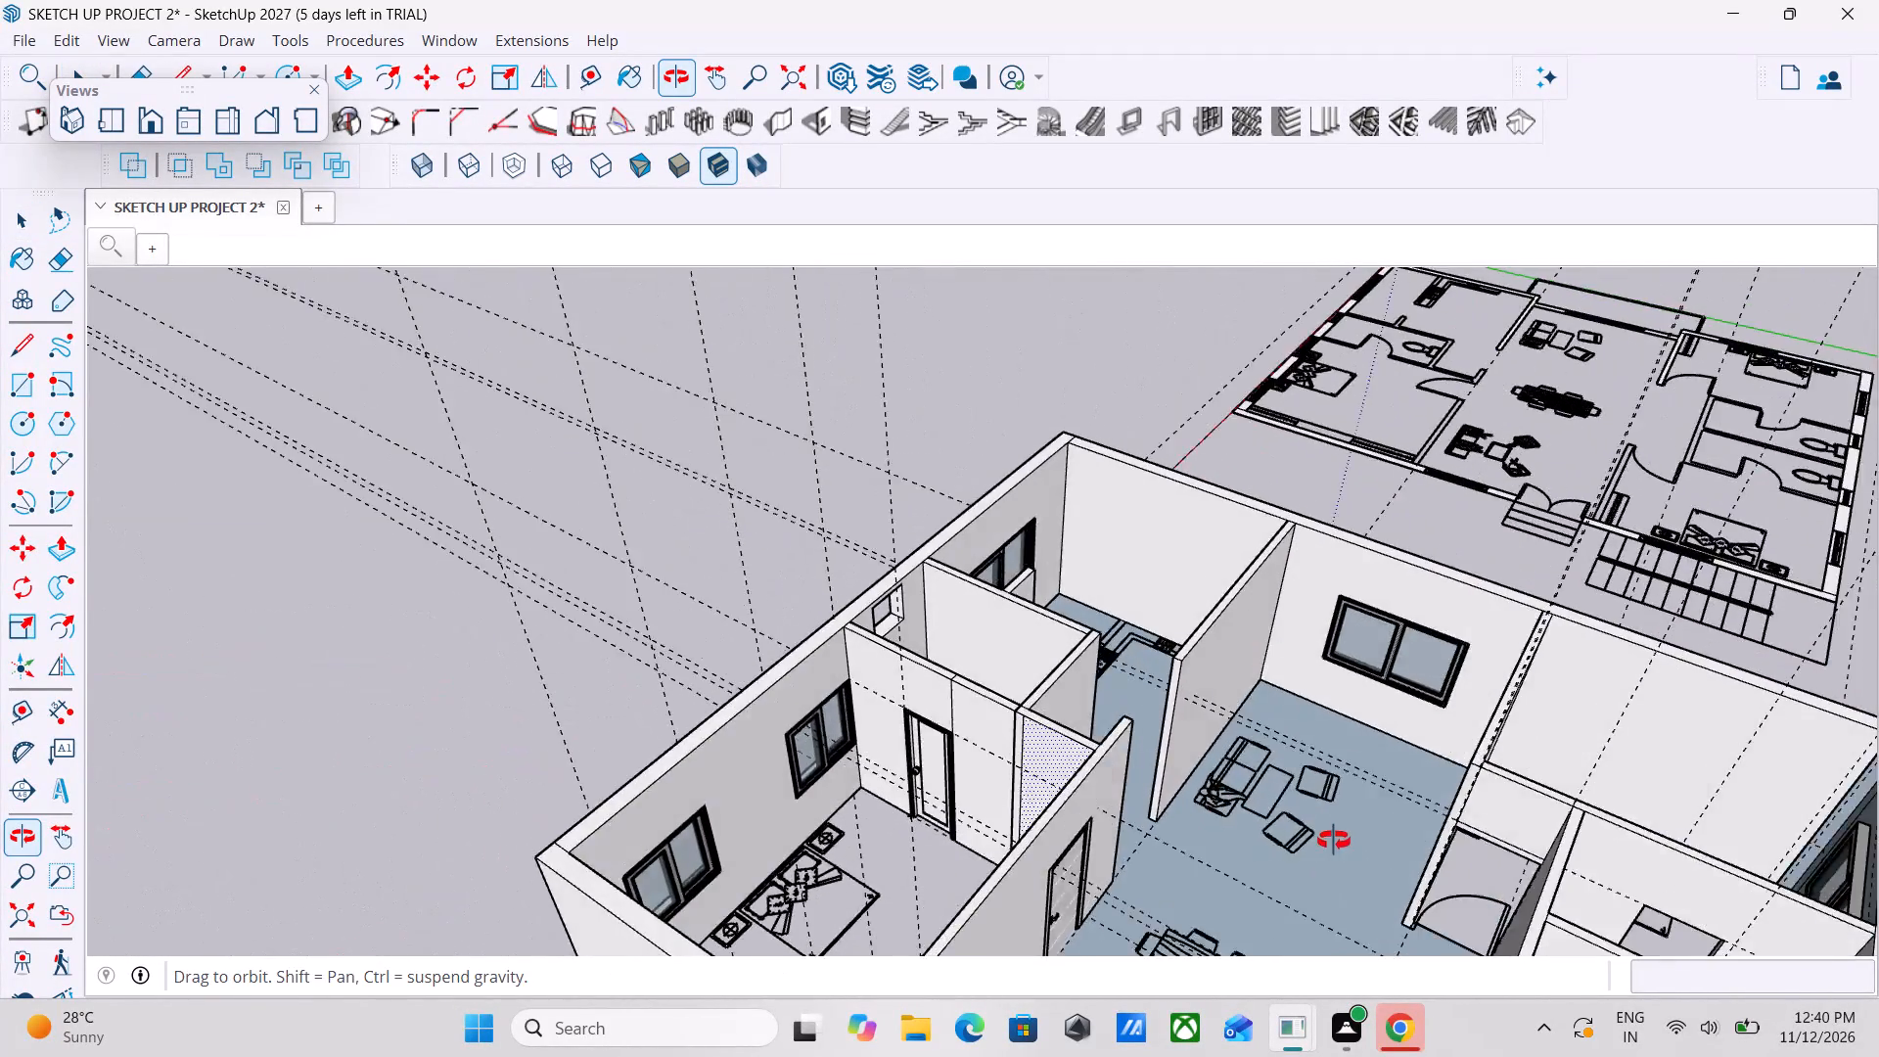
middle_drag(1334, 841, 1671, 962)
scroll(1671, 962, down, 1)
middle_drag(1281, 928, 557, 917)
middle_drag(980, 843, 931, 857)
scroll(931, 857, up, 1)
scroll(963, 819, down, 3)
middle_drag(963, 819, 1491, 833)
scroll(1015, 838, up, 7)
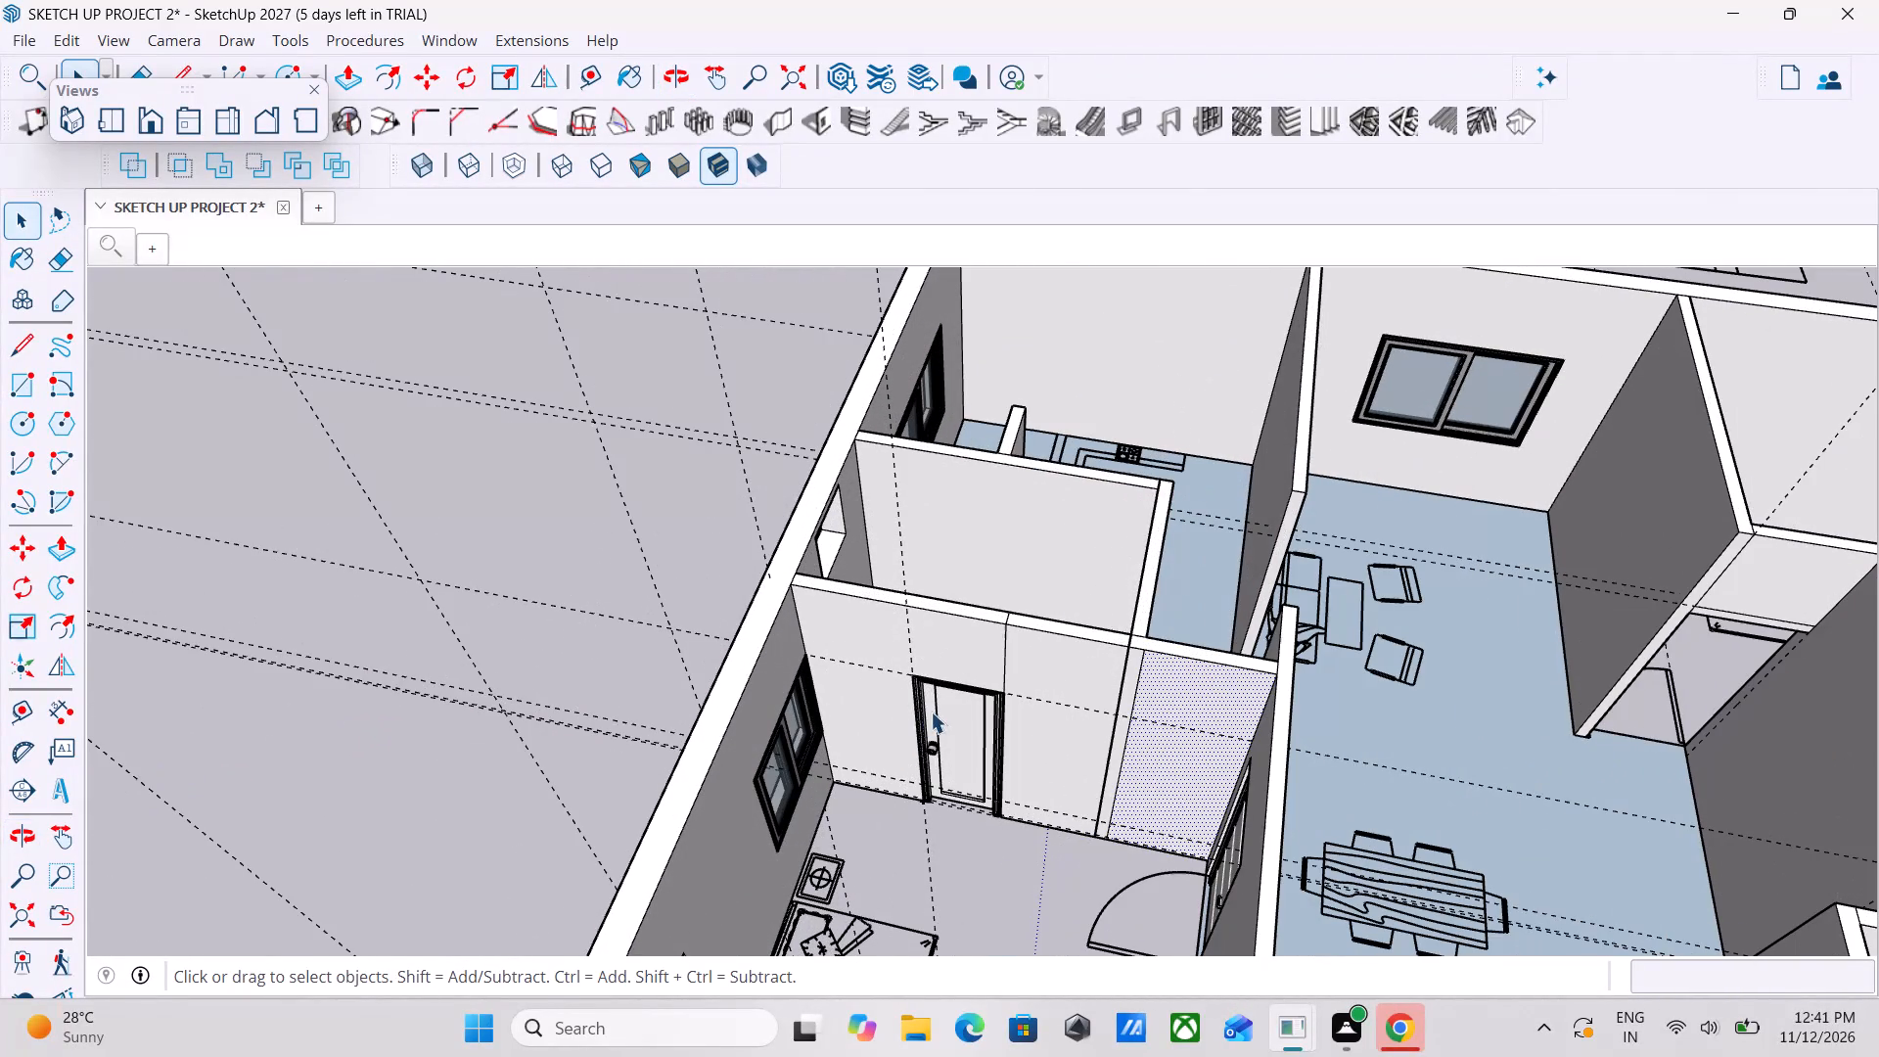
Copy the fitted bedroom panel door by its lower knob-side corner to the small room's bedroom-wall doorway across the dining area, about 28 ft away.
scroll(928, 839, up, 11)
click(933, 761)
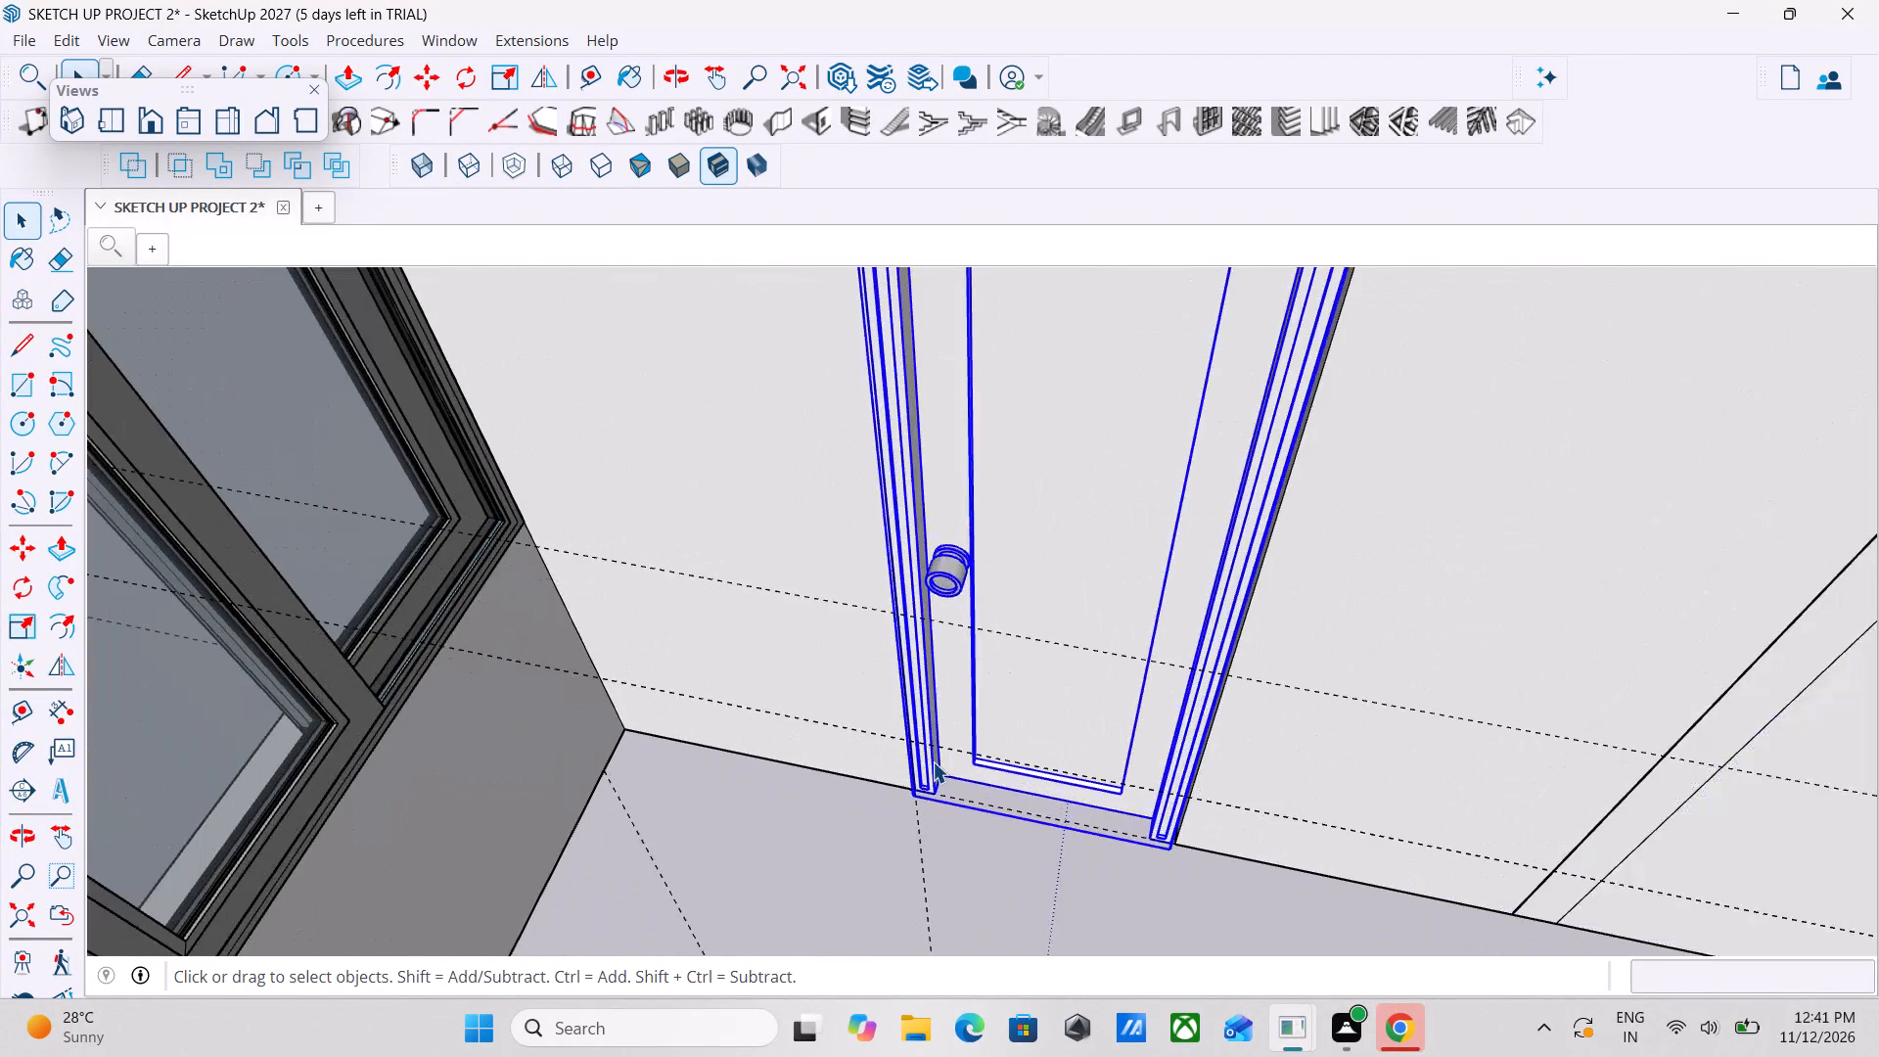
middle_drag(933, 761, 1023, 760)
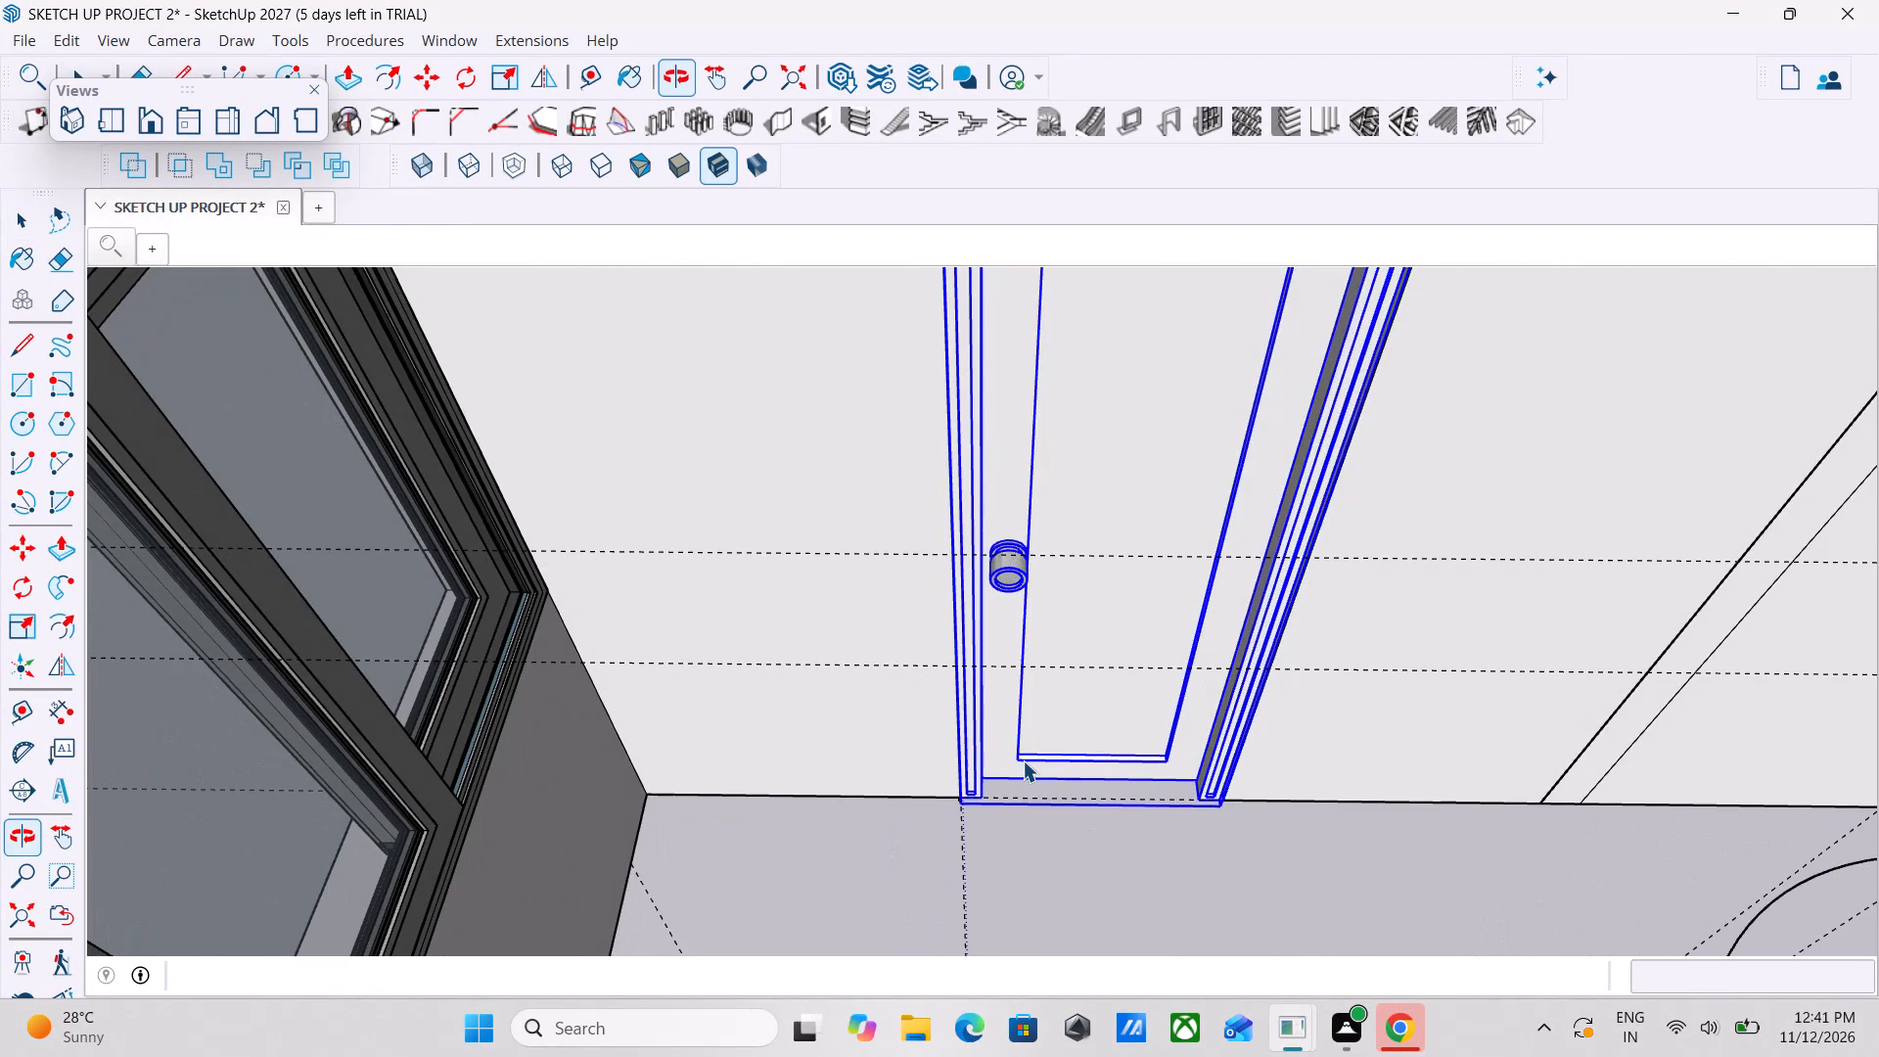
key(m)
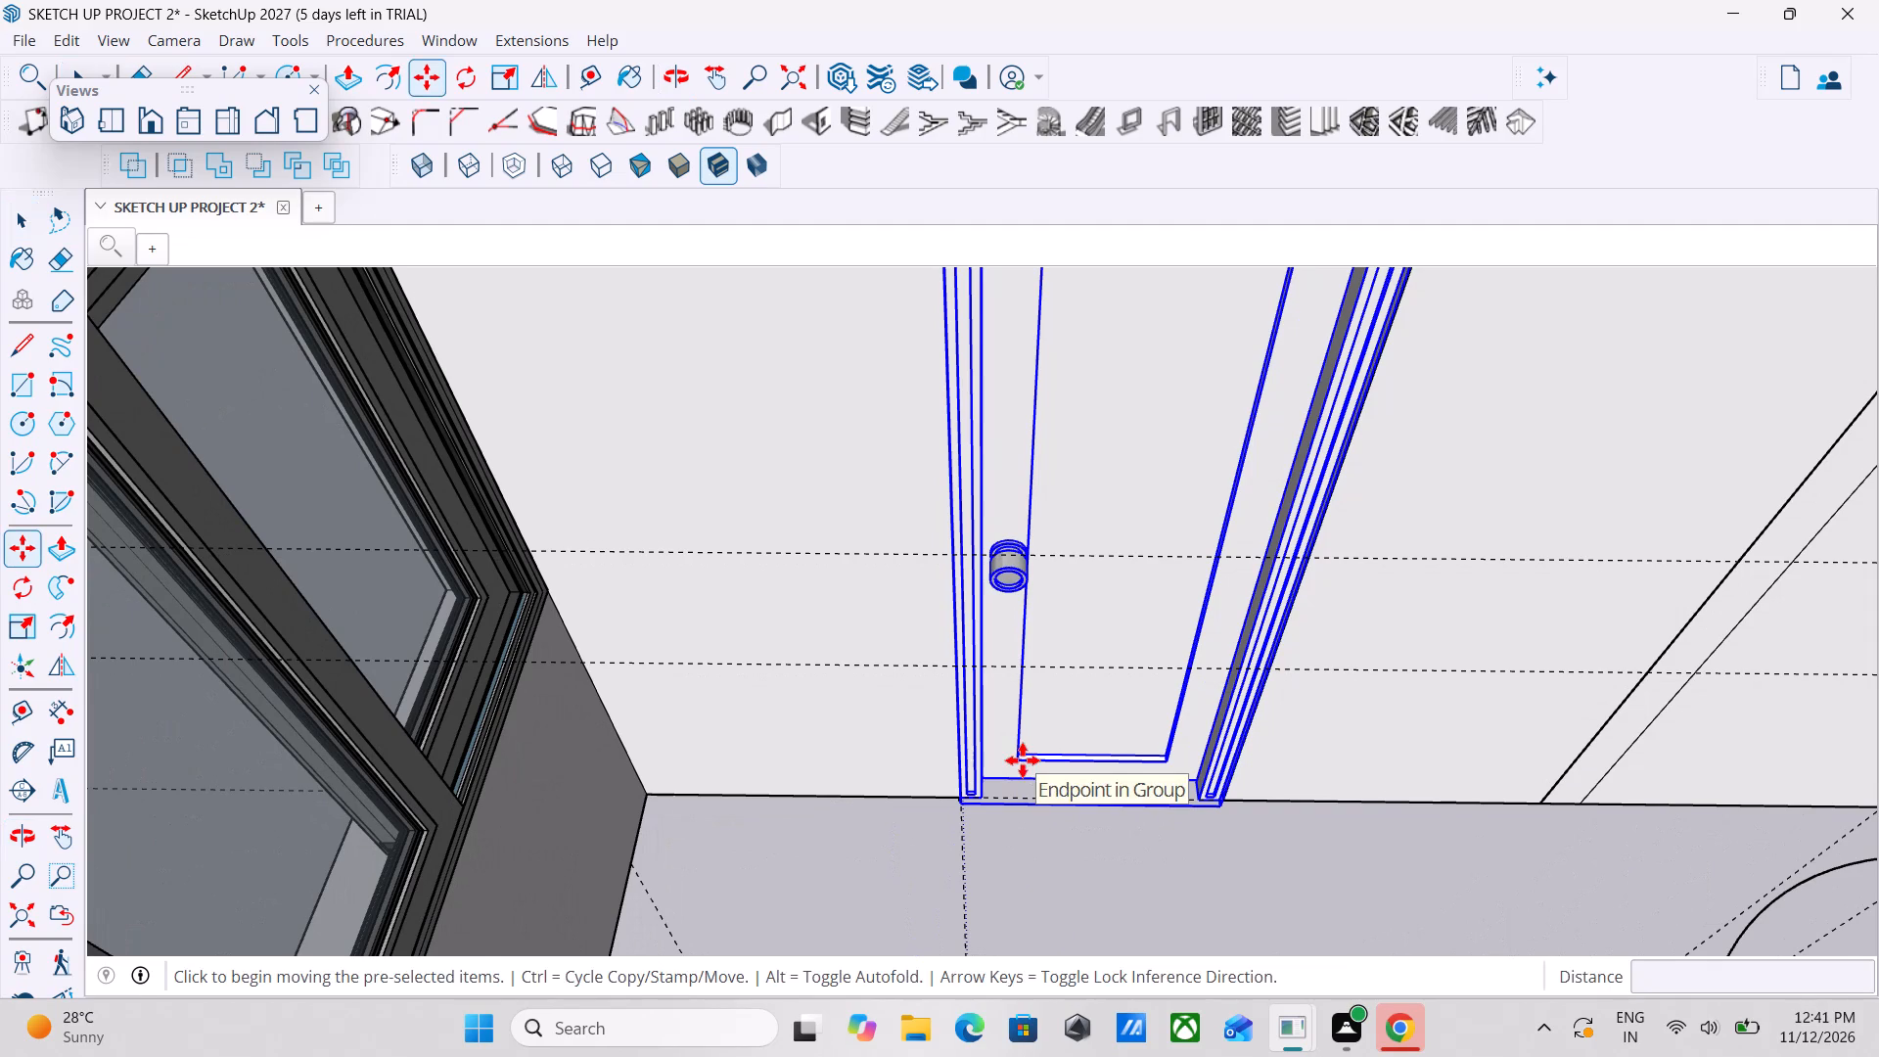
scroll(1005, 806, up, 13)
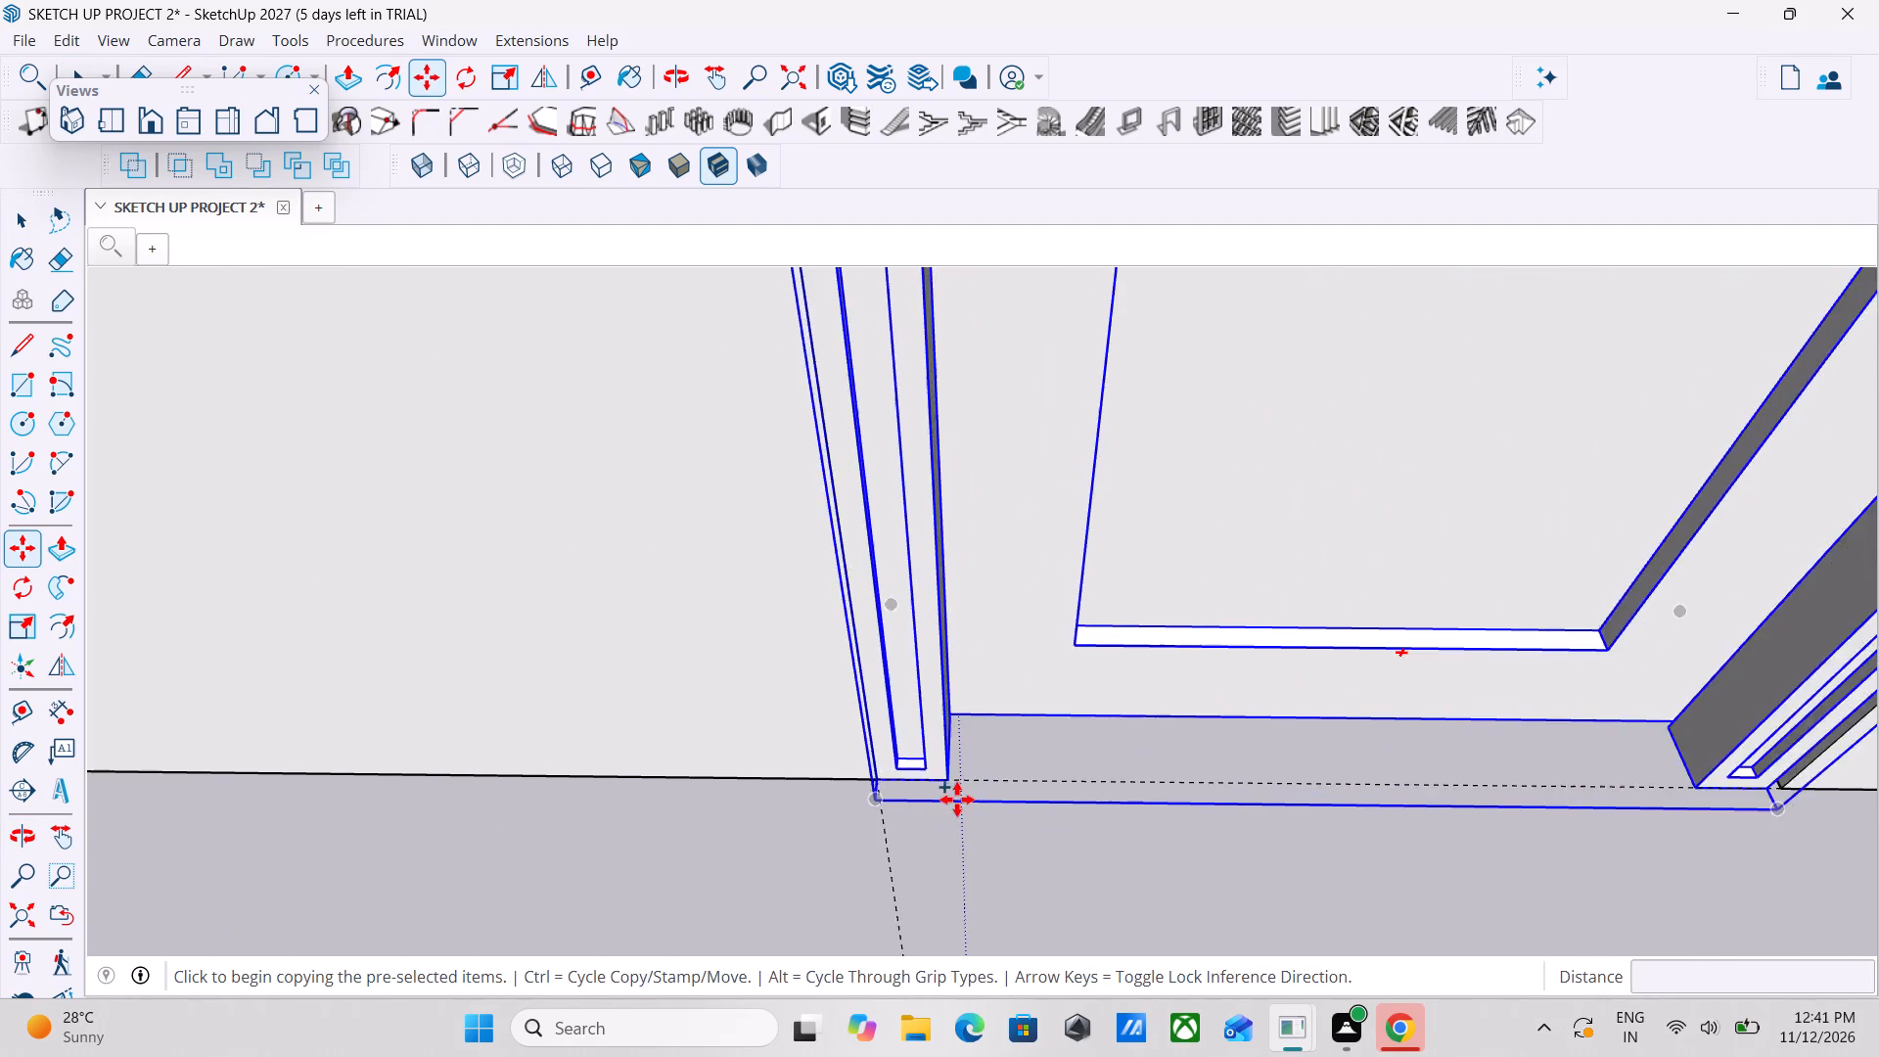
scroll(957, 800, up, 3)
click(846, 796)
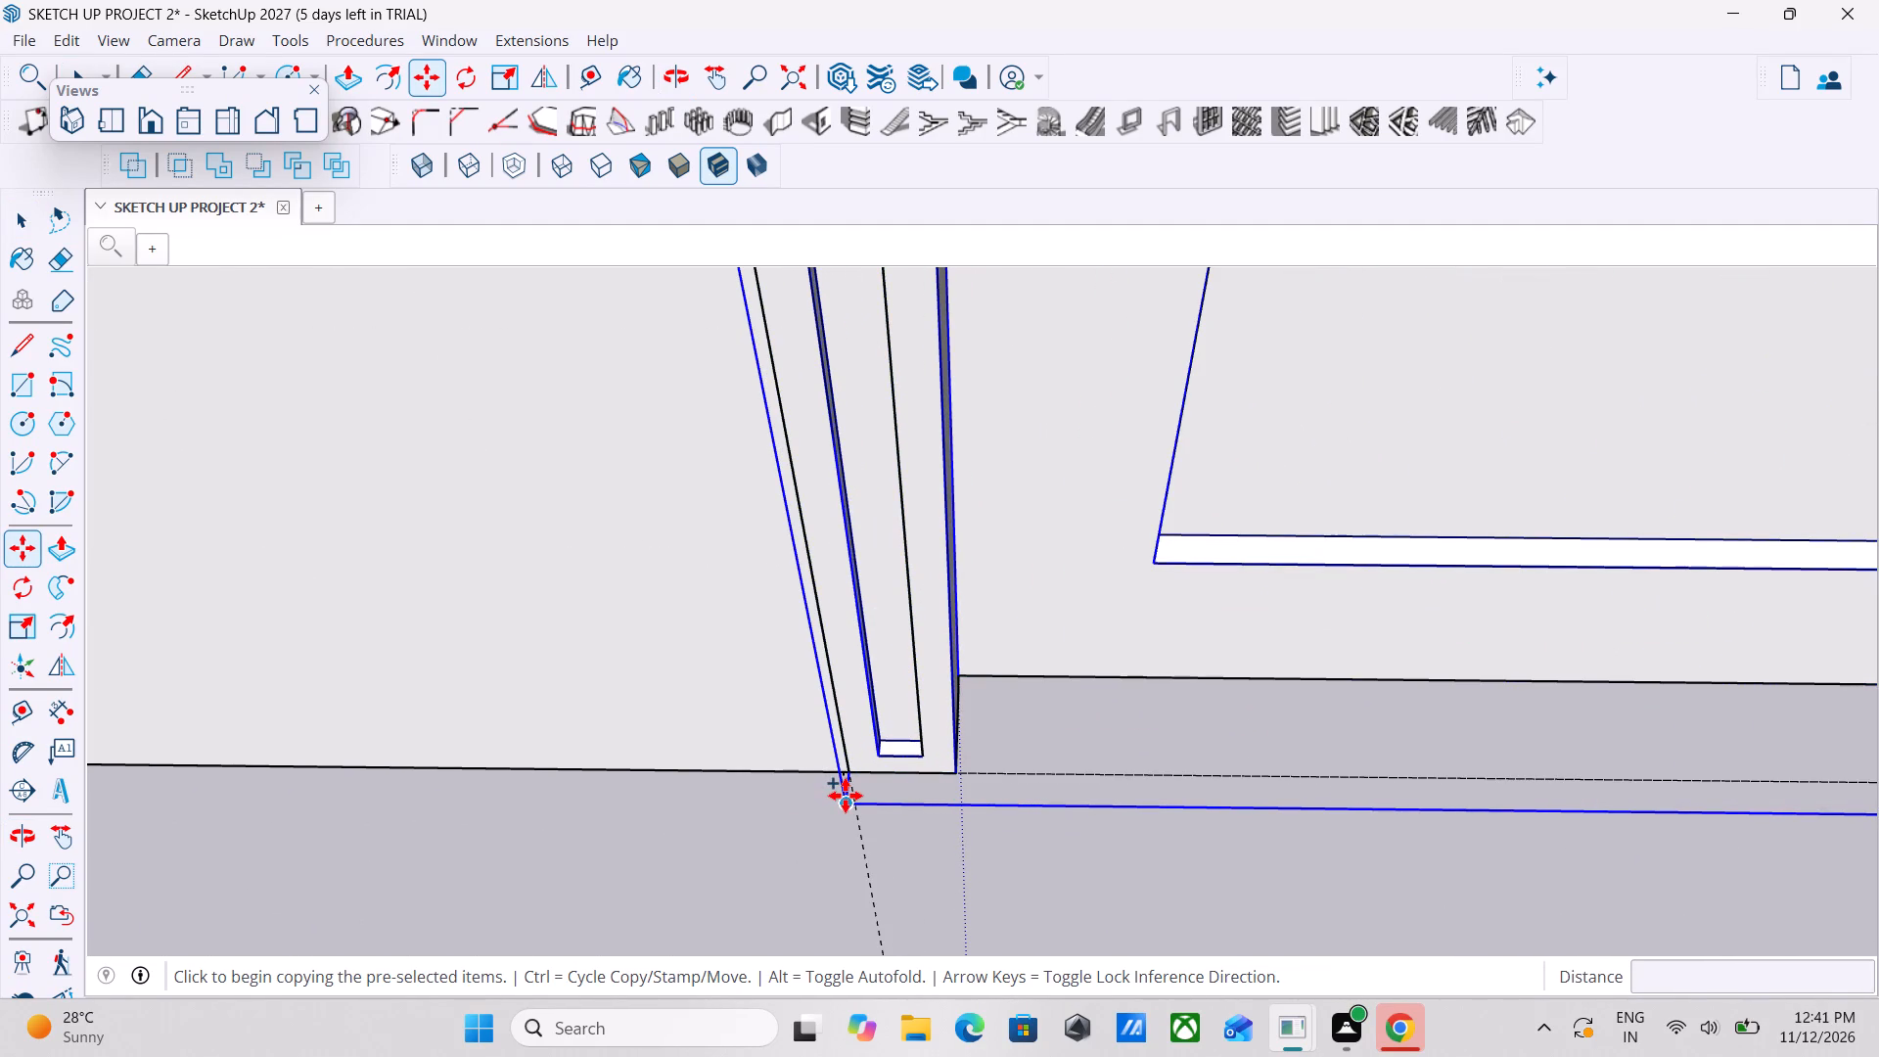
key(space)
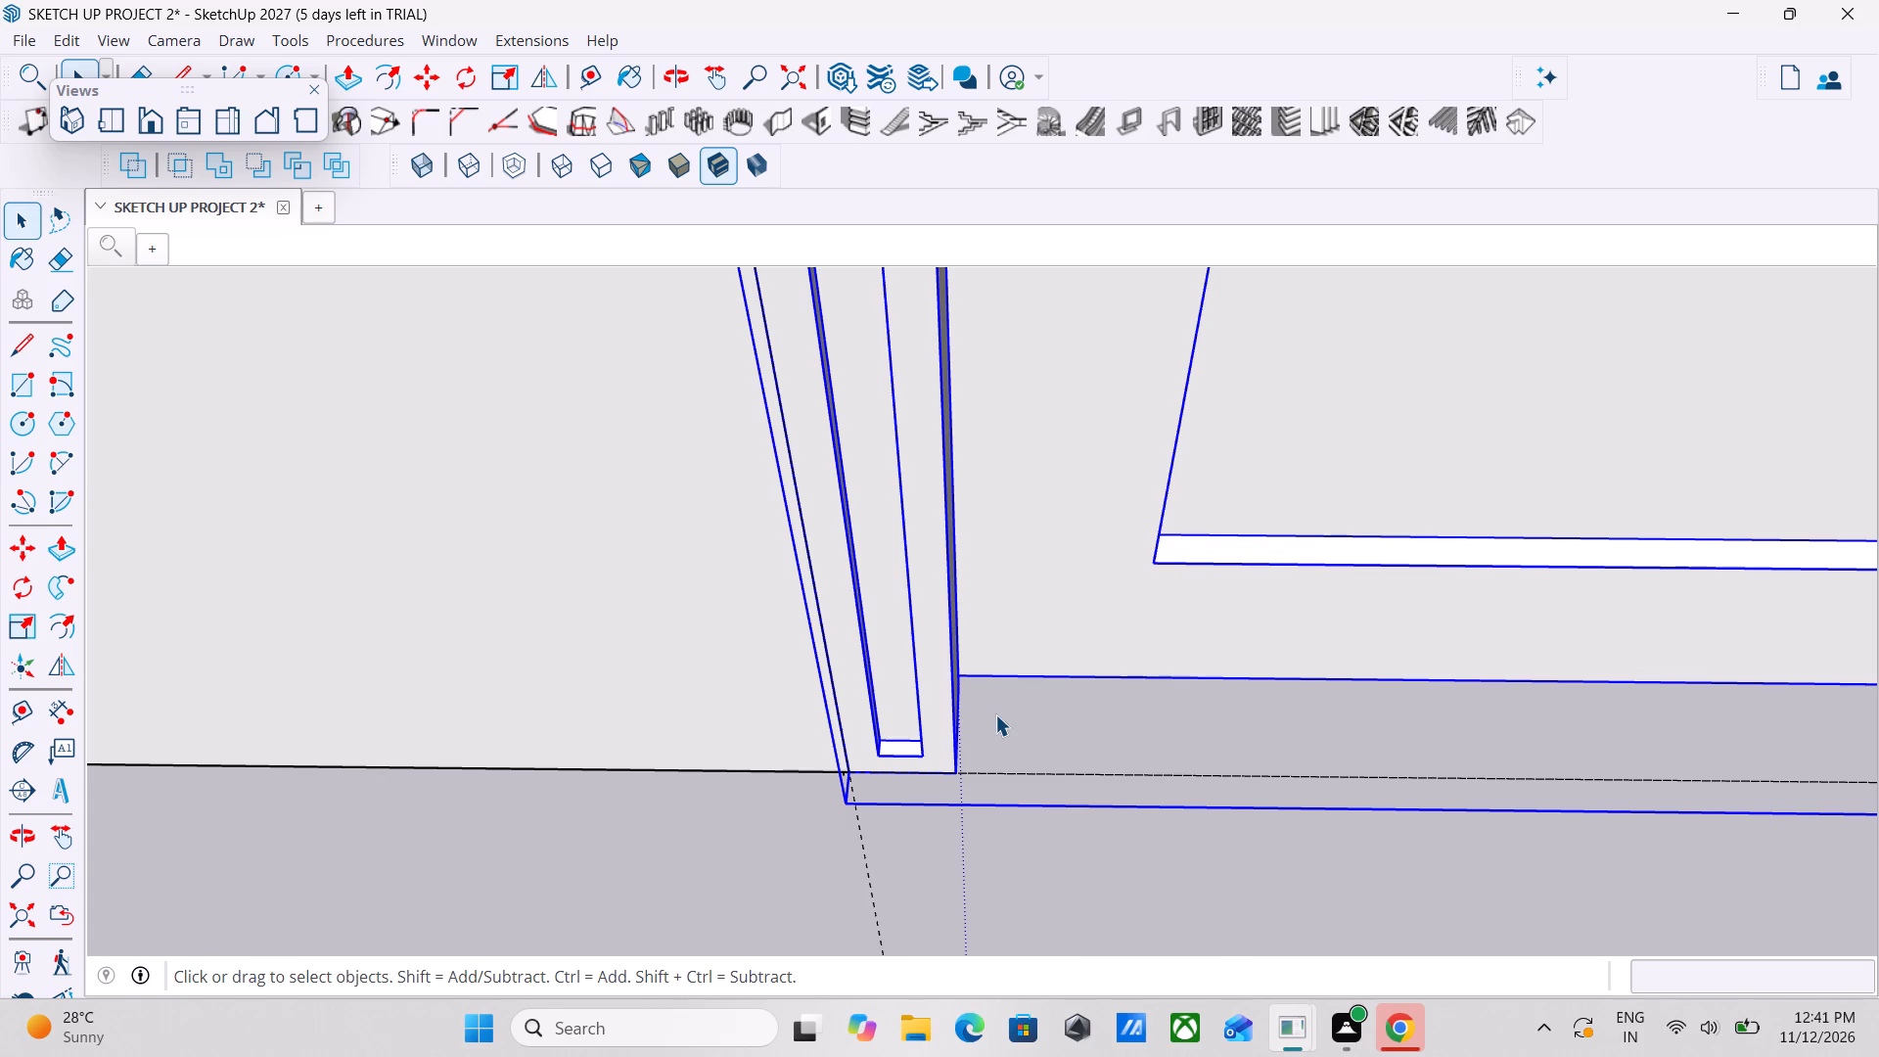
key(m)
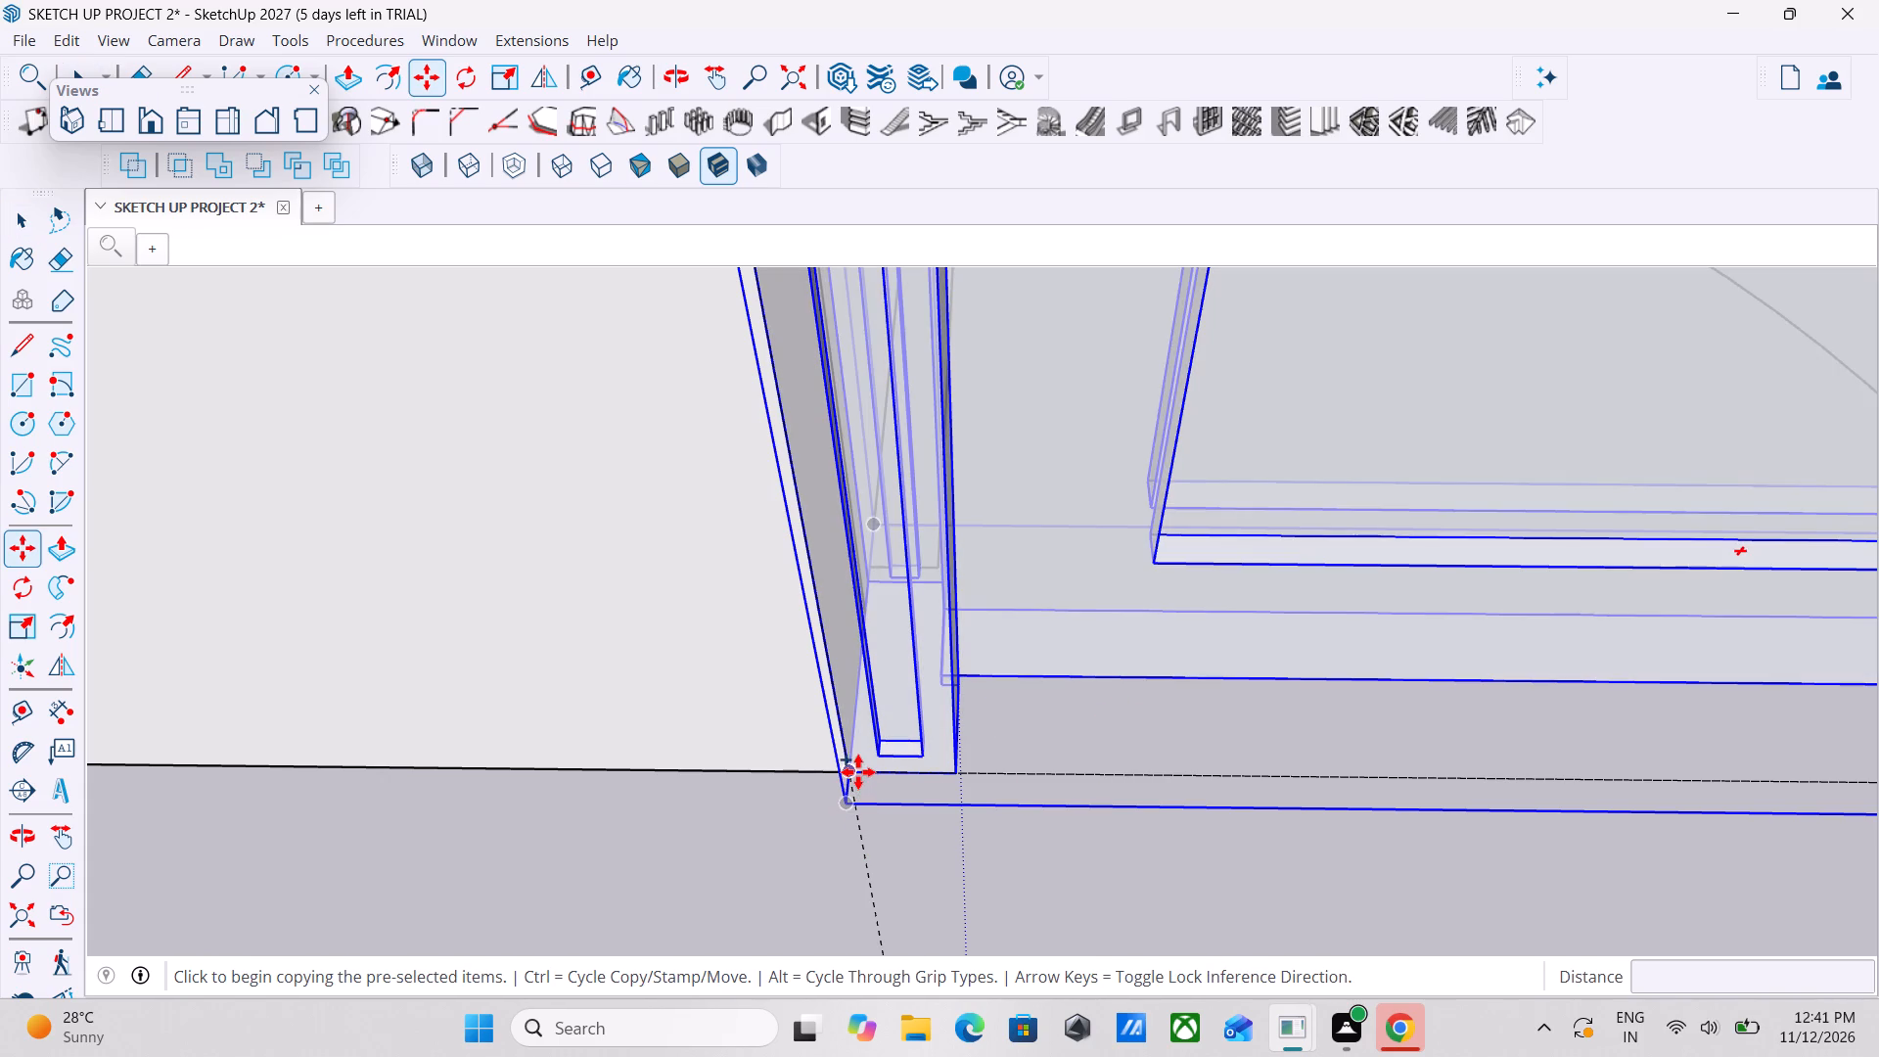
scroll(835, 785, up, 3)
click(852, 769)
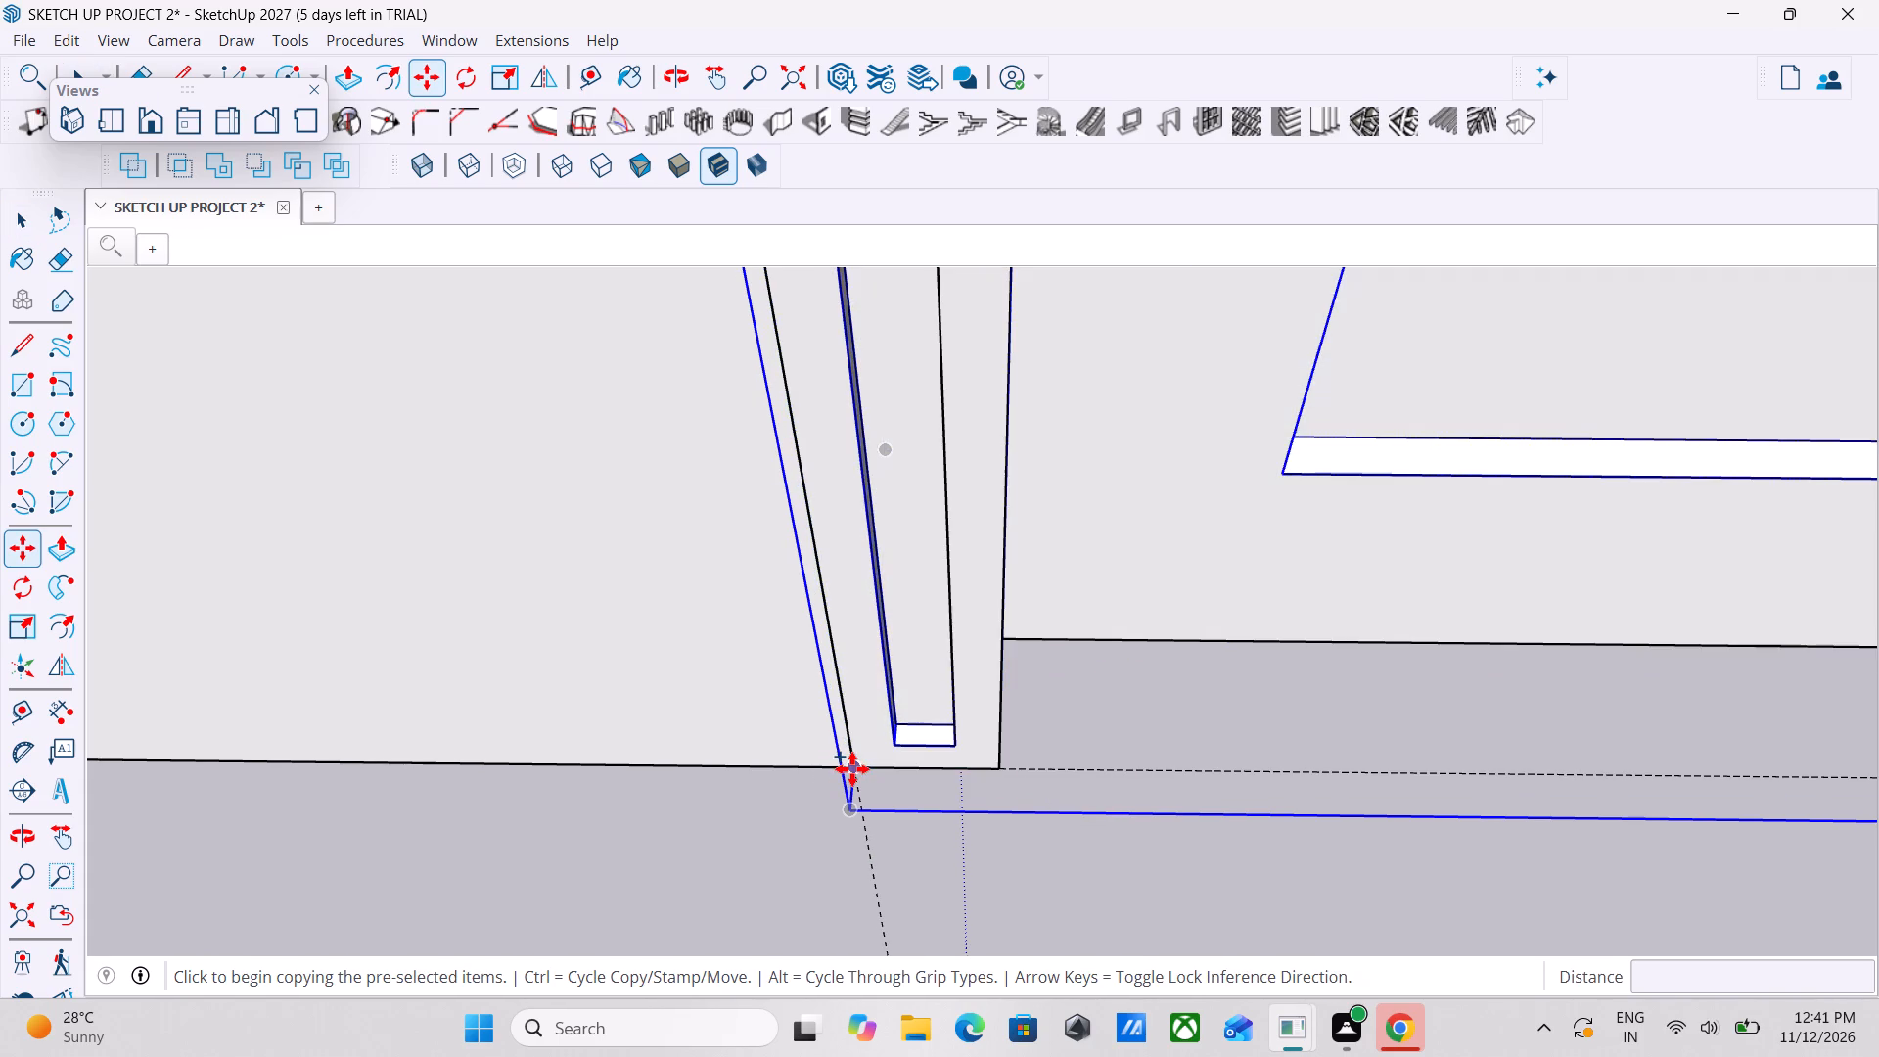
scroll(1047, 826, down, 17)
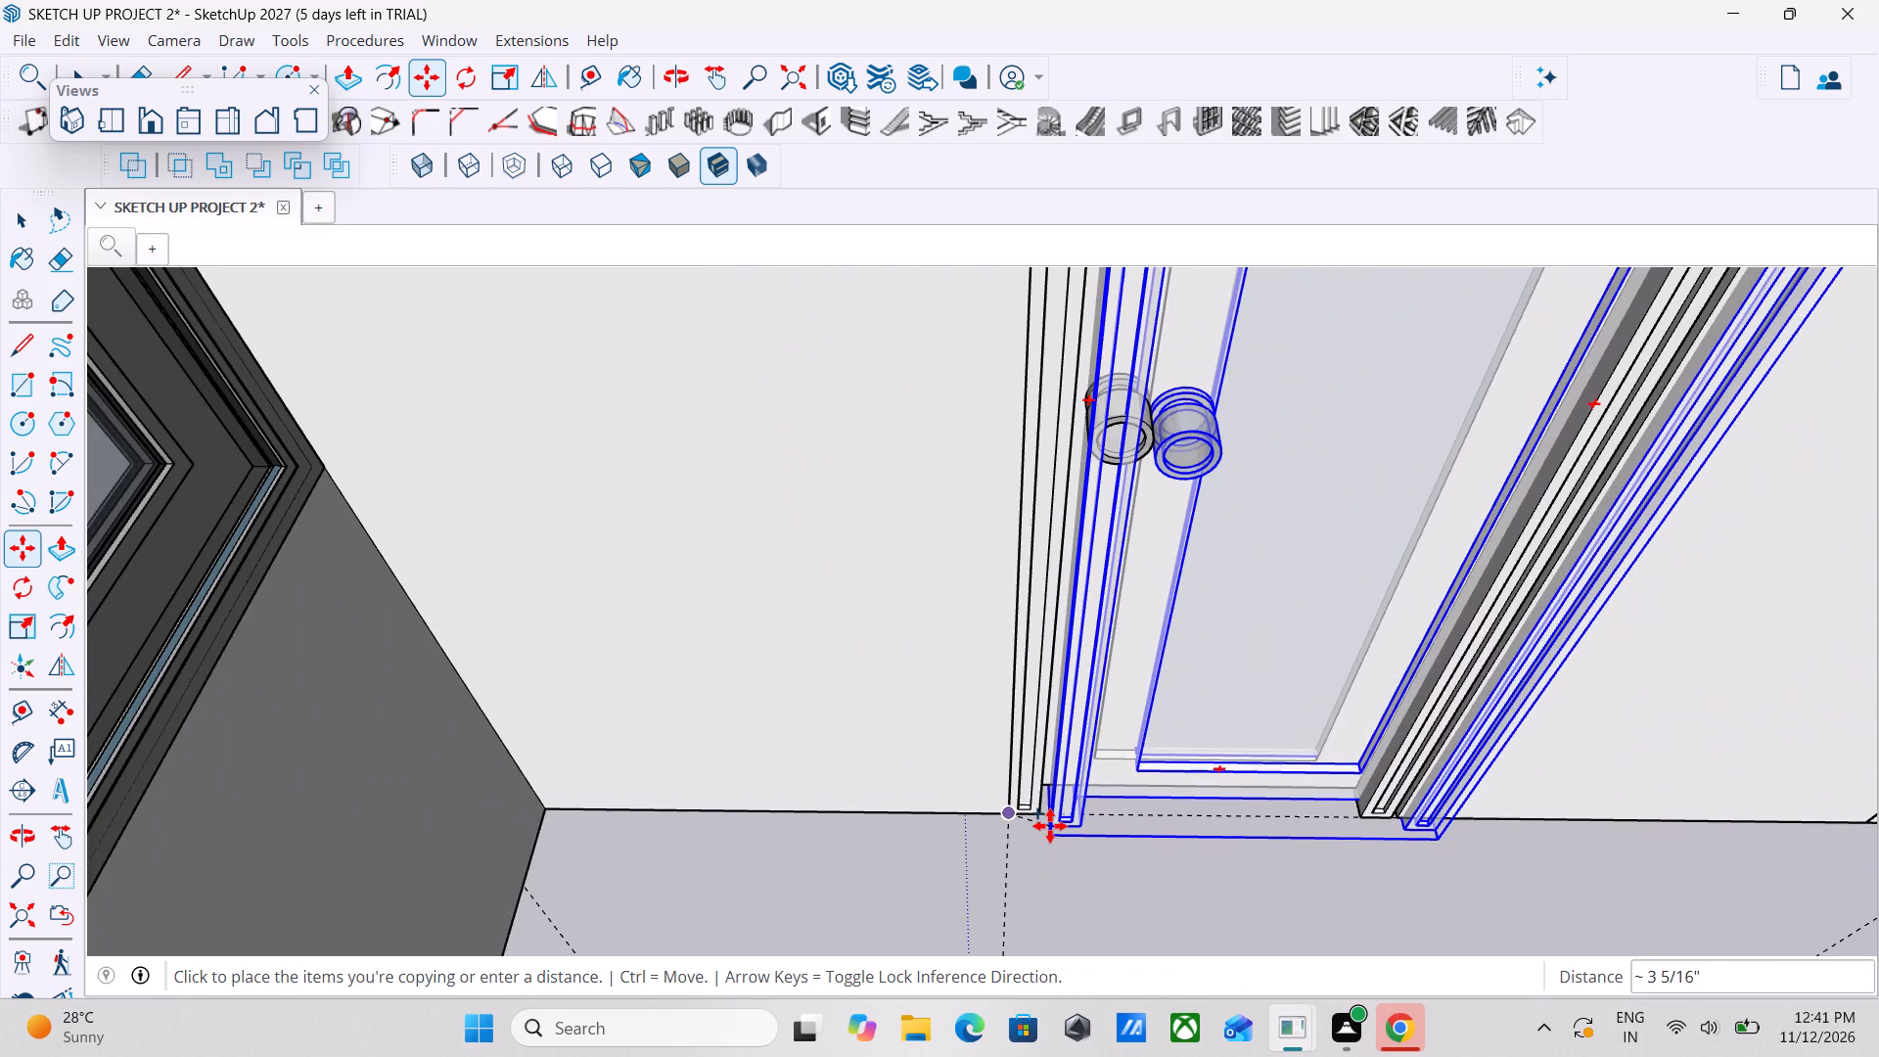
scroll(1050, 826, up, 17)
scroll(1050, 826, down, 8)
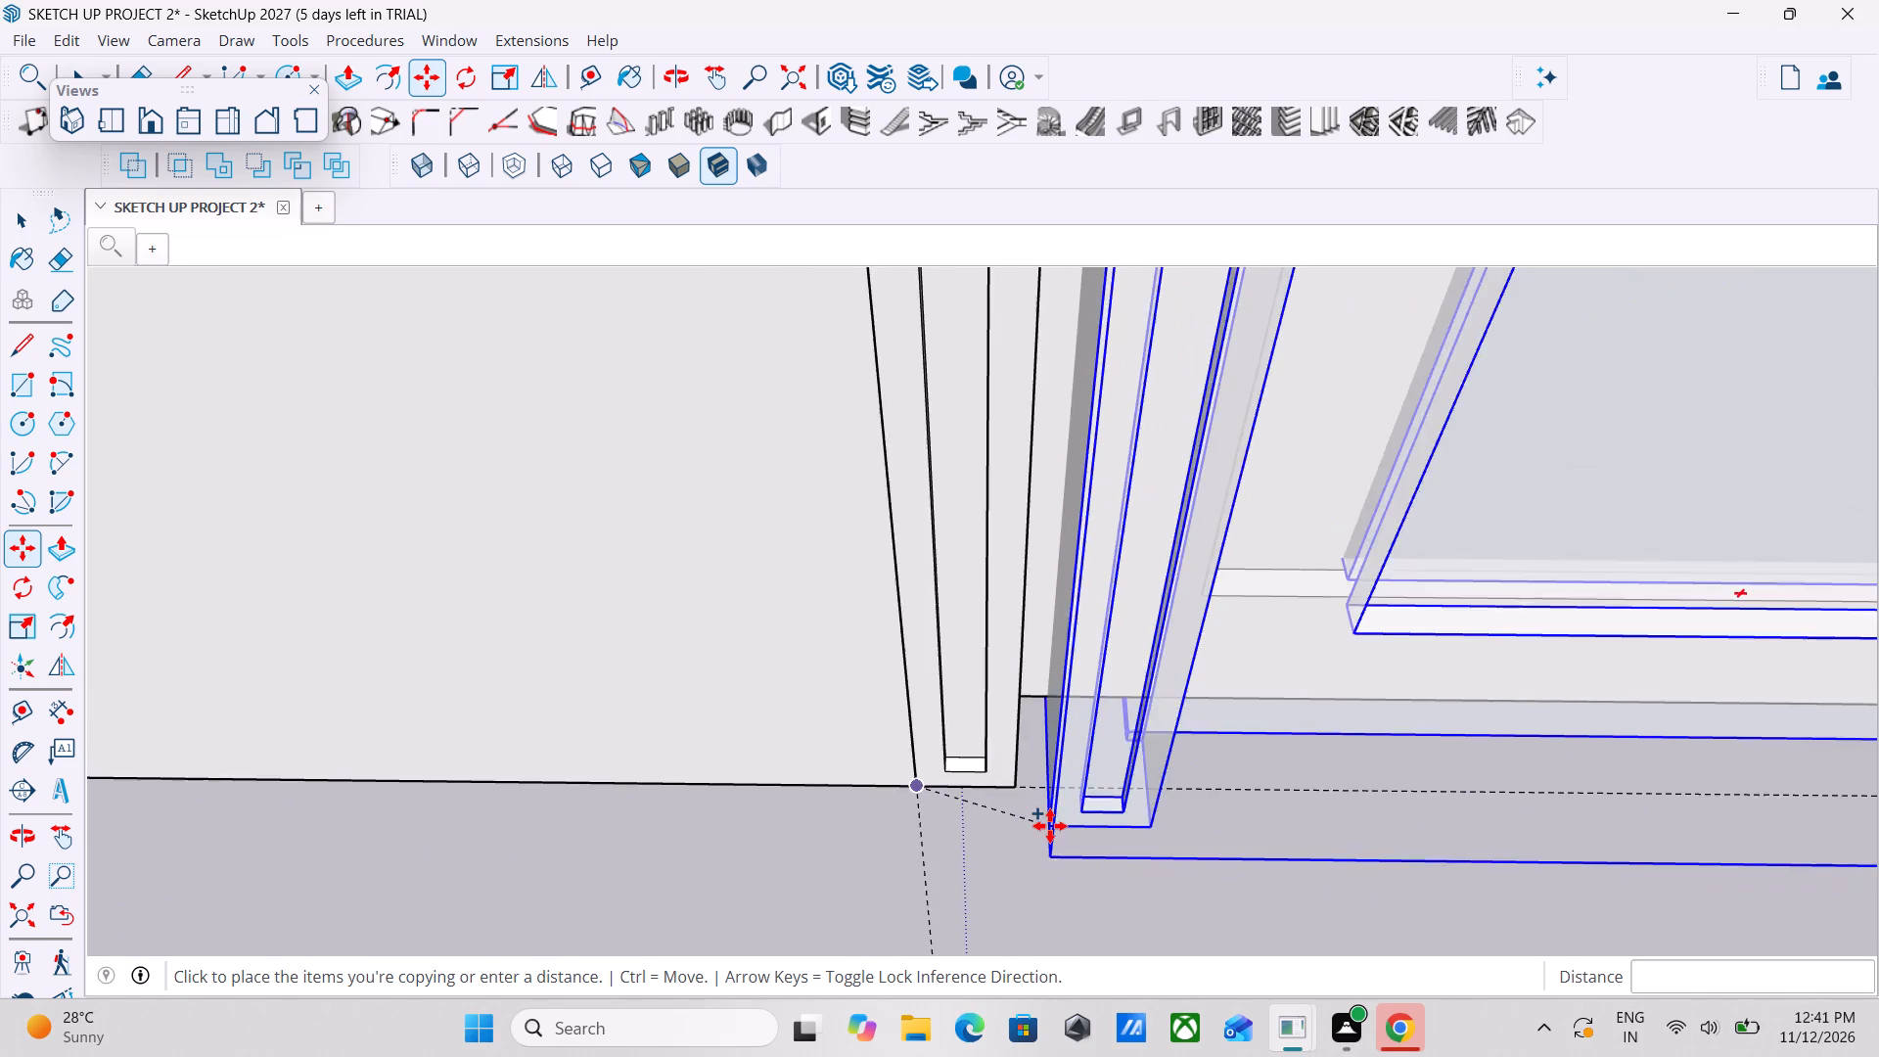
scroll(1050, 826, down, 20)
scroll(1050, 826, down, 8)
middle_drag(1050, 826, 1170, 935)
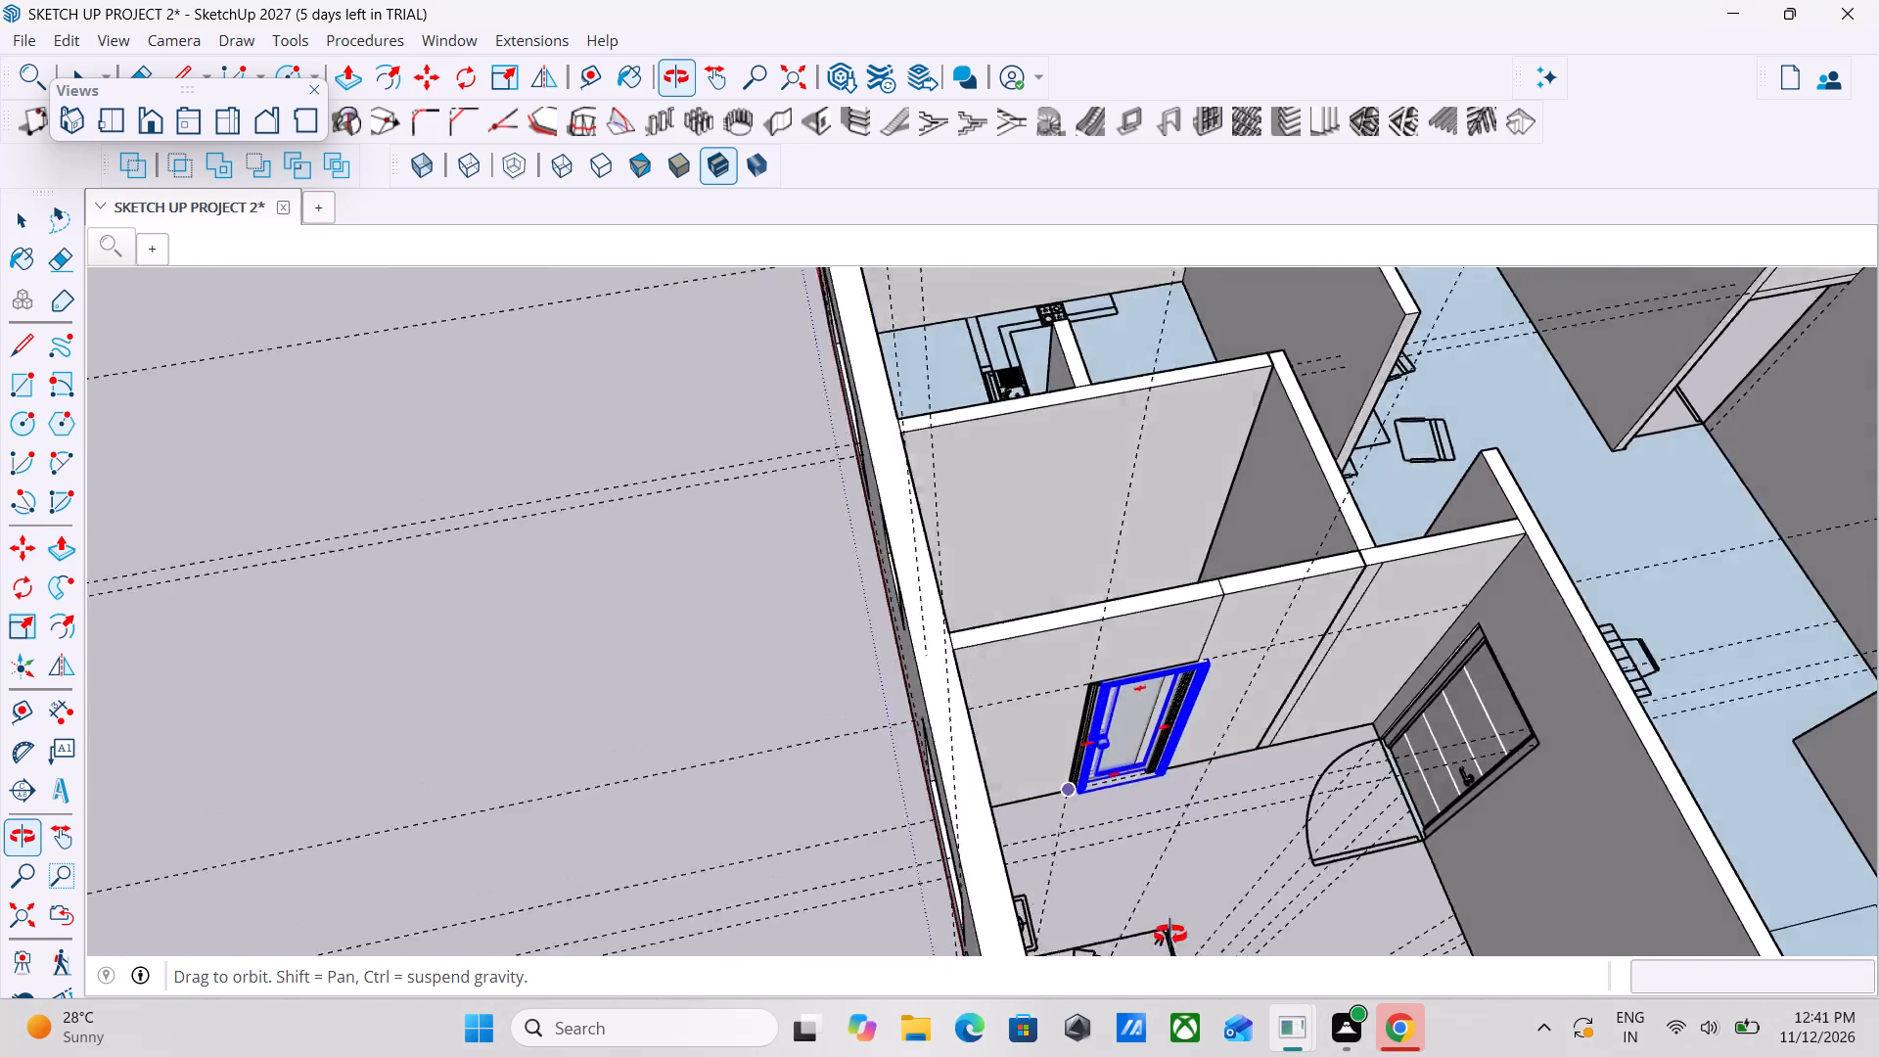
middle_drag(1170, 935, 1878, 811)
middle_drag(666, 714, 1069, 851)
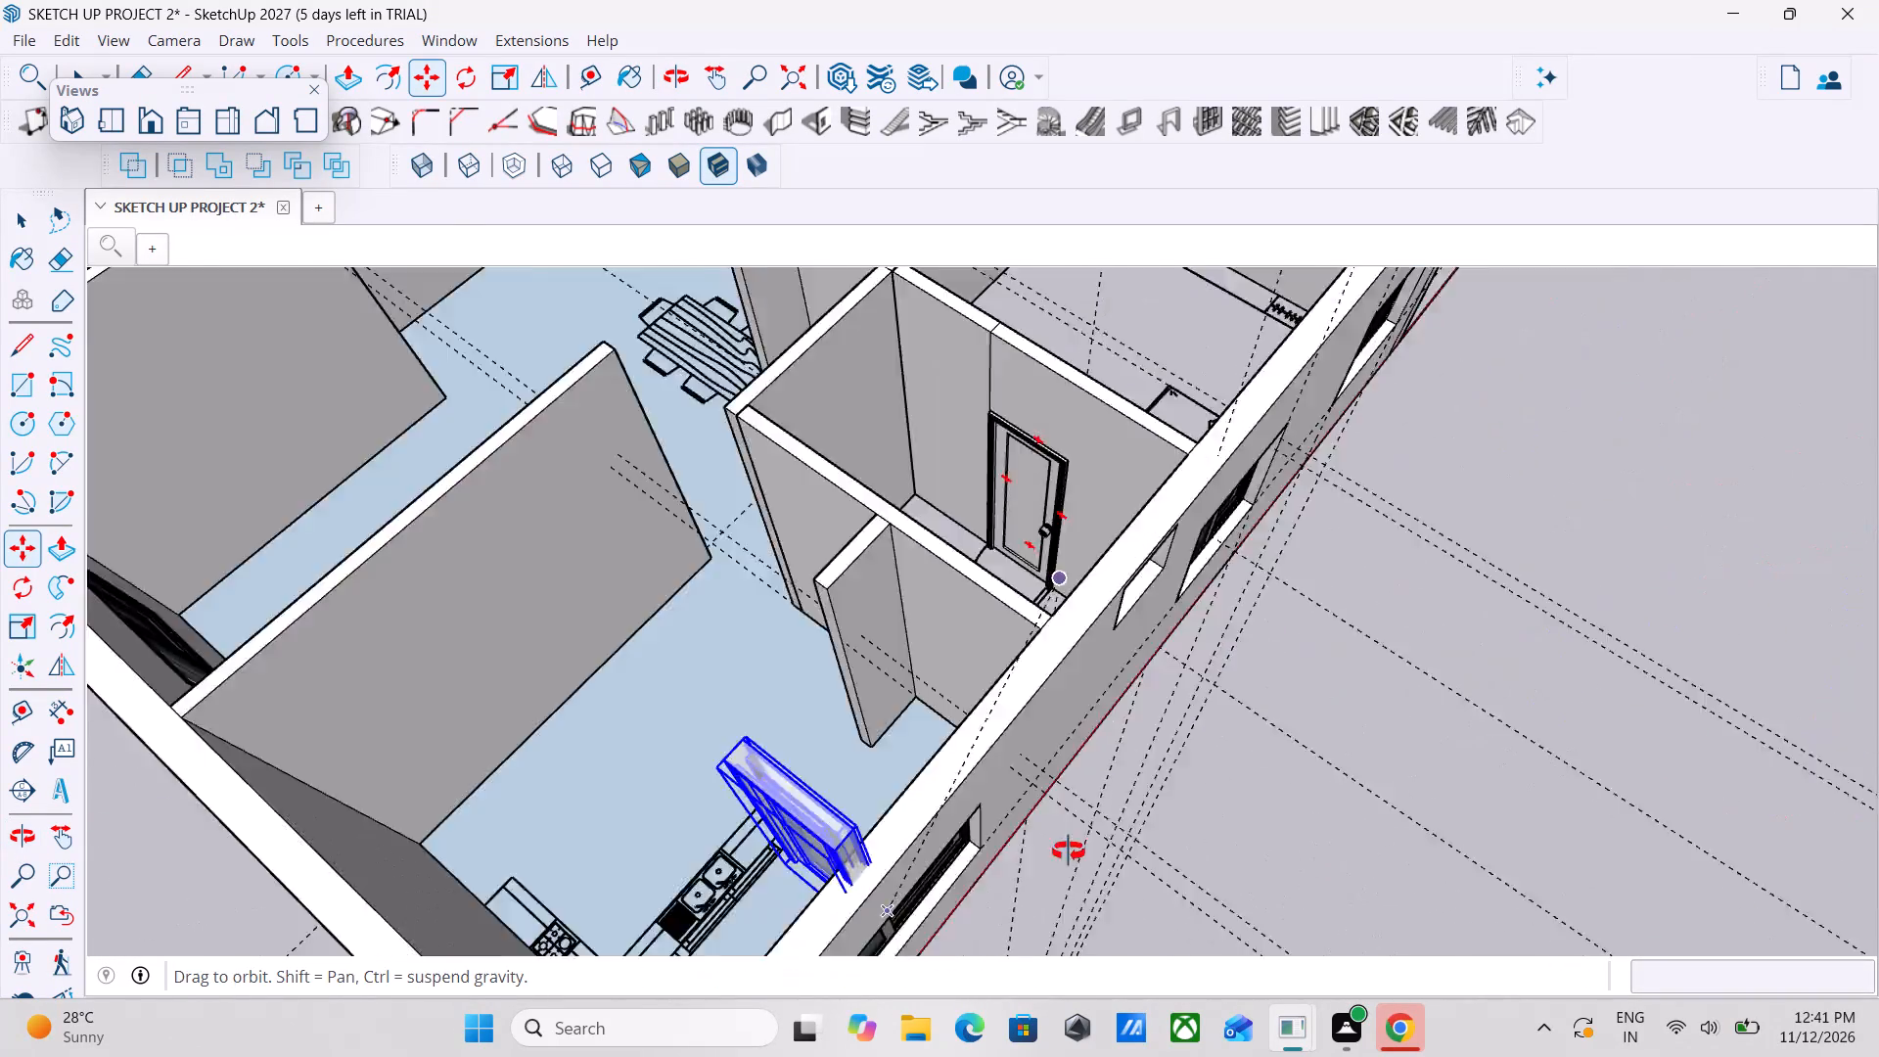
middle_drag(1069, 851, 1239, 801)
middle_drag(947, 809, 1162, 913)
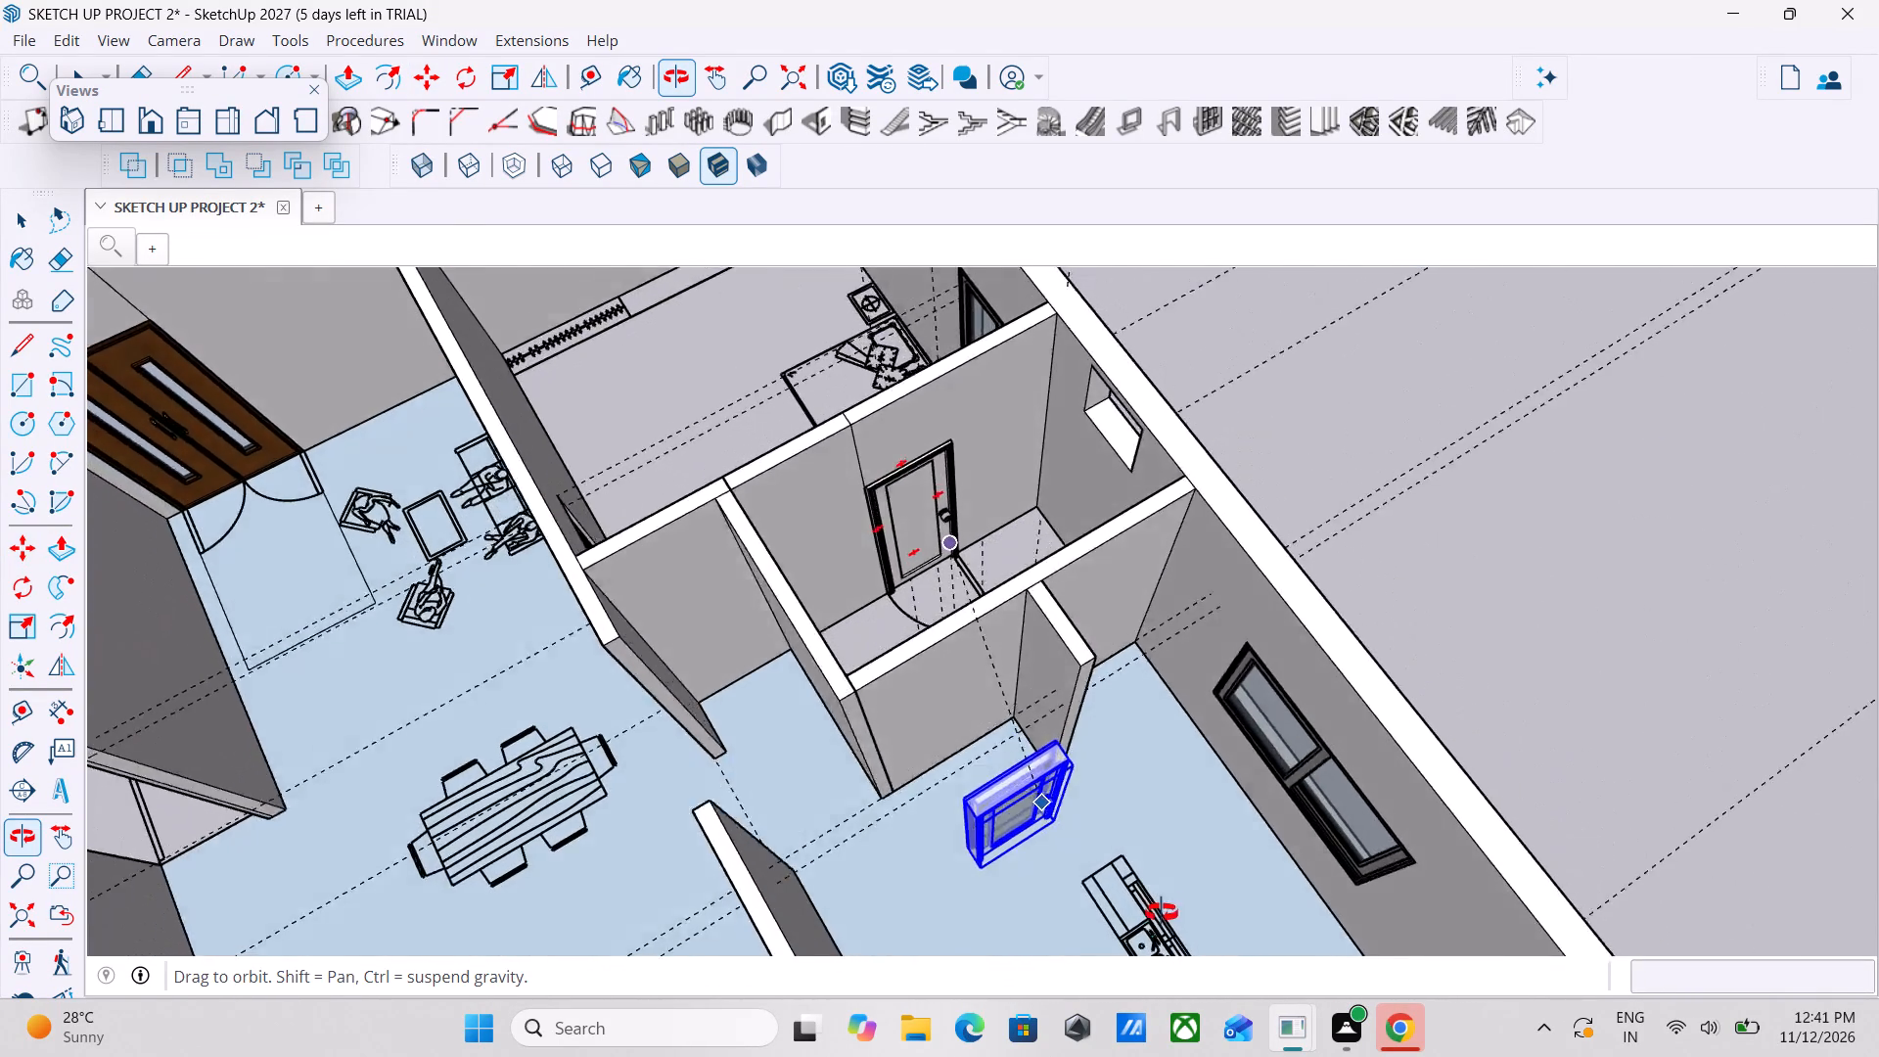
middle_drag(1162, 913, 1226, 962)
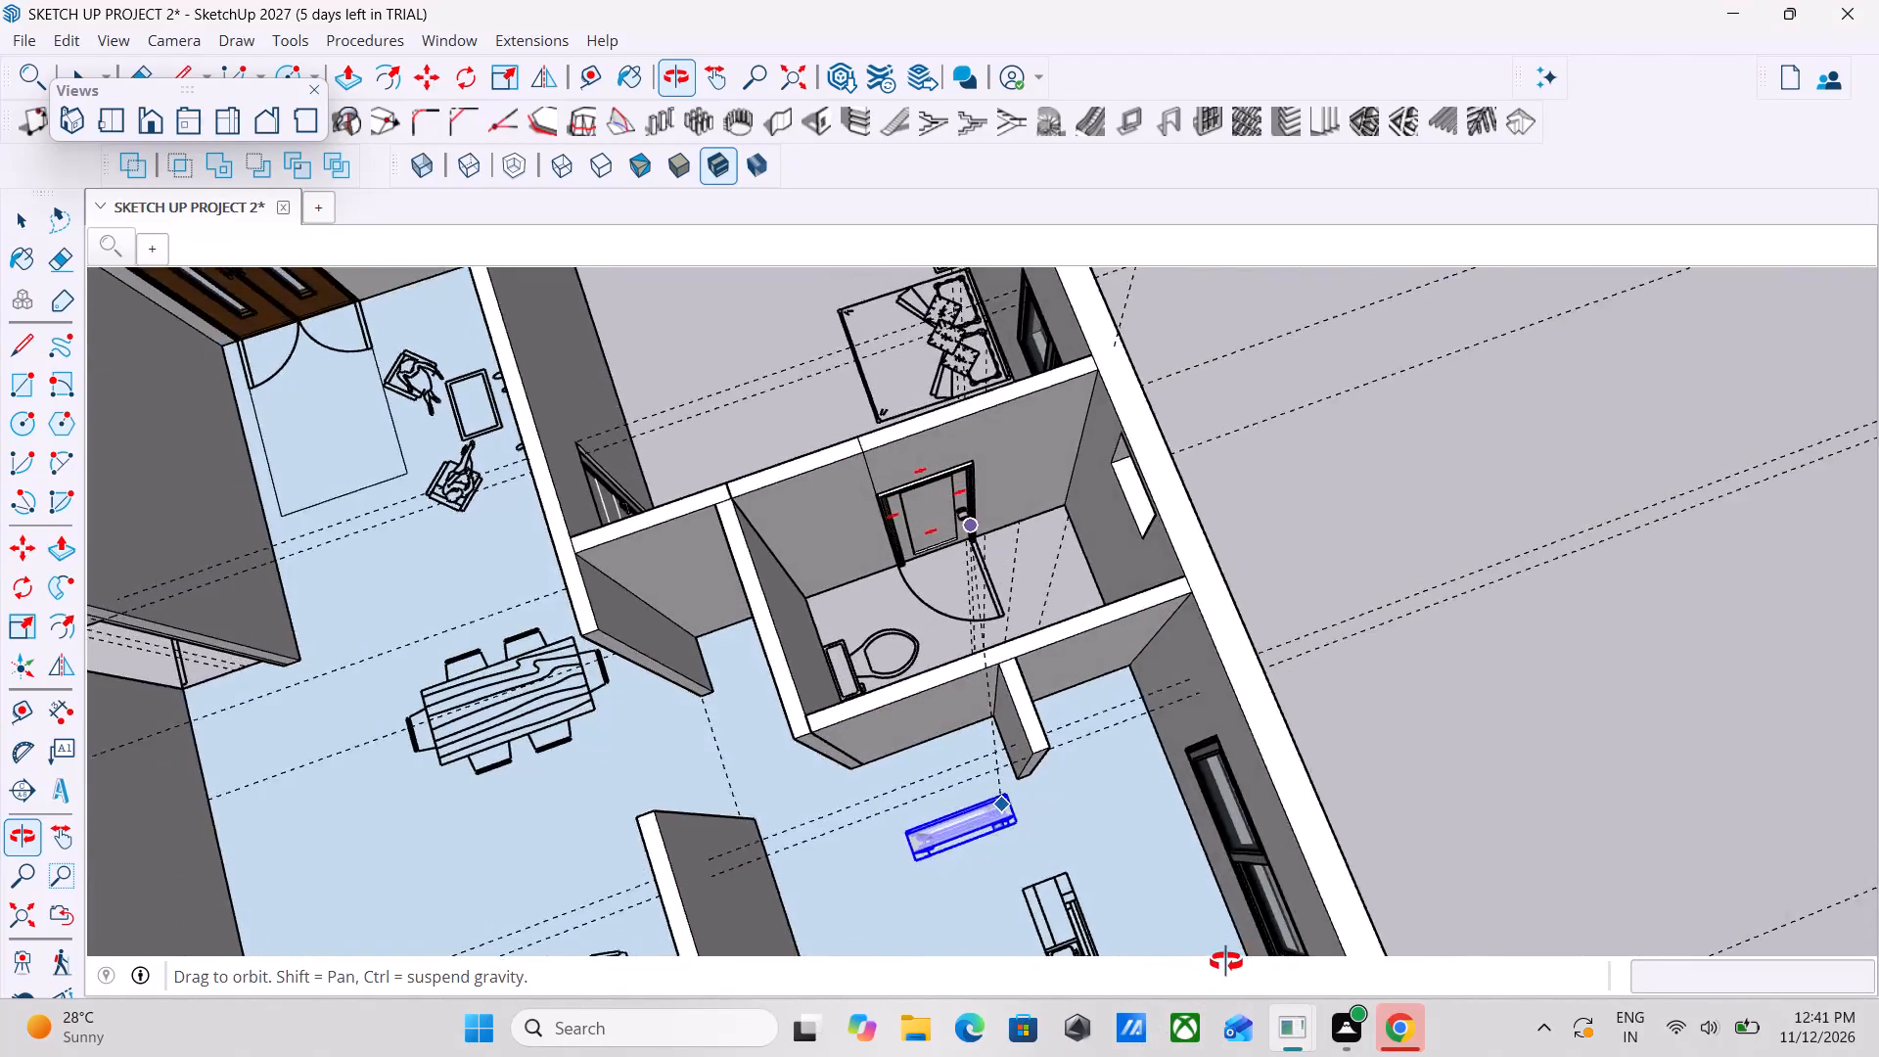
middle_drag(1226, 962, 1075, 823)
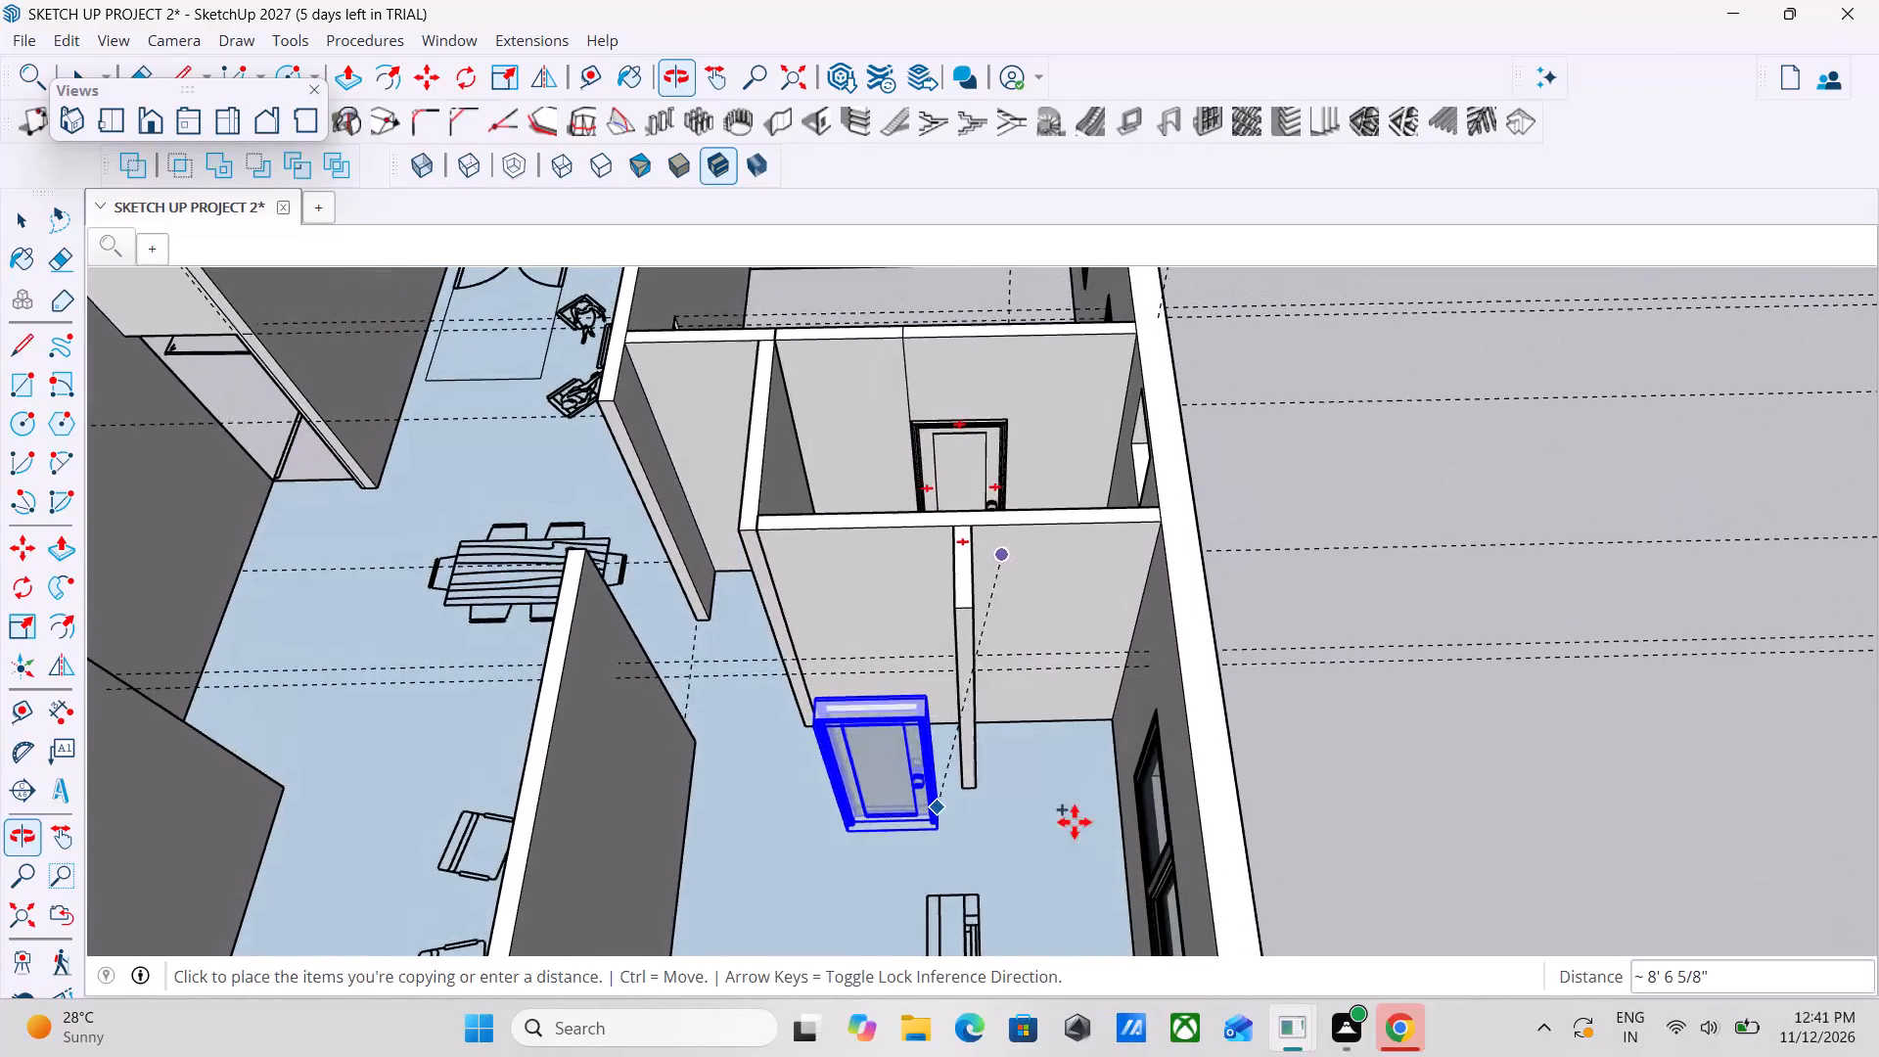
scroll(1075, 822, down, 4)
middle_drag(842, 907, 1057, 891)
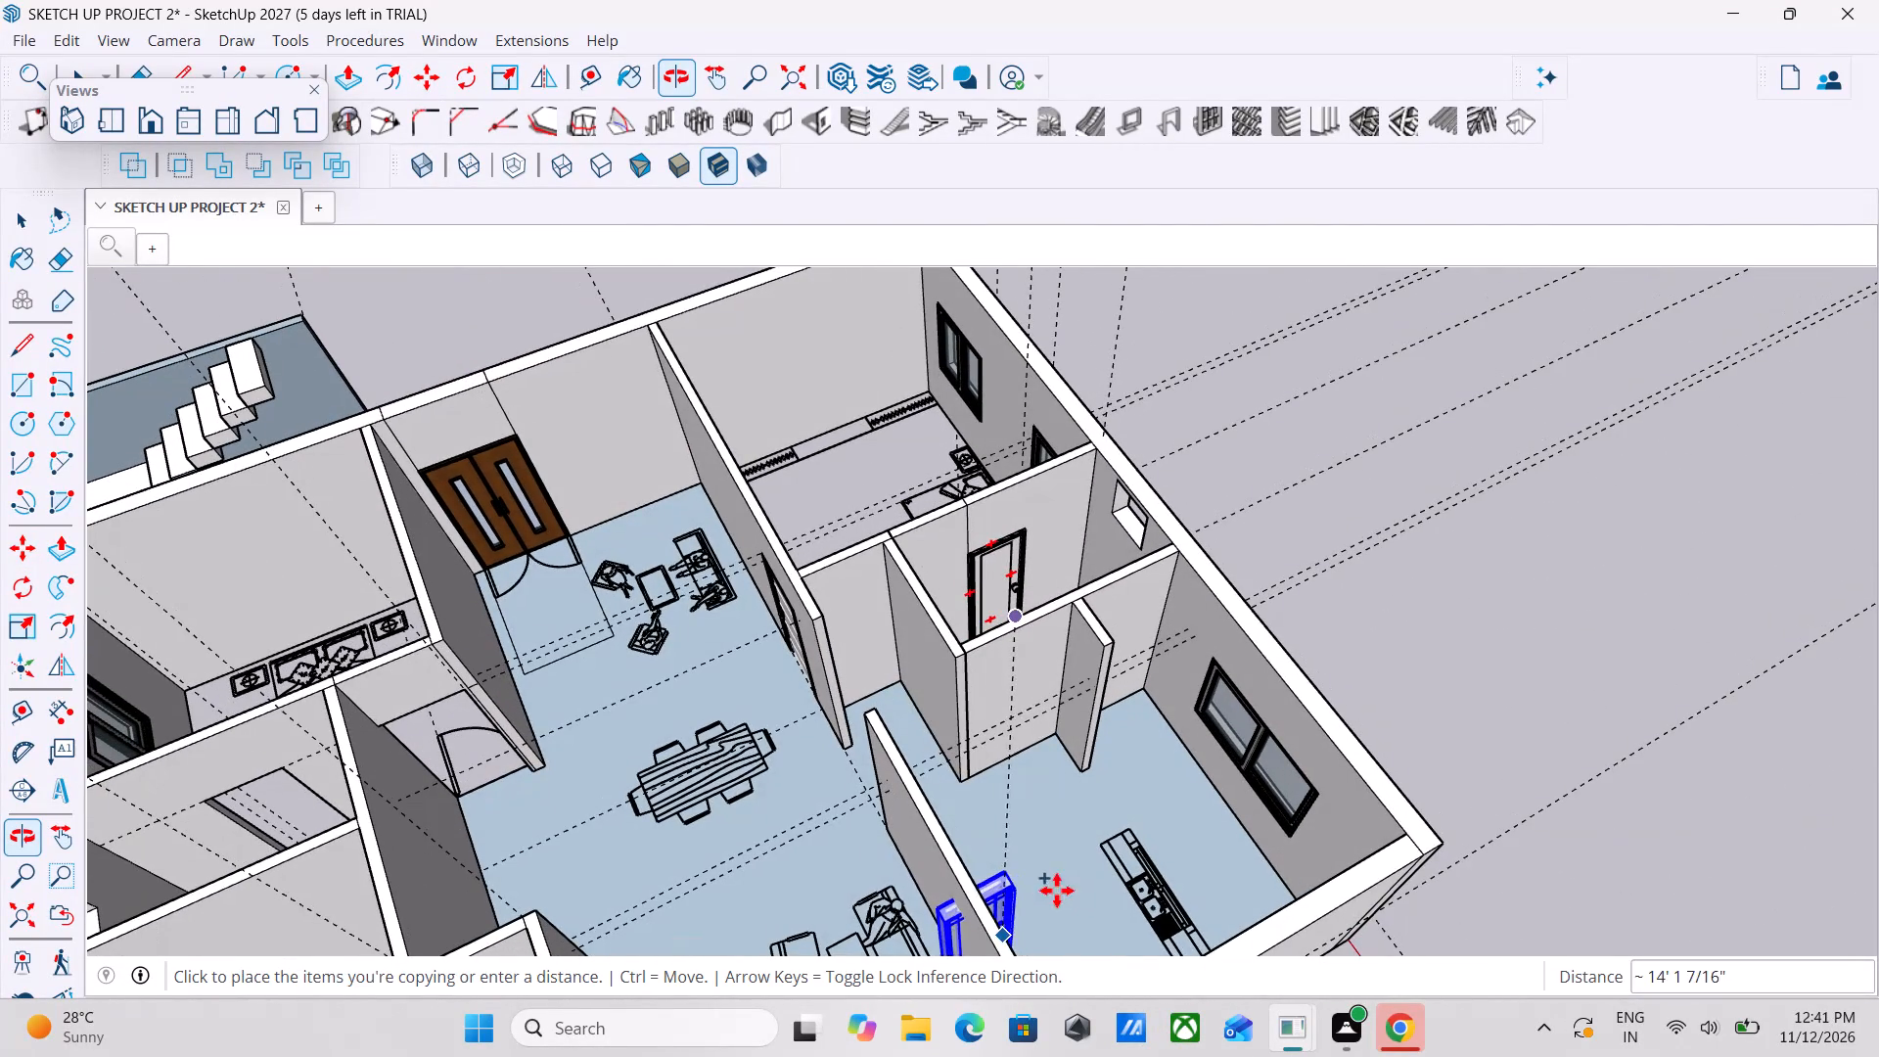
scroll(856, 890, down, 1)
middle_drag(856, 890, 1297, 971)
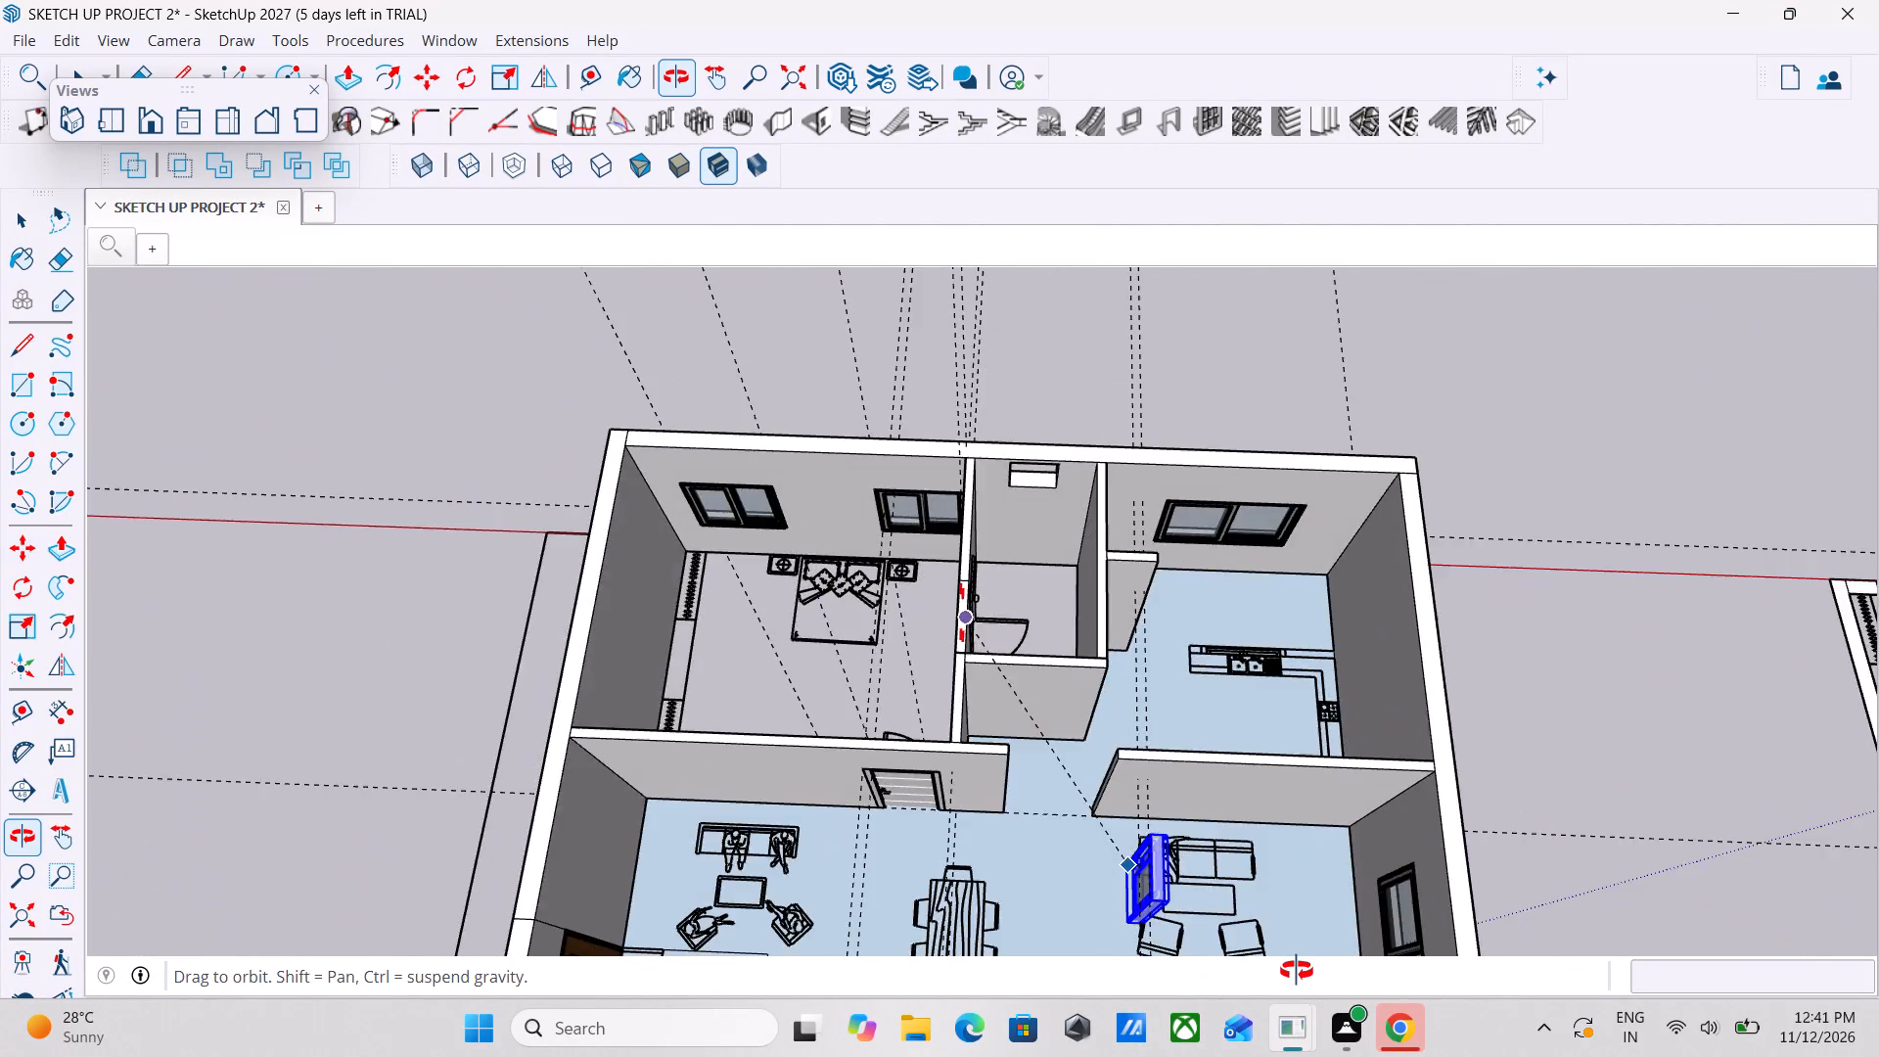
middle_drag(1297, 971, 989, 829)
middle_drag(591, 895, 276, 884)
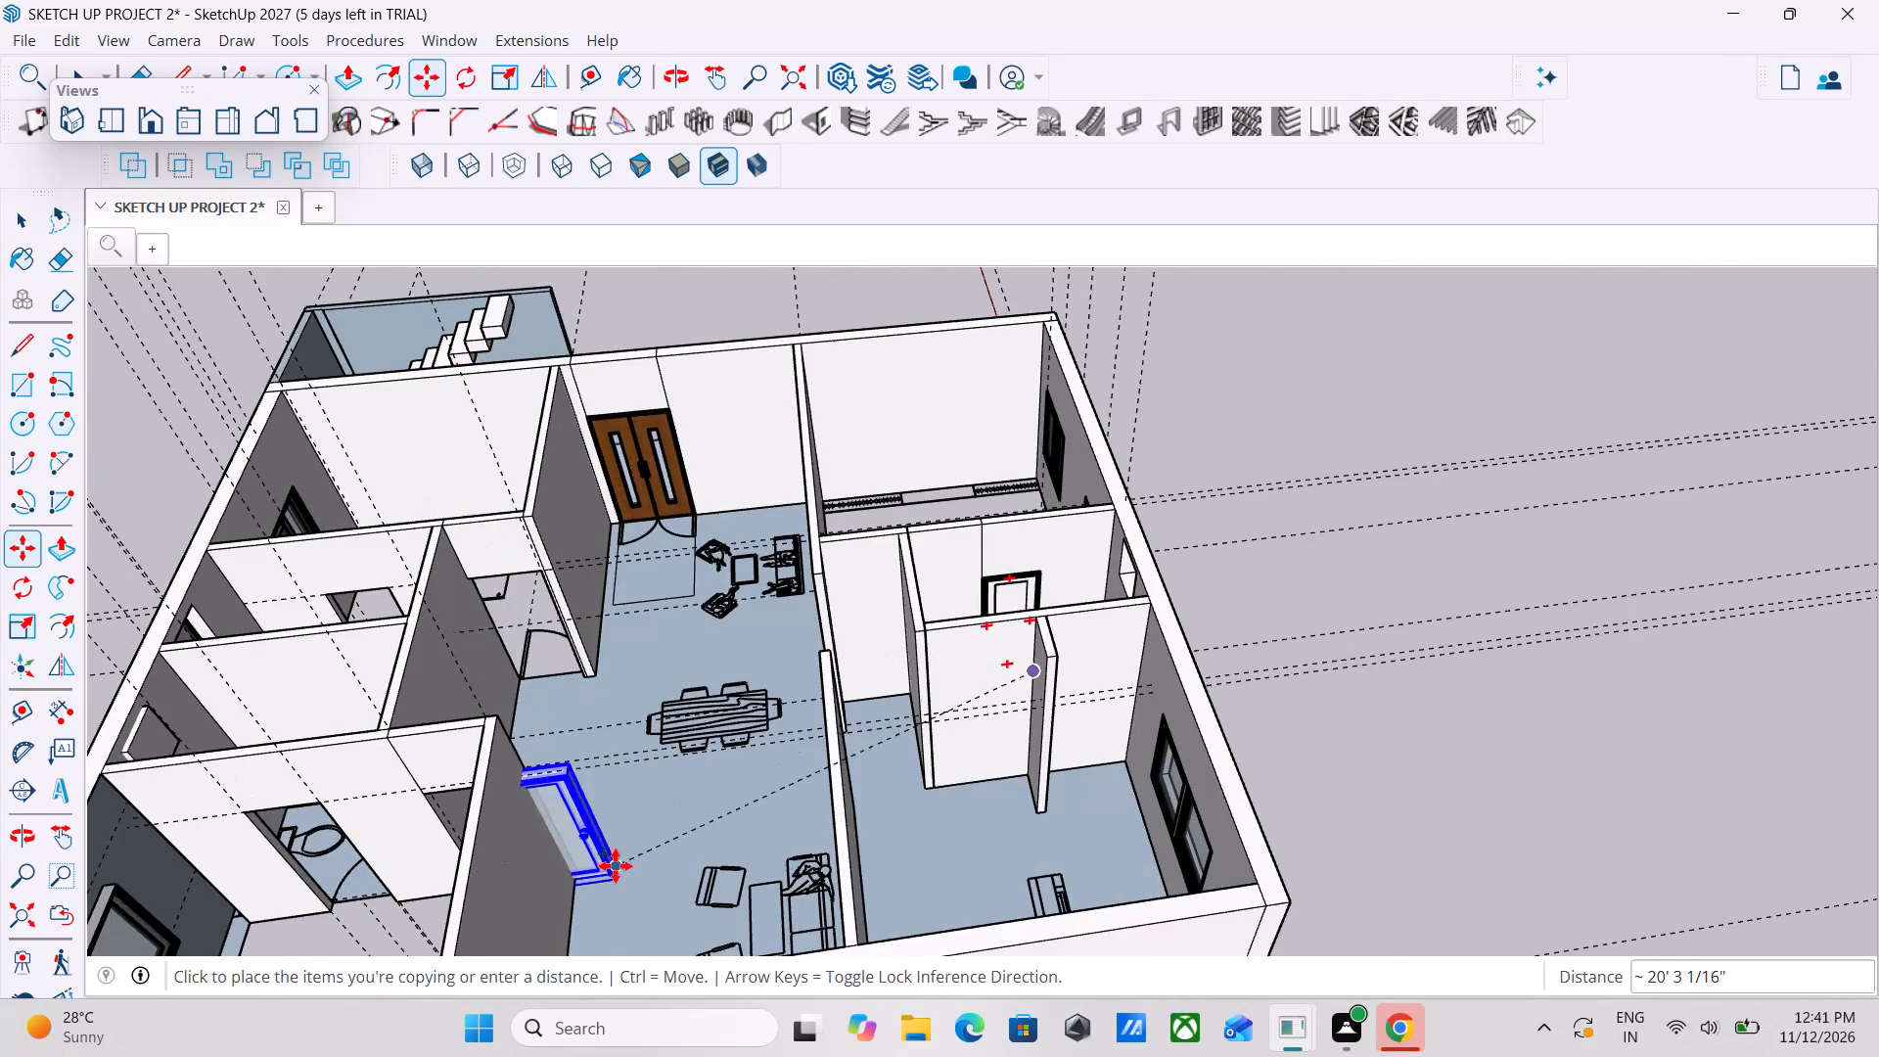
scroll(616, 866, down, 1)
middle_drag(353, 916, 502, 819)
scroll(492, 827, down, 3)
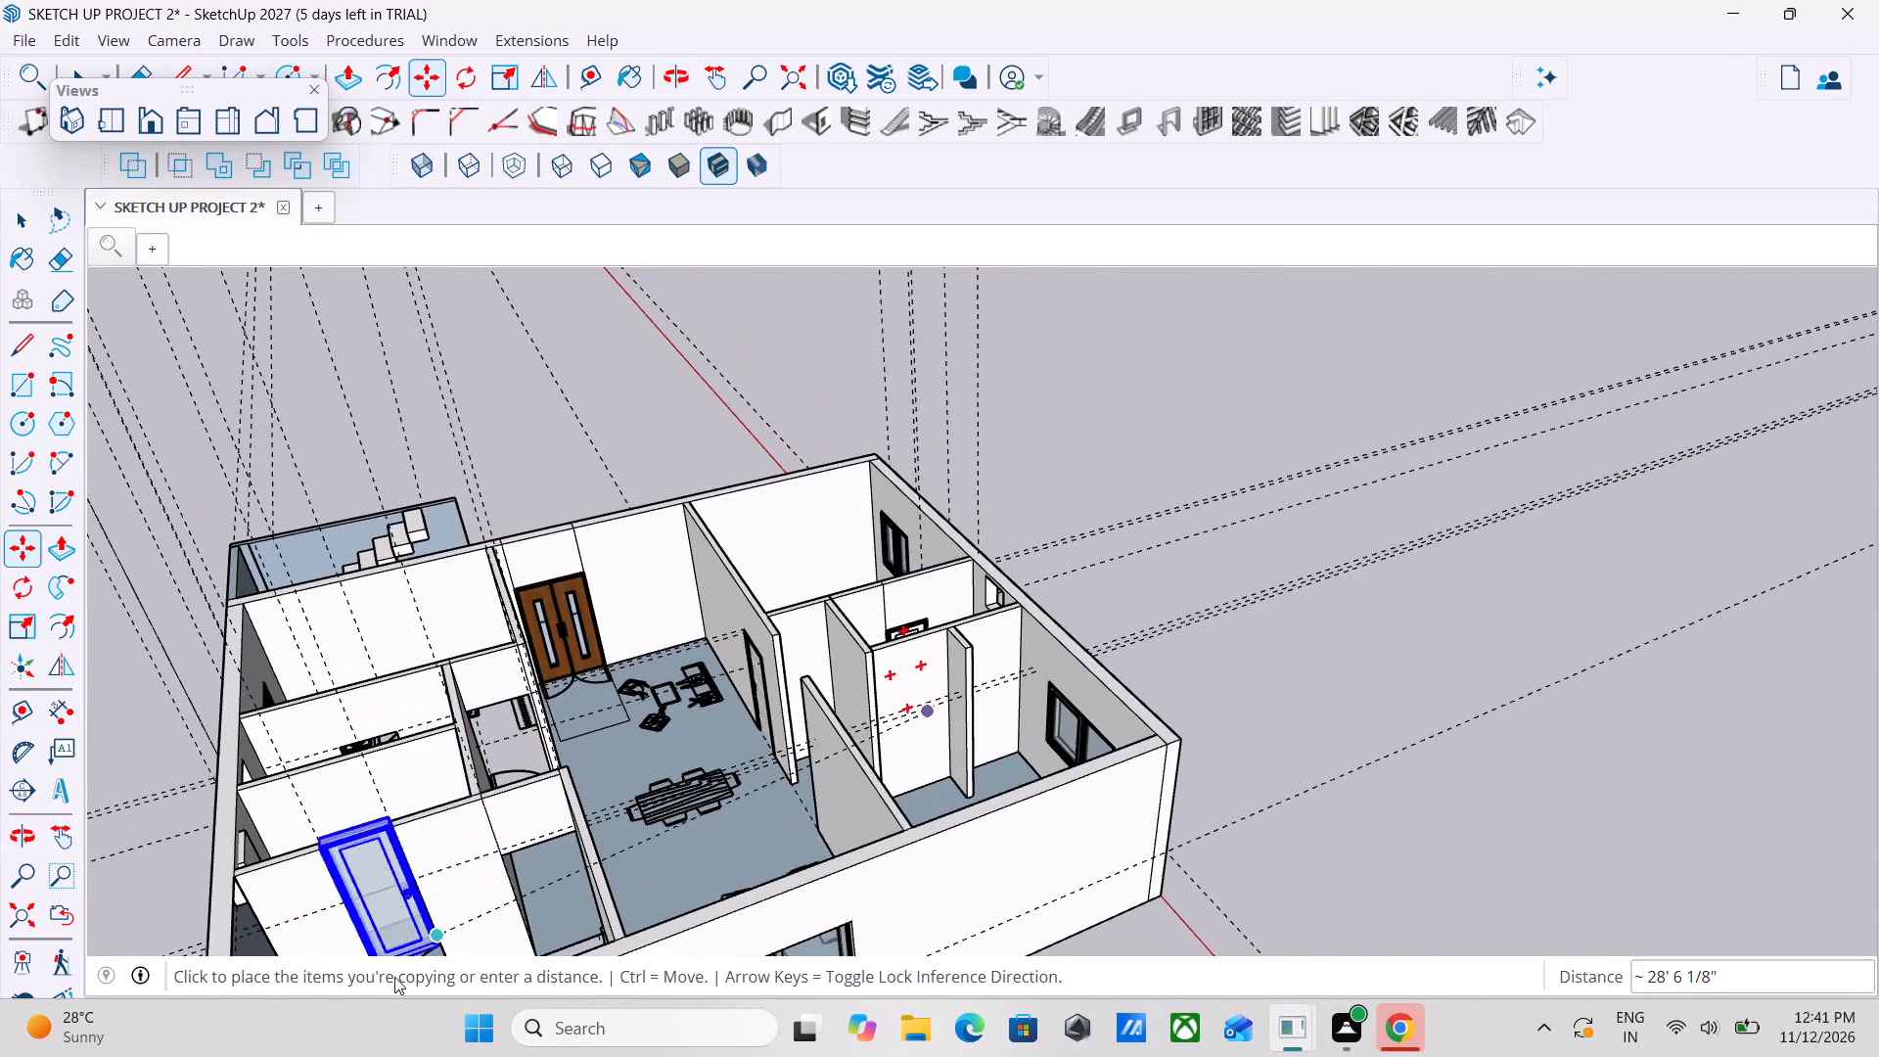
middle_drag(394, 977, 395, 874)
scroll(390, 890, down, 1)
scroll(403, 861, up, 1)
scroll(438, 838, down, 3)
middle_drag(522, 727, 582, 557)
middle_drag(424, 773, 517, 558)
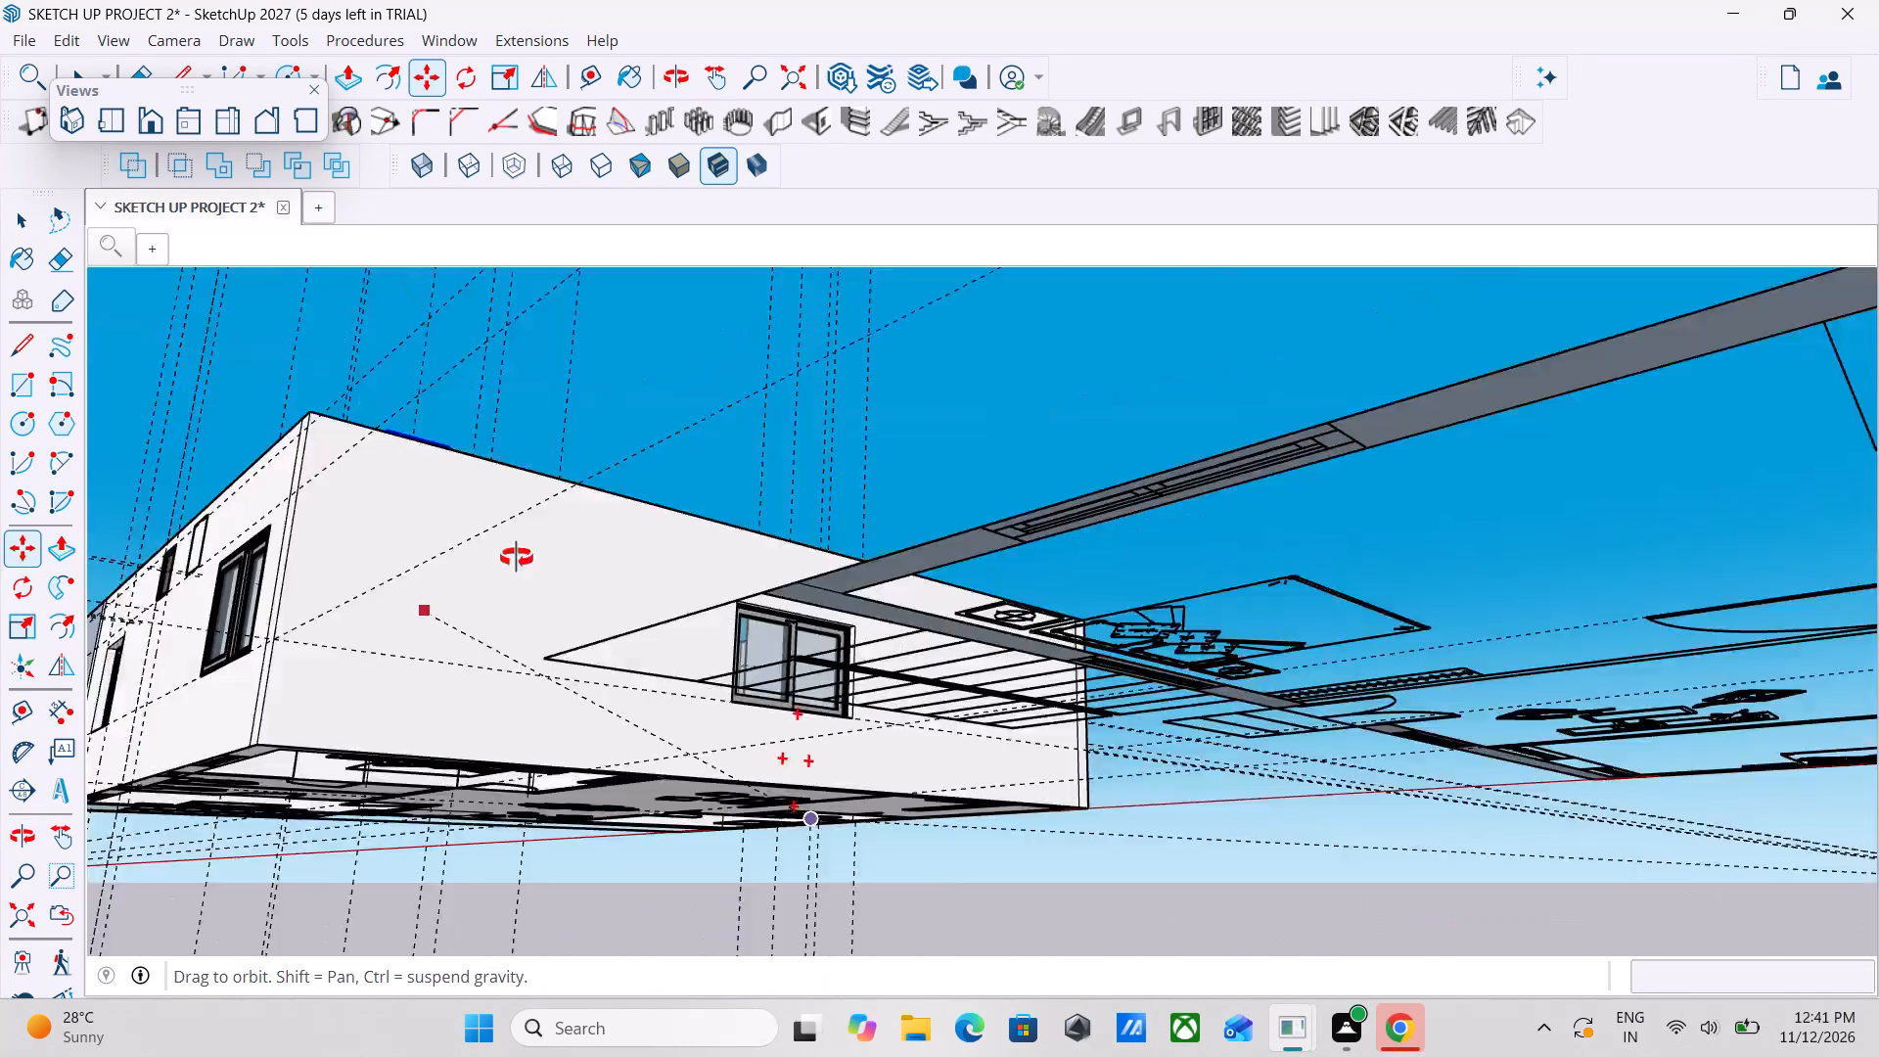
middle_drag(517, 558, 554, 521)
middle_drag(554, 521, 215, 837)
middle_drag(447, 585, 453, 785)
scroll(595, 723, up, 2)
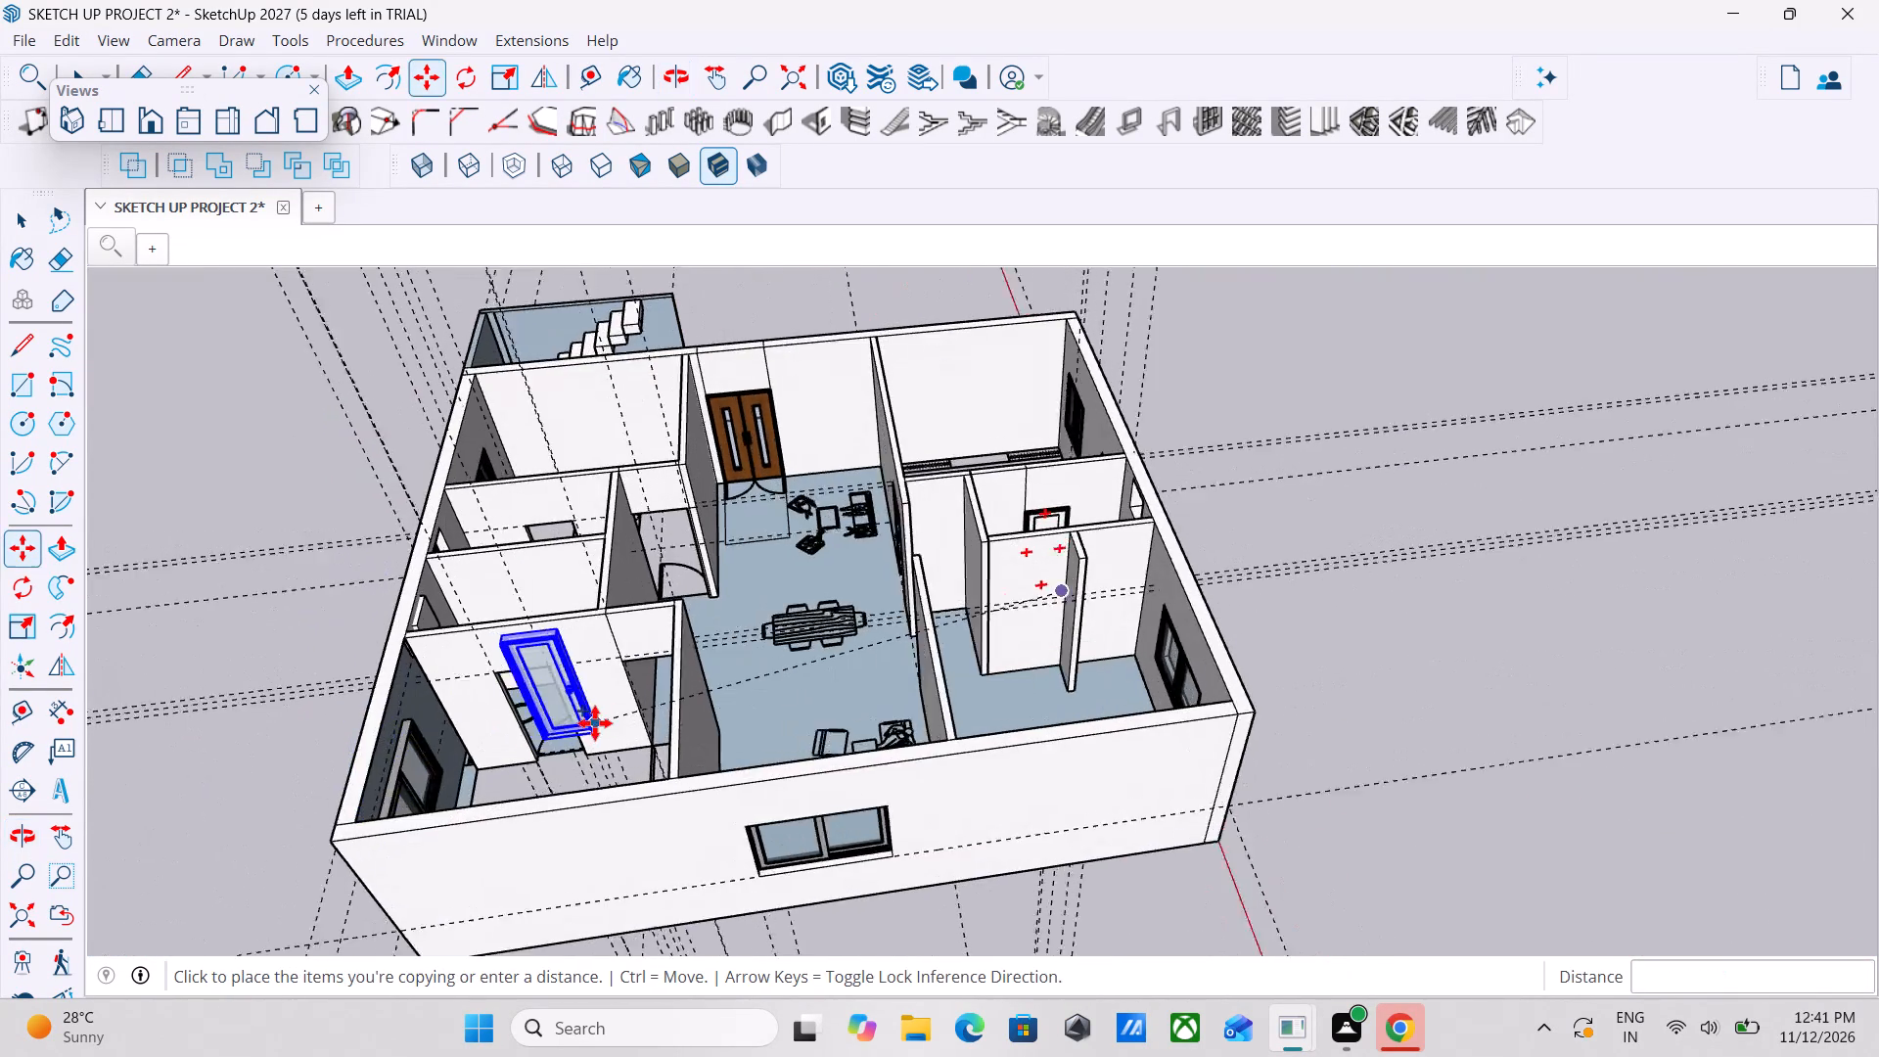
scroll(595, 723, up, 7)
scroll(552, 768, up, 14)
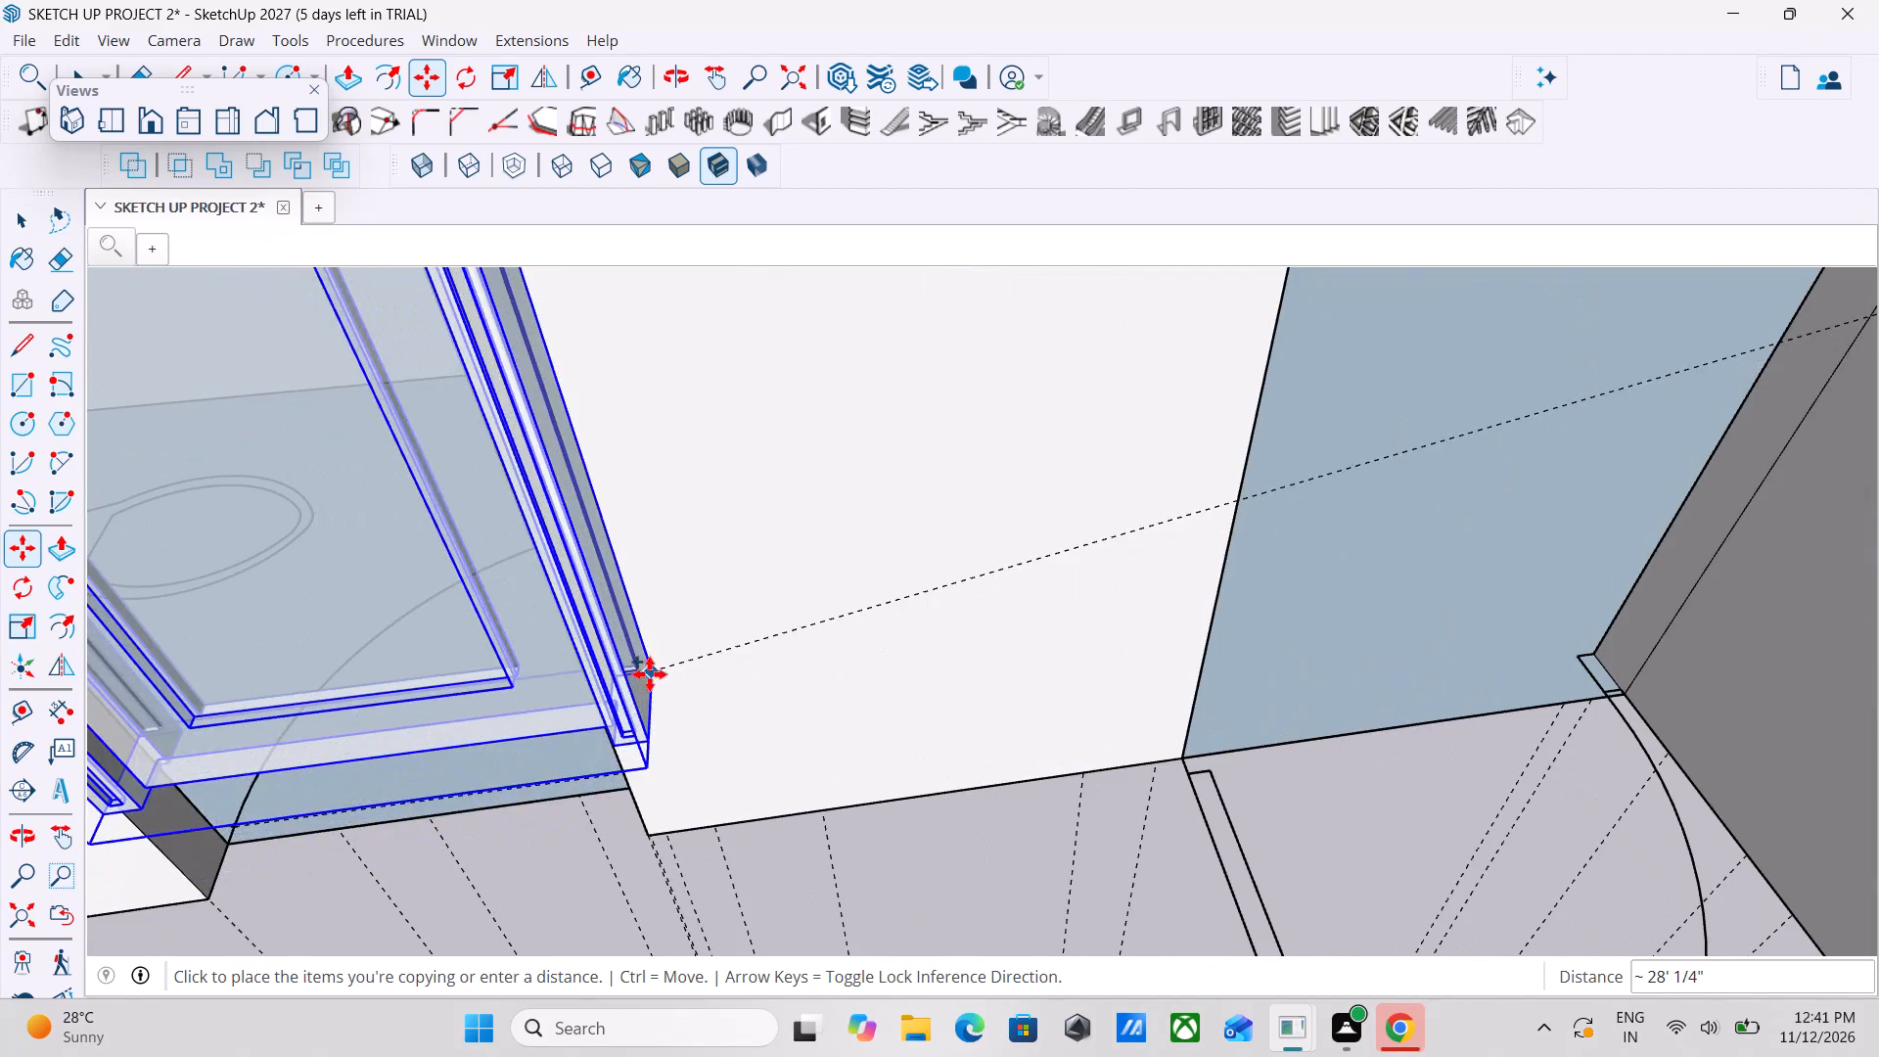
scroll(642, 822, down, 1)
middle_drag(642, 822, 1272, 903)
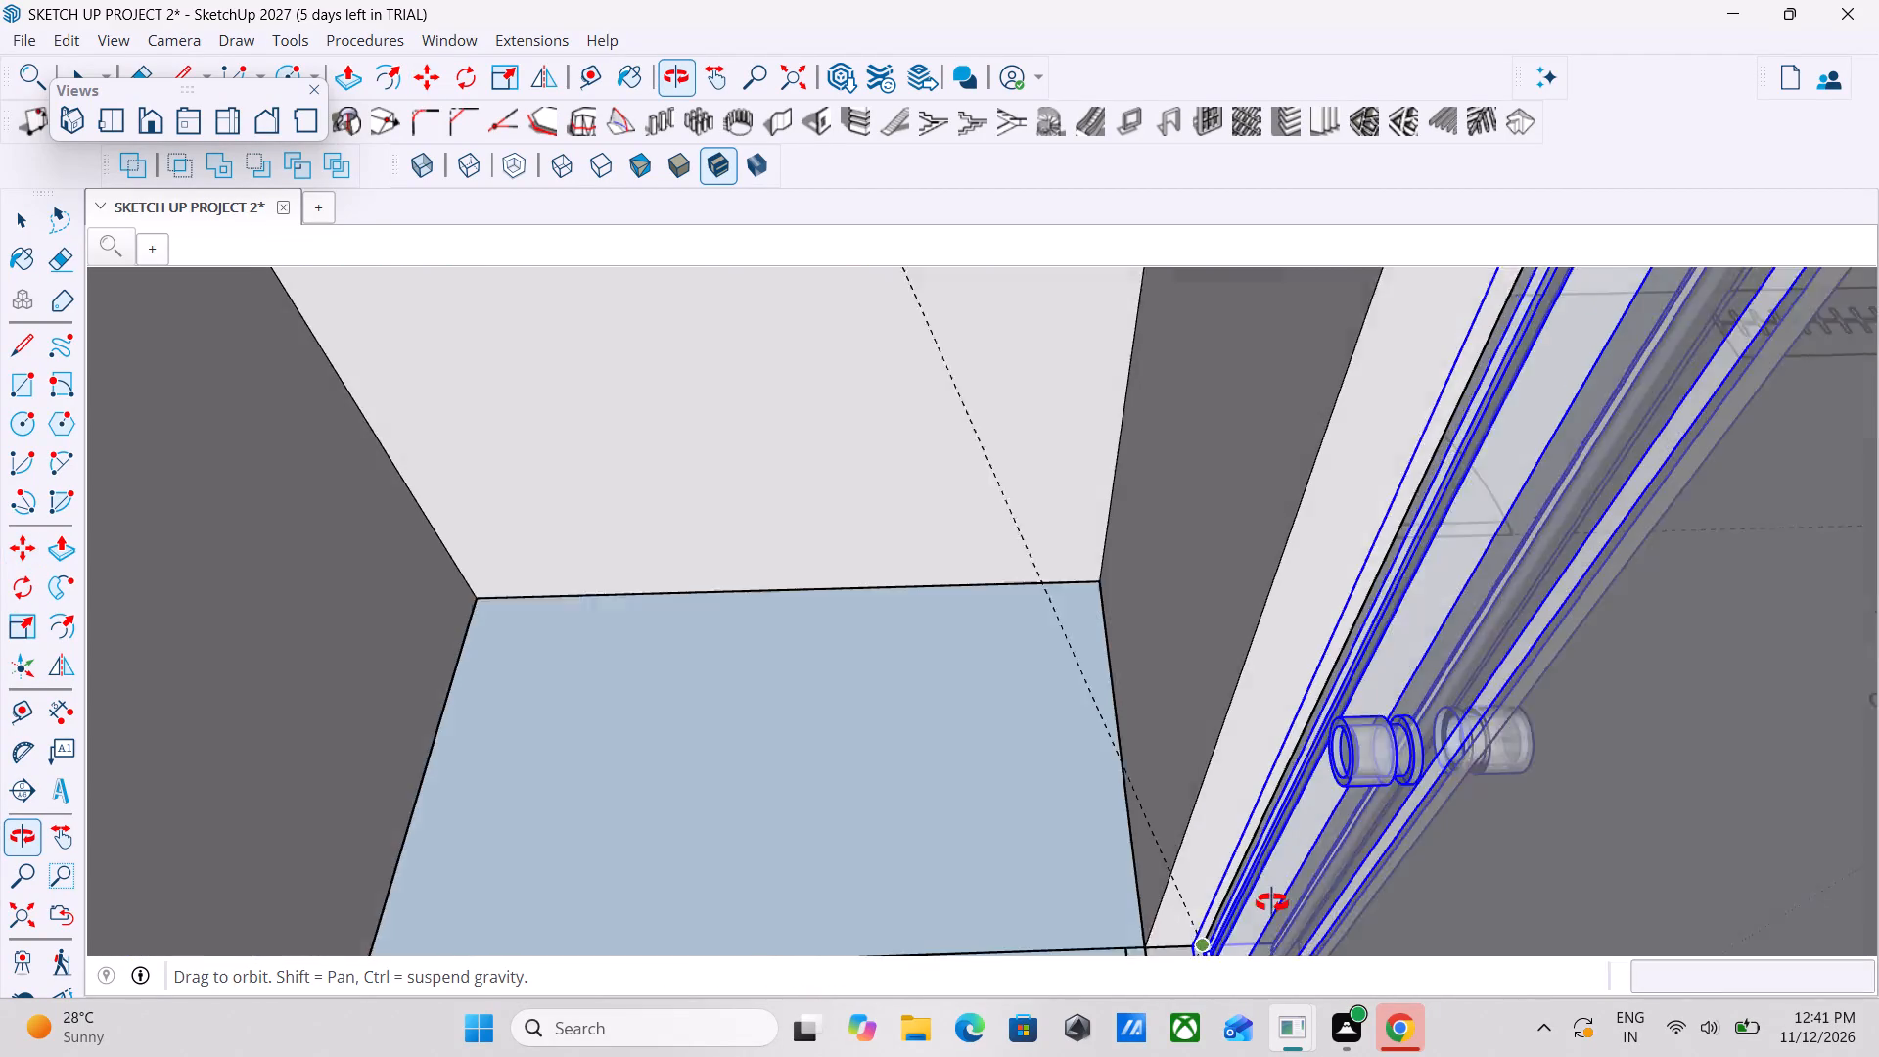
middle_drag(1272, 903, 1289, 898)
middle_drag(1243, 913, 1548, 868)
scroll(1544, 851, down, 5)
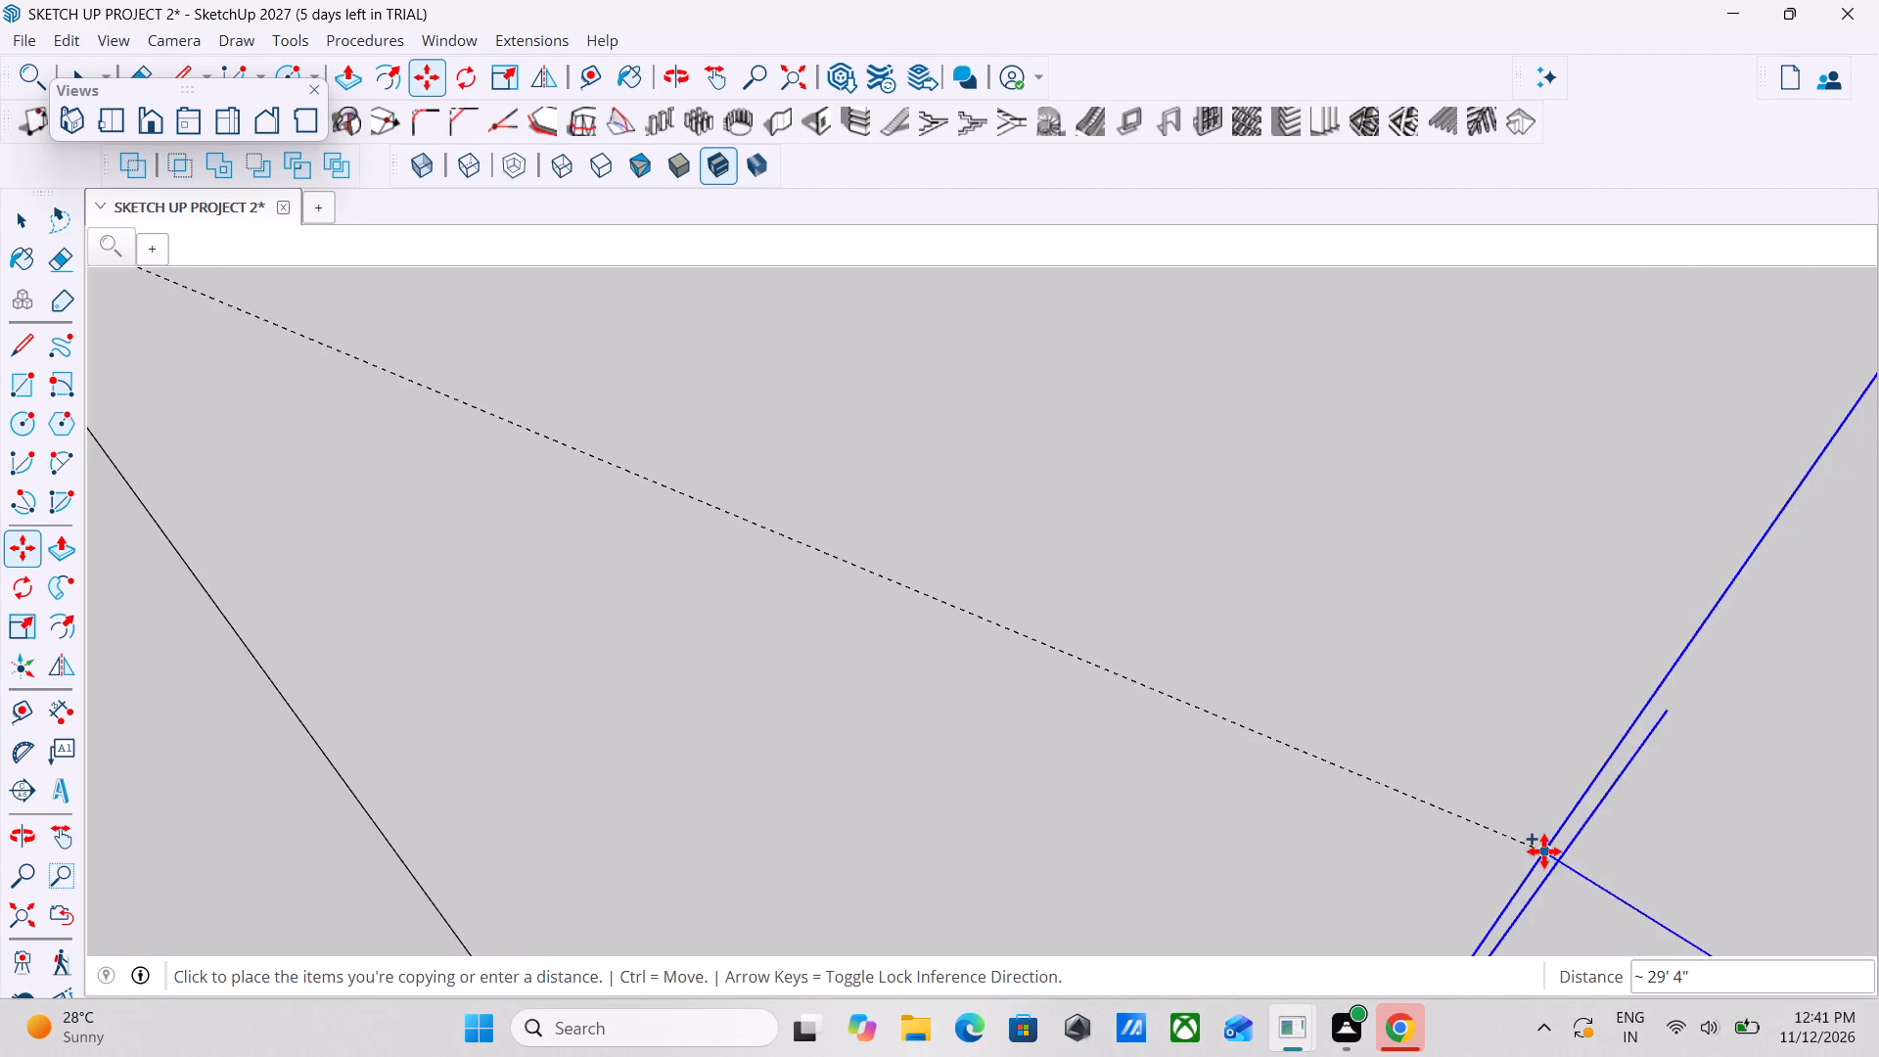
scroll(1458, 749, down, 20)
scroll(1458, 749, down, 16)
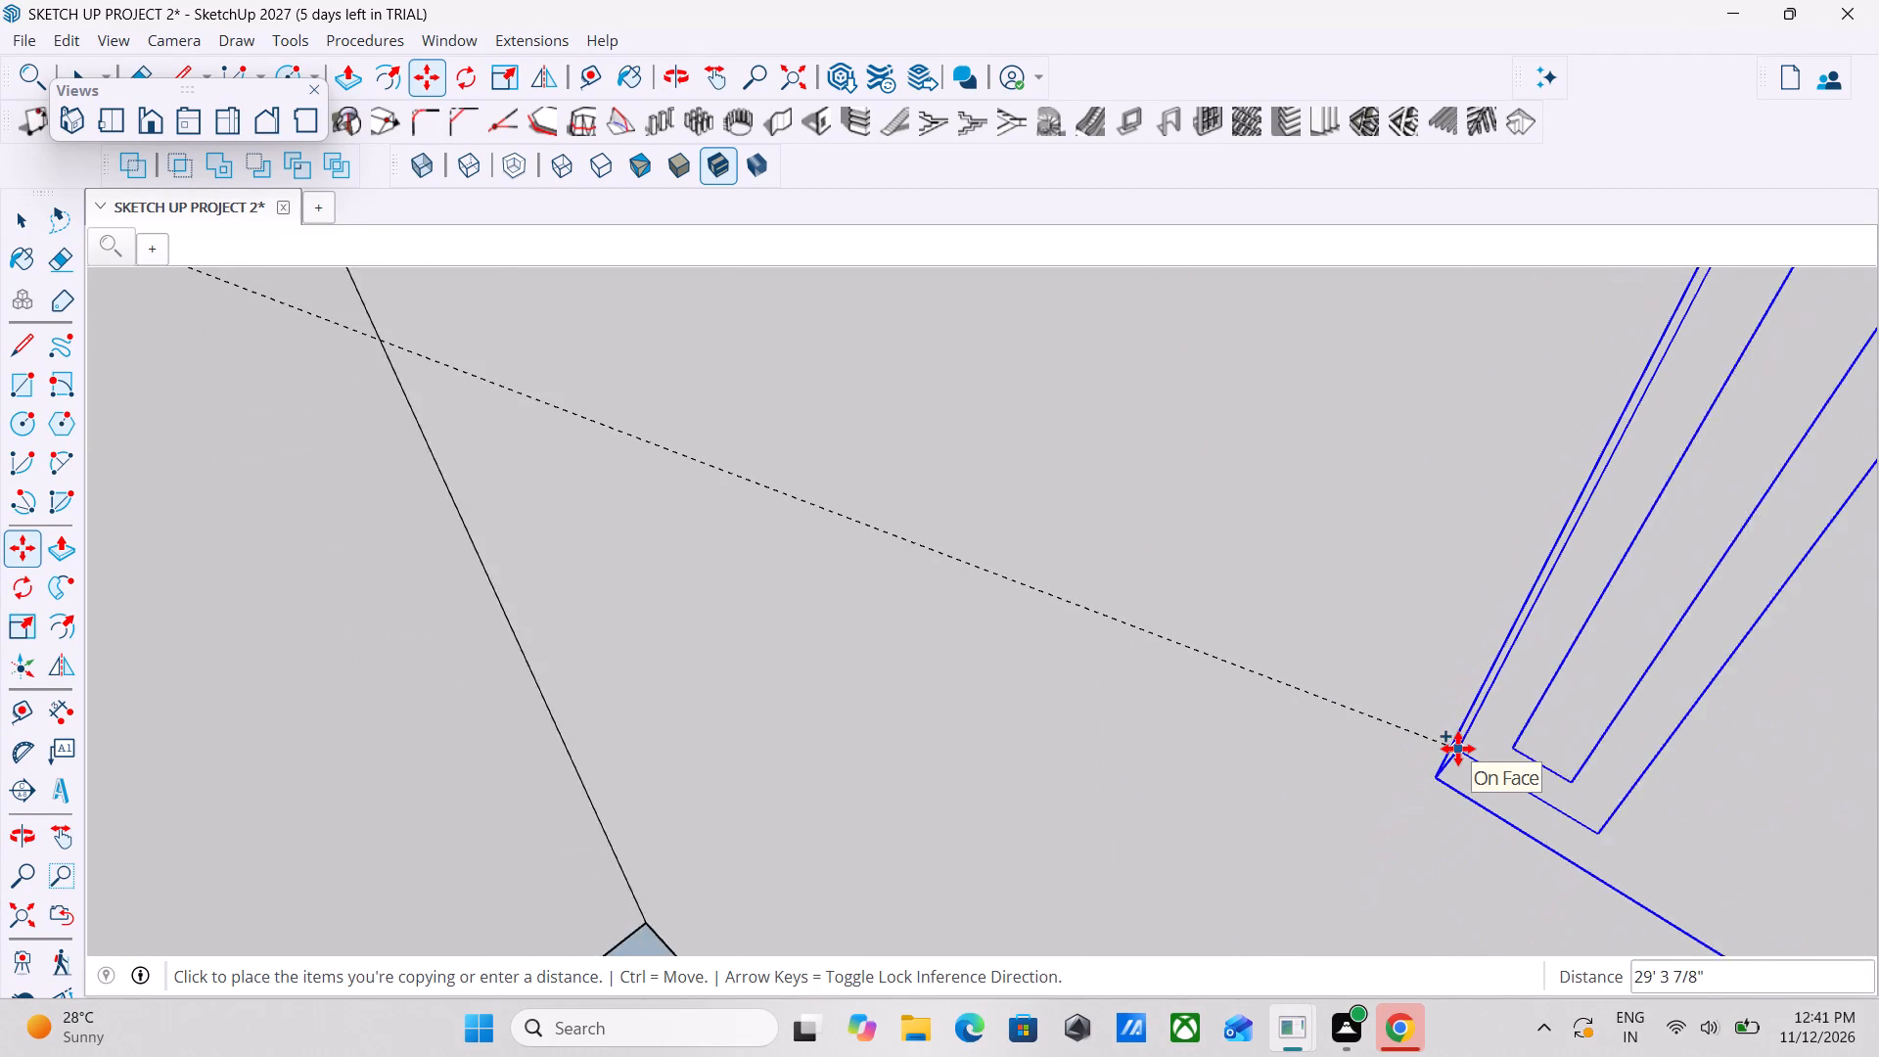
scroll(1458, 749, down, 20)
scroll(1458, 749, down, 16)
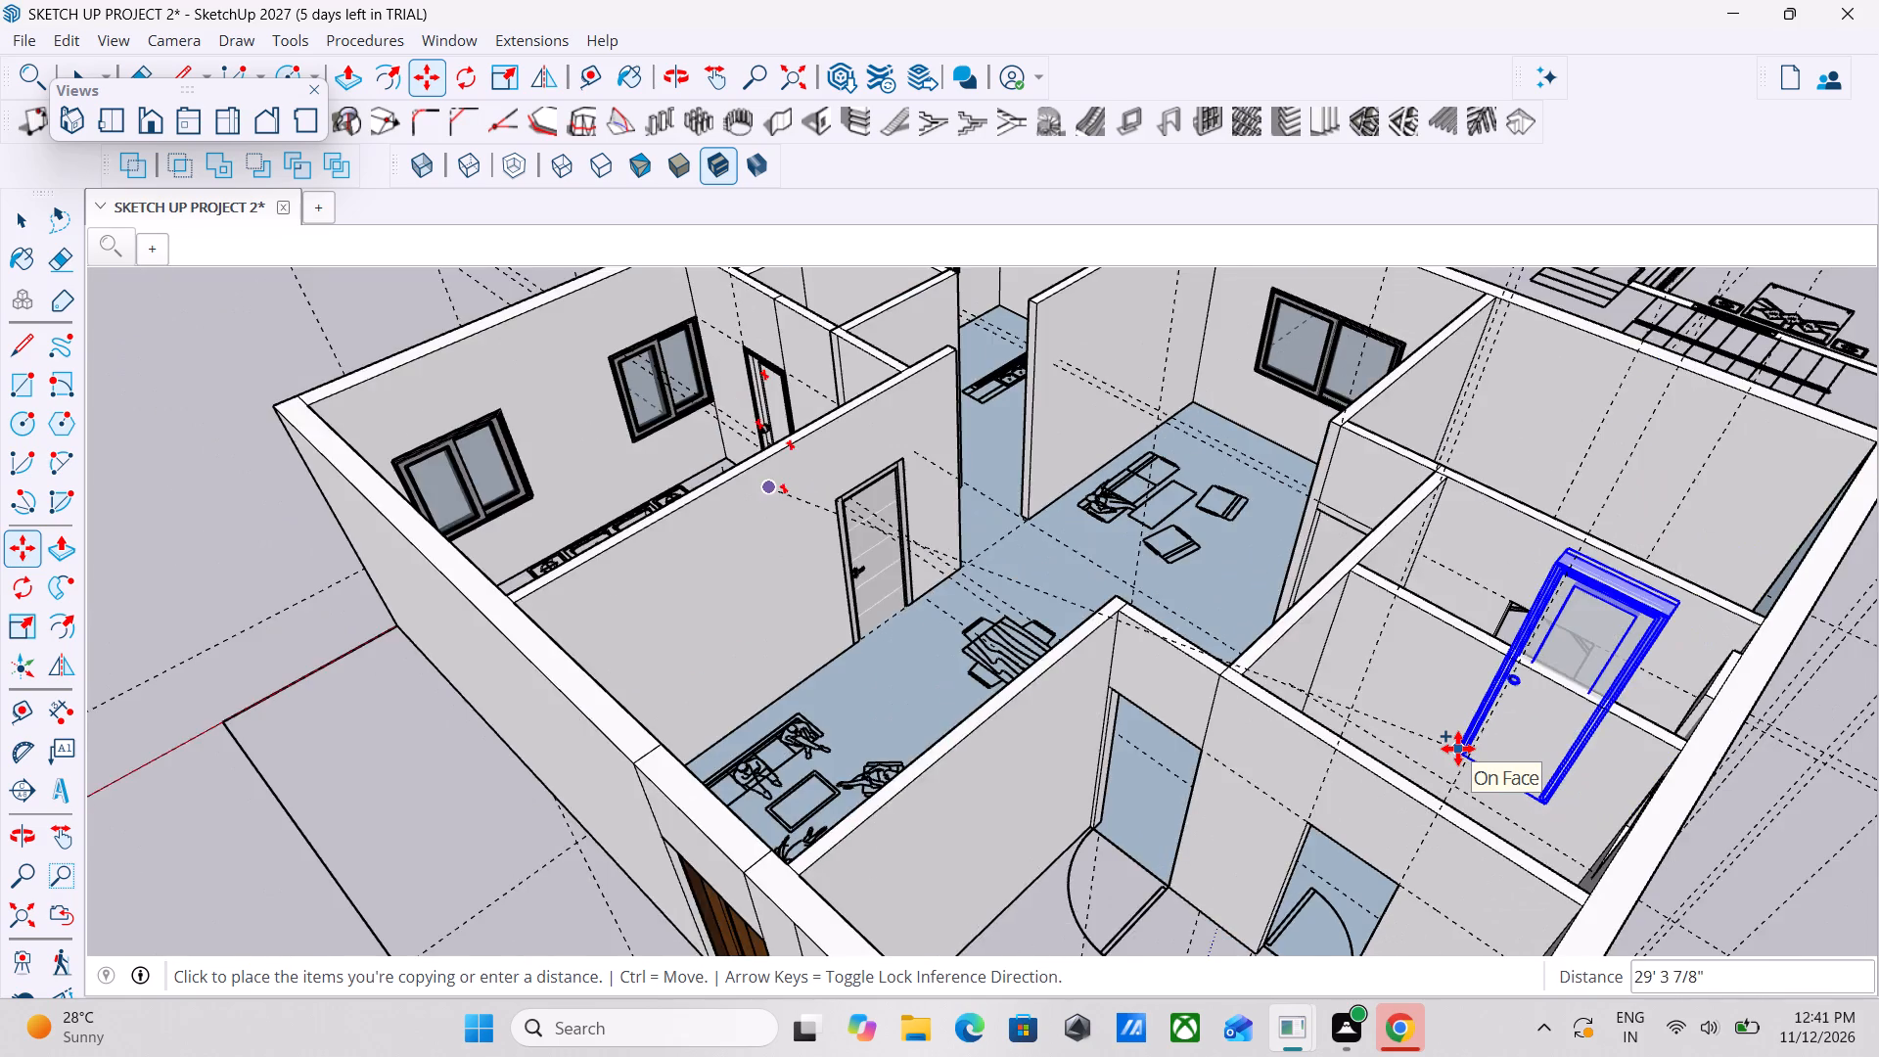
middle_drag(1458, 749, 1439, 988)
scroll(1458, 749, down, 1)
scroll(1439, 796, up, 4)
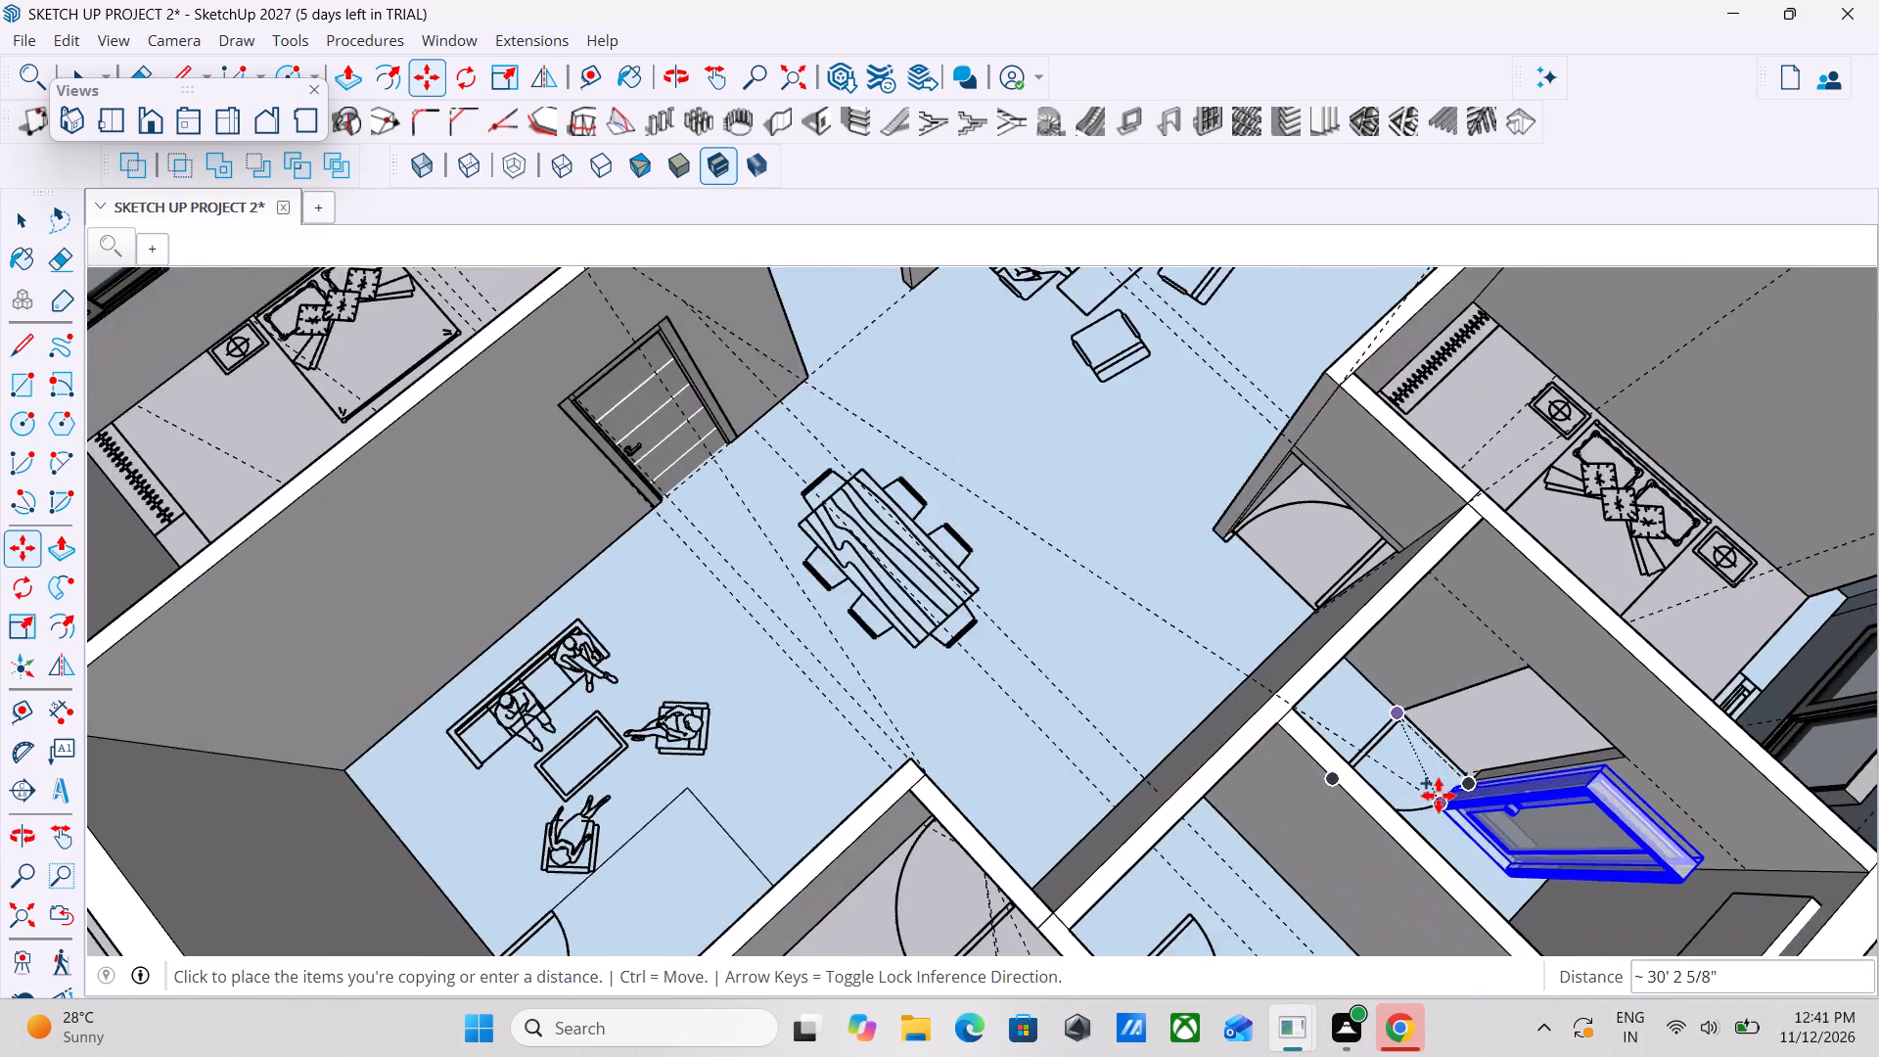
scroll(1420, 758, up, 17)
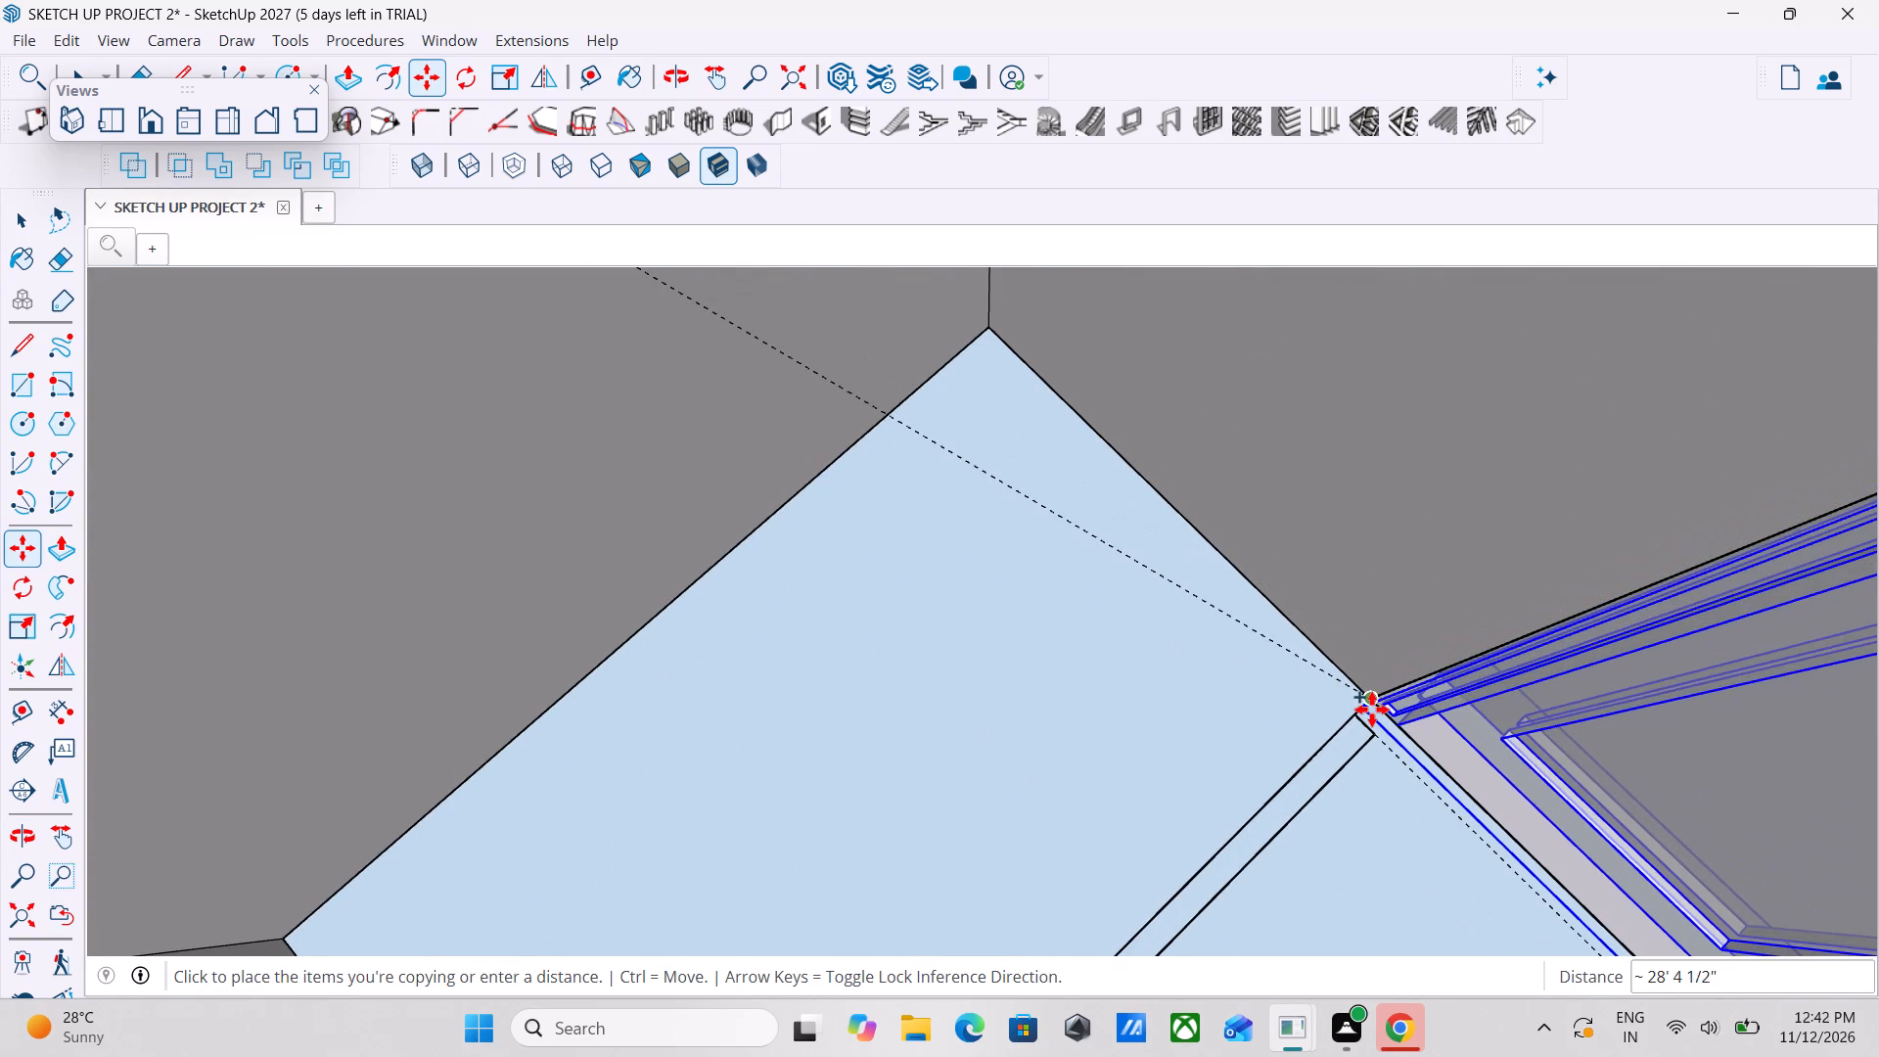
scroll(1369, 709, up, 9)
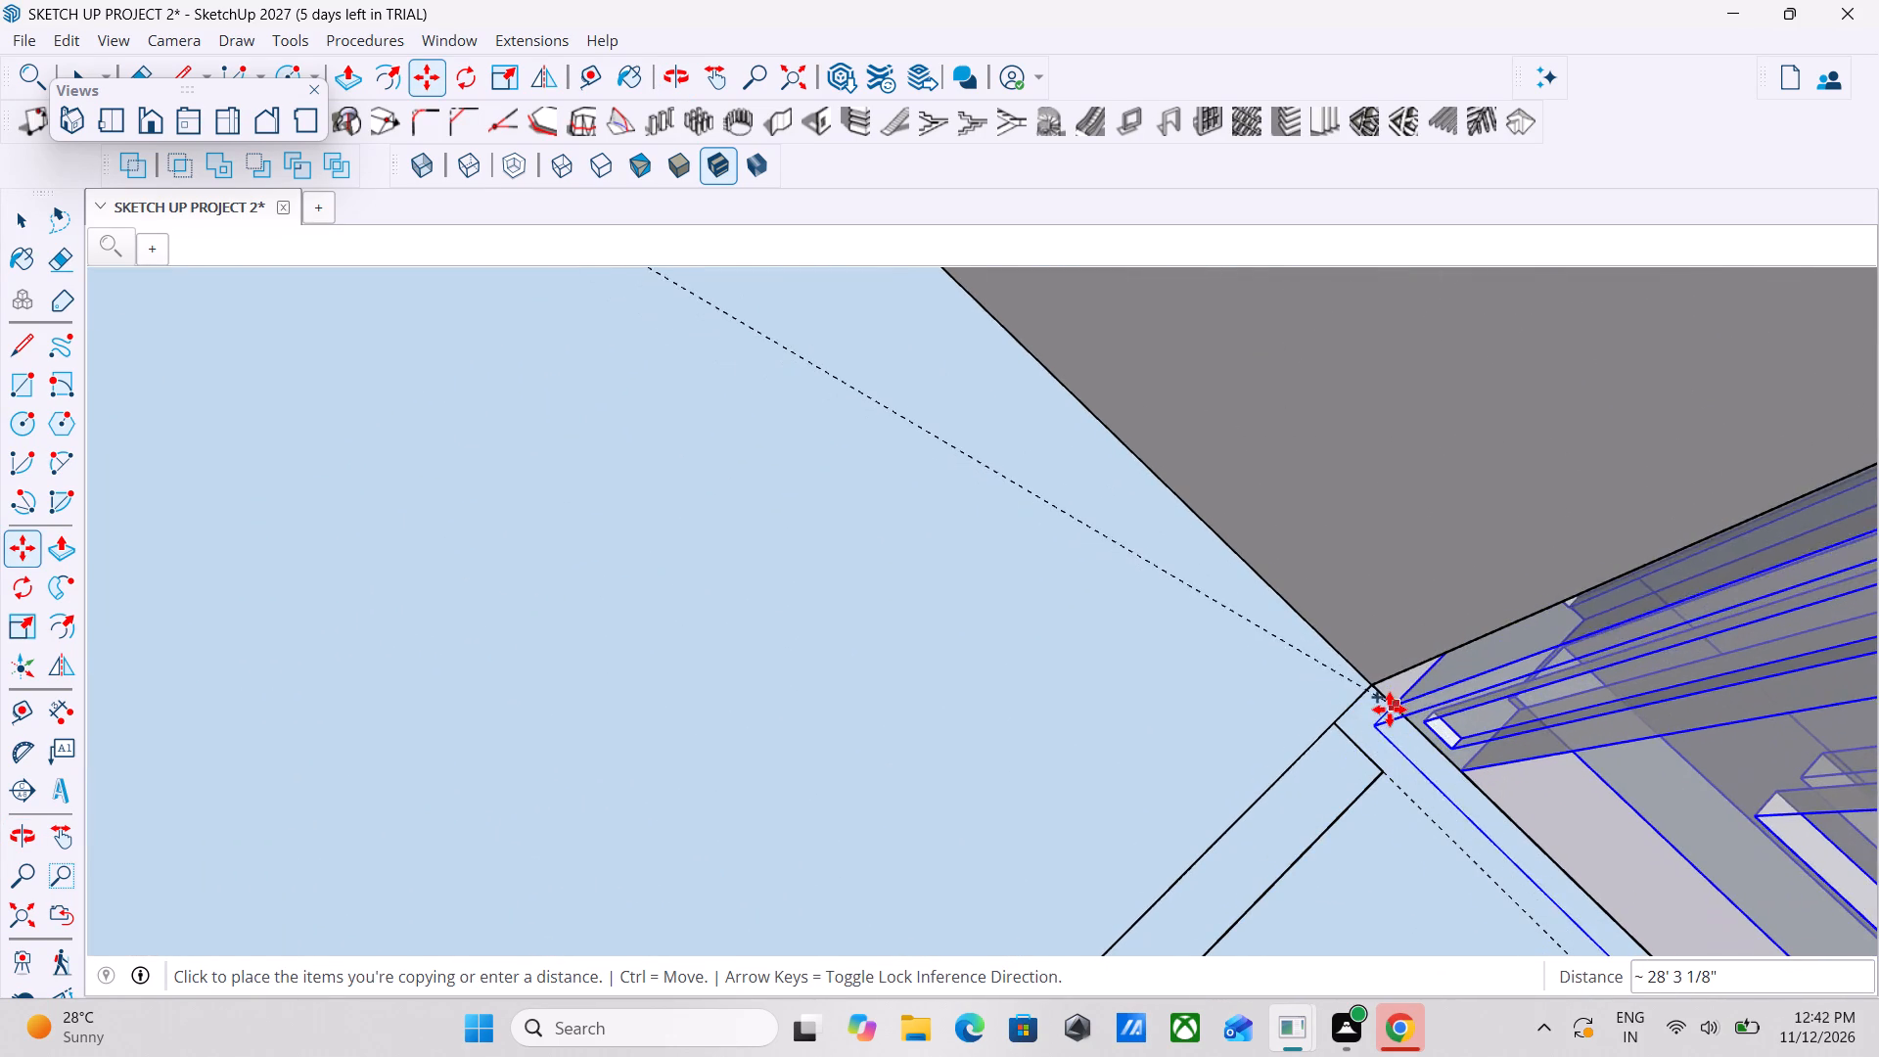
click(1373, 693)
Copy the small room's panel door by its lower knob-side corner to the doorway of the bedroom near the staircase, about 10' 9" away.
scroll(1373, 693, down, 12)
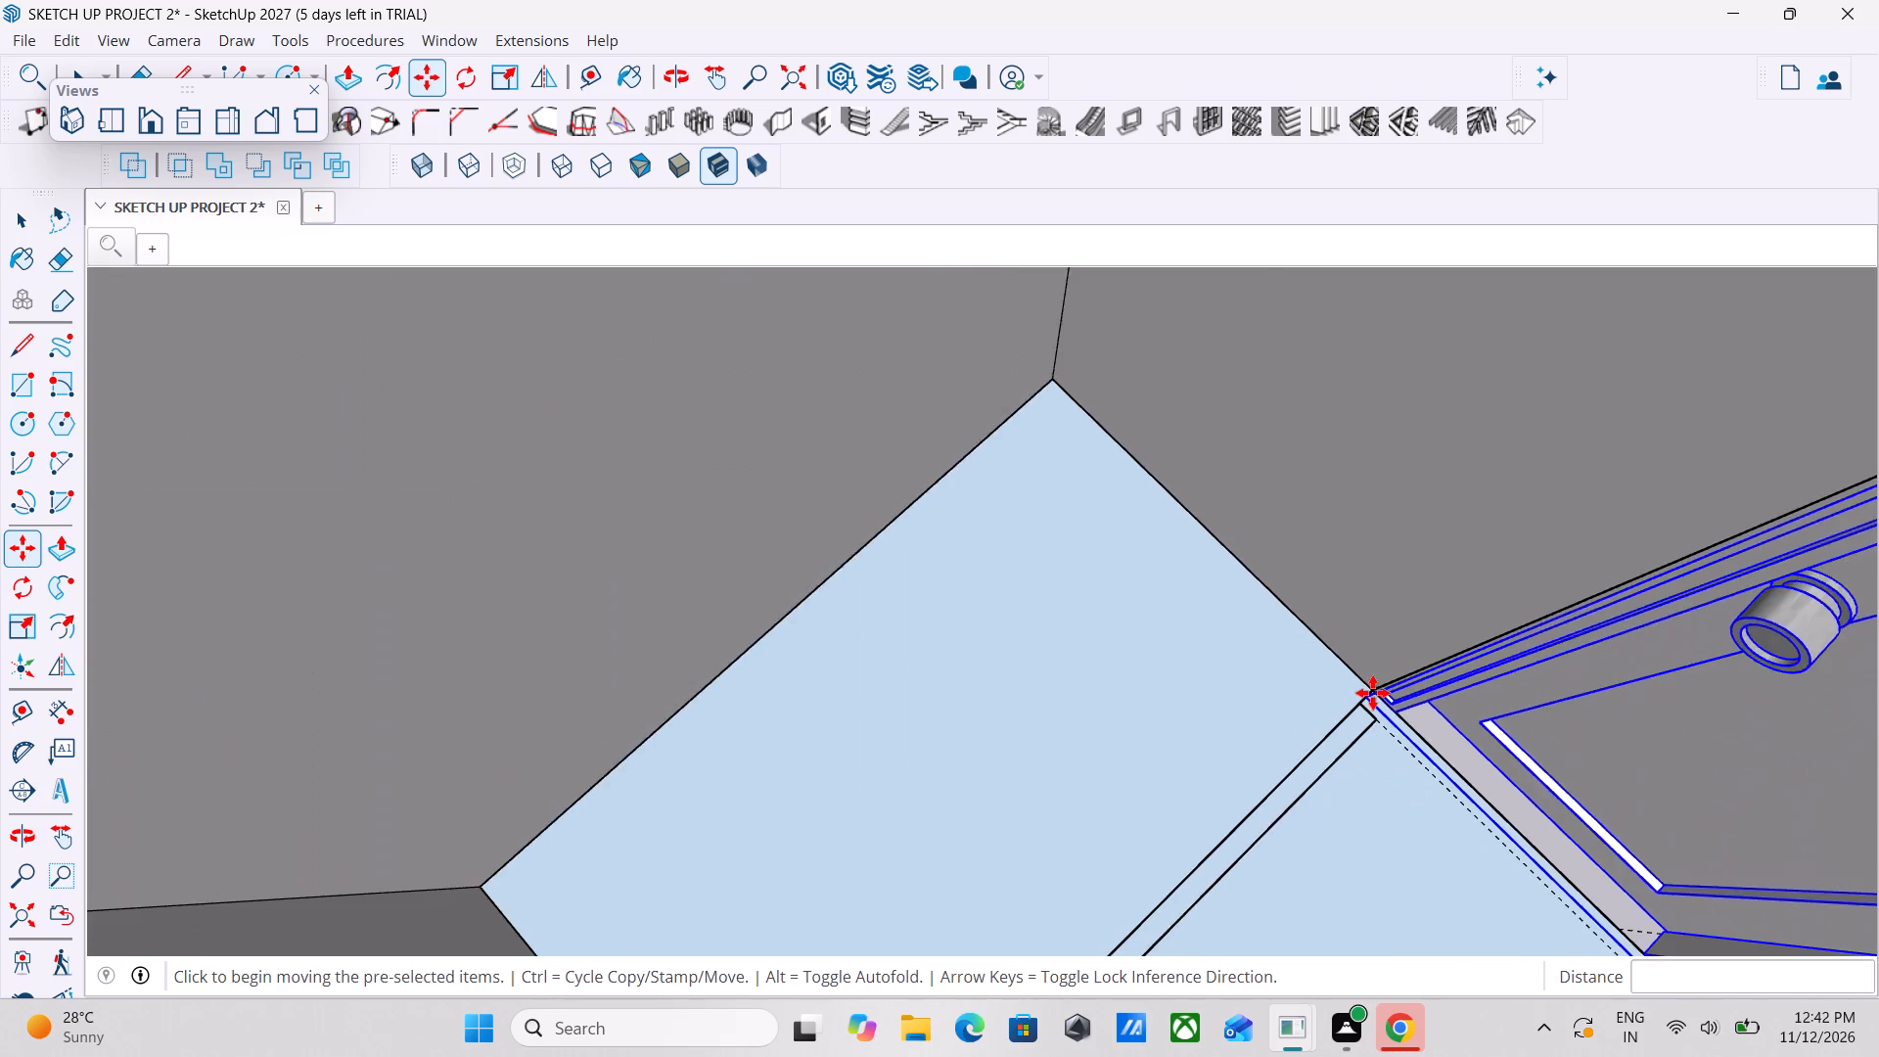
scroll(1373, 693, down, 15)
middle_drag(1321, 850, 1423, 730)
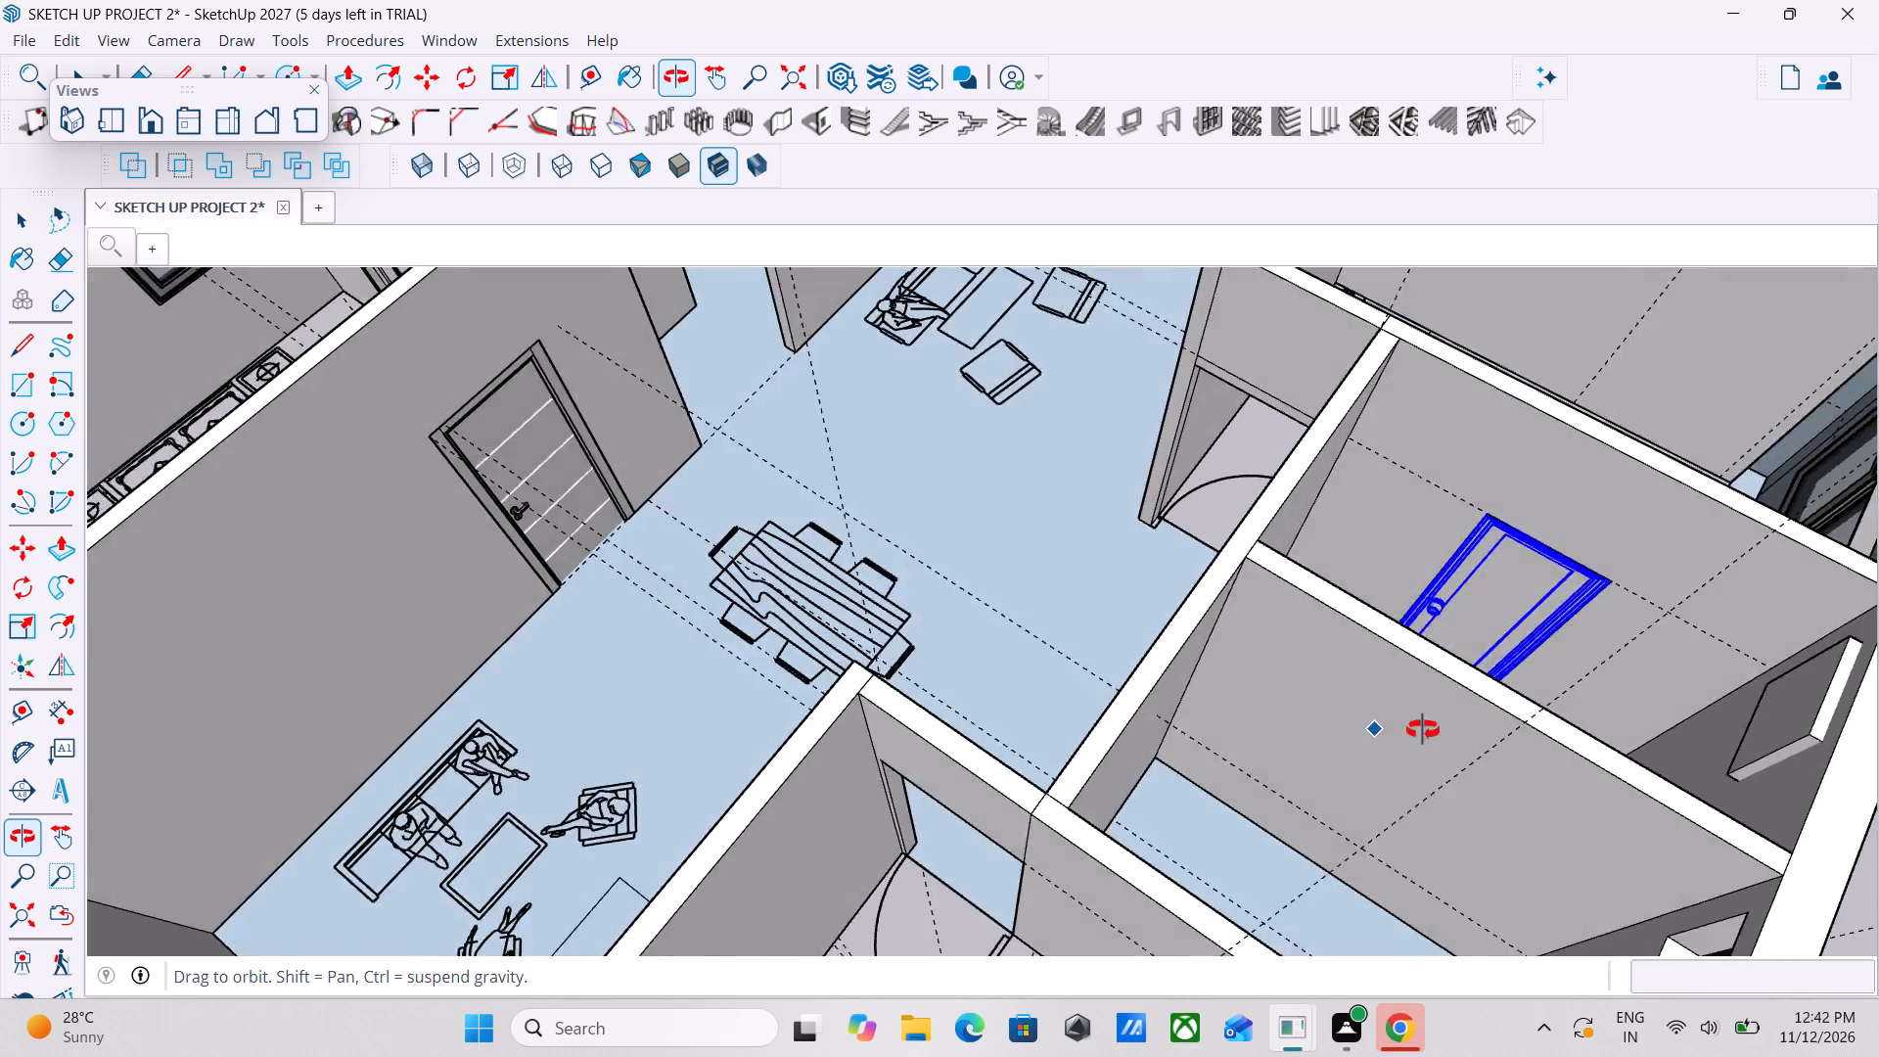
middle_drag(1423, 730, 1427, 740)
scroll(1427, 740, up, 1)
scroll(1427, 740, down, 5)
middle_drag(1484, 824, 1591, 717)
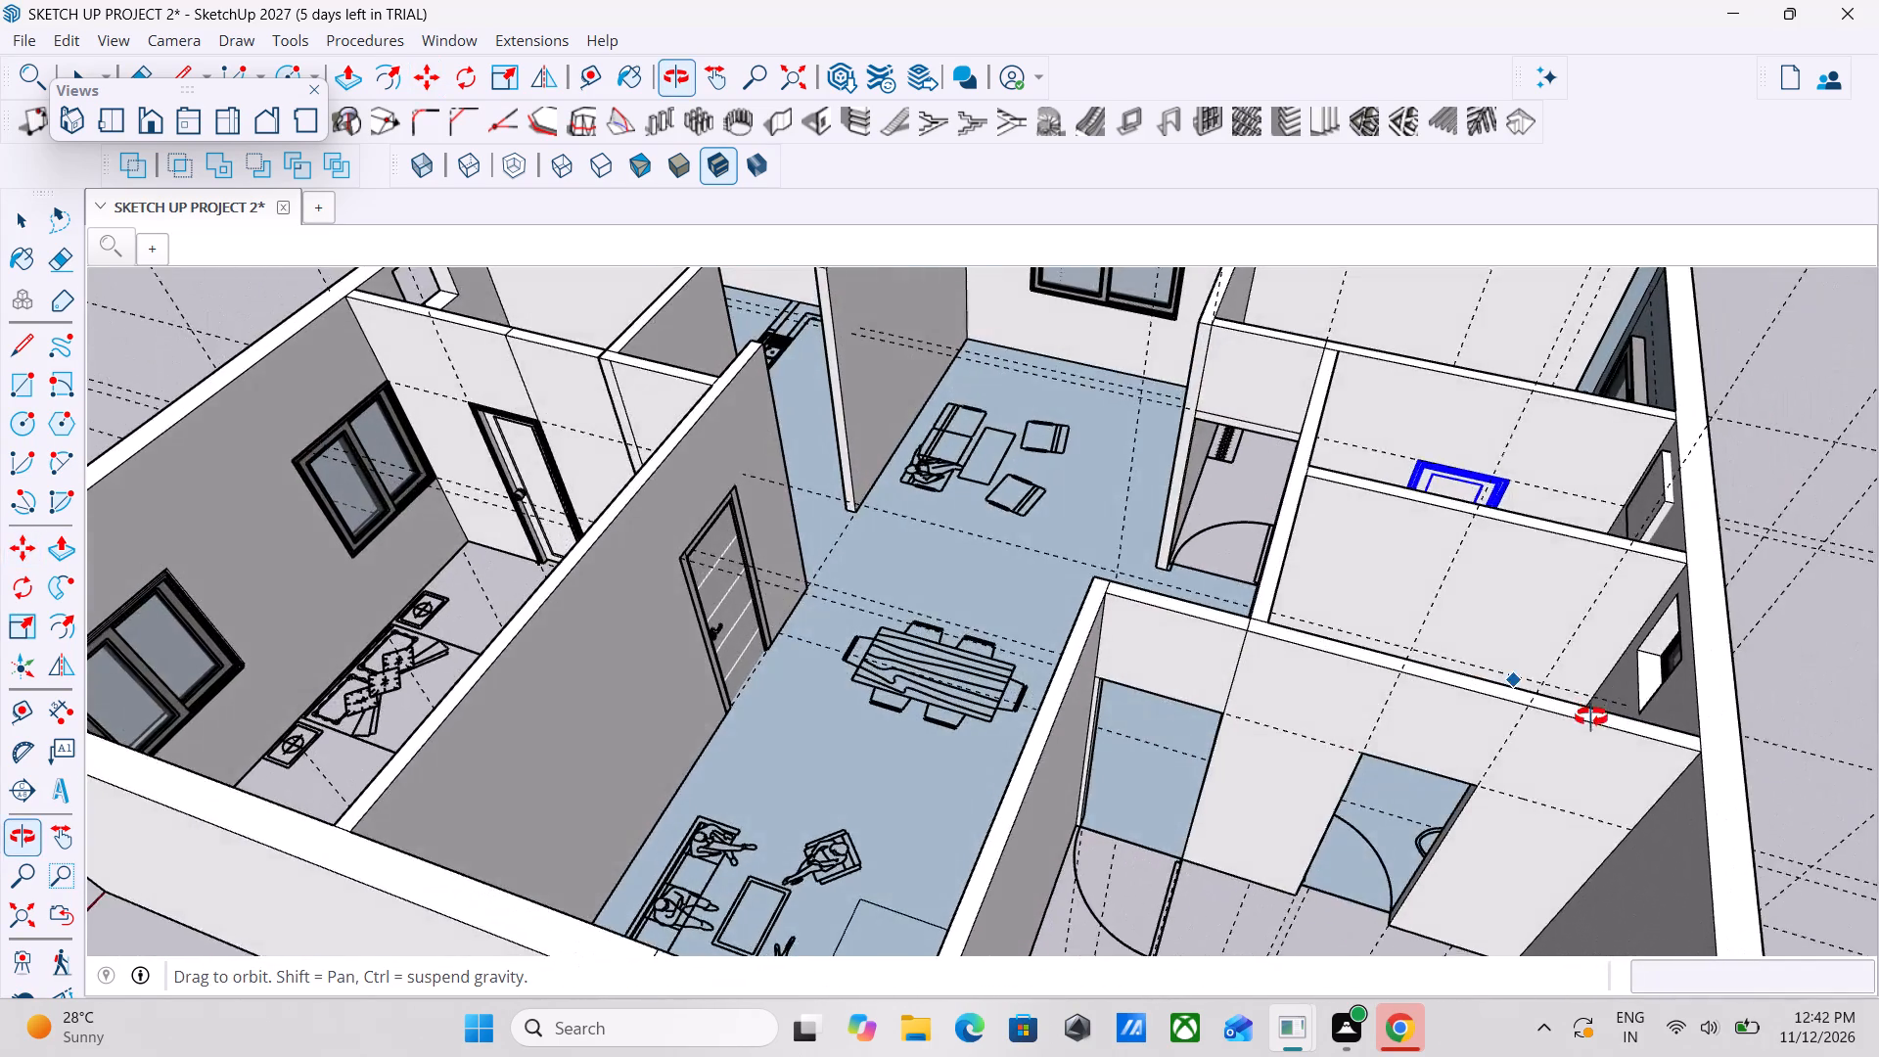
middle_drag(1591, 717, 1385, 805)
scroll(1481, 697, up, 2)
scroll(1467, 783, up, 6)
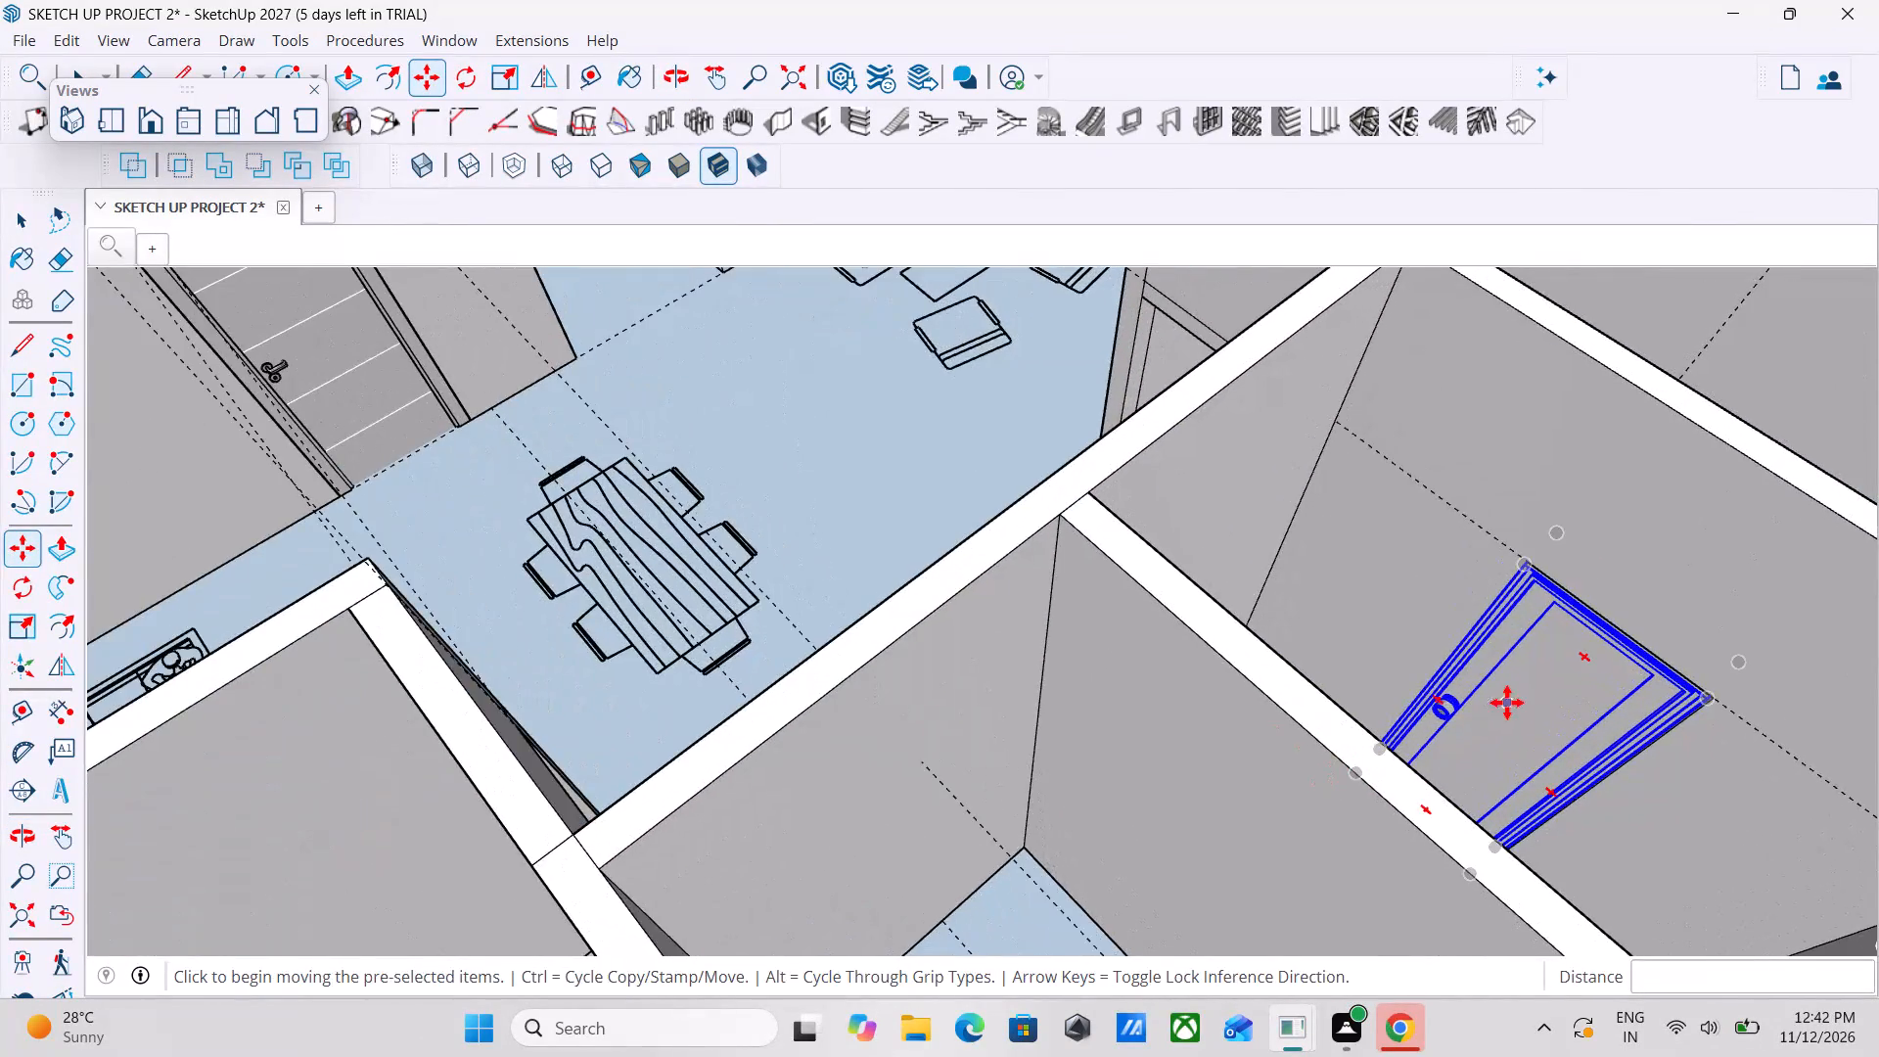
scroll(1507, 703, up, 1)
middle_drag(1507, 703, 1374, 780)
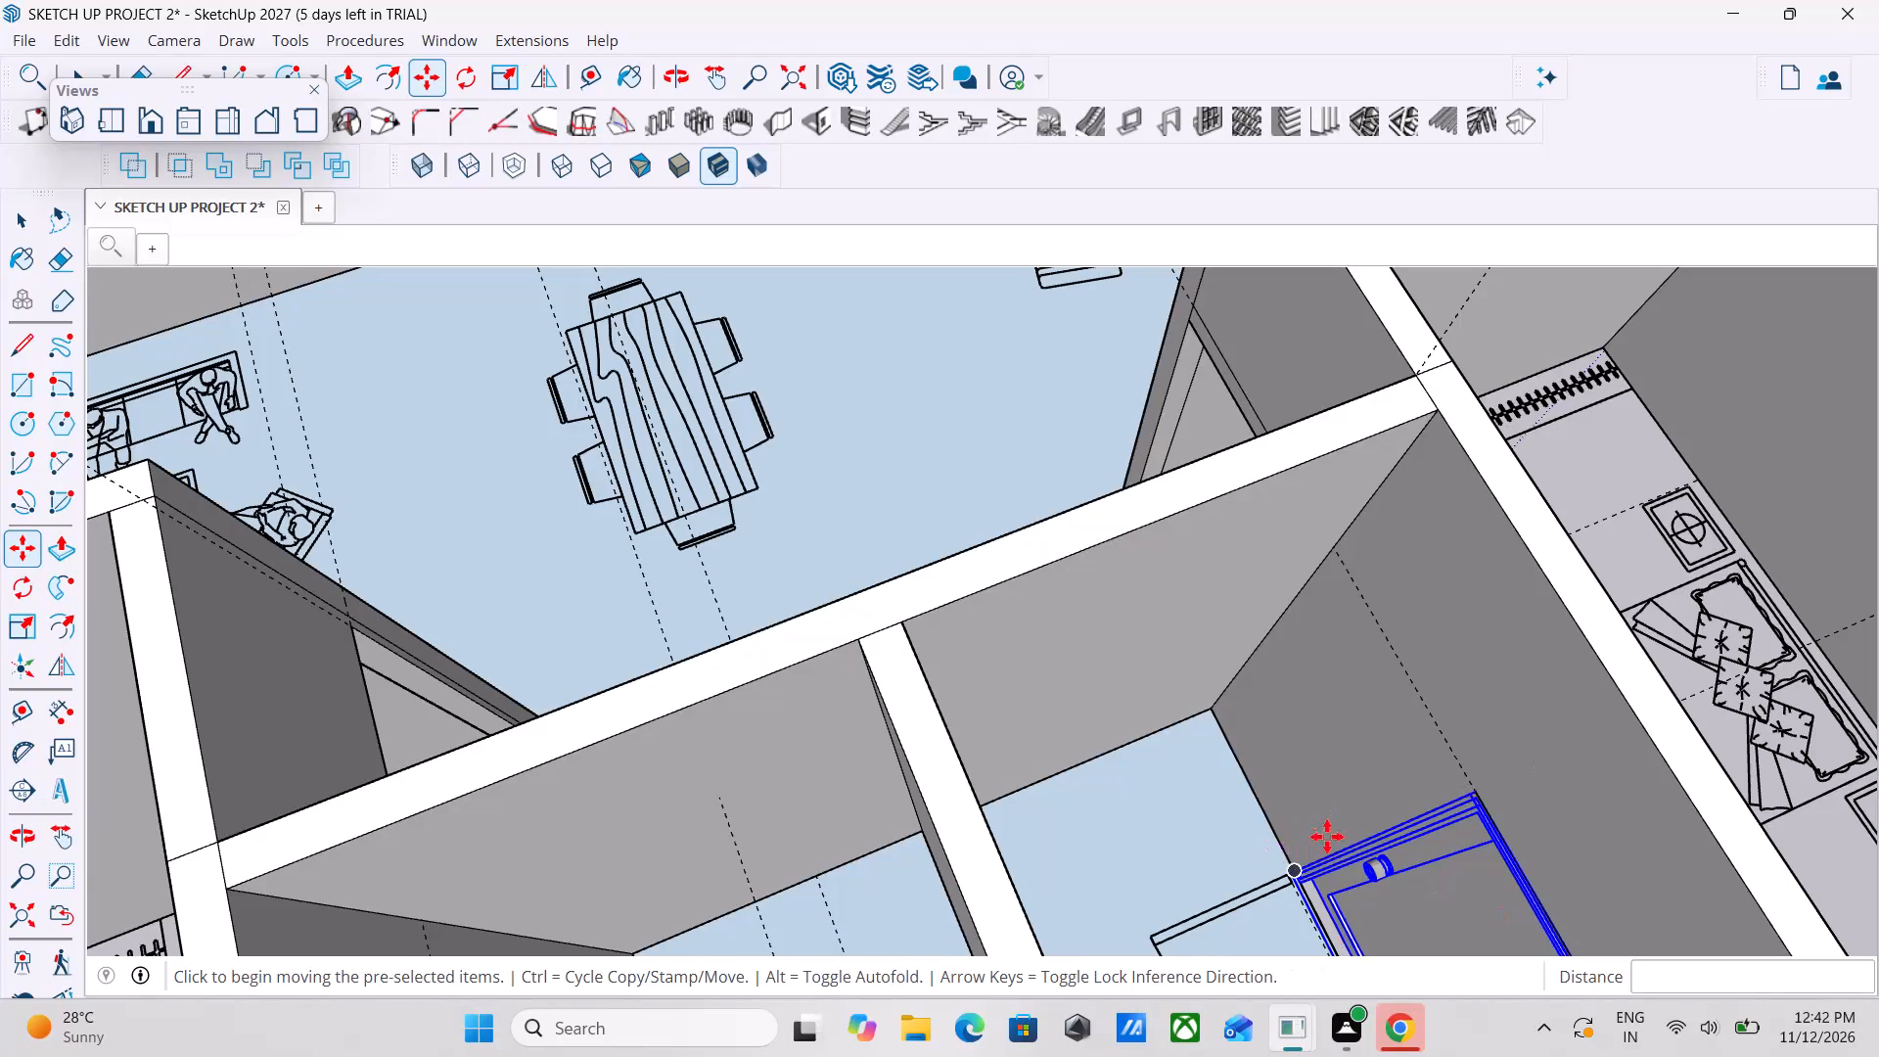
scroll(1304, 903, up, 10)
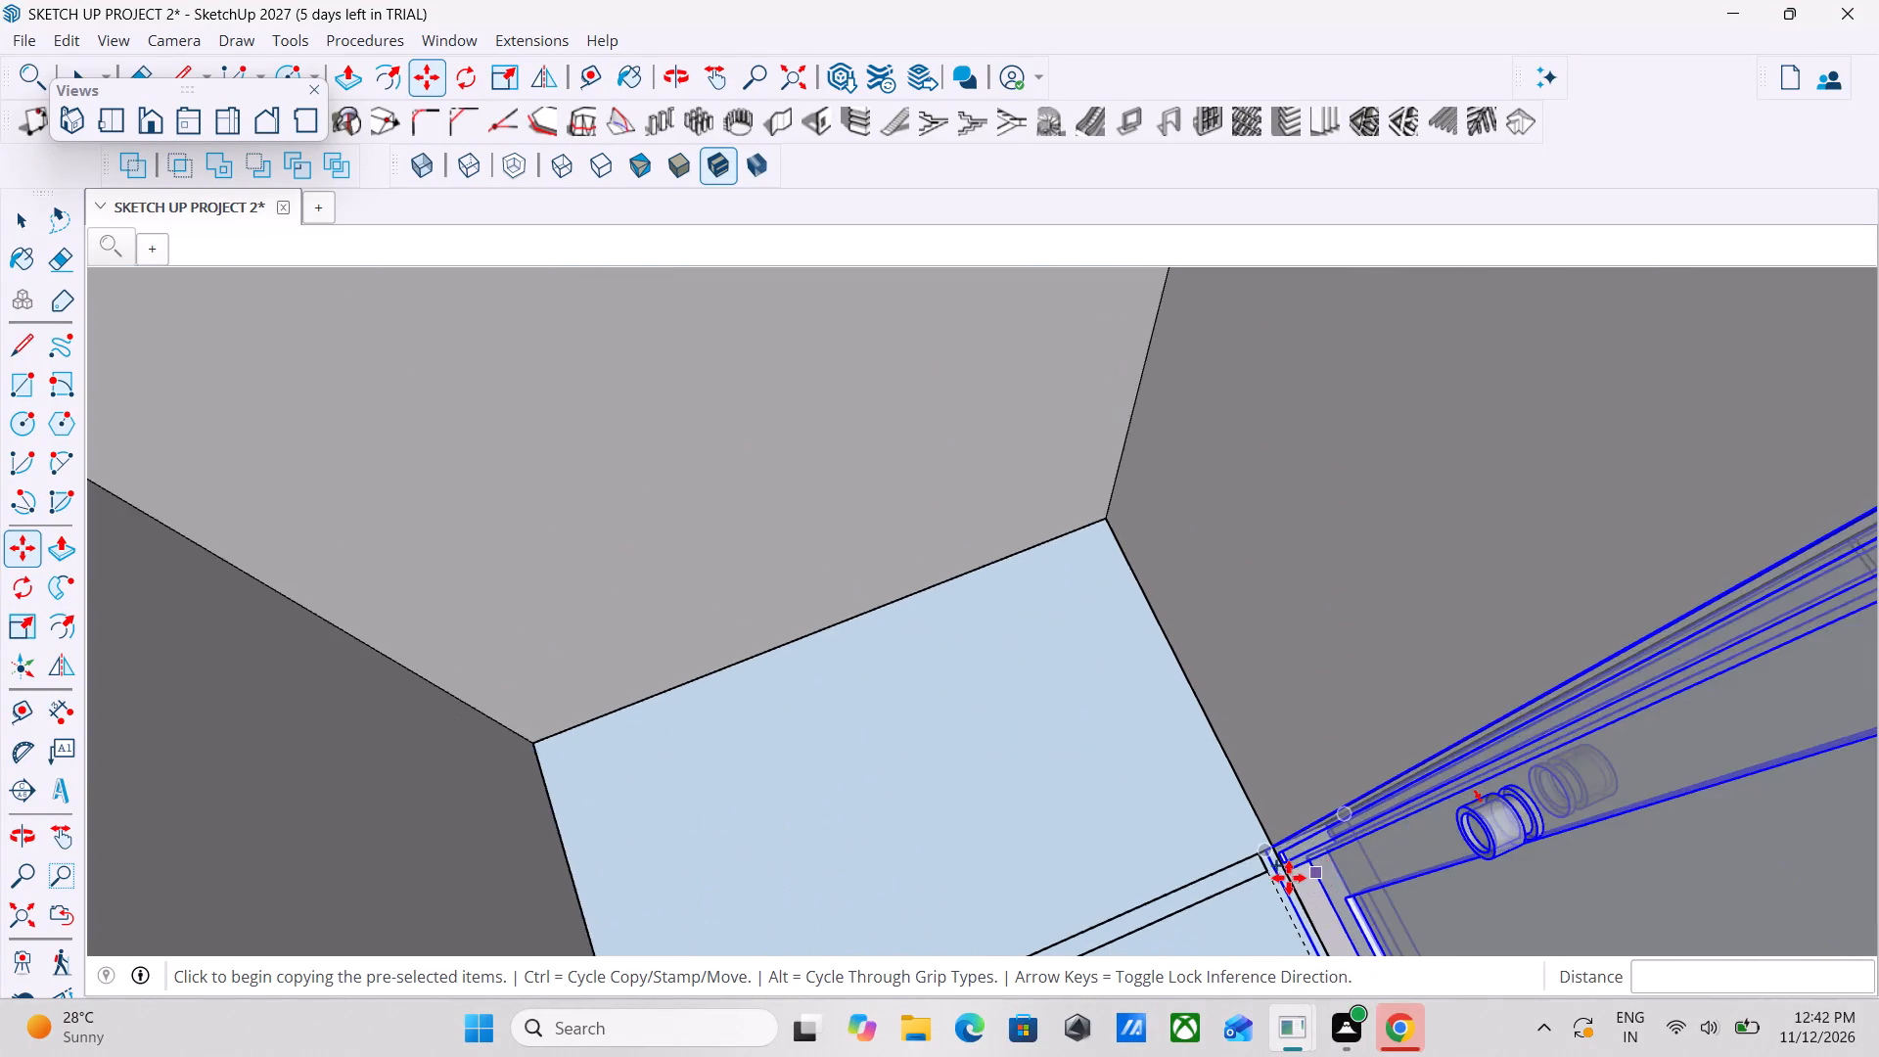
scroll(1289, 878, up, 20)
scroll(1289, 878, up, 2)
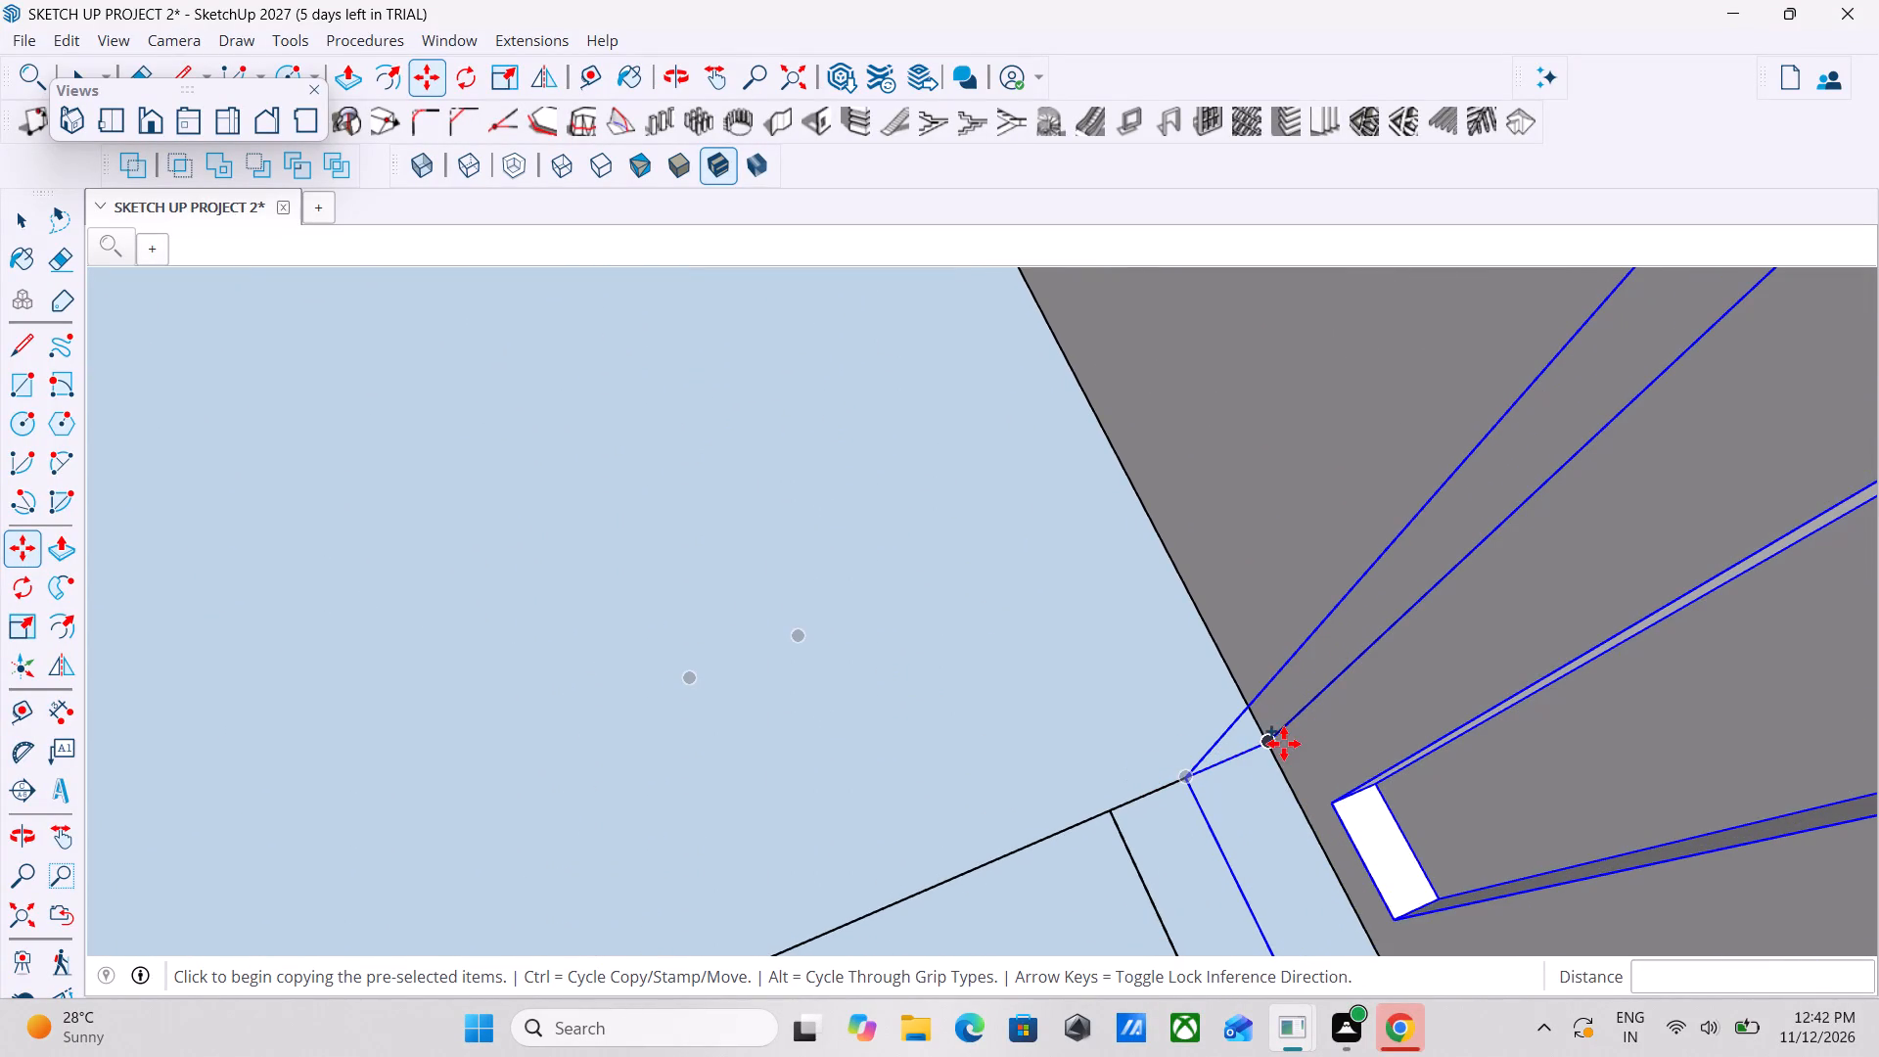
click(1272, 745)
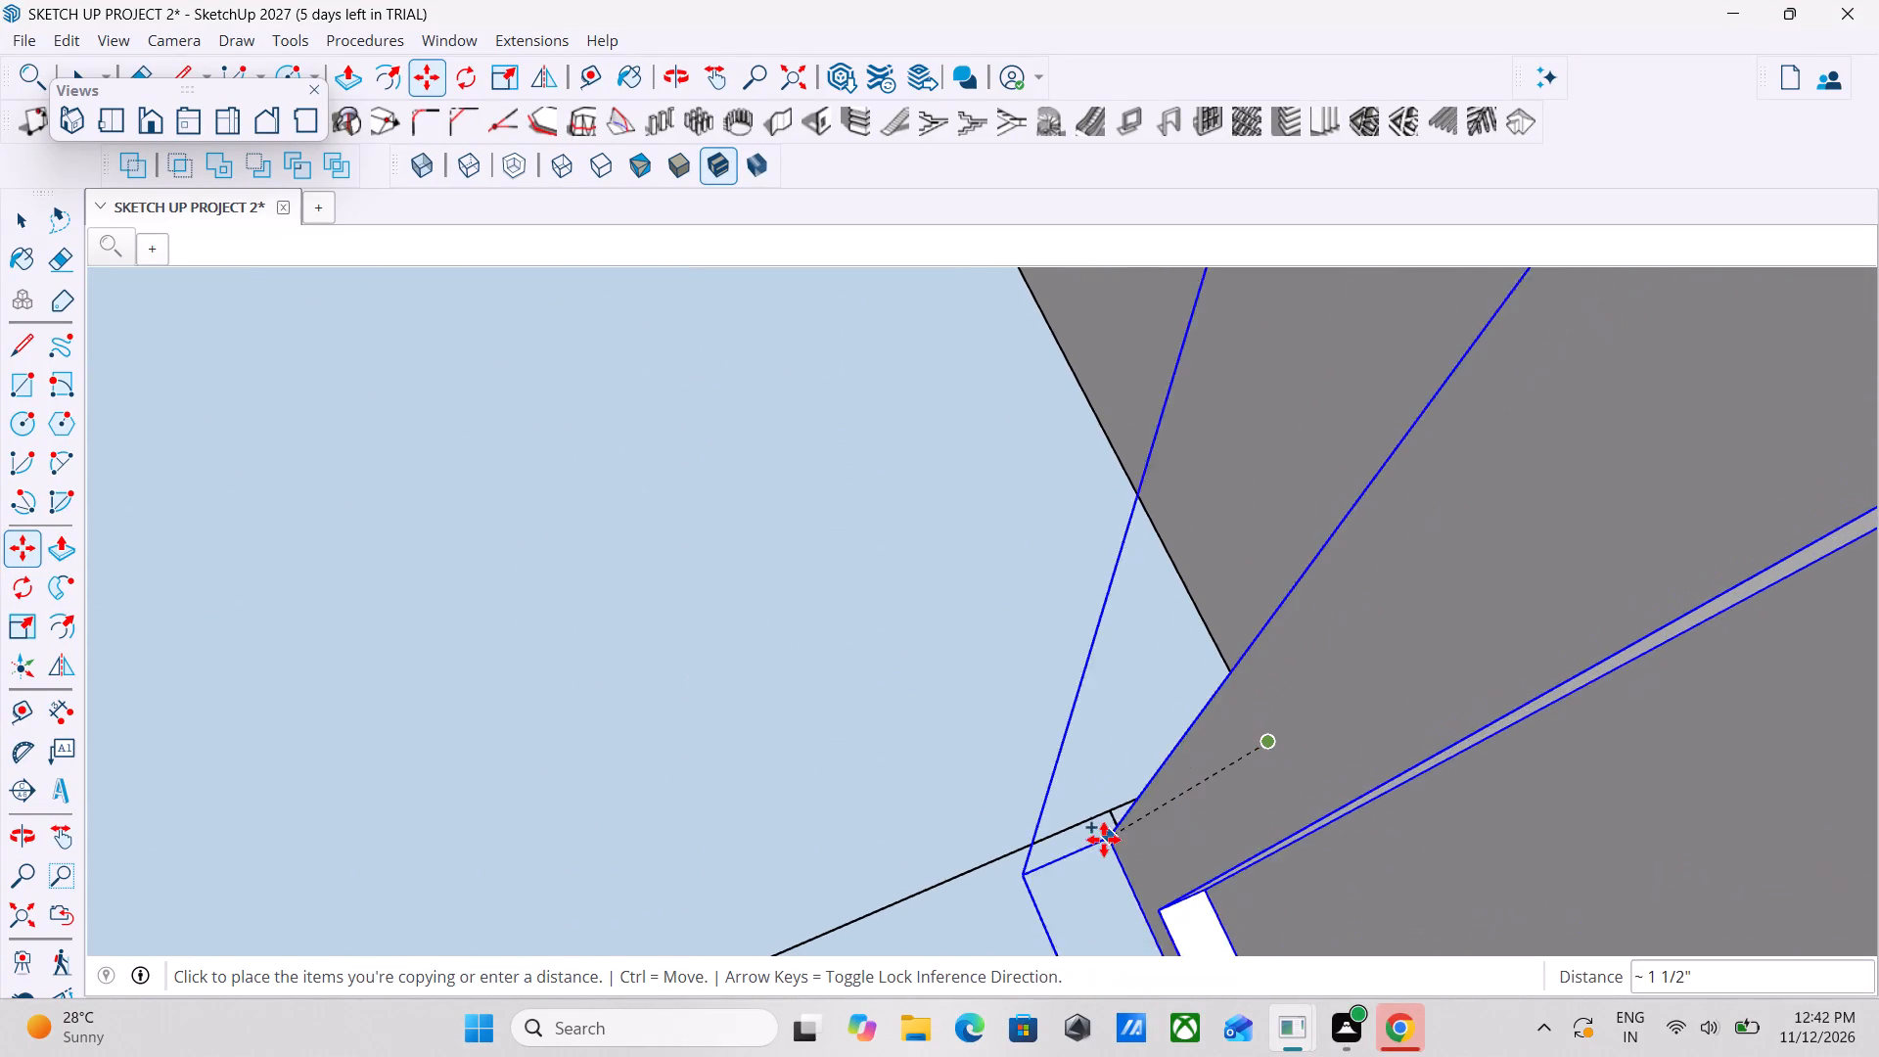
scroll(1112, 836, down, 8)
middle_drag(1336, 838, 1421, 847)
scroll(1253, 881, down, 10)
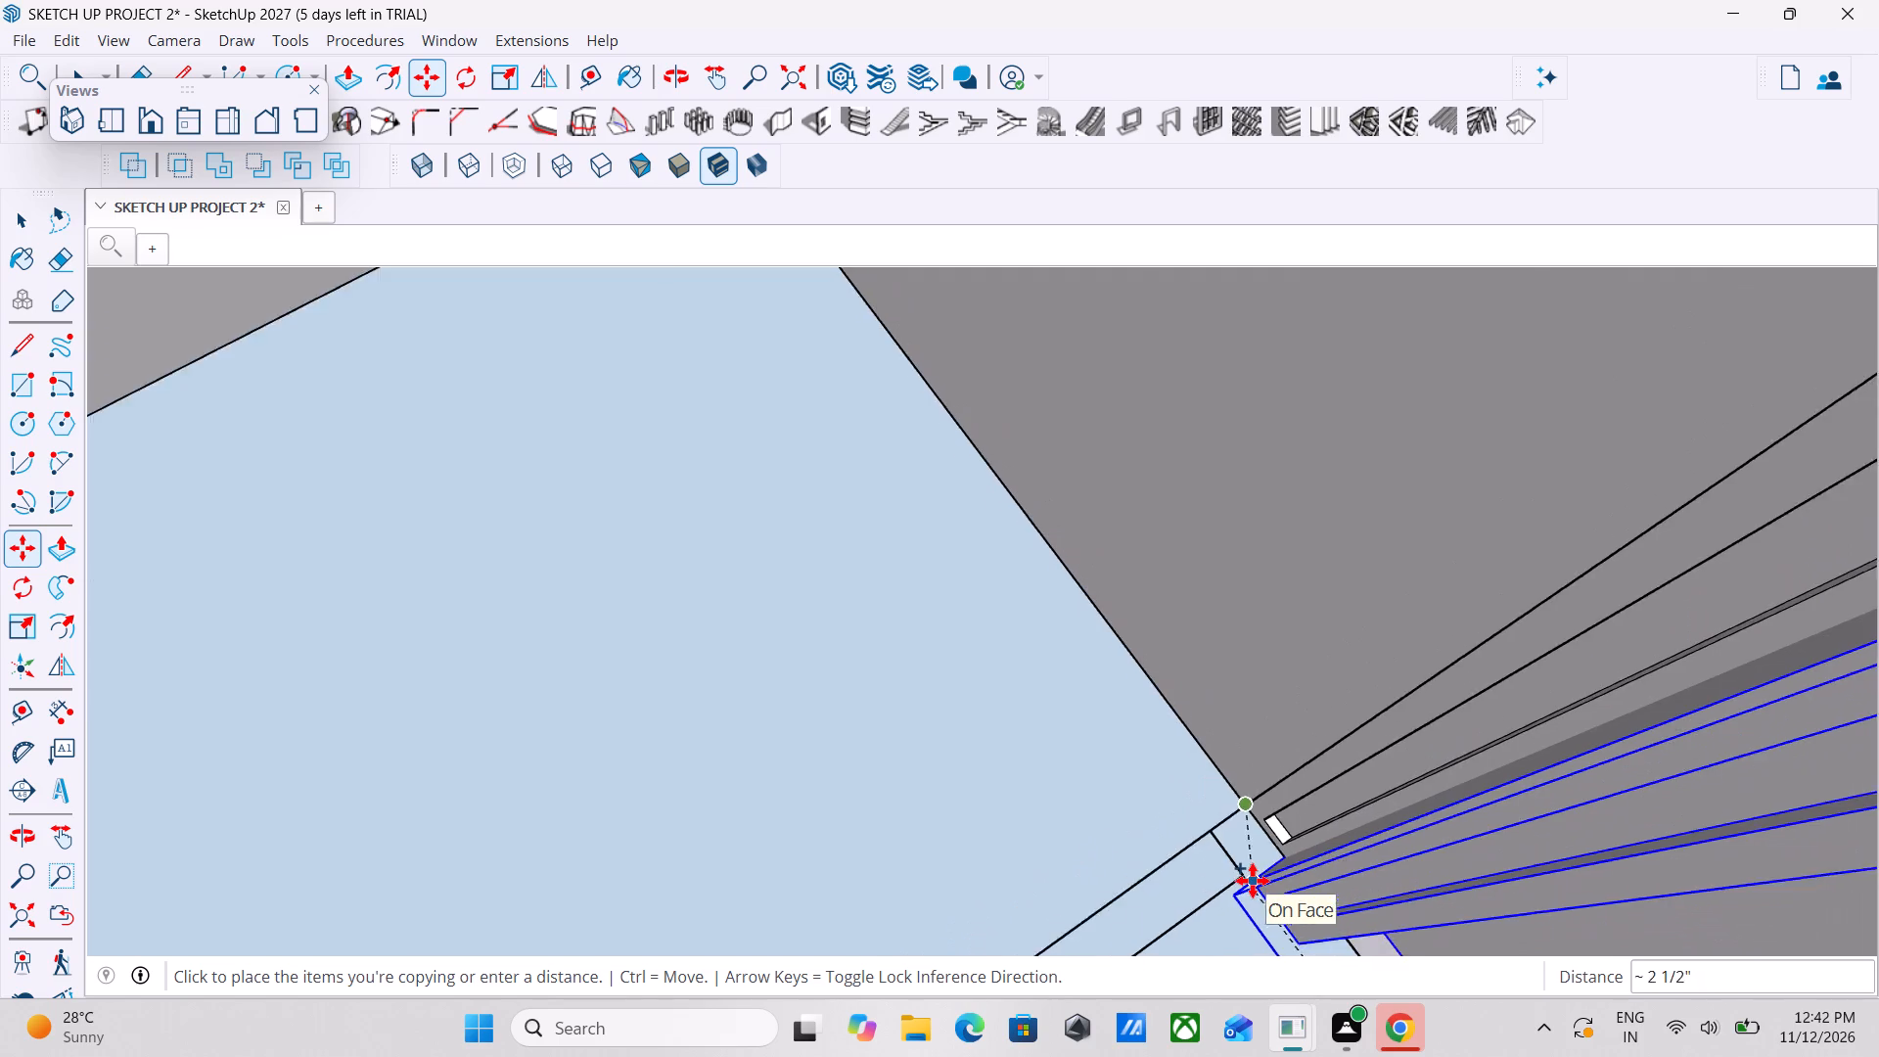
scroll(1253, 881, down, 20)
scroll(1253, 881, down, 6)
middle_drag(1220, 914, 1386, 830)
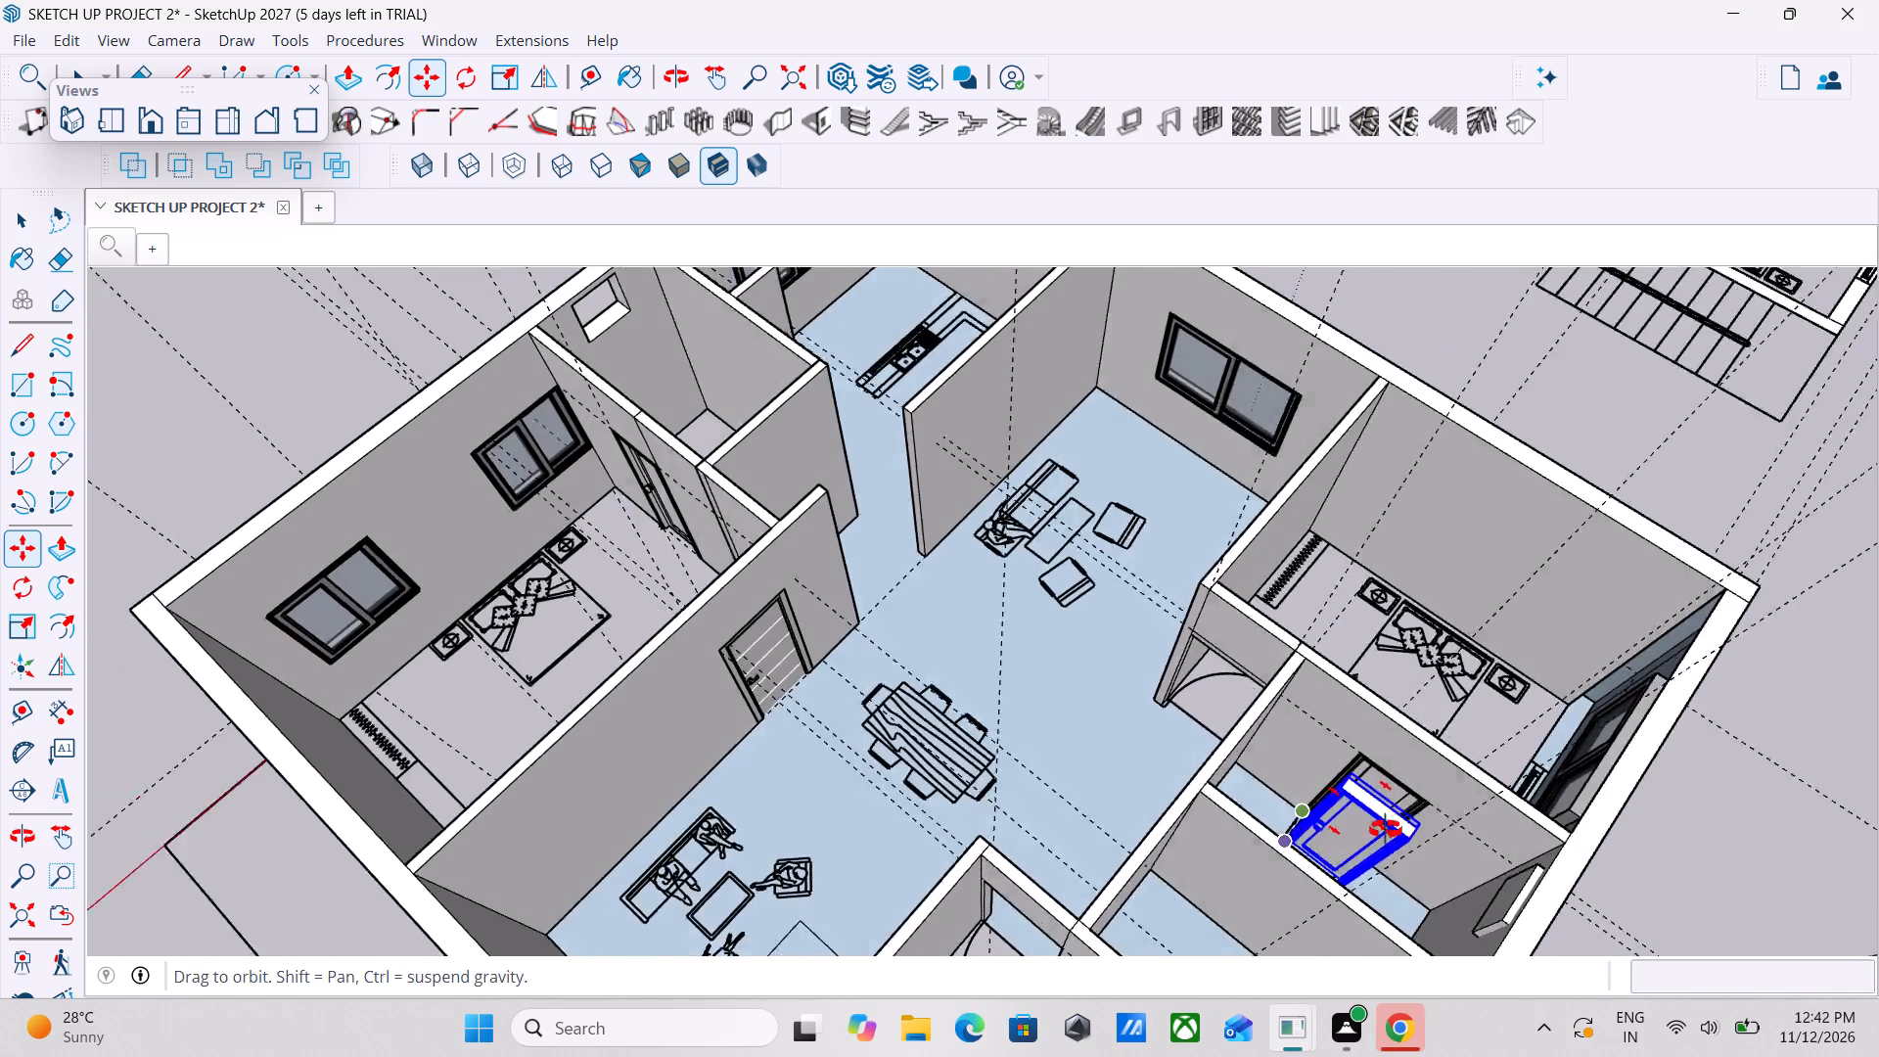
middle_drag(1386, 830, 1427, 789)
scroll(1273, 873, down, 2)
middle_drag(1278, 873, 1444, 771)
scroll(1429, 871, up, 3)
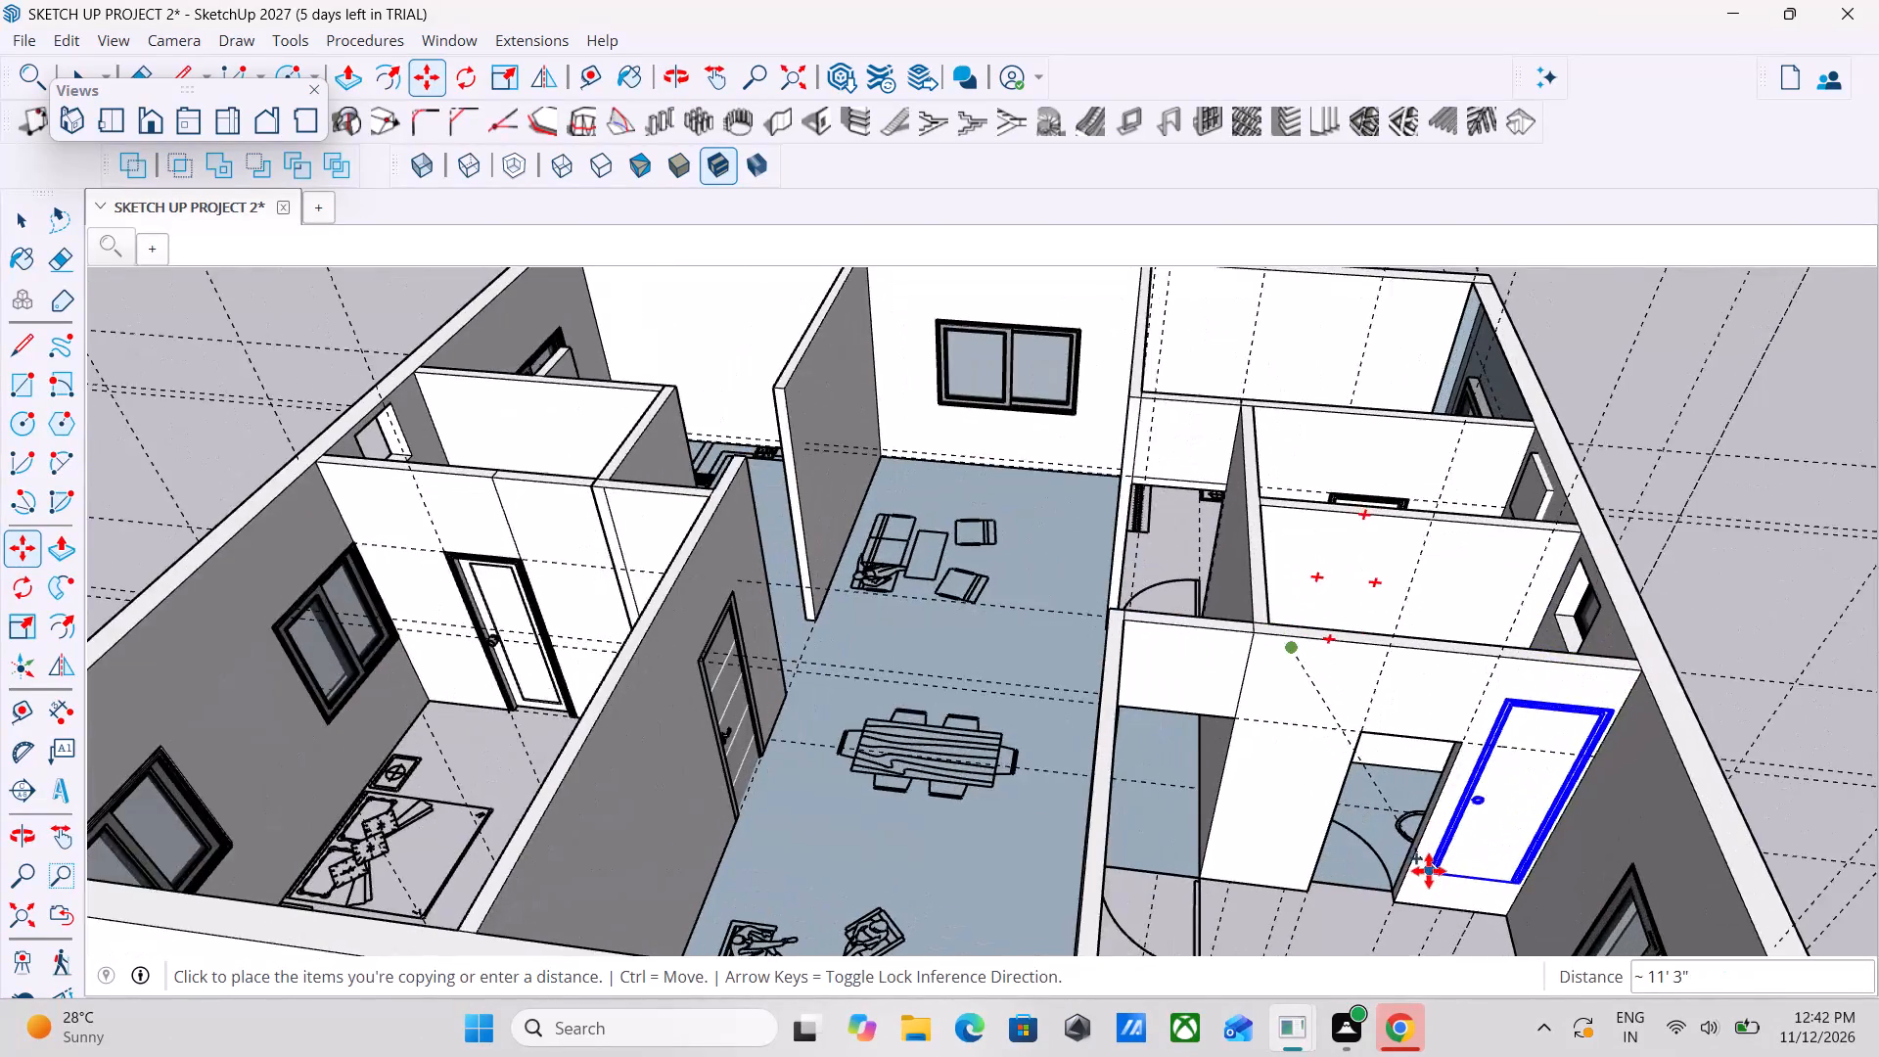
scroll(1429, 871, up, 14)
scroll(1156, 911, up, 3)
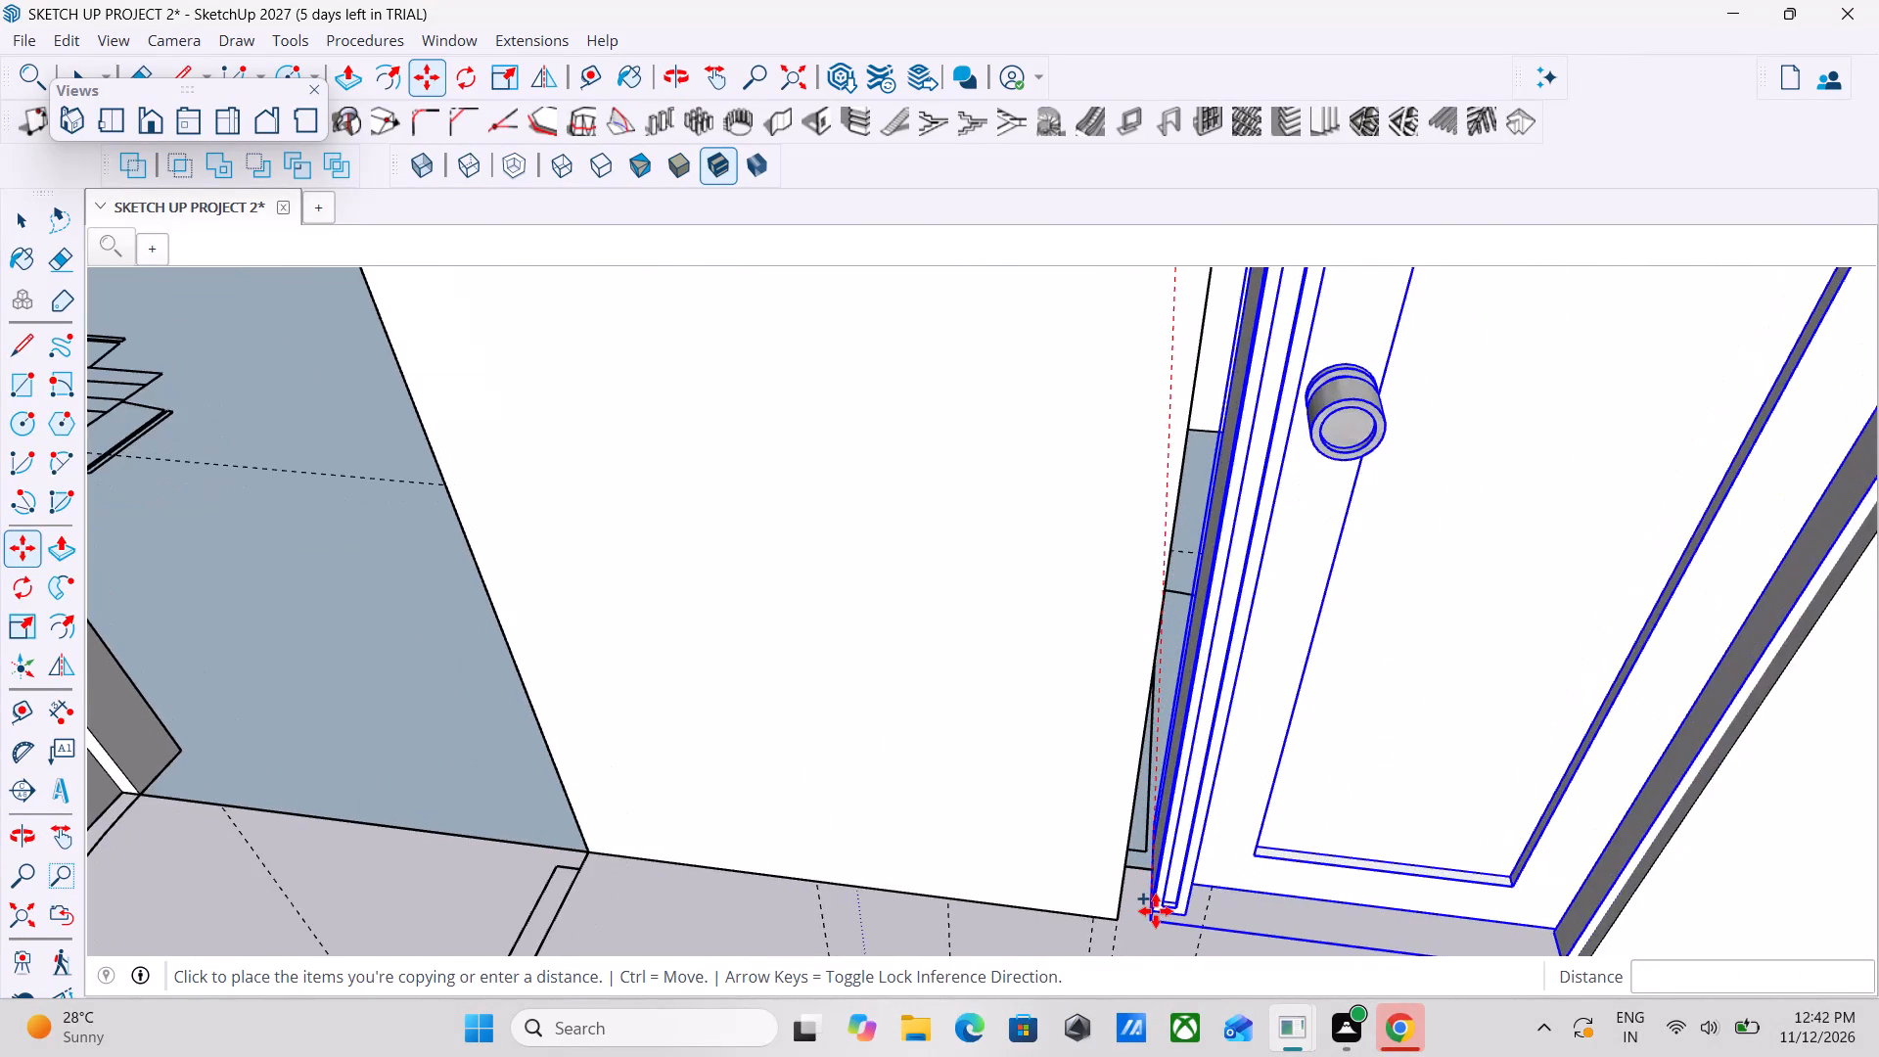
scroll(1109, 915, up, 5)
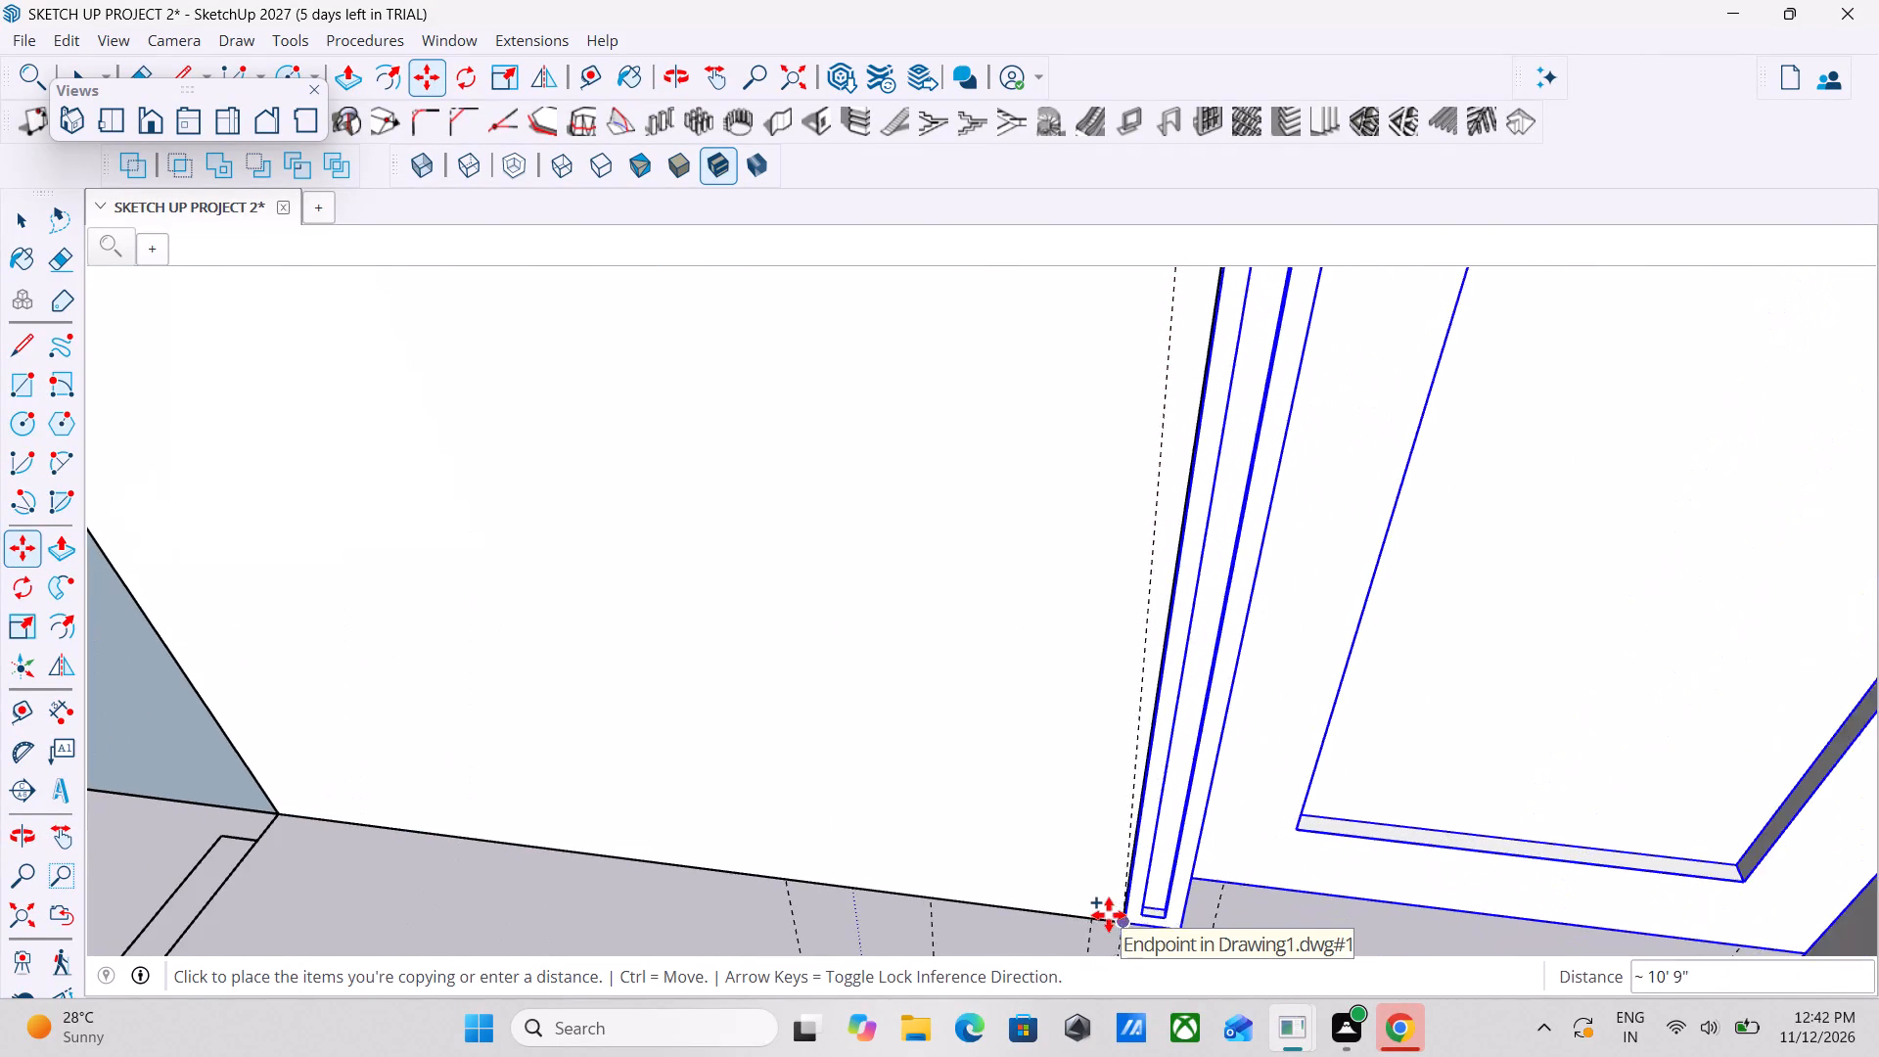
click(1124, 920)
Examine the copied panel door and the rooms around the house from several angles, checking for doorways still without doors.
scroll(1124, 920, down, 6)
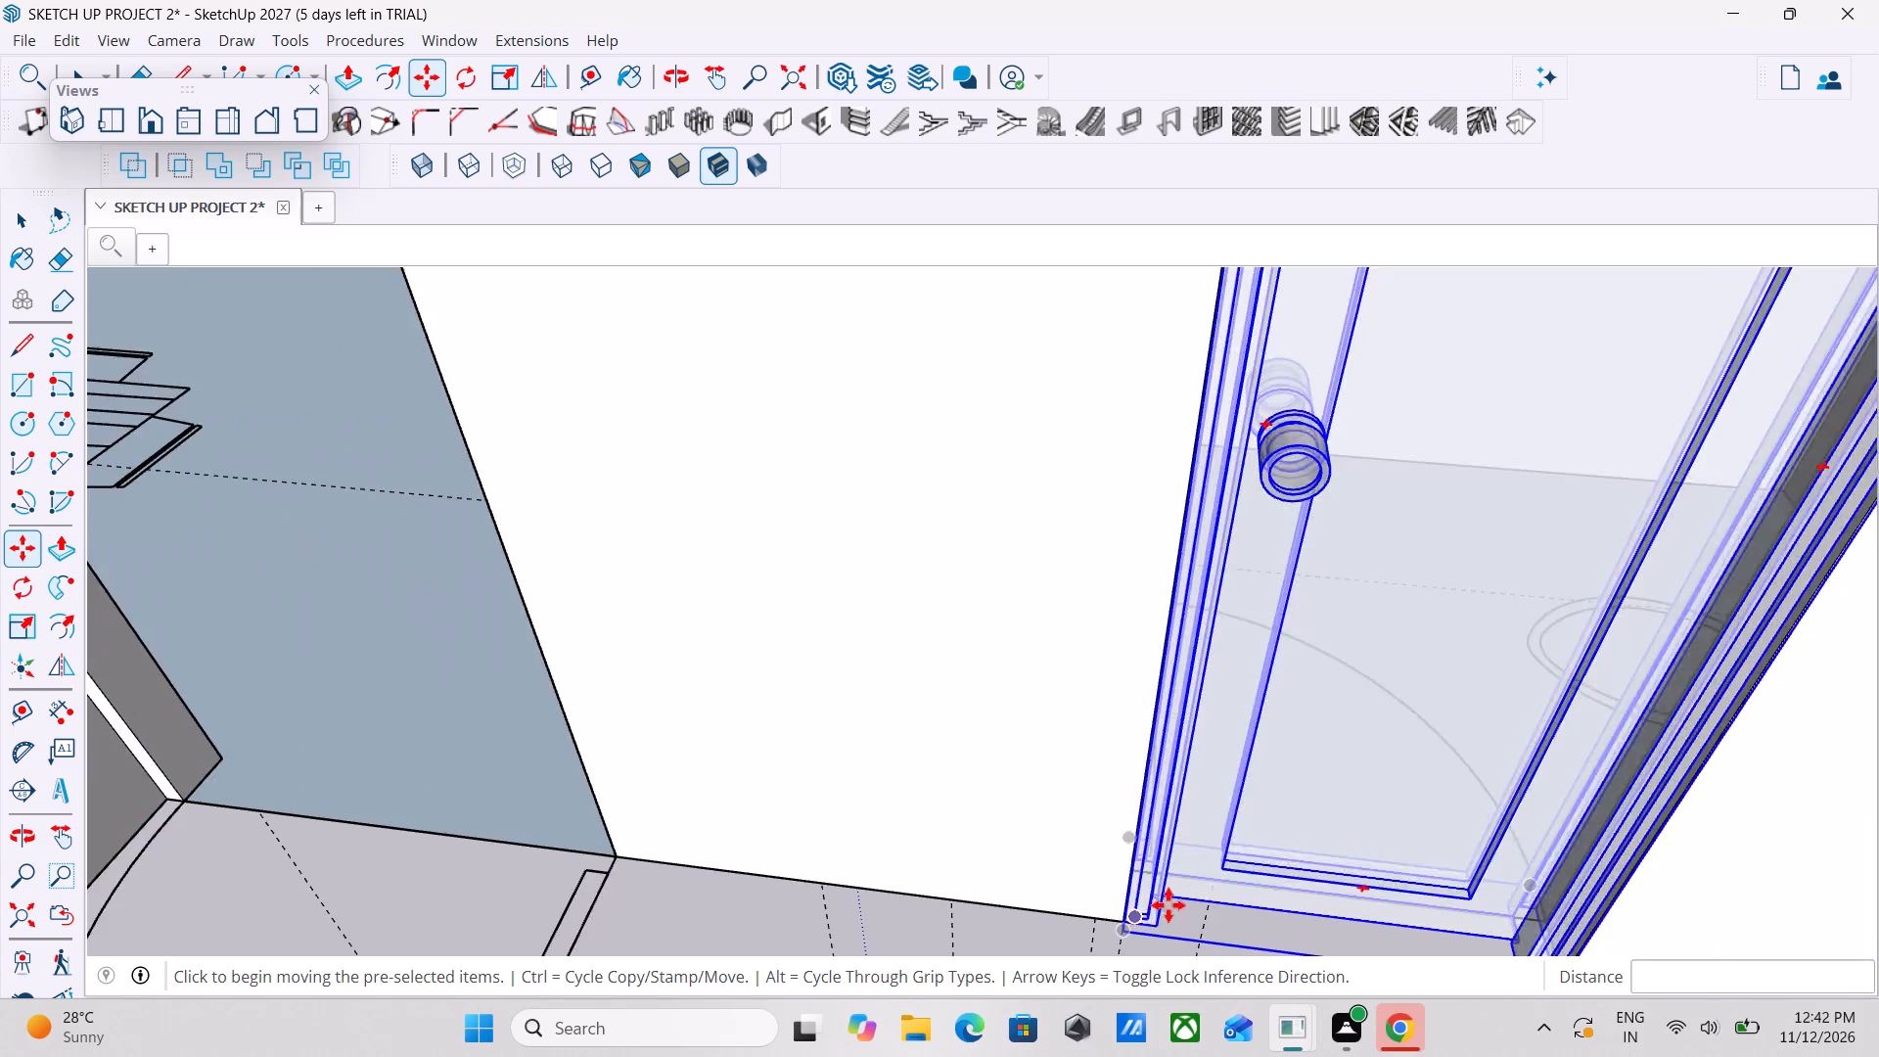
scroll(1172, 904, down, 9)
middle_drag(1234, 893, 1215, 920)
scroll(1215, 920, down, 8)
middle_drag(1215, 920, 1482, 920)
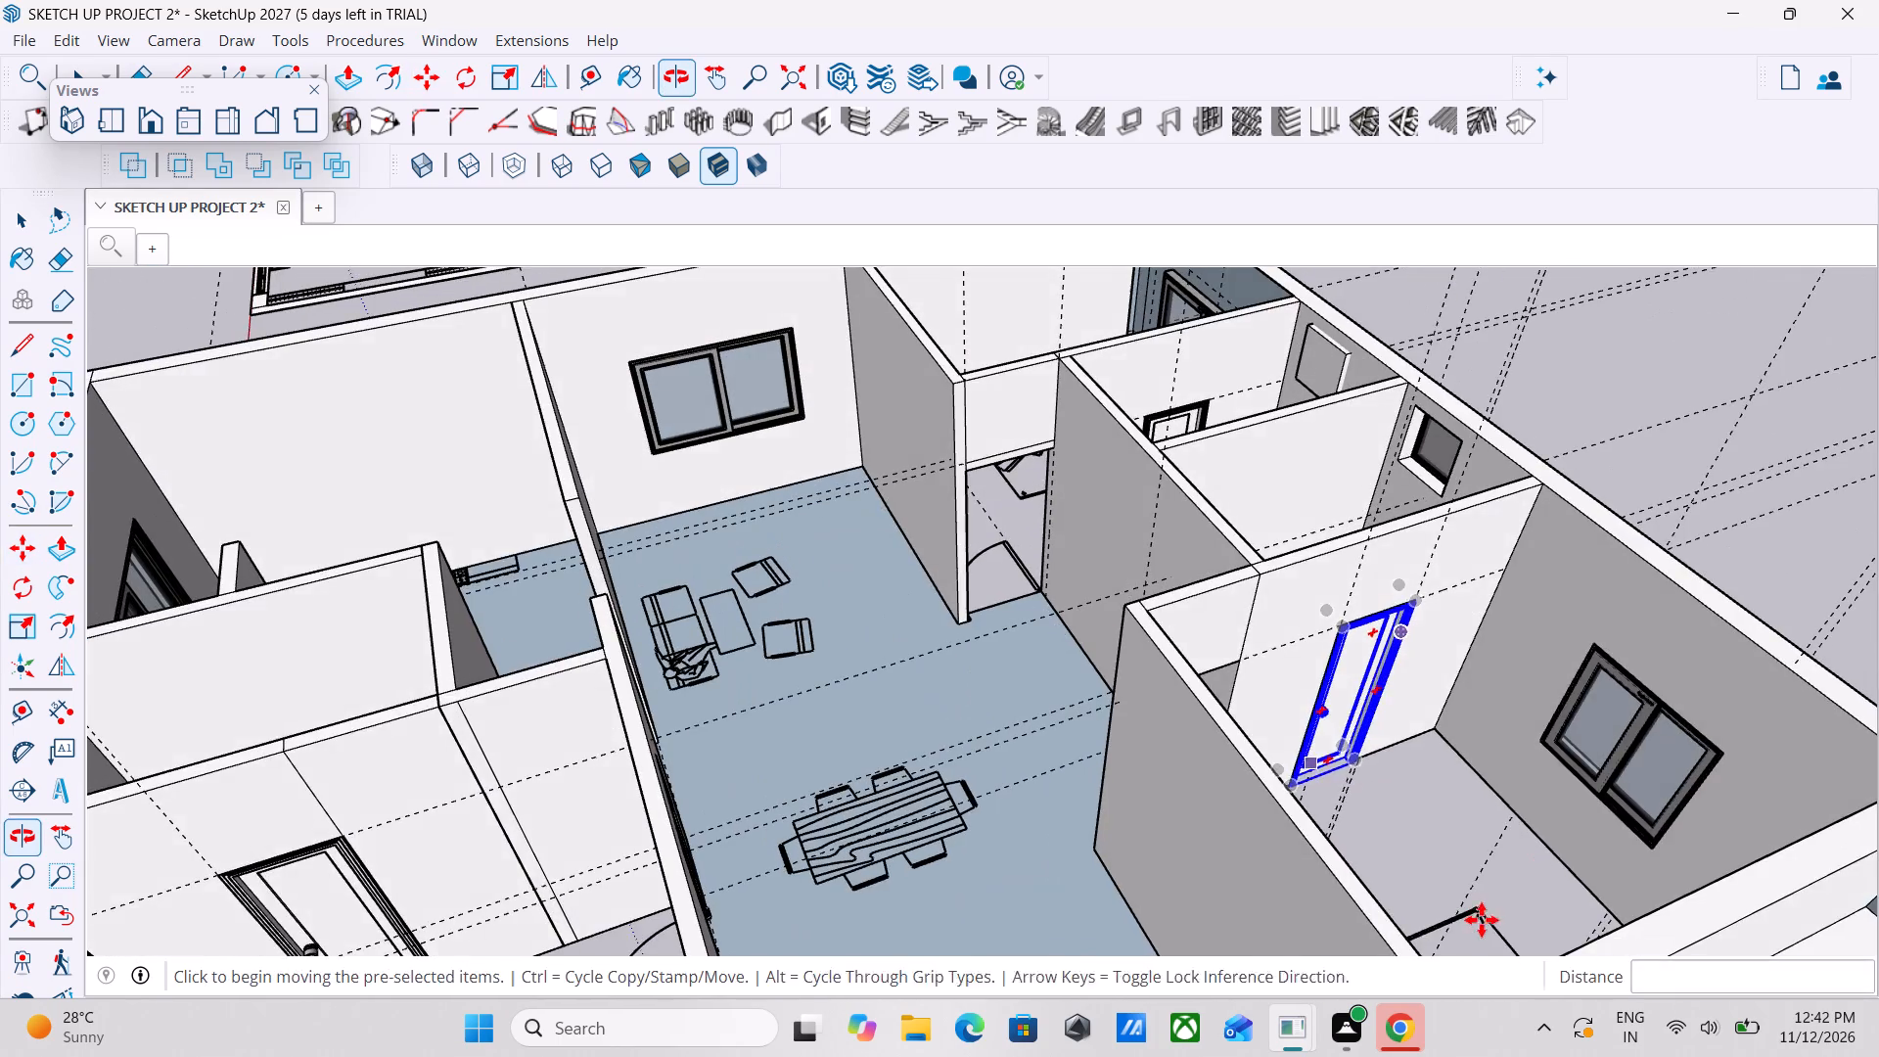
middle_drag(1244, 918, 1545, 862)
middle_drag(1148, 581, 1002, 604)
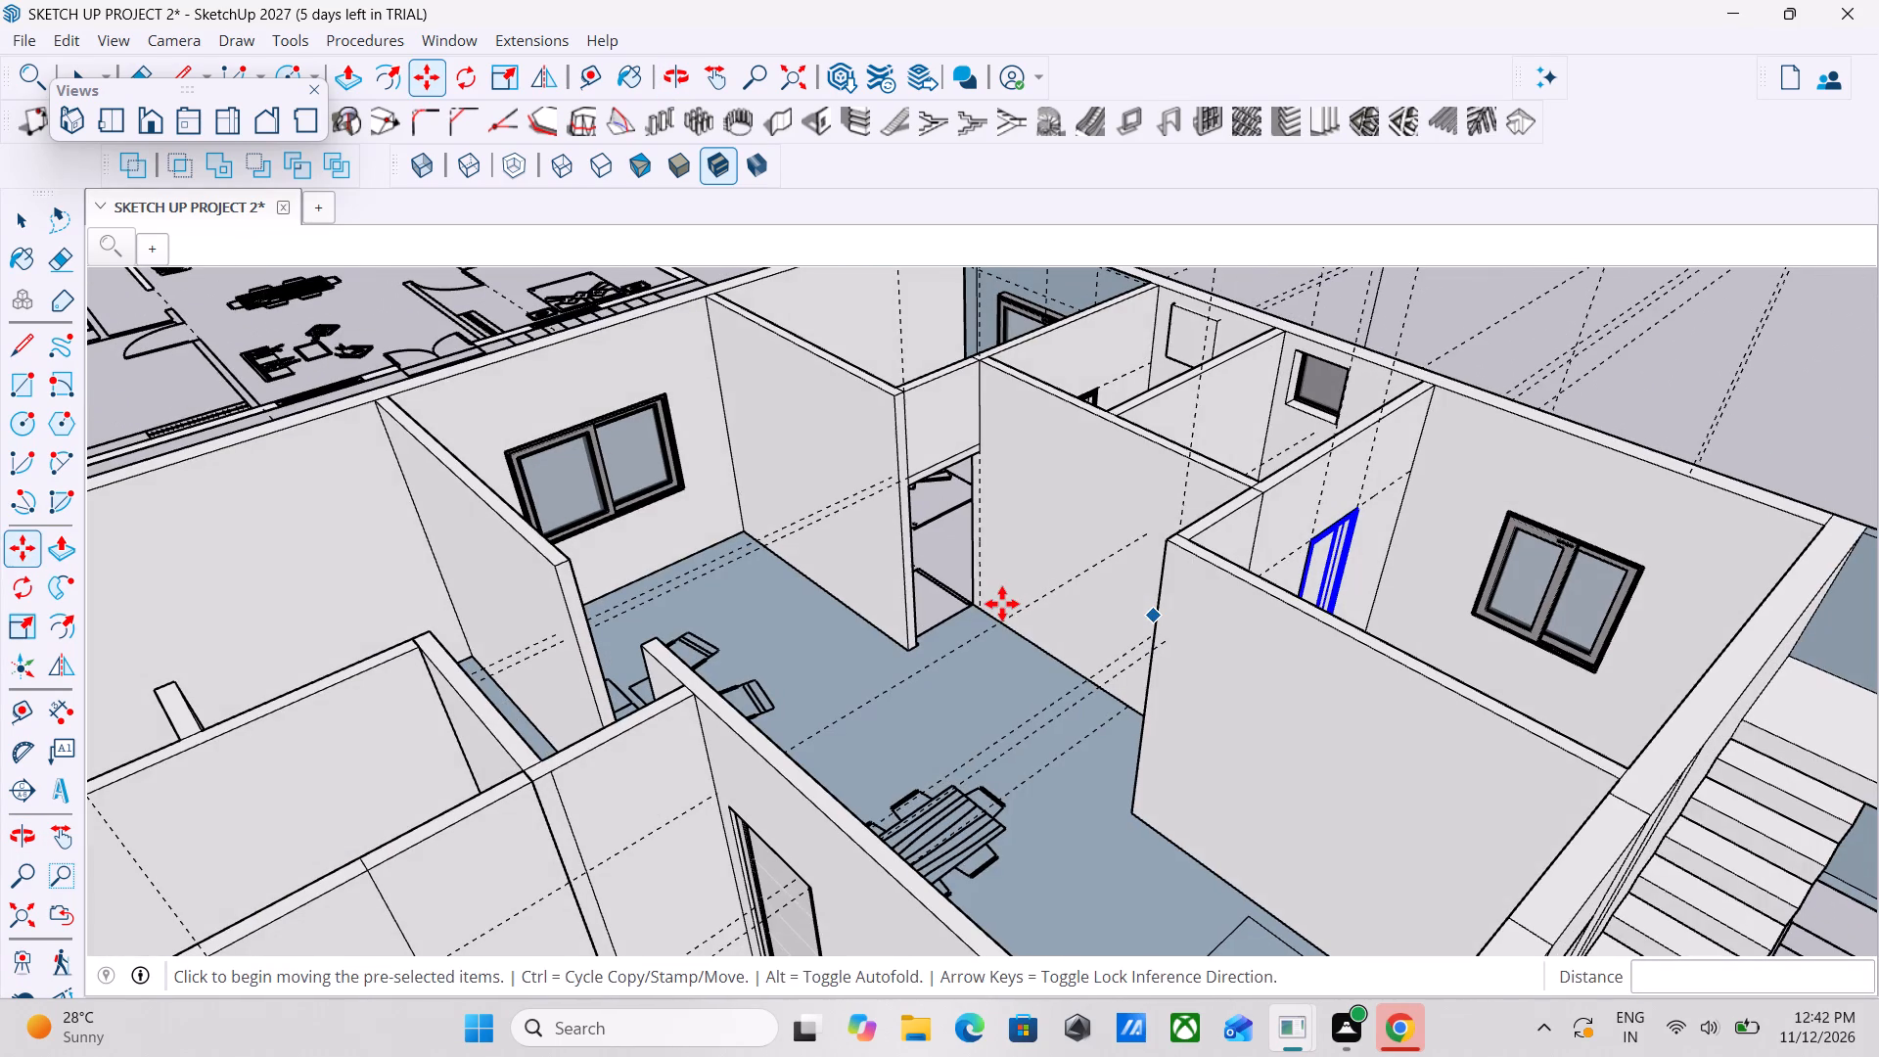
key(space)
key(space)
scroll(1002, 604, down, 5)
scroll(779, 678, down, 1)
middle_drag(842, 681, 1207, 615)
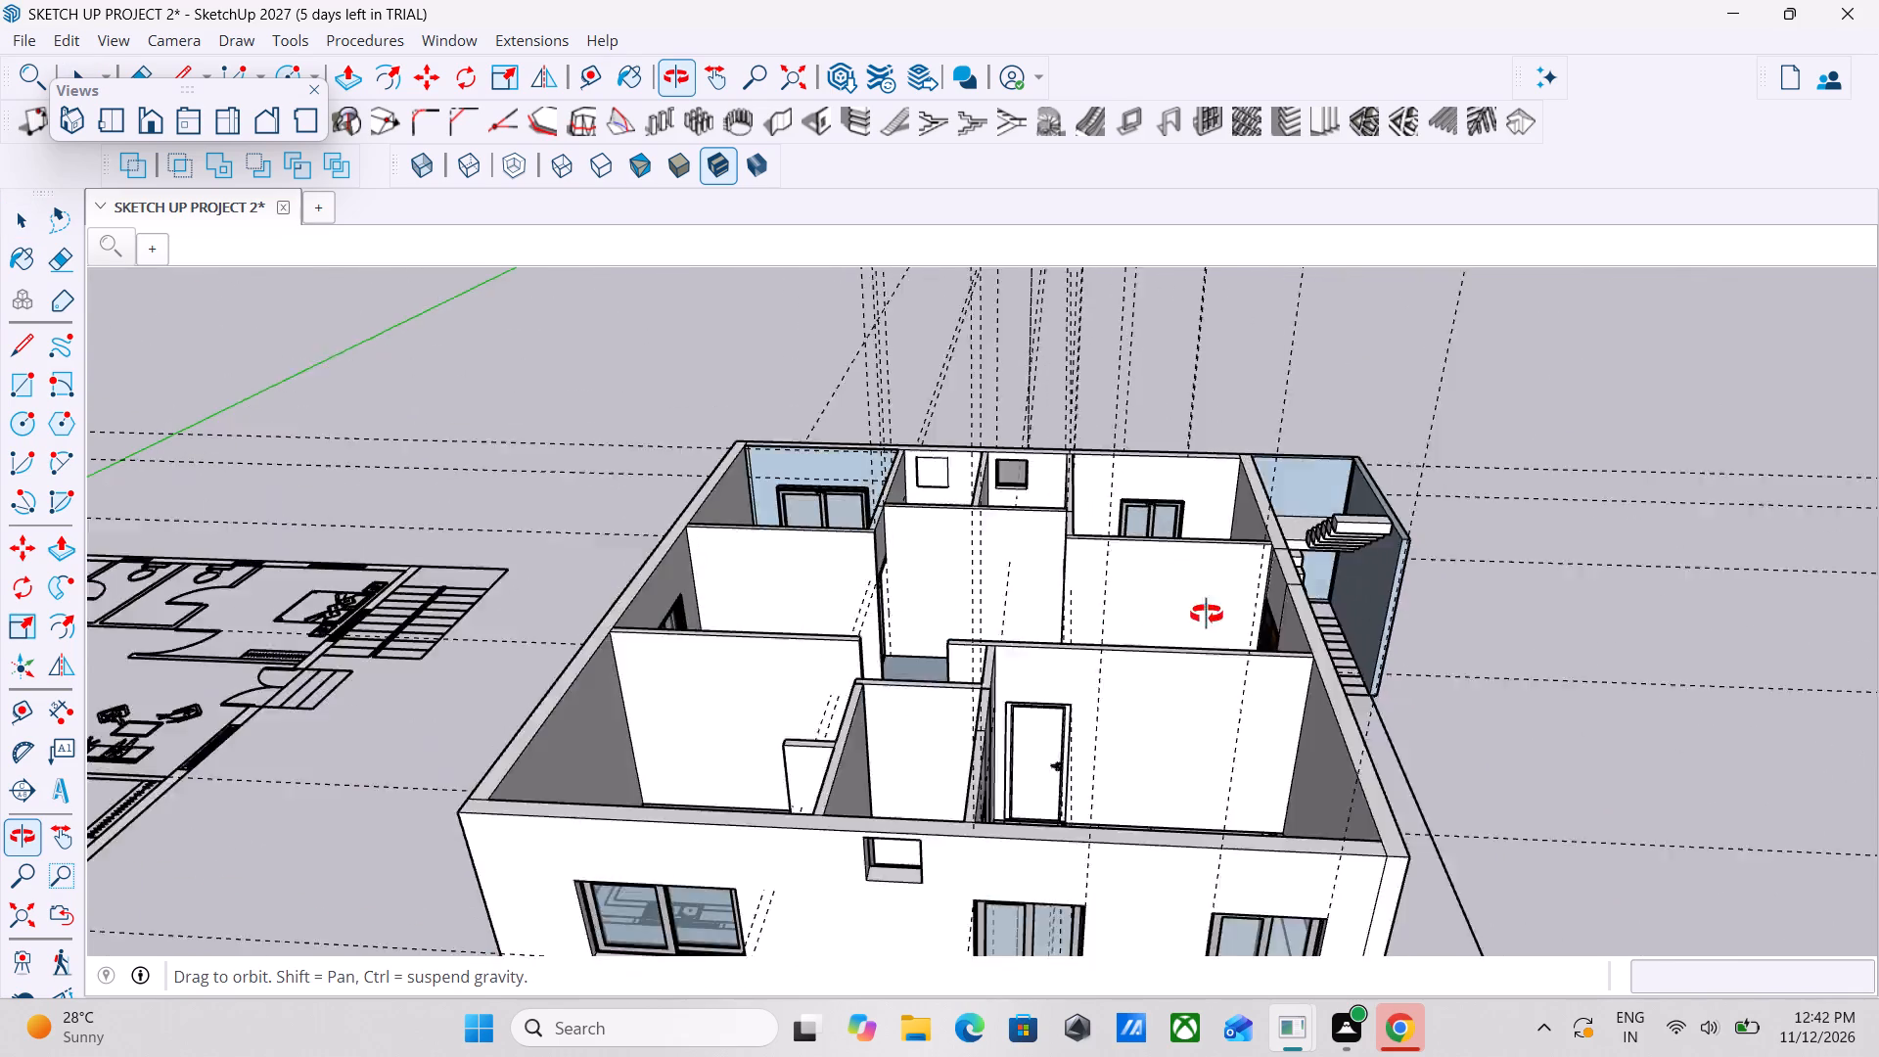
middle_drag(1207, 615, 1878, 731)
middle_drag(1155, 771, 1398, 758)
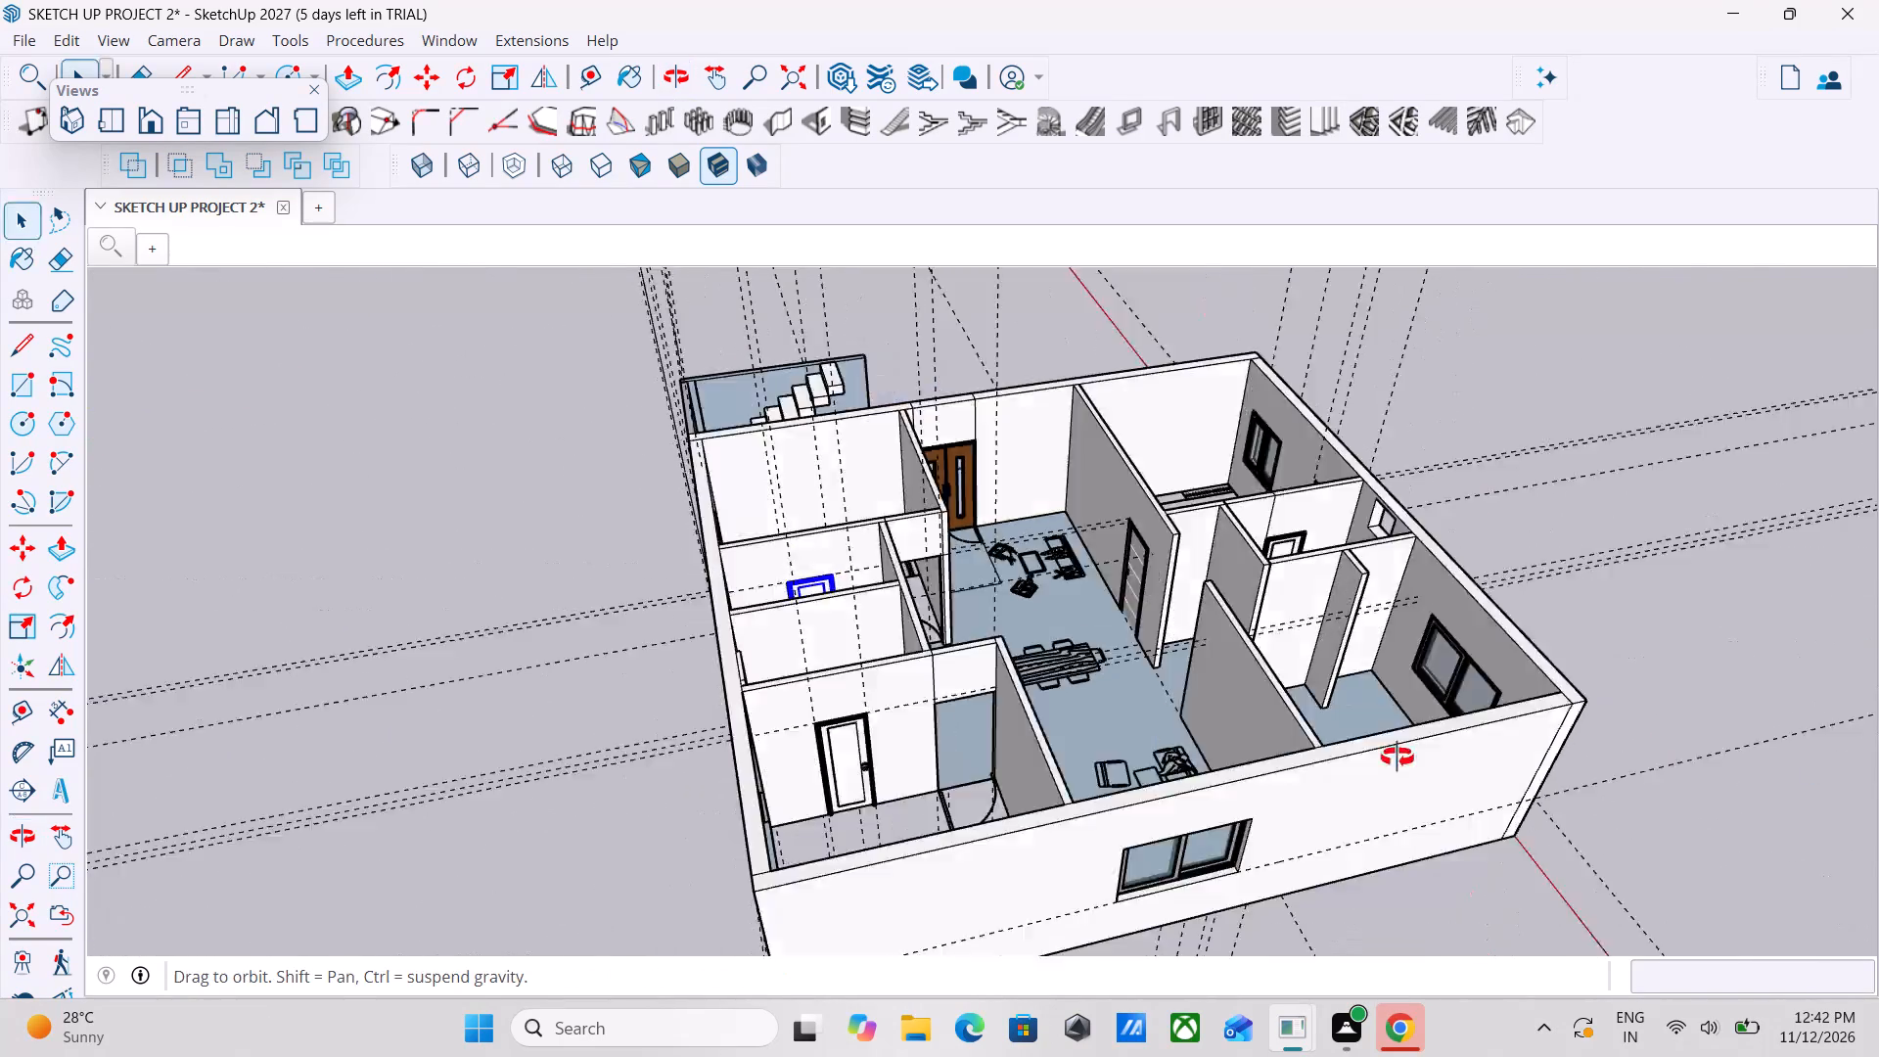
middle_drag(1398, 758, 1424, 733)
middle_drag(985, 675, 344, 741)
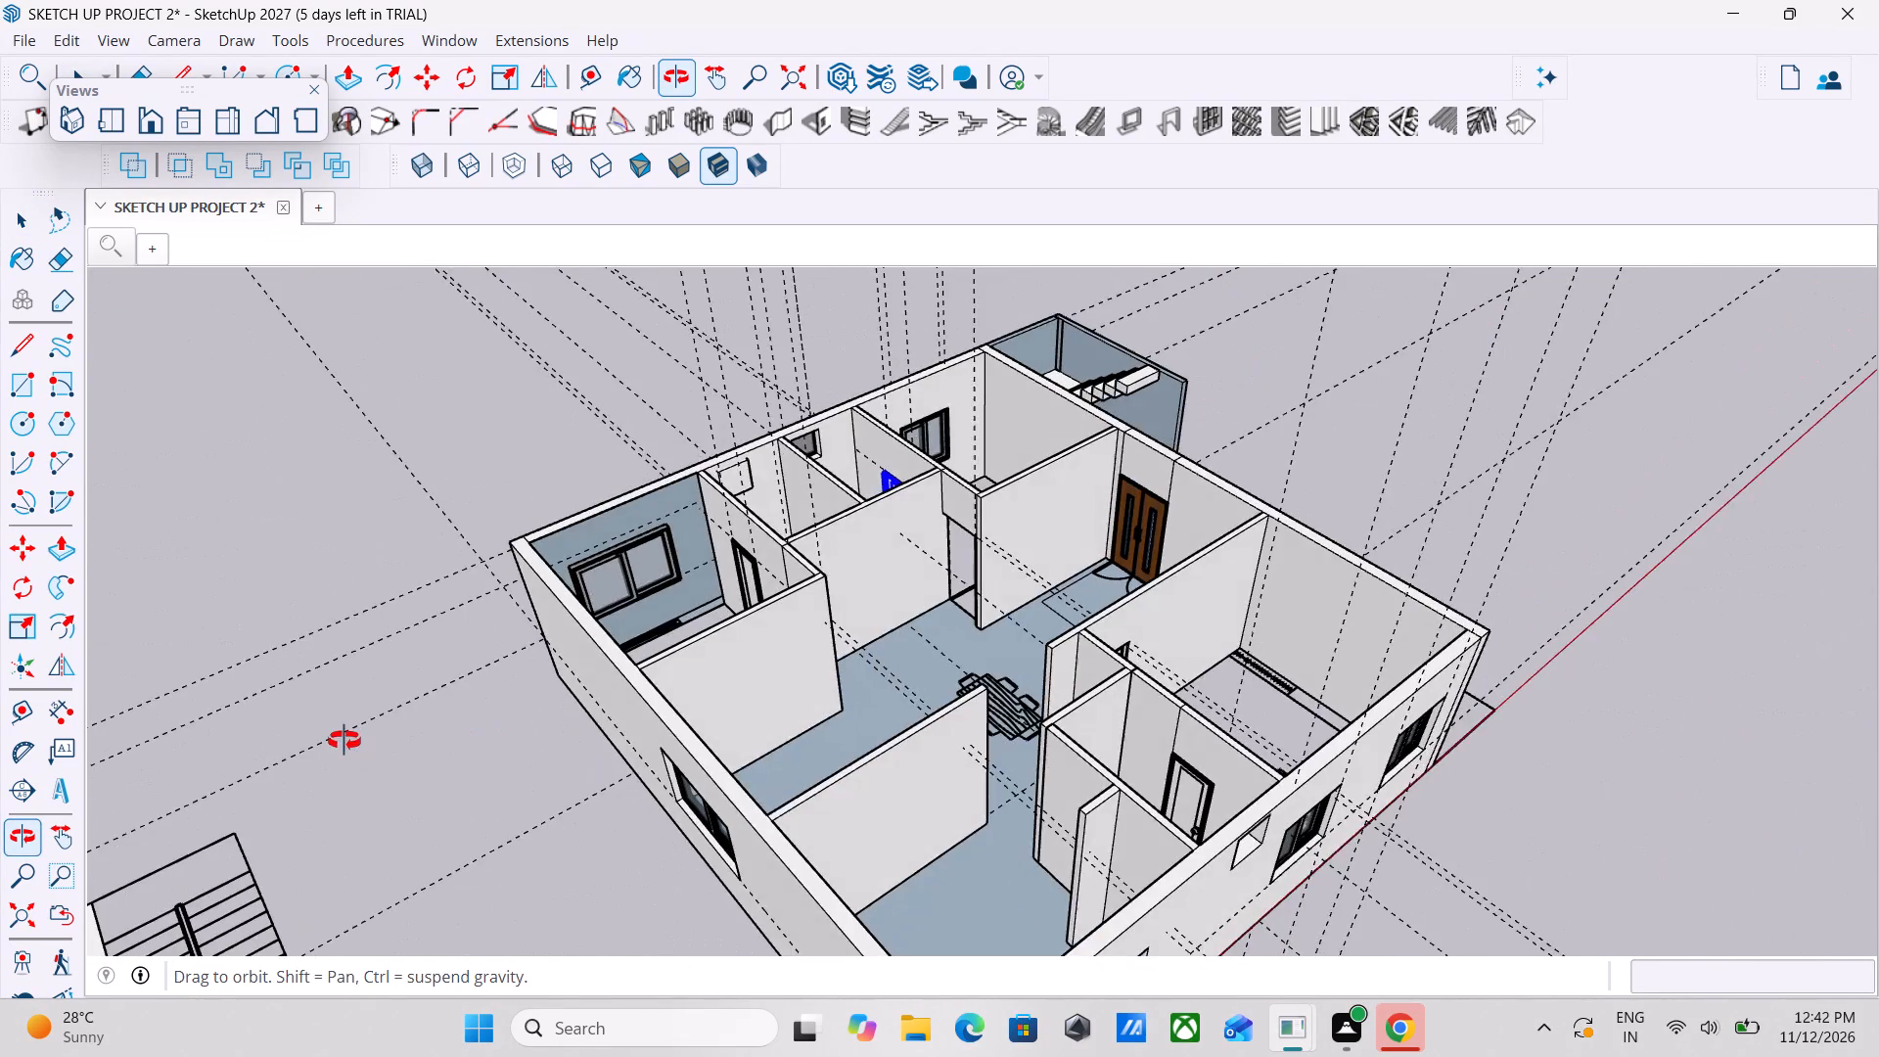
middle_drag(344, 741, 14, 758)
middle_drag(939, 685, 331, 726)
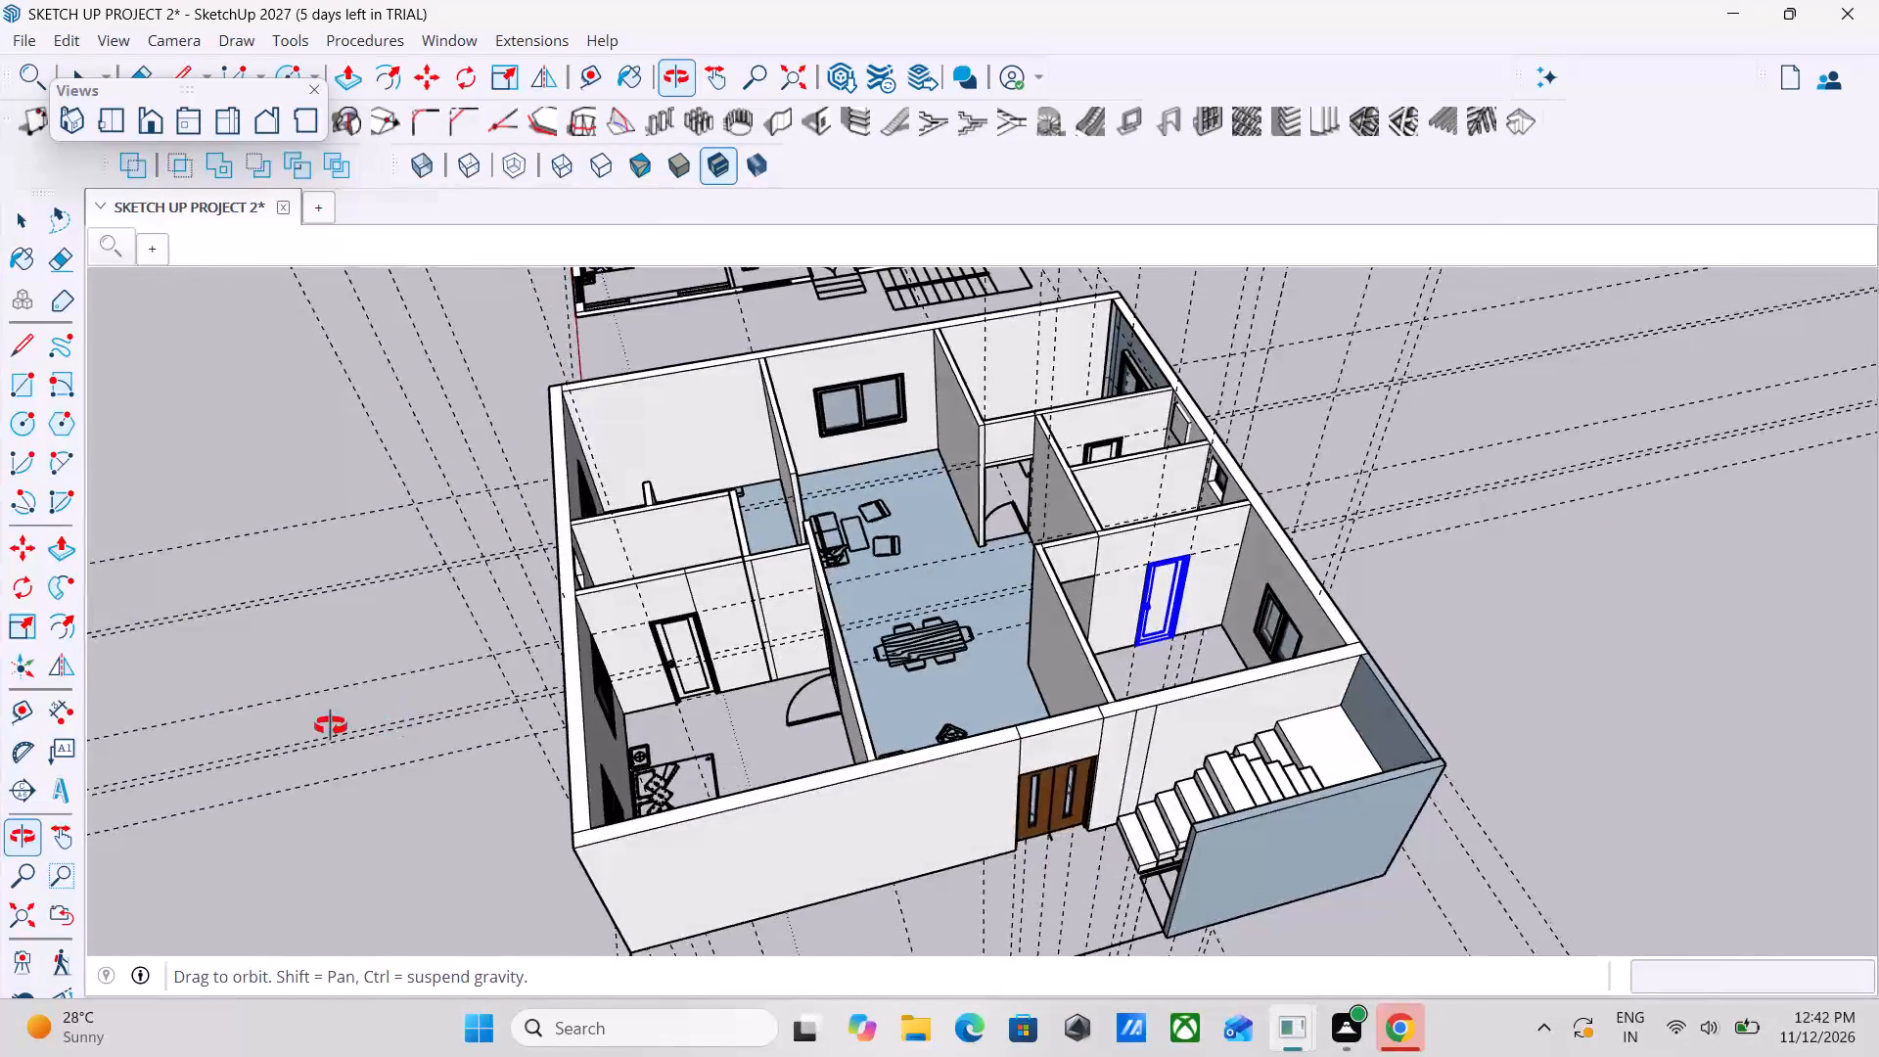
middle_drag(331, 726, 199, 723)
scroll(687, 528, up, 2)
scroll(783, 560, up, 3)
middle_drag(966, 595, 665, 704)
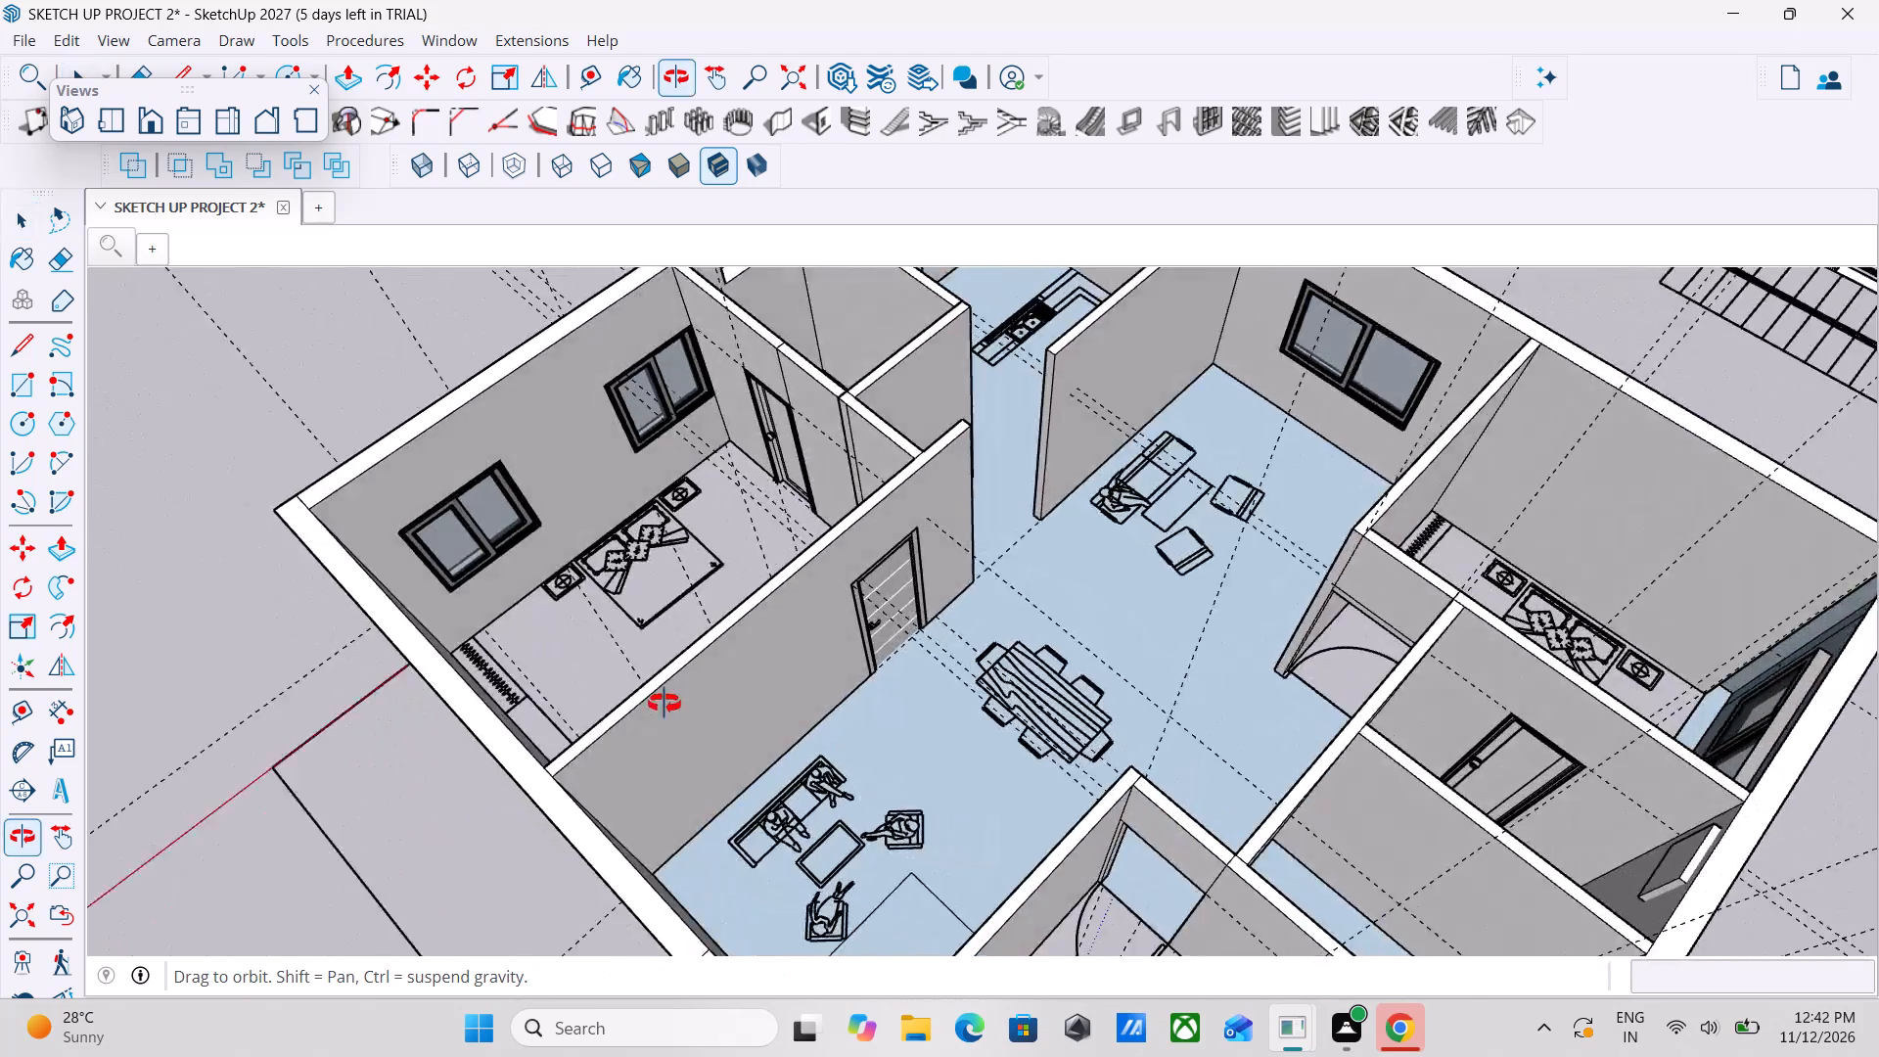
middle_drag(665, 704, 794, 531)
middle_drag(1027, 652, 1023, 652)
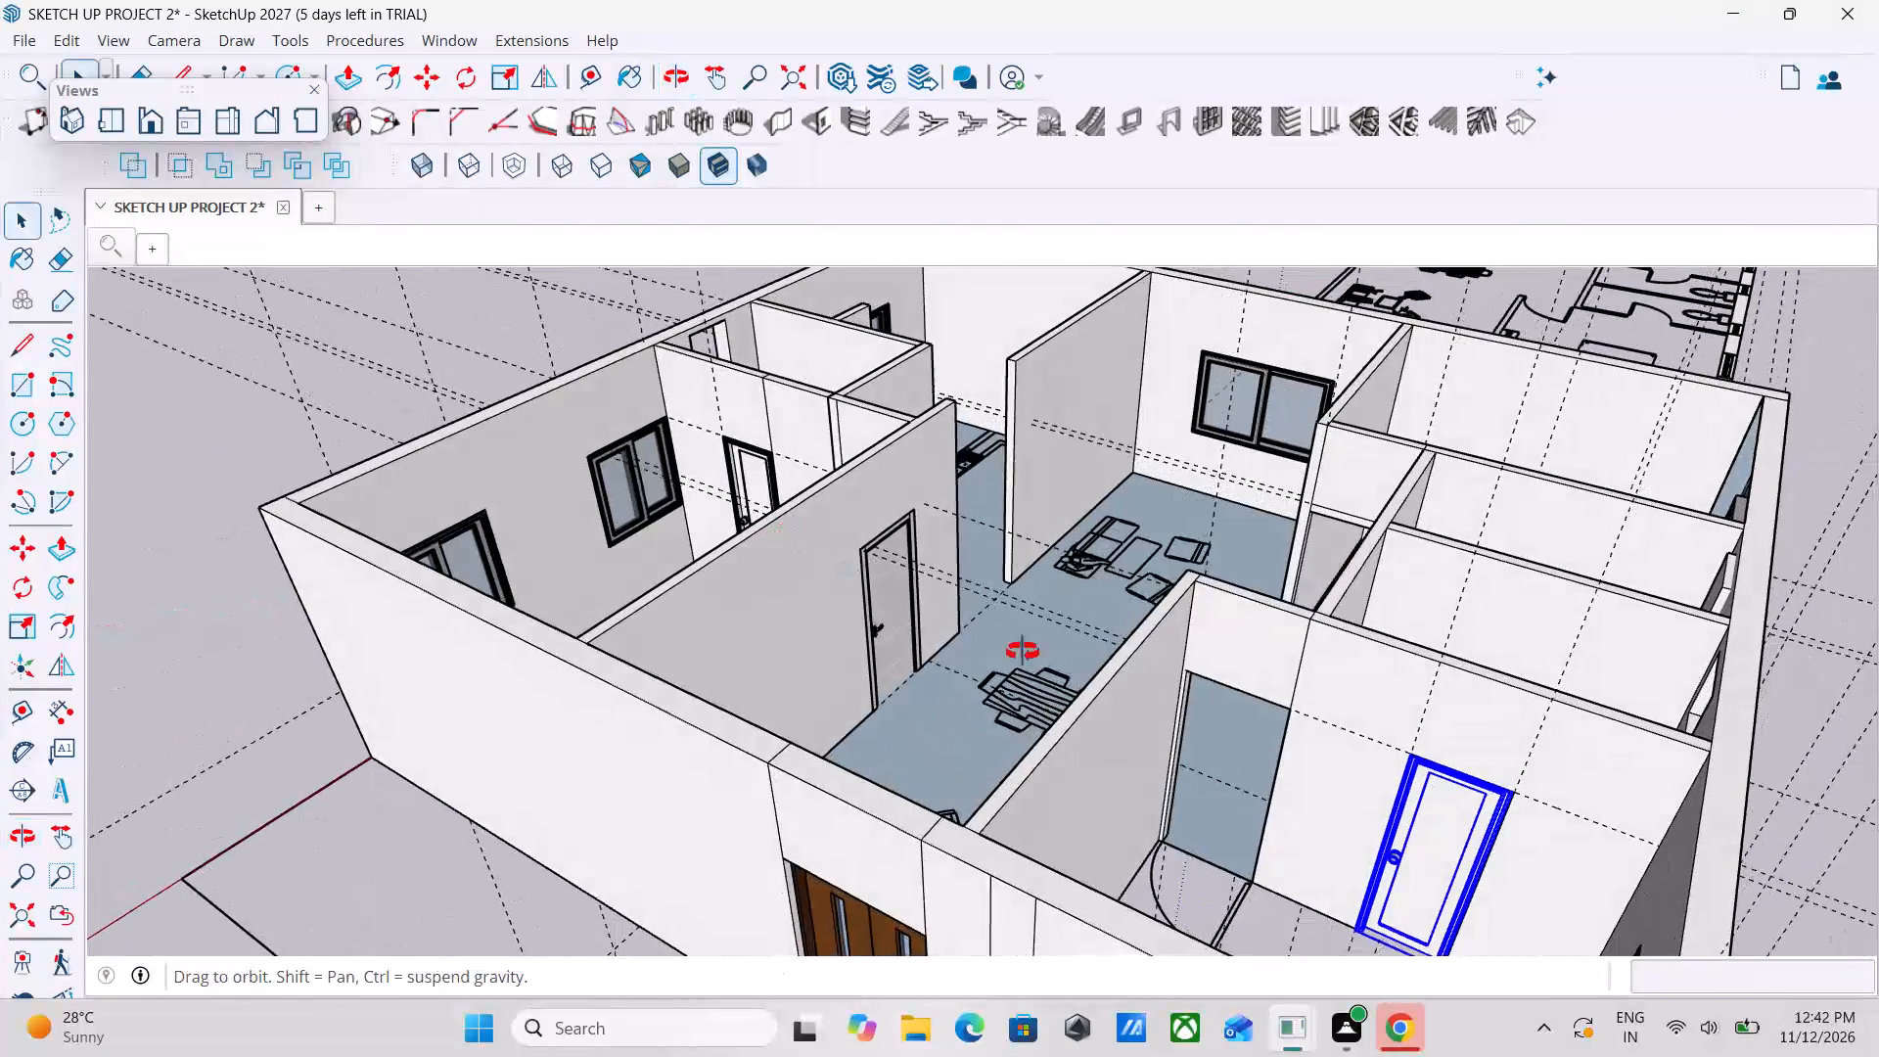
middle_drag(1023, 652, 824, 652)
scroll(824, 652, up, 7)
middle_drag(1027, 589, 791, 576)
scroll(791, 576, up, 5)
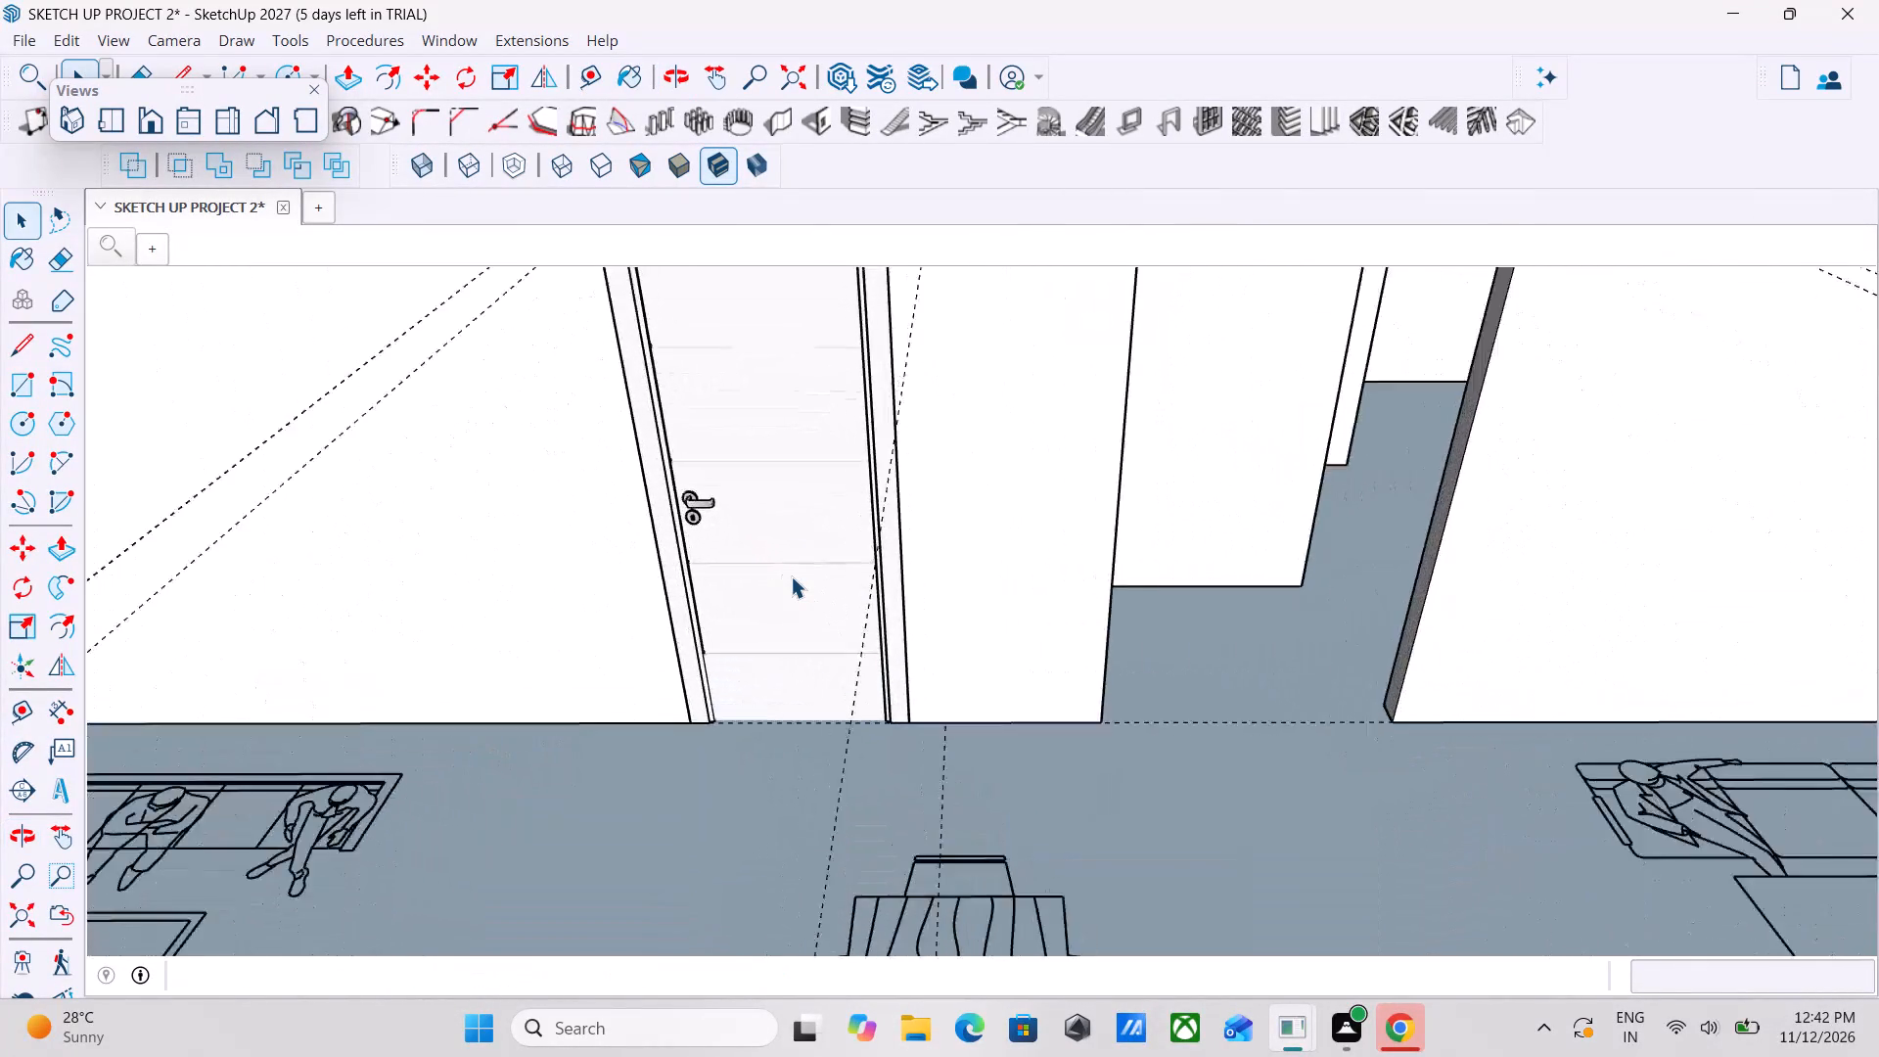
scroll(791, 576, up, 3)
scroll(791, 576, down, 7)
middle_drag(791, 576, 1248, 665)
scroll(1248, 665, up, 1)
scroll(1248, 665, down, 3)
middle_drag(1248, 665, 1544, 653)
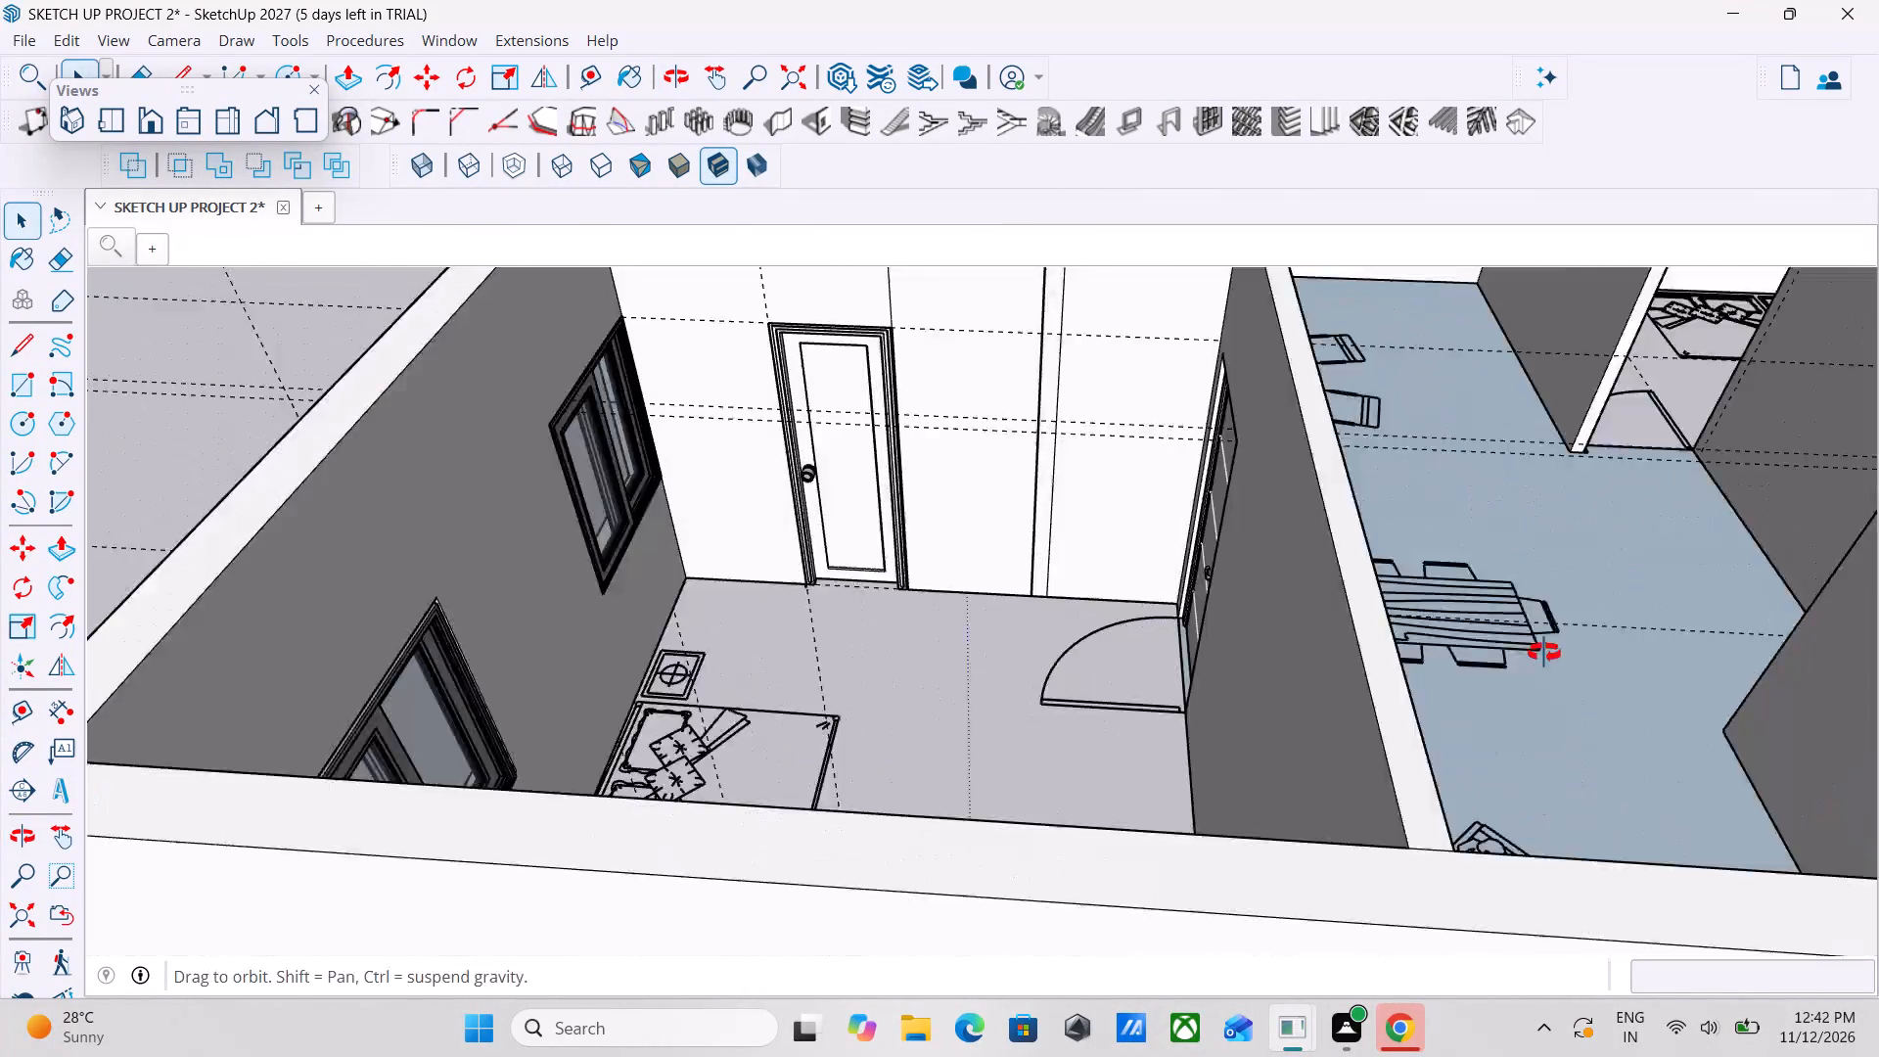
middle_drag(1544, 653, 1577, 635)
middle_drag(1024, 636, 936, 681)
scroll(773, 574, down, 3)
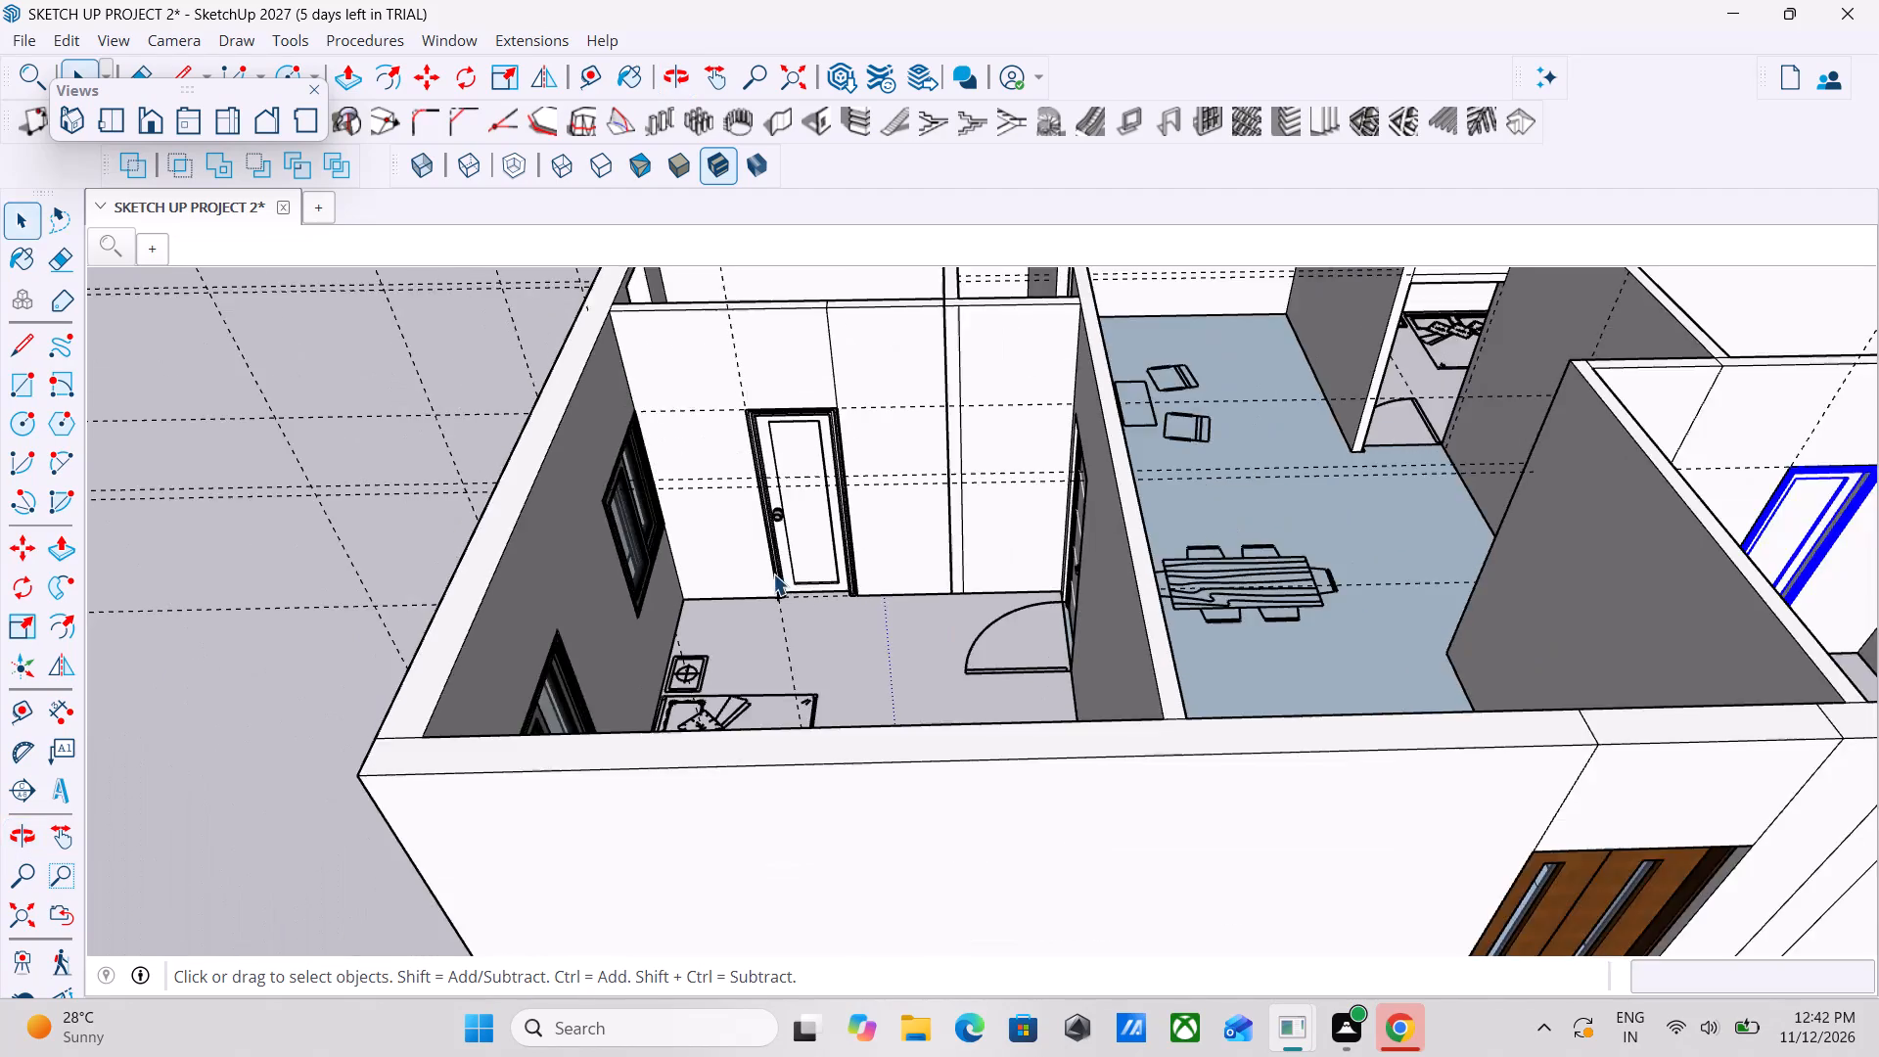
Copy the grooved living-area door by its lower handle-side corner to beside the open bedroom doorway near the lounge seating, about 14' 2" away.
middle_drag(788, 577, 261, 702)
middle_drag(795, 673, 542, 630)
scroll(1014, 621, up, 4)
scroll(1006, 738, up, 4)
click(1025, 731)
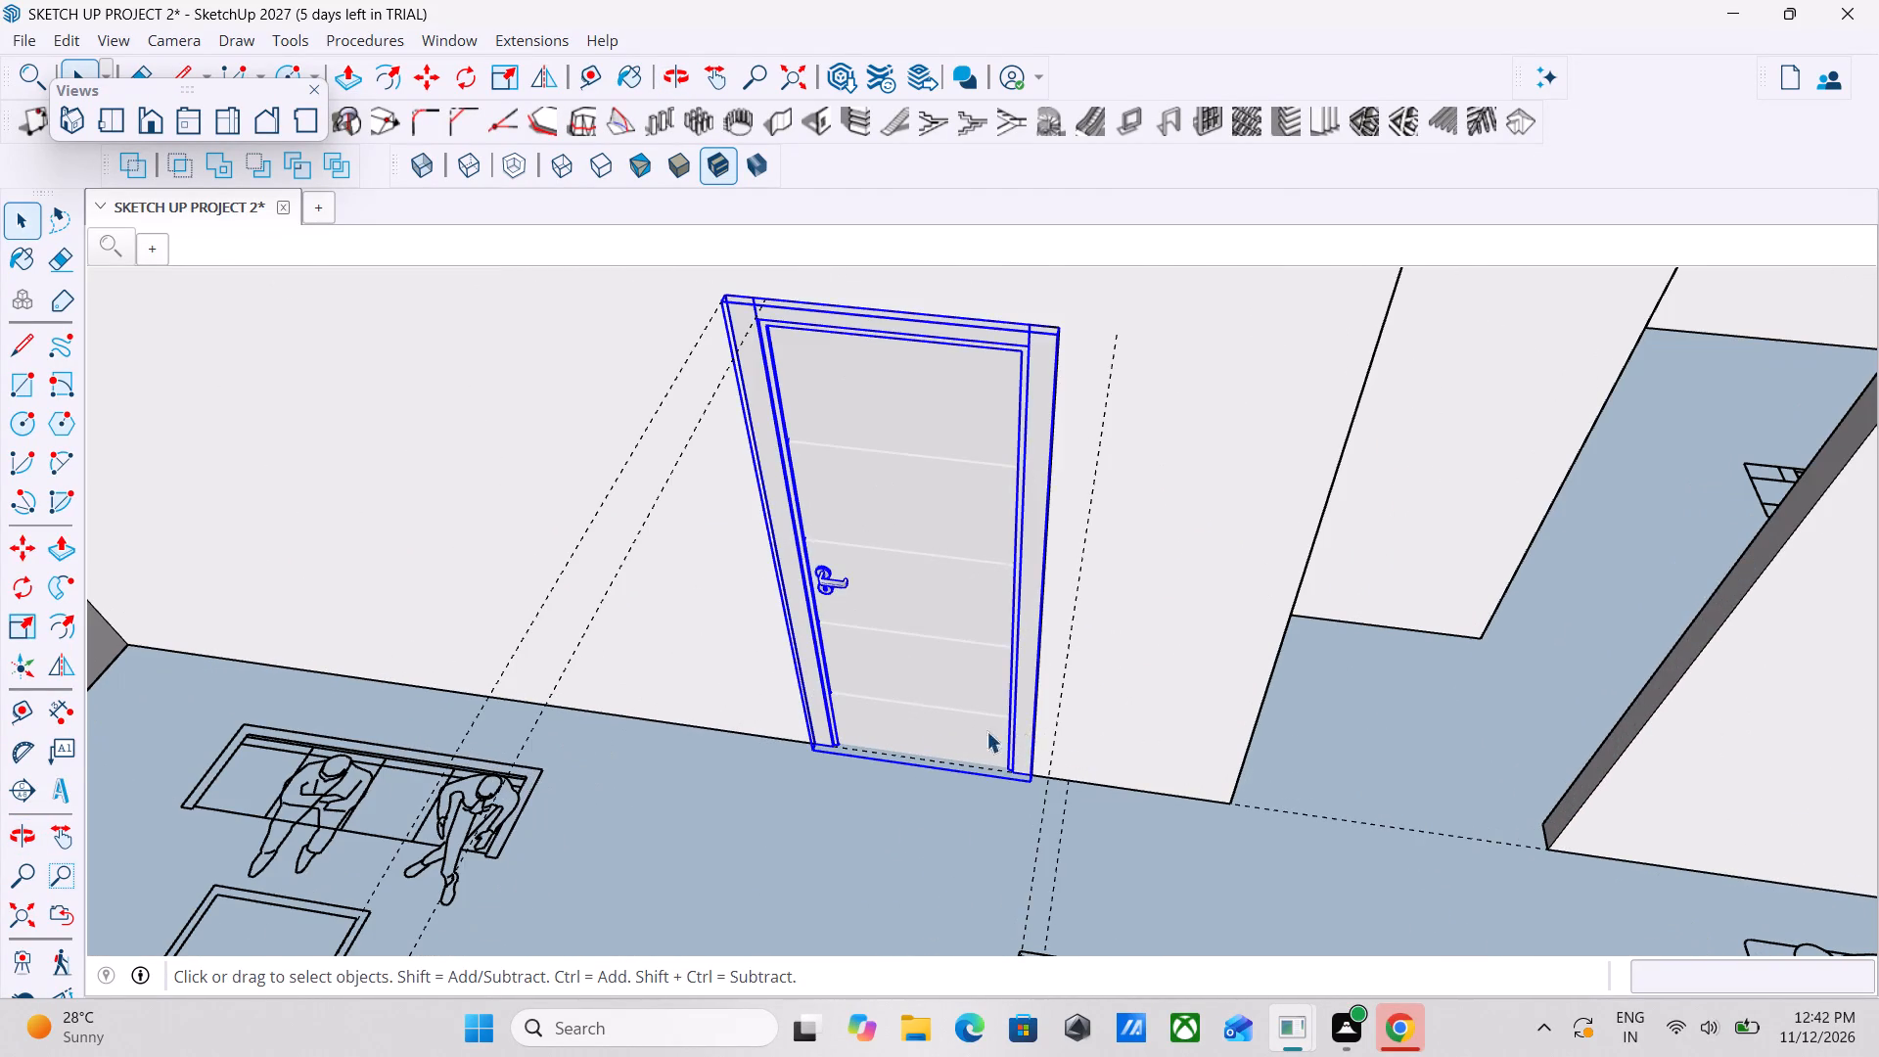
middle_drag(925, 737, 1003, 732)
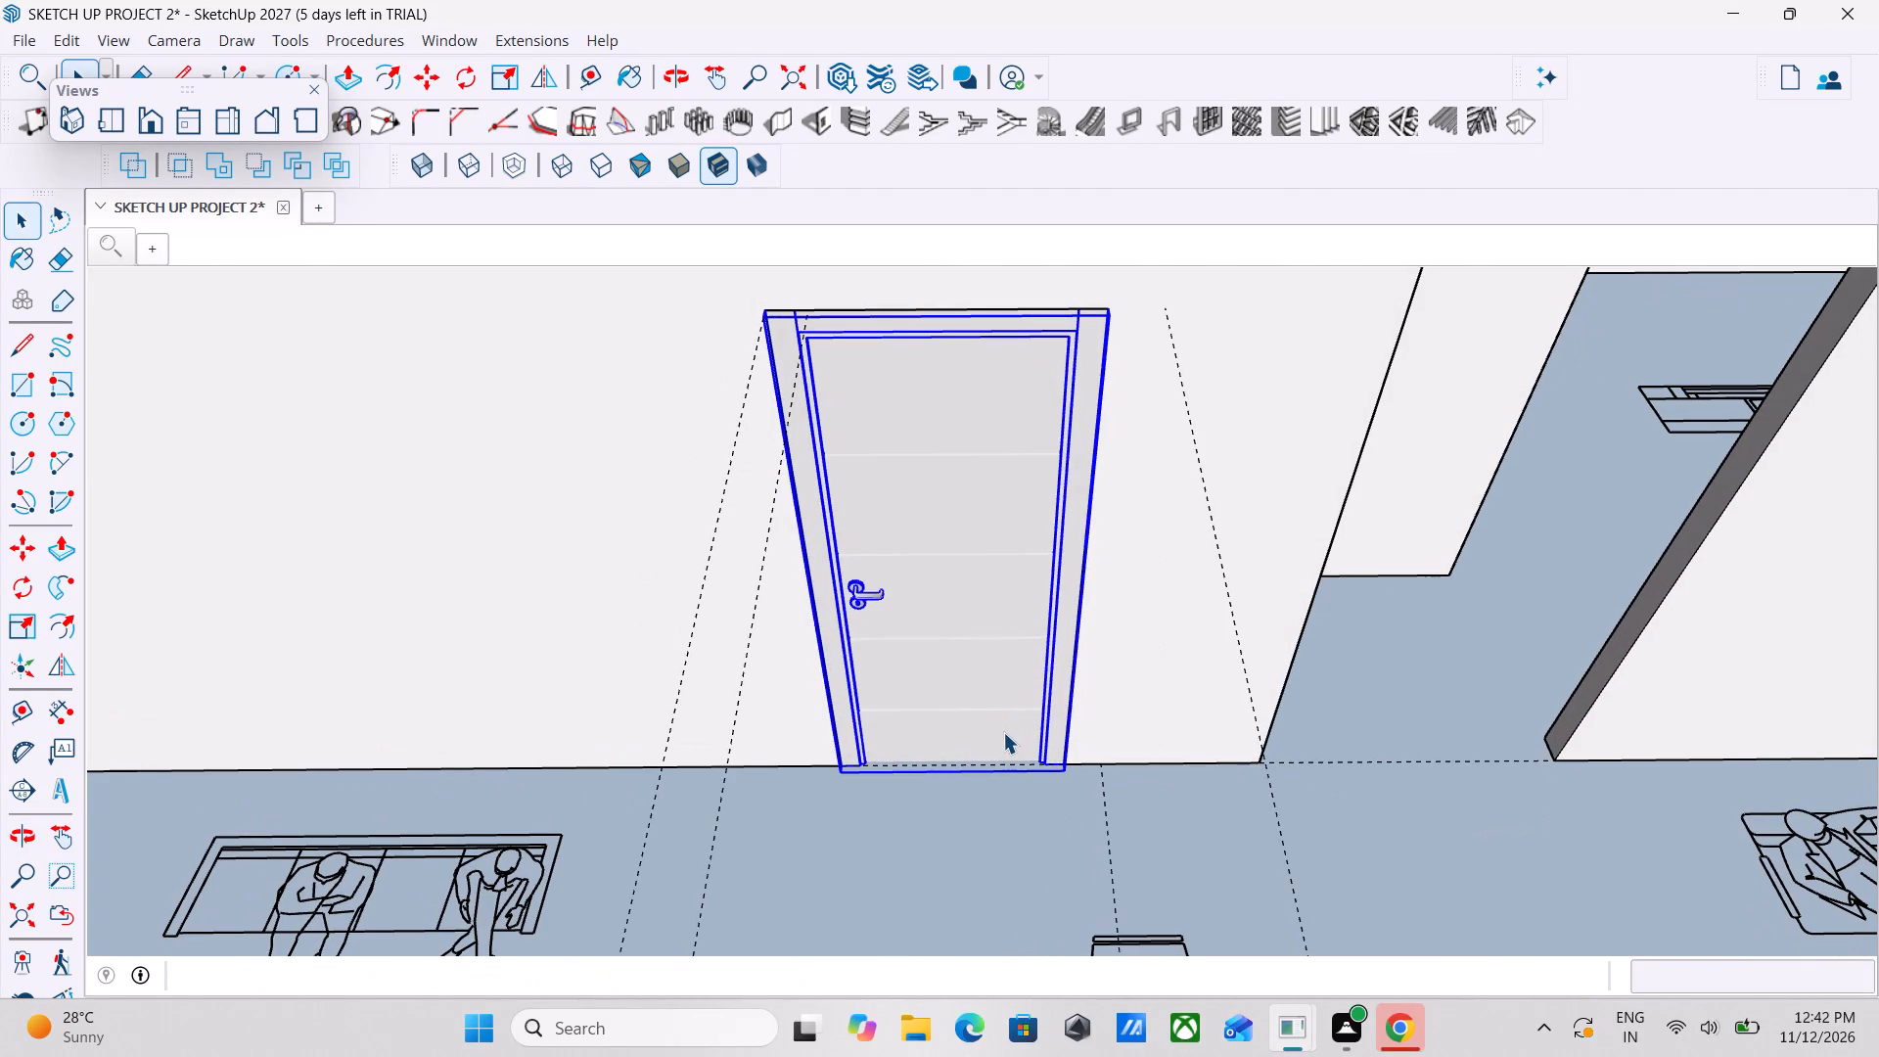
key(m)
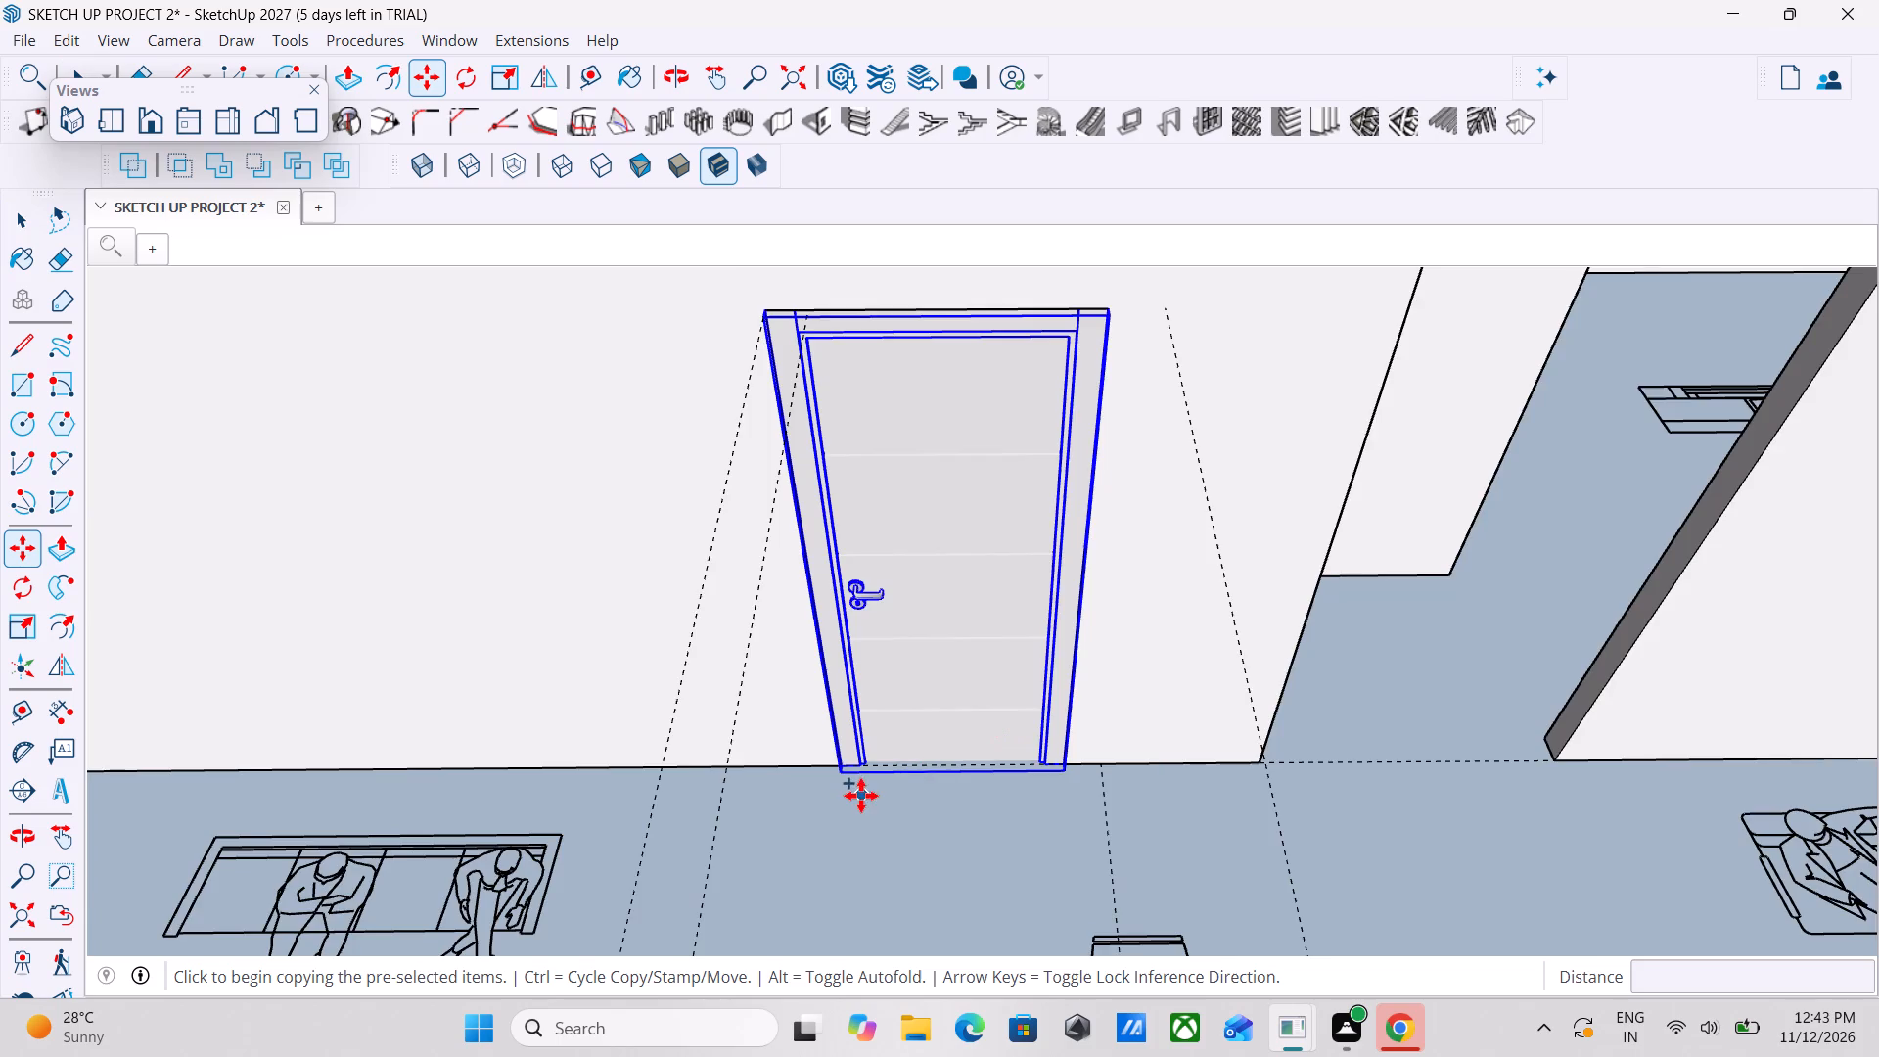
scroll(858, 797, up, 16)
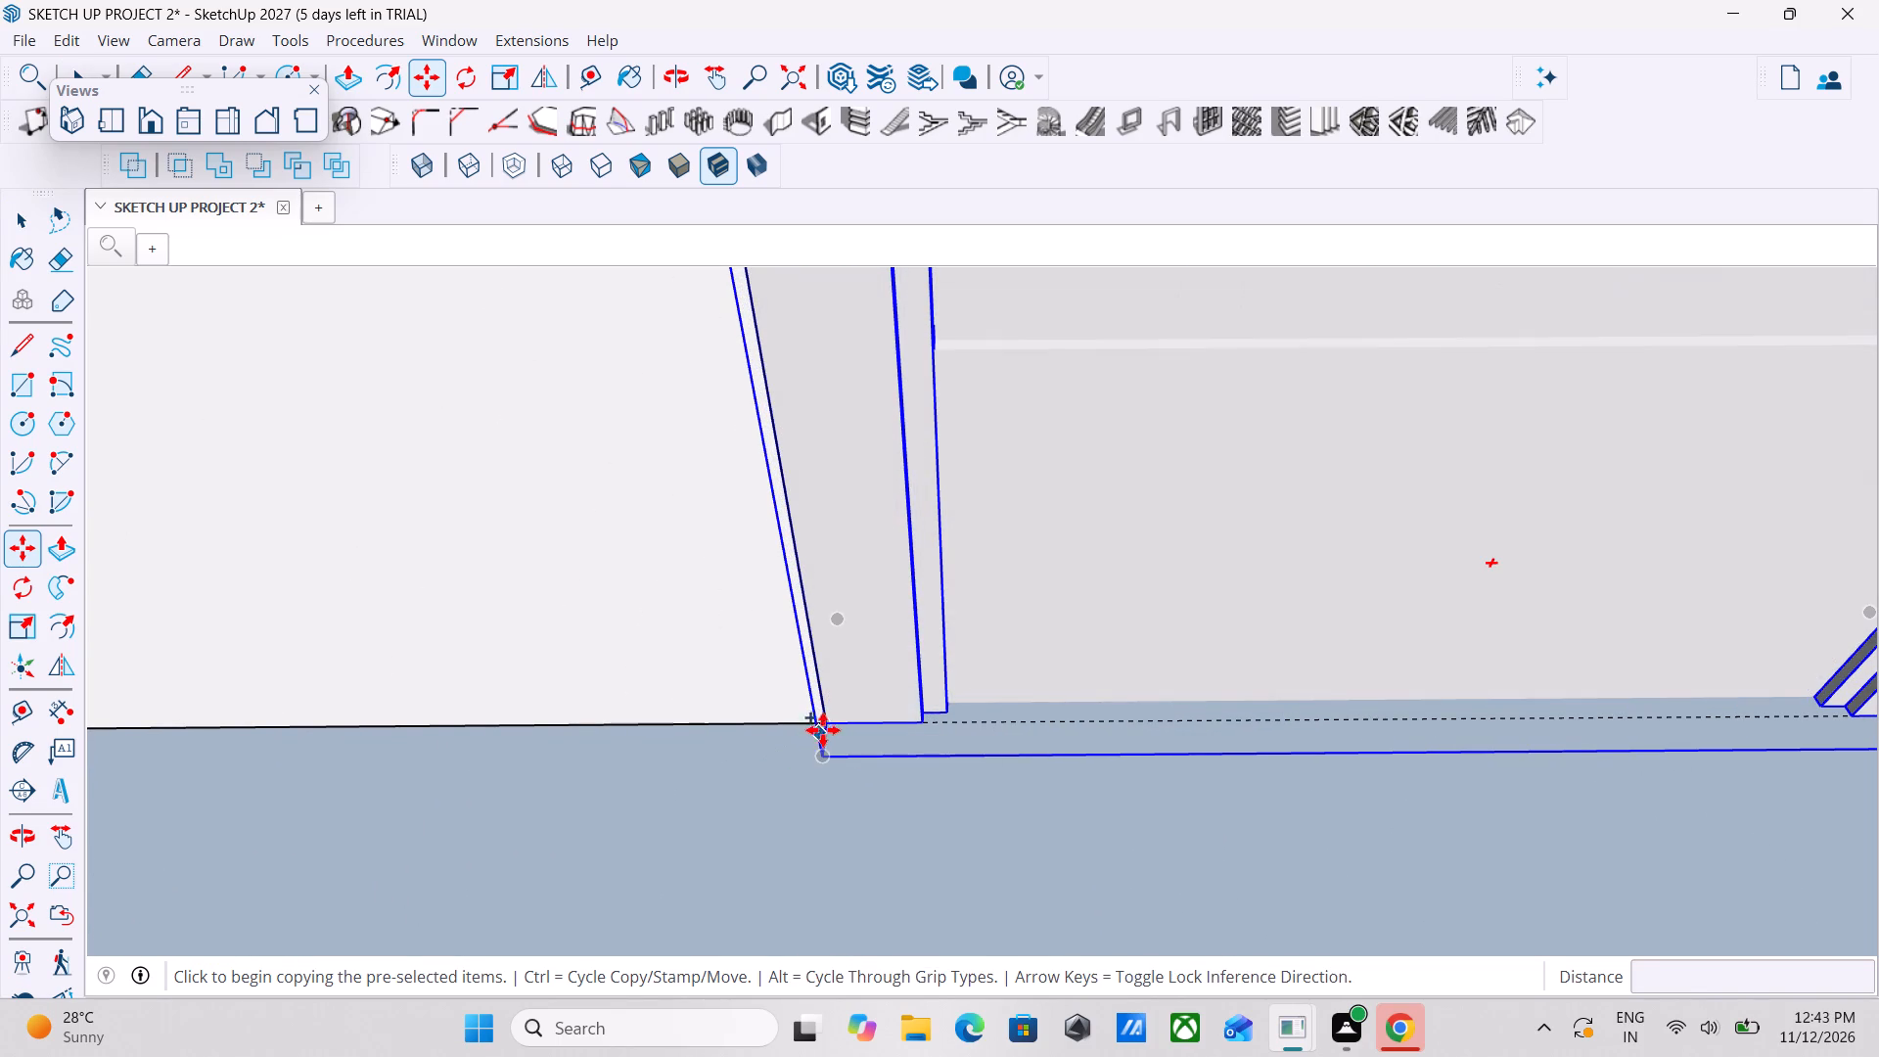
click(827, 729)
scroll(1221, 845, down, 3)
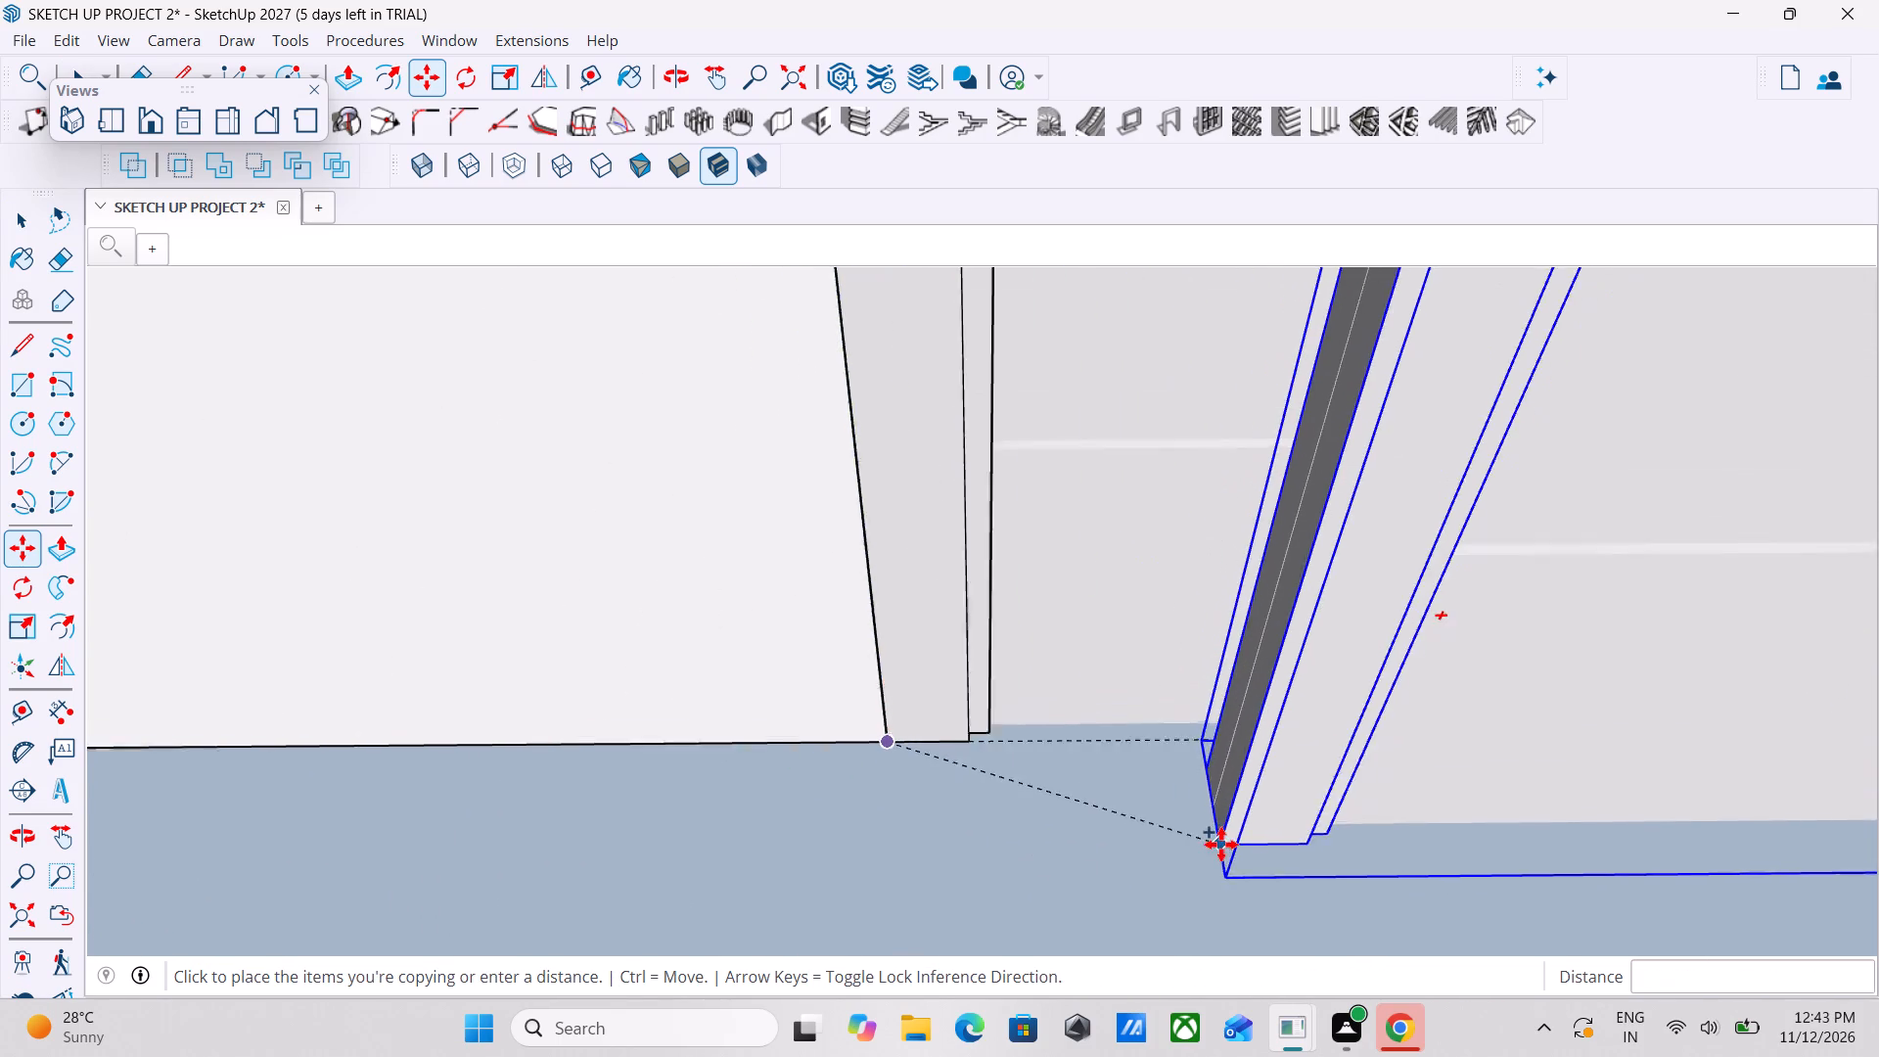
scroll(1221, 845, down, 20)
scroll(1221, 845, down, 8)
scroll(1466, 885, down, 2)
middle_drag(1466, 885, 1509, 681)
scroll(1509, 681, down, 6)
middle_drag(1643, 731, 1265, 890)
scroll(1265, 890, up, 1)
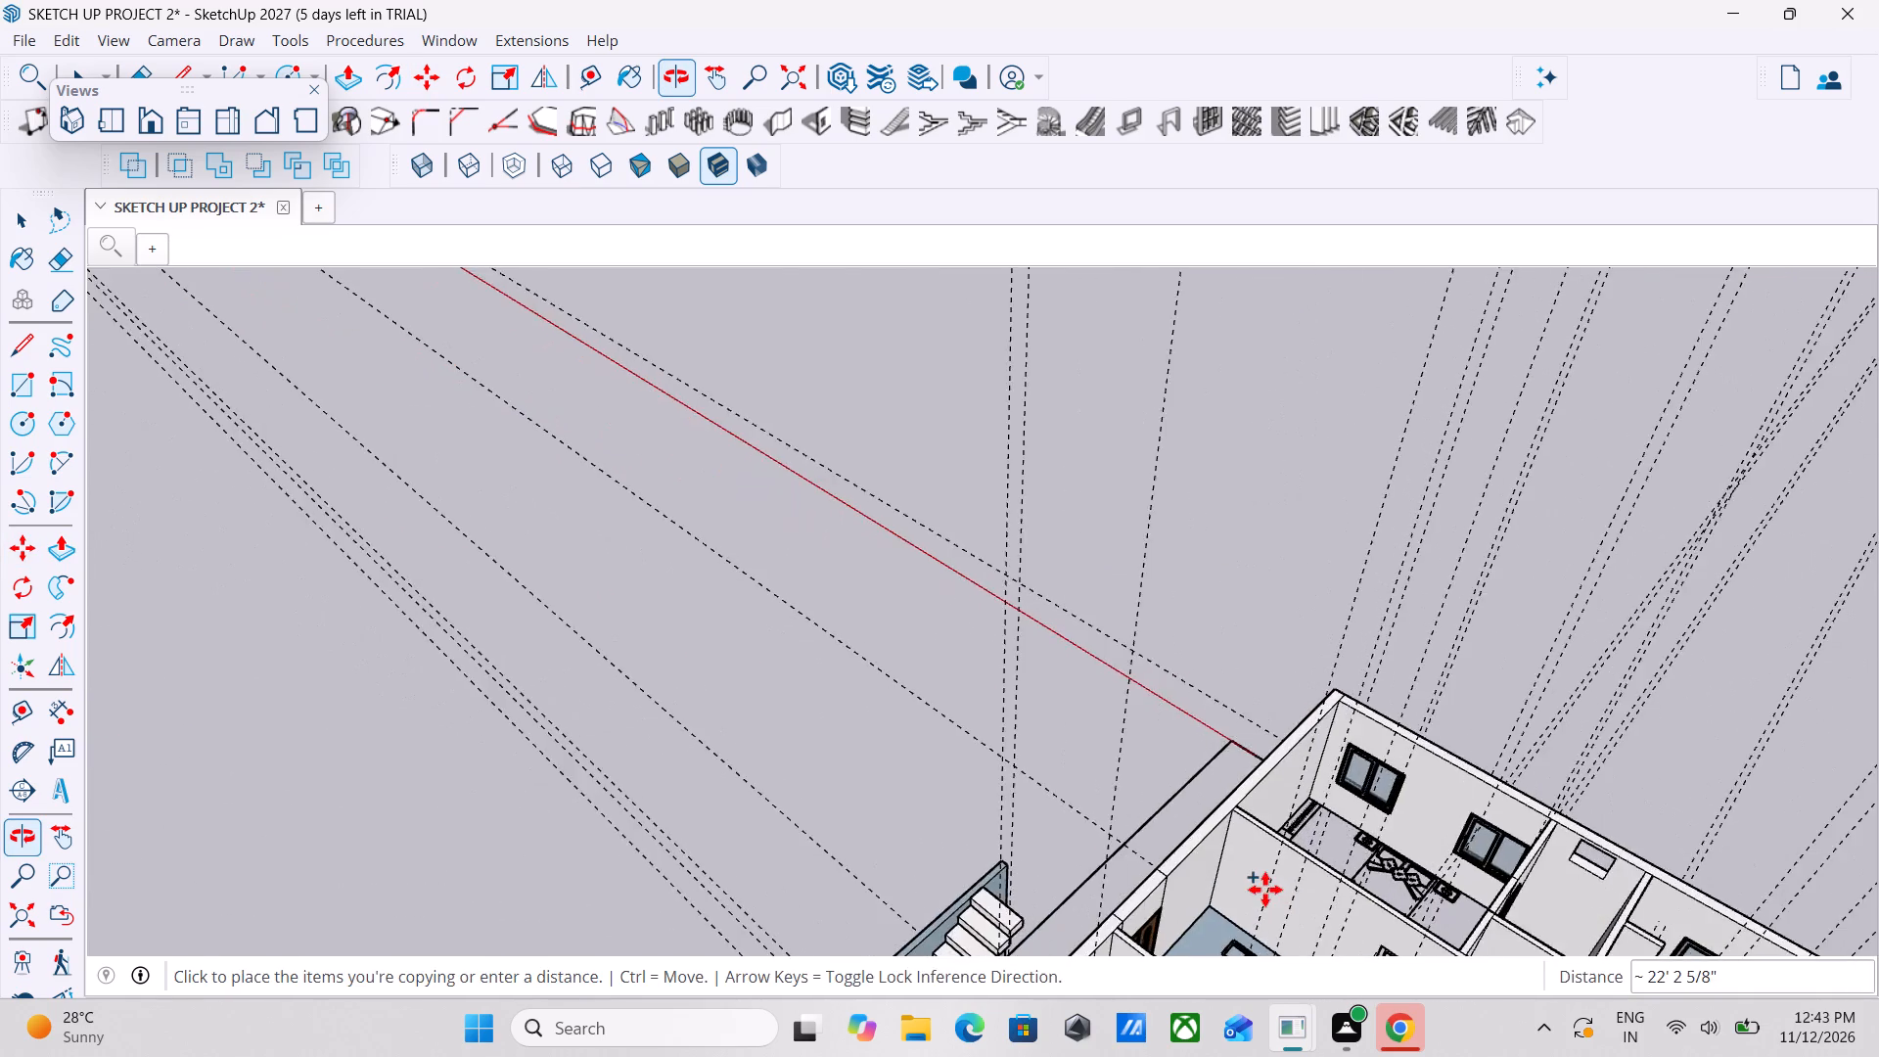
scroll(1265, 890, down, 7)
middle_drag(1316, 892, 1590, 746)
middle_drag(1570, 872, 1303, 984)
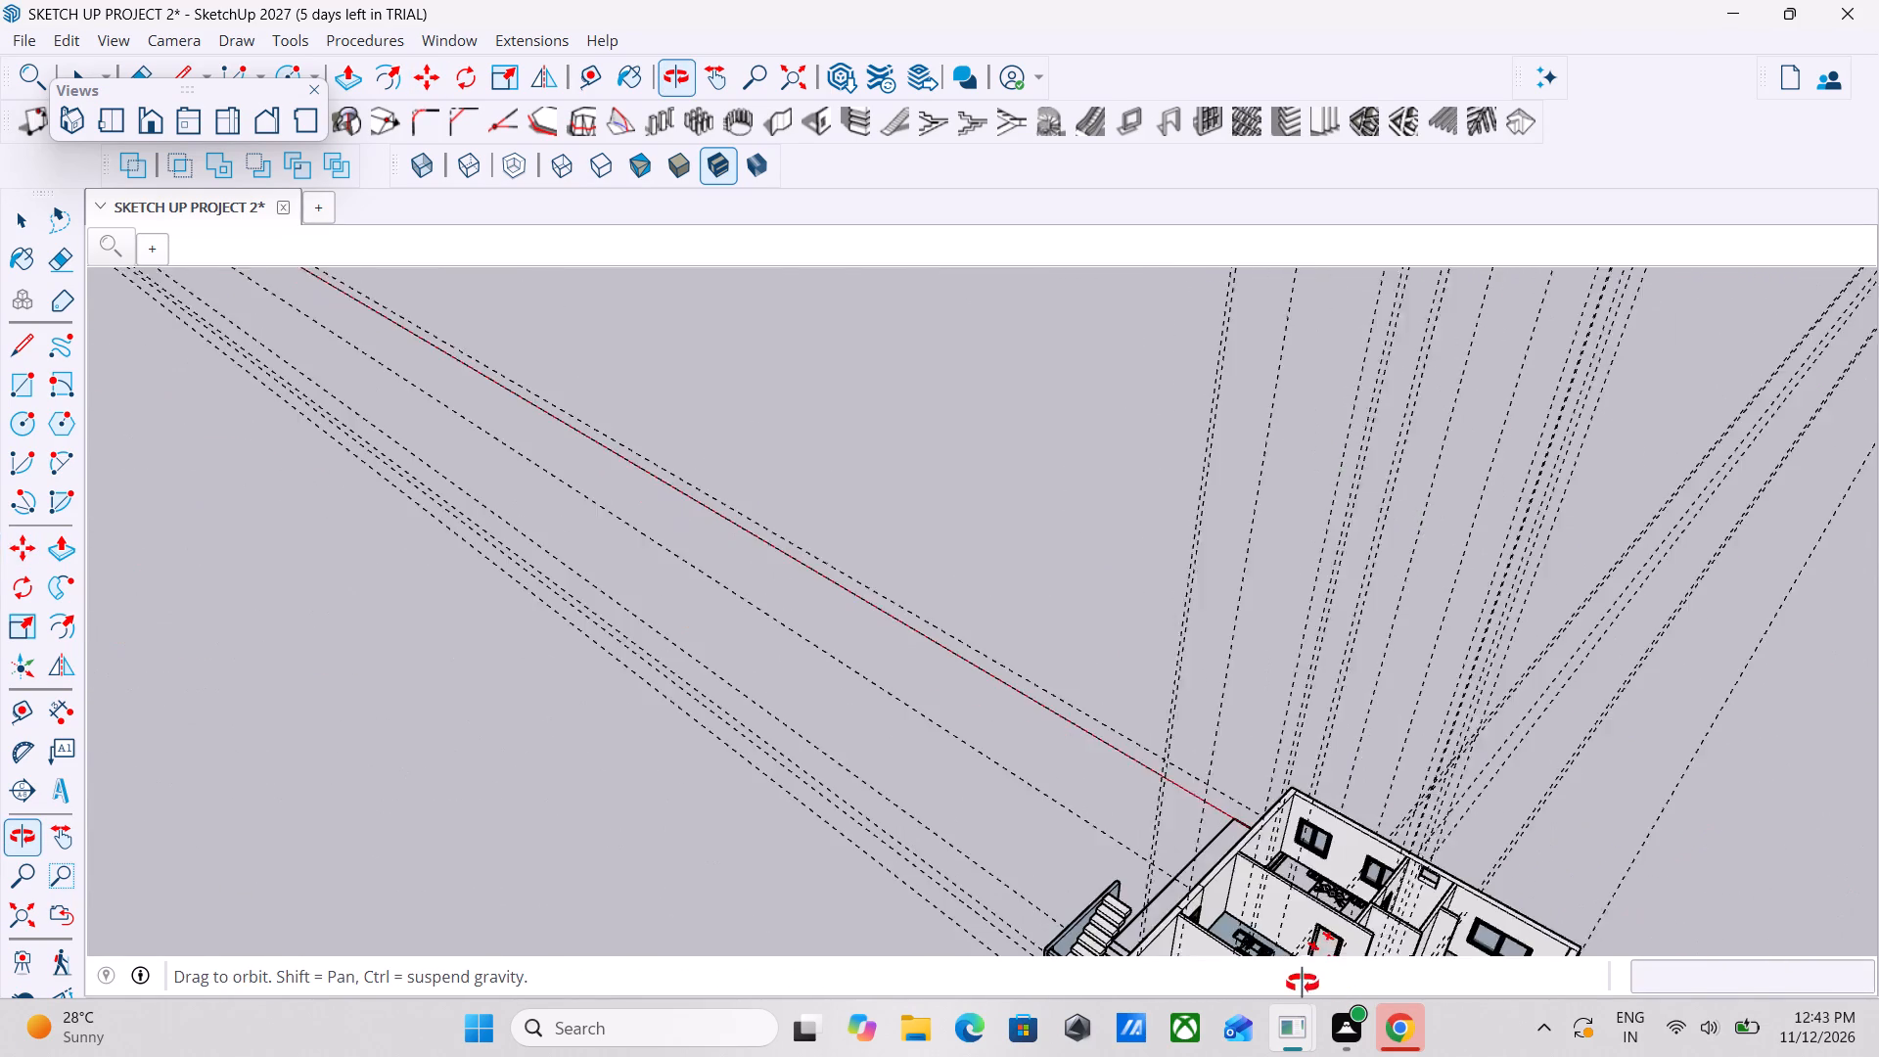
middle_drag(1303, 984, 1298, 984)
scroll(1294, 984, up, 1)
scroll(1321, 945, down, 2)
middle_drag(1321, 945, 1662, 771)
middle_drag(1335, 834, 1788, 1014)
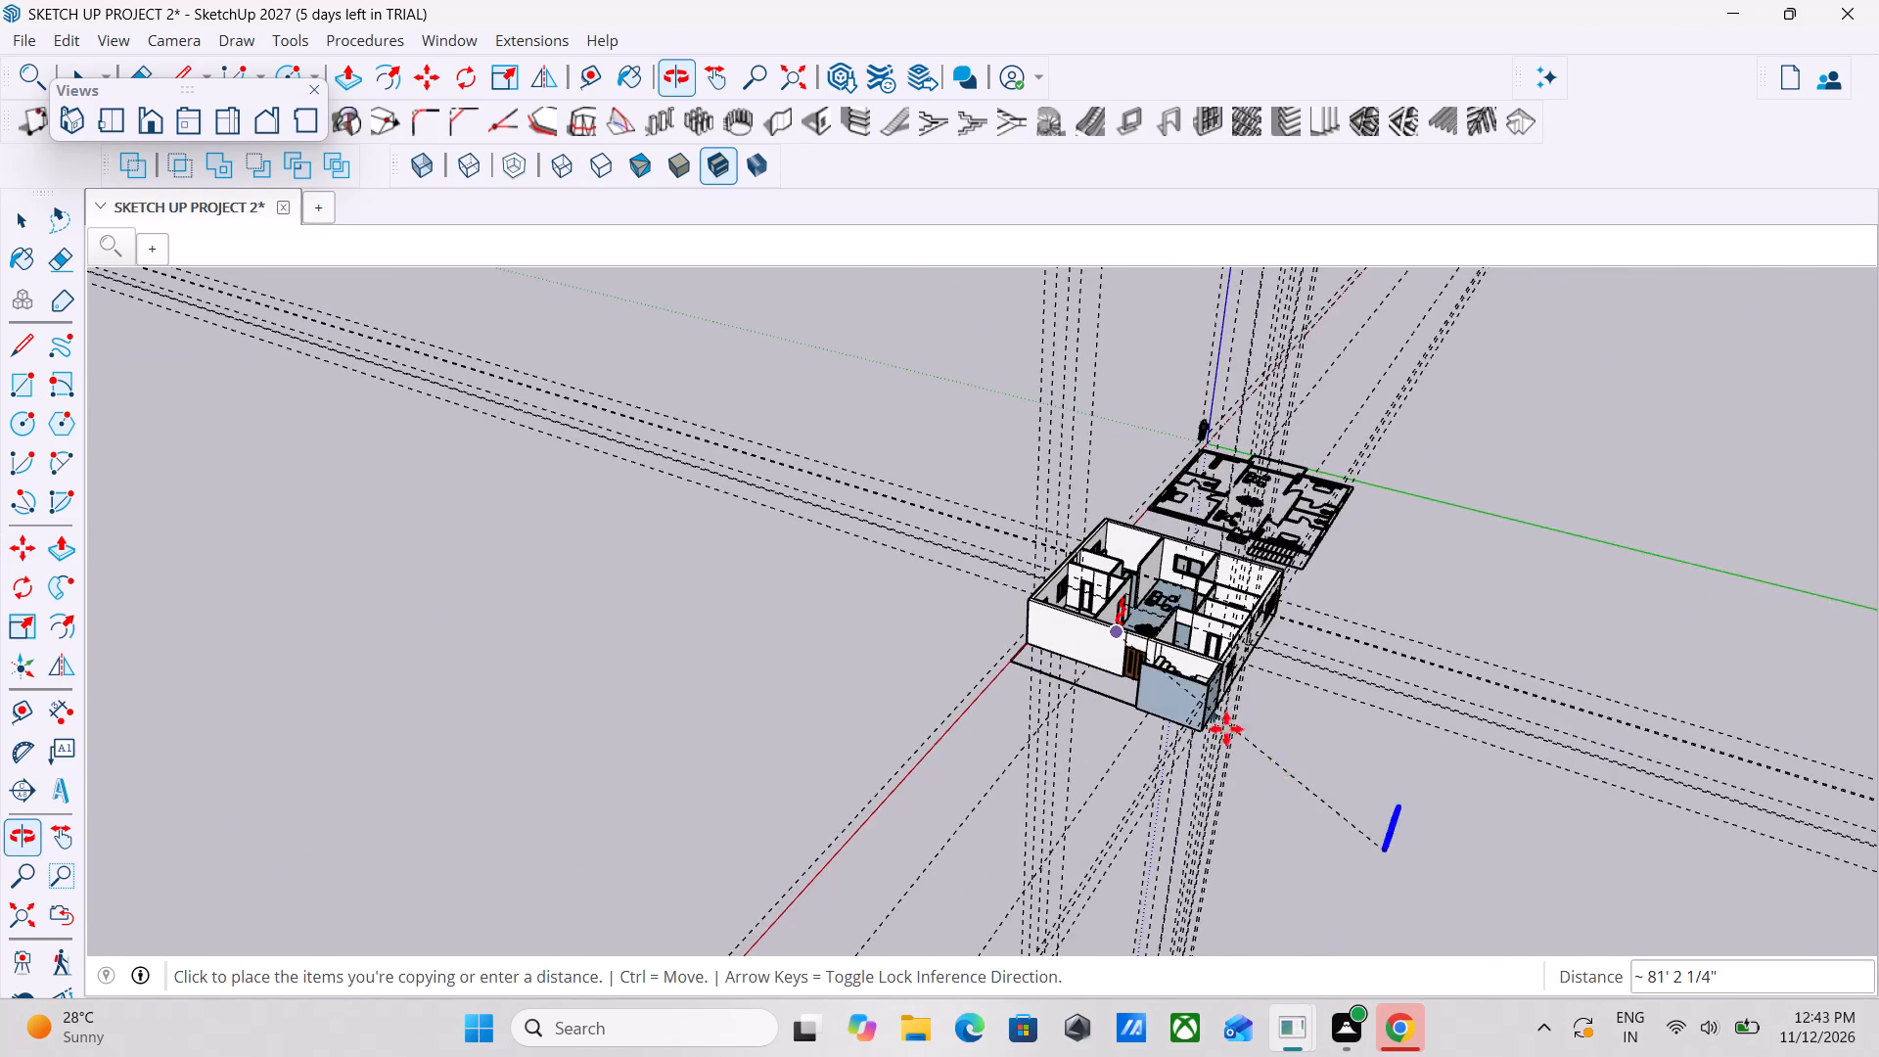
scroll(1144, 642, up, 5)
middle_drag(1134, 629, 1401, 589)
middle_drag(977, 602, 1204, 559)
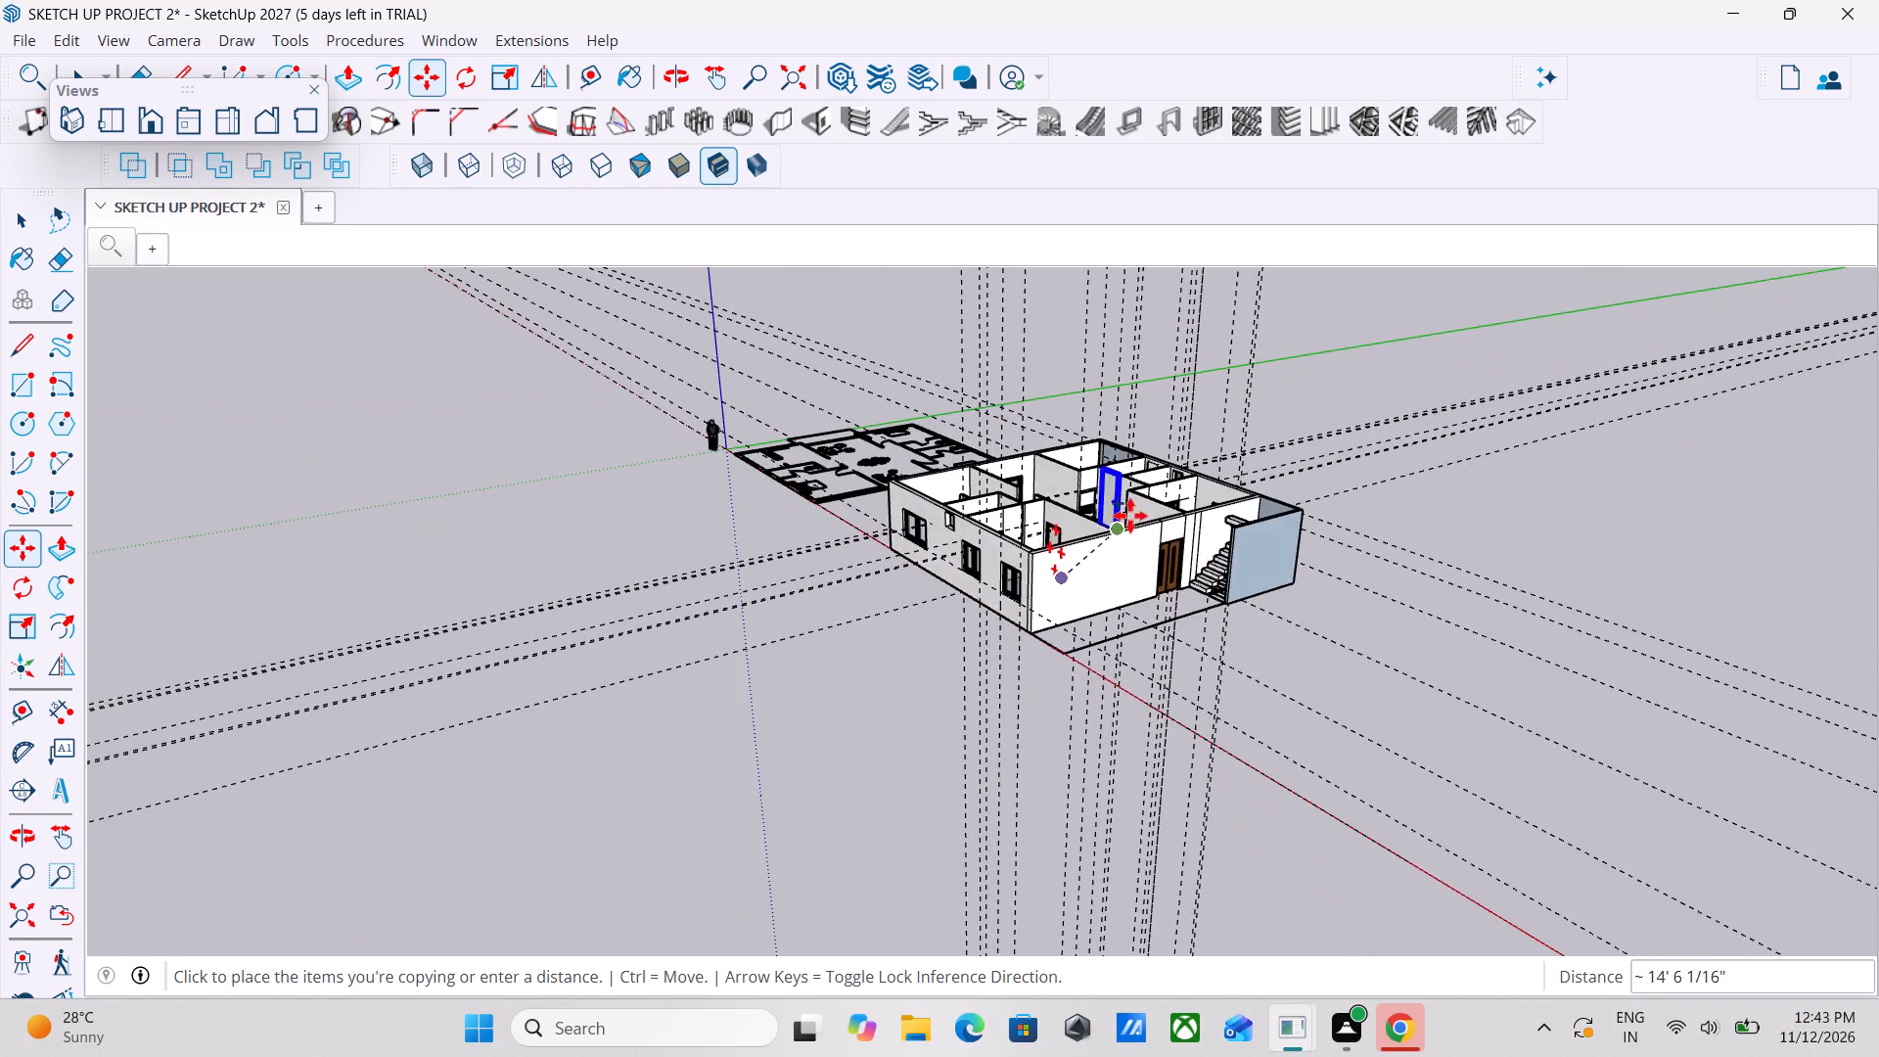
scroll(1128, 518, up, 13)
middle_drag(1070, 524, 820, 699)
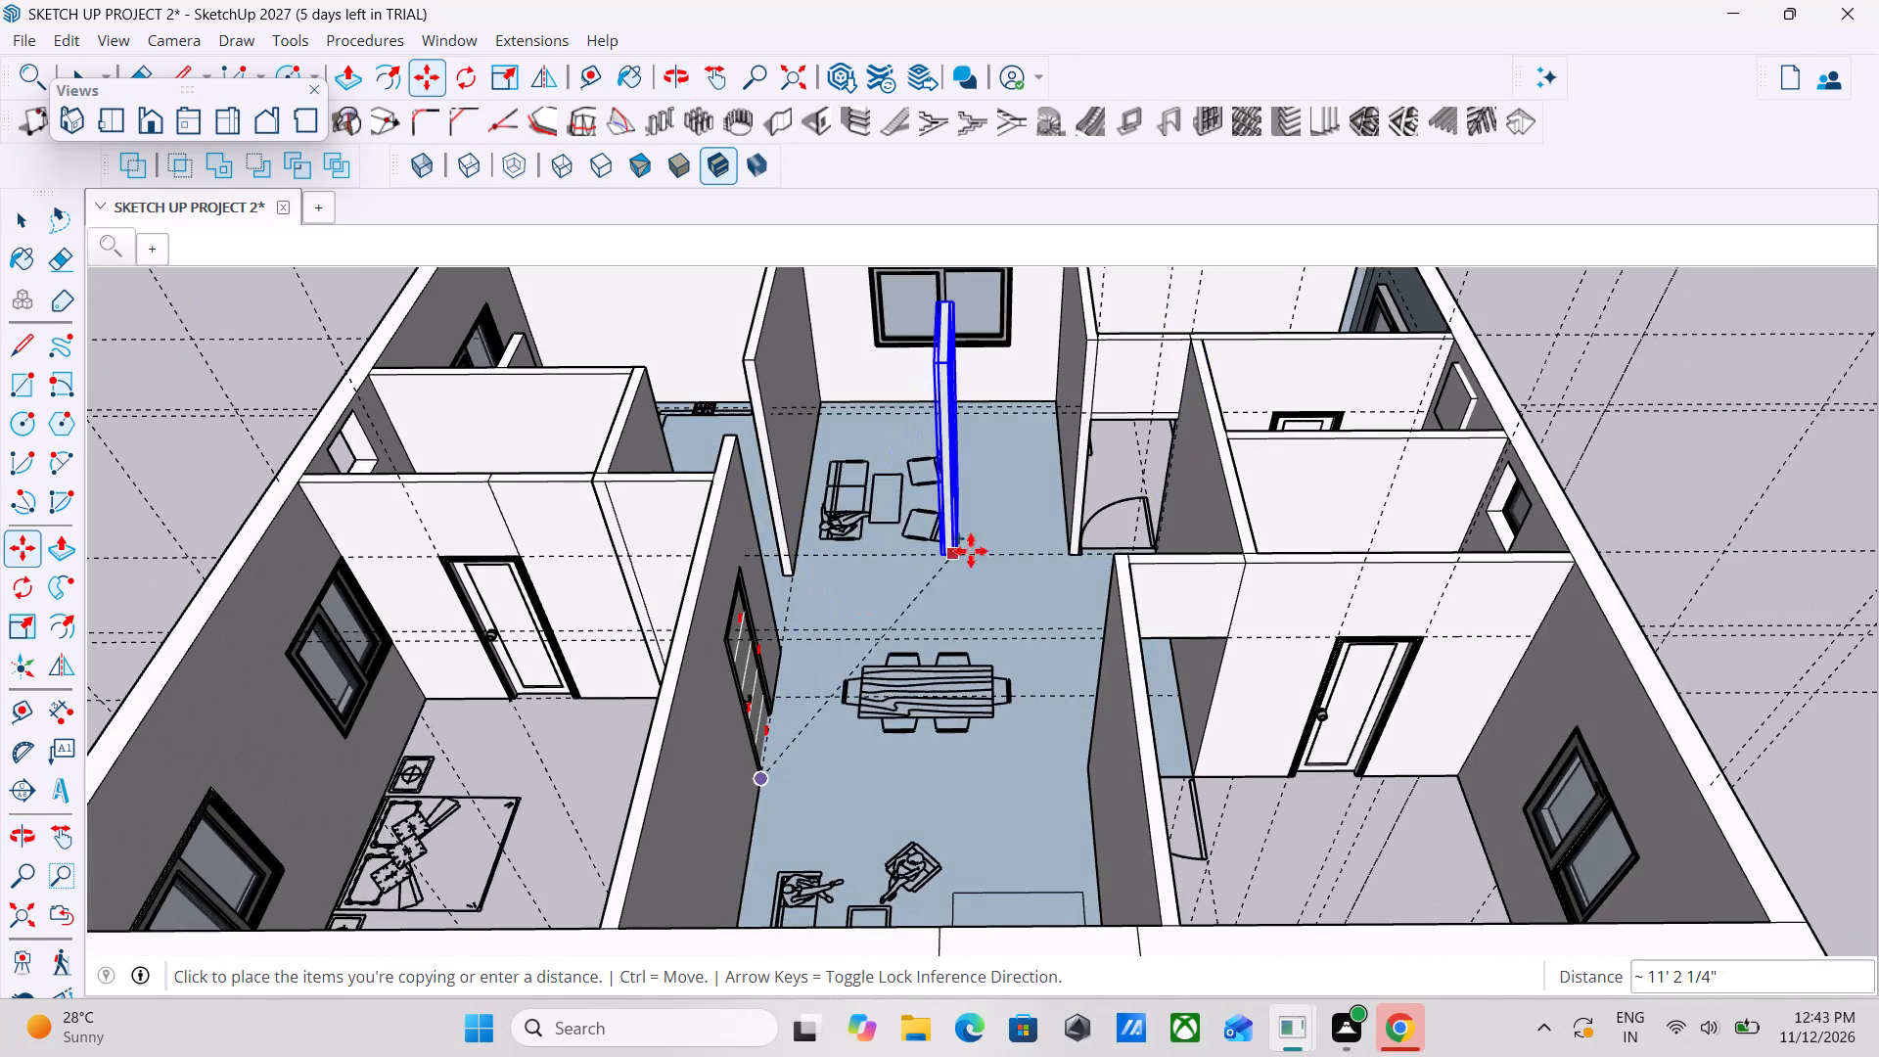
scroll(1053, 539, up, 19)
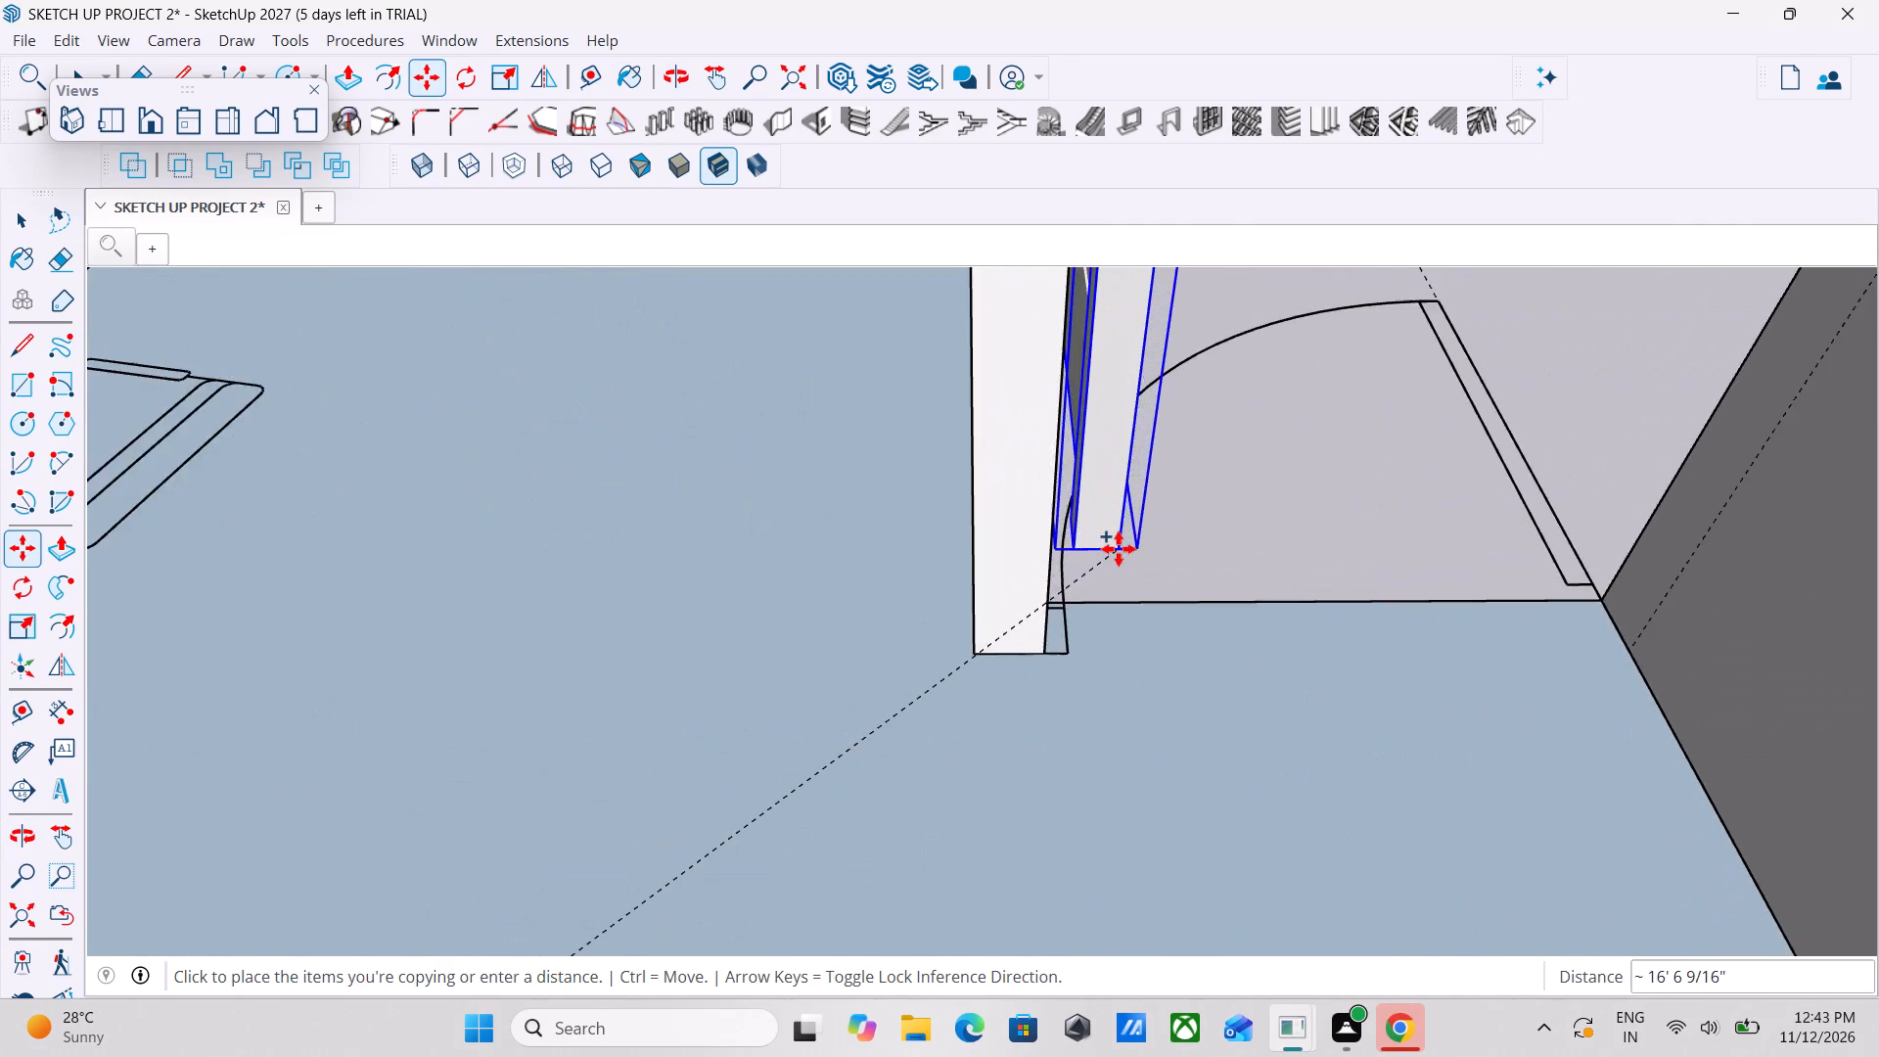
middle_drag(1119, 549, 982, 624)
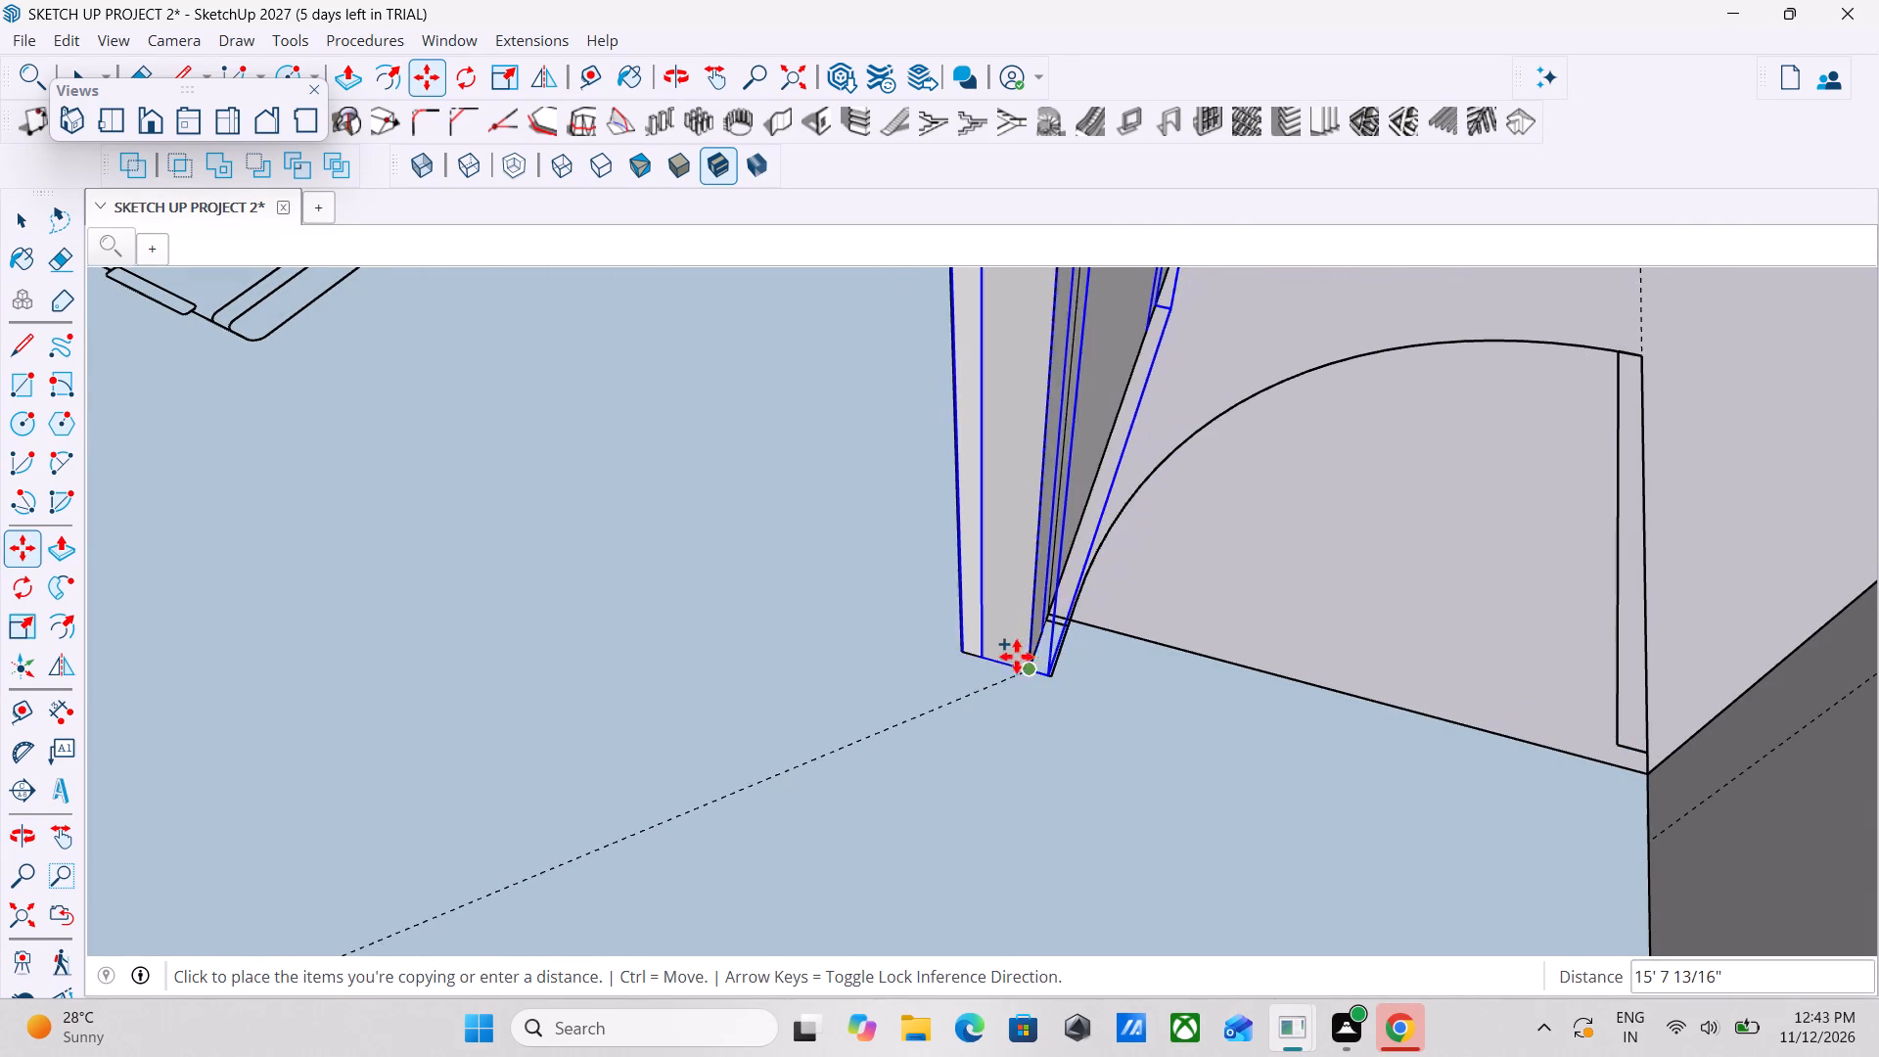
scroll(952, 696, up, 3)
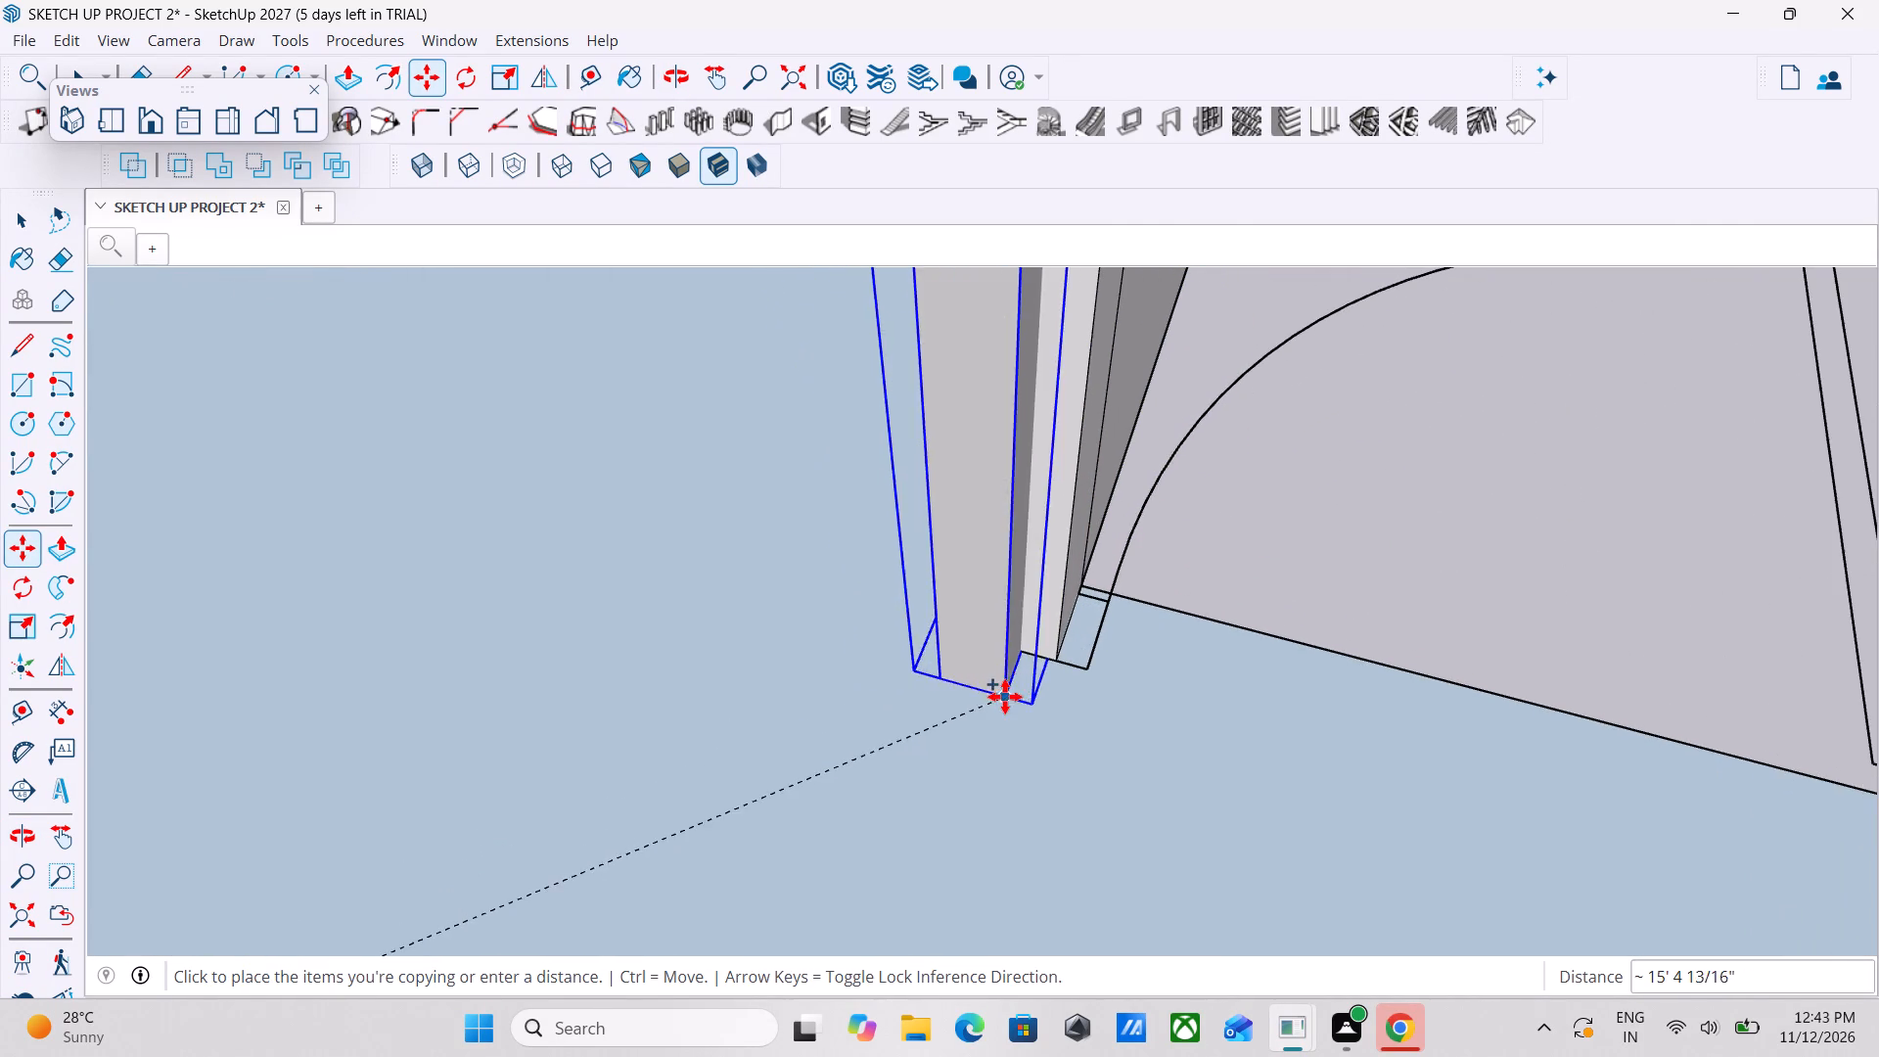
scroll(805, 702, down, 3)
middle_drag(805, 702, 945, 702)
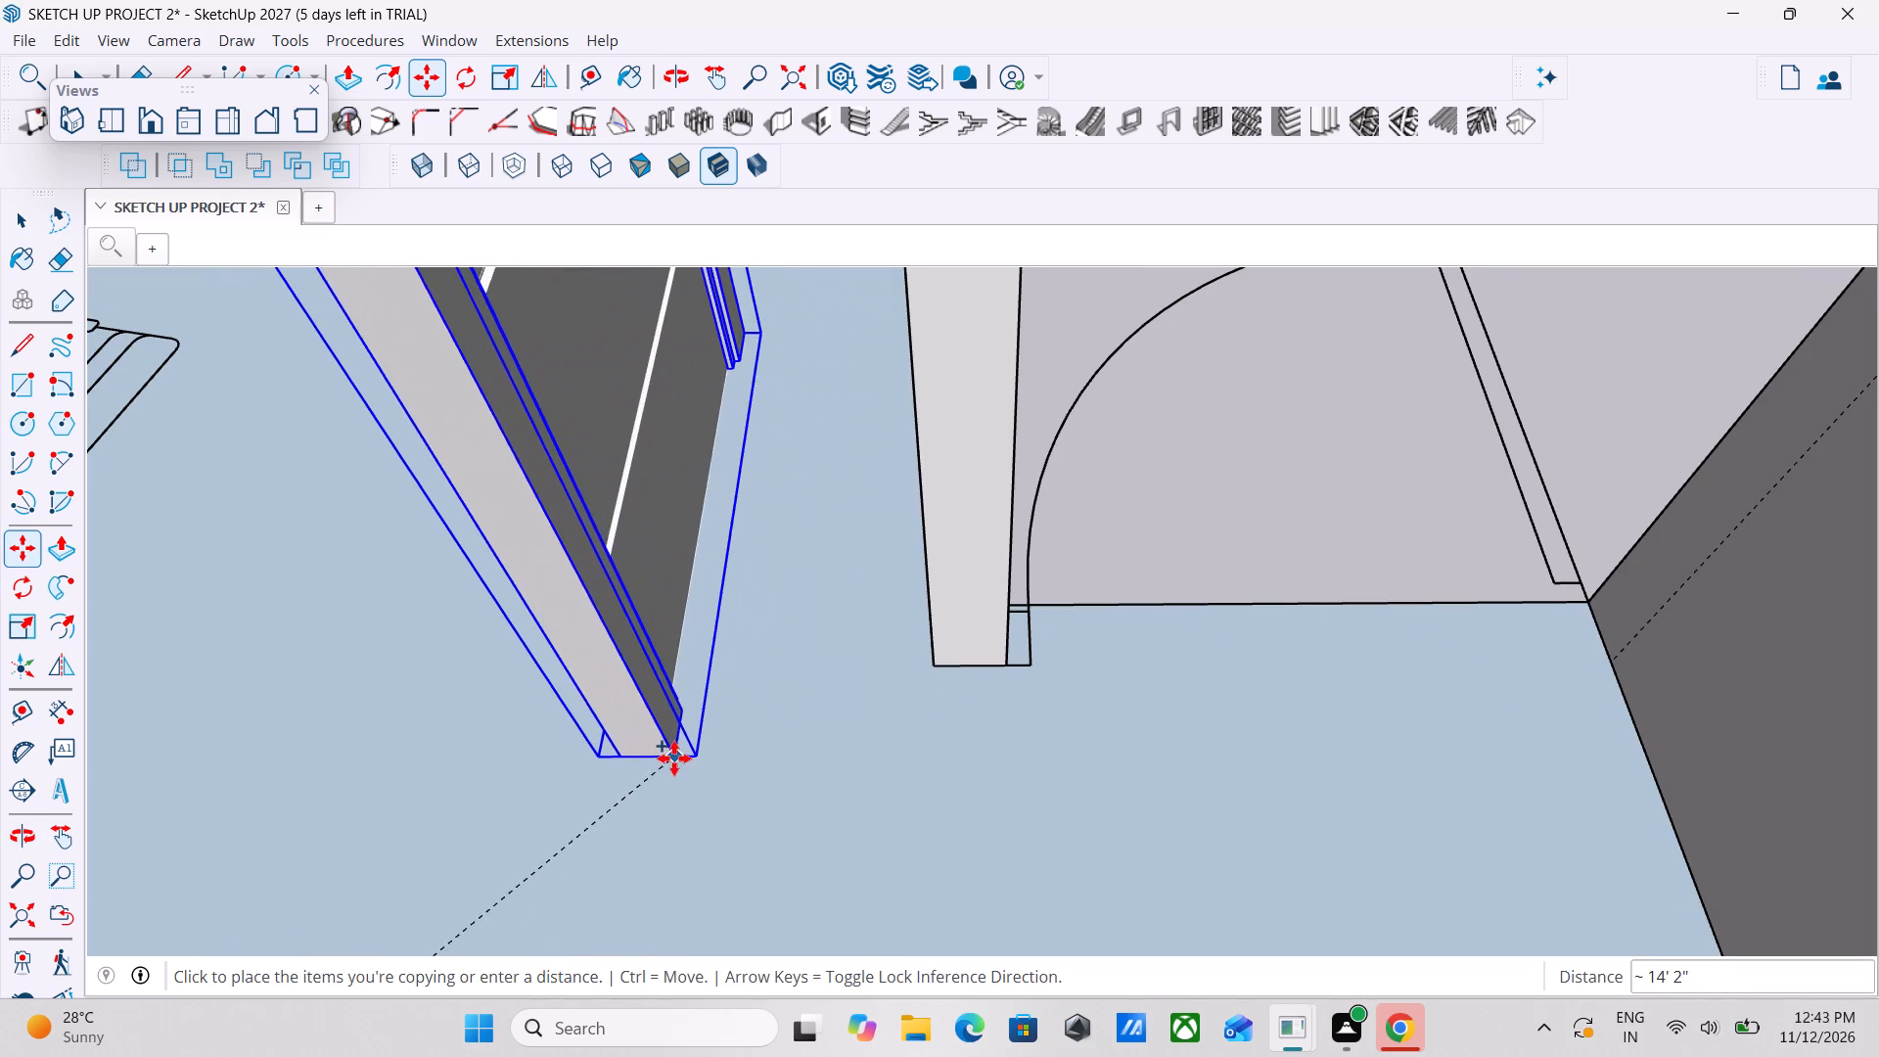
click(674, 758)
Examine the copied grooved door's orientation against the open doorway and the surrounding rooms from several angles.
scroll(722, 661, down, 5)
middle_drag(757, 635, 884, 484)
scroll(913, 465, down, 5)
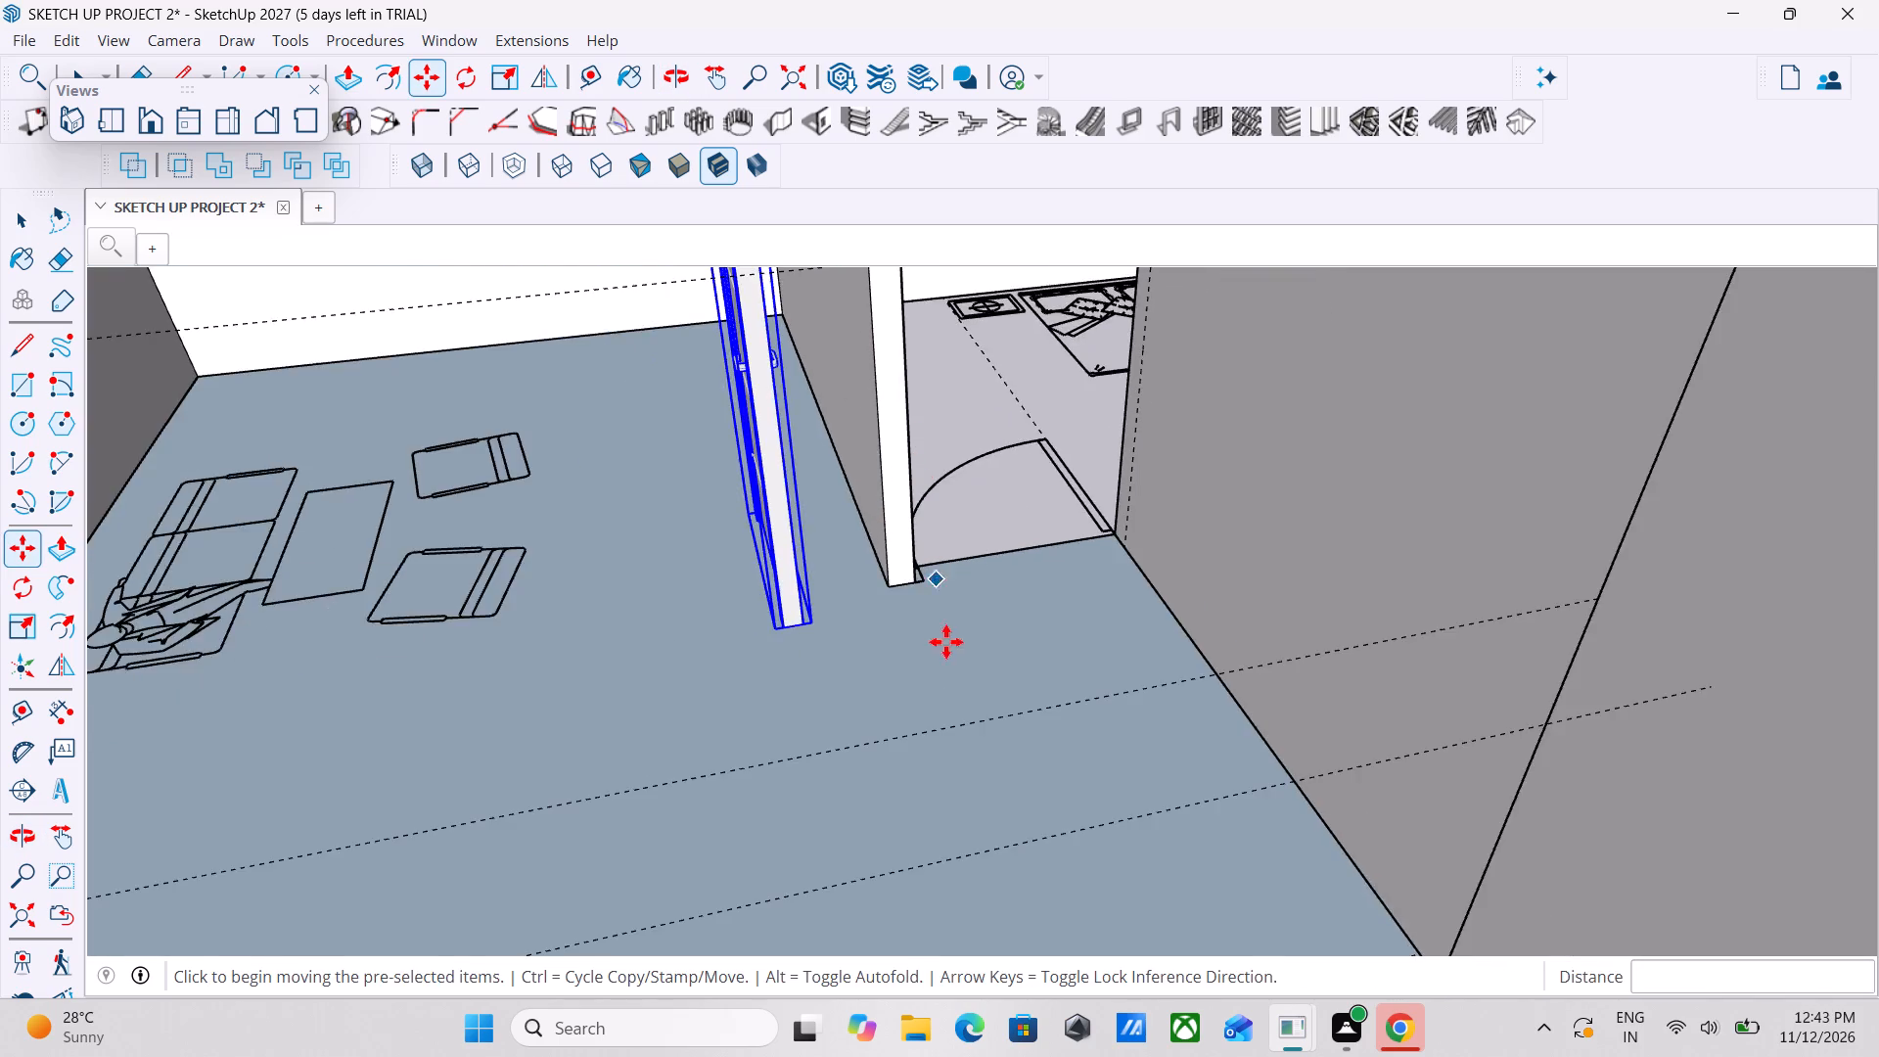
middle_drag(939, 649, 857, 523)
middle_drag(857, 523, 945, 586)
middle_drag(818, 603, 726, 617)
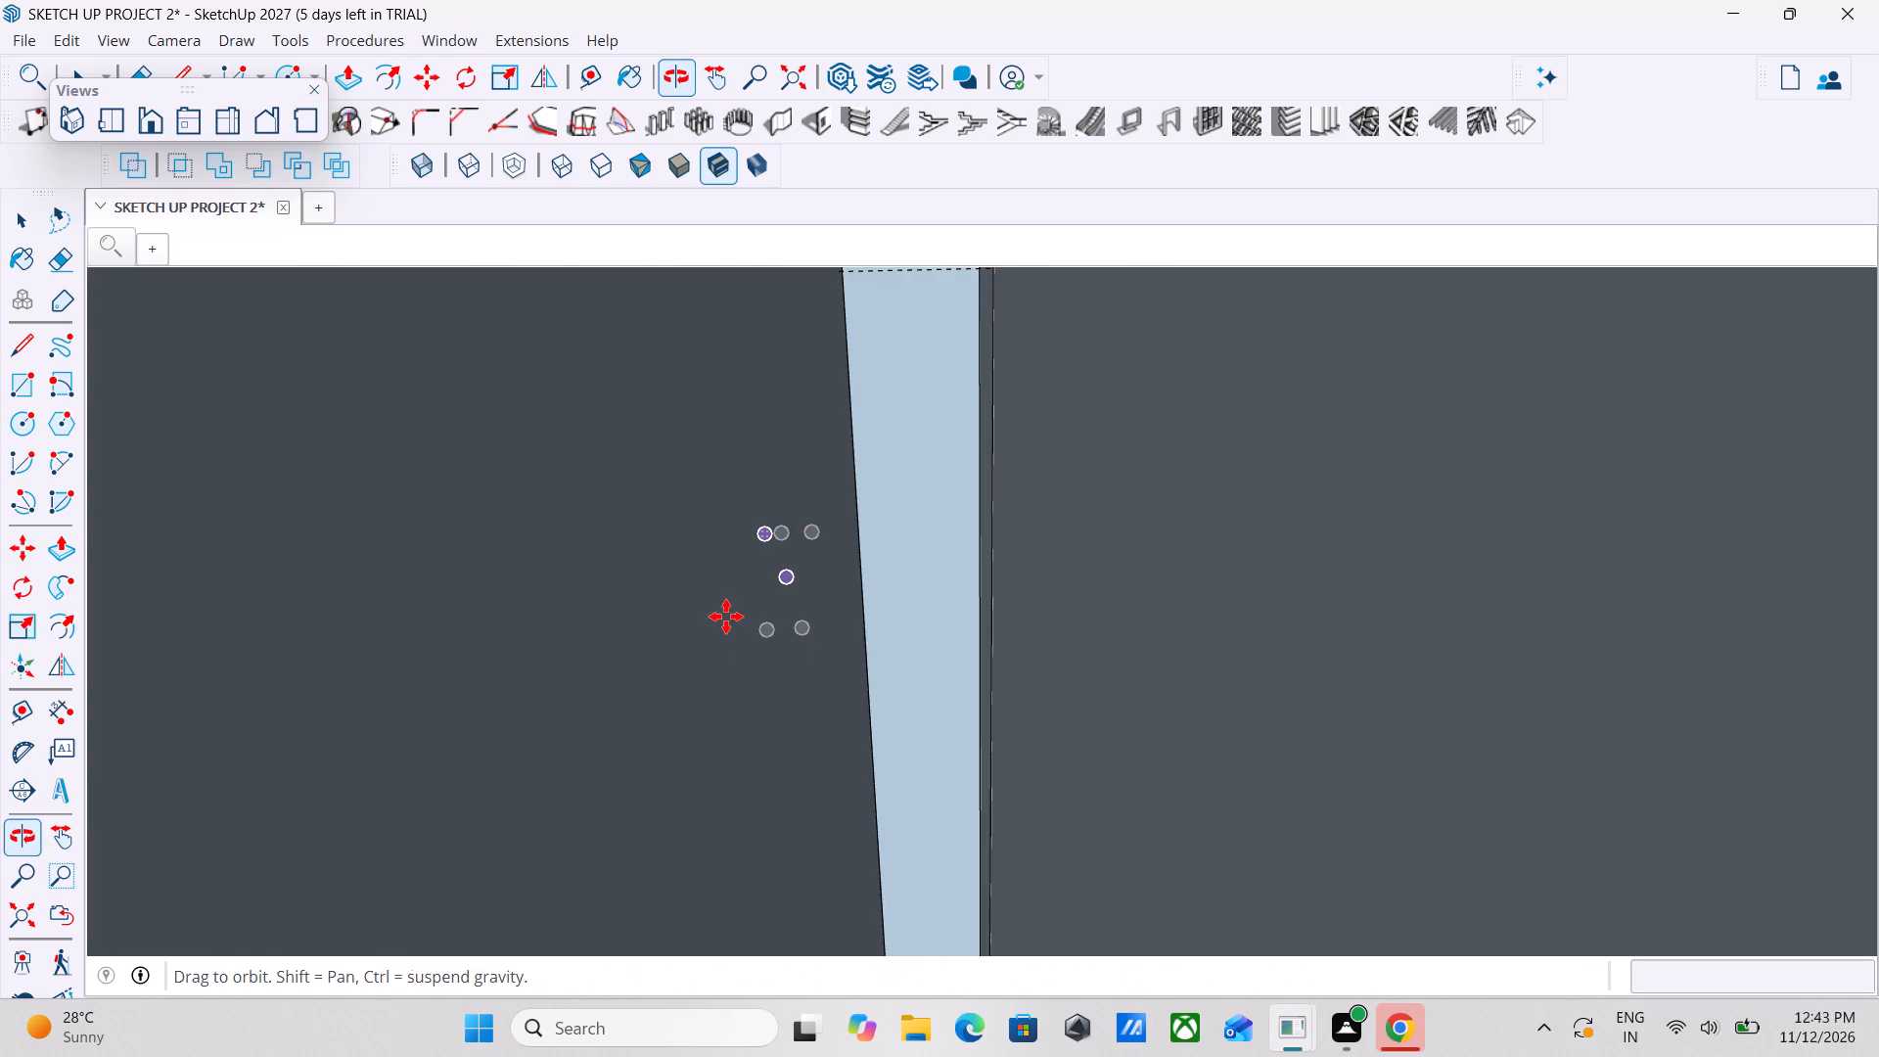
scroll(726, 617, down, 20)
scroll(726, 617, down, 7)
scroll(970, 488, down, 1)
middle_drag(970, 488, 987, 528)
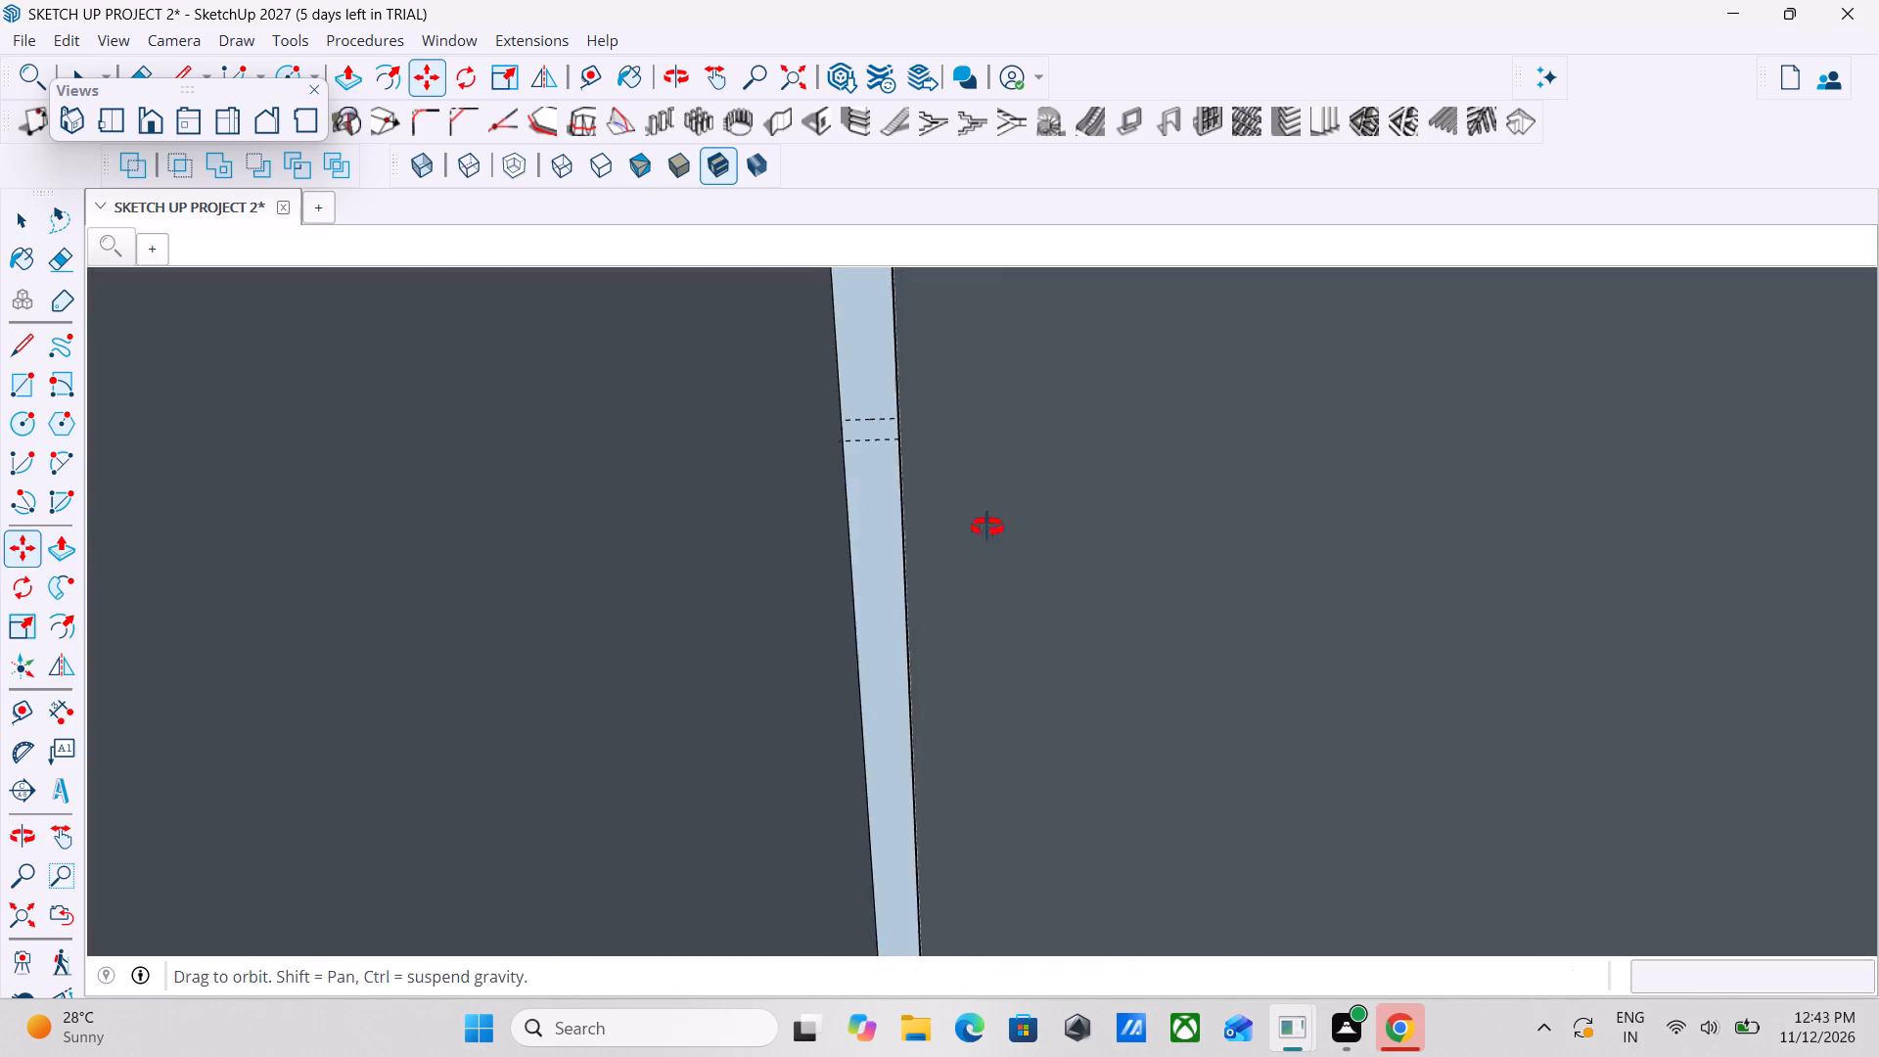
middle_drag(987, 528, 1140, 750)
scroll(1140, 750, down, 6)
scroll(863, 713, down, 20)
scroll(863, 713, down, 6)
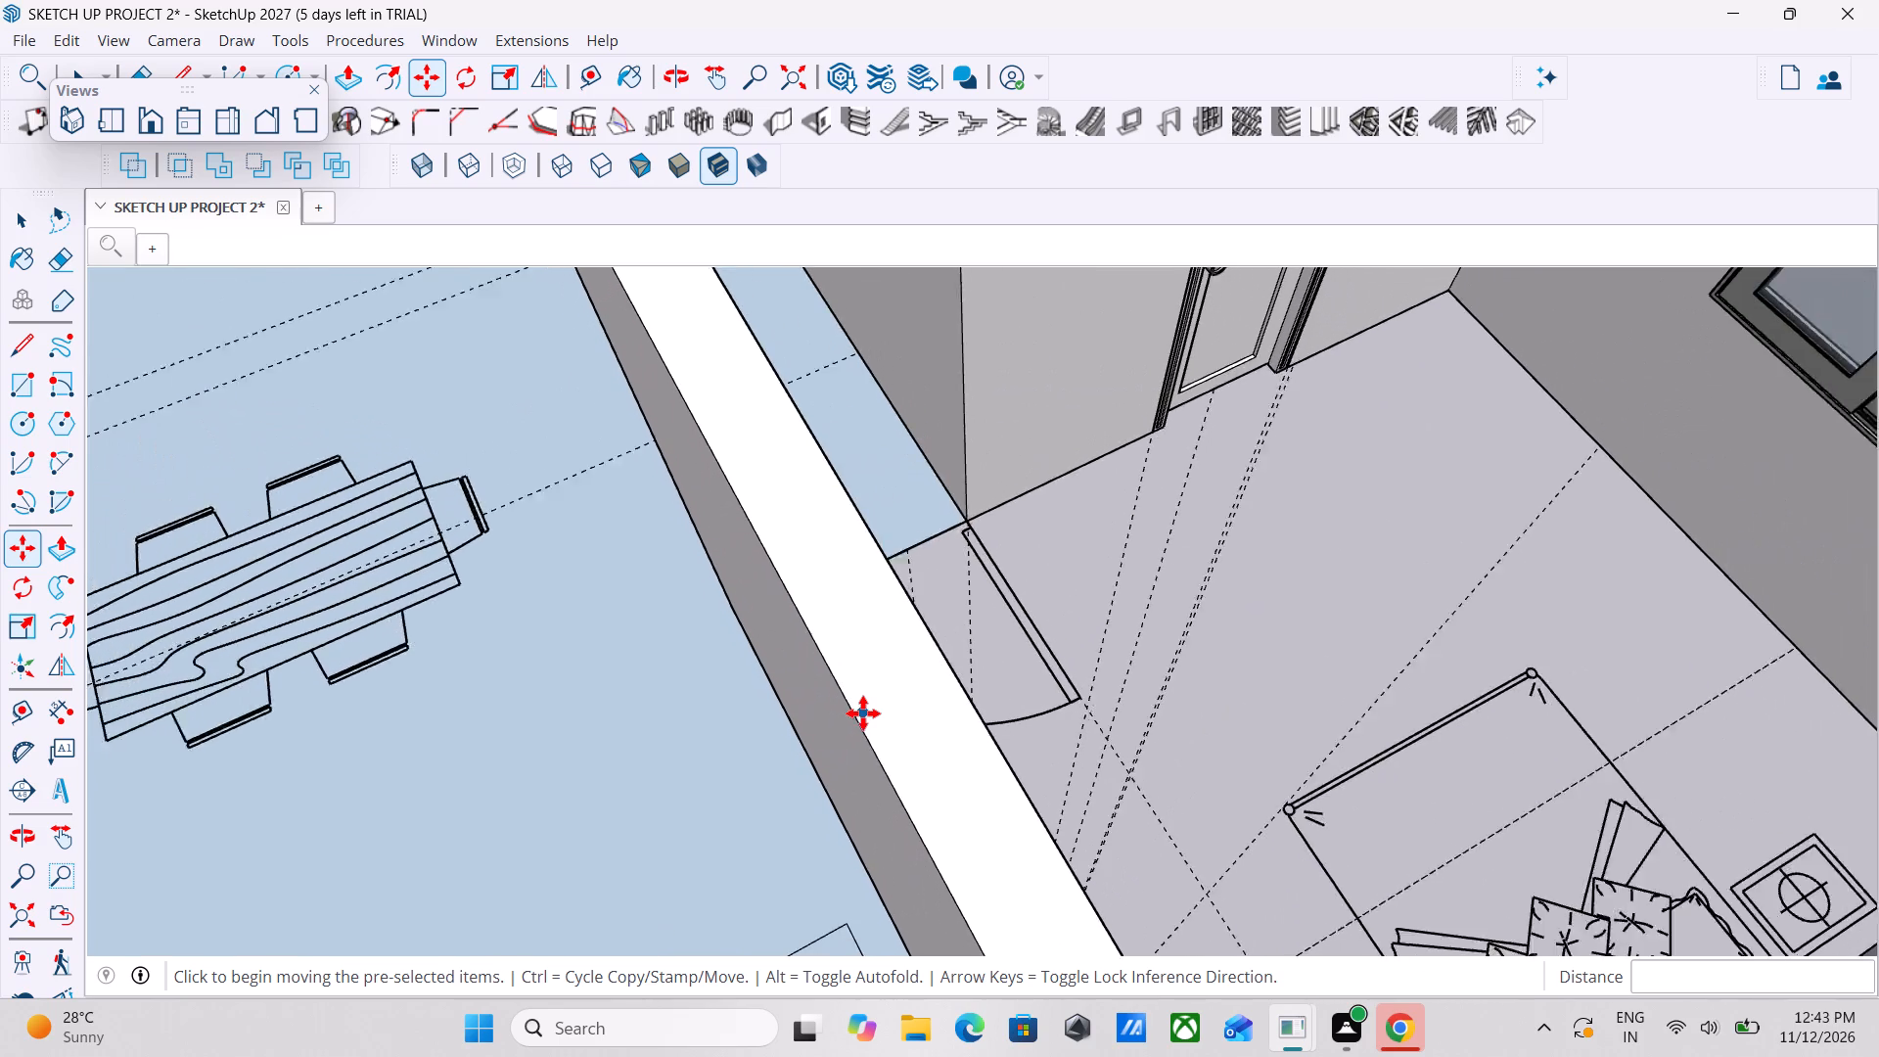
scroll(863, 713, down, 5)
middle_drag(1001, 702, 855, 696)
scroll(855, 696, down, 4)
middle_drag(931, 685, 1044, 651)
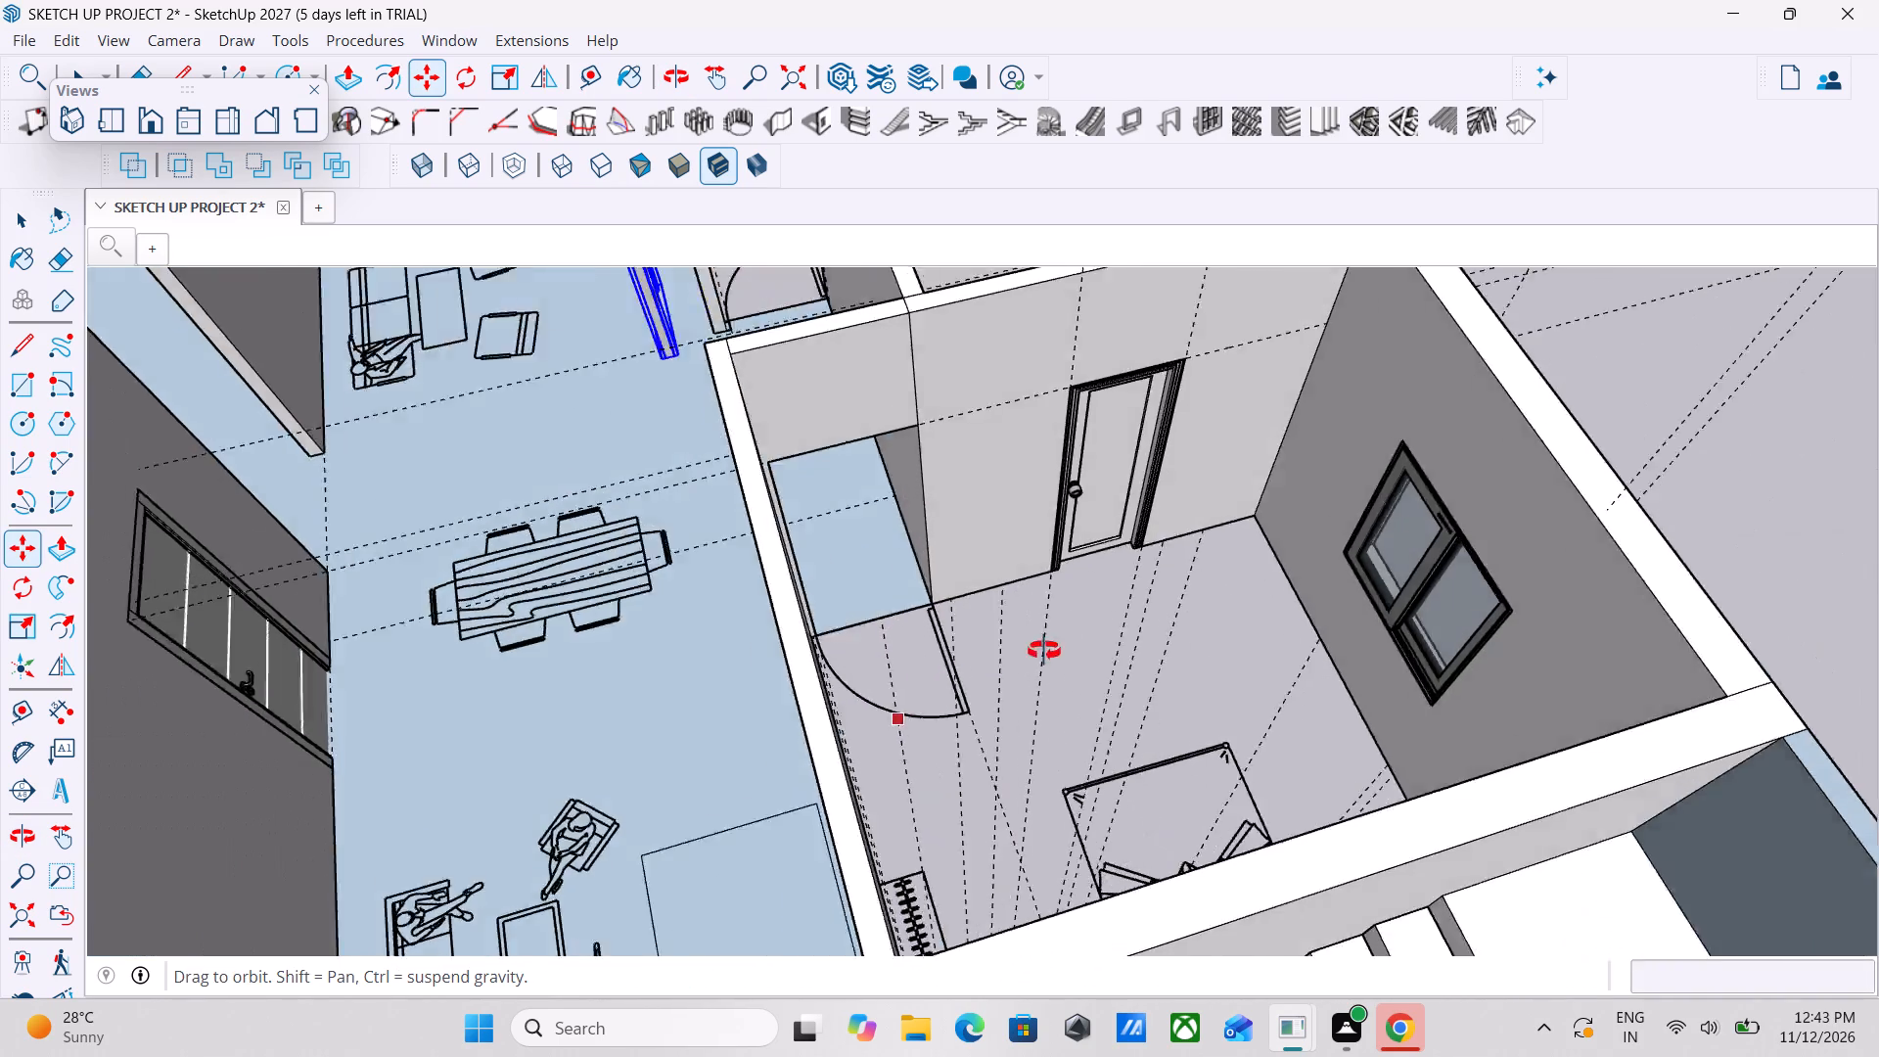
middle_drag(1044, 651, 750, 641)
scroll(838, 588, down, 2)
middle_drag(848, 588, 1151, 604)
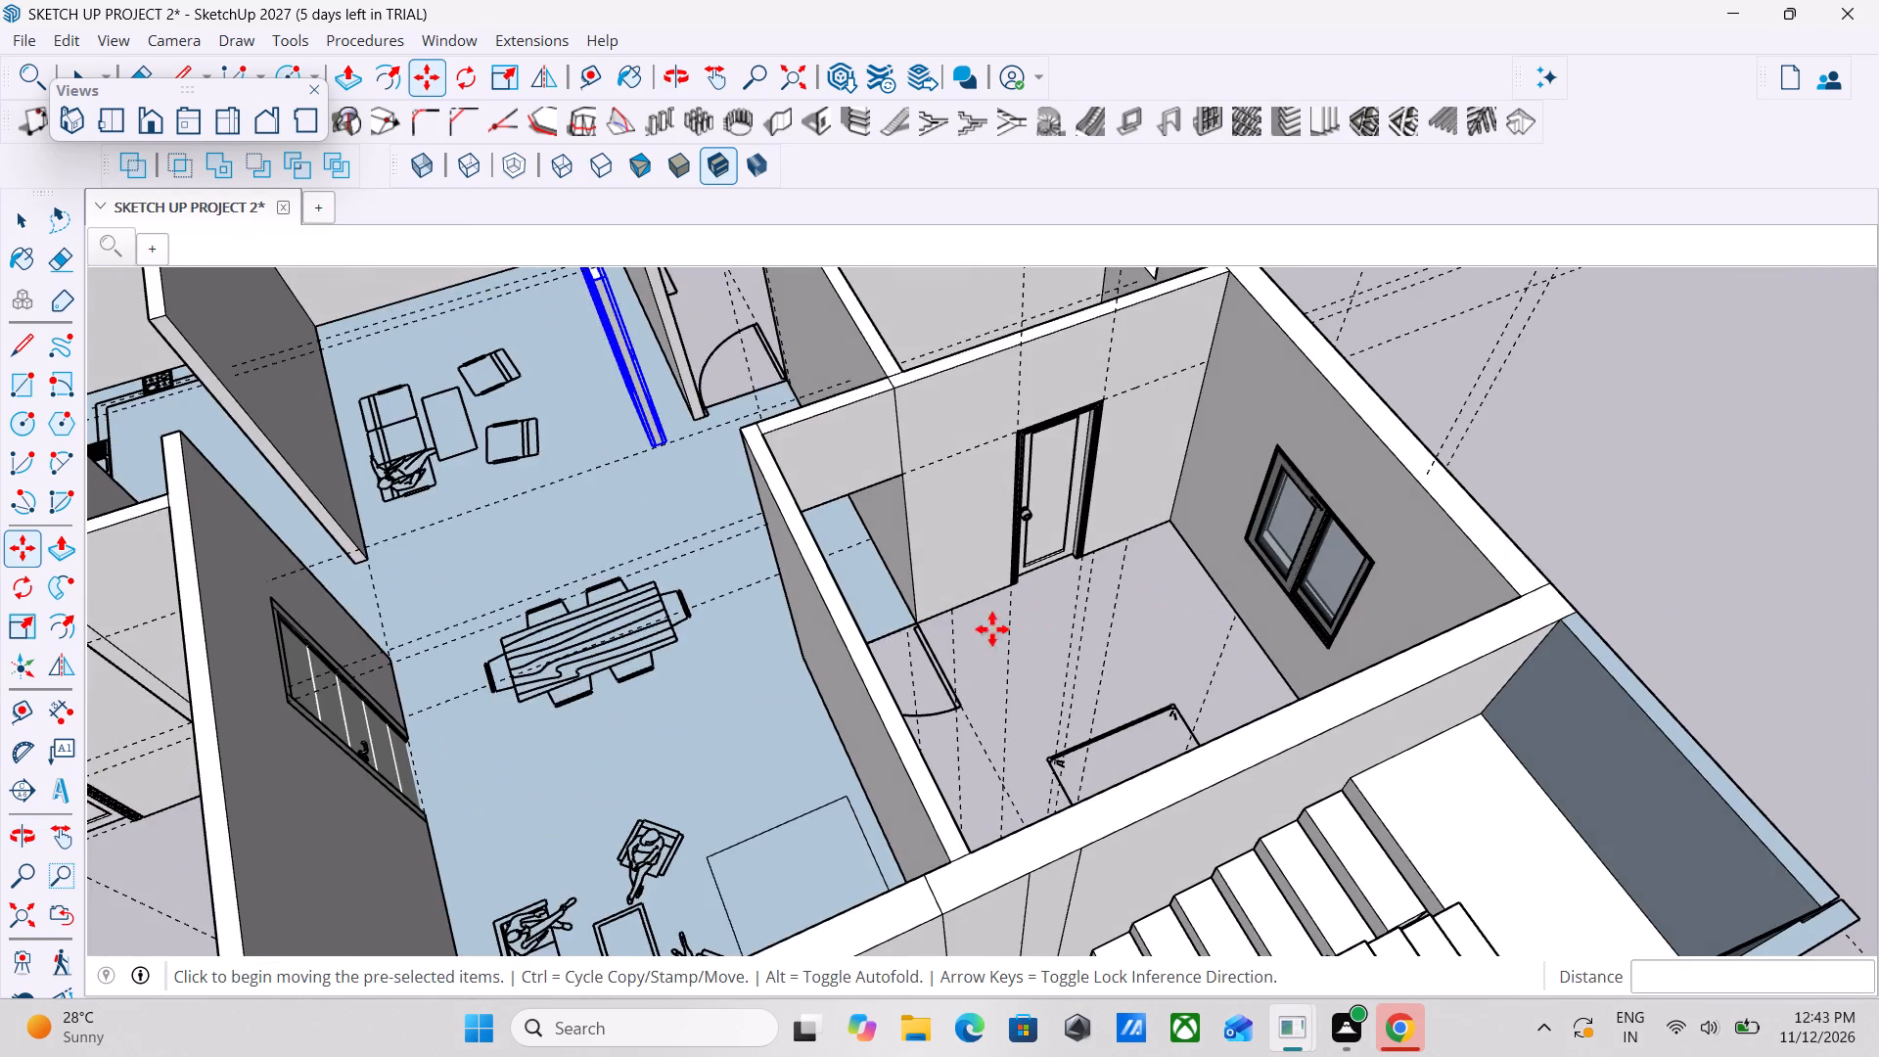
scroll(924, 639, down, 3)
middle_drag(768, 612, 887, 612)
scroll(673, 500, up, 4)
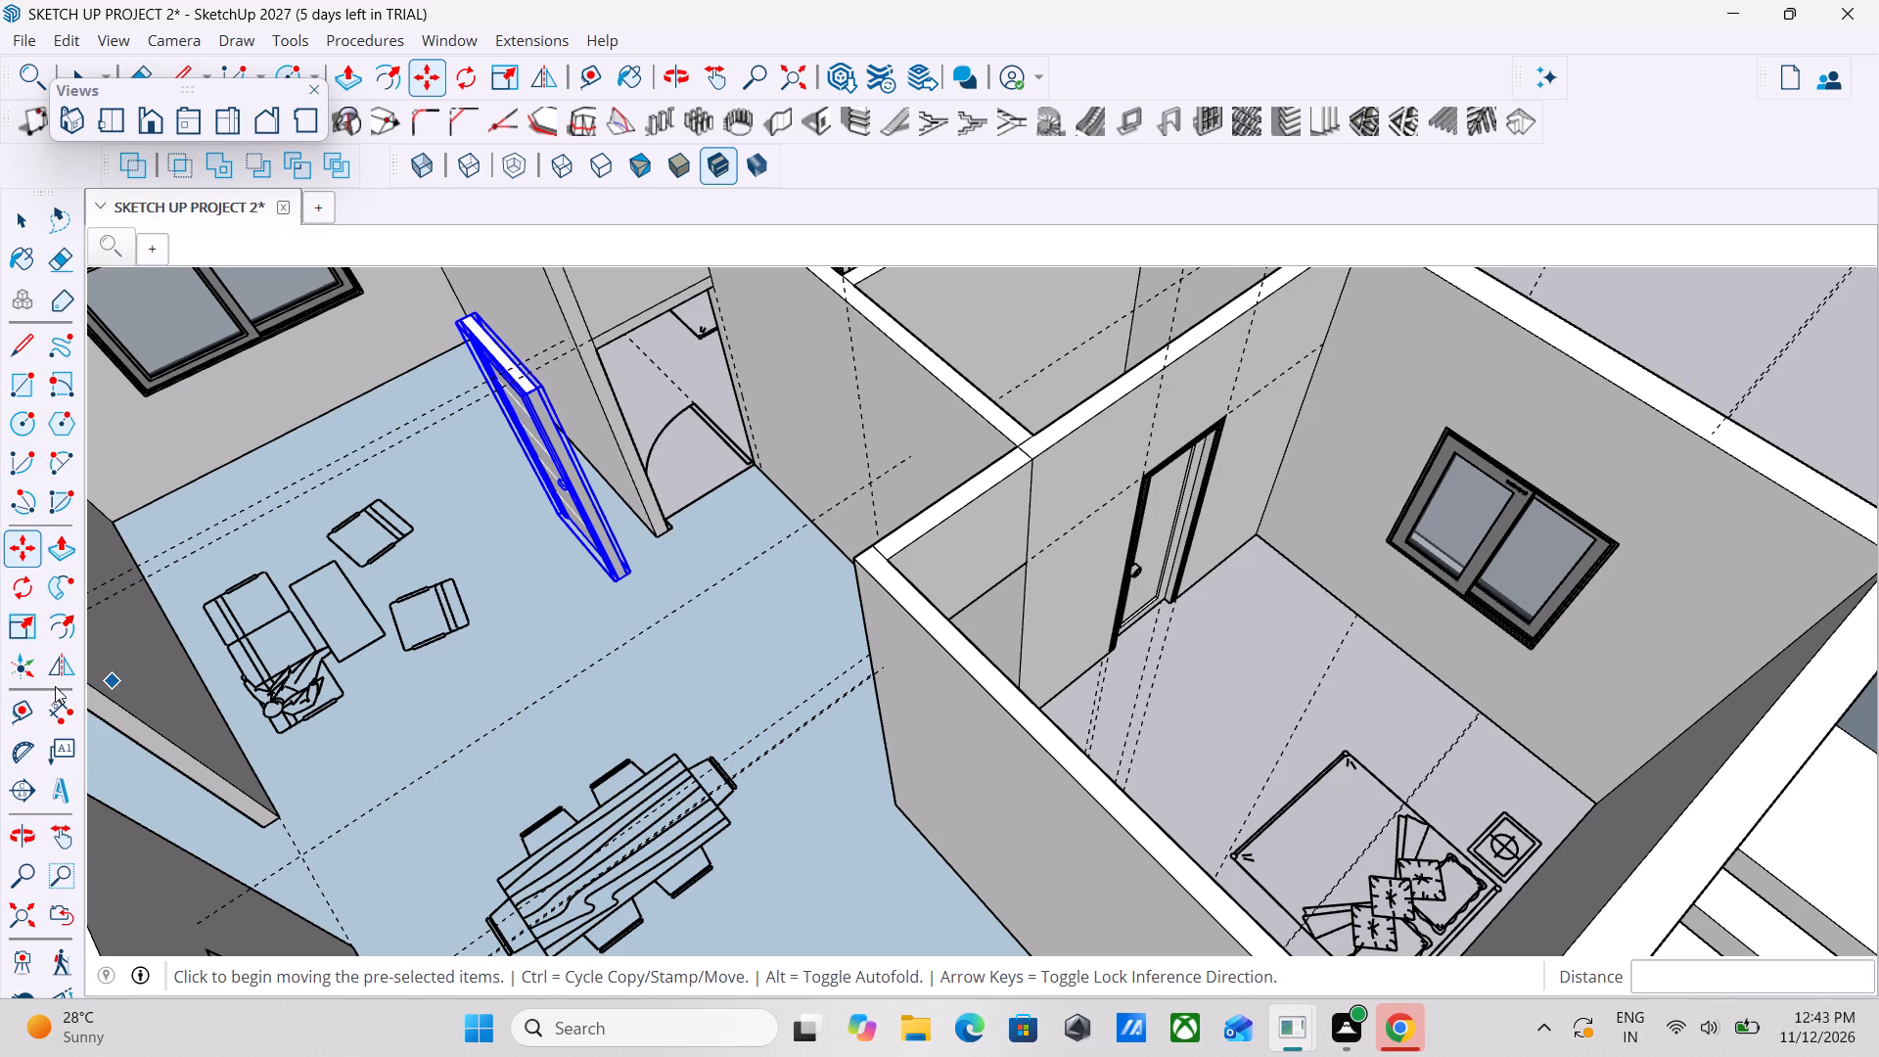
Rotate the copied grooved door 90° about its lower frame corner to align it with the open bedroom doorway.
scroll(616, 510, up, 11)
scroll(685, 547, up, 4)
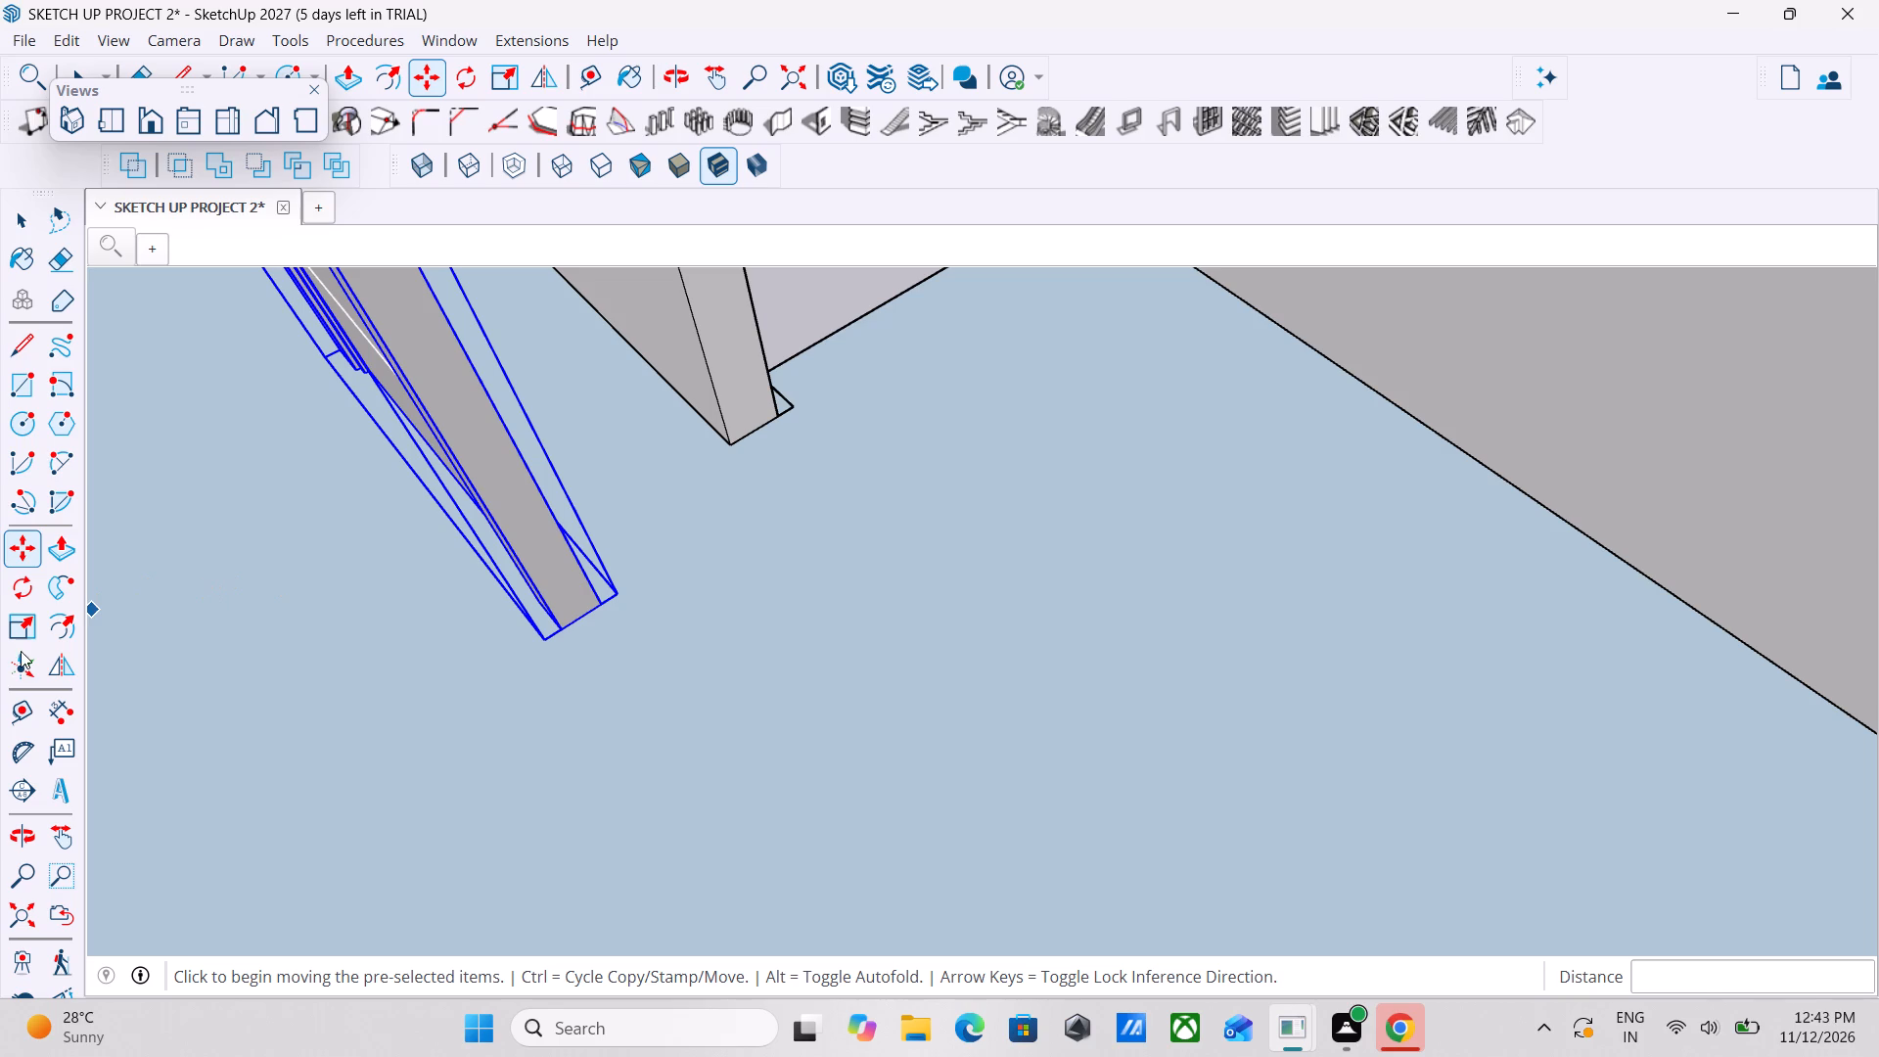
scroll(17, 673, down, 2)
click(27, 588)
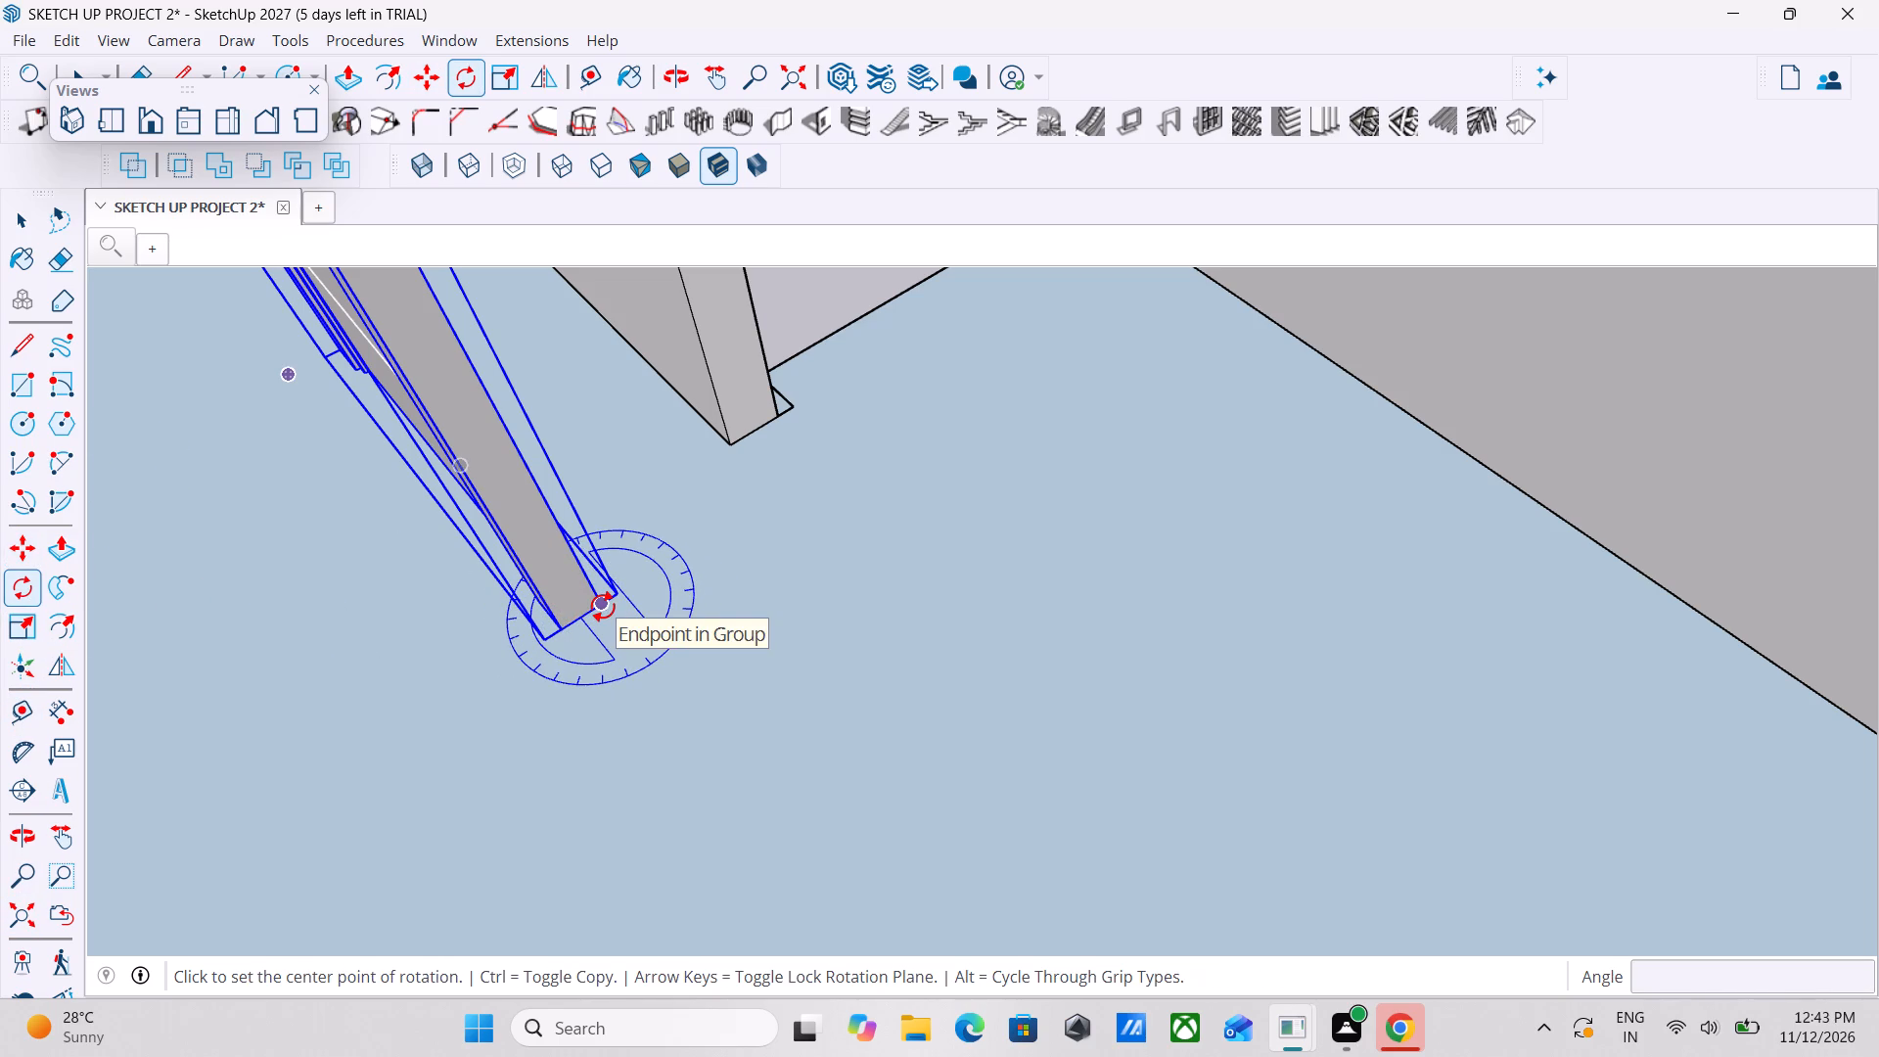
click(603, 606)
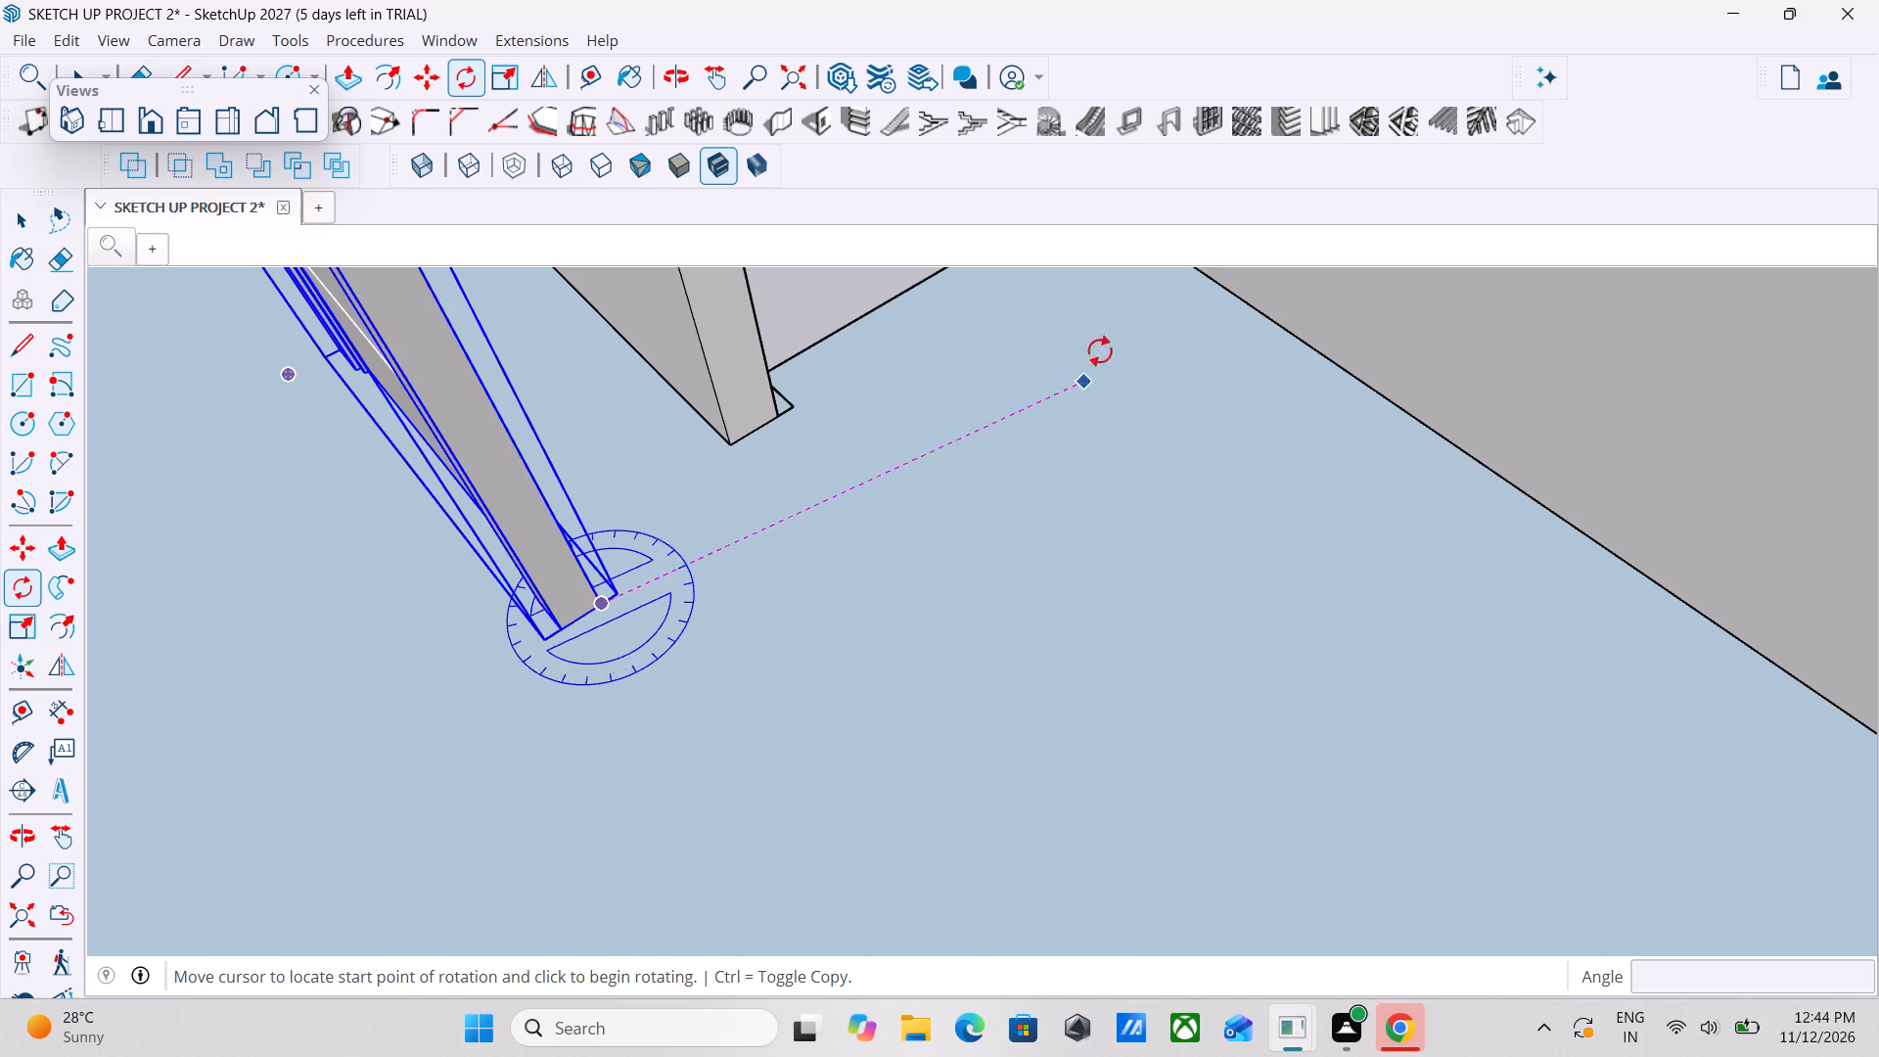
scroll(1195, 307, down, 3)
middle_drag(1228, 356, 920, 589)
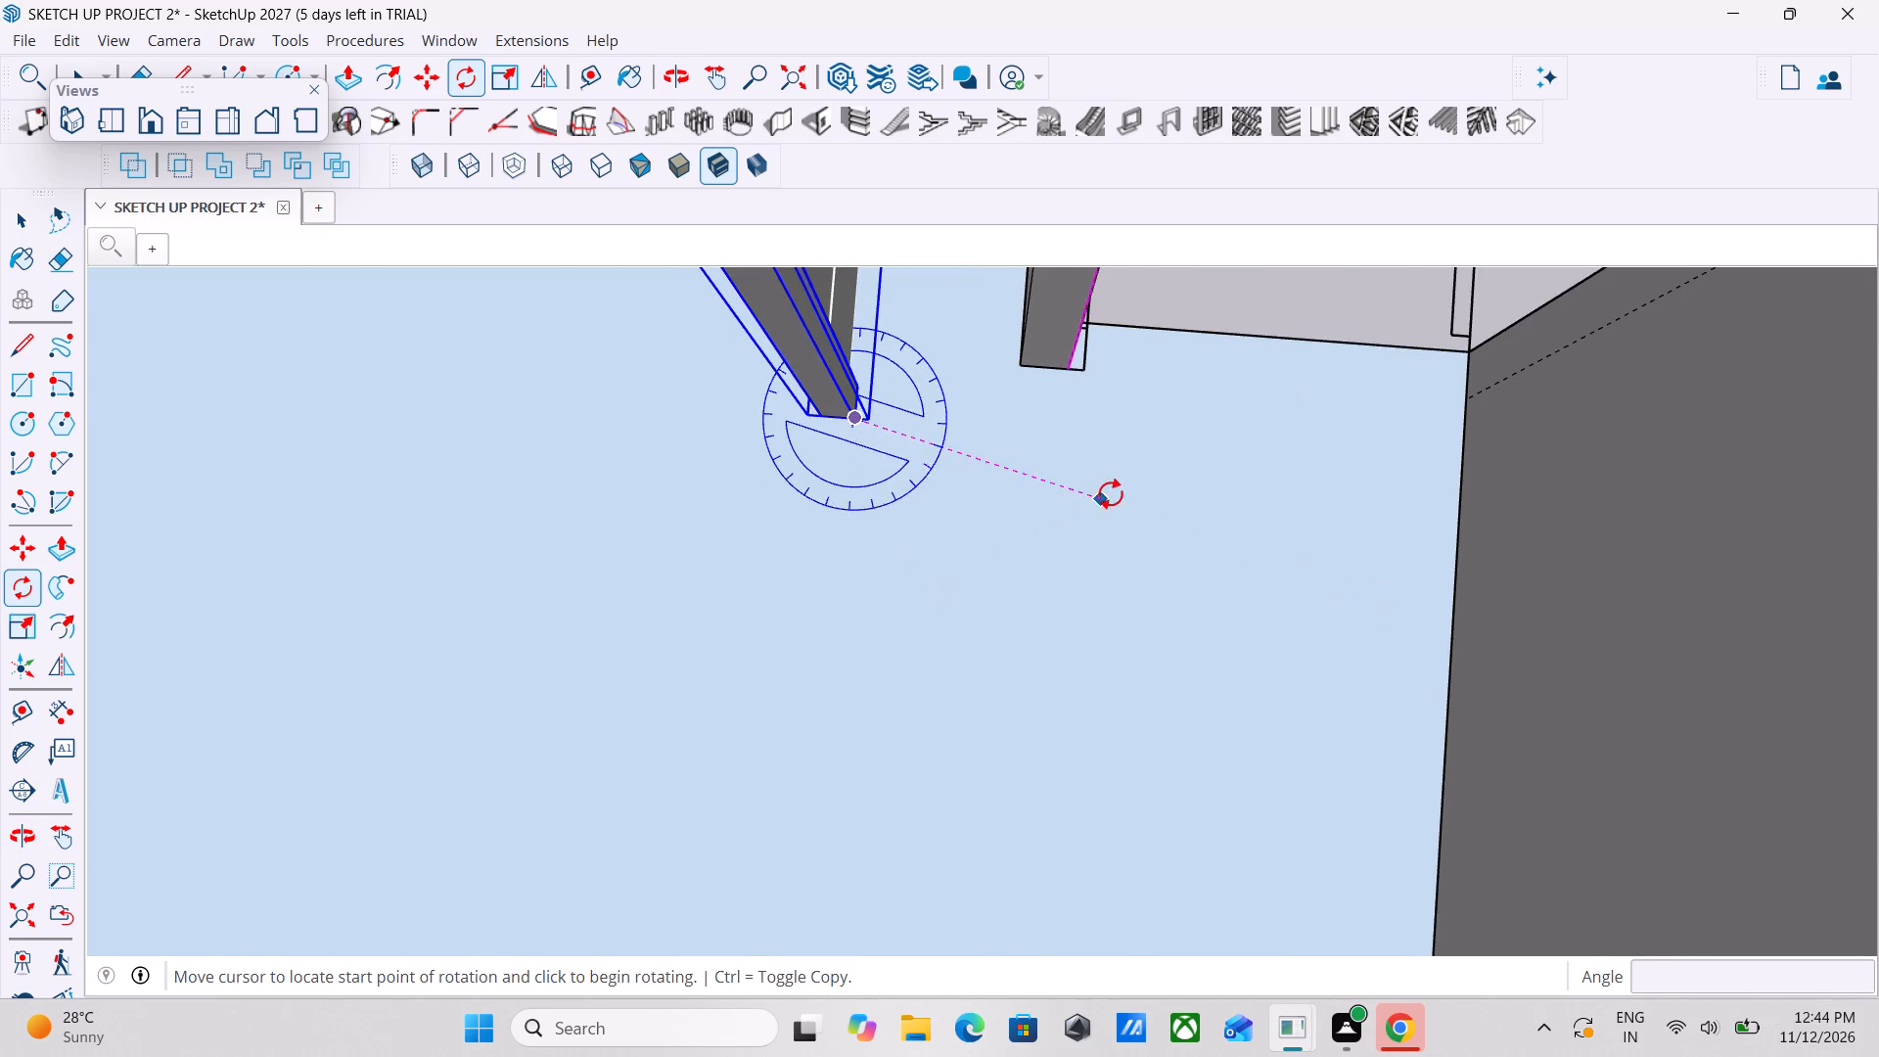
click(1436, 448)
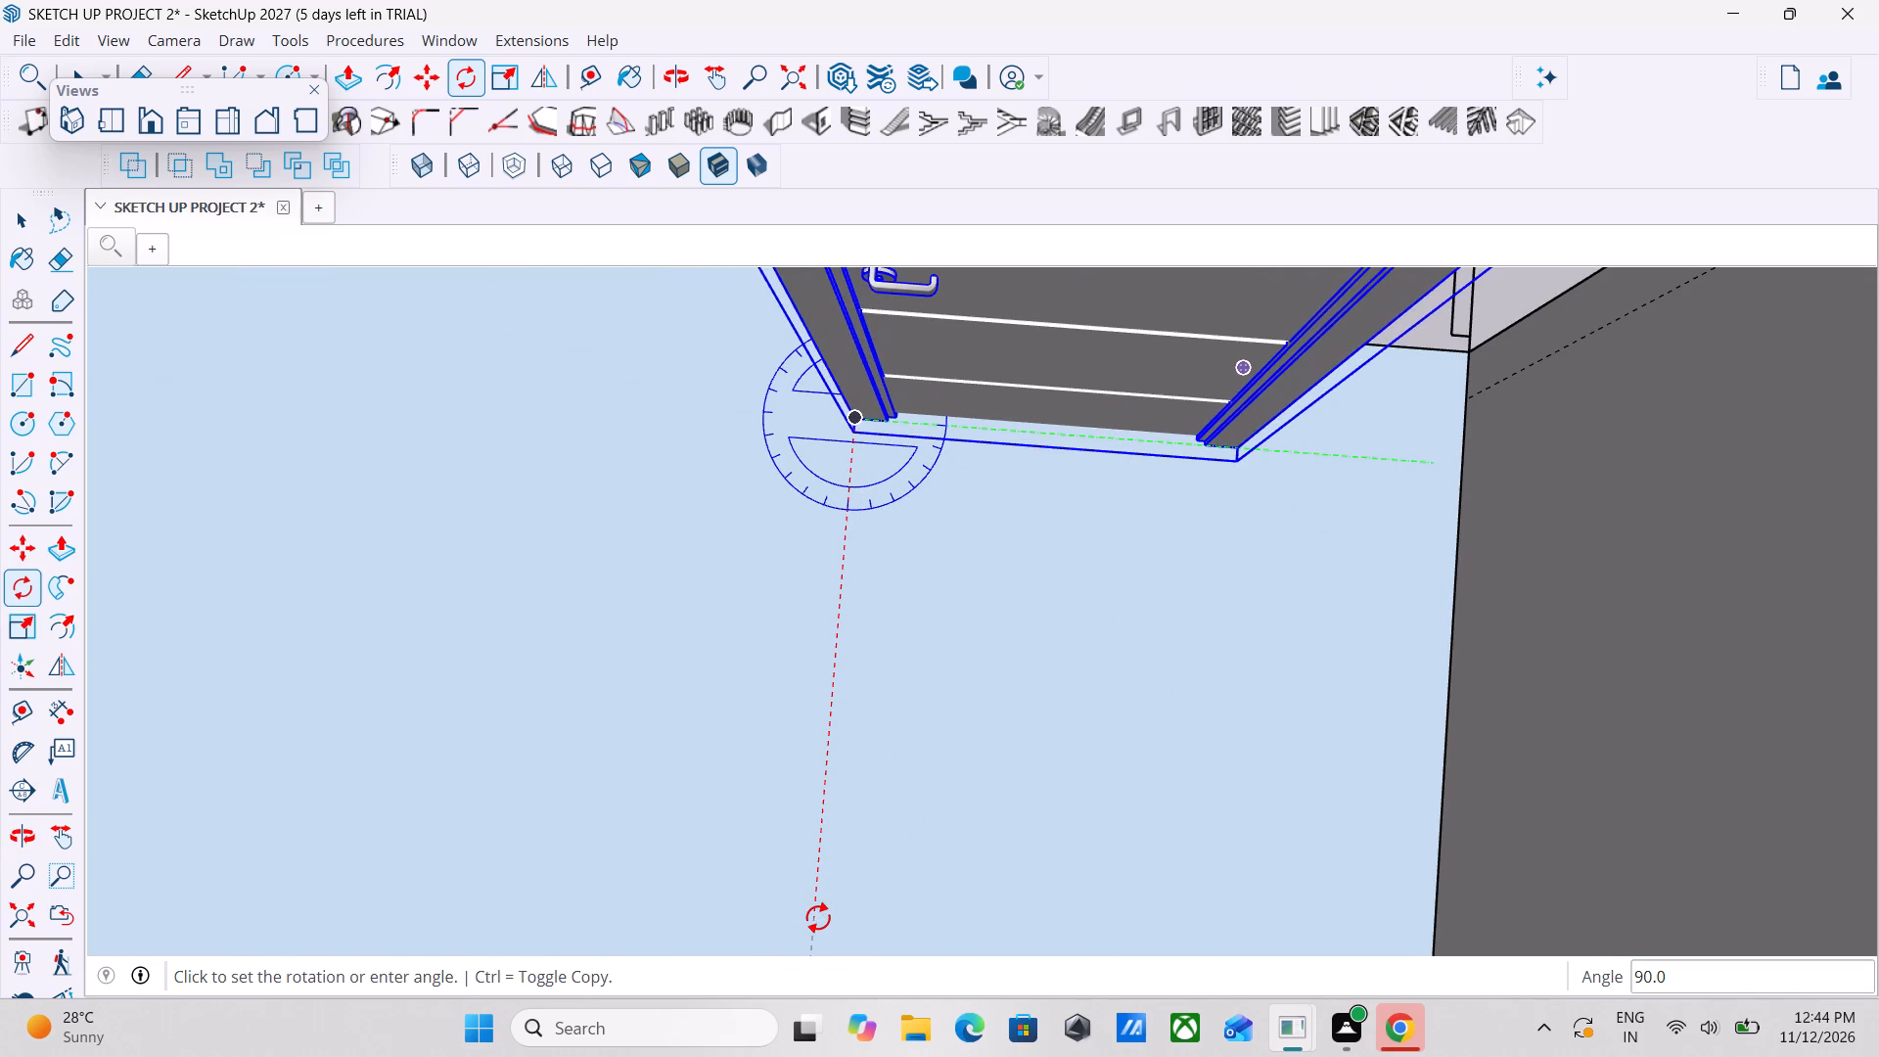
text(90)
key(Return)
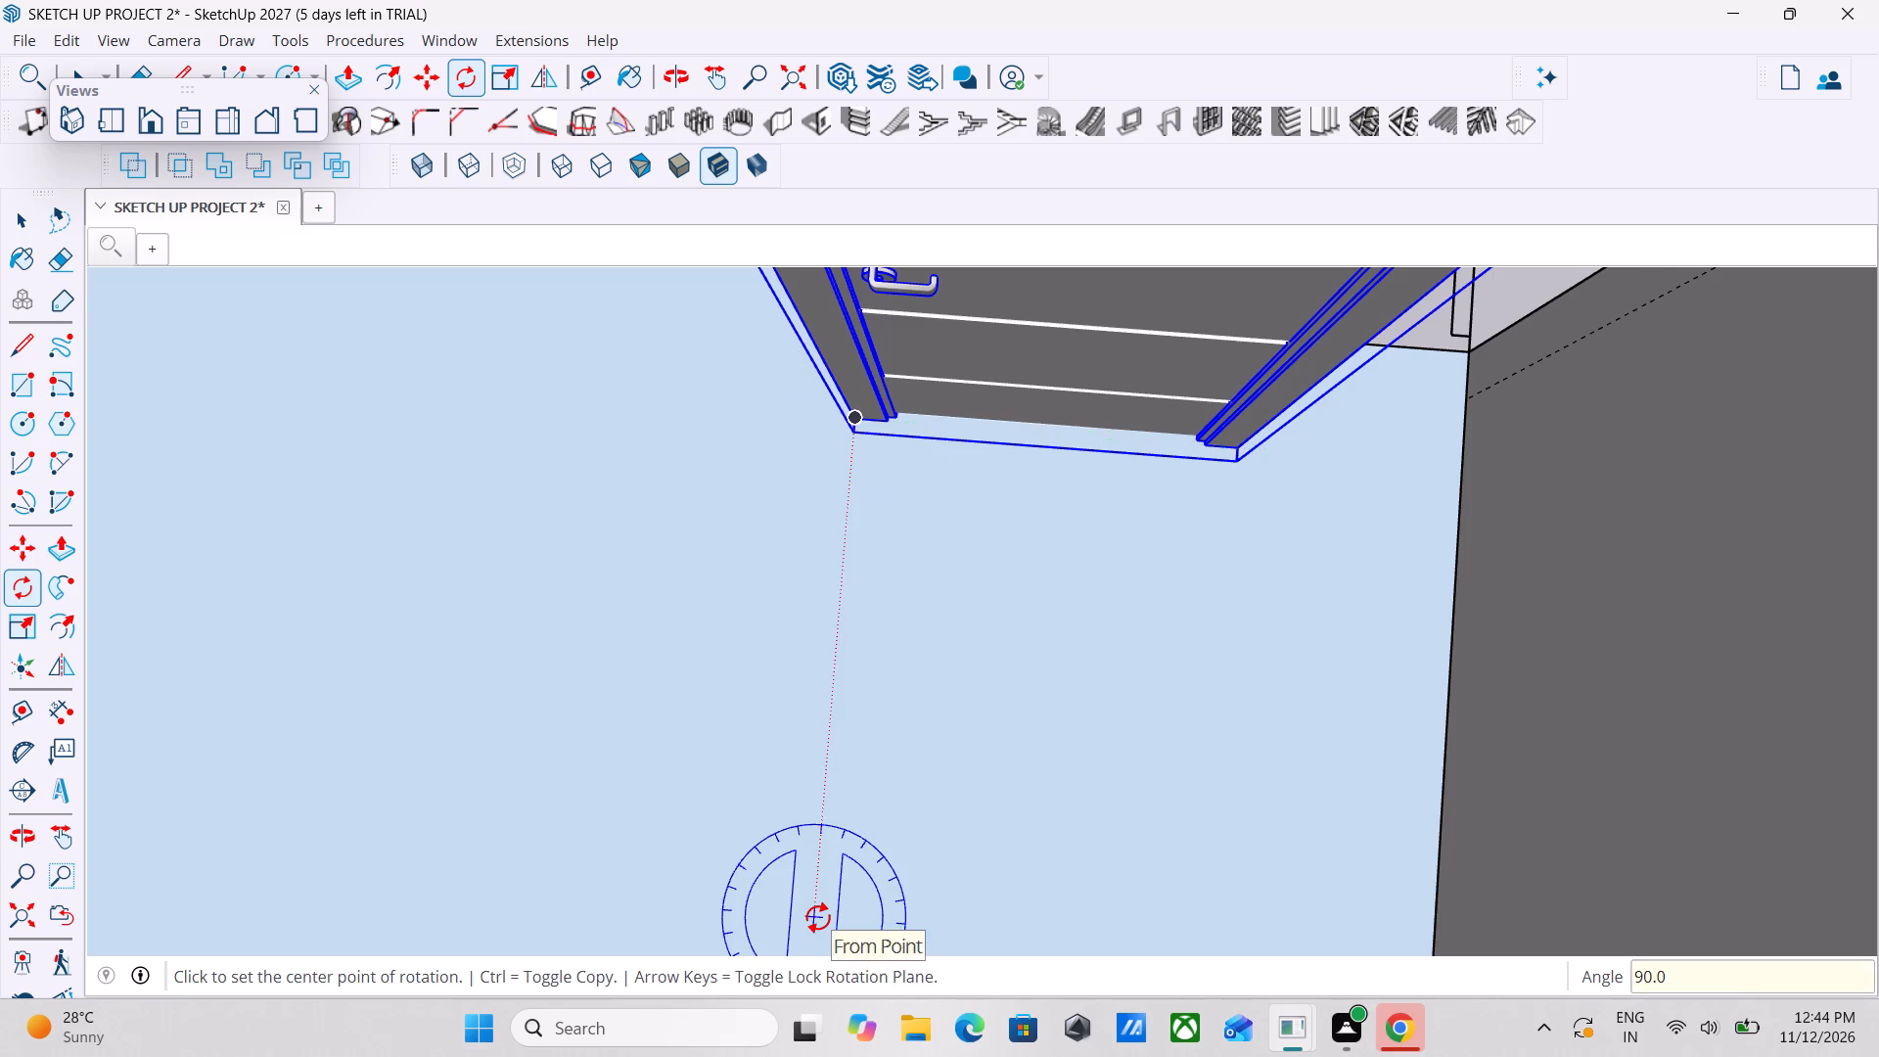
scroll(930, 889, down, 4)
middle_drag(999, 820, 1154, 559)
scroll(1172, 544, down, 4)
middle_drag(1139, 539, 1032, 424)
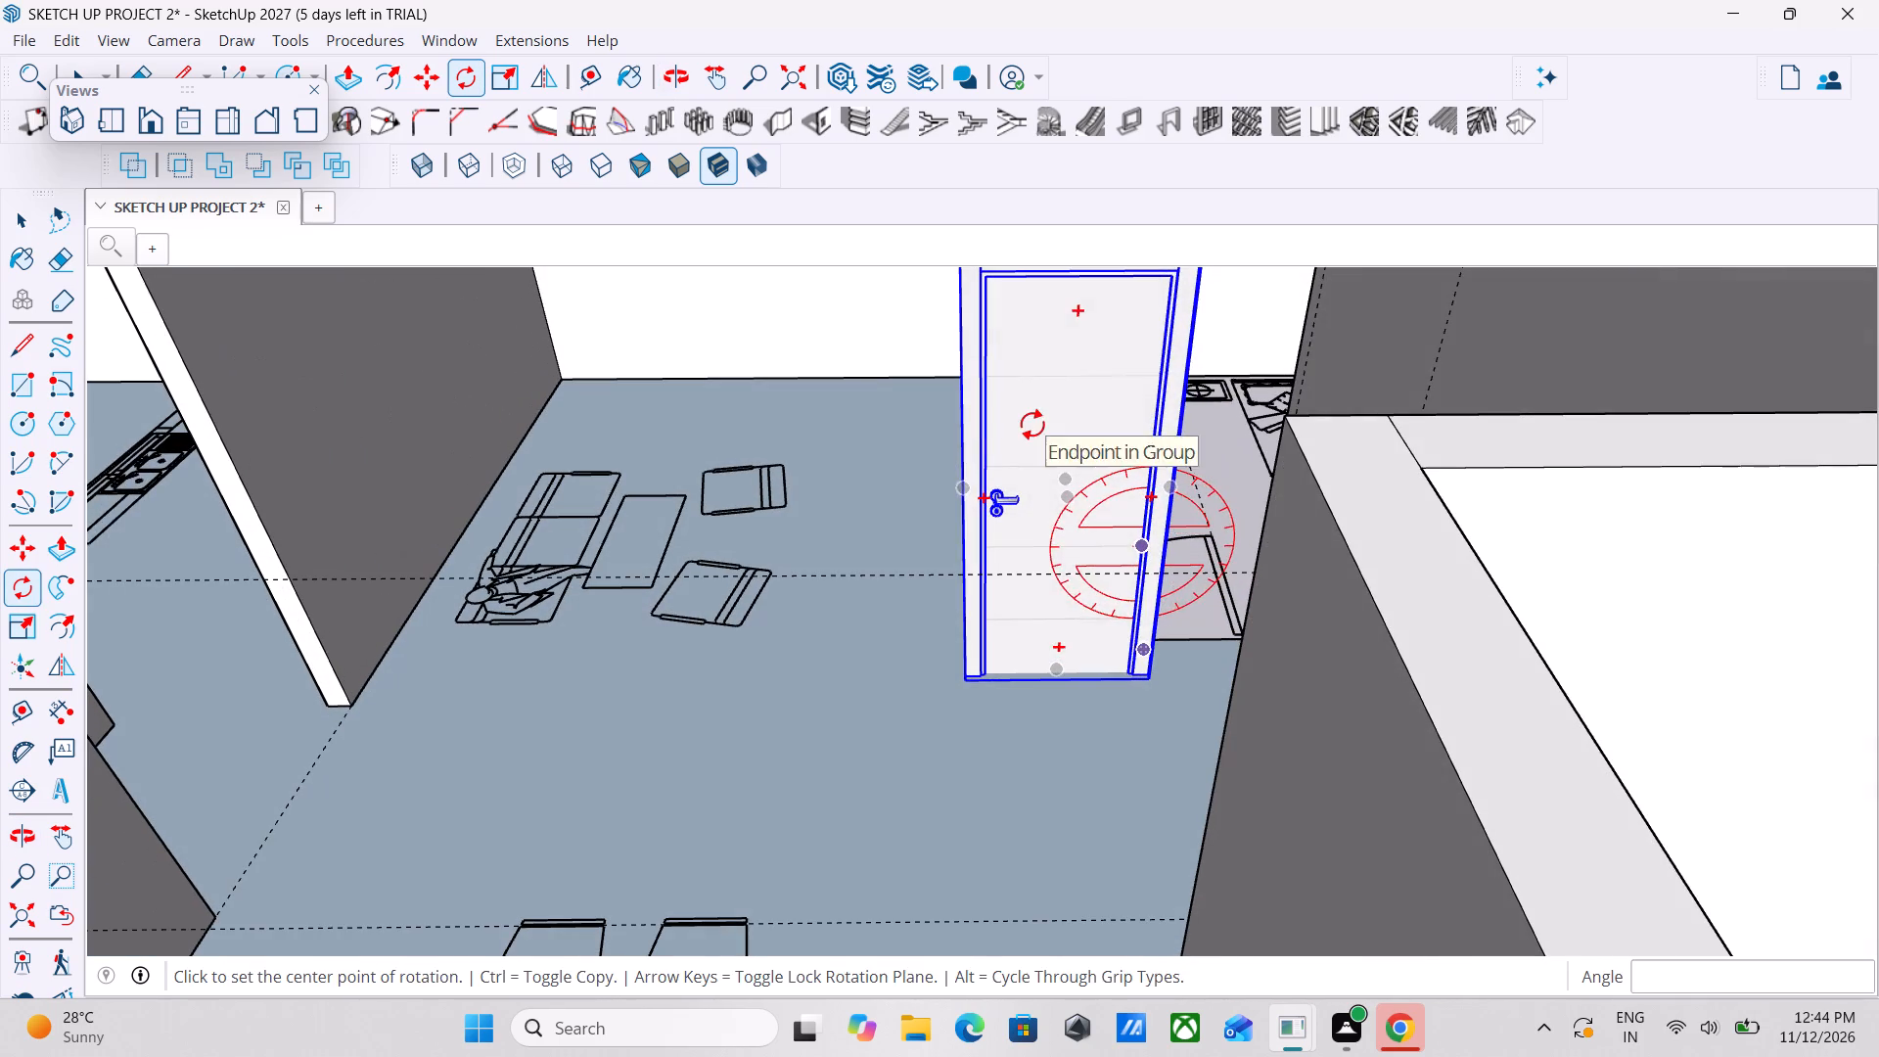
key(Escape)
key(space)
key(space)
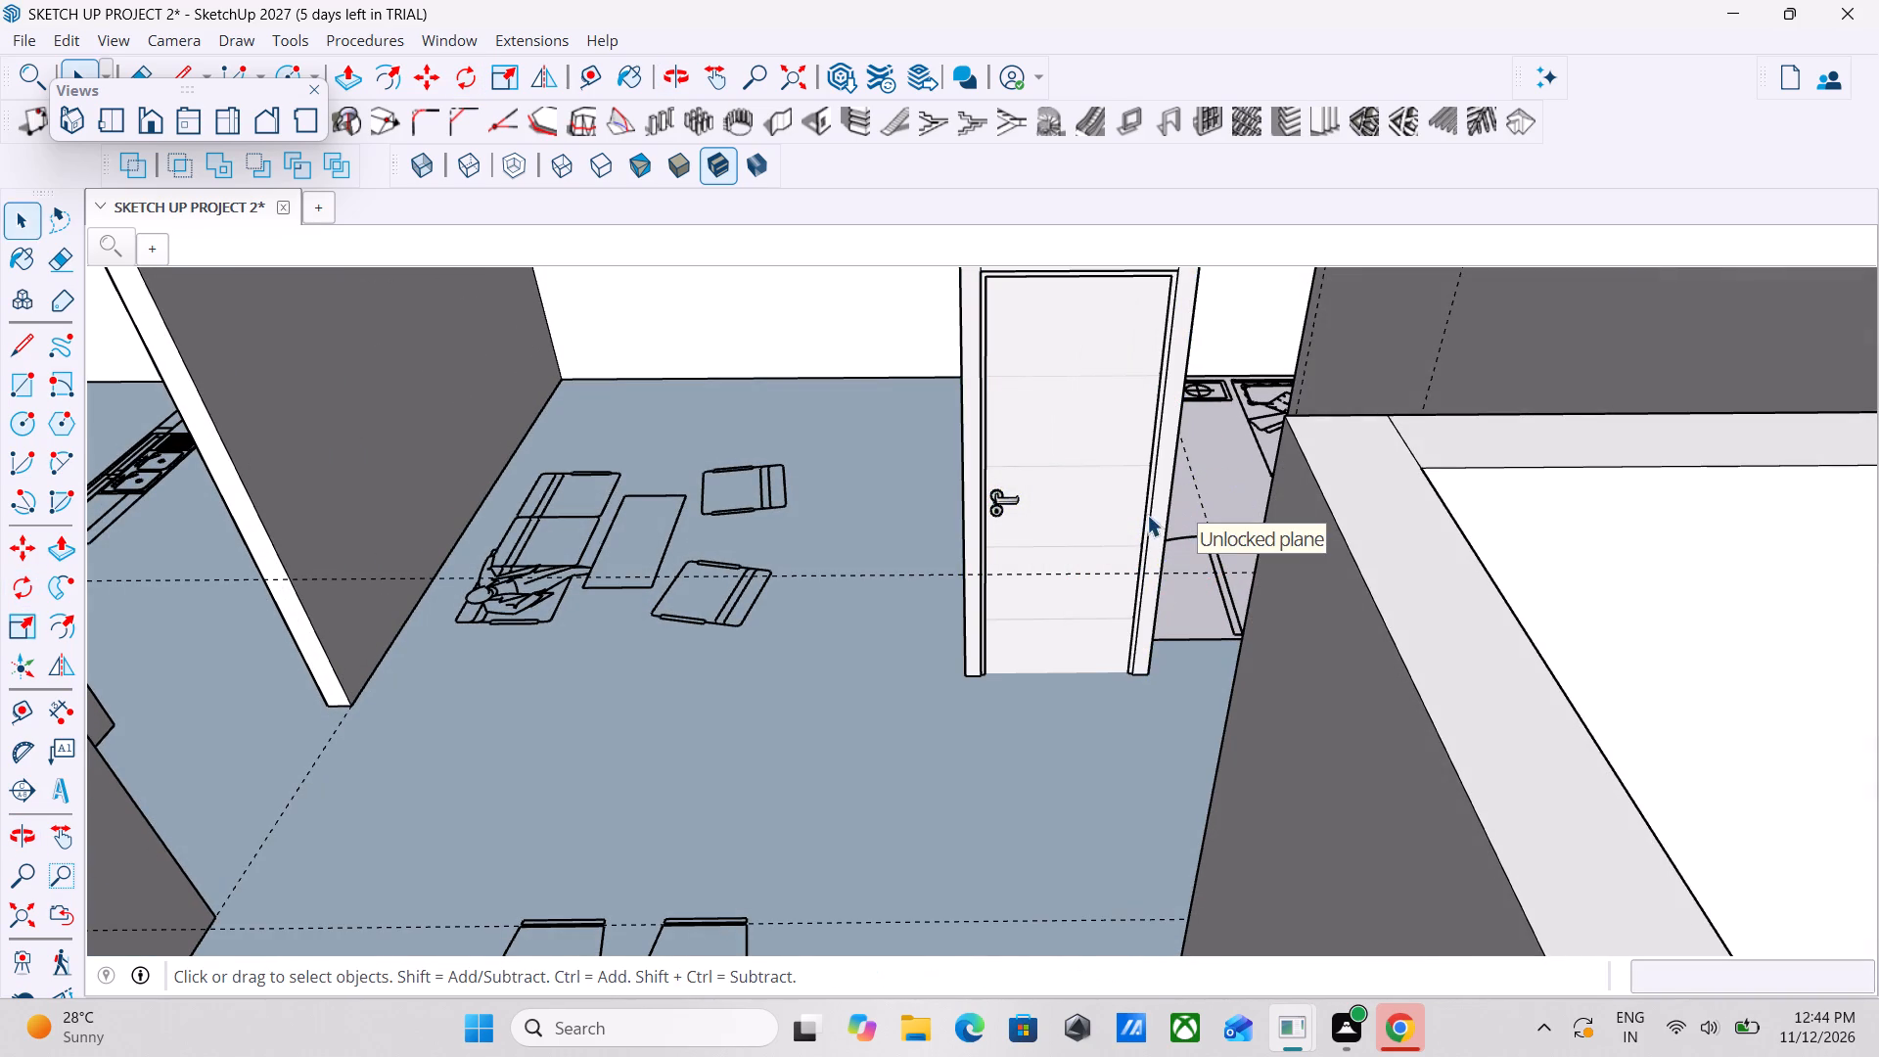
Move the rotated grooved door by its lower handle-side frame corner about 1' 9" onto the bottom of the bedroom doorway's wall jamb.
click(1157, 509)
middle_drag(996, 664, 1015, 718)
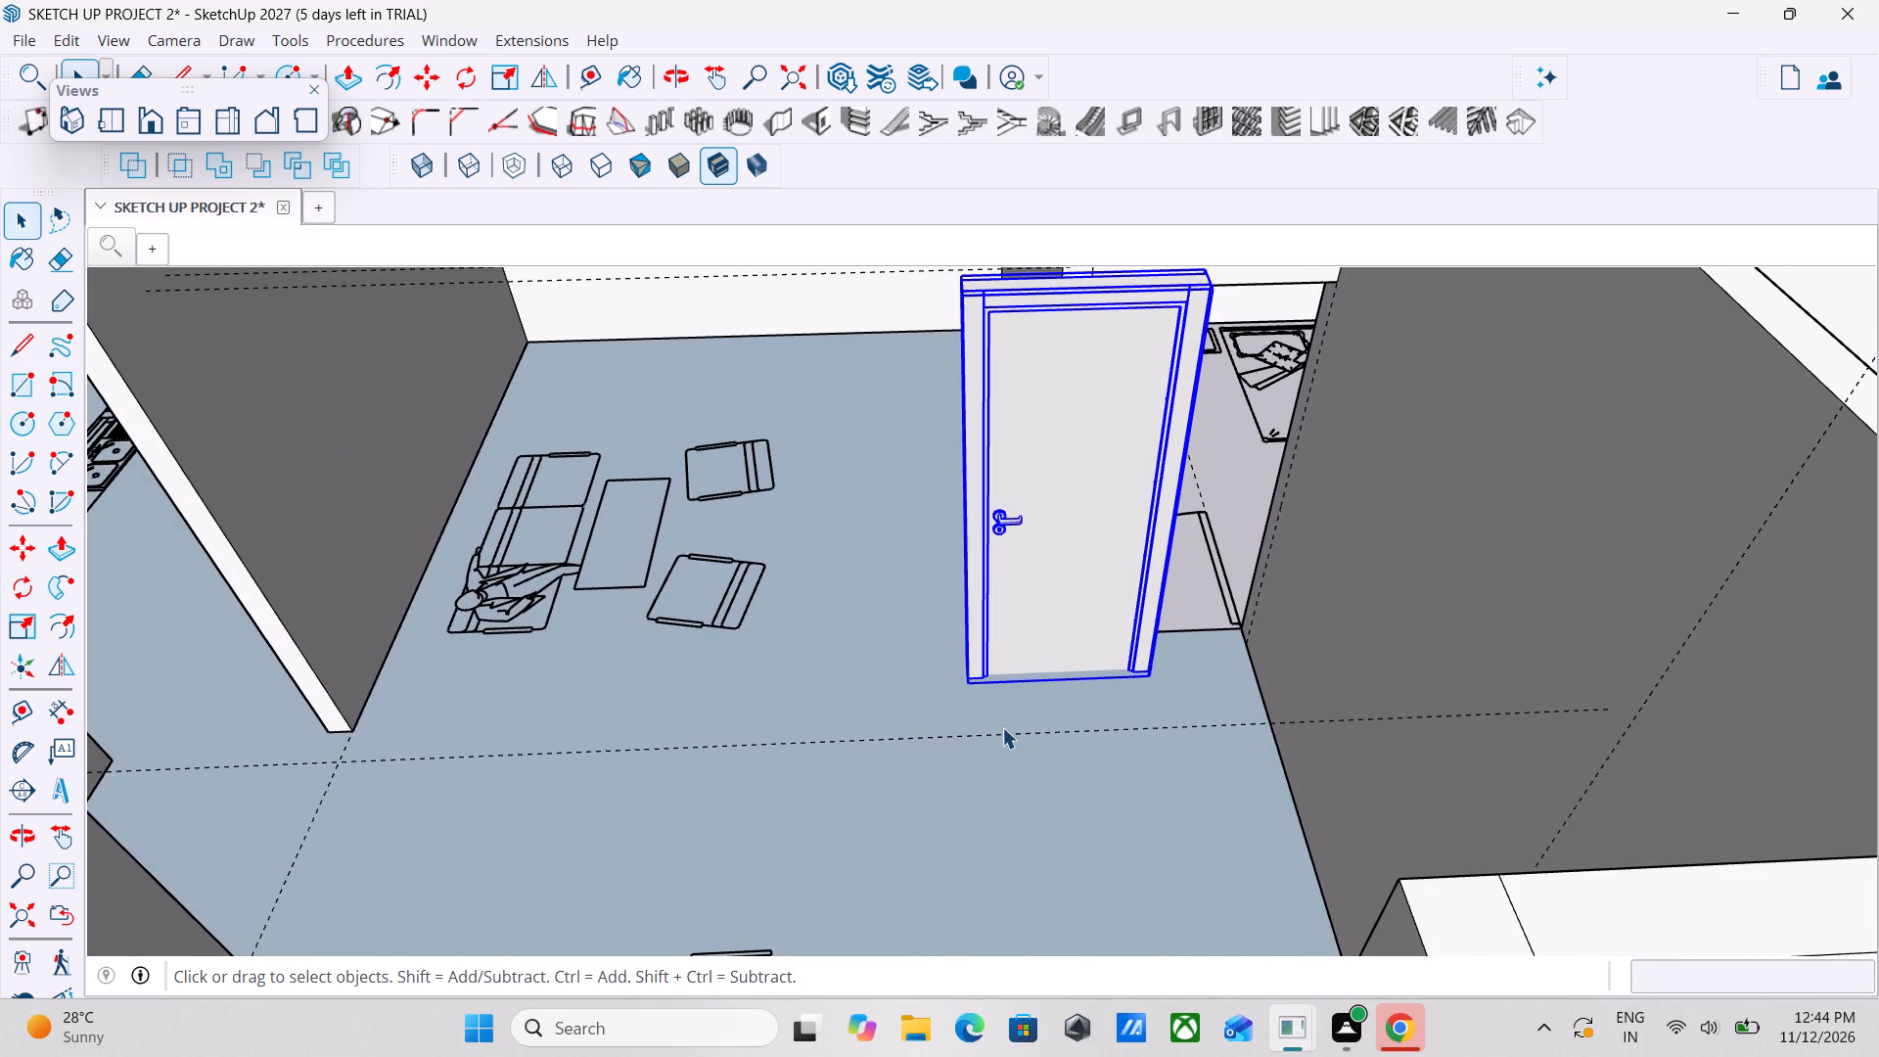
key(m)
scroll(977, 684, up, 17)
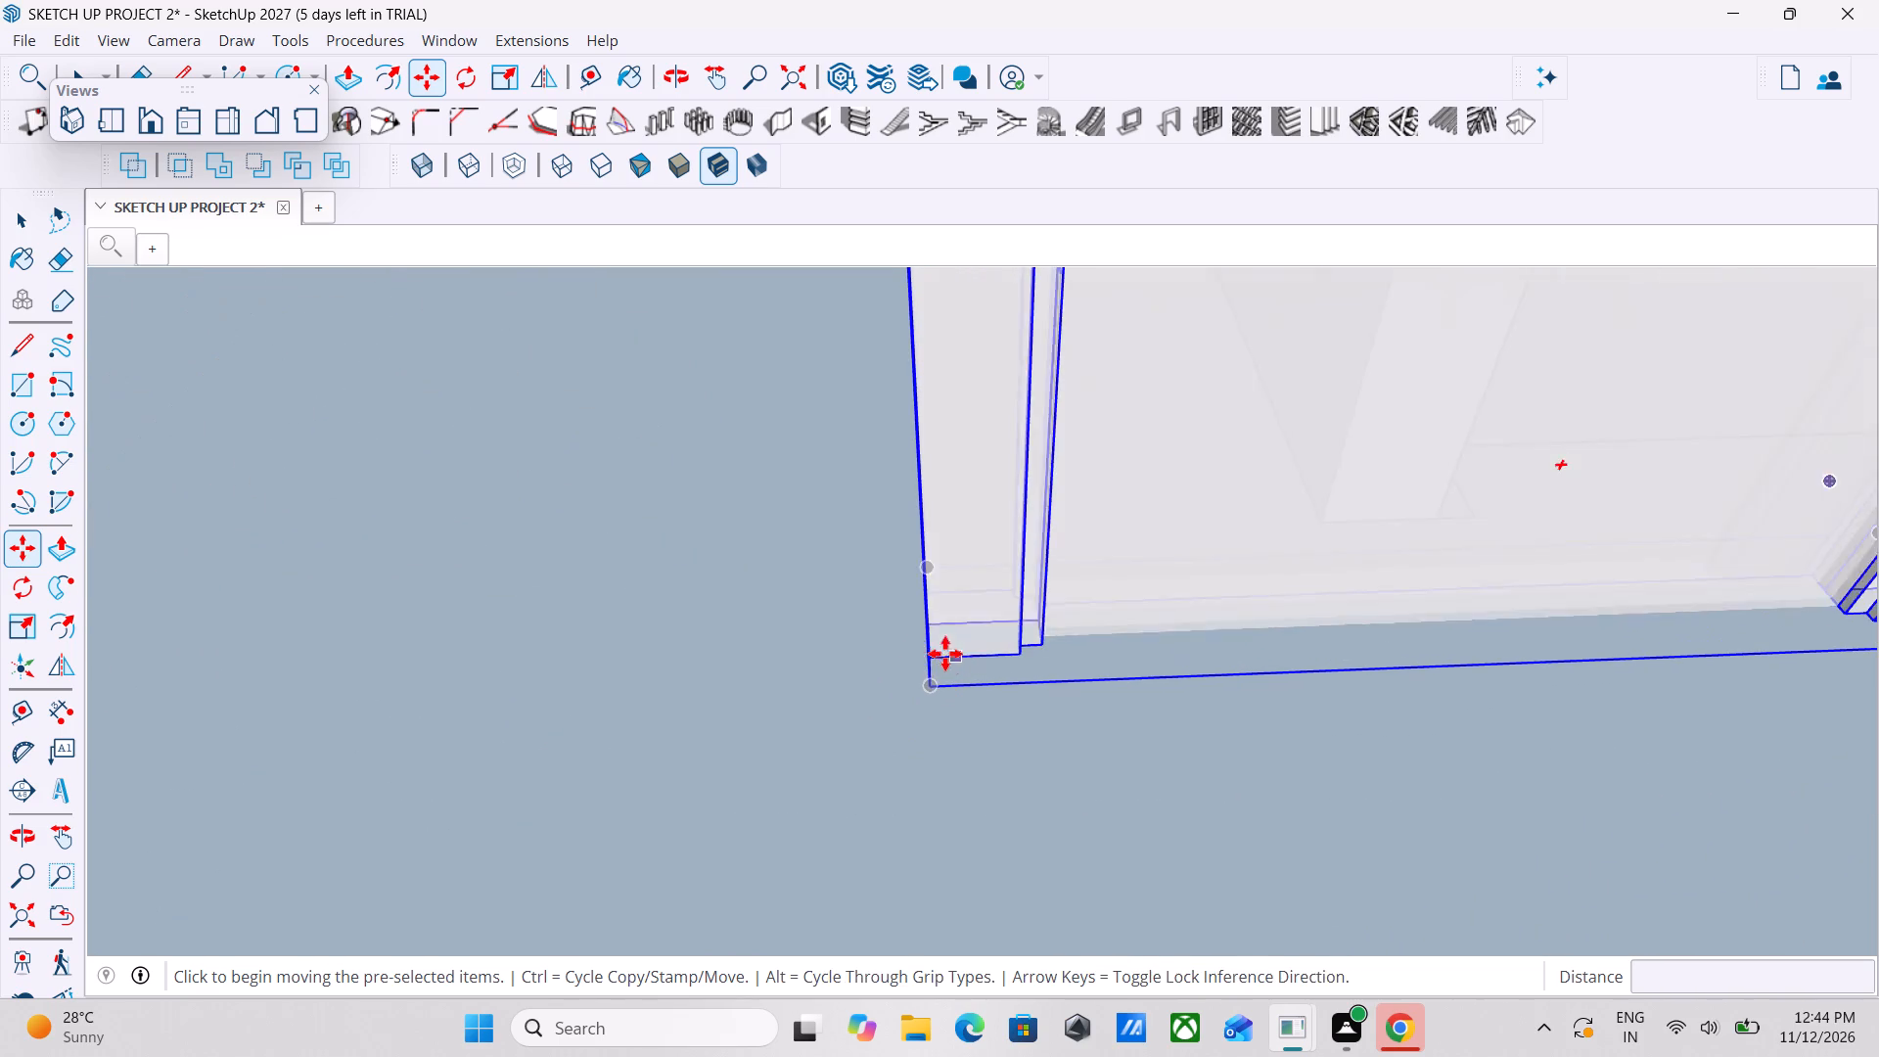
click(925, 660)
middle_drag(1197, 570, 1147, 599)
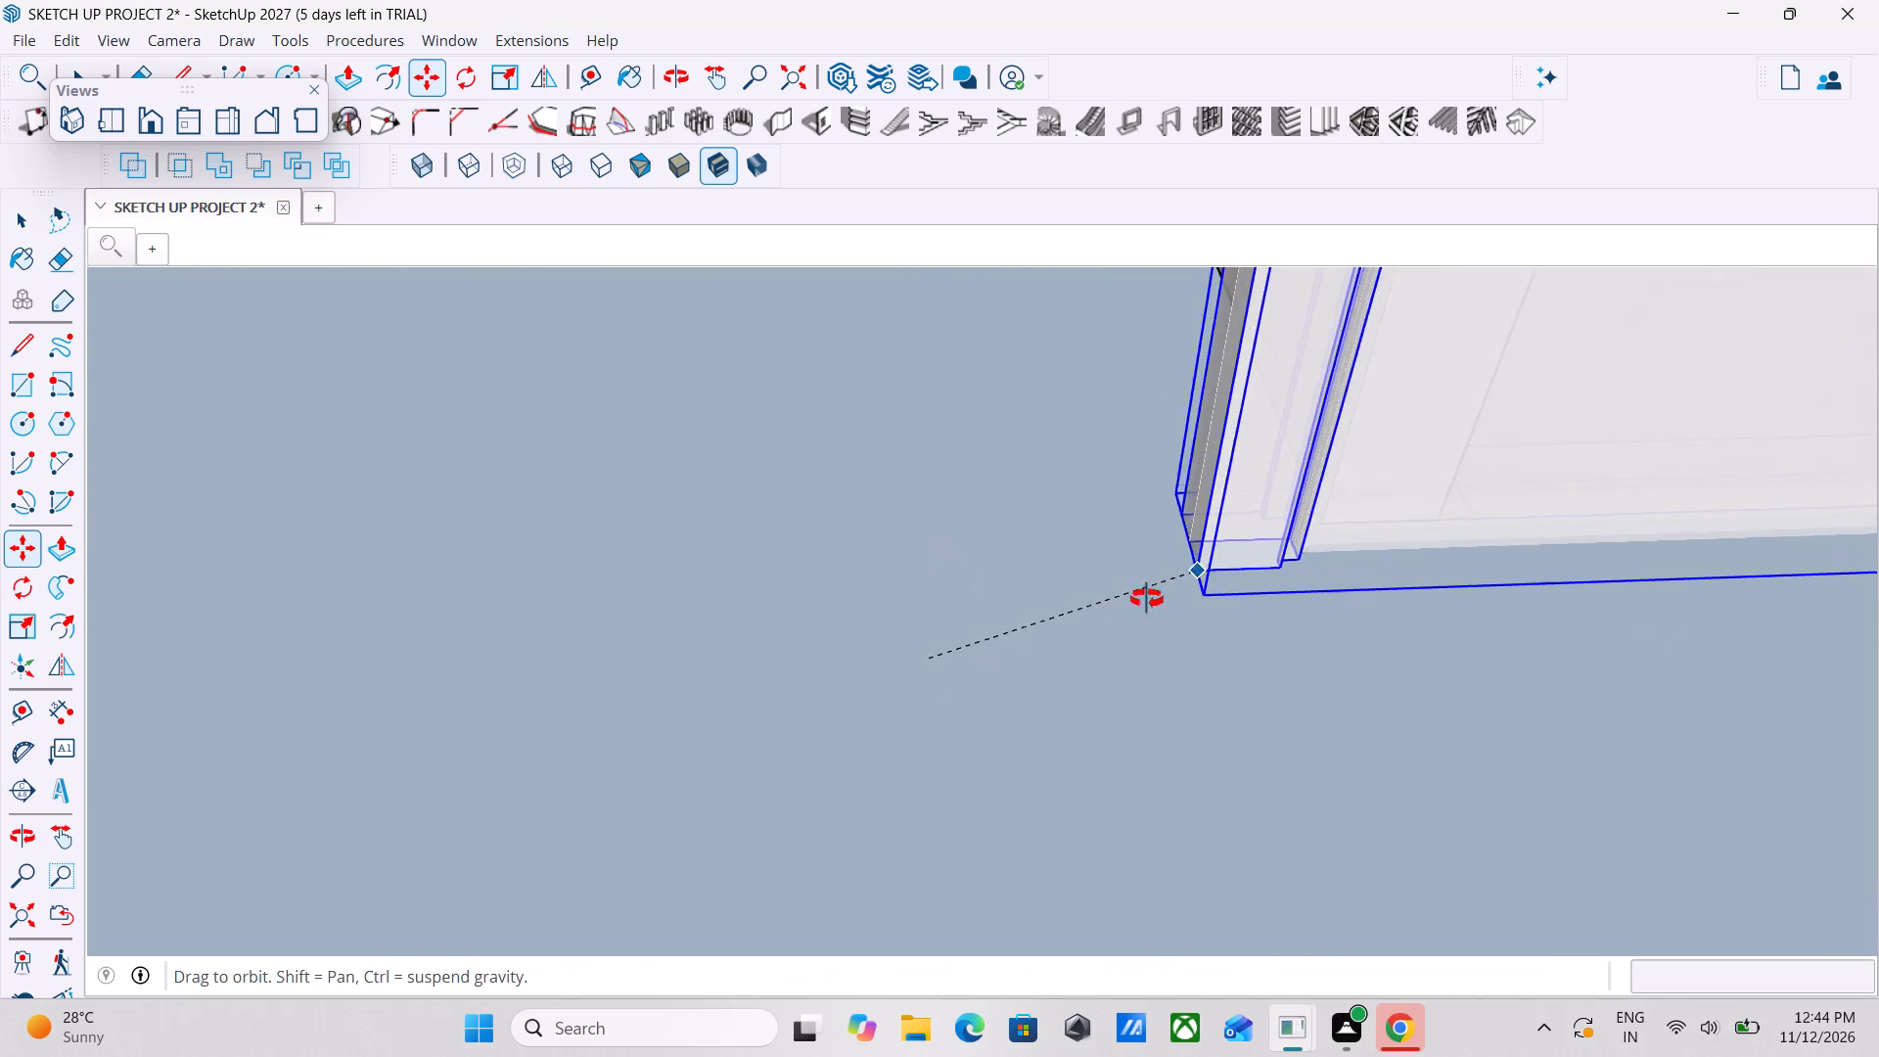
middle_drag(1147, 599, 971, 646)
middle_drag(1516, 685, 1355, 644)
scroll(1455, 708, down, 2)
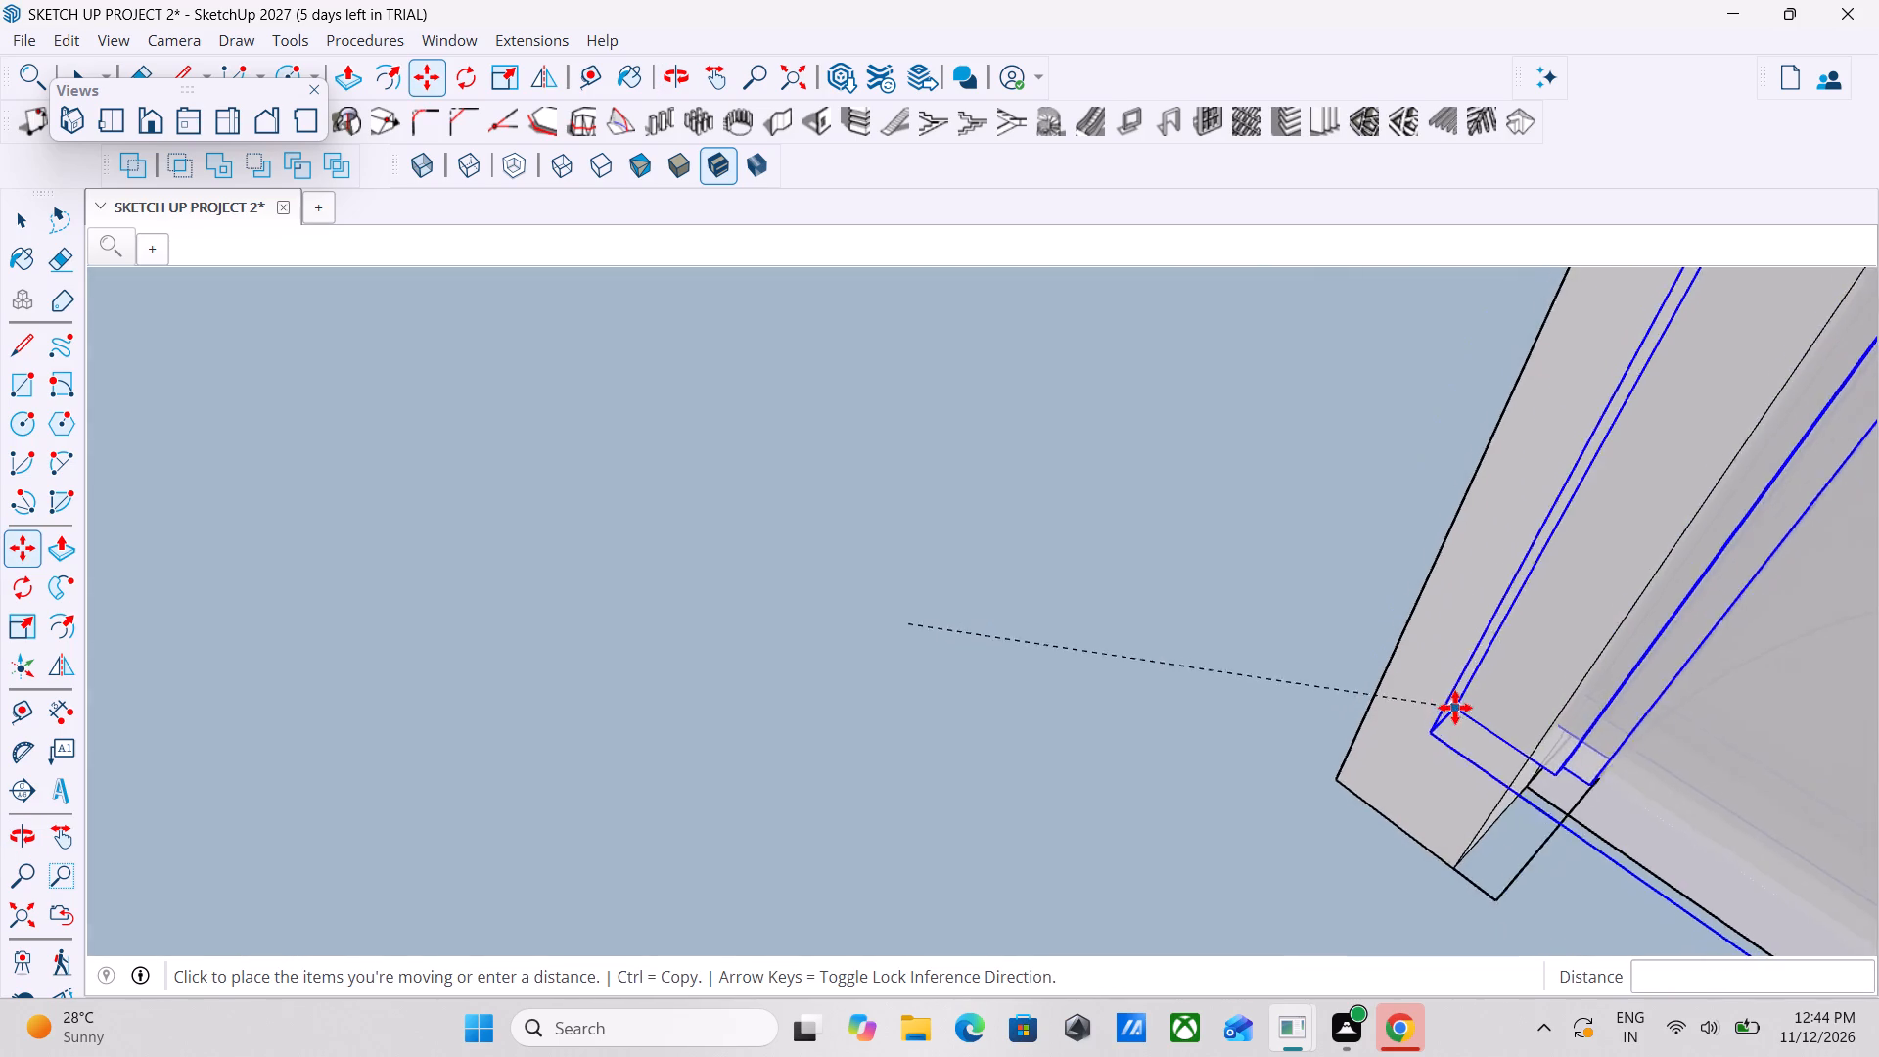
scroll(1455, 708, down, 1)
scroll(1521, 858, up, 6)
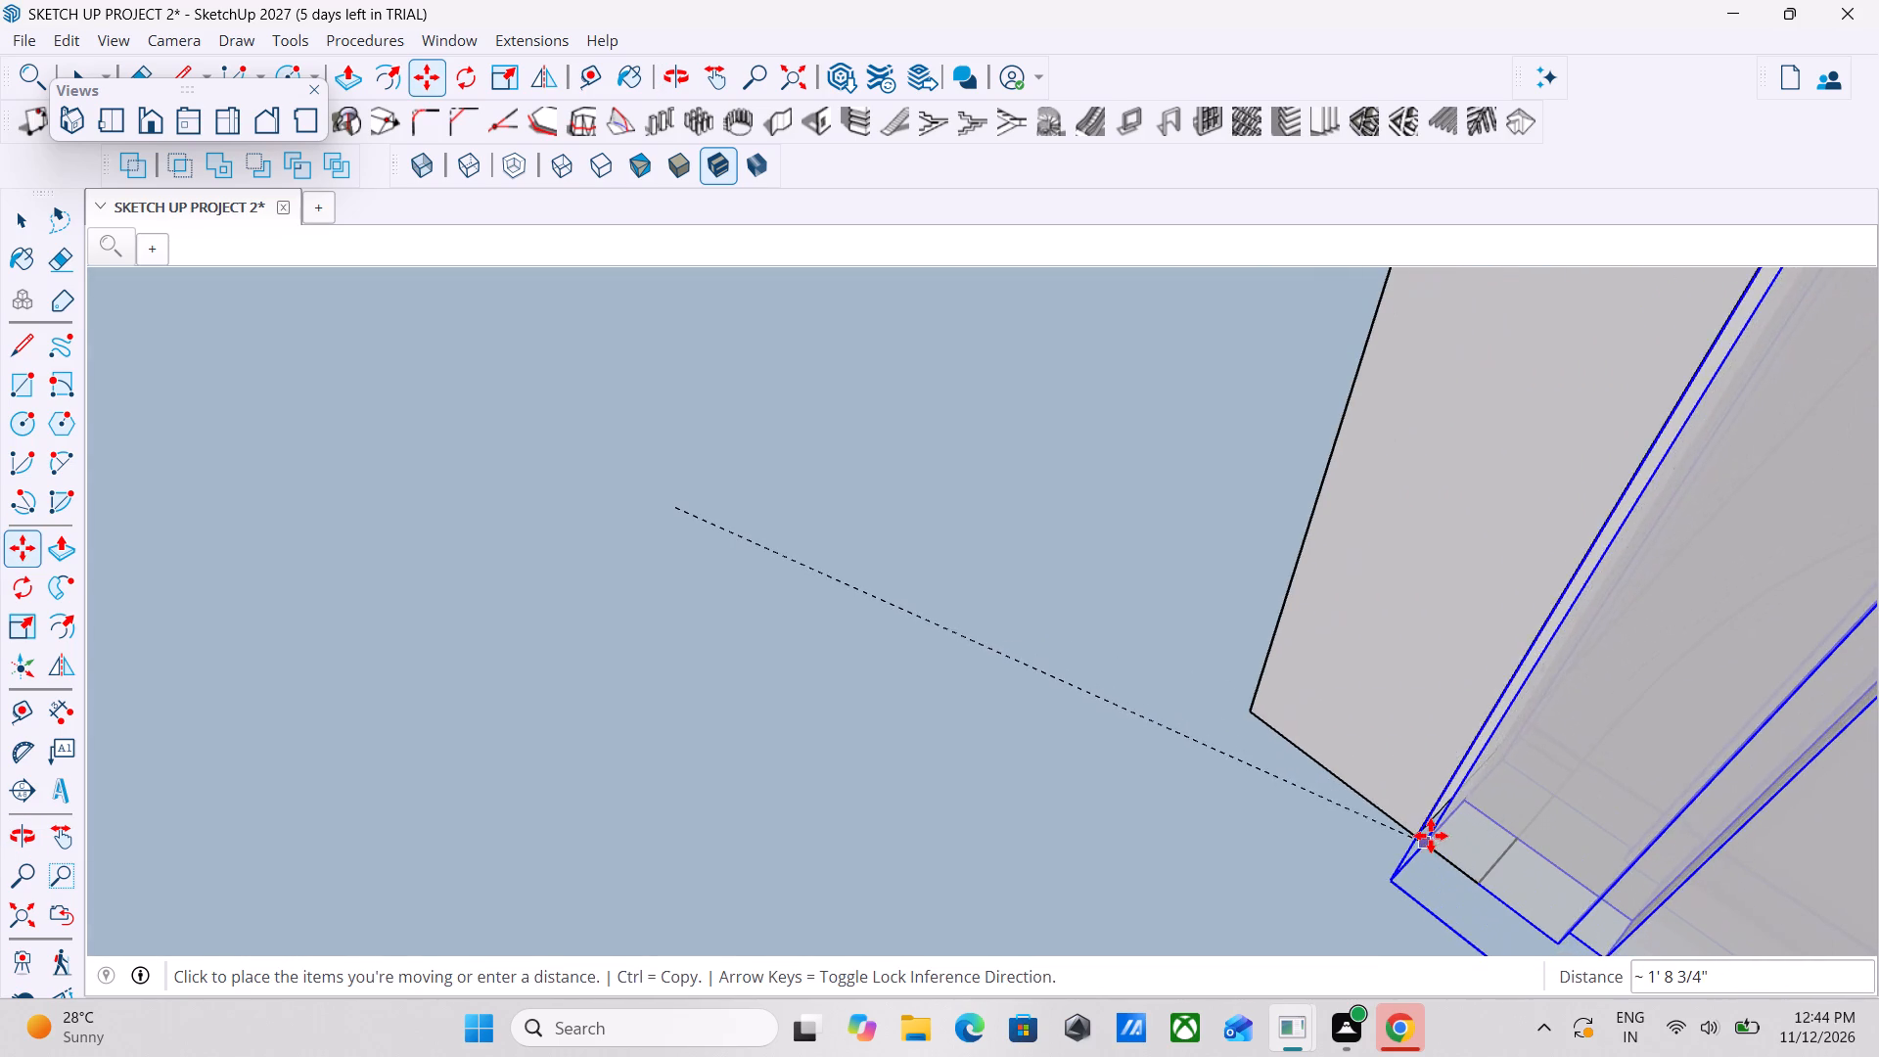
scroll(1435, 851, up, 4)
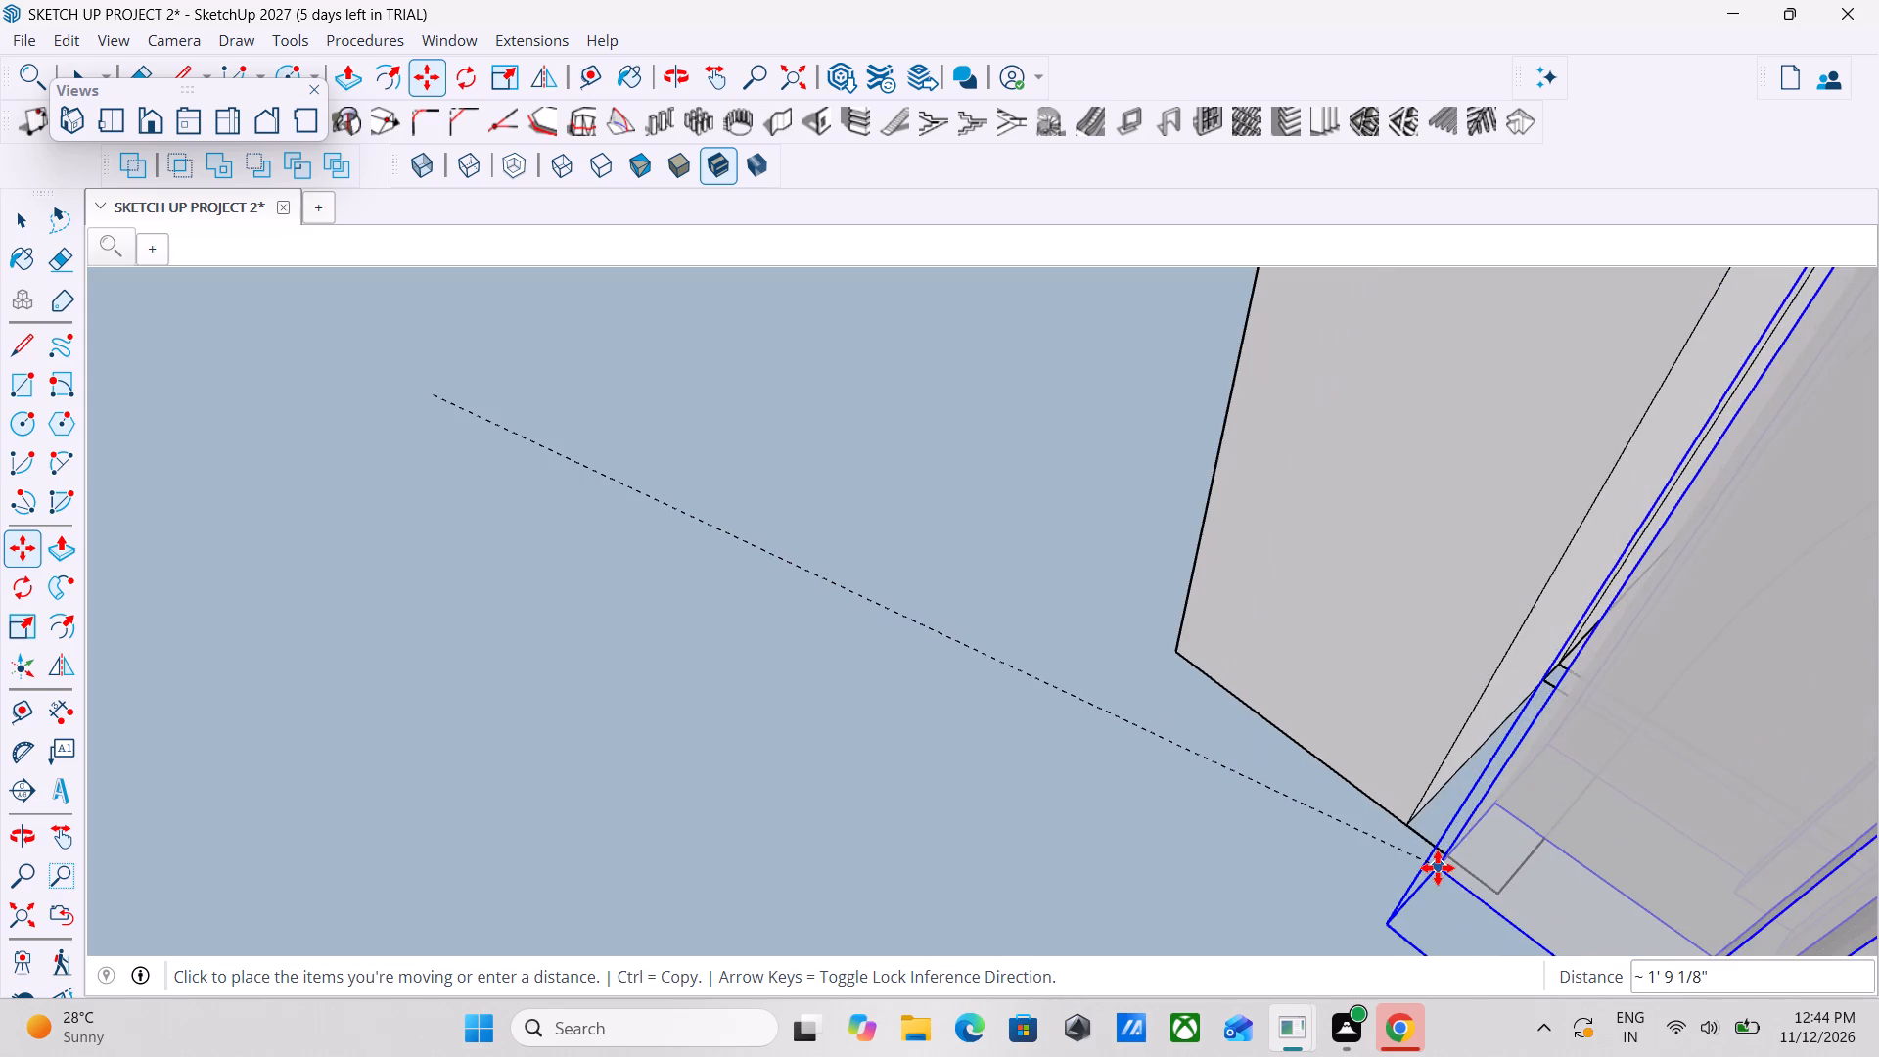
click(1413, 827)
Examine the placed grooved door from around the house and close up where its lower handle-side corner meets the wall.
scroll(1413, 827, down, 9)
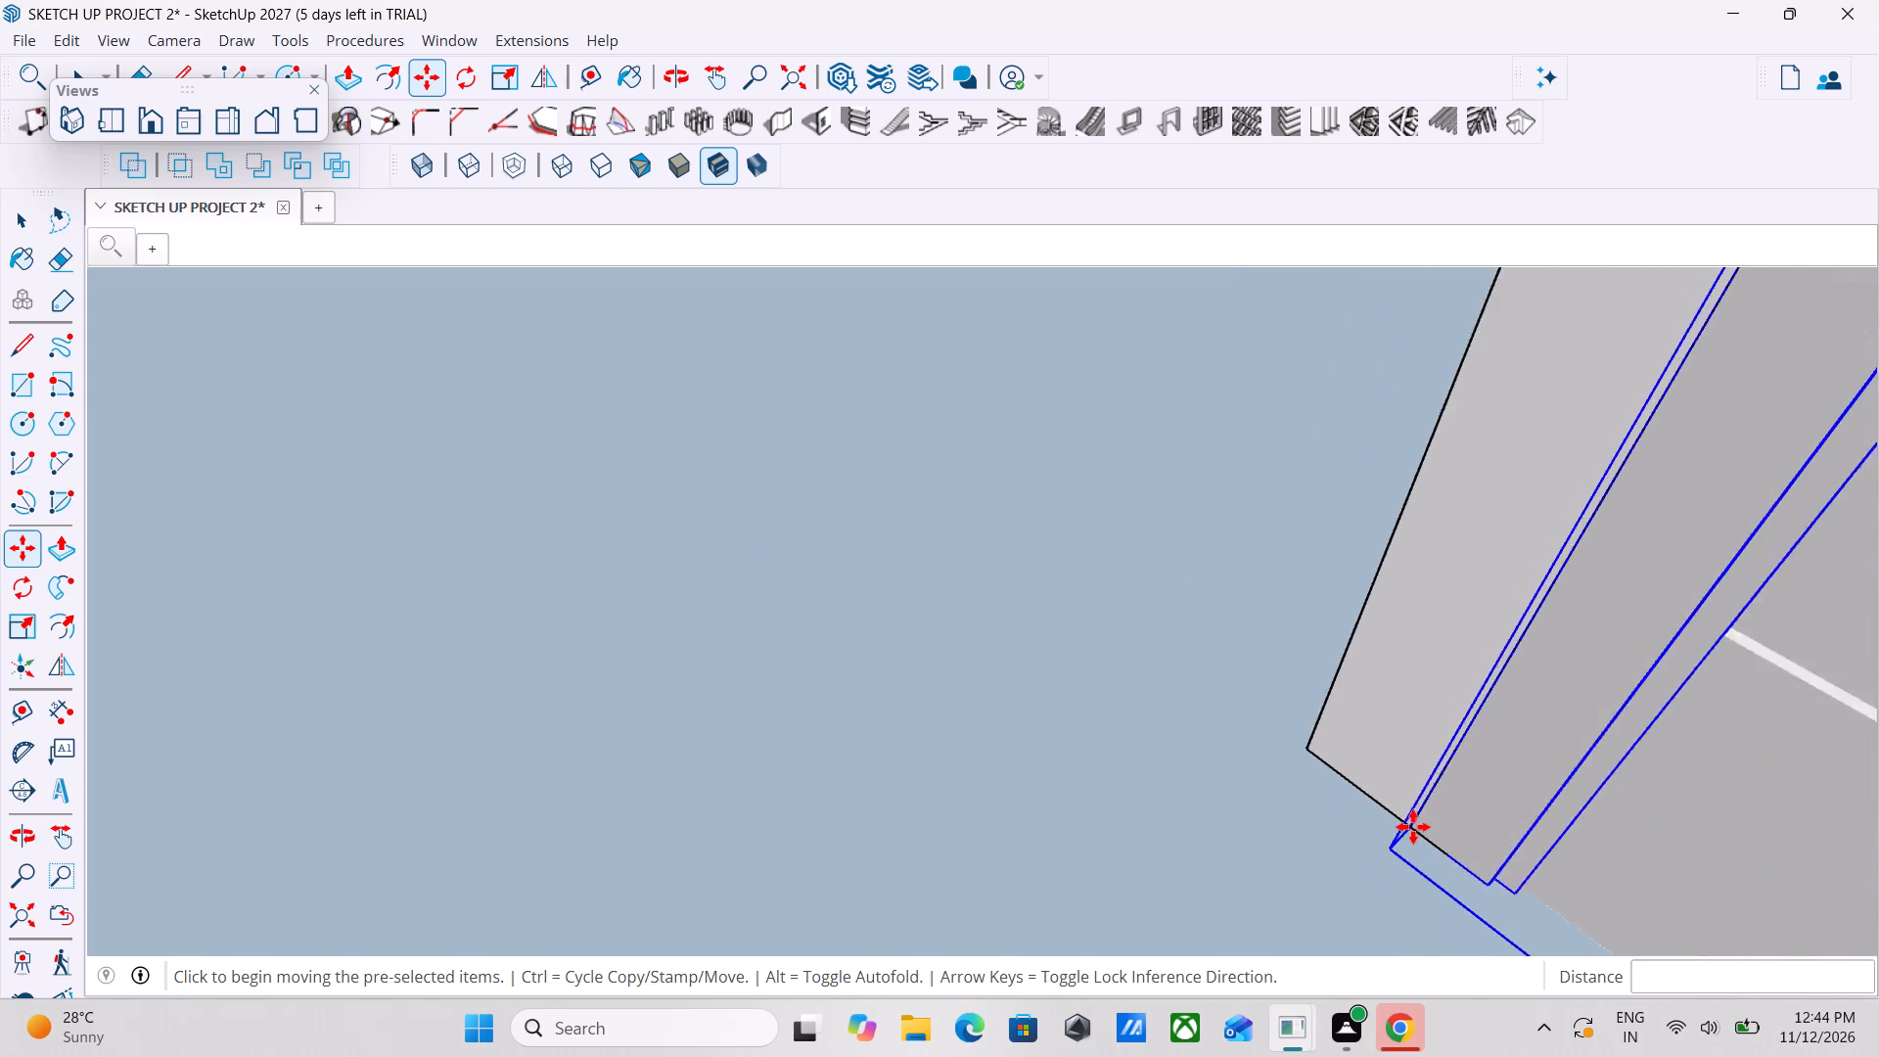
scroll(1413, 827, down, 15)
middle_drag(1167, 807, 1504, 708)
scroll(1506, 707, up, 1)
scroll(1506, 707, down, 14)
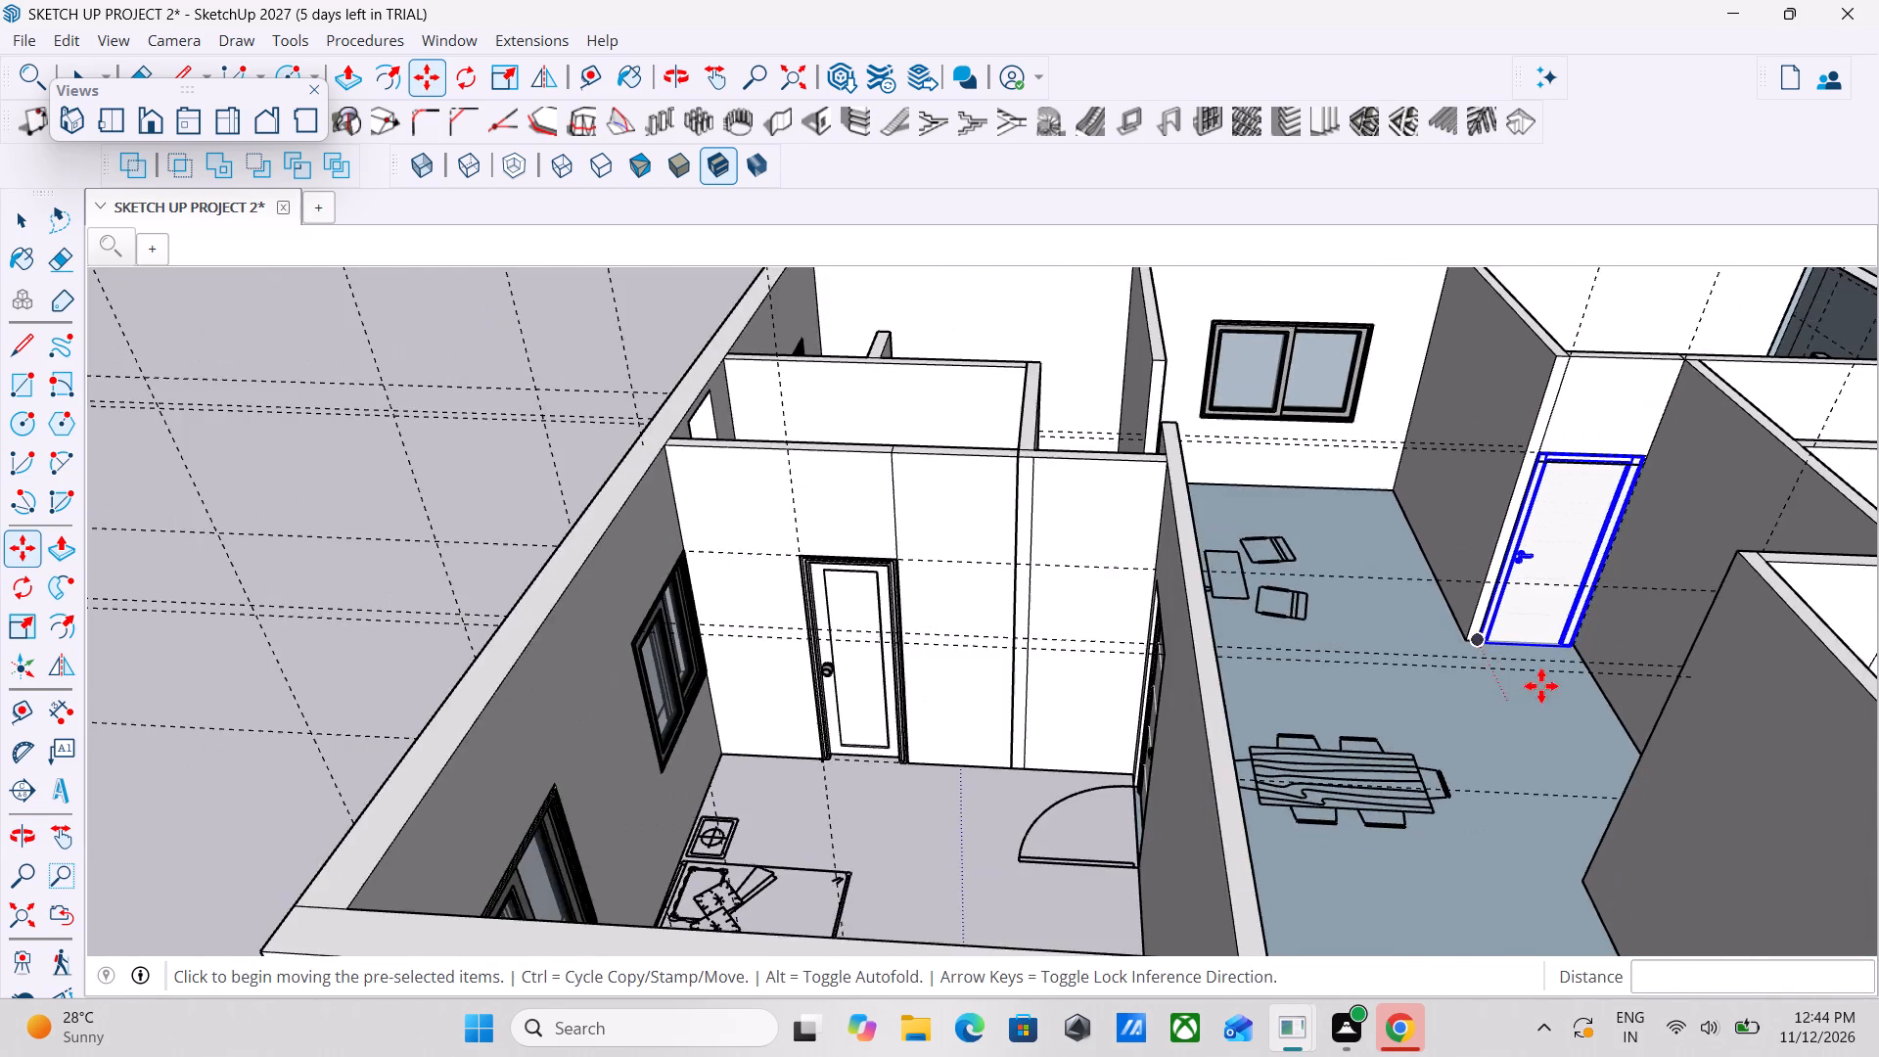
middle_drag(1541, 686, 1443, 645)
scroll(1667, 594, up, 4)
middle_drag(1748, 468, 1658, 470)
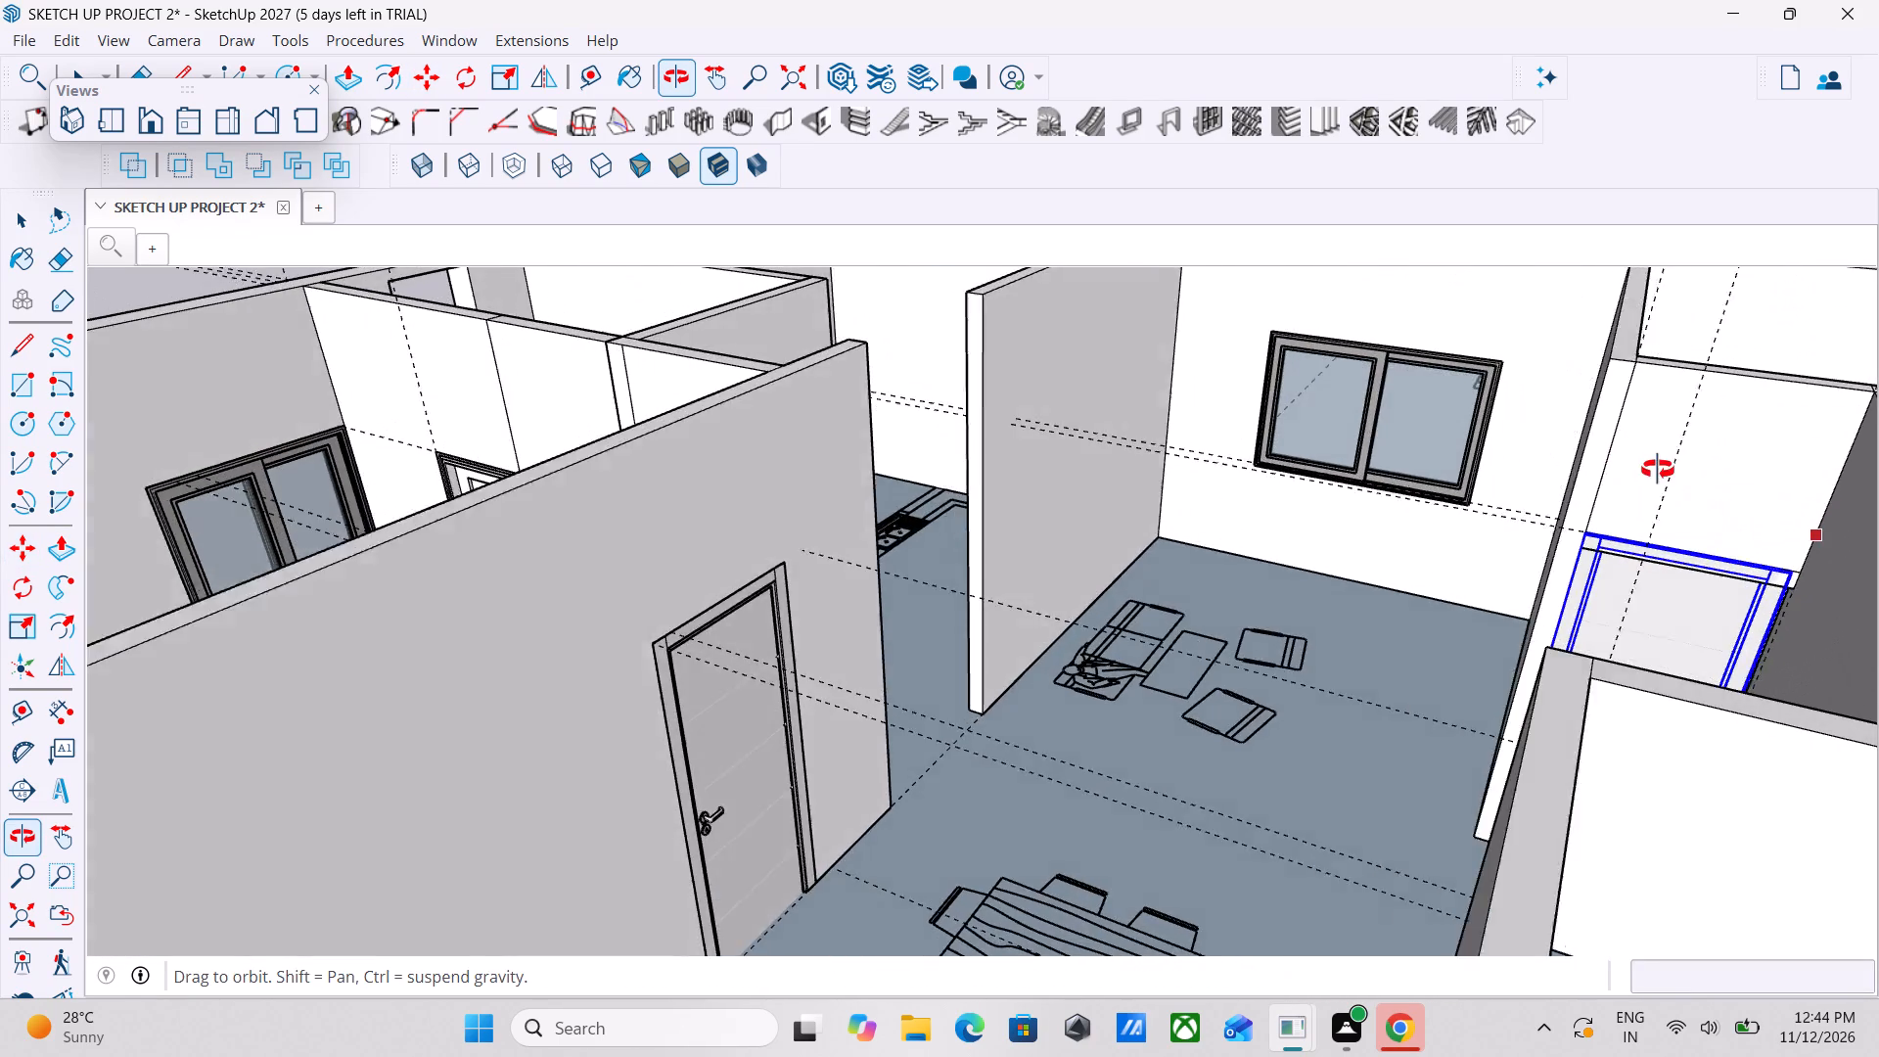
middle_drag(1658, 470, 1669, 465)
scroll(1678, 461, down, 5)
middle_drag(1571, 621, 1787, 644)
scroll(1544, 504, down, 1)
middle_drag(1544, 504, 1664, 489)
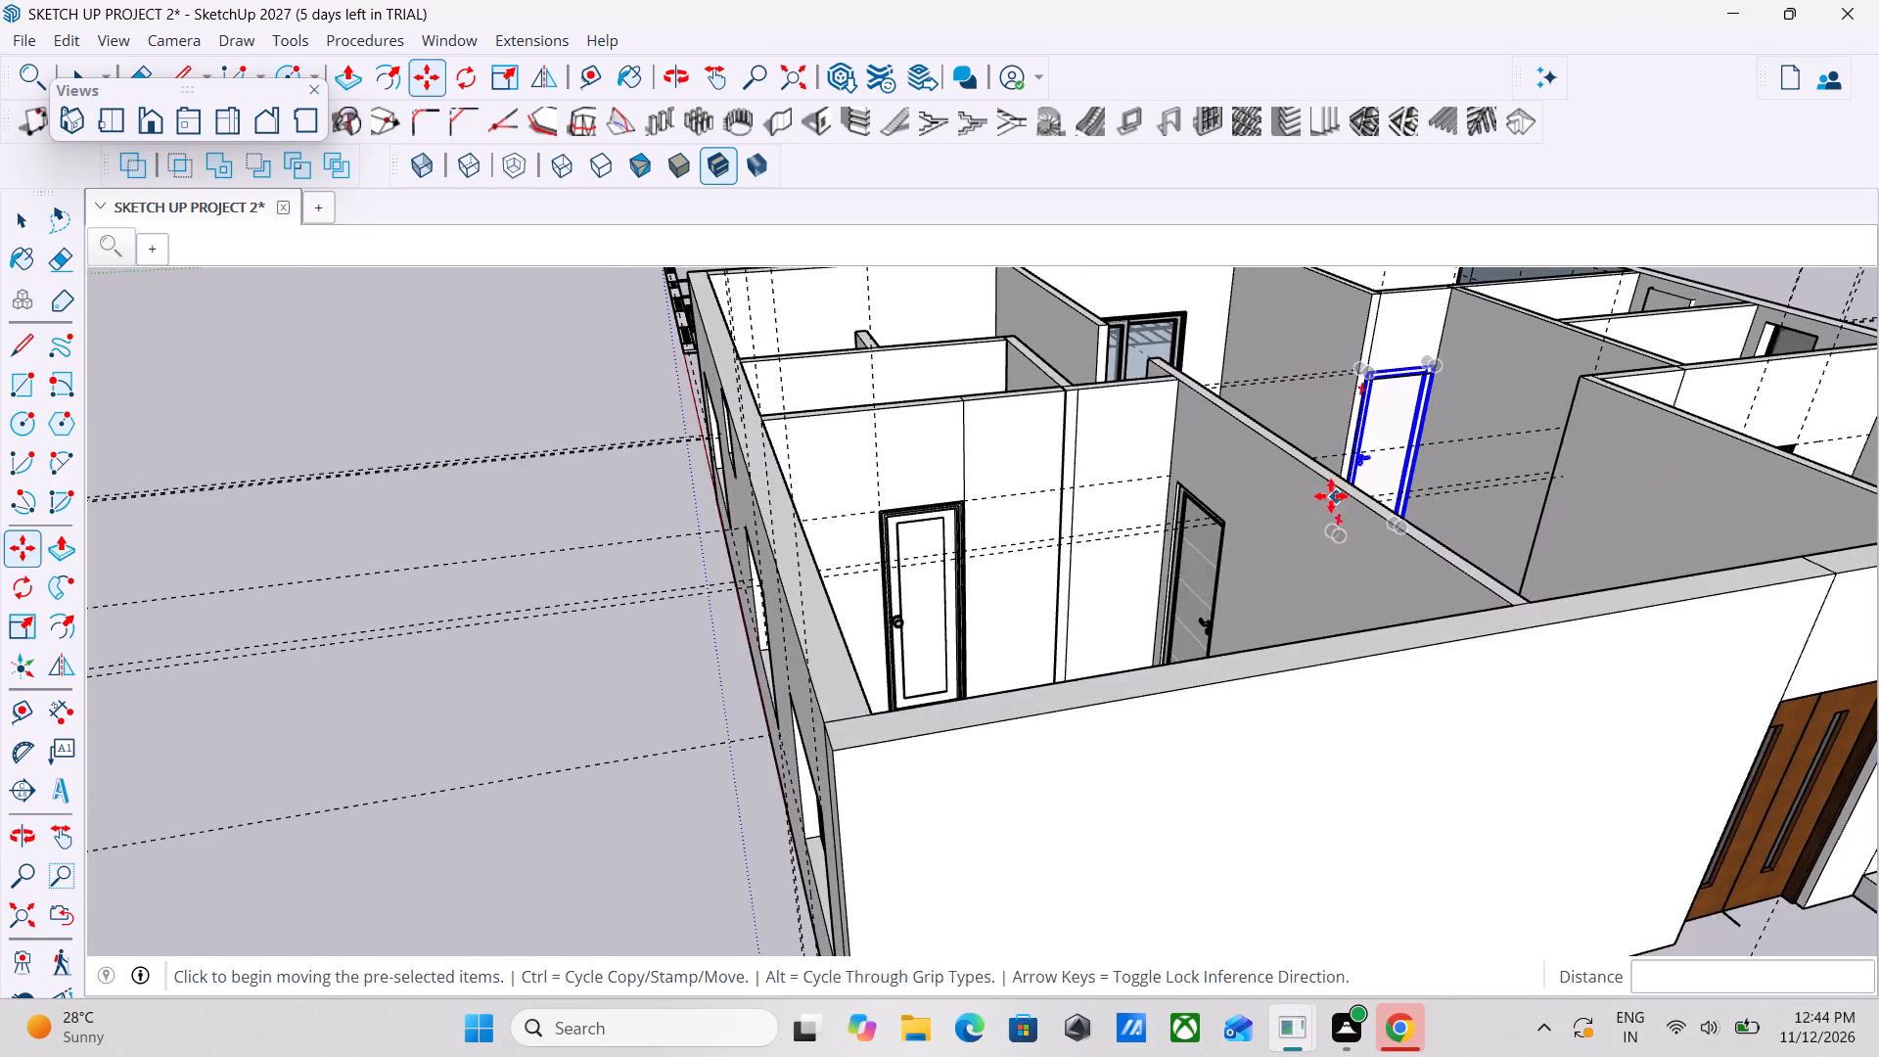
middle_drag(1331, 496, 1605, 572)
scroll(1249, 419, up, 3)
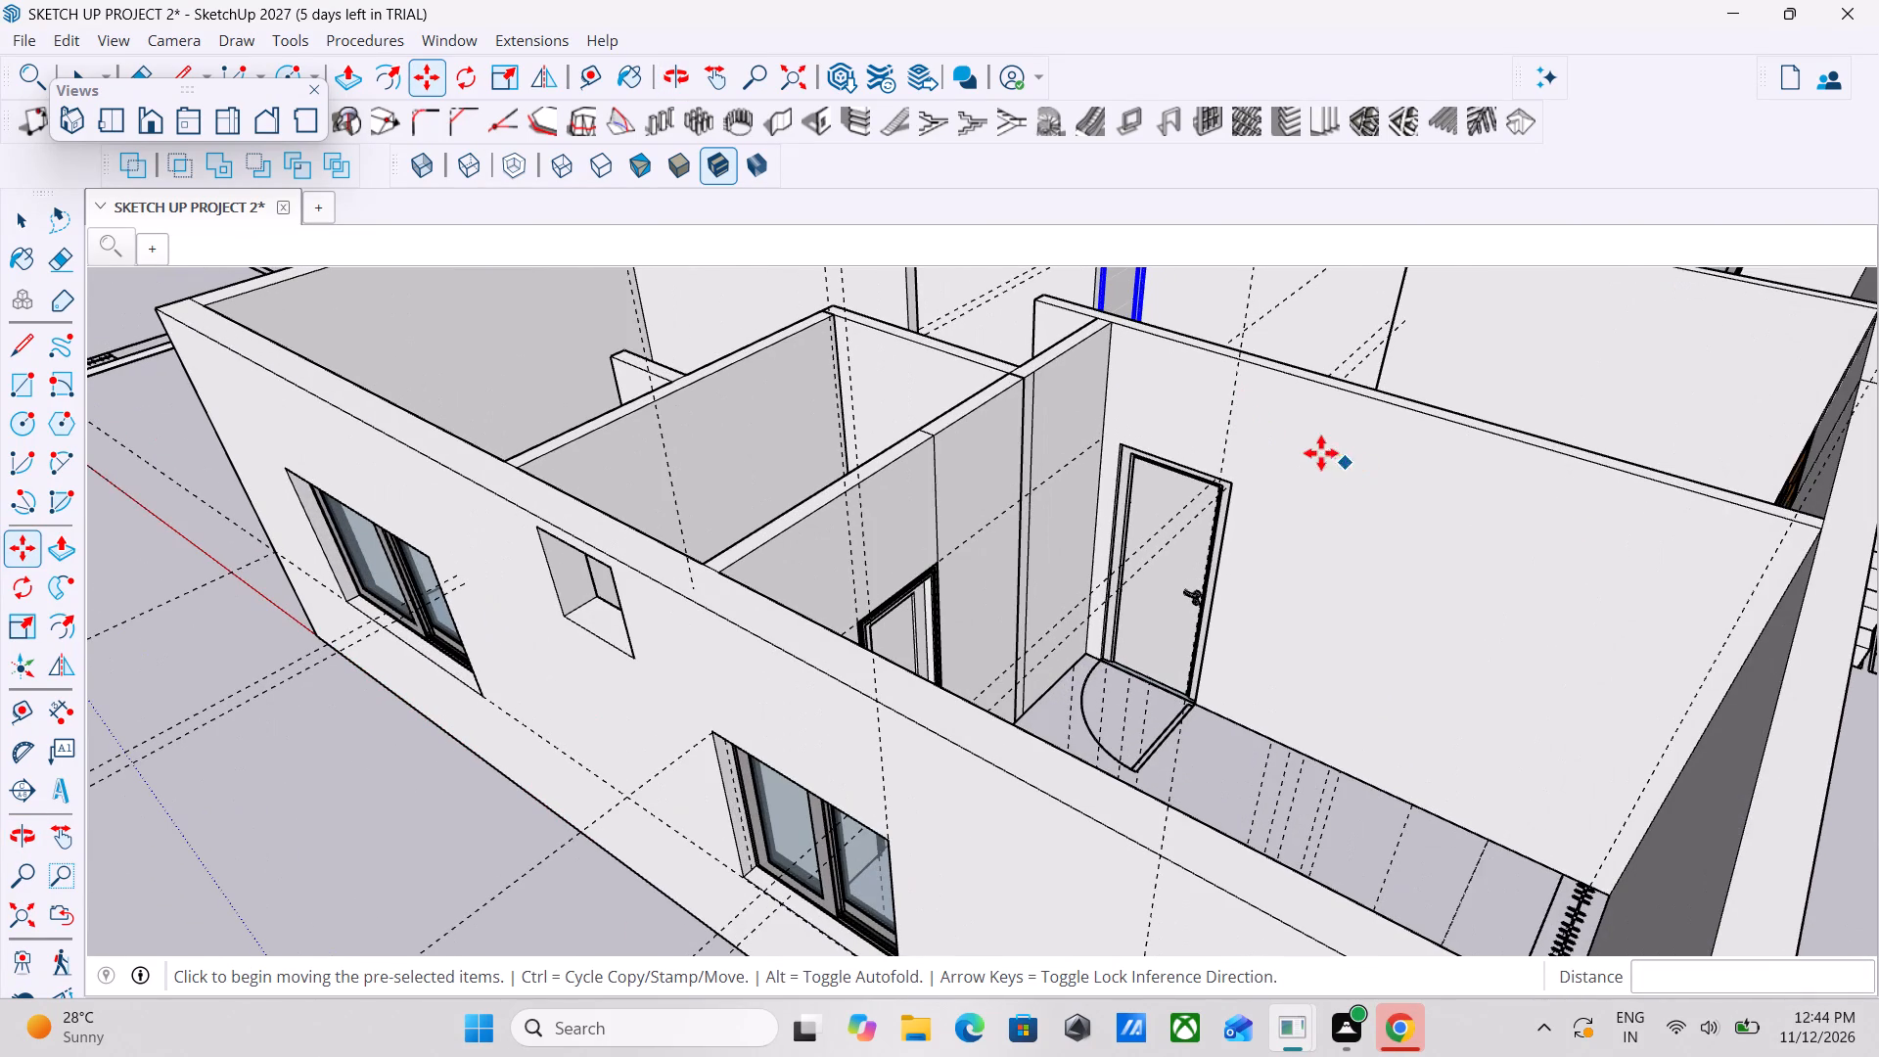
shift+middle_drag(1305, 407, 936, 891)
scroll(881, 589, up, 7)
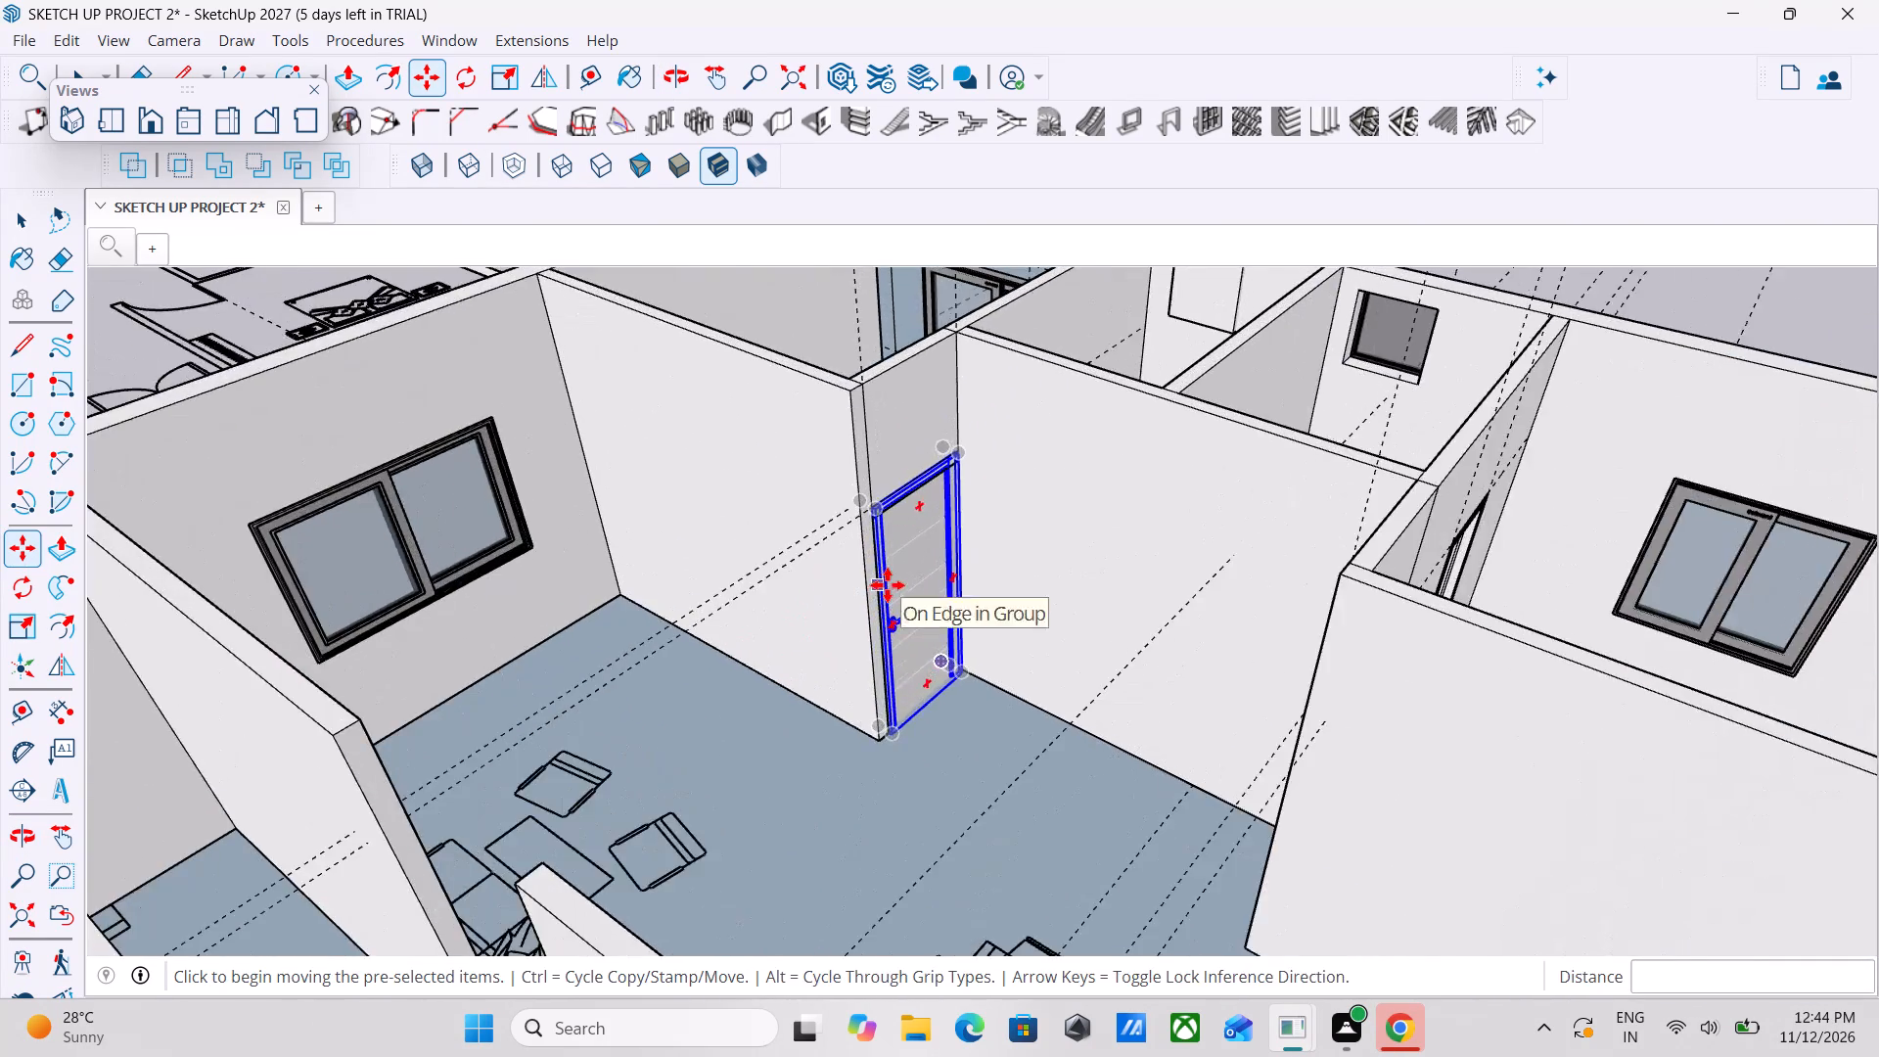
scroll(888, 585, up, 17)
scroll(1143, 568, up, 4)
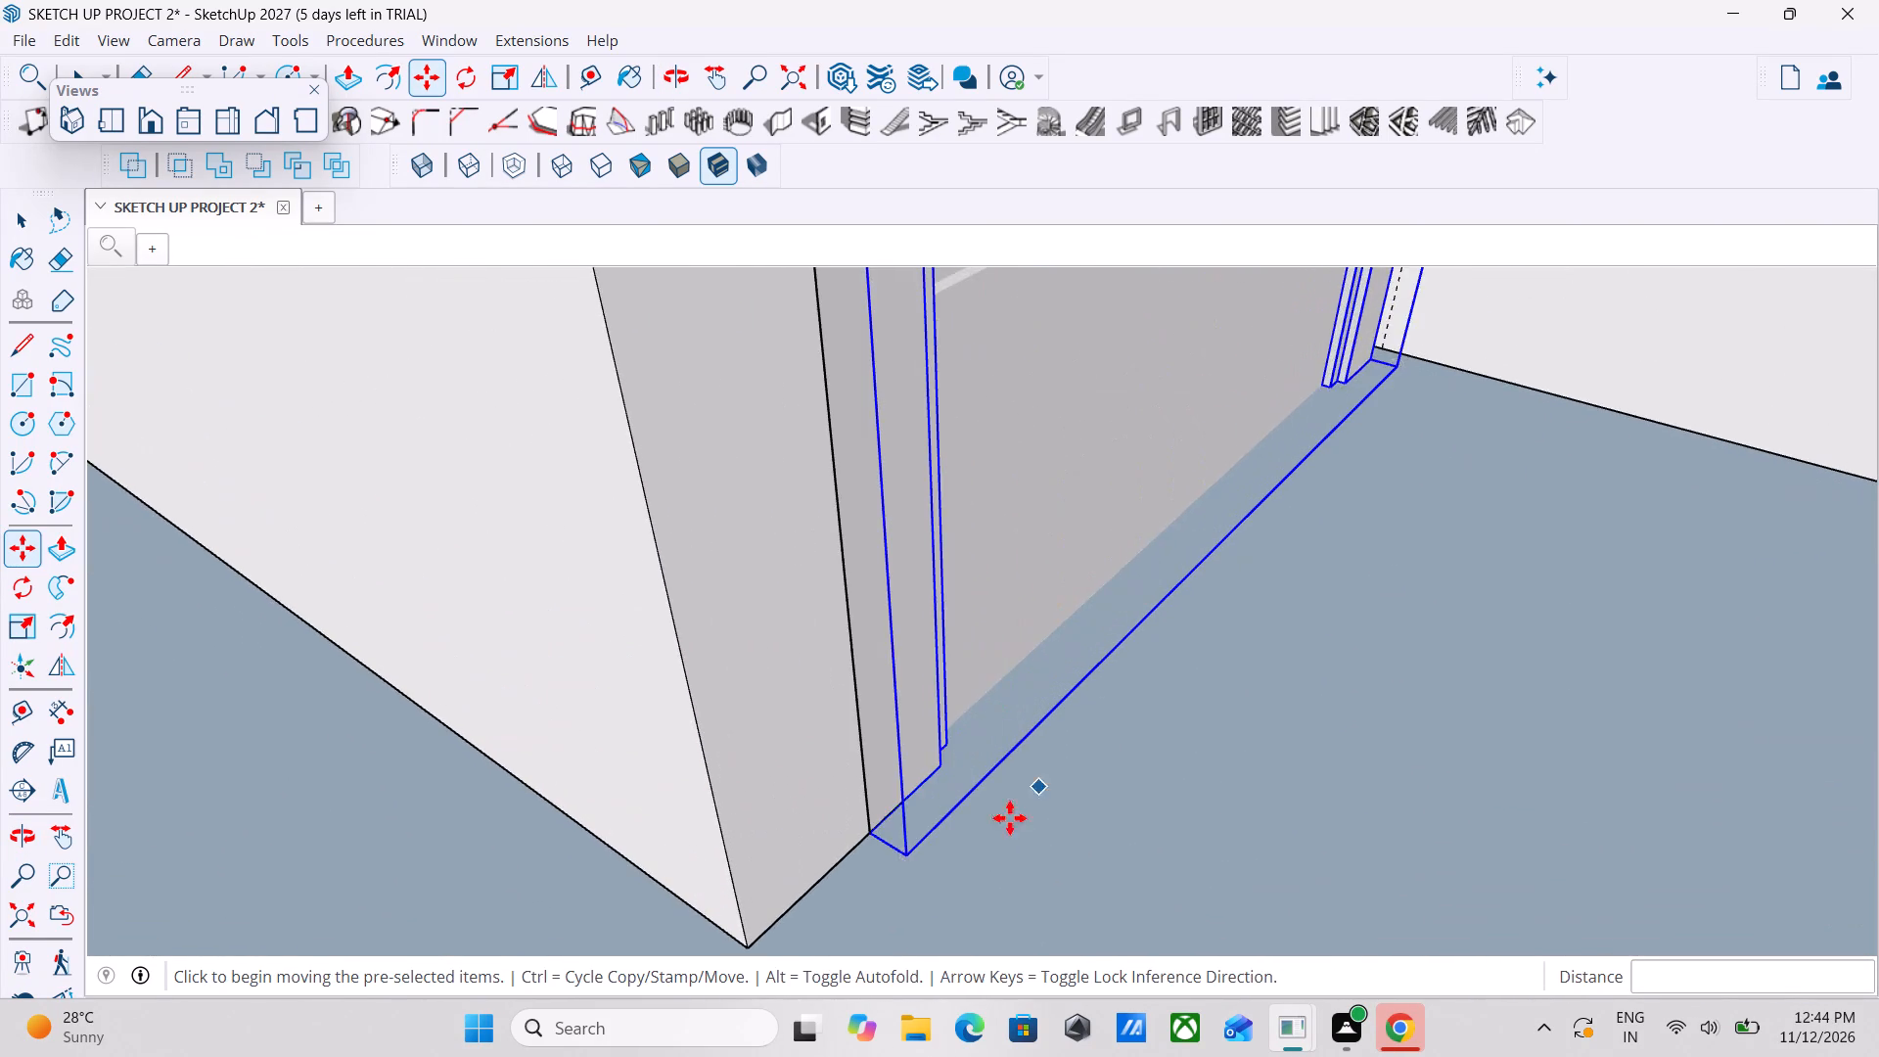
scroll(994, 831, up, 4)
scroll(799, 846, up, 14)
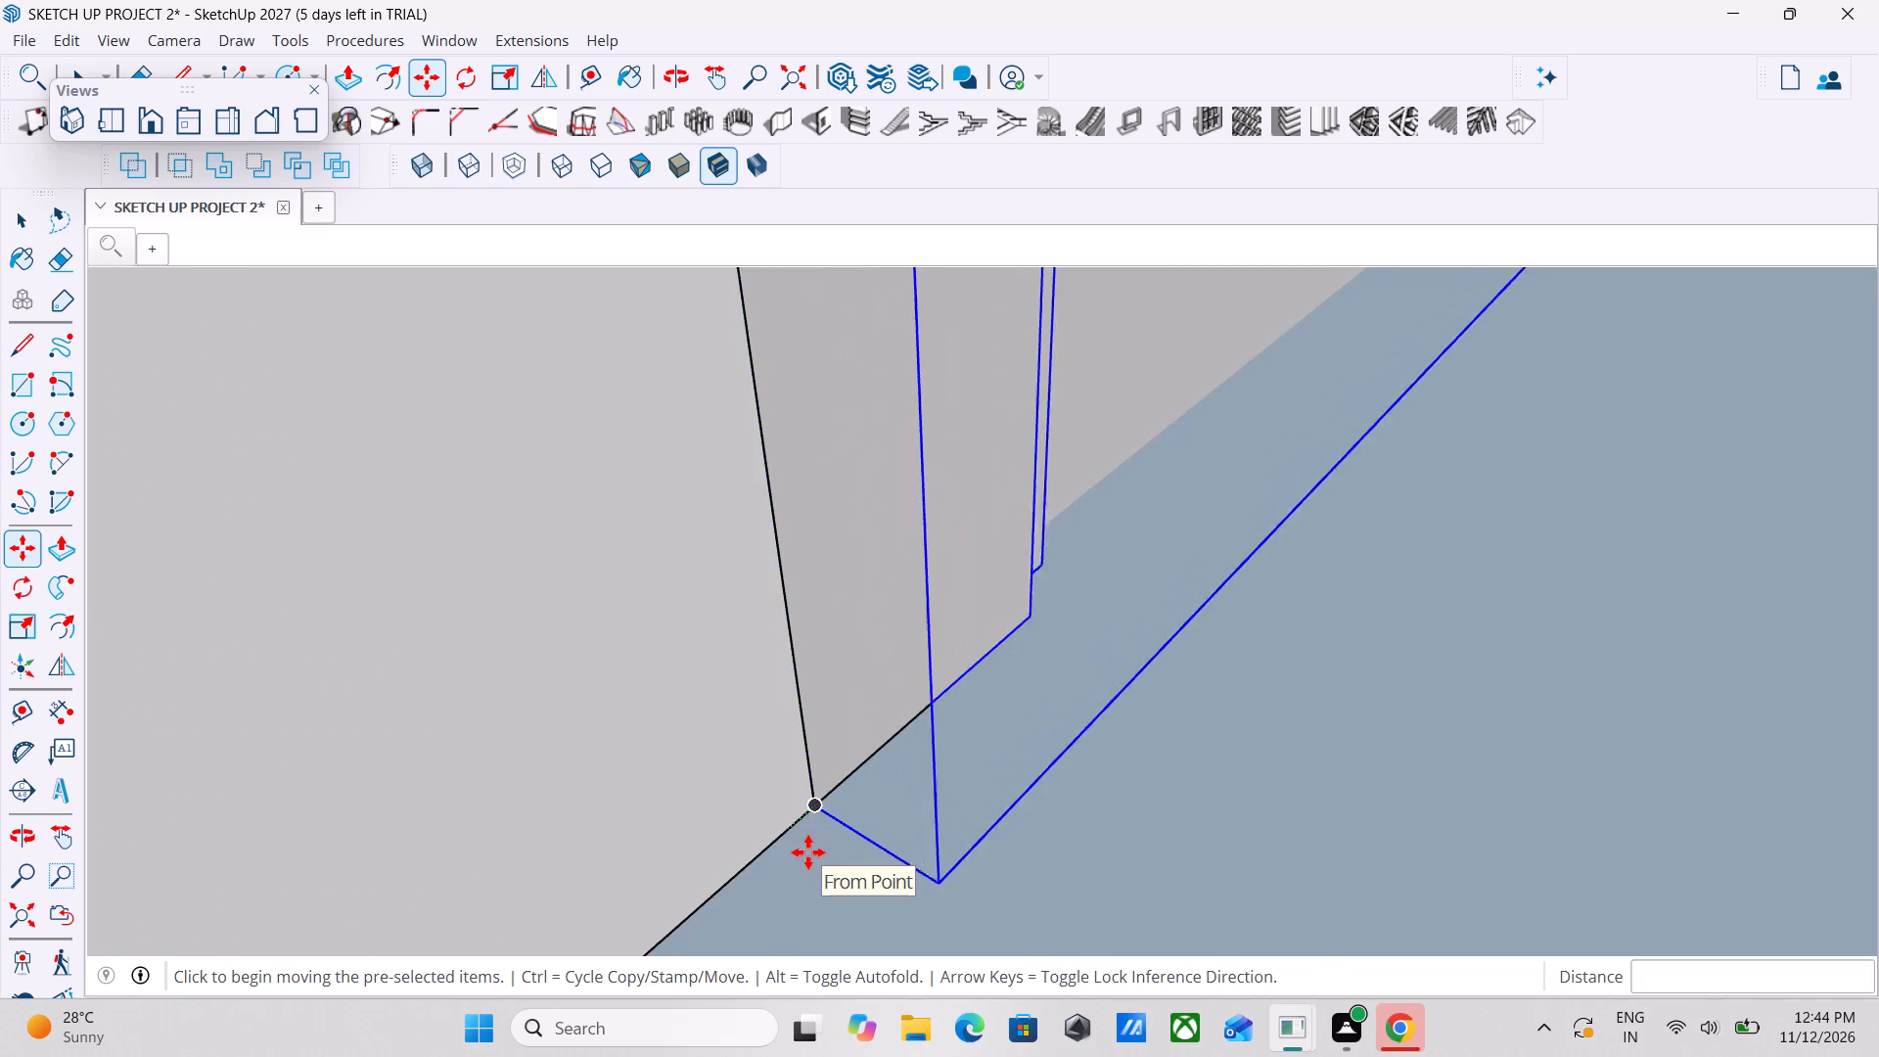
scroll(808, 852, up, 11)
scroll(917, 745, down, 14)
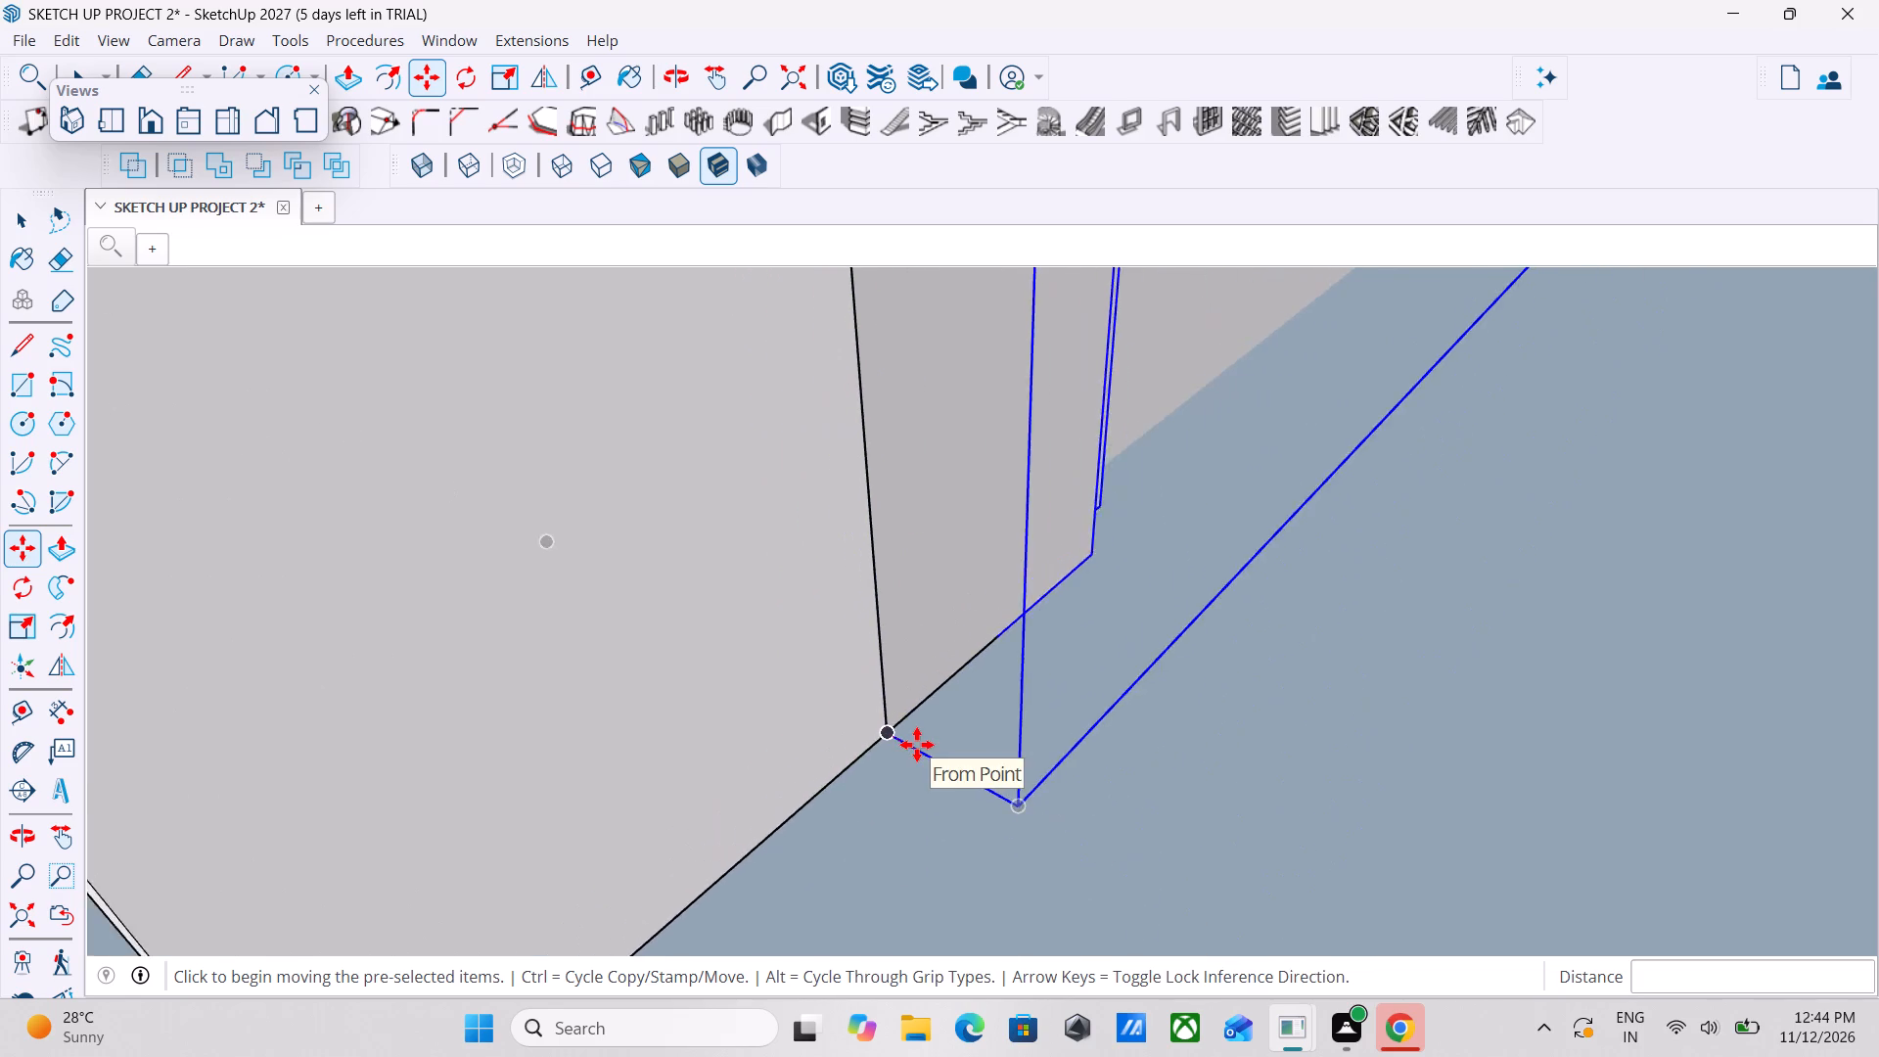
scroll(917, 745, down, 20)
scroll(917, 745, down, 20)
scroll(917, 745, down, 7)
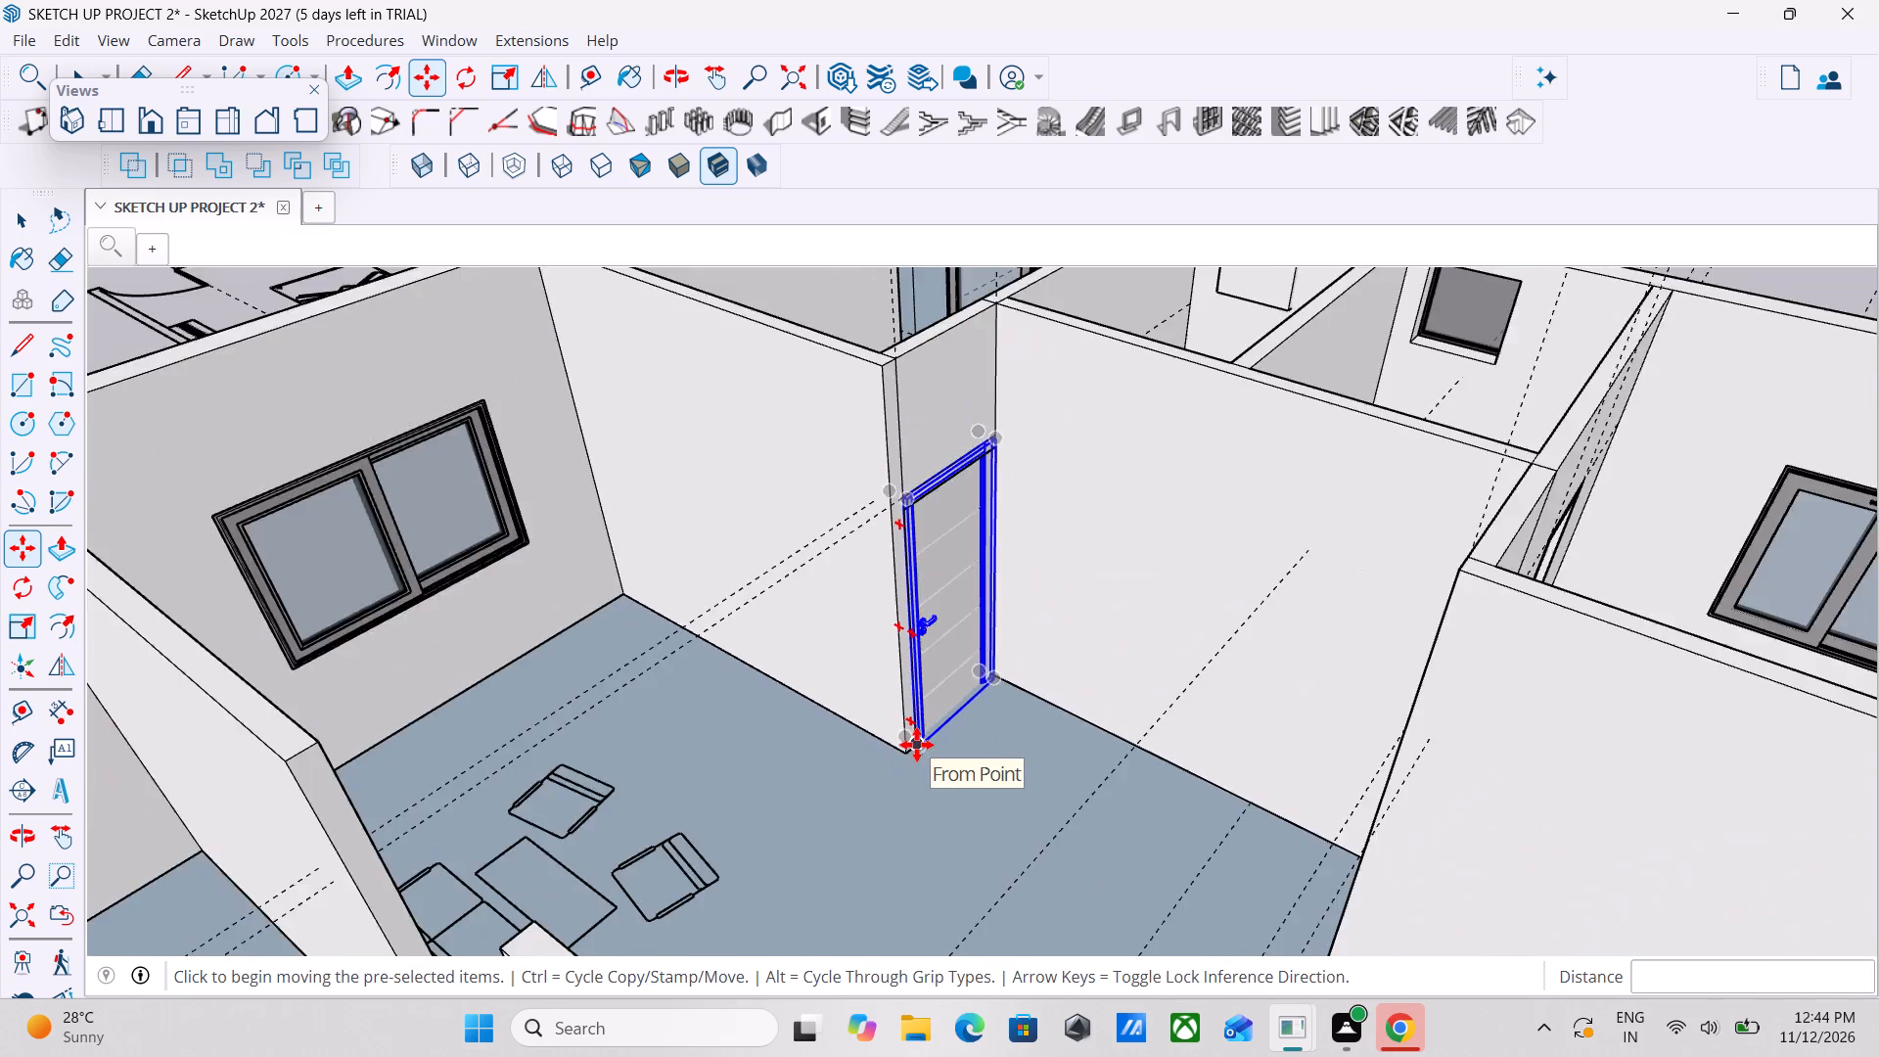
Examine the grooved door's fit in the opening from the bedroom side and again from the lounge side.
scroll(917, 745, down, 6)
middle_drag(917, 745, 1536, 832)
middle_drag(1065, 839, 1444, 823)
scroll(1205, 763, up, 2)
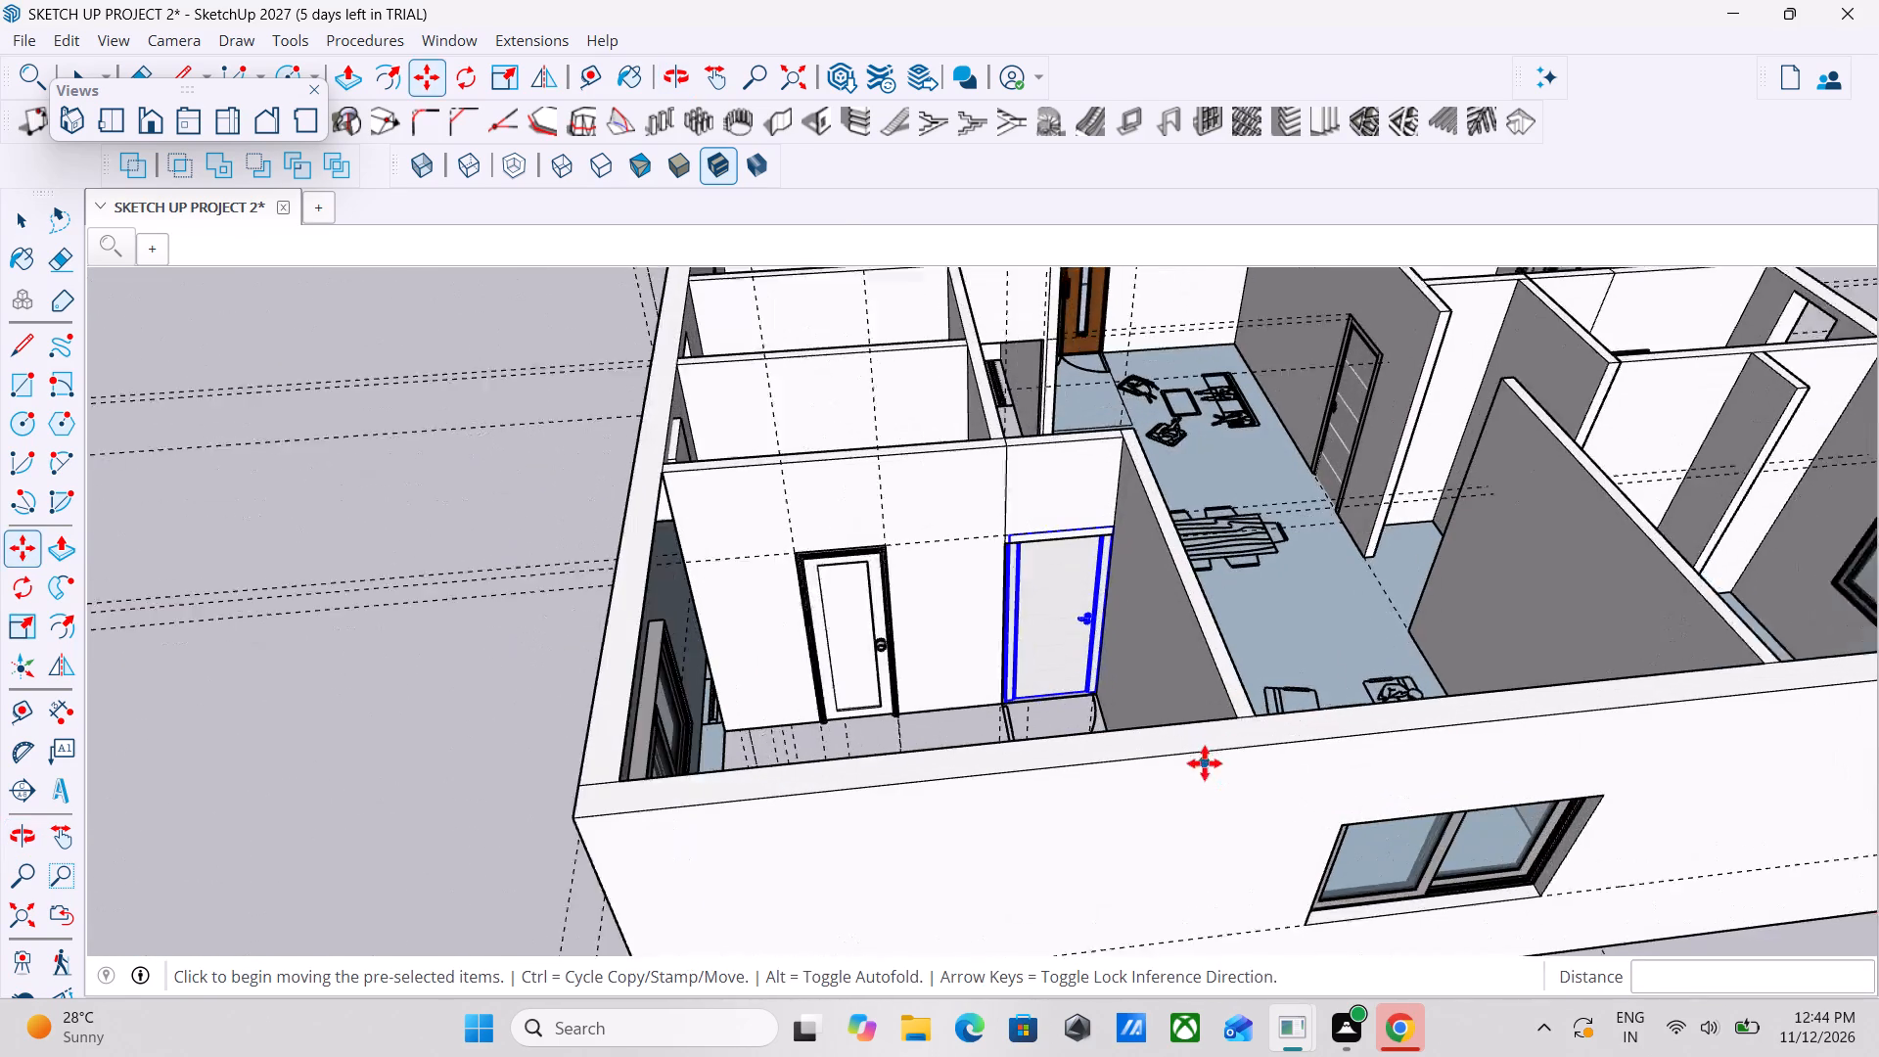
scroll(1205, 763, up, 20)
scroll(1205, 763, up, 13)
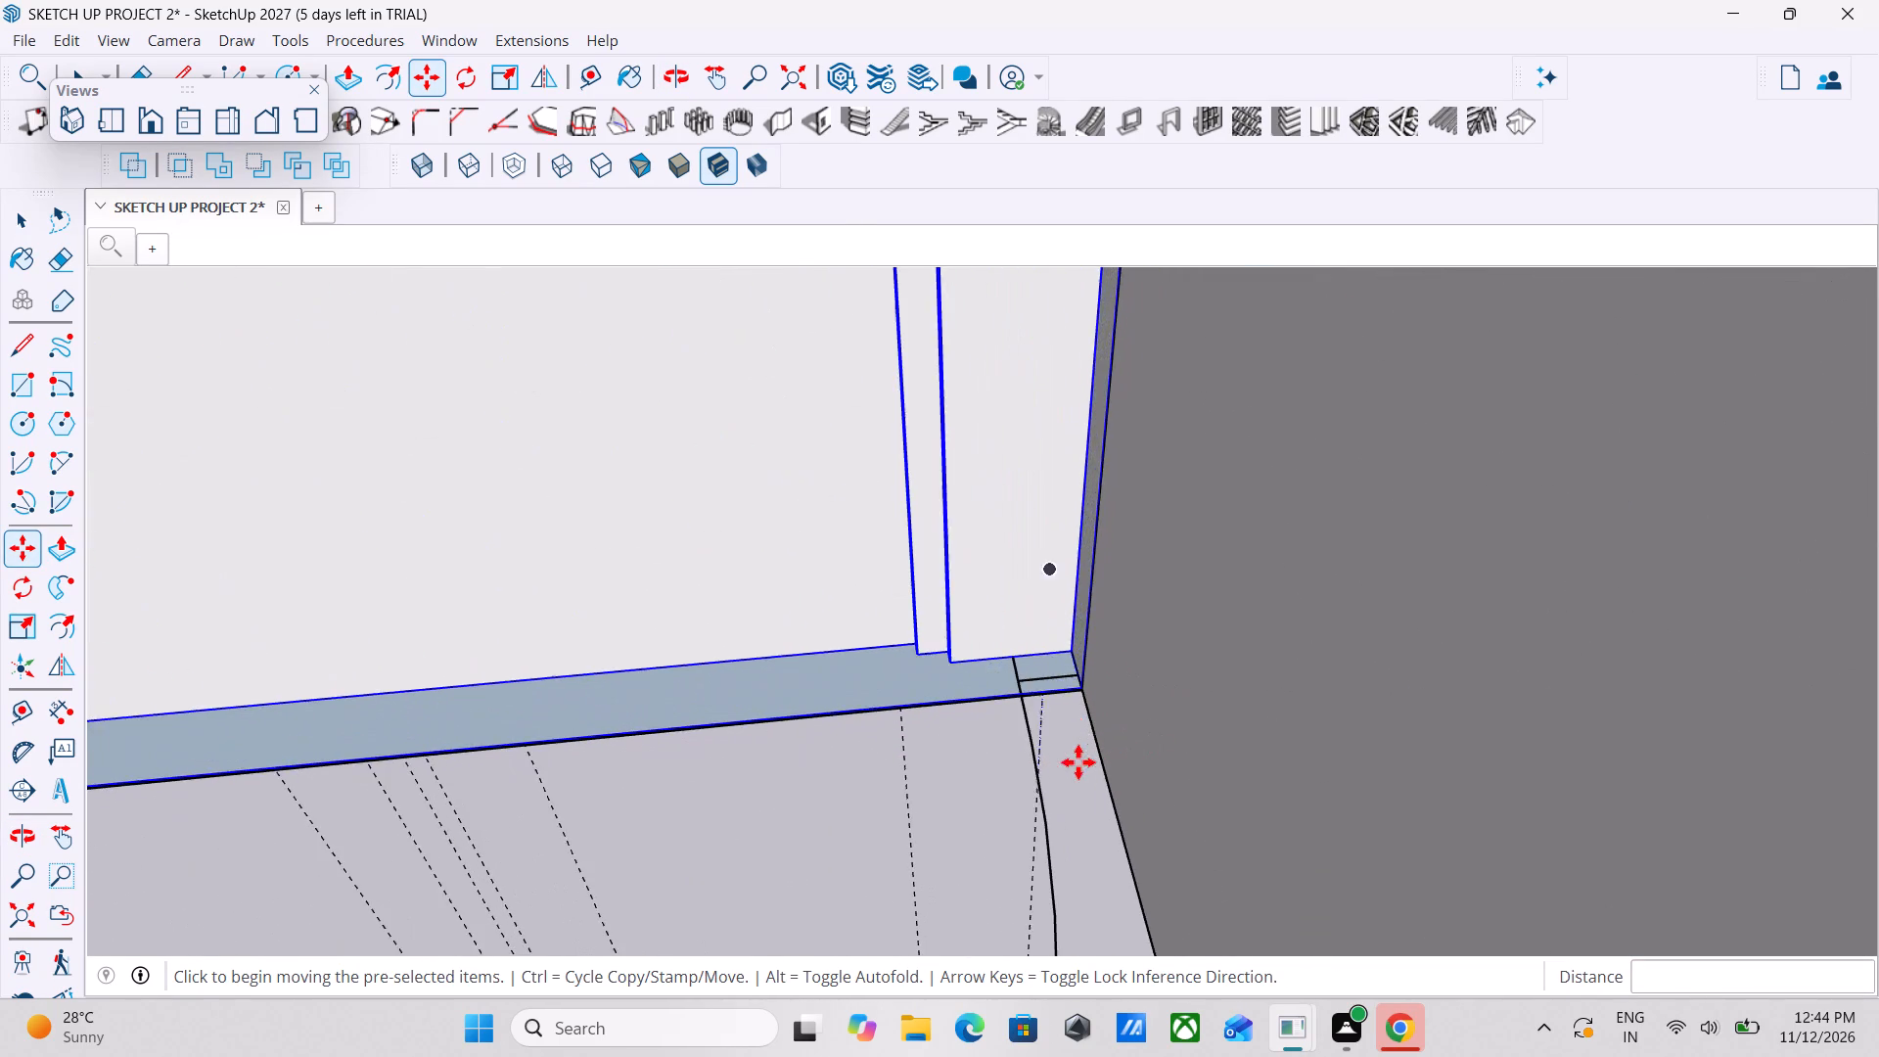
scroll(1078, 762, up, 6)
middle_drag(271, 706, 499, 708)
scroll(499, 708, down, 5)
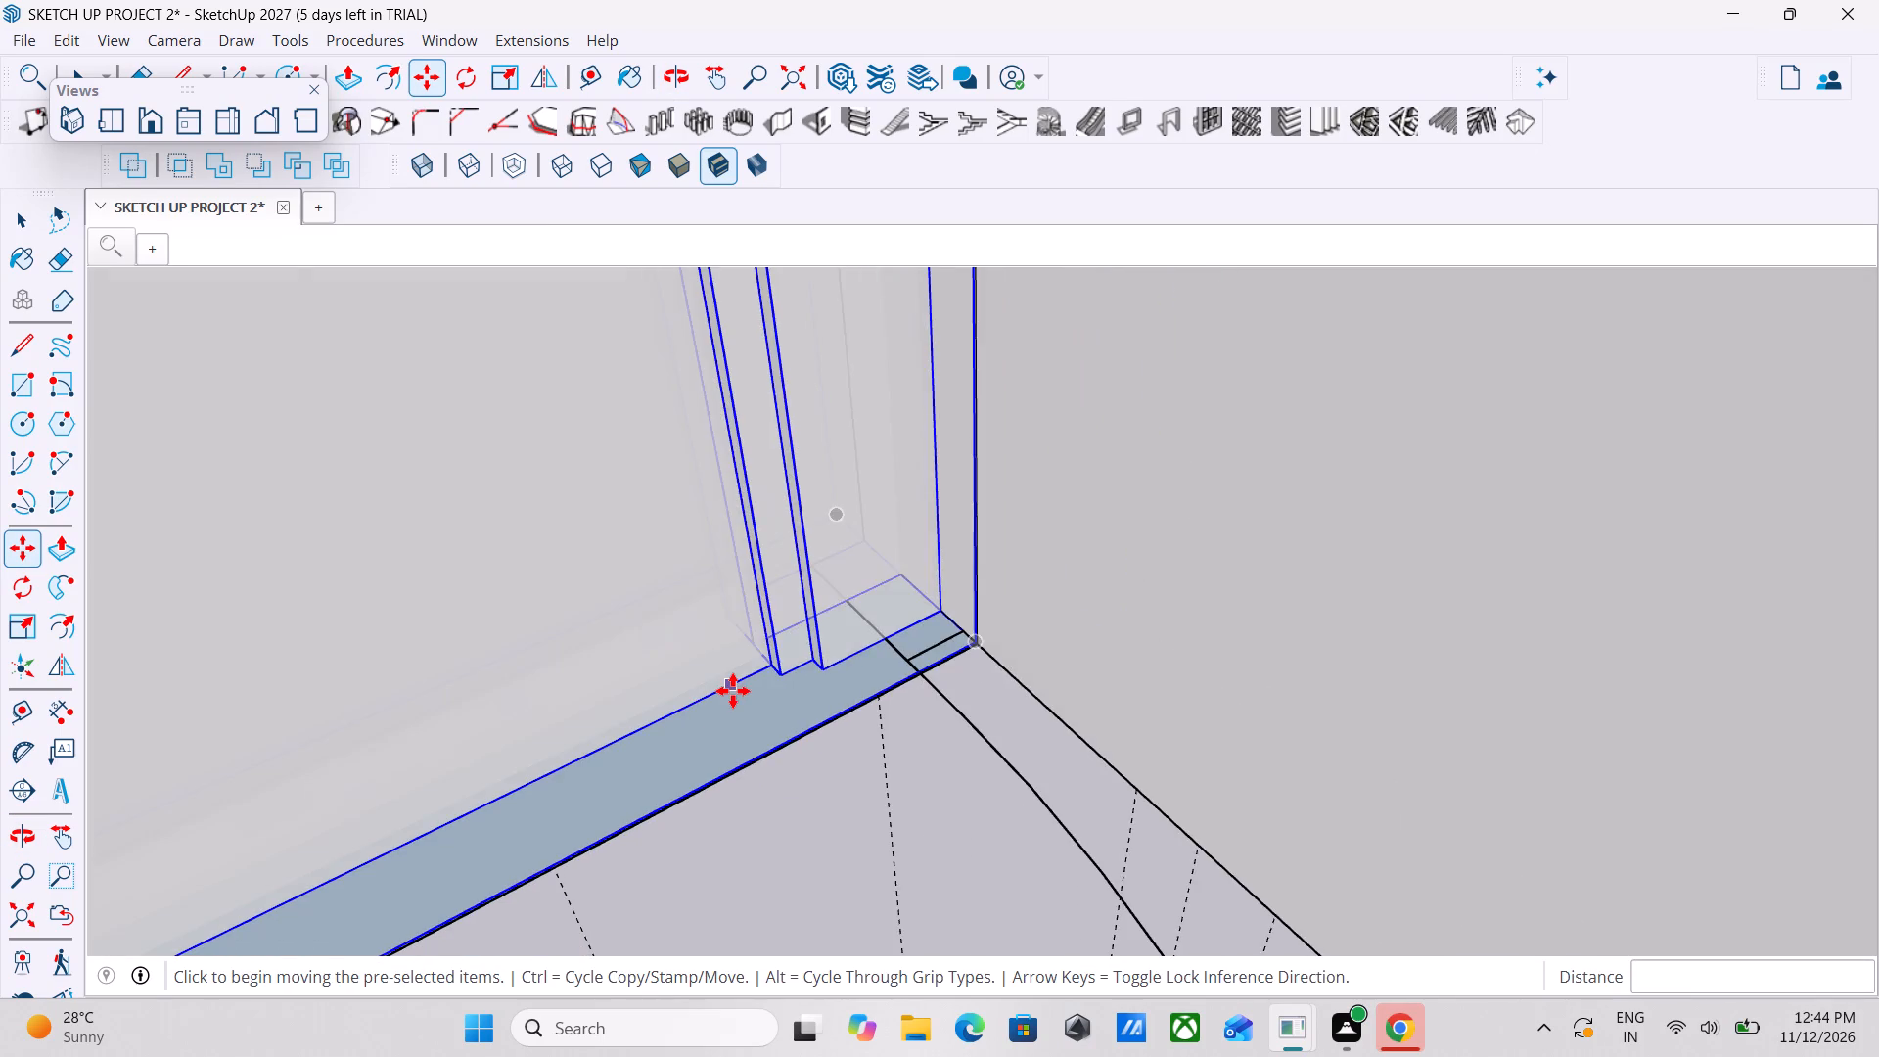
scroll(733, 691, down, 20)
scroll(733, 691, down, 12)
middle_drag(919, 674, 745, 763)
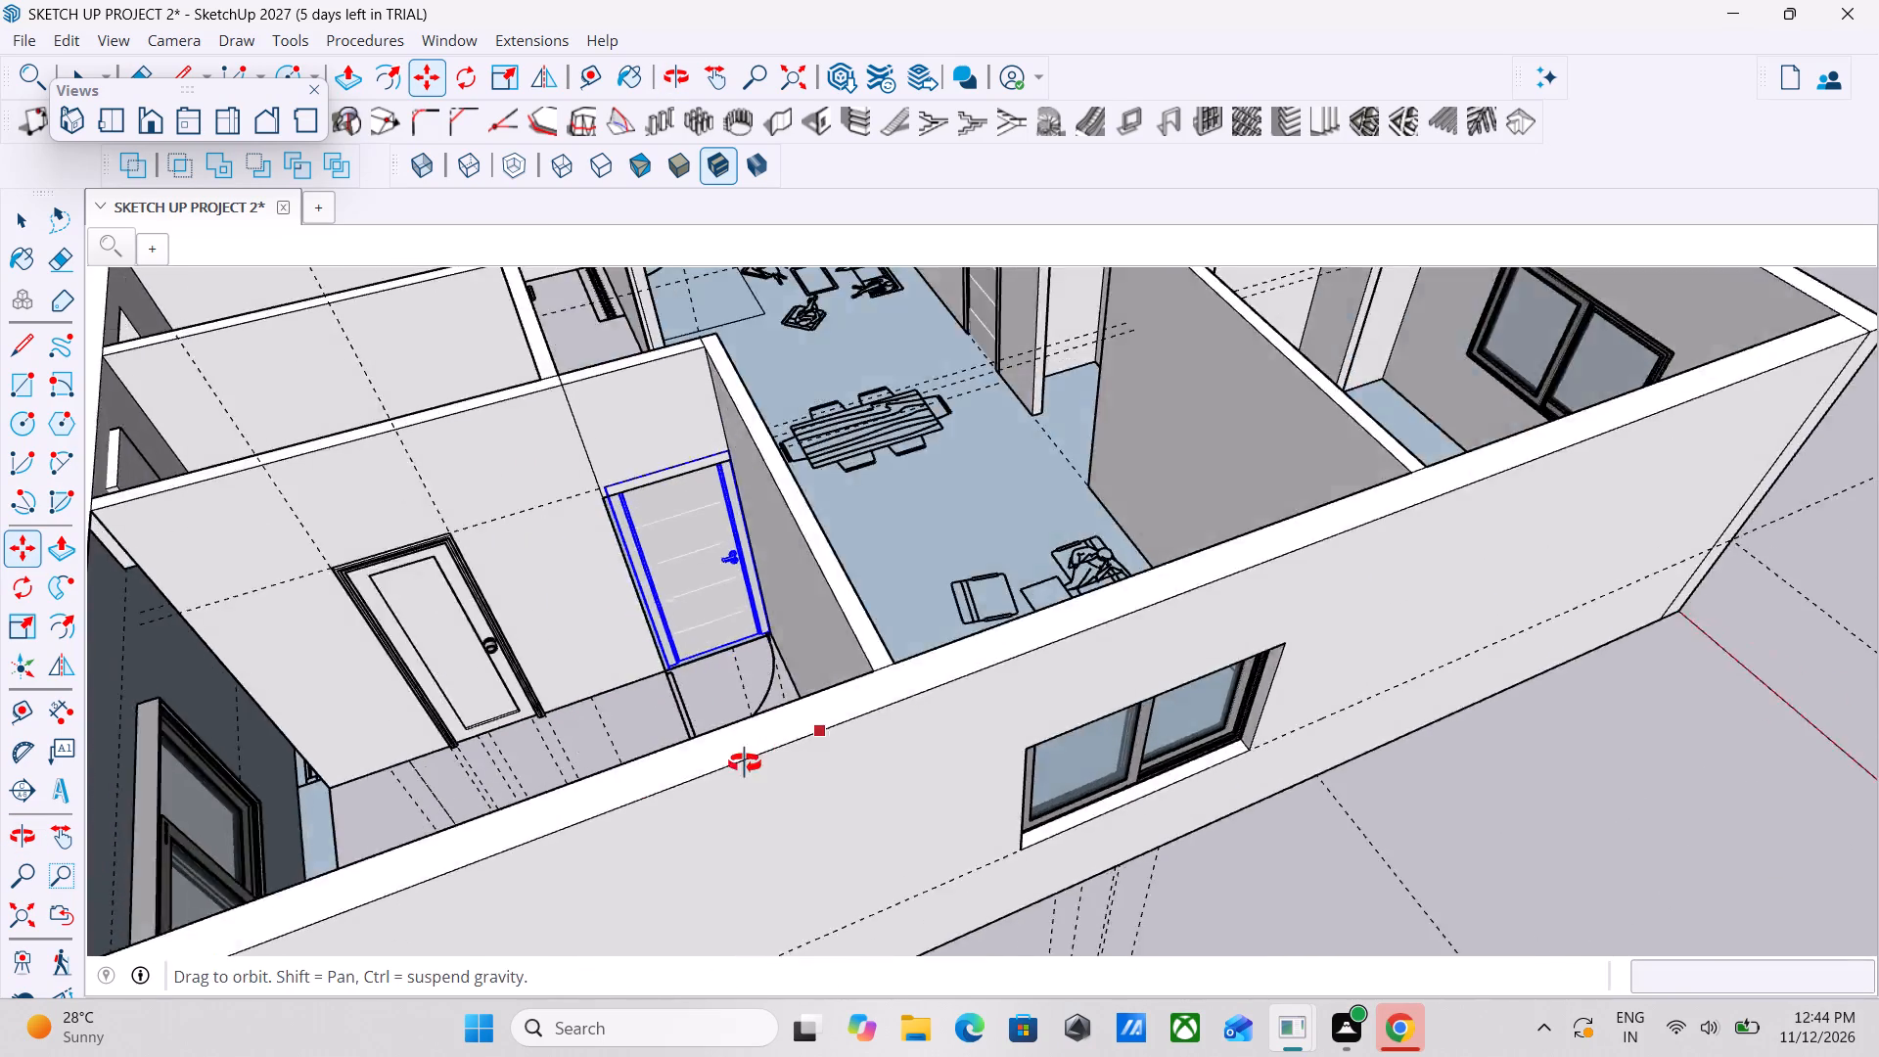
middle_drag(745, 763, 299, 760)
middle_drag(910, 682, 582, 673)
scroll(1376, 601, down, 2)
middle_drag(1345, 614, 578, 620)
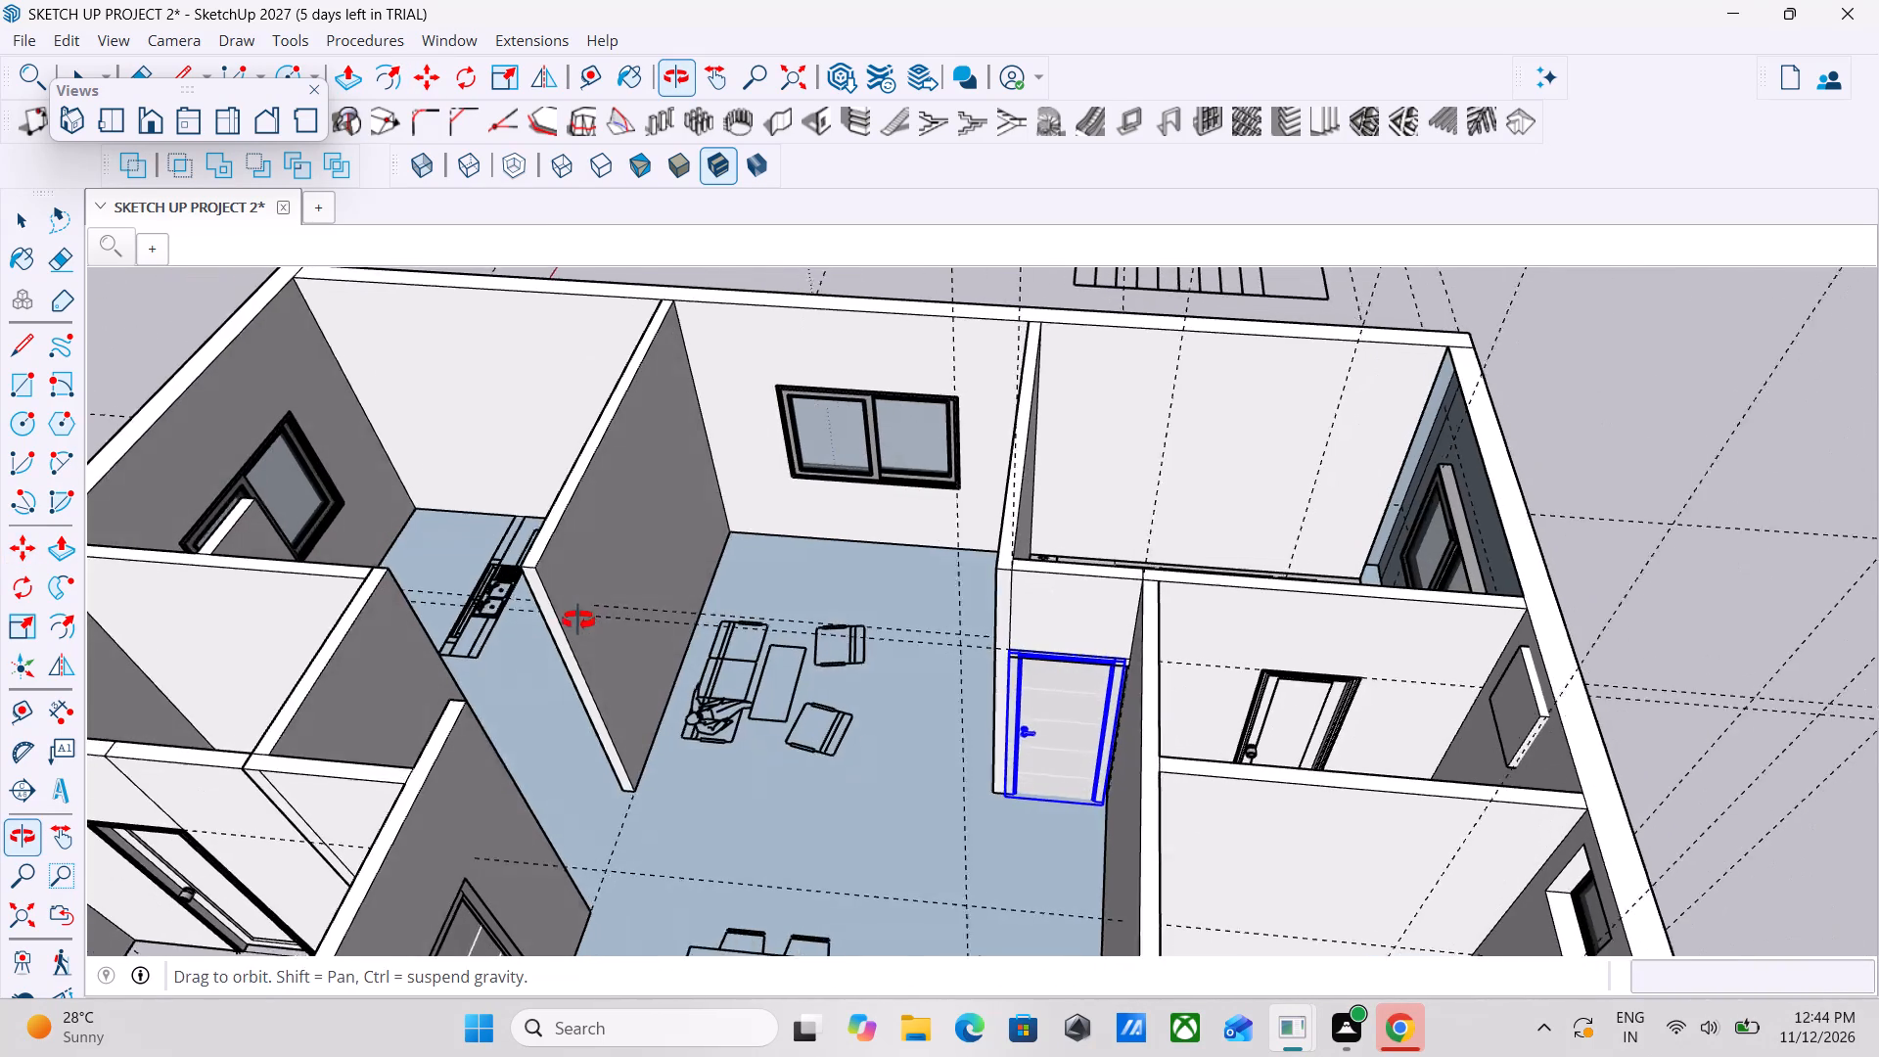
middle_drag(578, 620, 576, 620)
middle_drag(1019, 709, 967, 668)
scroll(1051, 869, up, 15)
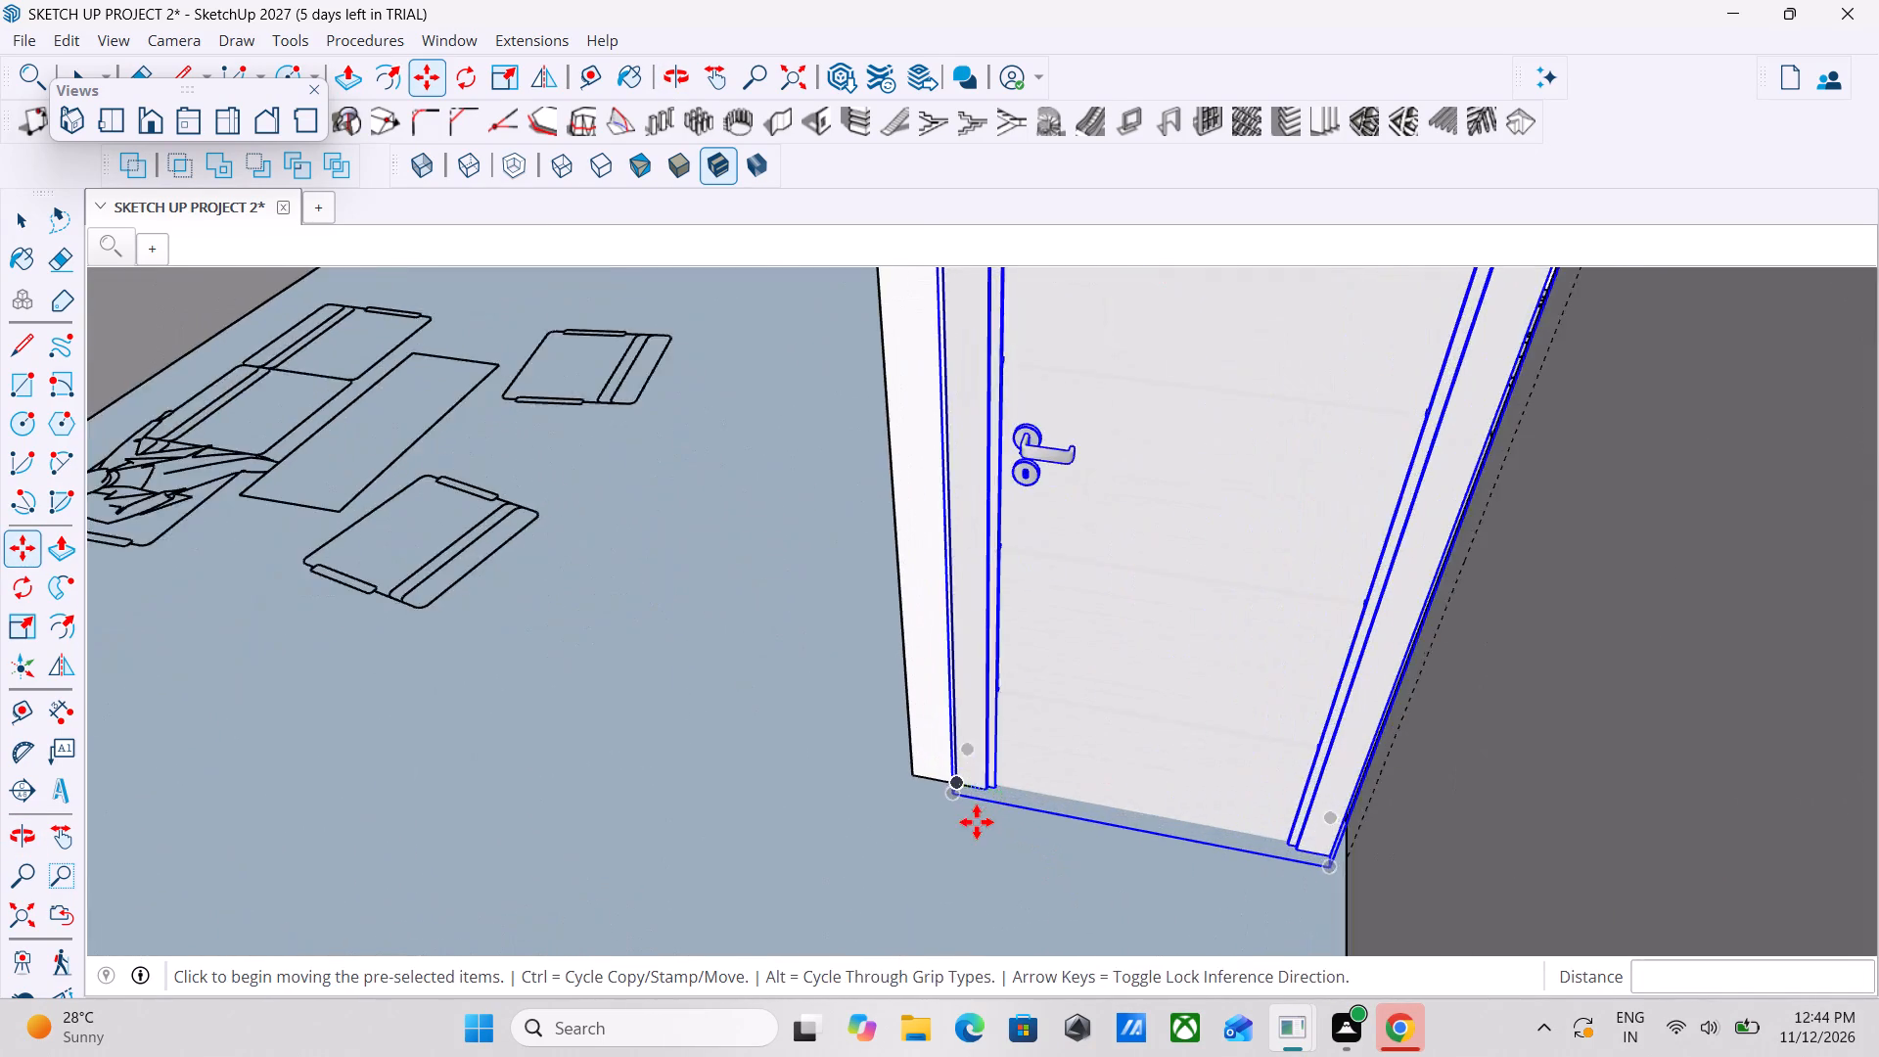
scroll(977, 822, up, 17)
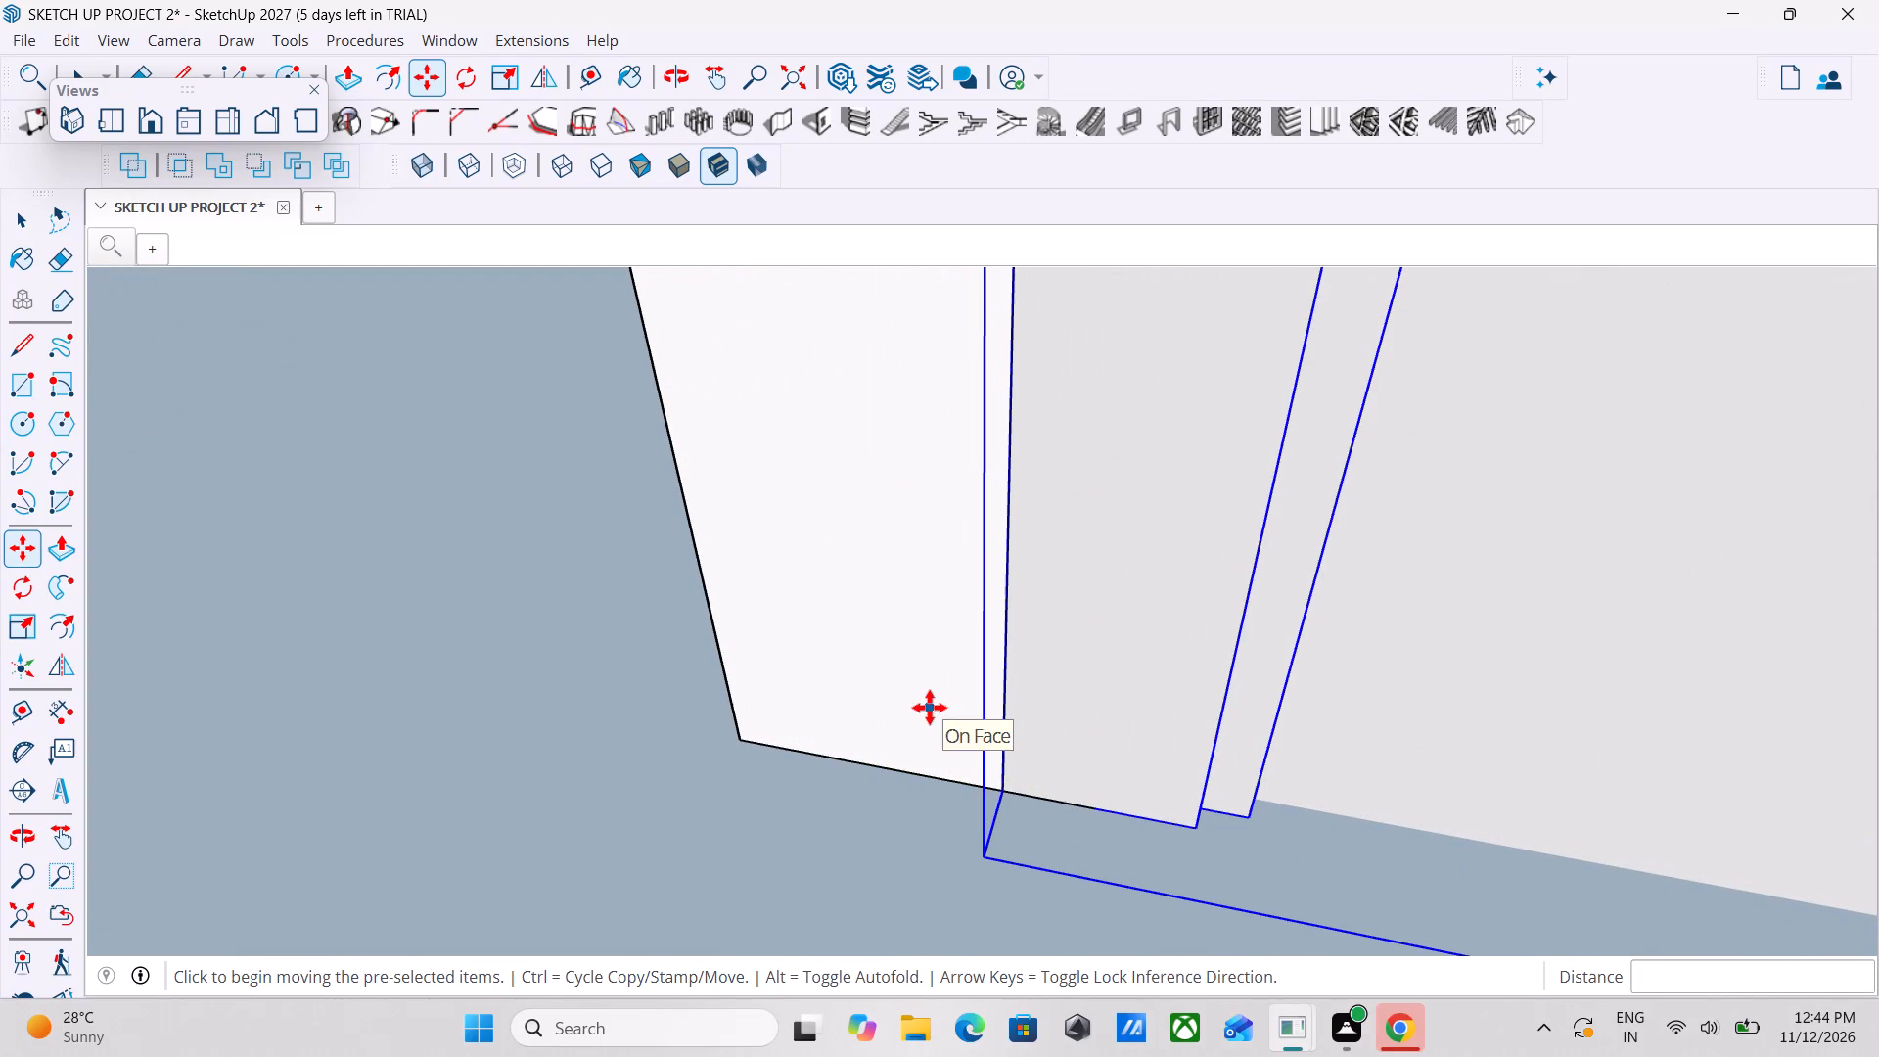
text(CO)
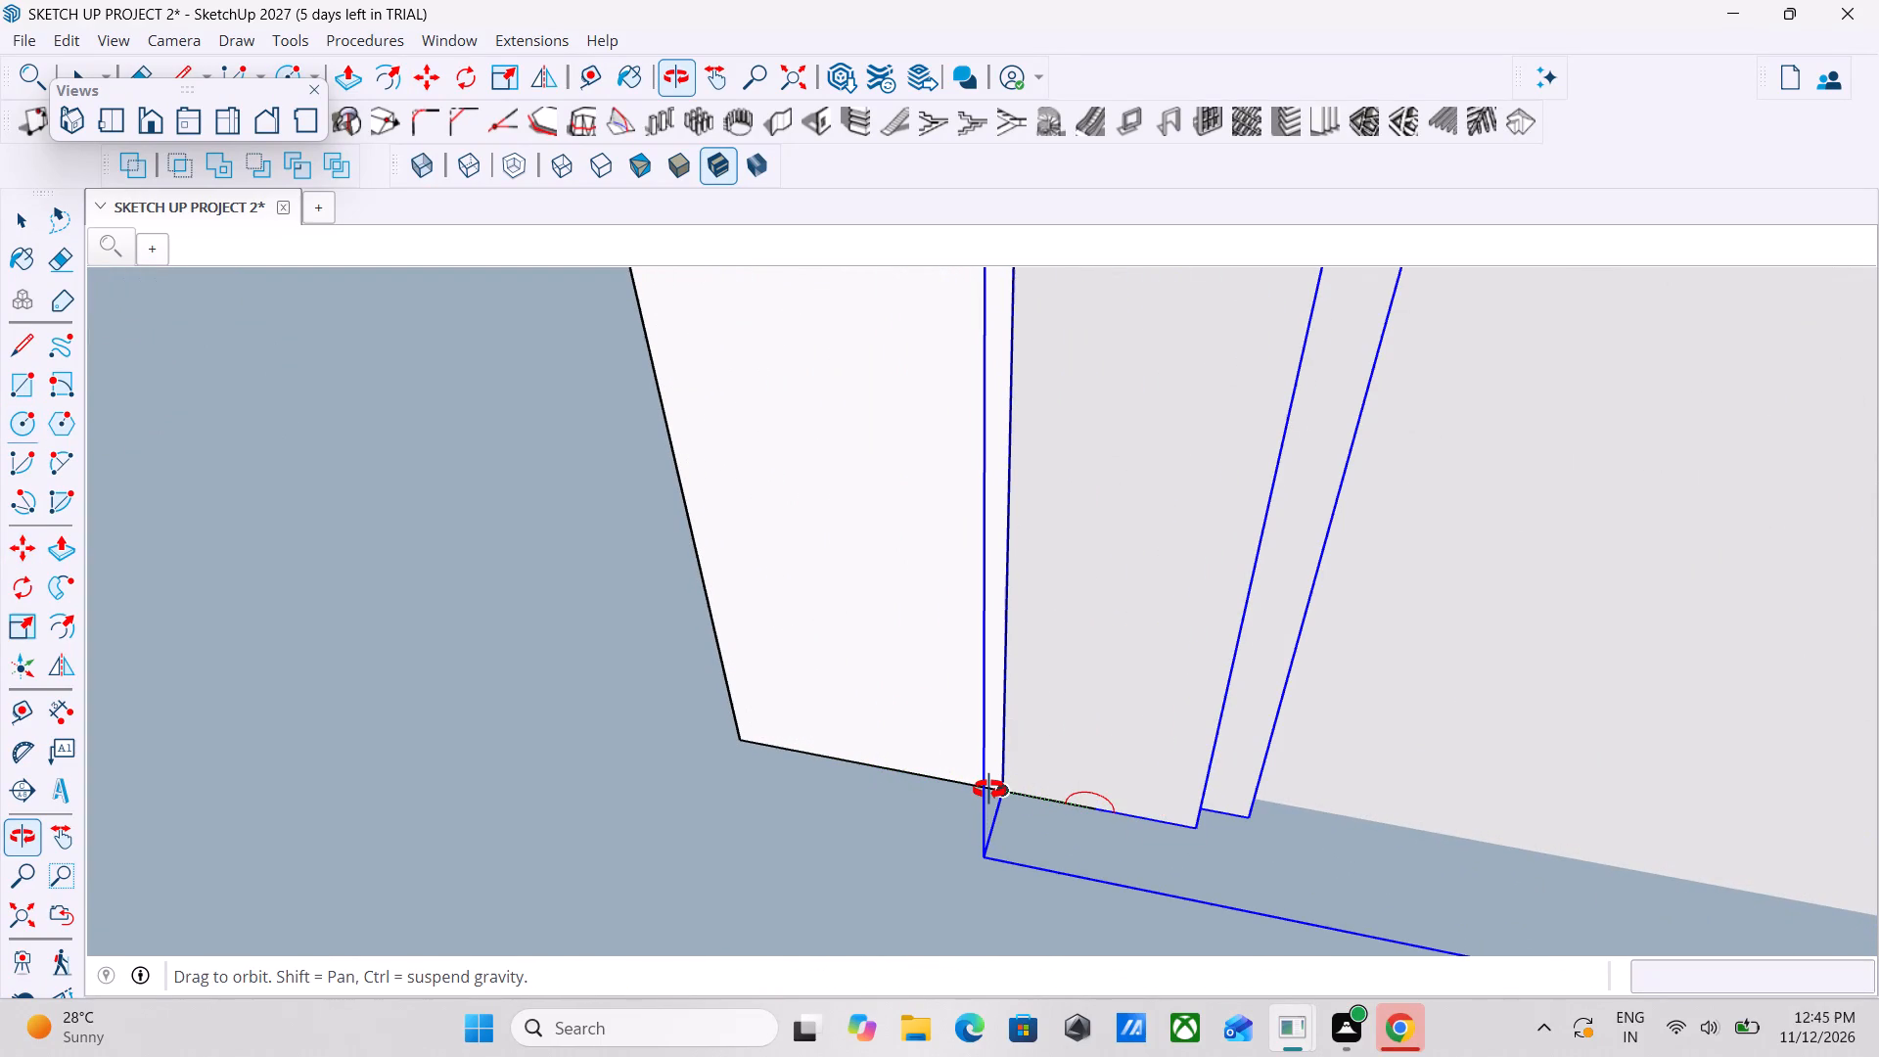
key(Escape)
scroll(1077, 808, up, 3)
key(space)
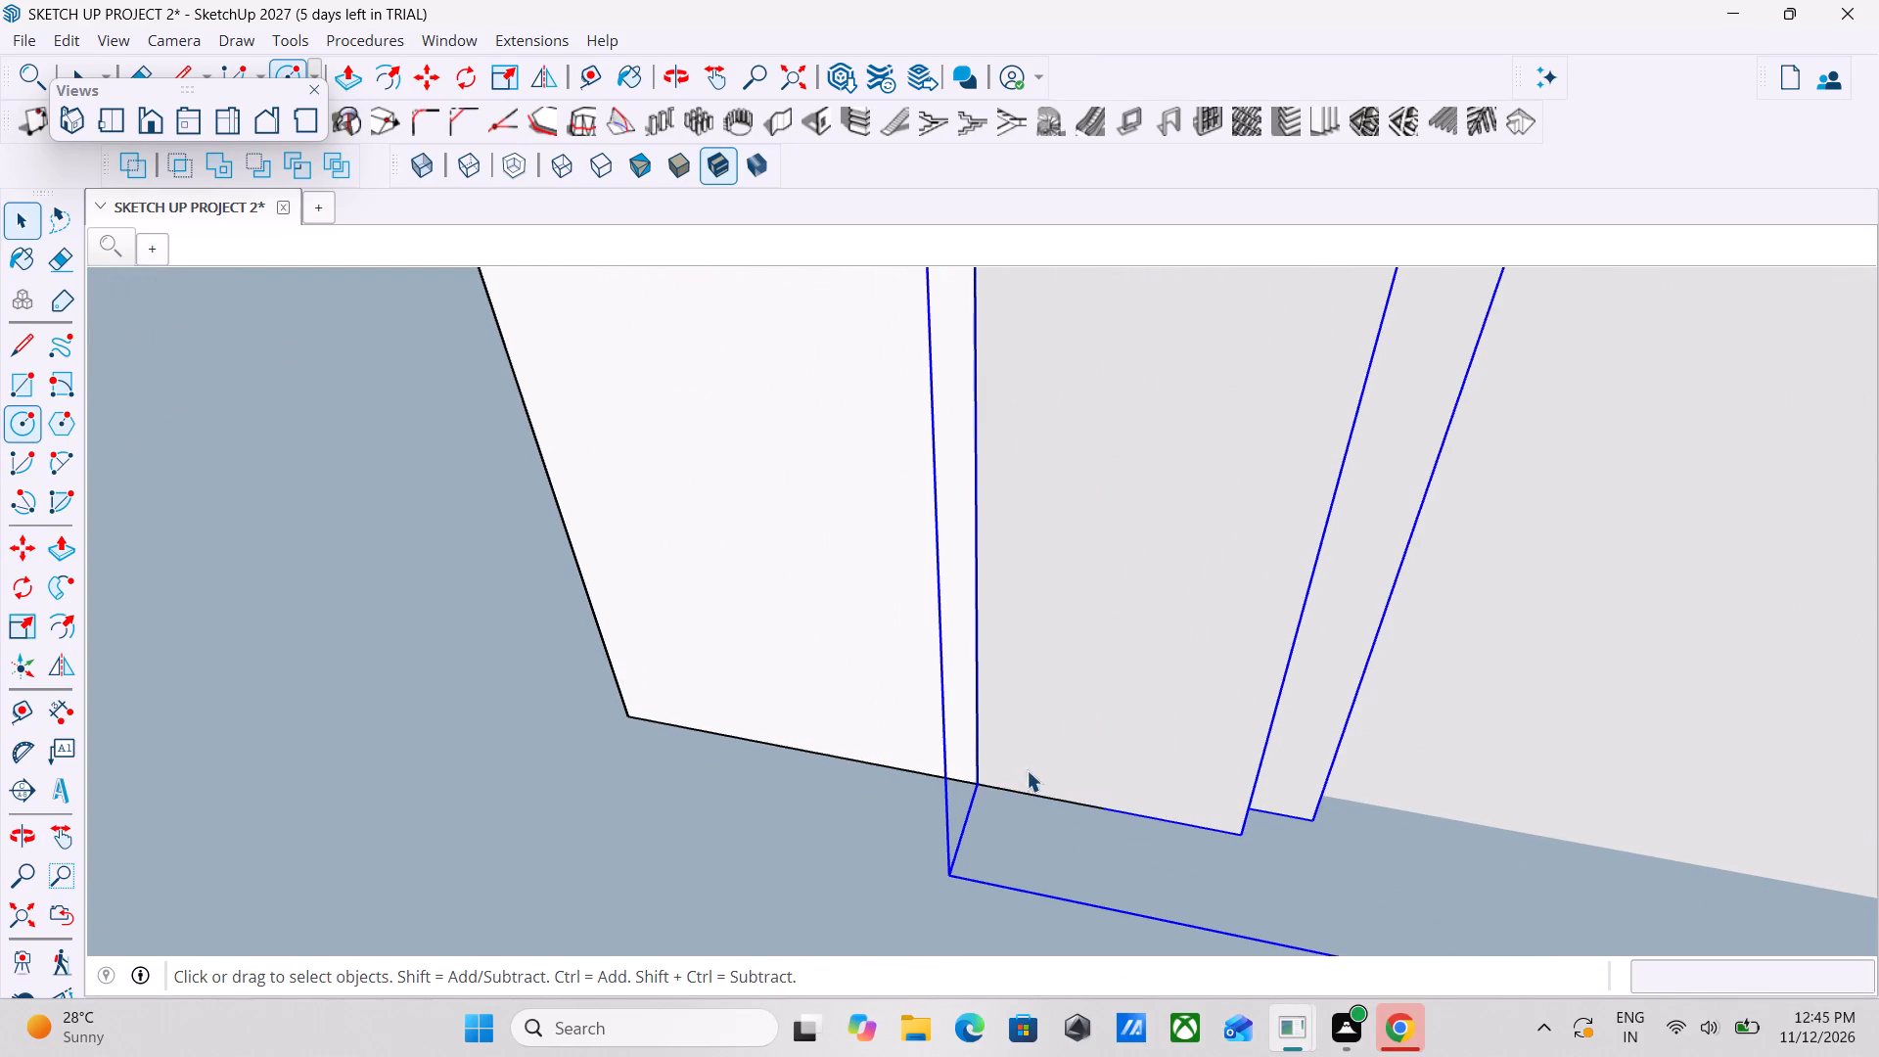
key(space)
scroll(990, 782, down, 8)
Copy the grooved door by its lower handle-side frame corner about 10' 7 1/2" to the lower corner of the doorway in the room beside the staircase.
key(m)
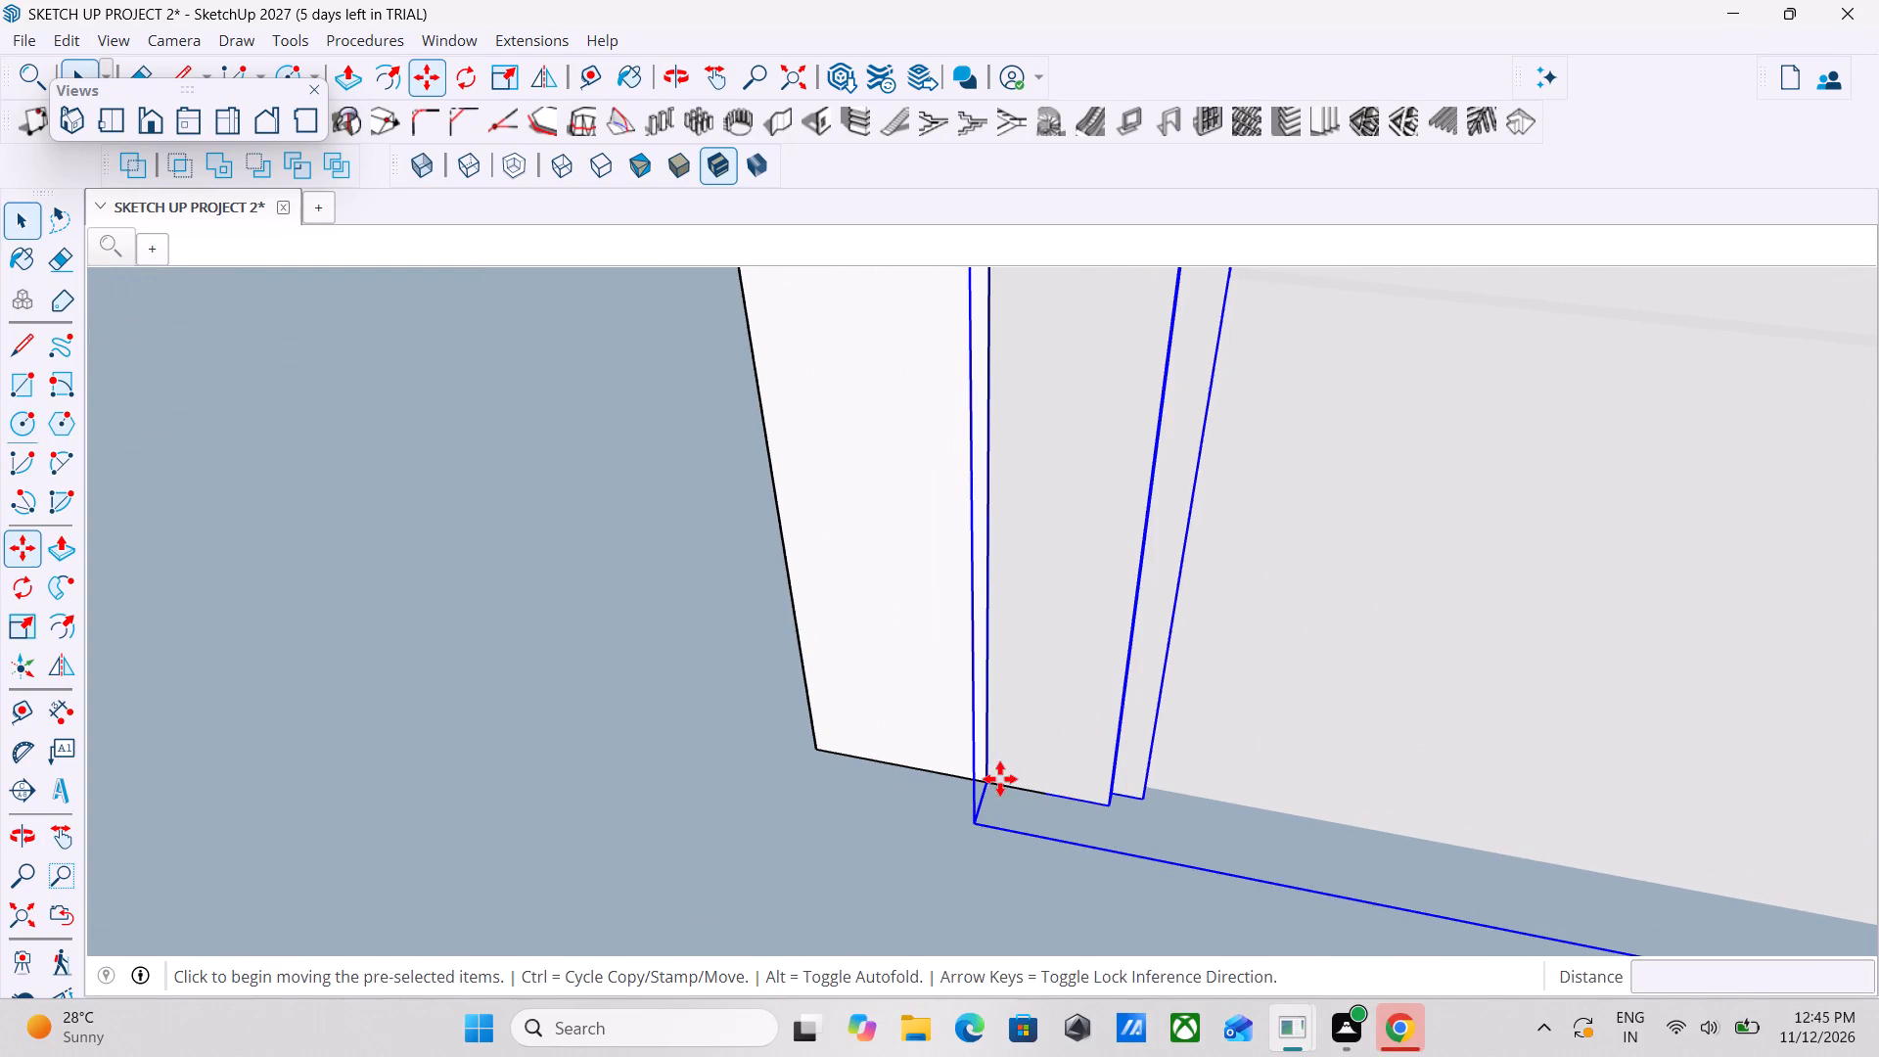
scroll(981, 781, up, 3)
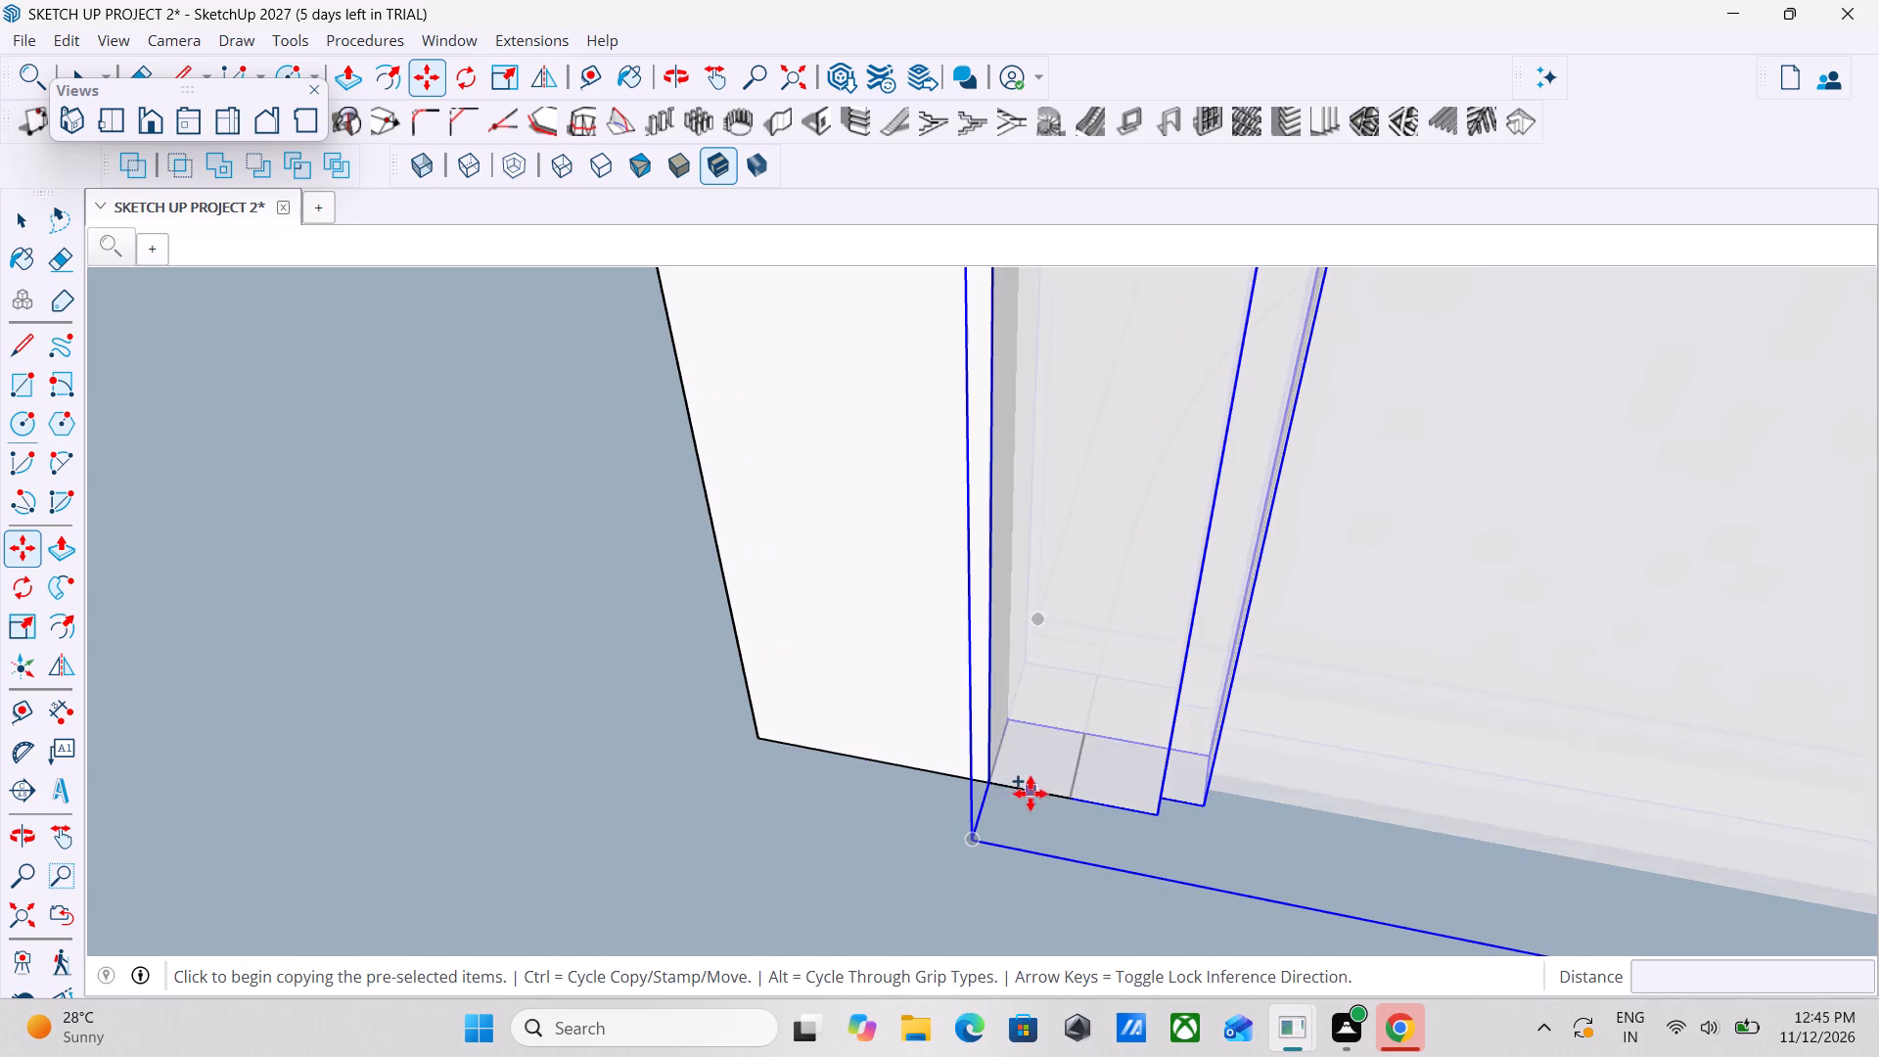
click(994, 784)
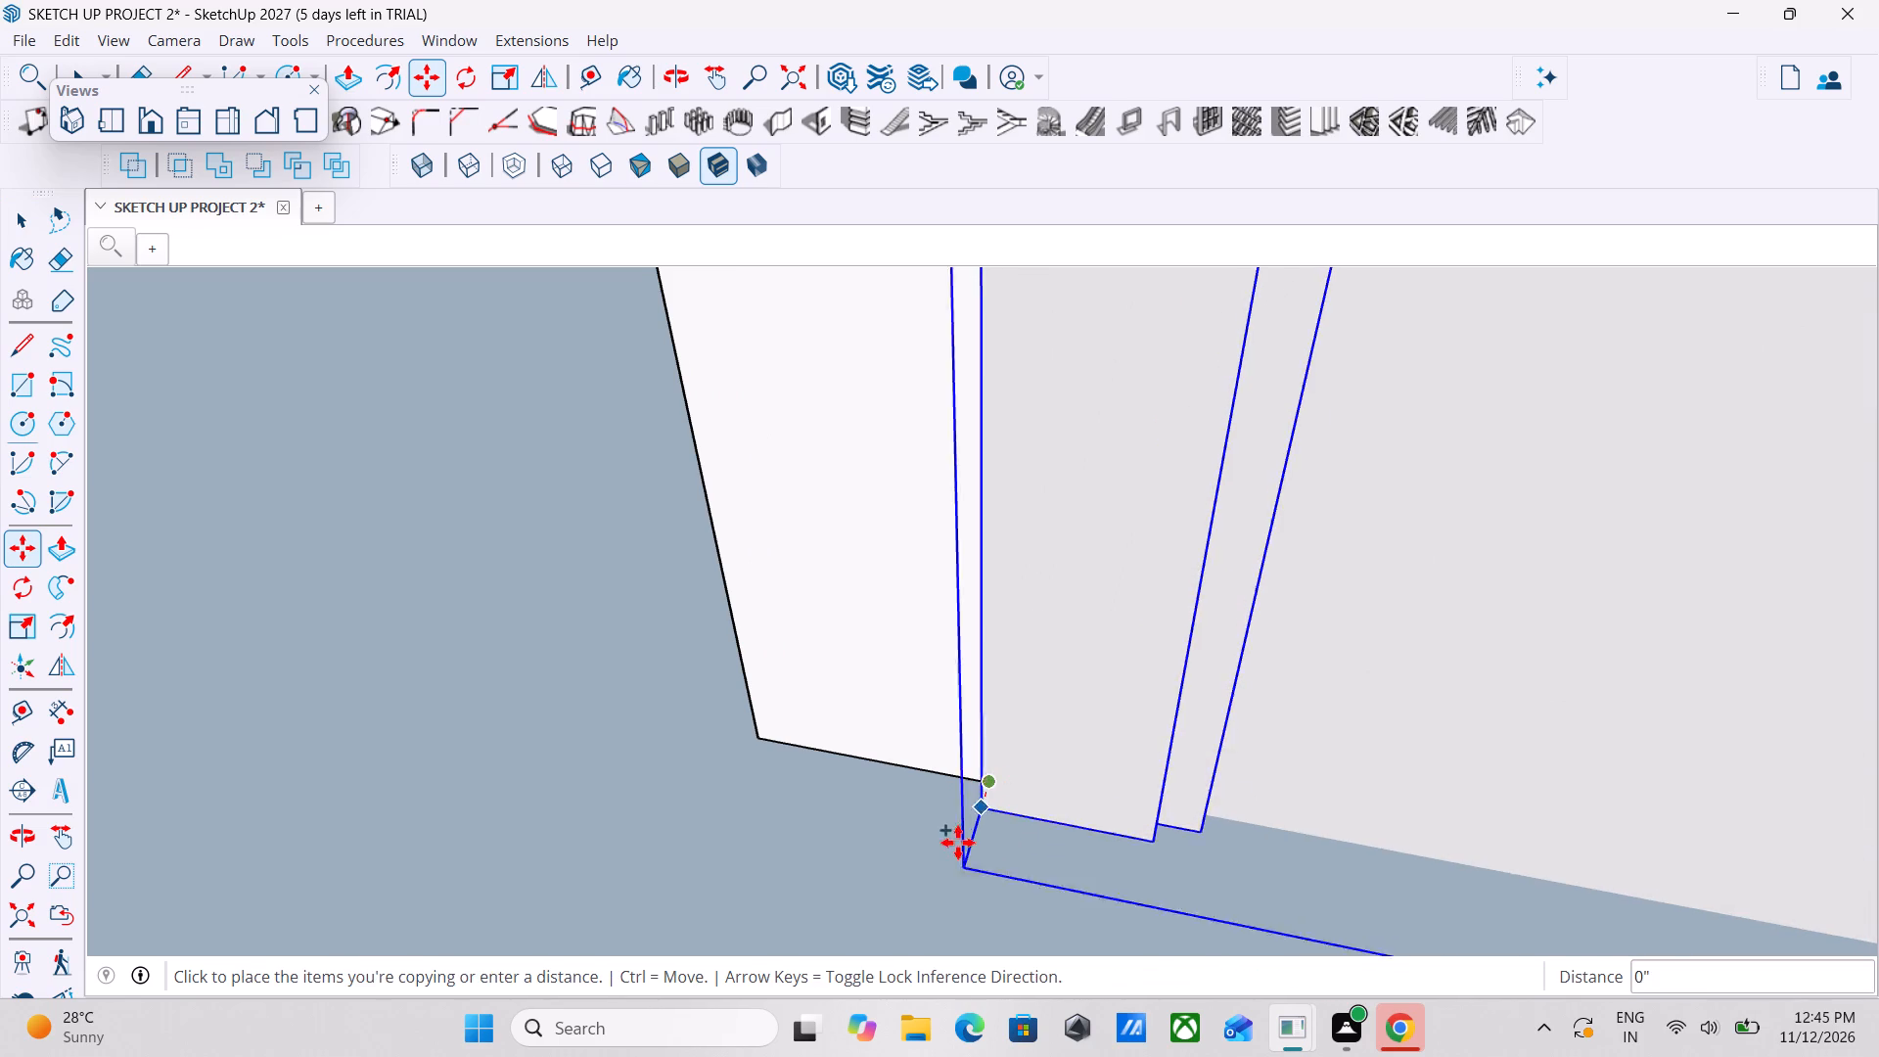
scroll(957, 849, down, 6)
scroll(1198, 853, down, 3)
middle_drag(1175, 877, 1445, 699)
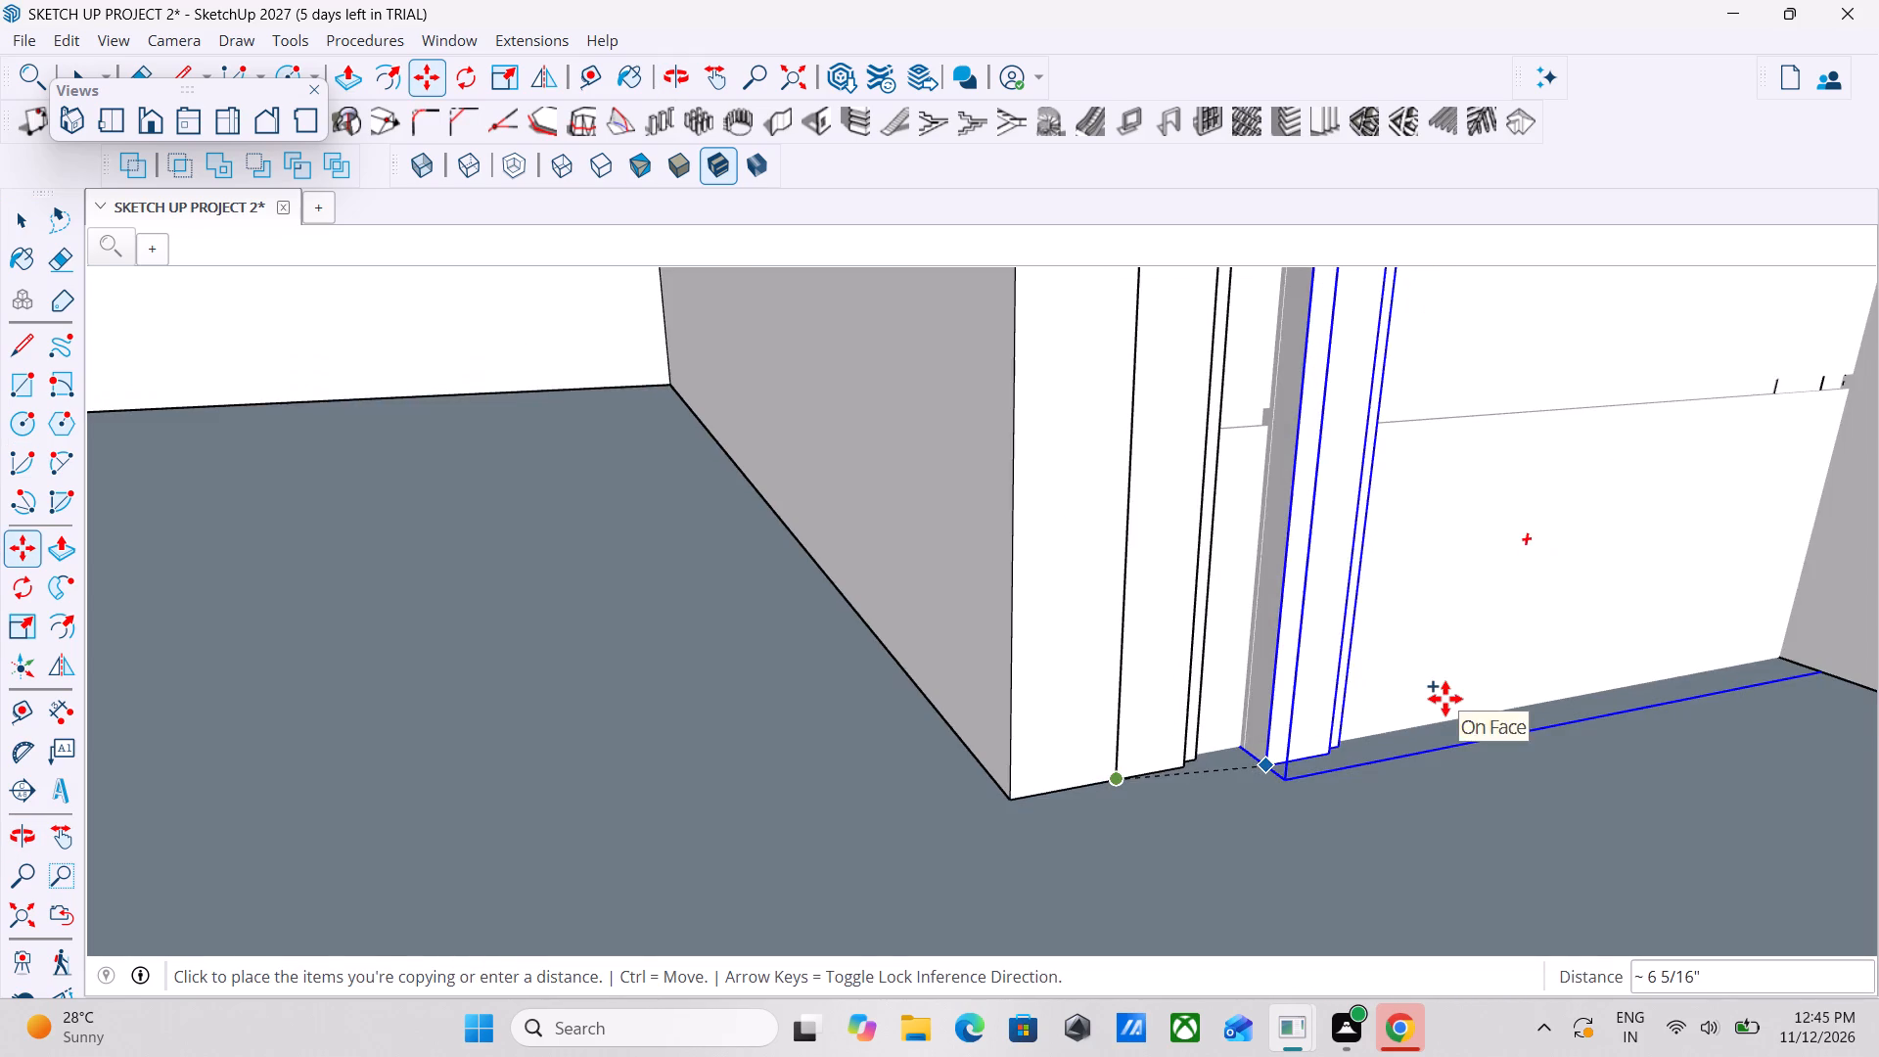
scroll(1428, 718, down, 3)
middle_drag(1317, 753, 1212, 786)
scroll(1181, 915, down, 5)
scroll(1342, 898, down, 3)
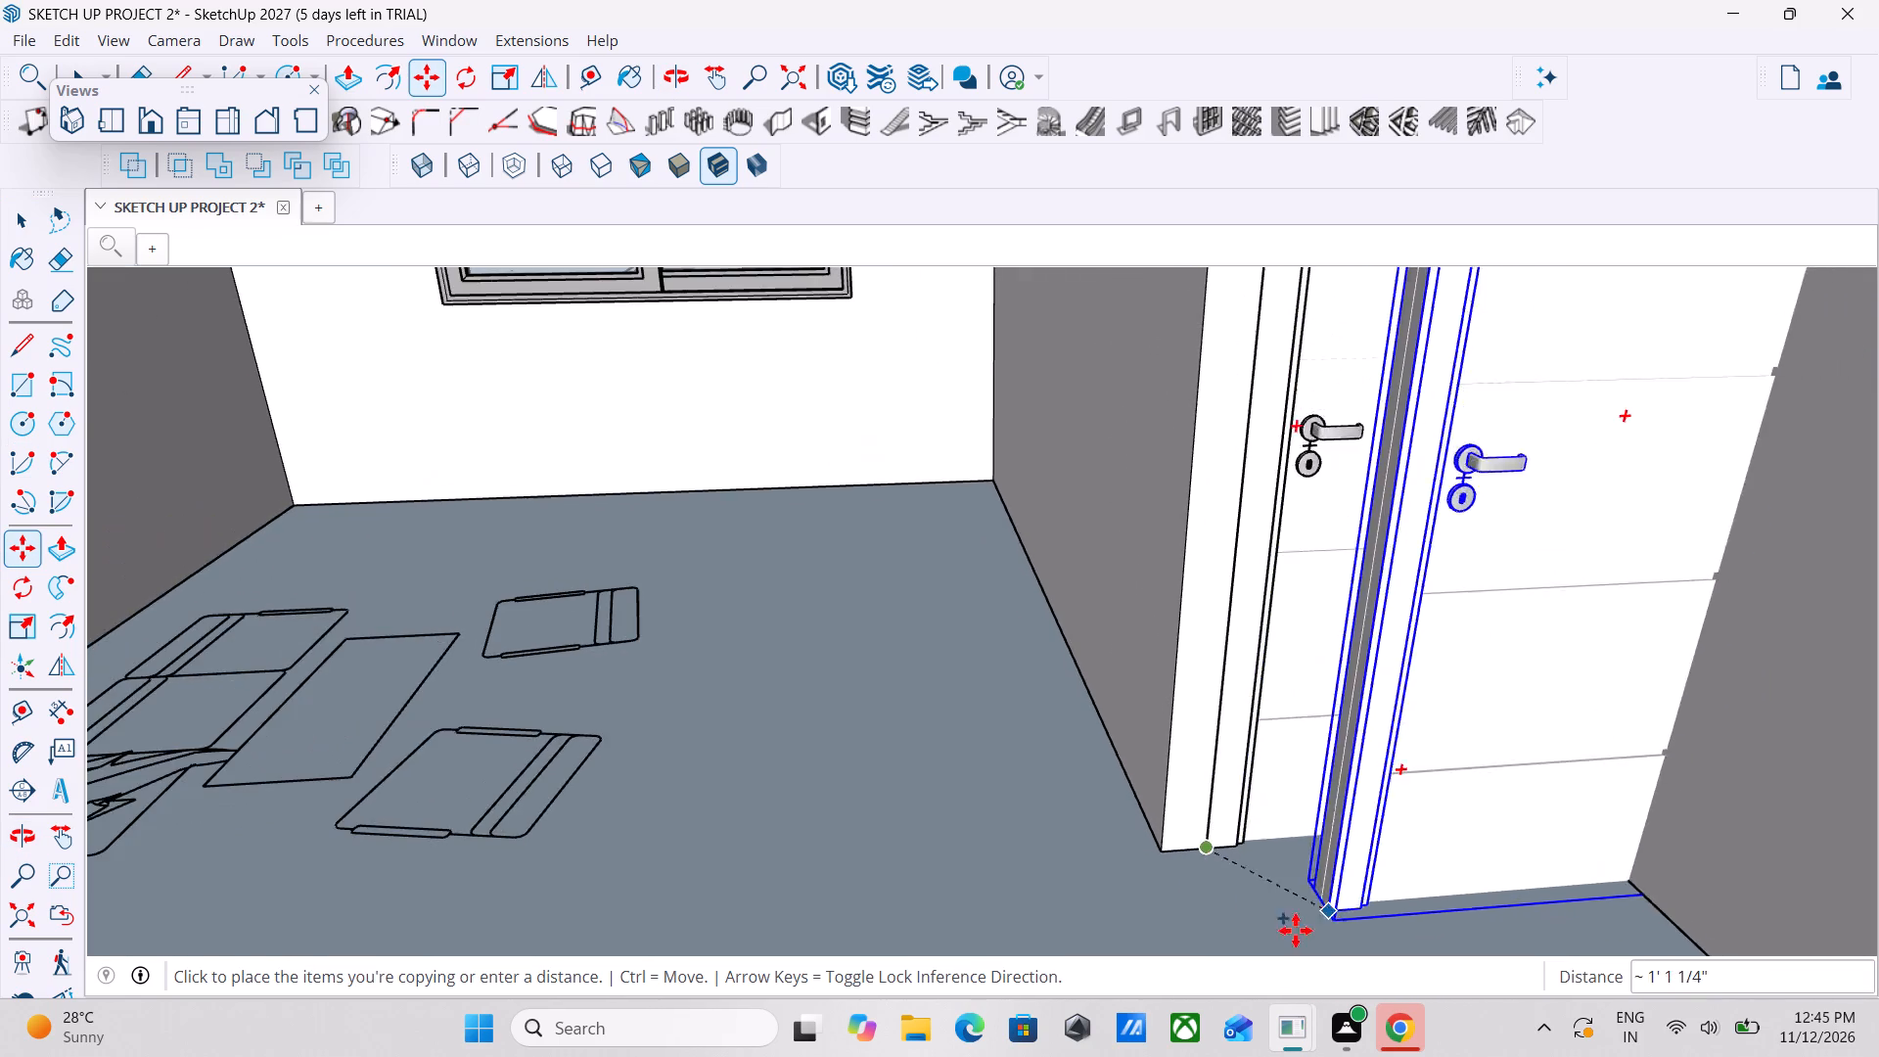
scroll(1214, 942, down, 20)
middle_drag(1214, 942, 1036, 857)
scroll(1036, 857, up, 1)
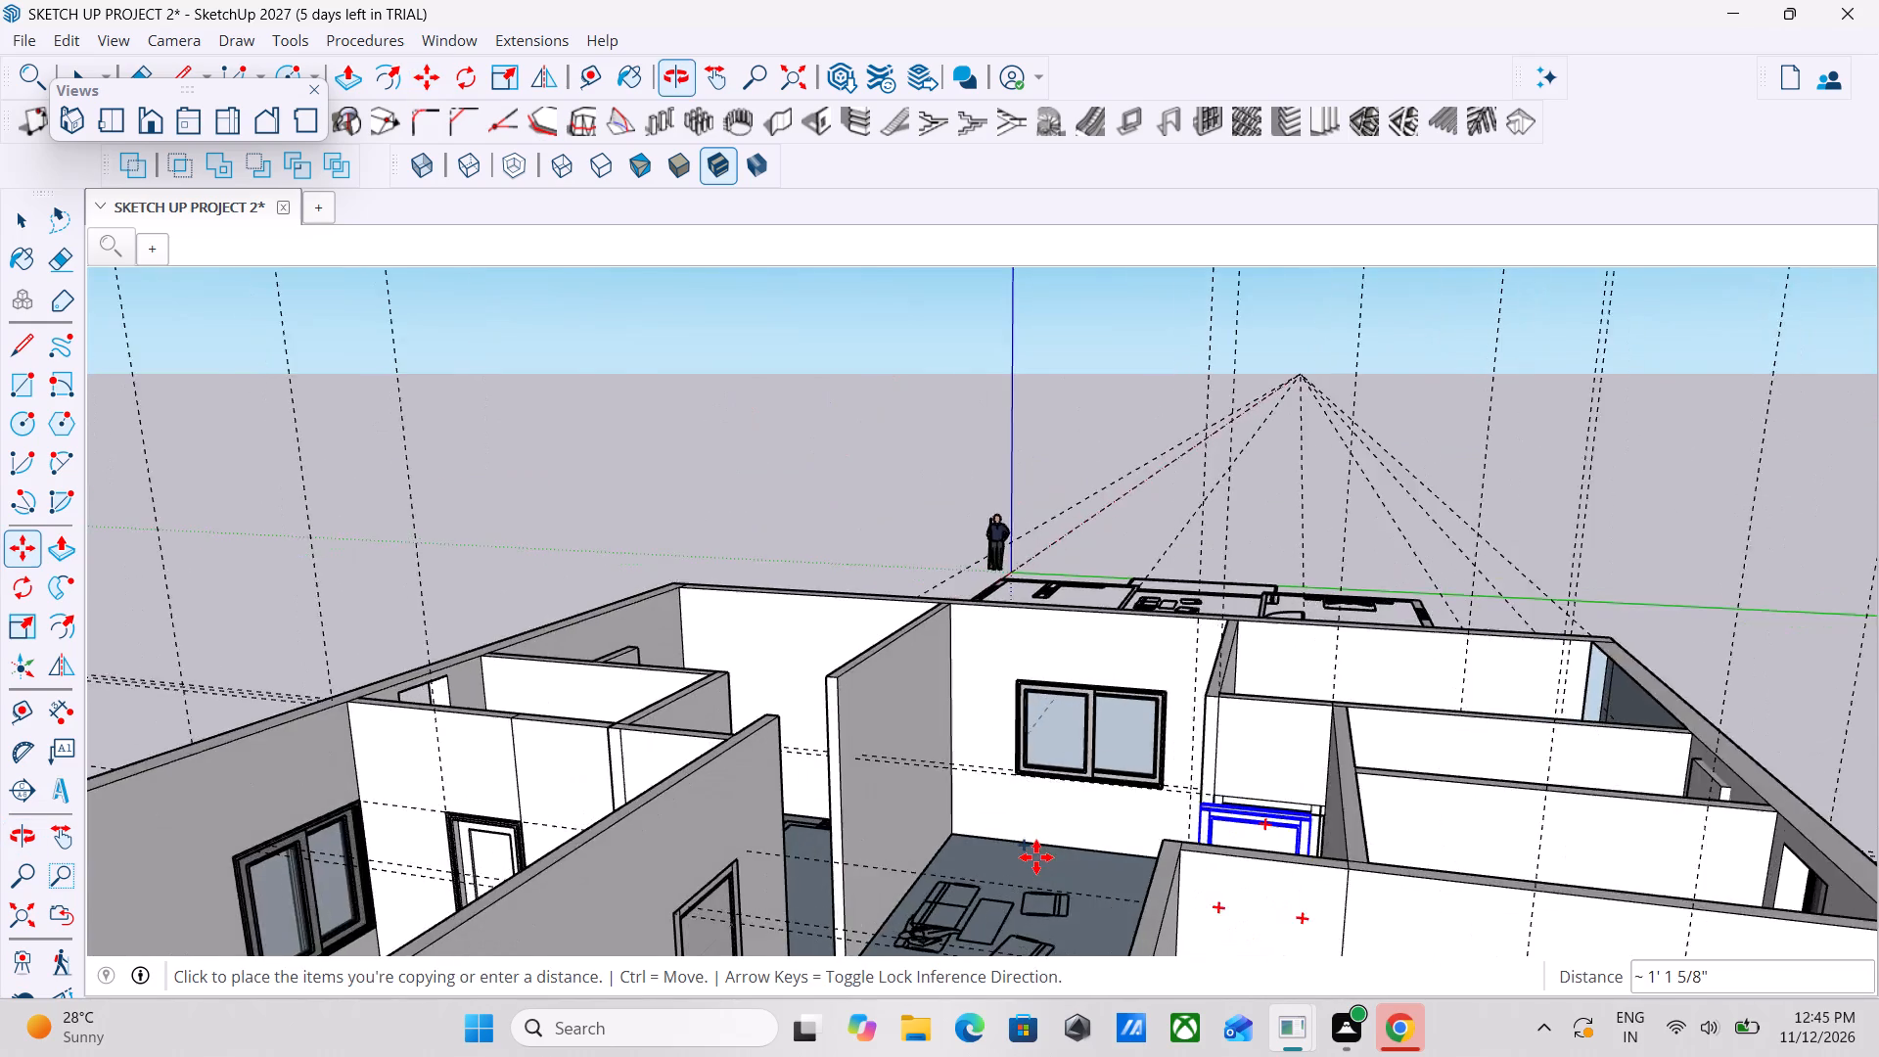
scroll(1036, 857, down, 5)
middle_drag(1234, 988, 1112, 857)
scroll(1112, 857, up, 1)
scroll(1112, 857, down, 4)
middle_drag(1112, 857, 1245, 754)
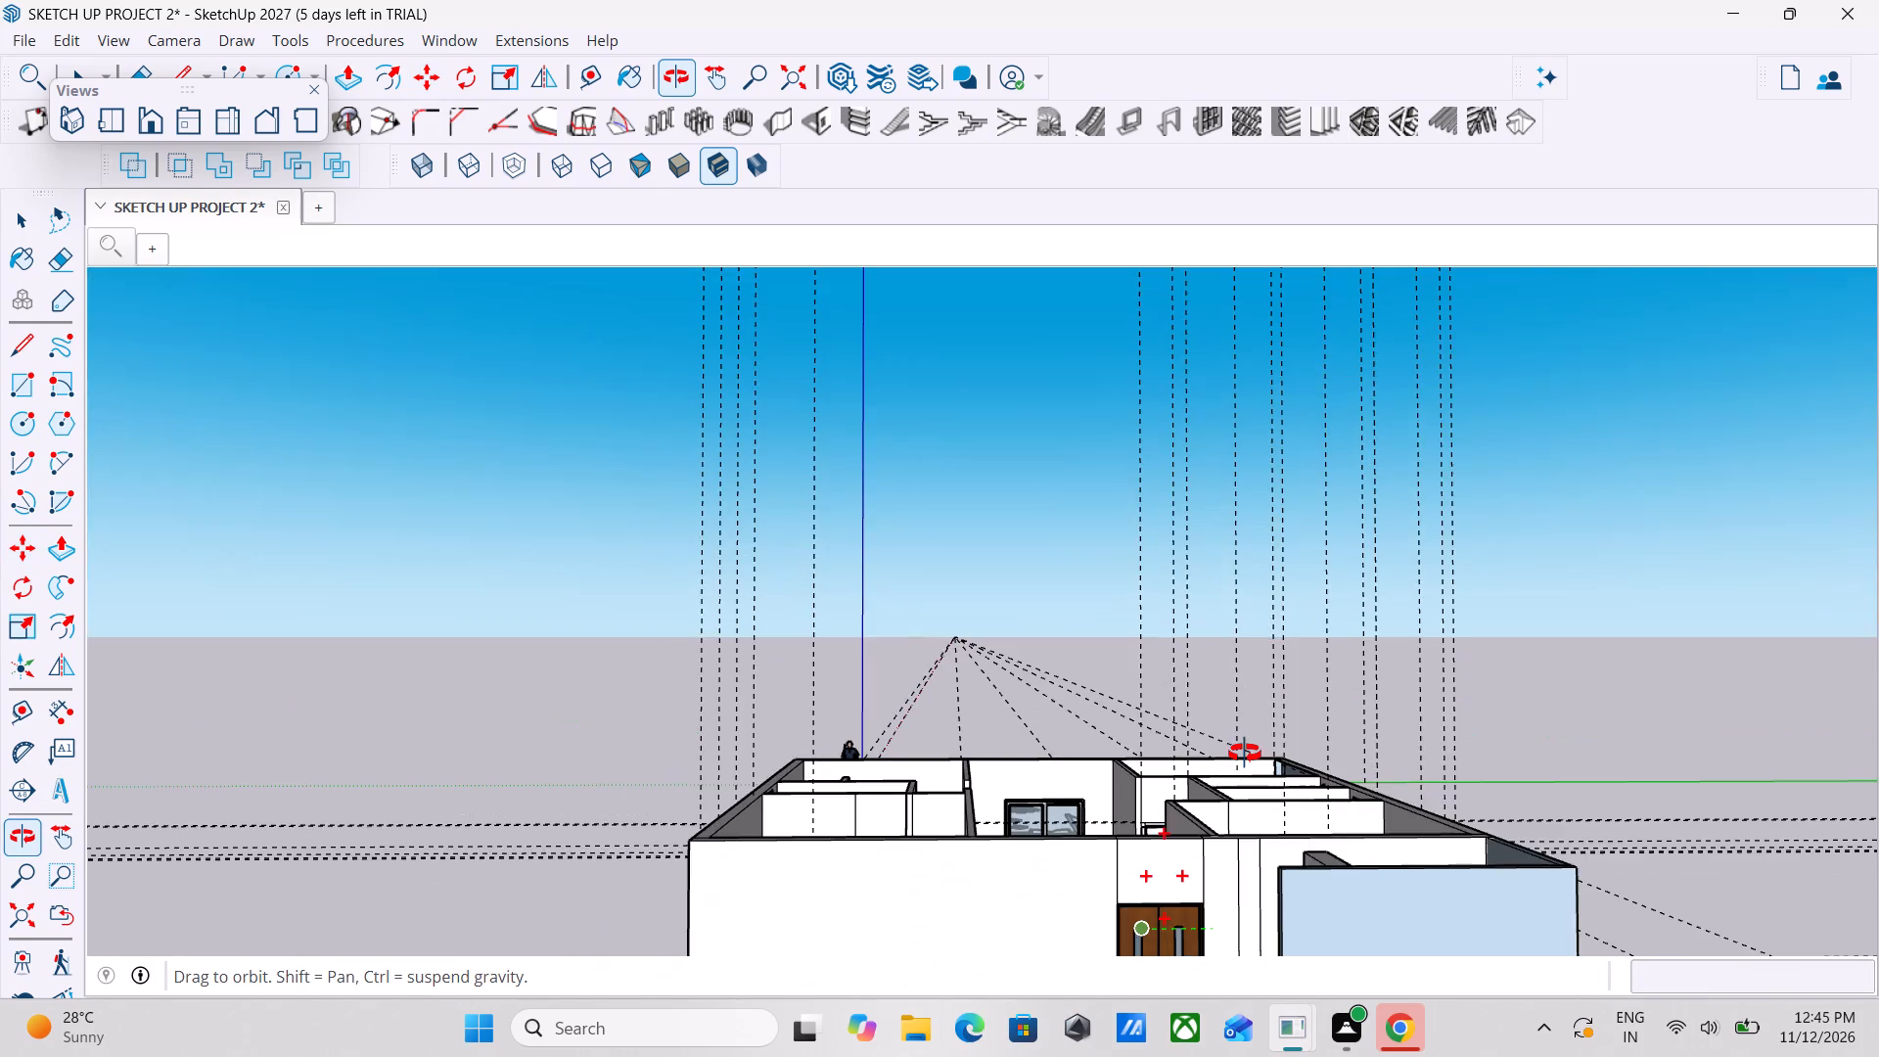
middle_drag(1245, 754, 1158, 904)
middle_drag(1160, 950, 956, 947)
scroll(949, 947, up, 1)
scroll(949, 947, down, 4)
middle_drag(949, 947, 1072, 934)
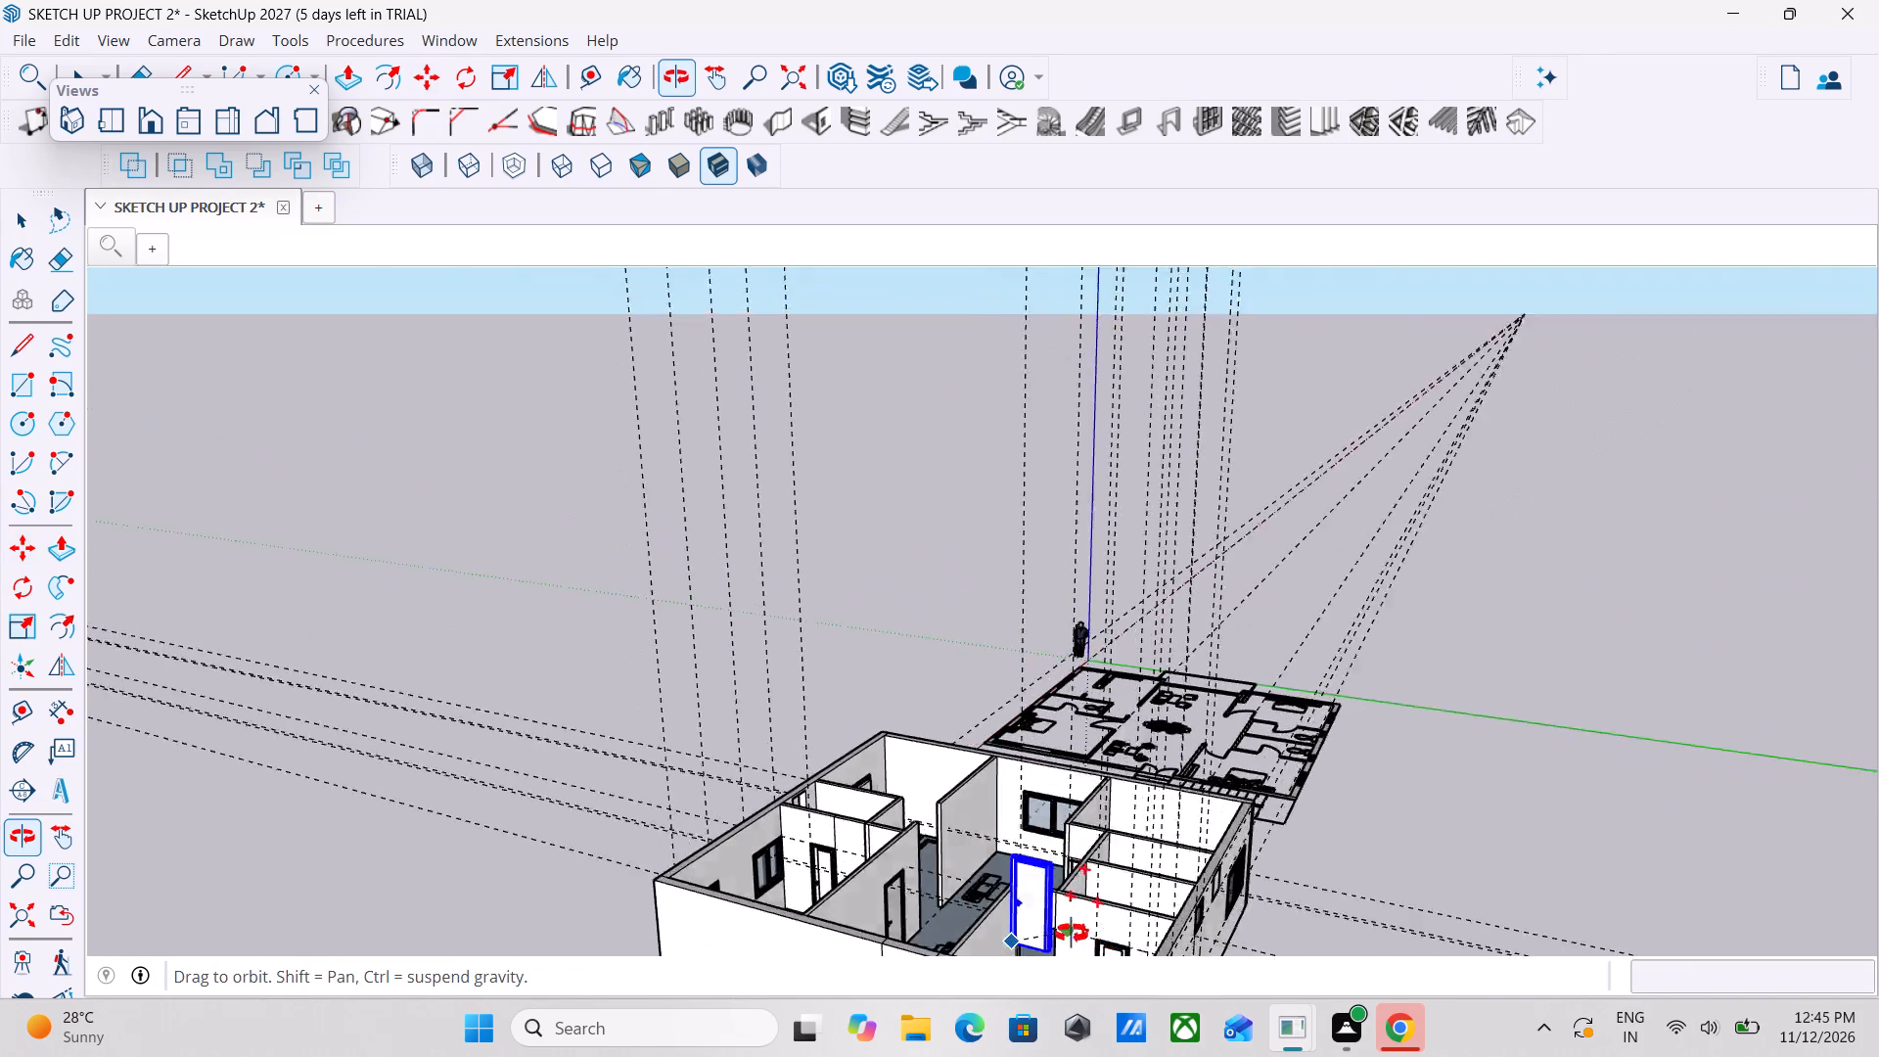
middle_drag(1072, 934, 1130, 940)
scroll(1191, 930, down, 8)
middle_drag(1397, 902, 1145, 980)
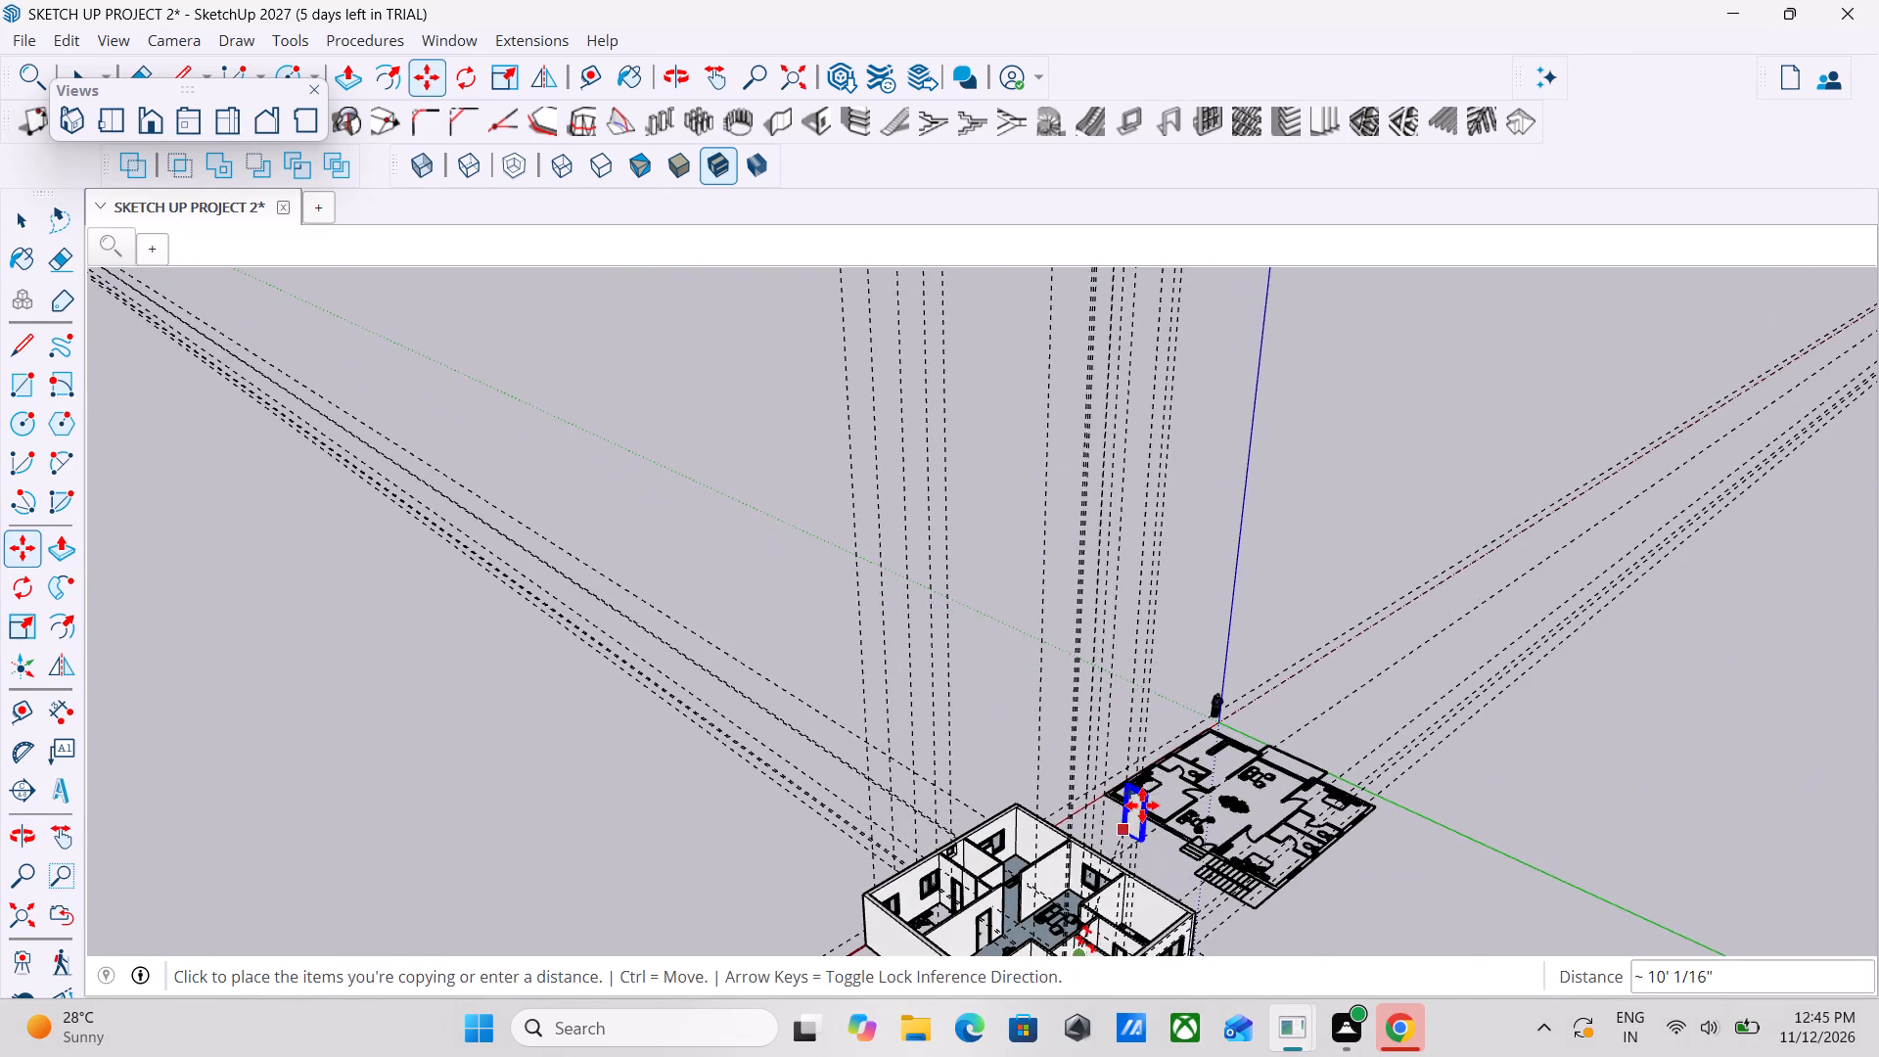
scroll(1044, 896, up, 5)
middle_drag(1148, 888, 1636, 725)
middle_drag(1516, 852, 1689, 667)
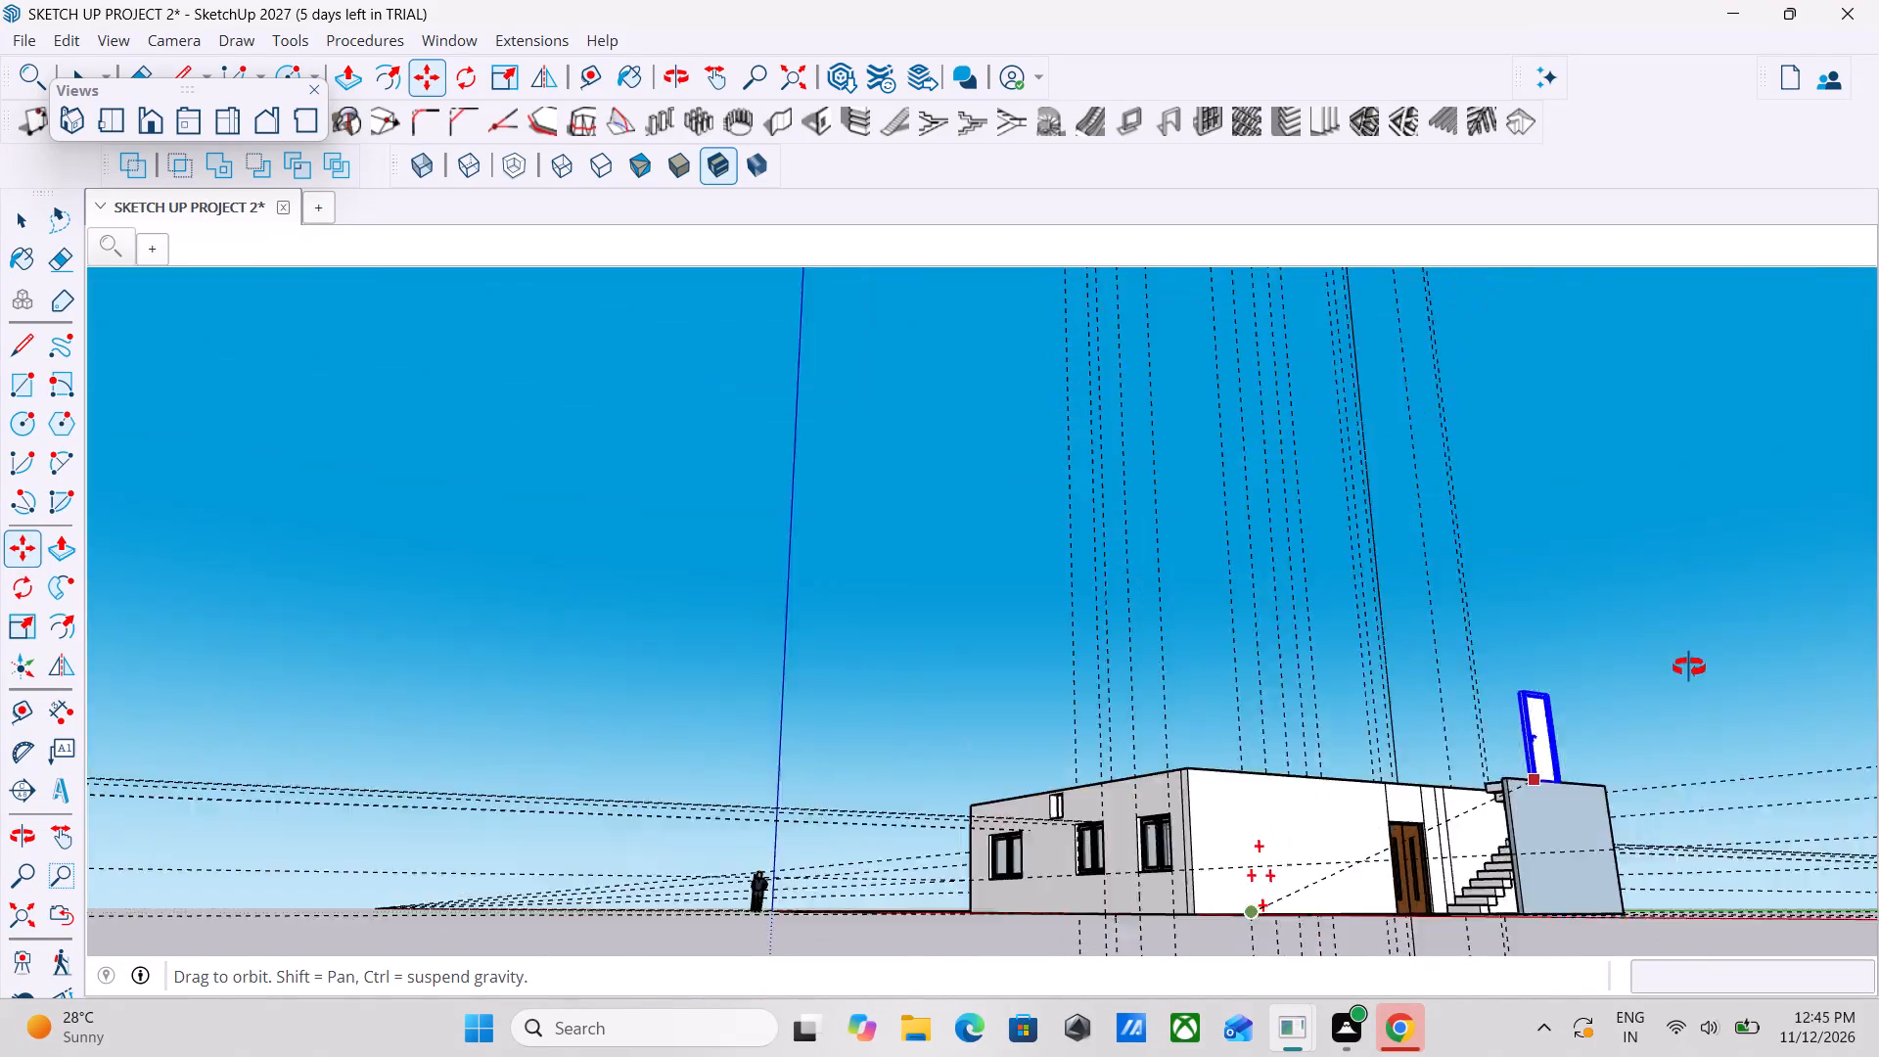
middle_drag(1689, 667, 1581, 825)
scroll(1517, 848, up, 1)
scroll(1424, 856, up, 1)
middle_drag(1297, 861, 1005, 1056)
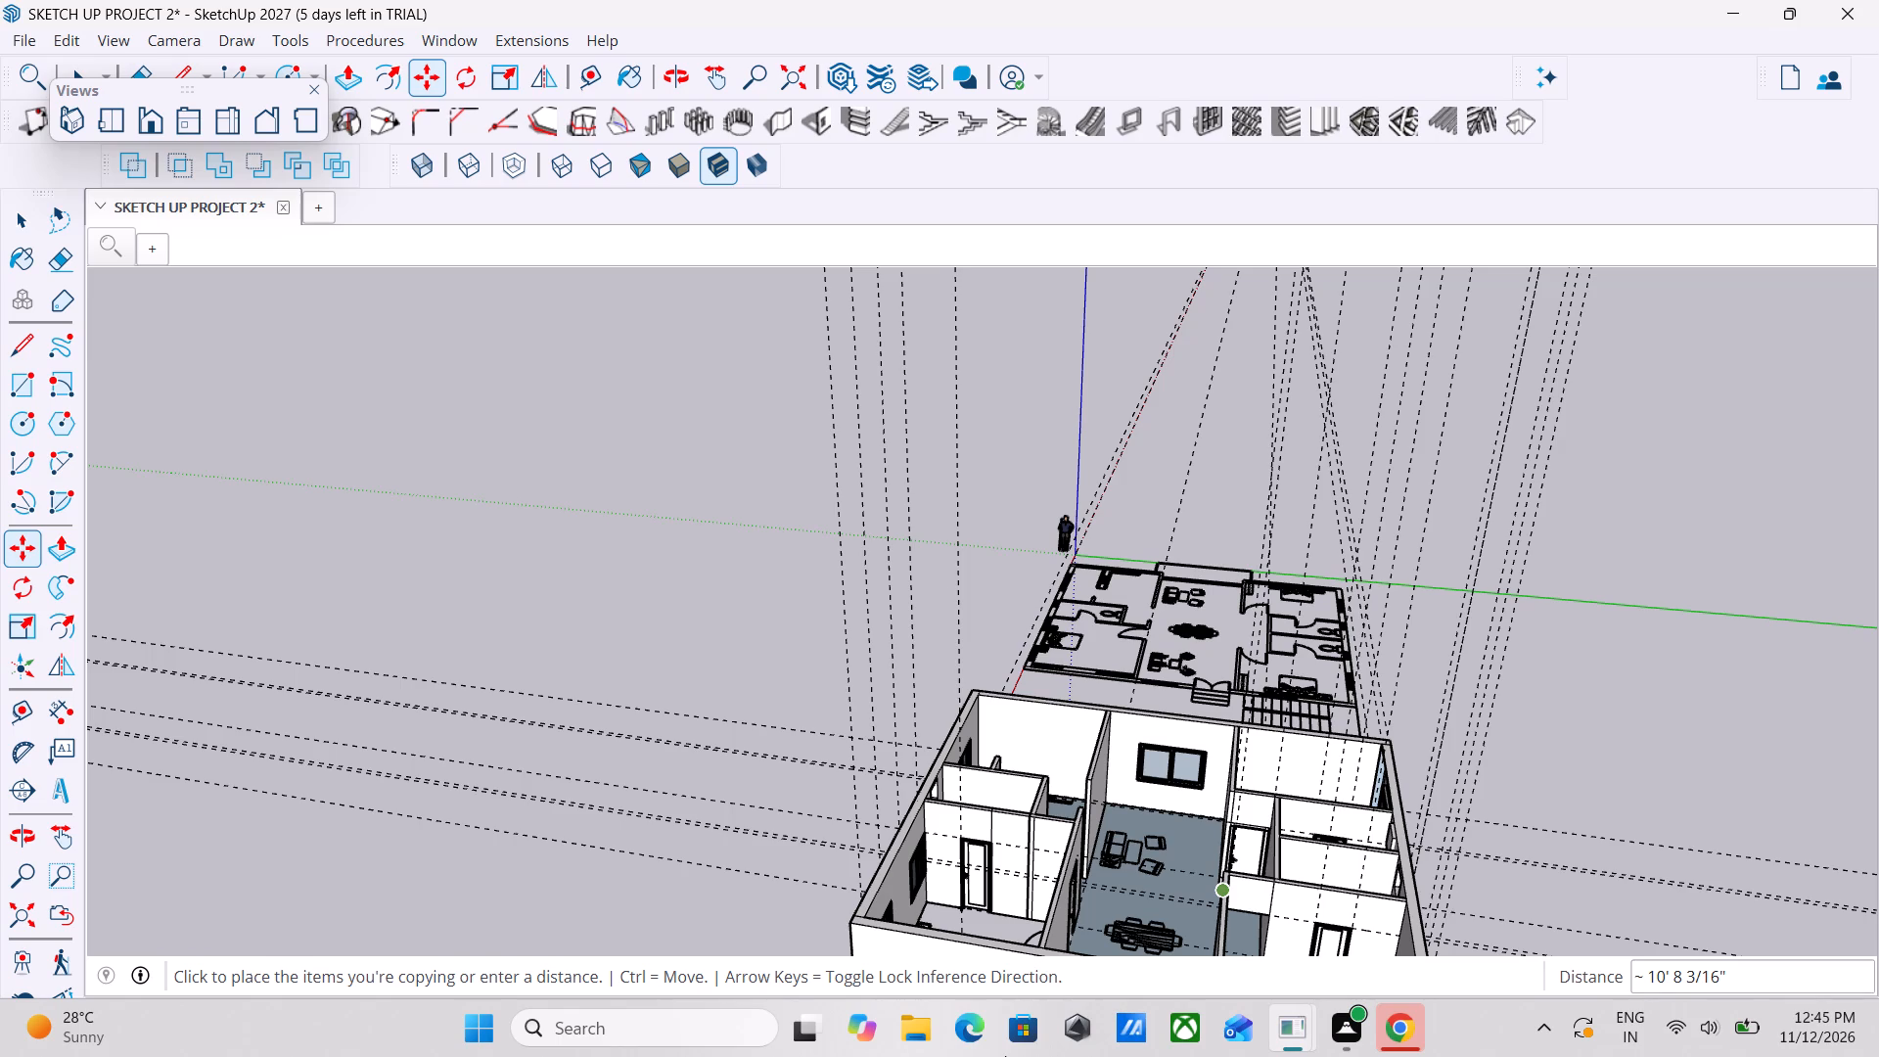
scroll(1129, 844, up, 3)
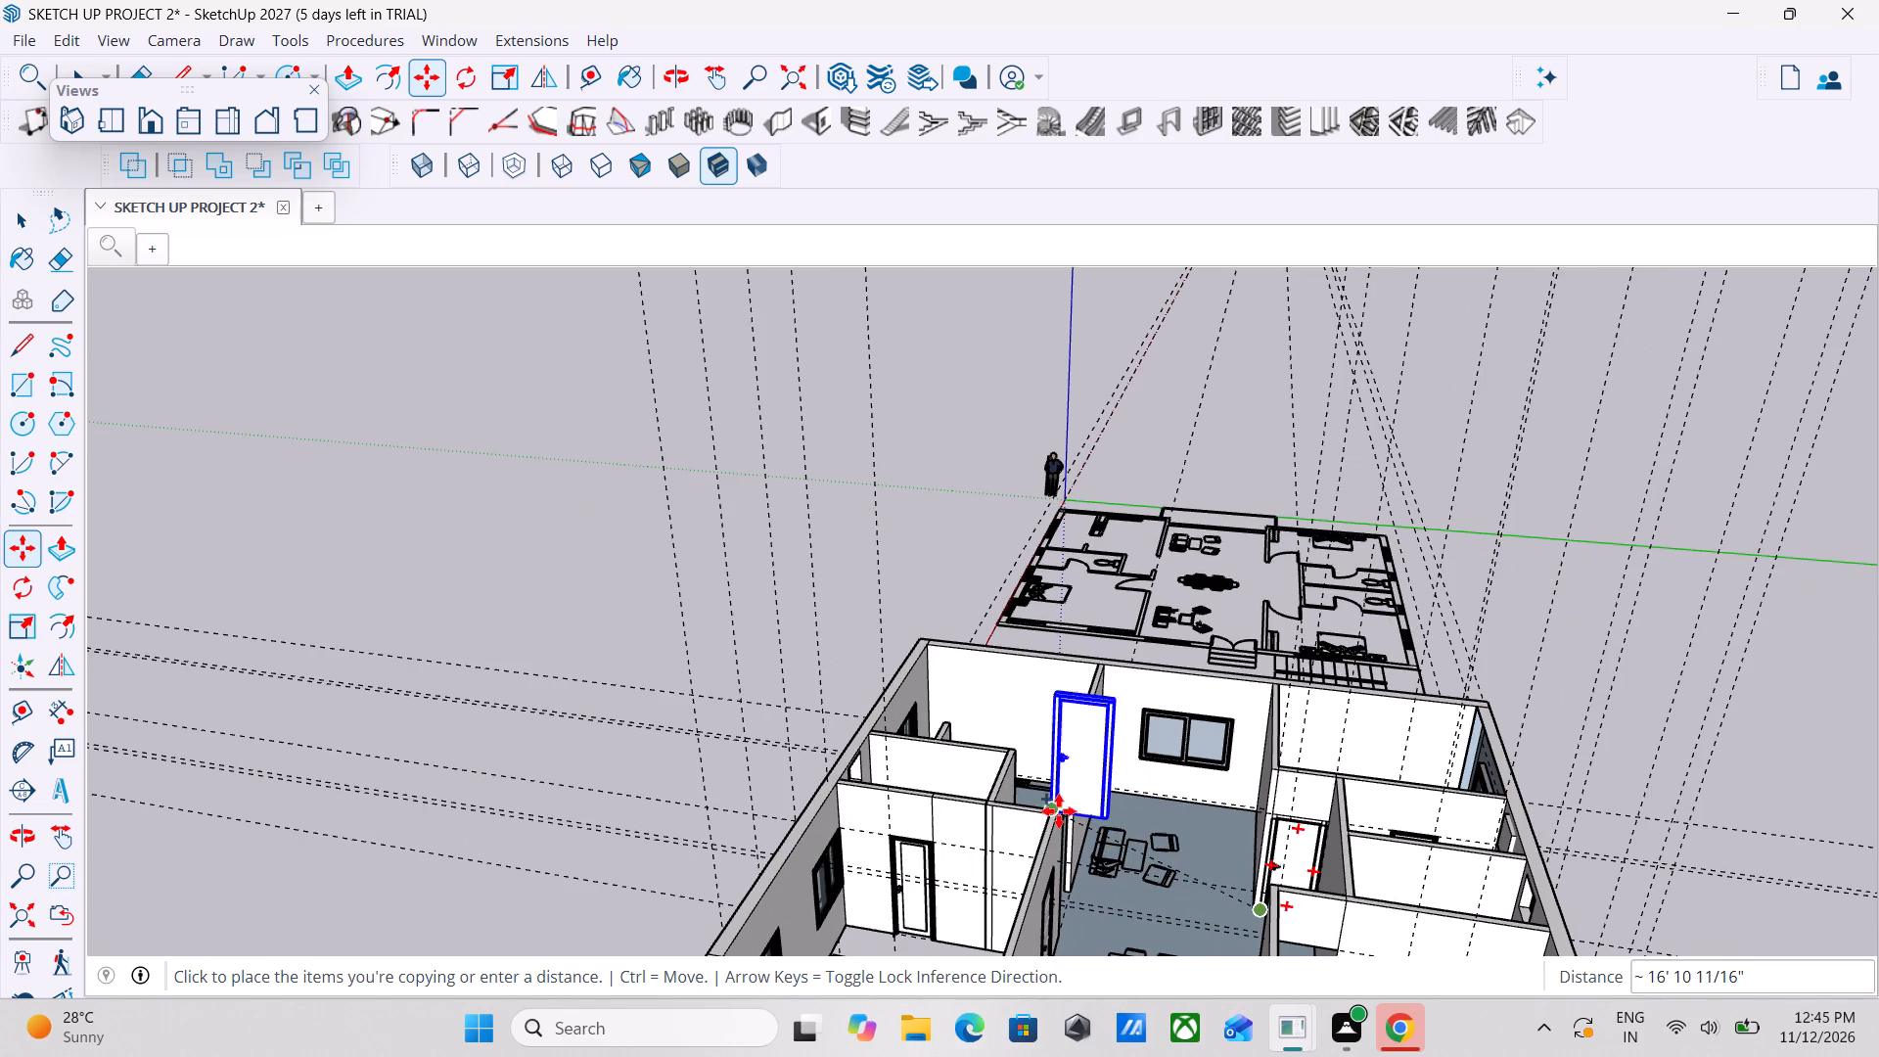
scroll(1192, 848, down, 6)
middle_drag(1251, 839, 826, 806)
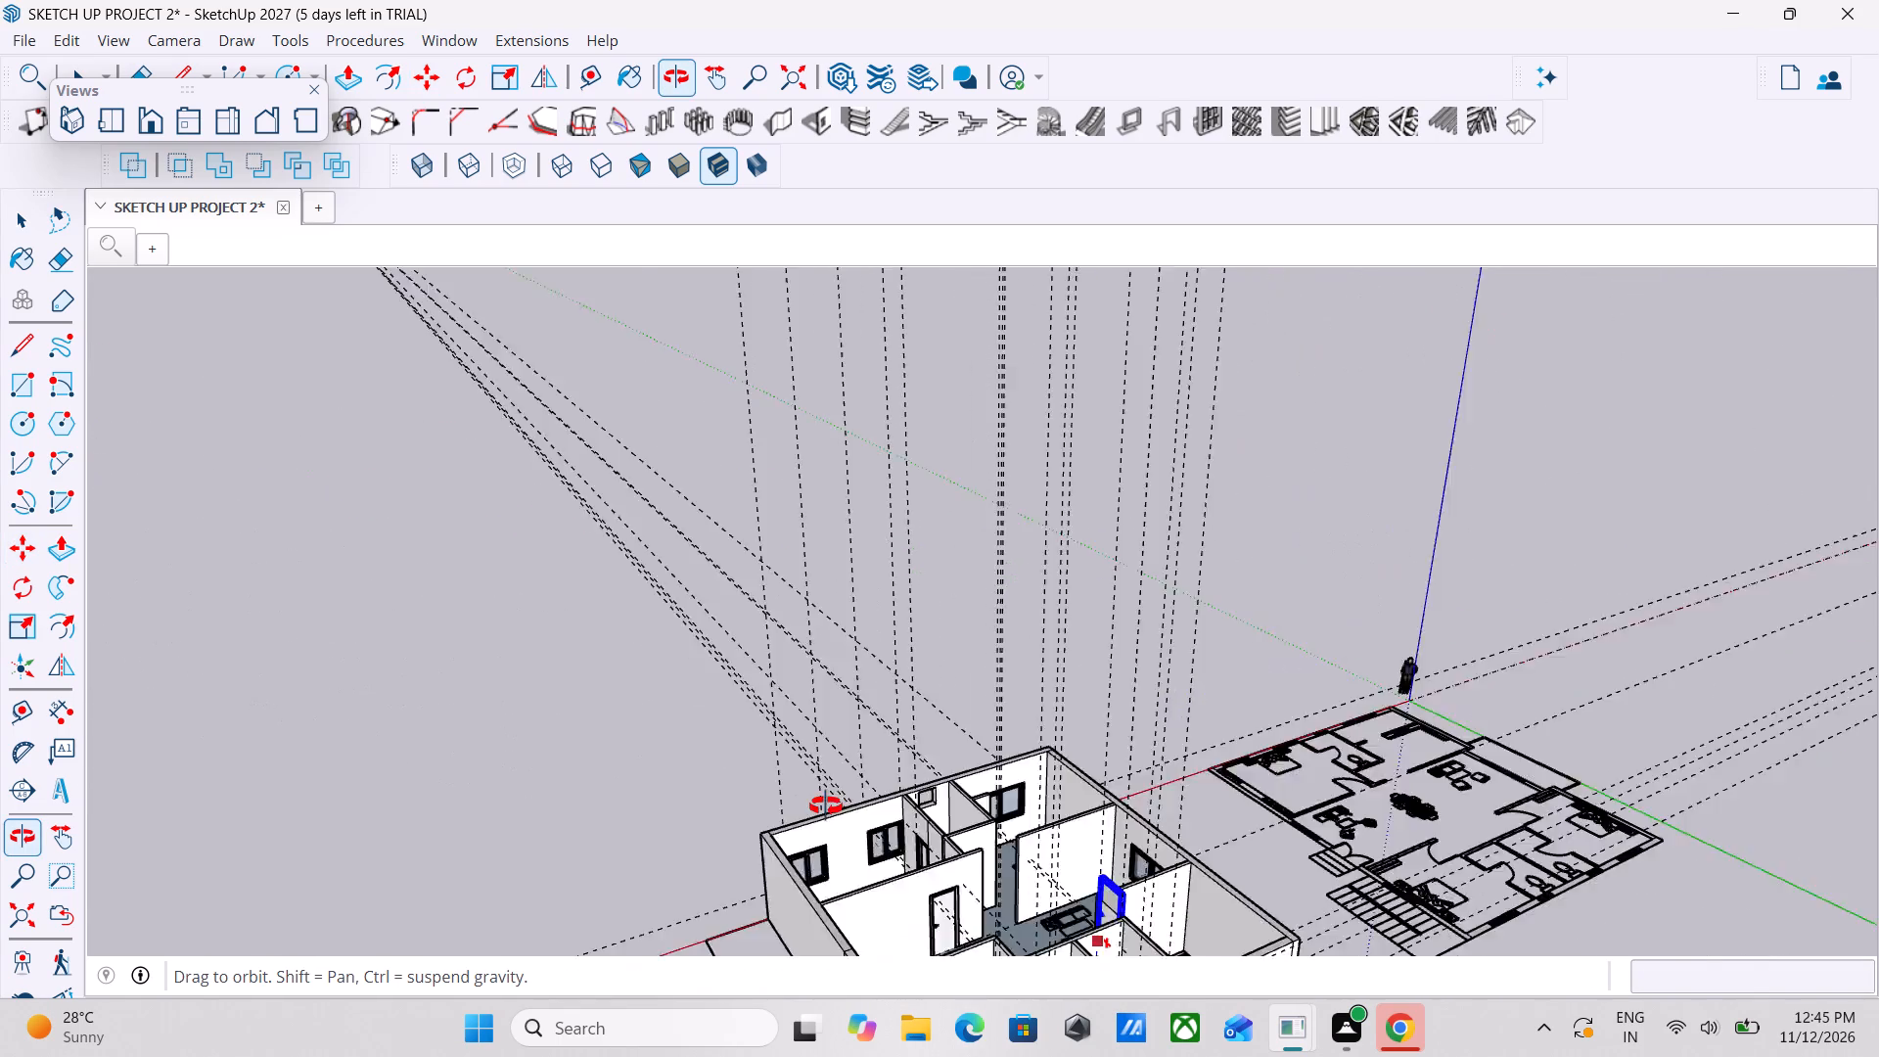
middle_drag(826, 806, 670, 751)
middle_drag(903, 890, 1459, 885)
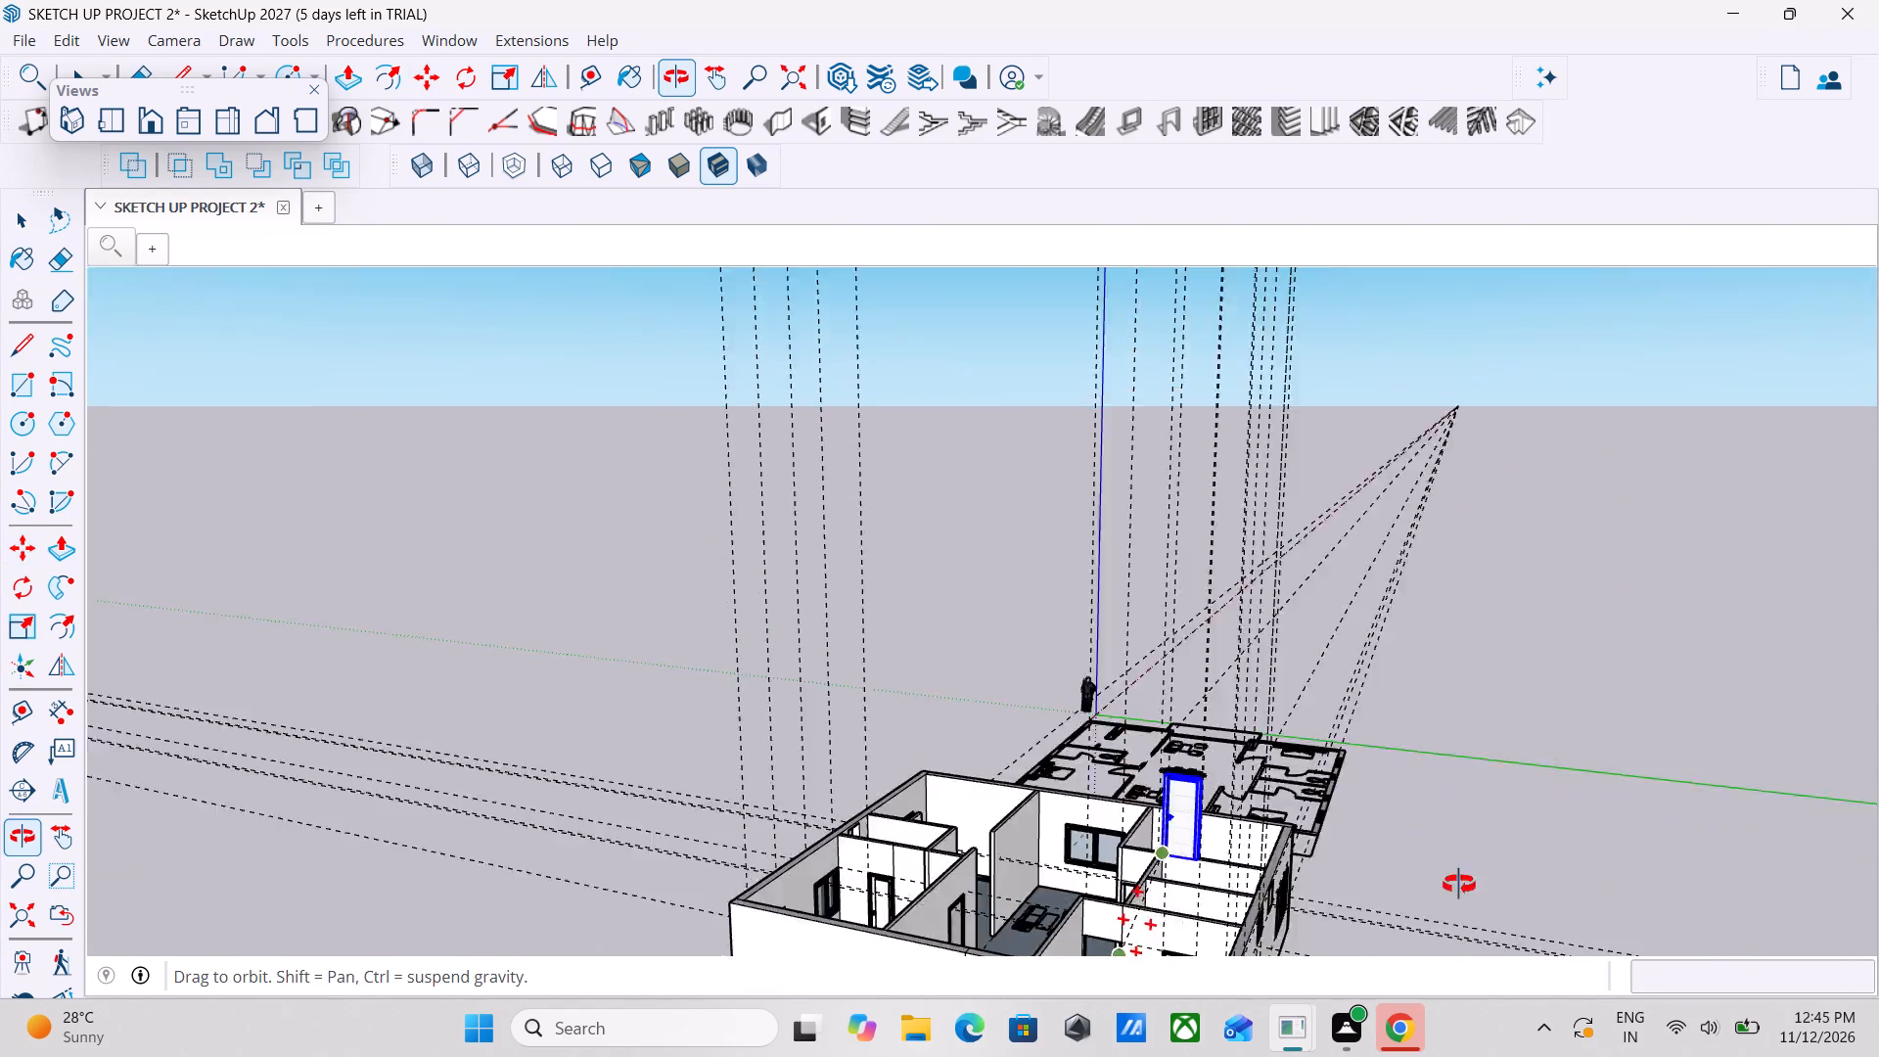
middle_drag(1459, 885, 1665, 999)
scroll(1204, 861, up, 2)
middle_drag(1243, 928, 1174, 928)
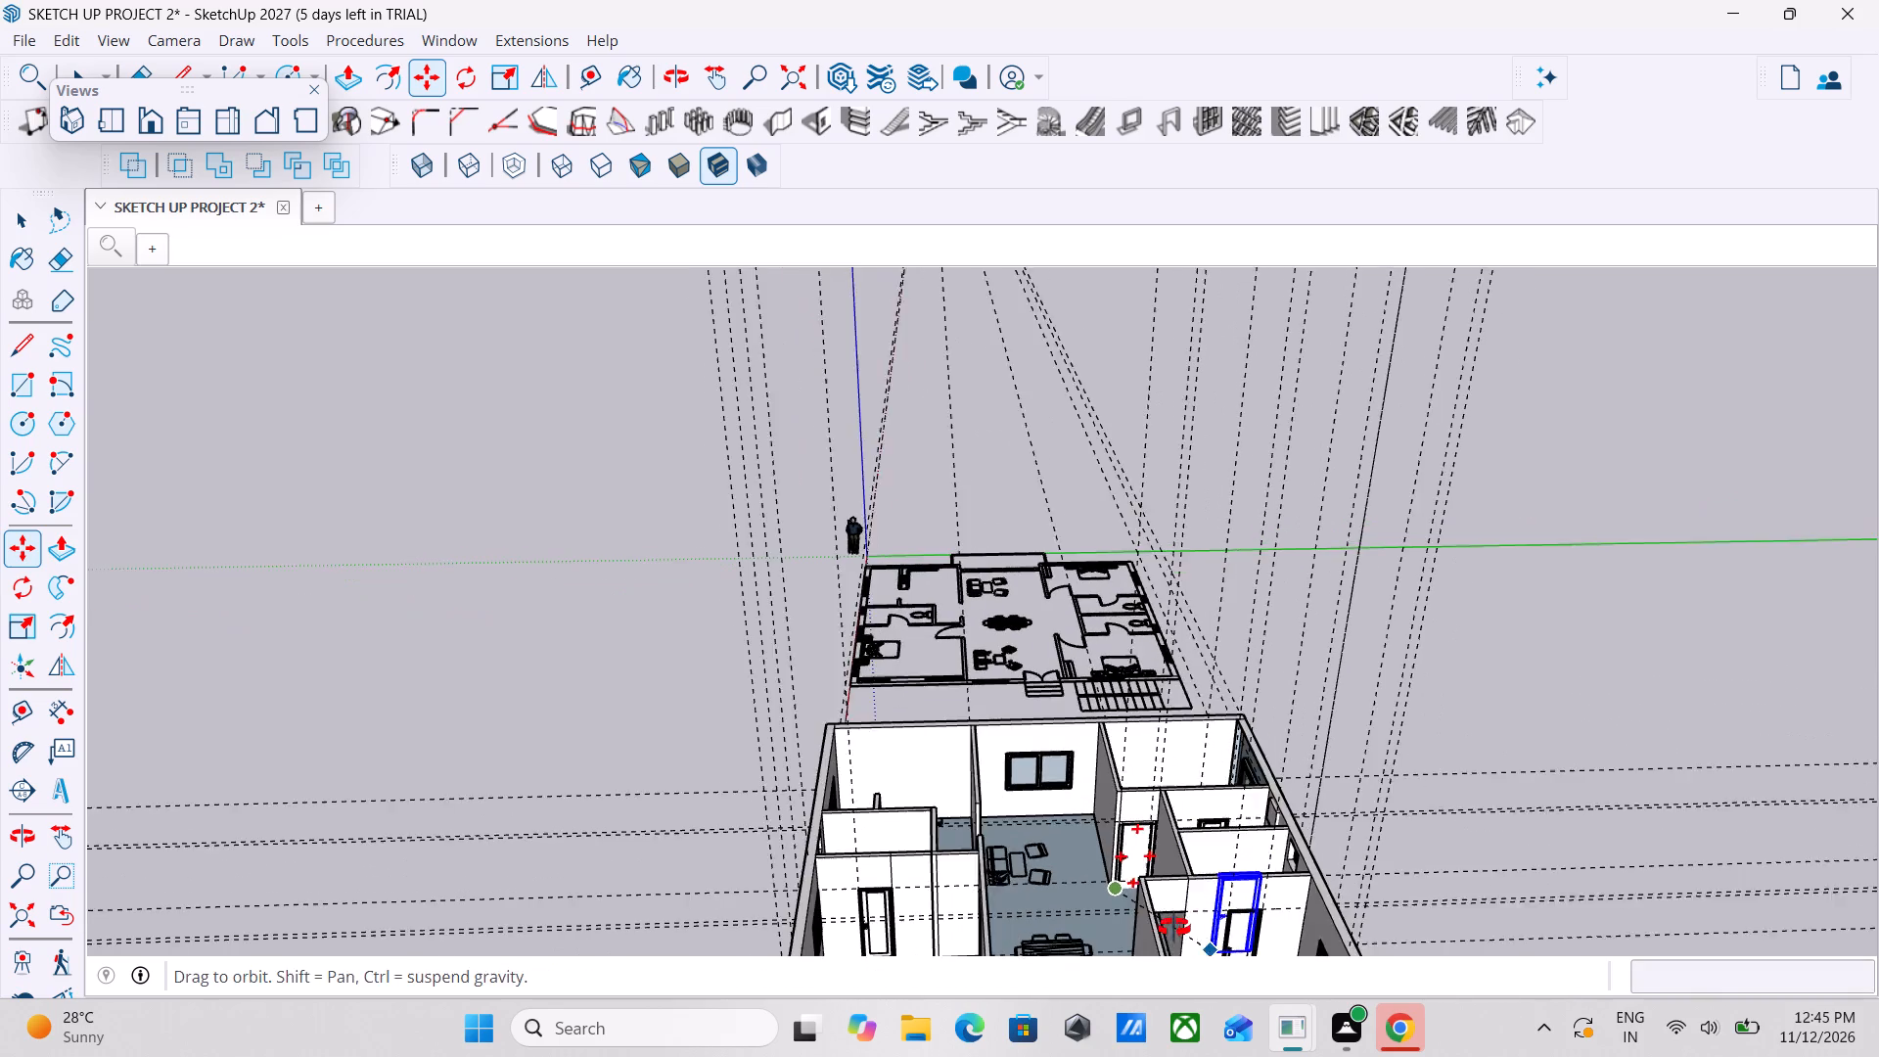
middle_drag(1174, 928, 1167, 928)
scroll(1170, 928, down, 6)
scroll(1257, 956, up, 9)
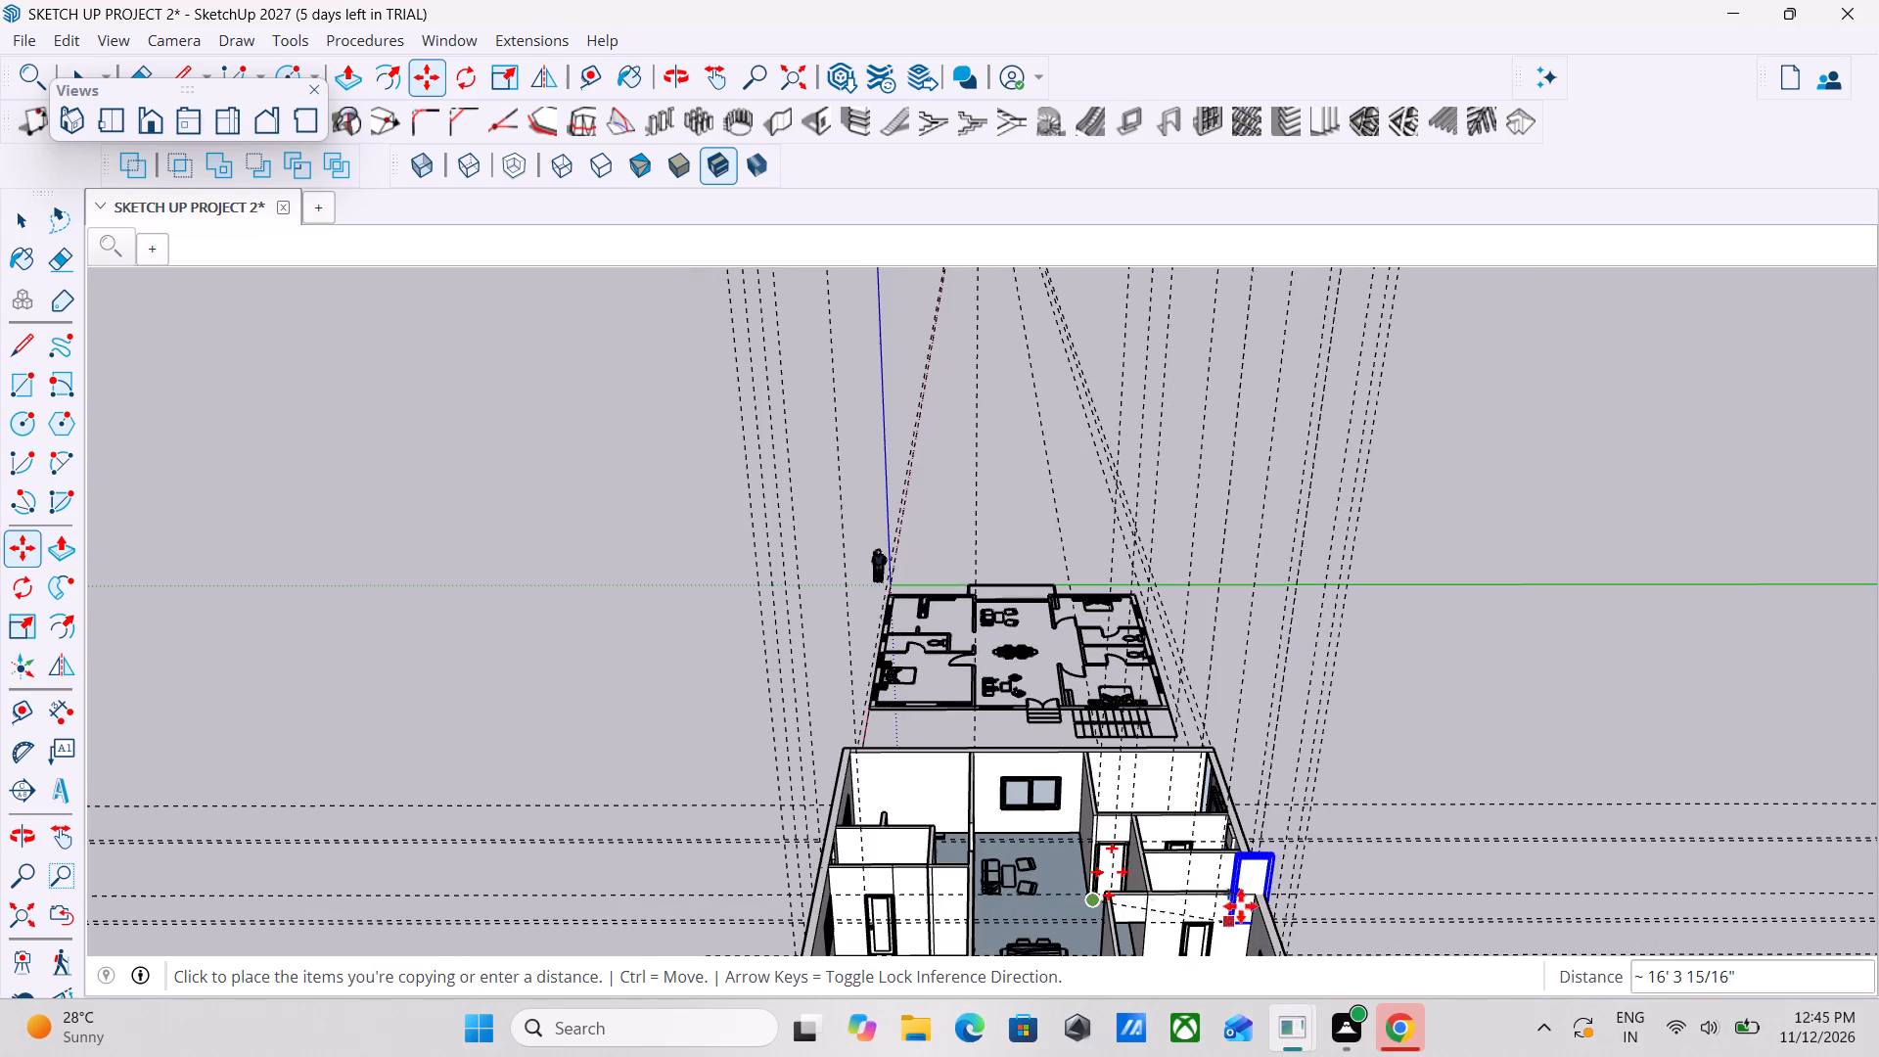
scroll(1493, 762, down, 5)
middle_drag(1273, 878, 1004, 910)
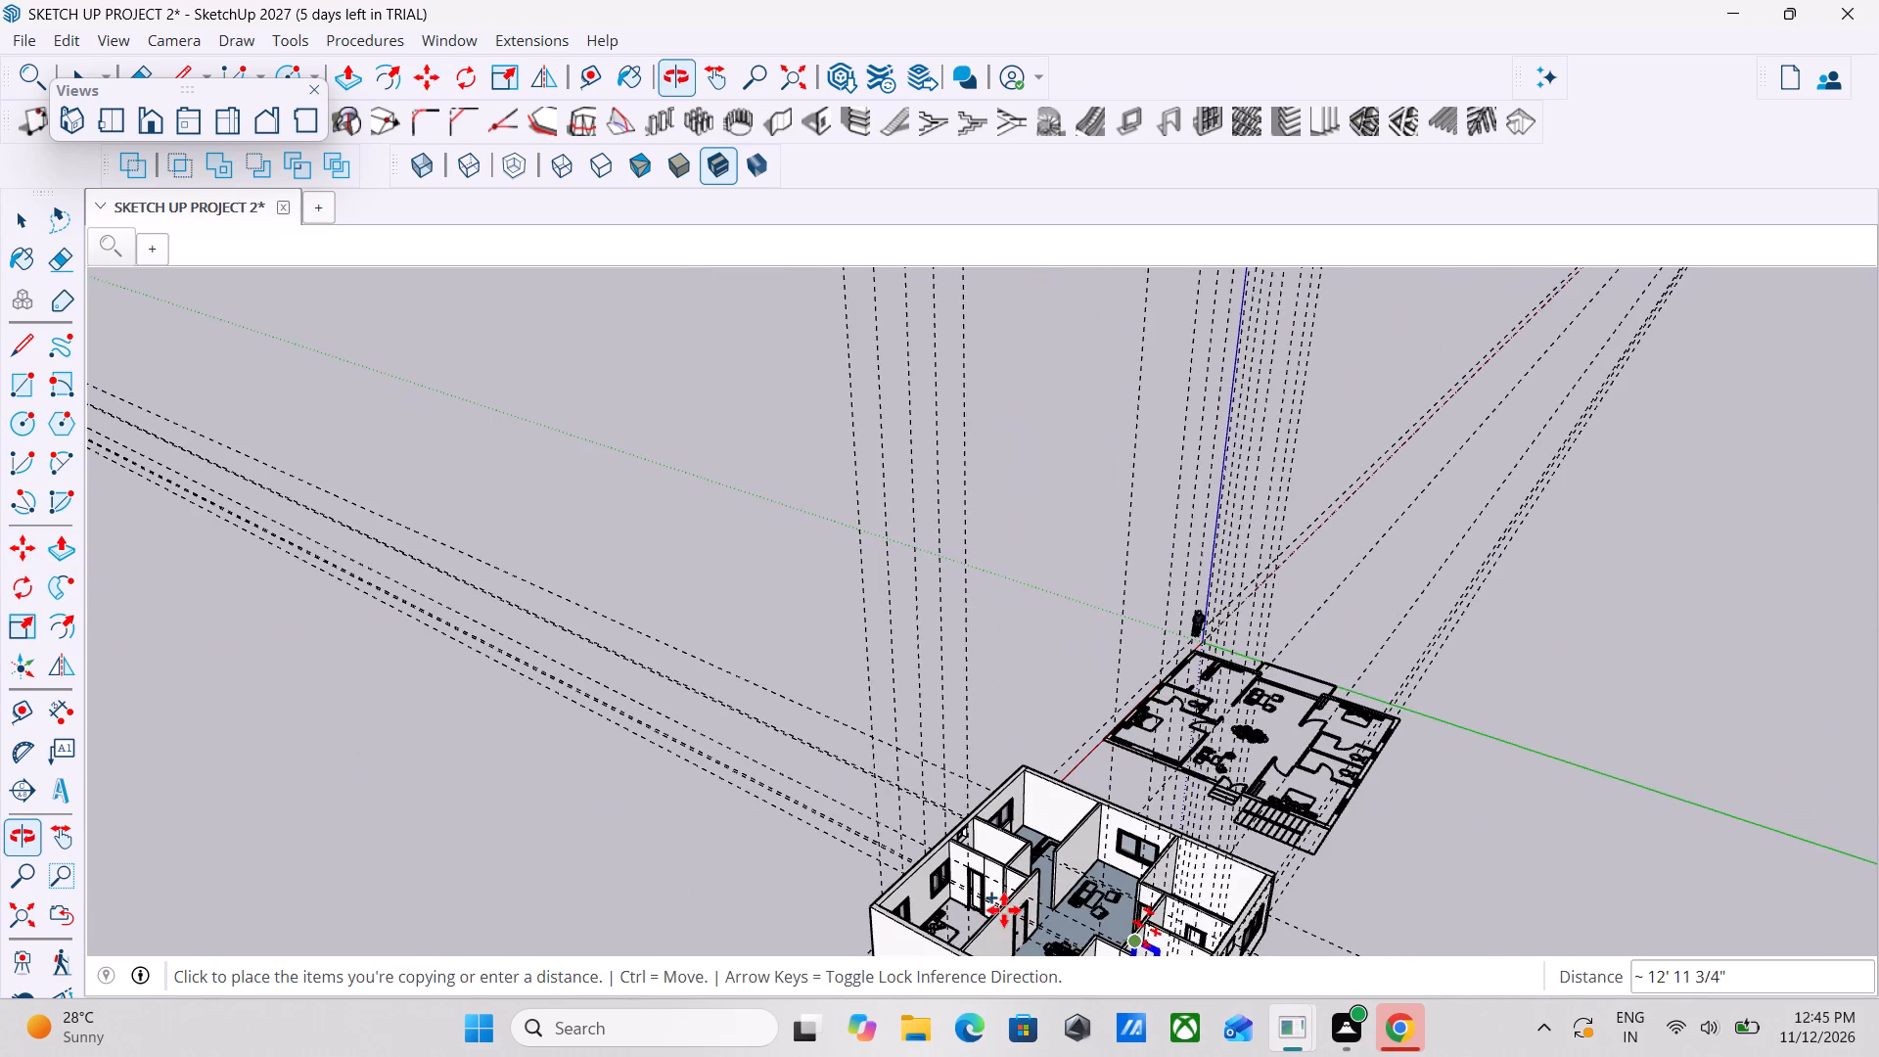
scroll(1190, 900, up, 6)
middle_drag(1217, 905, 1487, 692)
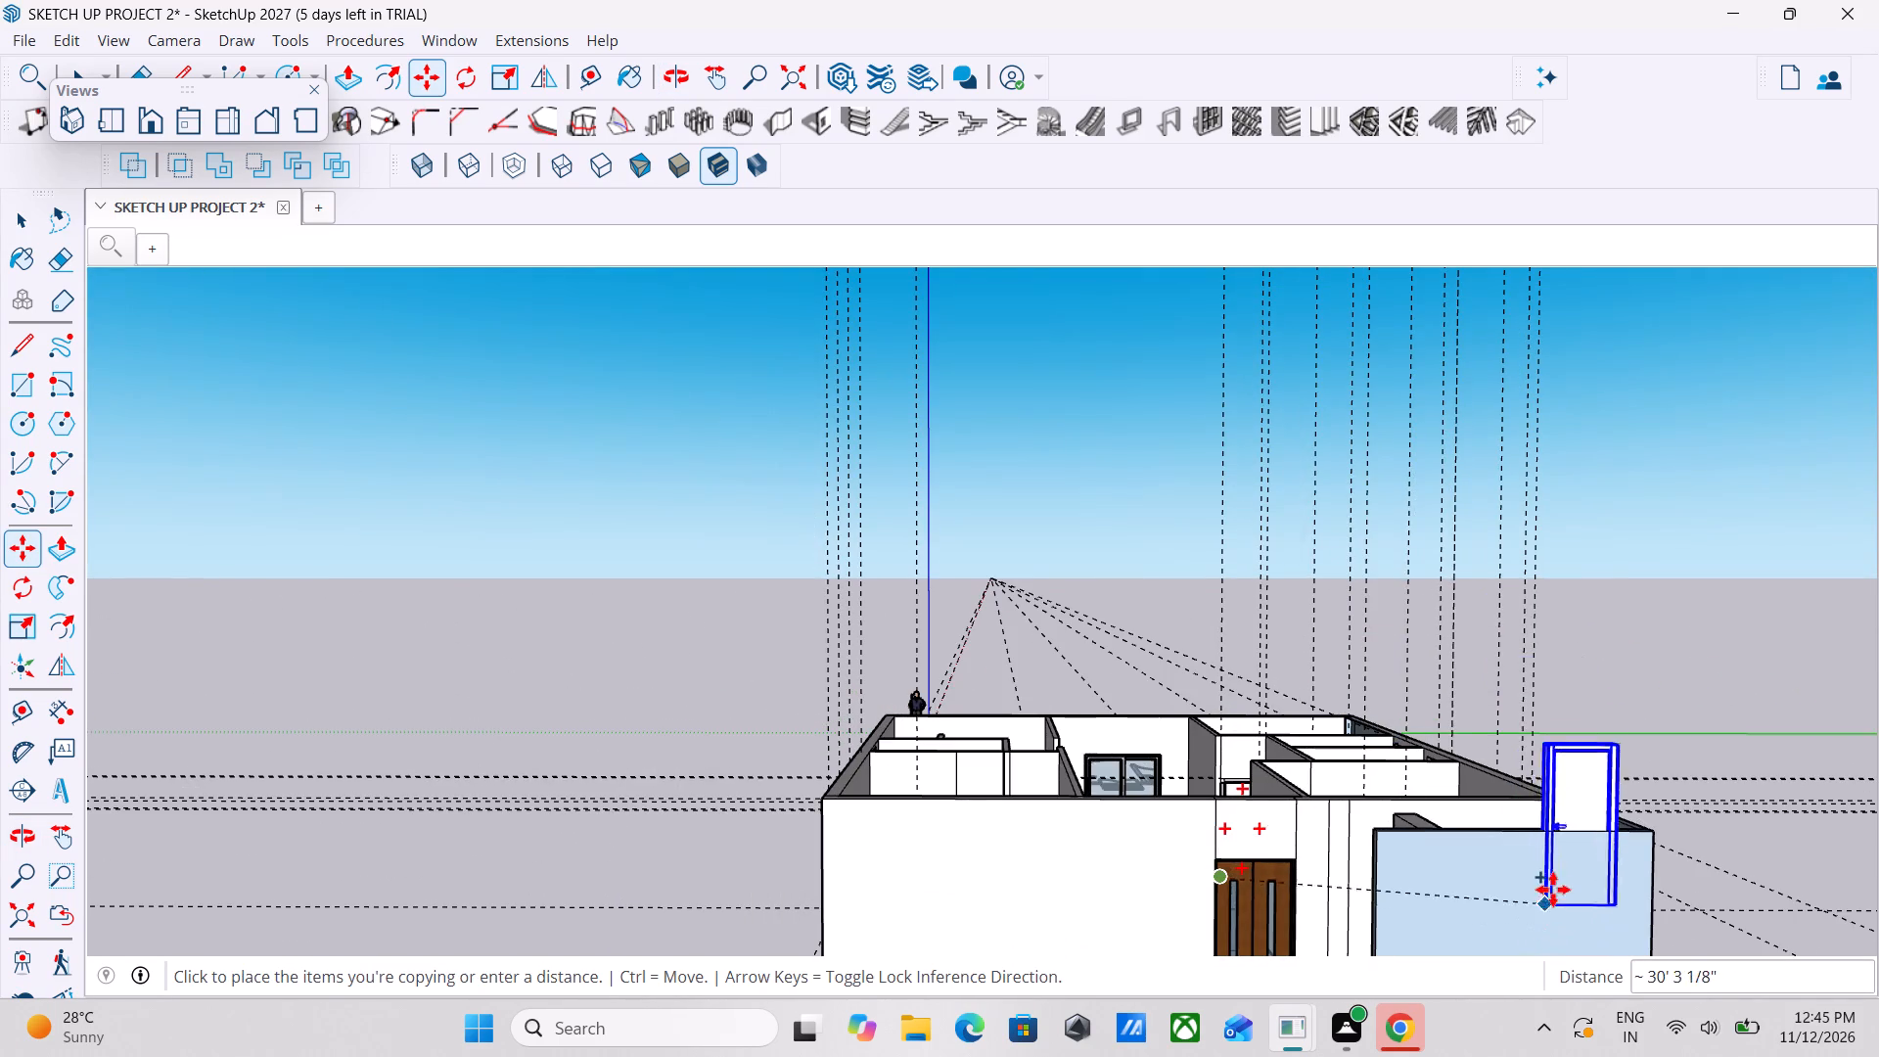
scroll(1554, 888, down, 5)
middle_drag(1541, 891, 1184, 941)
middle_drag(1163, 914, 1759, 940)
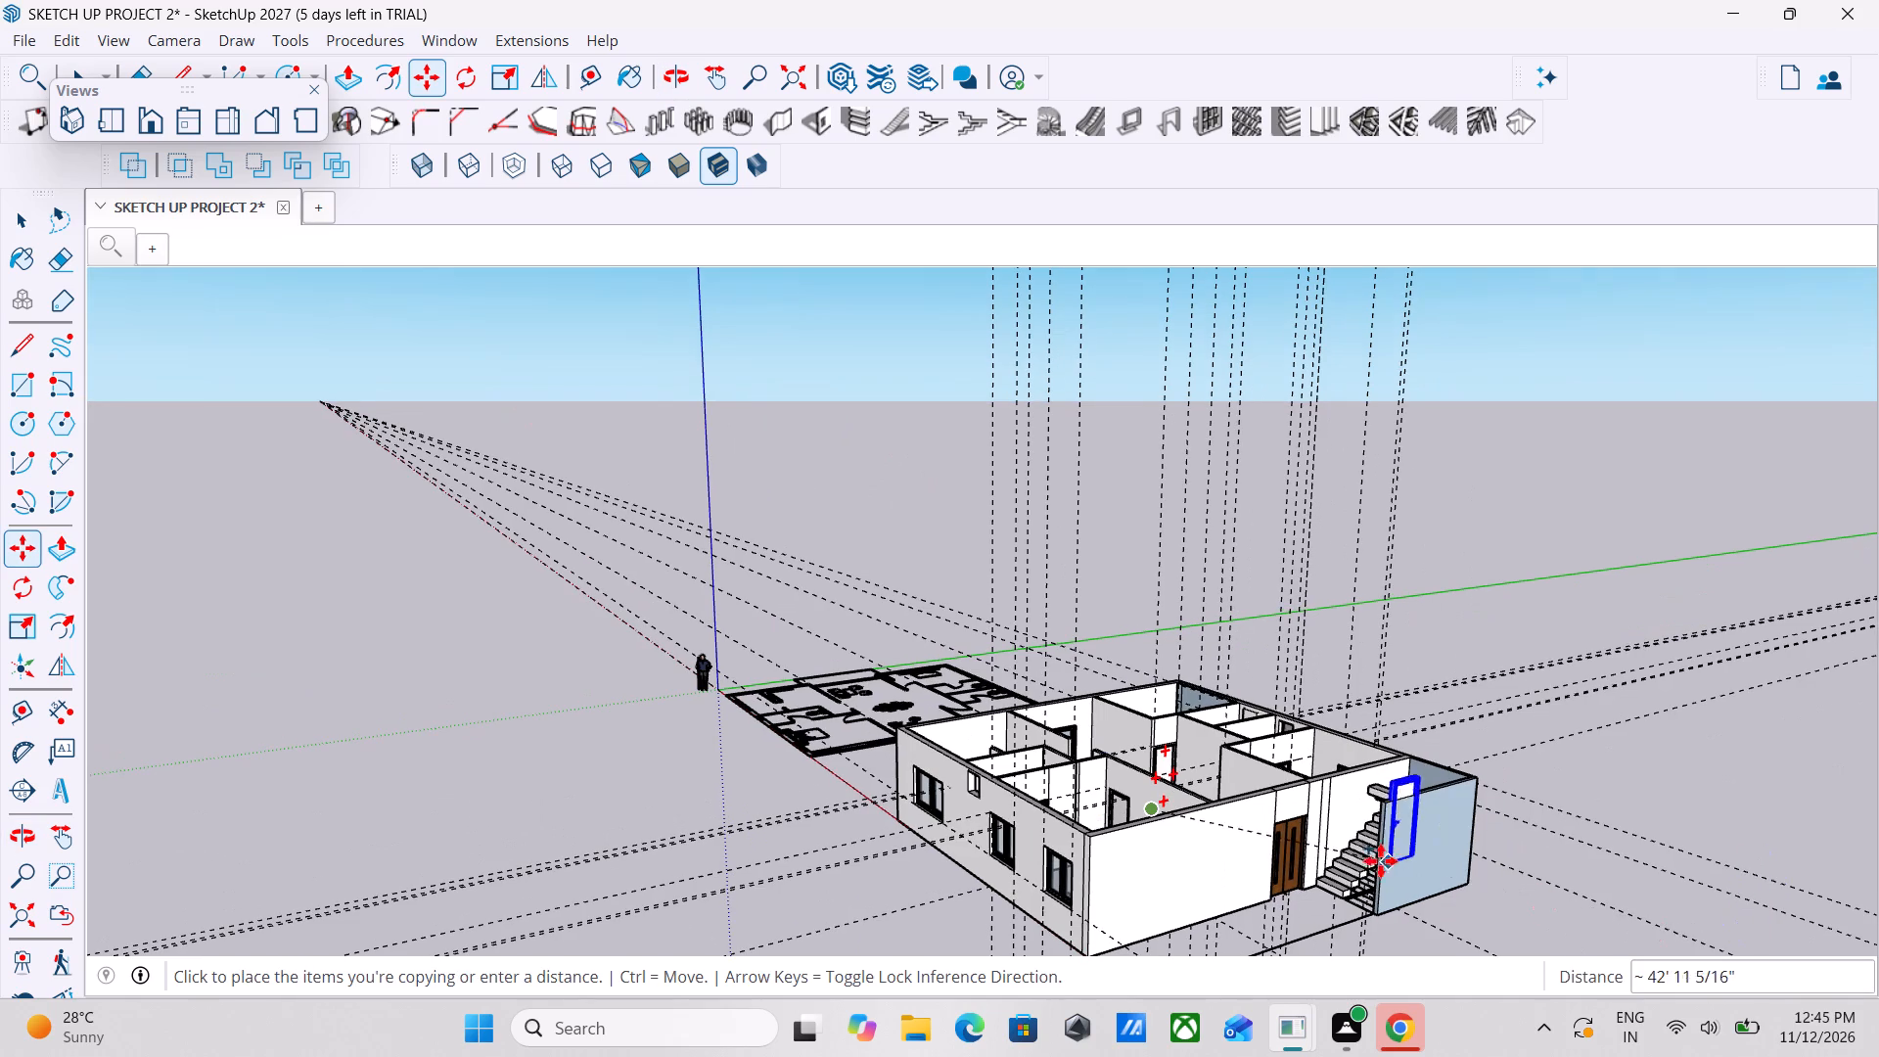
shift+middle_drag(1295, 869, 1377, 969)
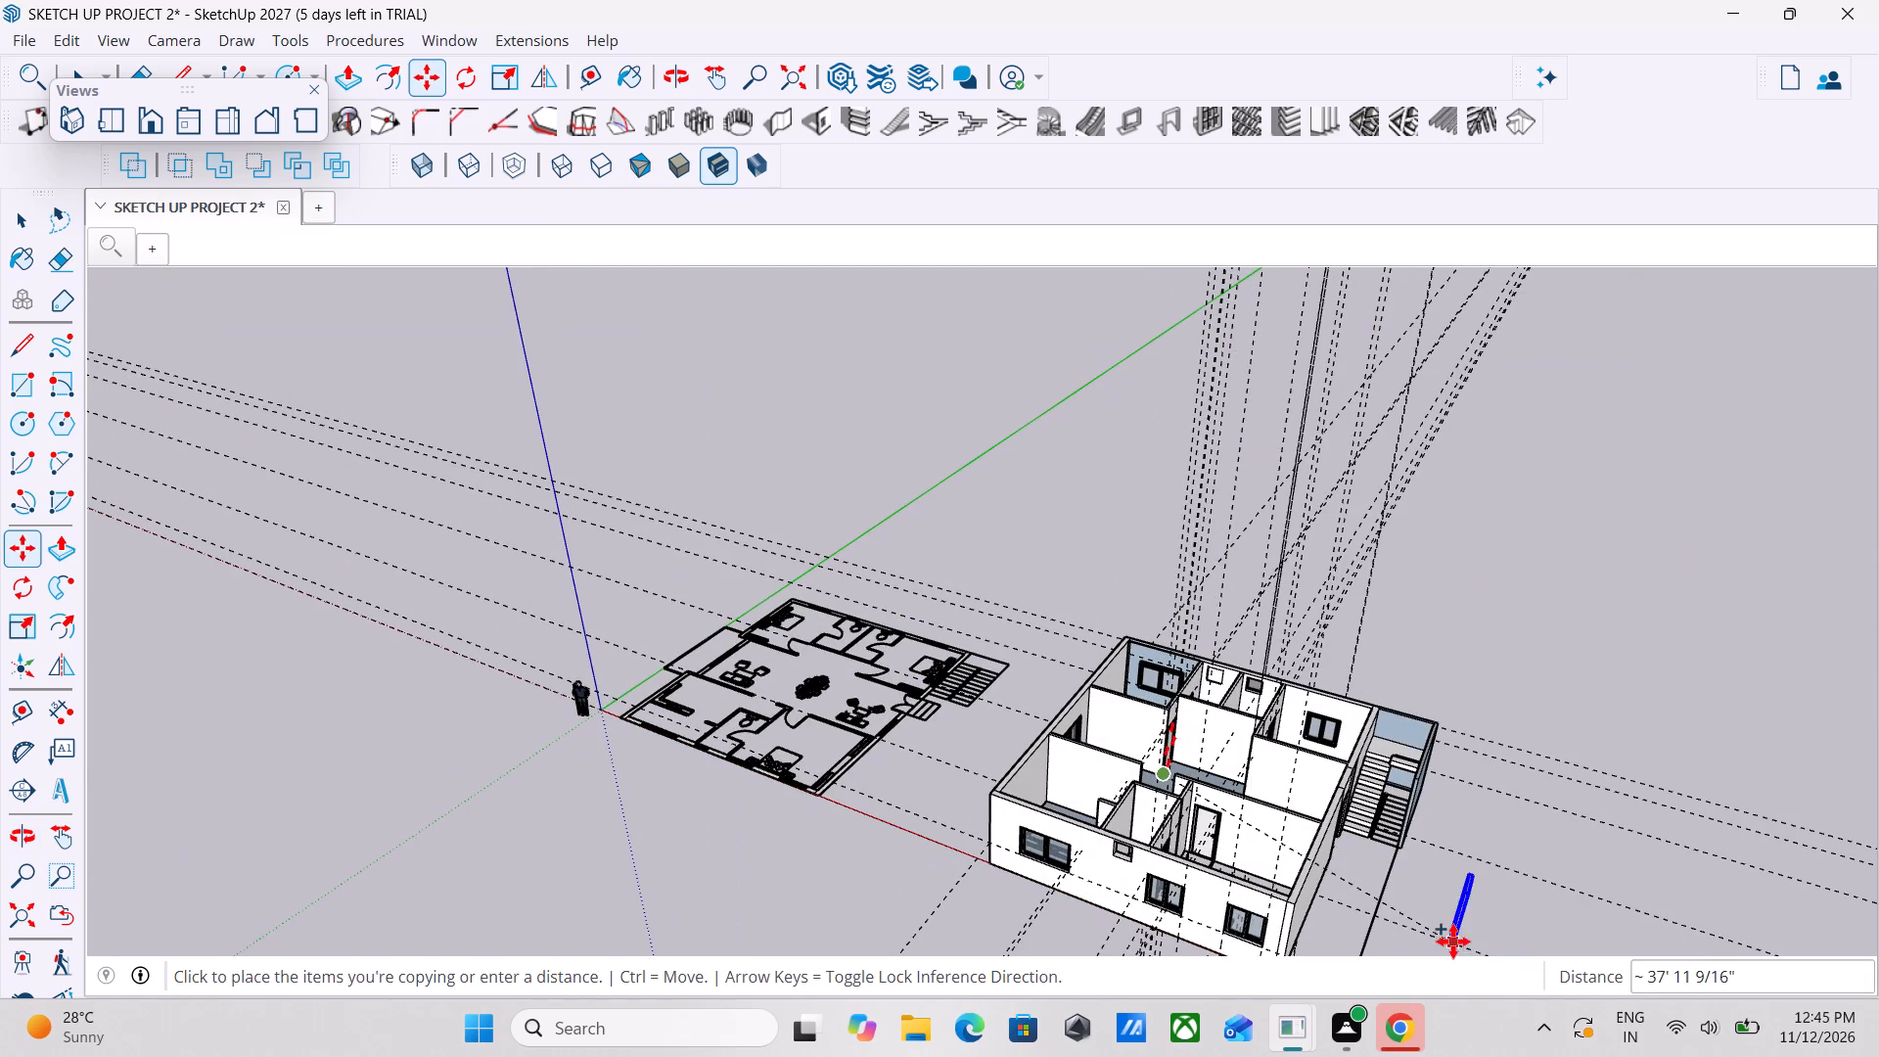
middle_drag(1308, 858, 1346, 934)
middle_drag(1349, 891, 1058, 734)
middle_drag(1209, 848, 651, 785)
middle_drag(747, 734, 606, 826)
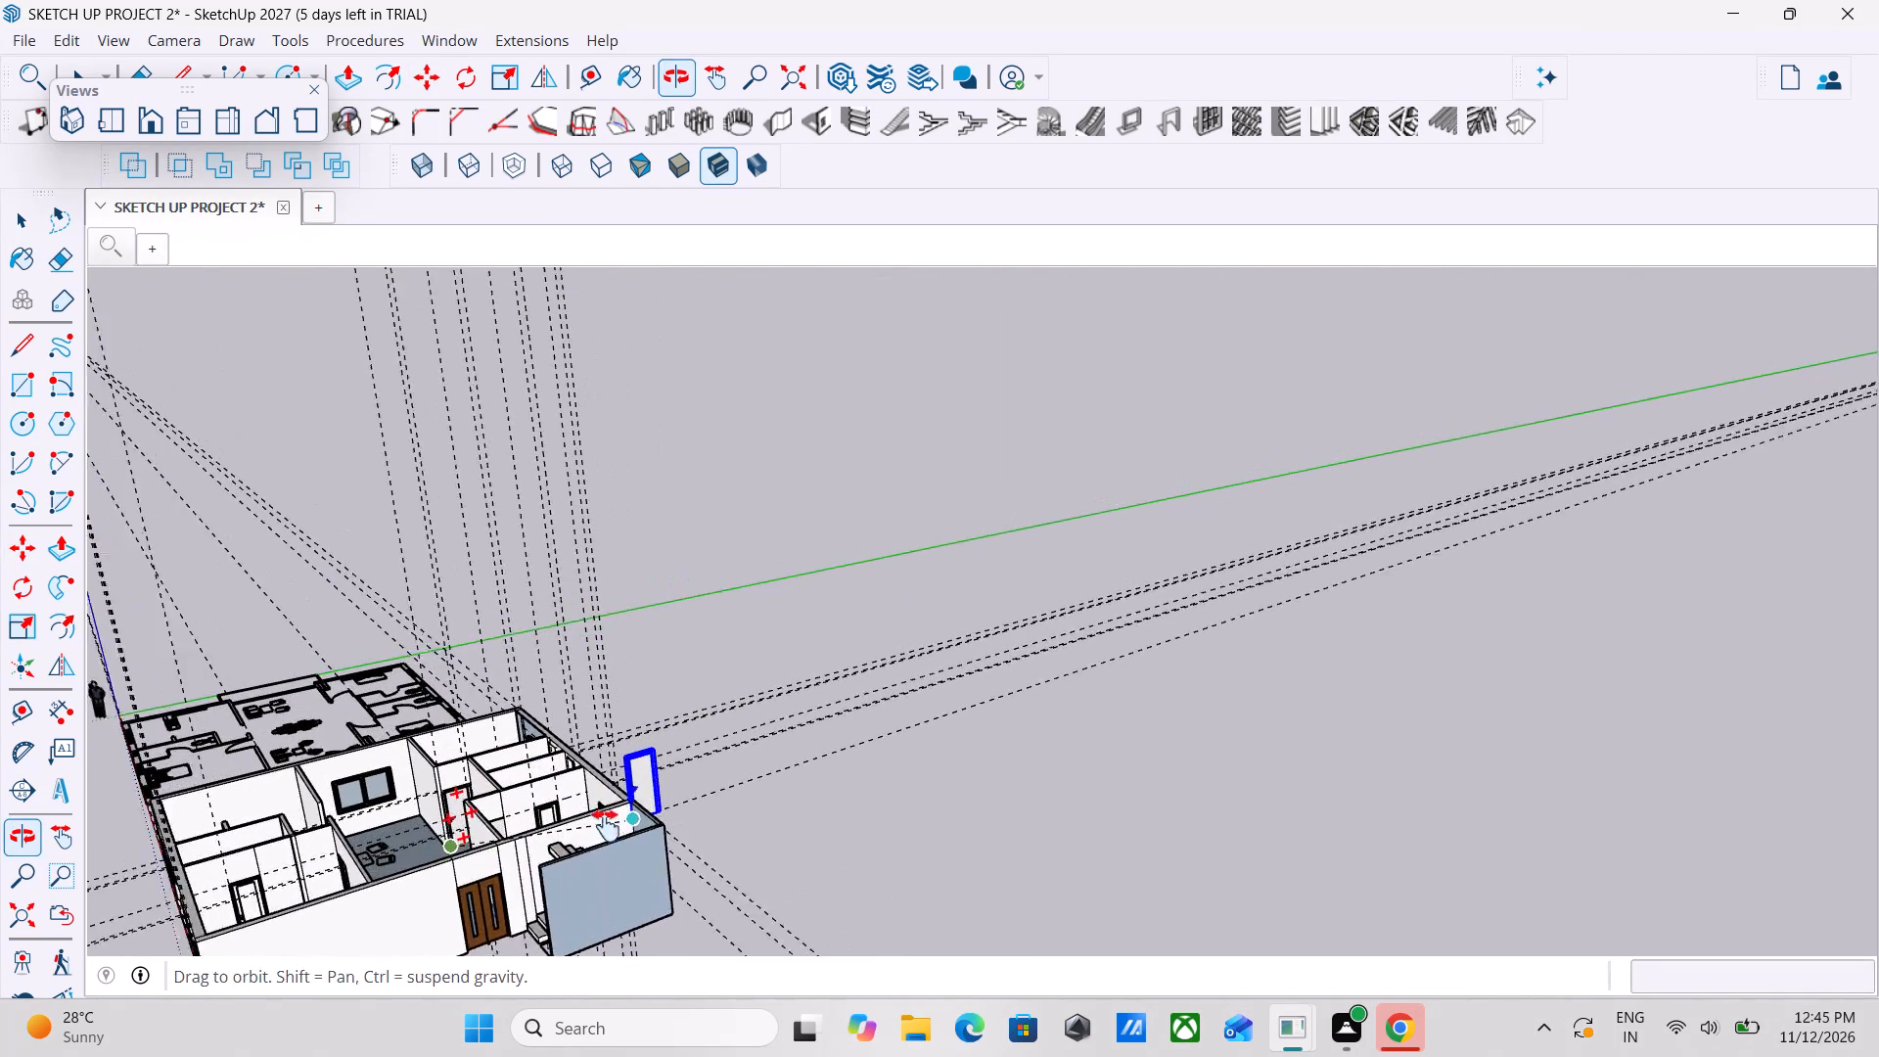
middle_drag(606, 826, 573, 839)
scroll(549, 839, down, 2)
middle_drag(515, 839, 372, 988)
scroll(573, 747, up, 6)
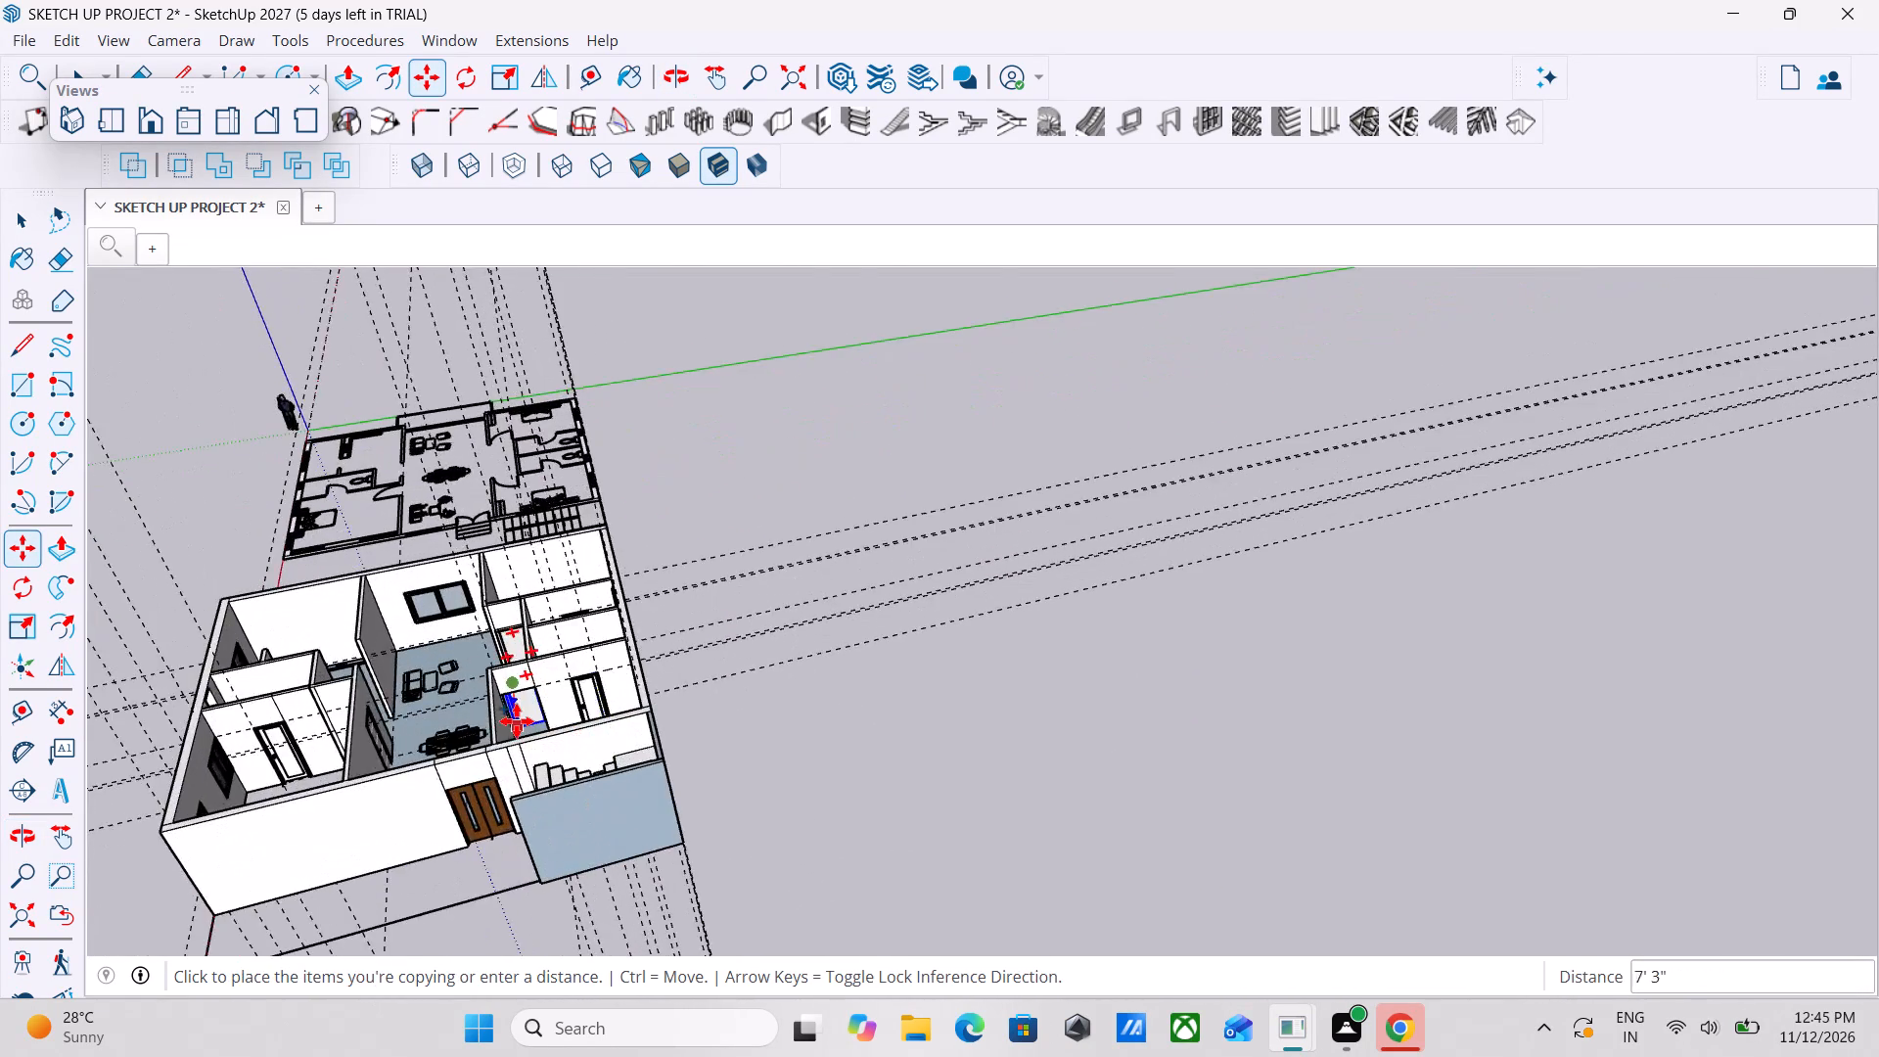
scroll(517, 721, up, 11)
middle_drag(532, 782, 530, 881)
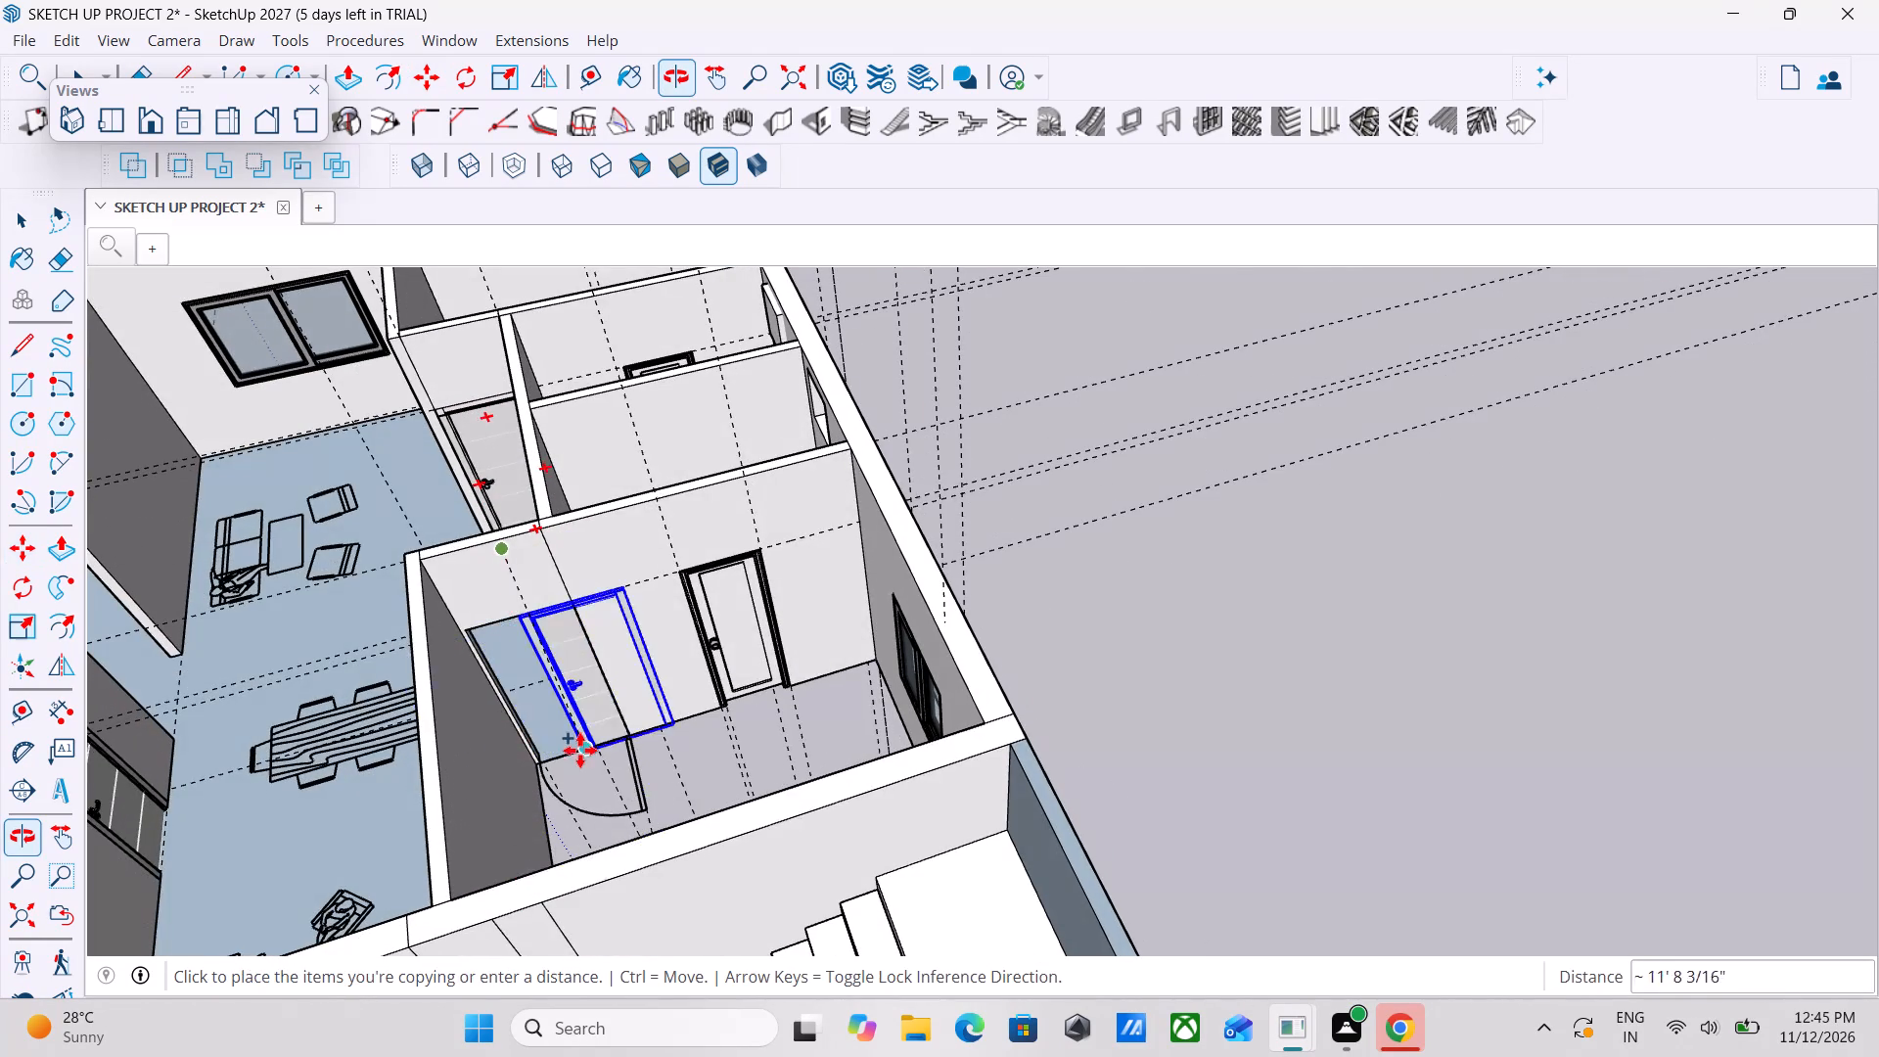
scroll(580, 750, up, 20)
scroll(580, 750, up, 5)
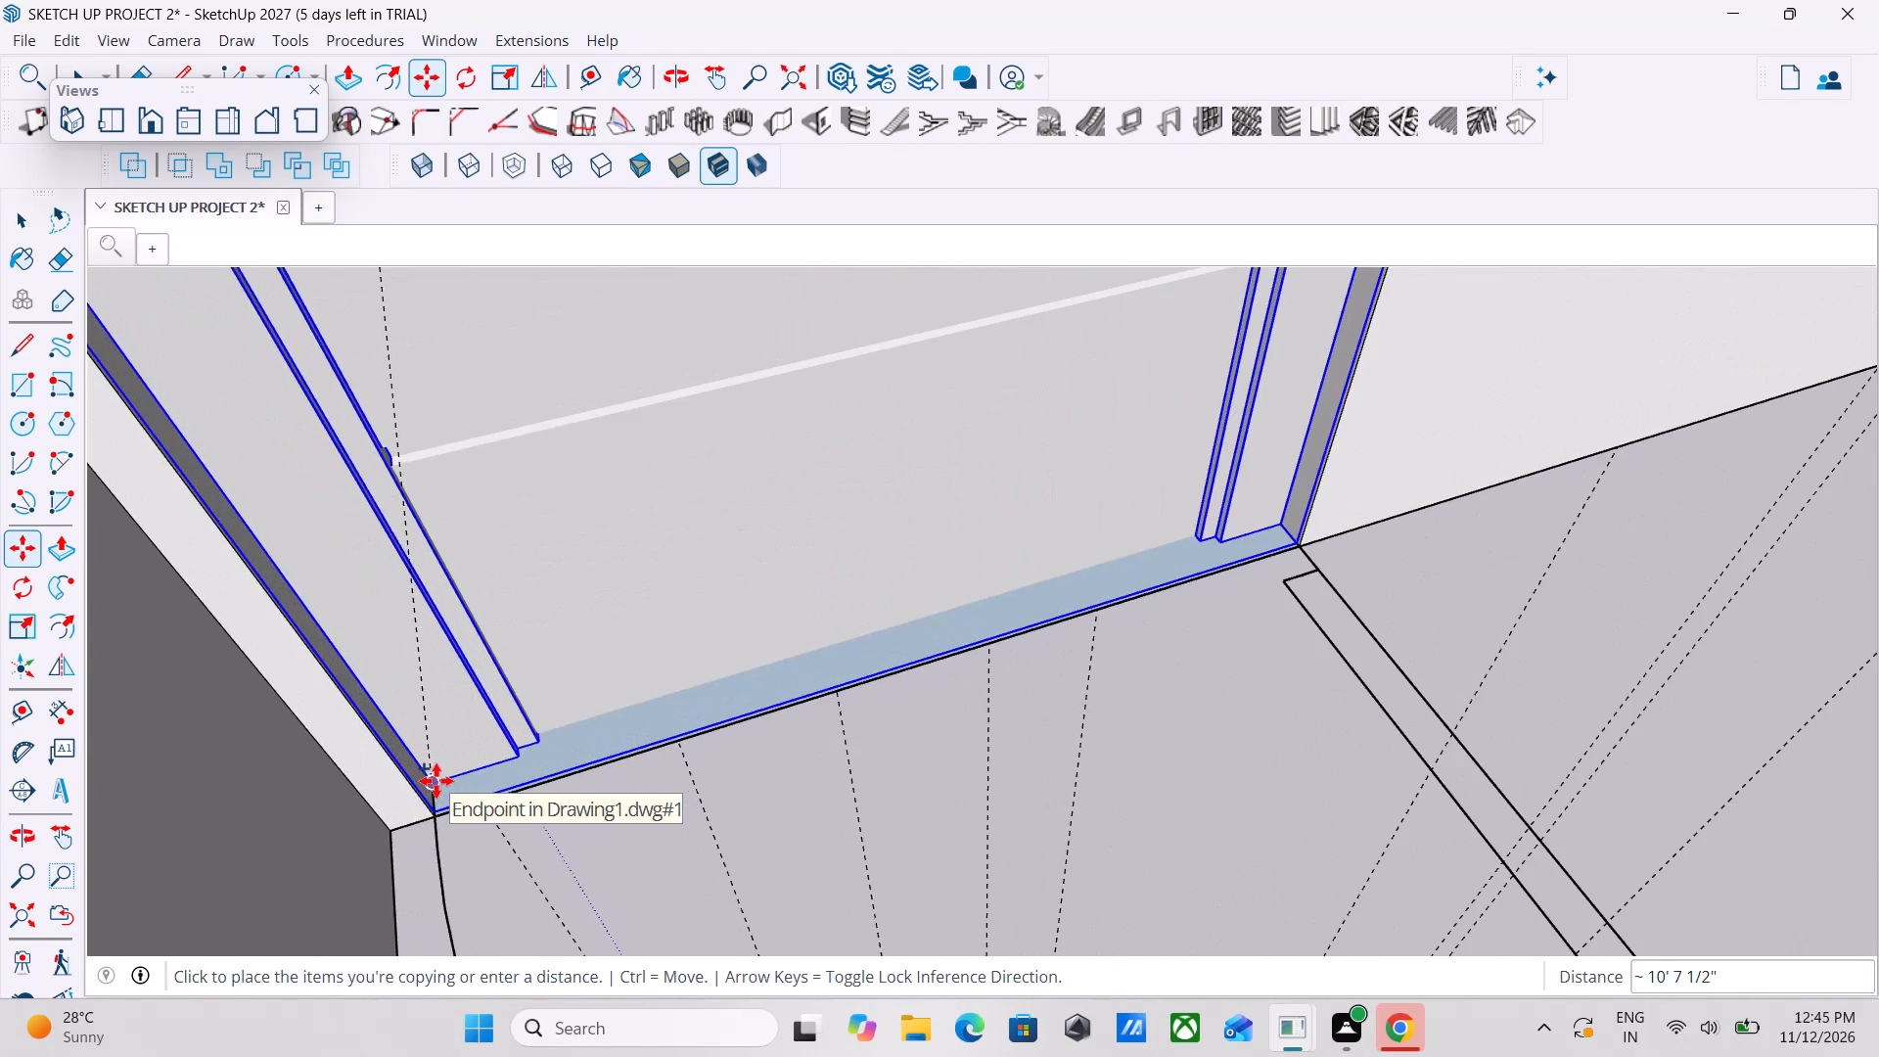
scroll(447, 786, up, 7)
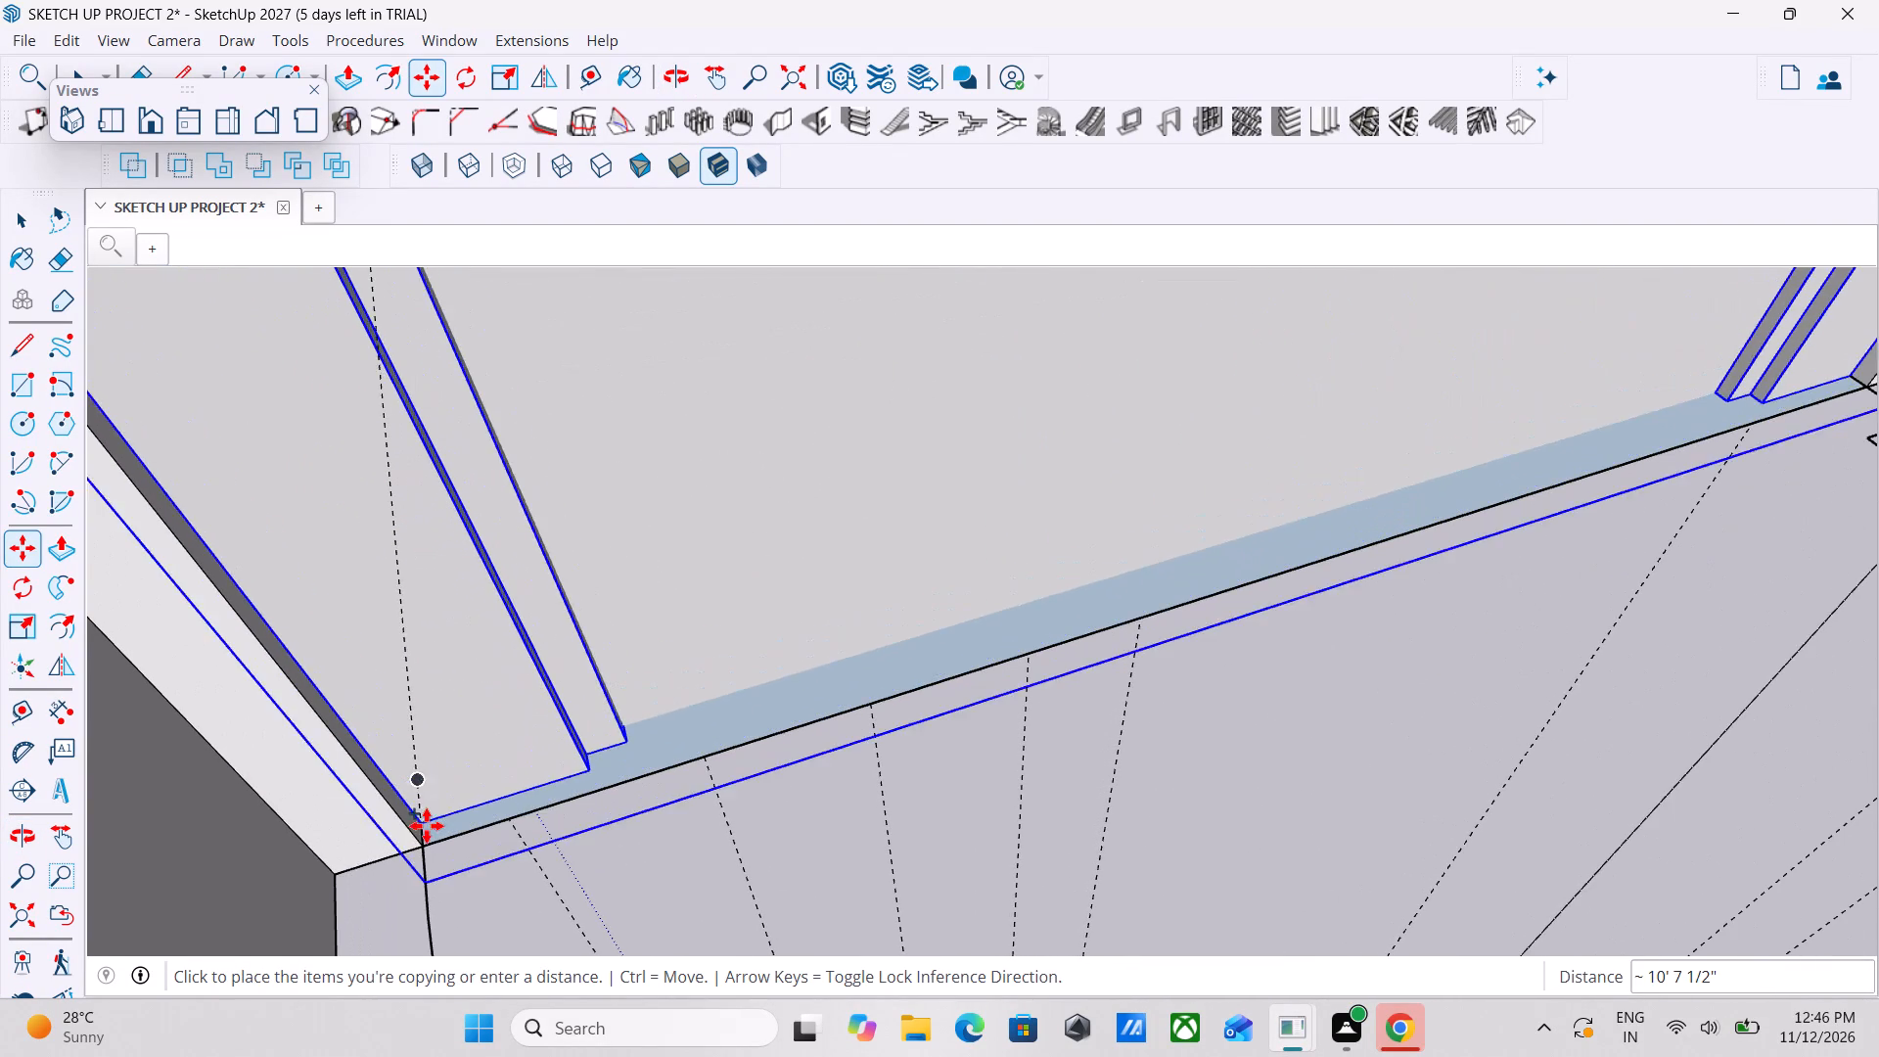
click(423, 841)
Scale the copied grooved door's width along the red axis from its hinge-side grip to meet the opening's side edge.
scroll(423, 841, down, 5)
scroll(467, 829, down, 18)
scroll(487, 838, down, 4)
middle_drag(487, 838, 682, 818)
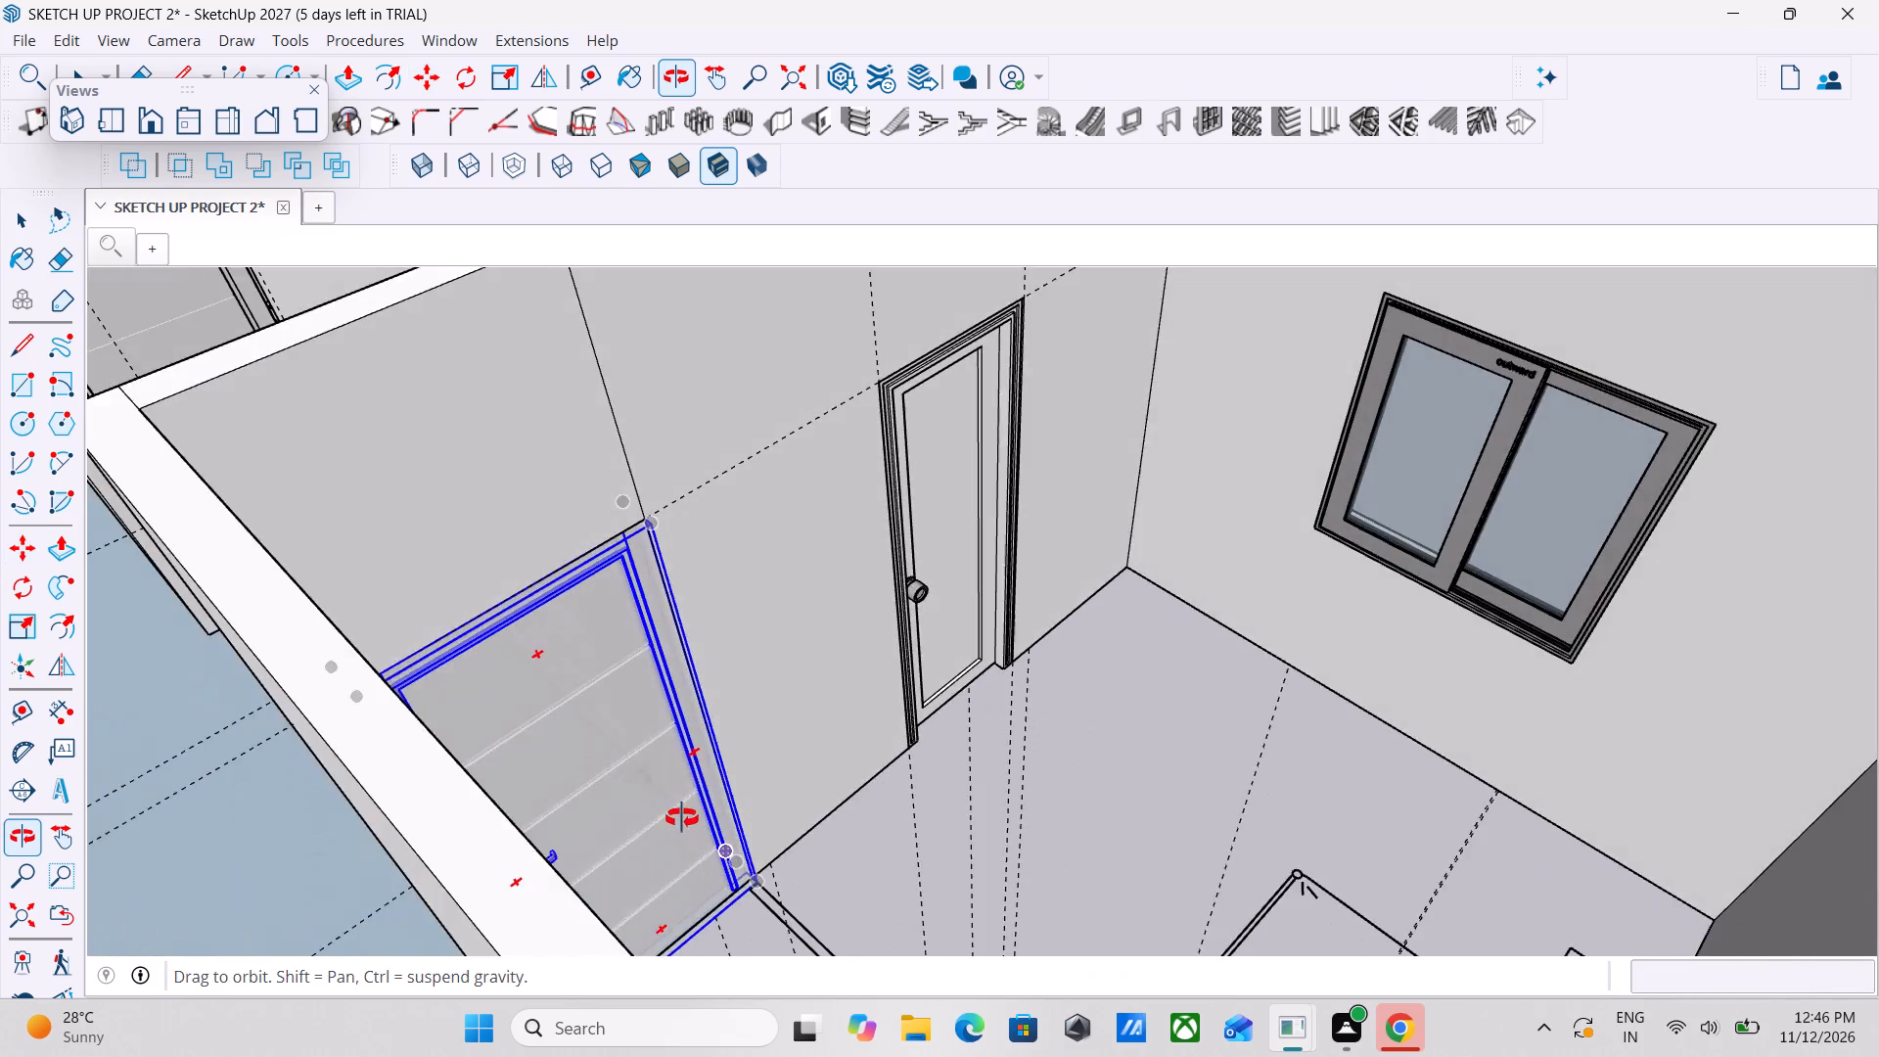
middle_drag(682, 818, 526, 806)
key(space)
key(space)
click(445, 434)
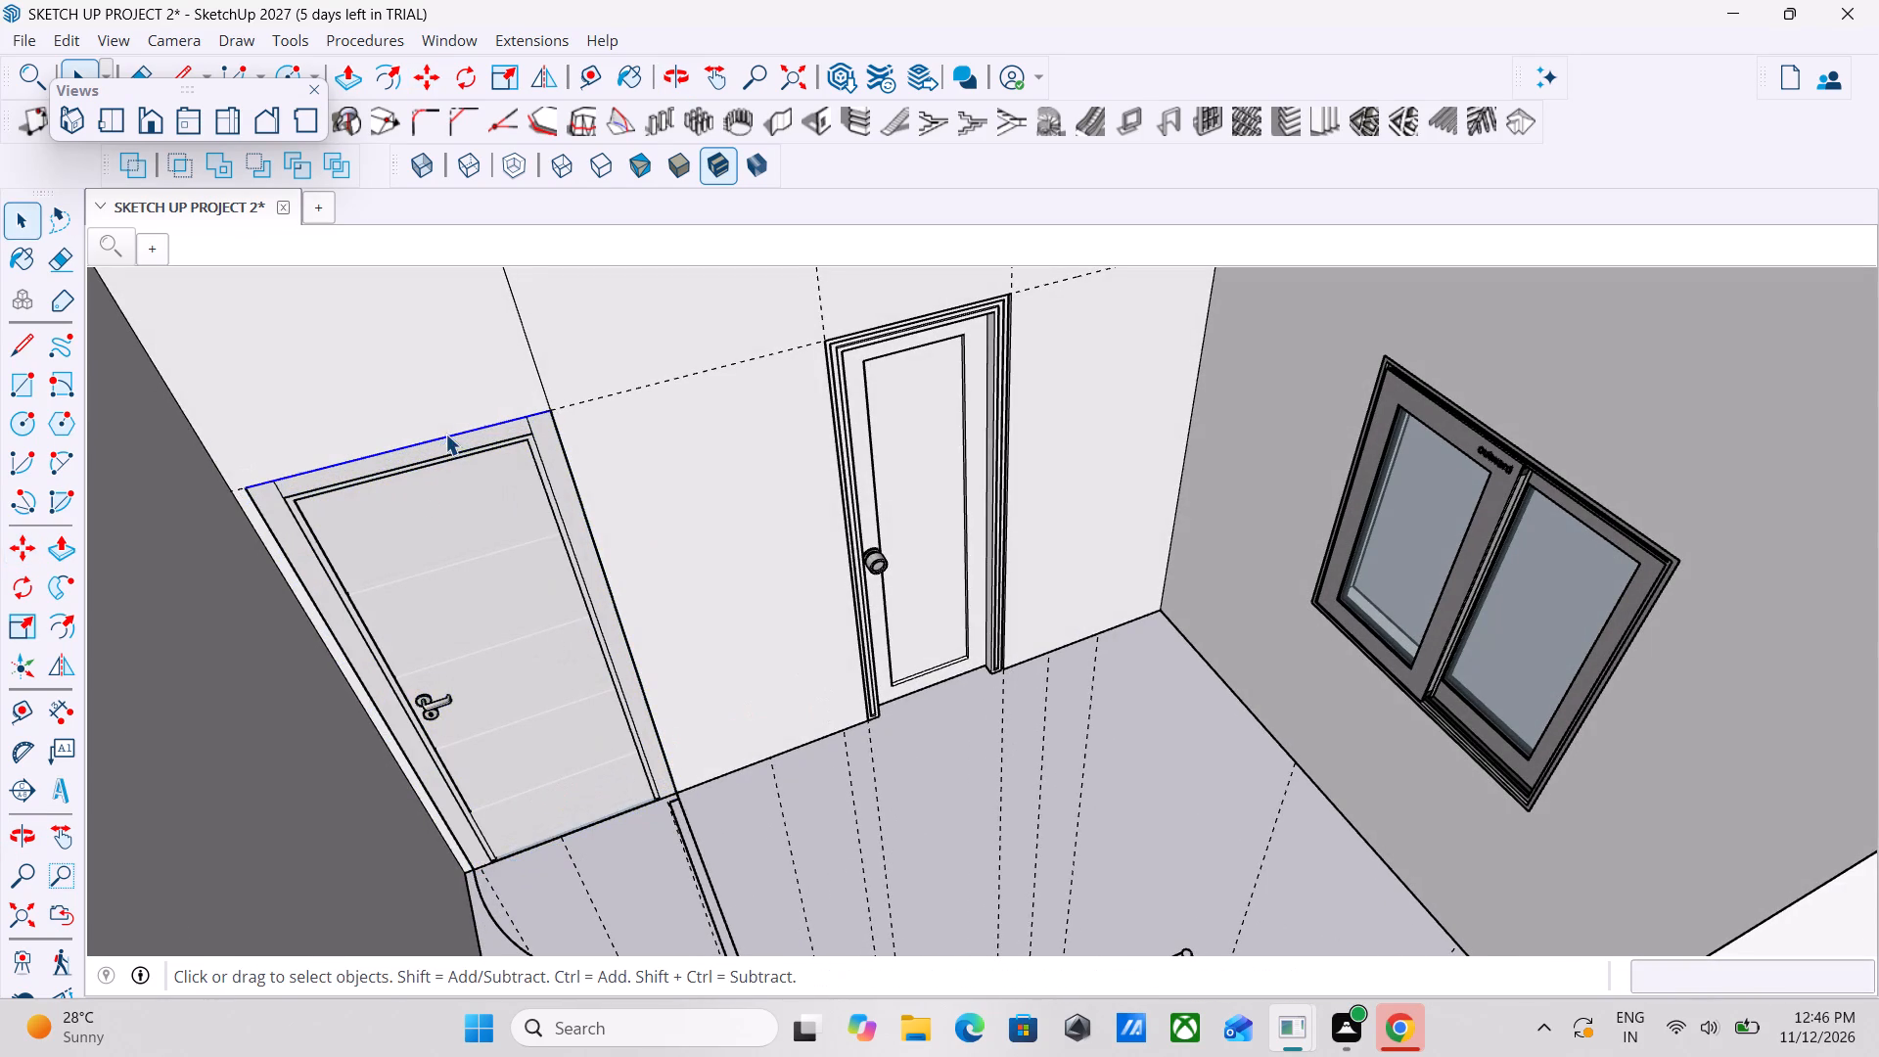
click(510, 423)
click(386, 701)
scroll(618, 699, down, 1)
middle_drag(630, 706, 461, 716)
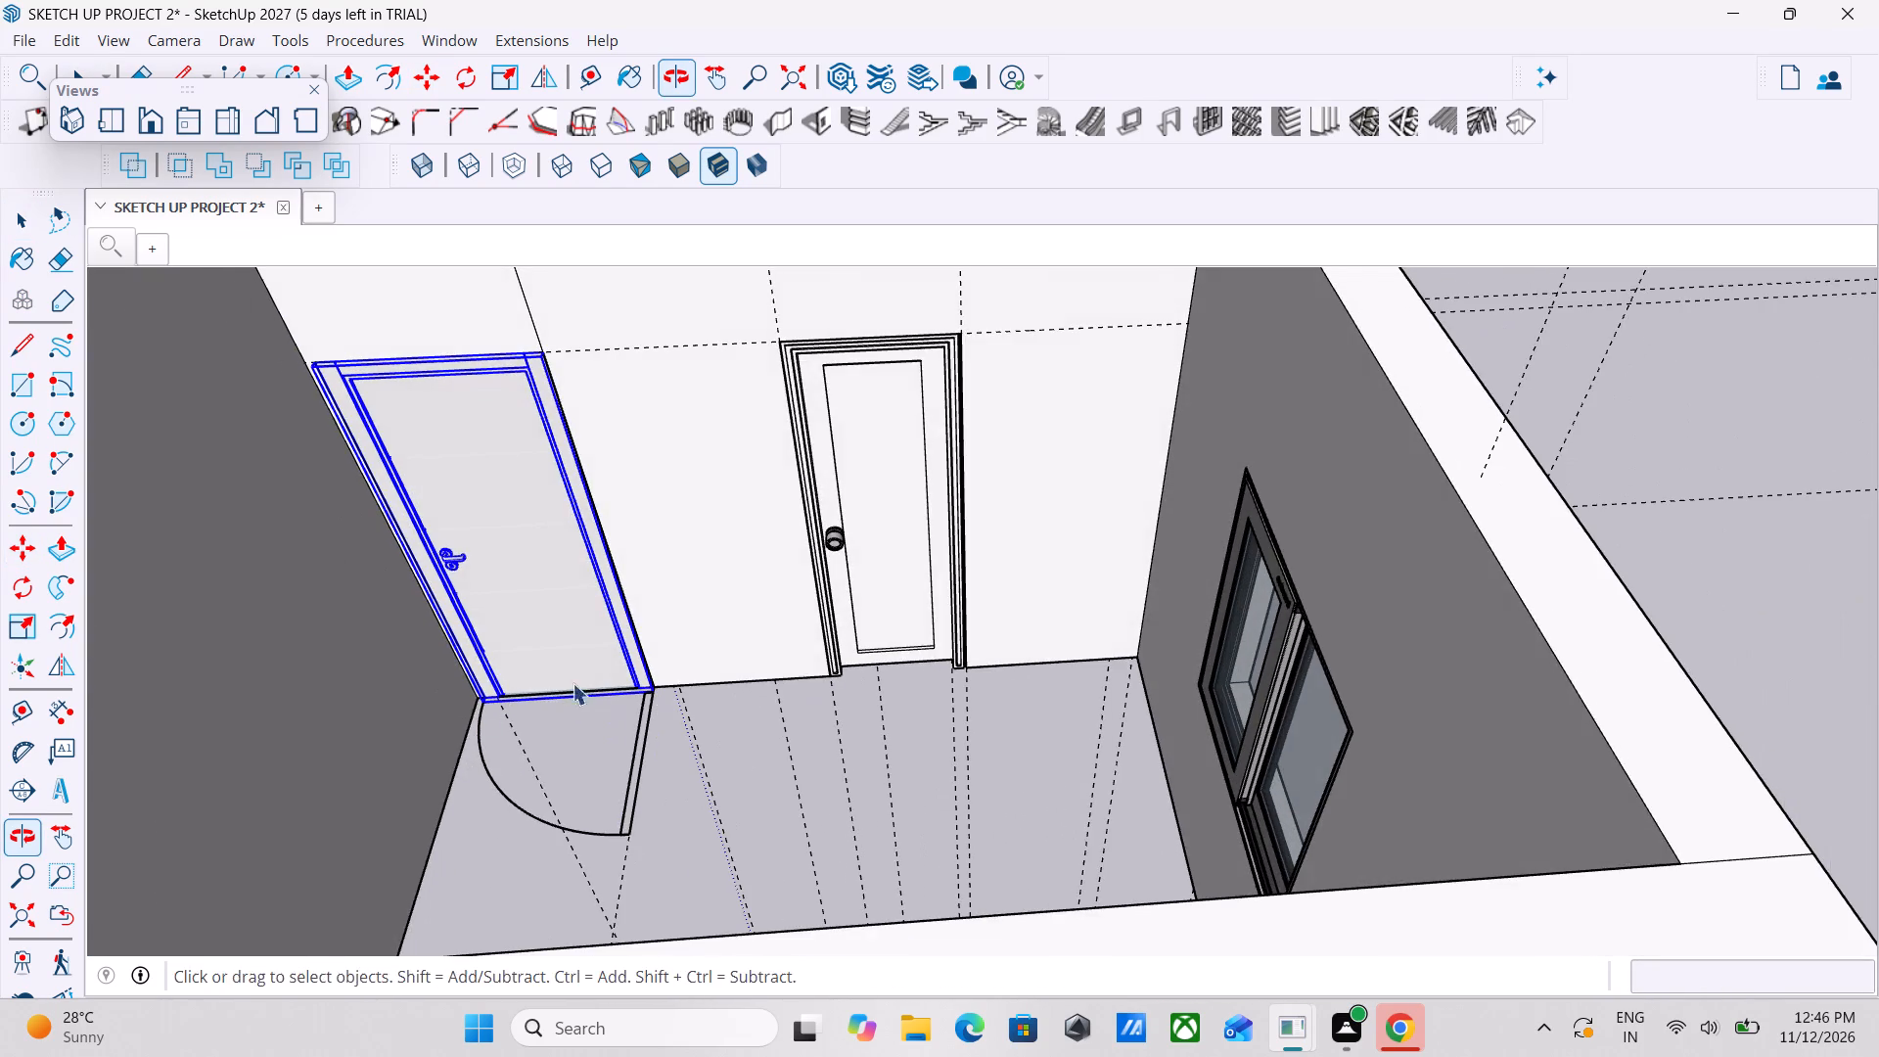
middle_drag(590, 679, 734, 626)
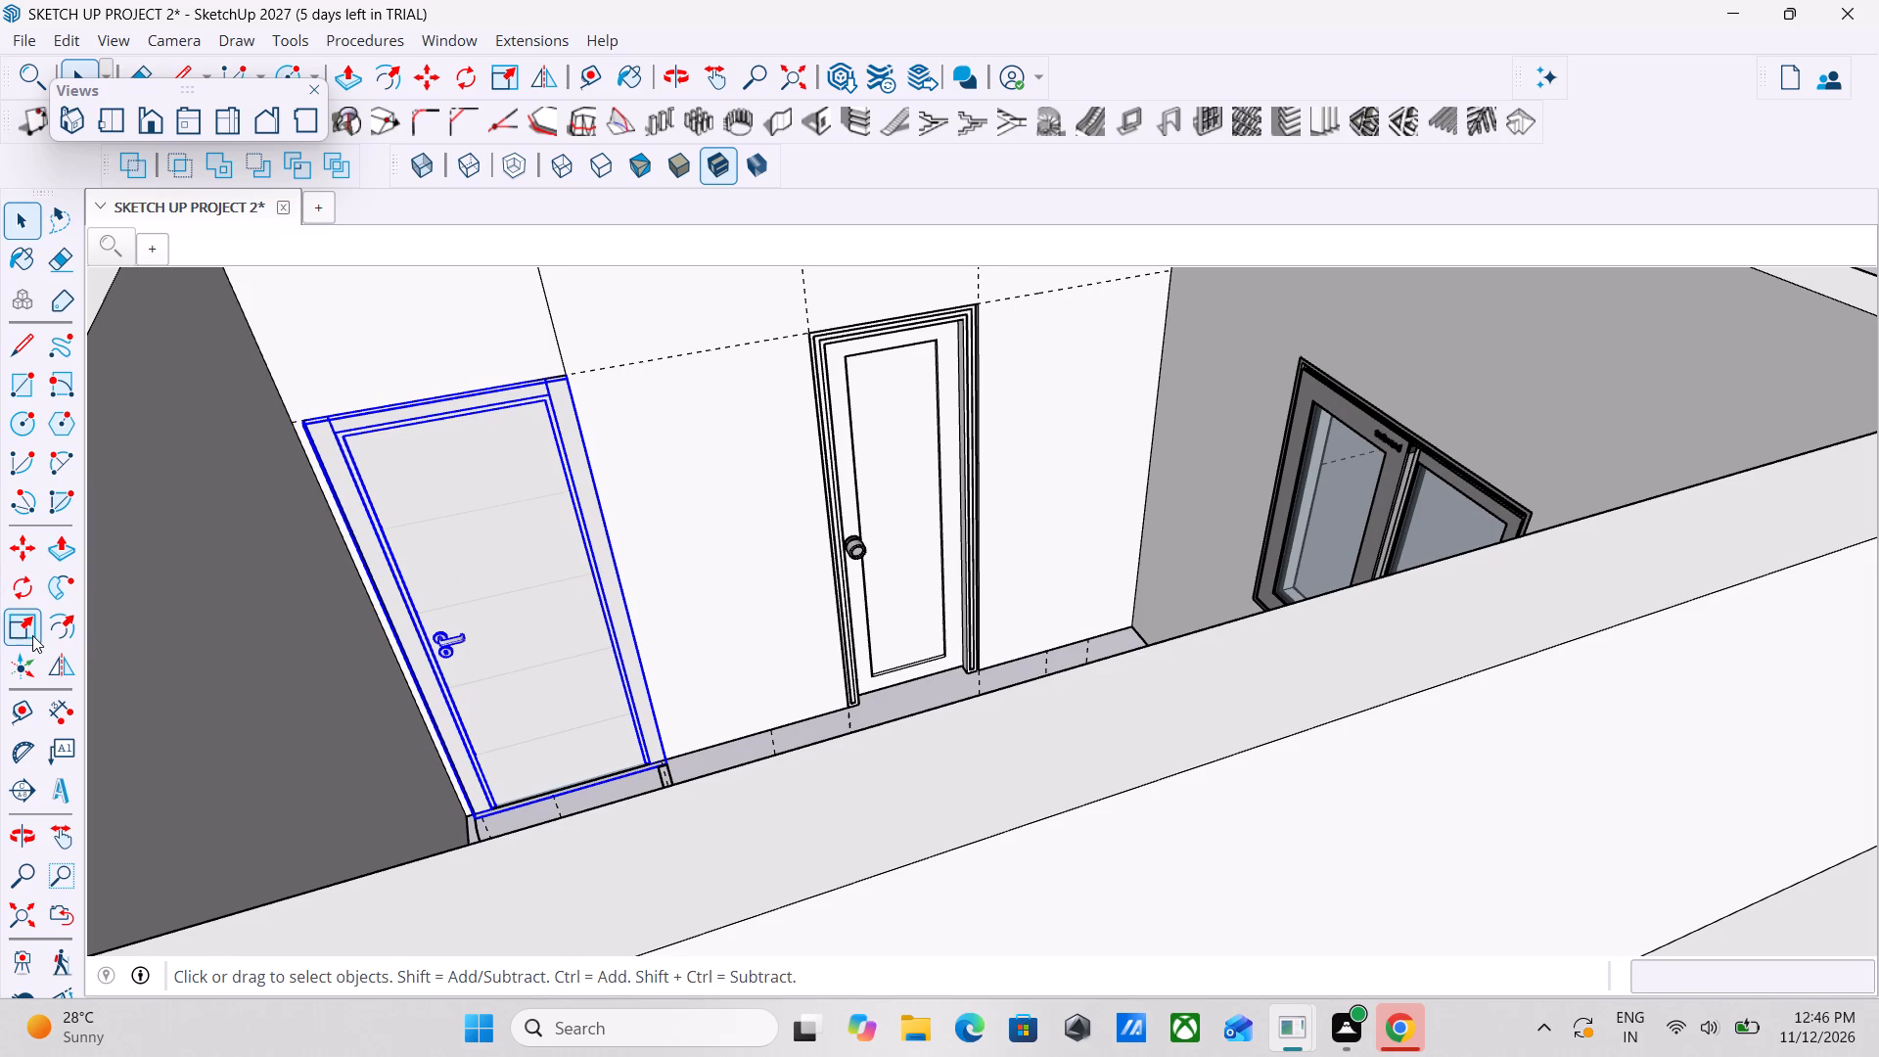
click(32, 635)
scroll(638, 605, up, 1)
middle_drag(588, 599, 638, 704)
scroll(655, 696, up, 9)
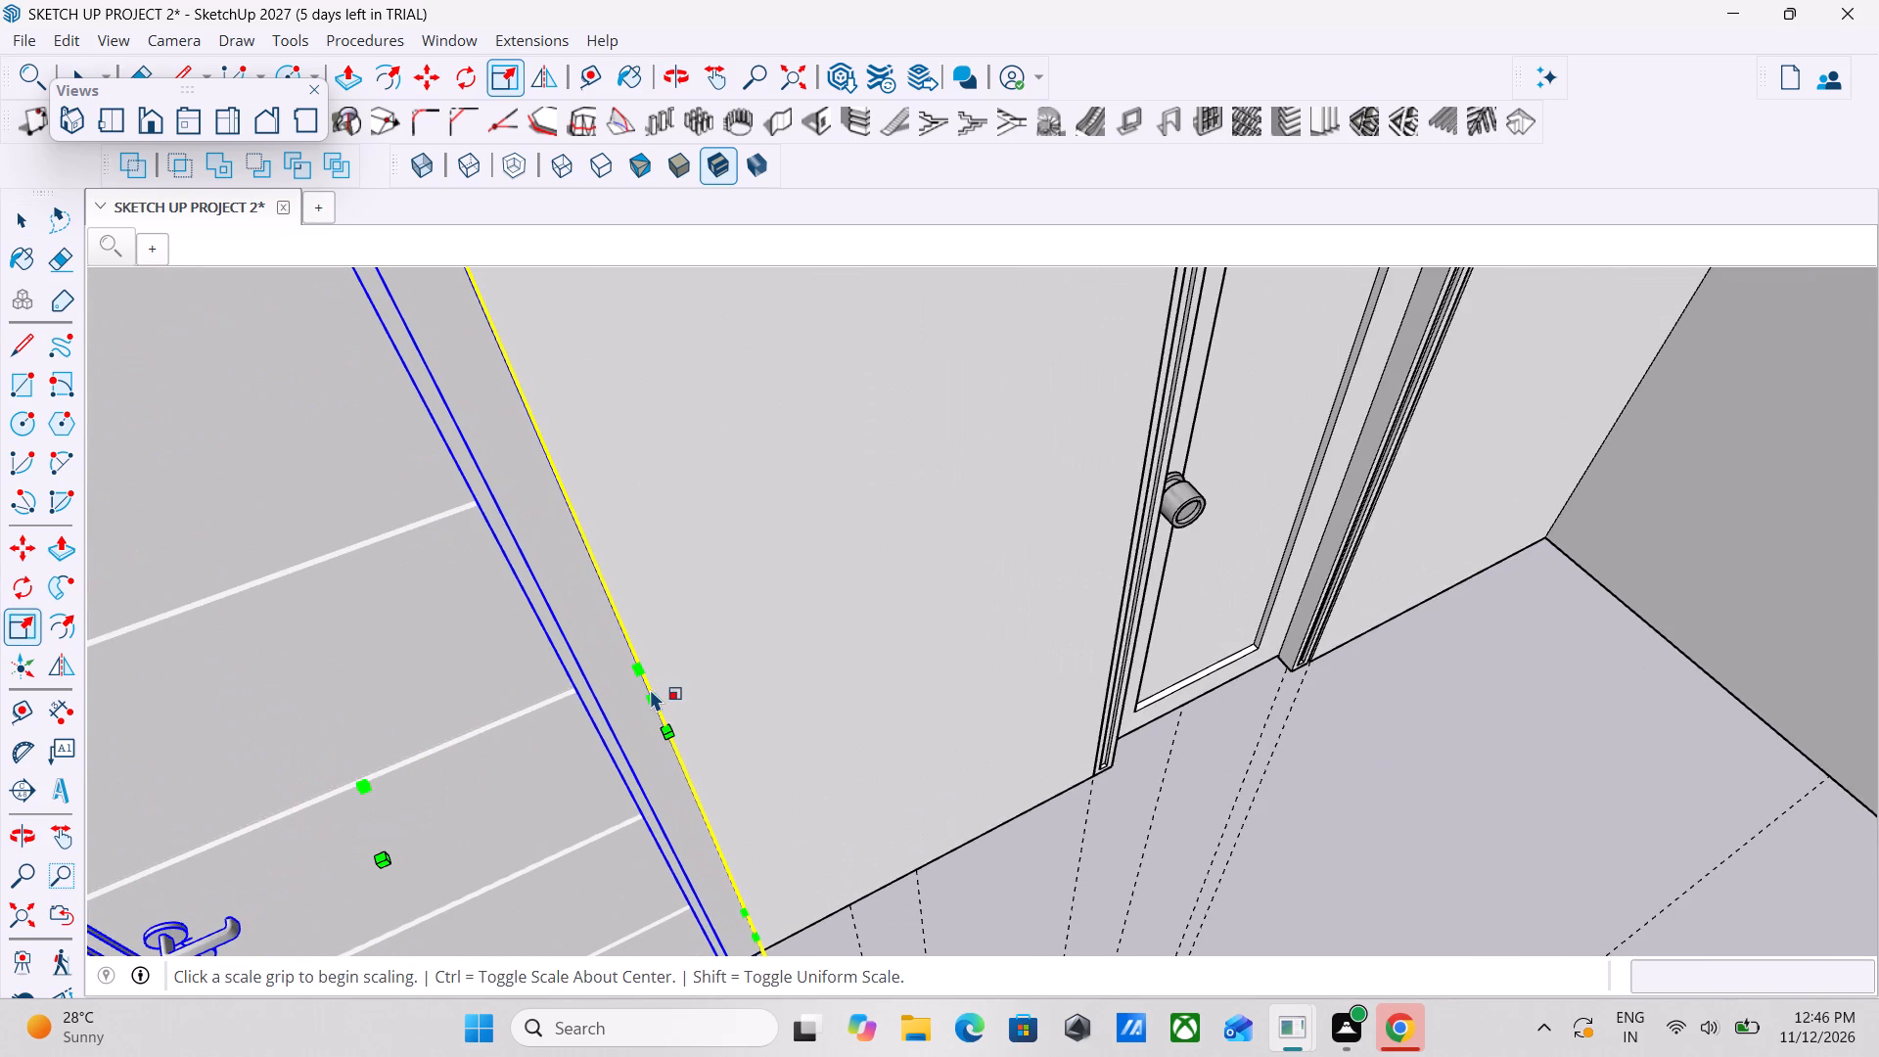
click(650, 689)
click(661, 698)
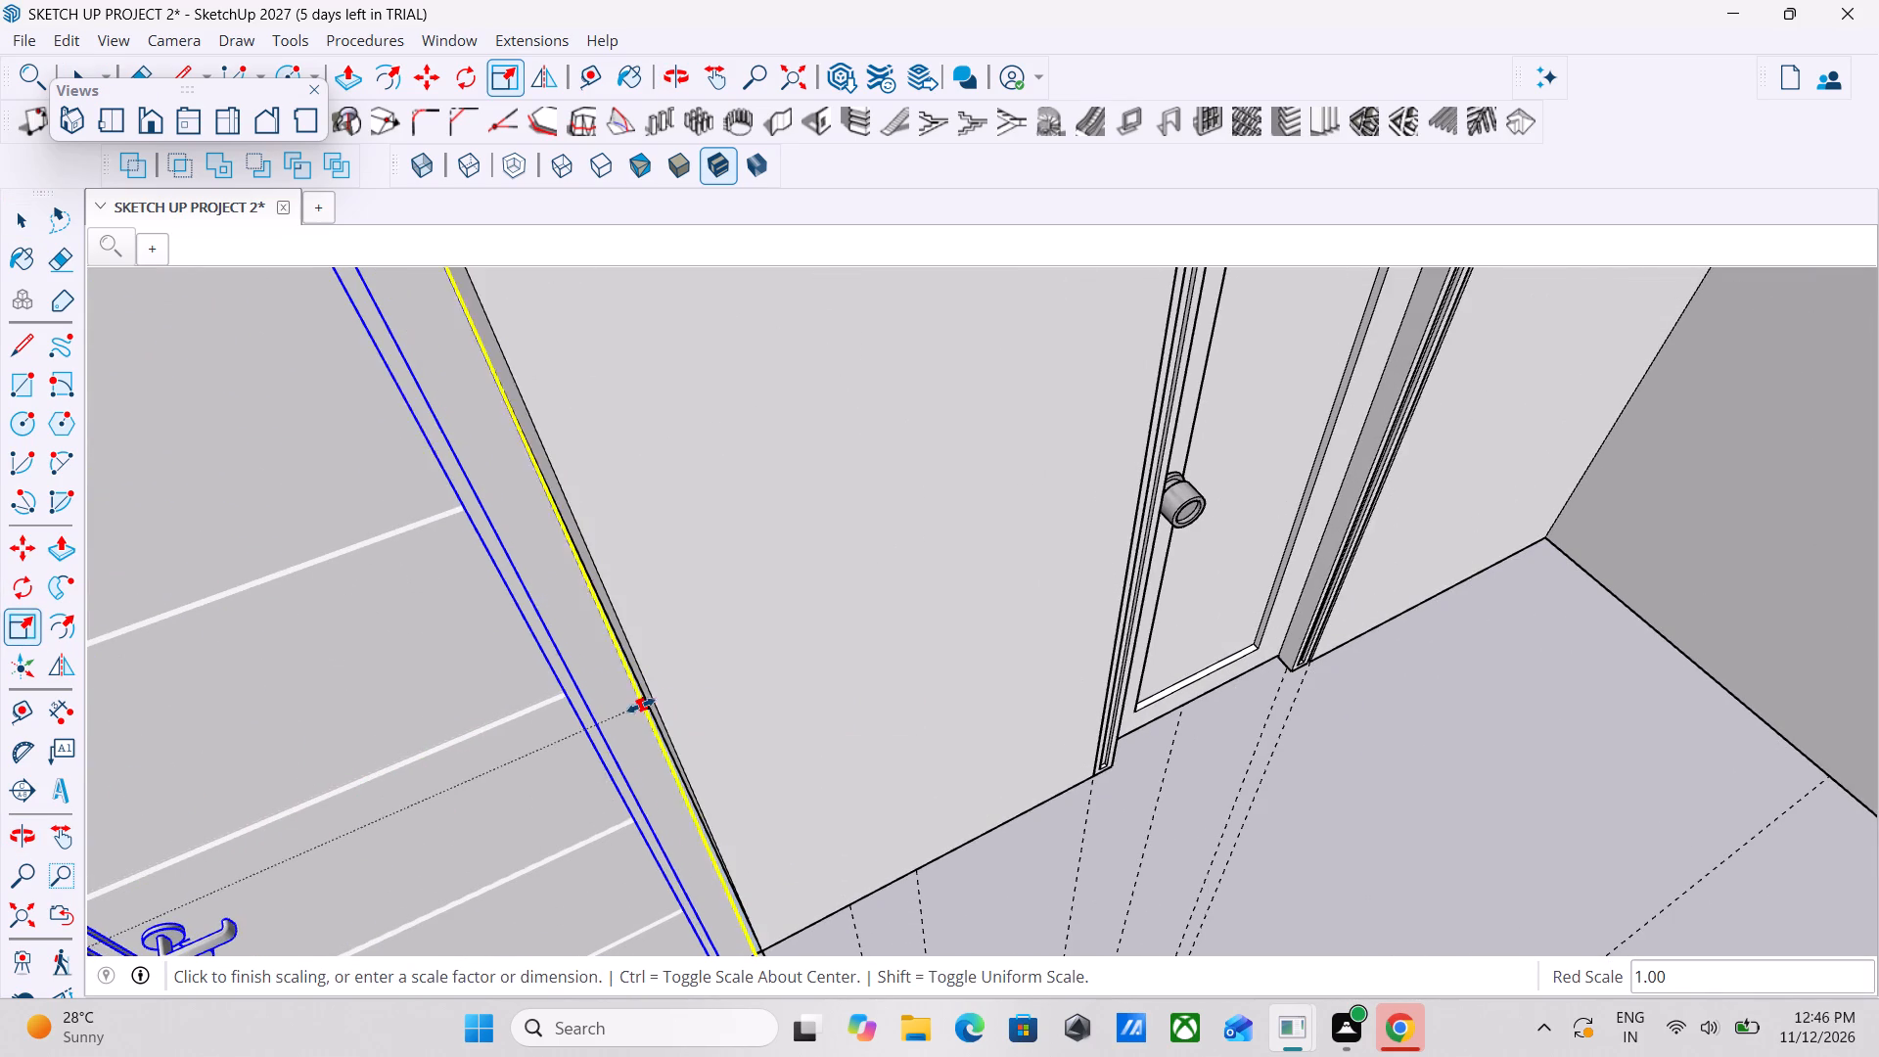
click(656, 695)
Scale the copied grooved door's height along the blue axis to about 0.99 from its top-centre grip, fitting the doorway's head.
scroll(656, 695, down, 4)
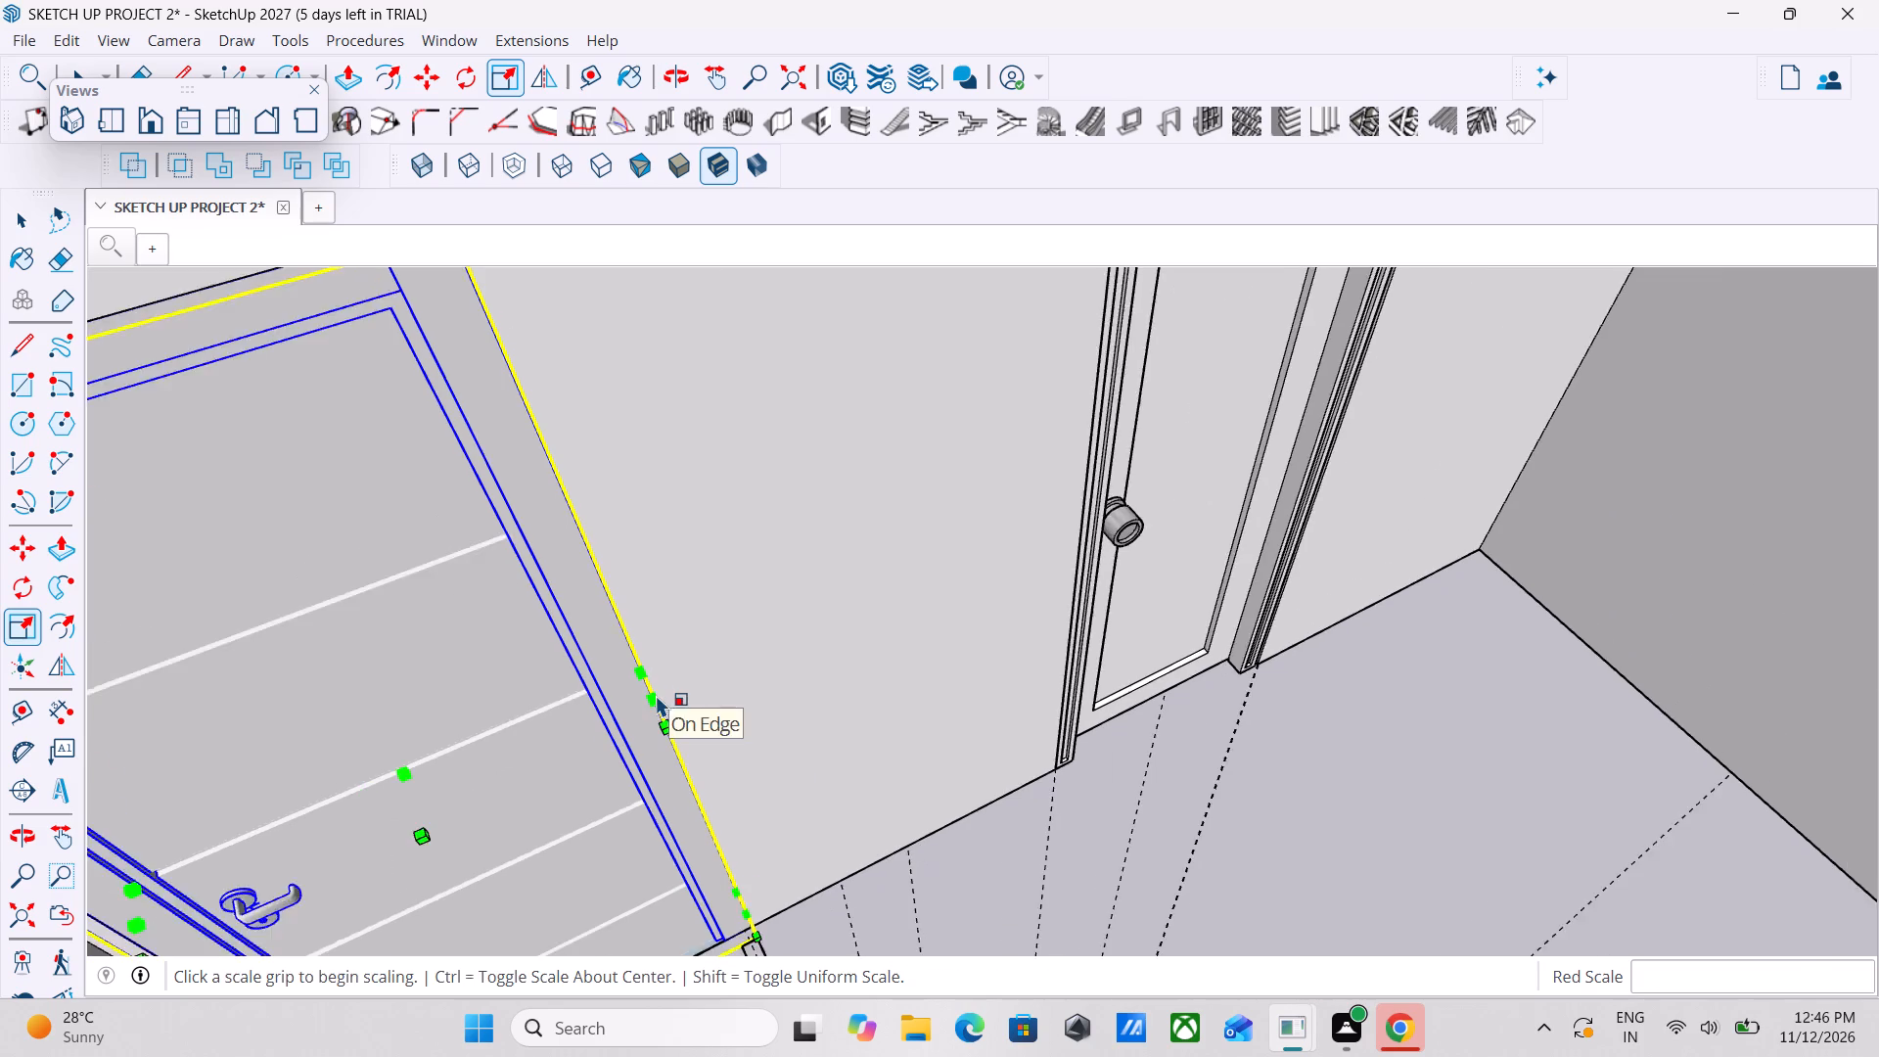
scroll(898, 831, down, 1)
middle_drag(898, 831, 681, 741)
scroll(619, 726, down, 5)
middle_drag(433, 719, 500, 743)
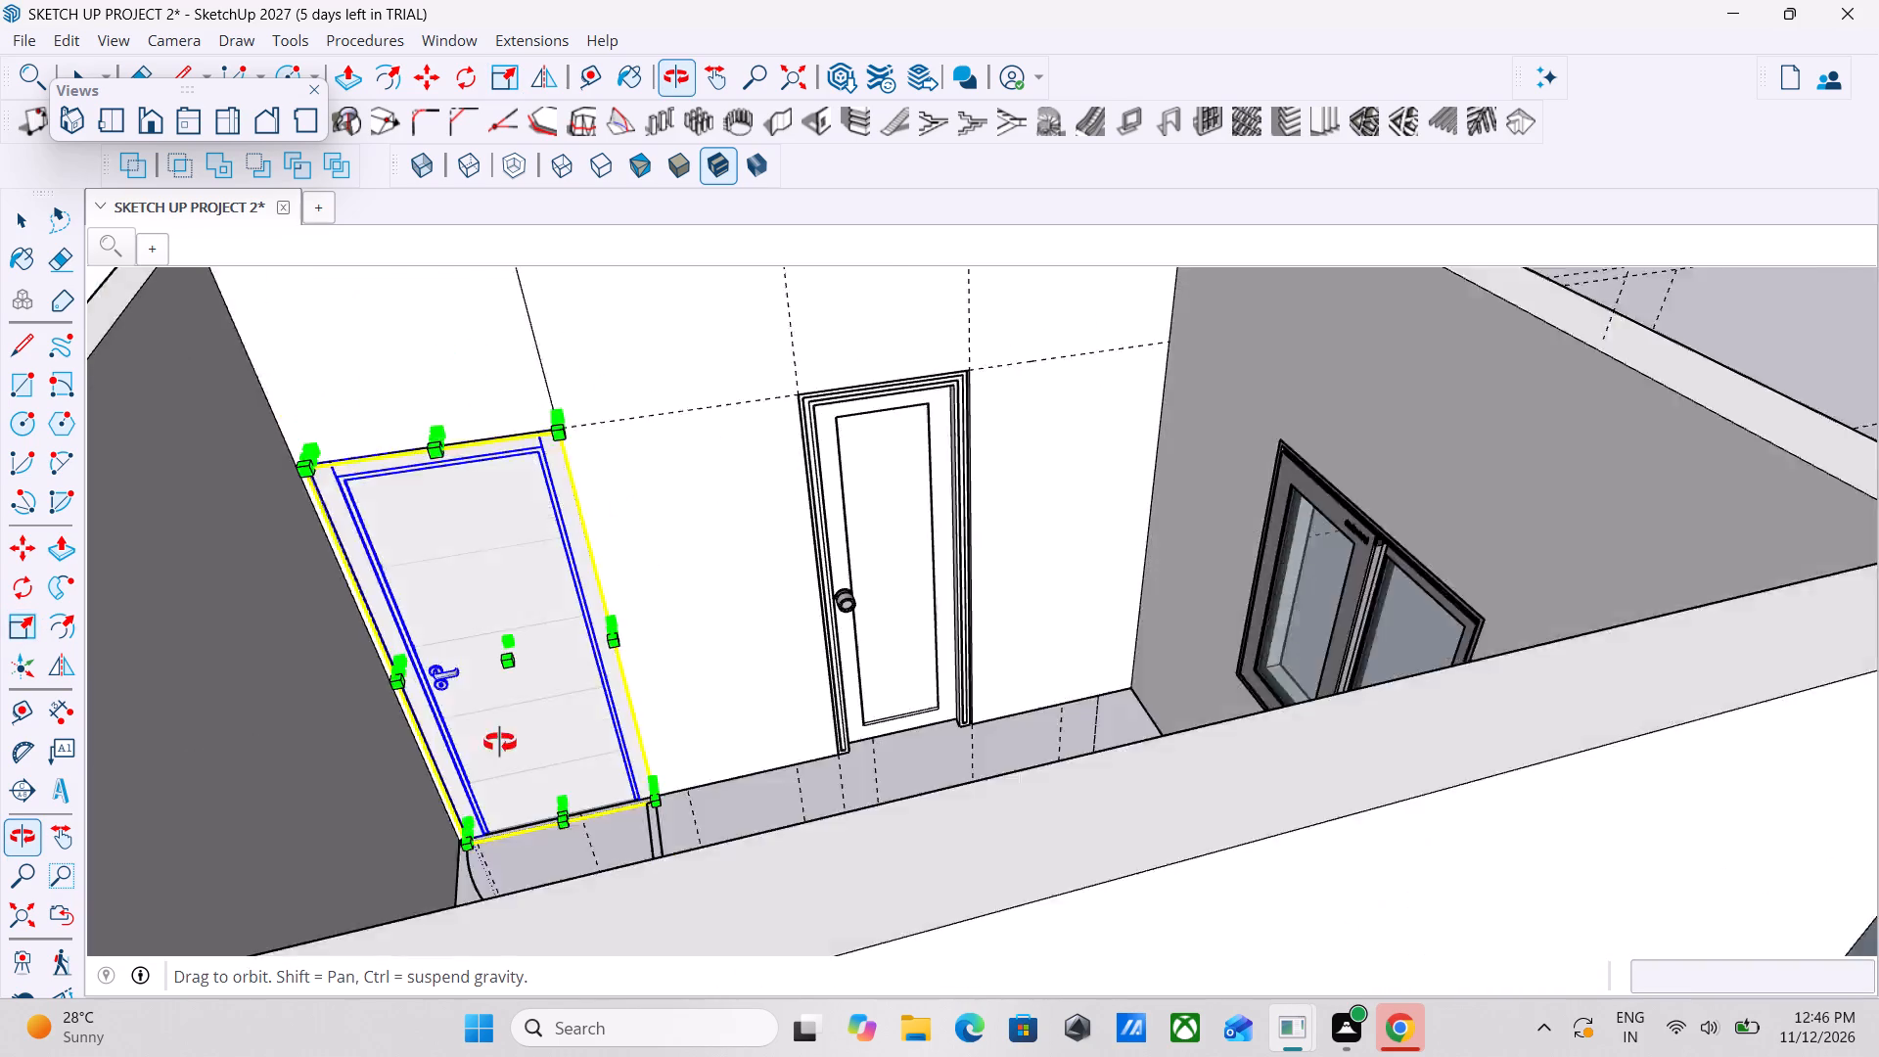
middle_drag(500, 743, 439, 797)
scroll(340, 437, up, 10)
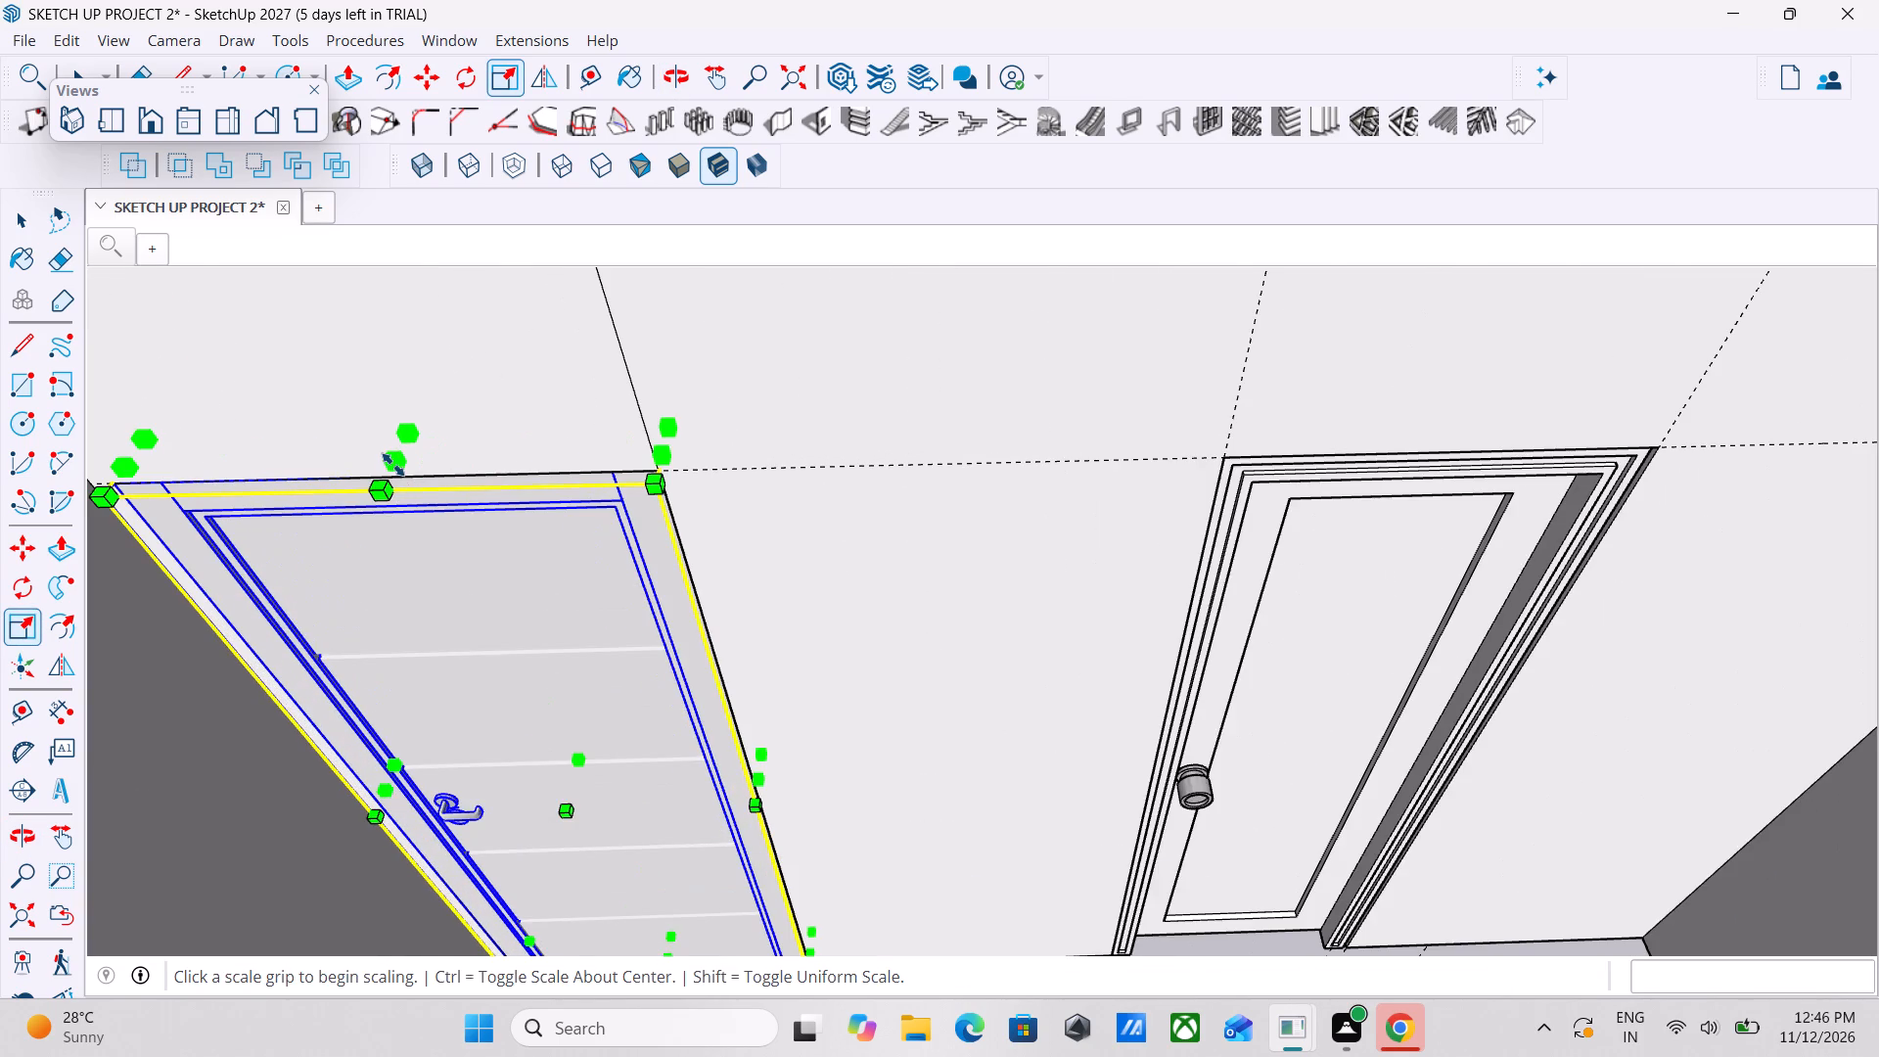
click(393, 465)
click(401, 468)
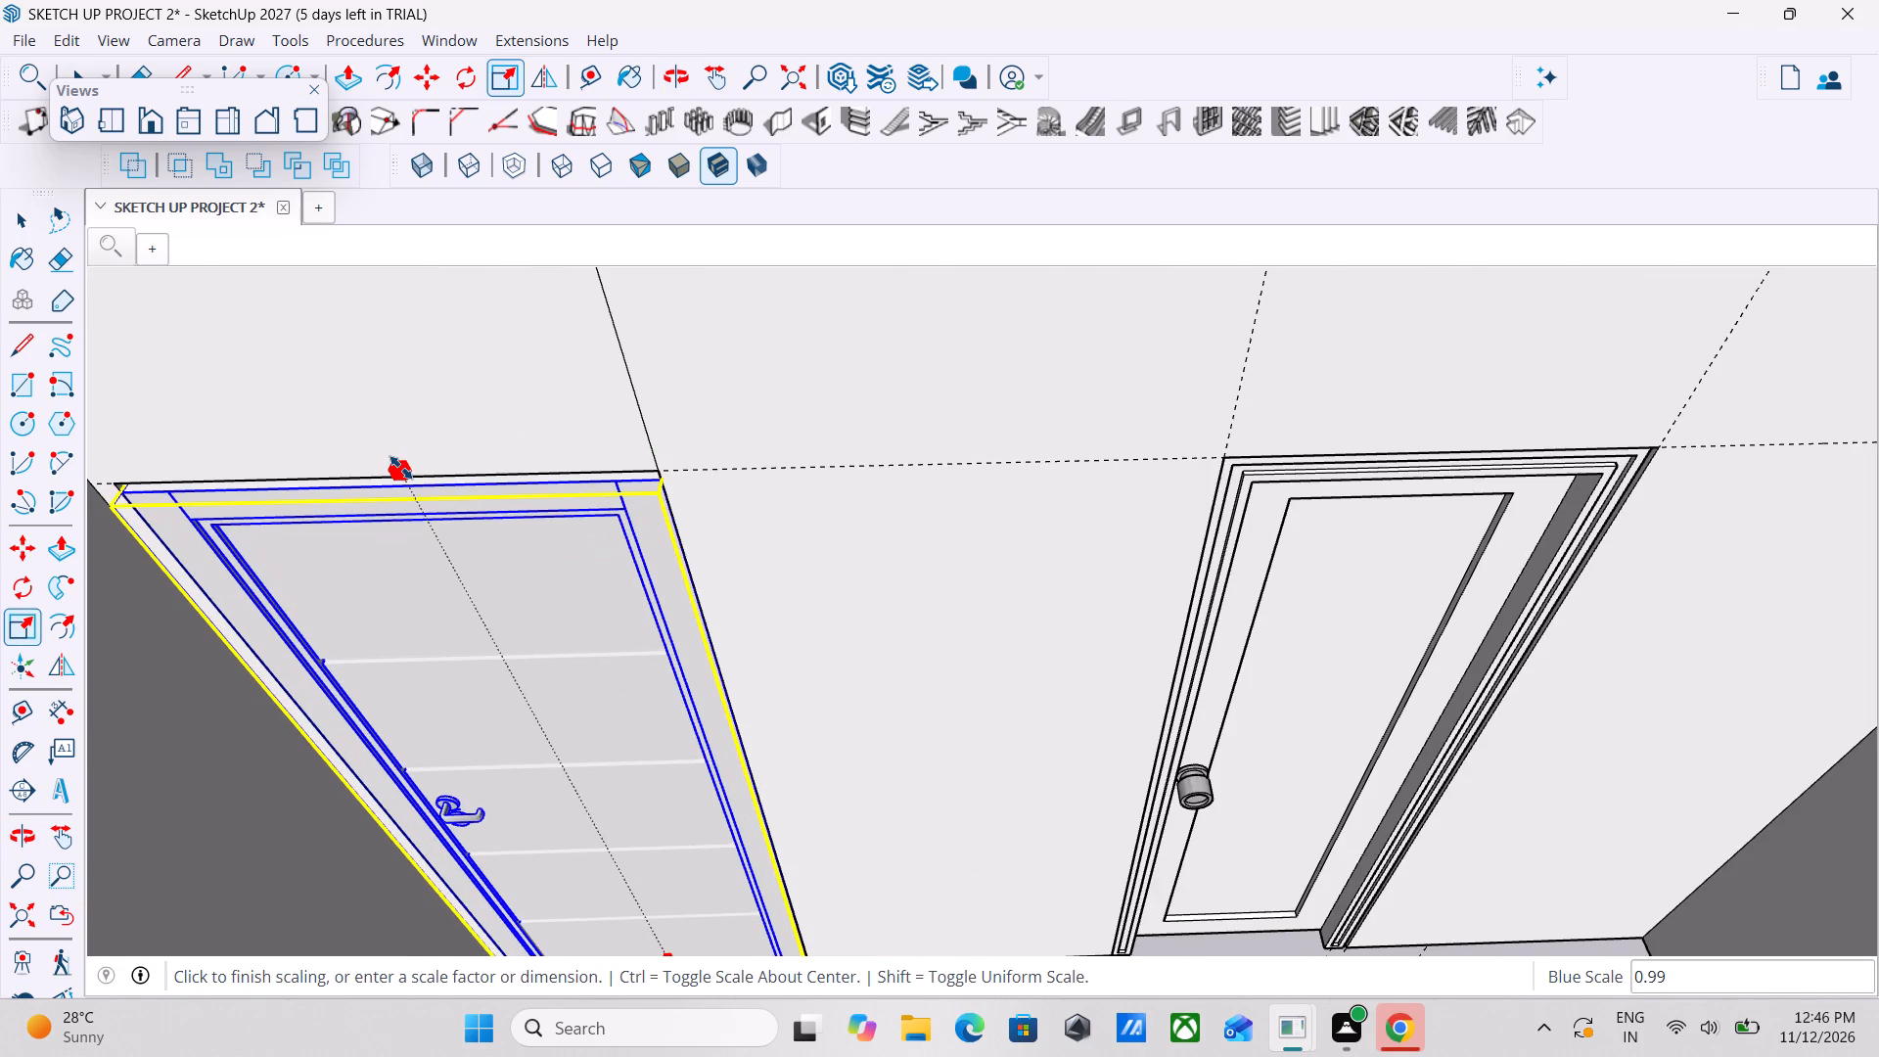
scroll(401, 468, down, 4)
middle_drag(537, 670, 848, 572)
scroll(849, 572, down, 13)
middle_drag(851, 609, 968, 619)
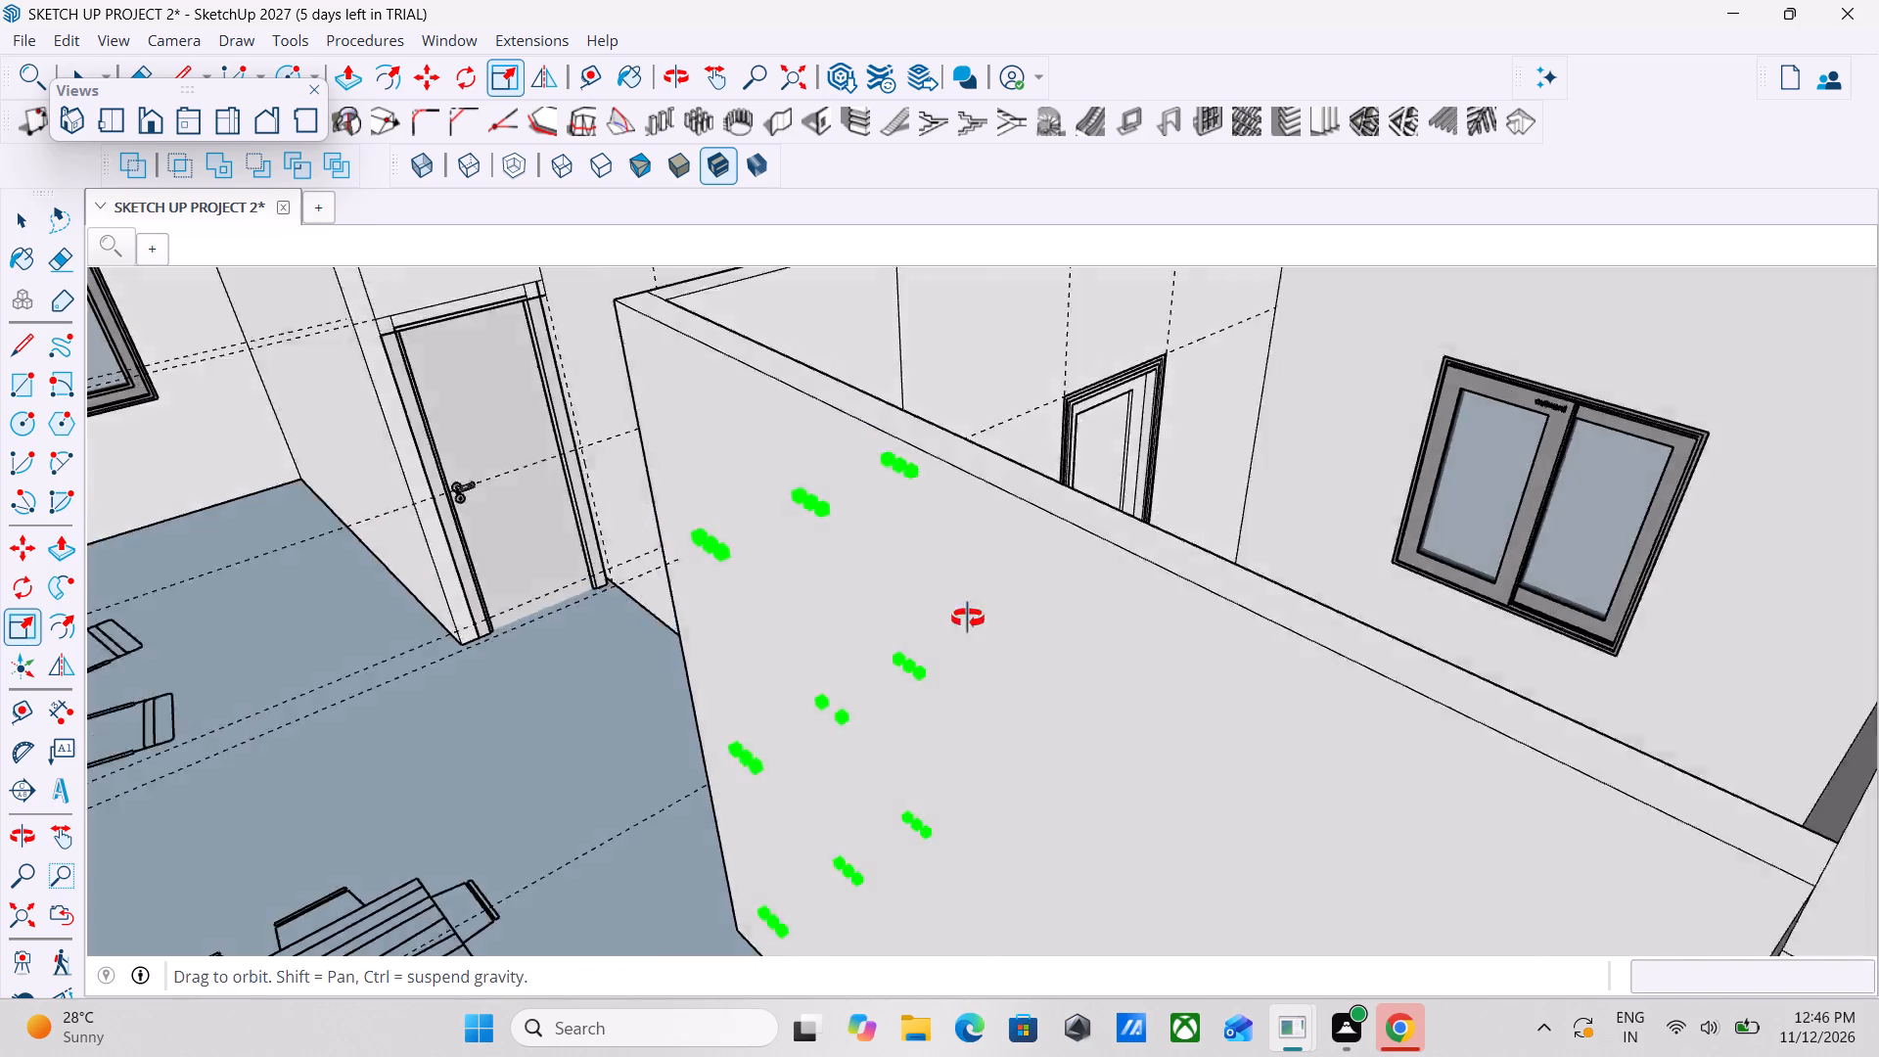
middle_drag(968, 619, 1381, 654)
scroll(1141, 677, down, 4)
middle_drag(1161, 668, 1378, 661)
key(space)
Examine the whole house from several sides, checking the placed doors and windows and the remaining openings.
scroll(1190, 647, down, 3)
middle_drag(1335, 671, 1646, 707)
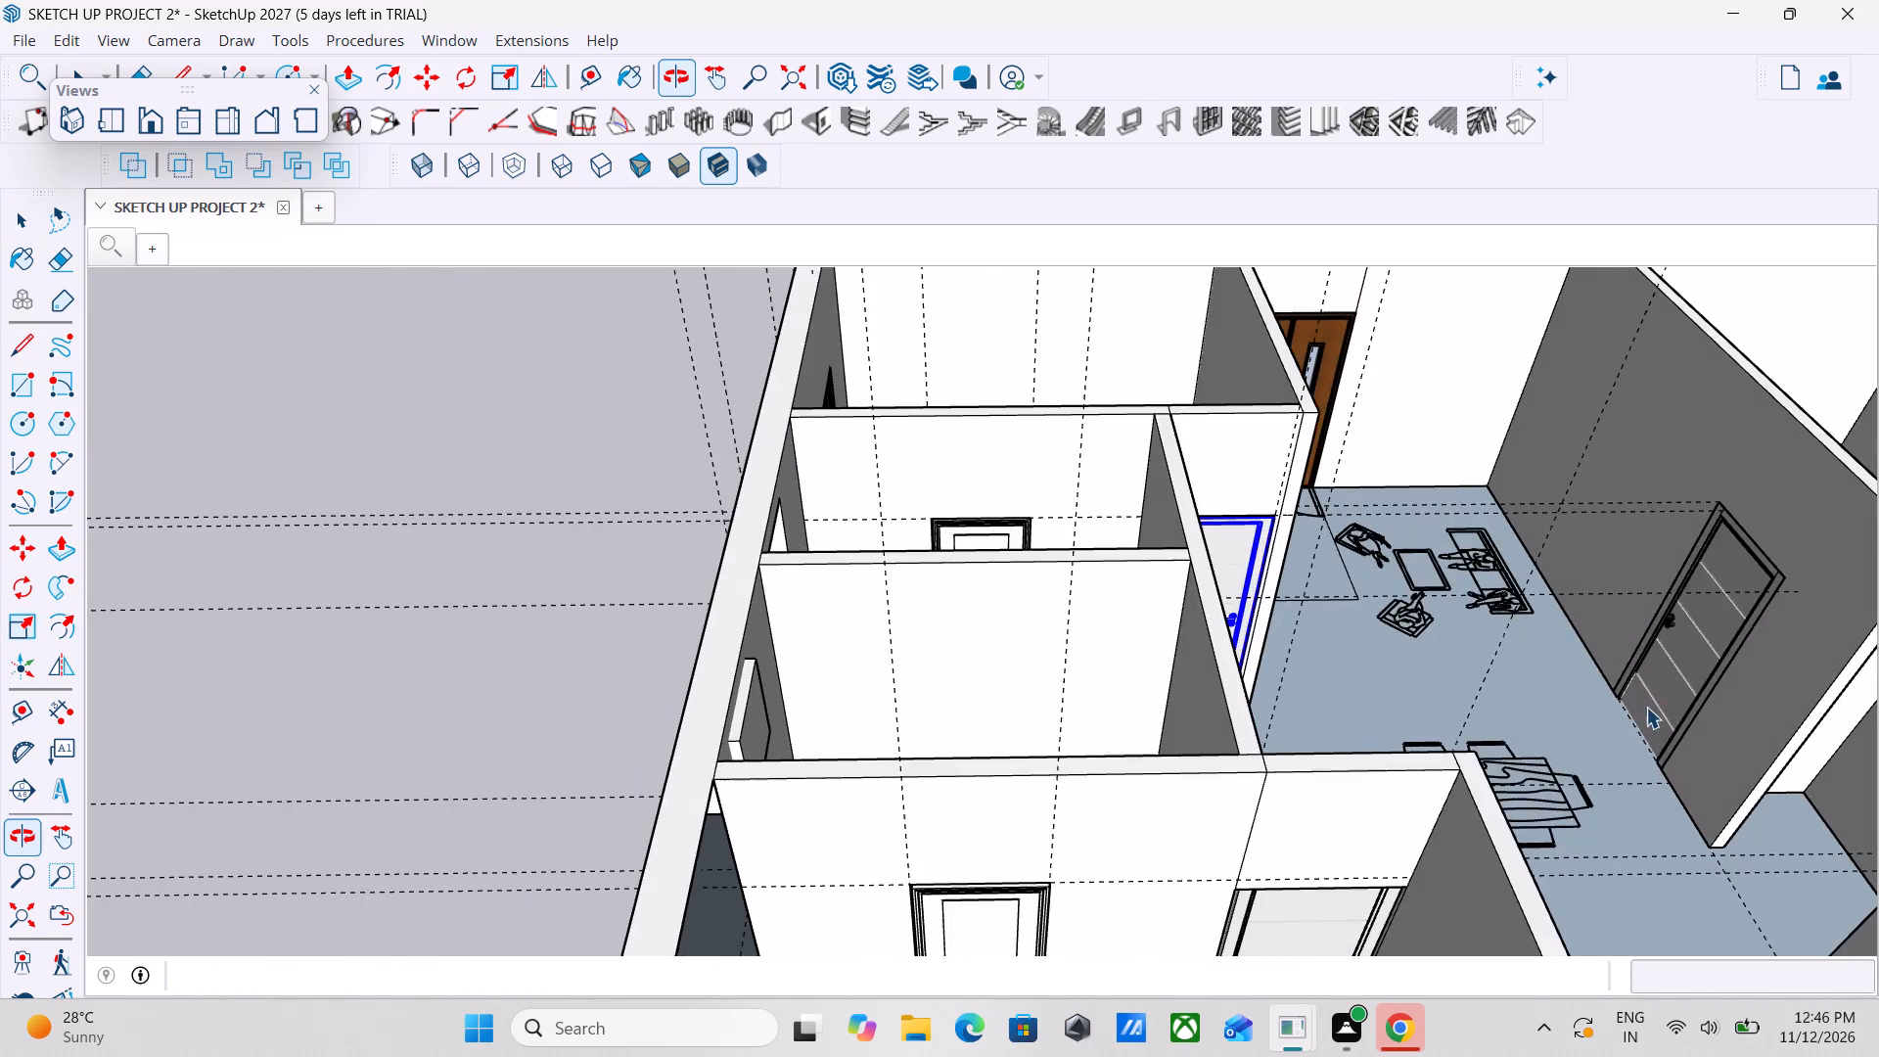
middle_drag(1385, 674, 934, 658)
scroll(934, 658, down, 4)
middle_drag(1148, 678, 610, 744)
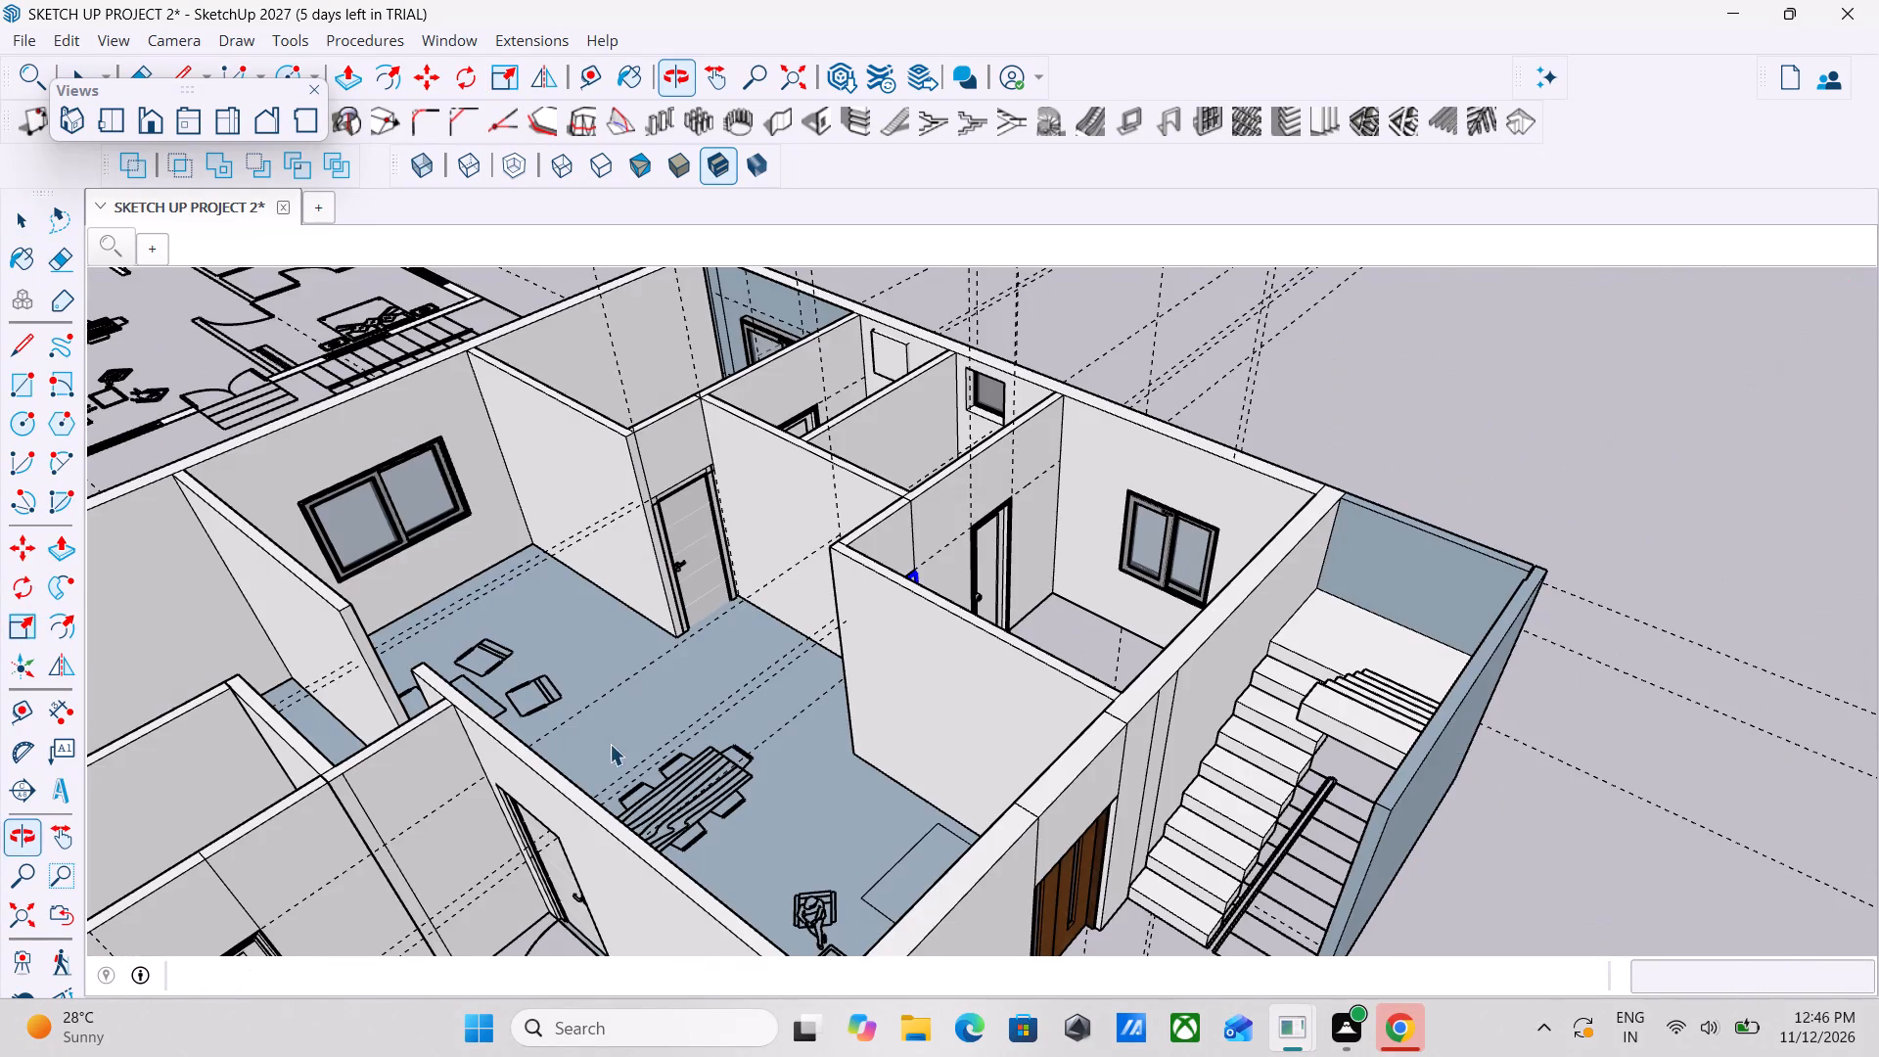
middle_drag(527, 698, 133, 665)
middle_drag(907, 612, 490, 672)
middle_drag(1062, 645, 1060, 645)
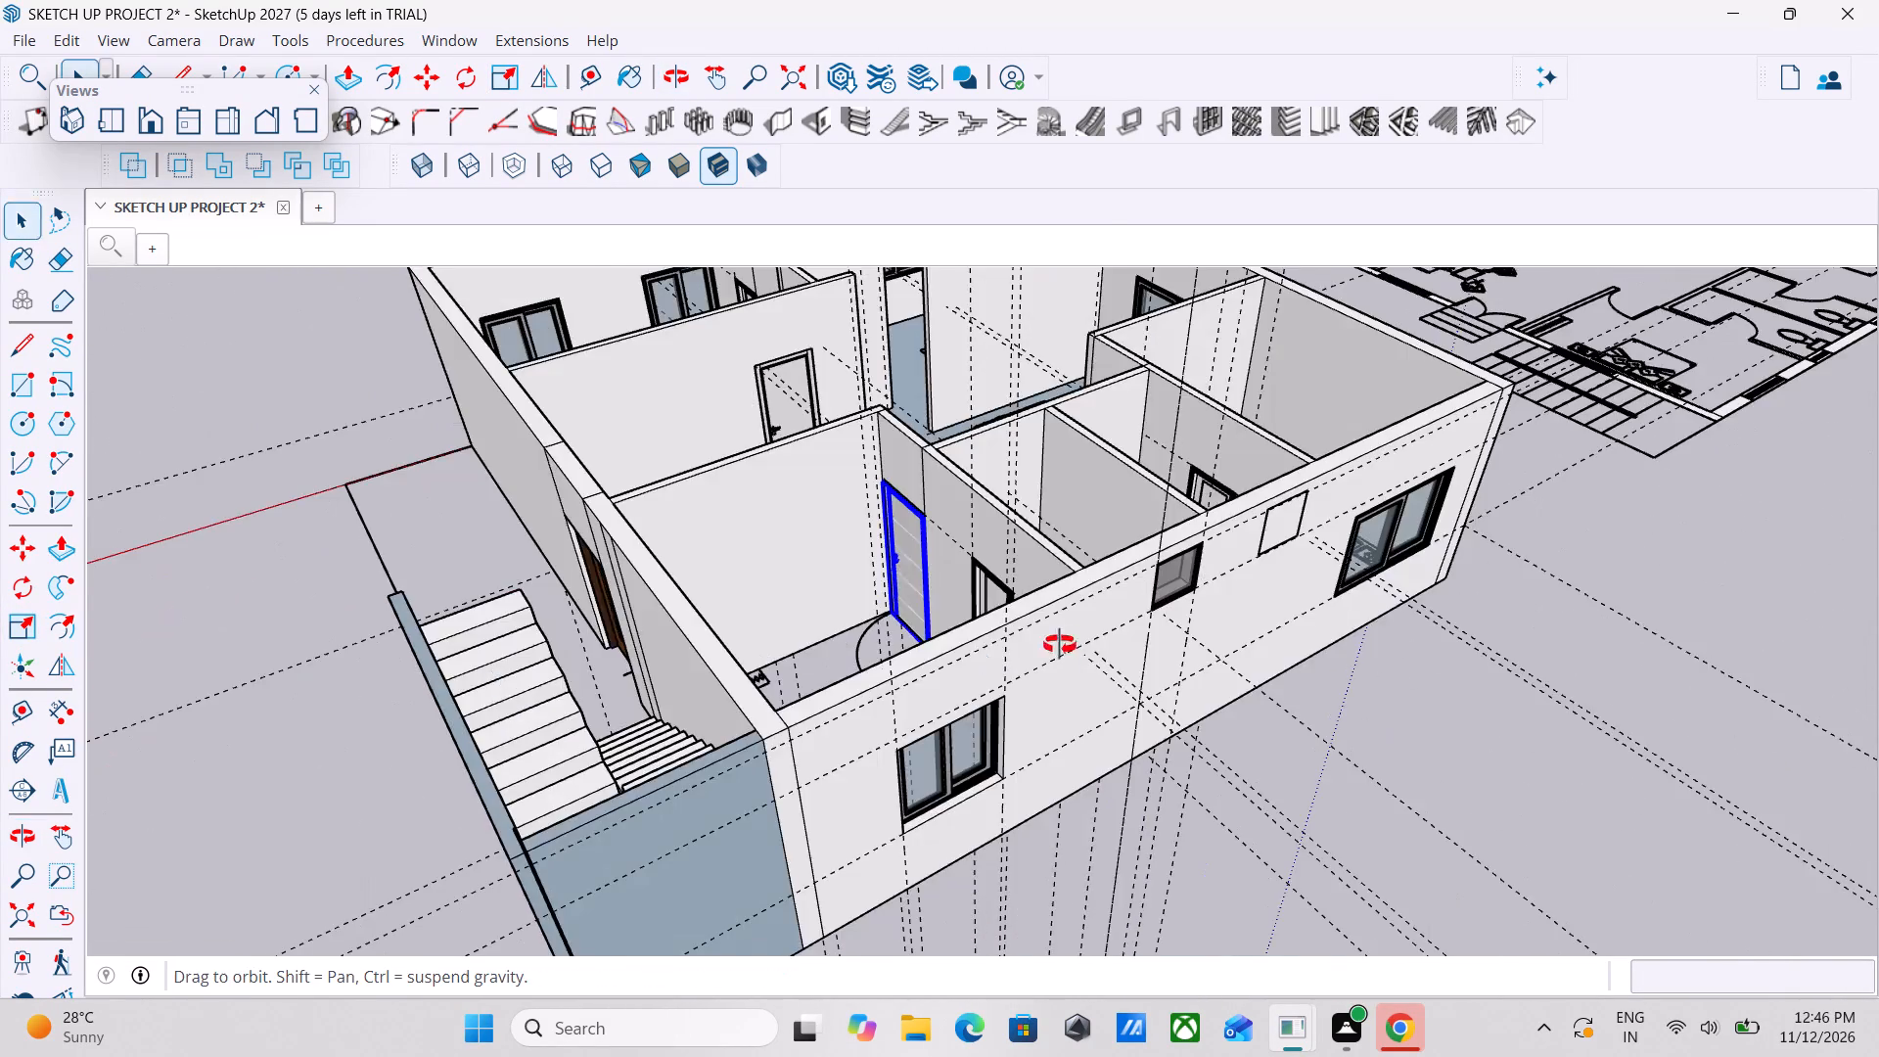
middle_drag(1060, 645, 1367, 729)
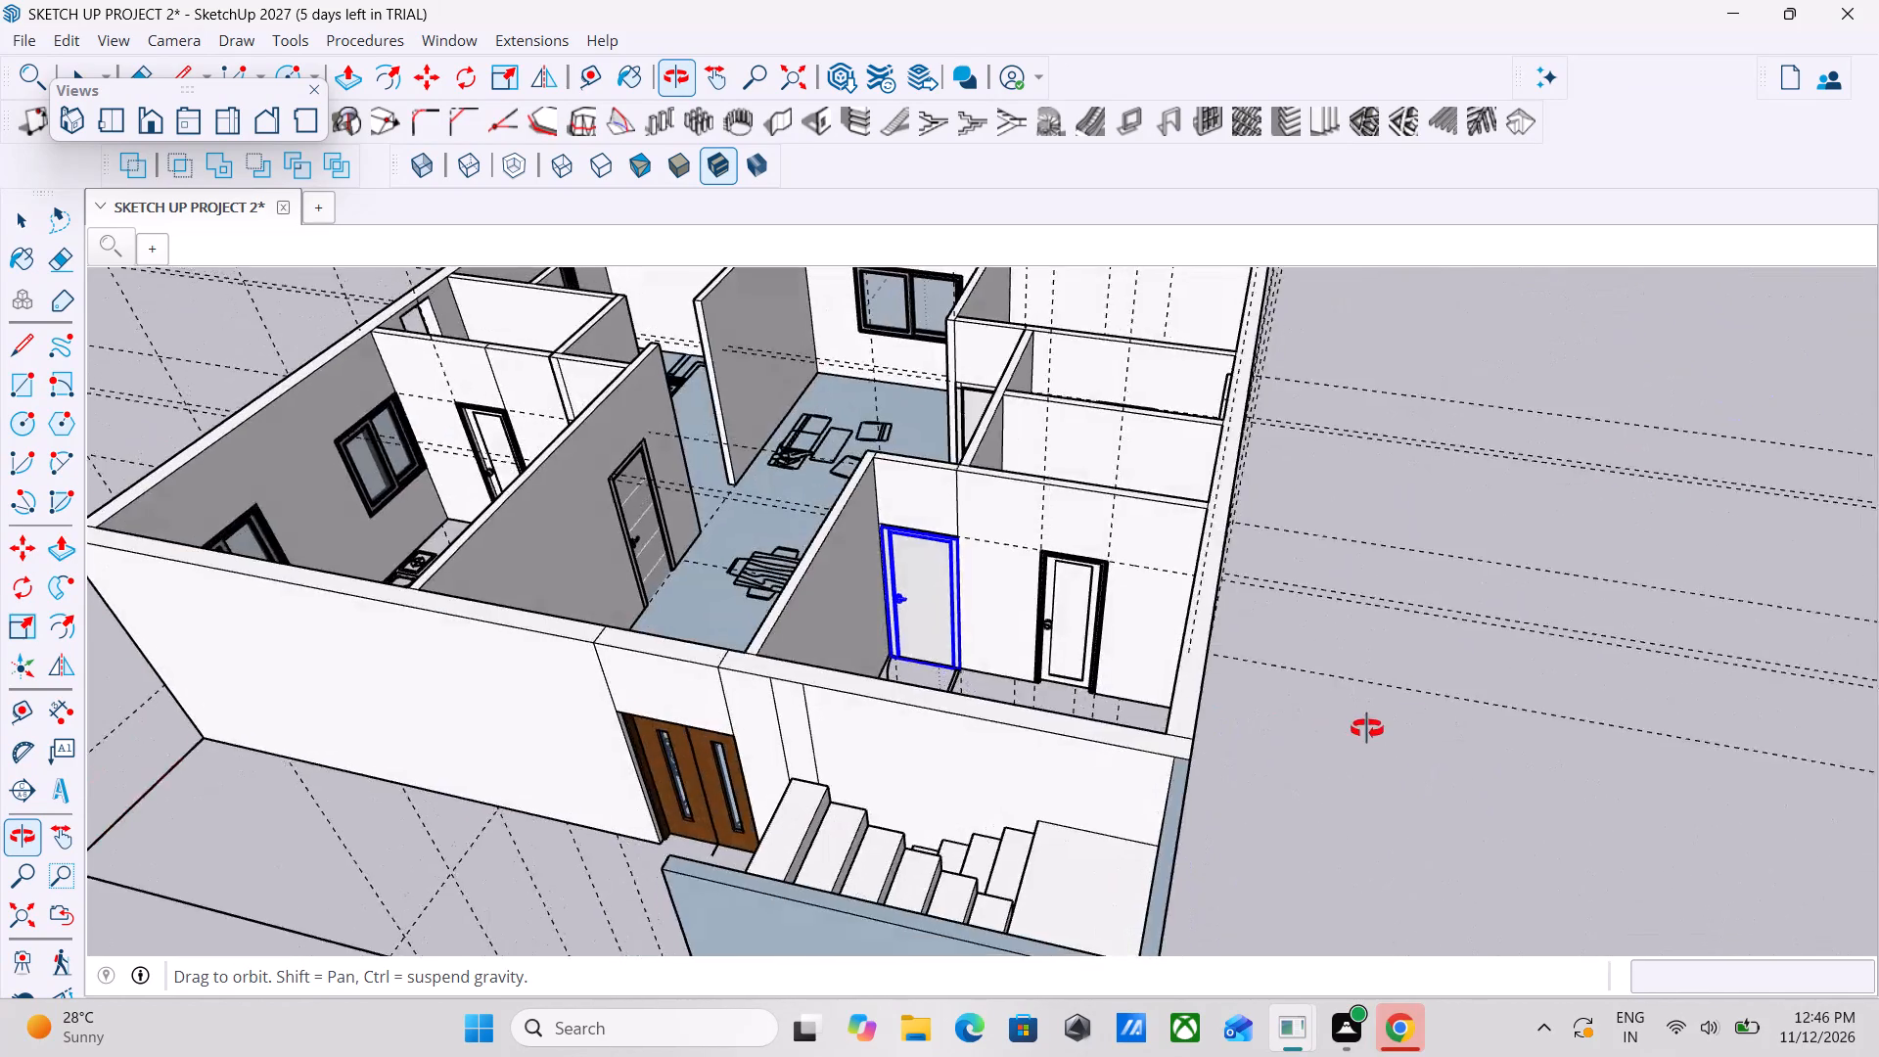
middle_drag(1367, 729, 1529, 727)
middle_drag(1092, 686, 1394, 655)
scroll(1280, 681, down, 3)
middle_drag(1336, 652, 1482, 647)
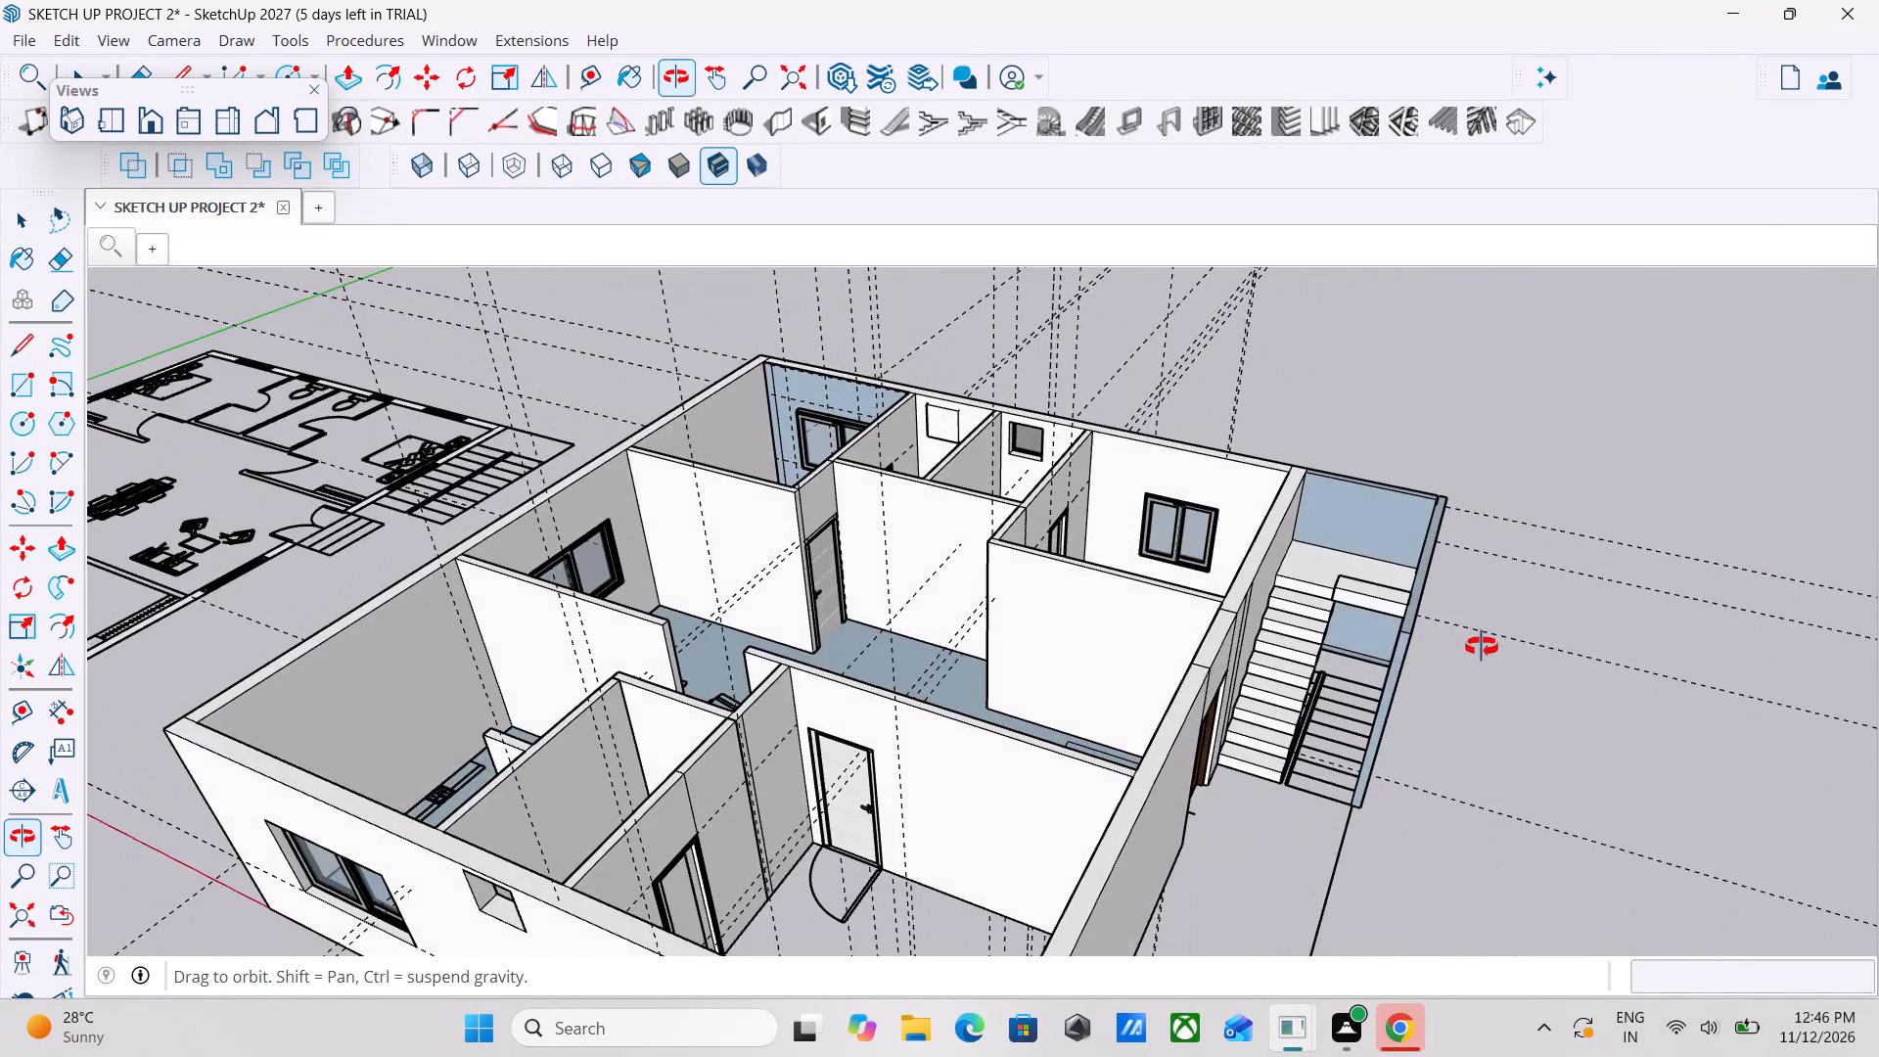
middle_drag(1482, 647, 1400, 649)
middle_drag(1004, 621, 1285, 625)
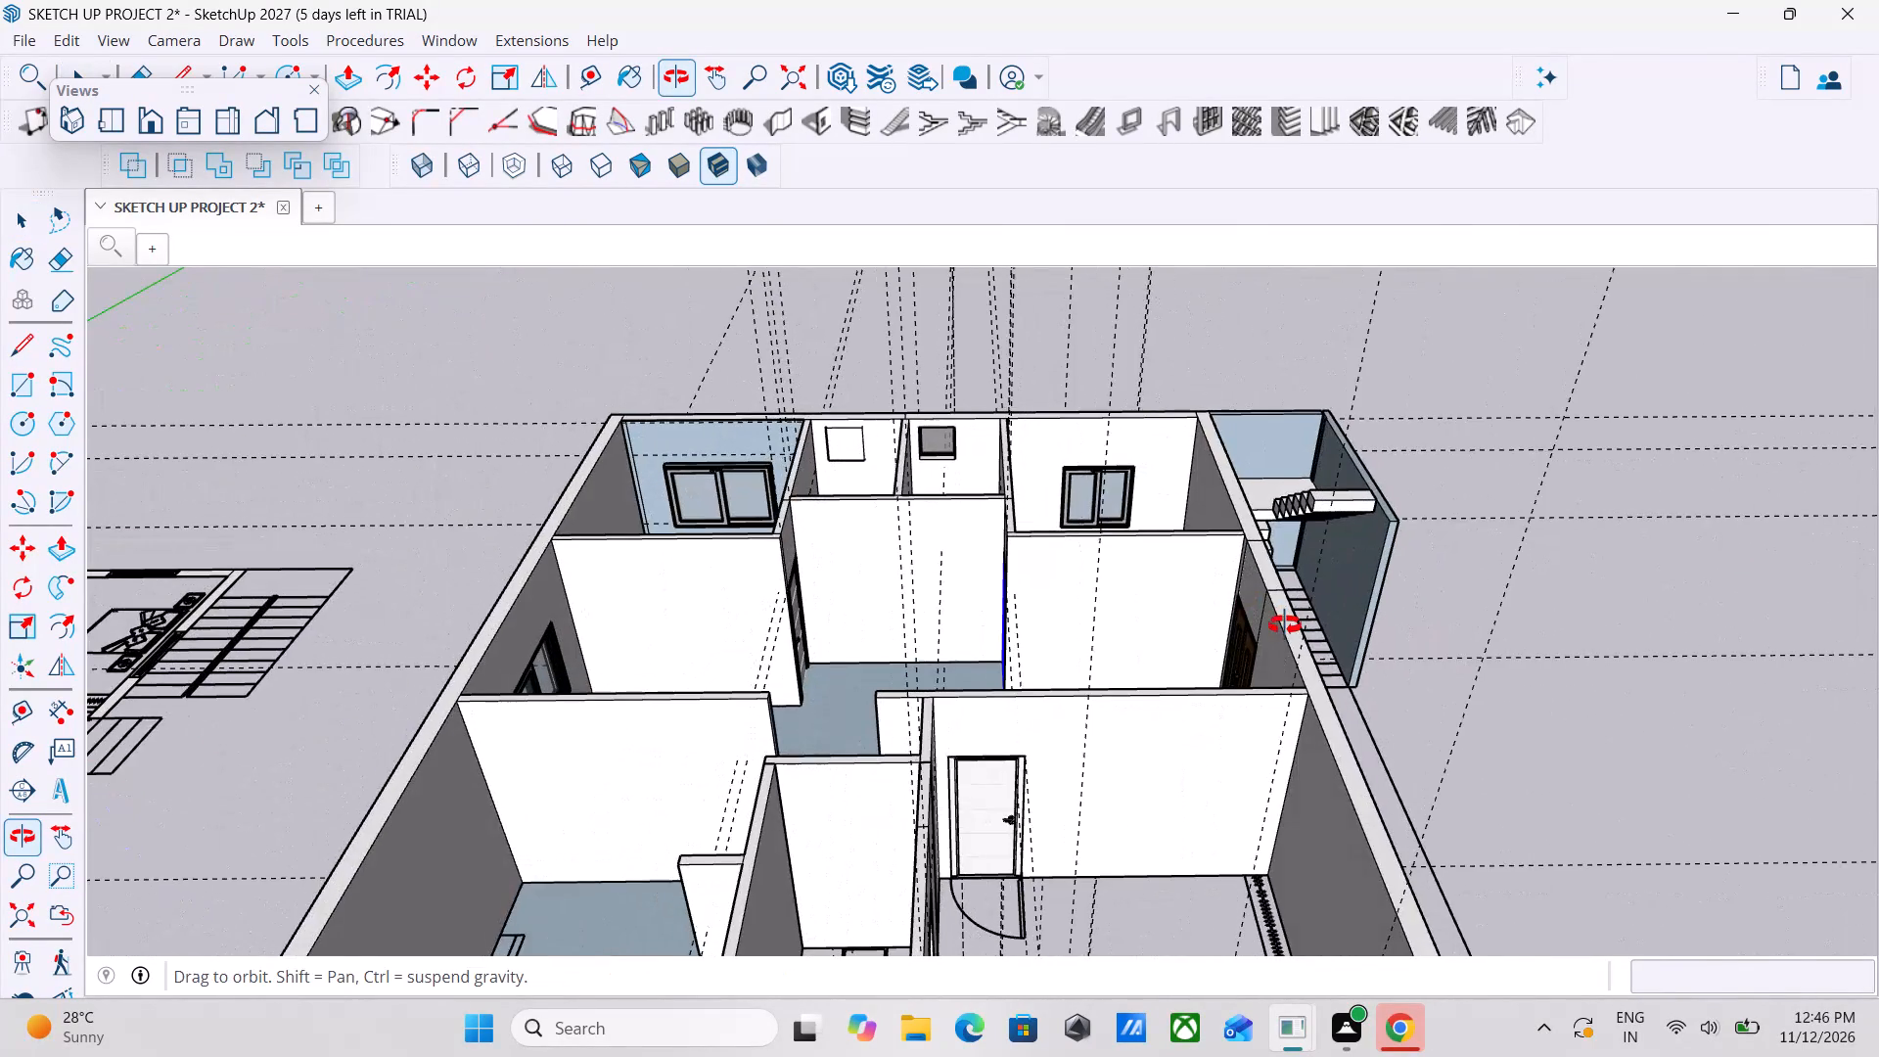
middle_drag(1285, 625, 1347, 605)
middle_drag(1017, 597, 183, 629)
middle_drag(1106, 626, 293, 586)
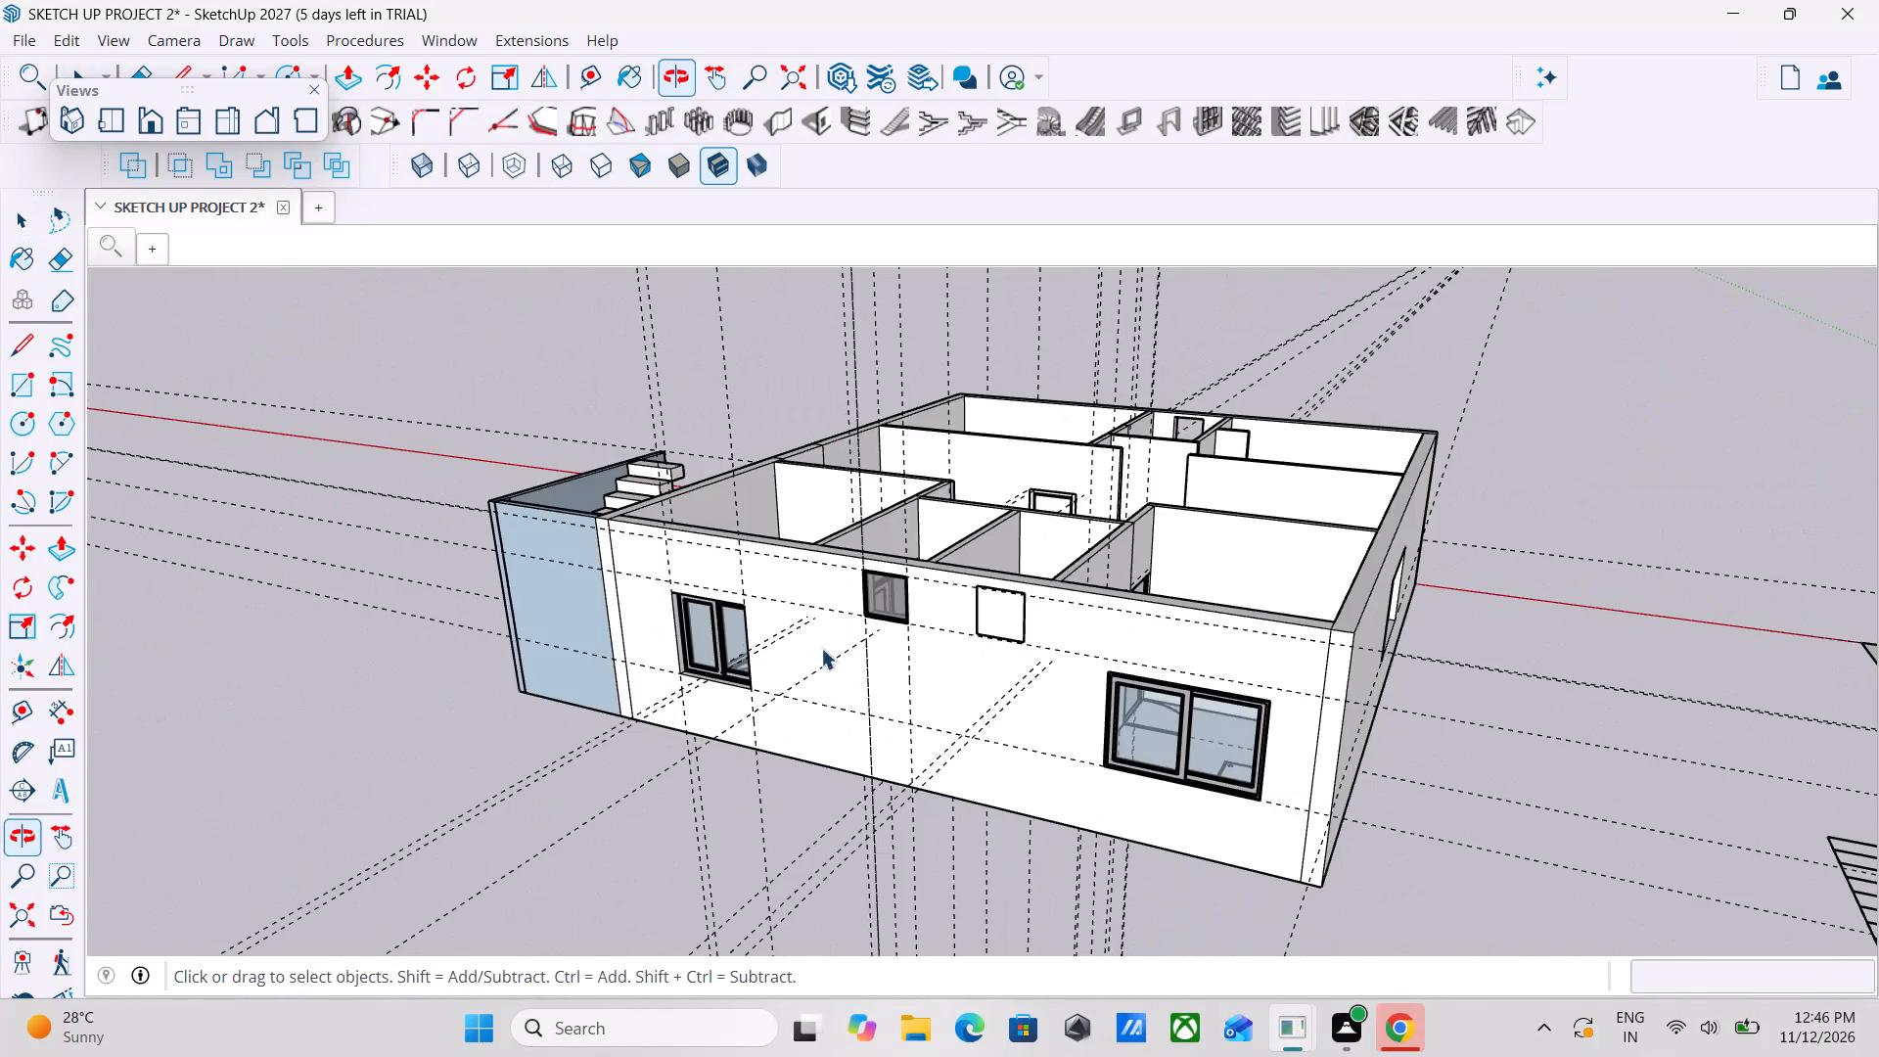
Erase the vertical edge nearest the large sliding window from the empty square window outline on the exterior wall.
middle_drag(821, 648, 958, 656)
scroll(1191, 572, up, 15)
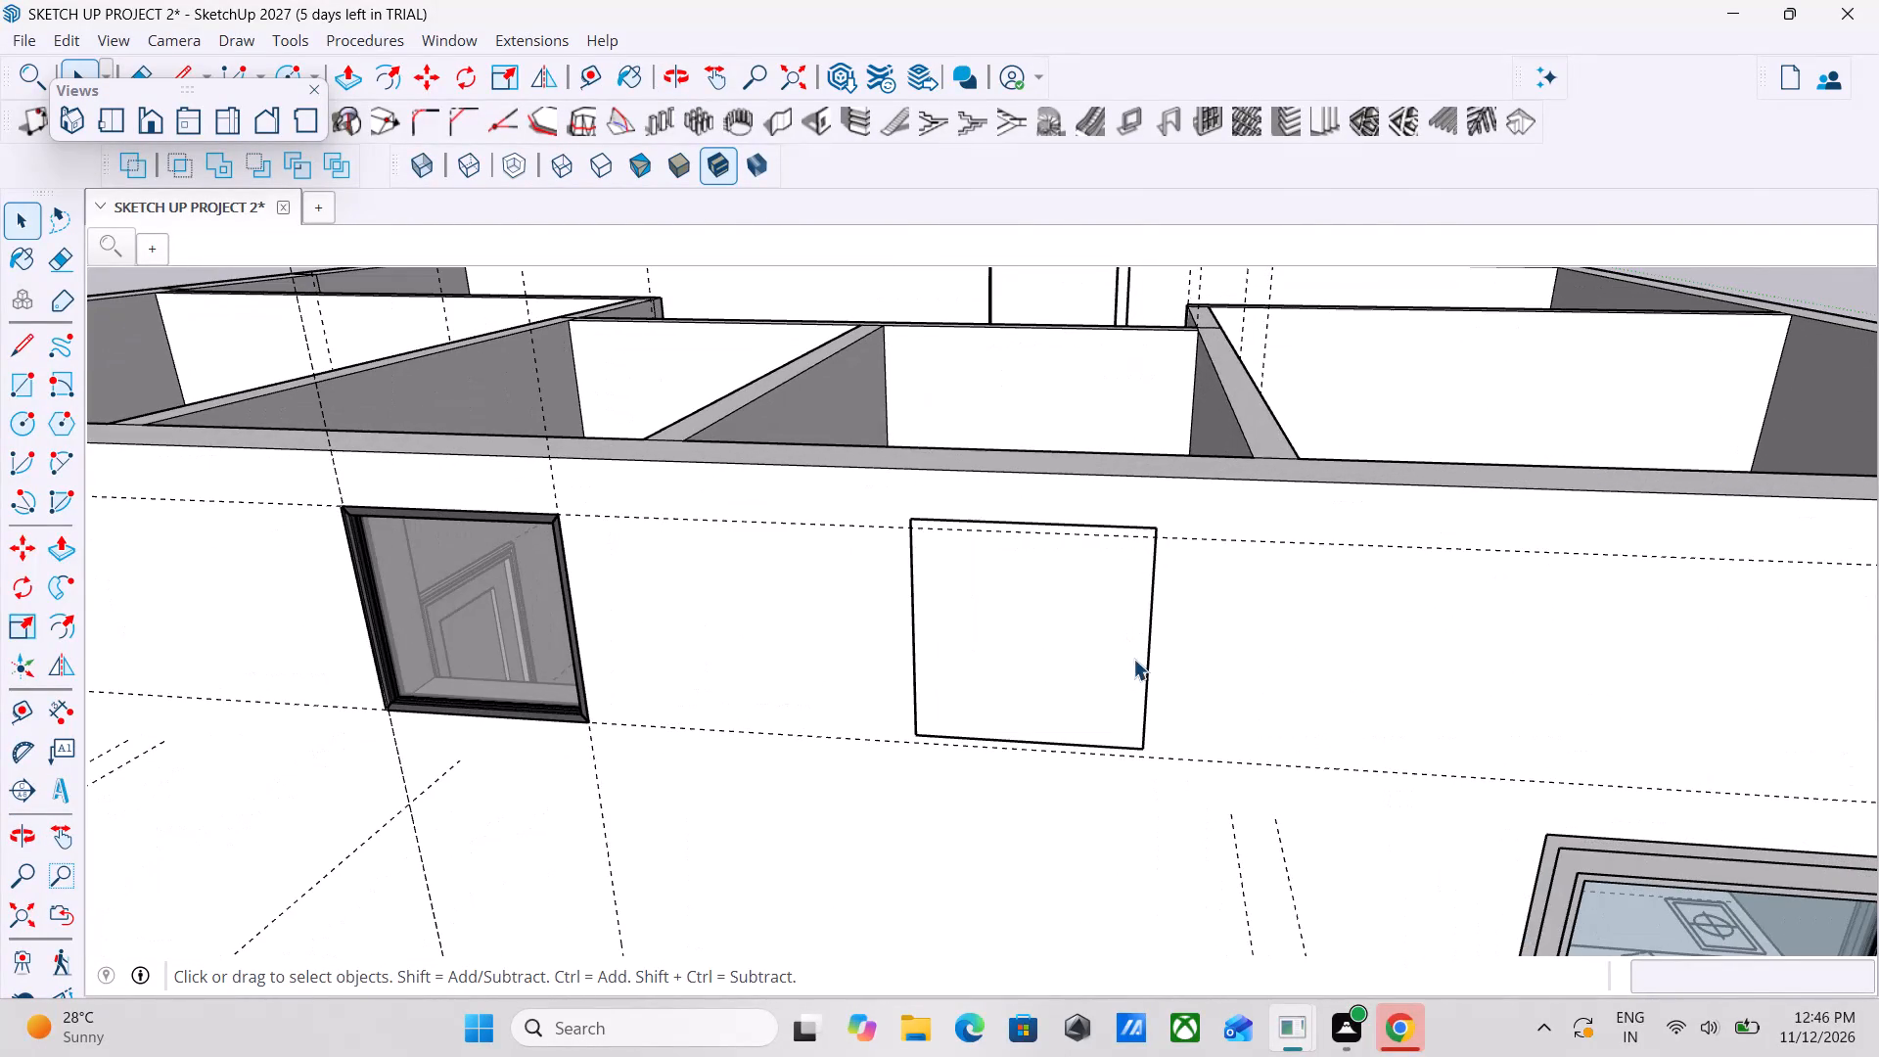
scroll(1145, 686, up, 8)
key(e)
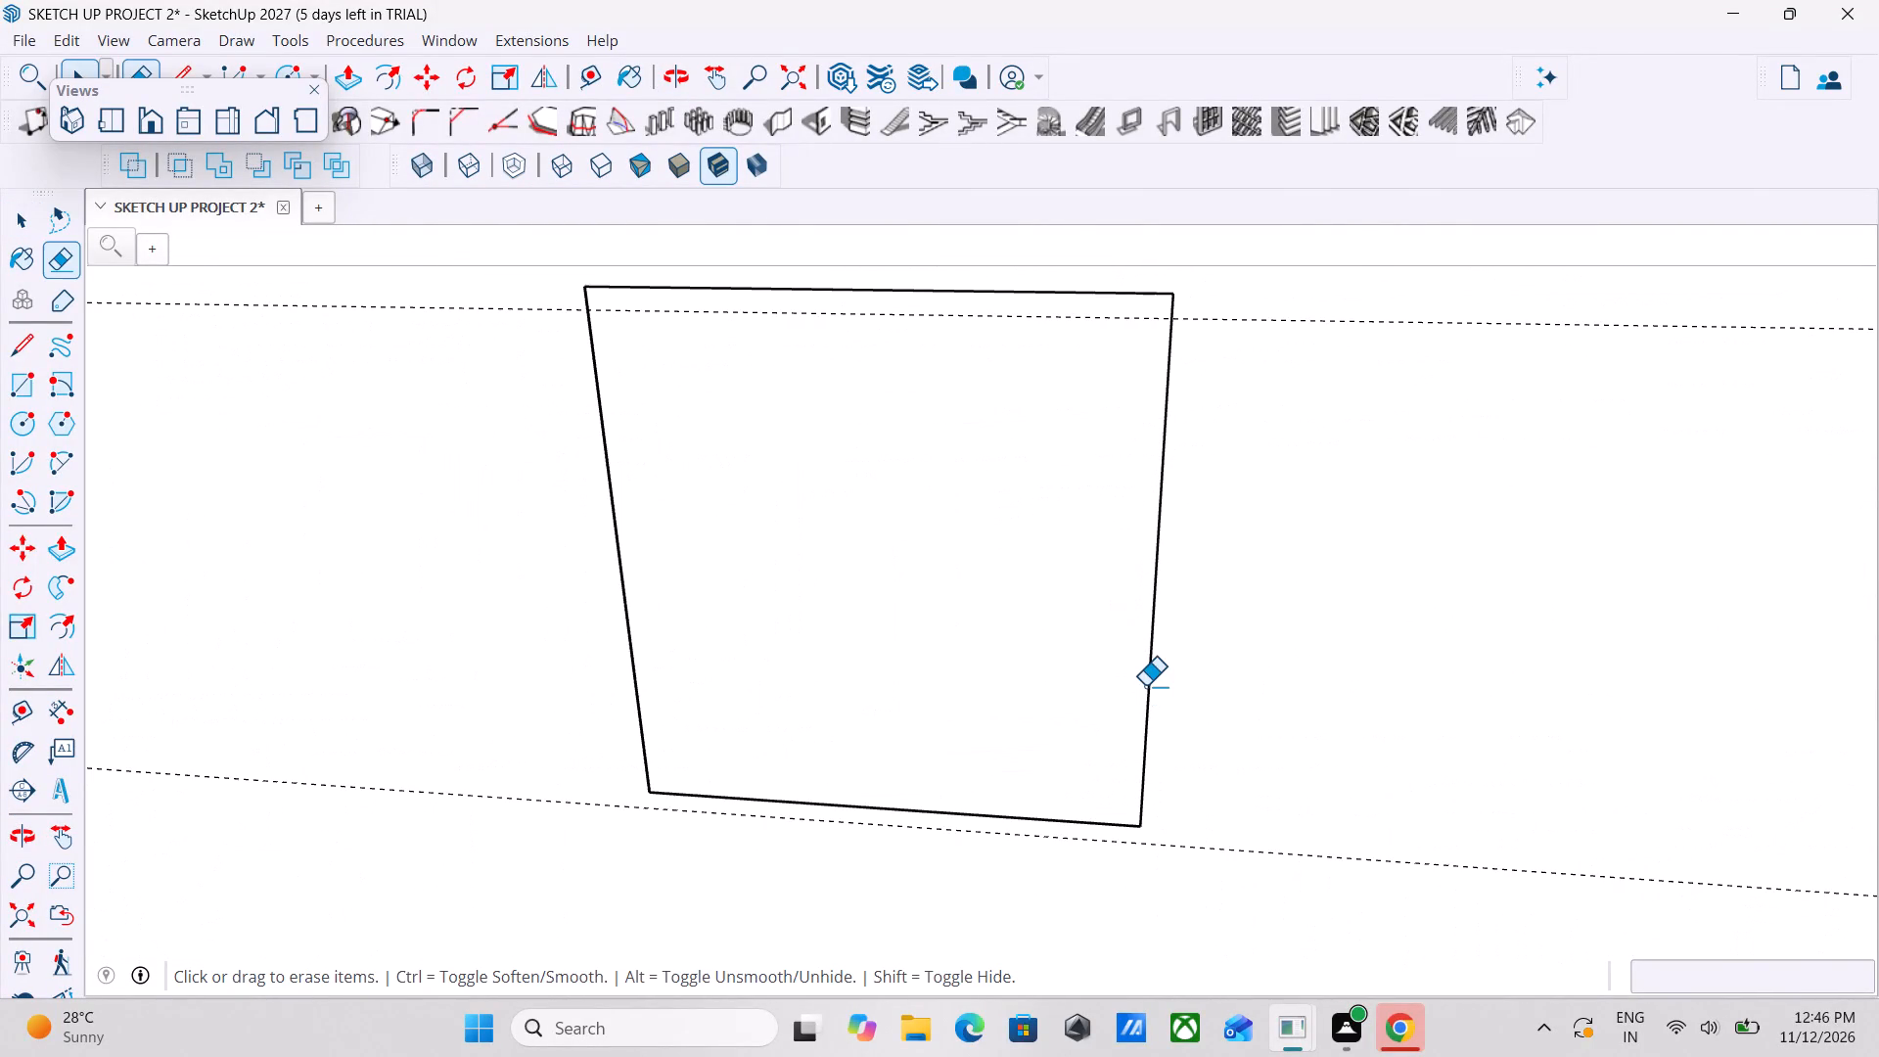
scroll(1145, 686, up, 13)
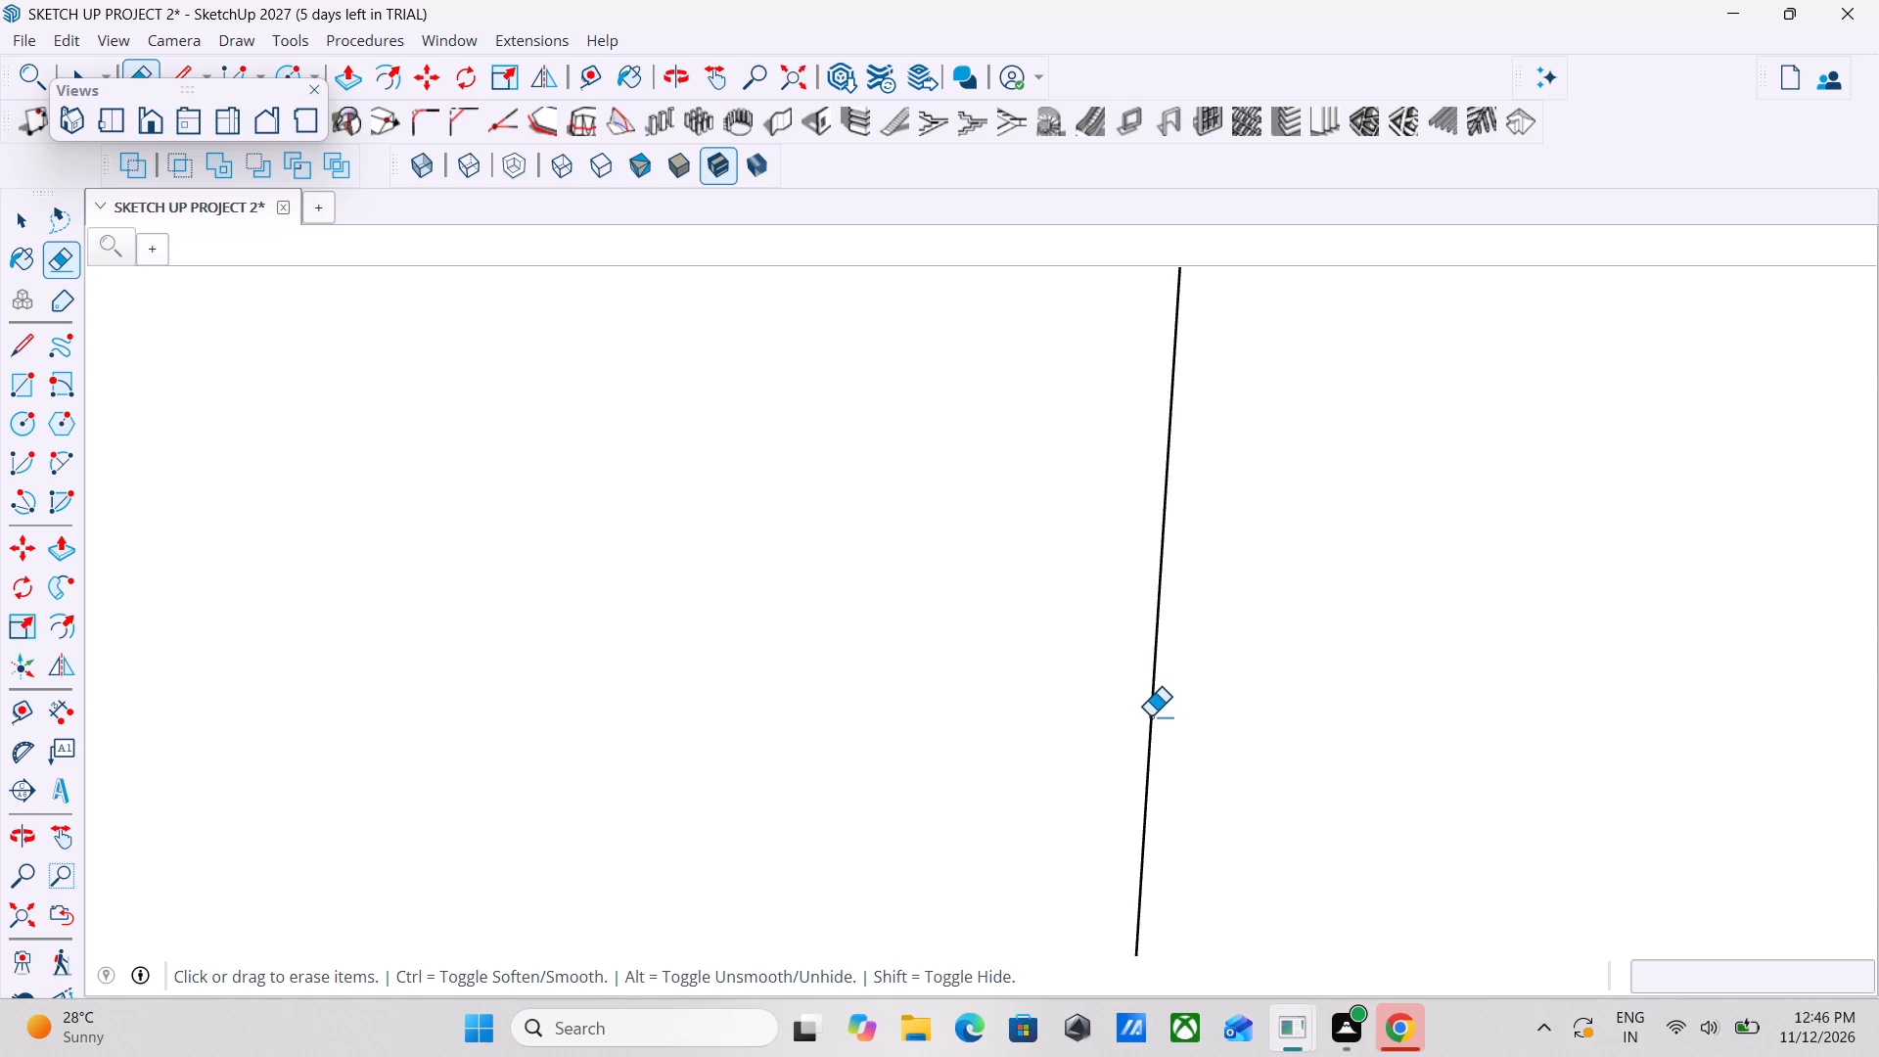
click(1150, 716)
Erase the top edge of the empty square window outline on the exterior wall.
scroll(1150, 716, down, 12)
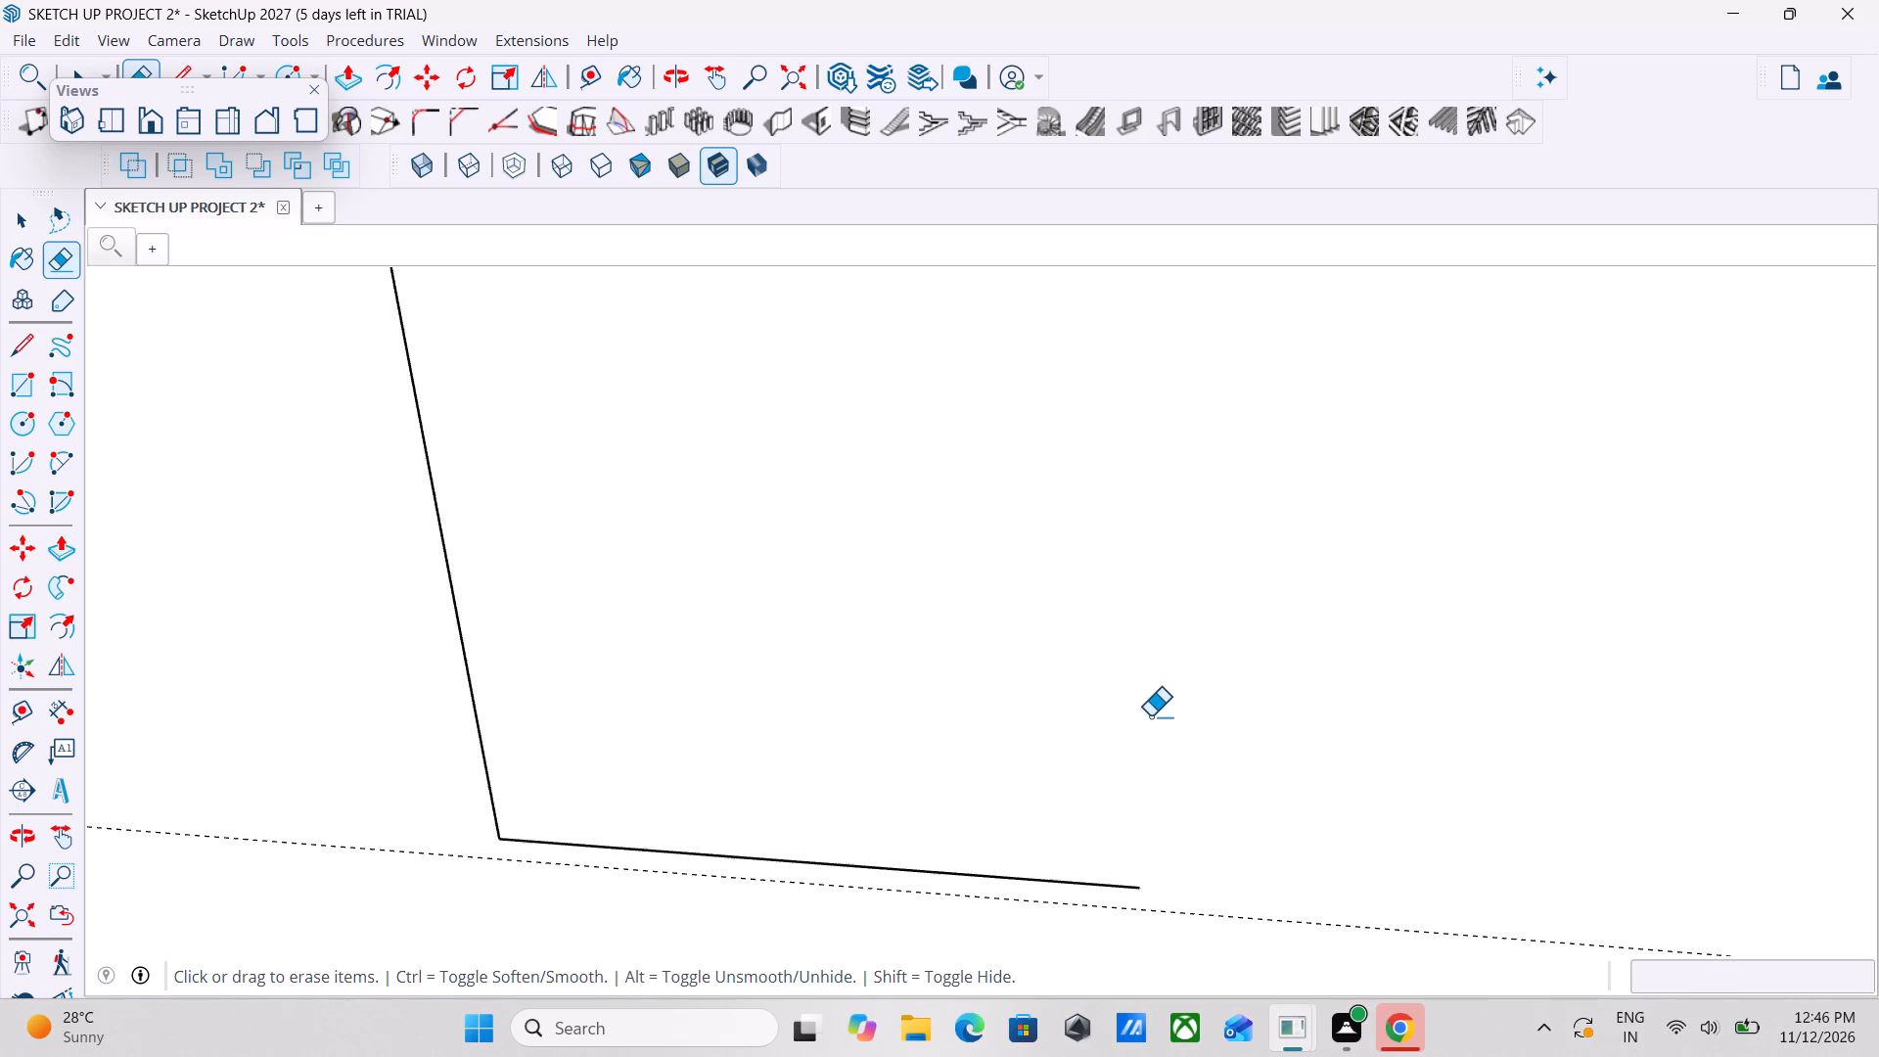
scroll(1150, 716, down, 9)
scroll(1142, 574, up, 20)
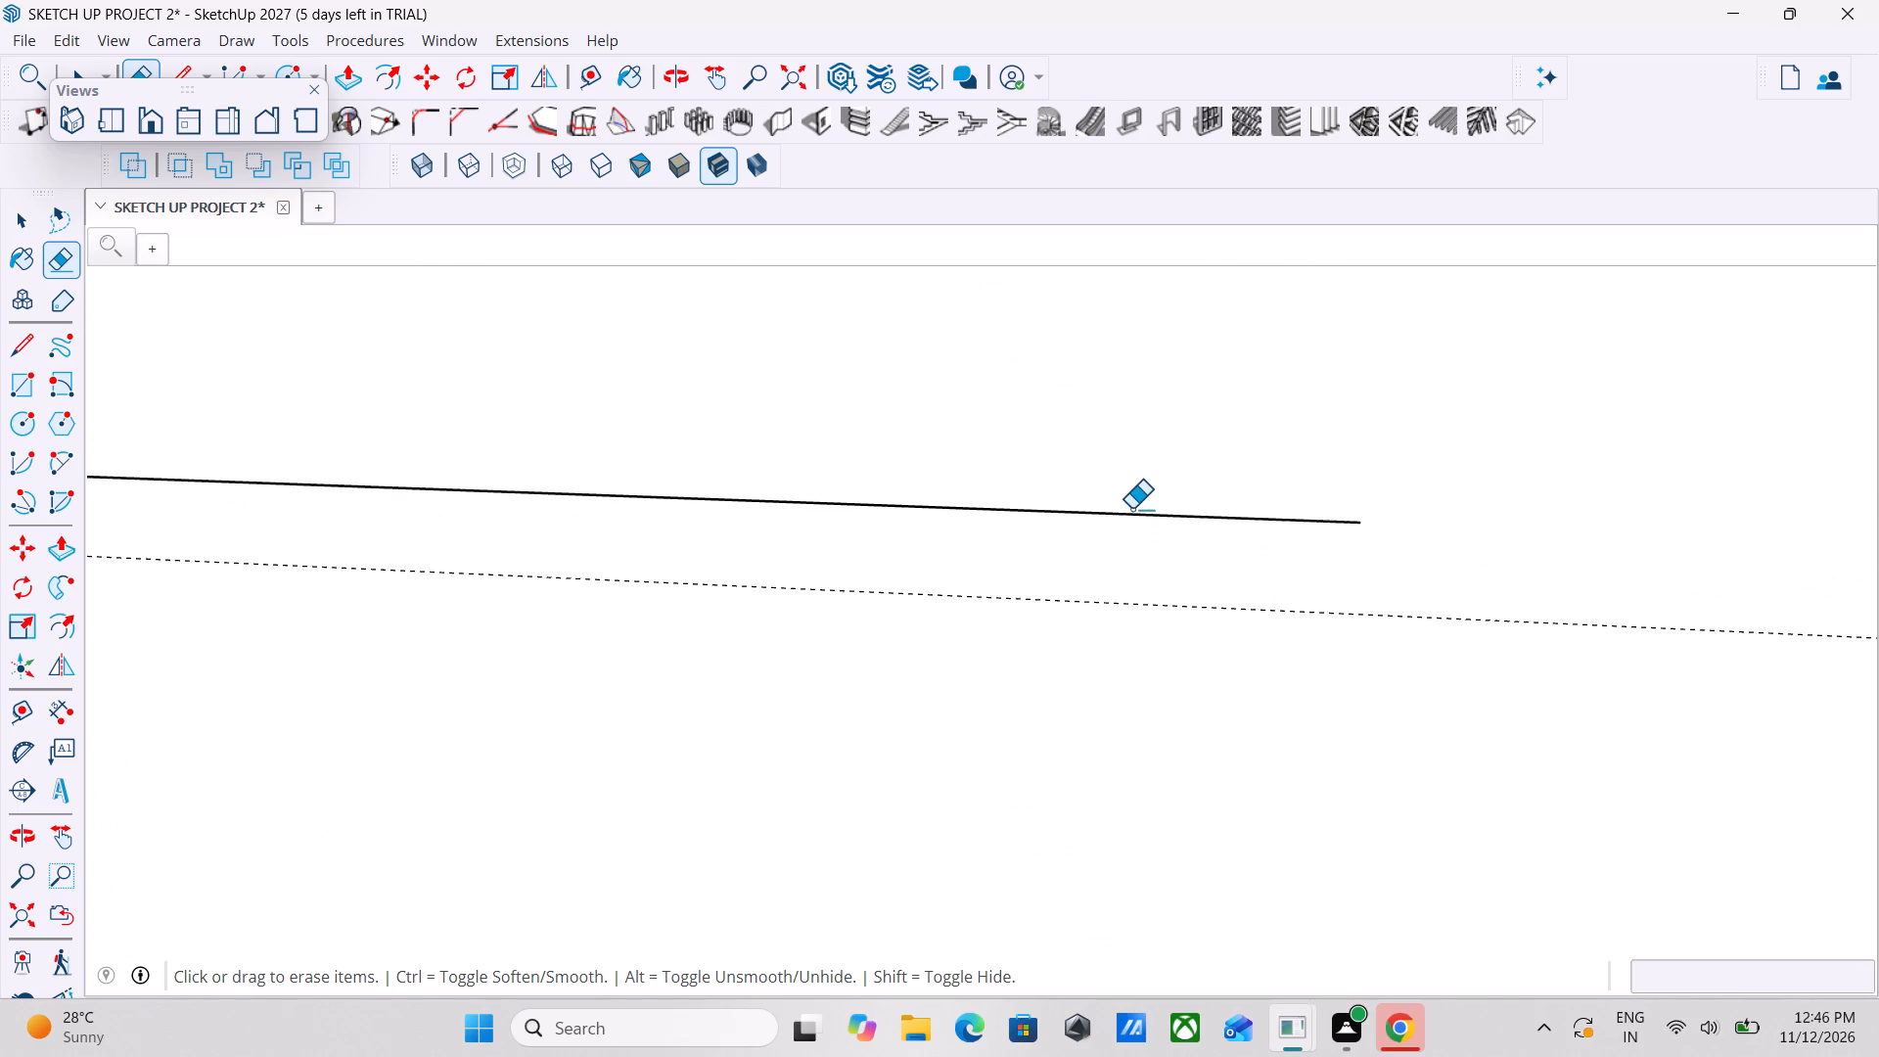
scroll(1131, 509, up, 20)
scroll(1131, 509, up, 11)
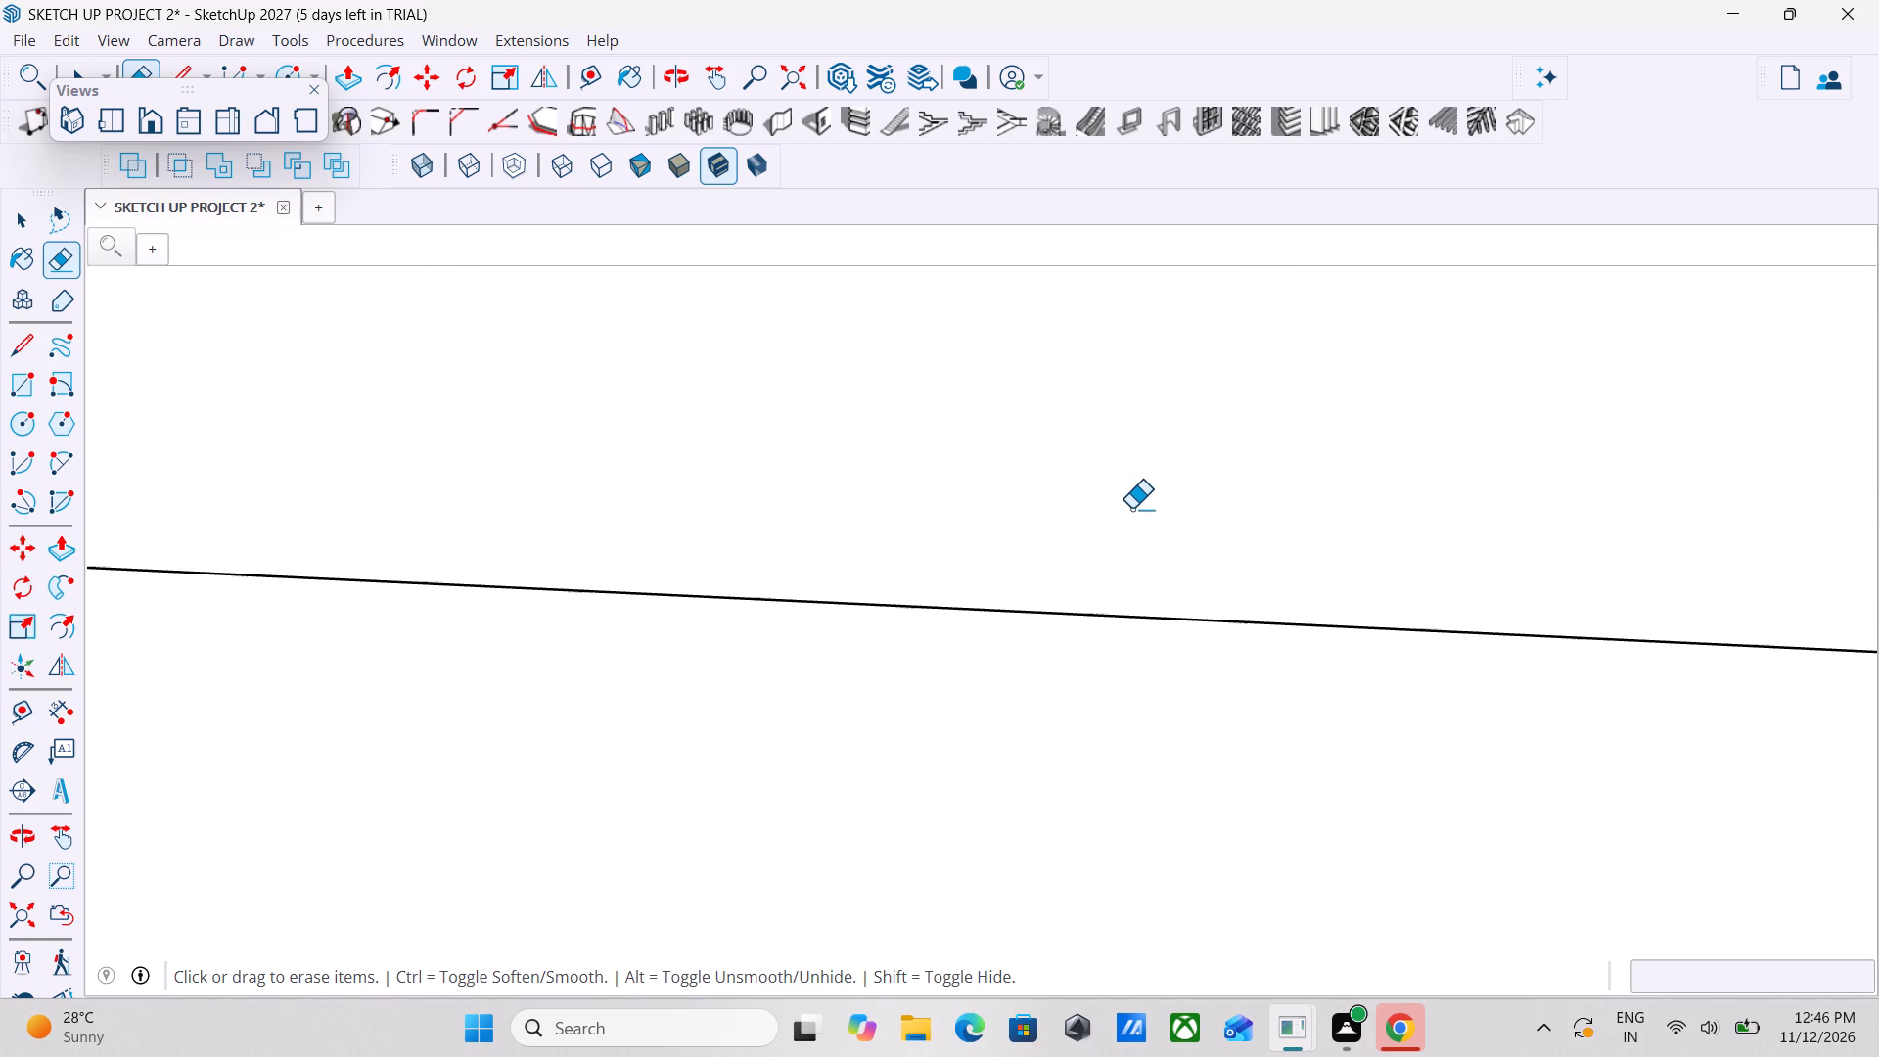
scroll(1126, 616, up, 4)
click(1126, 616)
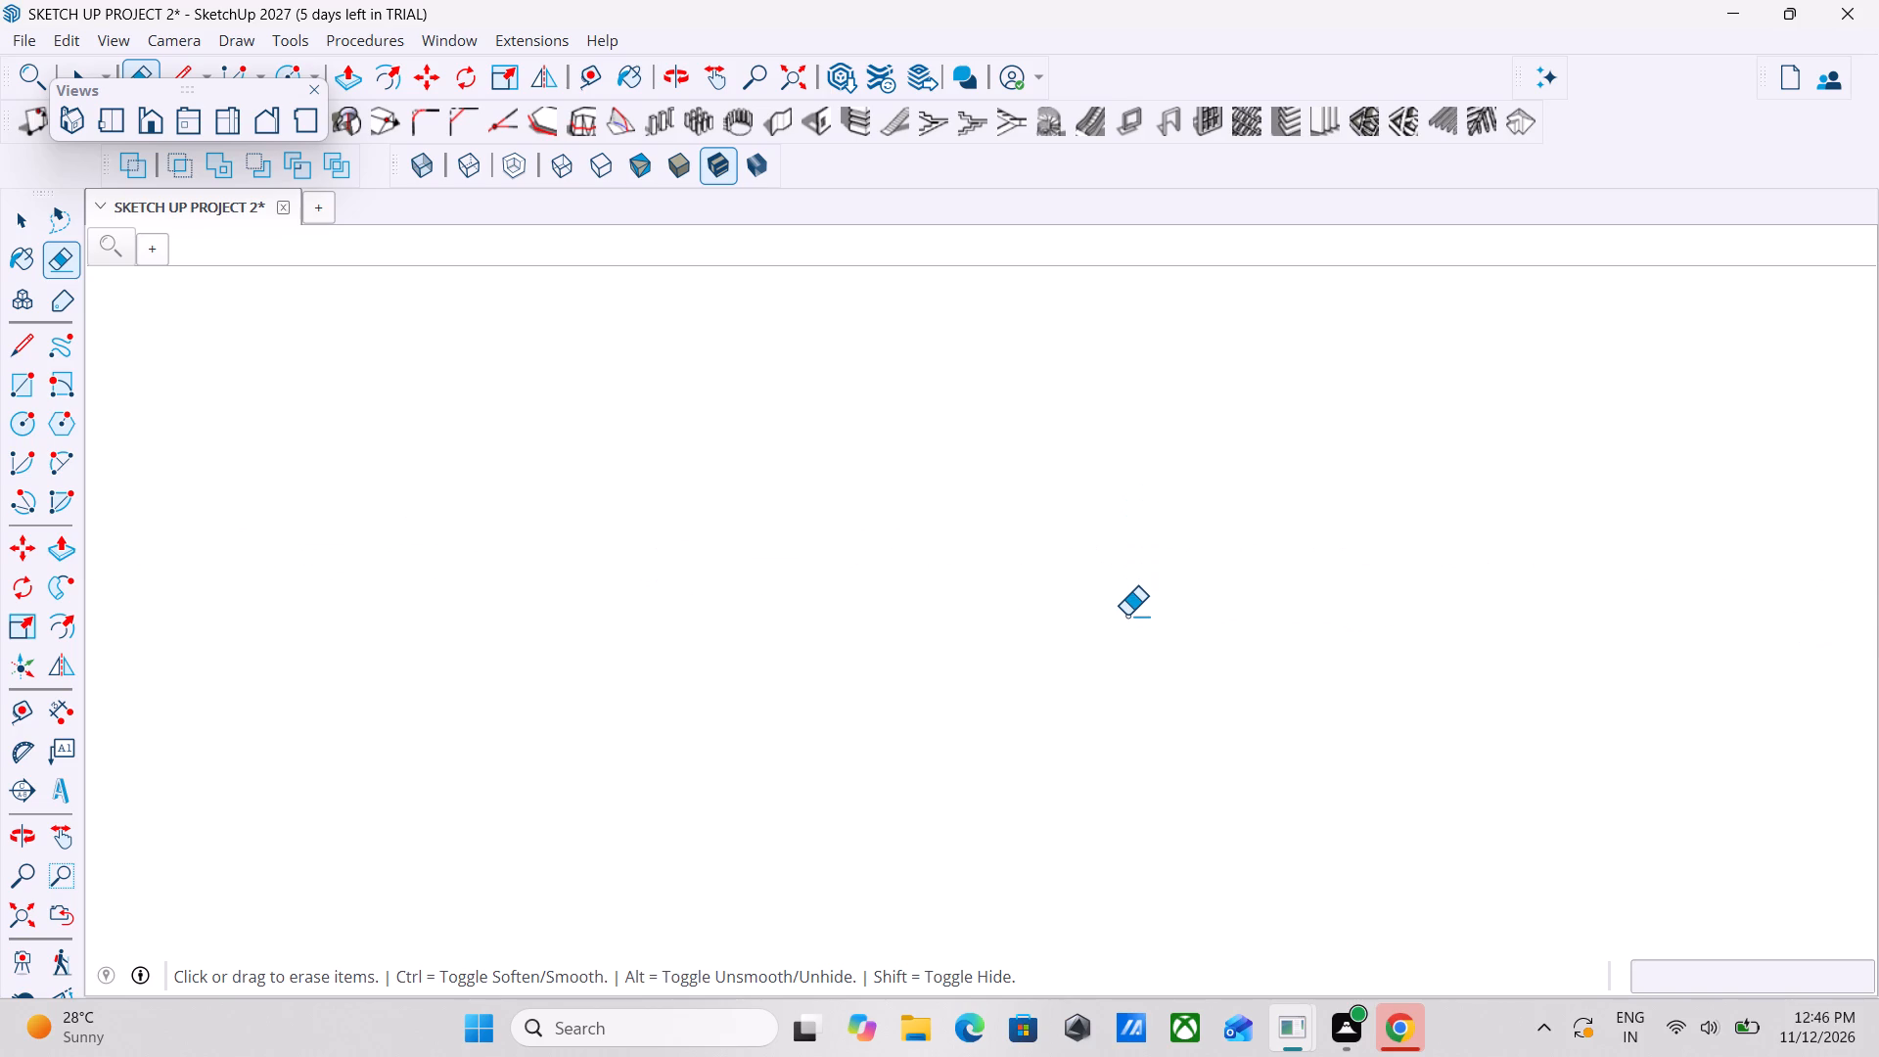
Erase the remaining vertical edge of the square window outline, on the side nearest the small framed window.
scroll(1126, 616, down, 20)
scroll(1126, 616, down, 17)
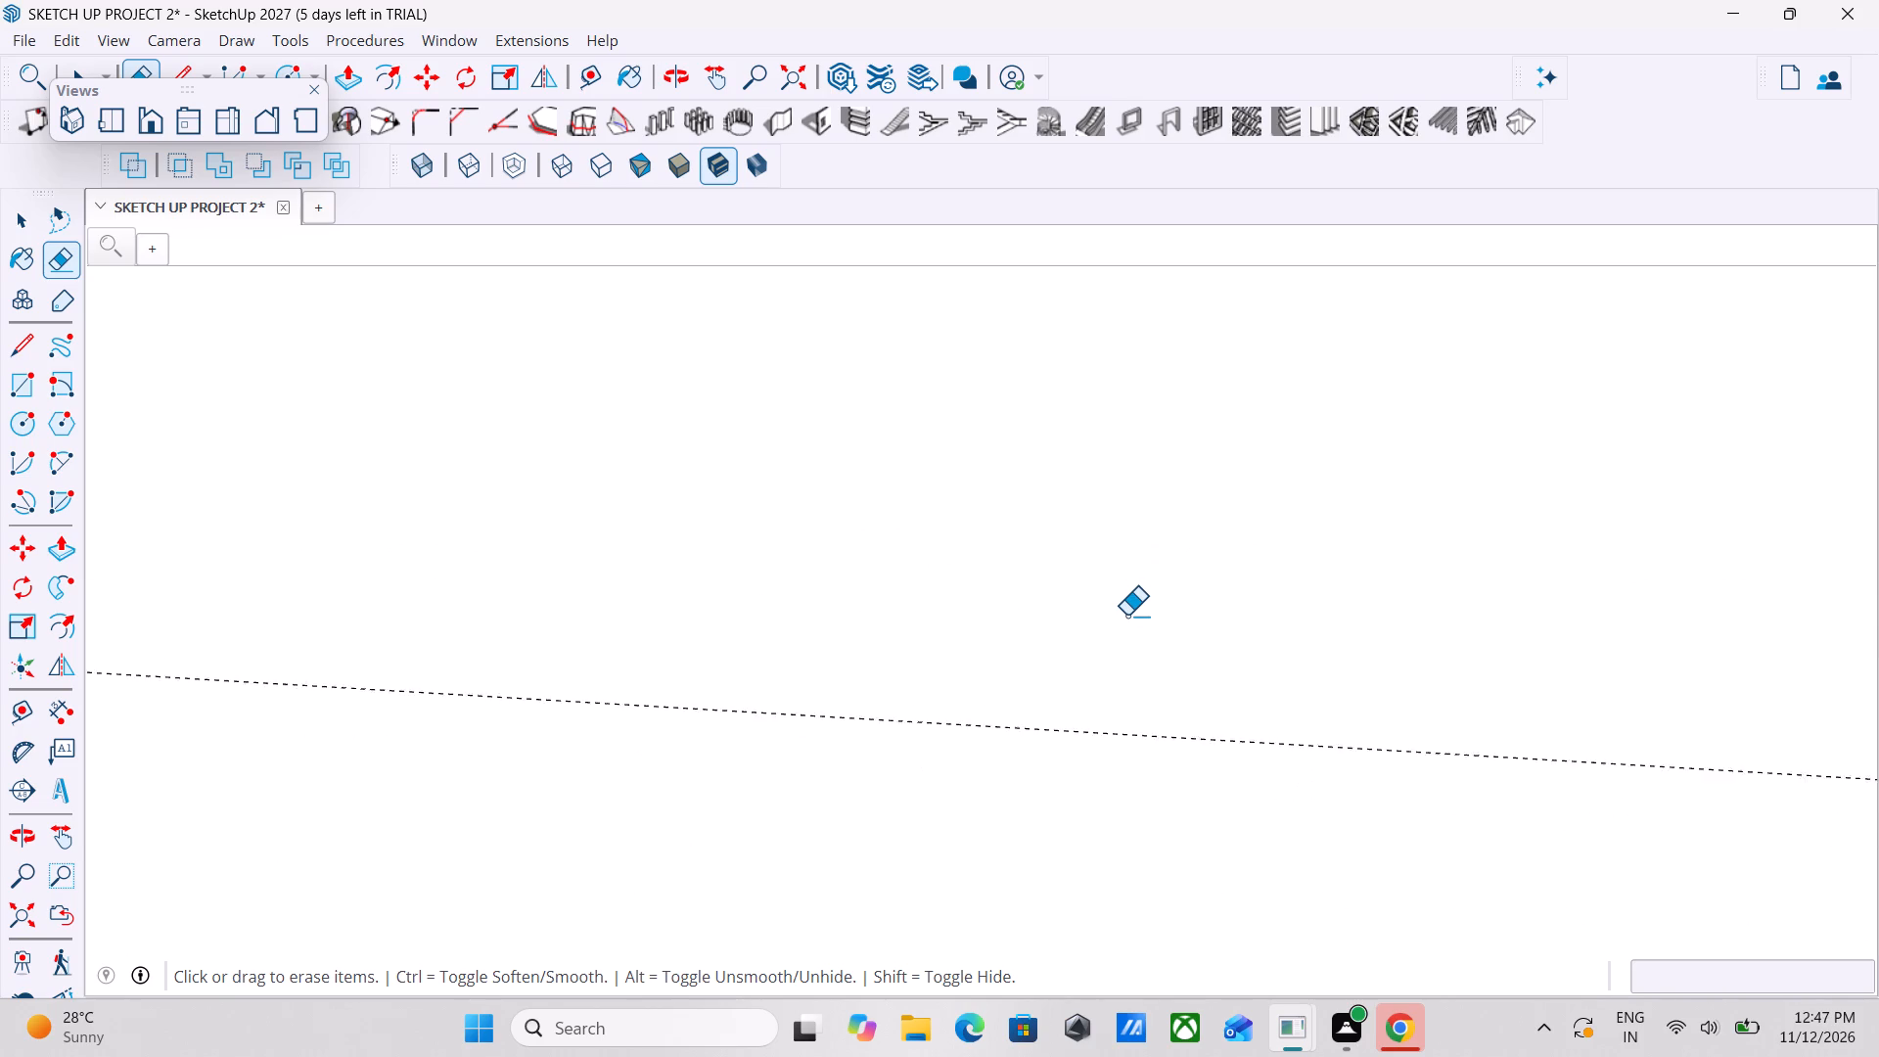
scroll(1126, 616, down, 14)
scroll(818, 615, down, 4)
scroll(589, 650, up, 10)
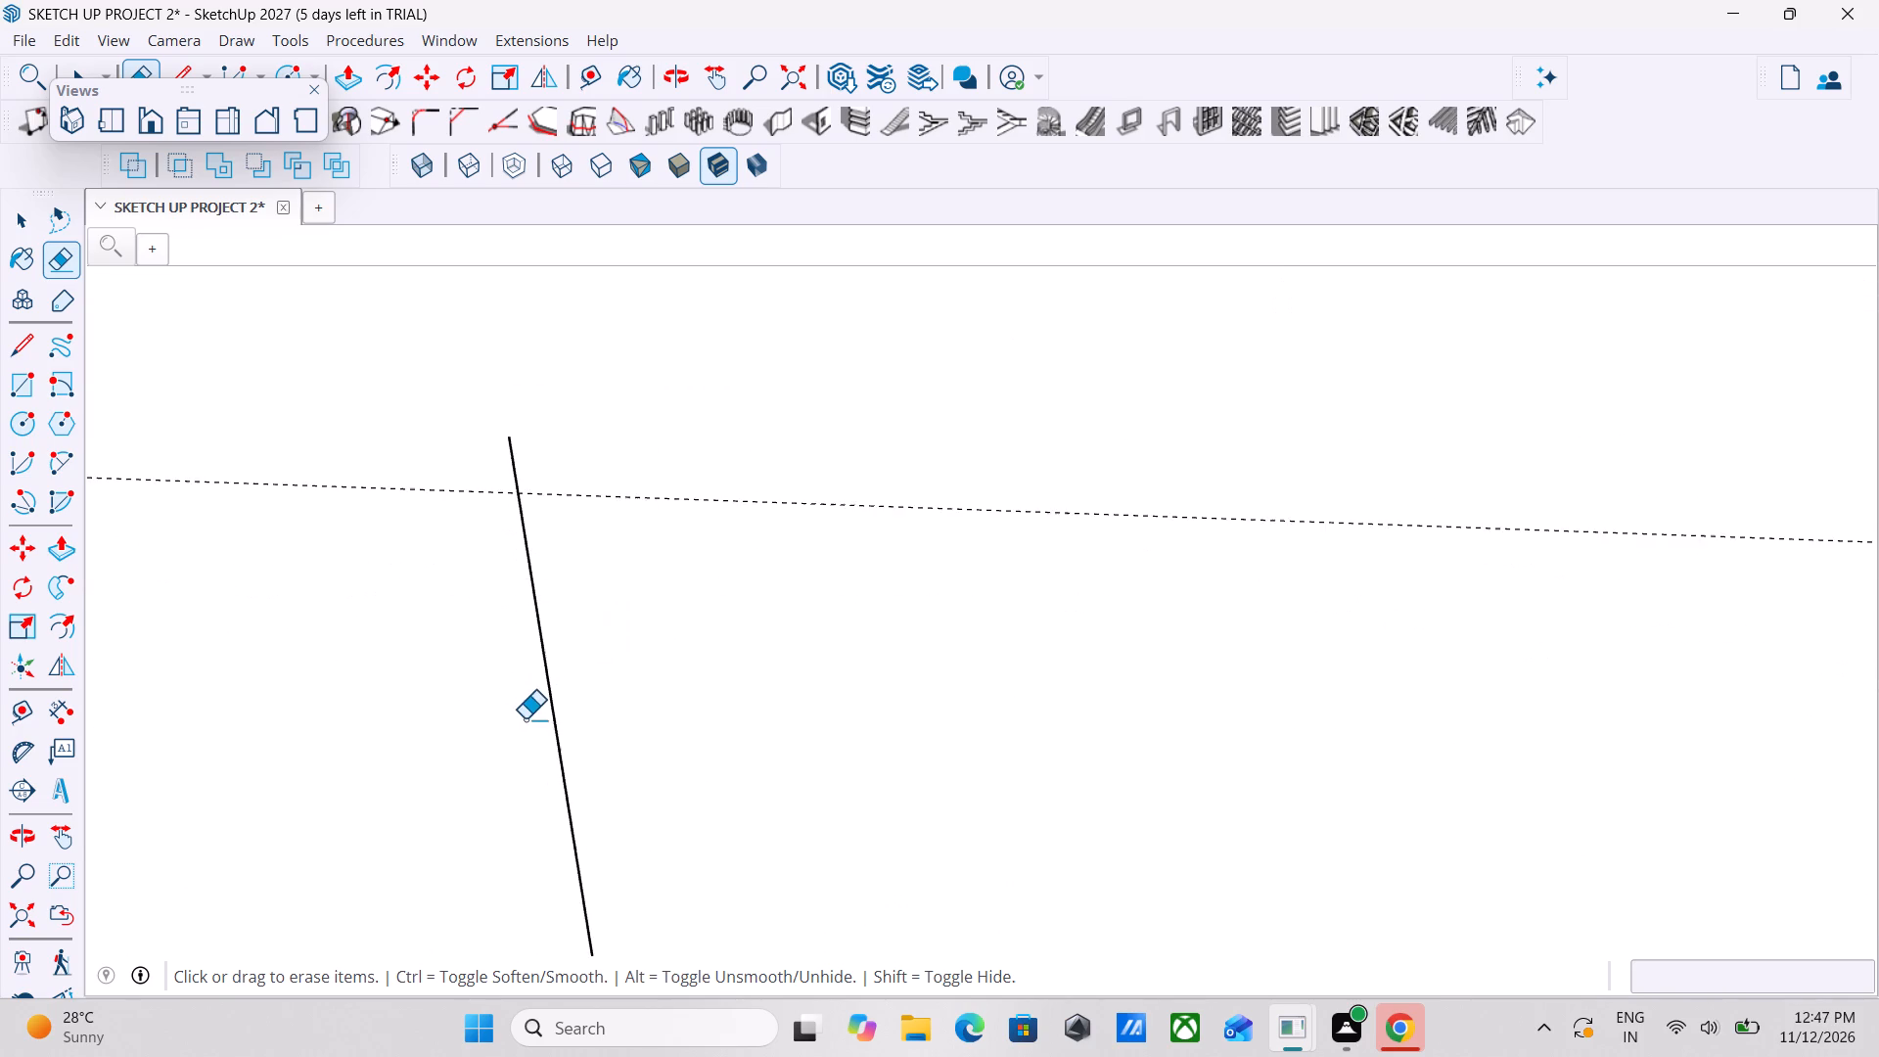
scroll(525, 719, up, 20)
scroll(525, 719, up, 11)
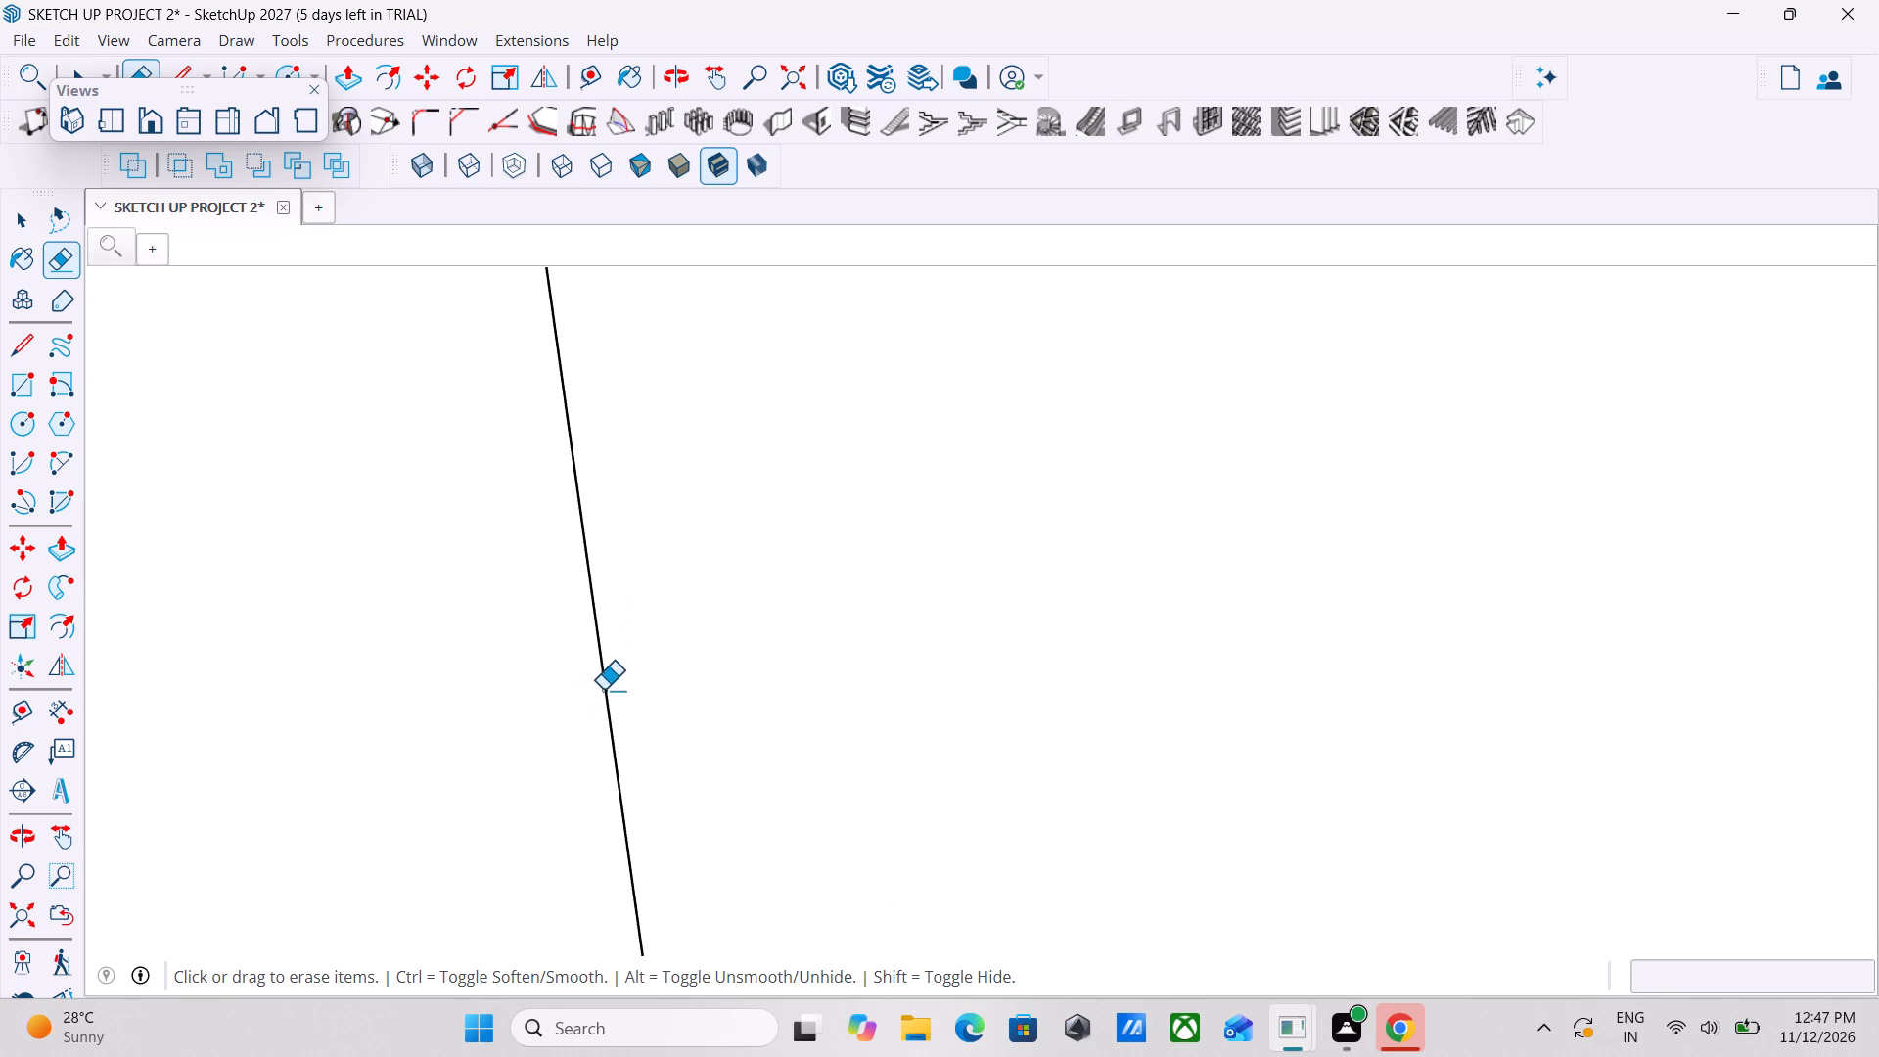
scroll(606, 689, up, 20)
scroll(606, 689, up, 1)
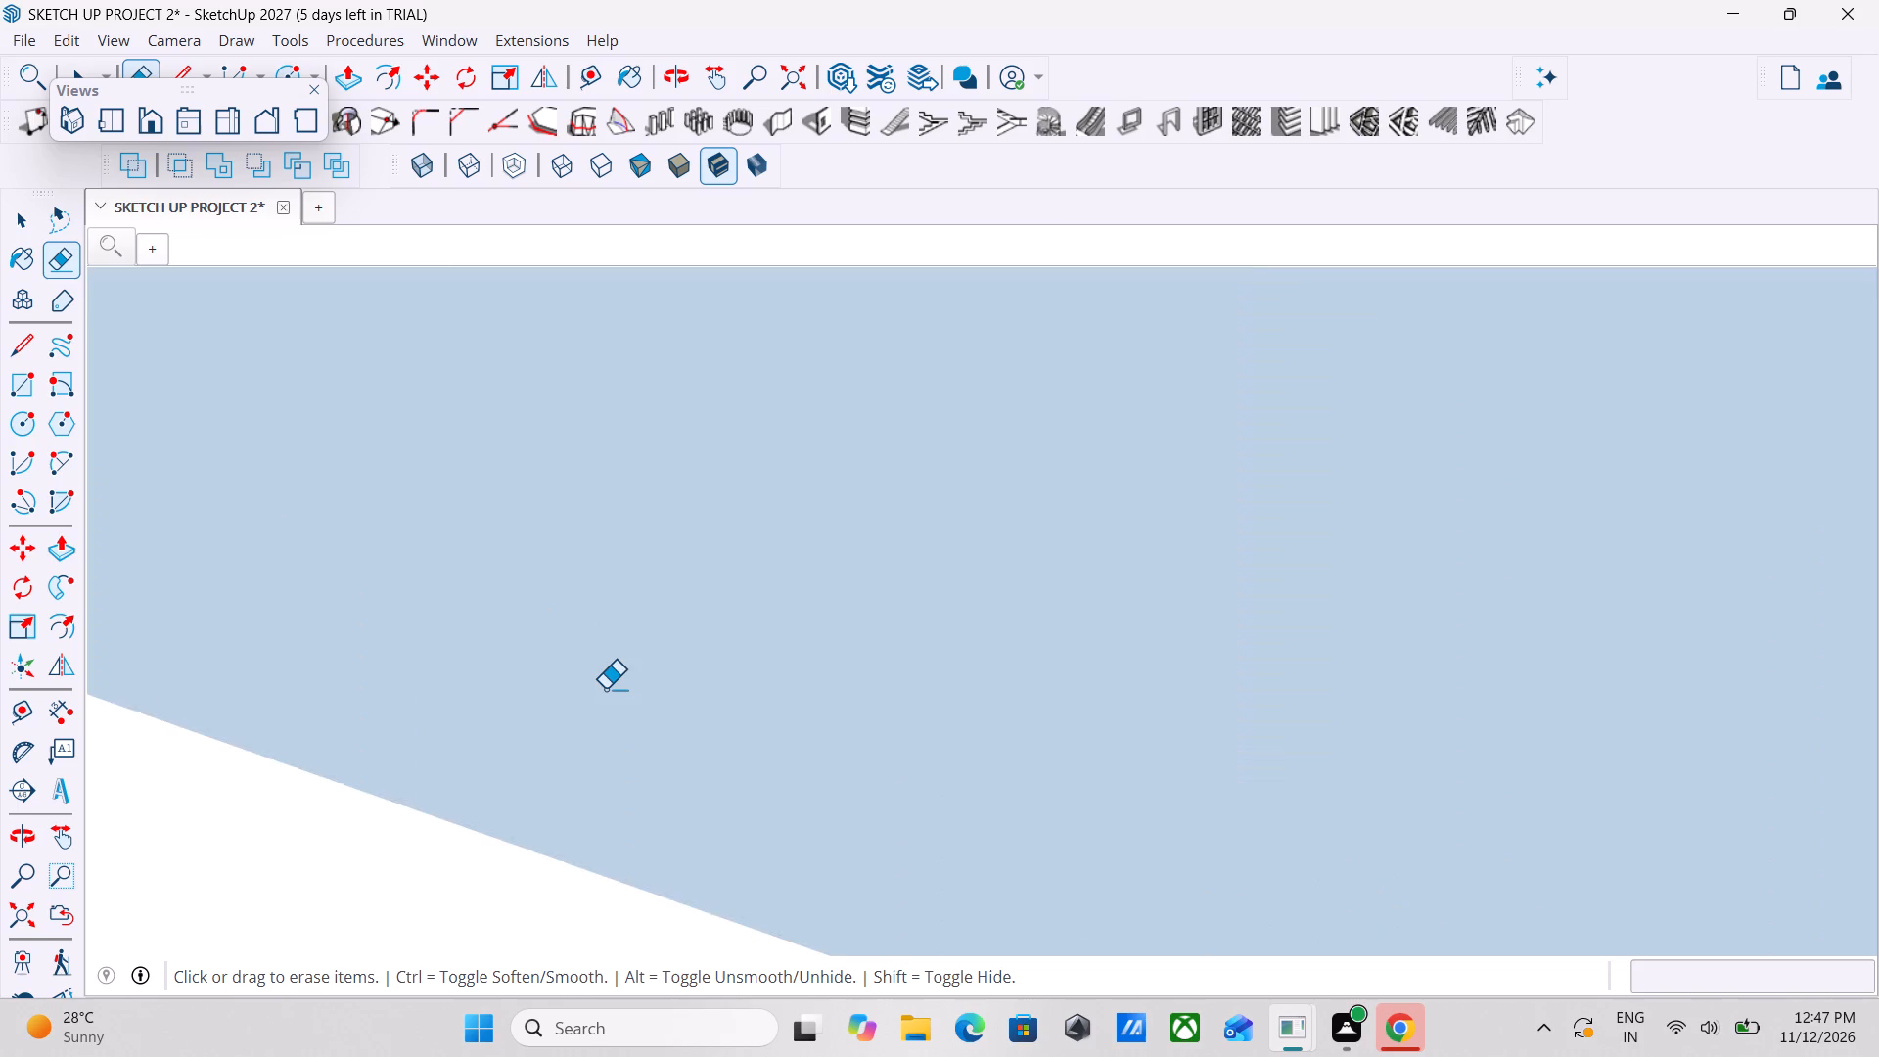
scroll(605, 689, down, 6)
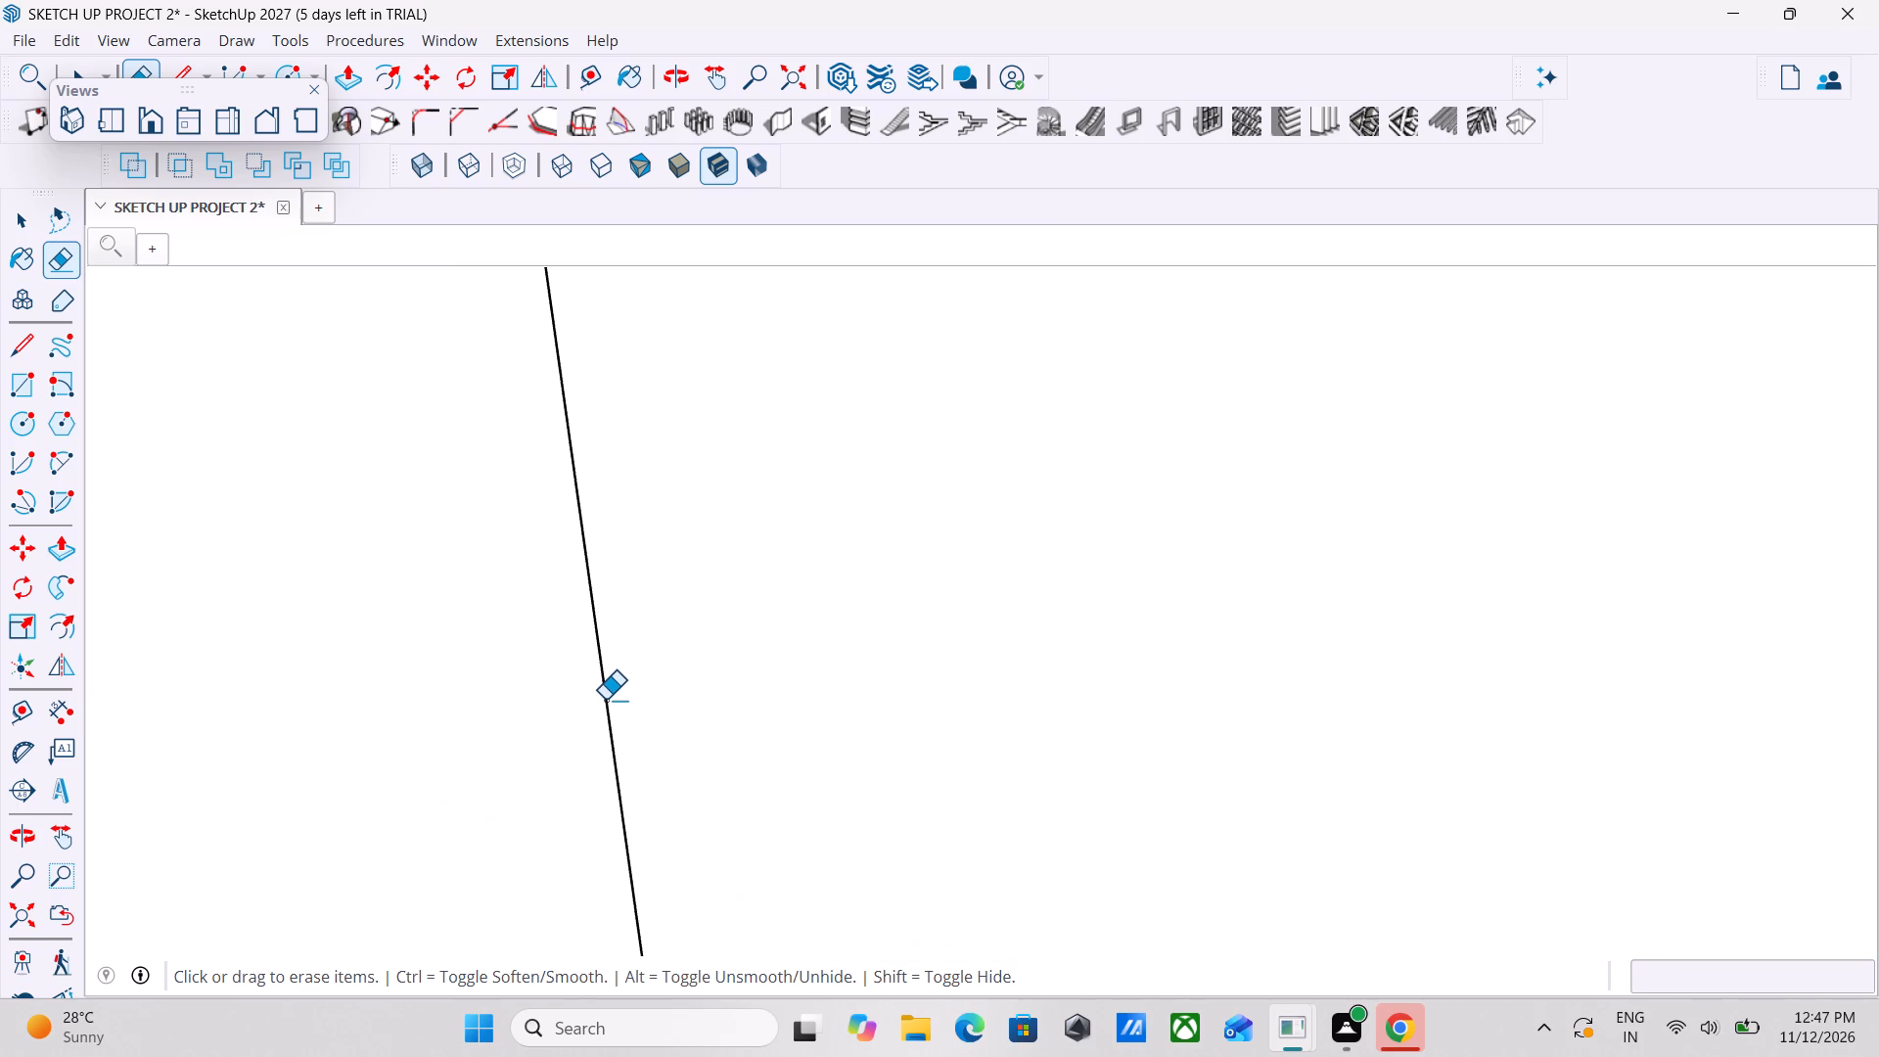
click(605, 701)
scroll(605, 701, down, 11)
scroll(937, 696, down, 3)
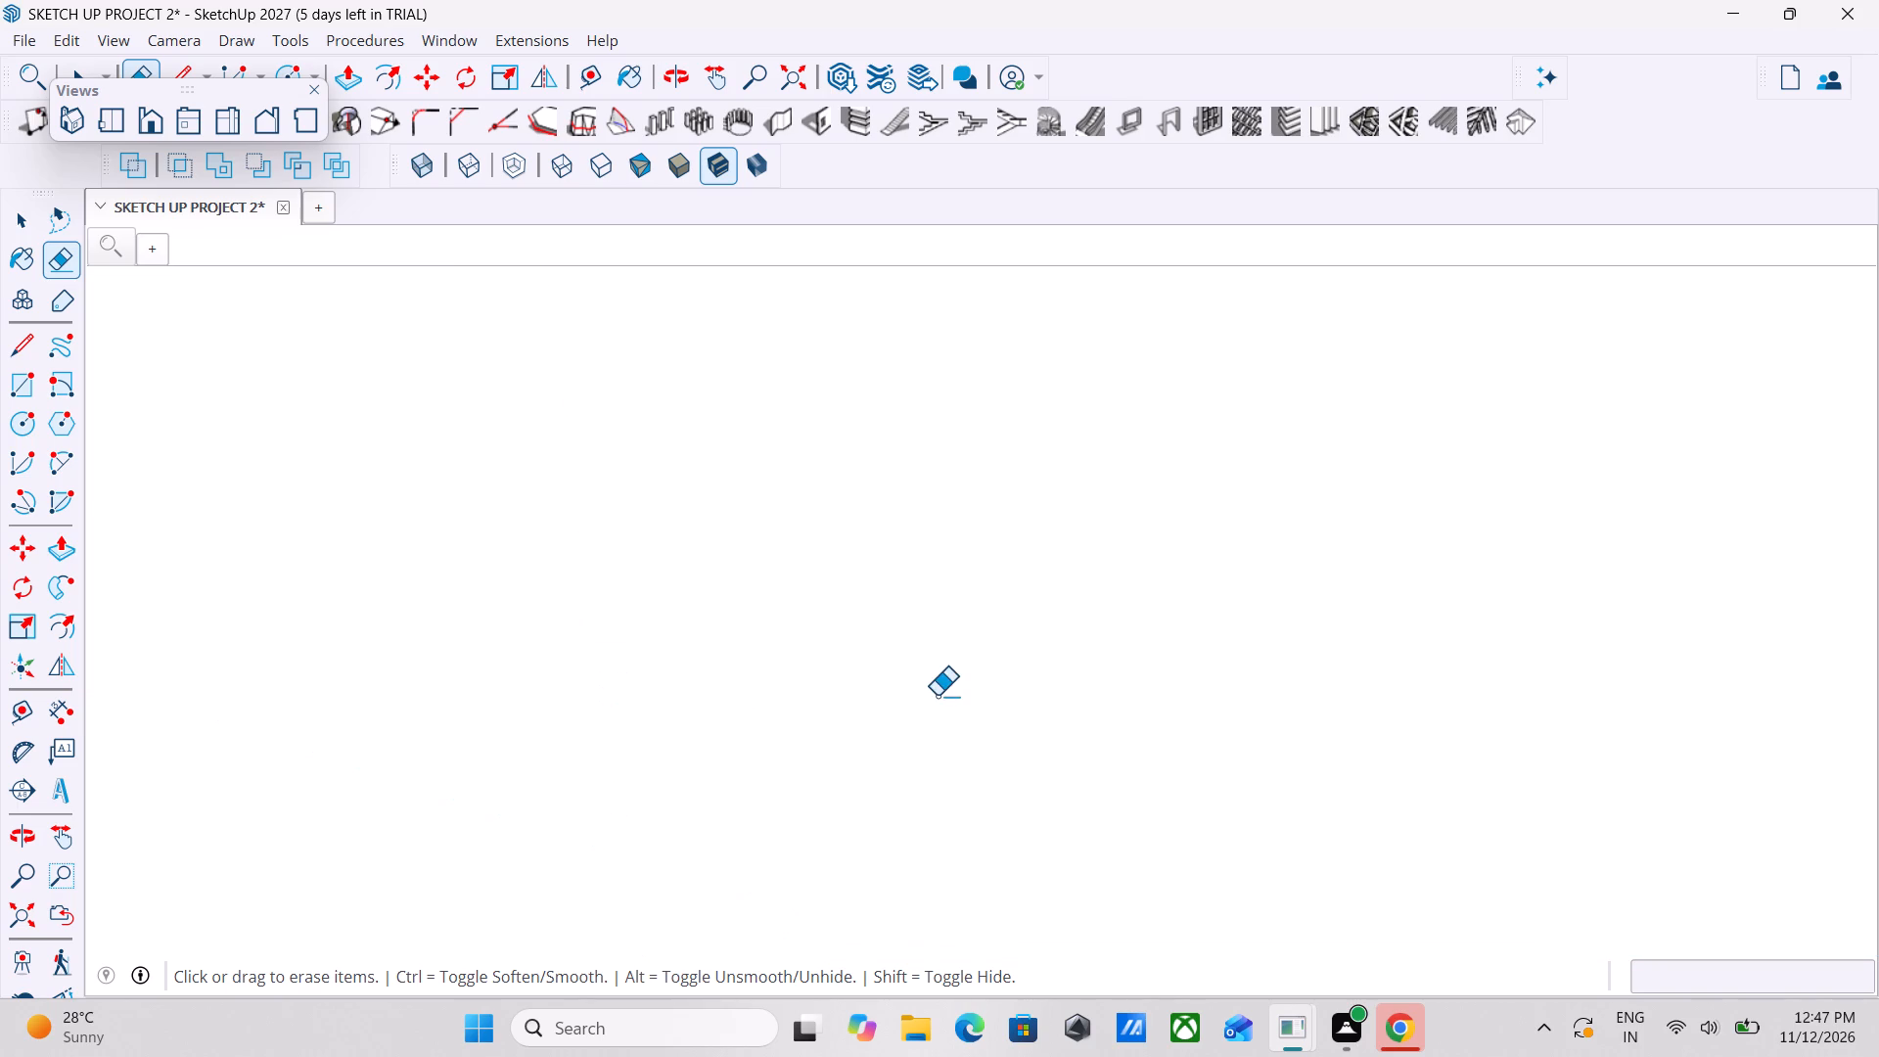
scroll(937, 696, down, 8)
key(Escape)
key(space)
scroll(1067, 629, down, 4)
key(space)
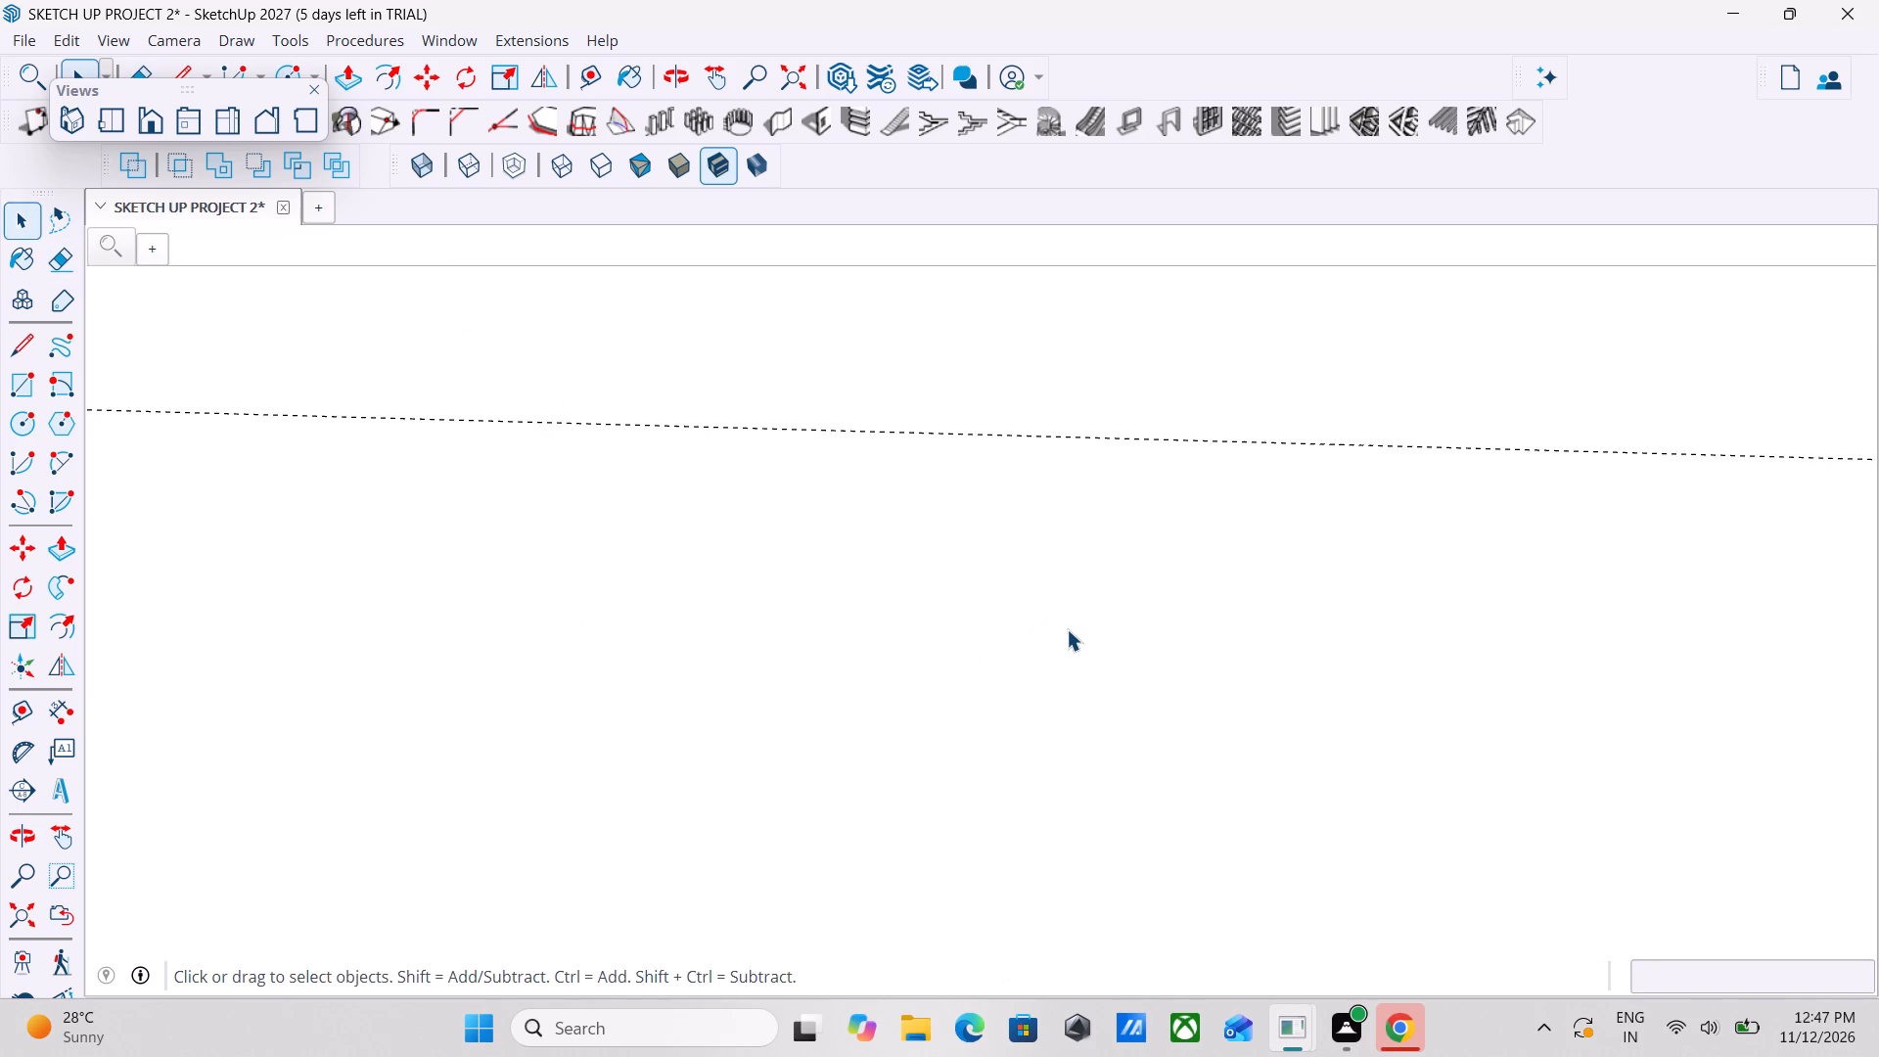
Erase the leftover bottom edge of the square window outline just above the horizontal guide on the exterior wall.
scroll(1067, 629, down, 15)
middle_drag(1124, 666, 1234, 514)
scroll(1276, 588, down, 3)
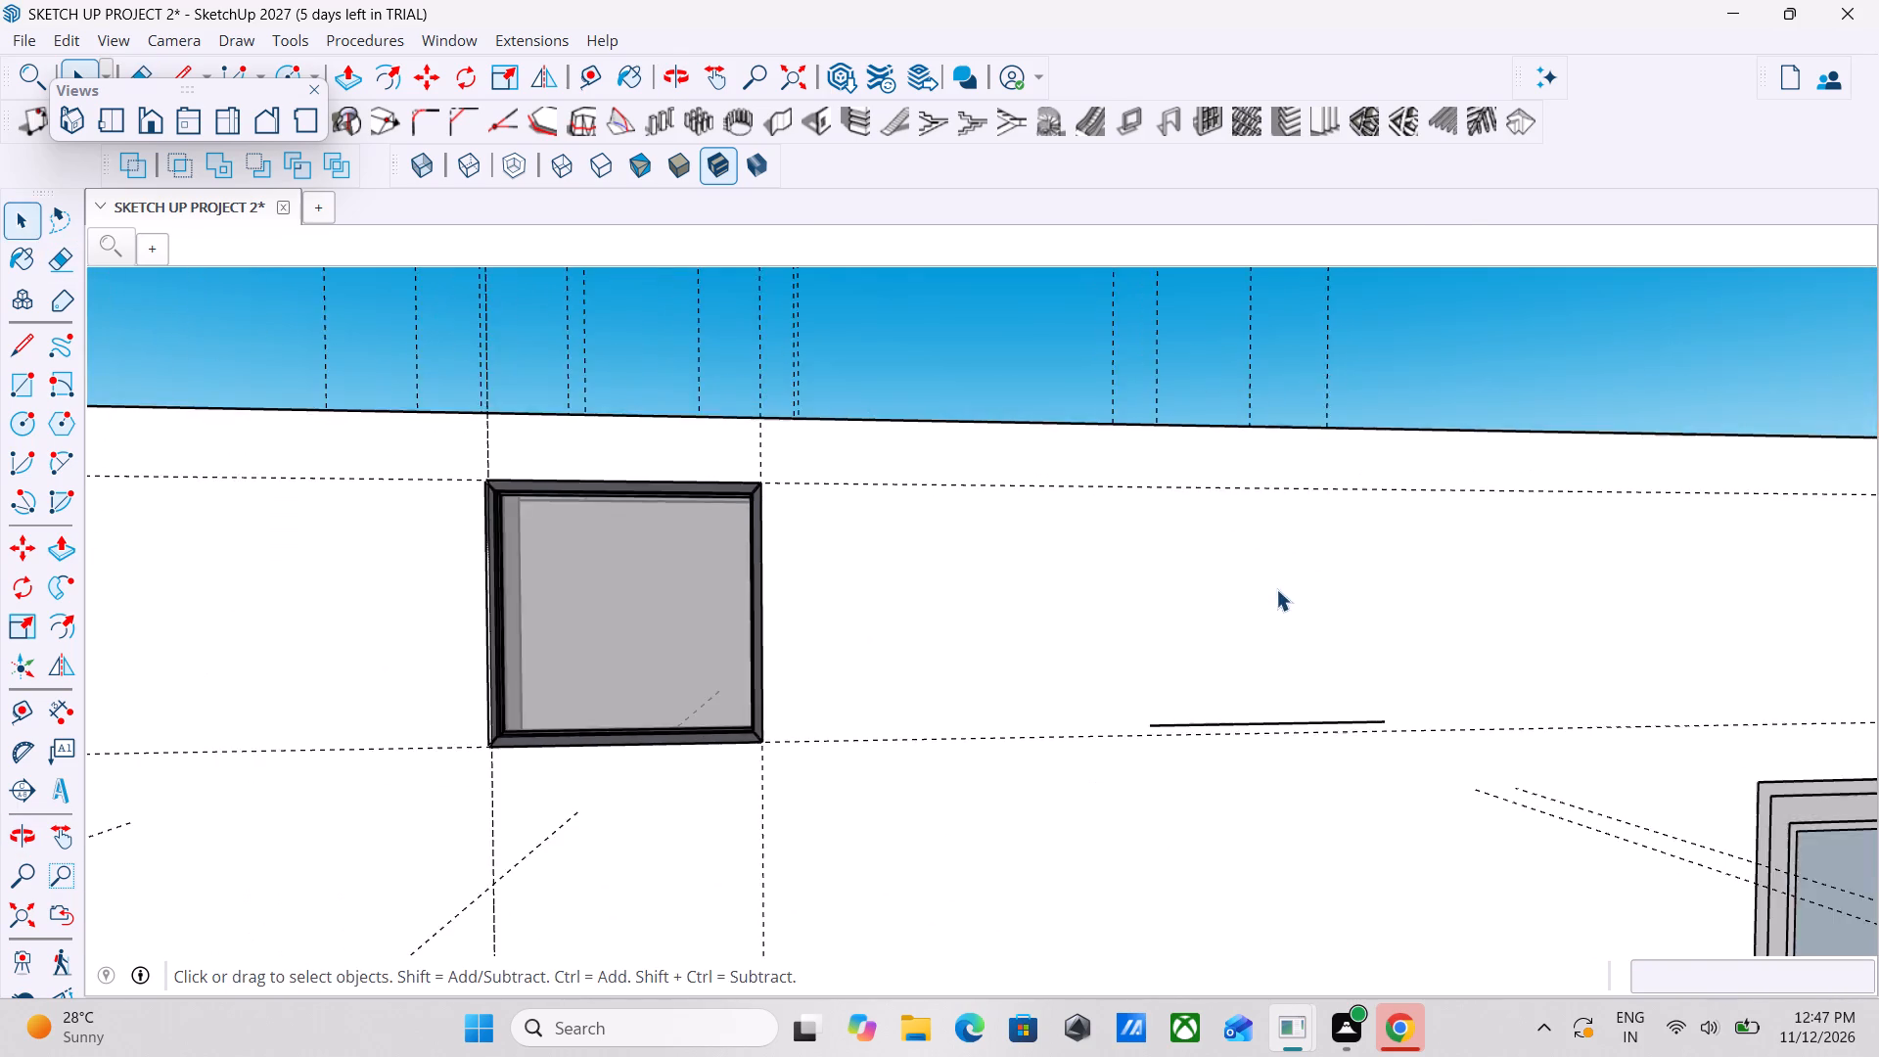
scroll(1276, 589, down, 1)
middle_drag(1296, 657, 1274, 732)
scroll(1640, 949, up, 1)
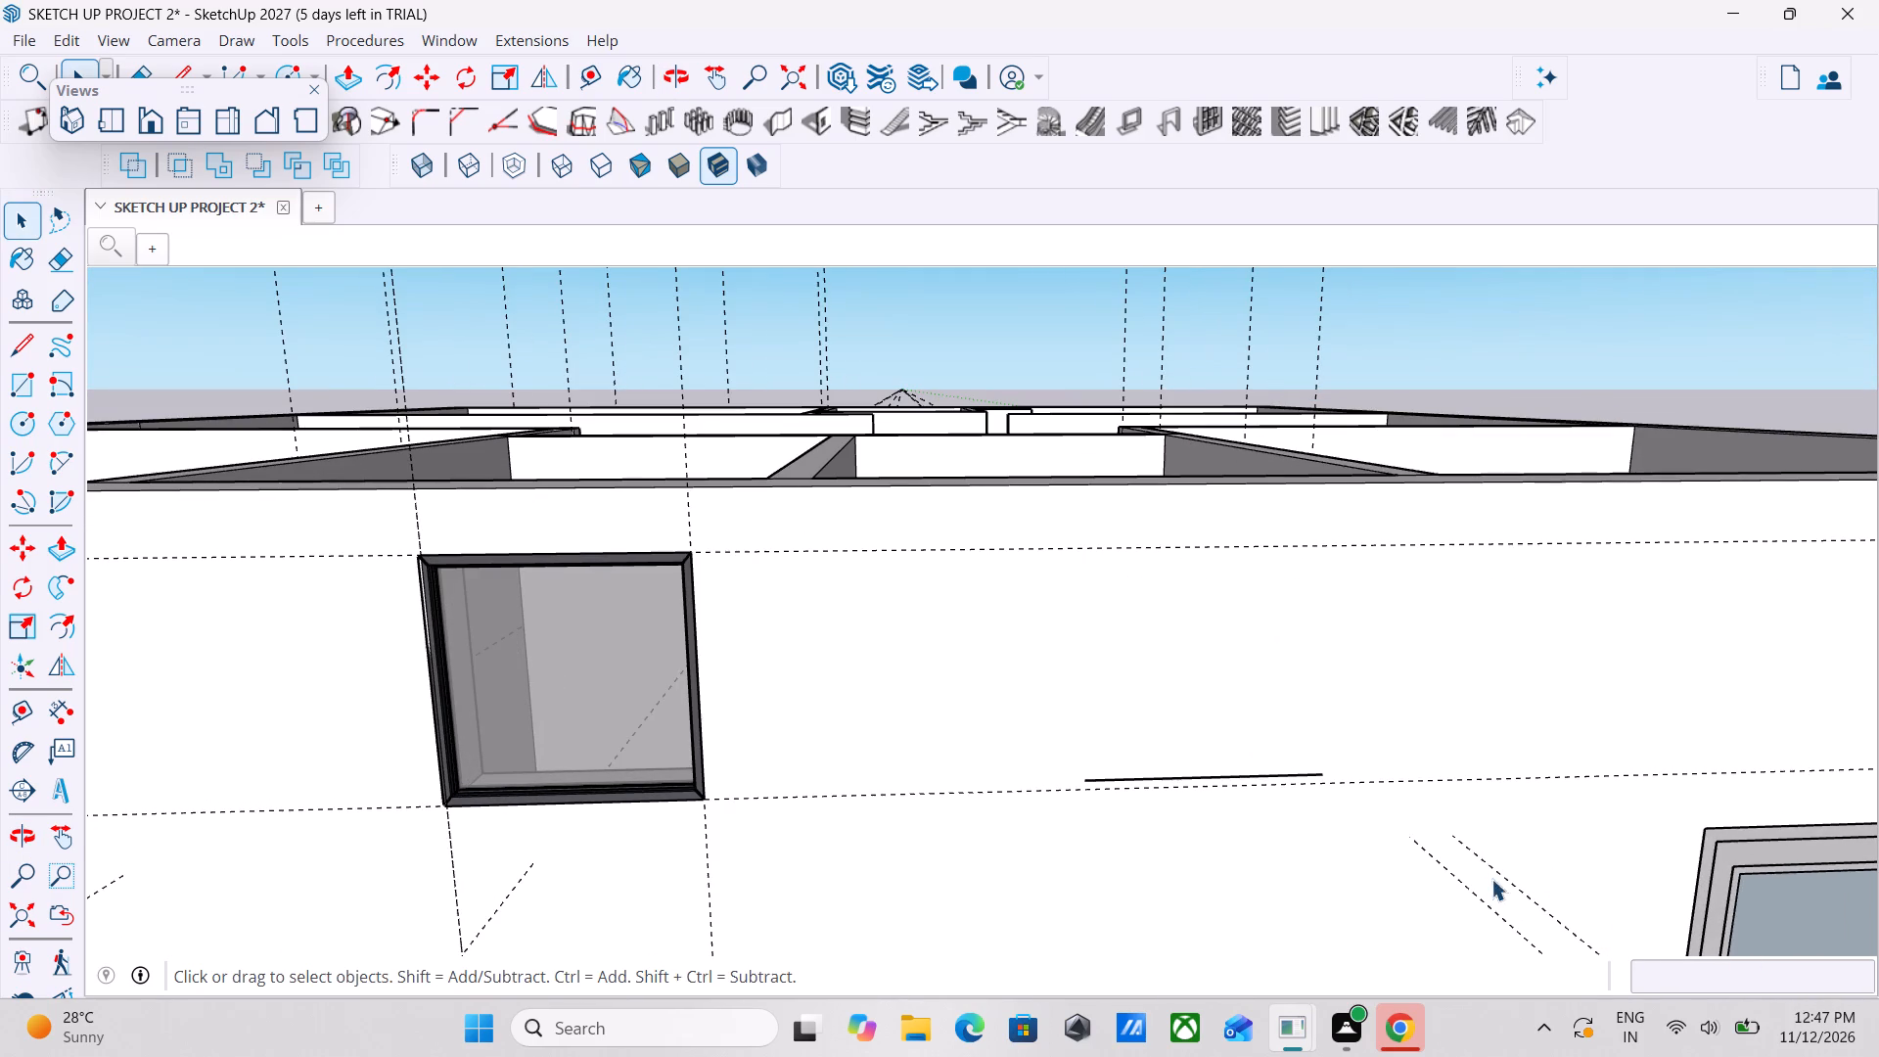
middle_drag(1296, 794, 1171, 862)
scroll(1171, 862, up, 1)
scroll(1171, 862, down, 1)
middle_click(1171, 862)
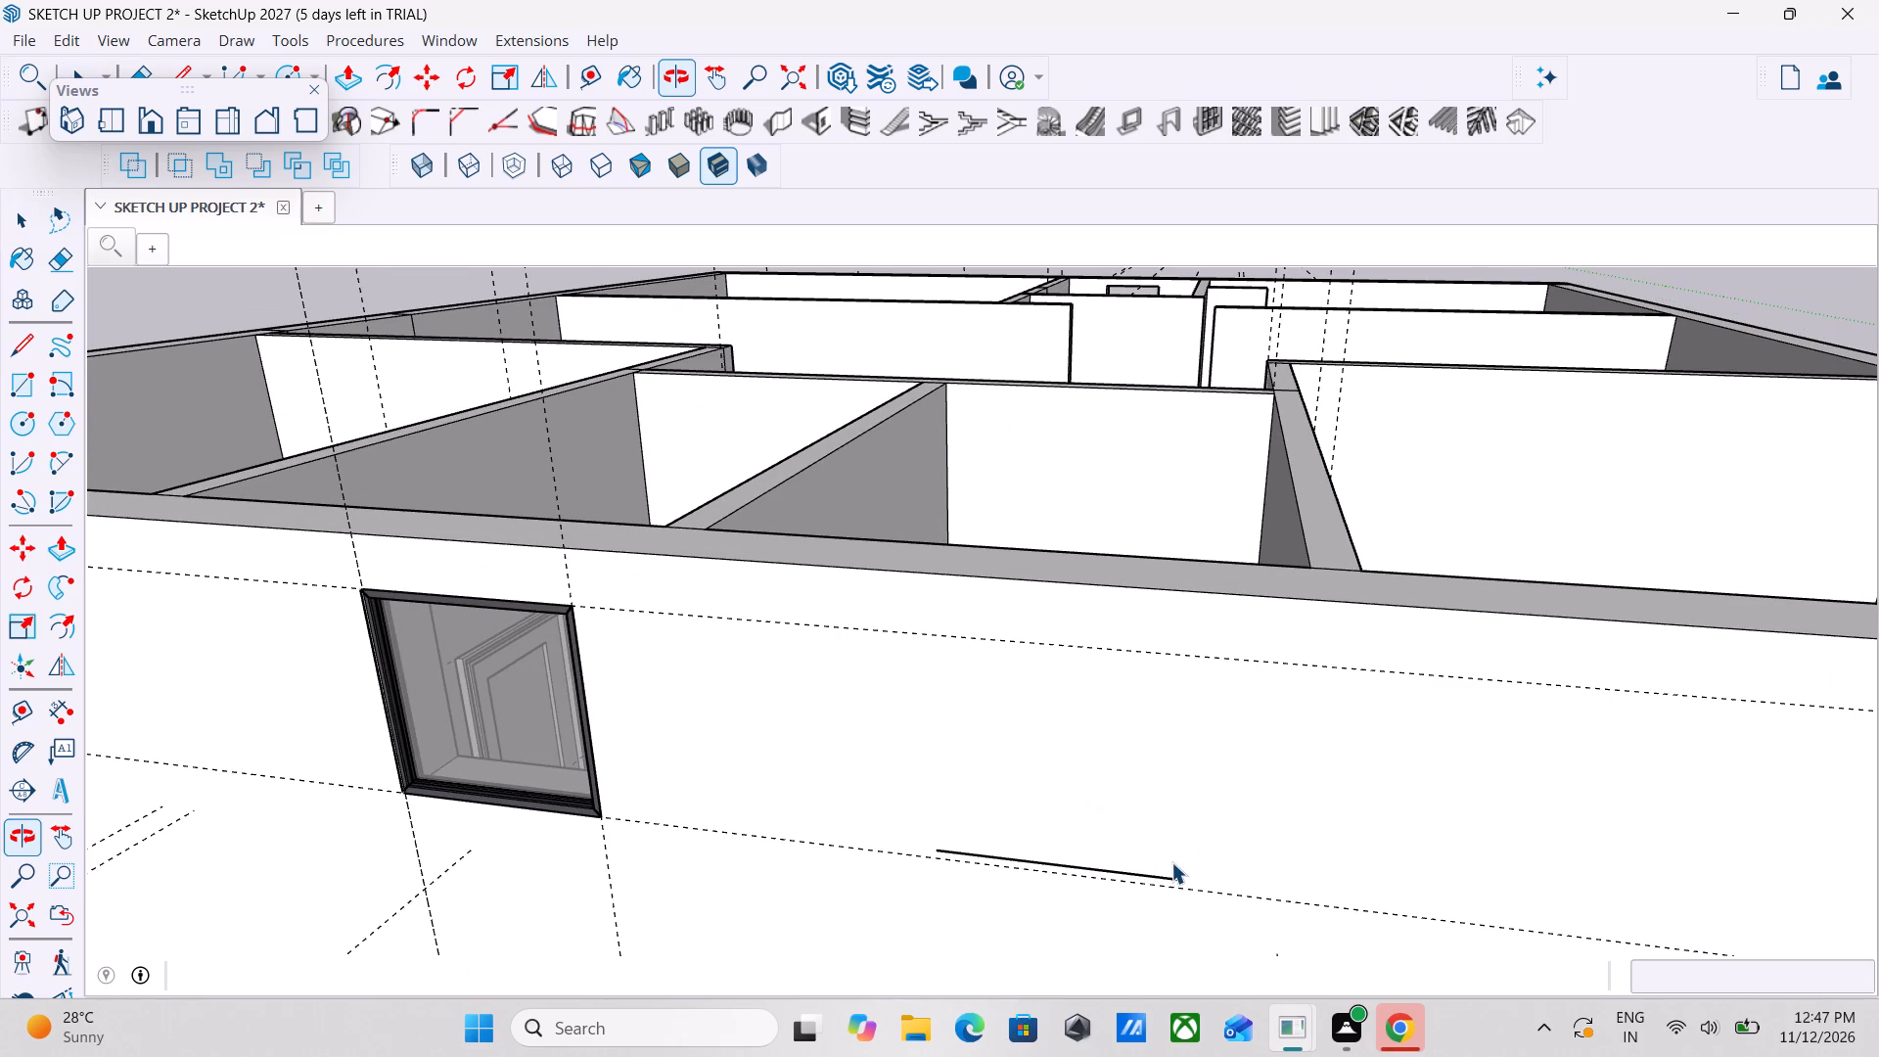
scroll(1001, 896, up, 3)
key(e)
scroll(1128, 917, up, 3)
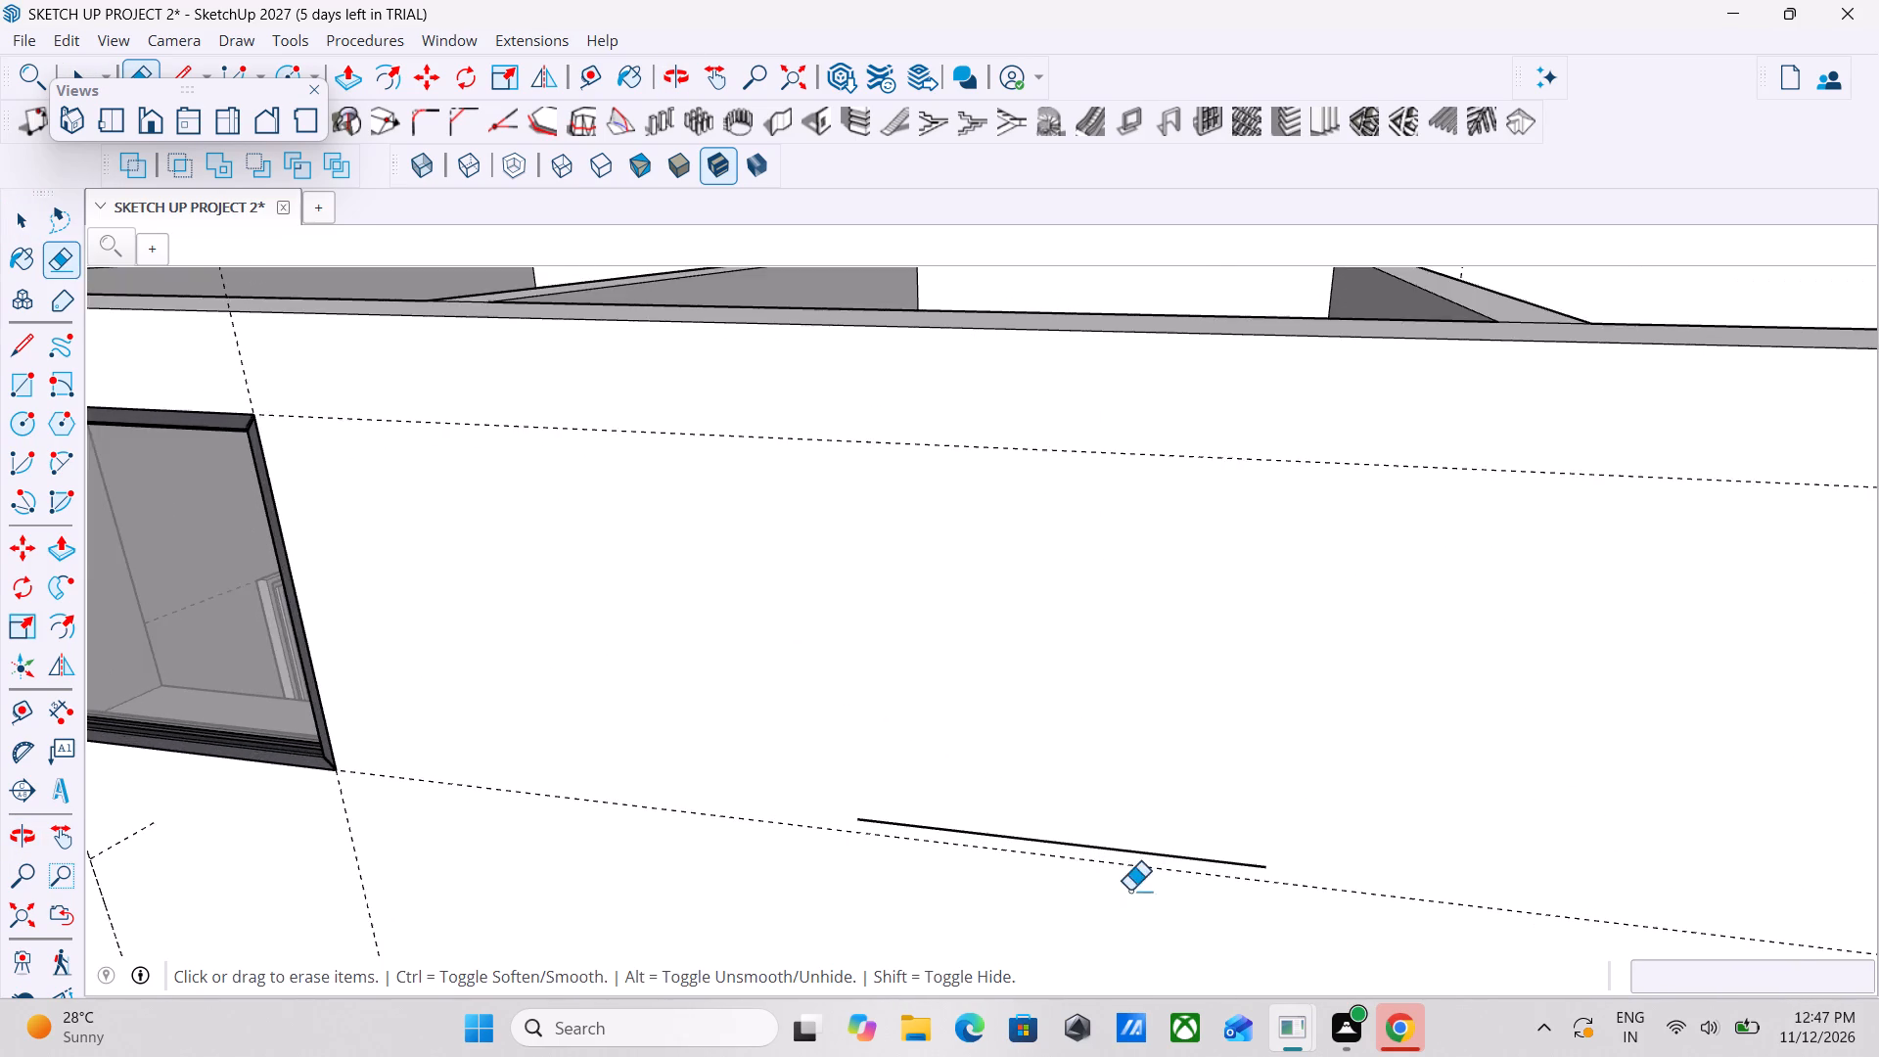
scroll(1171, 822, up, 5)
scroll(1382, 937, up, 5)
scroll(1193, 891, up, 9)
scroll(1328, 896, up, 4)
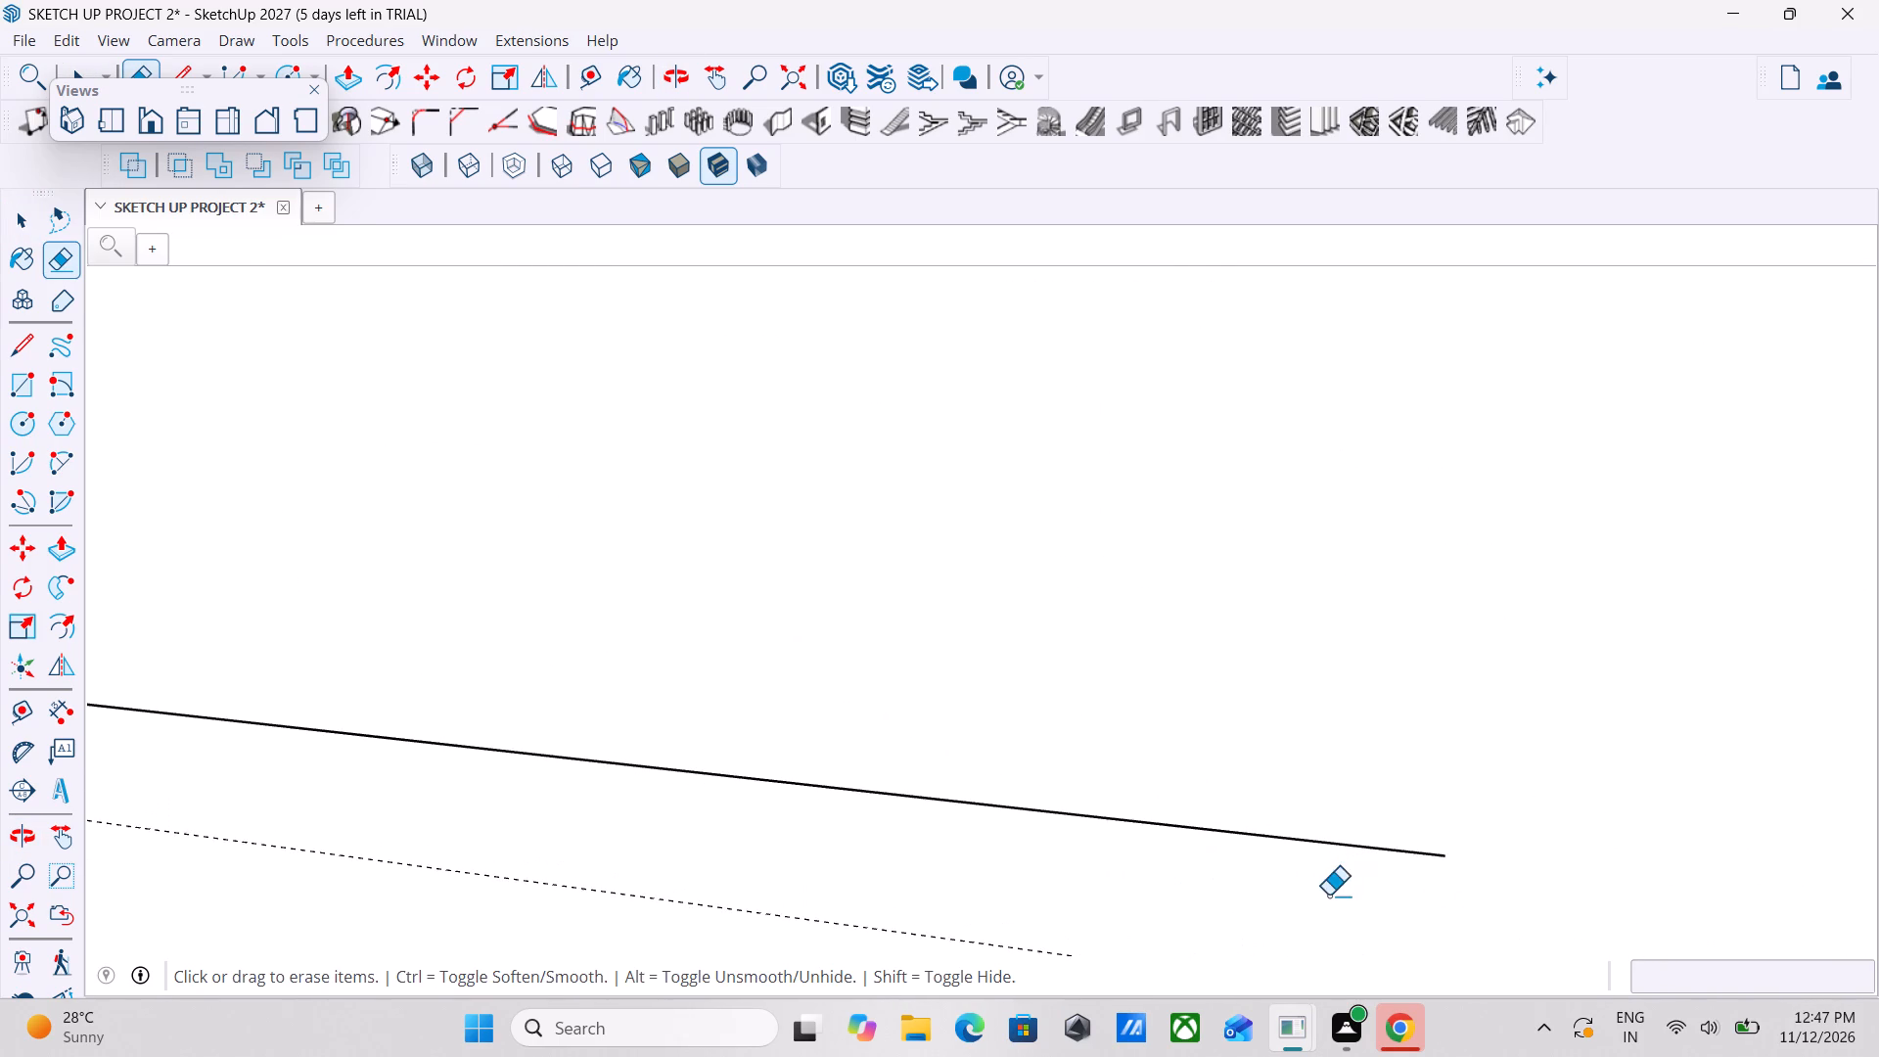
scroll(1350, 865, up, 9)
scroll(1431, 823, up, 7)
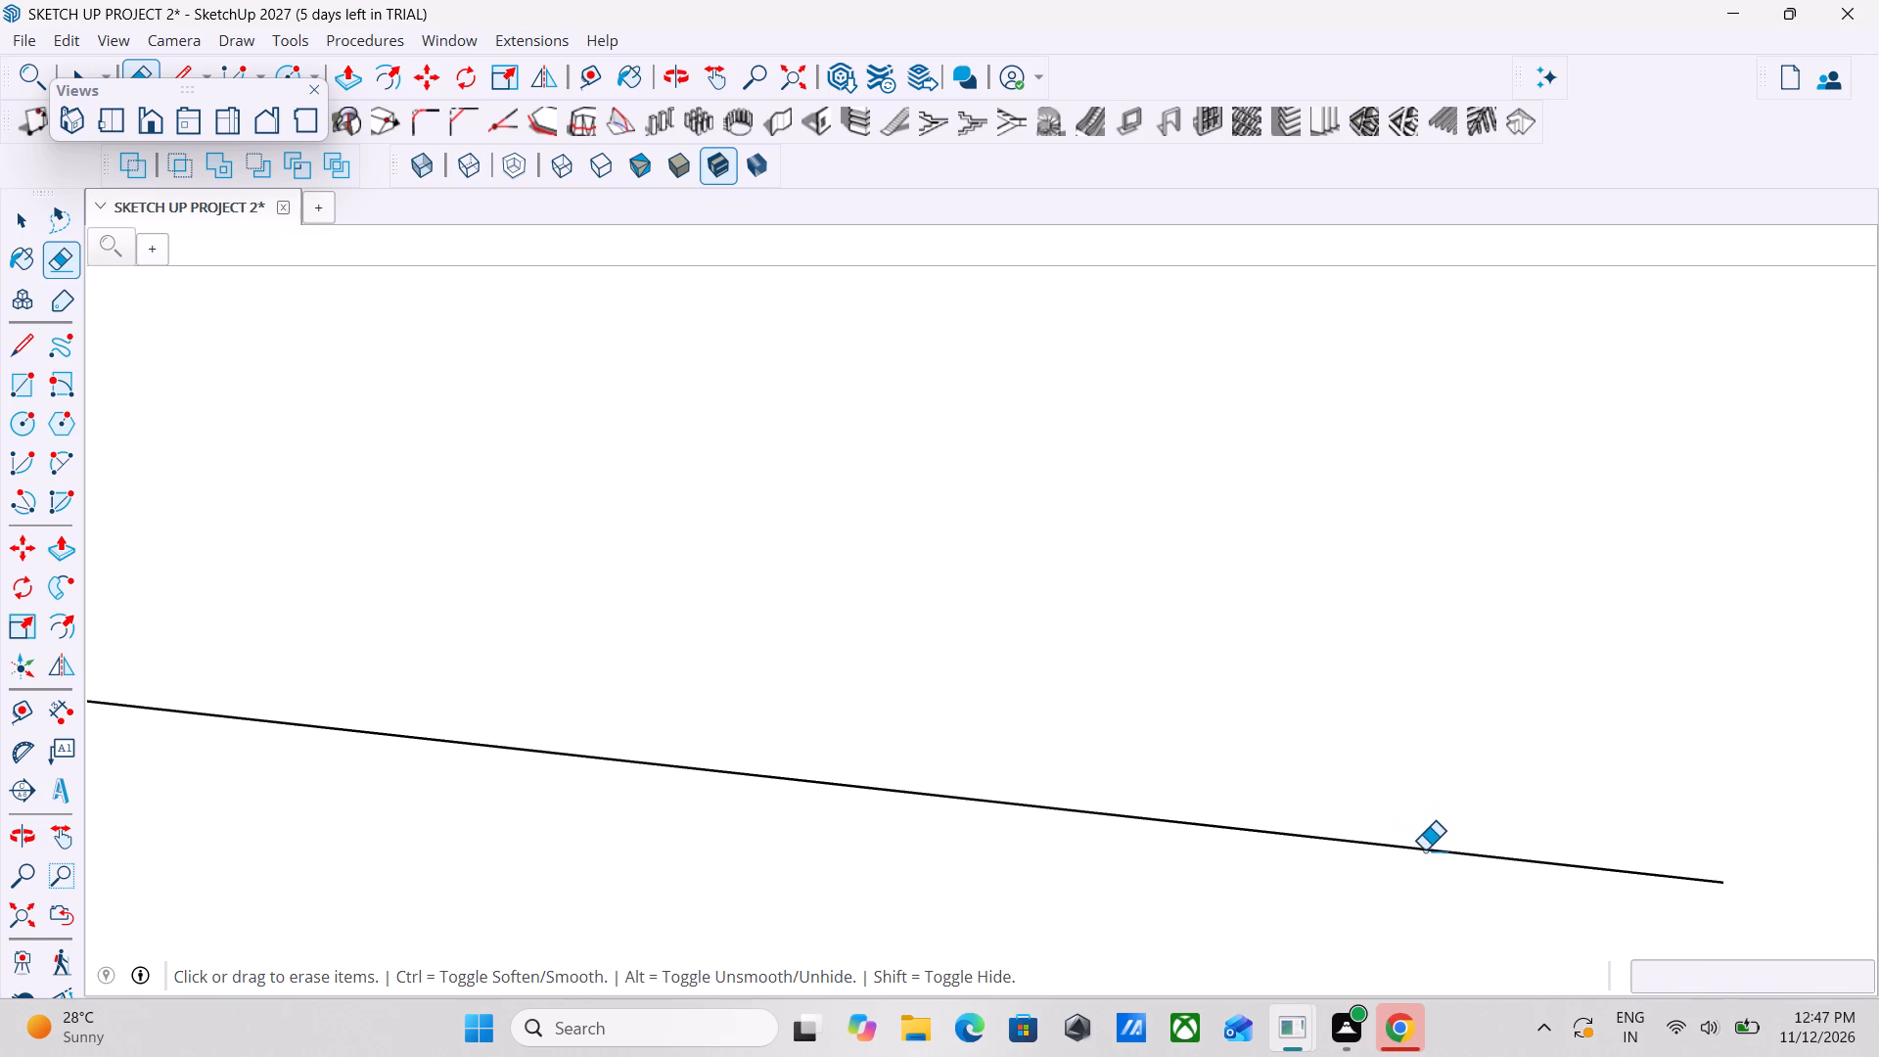
scroll(1424, 850, up, 20)
scroll(1424, 850, up, 1)
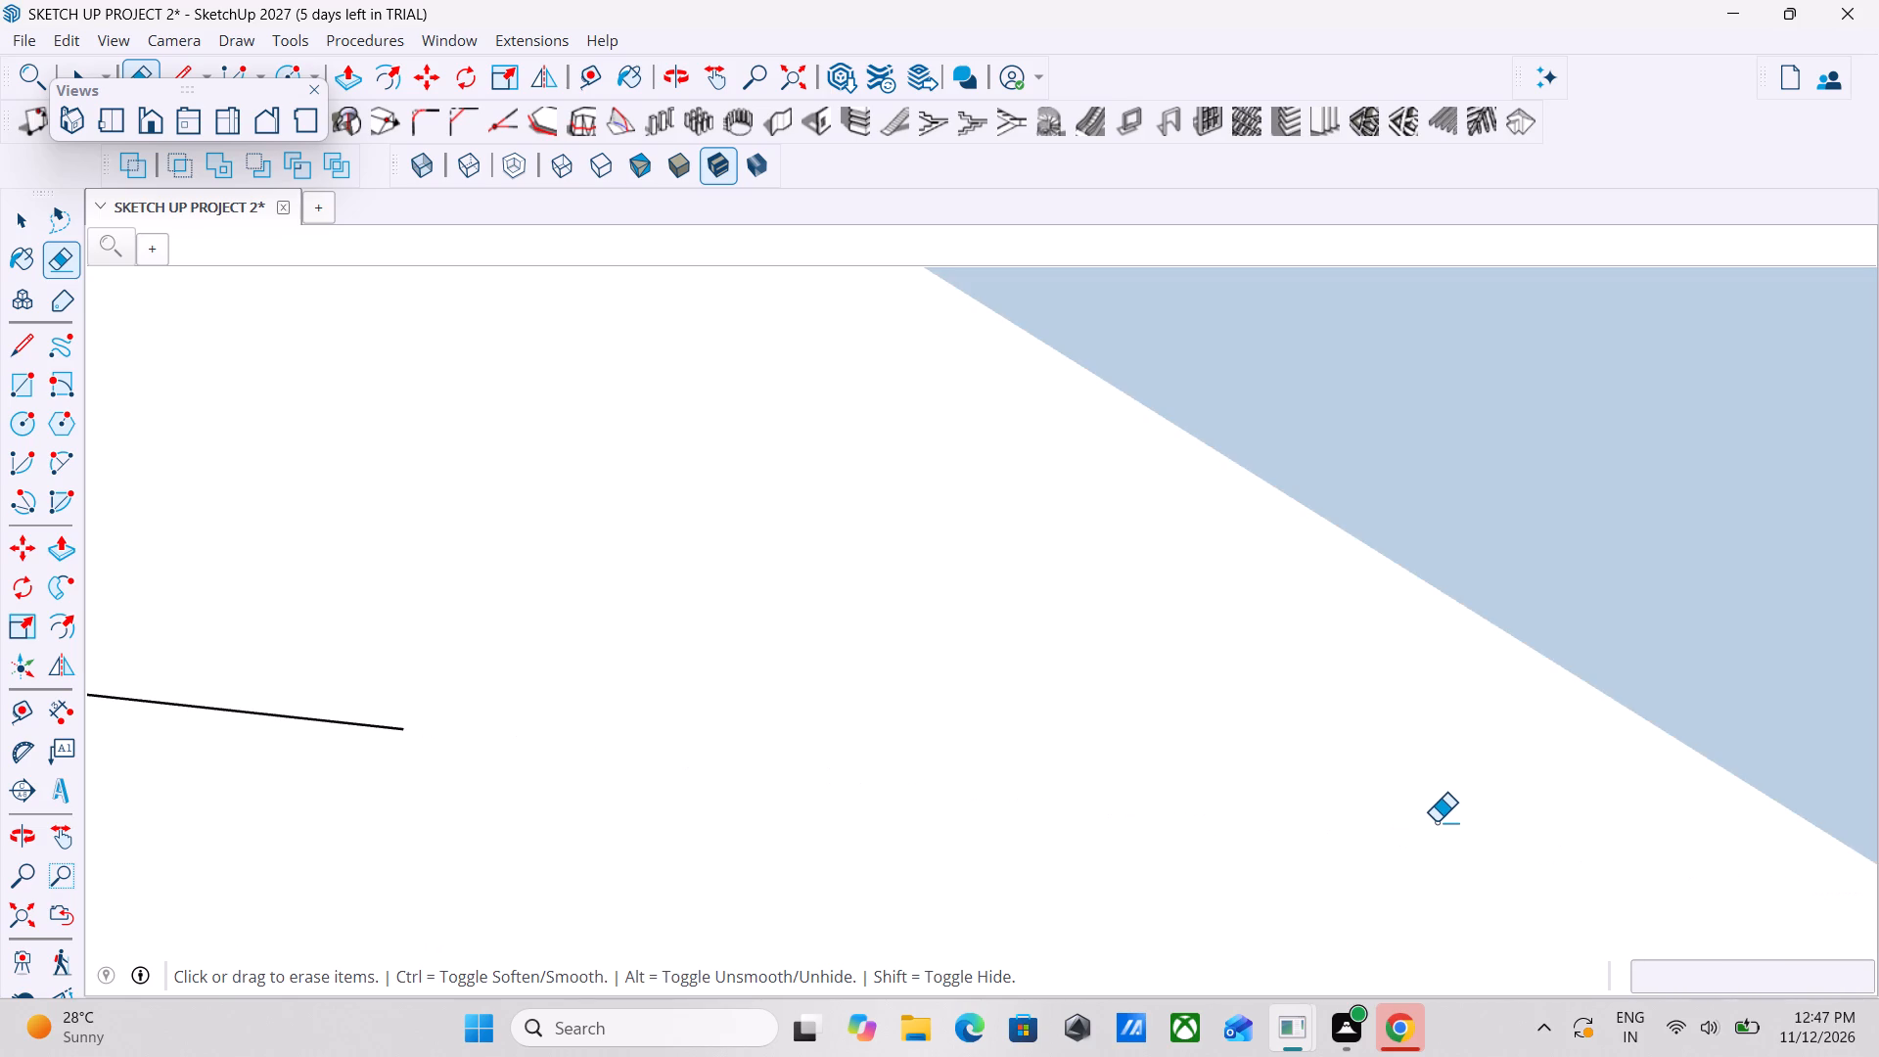
scroll(1436, 822, down, 5)
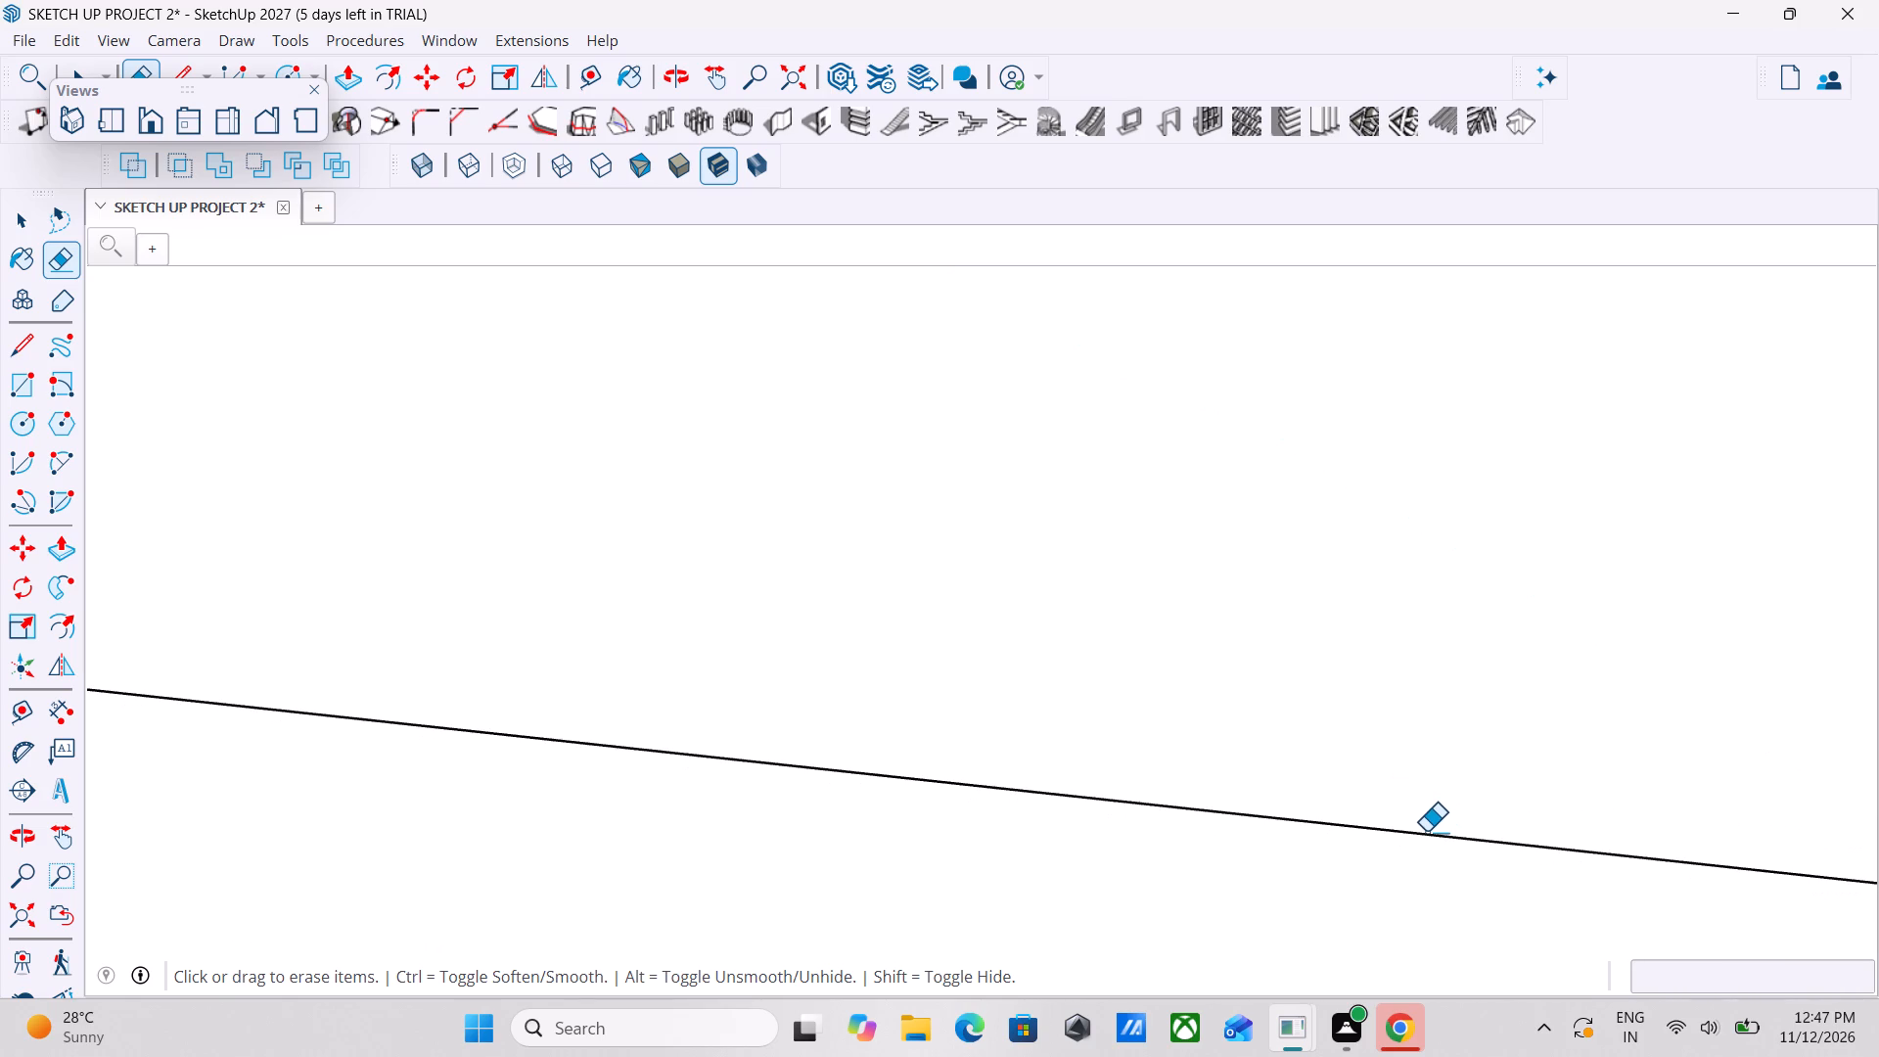
click(1426, 832)
scroll(1426, 832, down, 18)
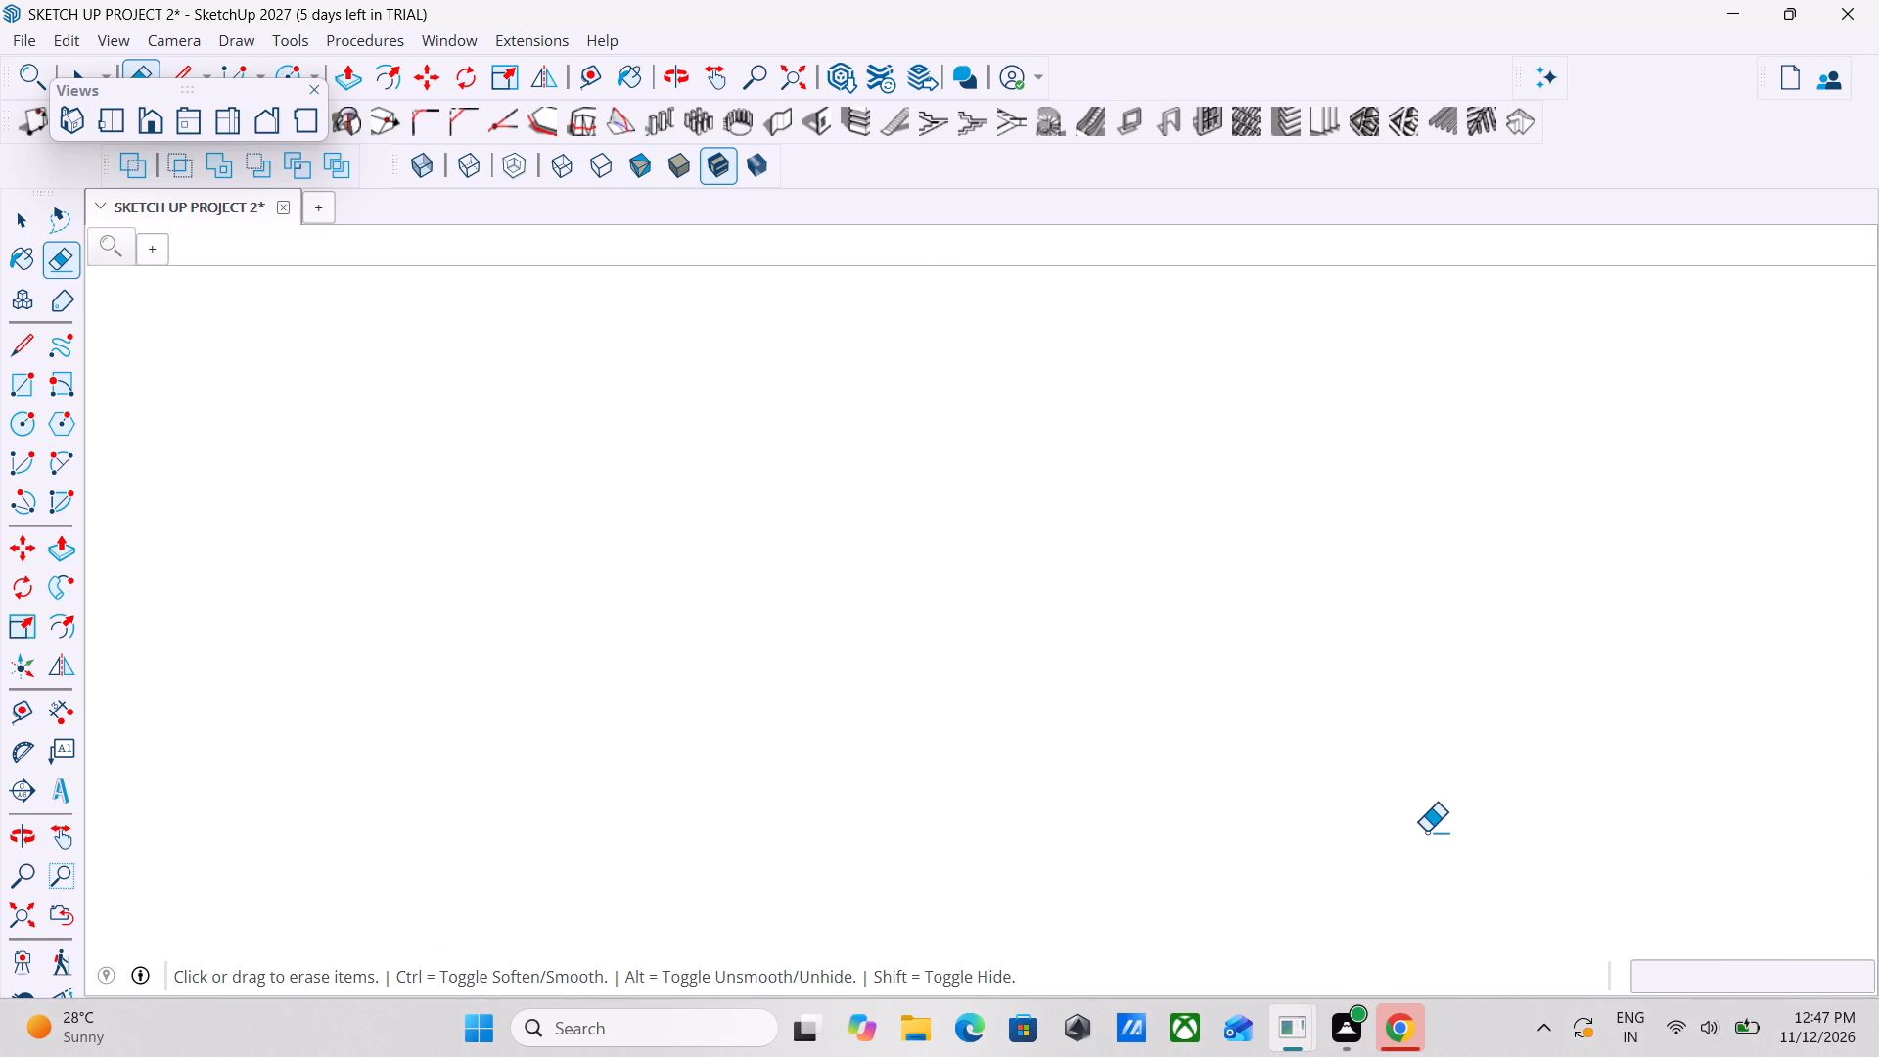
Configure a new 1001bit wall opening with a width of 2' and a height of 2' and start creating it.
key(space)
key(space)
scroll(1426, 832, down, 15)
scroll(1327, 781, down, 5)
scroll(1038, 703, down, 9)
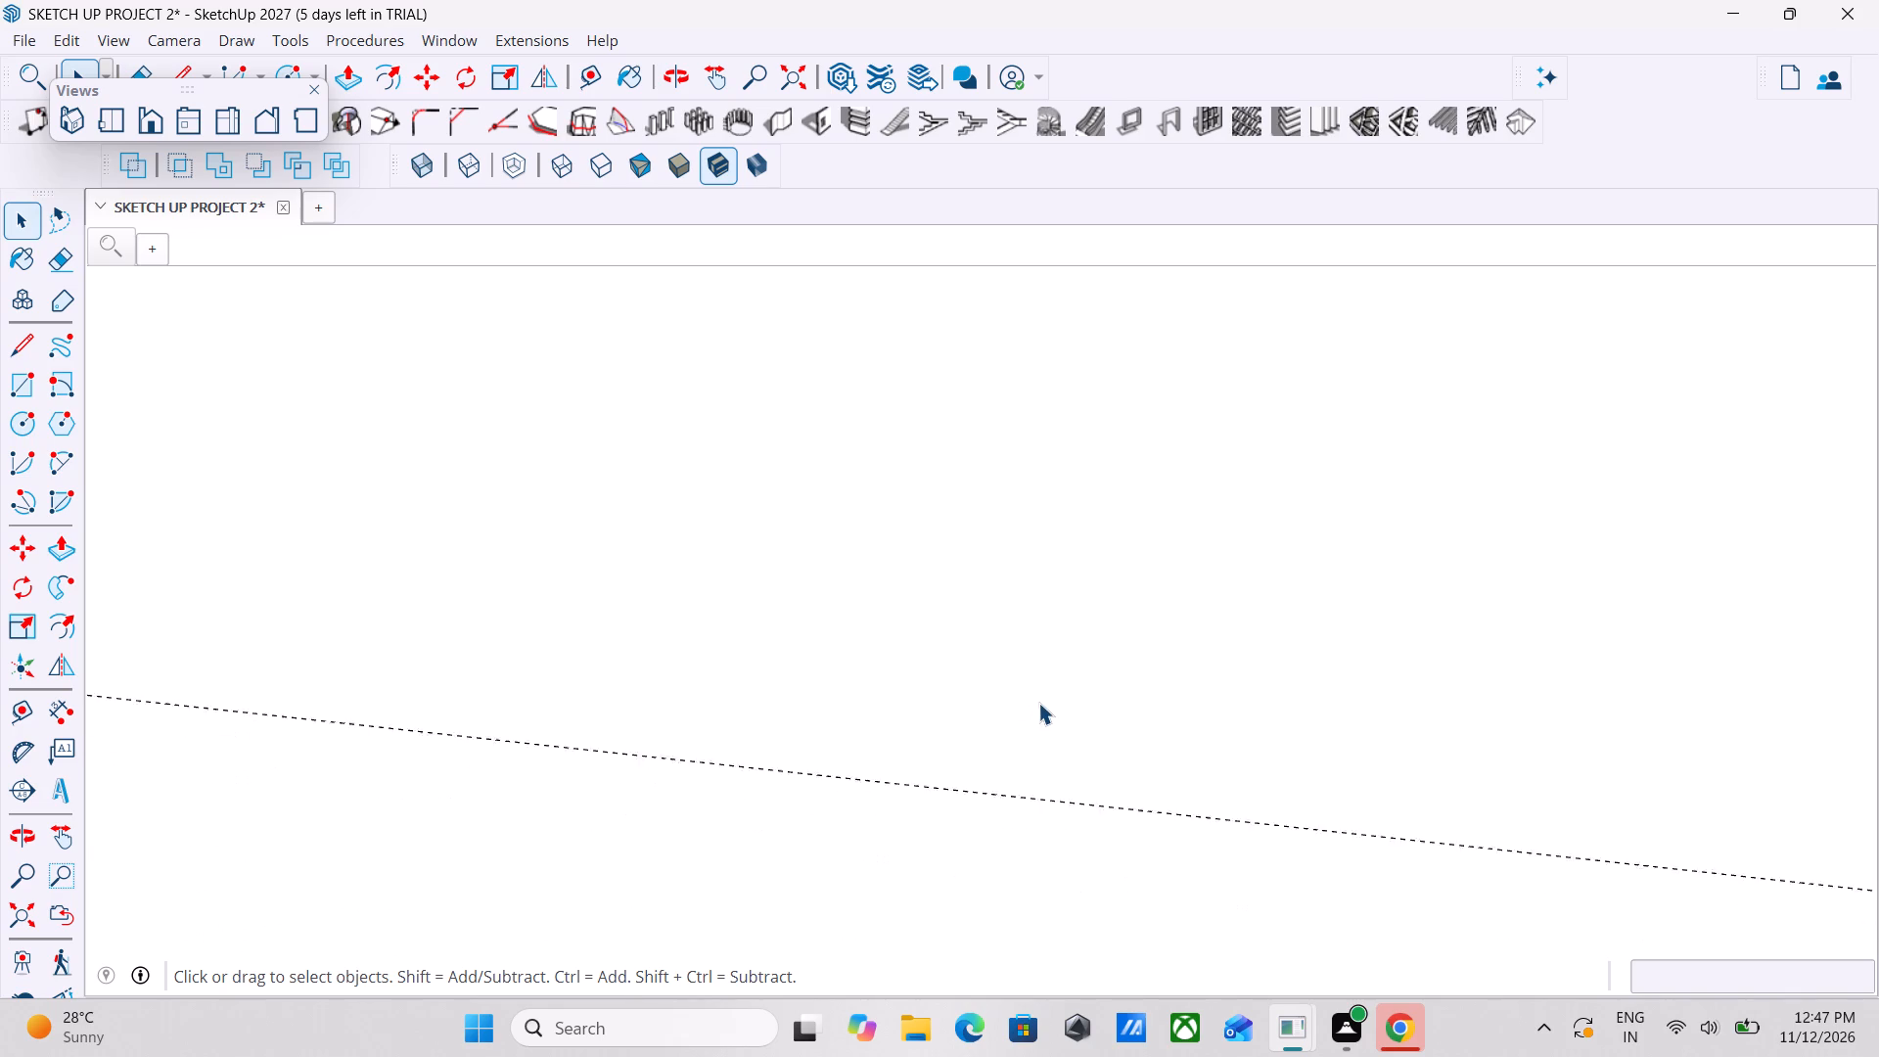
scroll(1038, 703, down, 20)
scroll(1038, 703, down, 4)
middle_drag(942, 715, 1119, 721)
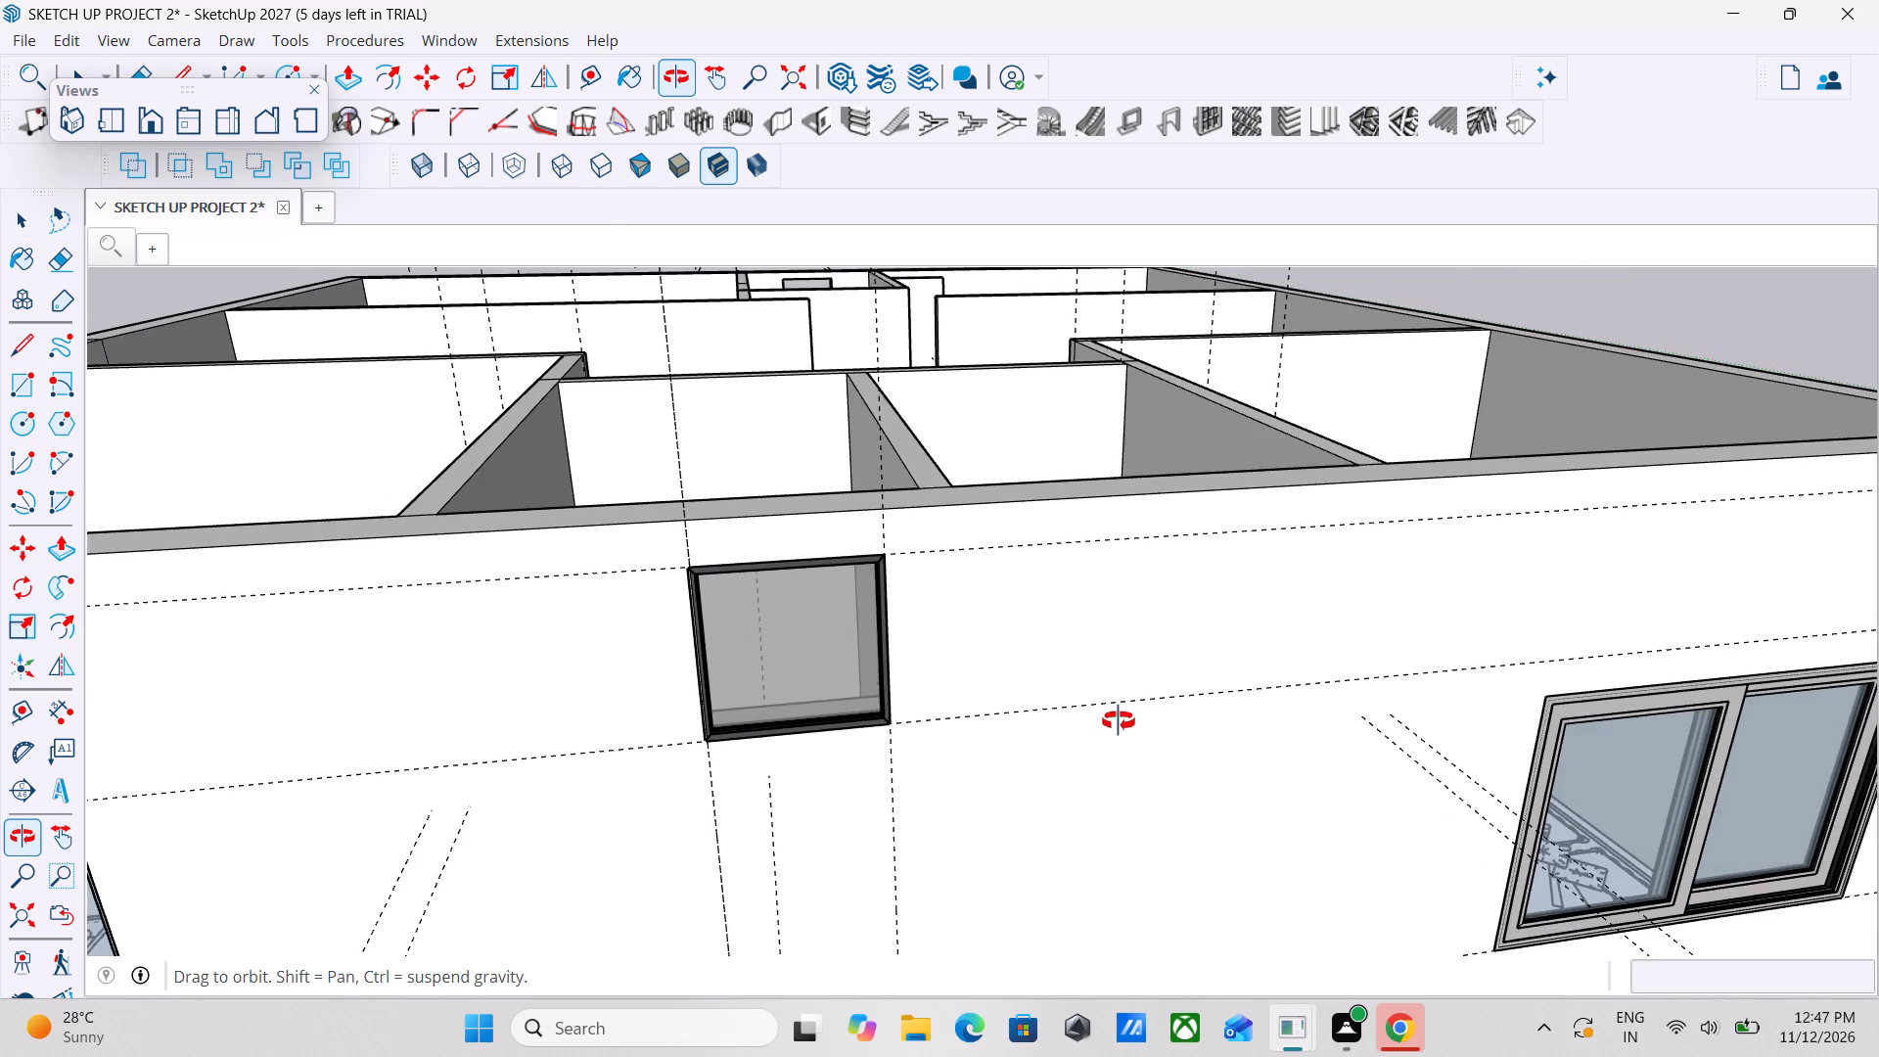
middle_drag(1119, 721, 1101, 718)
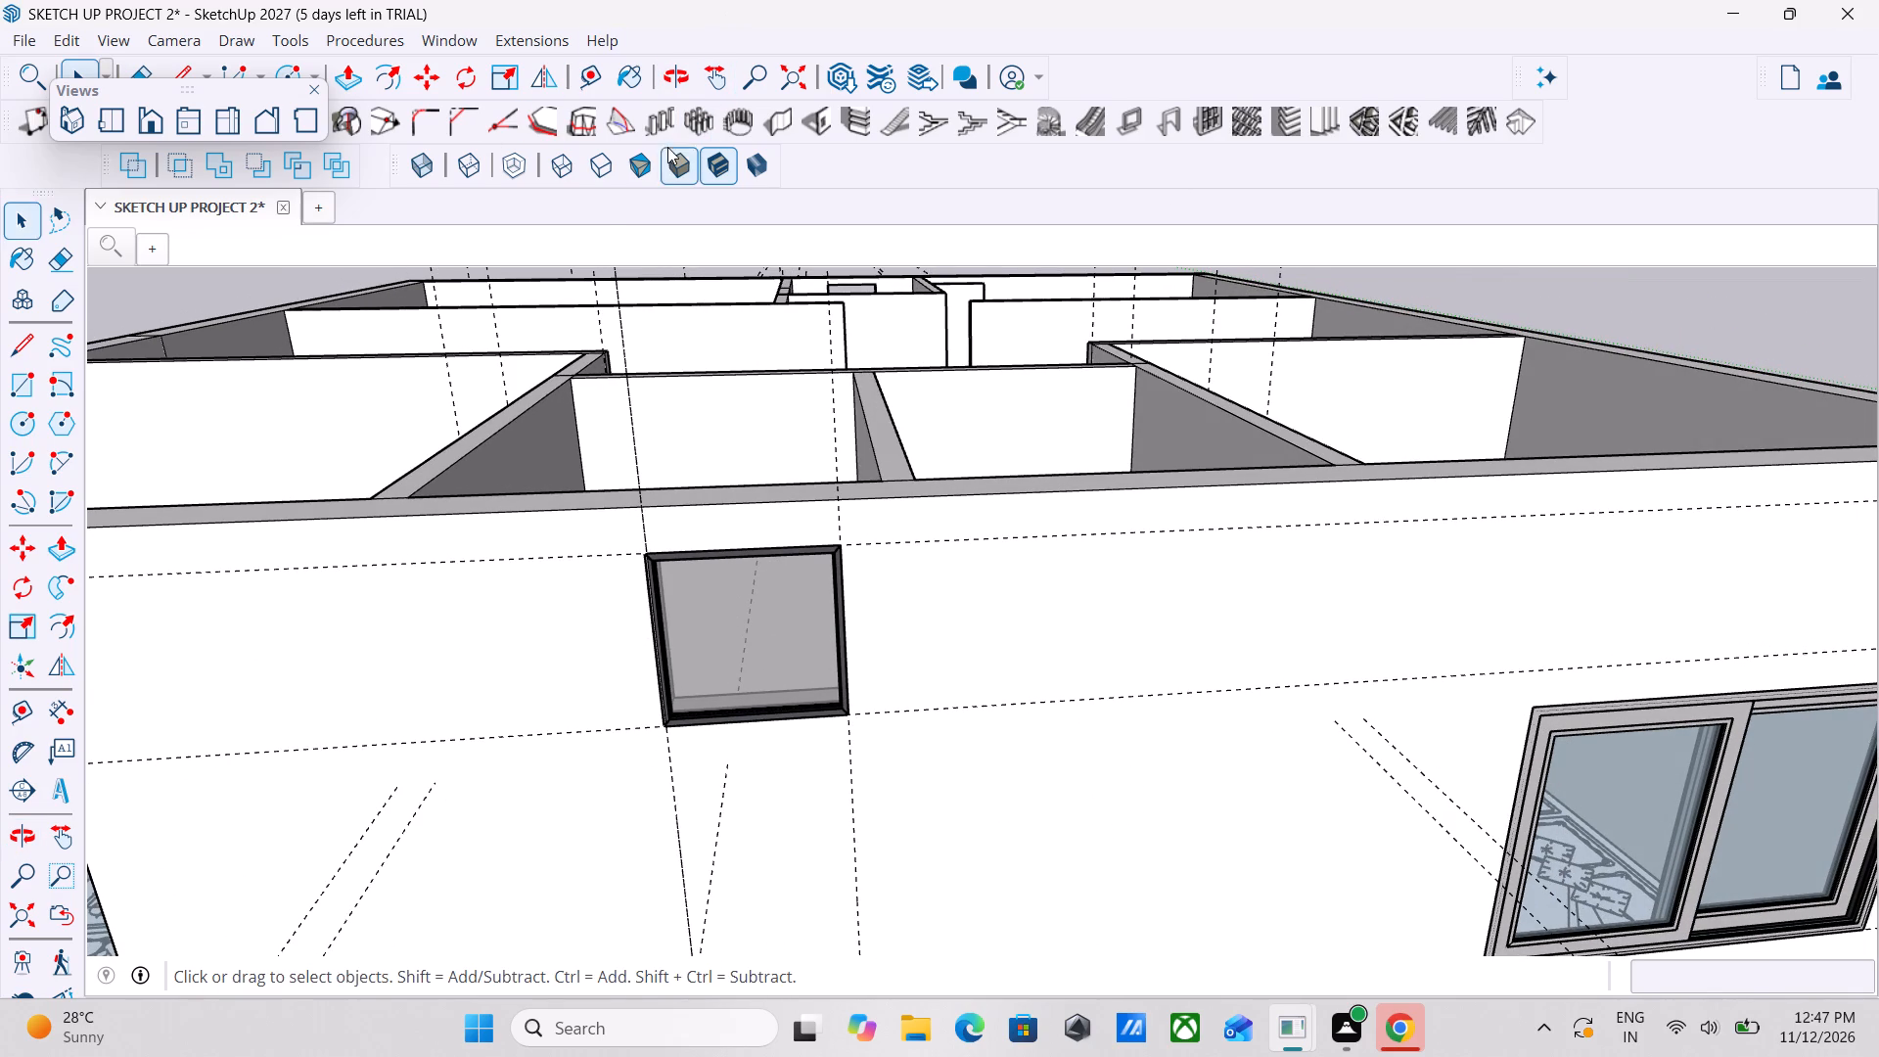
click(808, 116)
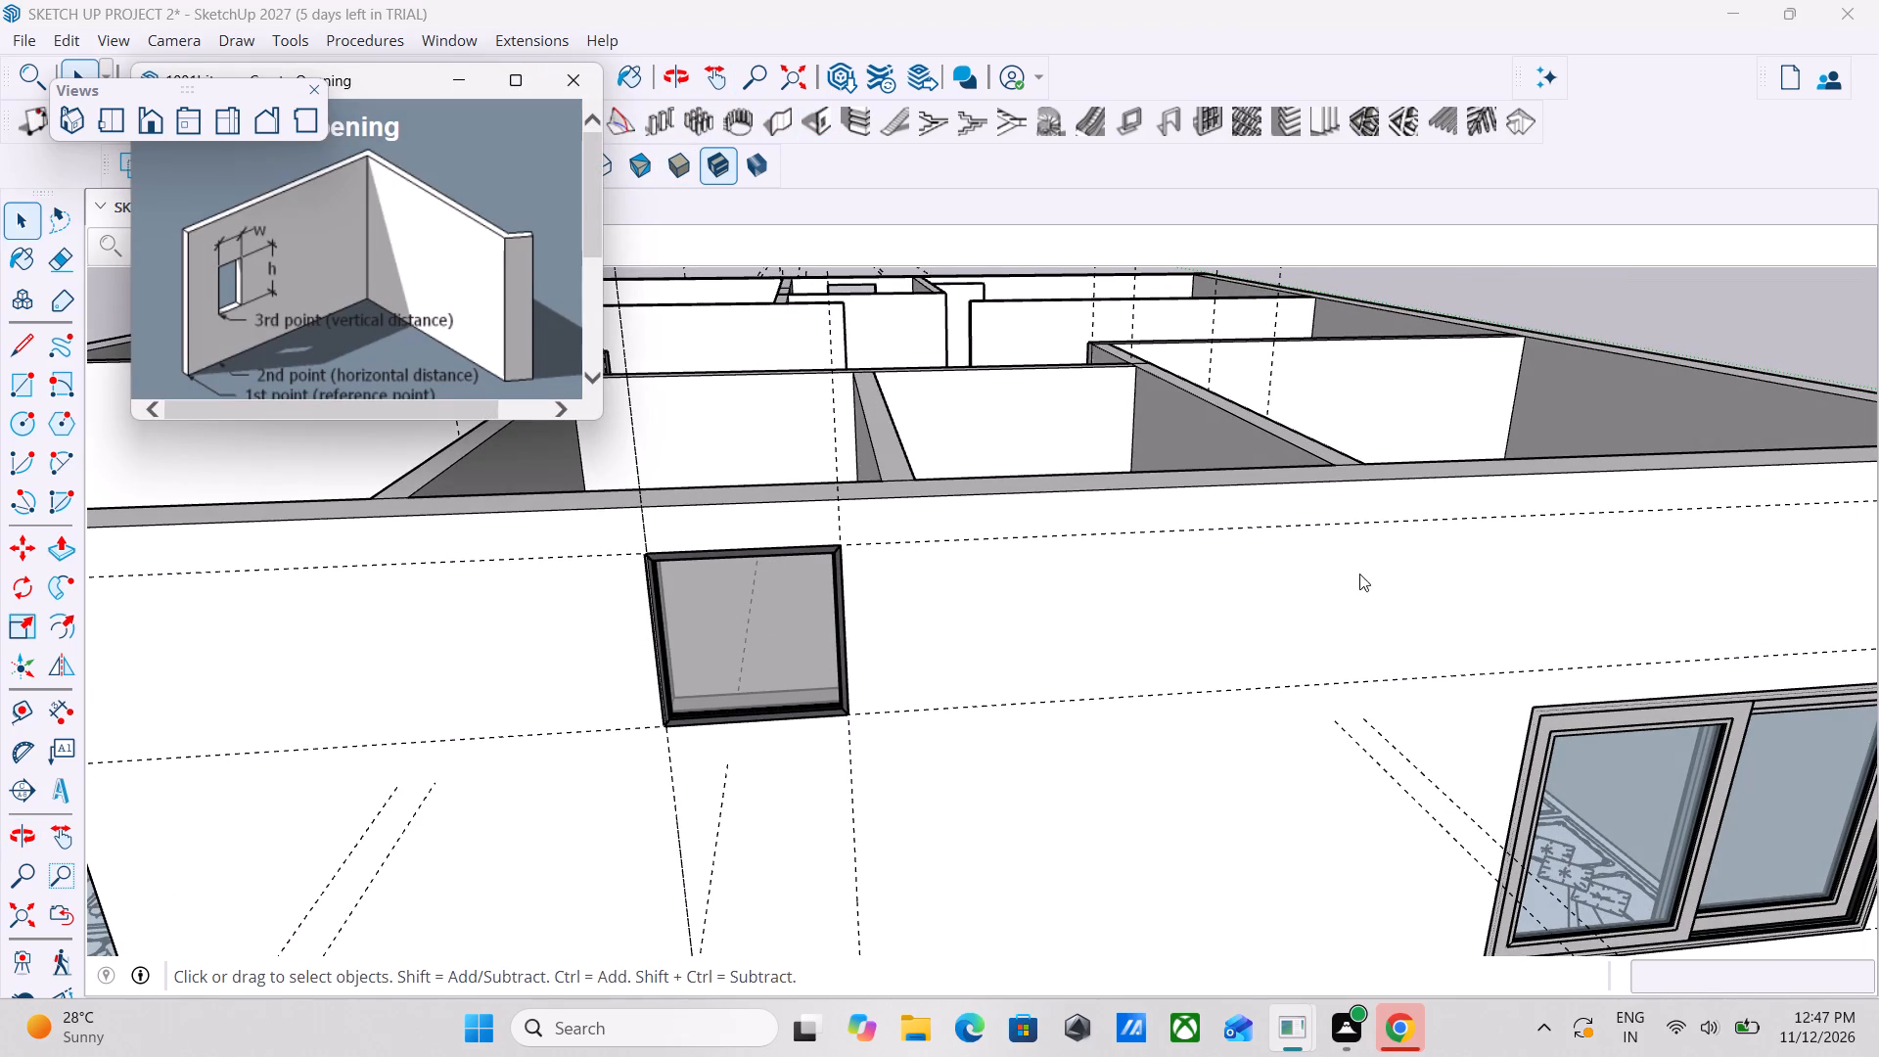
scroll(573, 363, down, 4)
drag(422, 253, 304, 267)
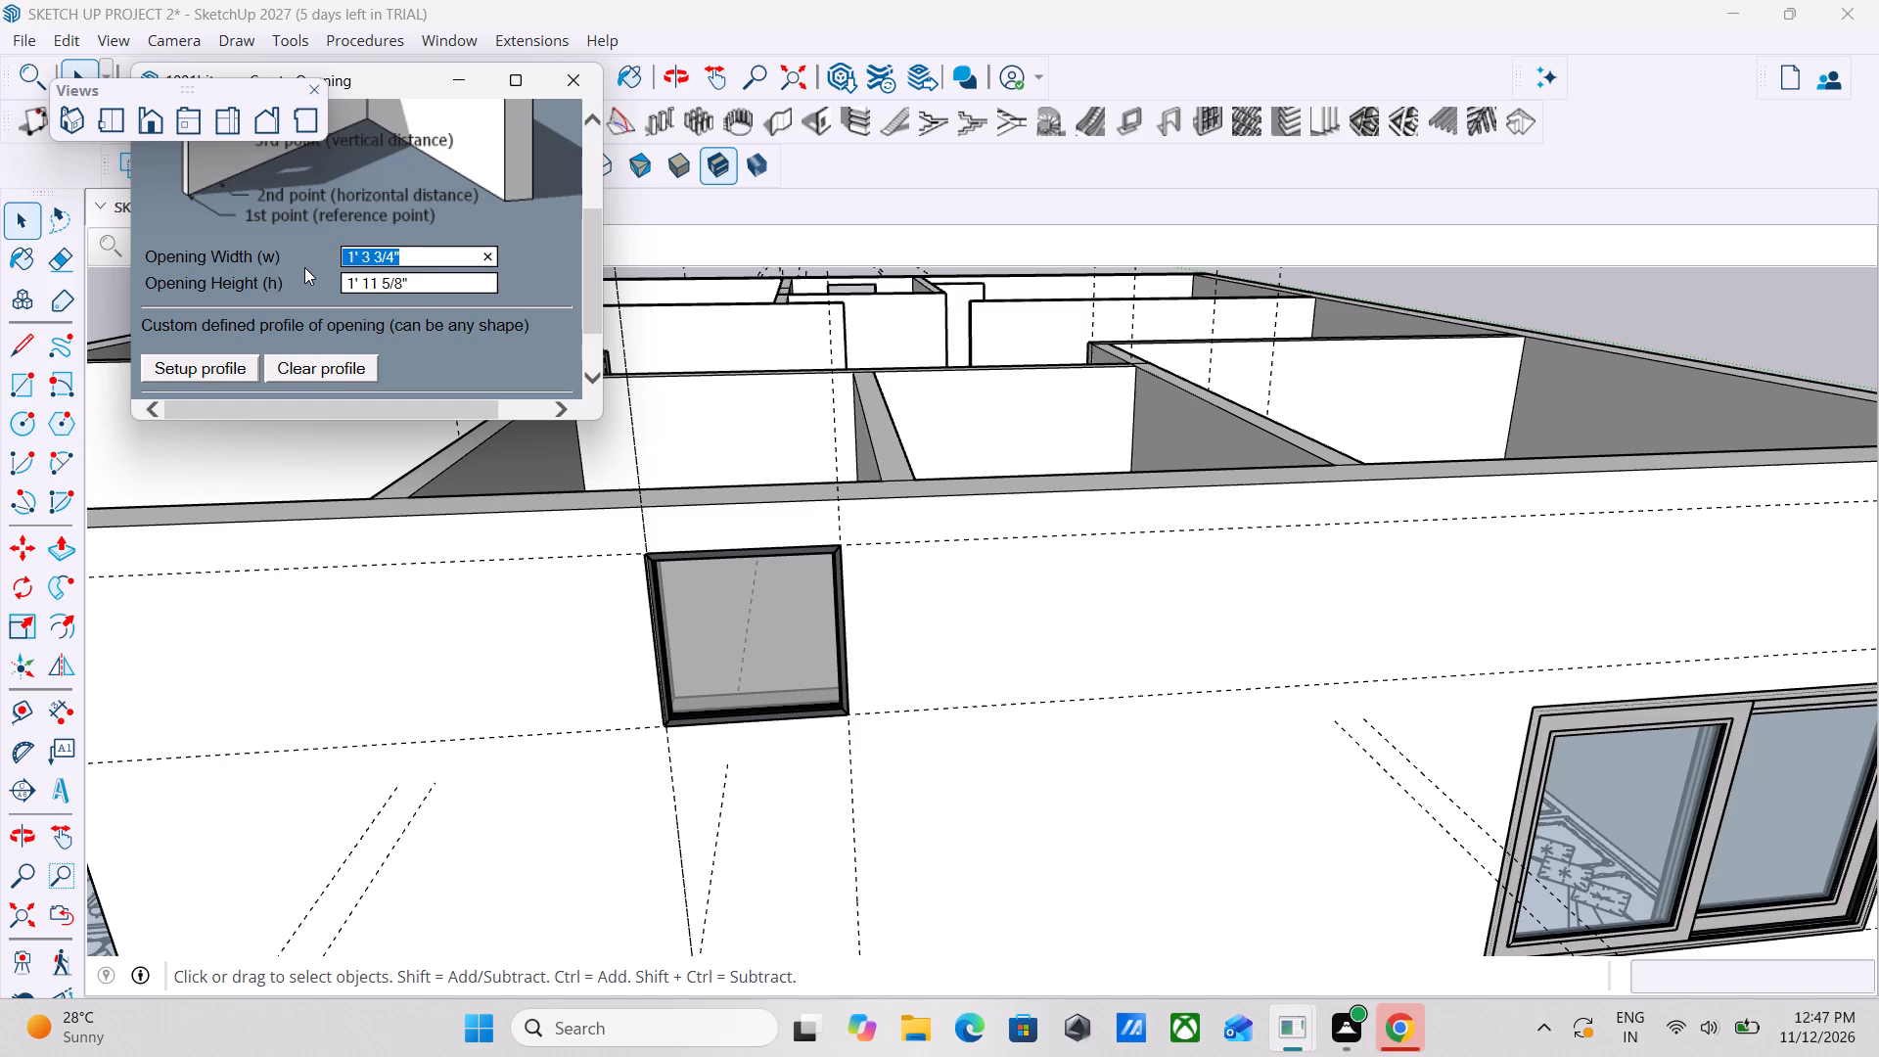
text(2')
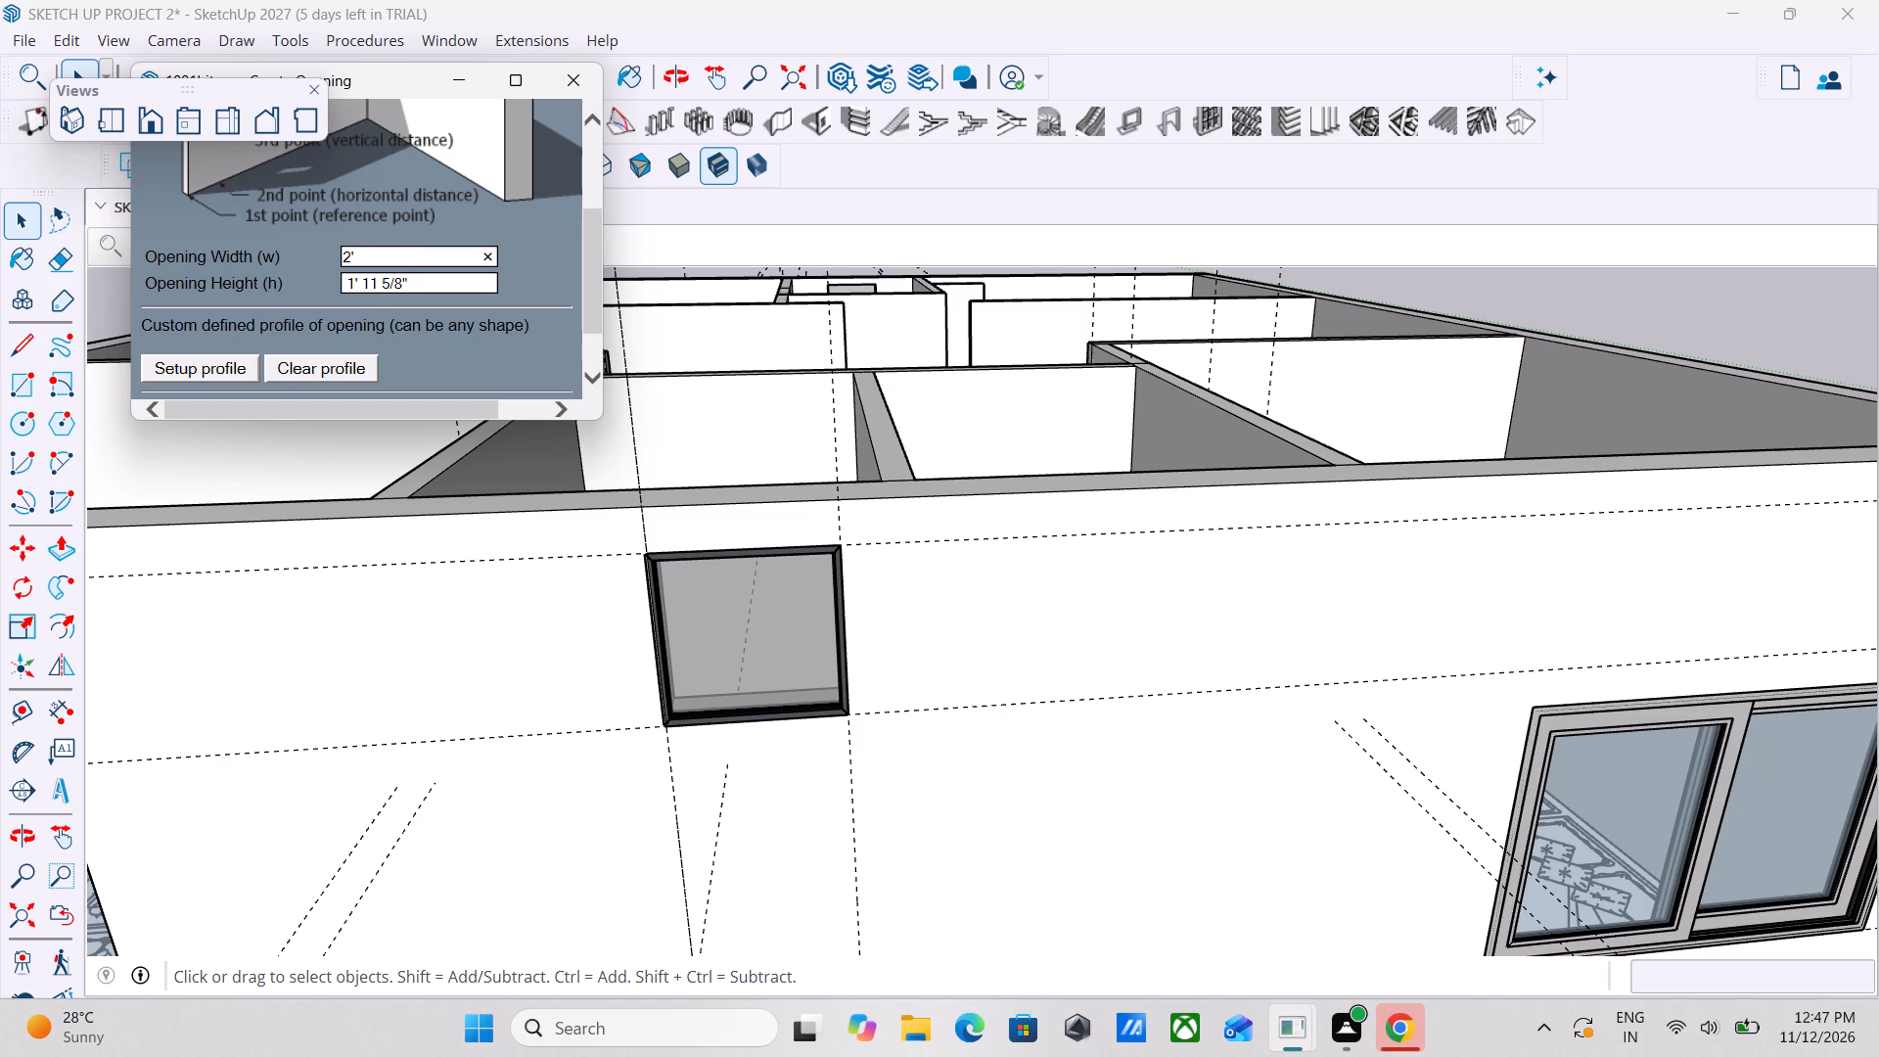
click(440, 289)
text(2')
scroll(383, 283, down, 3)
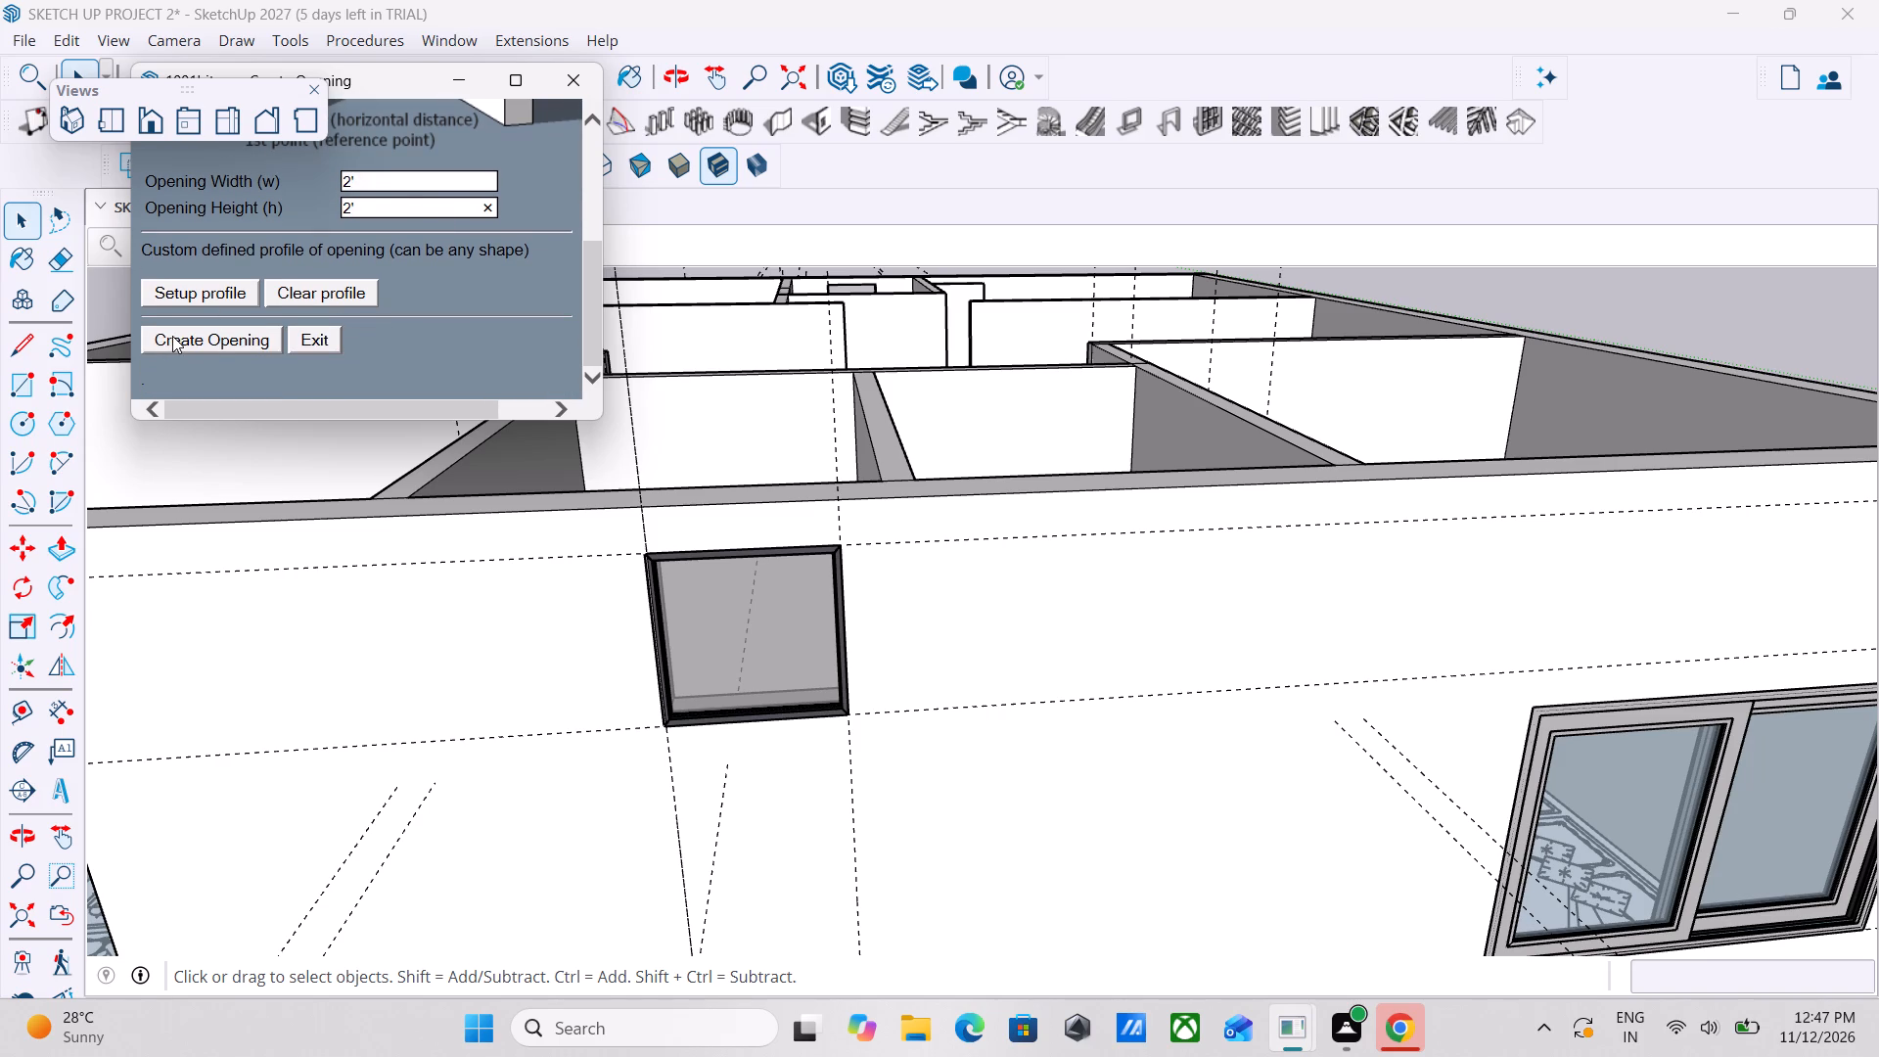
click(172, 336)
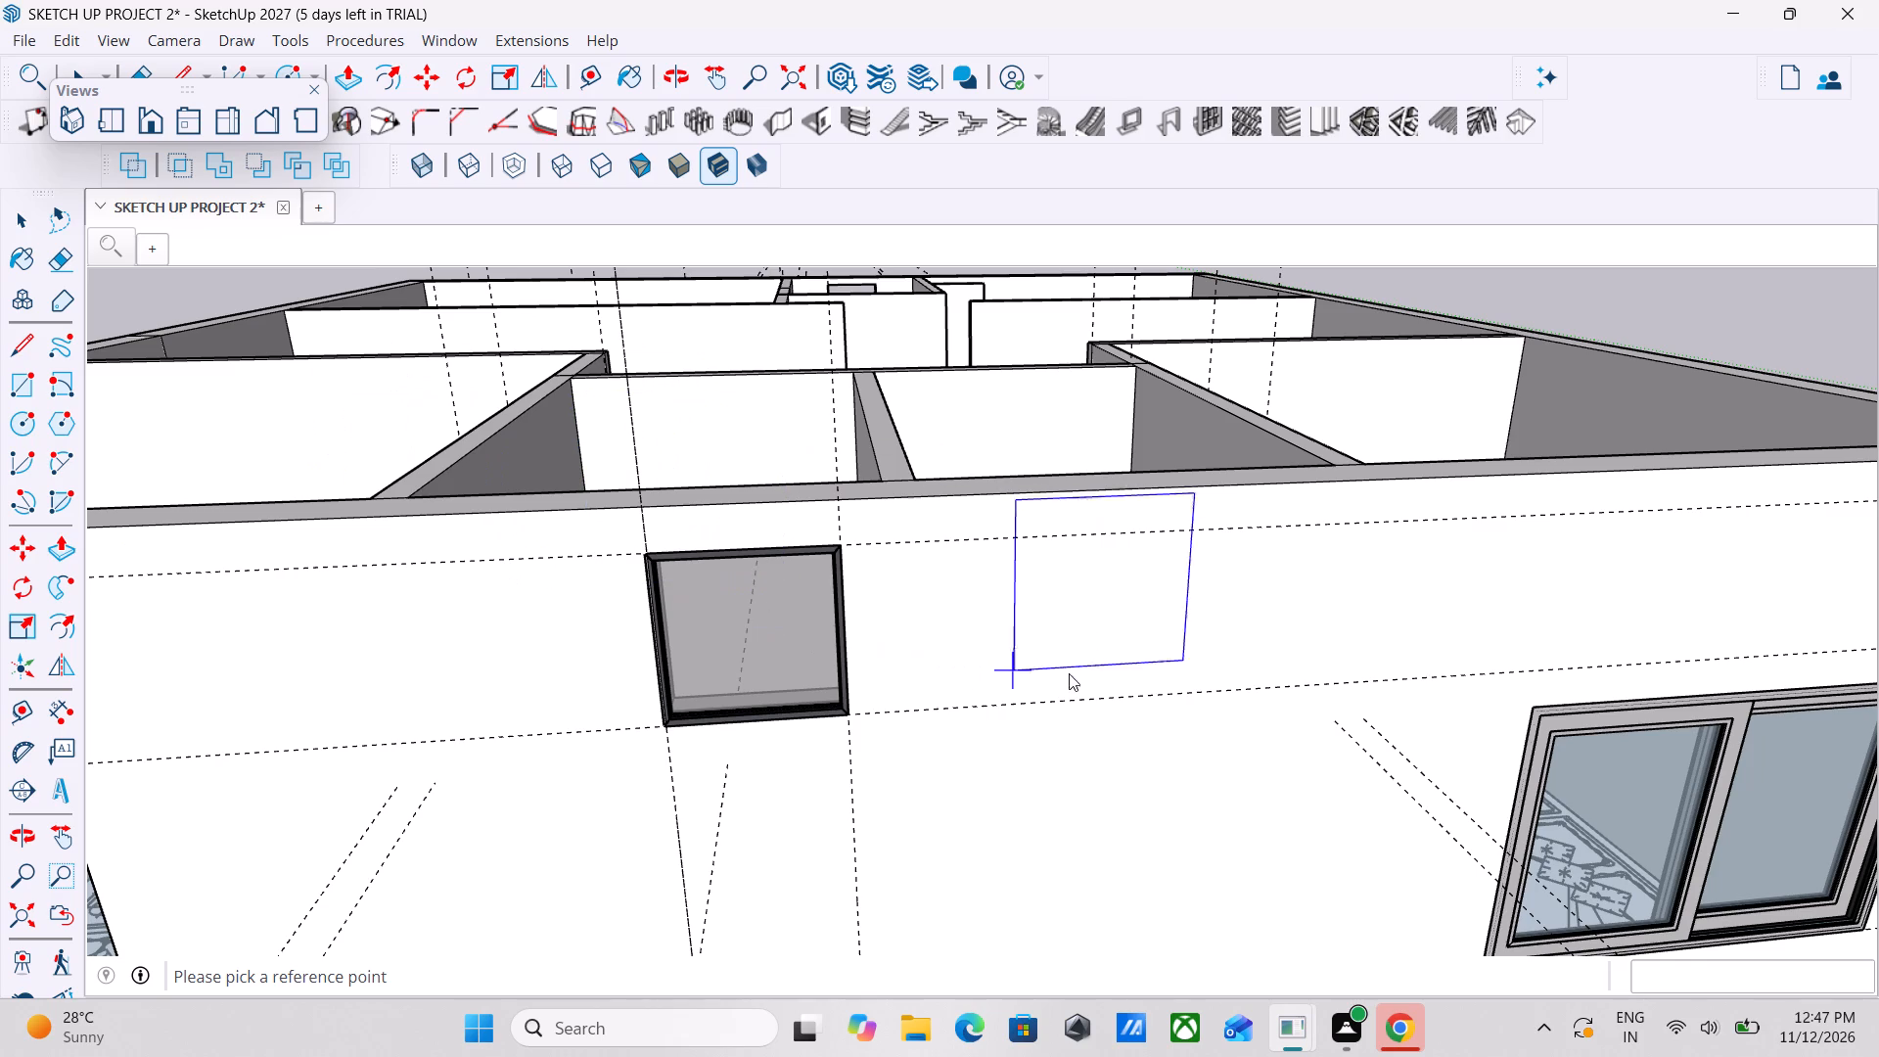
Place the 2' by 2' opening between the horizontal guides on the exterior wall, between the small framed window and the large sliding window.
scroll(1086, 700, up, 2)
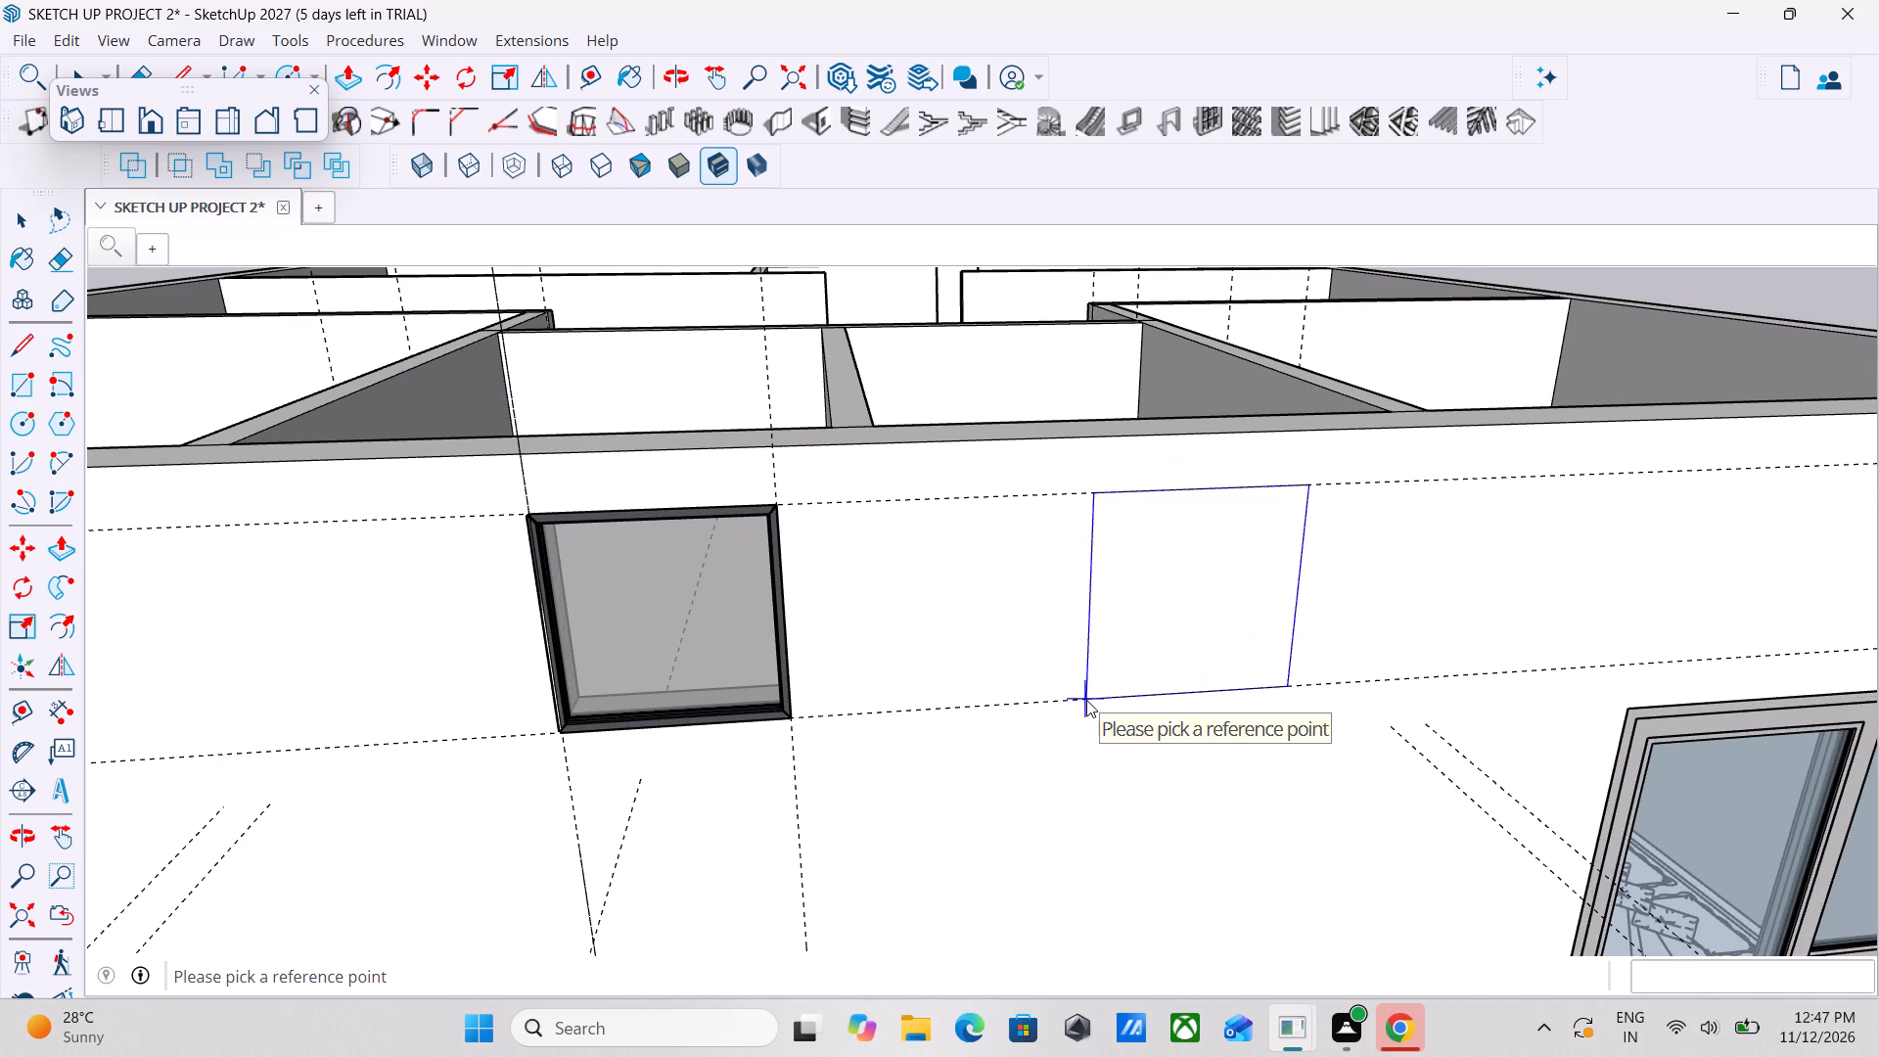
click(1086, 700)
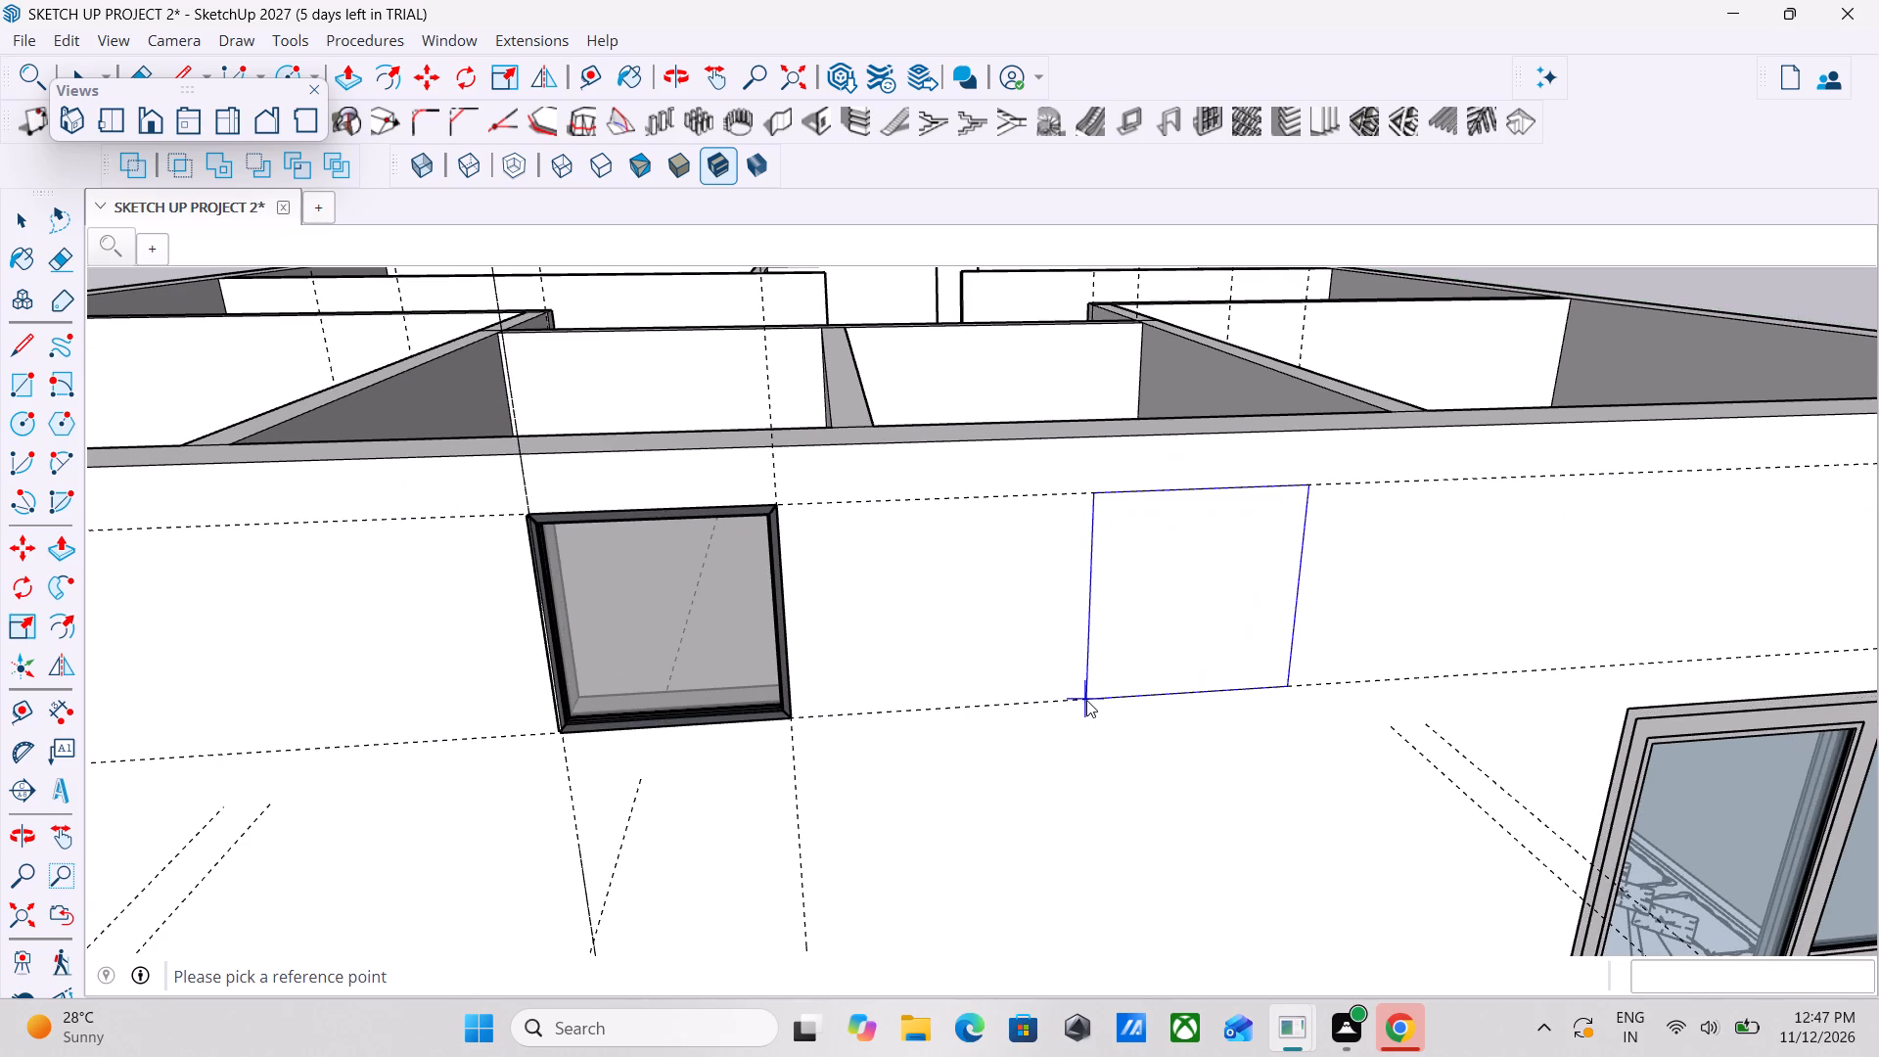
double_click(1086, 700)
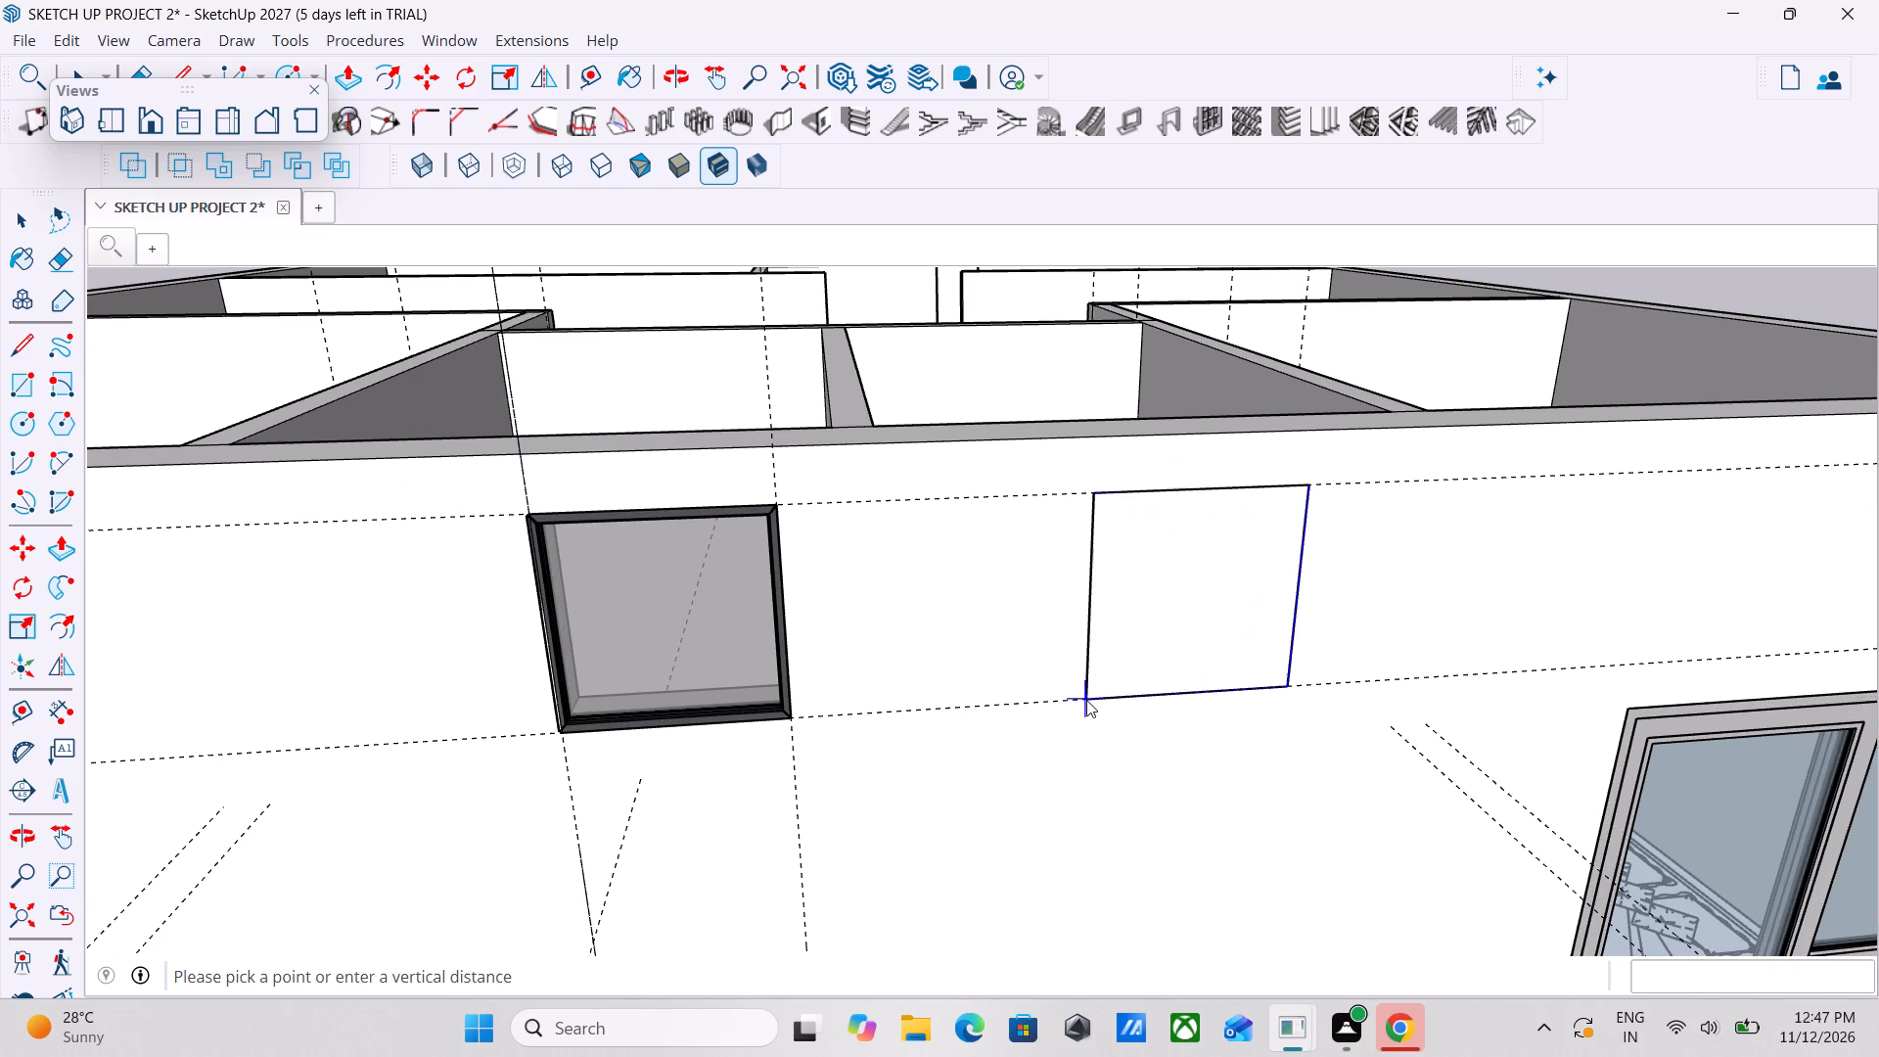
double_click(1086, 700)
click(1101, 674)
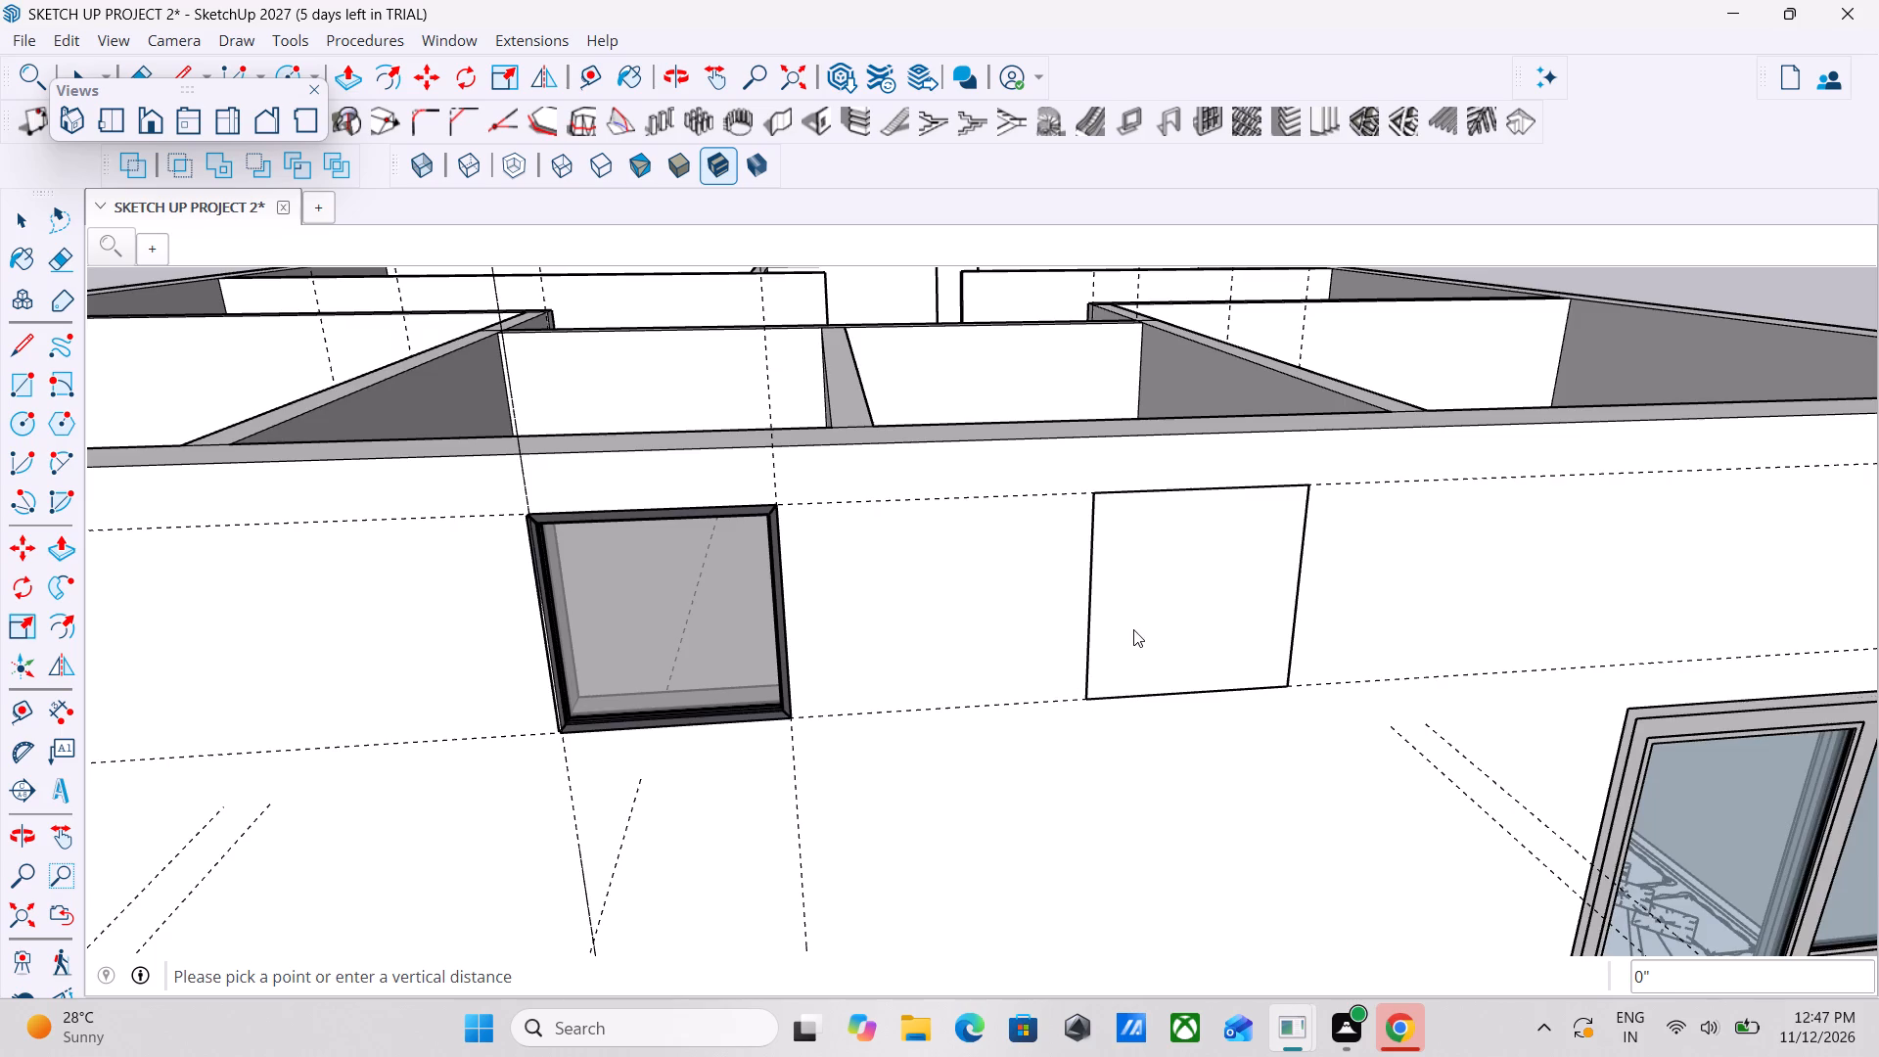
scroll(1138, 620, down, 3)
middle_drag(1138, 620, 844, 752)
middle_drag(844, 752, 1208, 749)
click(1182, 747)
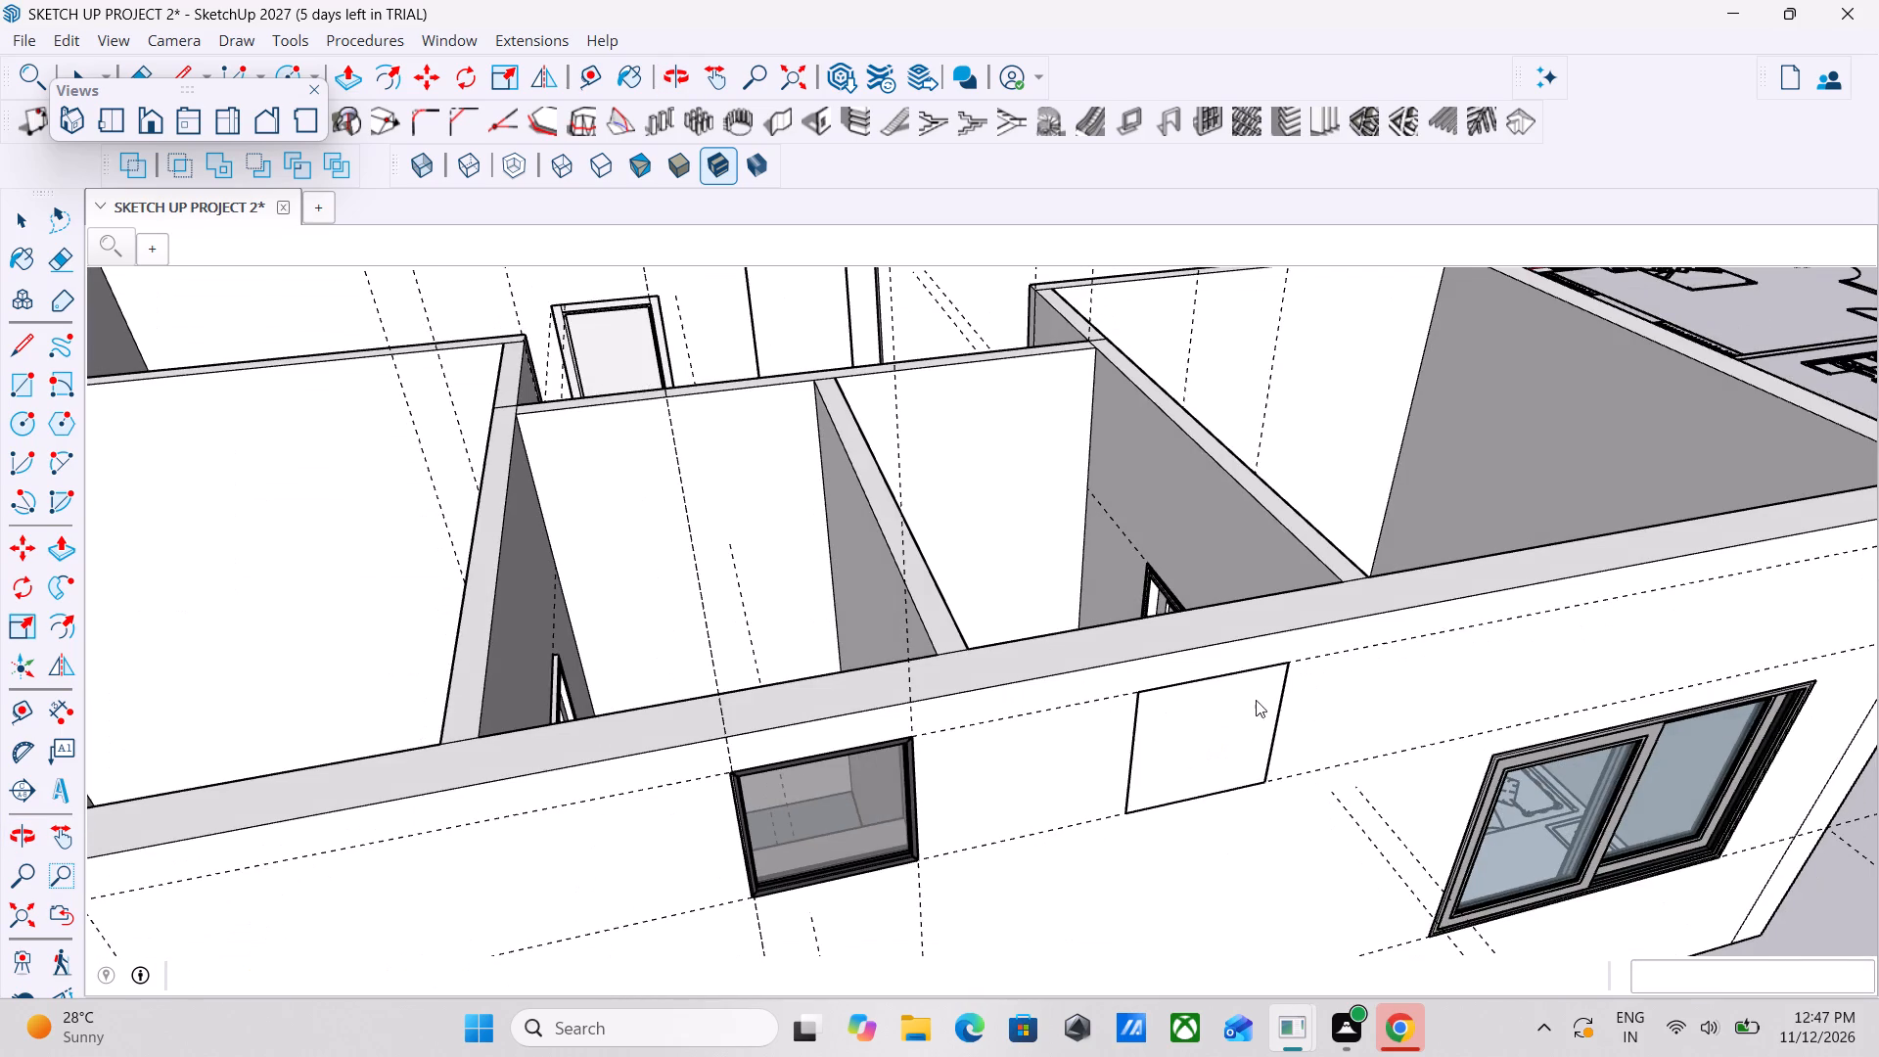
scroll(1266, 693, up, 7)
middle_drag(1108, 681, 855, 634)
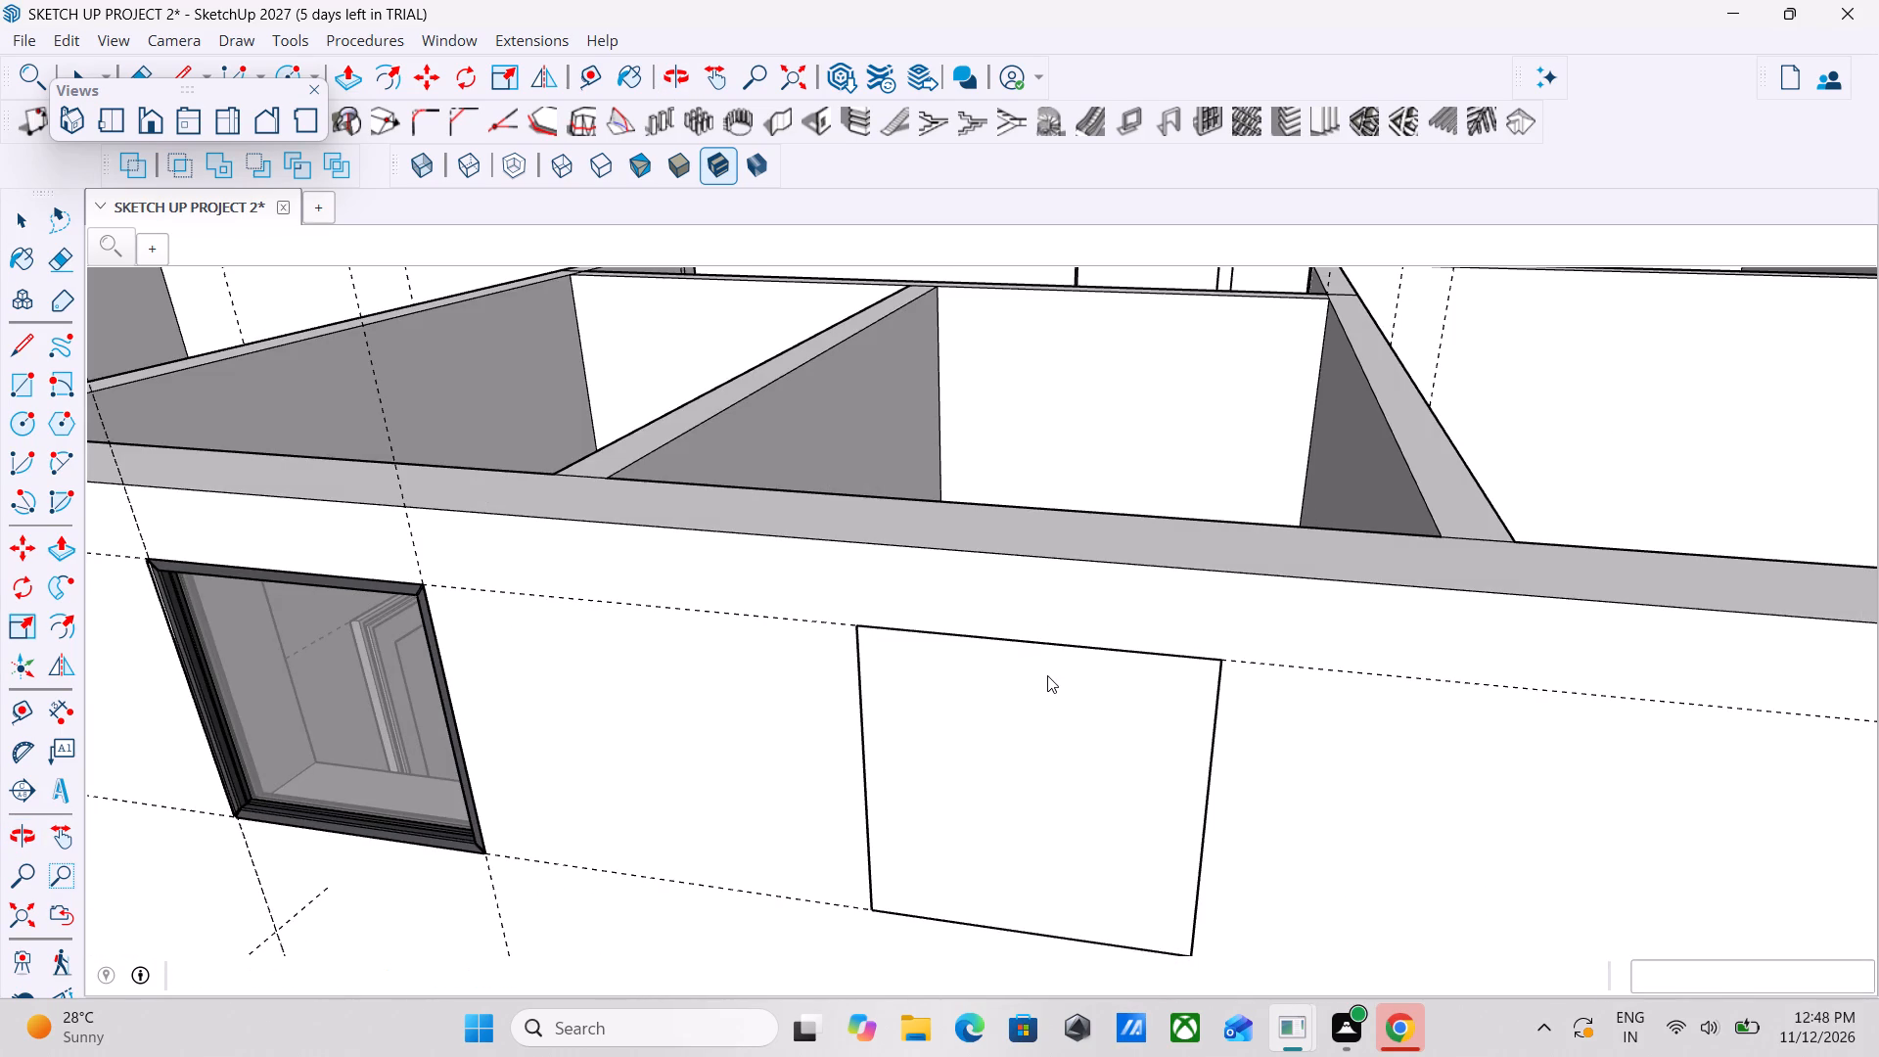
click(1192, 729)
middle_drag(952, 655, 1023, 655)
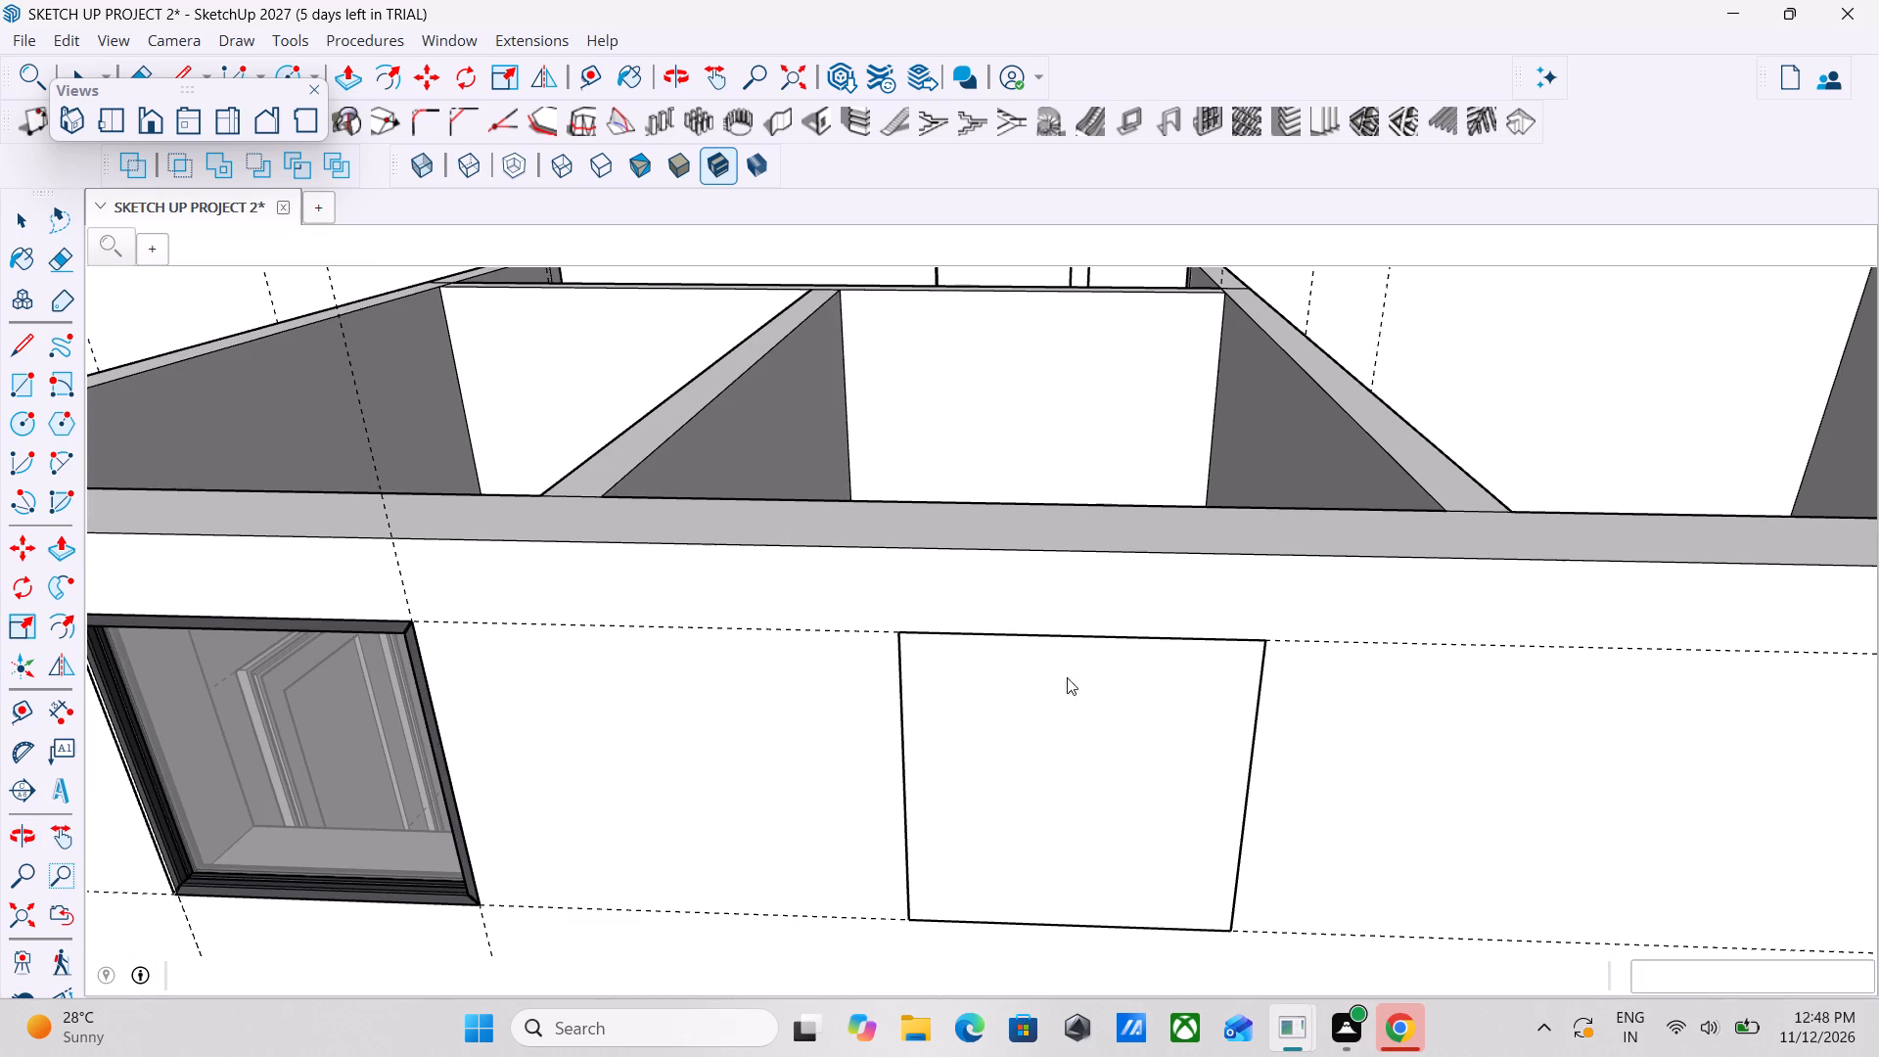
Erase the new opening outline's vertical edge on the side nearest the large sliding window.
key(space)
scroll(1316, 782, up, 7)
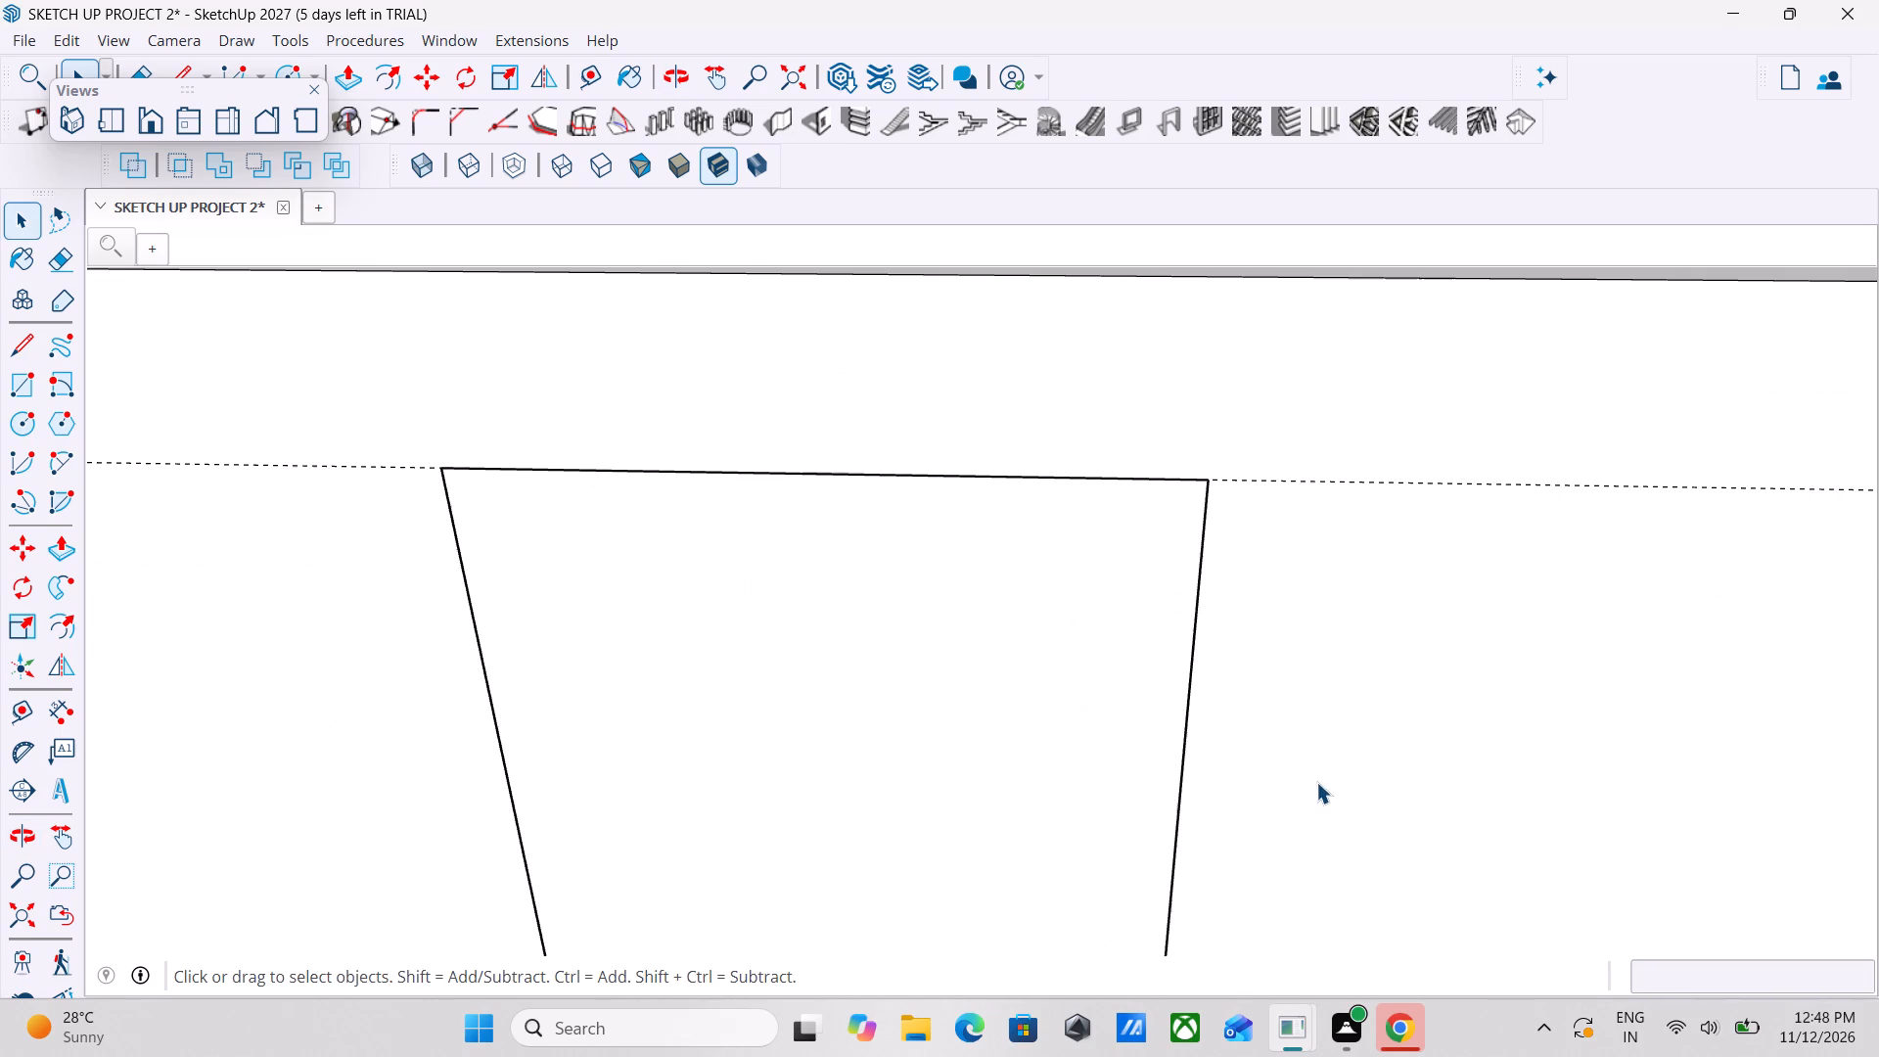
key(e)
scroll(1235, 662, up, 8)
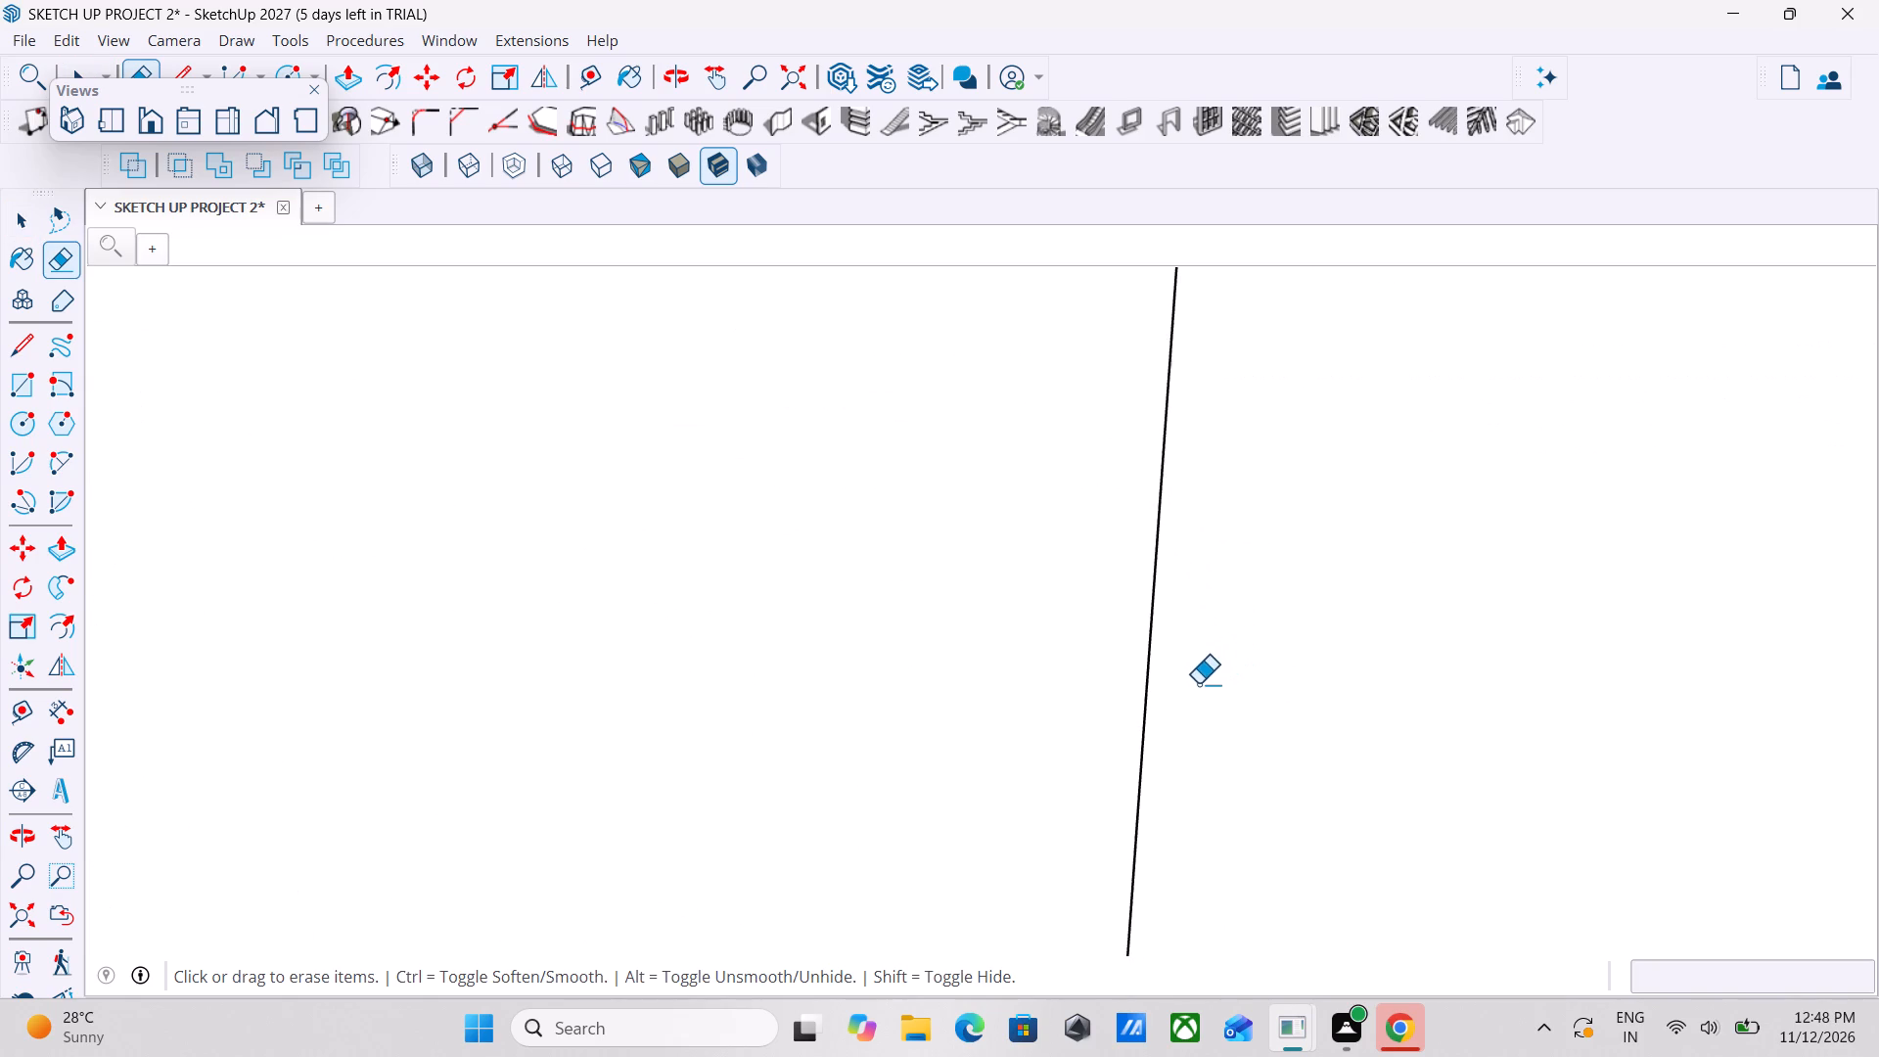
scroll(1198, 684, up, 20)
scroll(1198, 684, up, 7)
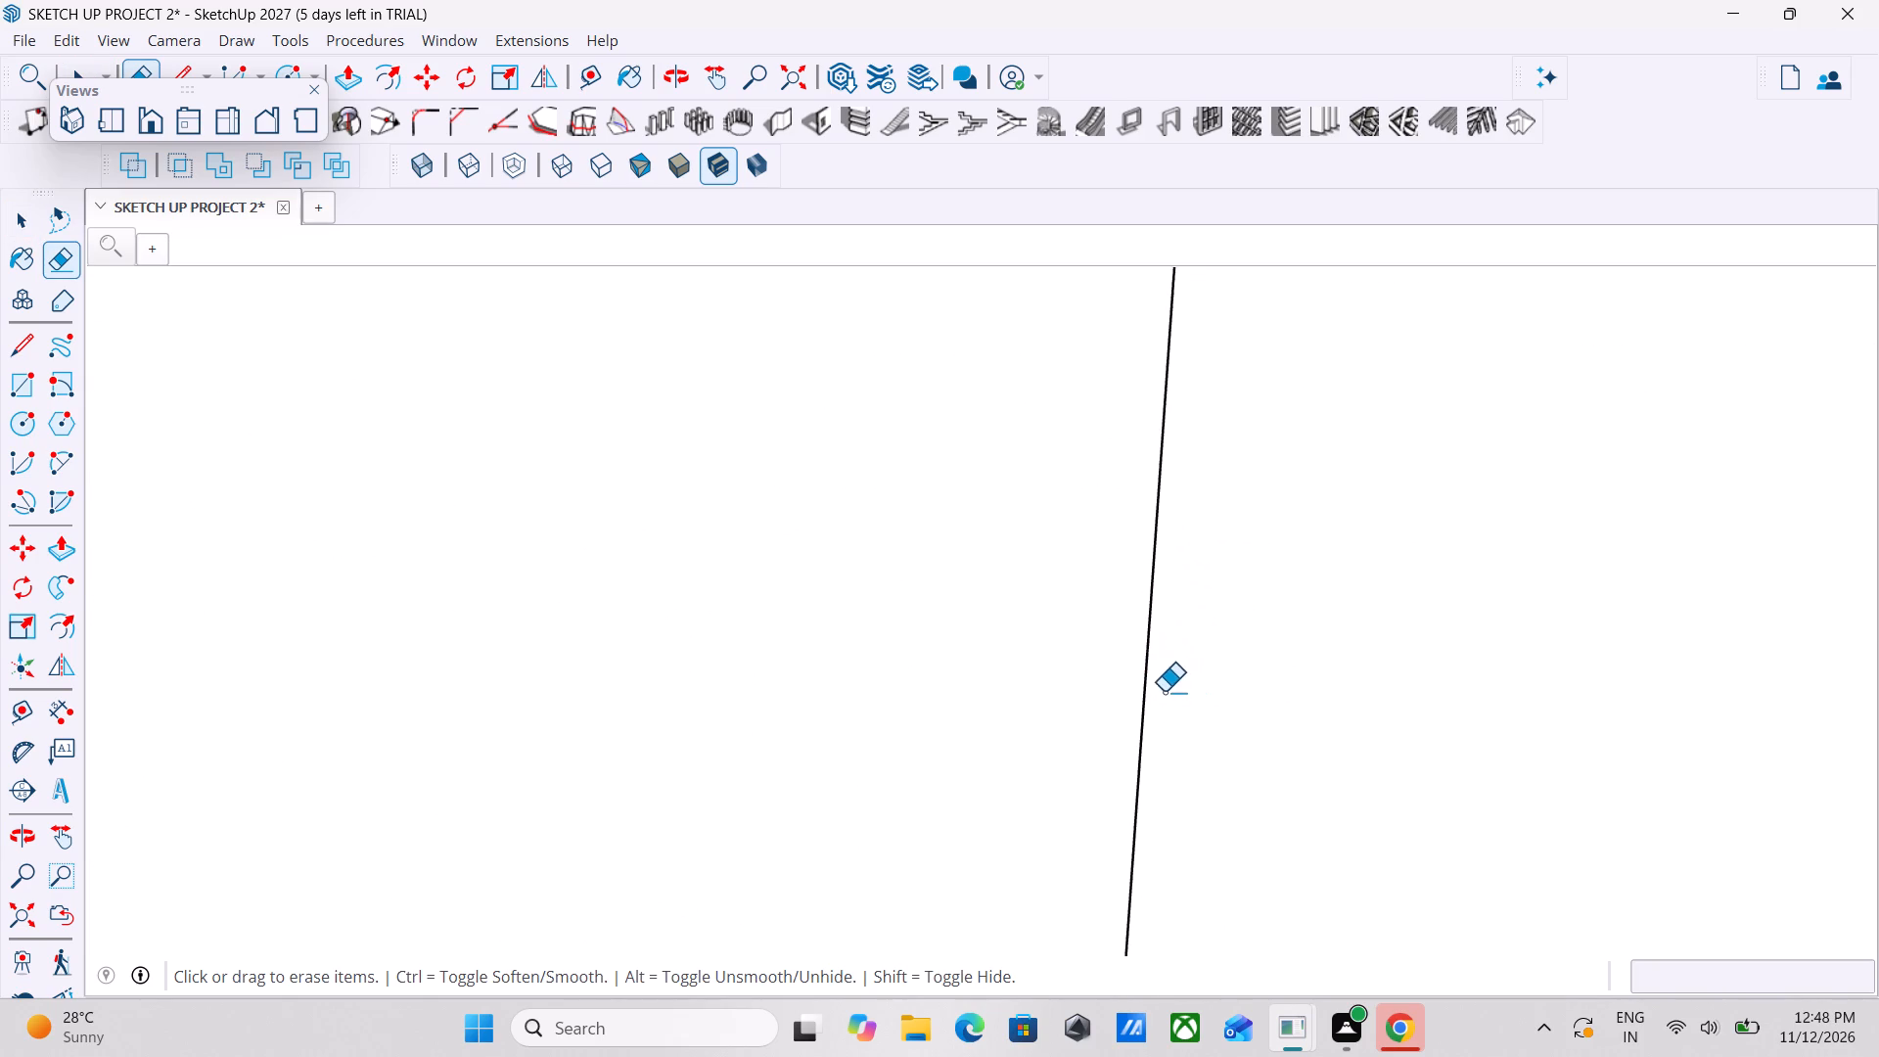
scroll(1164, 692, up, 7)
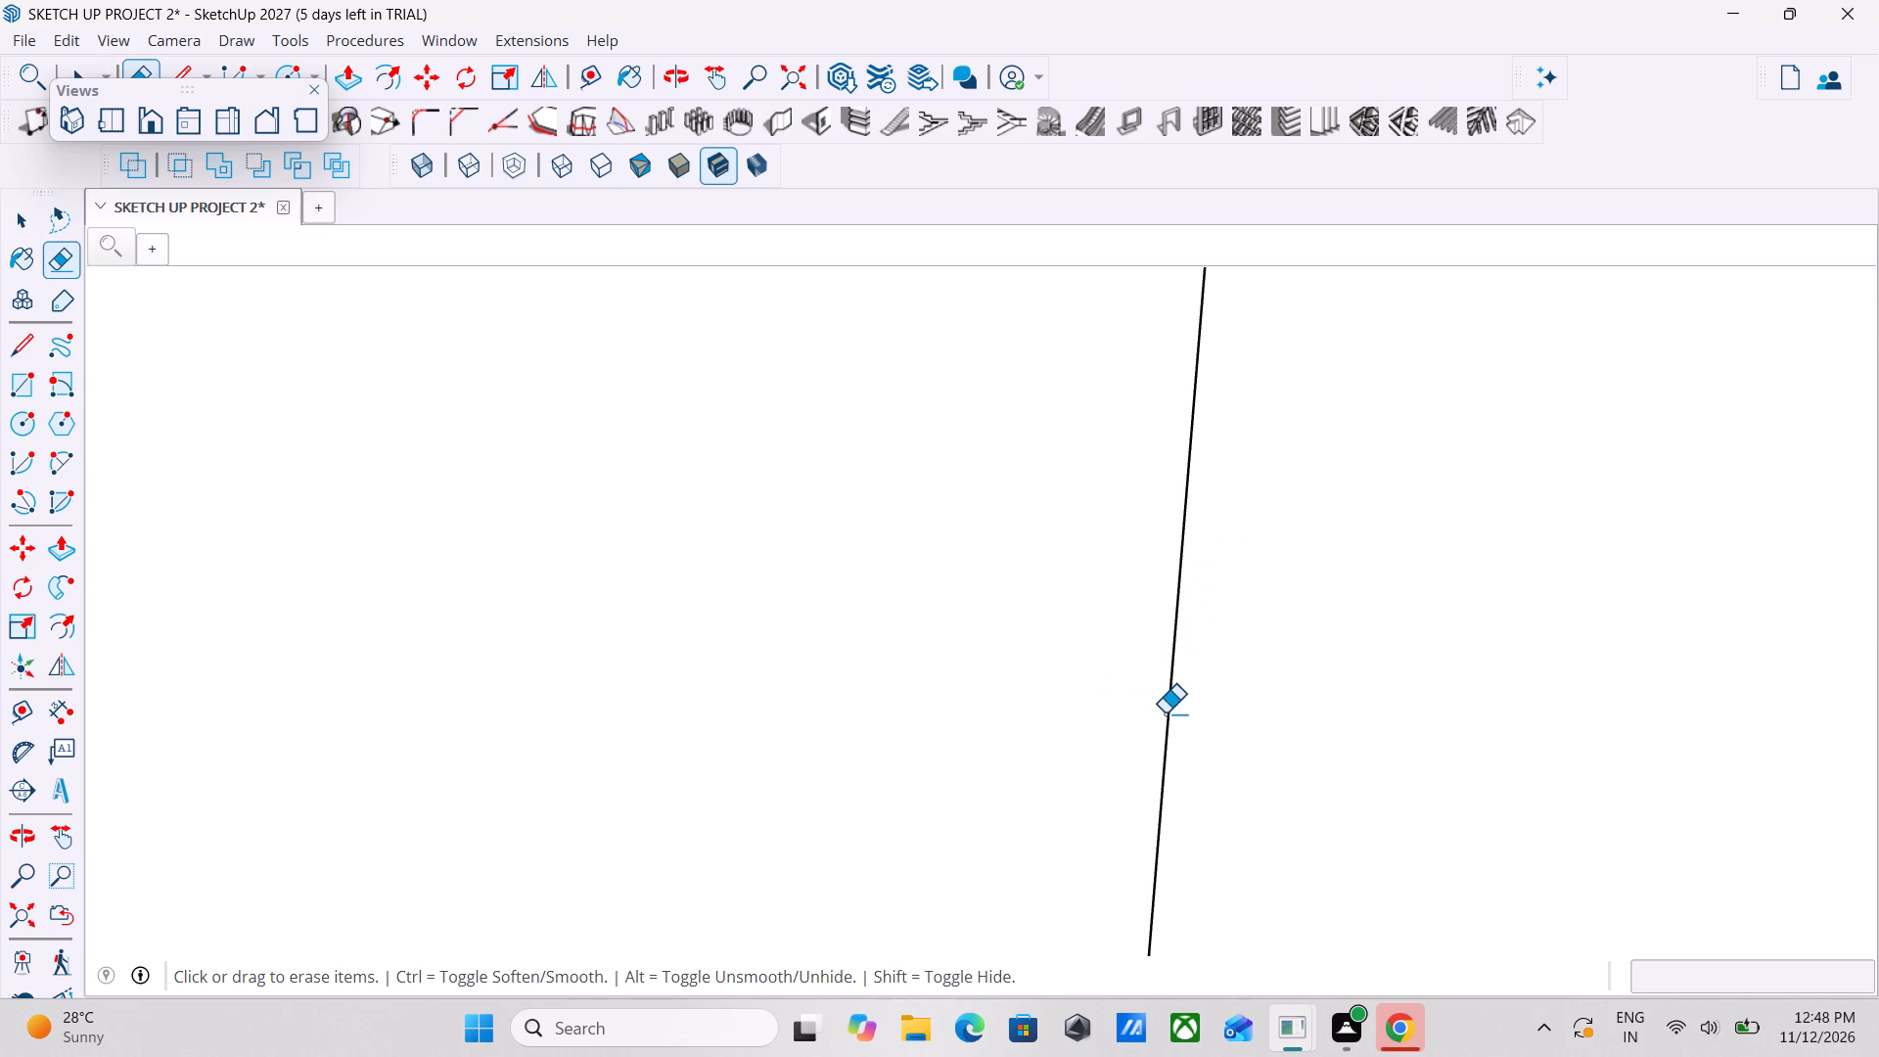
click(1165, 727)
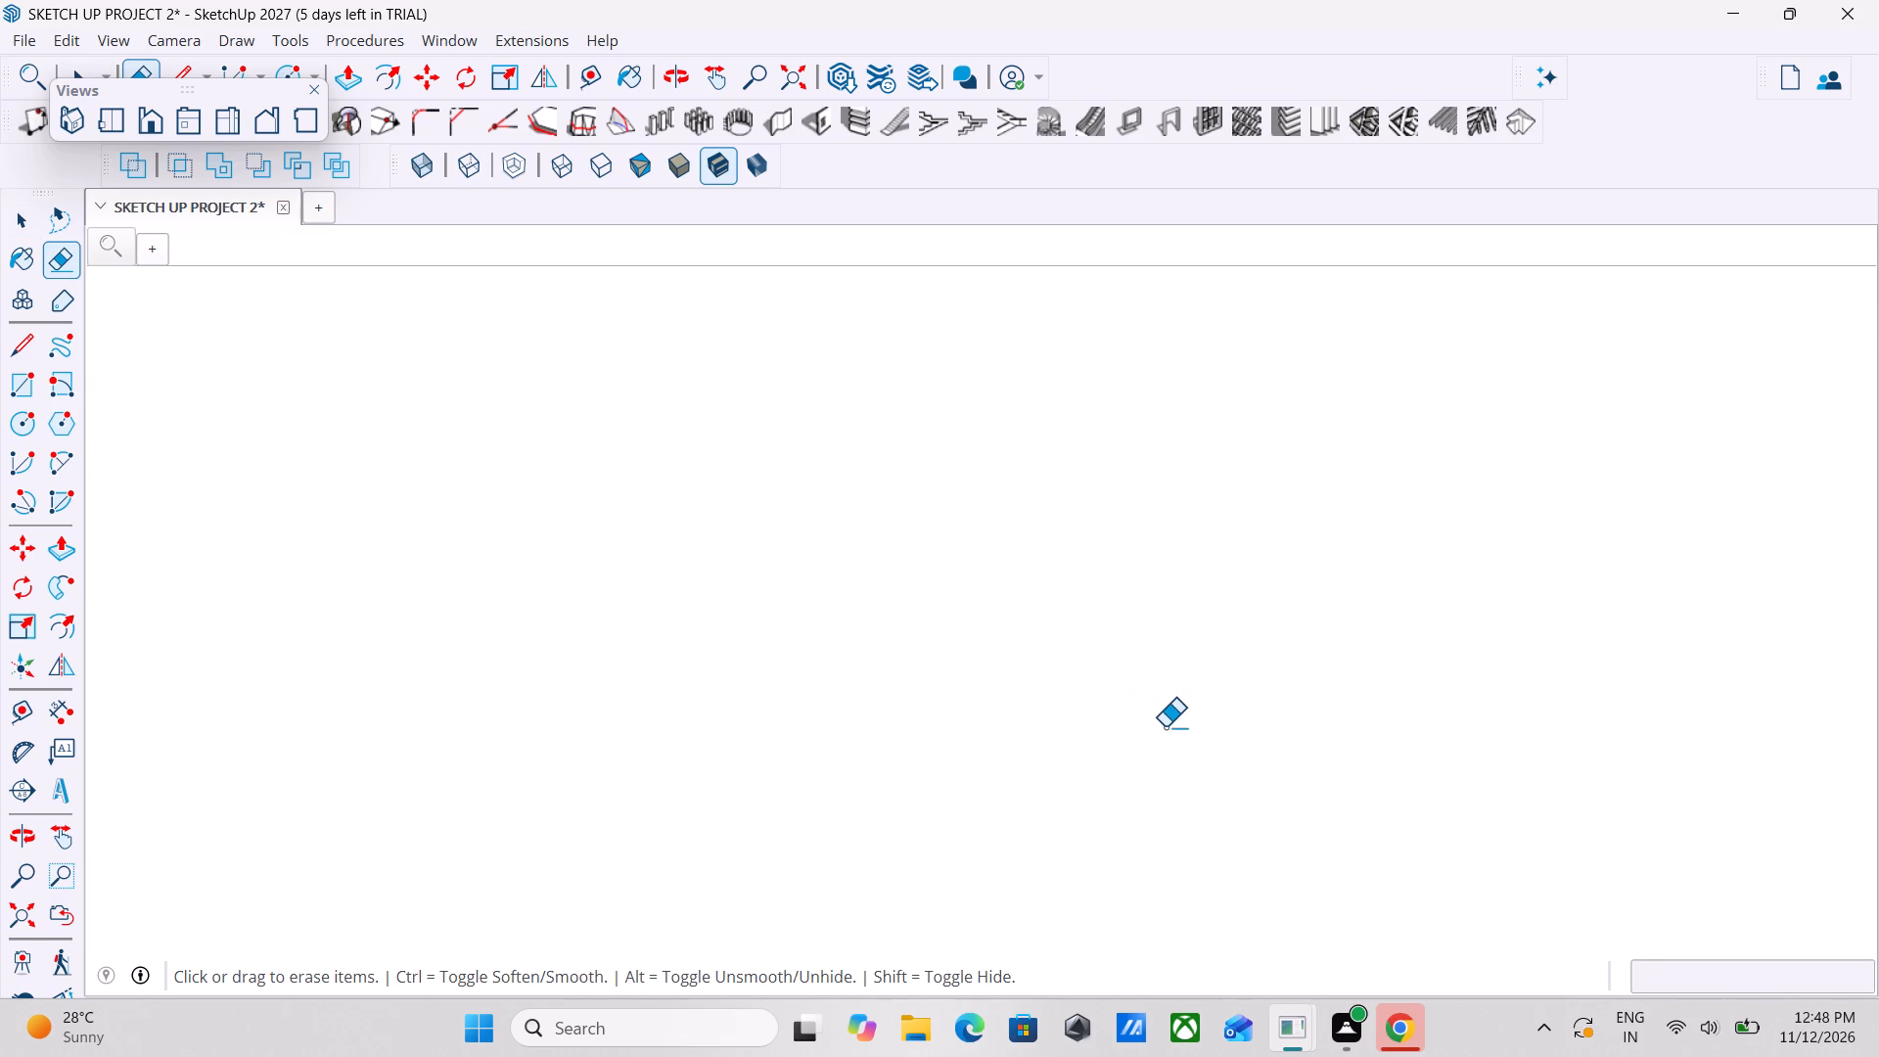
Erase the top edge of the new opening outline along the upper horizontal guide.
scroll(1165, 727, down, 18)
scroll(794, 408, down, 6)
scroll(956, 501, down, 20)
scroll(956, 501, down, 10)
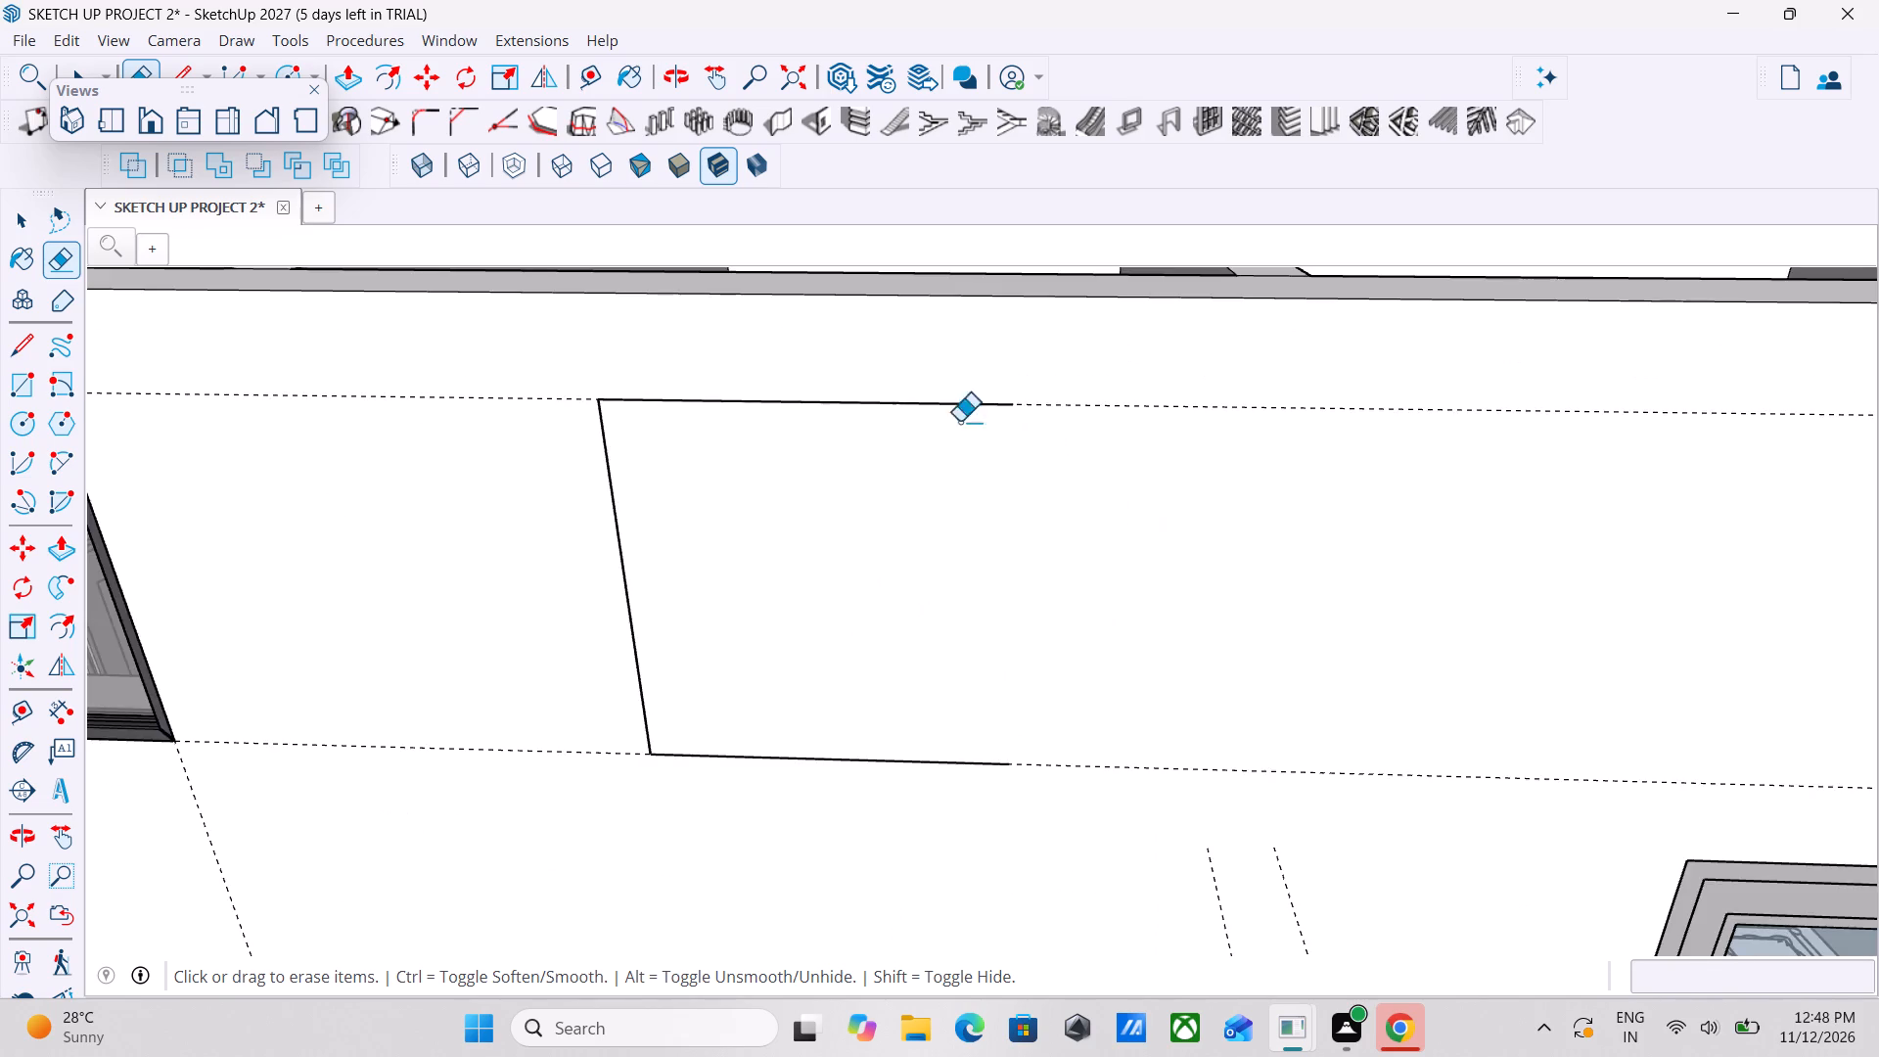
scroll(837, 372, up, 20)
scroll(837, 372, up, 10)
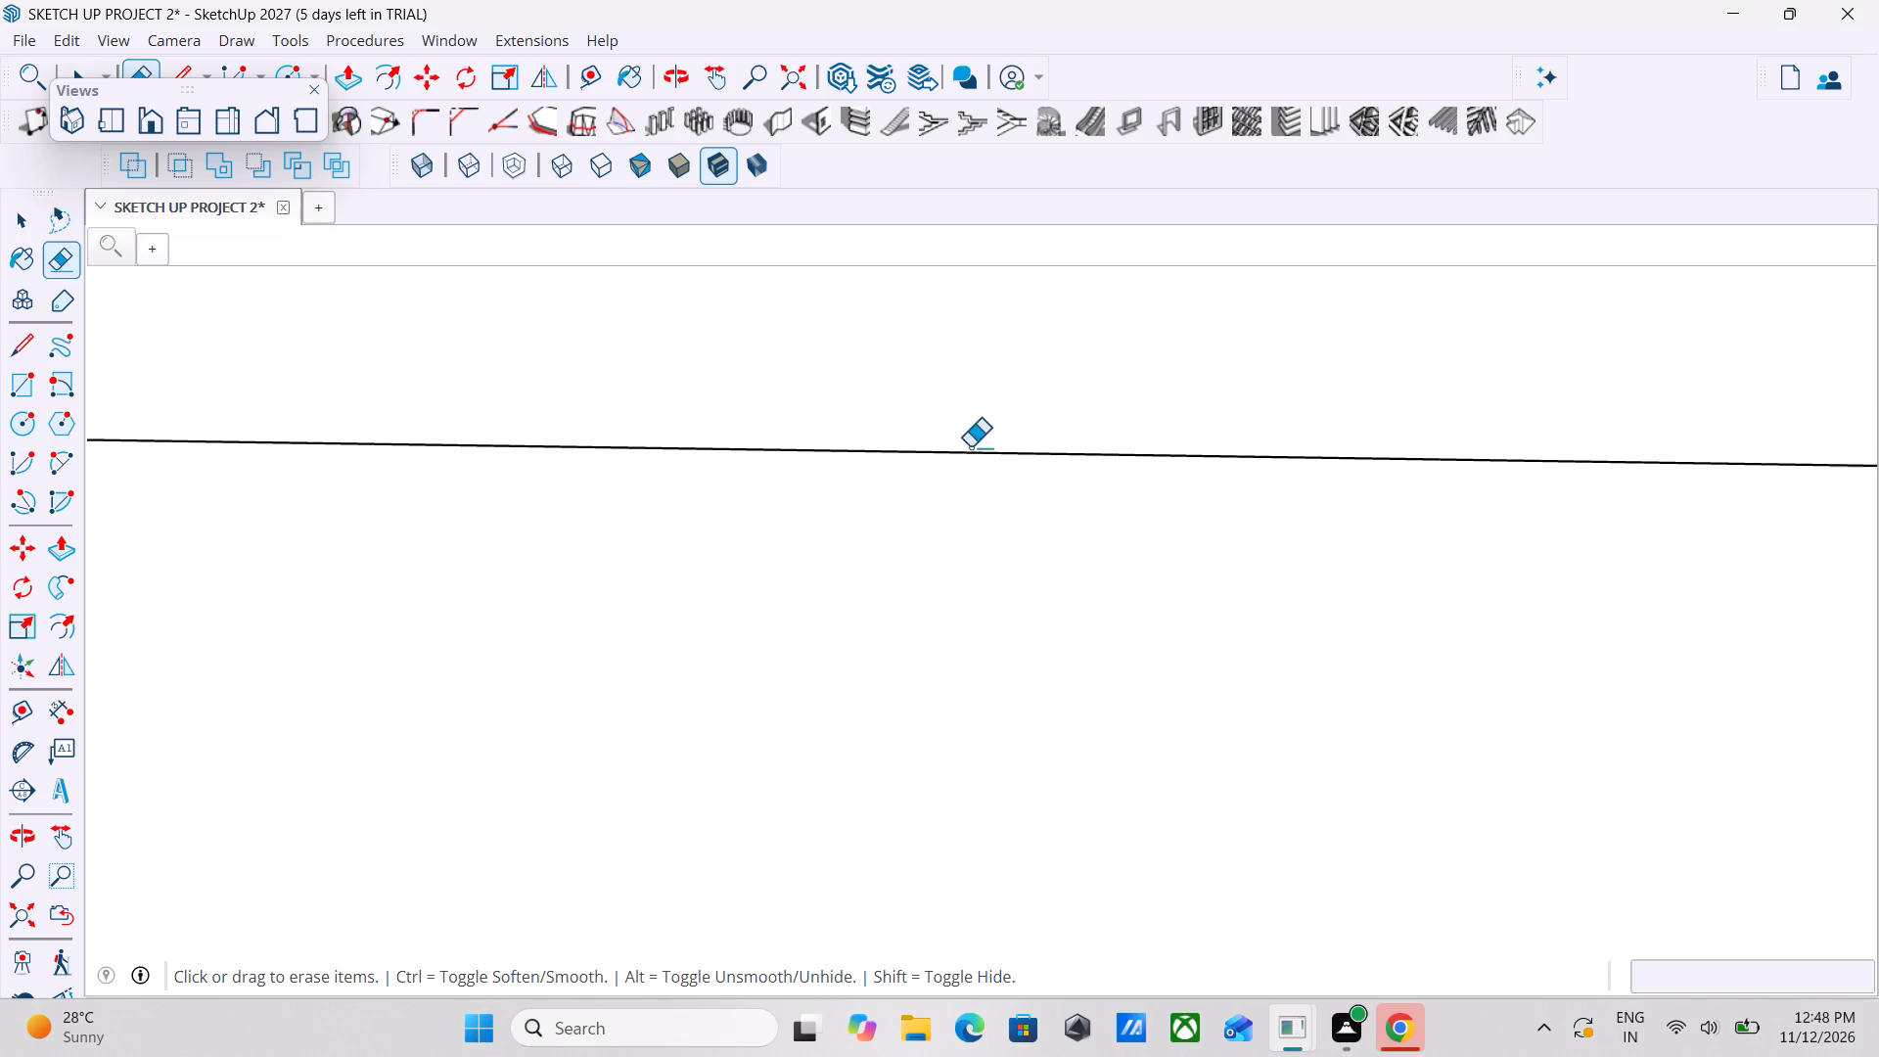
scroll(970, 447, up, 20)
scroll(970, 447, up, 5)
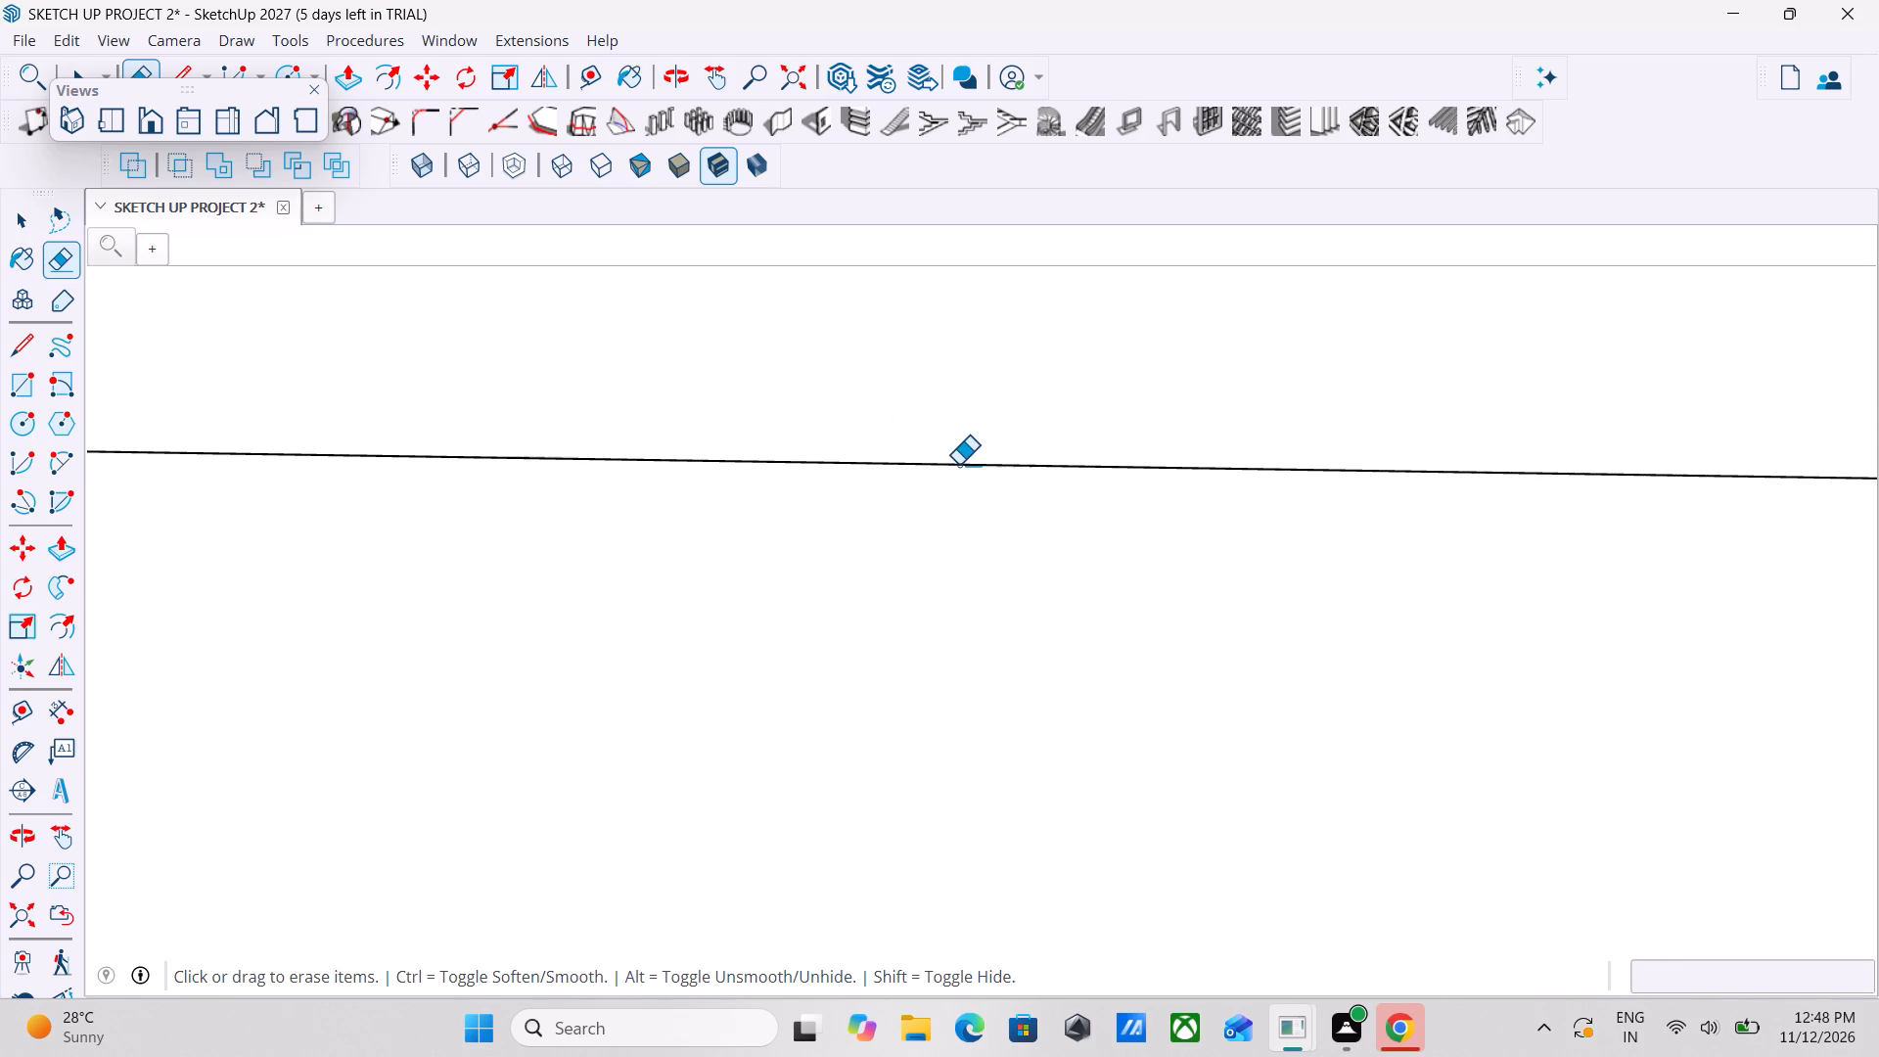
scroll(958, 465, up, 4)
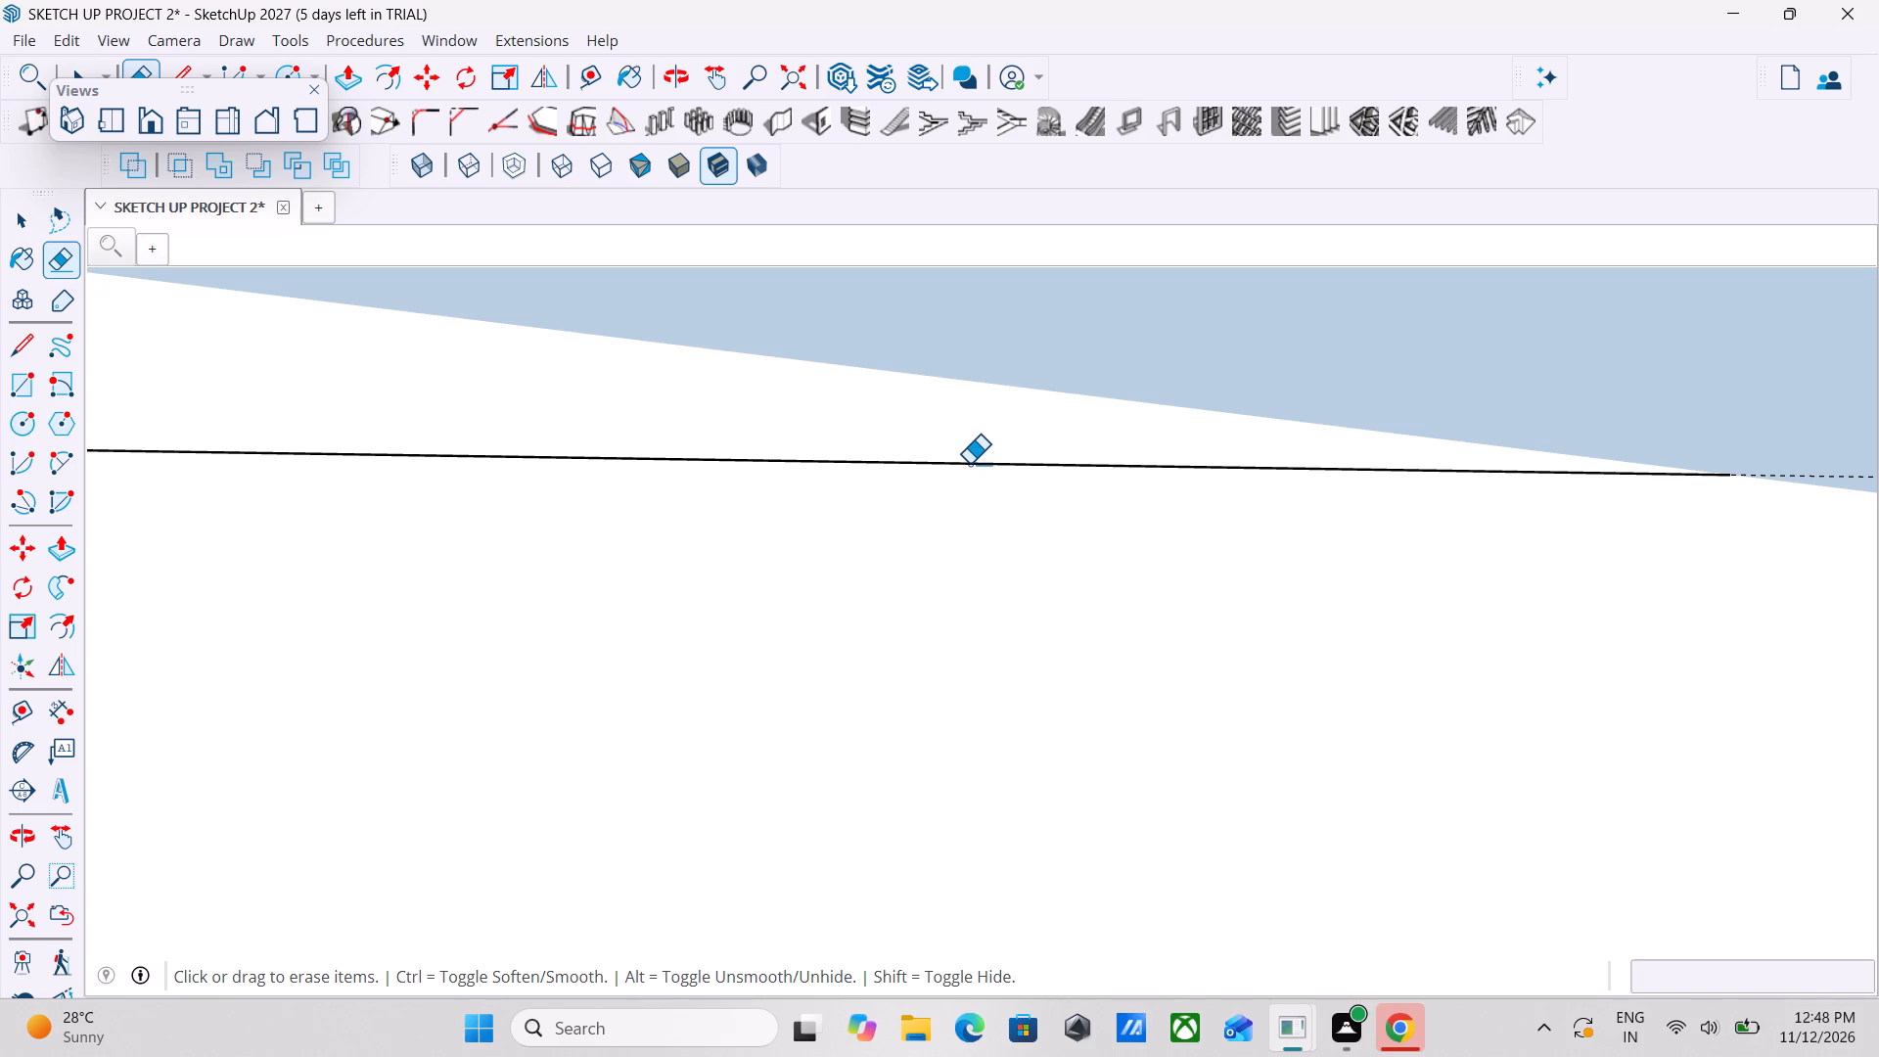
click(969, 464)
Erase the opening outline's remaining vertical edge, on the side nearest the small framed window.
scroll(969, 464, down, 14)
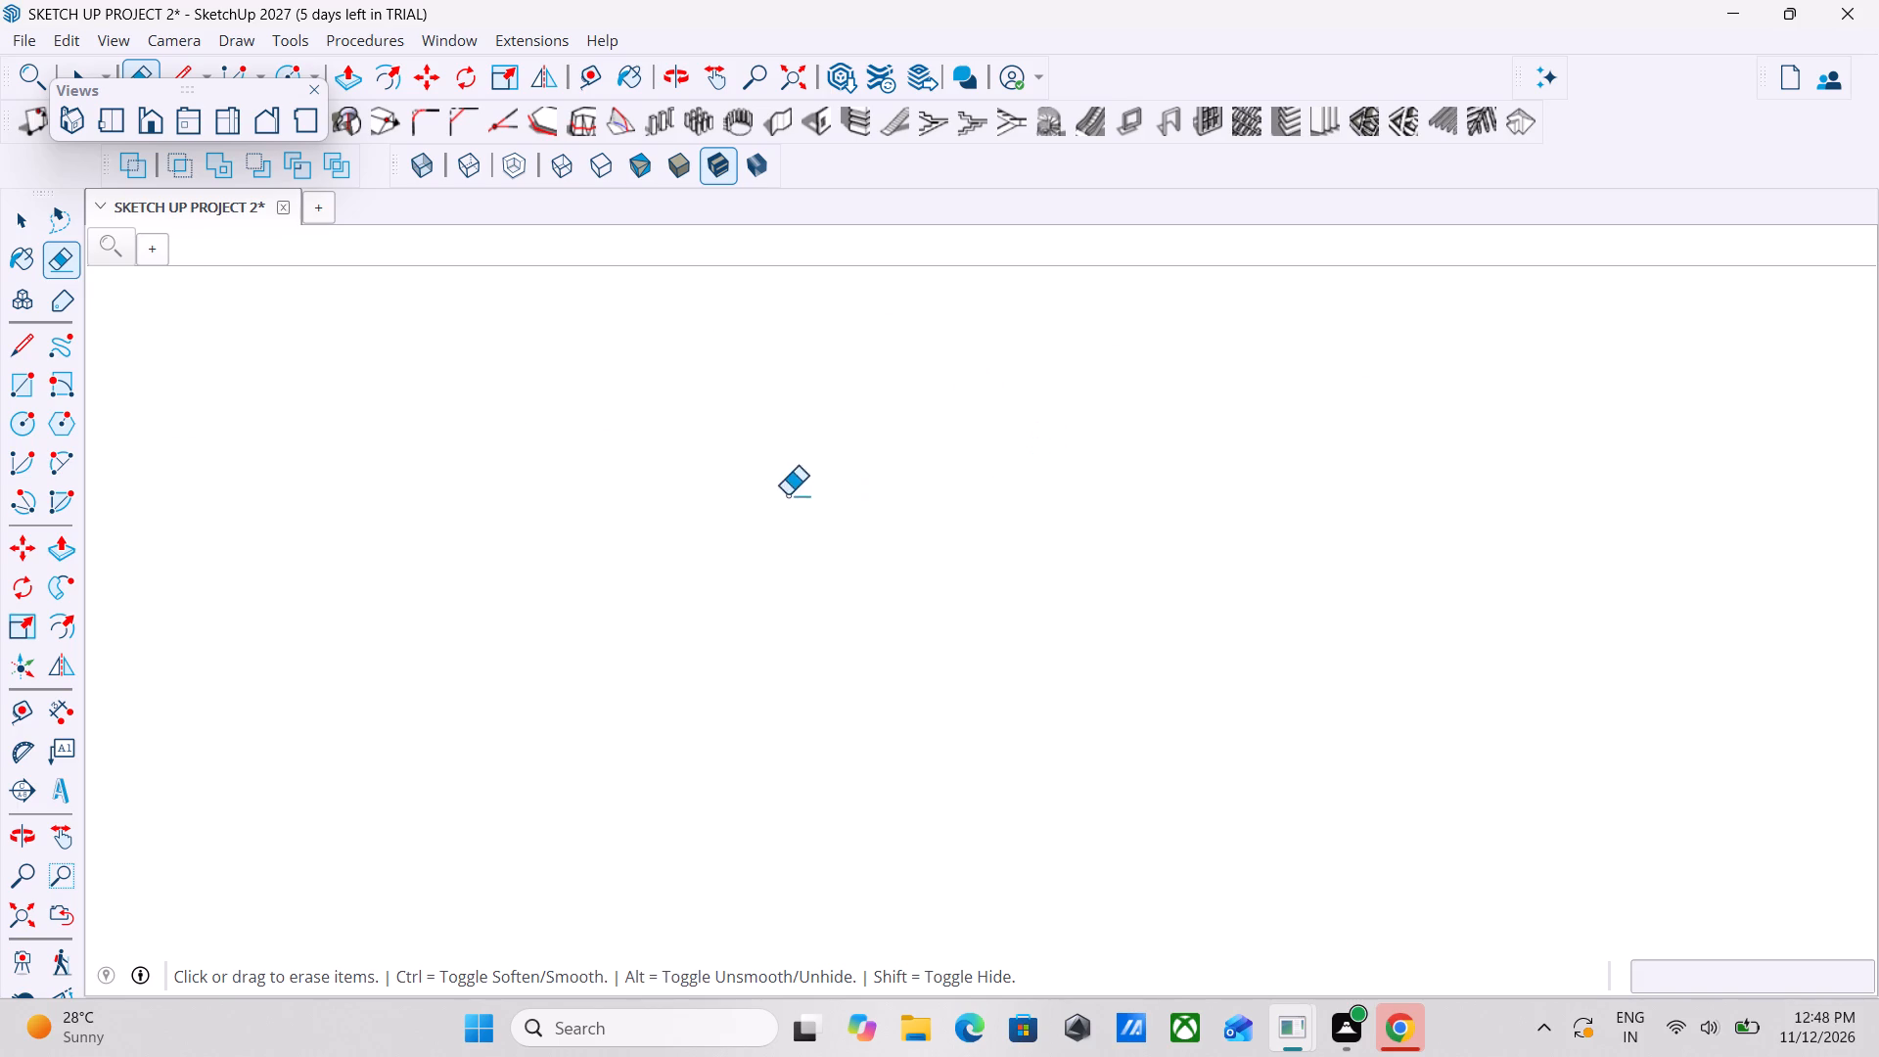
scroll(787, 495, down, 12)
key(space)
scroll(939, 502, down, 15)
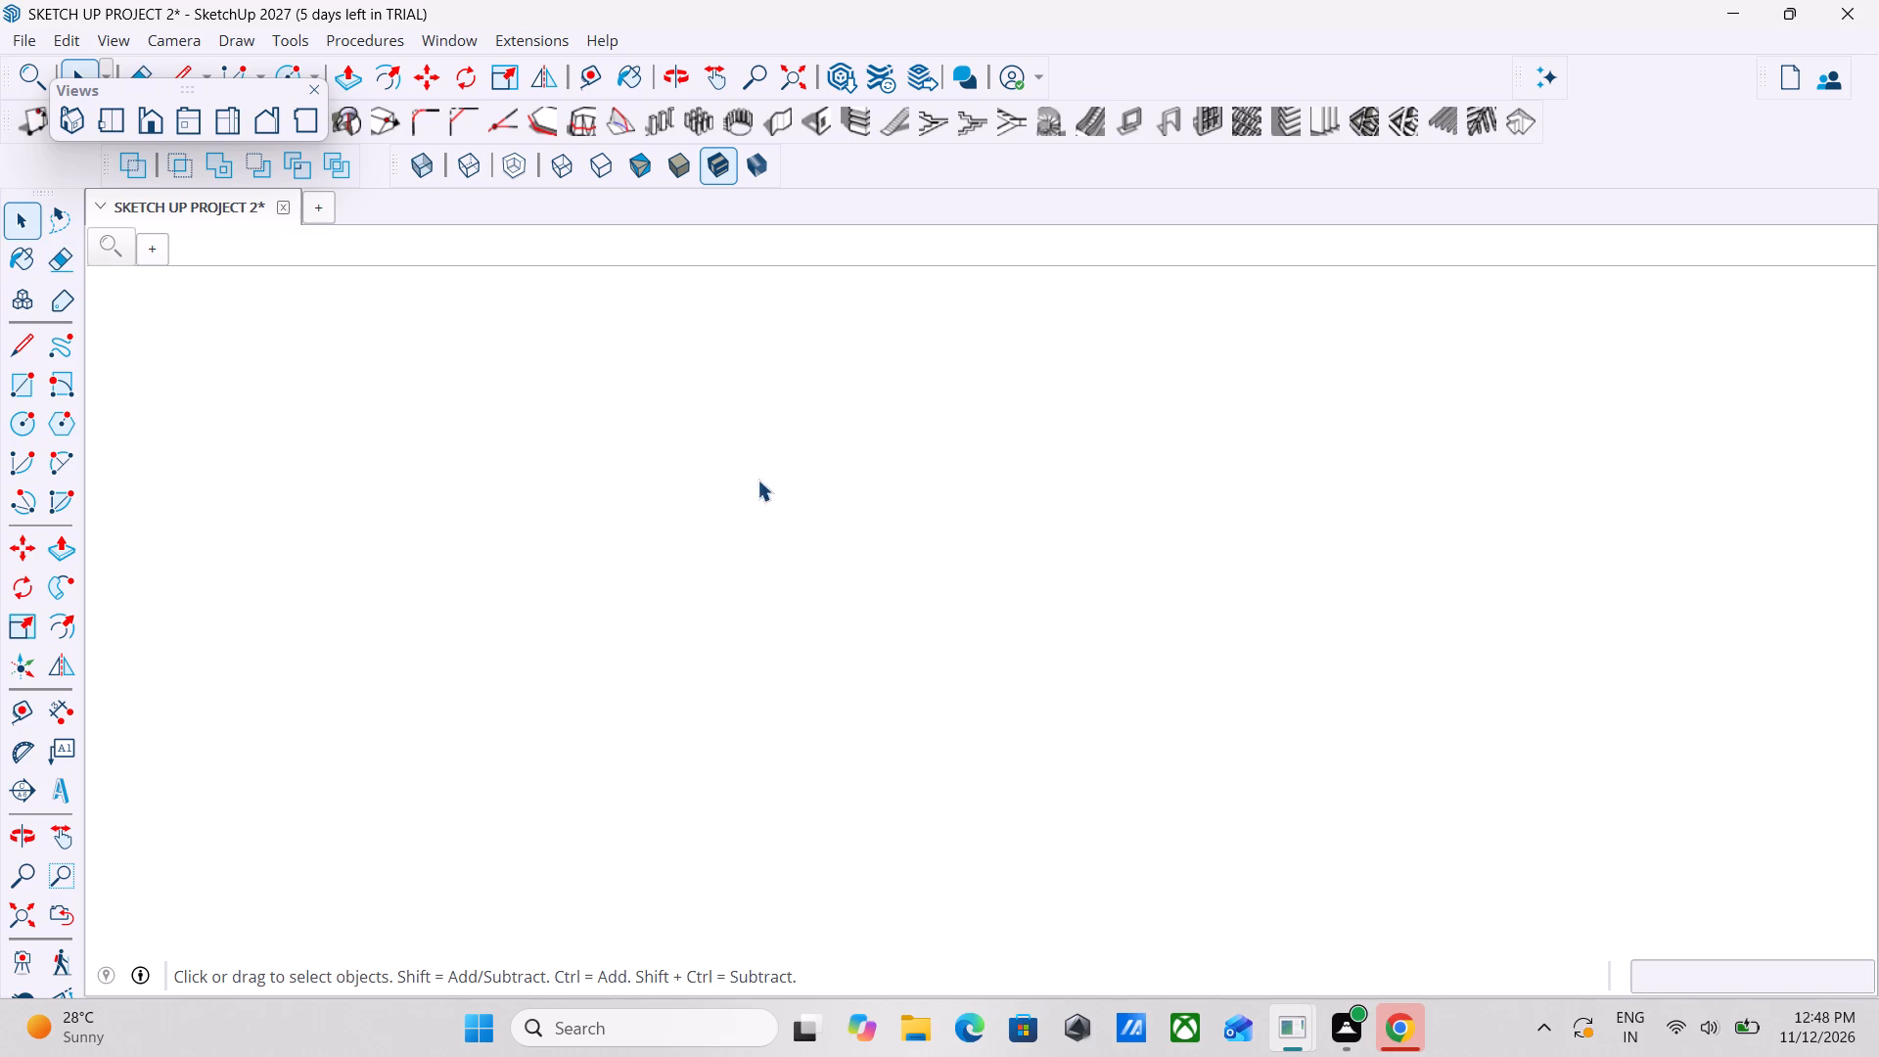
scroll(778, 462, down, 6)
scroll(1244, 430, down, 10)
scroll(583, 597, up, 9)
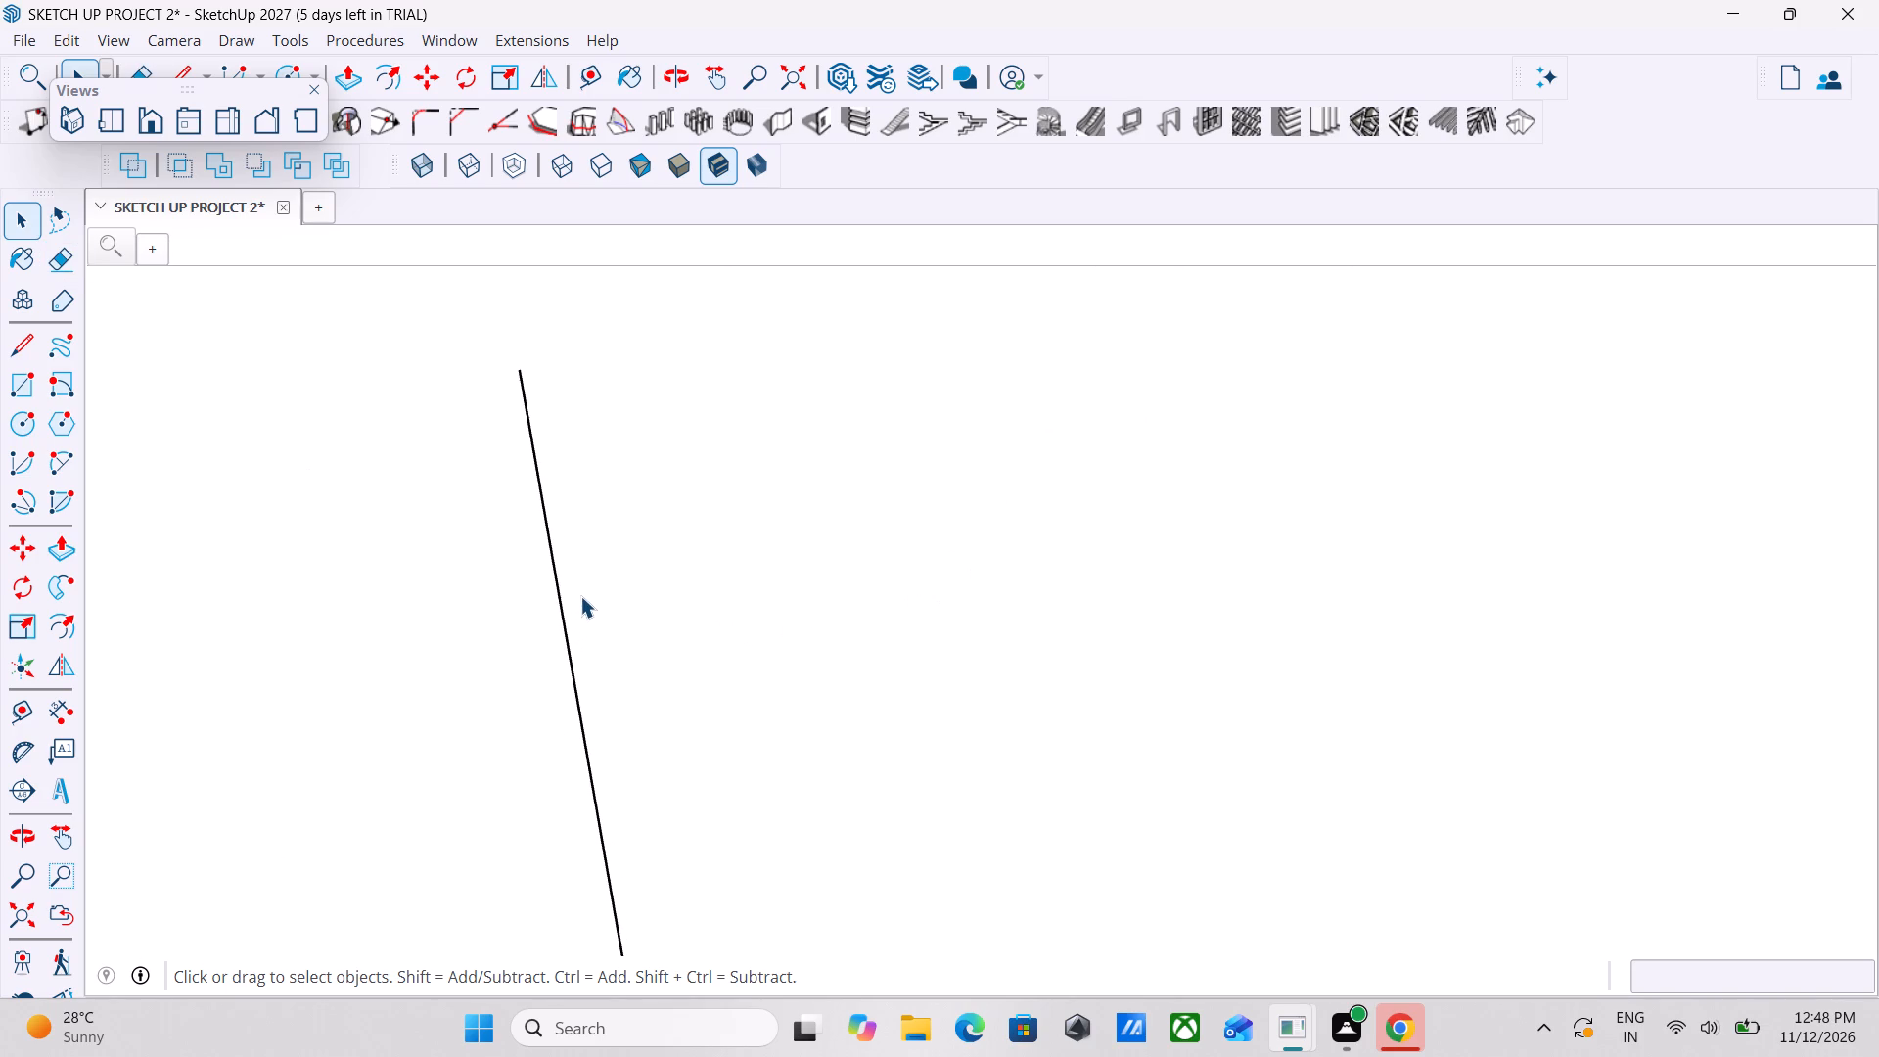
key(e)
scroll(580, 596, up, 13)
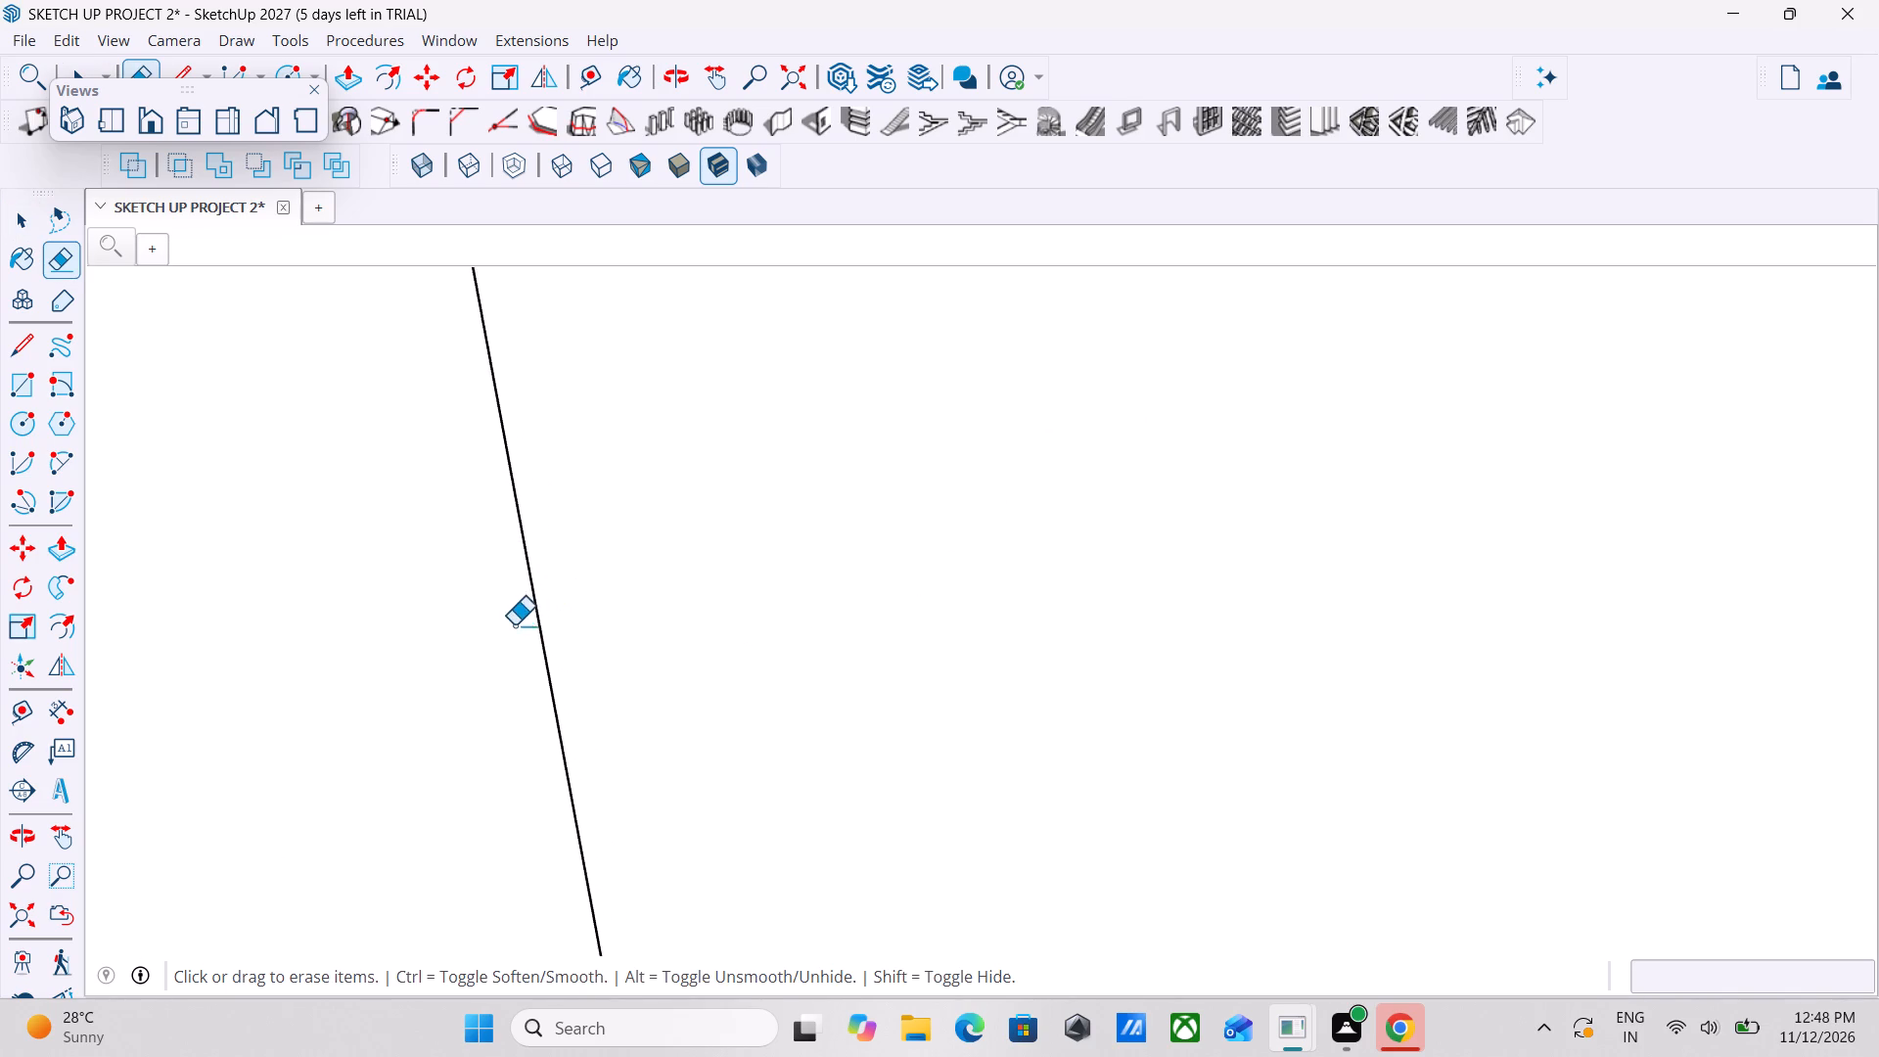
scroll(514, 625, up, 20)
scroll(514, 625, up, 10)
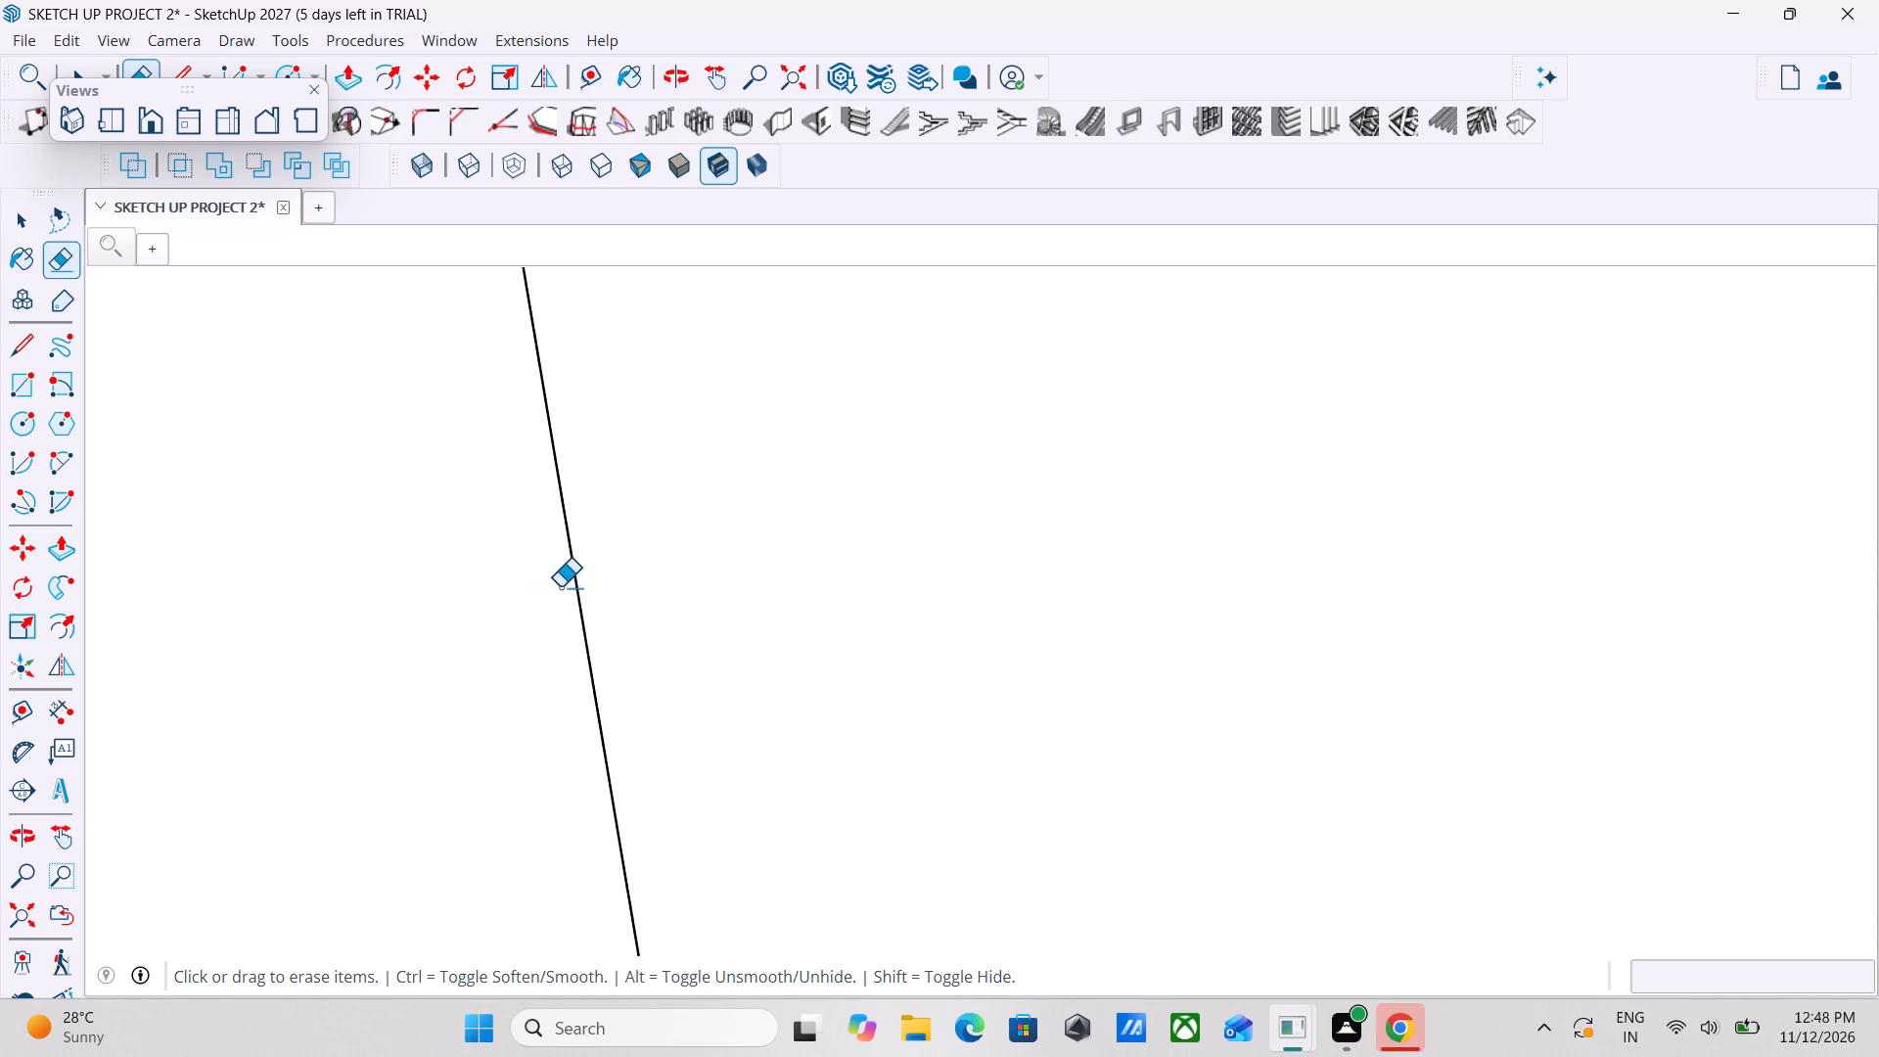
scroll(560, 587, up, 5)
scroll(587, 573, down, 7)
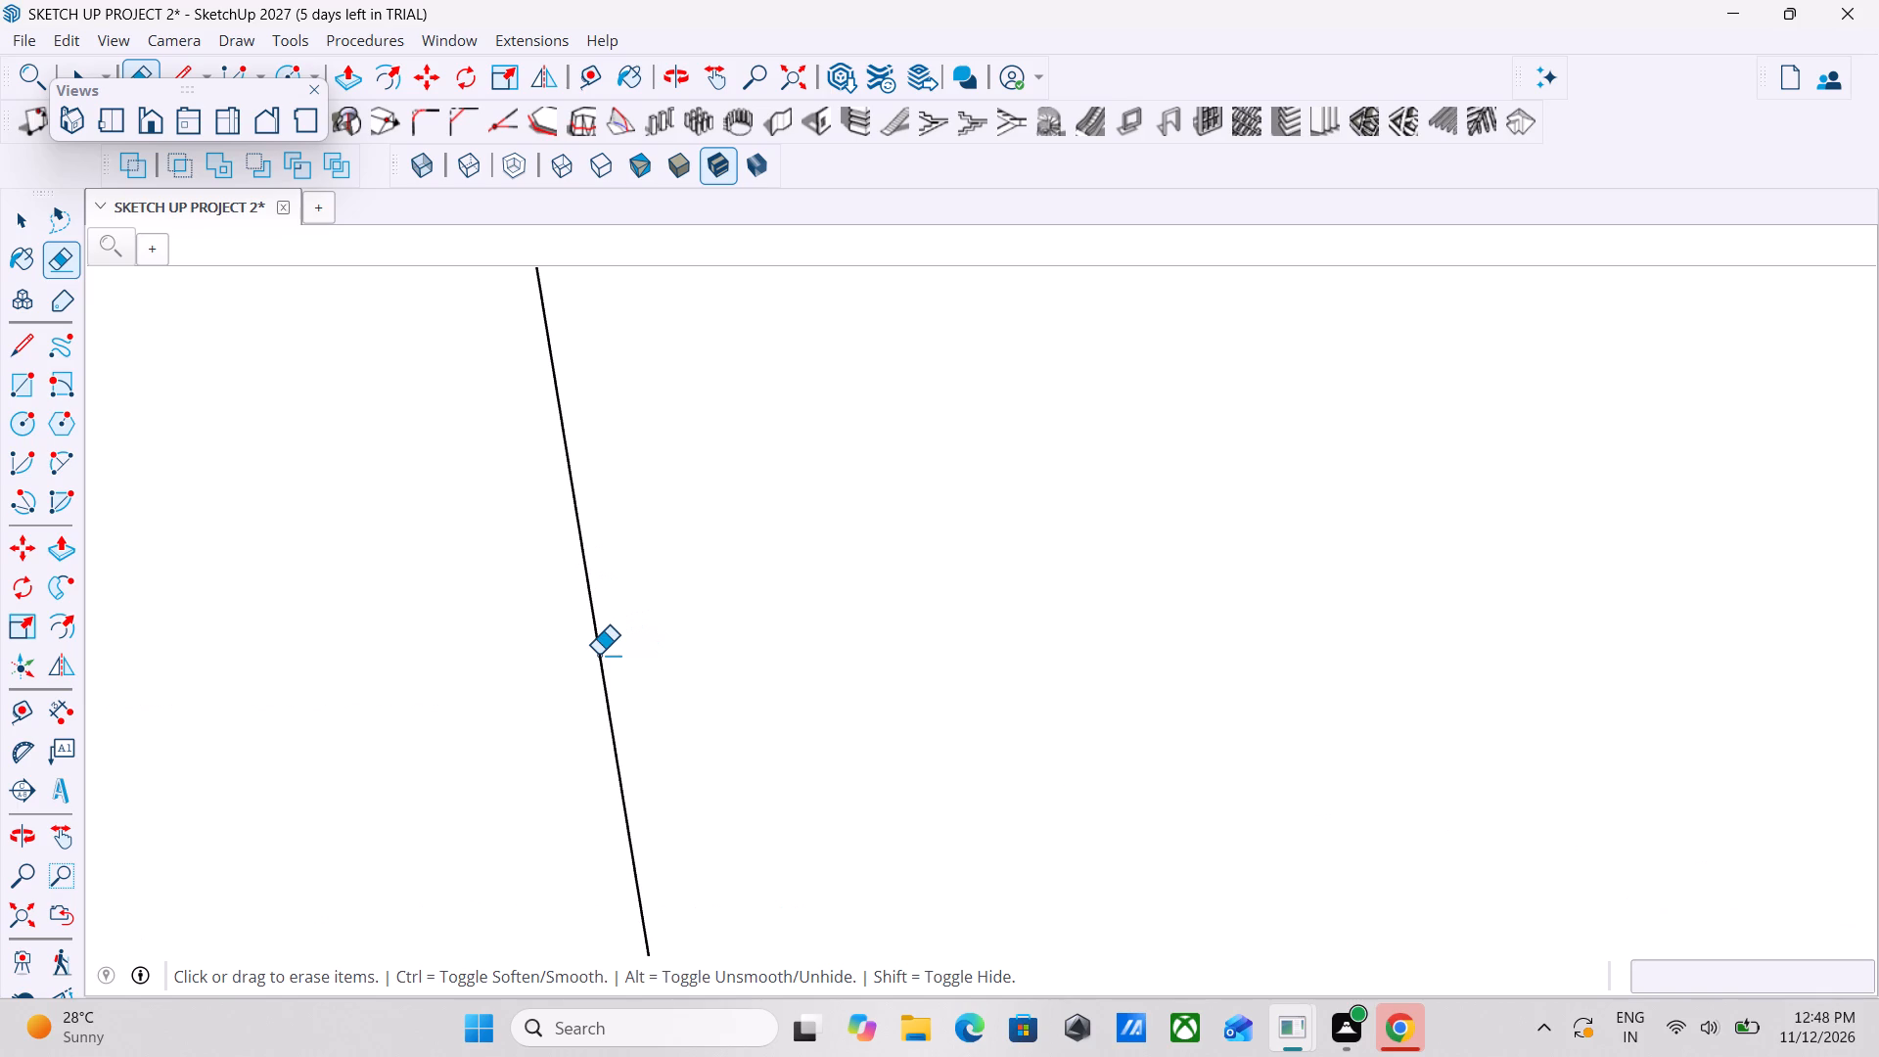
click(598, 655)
Erase the last remaining edge of the opening outline, along the lower horizontal guide beside the small framed window.
scroll(677, 613, down, 13)
key(space)
scroll(988, 571, down, 2)
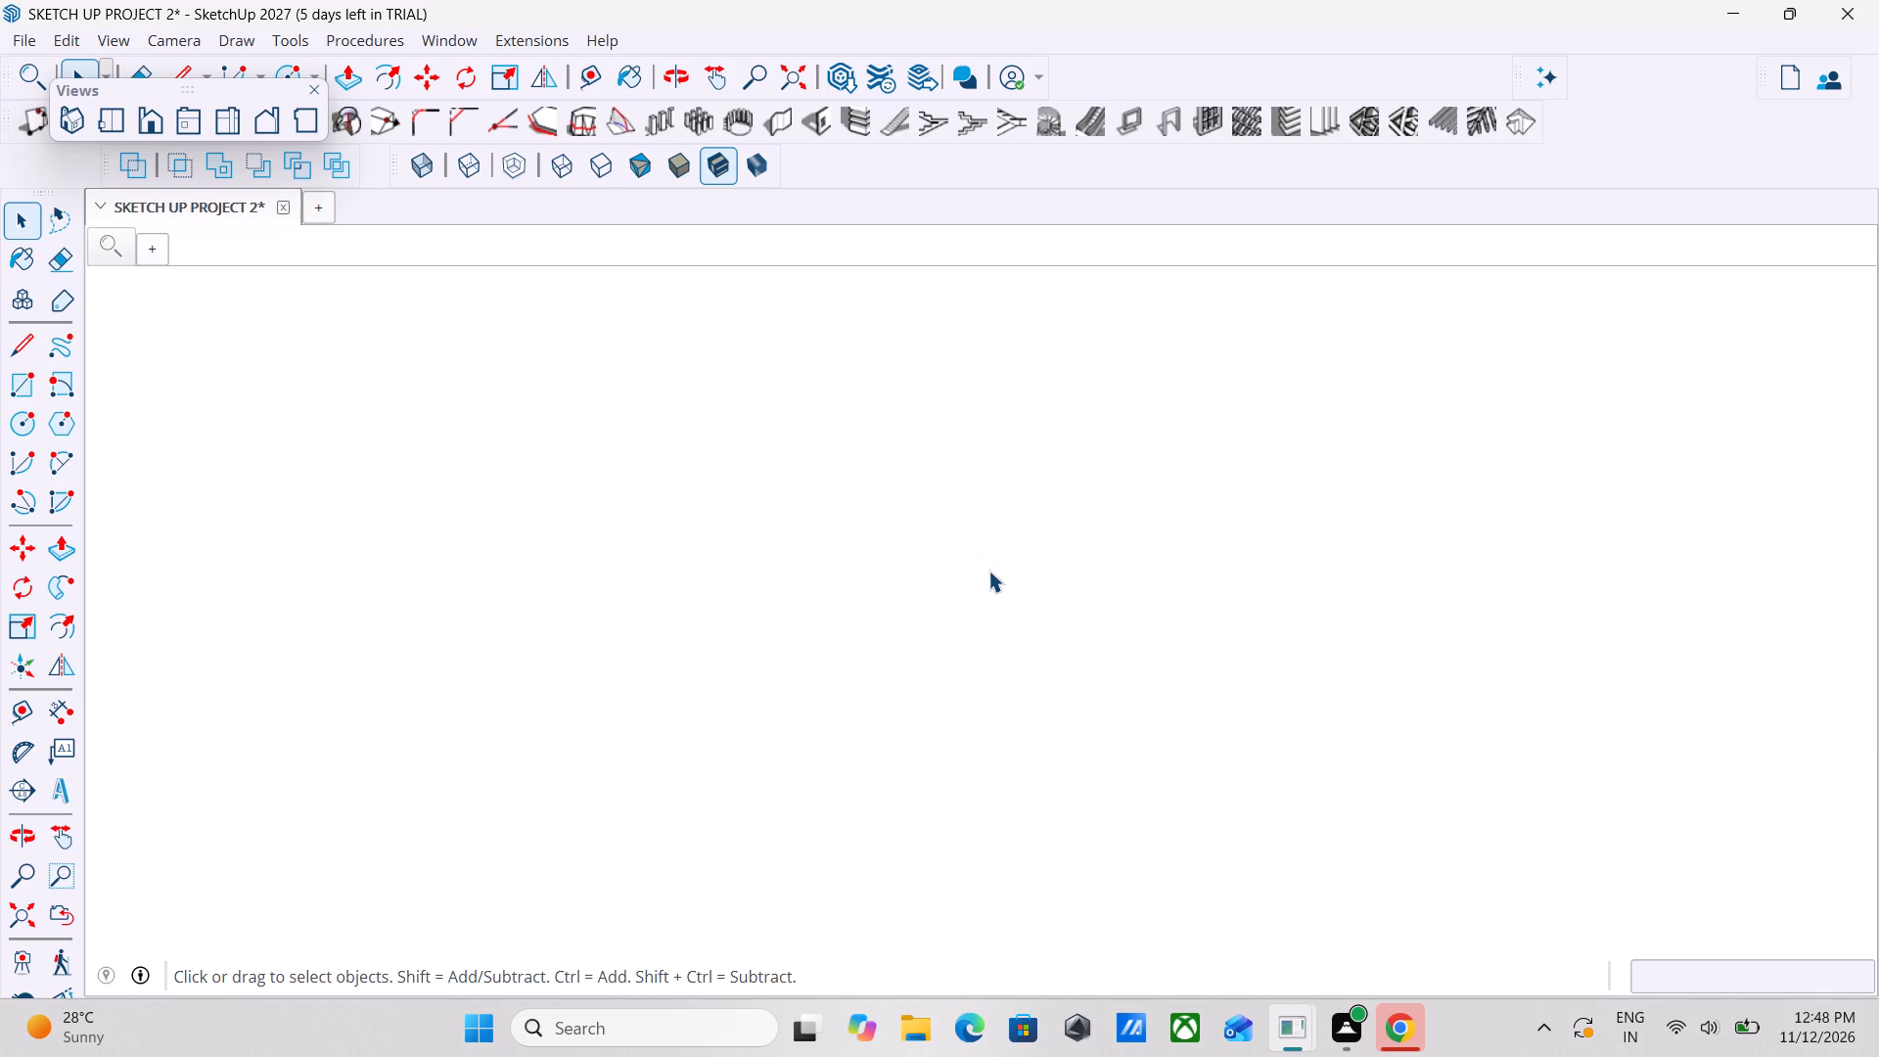
scroll(988, 571, down, 20)
scroll(988, 571, down, 10)
scroll(1133, 686, up, 7)
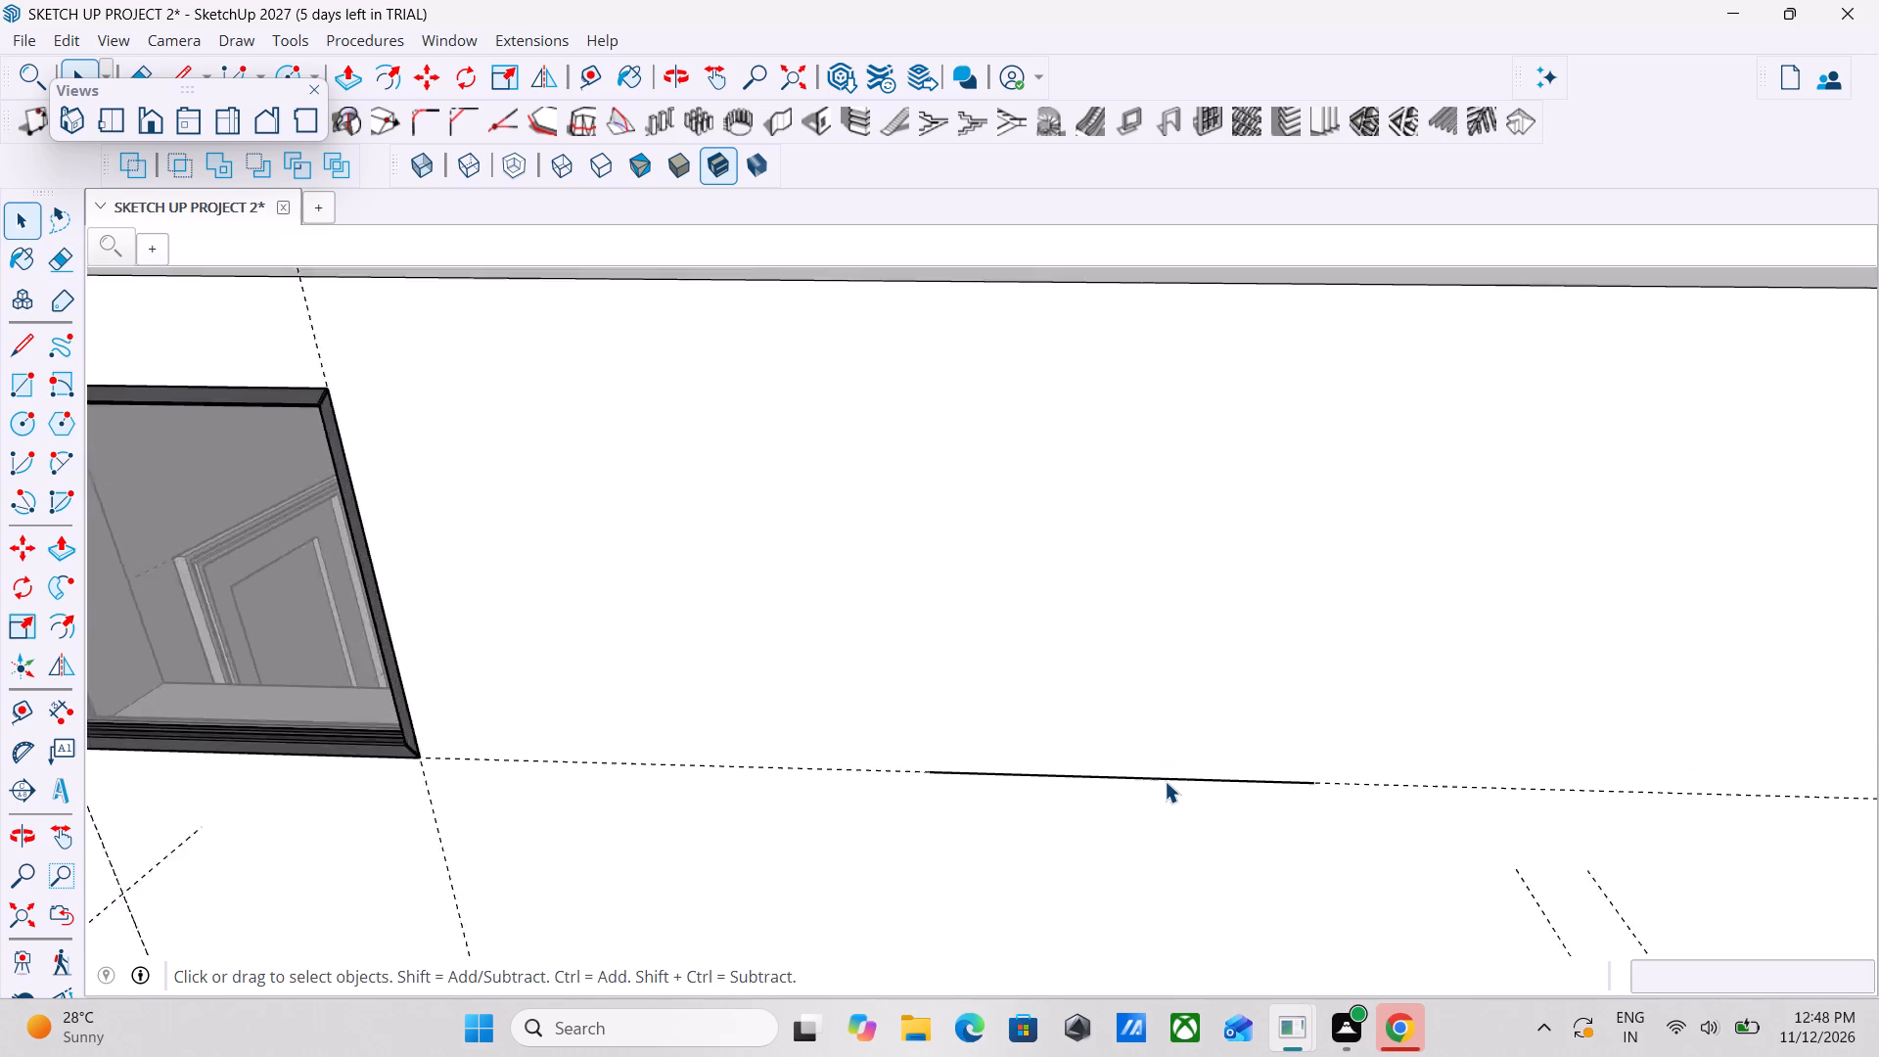
scroll(1165, 781, up, 3)
key(e)
scroll(1140, 835, up, 17)
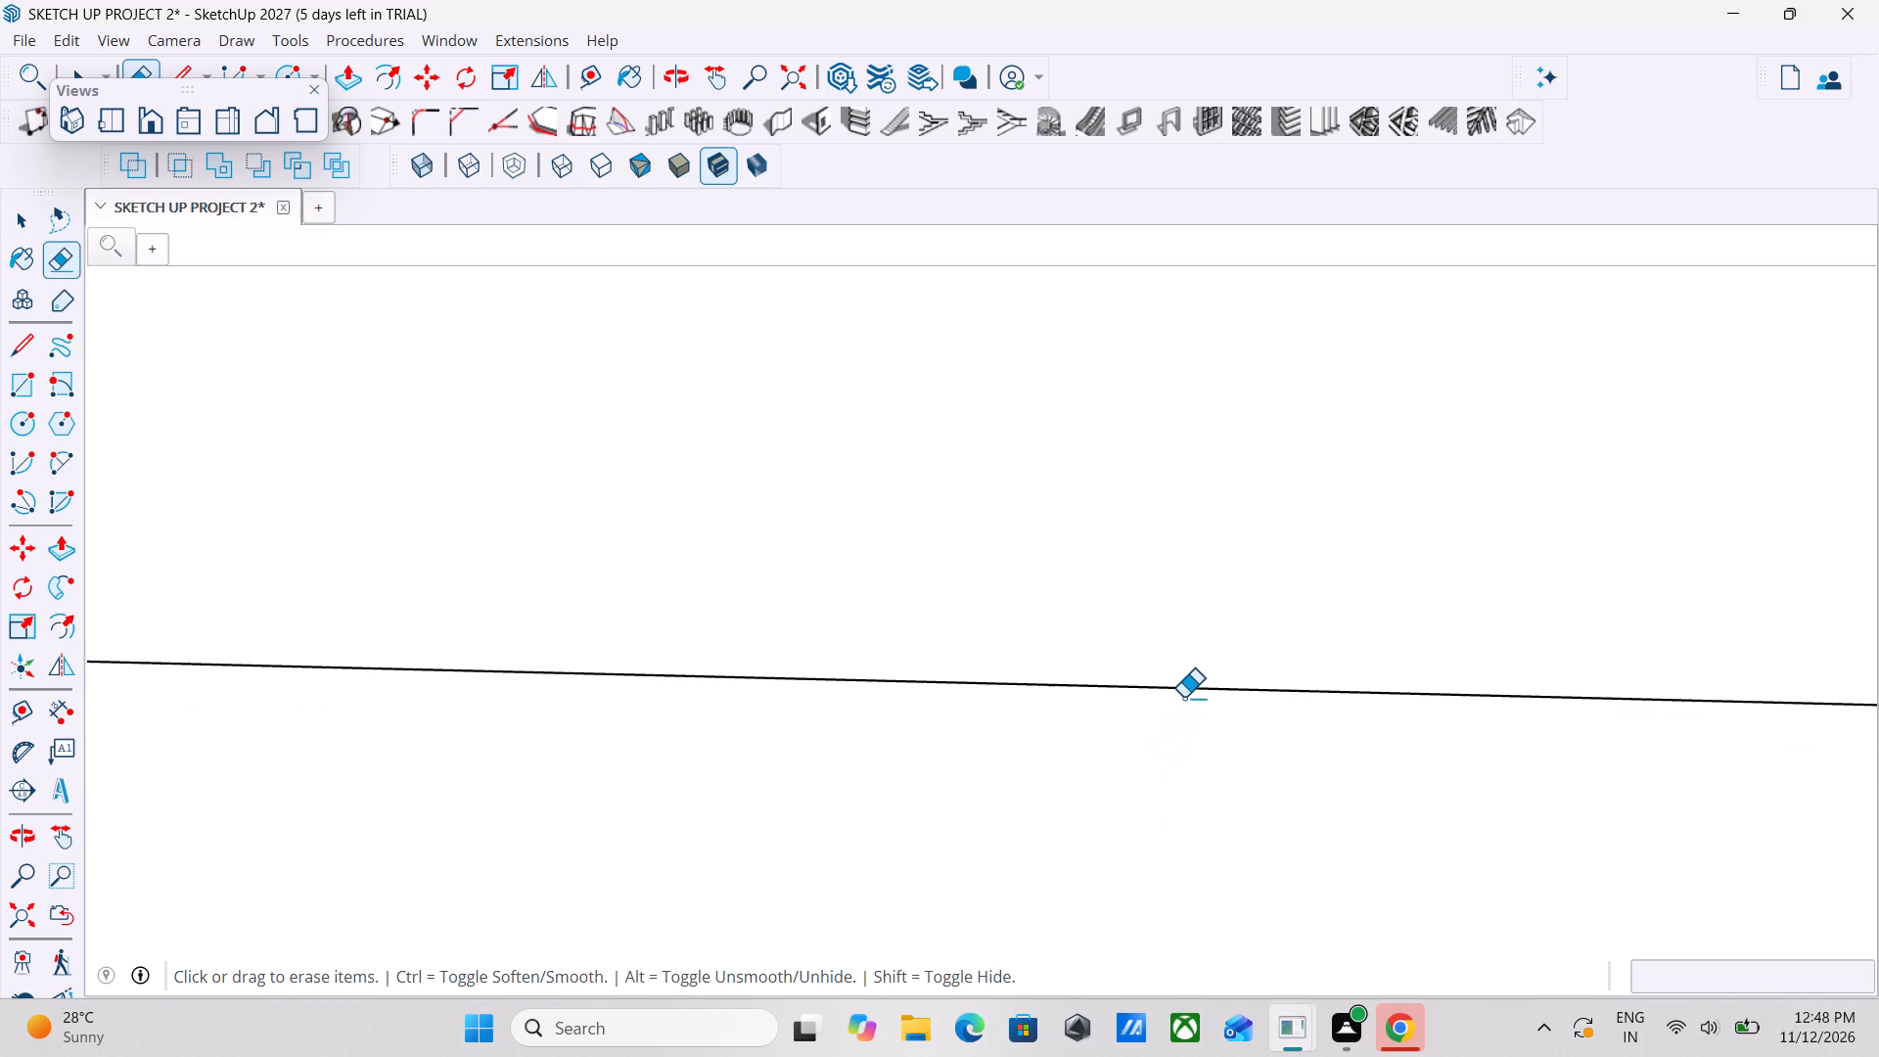
scroll(1183, 698, up, 17)
scroll(1181, 667, up, 4)
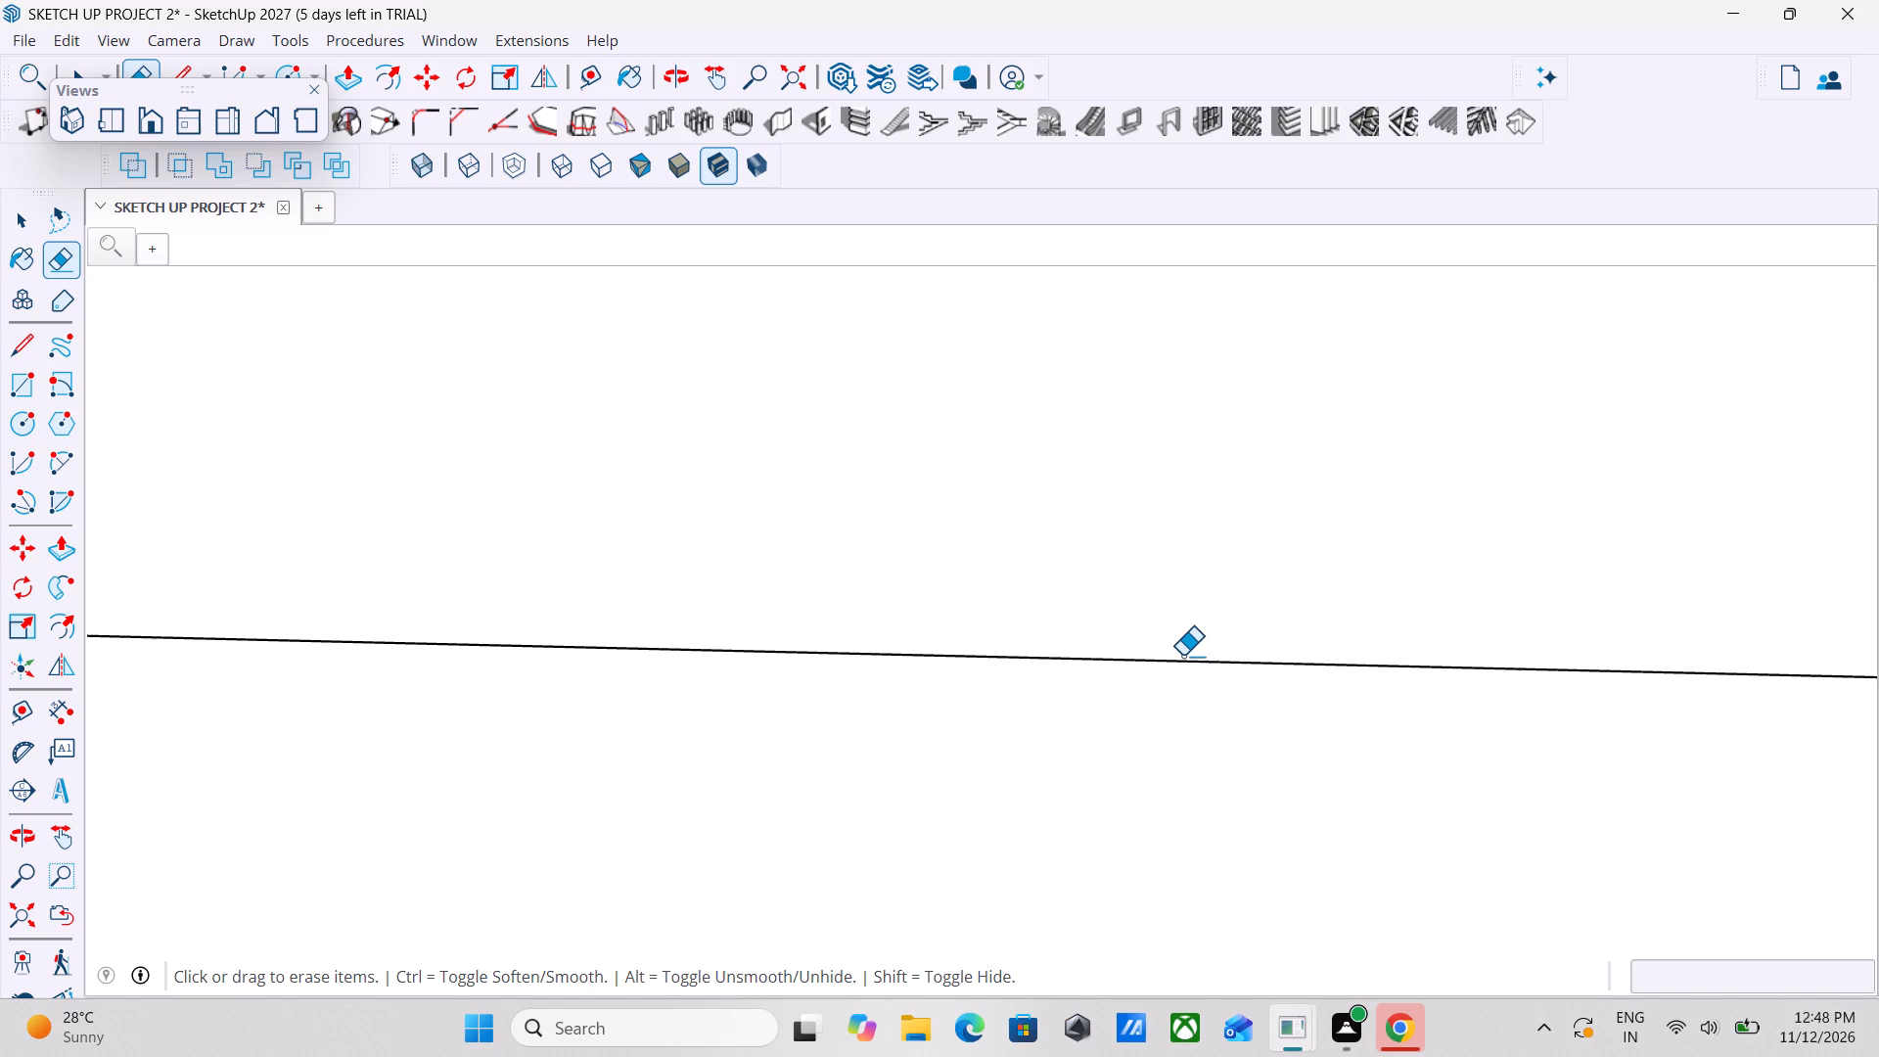
click(1180, 660)
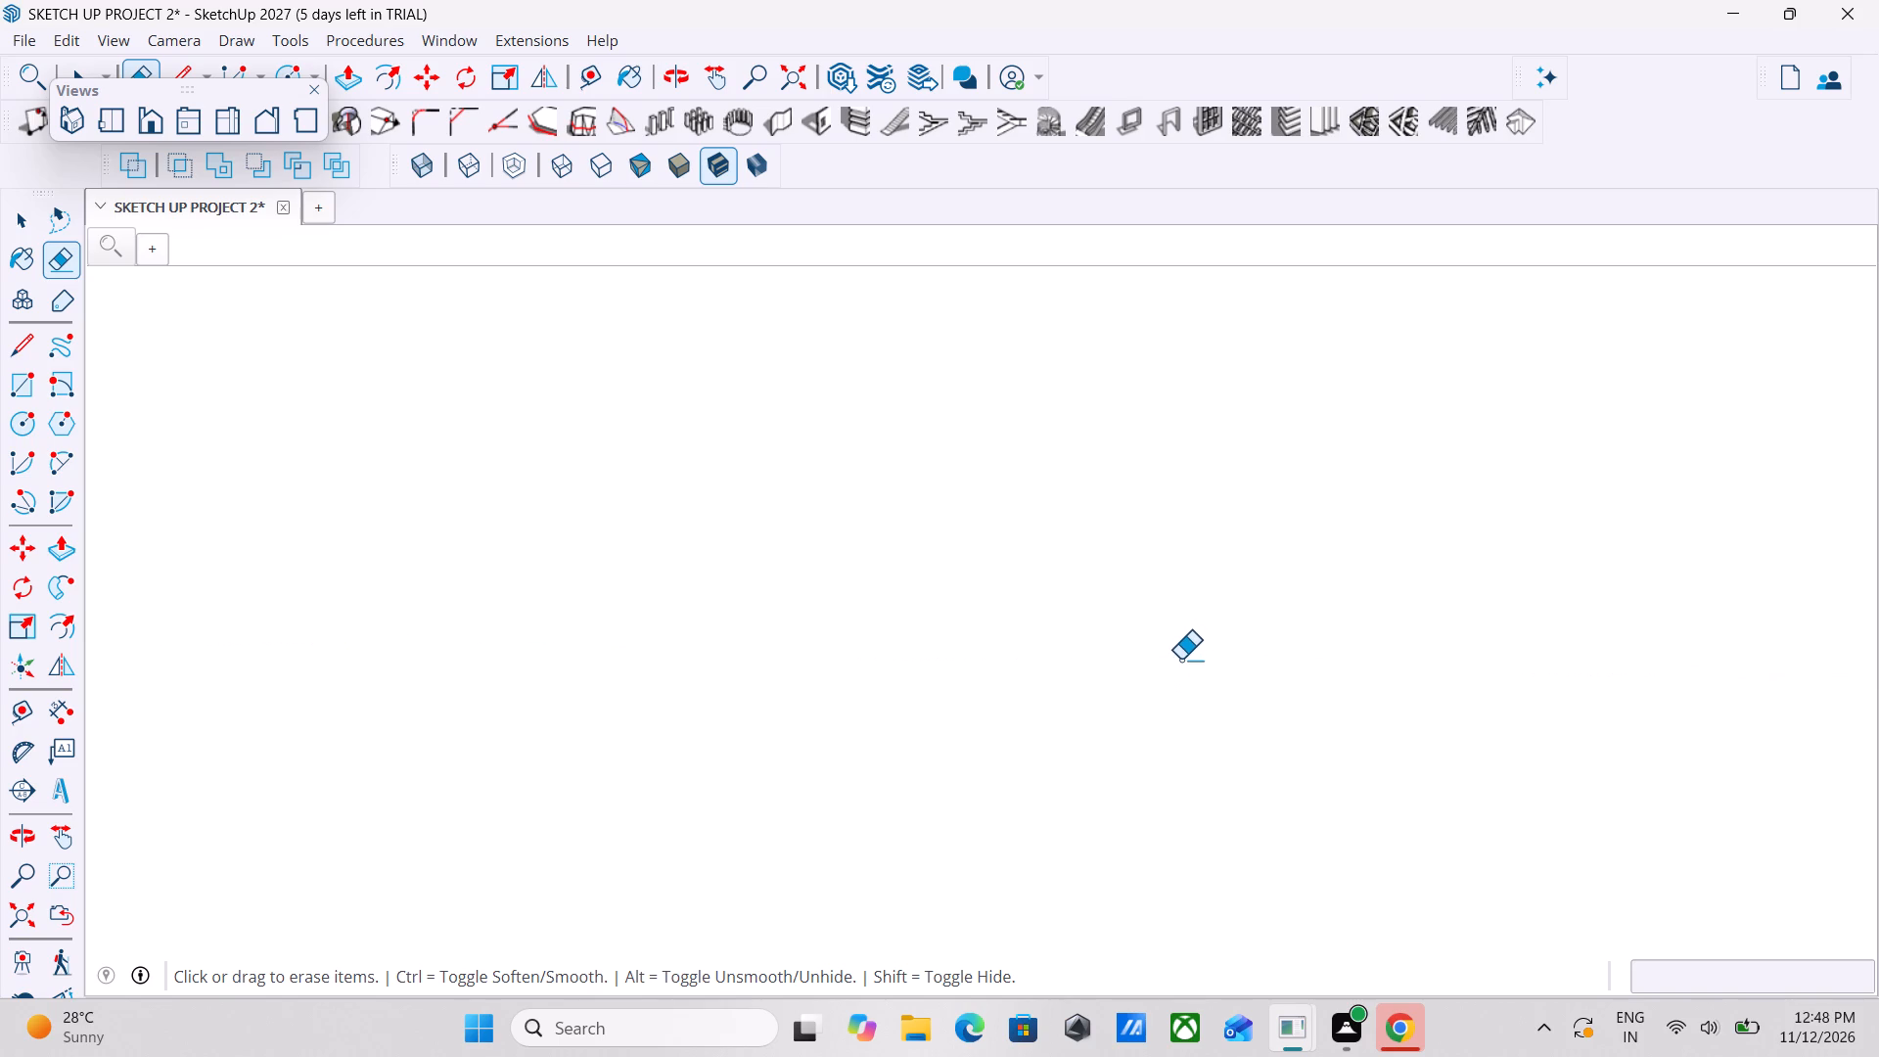
scroll(1180, 660, down, 11)
key(space)
key(space)
key(space)
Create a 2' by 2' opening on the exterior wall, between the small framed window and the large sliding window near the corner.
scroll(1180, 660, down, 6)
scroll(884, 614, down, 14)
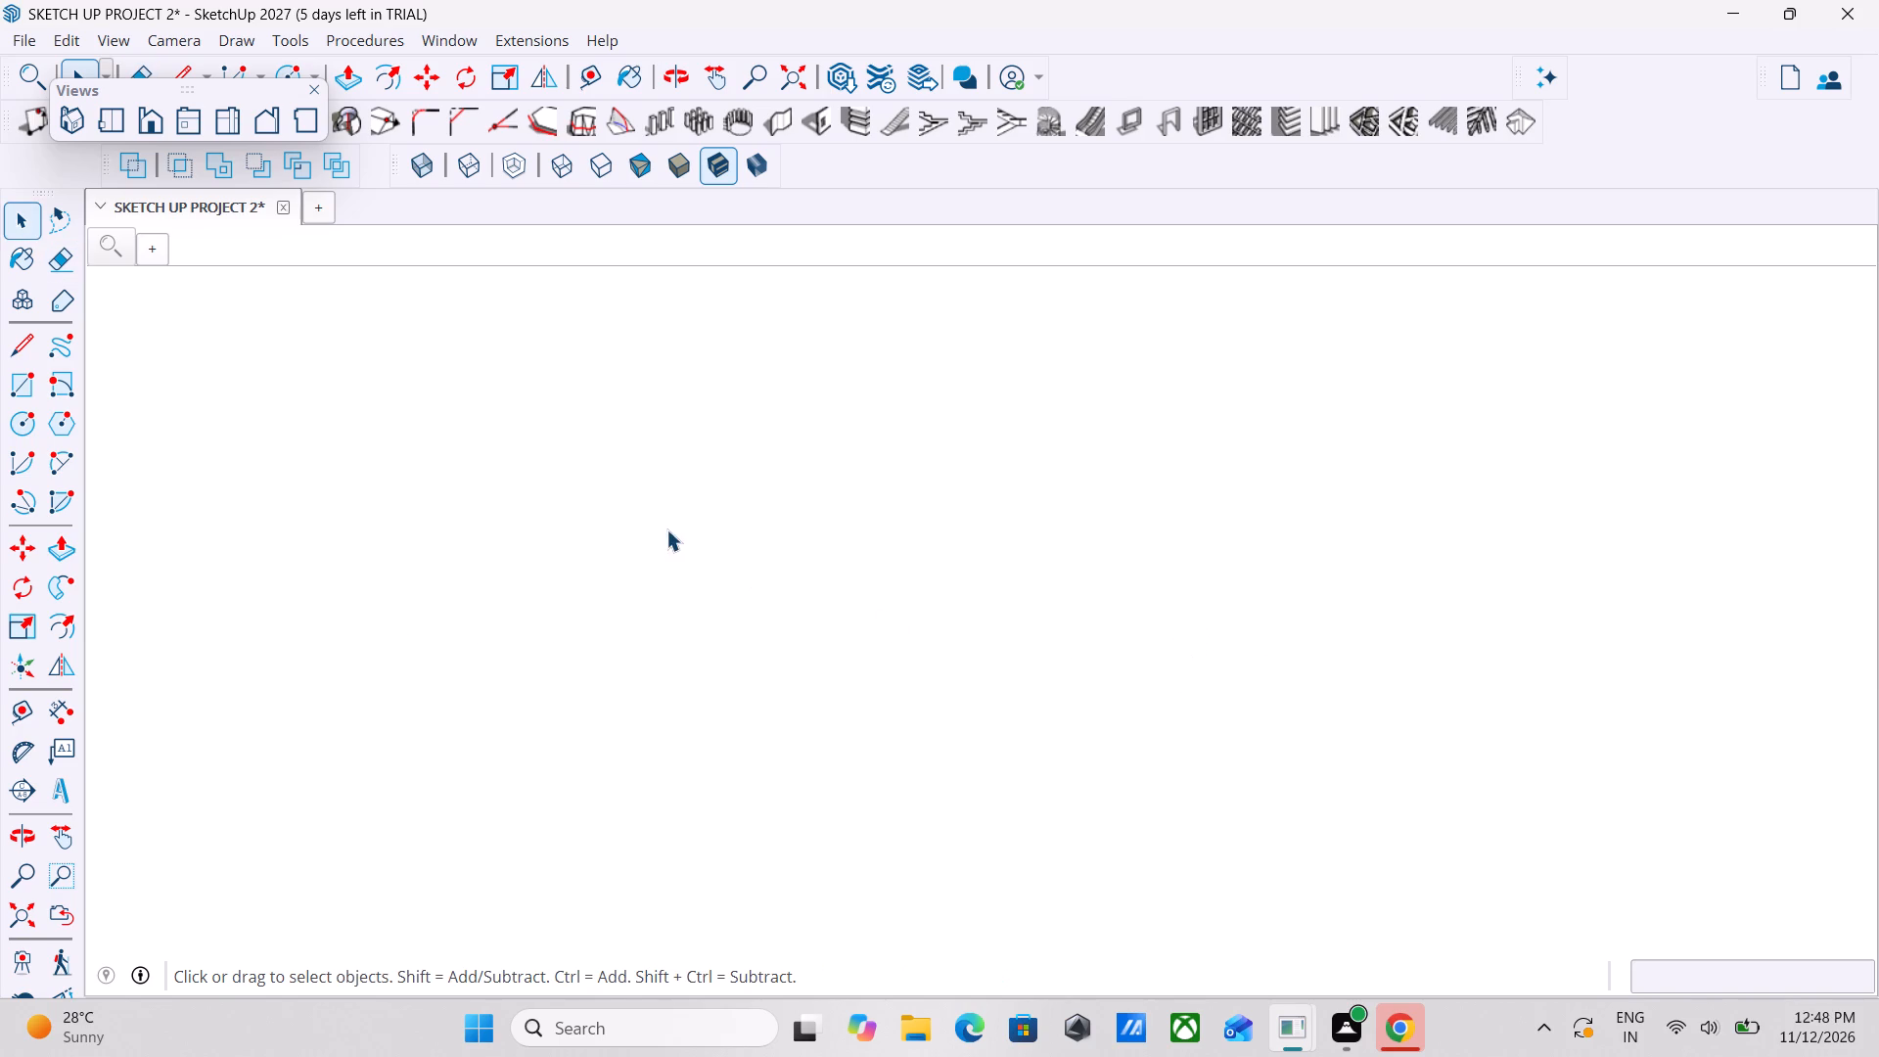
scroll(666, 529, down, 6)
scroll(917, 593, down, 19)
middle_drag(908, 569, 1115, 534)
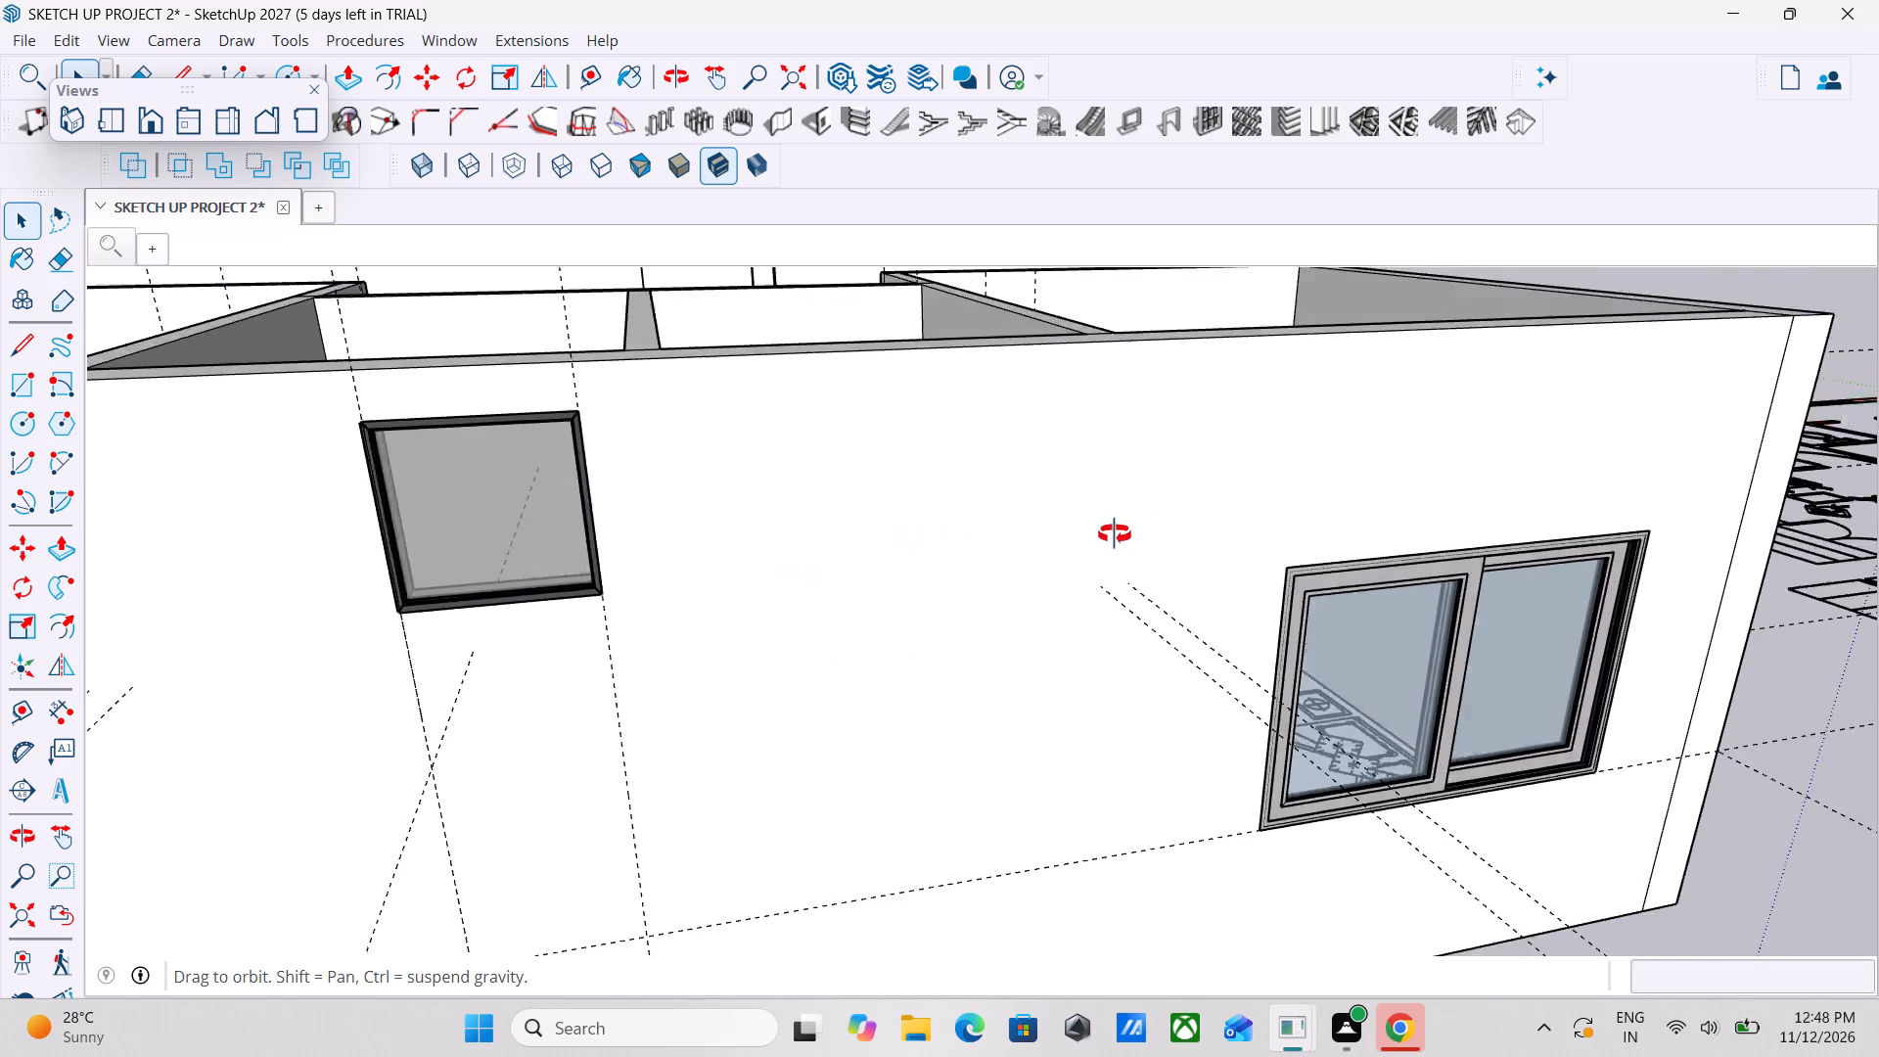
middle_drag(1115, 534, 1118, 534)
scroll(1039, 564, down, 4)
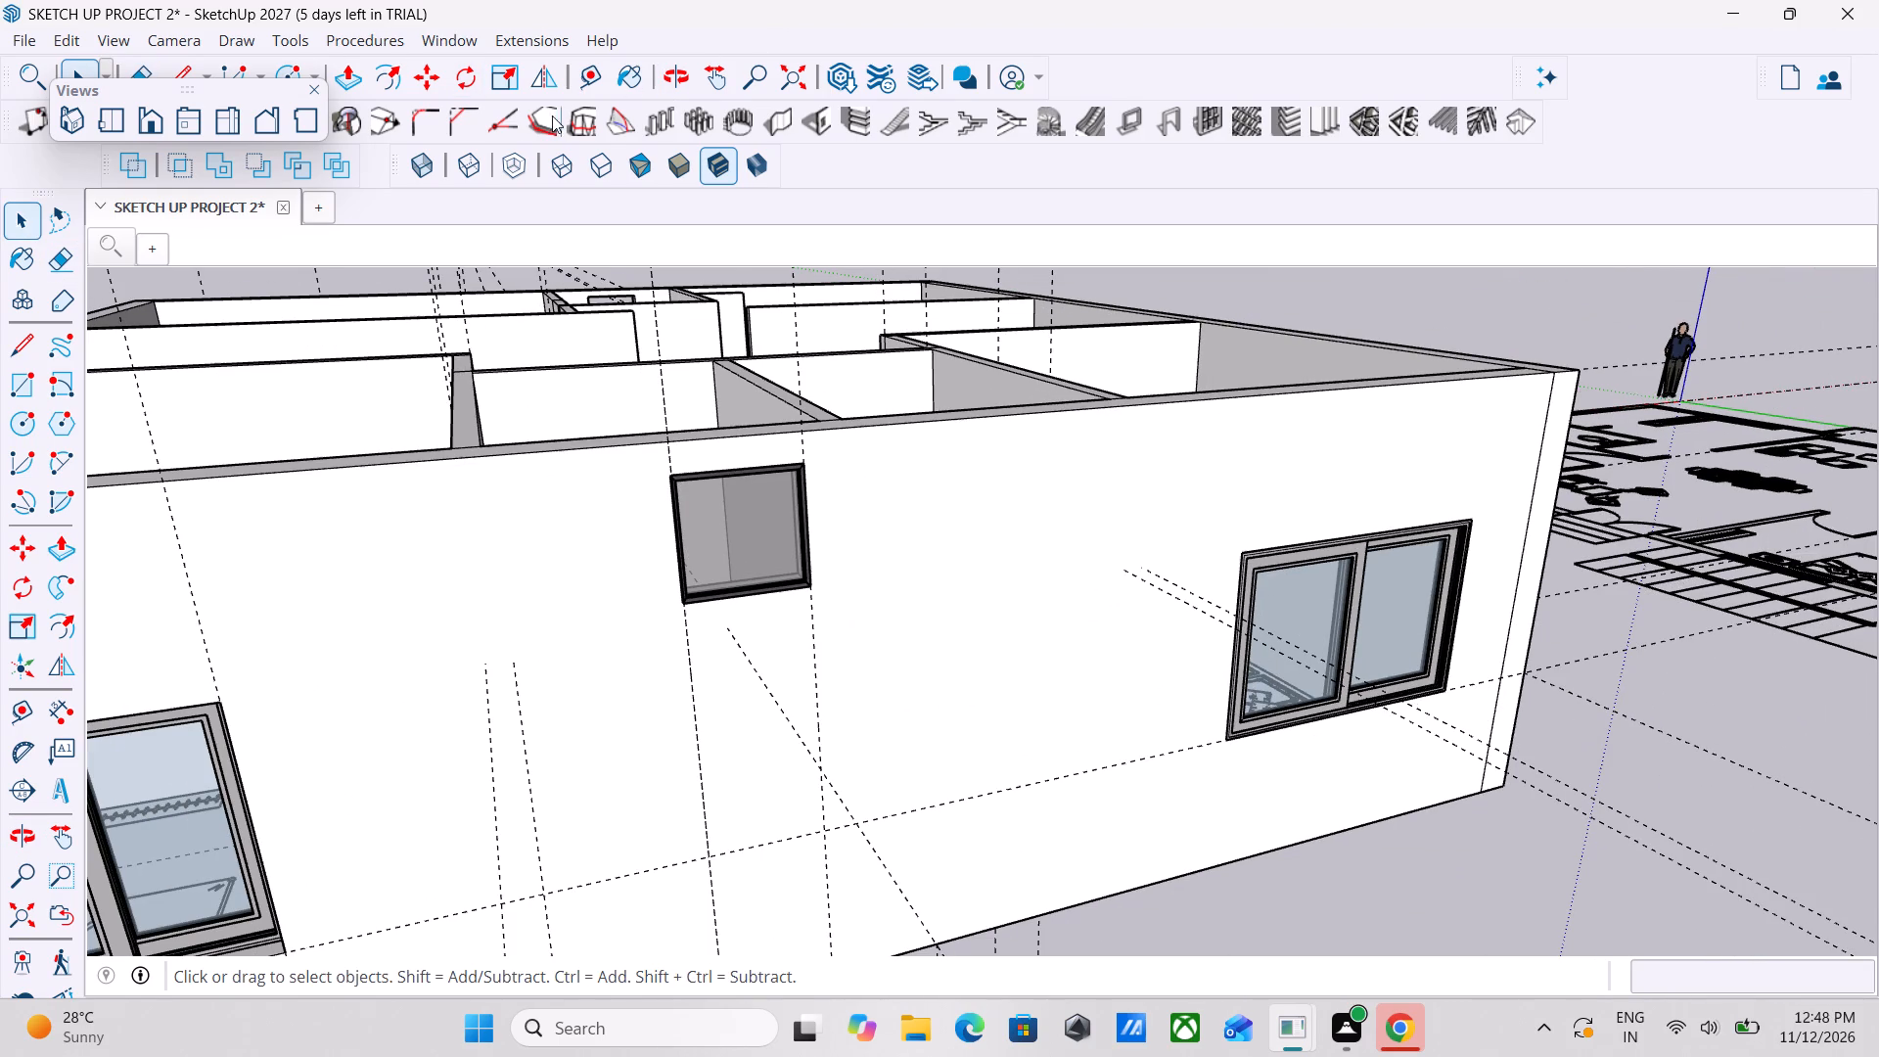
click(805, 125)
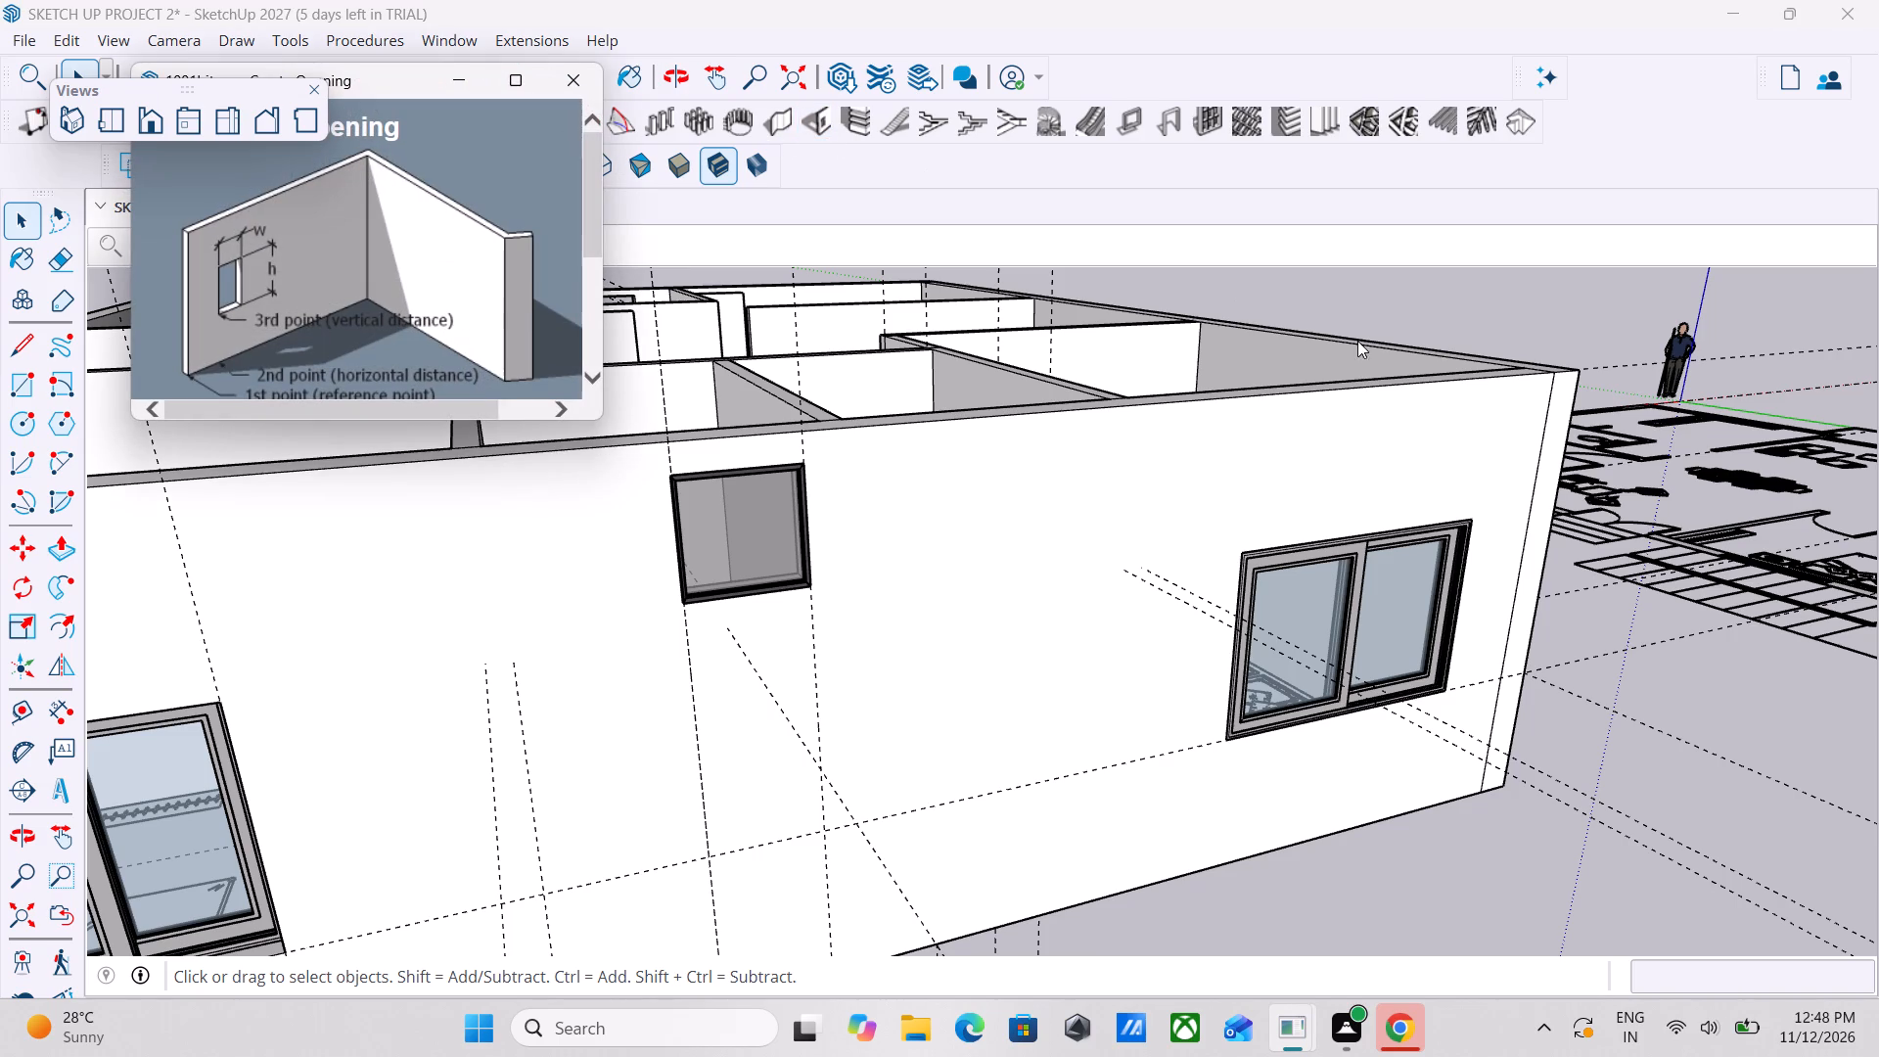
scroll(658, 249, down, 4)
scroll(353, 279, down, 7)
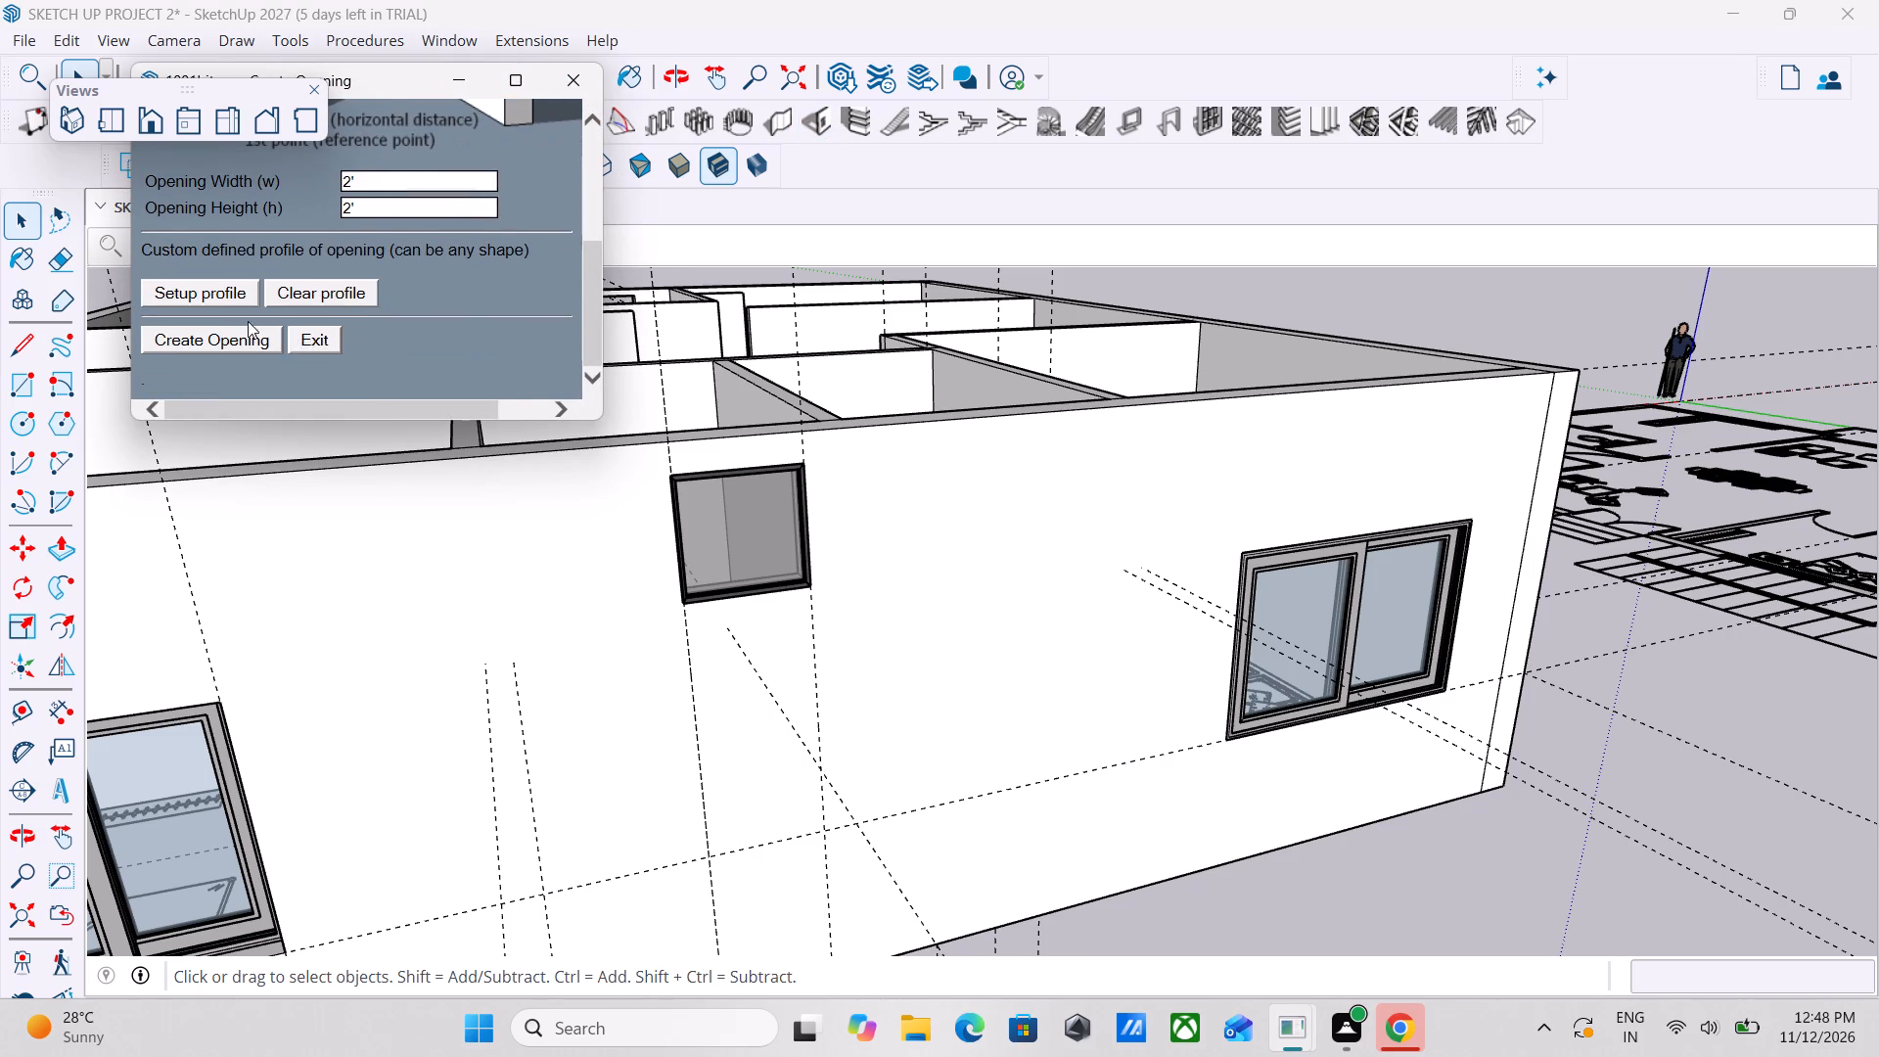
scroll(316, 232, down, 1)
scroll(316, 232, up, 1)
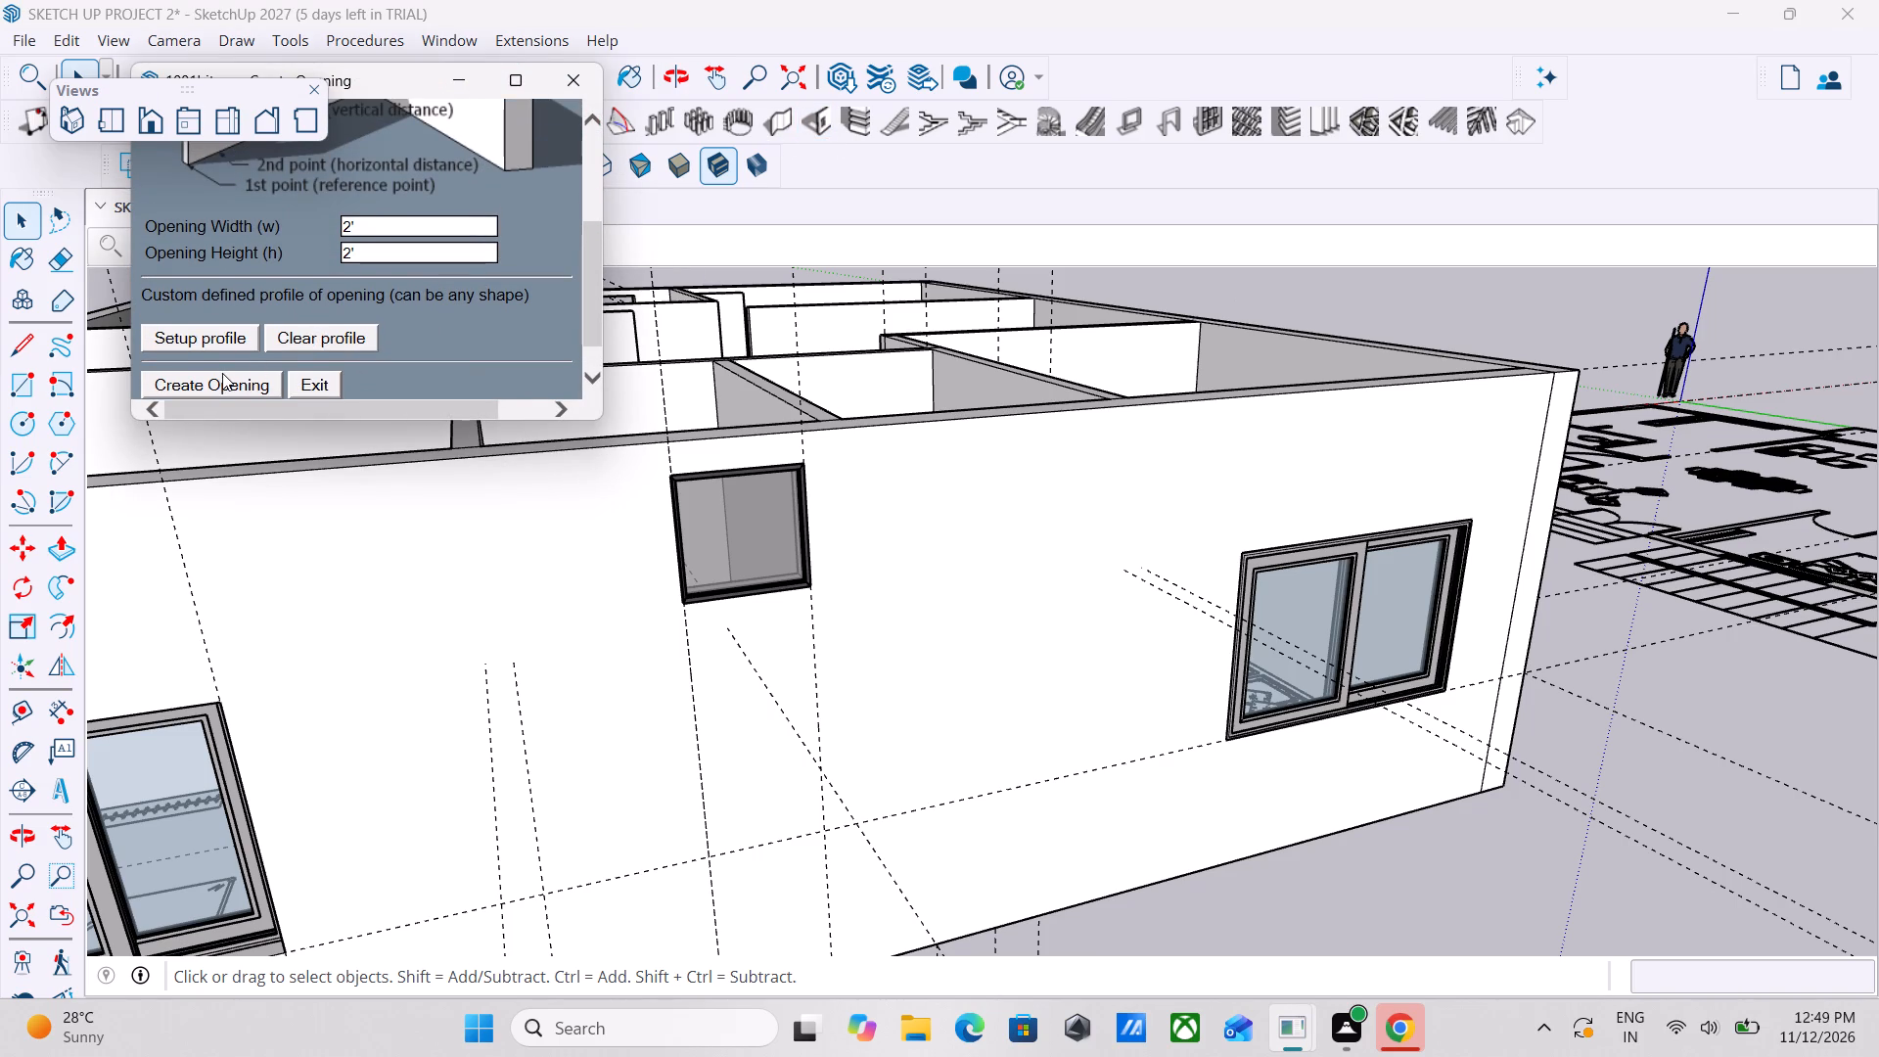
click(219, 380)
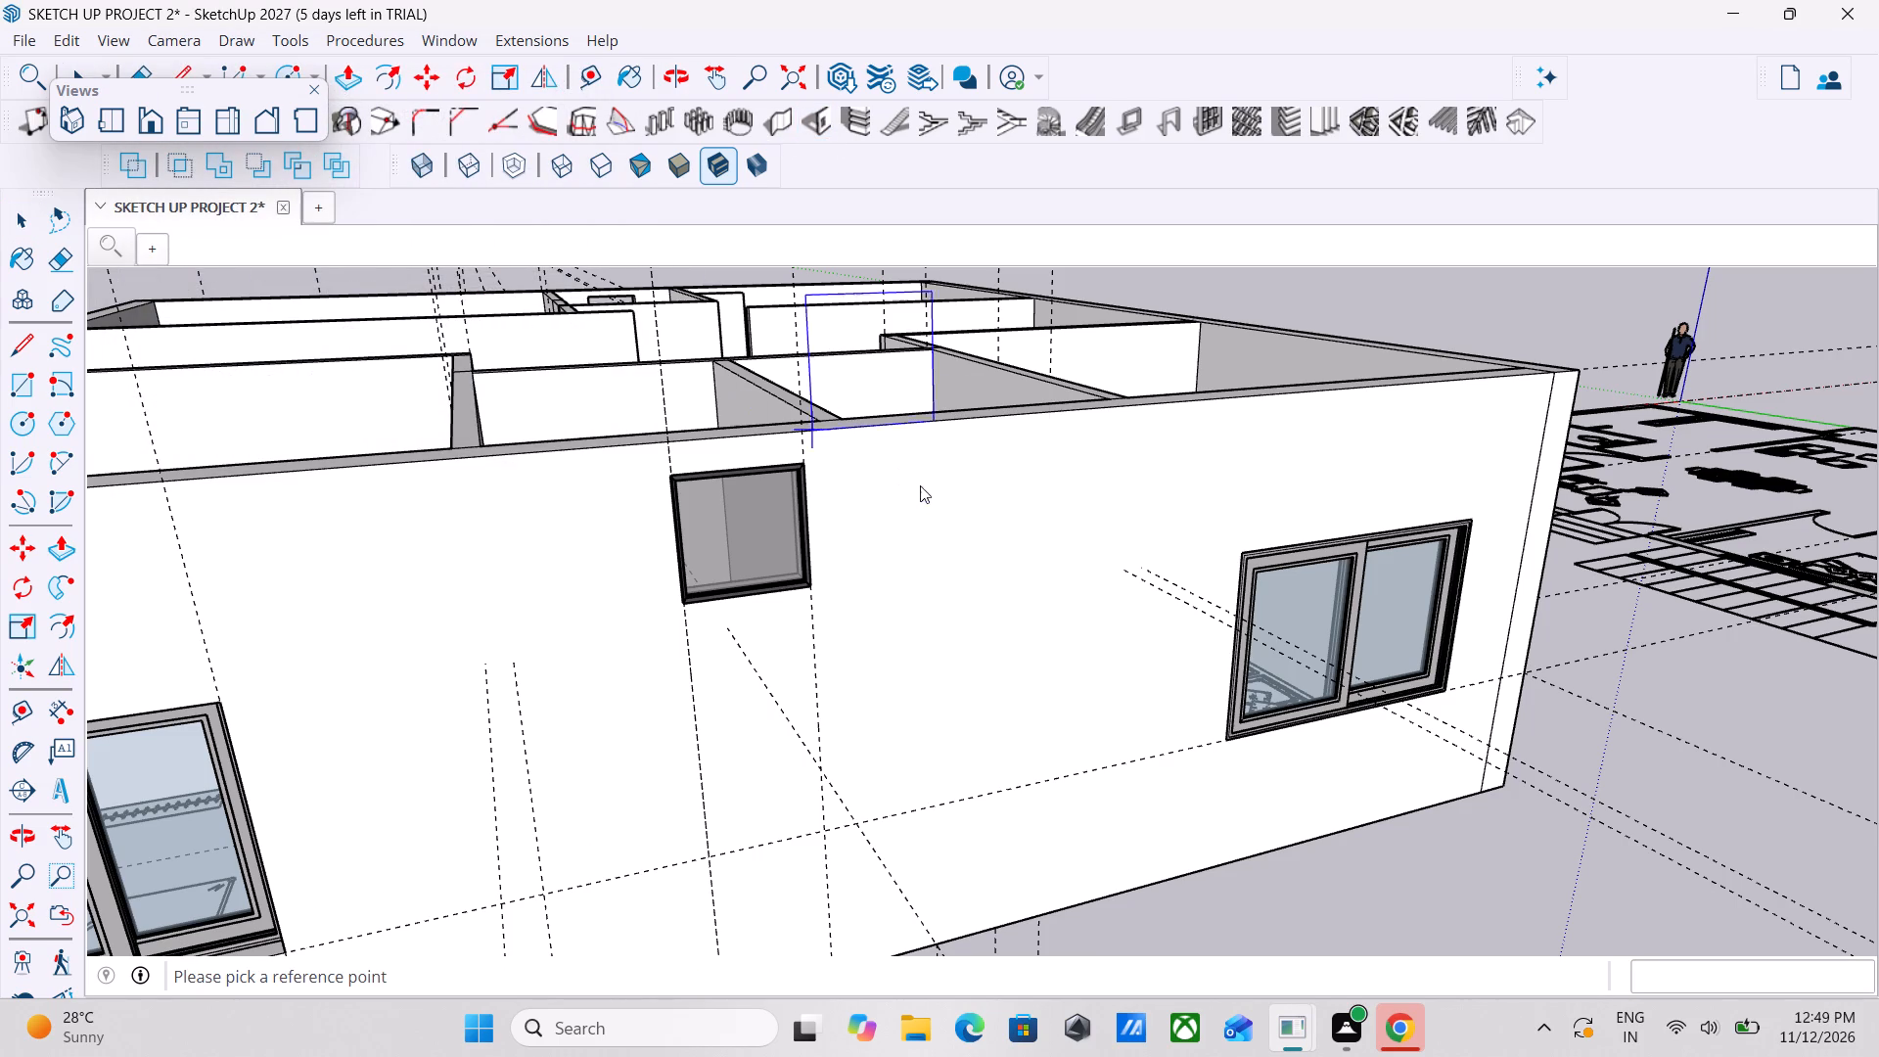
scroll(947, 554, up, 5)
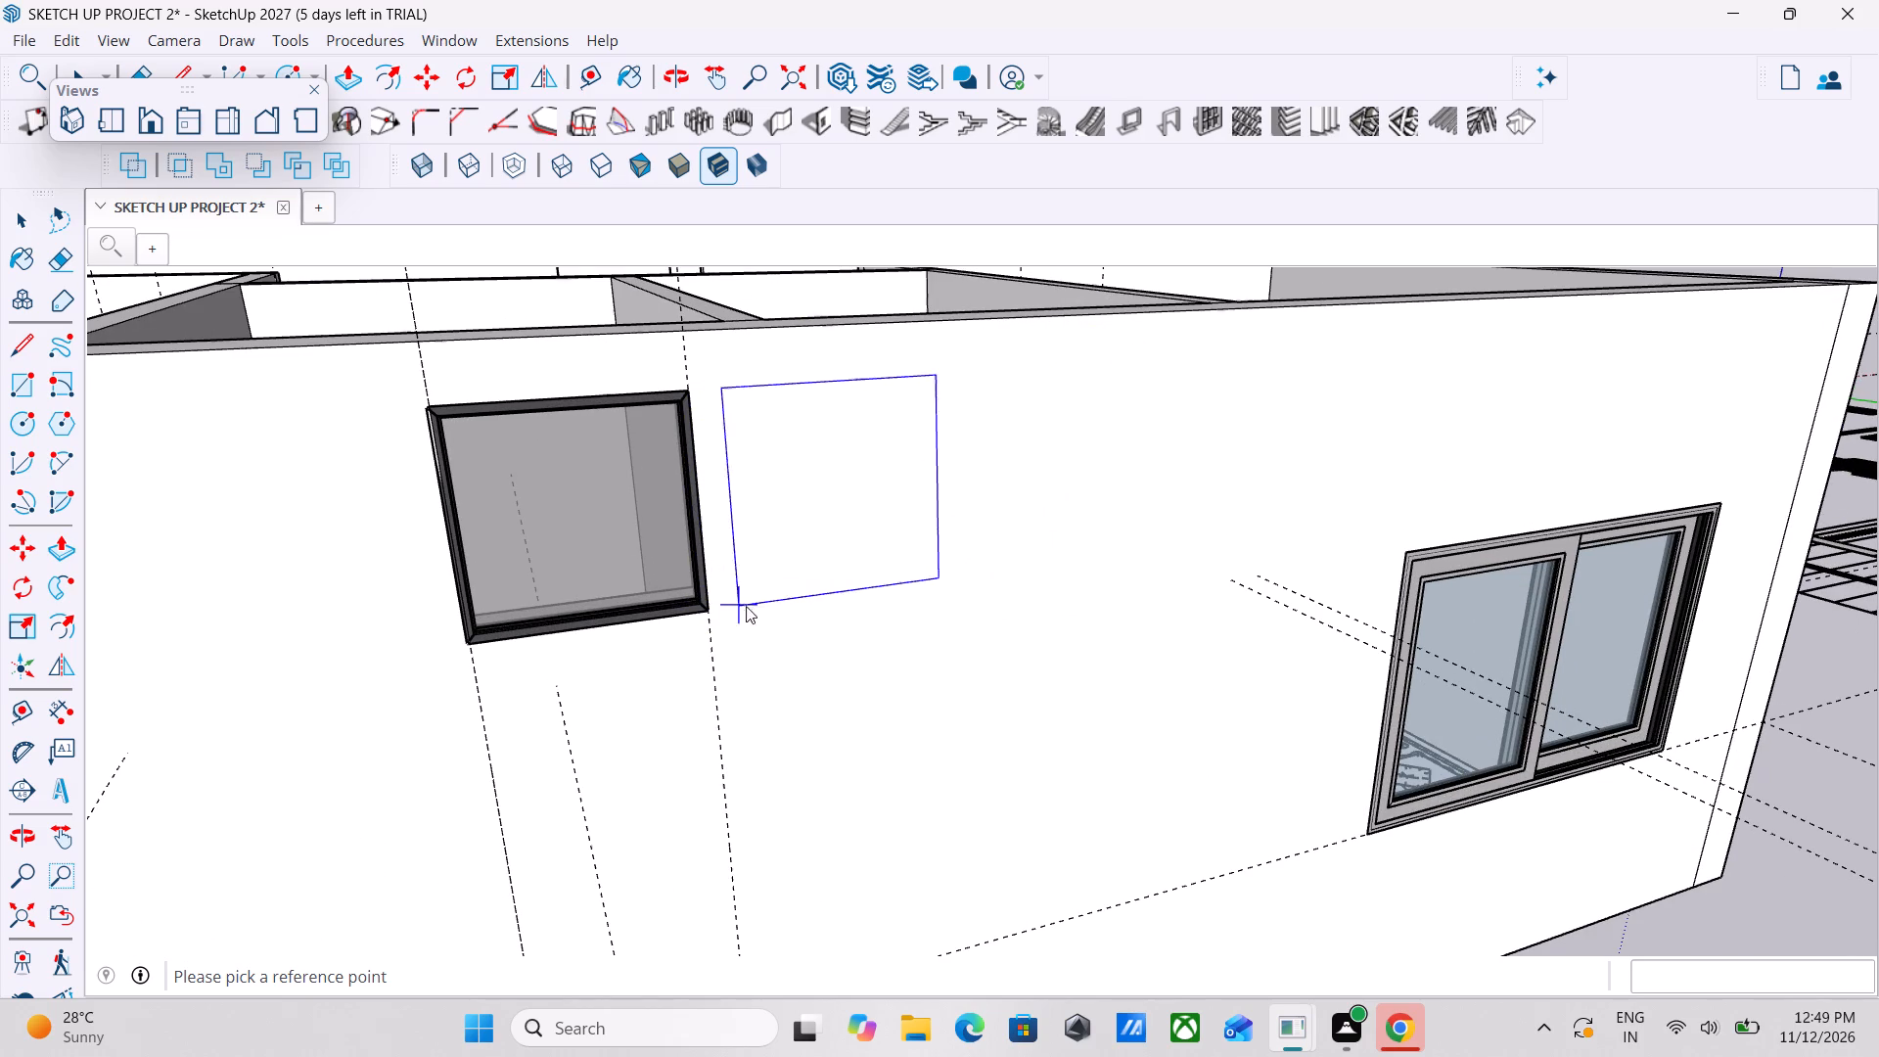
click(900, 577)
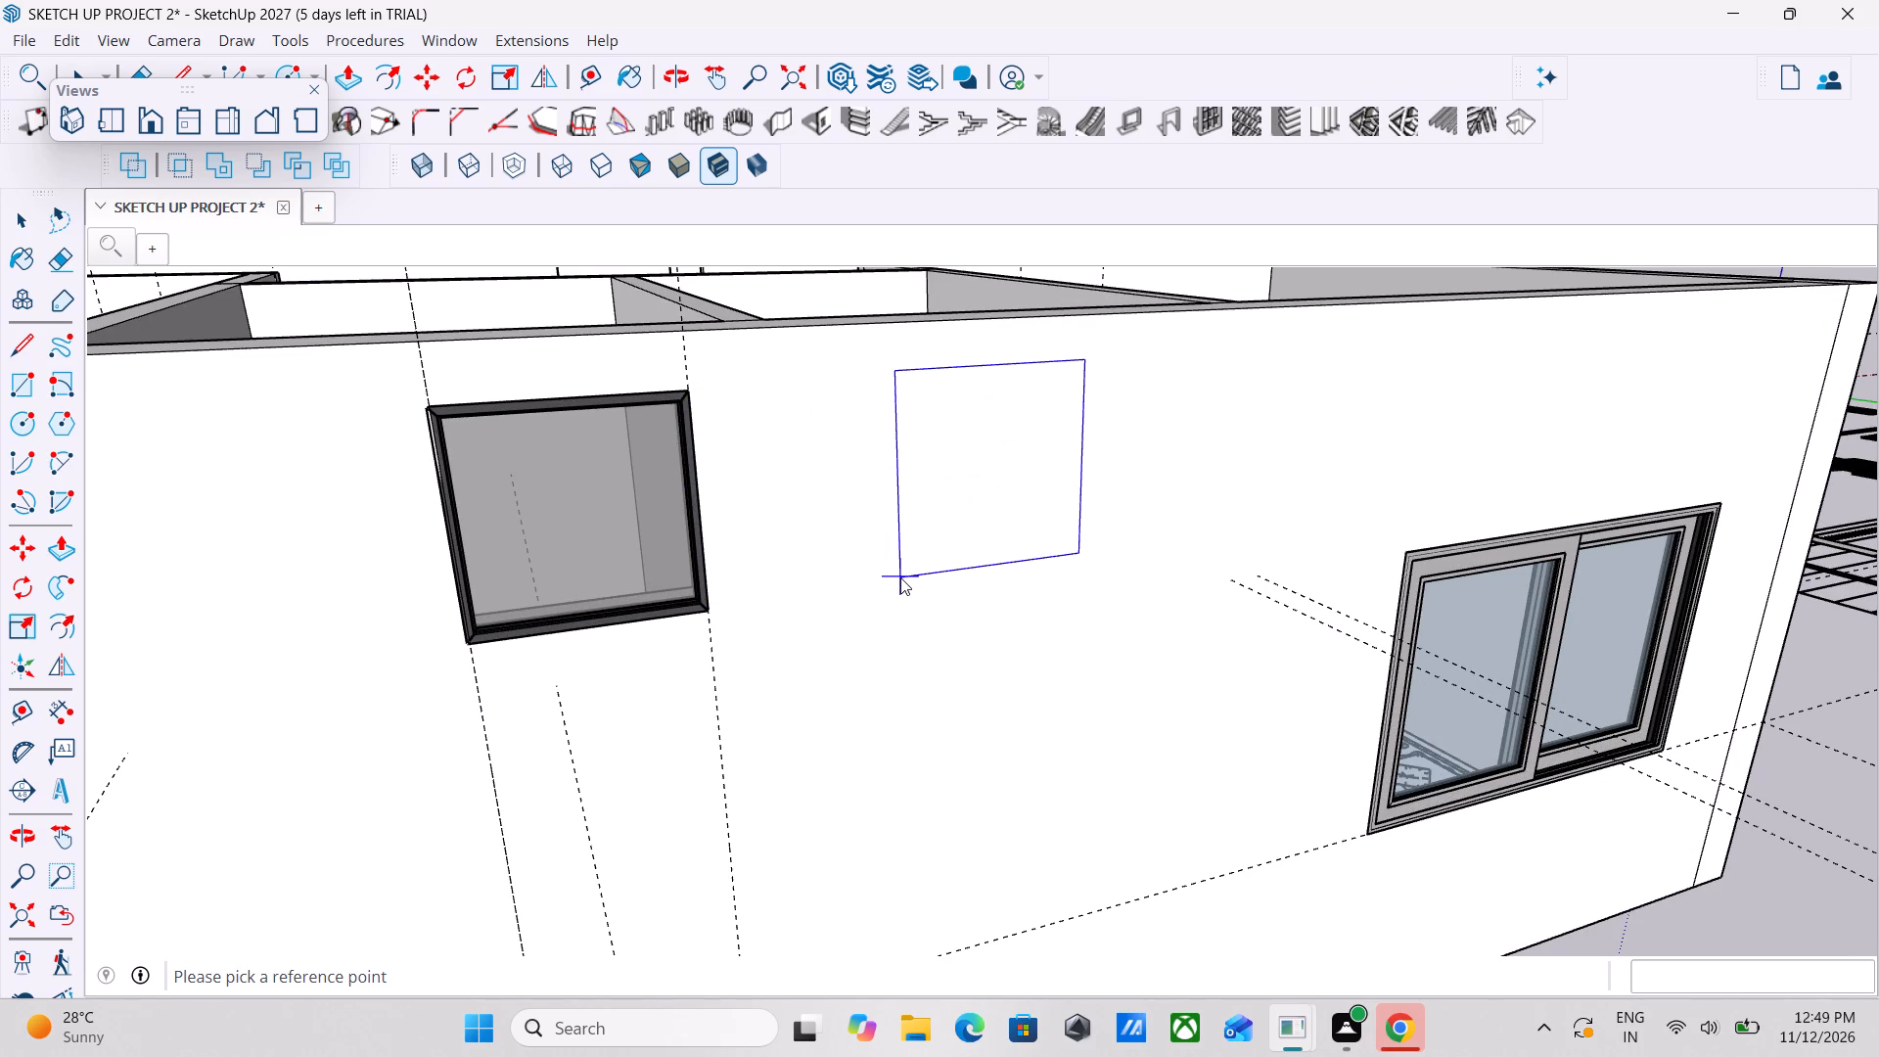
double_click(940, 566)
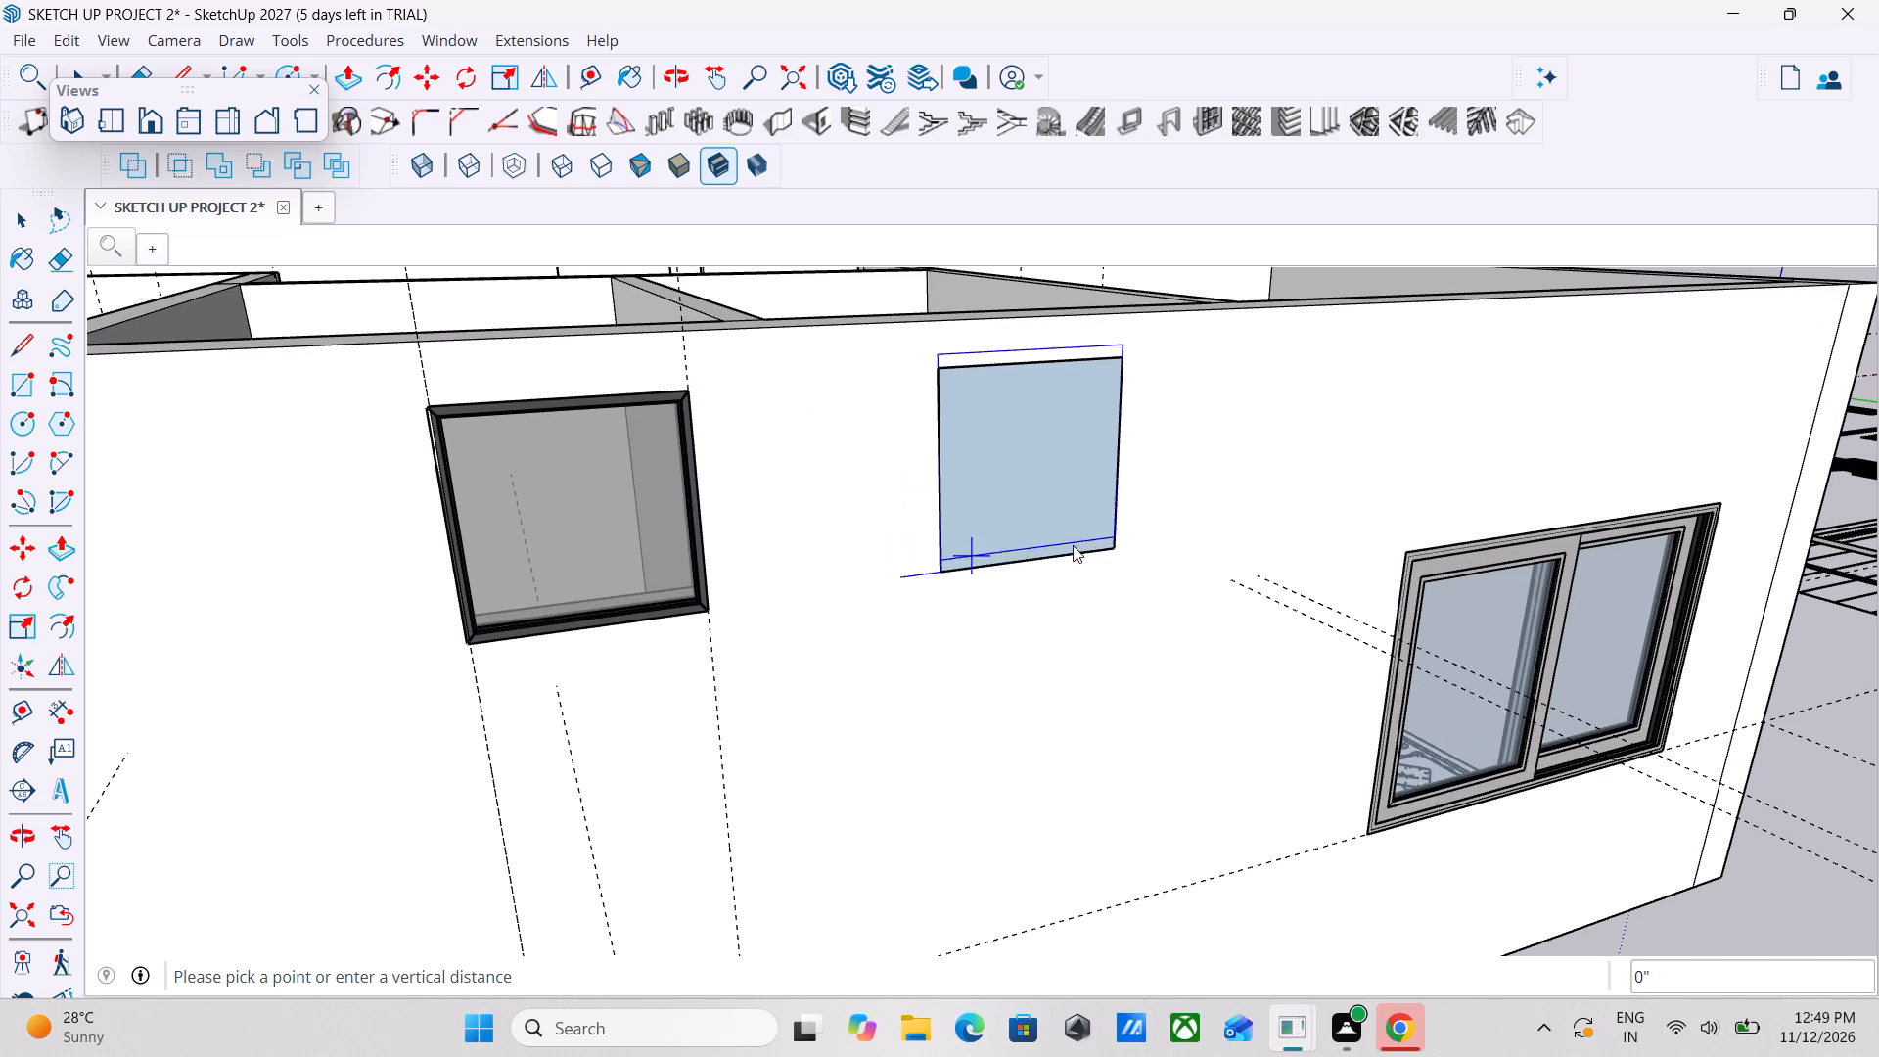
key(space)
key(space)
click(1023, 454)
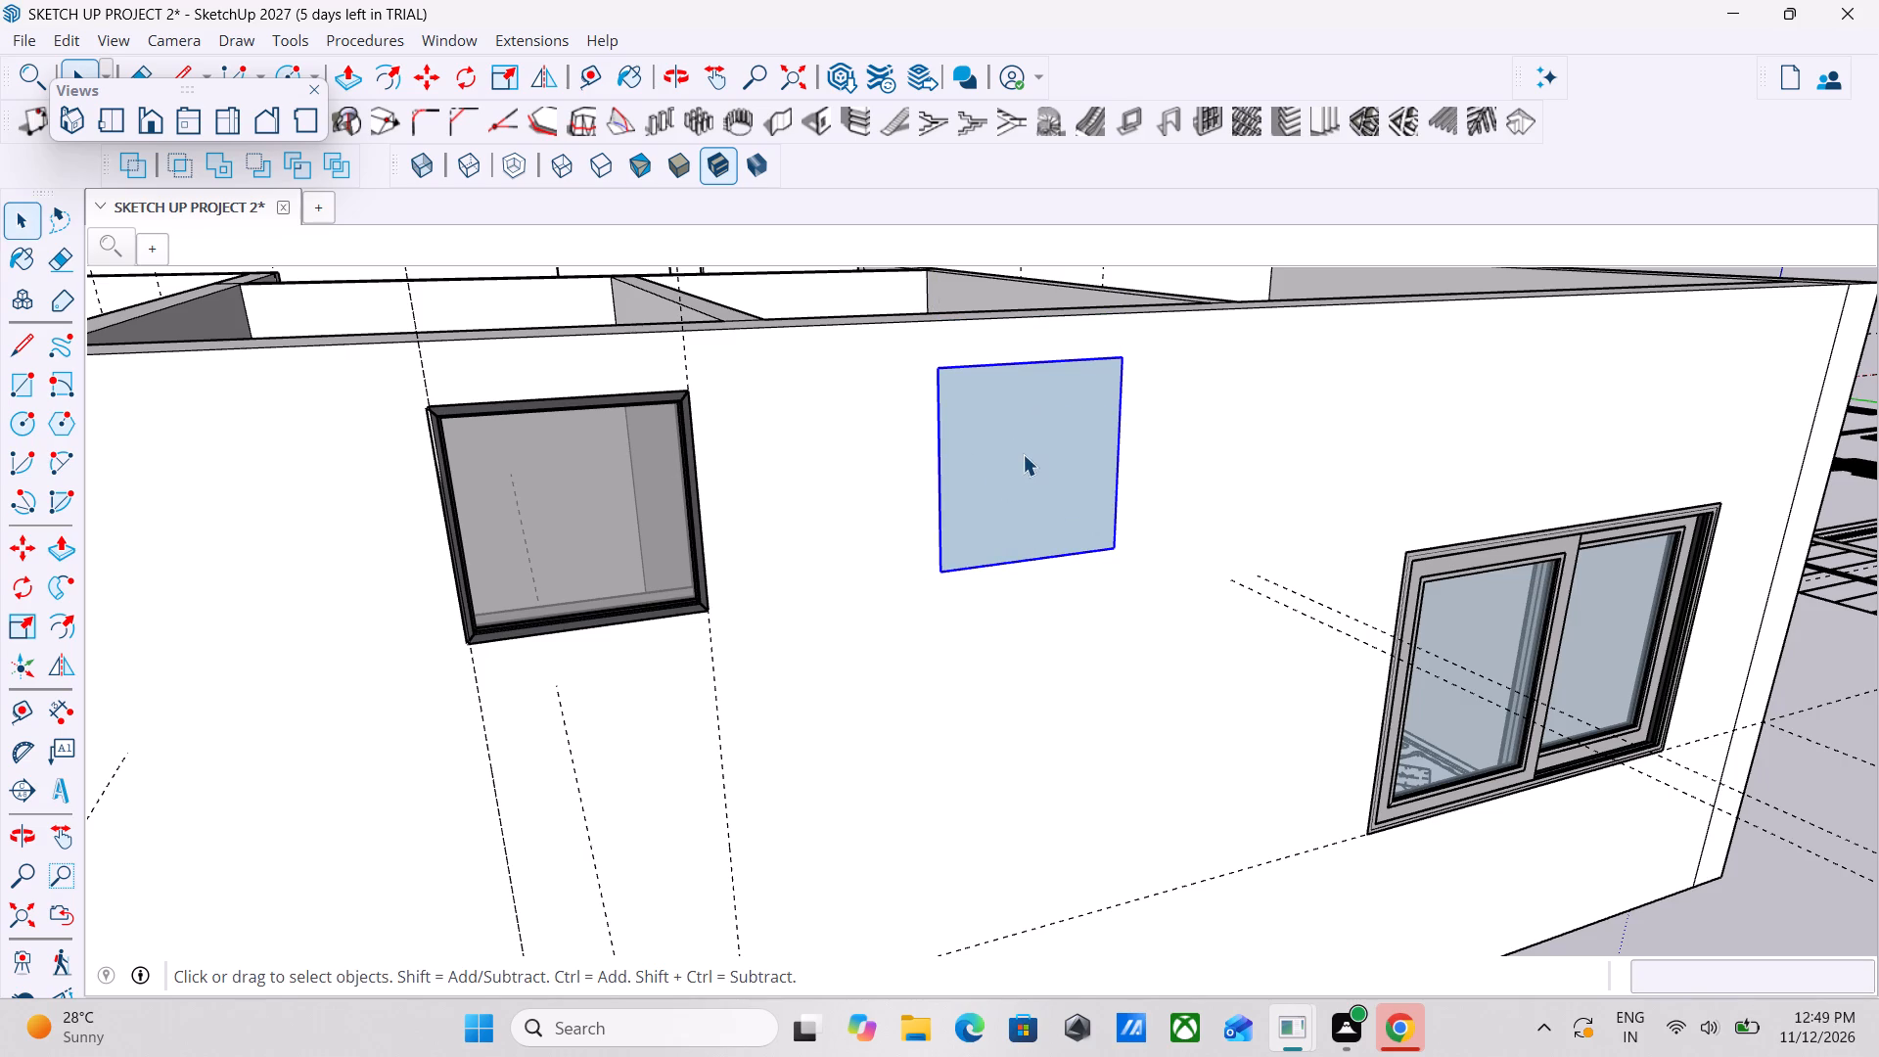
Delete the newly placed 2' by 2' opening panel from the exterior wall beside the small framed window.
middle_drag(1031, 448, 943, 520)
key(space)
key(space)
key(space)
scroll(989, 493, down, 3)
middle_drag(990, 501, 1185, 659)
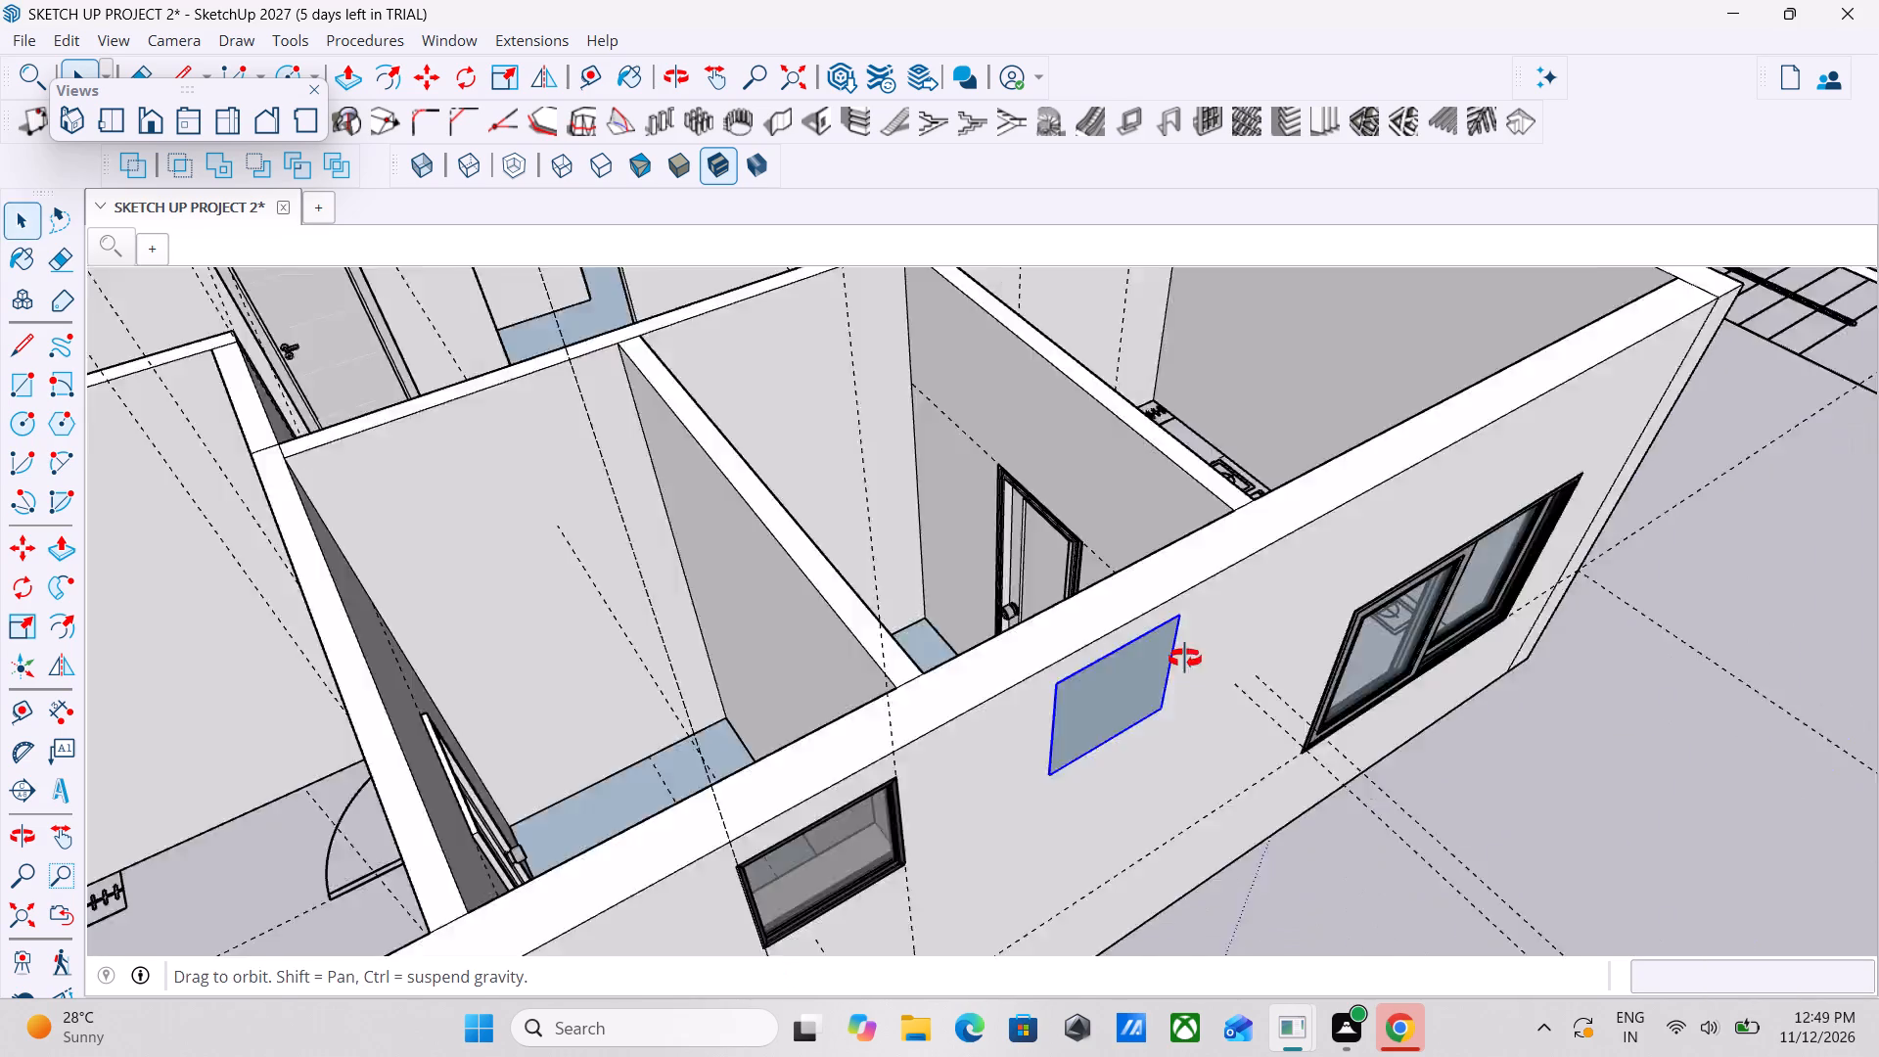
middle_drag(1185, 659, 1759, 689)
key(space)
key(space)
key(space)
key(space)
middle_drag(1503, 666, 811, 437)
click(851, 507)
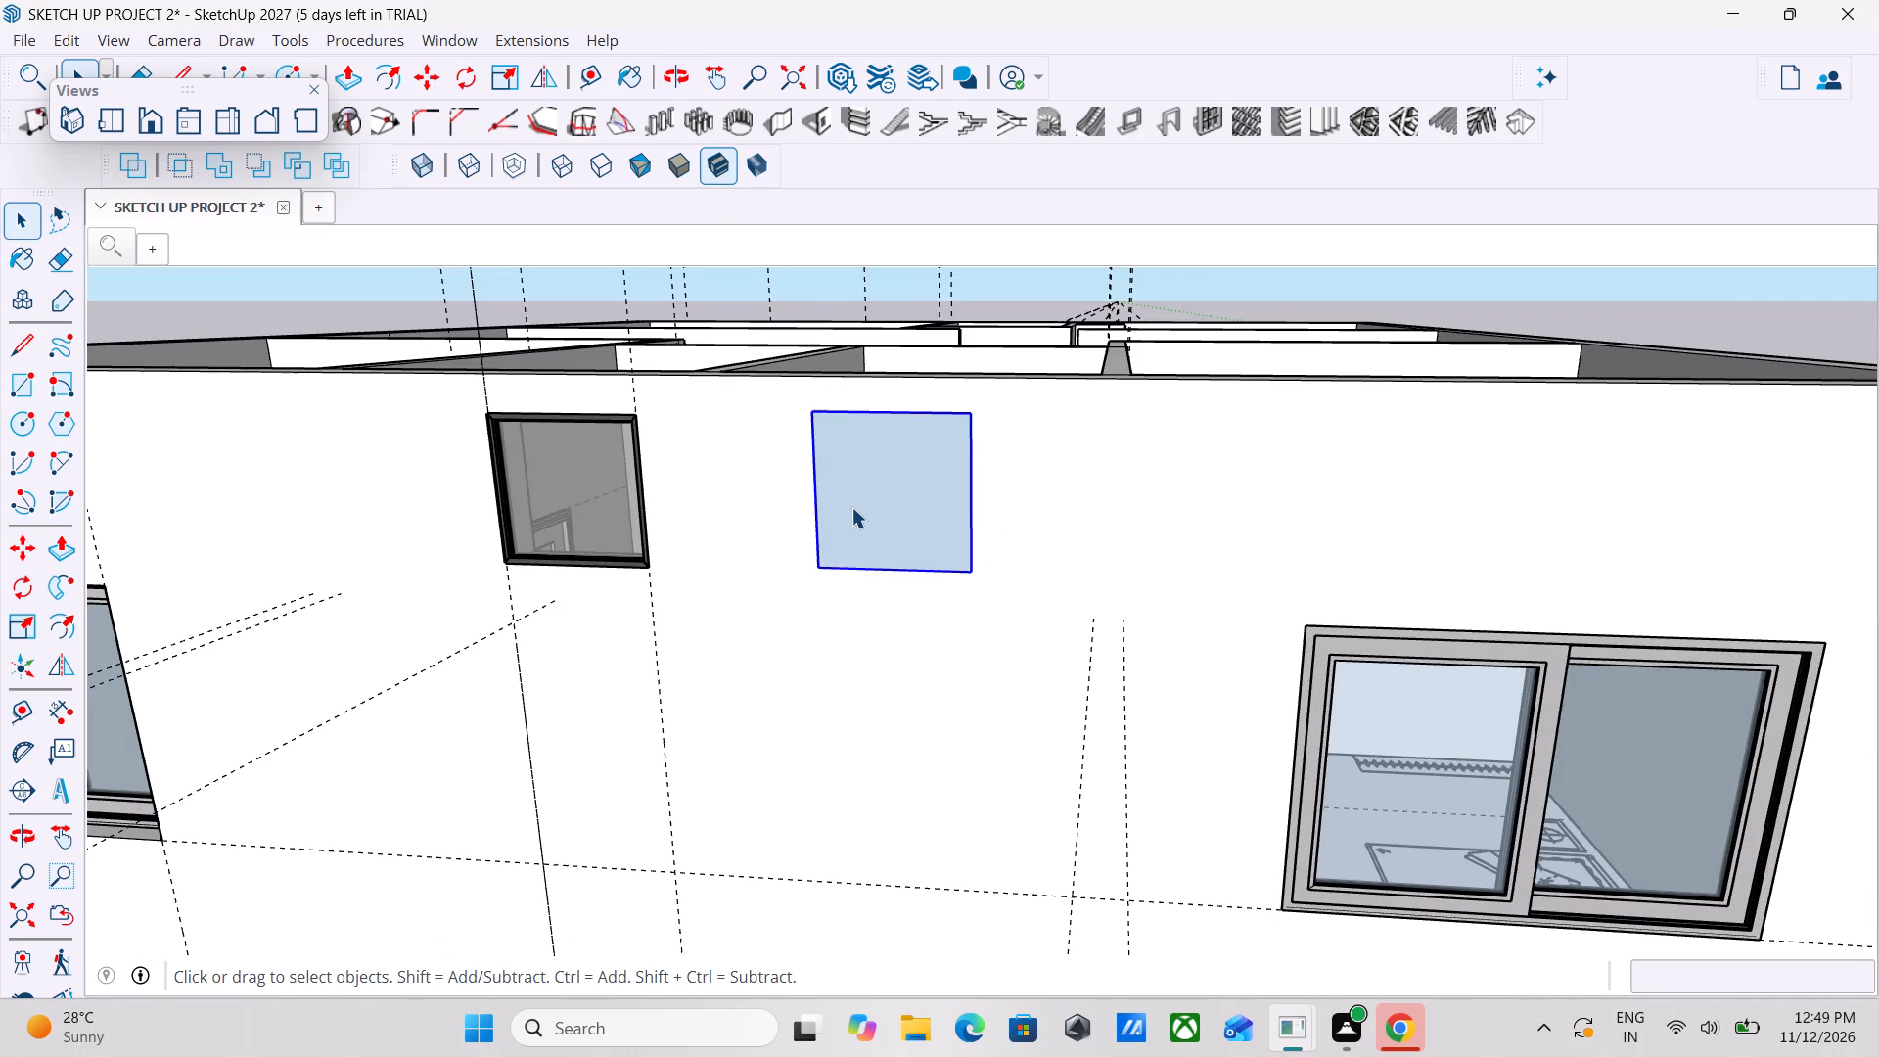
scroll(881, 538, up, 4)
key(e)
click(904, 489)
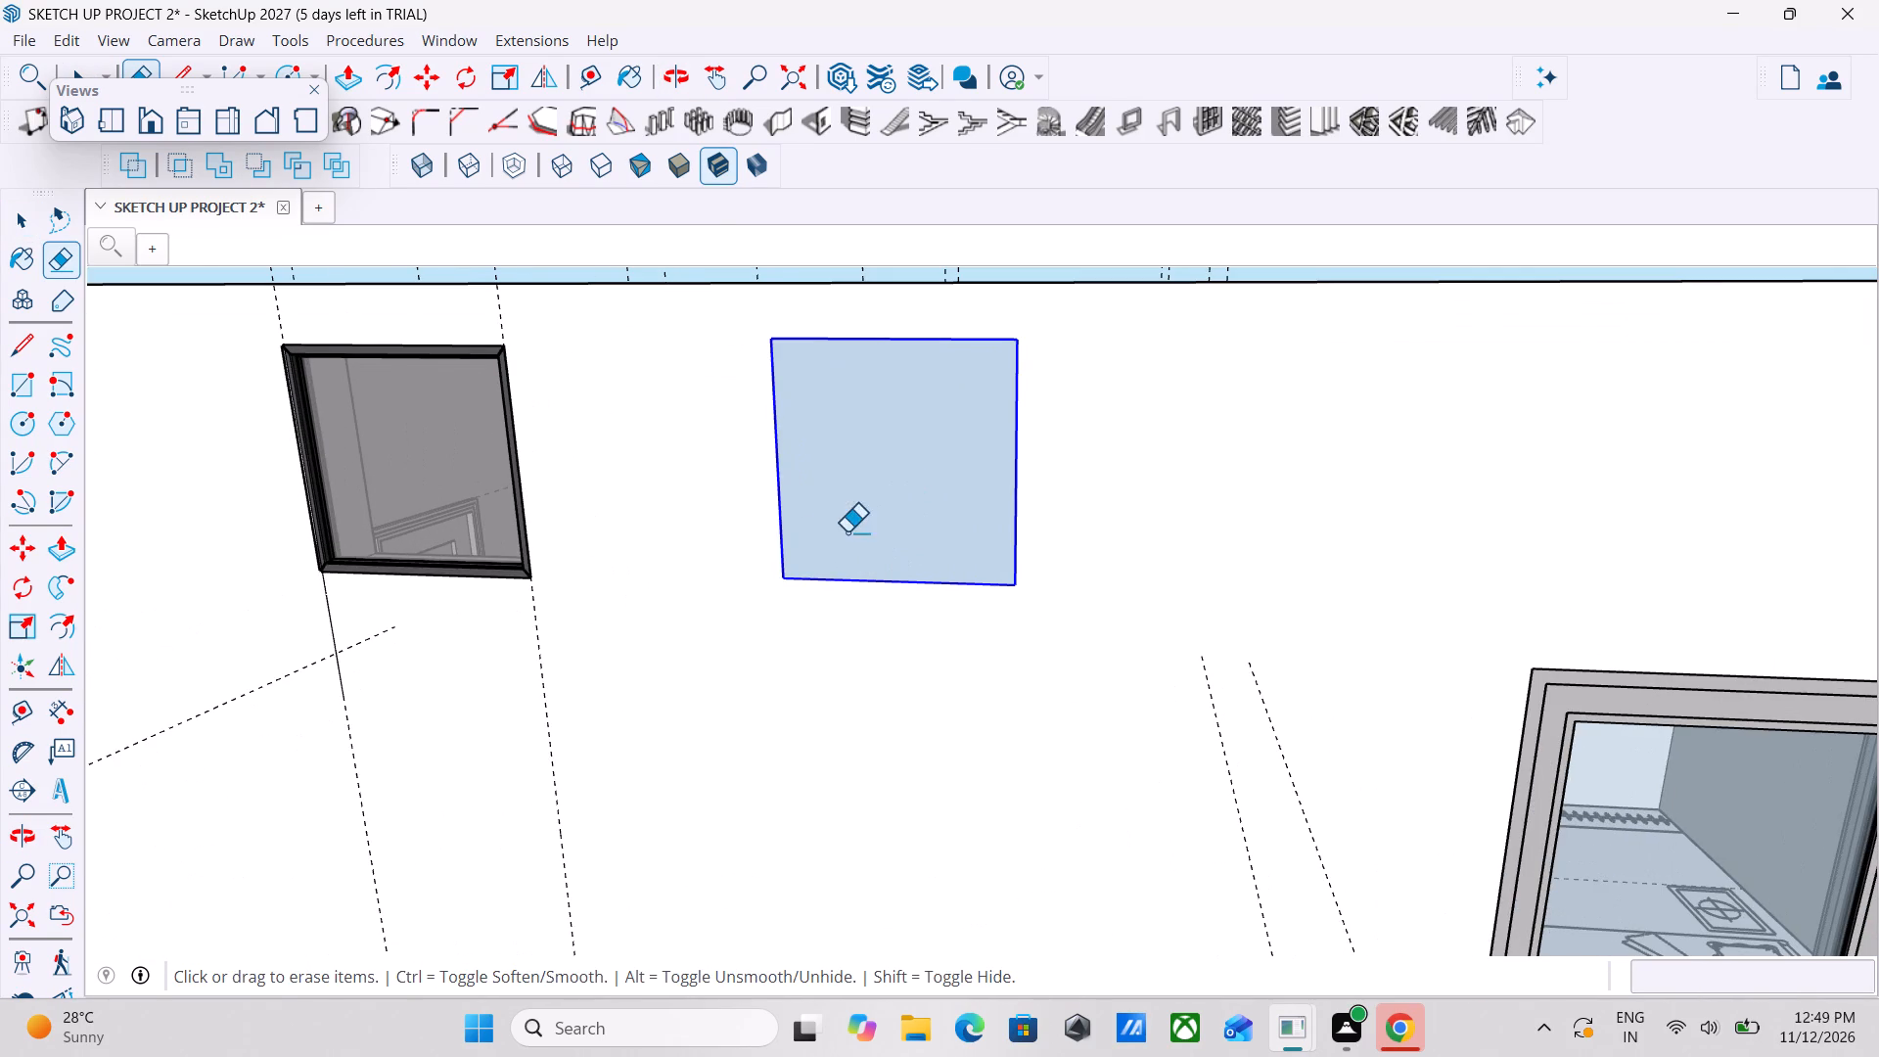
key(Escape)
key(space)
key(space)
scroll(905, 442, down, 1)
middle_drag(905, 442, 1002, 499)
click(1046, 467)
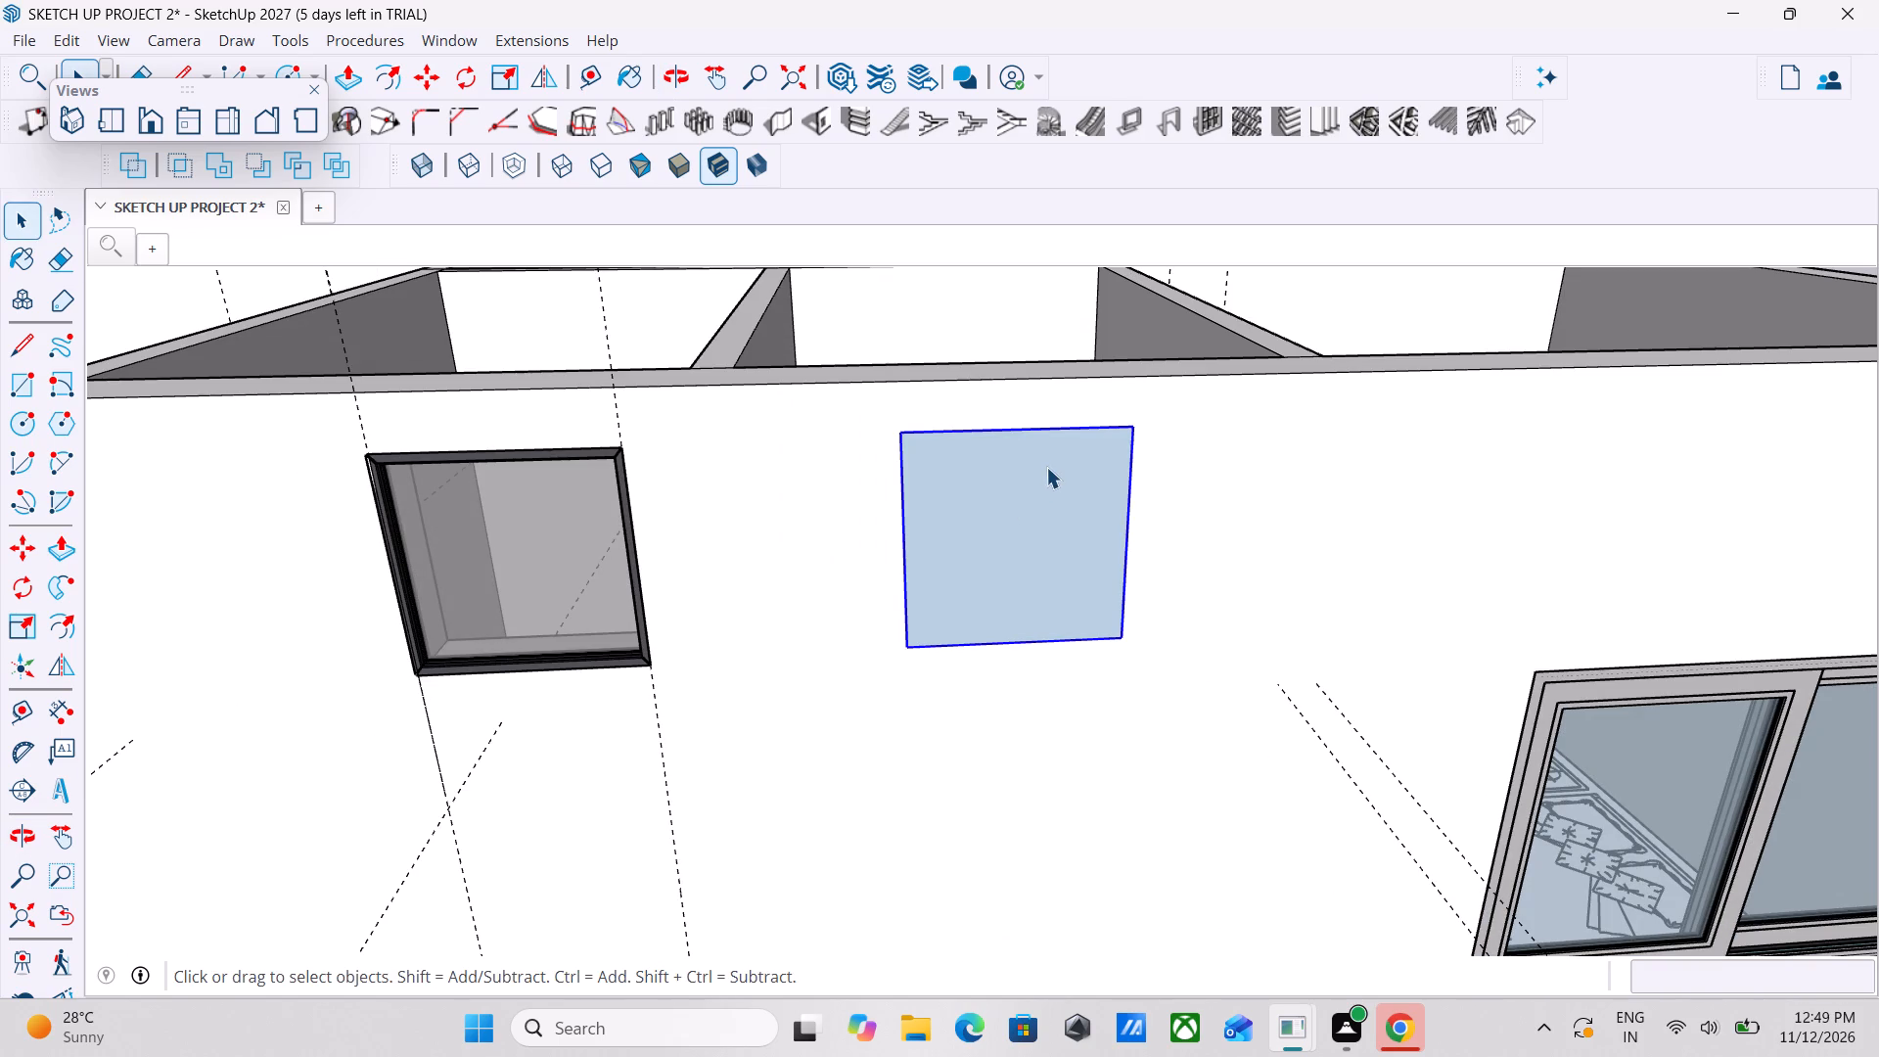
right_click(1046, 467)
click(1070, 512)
Create a 2' by 2' opening on the exterior wall between the small framed window and the corner sliding window, and select its panel.
middle_drag(950, 549, 987, 558)
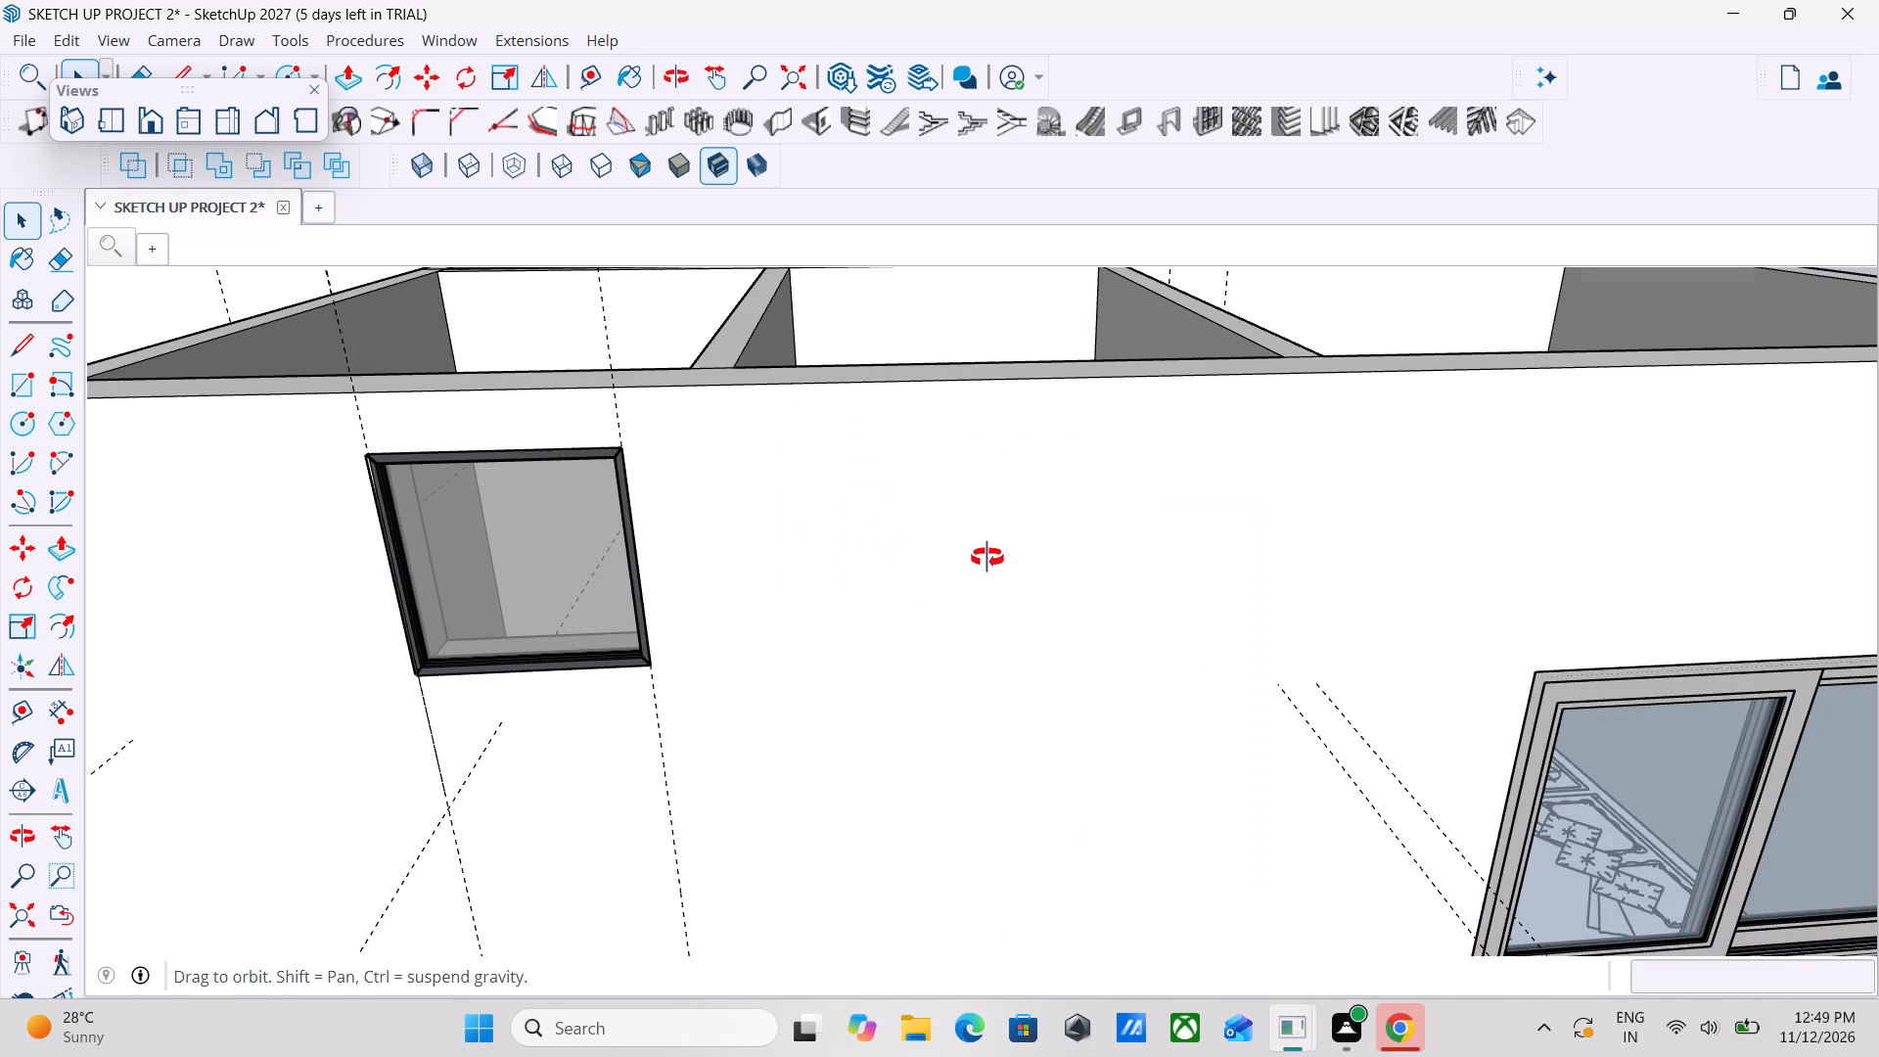
middle_drag(987, 558, 990, 558)
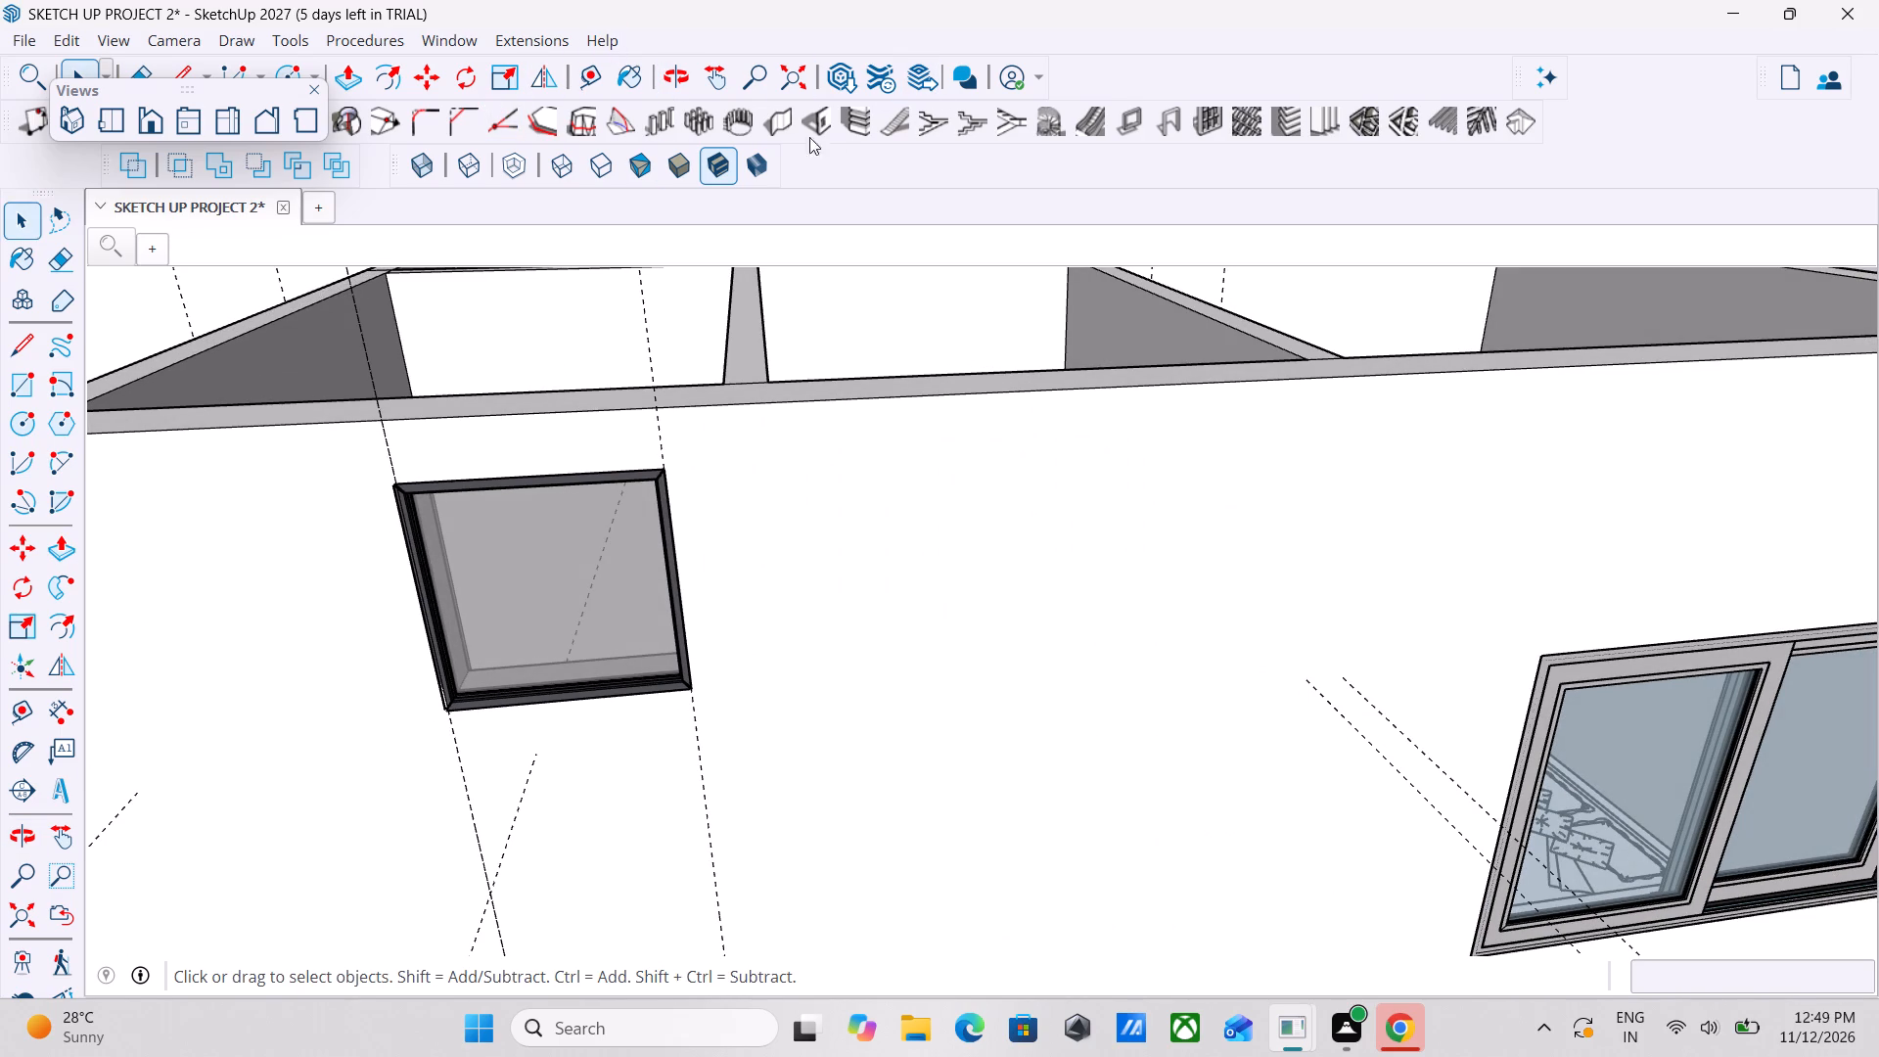
click(829, 123)
scroll(295, 254, down, 3)
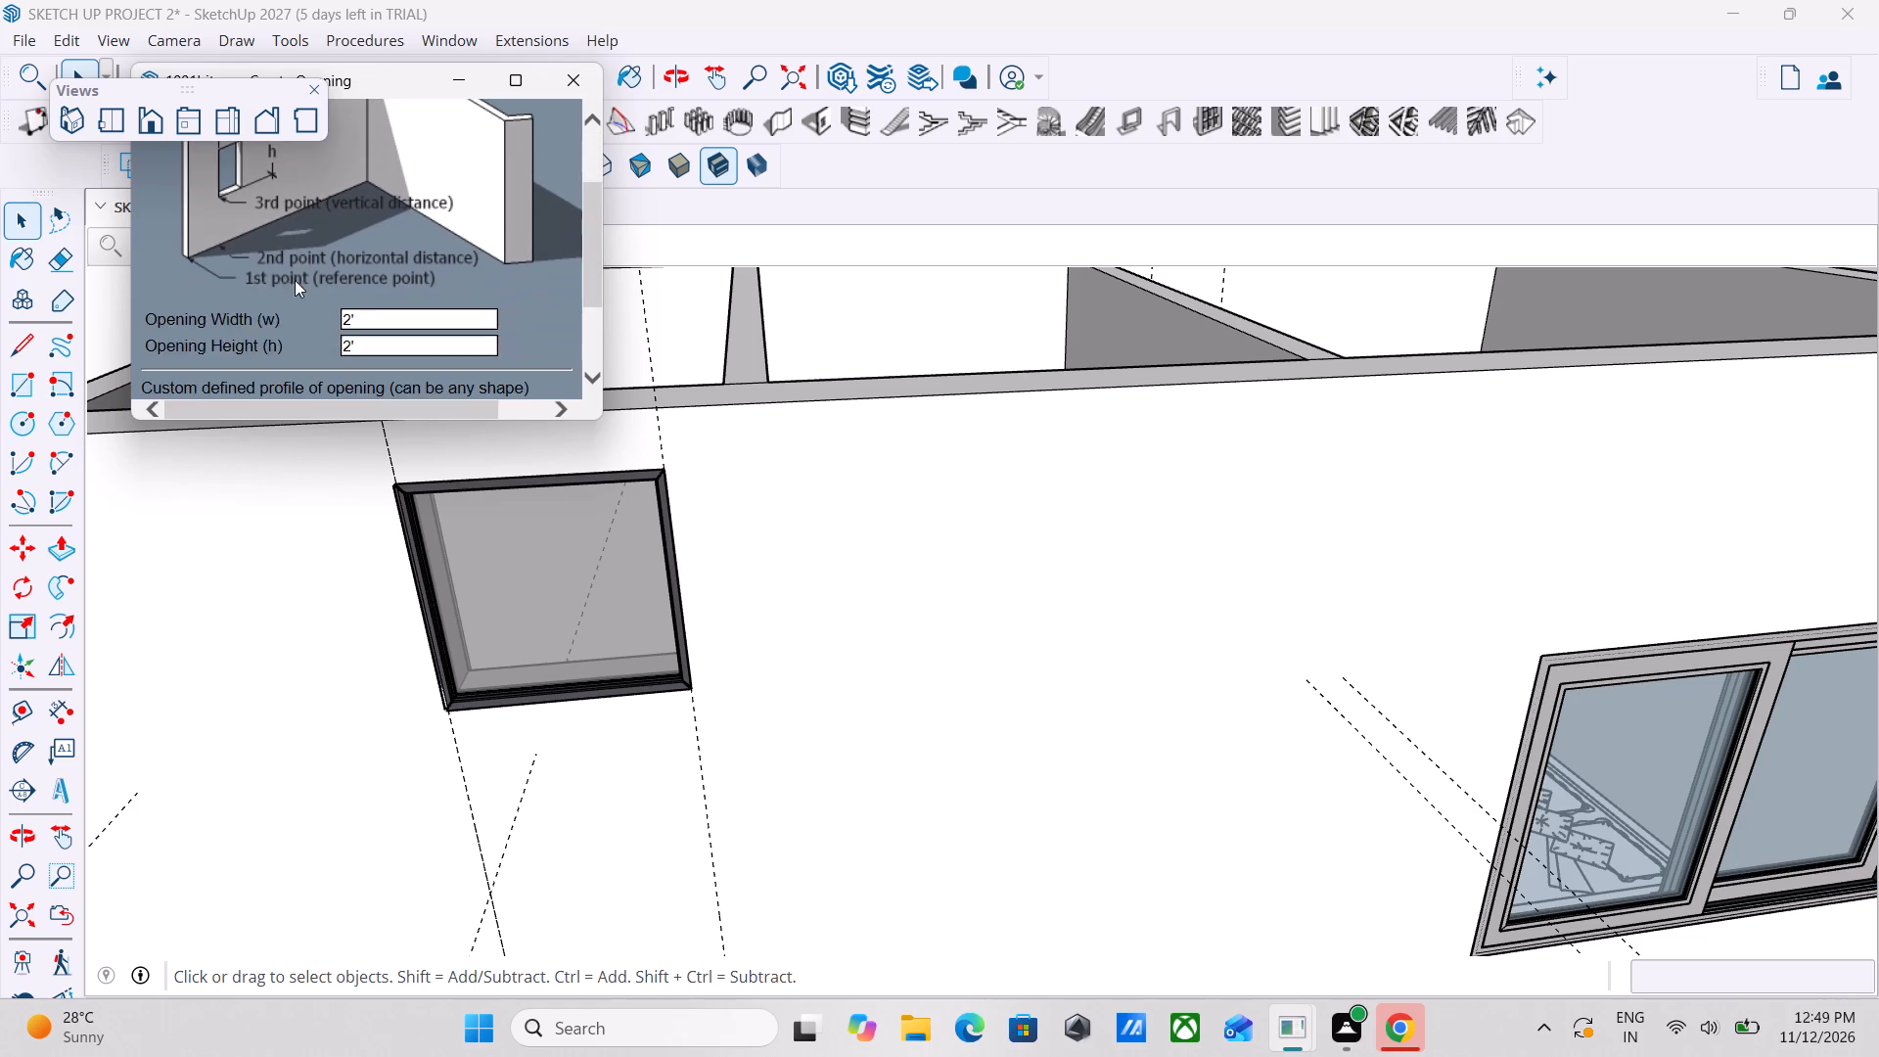
scroll(358, 316, down, 3)
click(213, 329)
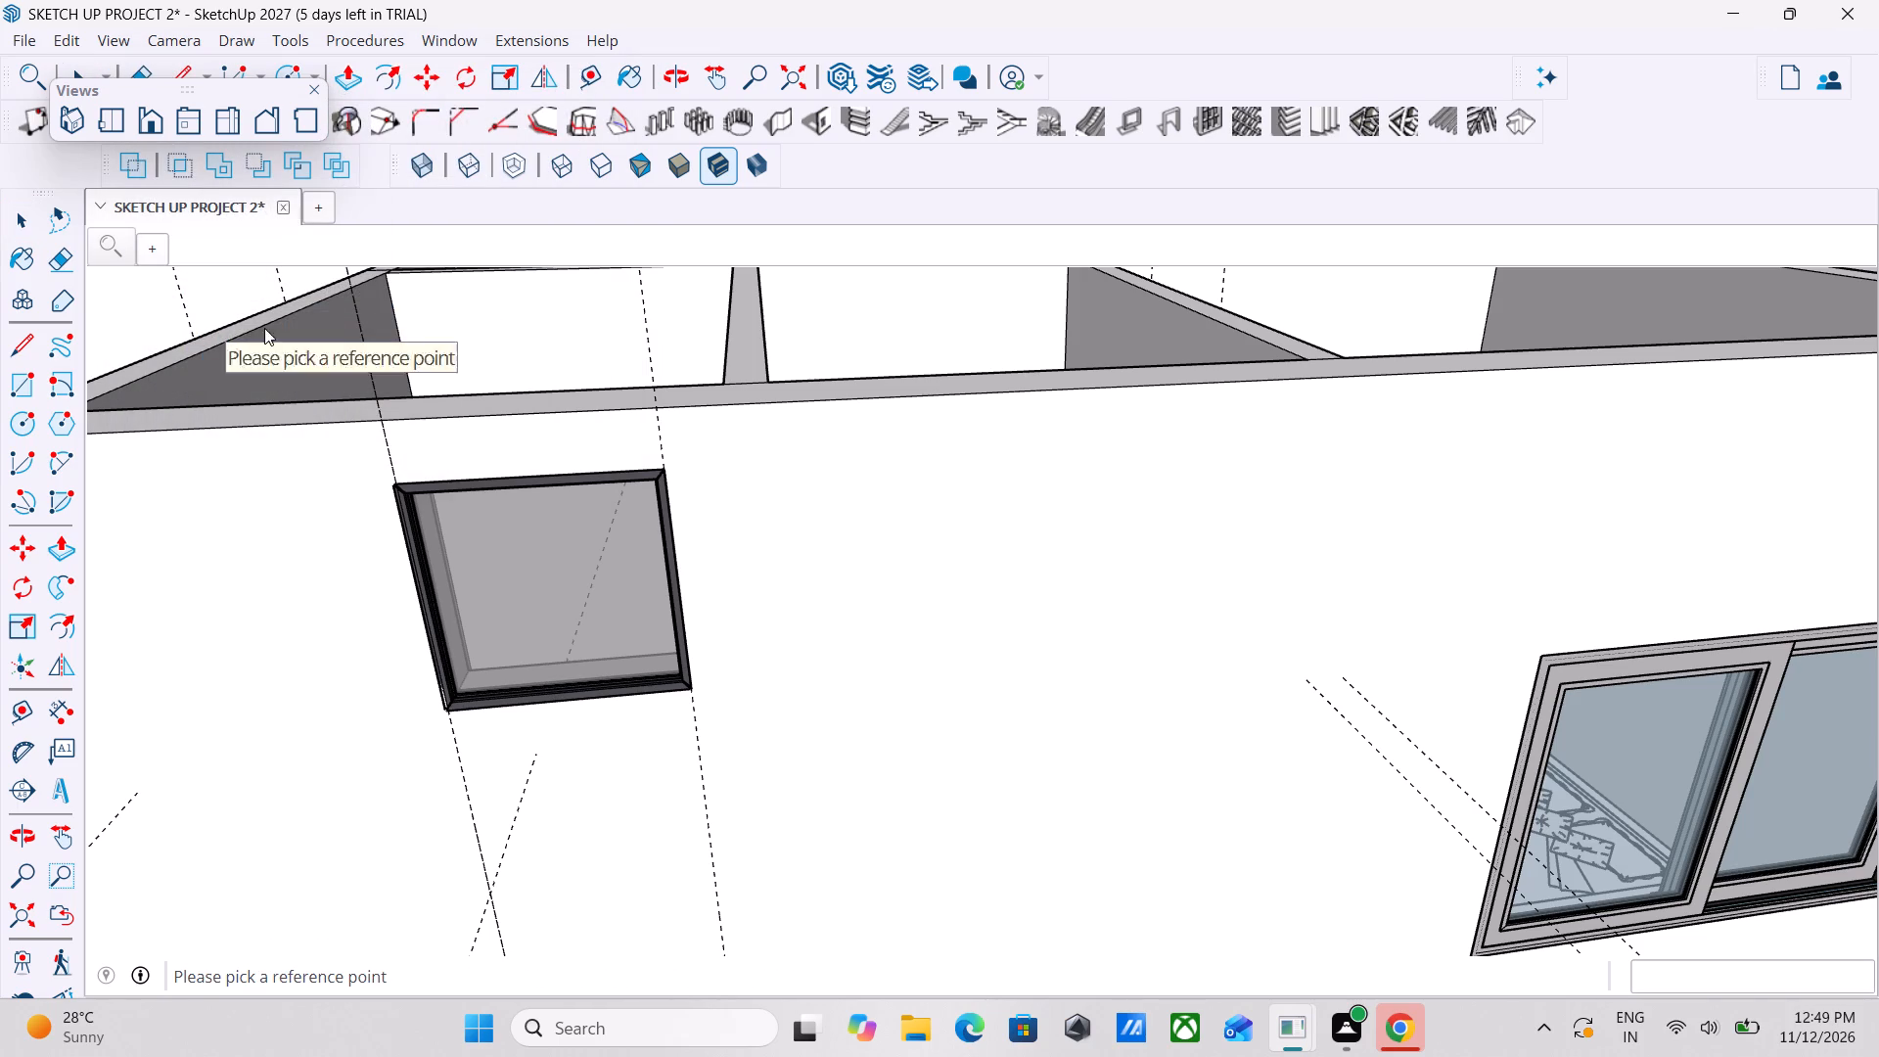
scroll(921, 564, down, 1)
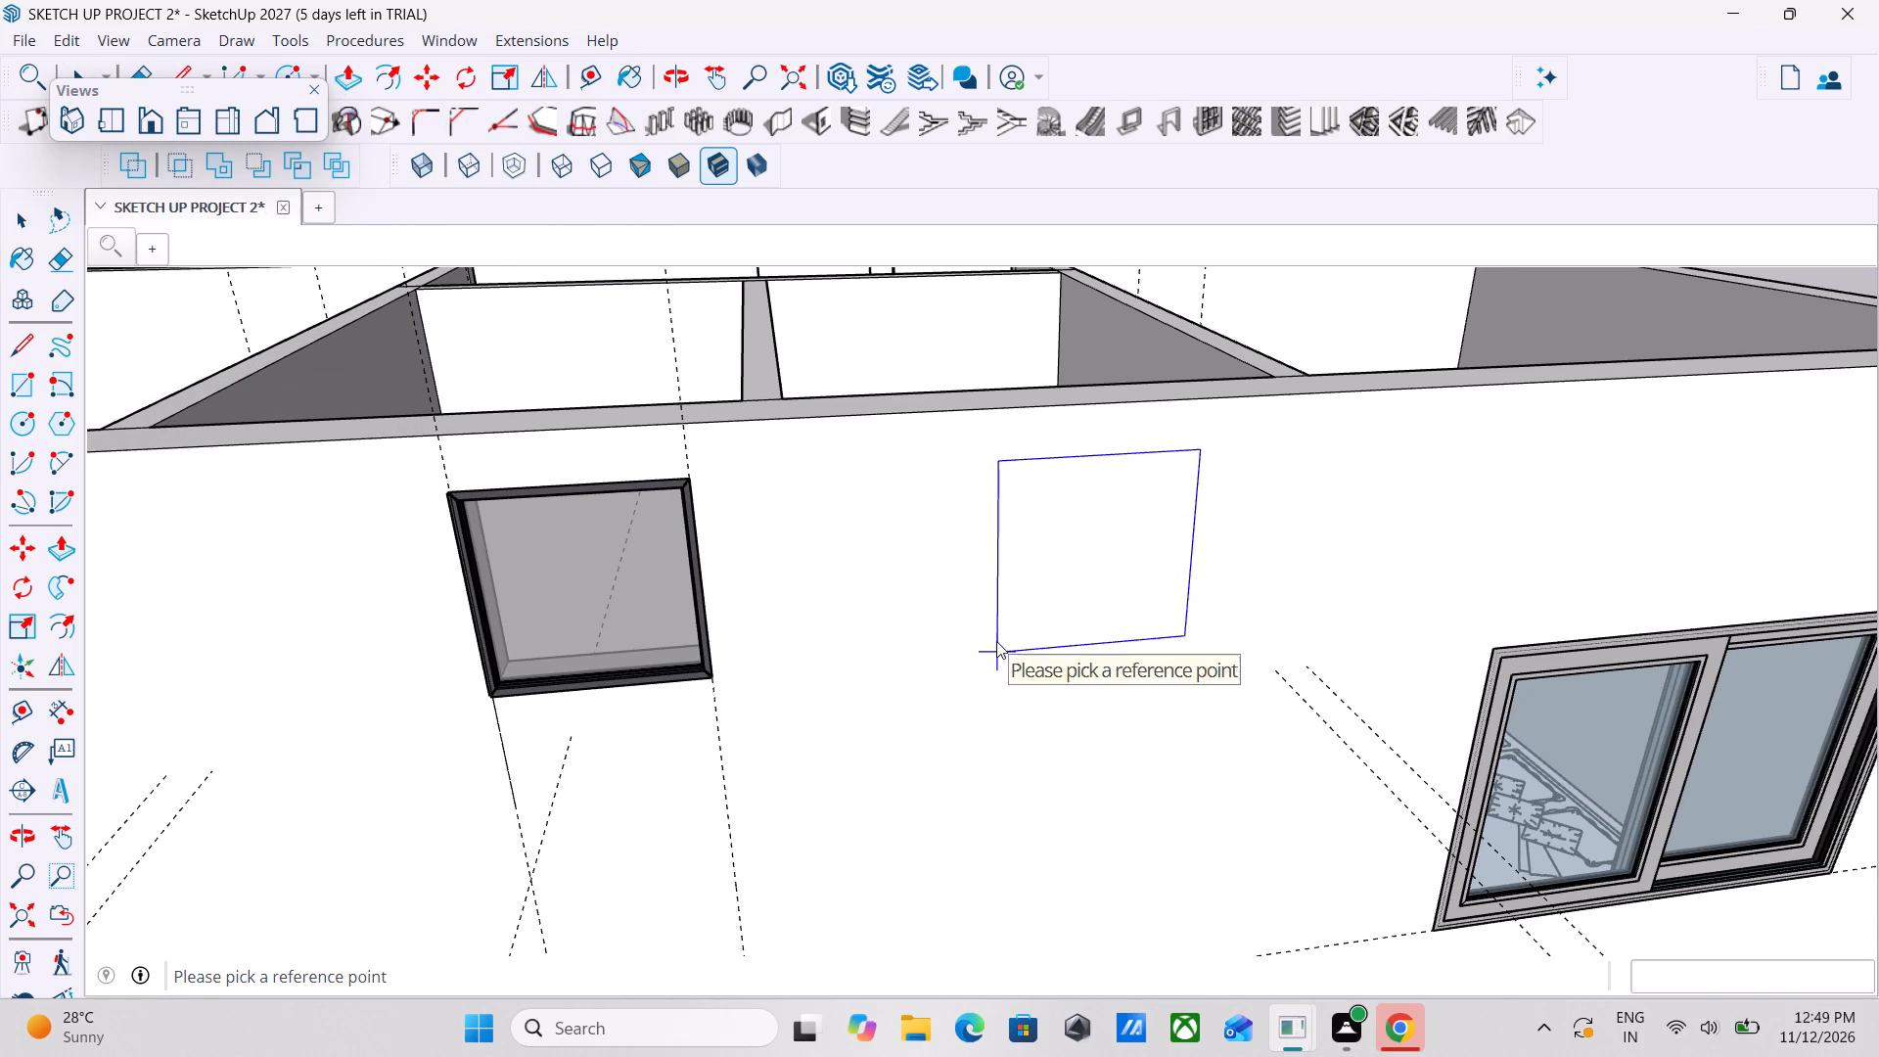
click(959, 641)
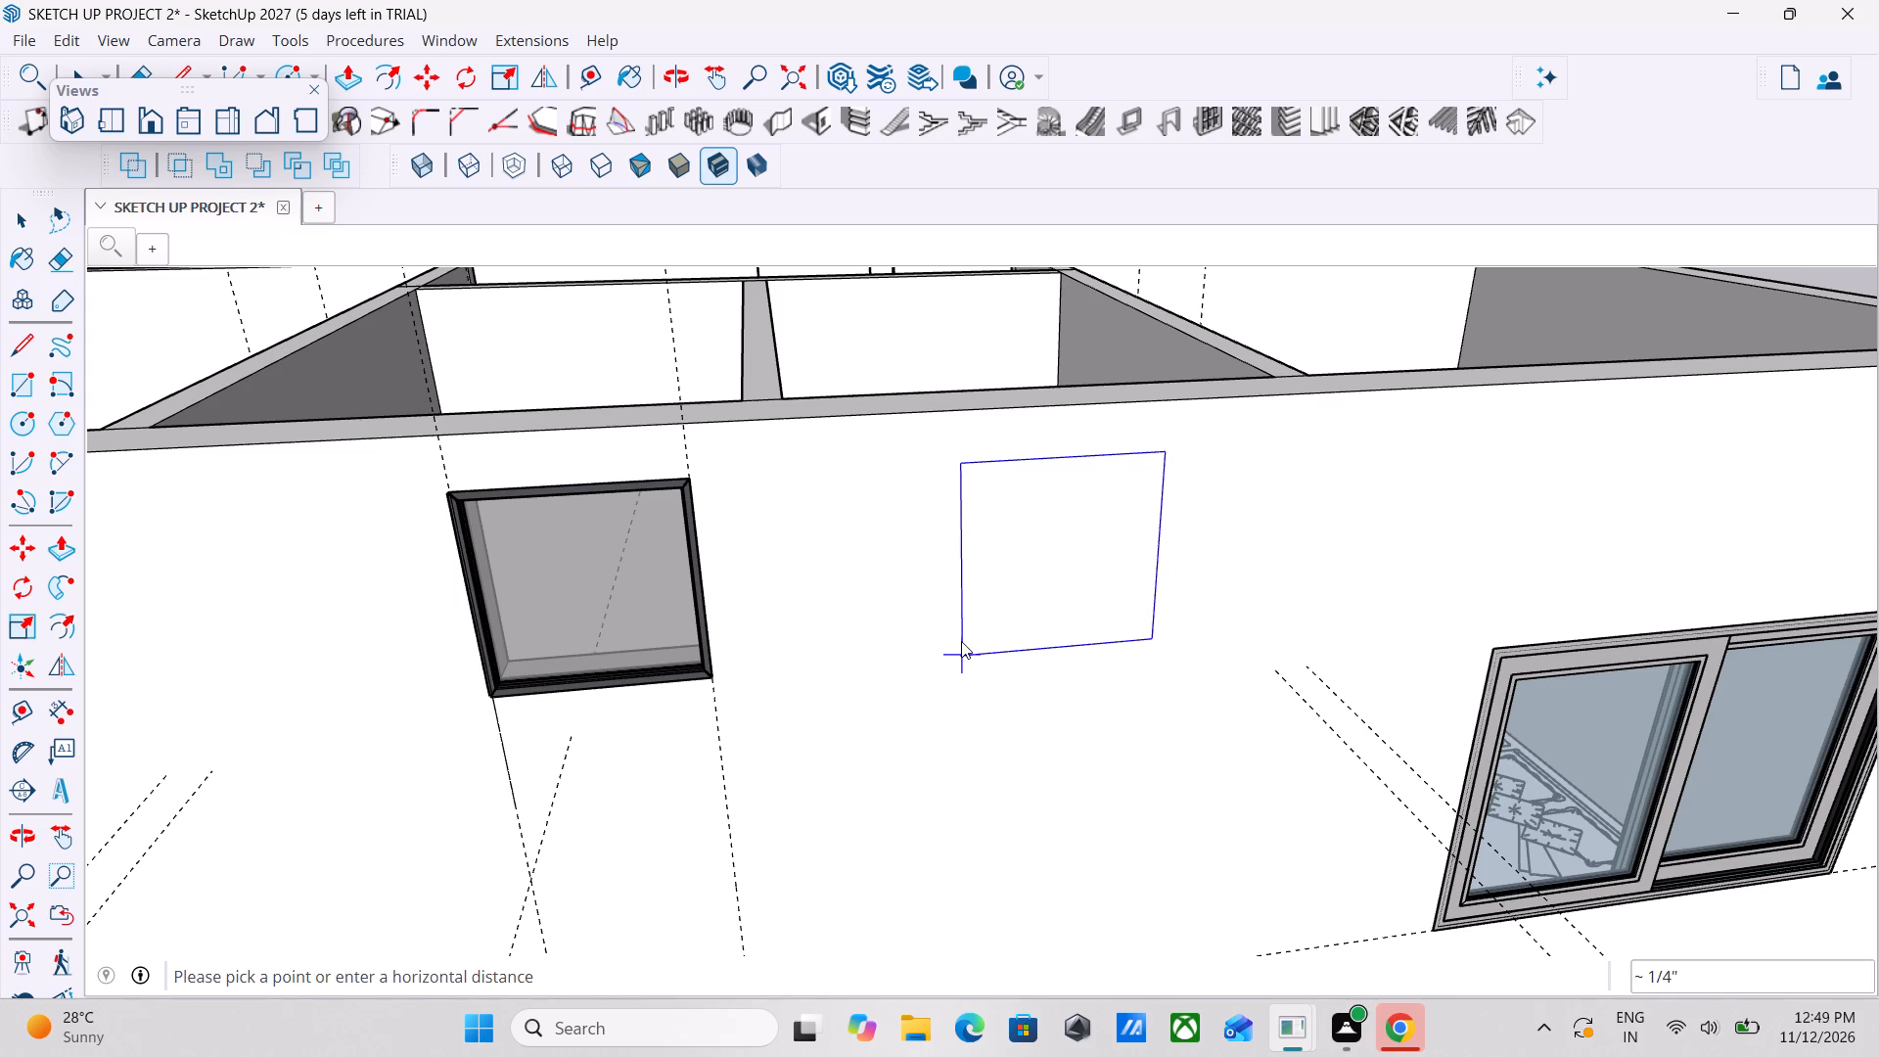
double_click(961, 641)
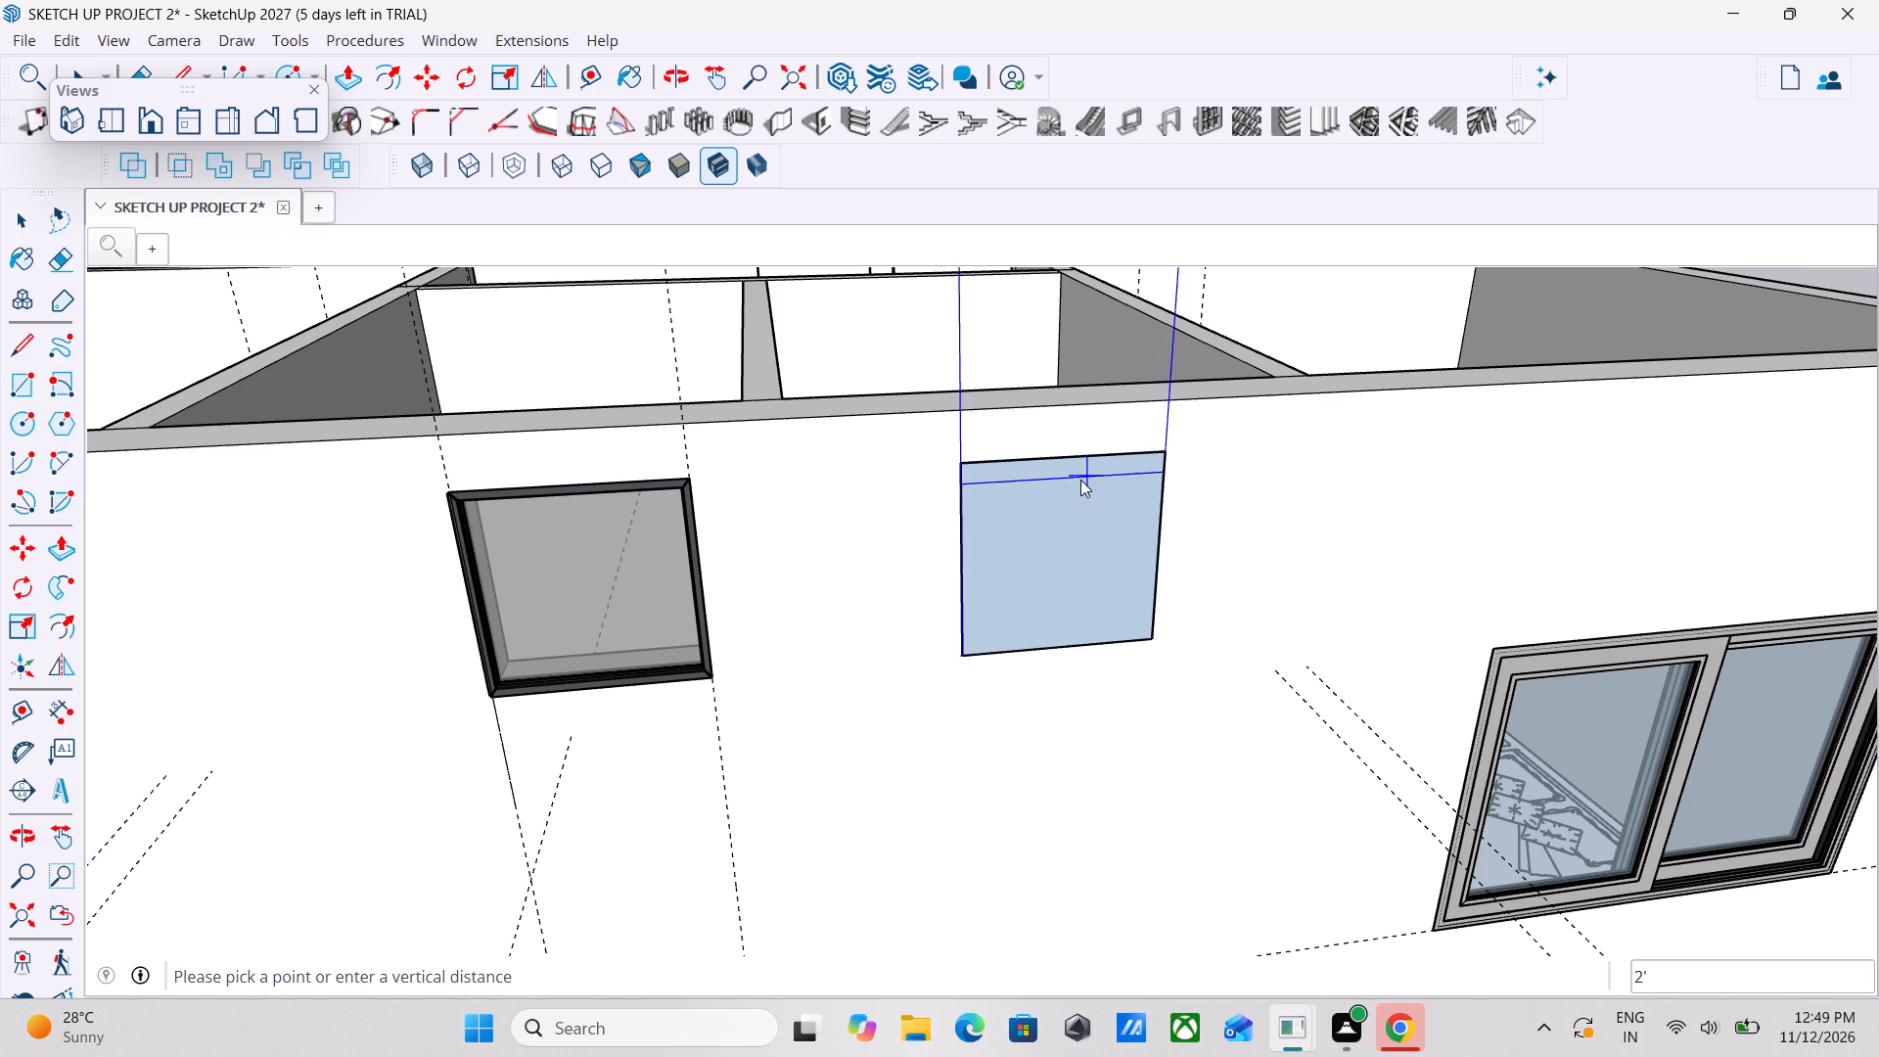
key(space)
key(space)
click(1061, 555)
Examine the new opening panel from several angles against the interior rooms and the neighbouring windows.
middle_drag(1206, 563, 1448, 569)
scroll(1423, 582, down, 3)
middle_drag(1423, 582, 1137, 652)
key(Escape)
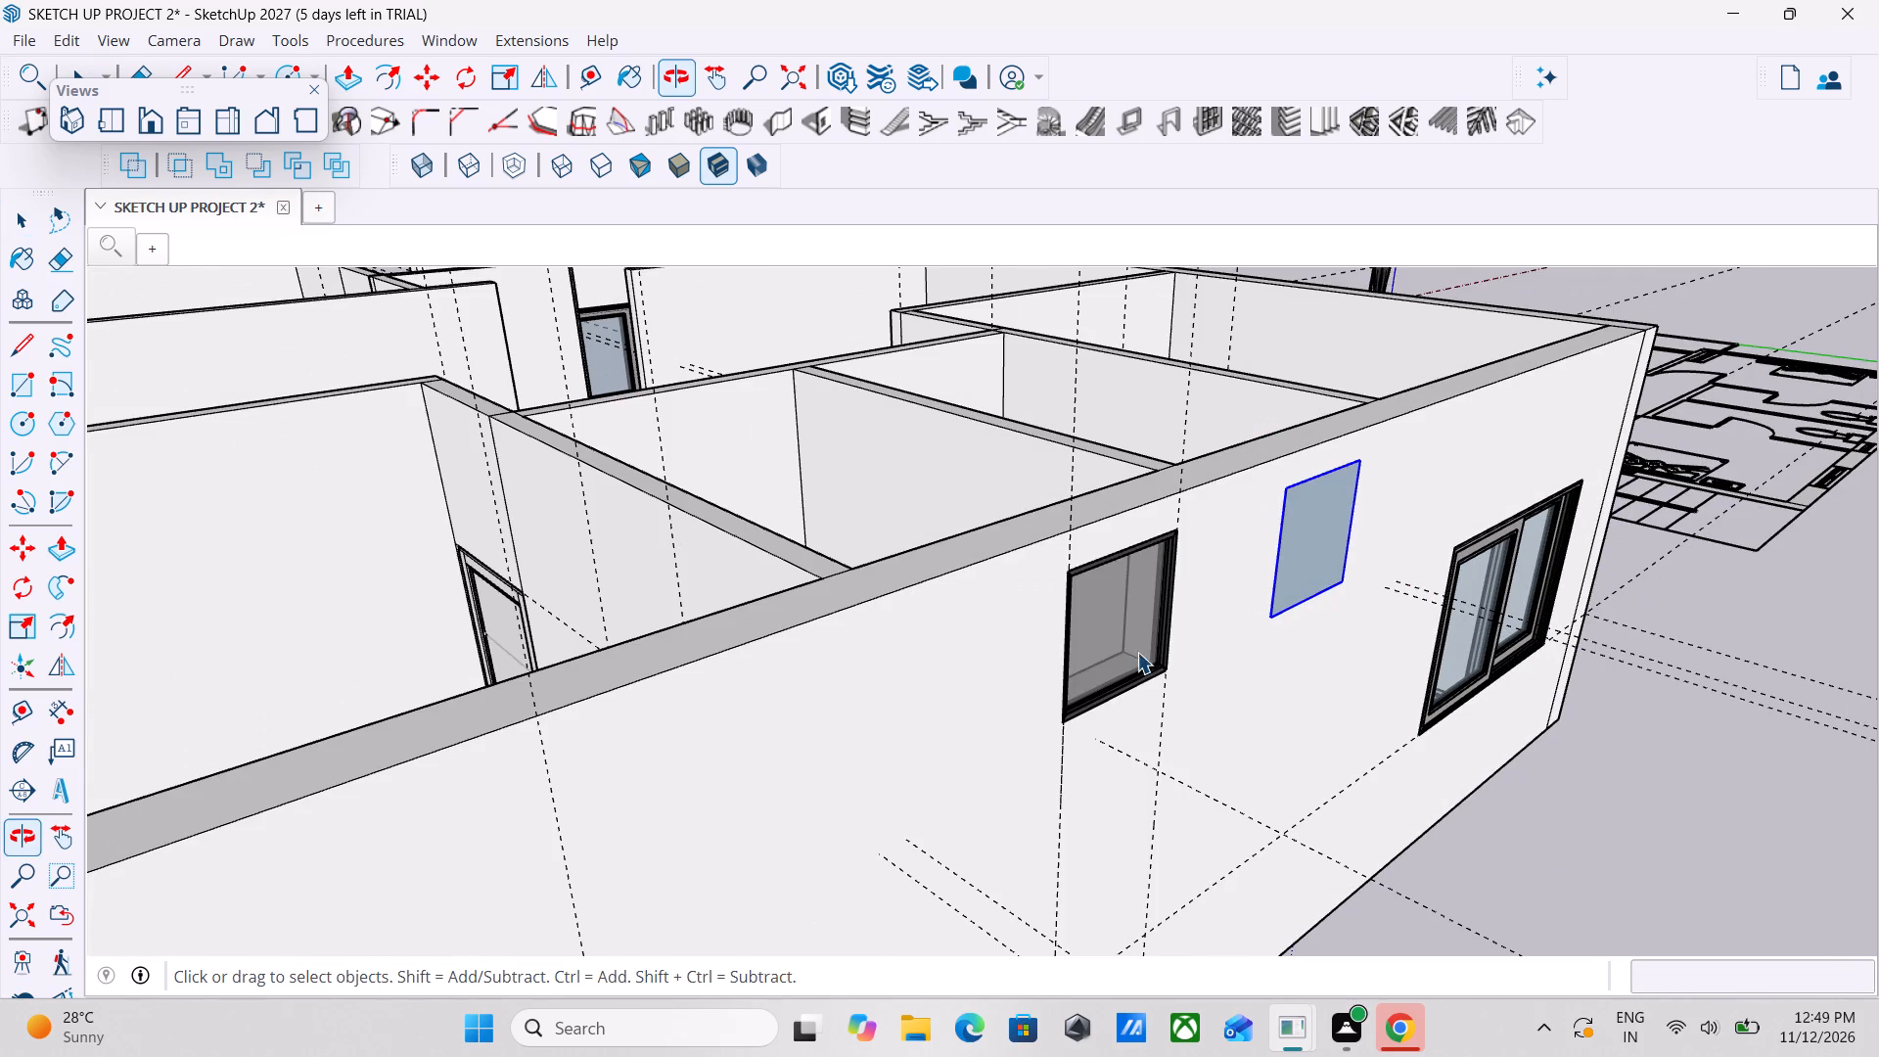
middle_drag(1137, 652, 1085, 674)
scroll(1195, 607, down, 1)
middle_drag(1195, 607, 752, 664)
key(Escape)
middle_drag(1498, 442, 1044, 550)
scroll(1049, 560, down, 1)
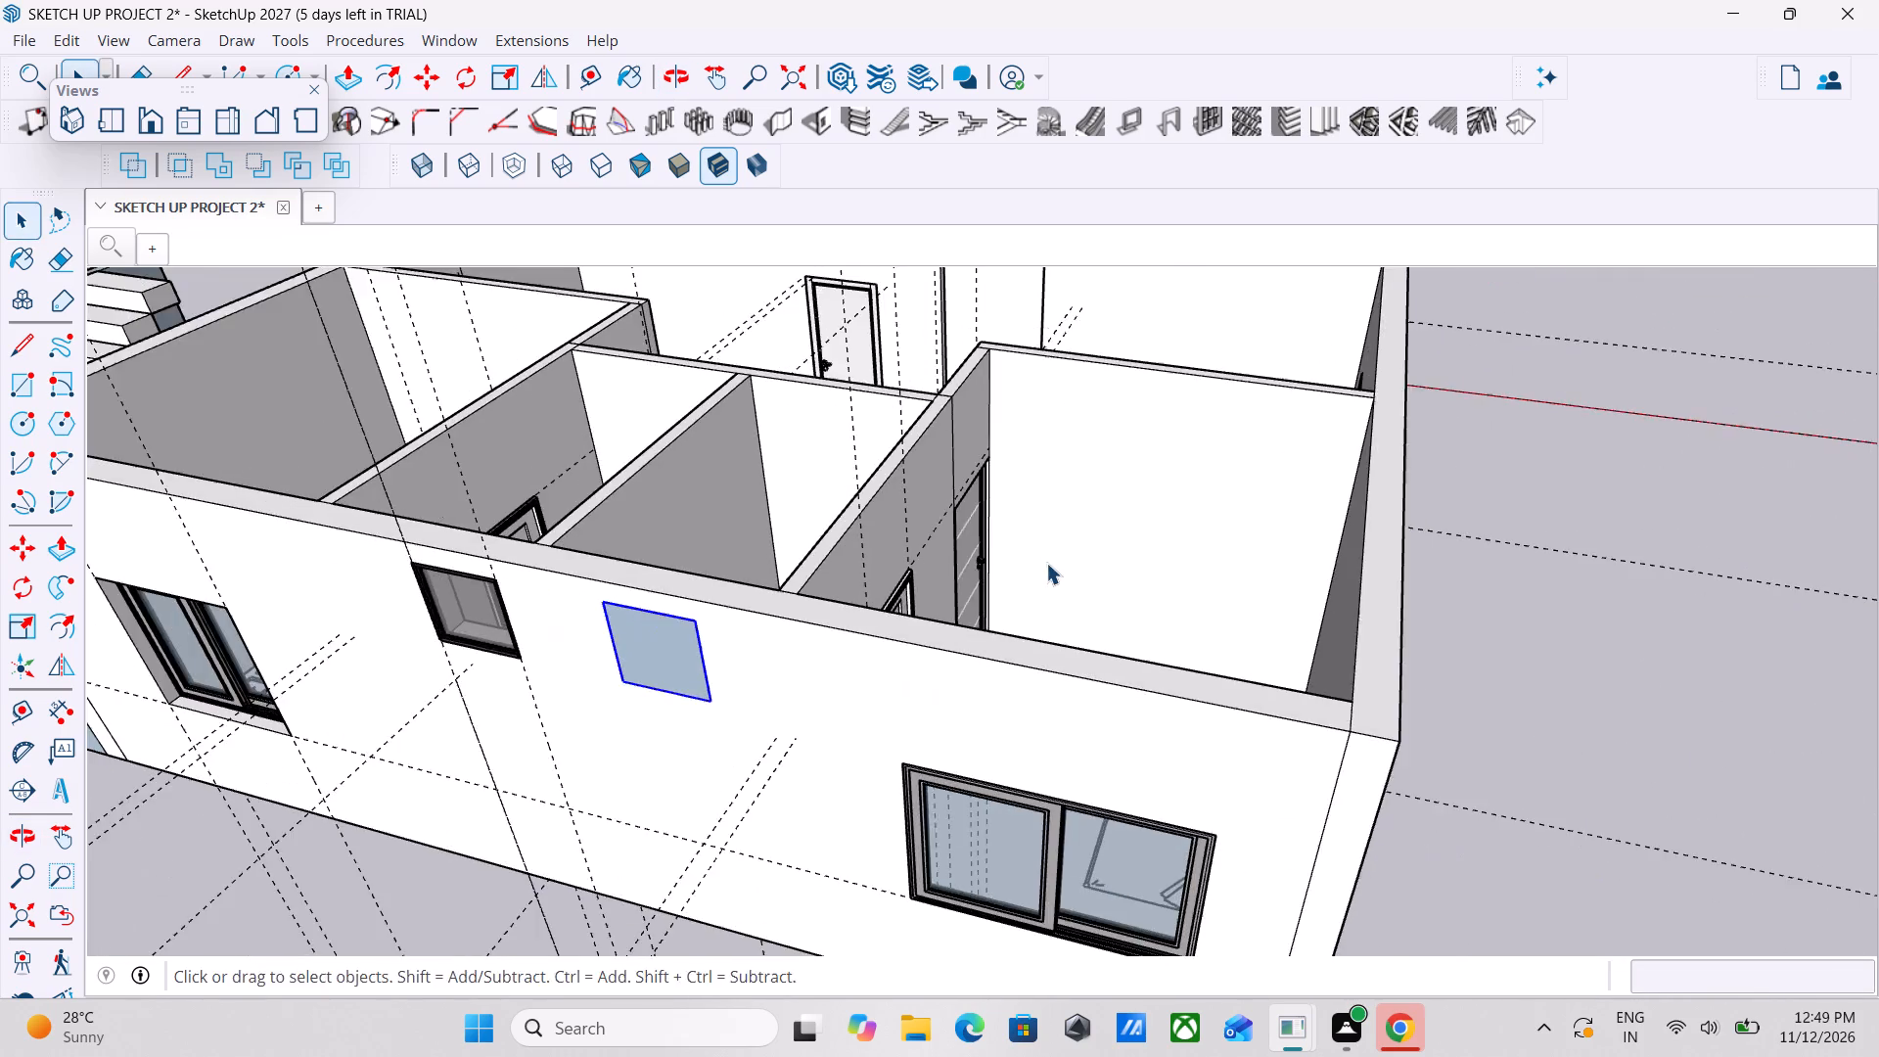
middle_drag(1046, 563, 1233, 484)
middle_drag(1031, 616, 907, 582)
key(Escape)
key(Escape)
key(Escape)
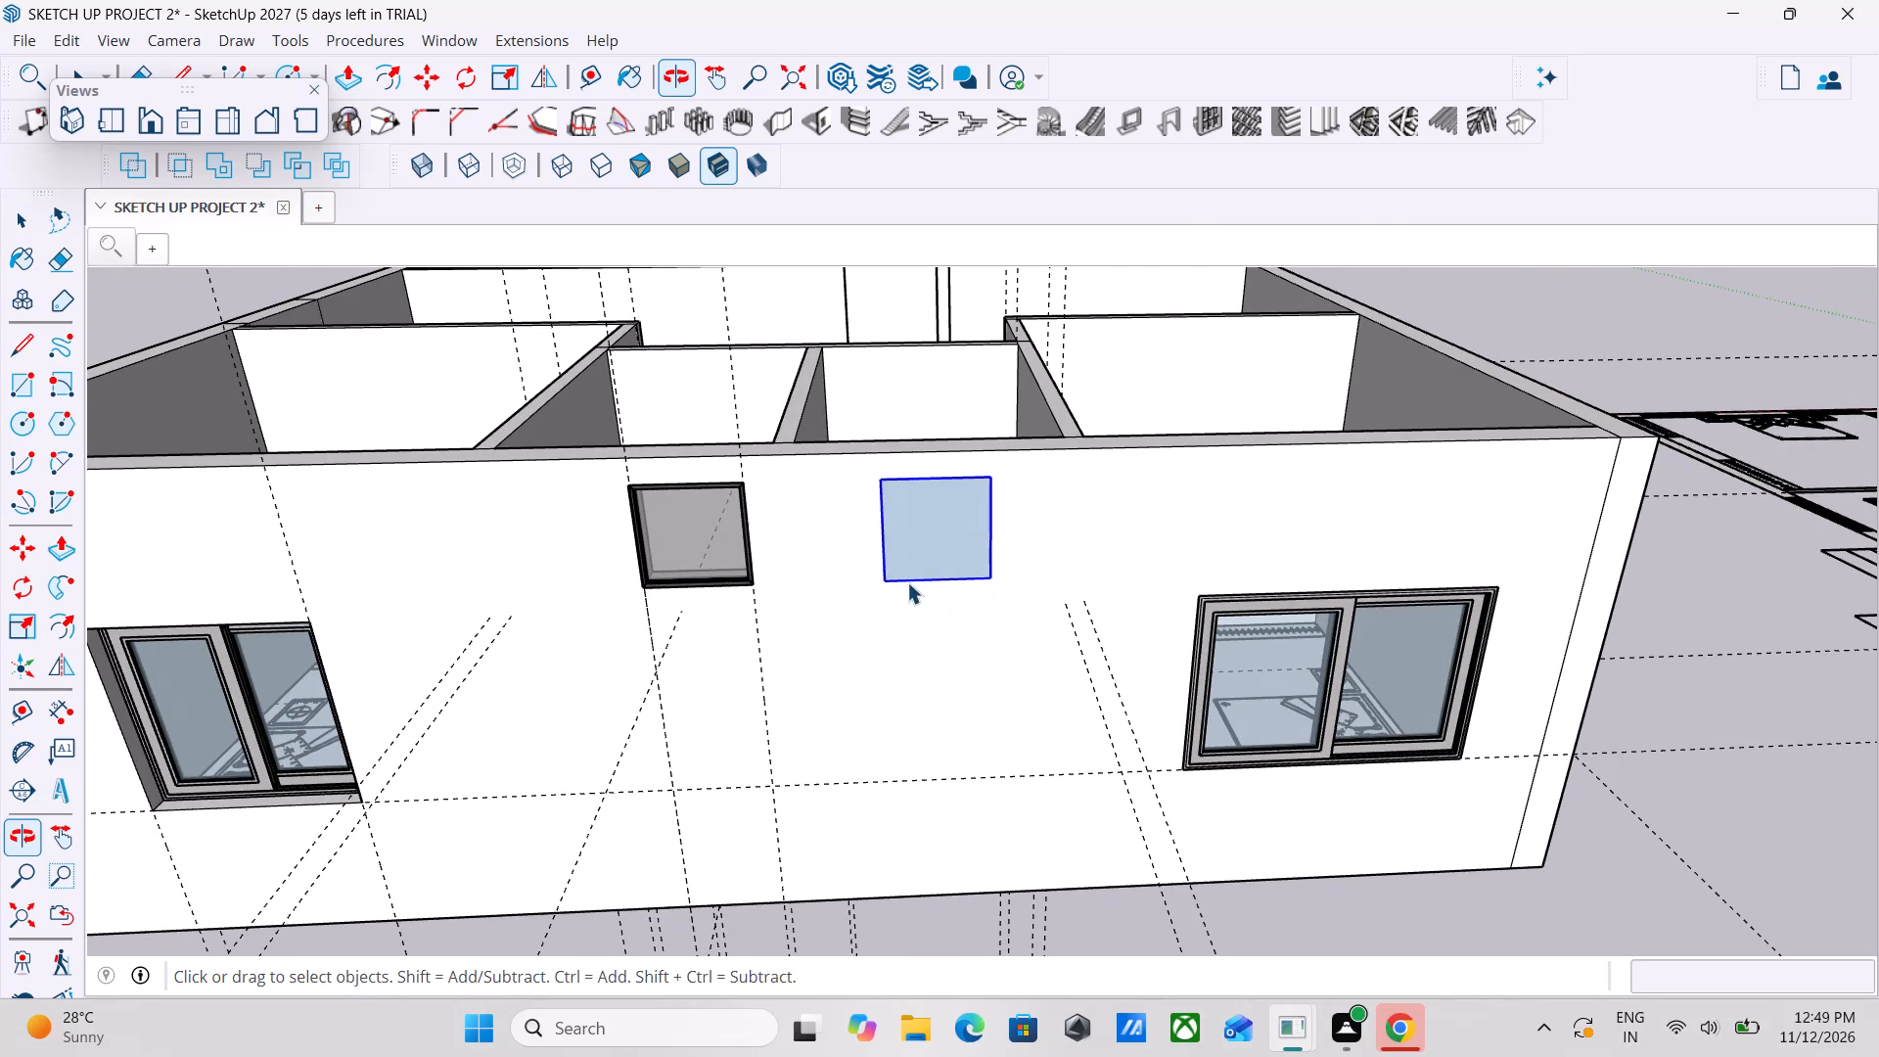
middle_drag(907, 582, 669, 561)
scroll(908, 483, down, 2)
middle_drag(990, 531, 930, 528)
key(Escape)
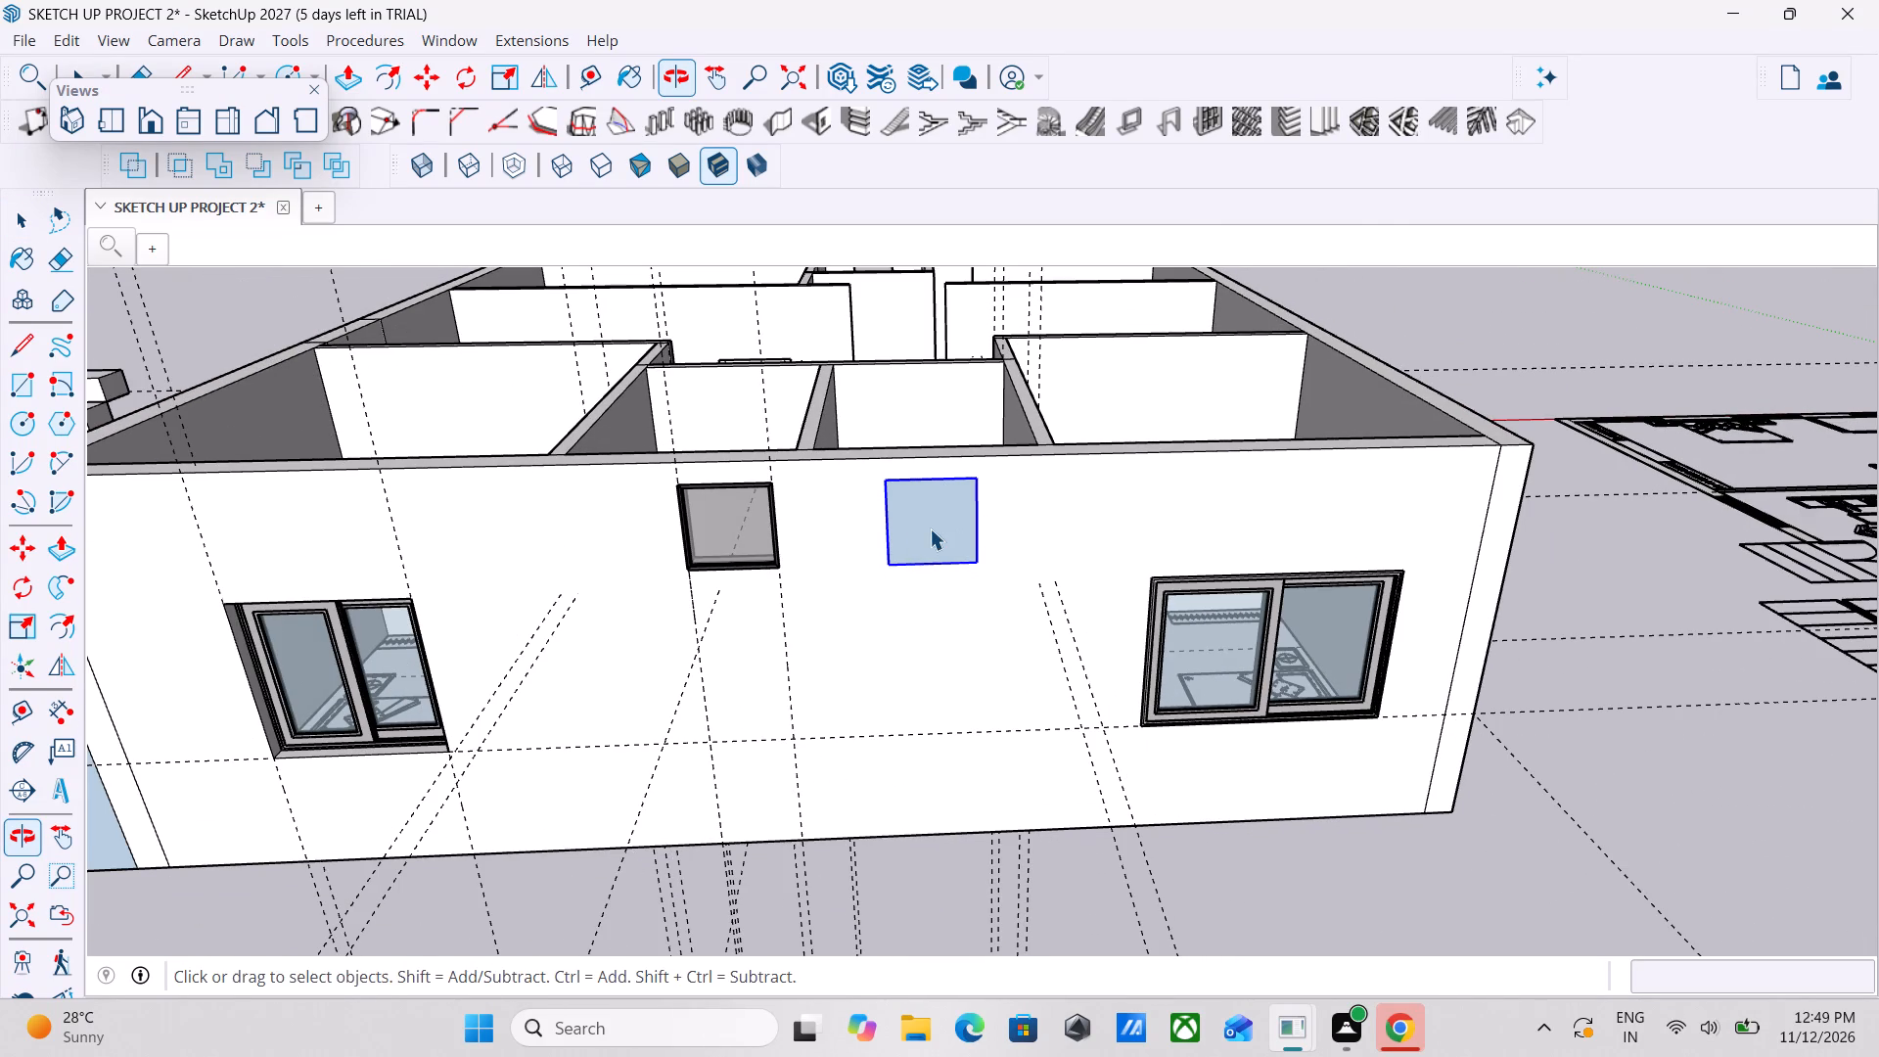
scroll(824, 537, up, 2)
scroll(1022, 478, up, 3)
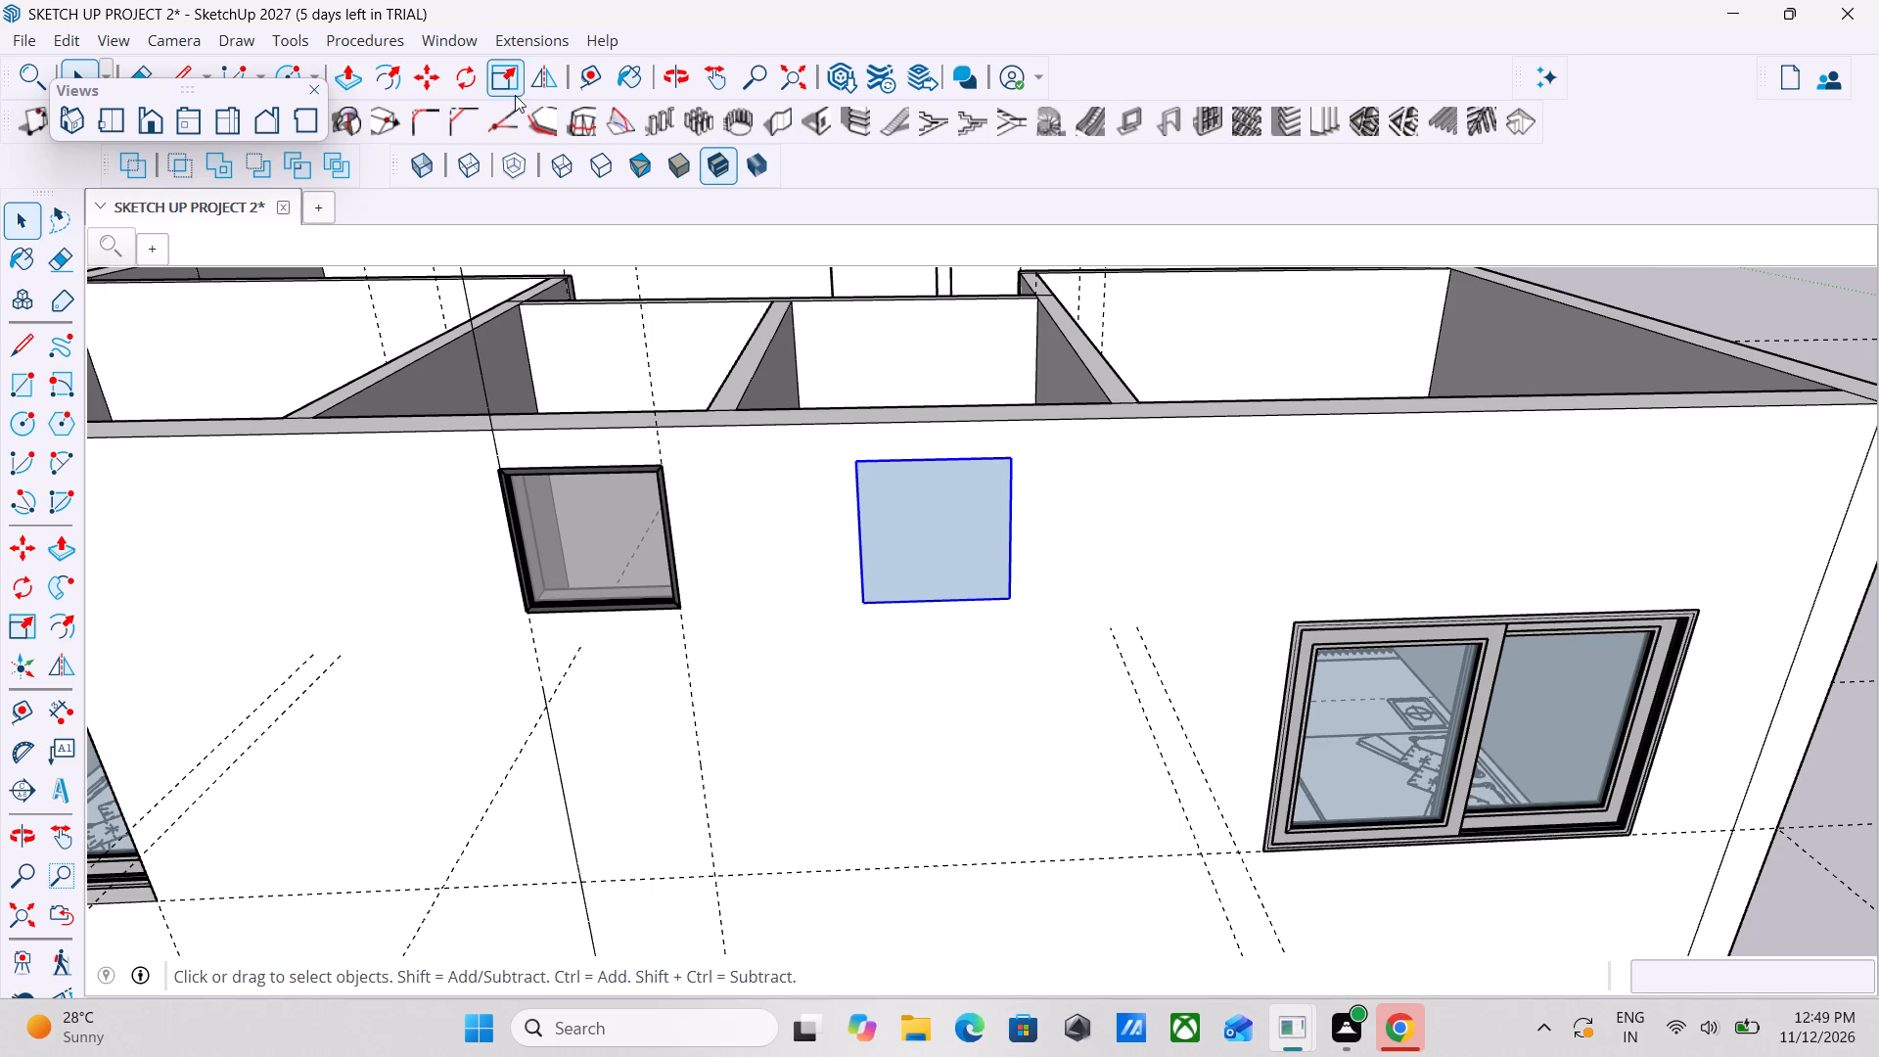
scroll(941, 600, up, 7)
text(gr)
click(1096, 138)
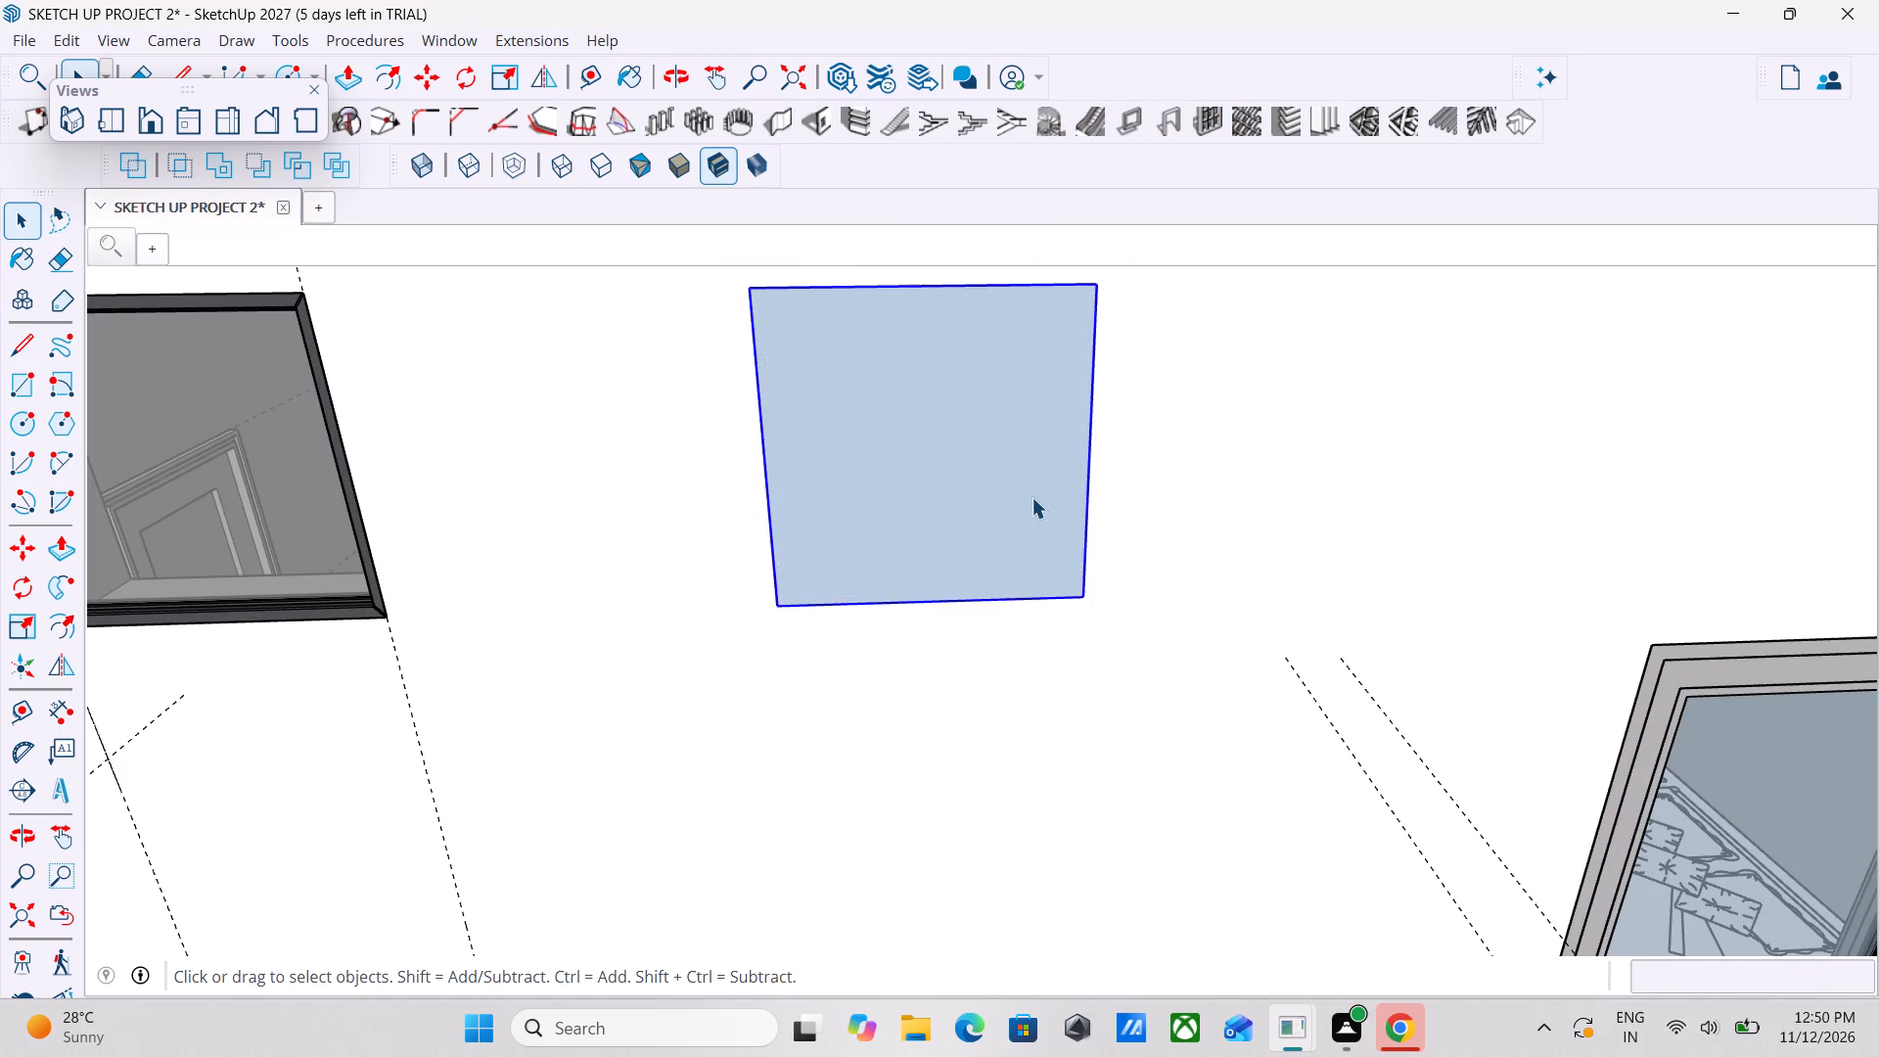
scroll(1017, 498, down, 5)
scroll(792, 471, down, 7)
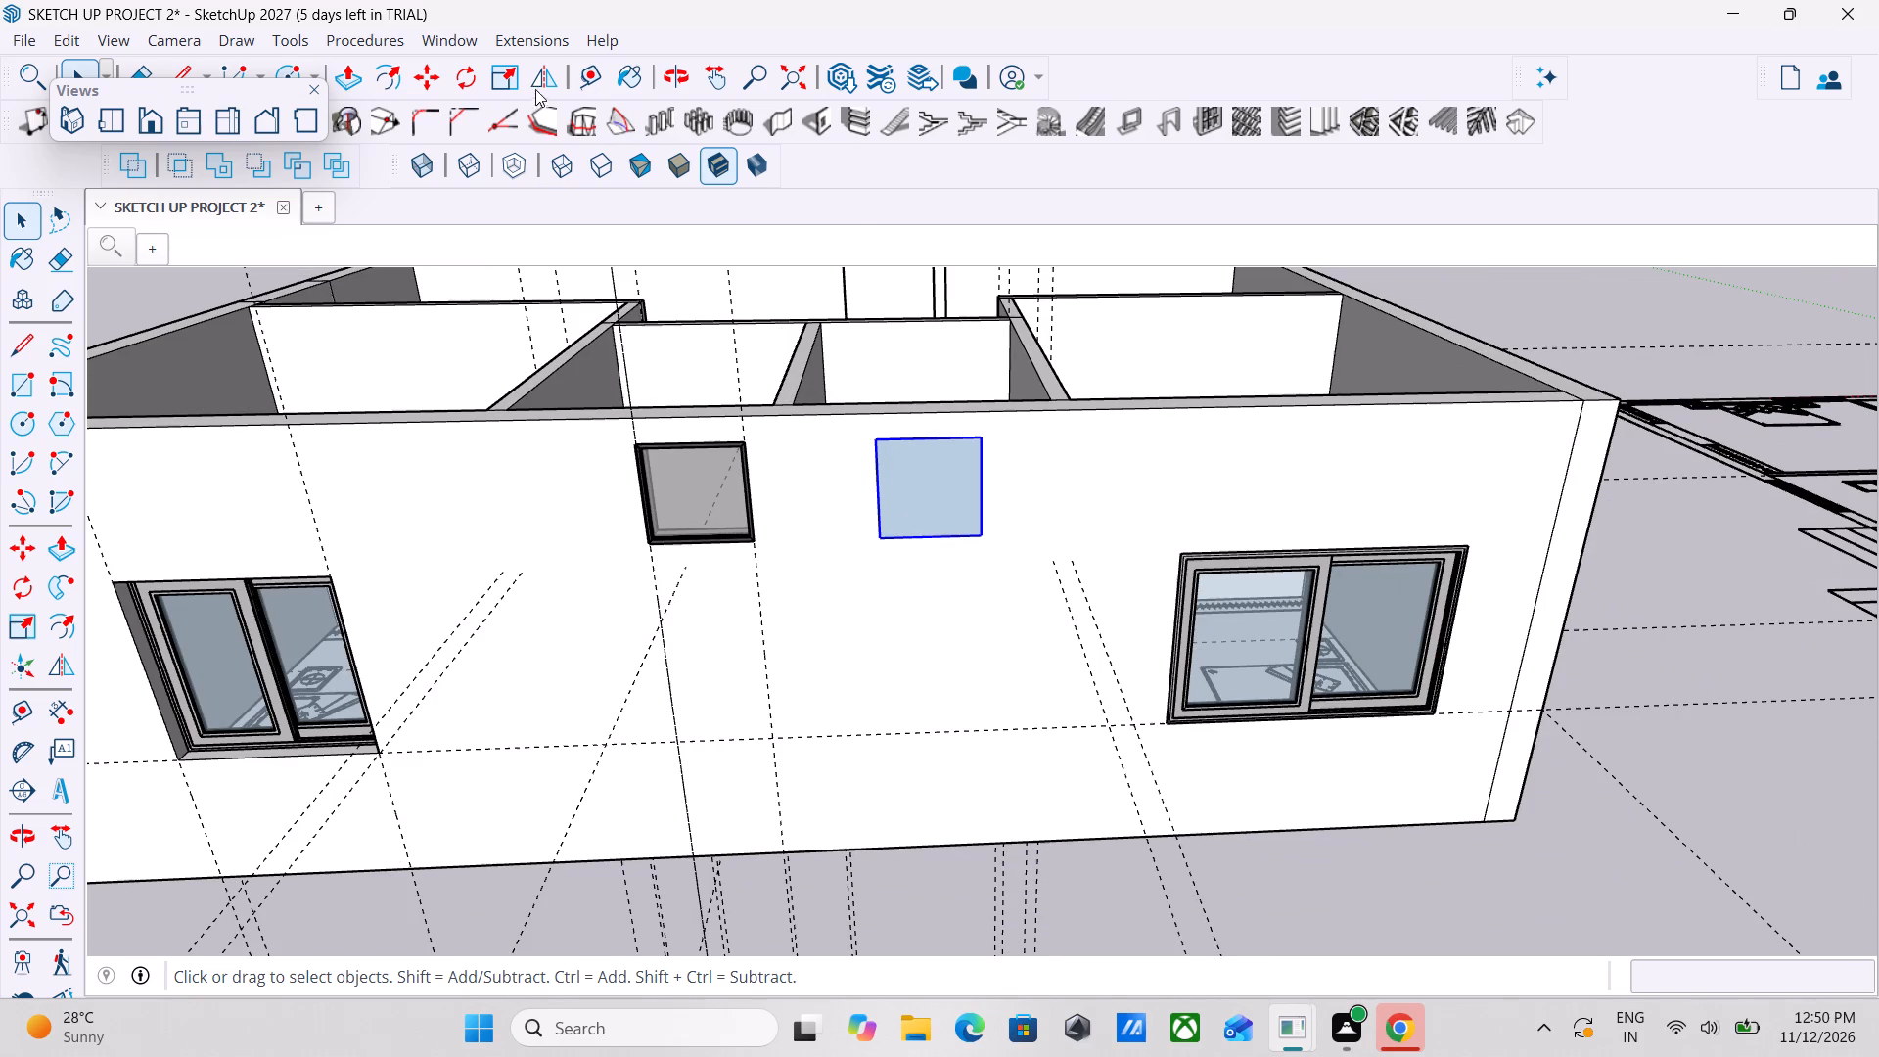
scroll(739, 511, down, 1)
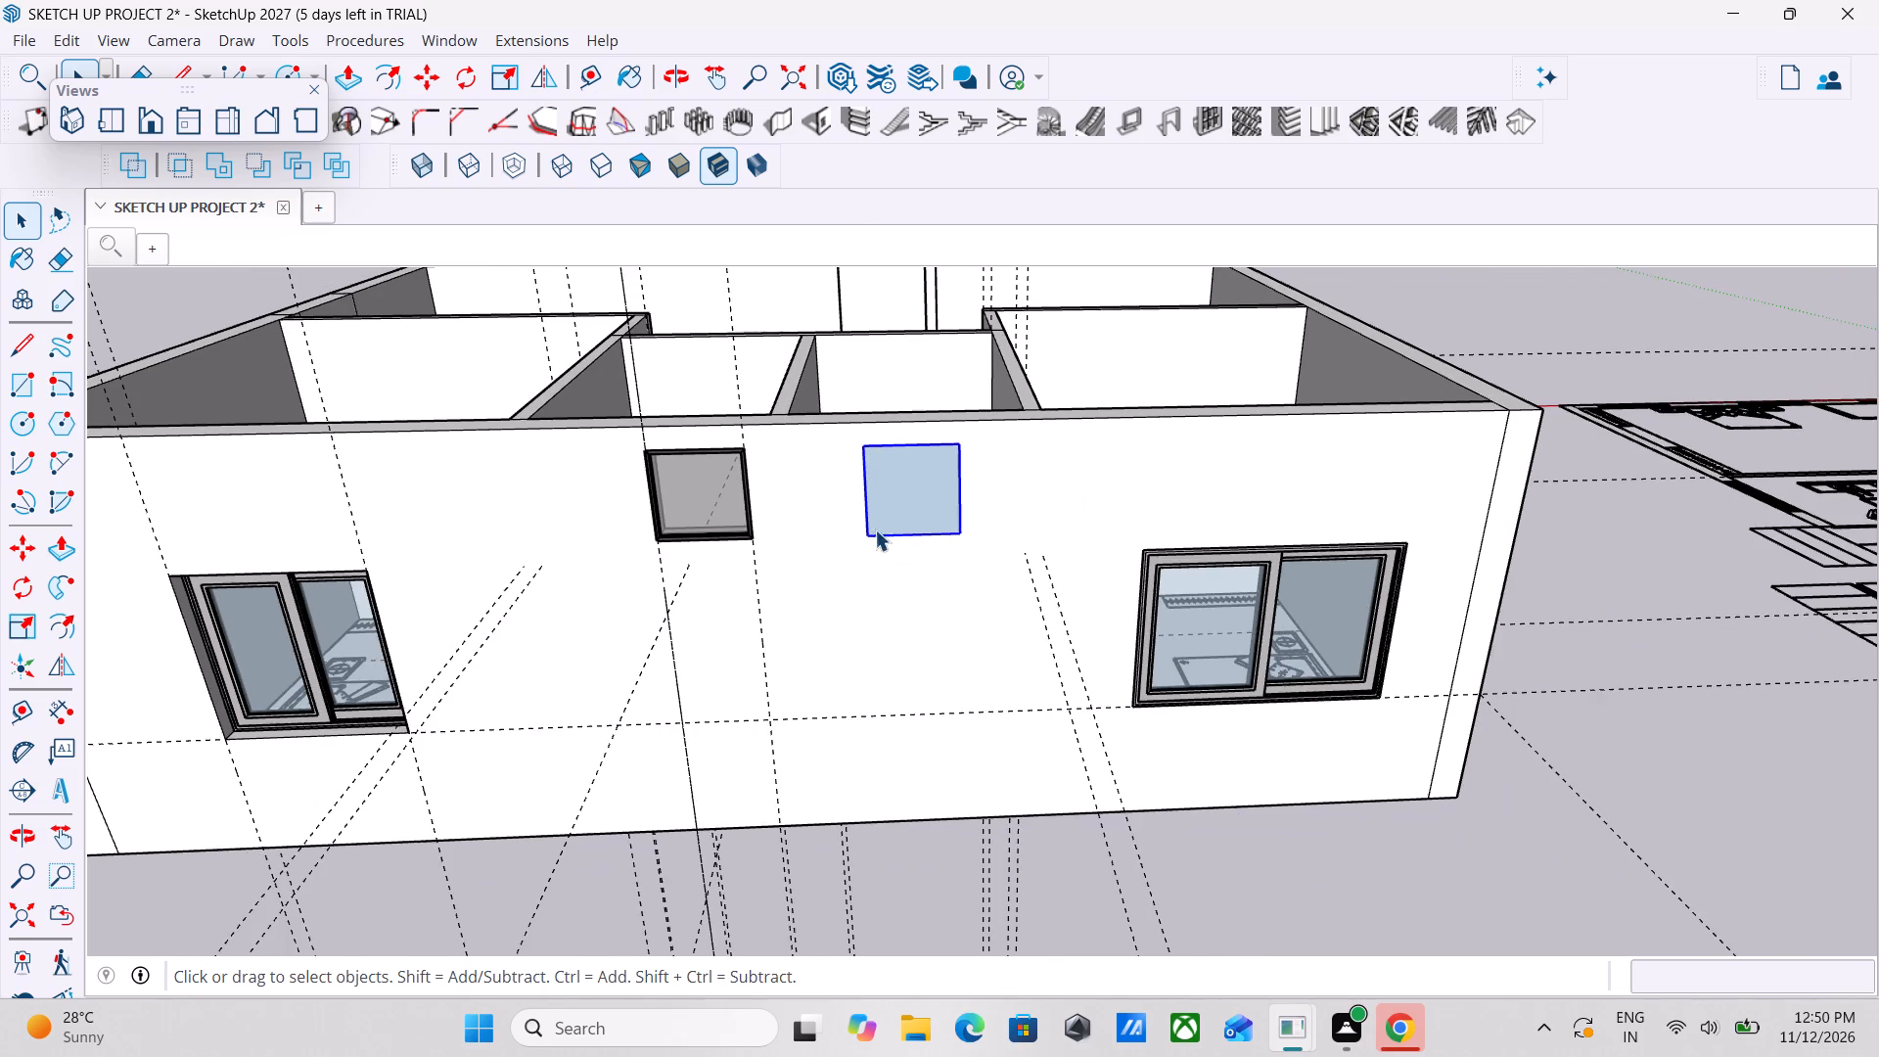
Place two vertical guides along the new panel's side edges, about 2' 5" from the small window's nearer side guide and about 2' apart.
scroll(933, 527, up, 3)
middle_drag(883, 513, 965, 501)
scroll(965, 501, up, 4)
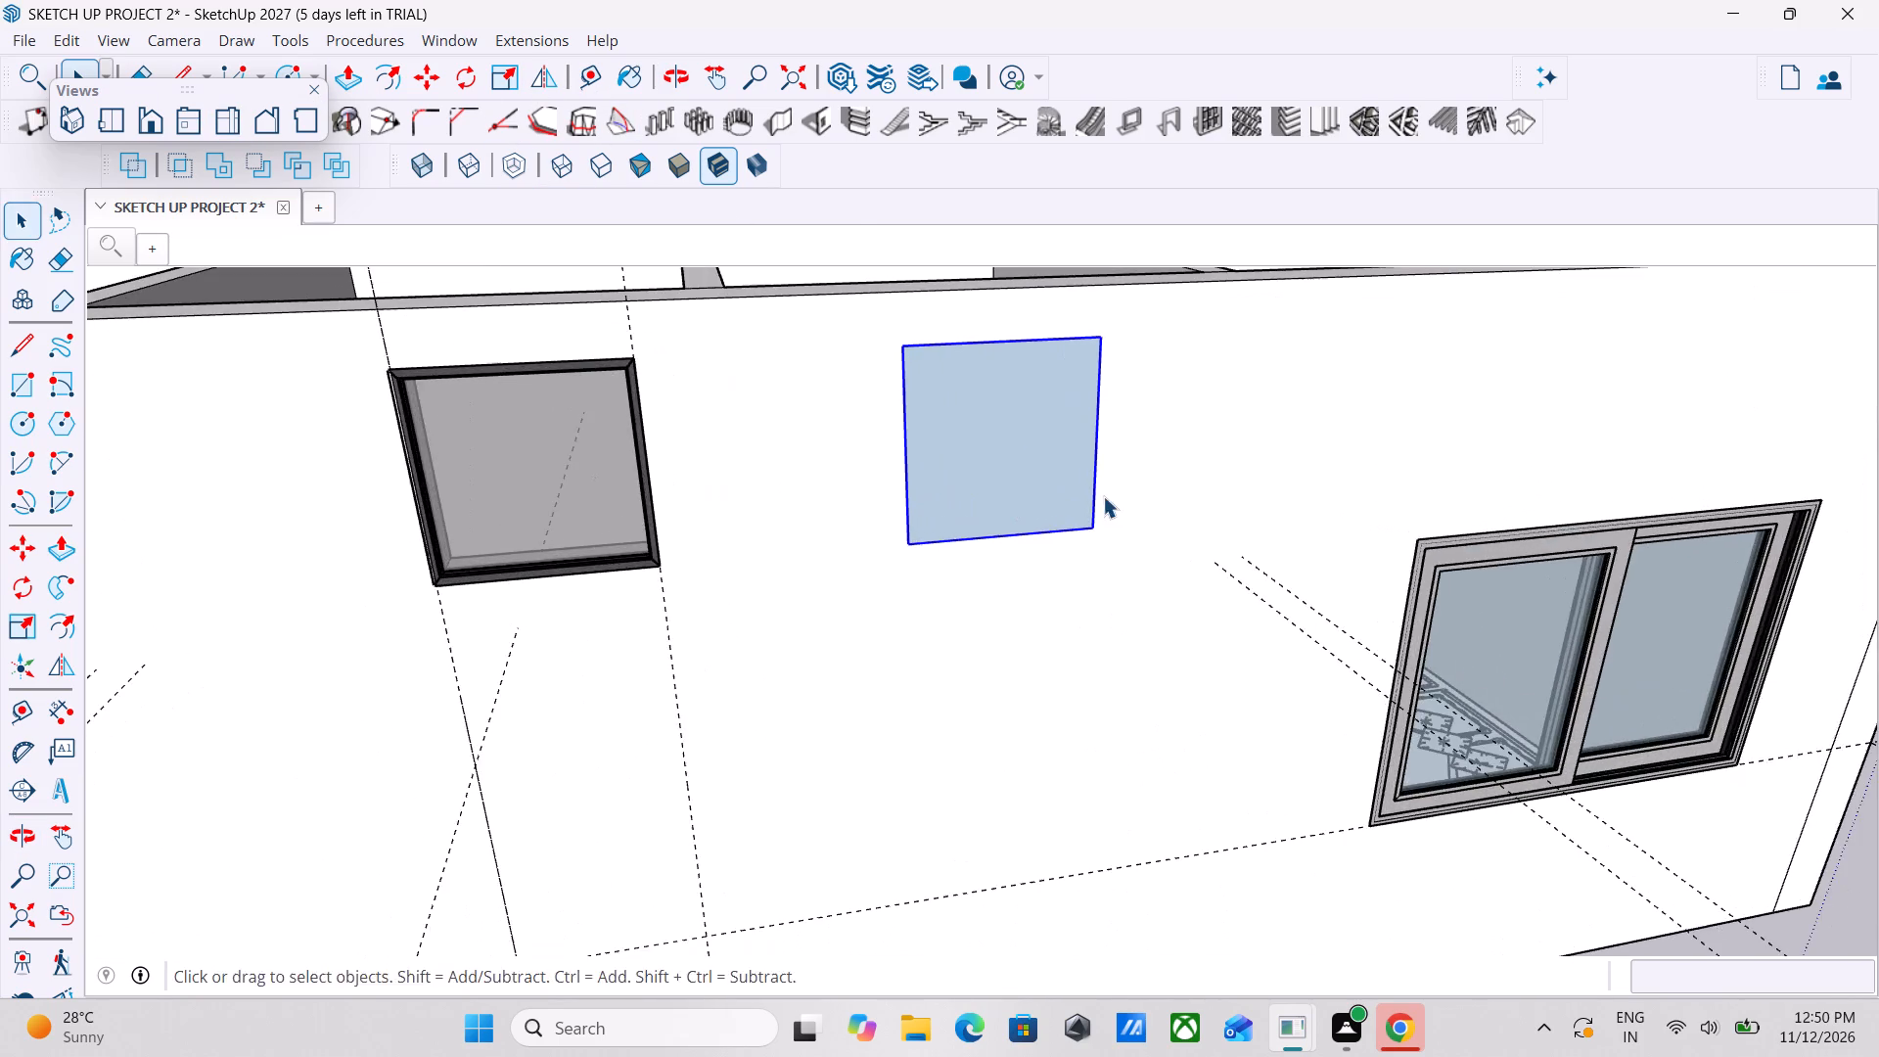
middle_drag(1130, 495, 987, 572)
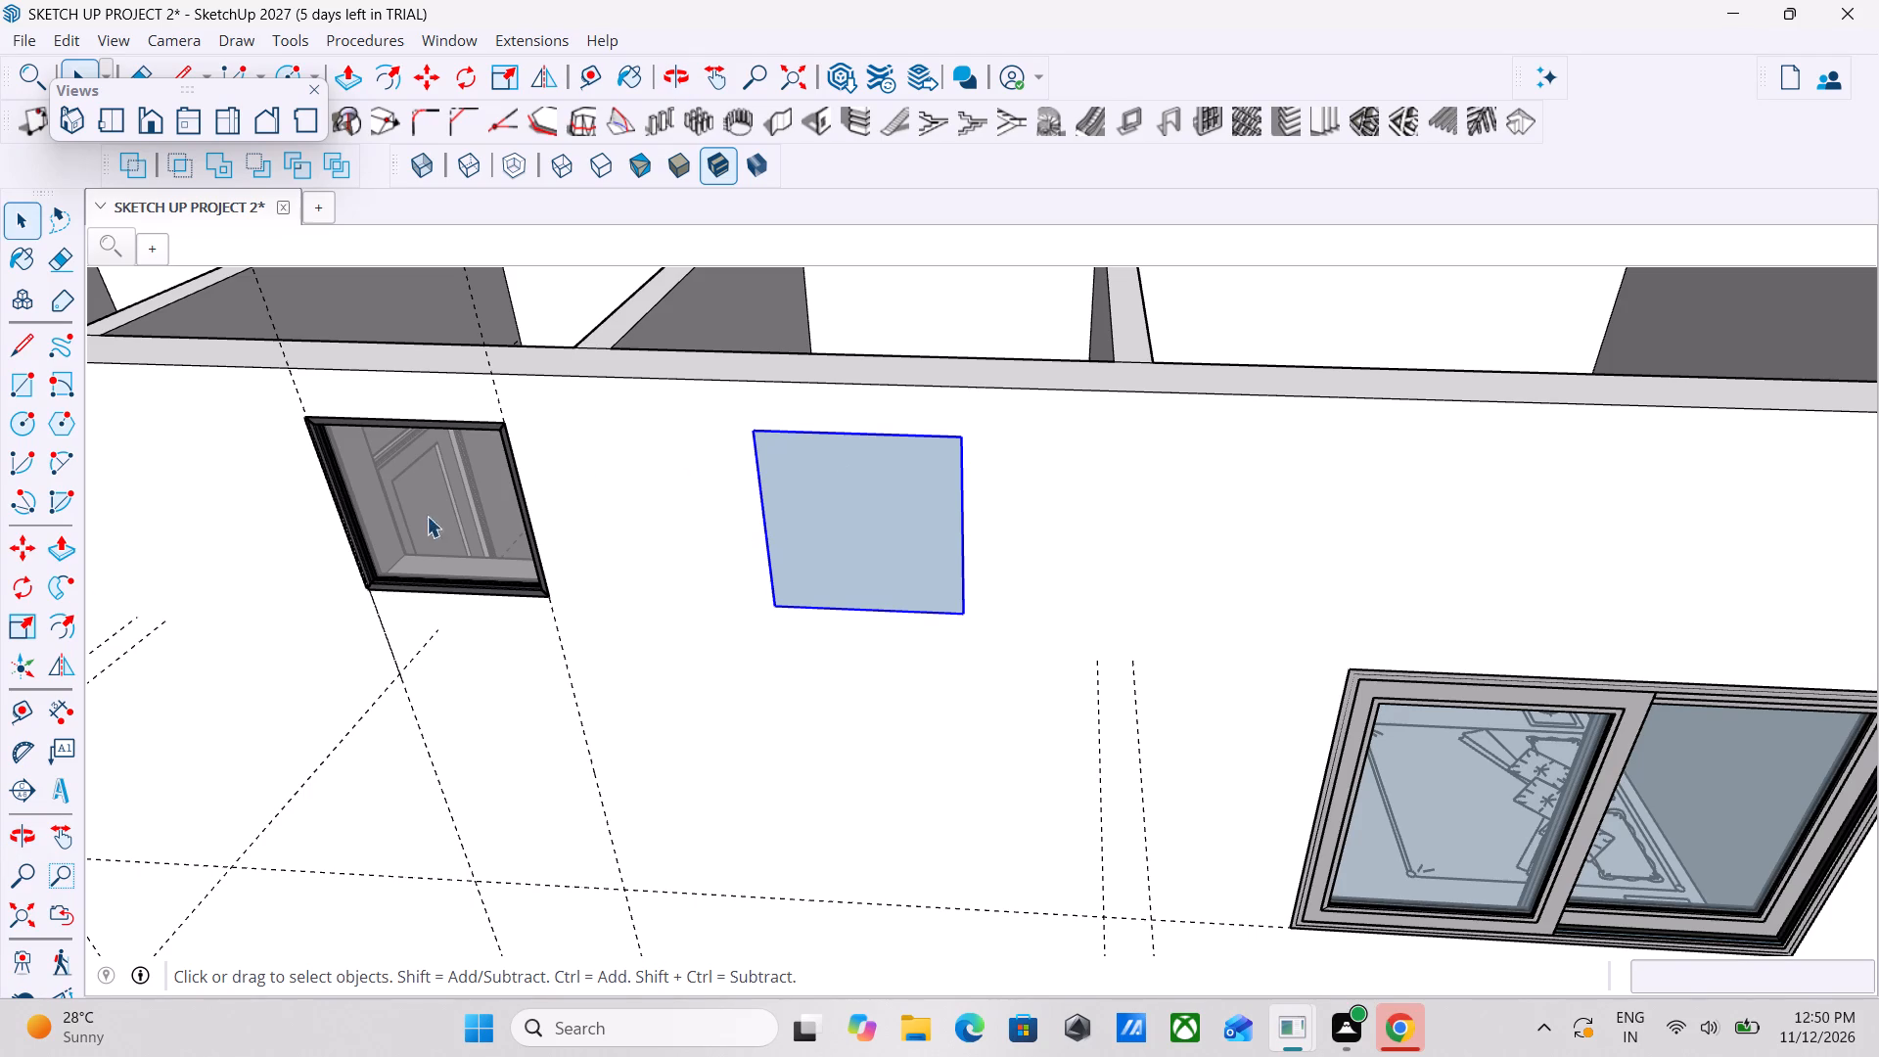
middle_drag(908, 506, 986, 533)
scroll(61, 388, up, 1)
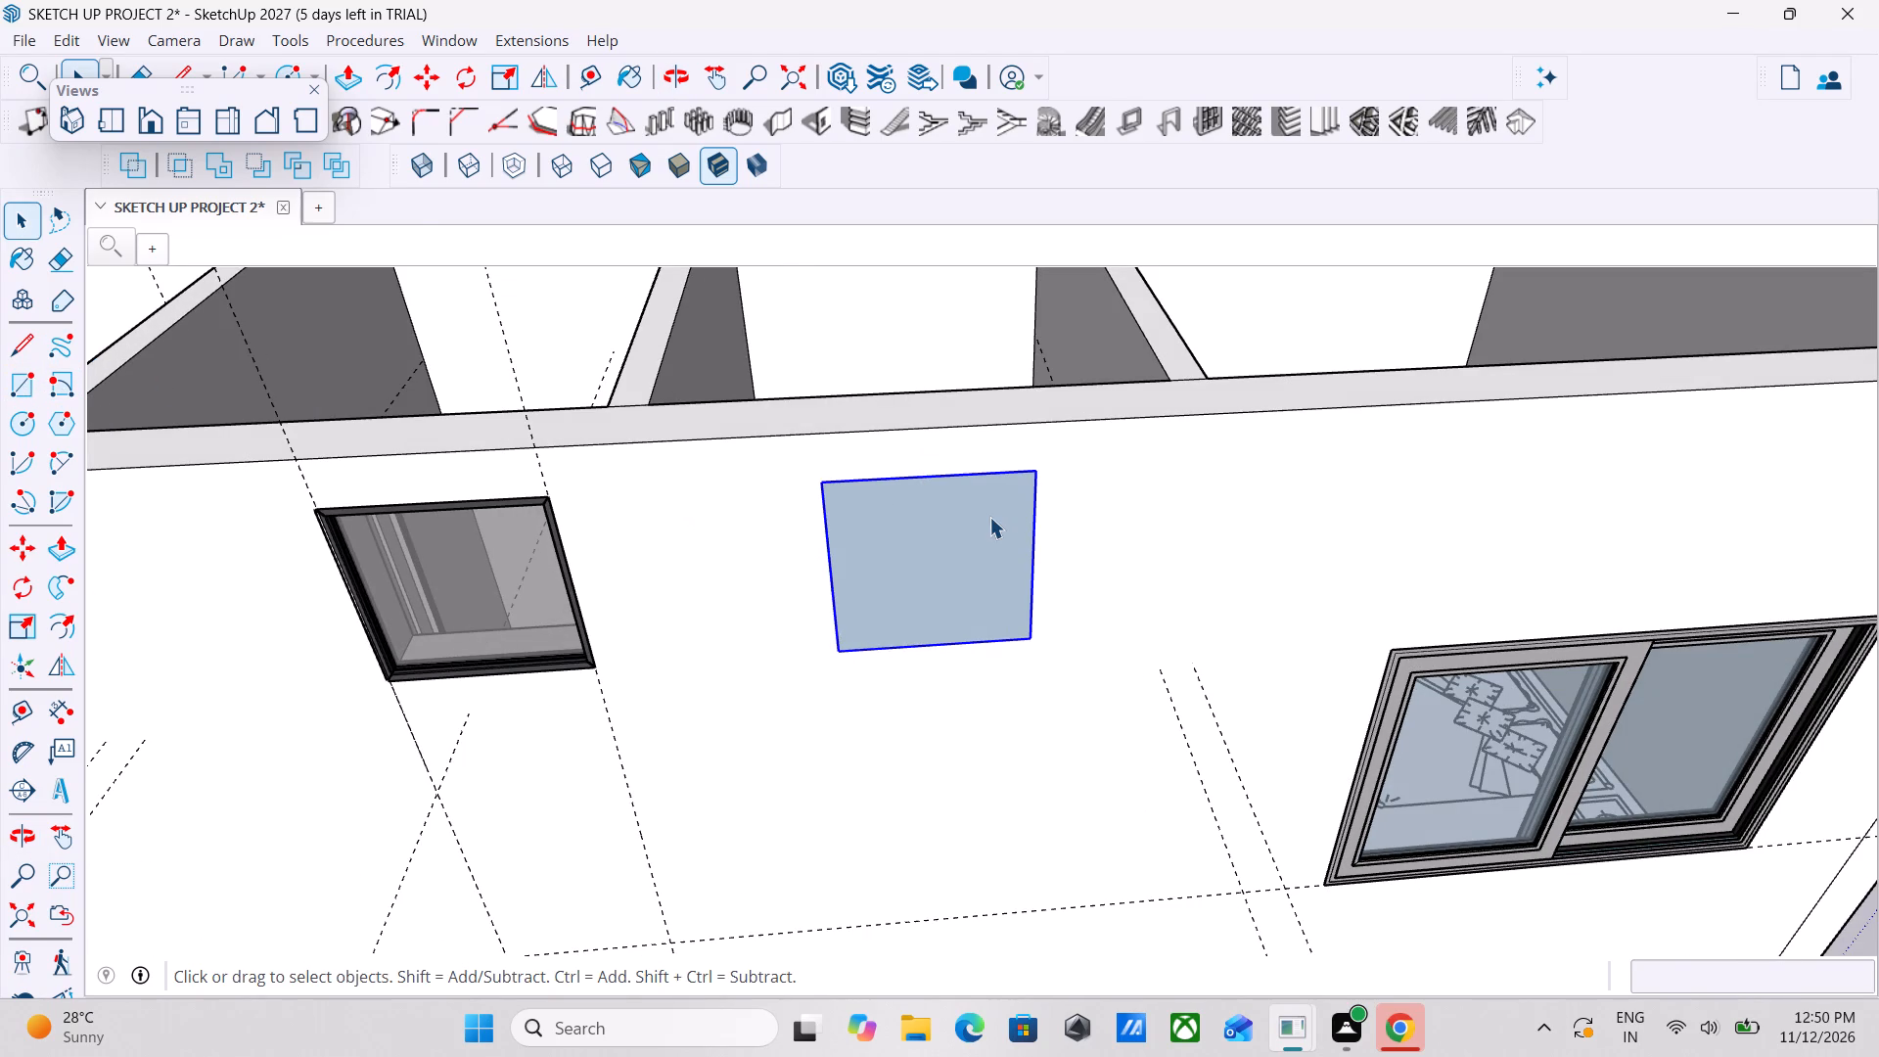
click(599, 75)
scroll(1295, 572, down, 4)
scroll(1505, 620, down, 3)
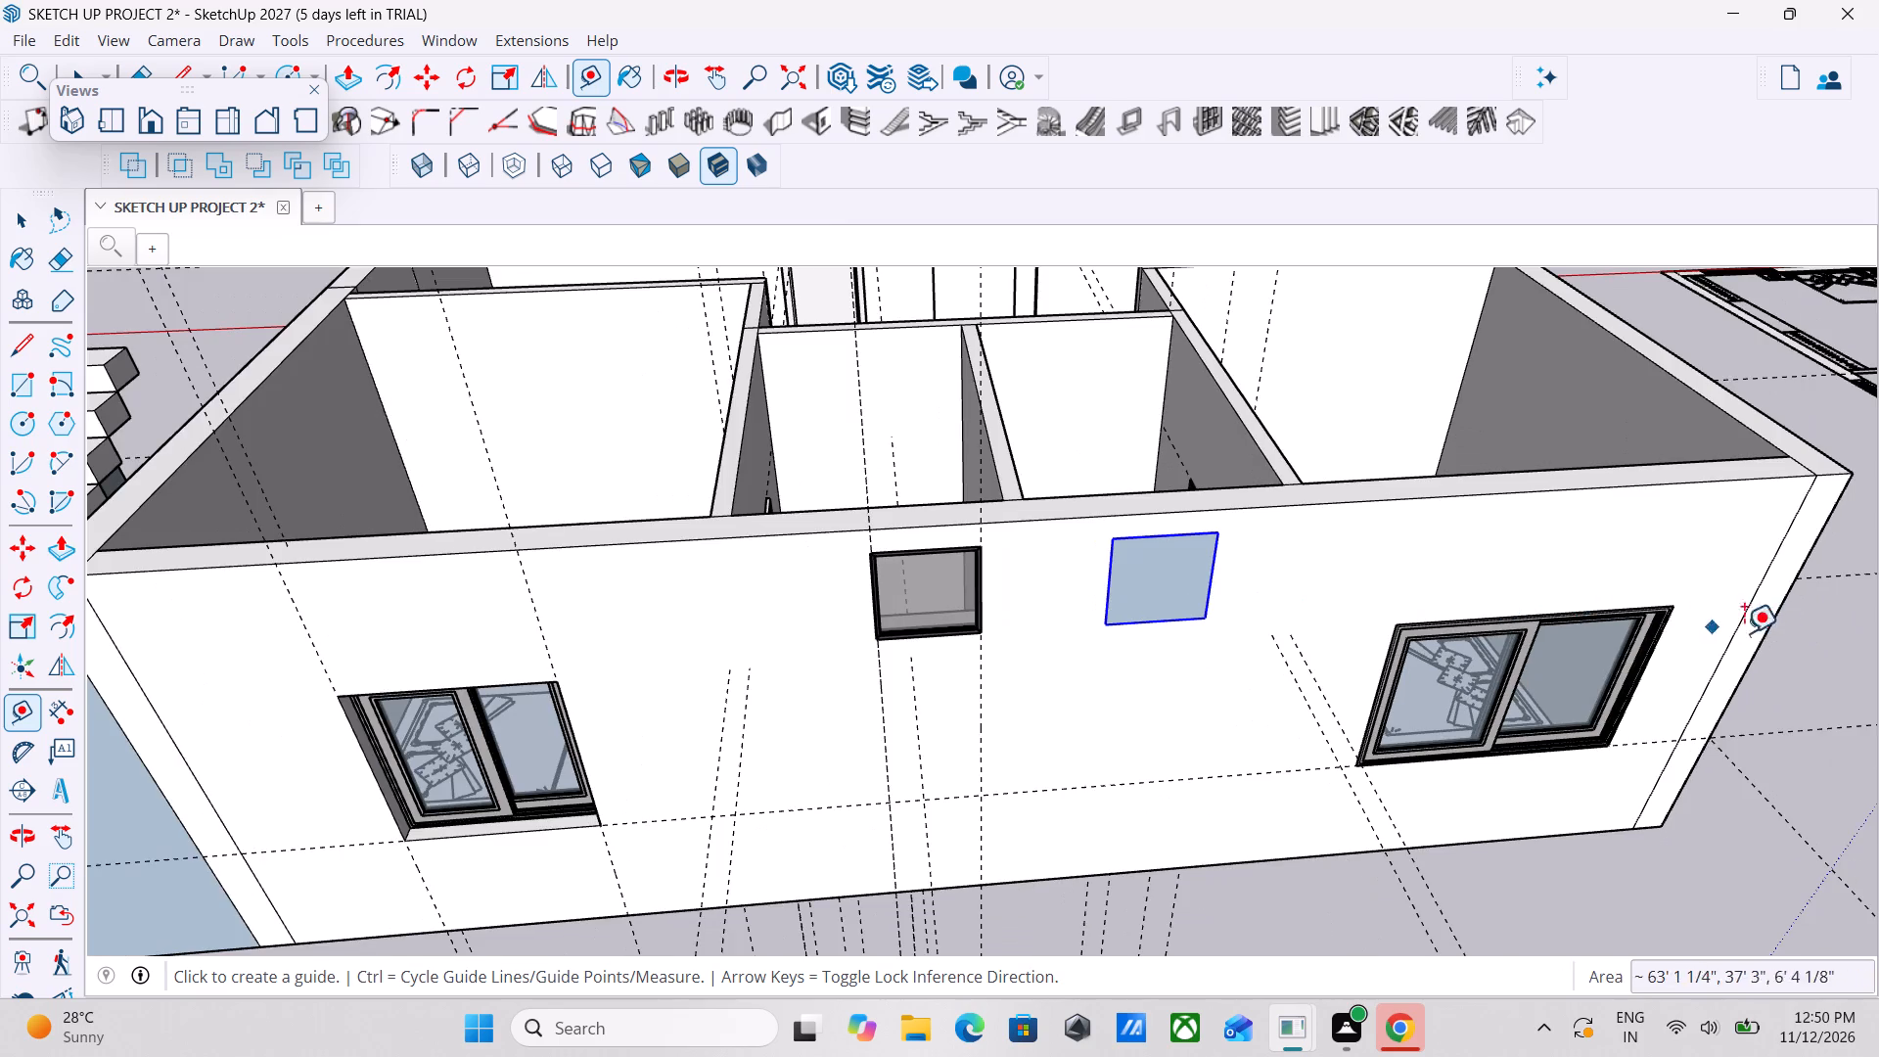
scroll(1769, 639, up, 6)
scroll(1769, 639, down, 4)
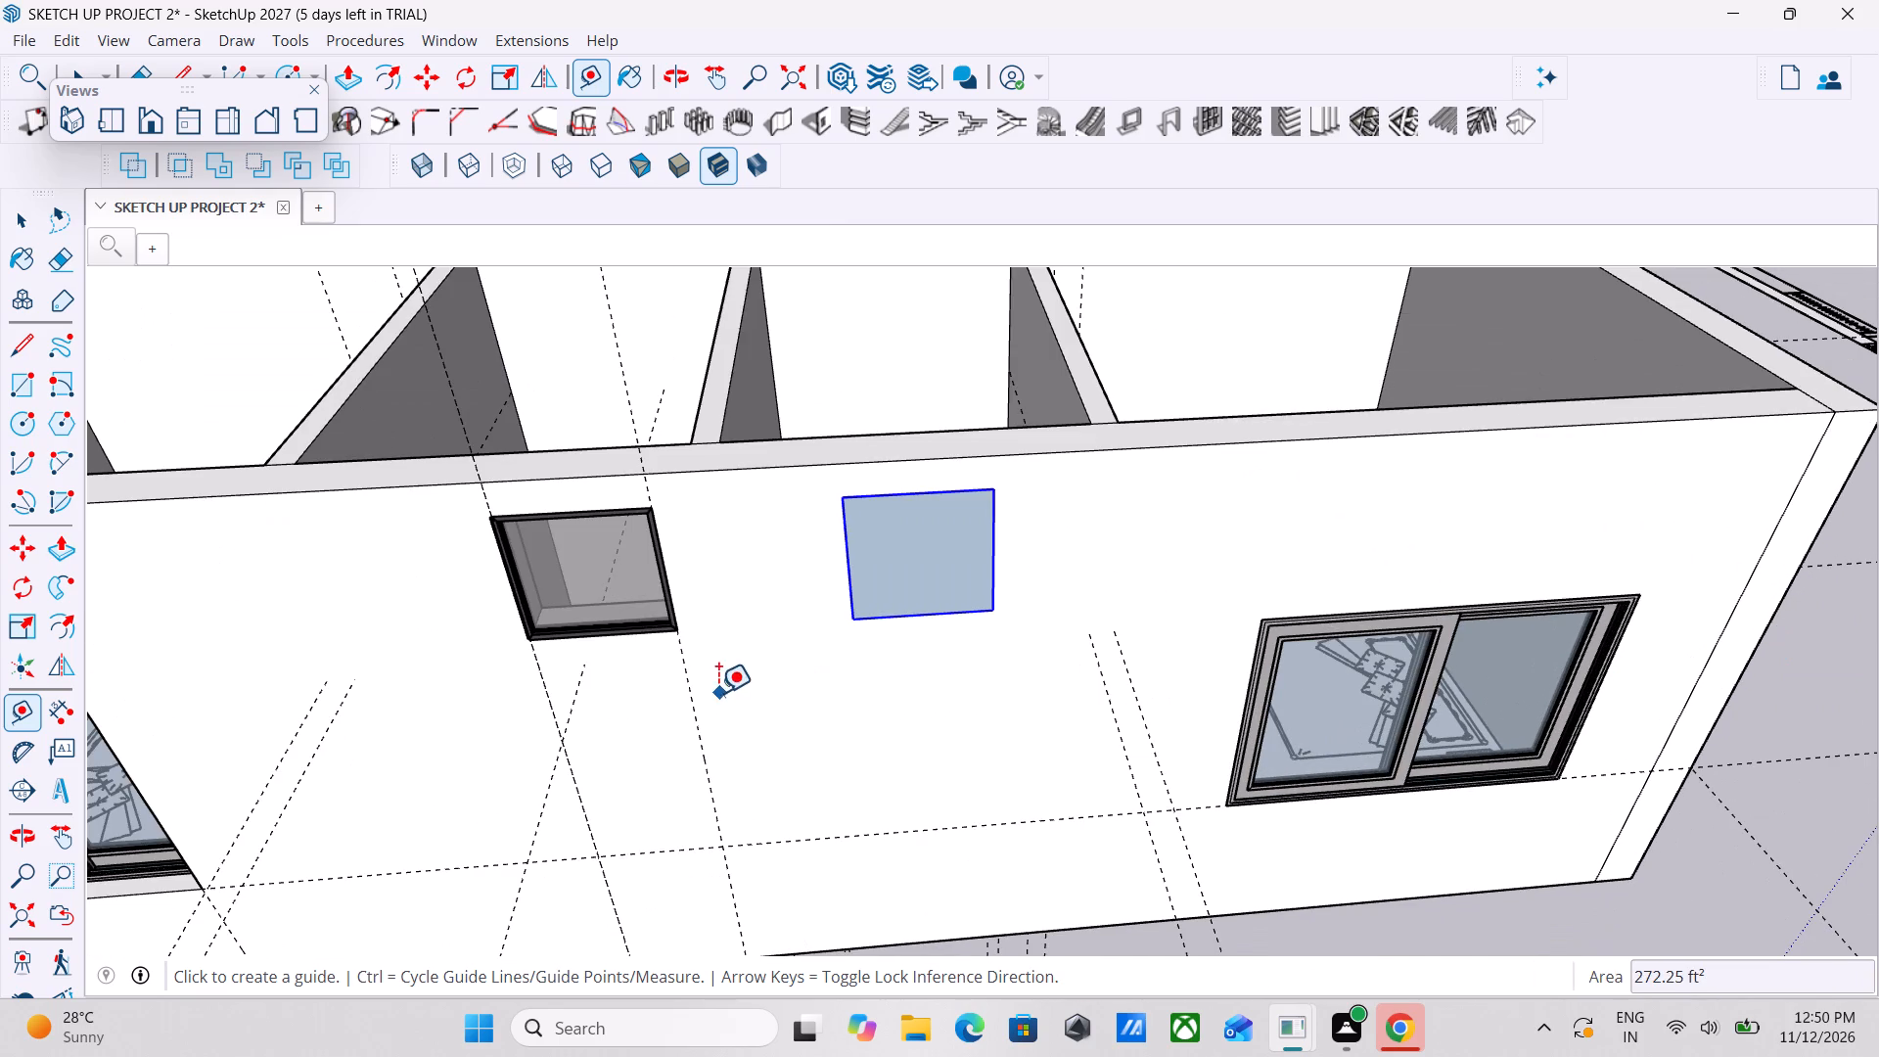
scroll(675, 677, up, 2)
click(688, 669)
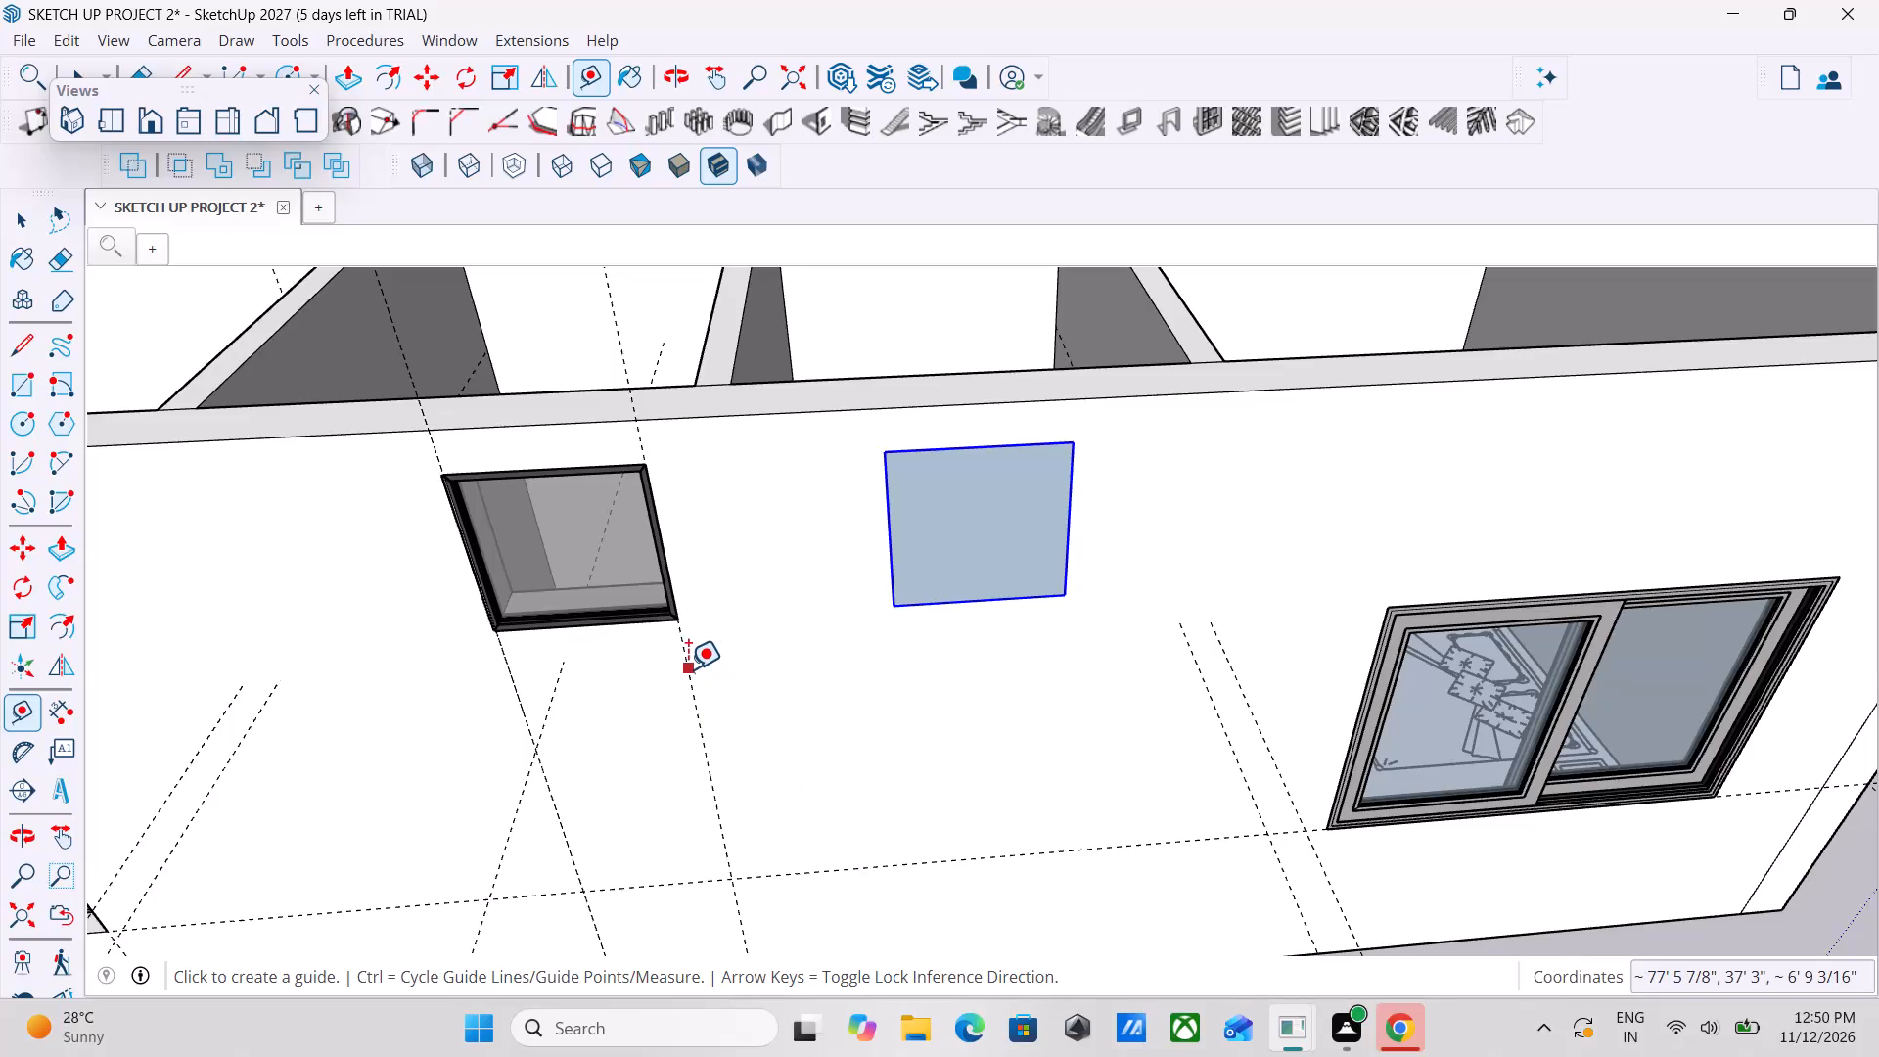
key(Right)
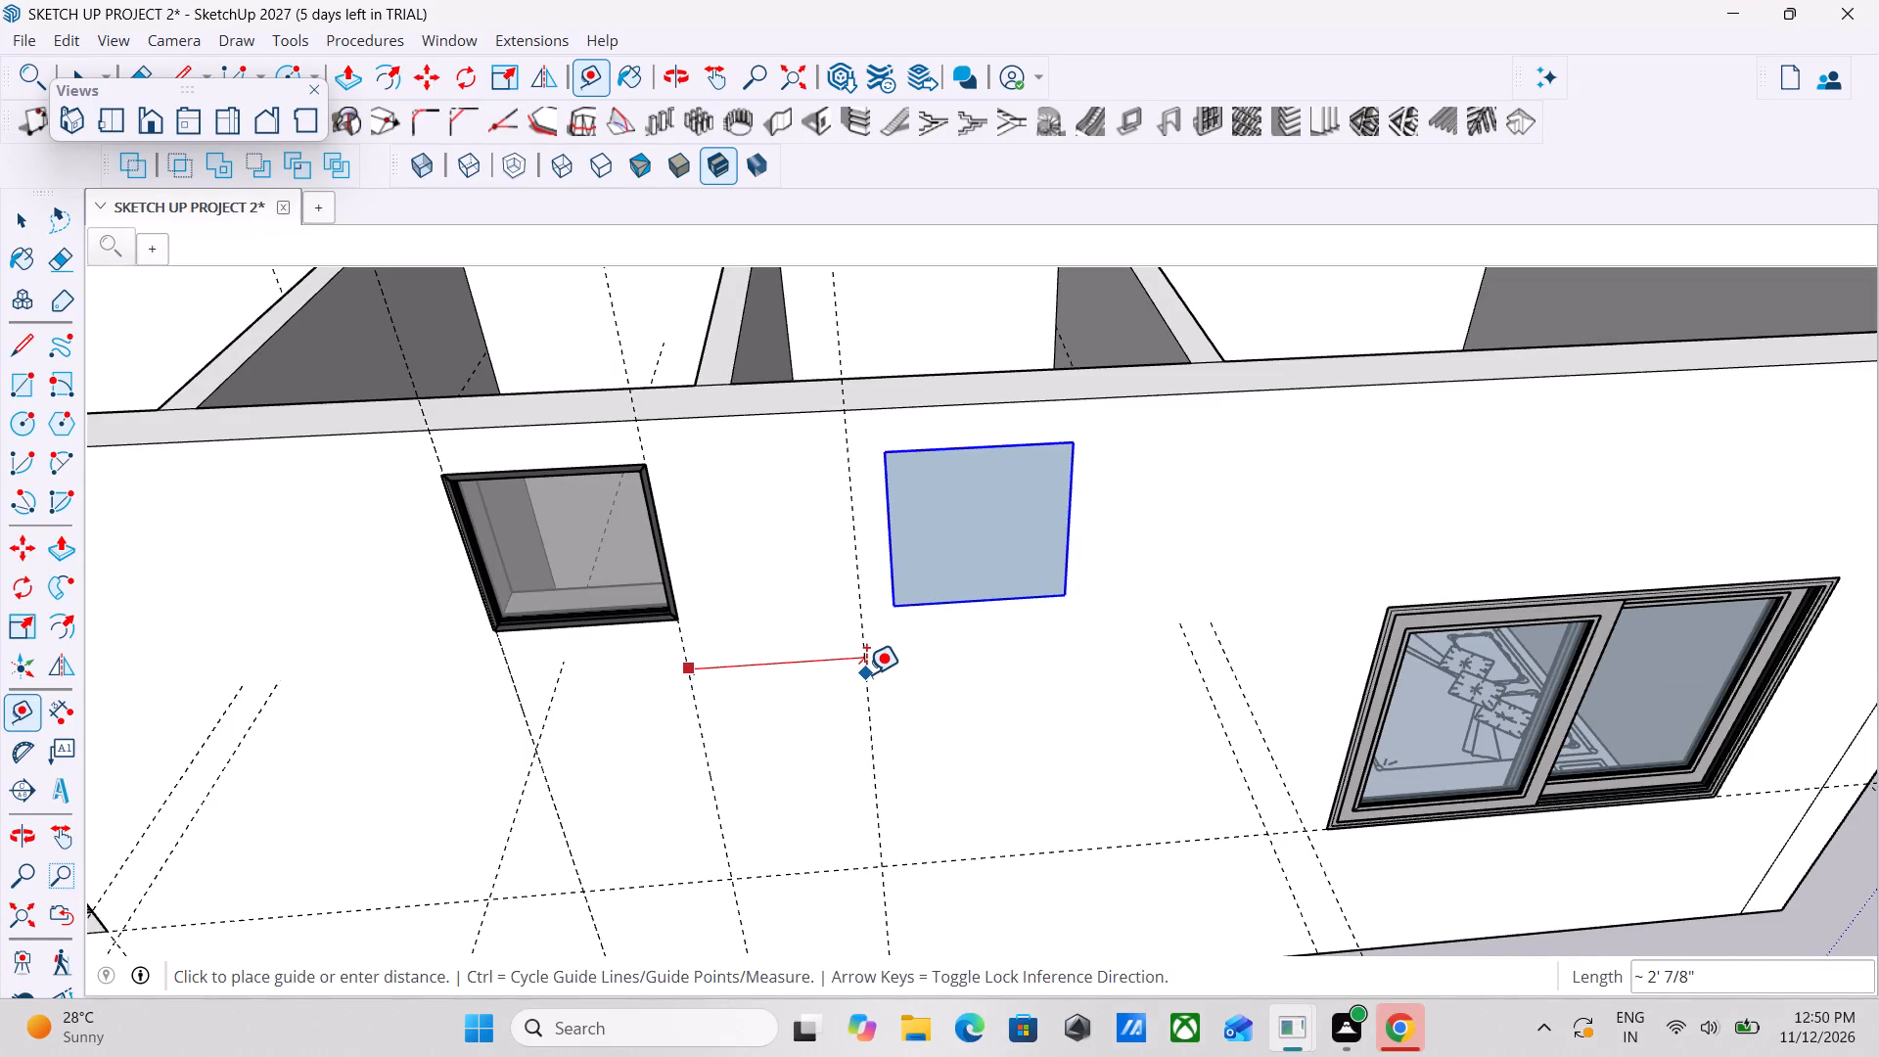
click(896, 664)
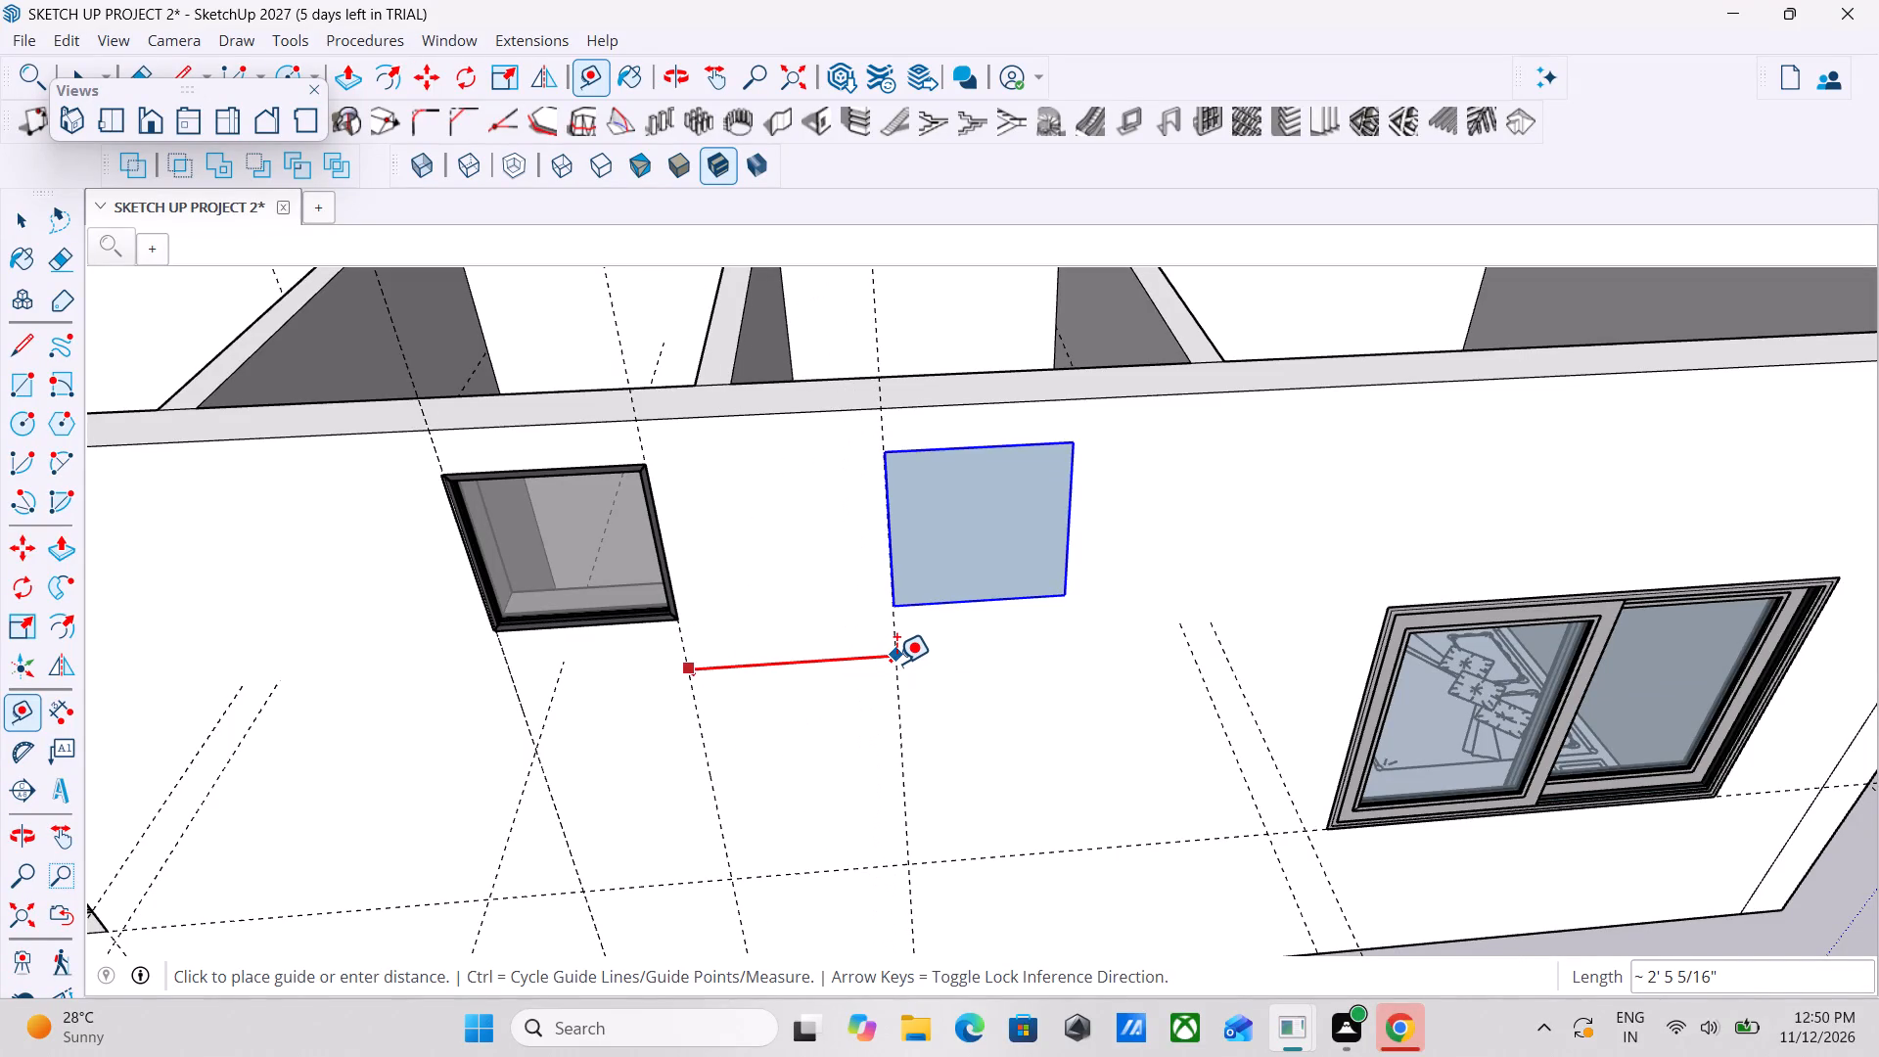
click(895, 666)
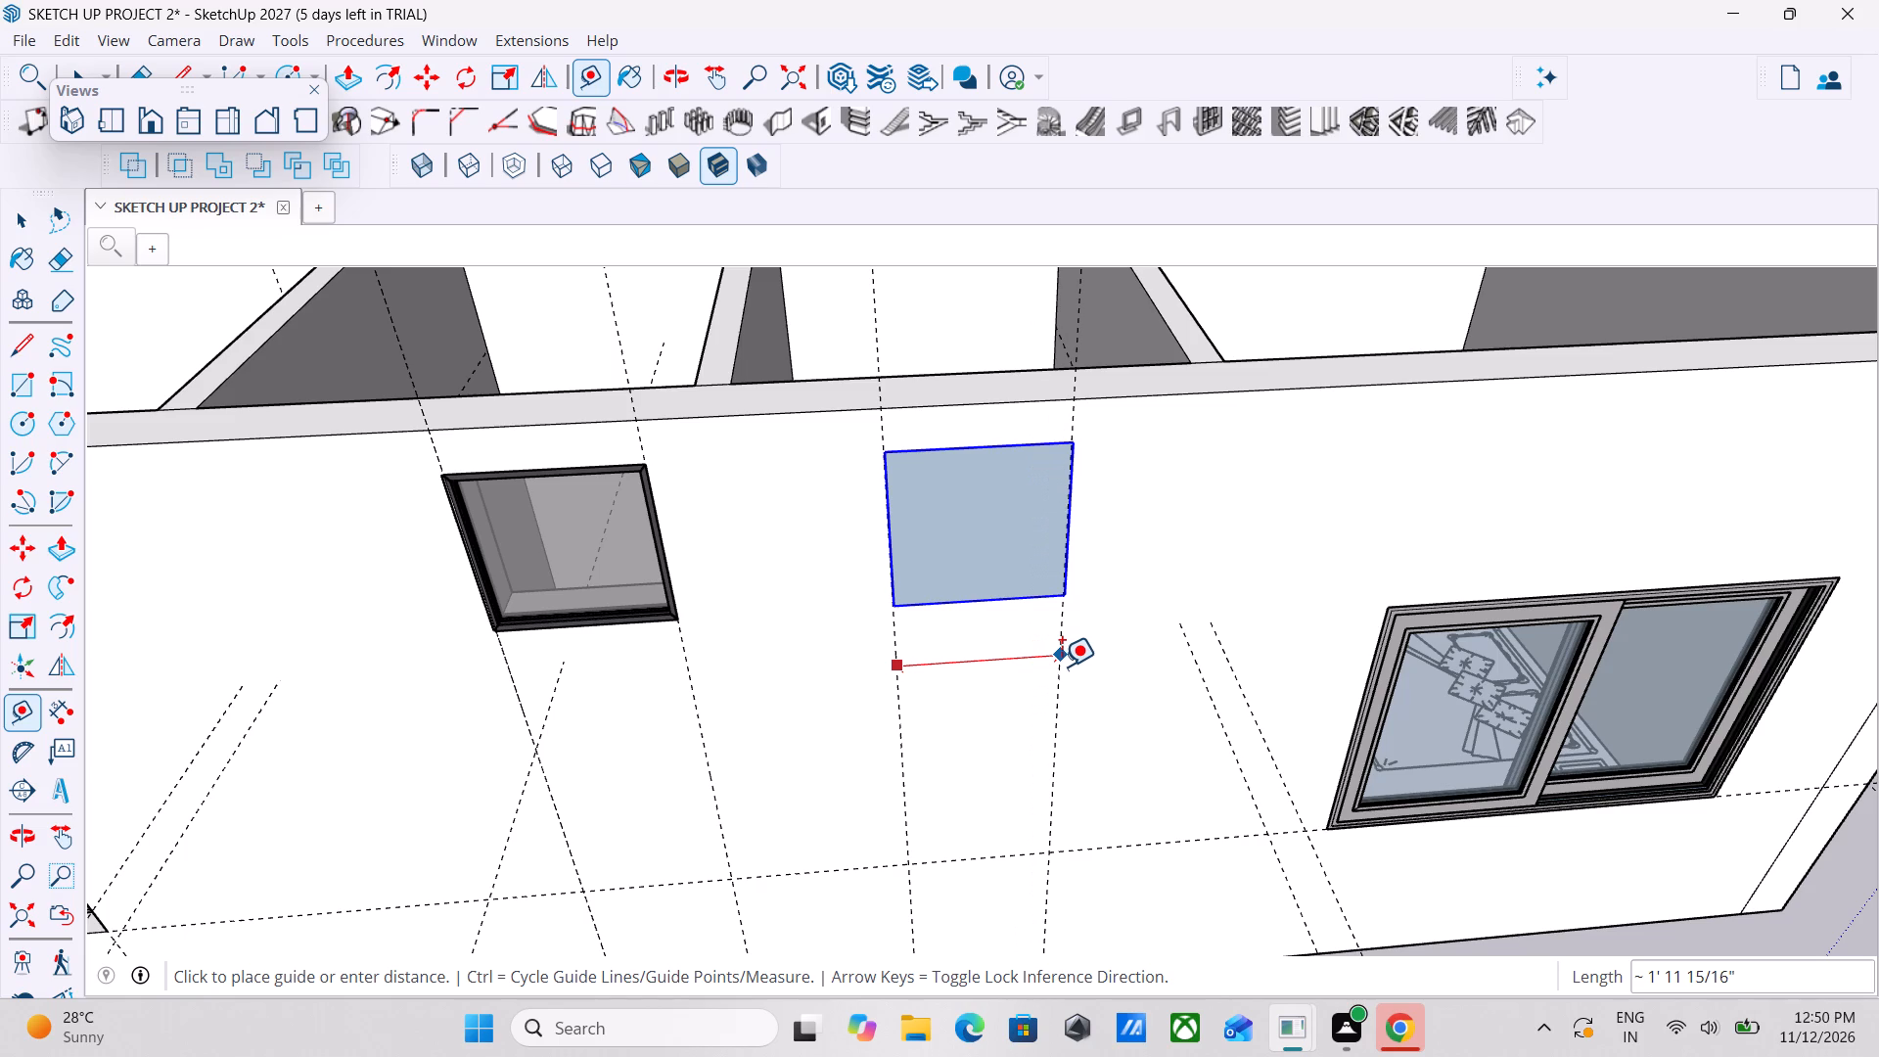
click(1062, 666)
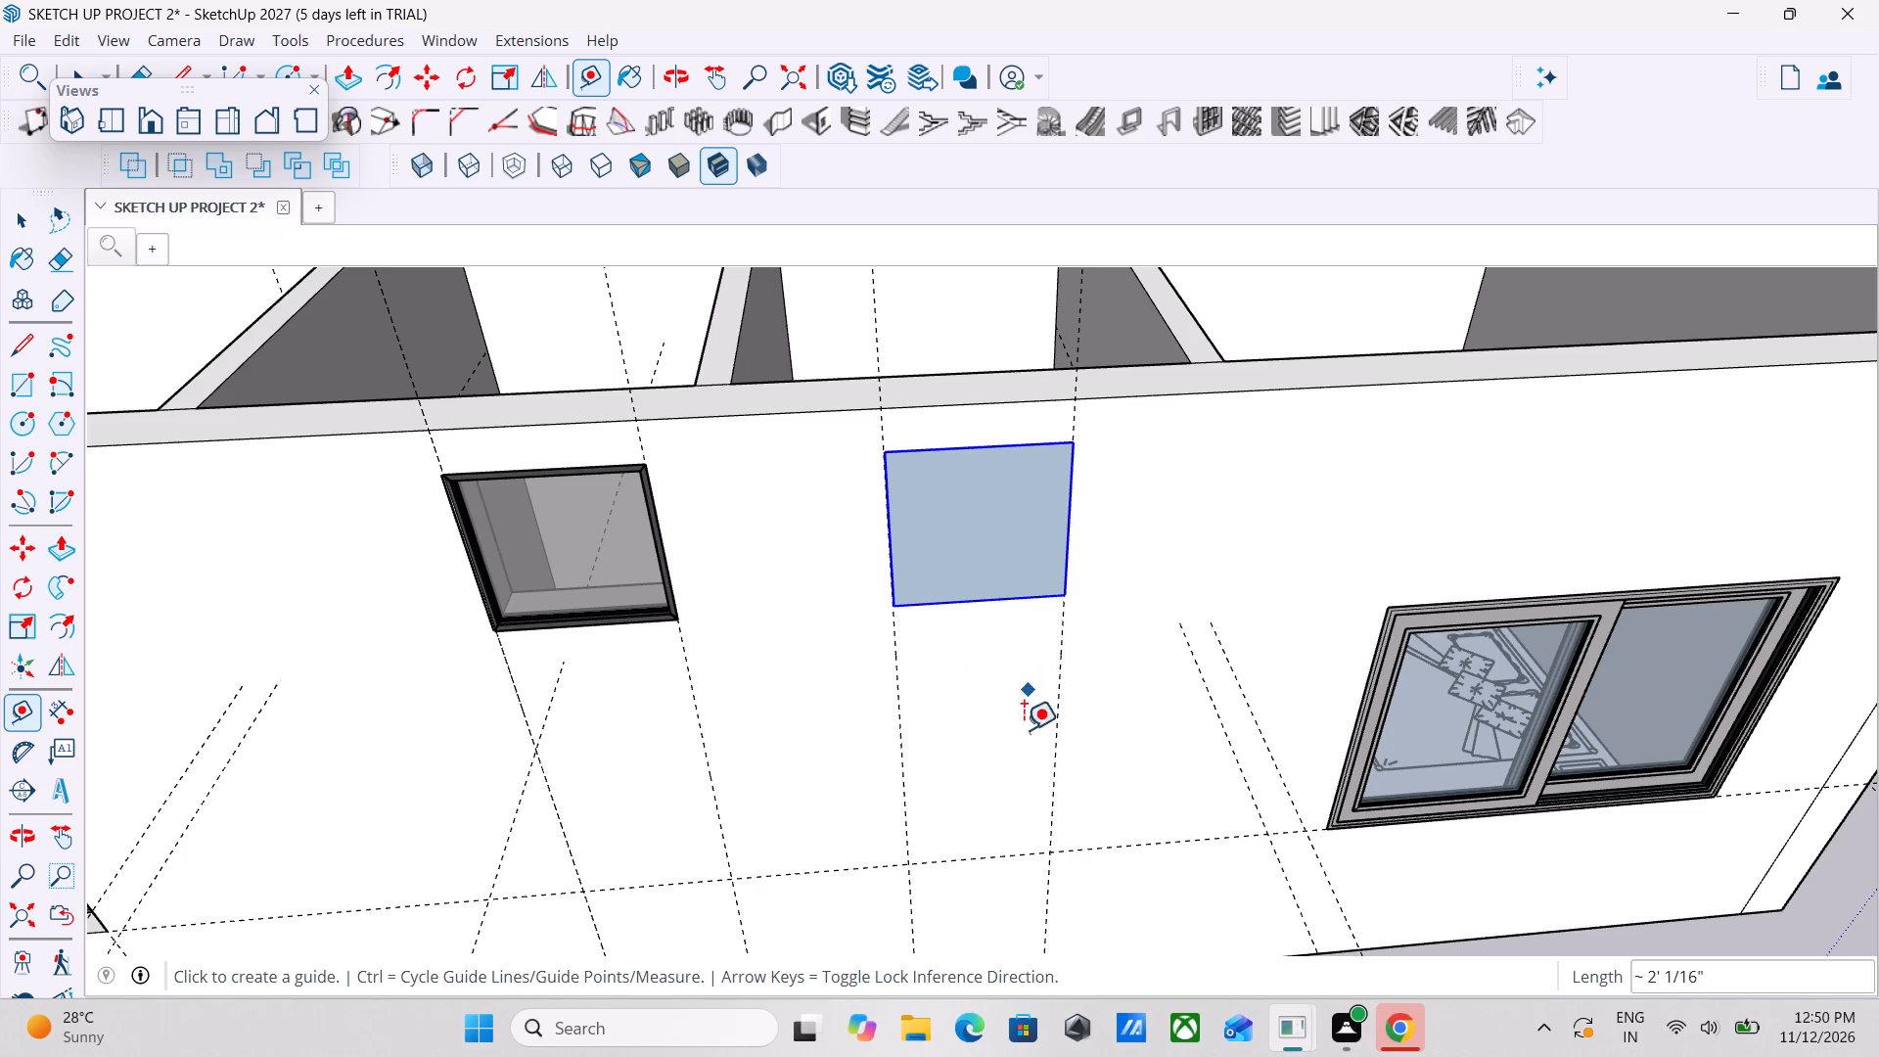
Place horizontal guides along the panel's bottom and top edges, about 4' 6" above the existing horizontal guide and 2' apart.
click(986, 862)
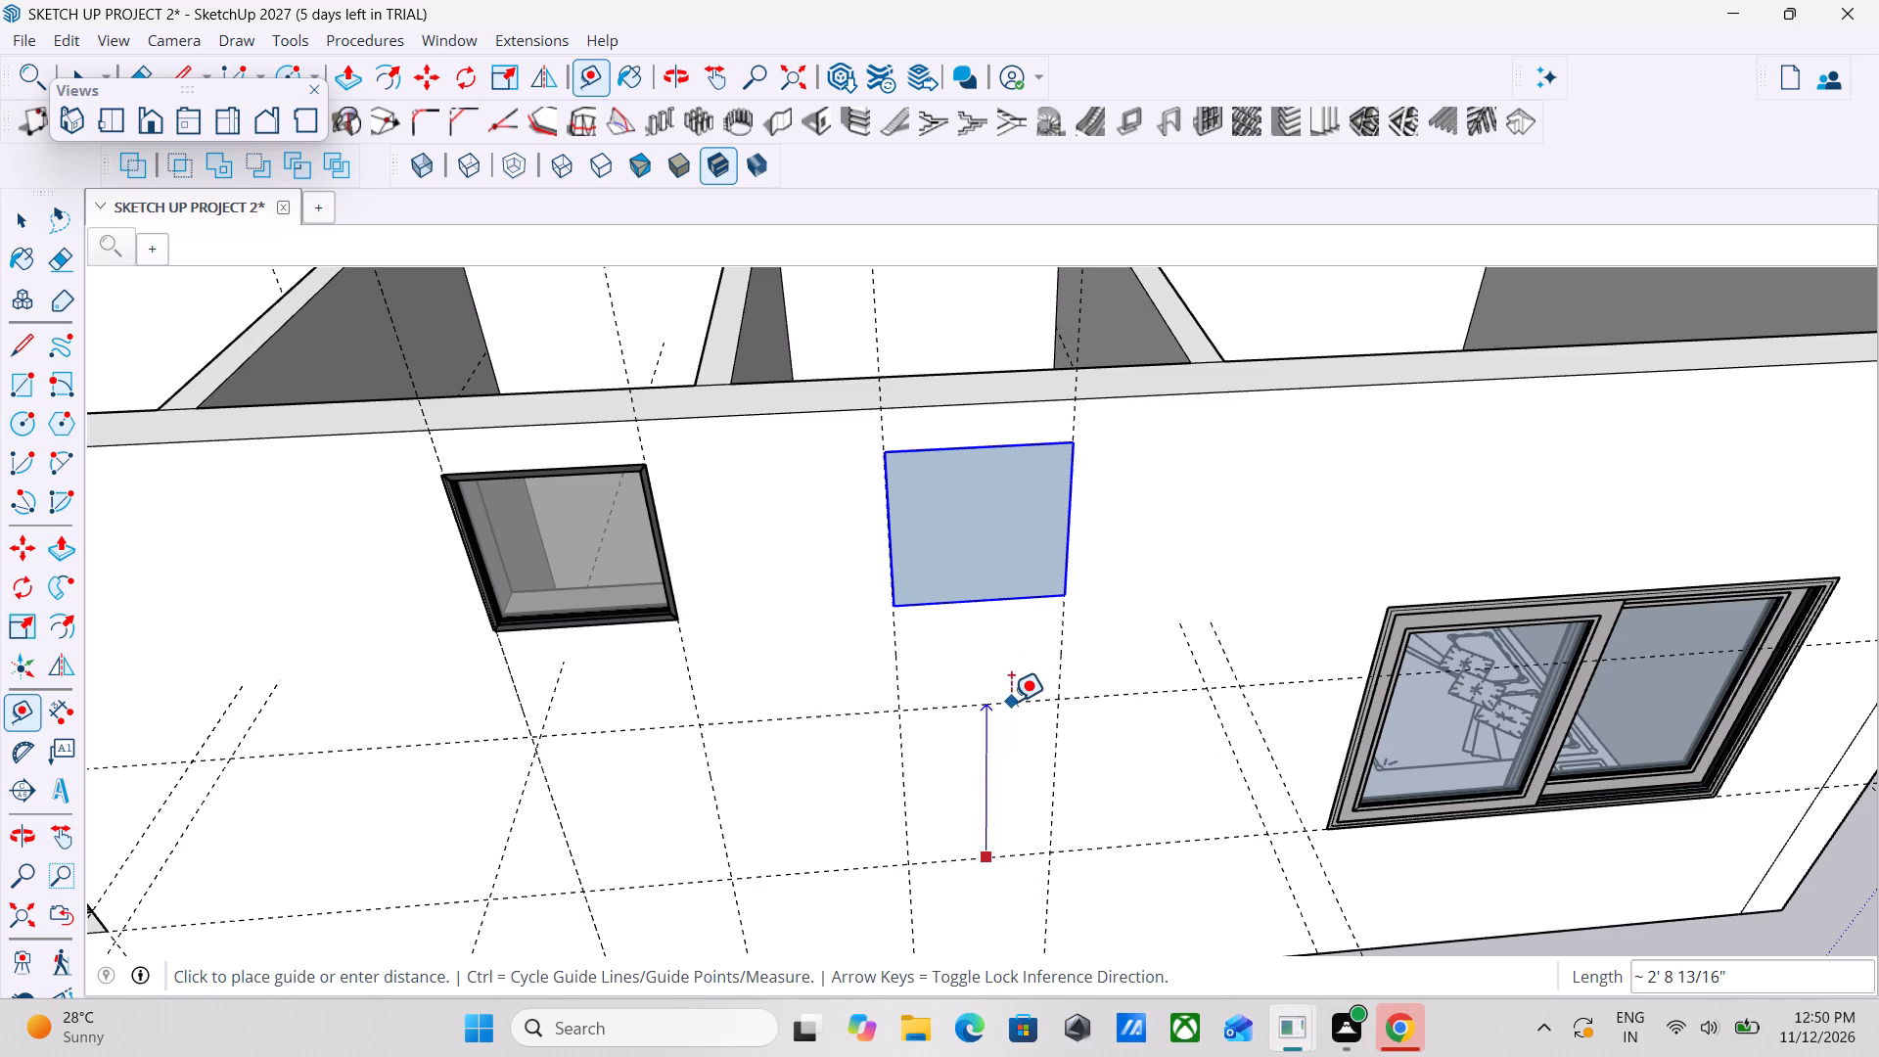
click(1001, 601)
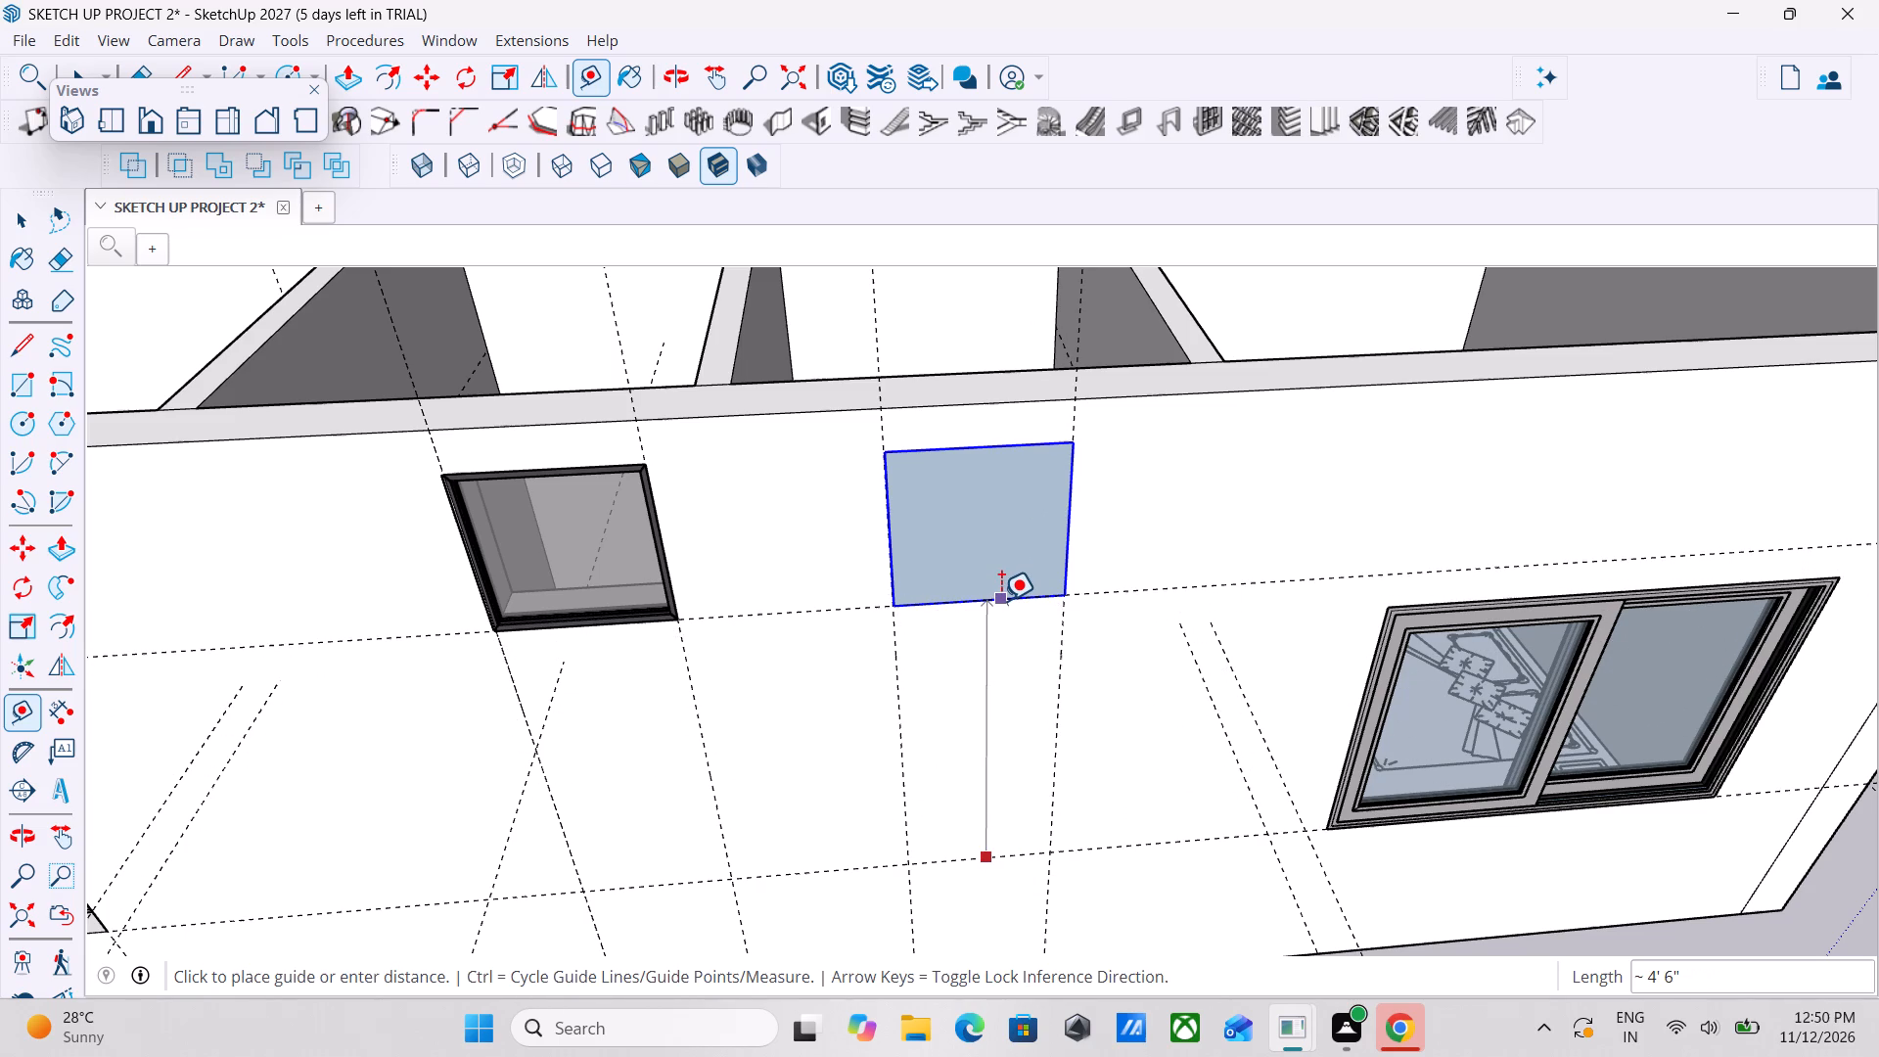
scroll(992, 590, up, 2)
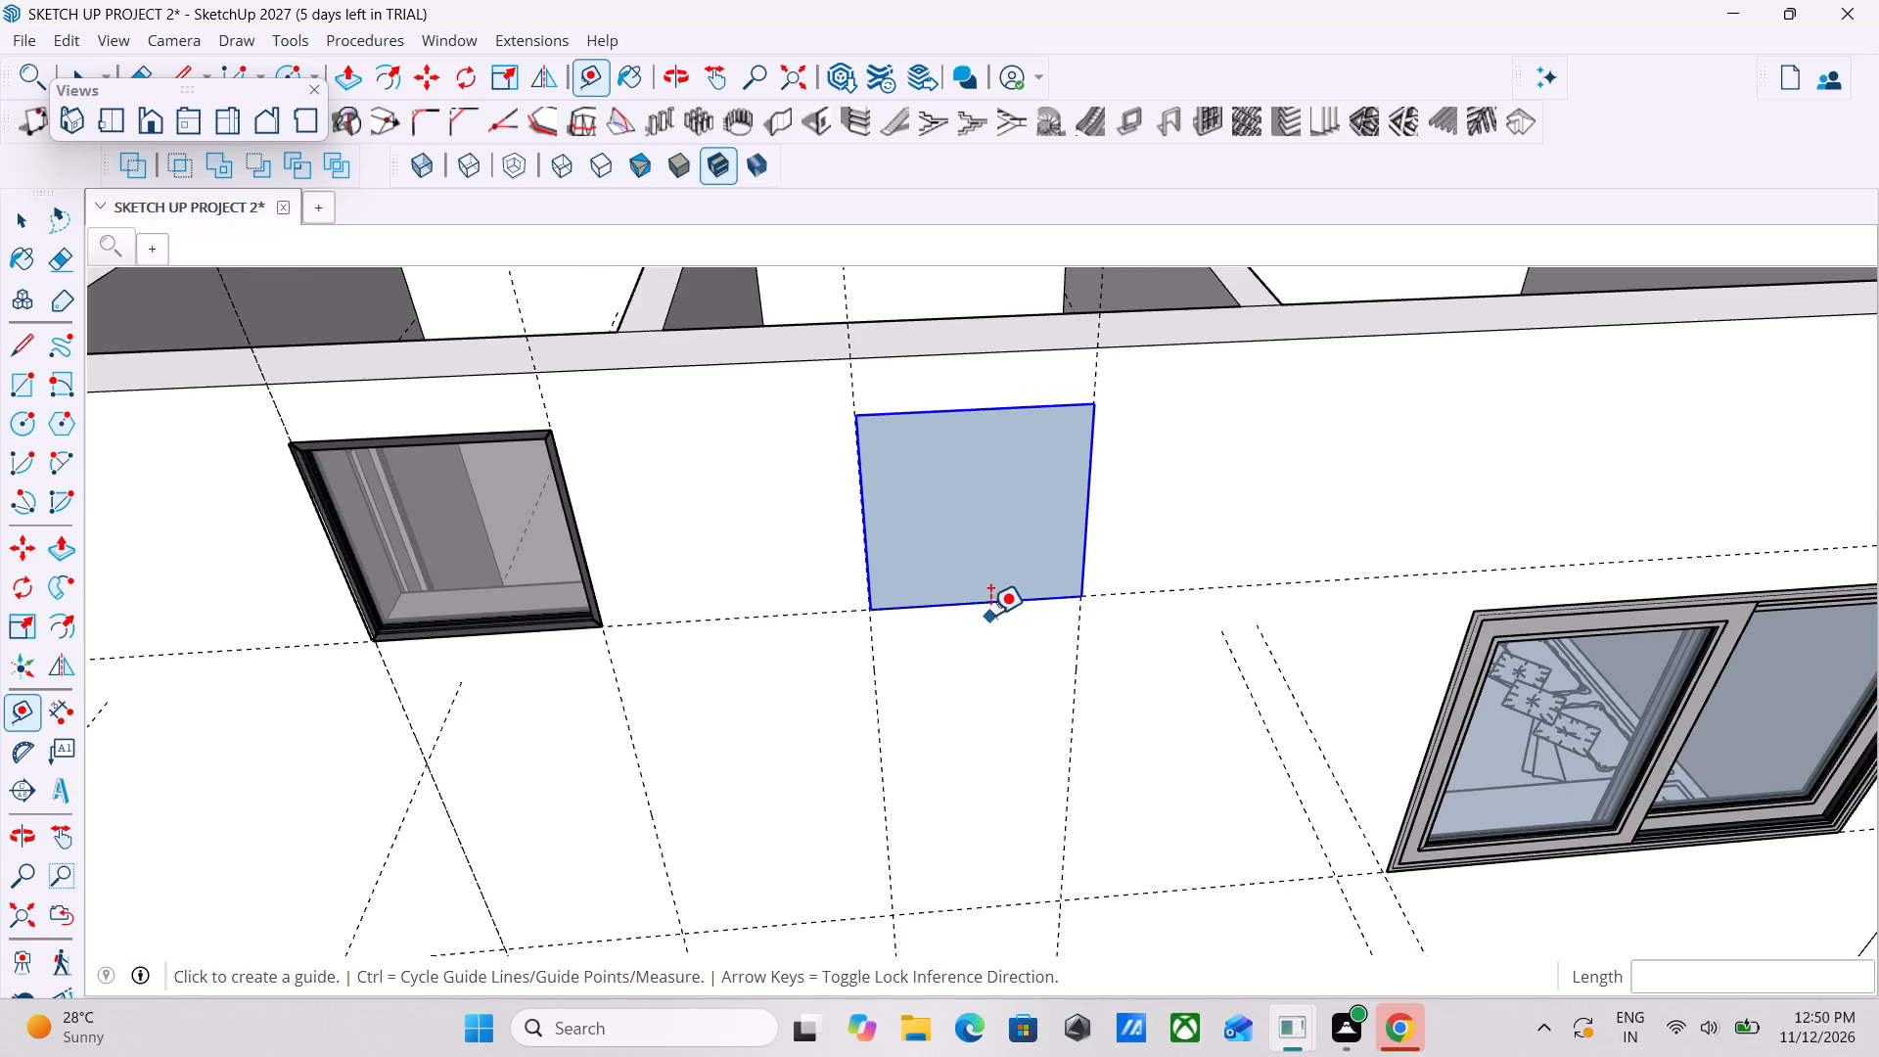
click(991, 606)
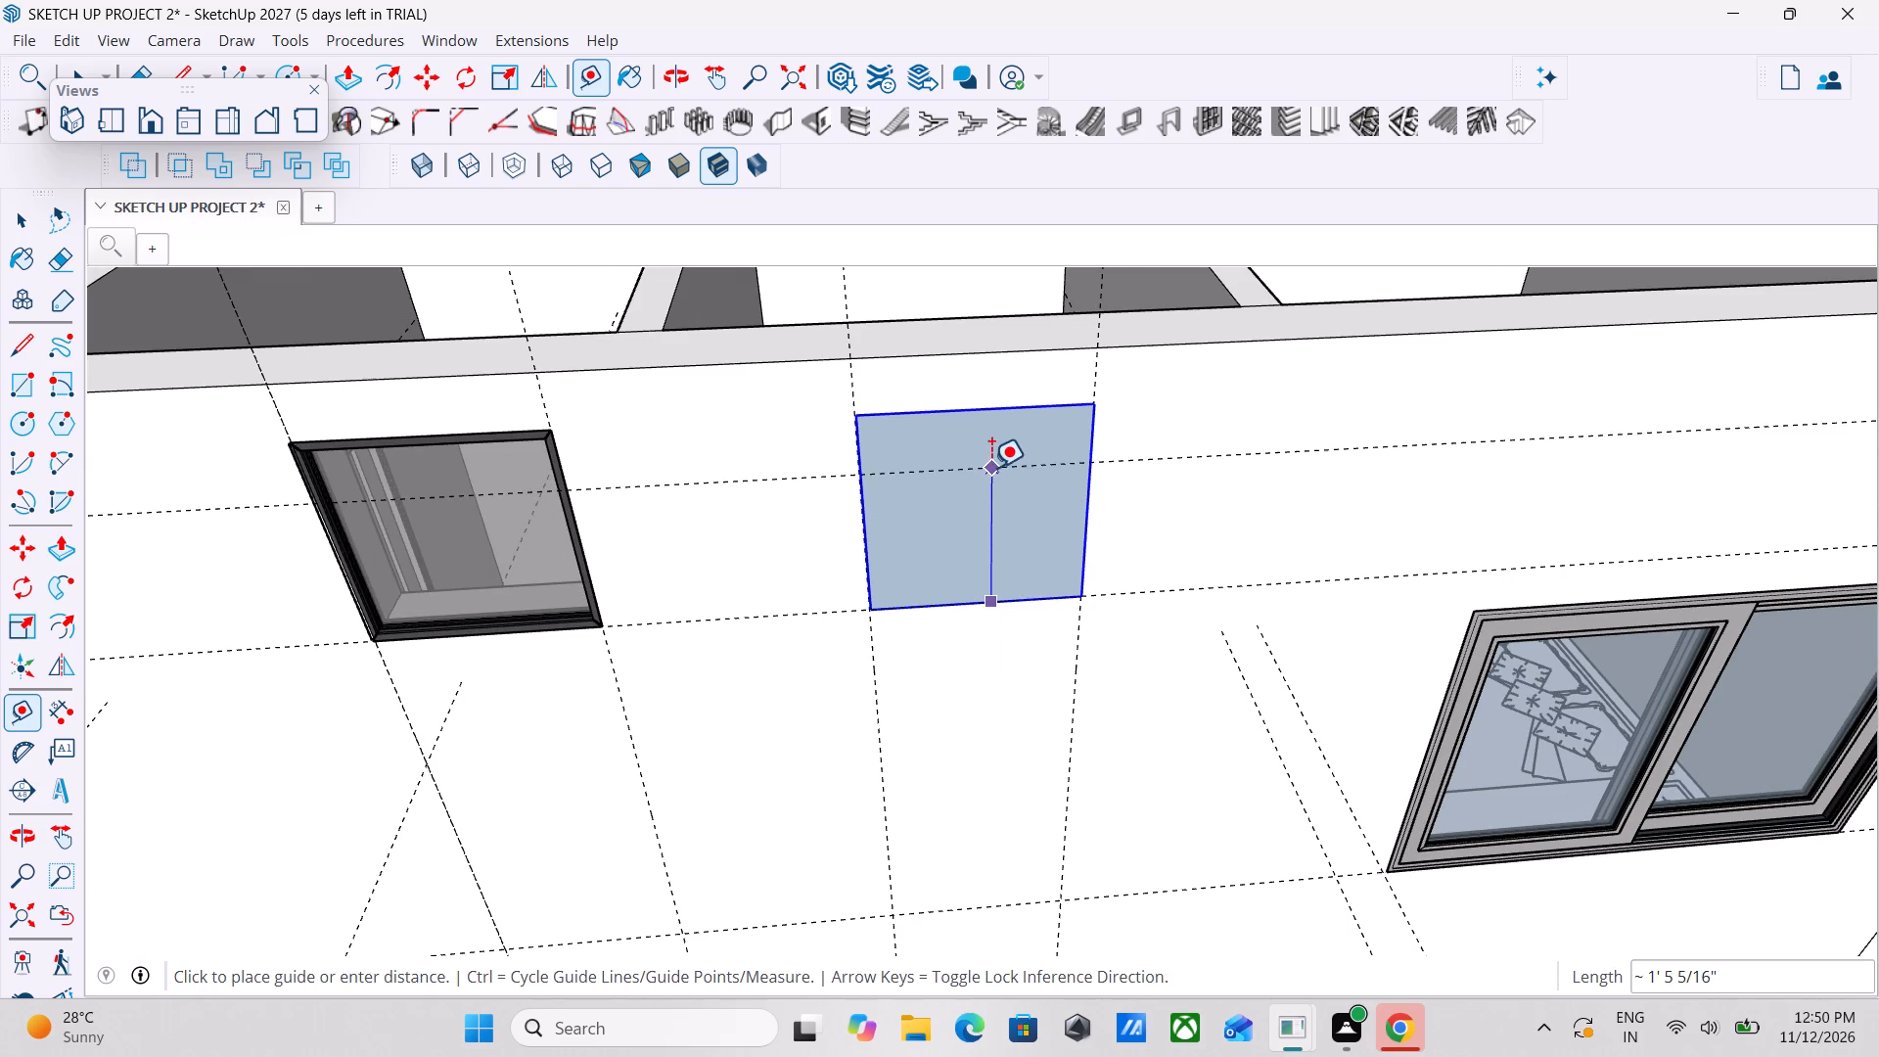
click(982, 413)
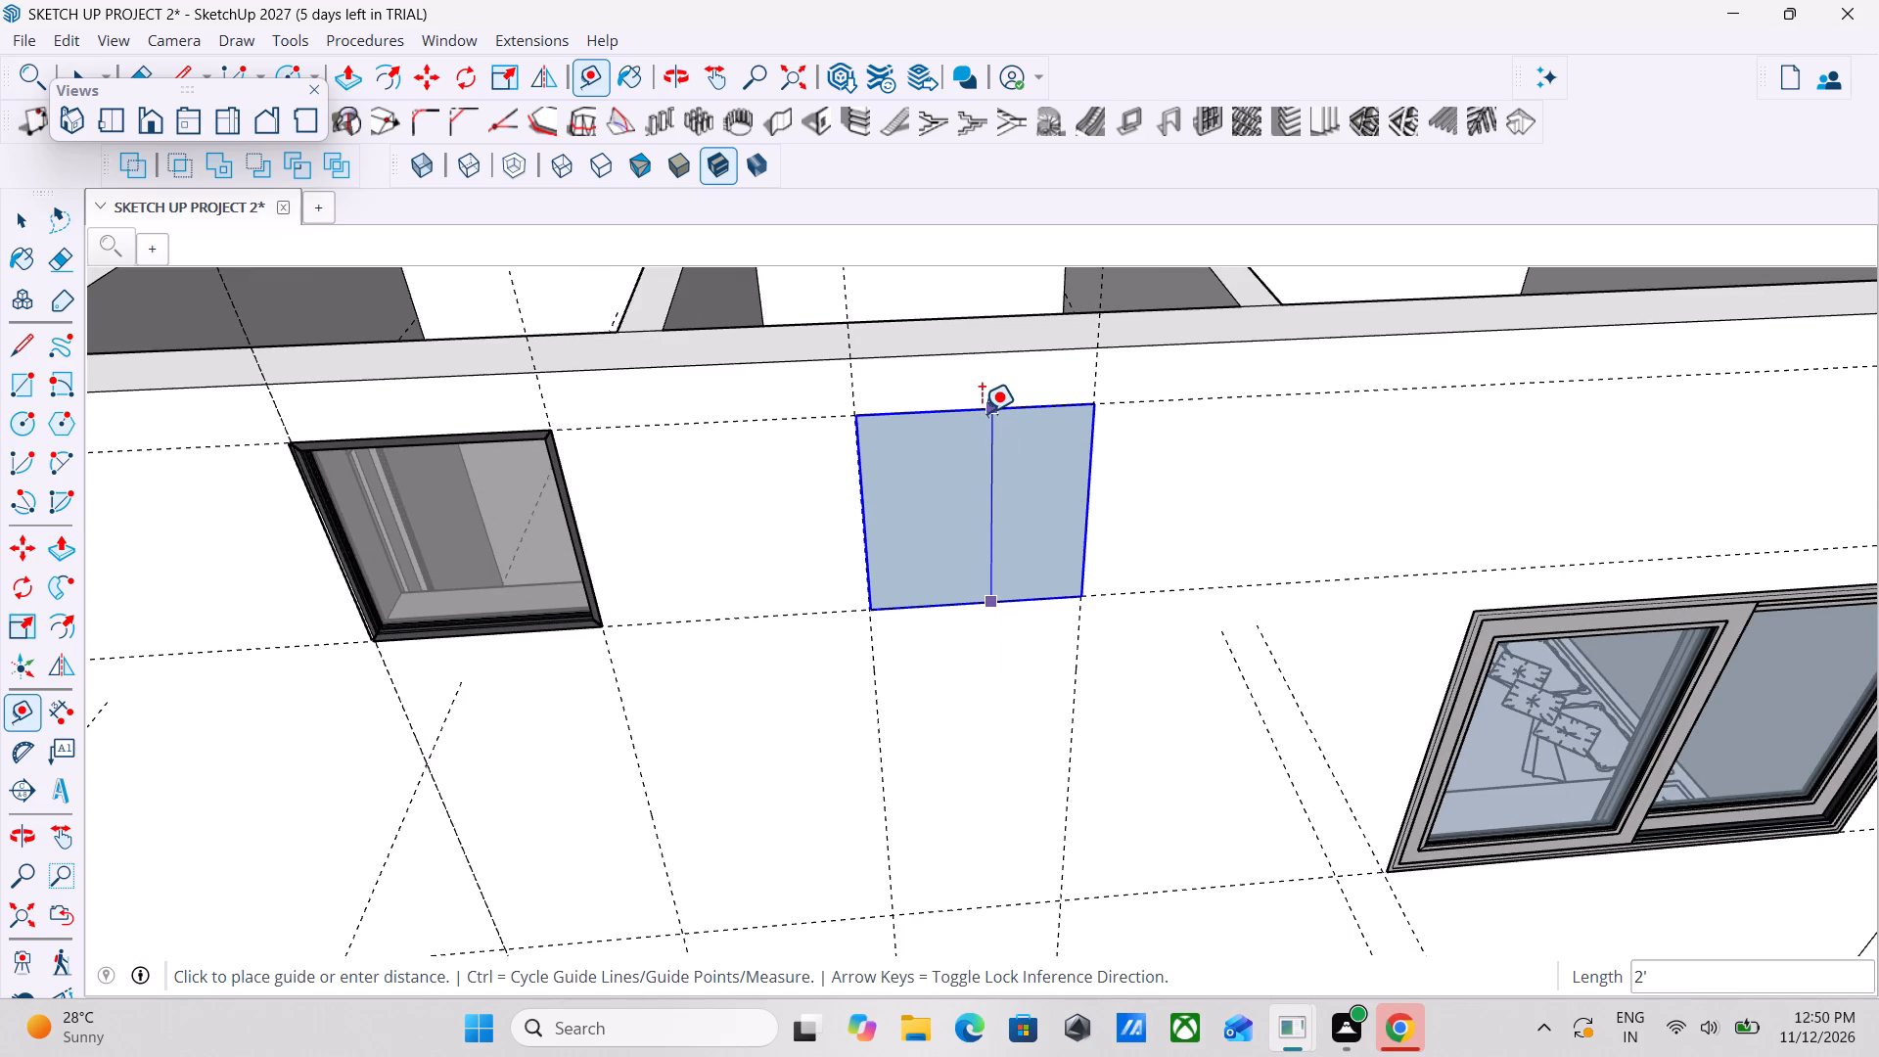
key(Escape)
key(space)
key(space)
key(space)
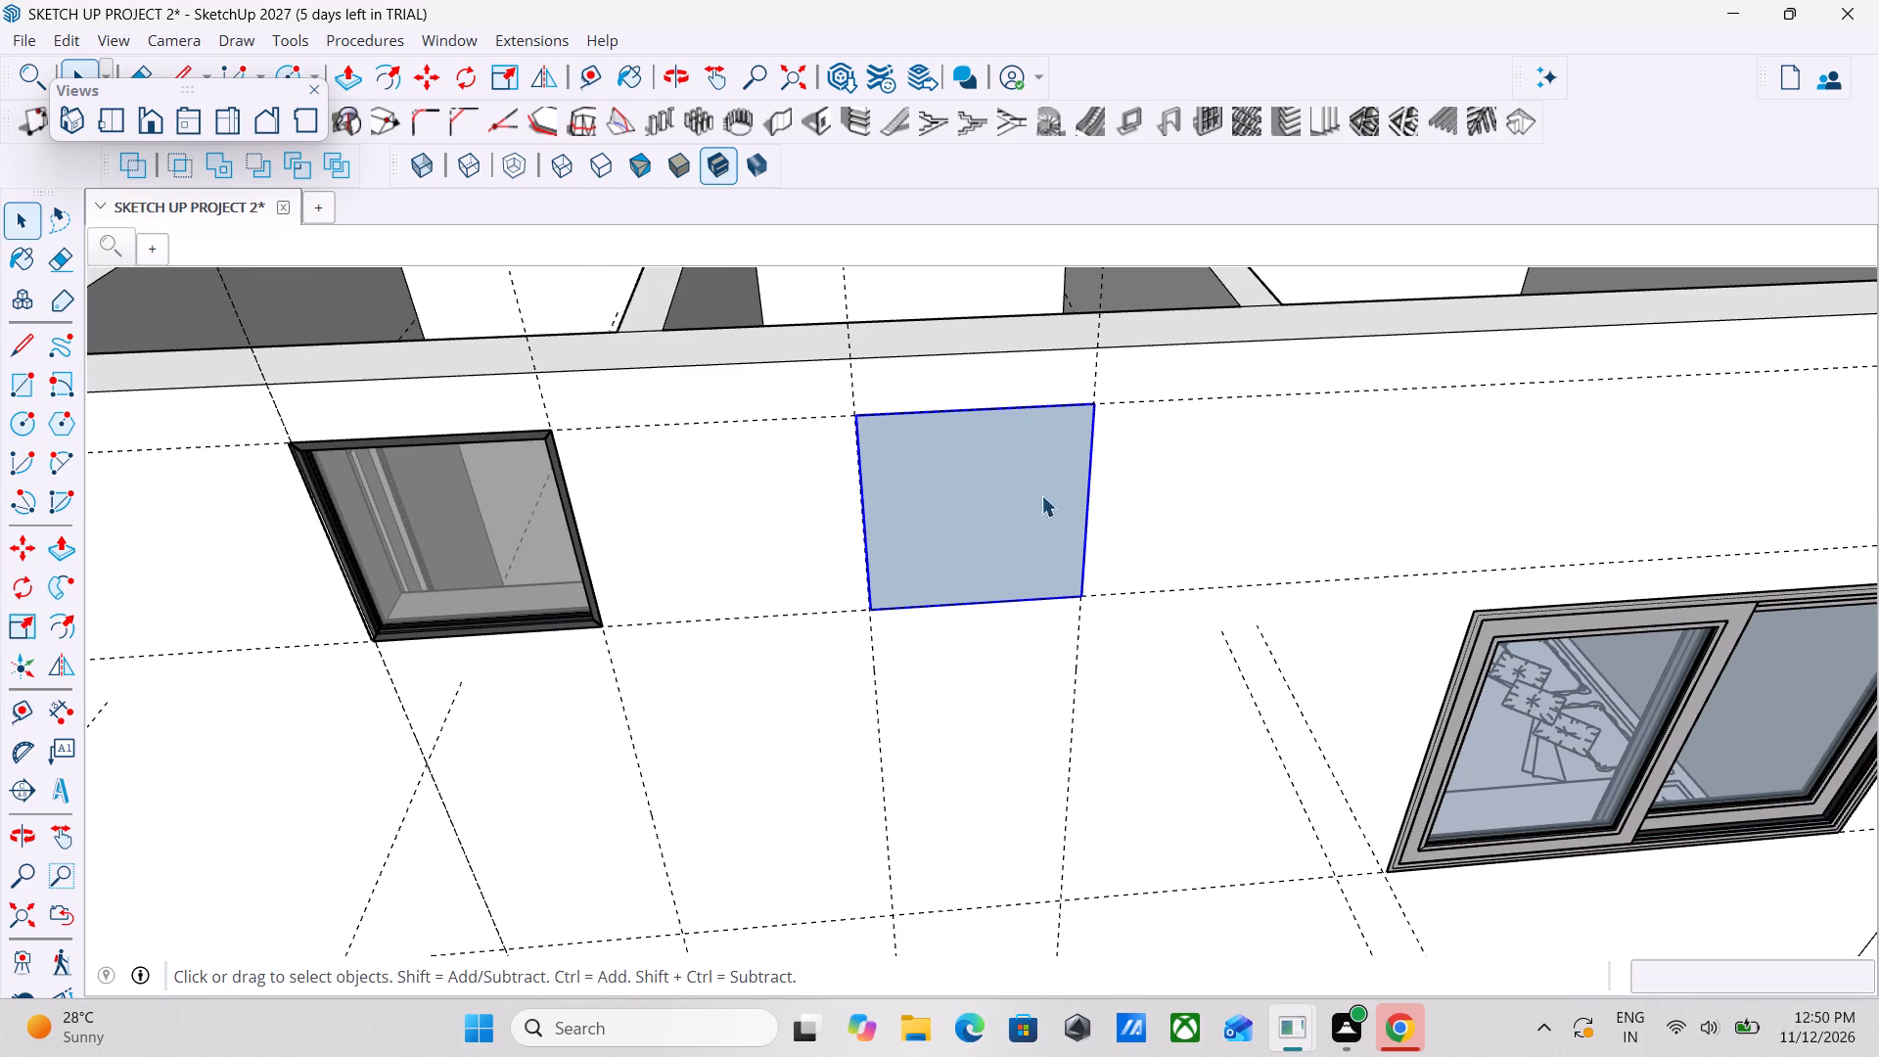
Erase the 2' by 2' panel group from the exterior wall.
middle_drag(1035, 499, 821, 548)
middle_drag(821, 548, 916, 548)
right_click(916, 548)
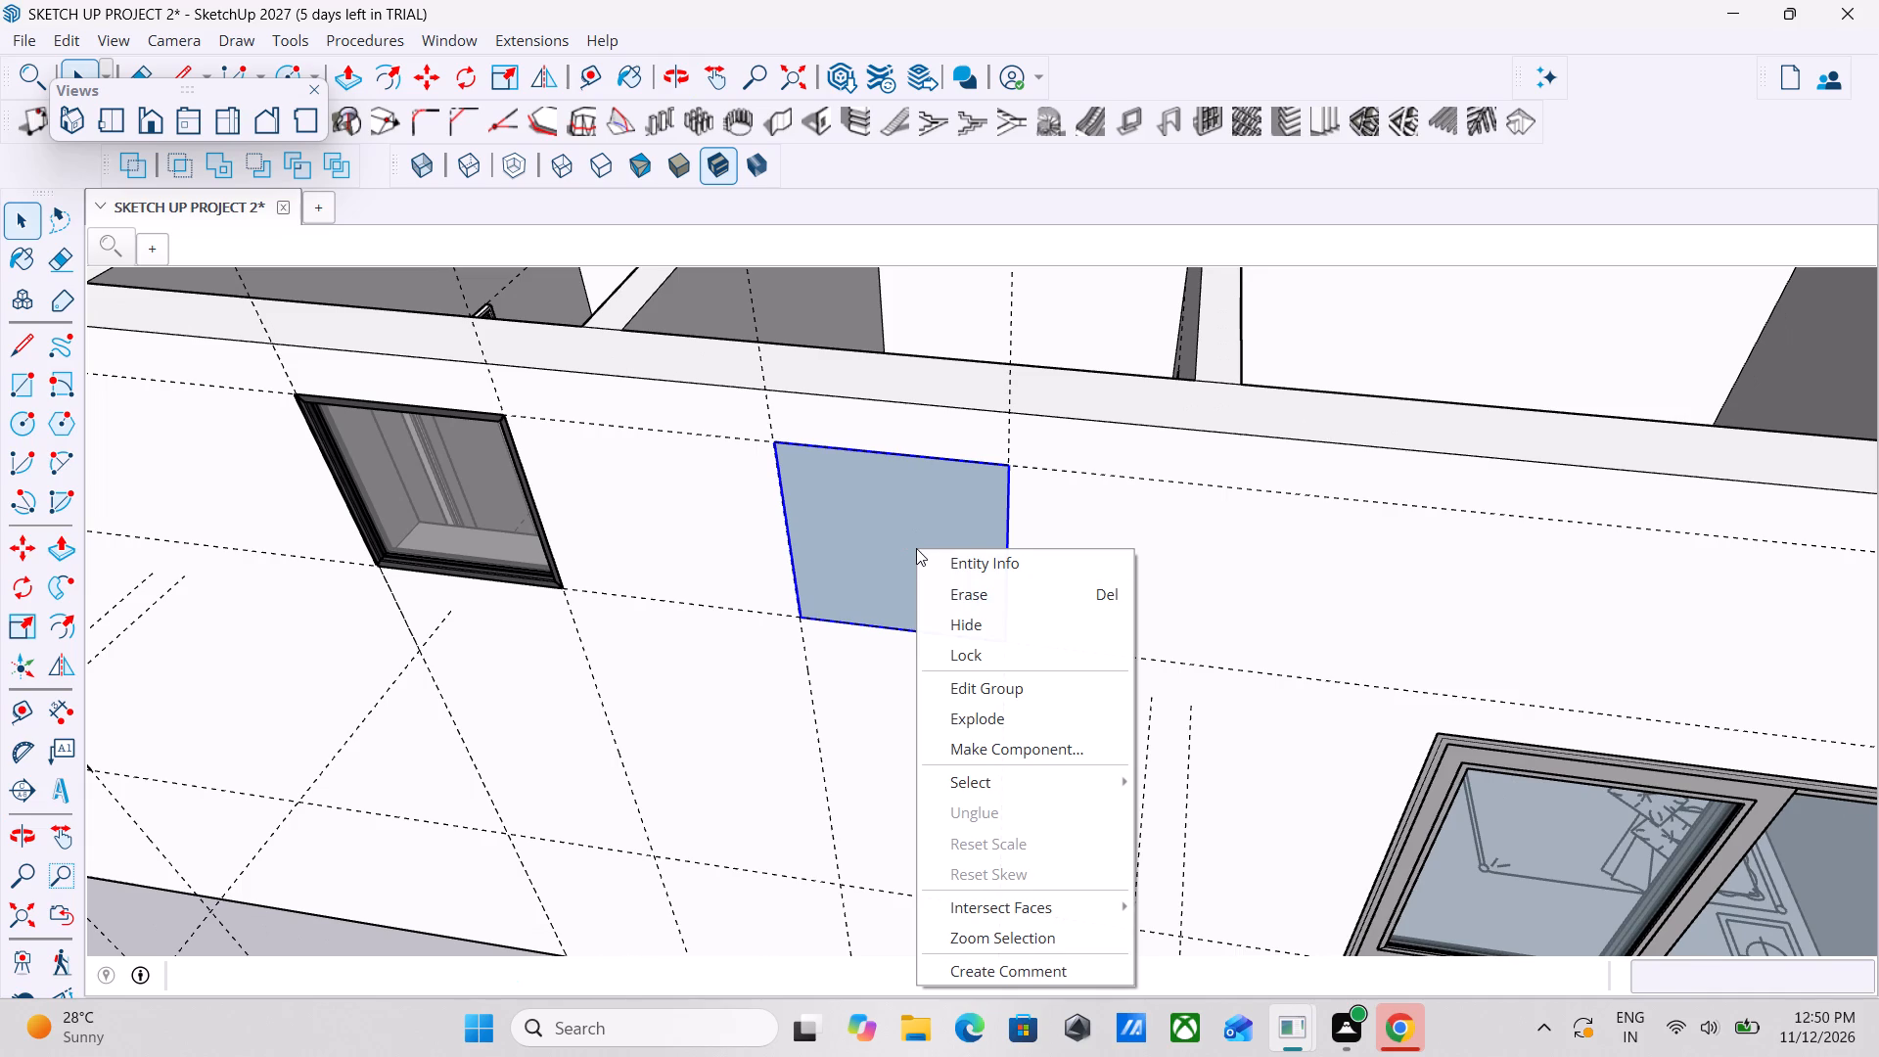
click(988, 593)
Draw a rectangle of about 2' by 2' on the exterior wall between the intersections of the new guides.
middle_drag(773, 535, 915, 528)
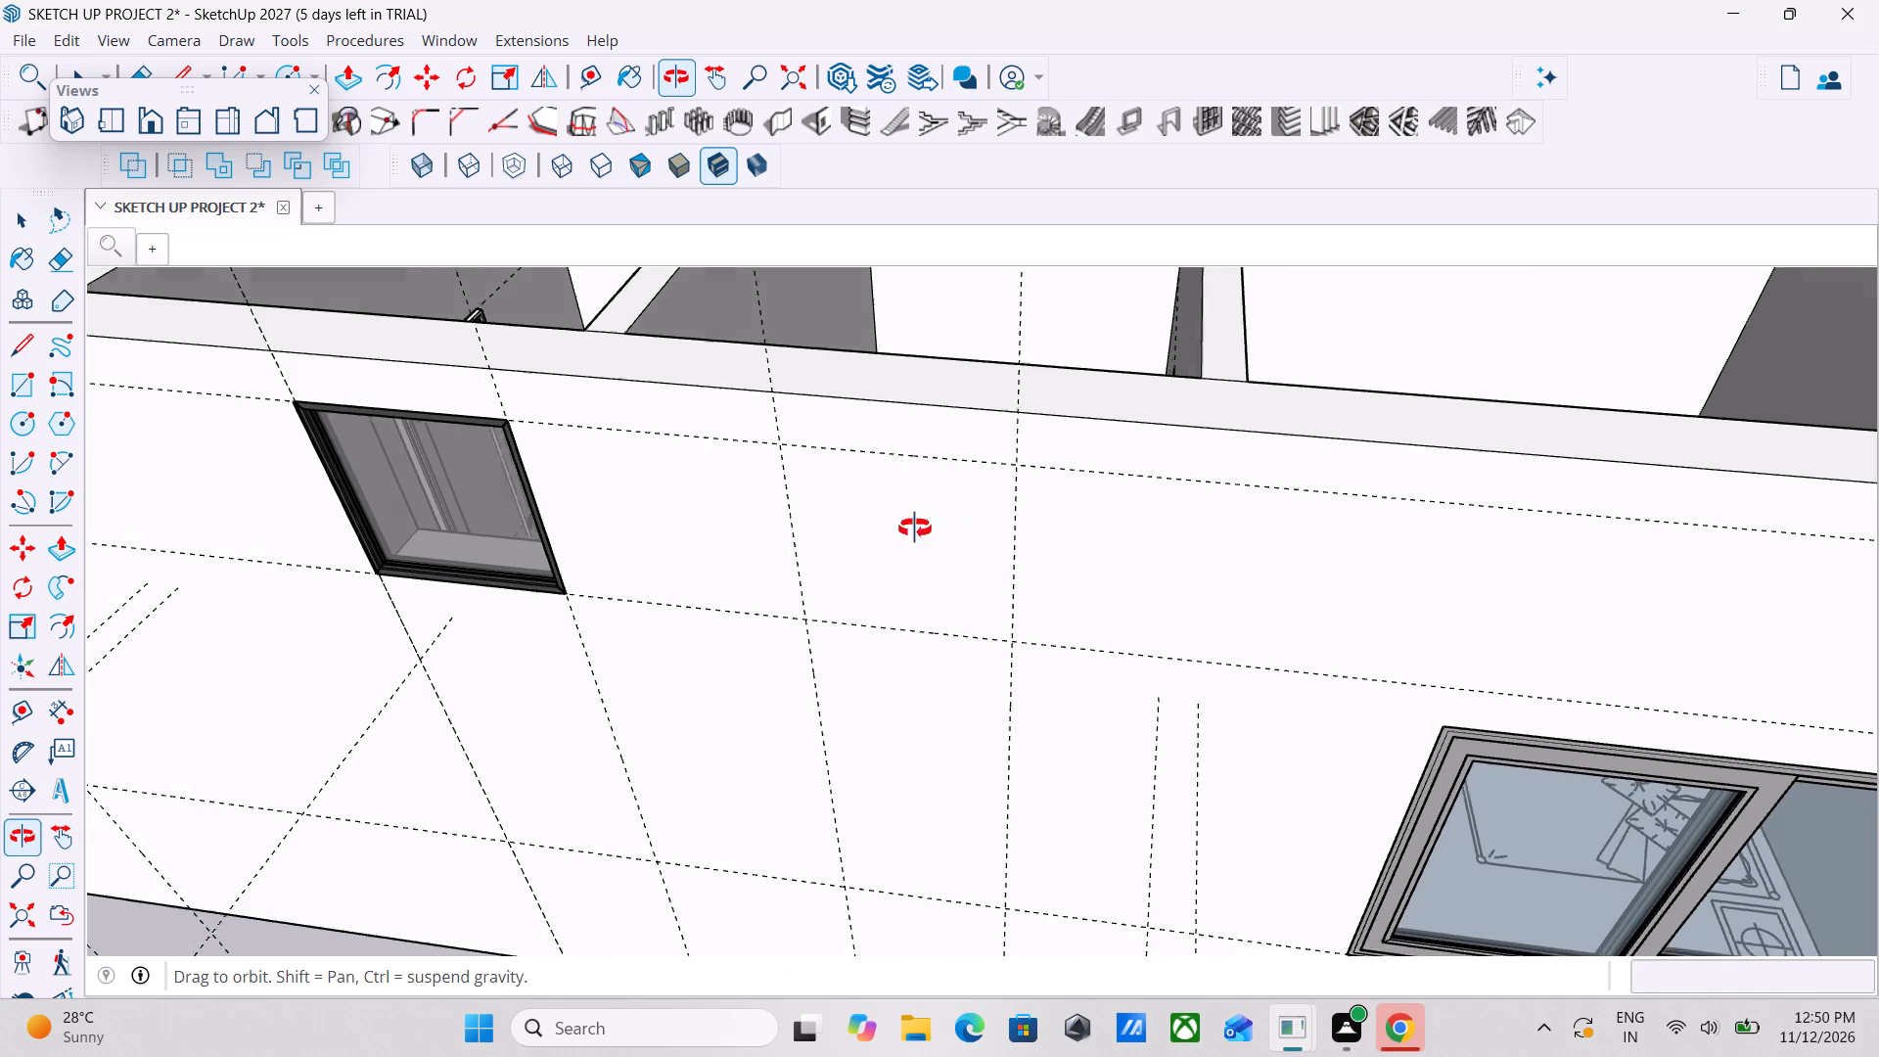
middle_drag(915, 528, 979, 510)
scroll(1006, 510, down, 2)
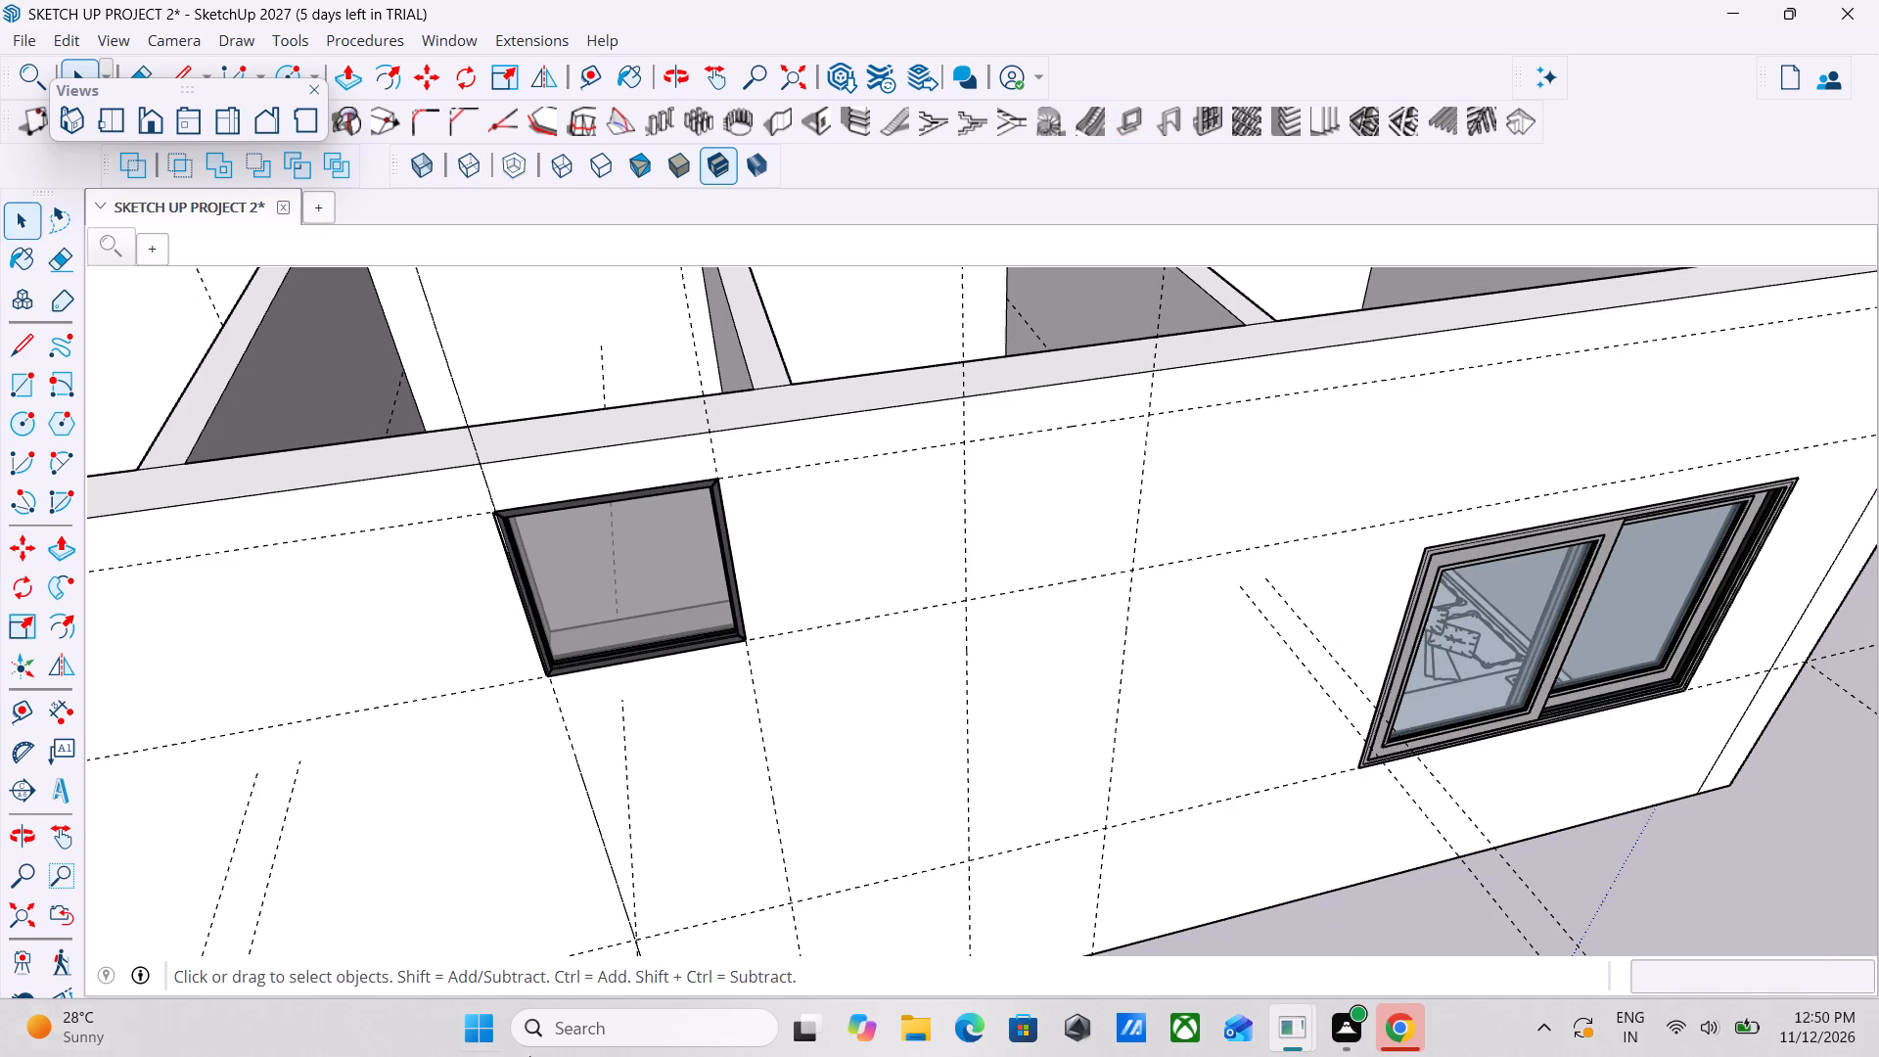
click(28, 345)
key(r)
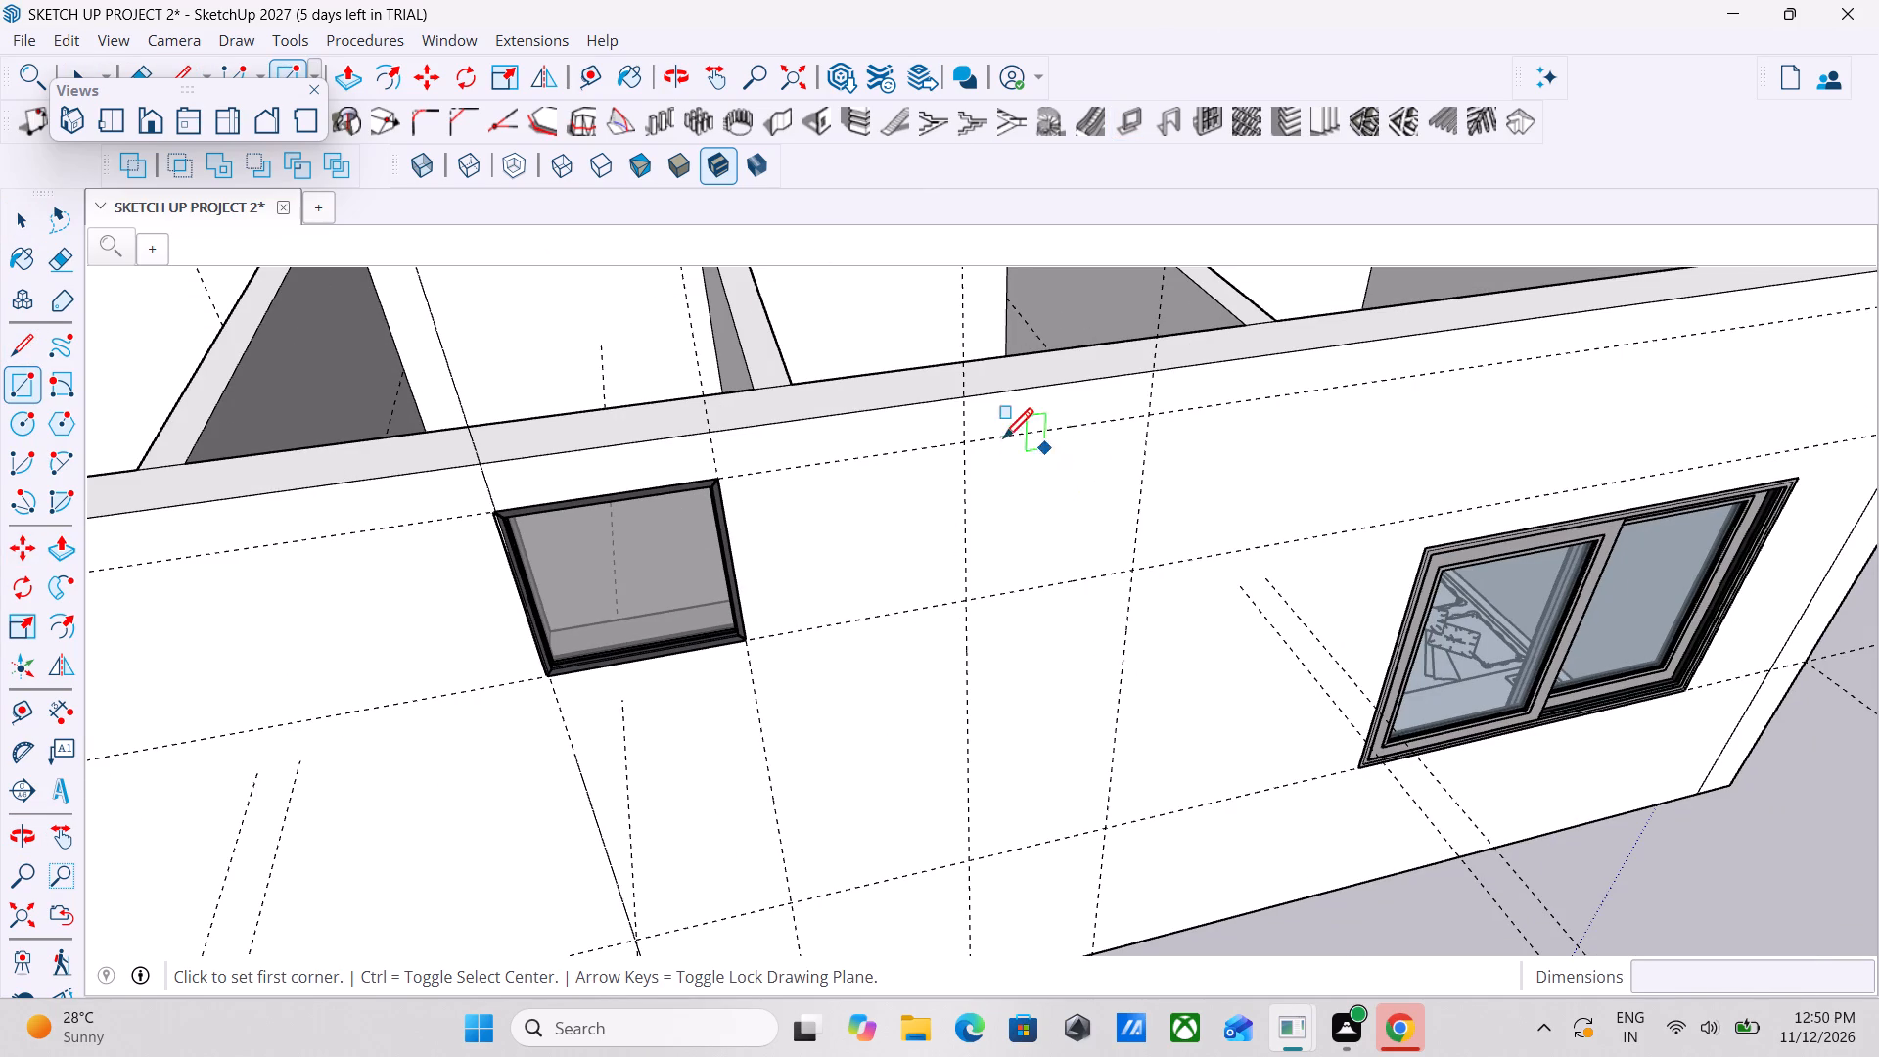
scroll(1000, 441, up, 12)
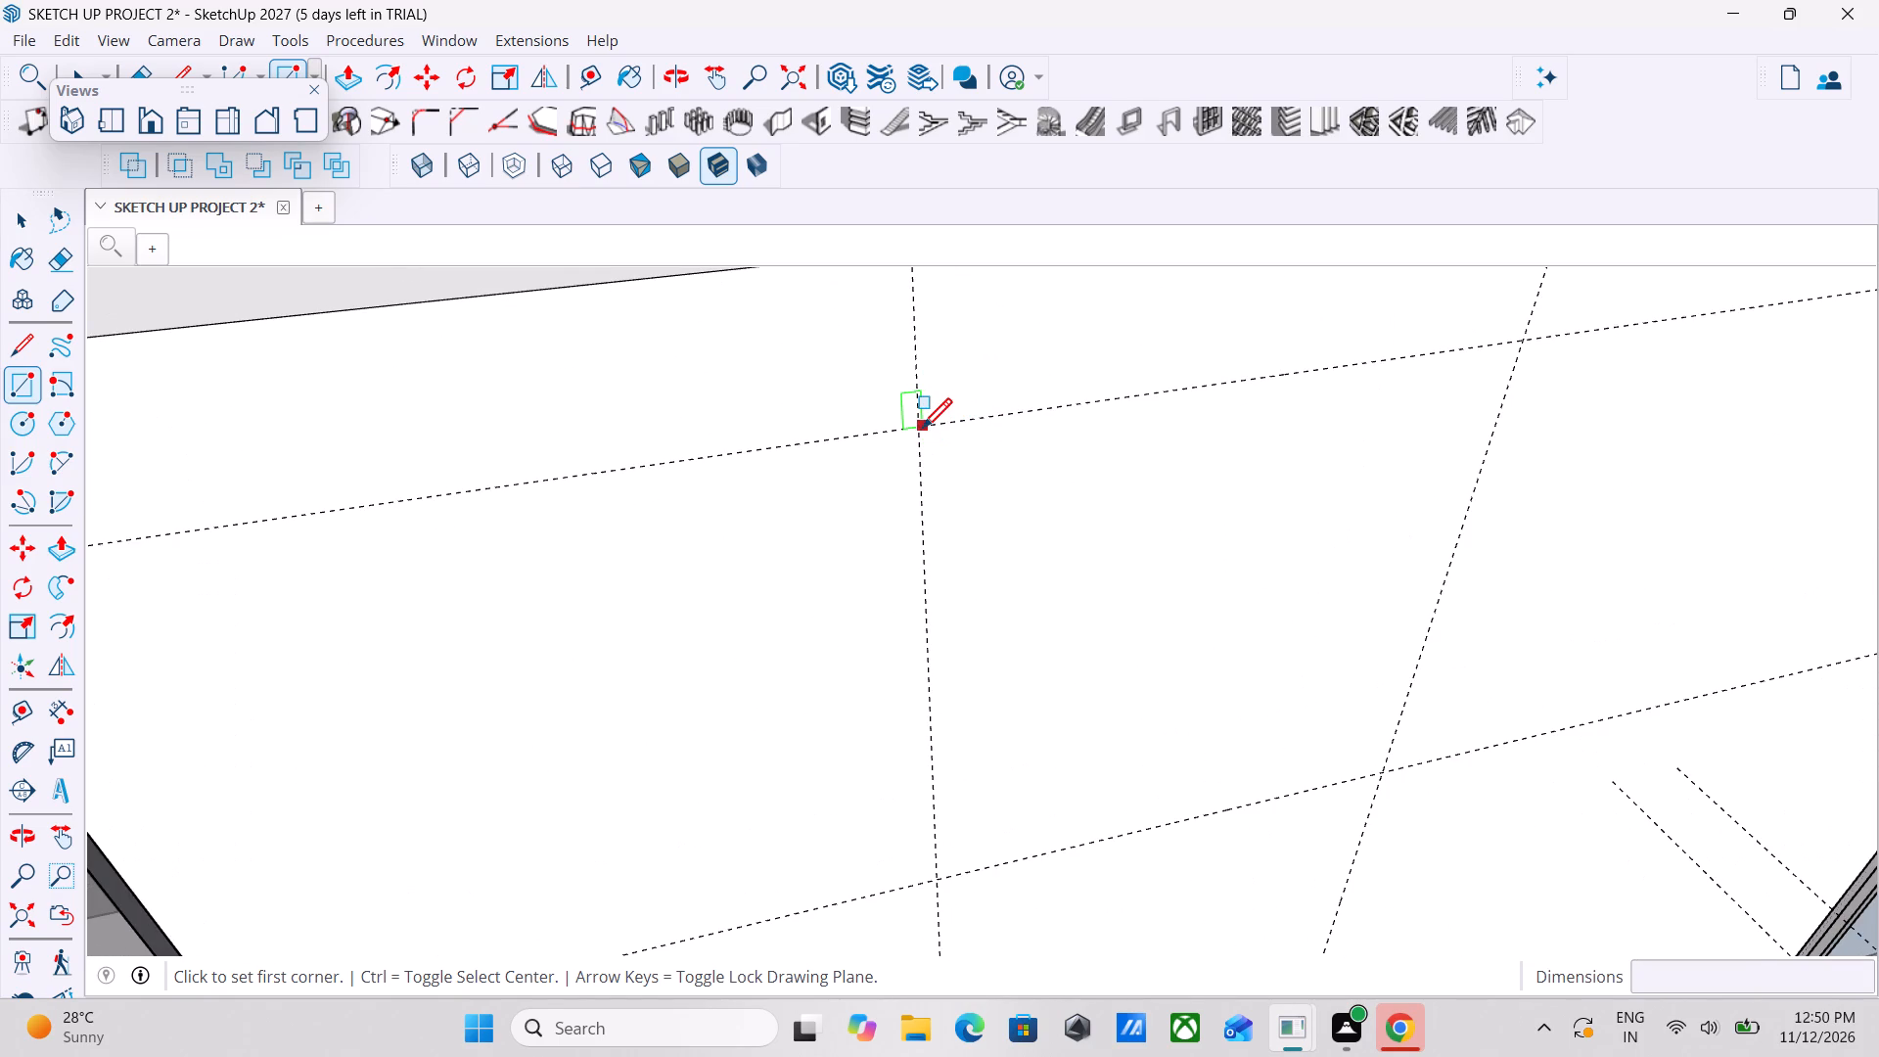
click(922, 432)
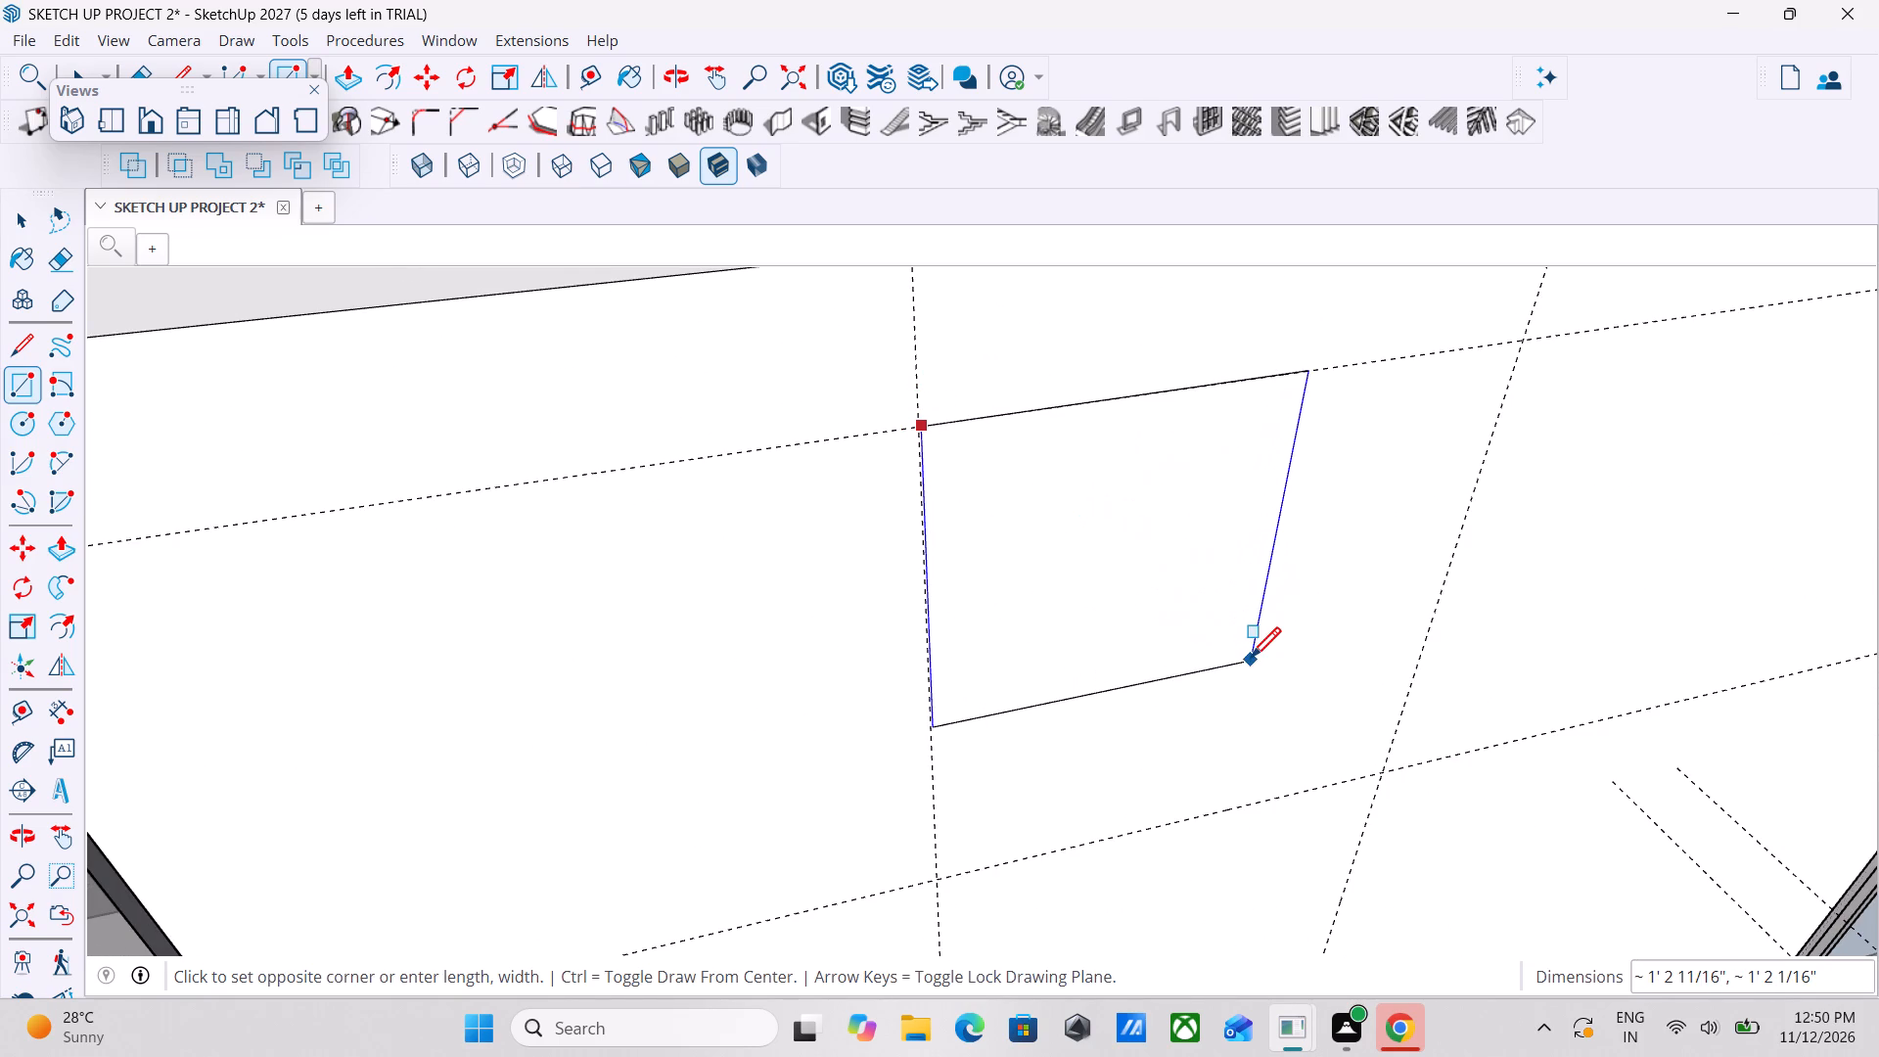
key(Escape)
scroll(916, 431, up, 11)
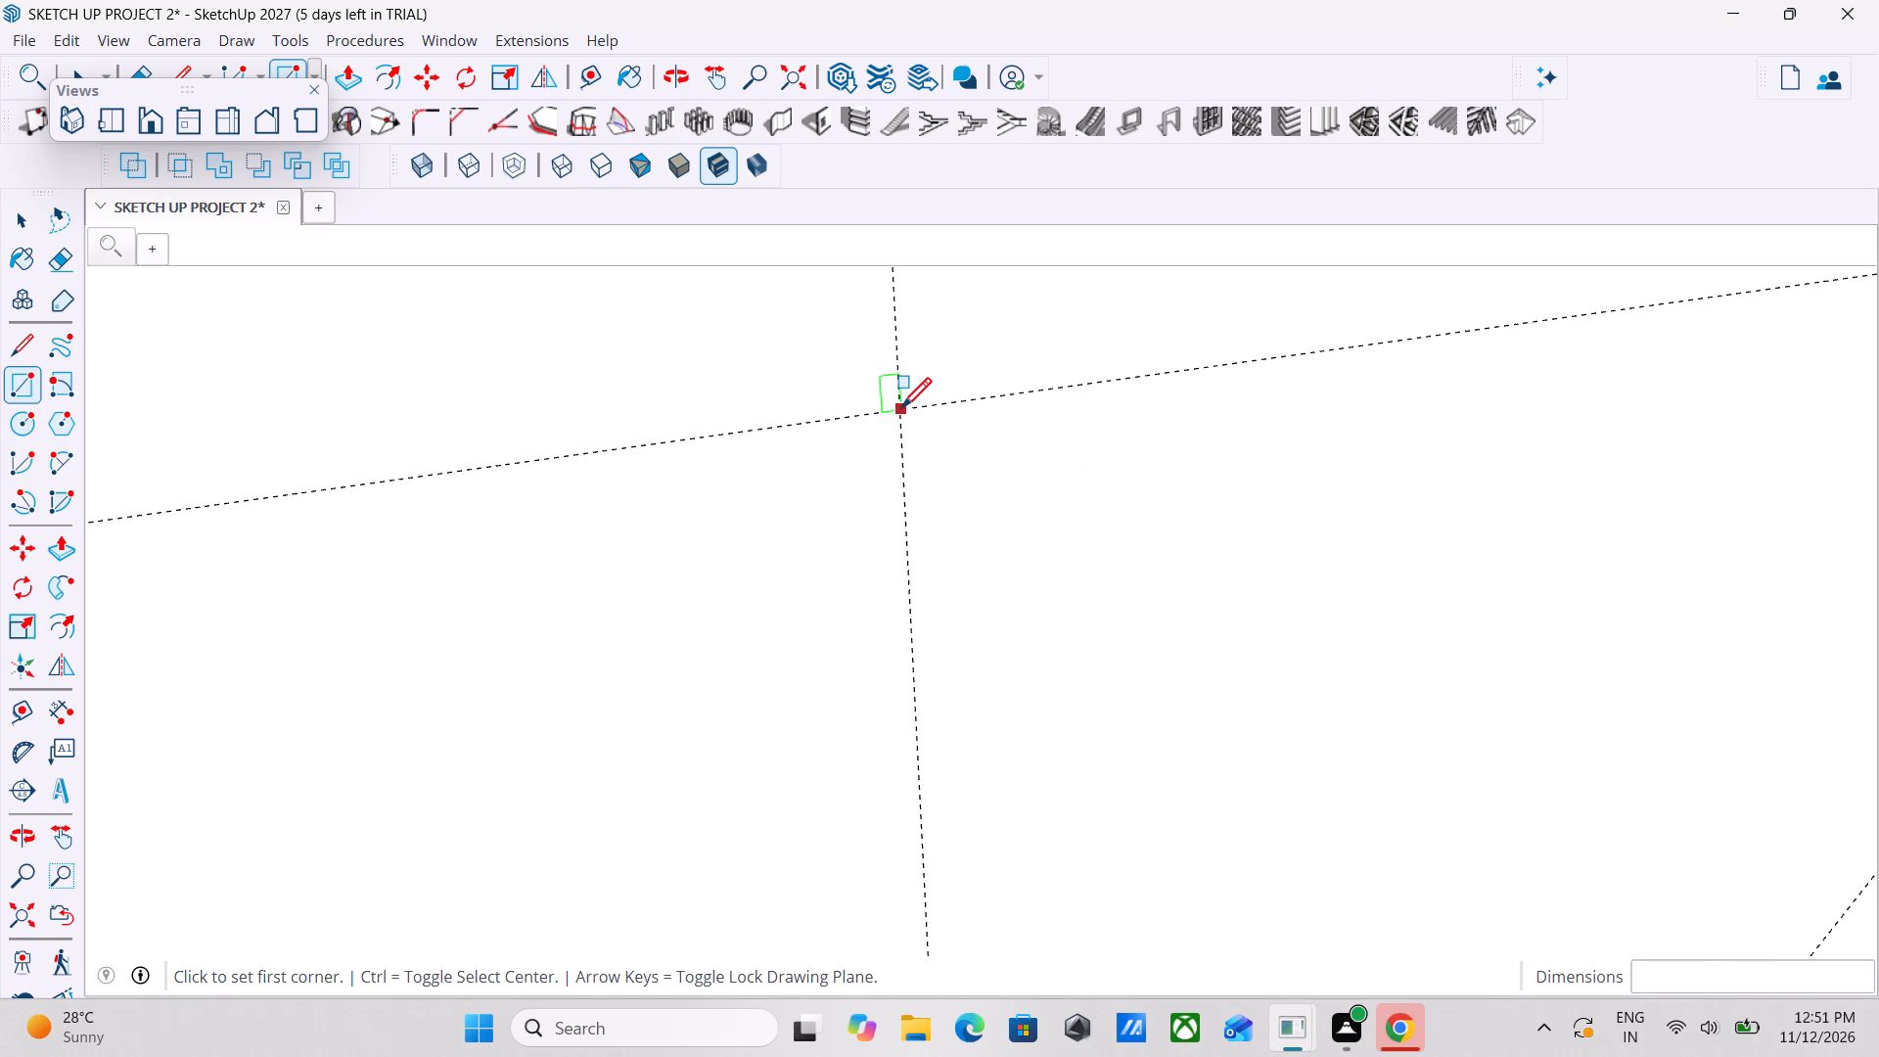
click(901, 411)
scroll(1159, 584, down, 6)
scroll(1292, 678, down, 5)
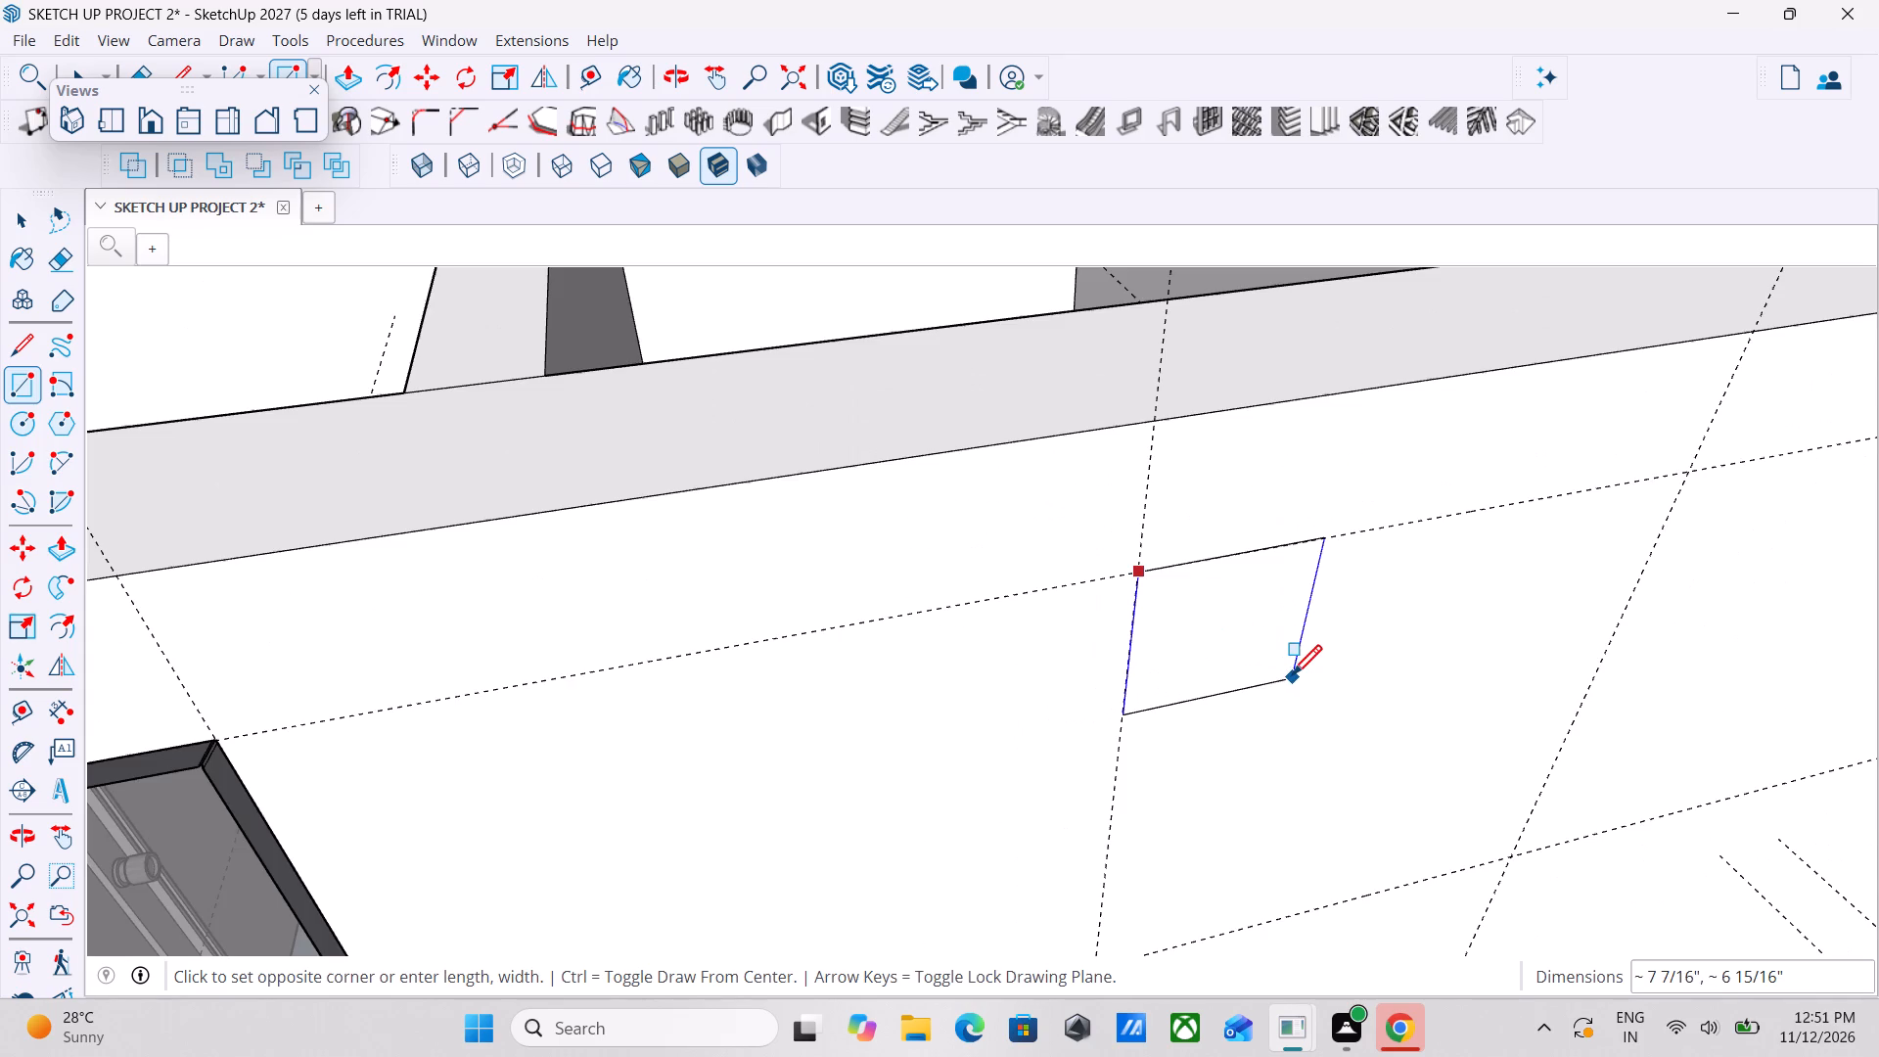
click(1511, 861)
scroll(1450, 757, down, 1)
middle_drag(1444, 755, 1297, 682)
key(space)
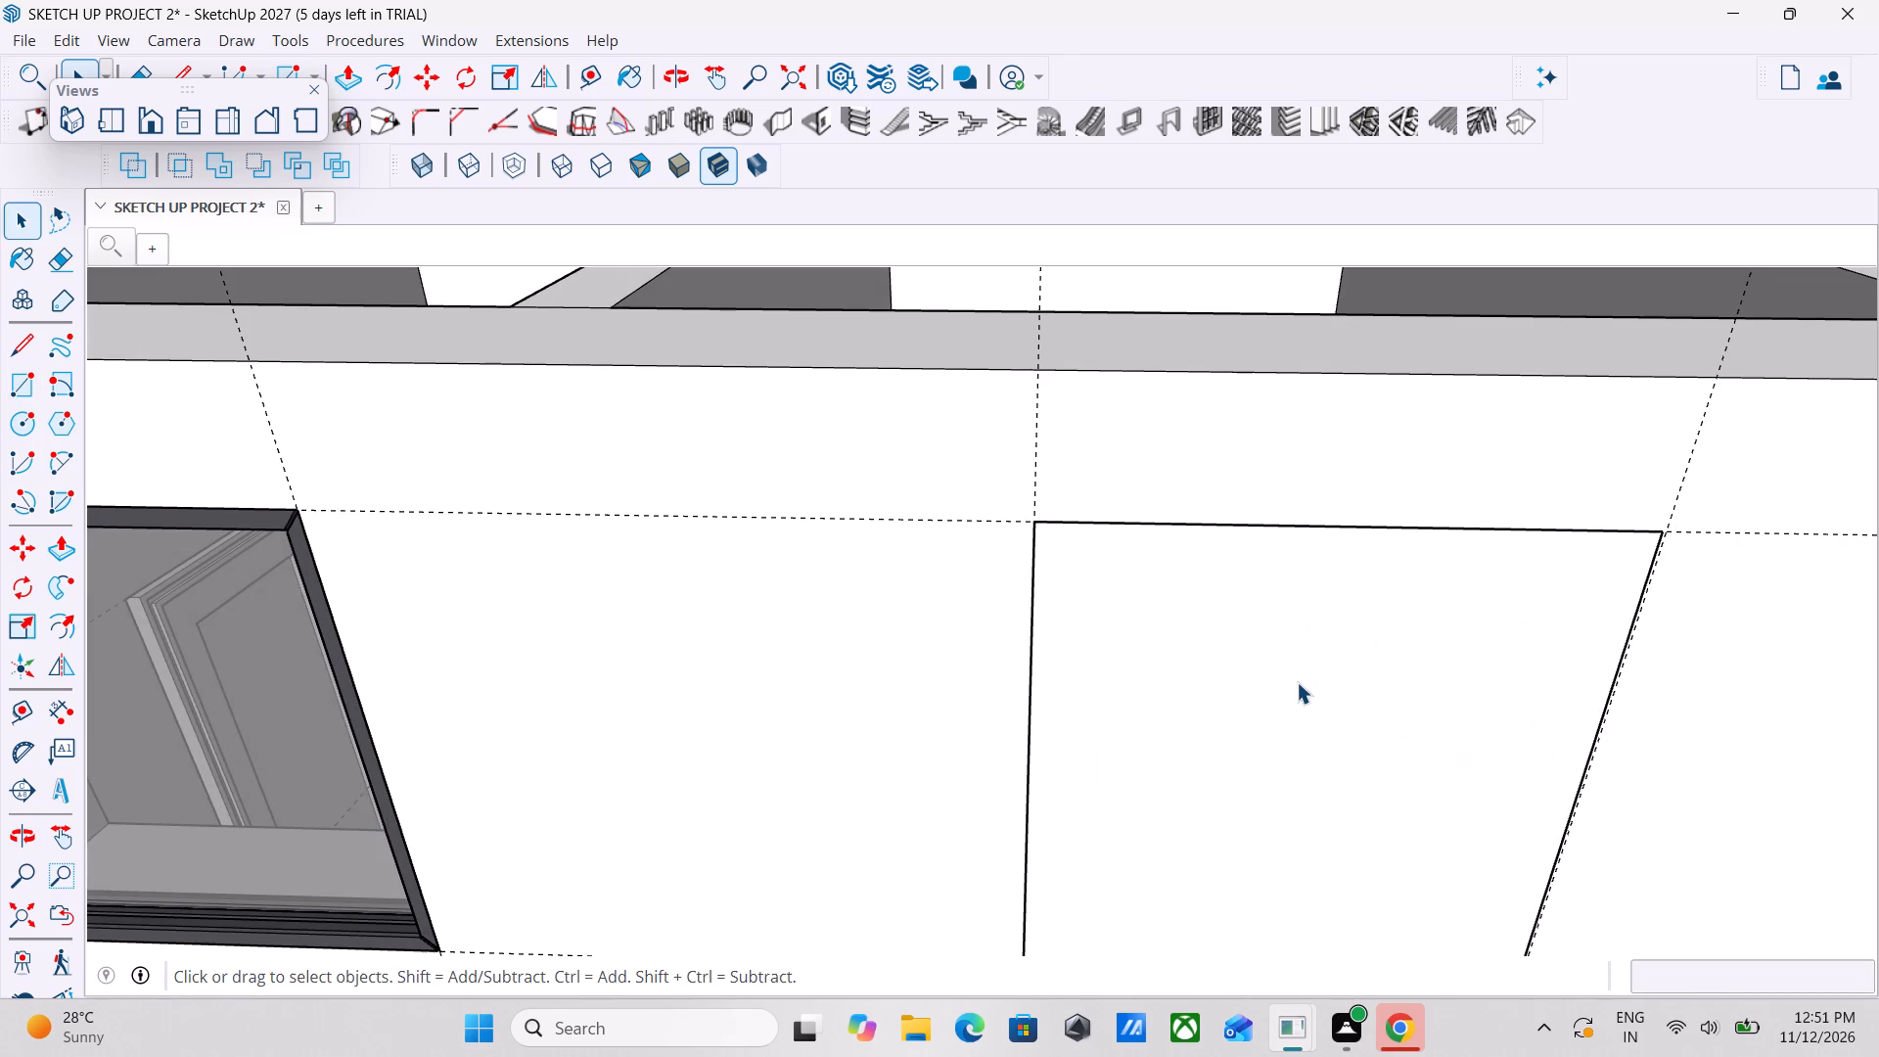
Push the new rectangle about 9" through the exterior wall to cut a window opening.
key(space)
click(1297, 682)
scroll(1297, 682, down, 3)
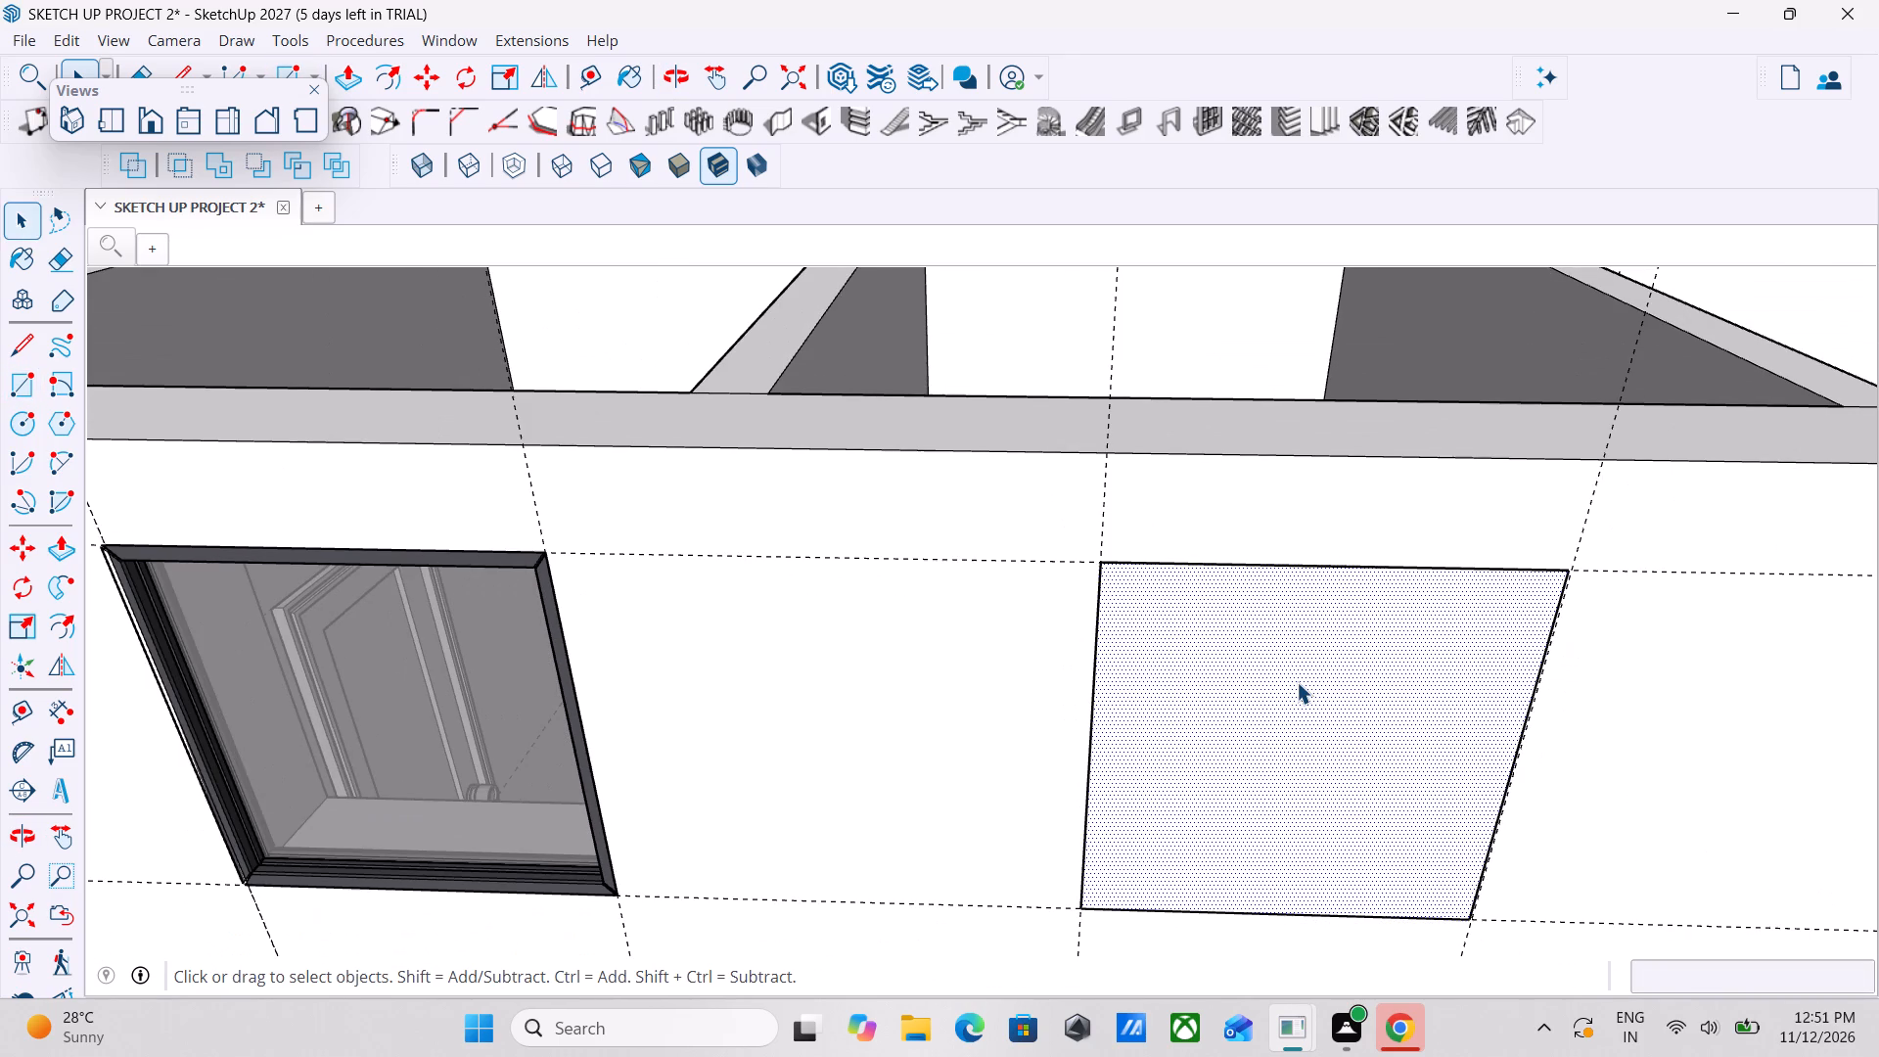
key(p)
click(1297, 682)
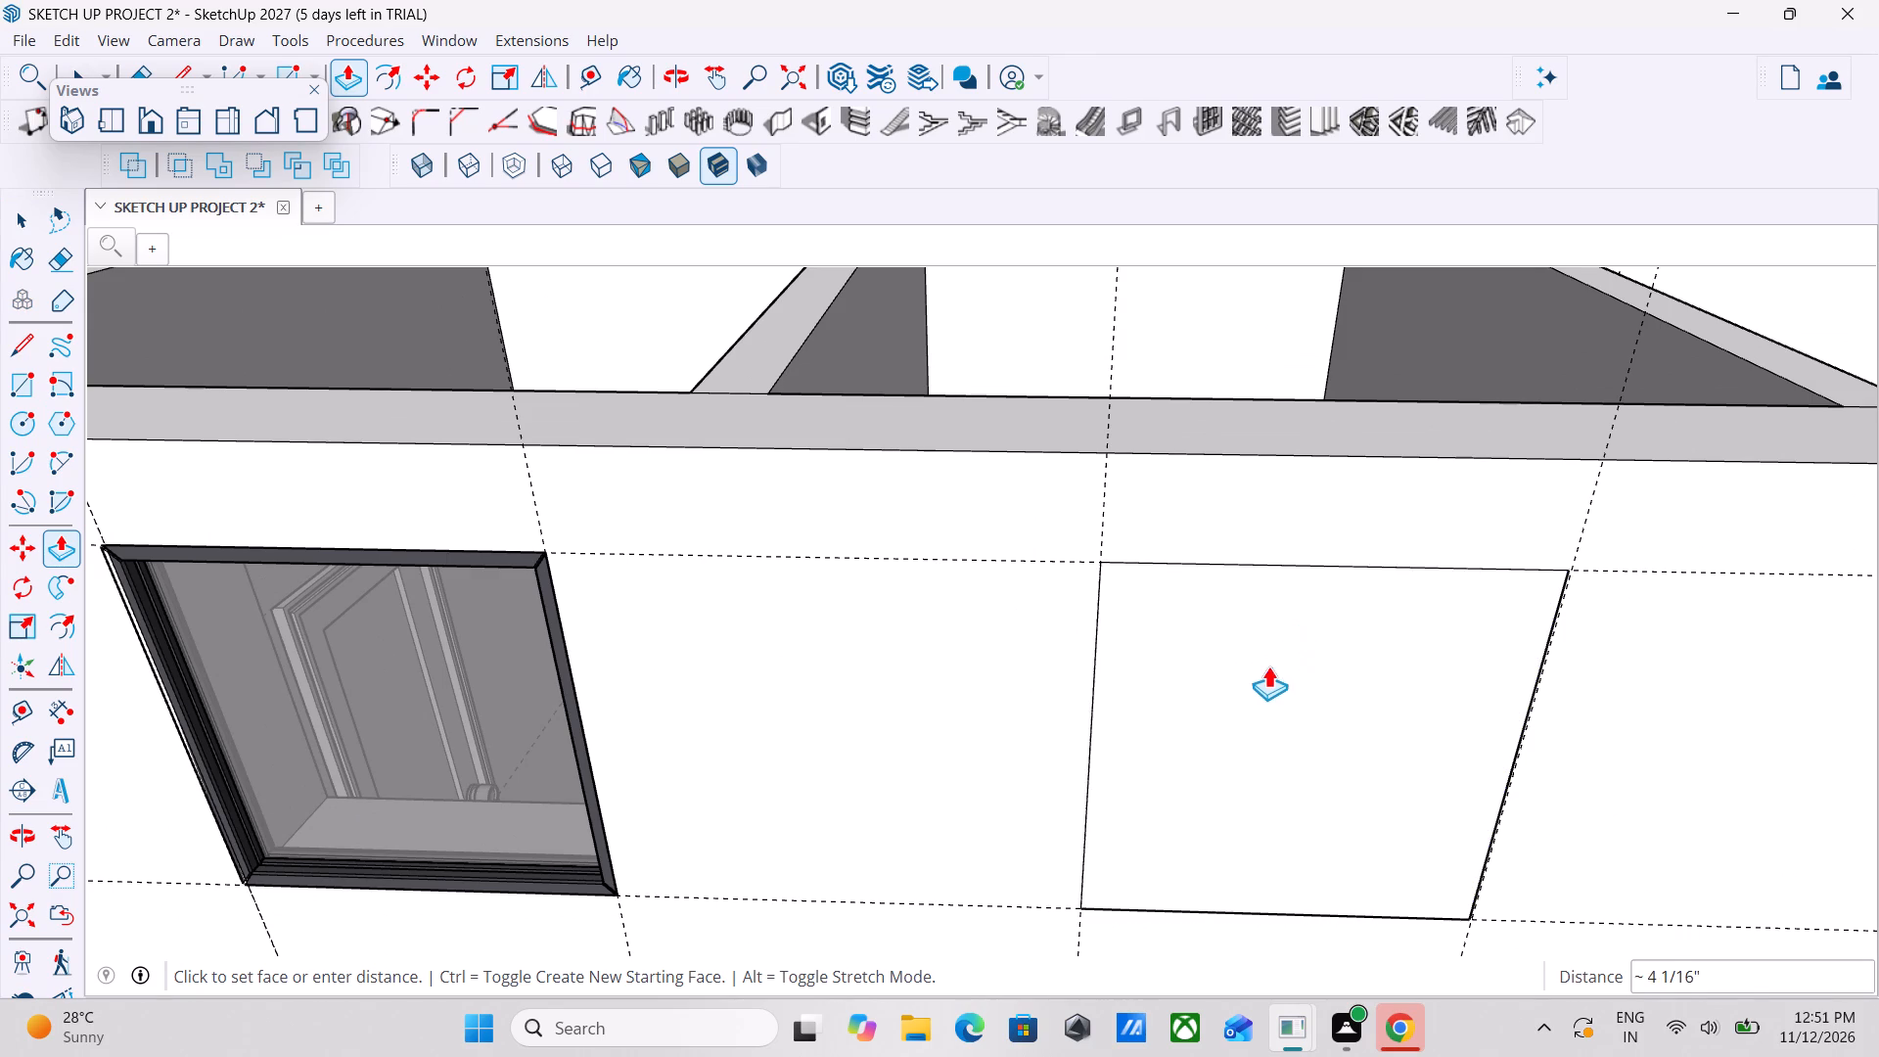
click(1268, 666)
click(1282, 691)
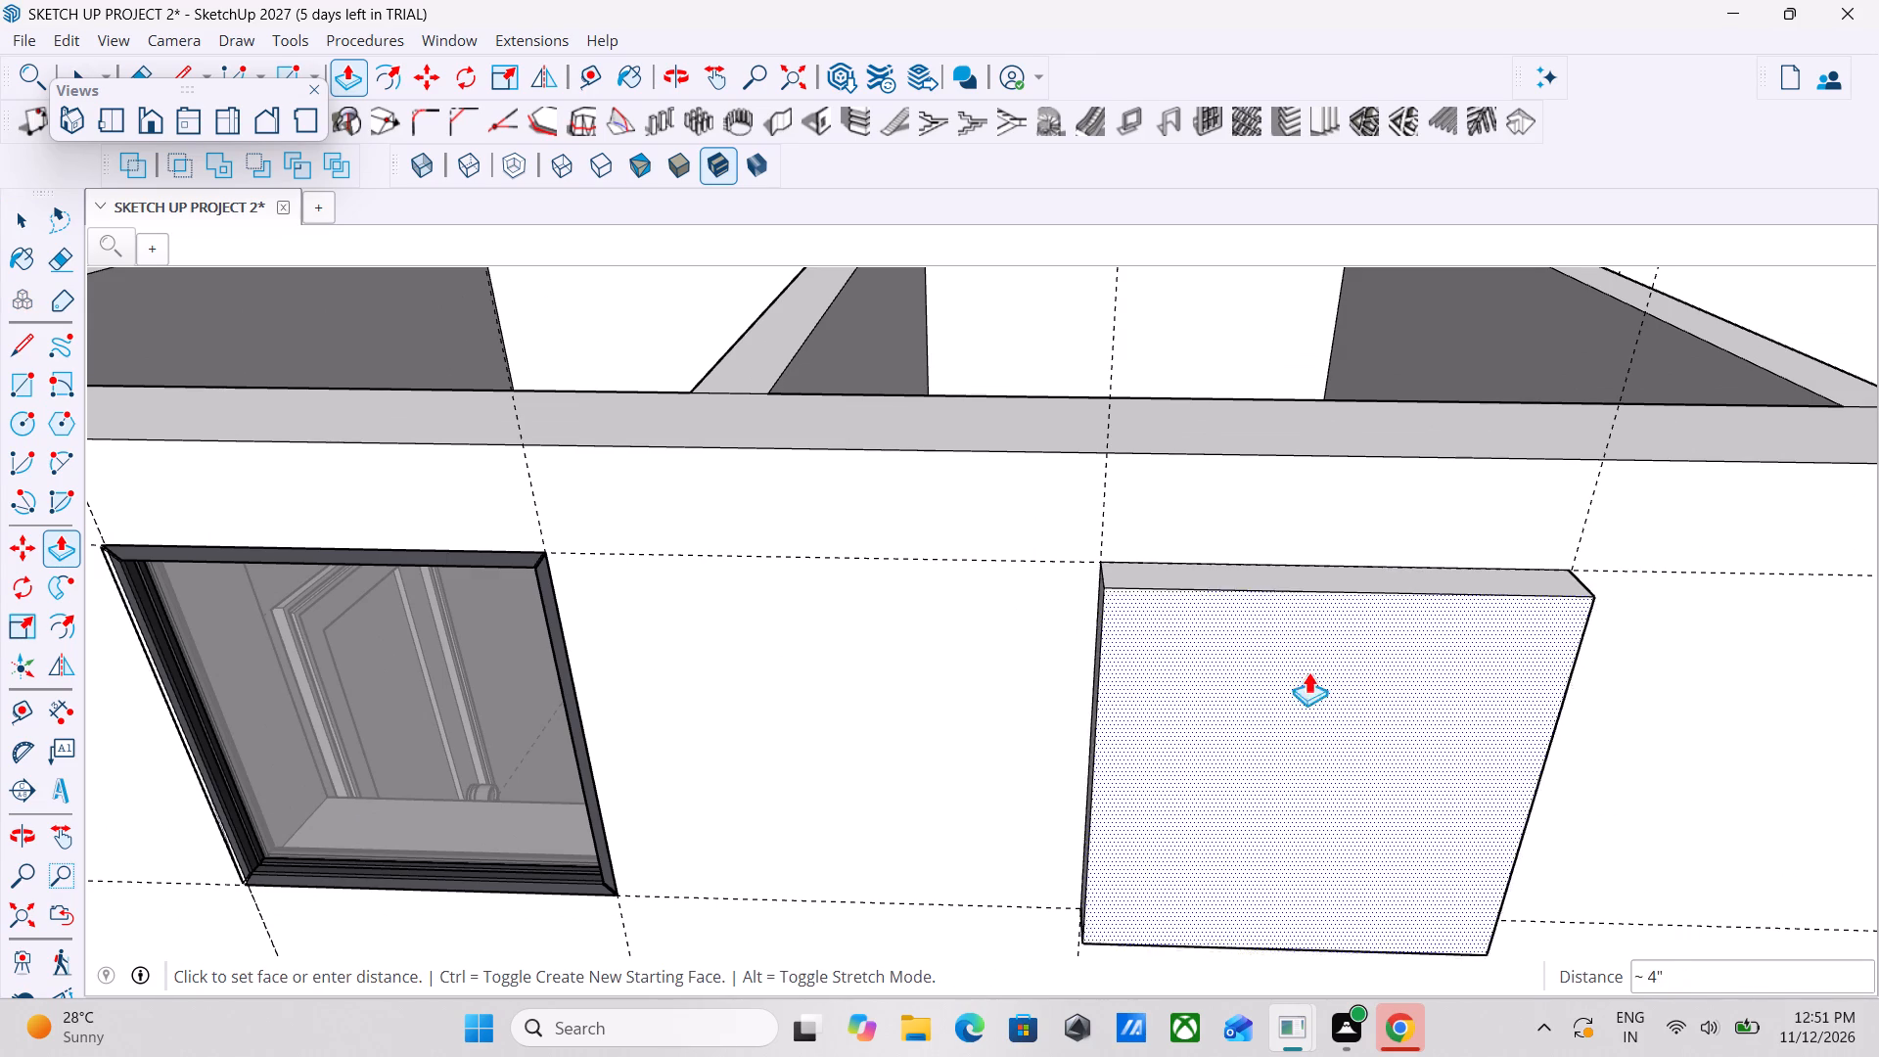
click(1310, 663)
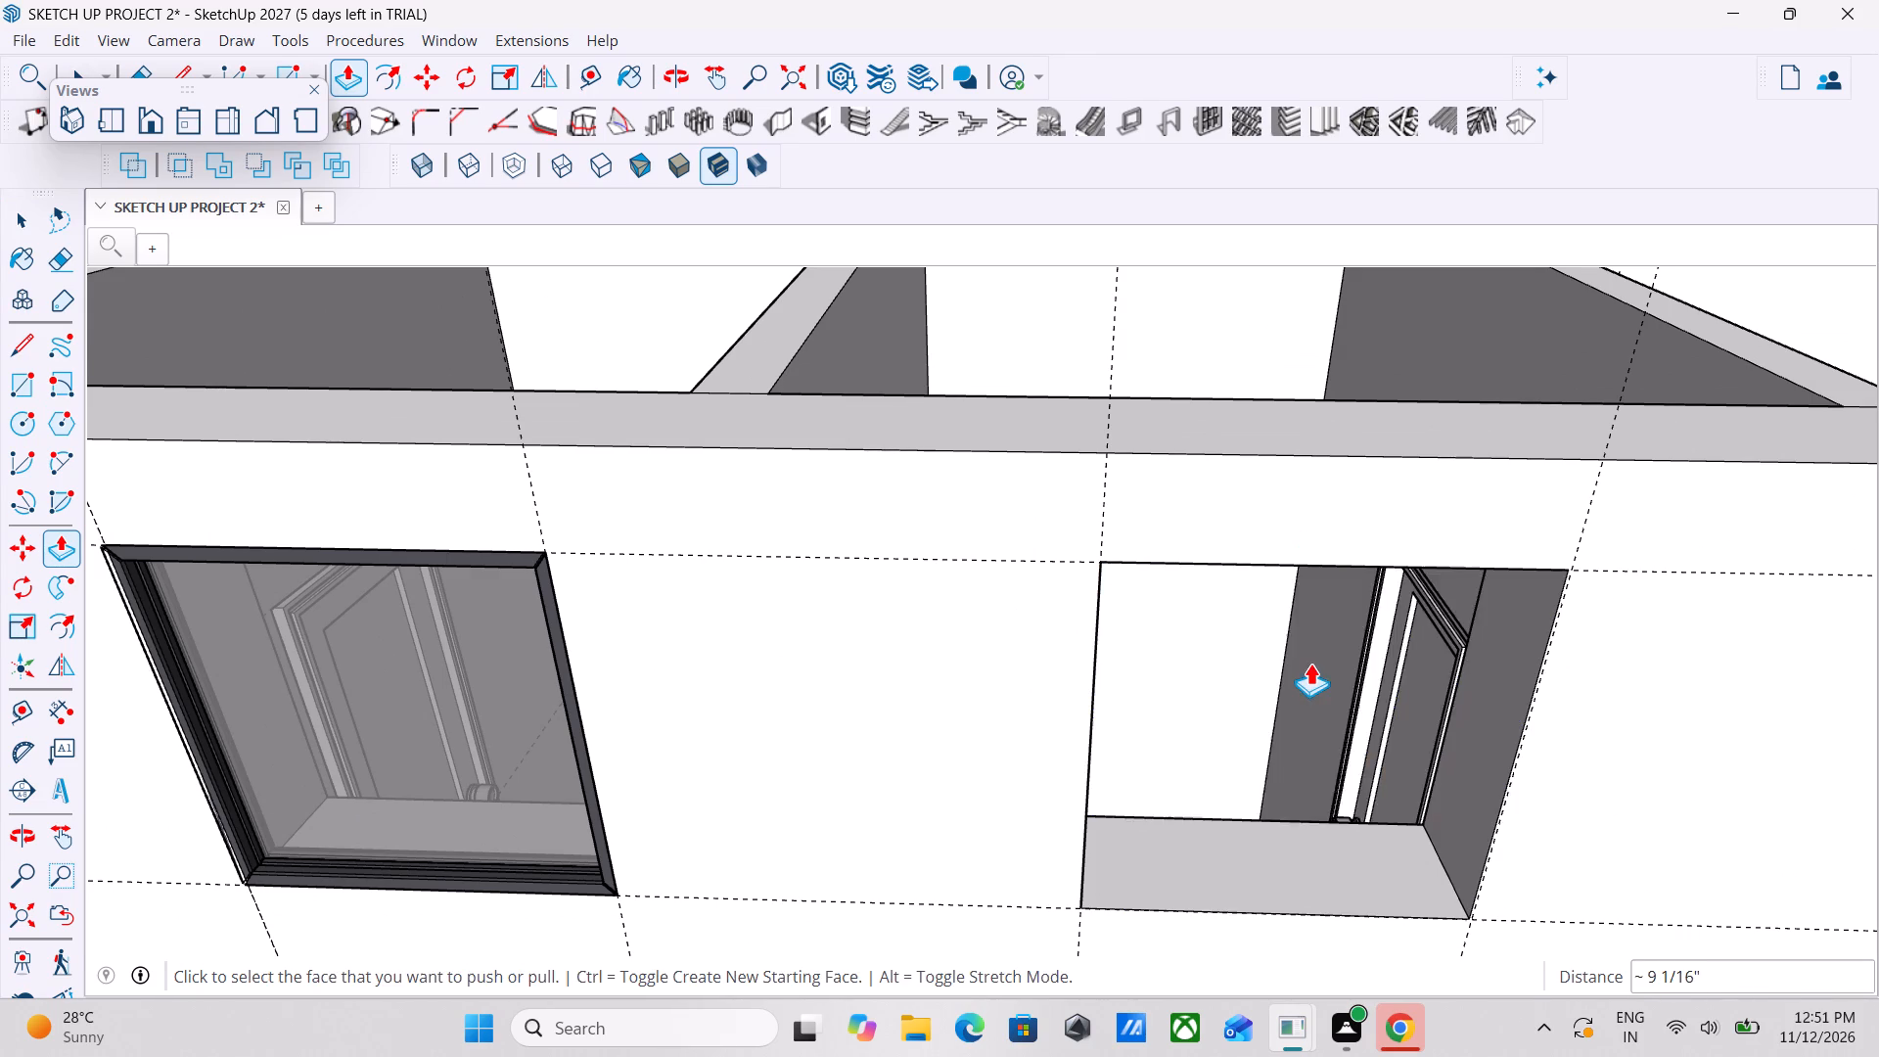
scroll(1310, 663, down, 3)
middle_drag(1149, 747, 1257, 765)
key(space)
key(space)
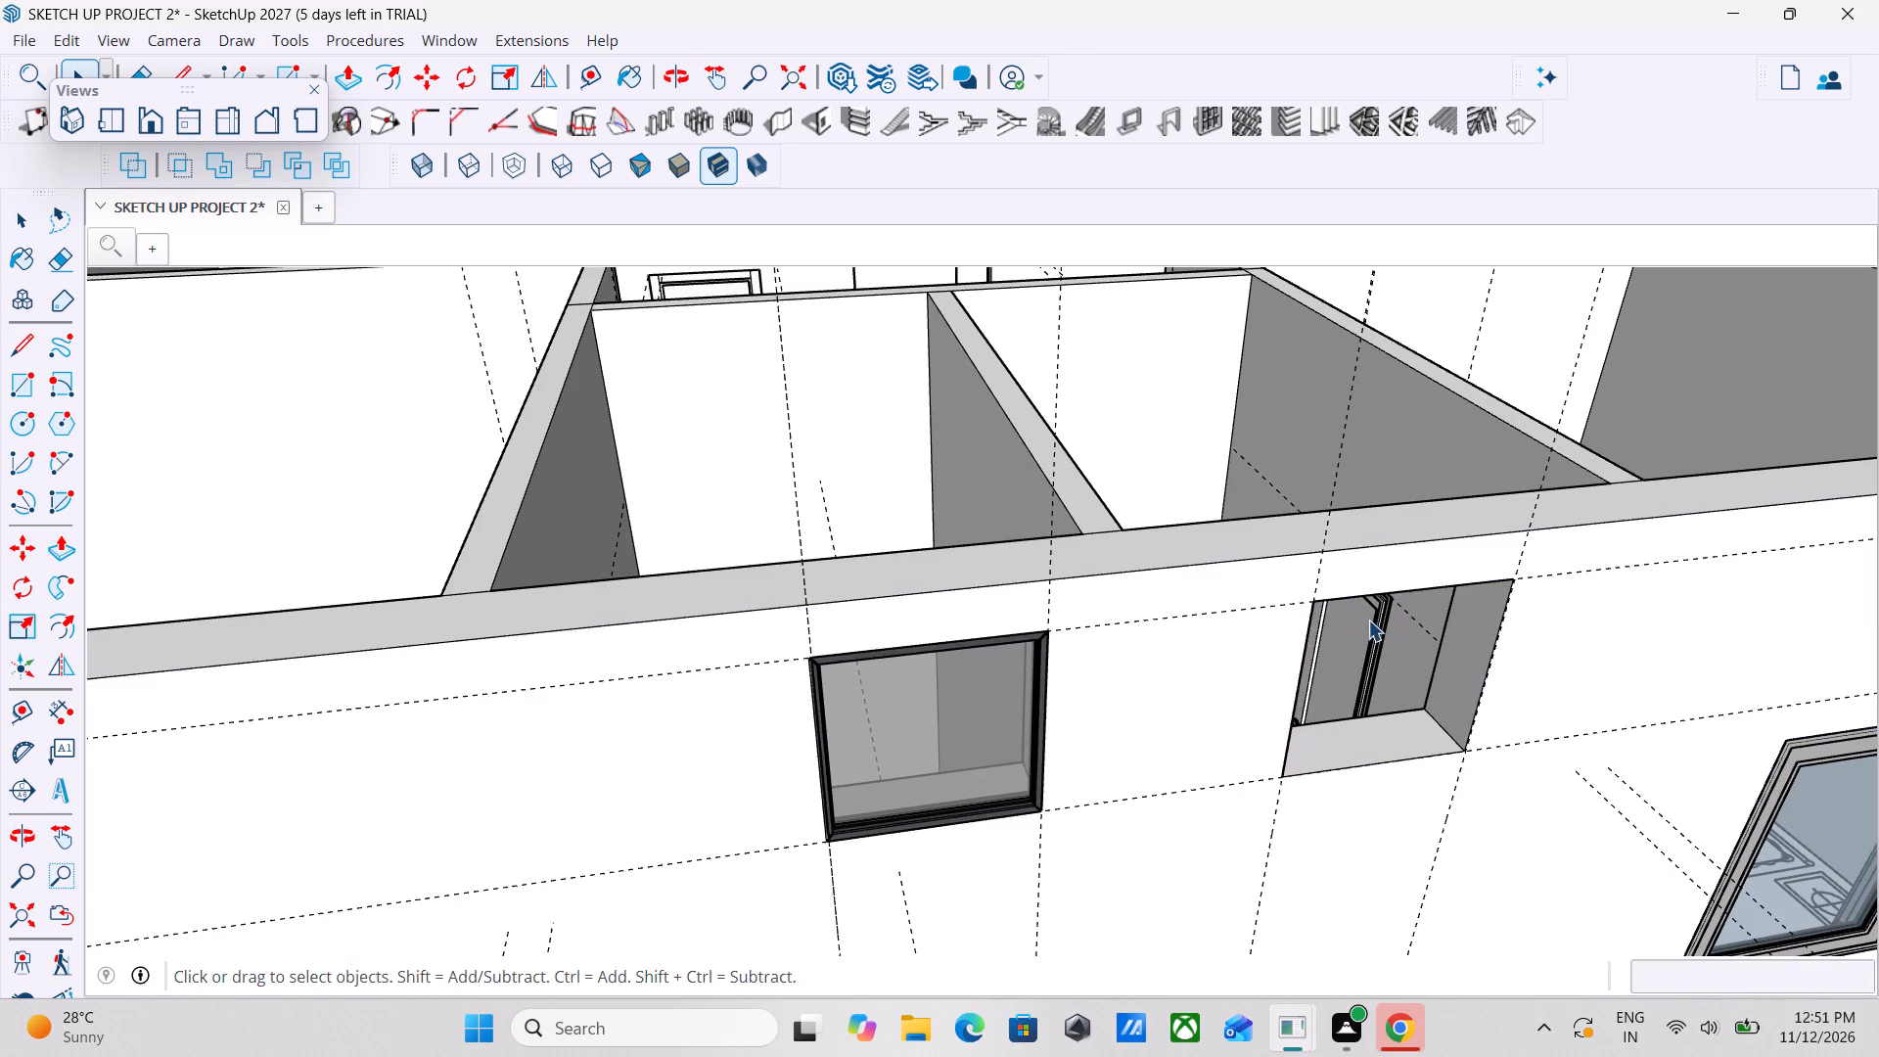
Copy the small framed window about 4' 5 5/8" along the exterior wall, from its lower corner to the matching corner of the new opening.
scroll(1369, 620, down, 2)
key(space)
middle_drag(1369, 625, 1235, 586)
middle_drag(863, 631, 939, 586)
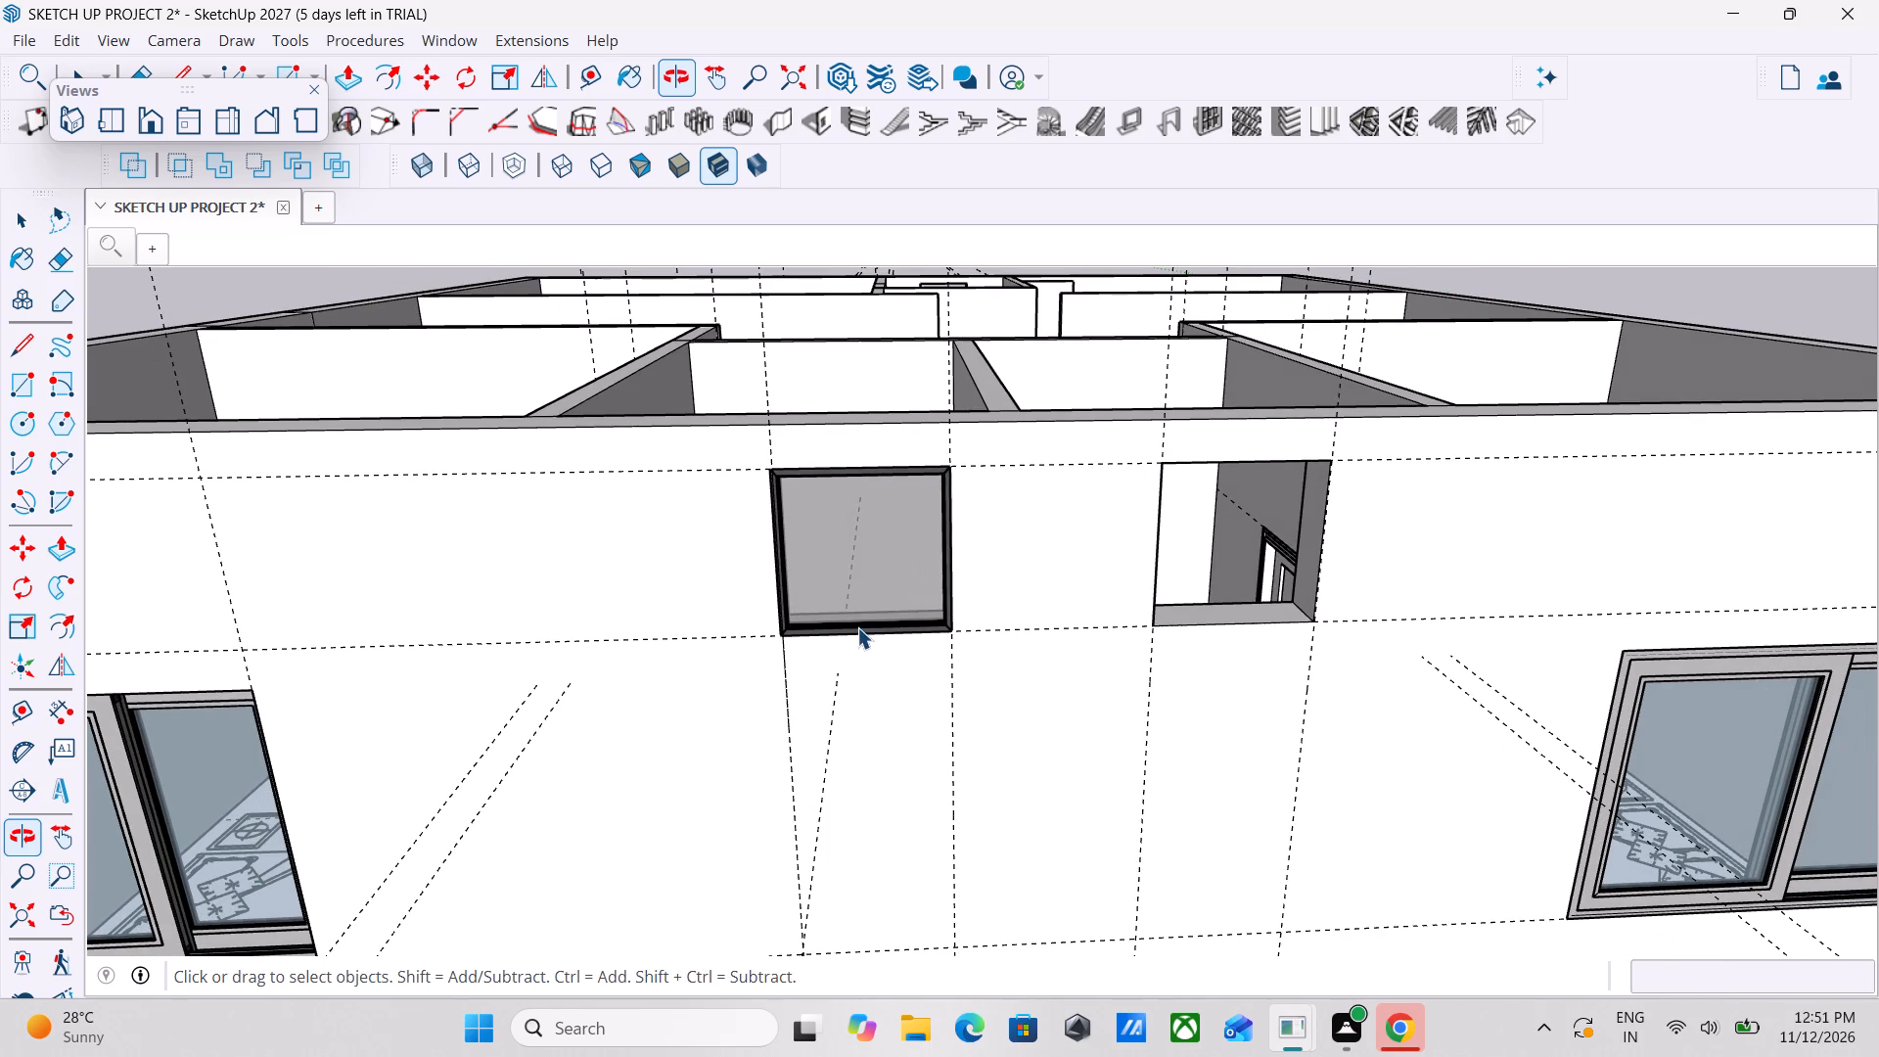
click(857, 627)
middle_drag(879, 615, 878, 581)
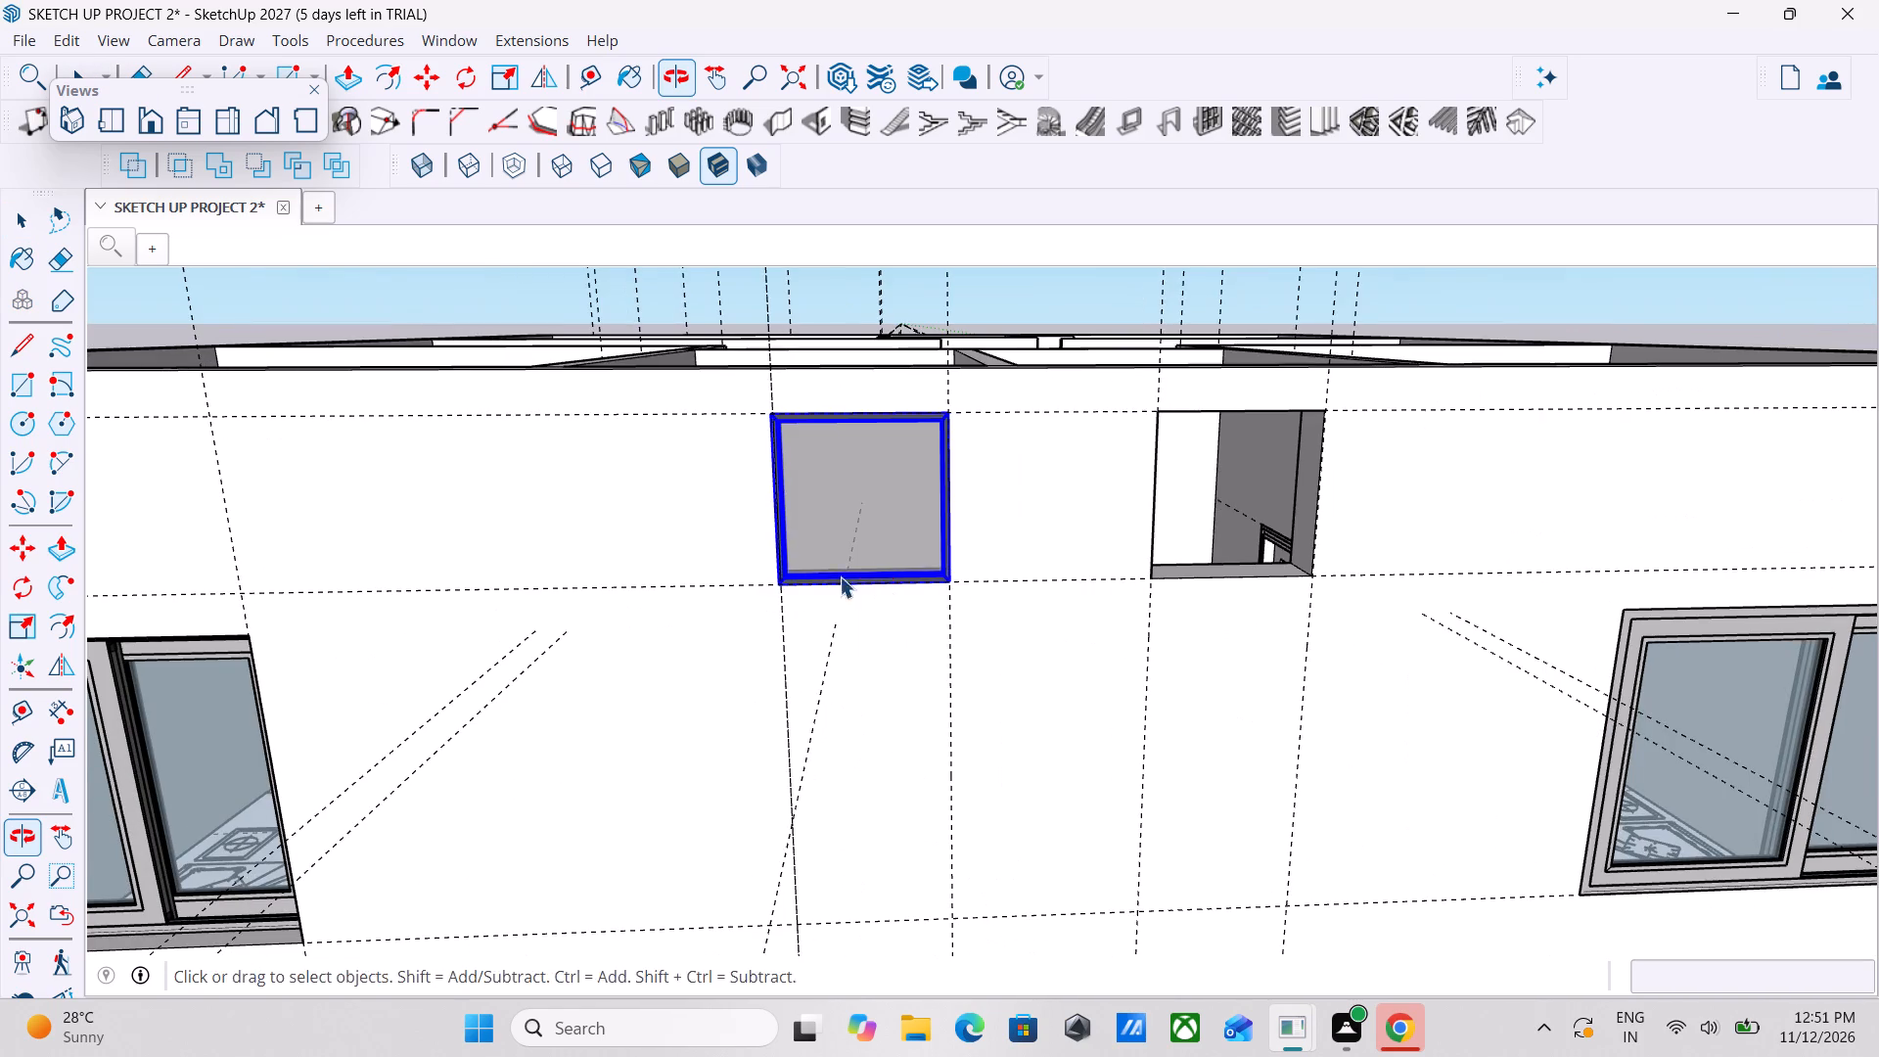
middle_drag(783, 543, 797, 547)
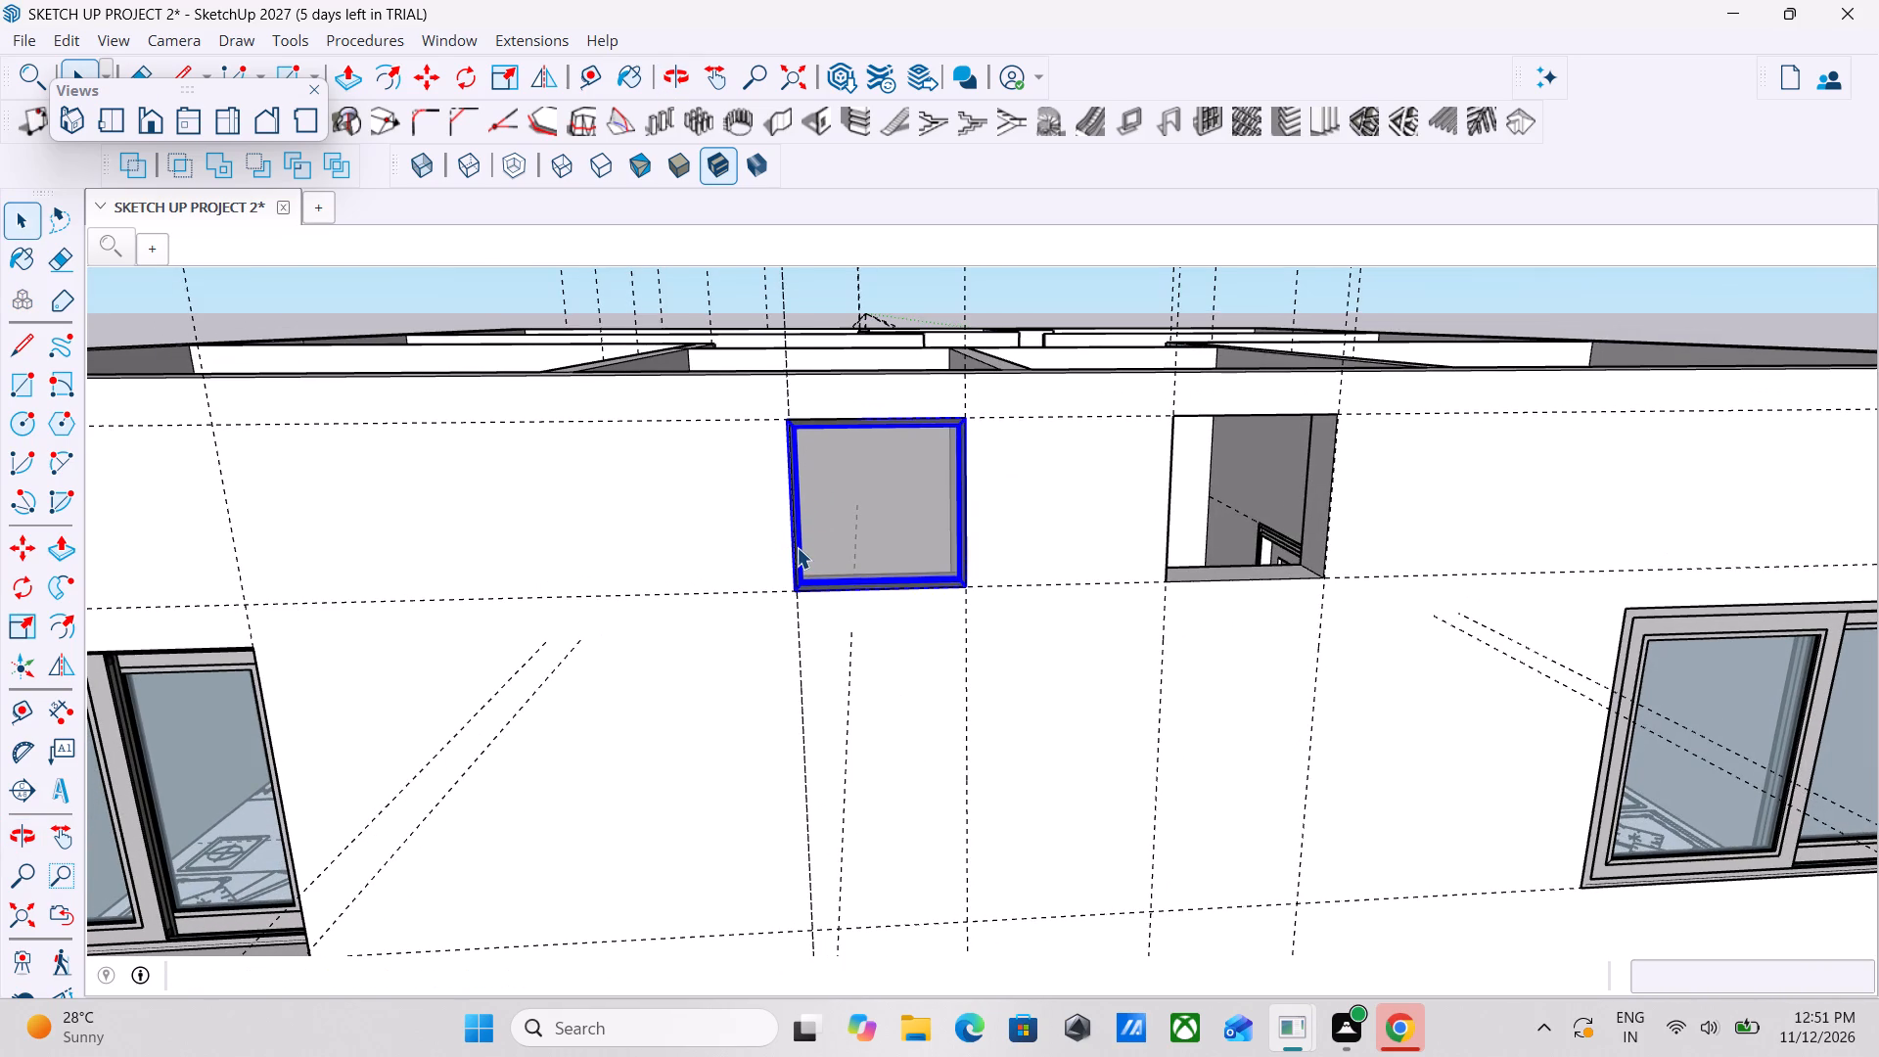
key(m)
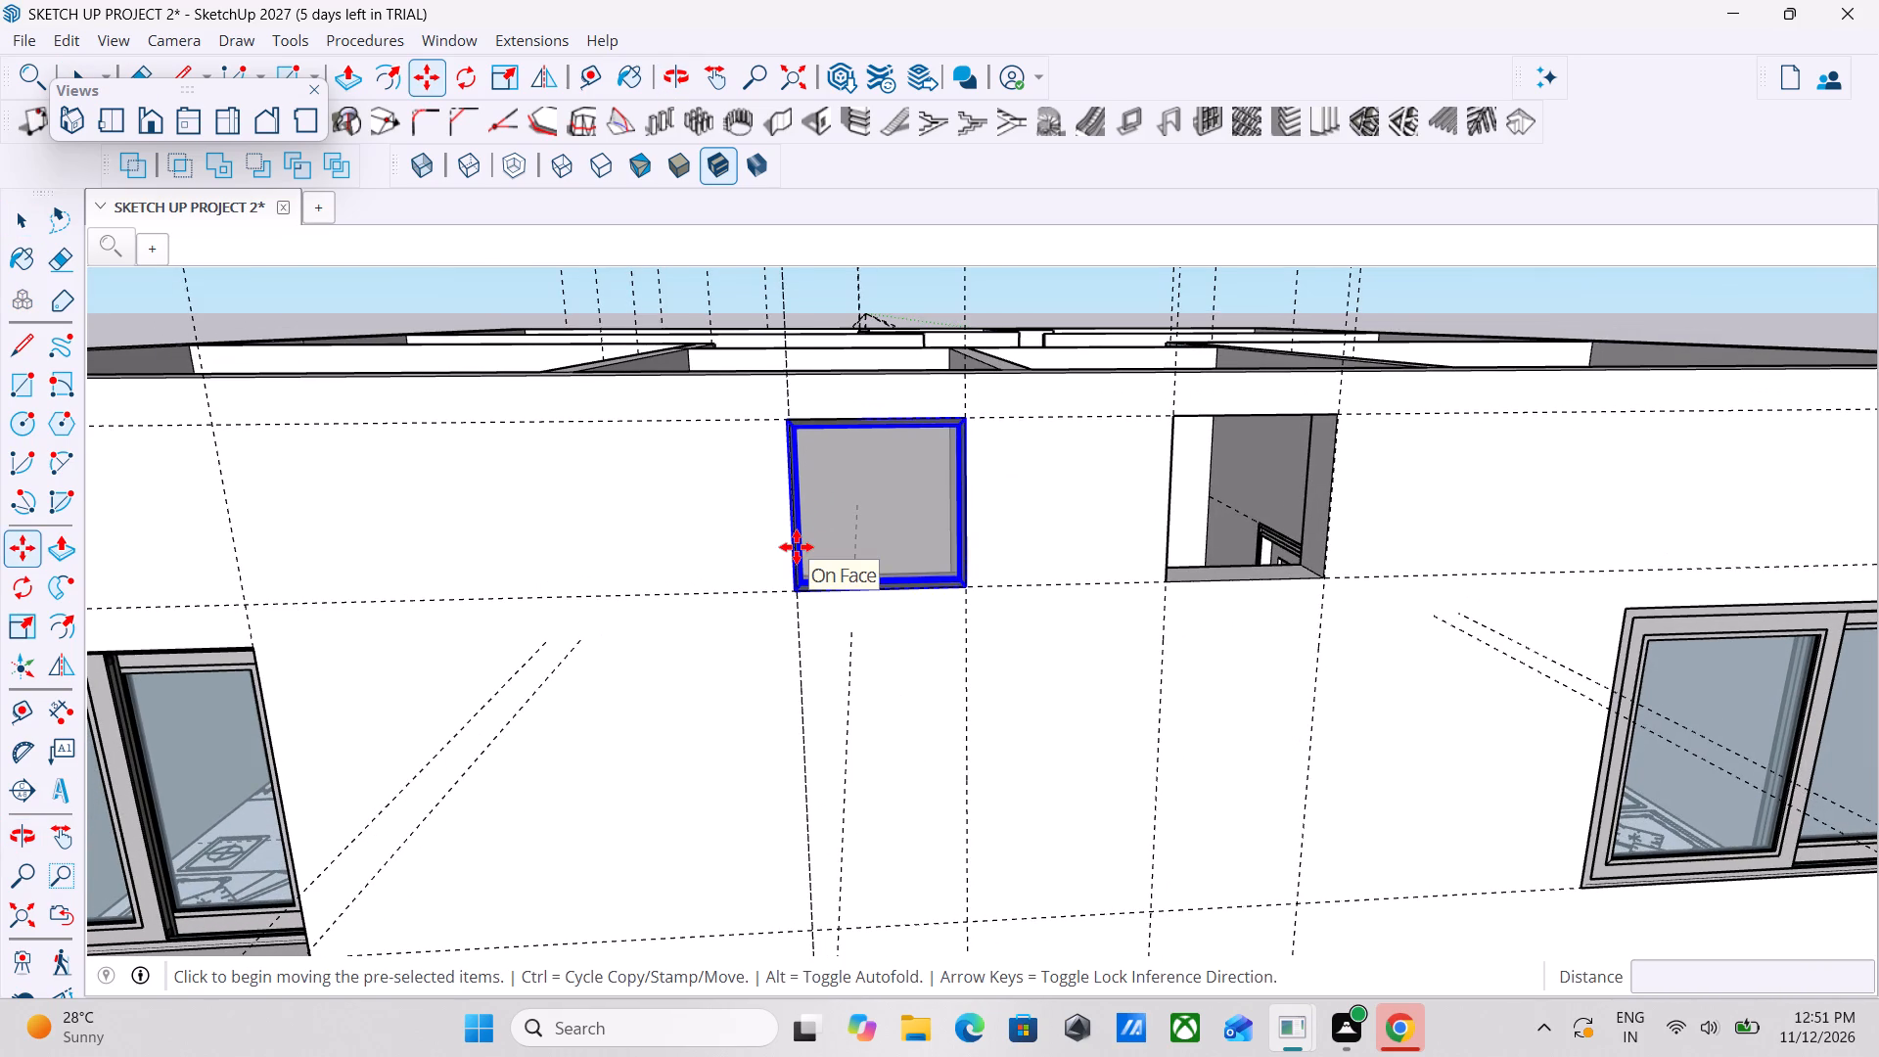
scroll(841, 621, up, 3)
scroll(772, 575, up, 13)
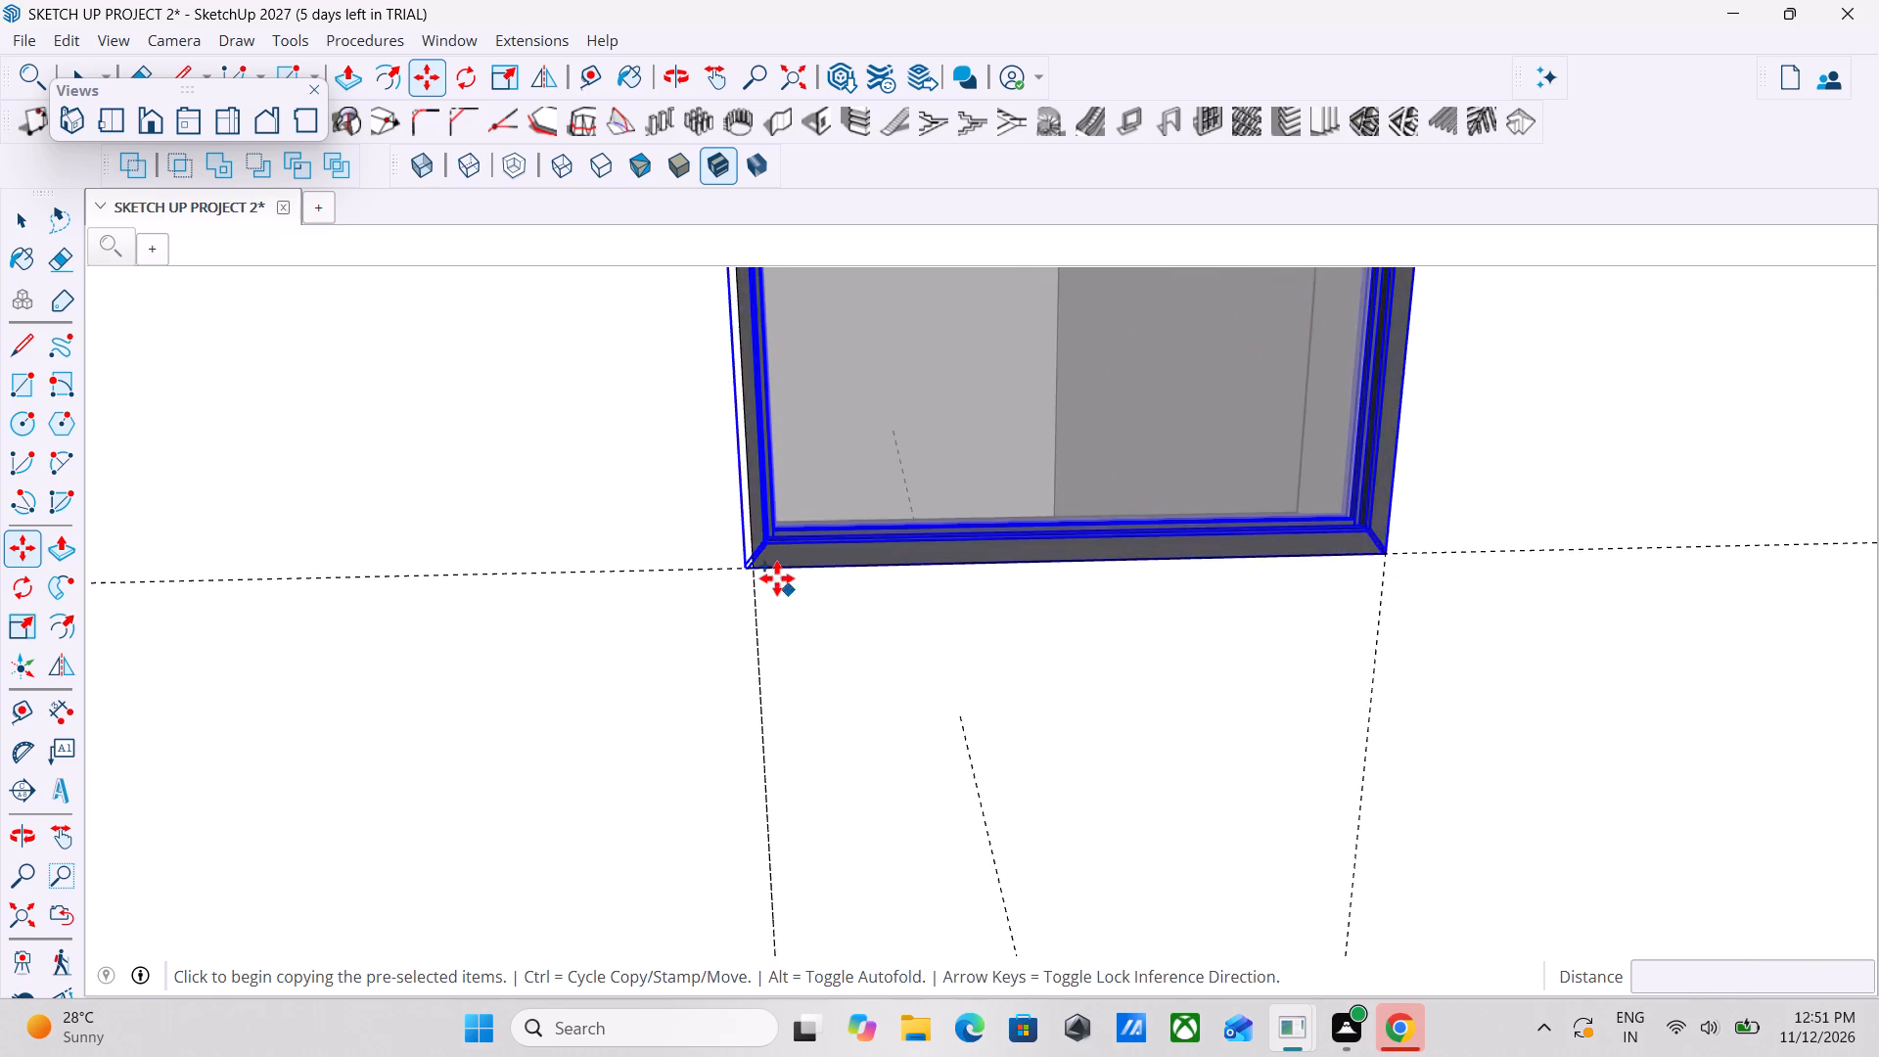
scroll(777, 578, up, 5)
scroll(663, 541, up, 4)
scroll(799, 567, up, 3)
middle_drag(721, 578, 660, 627)
scroll(689, 558, up, 1)
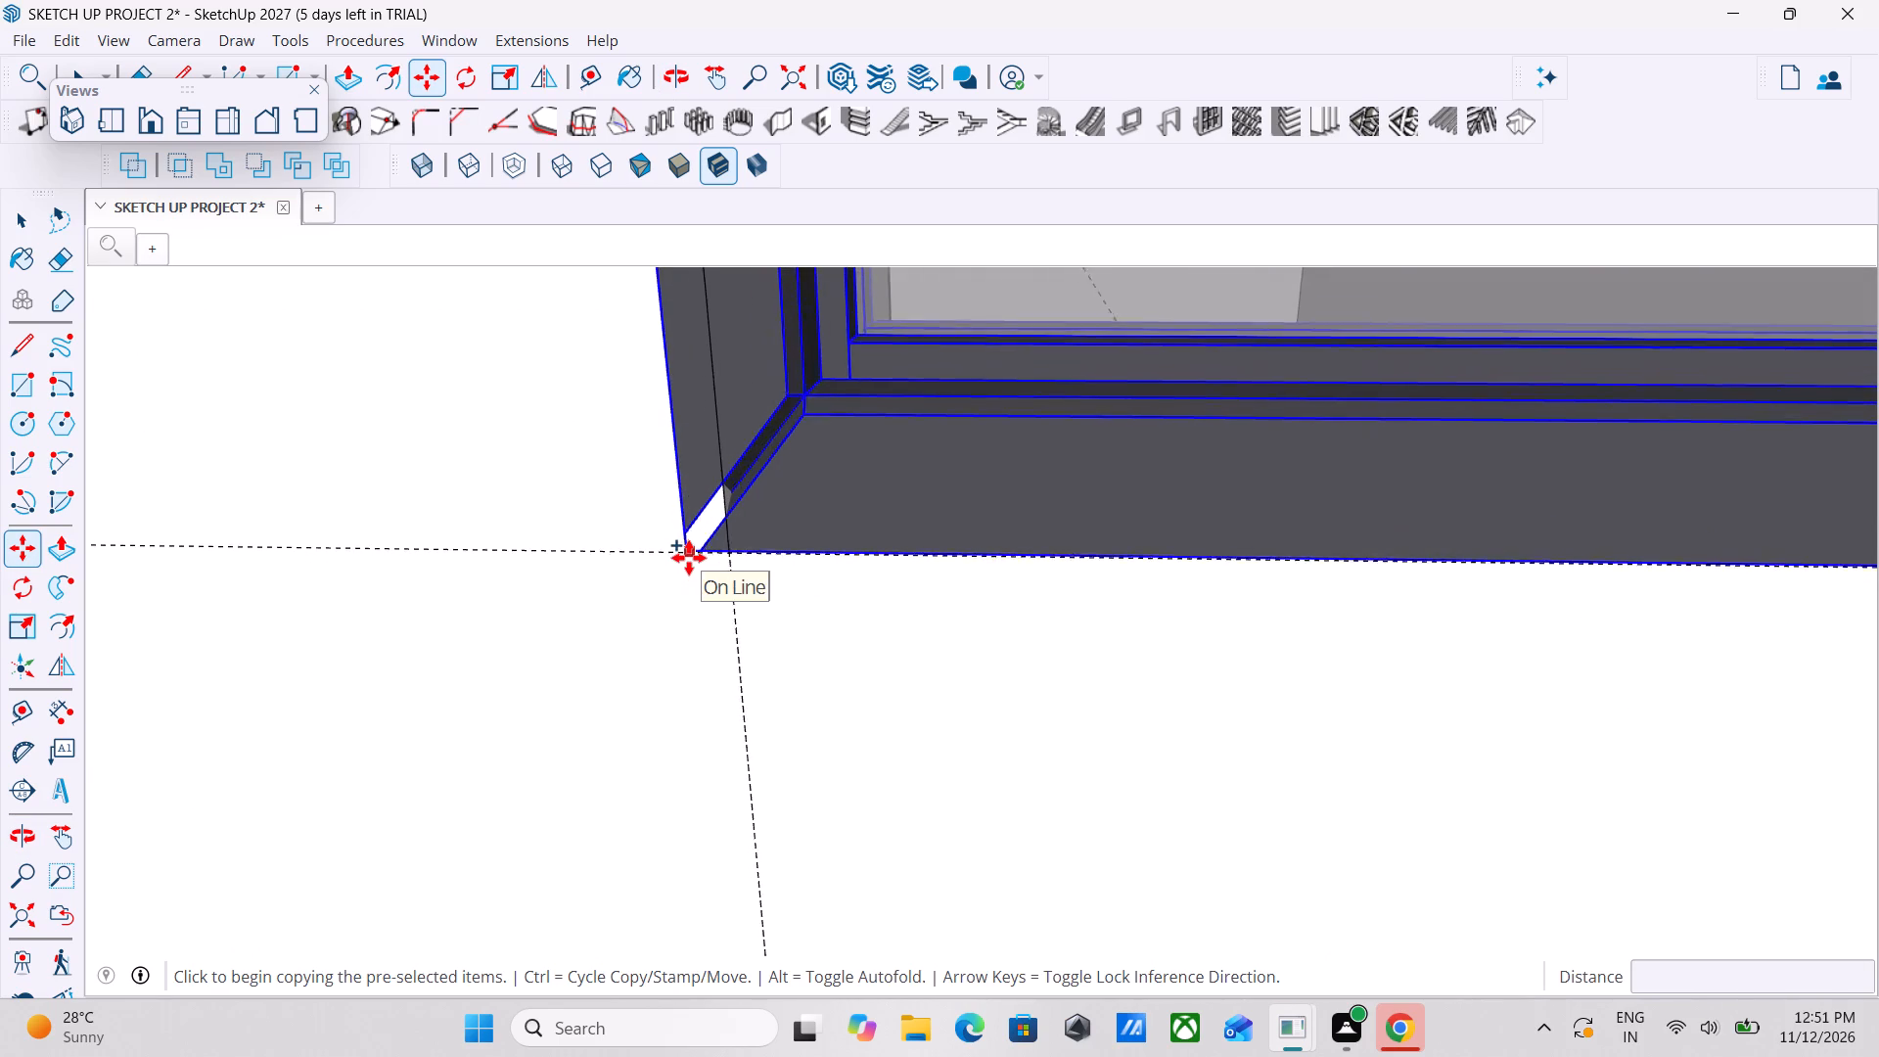
scroll(689, 558, up, 6)
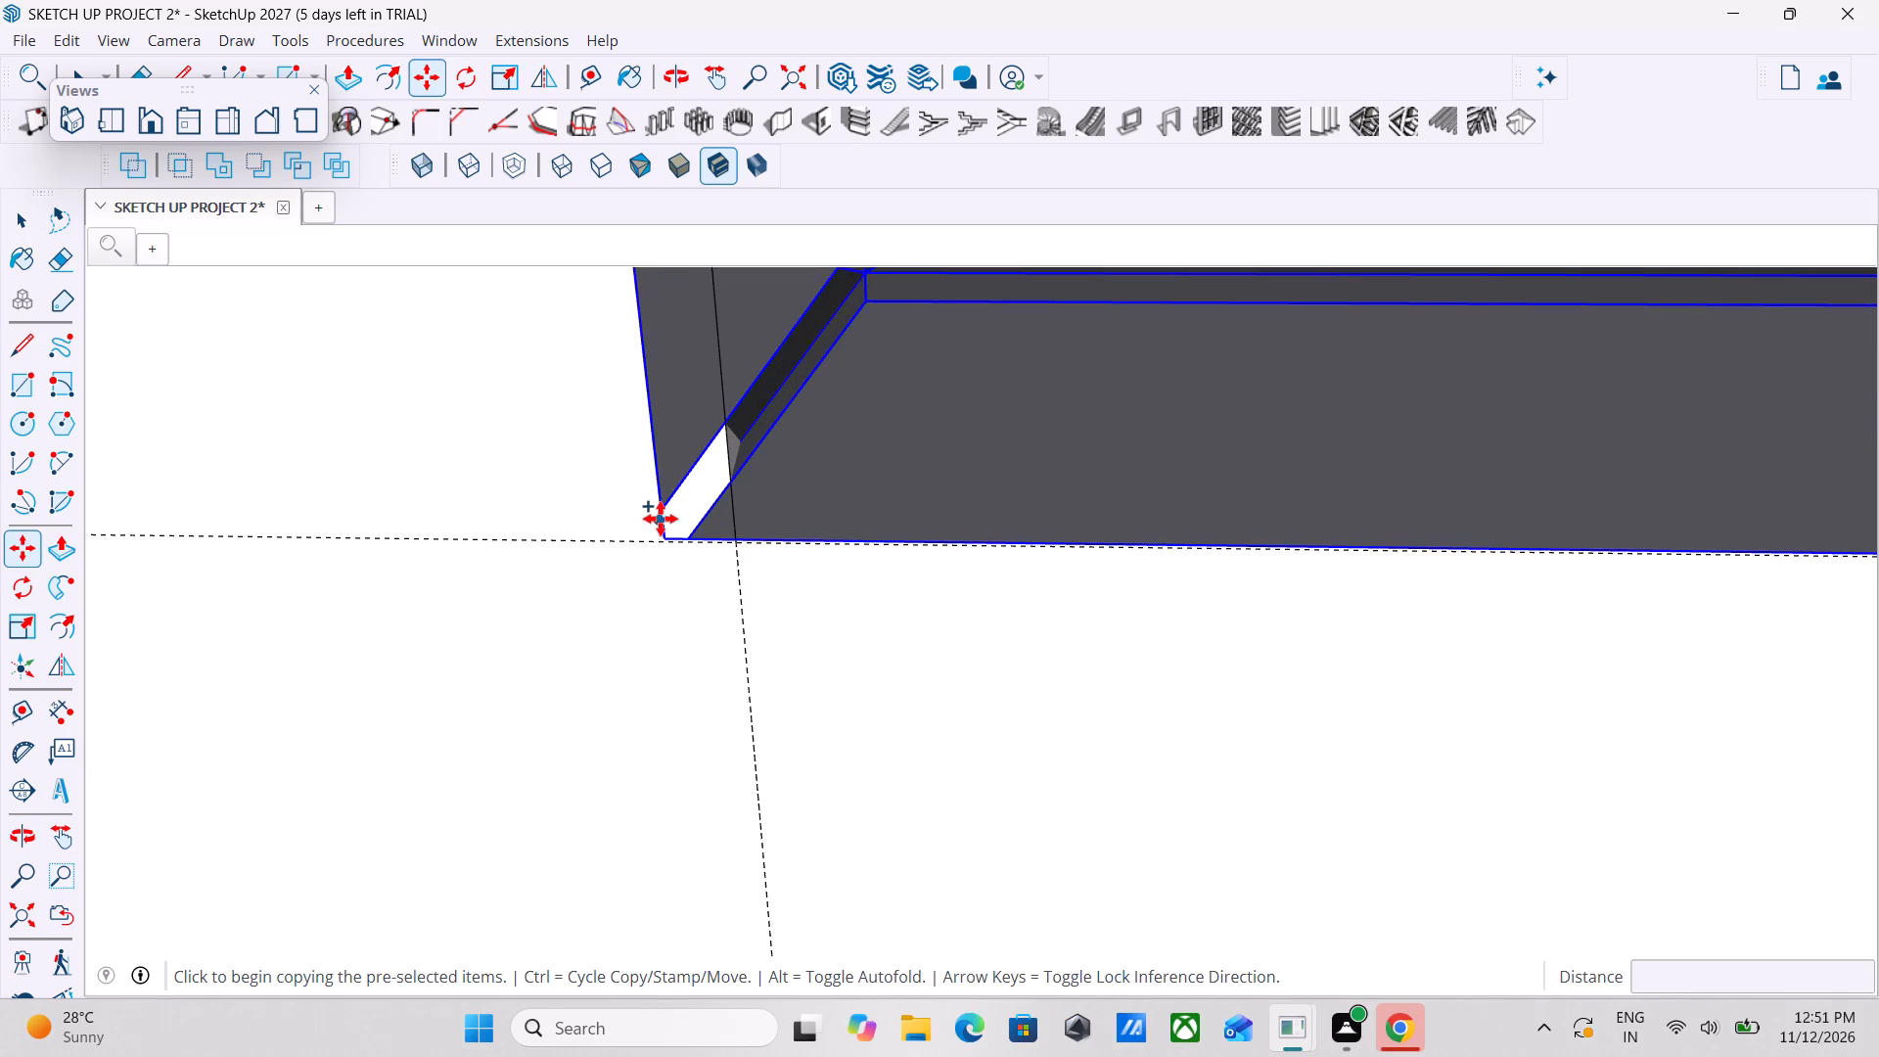
click(663, 529)
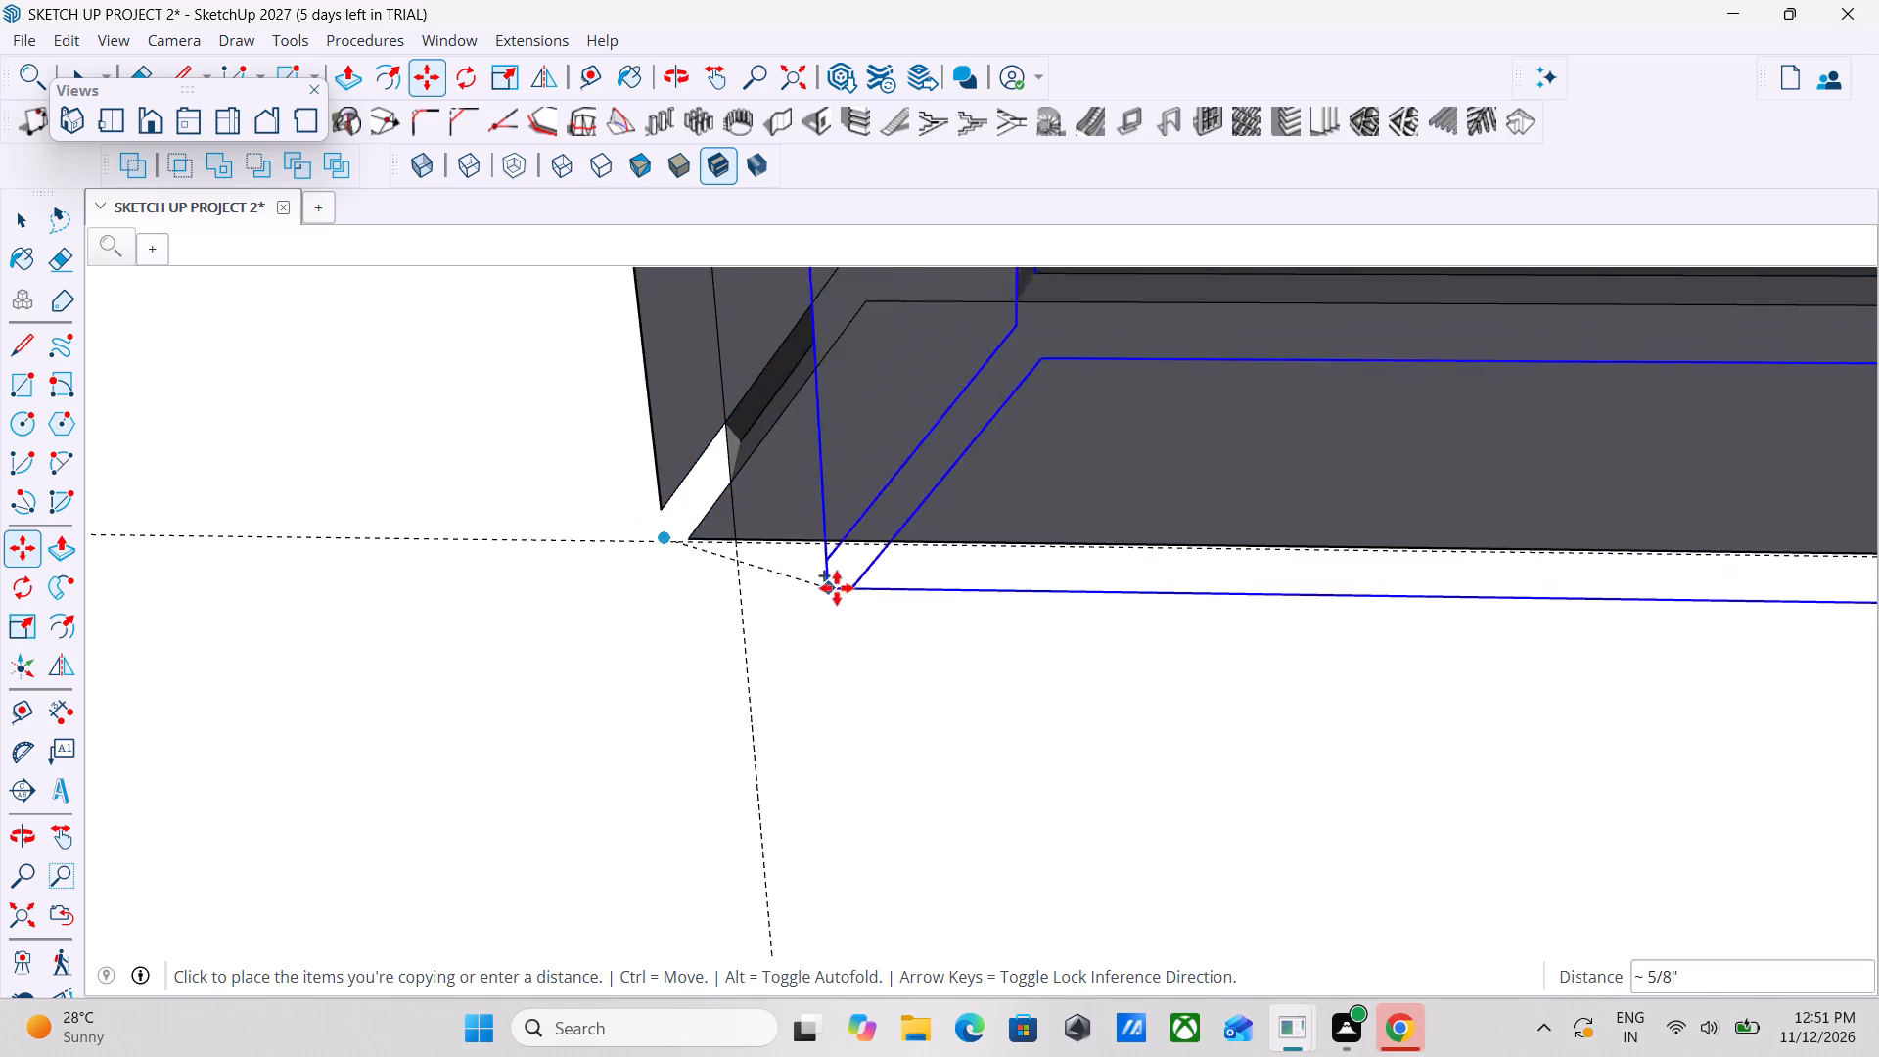
scroll(1094, 597, down, 20)
scroll(1094, 597, down, 4)
scroll(1341, 655, down, 6)
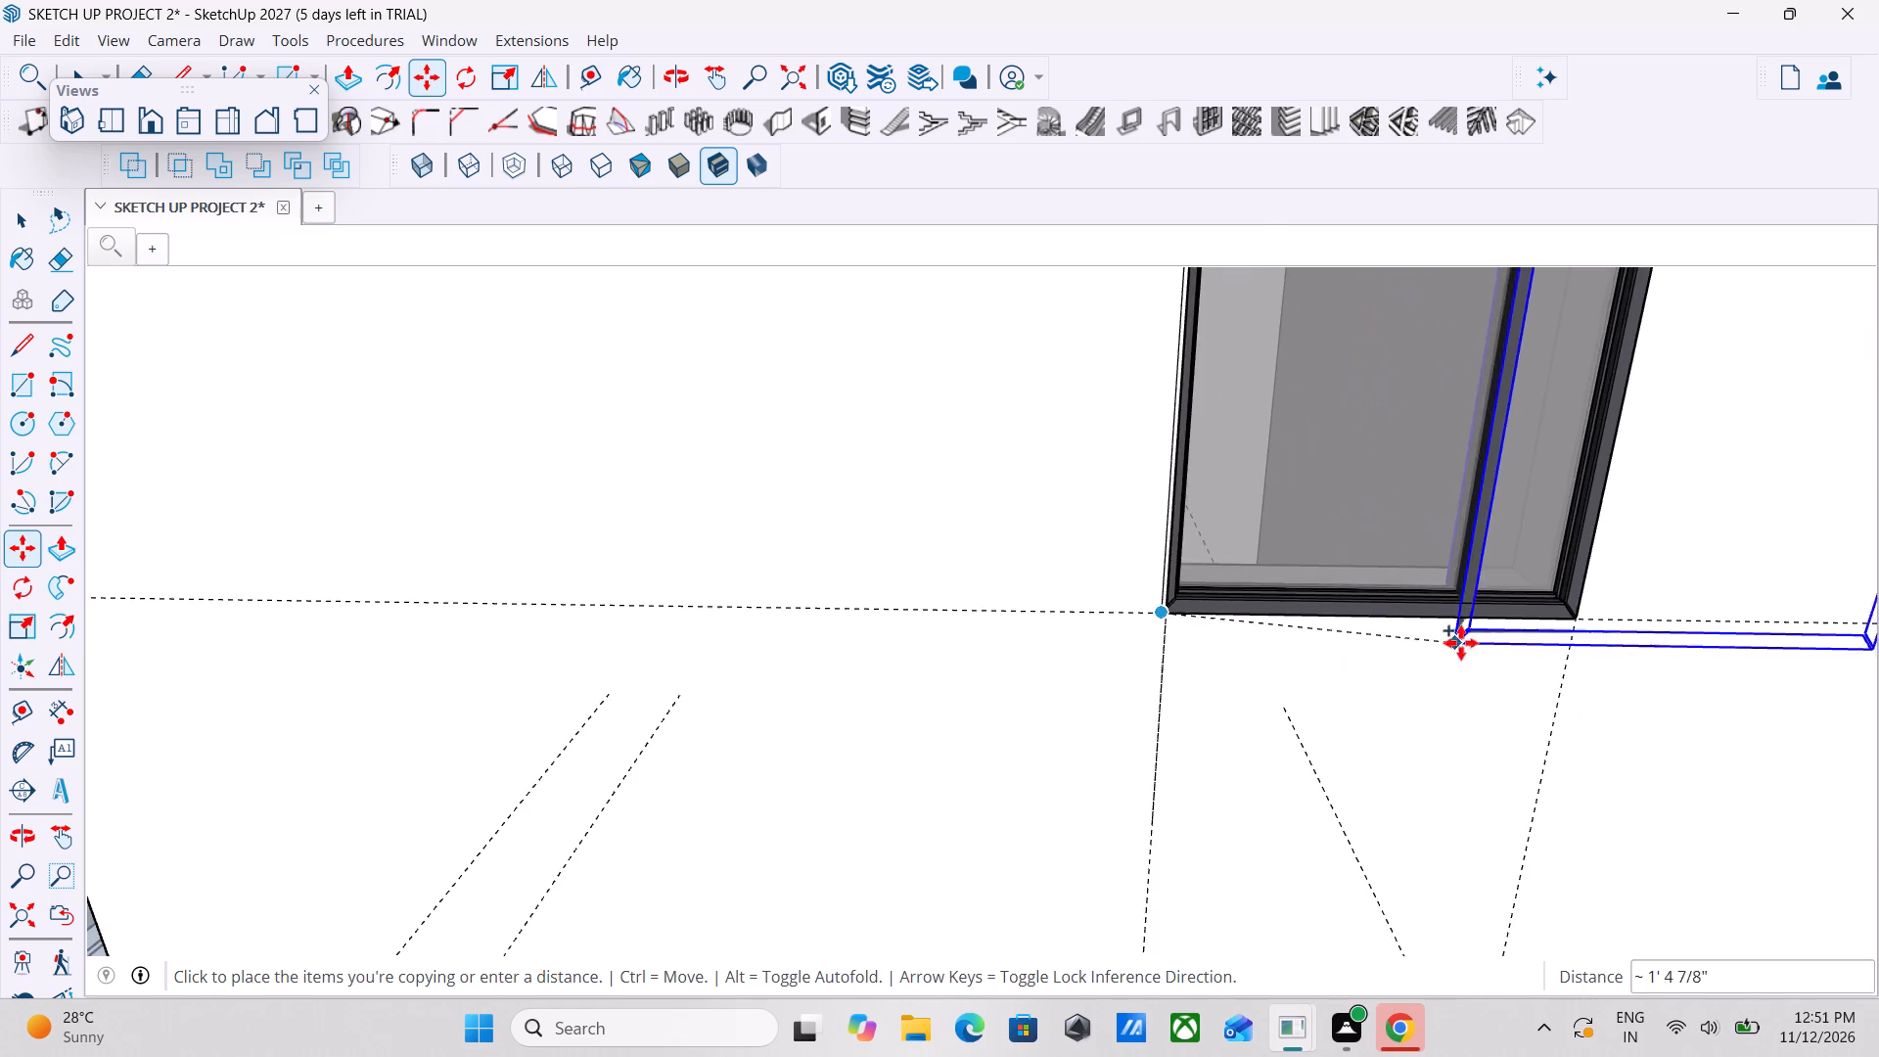
scroll(1461, 643, down, 2)
middle_drag(1475, 648, 1466, 739)
scroll(1481, 735, down, 6)
middle_drag(1589, 738, 1565, 757)
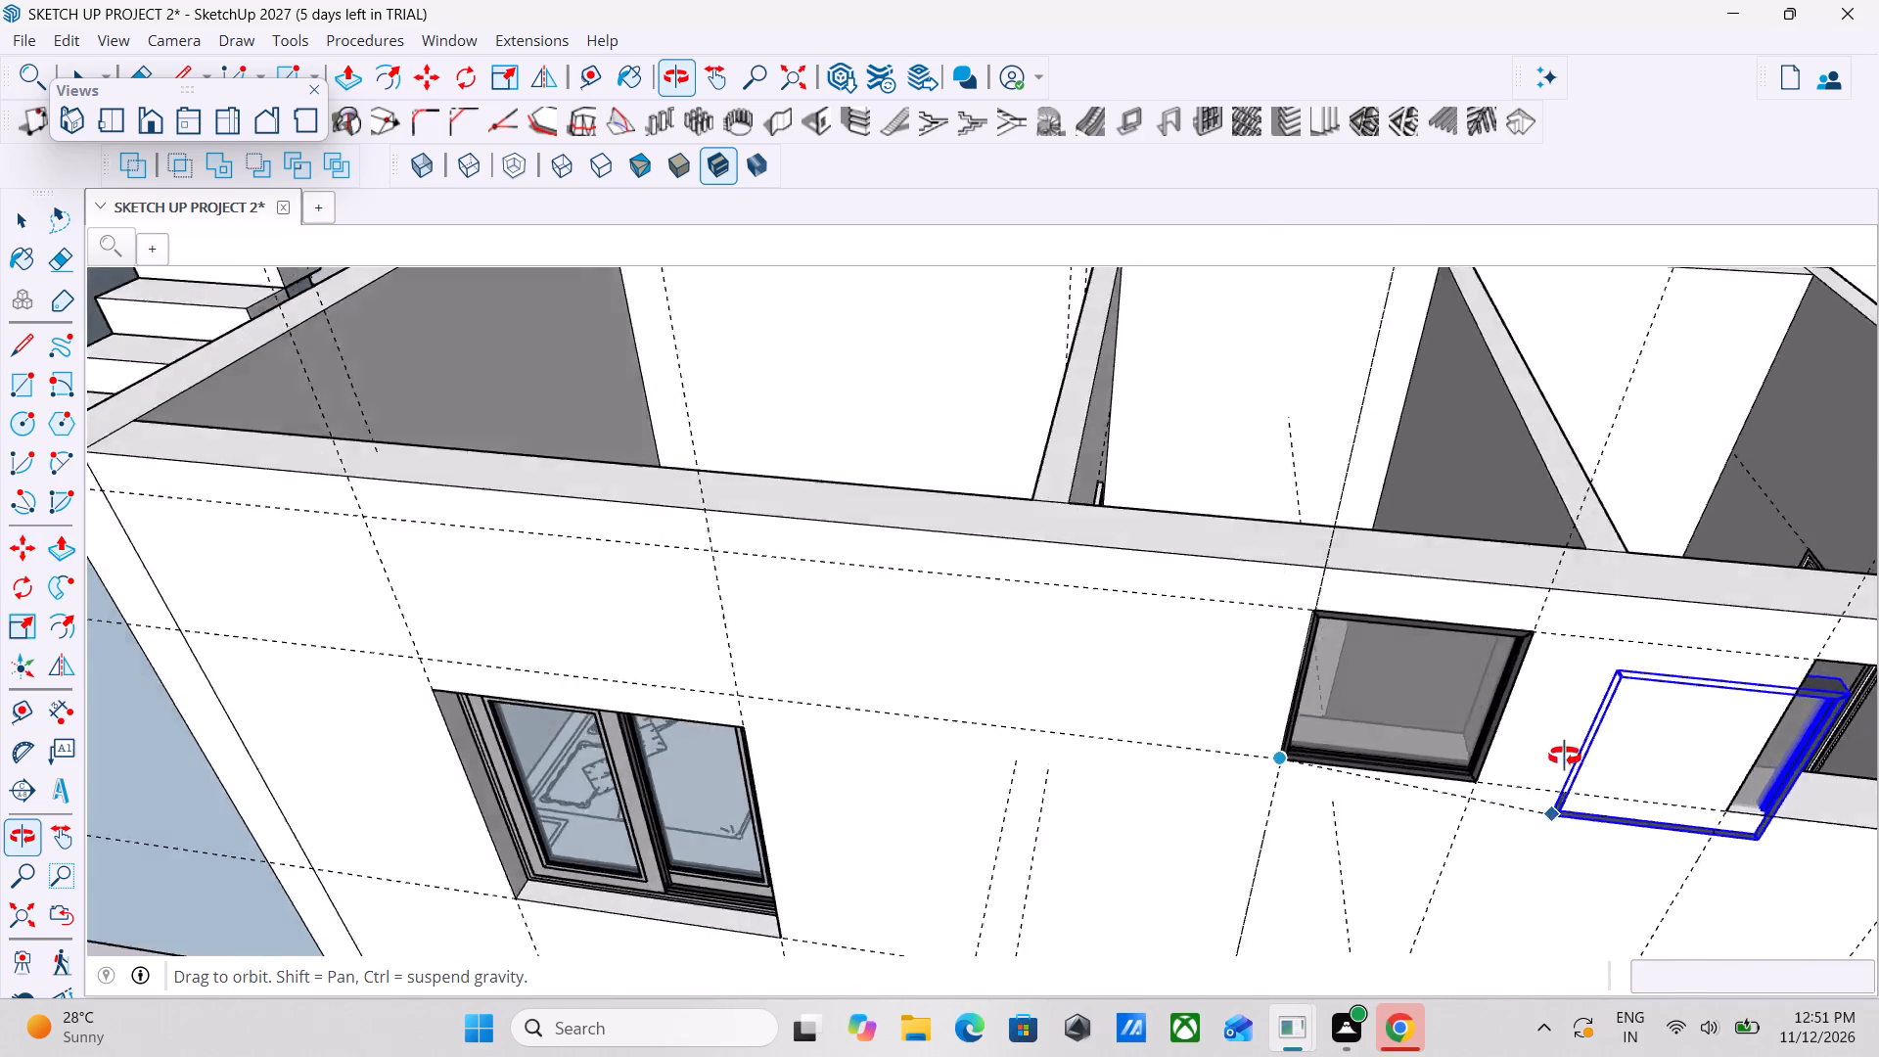
middle_drag(1565, 757, 1710, 685)
middle_drag(1825, 625, 1568, 581)
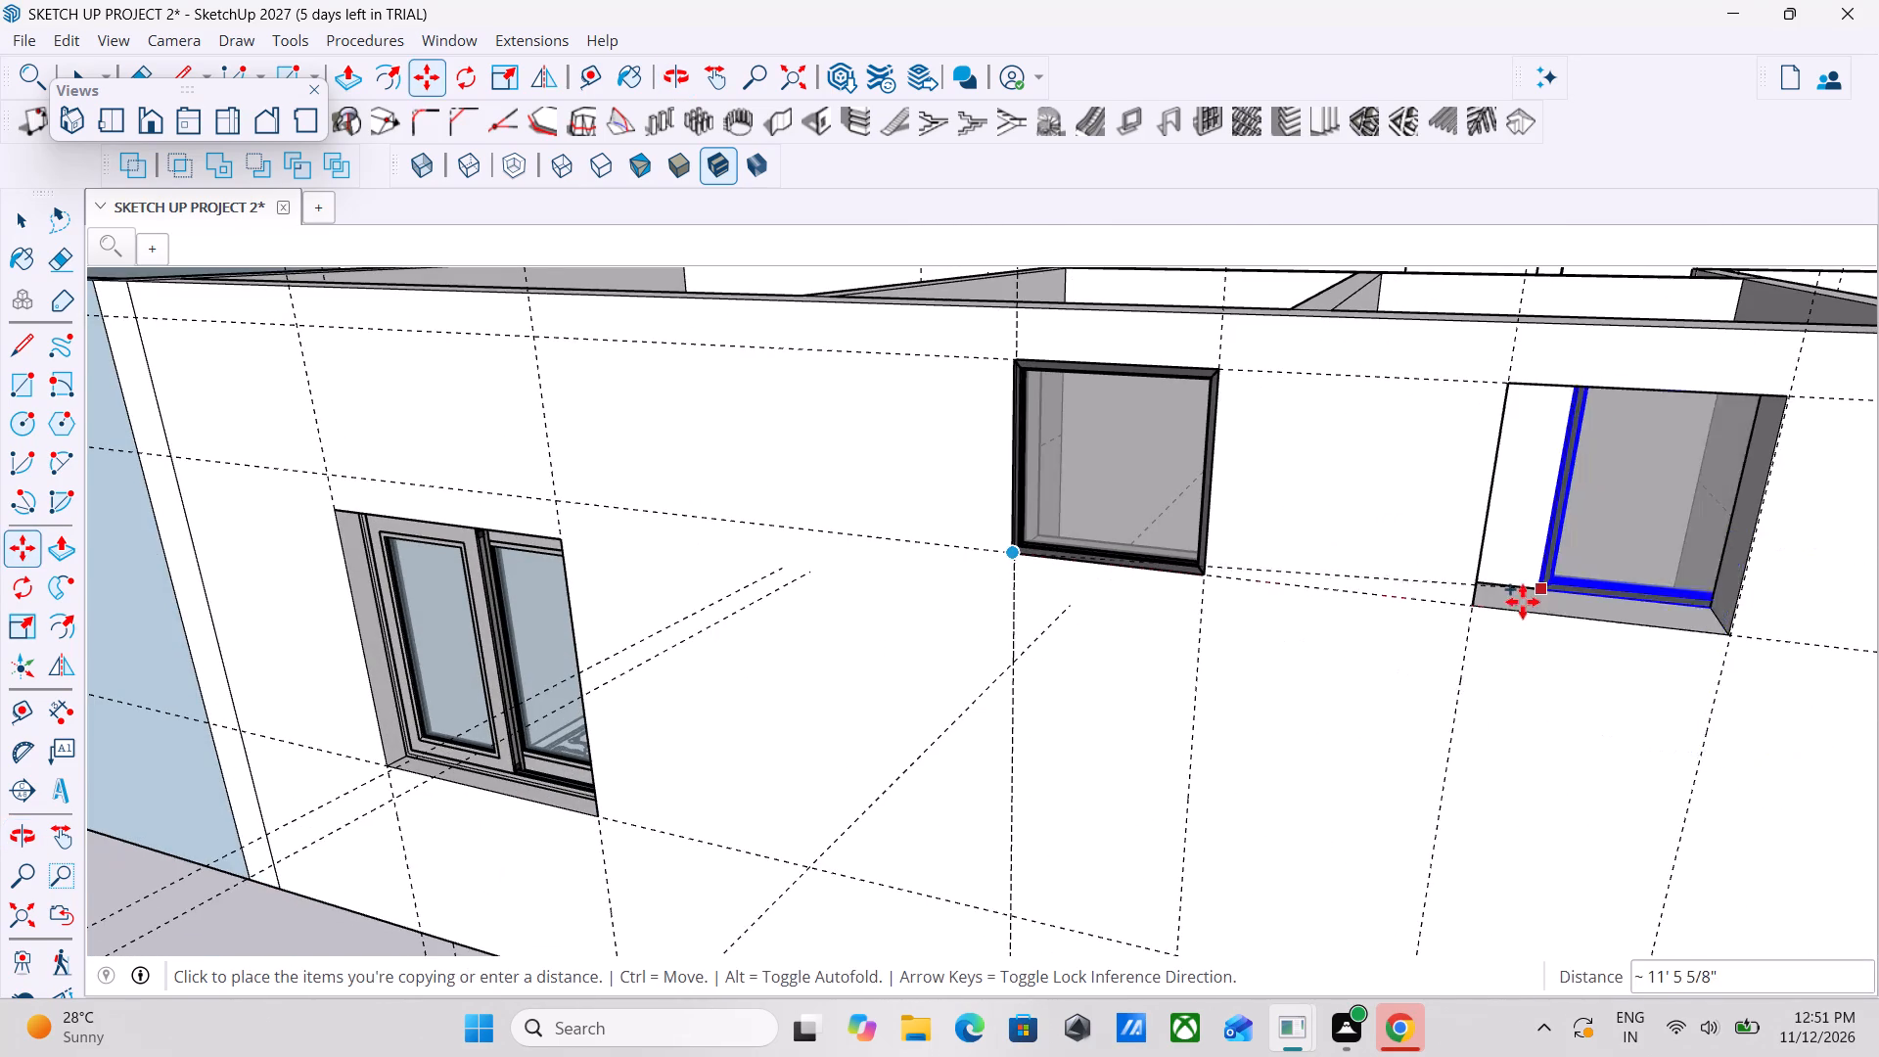
scroll(1521, 602, up, 15)
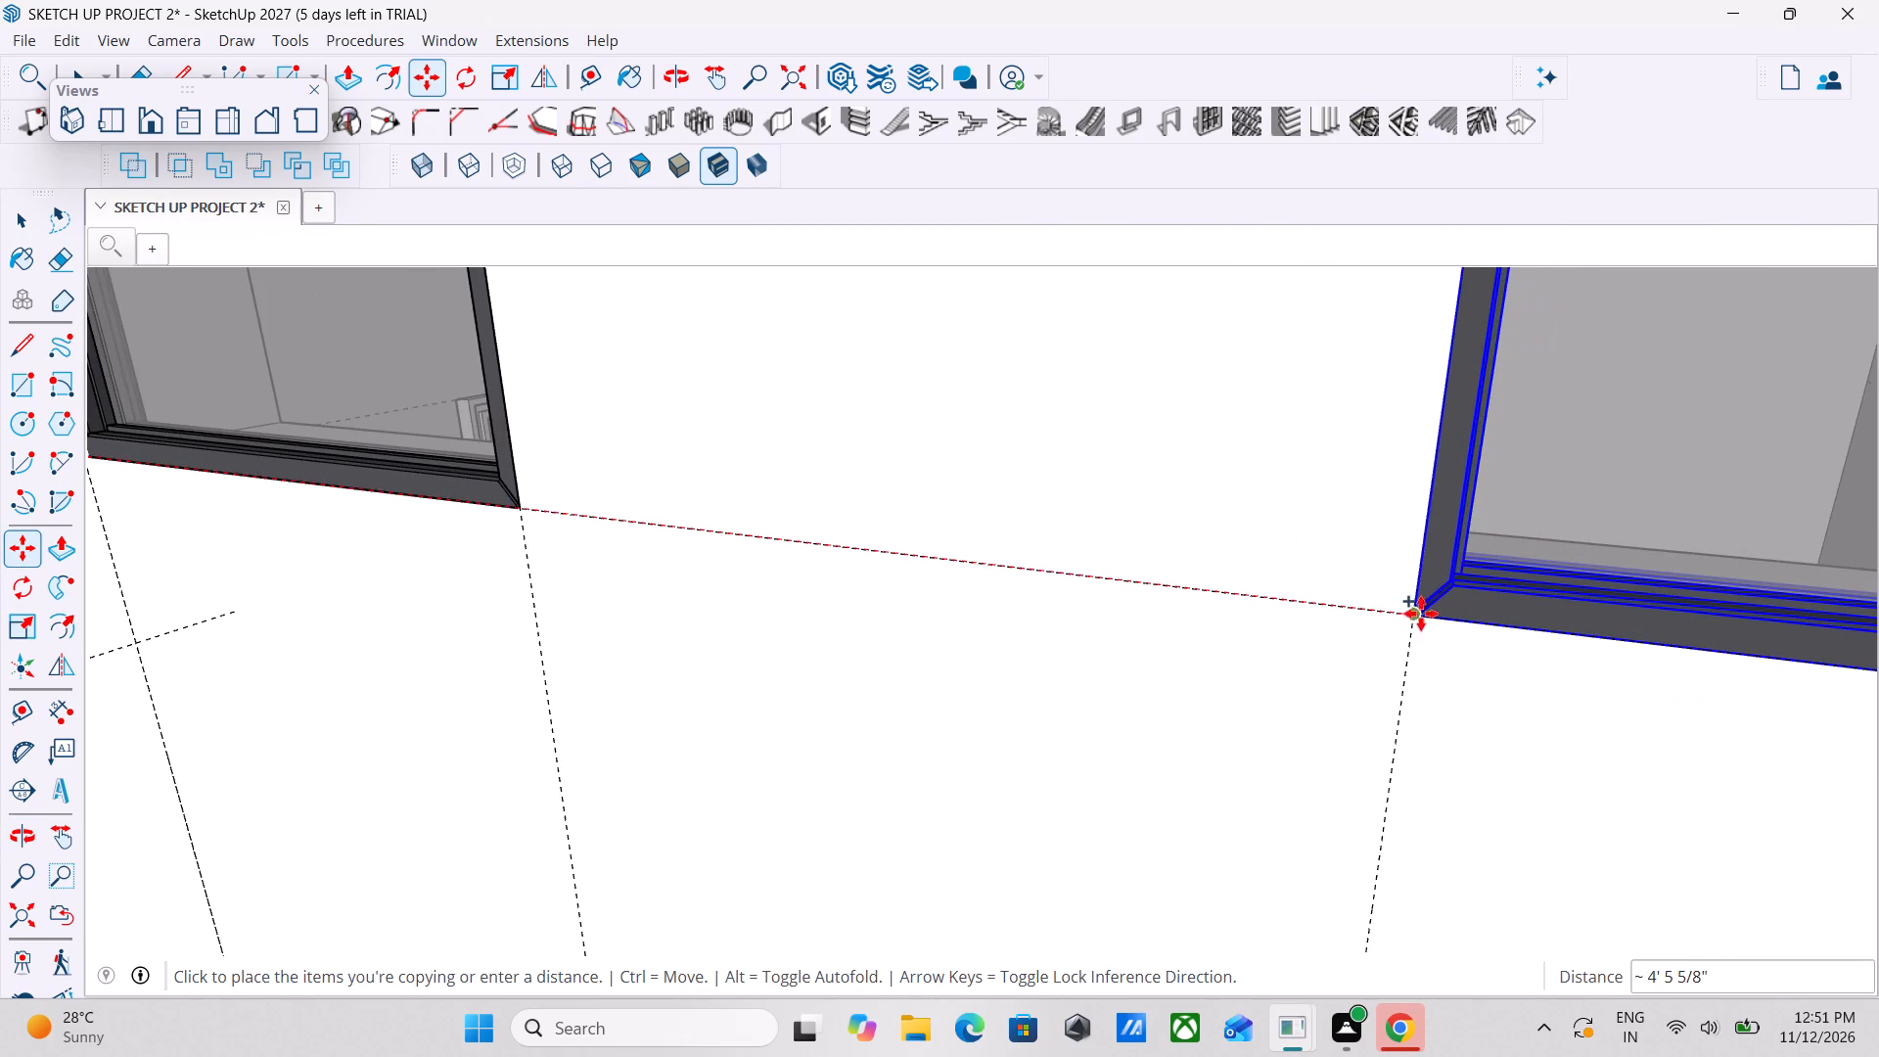
scroll(1431, 612, up, 6)
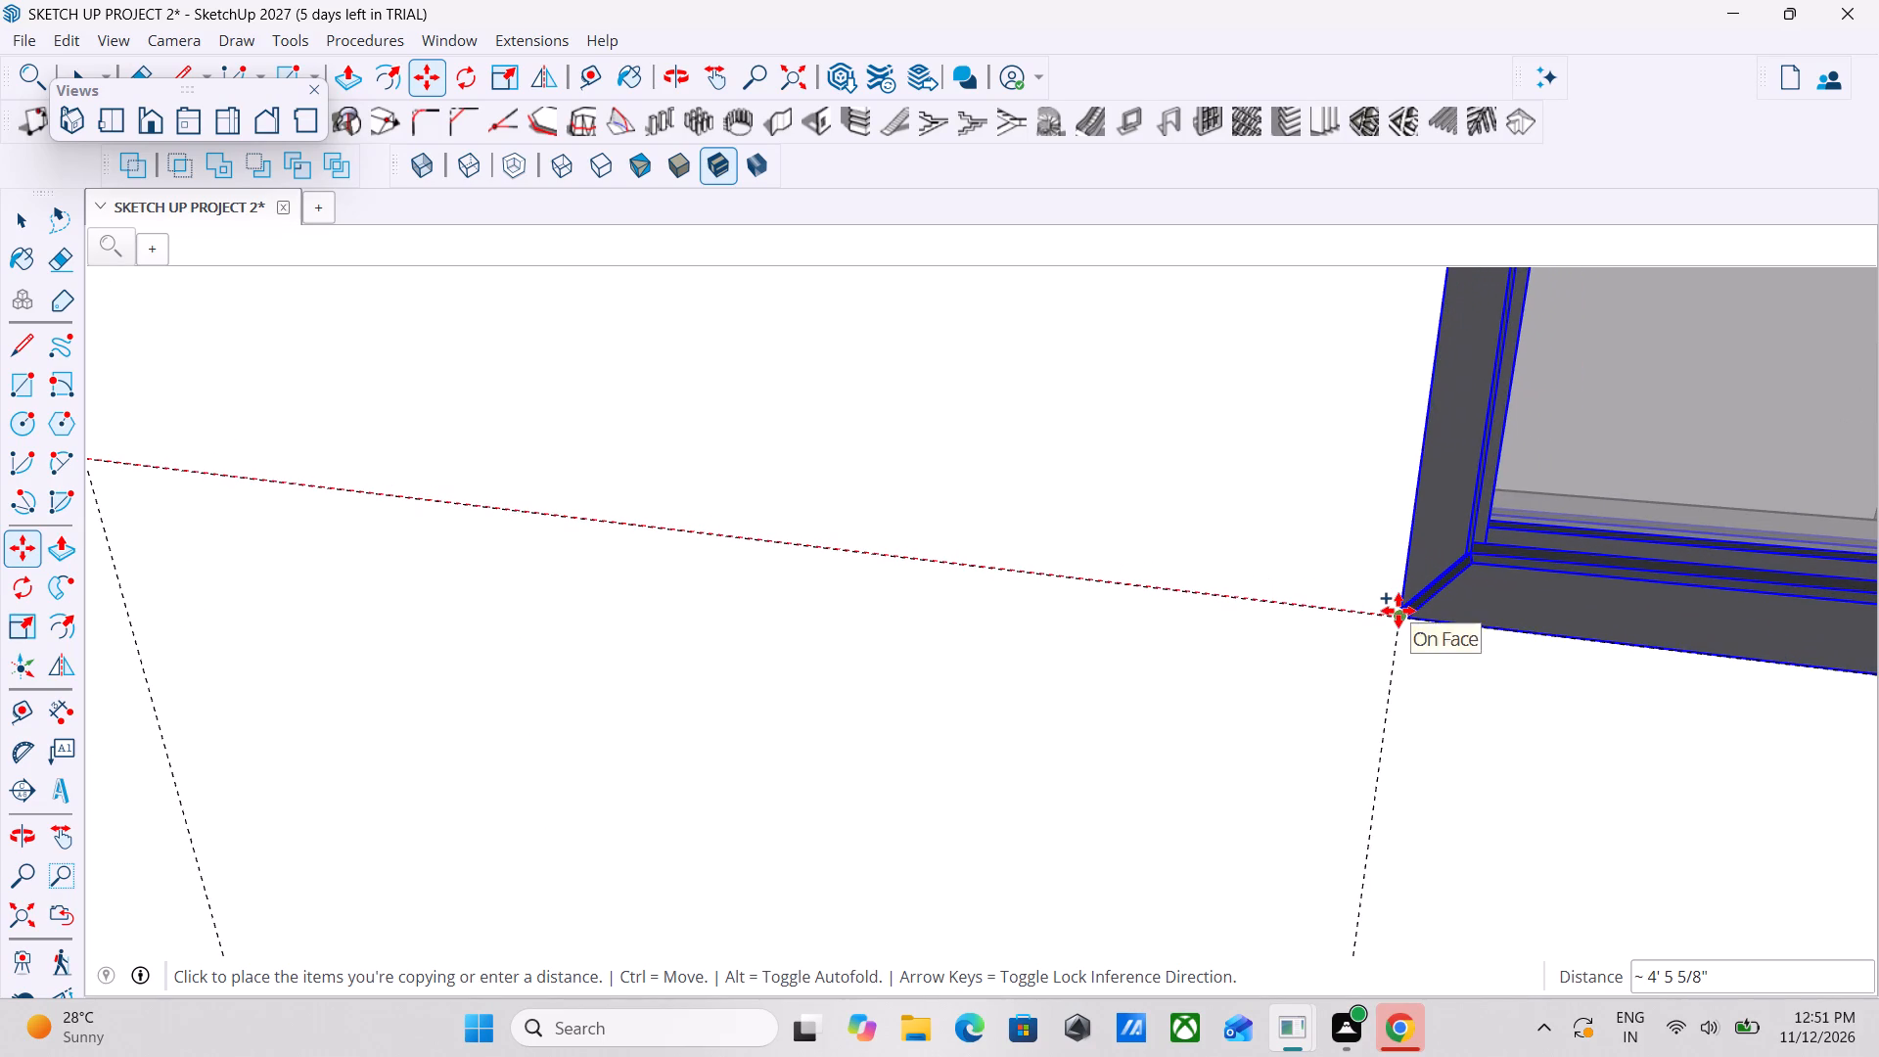
click(1398, 611)
scroll(1398, 611, down, 20)
scroll(1398, 611, down, 5)
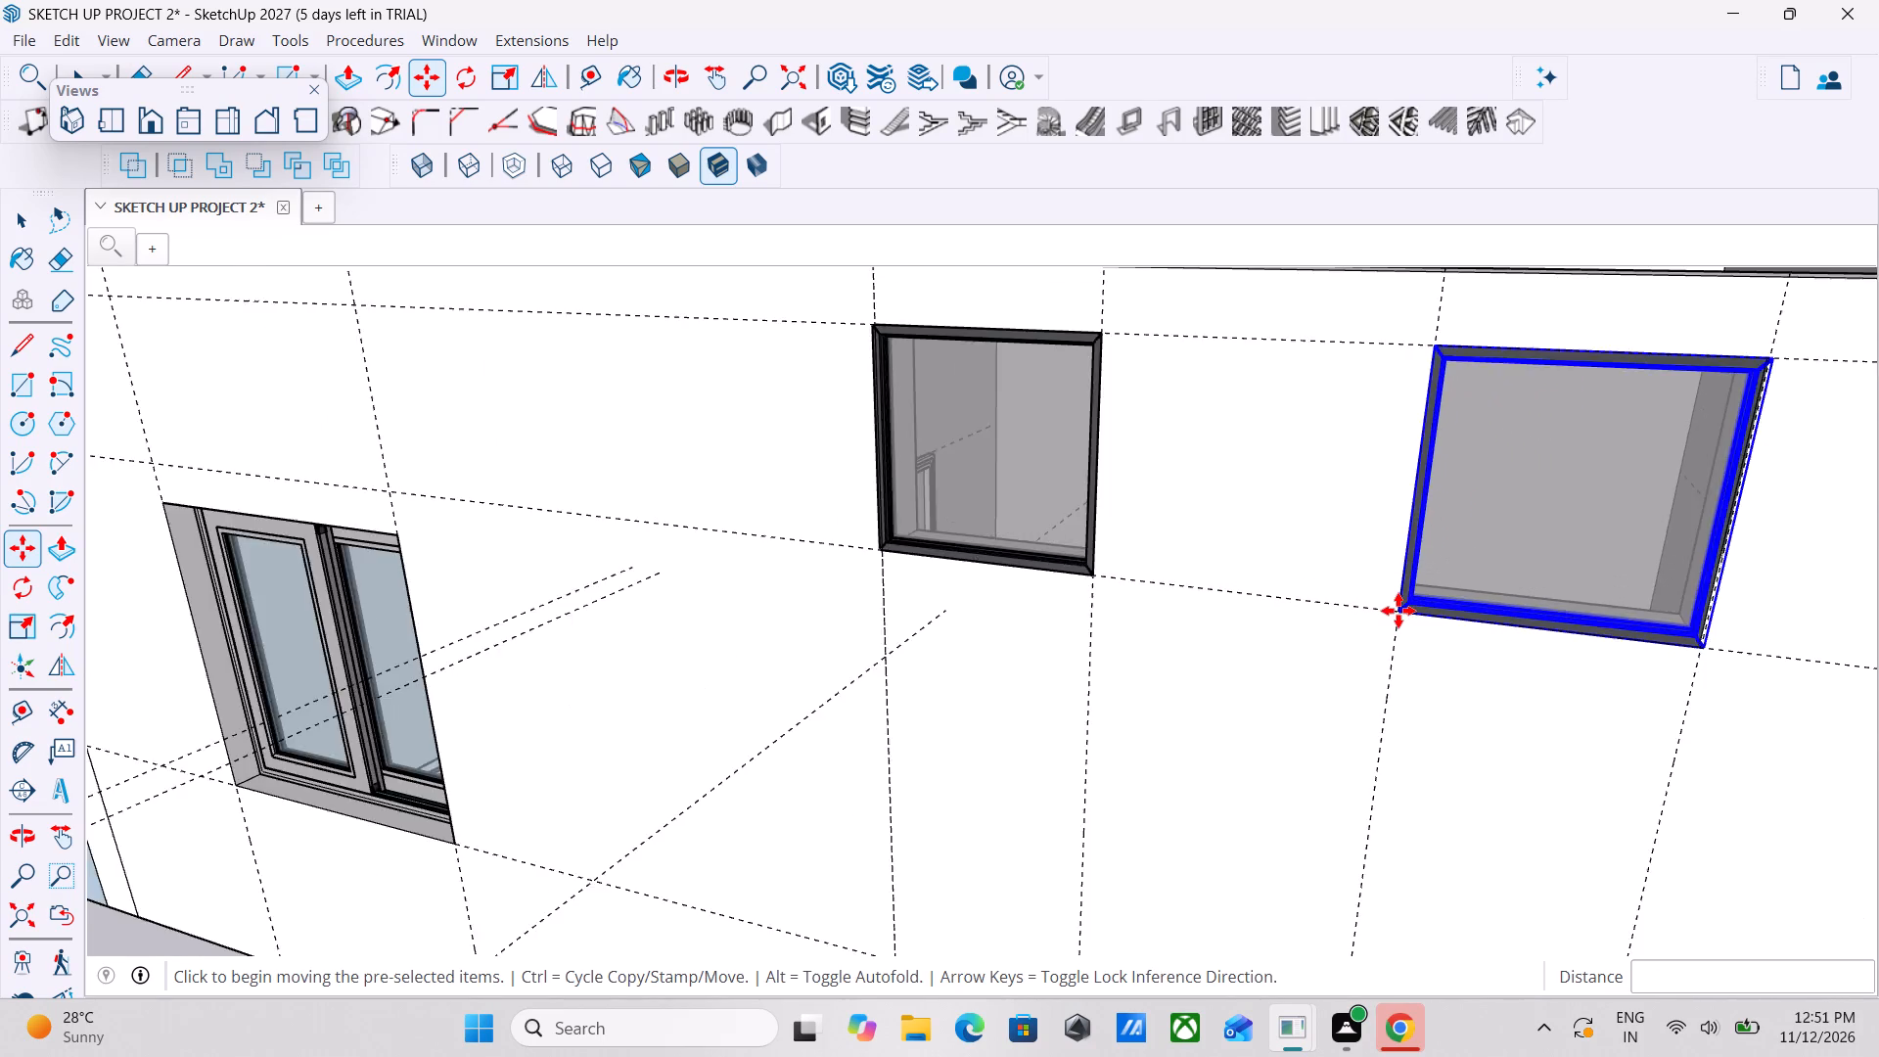
scroll(1398, 611, down, 9)
key(Escape)
key(space)
scroll(1398, 611, down, 4)
key(space)
key(space)
key(space)
key(space)
key(space)
Examine the house's exterior walls from all sides to check which openings have windows.
middle_drag(1289, 629, 1718, 669)
scroll(1314, 620, down, 5)
middle_drag(1070, 629, 565, 609)
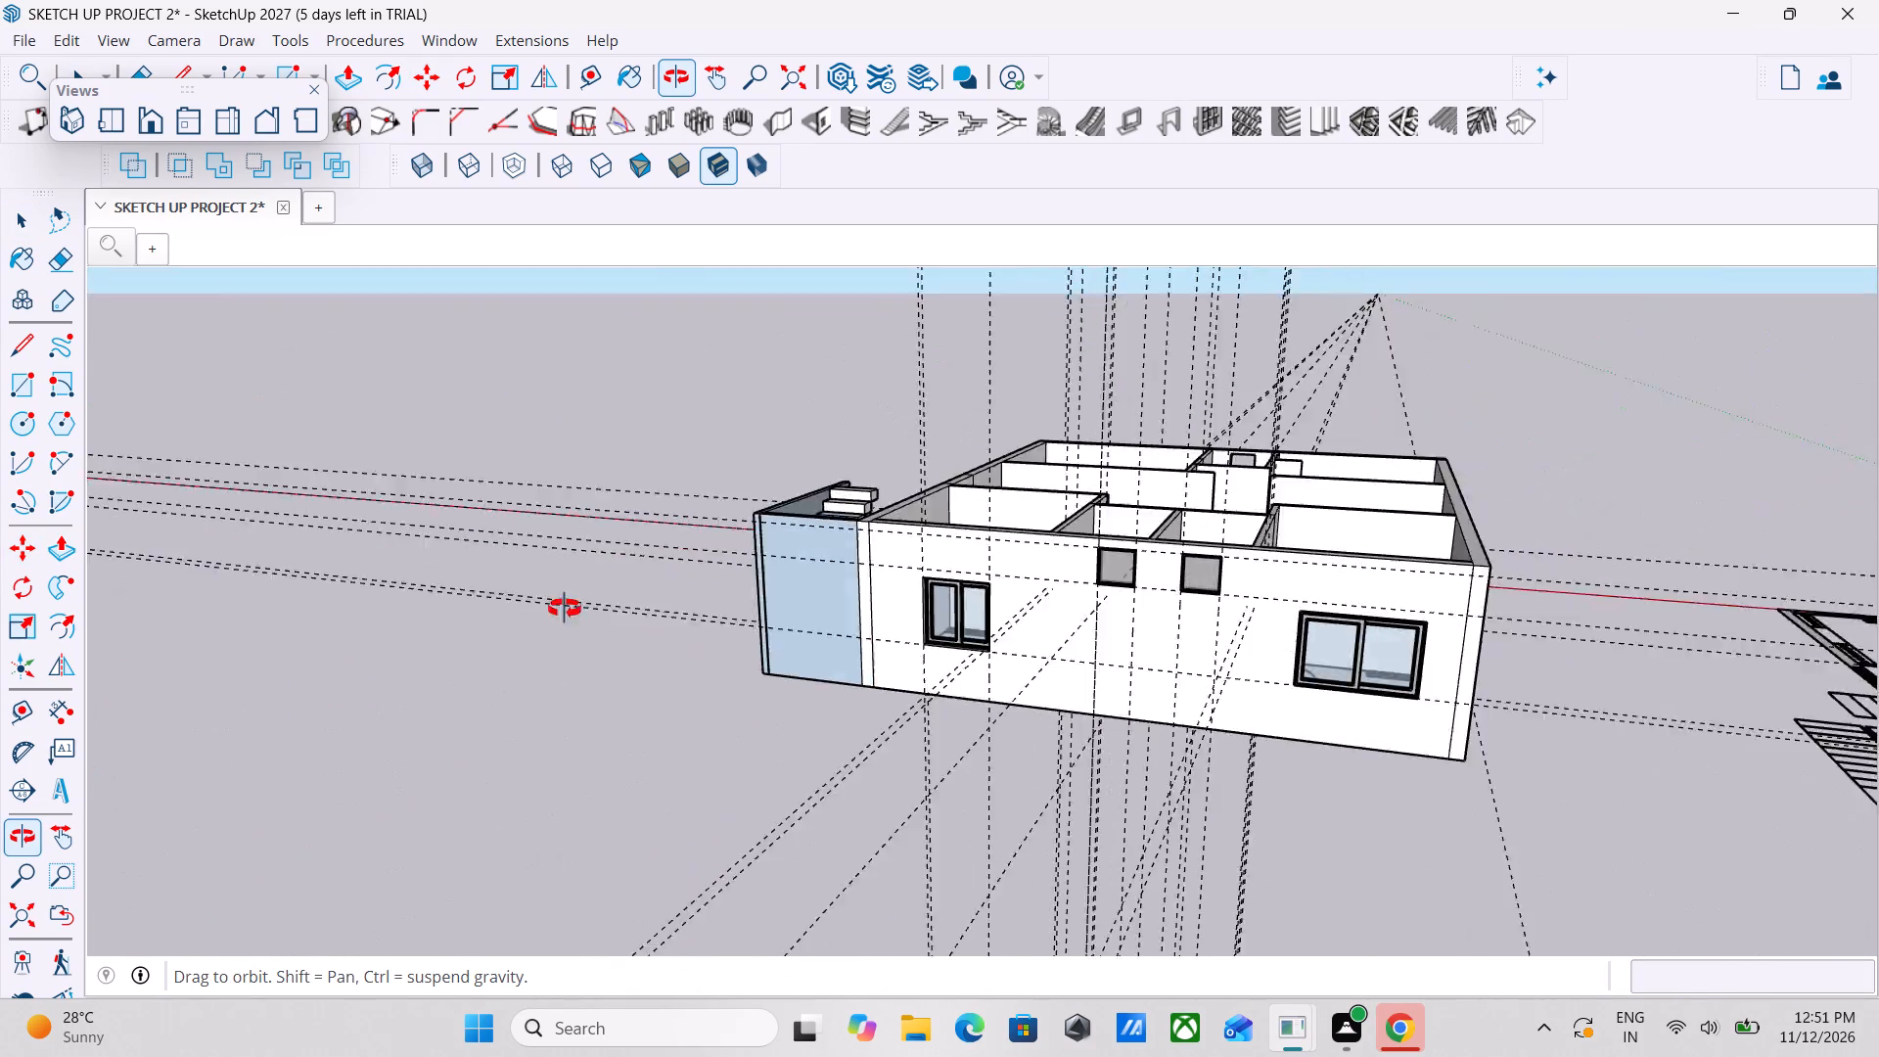
middle_drag(565, 609, 291, 617)
middle_drag(1444, 639, 1597, 655)
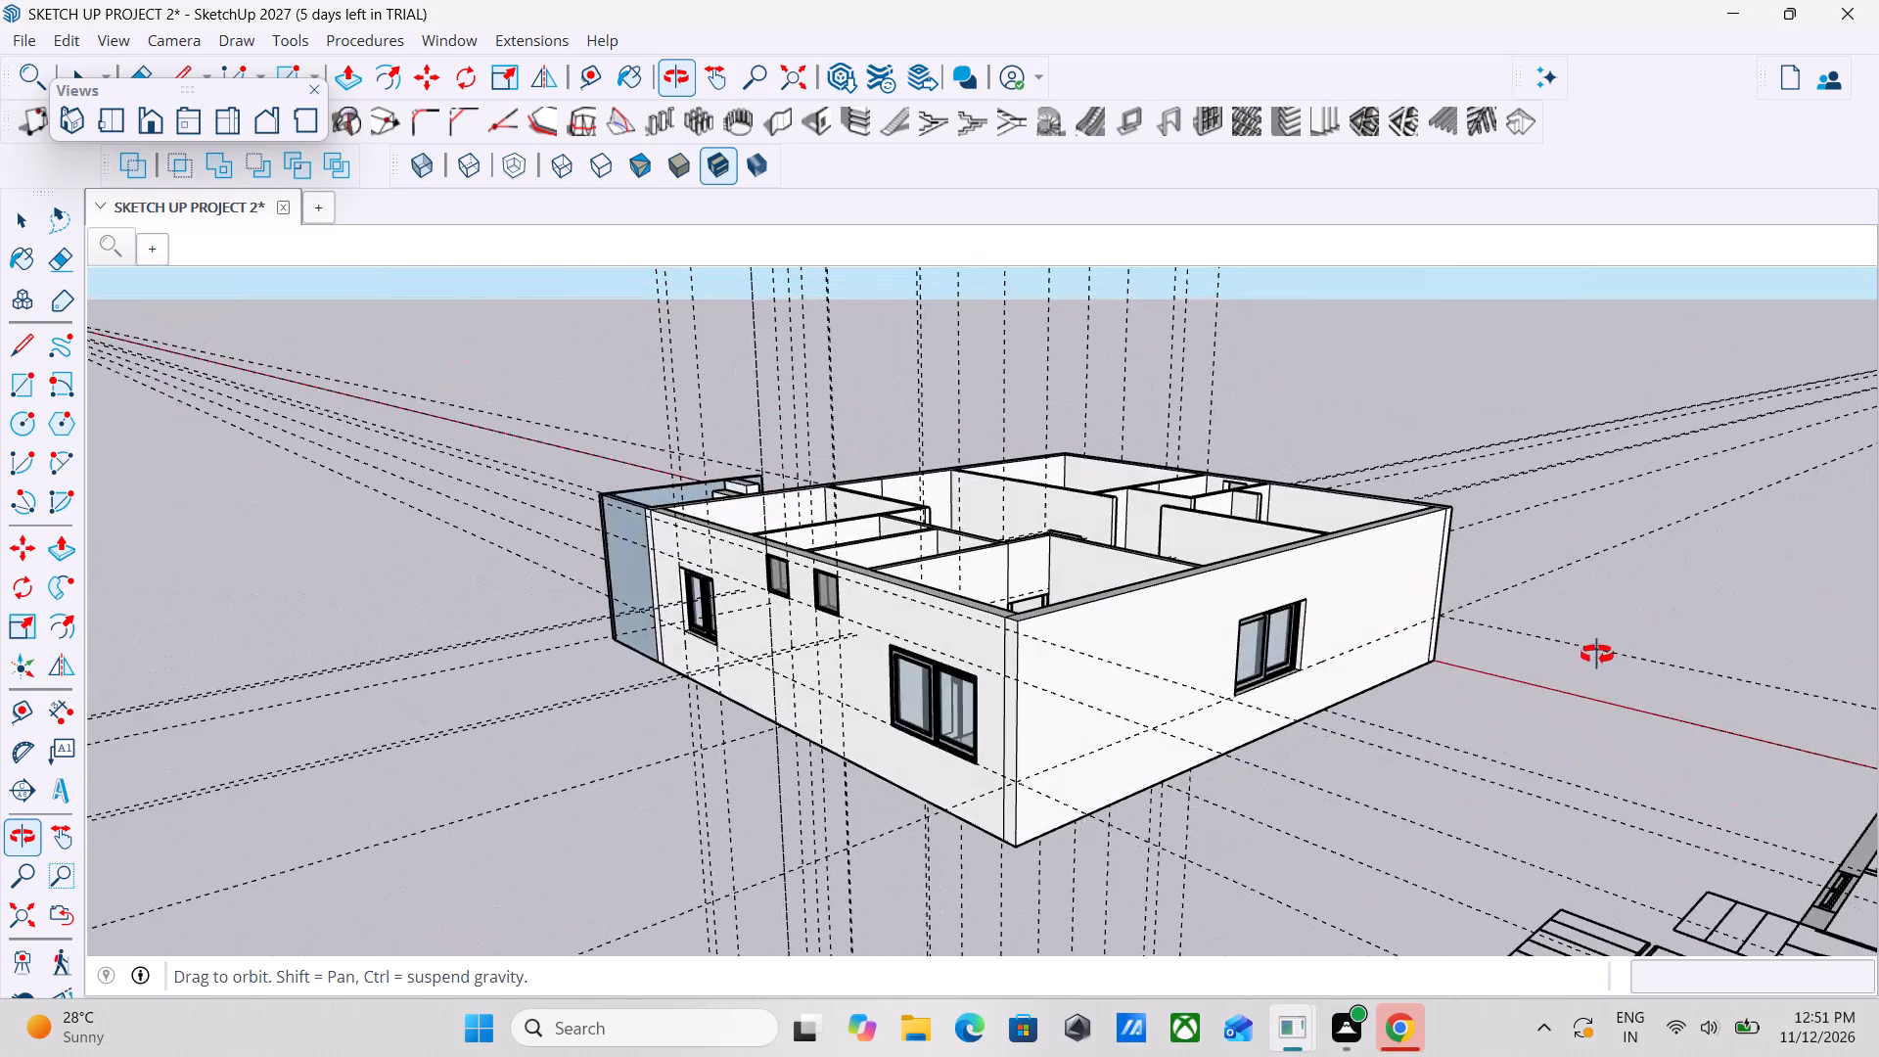
middle_drag(1597, 655, 1789, 623)
middle_drag(978, 688, 1063, 735)
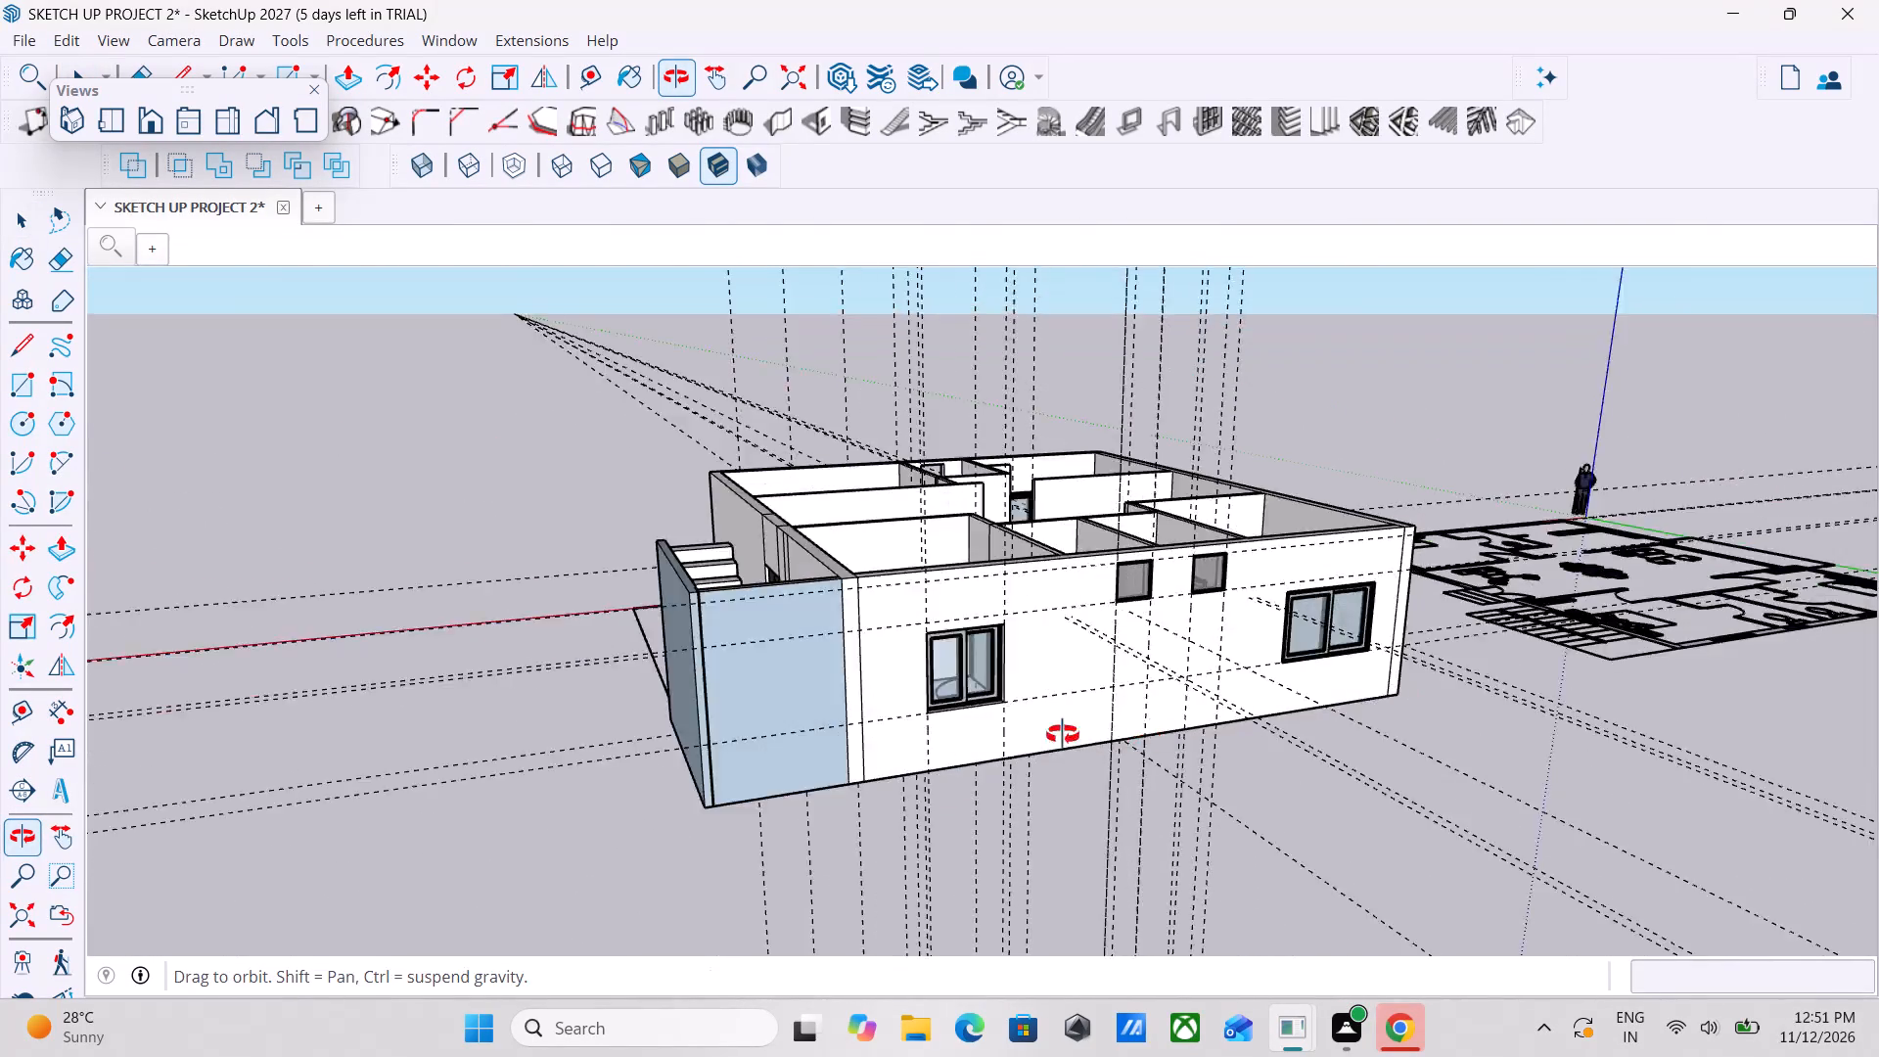
middle_drag(1063, 735, 1435, 923)
middle_drag(1119, 836, 1685, 872)
middle_drag(1244, 822, 1581, 772)
middle_drag(1333, 747, 941, 711)
scroll(941, 711, up, 2)
middle_drag(941, 711, 1206, 722)
middle_drag(883, 738, 1241, 735)
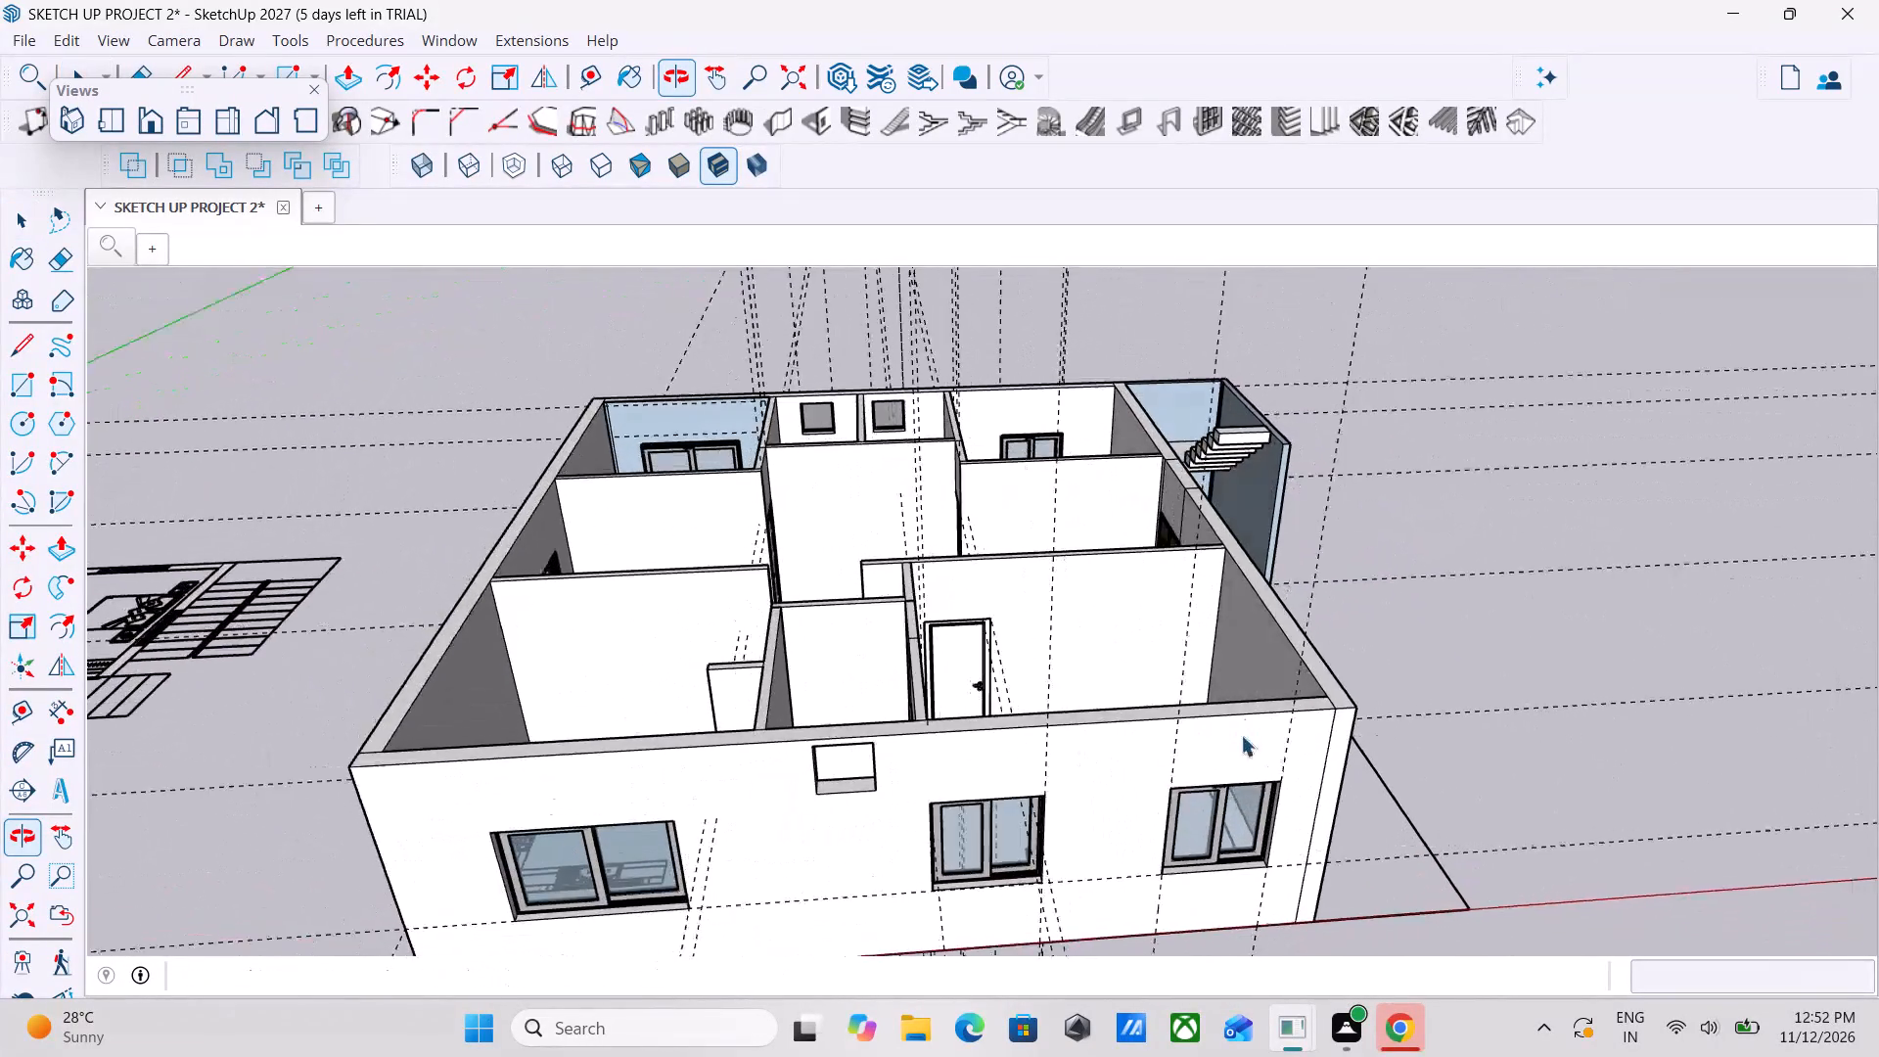
Examine the rooms, main entrance and kitchen from above and around the house to check the doors, windows and remaining openings.
middle_drag(627, 652, 1305, 859)
middle_drag(1398, 789, 1274, 813)
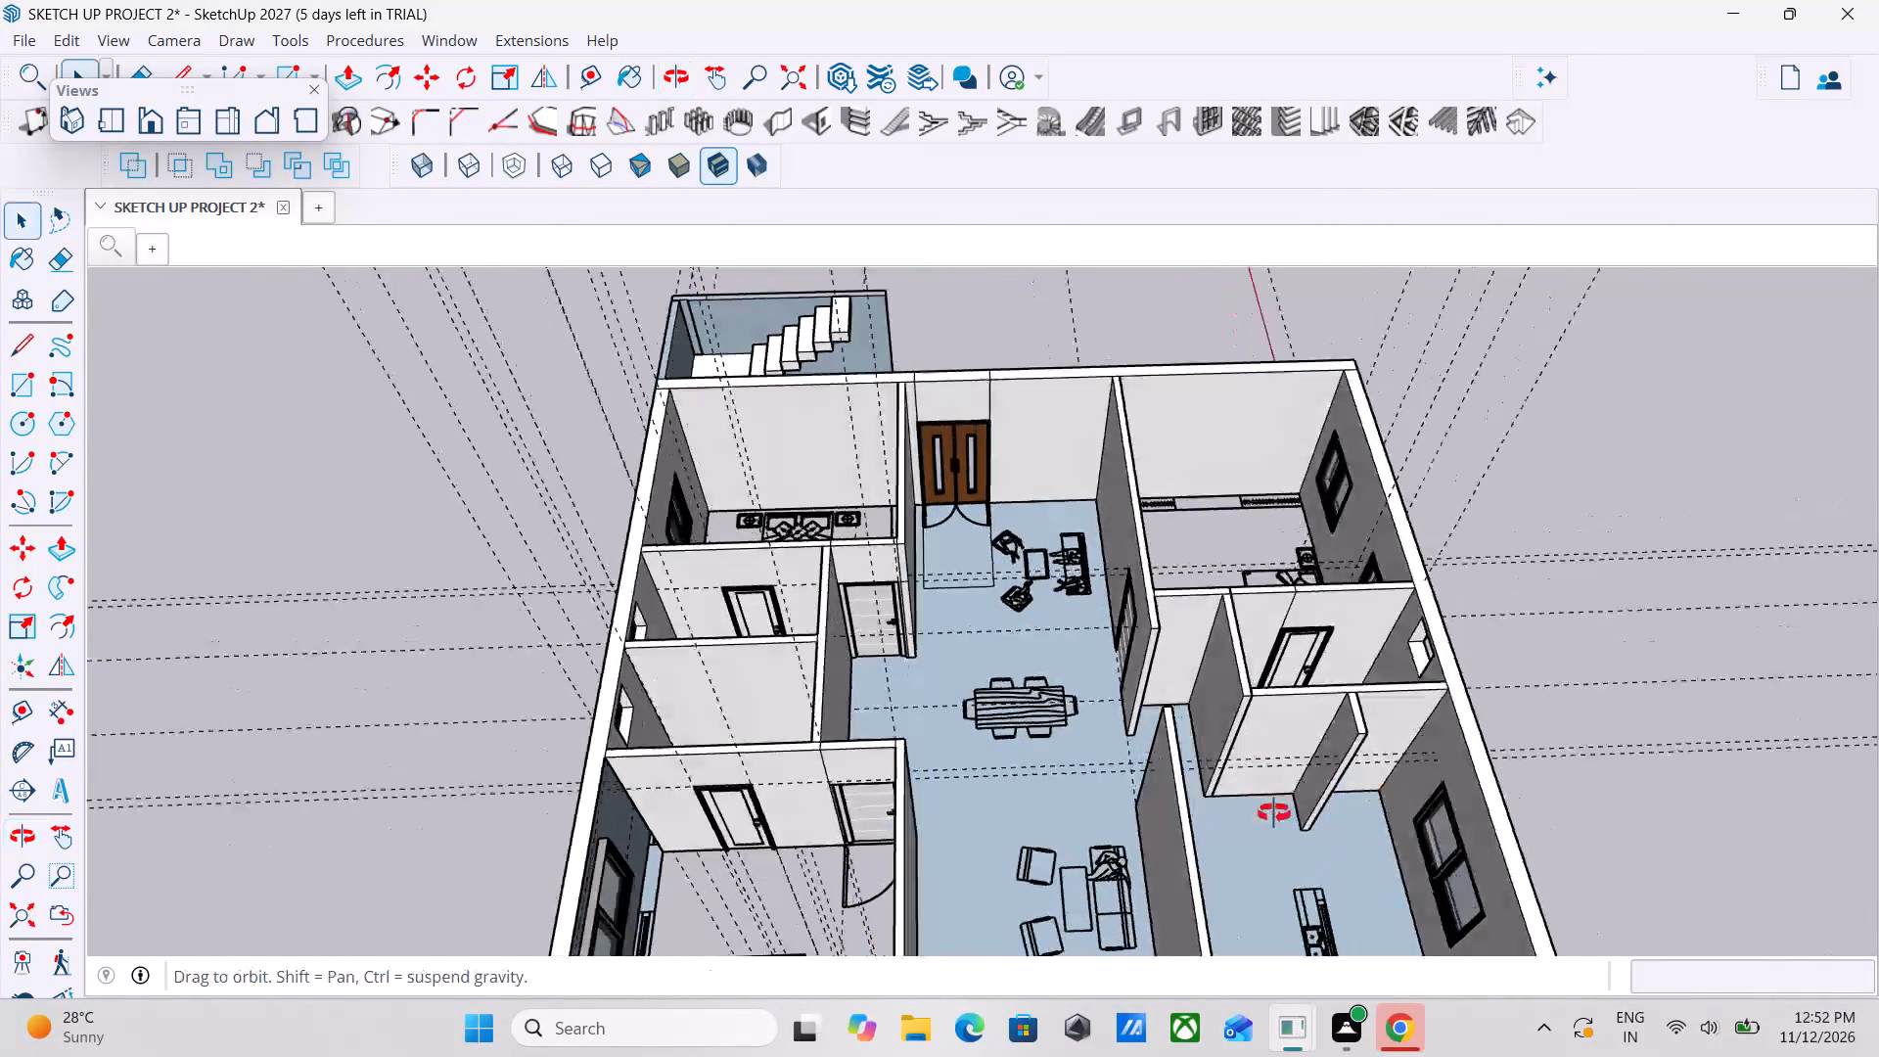
middle_drag(1274, 813, 1437, 847)
middle_drag(1301, 729, 1175, 786)
scroll(1230, 762, up, 6)
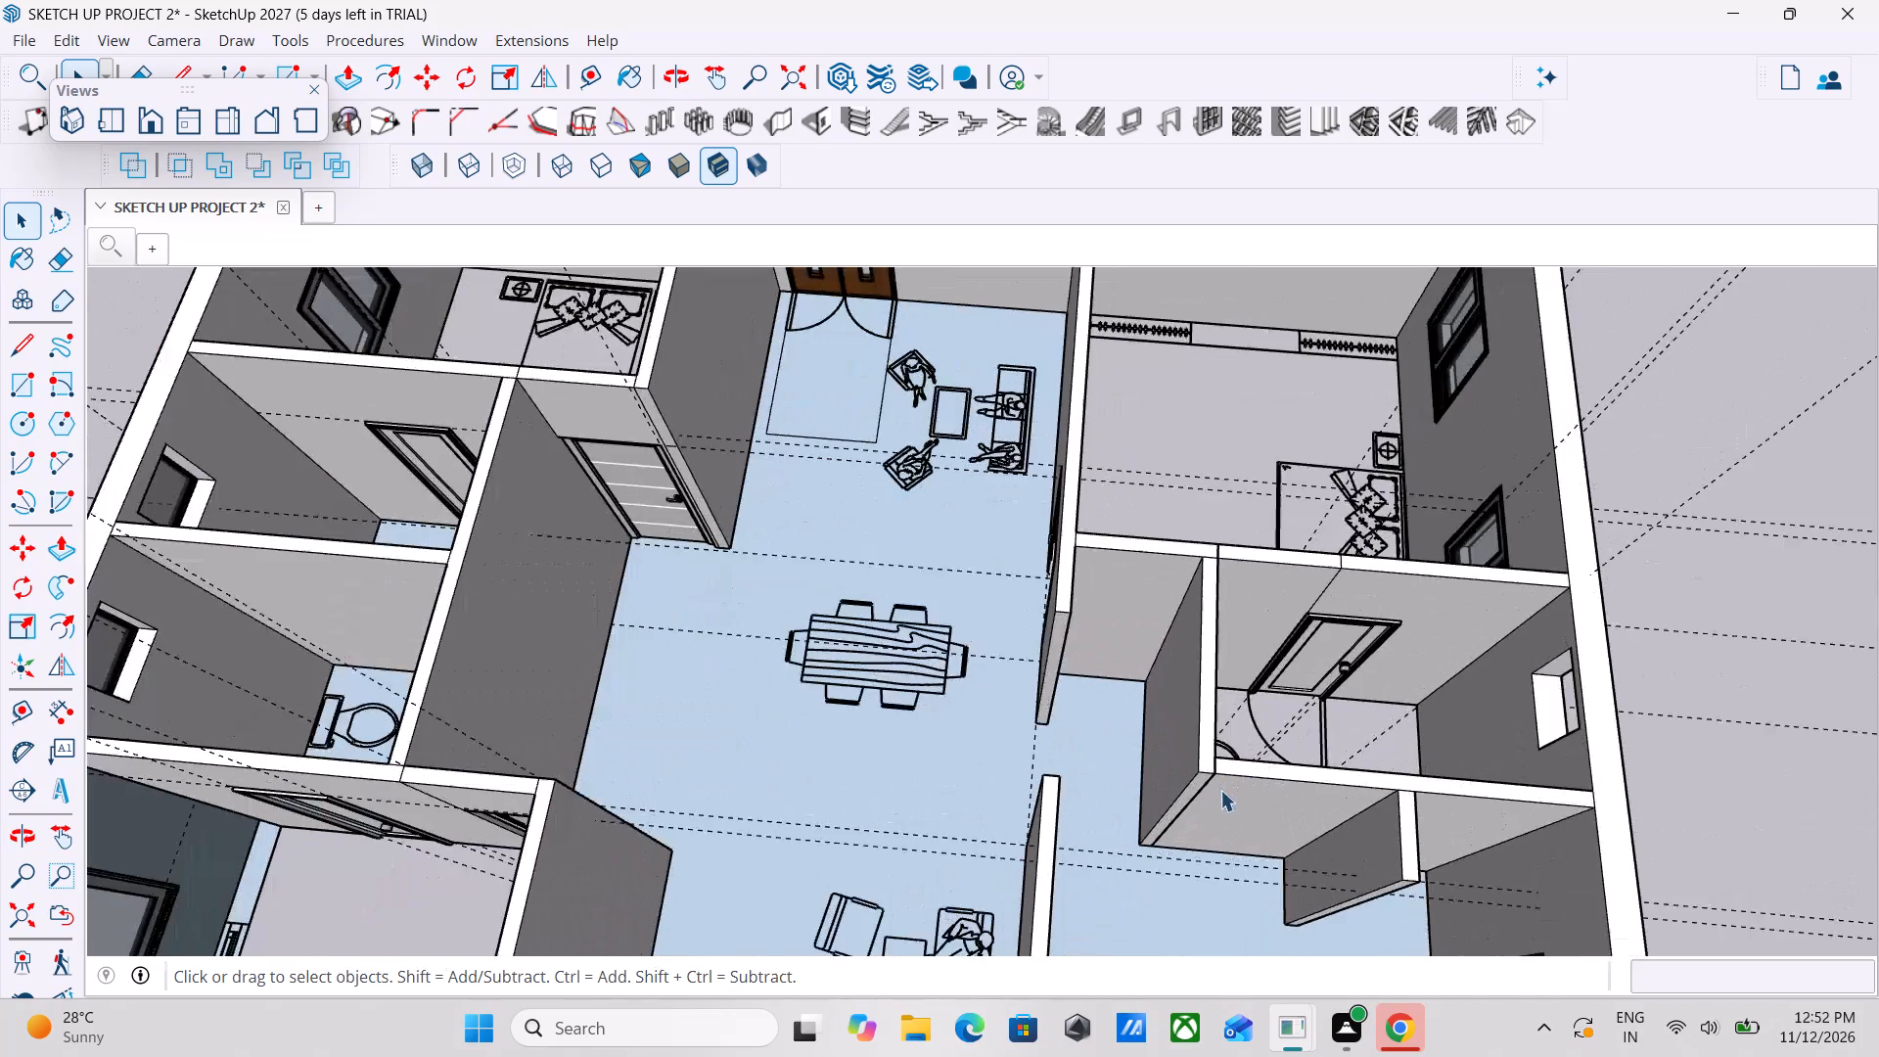
scroll(1220, 790, up, 8)
scroll(1191, 748, down, 12)
middle_drag(1123, 774, 1335, 683)
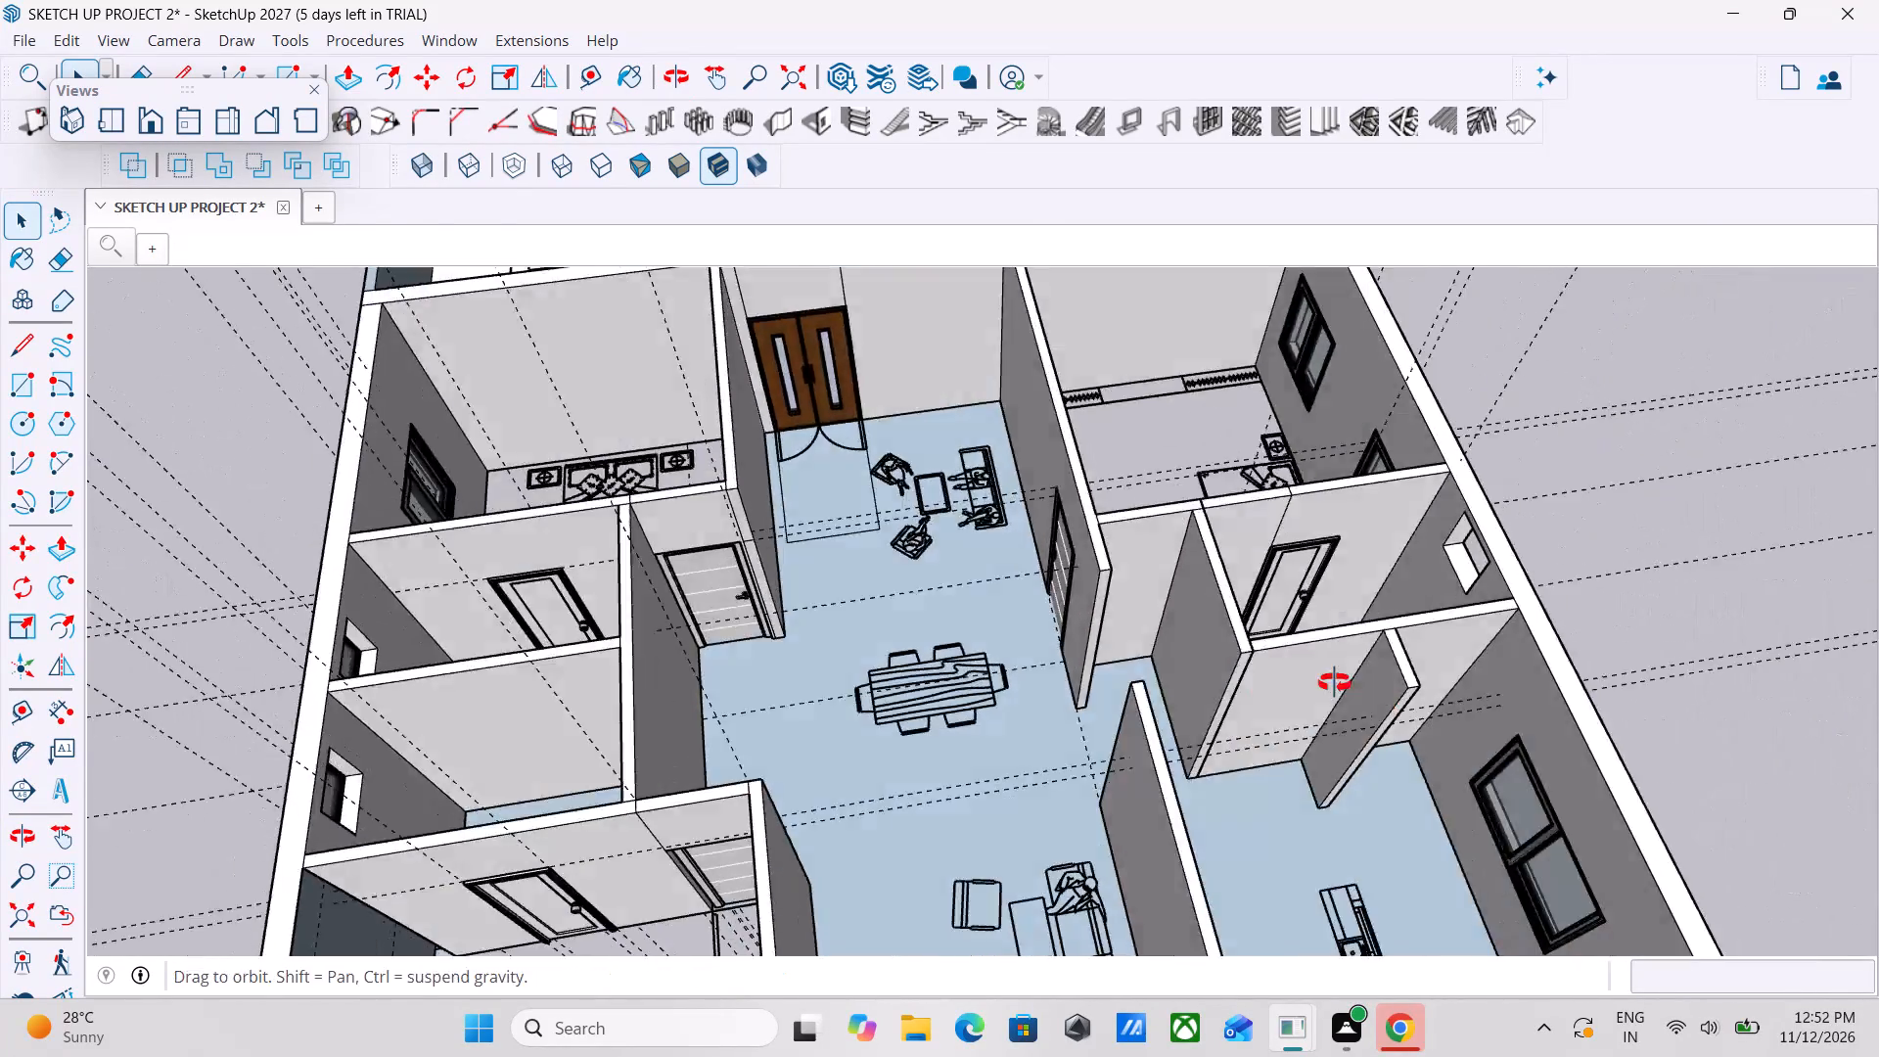
middle_drag(1335, 683, 1431, 633)
middle_drag(976, 766, 318, 723)
middle_drag(881, 700, 301, 663)
middle_drag(878, 682, 794, 598)
scroll(794, 598, up, 1)
scroll(794, 598, down, 3)
middle_drag(794, 598, 923, 658)
scroll(923, 658, down, 5)
middle_drag(1017, 648, 837, 593)
scroll(837, 593, down, 3)
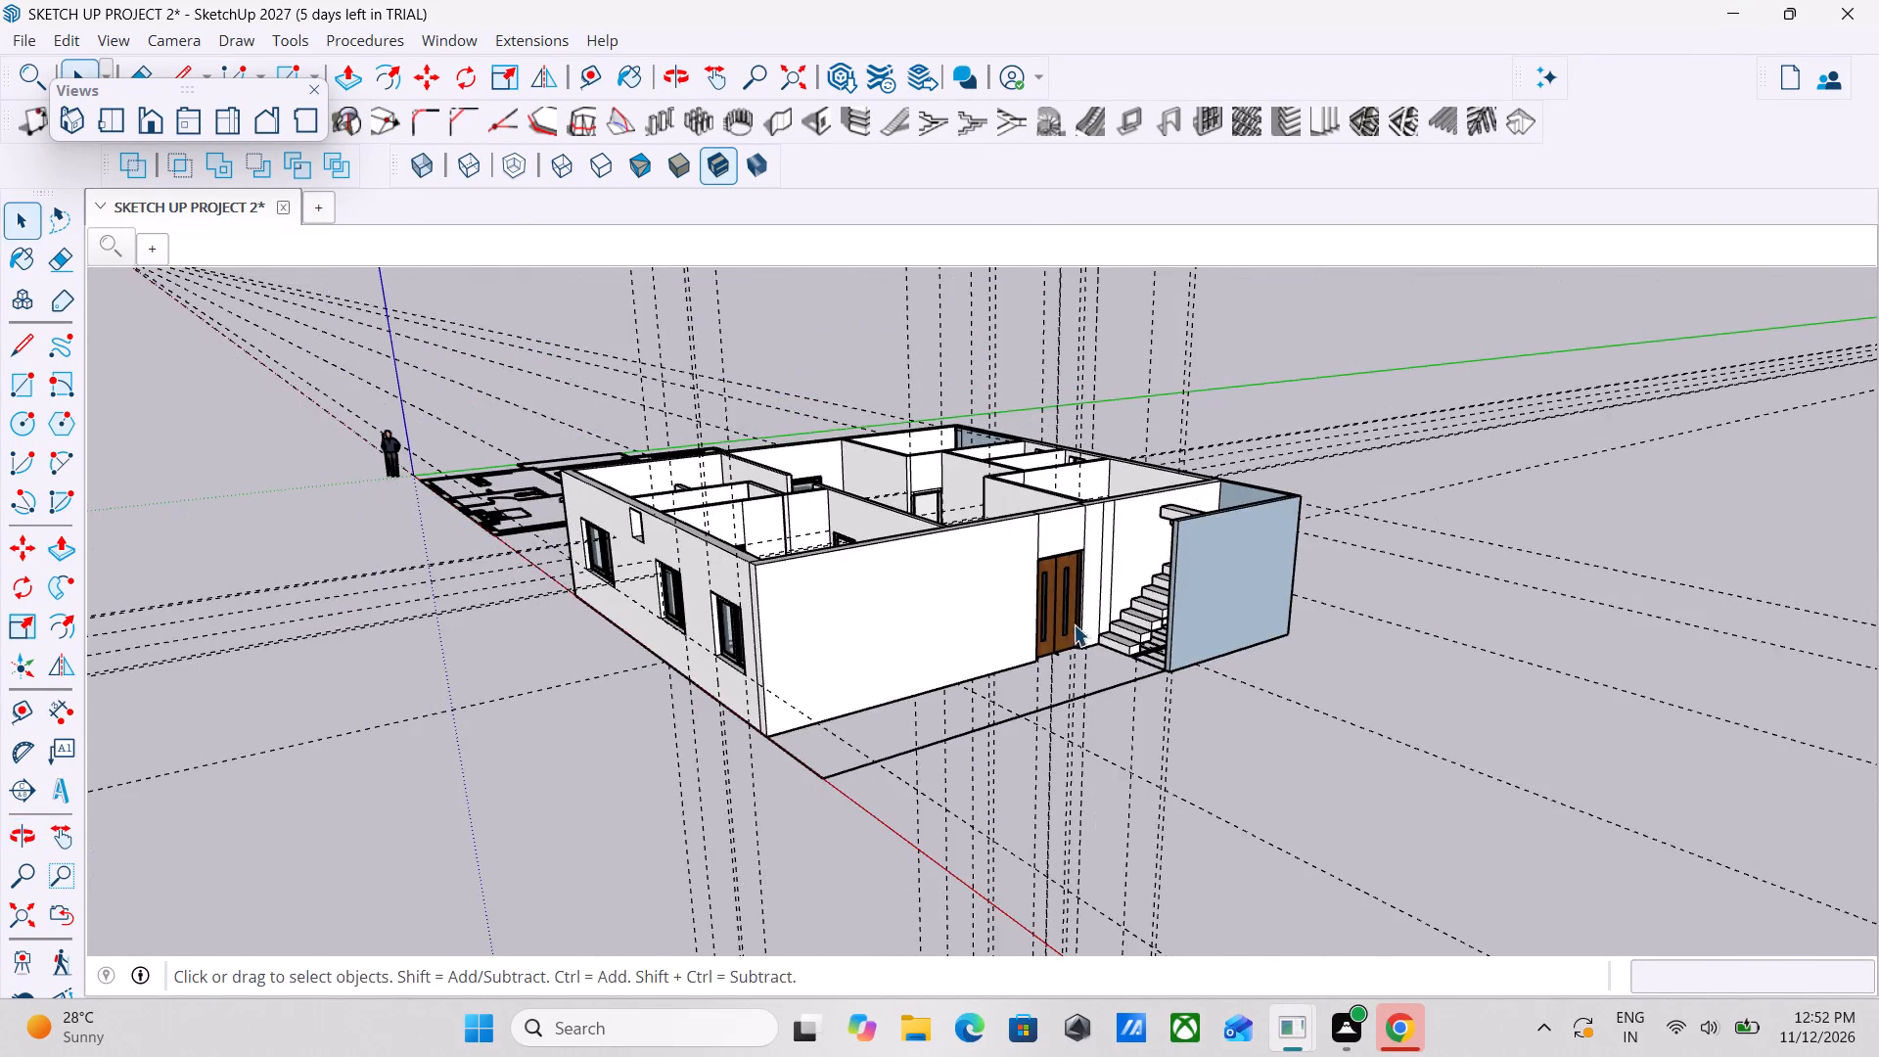
middle_drag(1081, 624, 1304, 620)
middle_drag(1311, 620, 583, 676)
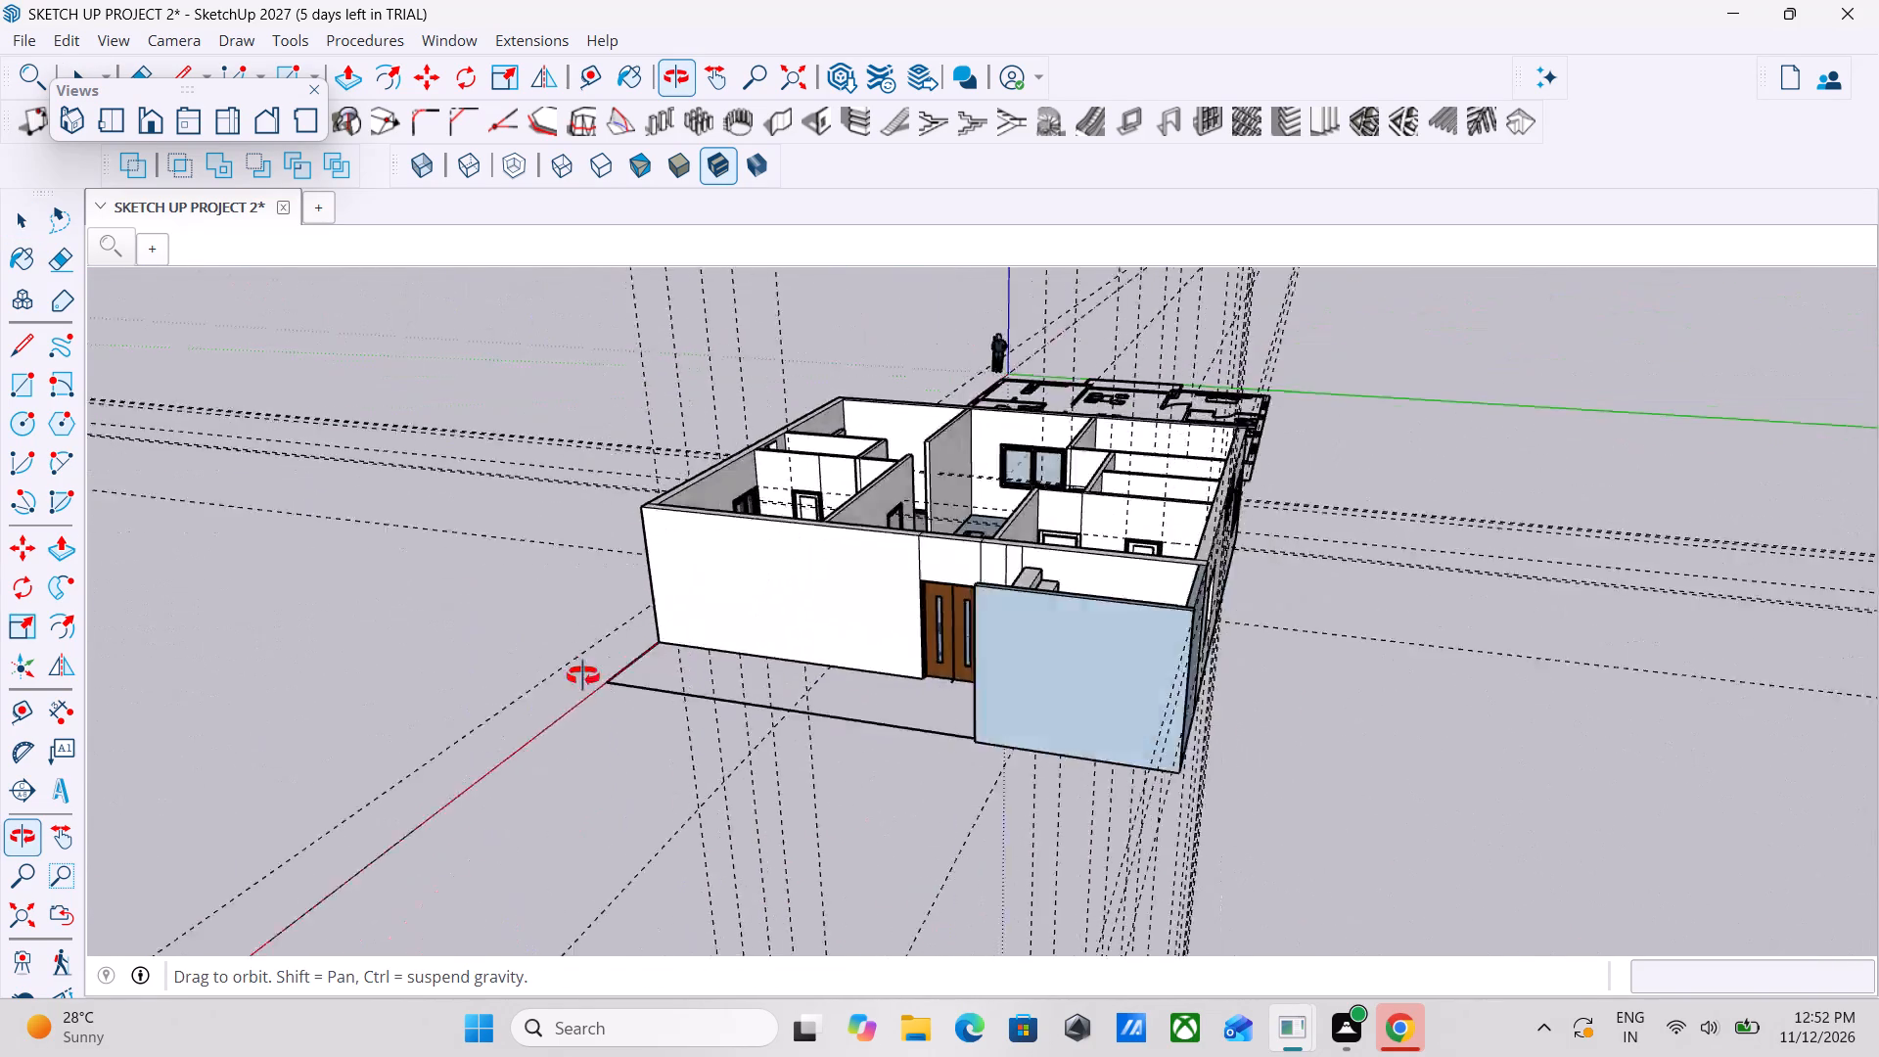
middle_drag(583, 676, 997, 811)
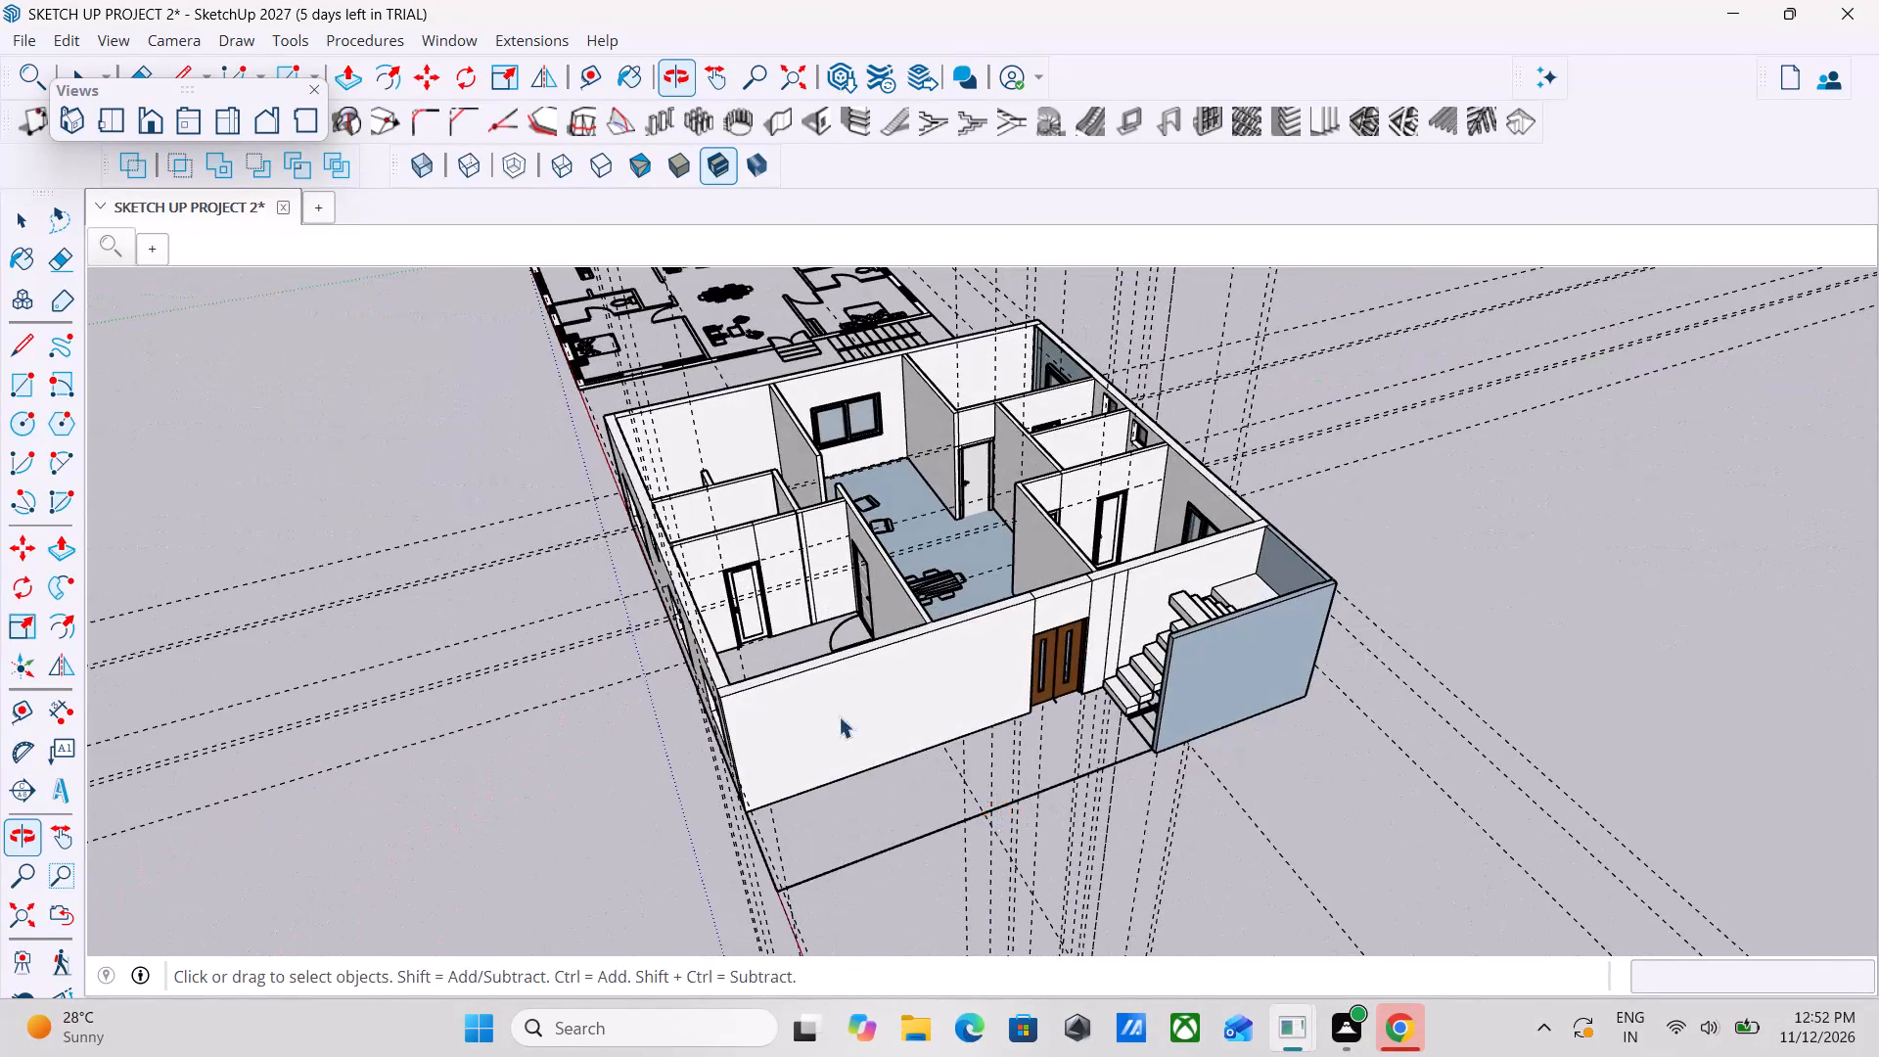
middle_drag(742, 626, 908, 682)
scroll(759, 662, up, 3)
middle_drag(753, 619, 630, 691)
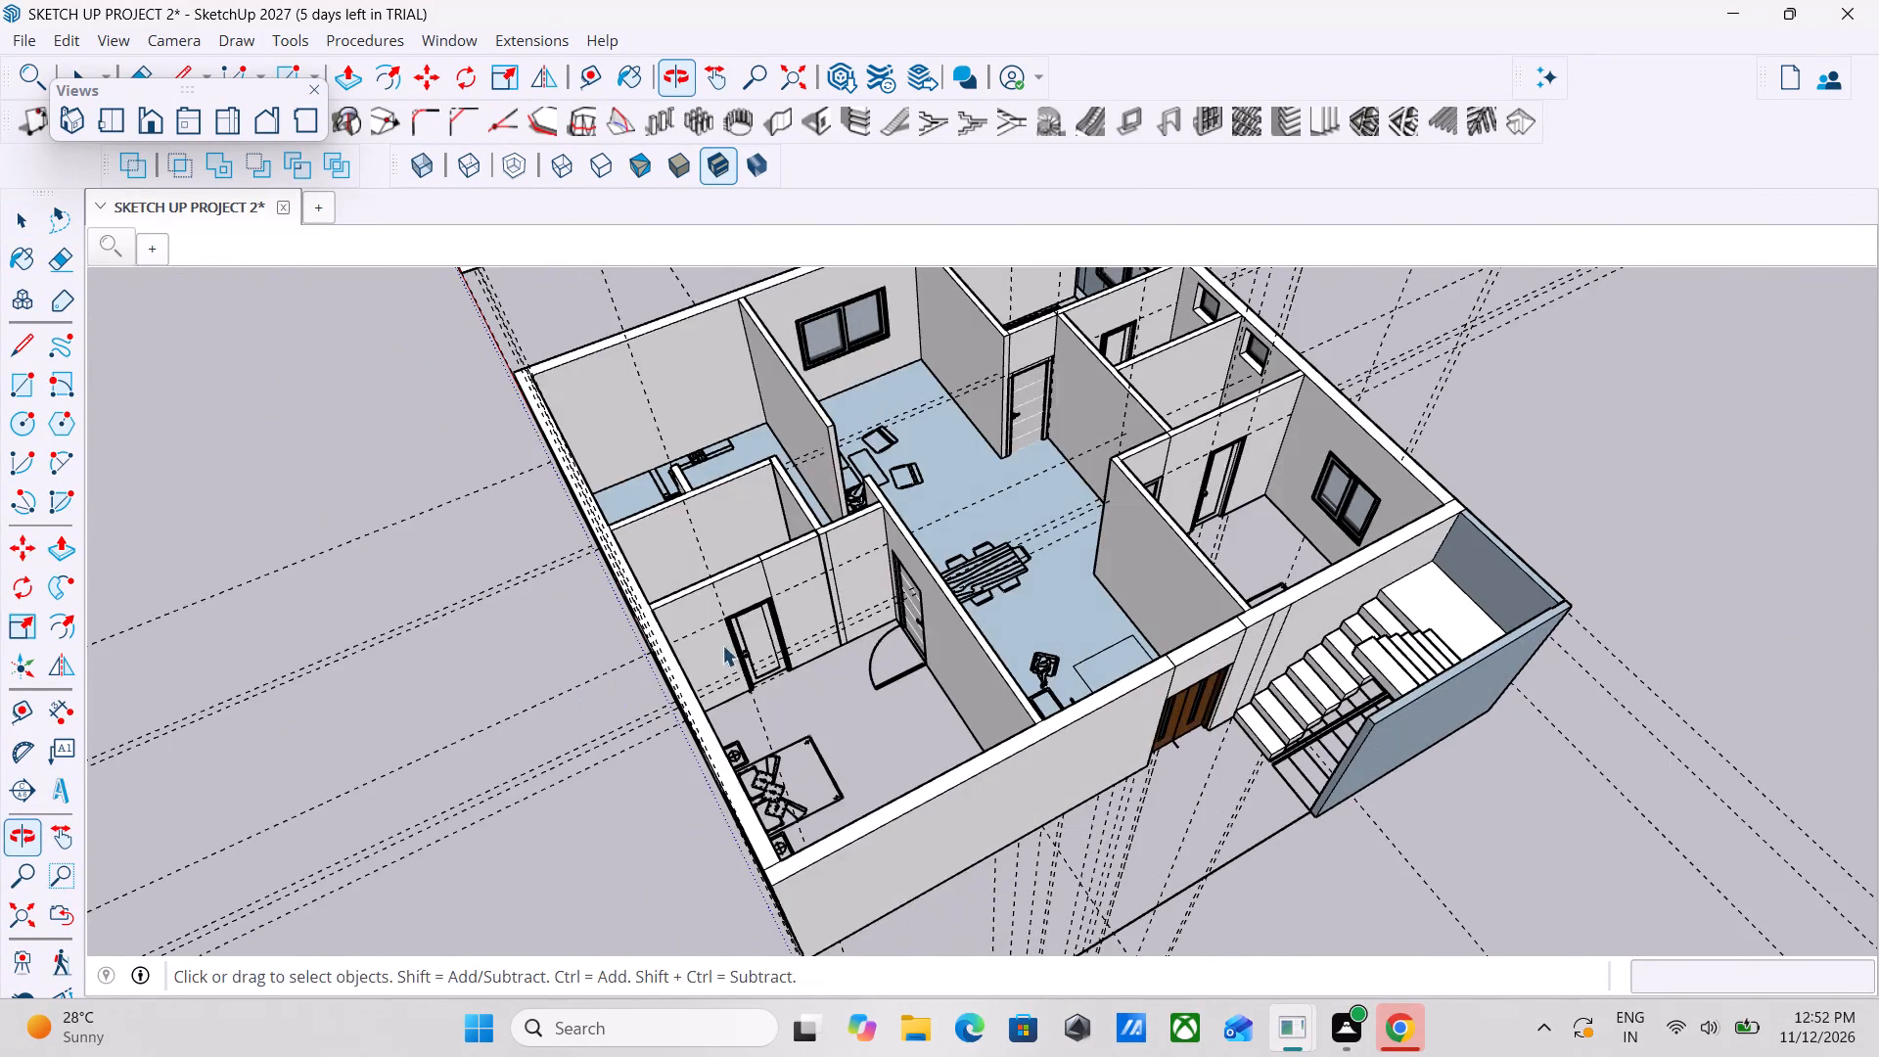
middle_drag(934, 628, 750, 746)
middle_drag(746, 627, 666, 726)
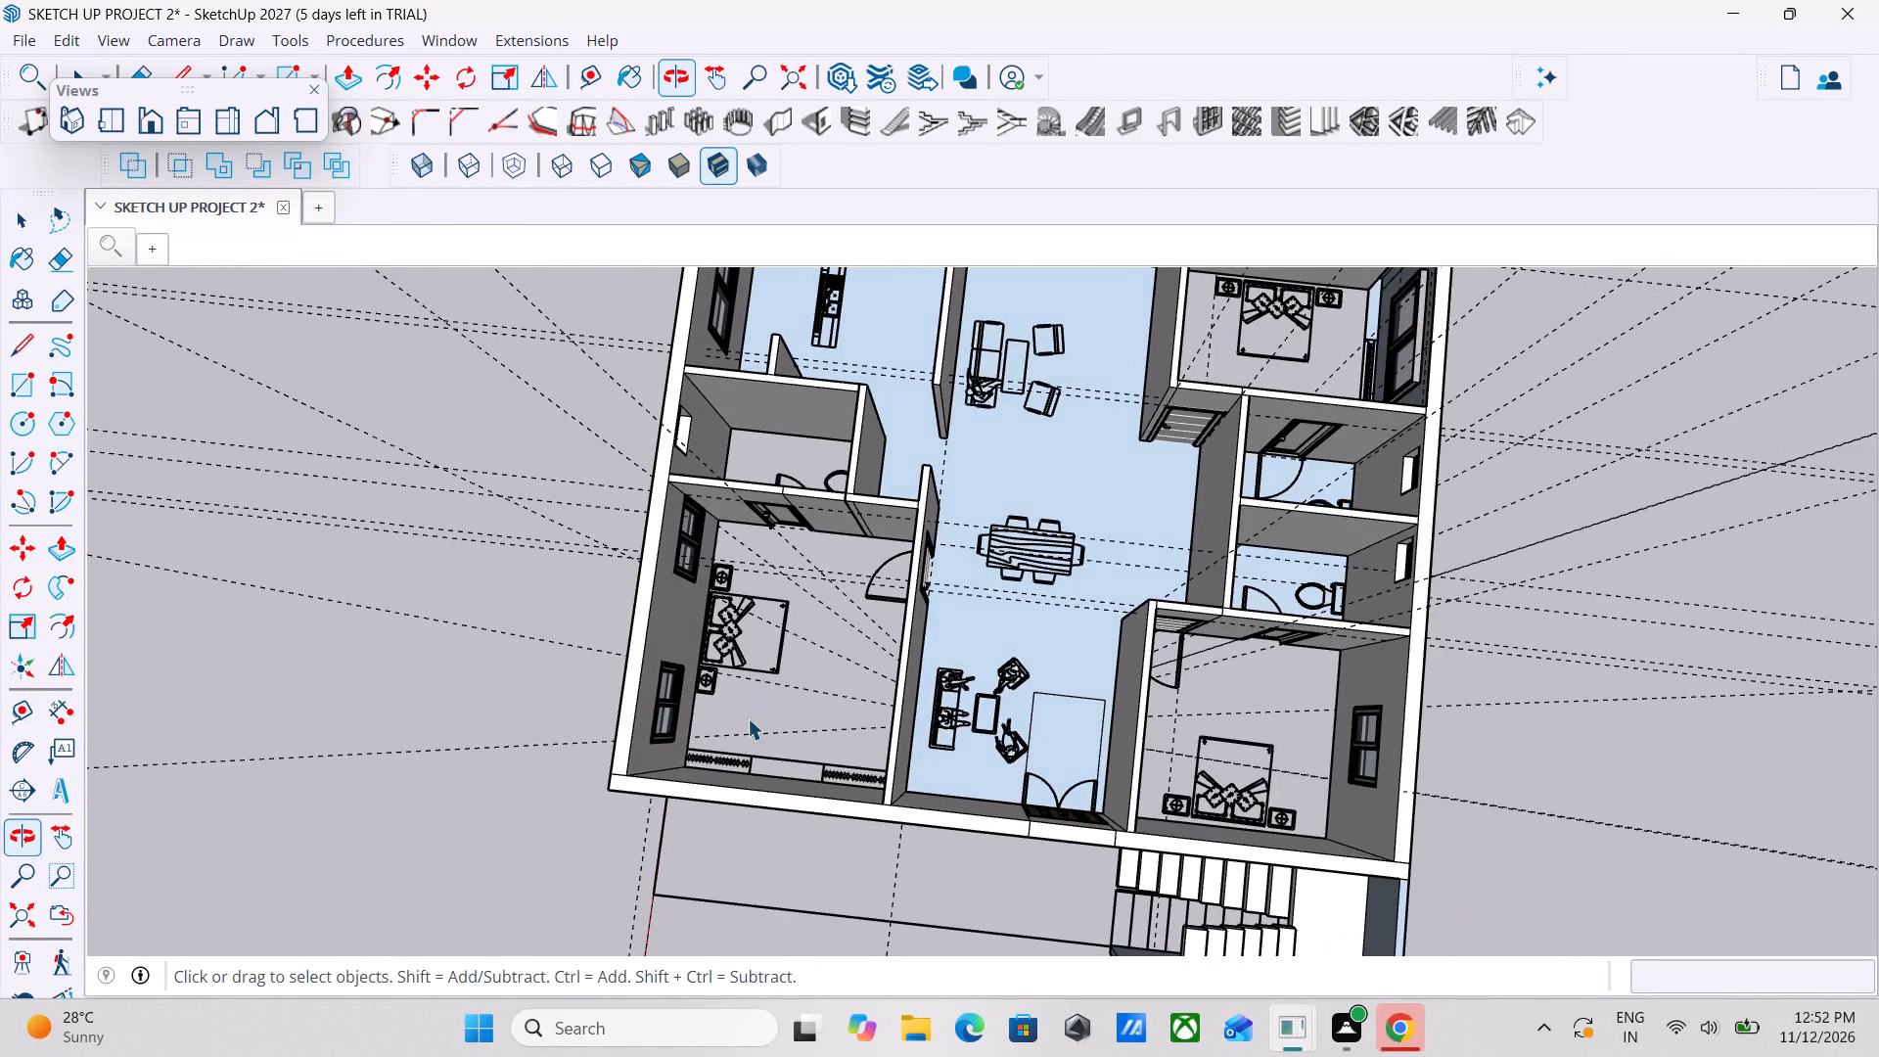
middle_drag(1048, 736, 1106, 411)
middle_drag(1177, 762, 1115, 885)
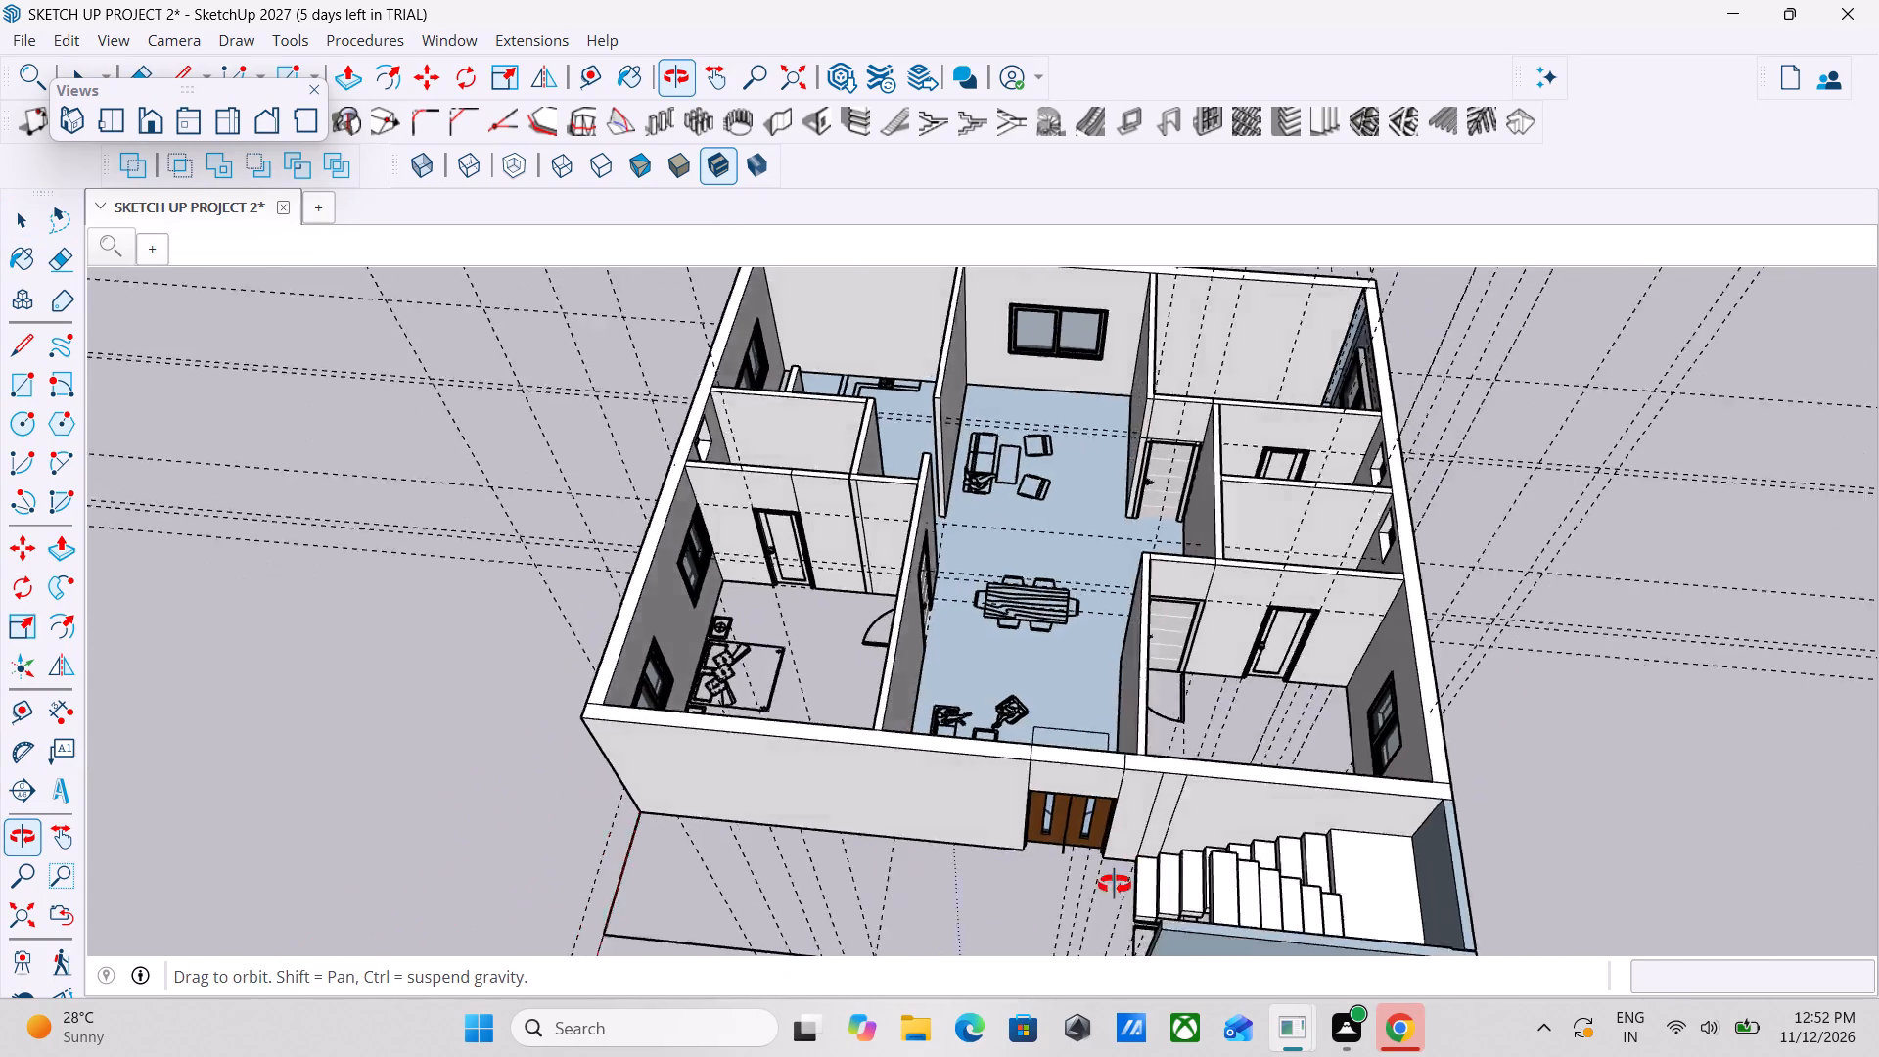
middle_drag(1115, 885, 868, 991)
middle_drag(1323, 743, 598, 746)
middle_drag(846, 671, 520, 528)
middle_drag(1226, 524, 1210, 836)
scroll(1309, 642, up, 4)
middle_drag(953, 644, 929, 491)
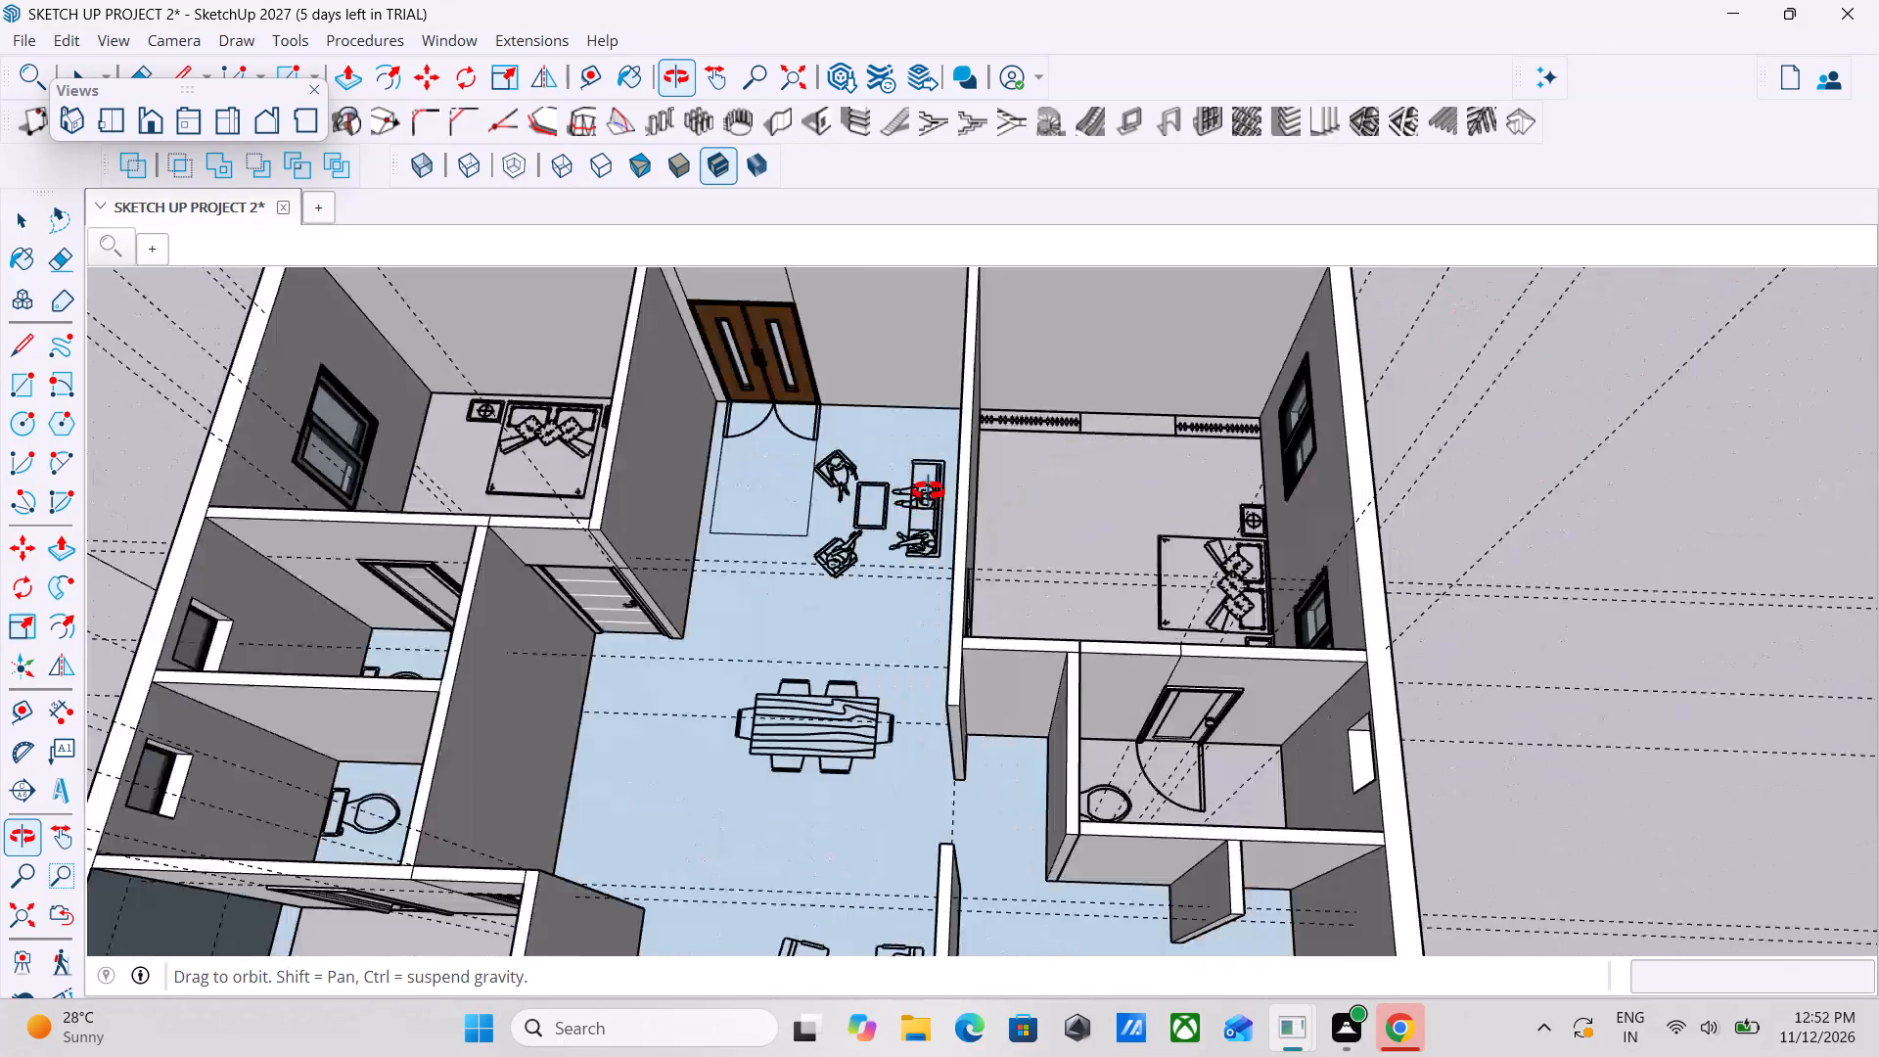
middle_drag(929, 491, 939, 487)
scroll(695, 637, down, 2)
middle_drag(695, 637, 624, 750)
middle_drag(878, 548, 586, 464)
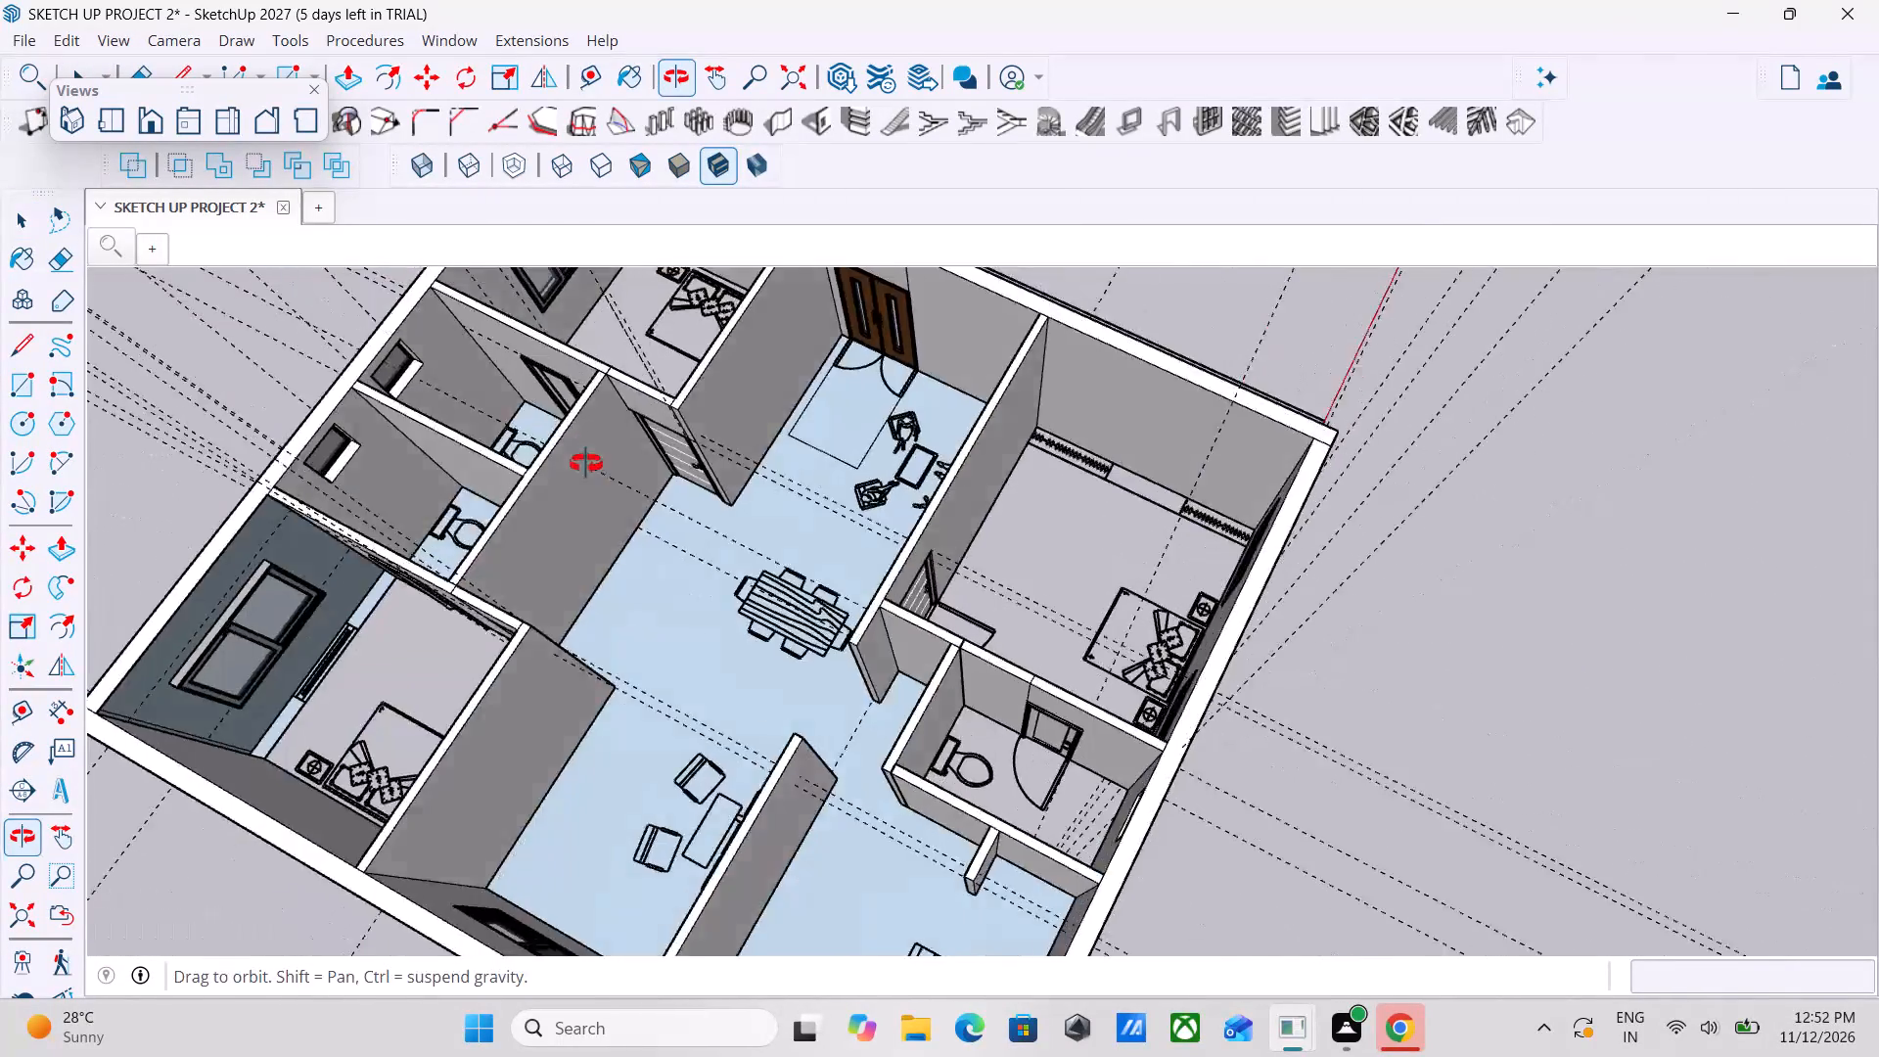
middle_drag(586, 464, 579, 459)
middle_drag(751, 458, 1006, 424)
middle_drag(767, 530, 1015, 470)
middle_drag(739, 661, 1023, 620)
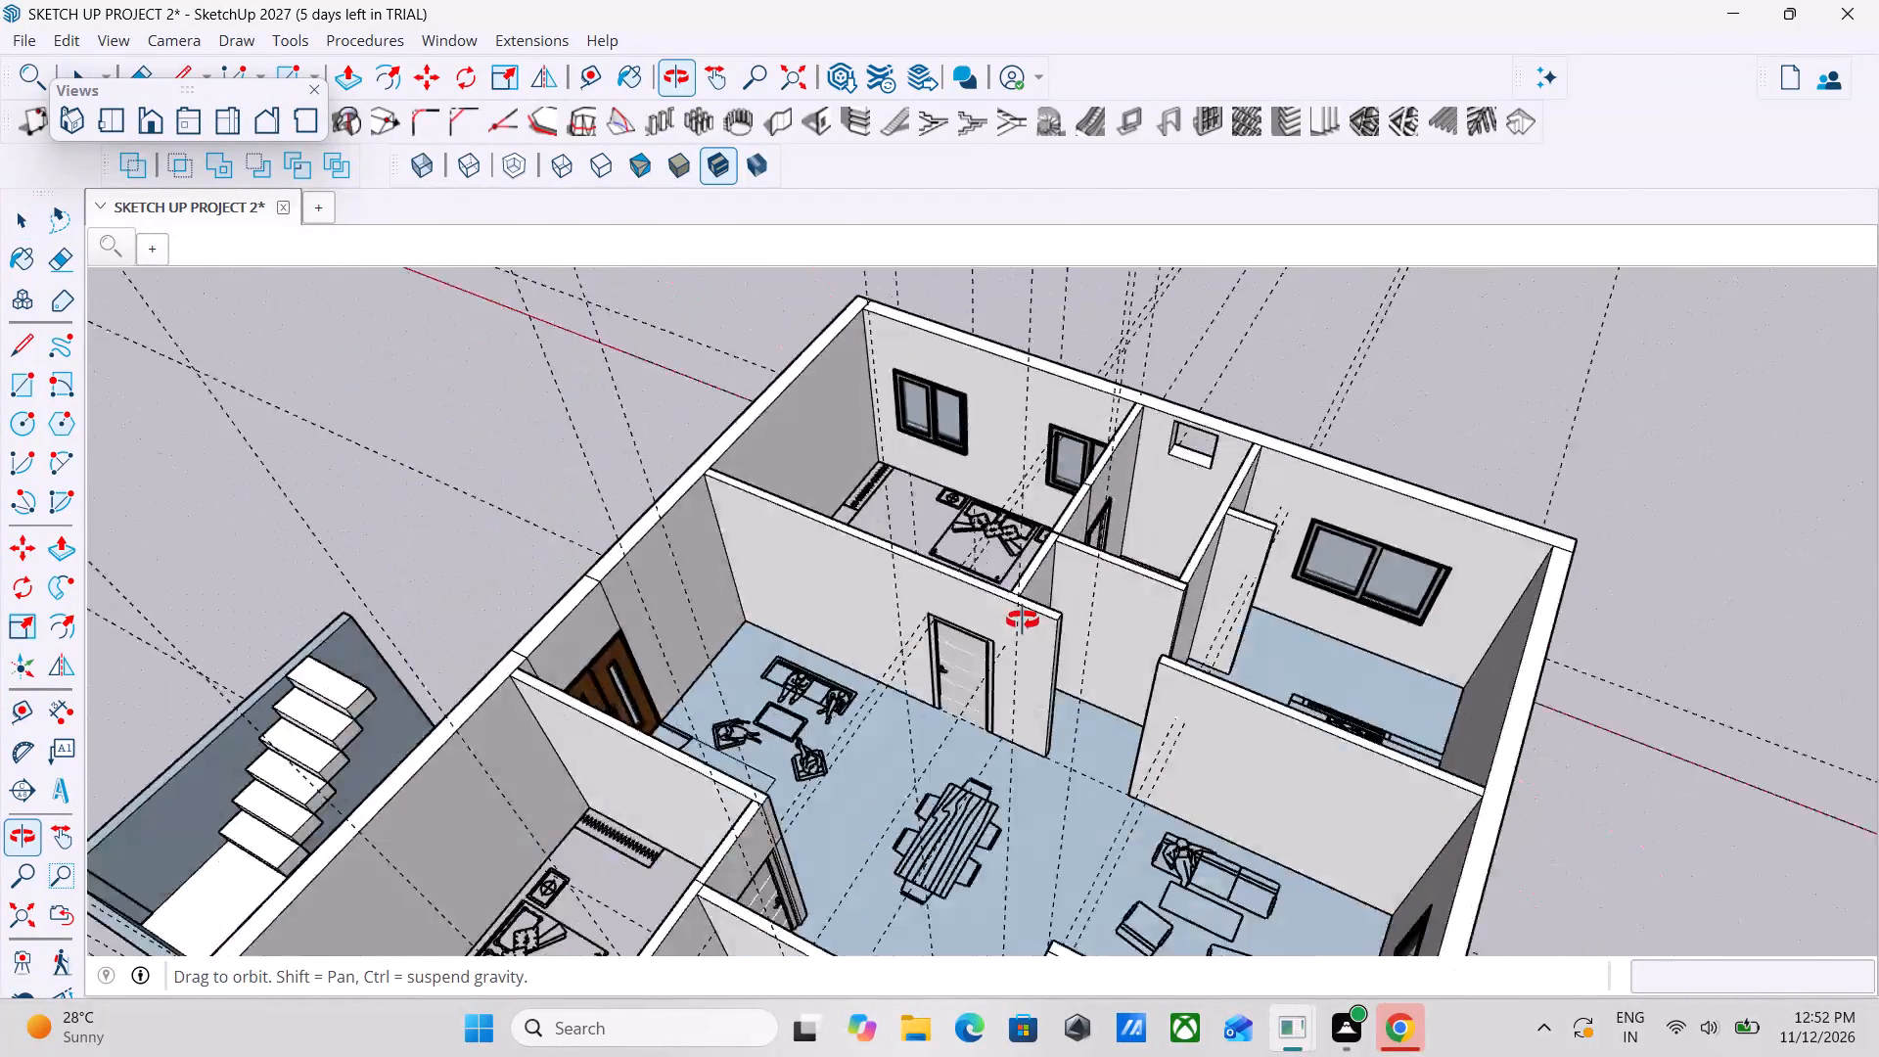
middle_drag(1023, 620, 681, 586)
middle_drag(741, 637, 336, 538)
middle_drag(1430, 611, 985, 632)
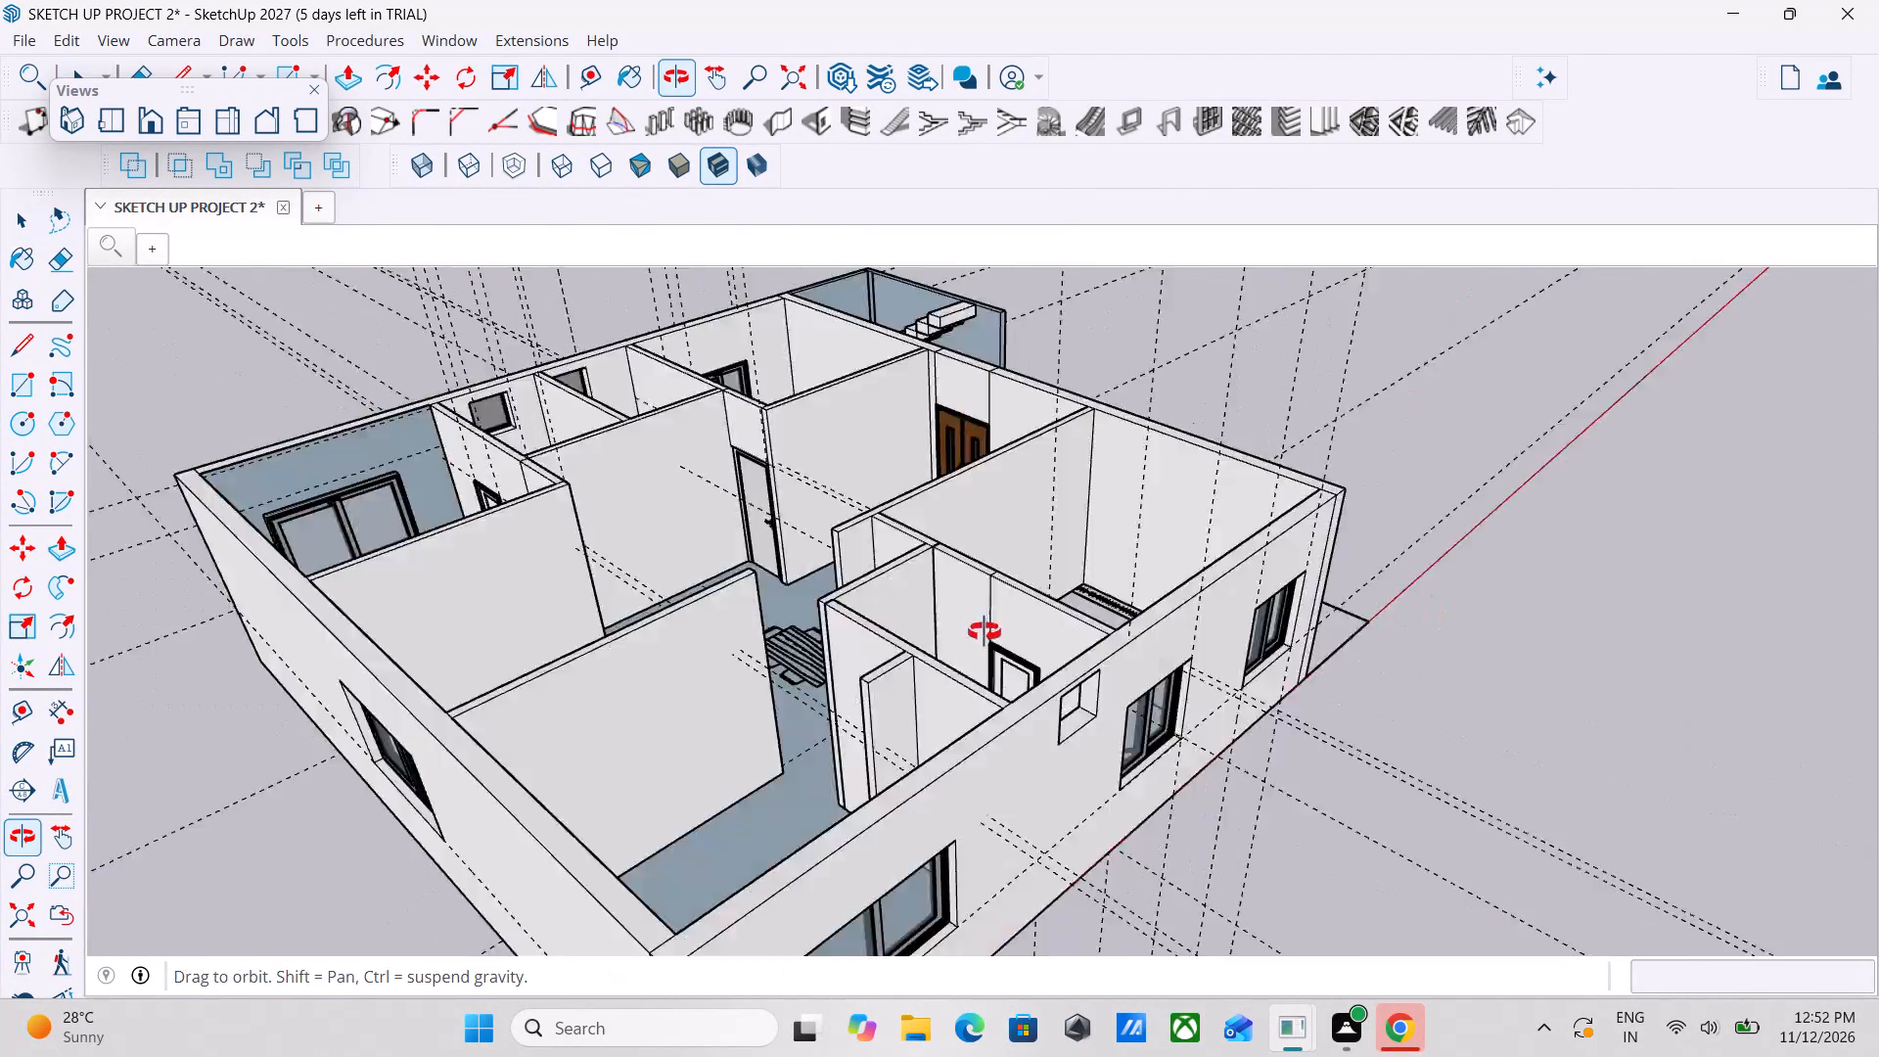
middle_drag(985, 632, 320, 648)
middle_drag(1154, 601, 1381, 674)
middle_drag(835, 574, 1078, 591)
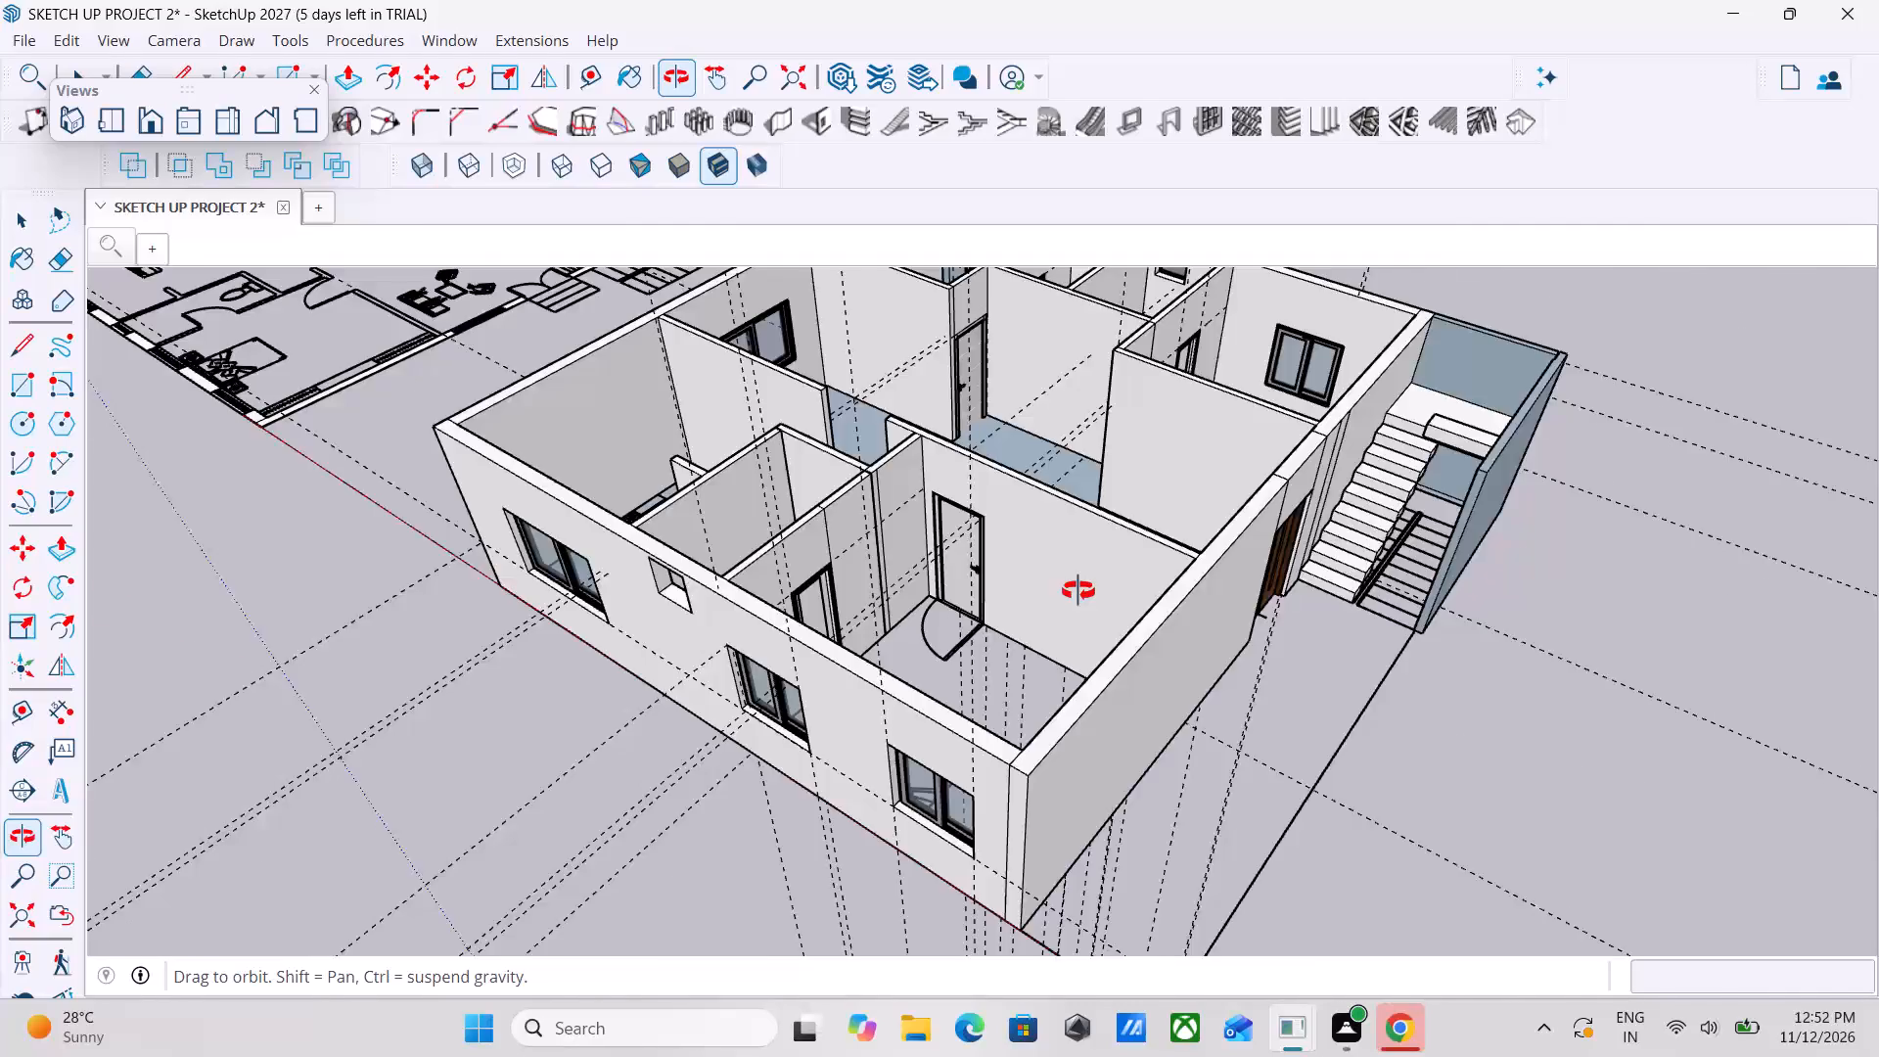
middle_drag(1078, 591, 1121, 607)
scroll(1026, 640, up, 3)
middle_drag(445, 547, 347, 736)
scroll(658, 515, up, 1)
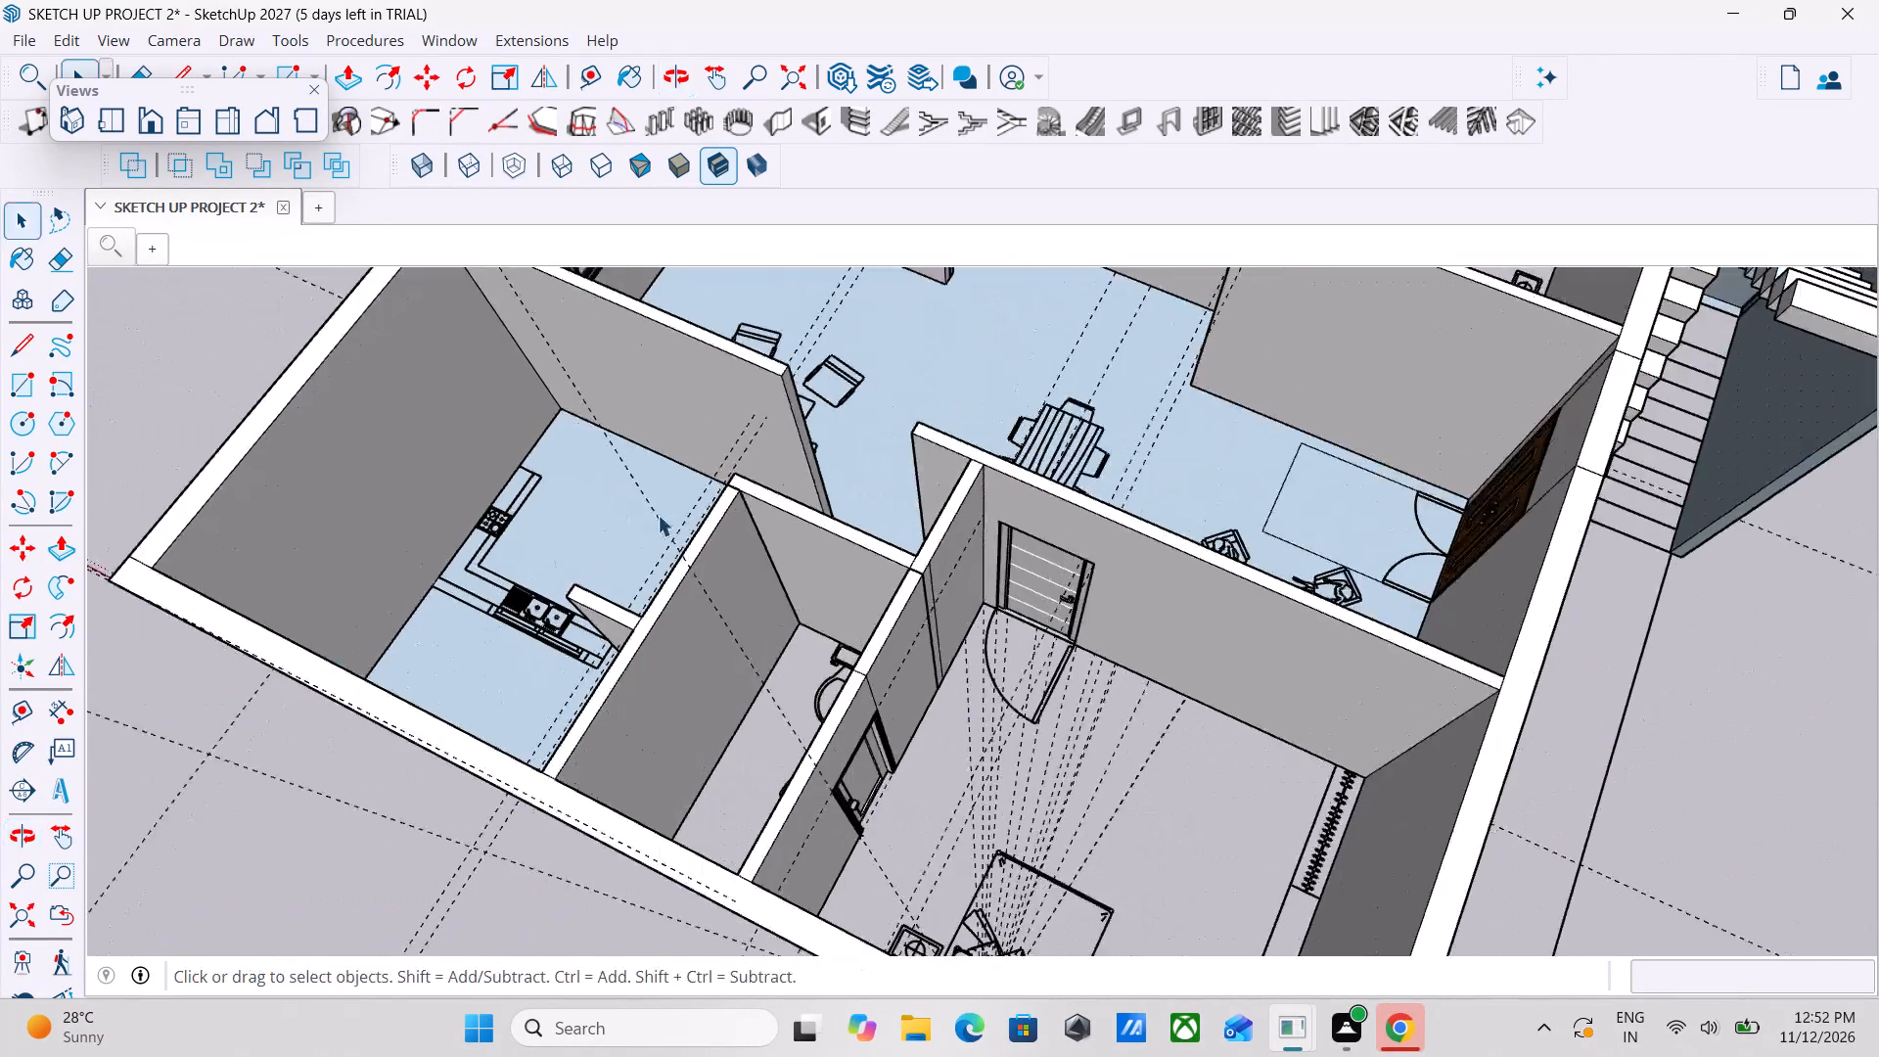
scroll(658, 515, up, 2)
middle_drag(433, 594, 363, 588)
scroll(363, 588, up, 1)
scroll(624, 540, down, 3)
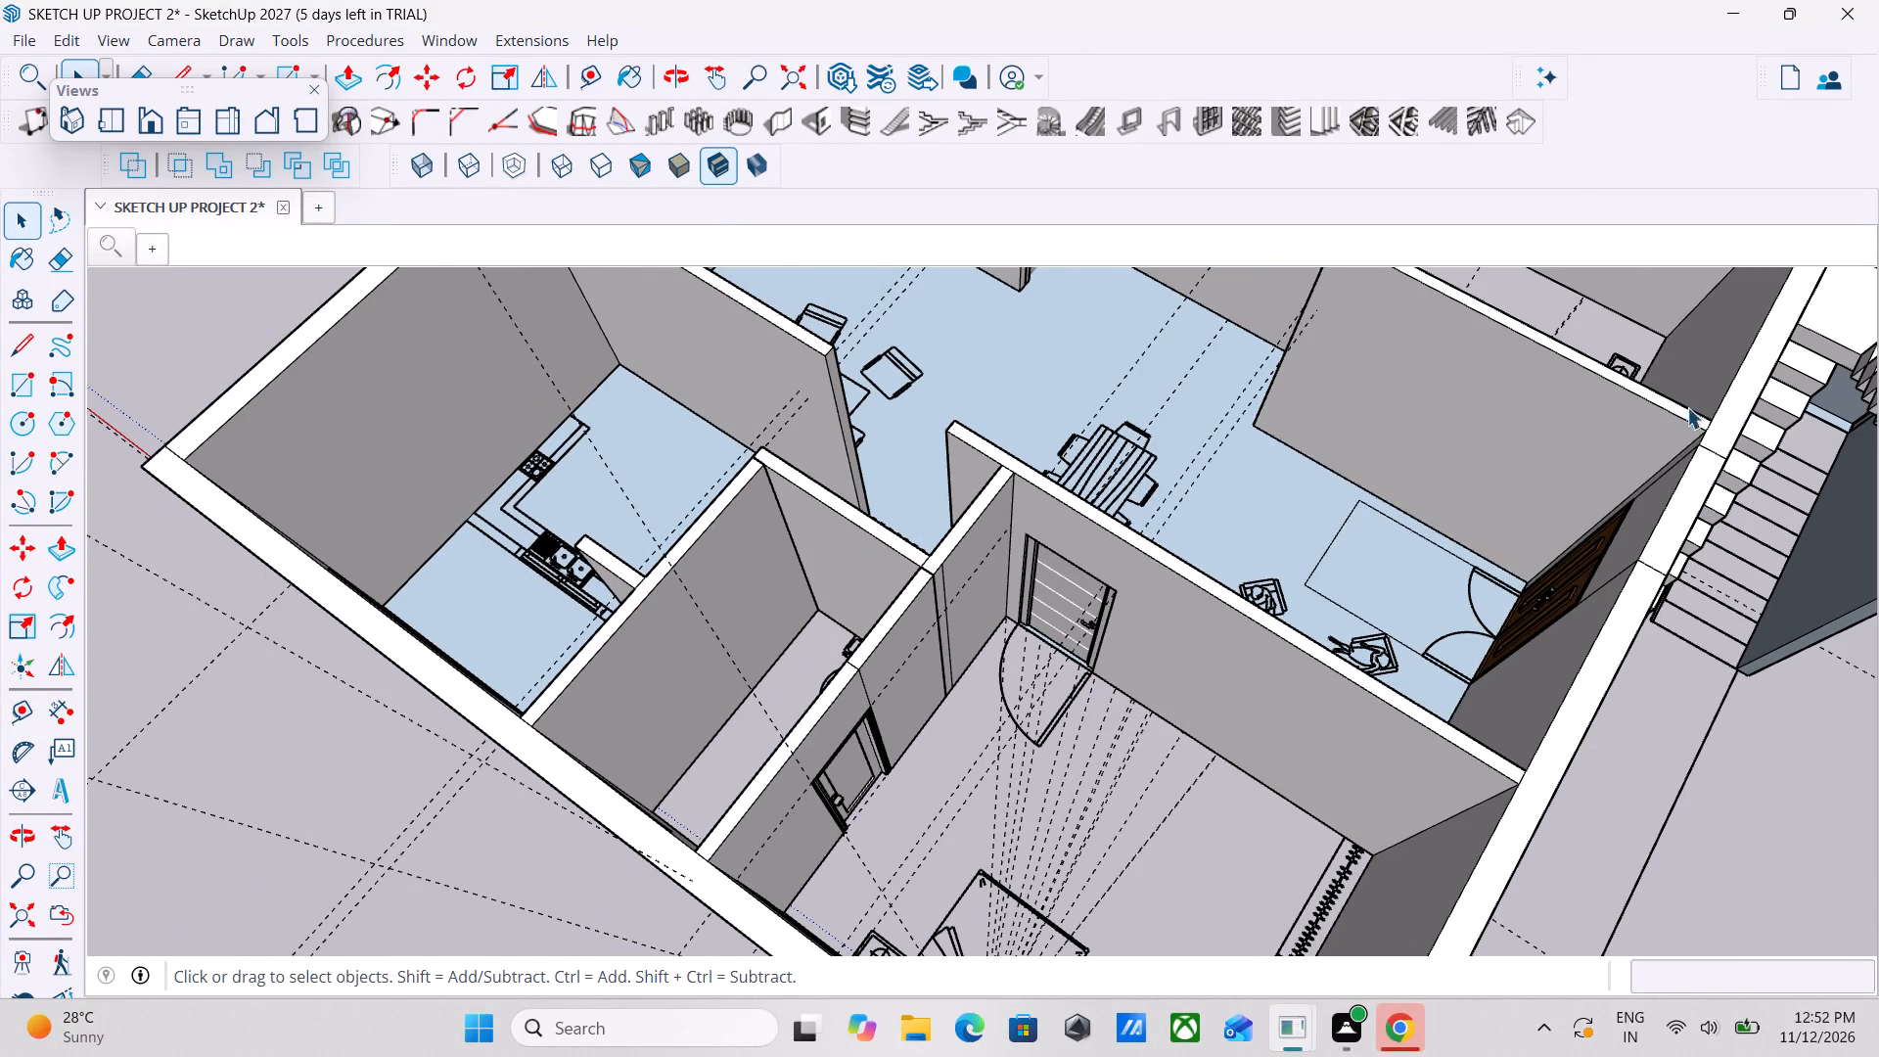
Search the 3D Warehouse for kitchen models.
click(466, 43)
click(504, 241)
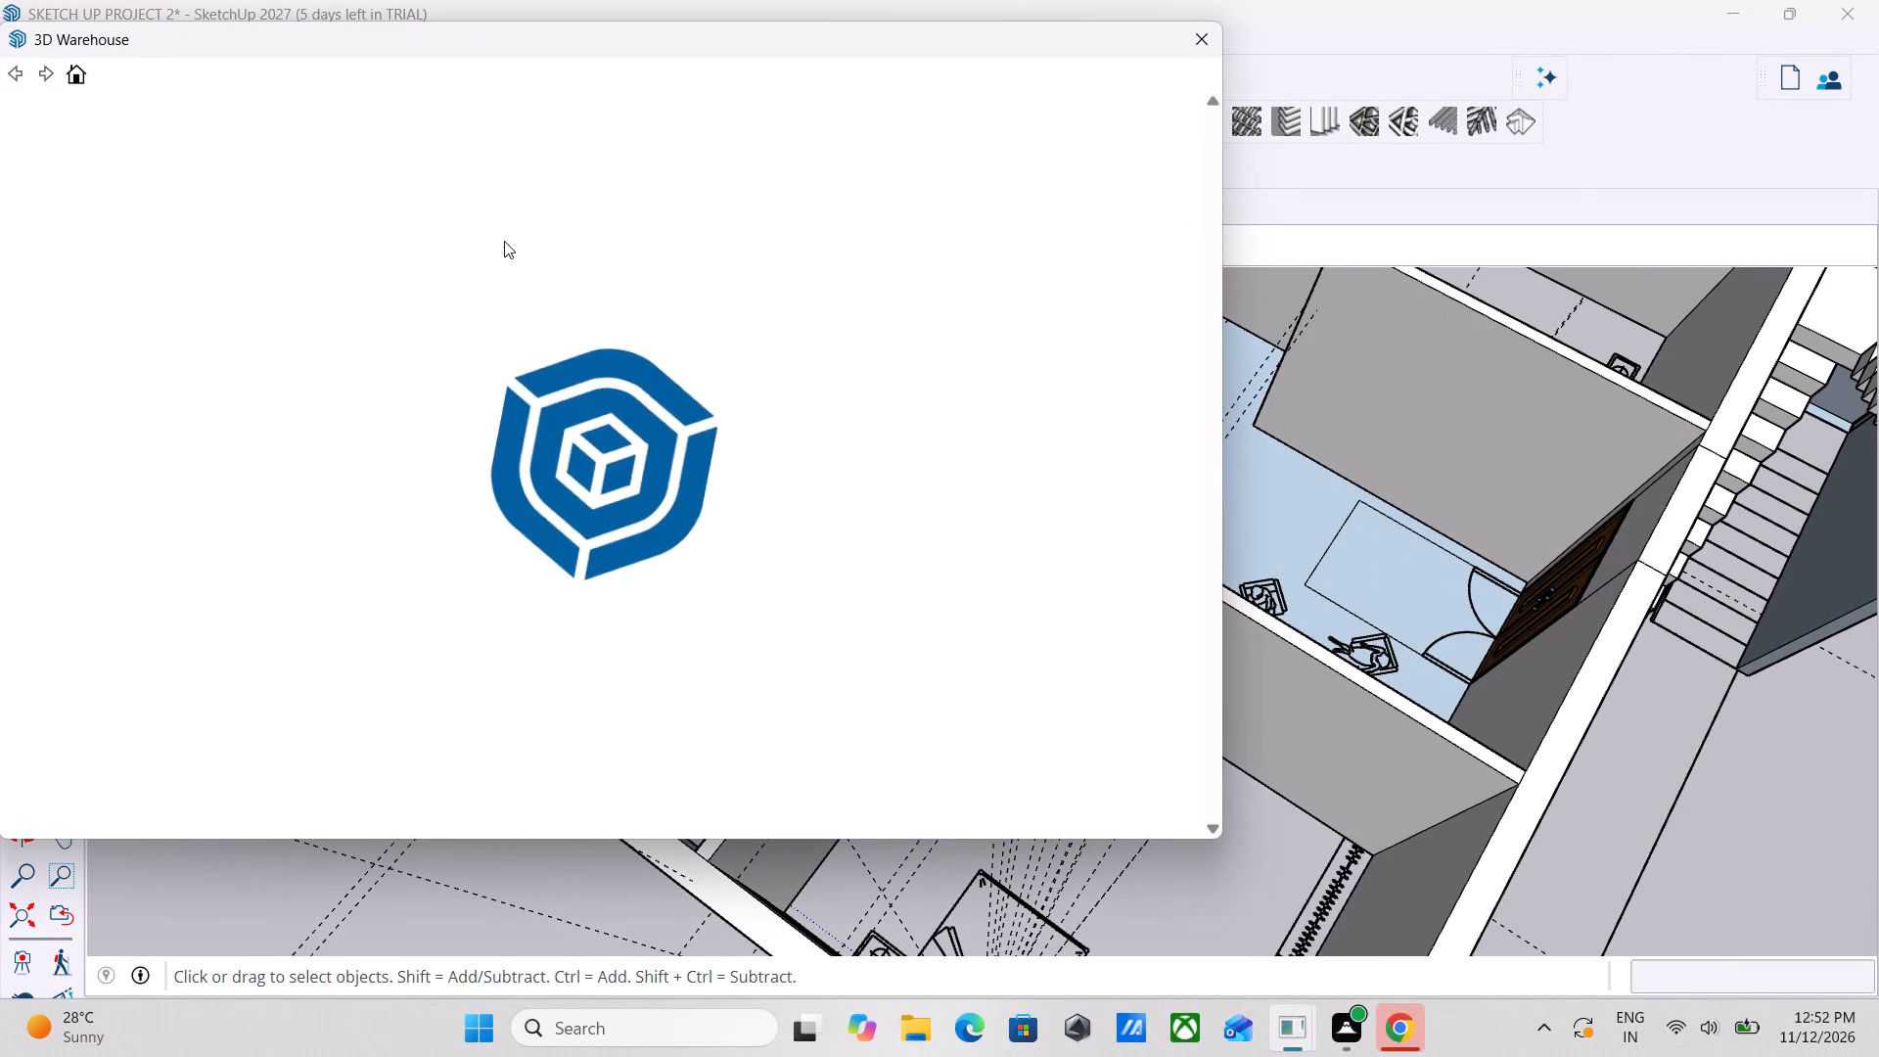
click(686, 130)
drag(686, 130, 613, 131)
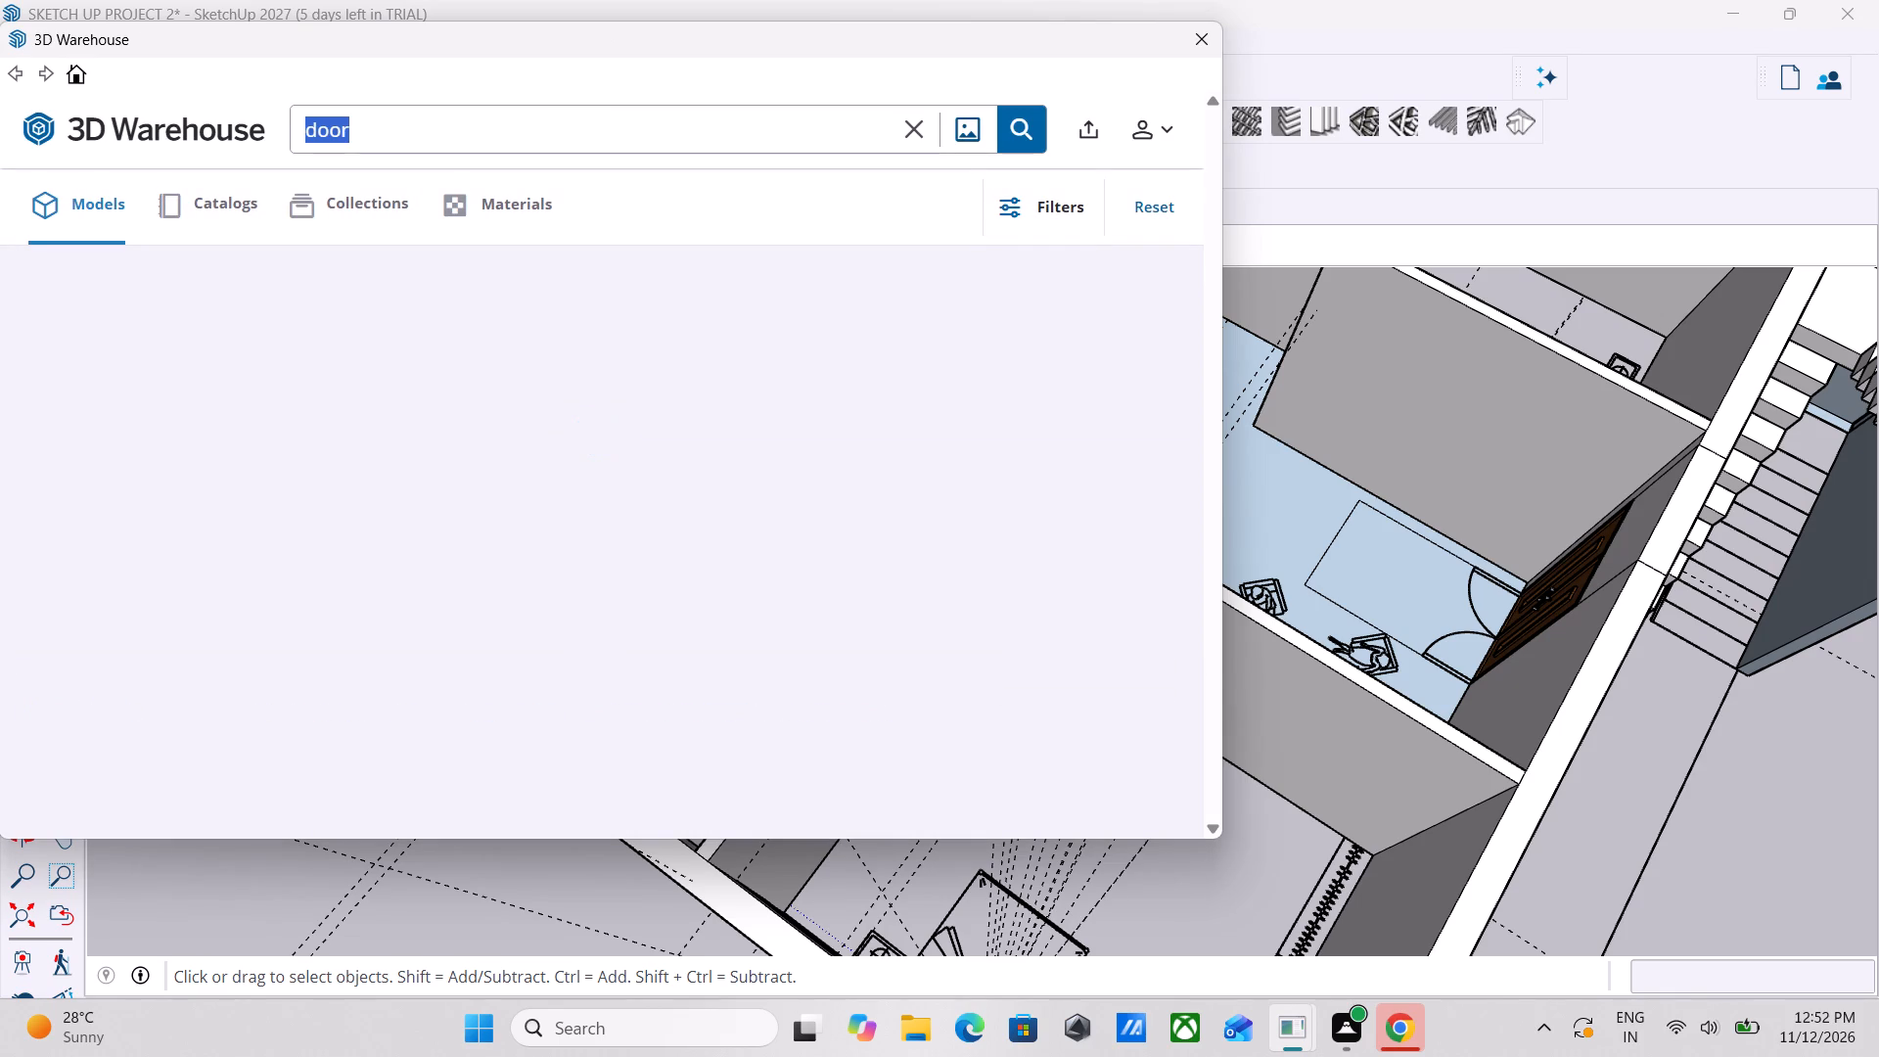
drag(613, 131, 261, 134)
text(kitchen)
key(Return)
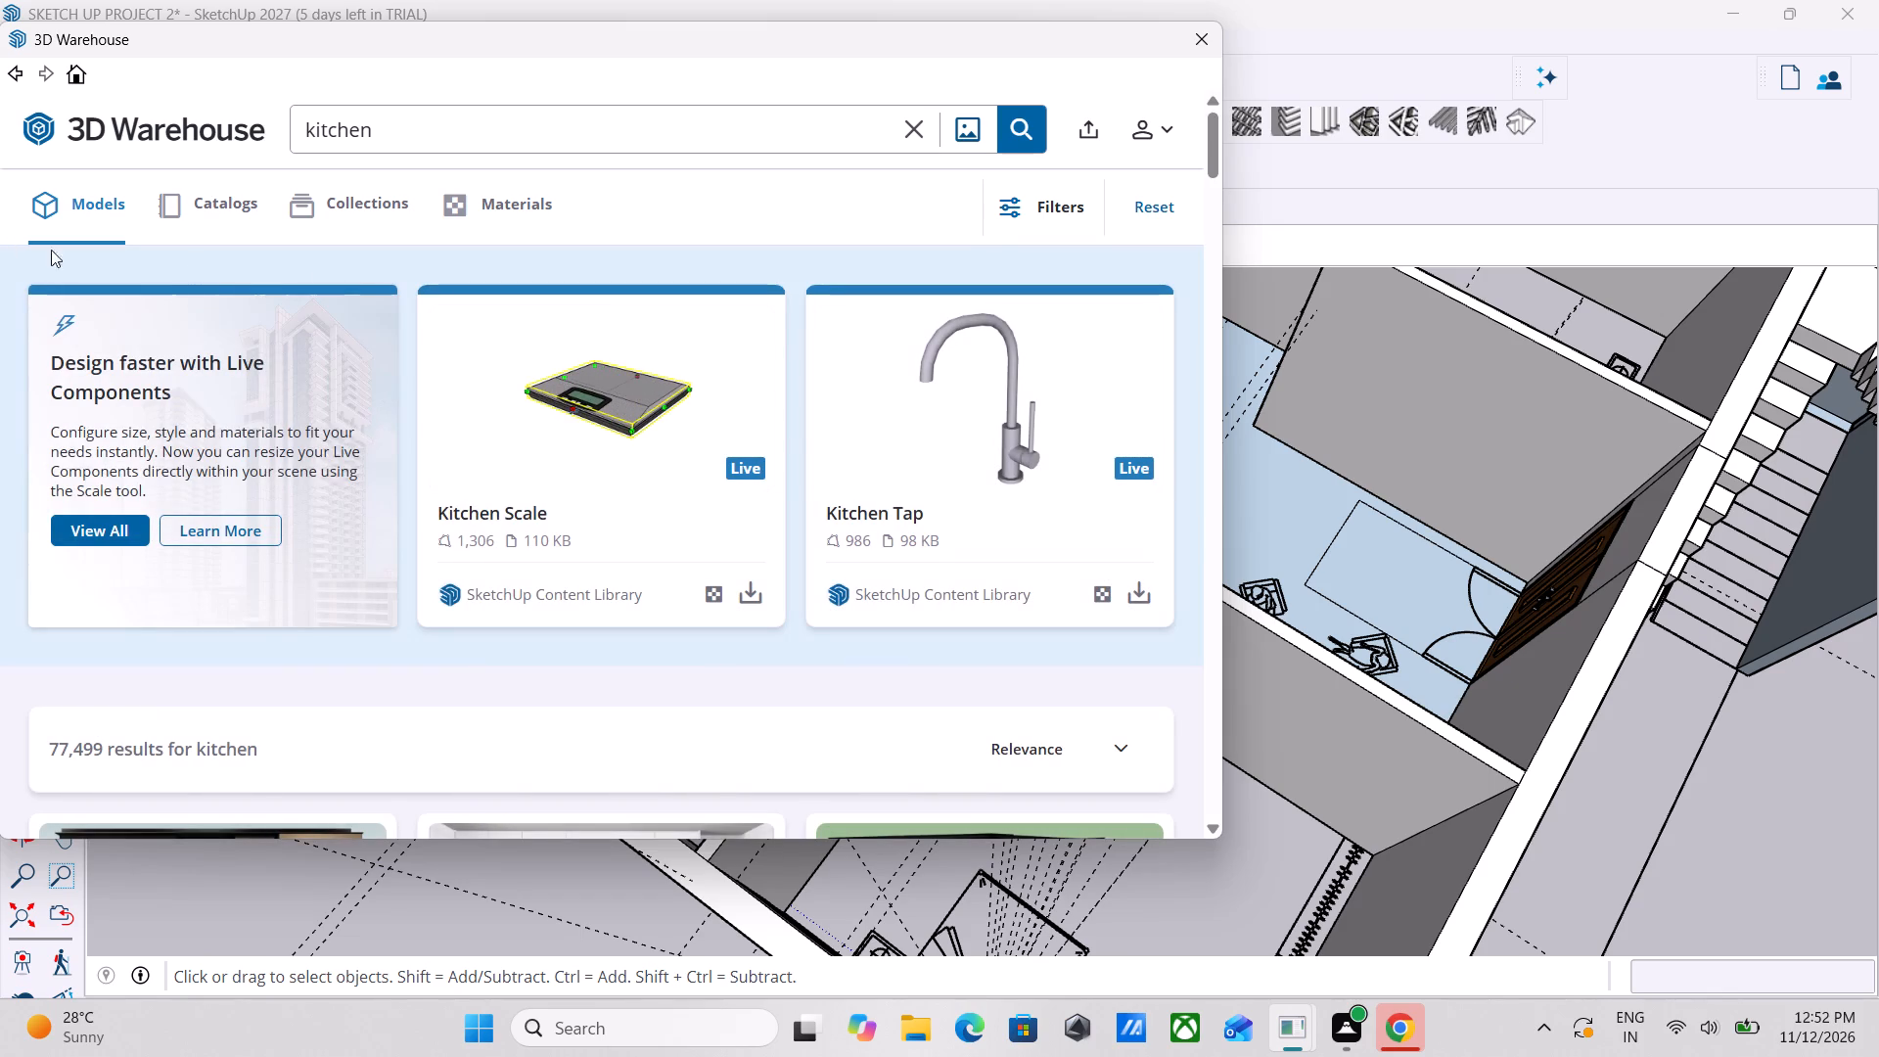
Examine the kitchen search results for a model that suits the house's kitchen.
scroll(619, 512, down, 5)
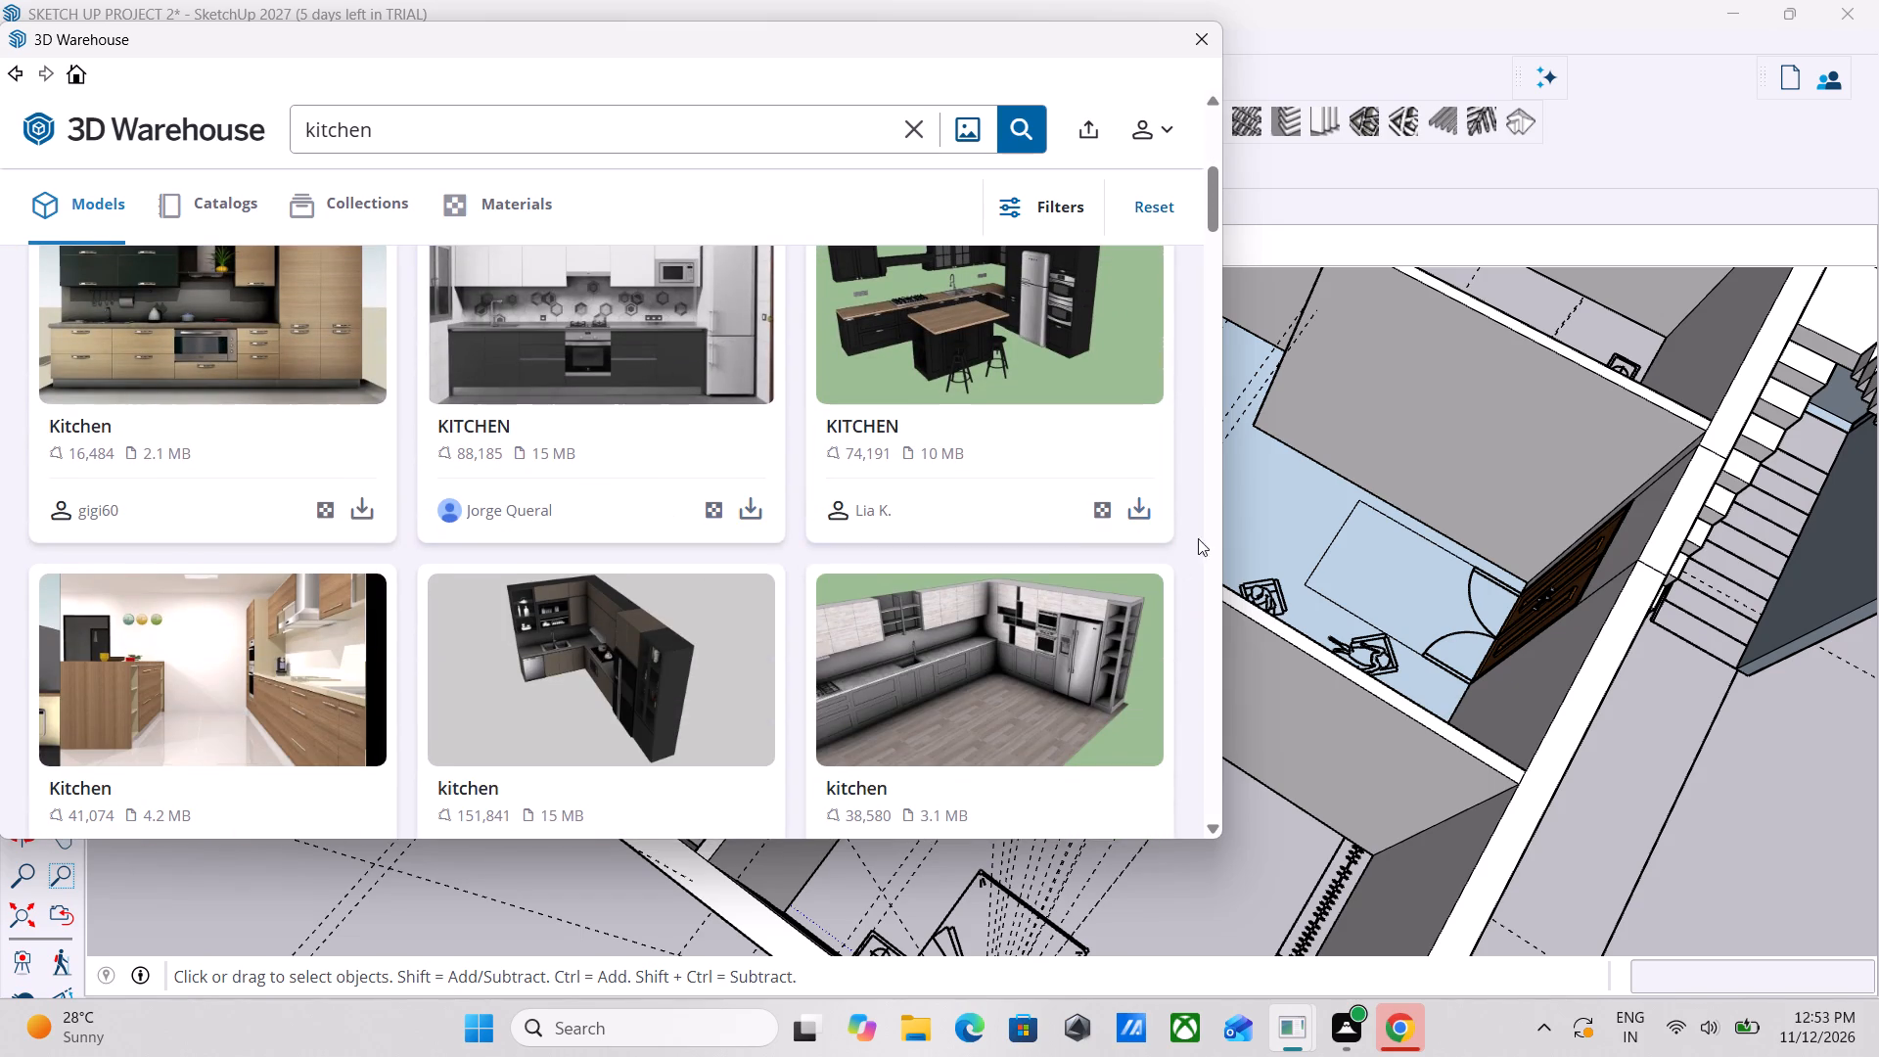
scroll(1105, 558, up, 4)
scroll(1006, 578, down, 3)
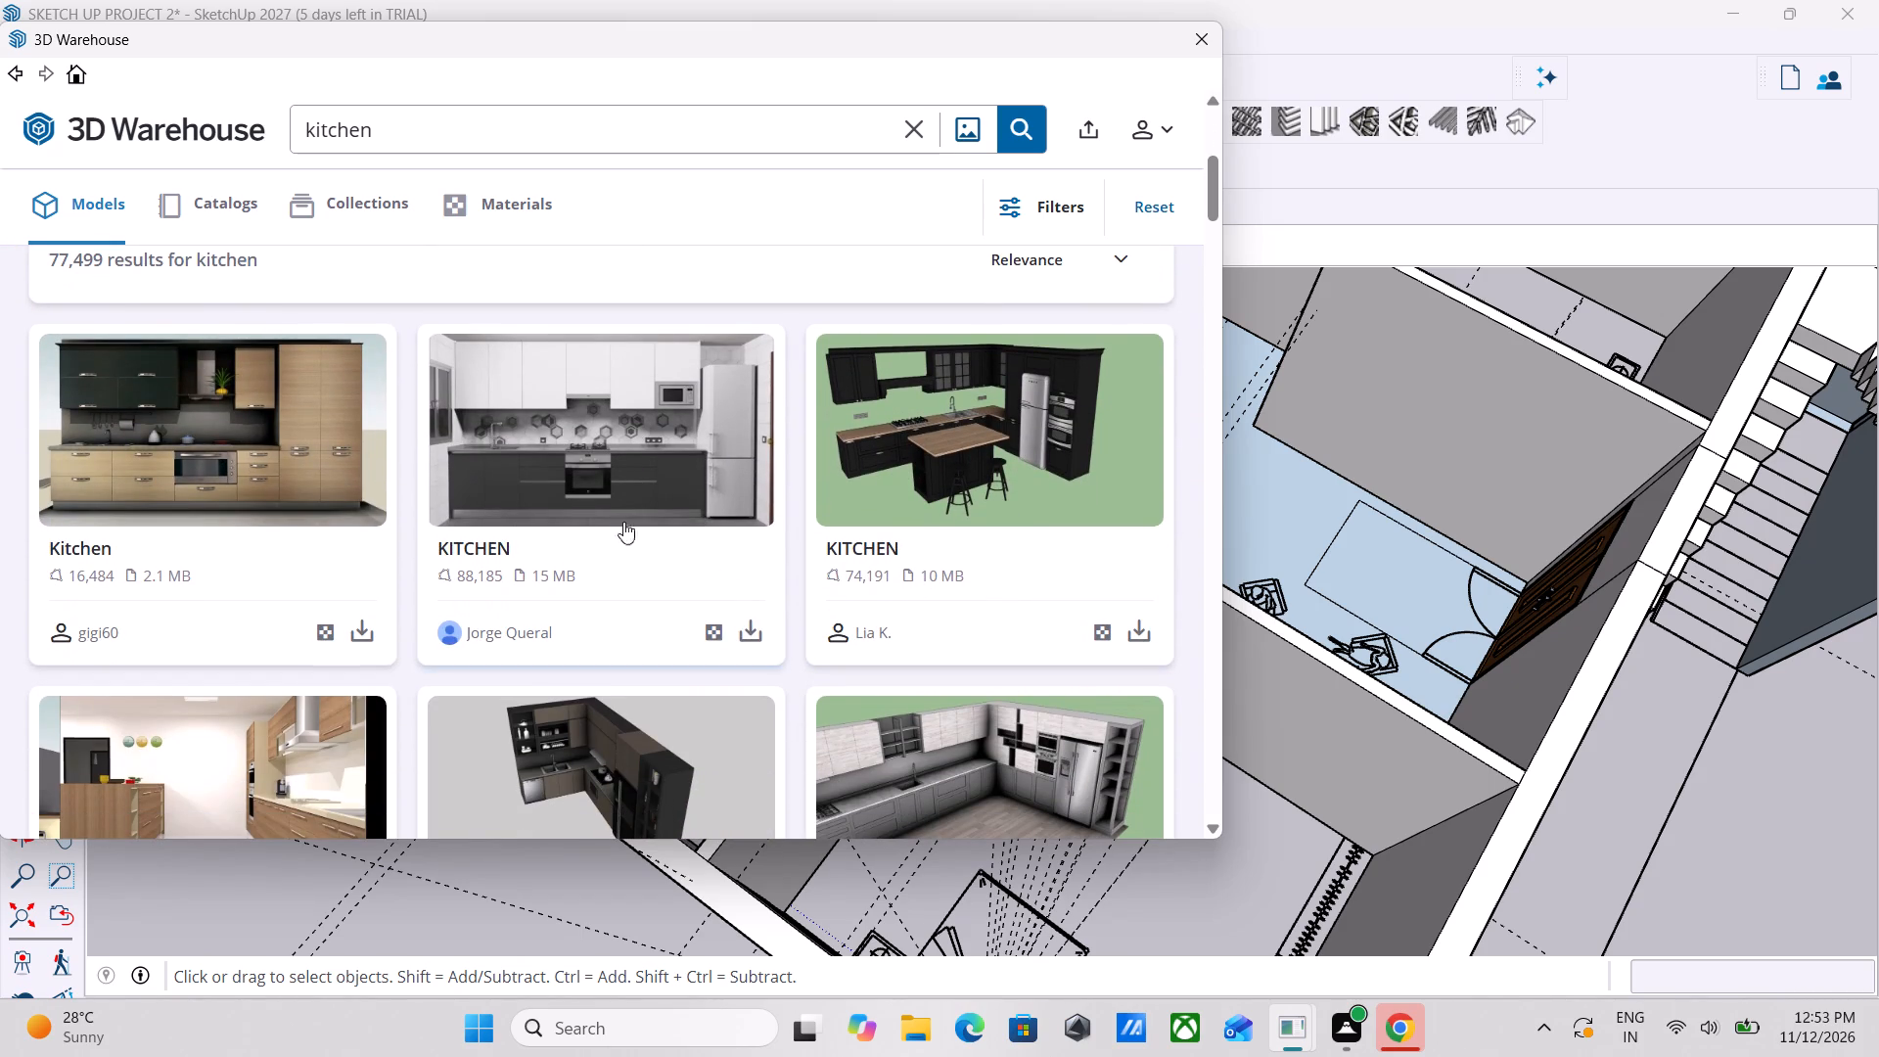
scroll(749, 512, up, 2)
scroll(542, 477, down, 3)
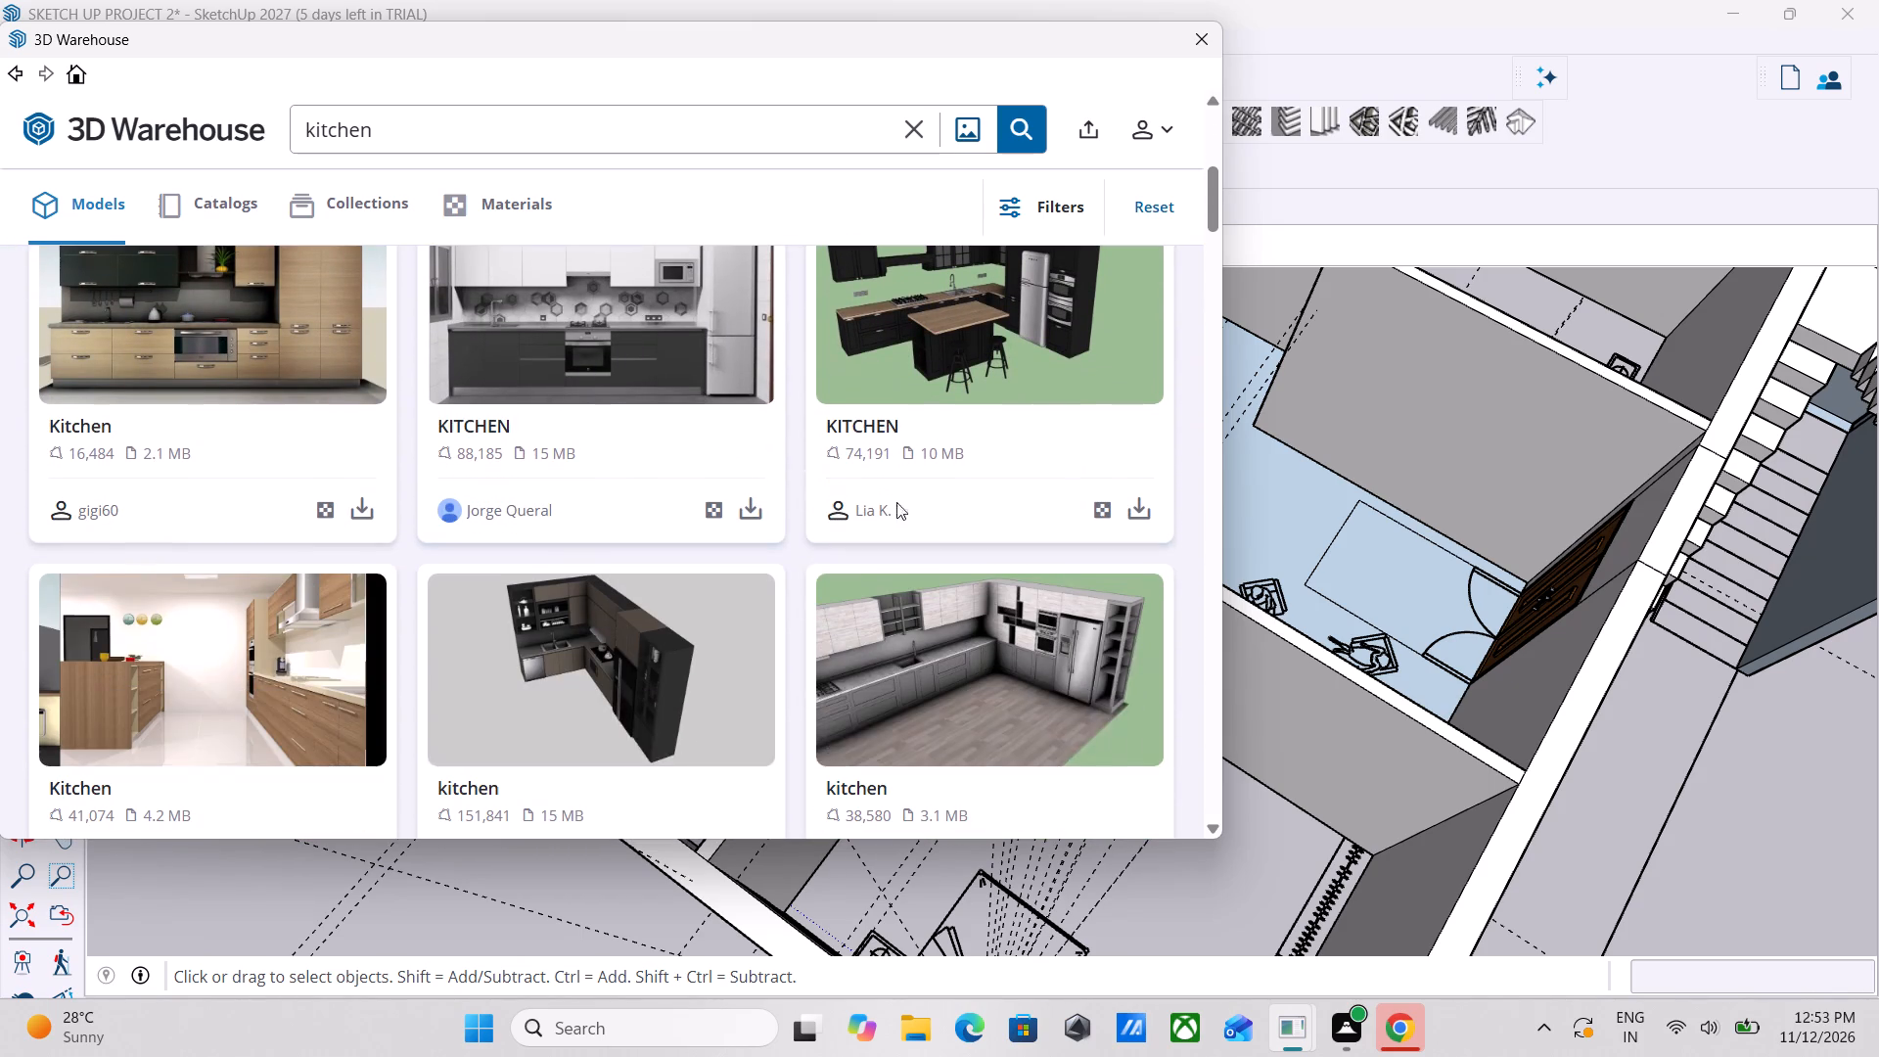
scroll(691, 512, down, 2)
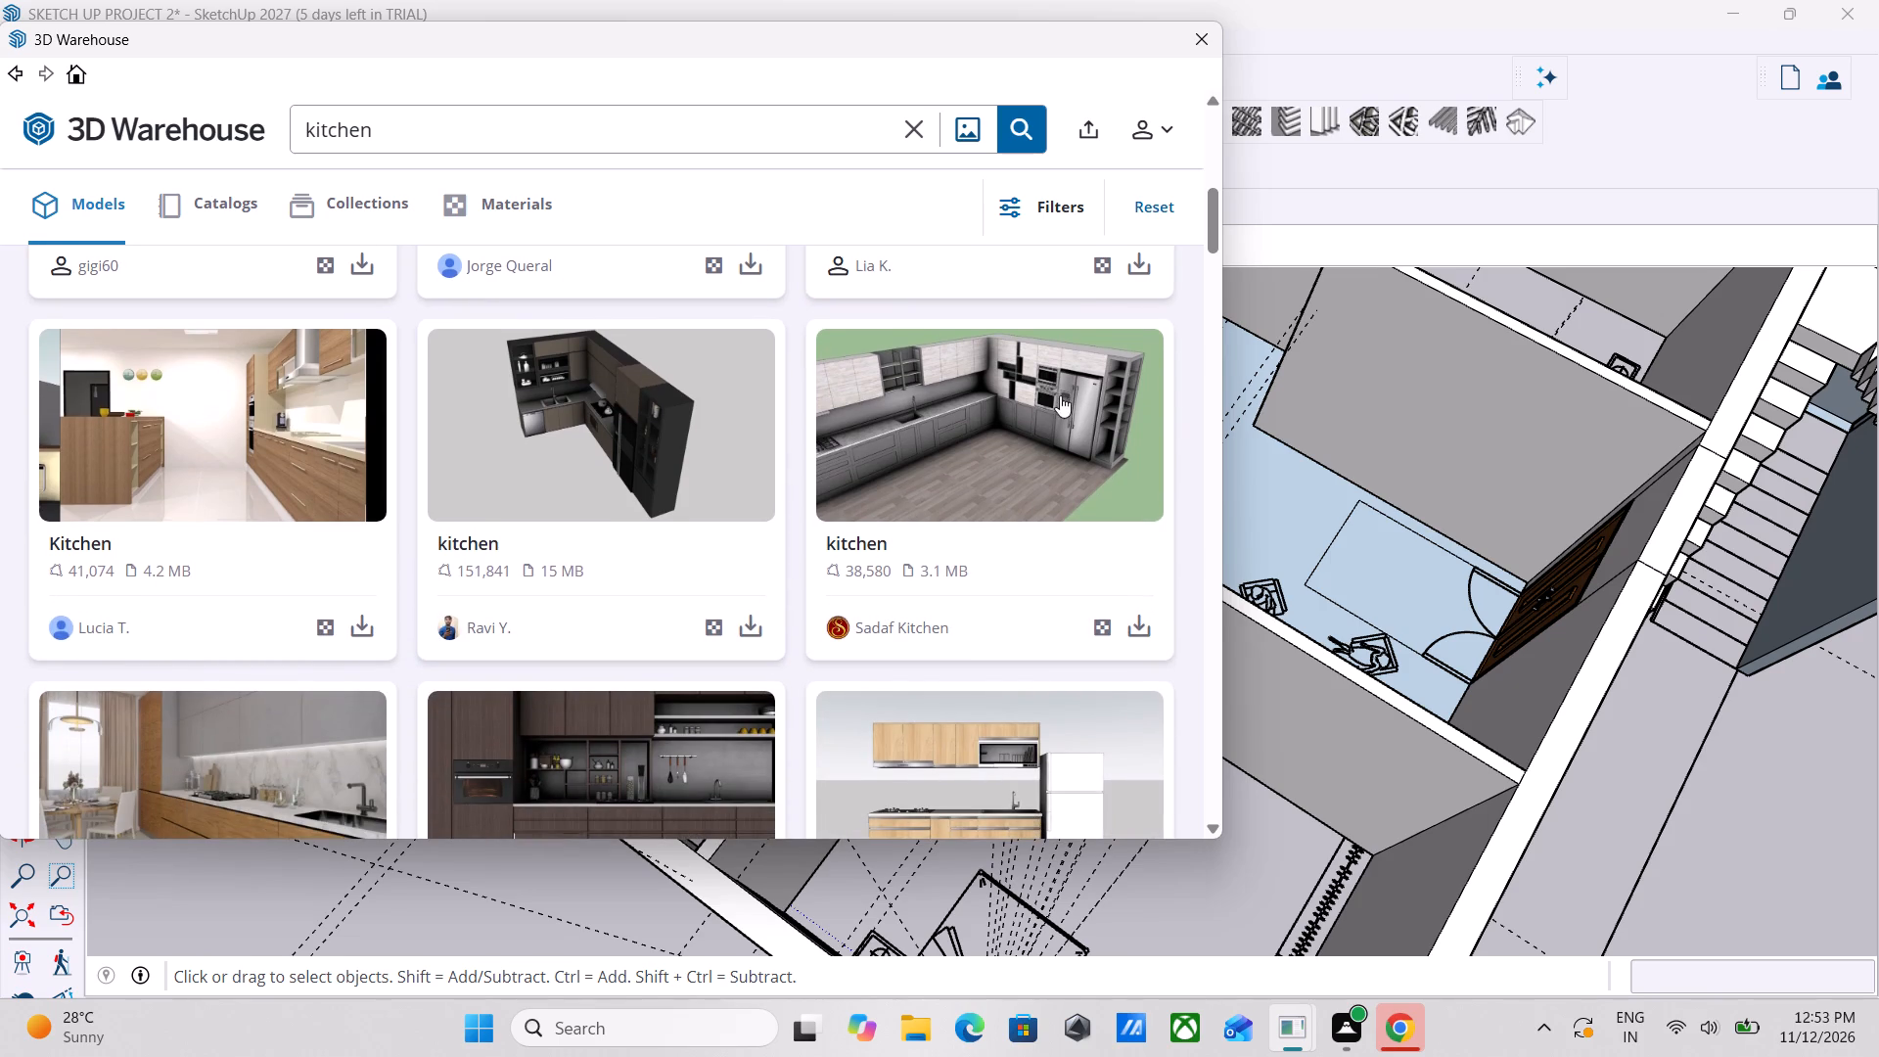
scroll(465, 506, down, 2)
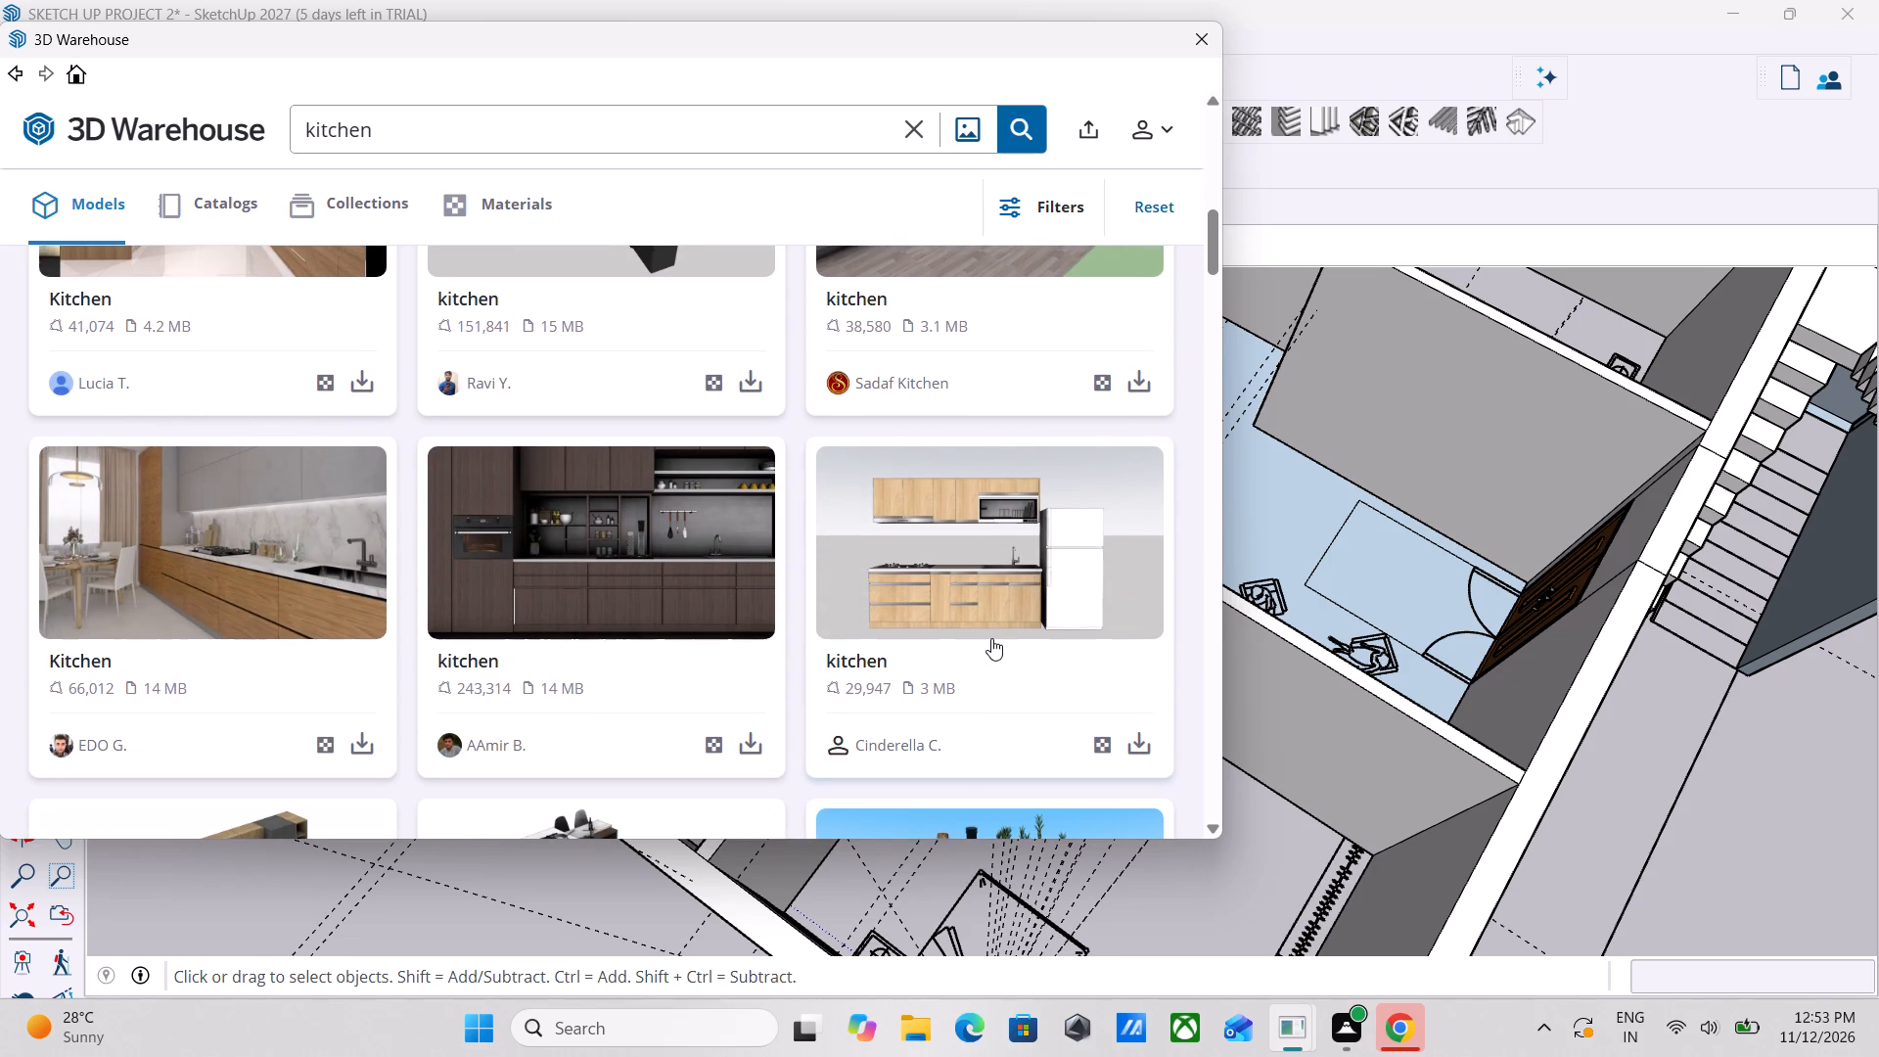
scroll(1014, 626, up, 4)
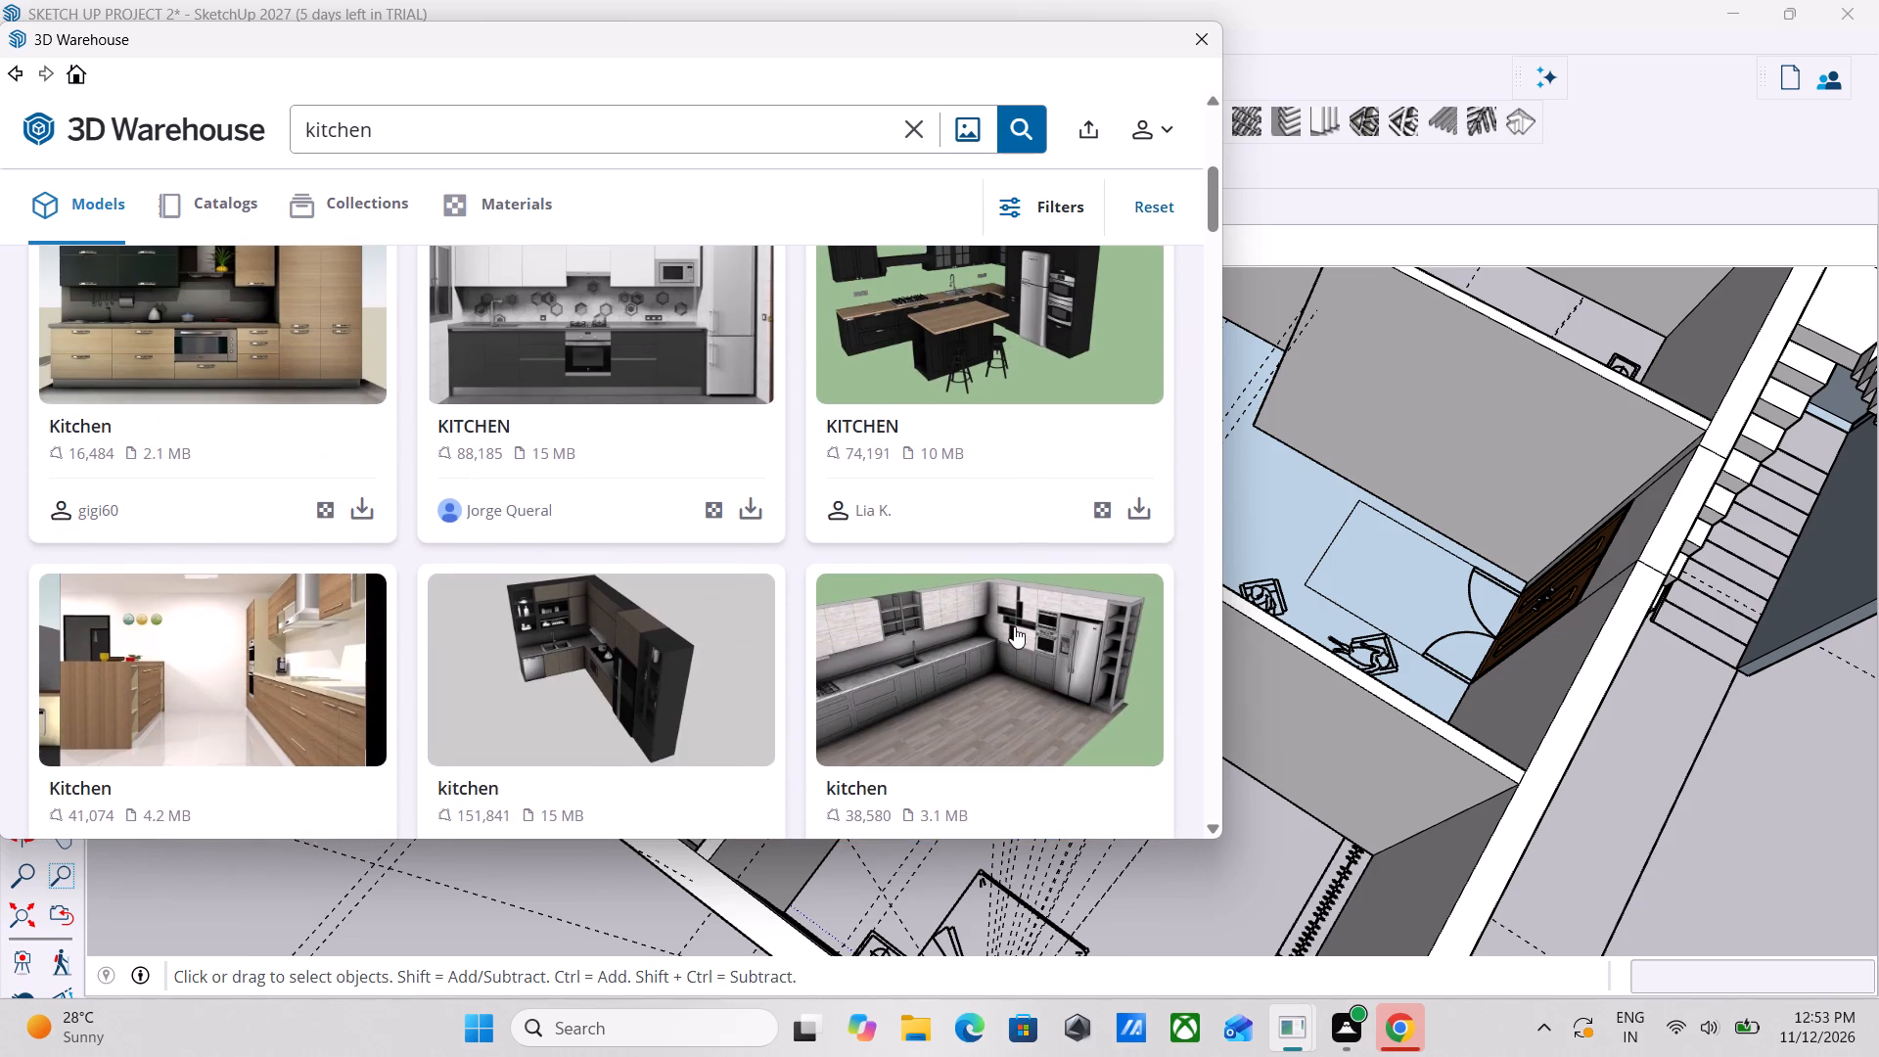
scroll(1014, 626, down, 5)
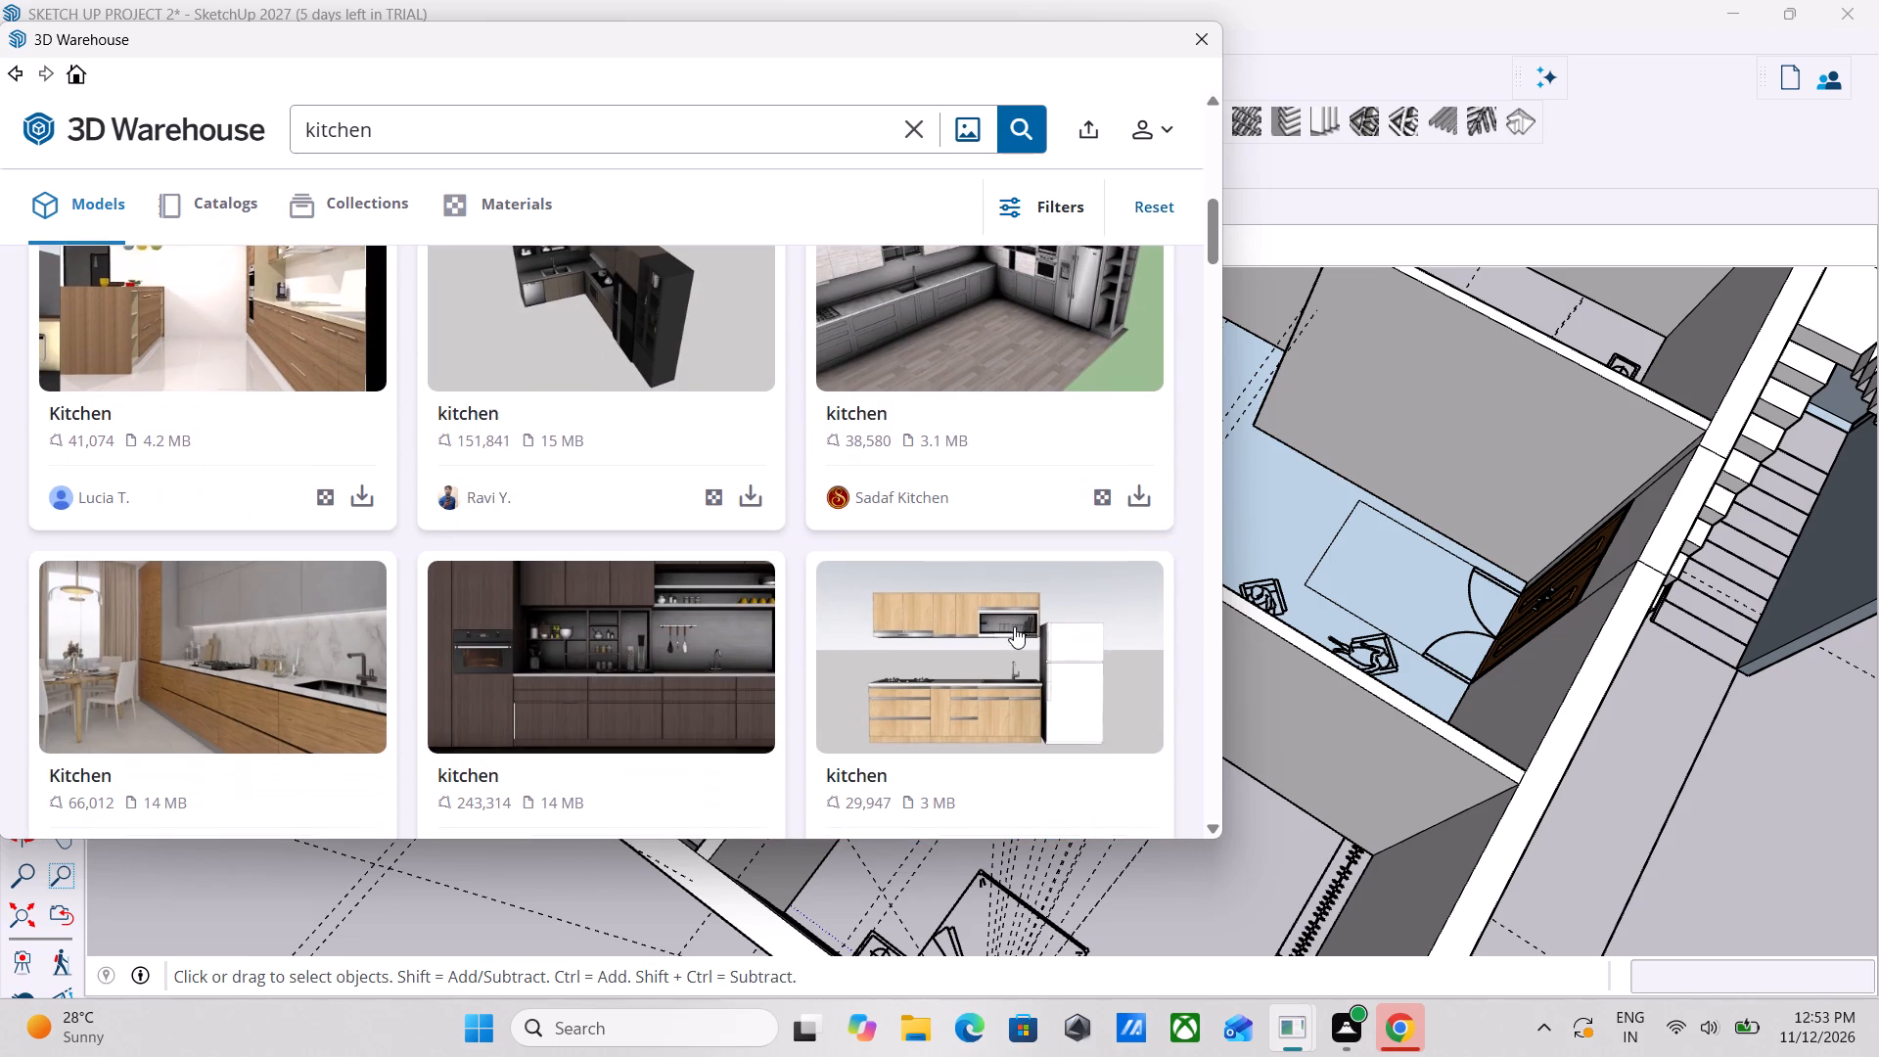
scroll(1014, 626, down, 2)
scroll(1014, 626, up, 2)
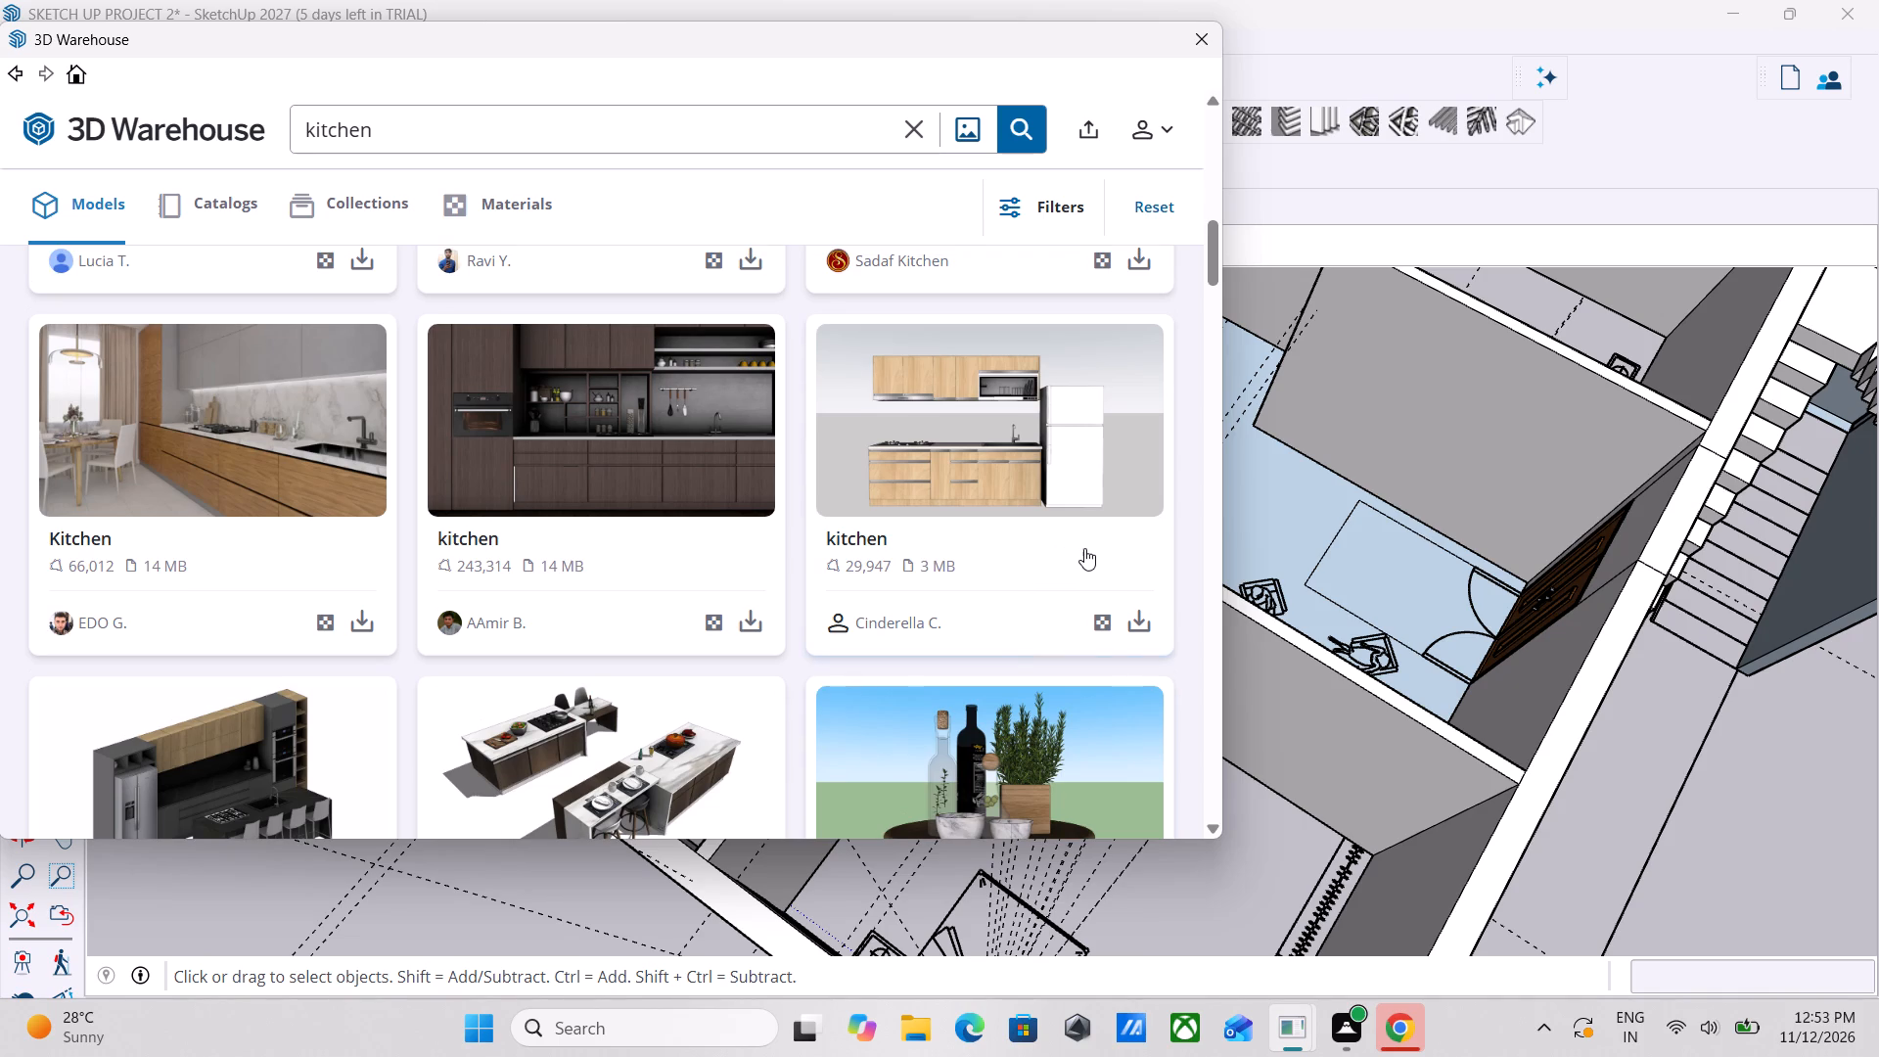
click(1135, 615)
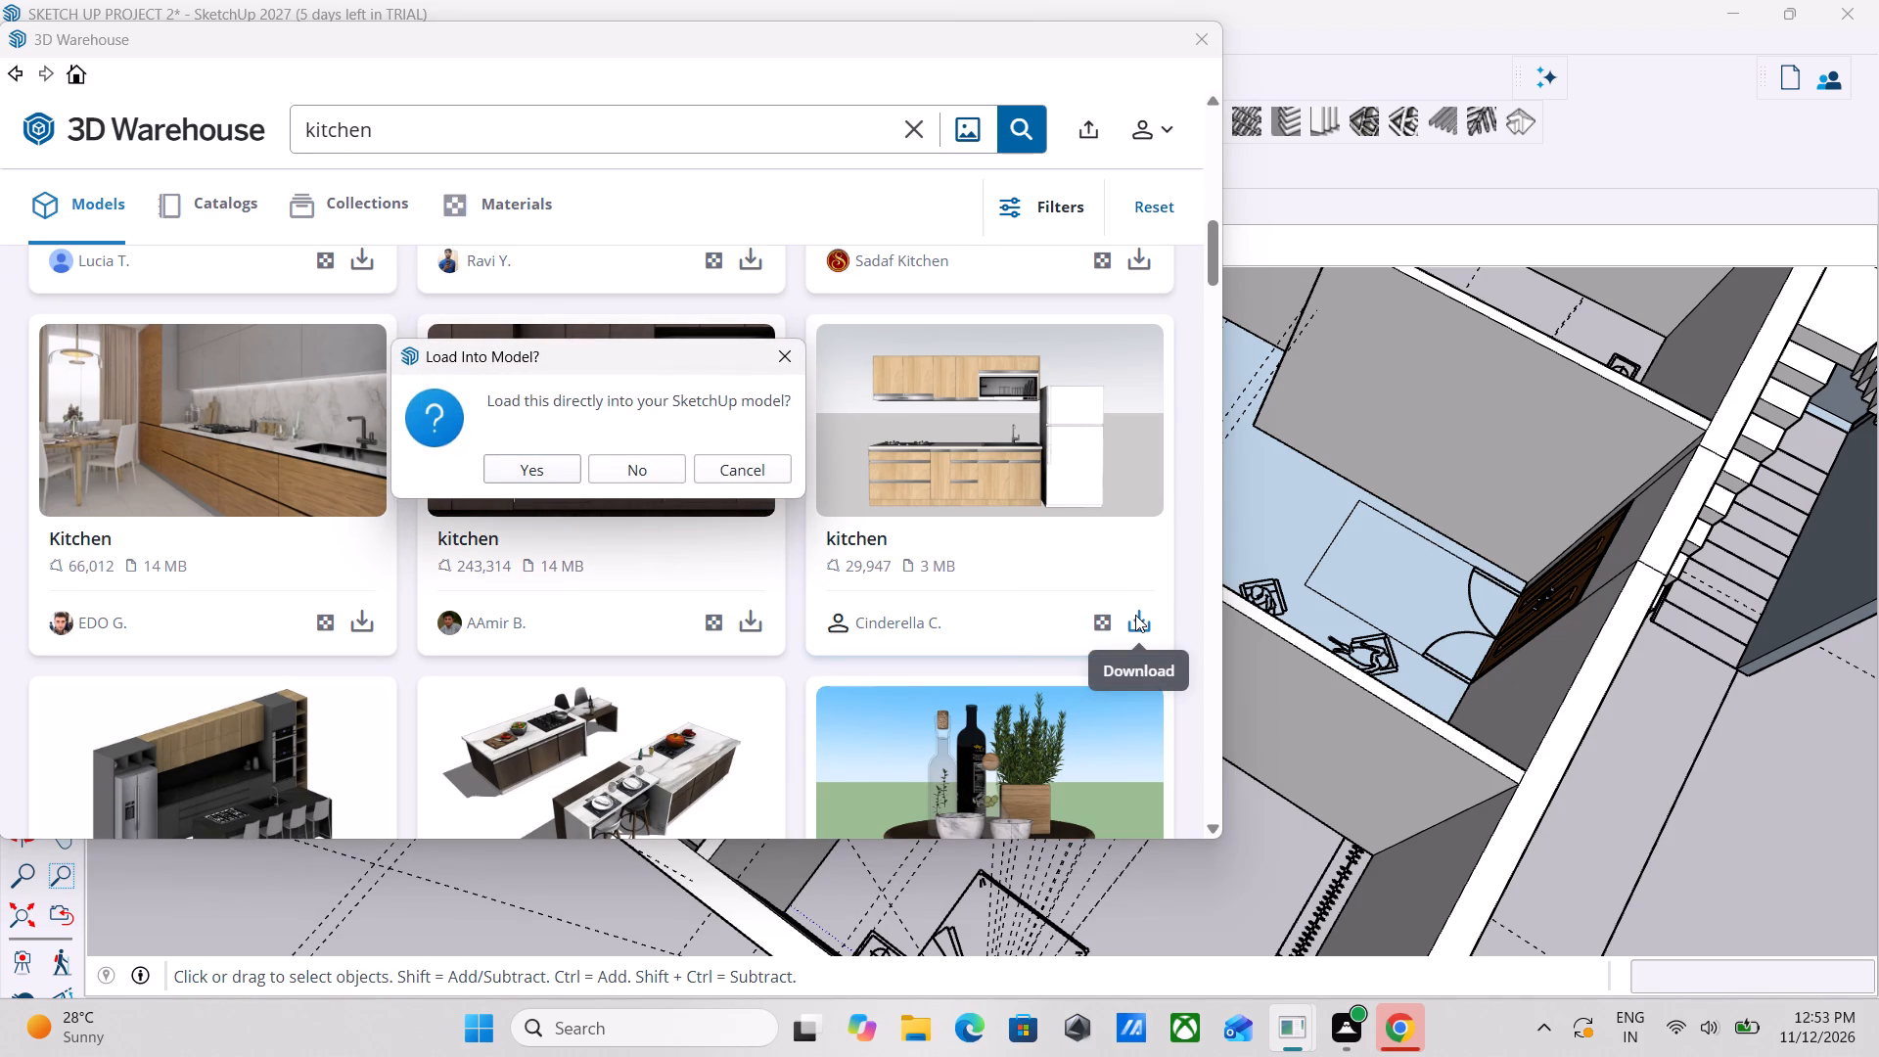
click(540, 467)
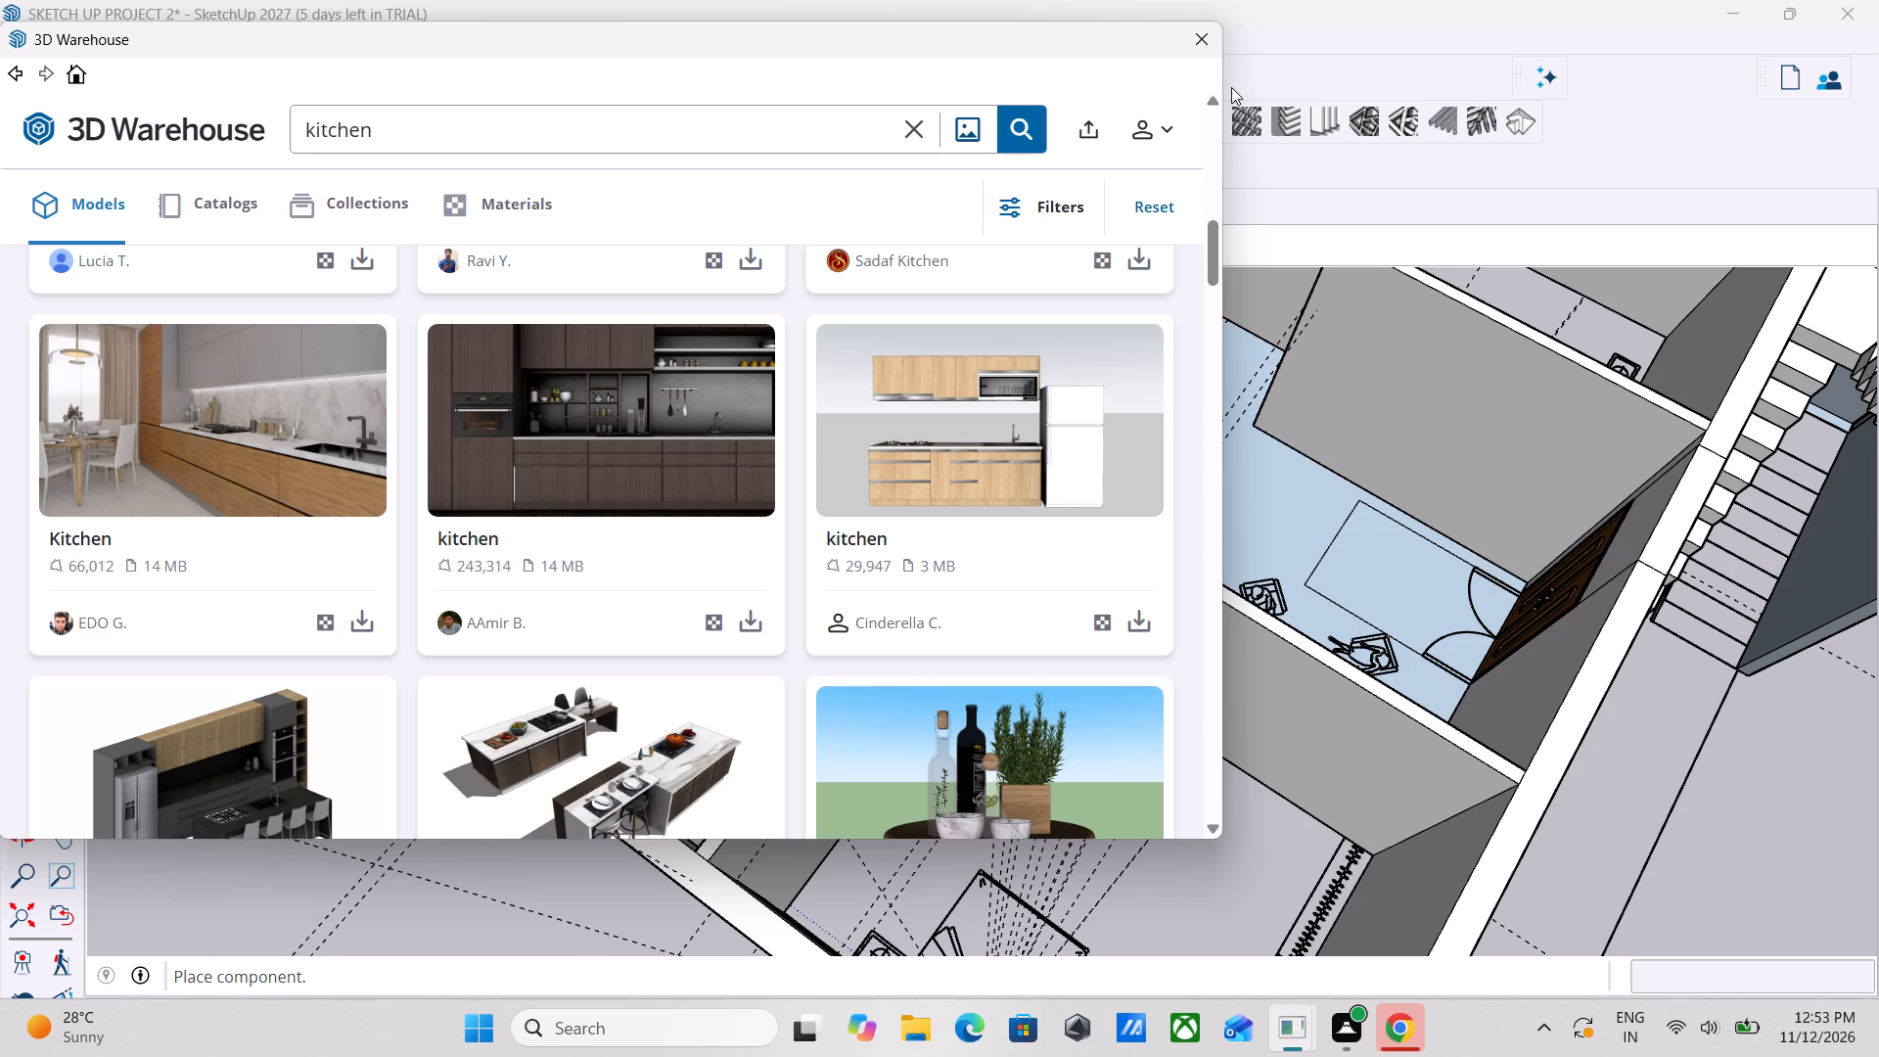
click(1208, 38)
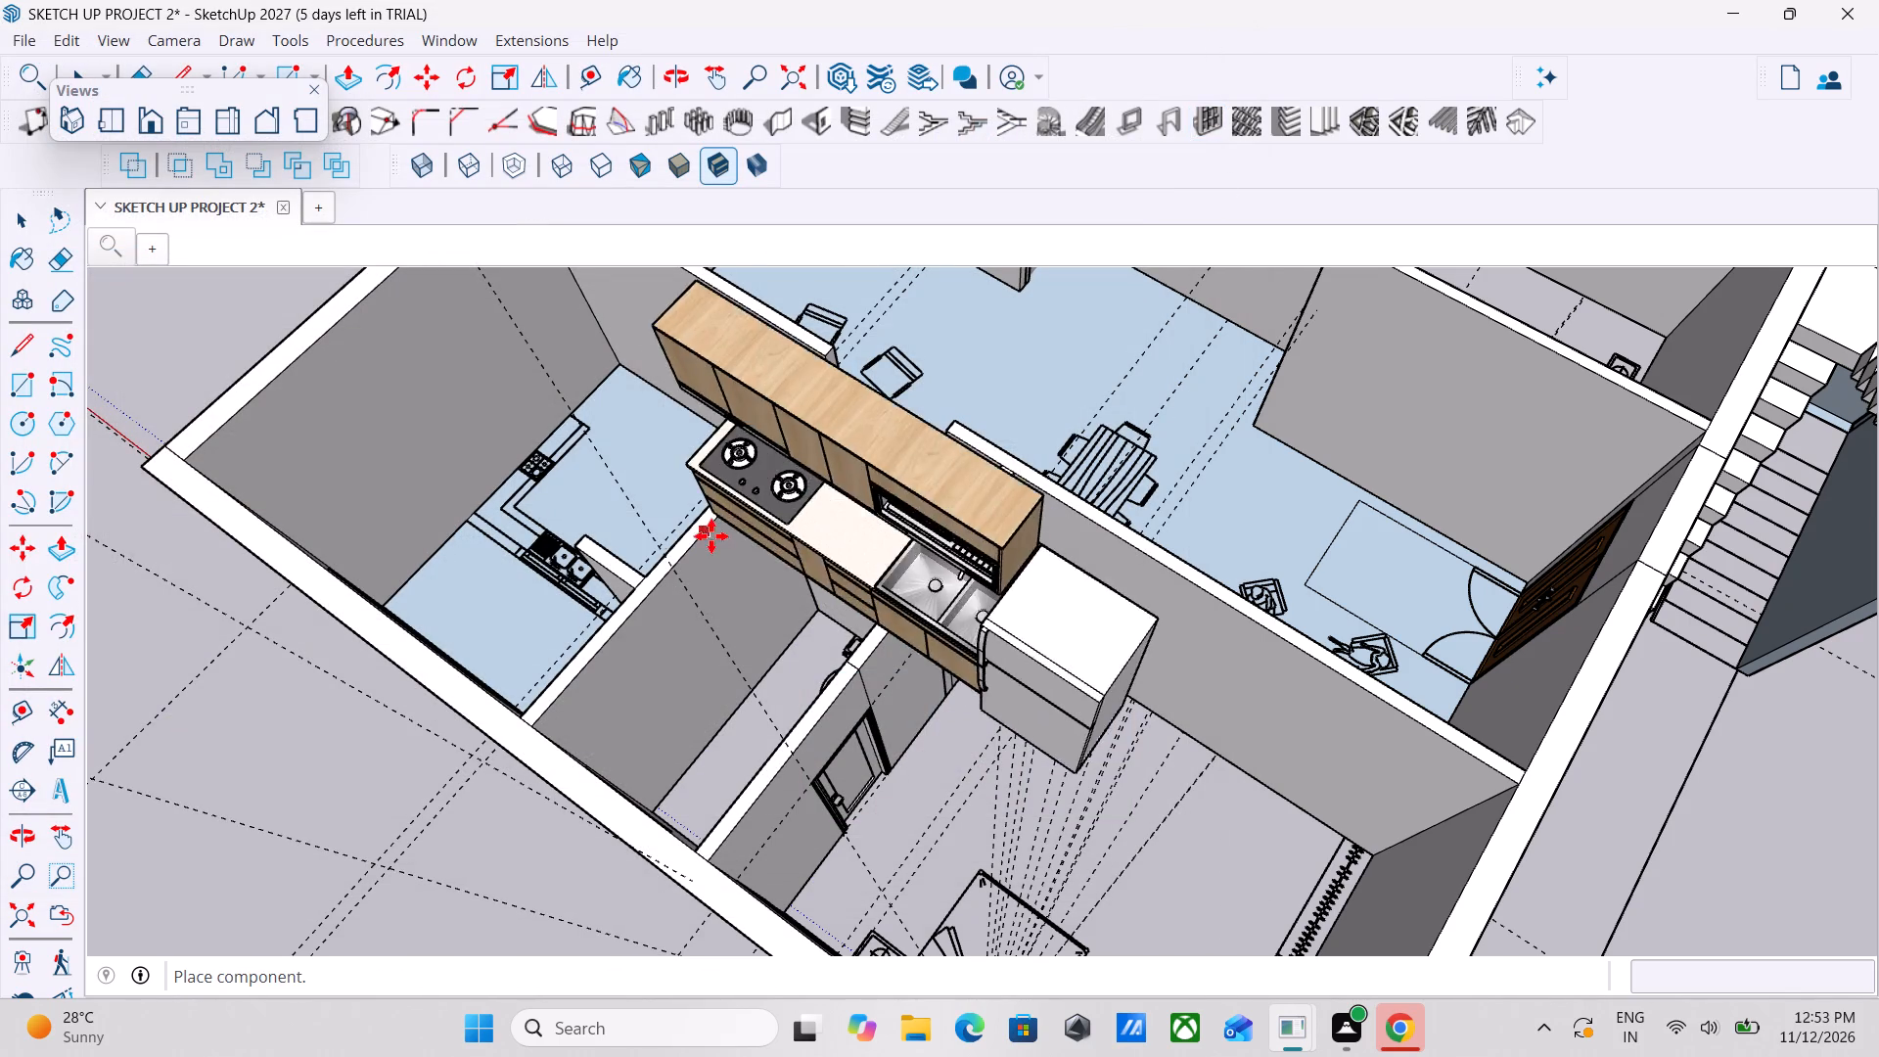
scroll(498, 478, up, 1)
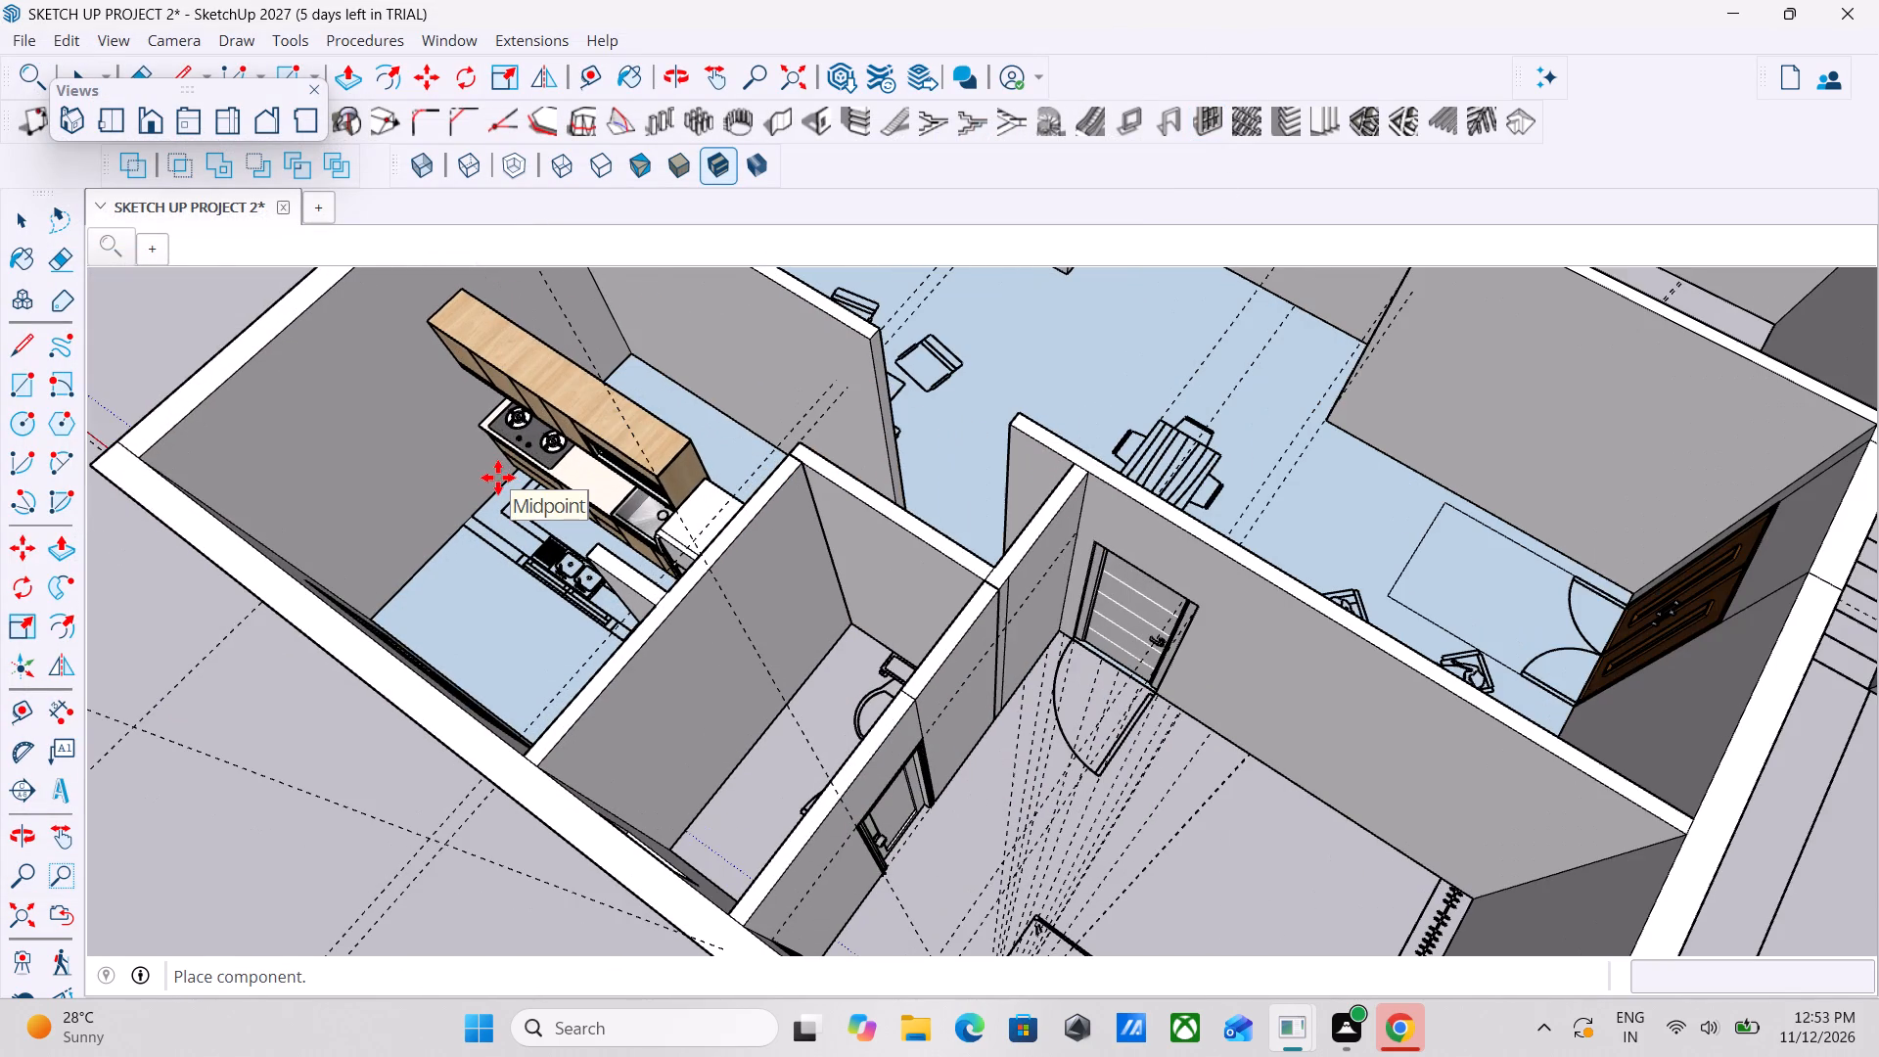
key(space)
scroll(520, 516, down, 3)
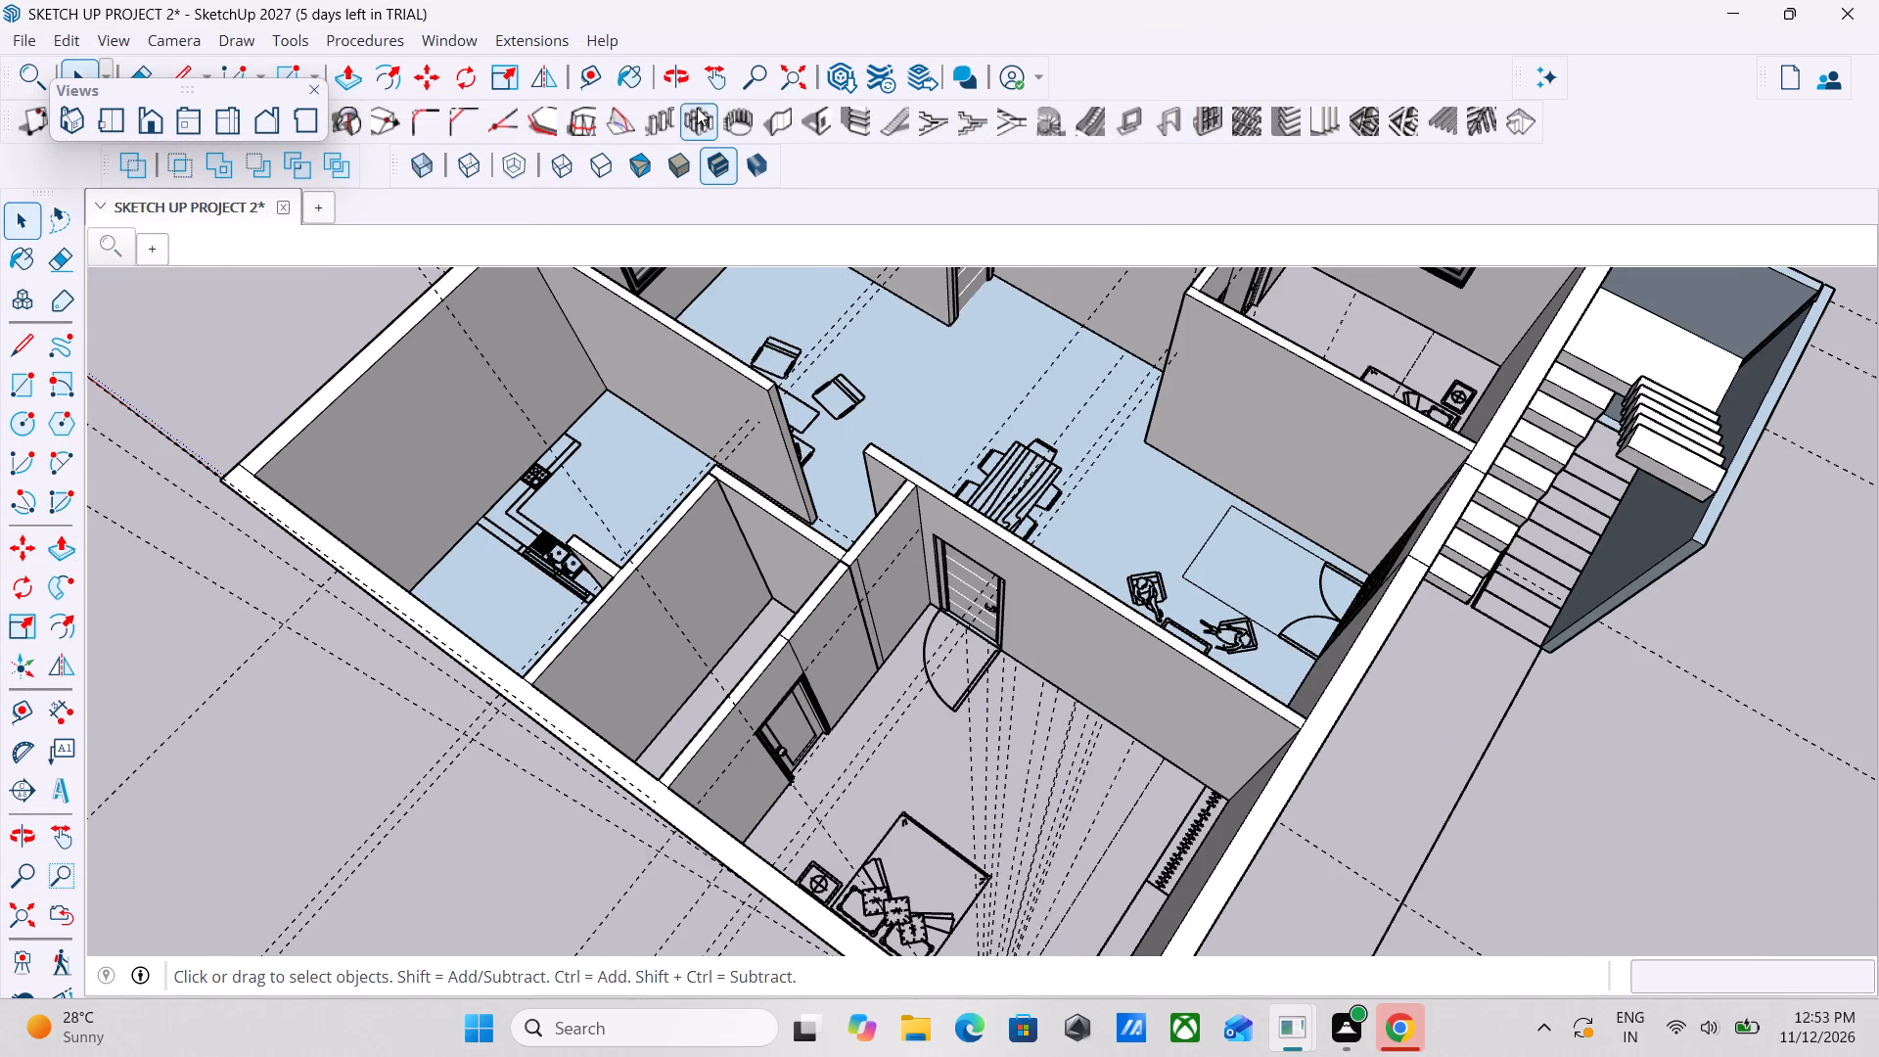
Reopen the 3D Warehouse kitchen results and examine further models for a corner kitchen layout.
click(454, 30)
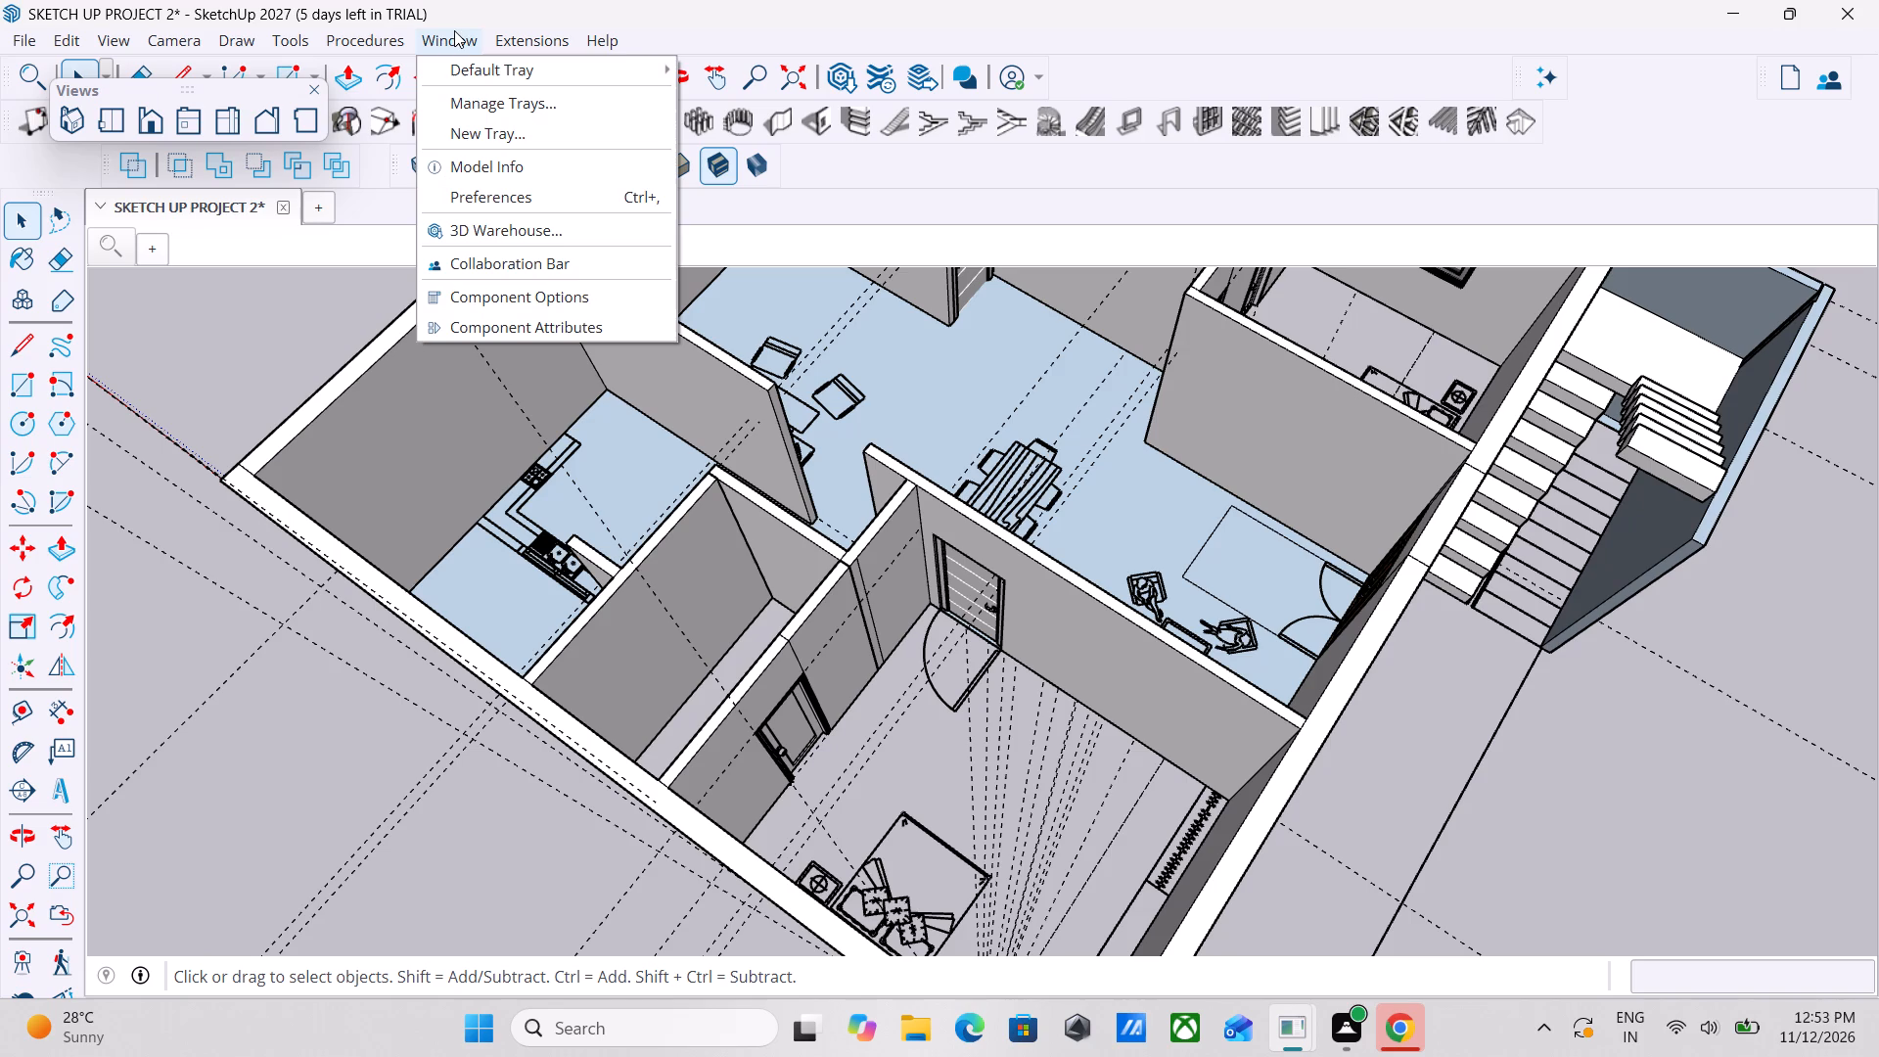
click(539, 219)
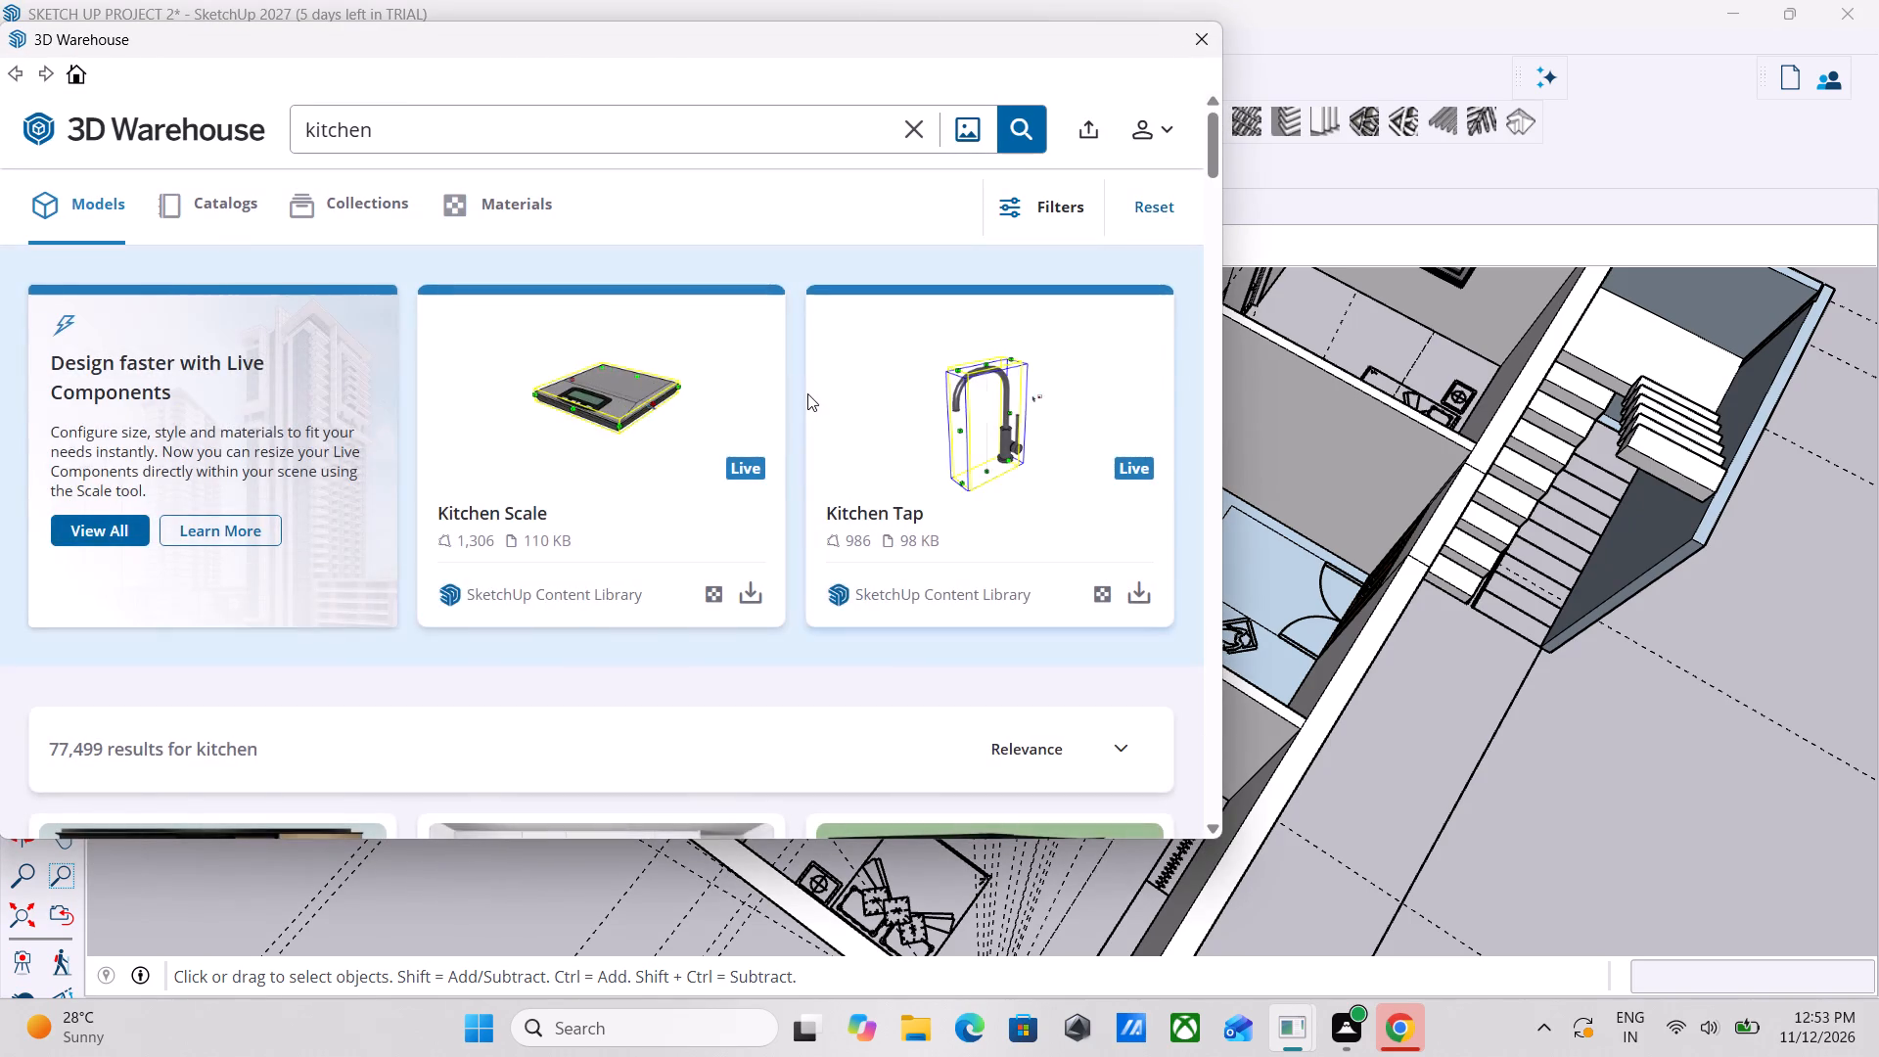
scroll(807, 393, down, 3)
scroll(619, 402, down, 5)
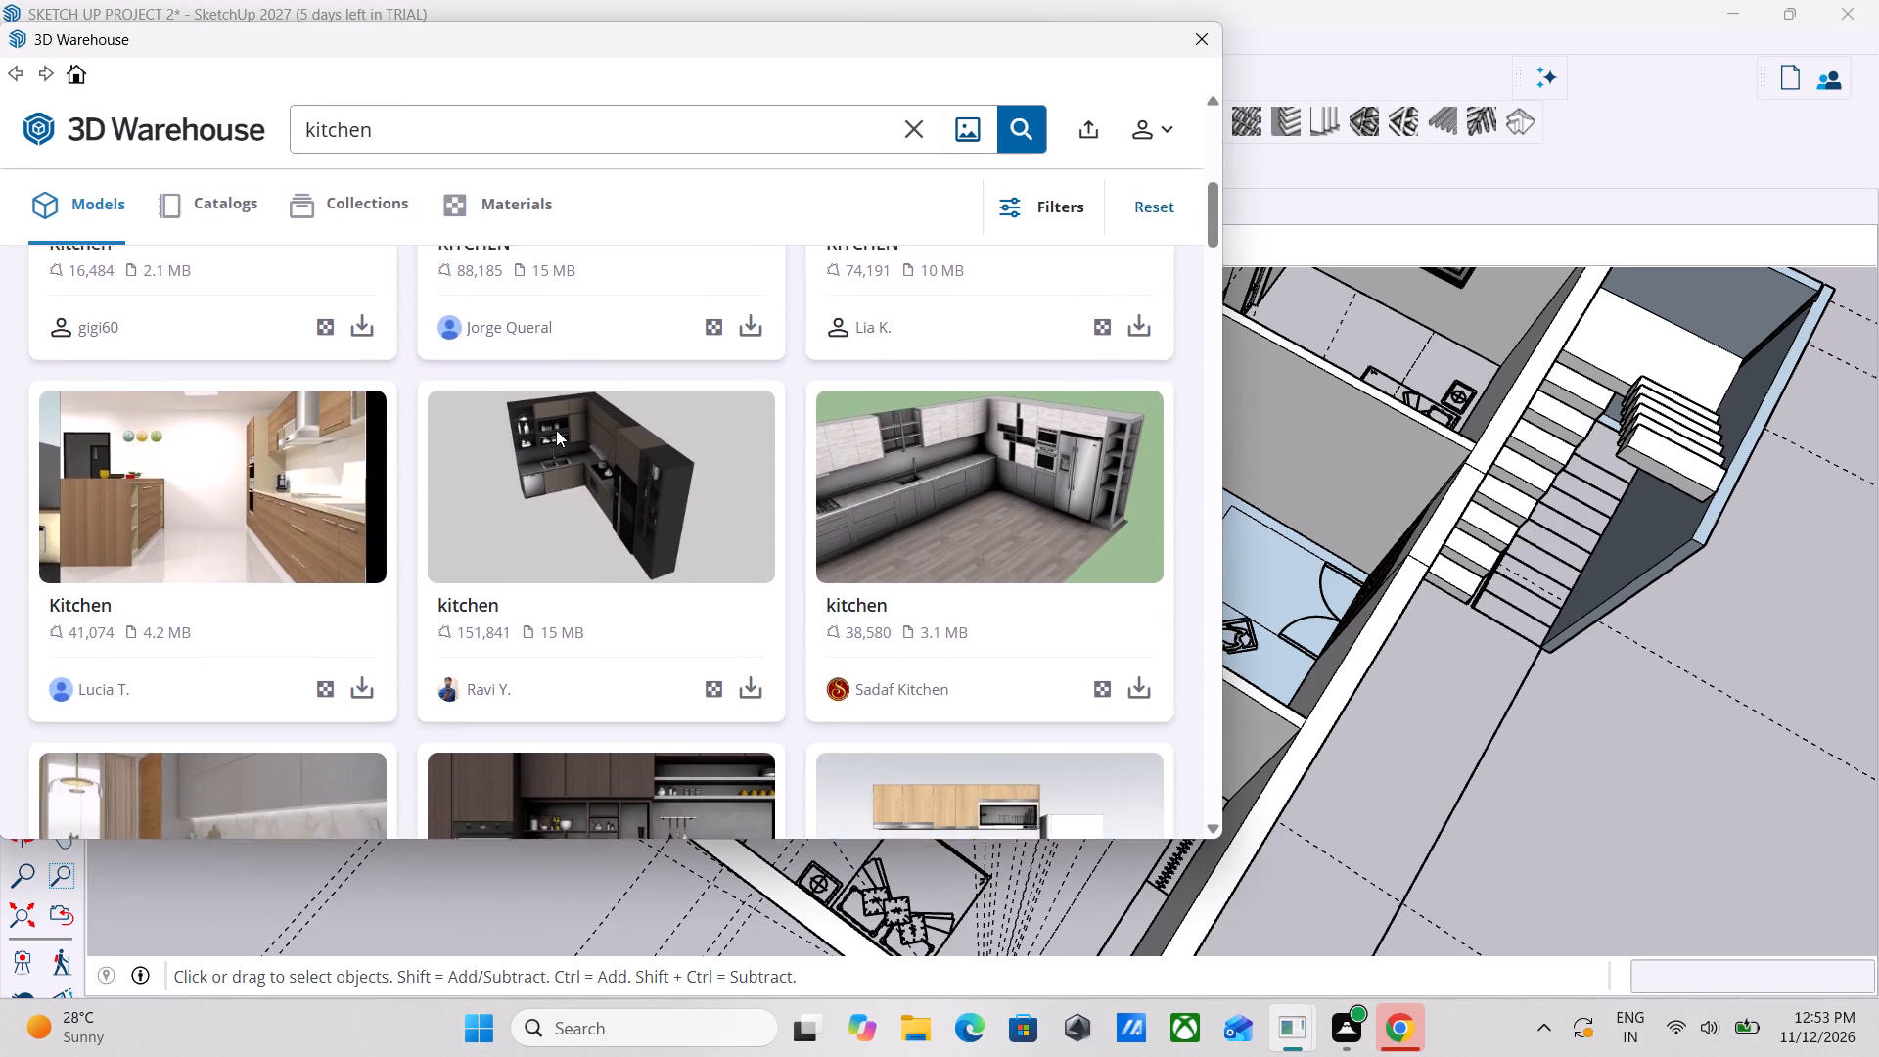
scroll(1061, 471, down, 3)
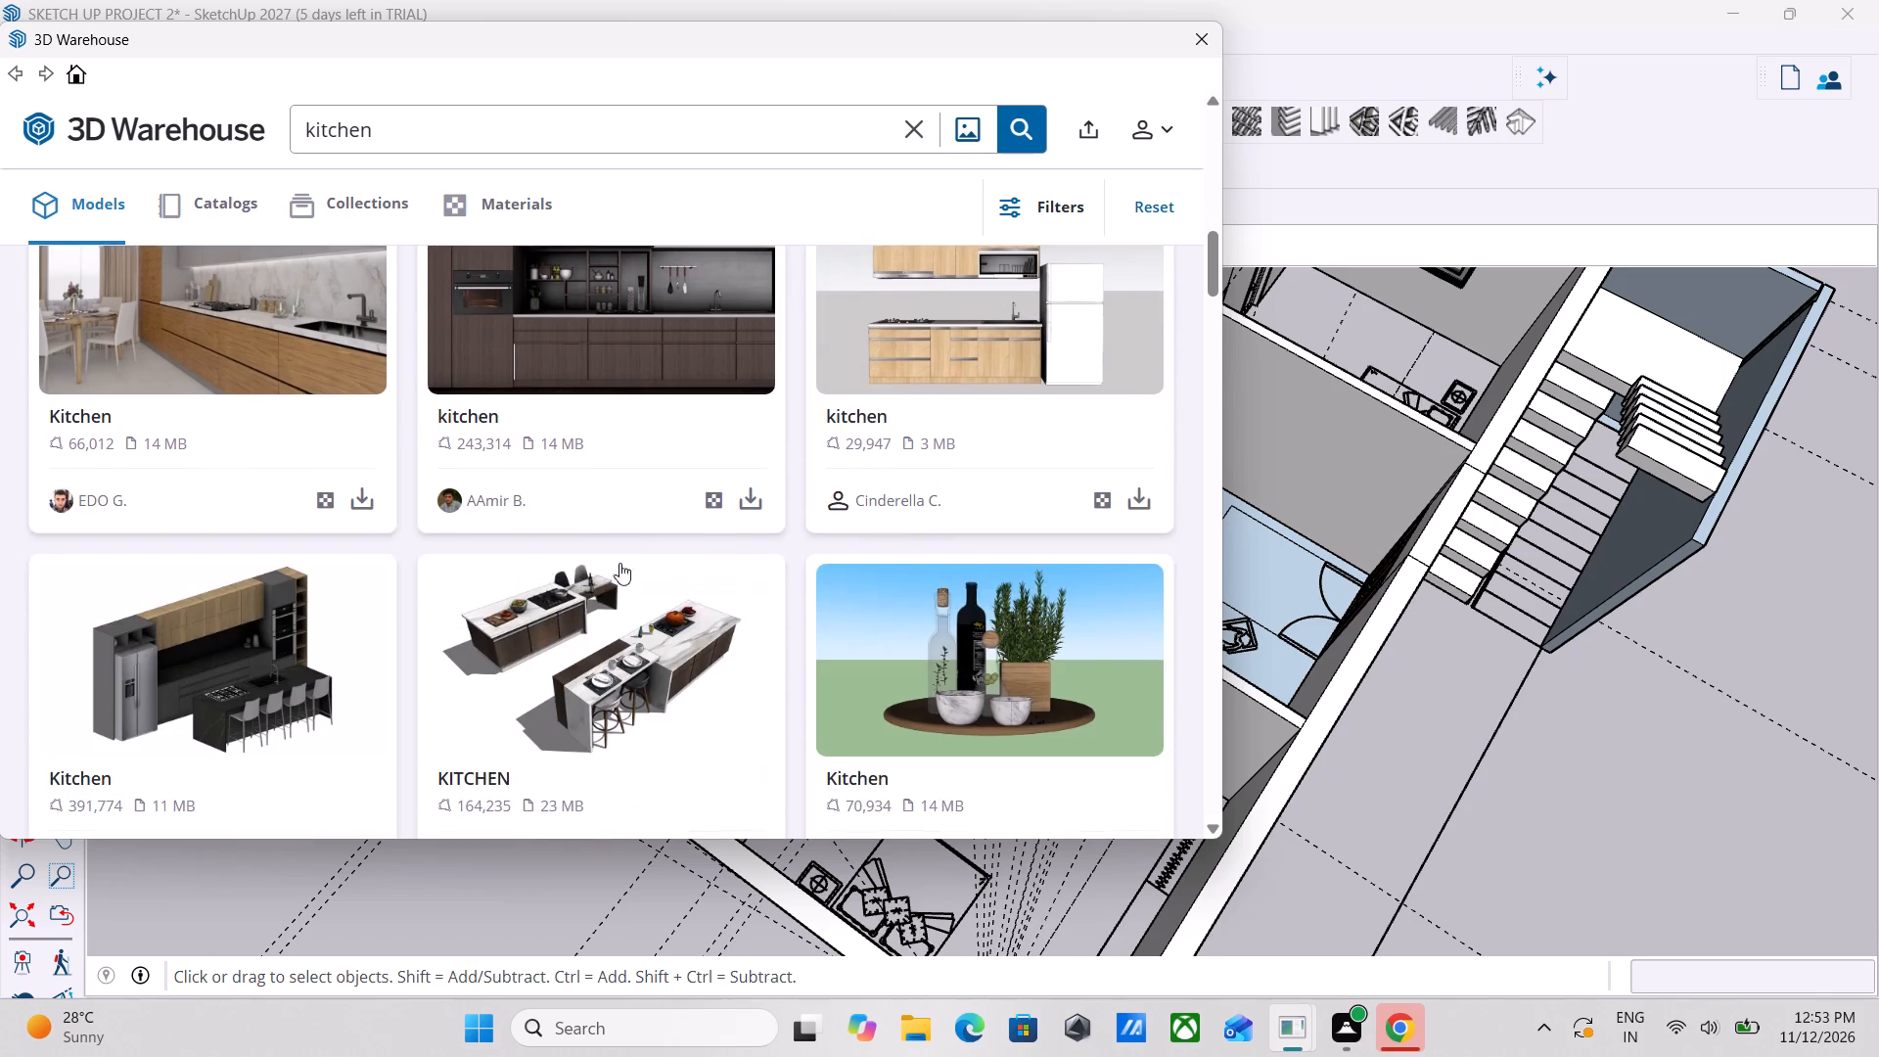
scroll(532, 549, down, 5)
scroll(466, 582, up, 3)
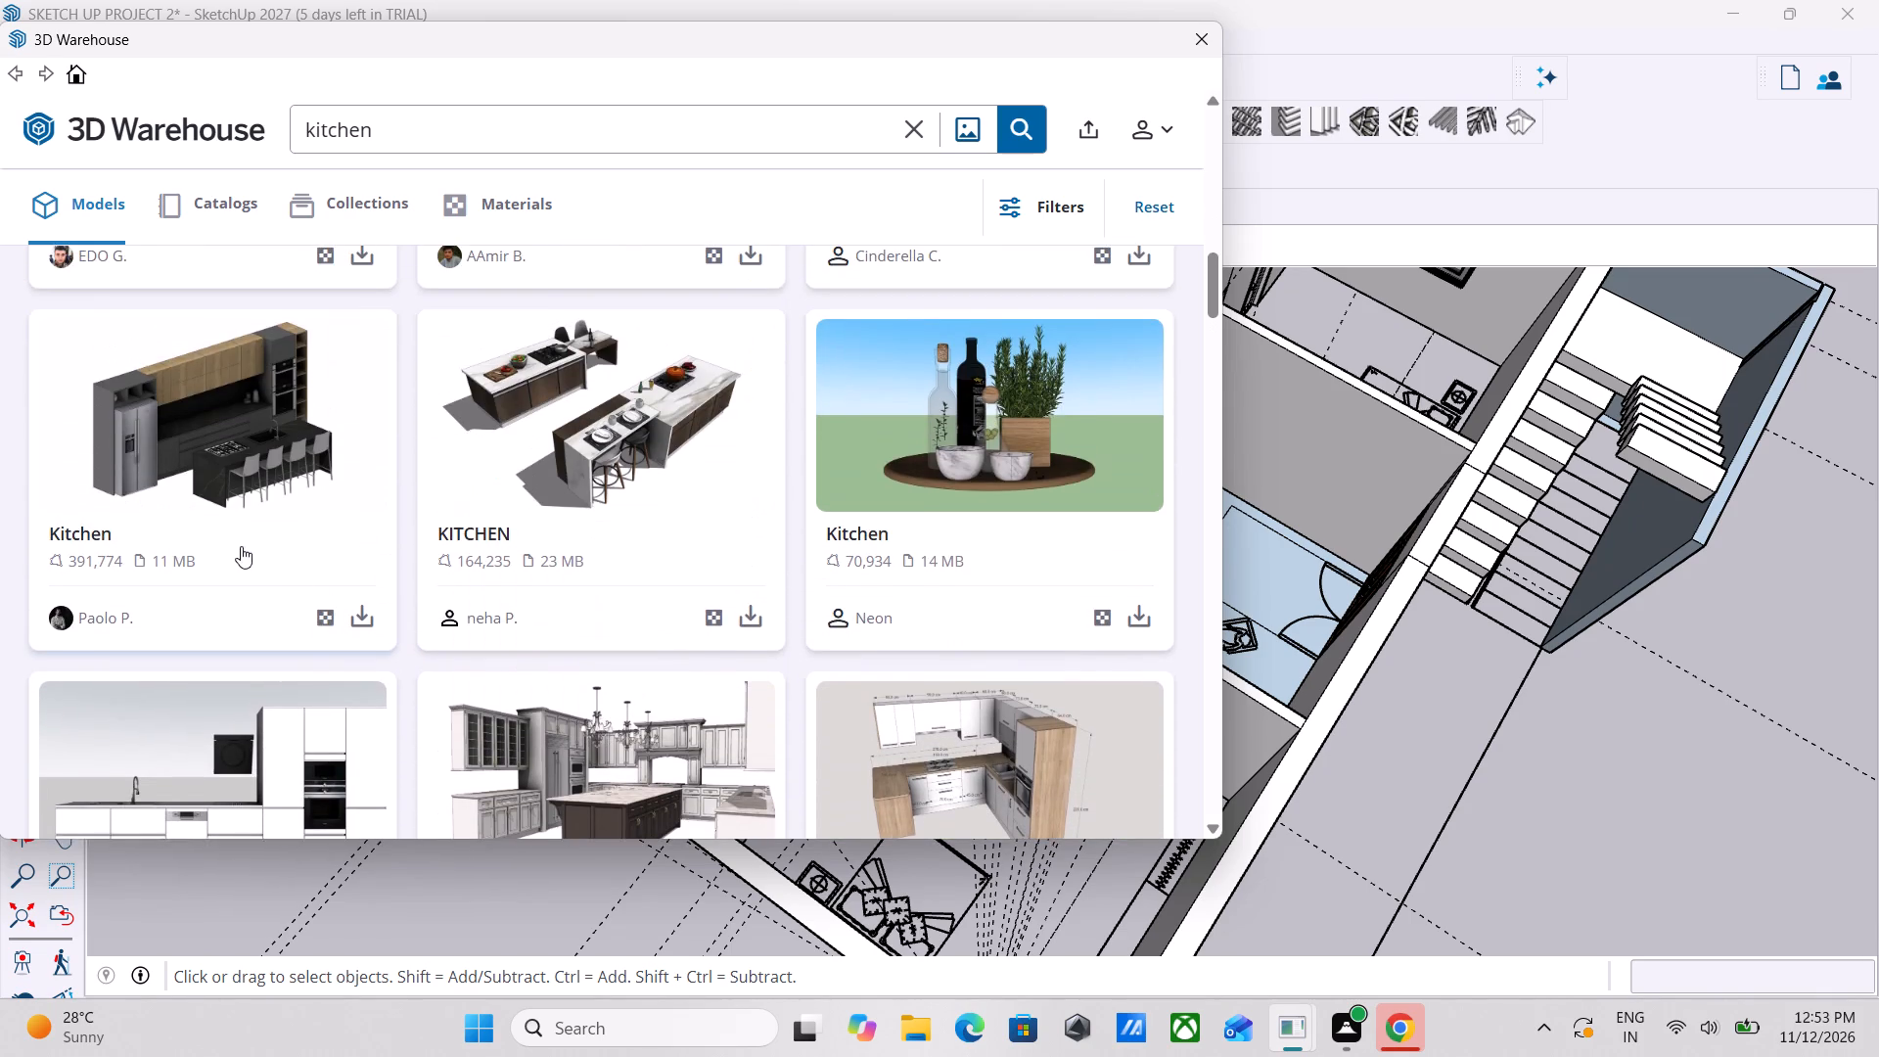
scroll(237, 544, up, 2)
scroll(237, 544, down, 1)
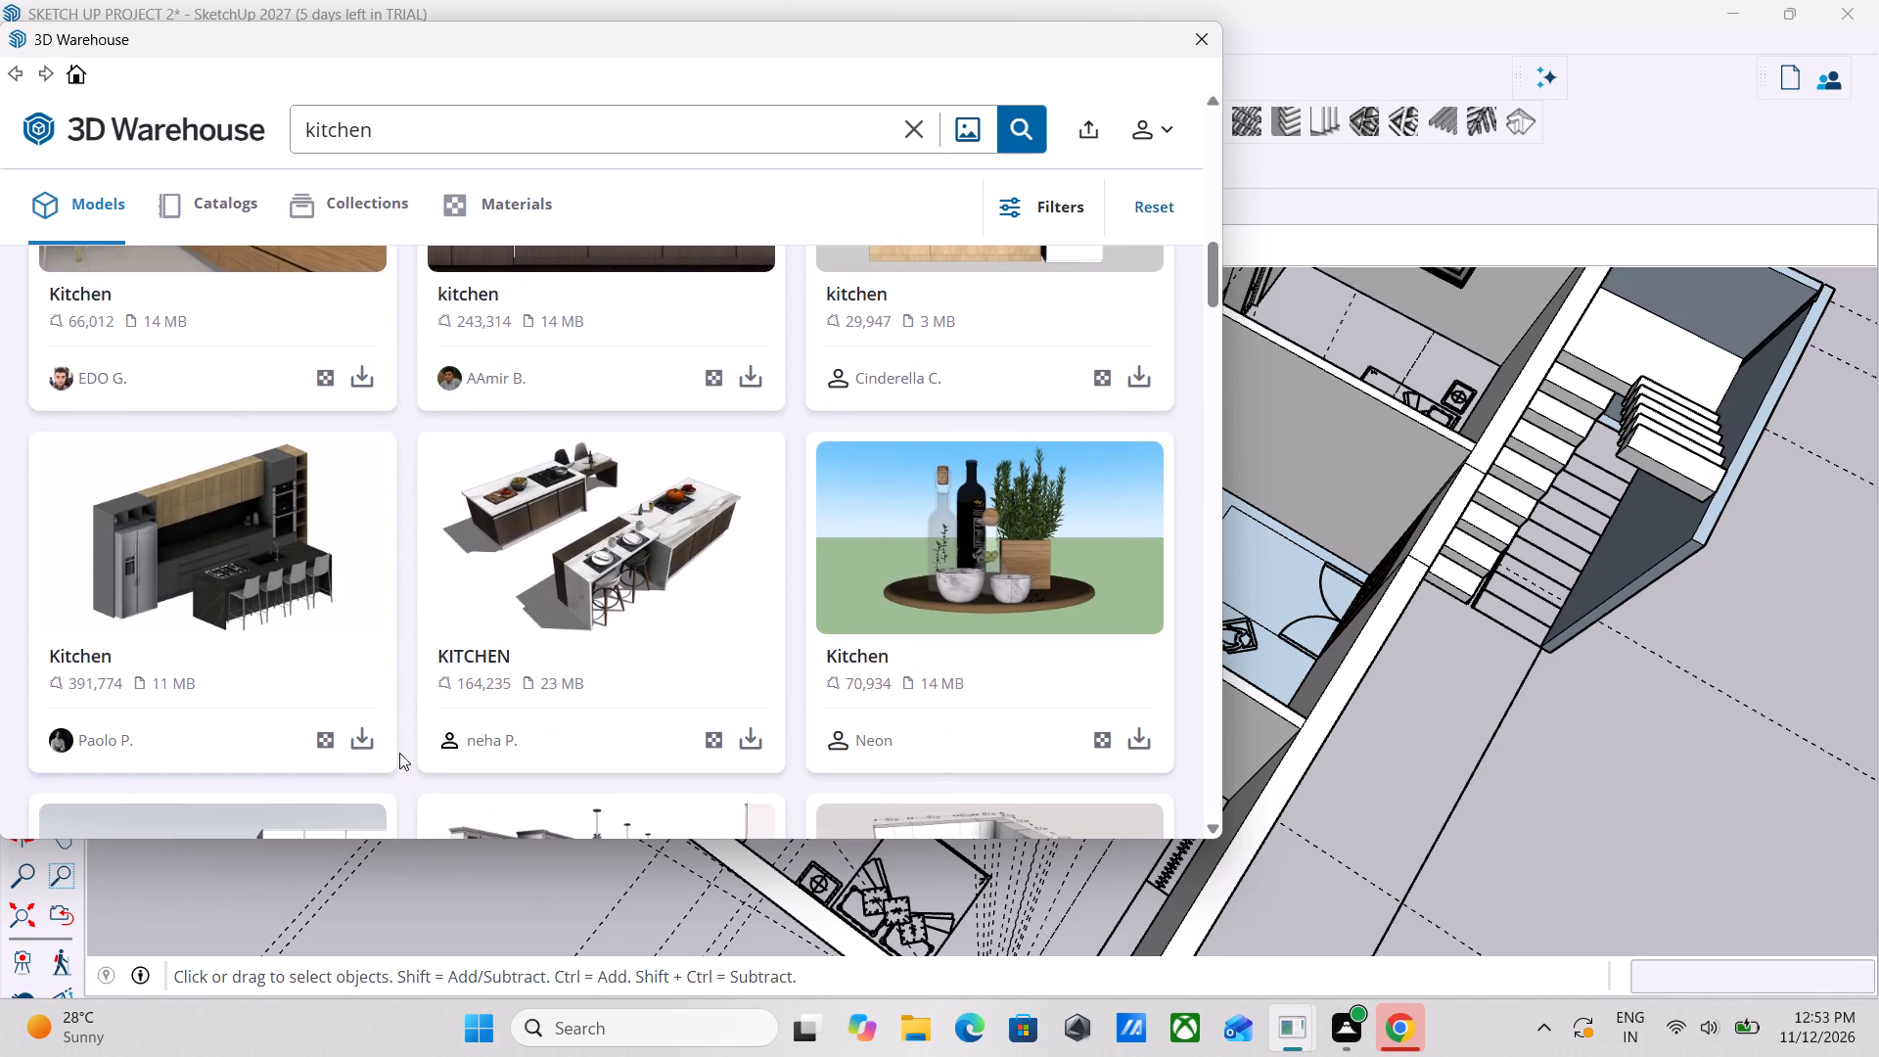
scroll(1055, 492, down, 3)
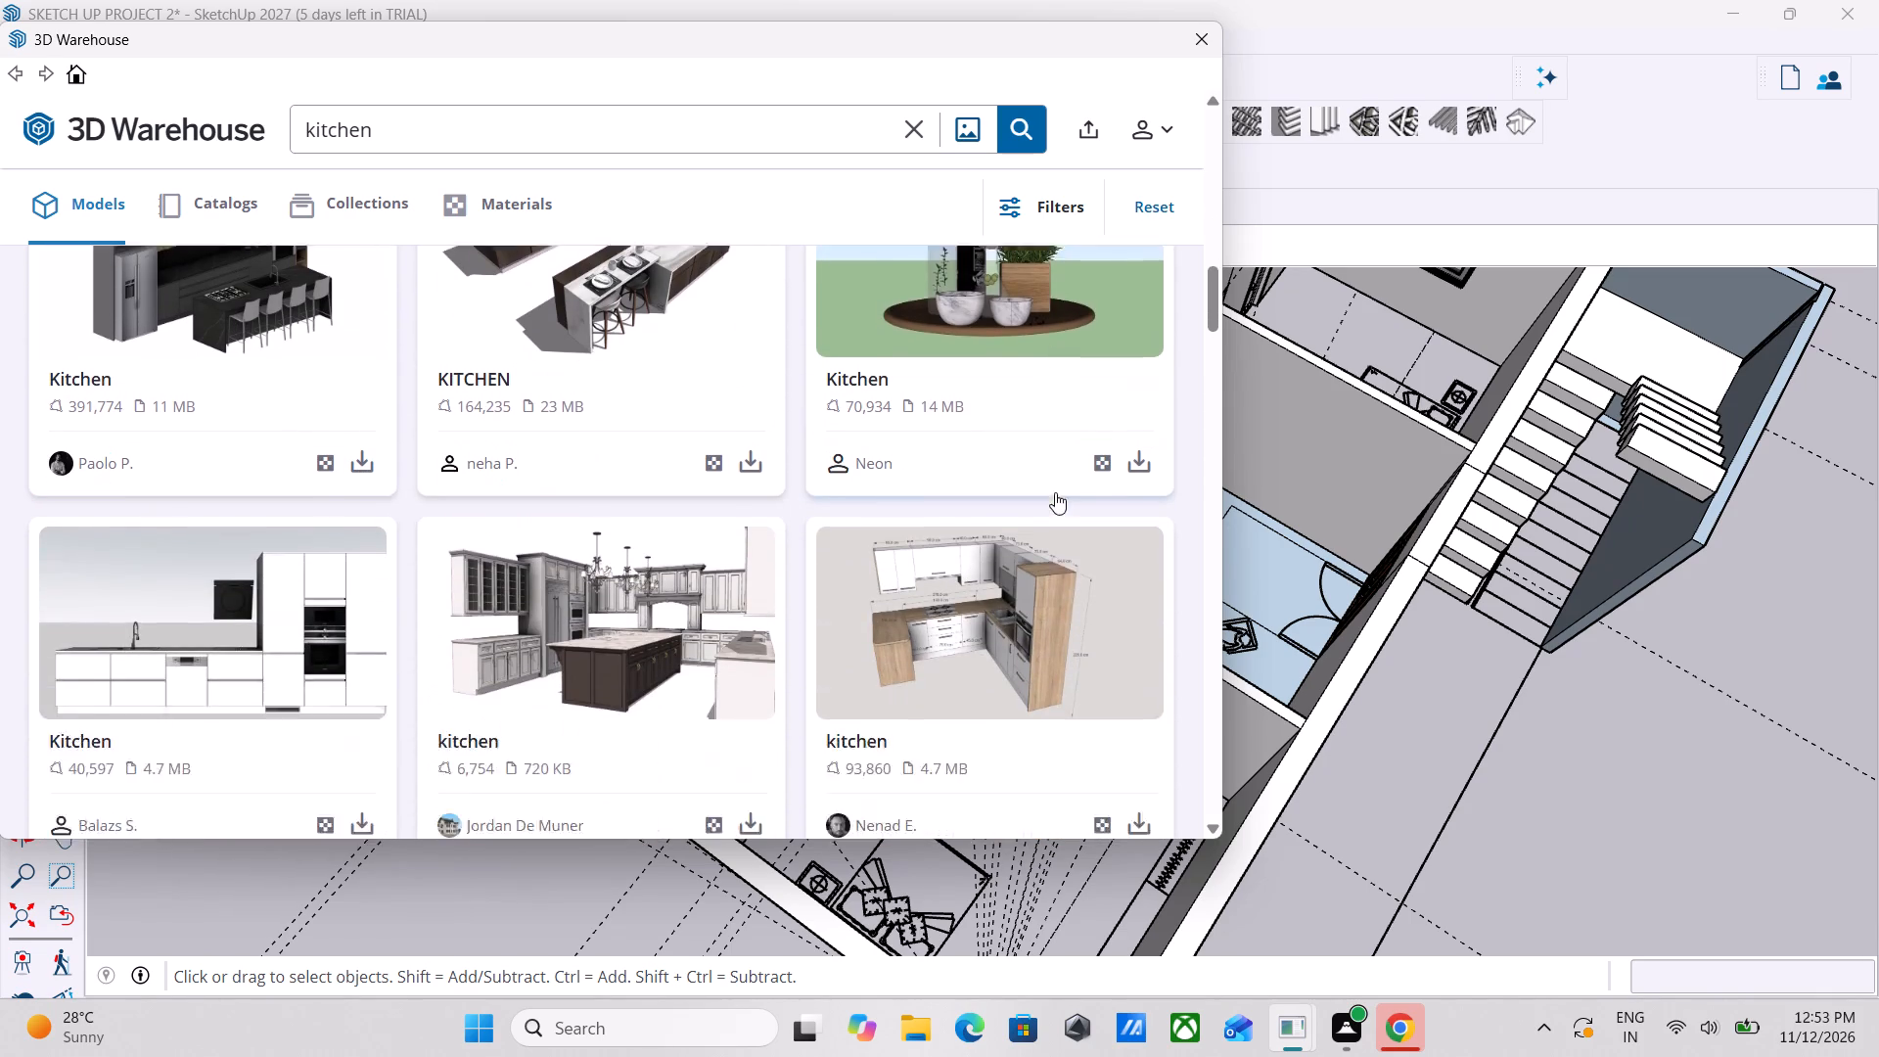
scroll(1050, 547, up, 9)
scroll(1050, 547, down, 4)
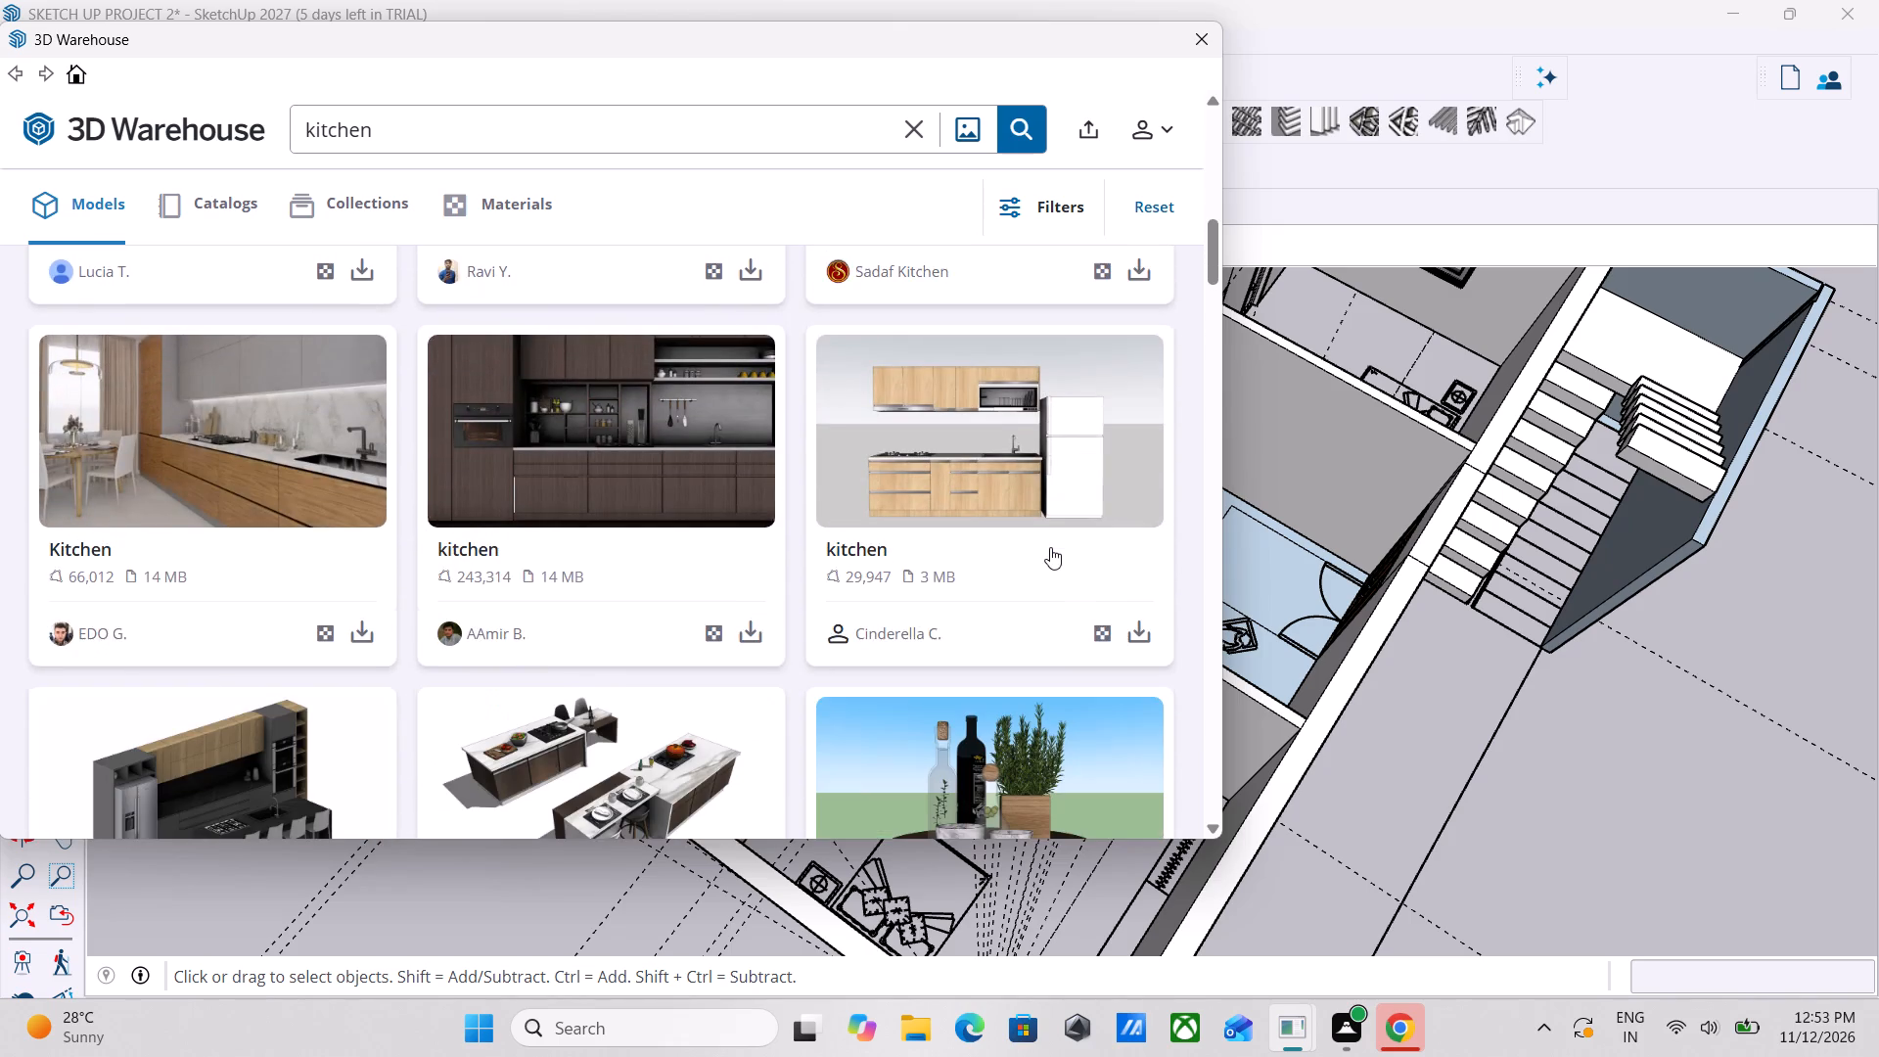
scroll(1050, 547, down, 1)
scroll(1135, 500, down, 3)
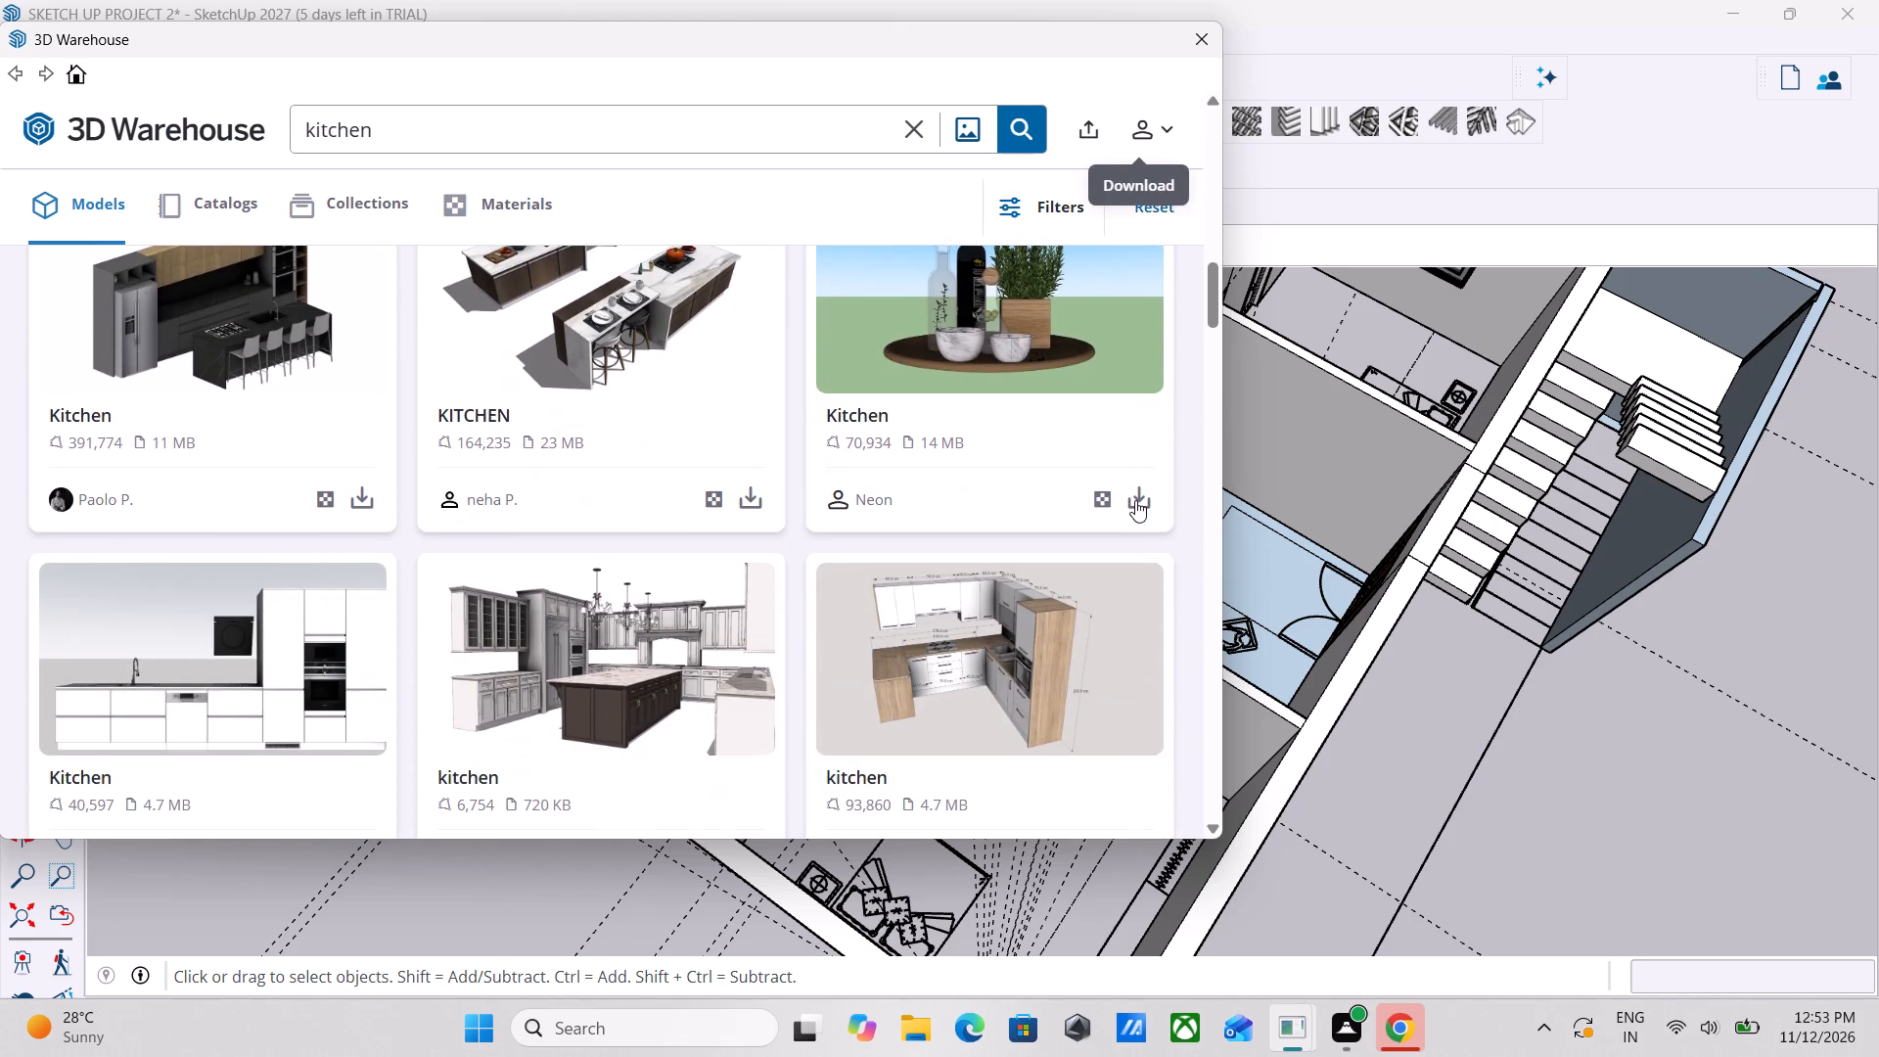
scroll(1077, 609, down, 1)
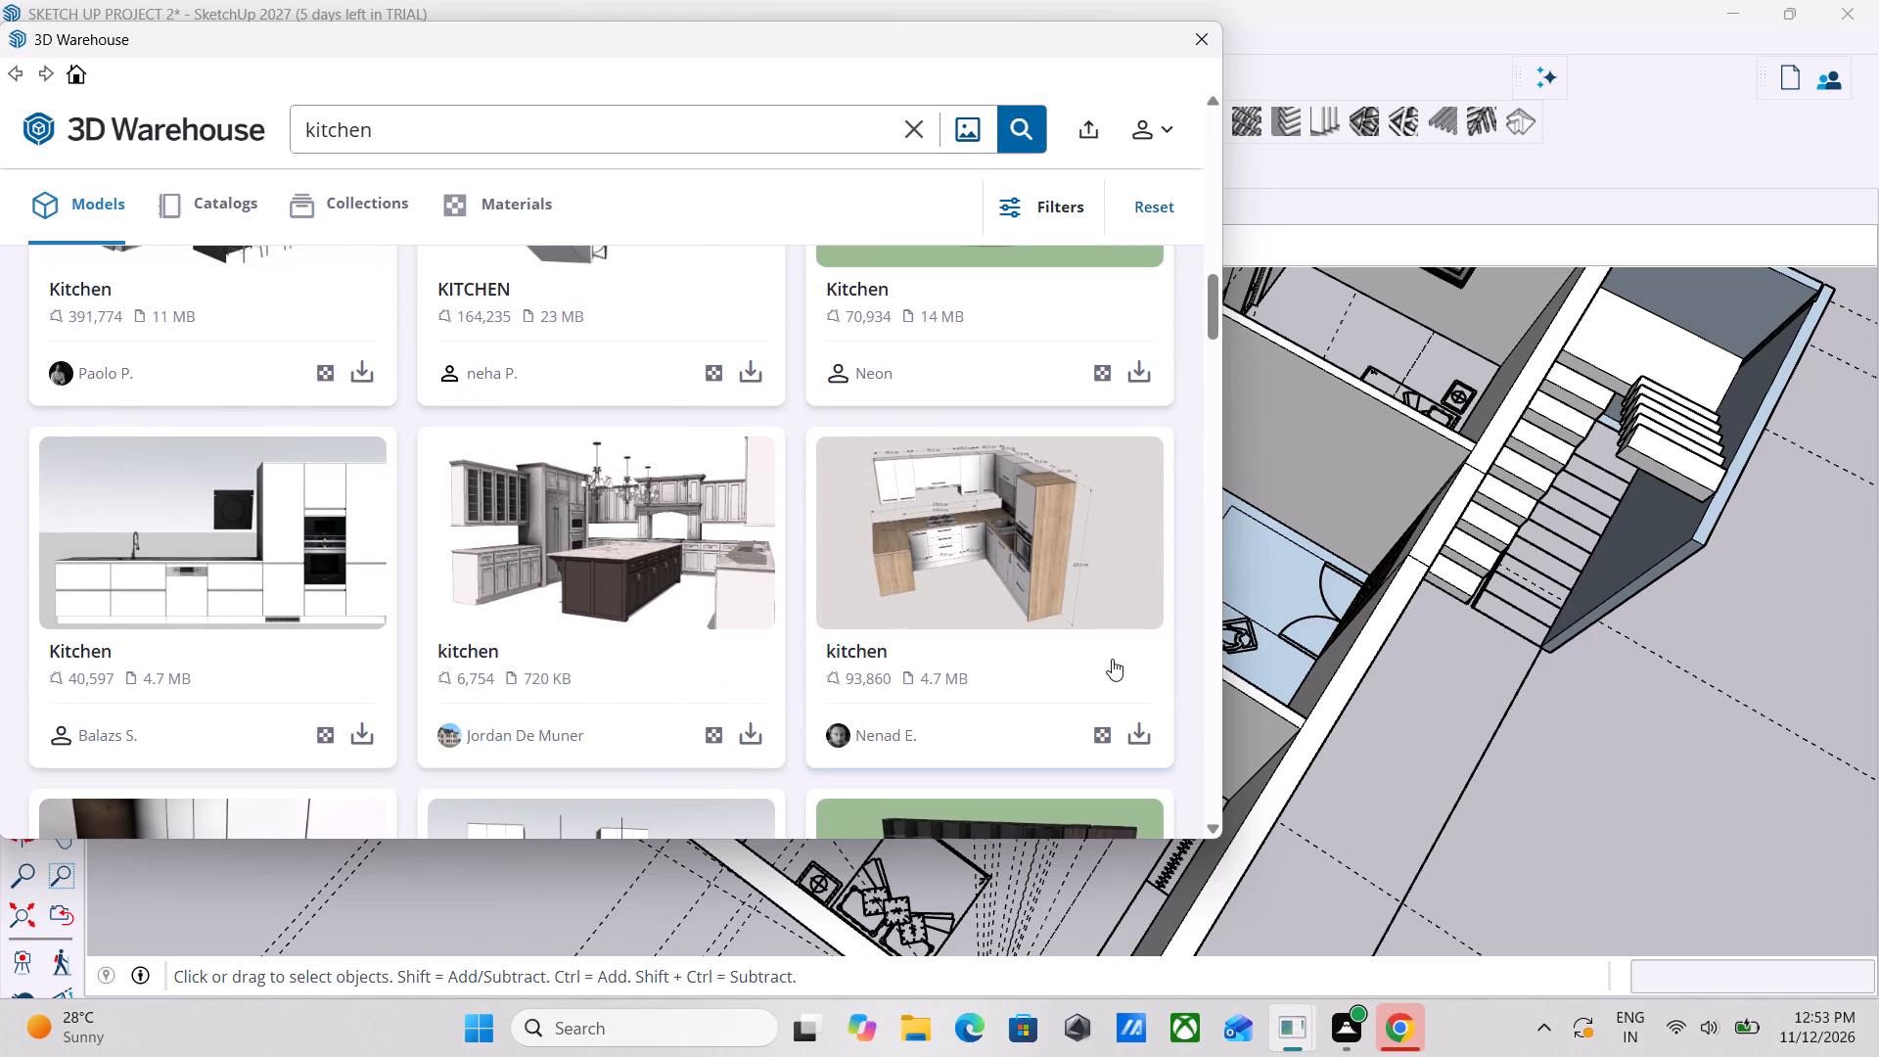
Load the white and wood corner kitchen with dimension labels into the model and place it outside the house beside the staircase.
click(1140, 733)
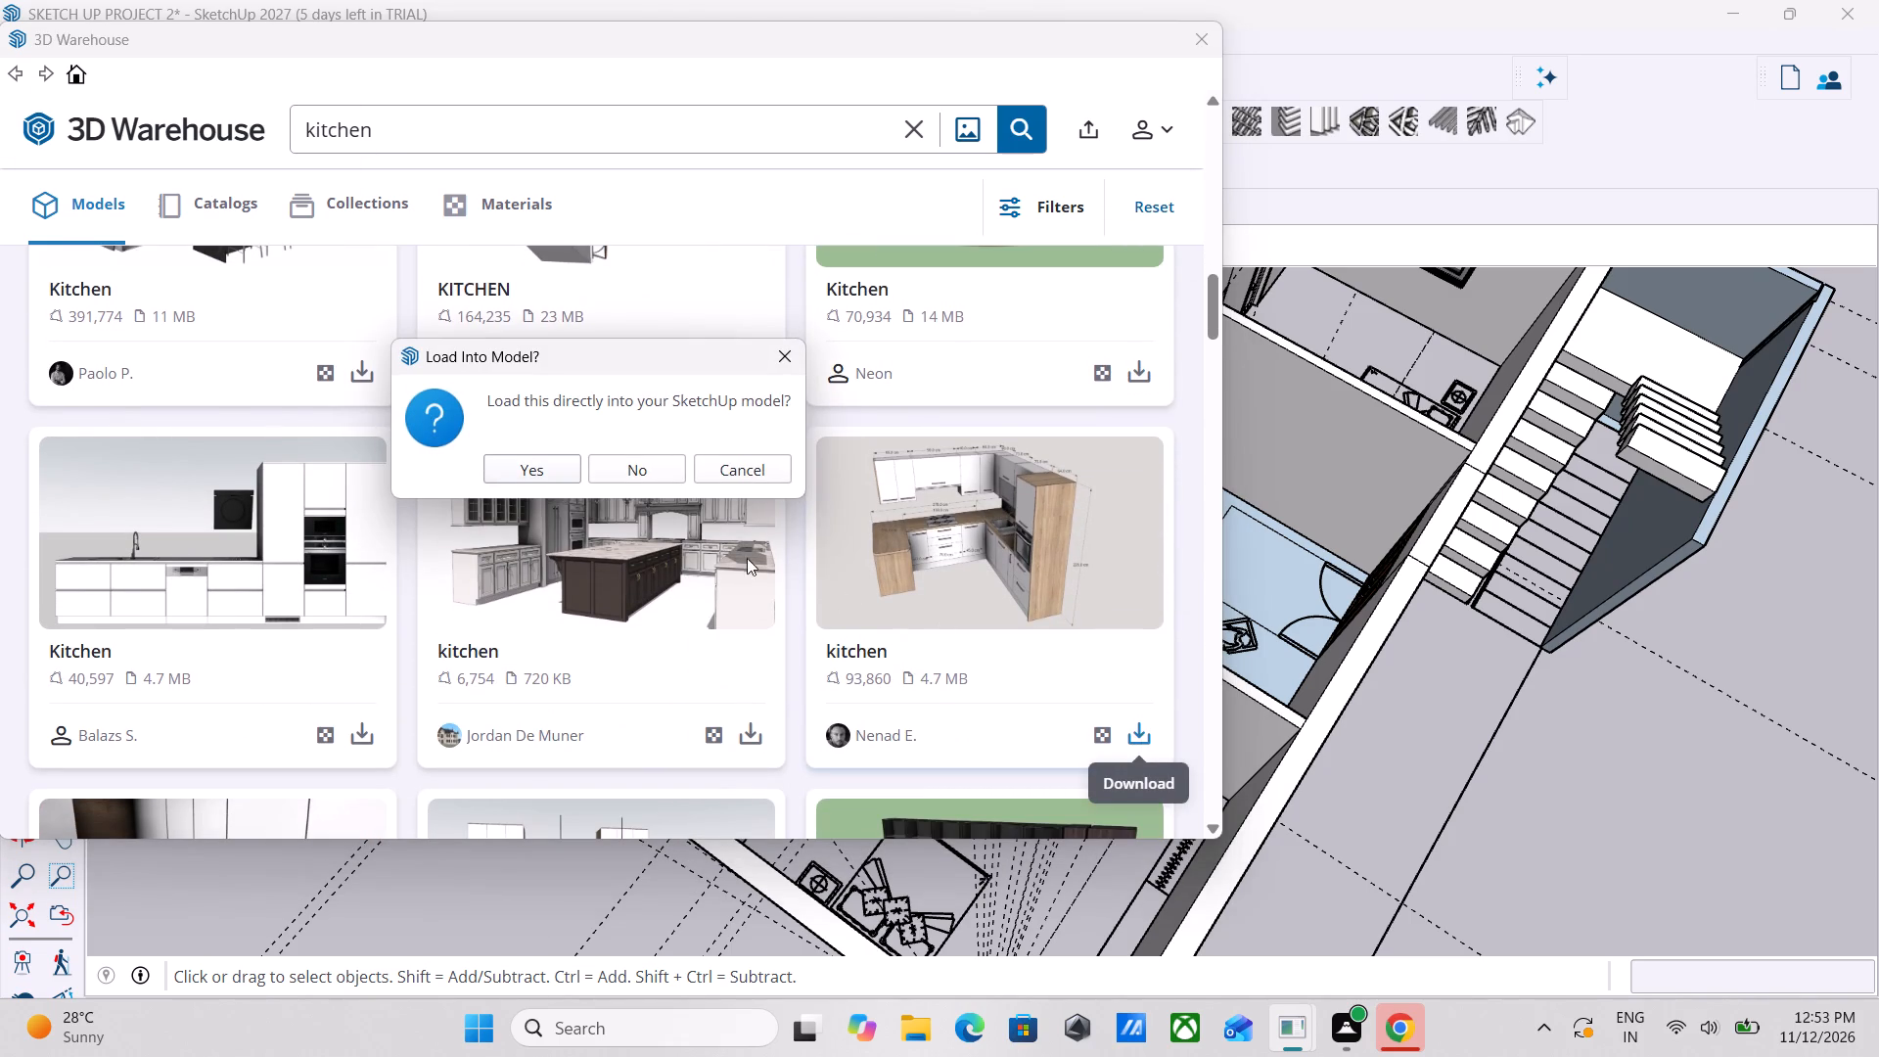
click(509, 465)
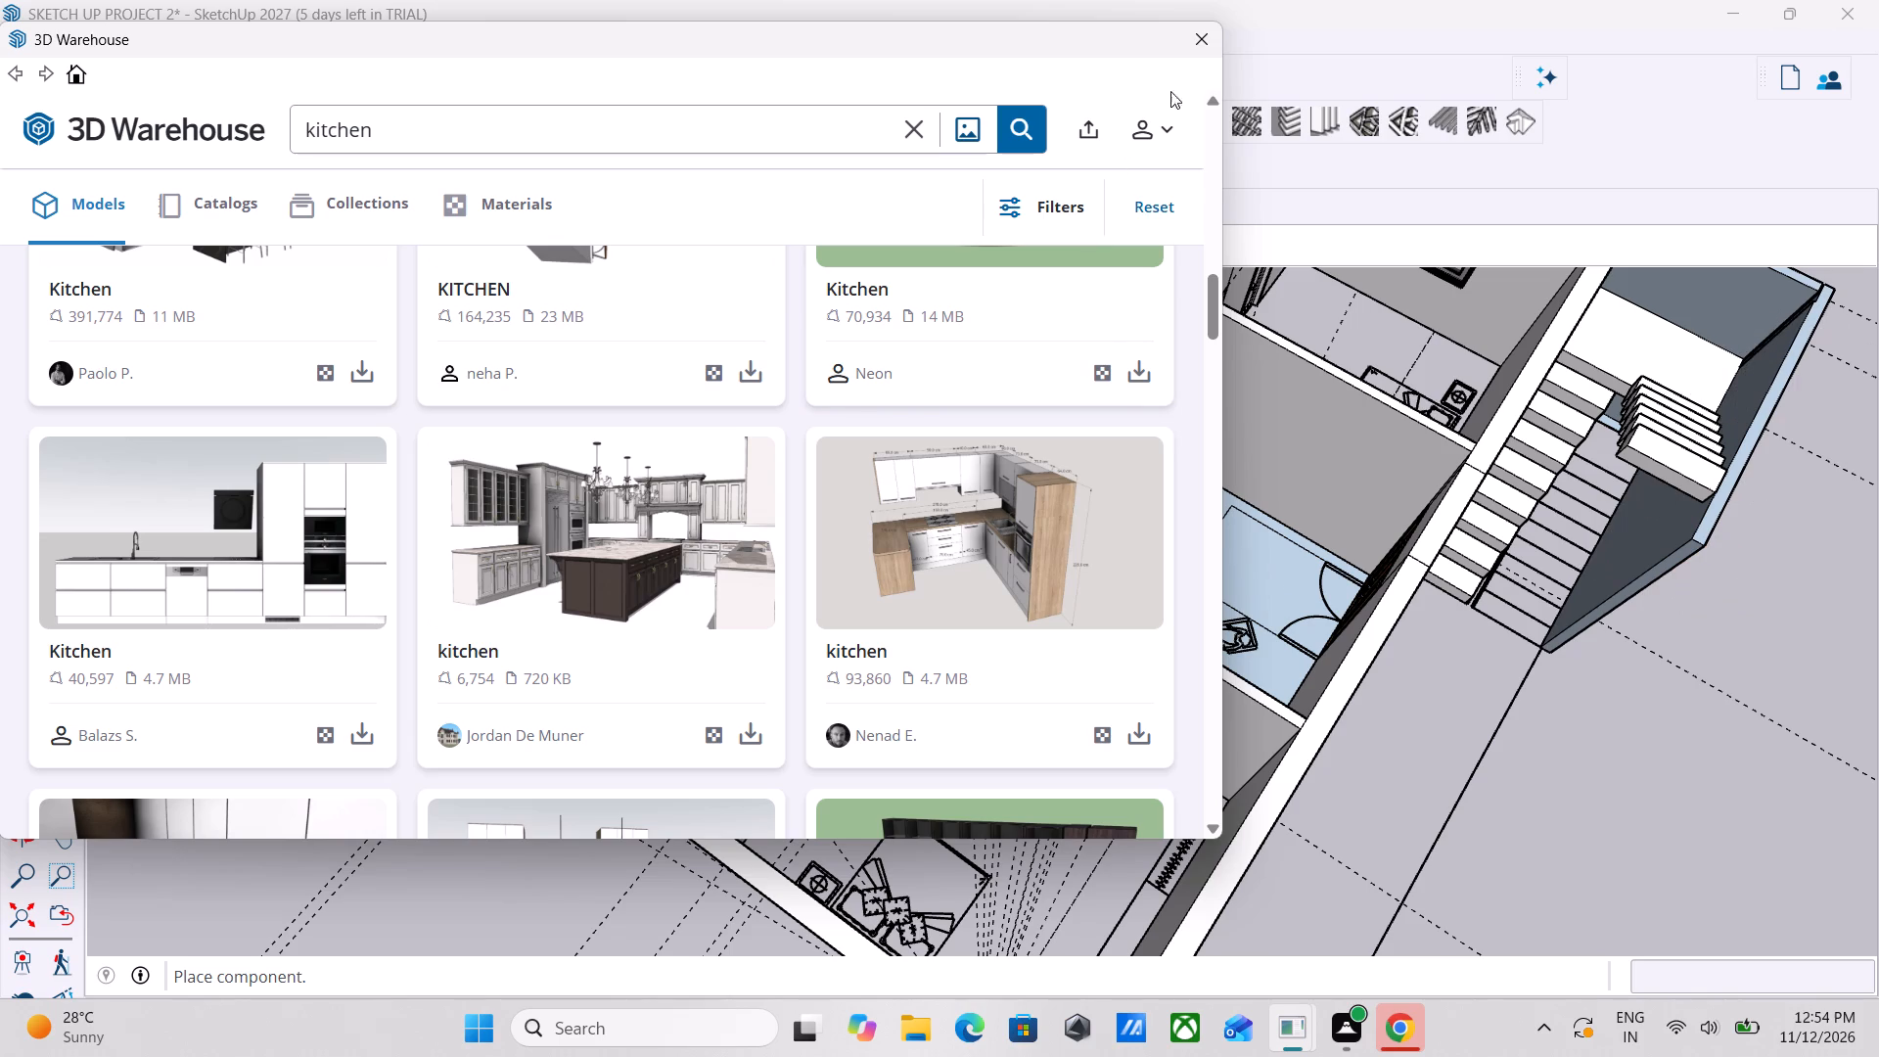
click(1186, 36)
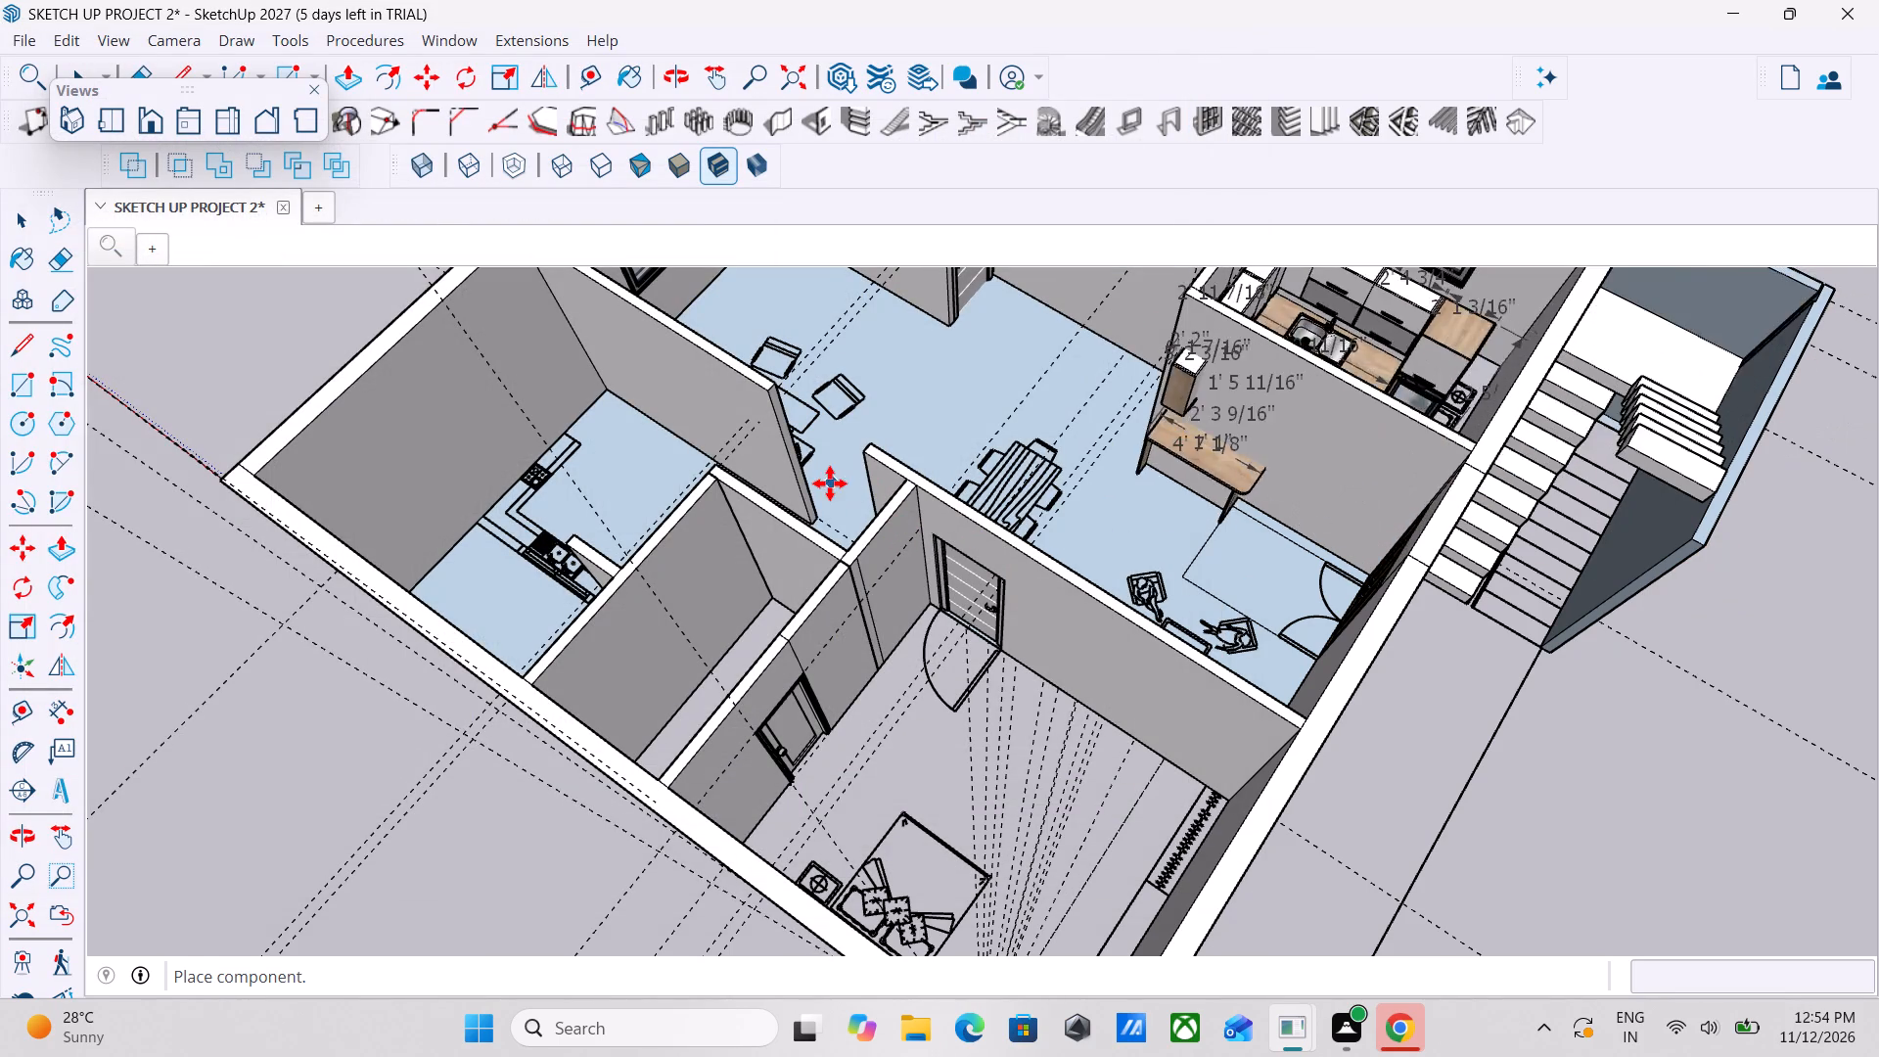
scroll(1180, 625, down, 1)
scroll(1366, 693, down, 1)
click(1387, 723)
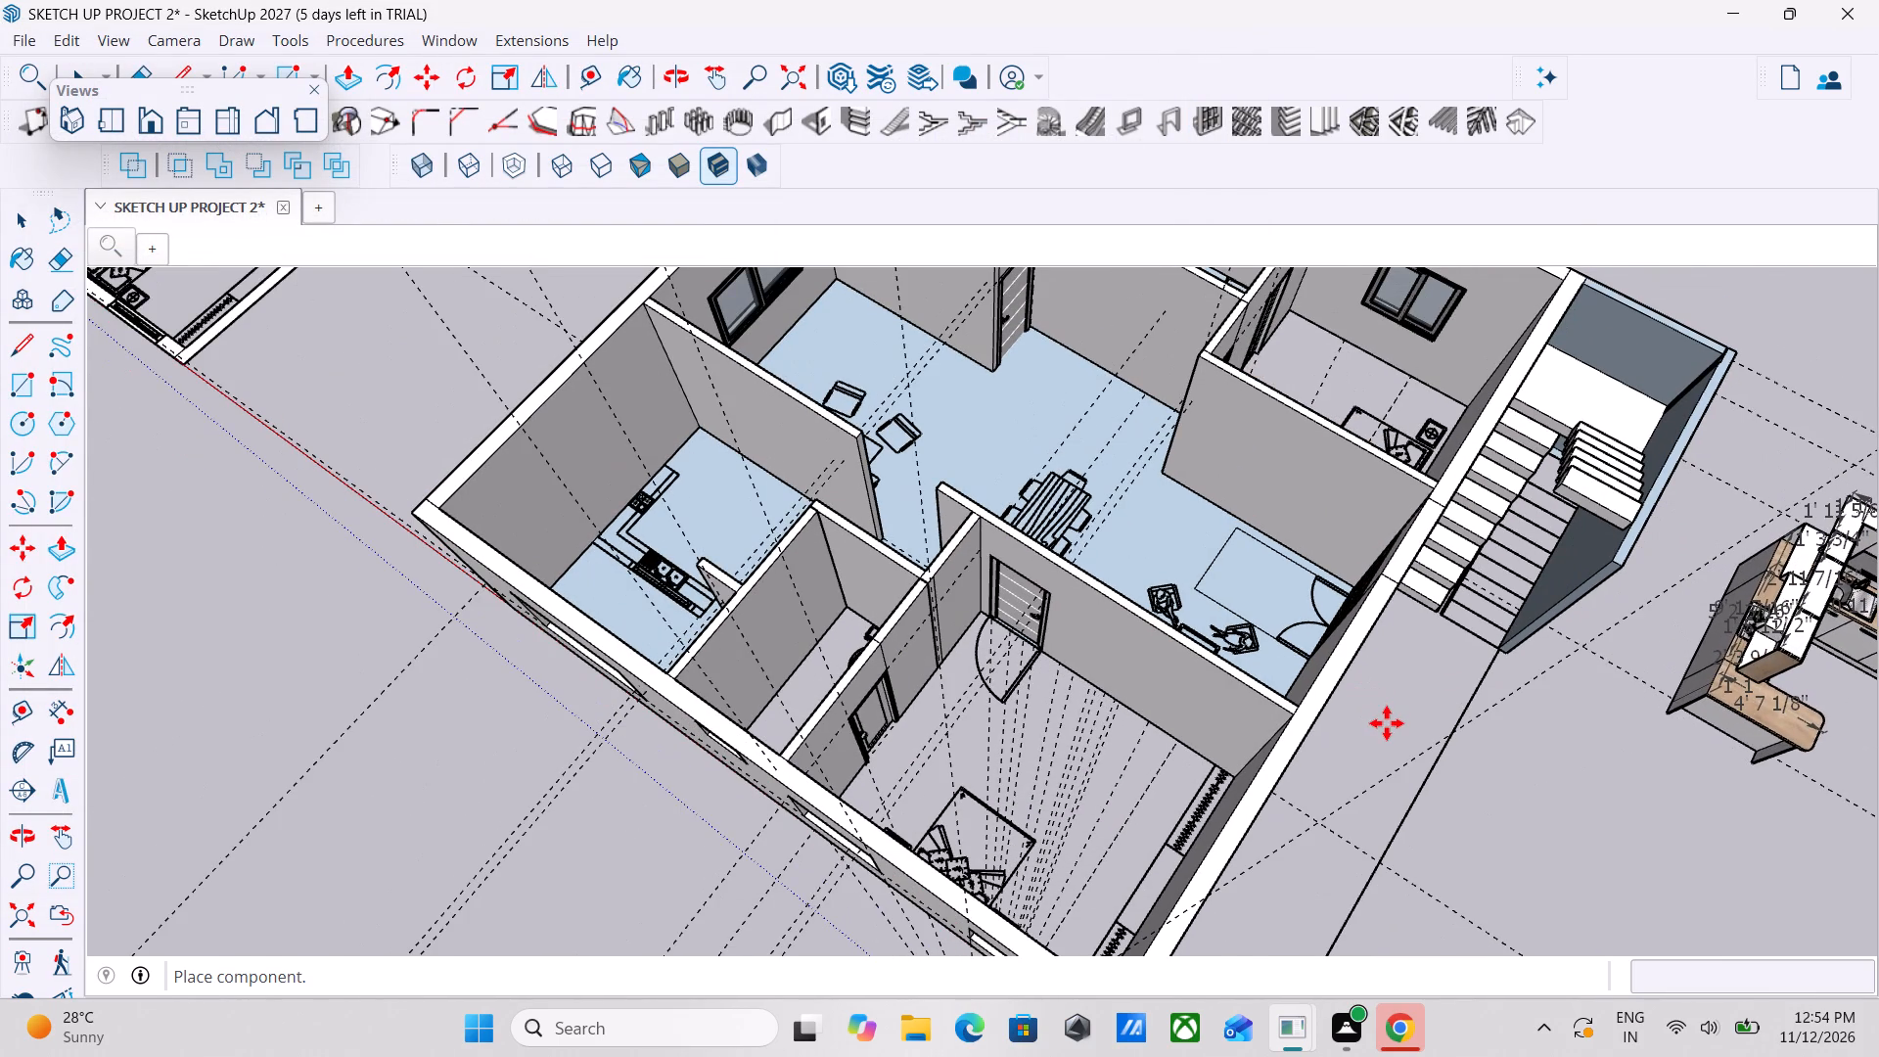
Copy the corner kitchen from beside the staircase into the house's kitchen, about 53' 2" away, with its breakfast counter against the window wall.
scroll(1569, 693, down, 1)
middle_drag(1495, 691, 1205, 590)
scroll(1205, 590, up, 1)
scroll(1300, 613, down, 5)
middle_drag(1546, 672, 1662, 659)
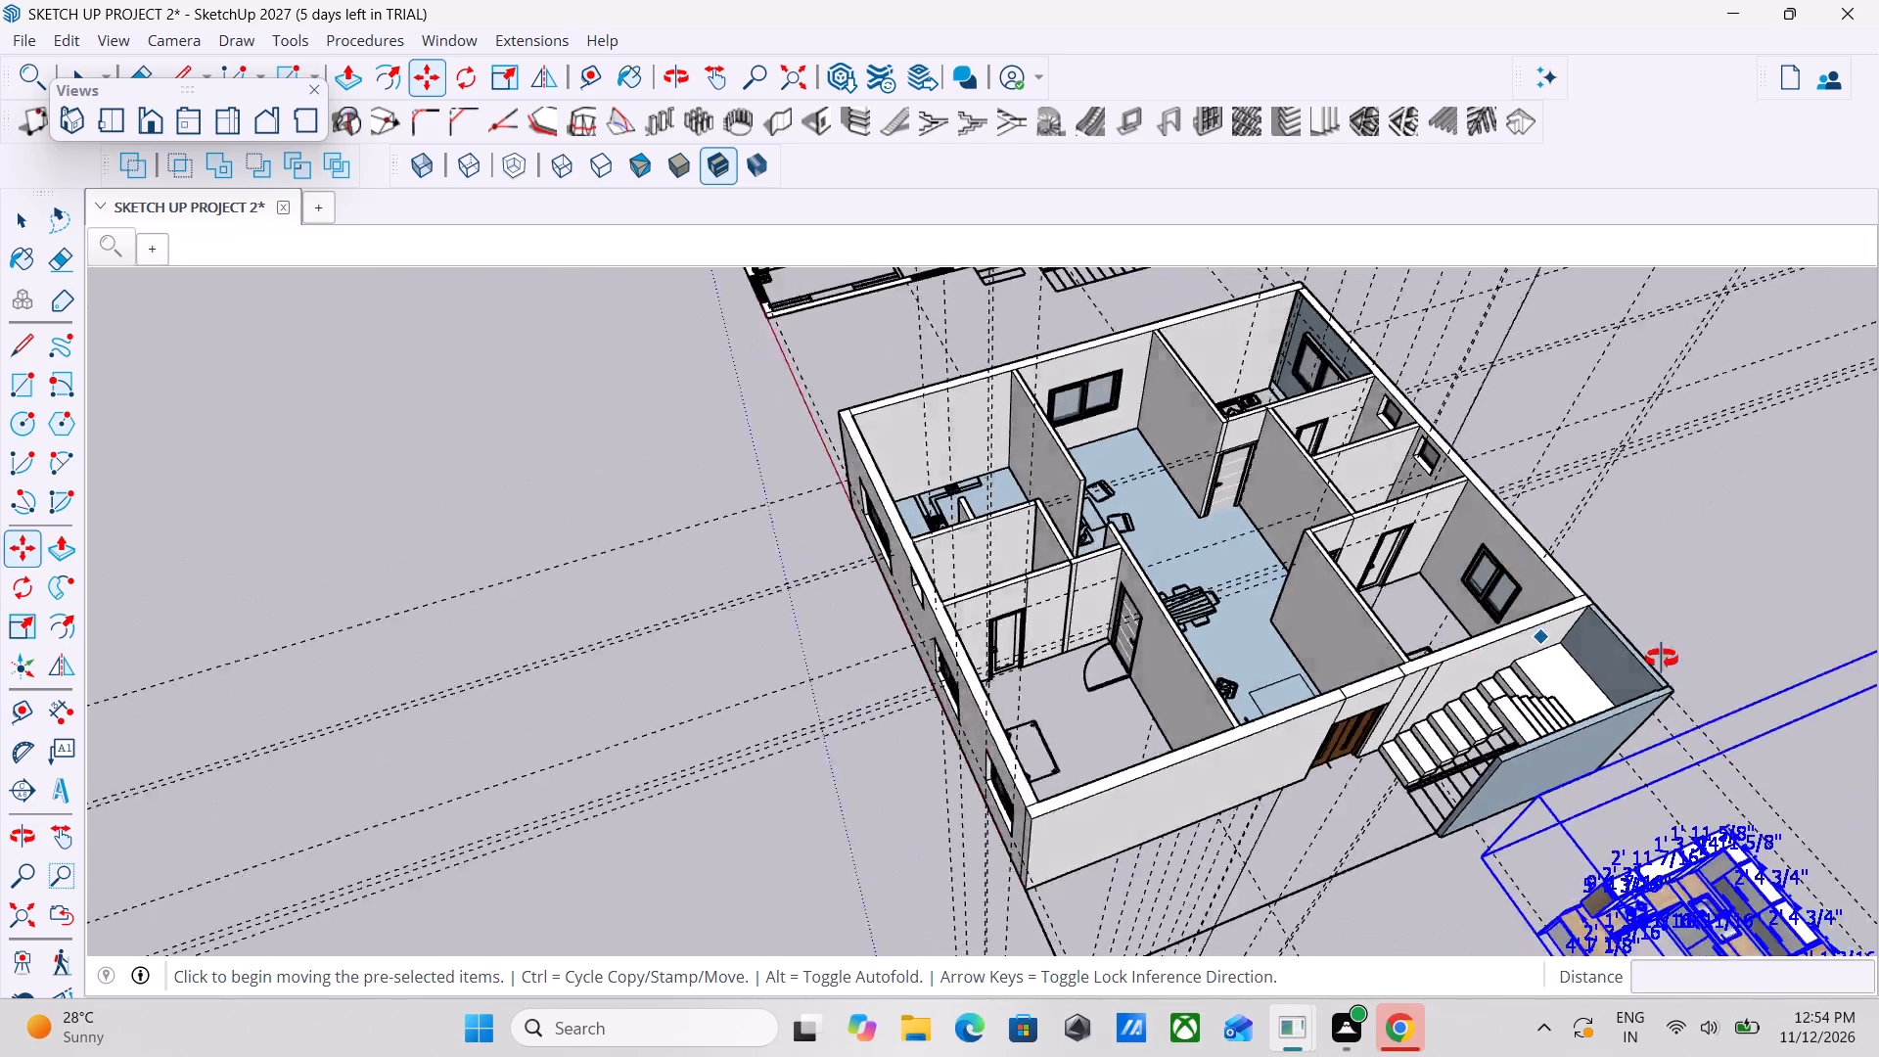
middle_drag(1662, 659, 1779, 587)
scroll(1786, 704, up, 2)
middle_drag(1679, 743, 1712, 729)
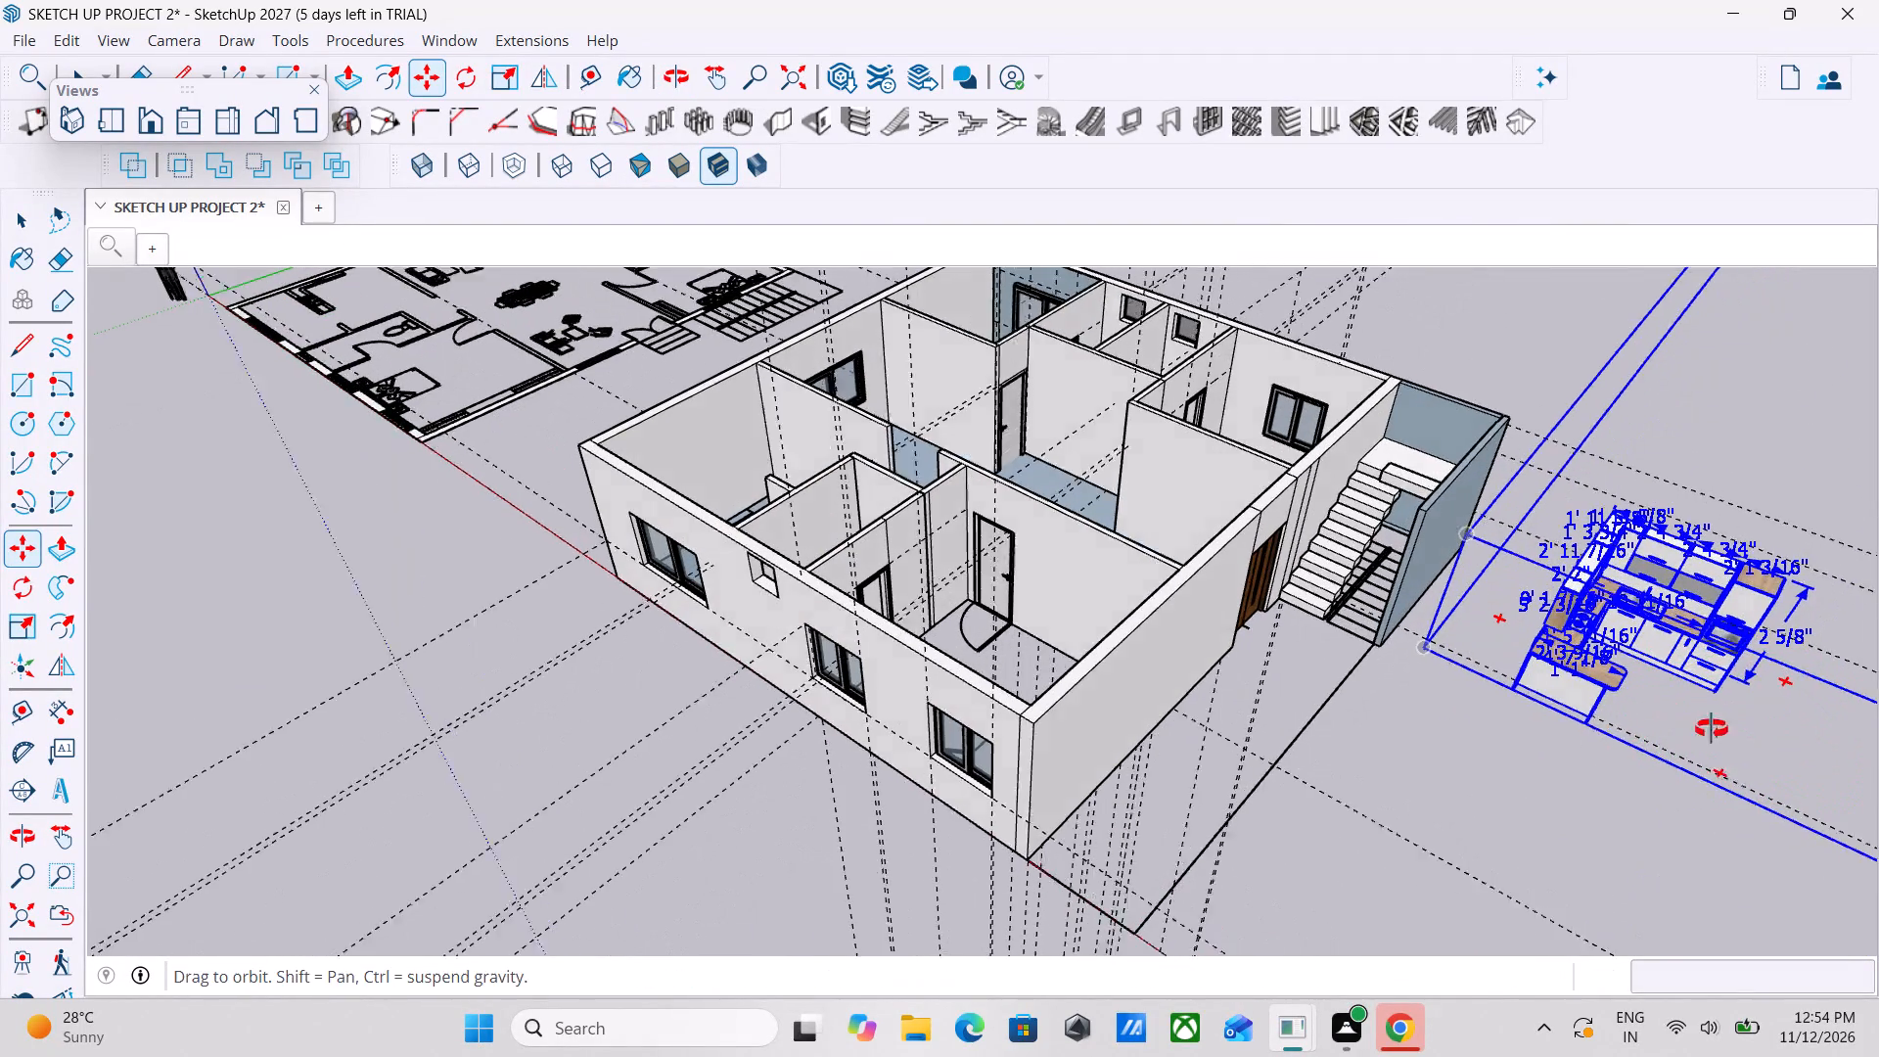
middle_drag(1712, 729, 1773, 683)
scroll(1549, 658, up, 16)
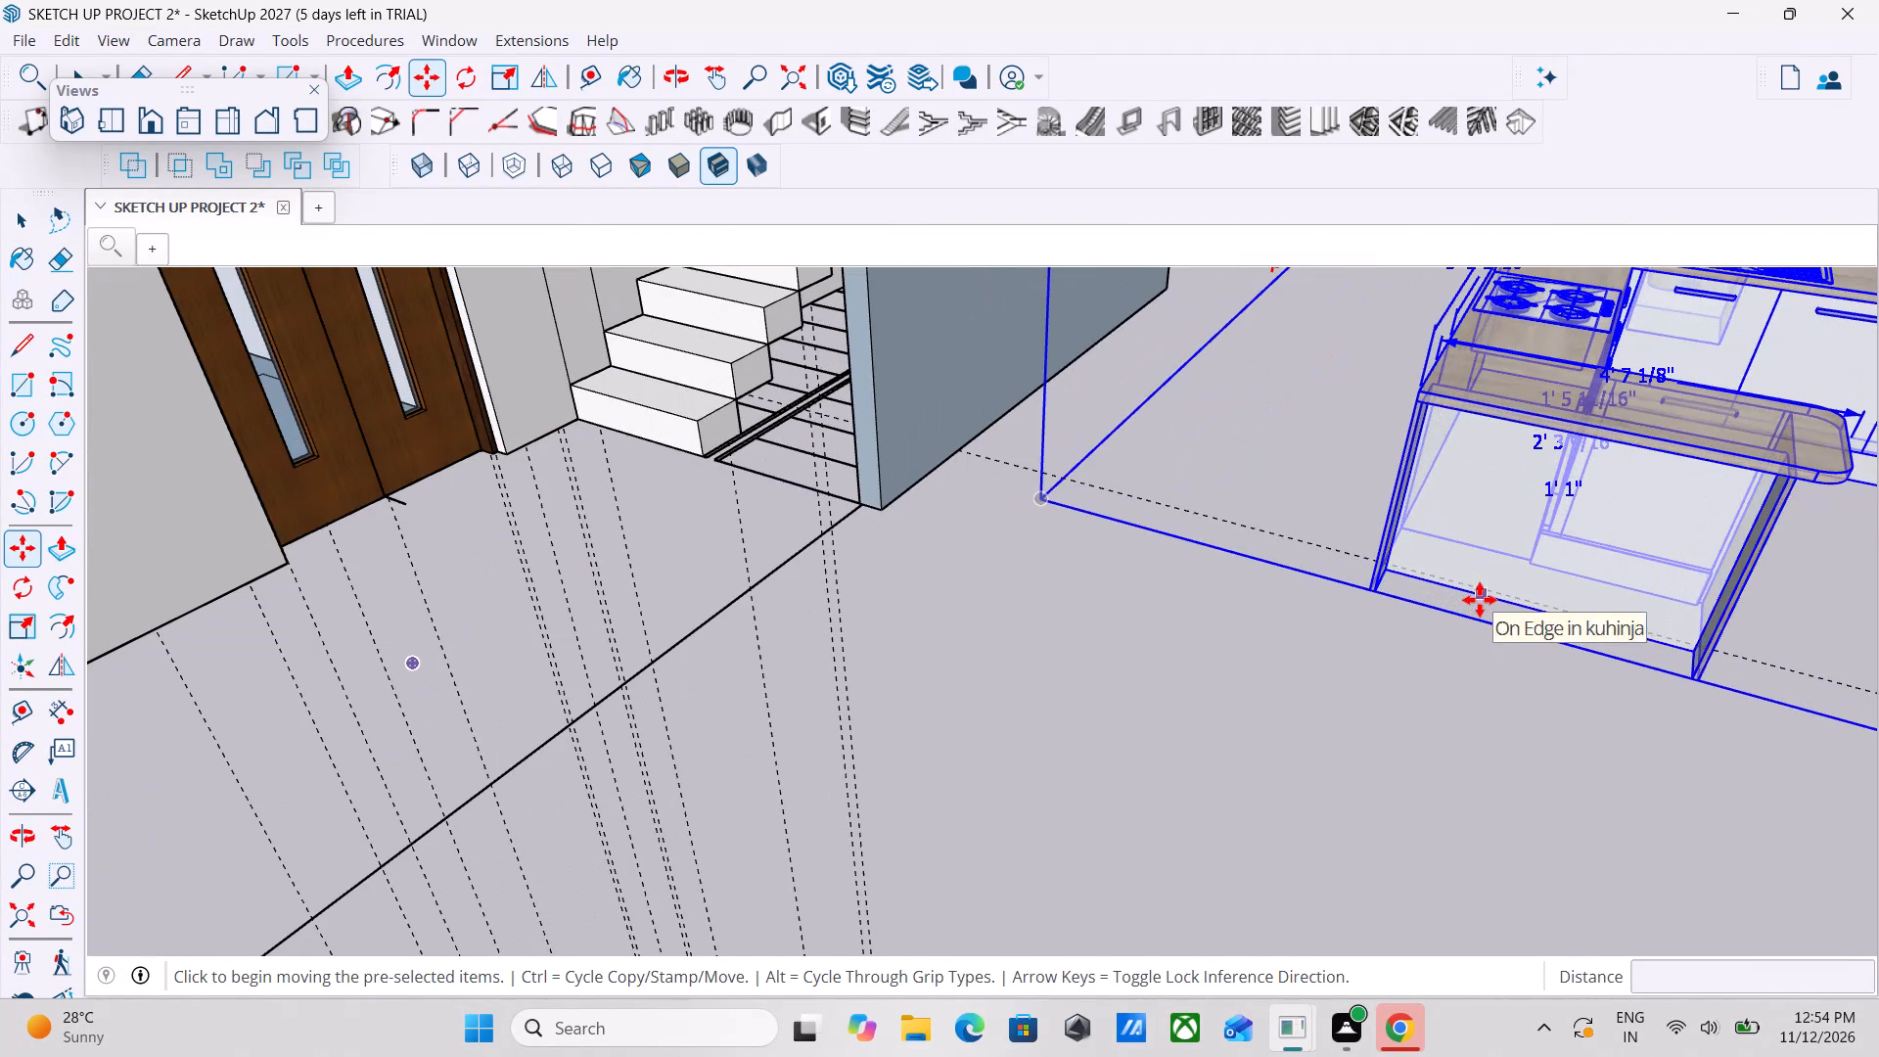
key(m)
scroll(1314, 582, up, 3)
scroll(1414, 591, up, 10)
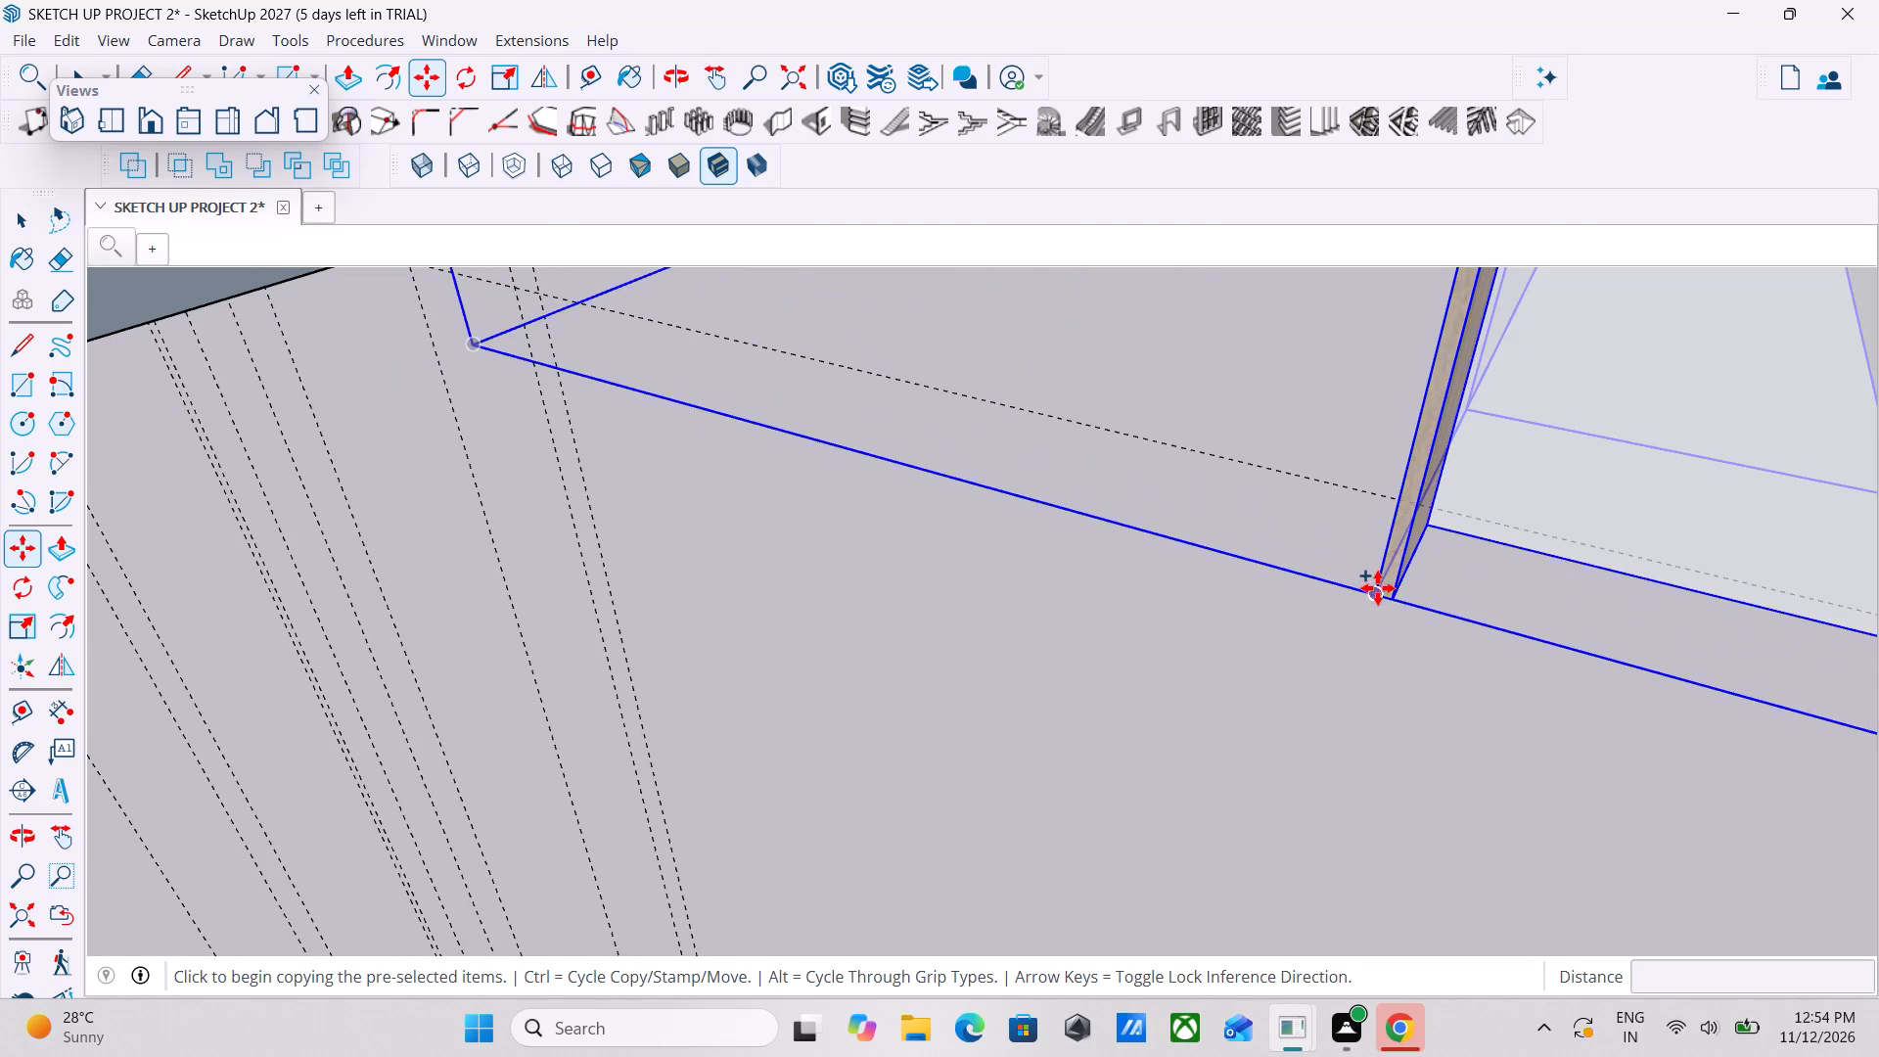
click(1378, 588)
scroll(889, 538, down, 12)
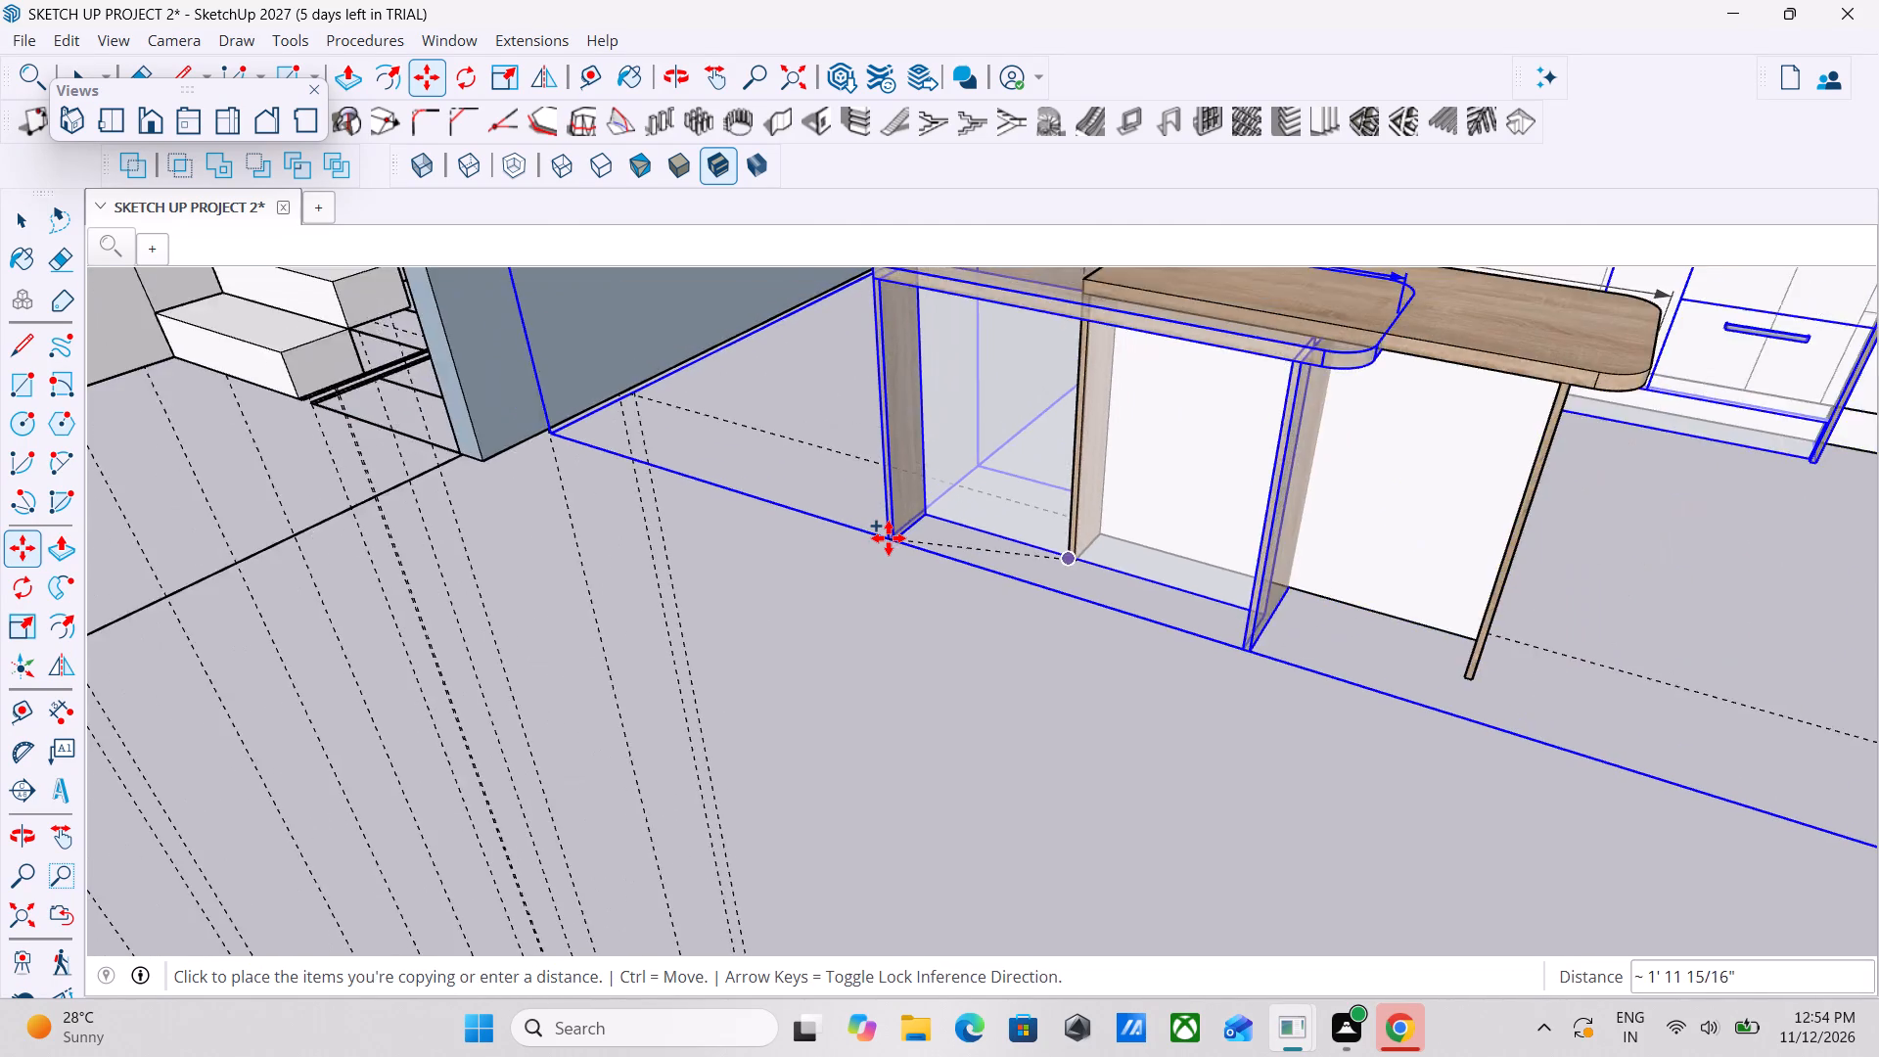
scroll(889, 538, down, 8)
middle_drag(889, 538, 1341, 612)
scroll(1097, 631, down, 3)
middle_drag(1080, 631, 323, 684)
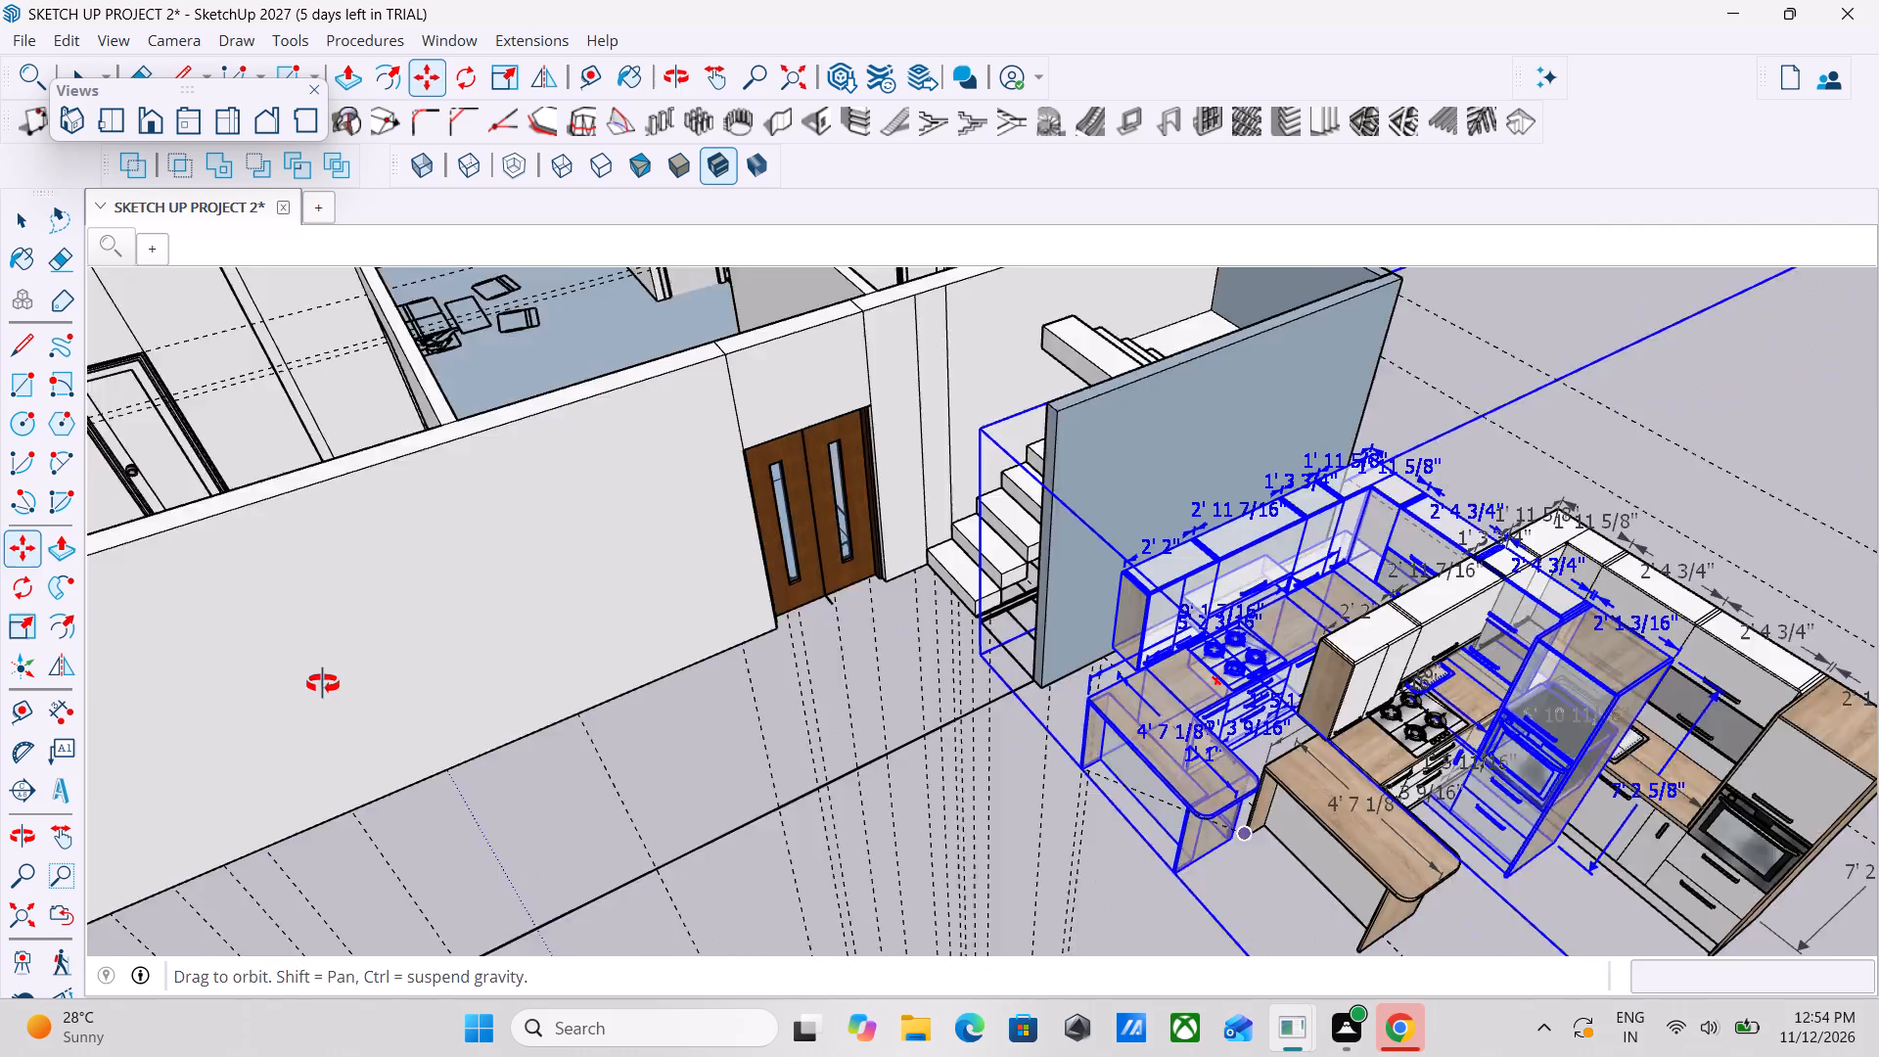
middle_drag(323, 684, 330, 685)
scroll(266, 677, up, 1)
scroll(187, 672, down, 5)
middle_drag(187, 672, 402, 777)
scroll(403, 777, up, 1)
scroll(346, 703, down, 7)
middle_drag(326, 666, 101, 638)
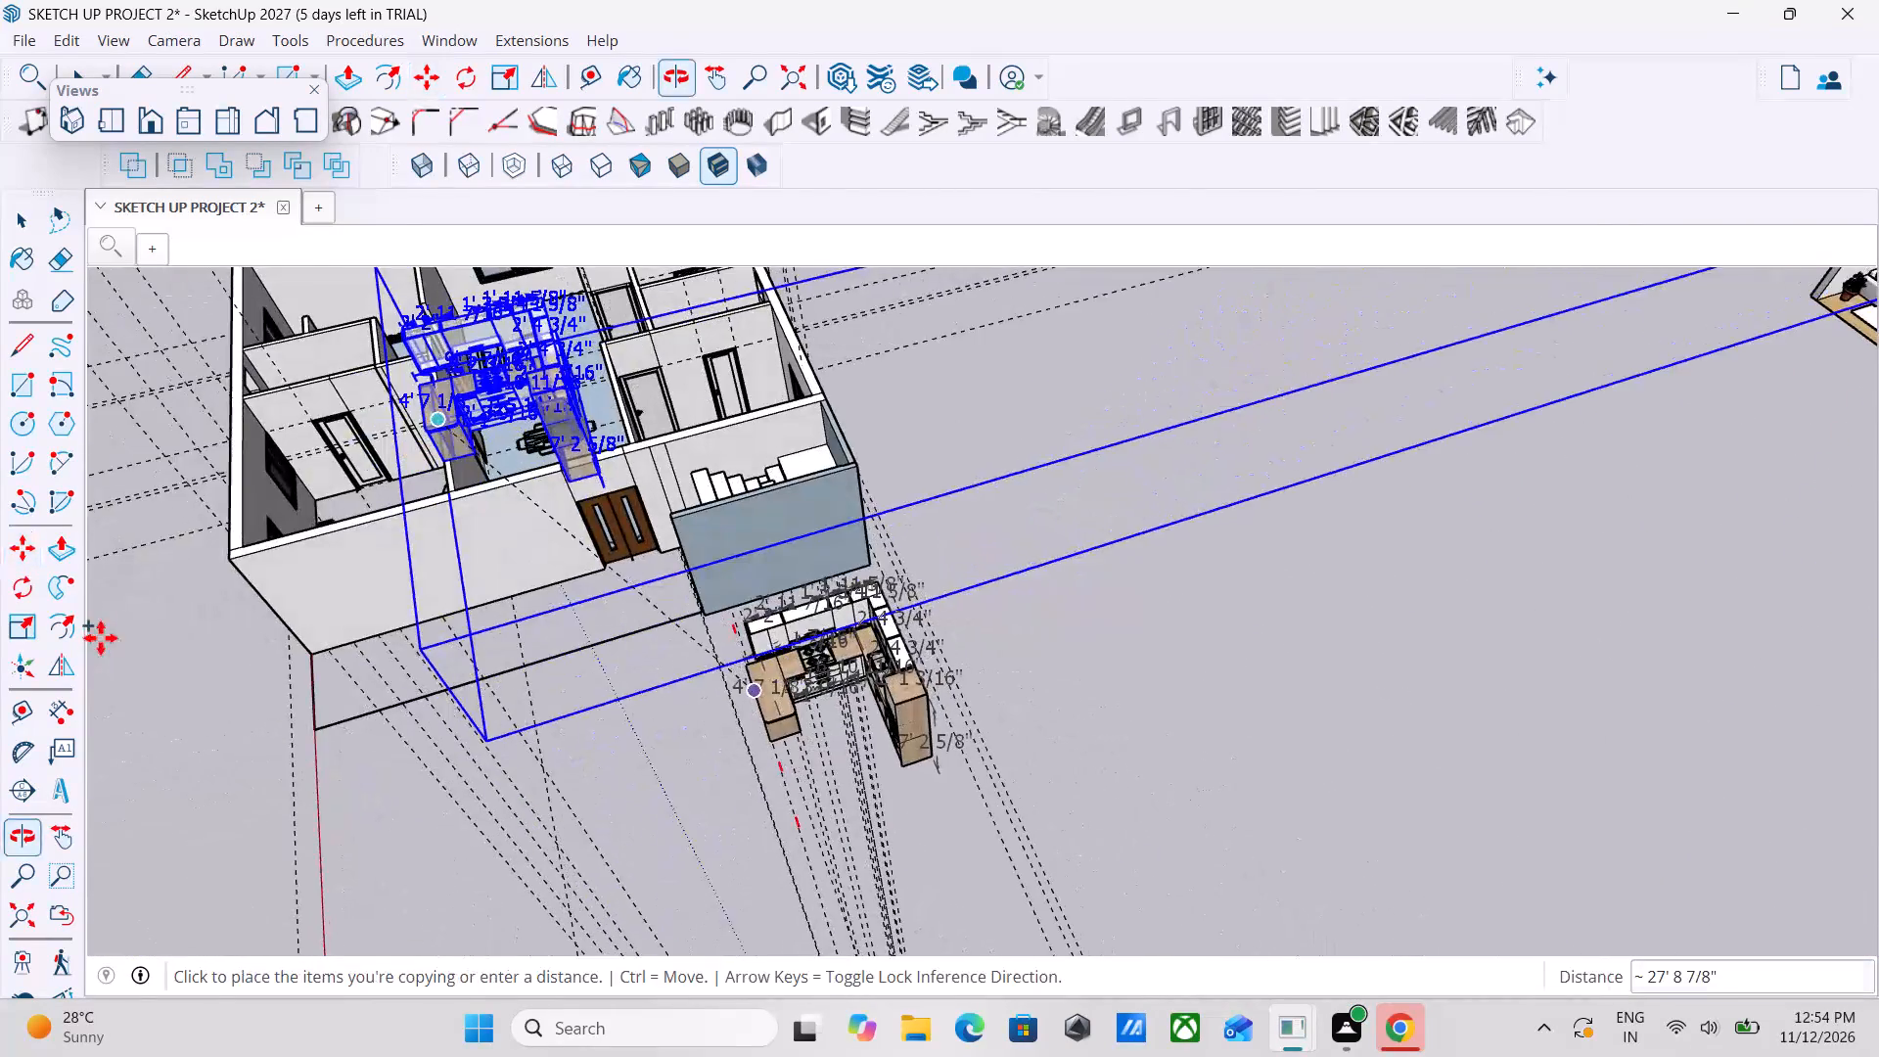
middle_drag(212, 452, 405, 448)
scroll(497, 448, down, 1)
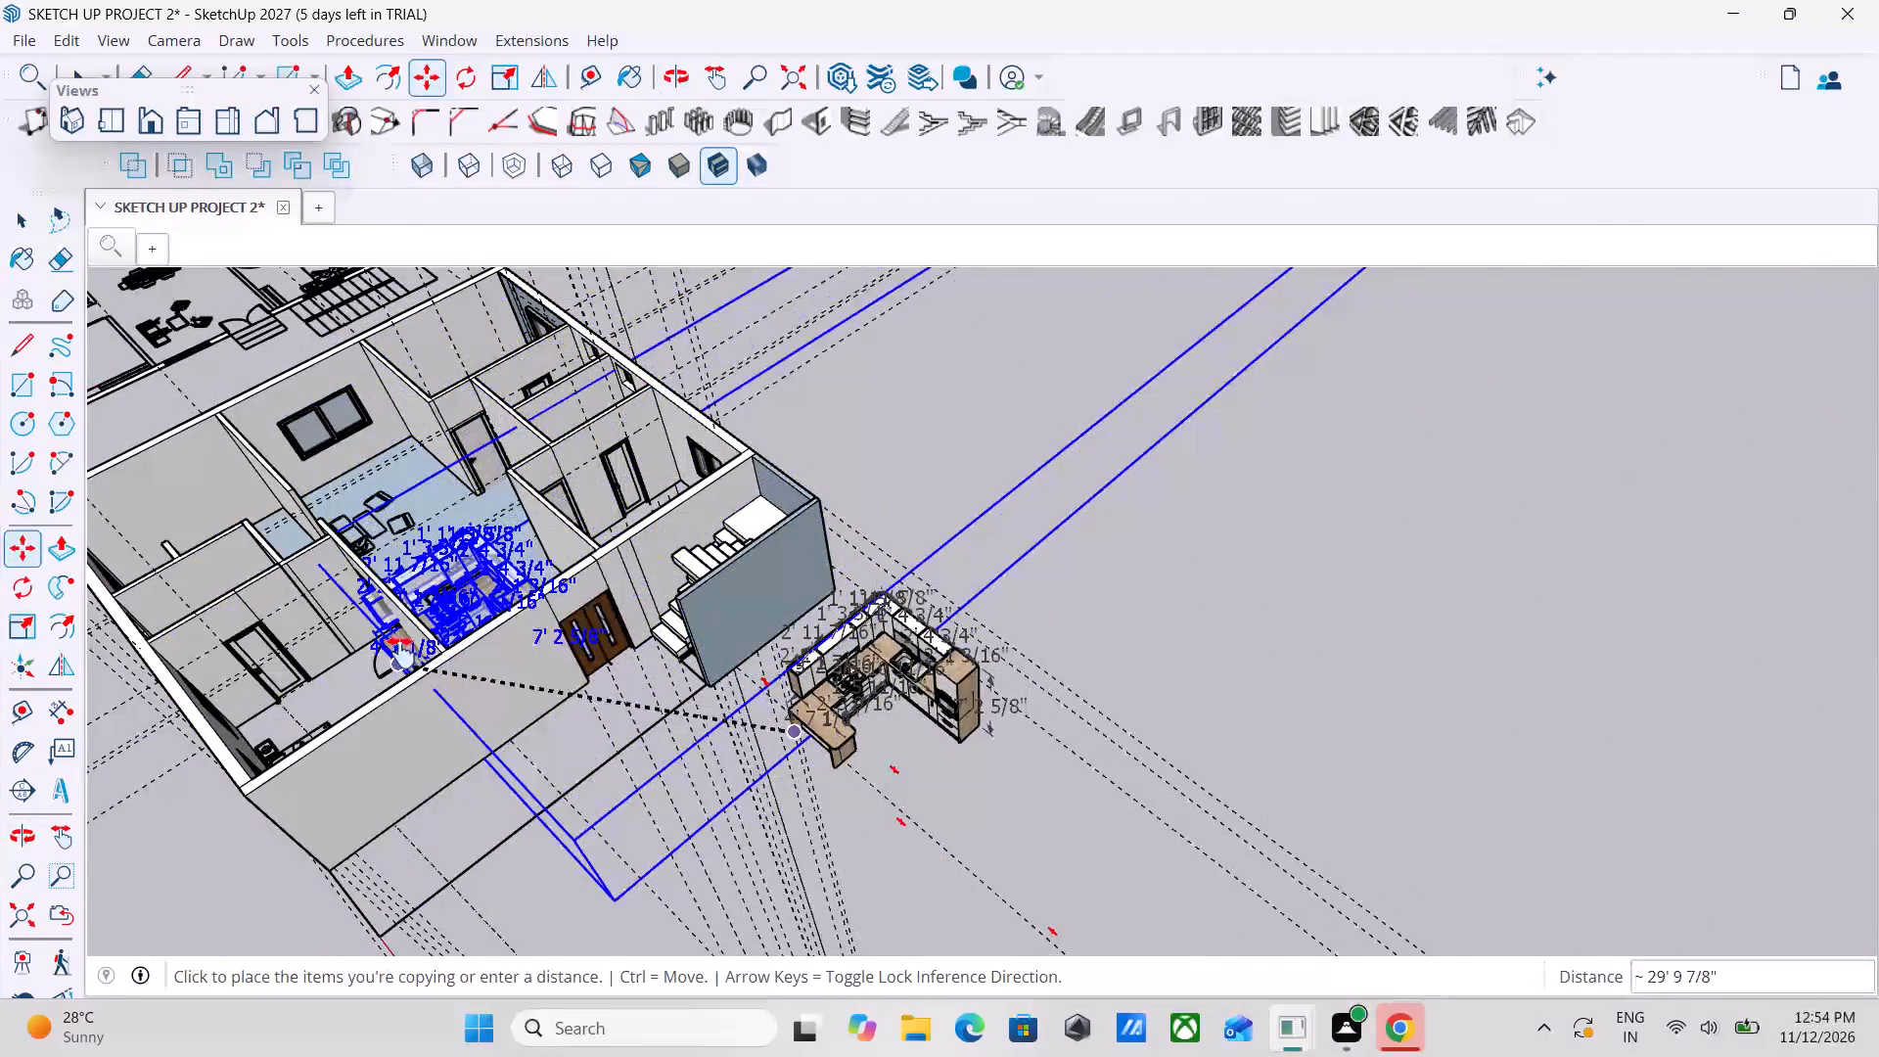
shift+middle_drag(401, 653, 1277, 655)
middle_drag(1169, 574, 923, 712)
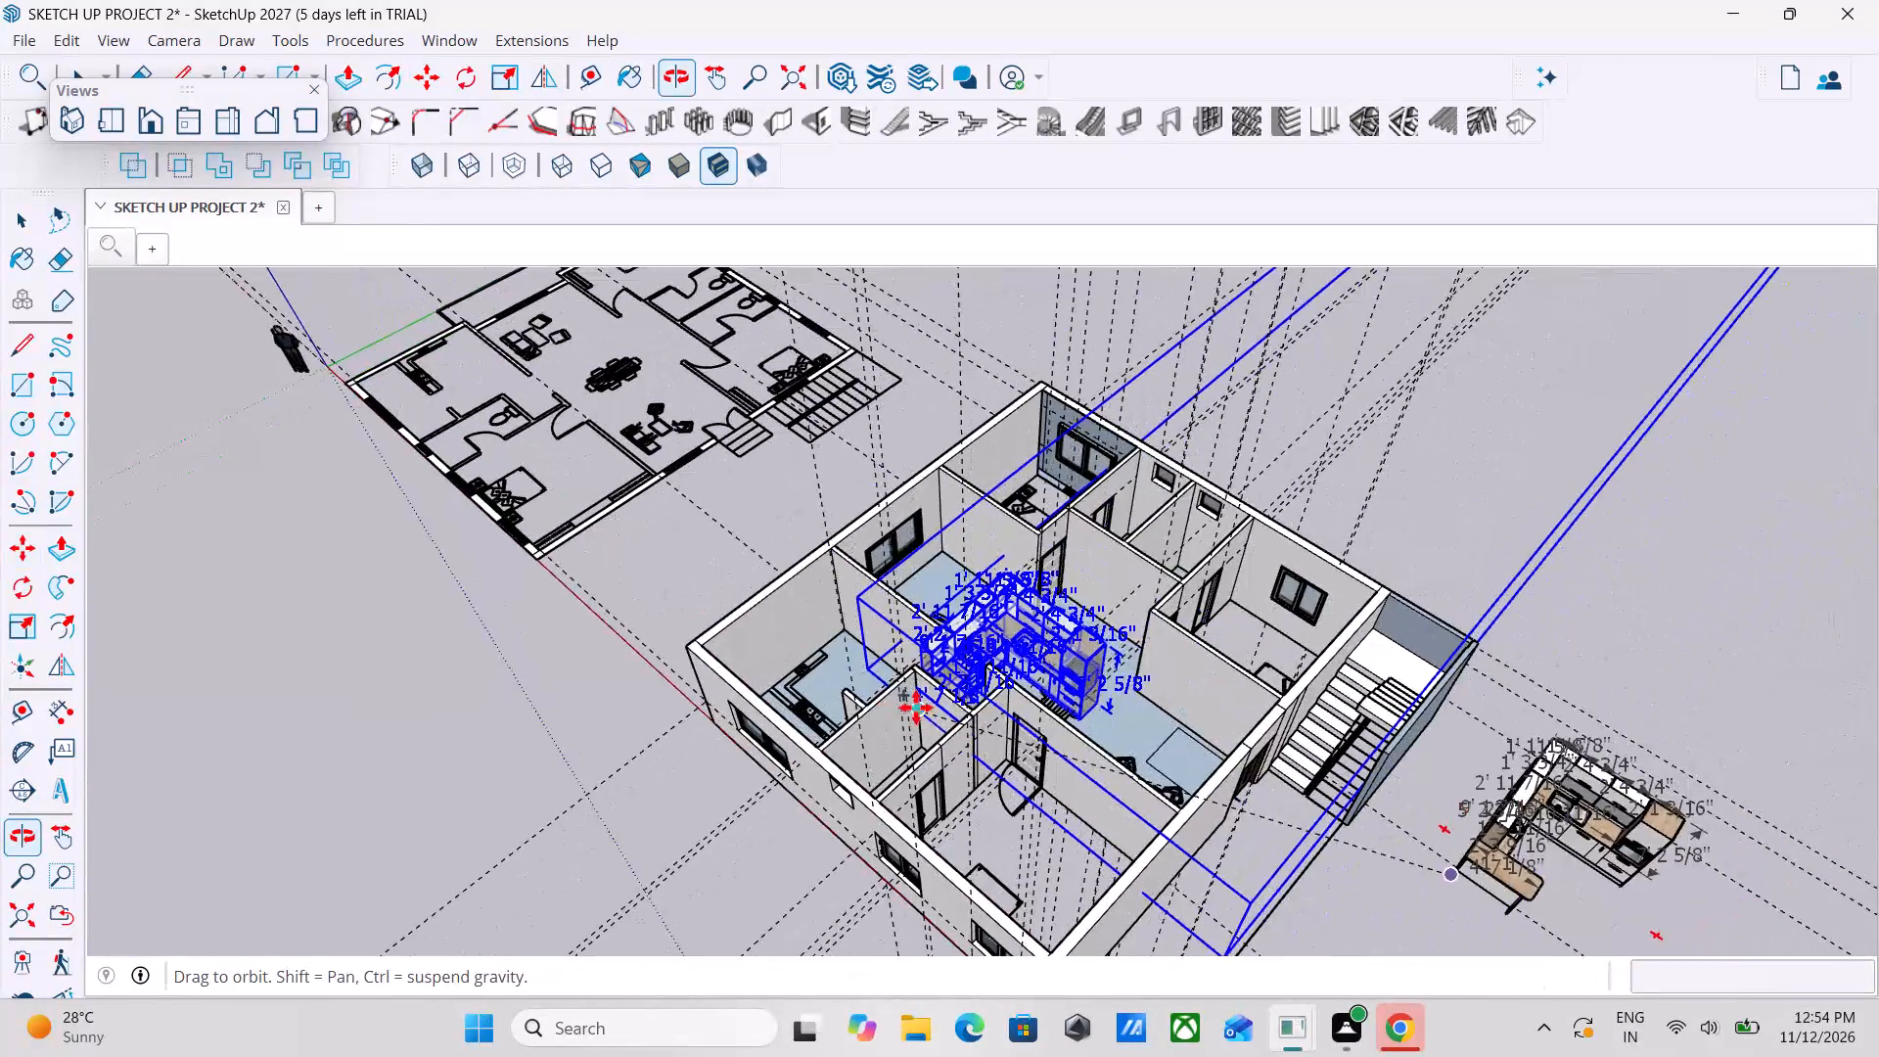
scroll(798, 627, up, 3)
scroll(759, 711, up, 4)
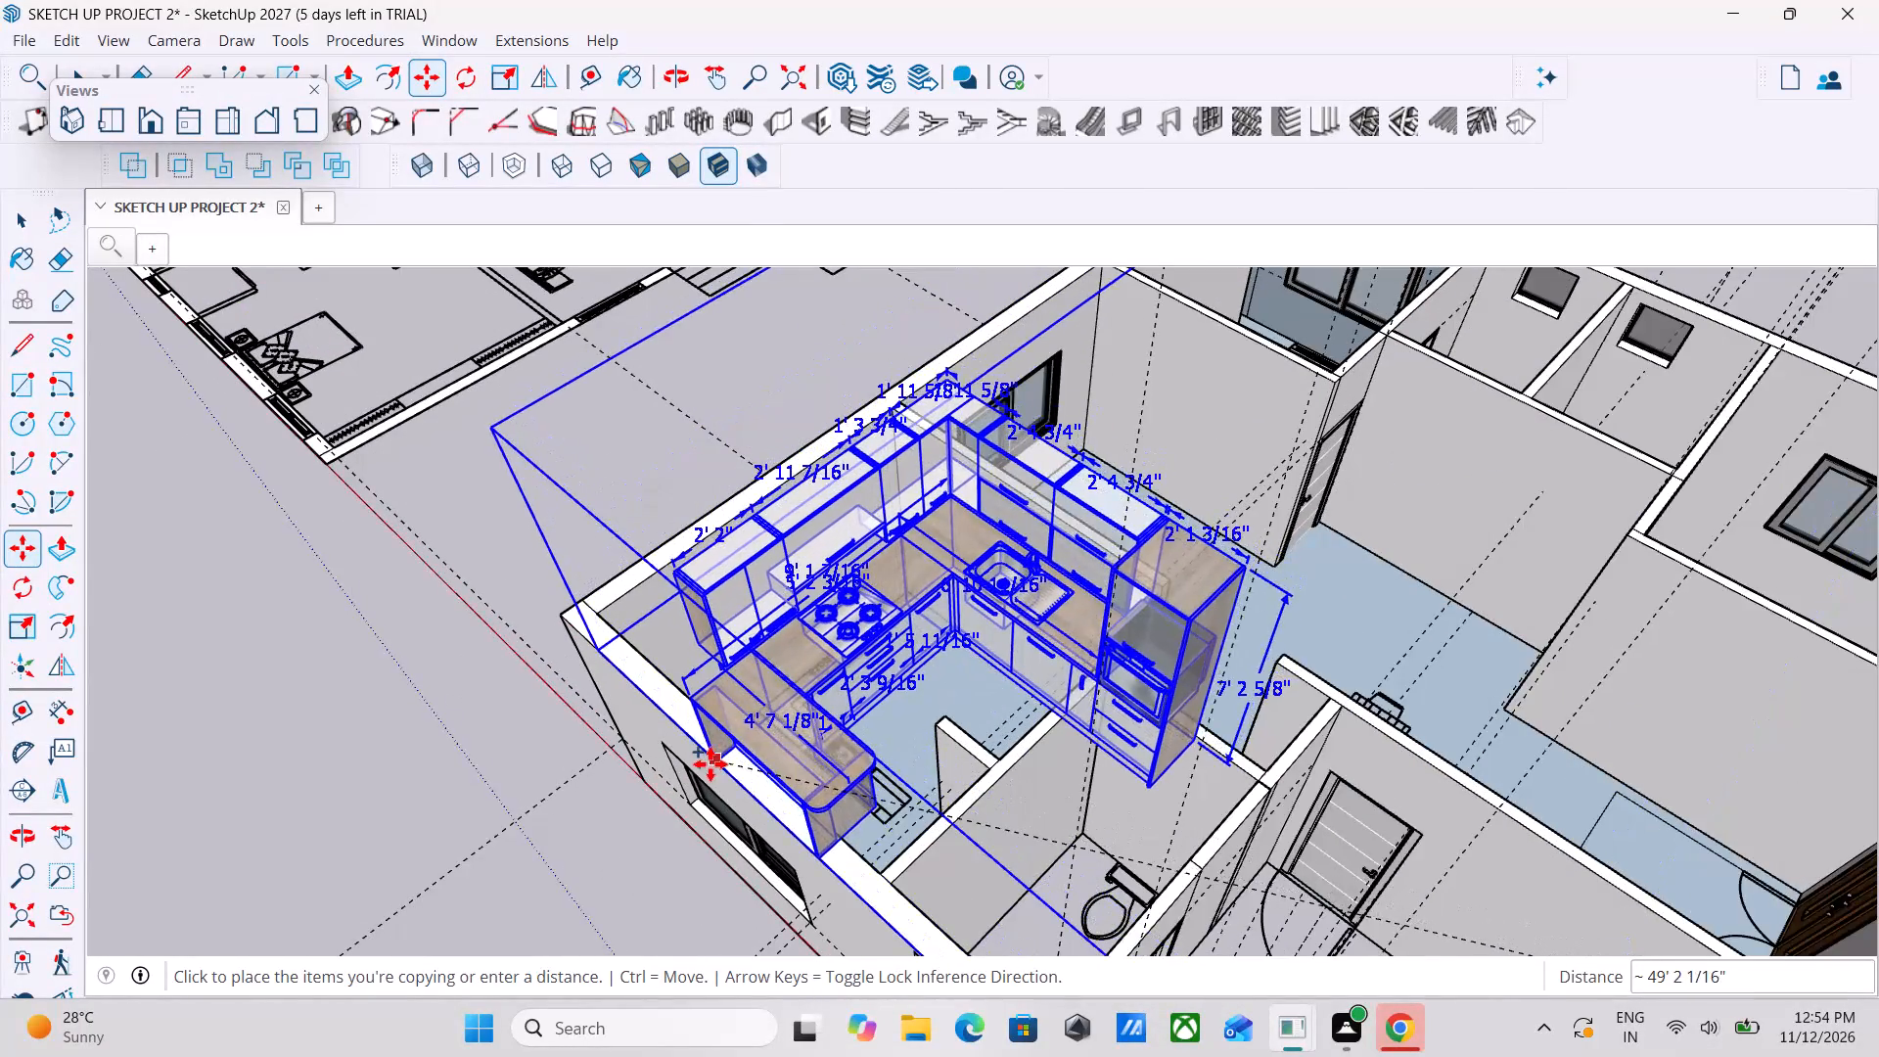
scroll(709, 765, up, 11)
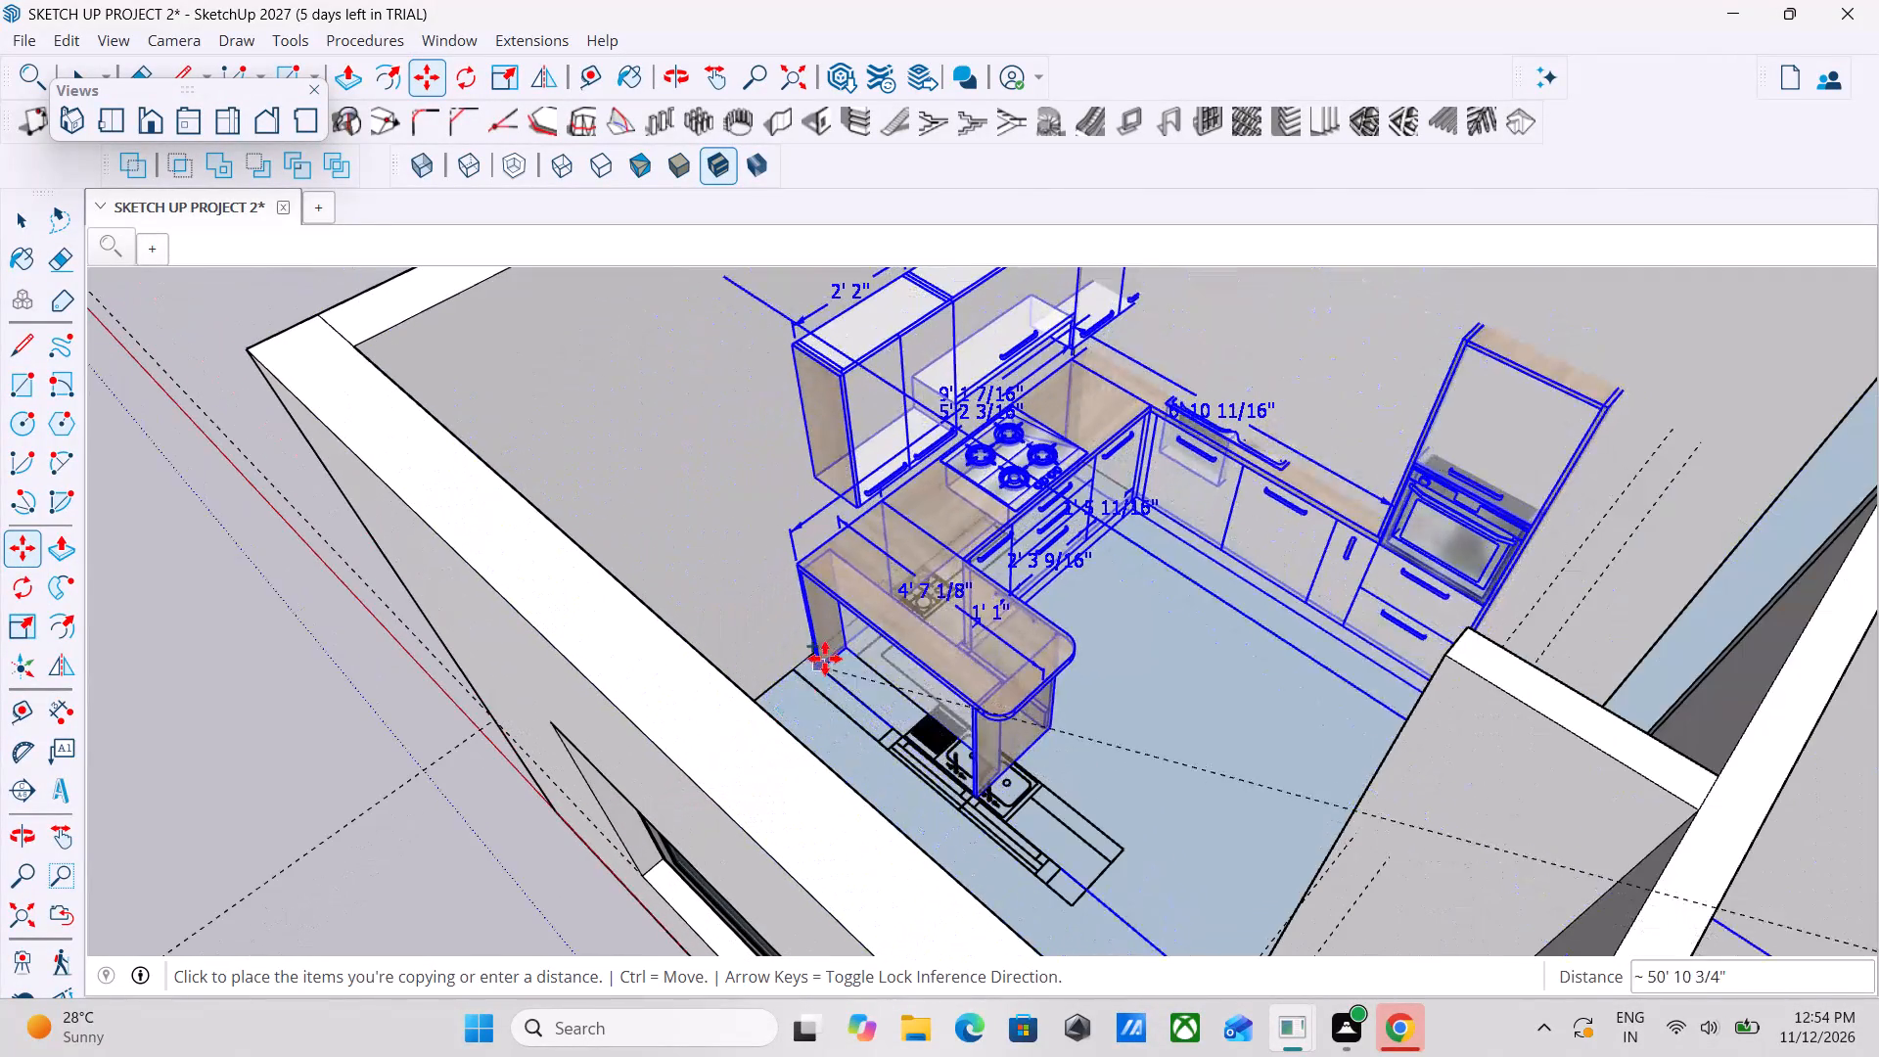
scroll(765, 690, down, 5)
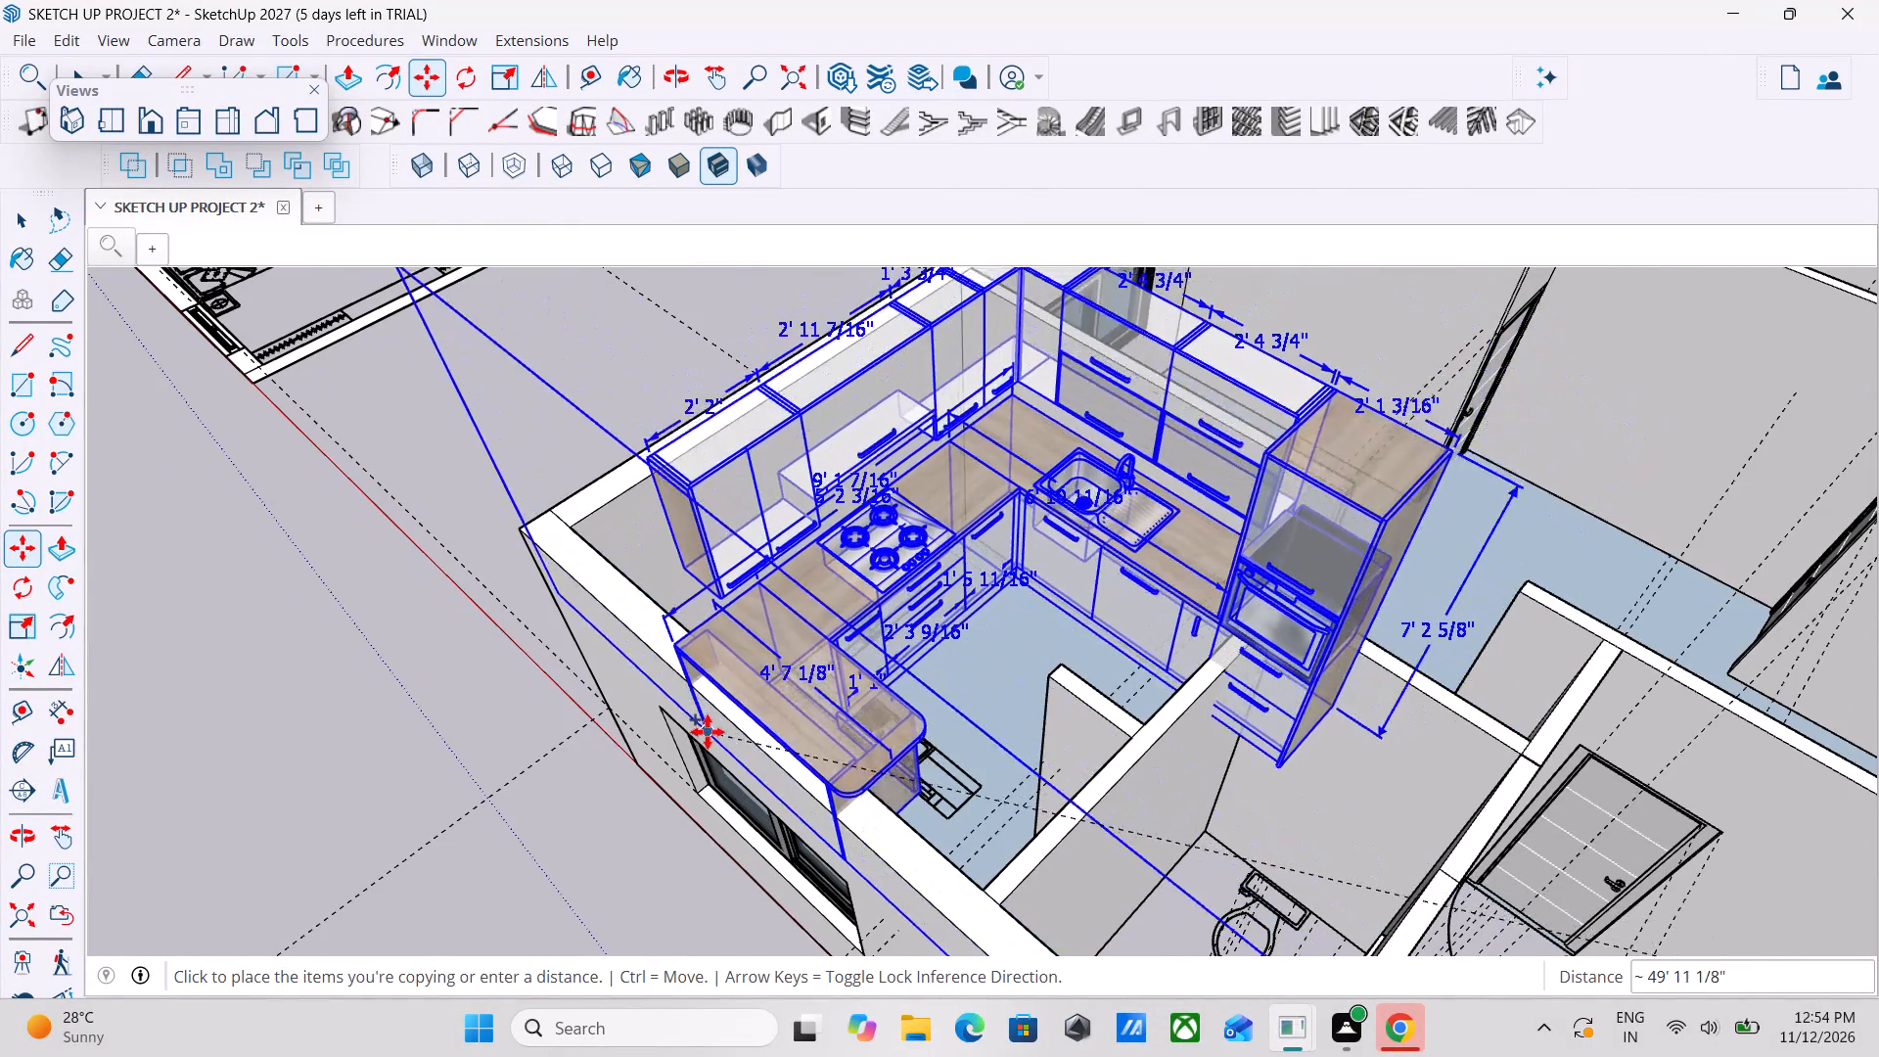
scroll(714, 721, down, 2)
middle_drag(756, 706, 539, 829)
scroll(683, 638, up, 1)
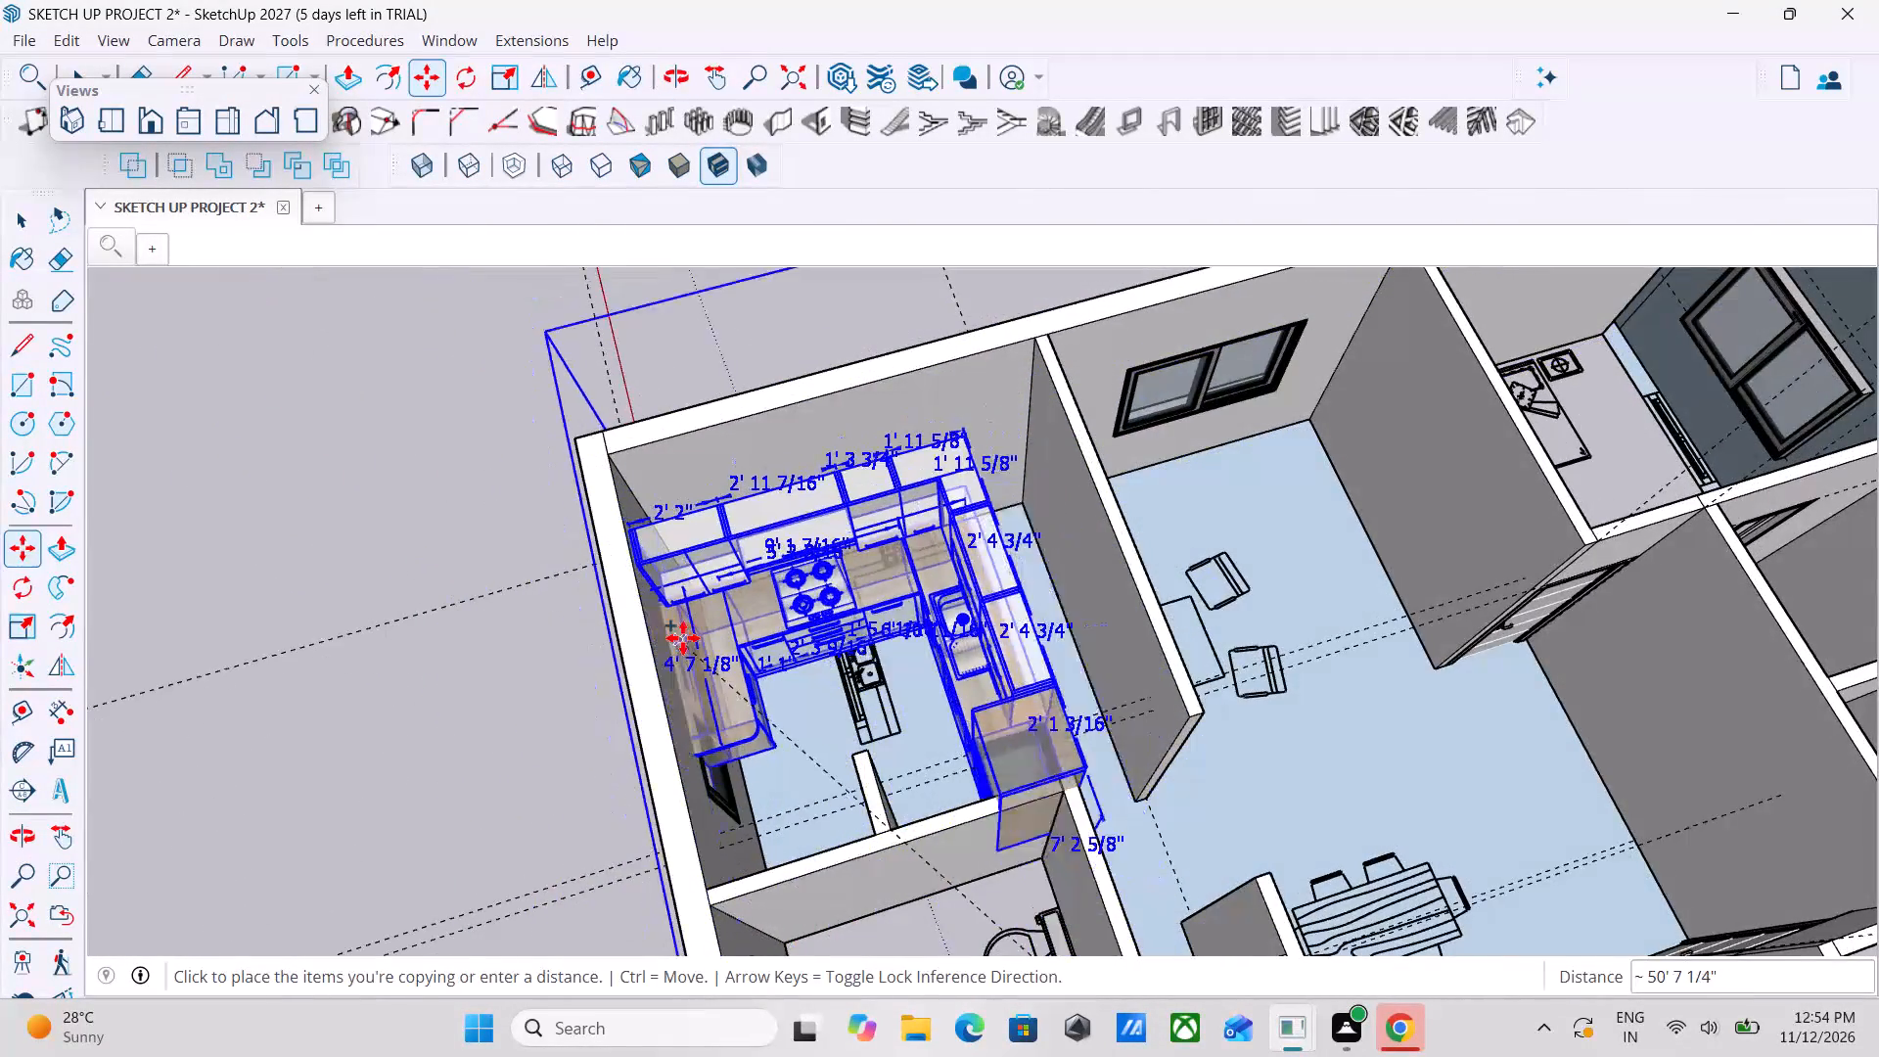
scroll(683, 638, up, 14)
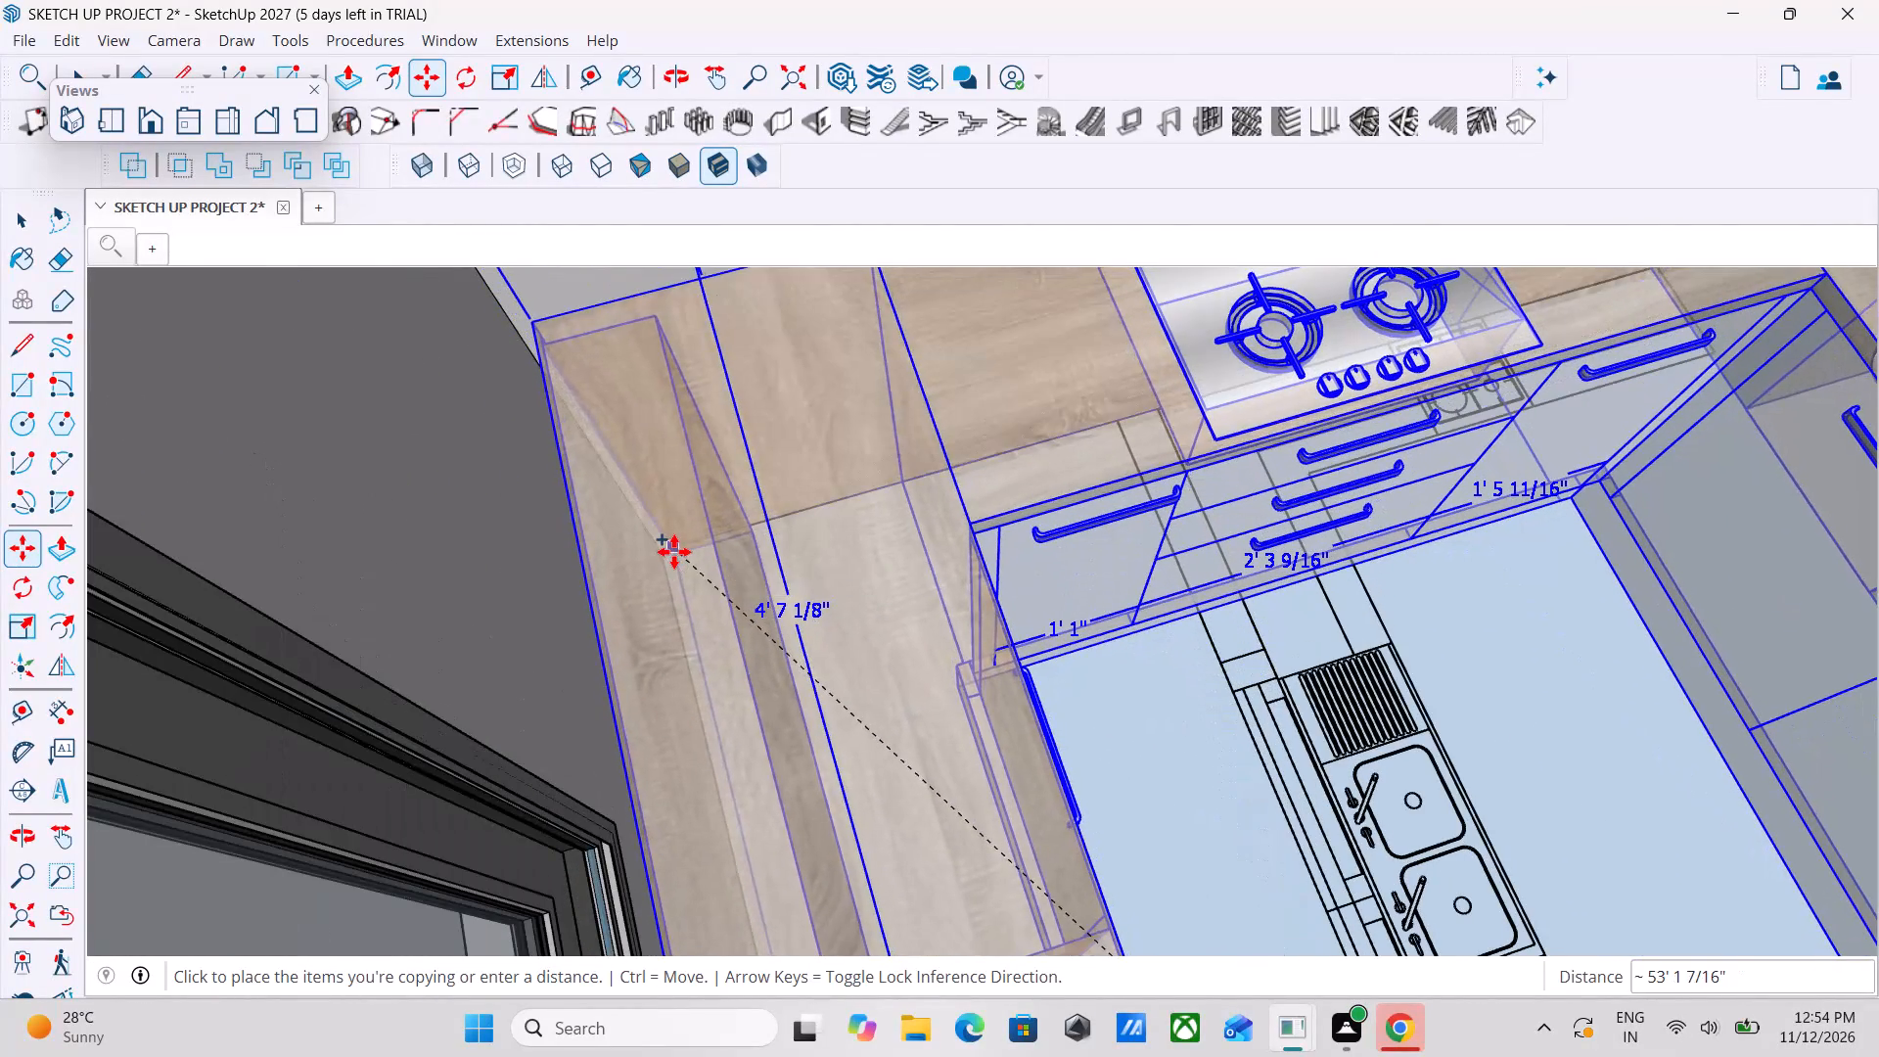
click(671, 553)
scroll(671, 553, down, 5)
scroll(871, 570, down, 2)
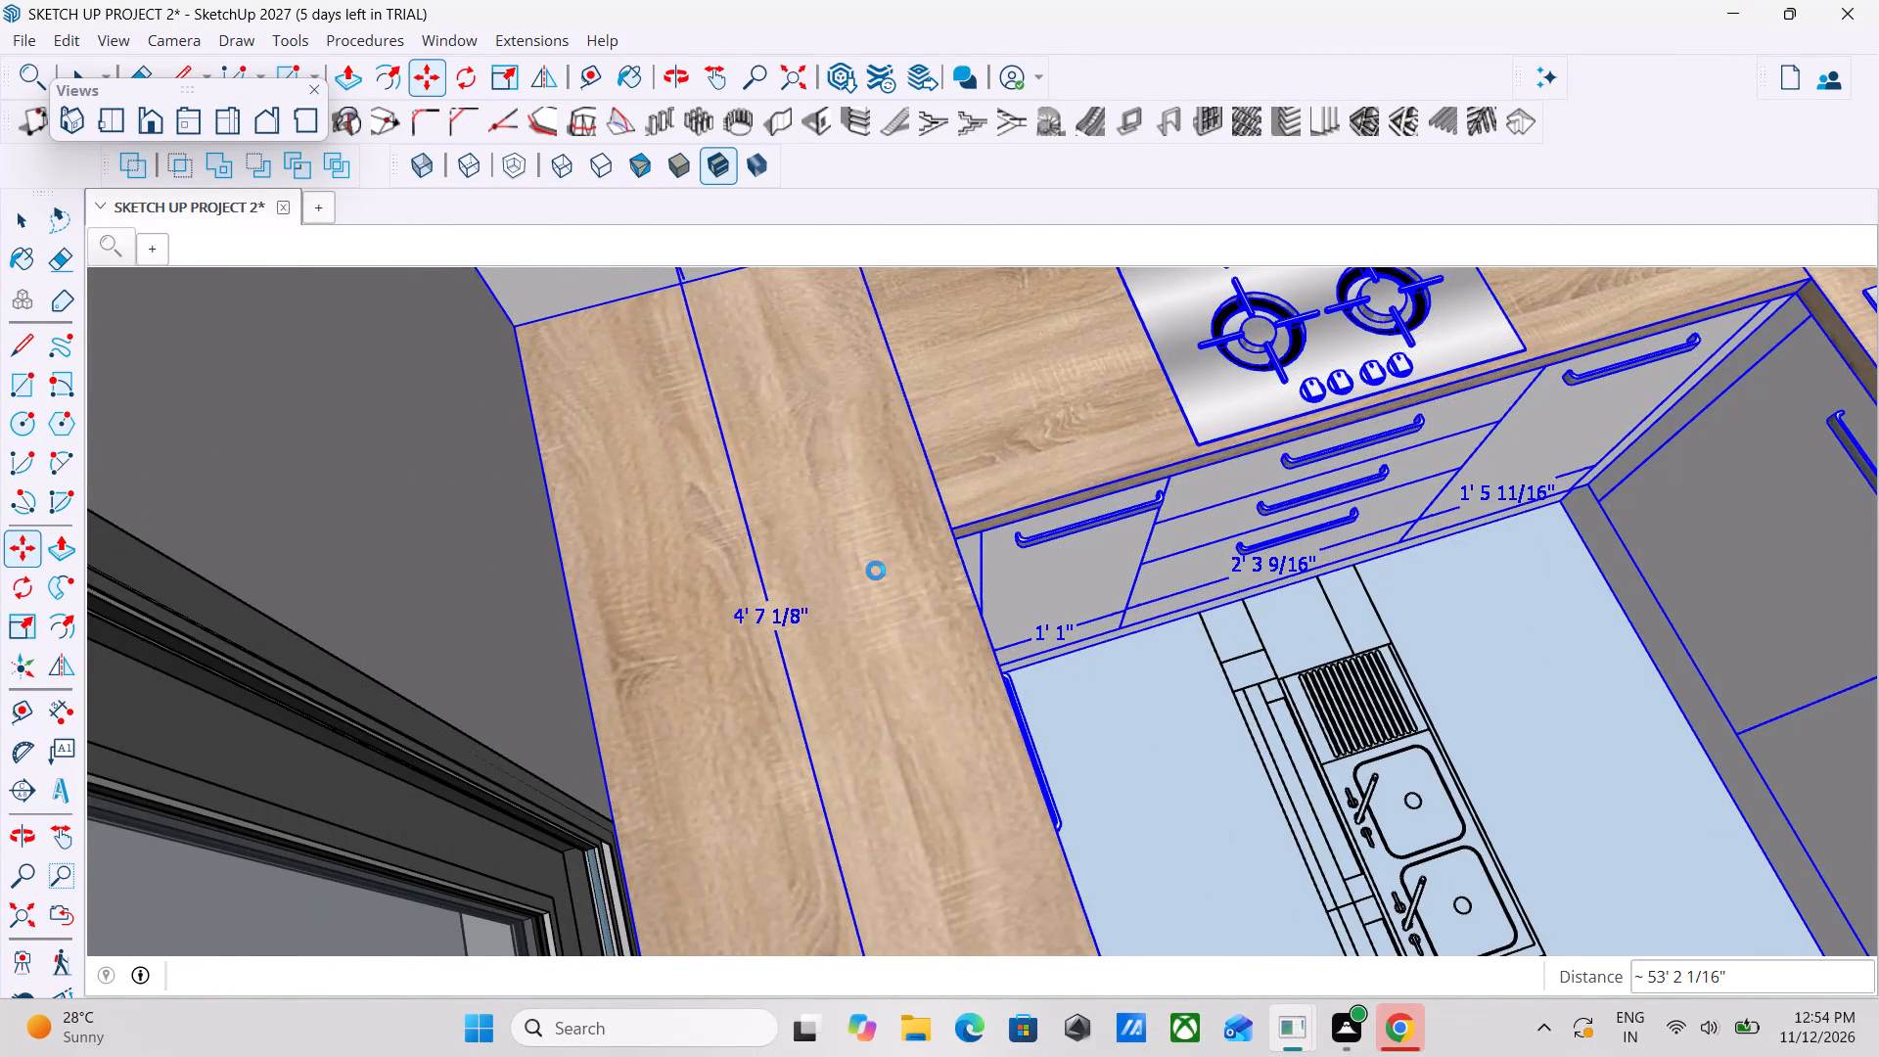
scroll(876, 571, down, 2)
scroll(966, 568, down, 6)
key(Escape)
key(Escape)
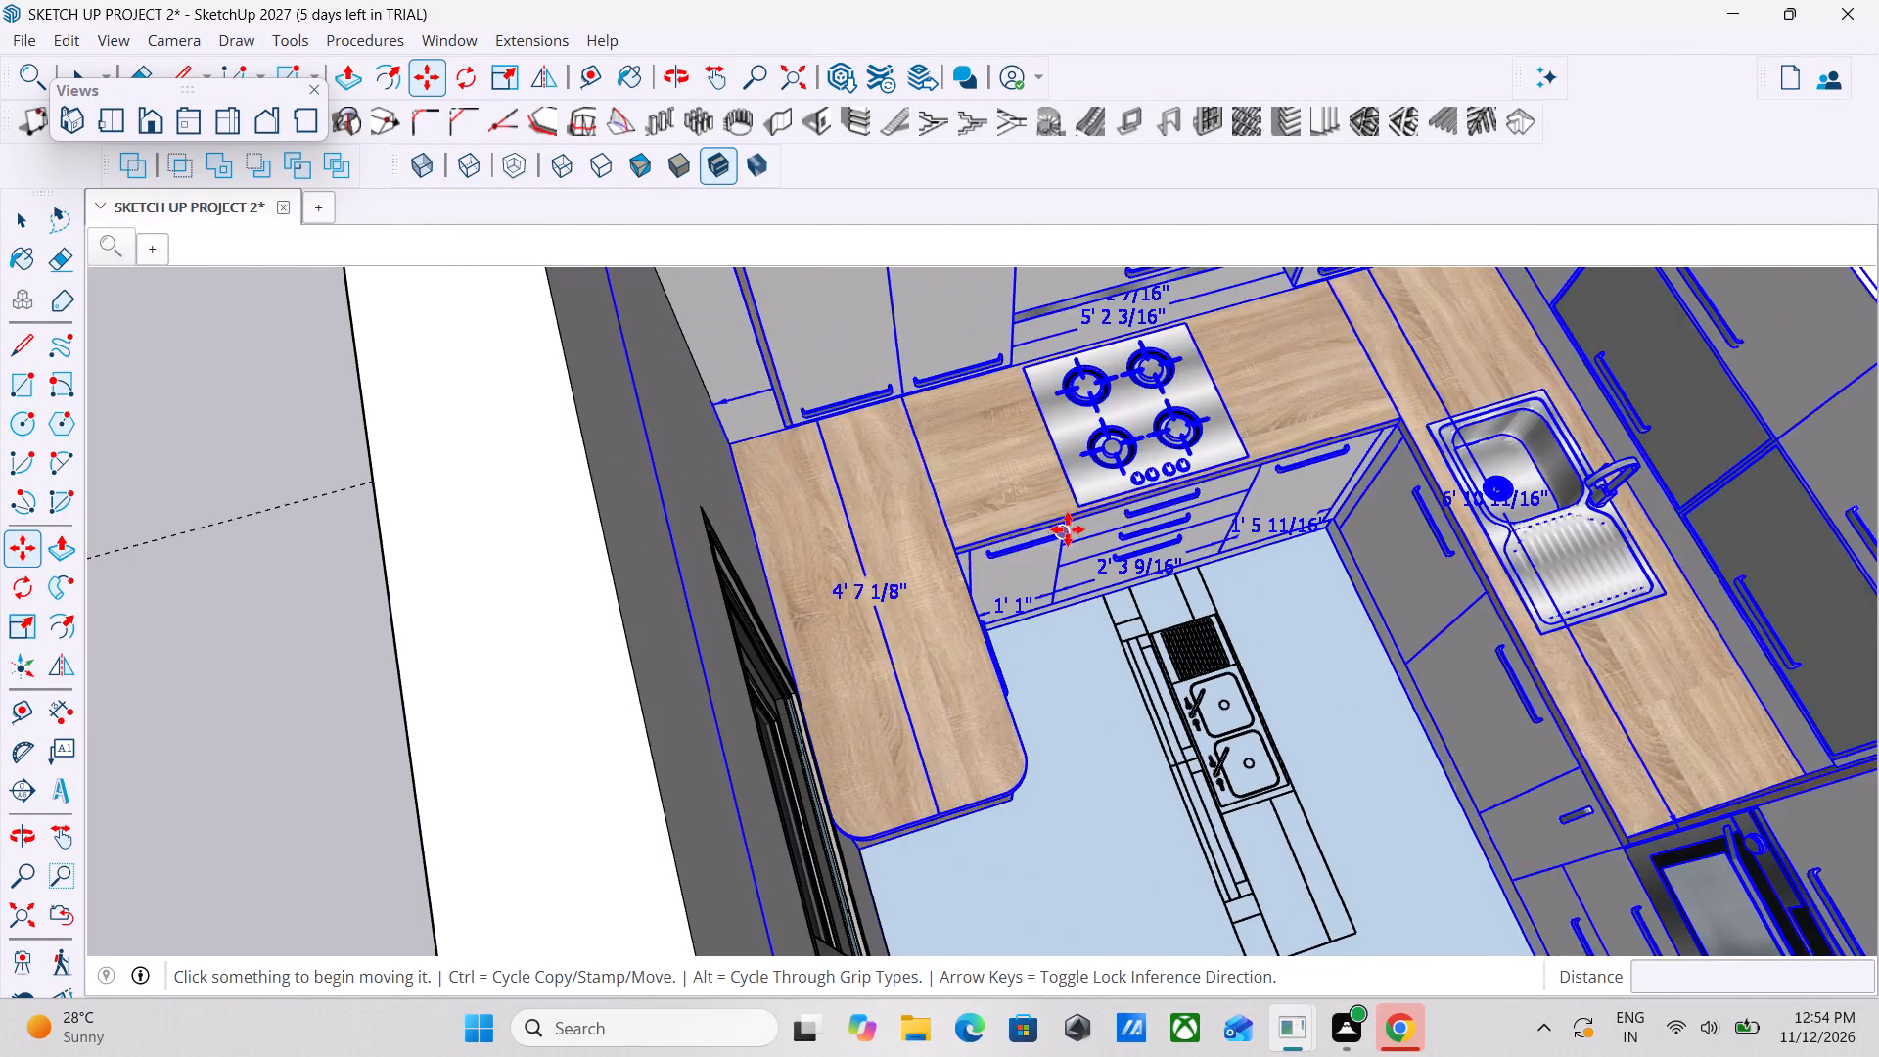
Examine from several sides how the kitchen copy fits against the room's walls, window and doorway.
scroll(1068, 529, down, 5)
key(space)
key(space)
key(space)
key(space)
key(space)
key(space)
key(space)
key(space)
key(space)
key(space)
scroll(1327, 553, down, 1)
middle_drag(1327, 553, 981, 436)
key(space)
key(space)
key(space)
key(space)
key(space)
key(space)
key(space)
key(space)
key(space)
key(space)
key(space)
key(space)
key(space)
key(space)
key(space)
key(space)
key(space)
key(space)
key(space)
key(space)
middle_drag(1231, 658, 1099, 611)
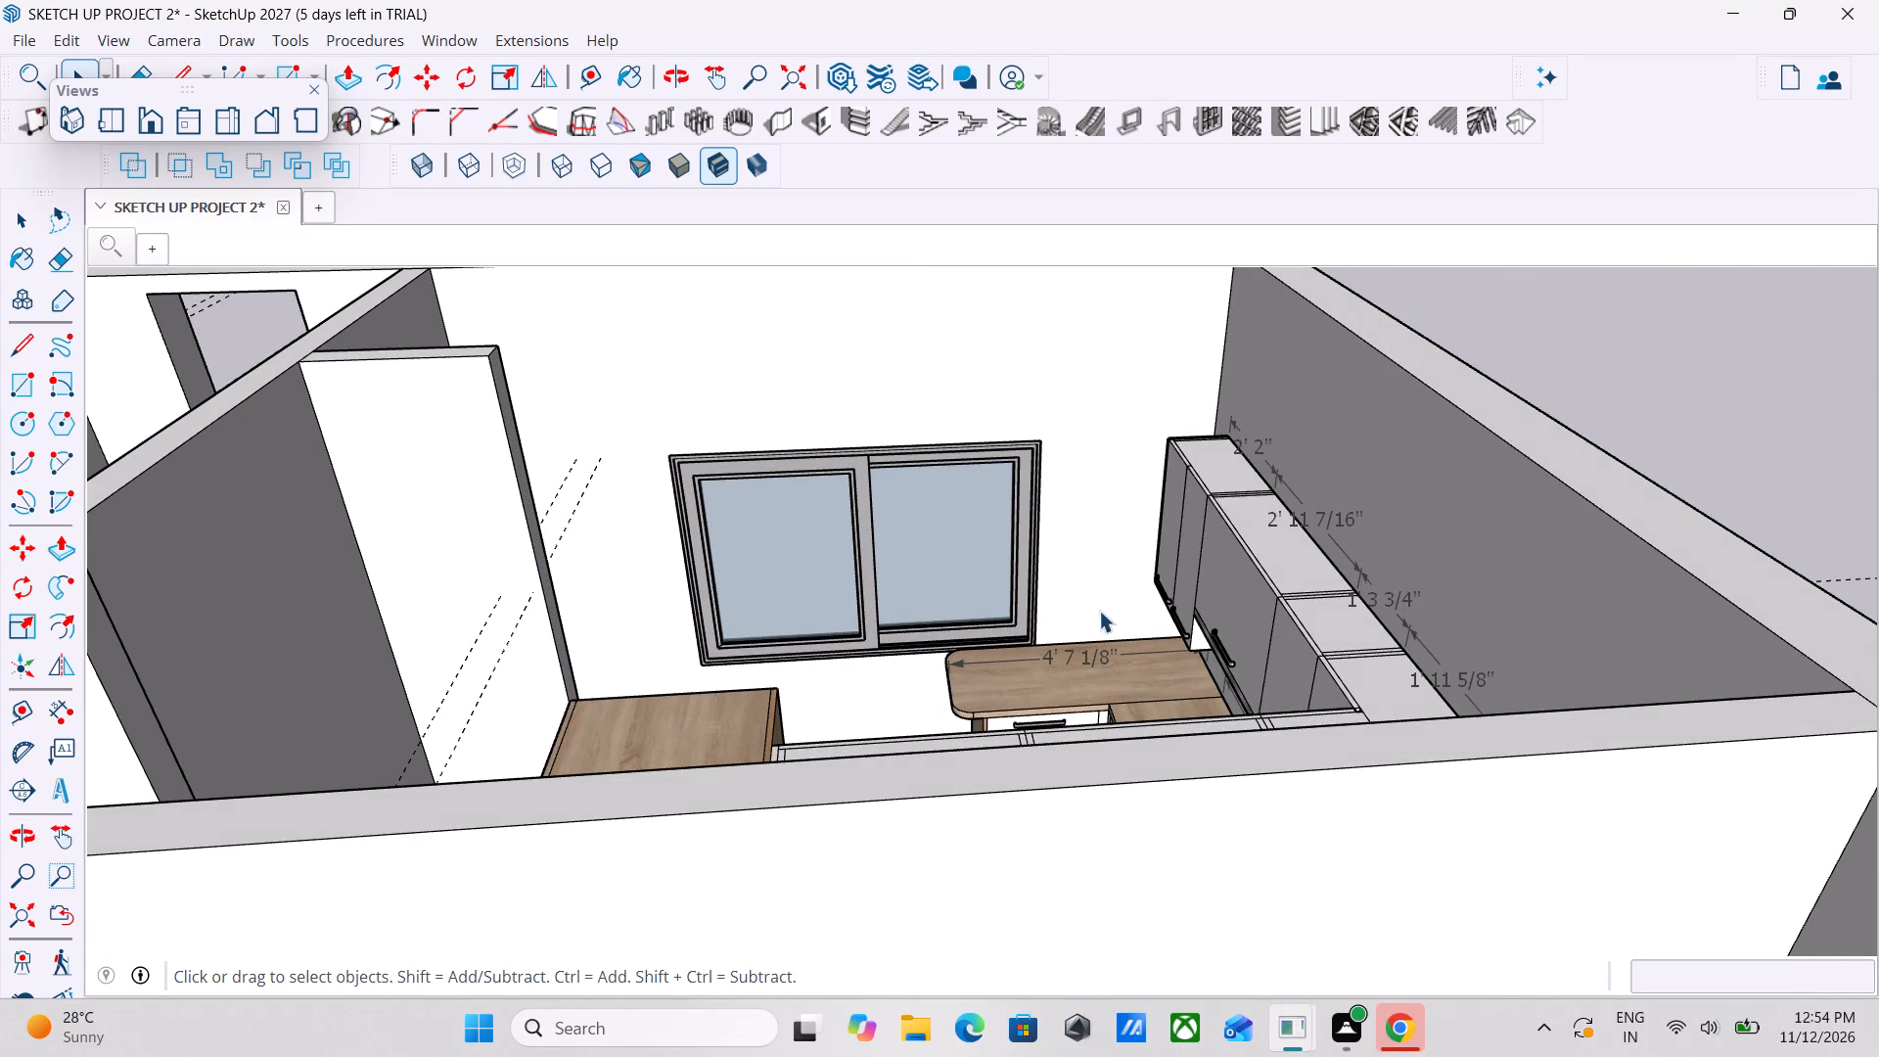
scroll(1065, 593, down, 2)
key(space)
key(space)
key(space)
key(space)
key(space)
key(space)
key(space)
key(space)
key(space)
key(space)
key(space)
key(space)
key(space)
key(space)
key(space)
middle_drag(1065, 593, 1728, 654)
key(space)
key(space)
key(space)
key(space)
key(space)
key(space)
key(space)
key(space)
key(space)
key(space)
key(space)
key(space)
key(space)
key(space)
key(space)
key(space)
key(space)
key(space)
key(space)
key(space)
middle_drag(1406, 682, 1303, 716)
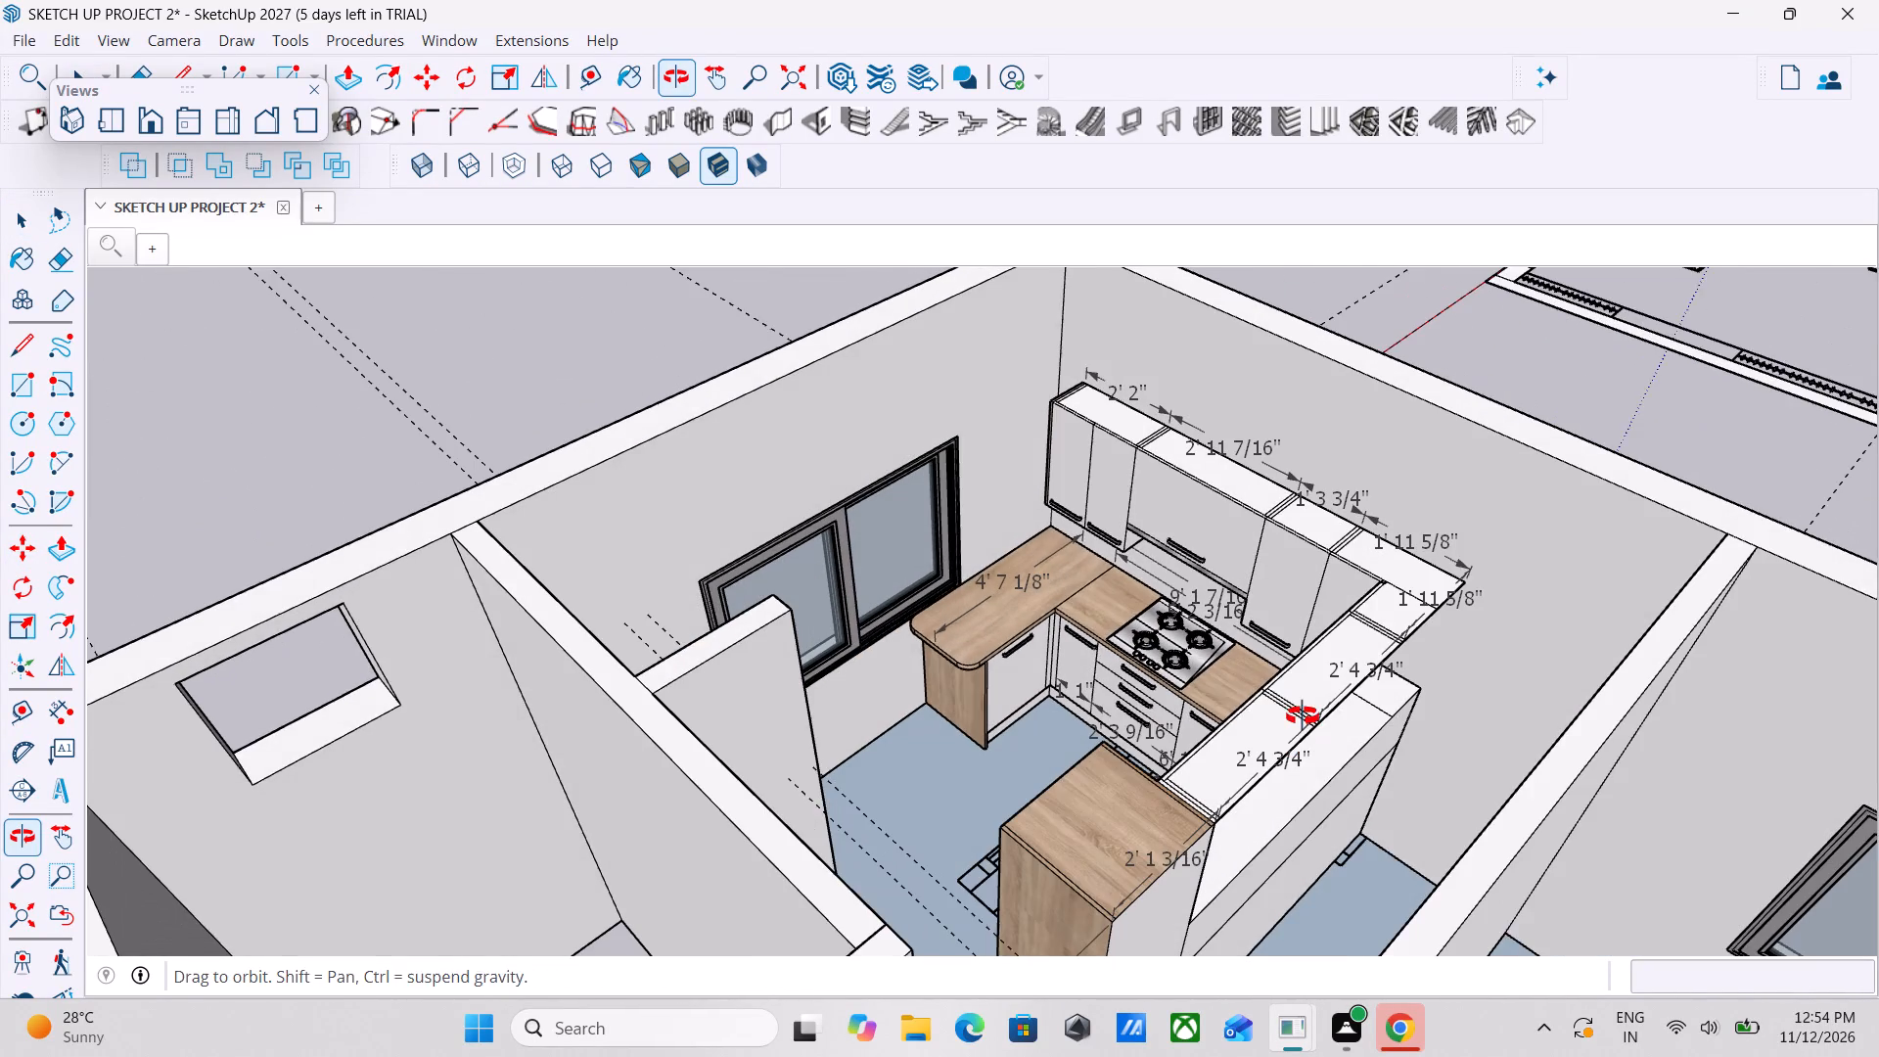
middle_drag(1303, 716, 1434, 822)
scroll(1315, 732, down, 1)
key(space)
key(space)
key(space)
key(space)
key(space)
key(space)
key(space)
key(space)
key(space)
key(space)
key(space)
key(space)
key(space)
key(space)
key(space)
key(space)
key(space)
key(space)
key(space)
key(space)
middle_drag(1315, 732, 262, 757)
middle_drag(980, 736, 501, 766)
key(space)
scroll(619, 747, down, 2)
middle_drag(719, 766, 1586, 705)
key(space)
scroll(1208, 725, down, 3)
scroll(1504, 682, down, 1)
middle_drag(1503, 682, 1703, 549)
middle_drag(1303, 818, 1490, 936)
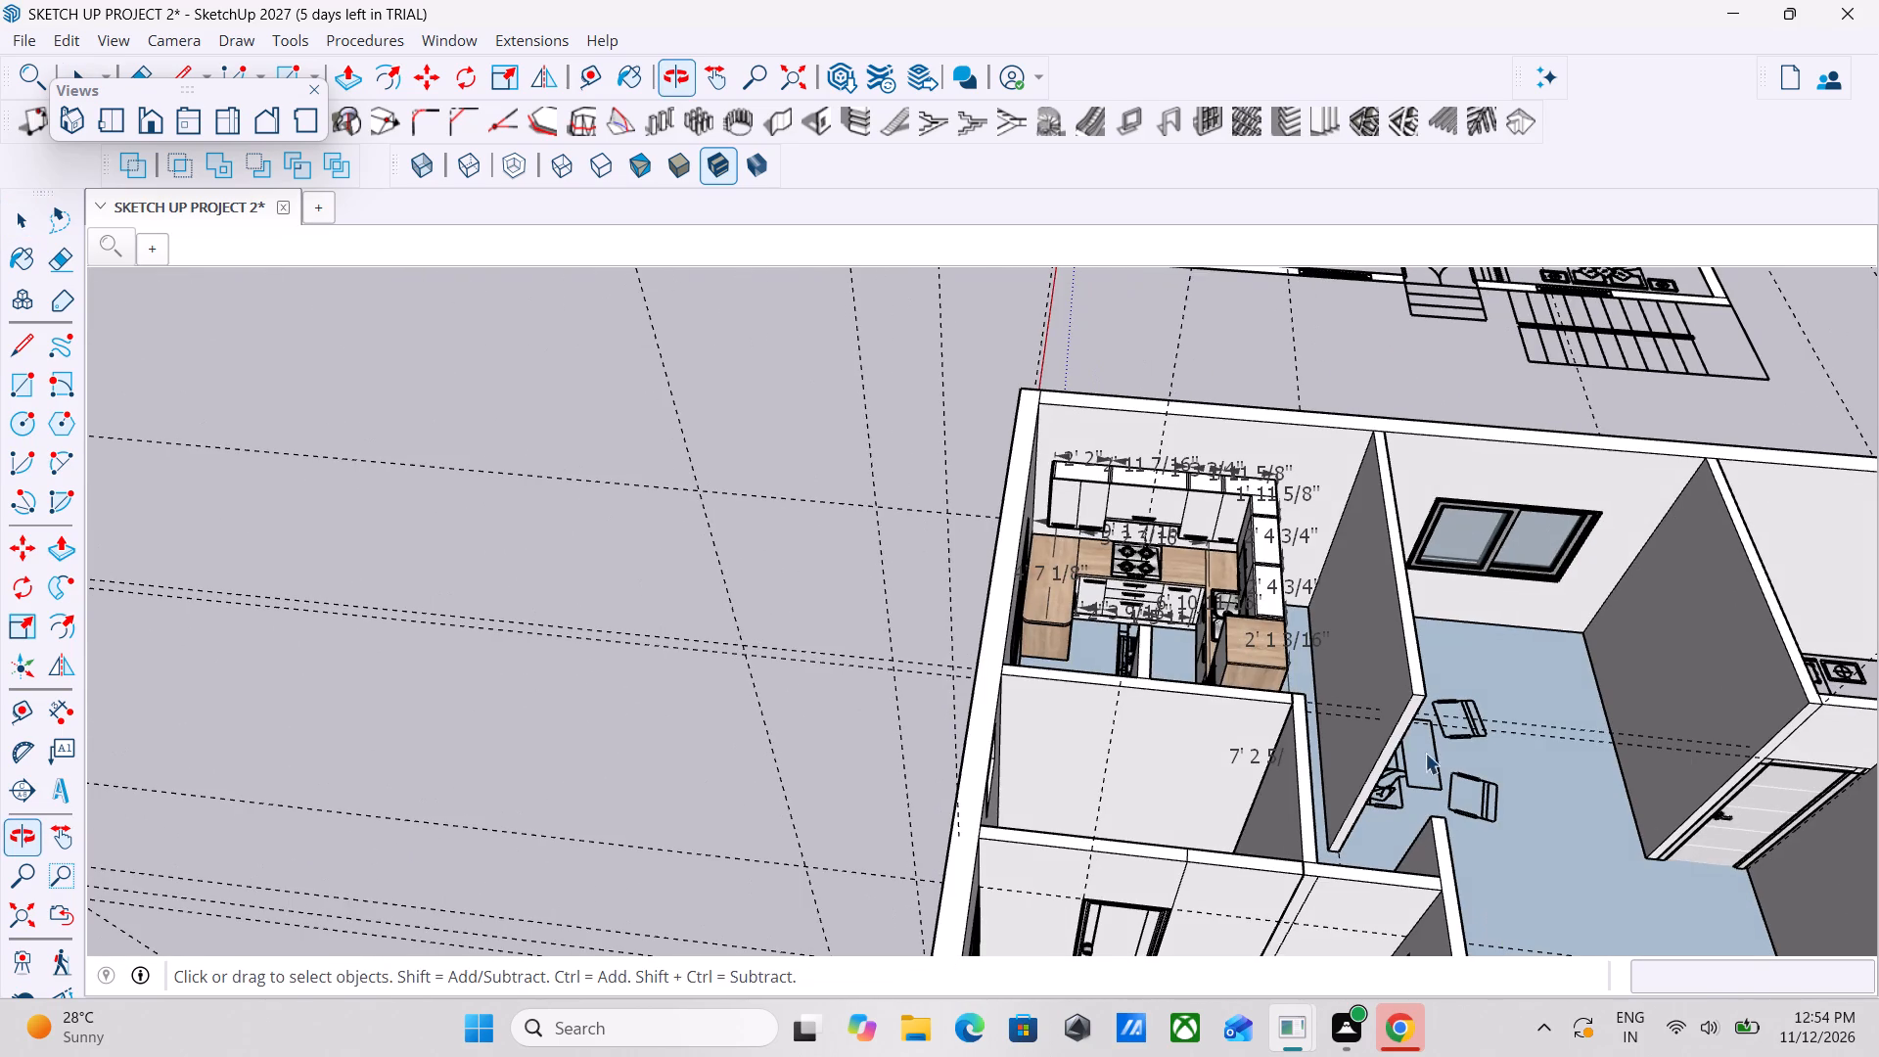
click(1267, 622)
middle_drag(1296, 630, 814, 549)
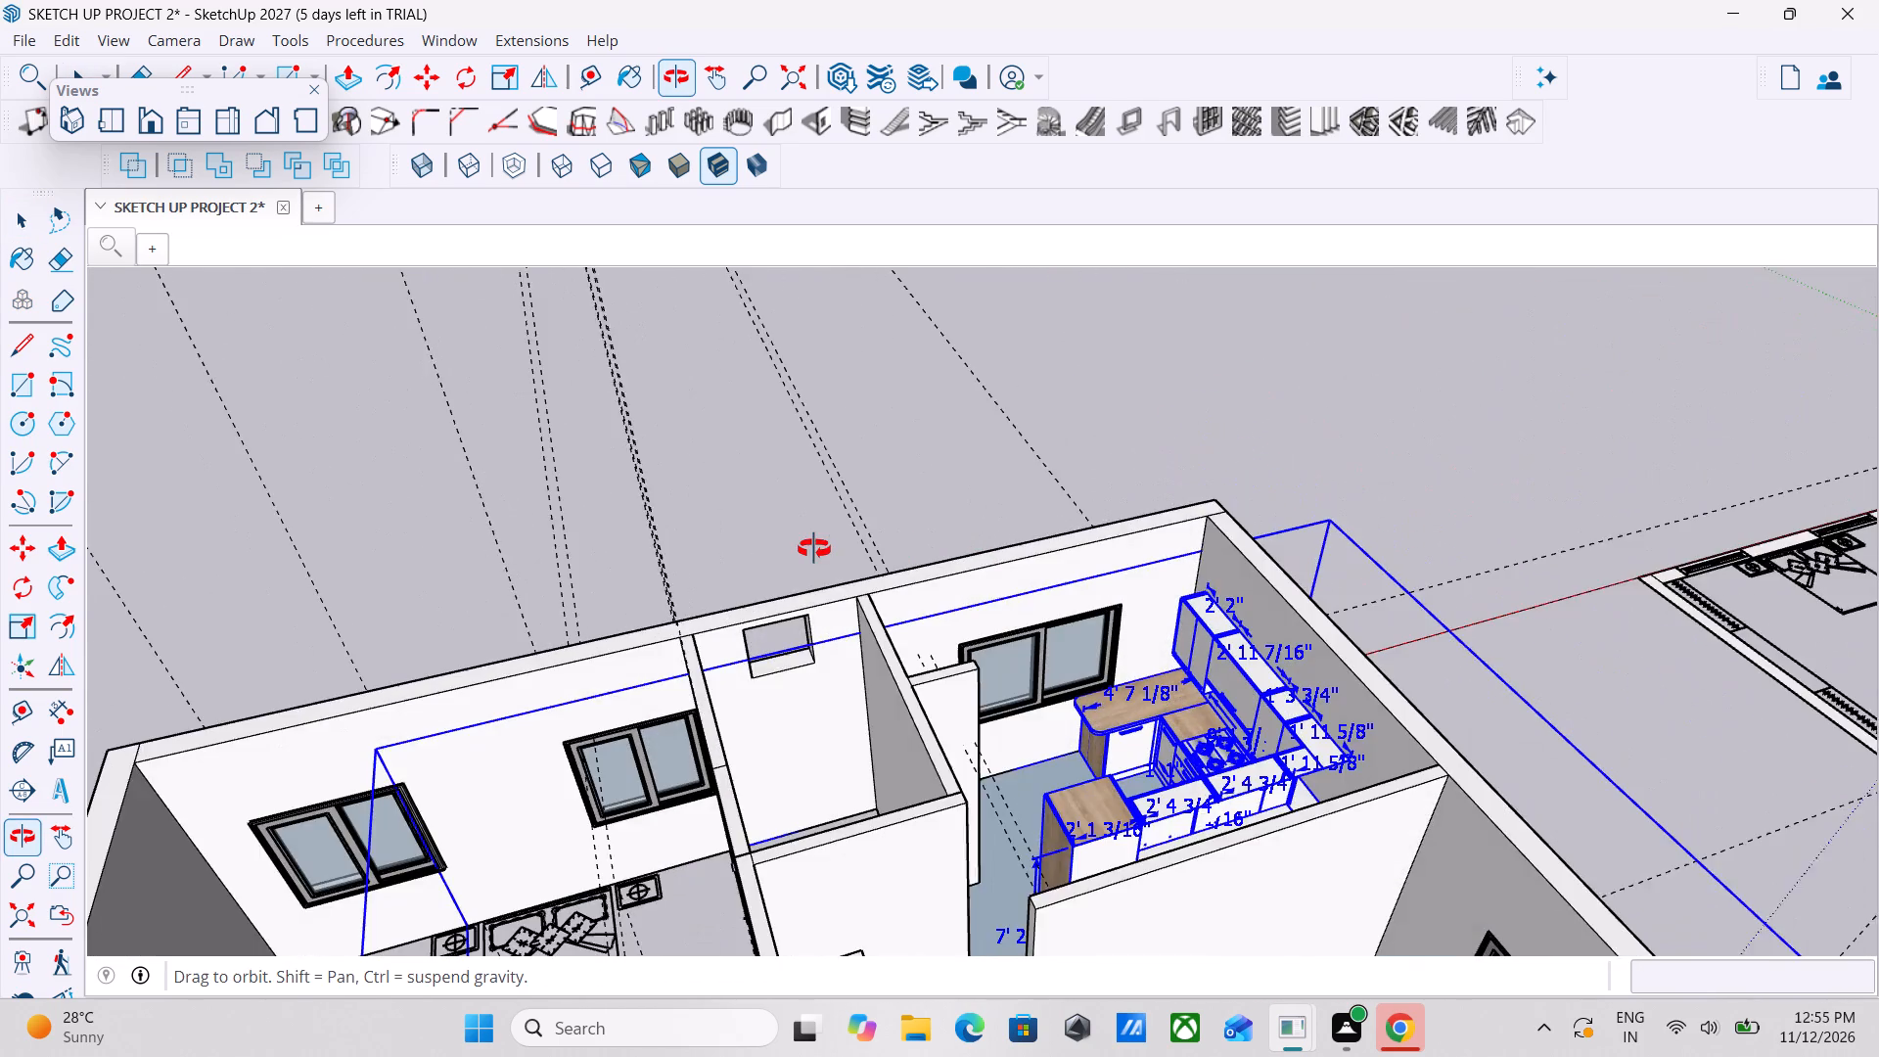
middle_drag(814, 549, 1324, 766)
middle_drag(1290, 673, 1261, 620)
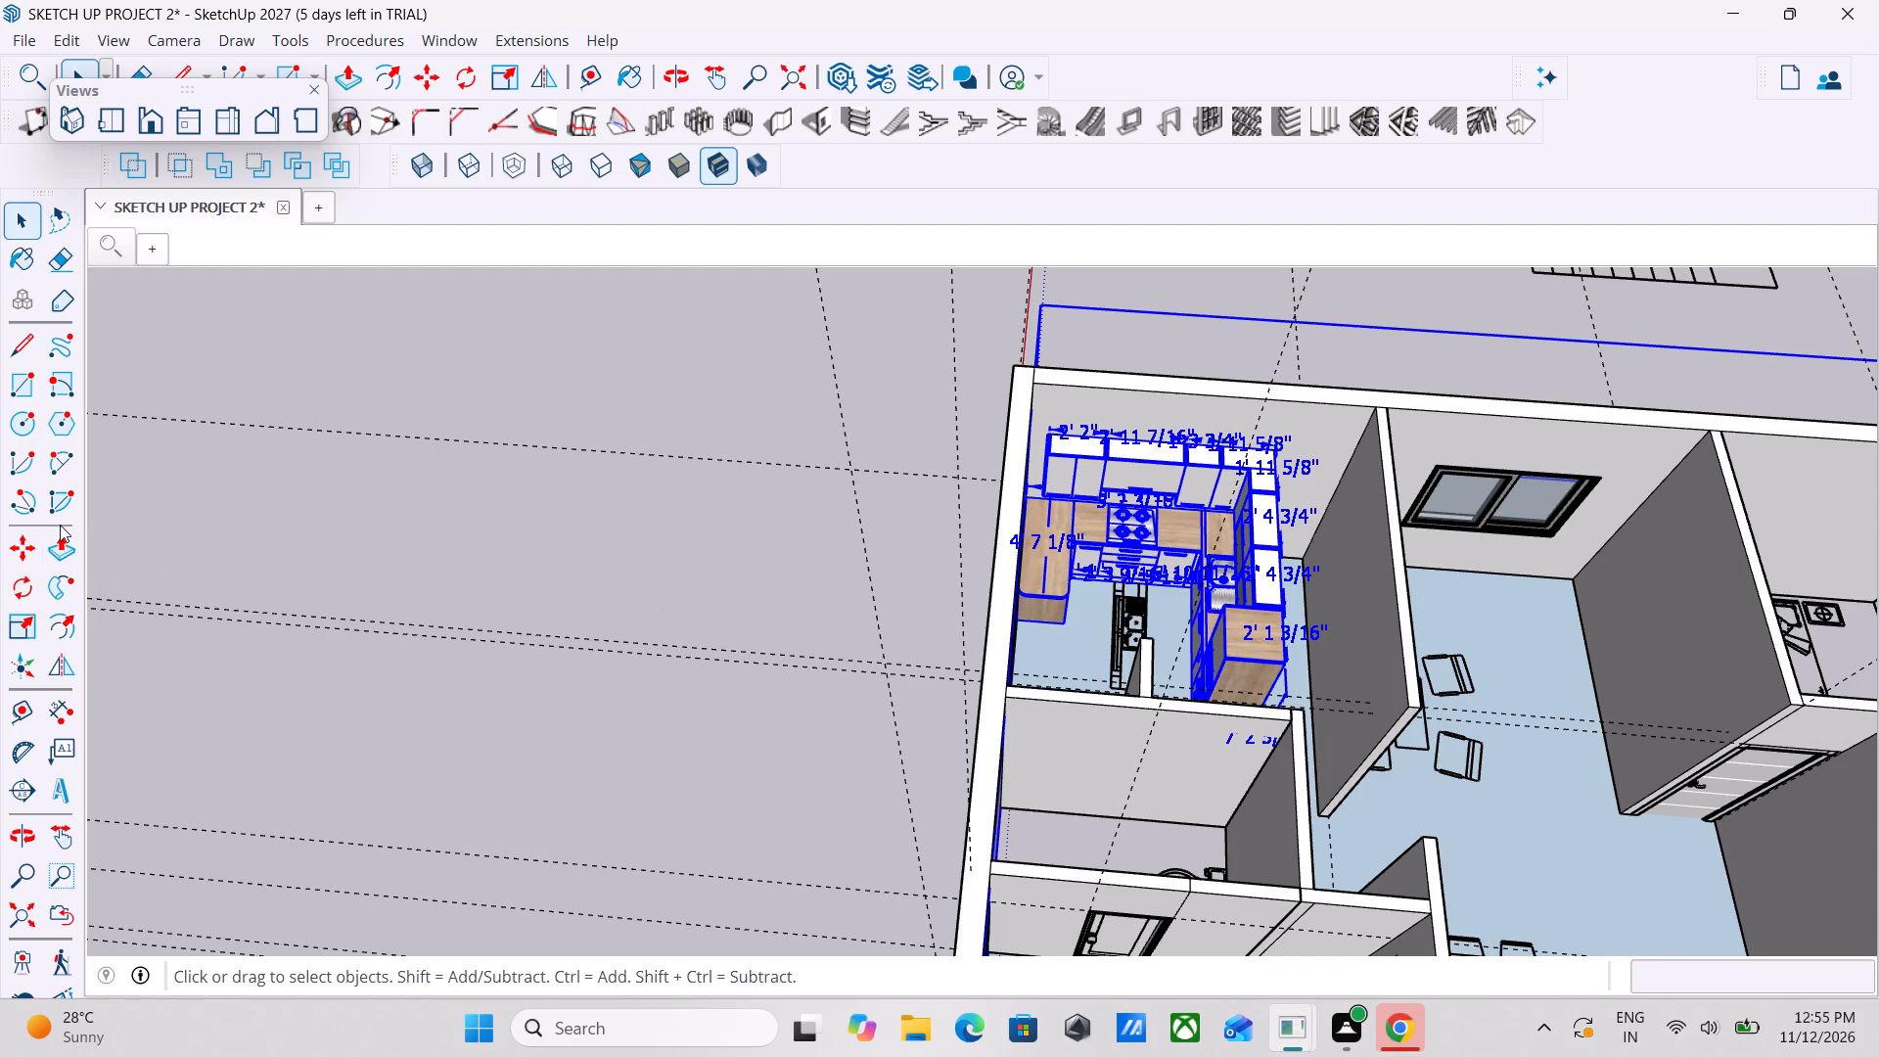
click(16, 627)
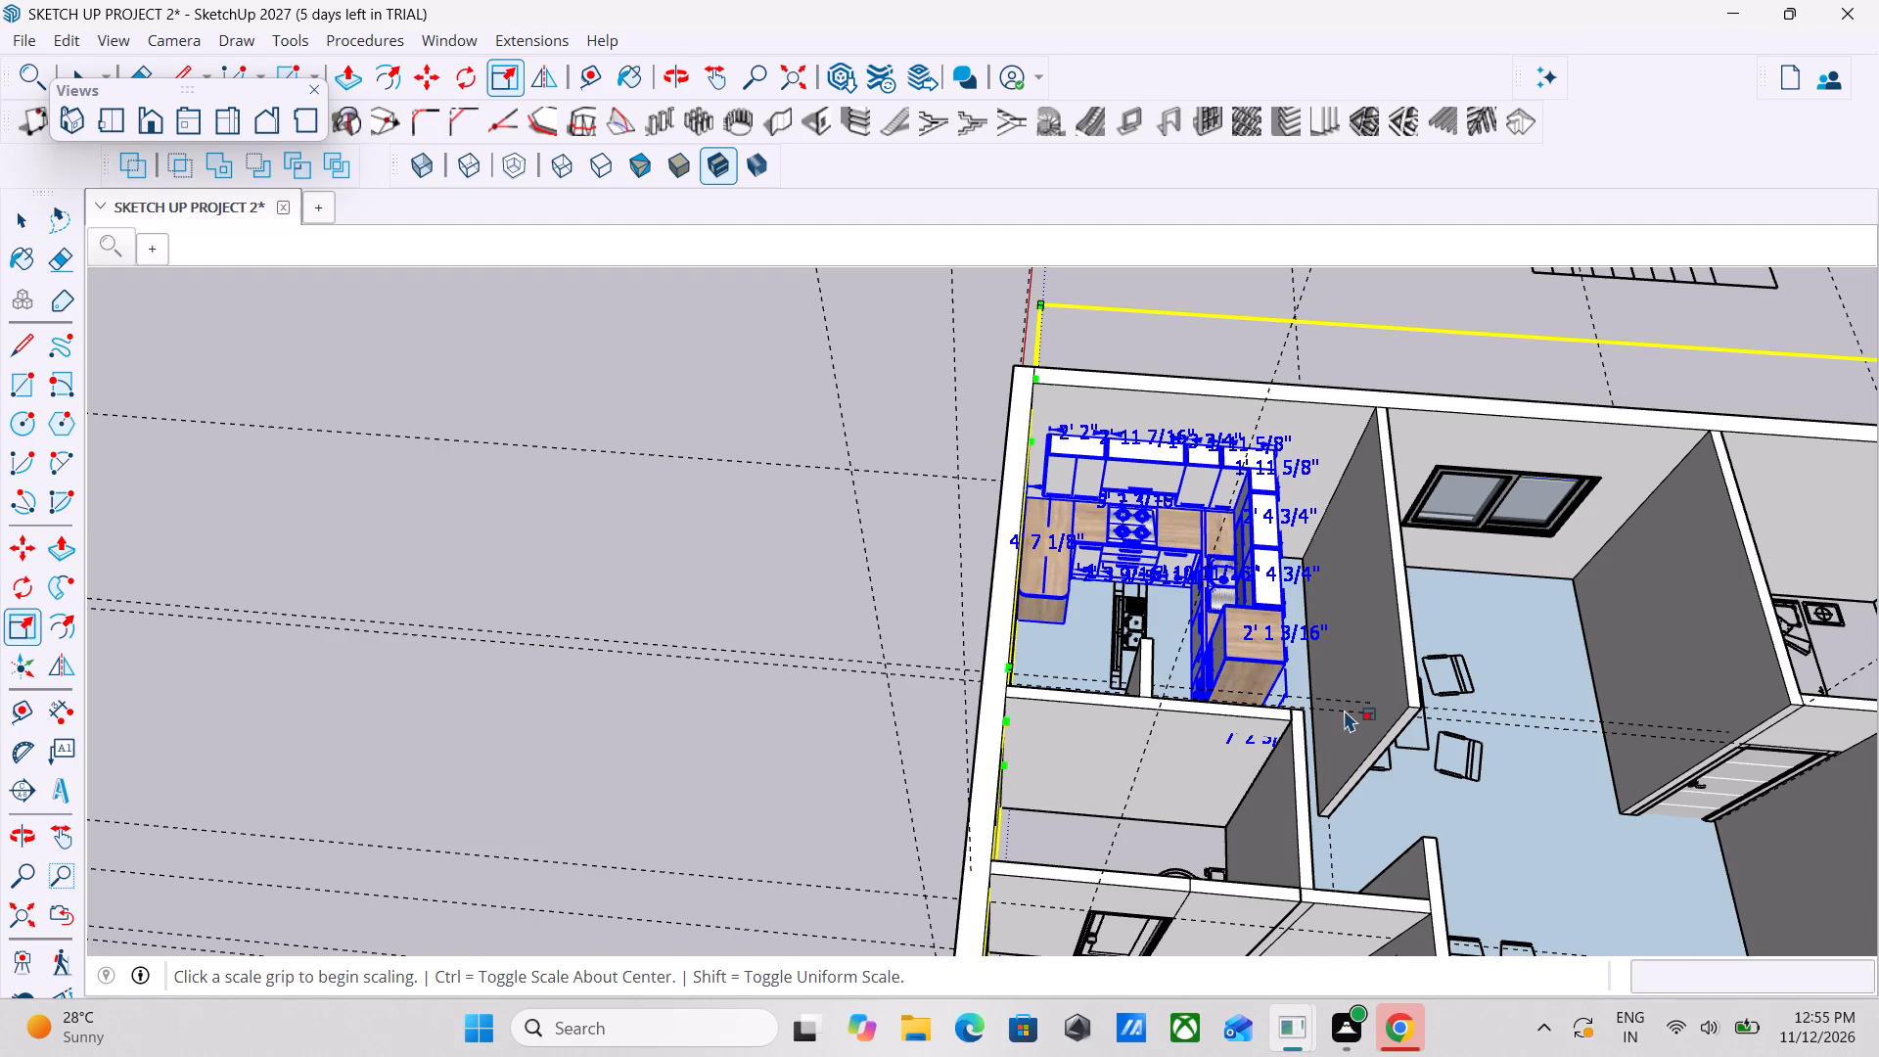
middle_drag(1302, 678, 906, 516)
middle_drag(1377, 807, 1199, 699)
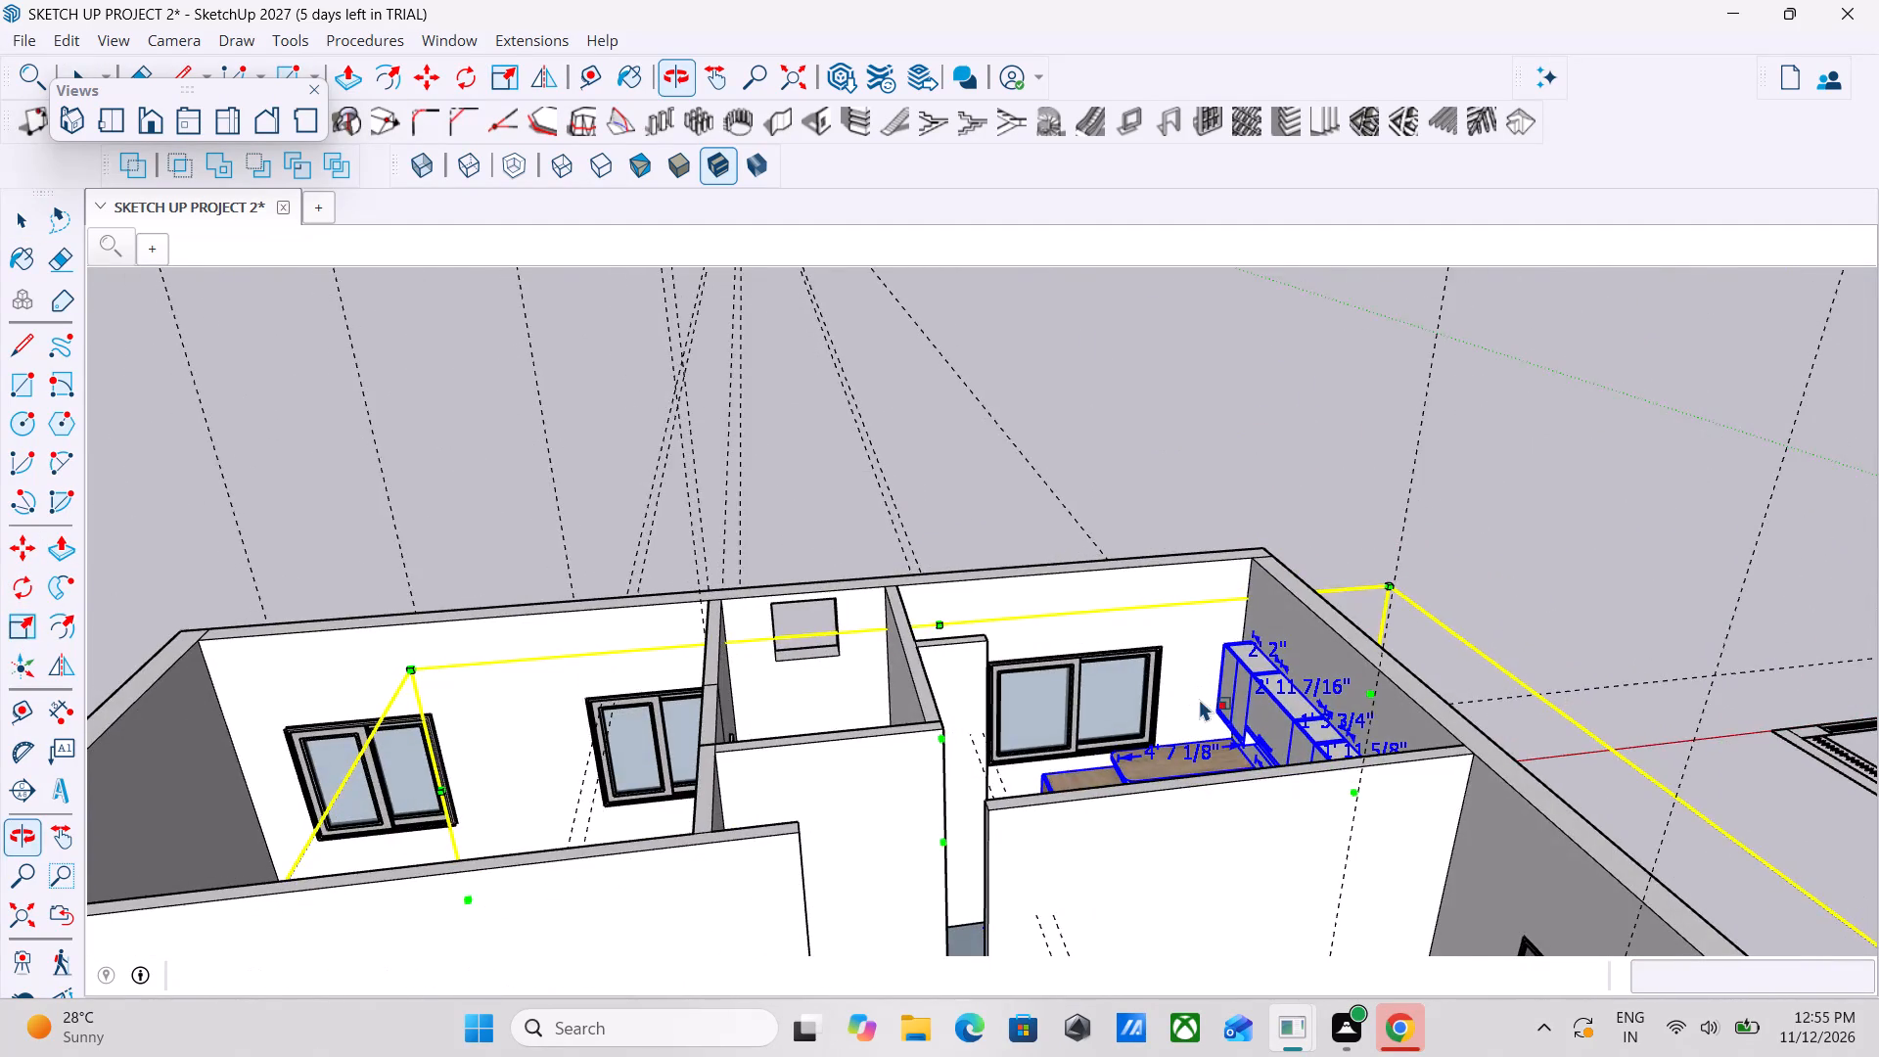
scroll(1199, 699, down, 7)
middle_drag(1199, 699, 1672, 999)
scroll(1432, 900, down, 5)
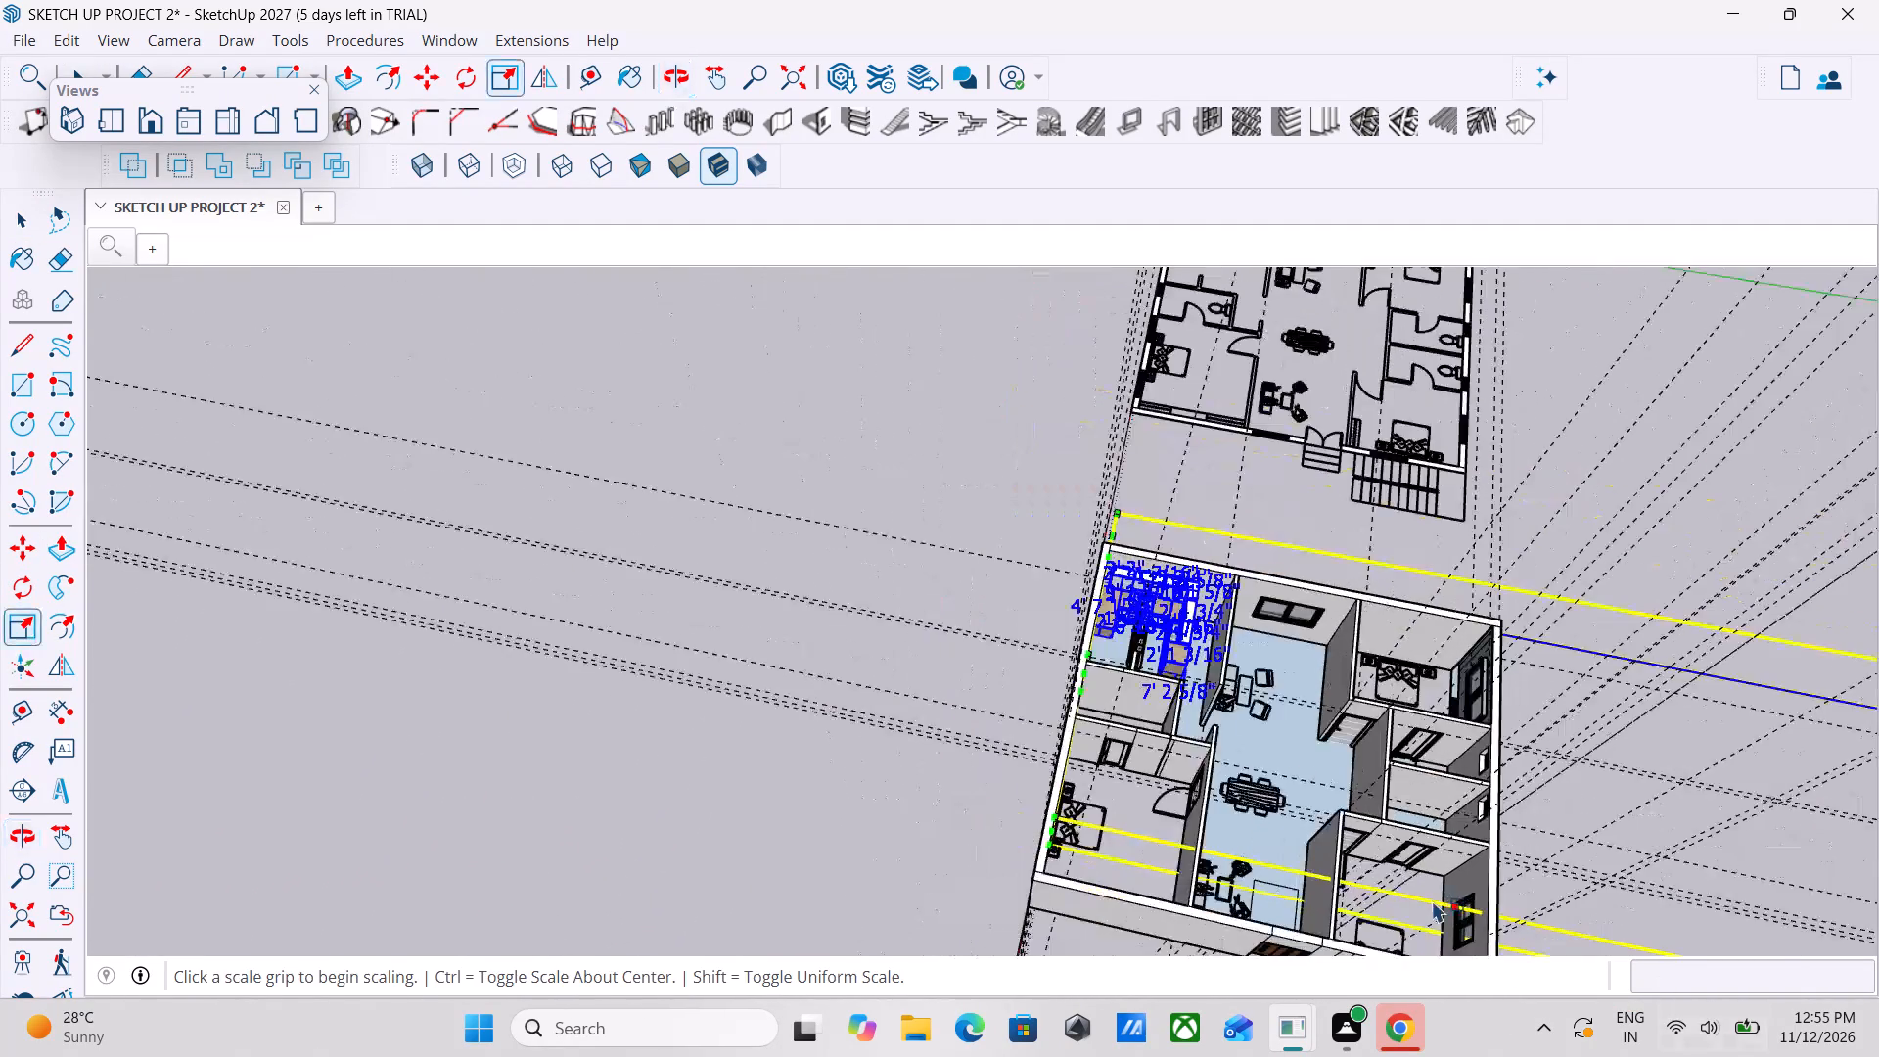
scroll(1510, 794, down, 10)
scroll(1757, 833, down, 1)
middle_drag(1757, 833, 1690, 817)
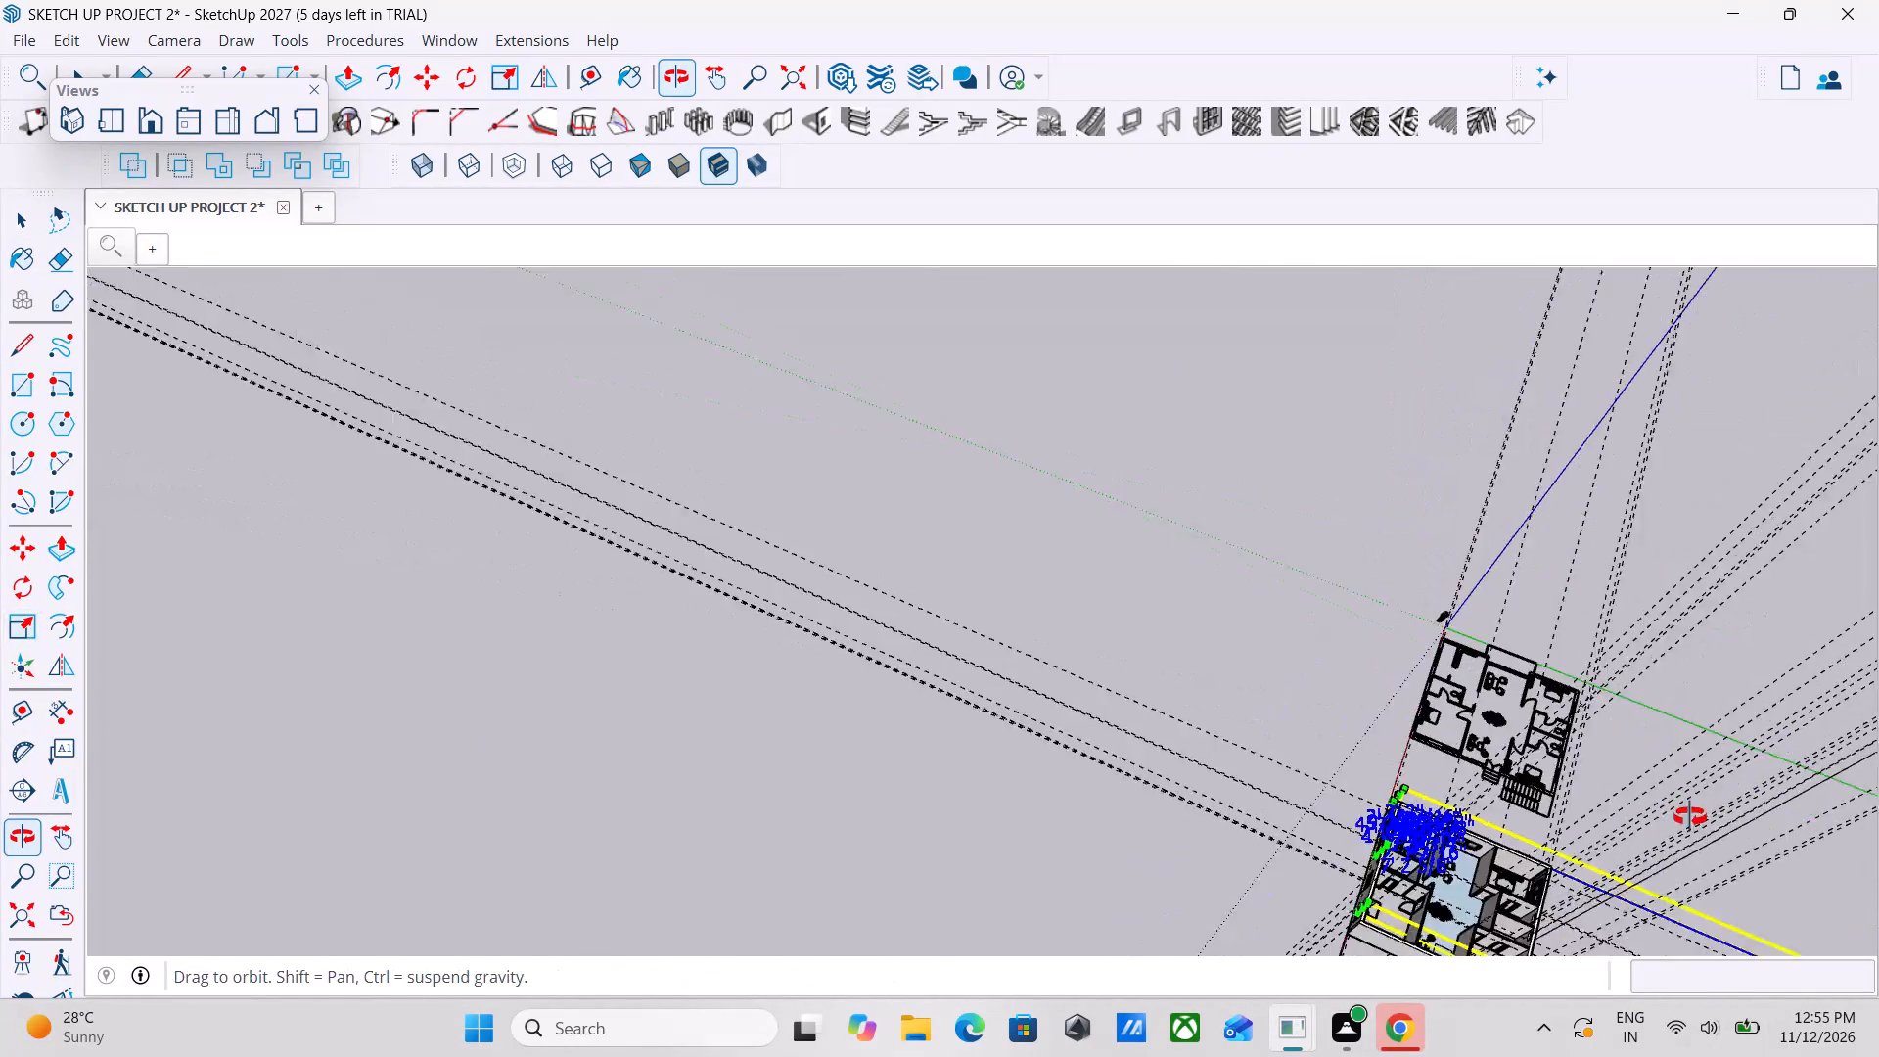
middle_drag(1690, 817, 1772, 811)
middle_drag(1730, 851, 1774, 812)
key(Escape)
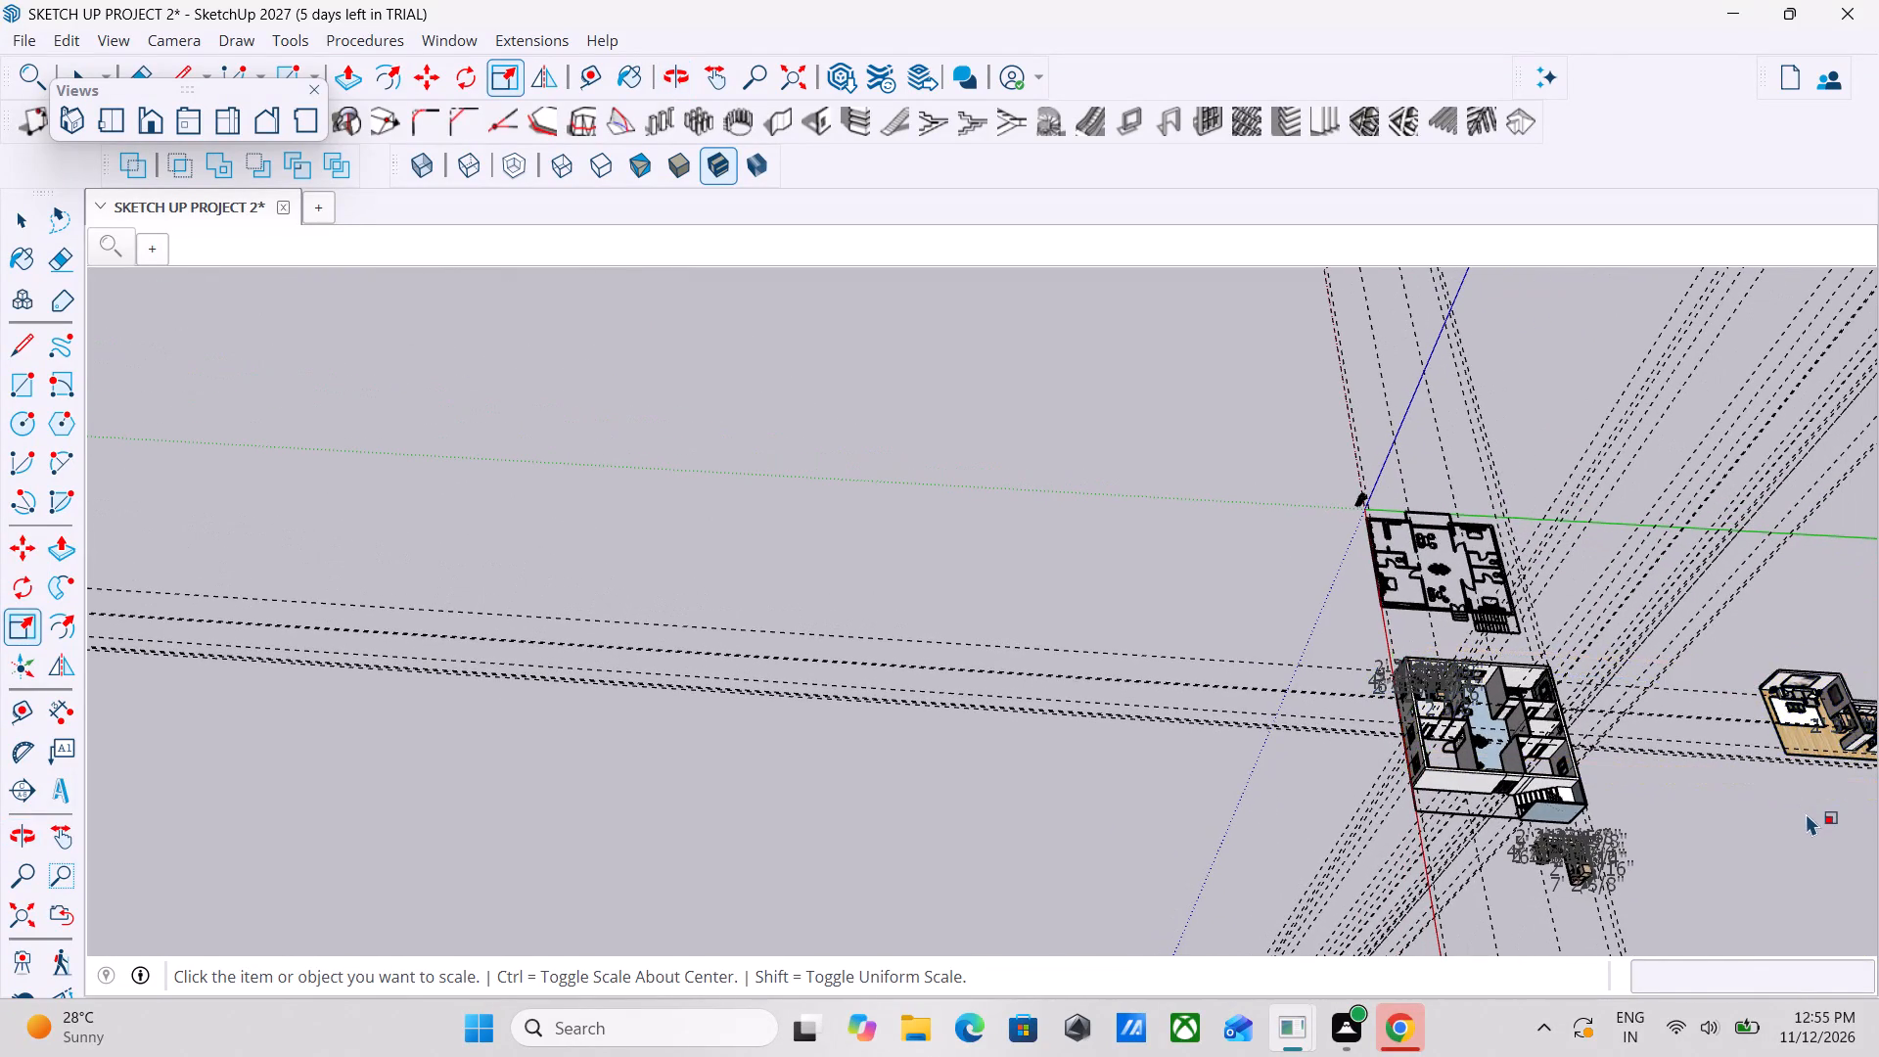
Erase the original corner kitchen component beside the staircase, together with its attached rooms outside the house.
shift+middle_click(1398, 726)
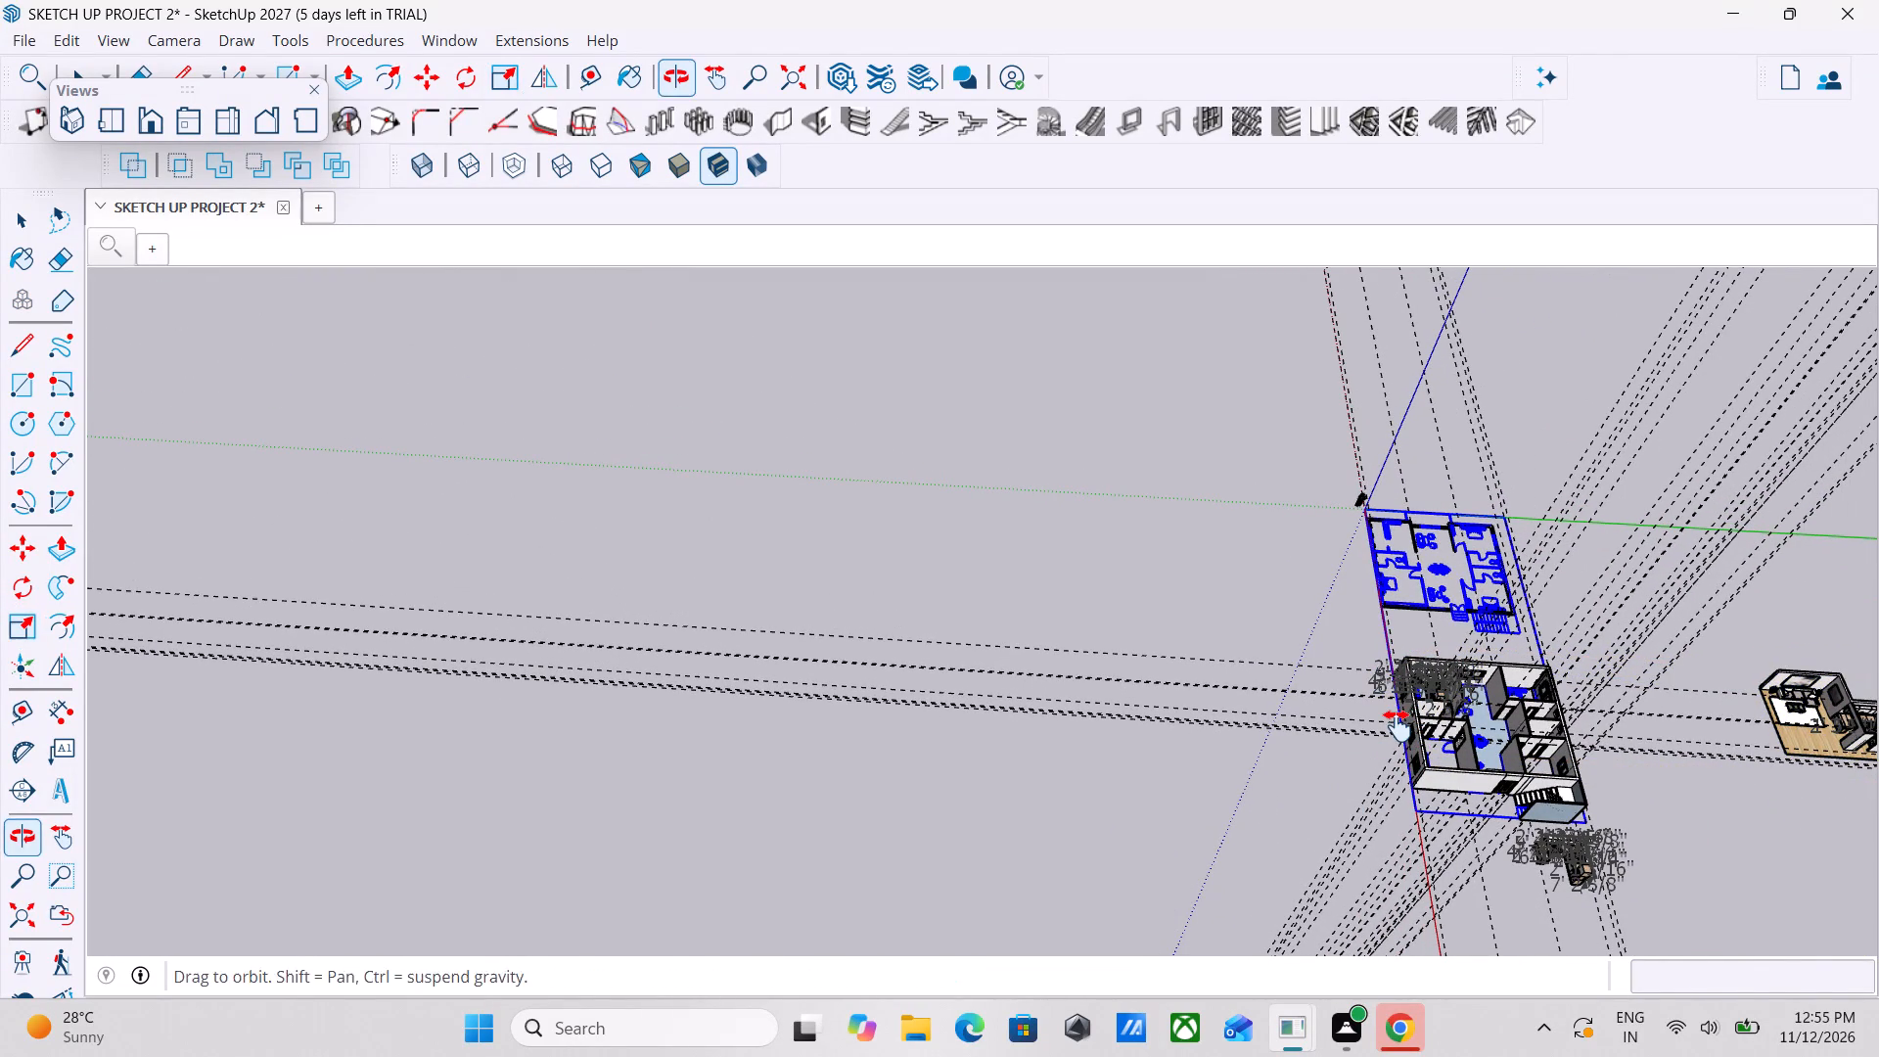
shift+middle_drag(1398, 726, 709, 742)
scroll(989, 757, down, 3)
middle_drag(1175, 776, 1362, 704)
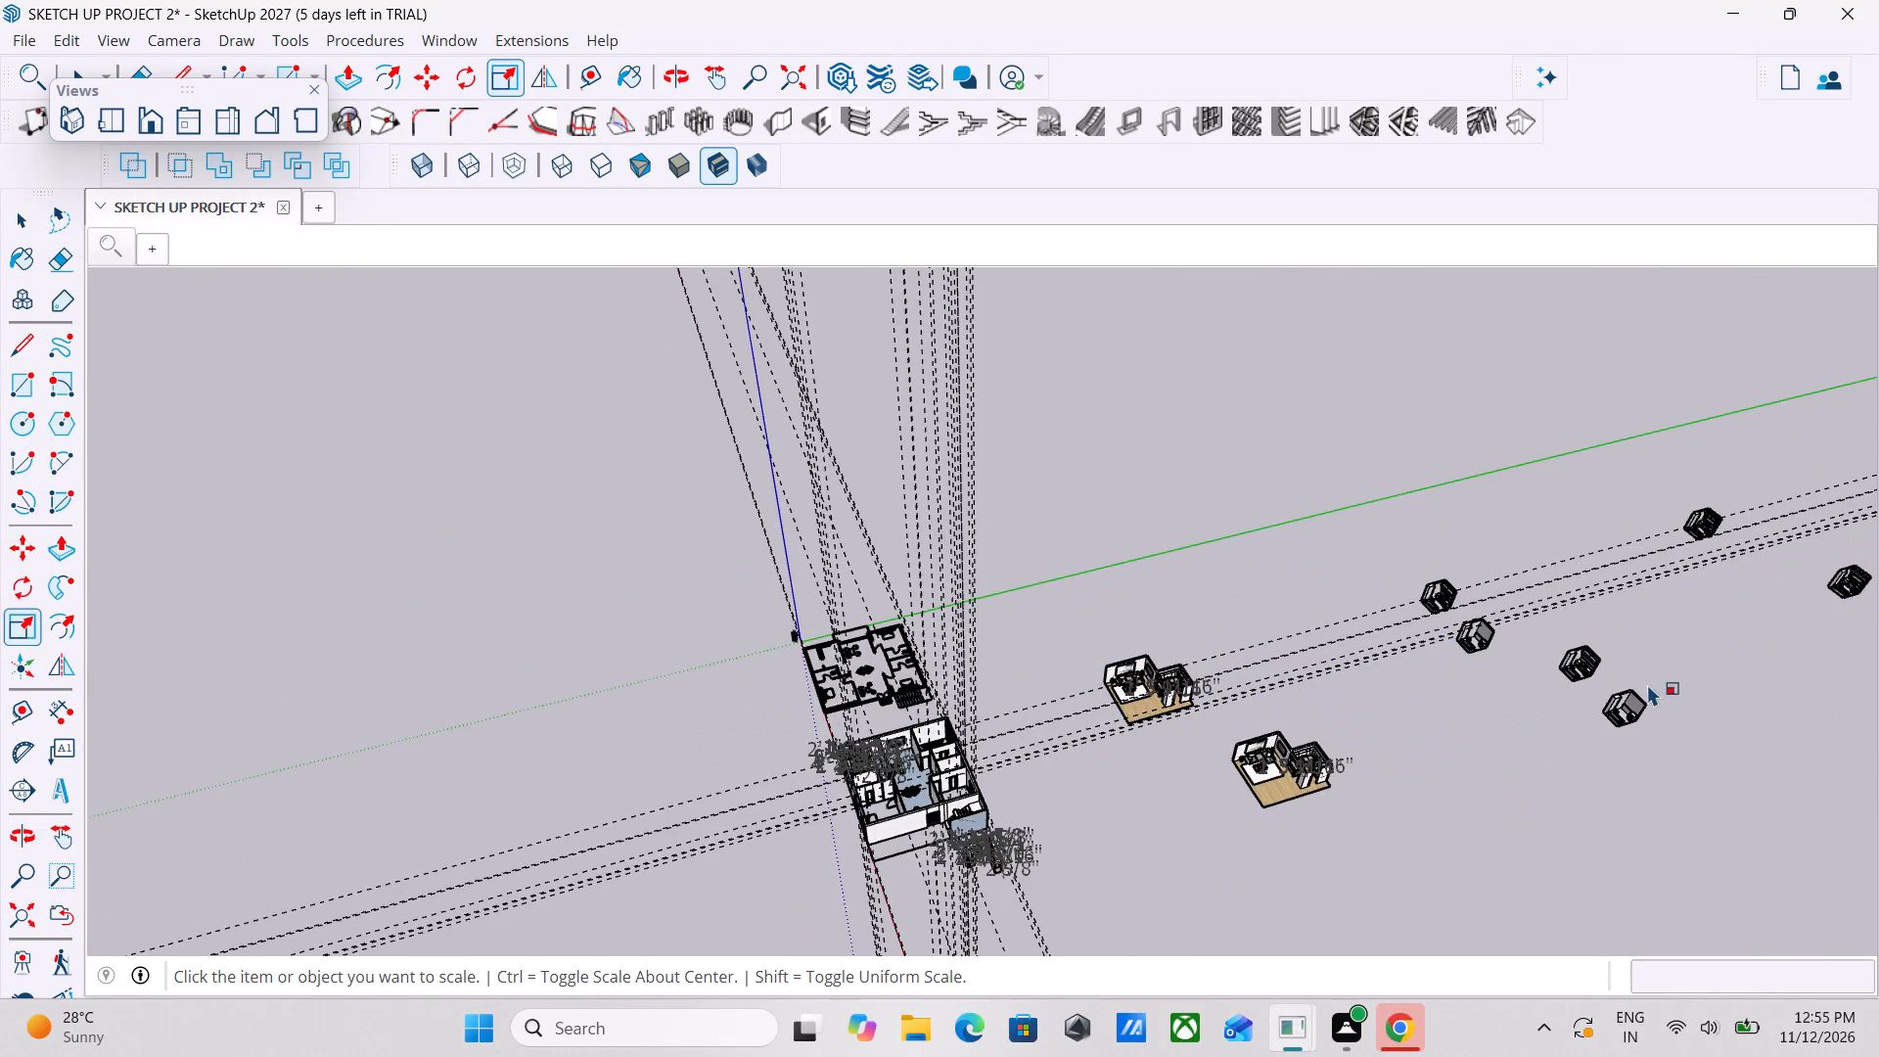
scroll(1651, 683, up, 3)
middle_drag(1673, 769, 1195, 602)
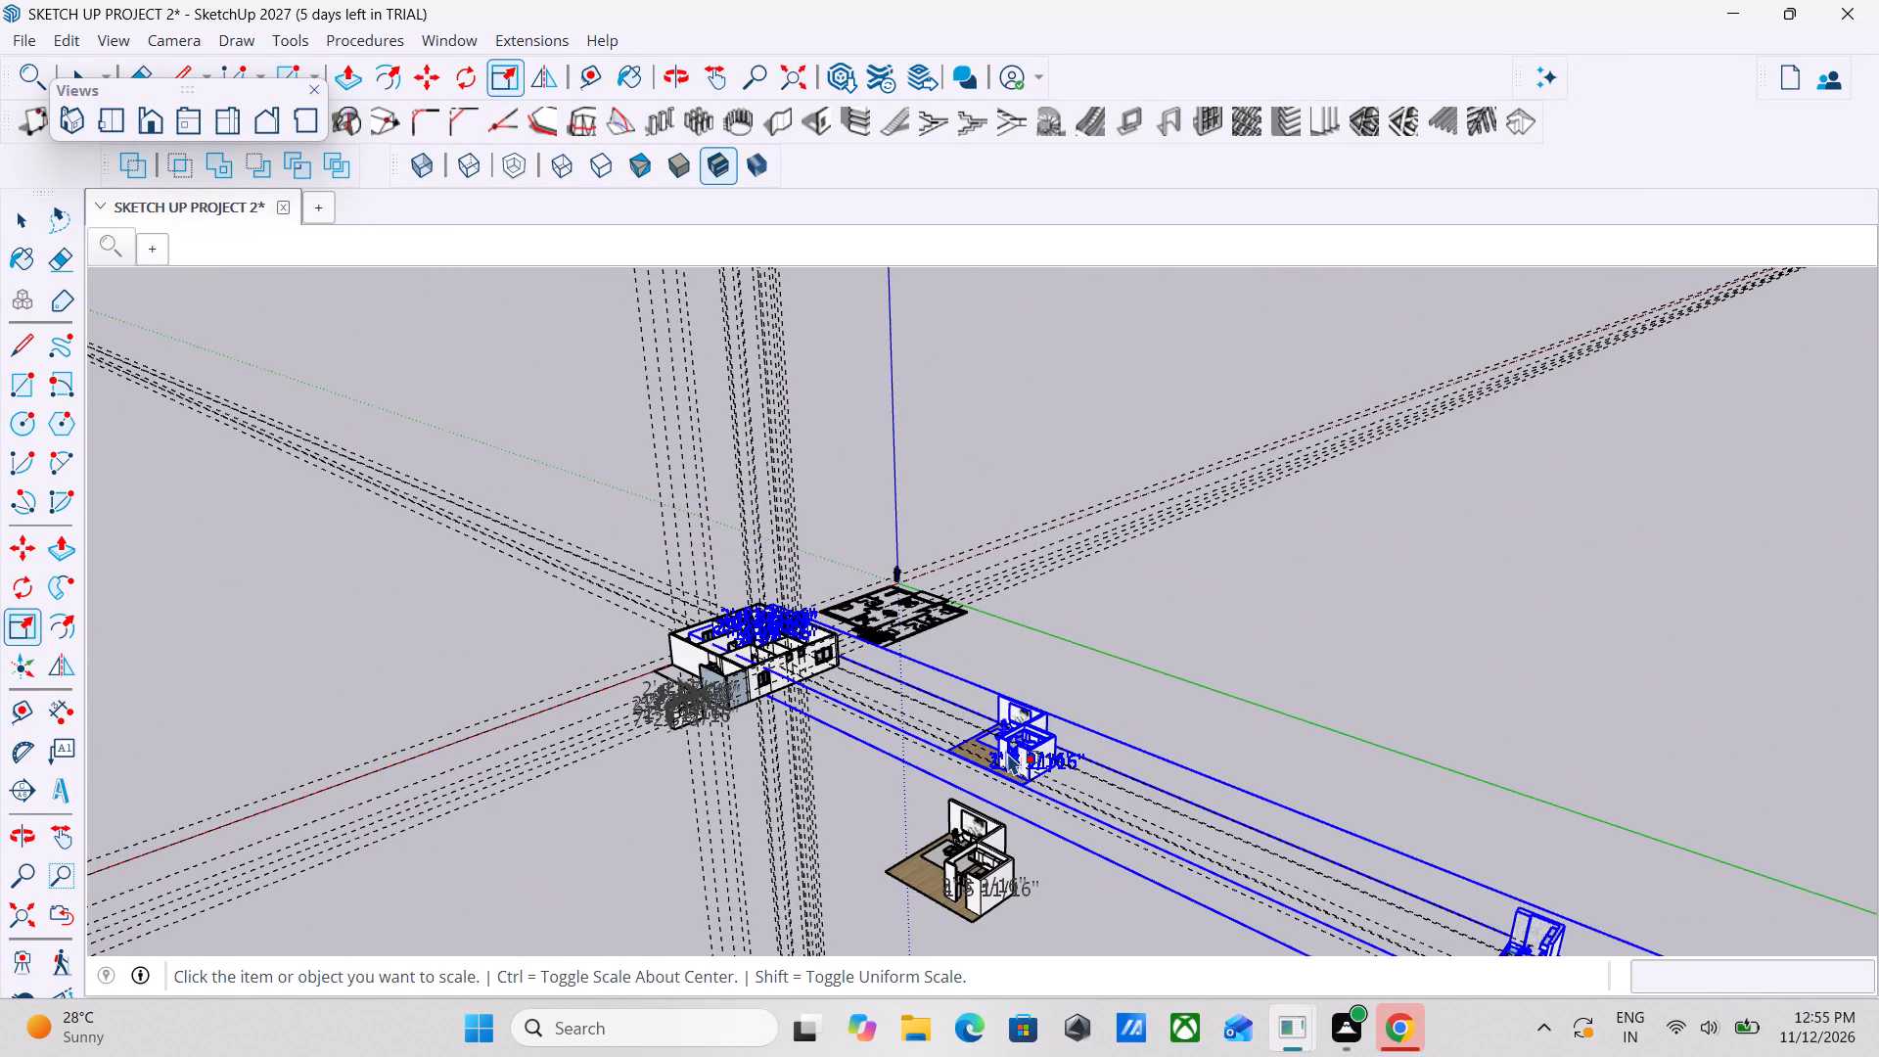
middle_drag(931, 848, 1331, 766)
scroll(1351, 755, up, 3)
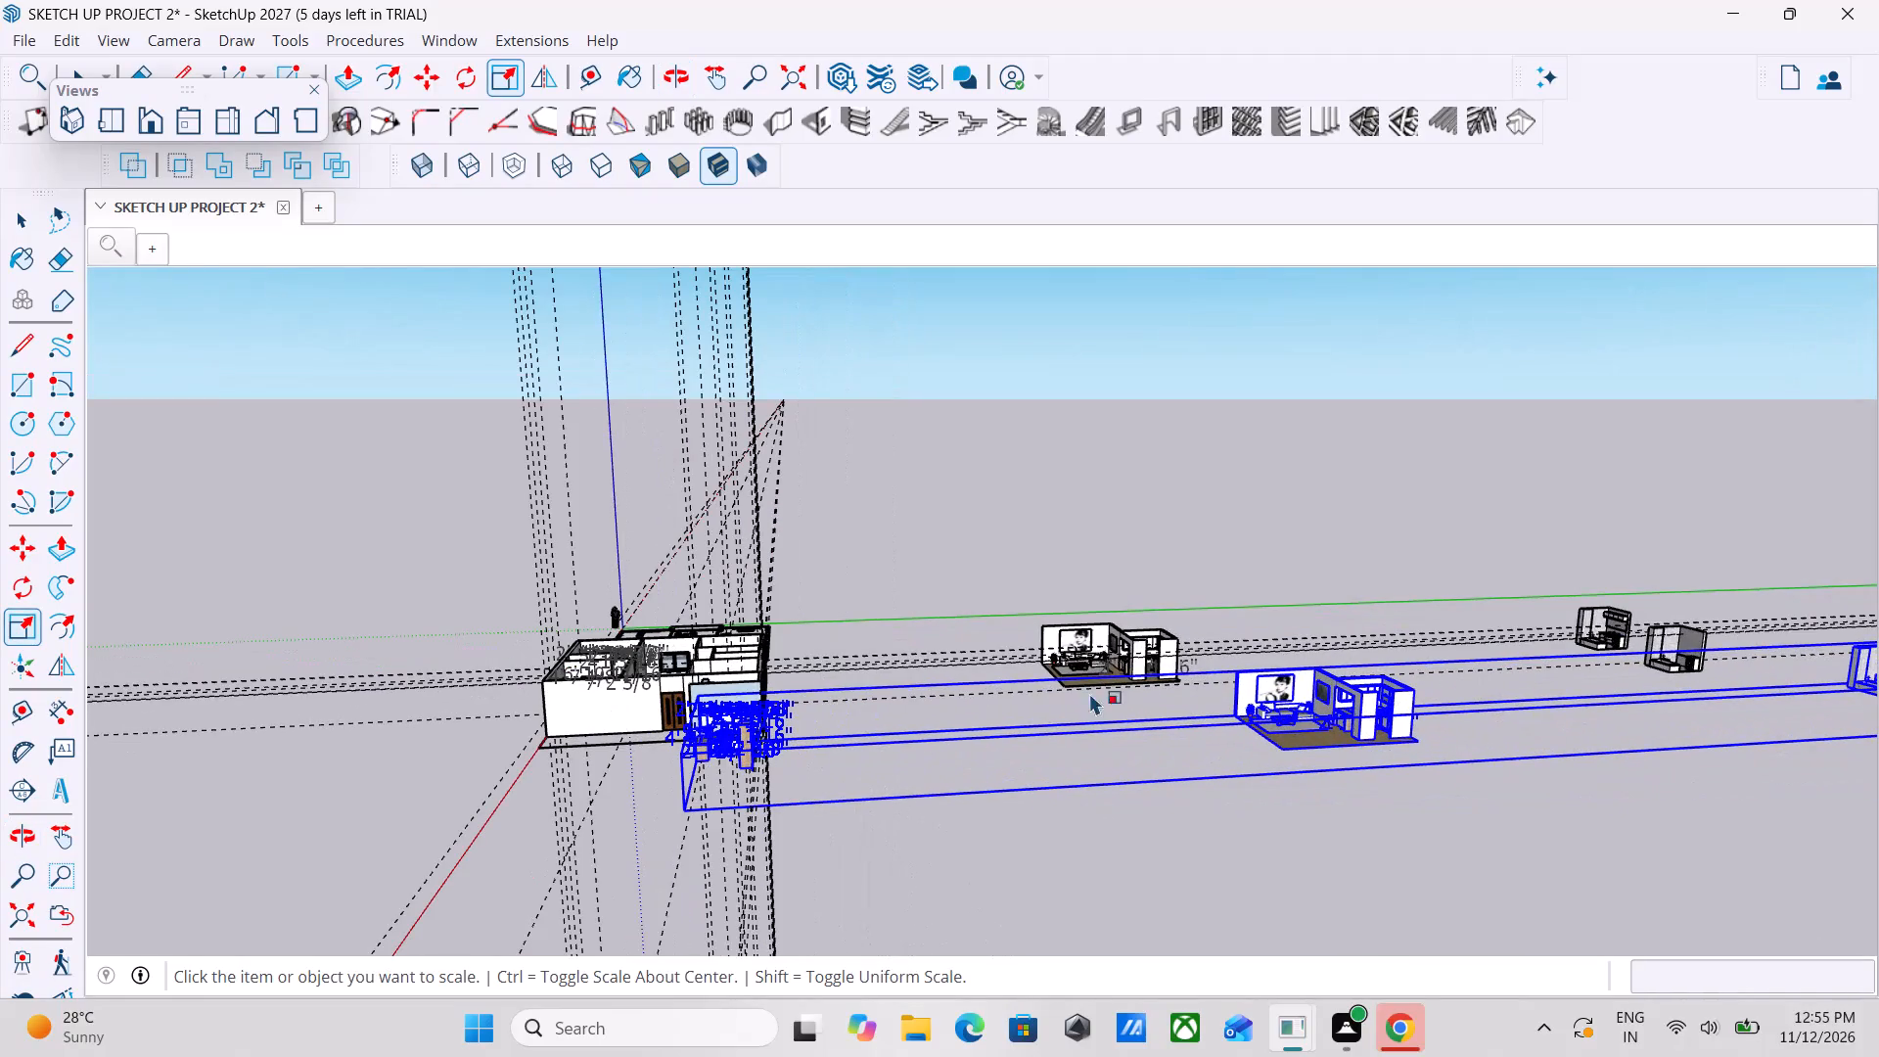
middle_drag(792, 696, 731, 839)
scroll(1246, 728, down, 1)
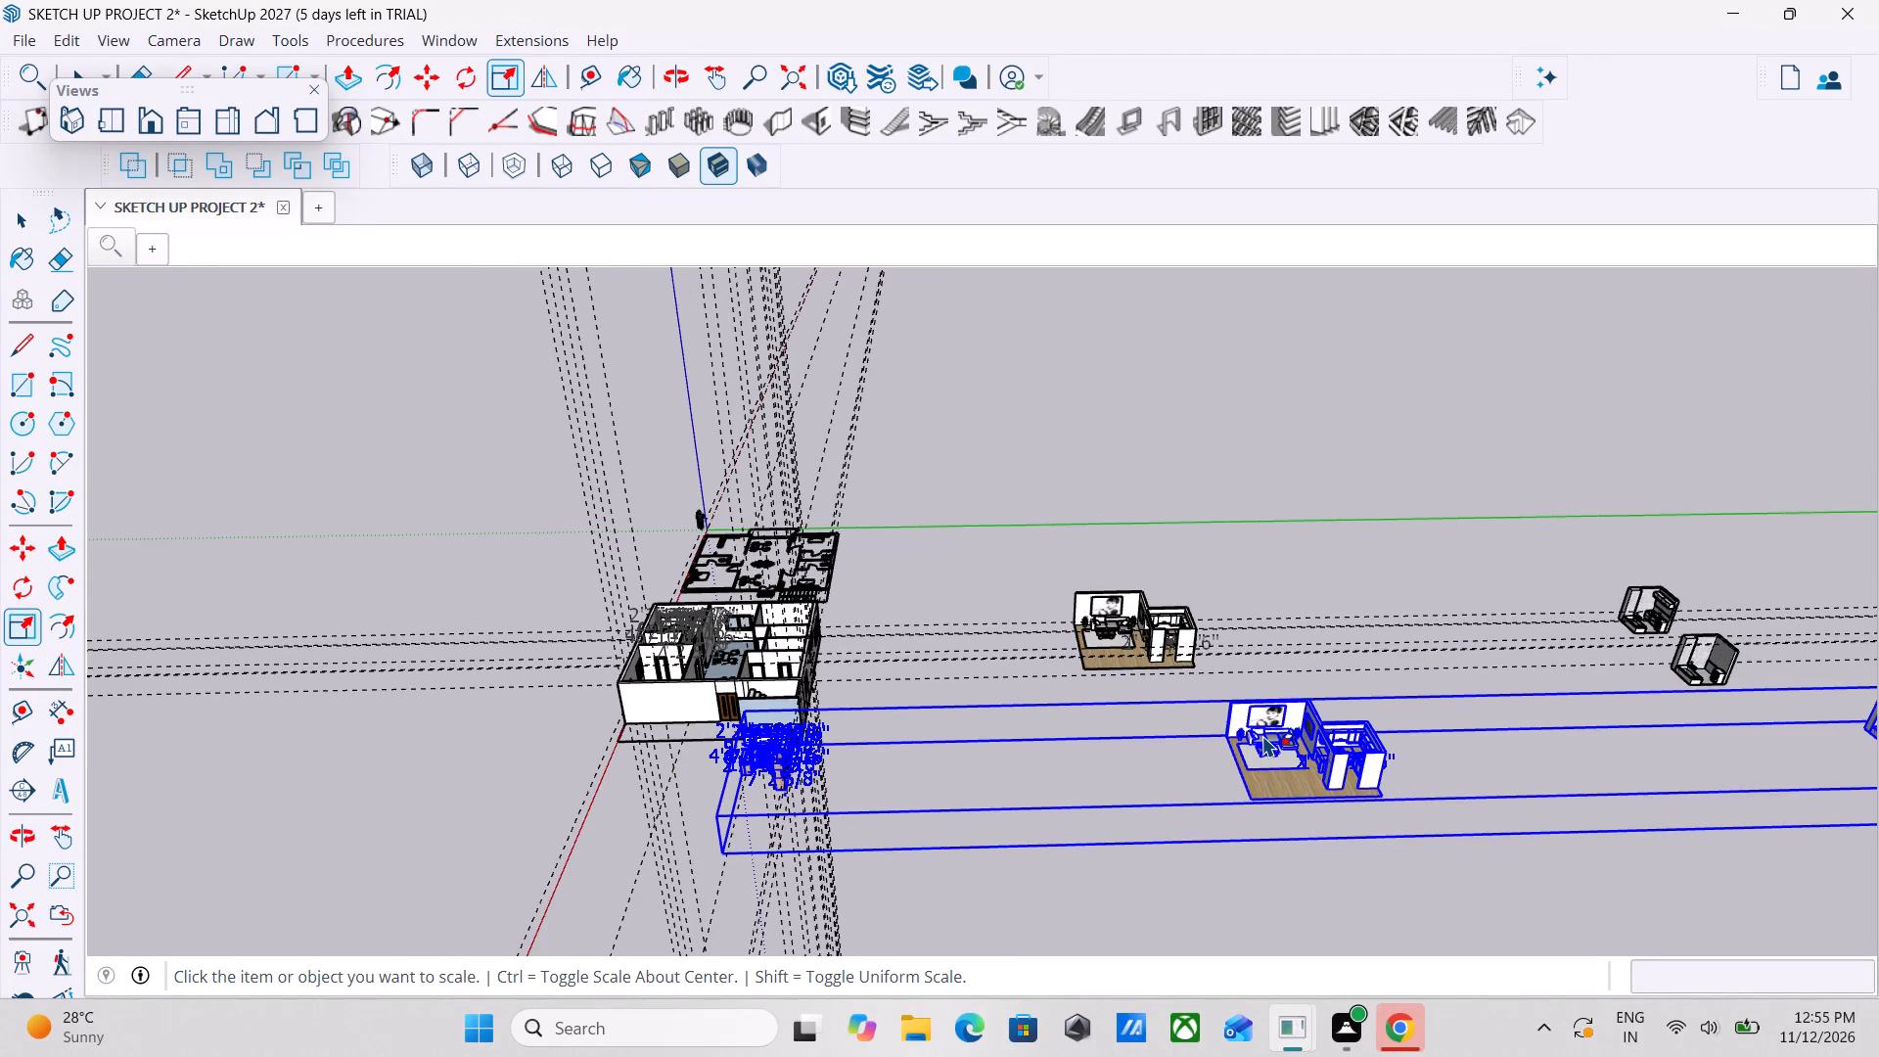
click(1262, 735)
middle_drag(1173, 843, 1181, 1032)
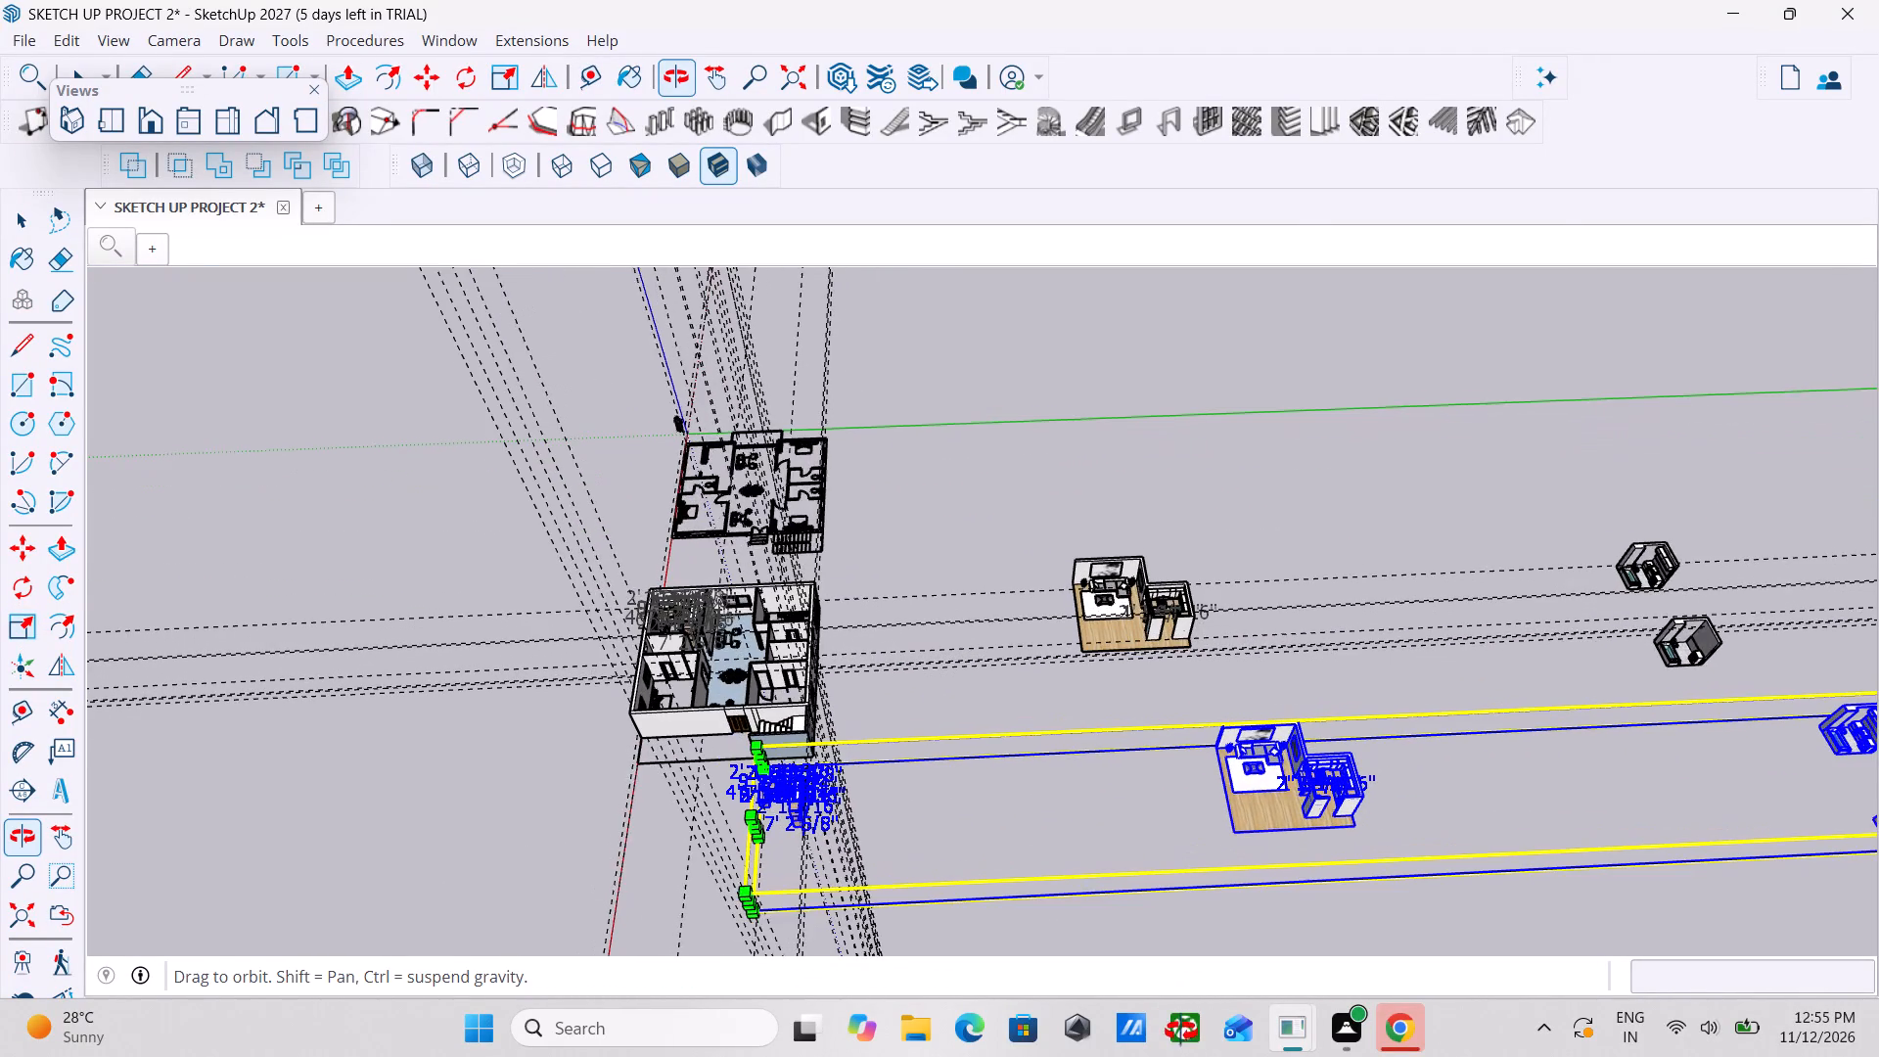
middle_drag(1181, 1032, 1181, 1033)
right_click(1240, 781)
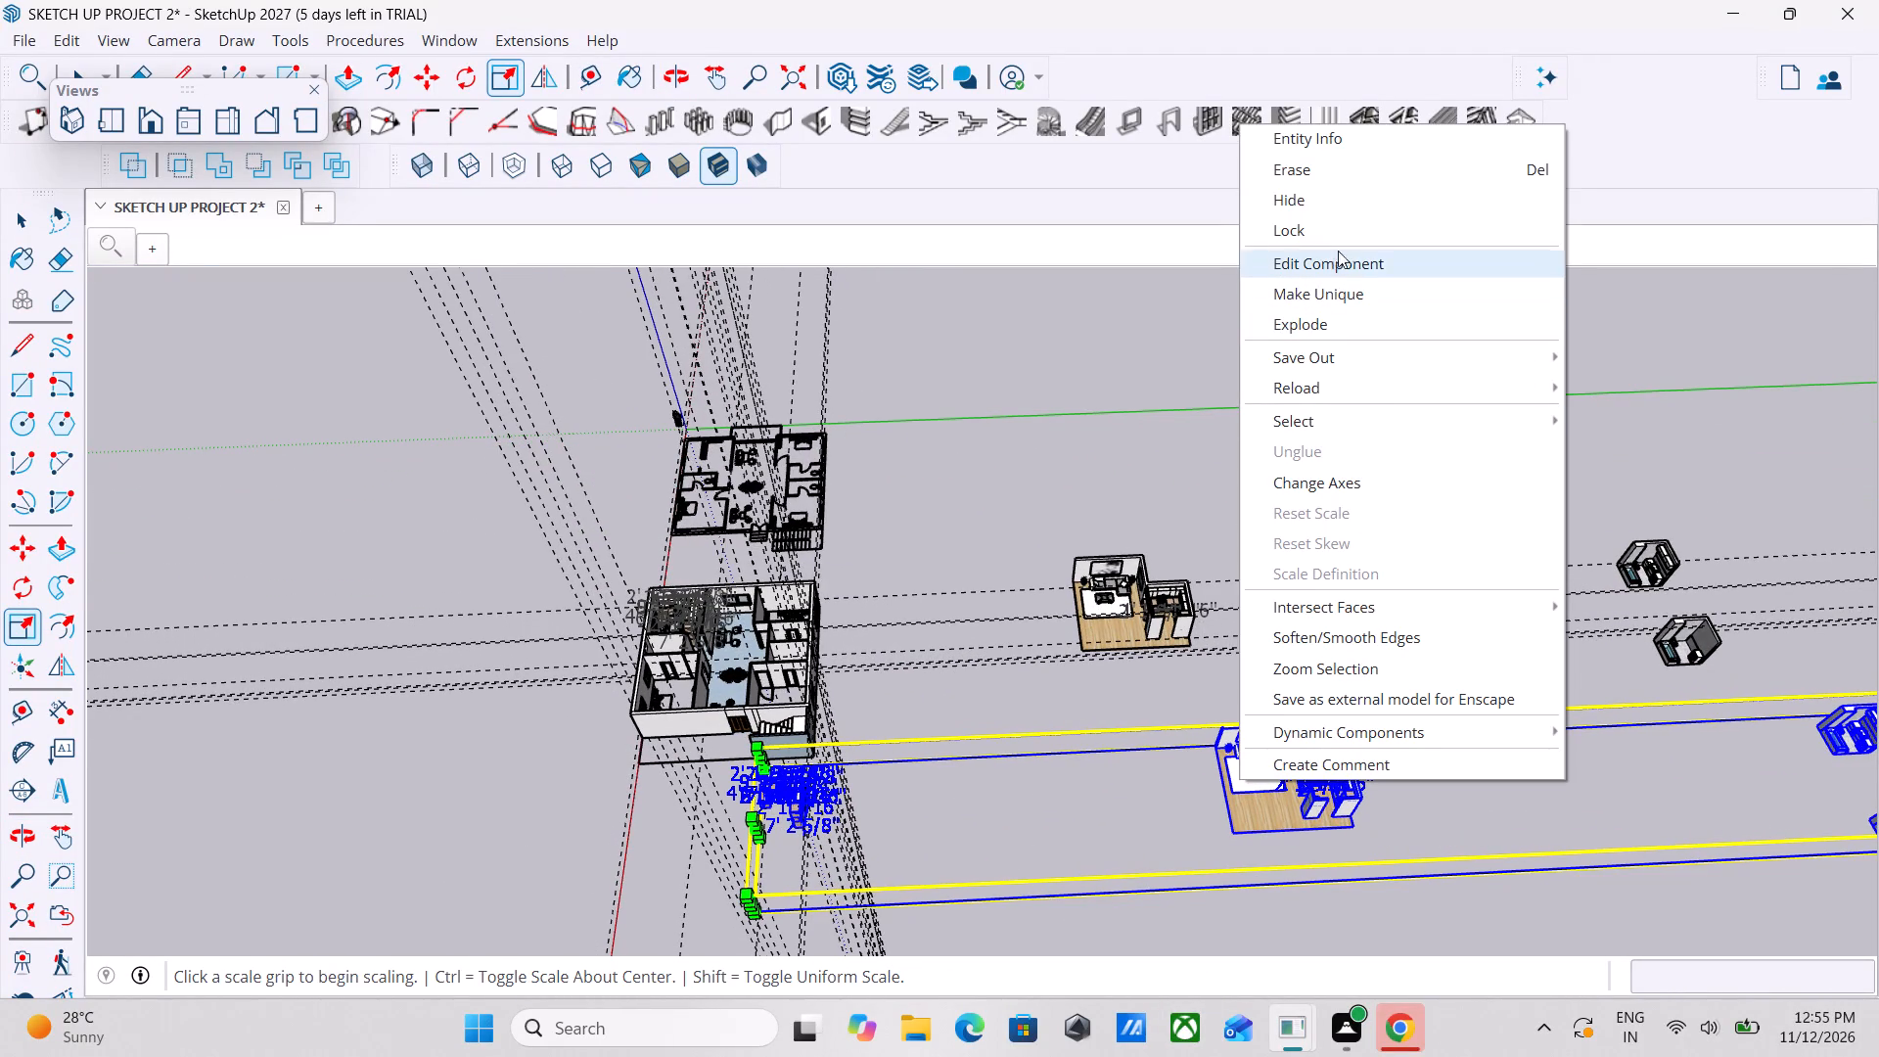
click(1347, 166)
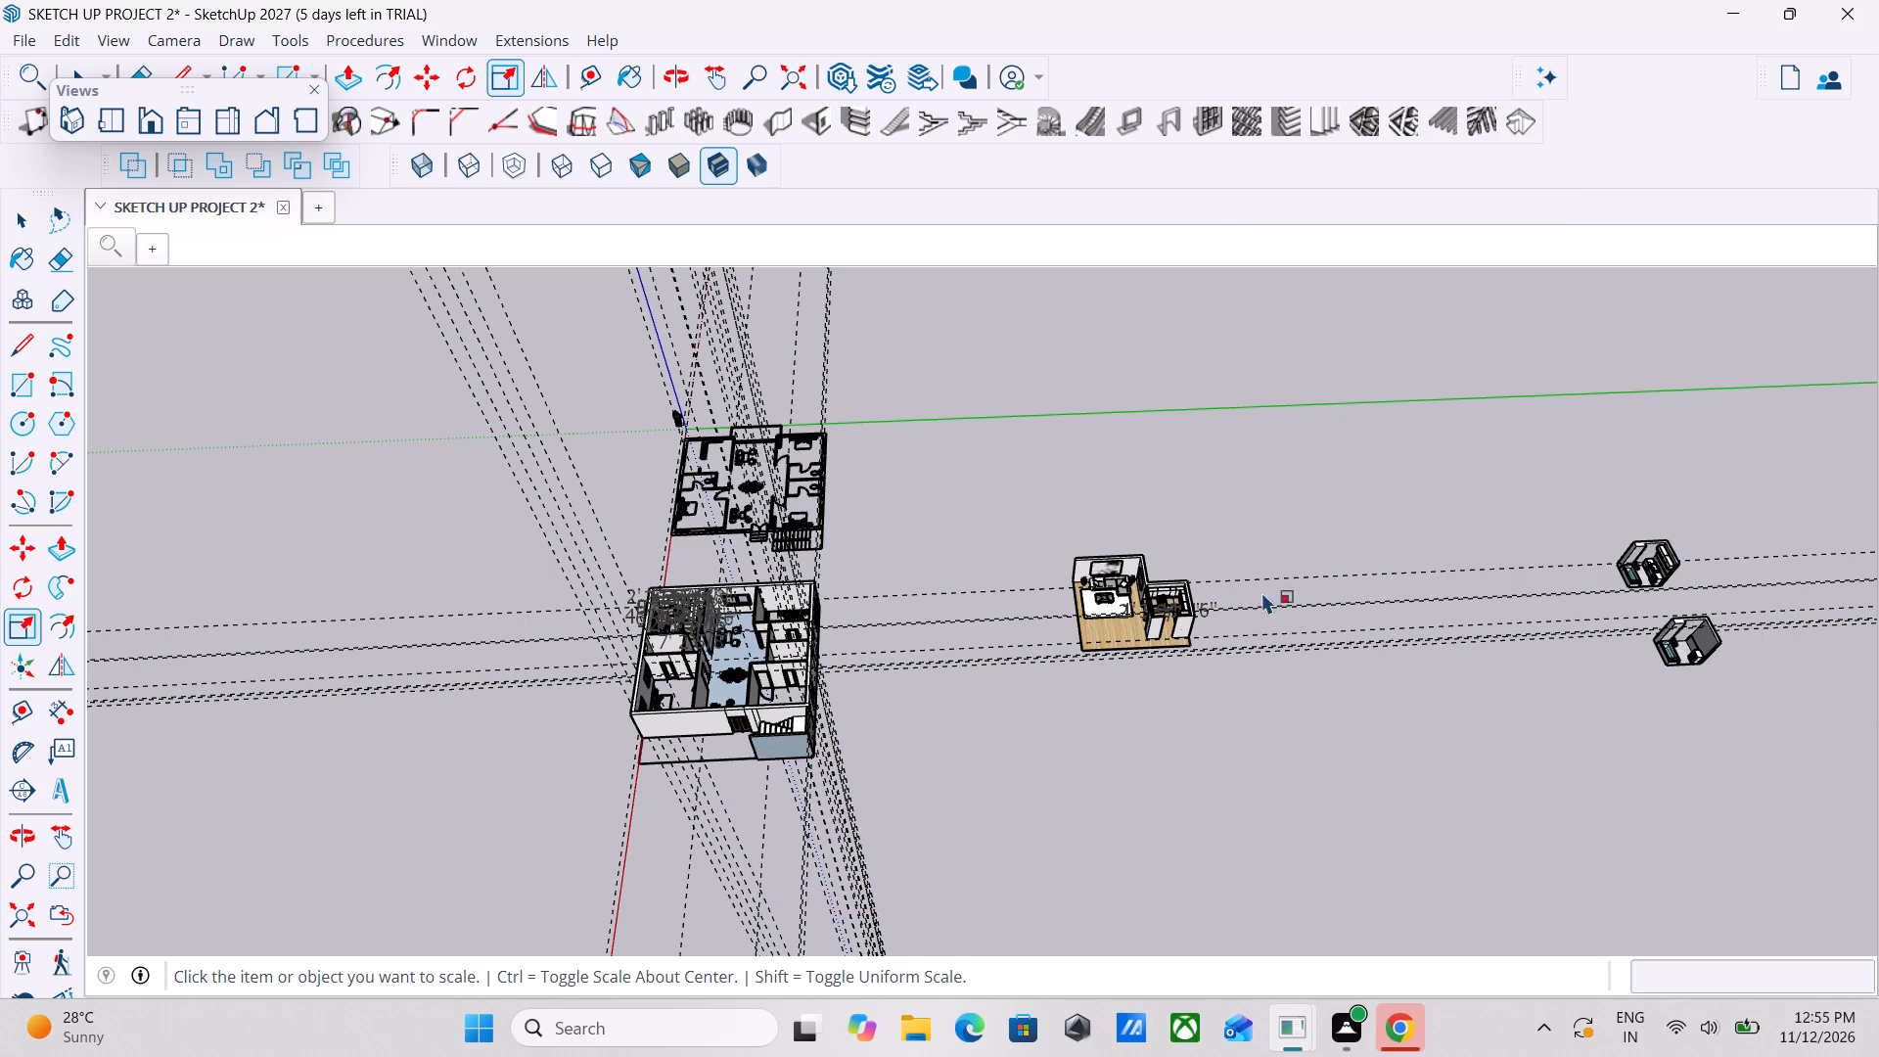
Examine how far the remaining kitchen component extends, including the extra furnished rooms it carries outside the house.
click(1097, 577)
scroll(1318, 654, up, 2)
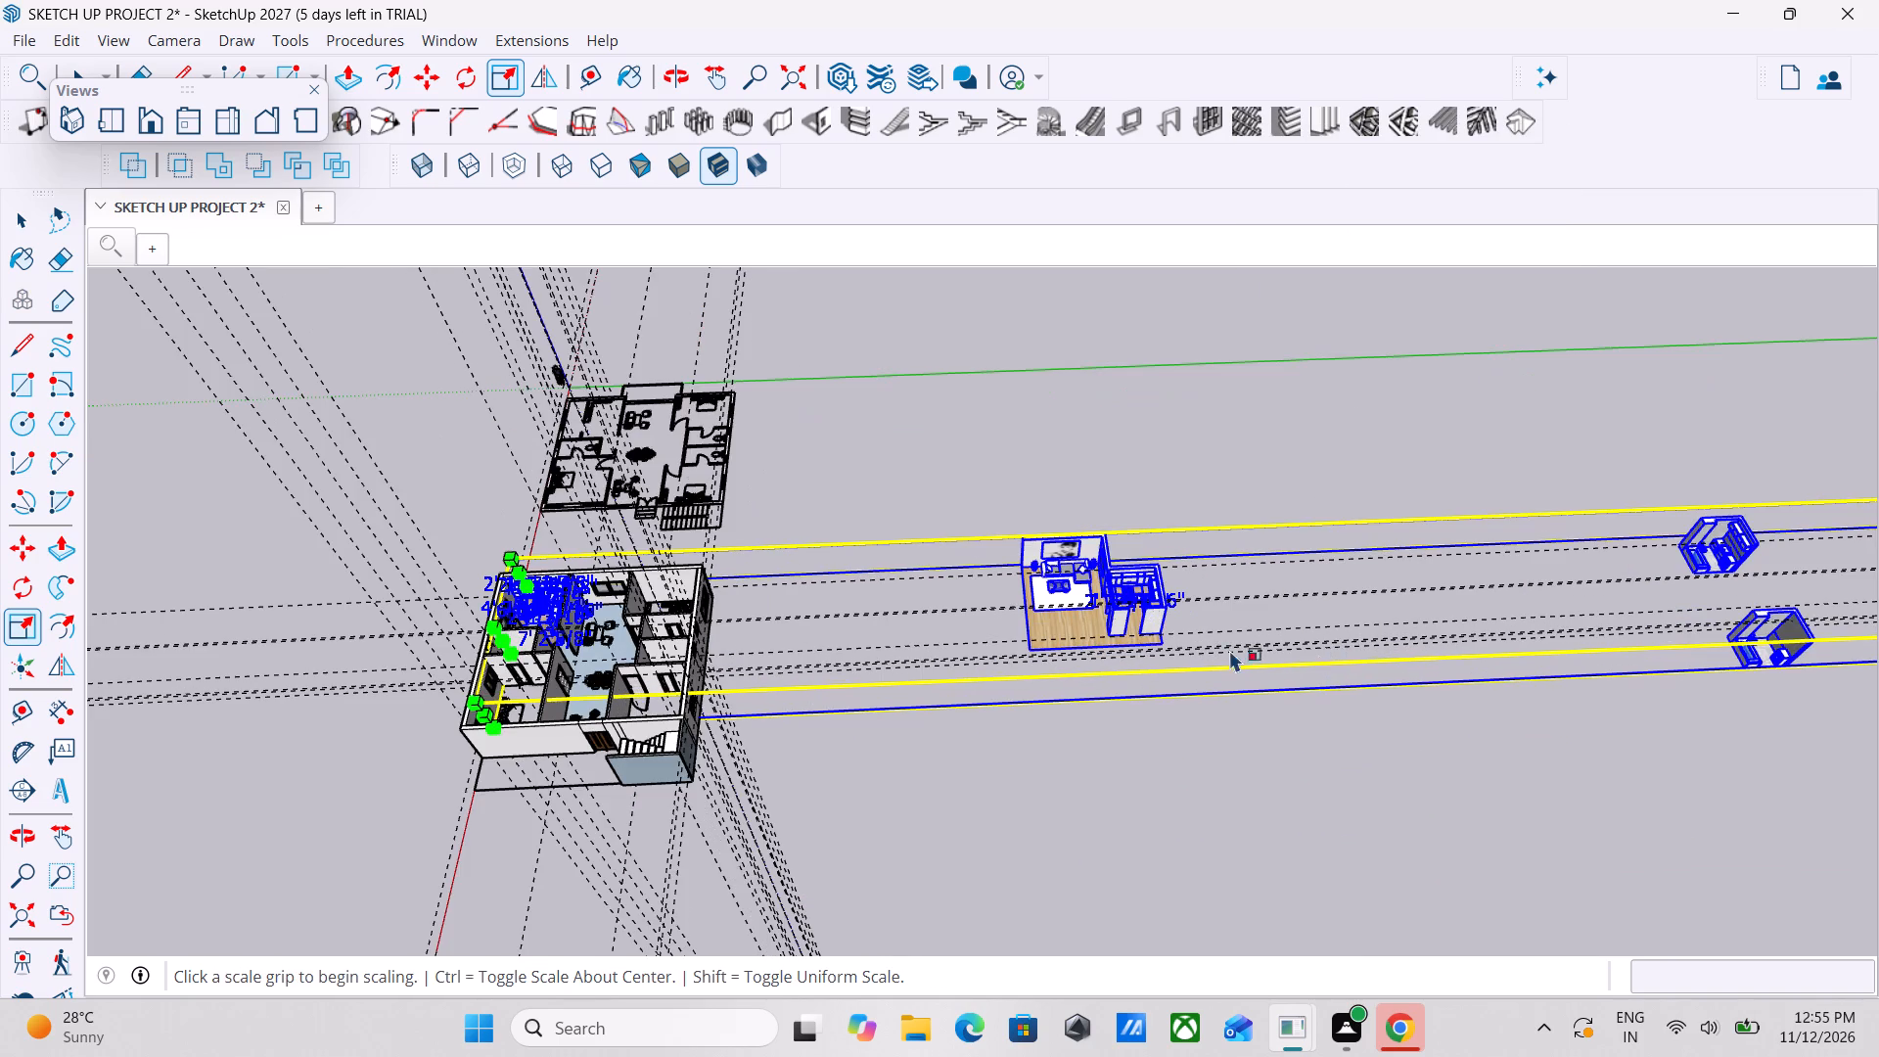
scroll(1067, 630, up, 2)
middle_drag(725, 648, 825, 592)
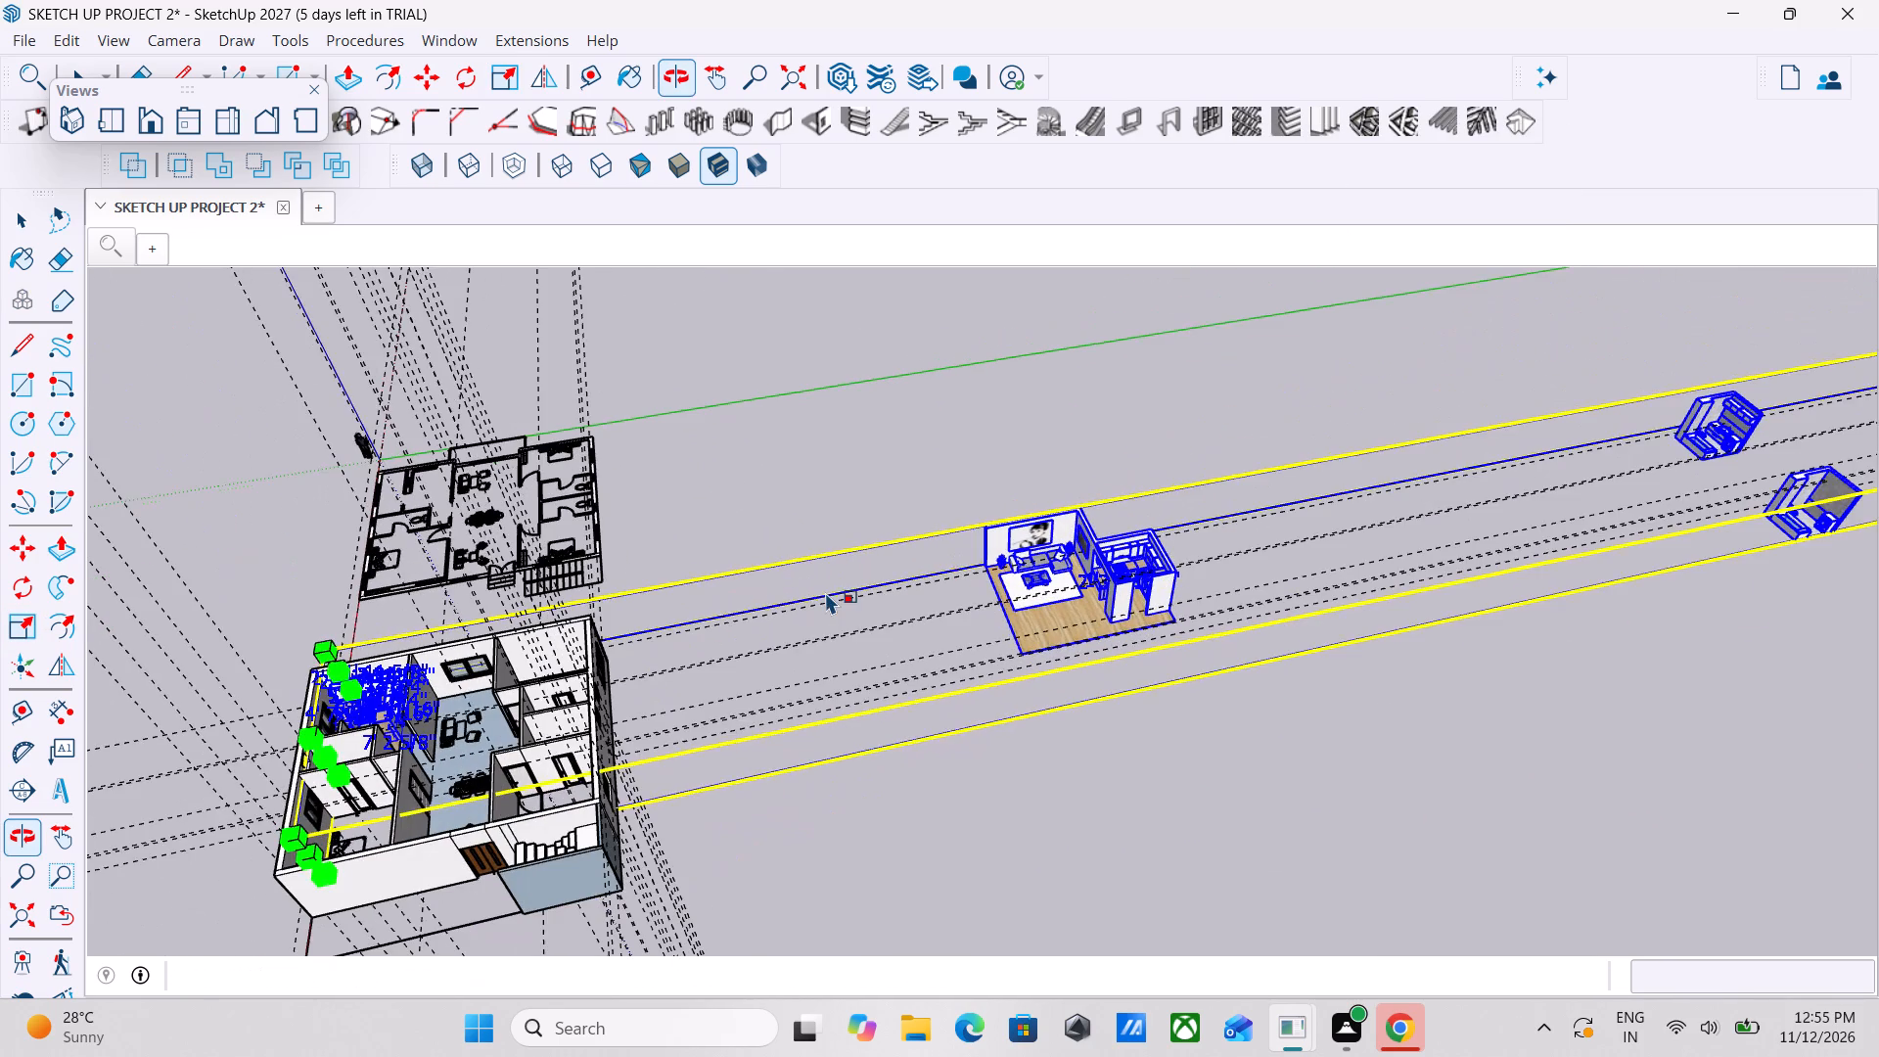
right_click(825, 592)
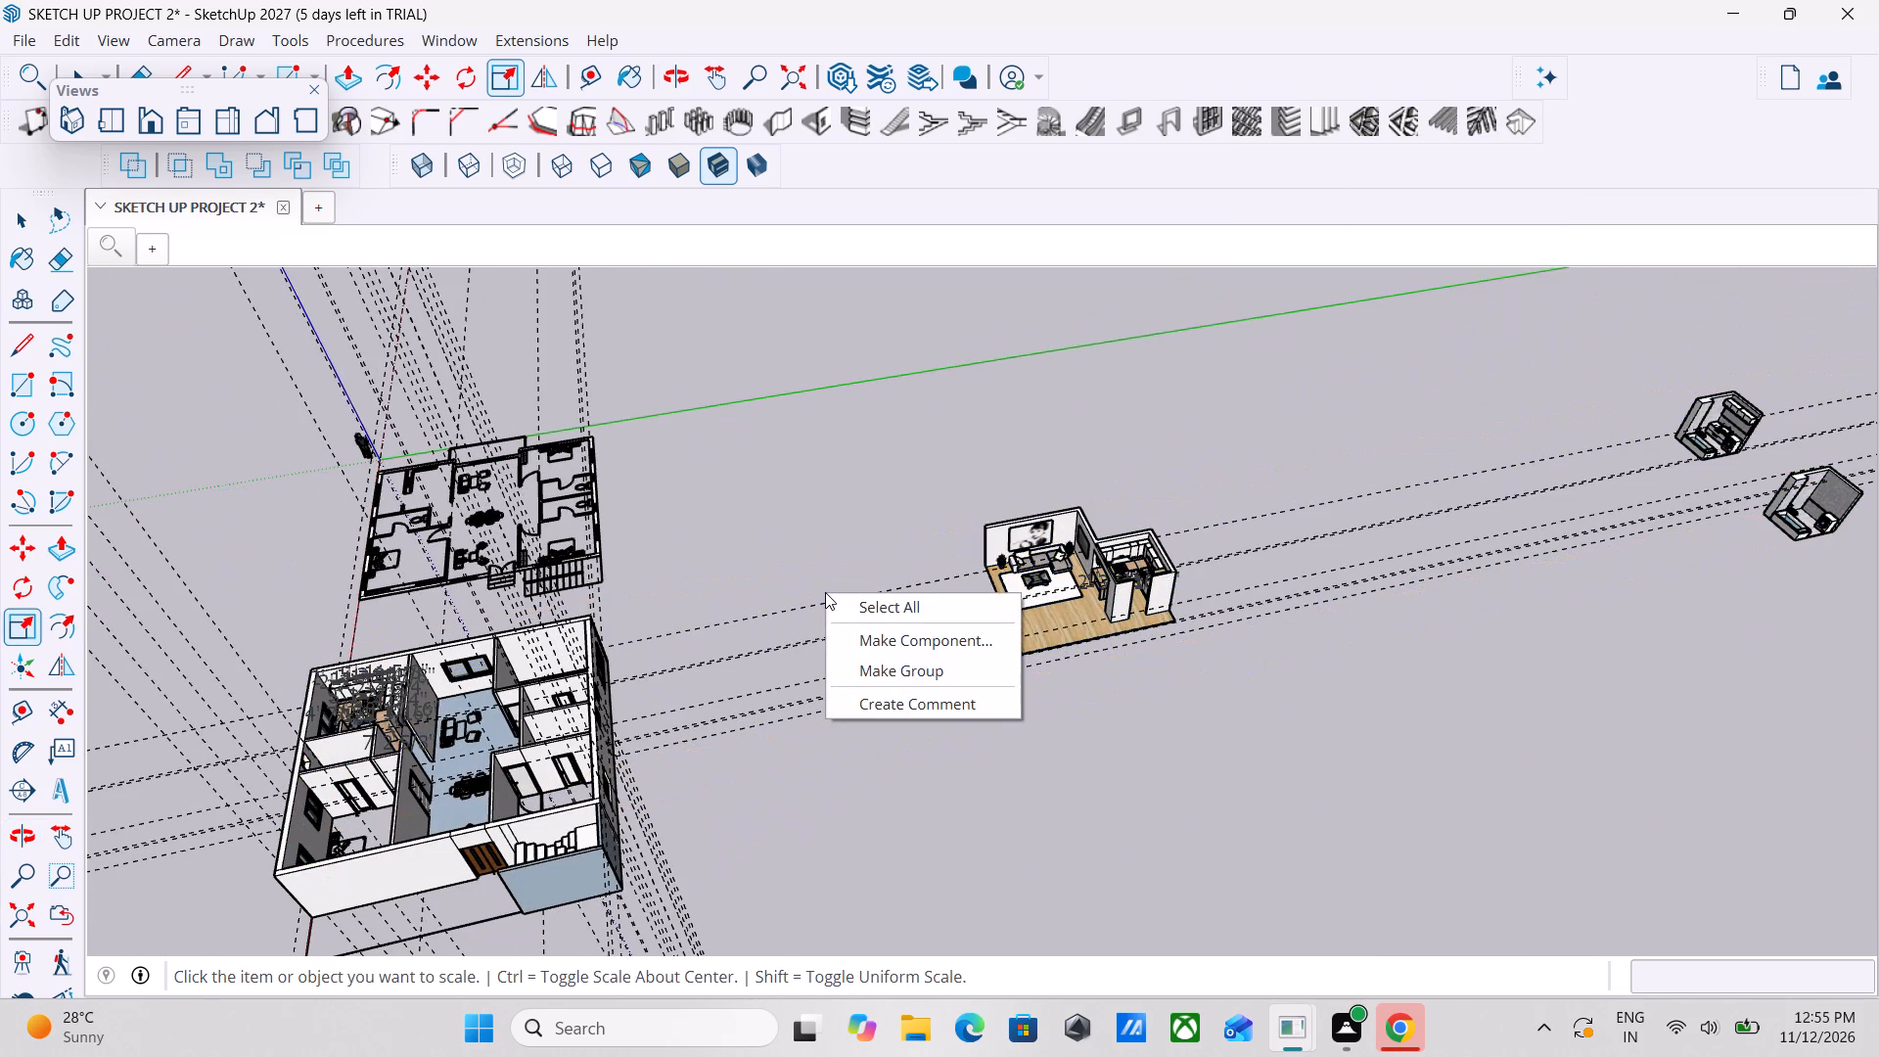
key(Escape)
click(1073, 553)
scroll(1105, 561, up, 2)
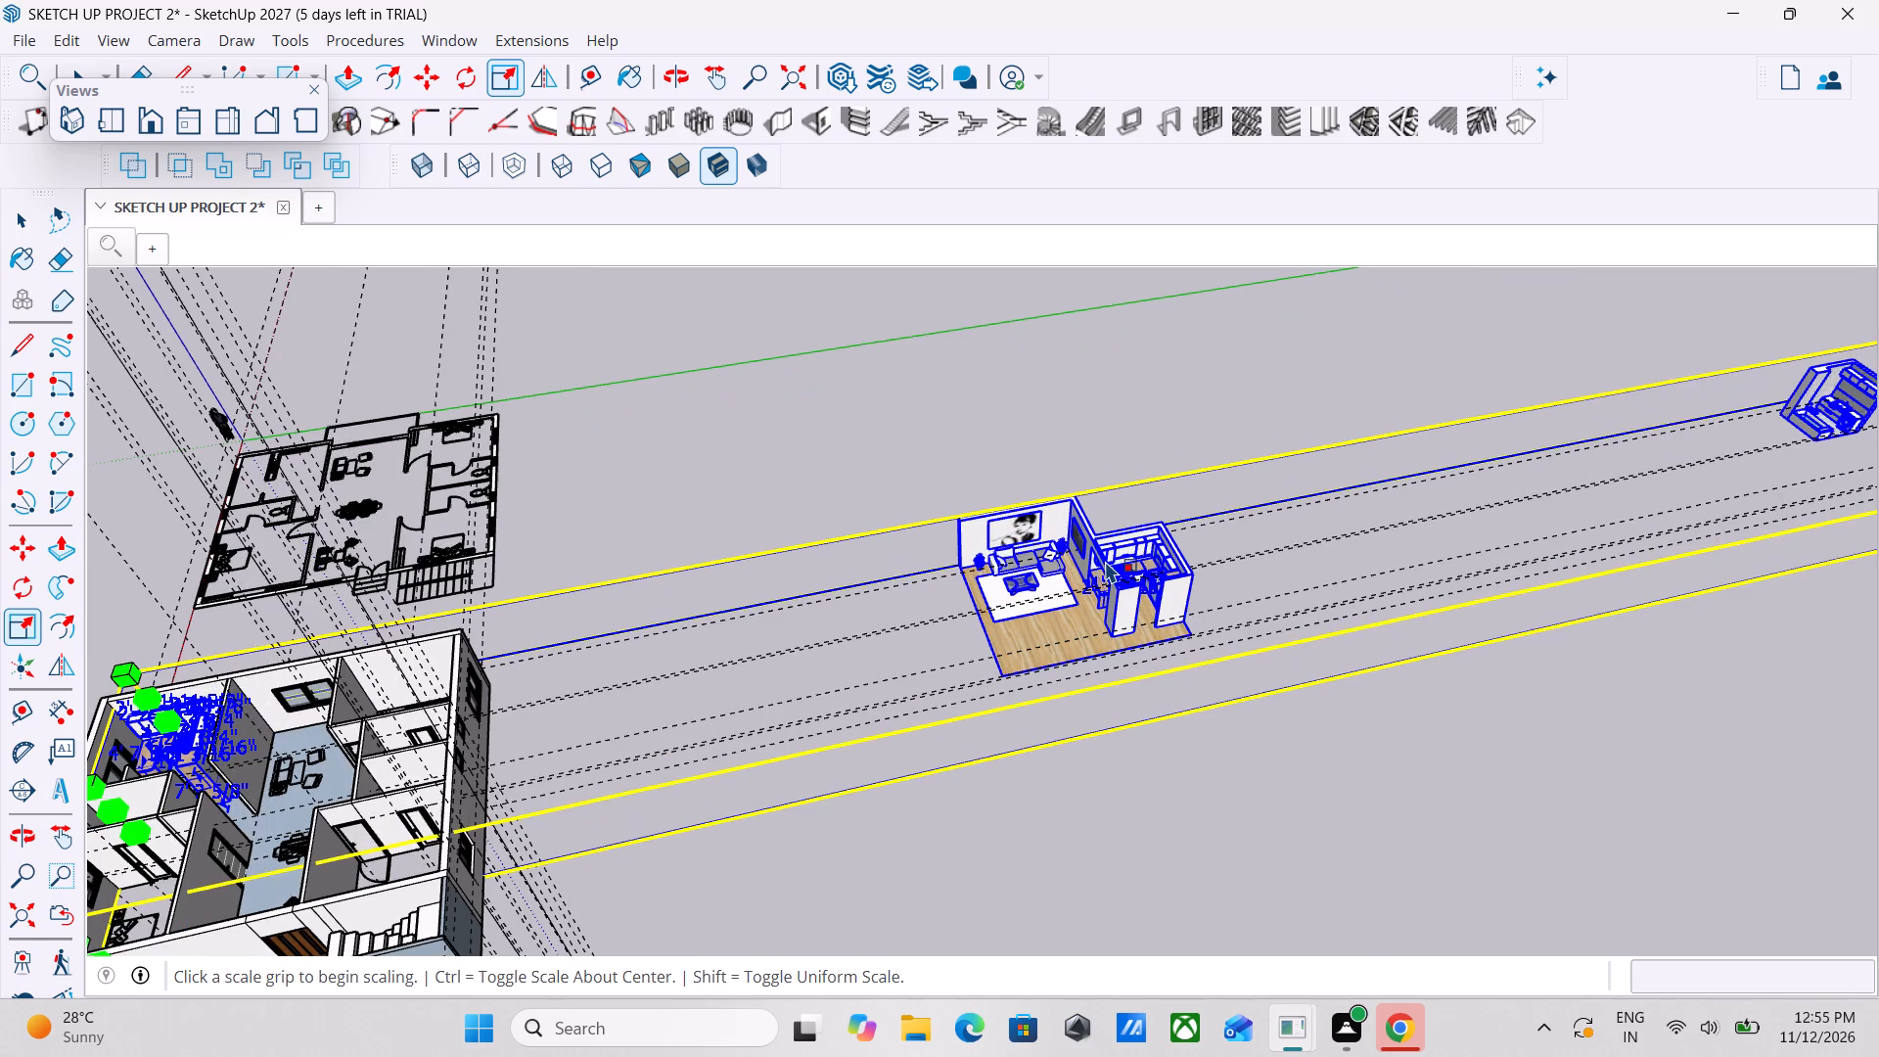
scroll(1150, 590, up, 2)
key(Escape)
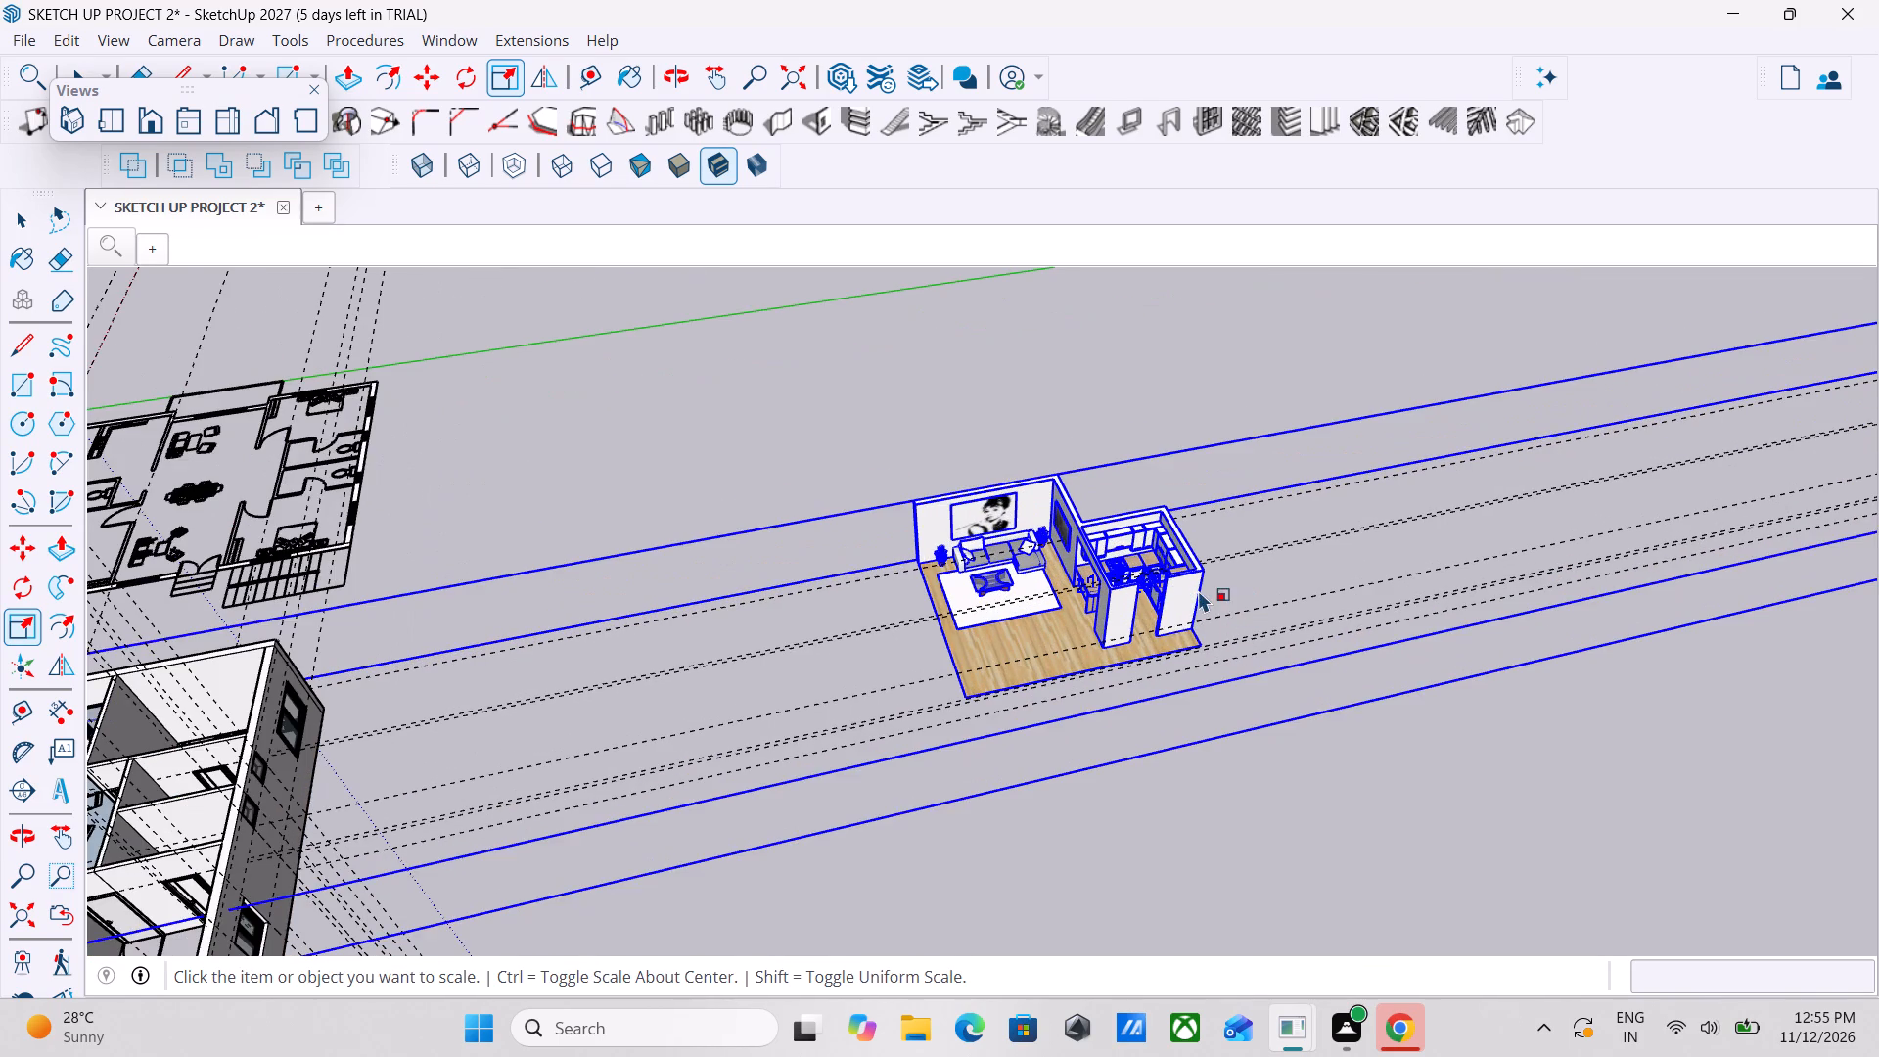
scroll(1198, 590, up, 2)
scroll(1190, 667, down, 13)
scroll(1433, 678, down, 1)
middle_drag(1433, 678, 1025, 676)
middle_drag(1311, 710, 1690, 545)
scroll(1647, 645, up, 3)
click(1614, 642)
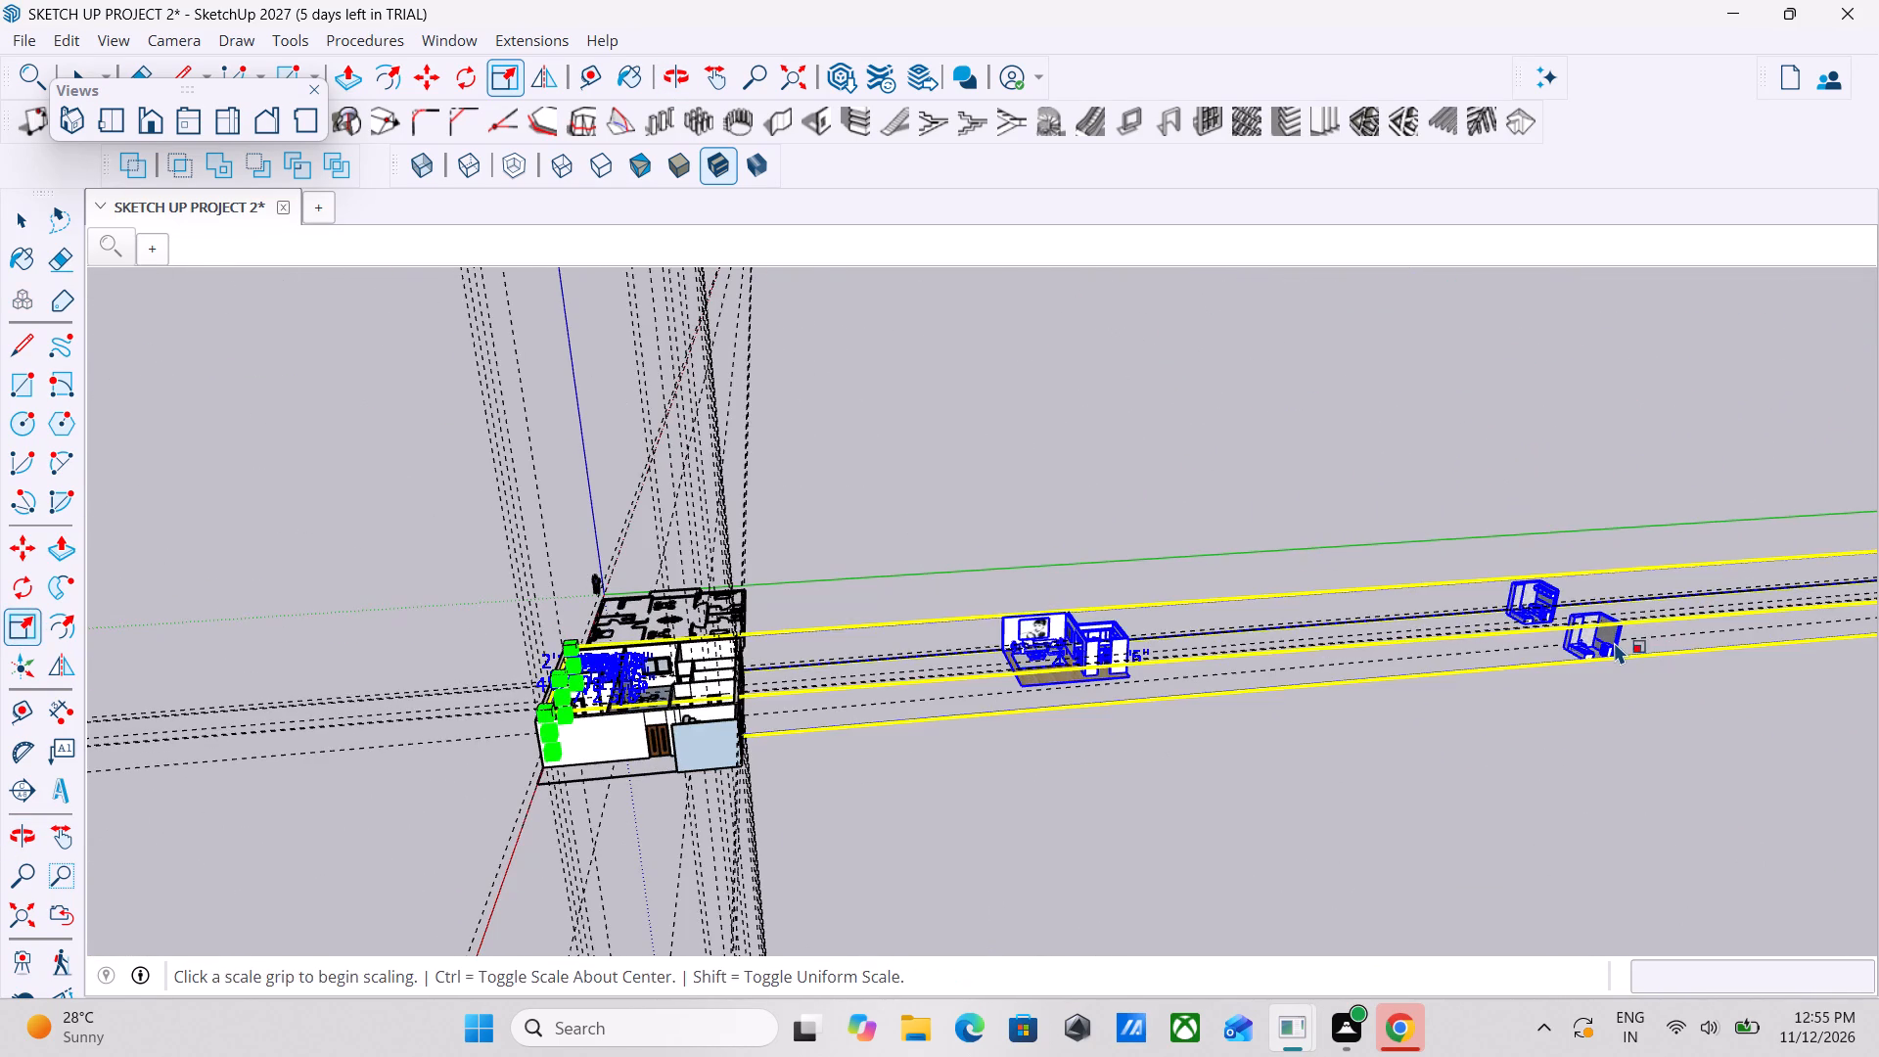
middle_drag(1614, 642, 922, 683)
scroll(922, 683, up, 1)
scroll(922, 683, down, 4)
middle_drag(881, 759, 1479, 518)
scroll(1119, 712, down, 1)
scroll(1325, 640, down, 4)
middle_drag(945, 623, 826, 989)
scroll(1031, 712, up, 3)
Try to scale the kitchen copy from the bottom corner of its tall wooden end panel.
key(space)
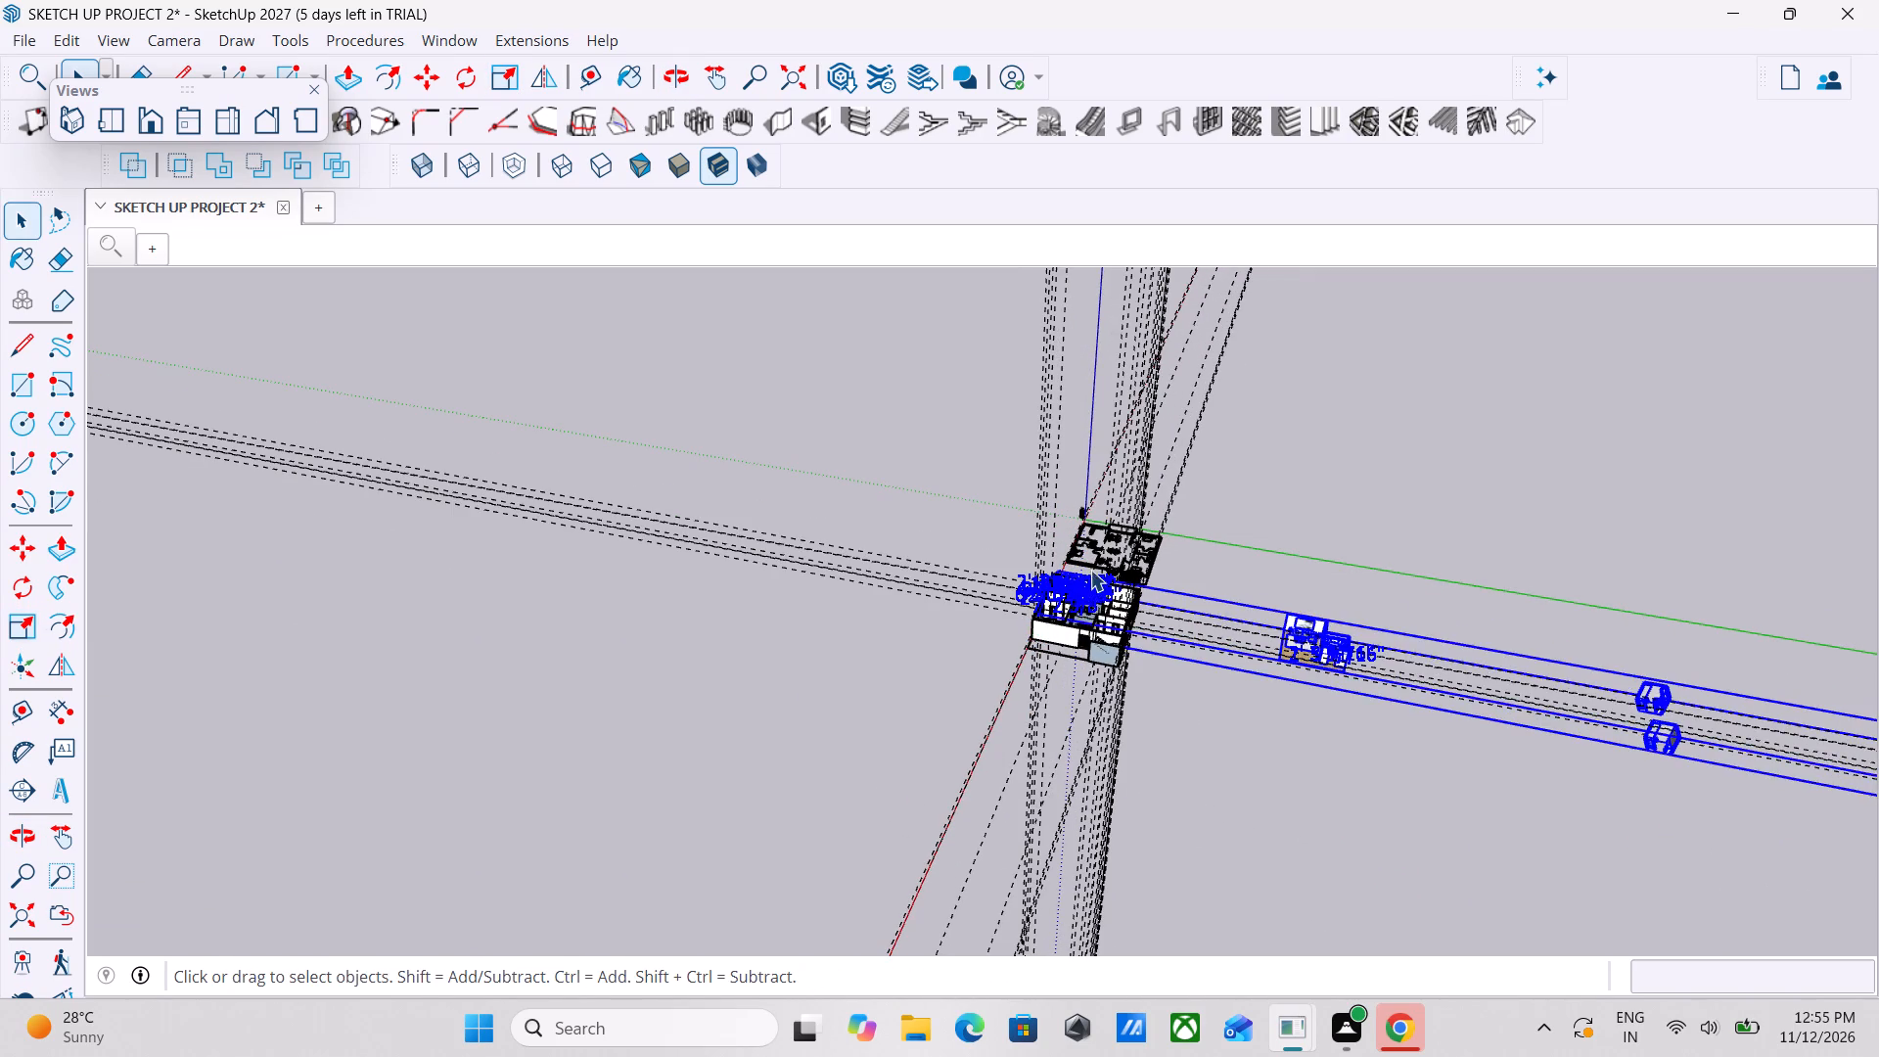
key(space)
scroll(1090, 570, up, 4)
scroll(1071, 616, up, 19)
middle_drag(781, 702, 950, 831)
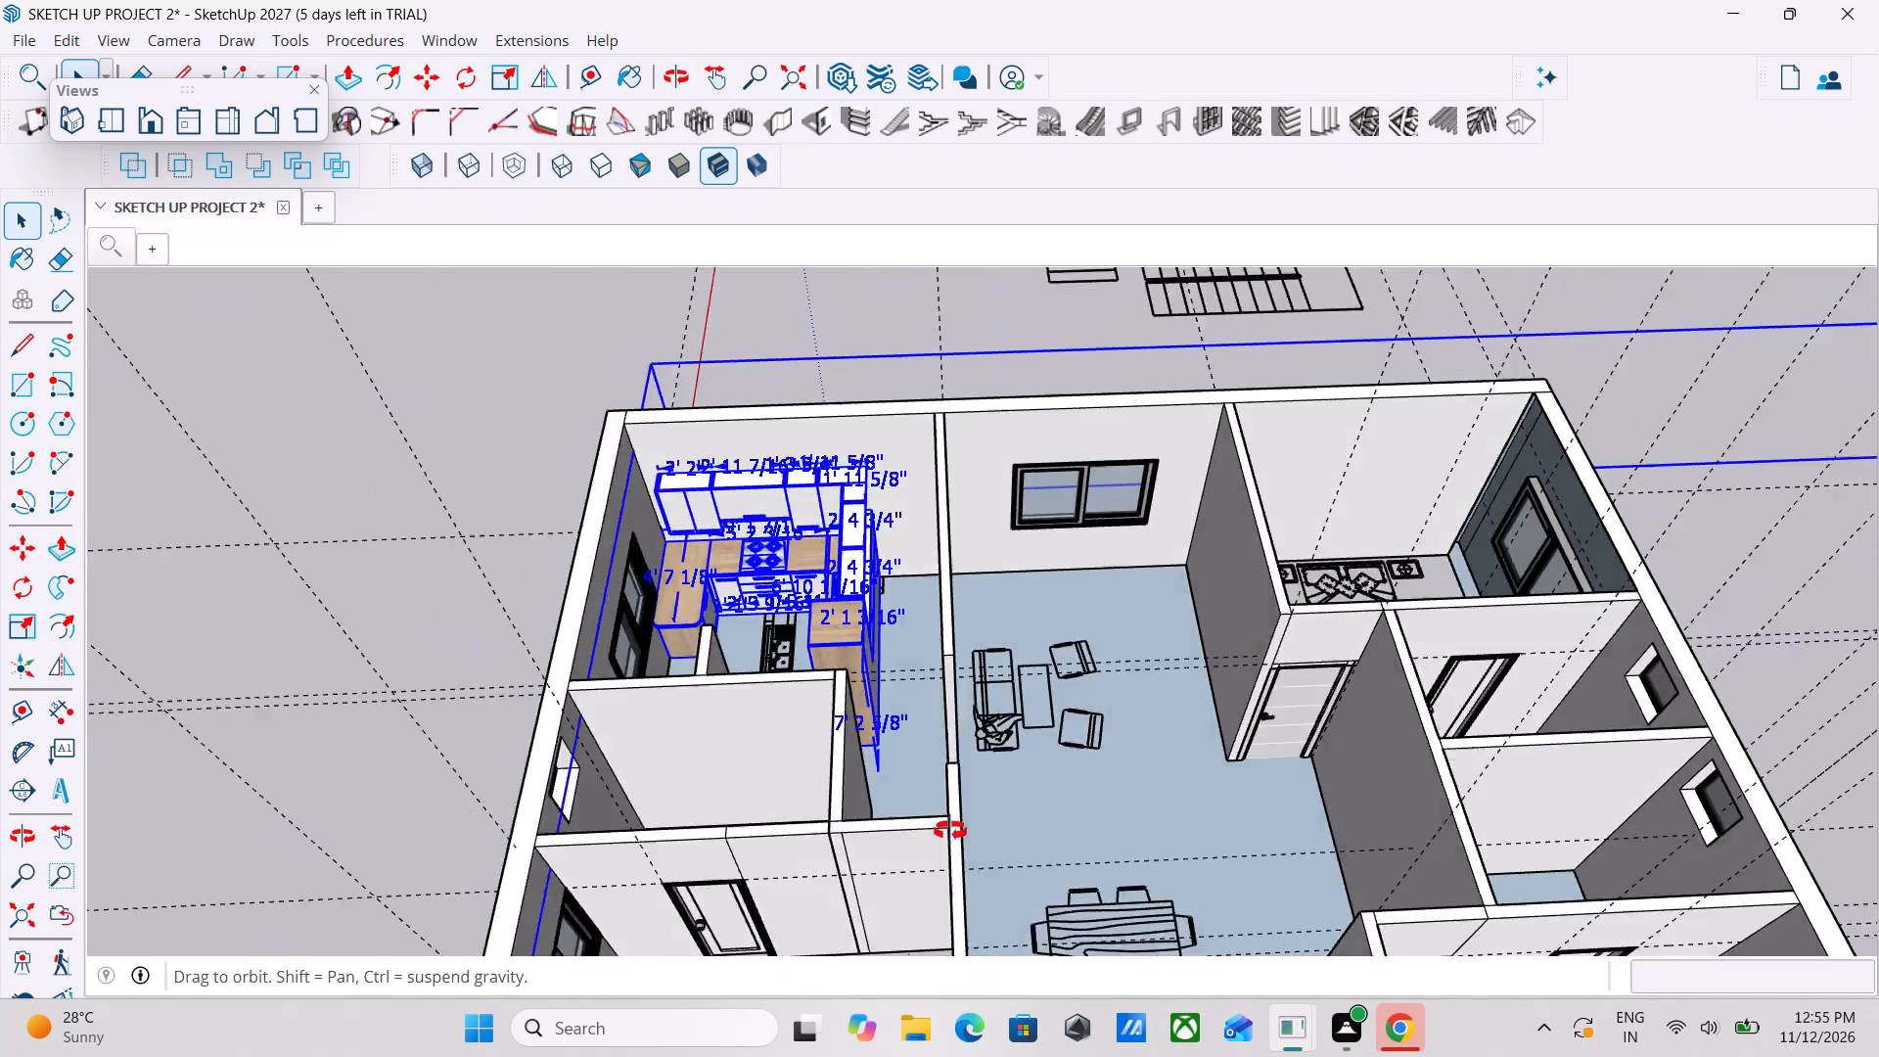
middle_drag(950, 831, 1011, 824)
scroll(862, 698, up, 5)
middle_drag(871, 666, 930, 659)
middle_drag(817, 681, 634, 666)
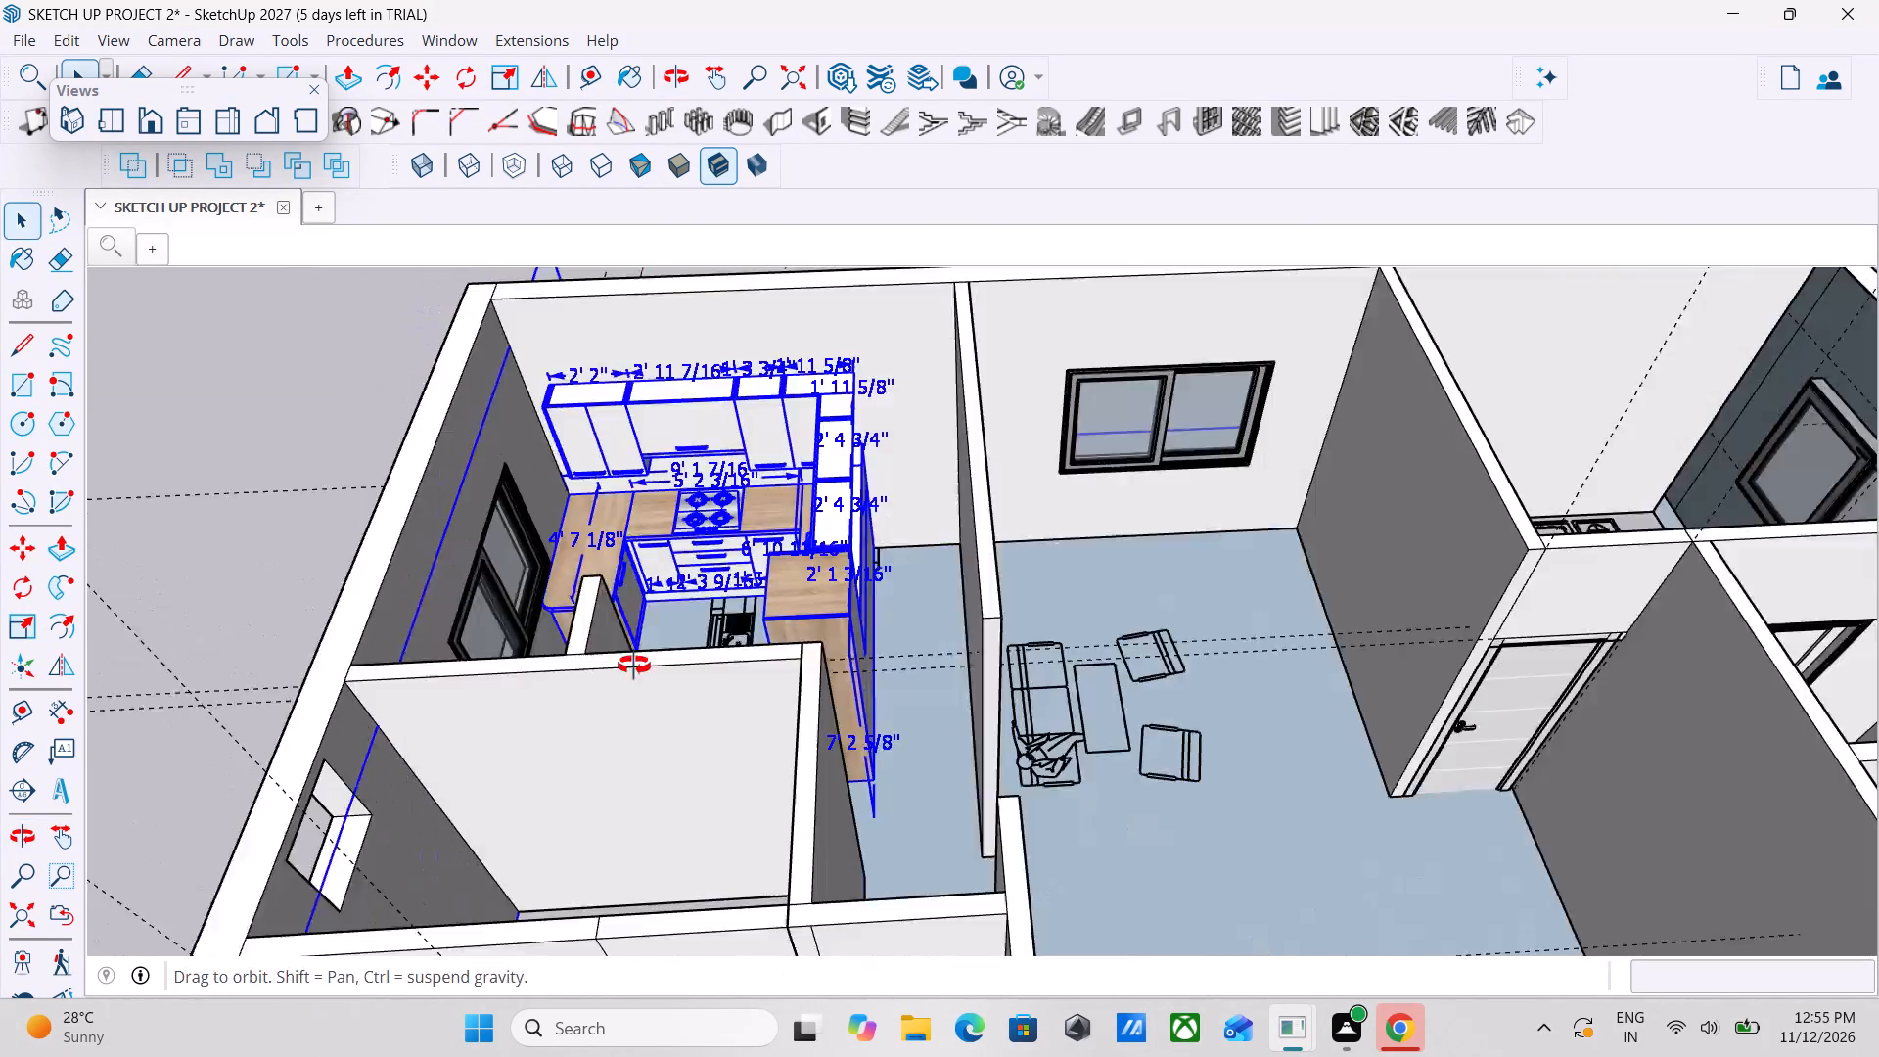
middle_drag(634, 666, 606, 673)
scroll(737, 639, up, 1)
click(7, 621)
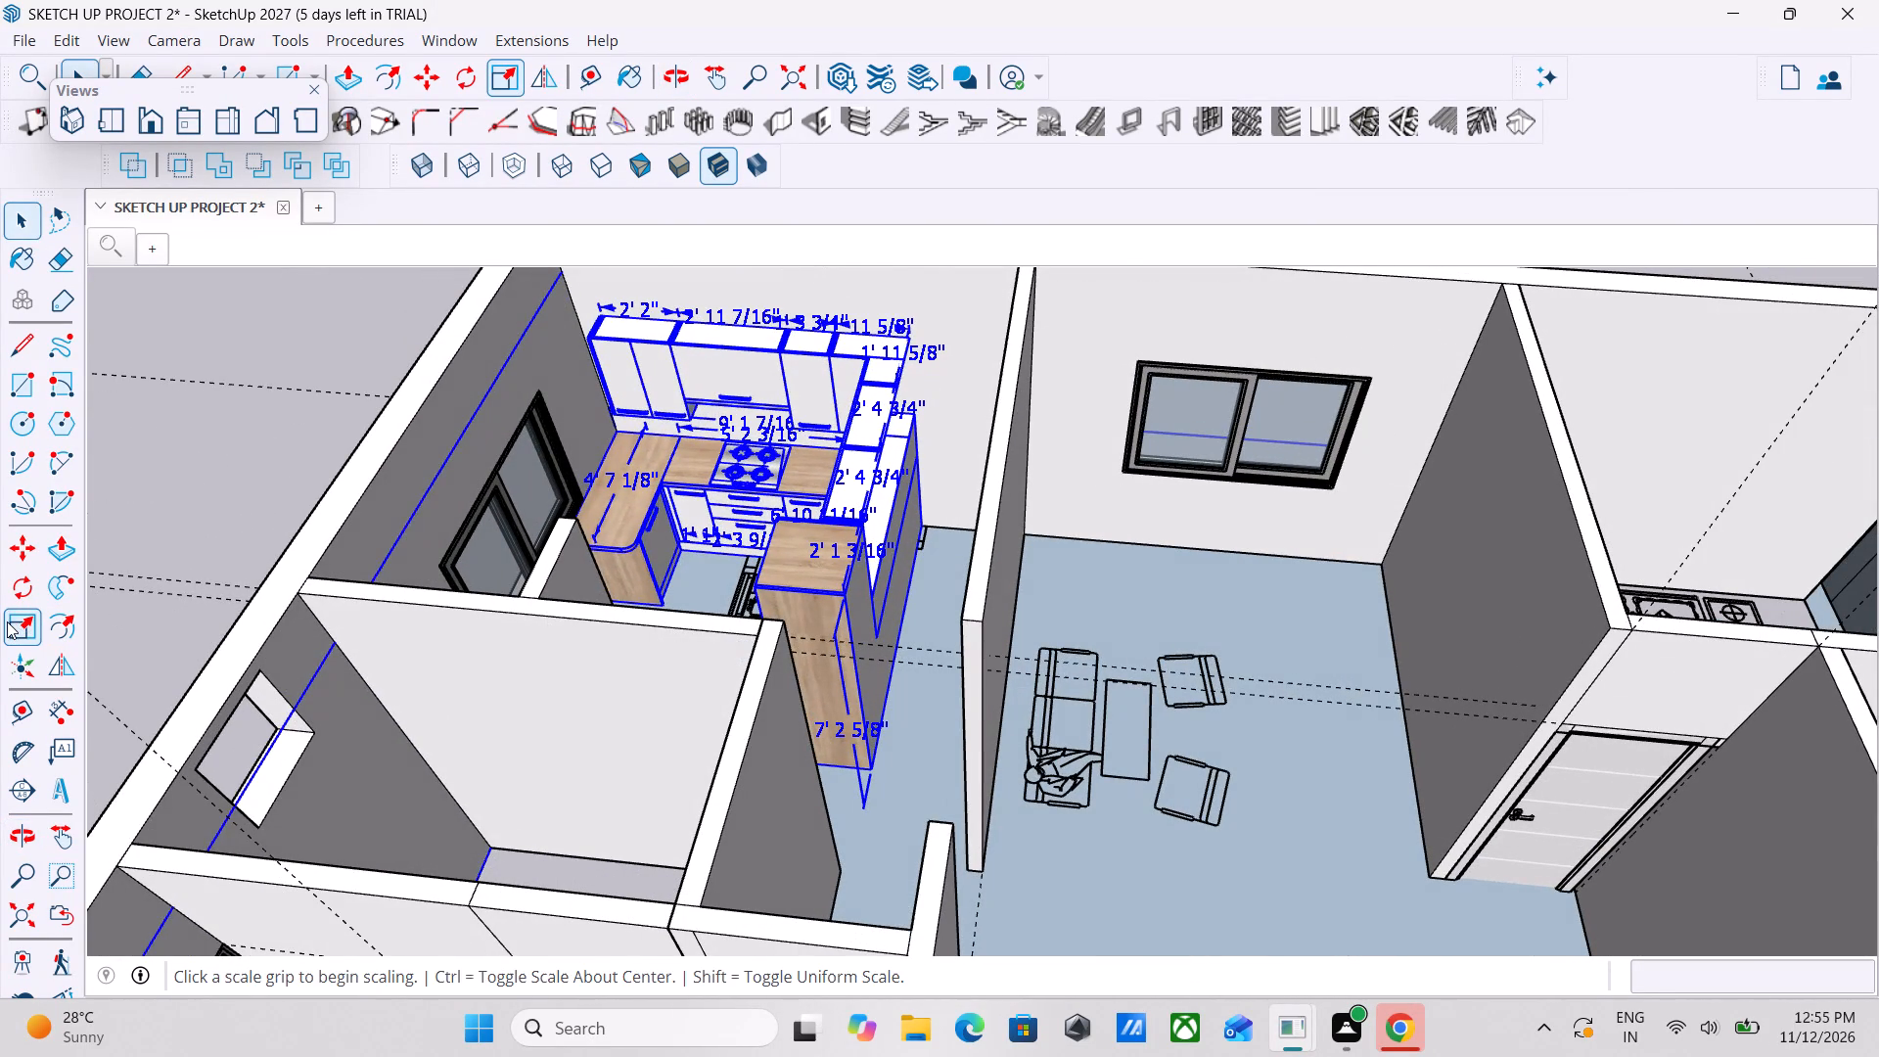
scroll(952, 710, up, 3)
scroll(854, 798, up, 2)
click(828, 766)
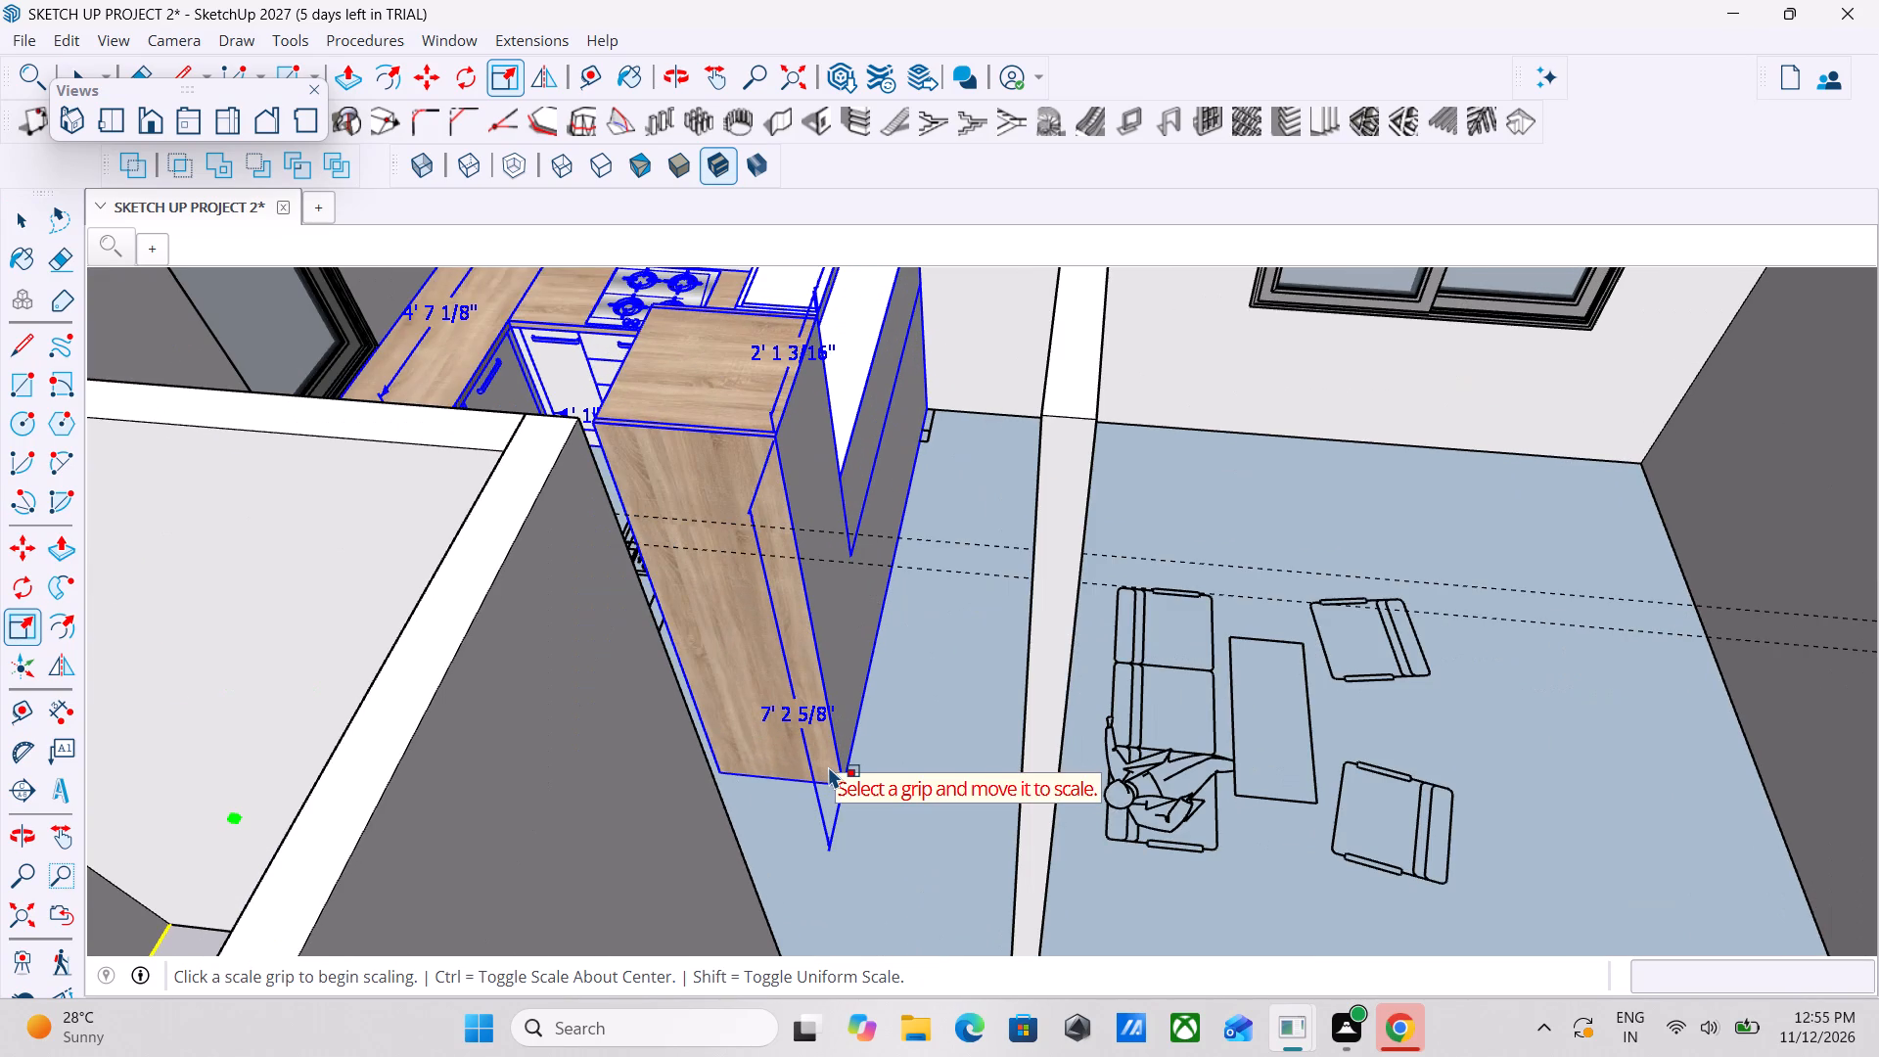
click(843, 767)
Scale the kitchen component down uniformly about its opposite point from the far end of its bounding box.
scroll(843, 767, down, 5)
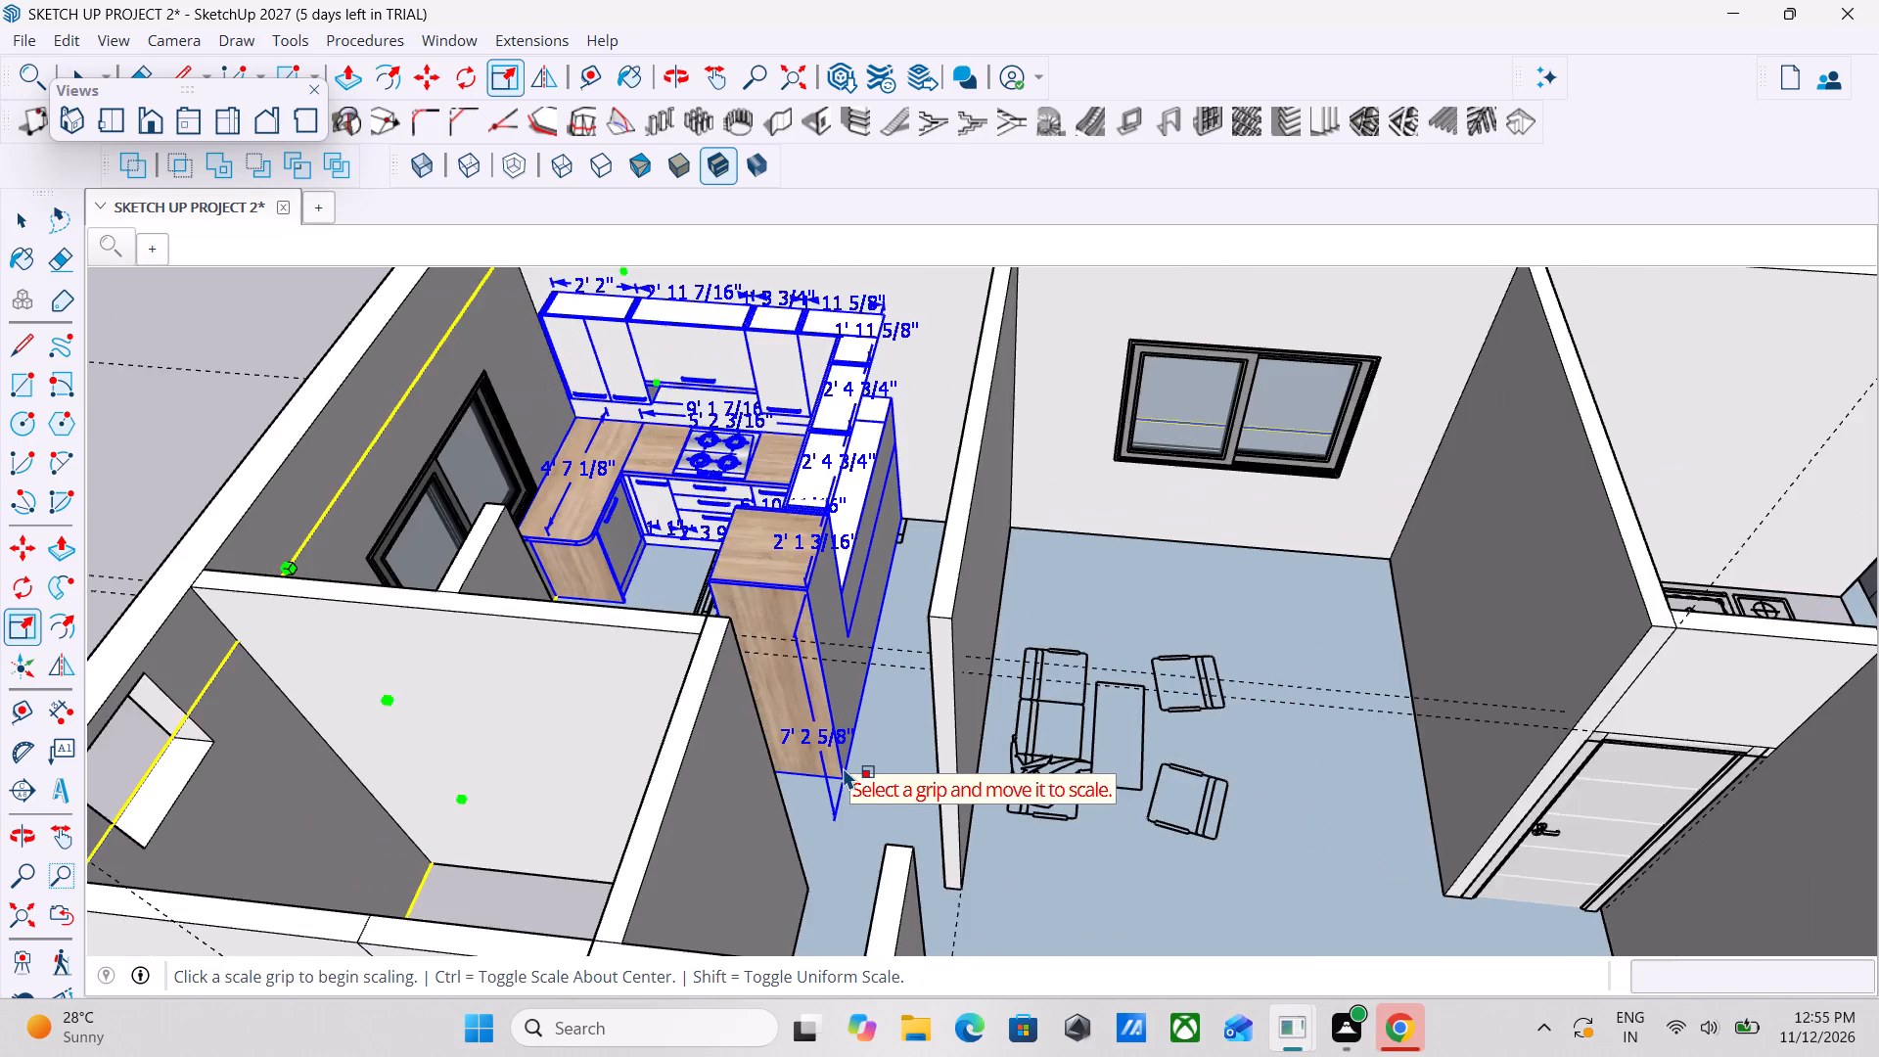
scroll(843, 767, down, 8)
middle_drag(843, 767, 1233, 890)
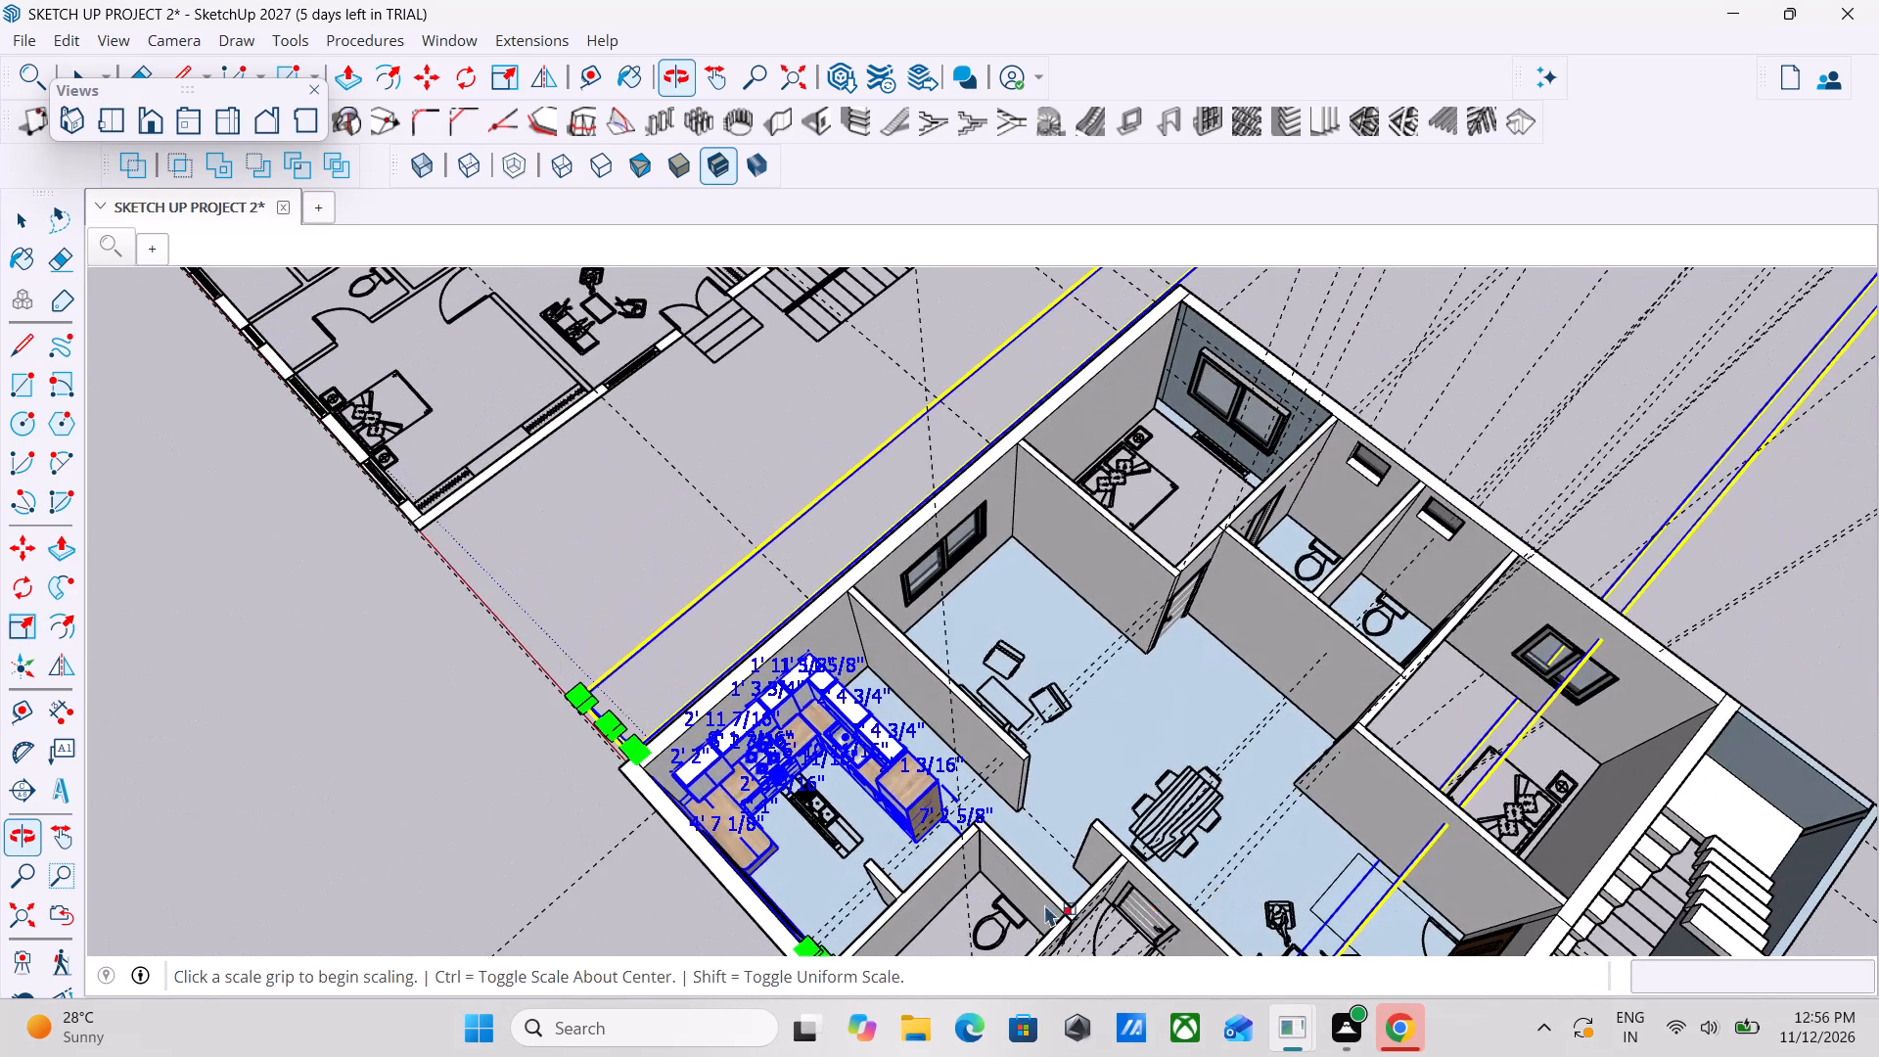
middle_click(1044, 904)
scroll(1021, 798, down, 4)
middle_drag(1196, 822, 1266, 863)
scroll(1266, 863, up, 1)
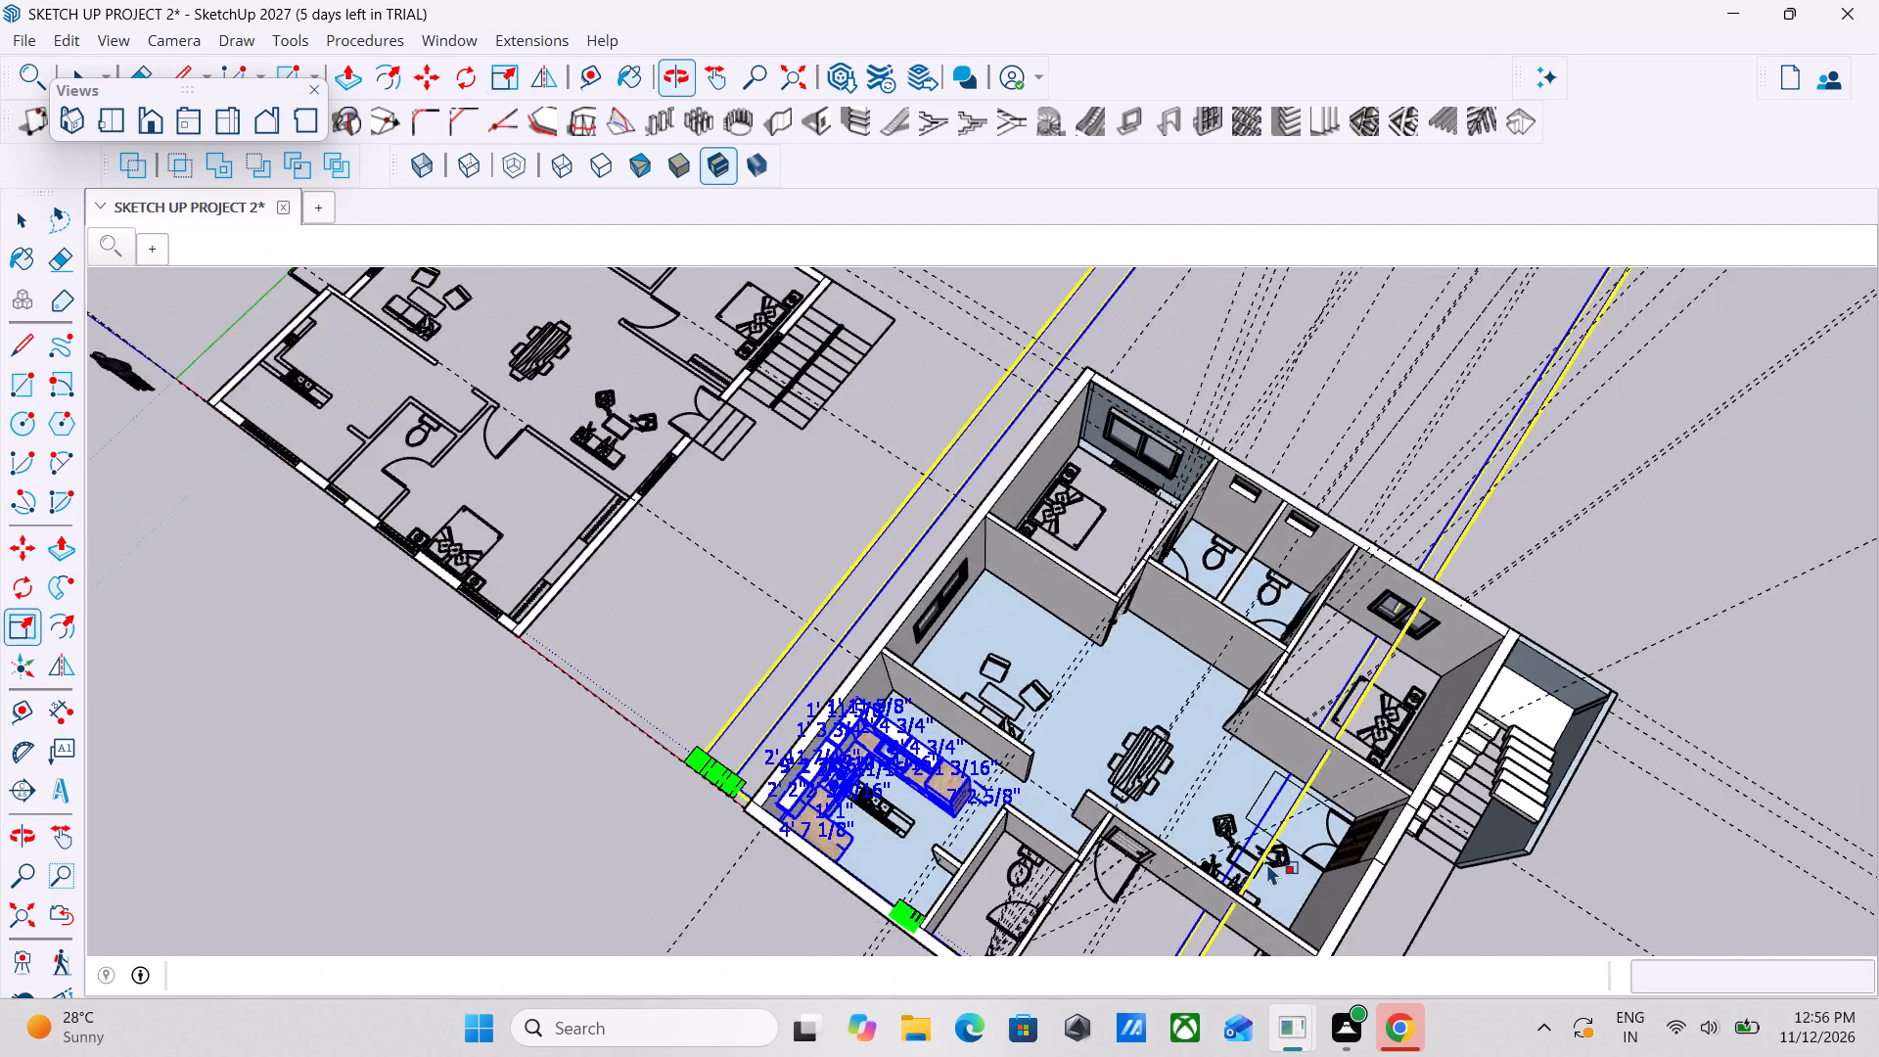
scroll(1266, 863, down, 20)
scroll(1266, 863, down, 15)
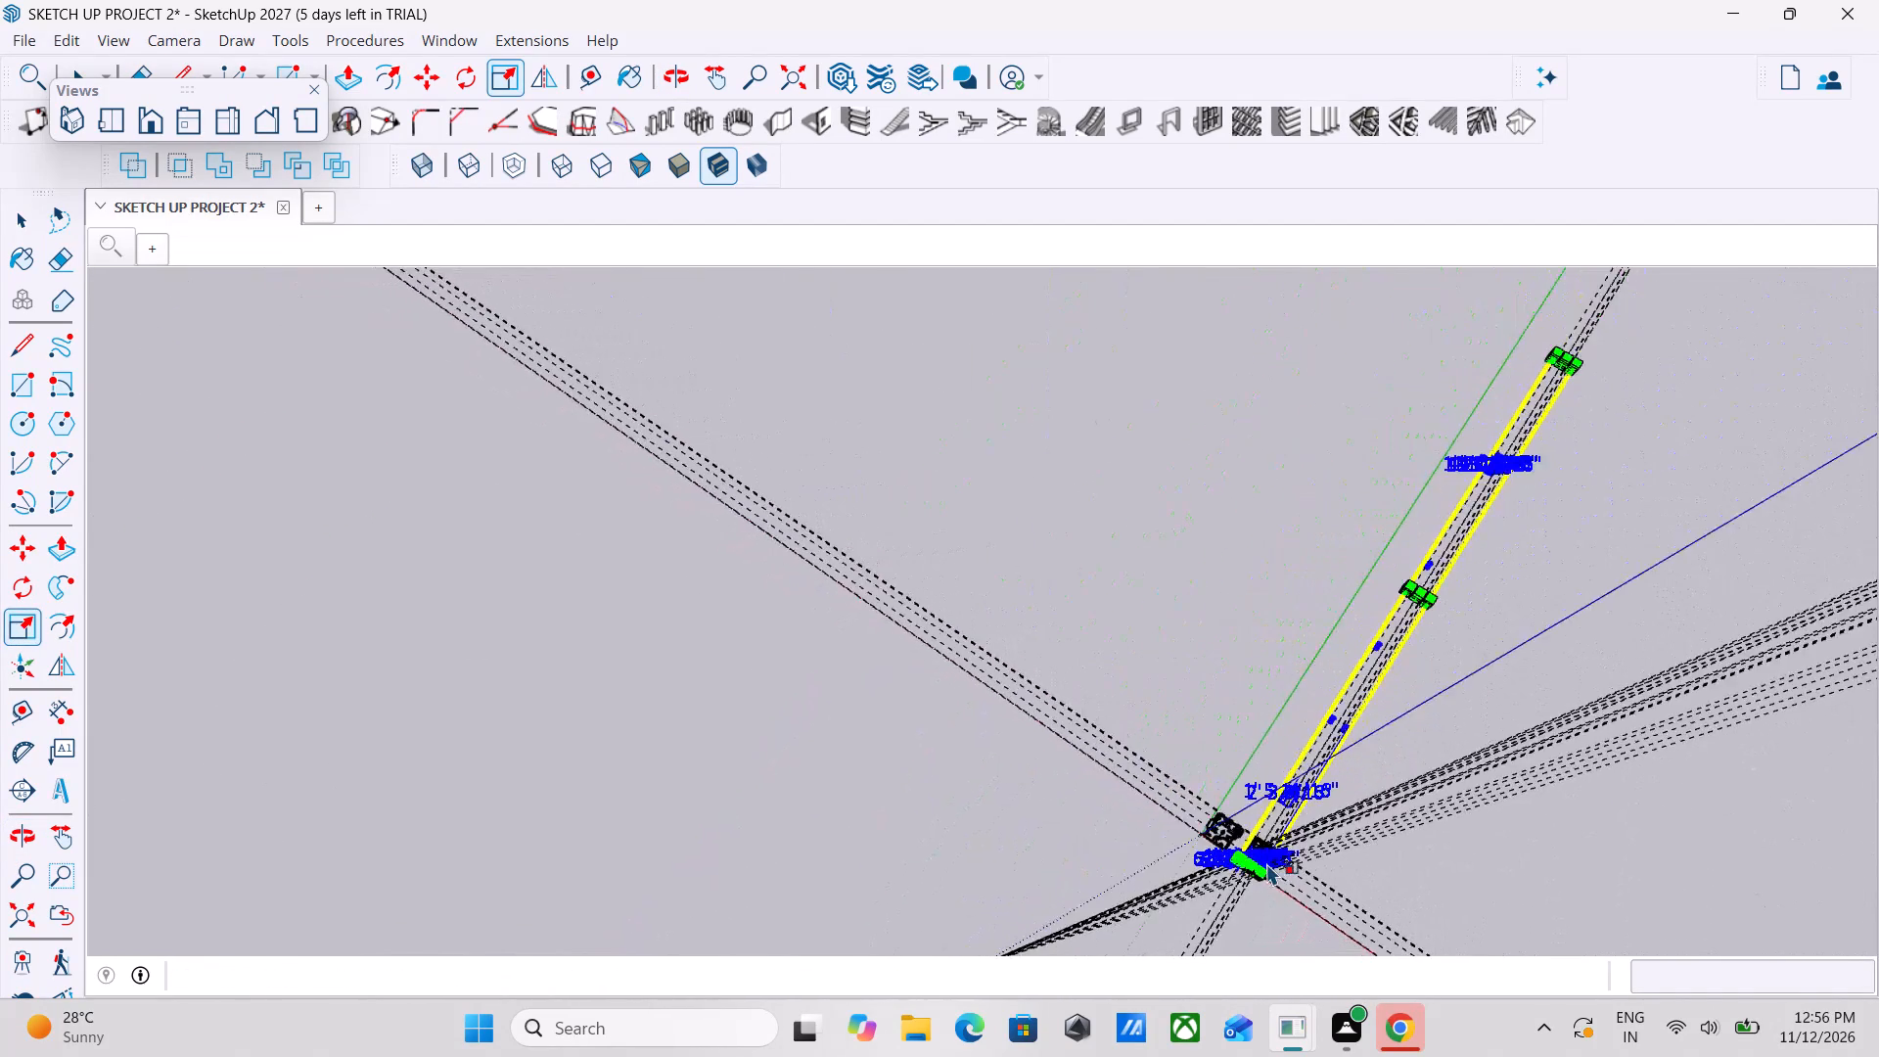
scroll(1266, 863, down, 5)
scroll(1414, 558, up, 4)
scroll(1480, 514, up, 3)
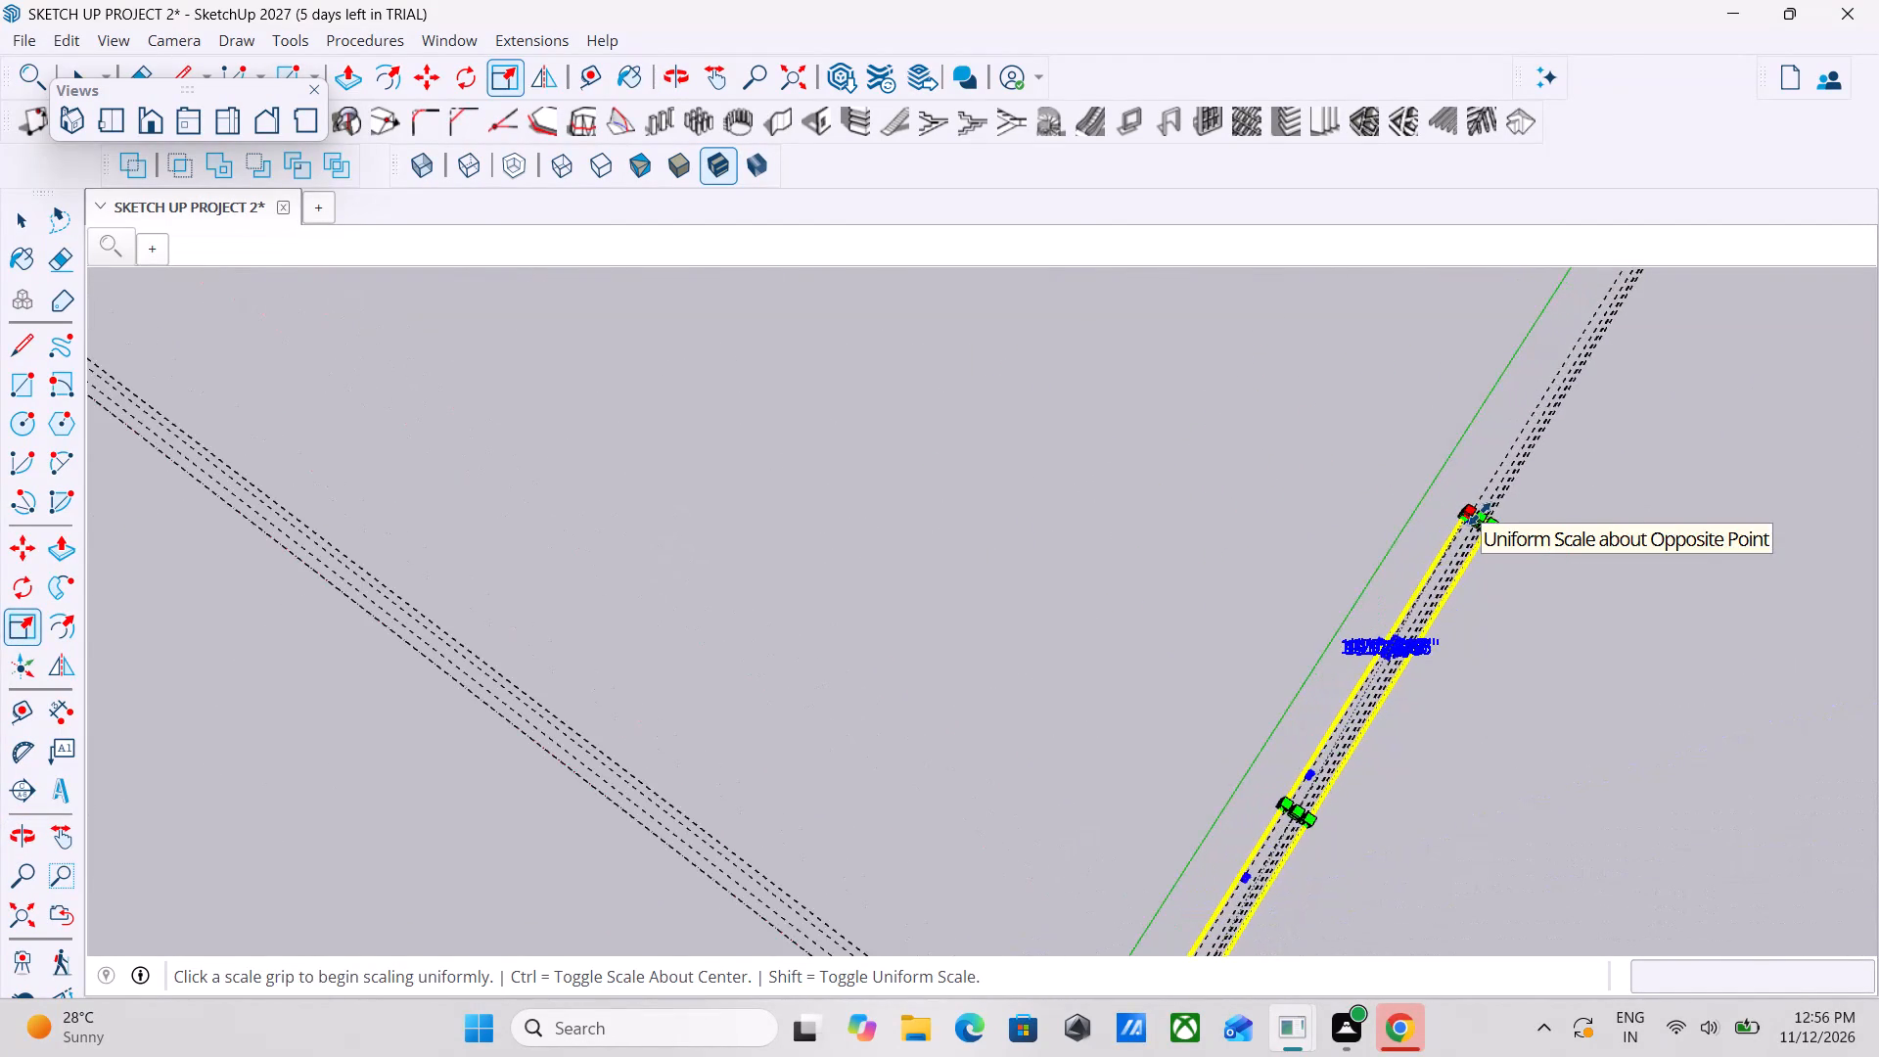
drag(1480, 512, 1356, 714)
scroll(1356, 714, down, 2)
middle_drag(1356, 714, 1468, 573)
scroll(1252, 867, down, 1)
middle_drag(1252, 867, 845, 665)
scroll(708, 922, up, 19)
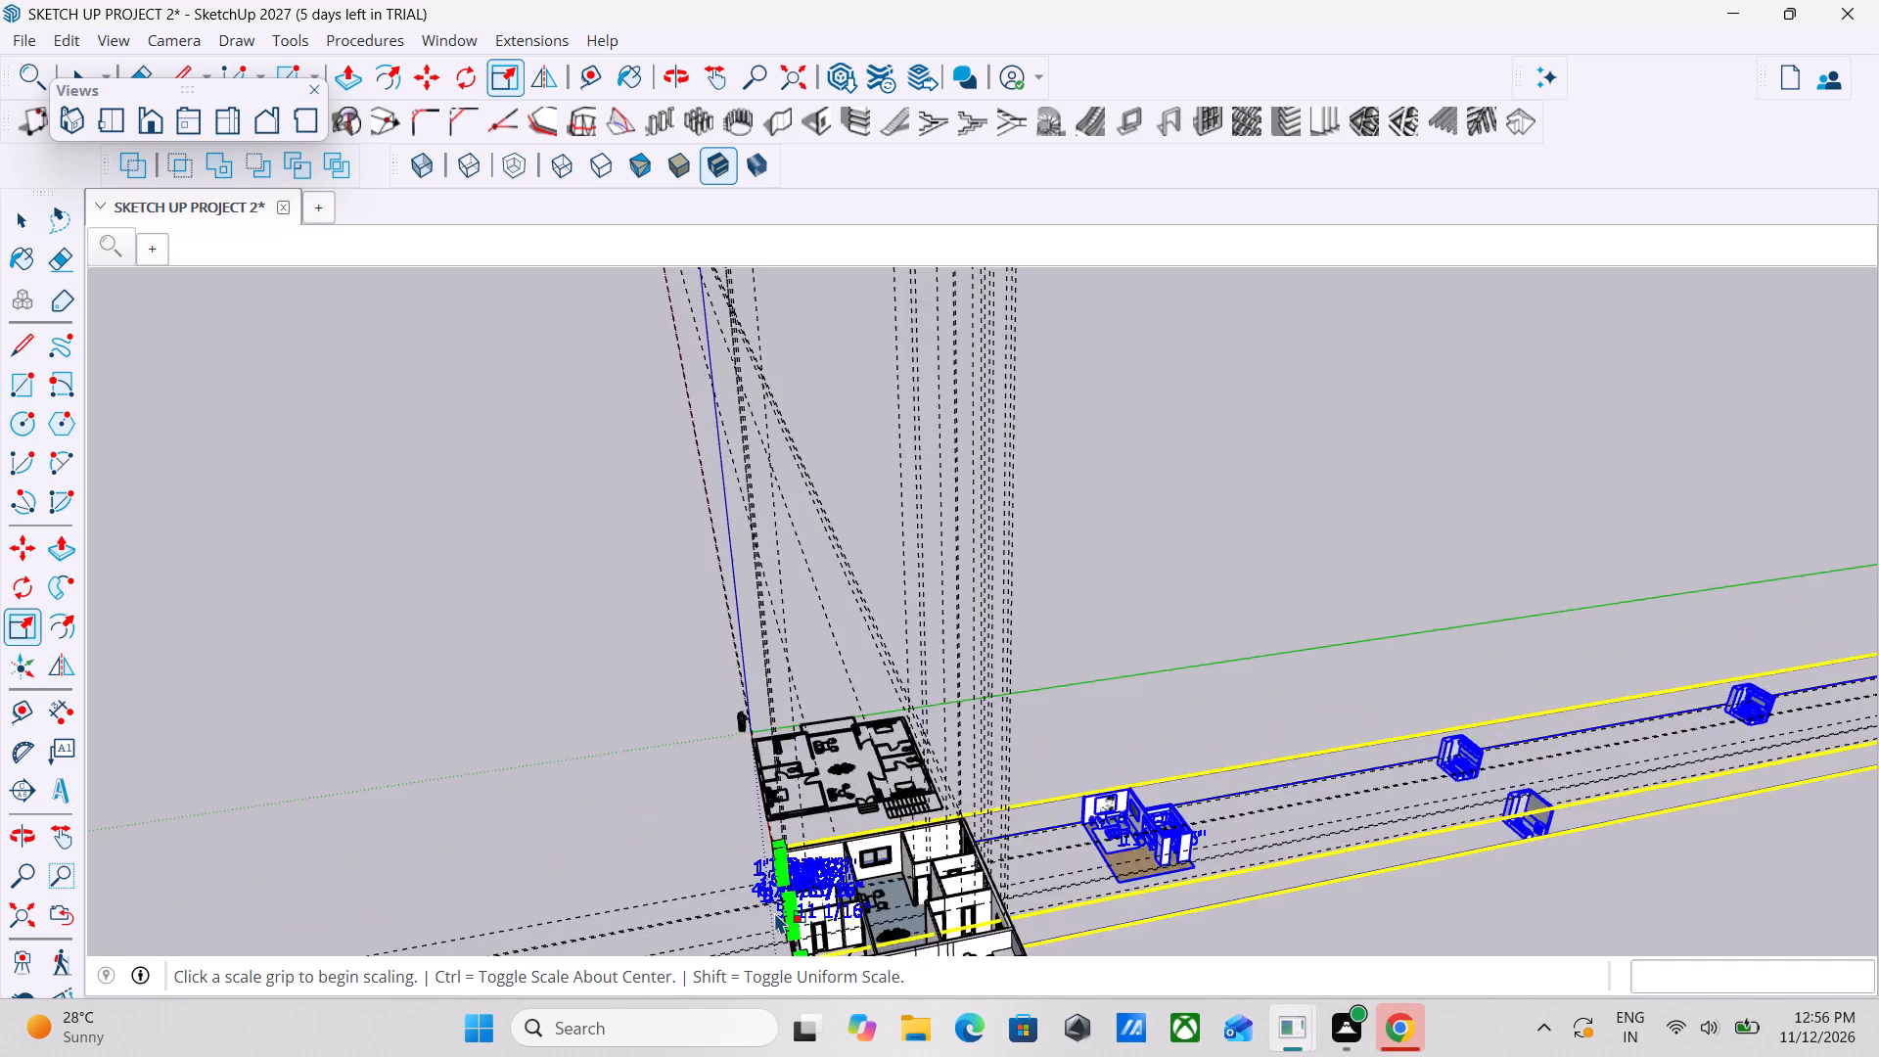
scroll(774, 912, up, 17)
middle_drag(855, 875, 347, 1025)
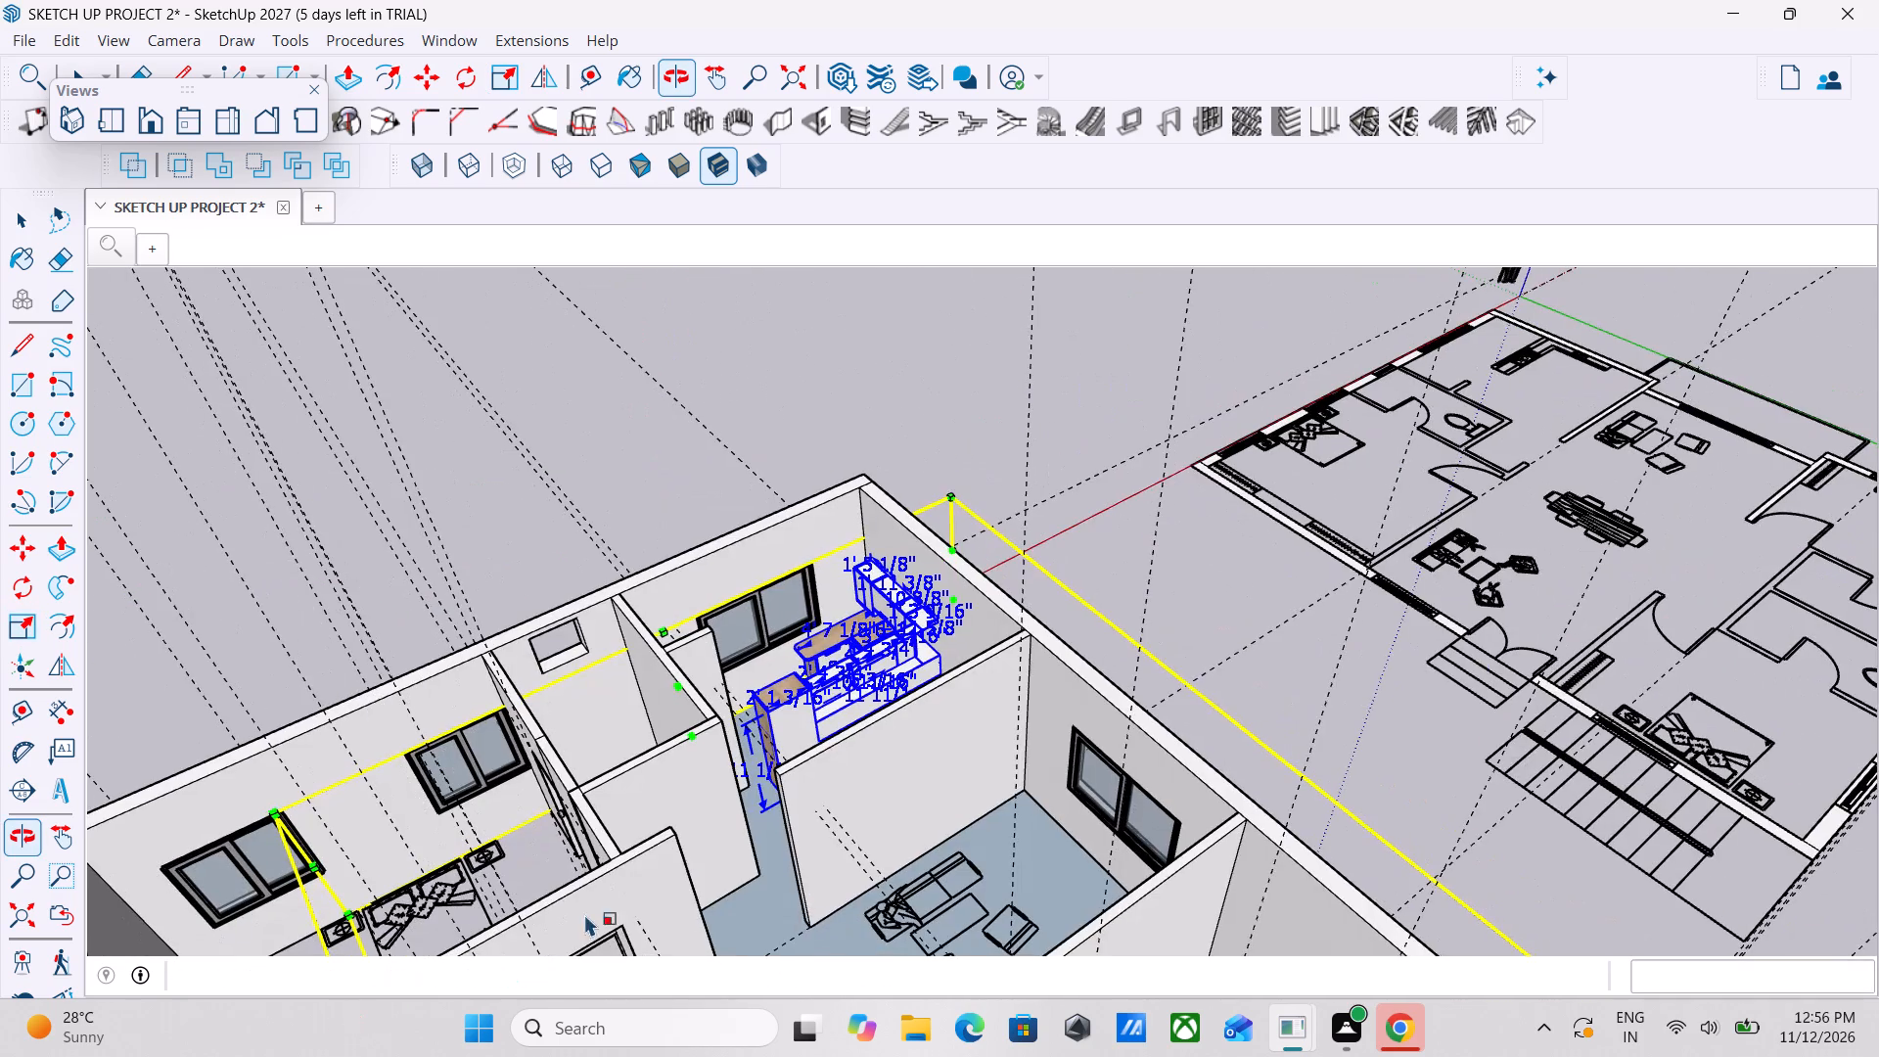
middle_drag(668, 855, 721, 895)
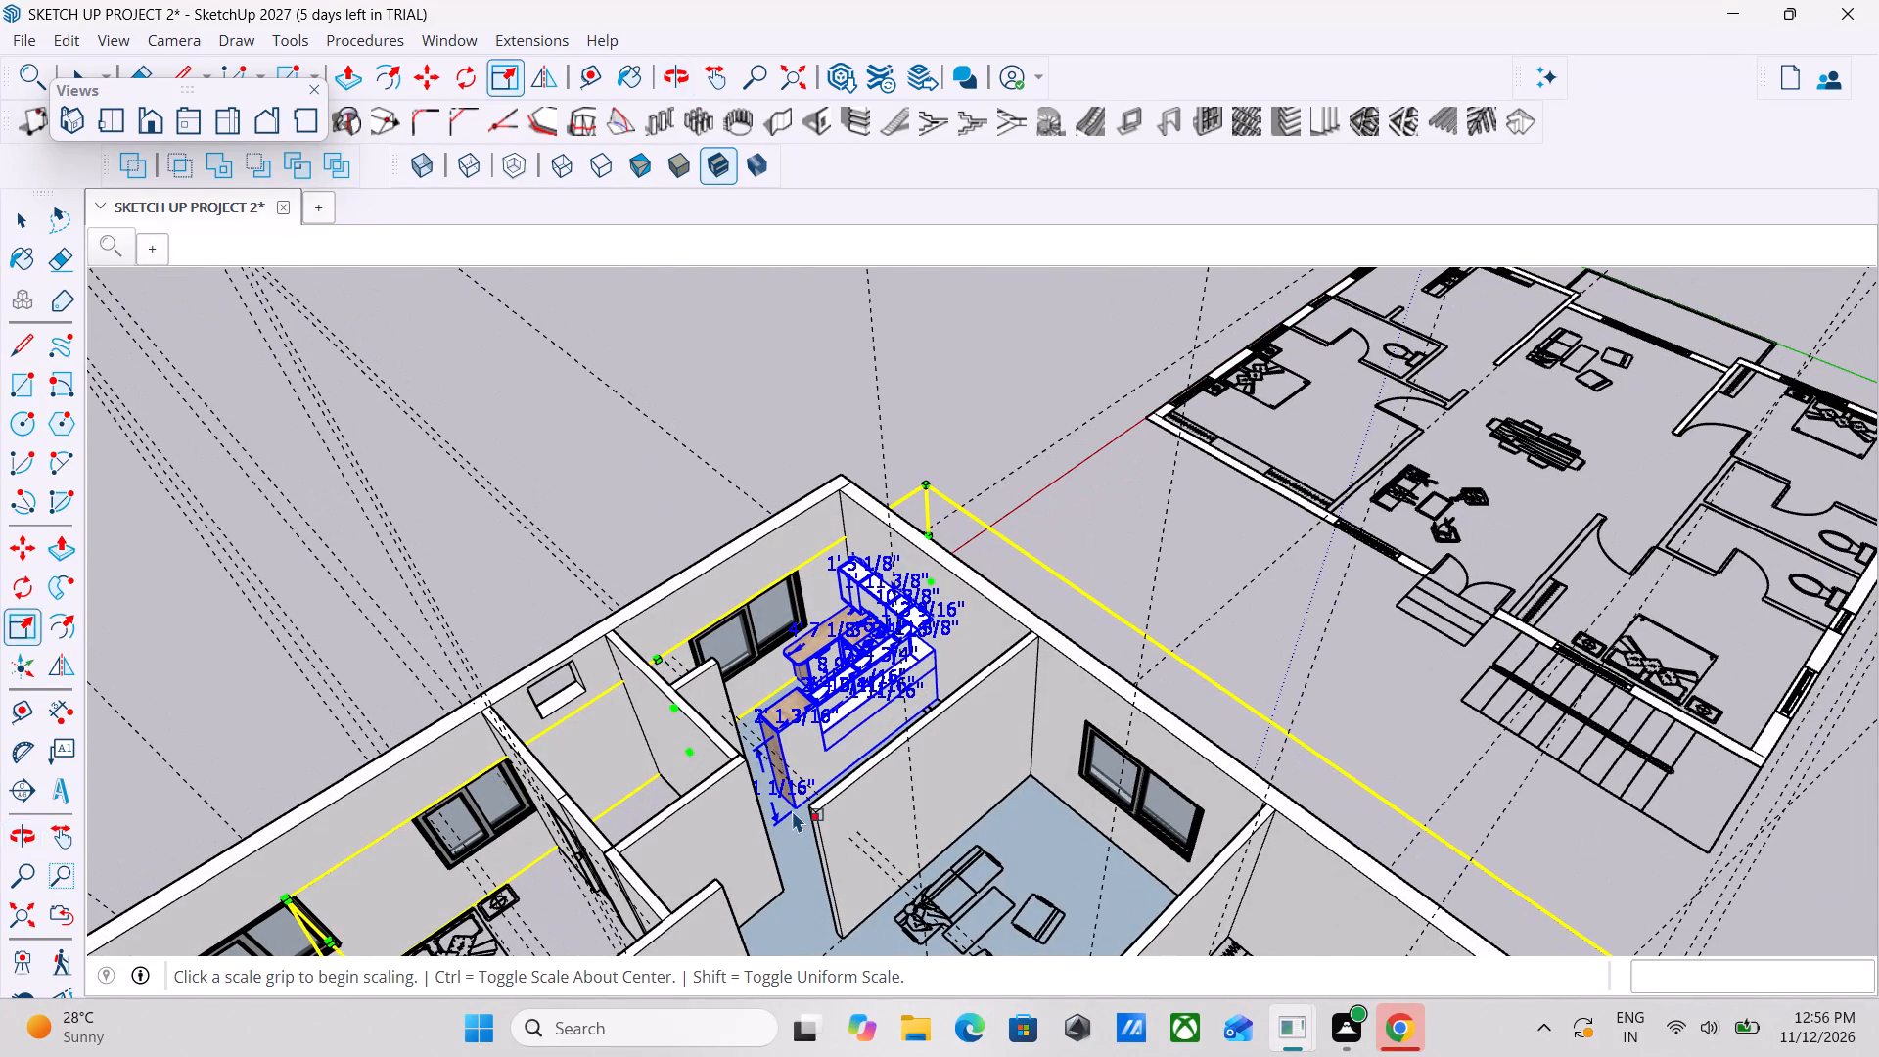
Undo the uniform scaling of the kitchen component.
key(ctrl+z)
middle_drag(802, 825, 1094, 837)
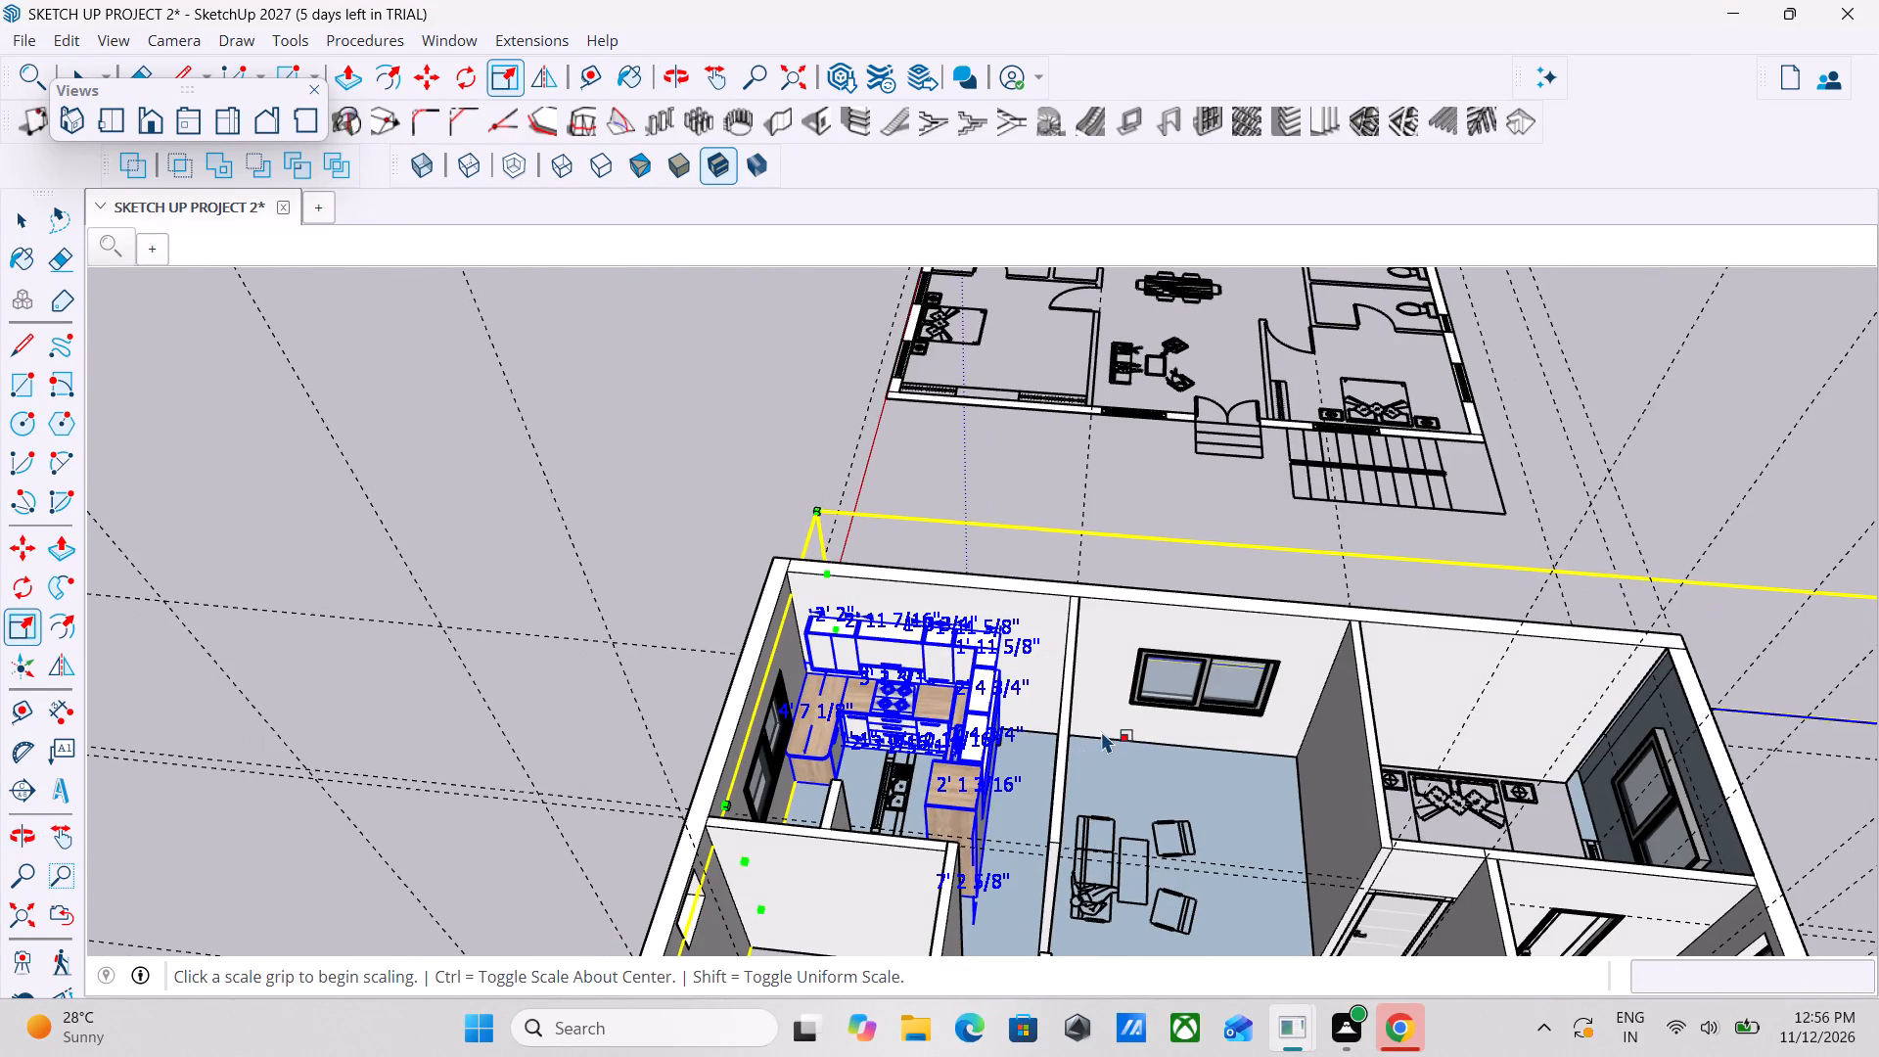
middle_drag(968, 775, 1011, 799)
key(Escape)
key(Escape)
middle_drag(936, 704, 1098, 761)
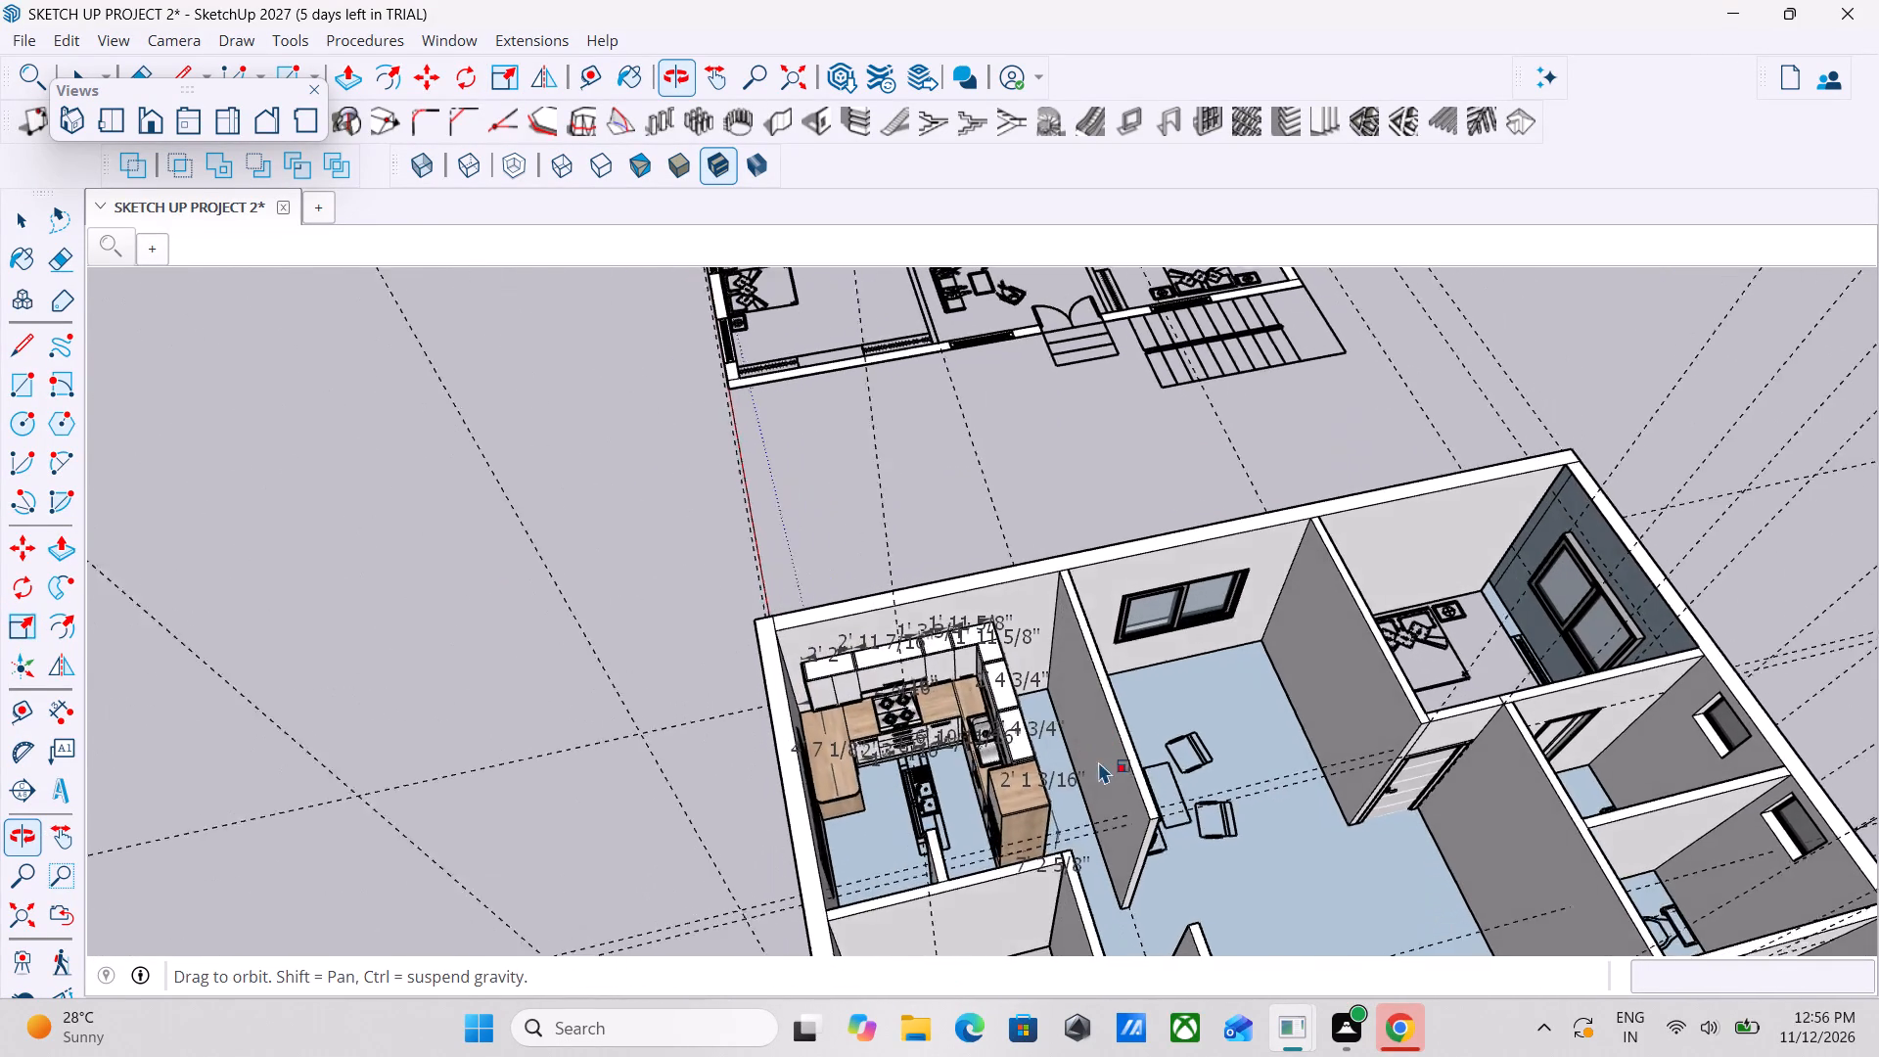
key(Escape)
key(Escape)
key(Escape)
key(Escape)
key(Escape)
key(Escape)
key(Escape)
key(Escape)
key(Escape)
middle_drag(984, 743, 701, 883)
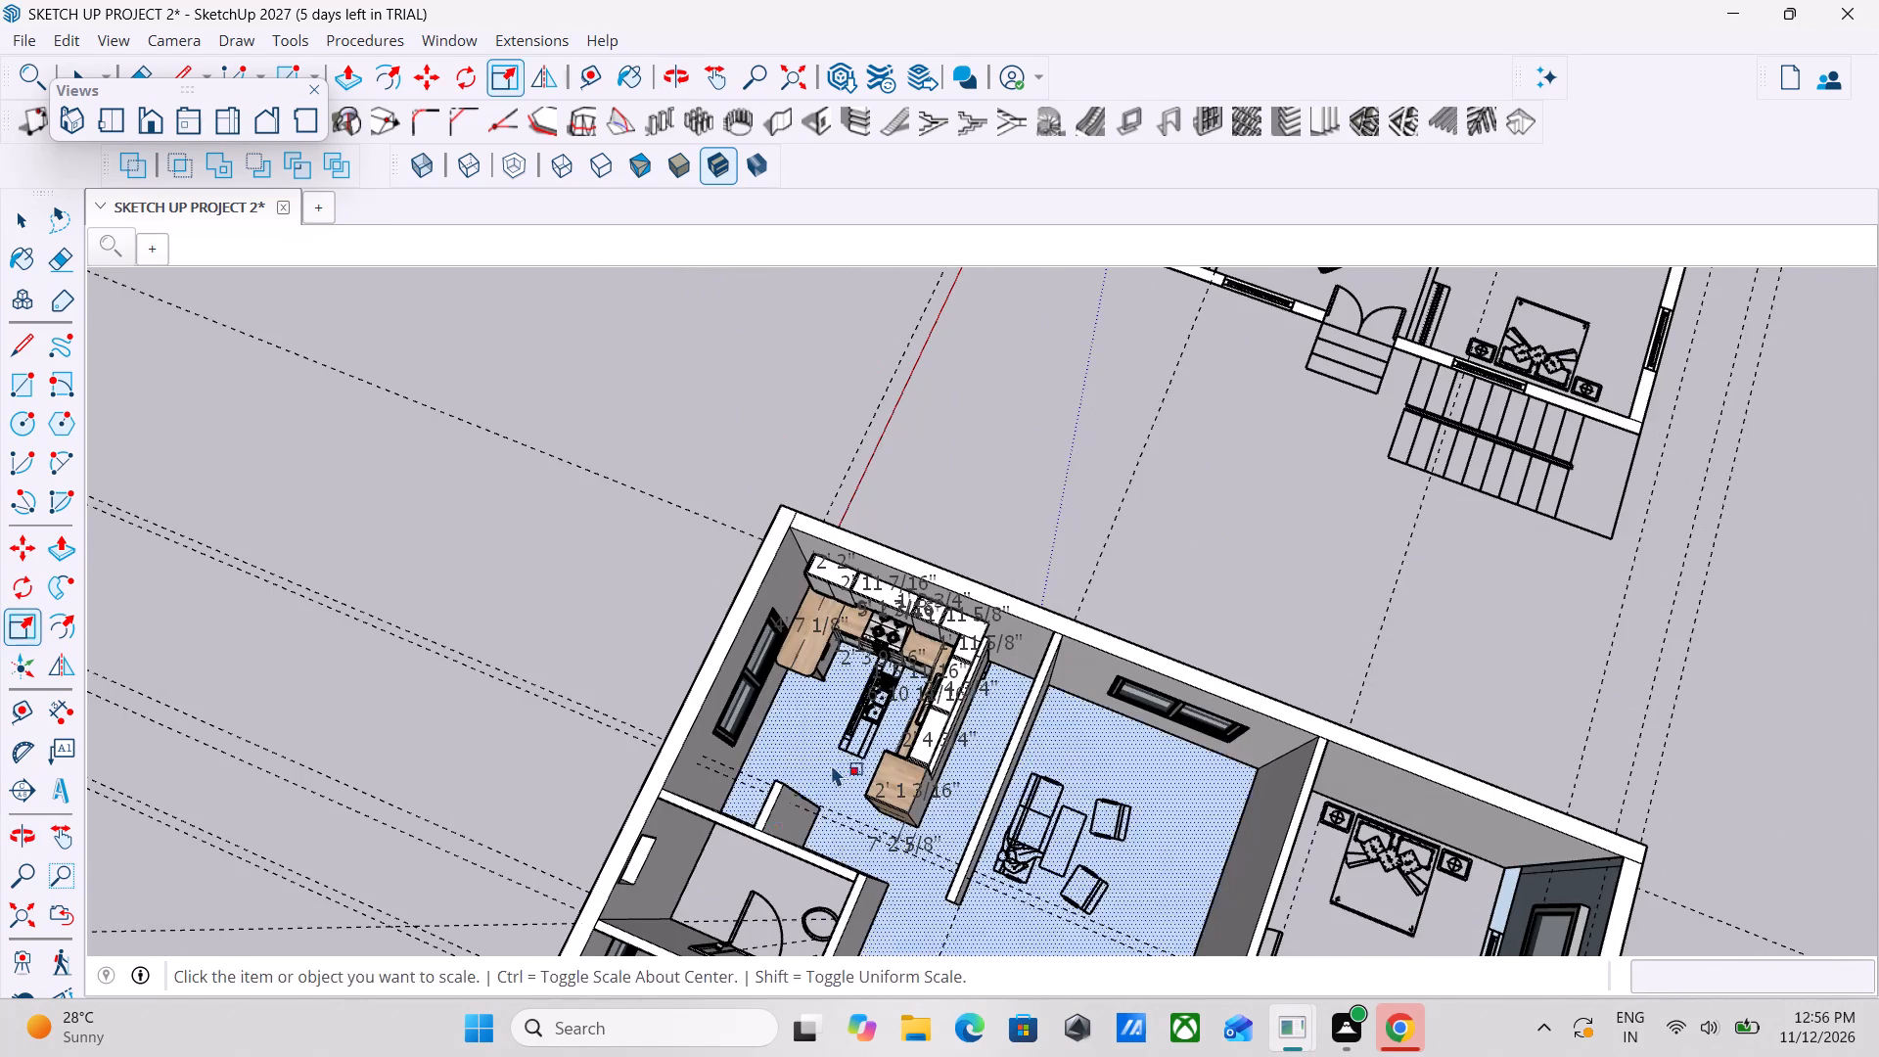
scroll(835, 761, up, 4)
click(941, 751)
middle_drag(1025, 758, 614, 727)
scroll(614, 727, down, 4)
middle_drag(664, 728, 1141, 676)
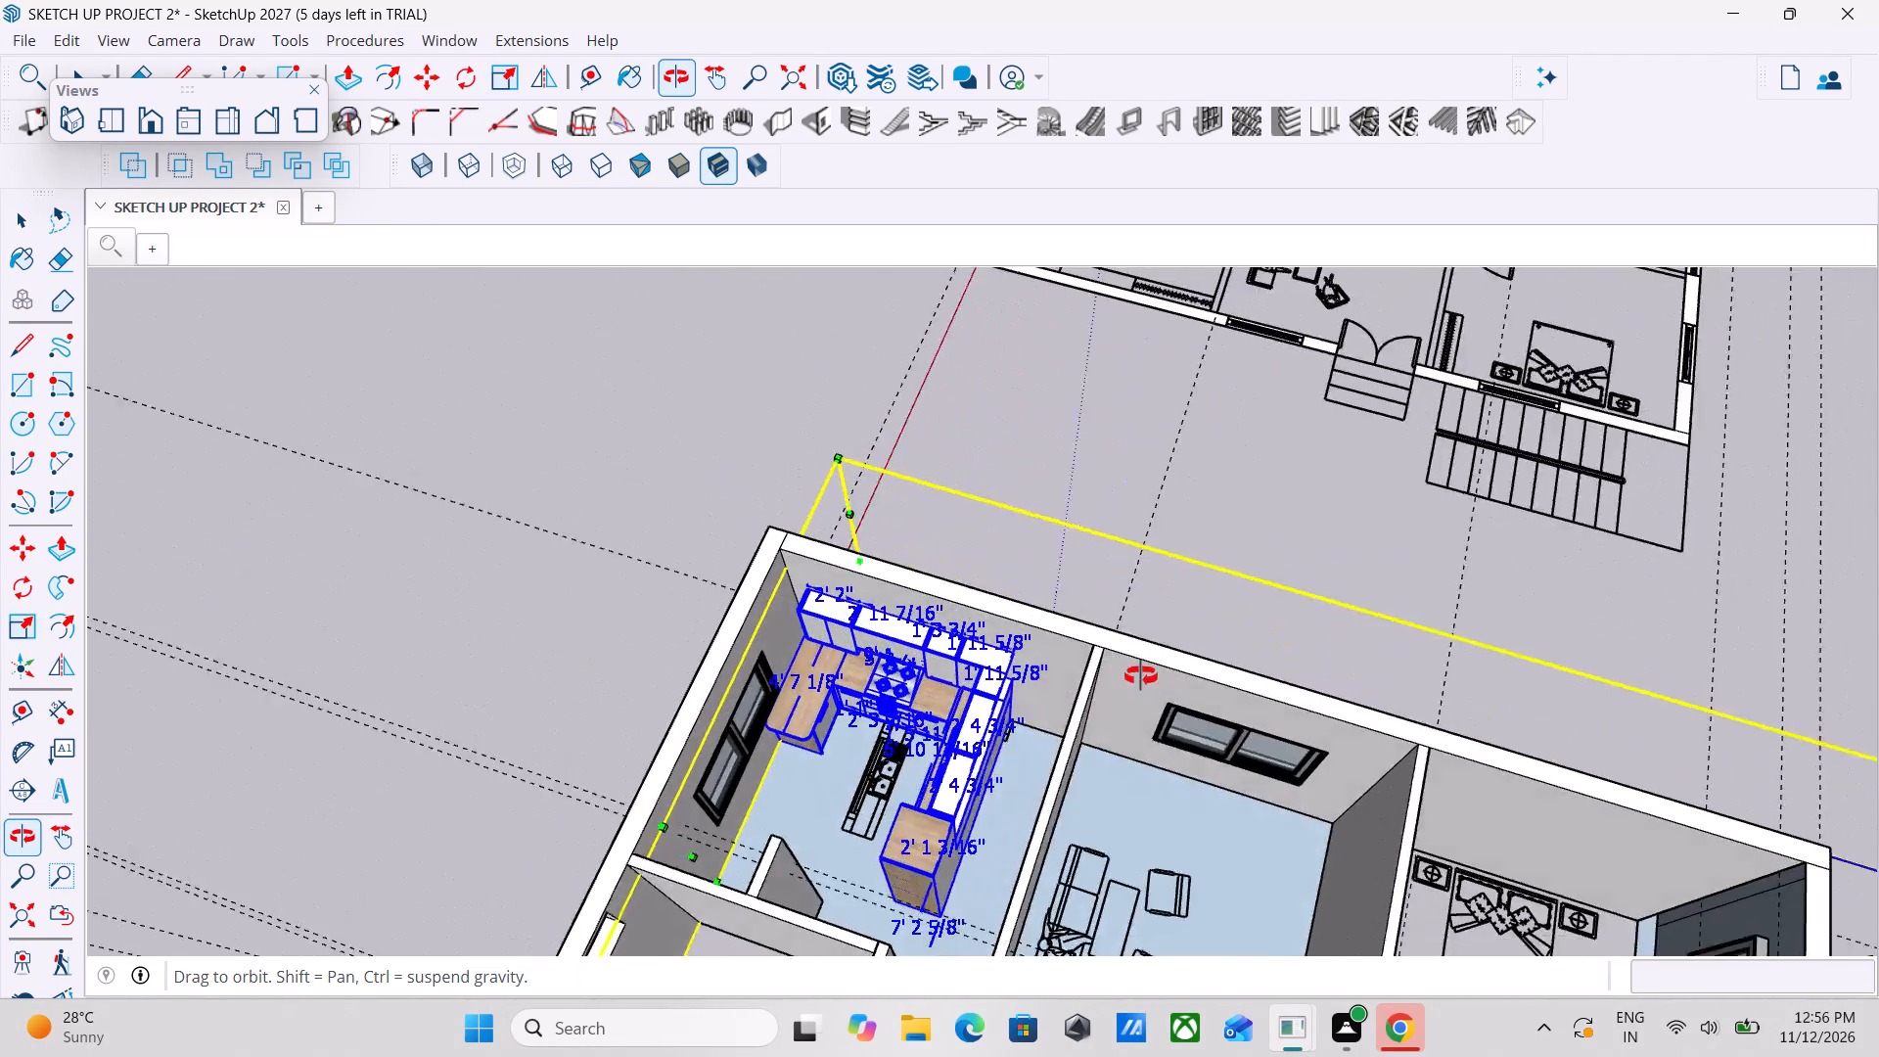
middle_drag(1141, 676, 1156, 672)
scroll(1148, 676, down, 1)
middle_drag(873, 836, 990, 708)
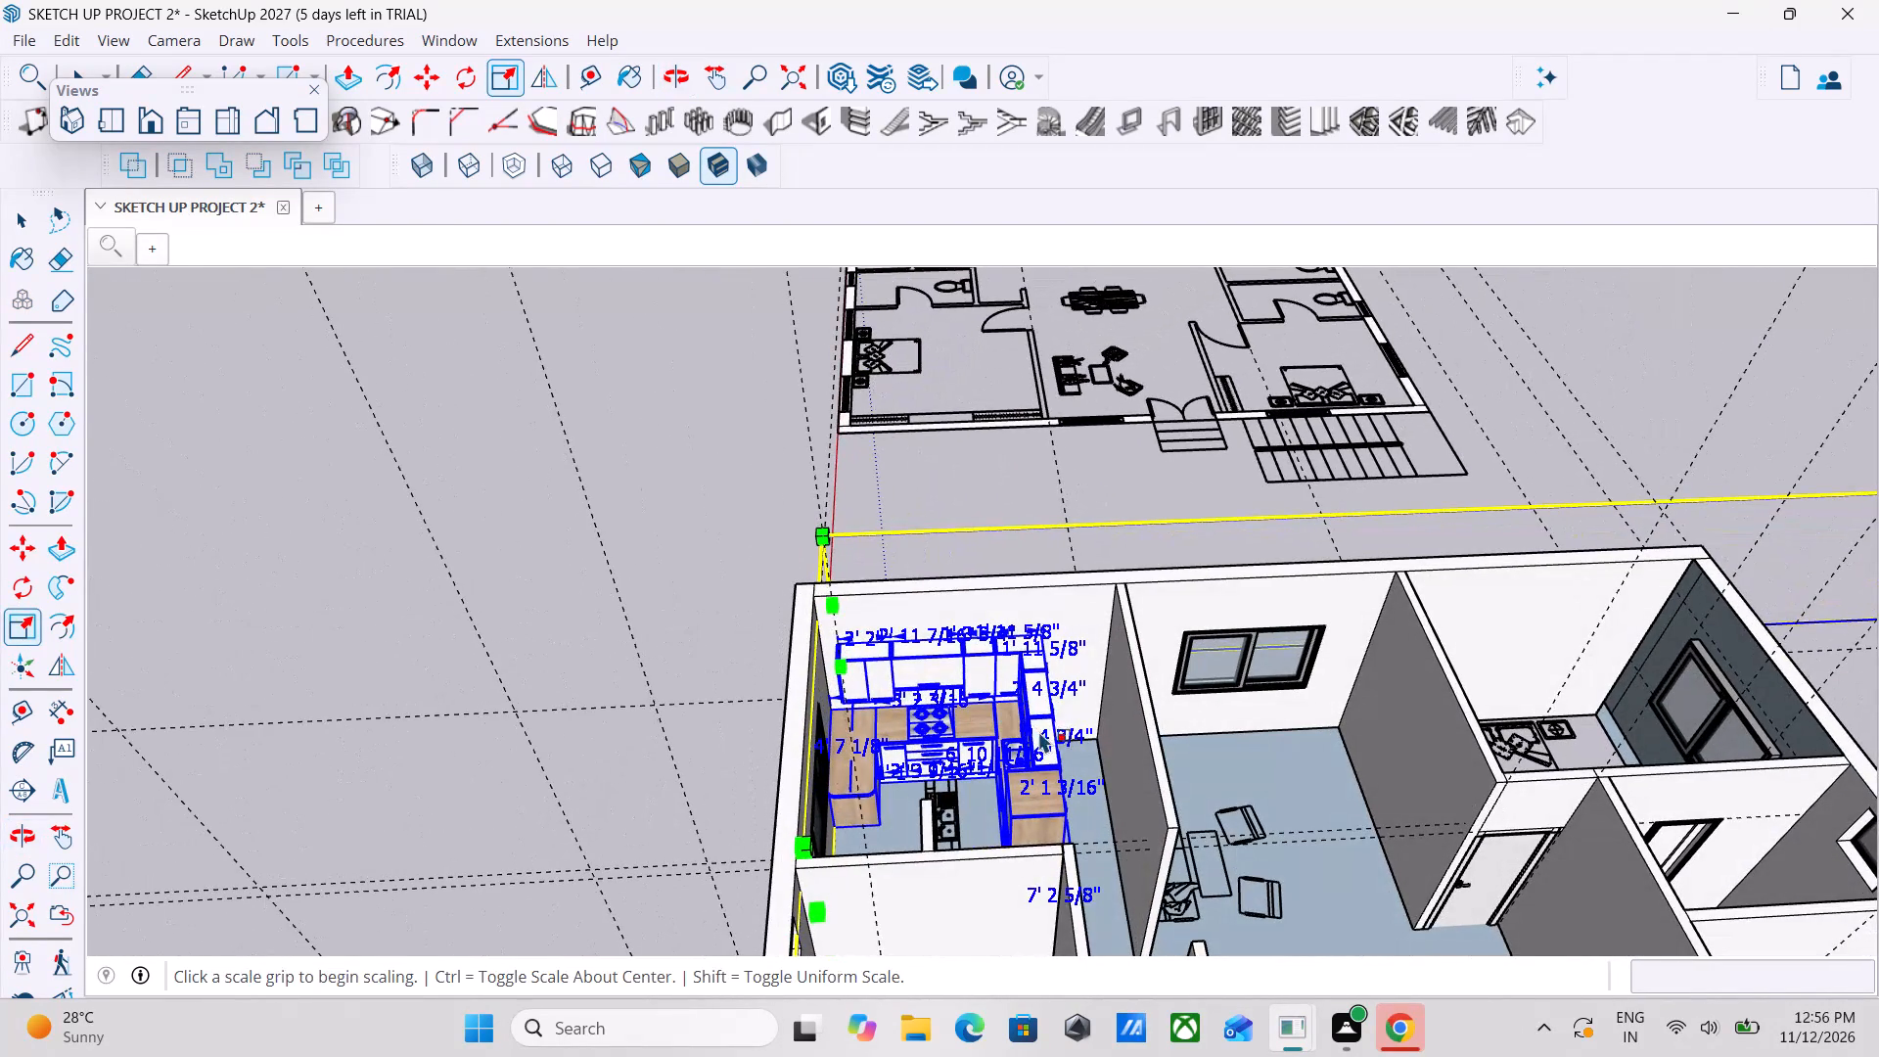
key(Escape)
Move the kitchen component about 2' 10 9/16" from its back floor corner to the floor corner at the living-room partition wall.
key(space)
click(1038, 731)
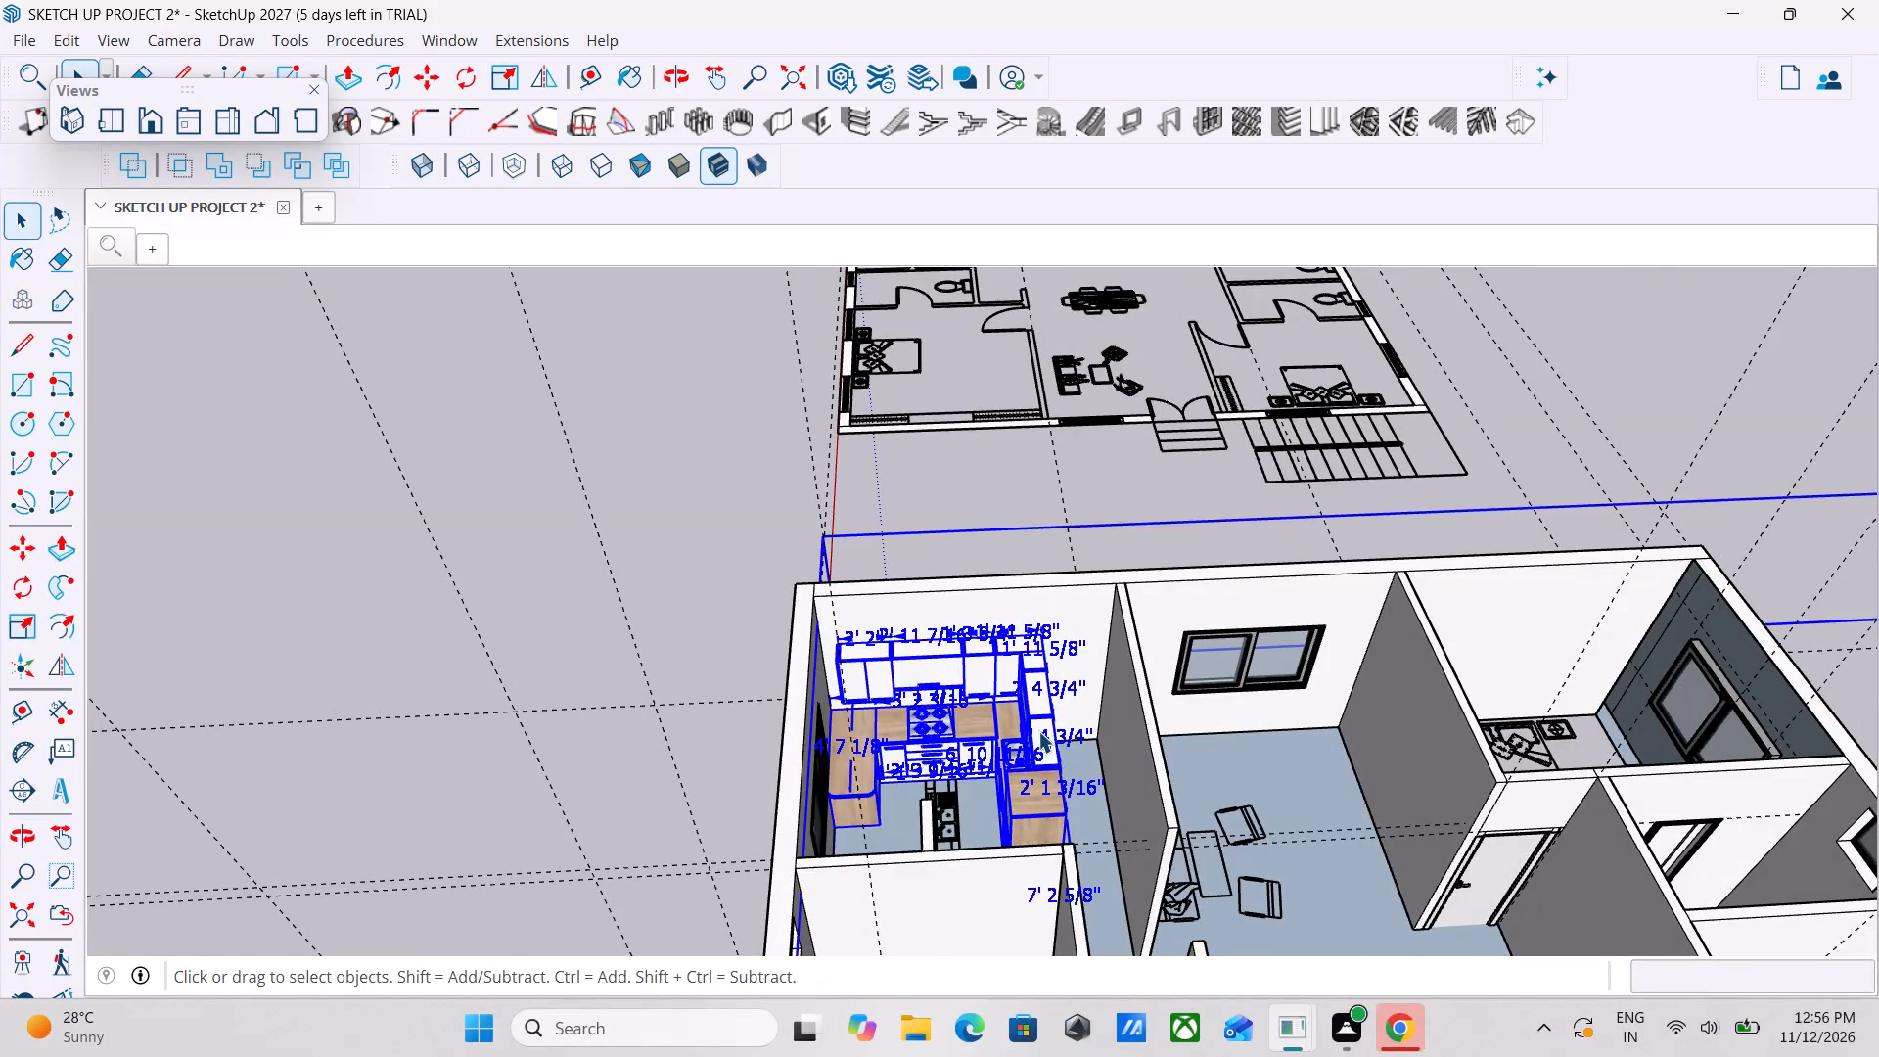
middle_drag(1039, 766, 894, 702)
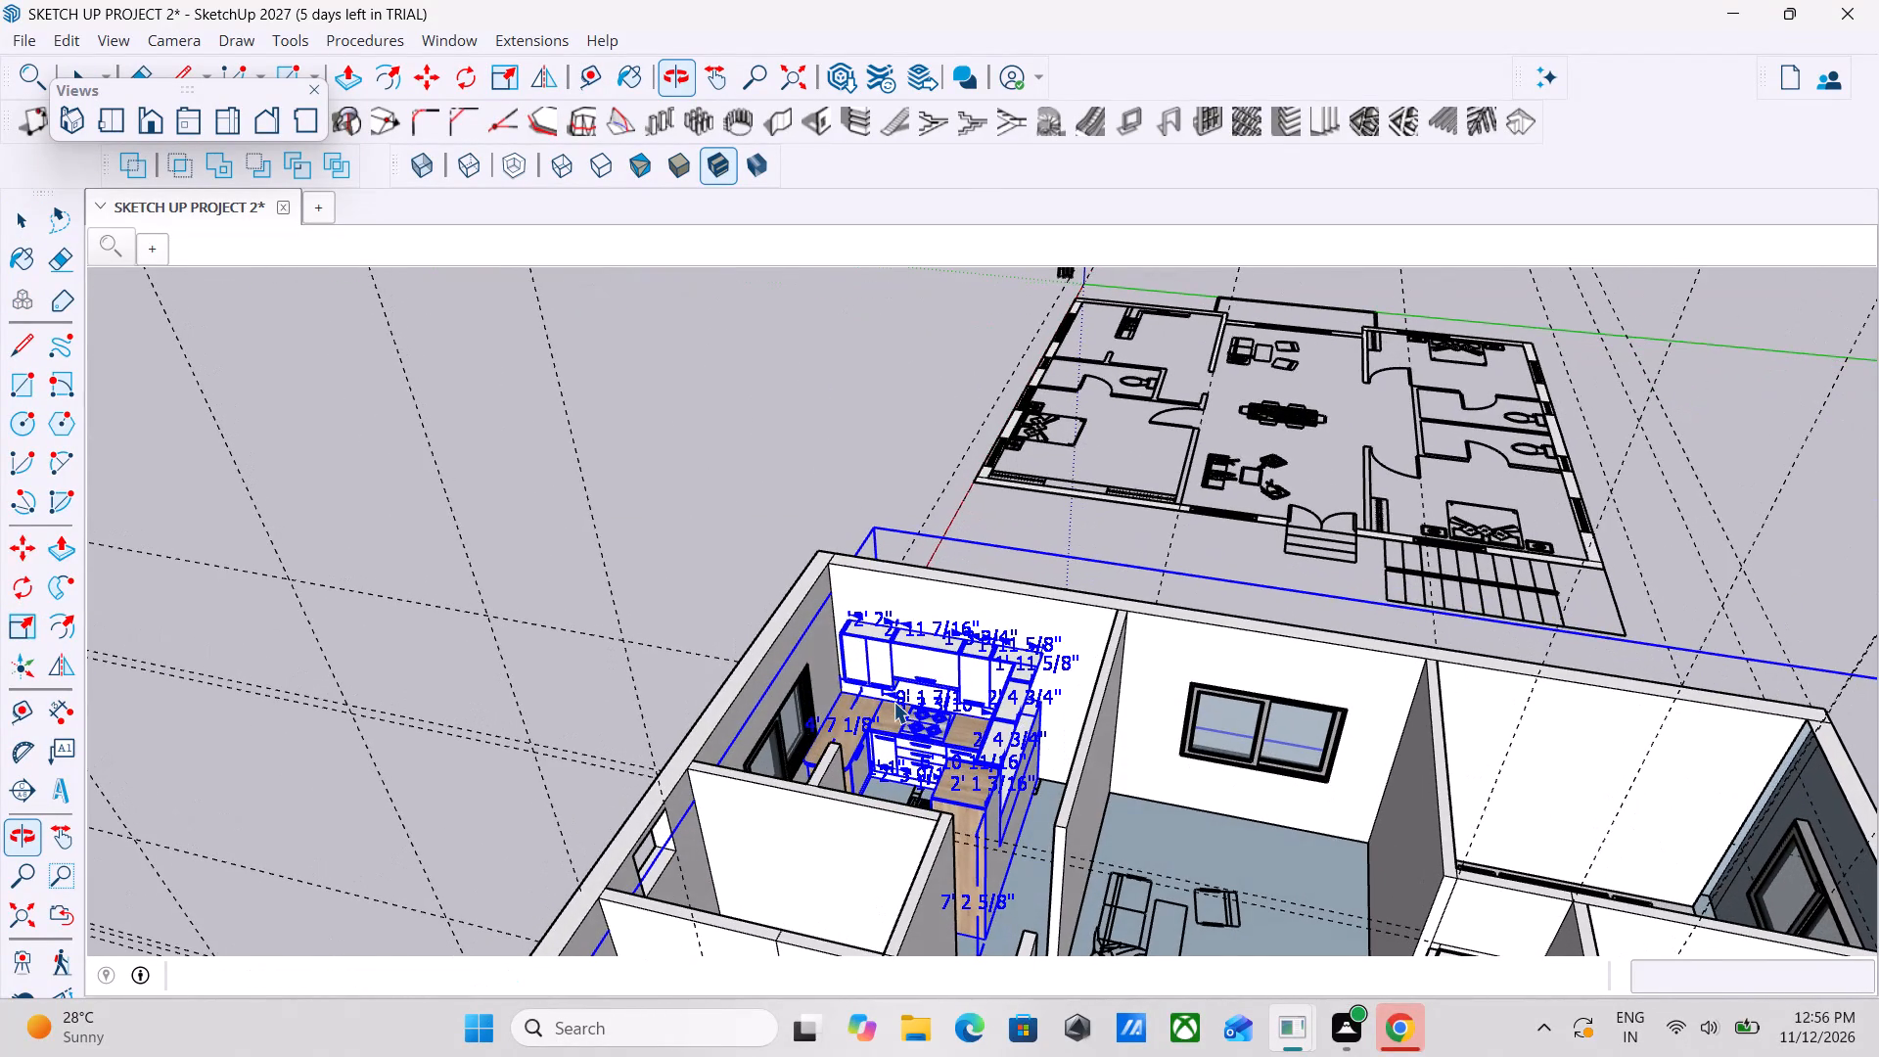
key(m)
scroll(1074, 769, up, 9)
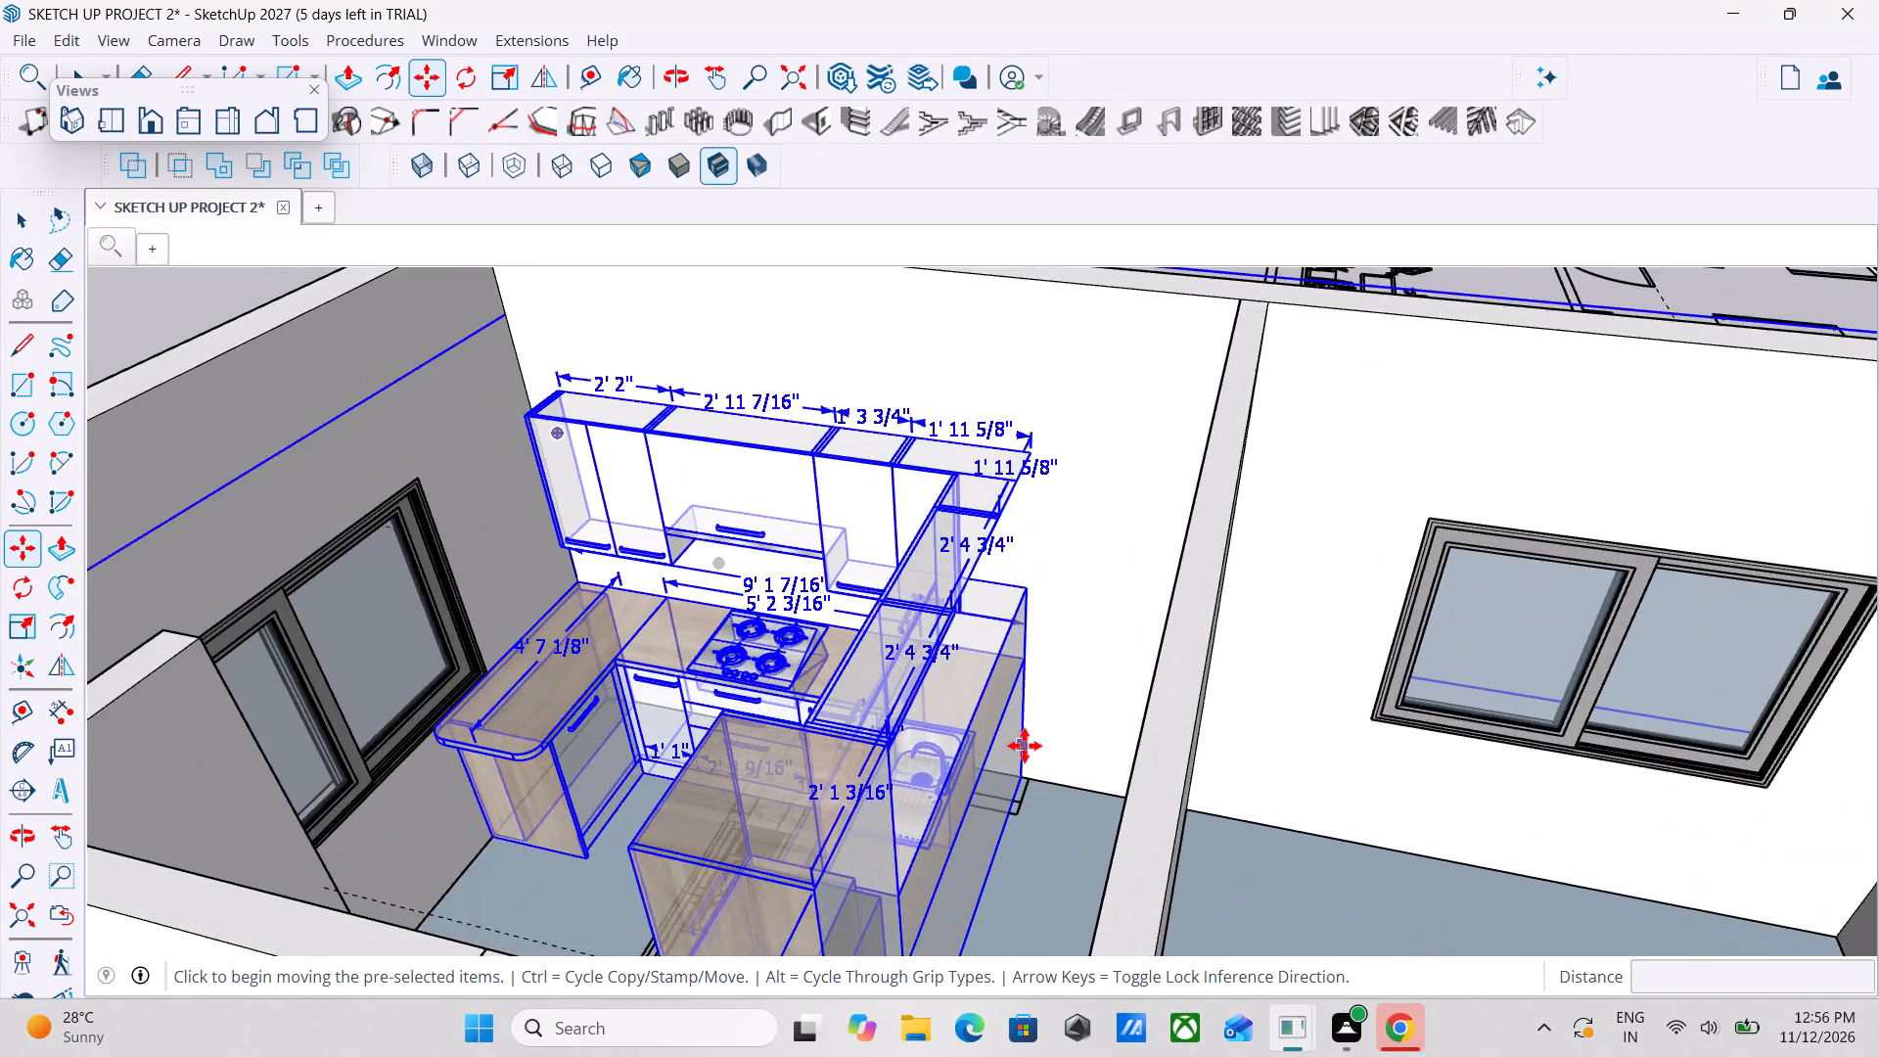
scroll(1024, 763, up, 7)
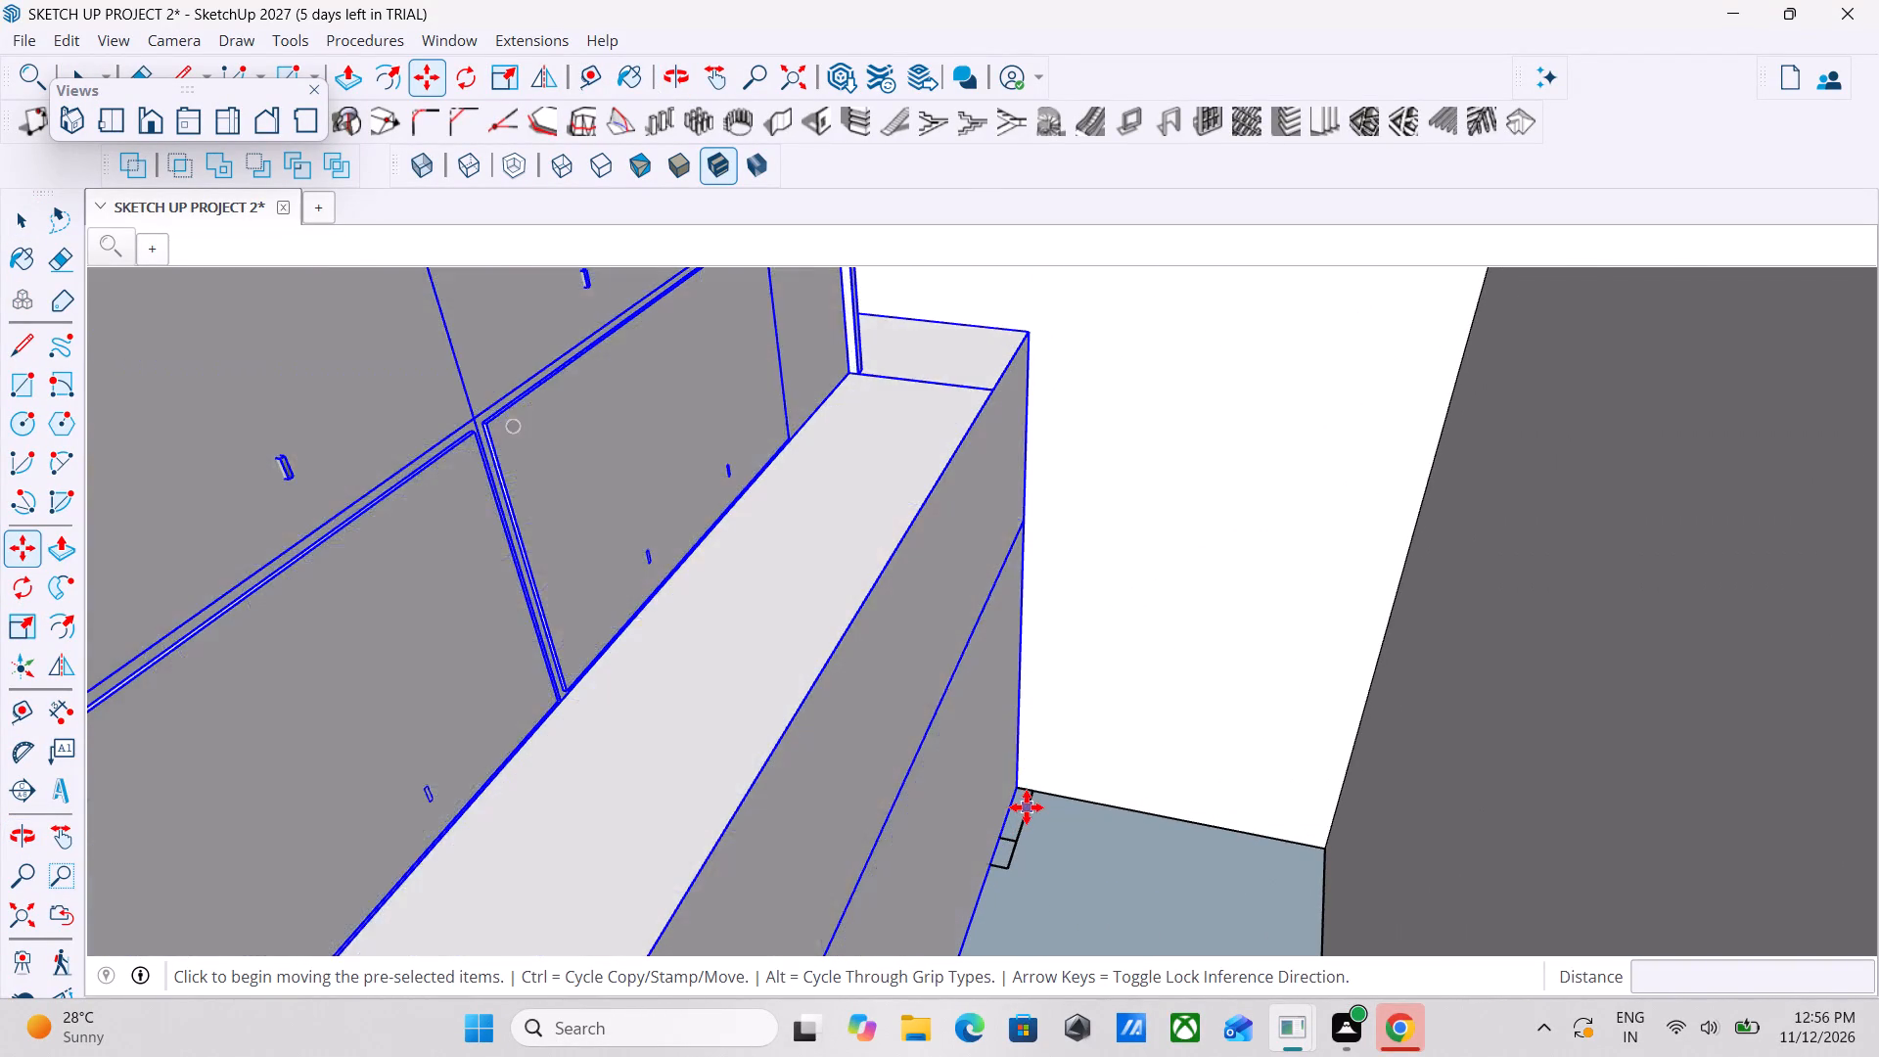
scroll(1027, 807, up, 2)
click(1019, 784)
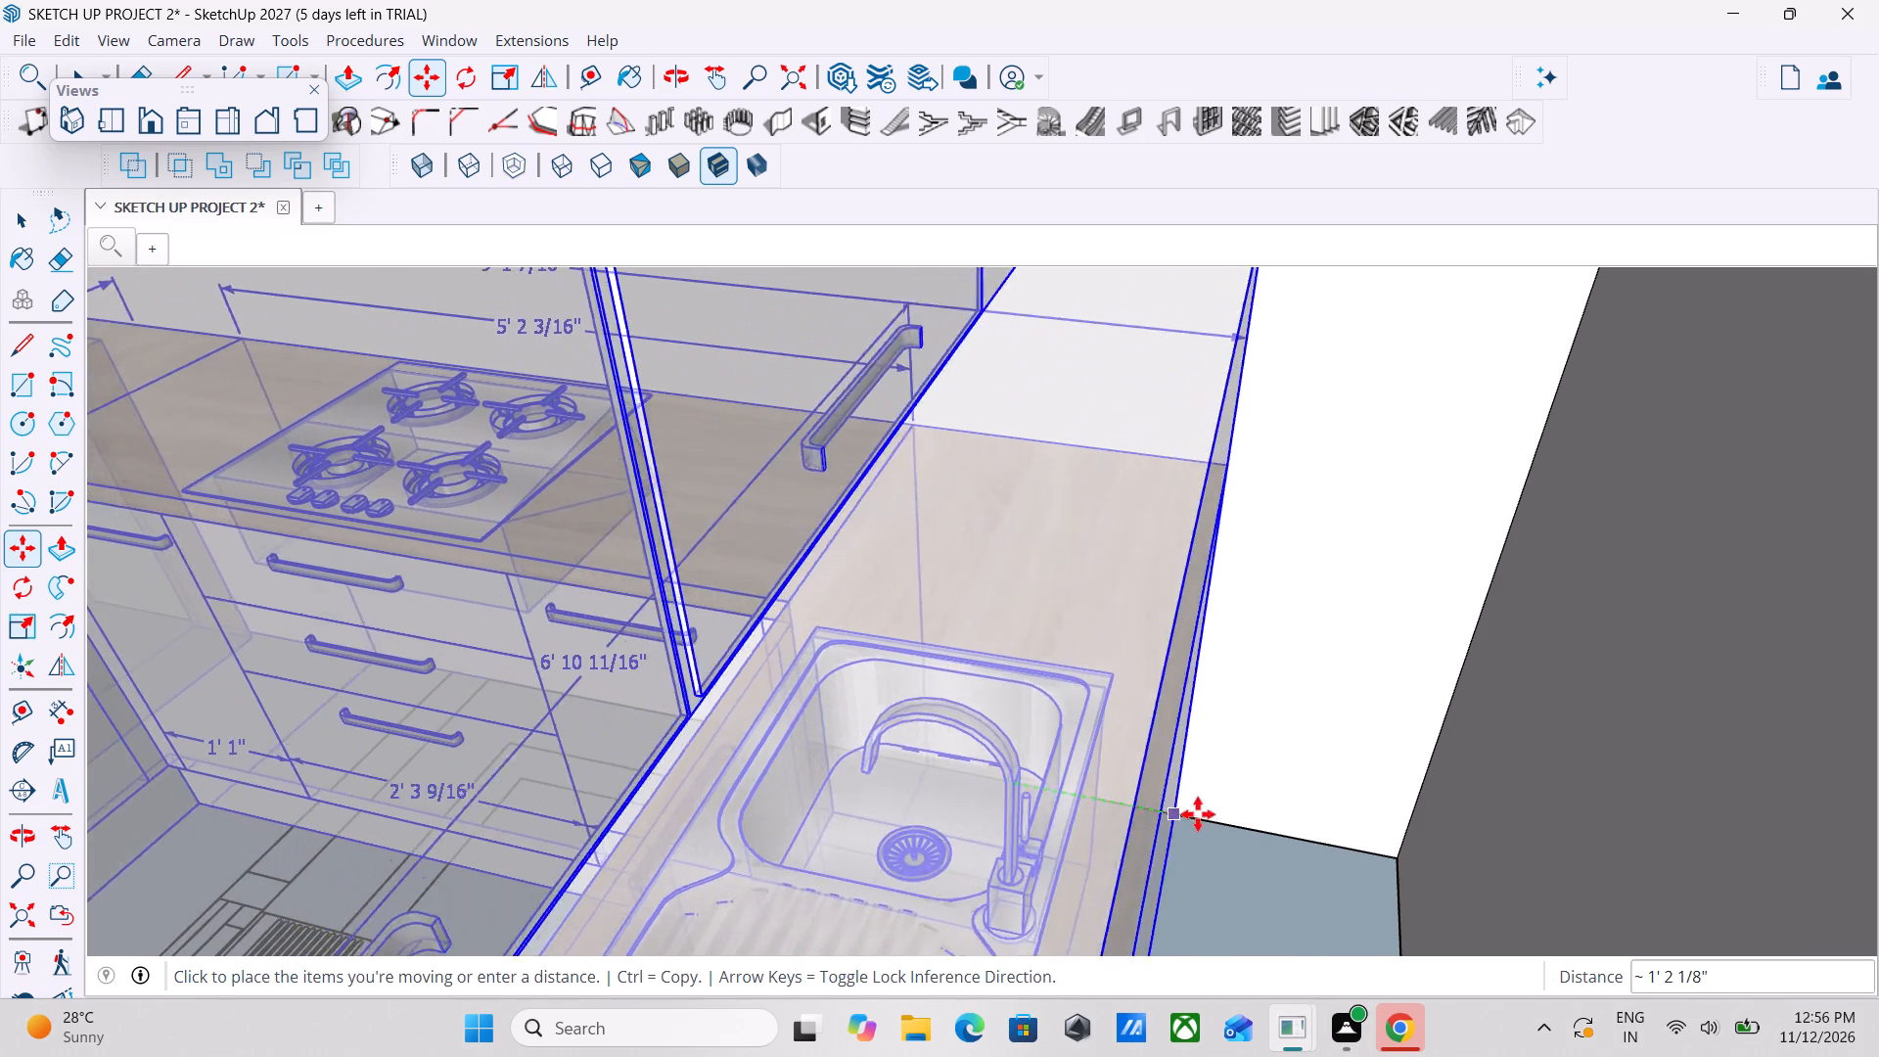
click(1393, 857)
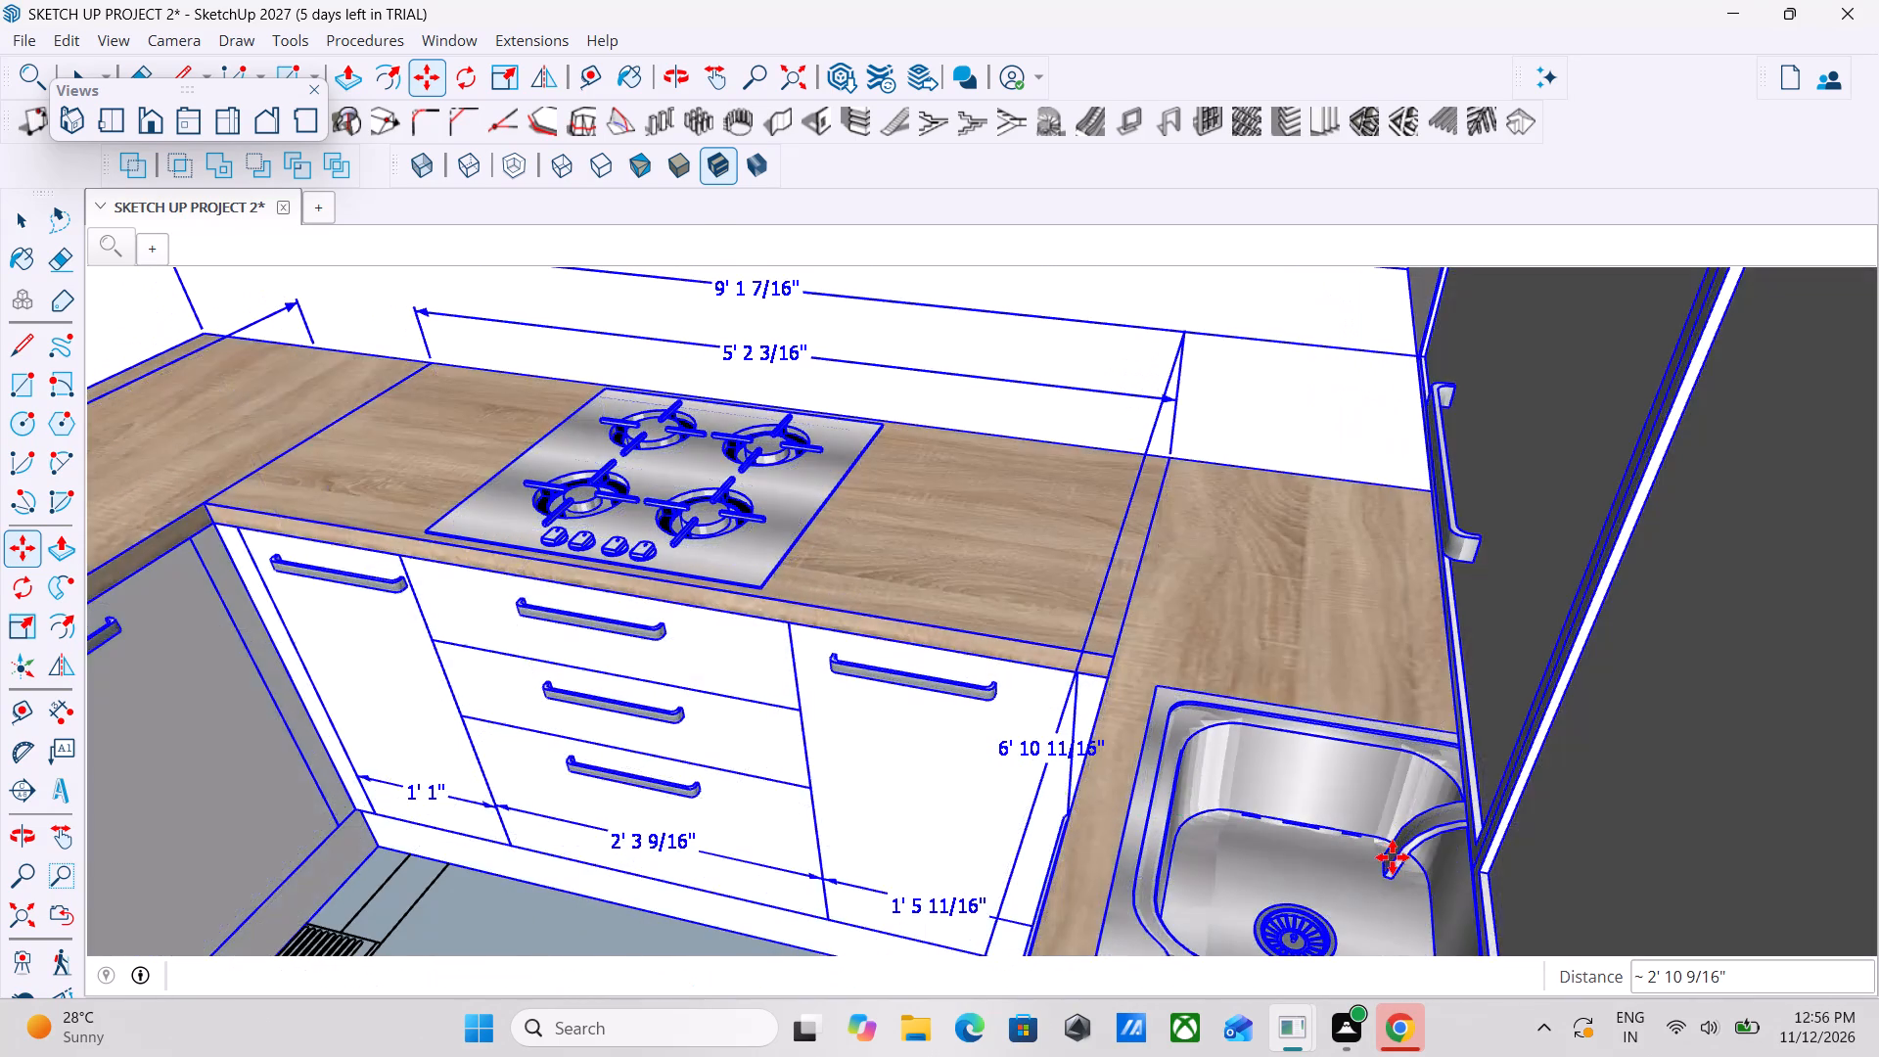
scroll(1393, 857, down, 15)
scroll(764, 593, down, 6)
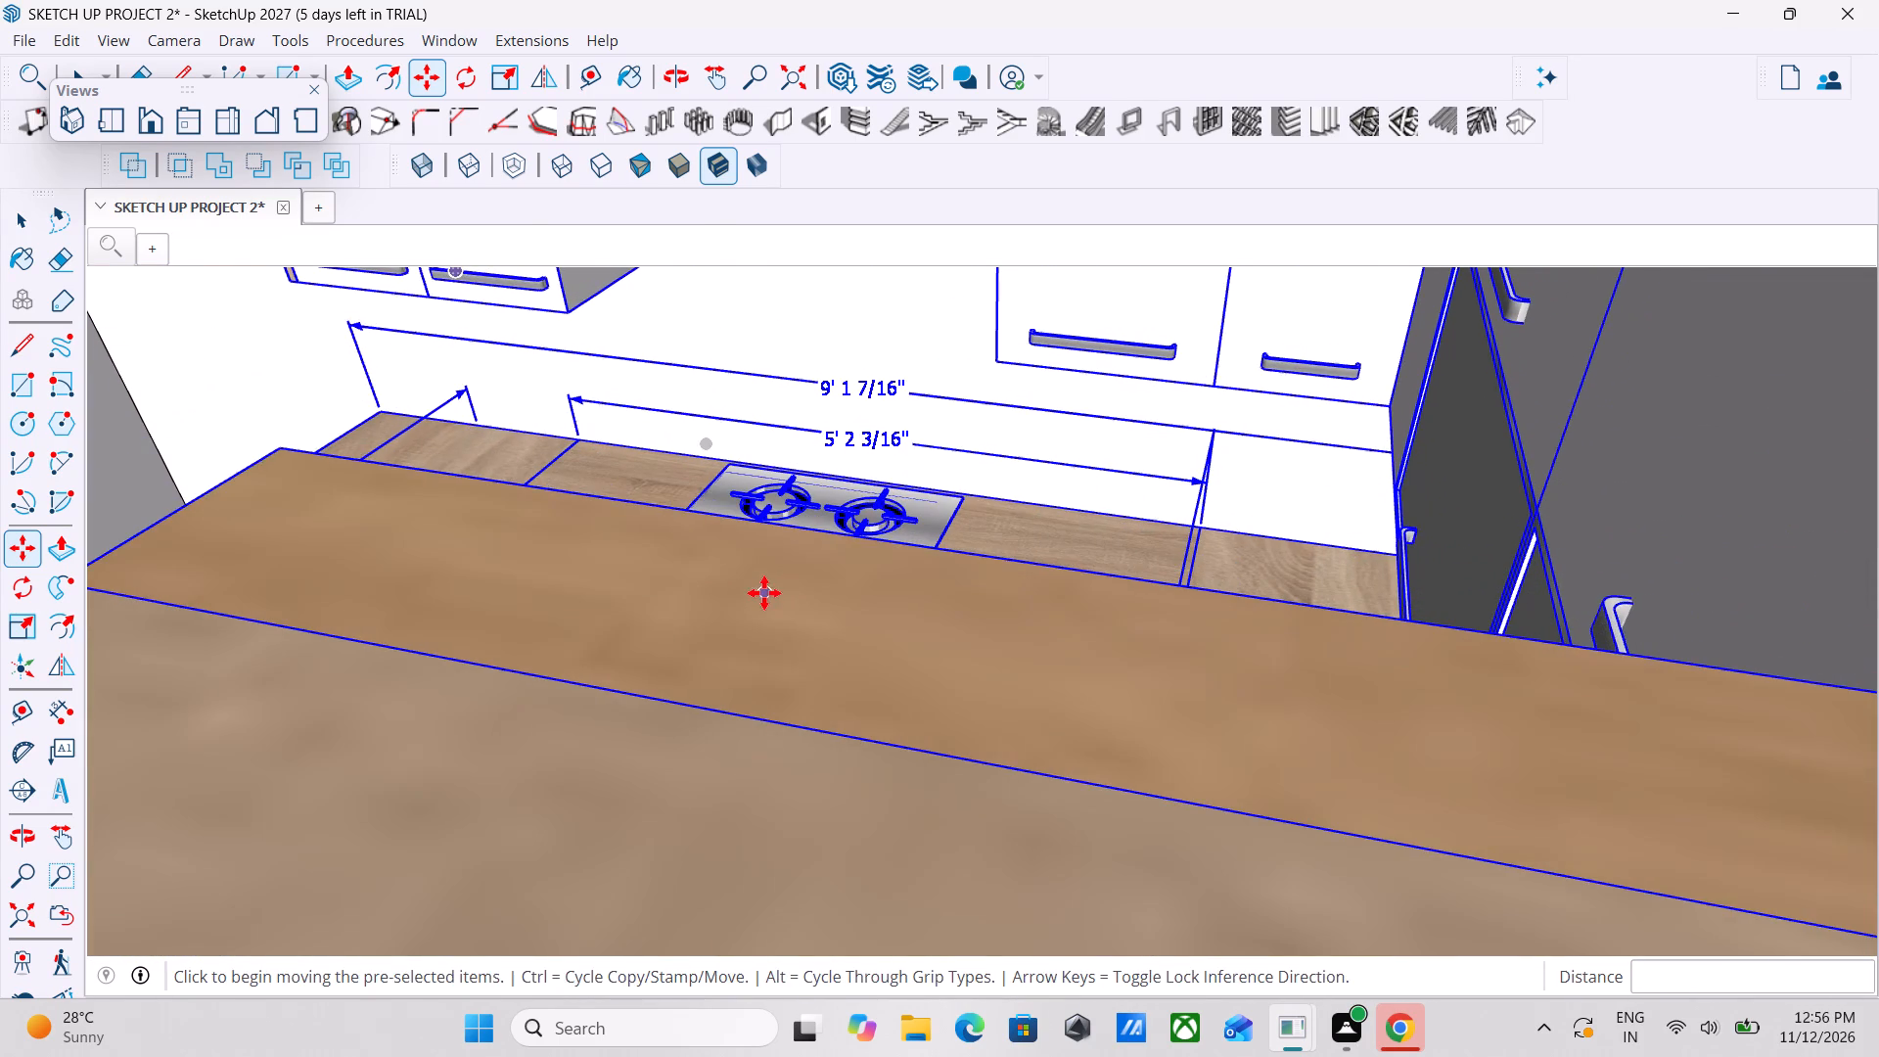
key(space)
key(space)
scroll(768, 591, down, 6)
key(space)
scroll(799, 576, down, 18)
key(space)
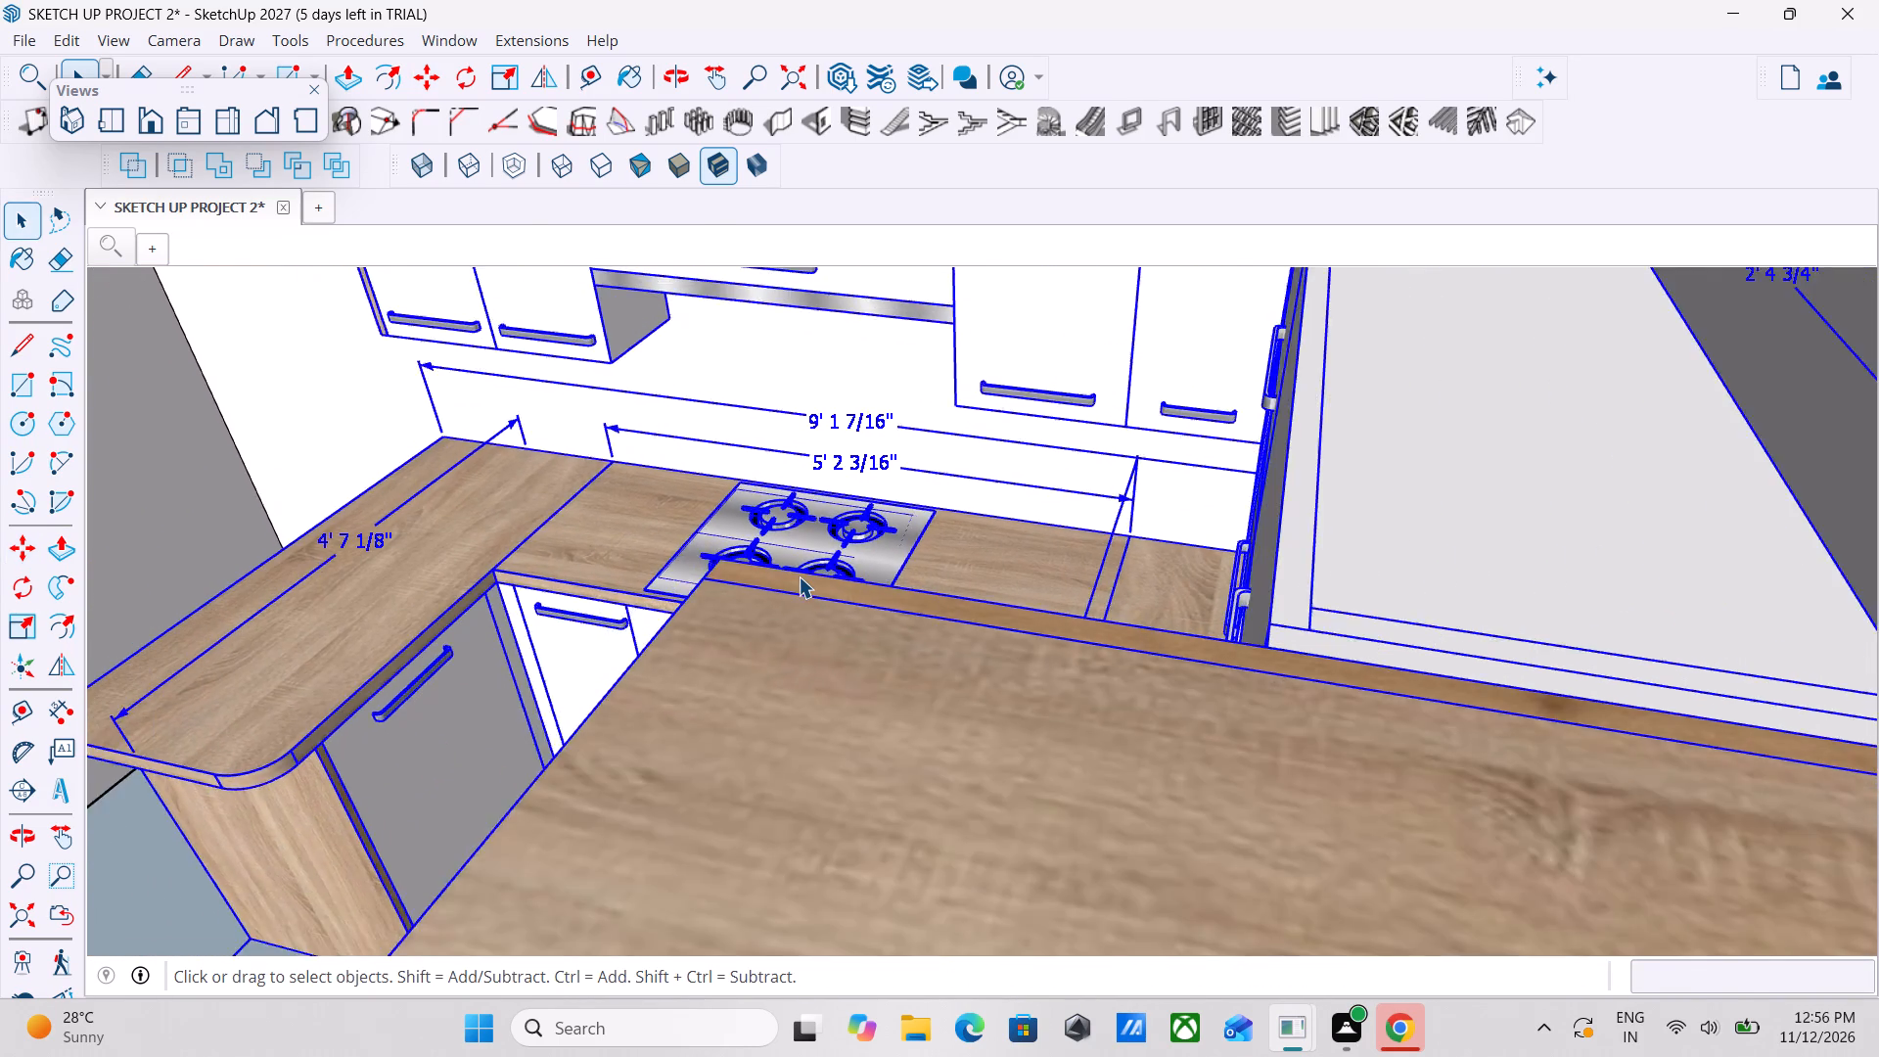
Examine how the moved kitchen sits against the room's walls and where its attached furnished rooms lie outside the house.
scroll(799, 576, down, 20)
middle_drag(673, 638, 947, 672)
scroll(949, 671, up, 1)
scroll(931, 681, down, 8)
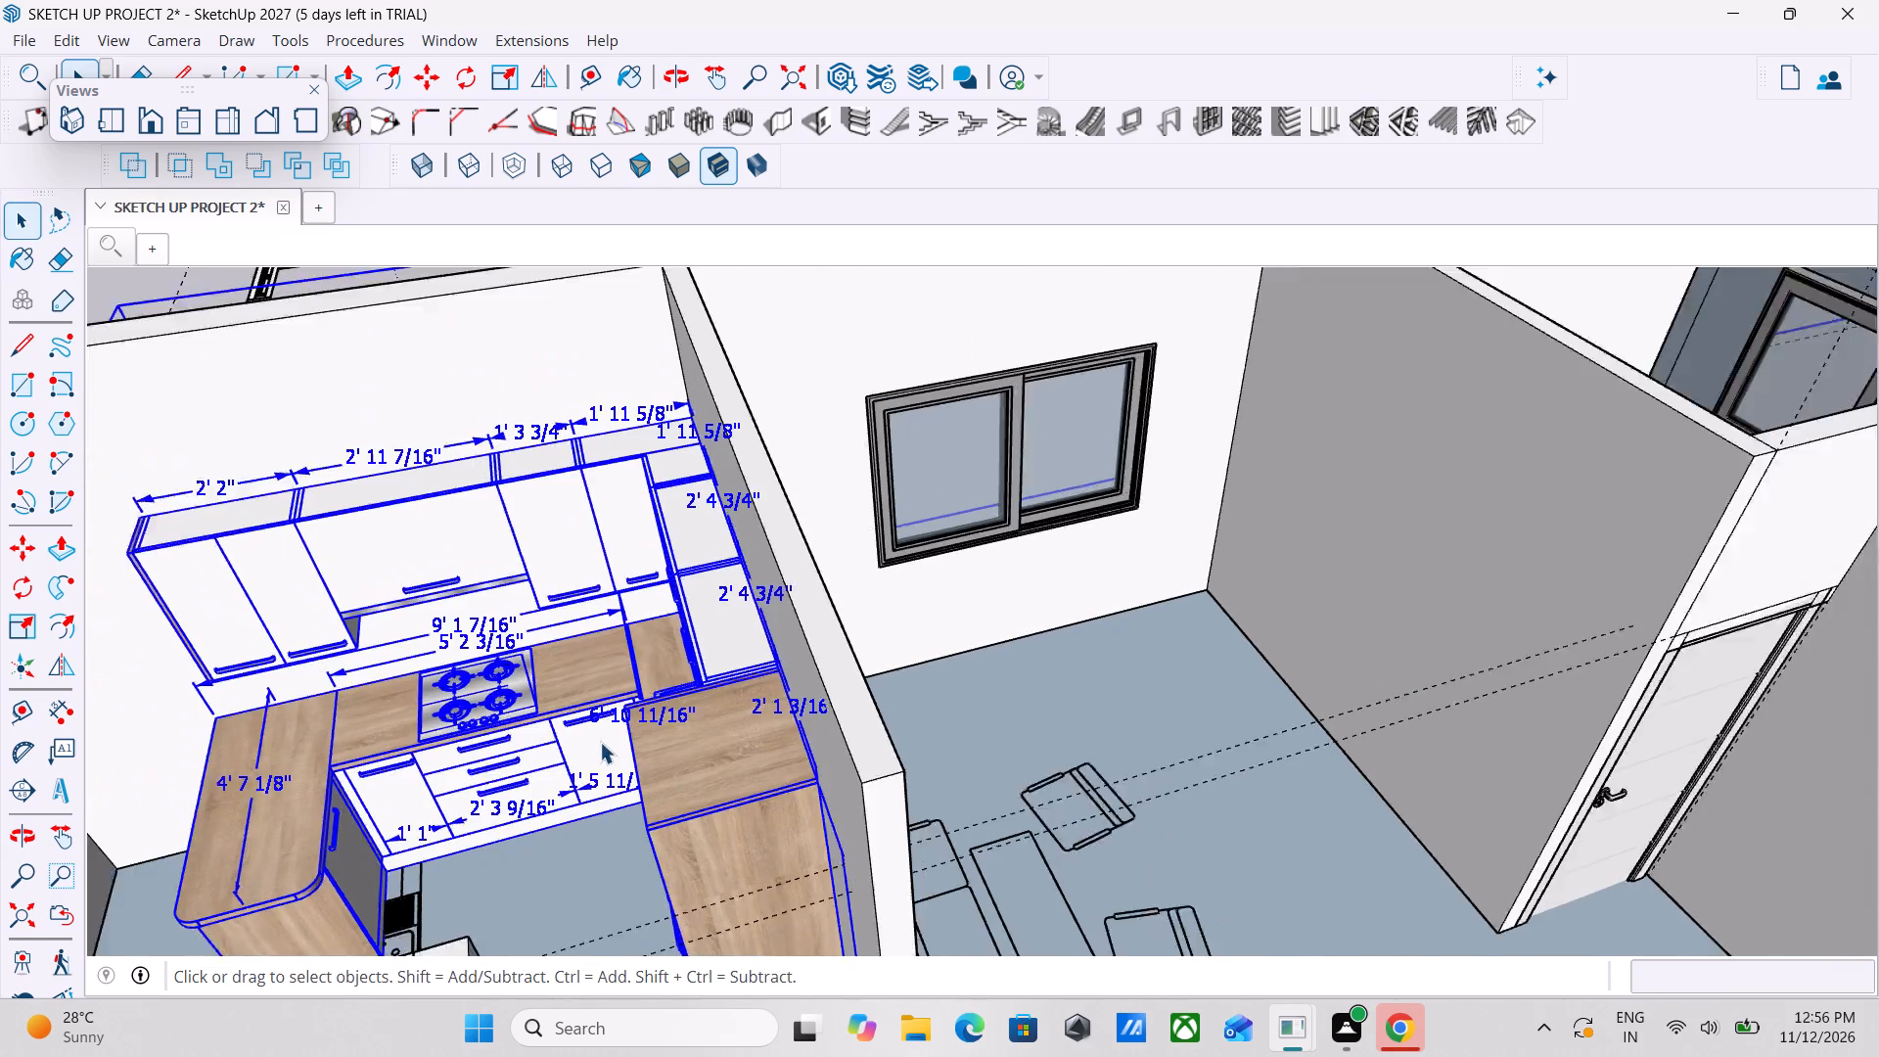
middle_drag(638, 738, 653, 819)
scroll(648, 822, up, 1)
scroll(616, 825, down, 4)
middle_drag(577, 831, 453, 864)
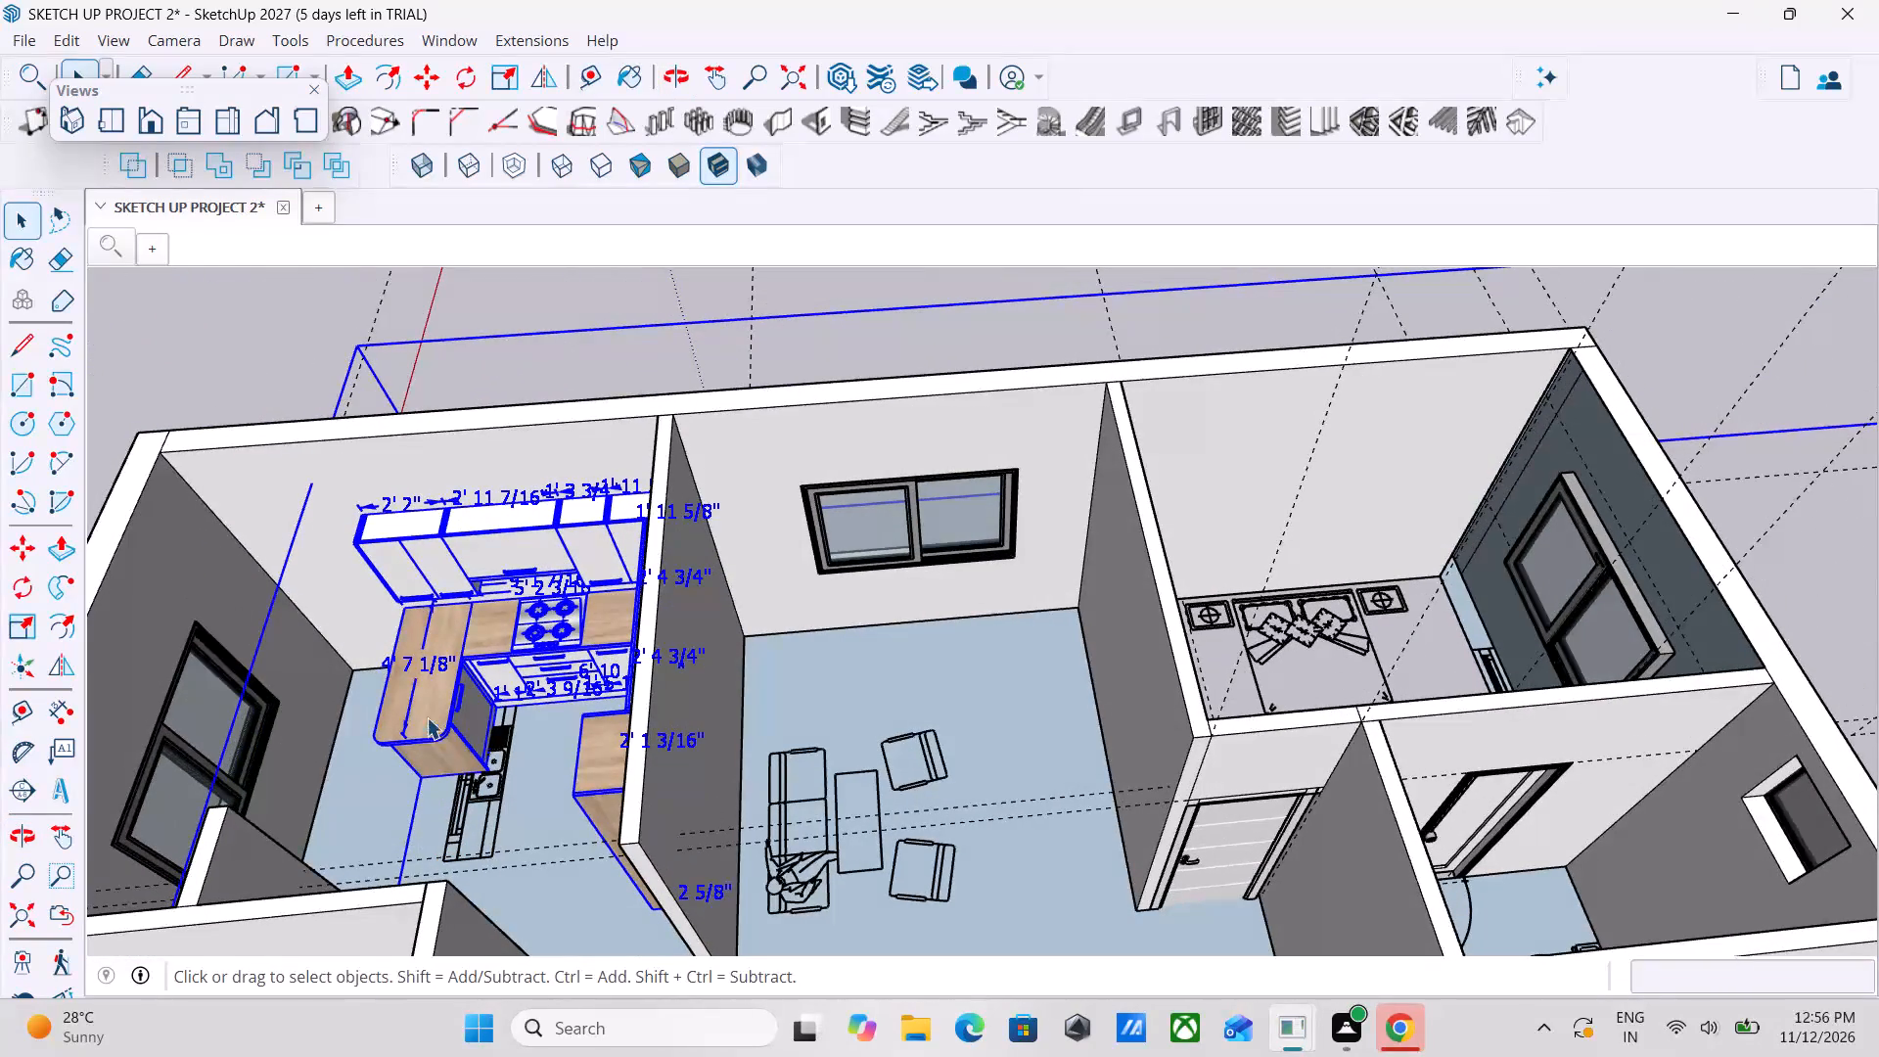
middle_drag(408, 713, 541, 688)
middle_drag(354, 783, 400, 745)
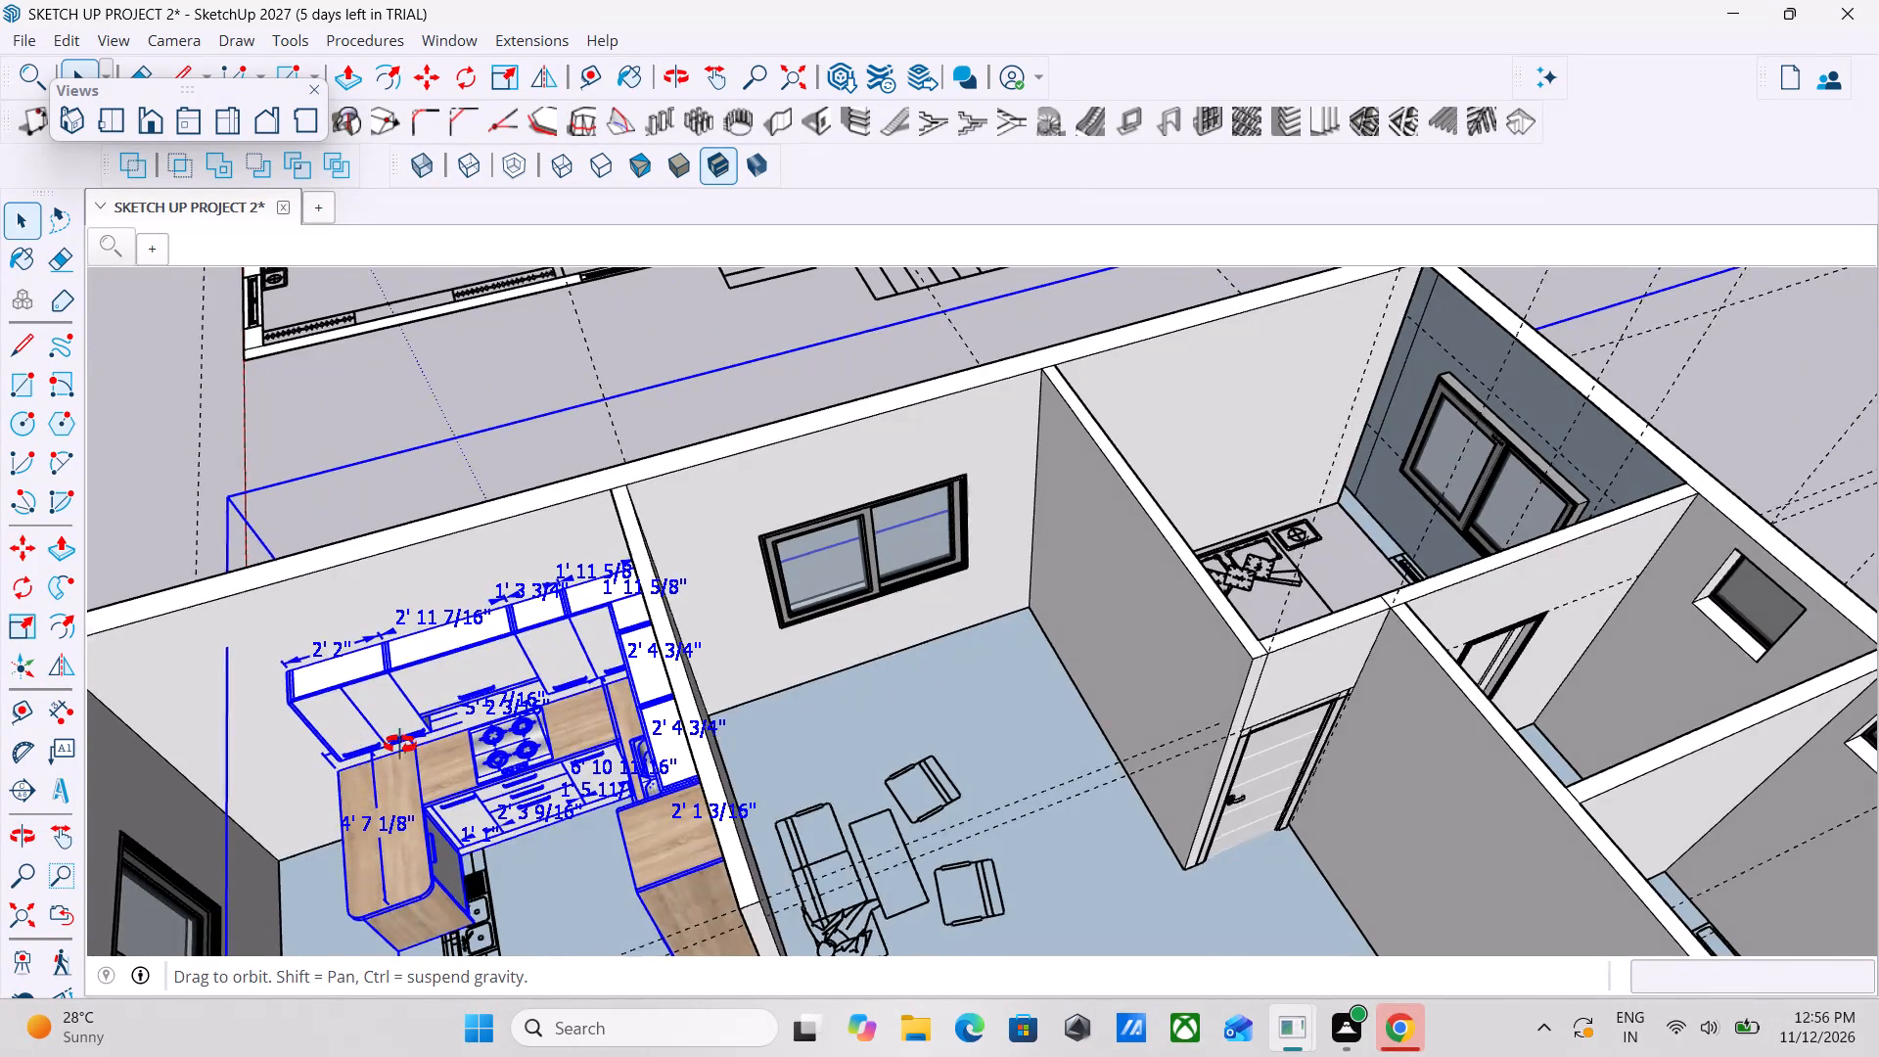
middle_drag(400, 745, 274, 711)
scroll(528, 665, down, 2)
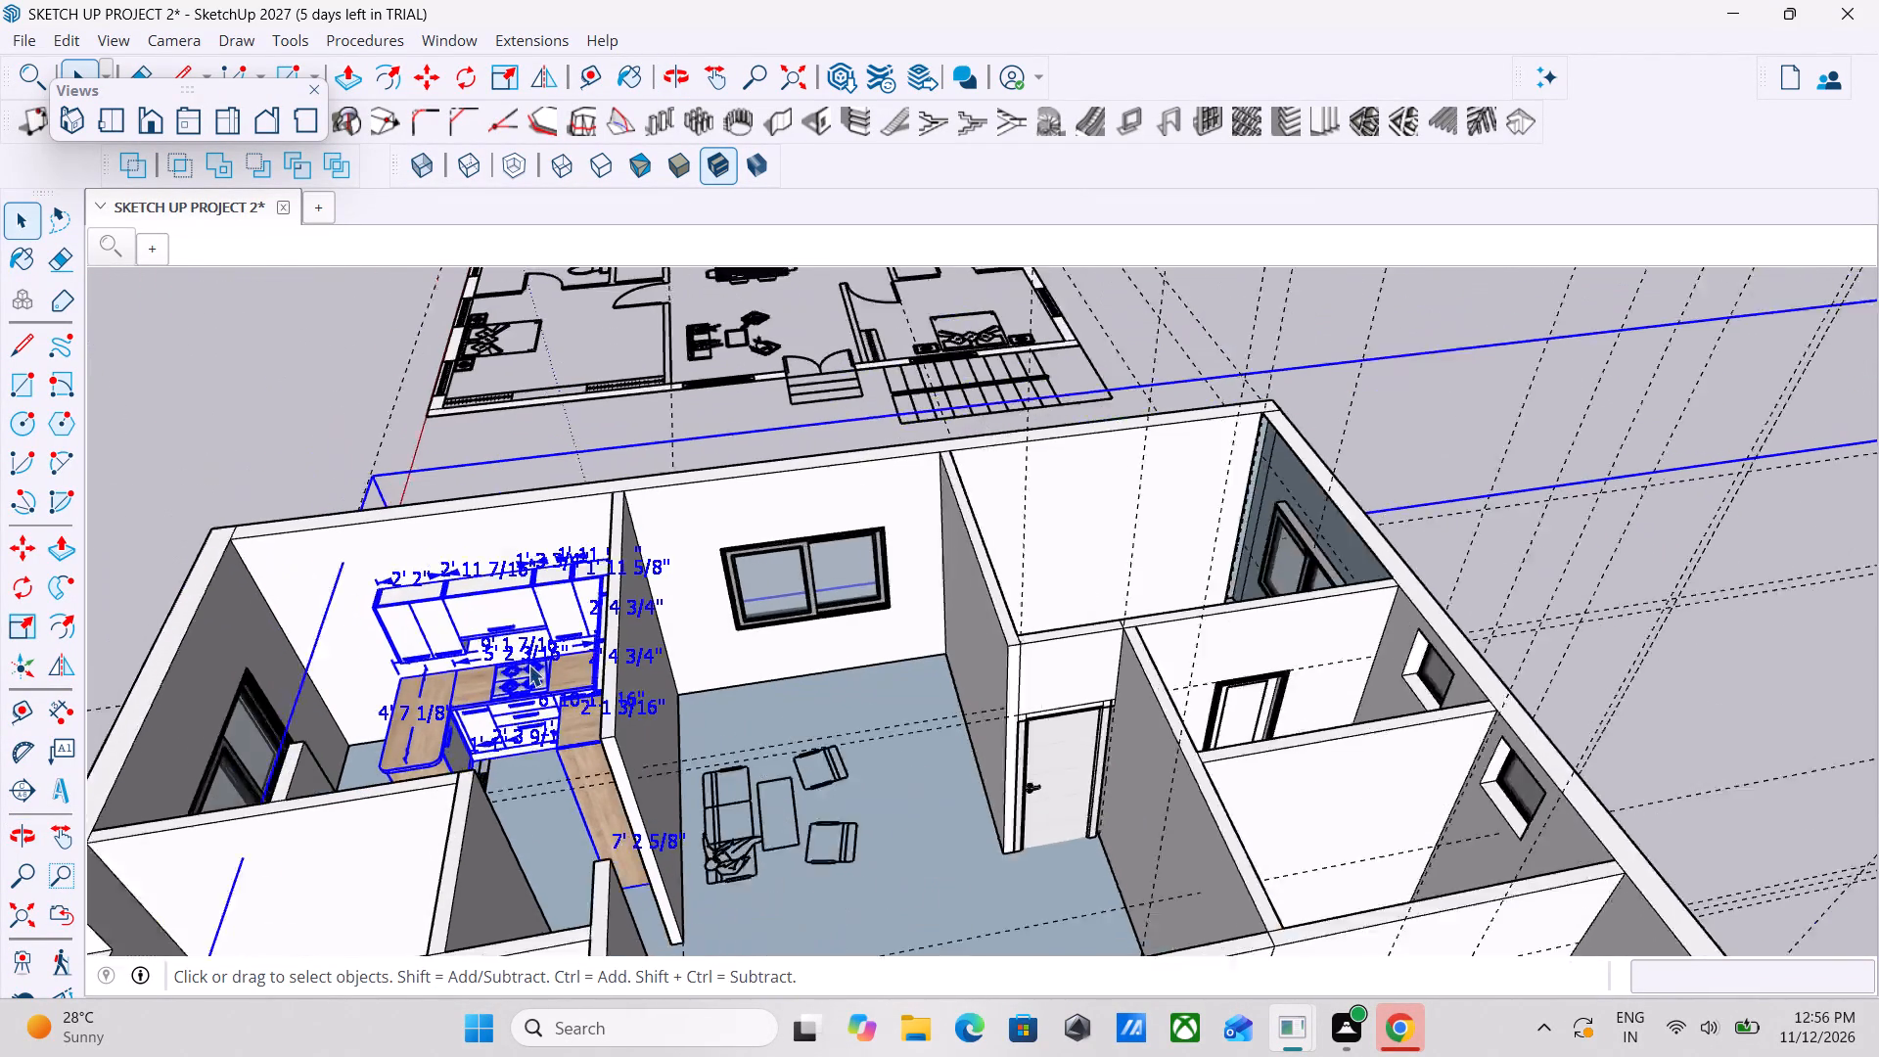
scroll(528, 665, down, 6)
shift+middle_drag(557, 777, 1175, 648)
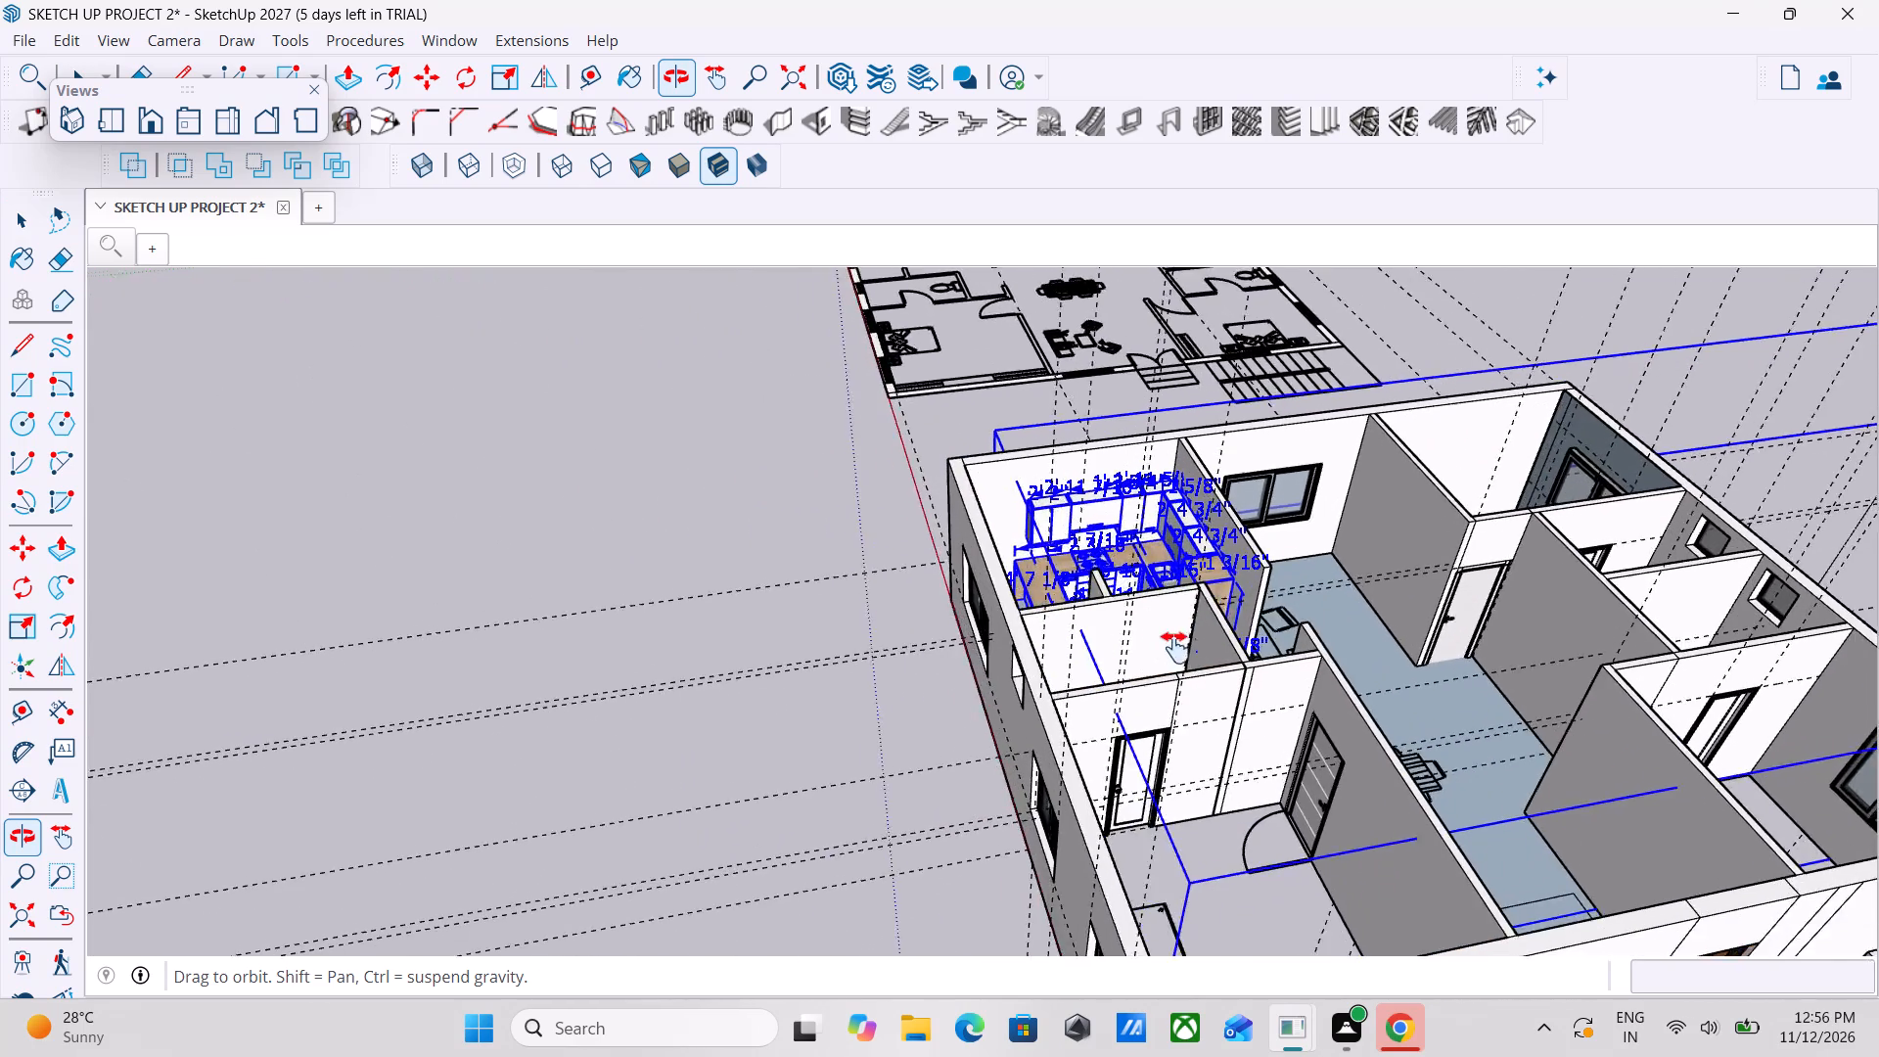
shift+middle_drag(1175, 648, 838, 601)
shift+scroll(838, 601, up, 1)
scroll(838, 601, down, 5)
middle_drag(1042, 609, 583, 796)
scroll(896, 635, up, 1)
scroll(913, 636, down, 3)
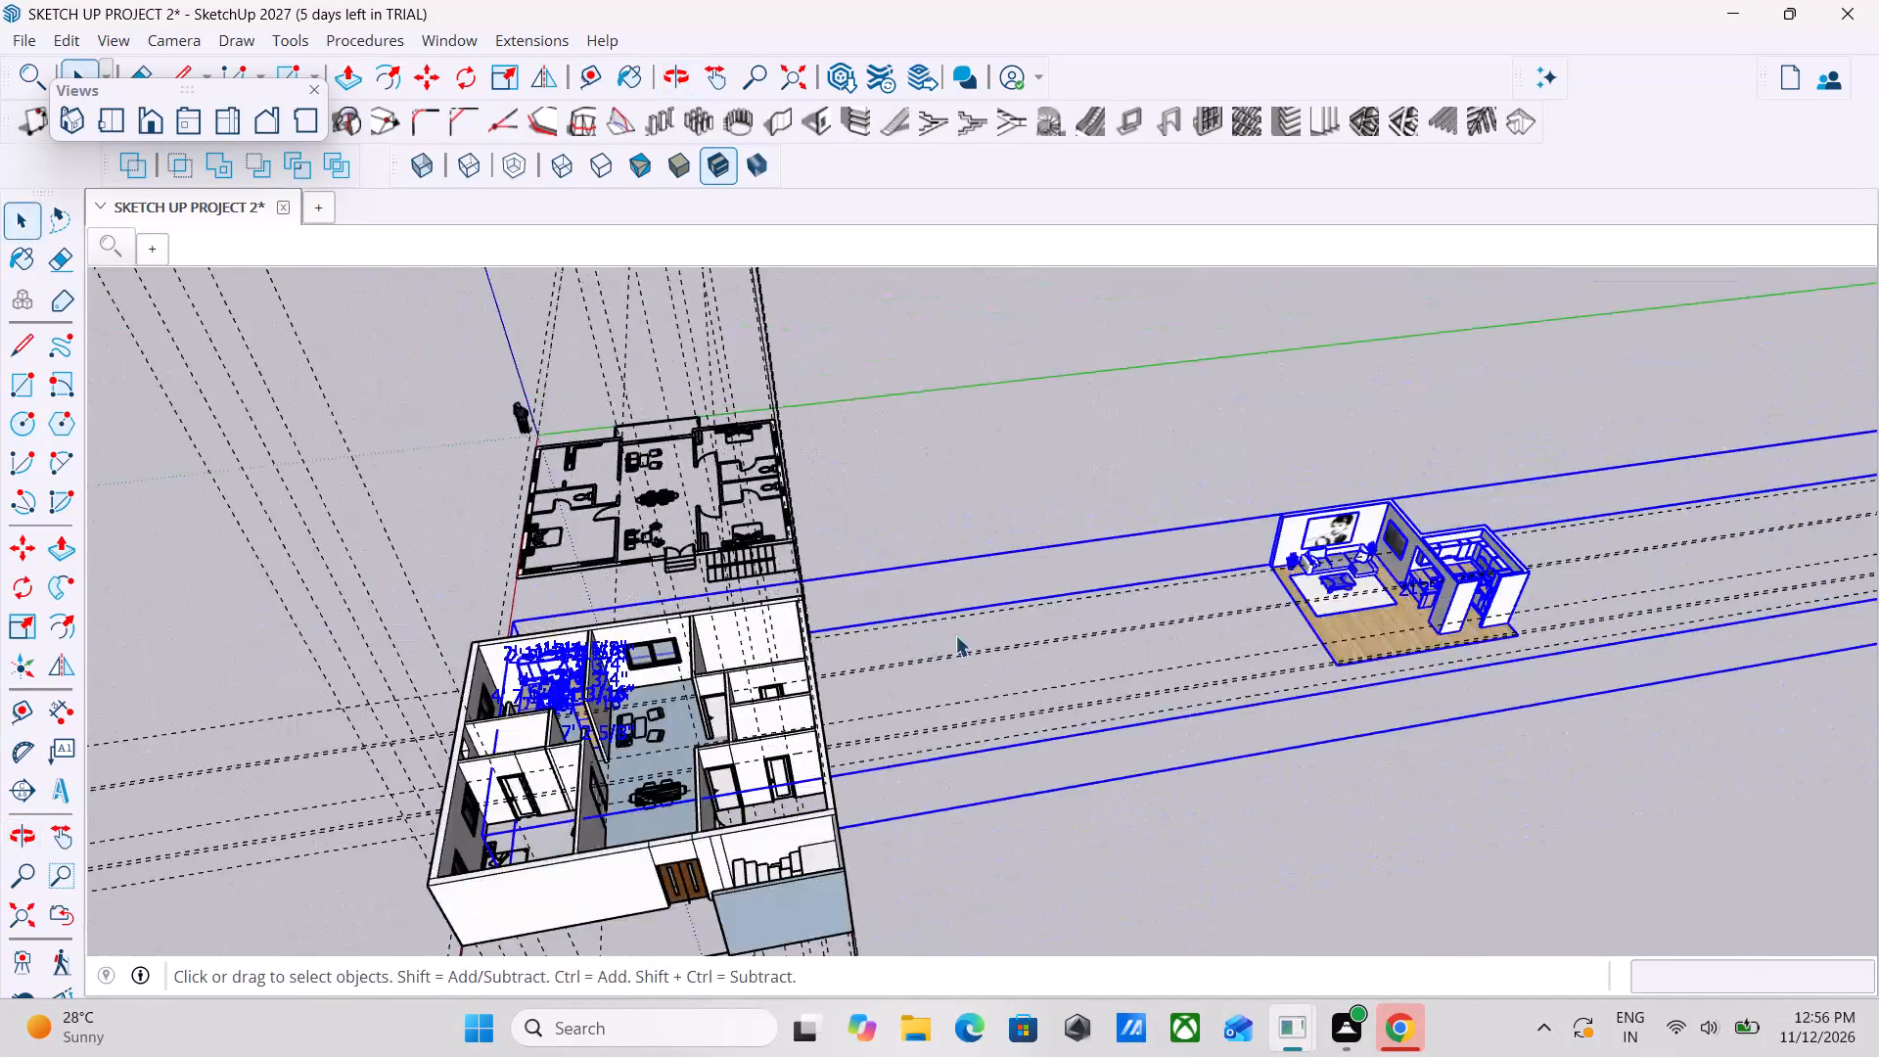
scroll(955, 635, down, 5)
middle_drag(1115, 695, 949, 758)
shift+scroll(949, 758, up, 1)
middle_drag(651, 753, 255, 730)
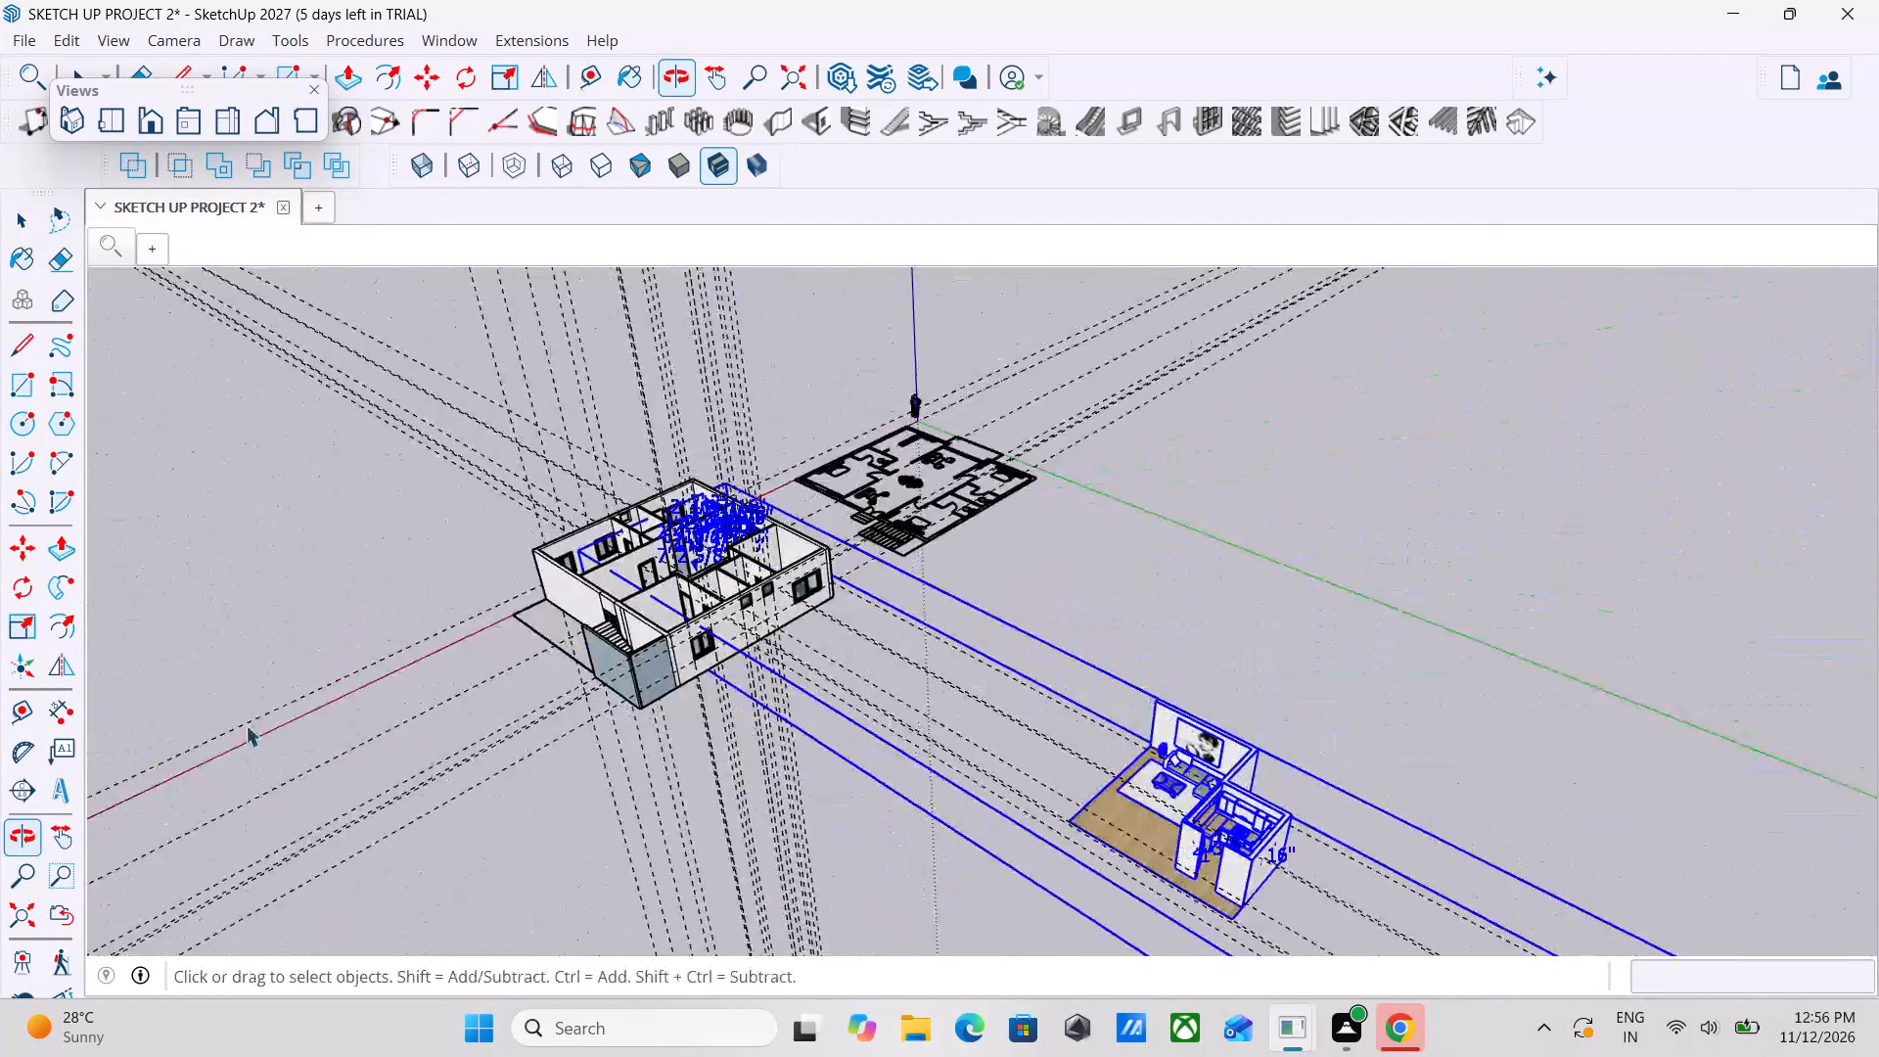
middle_drag(530, 614, 647, 666)
scroll(586, 608, up, 9)
middle_drag(606, 600, 717, 710)
scroll(614, 535, up, 4)
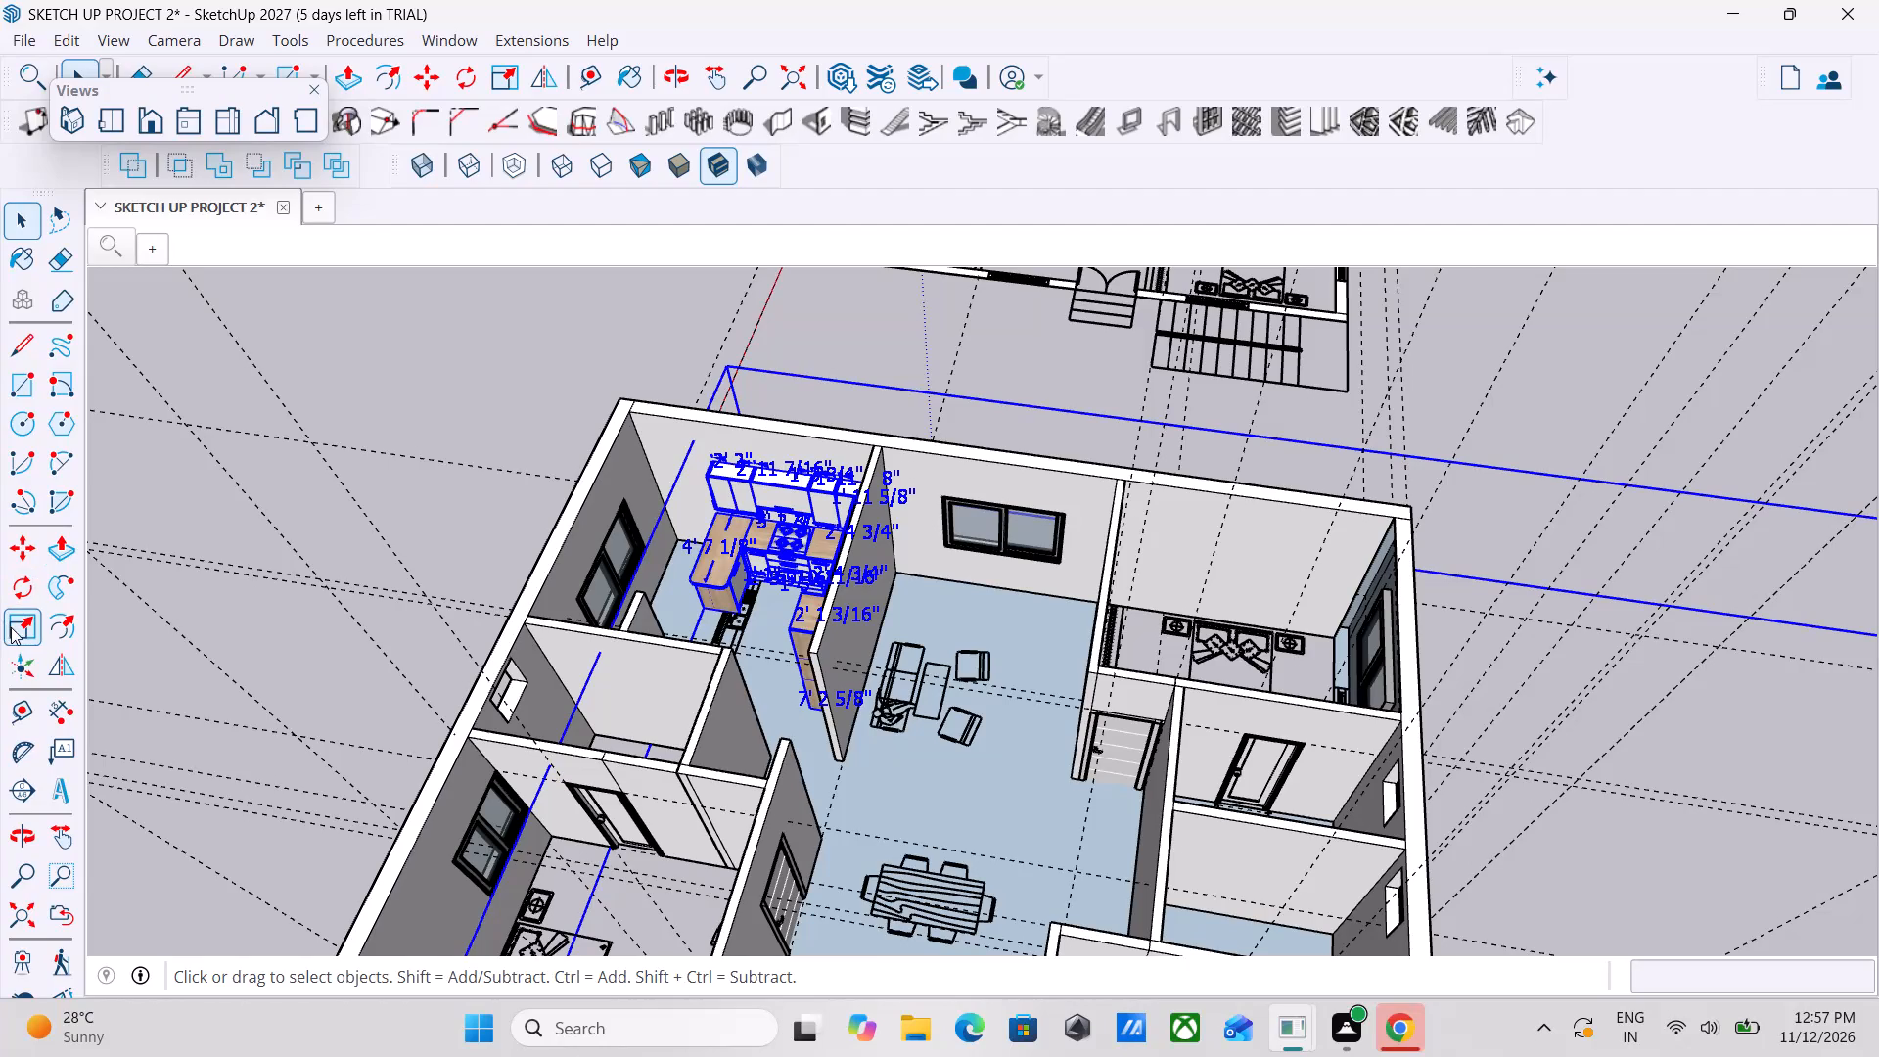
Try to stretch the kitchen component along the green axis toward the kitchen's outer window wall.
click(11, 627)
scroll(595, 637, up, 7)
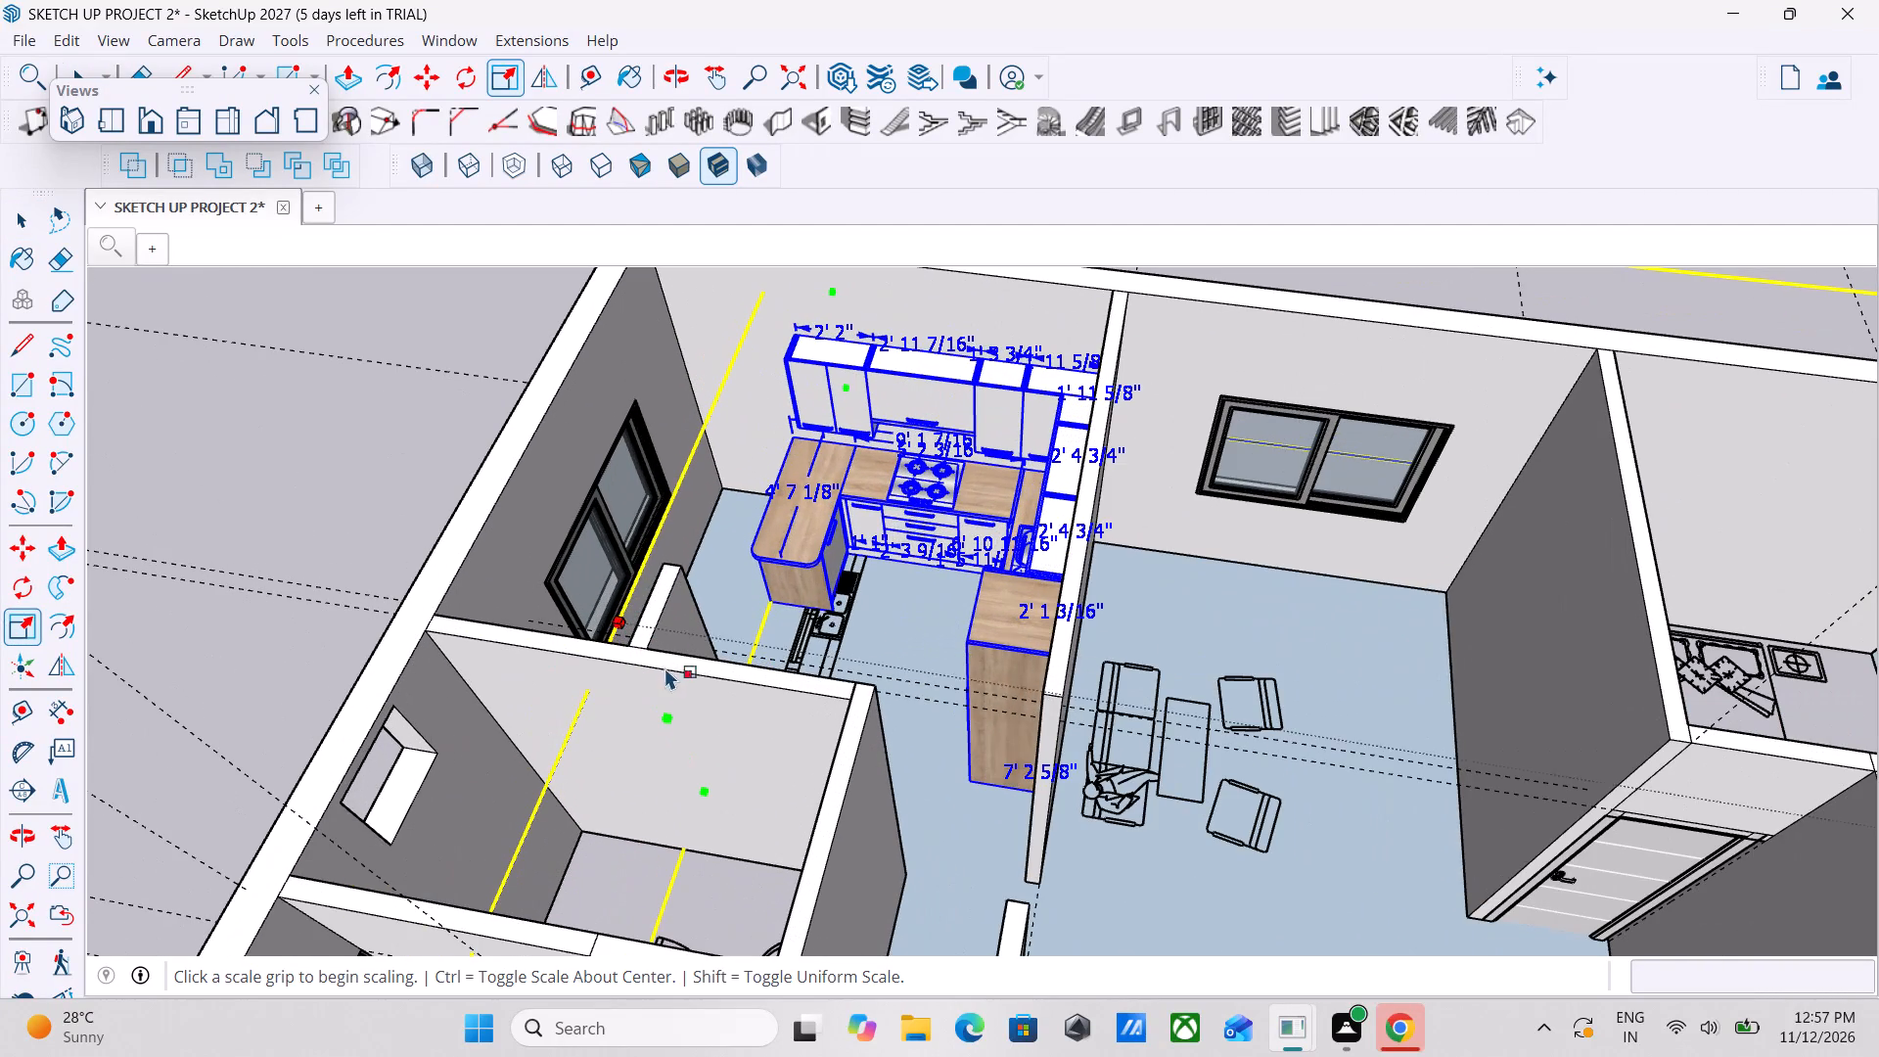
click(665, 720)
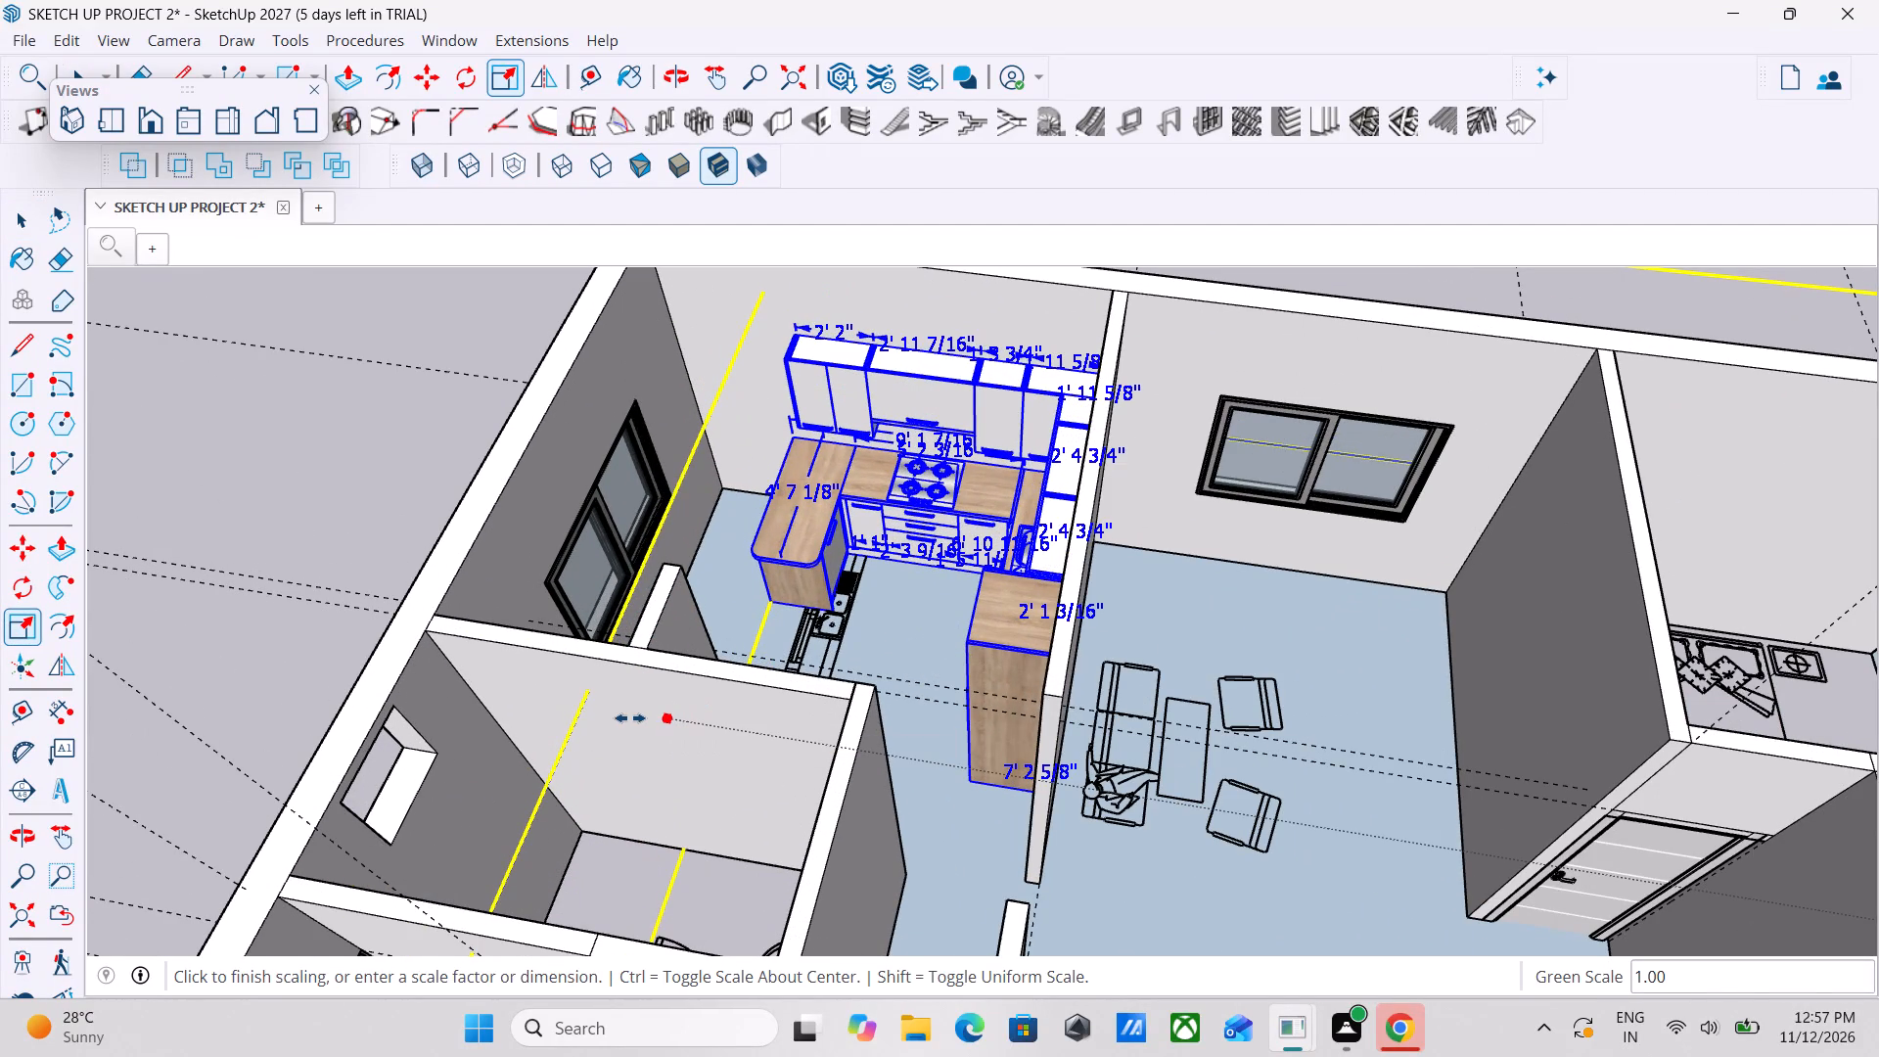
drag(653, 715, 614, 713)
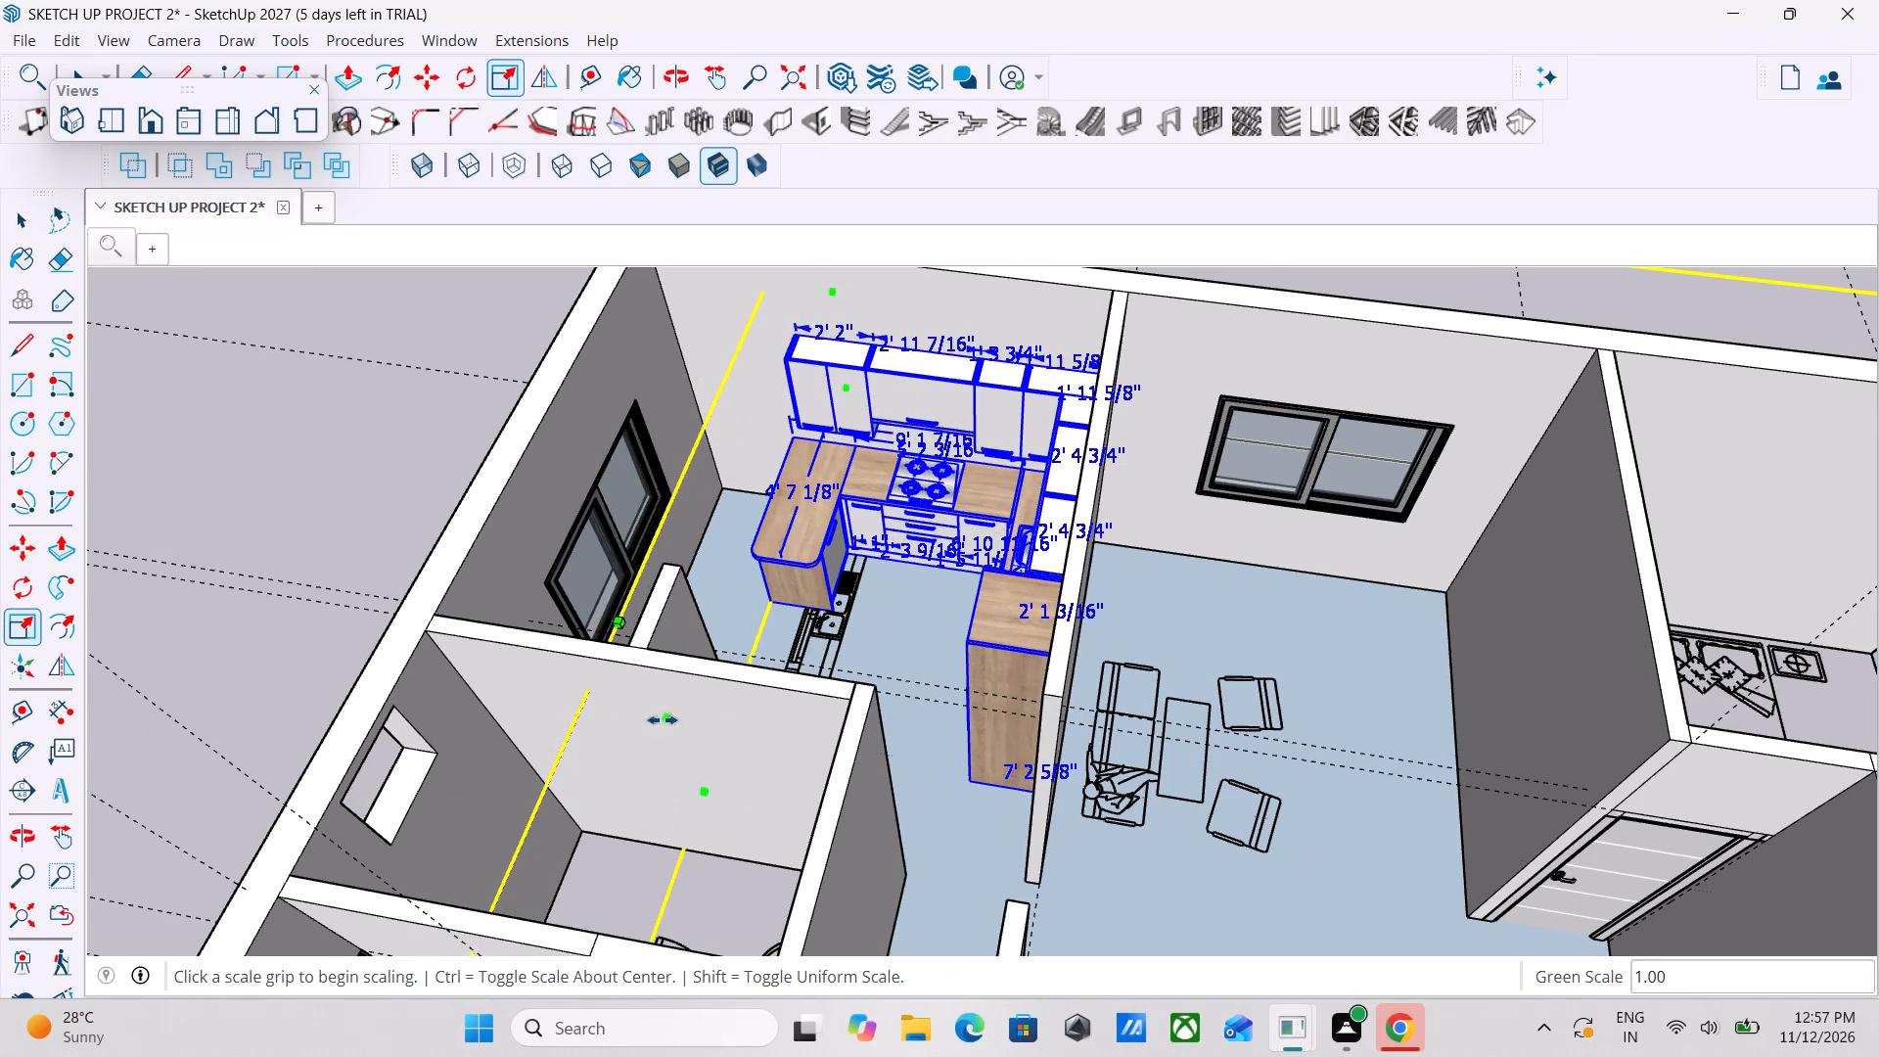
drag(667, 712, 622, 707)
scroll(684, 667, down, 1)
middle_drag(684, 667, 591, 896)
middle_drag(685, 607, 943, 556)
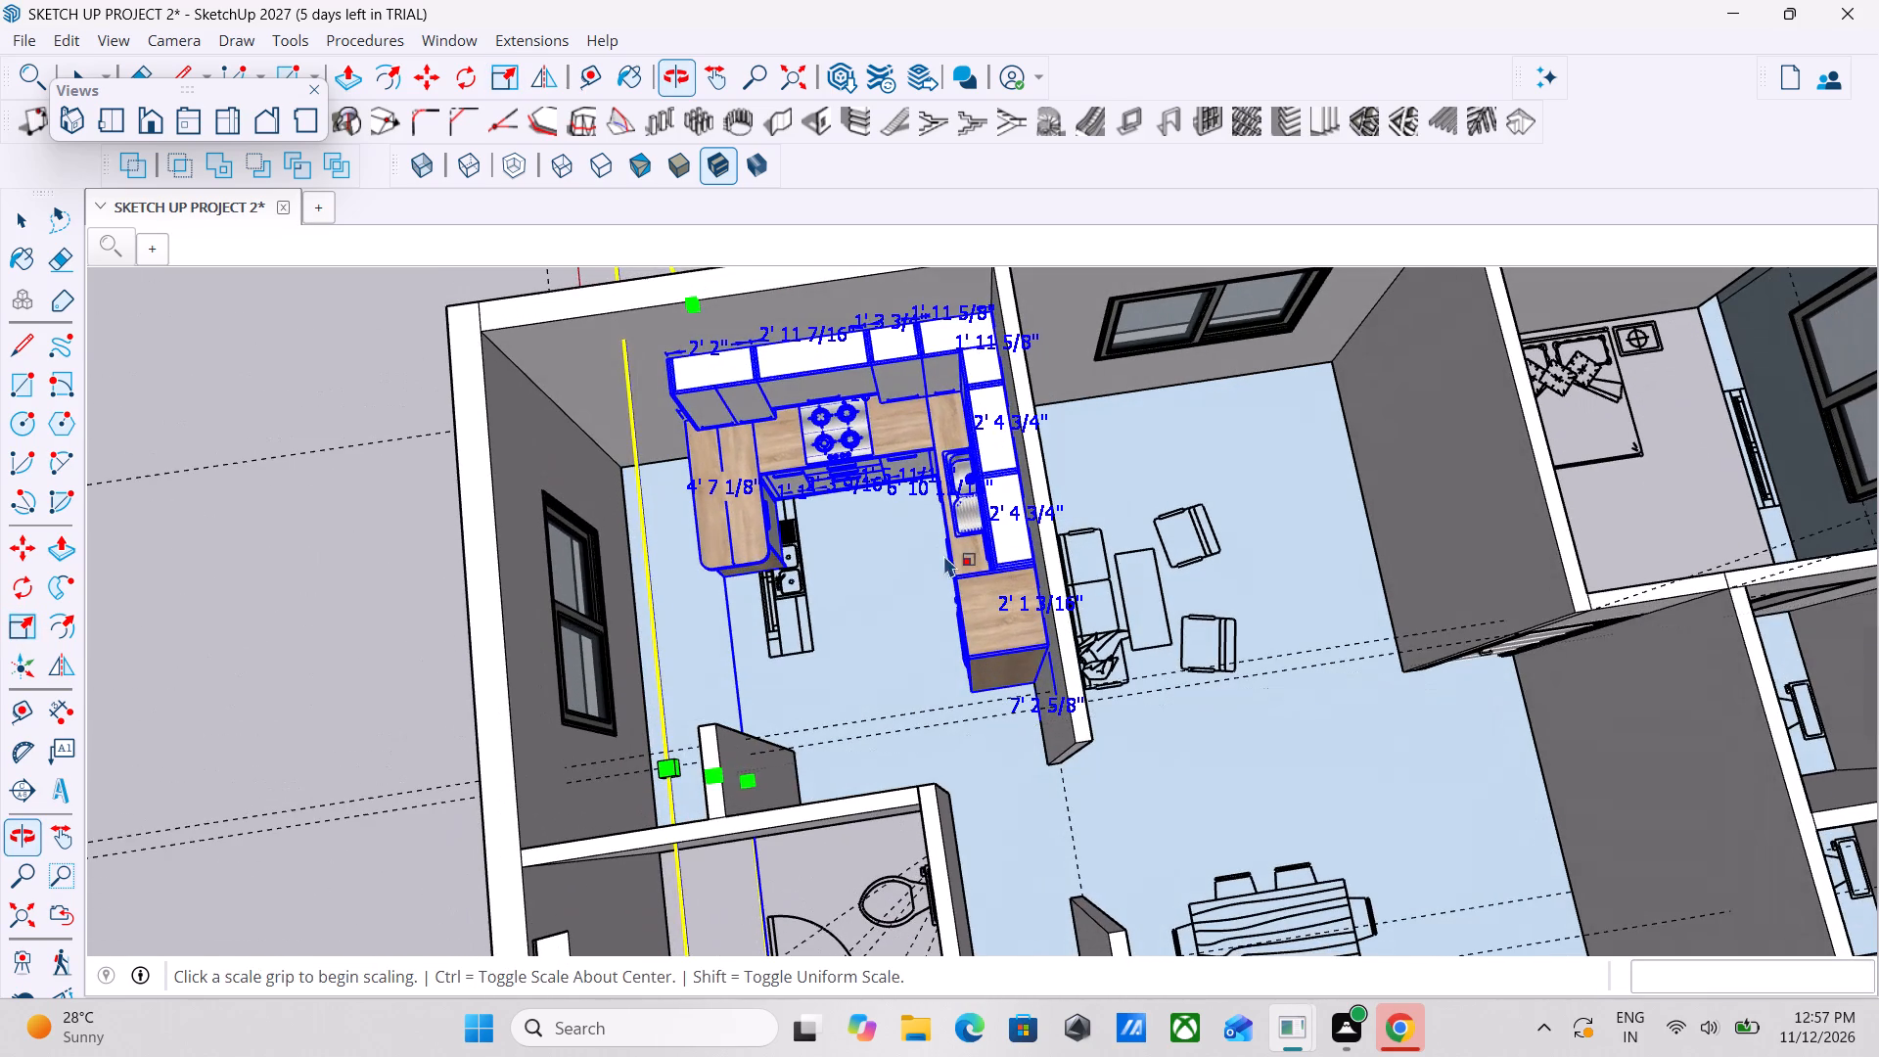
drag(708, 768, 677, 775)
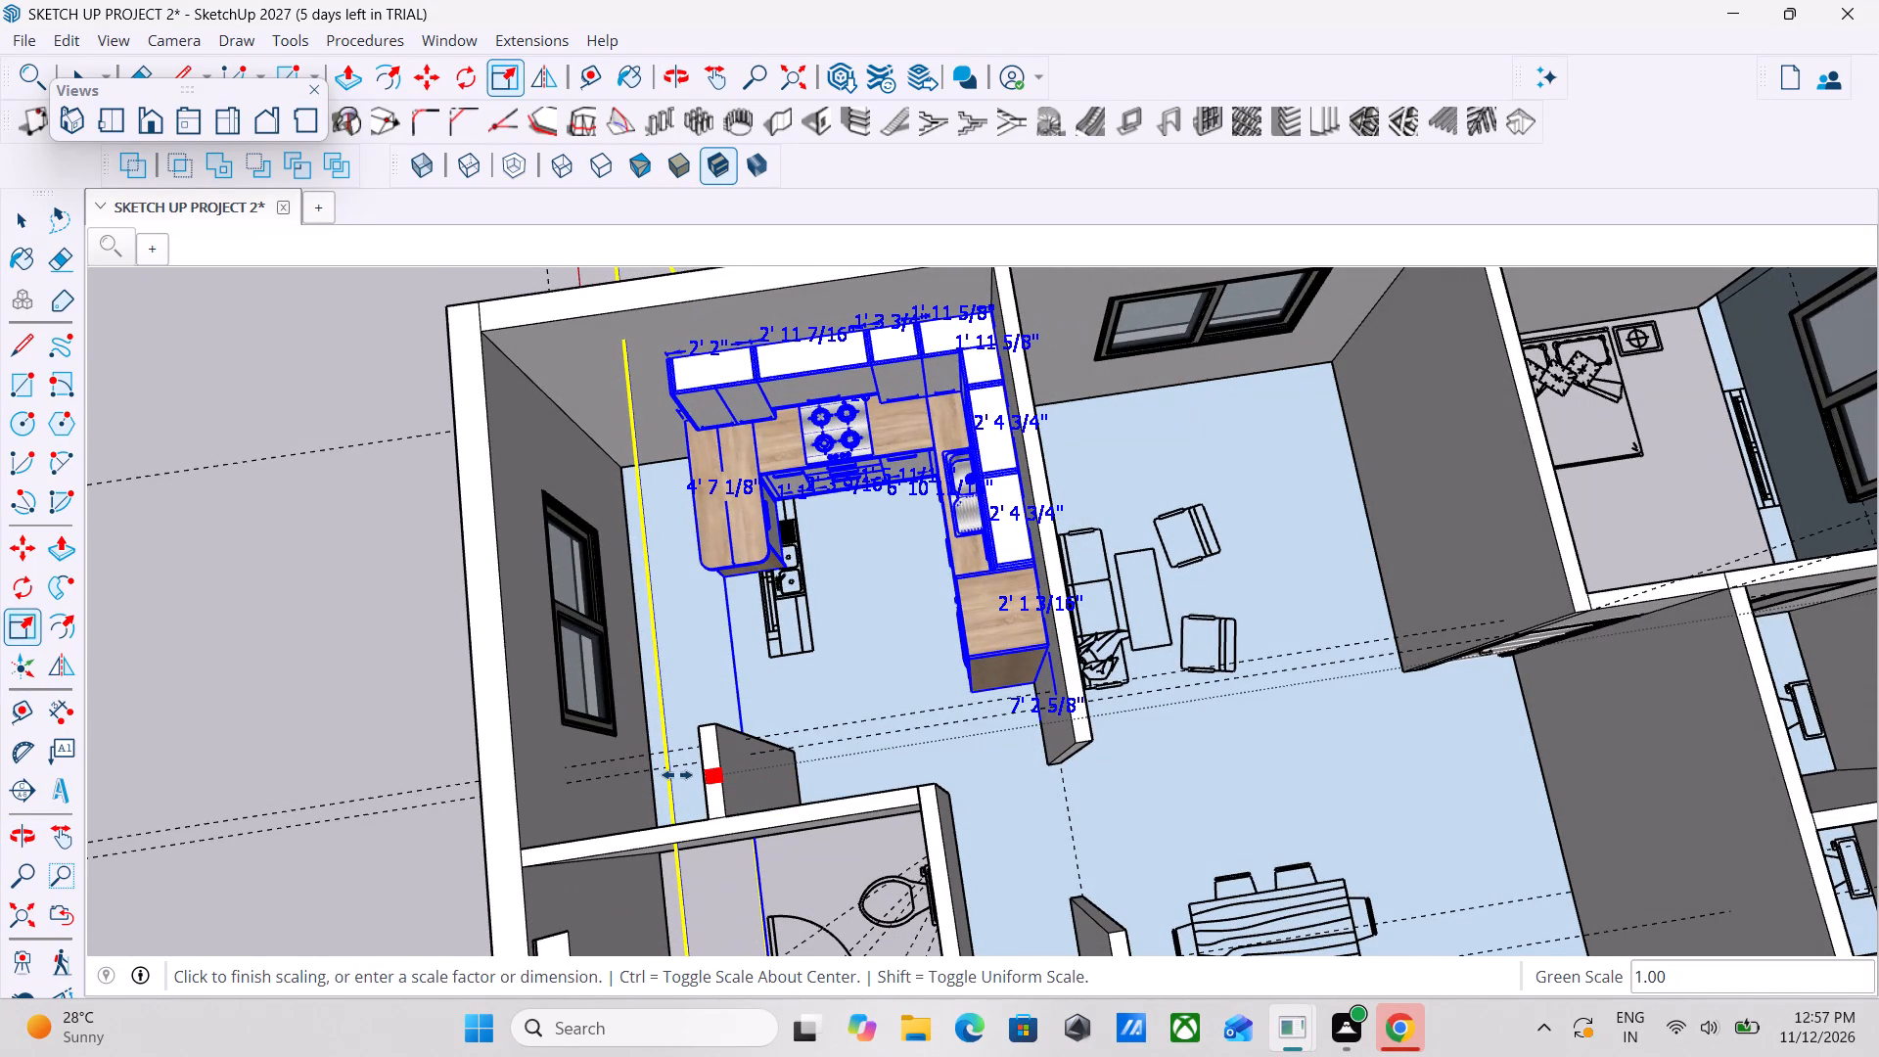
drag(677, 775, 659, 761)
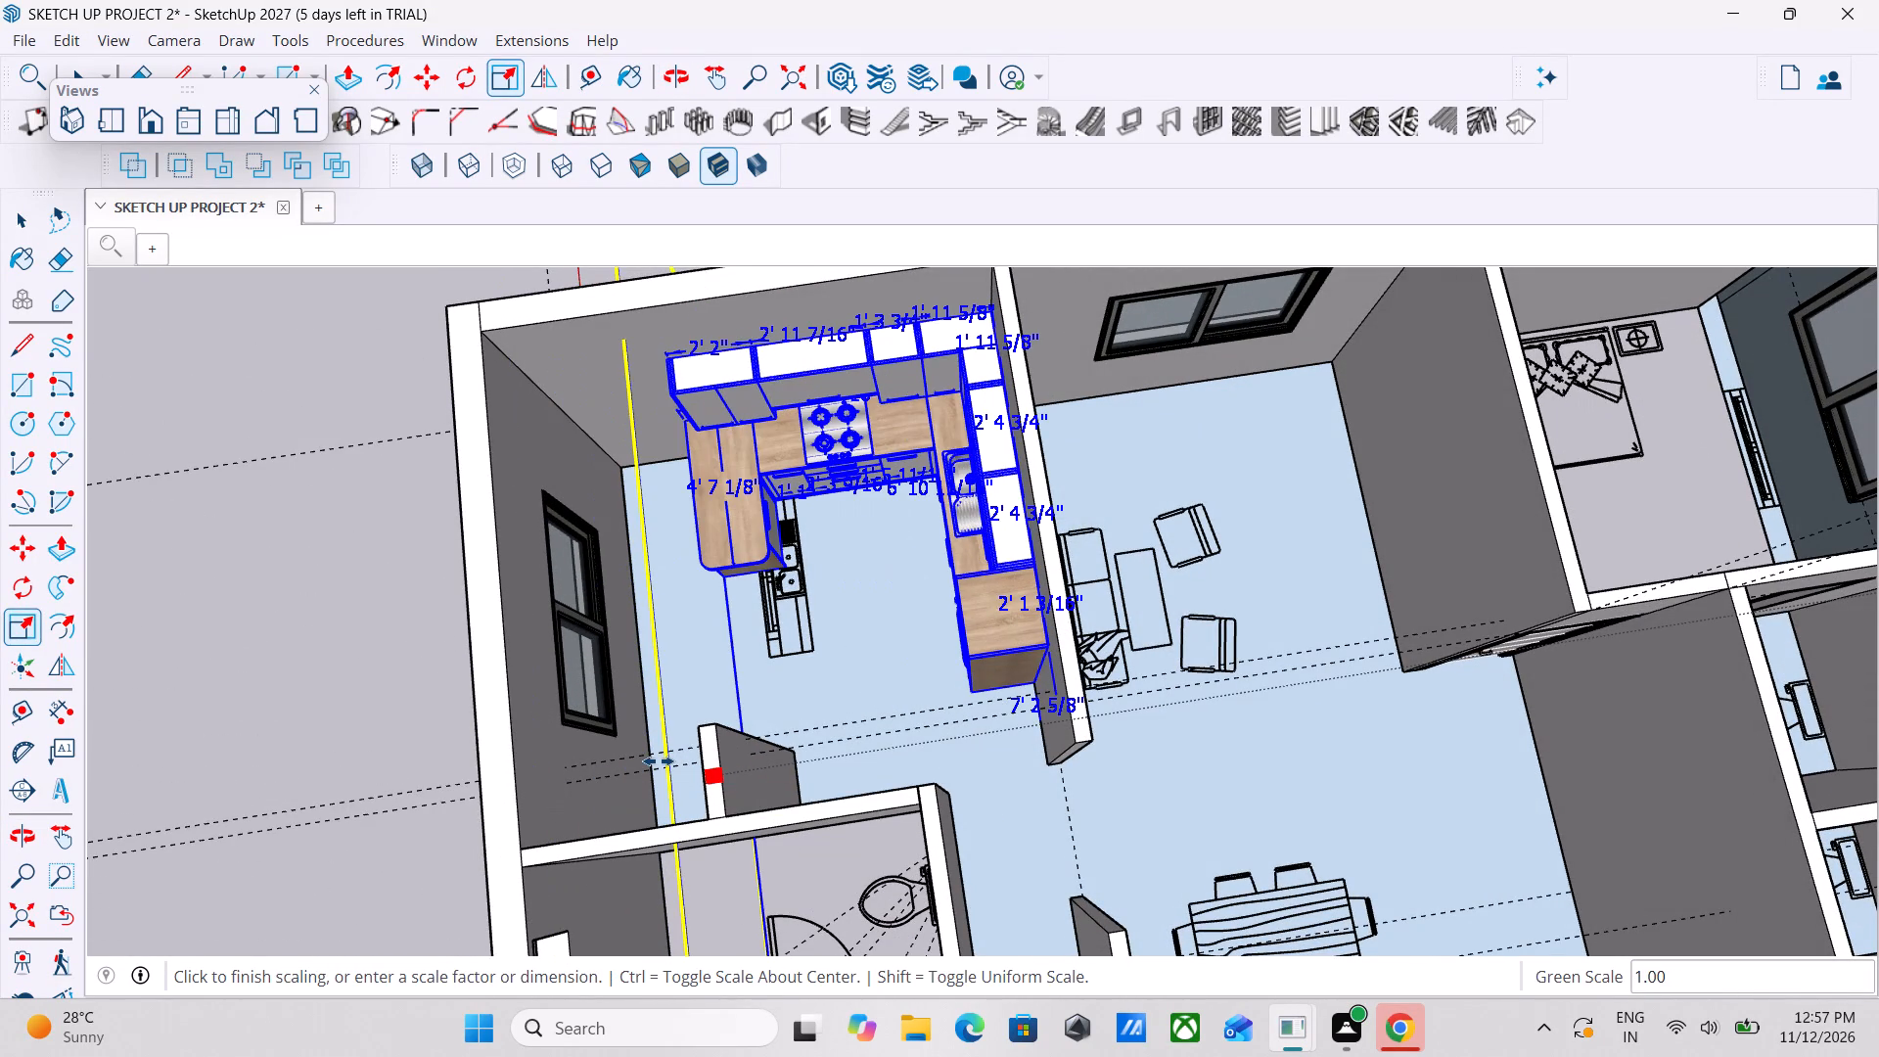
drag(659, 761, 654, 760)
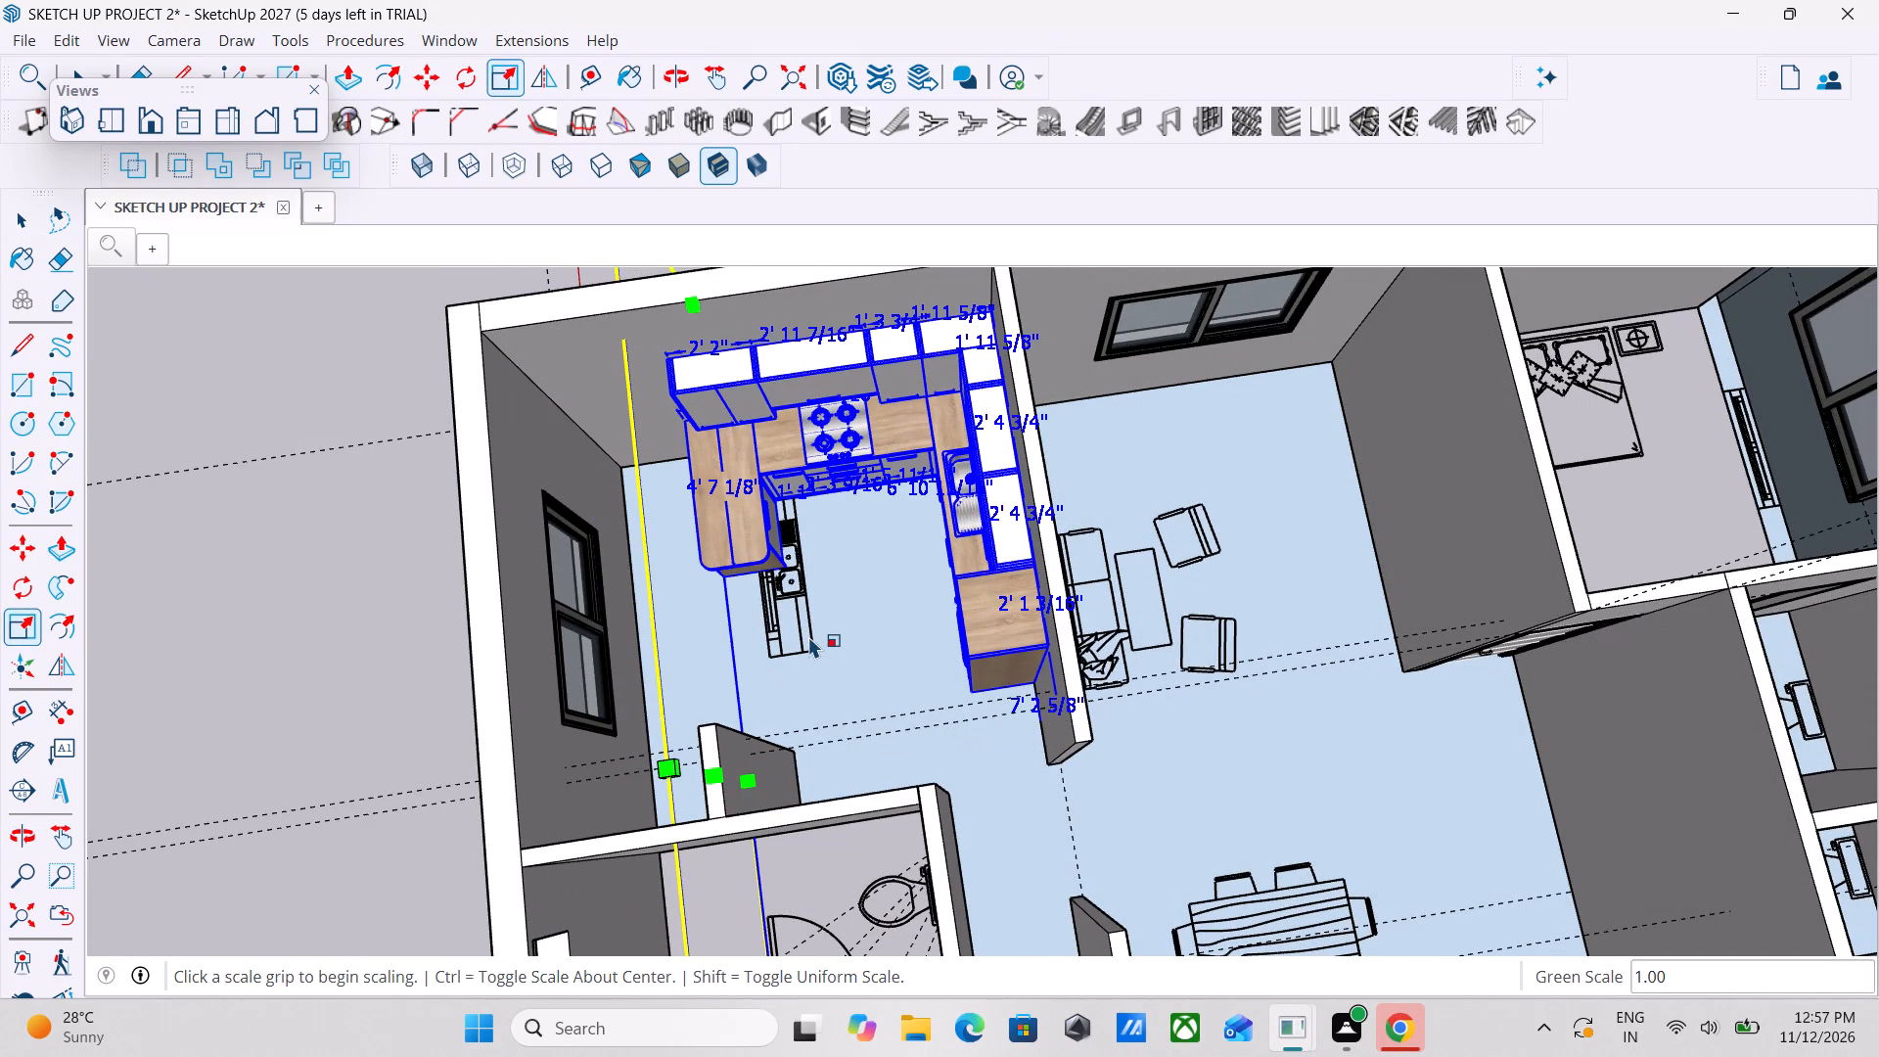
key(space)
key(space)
Deselect the kitchen component and examine the whole model, comparing the house with the furnished rooms standing apart from it.
scroll(832, 624, down, 3)
middle_drag(905, 613, 631, 598)
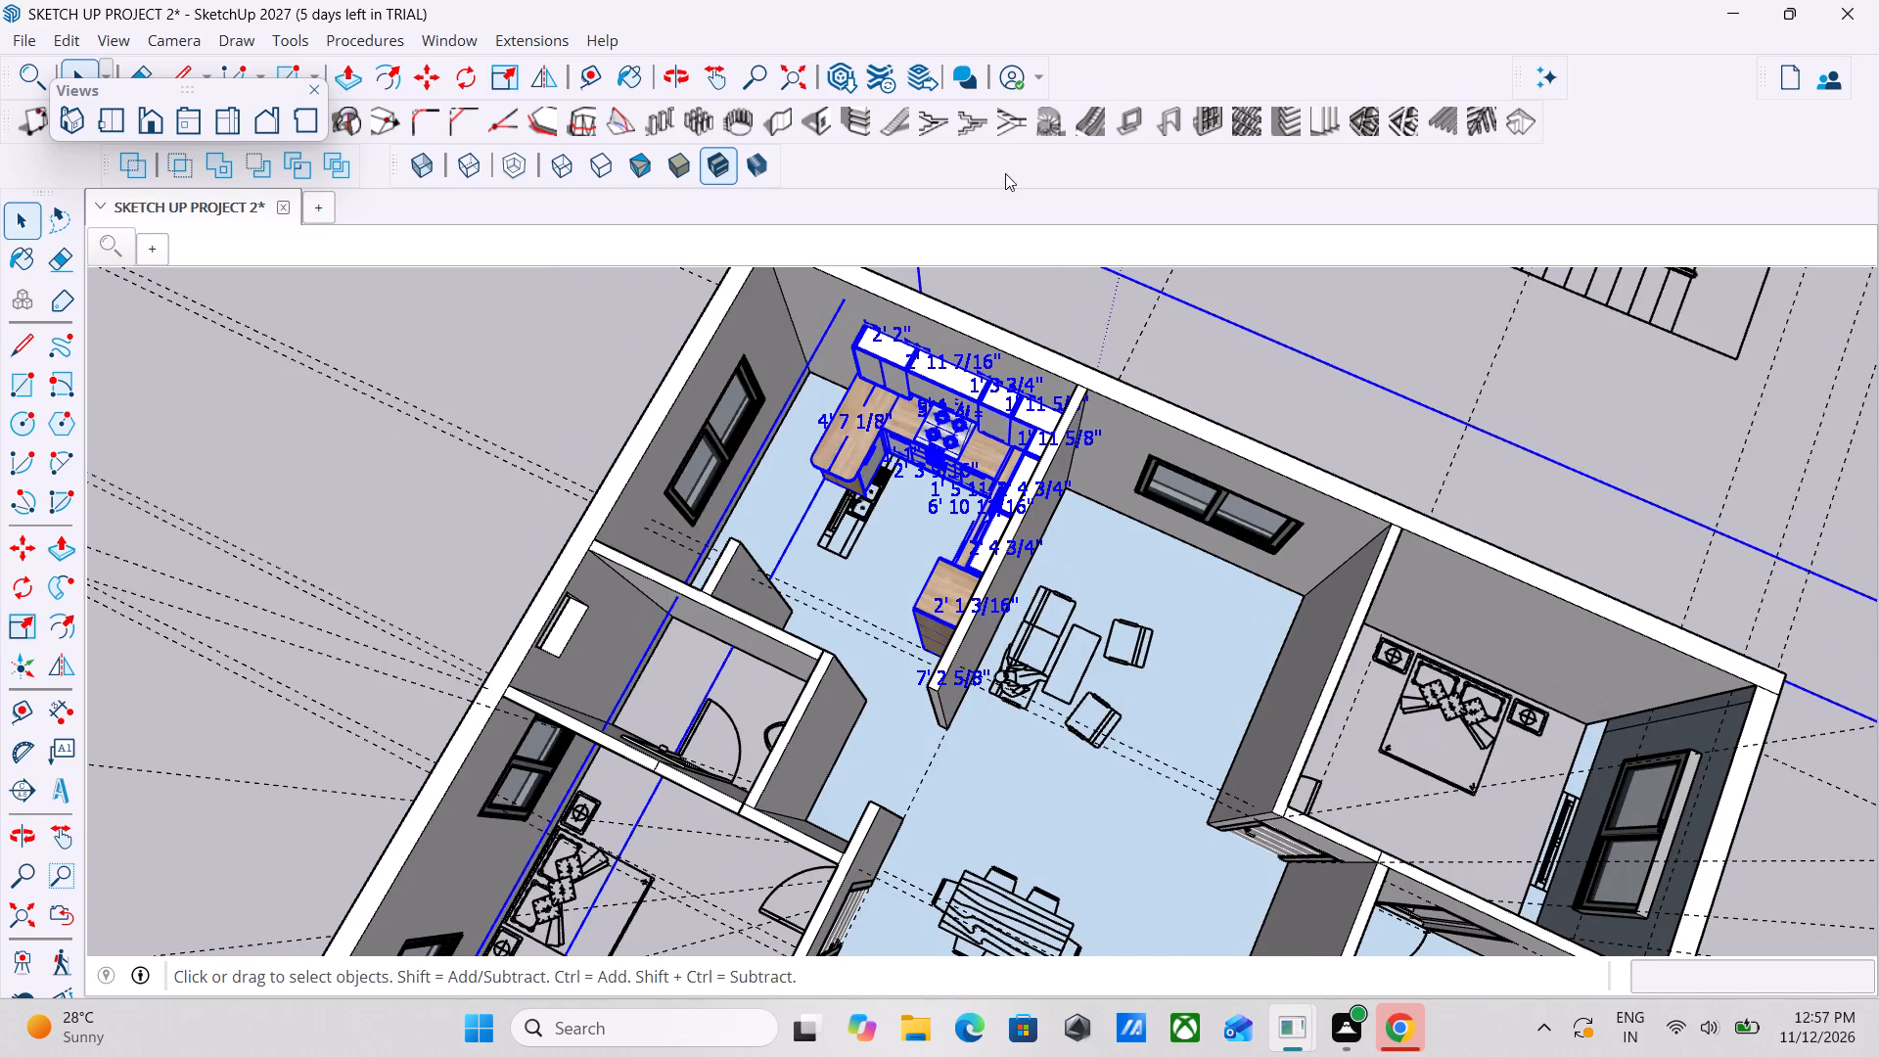
scroll(971, 398, down, 9)
scroll(1332, 432, down, 4)
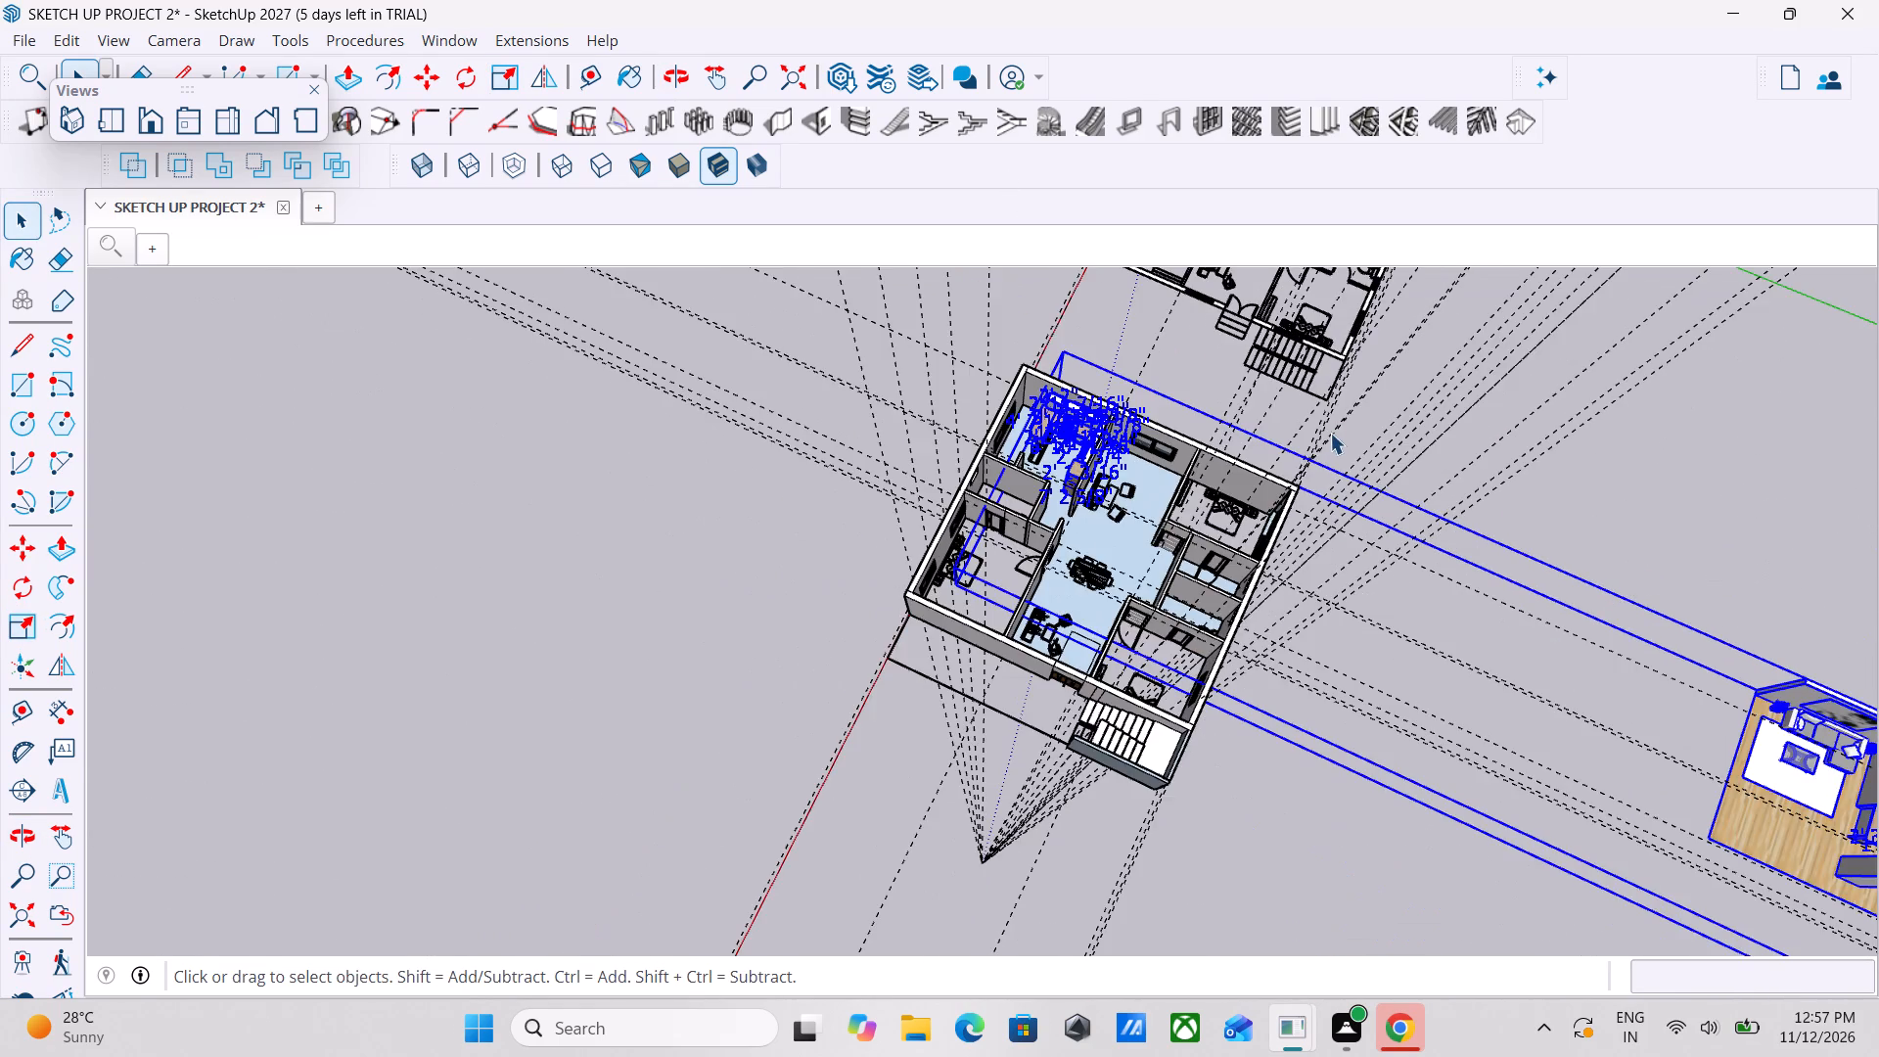
scroll(1250, 478, down, 2)
middle_drag(1094, 639, 1374, 452)
right_click(1417, 620)
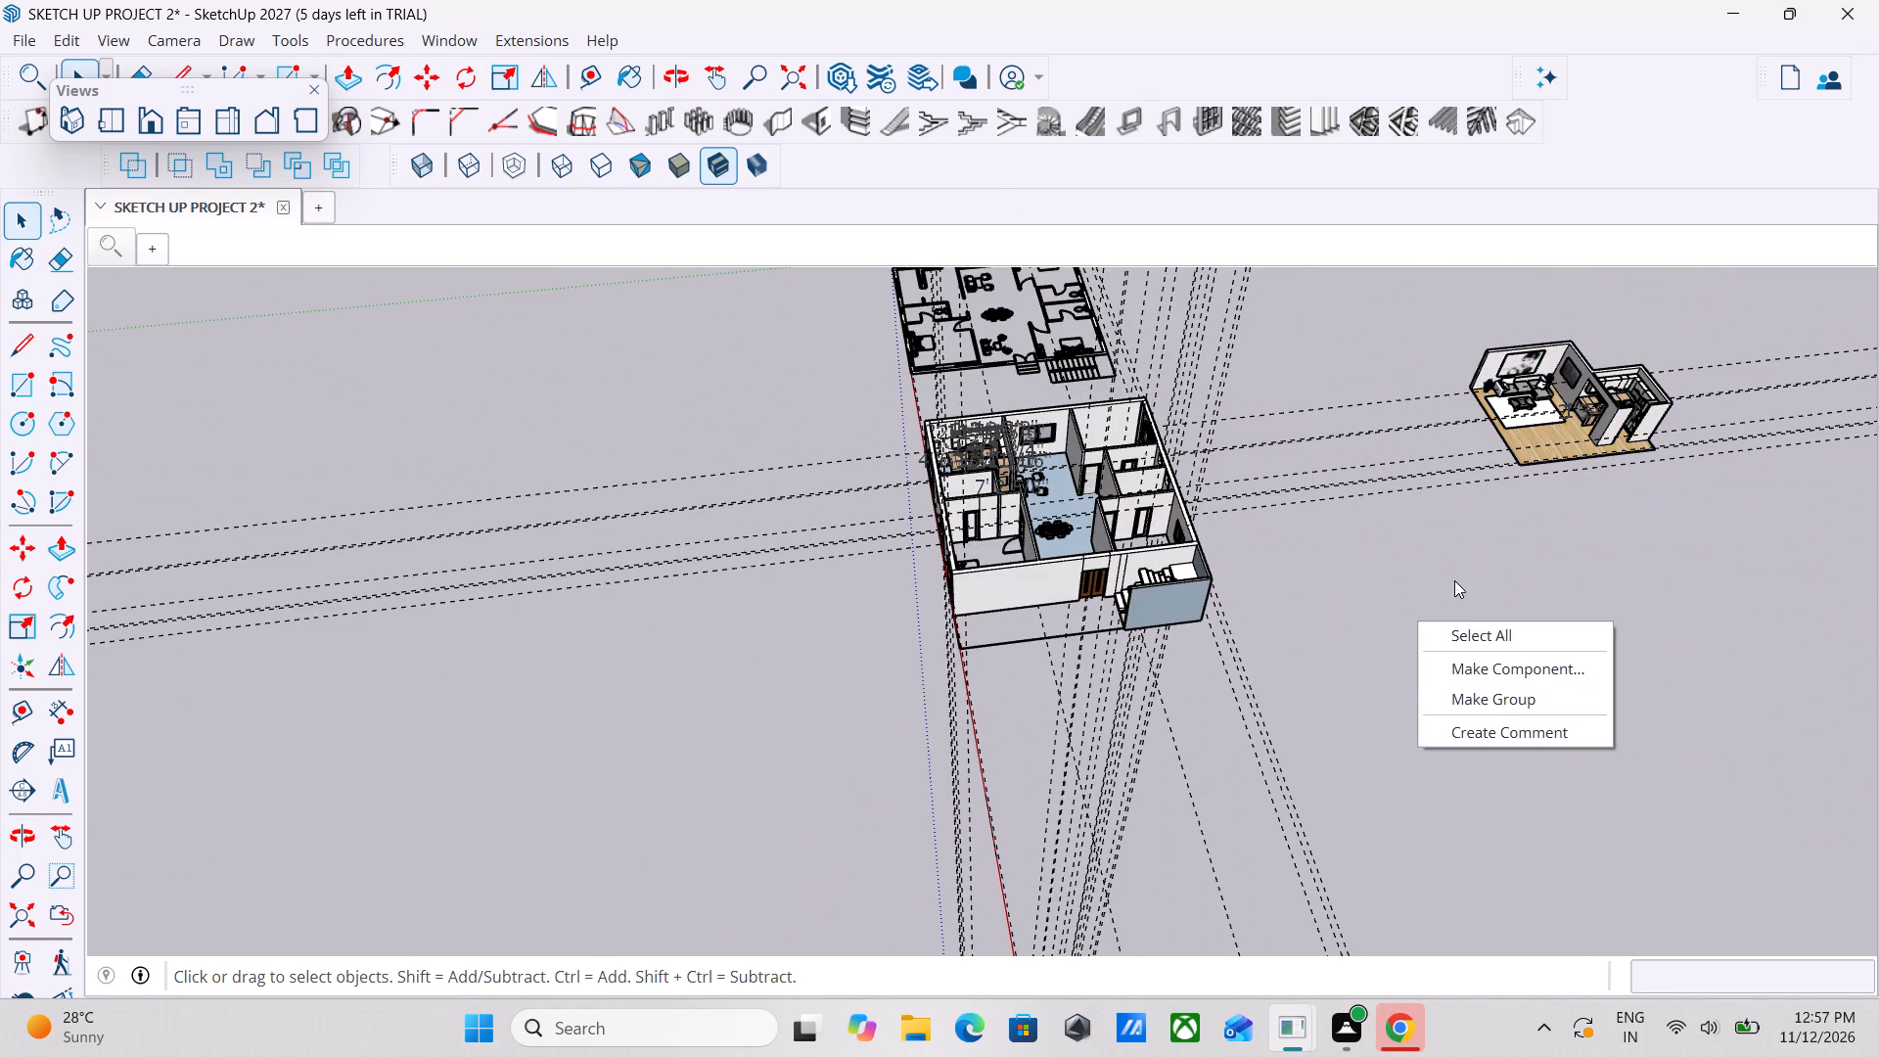
key(Escape)
scroll(1210, 482, down, 1)
middle_drag(1210, 482, 1188, 472)
key(Escape)
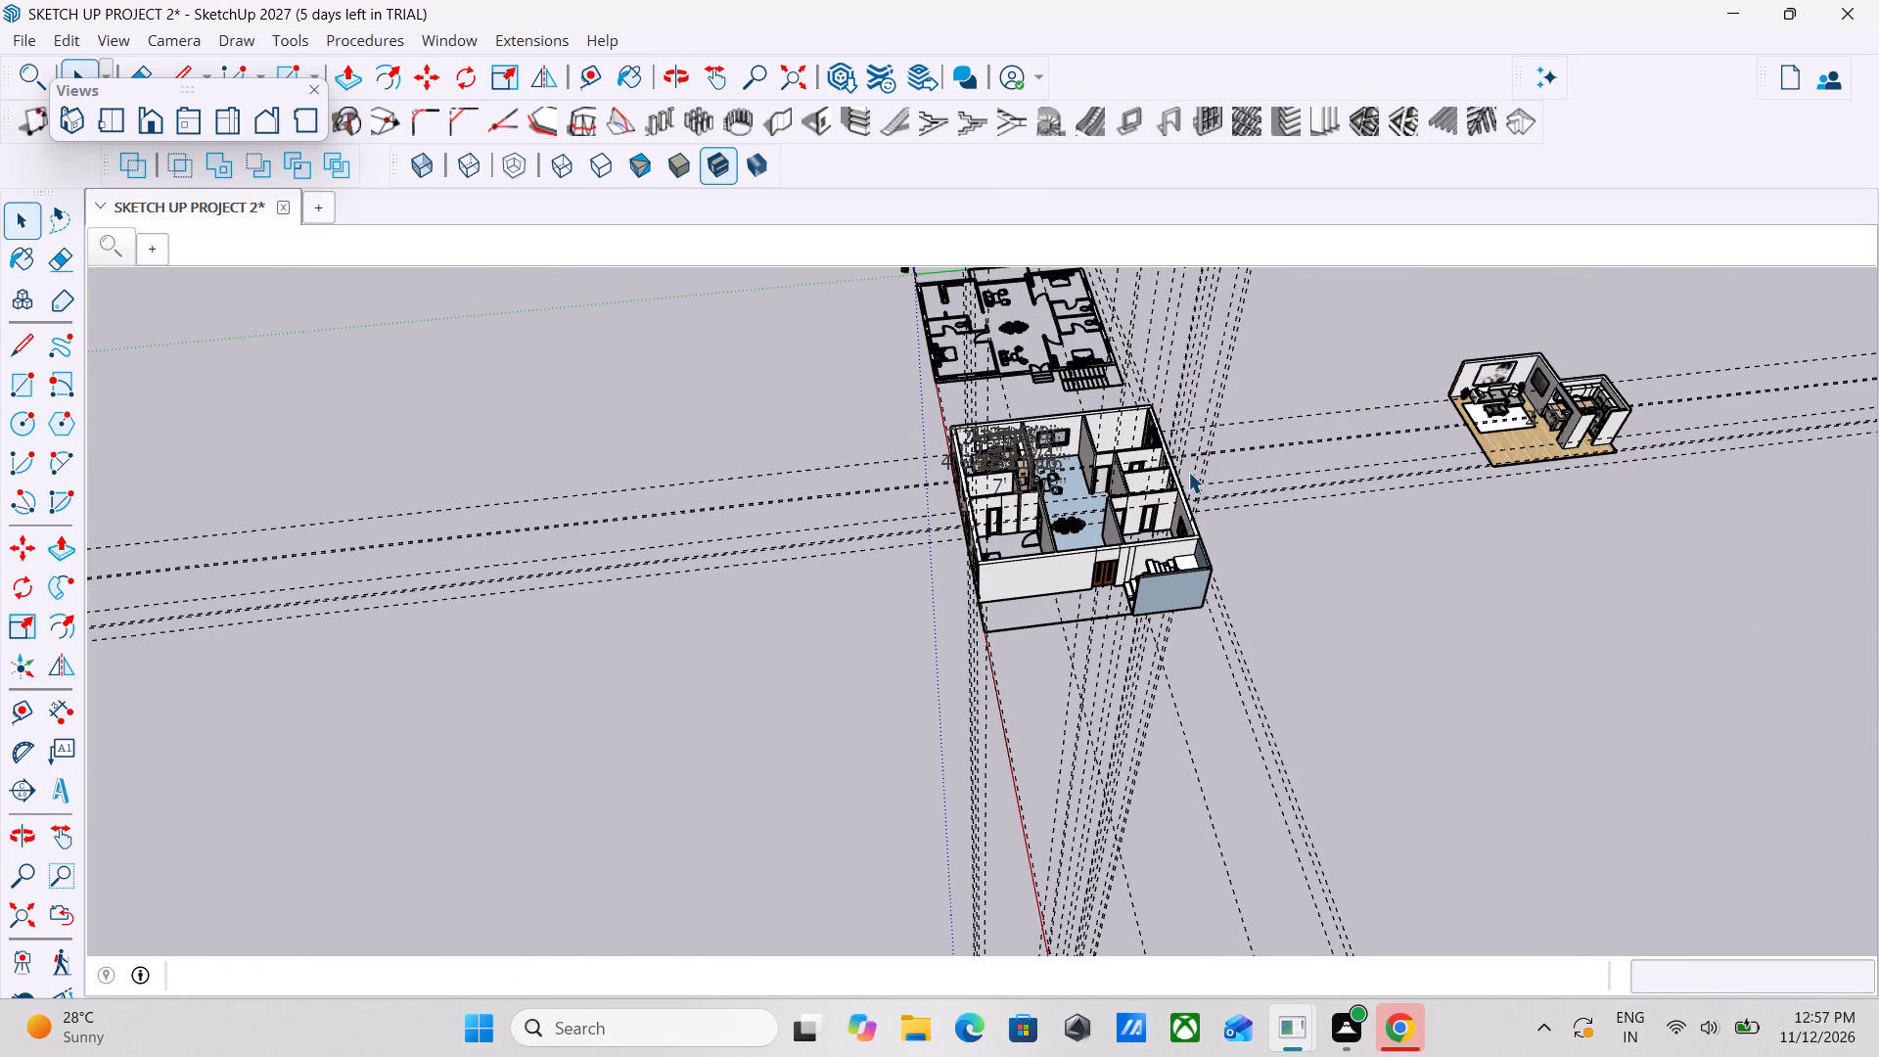
middle_drag(1188, 472, 873, 353)
scroll(1178, 390, down, 1)
middle_drag(1217, 461, 846, 343)
scroll(1098, 482, down, 3)
middle_drag(1259, 649, 1337, 592)
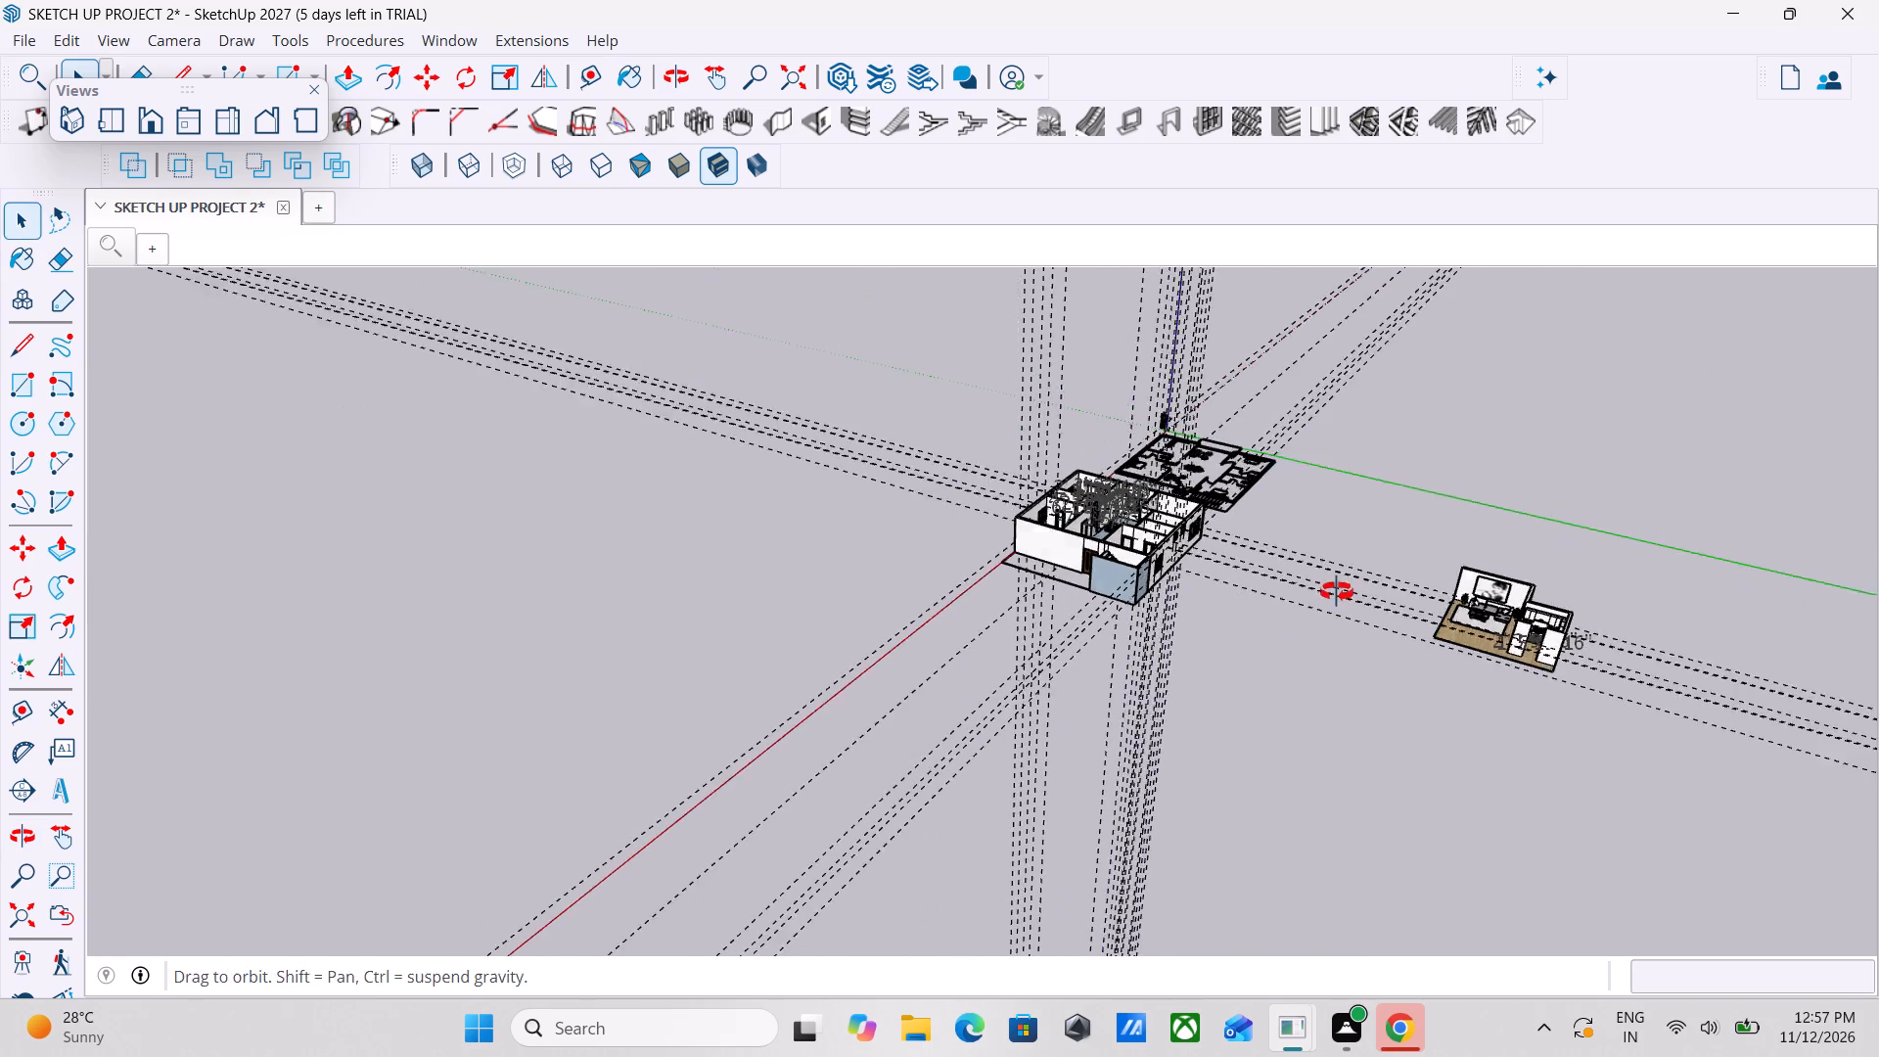
middle_drag(1337, 592, 1353, 565)
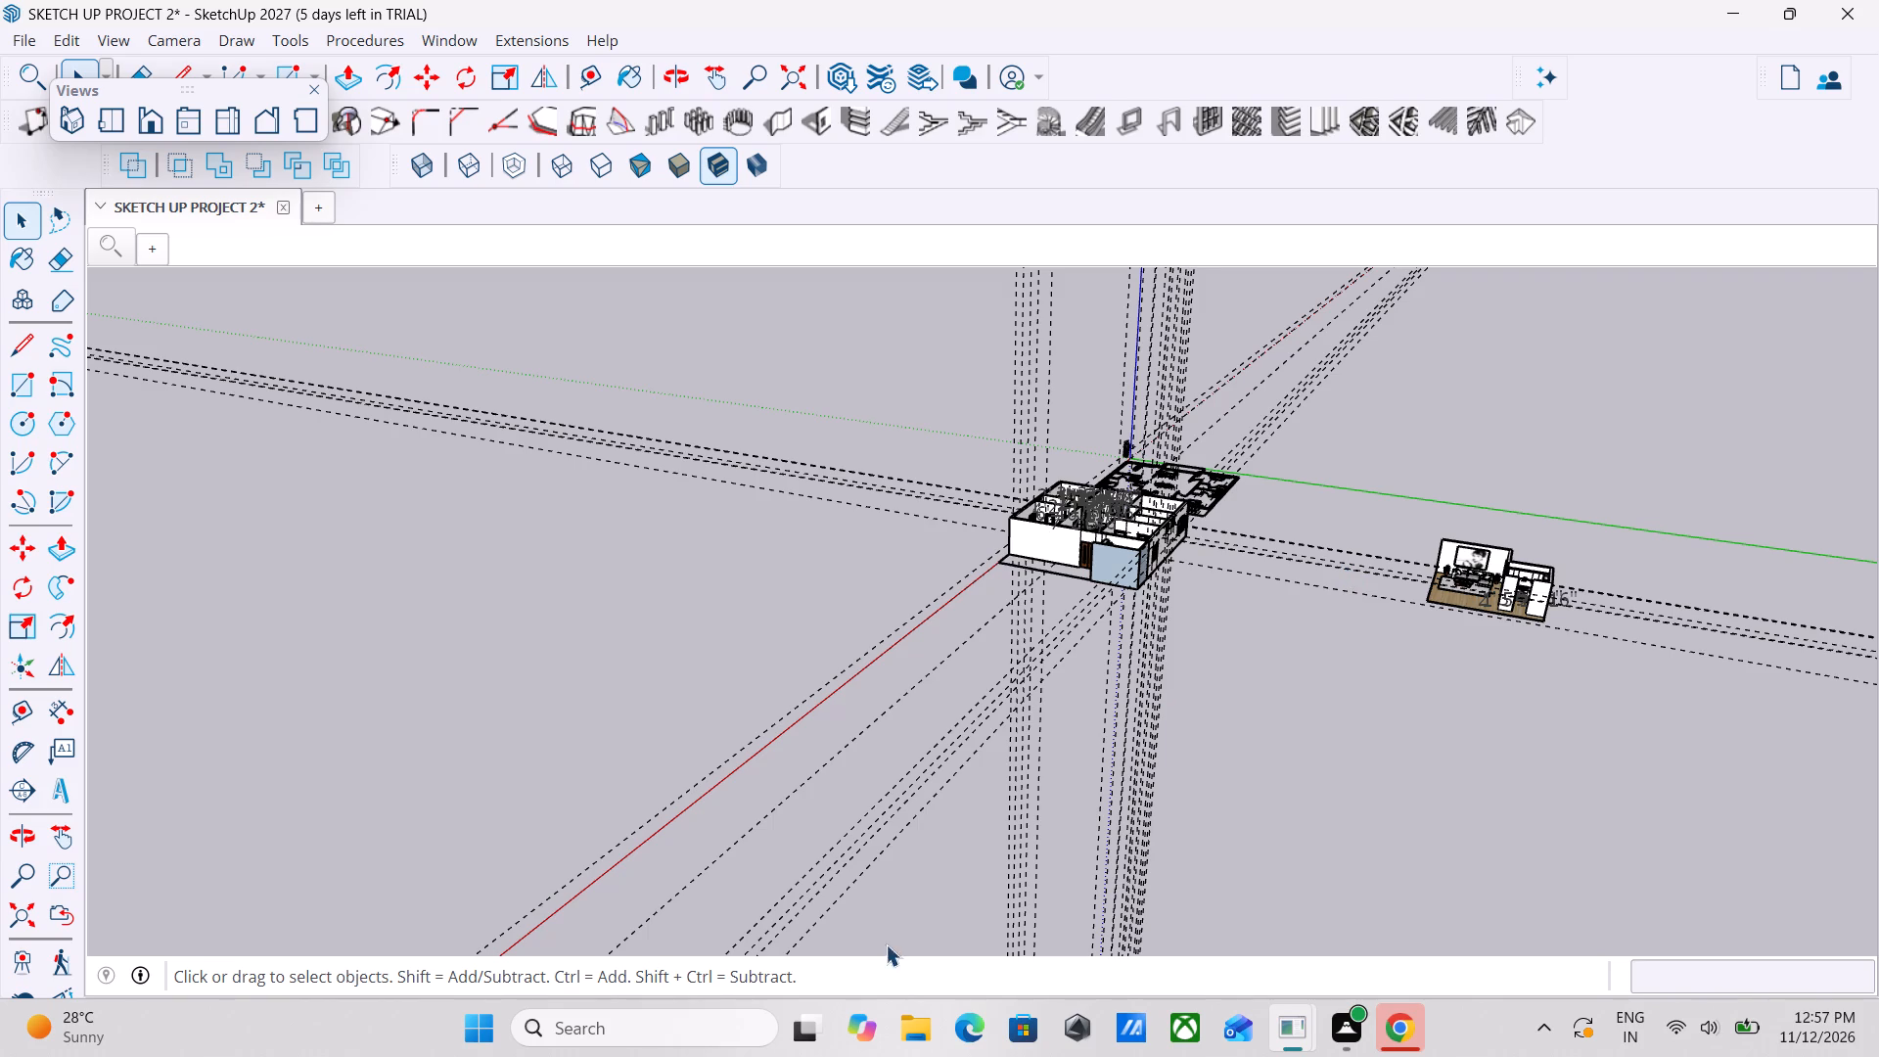
middle_drag(974, 733, 908, 714)
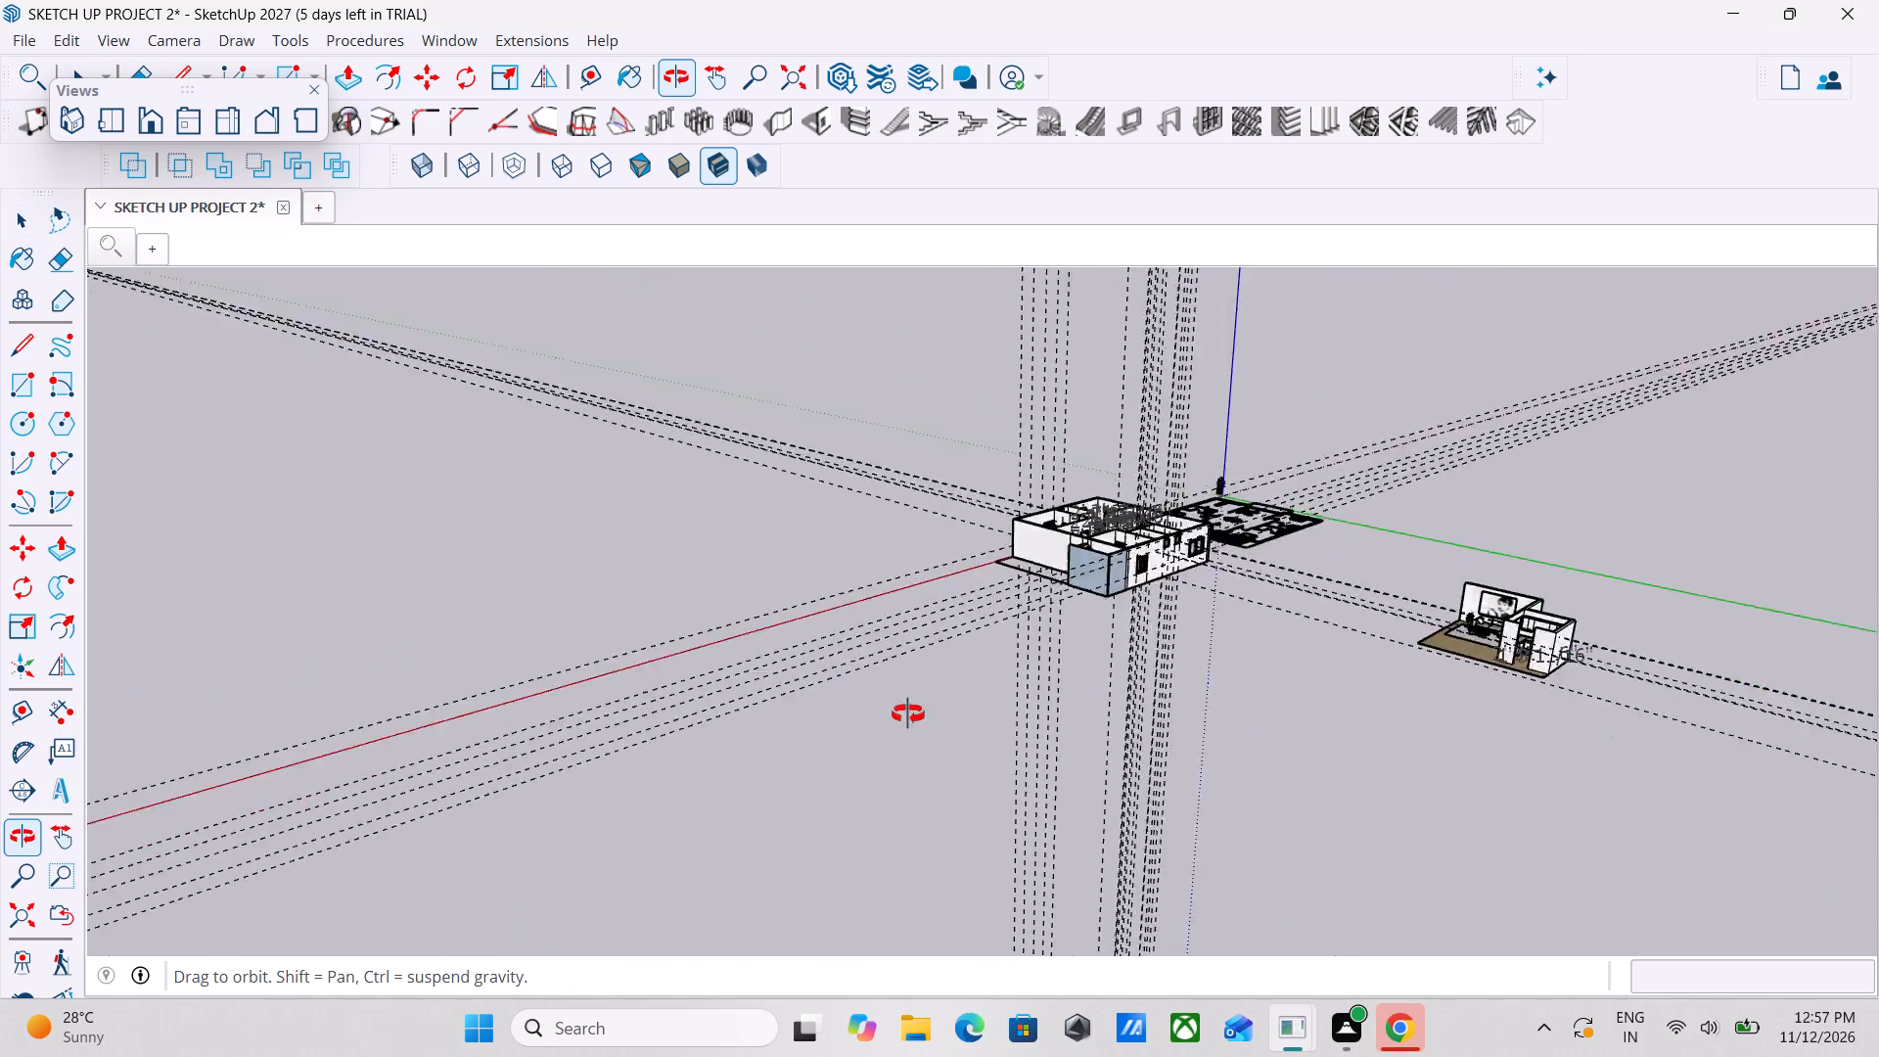
Examine the furnished rooms outside the house, selecting them to check how far their component extends into the house.
middle_drag(908, 714, 1088, 697)
middle_drag(383, 698, 1158, 689)
scroll(831, 620, up, 3)
middle_drag(1114, 596, 497, 657)
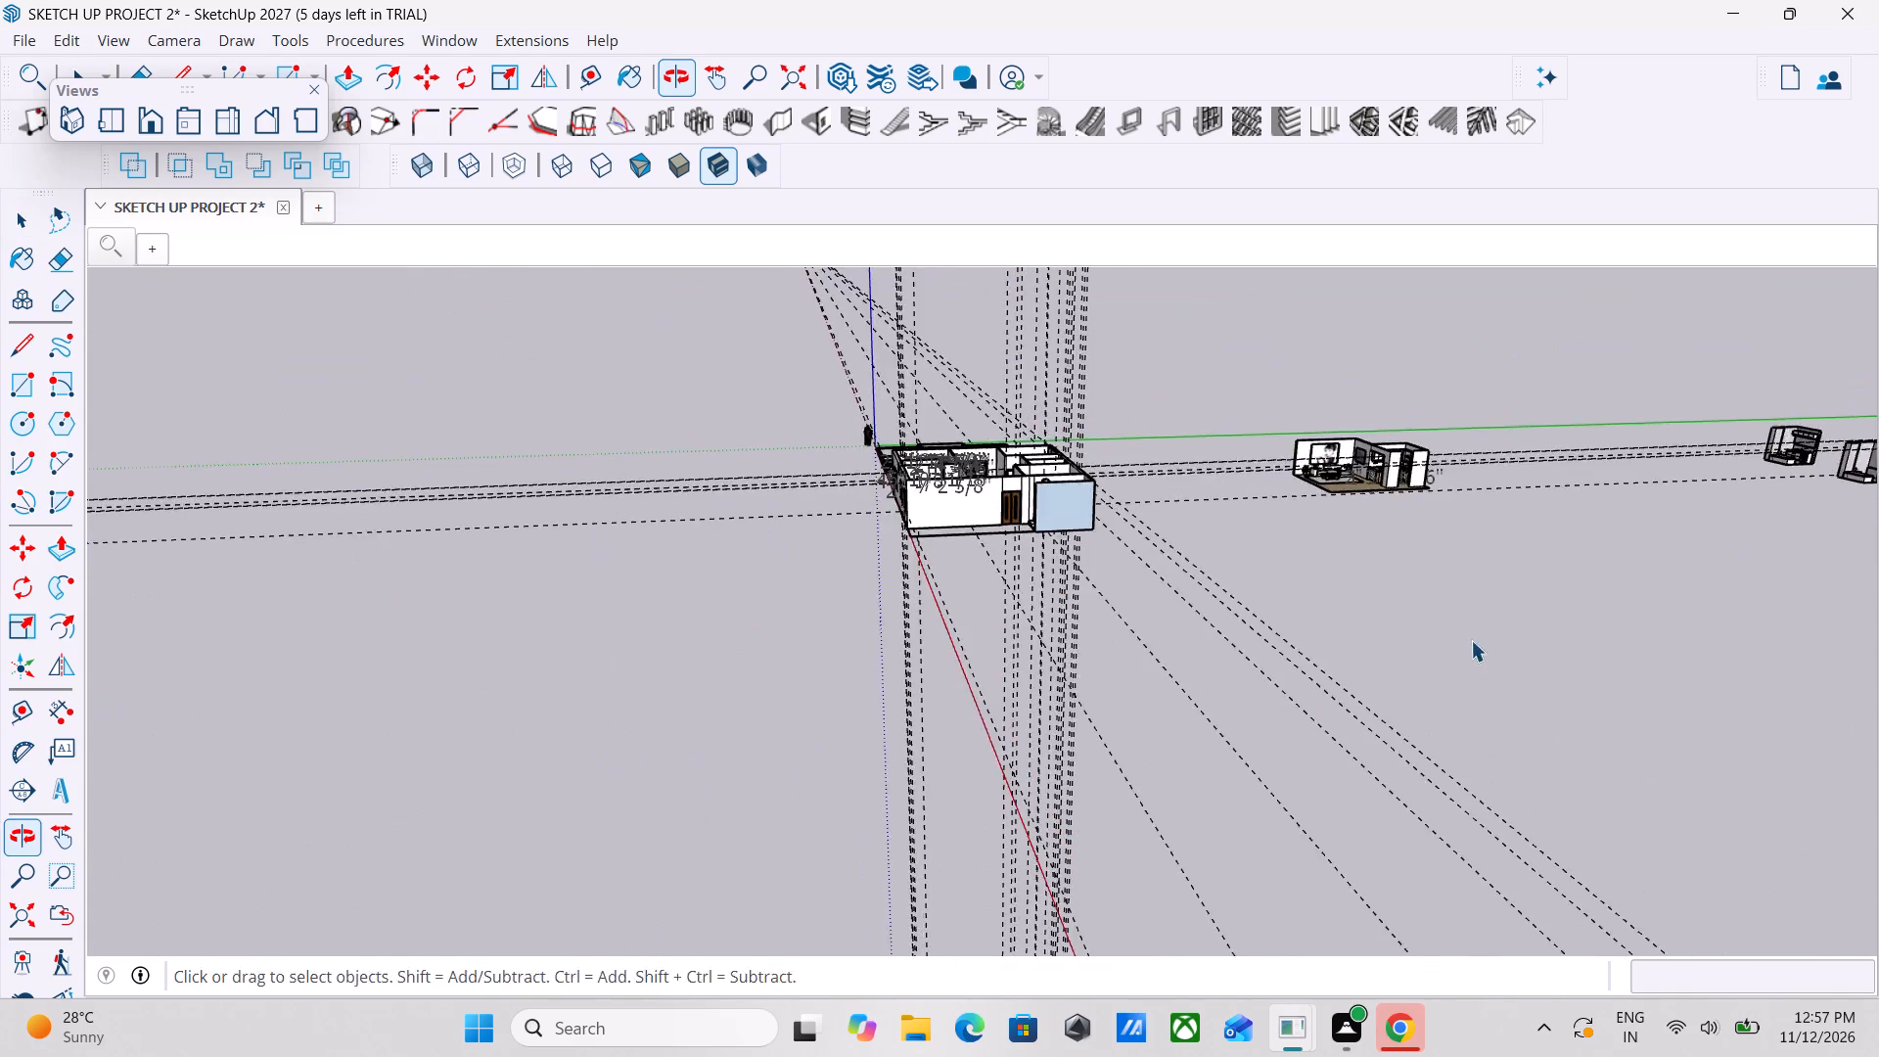
middle_drag(1510, 640, 964, 731)
middle_drag(1250, 715, 1415, 716)
scroll(1551, 634, up, 2)
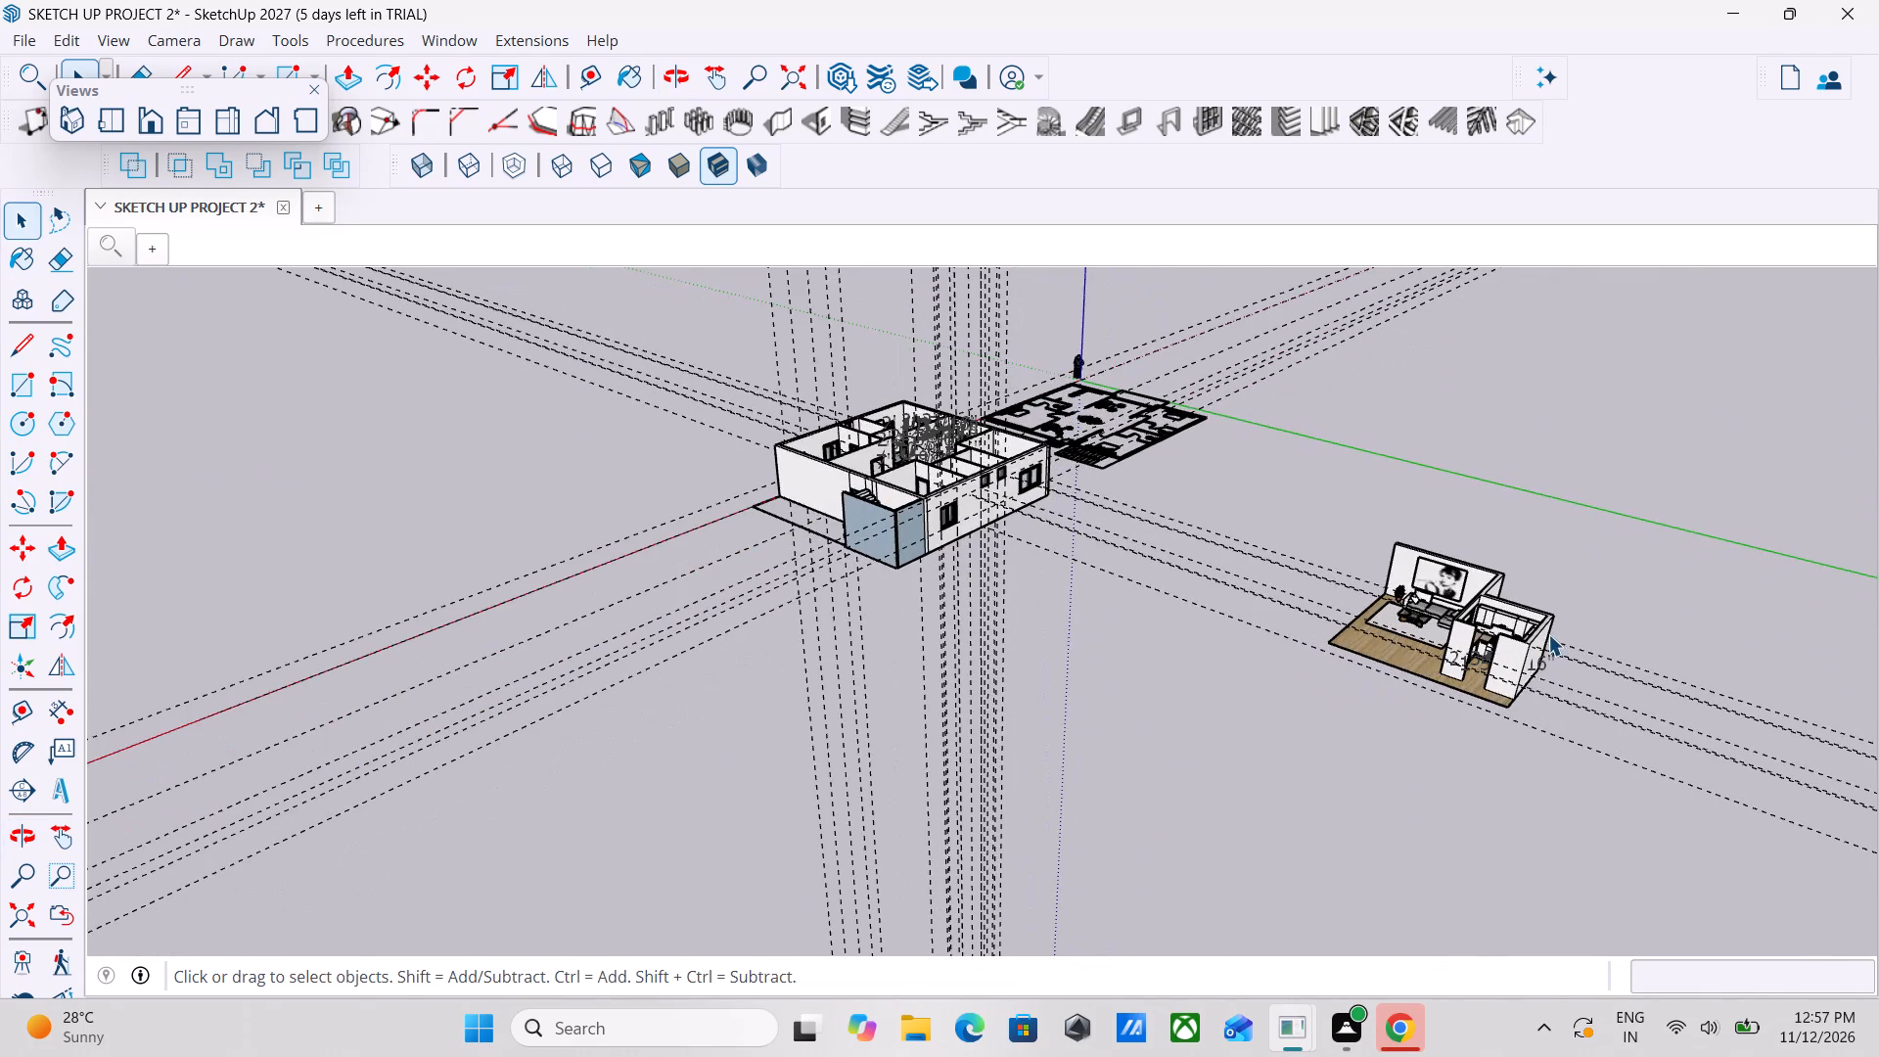
scroll(1548, 634, up, 7)
click(1535, 624)
scroll(1535, 624, down, 2)
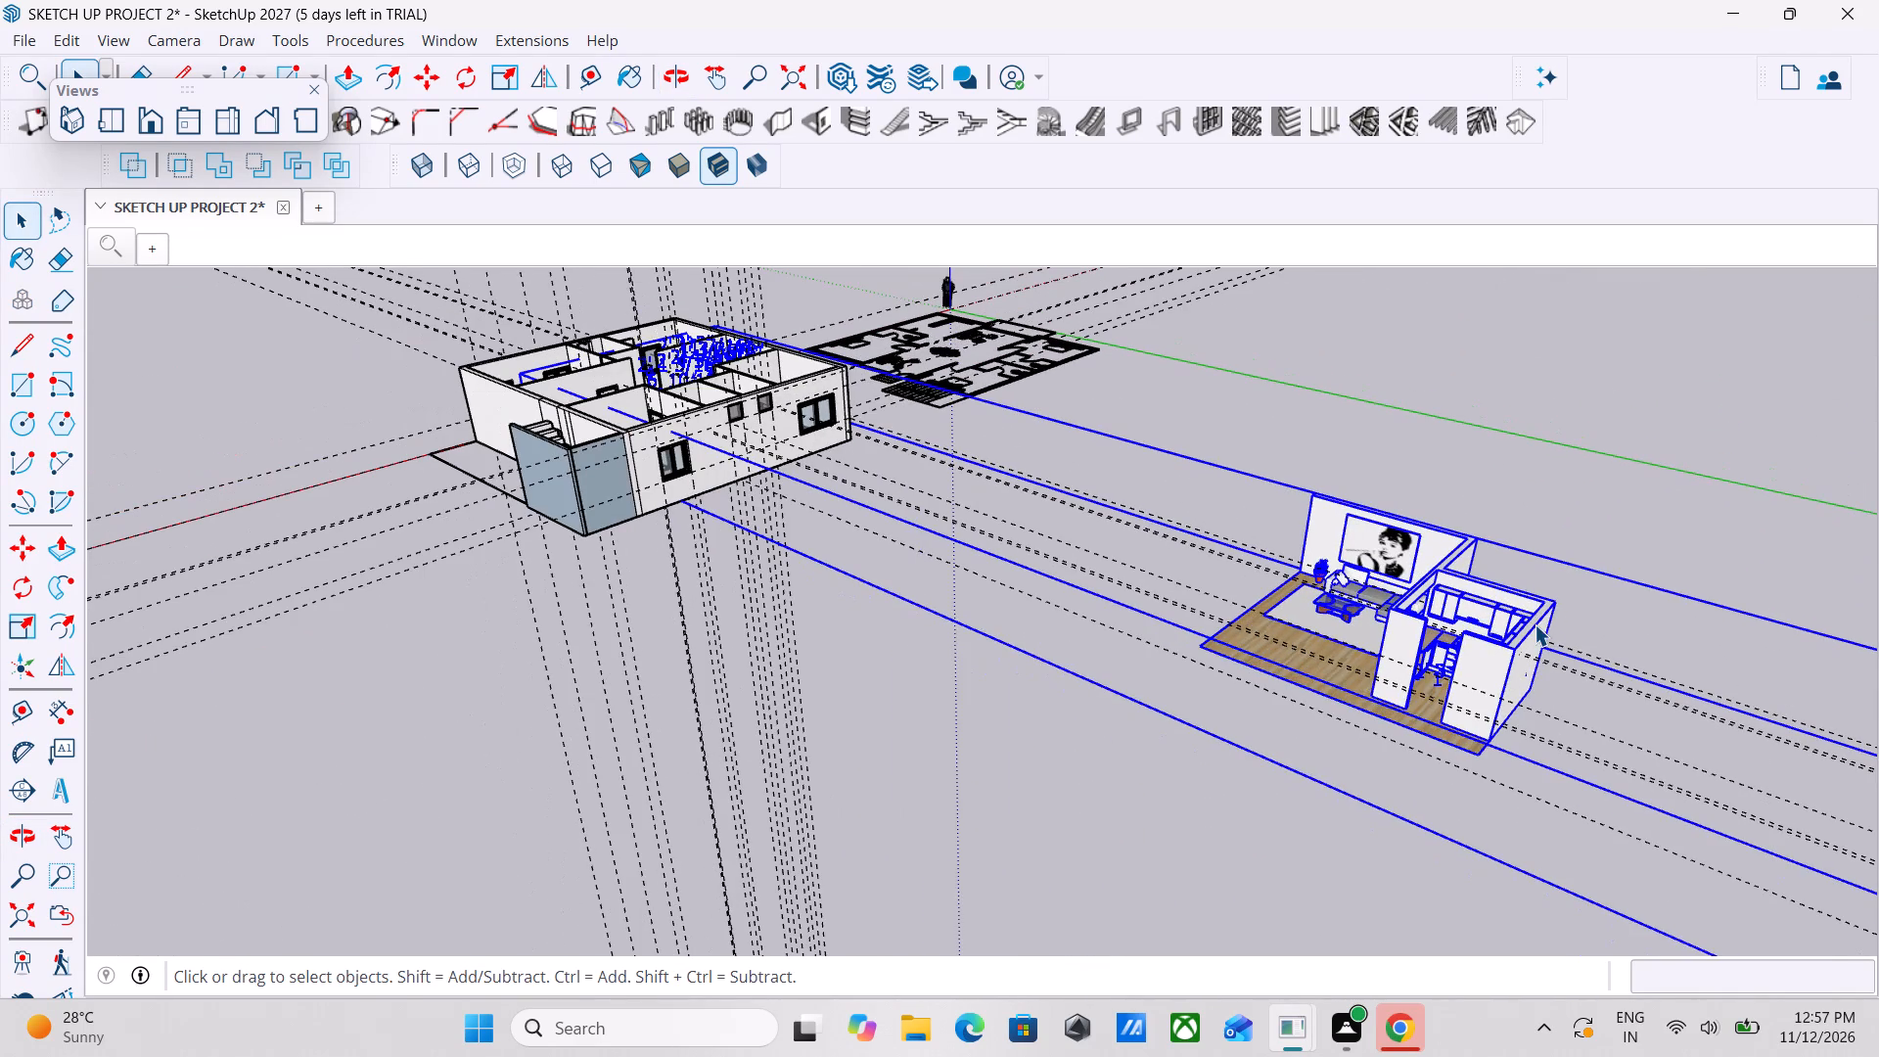
right_click(881, 770)
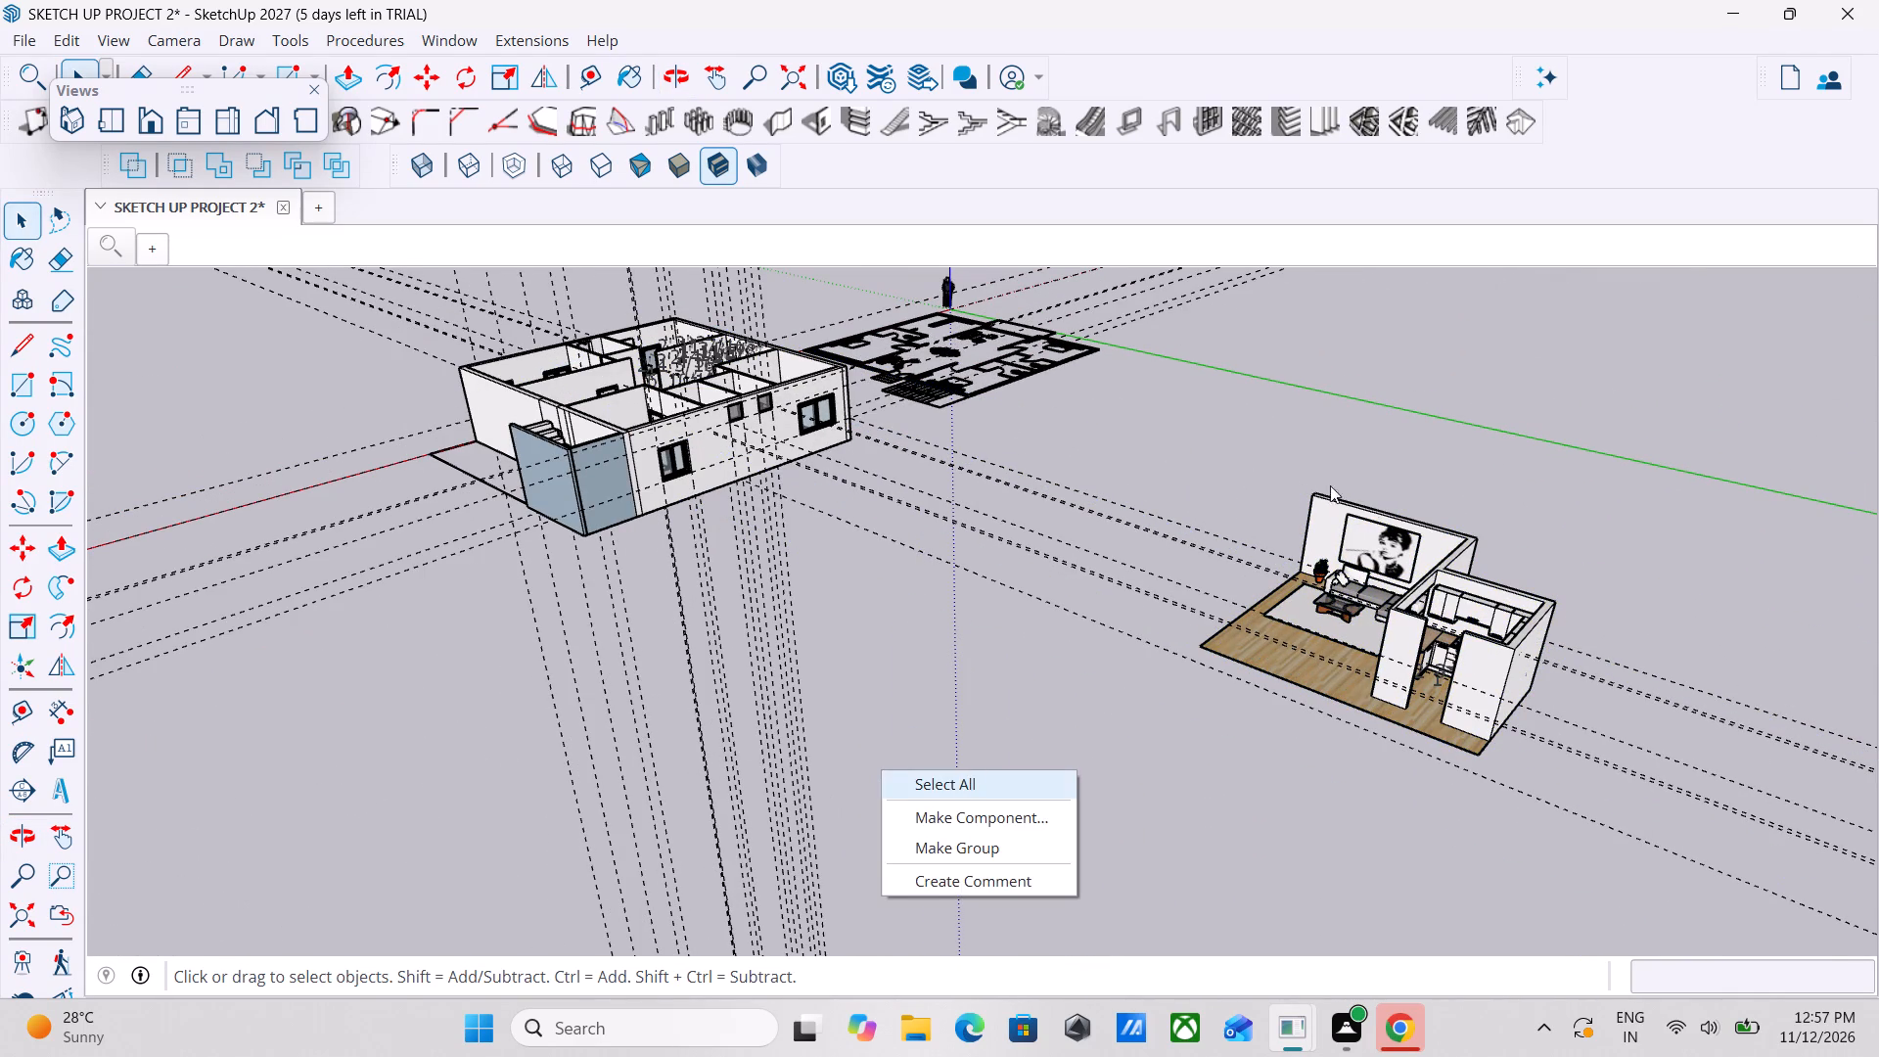
key(Escape)
click(1408, 524)
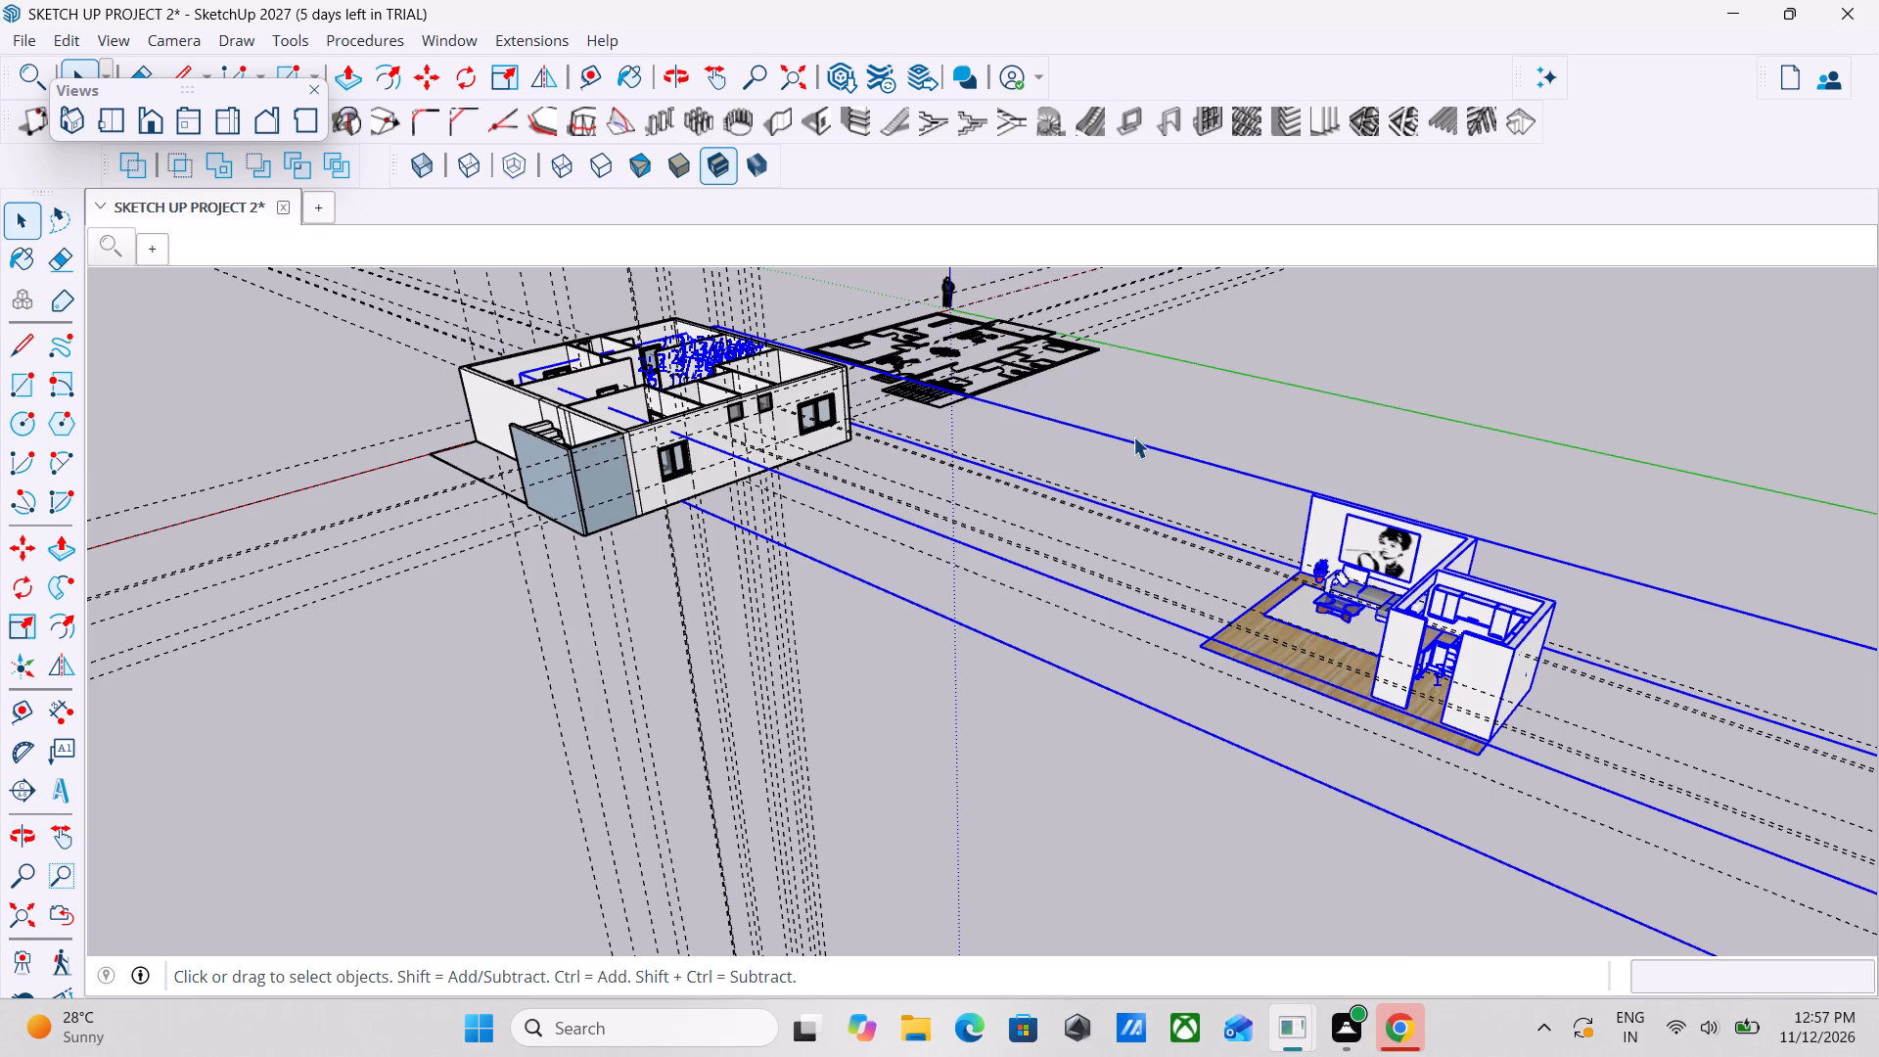
scroll(1134, 436, up, 5)
scroll(1078, 371, up, 3)
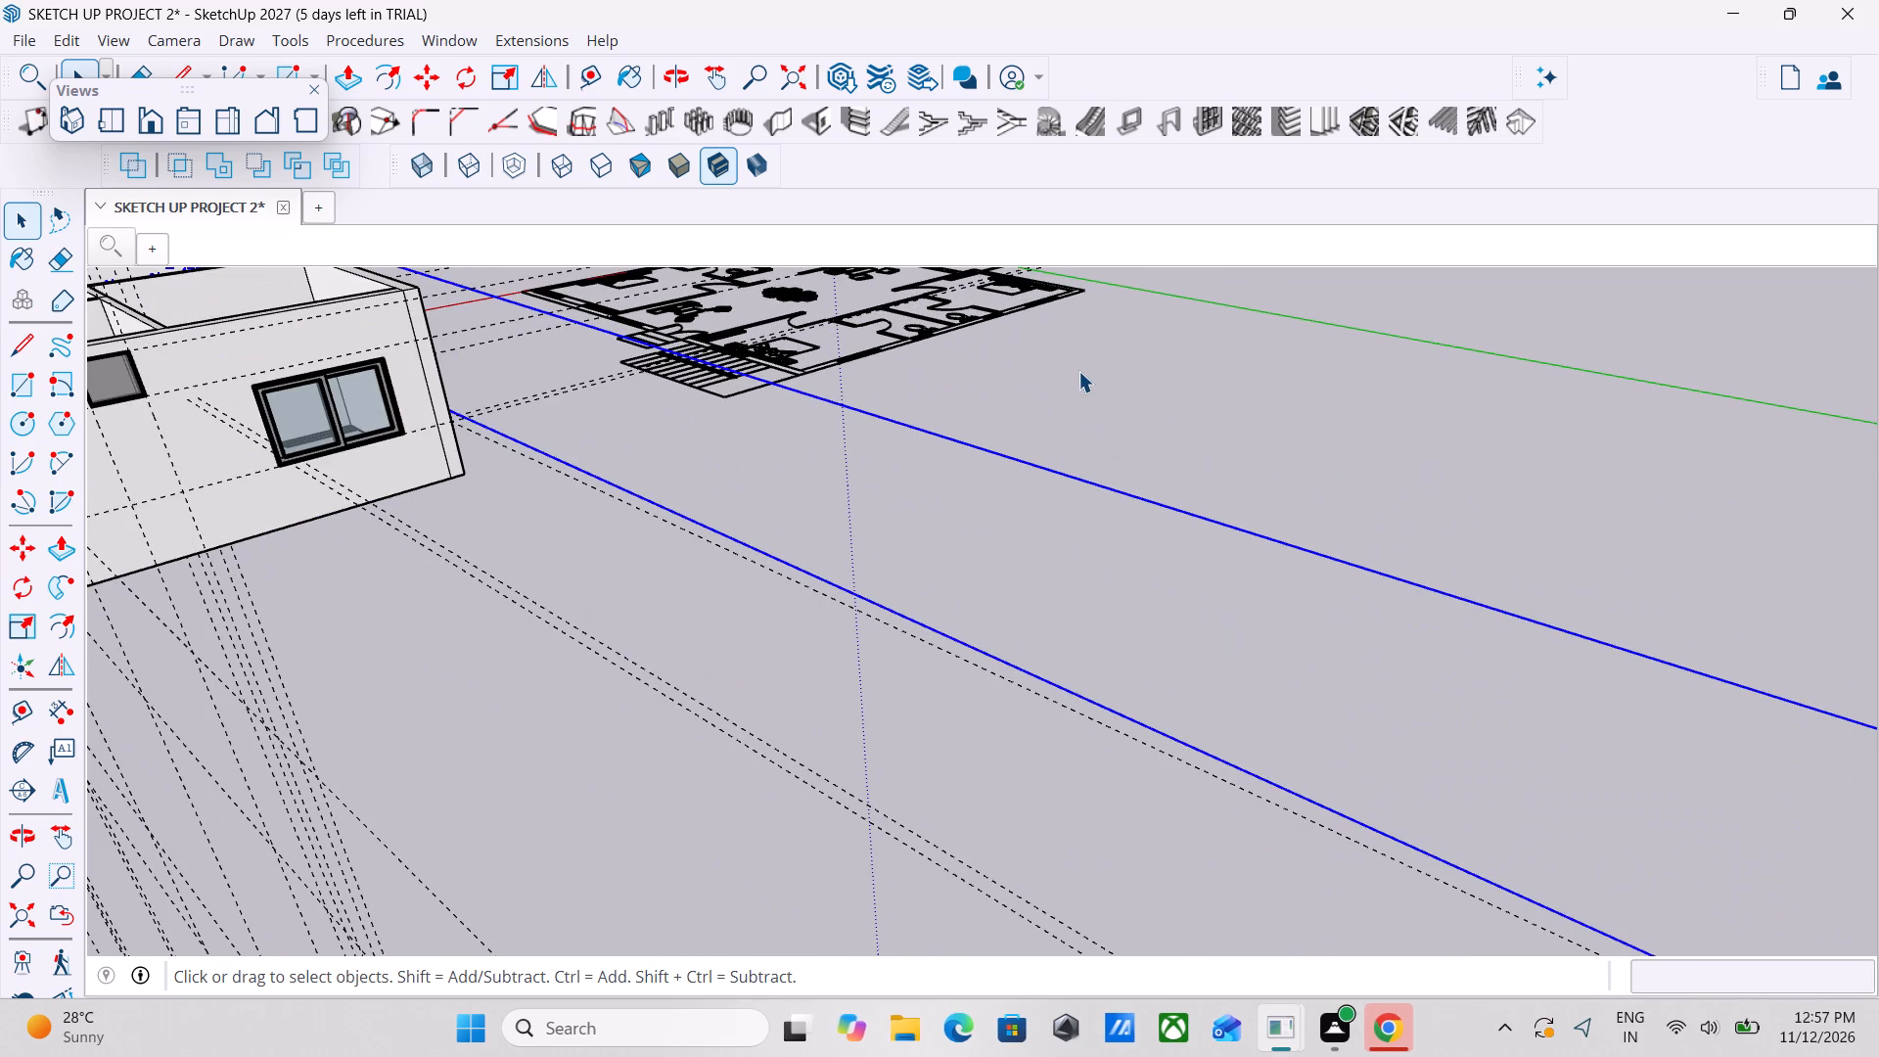
scroll(1078, 371, down, 9)
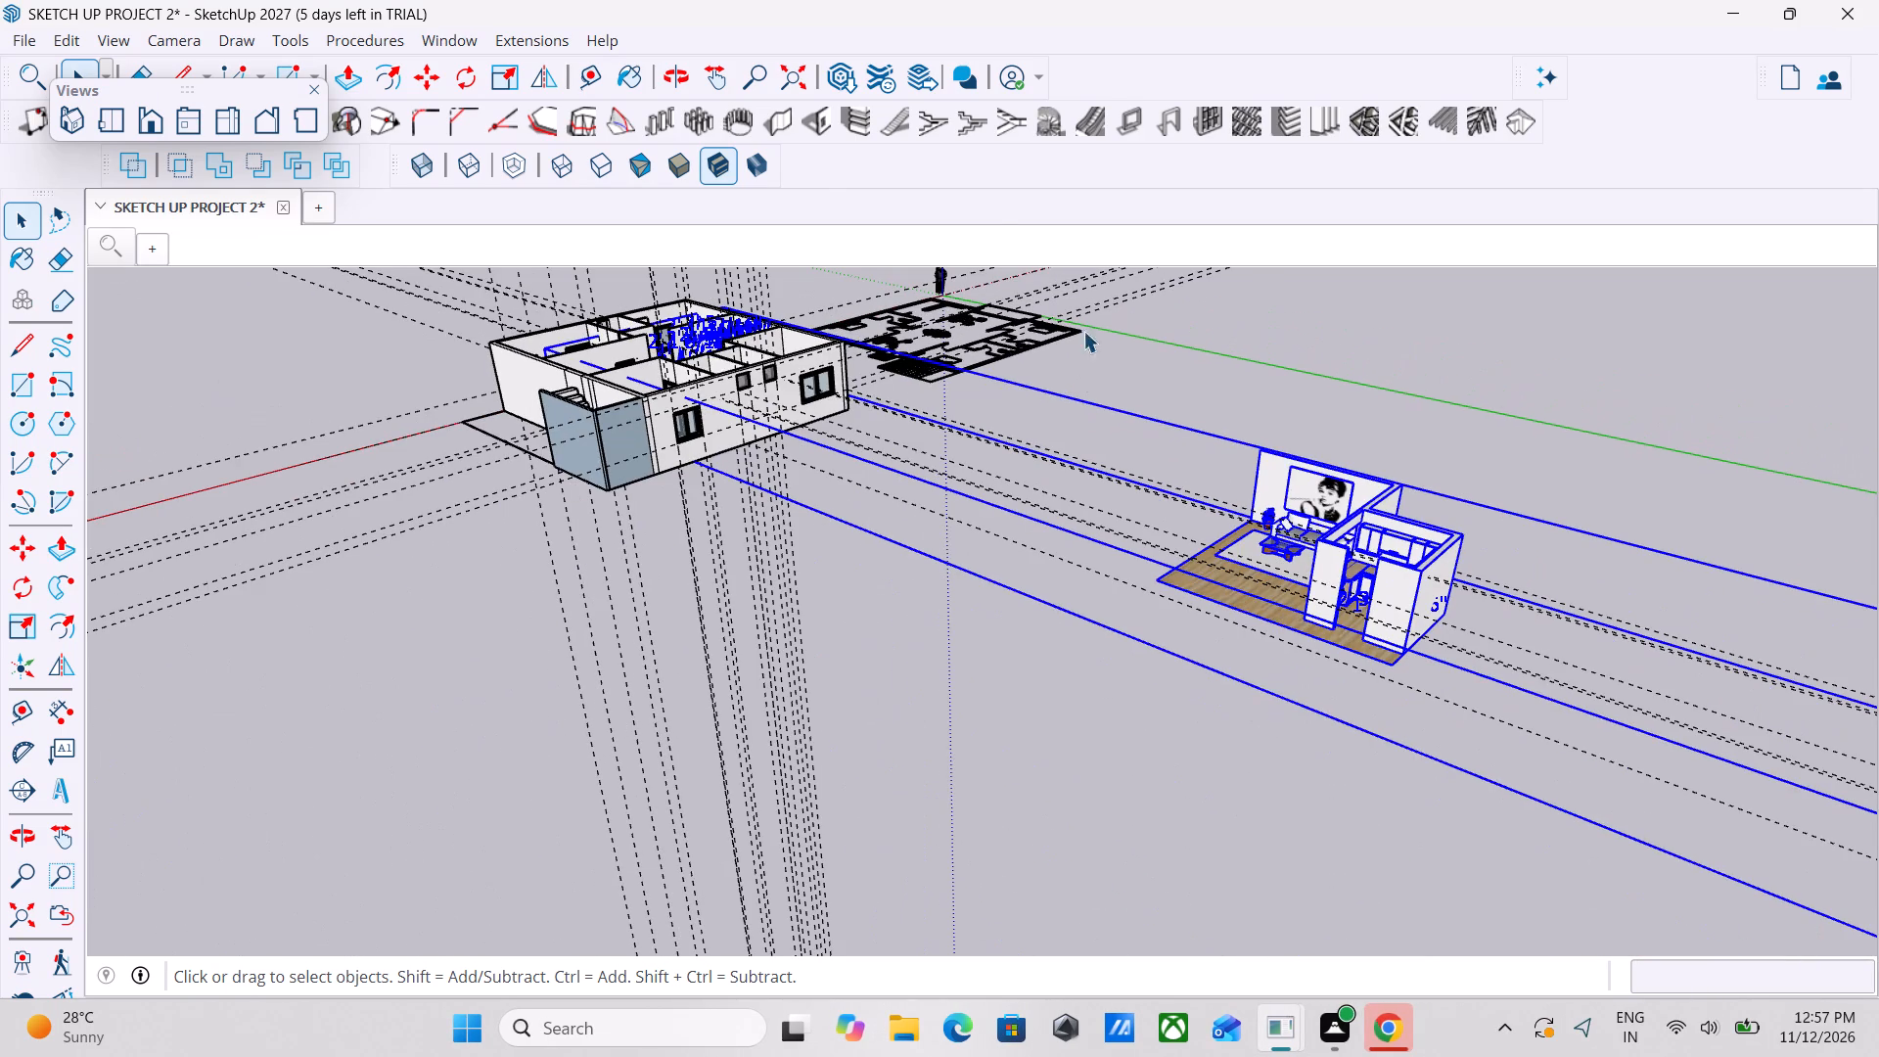
scroll(1143, 398, down, 4)
scroll(1026, 504, up, 4)
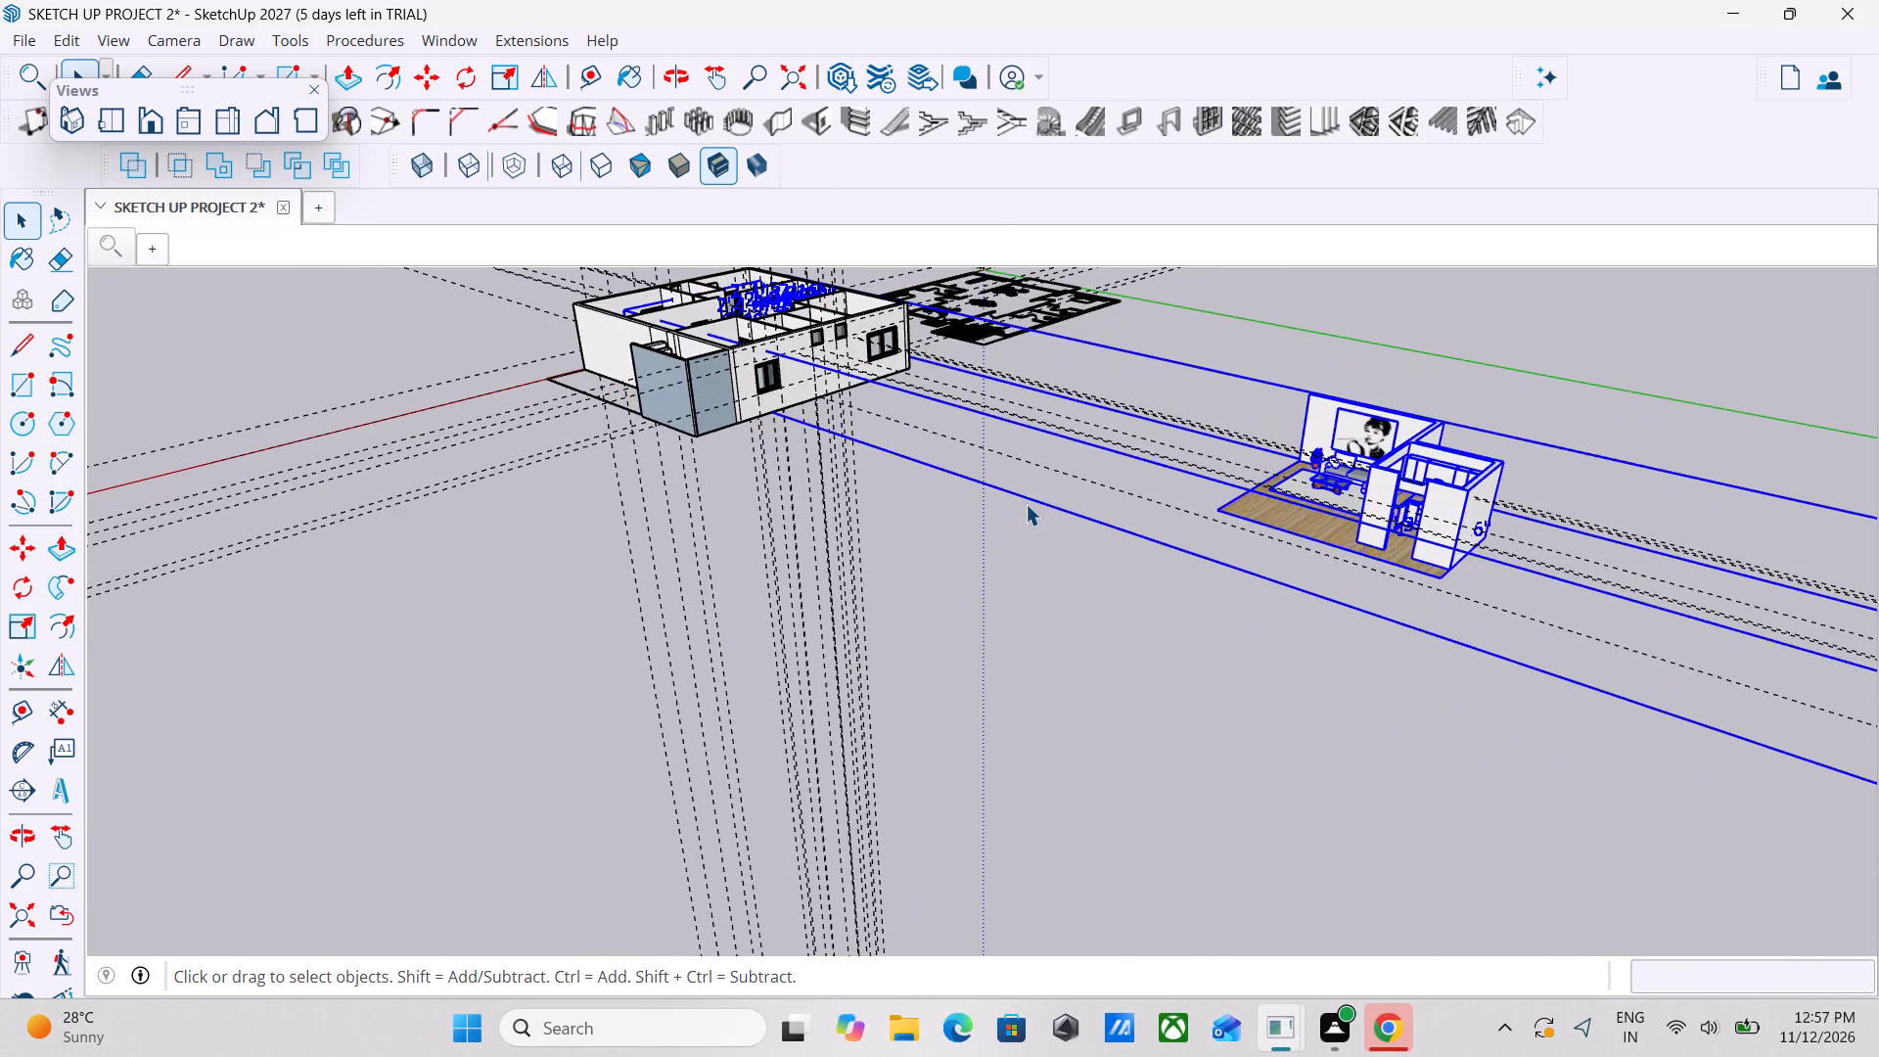
right_click(1026, 504)
key(Escape)
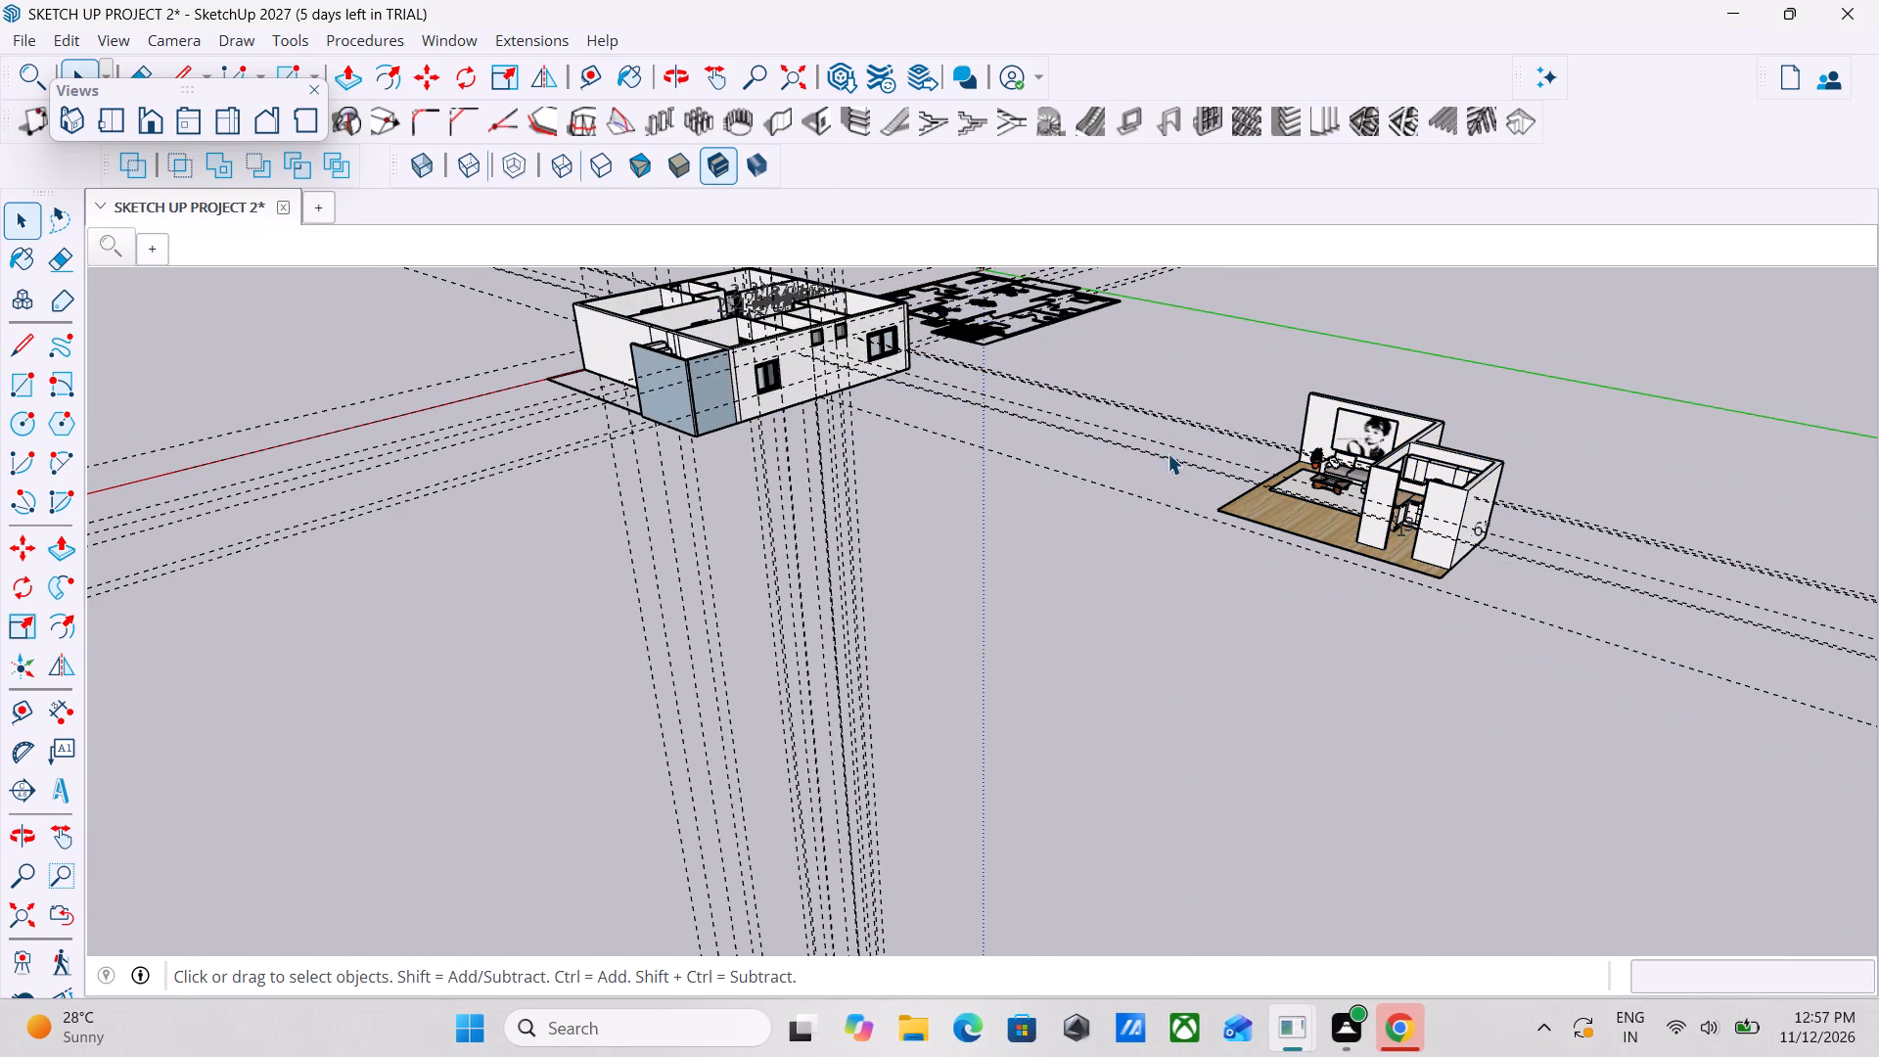
scroll(1168, 451, down, 1)
middle_drag(1168, 453, 1121, 613)
Reselect the outlying furnished rooms and inspect their component's extent from the opposite side of the house.
click(1423, 328)
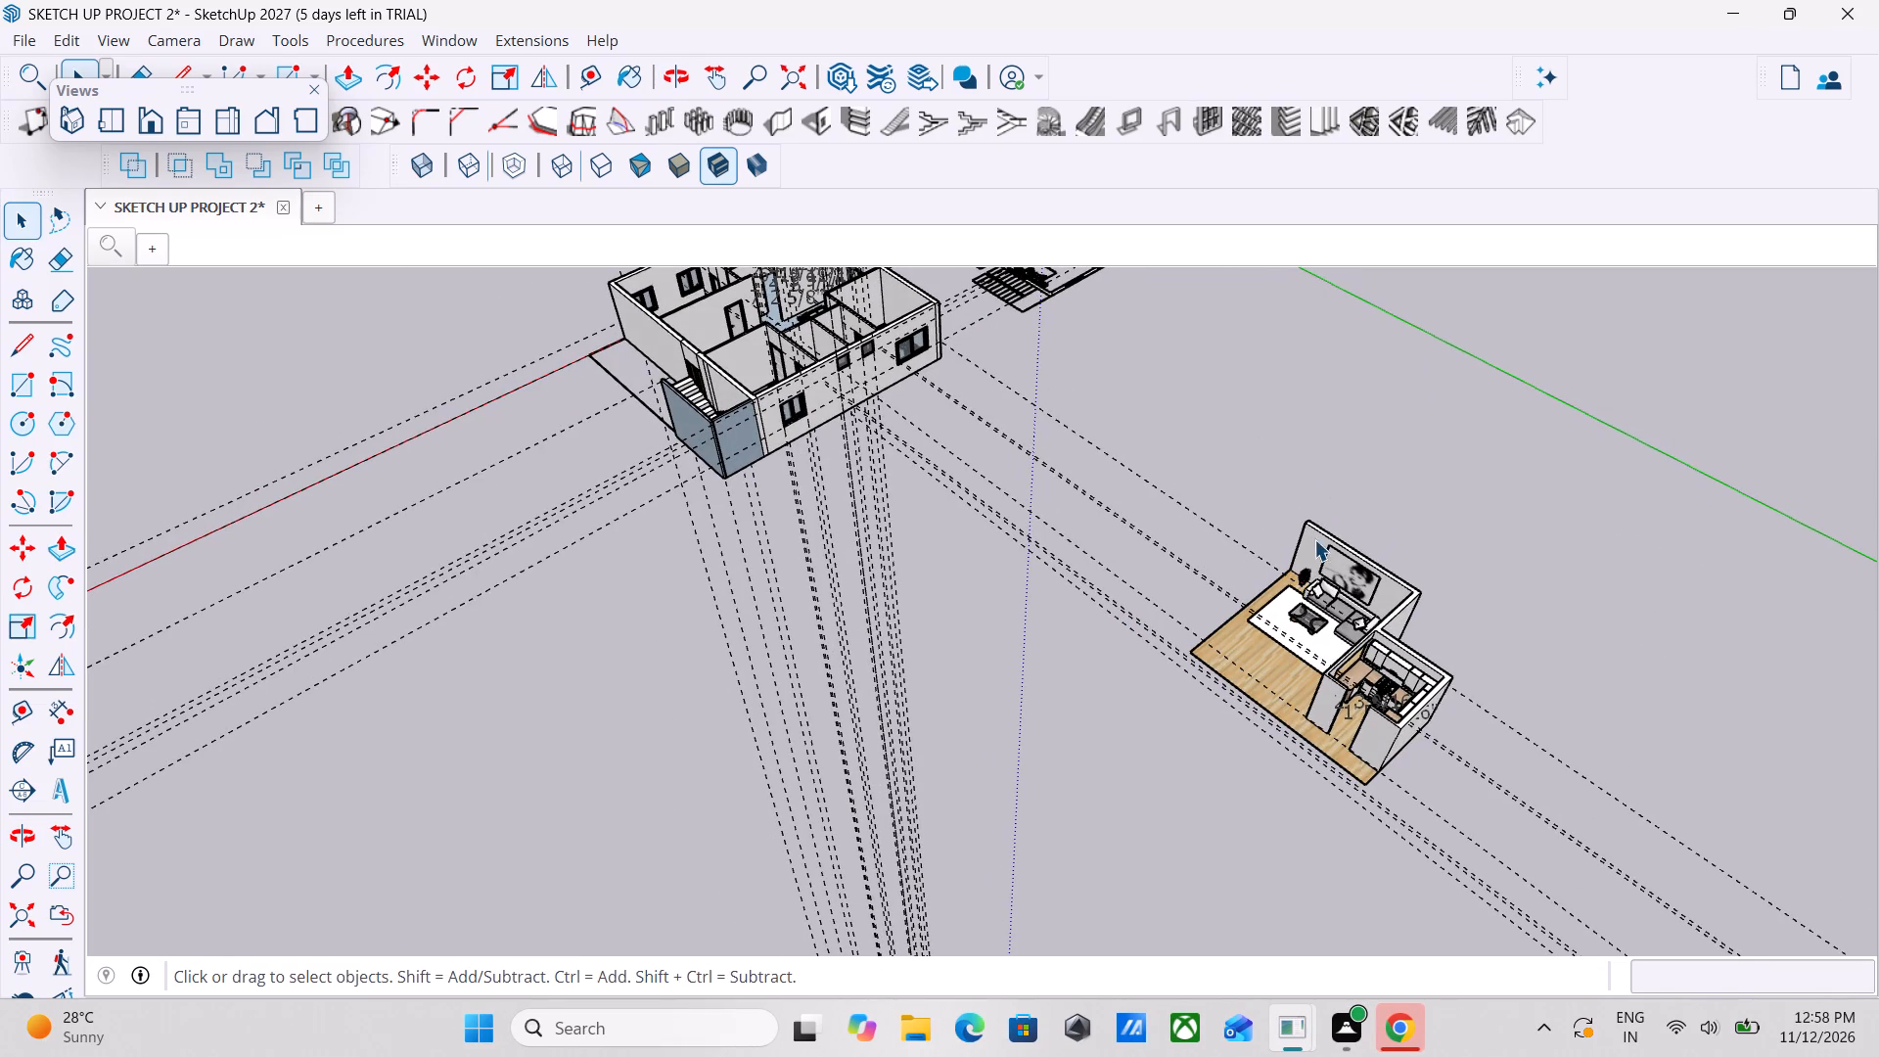
click(1325, 532)
scroll(1325, 532, down, 4)
scroll(1010, 406, up, 4)
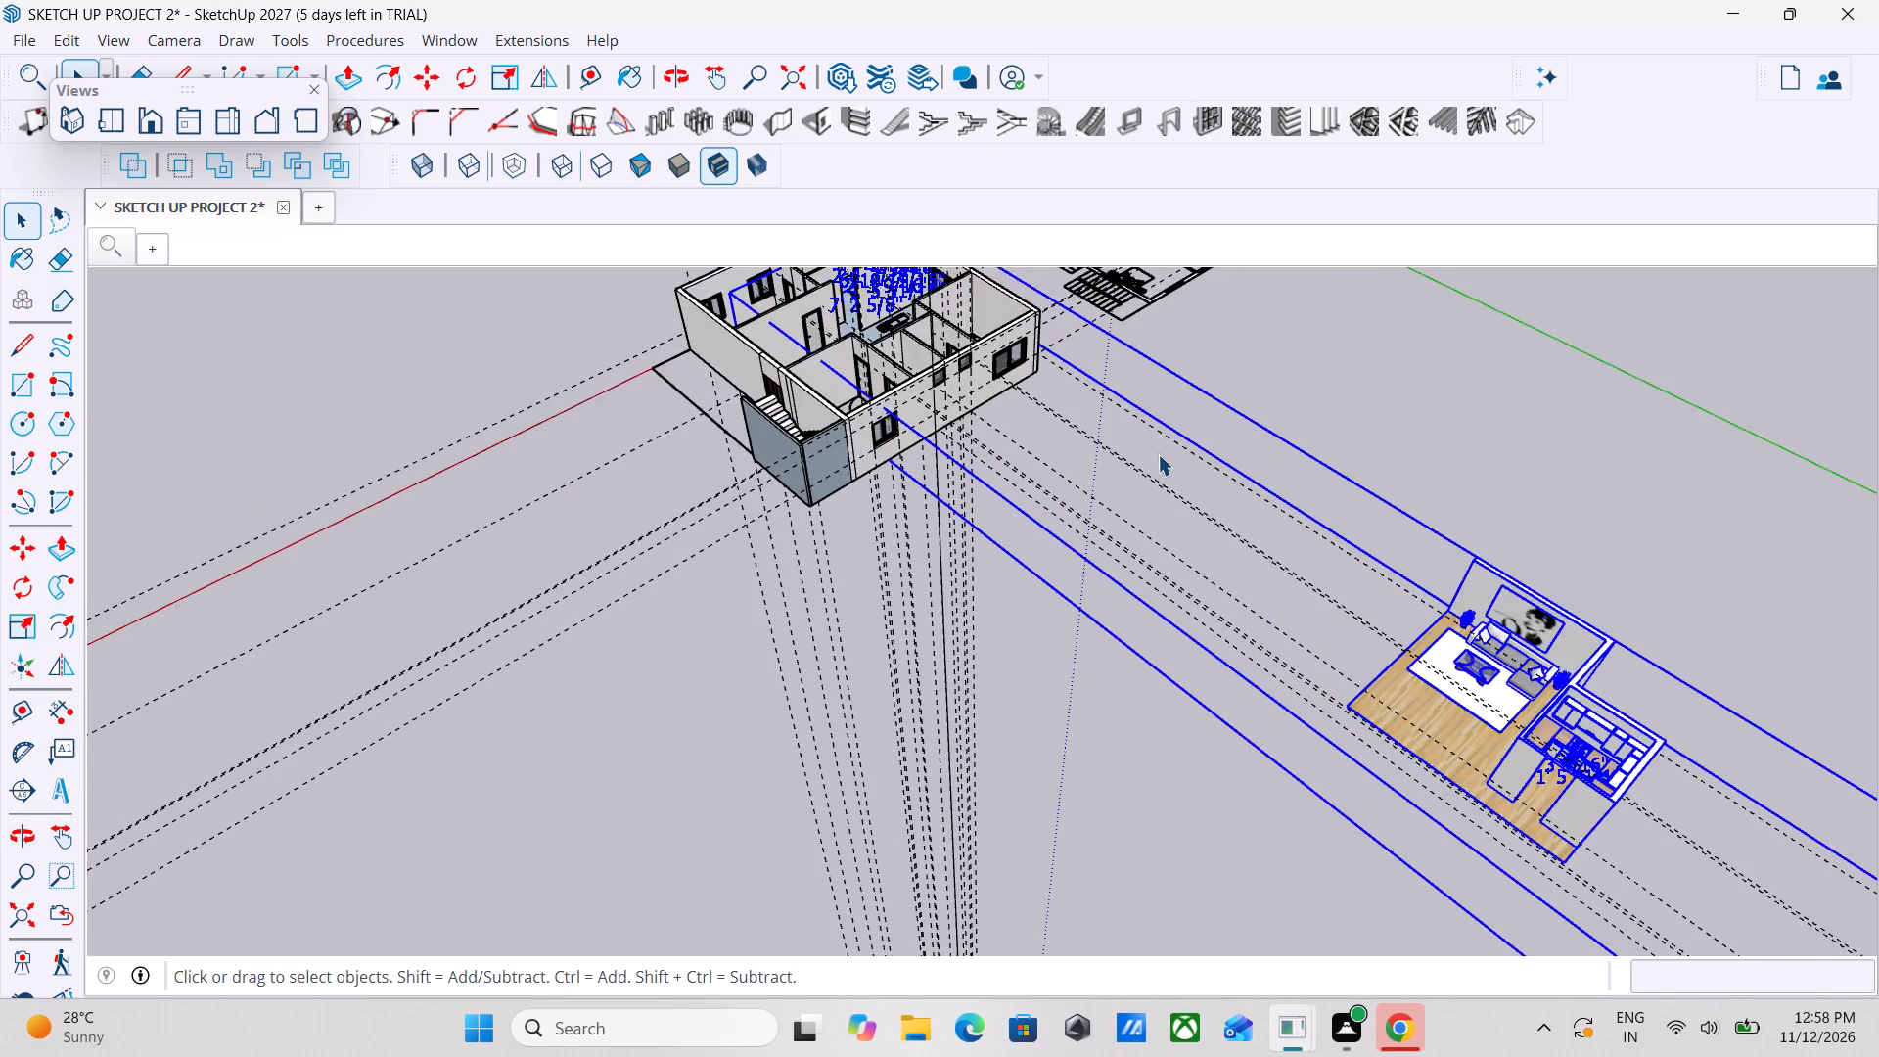
scroll(1158, 454, up, 3)
scroll(1158, 454, down, 9)
middle_drag(1147, 458, 1061, 518)
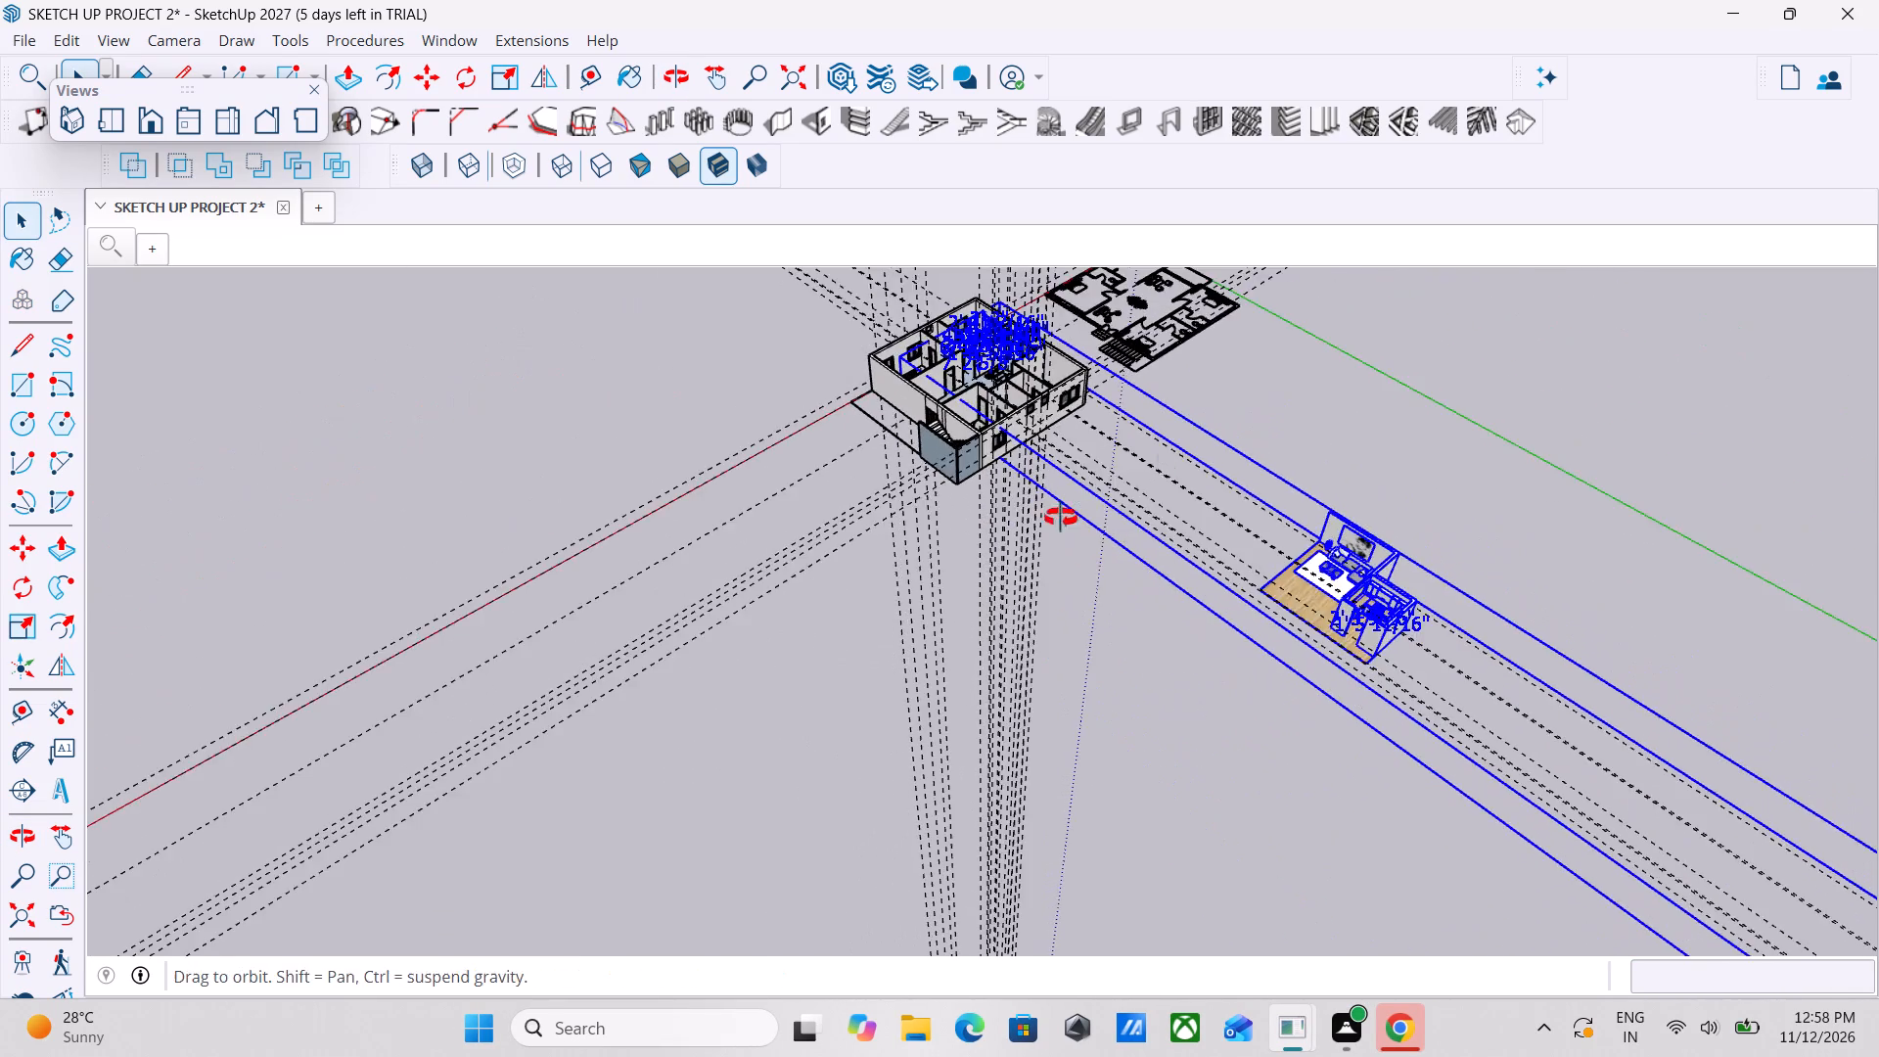
middle_drag(1061, 518, 168, 388)
middle_drag(606, 717, 710, 591)
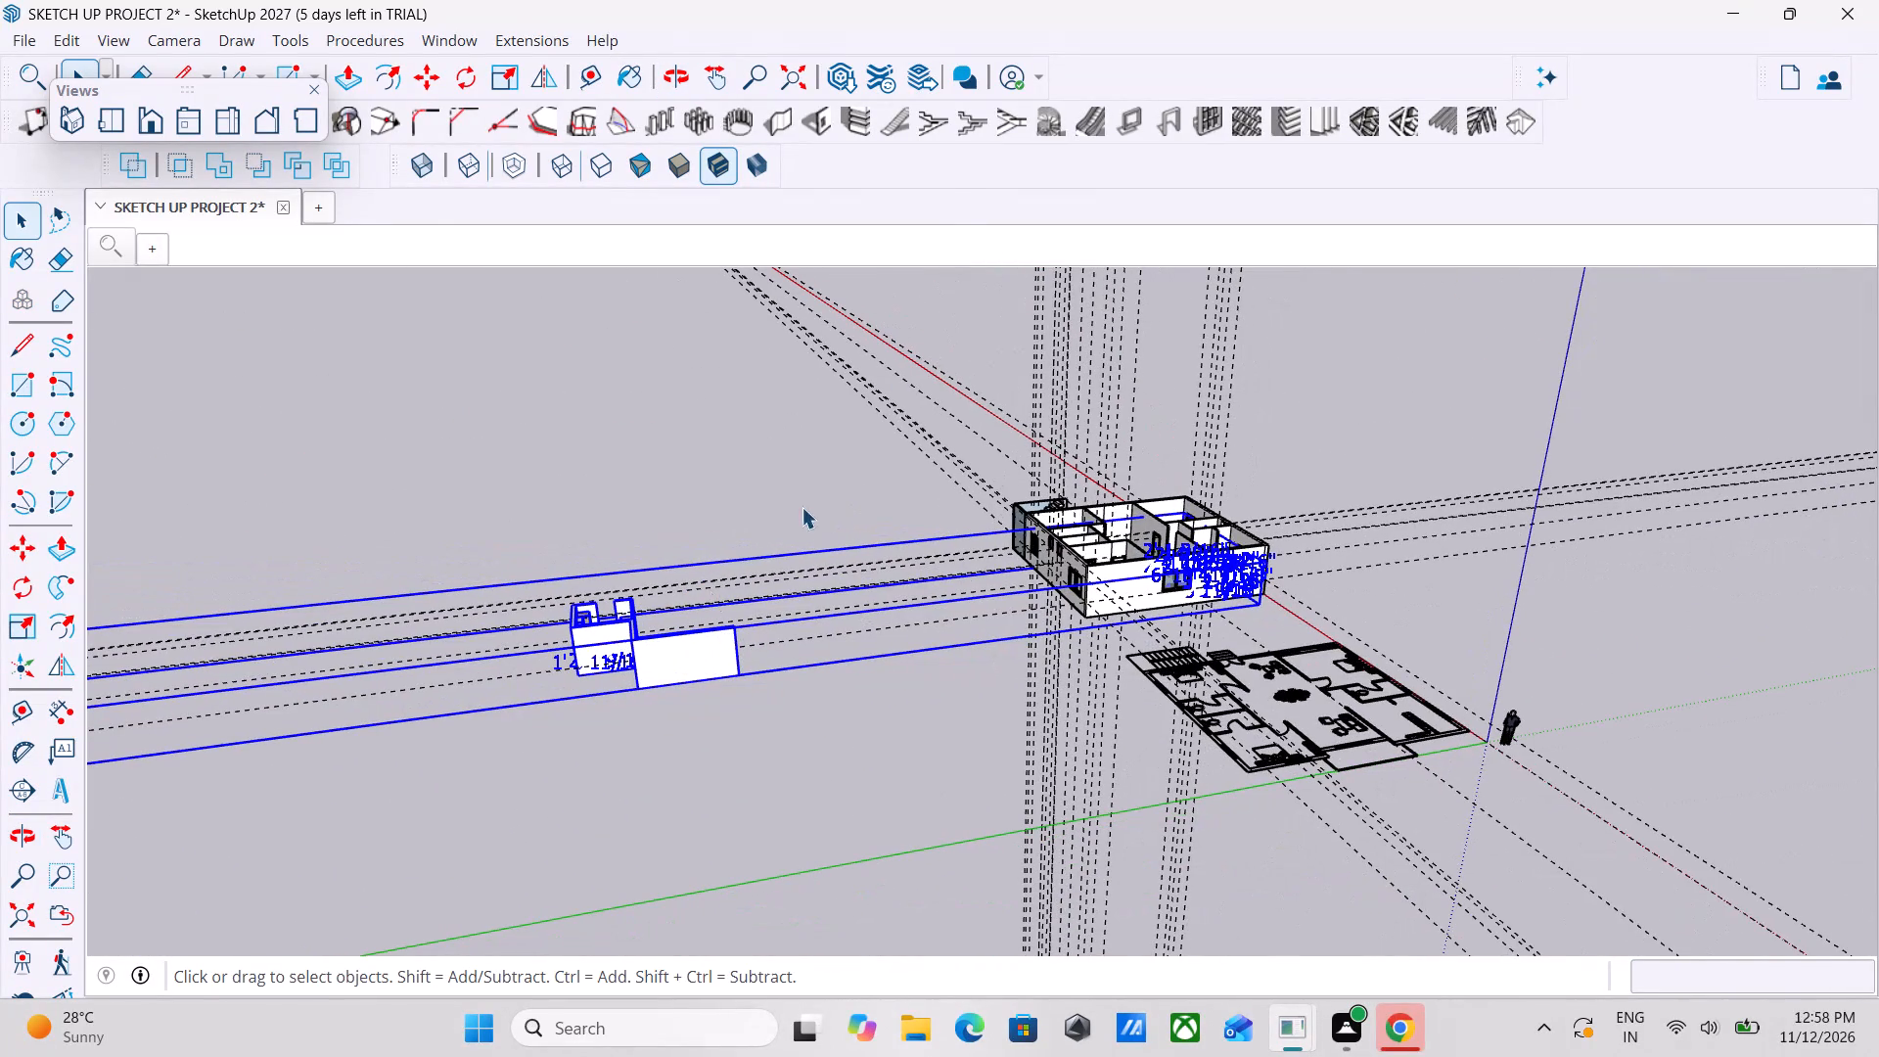
scroll(1090, 545, up, 3)
middle_drag(884, 617, 856, 660)
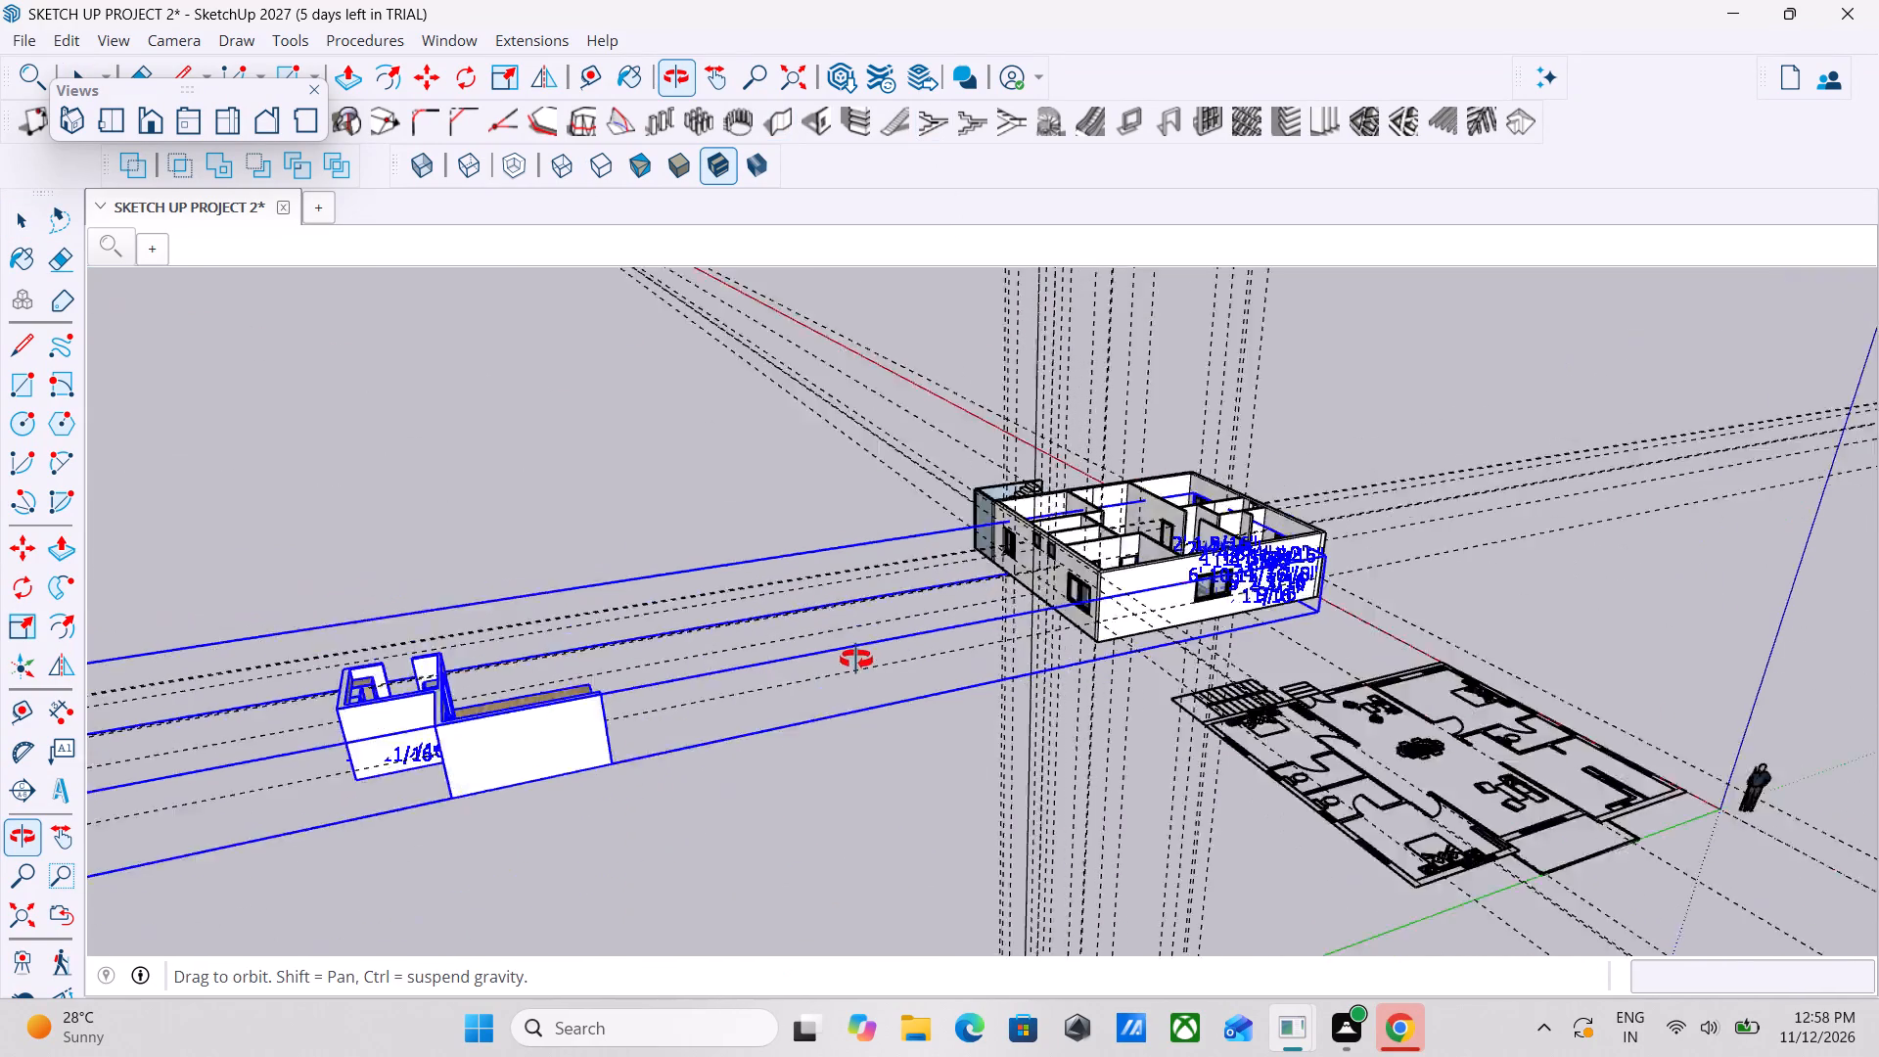
middle_drag(856, 660, 855, 661)
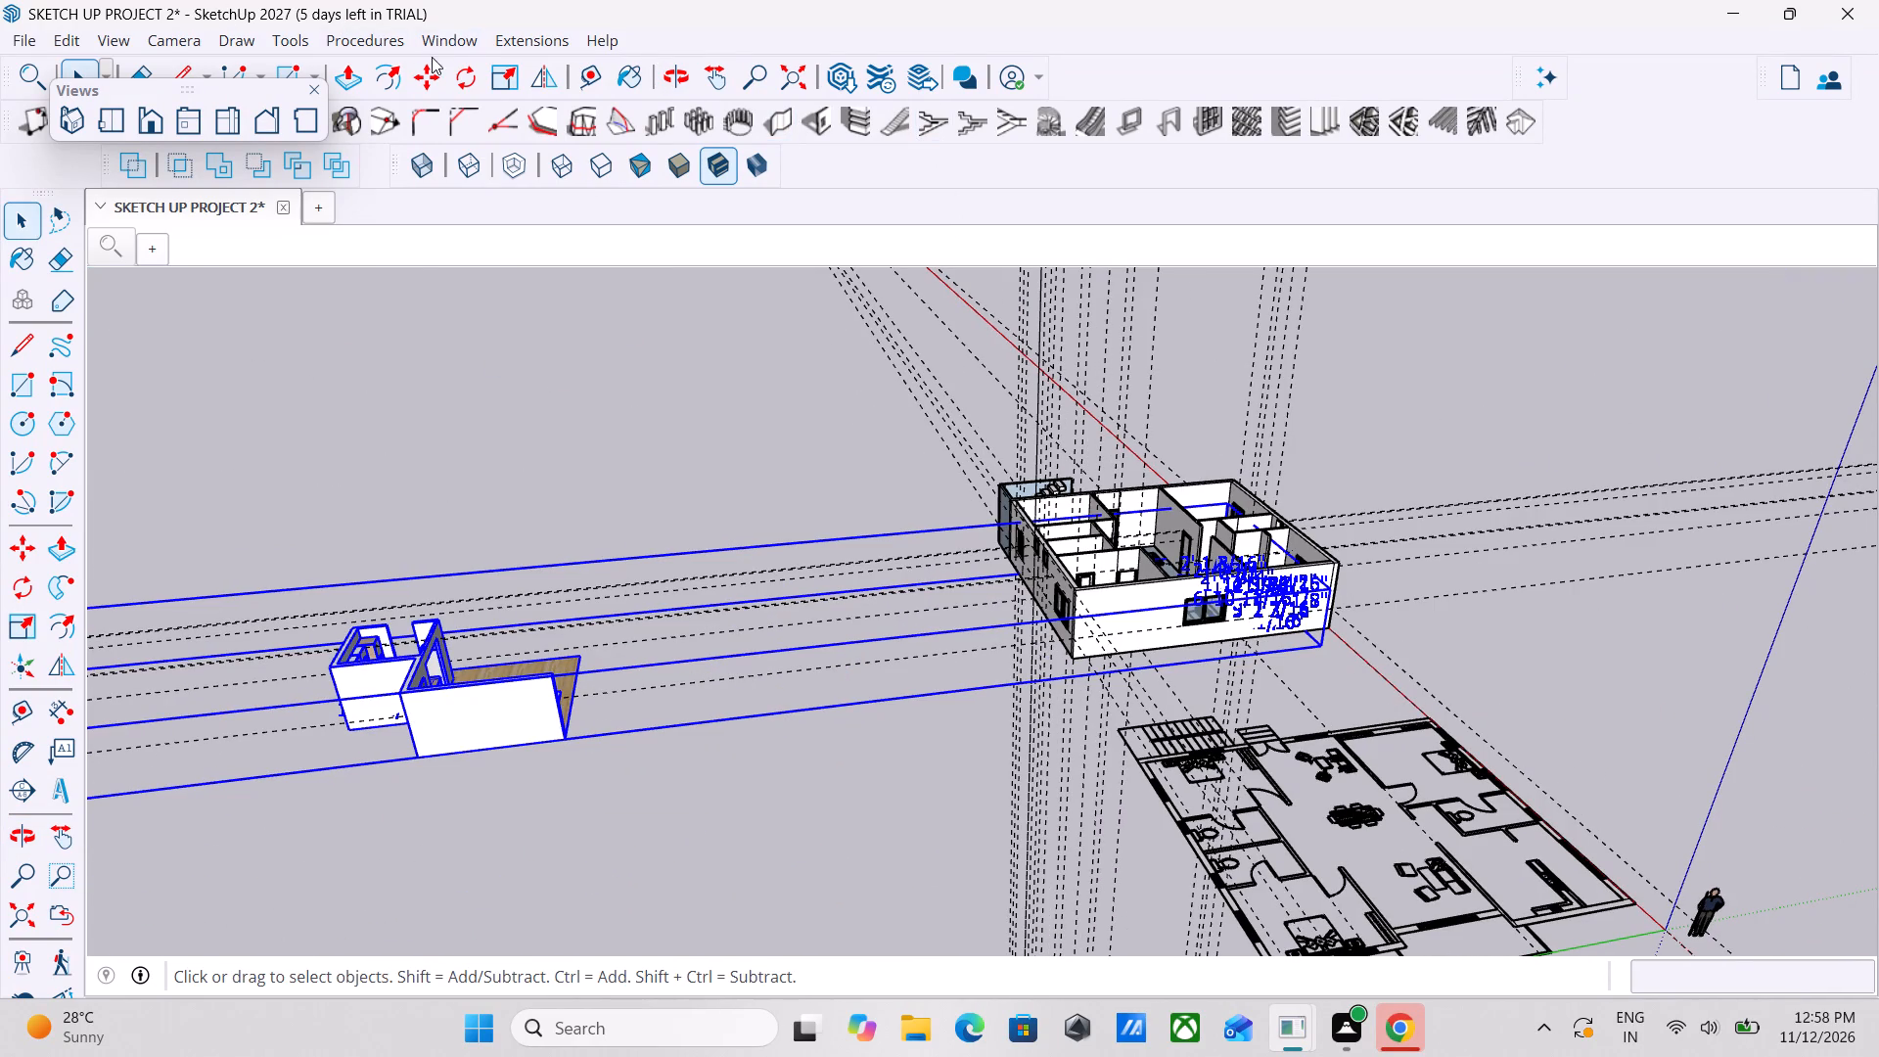
right_click(391, 549)
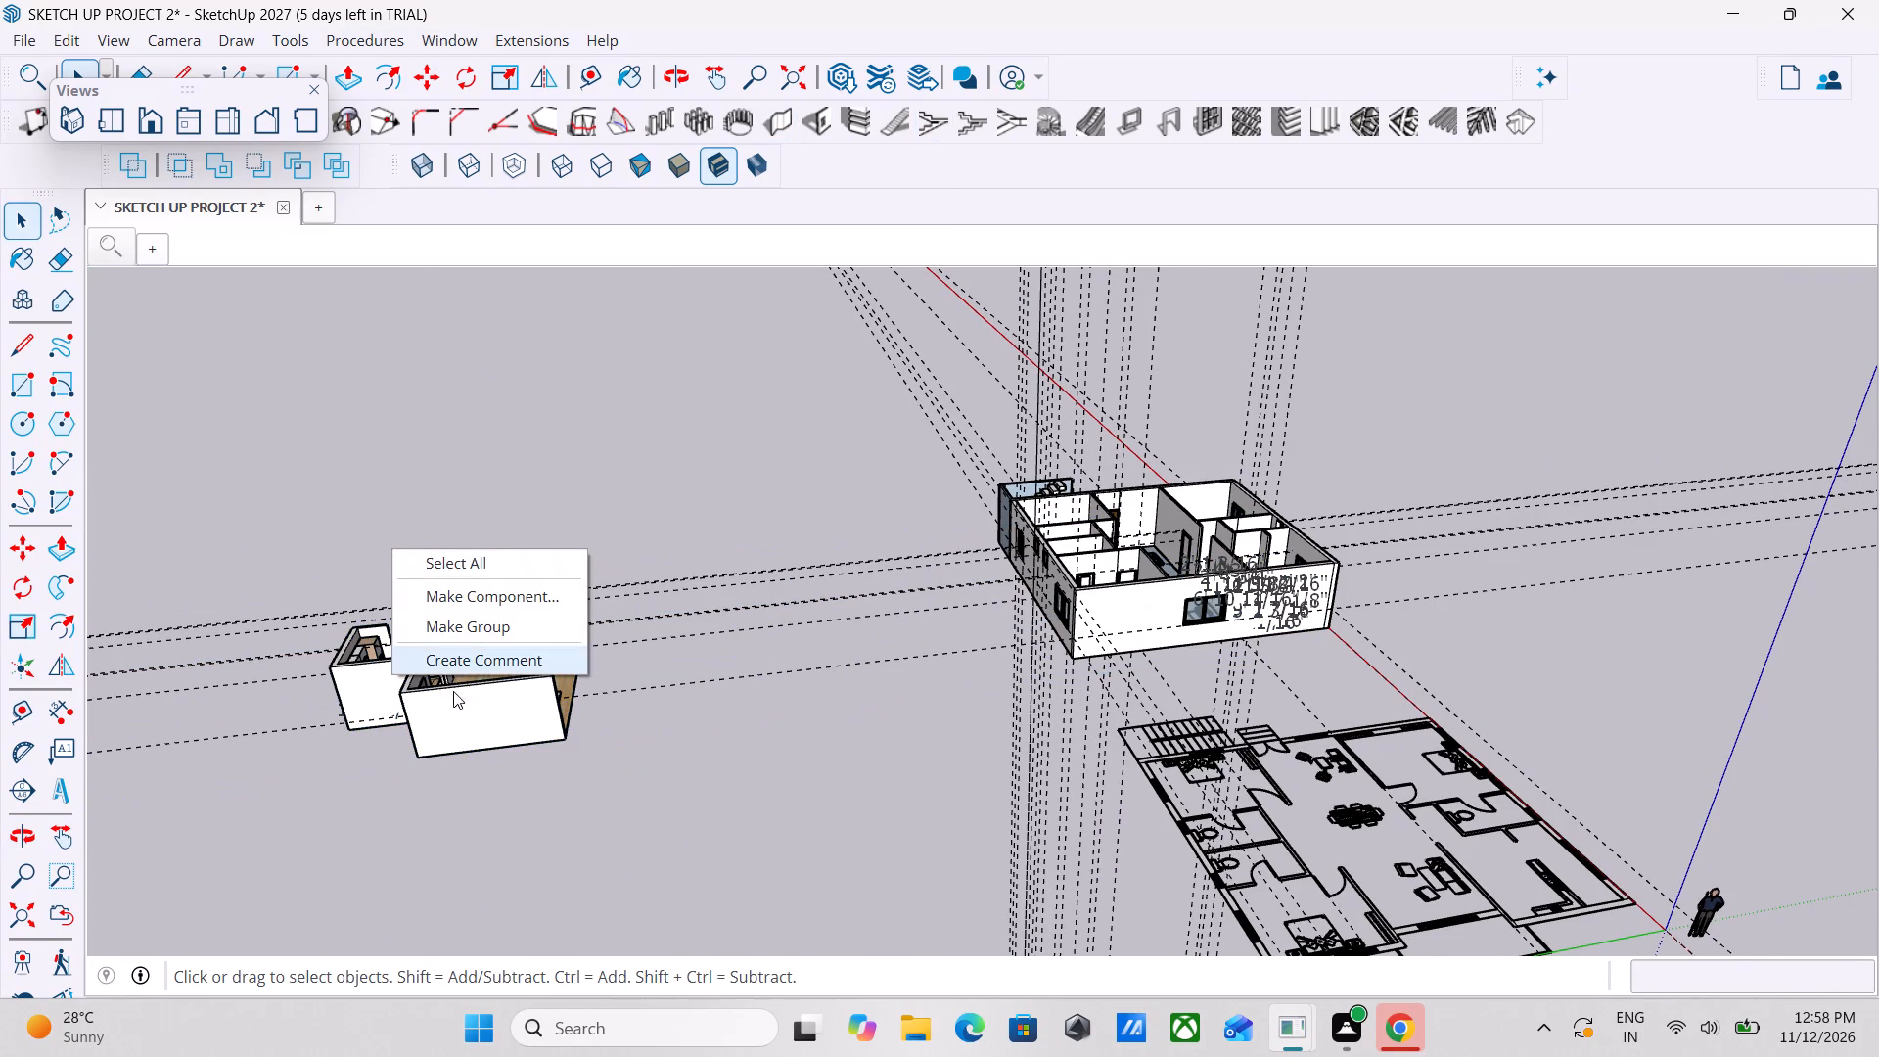
key(Escape)
click(553, 684)
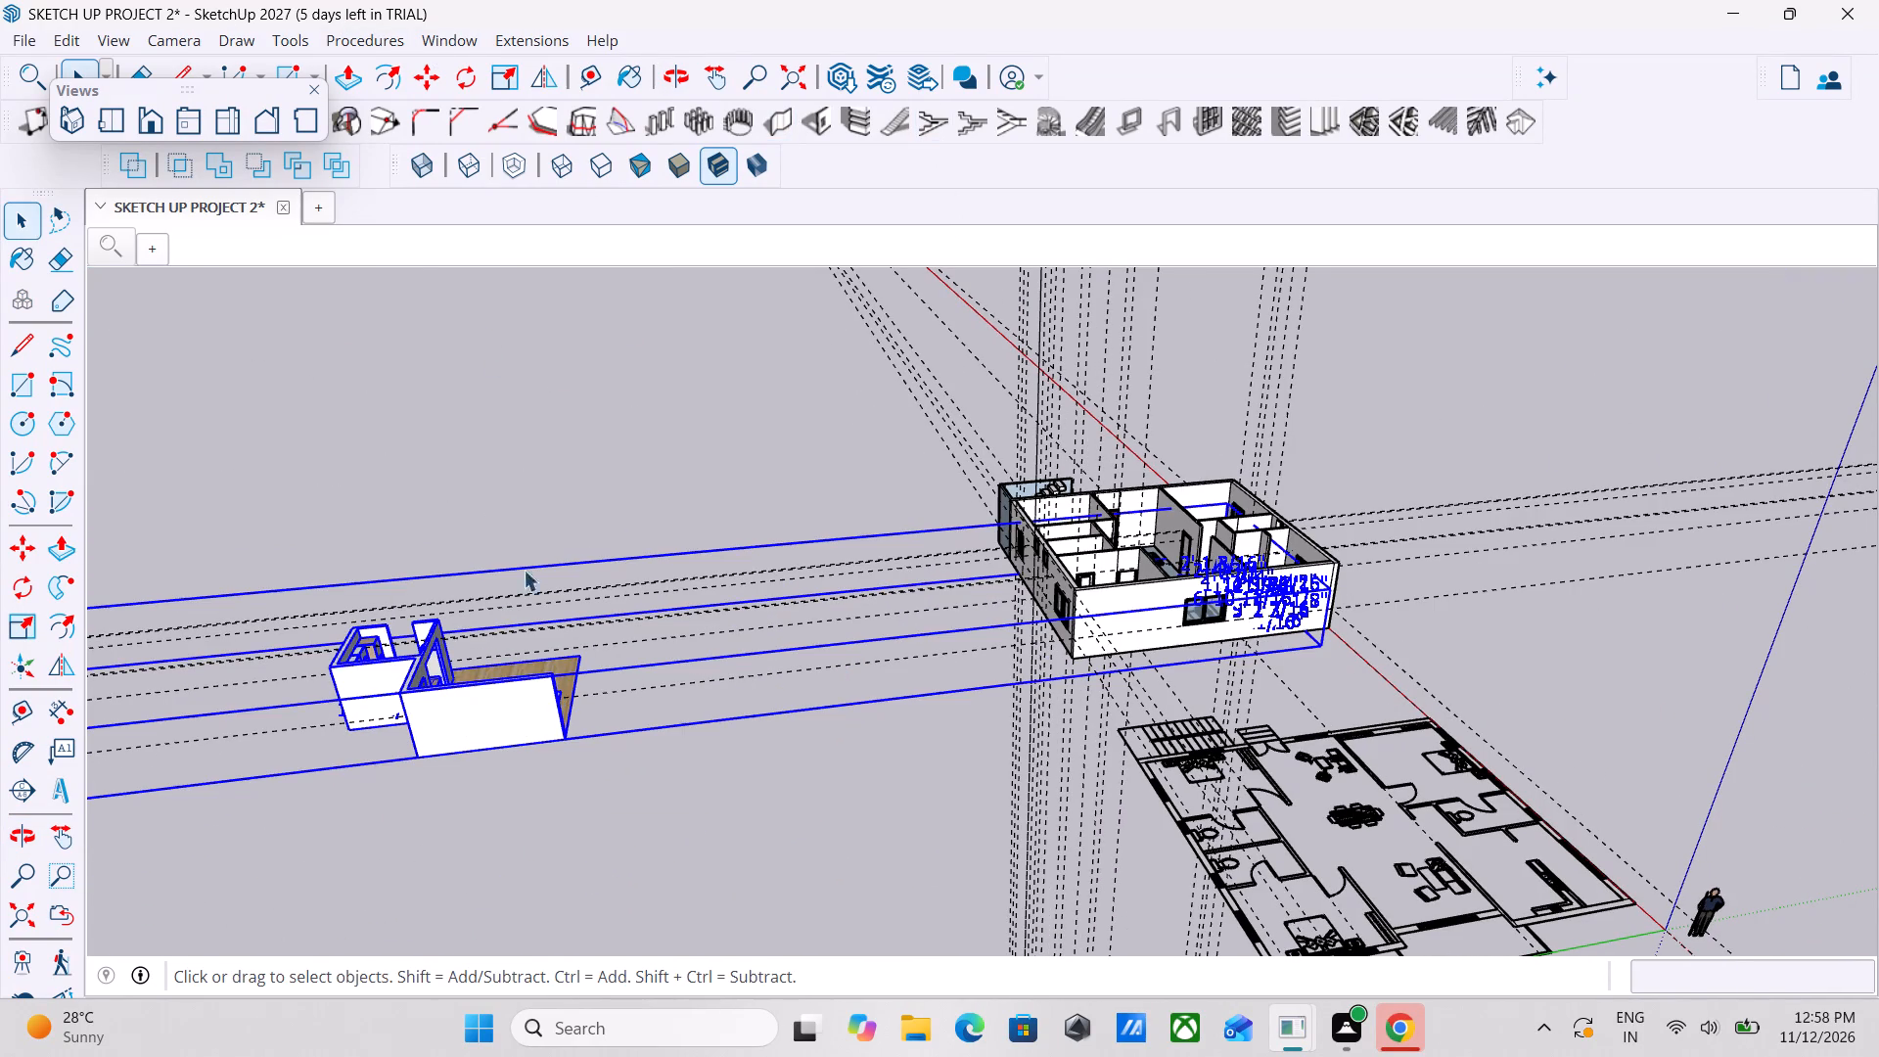
middle_drag(507, 596, 380, 486)
scroll(380, 486, up, 1)
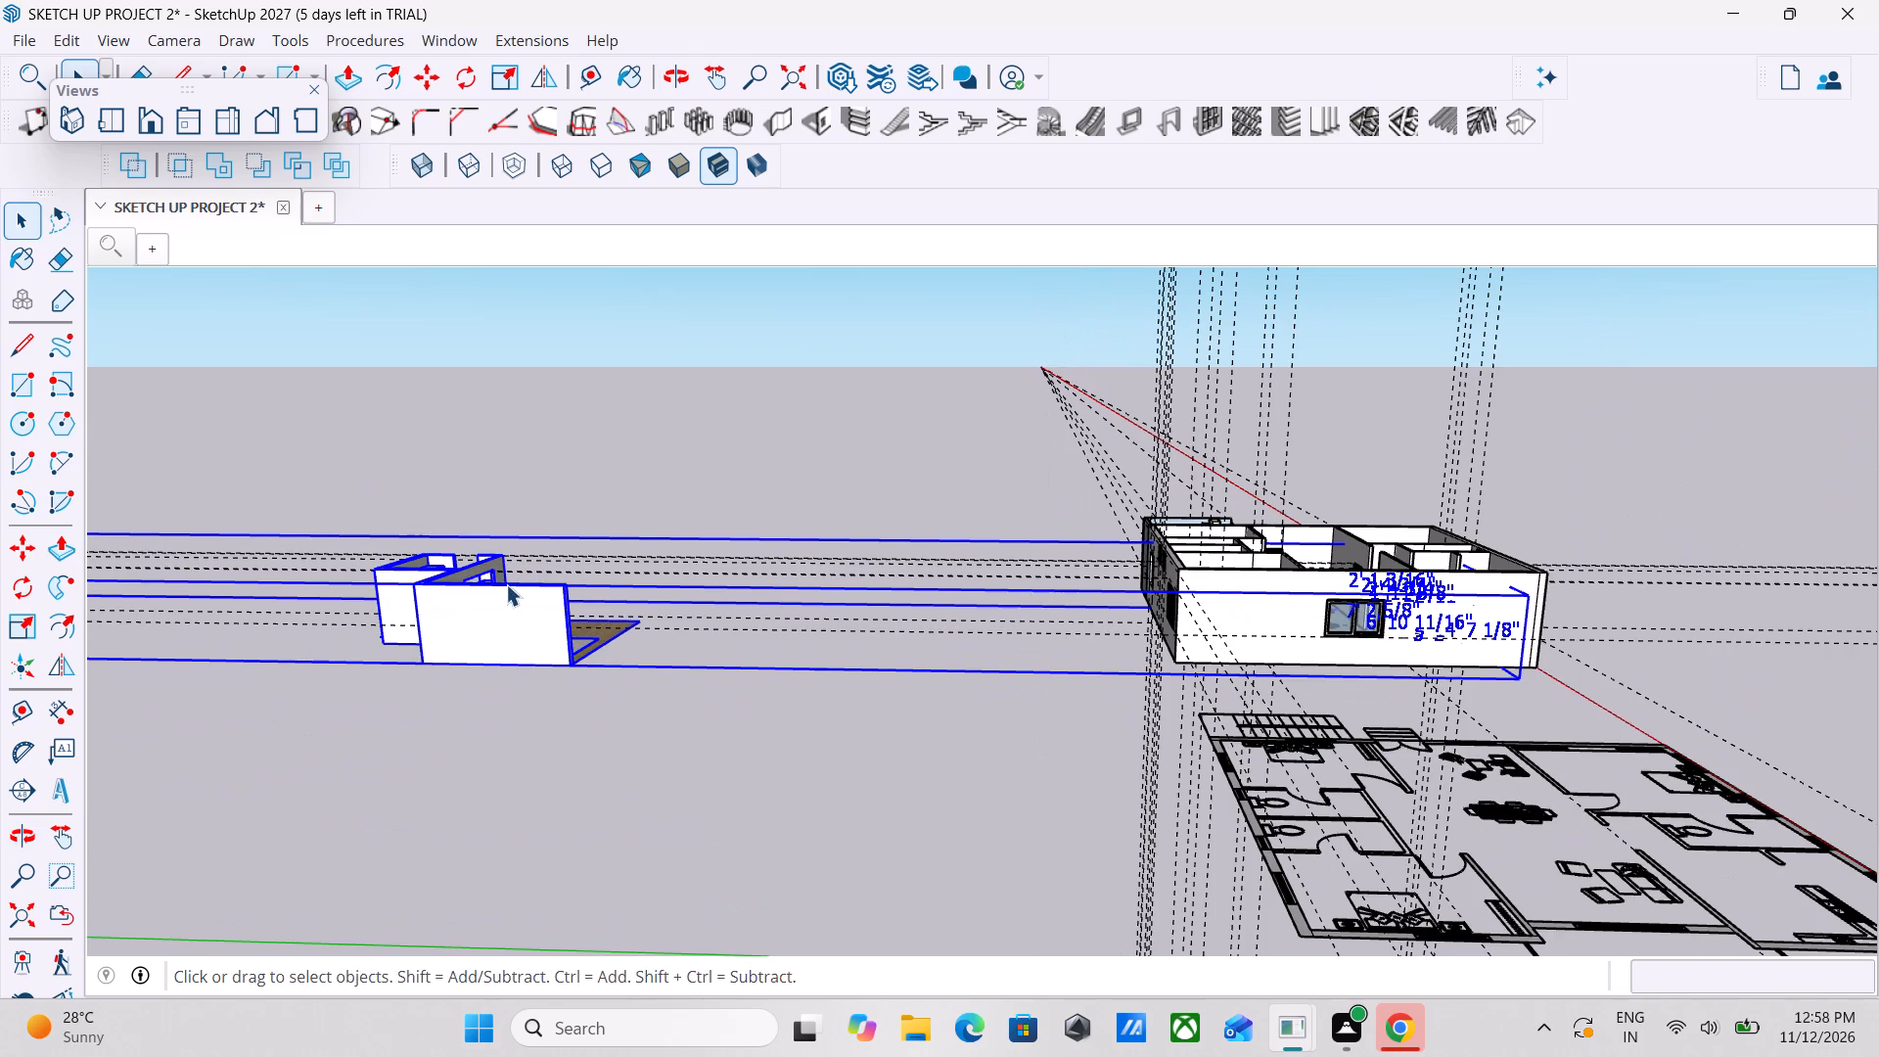
middle_drag(506, 584, 241, 602)
right_click(366, 546)
key(Escape)
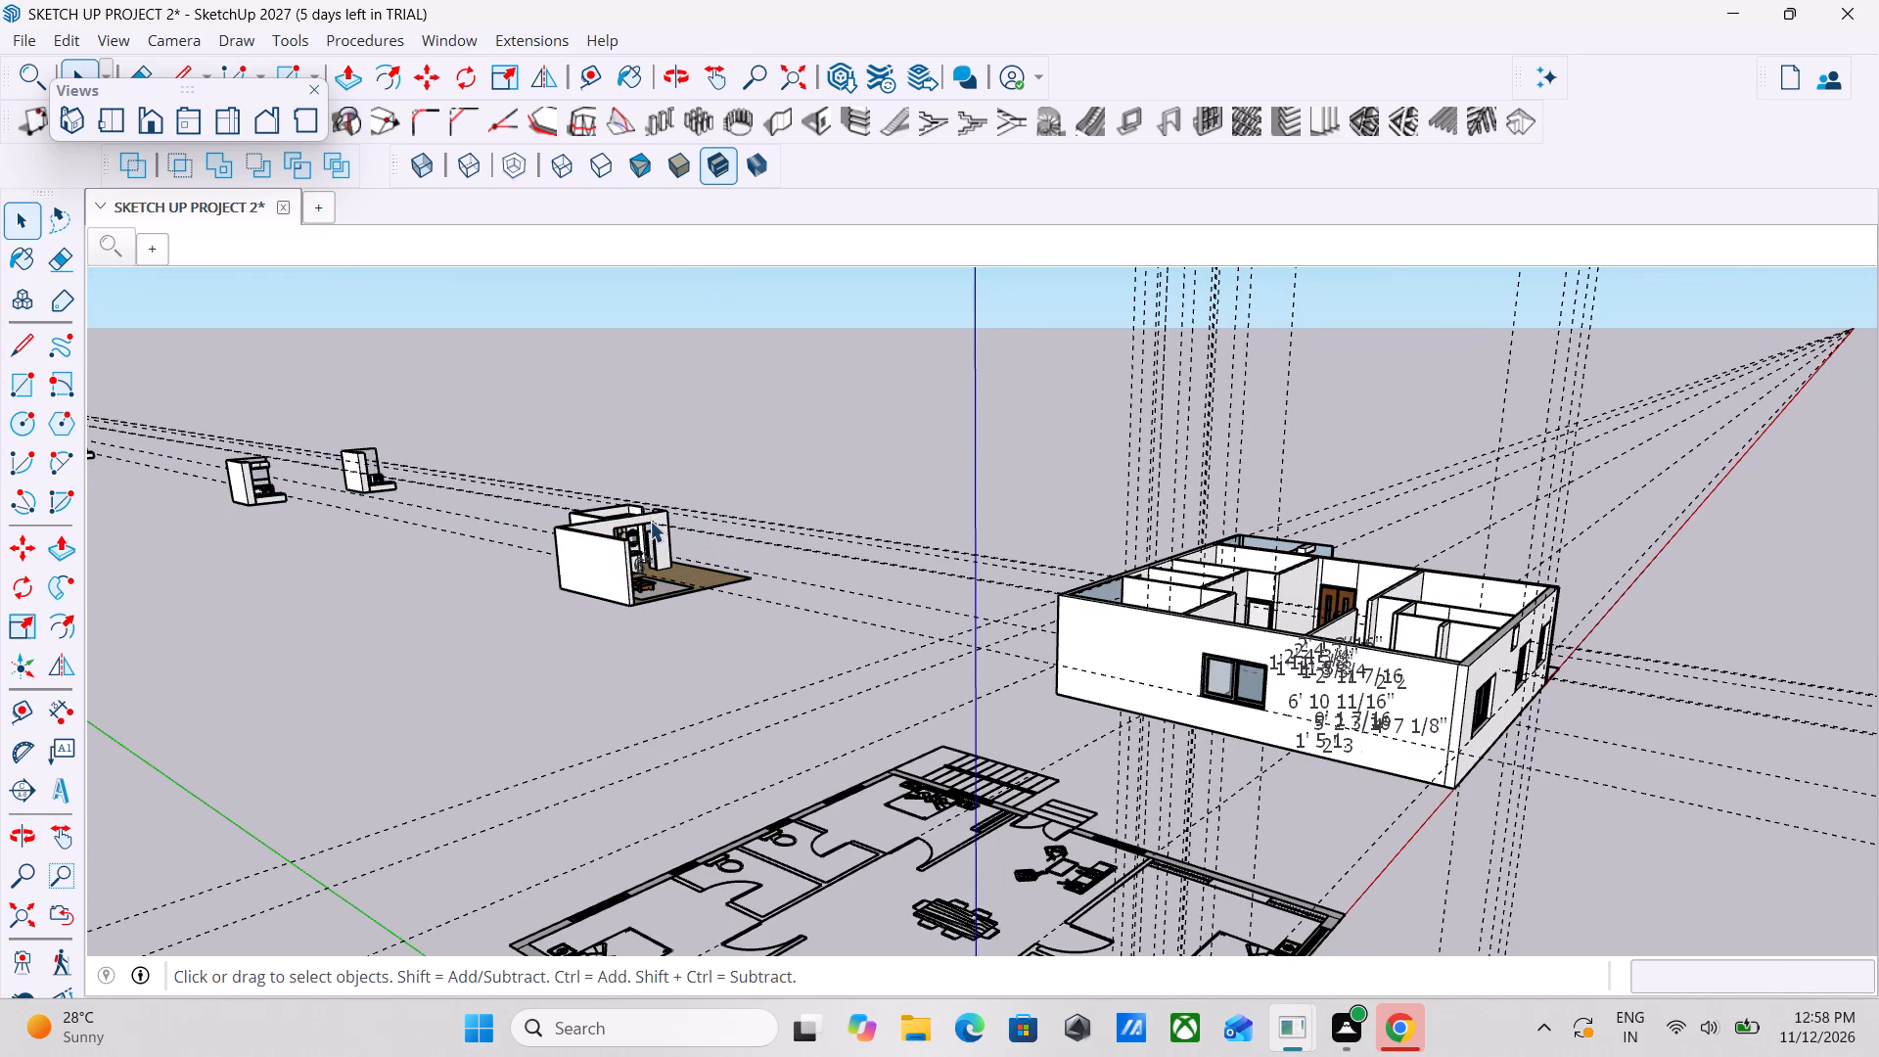
Erase the whole 3D Warehouse kitchen component, including the furnished rooms attached to it outside the house.
click(624, 539)
middle_drag(628, 537, 940, 499)
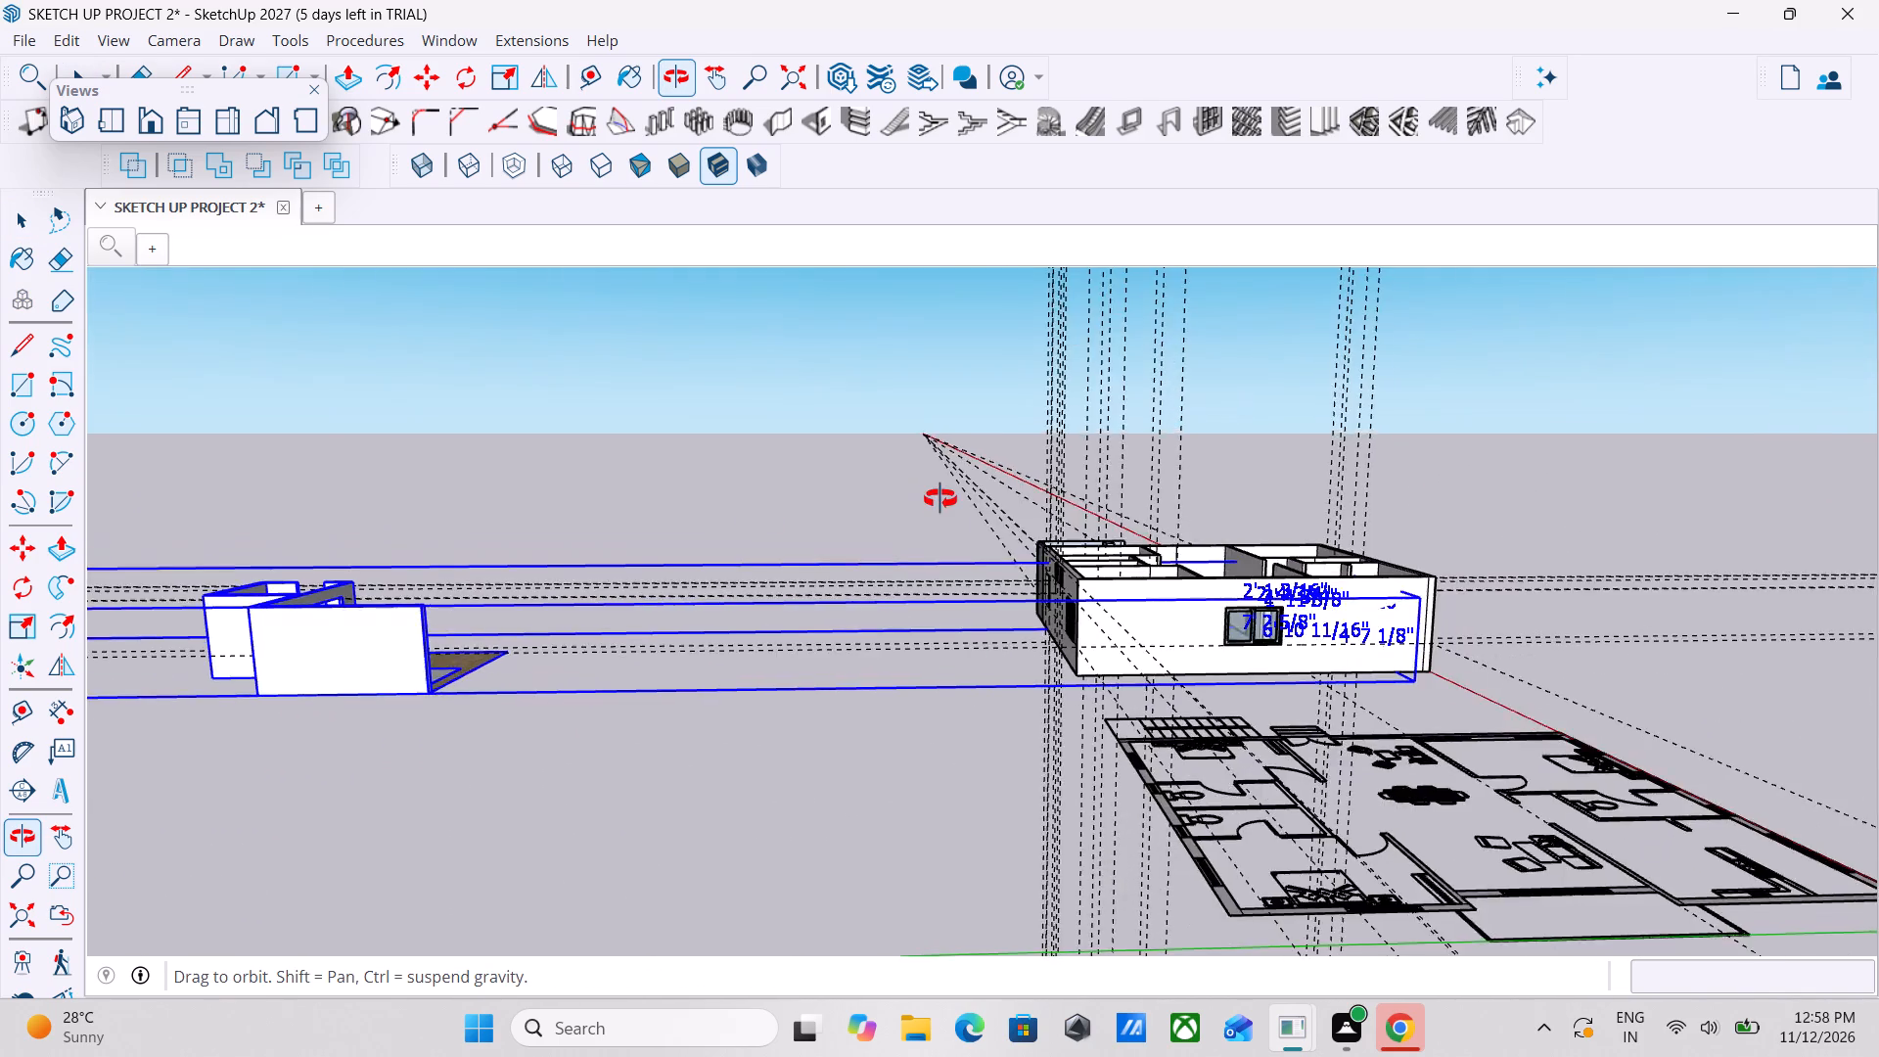
middle_drag(940, 499, 421, 693)
scroll(842, 411, up, 4)
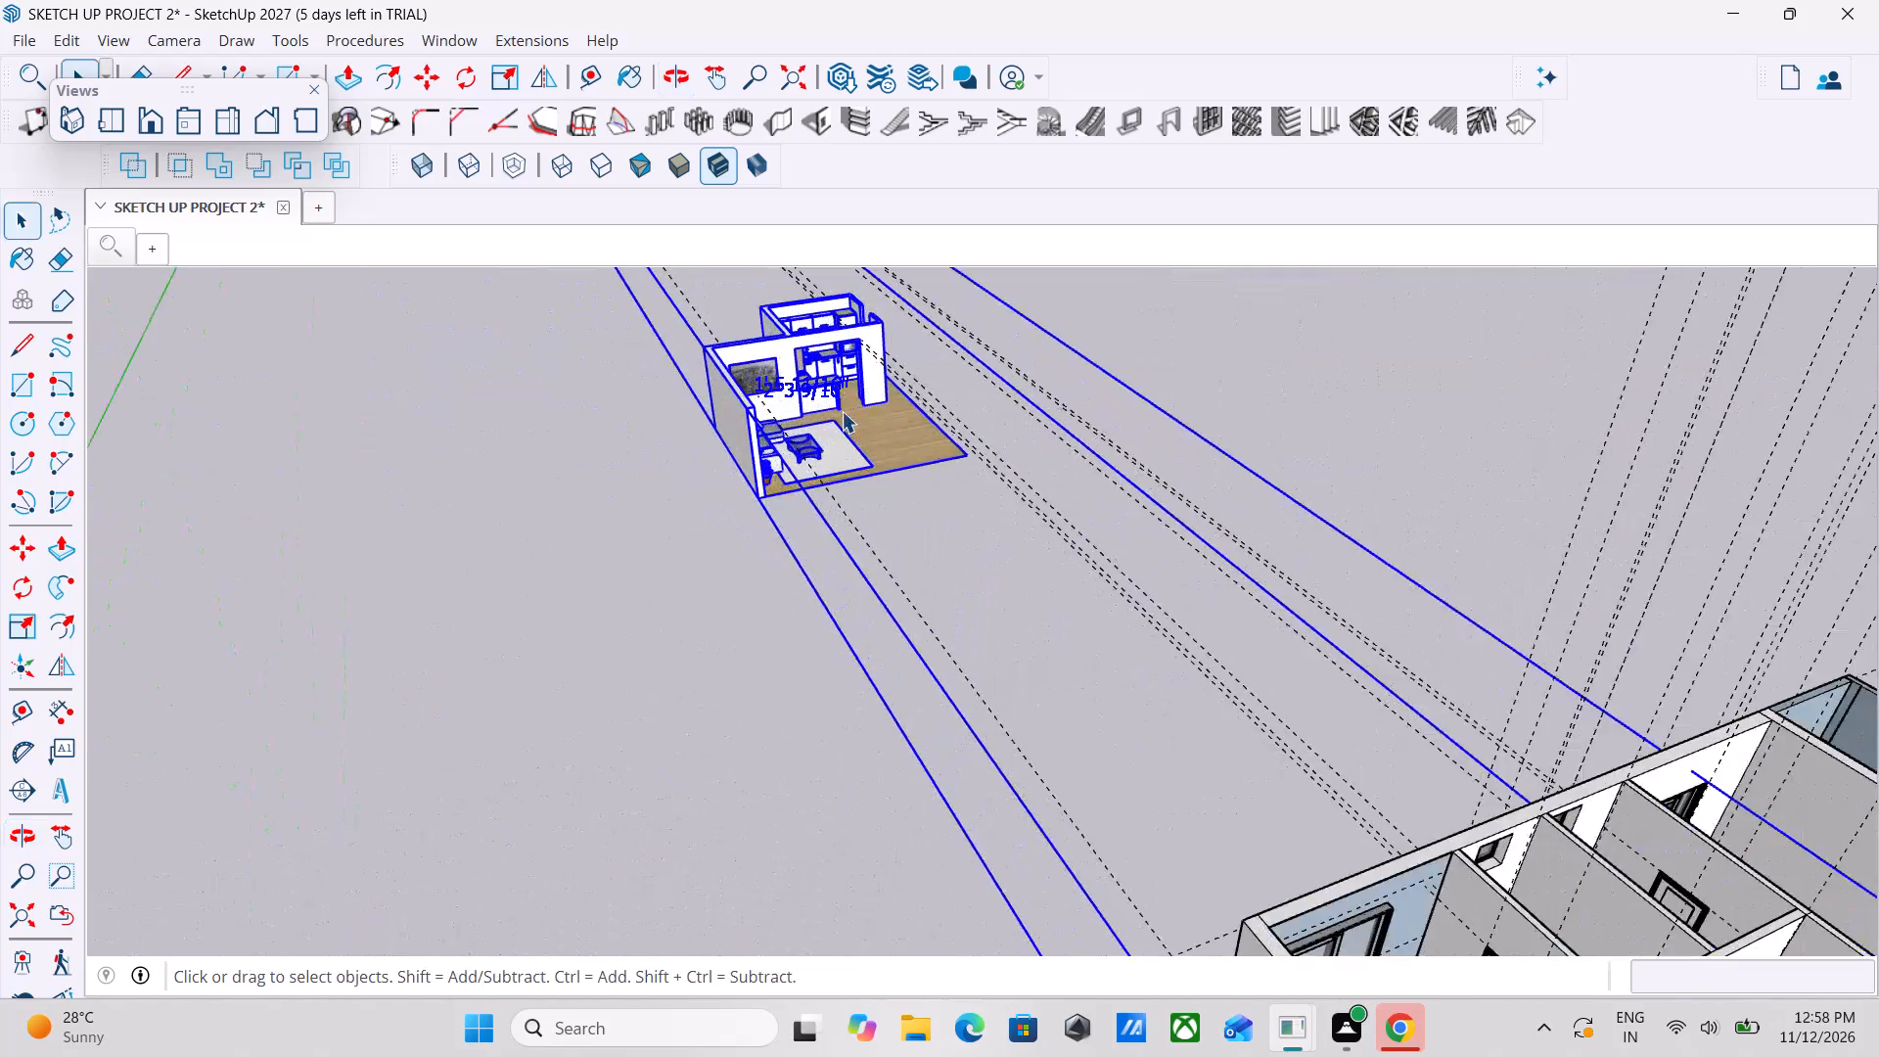
scroll(842, 411, up, 13)
scroll(842, 411, down, 4)
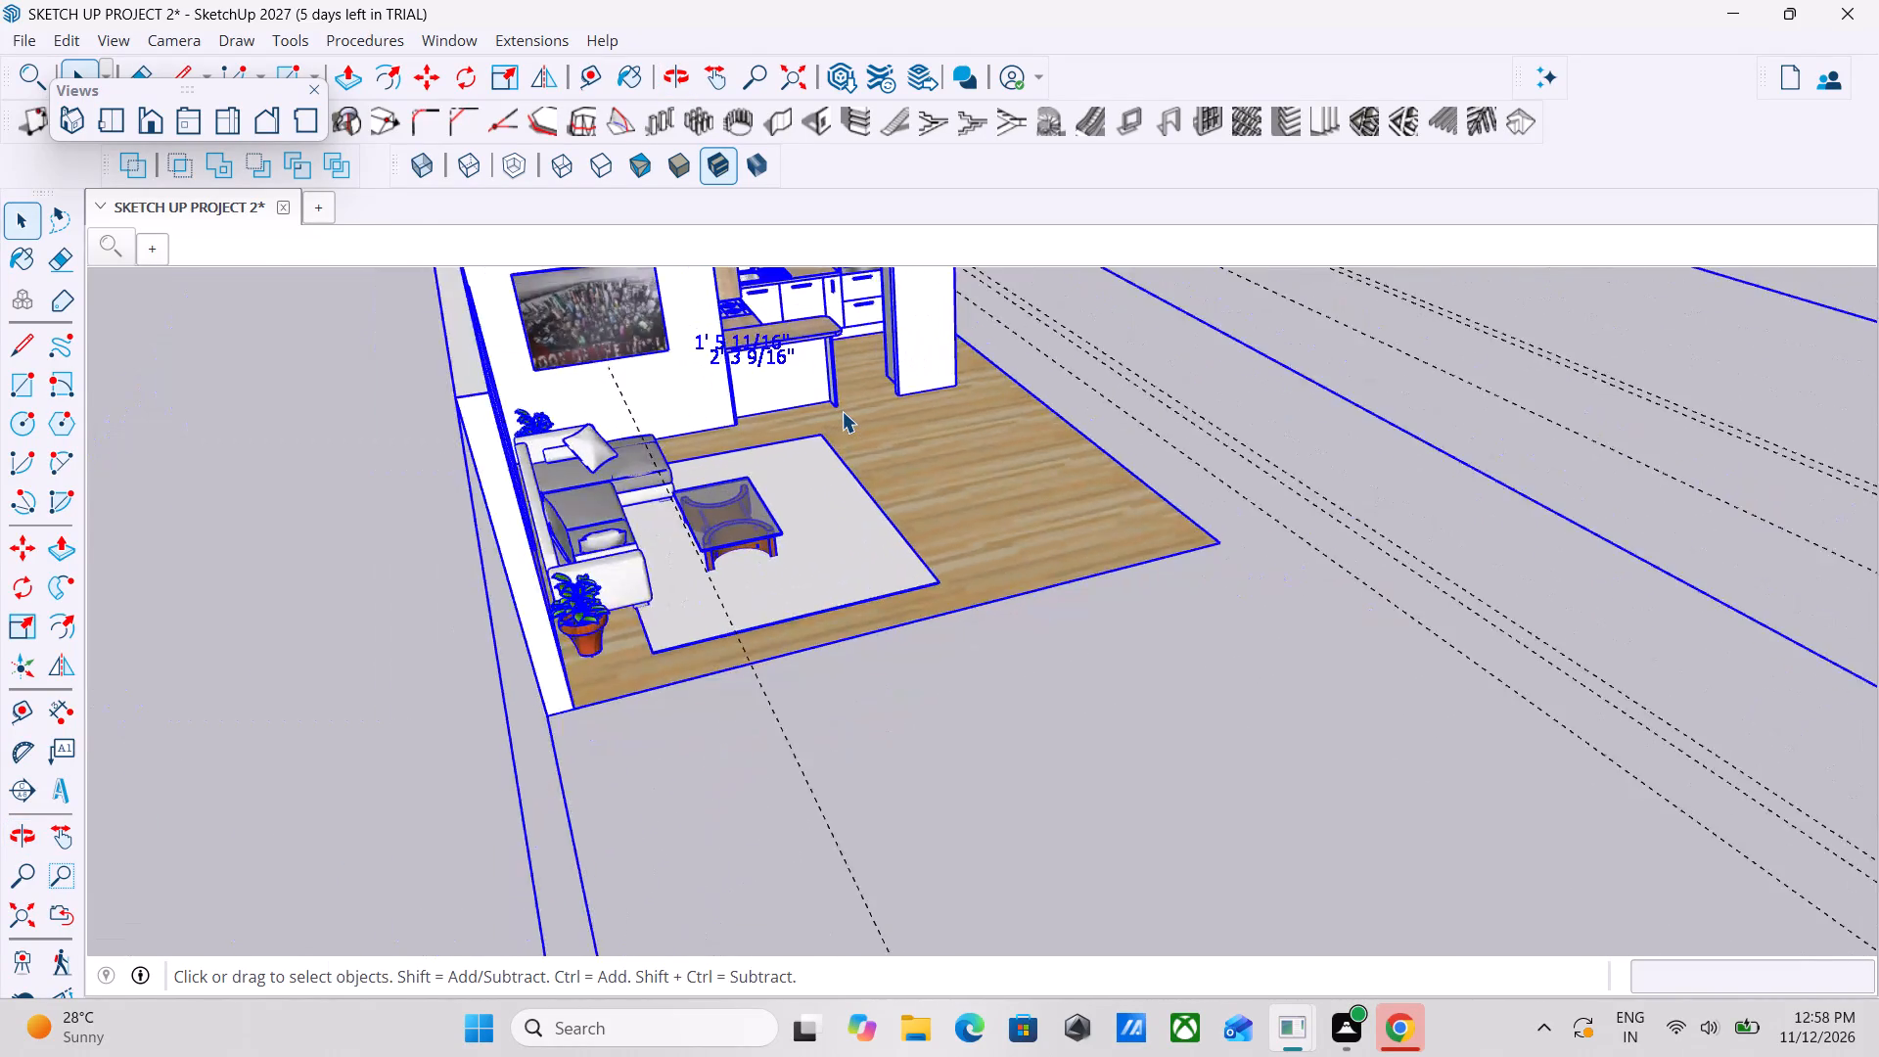
scroll(842, 411, down, 11)
scroll(842, 411, up, 5)
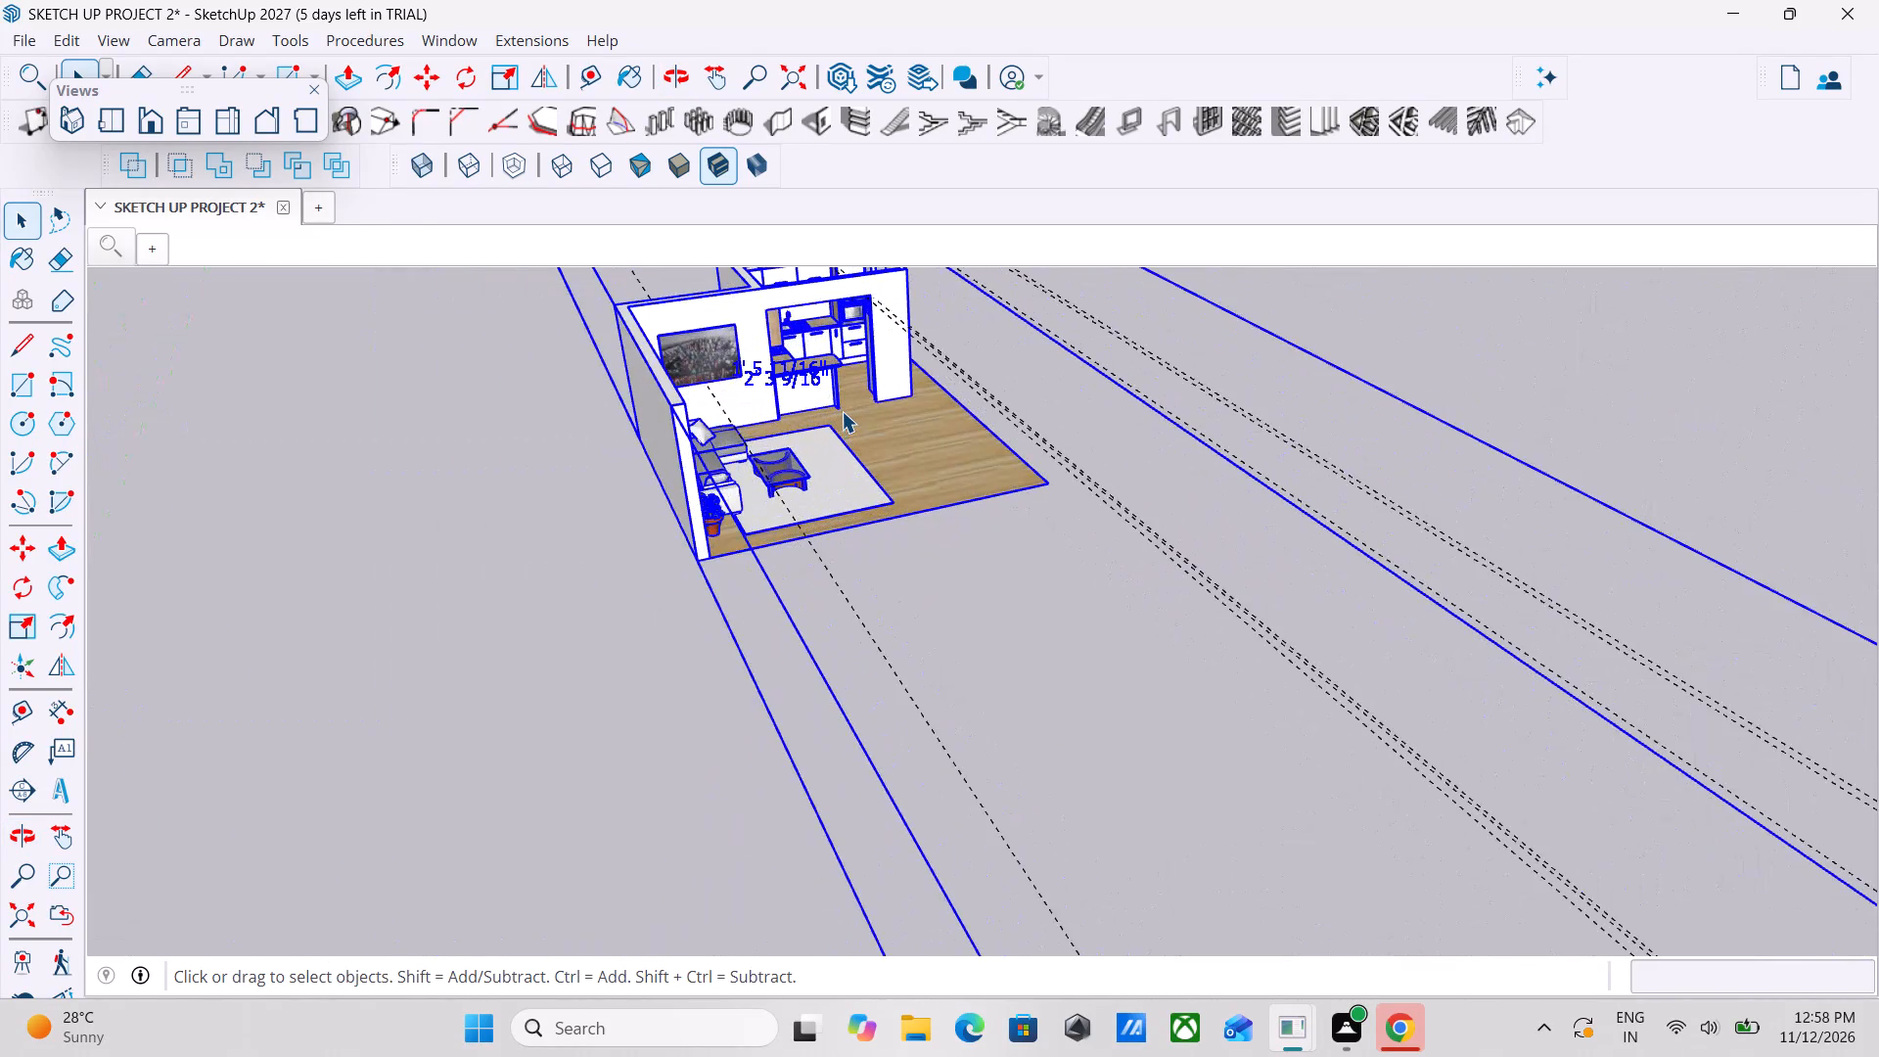
scroll(842, 411, down, 4)
right_click(842, 411)
key(Escape)
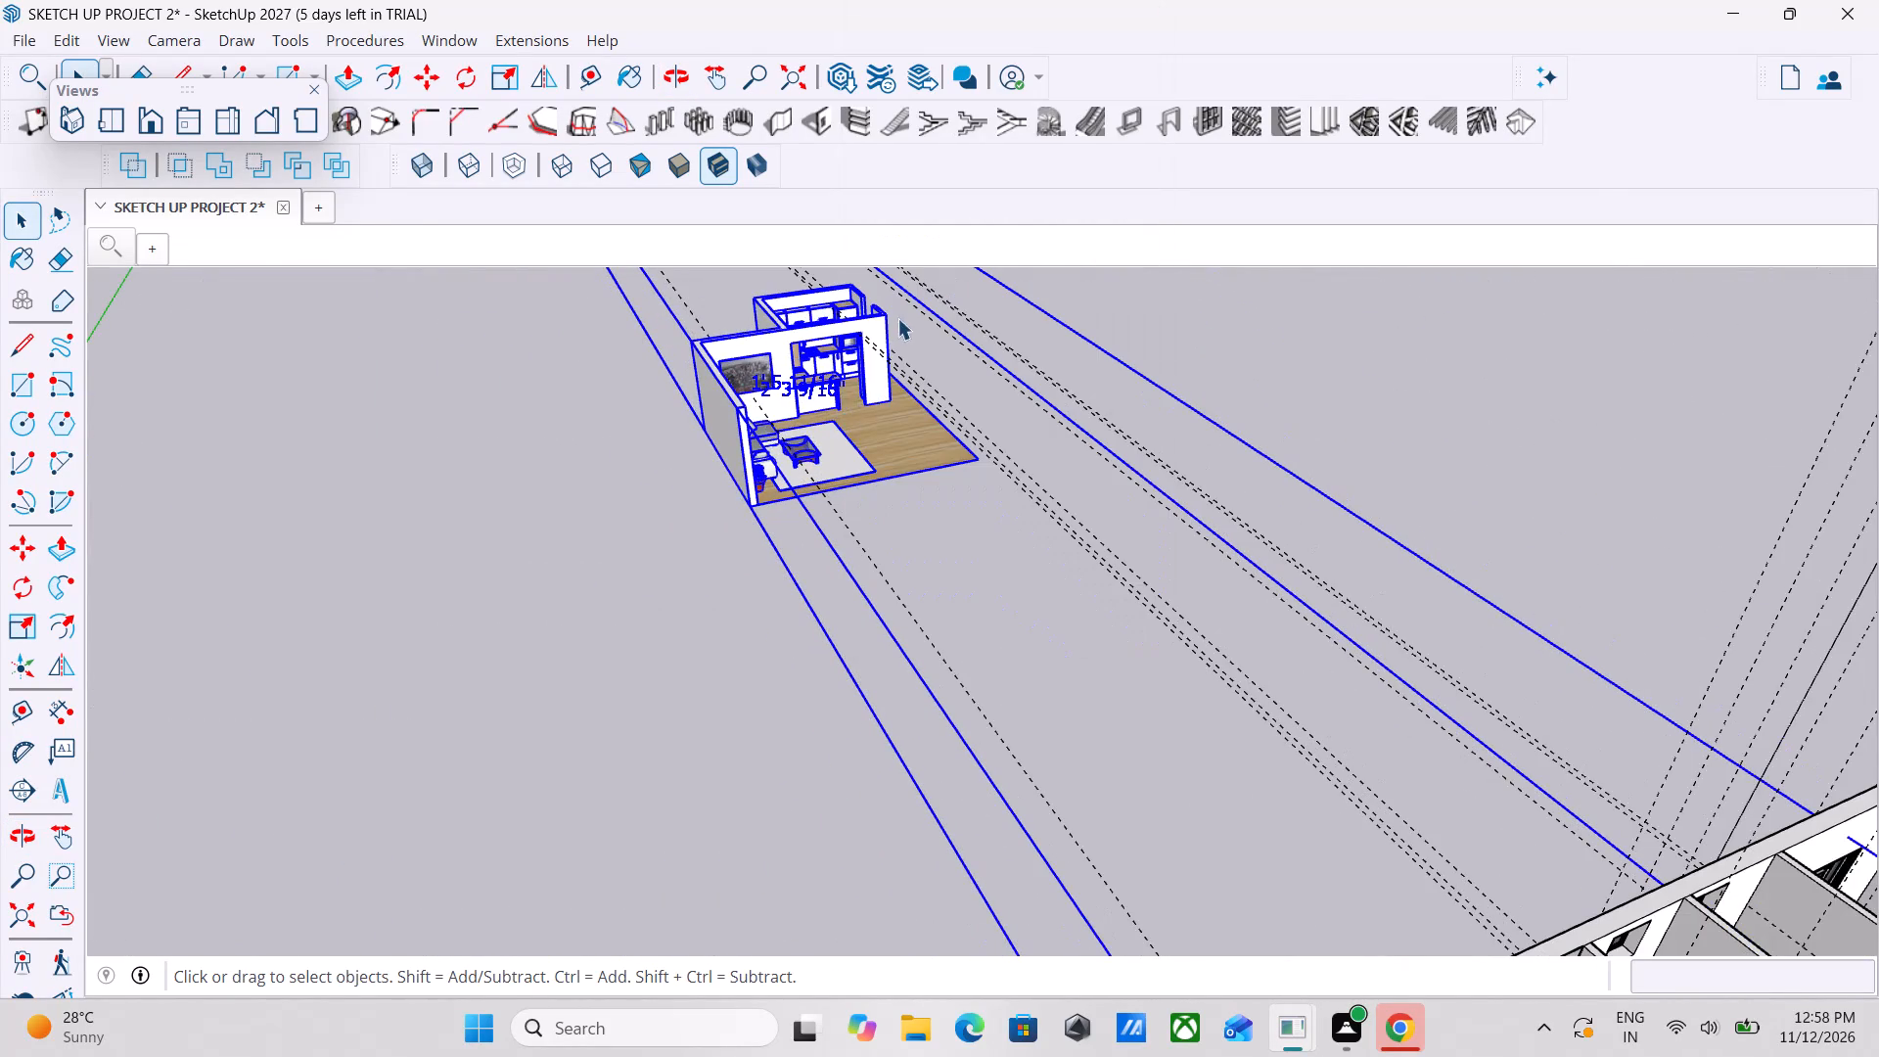
right_click(849, 373)
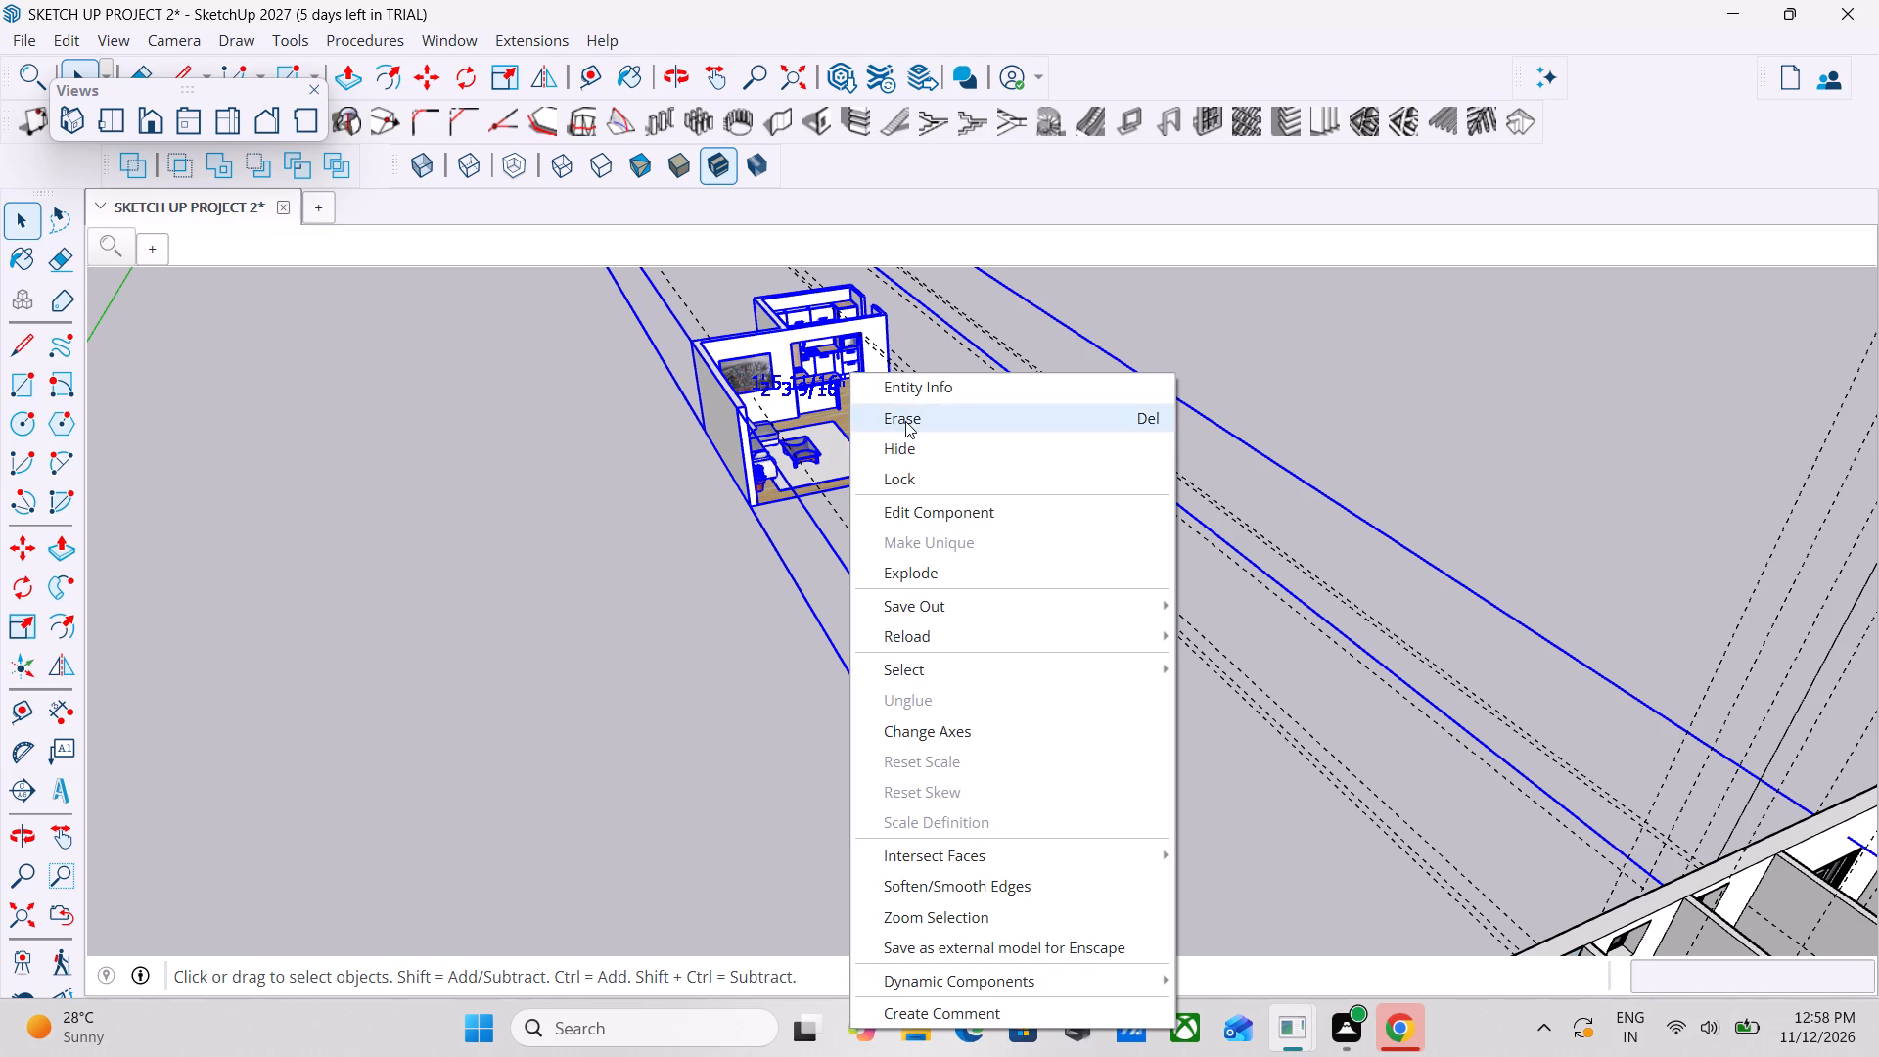
click(905, 421)
Examine the house and the flat floor plan from several sides after erasing the kitchen component.
scroll(905, 421, down, 10)
middle_drag(905, 421, 456, 496)
scroll(456, 496, up, 1)
scroll(483, 488, down, 6)
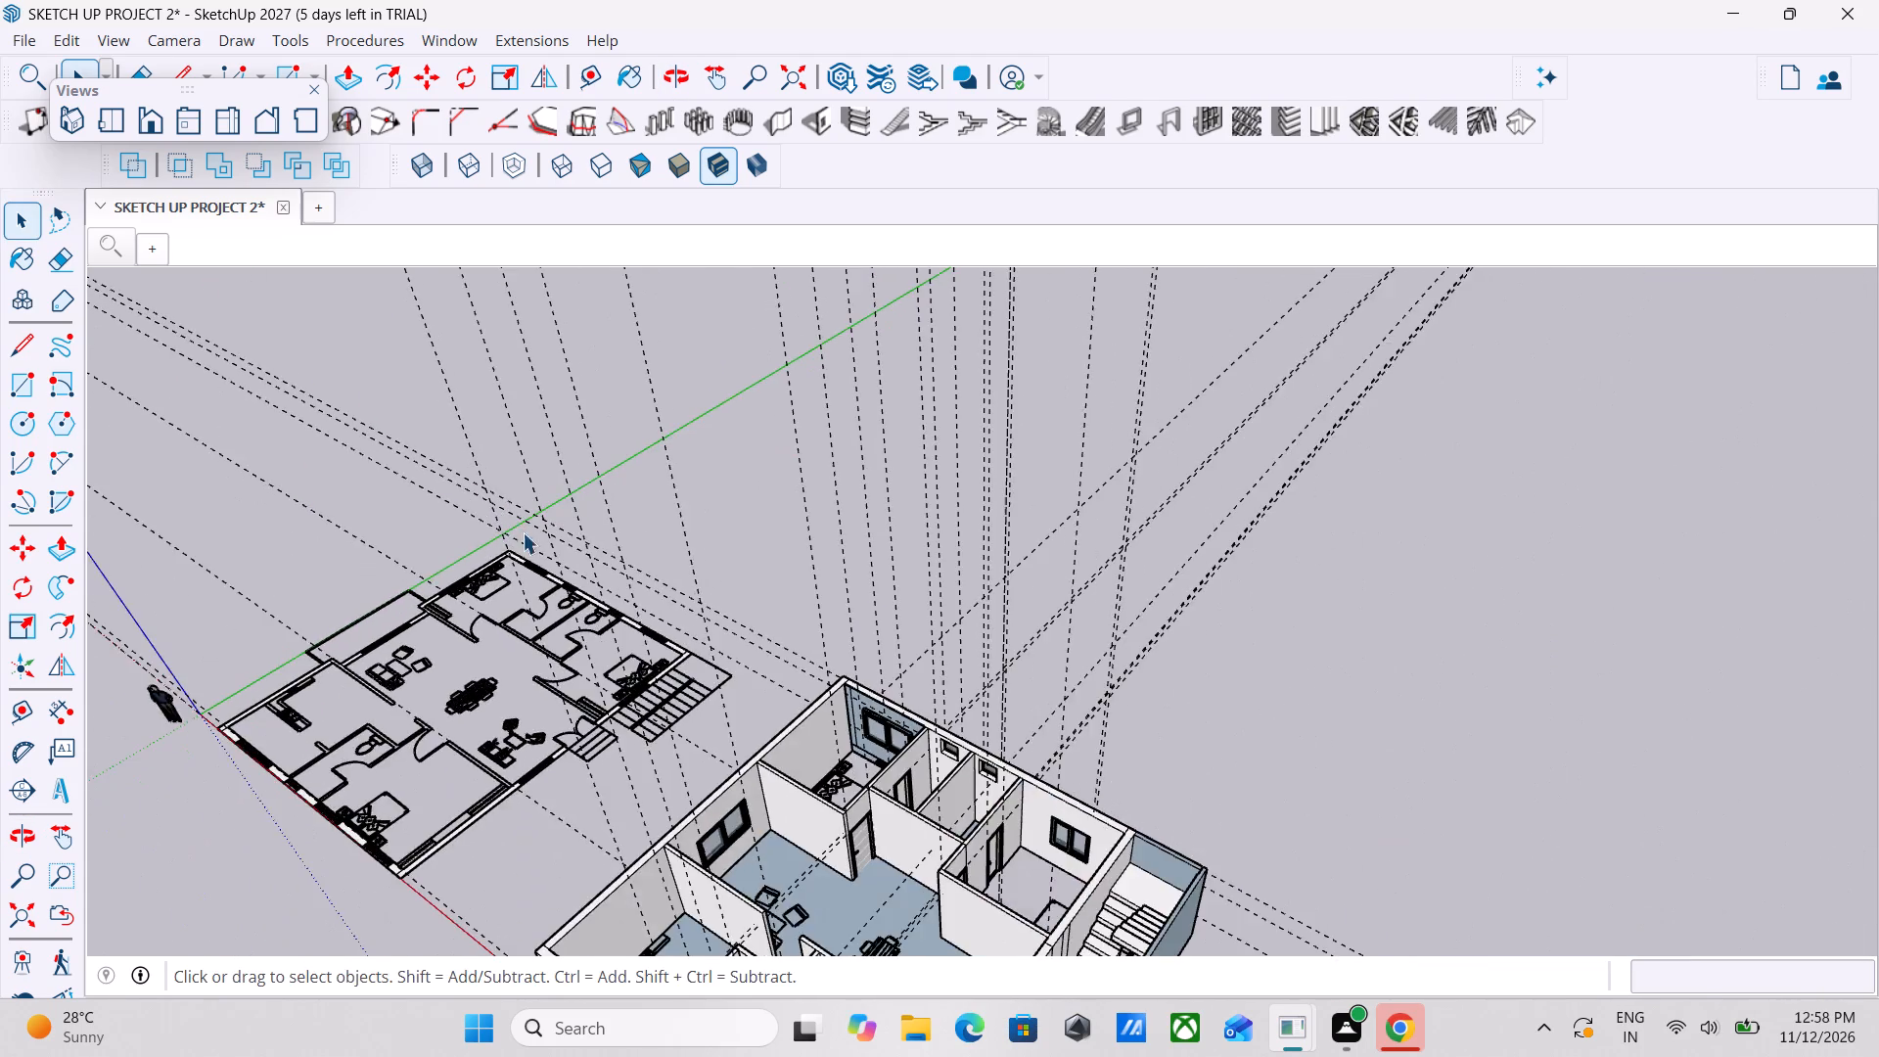
middle_drag(585, 618, 259, 556)
scroll(365, 595, down, 1)
scroll(259, 556, up, 1)
scroll(460, 553, down, 3)
middle_drag(481, 558, 345, 586)
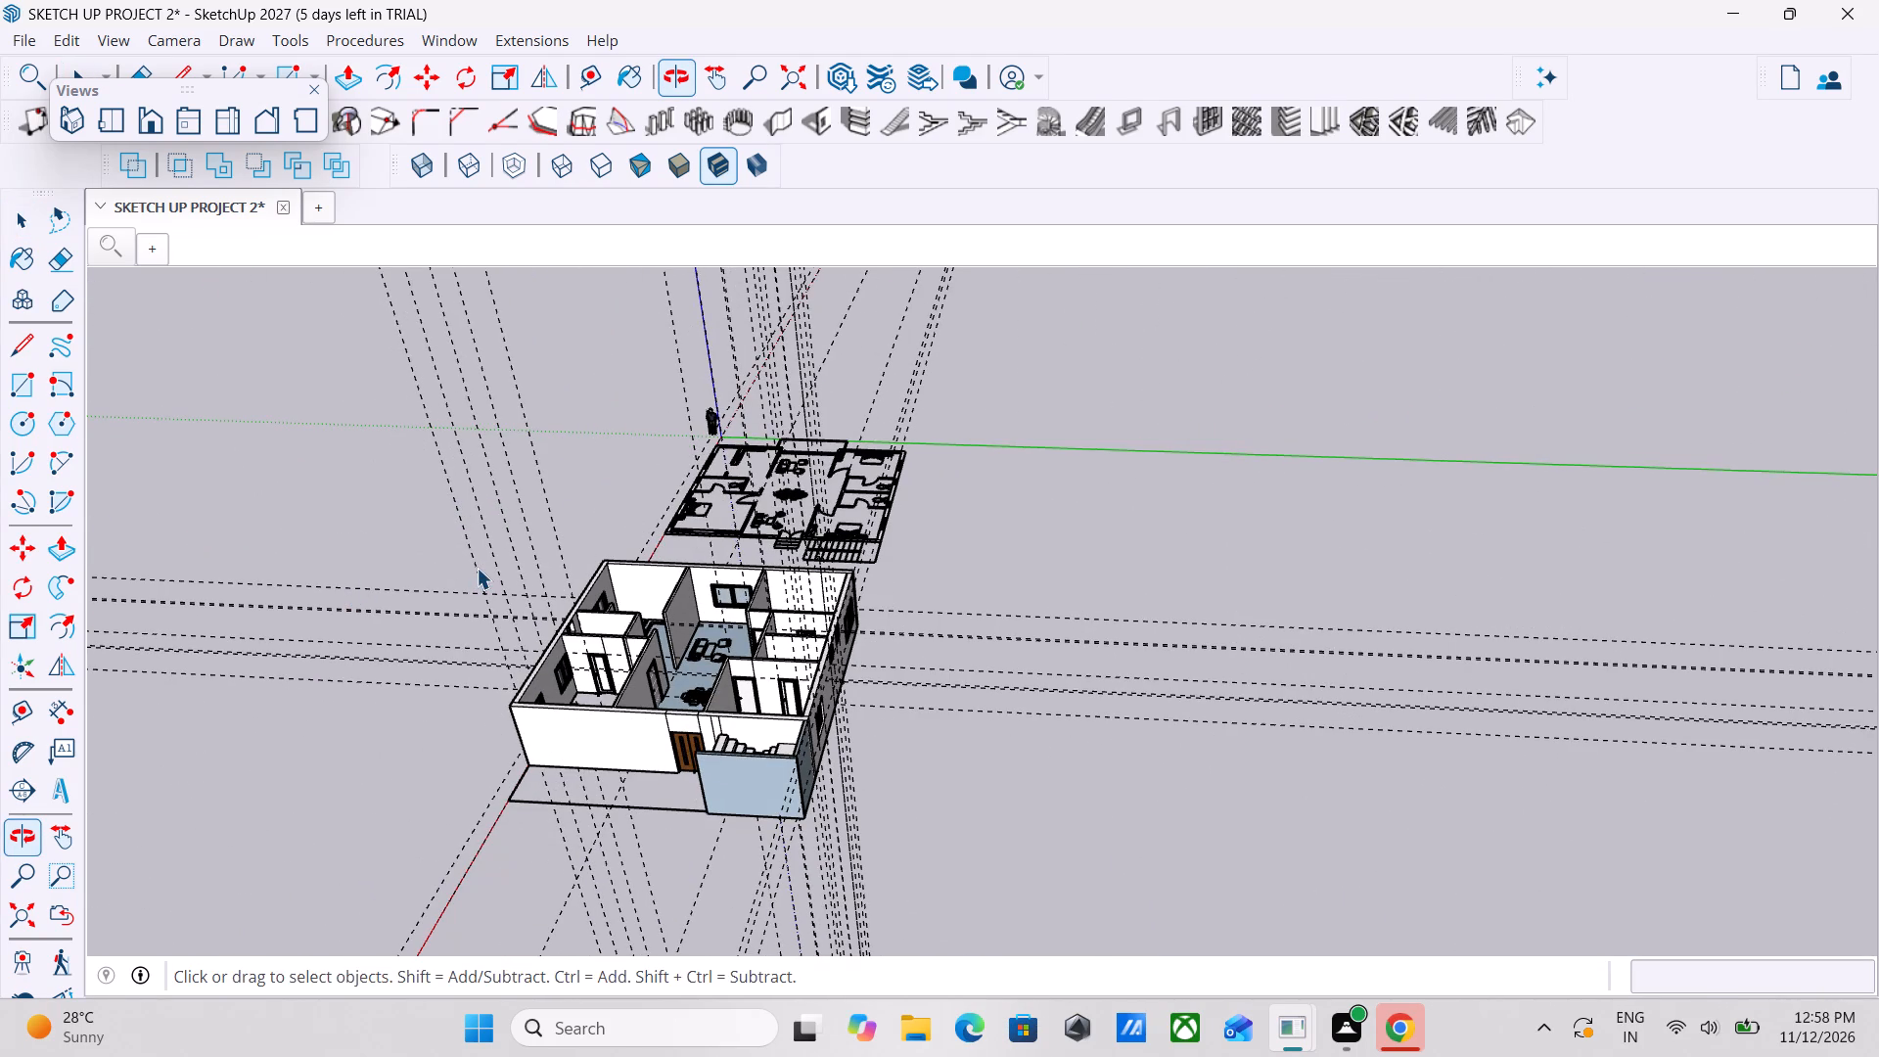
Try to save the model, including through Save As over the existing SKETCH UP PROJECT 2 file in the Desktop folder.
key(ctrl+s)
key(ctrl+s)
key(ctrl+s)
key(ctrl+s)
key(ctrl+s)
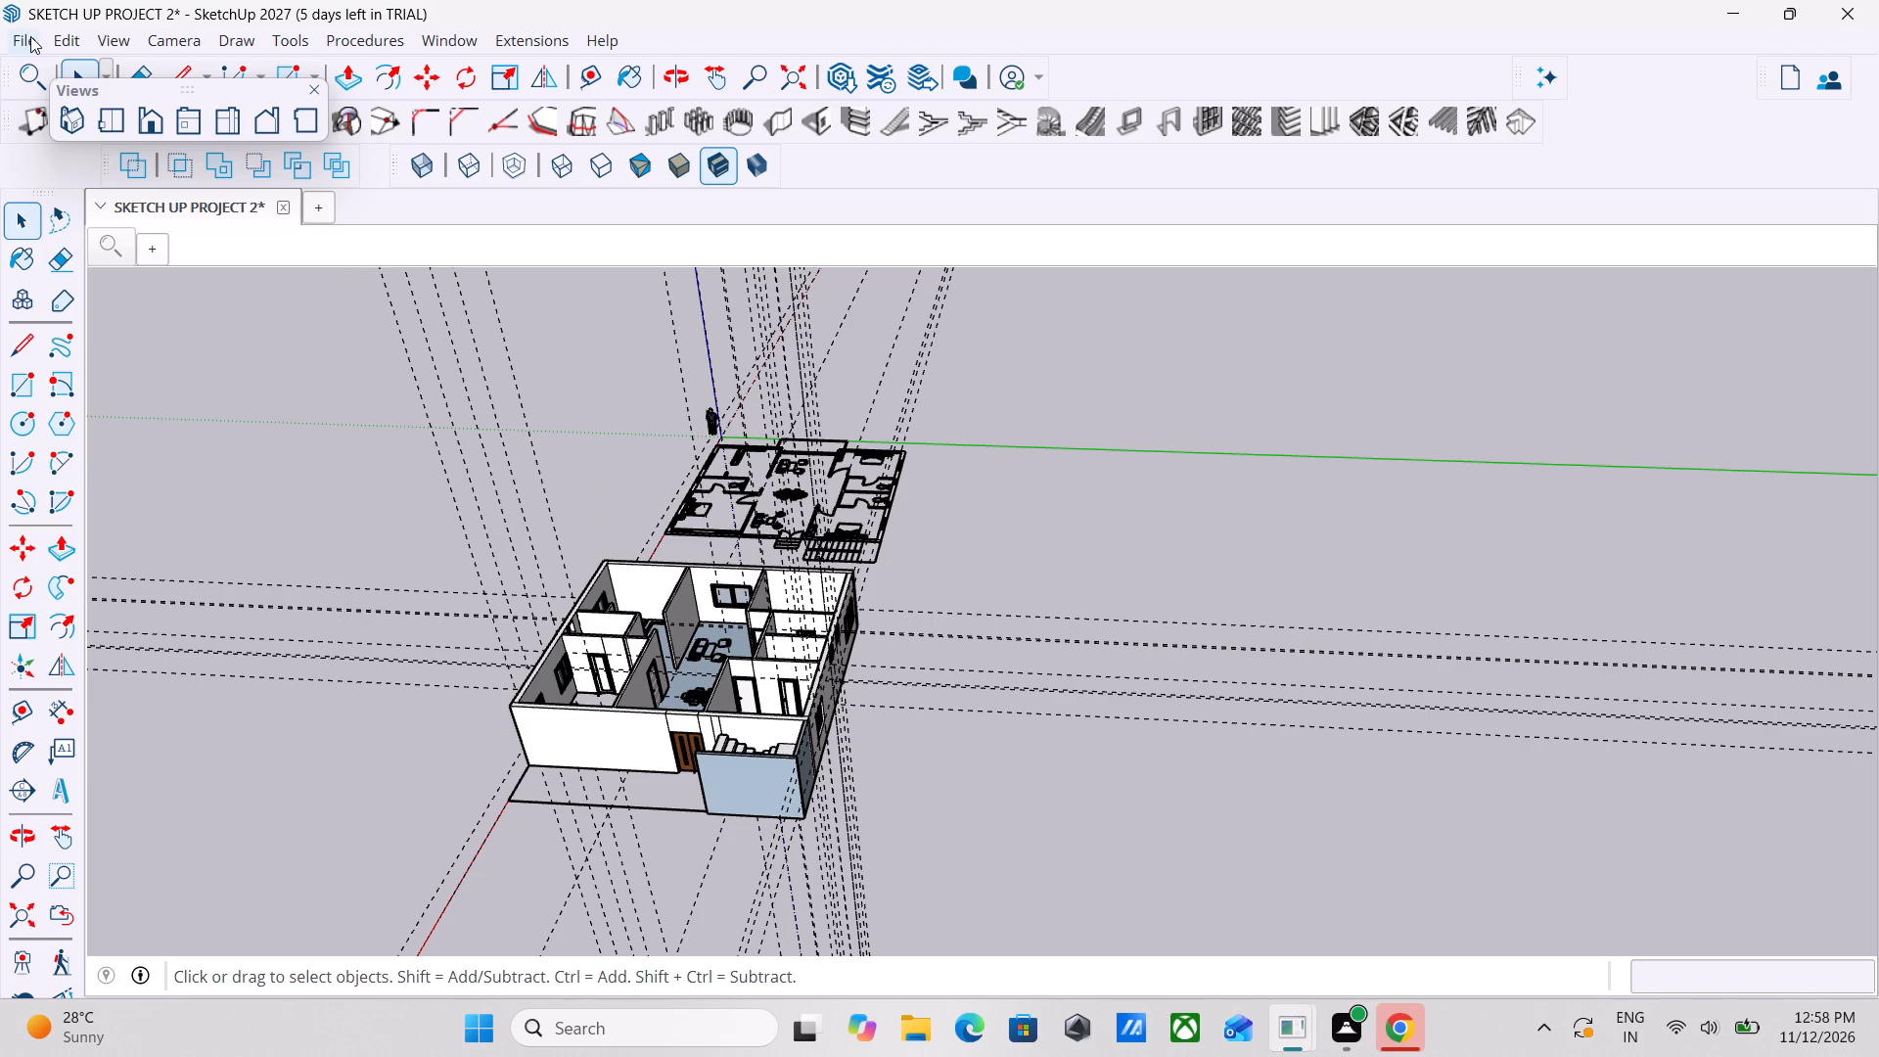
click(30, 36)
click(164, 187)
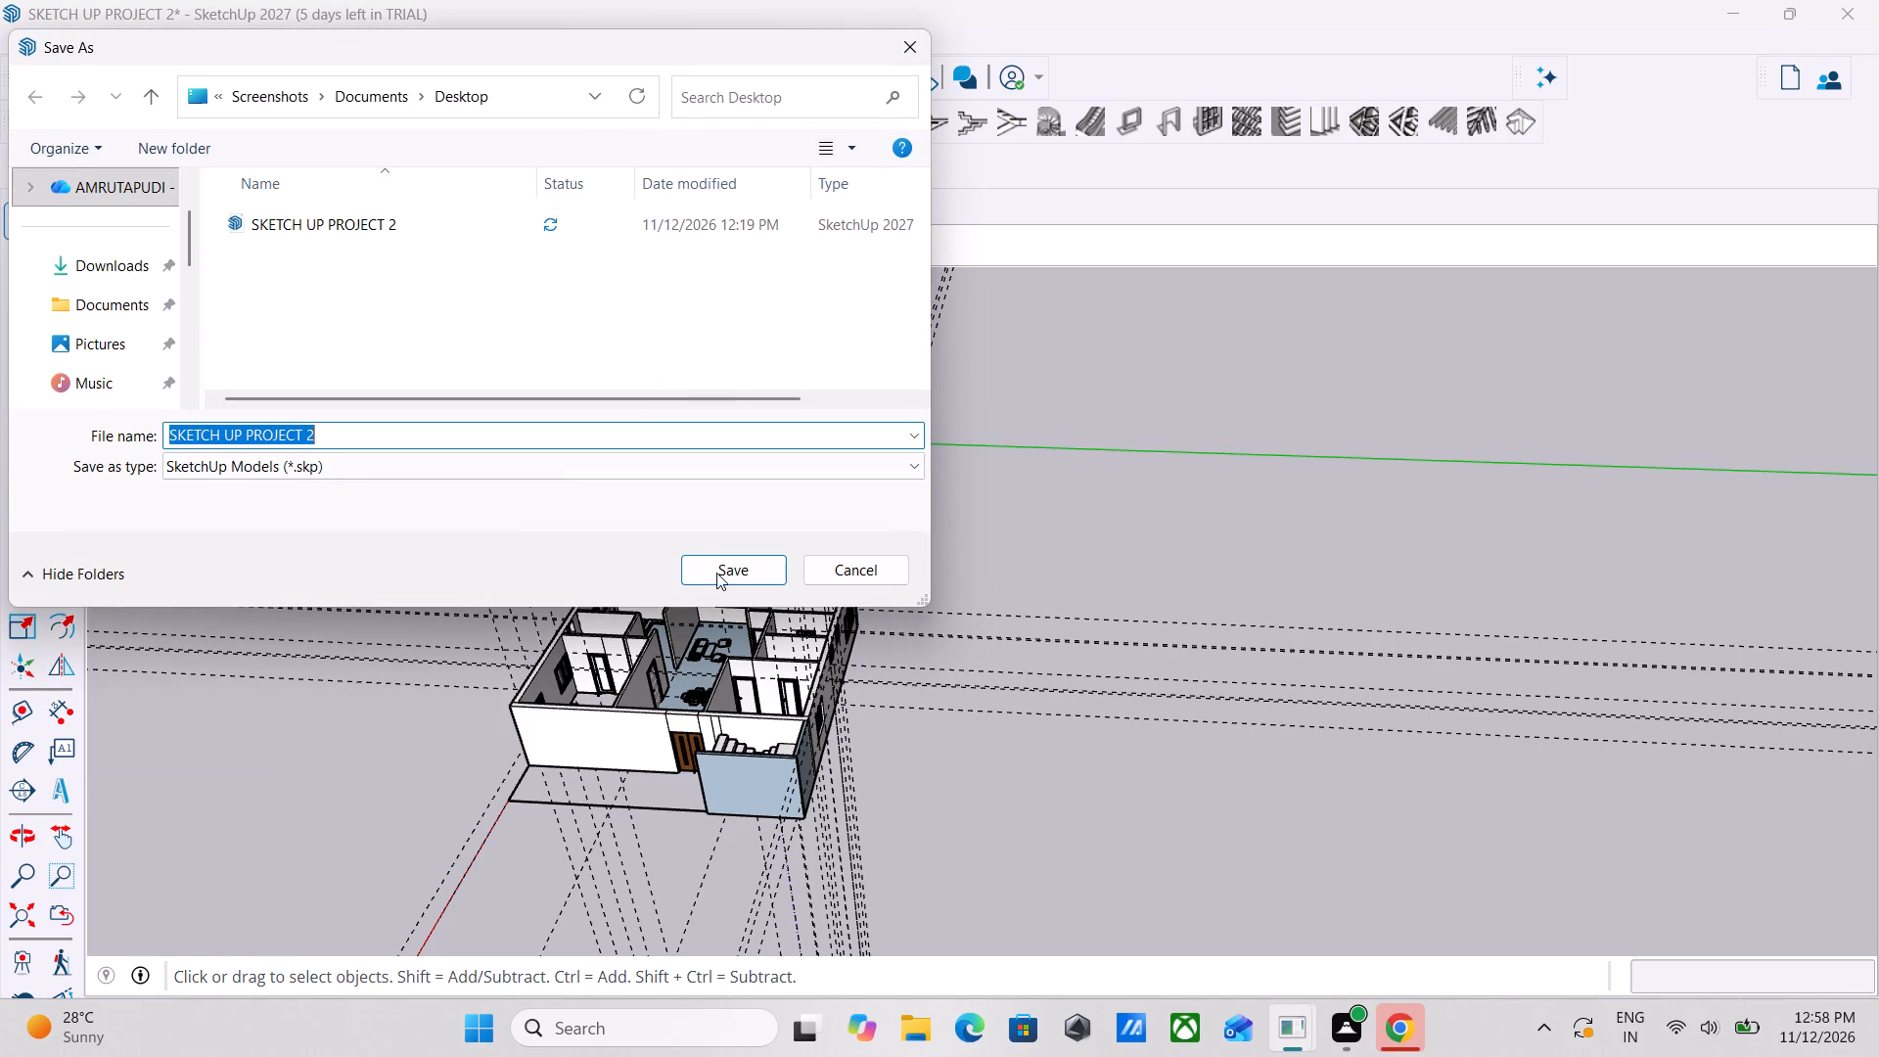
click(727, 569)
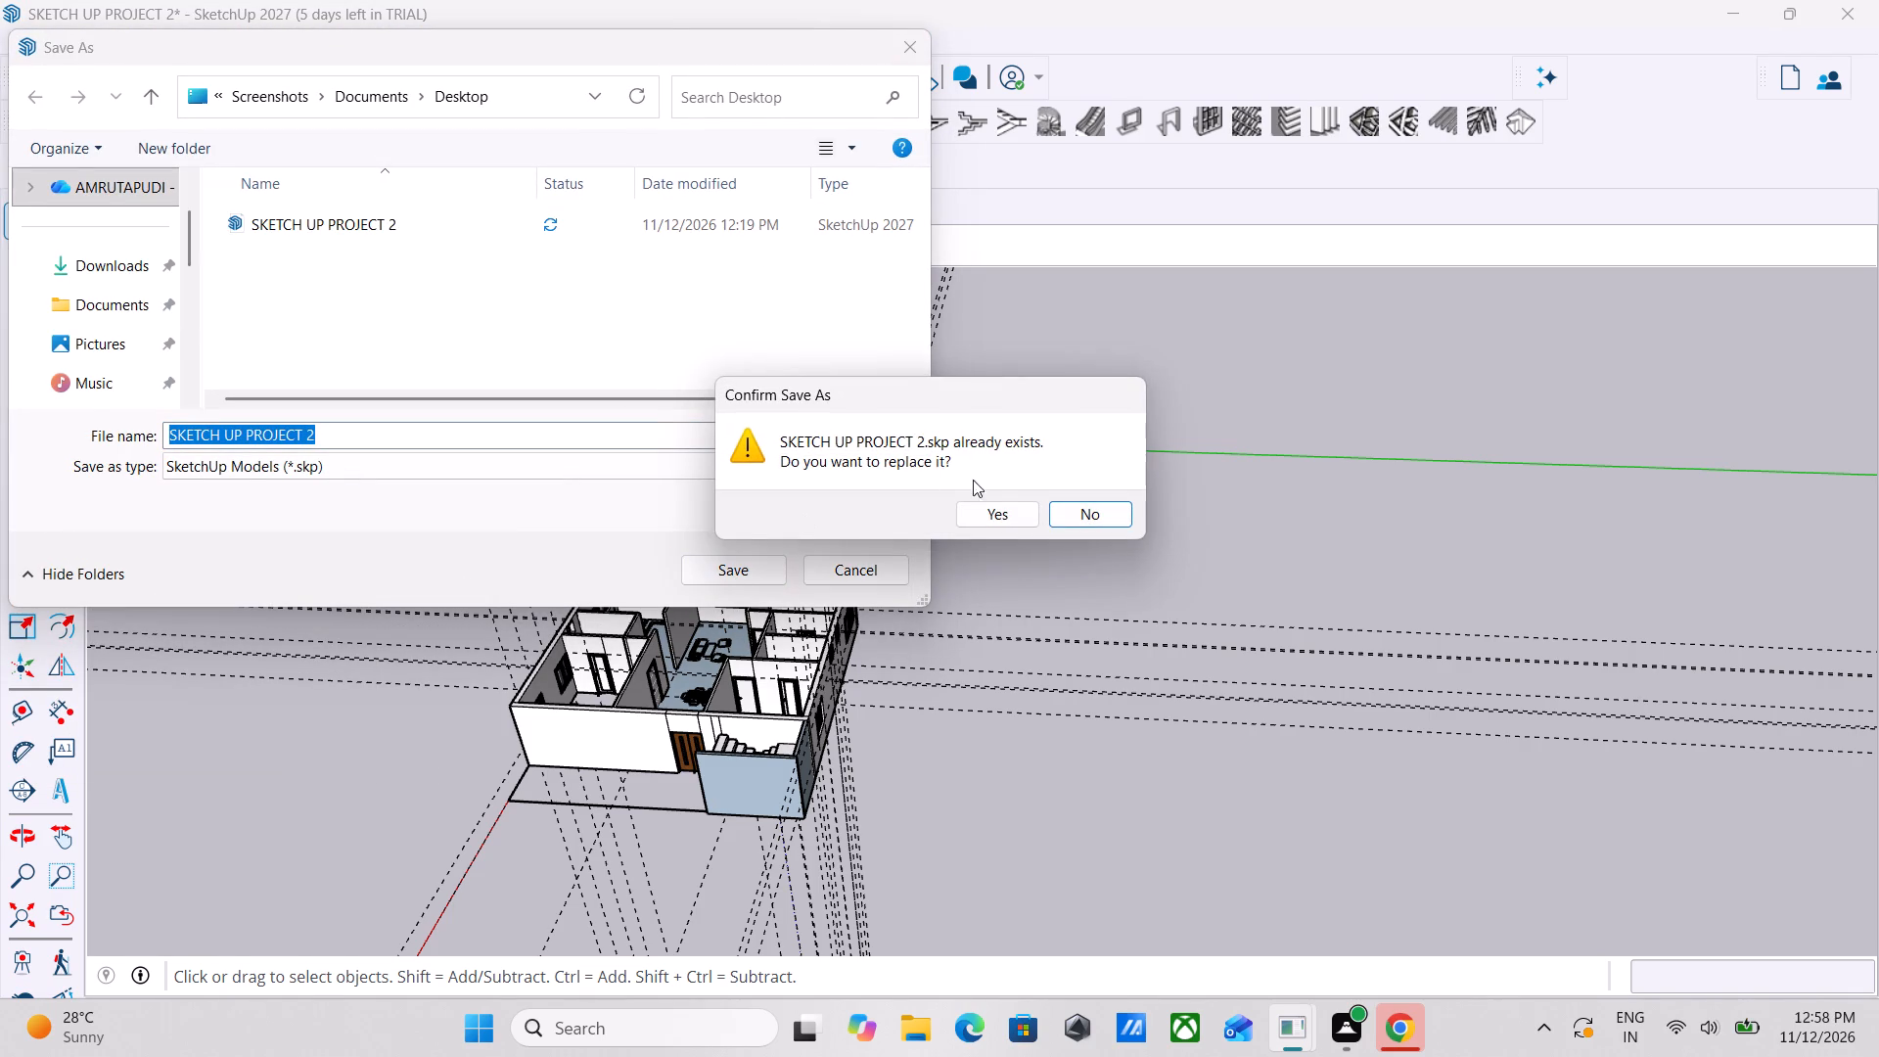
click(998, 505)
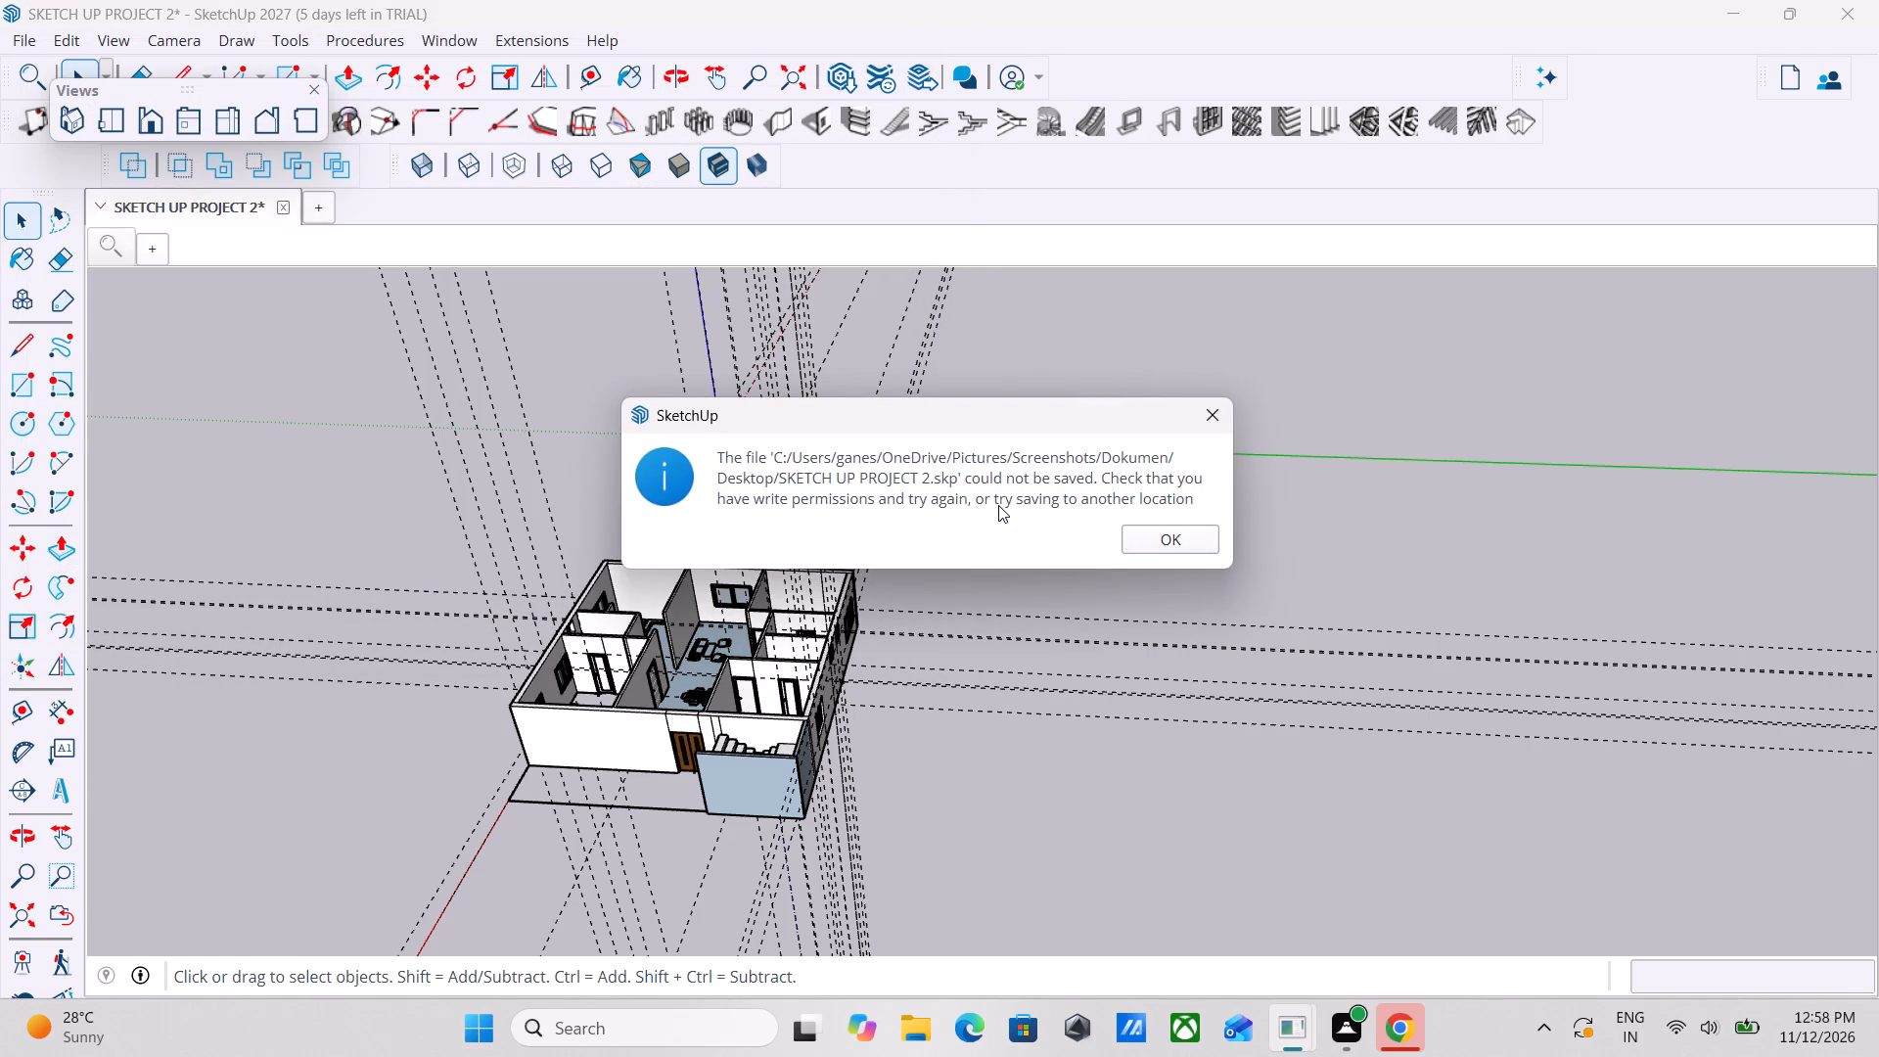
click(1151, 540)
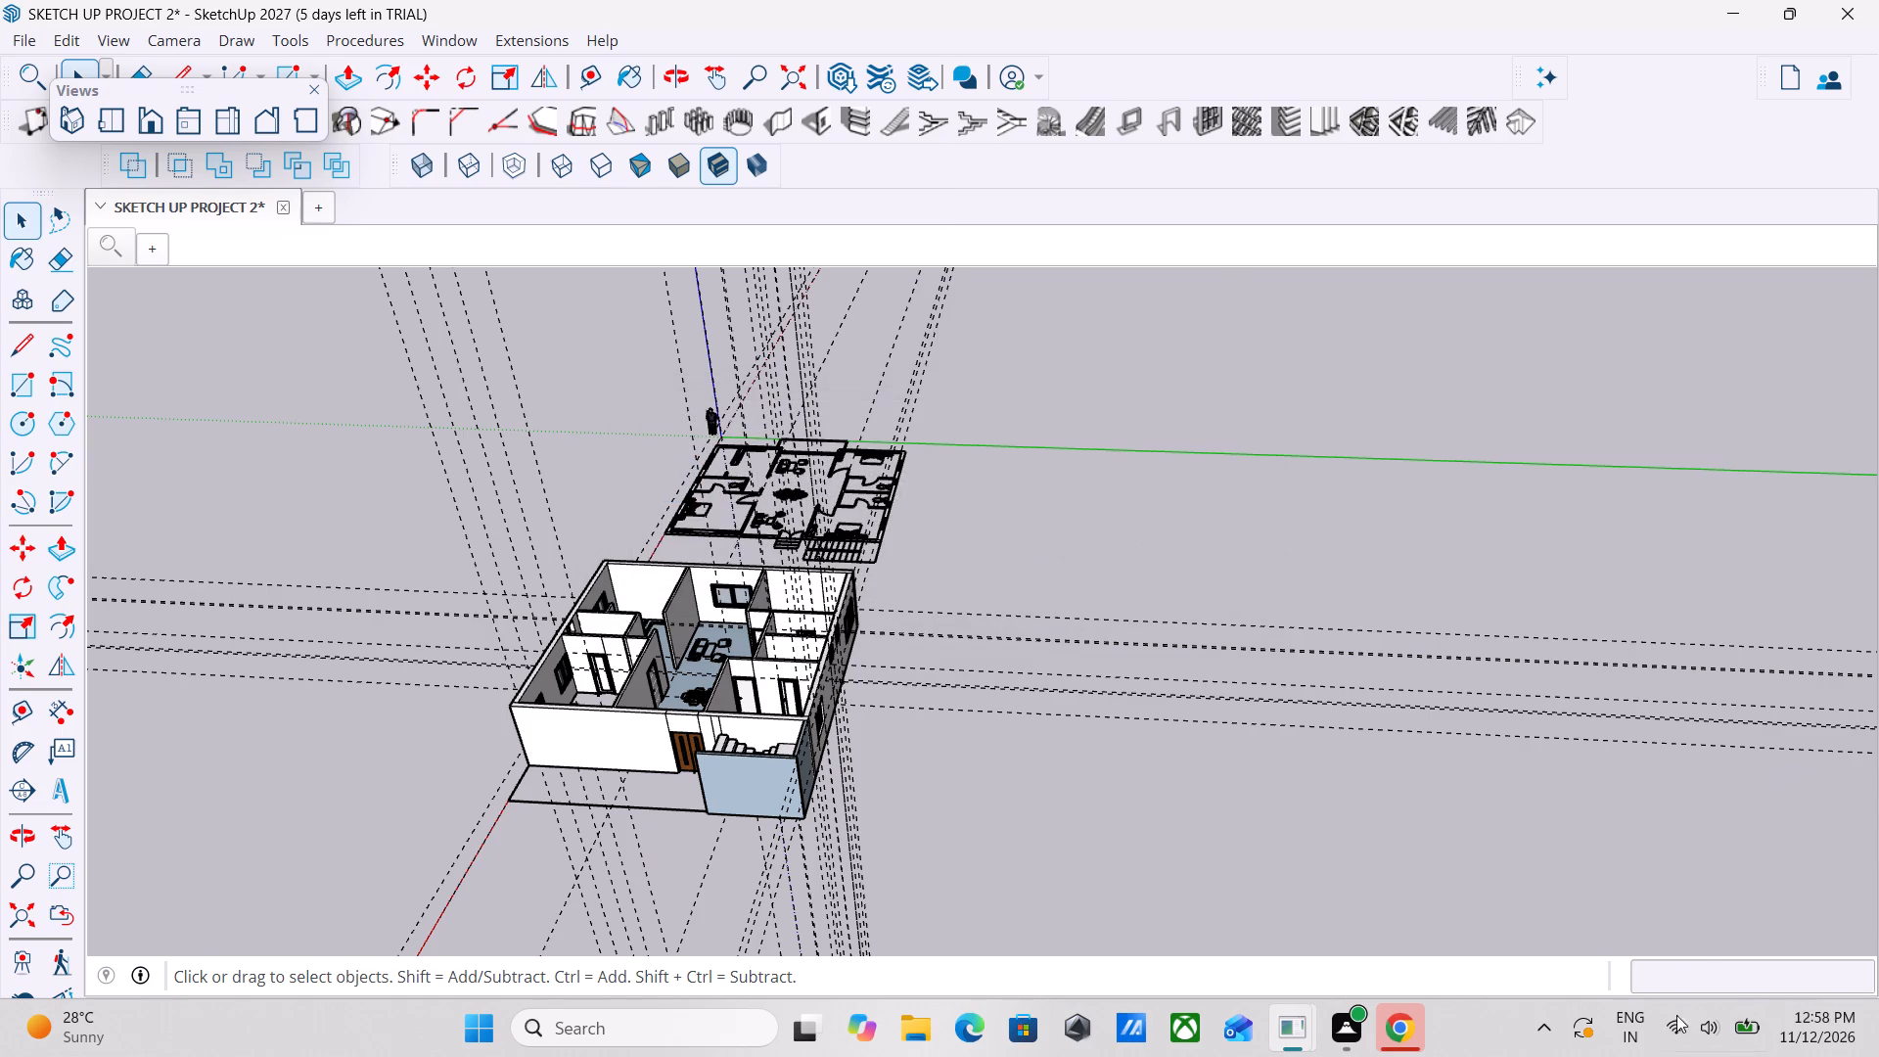
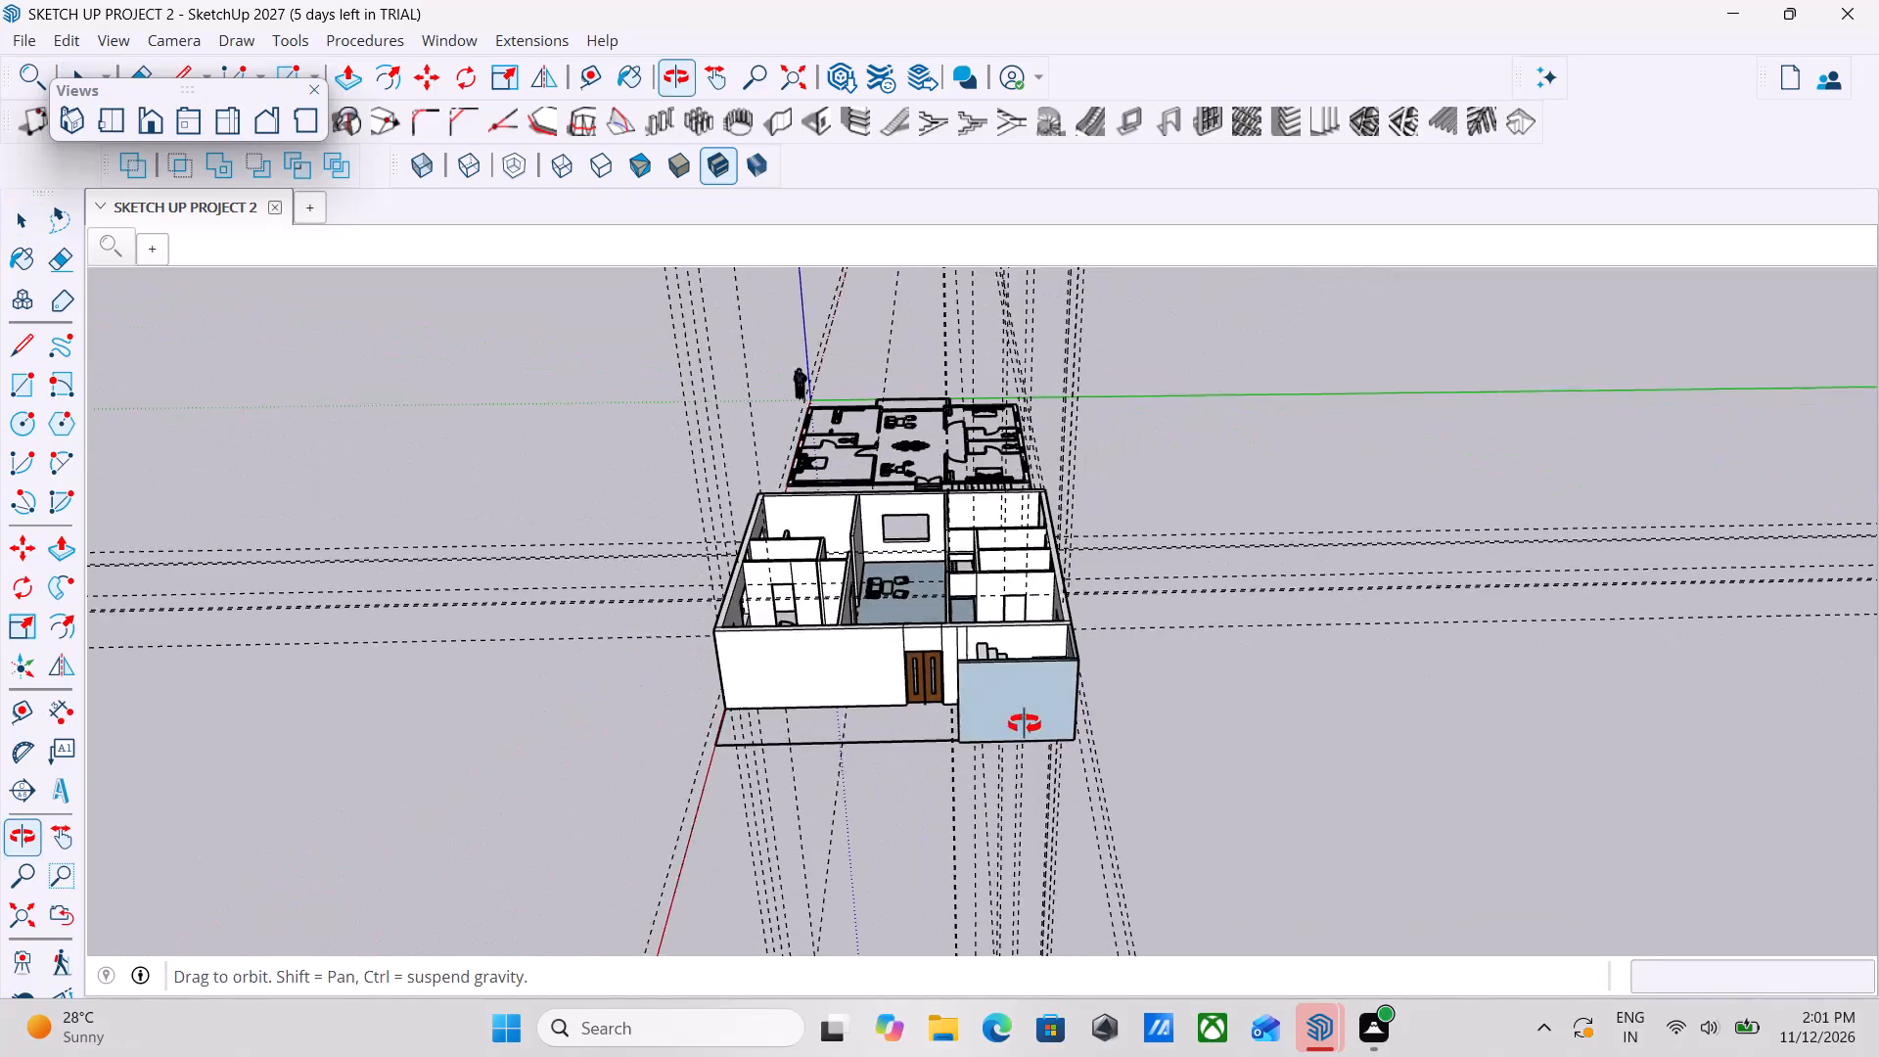
Examine the front facade of the house around the wooden double entrance door and the staircase wall.
scroll(942, 718, up, 4)
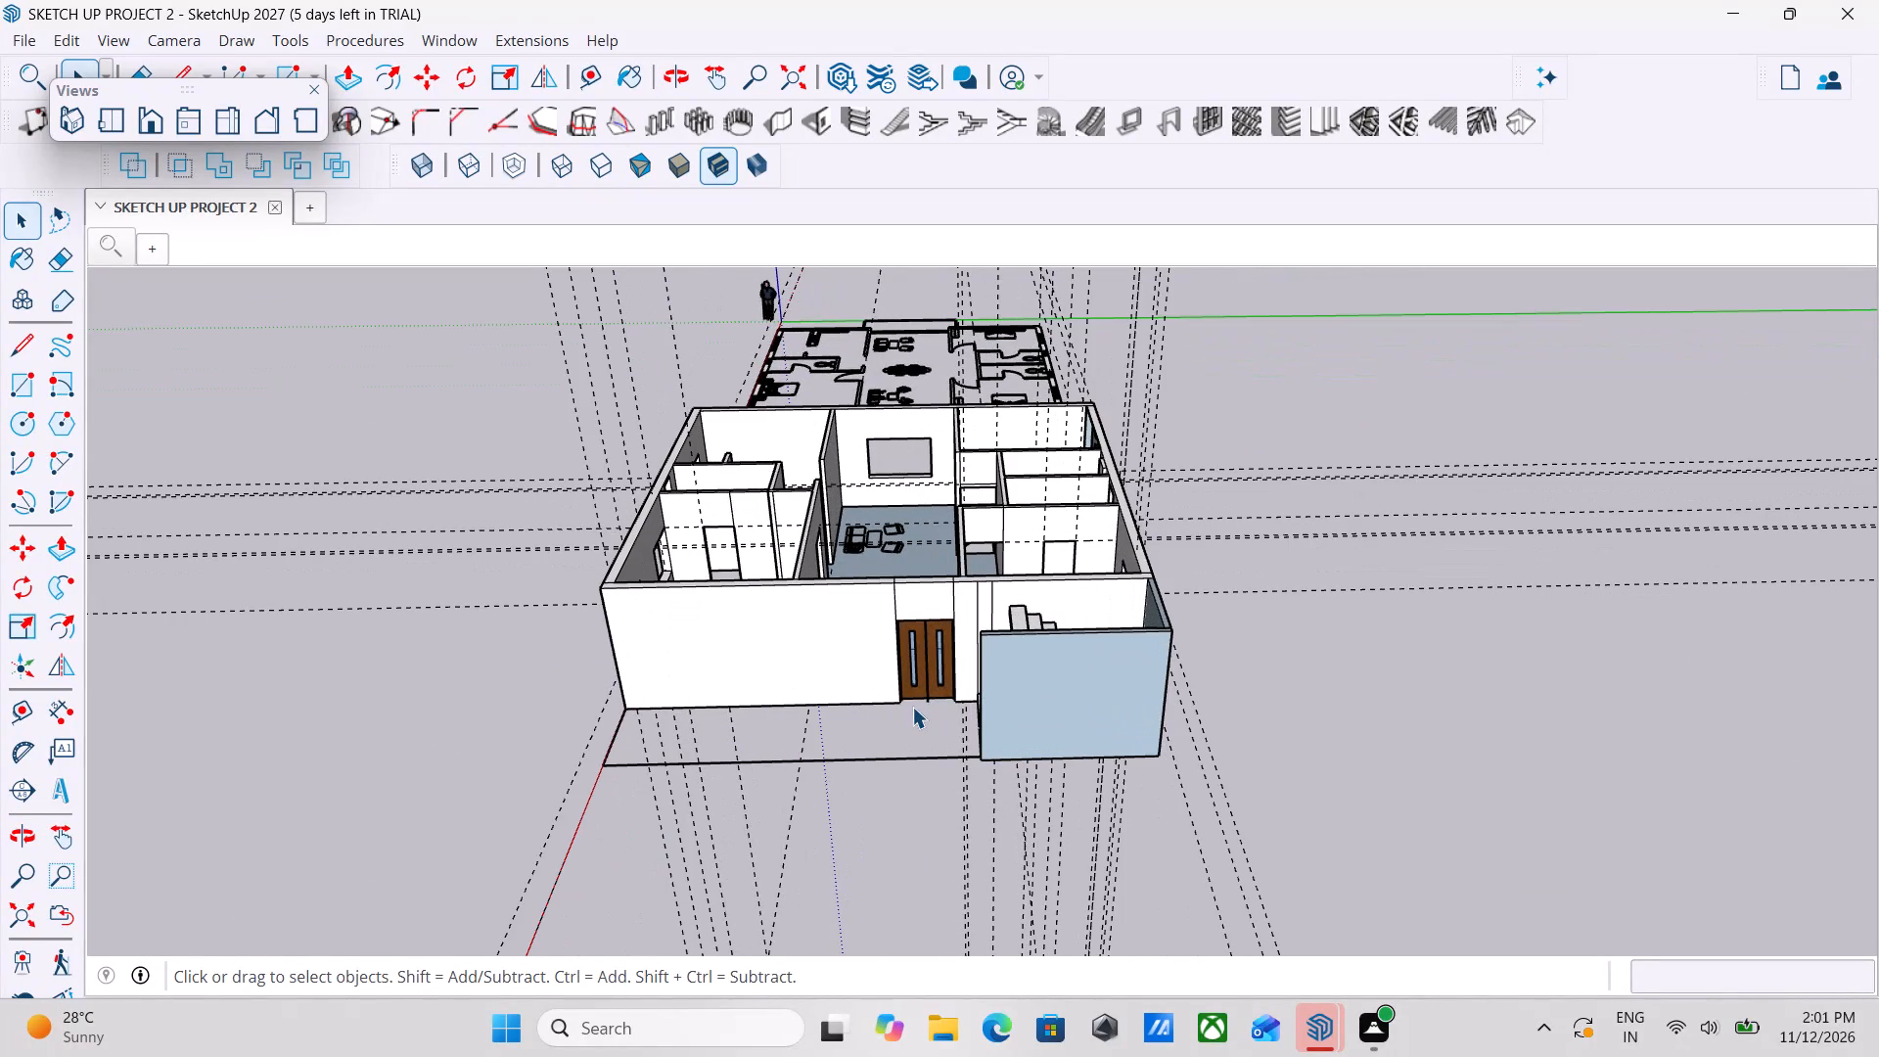
scroll(912, 707, up, 2)
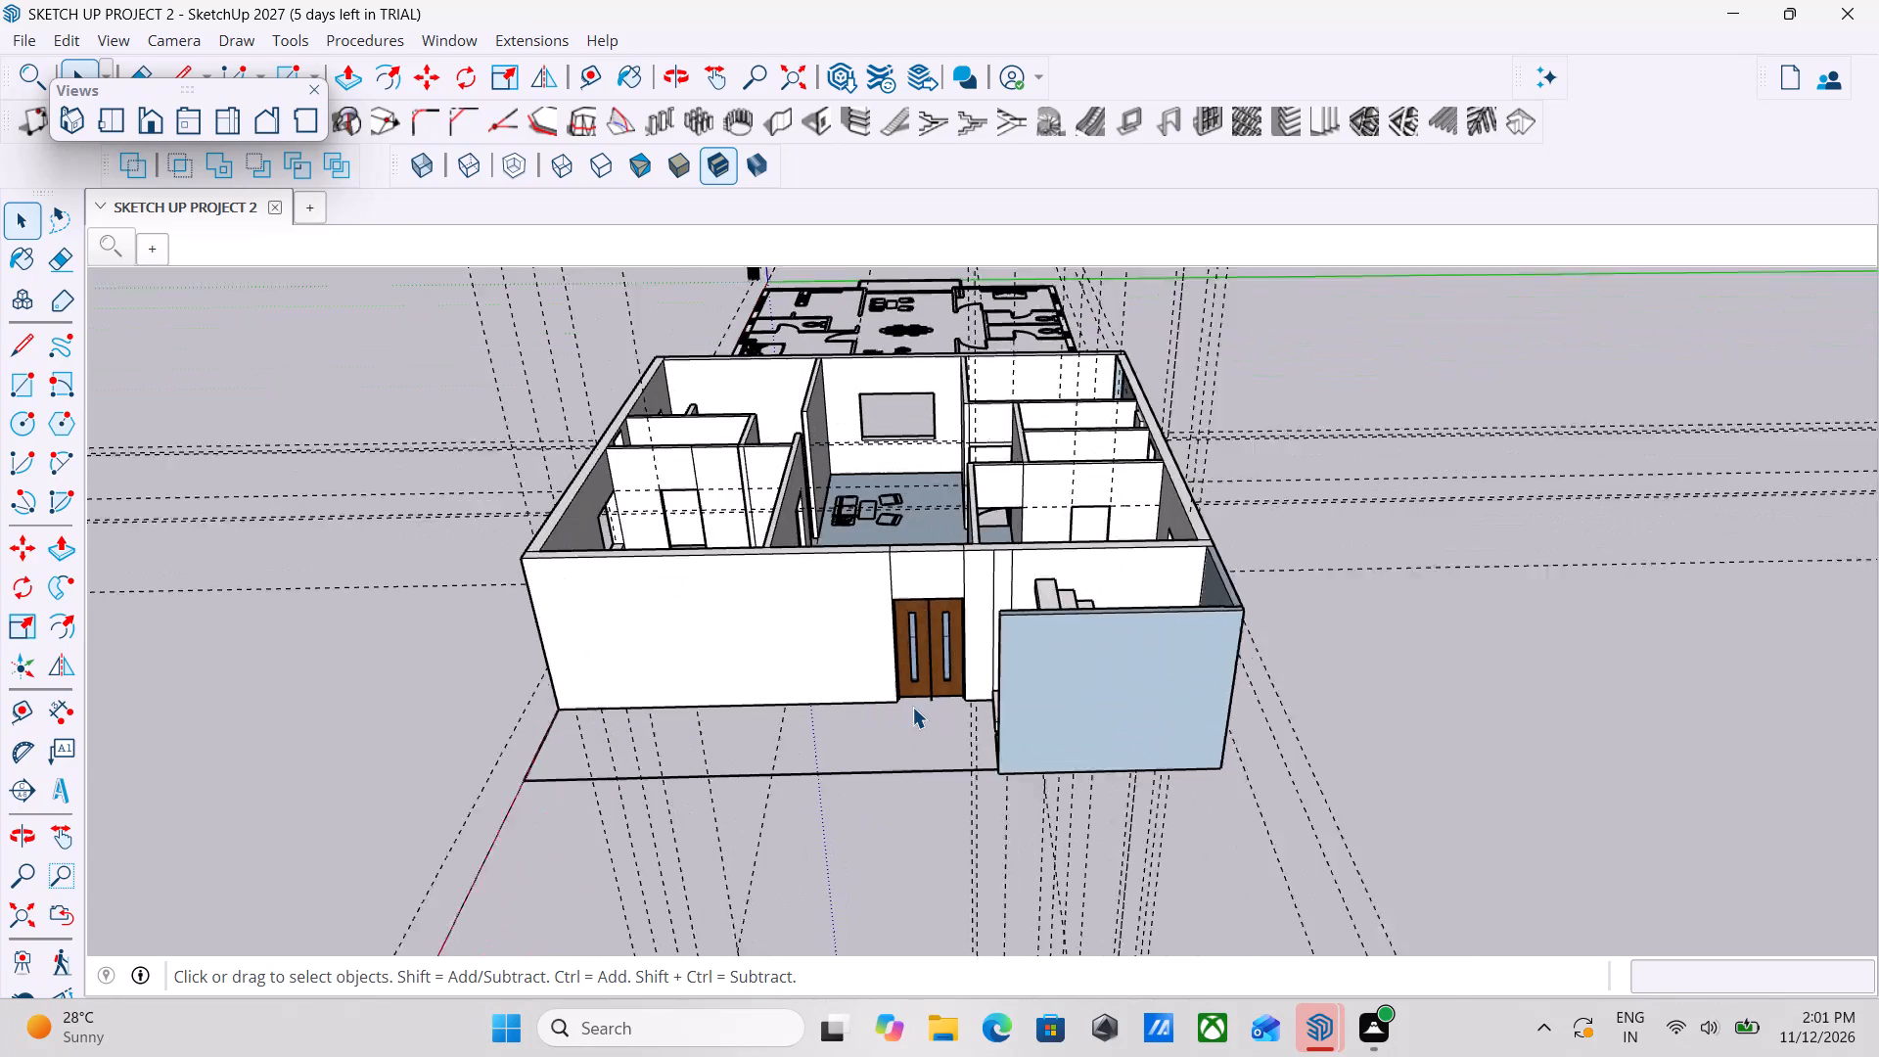
scroll(912, 707, up, 4)
scroll(884, 699, down, 10)
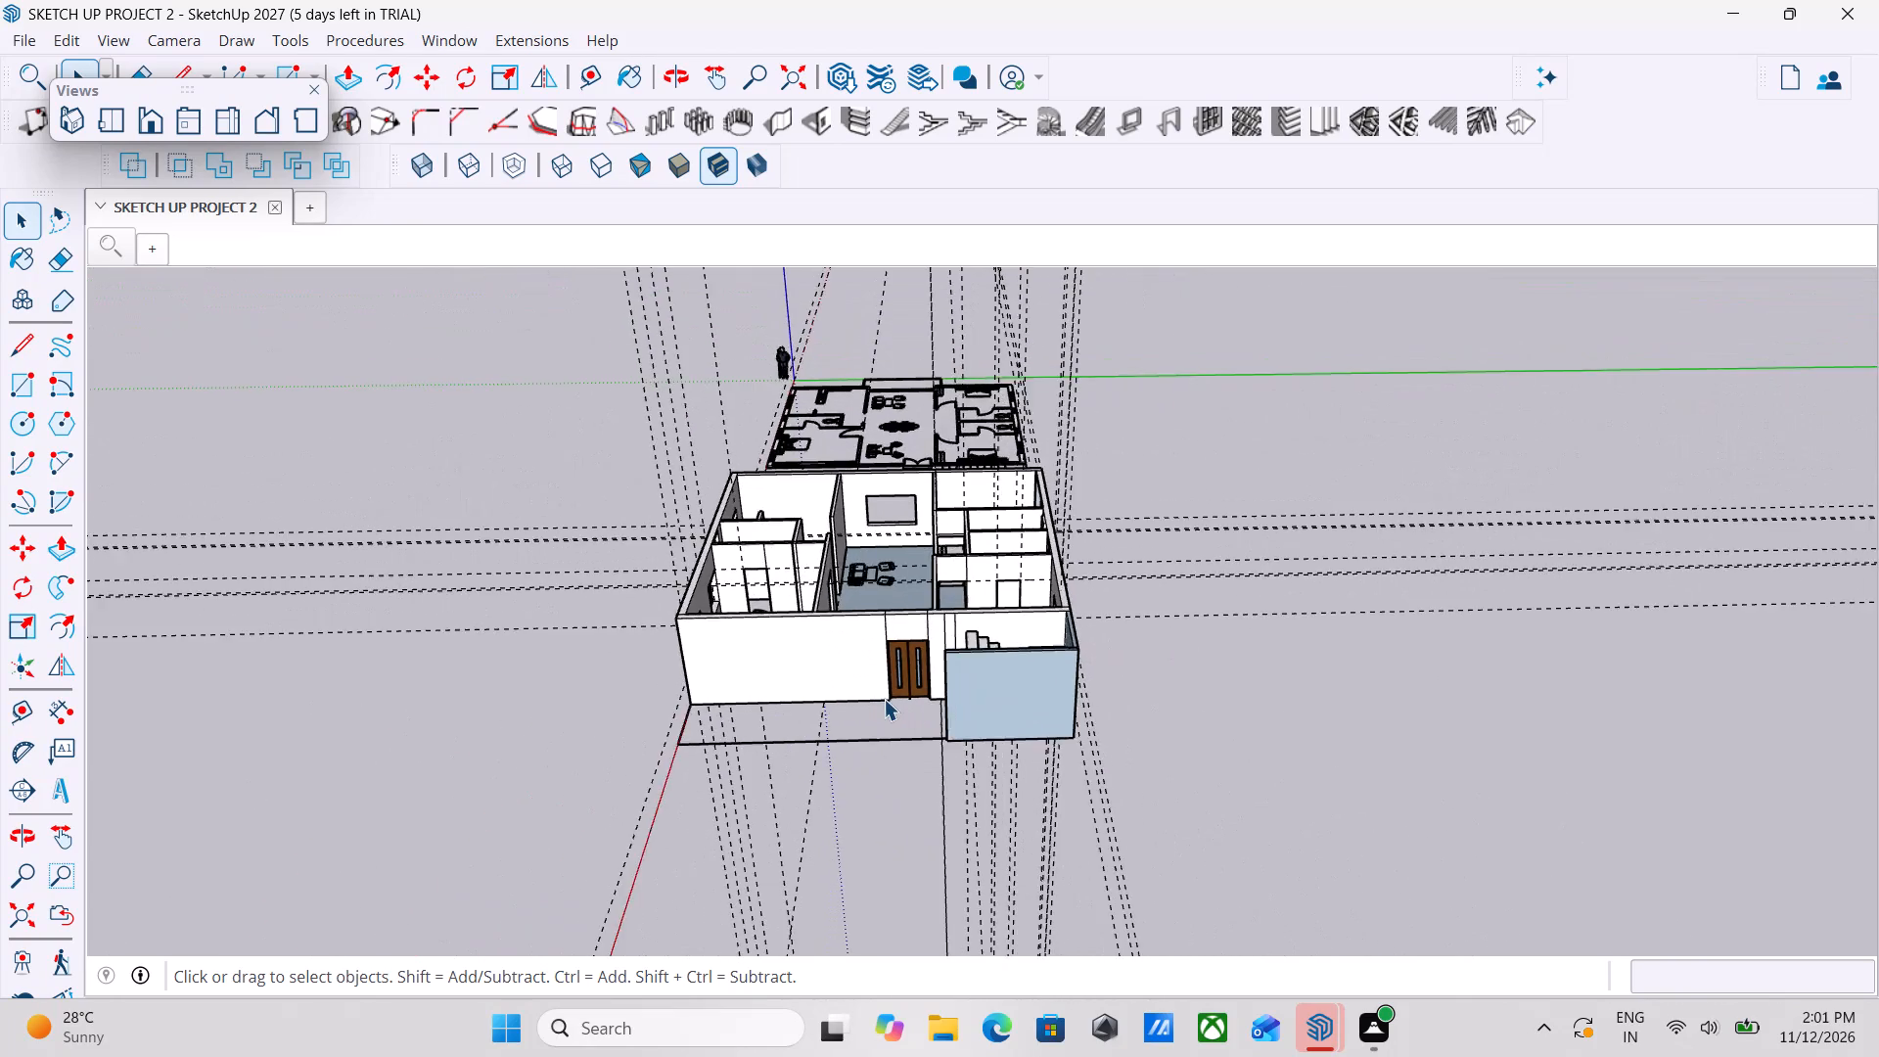
scroll(884, 699, up, 9)
middle_drag(829, 683, 615, 656)
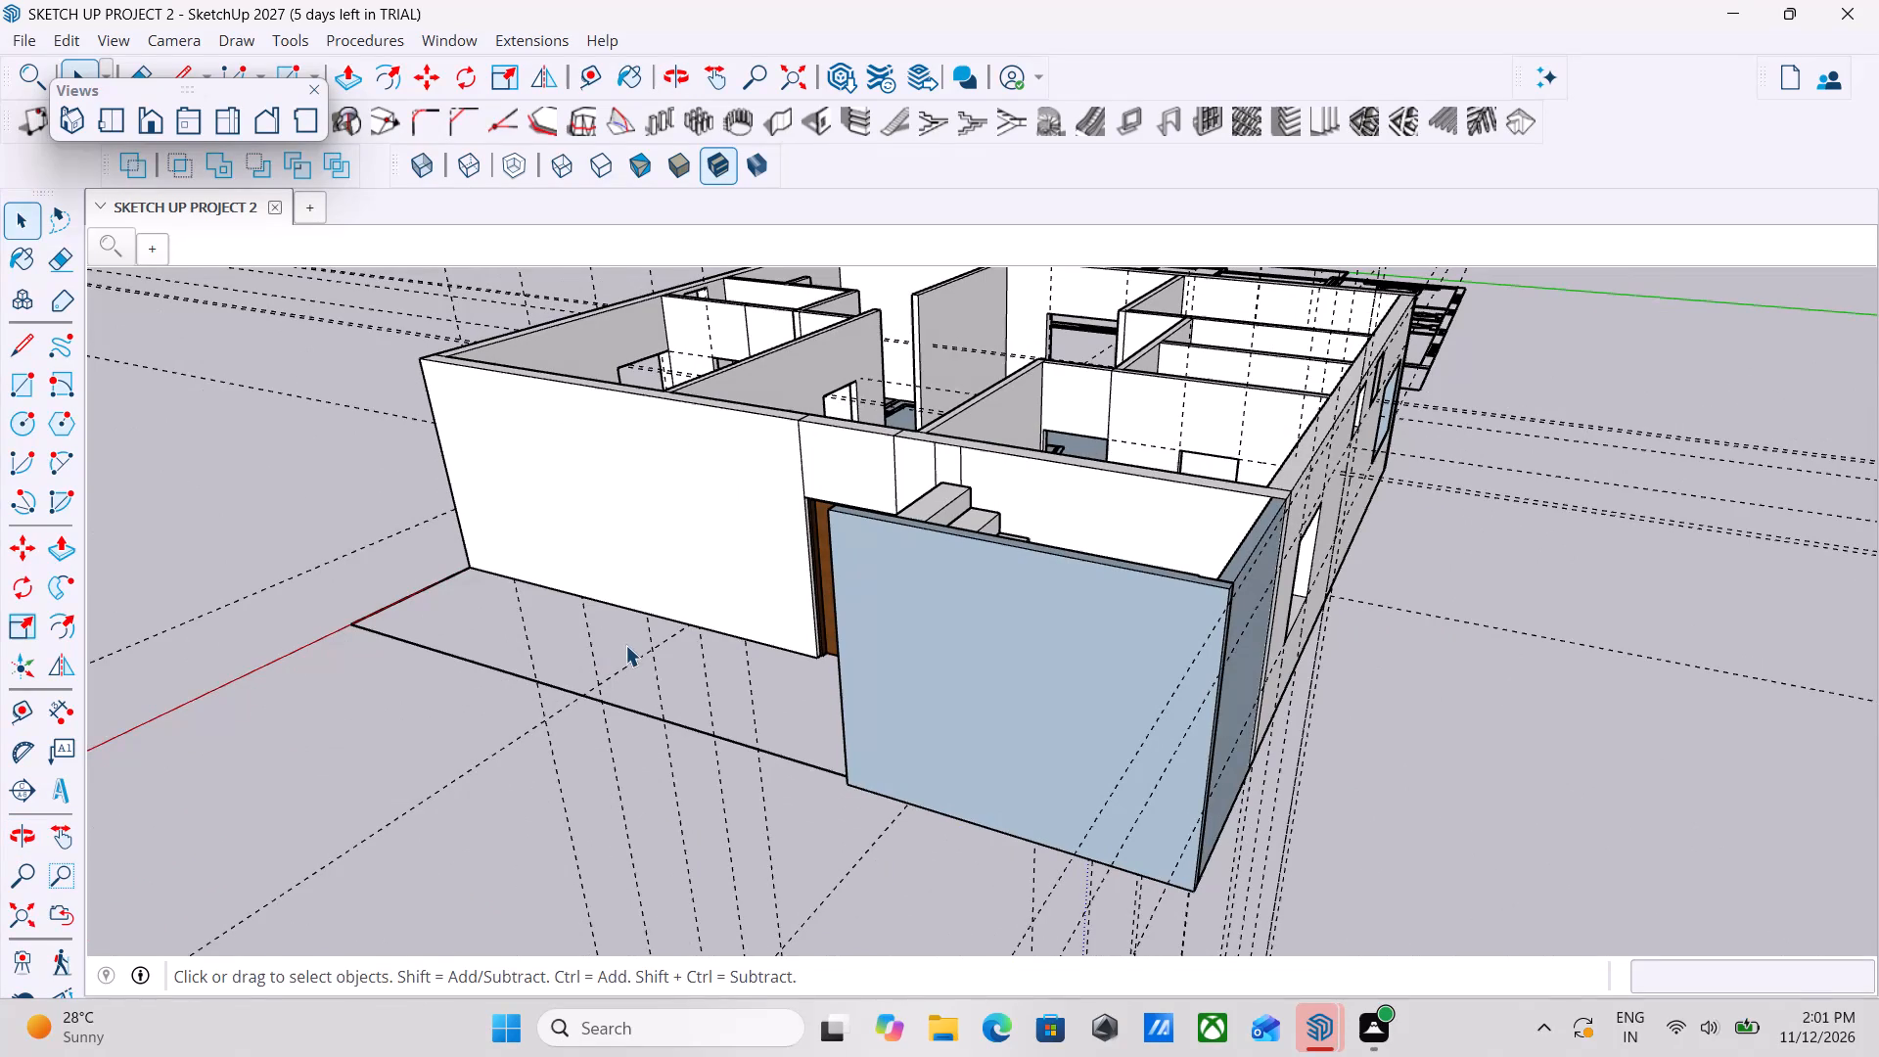
scroll(625, 645, up, 8)
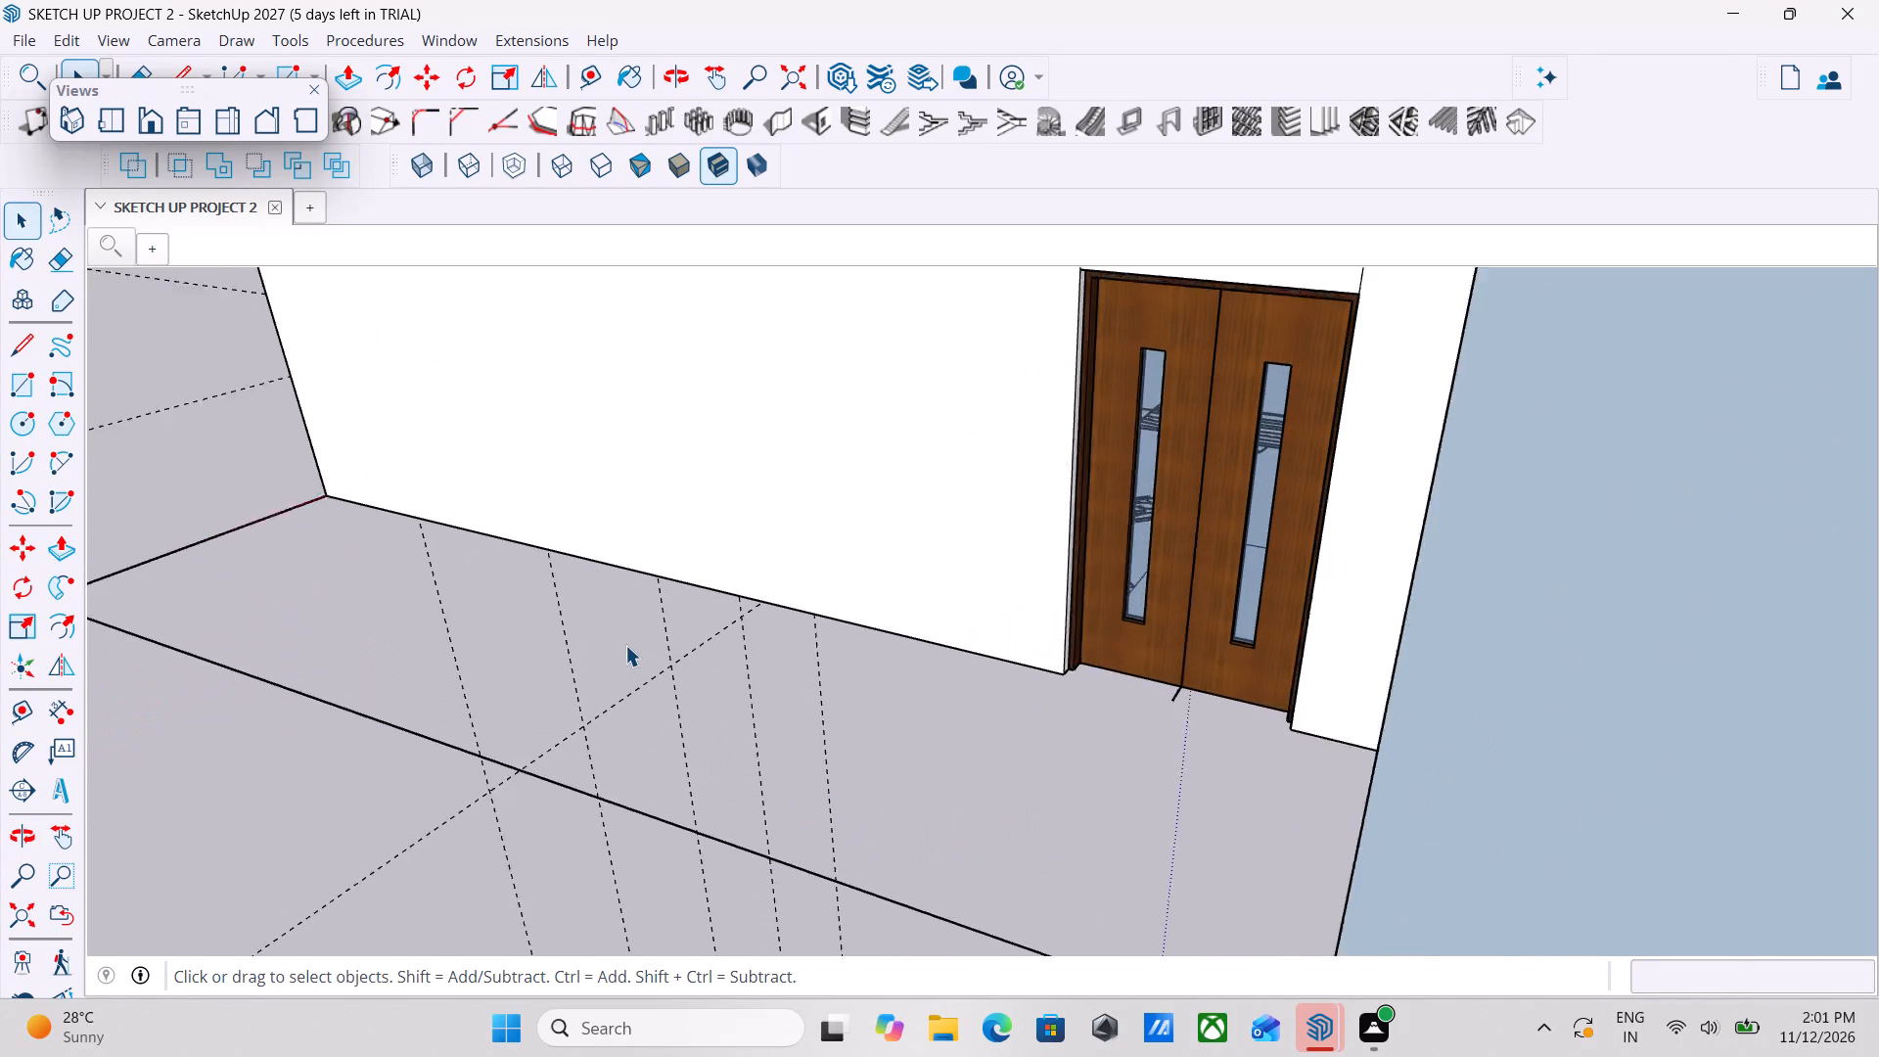
scroll(625, 645, up, 1)
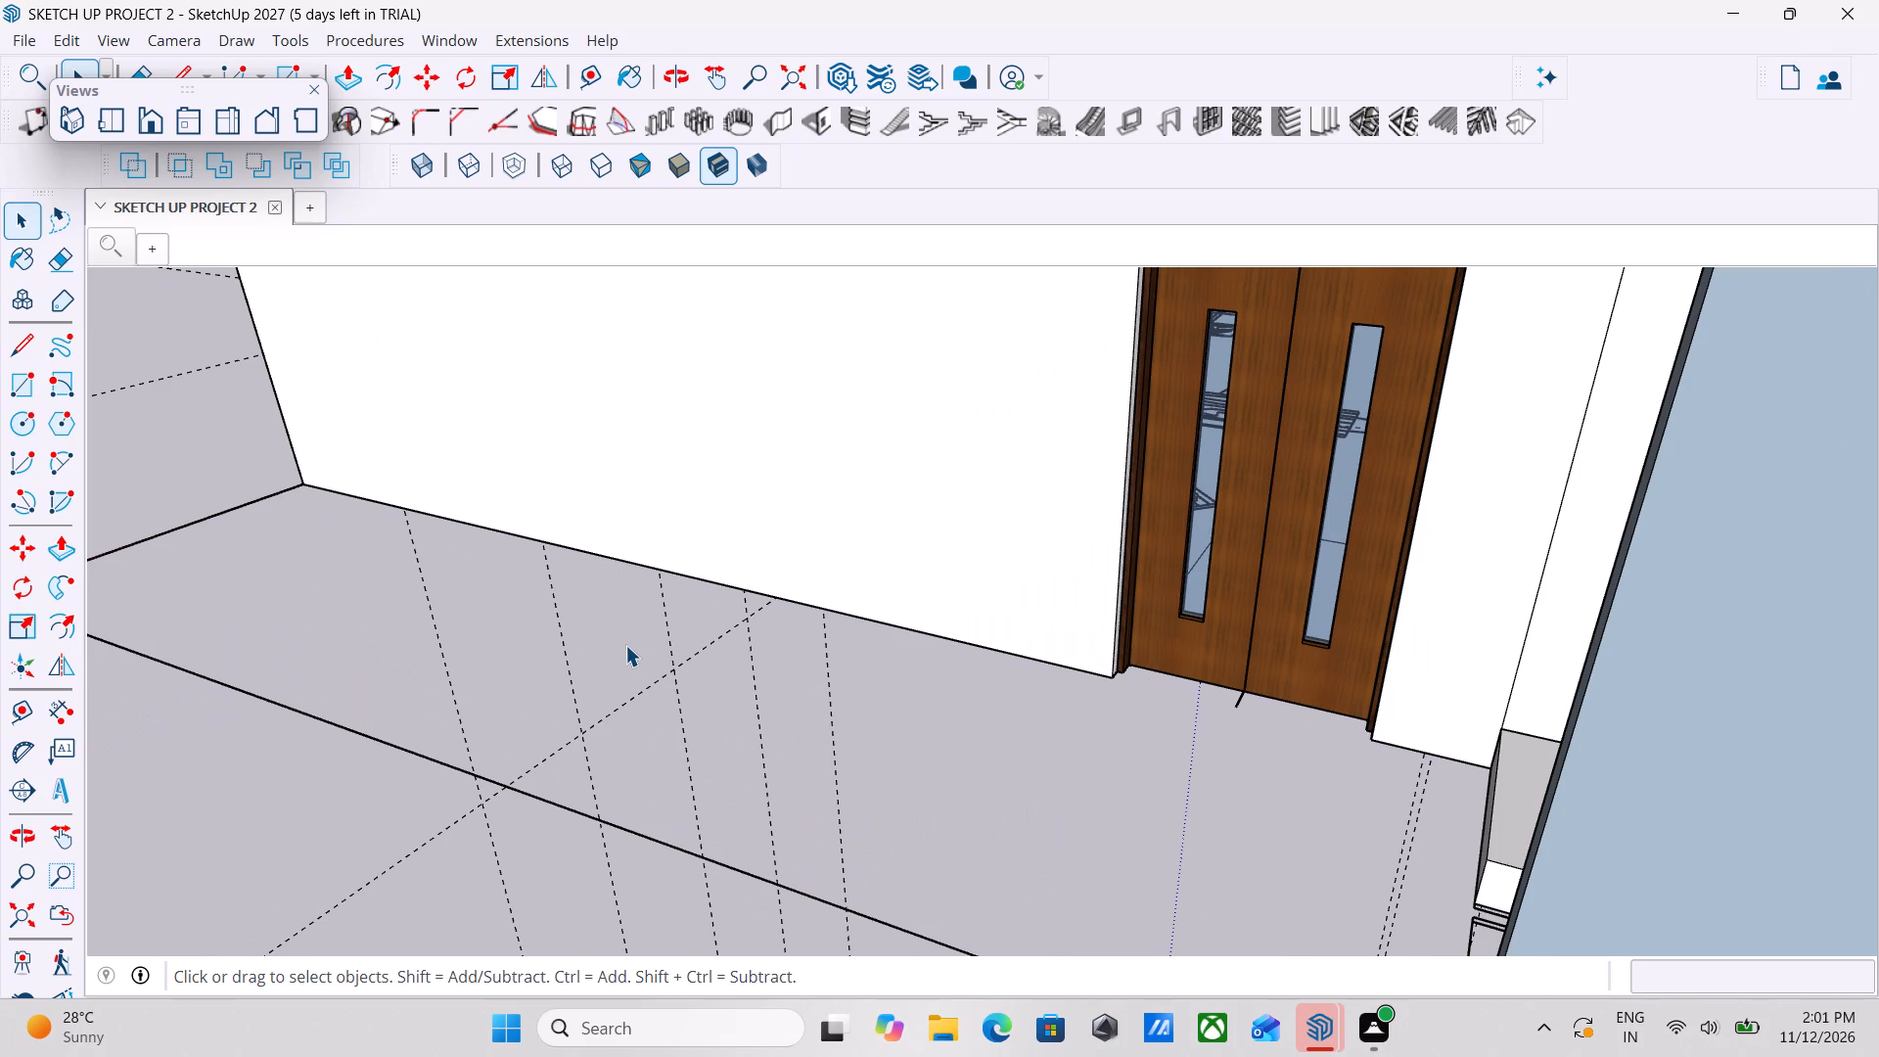
scroll(625, 645, up, 3)
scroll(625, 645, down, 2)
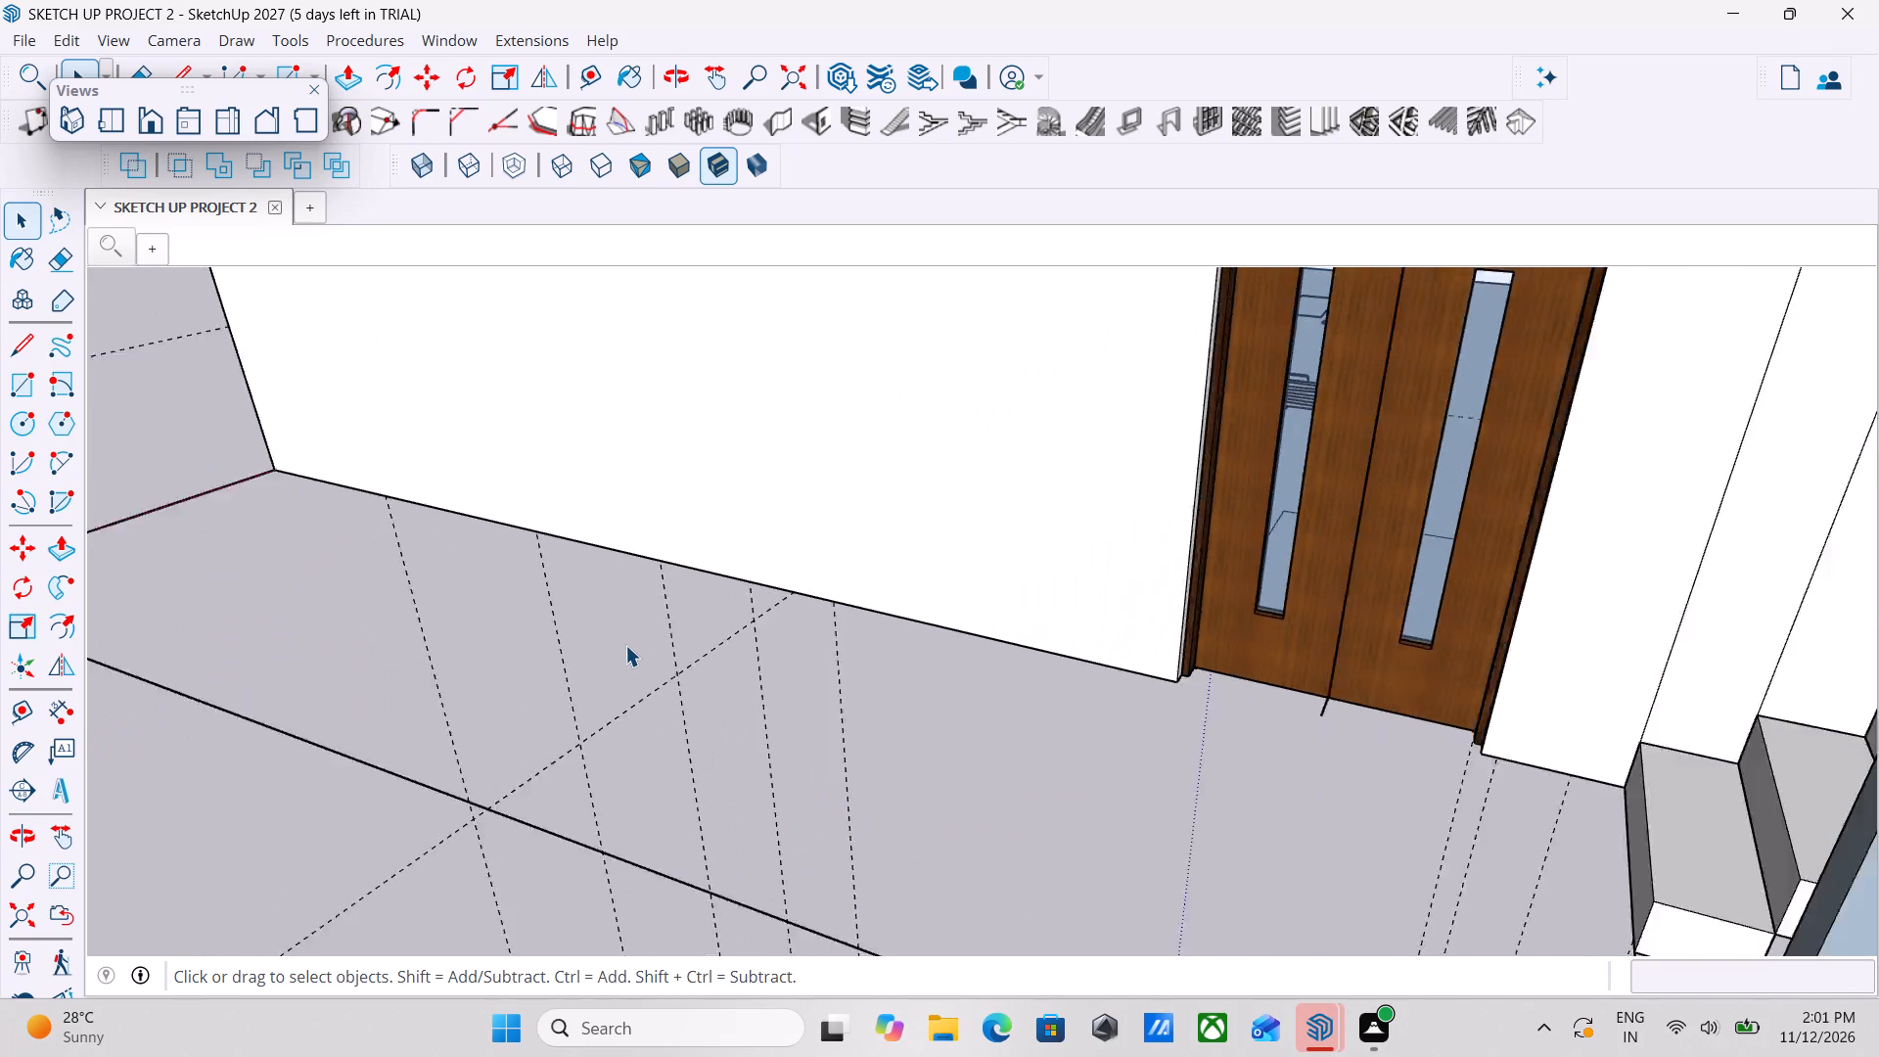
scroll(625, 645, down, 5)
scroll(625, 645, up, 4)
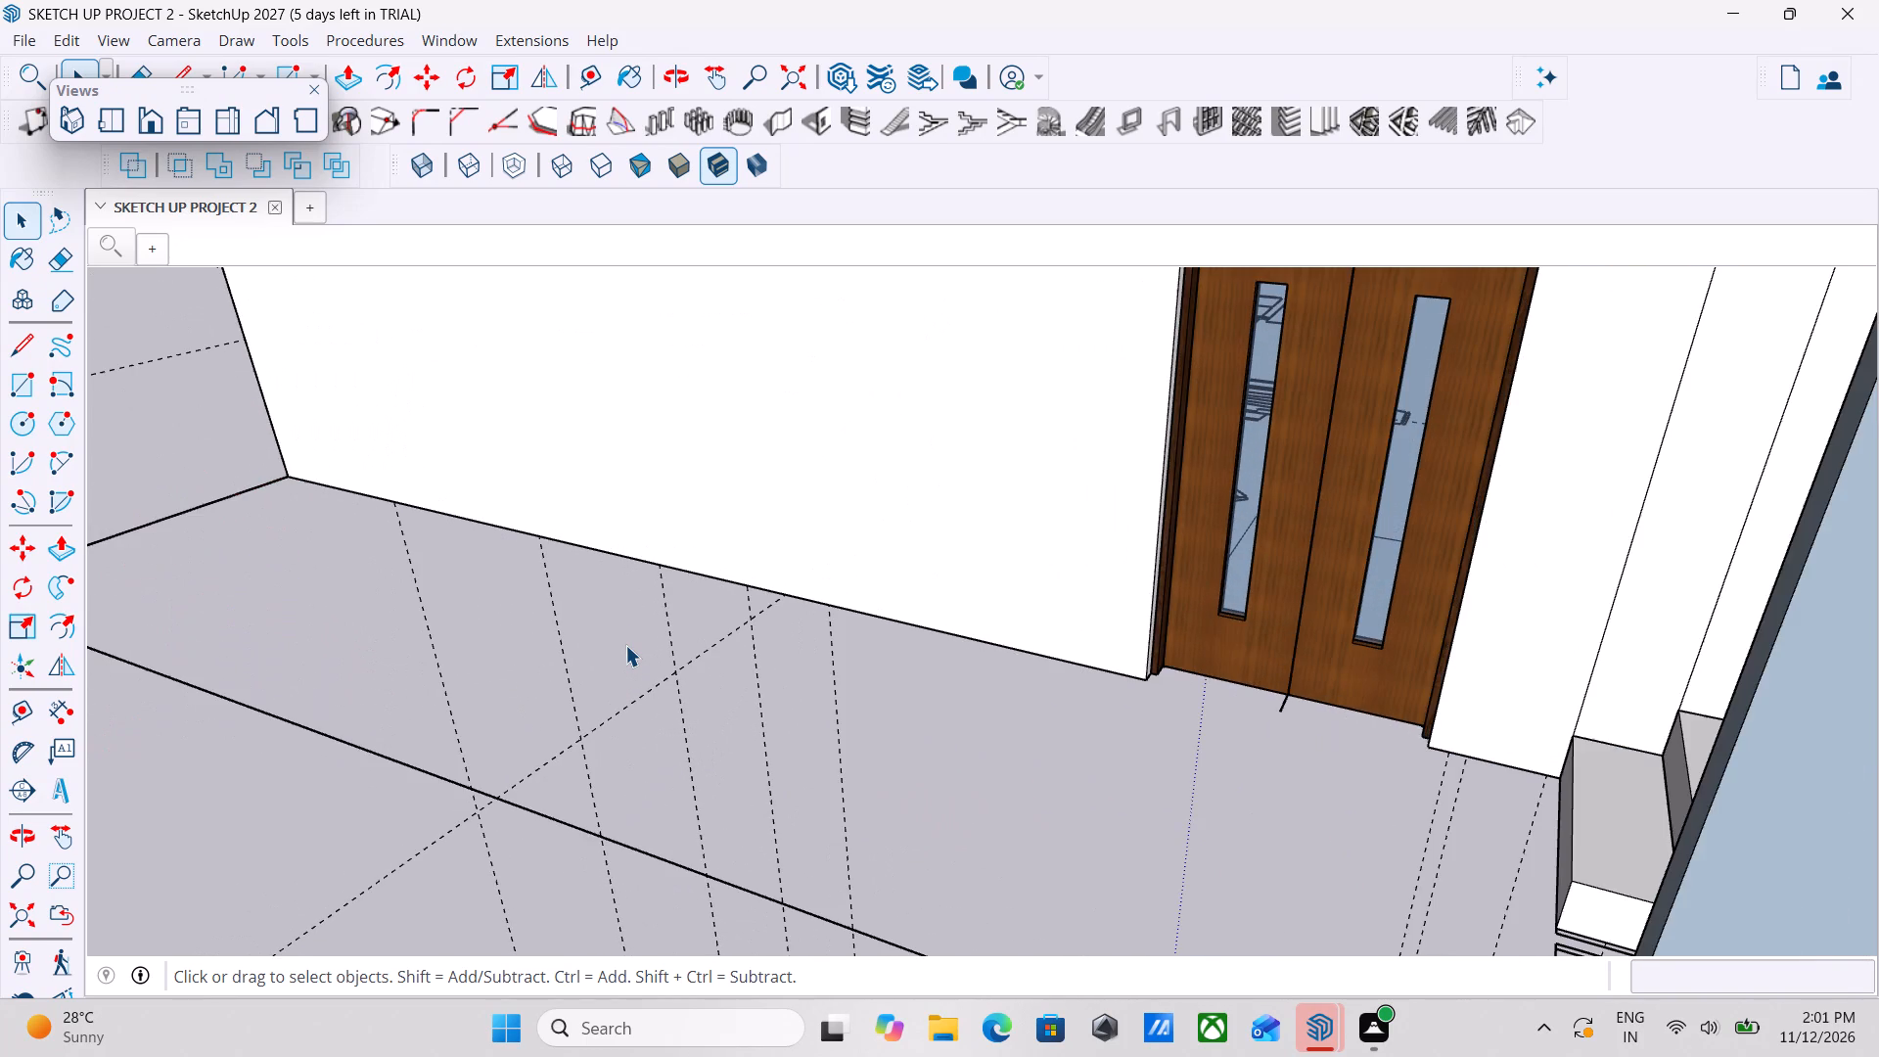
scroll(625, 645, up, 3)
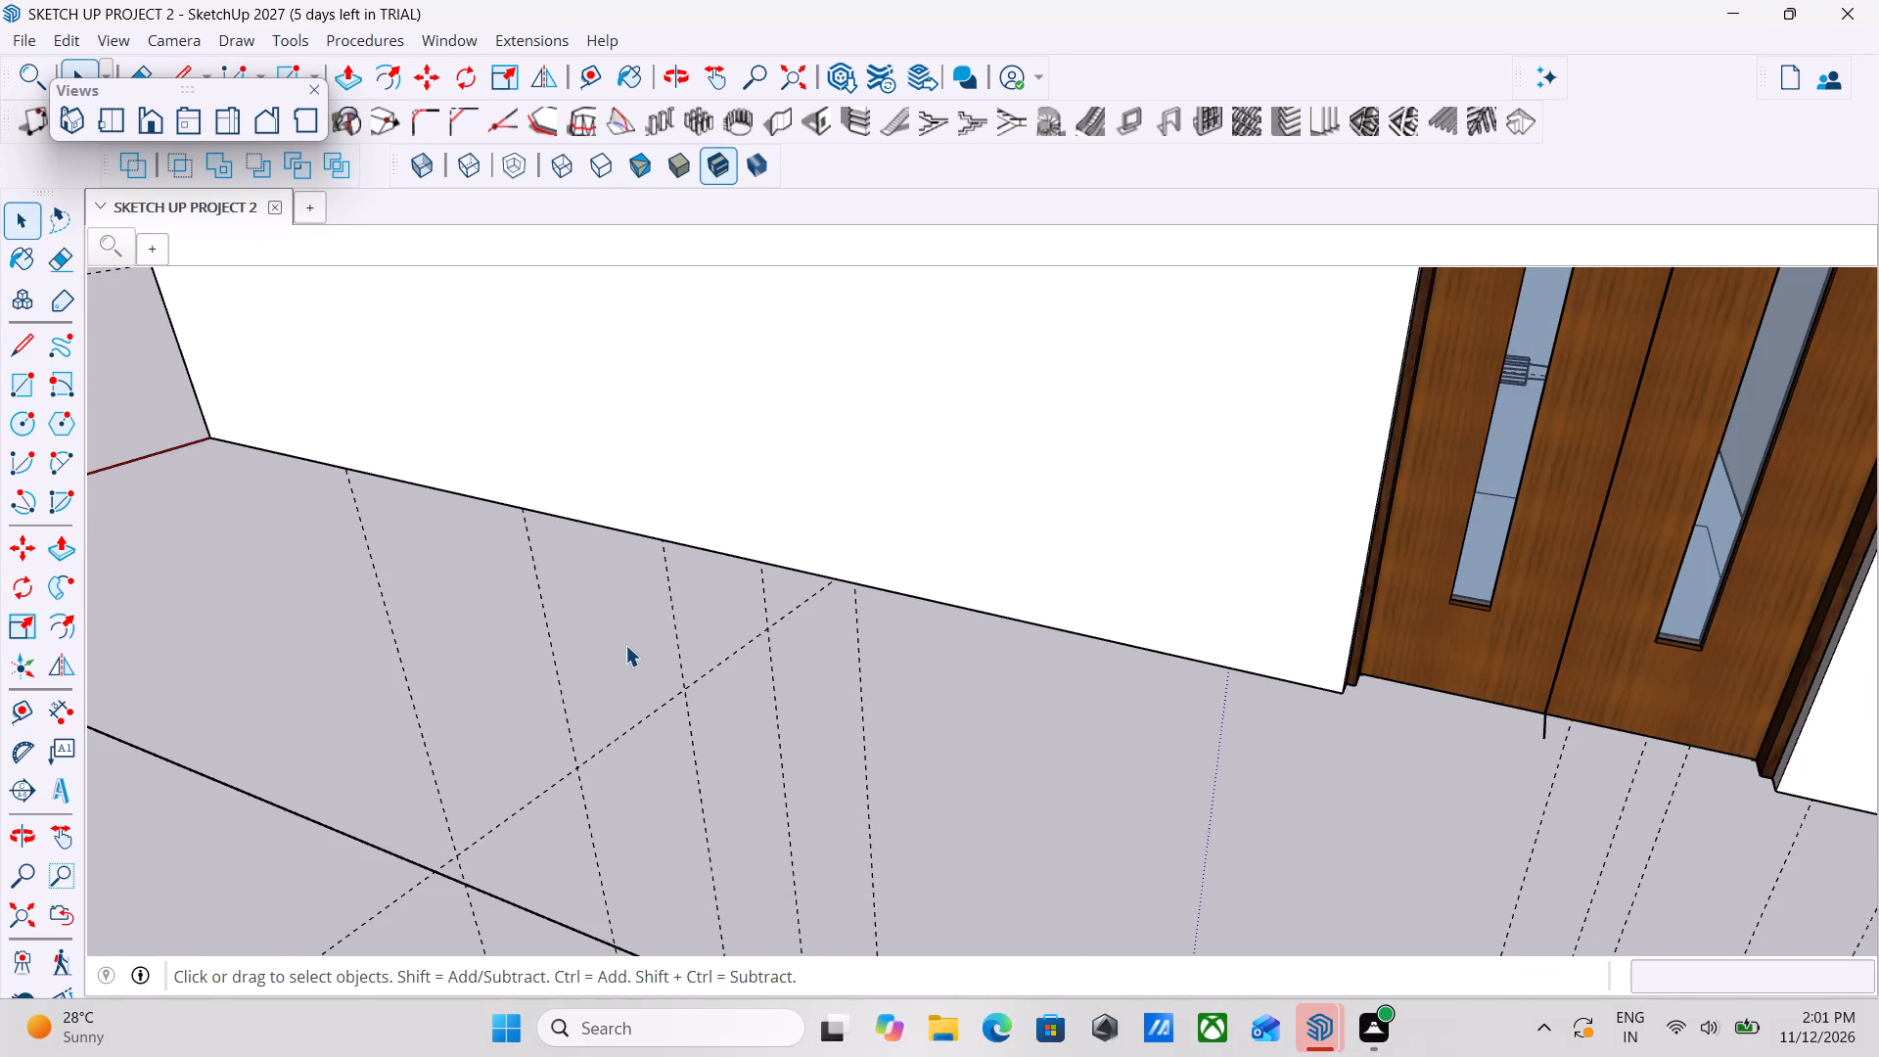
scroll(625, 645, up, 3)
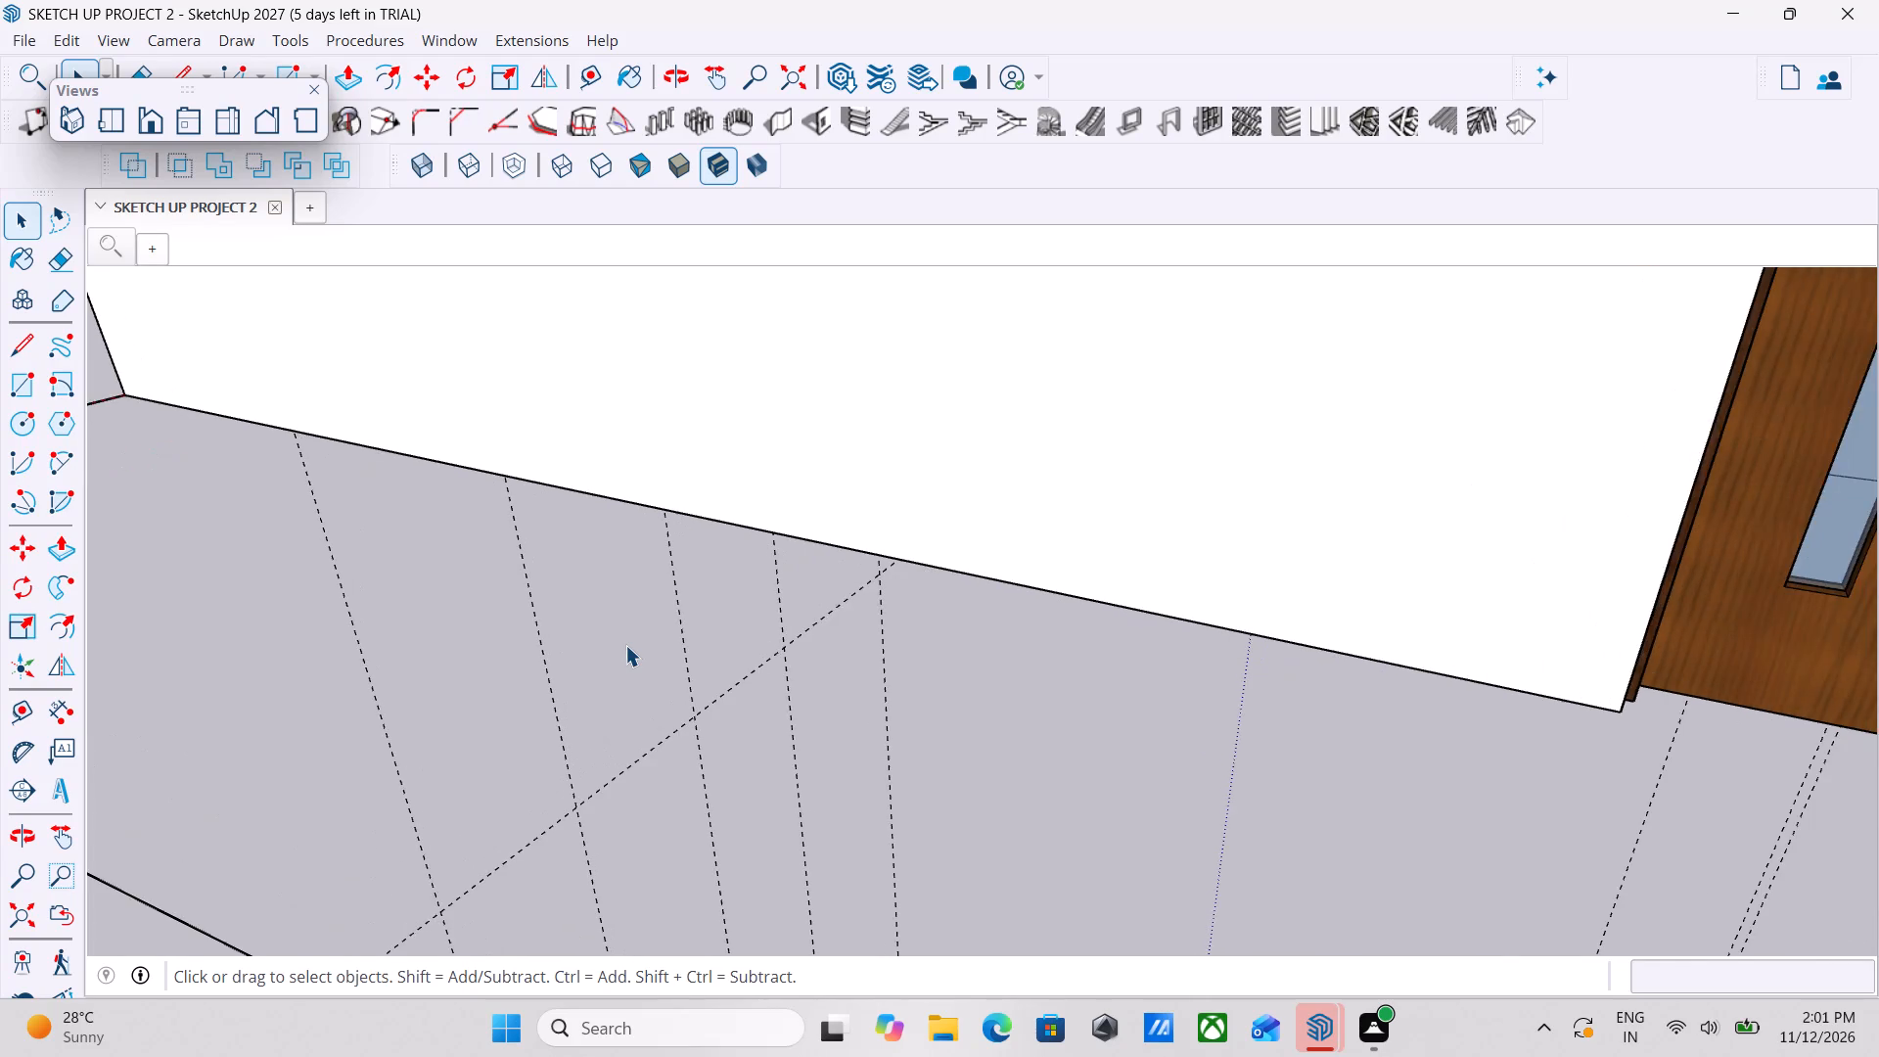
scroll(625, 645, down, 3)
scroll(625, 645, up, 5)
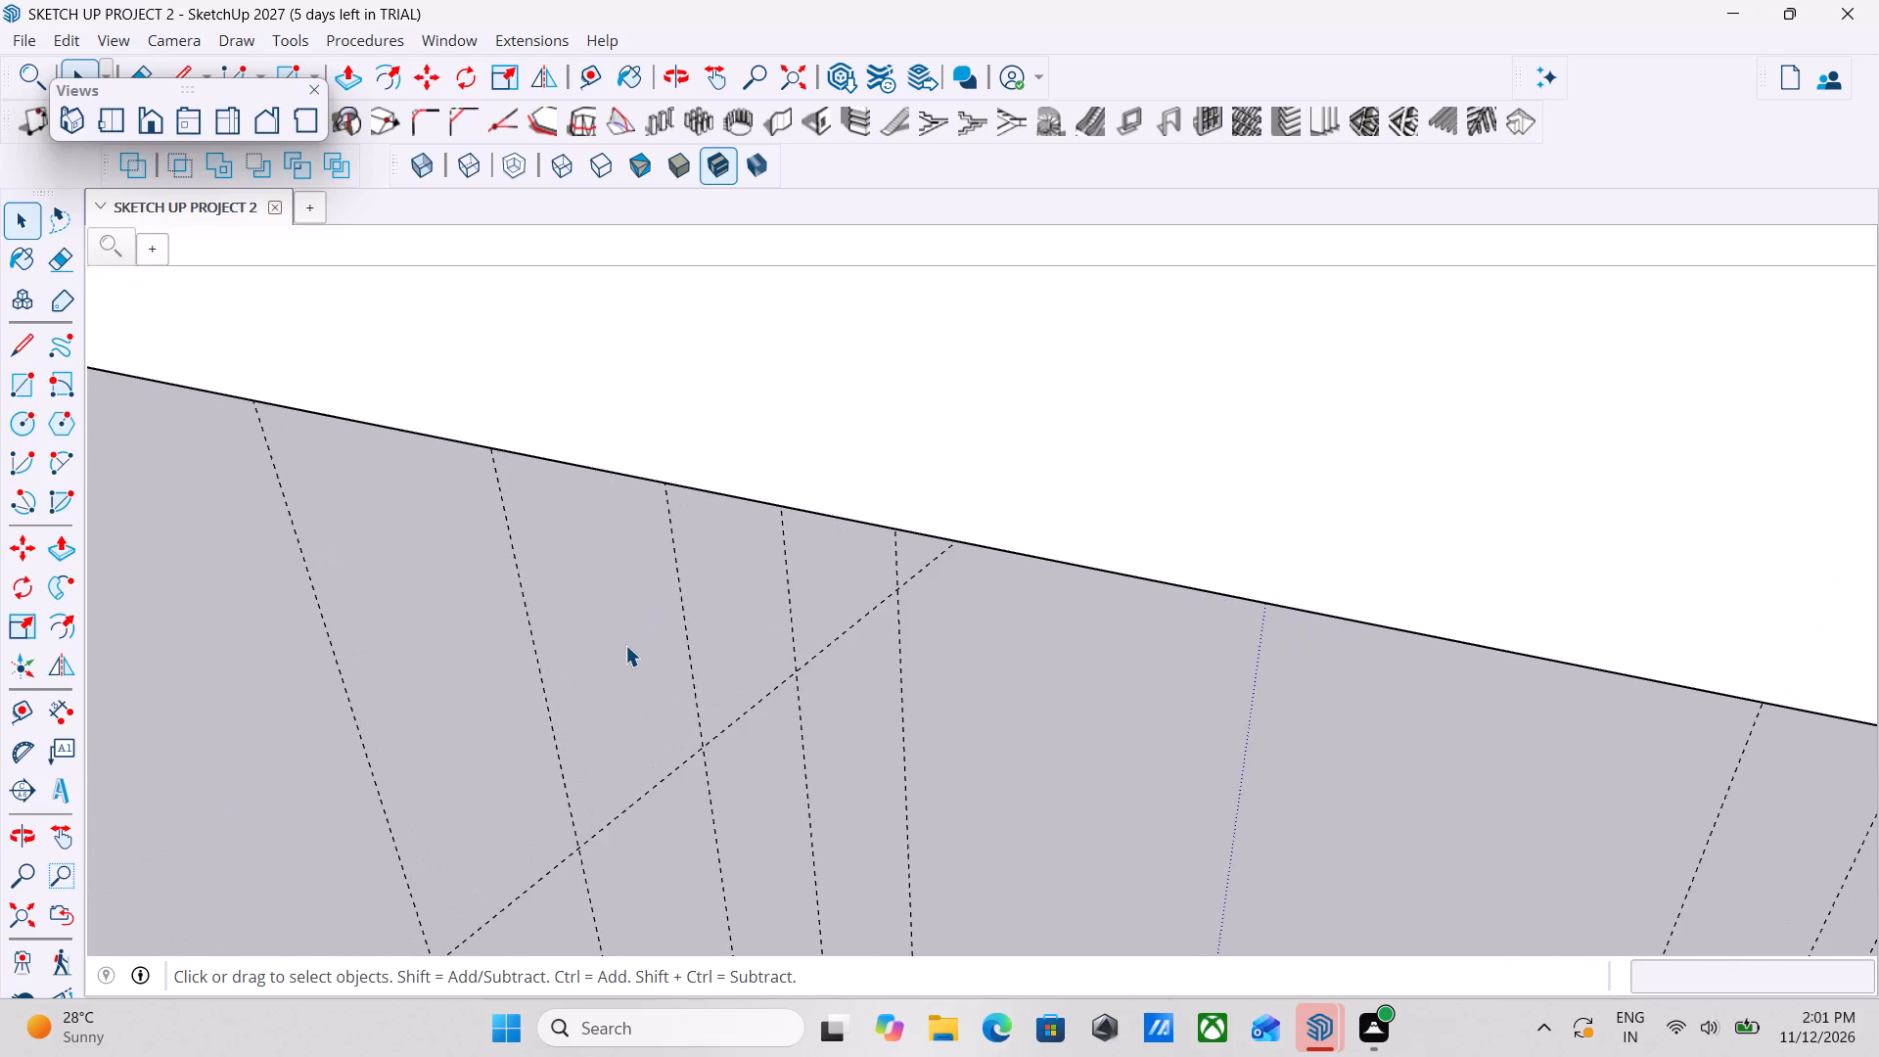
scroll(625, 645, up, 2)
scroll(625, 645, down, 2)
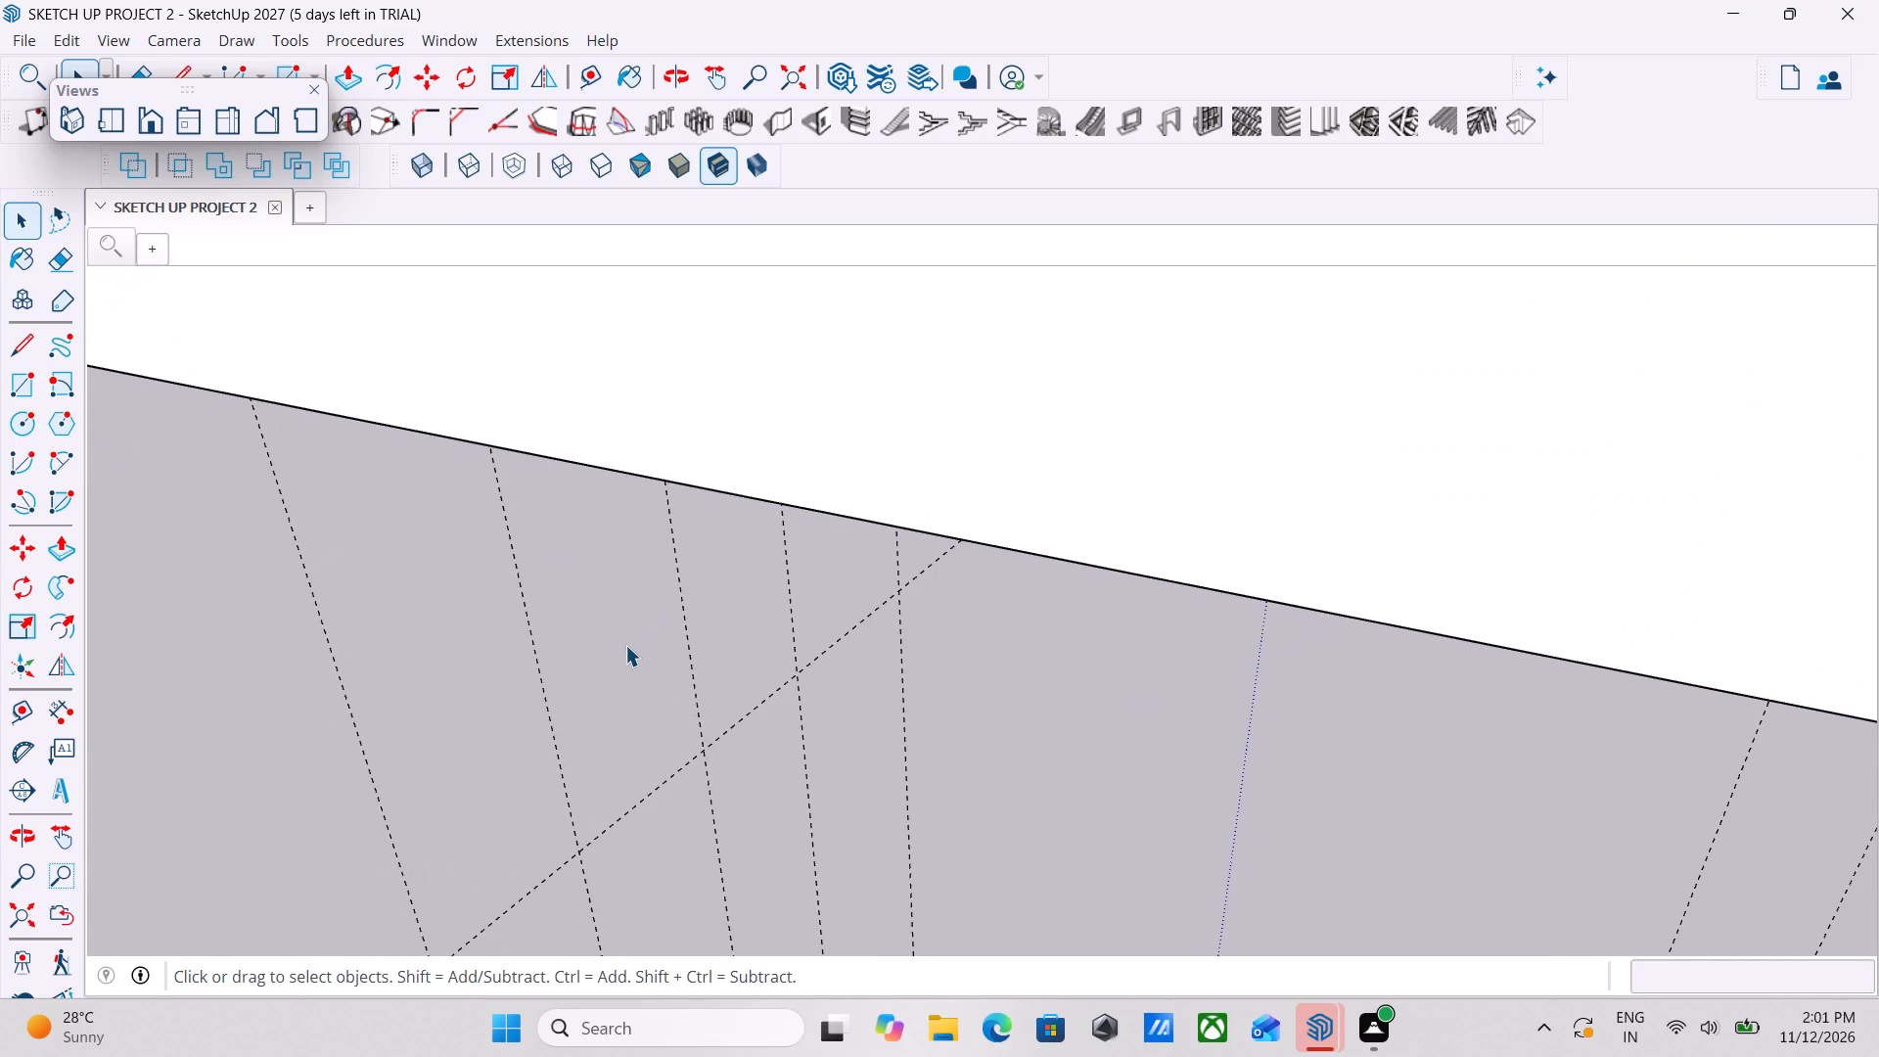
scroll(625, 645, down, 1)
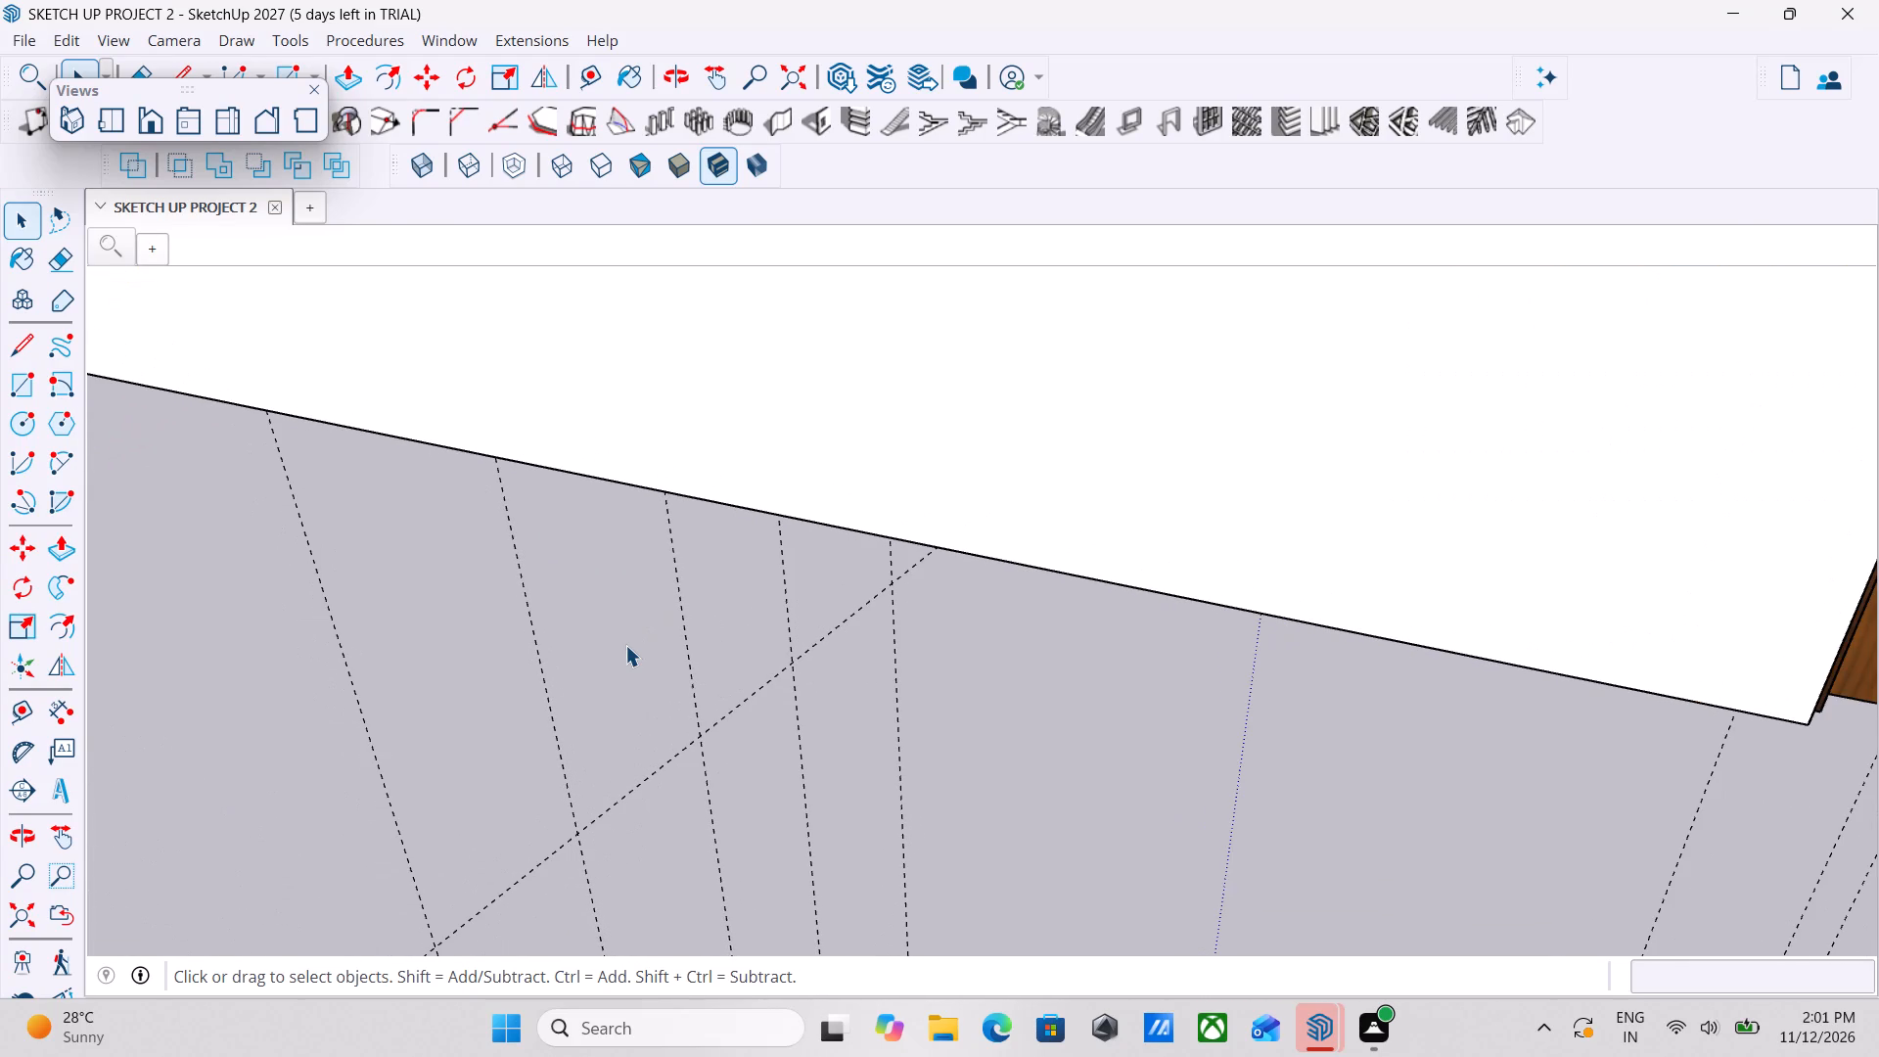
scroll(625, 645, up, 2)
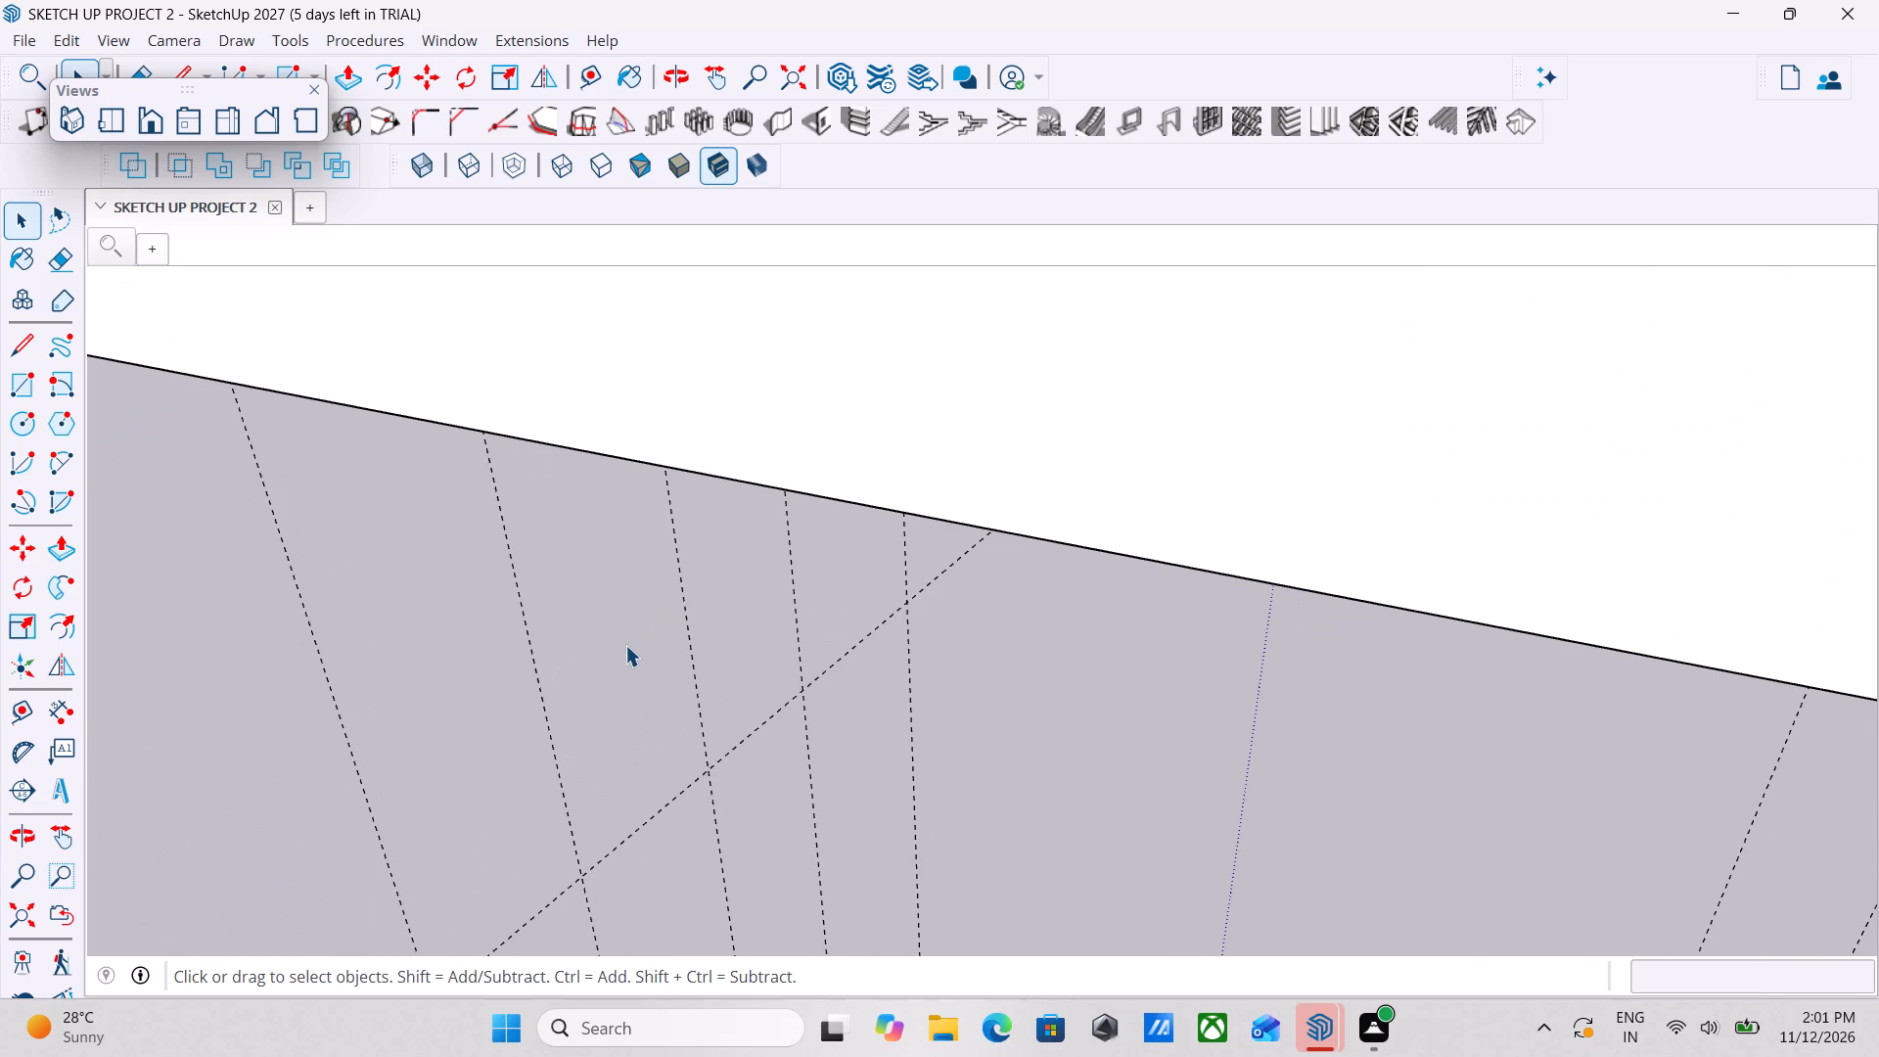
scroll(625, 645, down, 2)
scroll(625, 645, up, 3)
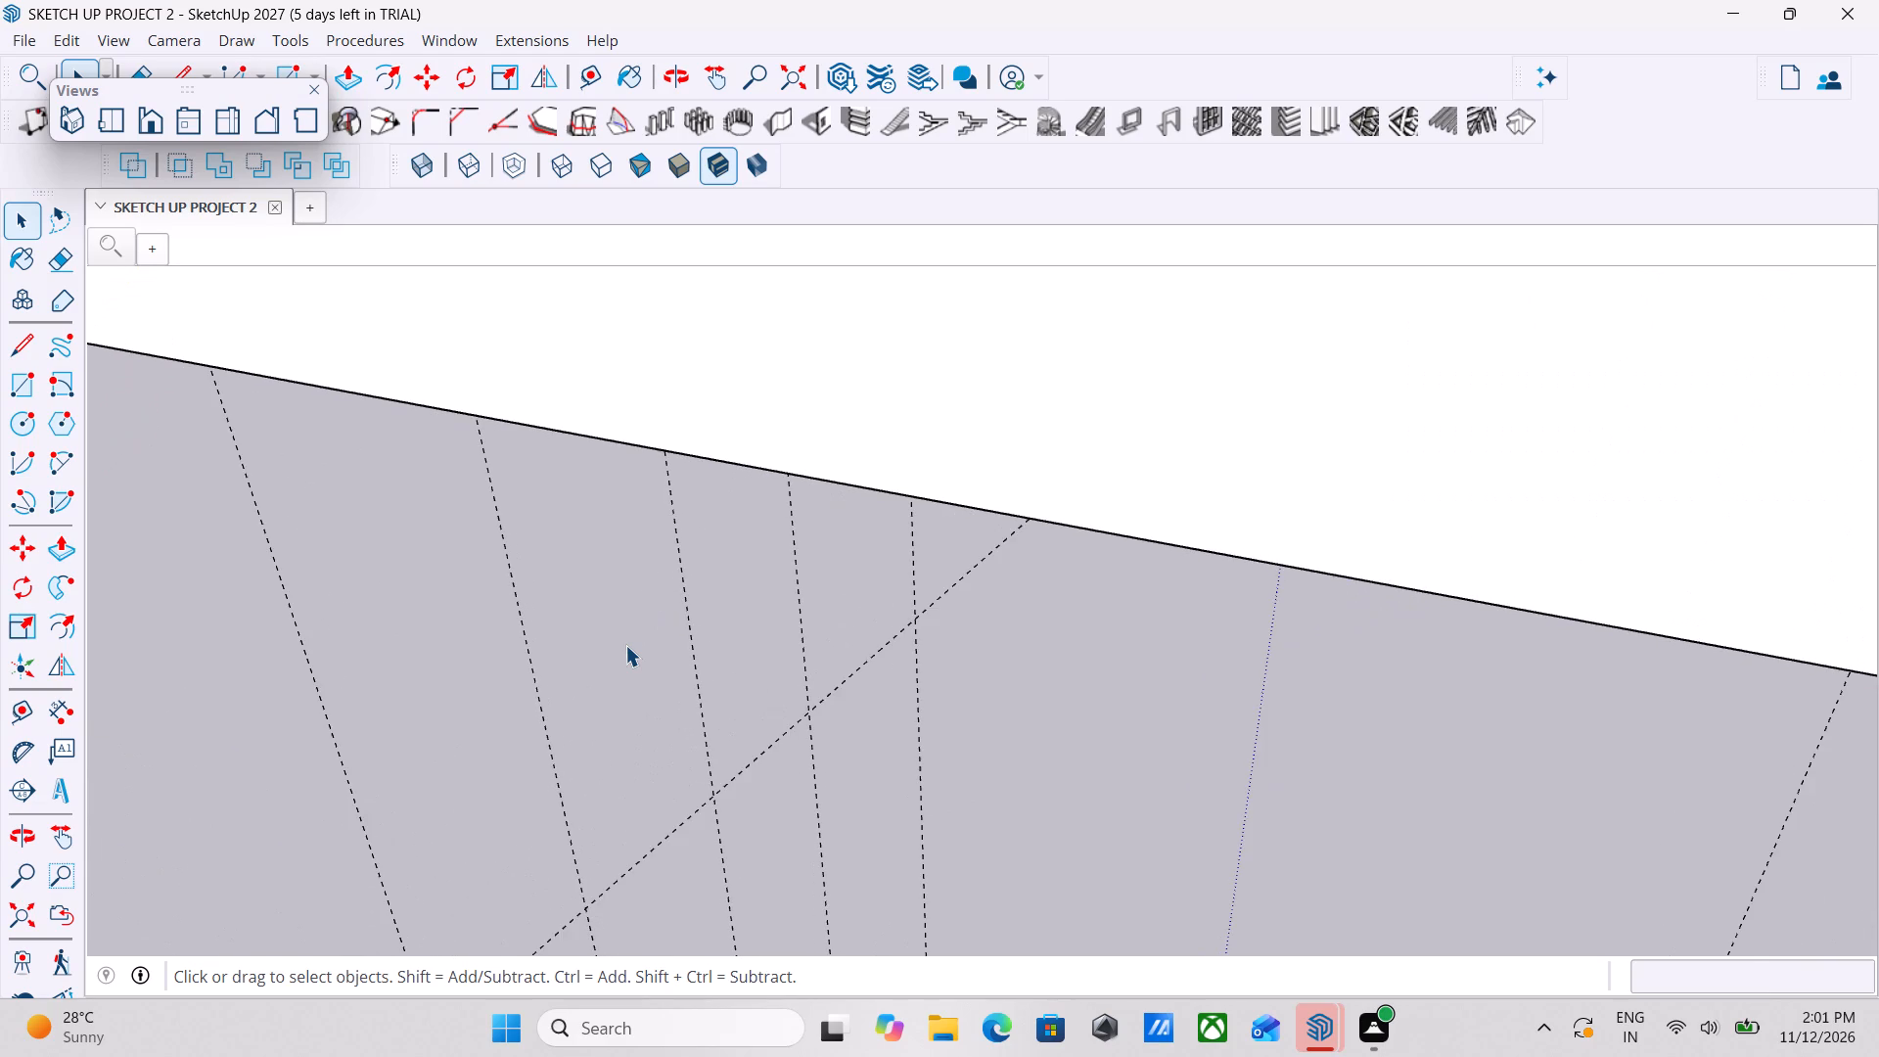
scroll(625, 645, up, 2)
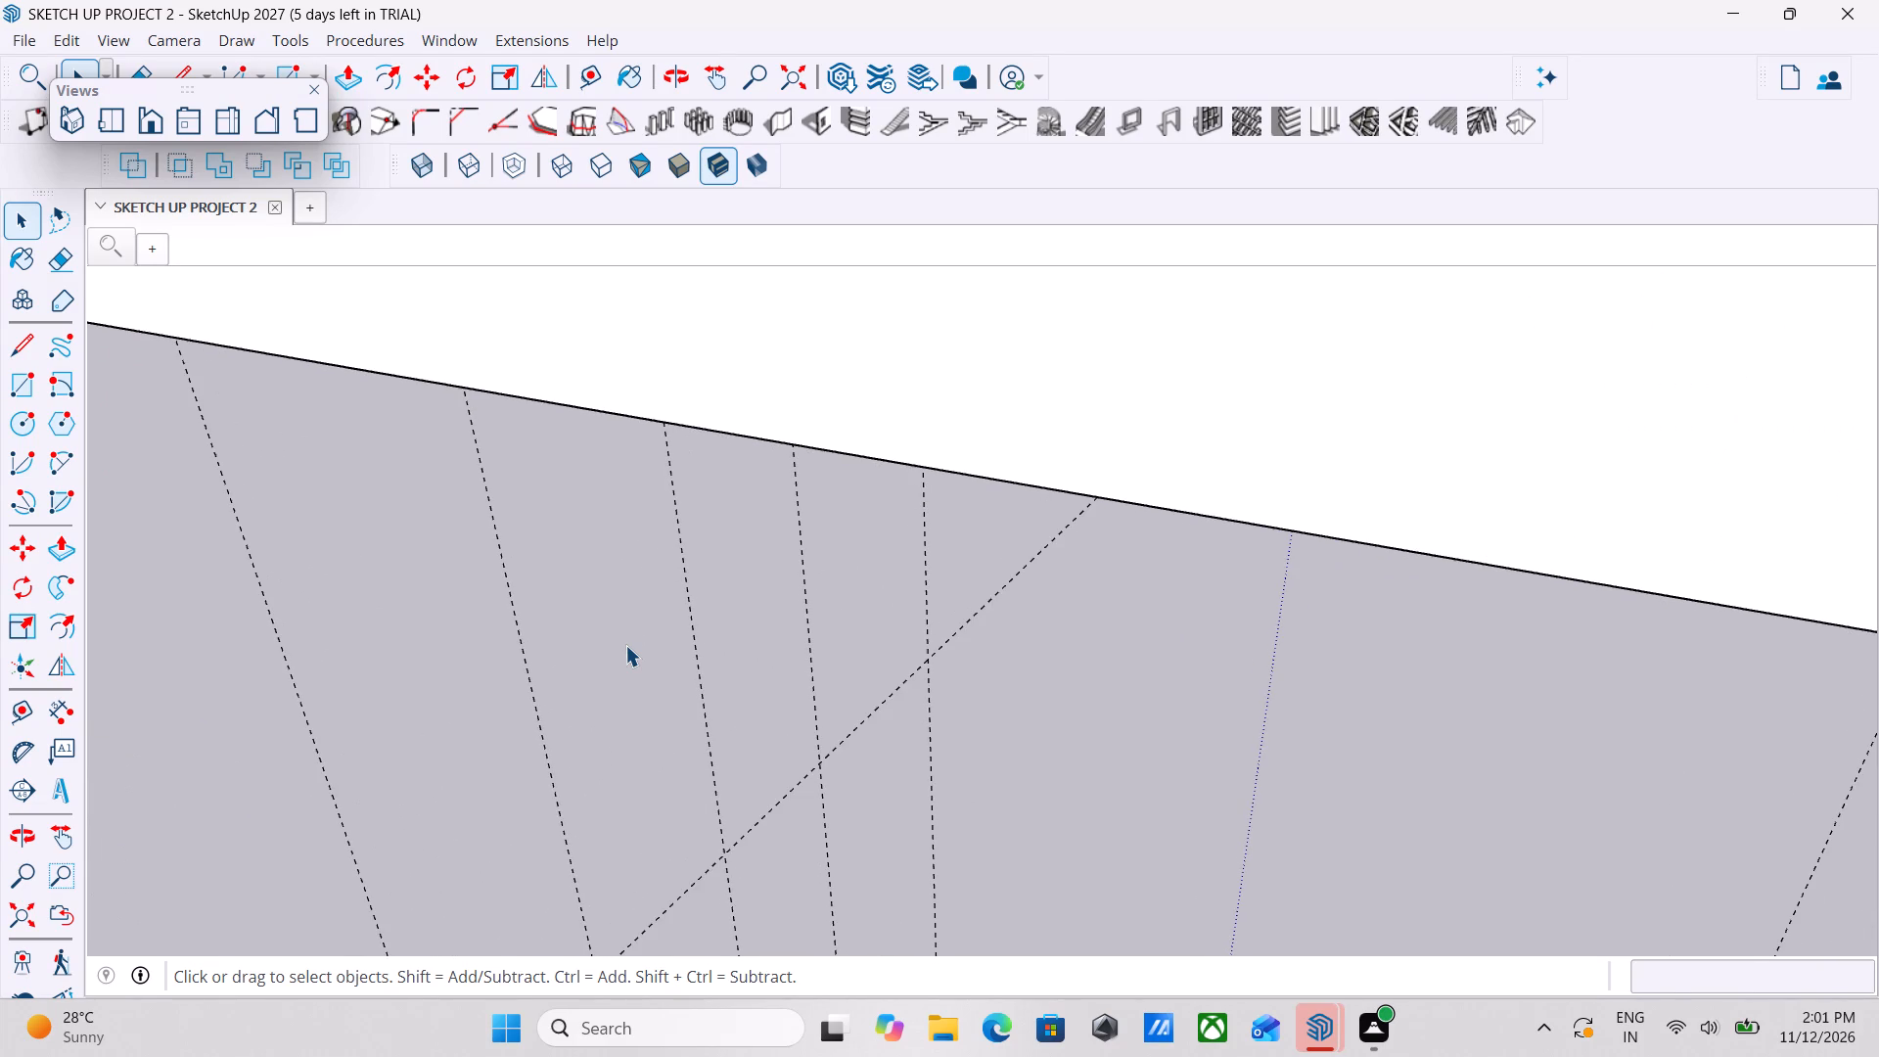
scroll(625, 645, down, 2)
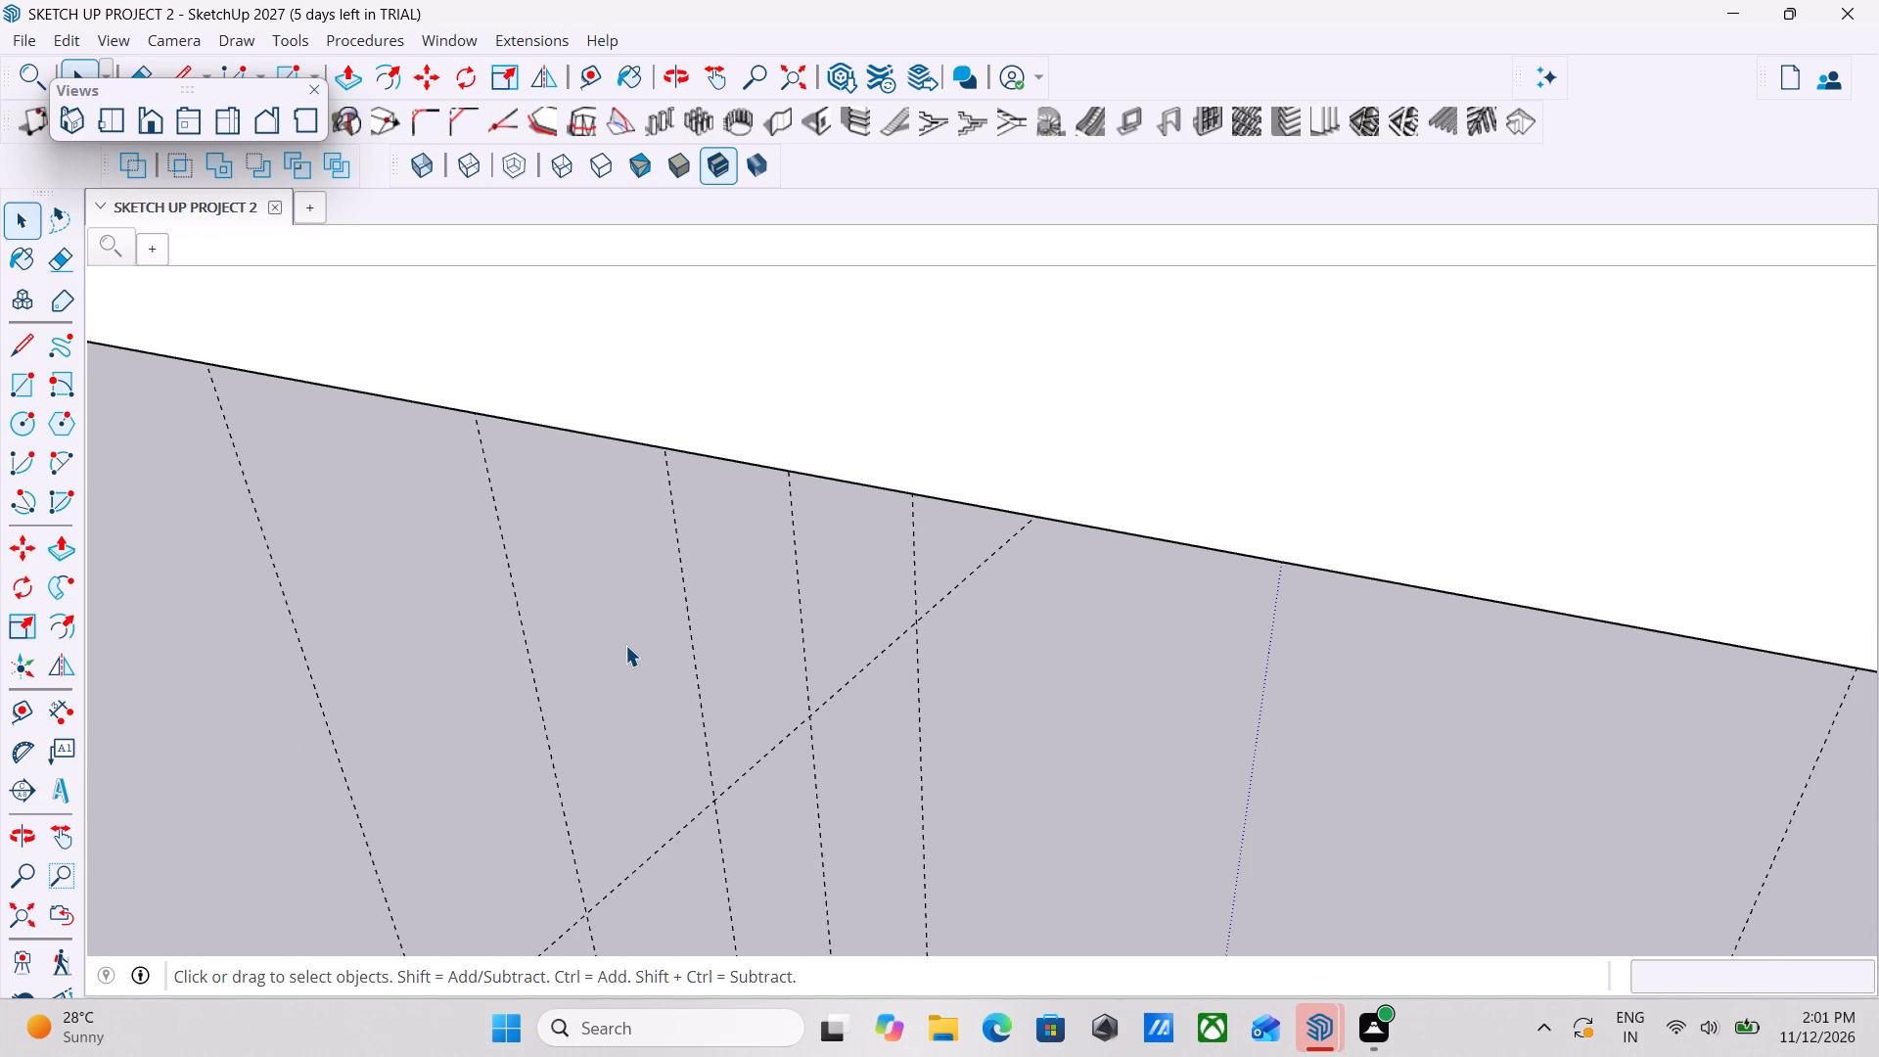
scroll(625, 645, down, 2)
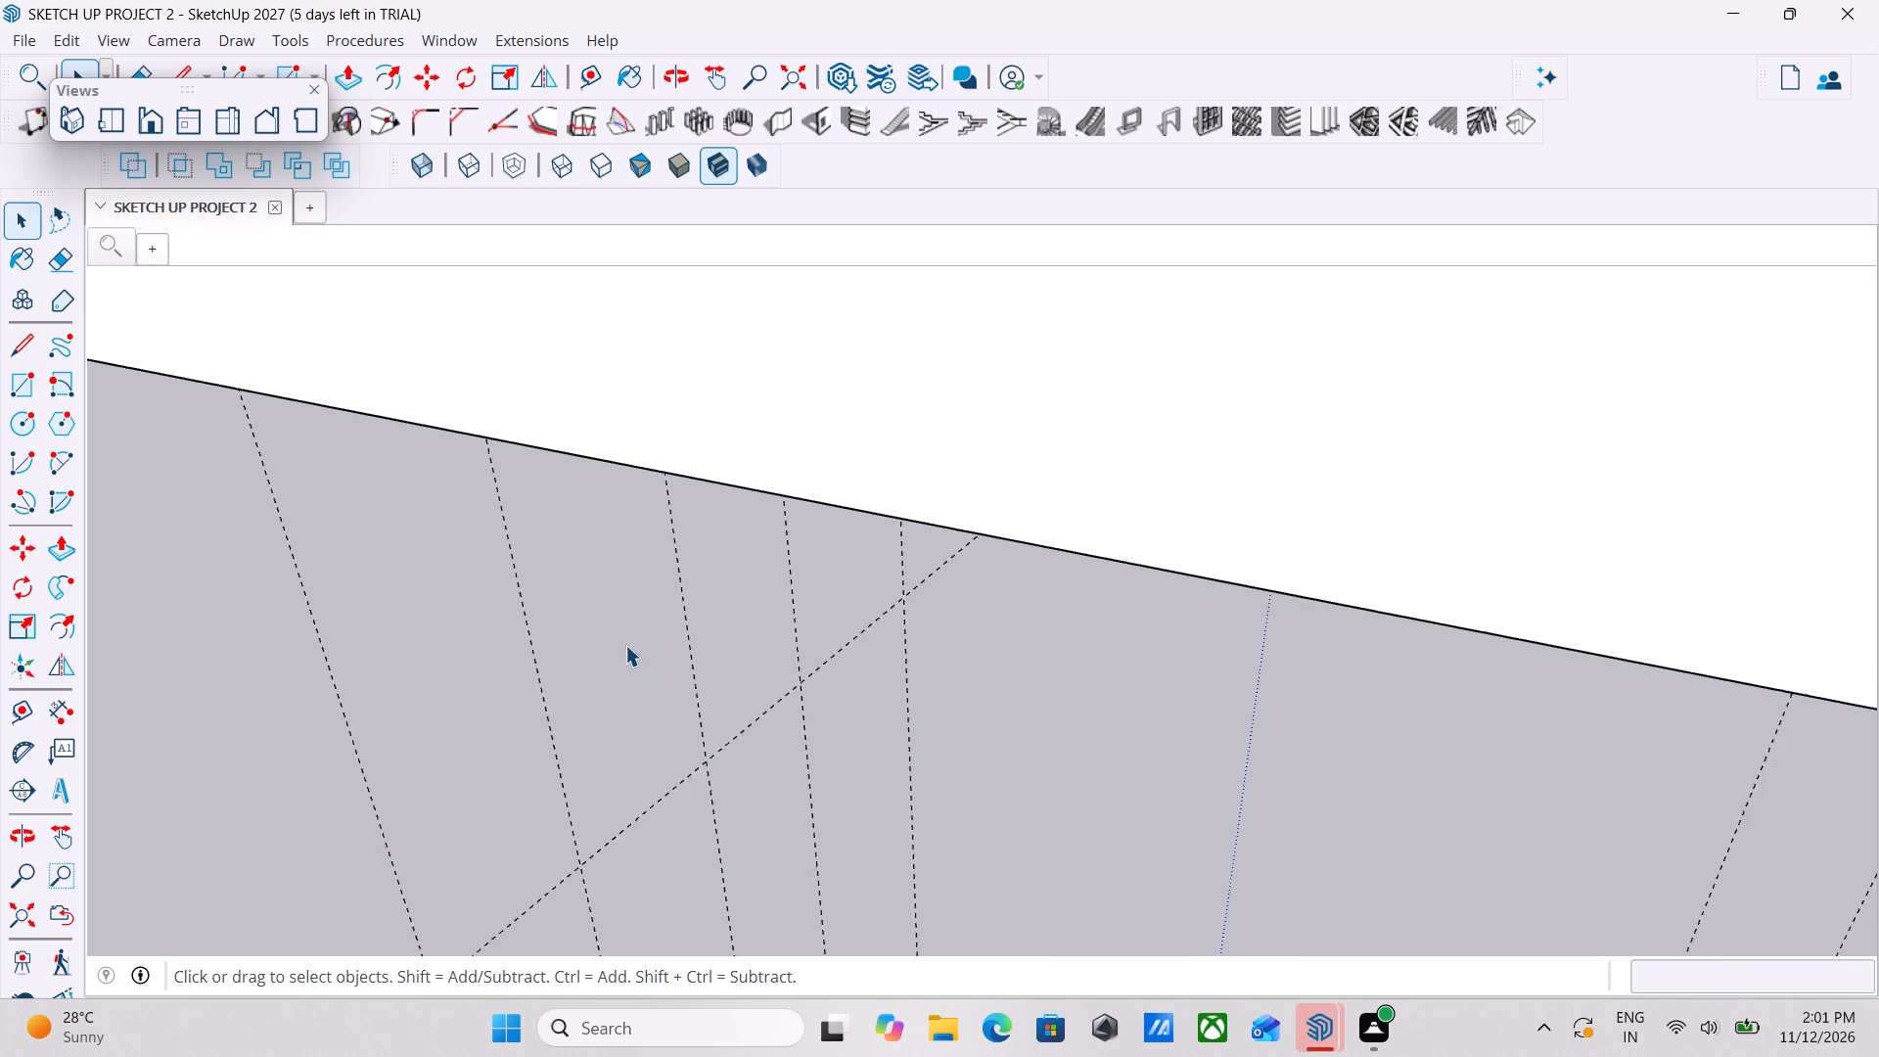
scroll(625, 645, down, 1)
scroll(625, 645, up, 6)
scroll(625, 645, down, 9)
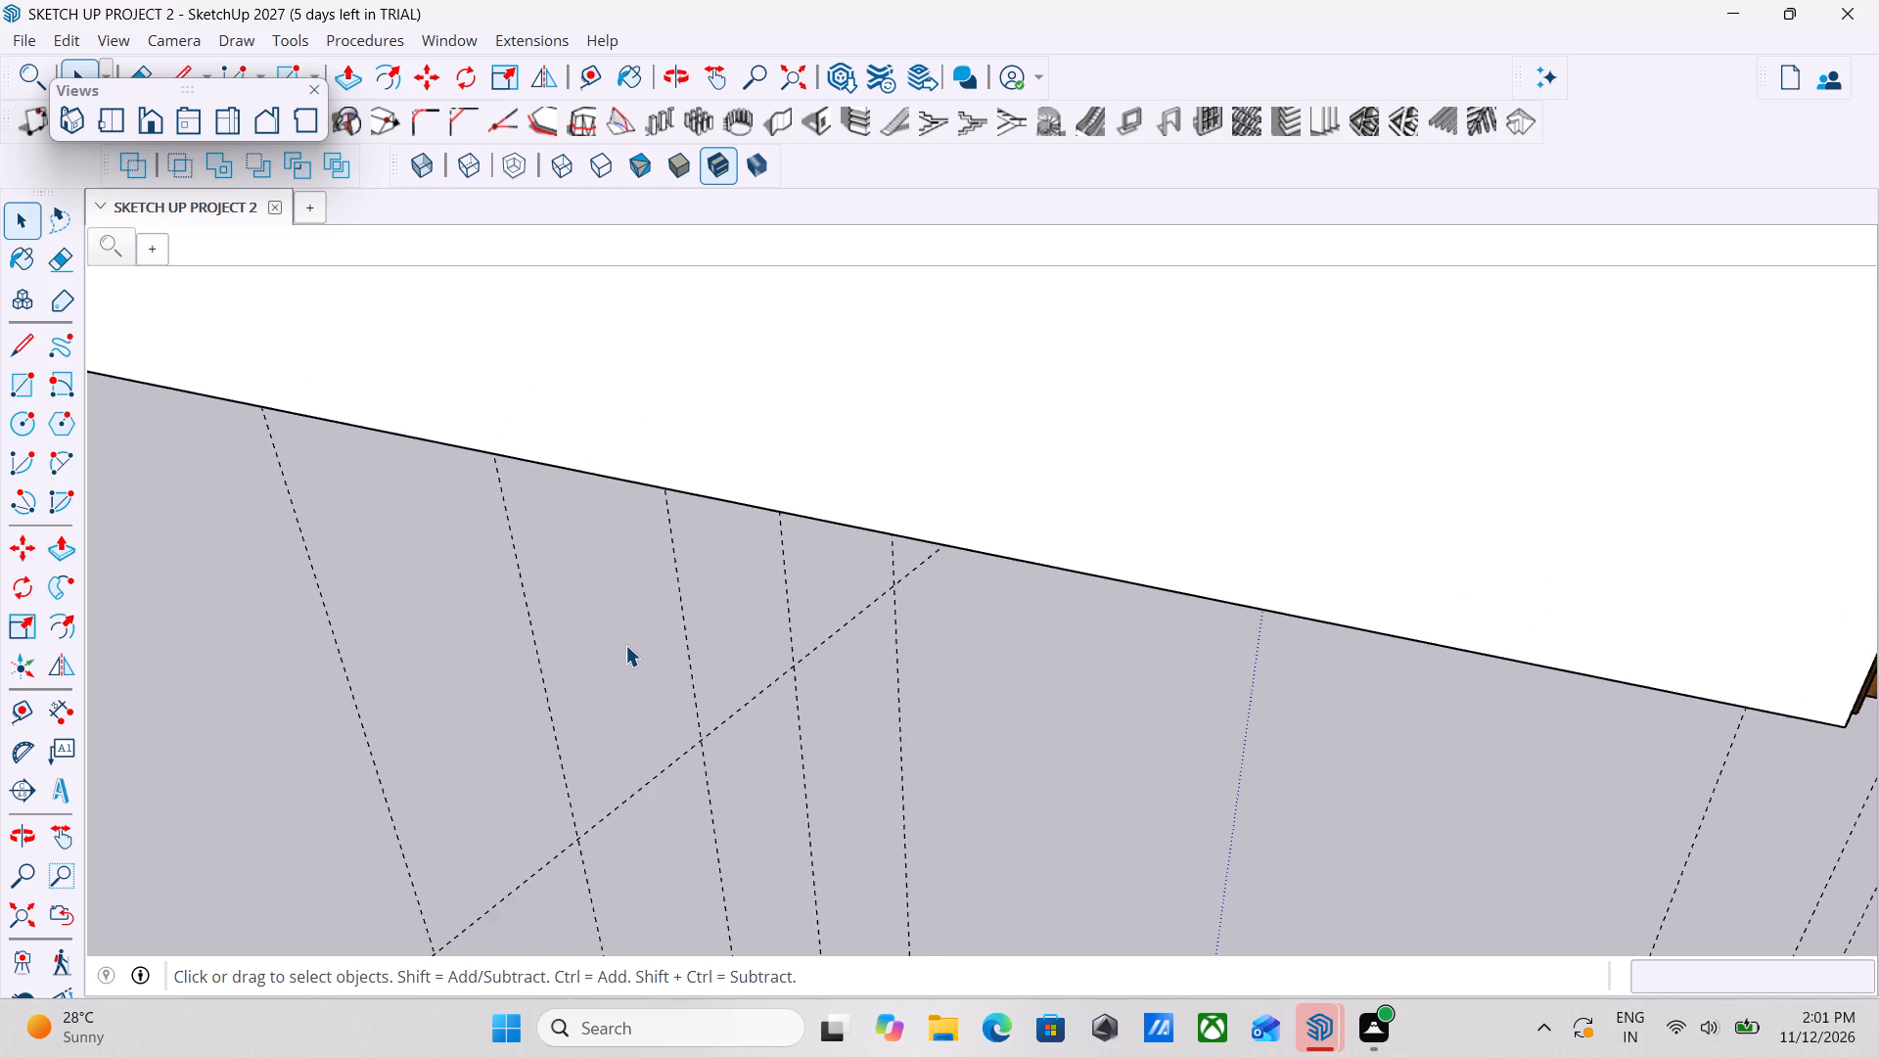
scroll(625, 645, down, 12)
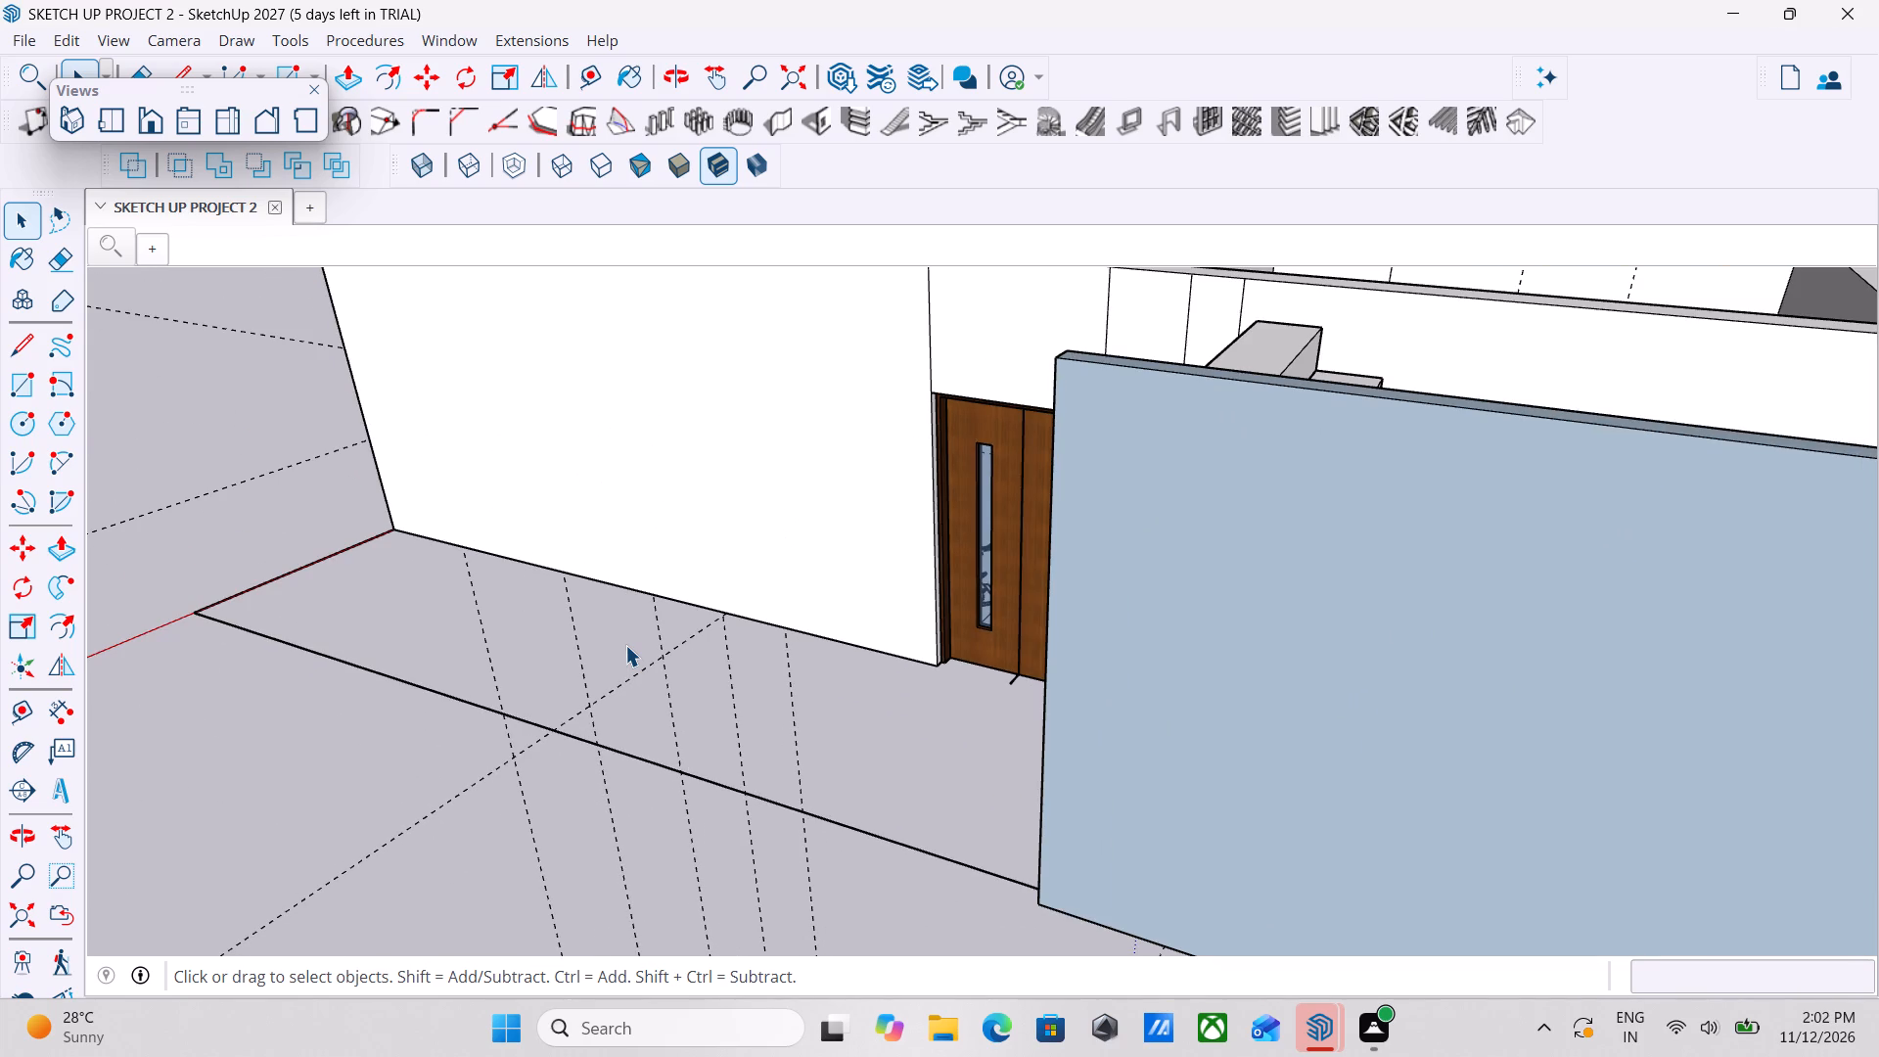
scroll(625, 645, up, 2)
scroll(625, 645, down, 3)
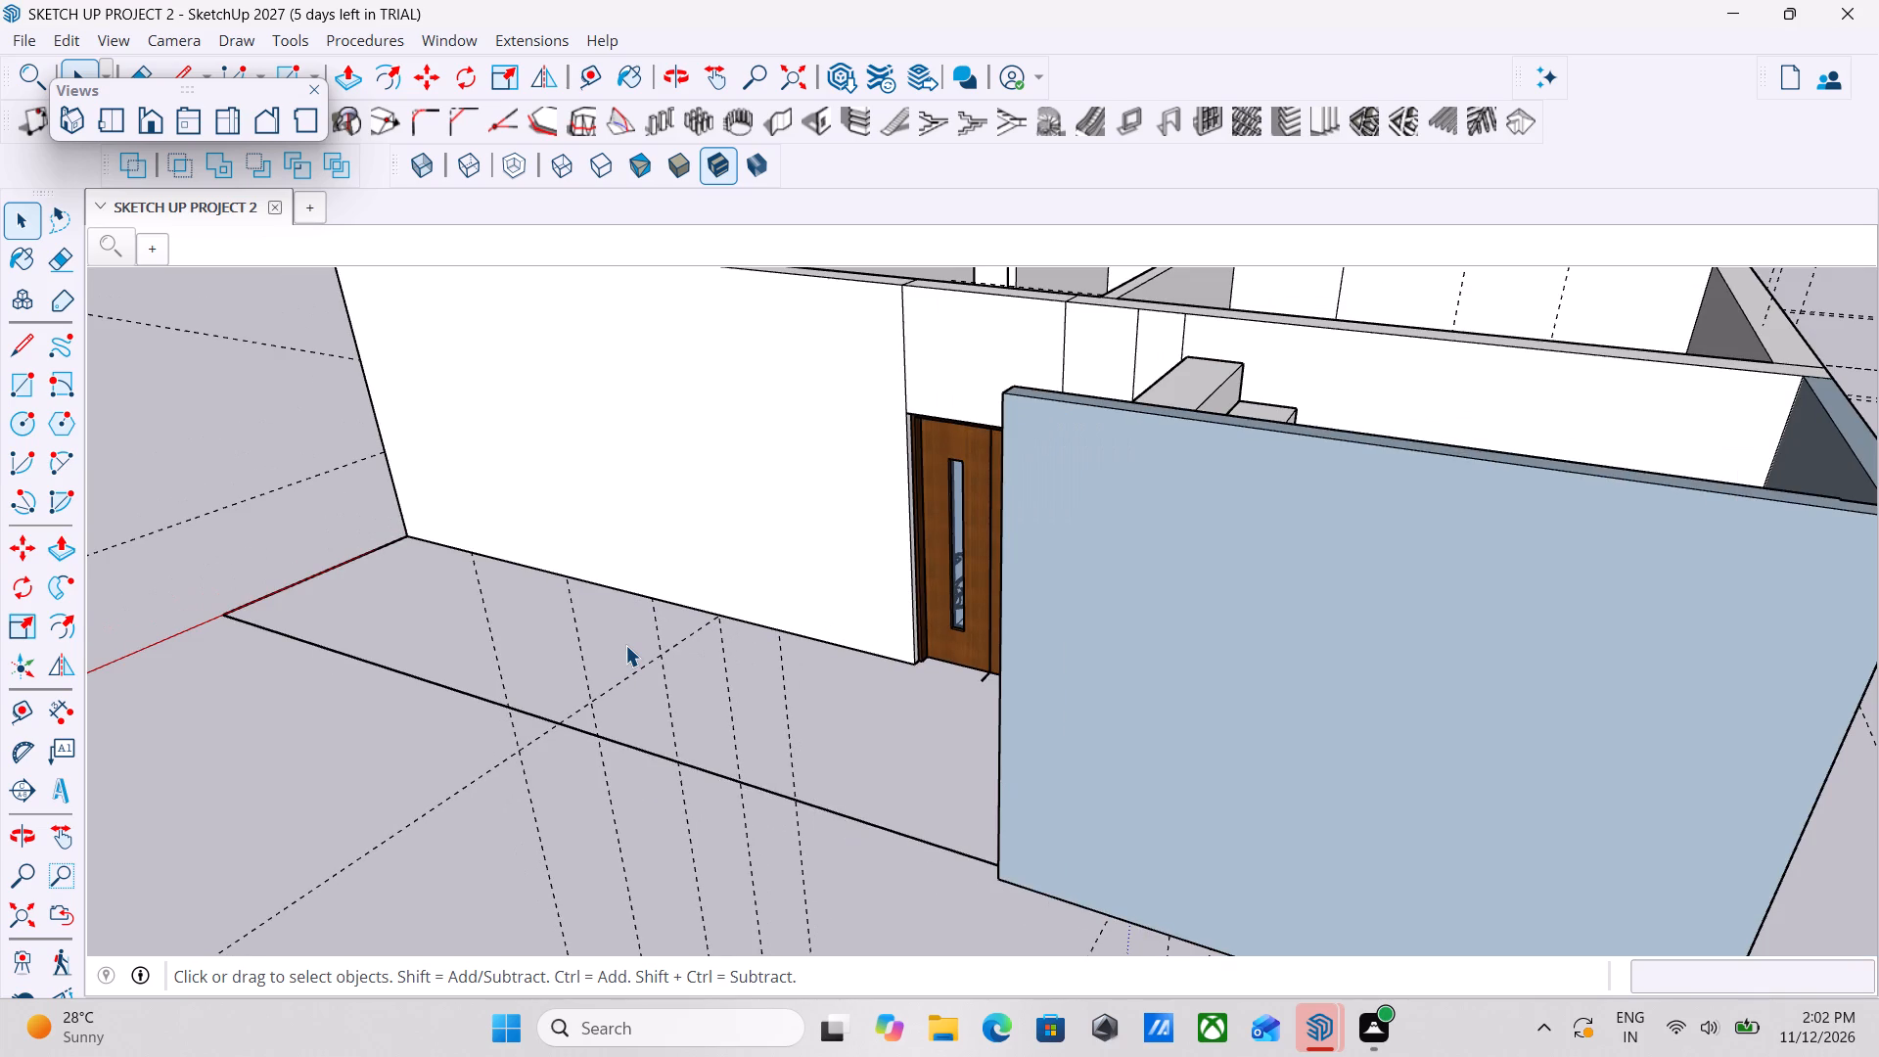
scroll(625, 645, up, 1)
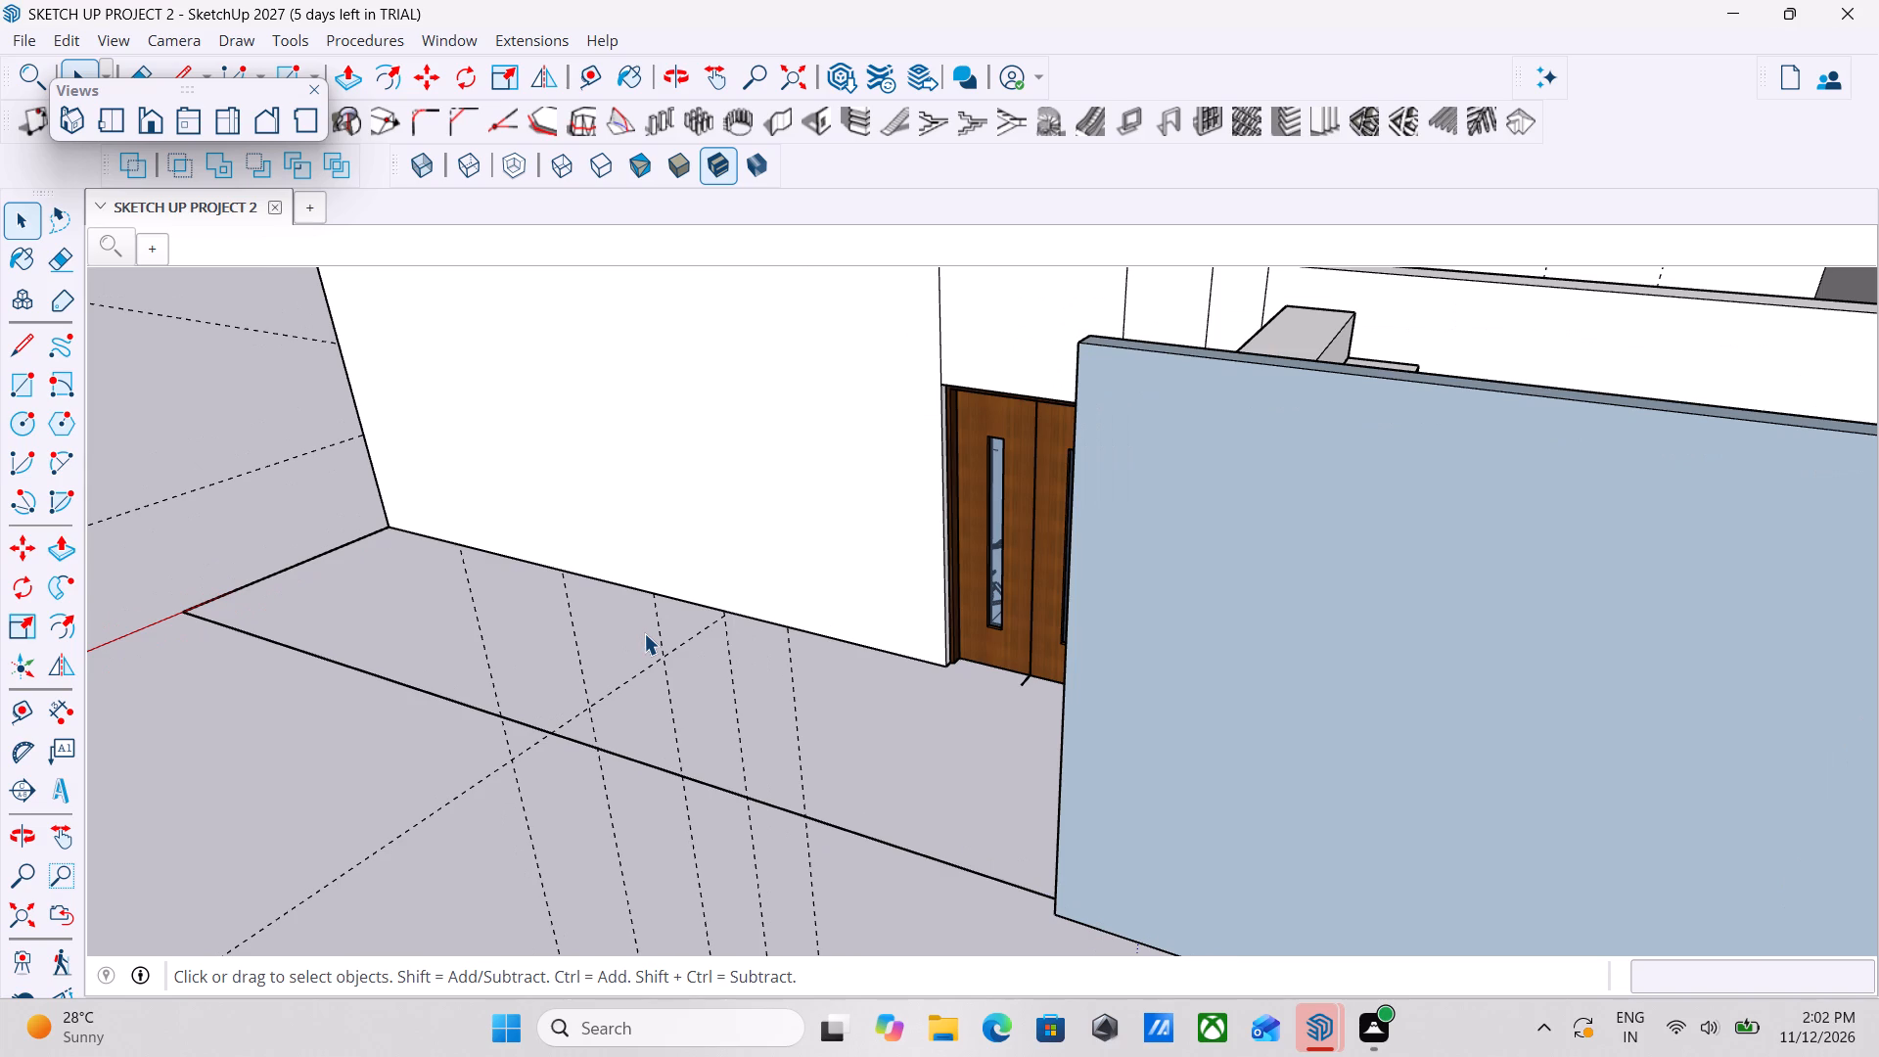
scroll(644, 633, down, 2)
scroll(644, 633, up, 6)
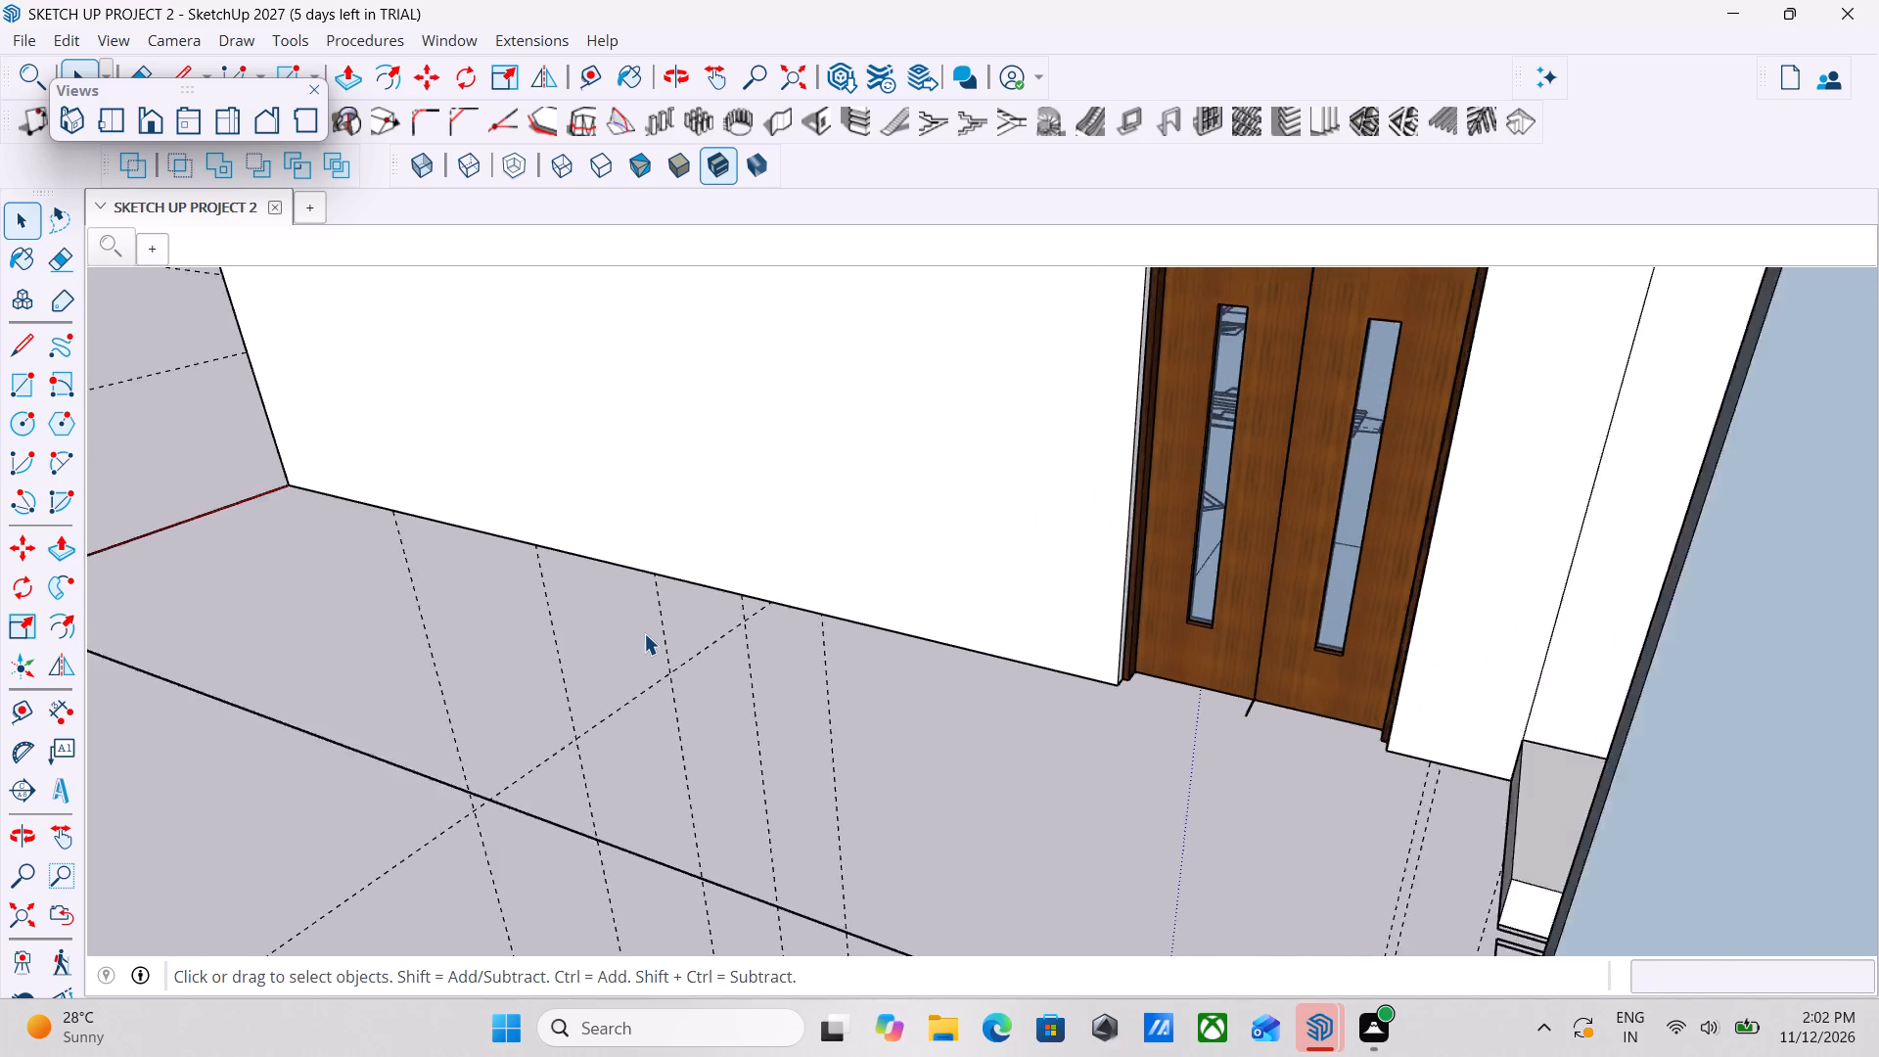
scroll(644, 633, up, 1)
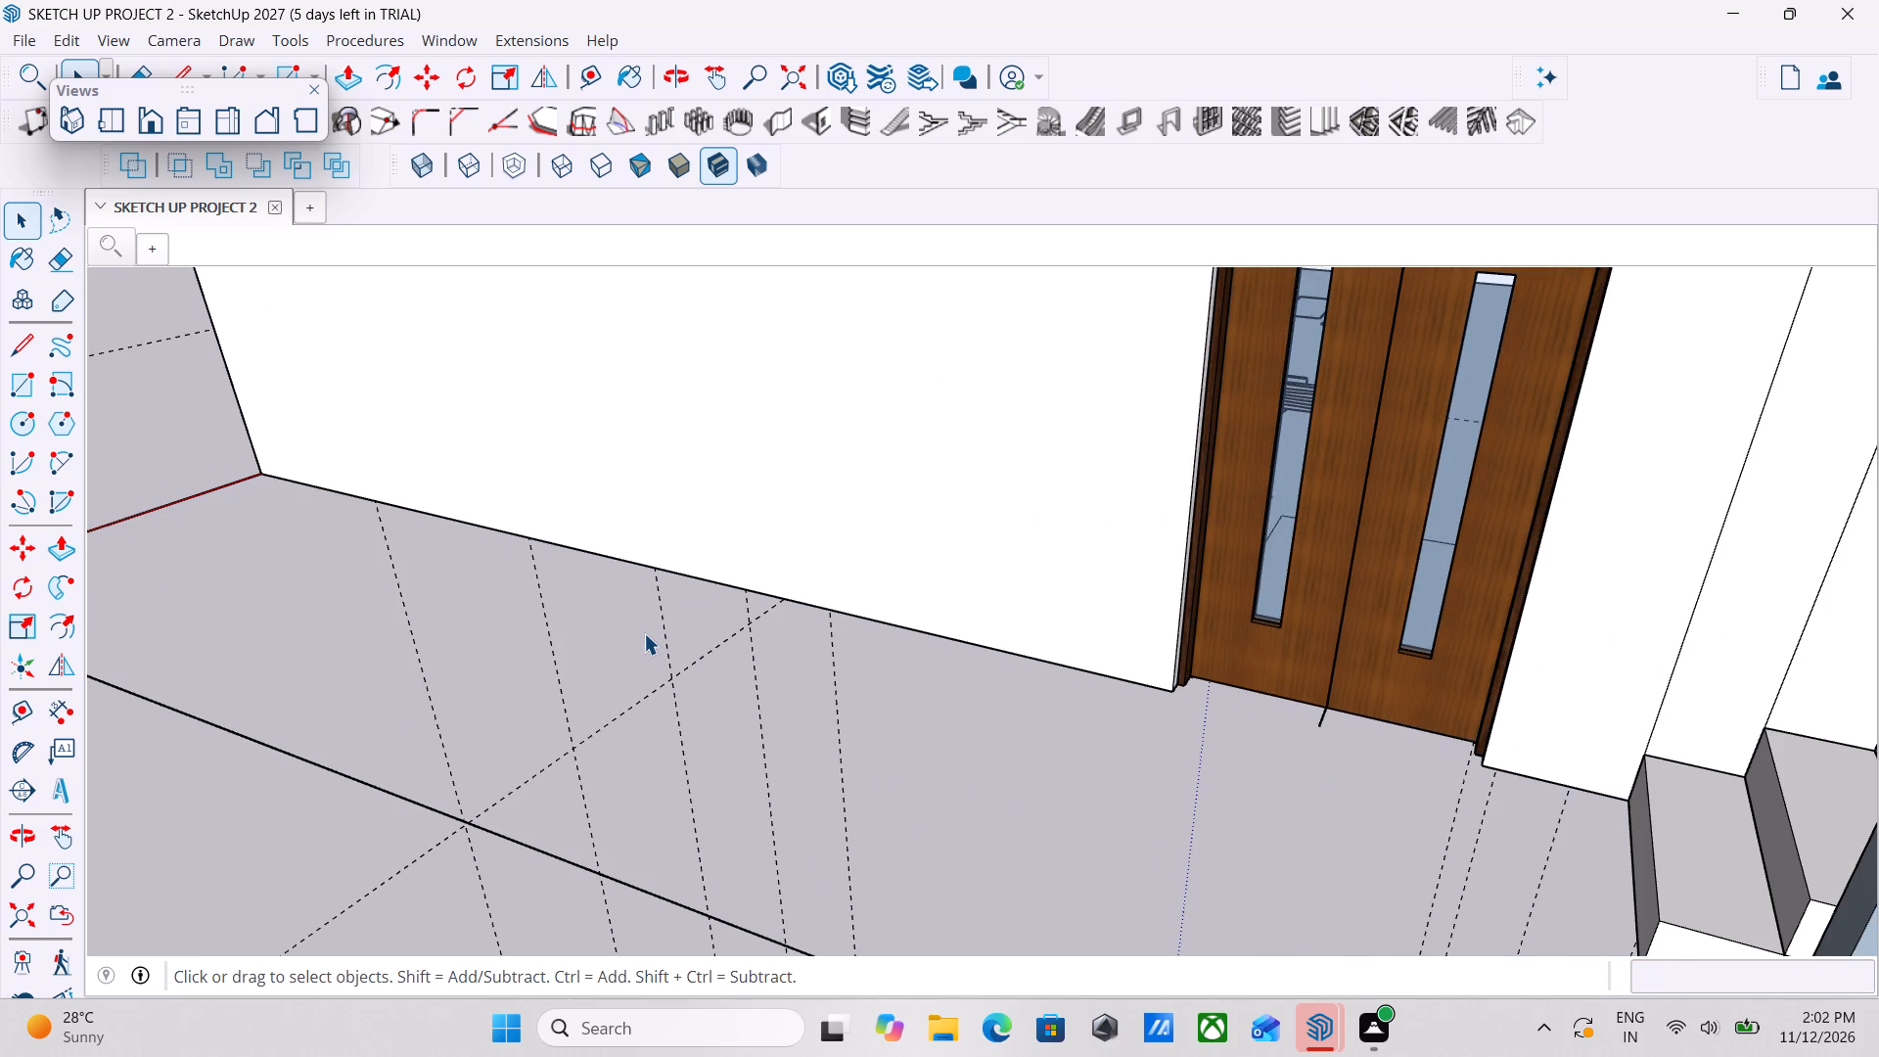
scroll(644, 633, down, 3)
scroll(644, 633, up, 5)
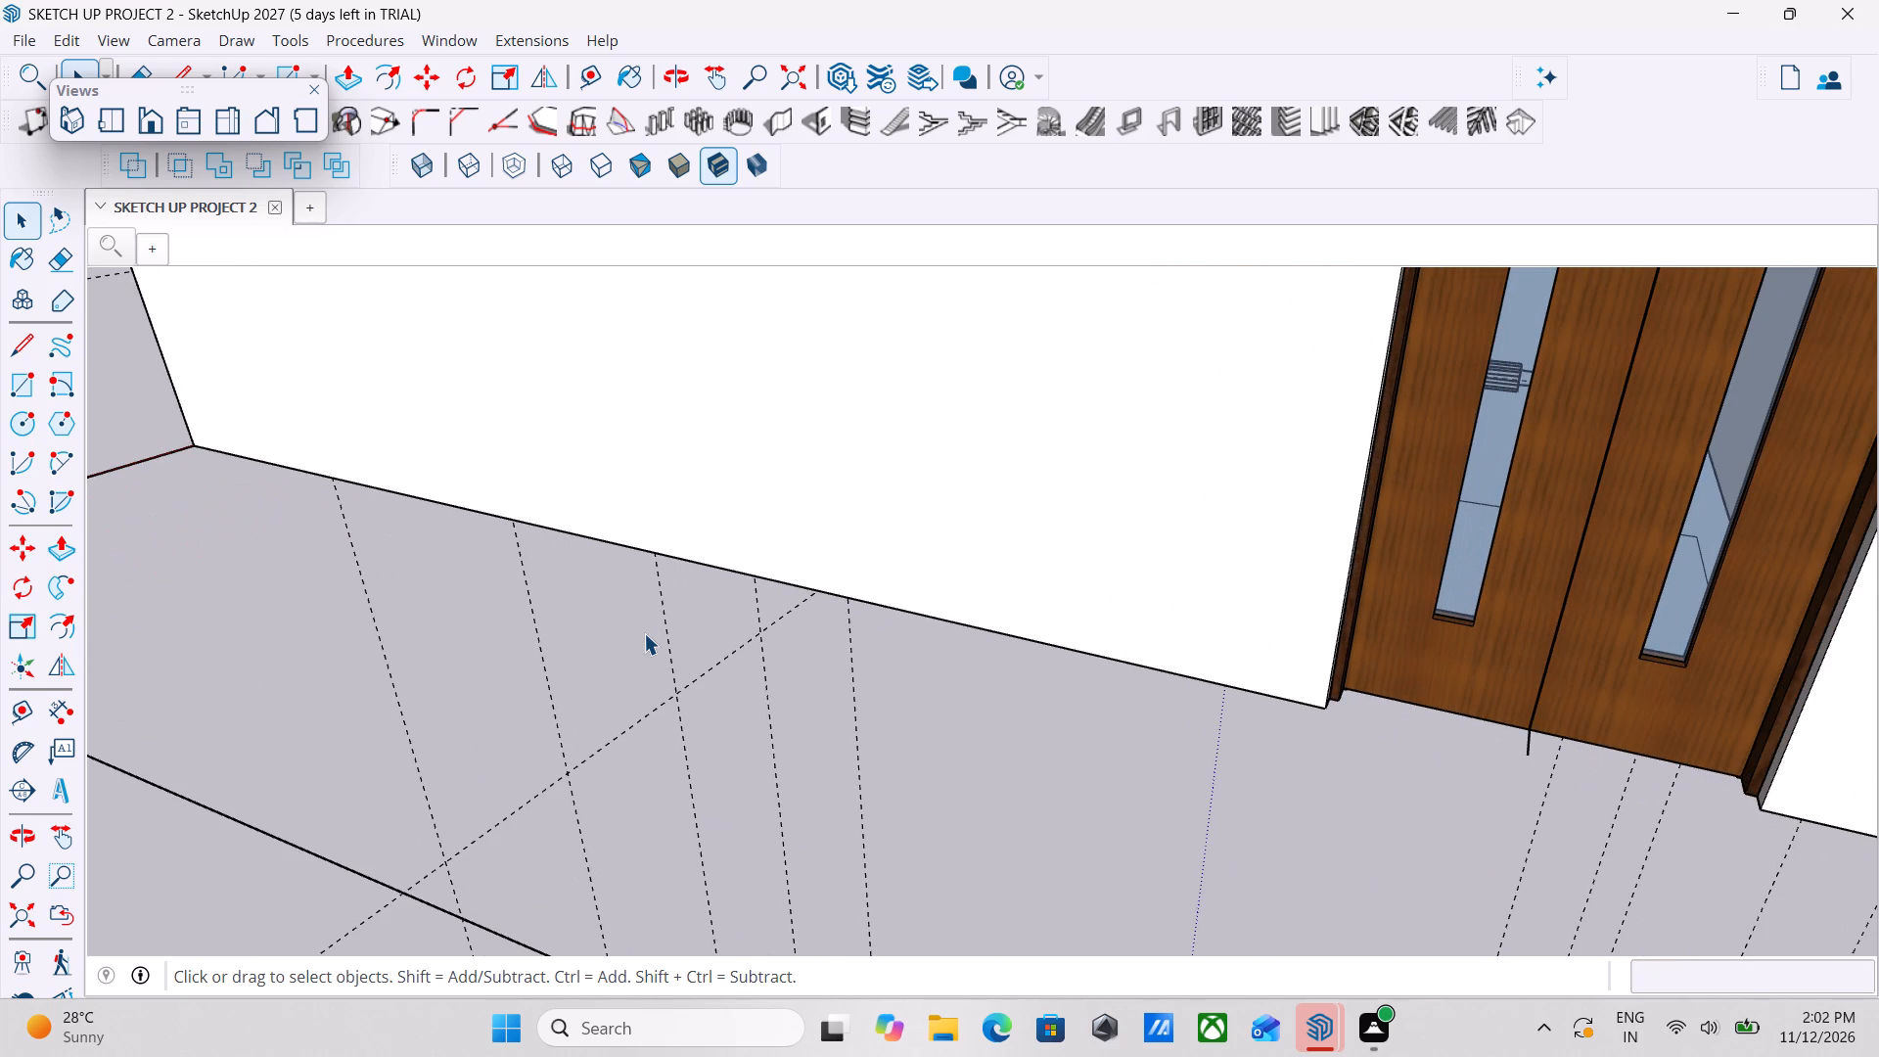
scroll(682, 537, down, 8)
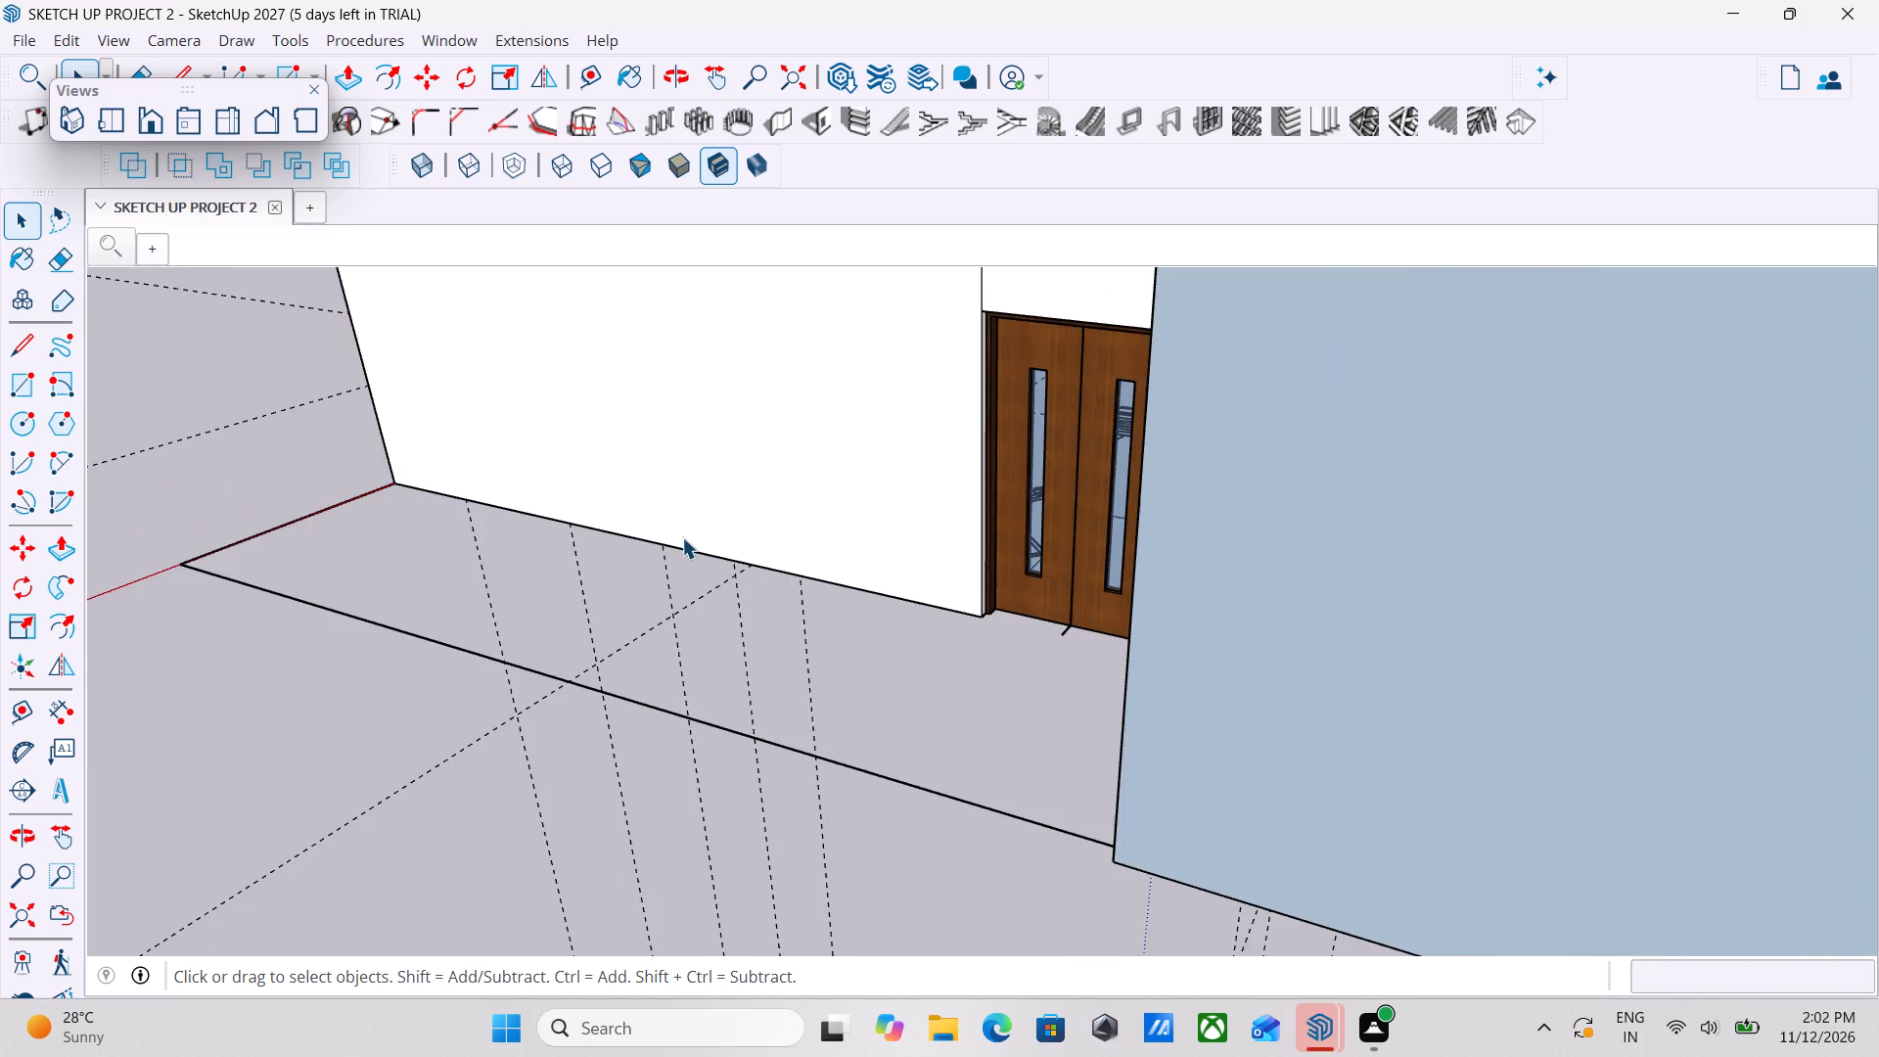
Examine the staircase, outer walls and window openings from several sides of the house.
middle_drag(753, 555, 391, 619)
scroll(596, 573, down, 5)
middle_drag(839, 632, 585, 584)
scroll(757, 595, down, 5)
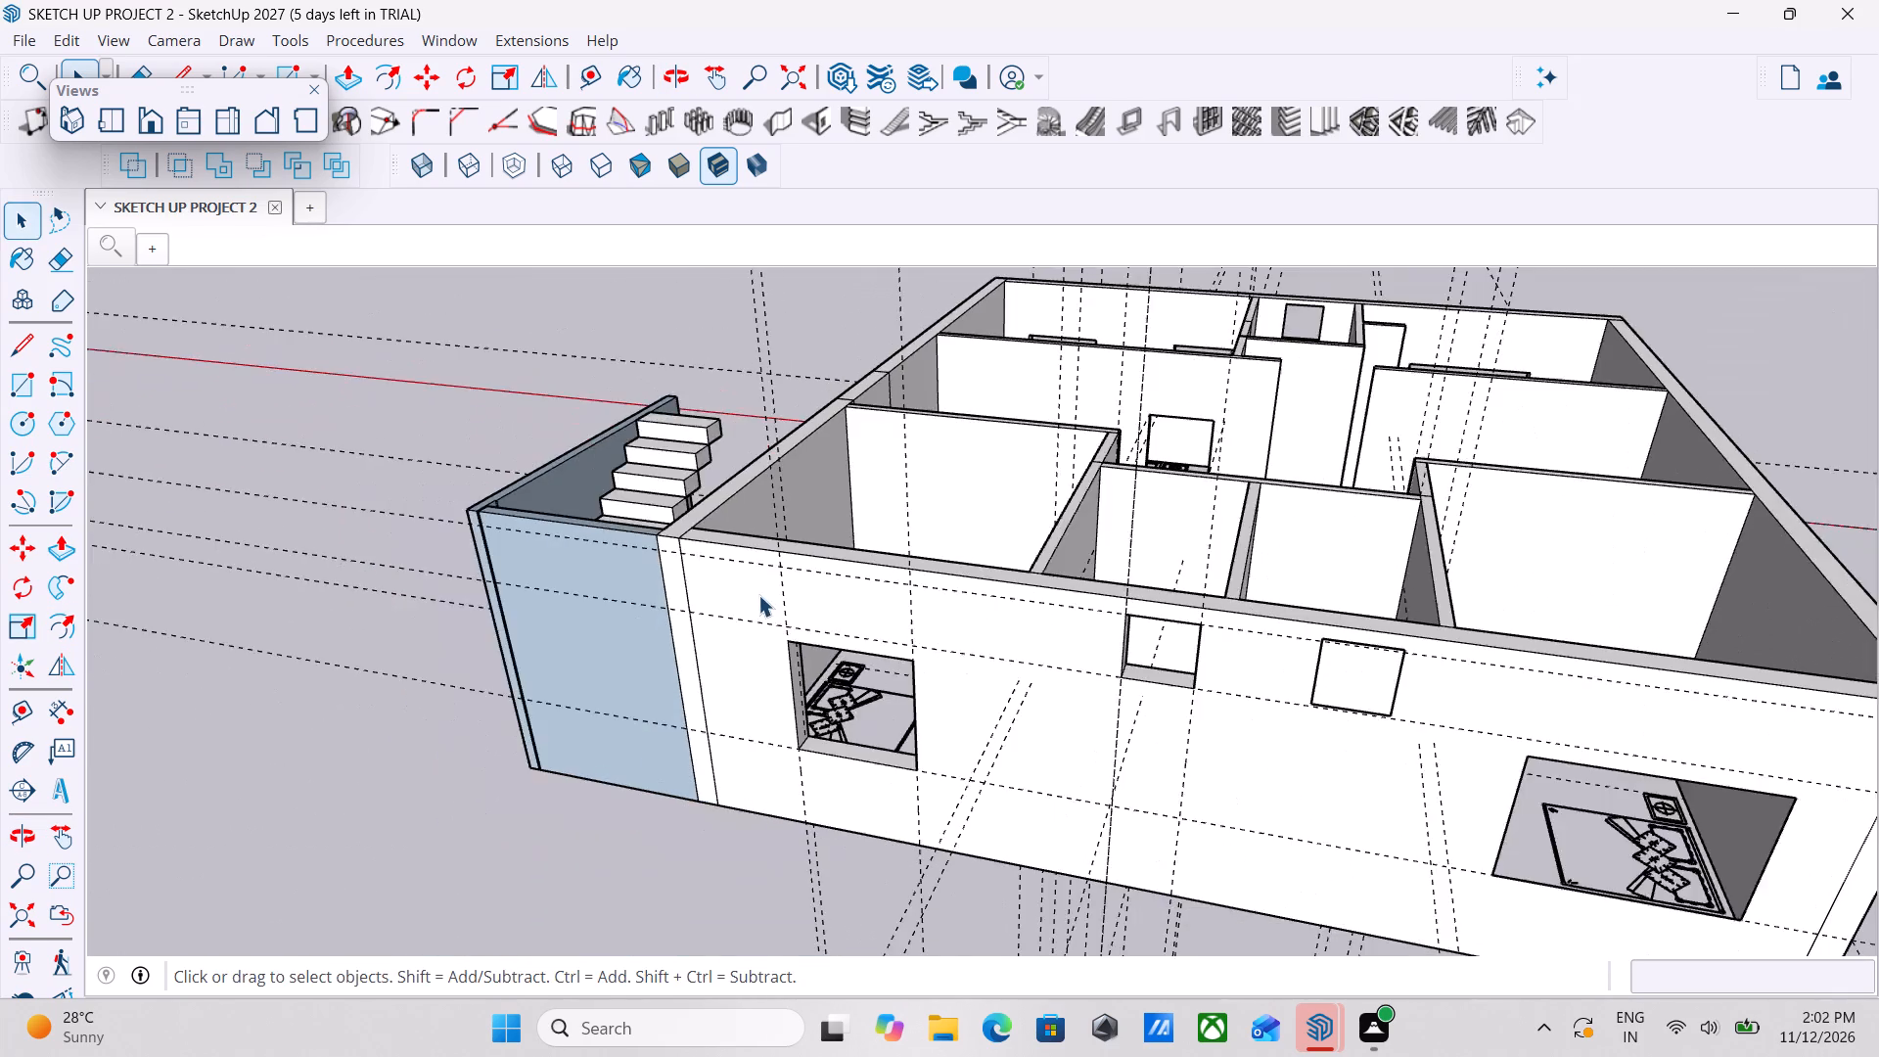
middle_drag(907, 621, 523, 593)
scroll(737, 624, down, 4)
middle_drag(924, 688, 387, 651)
middle_drag(1043, 653, 586, 624)
middle_drag(1141, 658, 718, 663)
scroll(716, 663, up, 1)
scroll(716, 664, down, 3)
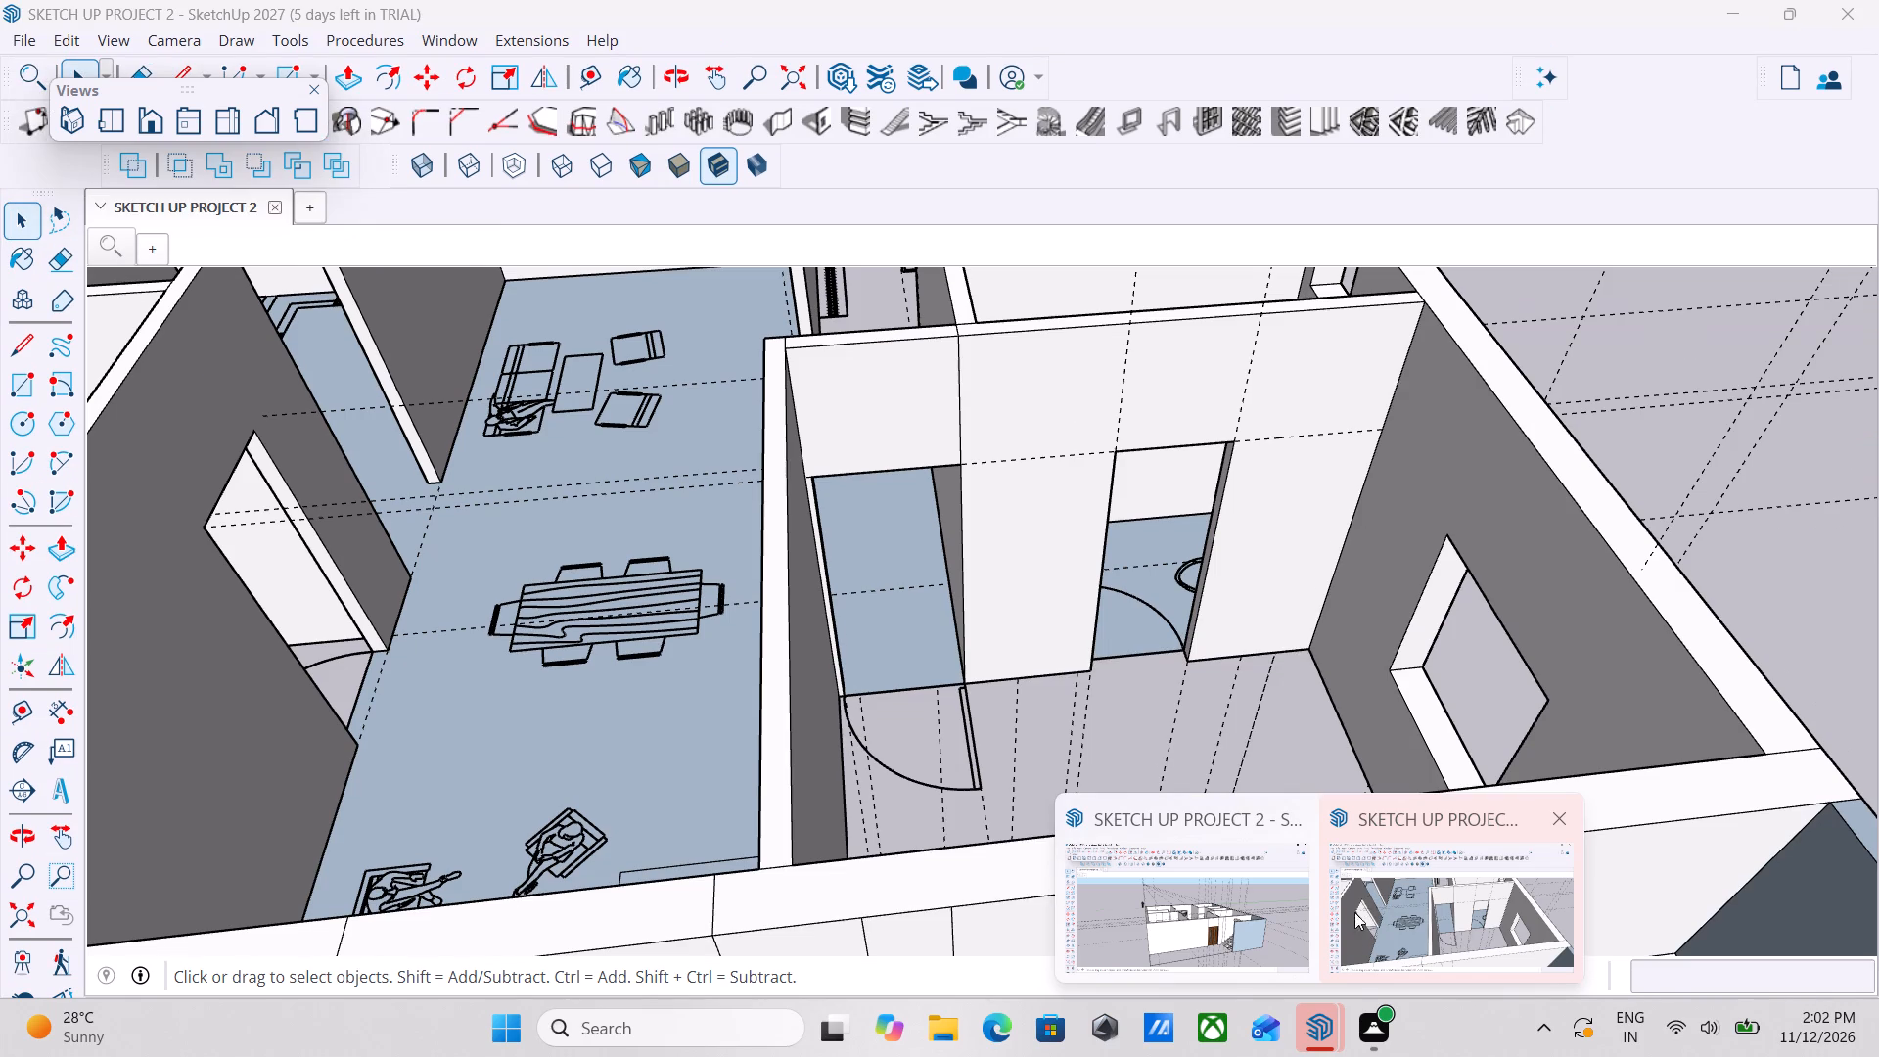
click(1197, 904)
middle_drag(1160, 631, 512, 645)
scroll(1152, 630, down, 1)
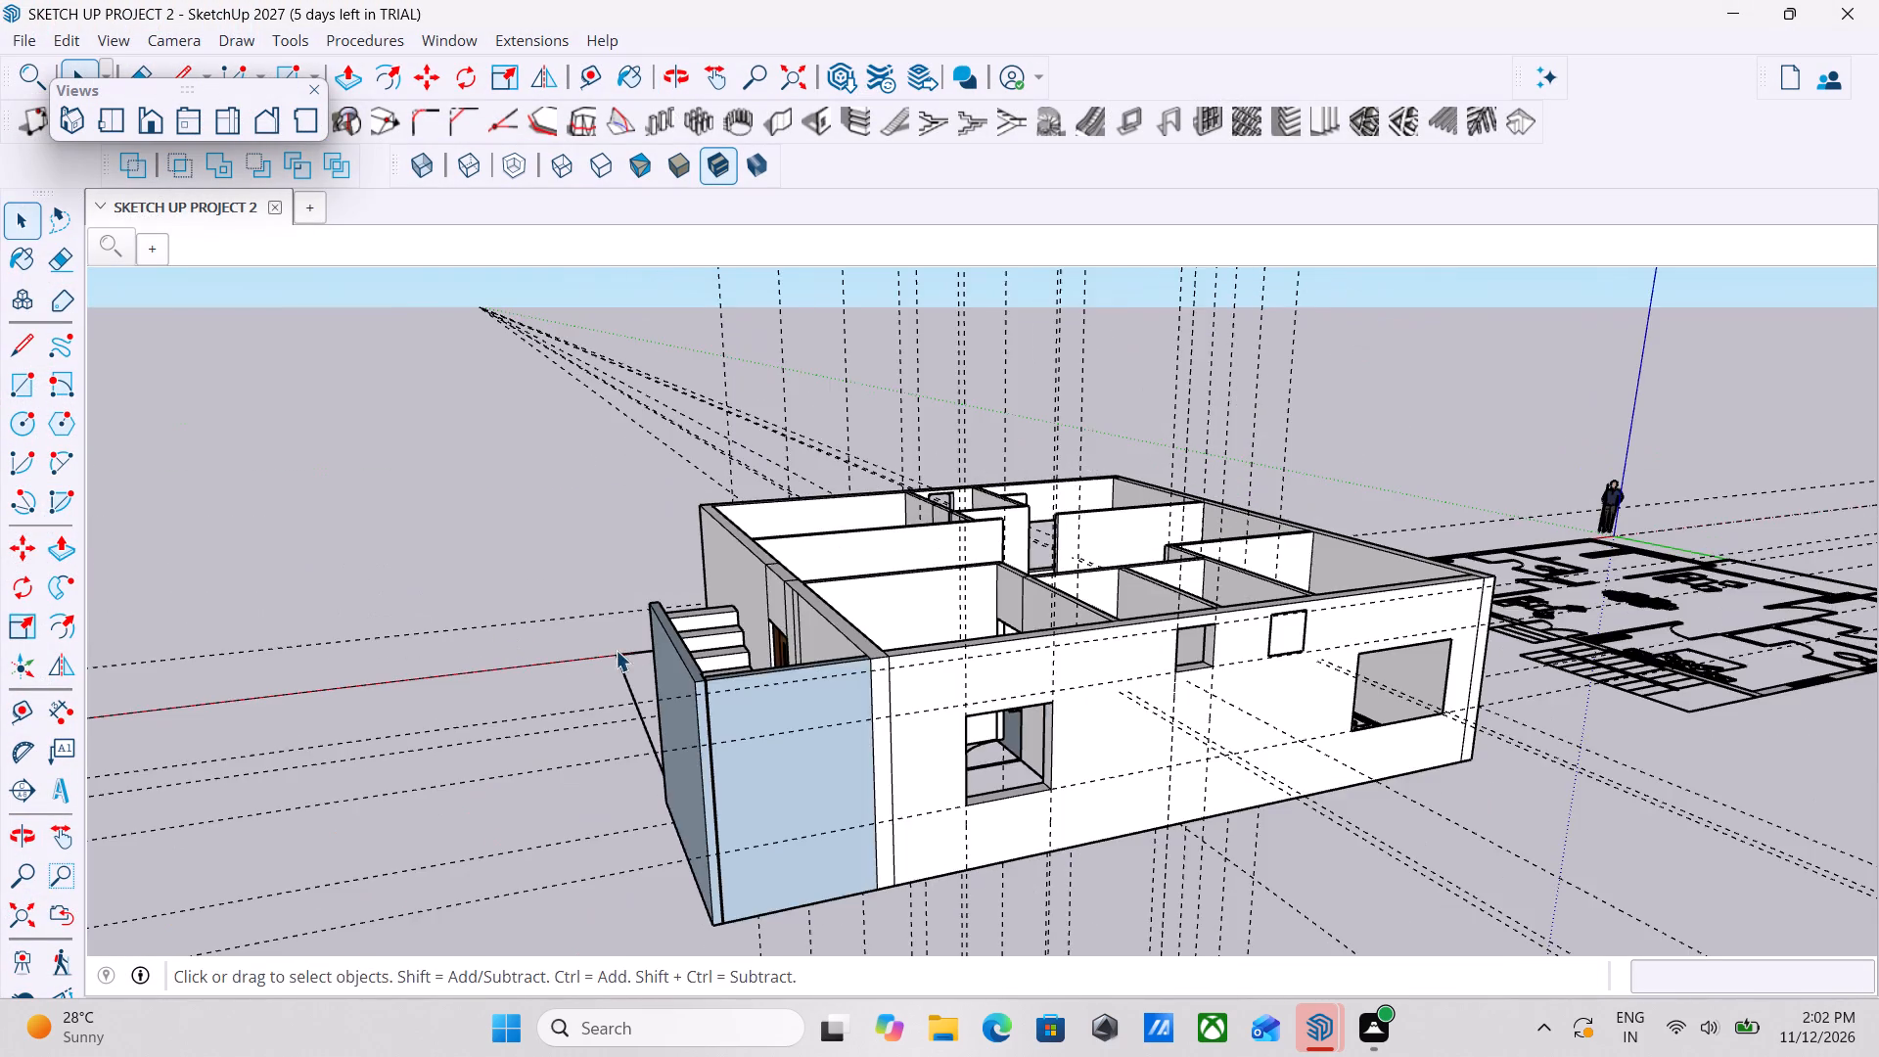
middle_drag(1094, 655, 595, 655)
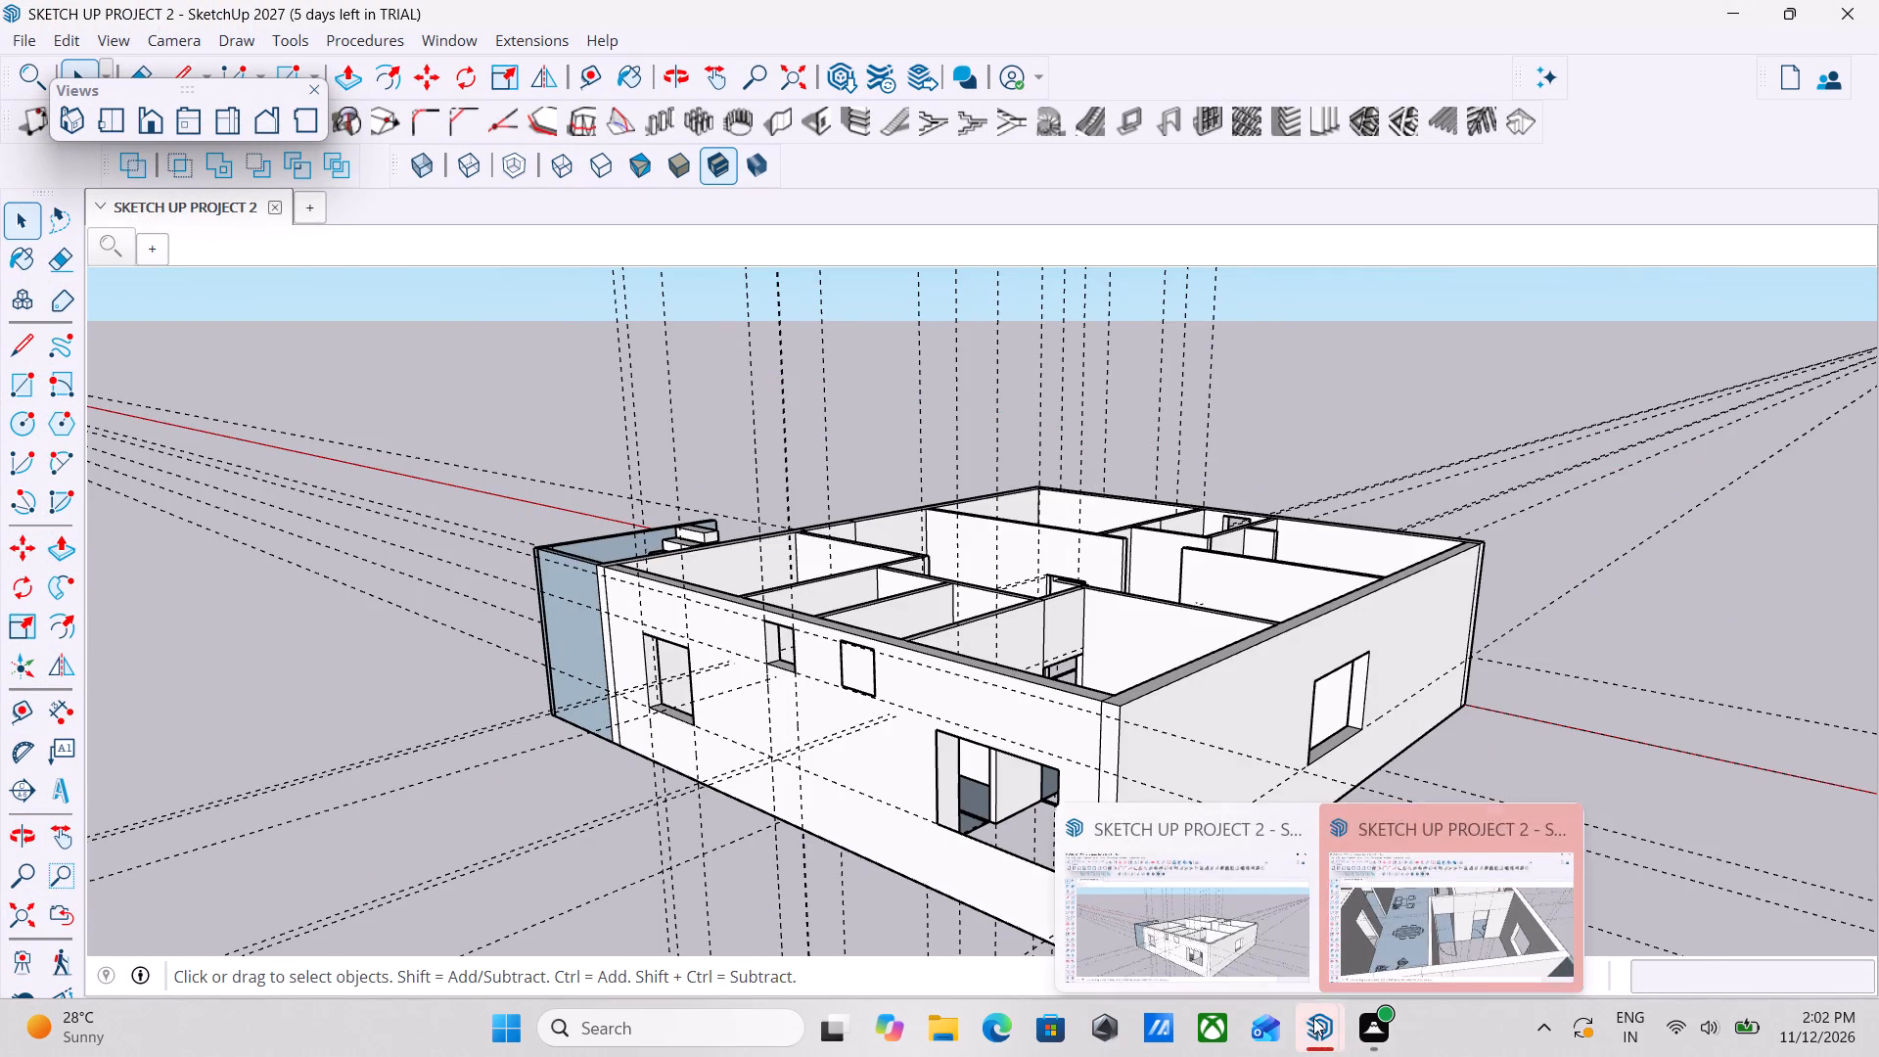
Switch to the other open SKETCH UP PROJECT 2 window and inspect its rooms and facades from all sides.
click(1422, 918)
scroll(1247, 575, down, 5)
middle_drag(1206, 664, 910, 639)
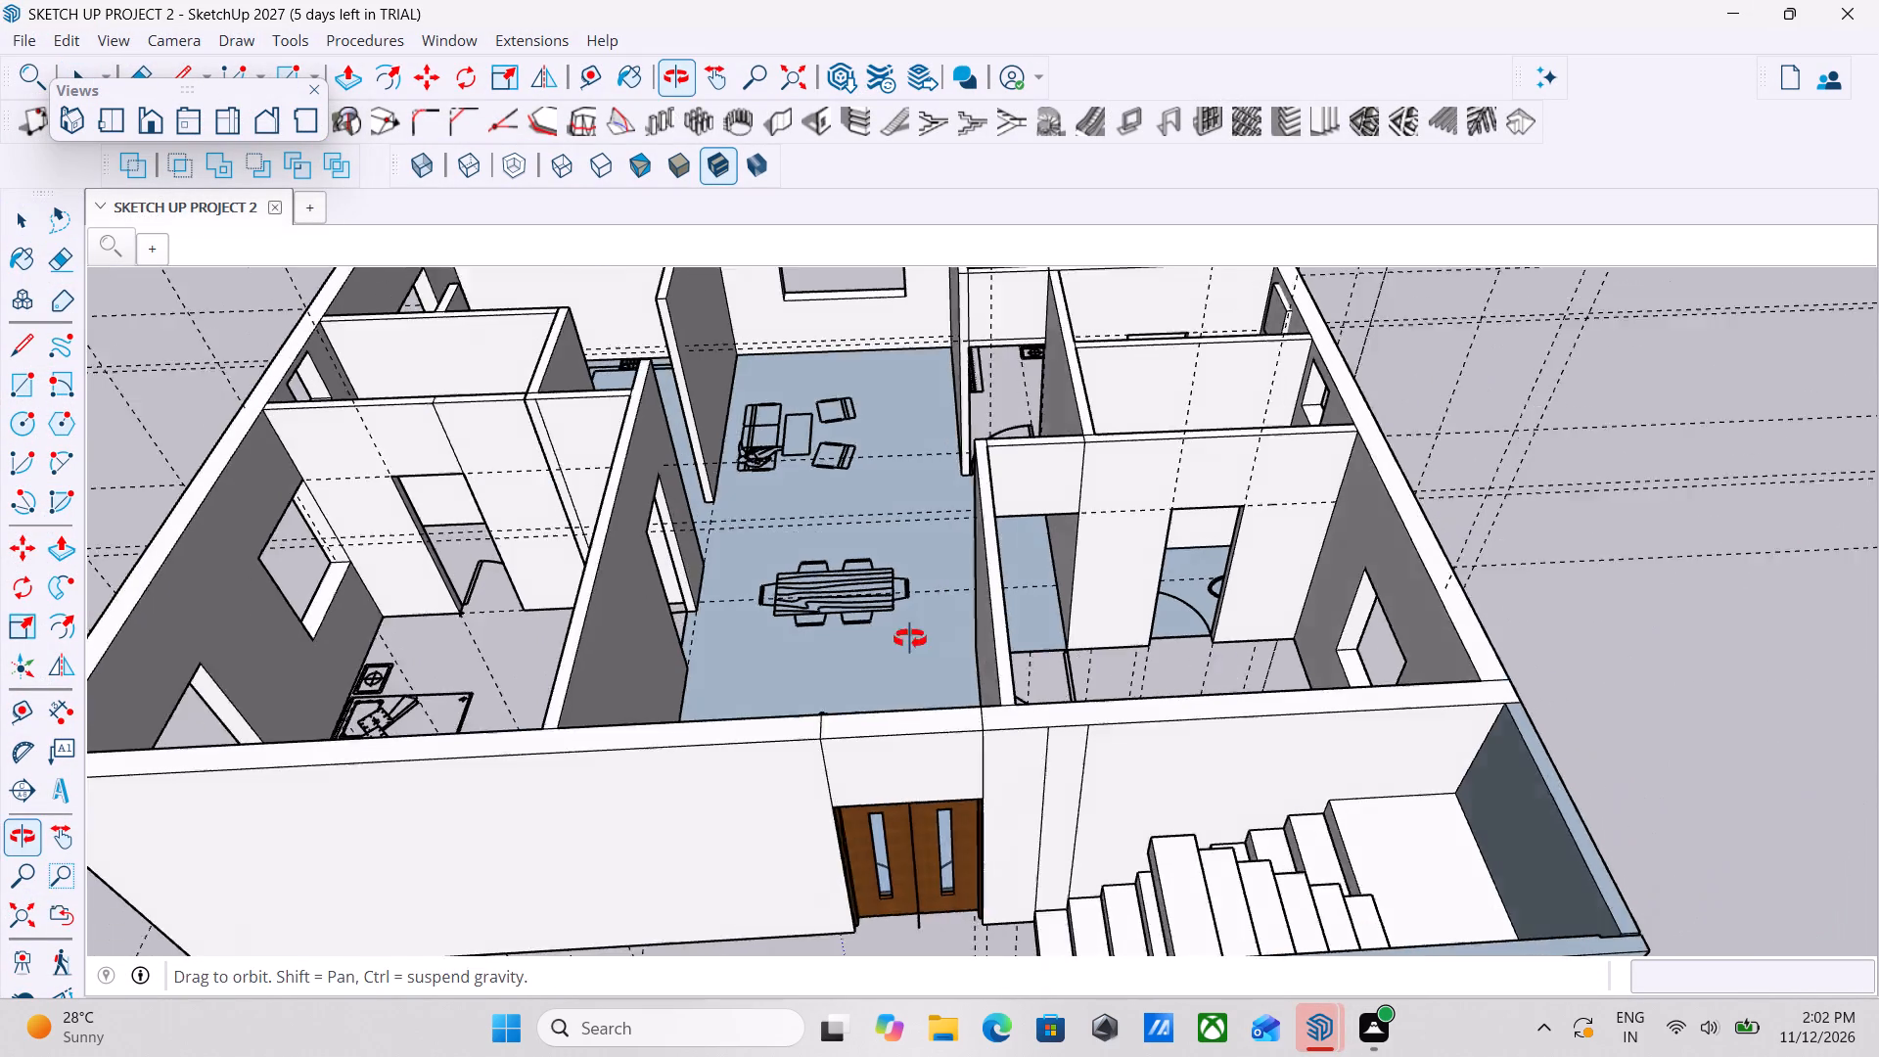
middle_drag(910, 639, 535, 633)
middle_click(756, 573)
middle_drag(1272, 670, 869, 574)
middle_drag(1366, 711, 848, 624)
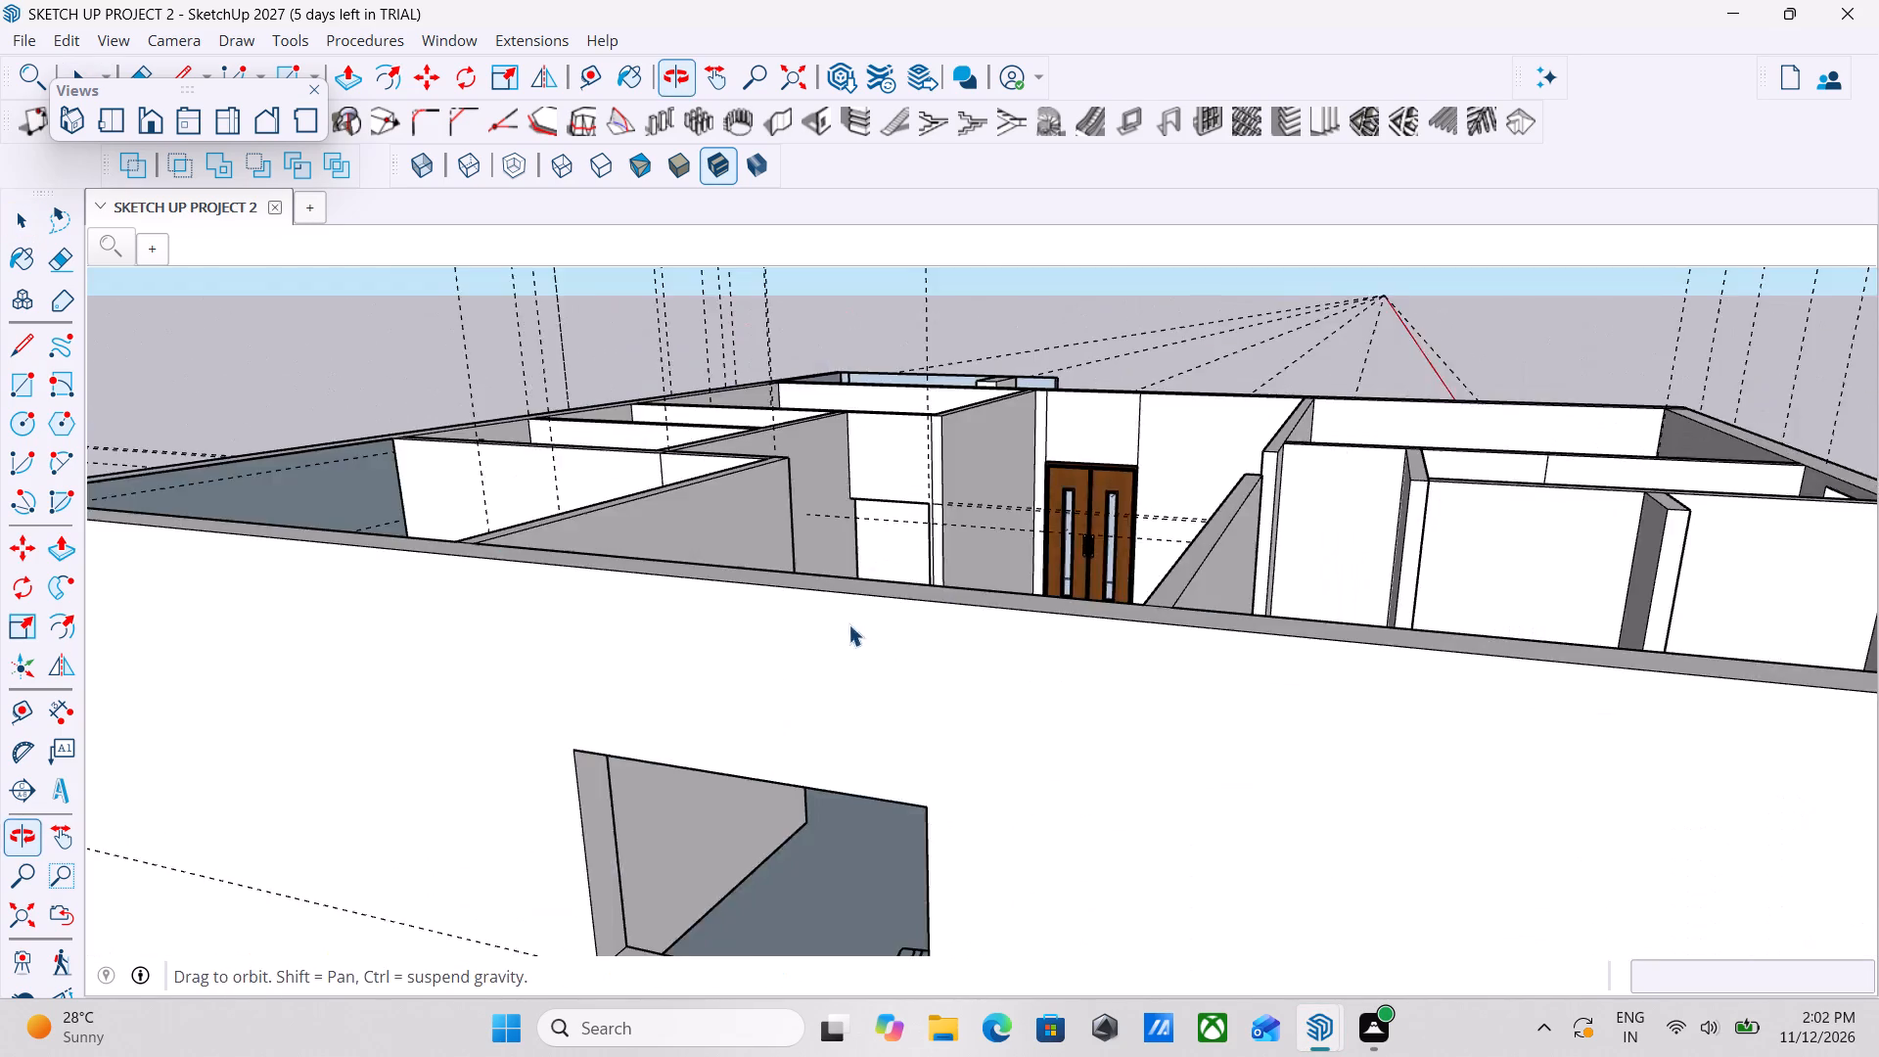
scroll(1070, 693, down, 4)
scroll(1077, 698, up, 1)
middle_drag(915, 720, 743, 889)
scroll(1080, 655, down, 5)
middle_drag(1310, 654, 945, 628)
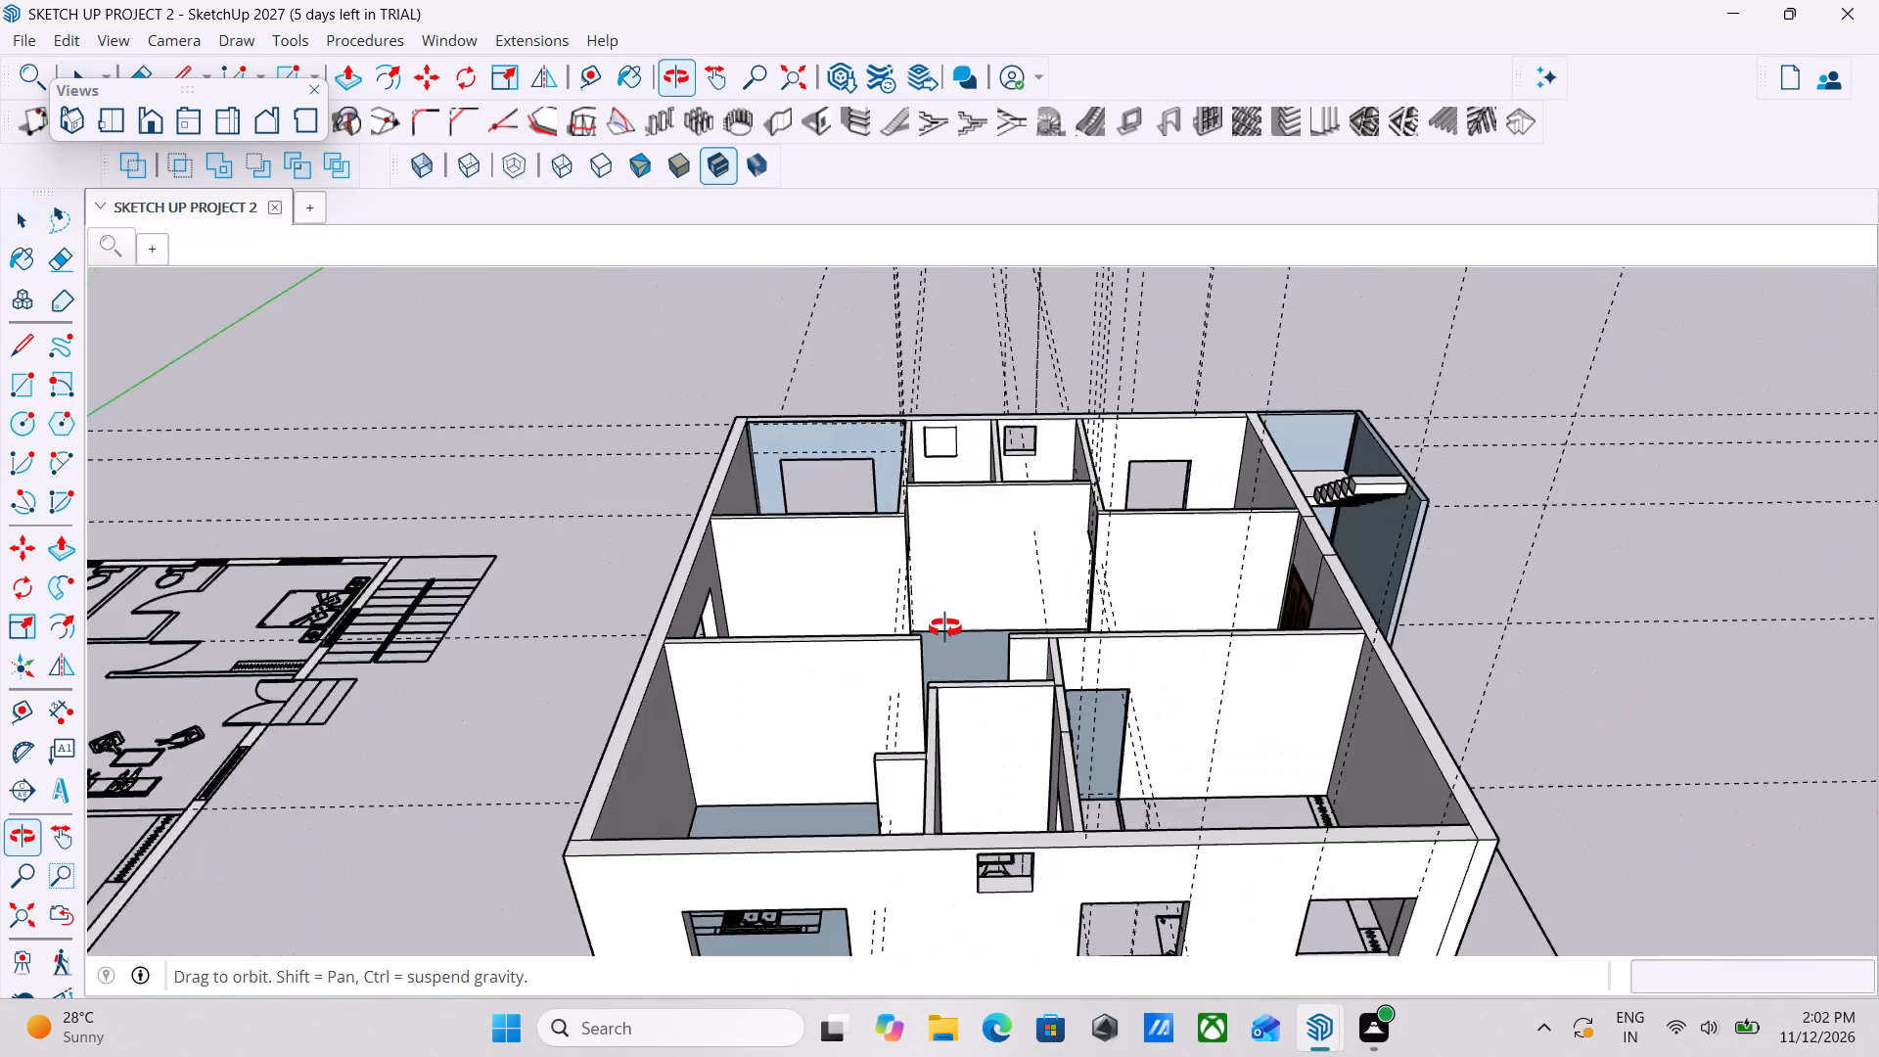
middle_drag(945, 628, 714, 682)
middle_drag(1109, 658, 1286, 715)
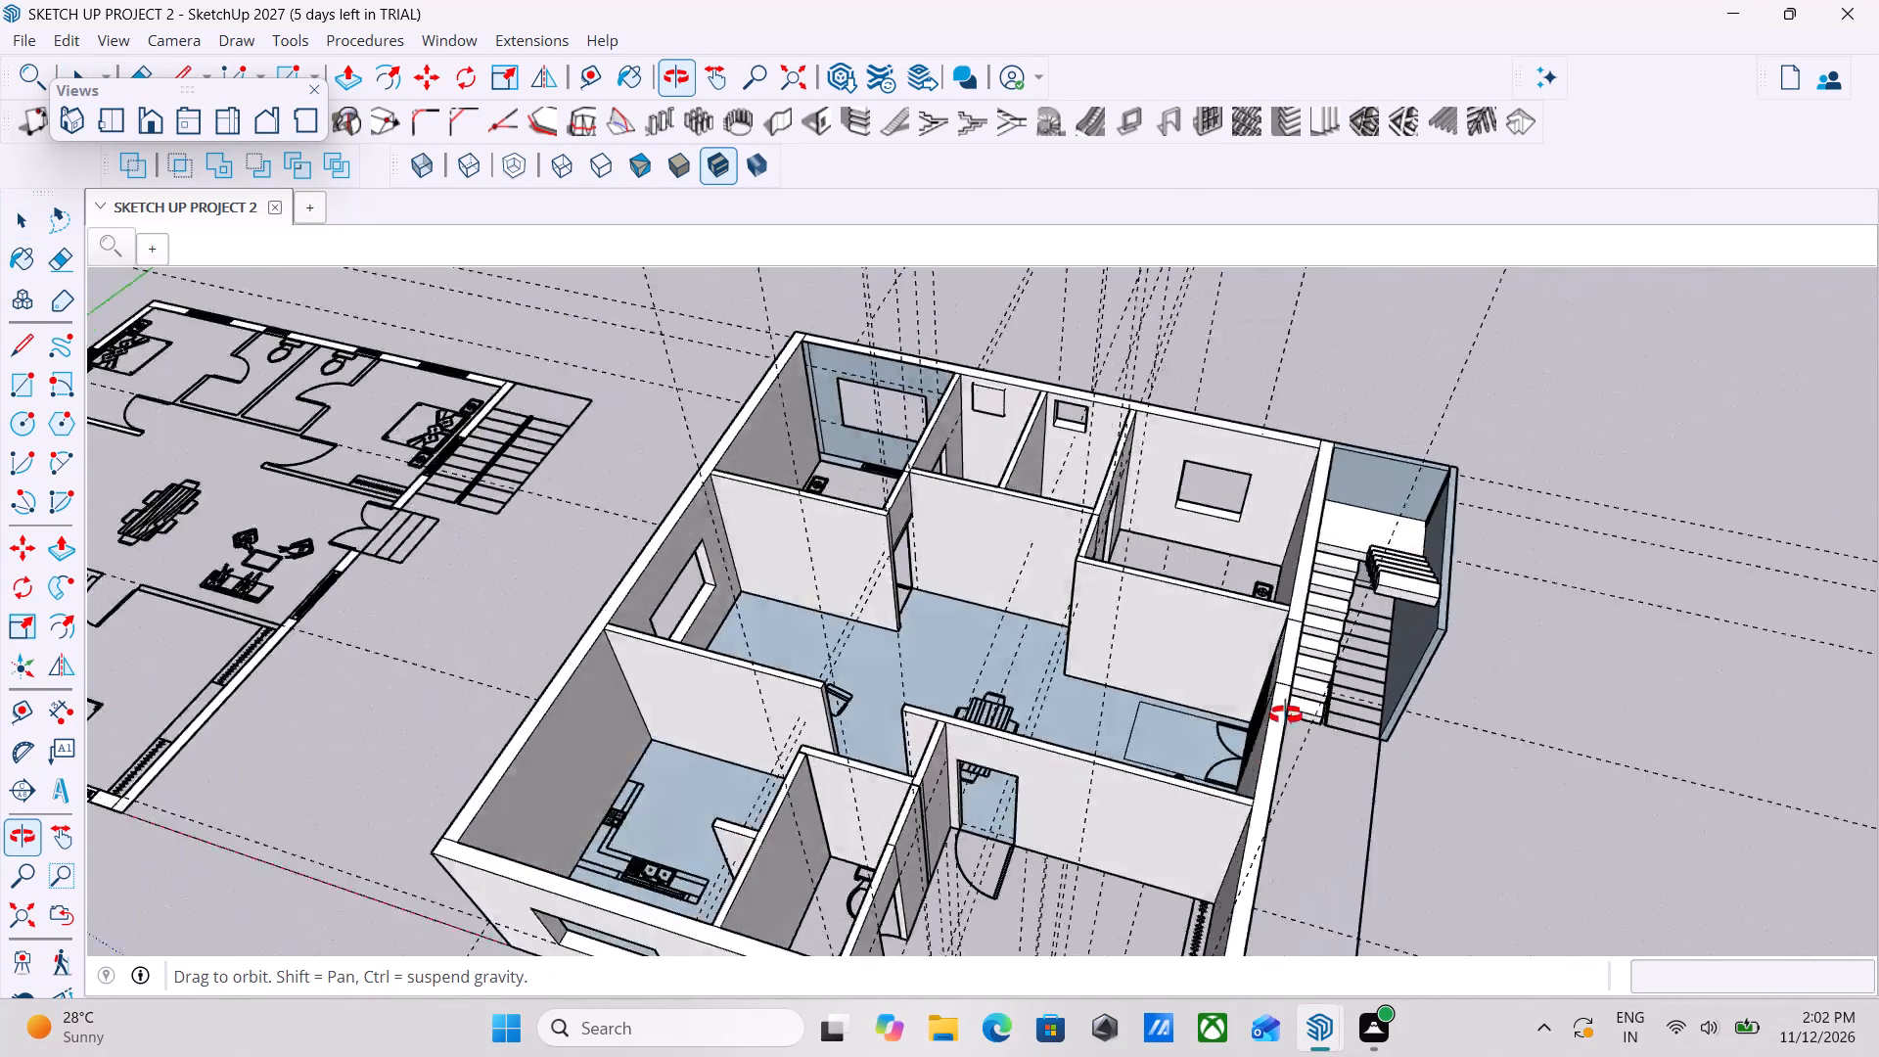
middle_drag(1286, 715, 1293, 711)
middle_drag(1008, 730, 756, 683)
middle_drag(774, 785, 378, 673)
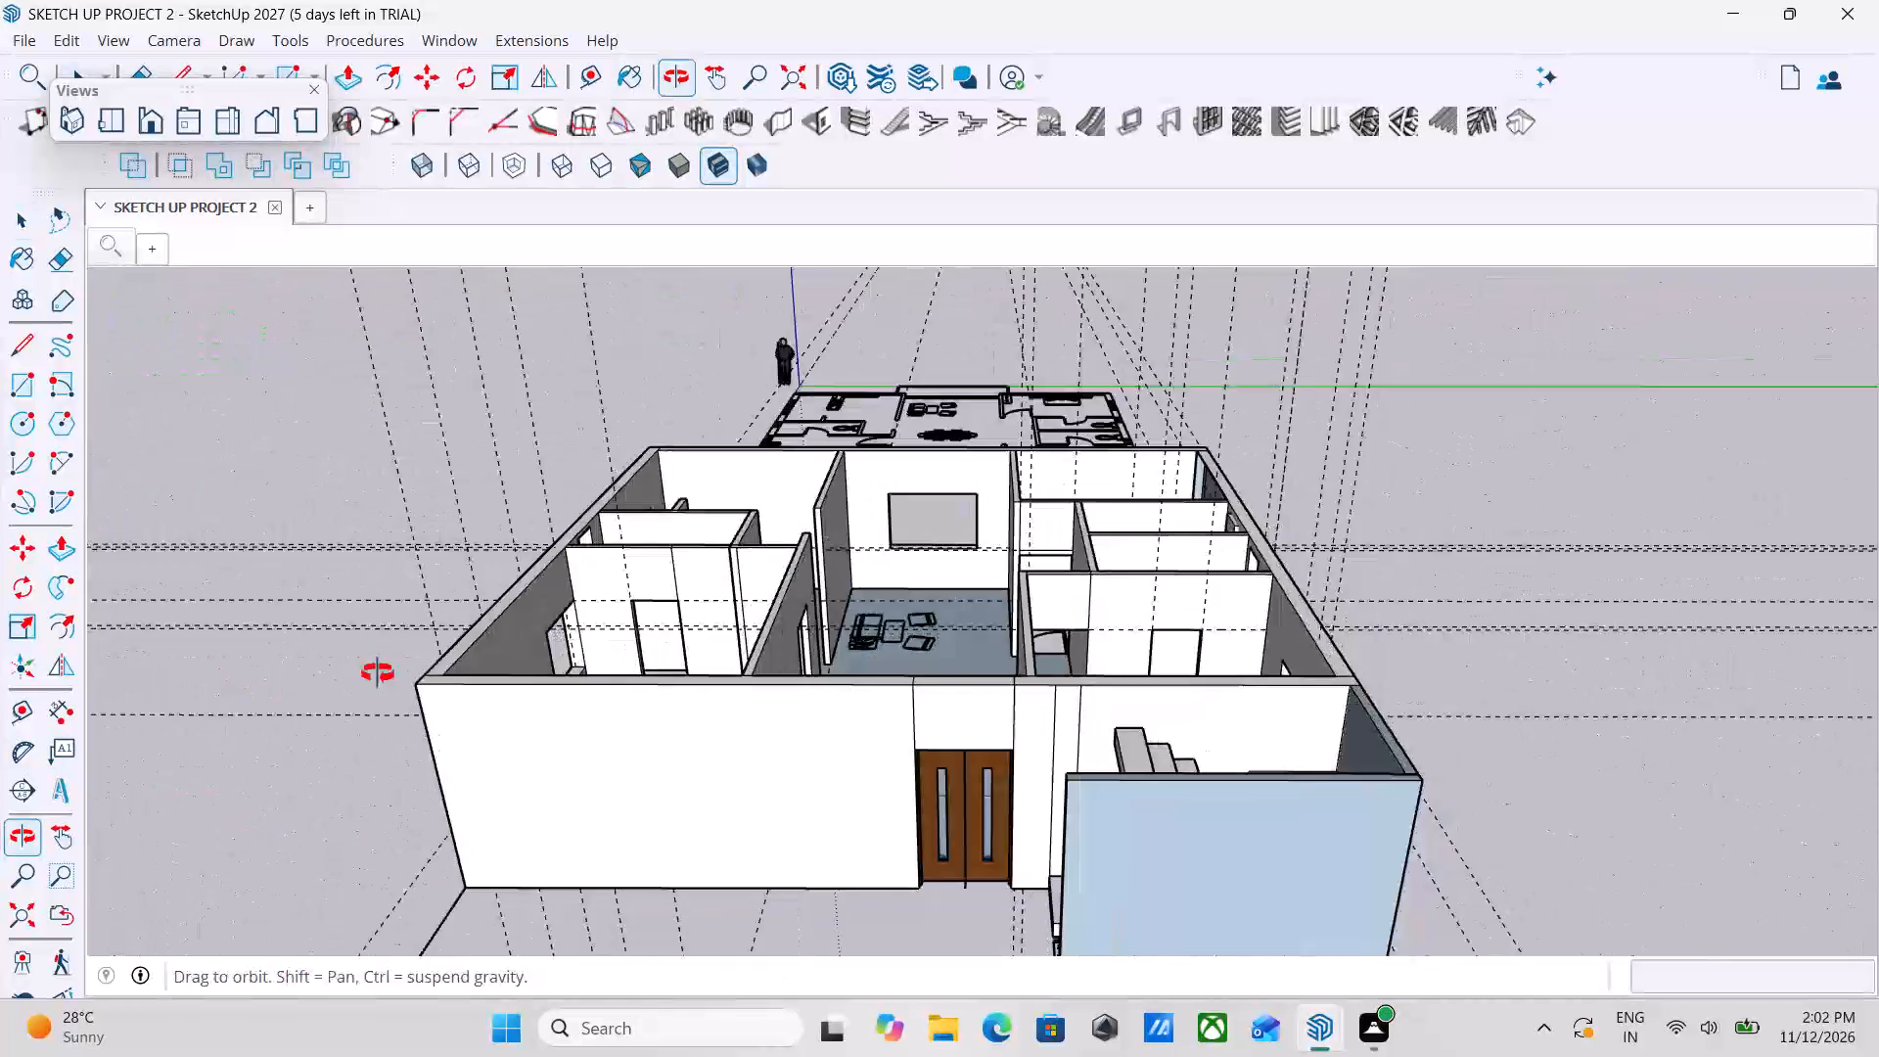
Examine the outer walls, window openings and interior rooms of the house from all sides and from above.
middle_drag(378, 673, 952, 530)
middle_drag(696, 706, 875, 737)
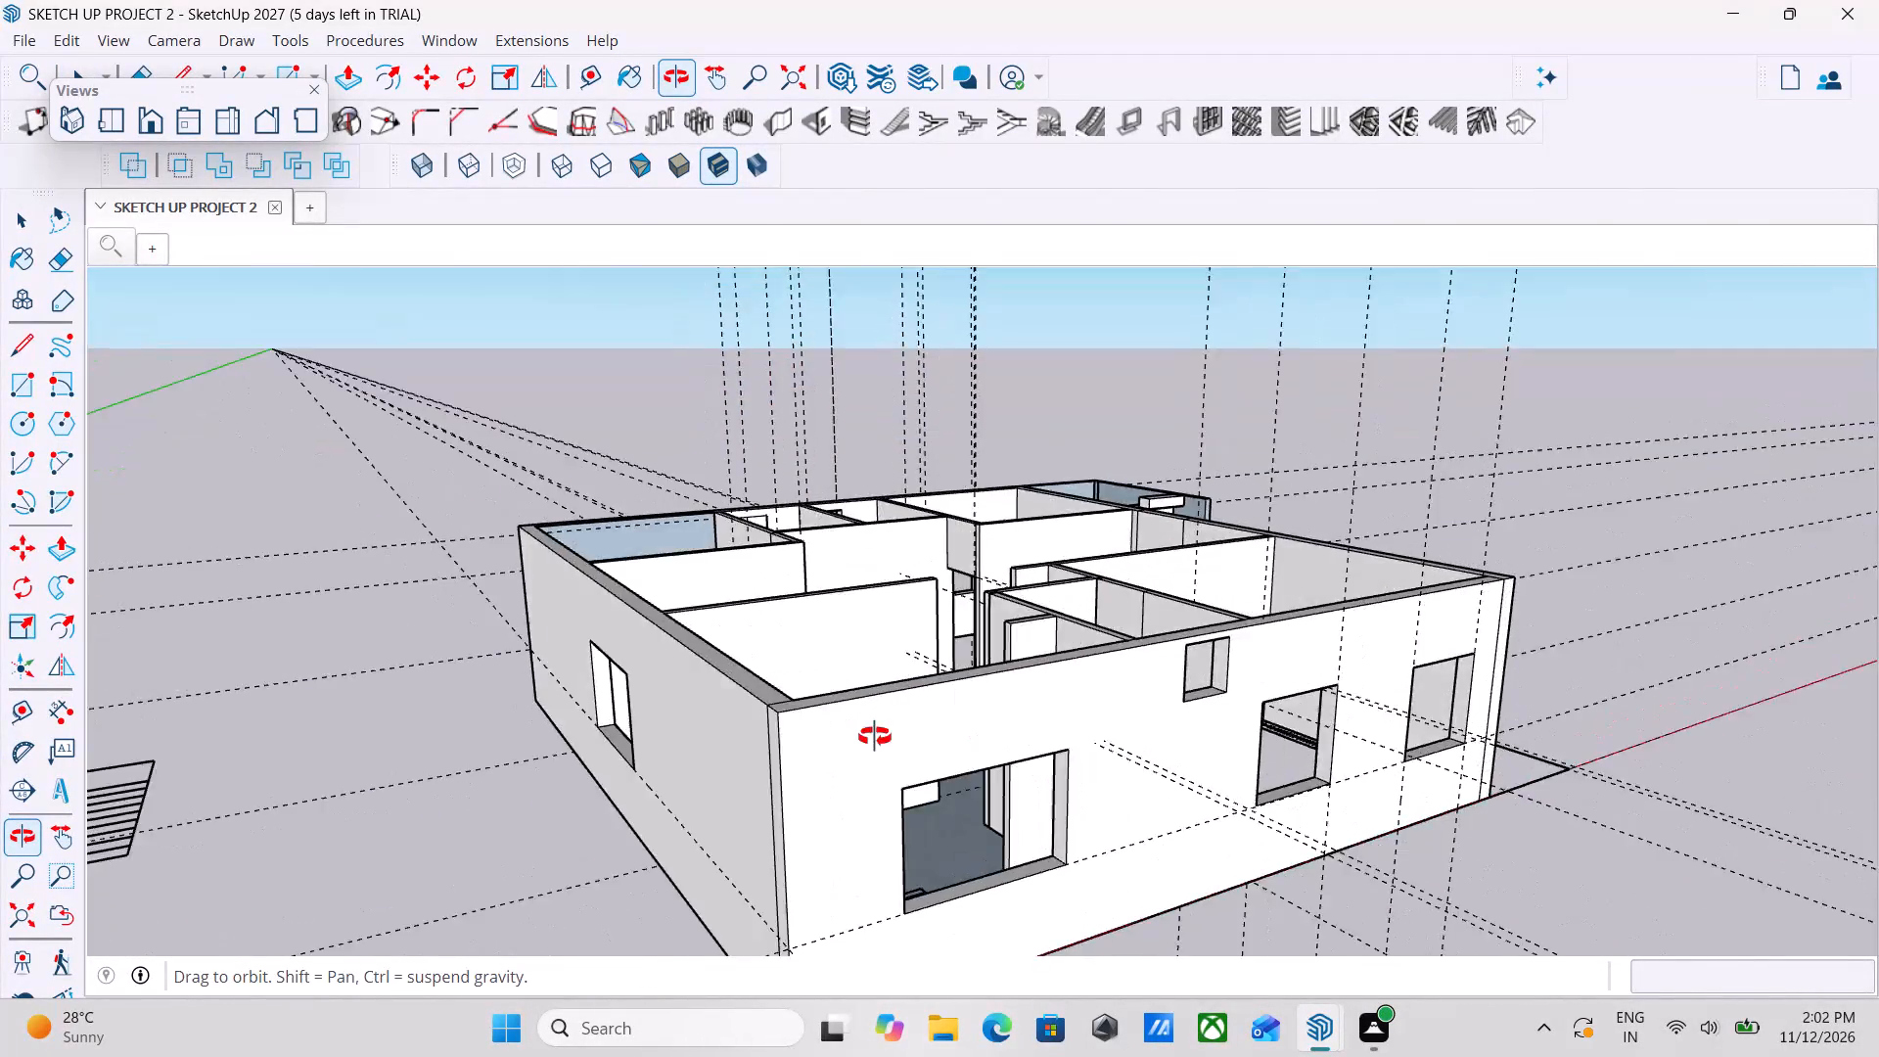
middle_drag(875, 737, 769, 726)
scroll(769, 726, up, 1)
scroll(769, 726, down, 4)
middle_drag(943, 736, 593, 783)
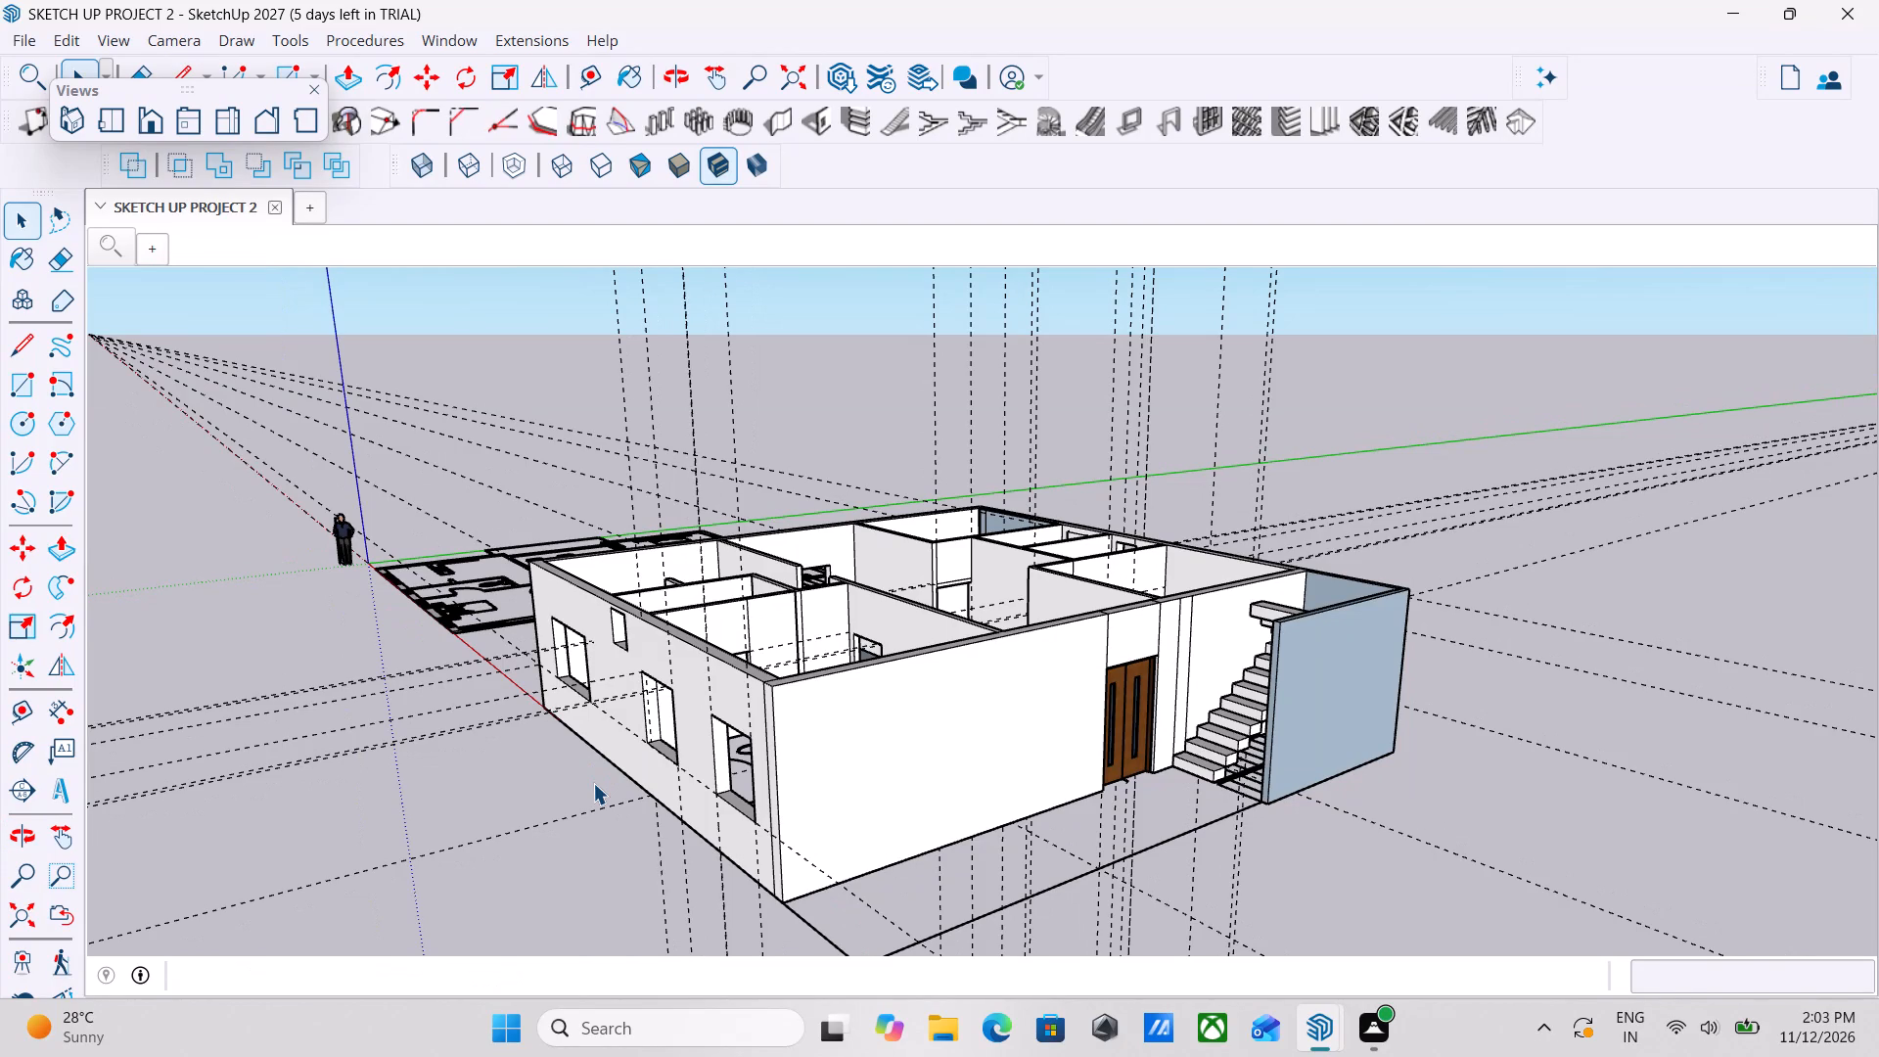
scroll(697, 850, down, 1)
scroll(514, 604, up, 2)
middle_drag(699, 546, 795, 505)
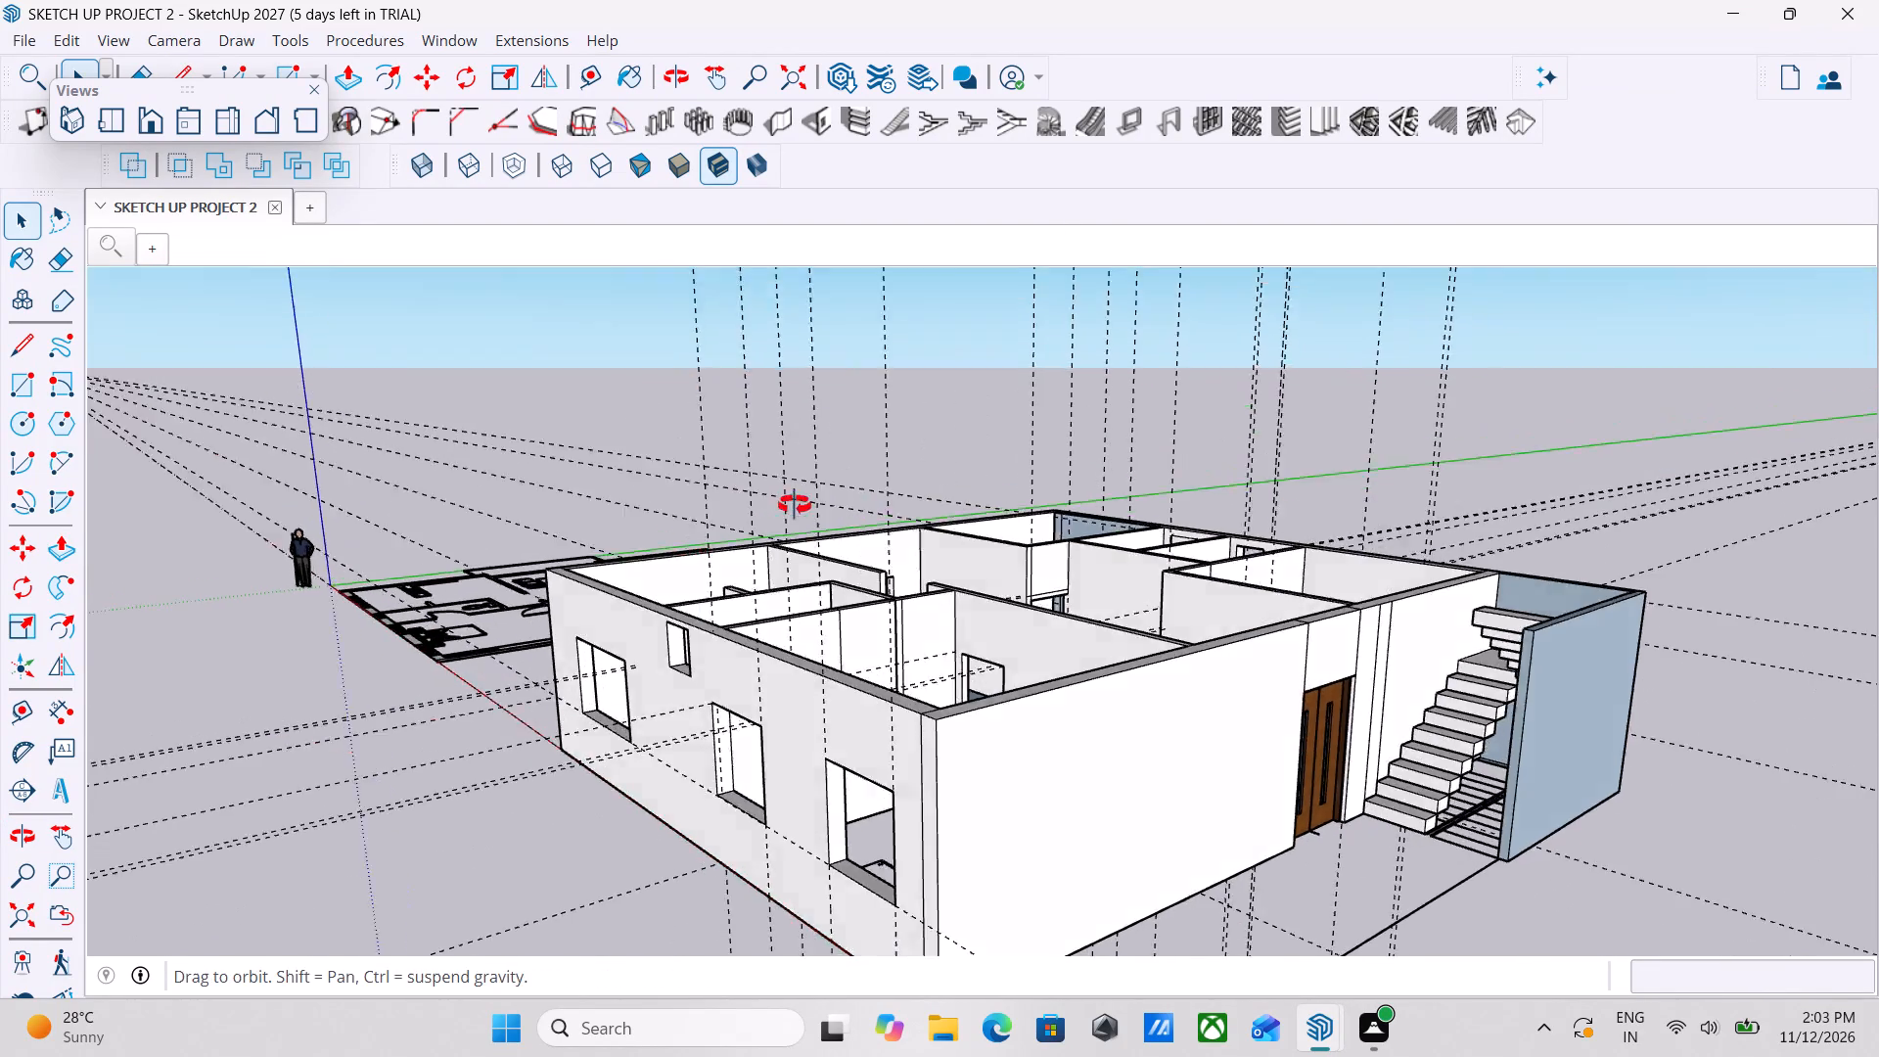
middle_drag(795, 505, 895, 483)
middle_drag(973, 597, 766, 773)
scroll(587, 746, up, 1)
middle_drag(768, 676, 795, 696)
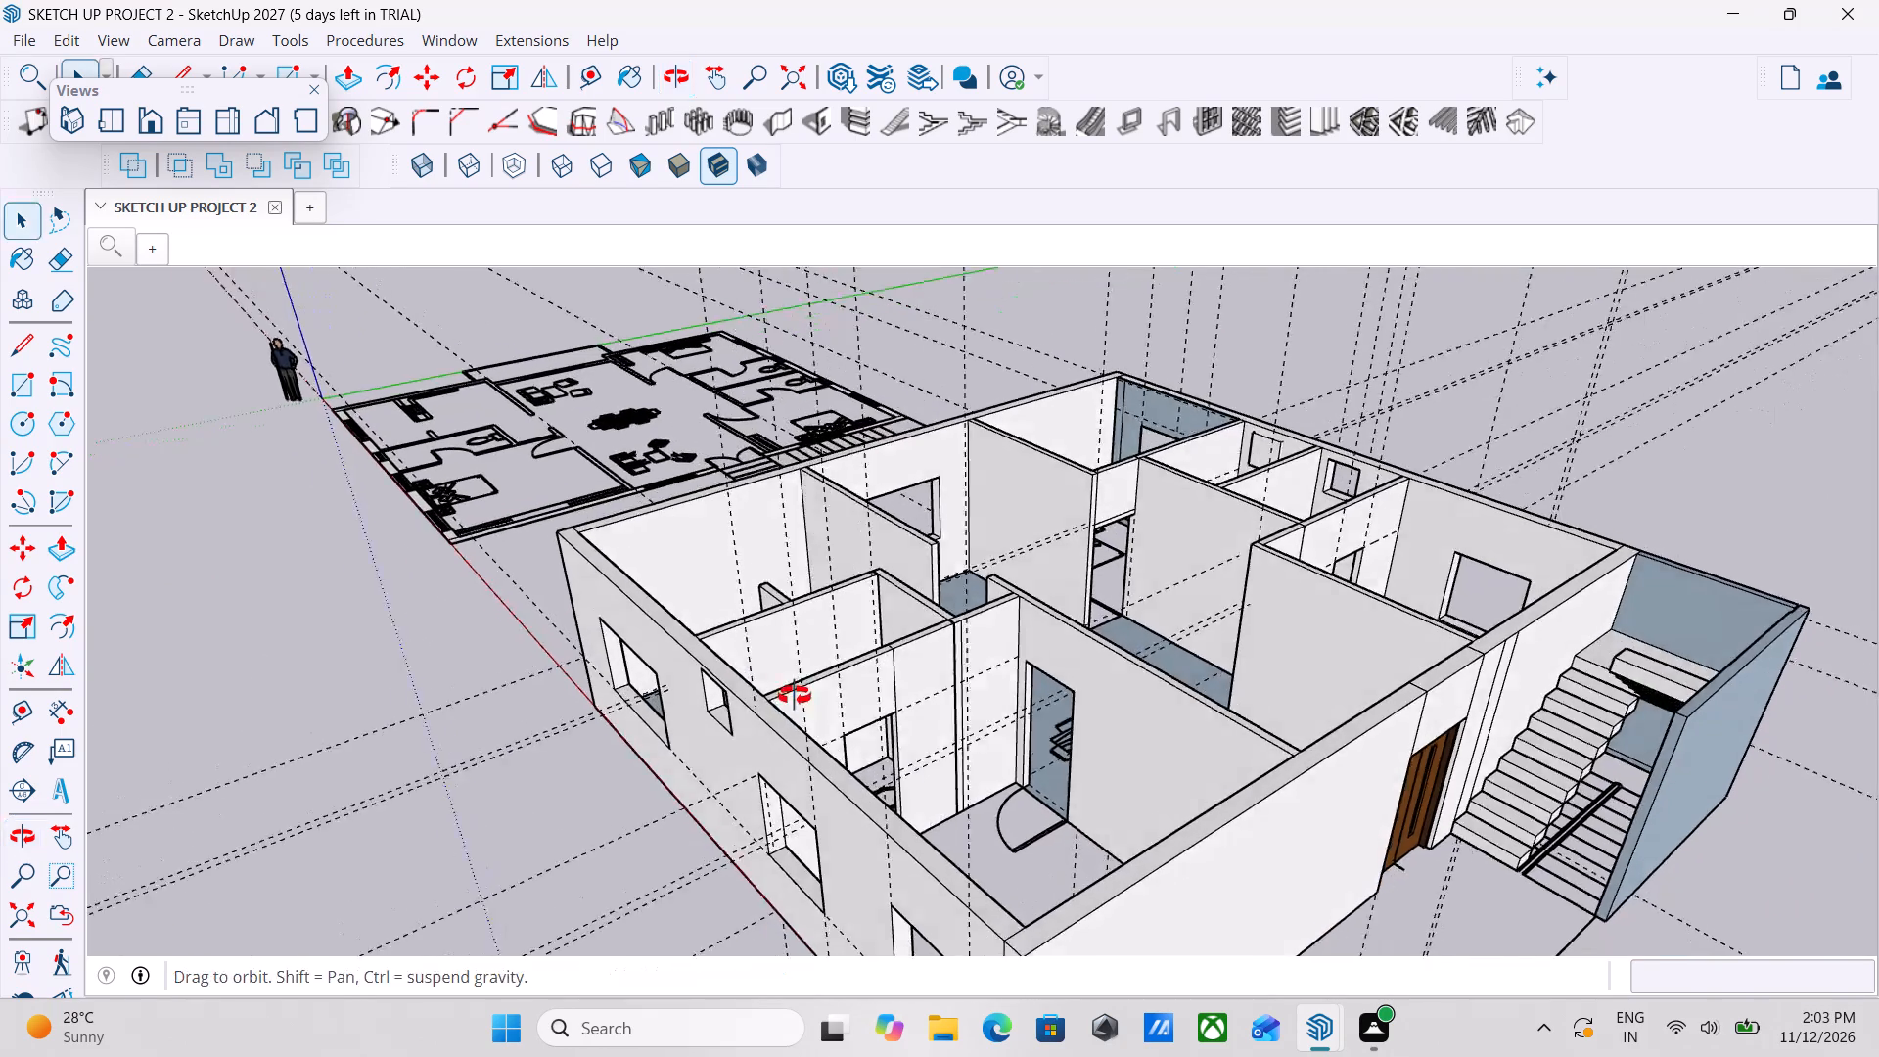
middle_drag(795, 696, 884, 732)
middle_drag(761, 480, 1048, 589)
middle_drag(555, 507, 957, 556)
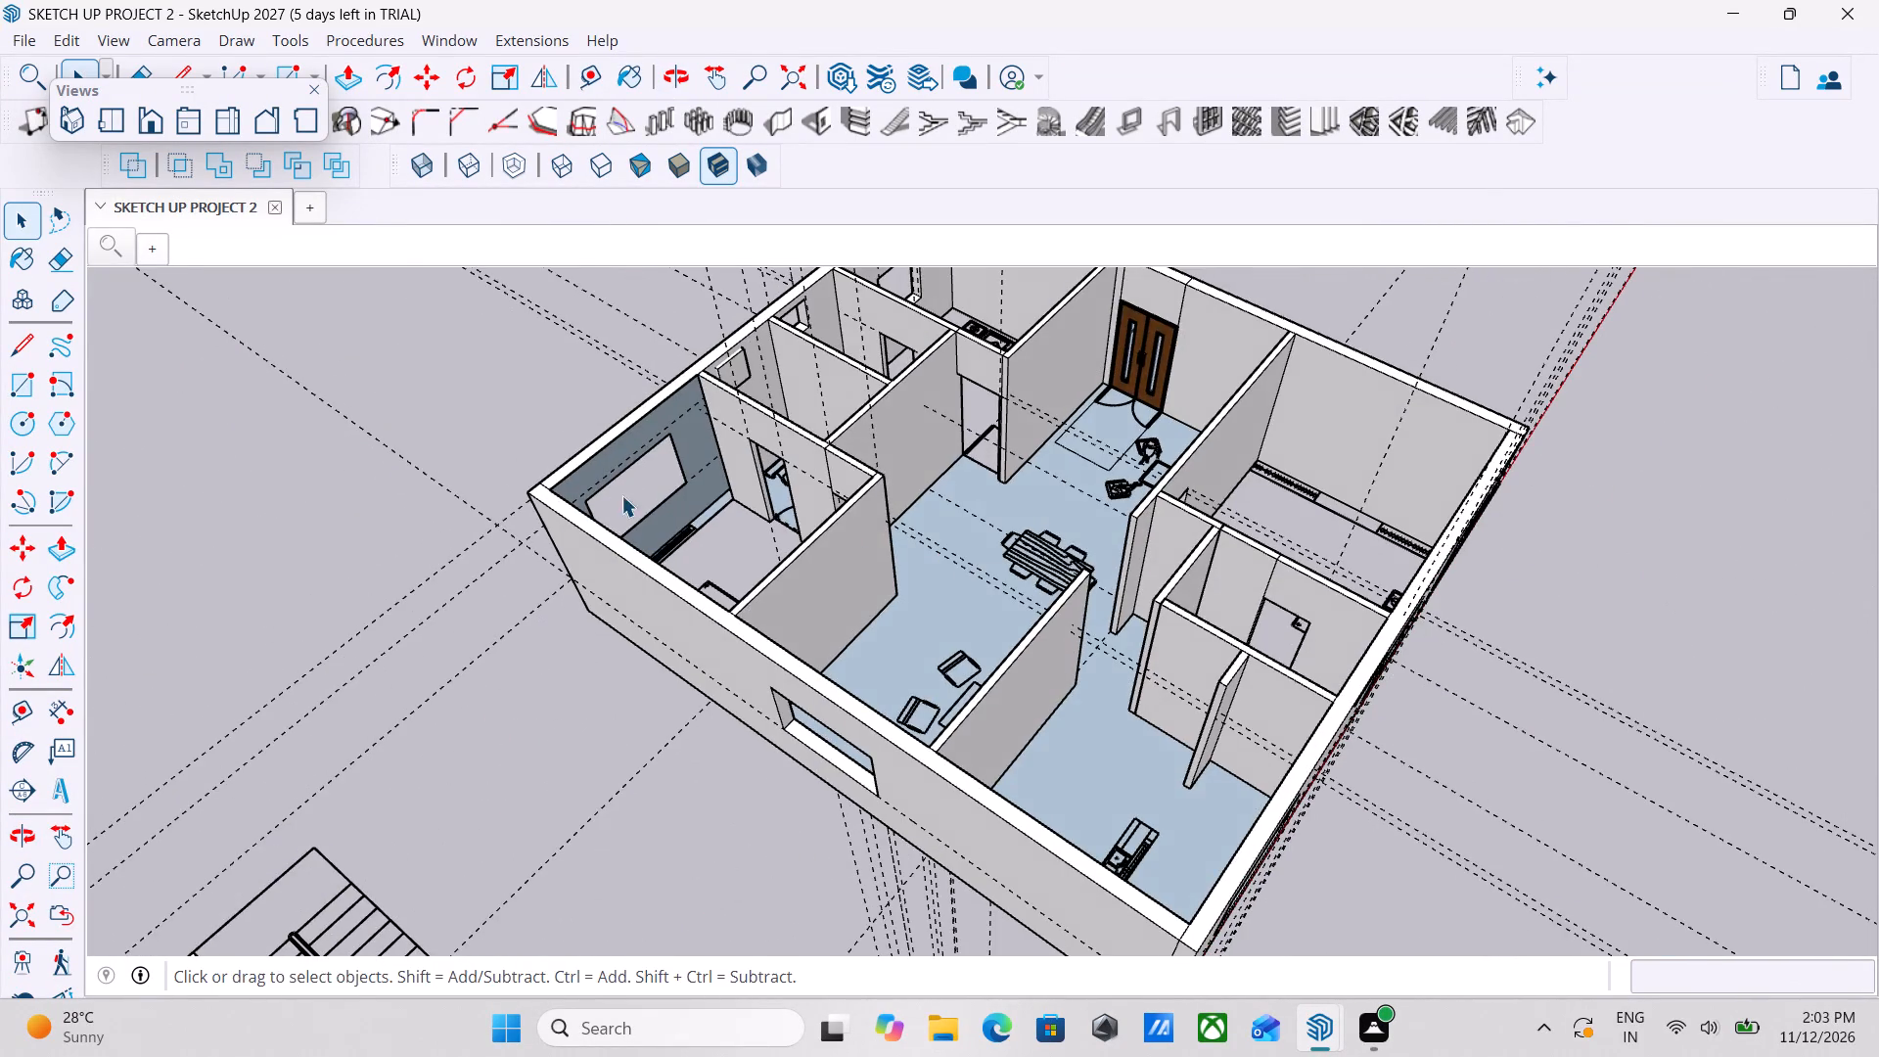
middle_drag(346, 448, 682, 397)
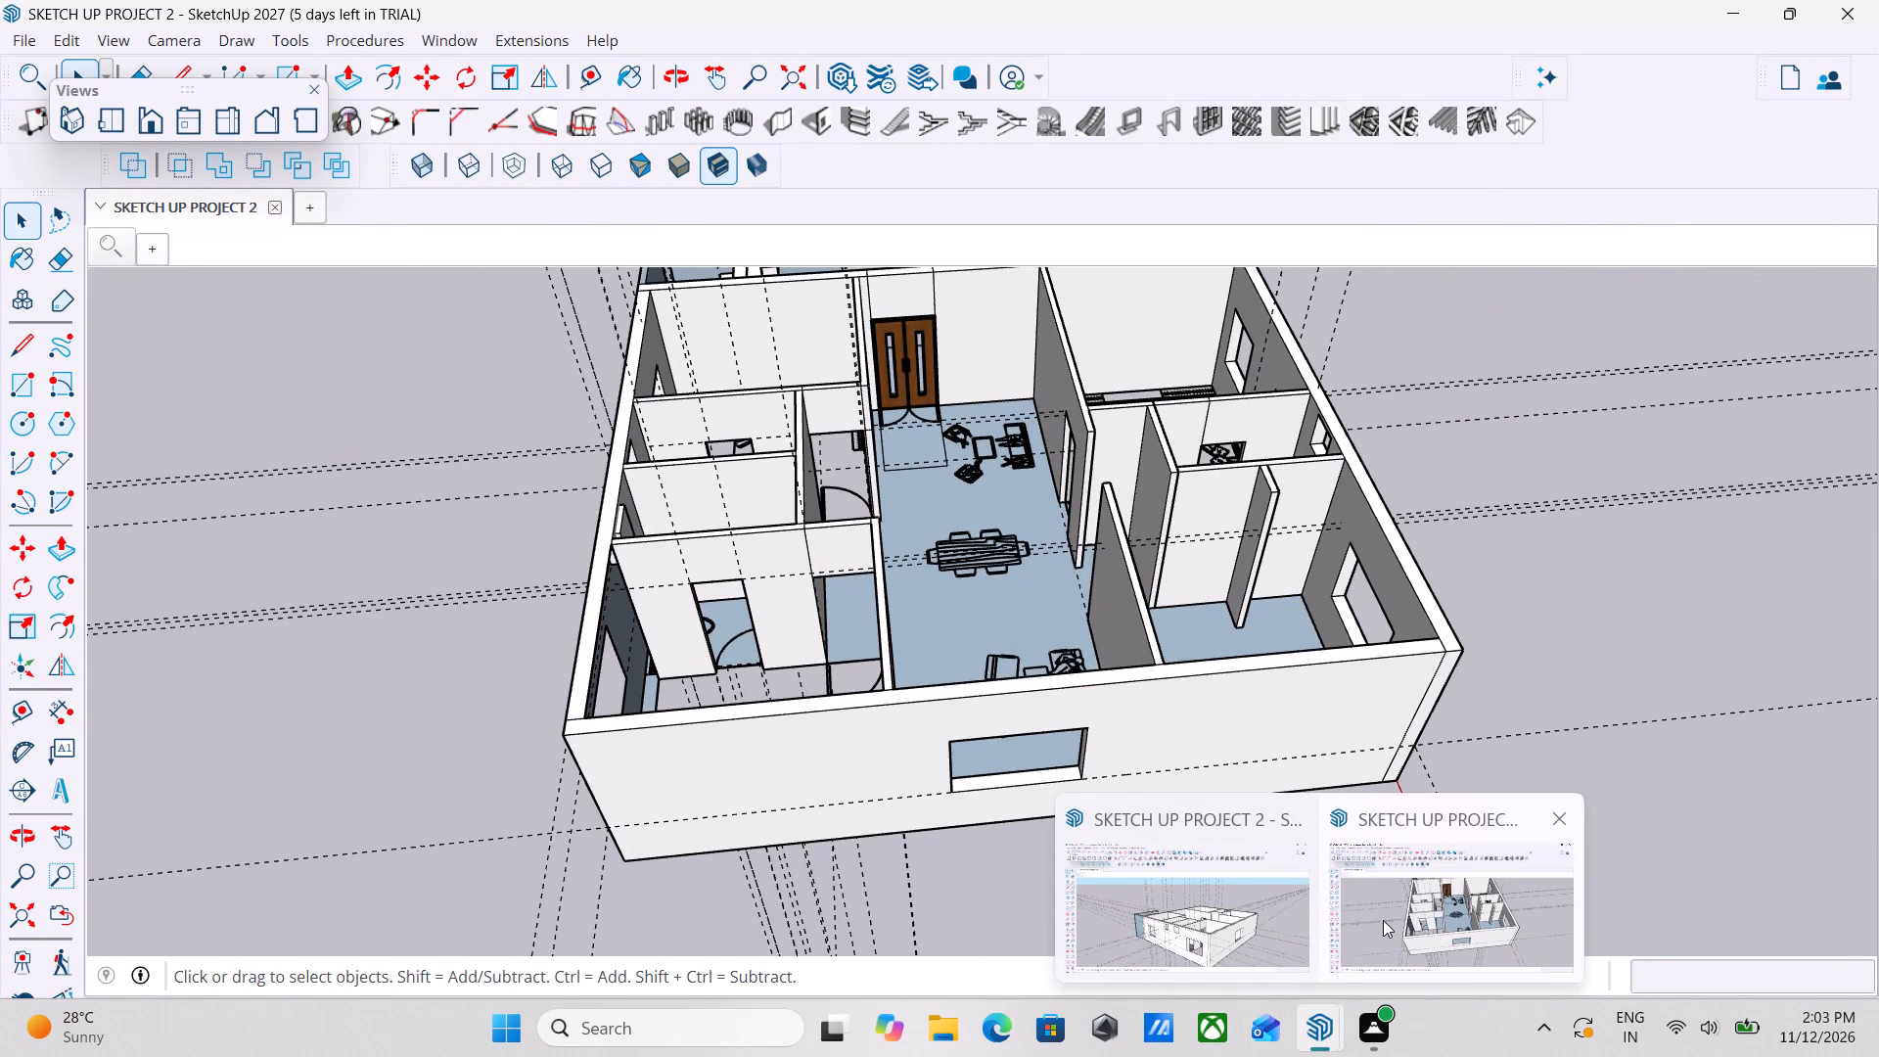
Switch to the other open SKETCH UP PROJECT 2 window and inspect the house around to the side wall with the window openings.
click(1212, 901)
scroll(825, 560, down, 3)
middle_drag(825, 559, 191, 765)
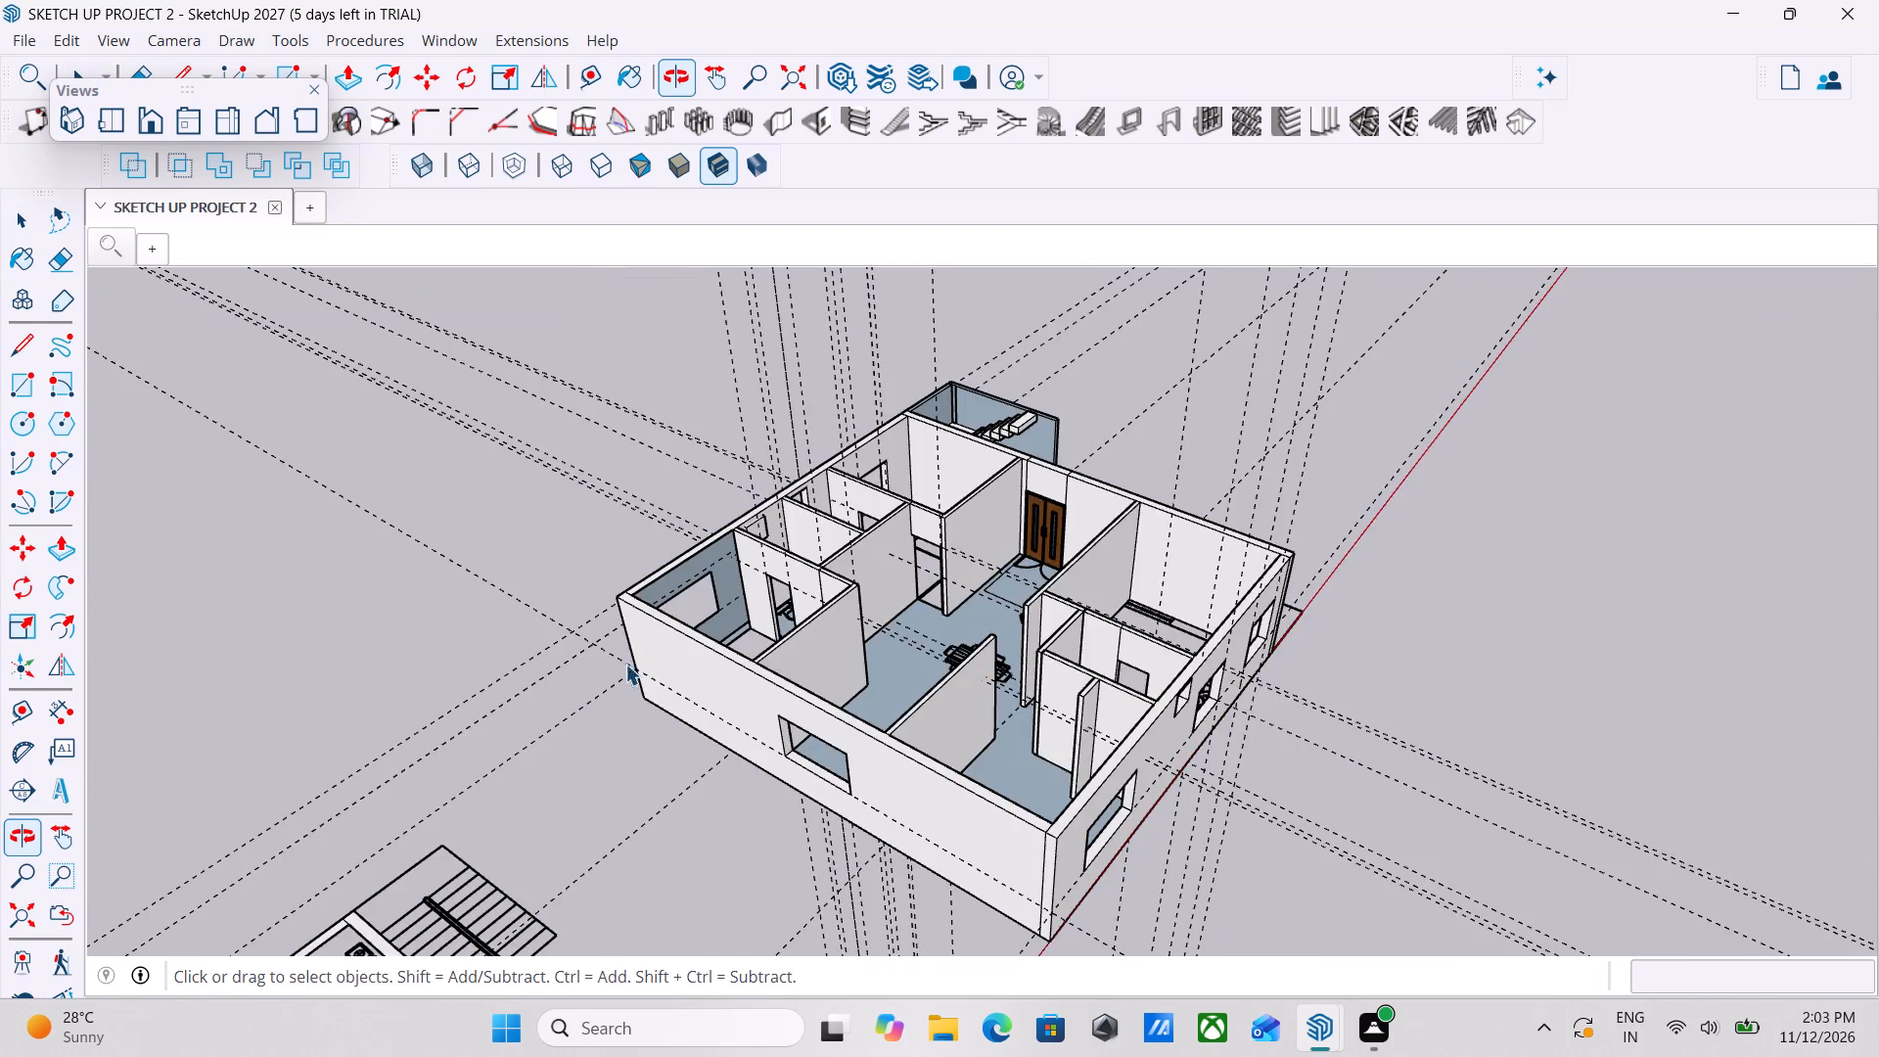
scroll(670, 663, up, 1)
middle_drag(669, 663, 289, 668)
middle_drag(872, 805, 416, 700)
middle_drag(794, 722, 593, 700)
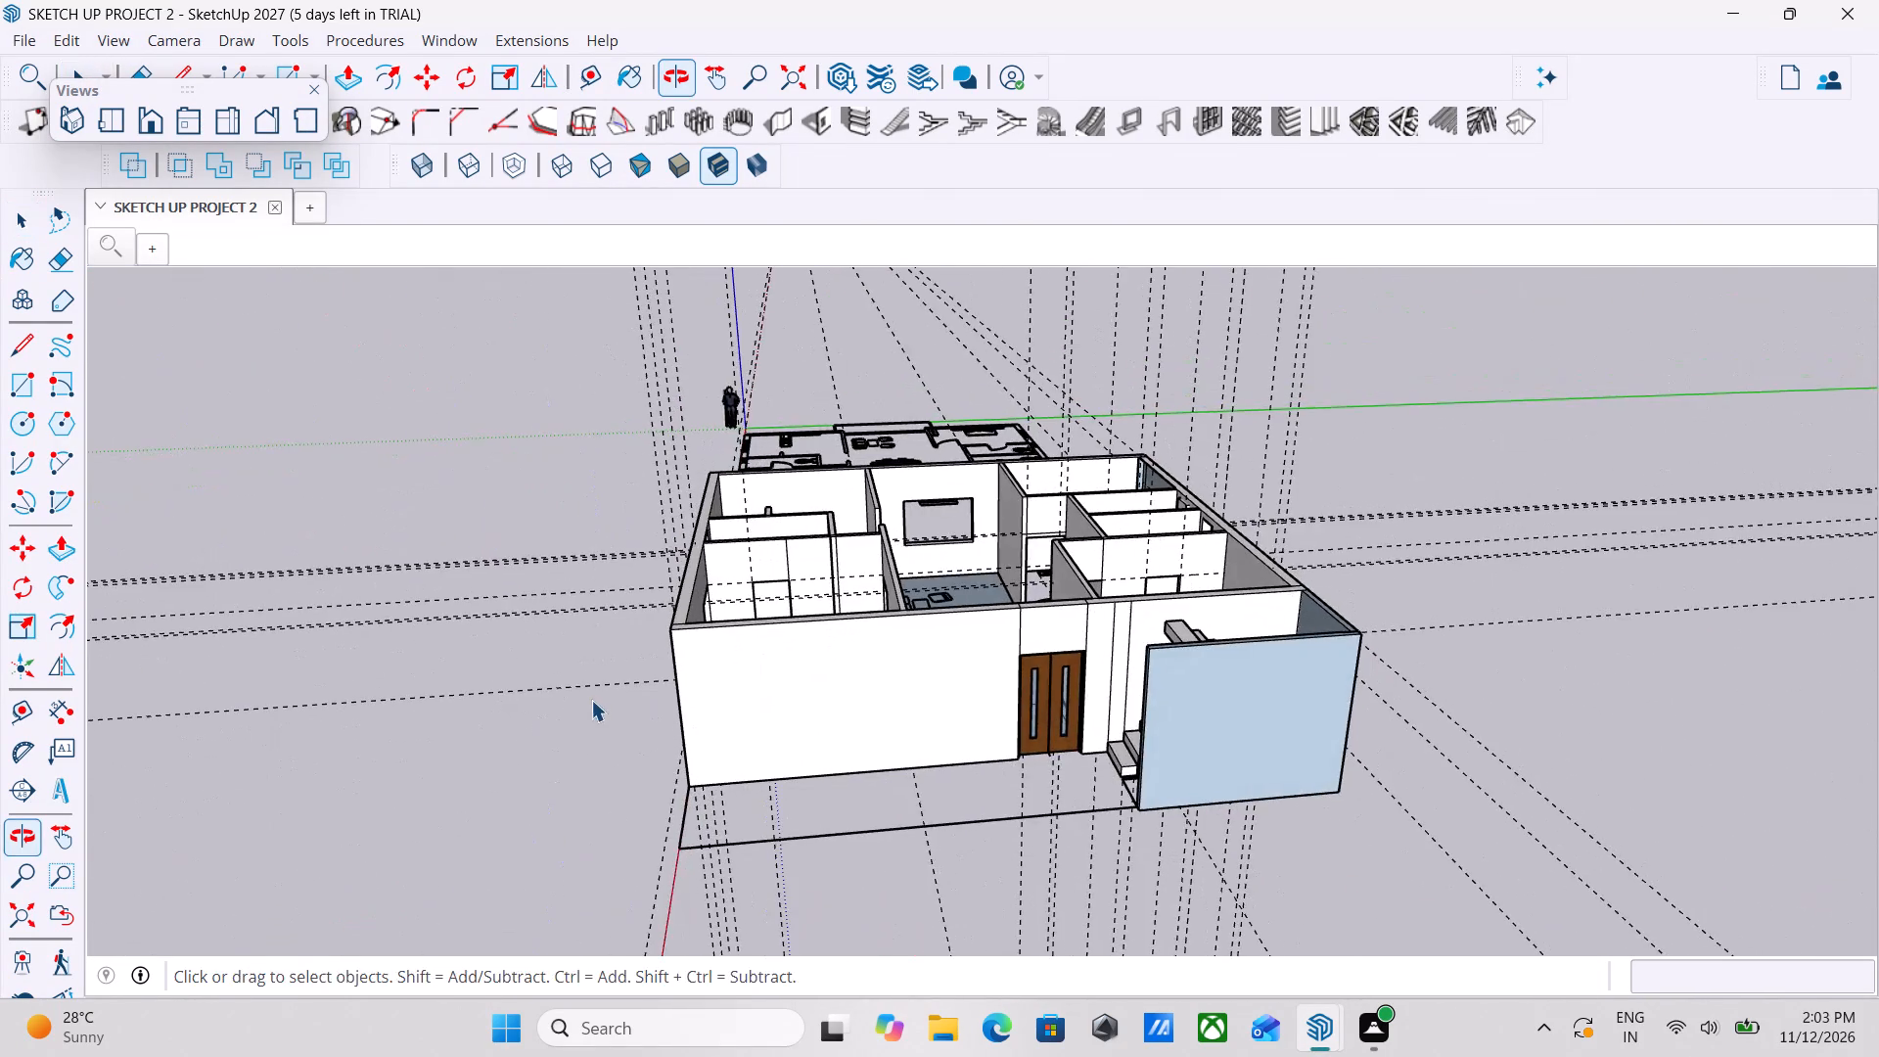
middle_drag(591, 700, 958, 674)
middle_drag(658, 693, 880, 670)
scroll(684, 694, up, 2)
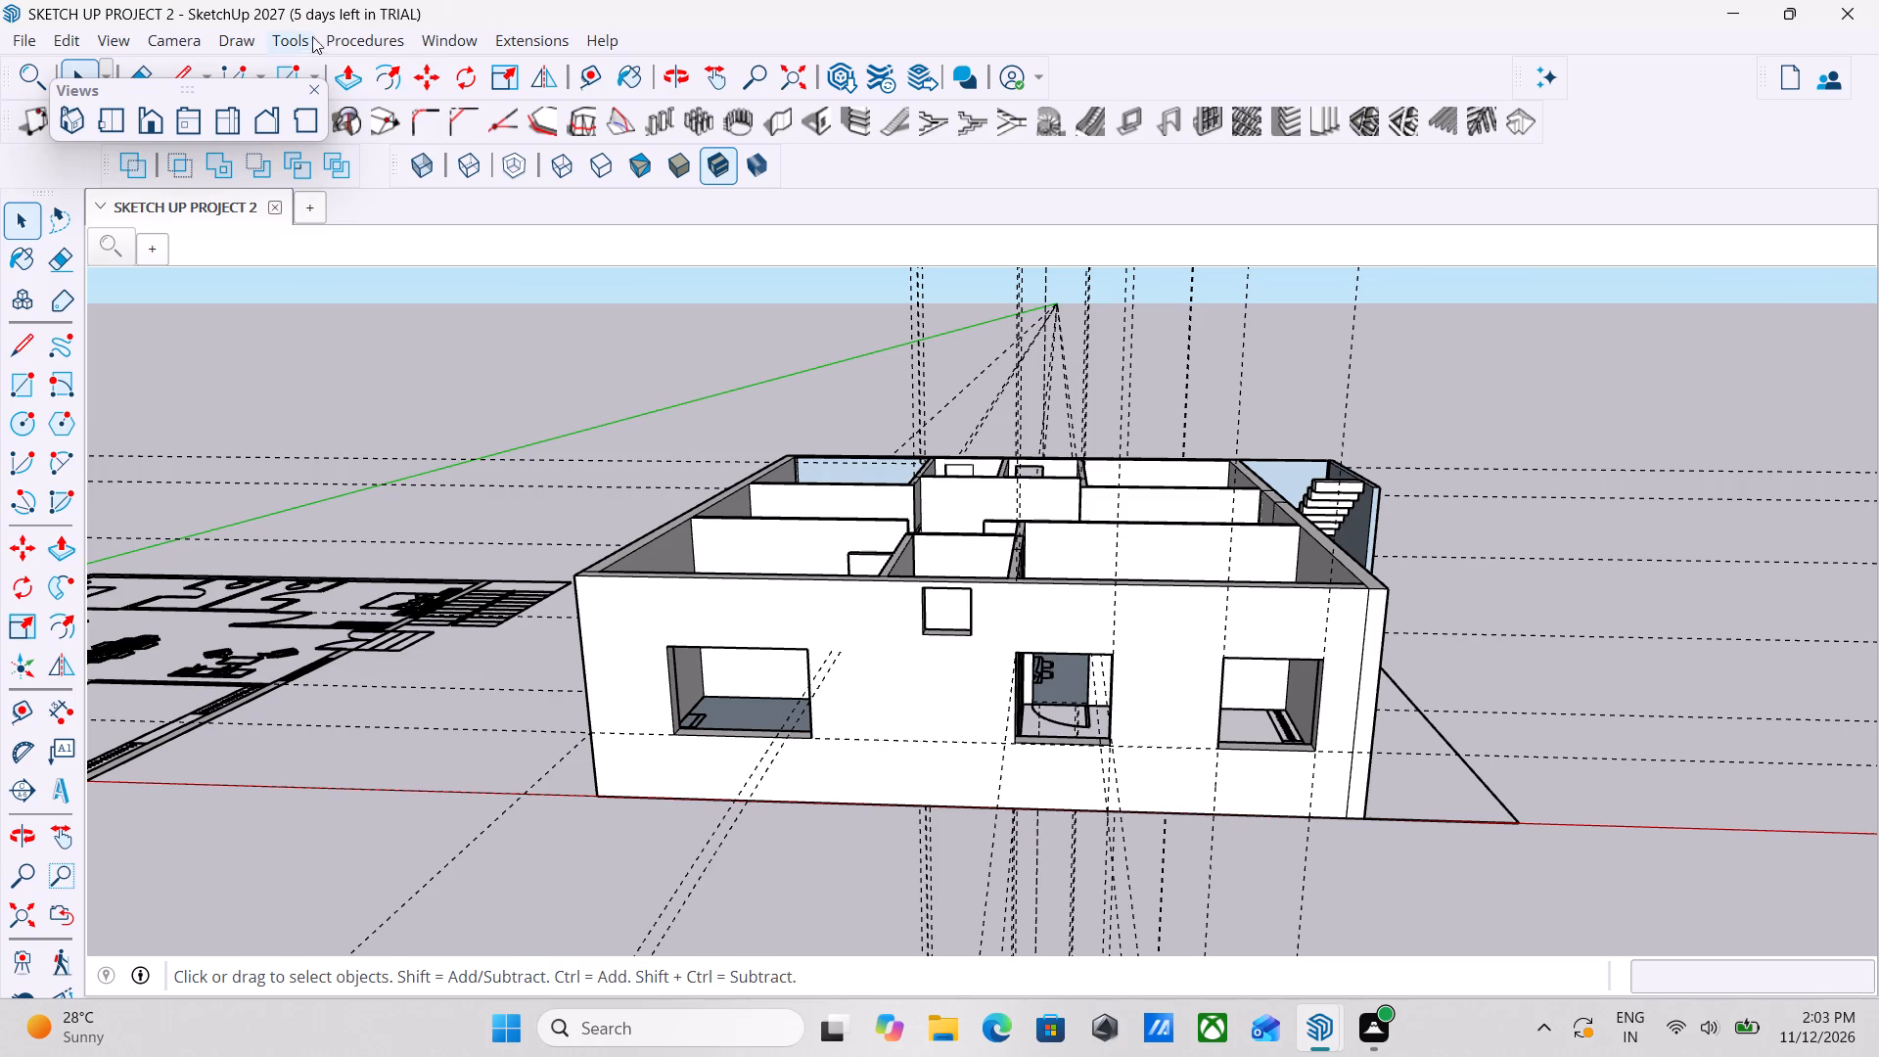
Search 3D Warehouse for "window" models.
click(441, 35)
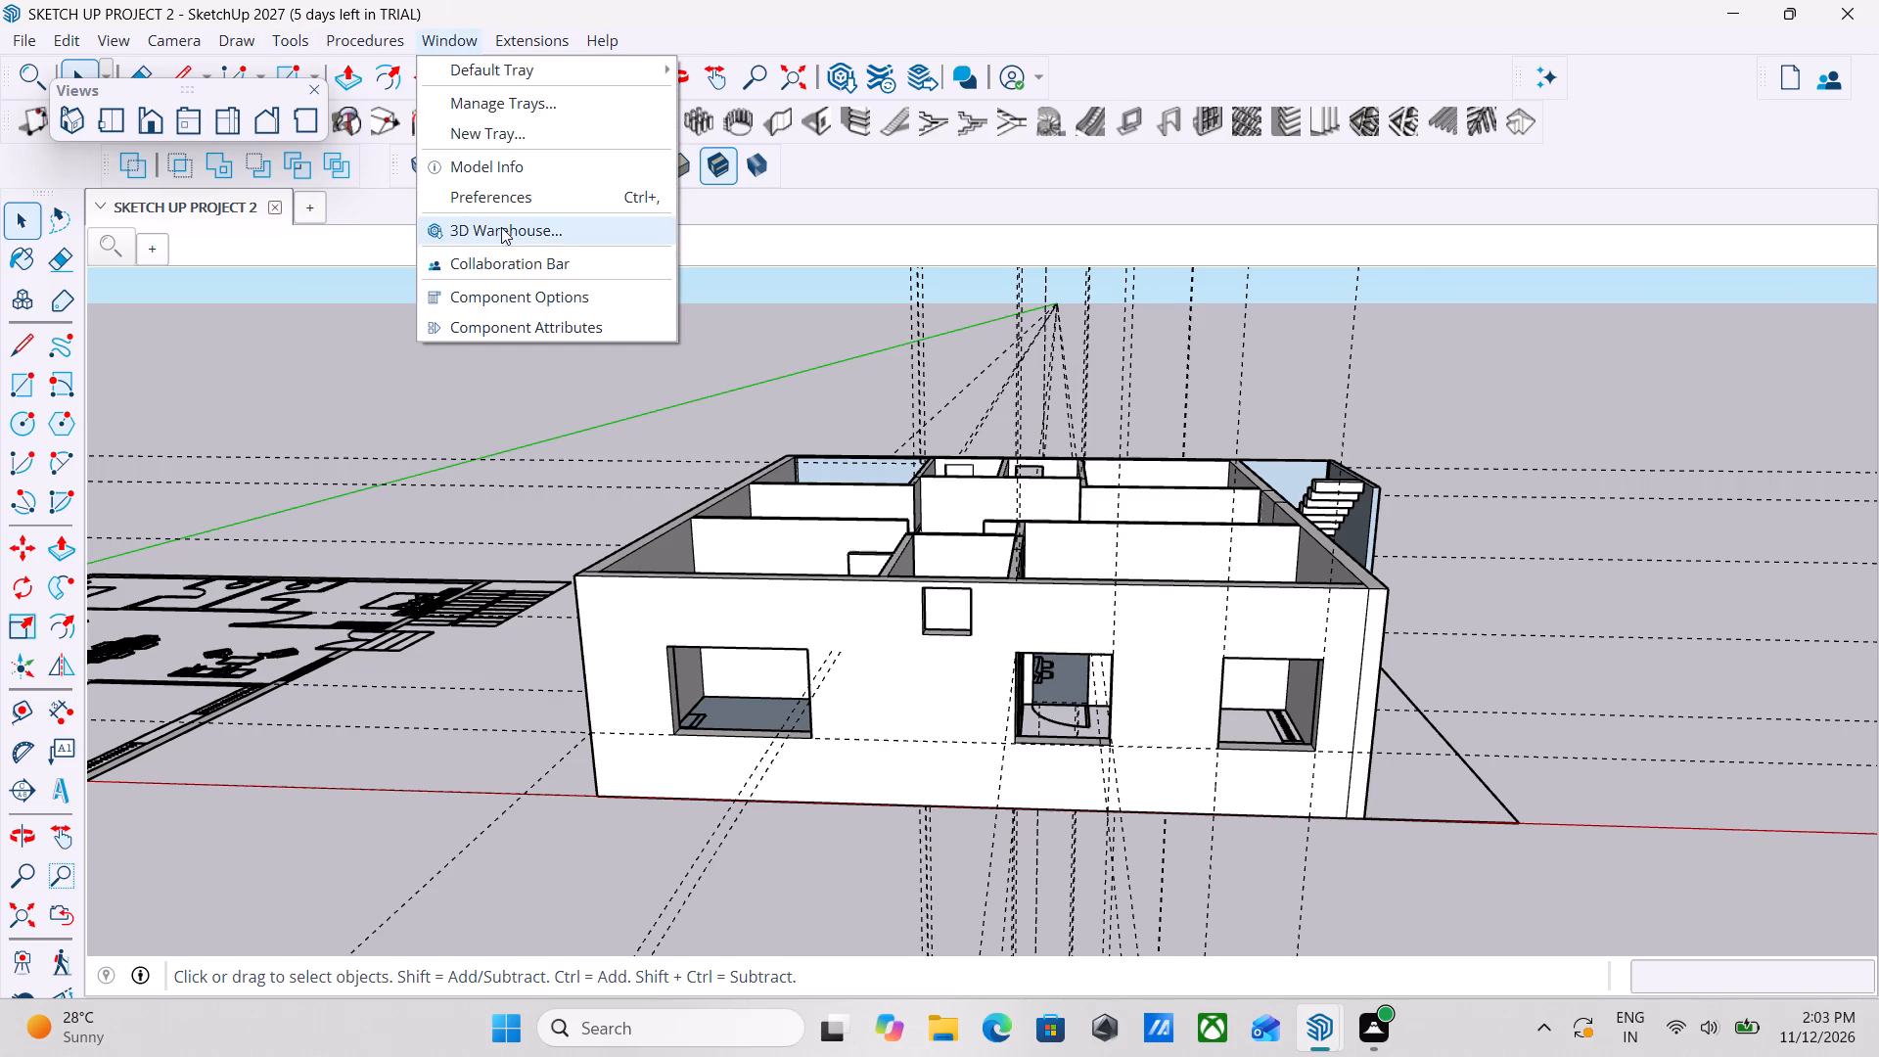
click(502, 227)
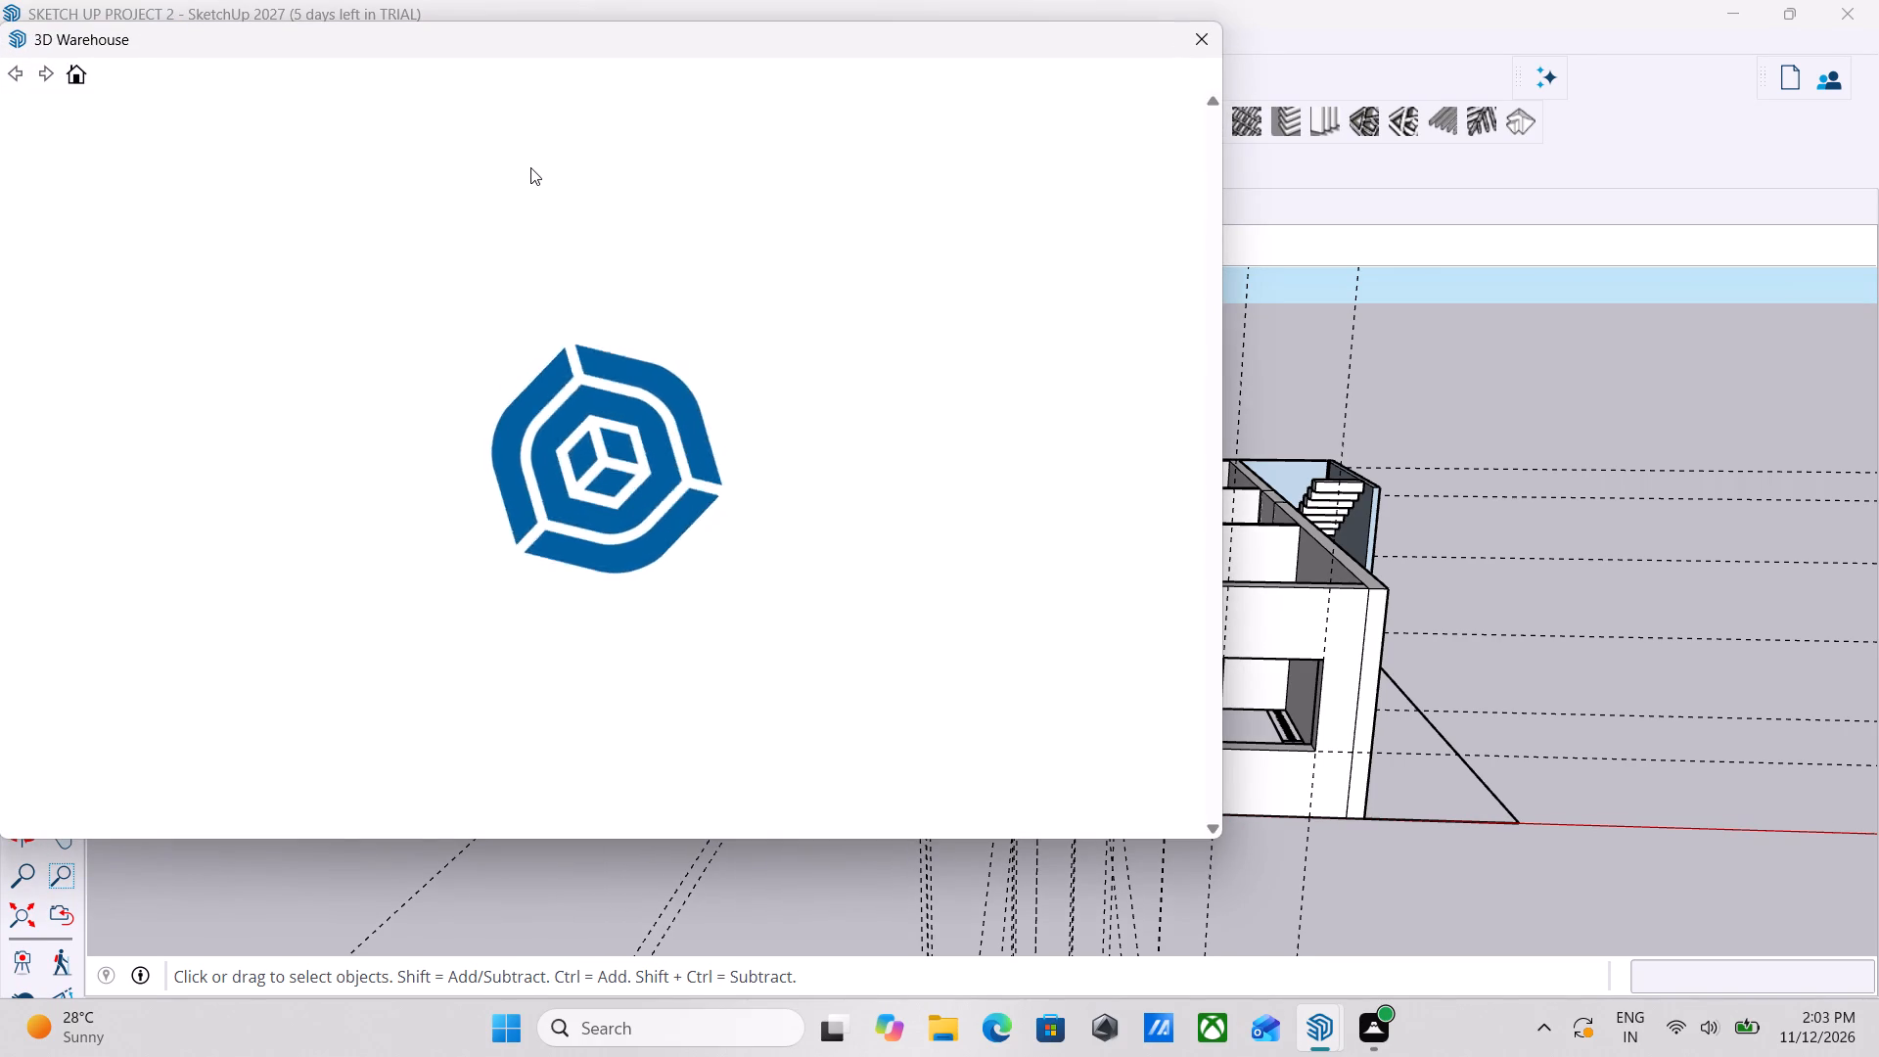
scroll(377, 382, down, 1)
scroll(478, 382, down, 1)
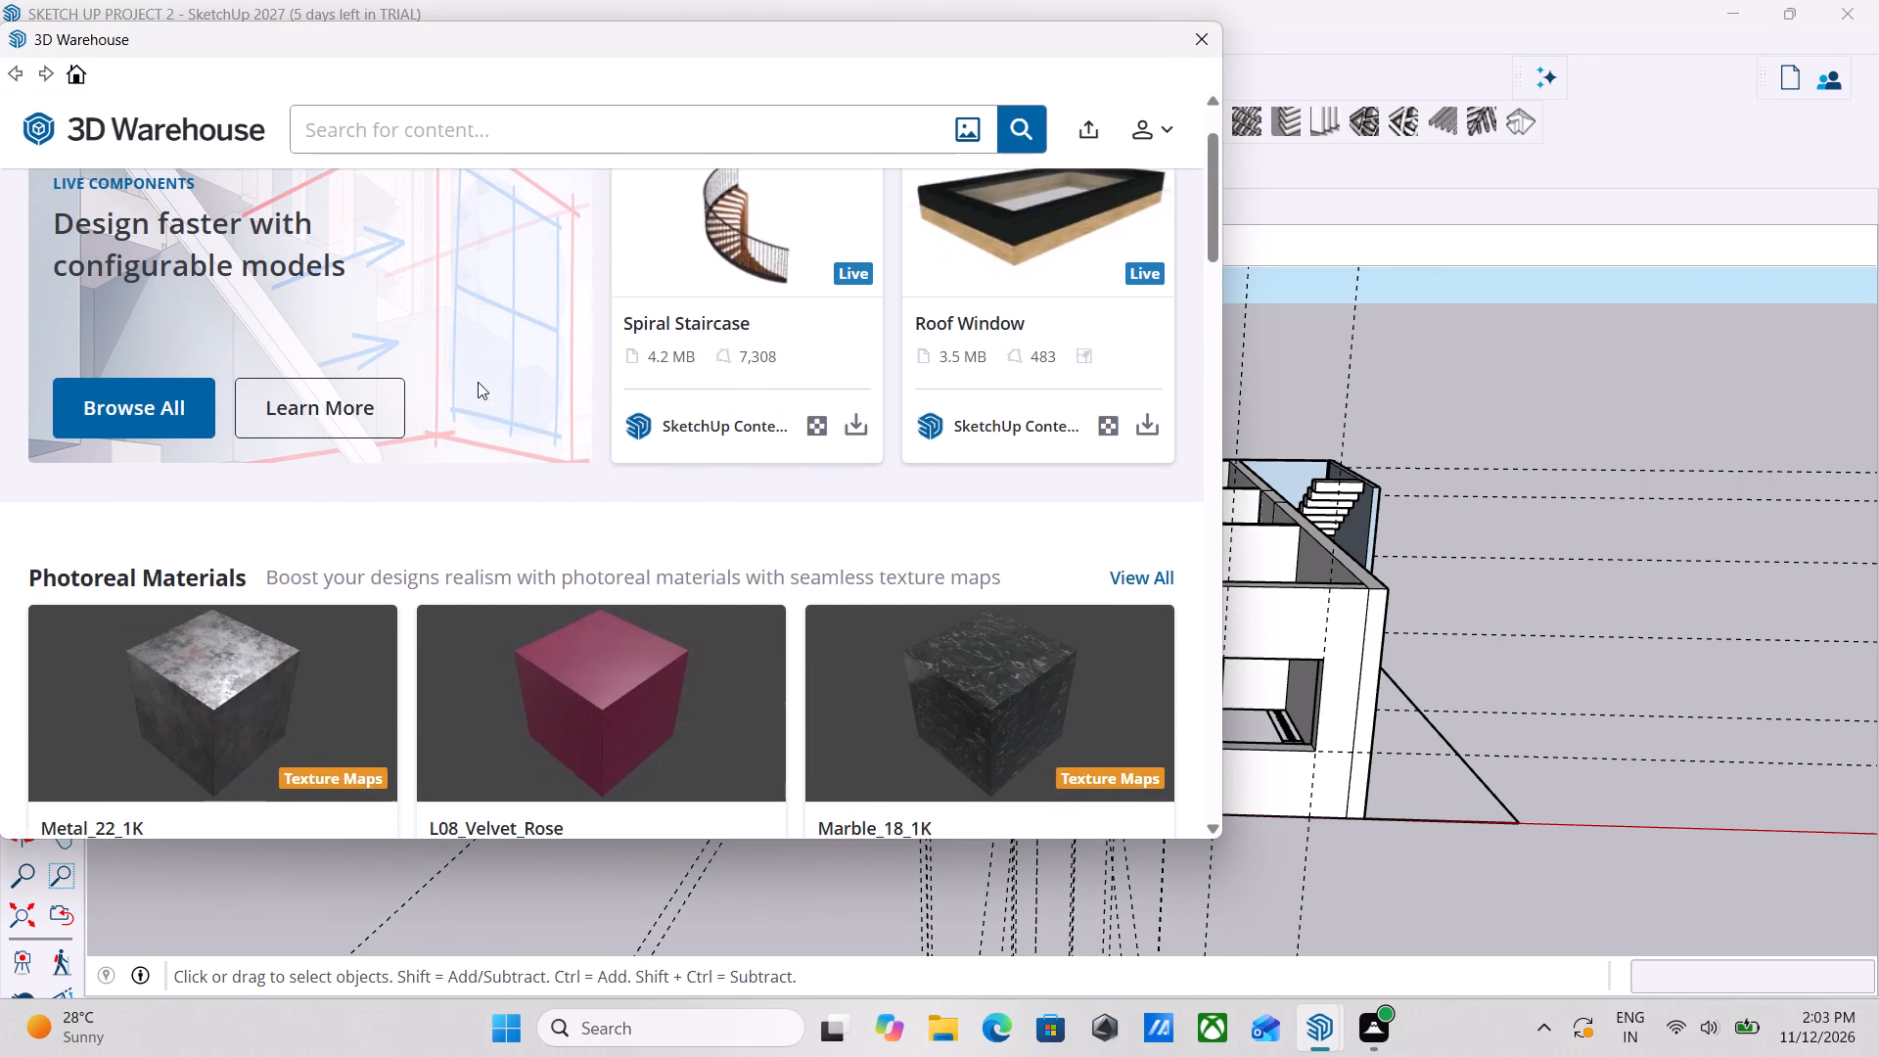
scroll(478, 382, down, 1)
click(433, 141)
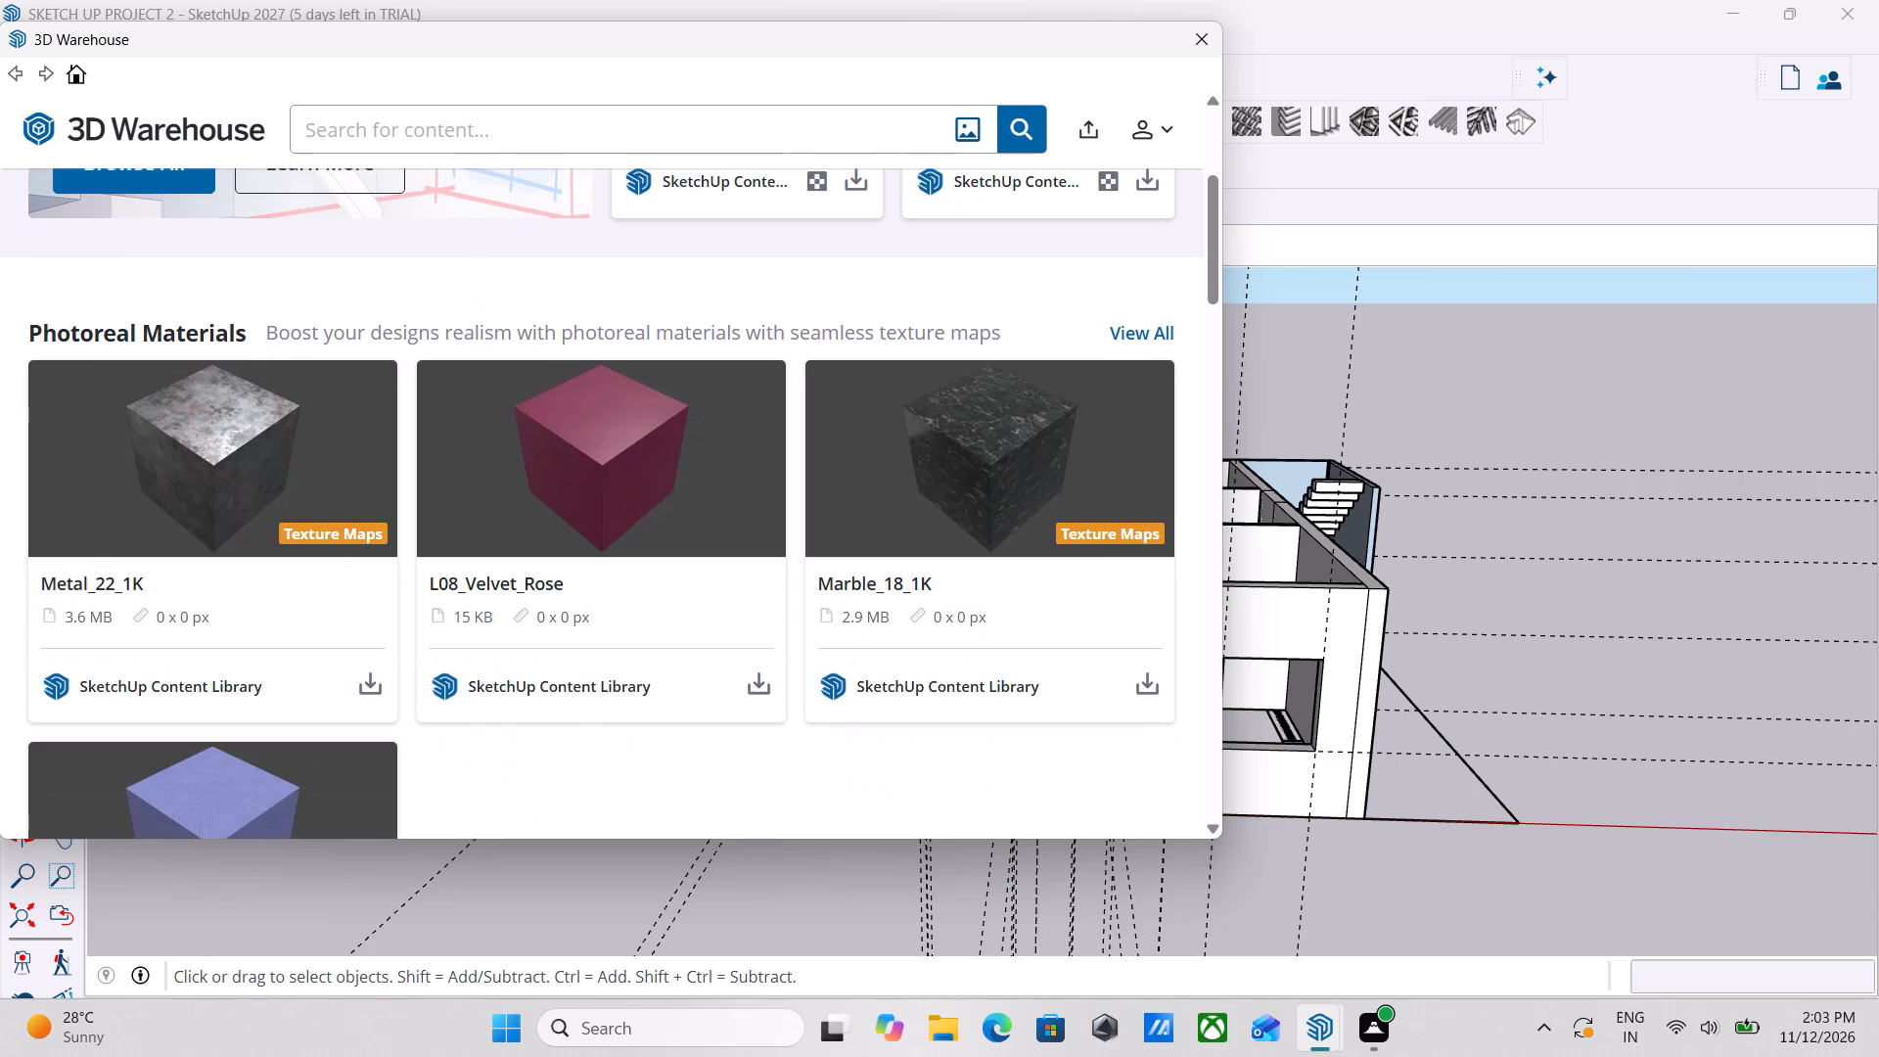
text(windo)
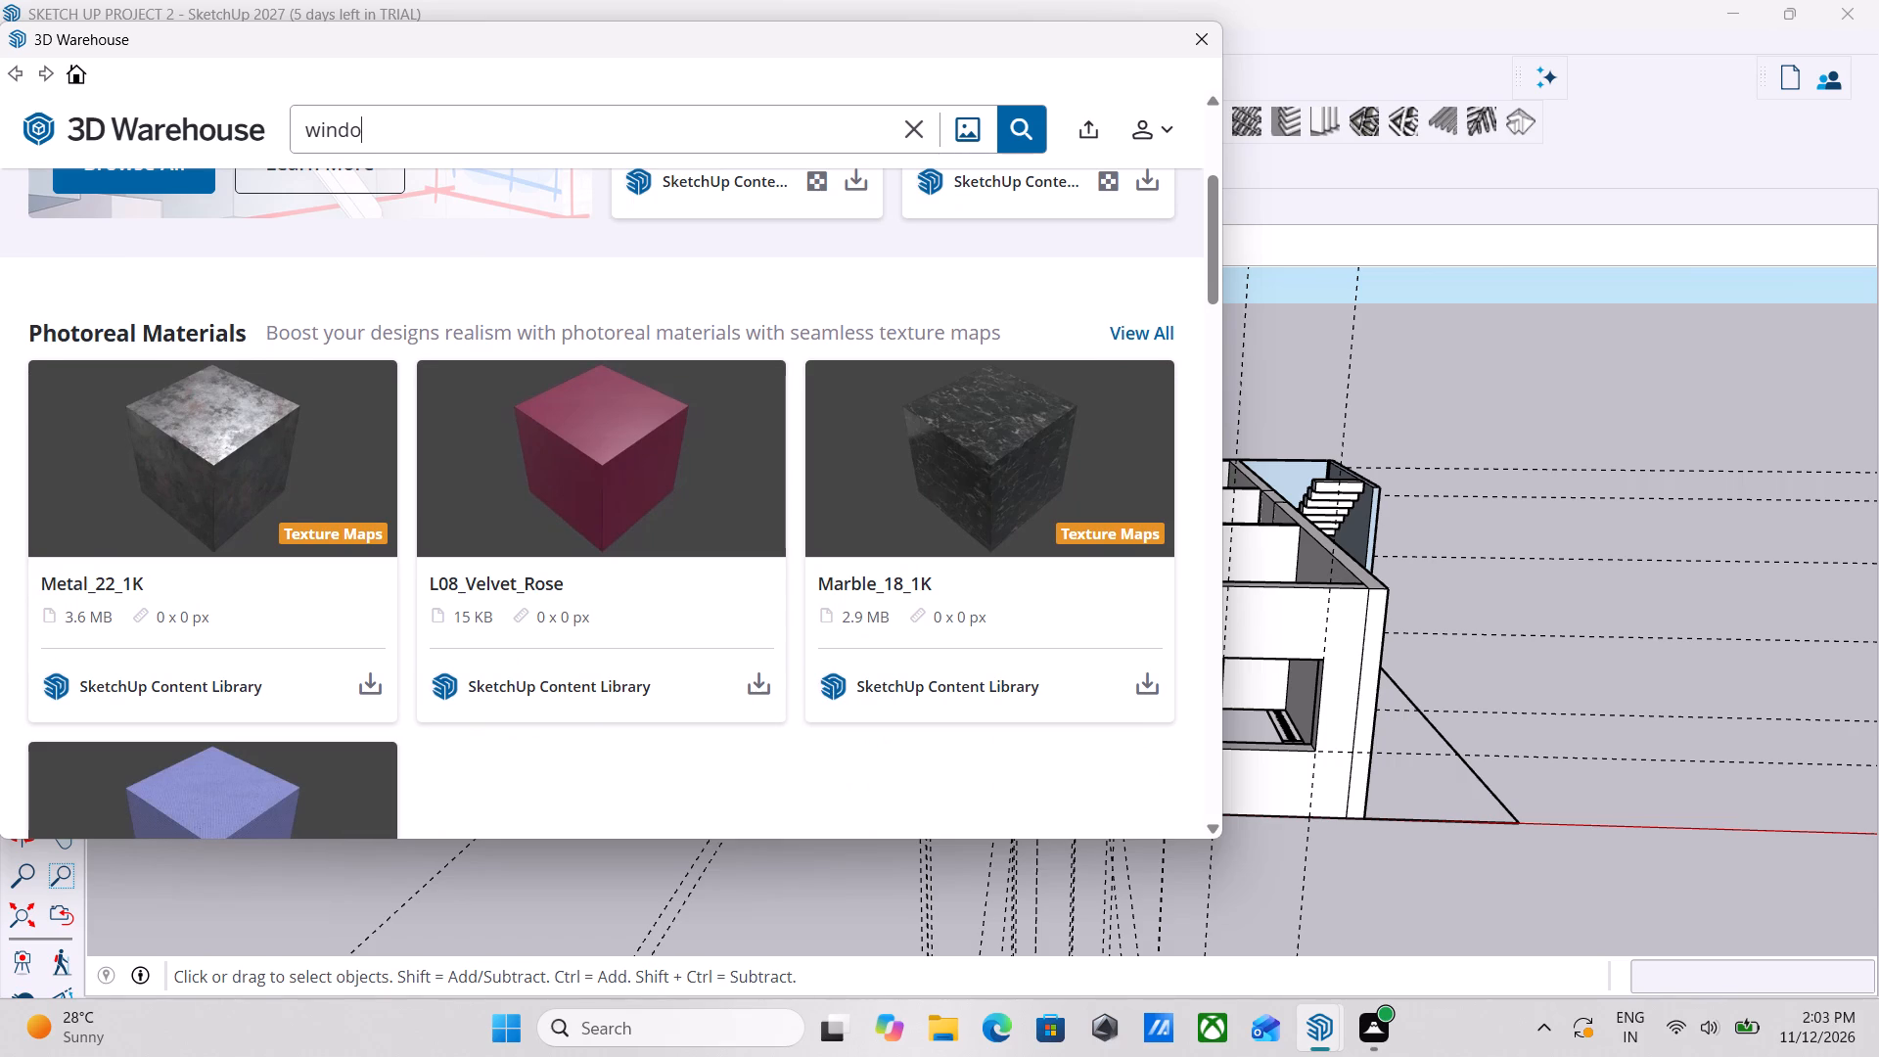
key(w)
key(Return)
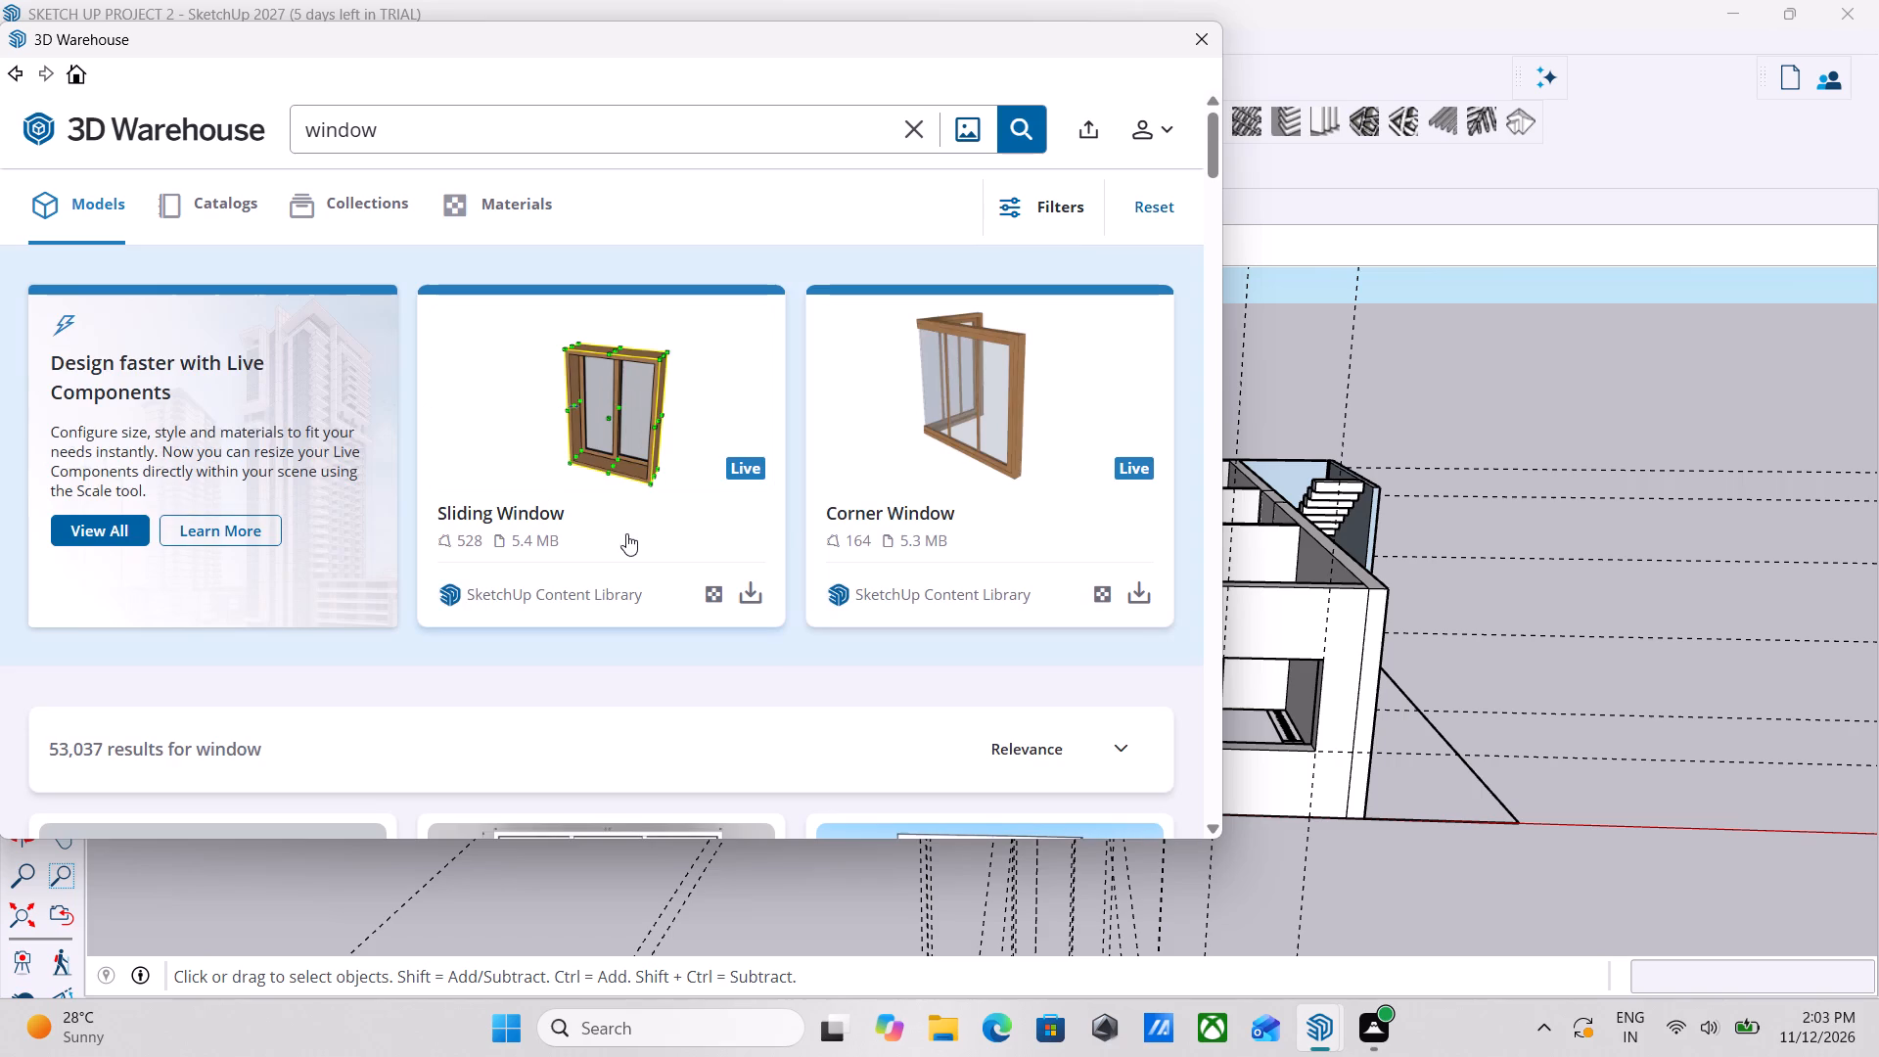
Load the grey-framed two-panel sliding WİNDOW model (295 KB) from the search results directly into the house model.
scroll(632, 533, down, 9)
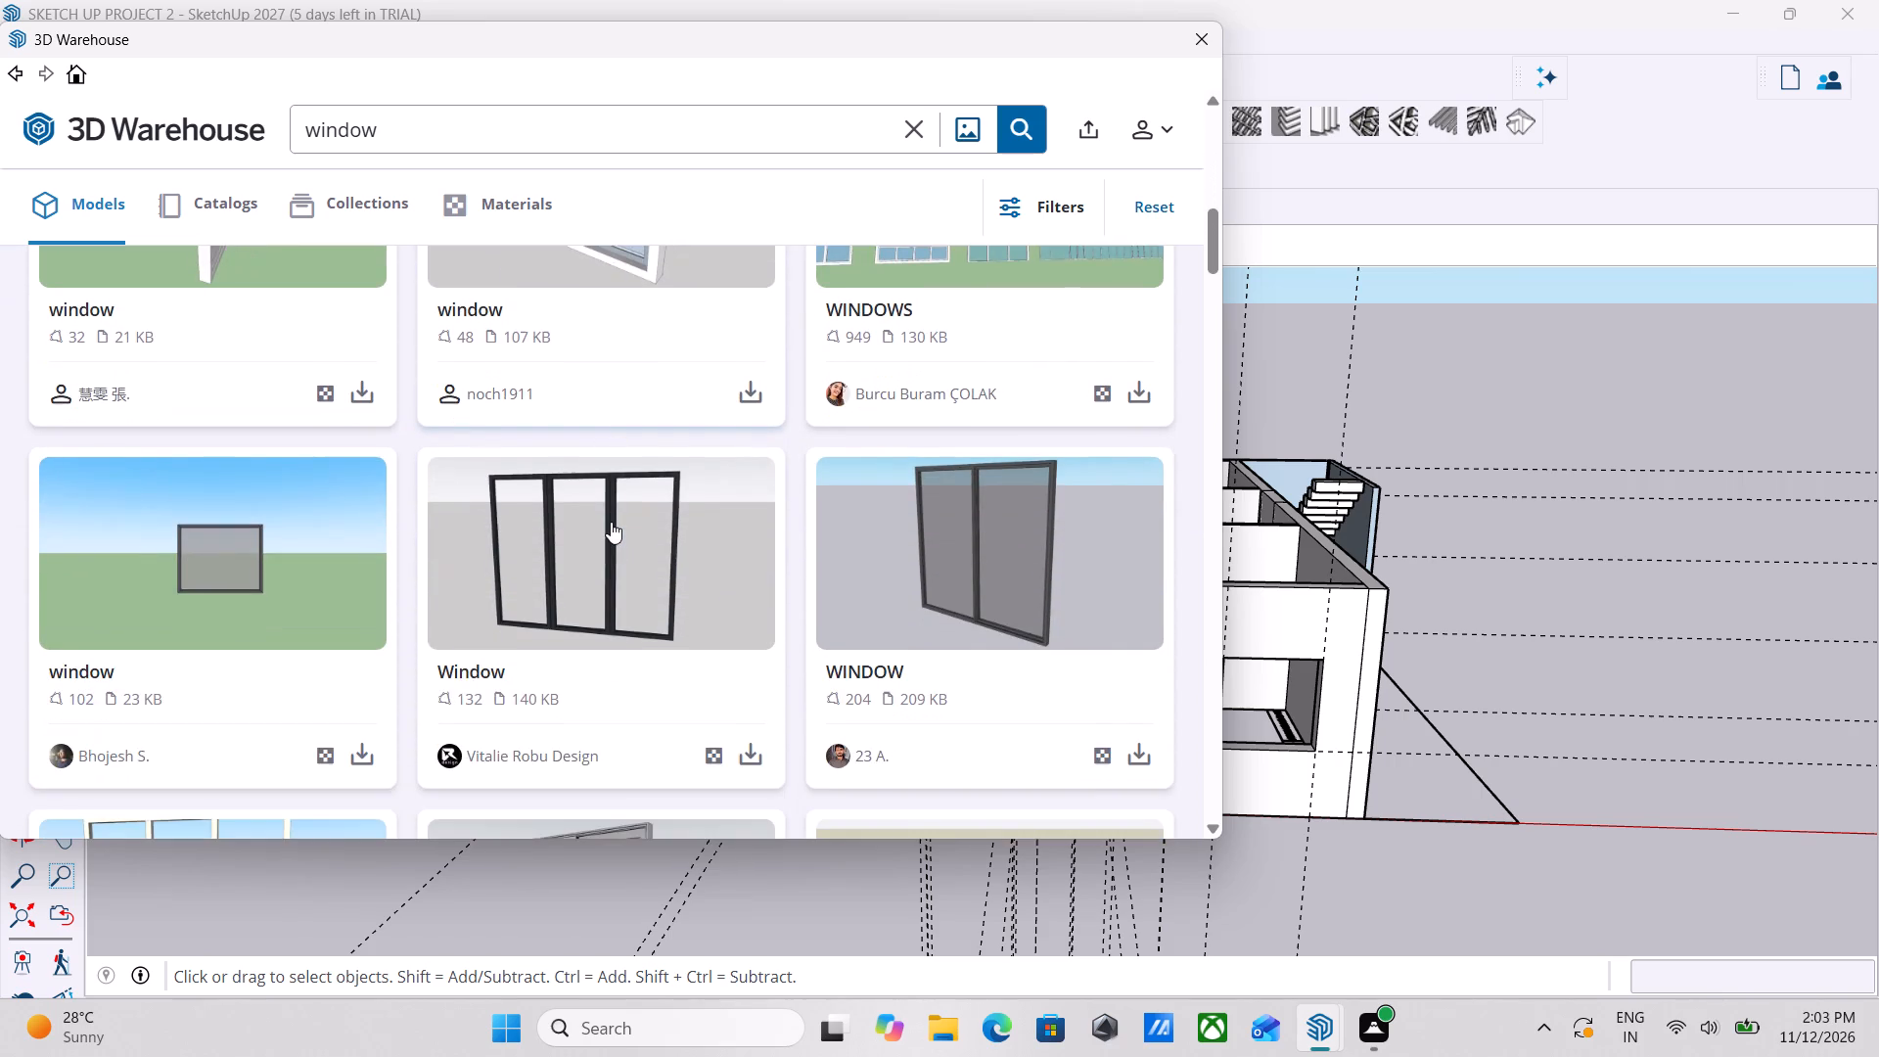
scroll(611, 522, up, 3)
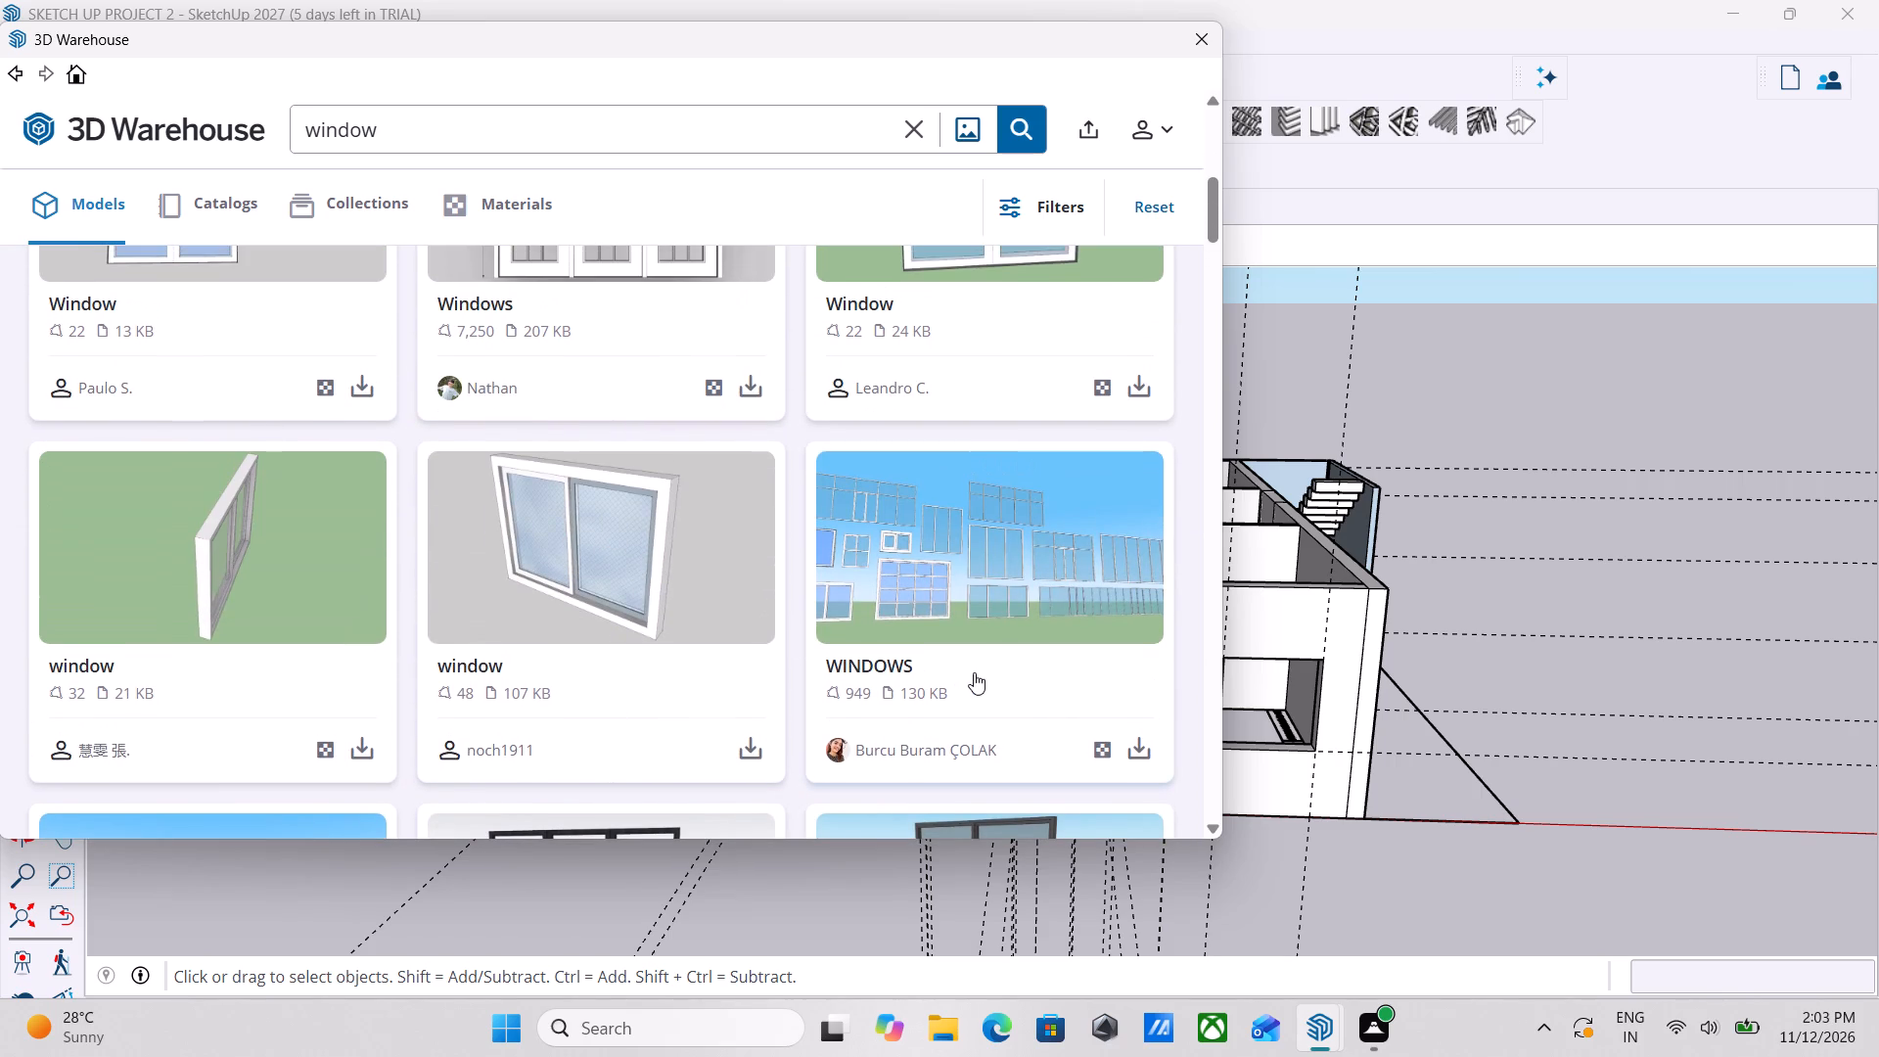
scroll(974, 672, down, 3)
scroll(1024, 612, down, 3)
scroll(574, 566, down, 1)
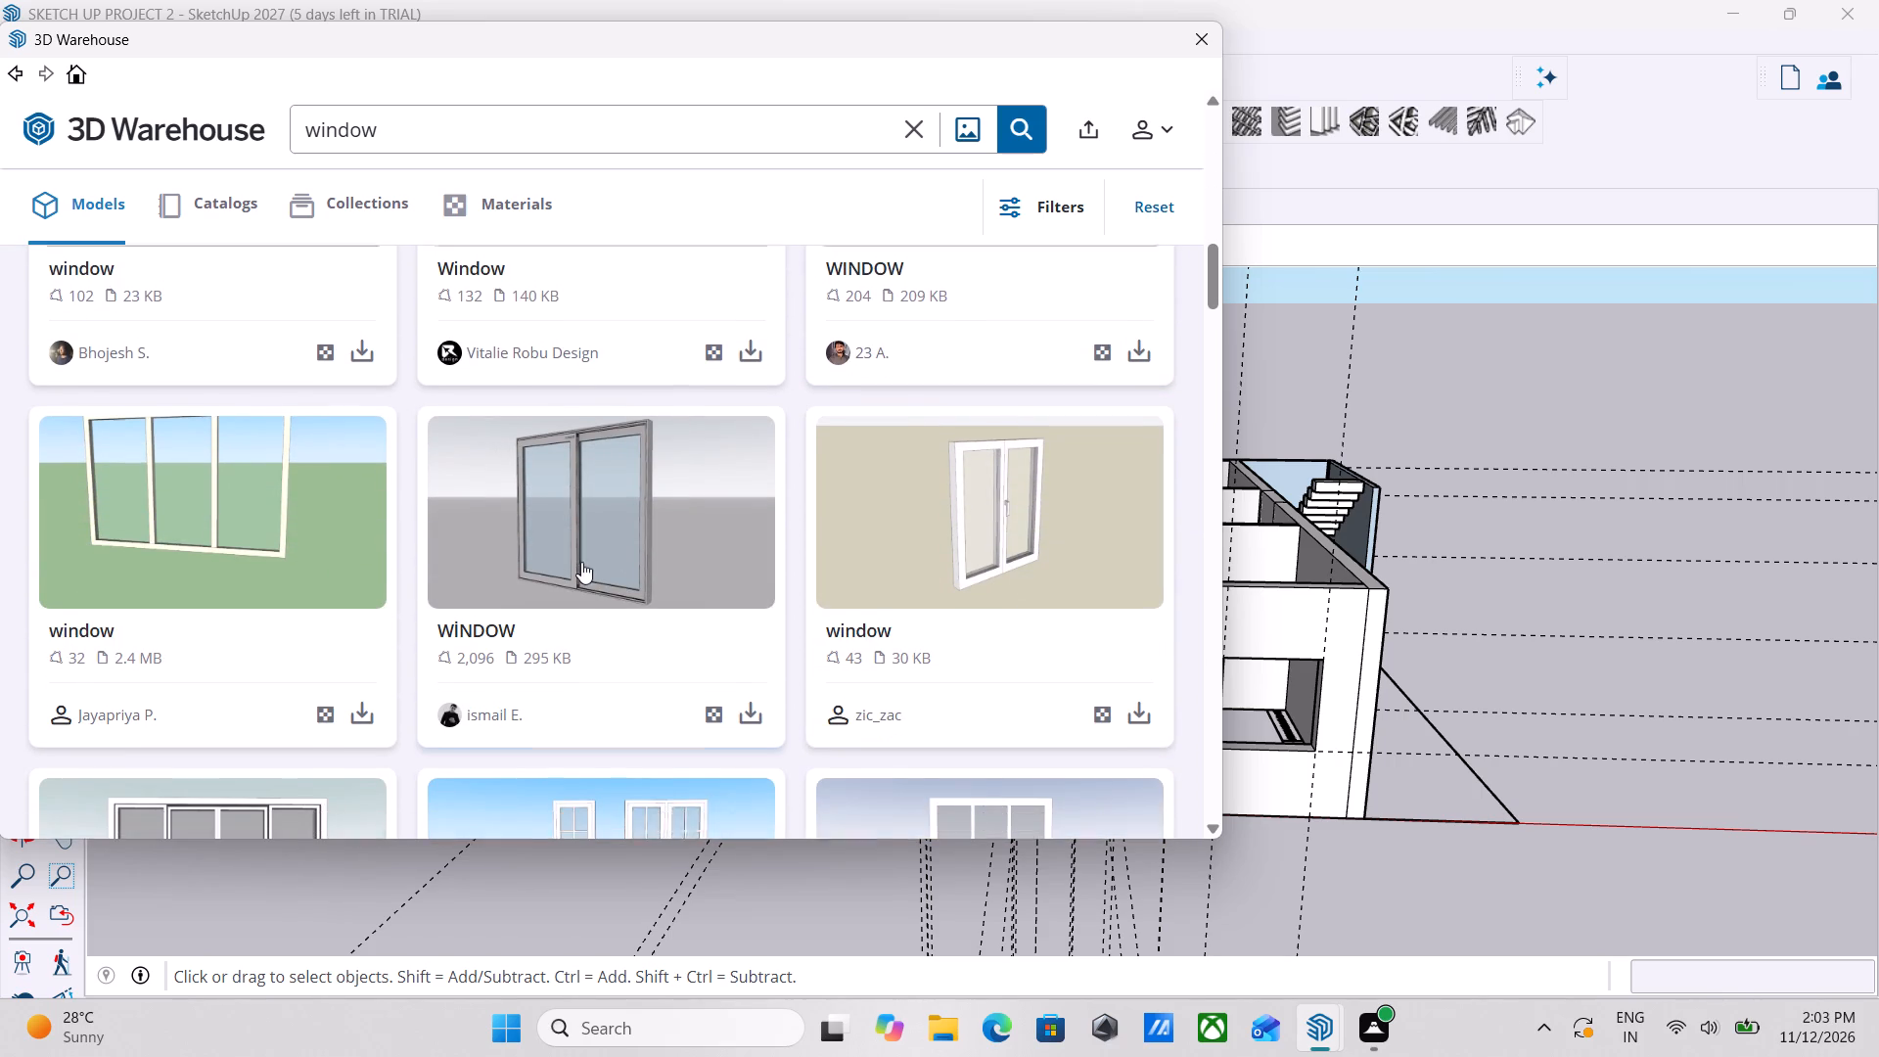
click(750, 609)
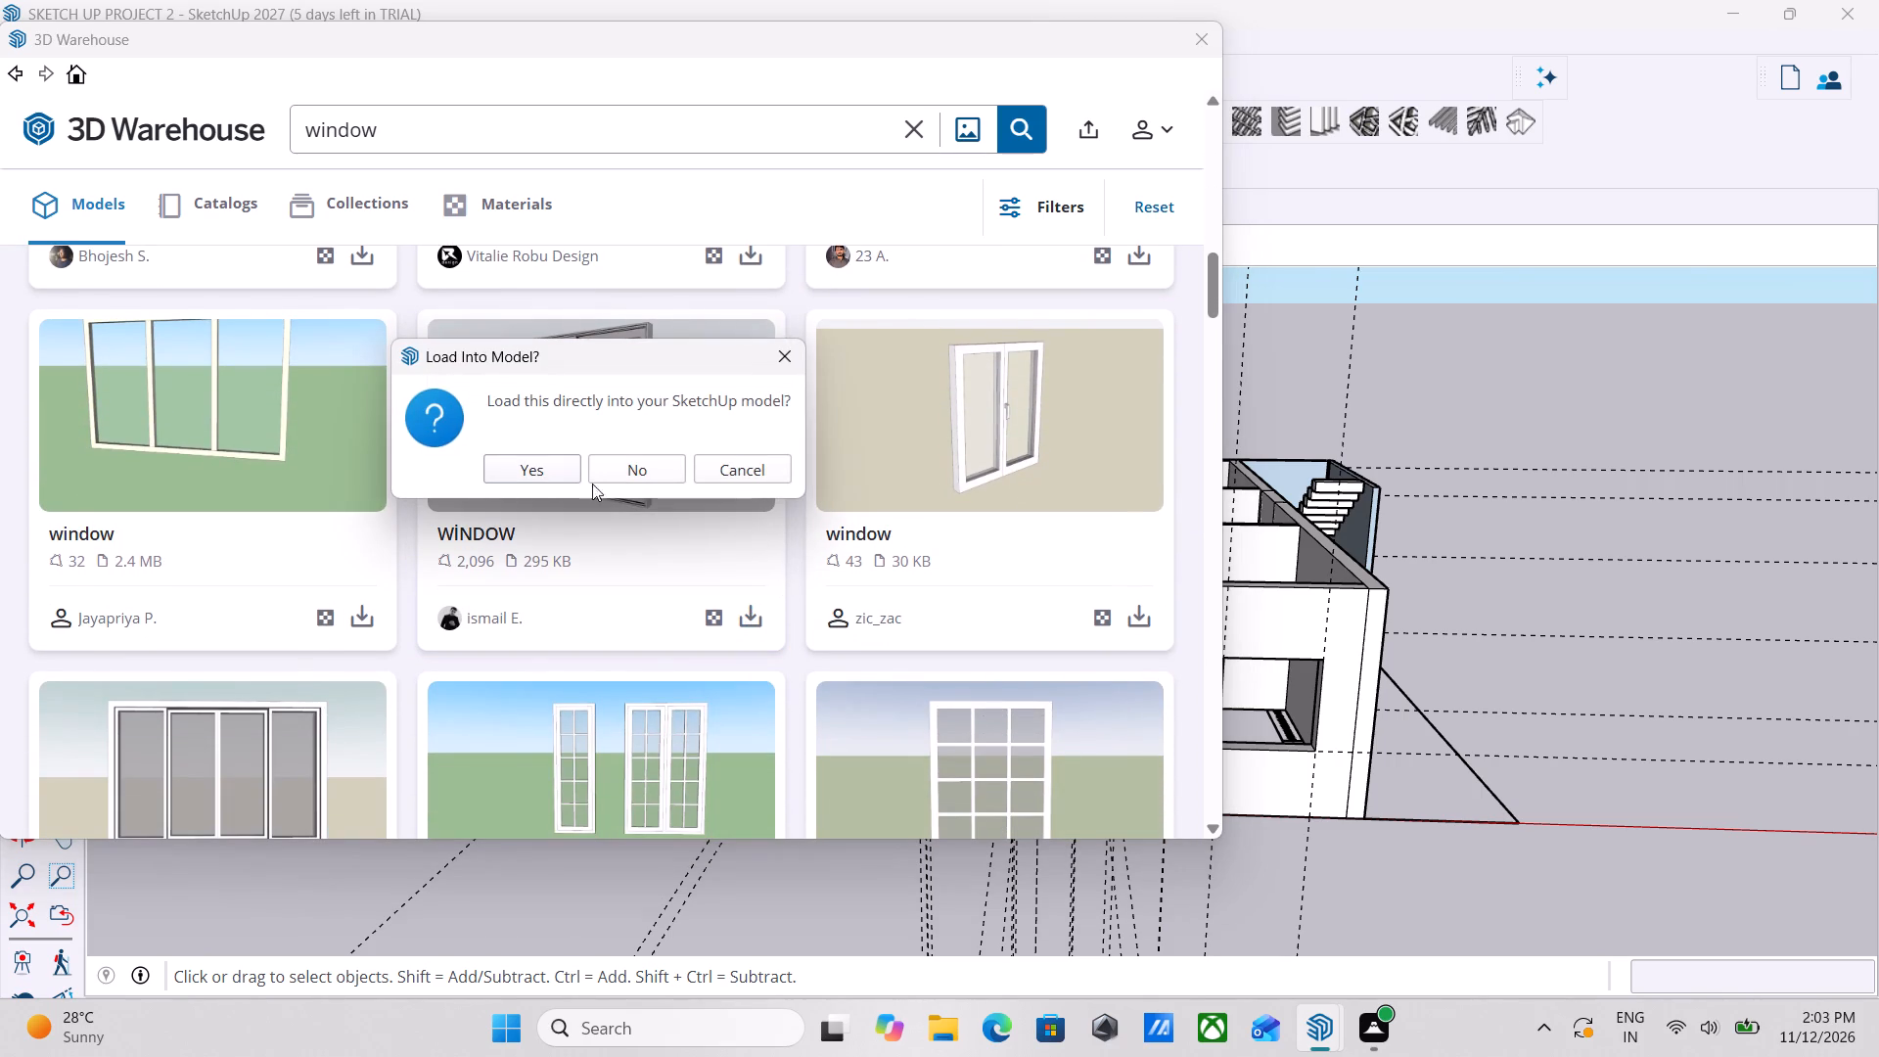
click(540, 472)
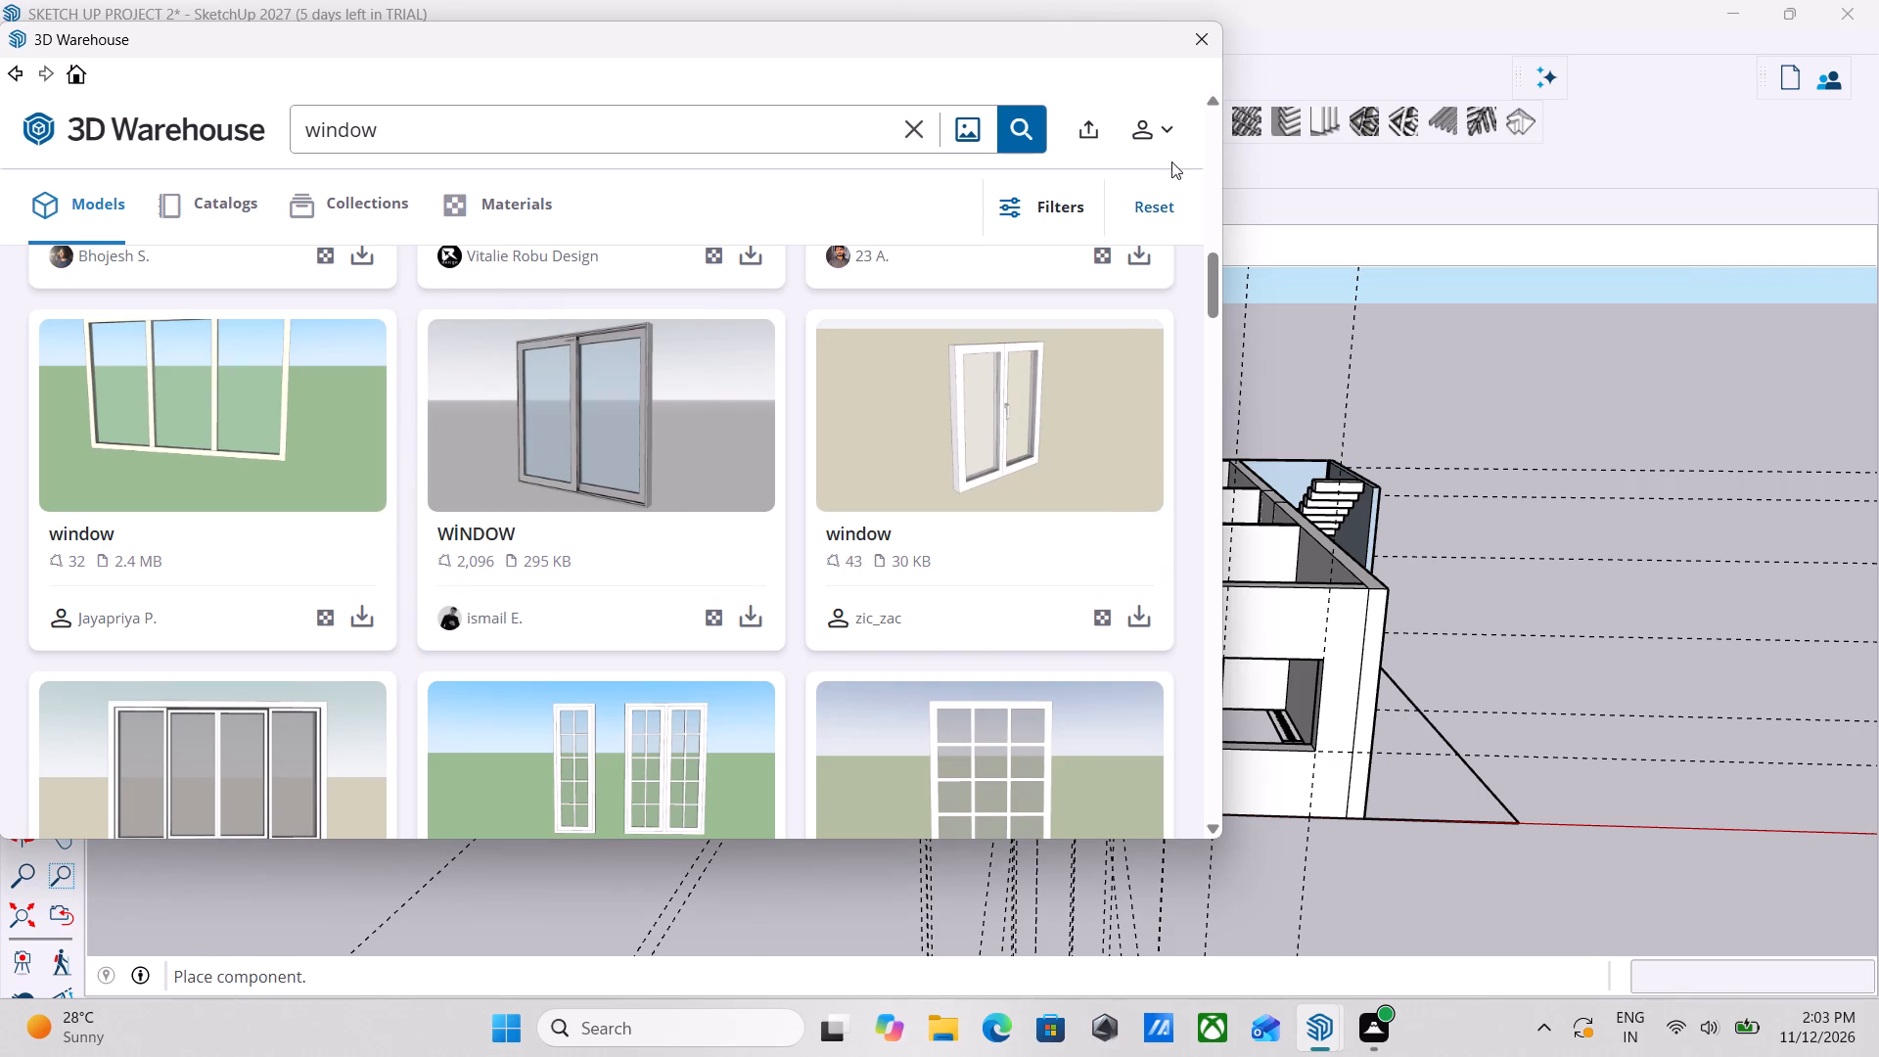
click(1211, 33)
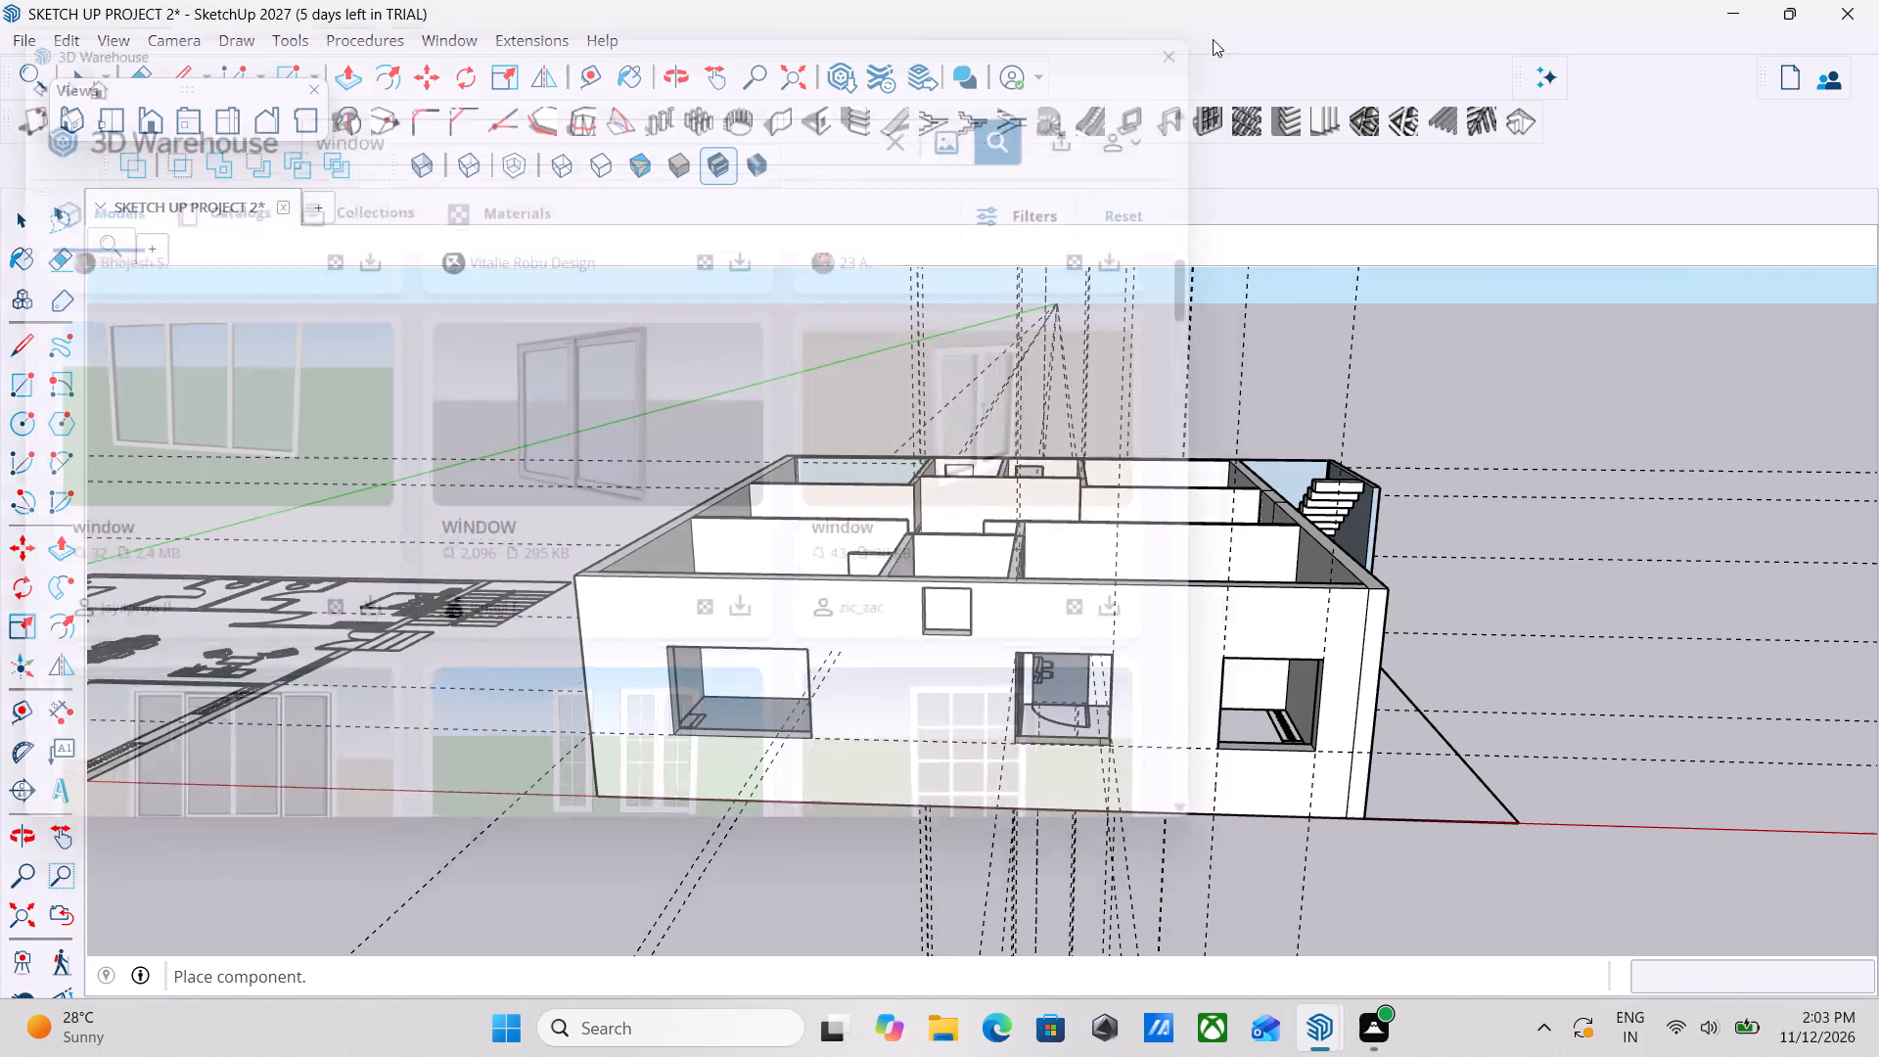
Place the loaded window at the lower outer corner of the kitchen window opening in the side wall.
scroll(747, 709, up, 3)
scroll(630, 754, up, 4)
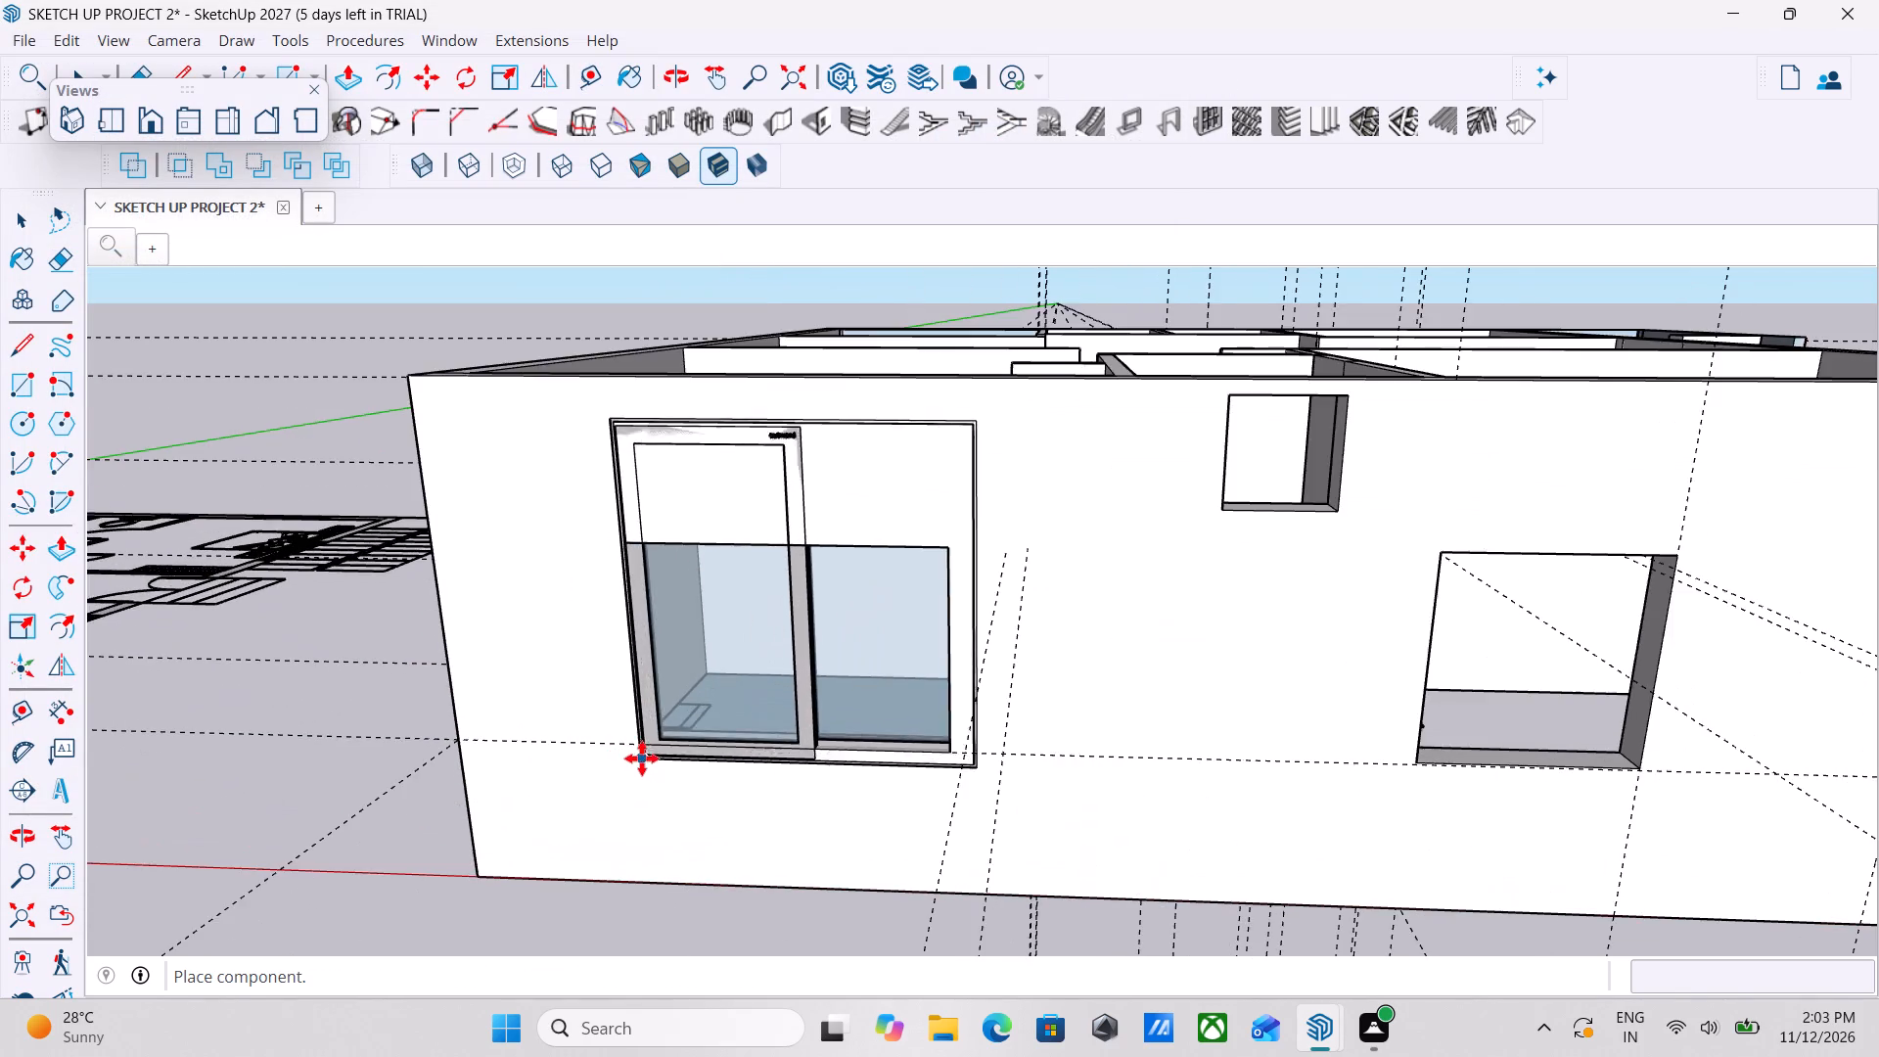
scroll(642, 758, up, 12)
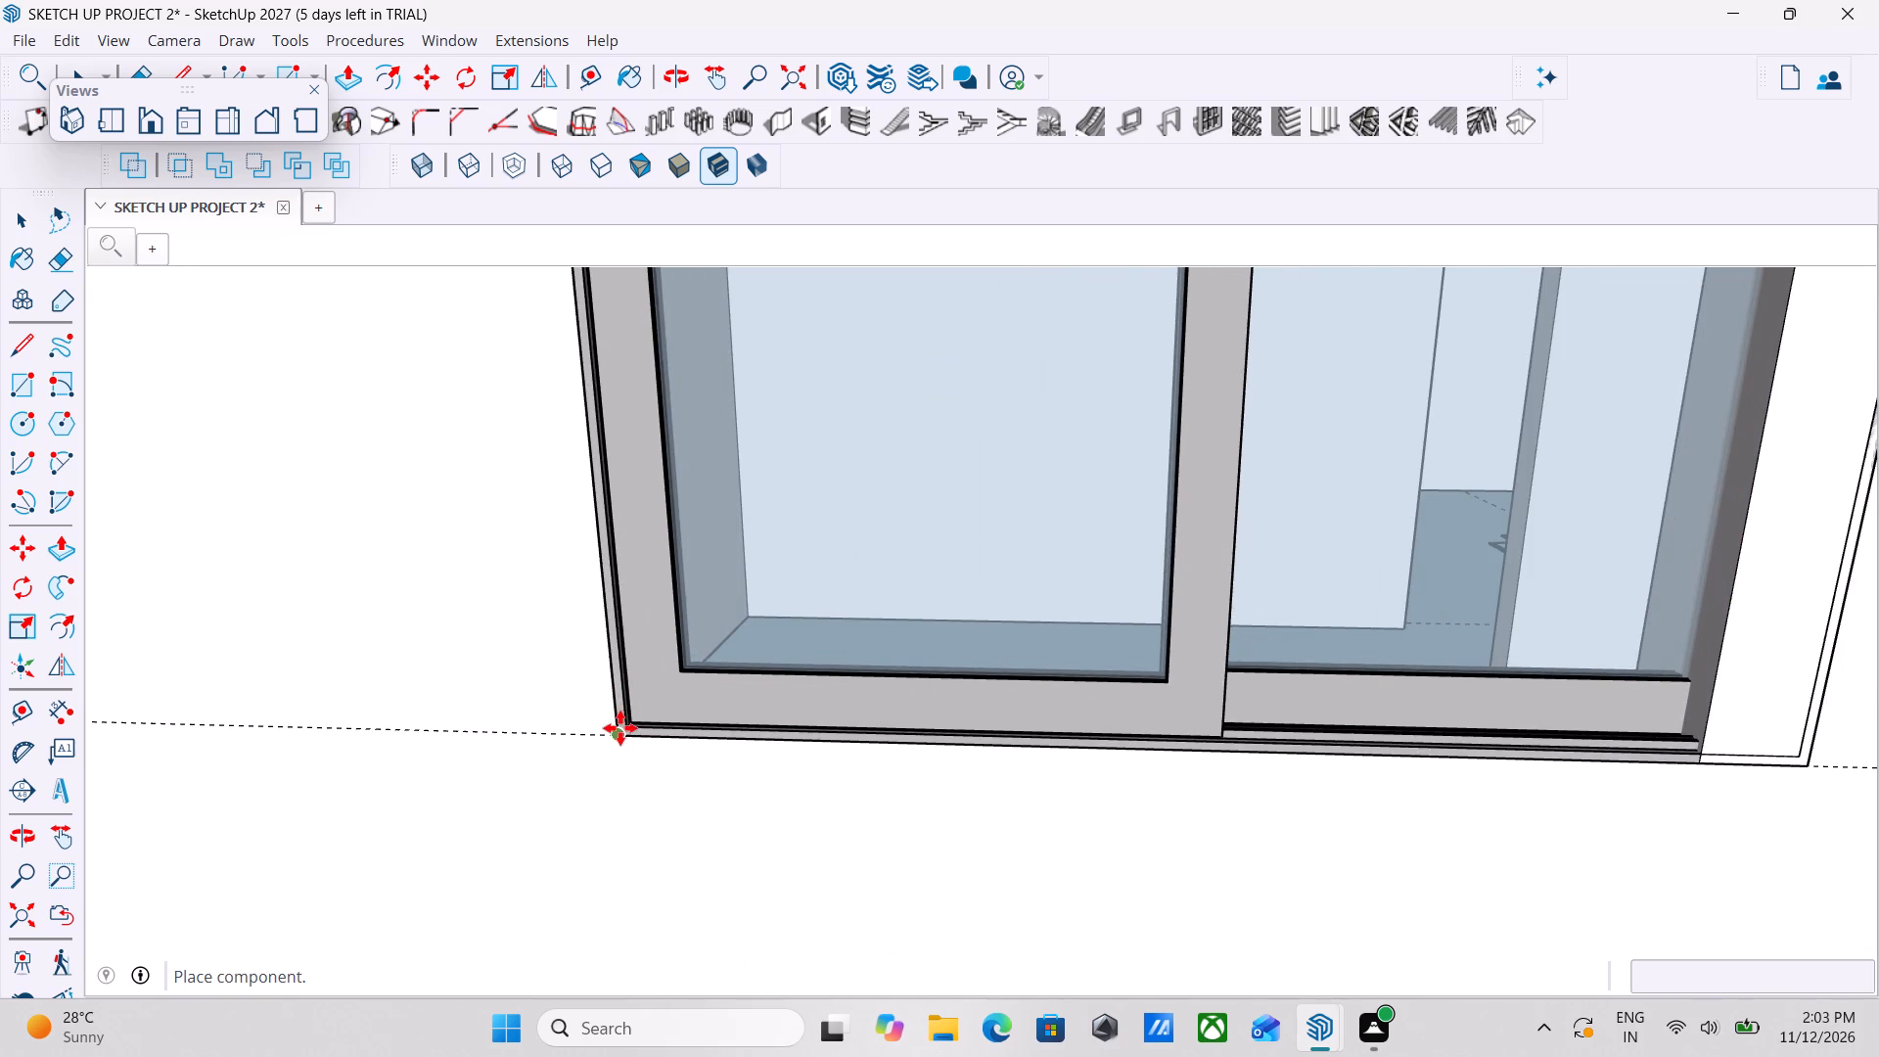
click(620, 728)
scroll(731, 715, down, 9)
middle_drag(827, 712, 931, 754)
scroll(939, 744, up, 1)
scroll(944, 734, down, 5)
key(Escape)
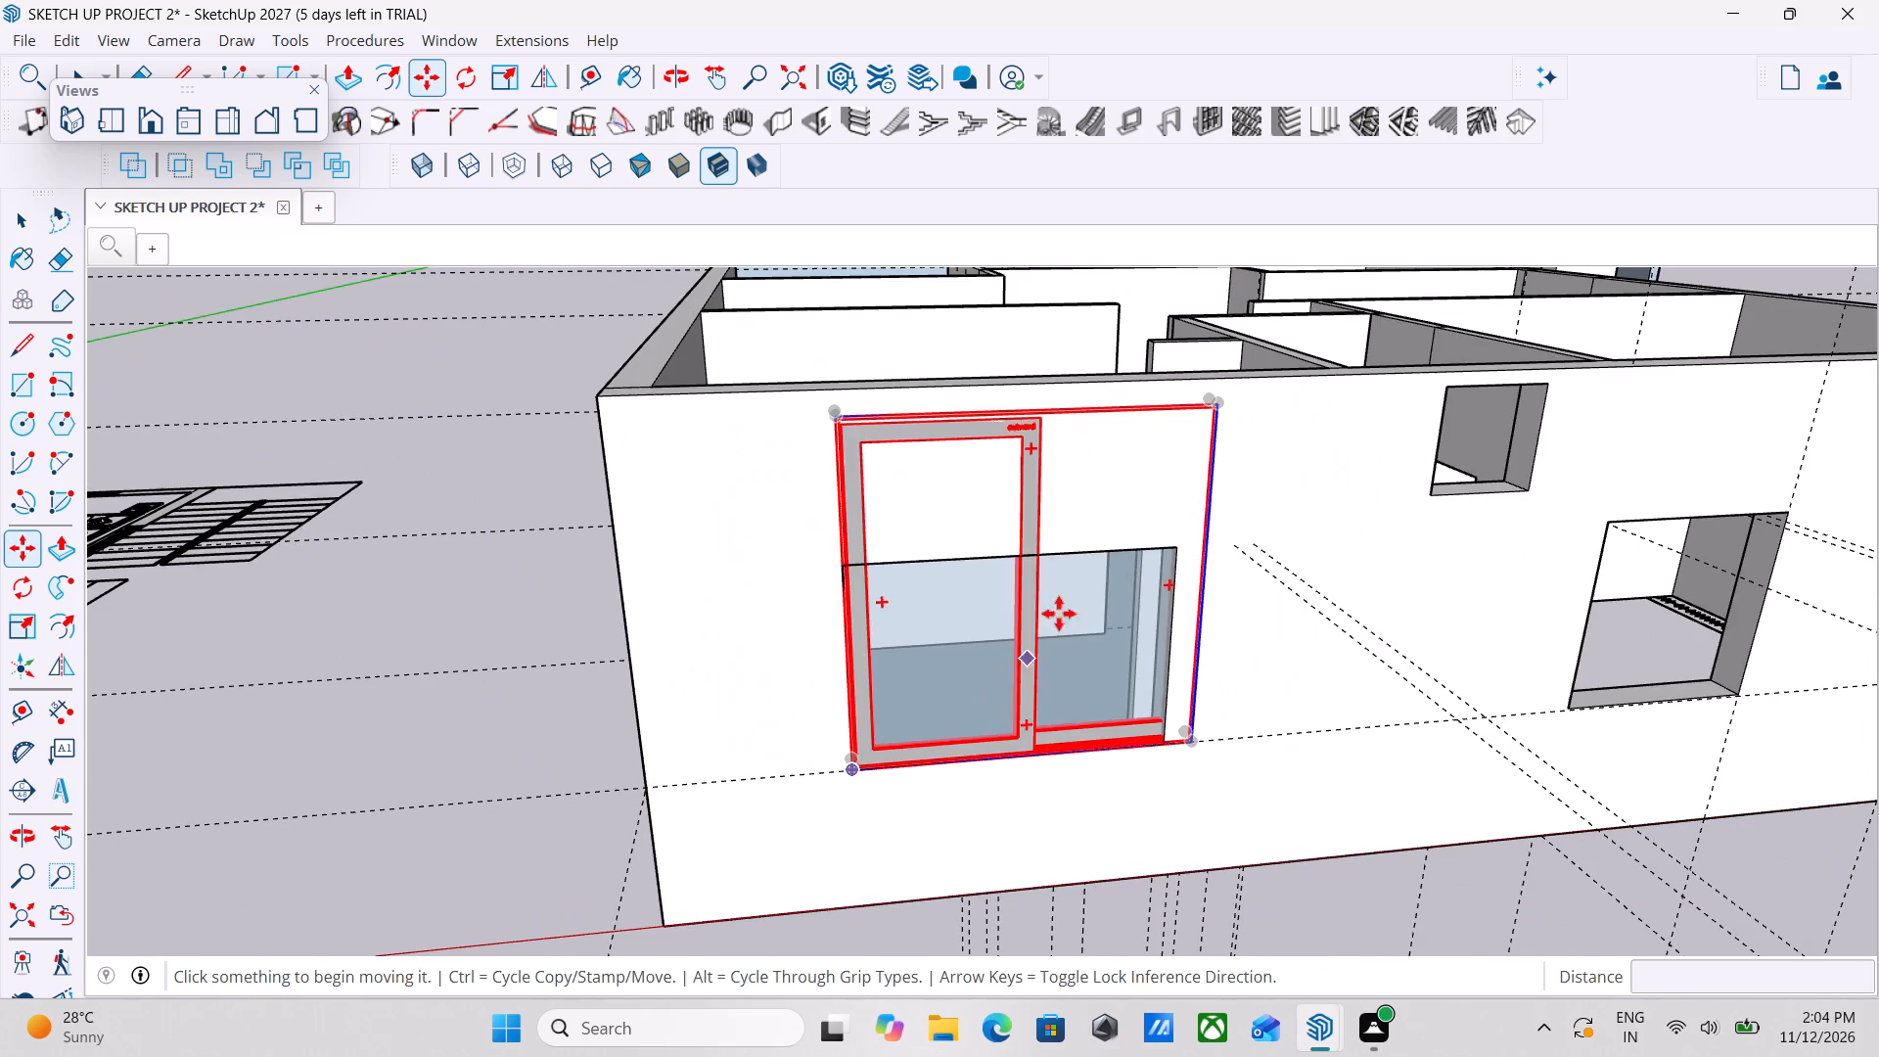
key(Escape)
key(Escape)
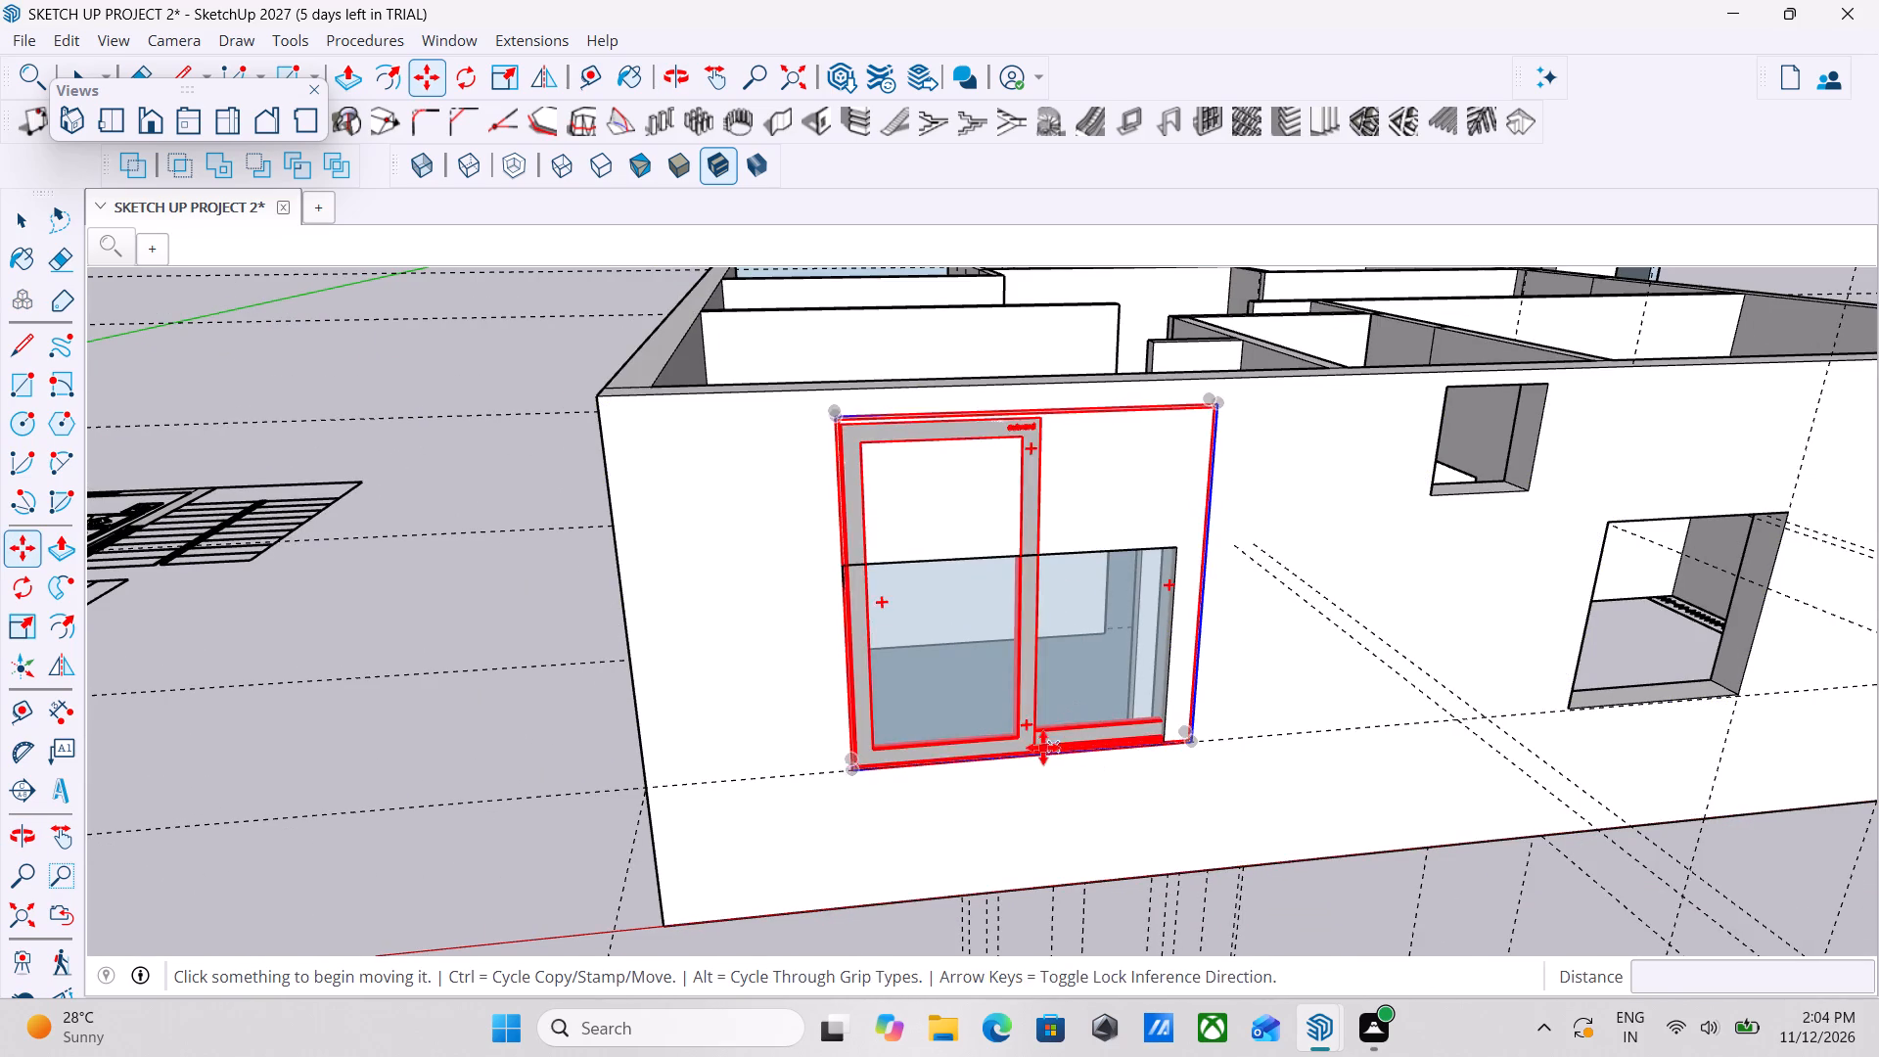
Scale the placed window to fit the kitchen opening, about 0.91 in width and 0.63 in height.
key(space)
key(space)
click(1030, 697)
middle_drag(1046, 680, 941, 610)
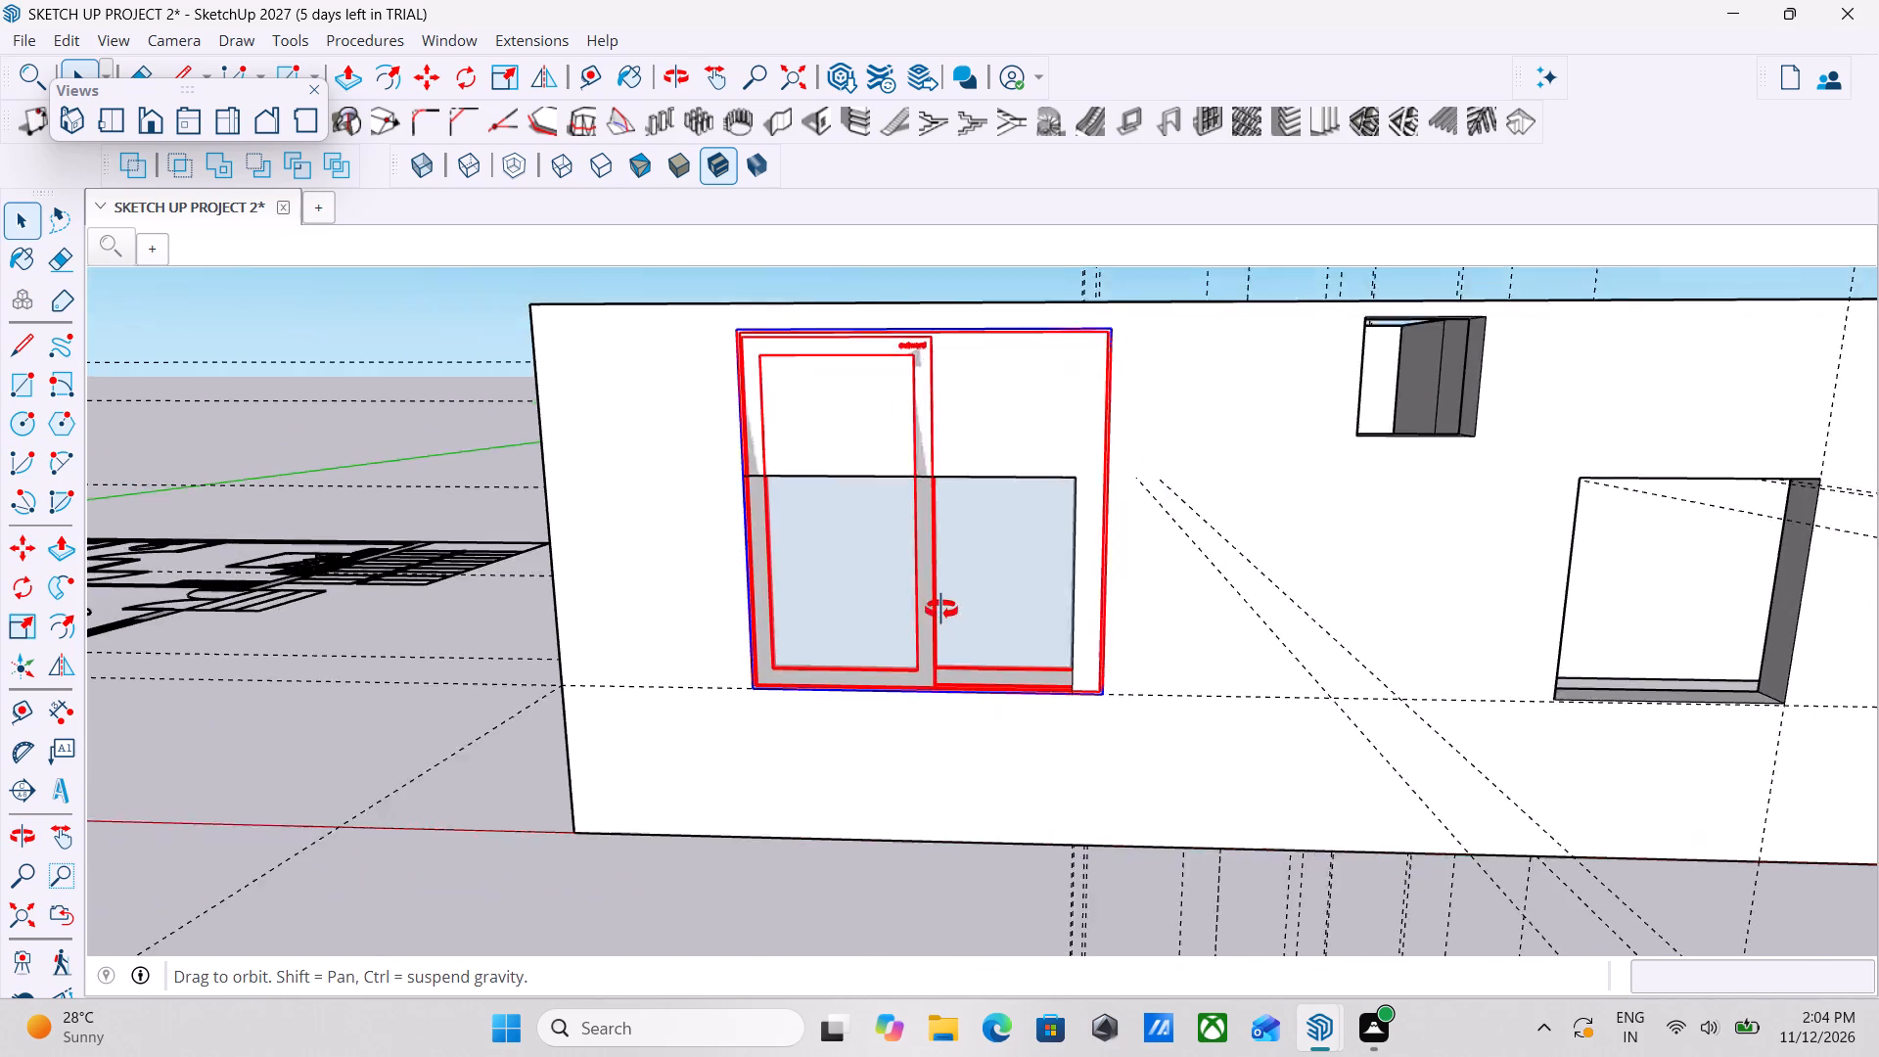
middle_drag(941, 610, 948, 684)
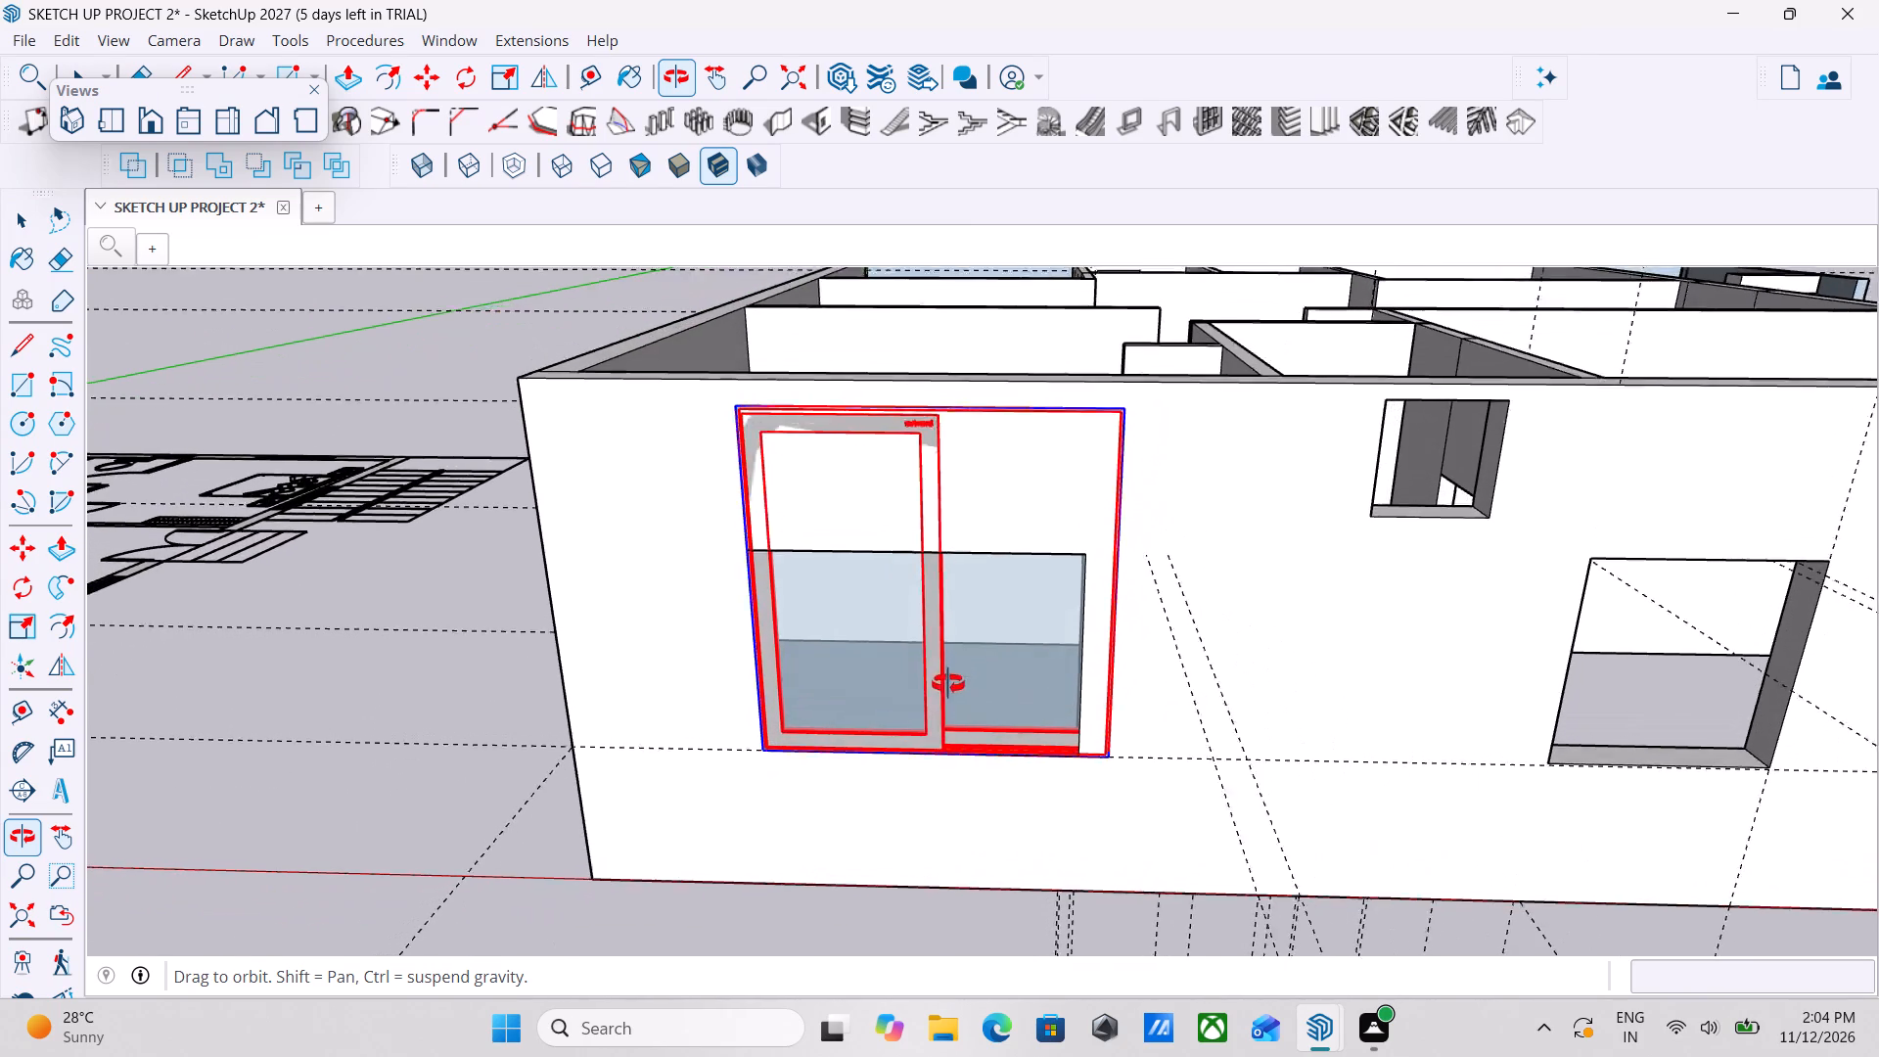
middle_drag(948, 684, 948, 685)
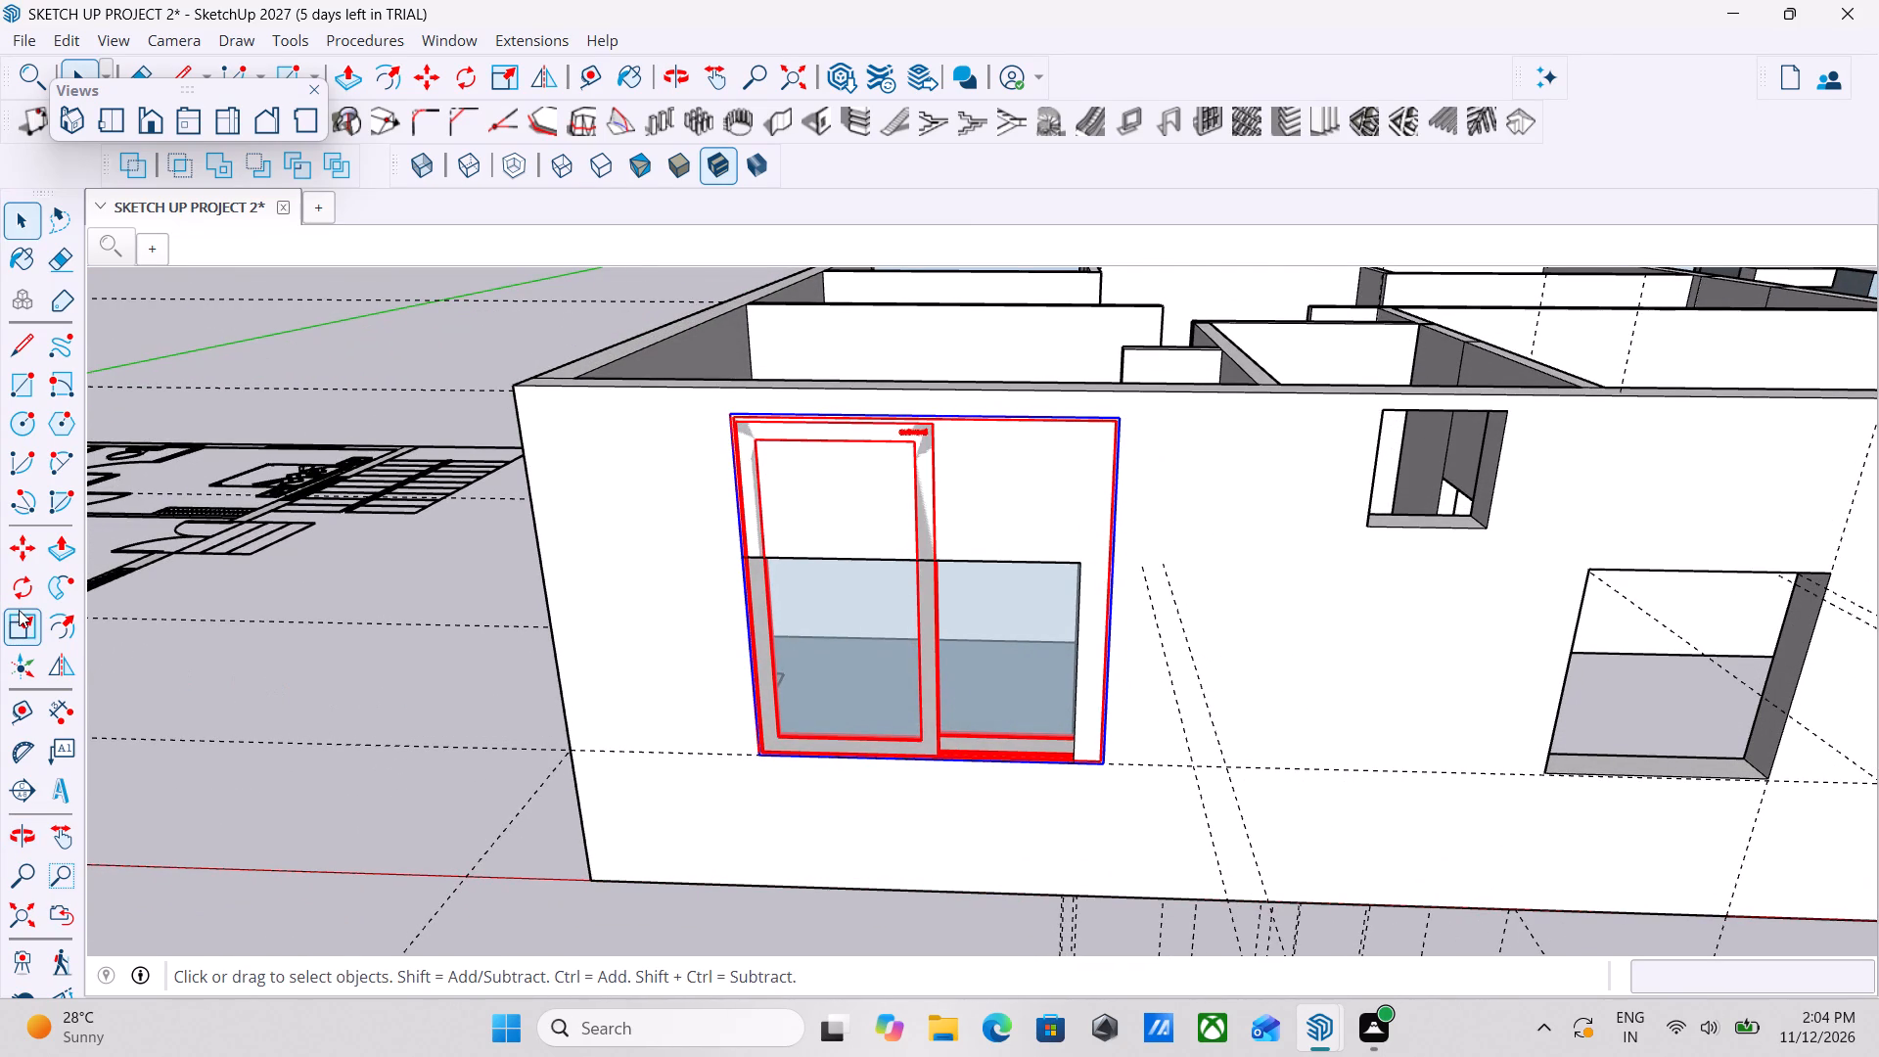
click(19, 608)
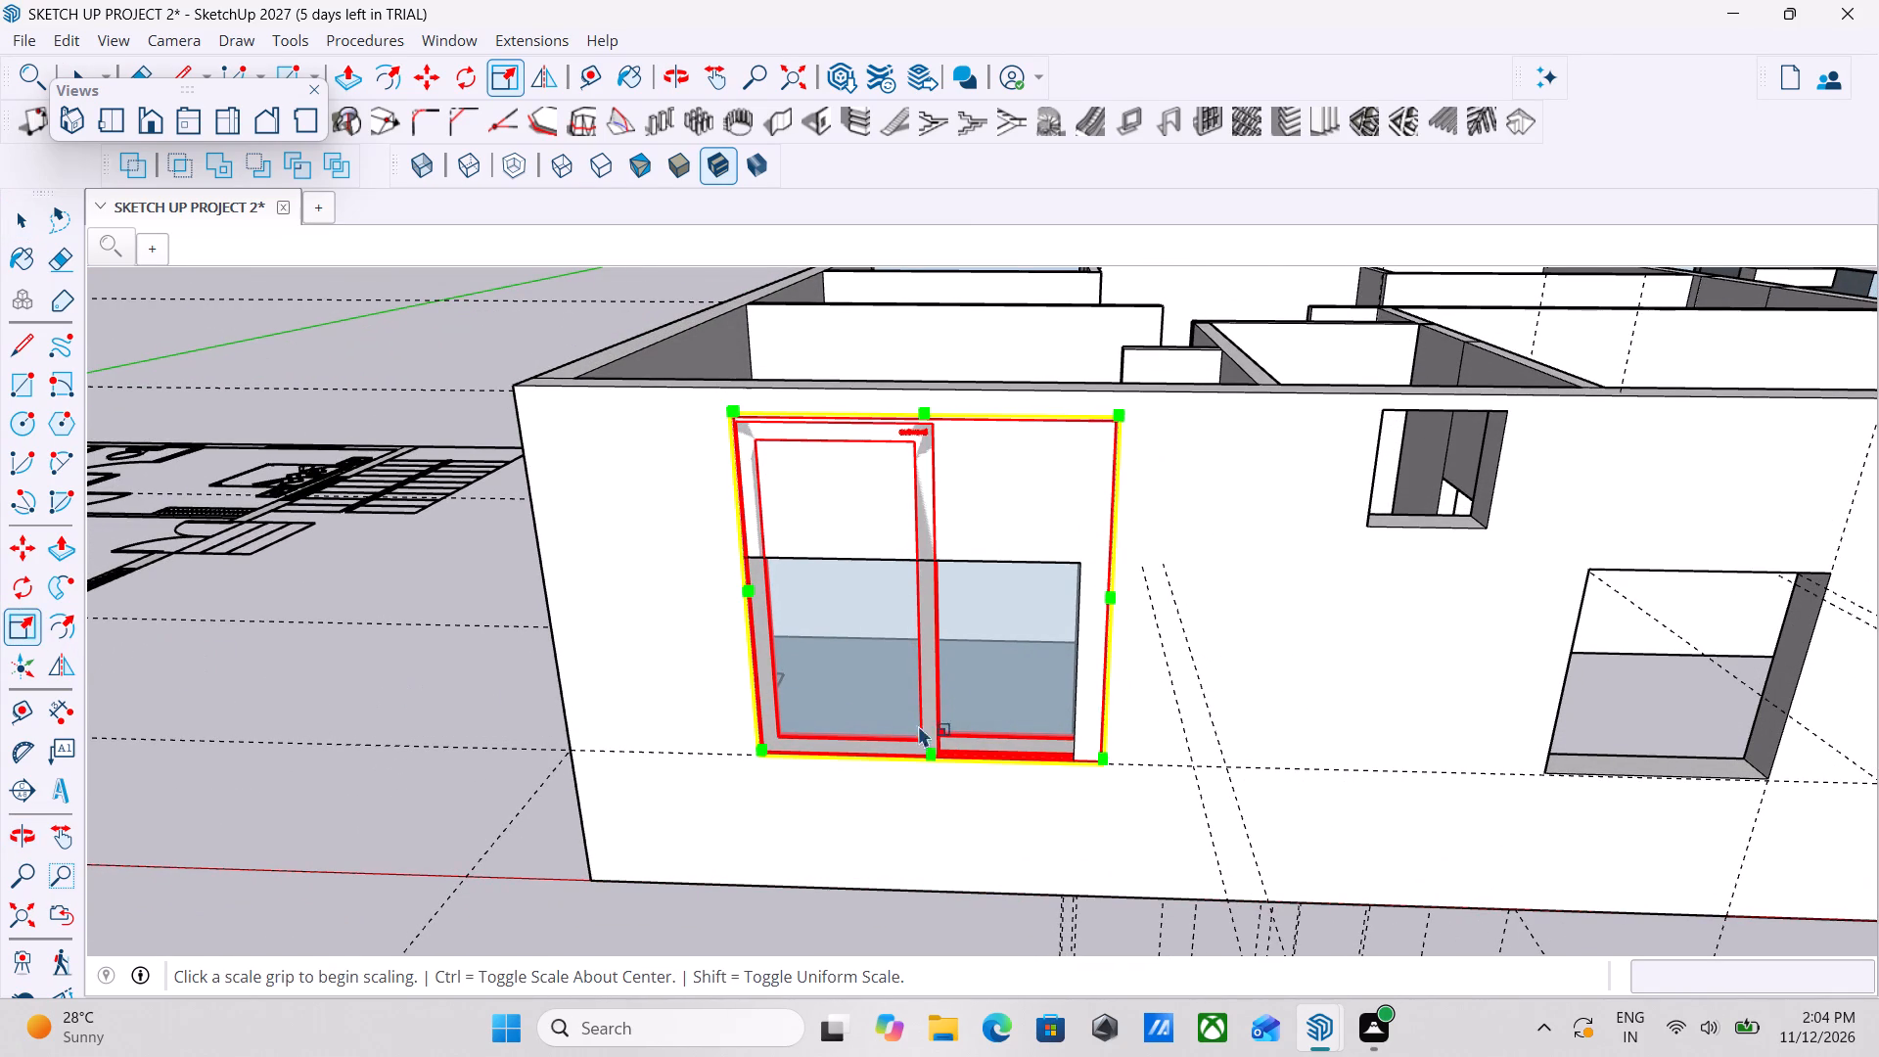
scroll(962, 746, up, 2)
middle_drag(920, 408, 967, 549)
scroll(963, 529, down, 1)
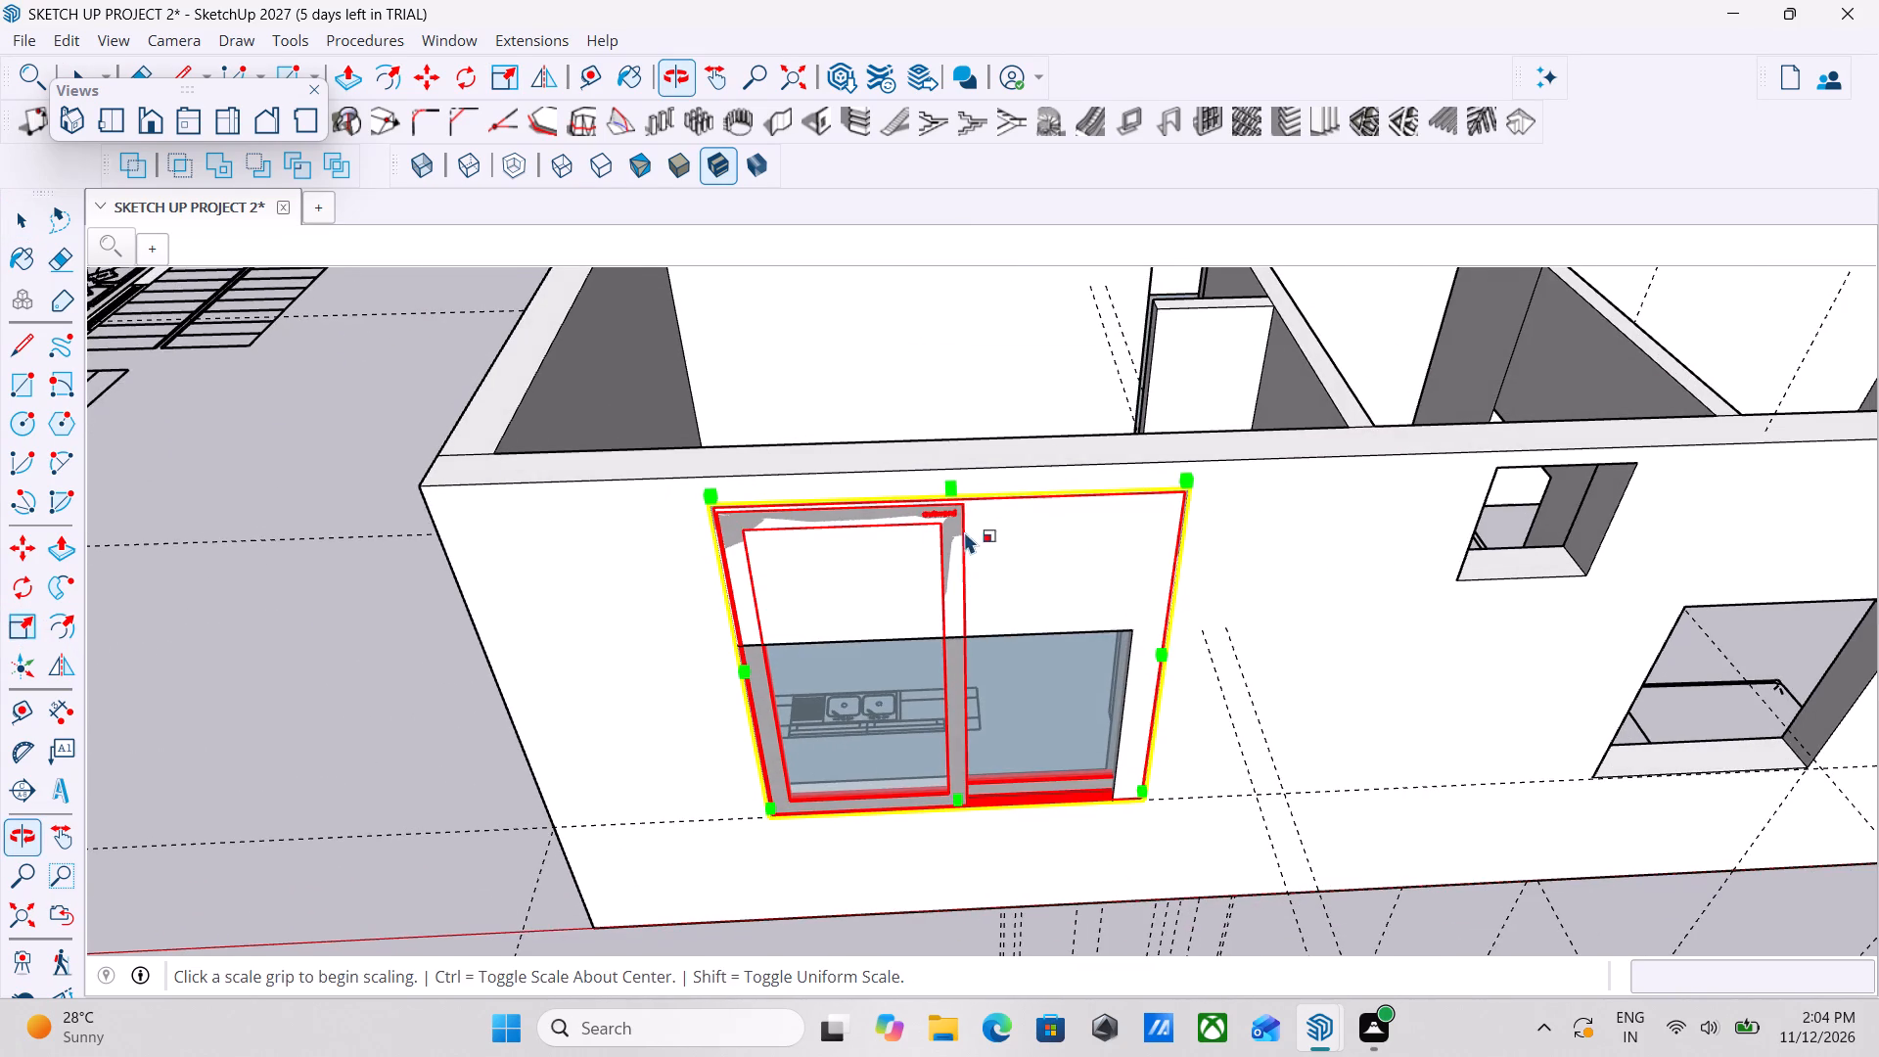
middle_drag(959, 459, 705, 517)
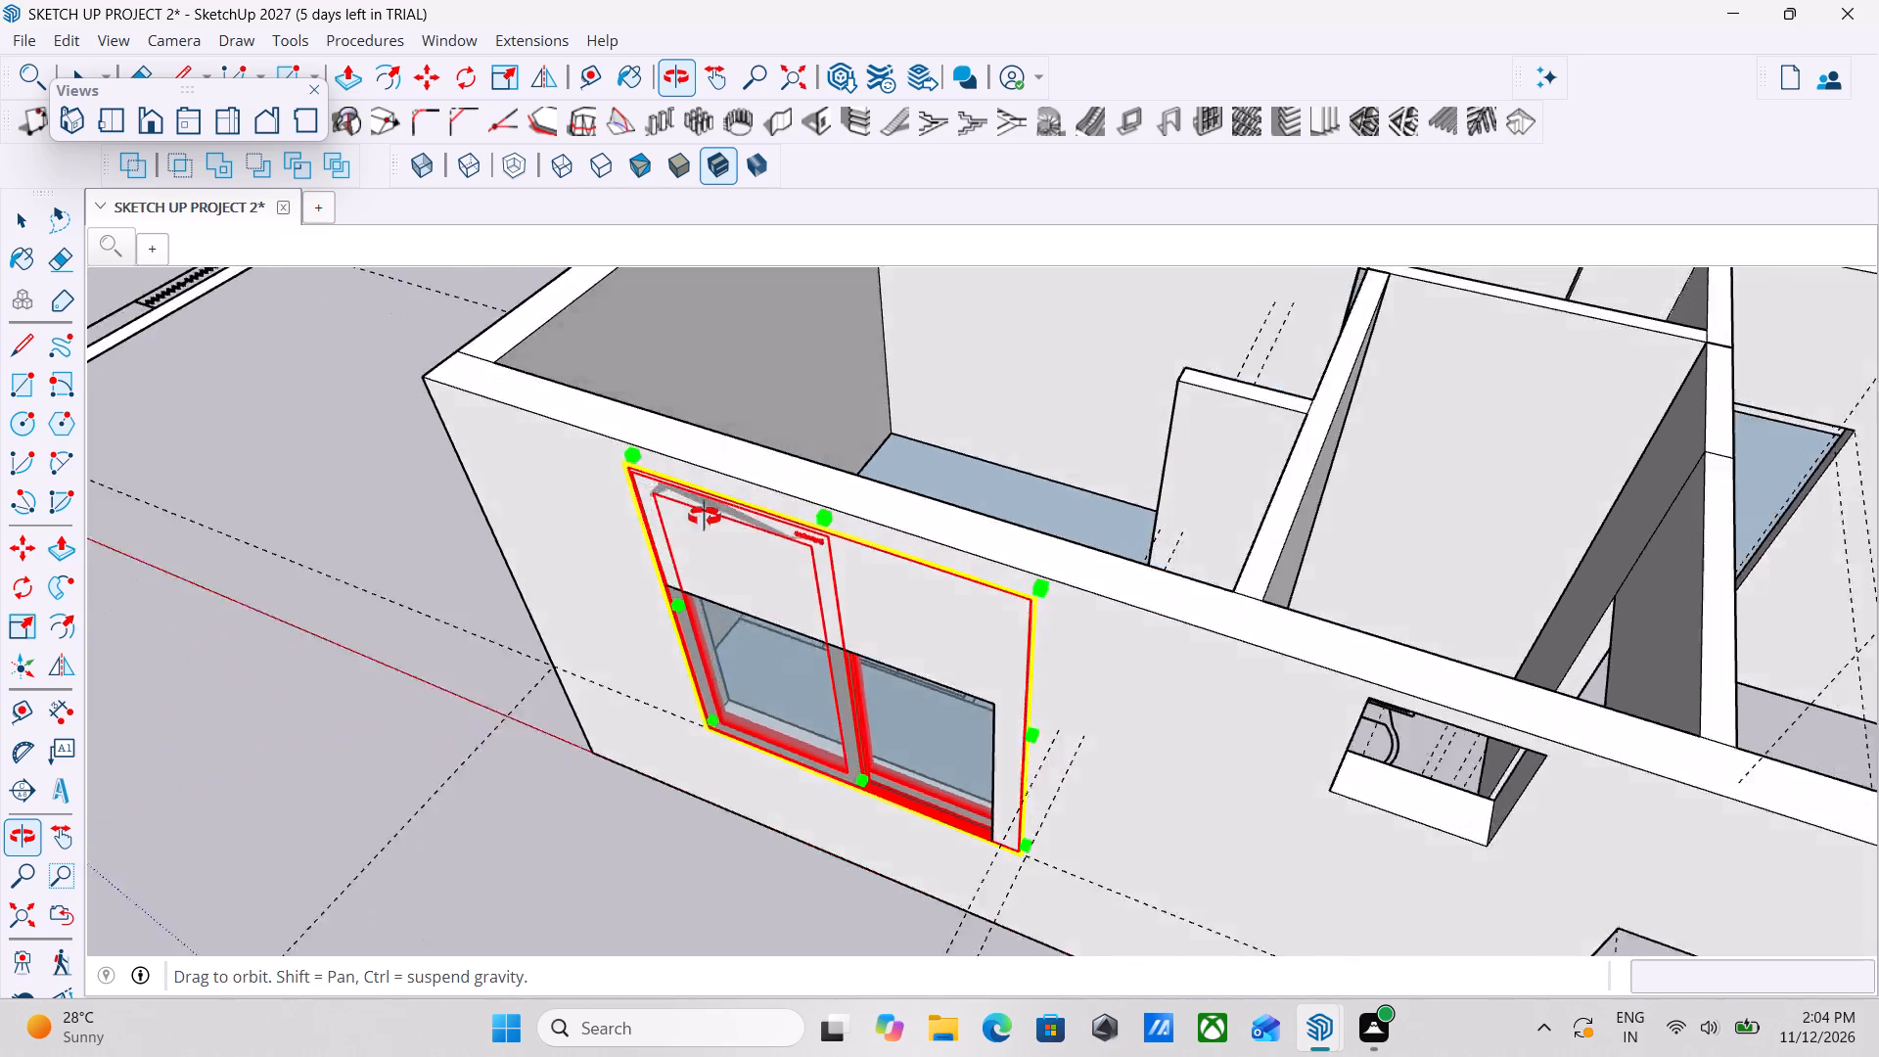
middle_drag(705, 517, 50, 571)
middle_drag(319, 574, 941, 491)
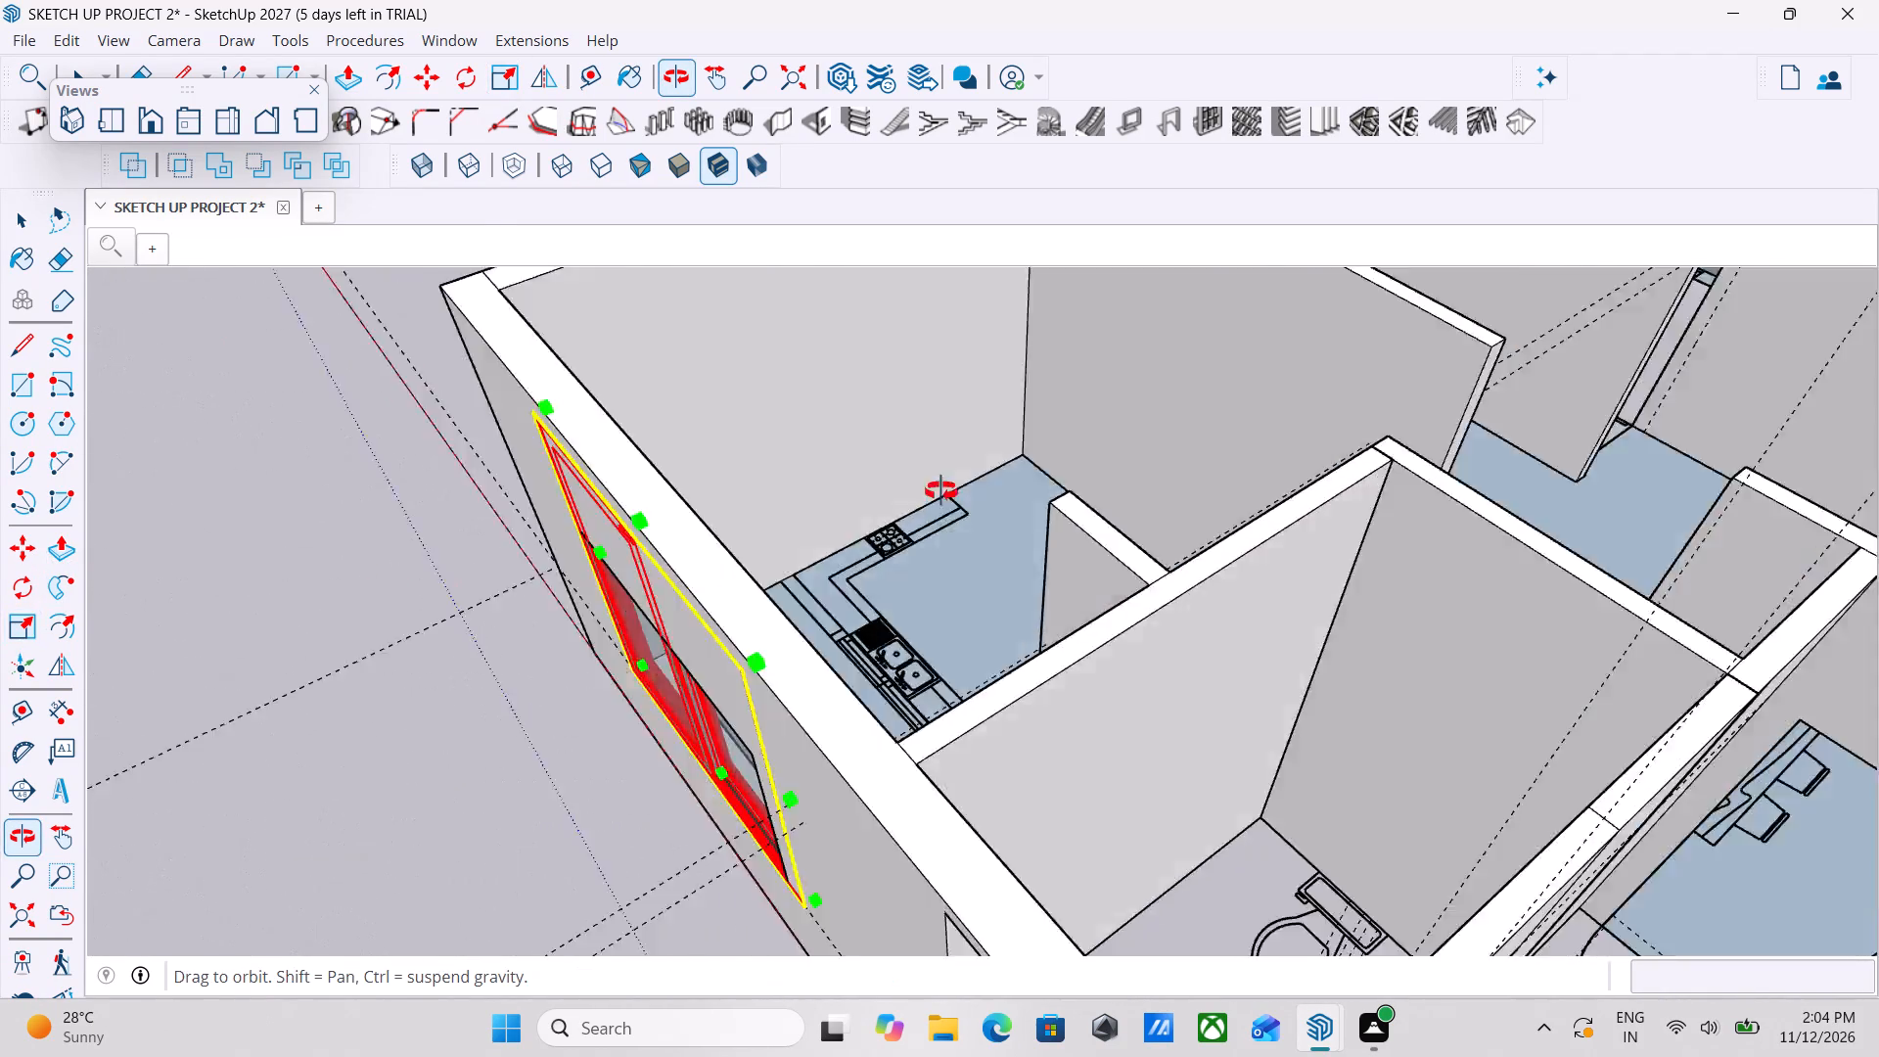
middle_drag(941, 491, 1225, 379)
scroll(1180, 556, up, 1)
middle_drag(1046, 681, 1117, 605)
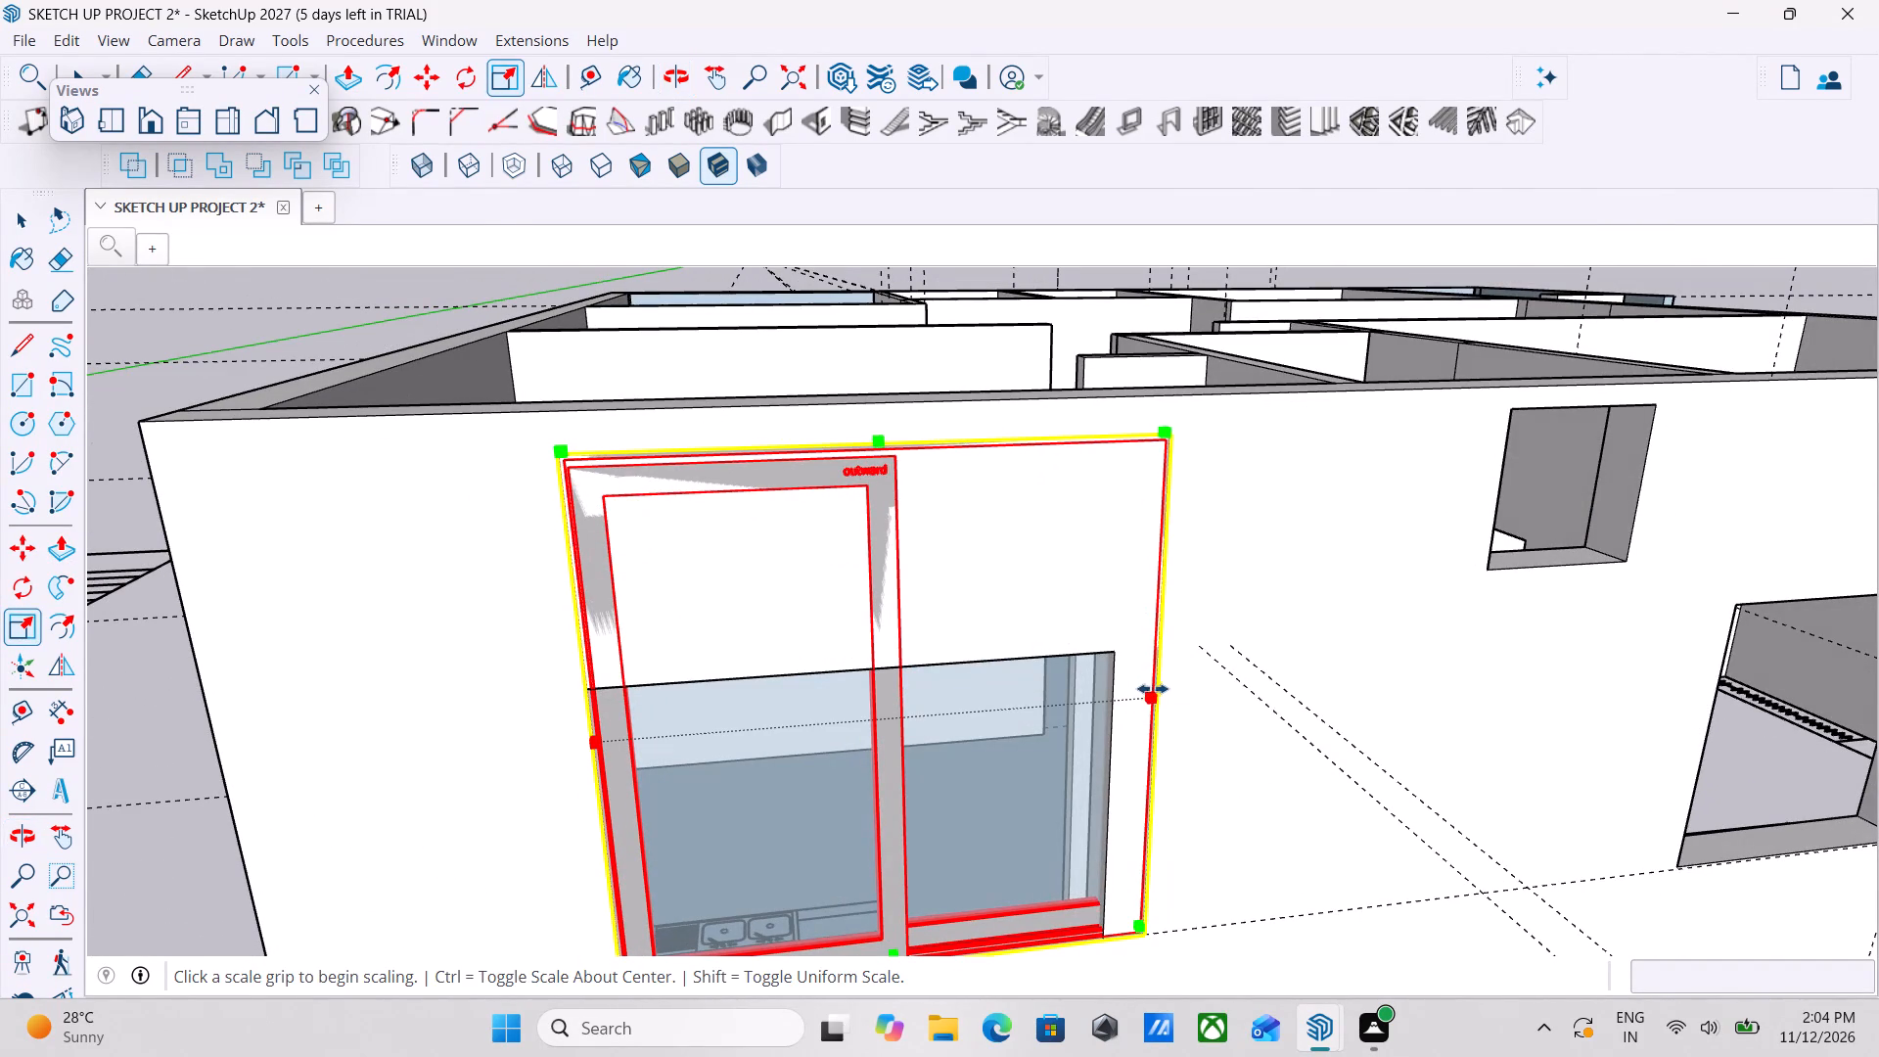
drag(1156, 701, 1109, 701)
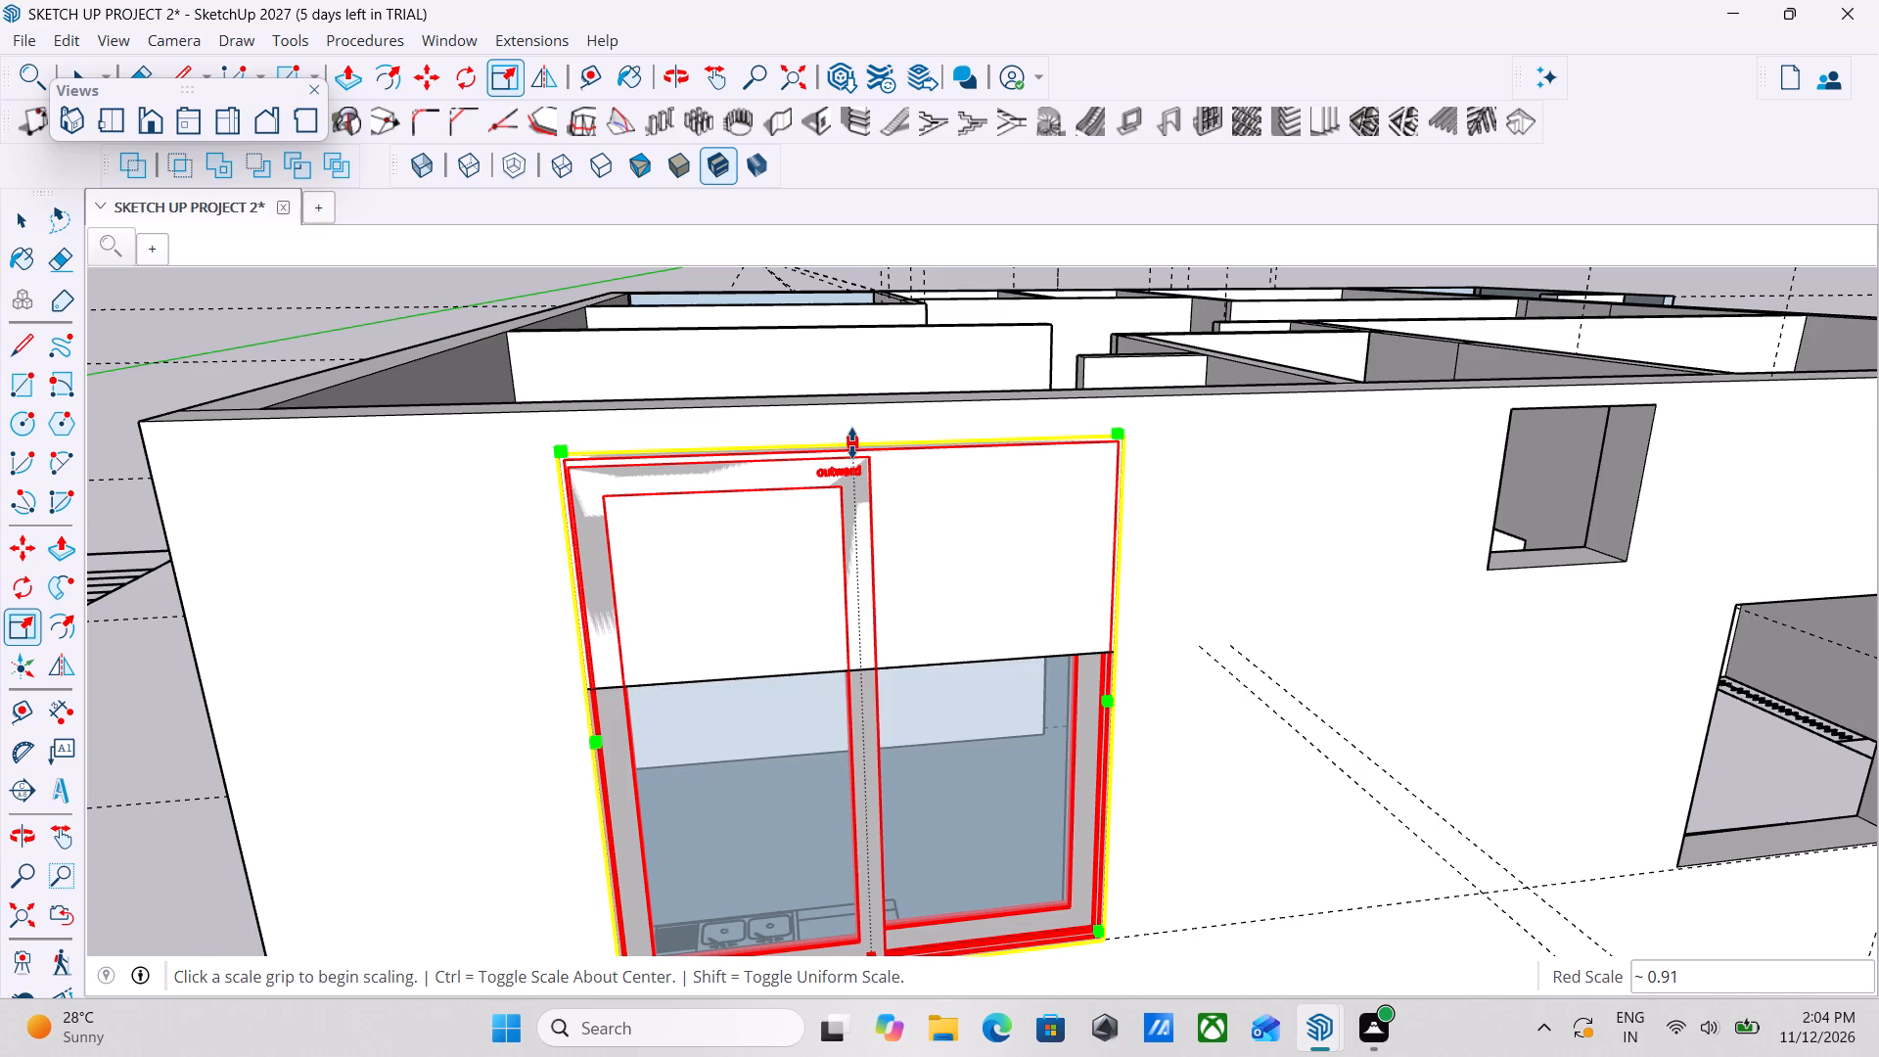
drag(852, 445, 871, 655)
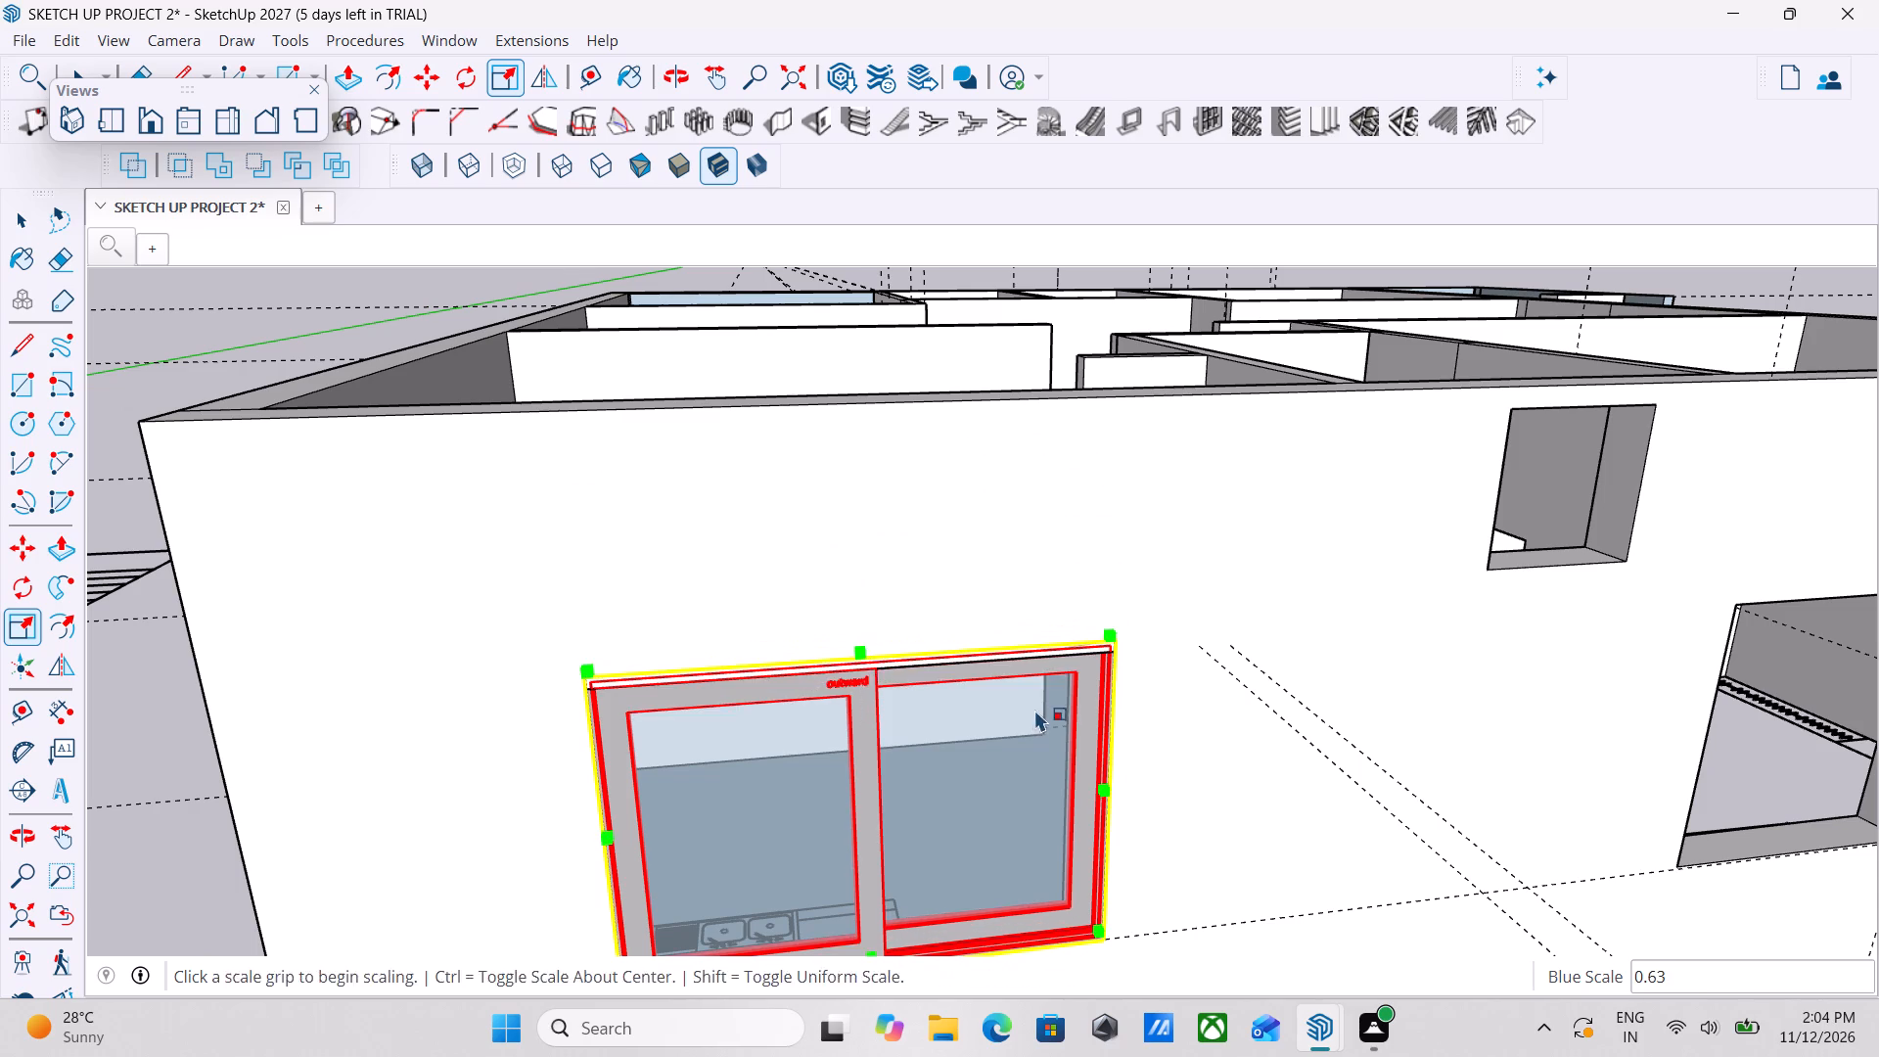
Move the kitchen window about 3 15/16" through the wall thickness, aligning its lower corner with the opening's inner edge.
middle_drag(1035, 711, 796, 577)
scroll(794, 577, down, 1)
middle_drag(806, 590, 998, 676)
middle_drag(865, 677, 1050, 689)
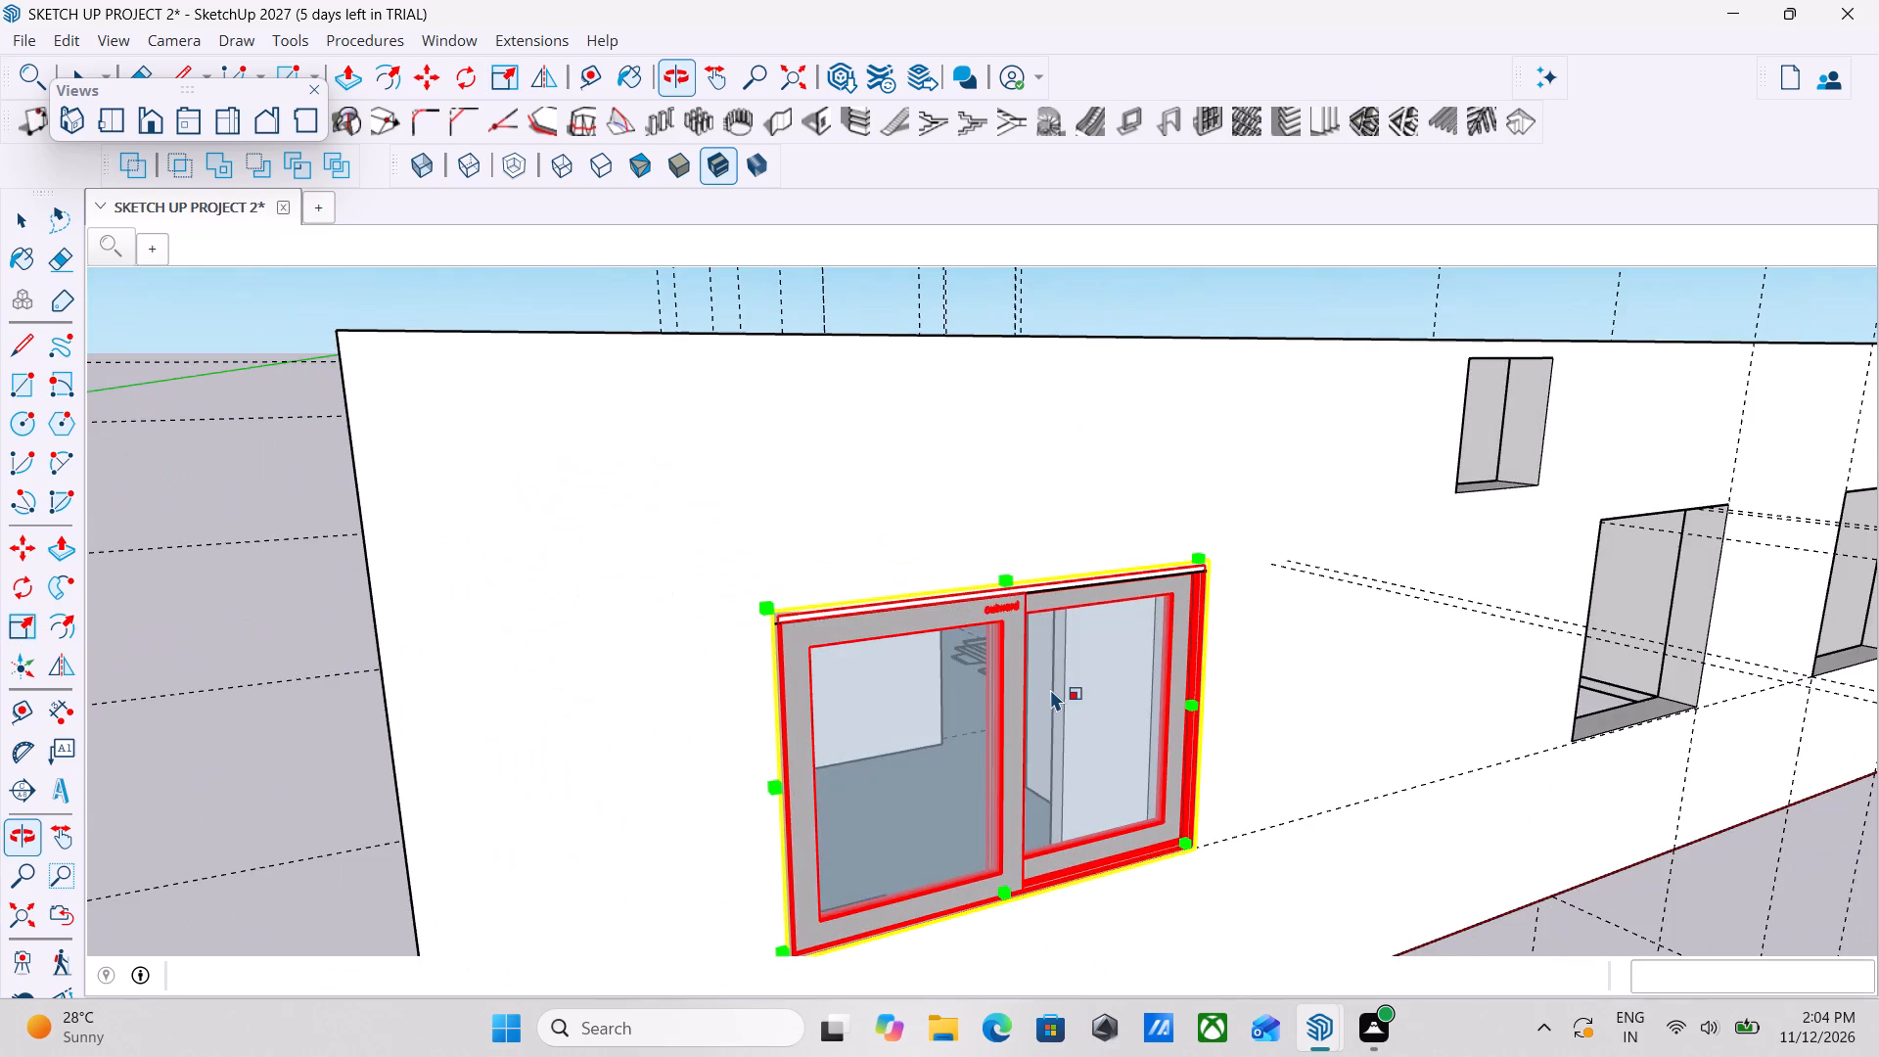
key(Escape)
scroll(1050, 689, down, 2)
middle_drag(1085, 750, 1019, 818)
middle_drag(941, 798, 591, 782)
scroll(591, 782, up, 3)
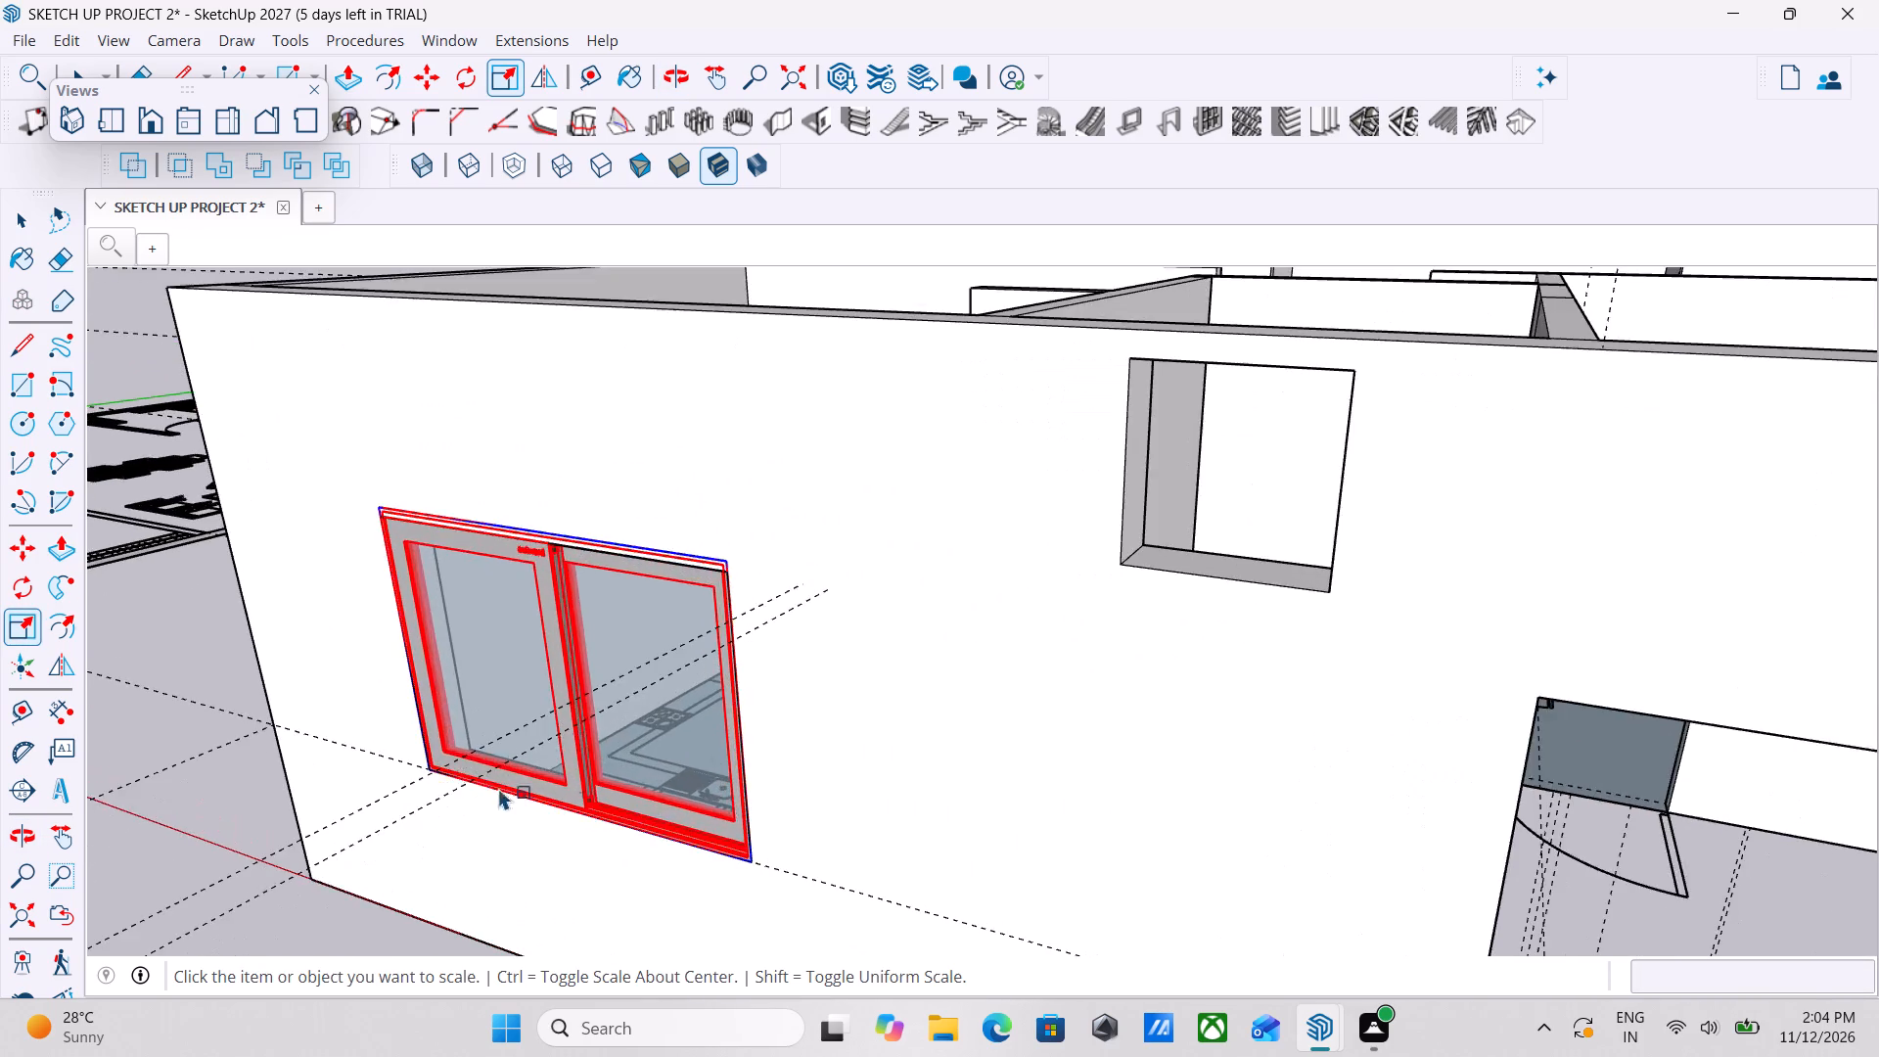
scroll(412, 768, up, 1)
middle_drag(412, 768, 1108, 870)
middle_drag(990, 830, 1259, 962)
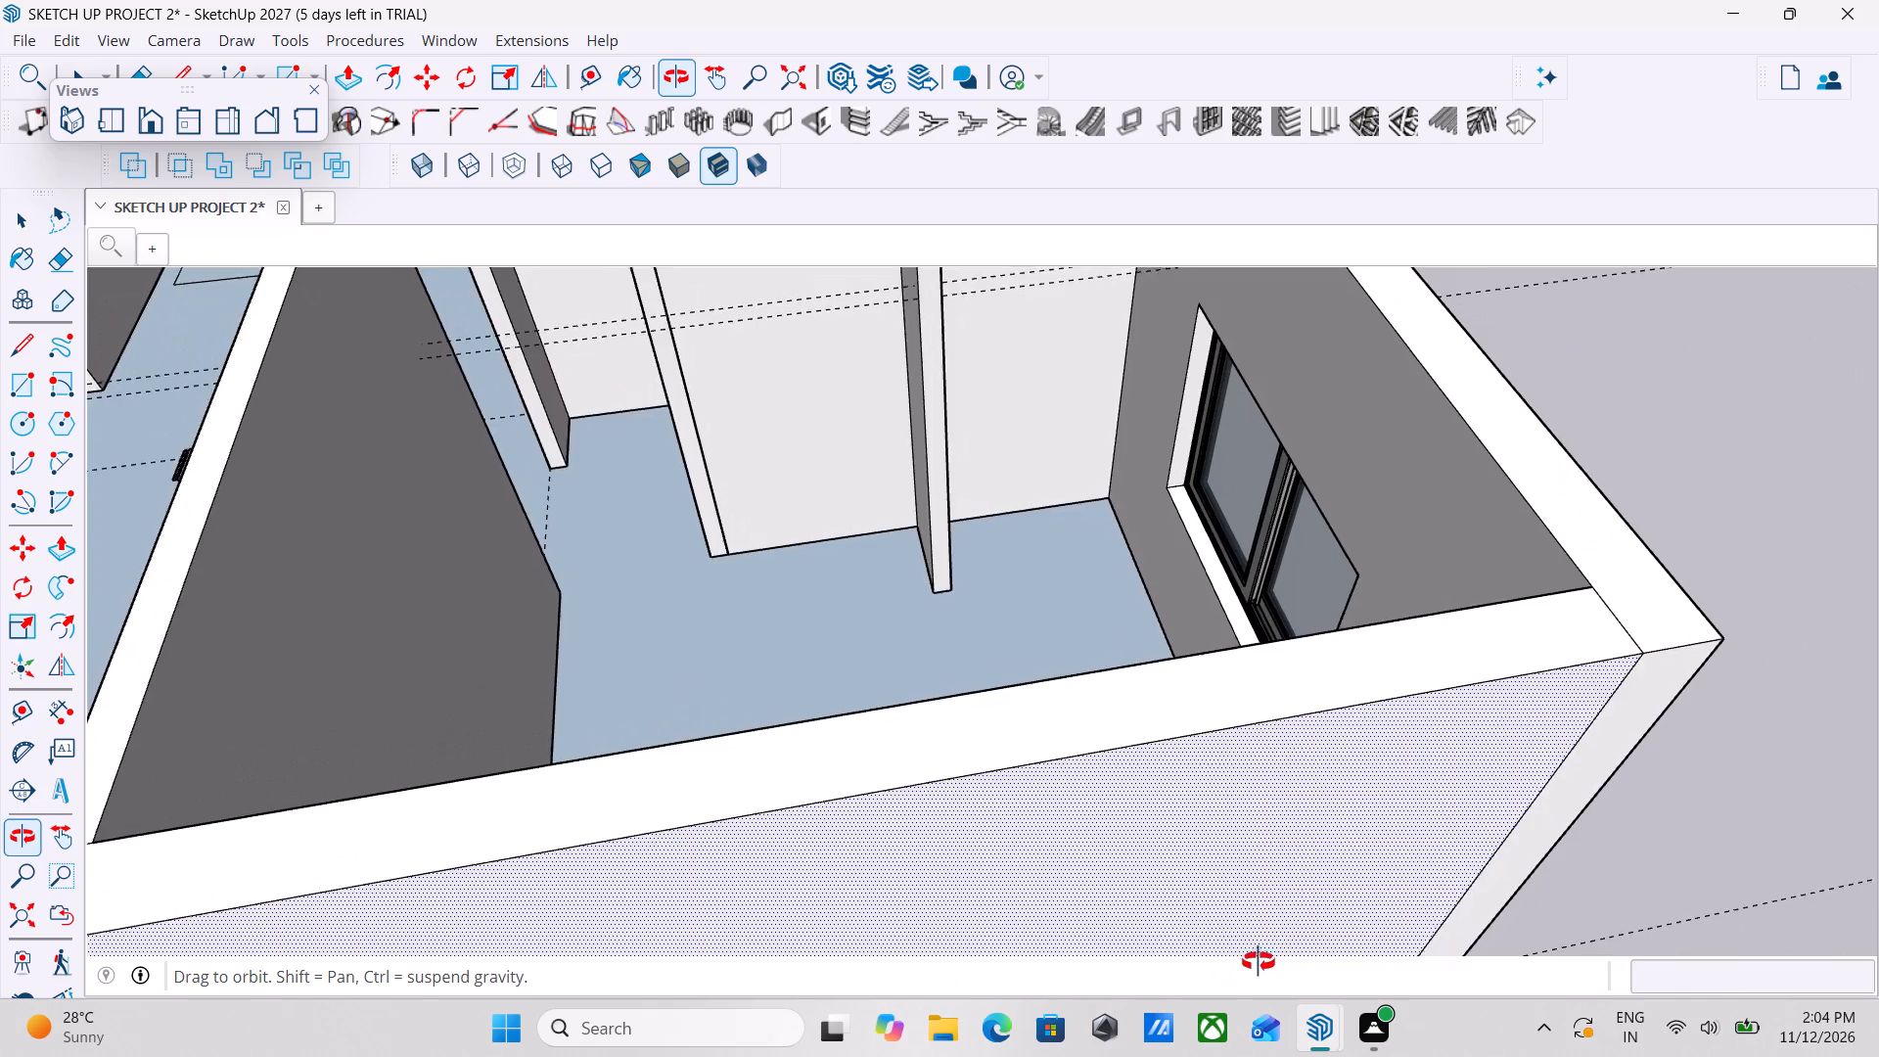
middle_drag(1259, 962, 1224, 931)
middle_drag(978, 745, 593, 567)
middle_drag(1085, 695, 803, 635)
middle_drag(801, 635, 722, 649)
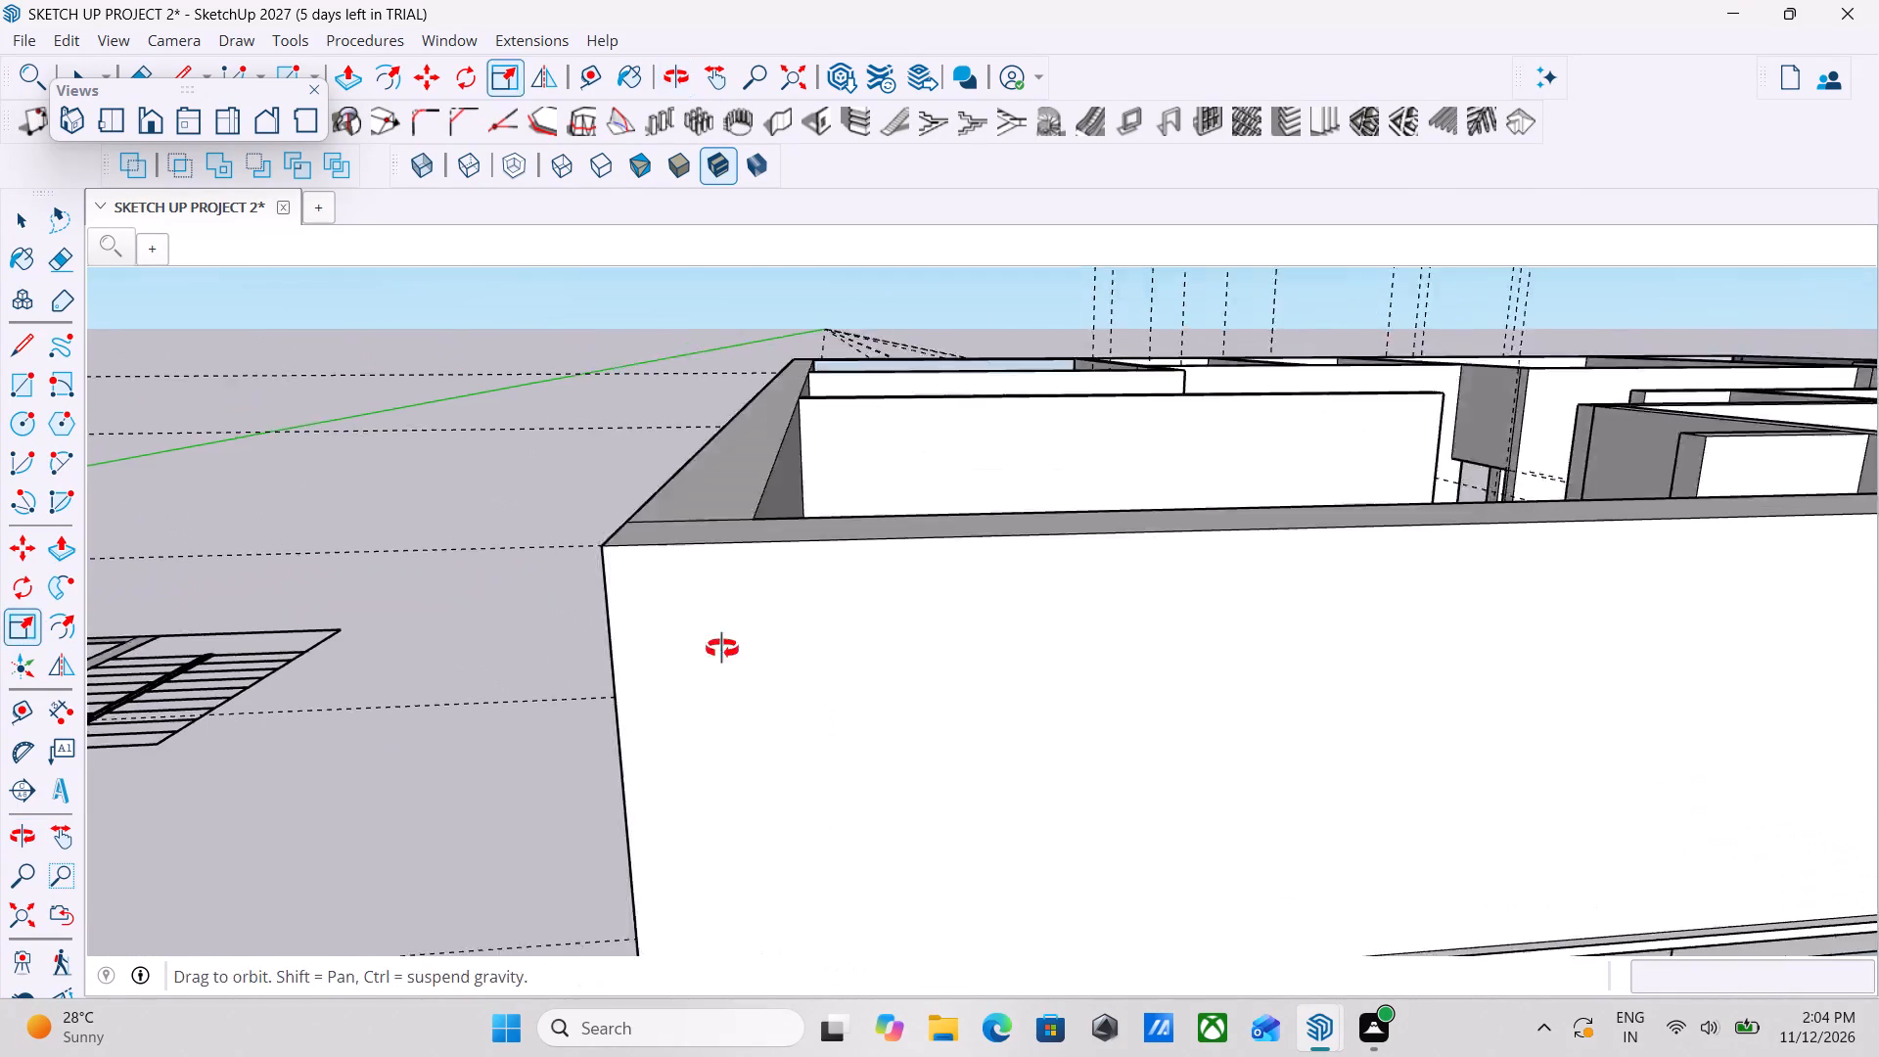
middle_drag(722, 649, 619, 652)
scroll(924, 685, down, 2)
middle_drag(924, 685, 245, 745)
middle_drag(1131, 564, 760, 763)
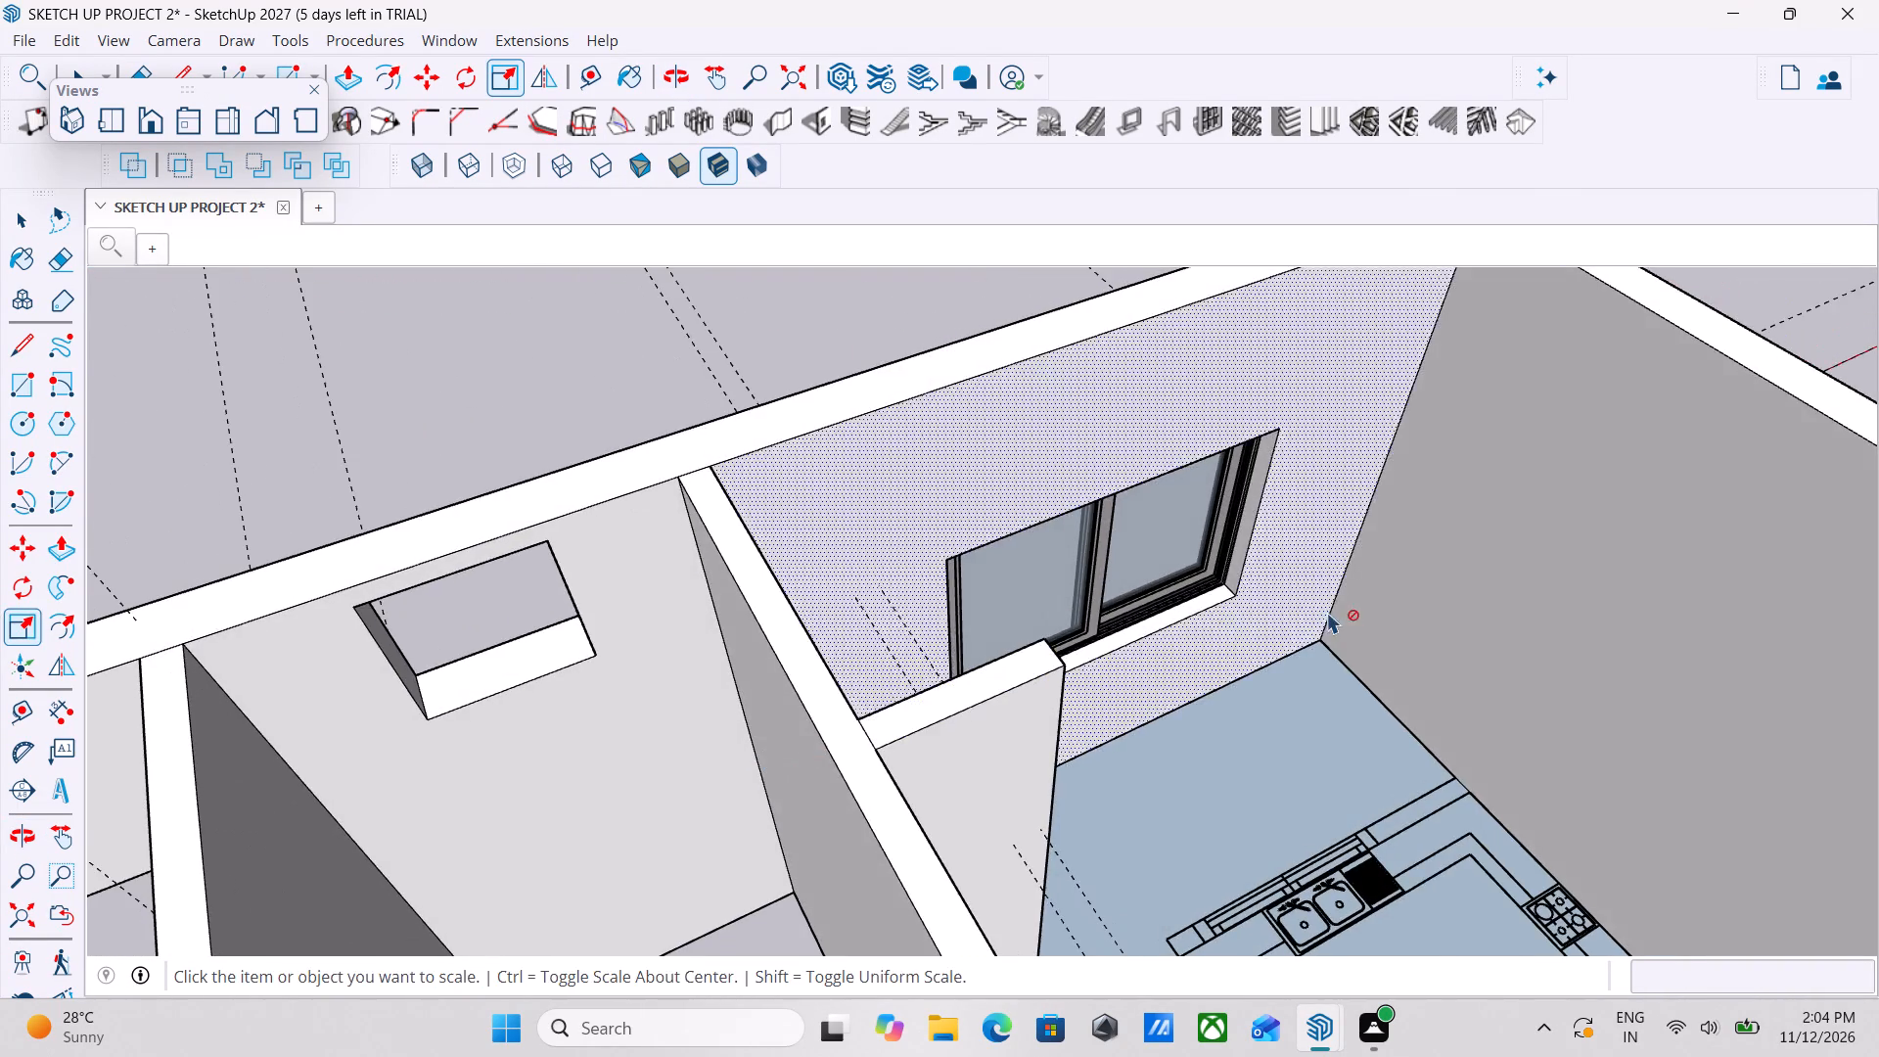
middle_drag(1332, 610, 1065, 630)
scroll(1048, 675, up, 9)
middle_drag(1011, 687, 984, 650)
scroll(992, 662, up, 1)
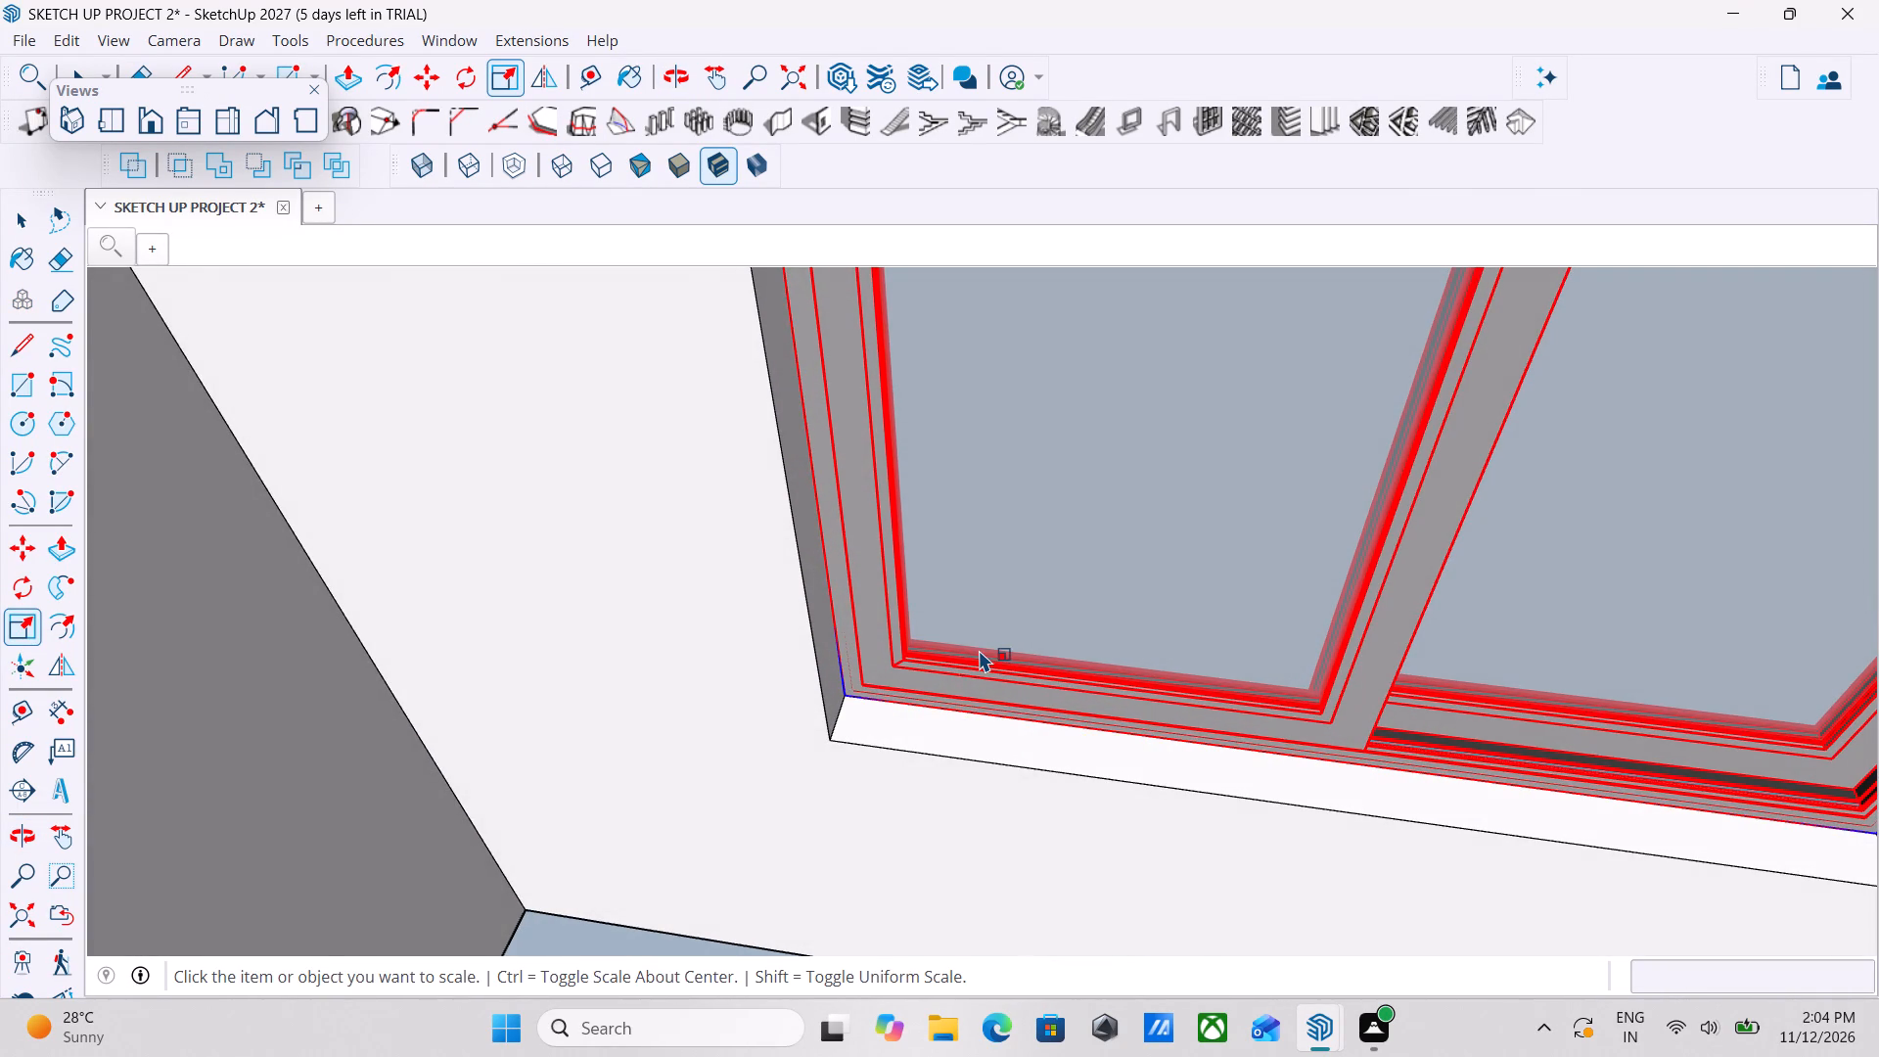
key(m)
scroll(874, 707, up, 5)
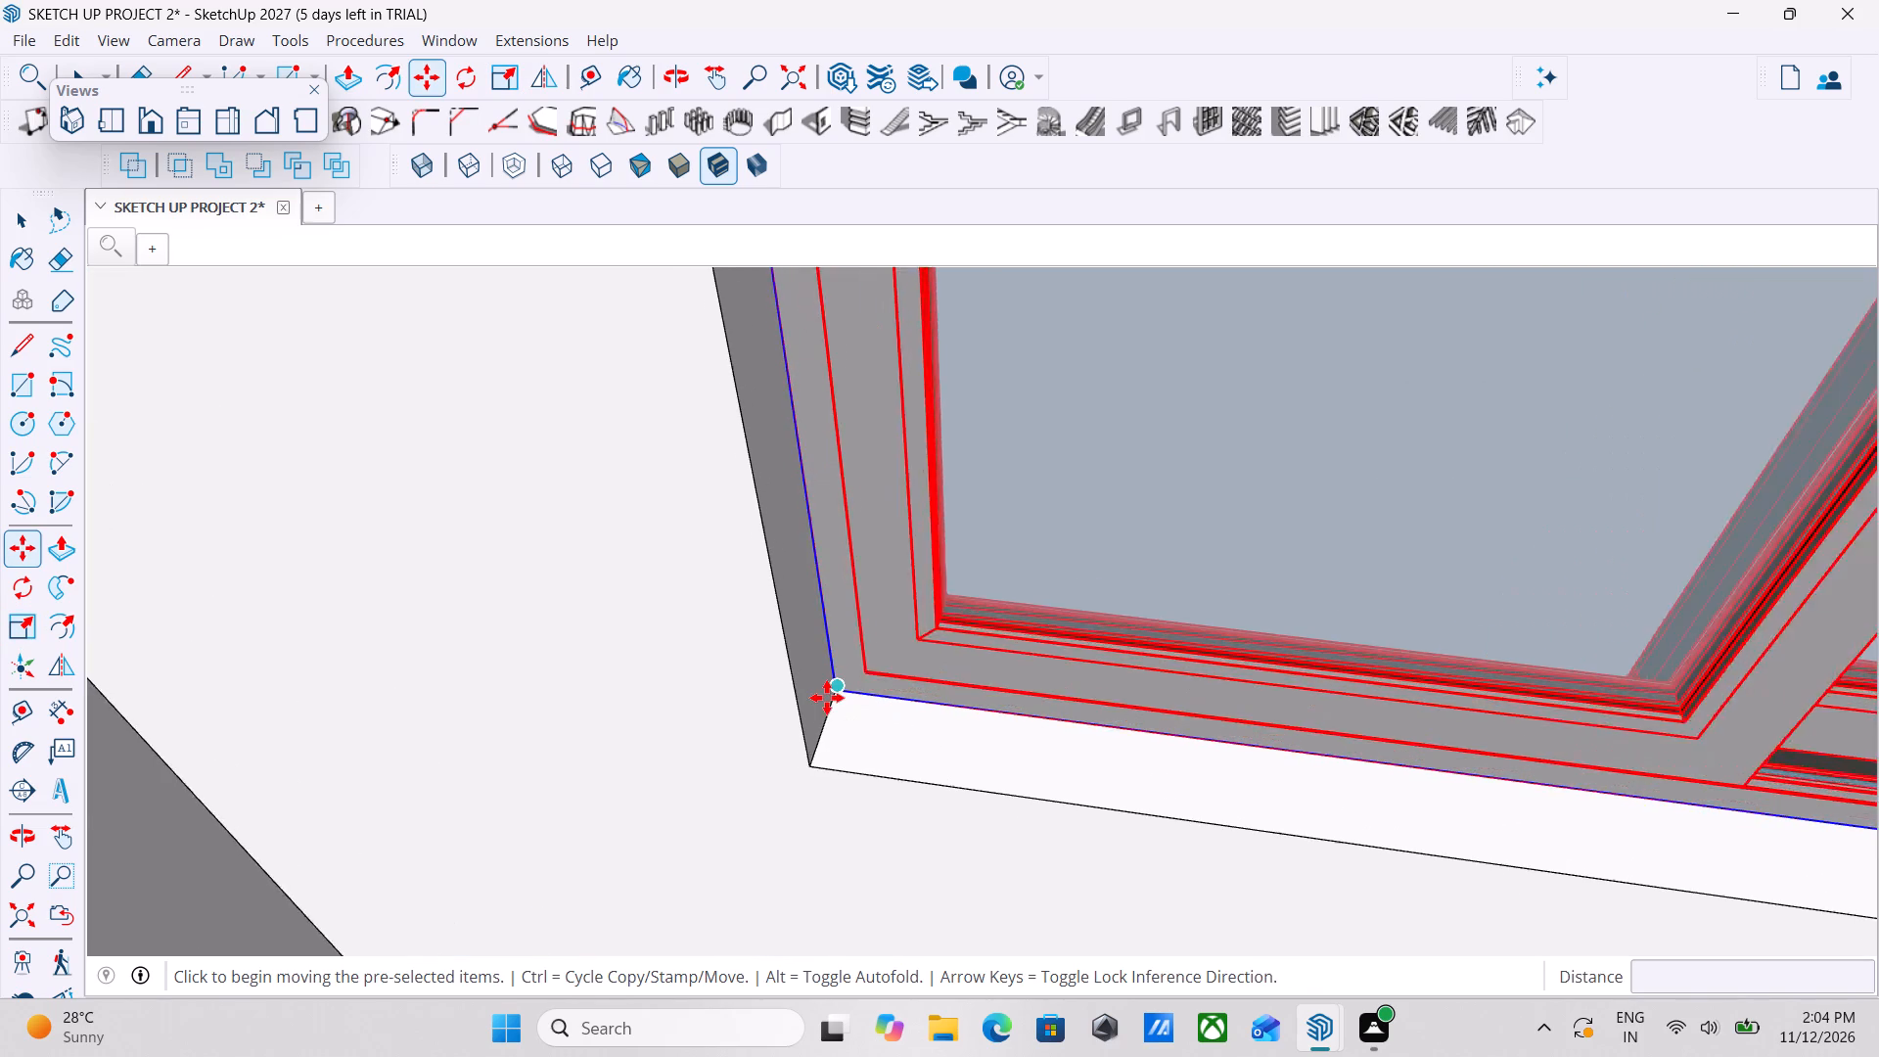
scroll(827, 698, up, 5)
click(842, 680)
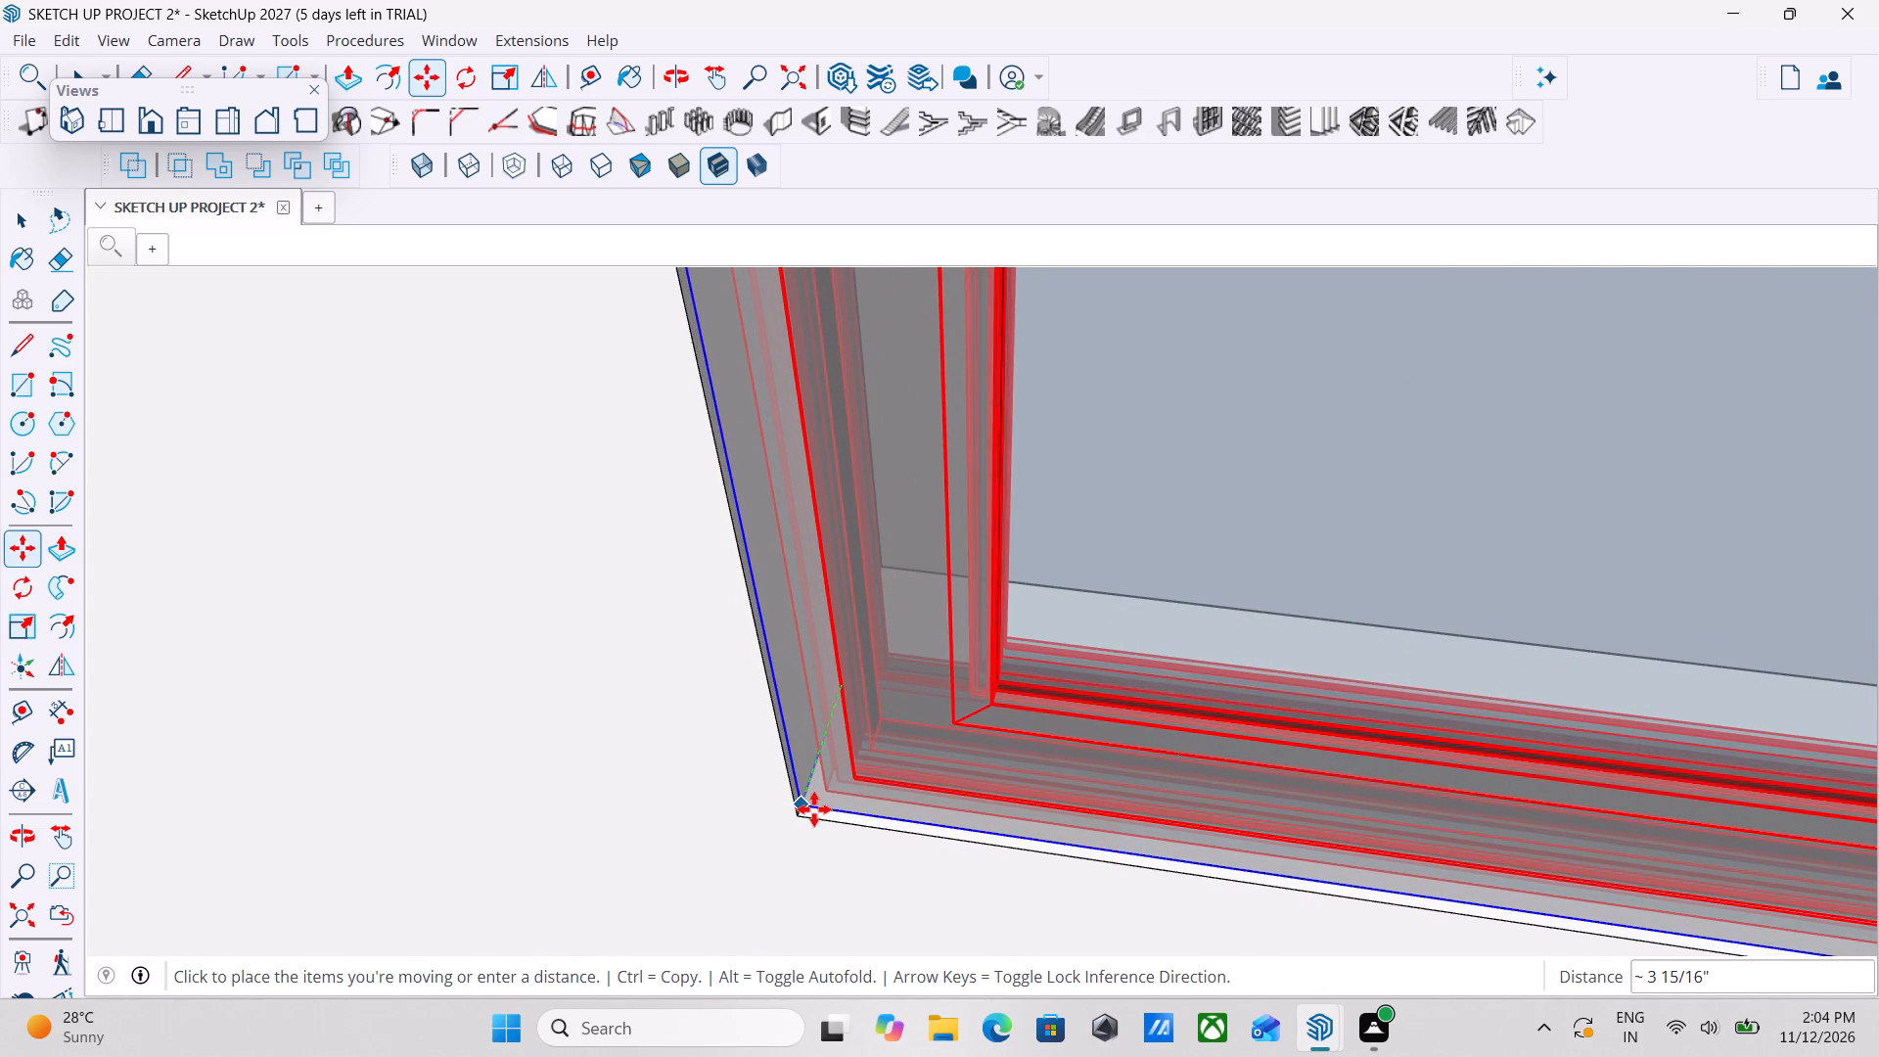
click(802, 811)
scroll(802, 811, down, 6)
key(Escape)
scroll(802, 811, down, 6)
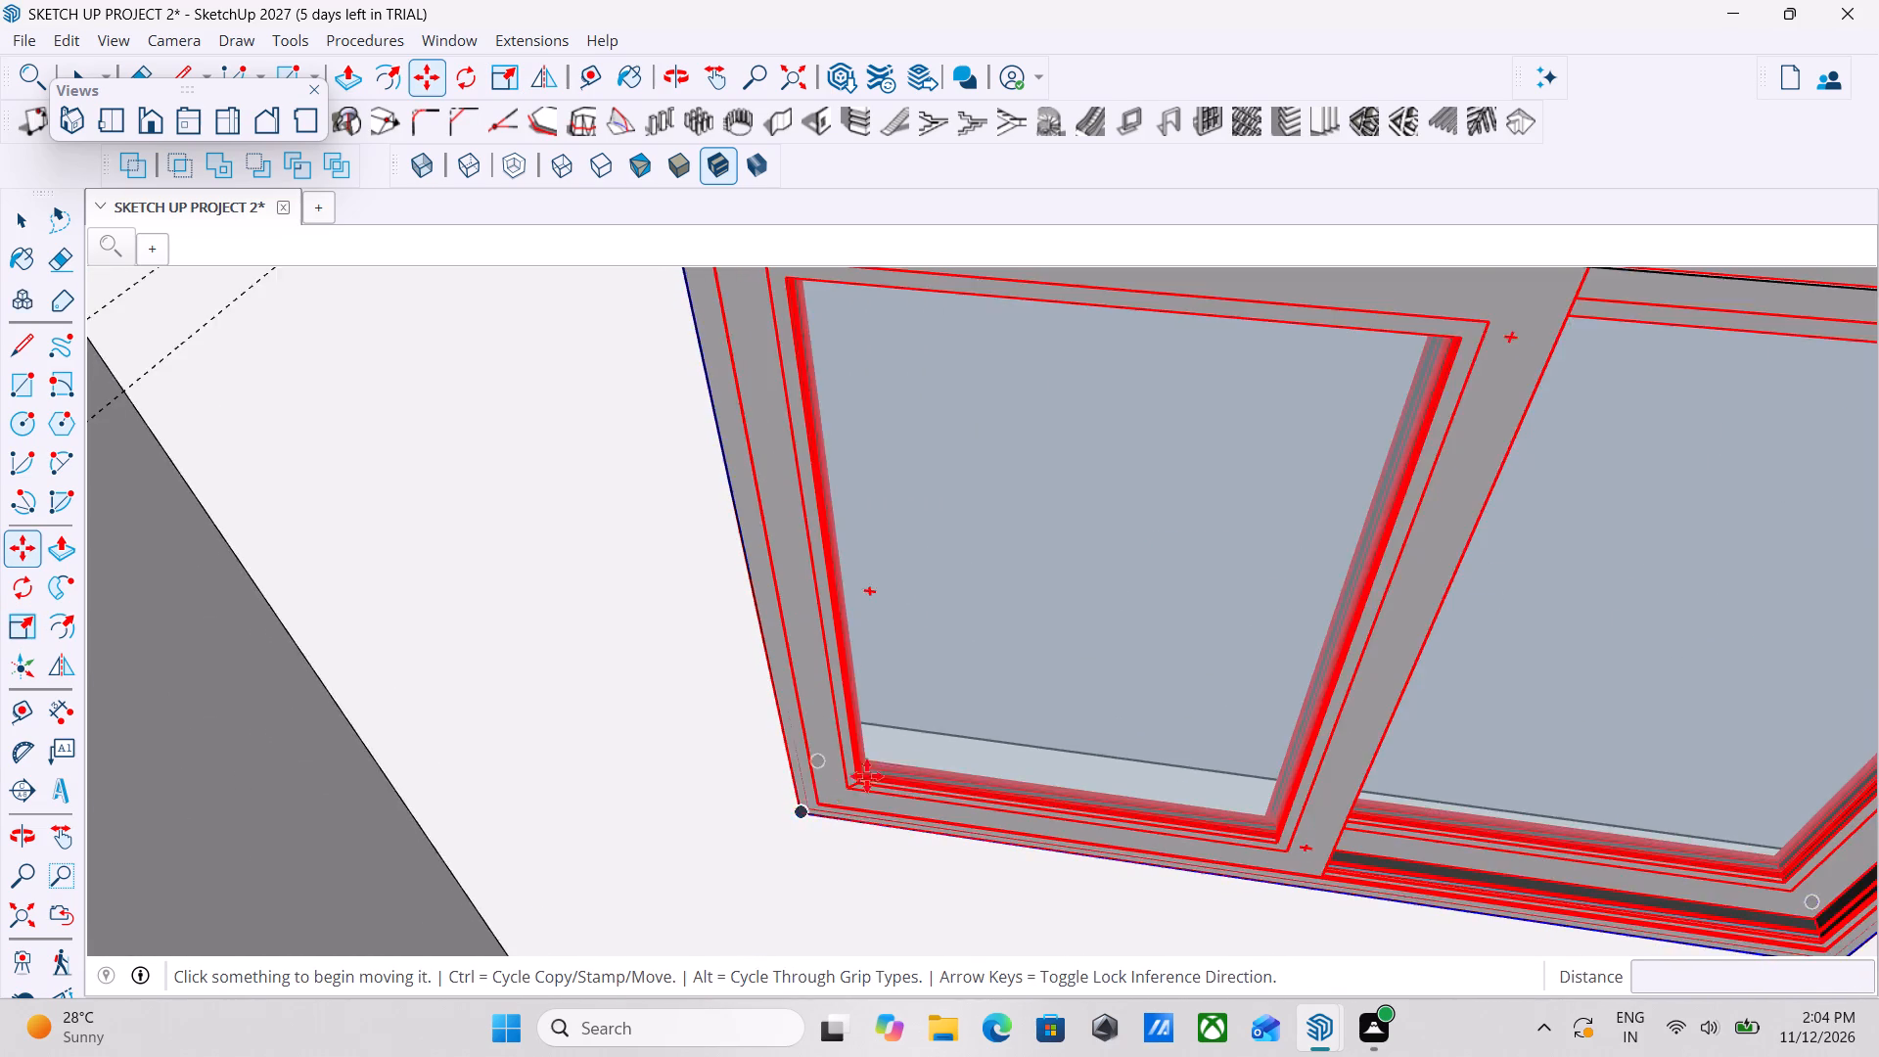
key(Escape)
scroll(899, 760, down, 5)
click(1199, 614)
scroll(1199, 614, down, 2)
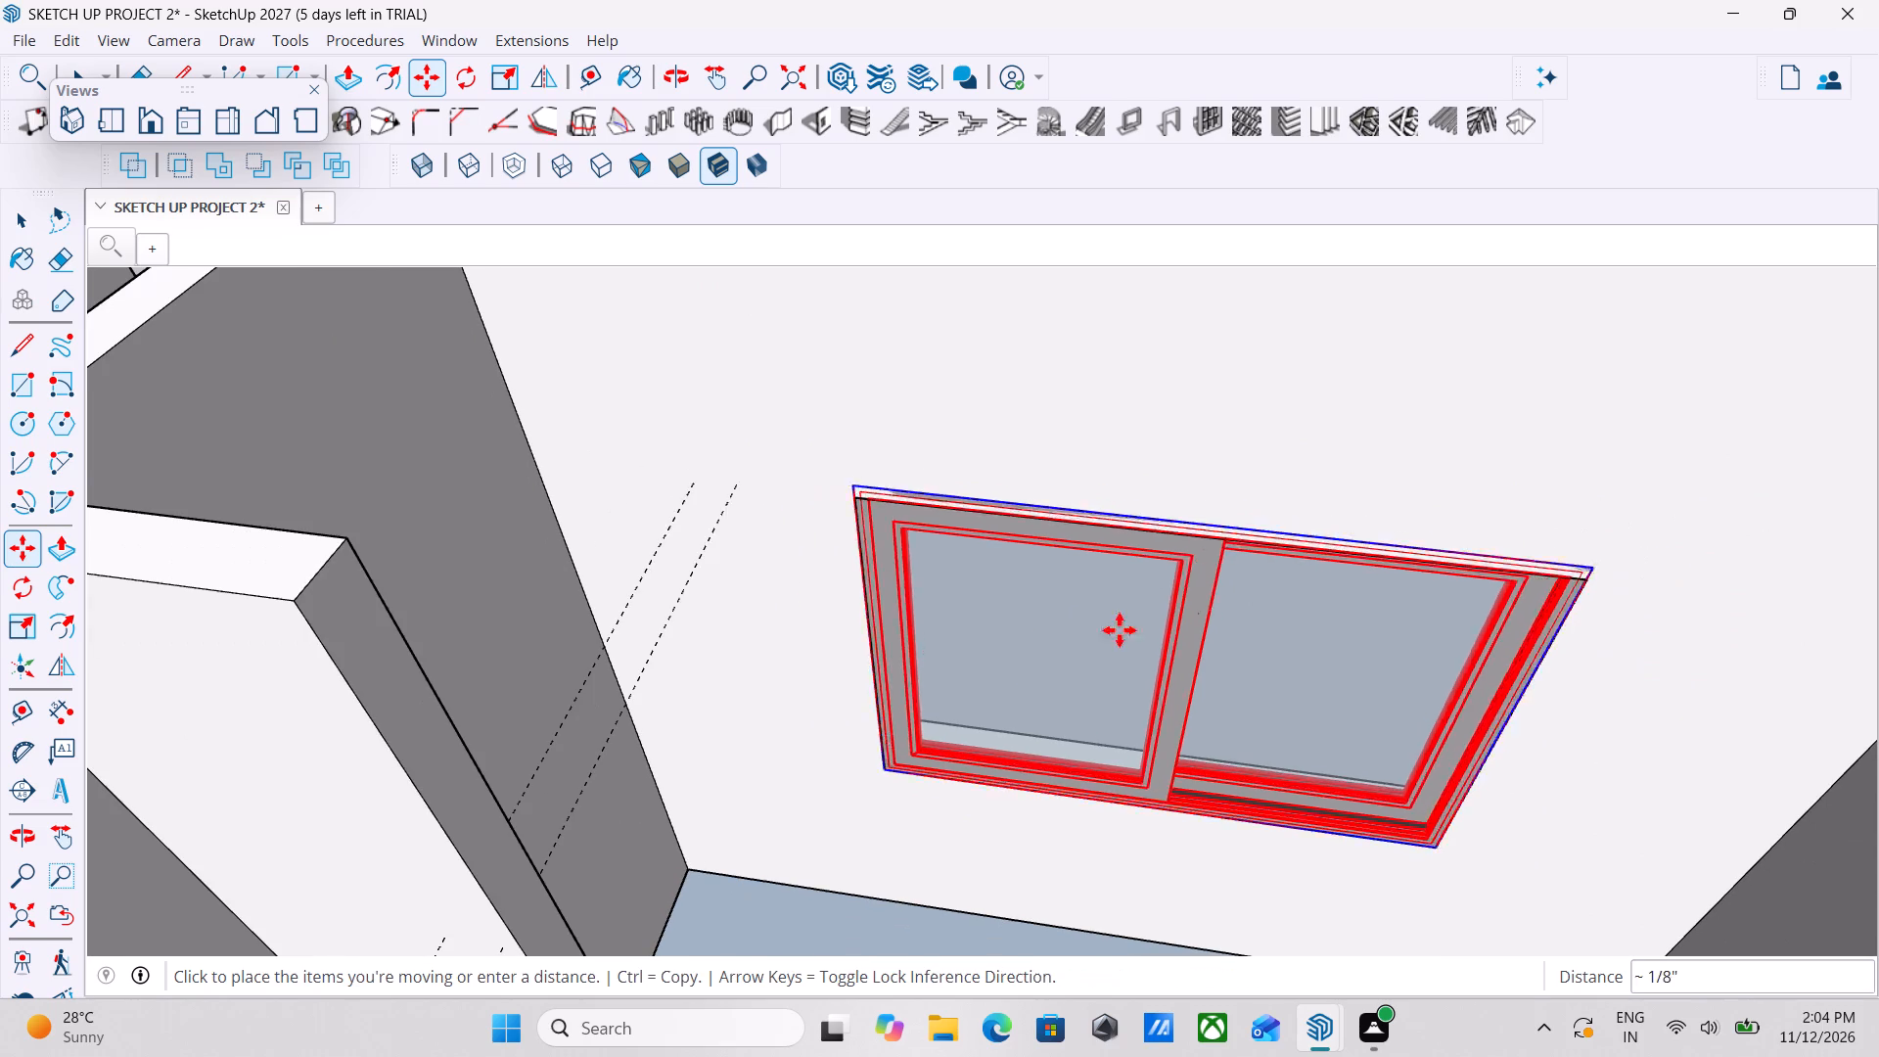
key(space)
scroll(1269, 610, down, 3)
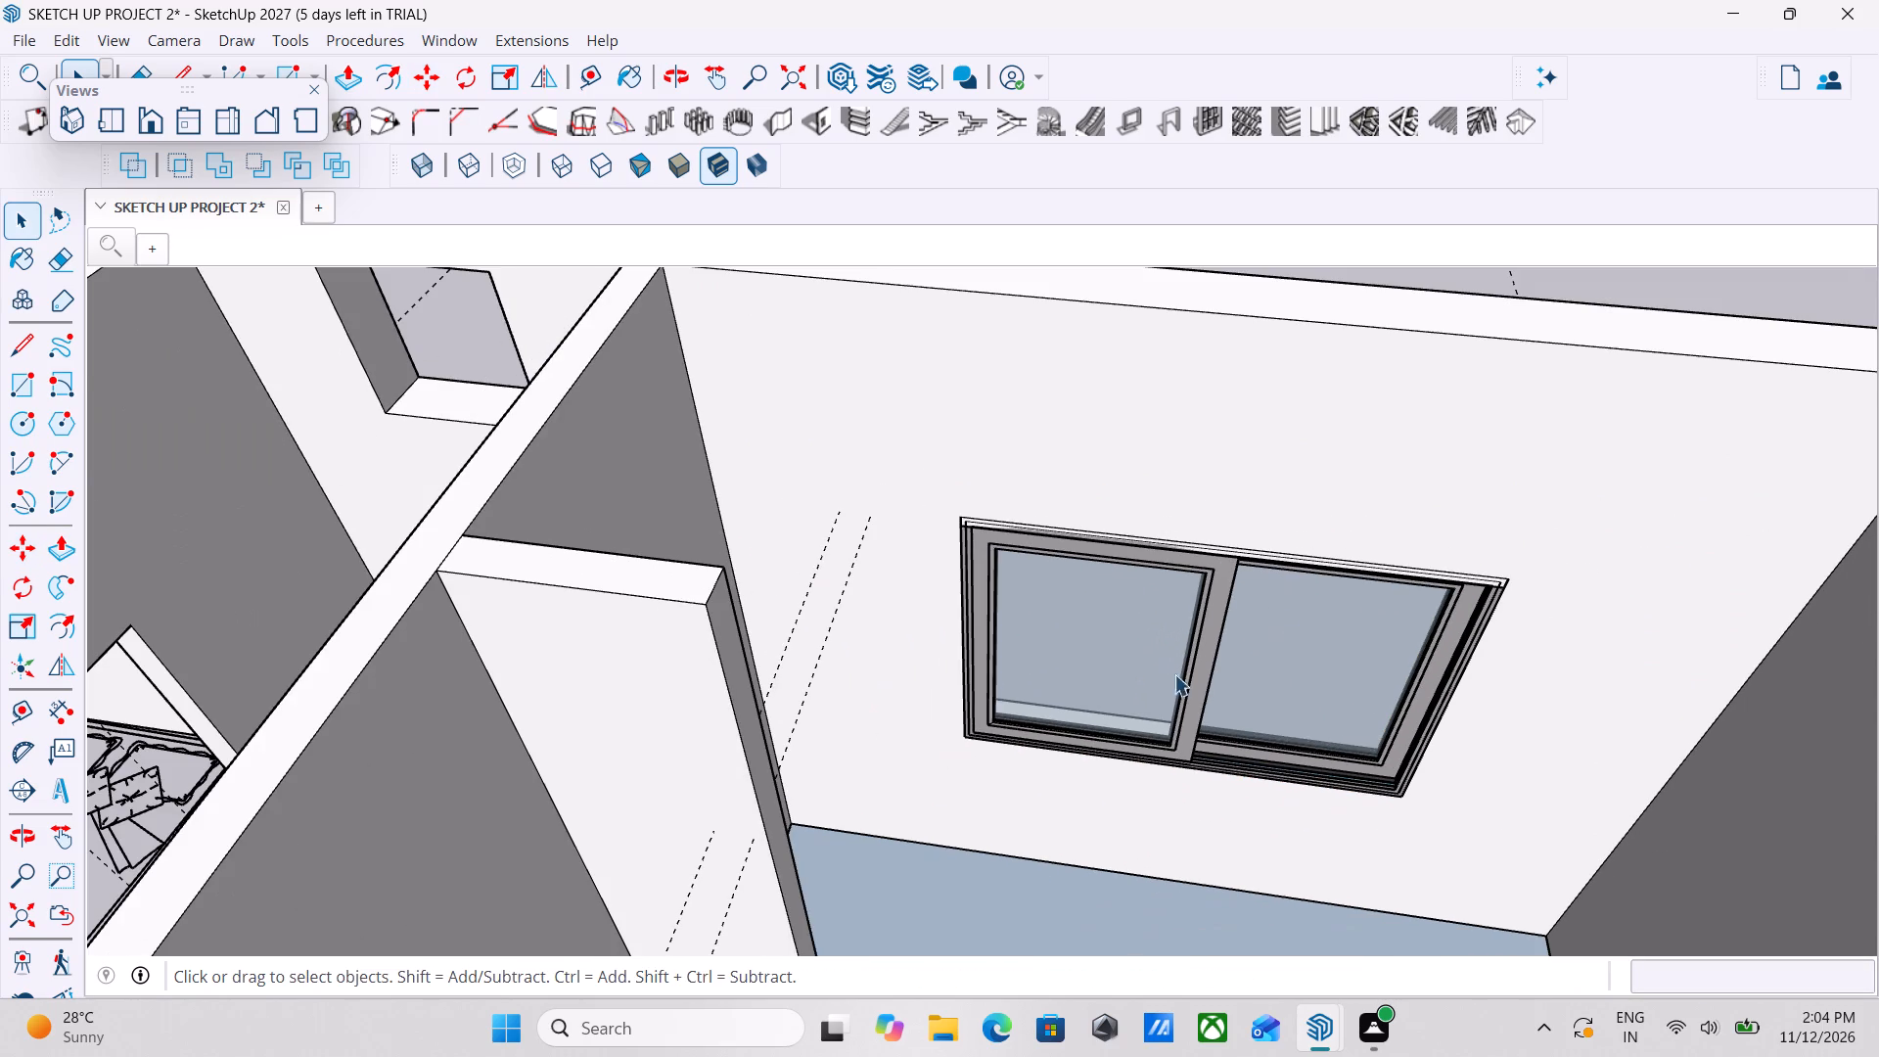
Copy the kitchen window 12' 8 1/4" along the side wall to the lower corner of the bedroom opening nearest the bathroom.
click(1220, 625)
middle_drag(1045, 666, 1091, 655)
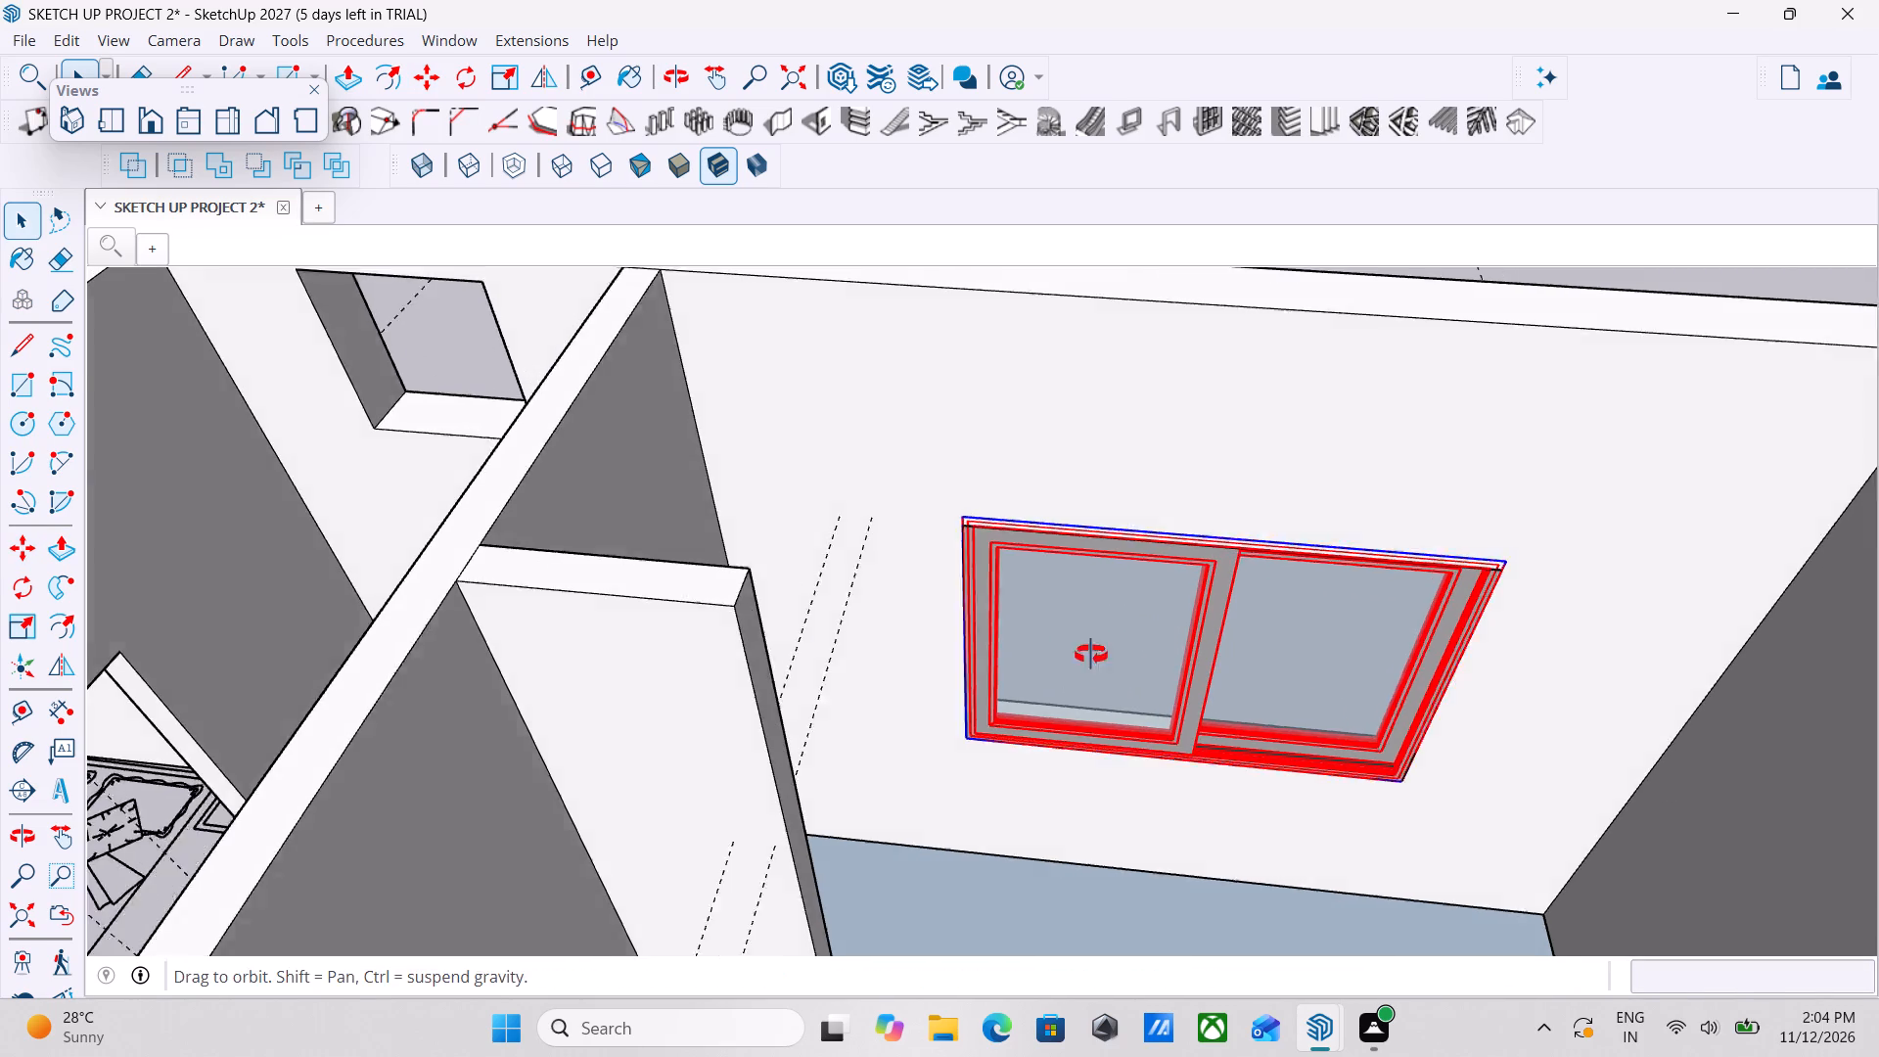
middle_drag(1091, 655, 1124, 650)
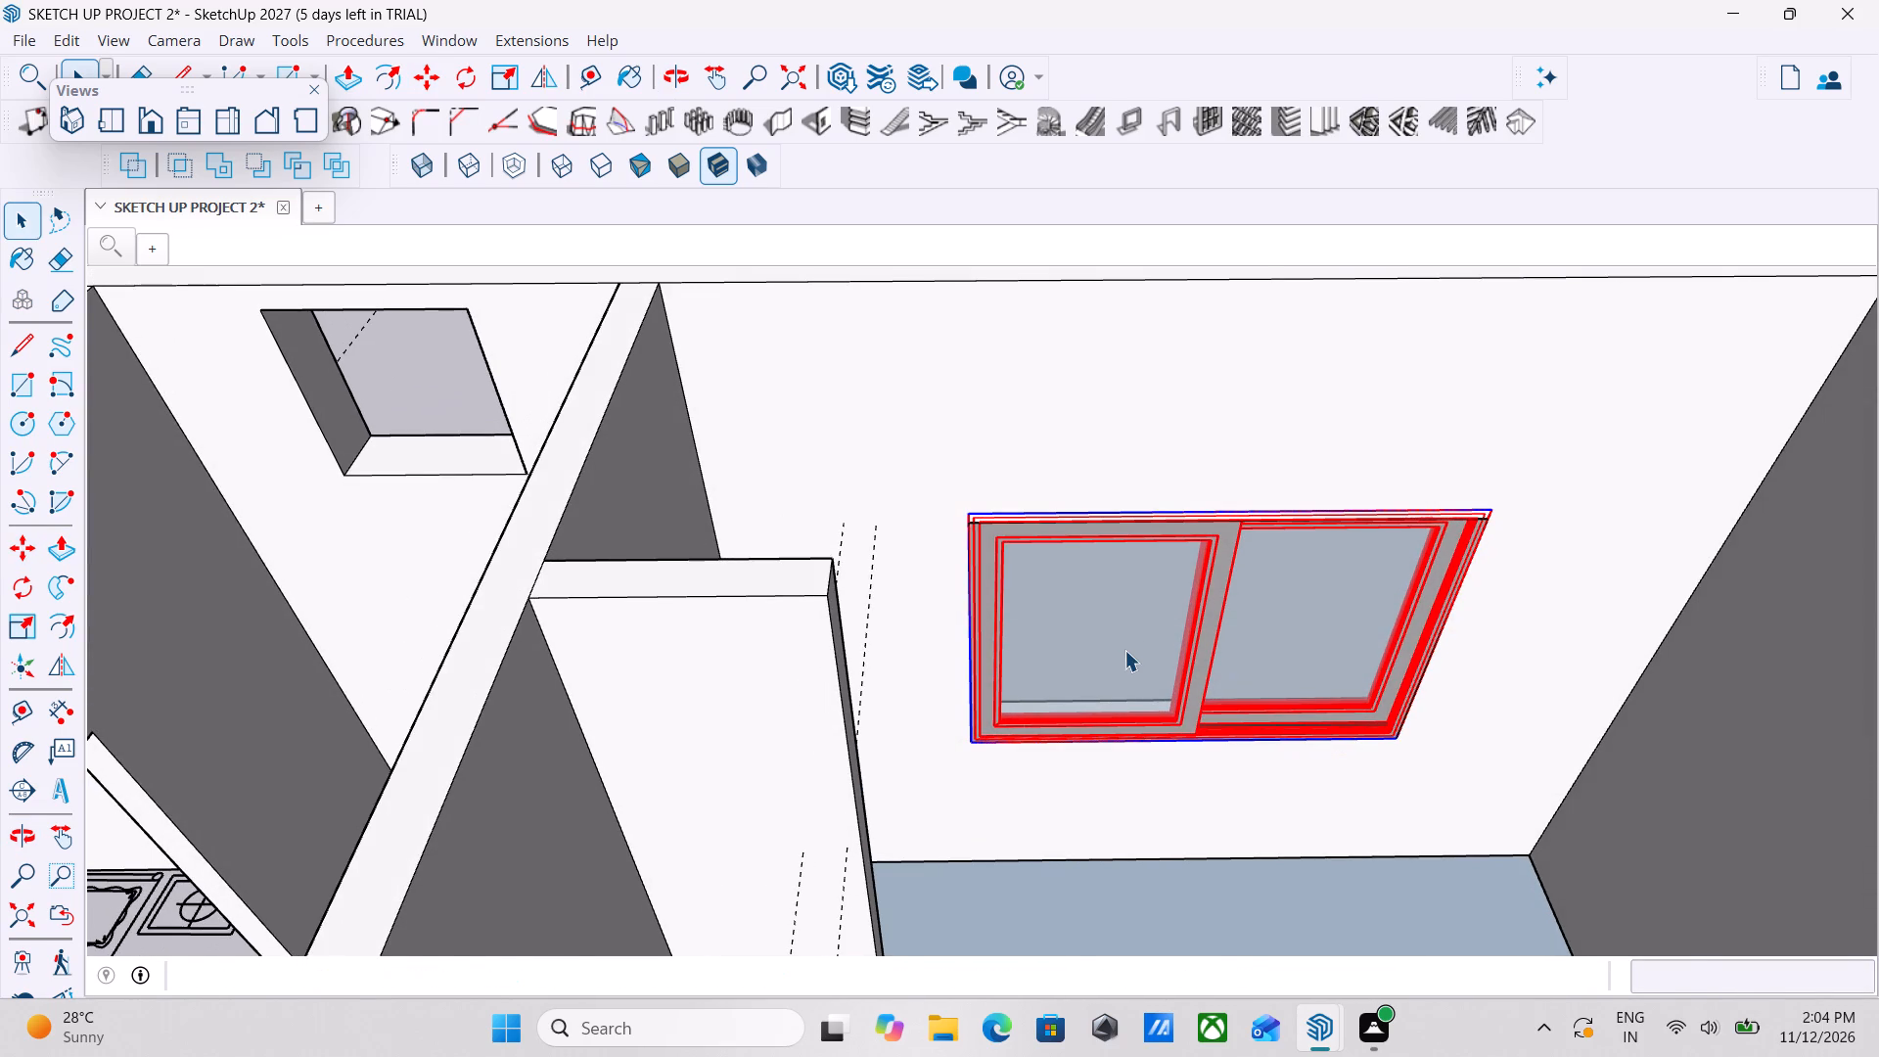
key(m)
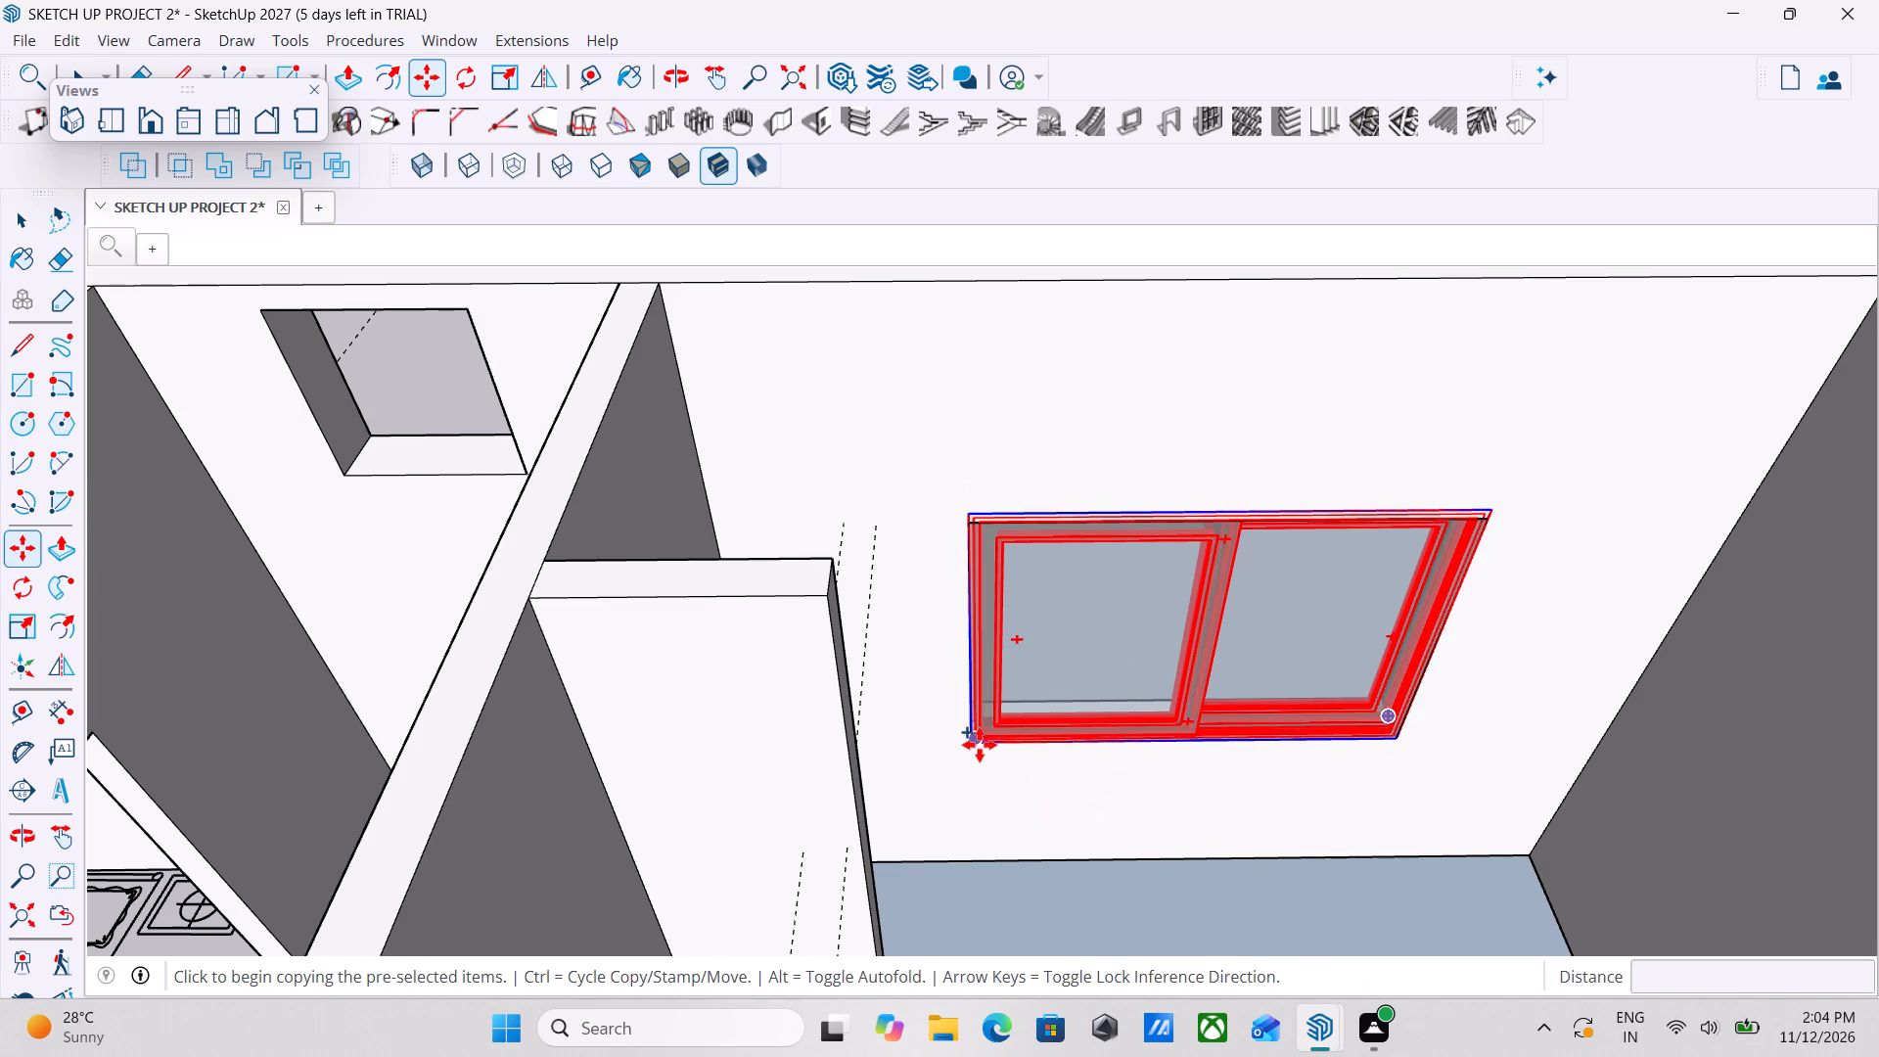
scroll(980, 745, up, 3)
scroll(1069, 731, up, 4)
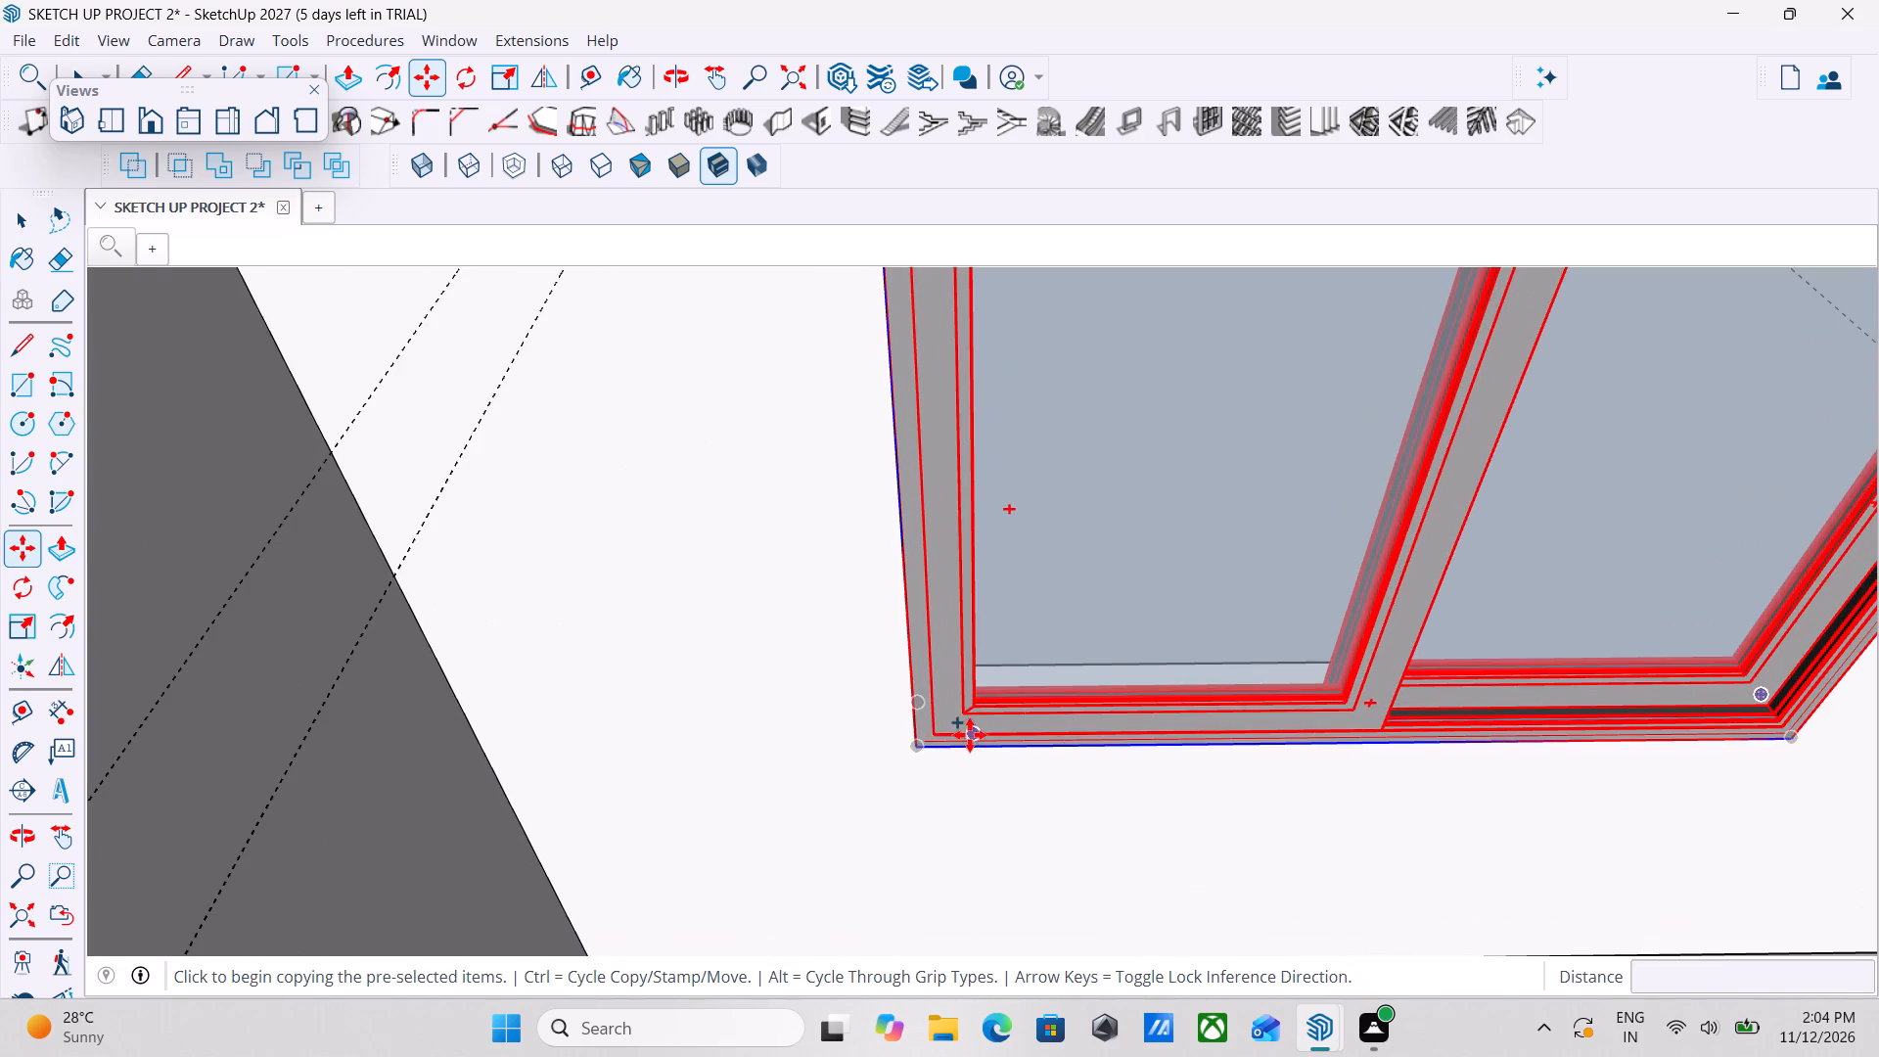
scroll(970, 733, up, 2)
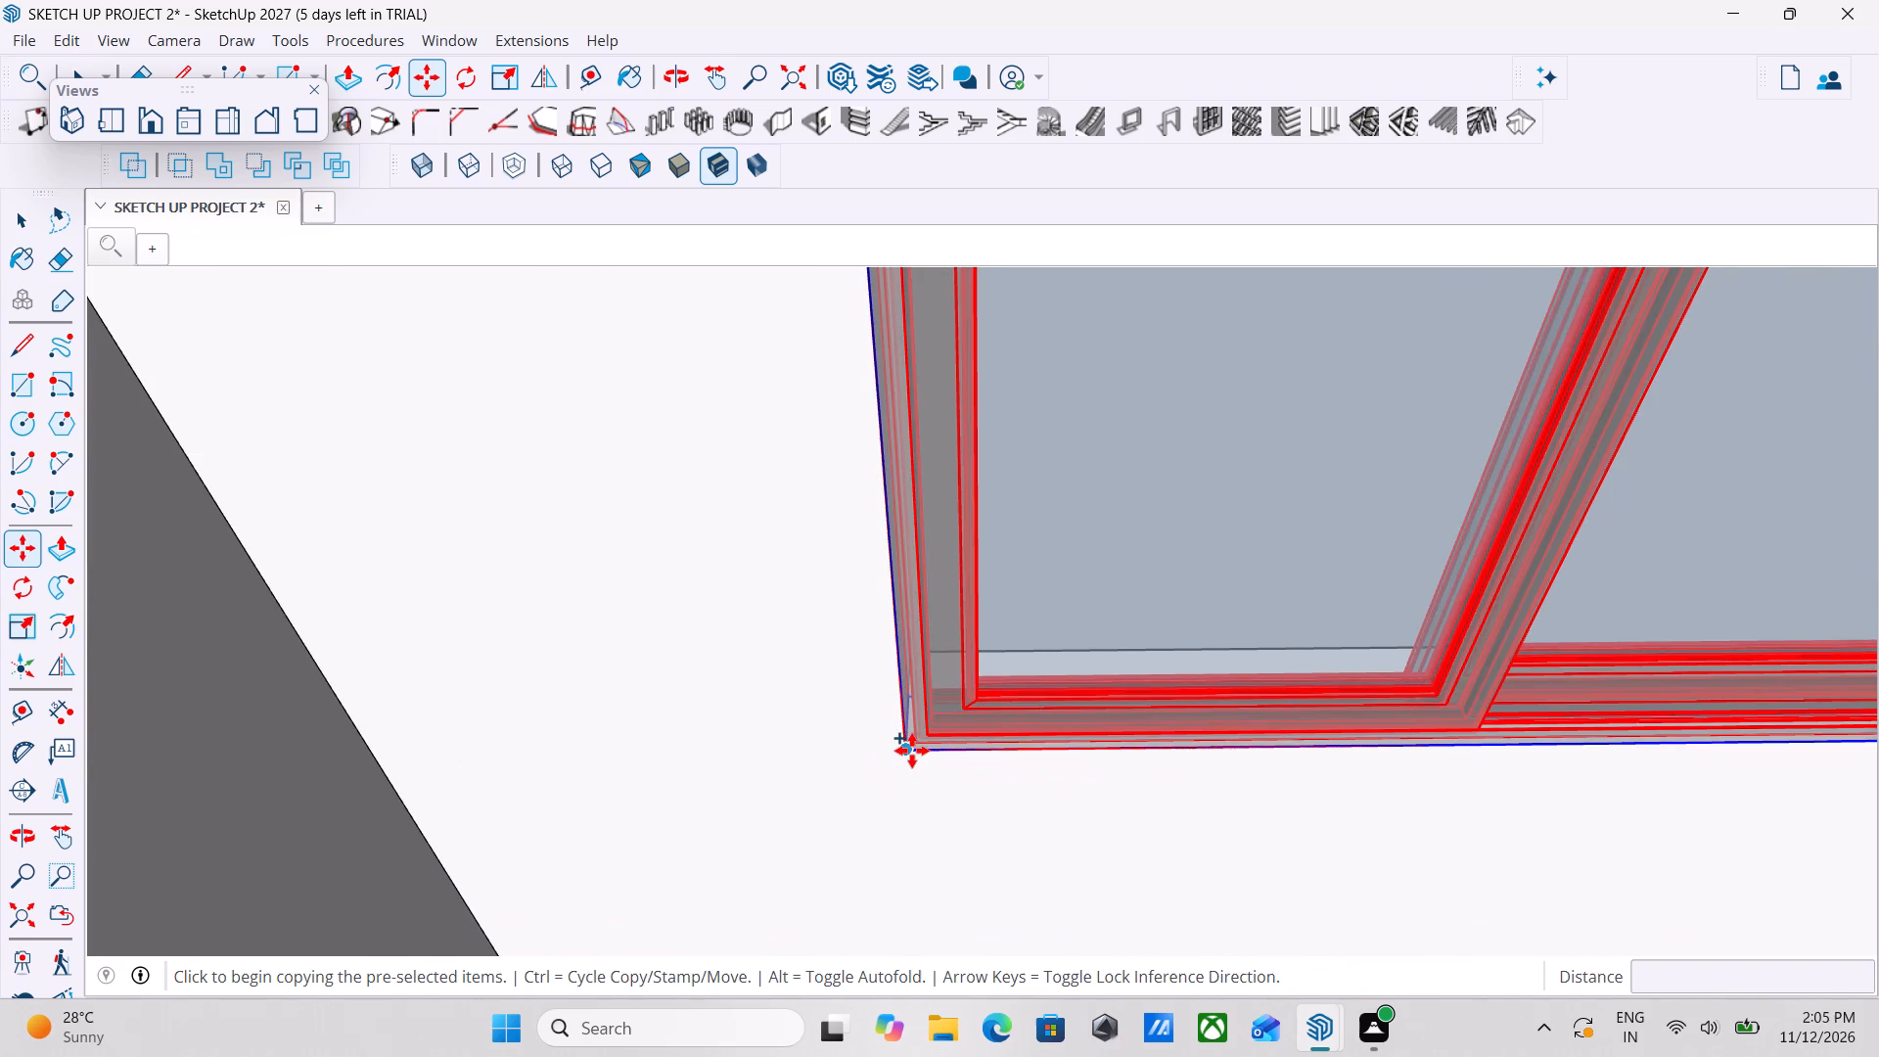
scroll(913, 751, up, 4)
scroll(1019, 755, up, 4)
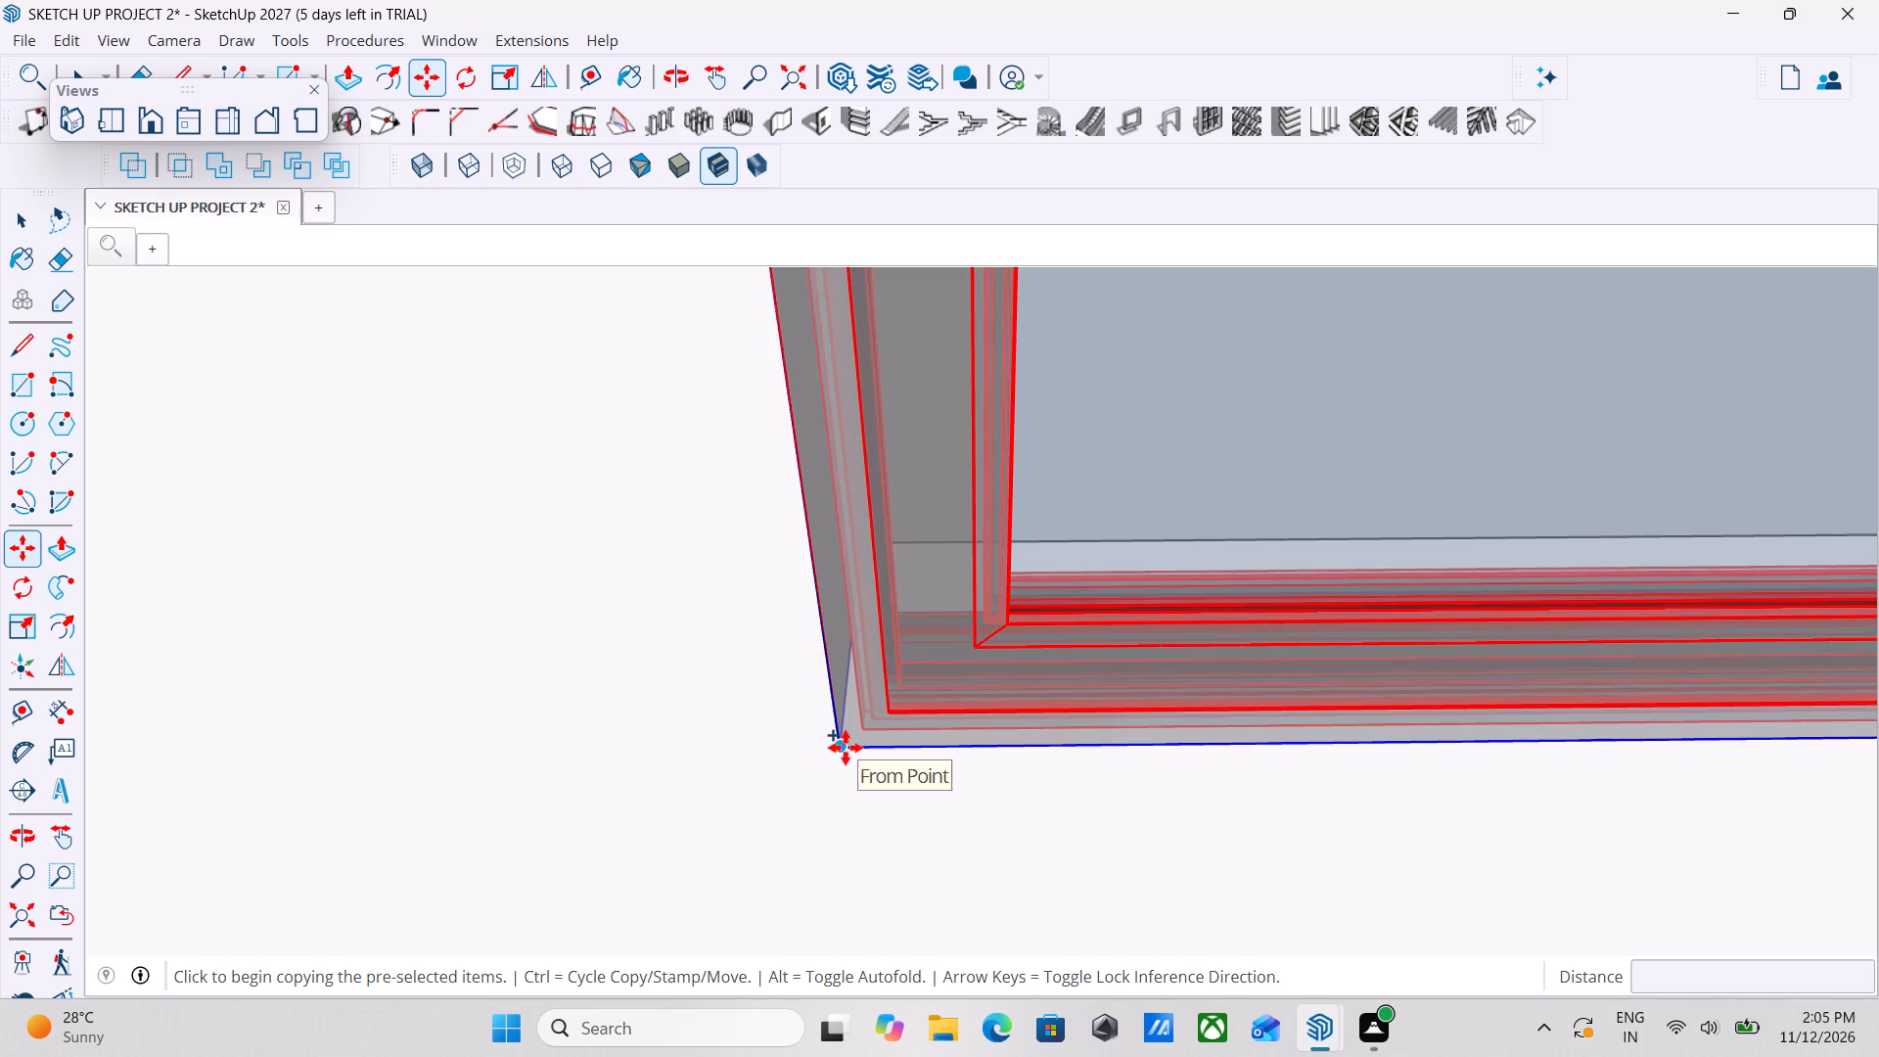
click(846, 748)
scroll(391, 722, down, 9)
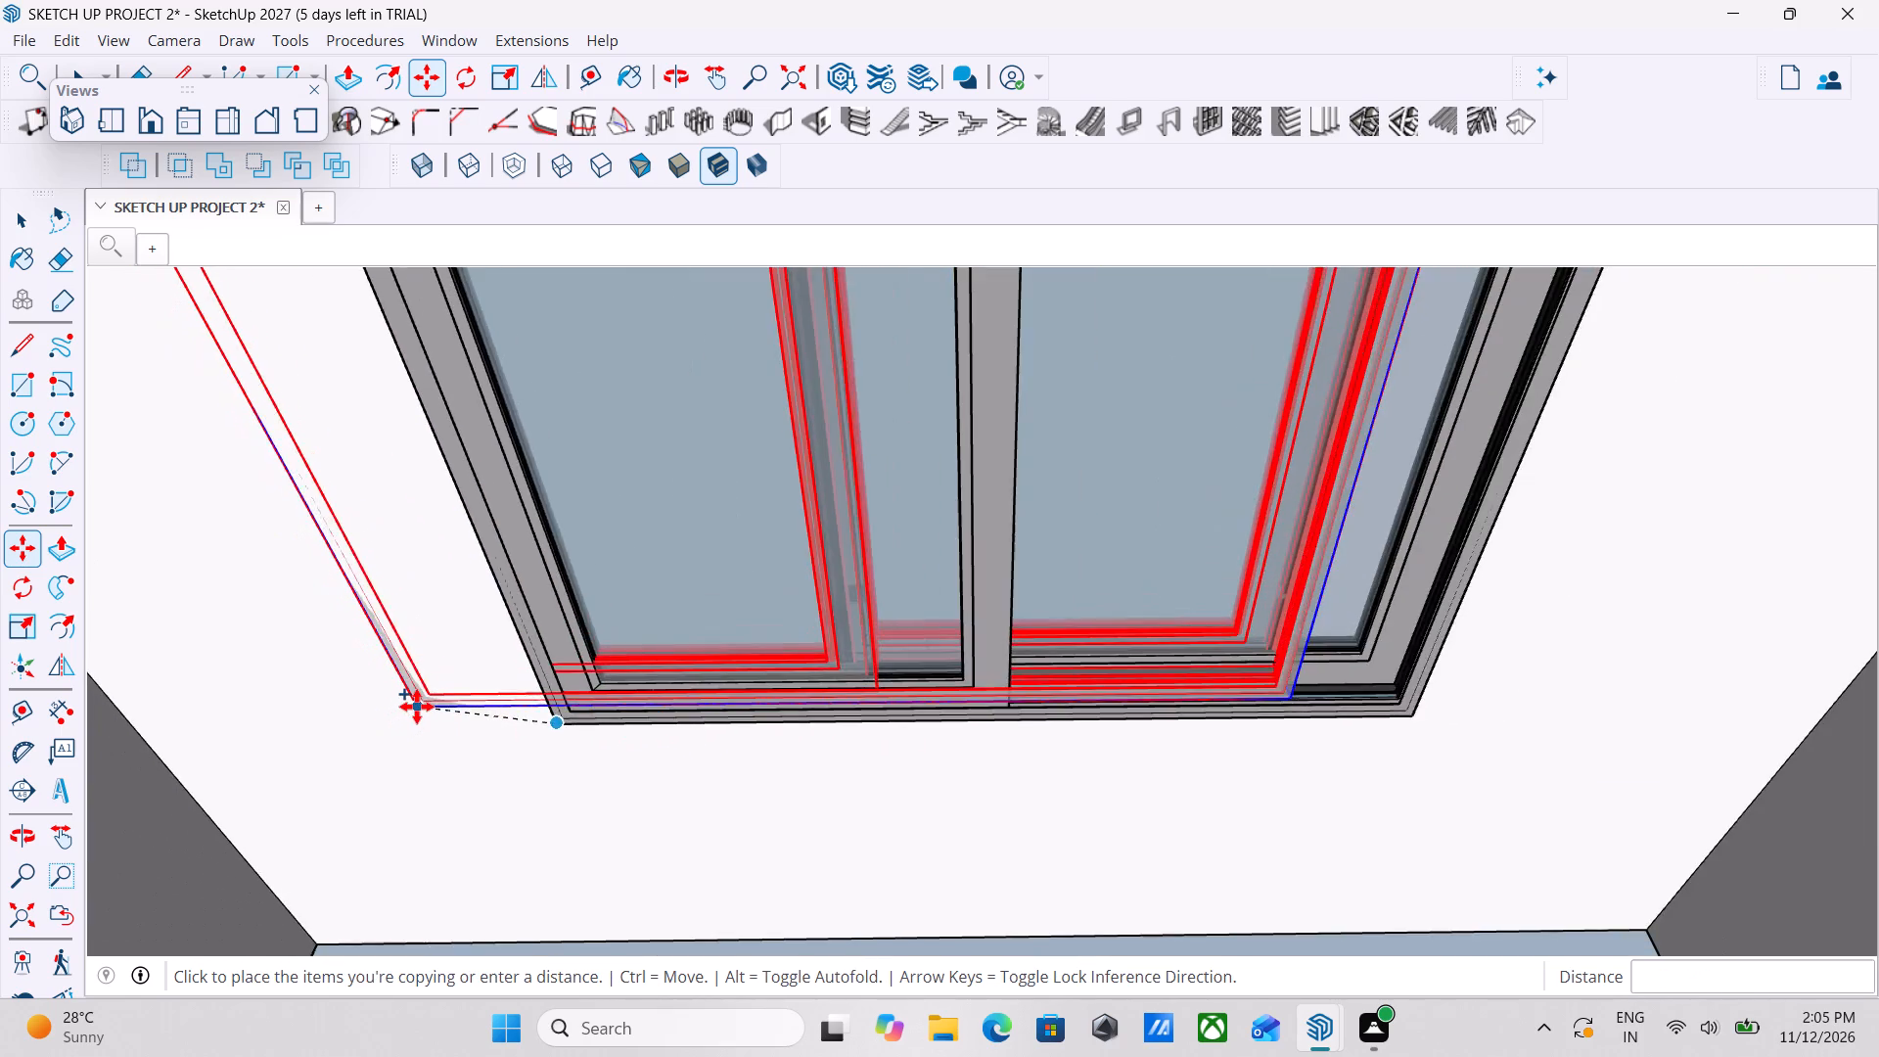
scroll(417, 707, down, 16)
middle_drag(417, 707, 694, 701)
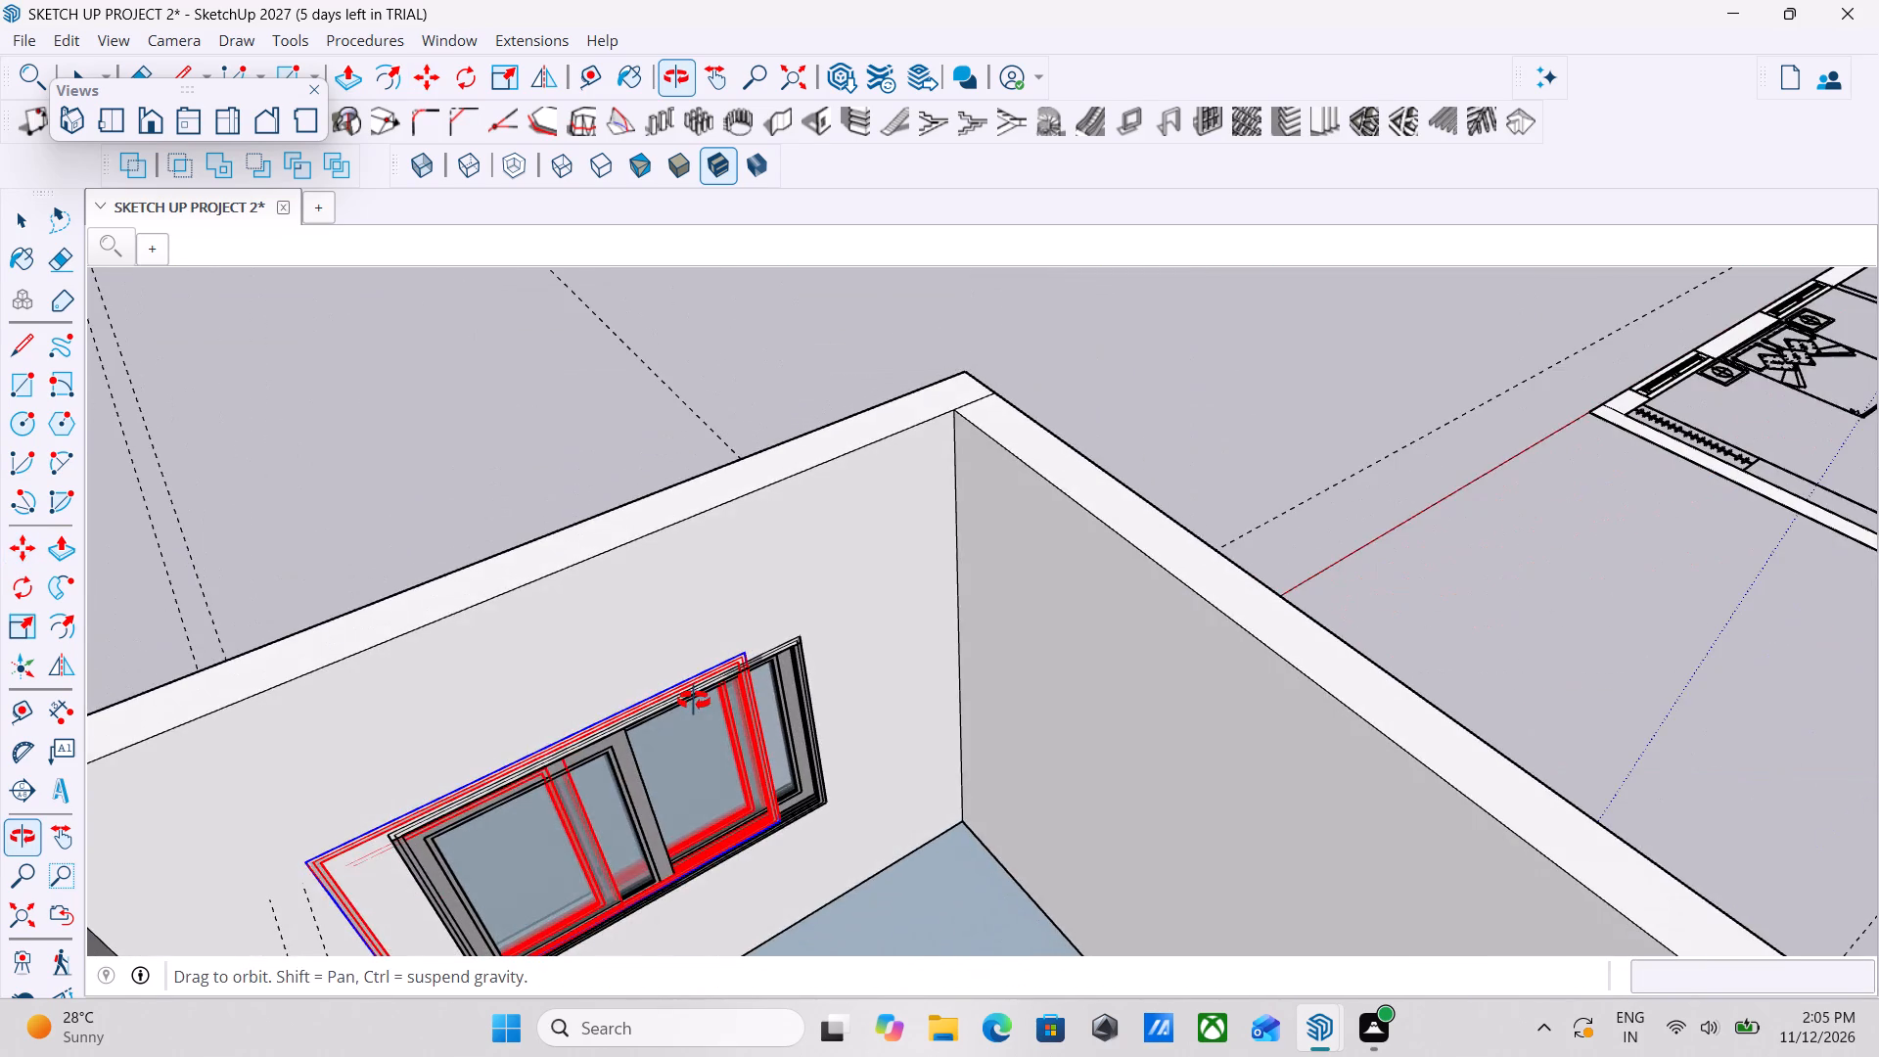
middle_drag(694, 701, 545, 635)
scroll(312, 745, down, 10)
scroll(140, 780, down, 4)
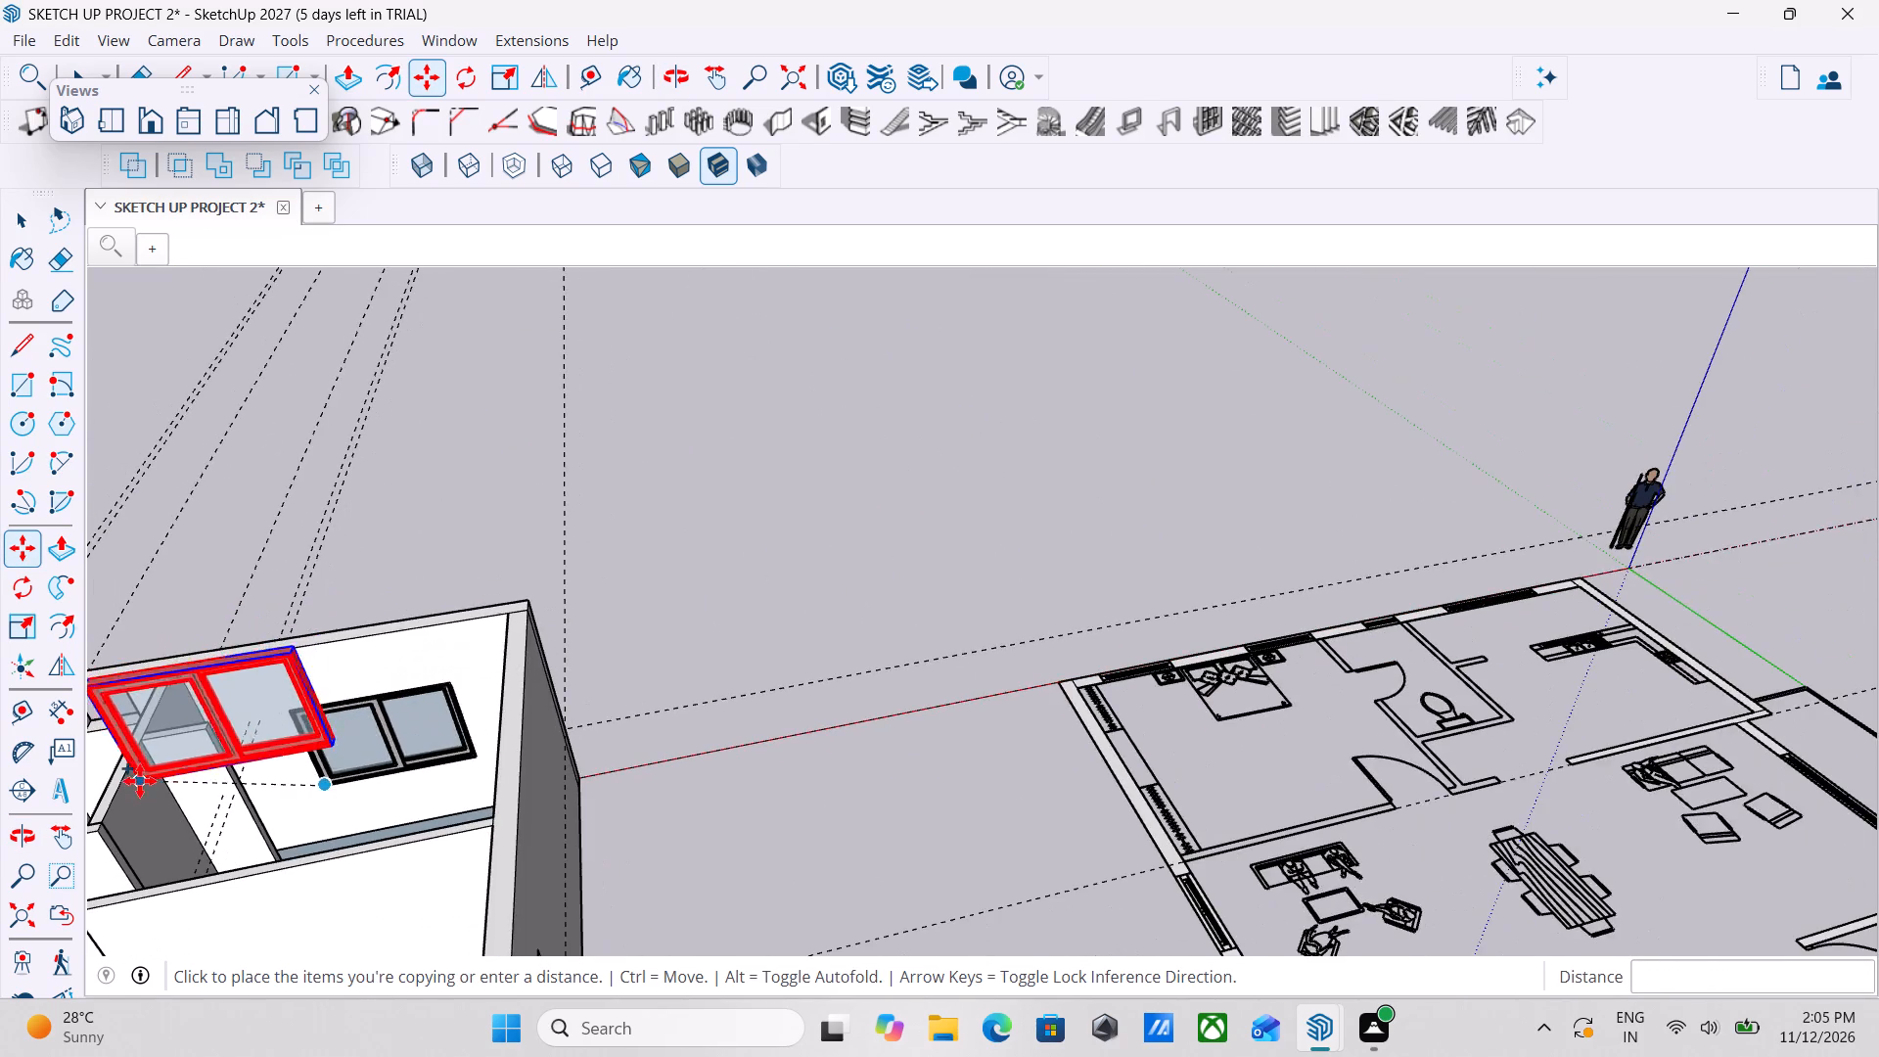
middle_drag(311, 768, 302, 682)
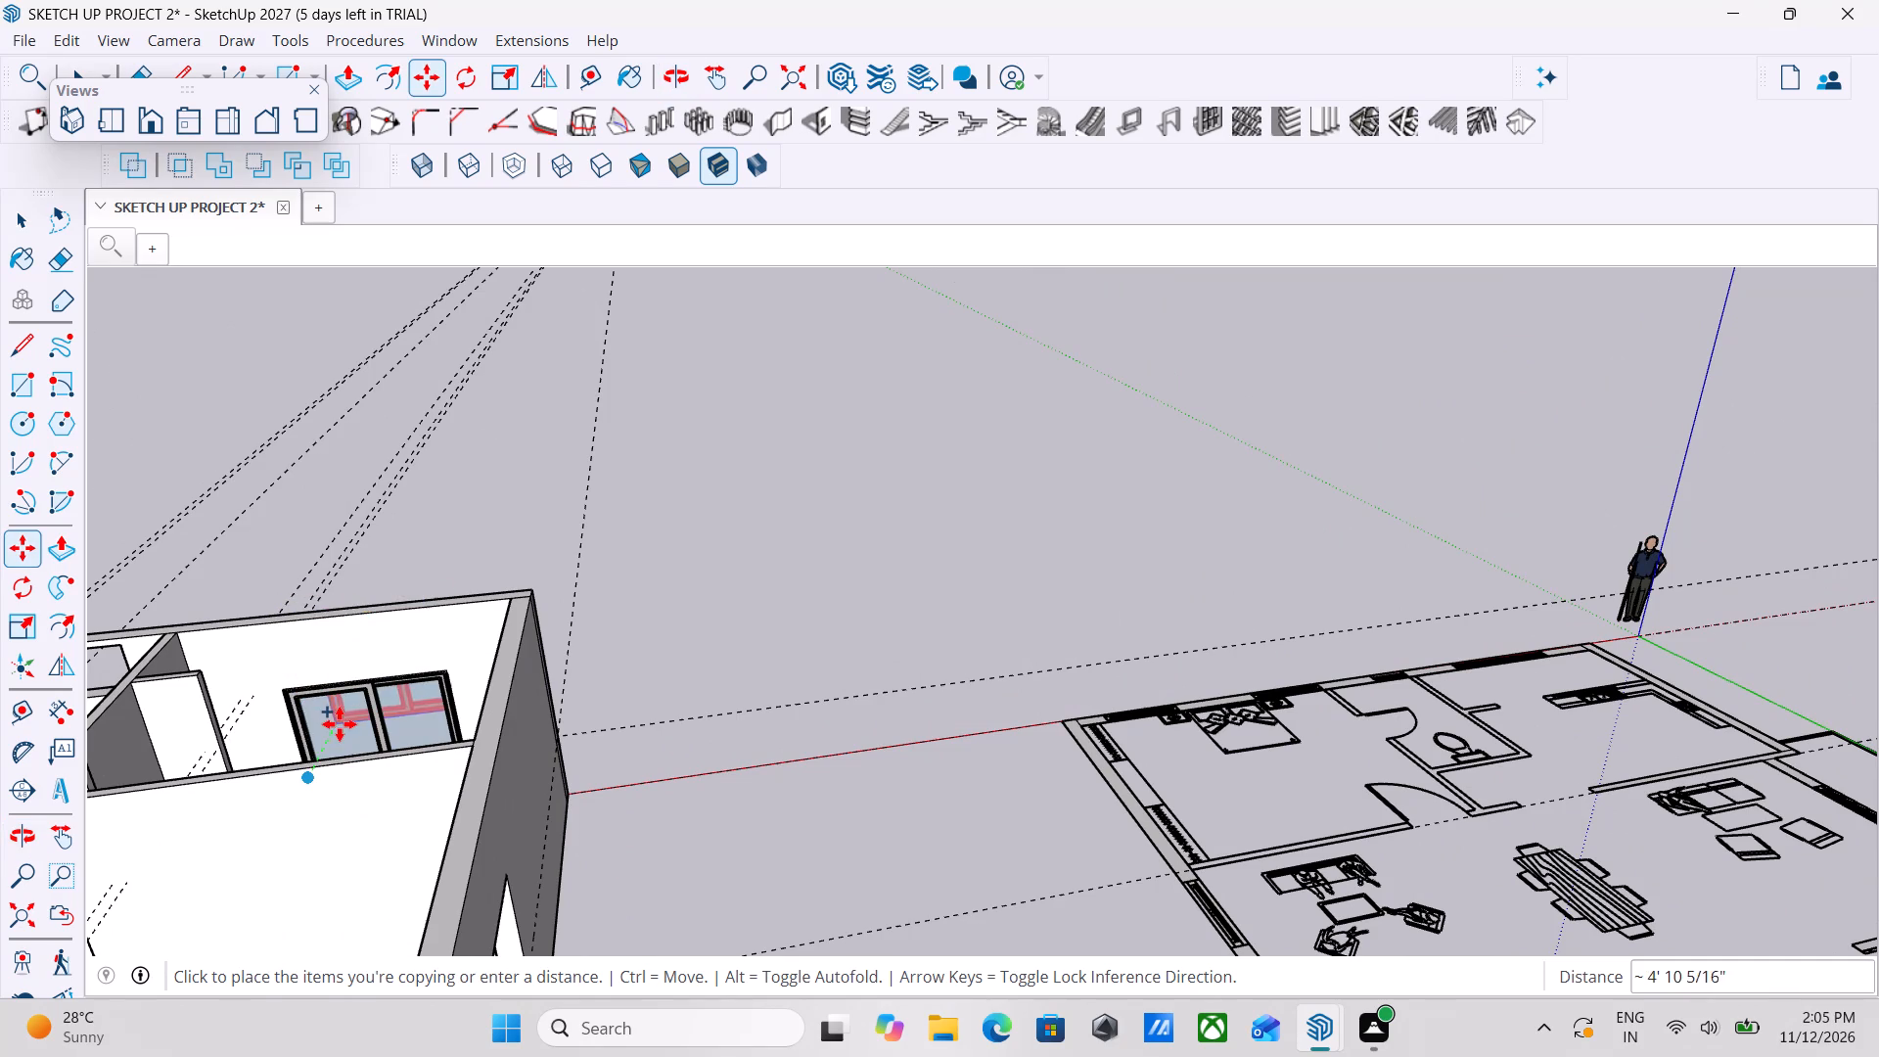
shift+middle_drag(340, 724, 987, 765)
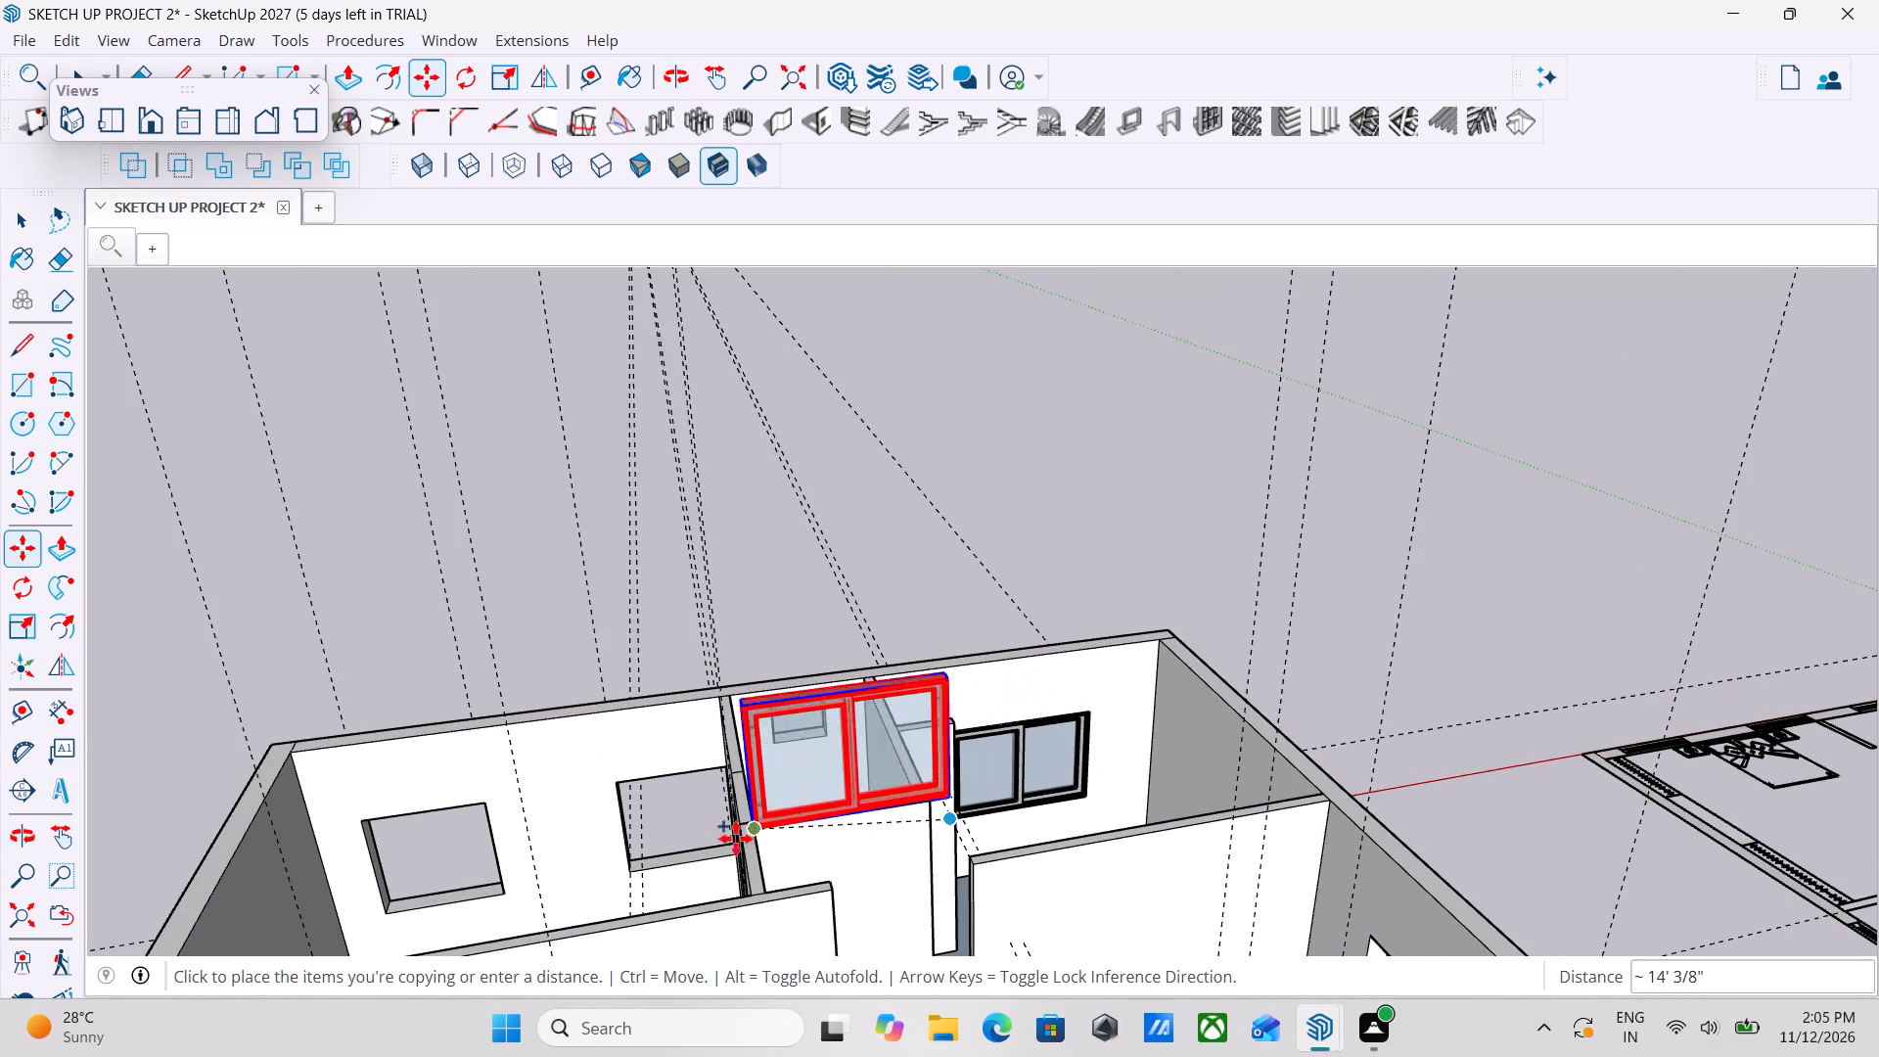
scroll(662, 843, up, 12)
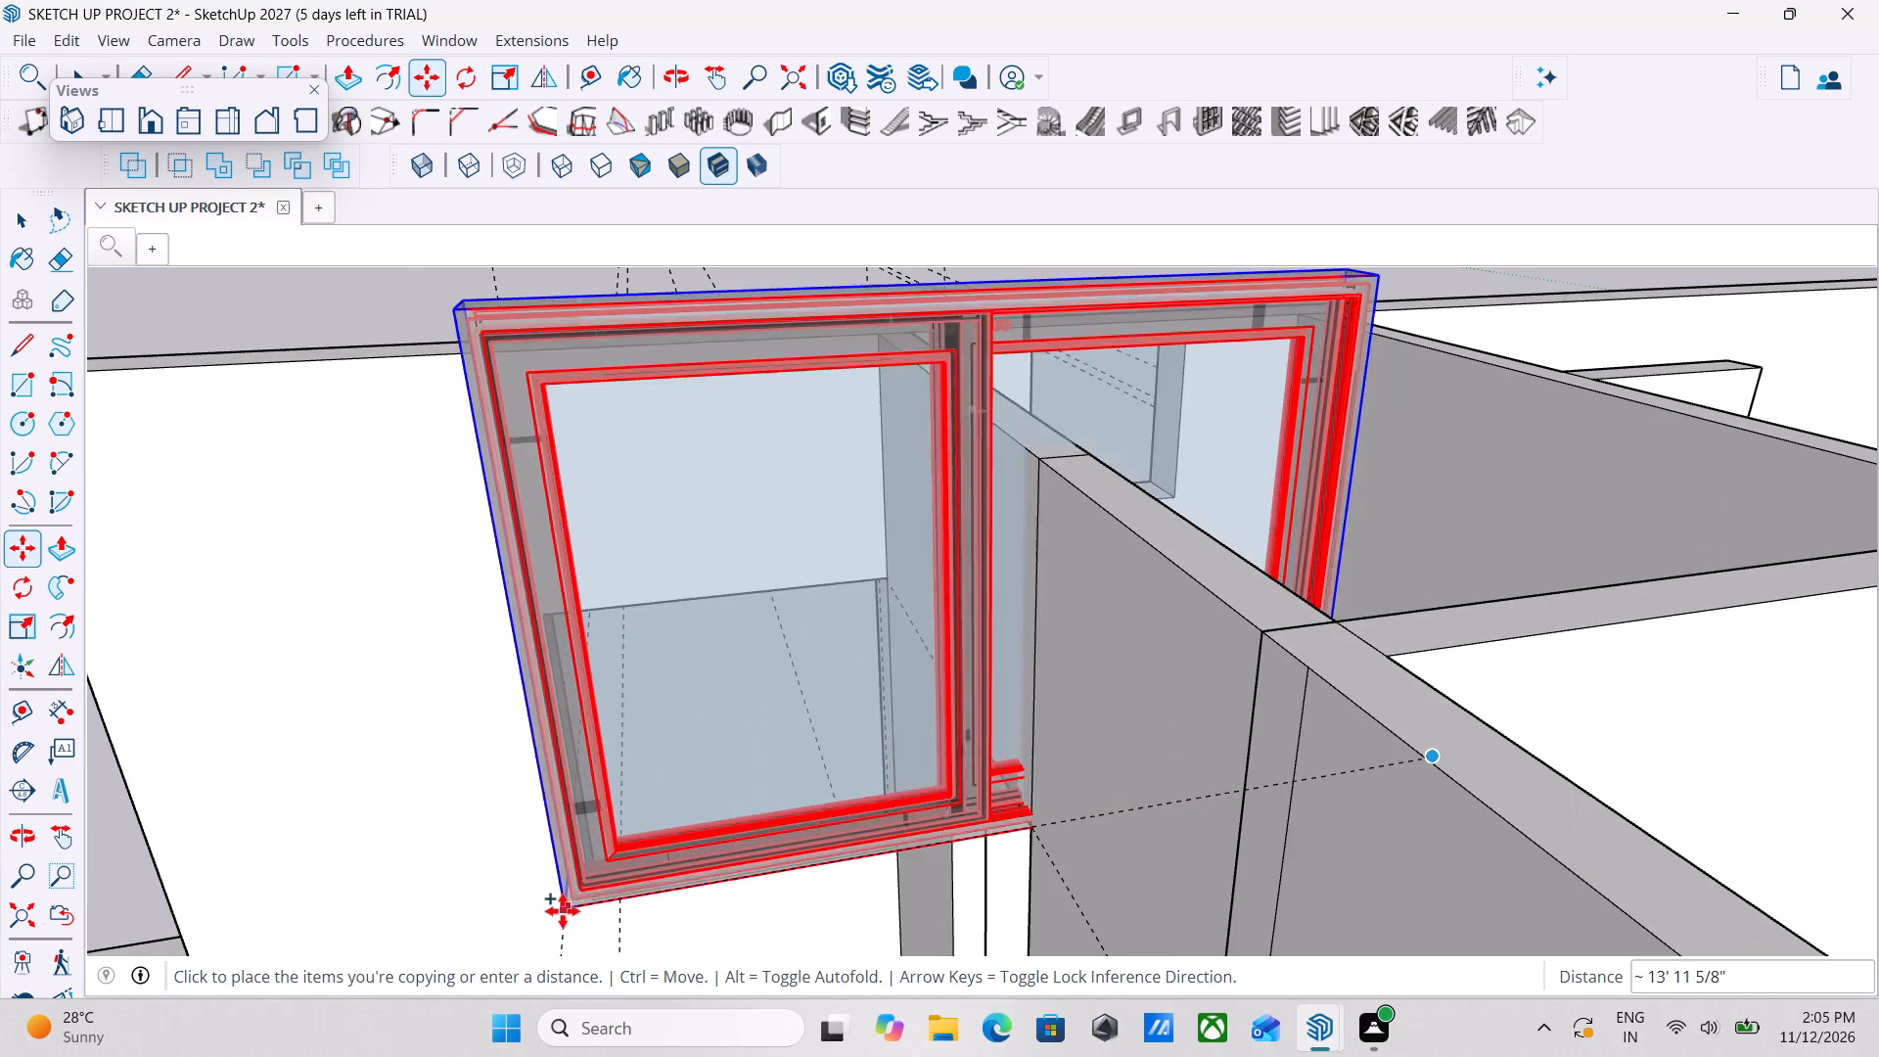
scroll(605, 894, up, 4)
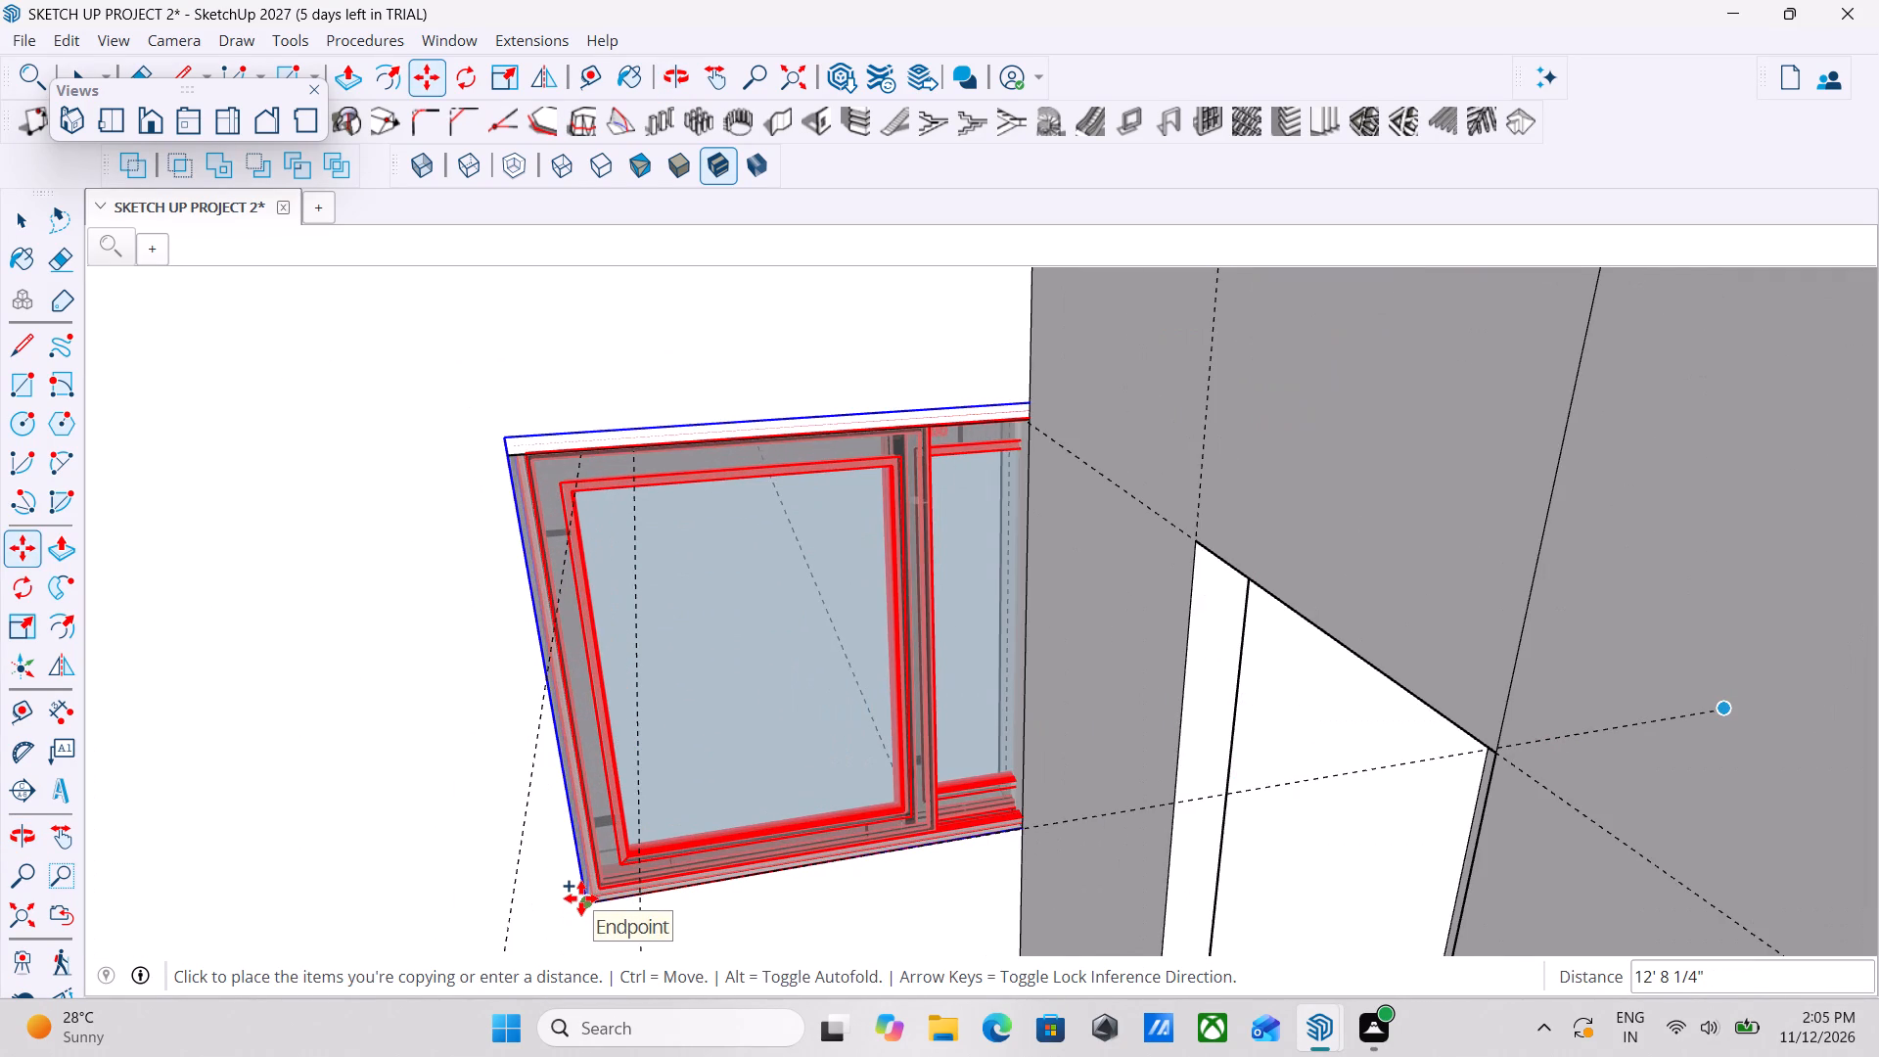
click(581, 898)
Examine how the copied window sits in the bedroom wall opening, from outside and from inside the bedroom and bathroom.
scroll(812, 798, down, 2)
middle_drag(812, 798, 1464, 839)
middle_drag(1258, 839, 1620, 778)
middle_drag(1465, 799, 1465, 798)
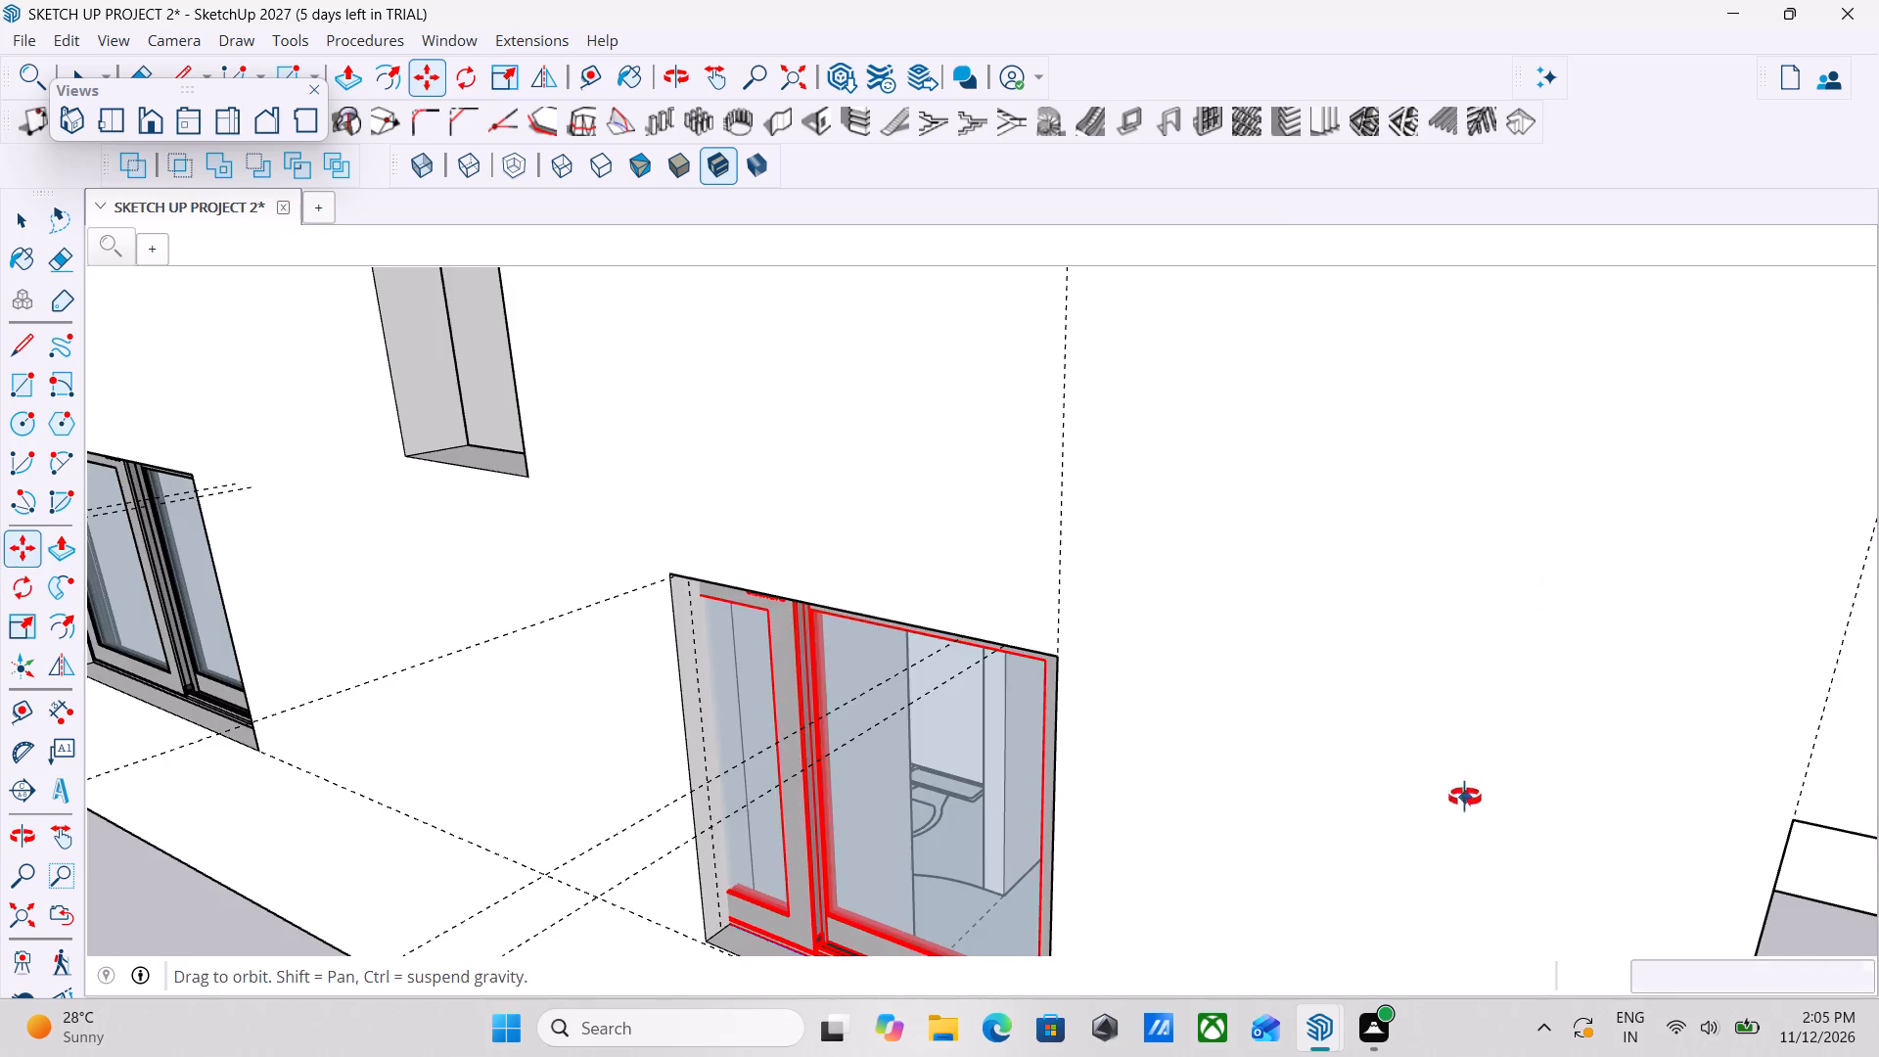
middle_drag(1465, 798, 1601, 731)
scroll(1601, 731, down, 7)
middle_click(1039, 801)
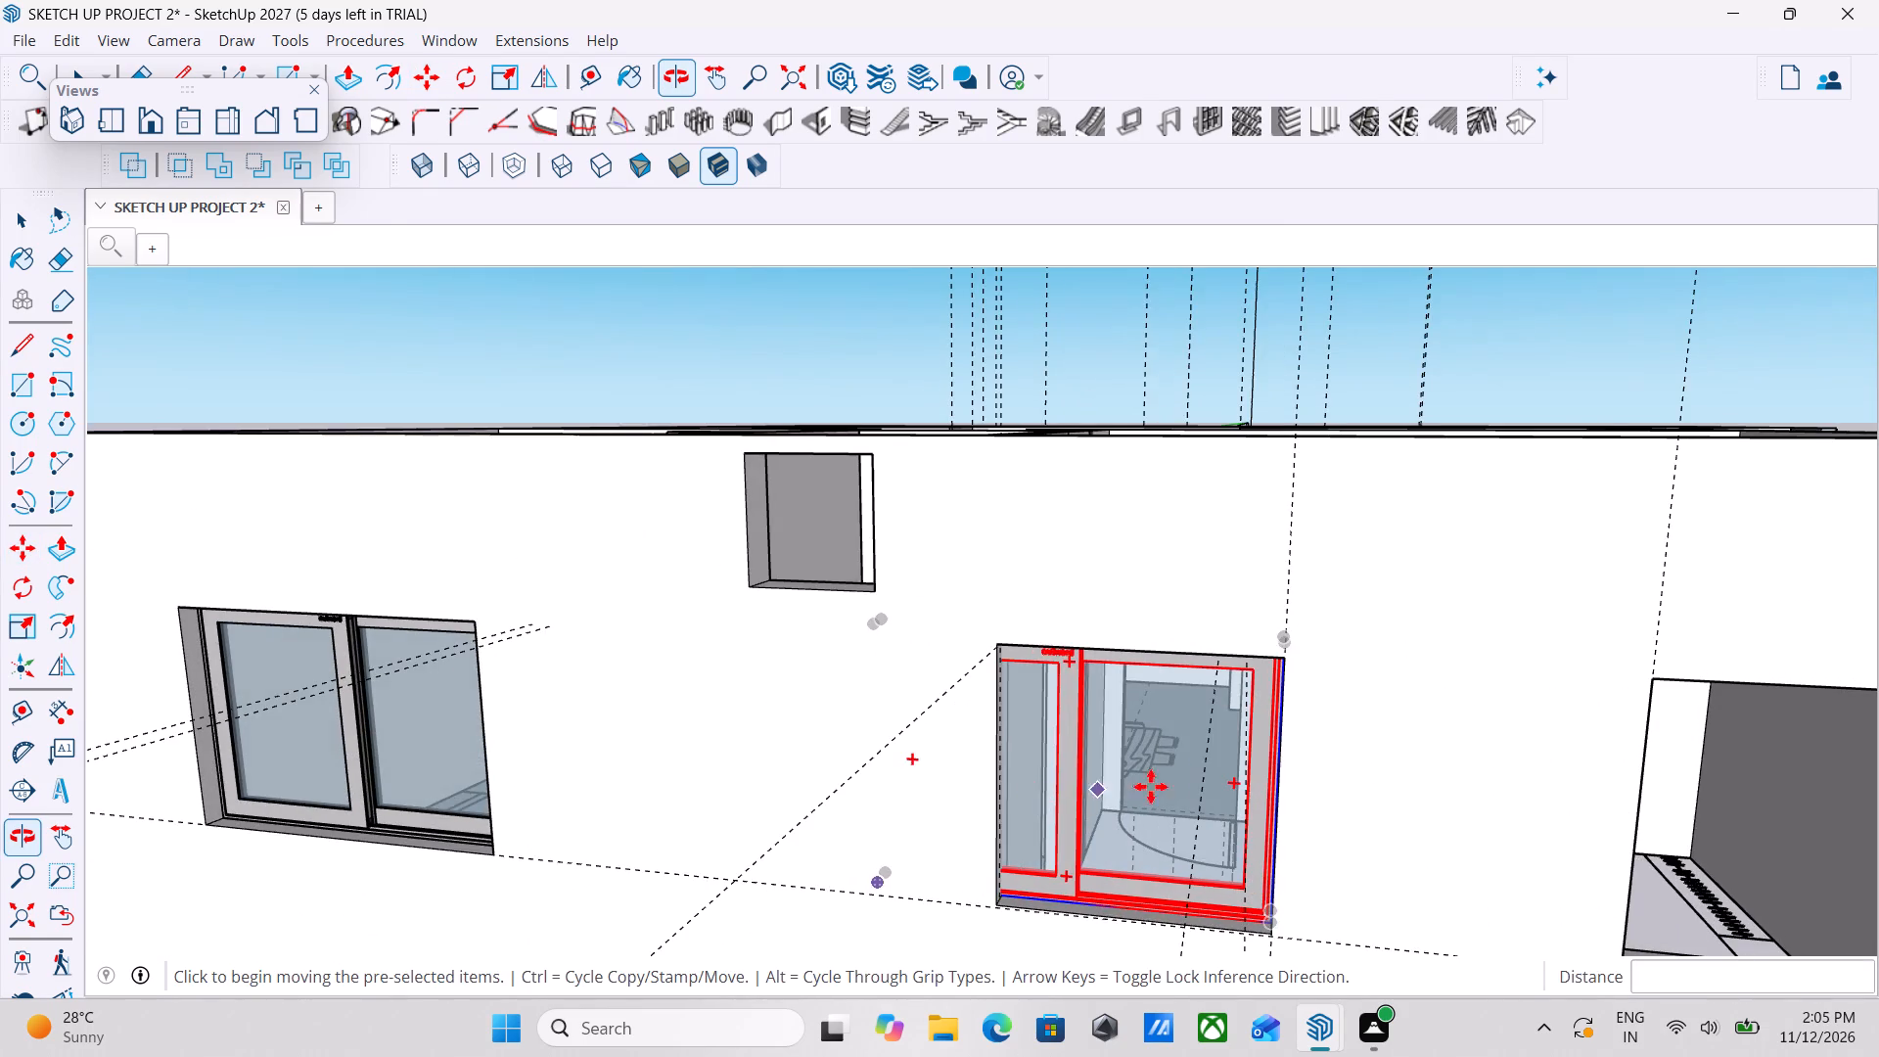
scroll(1211, 759, down, 2)
middle_drag(1213, 759, 441, 782)
middle_drag(897, 744, 620, 931)
scroll(628, 931, up, 1)
middle_drag(951, 562, 768, 601)
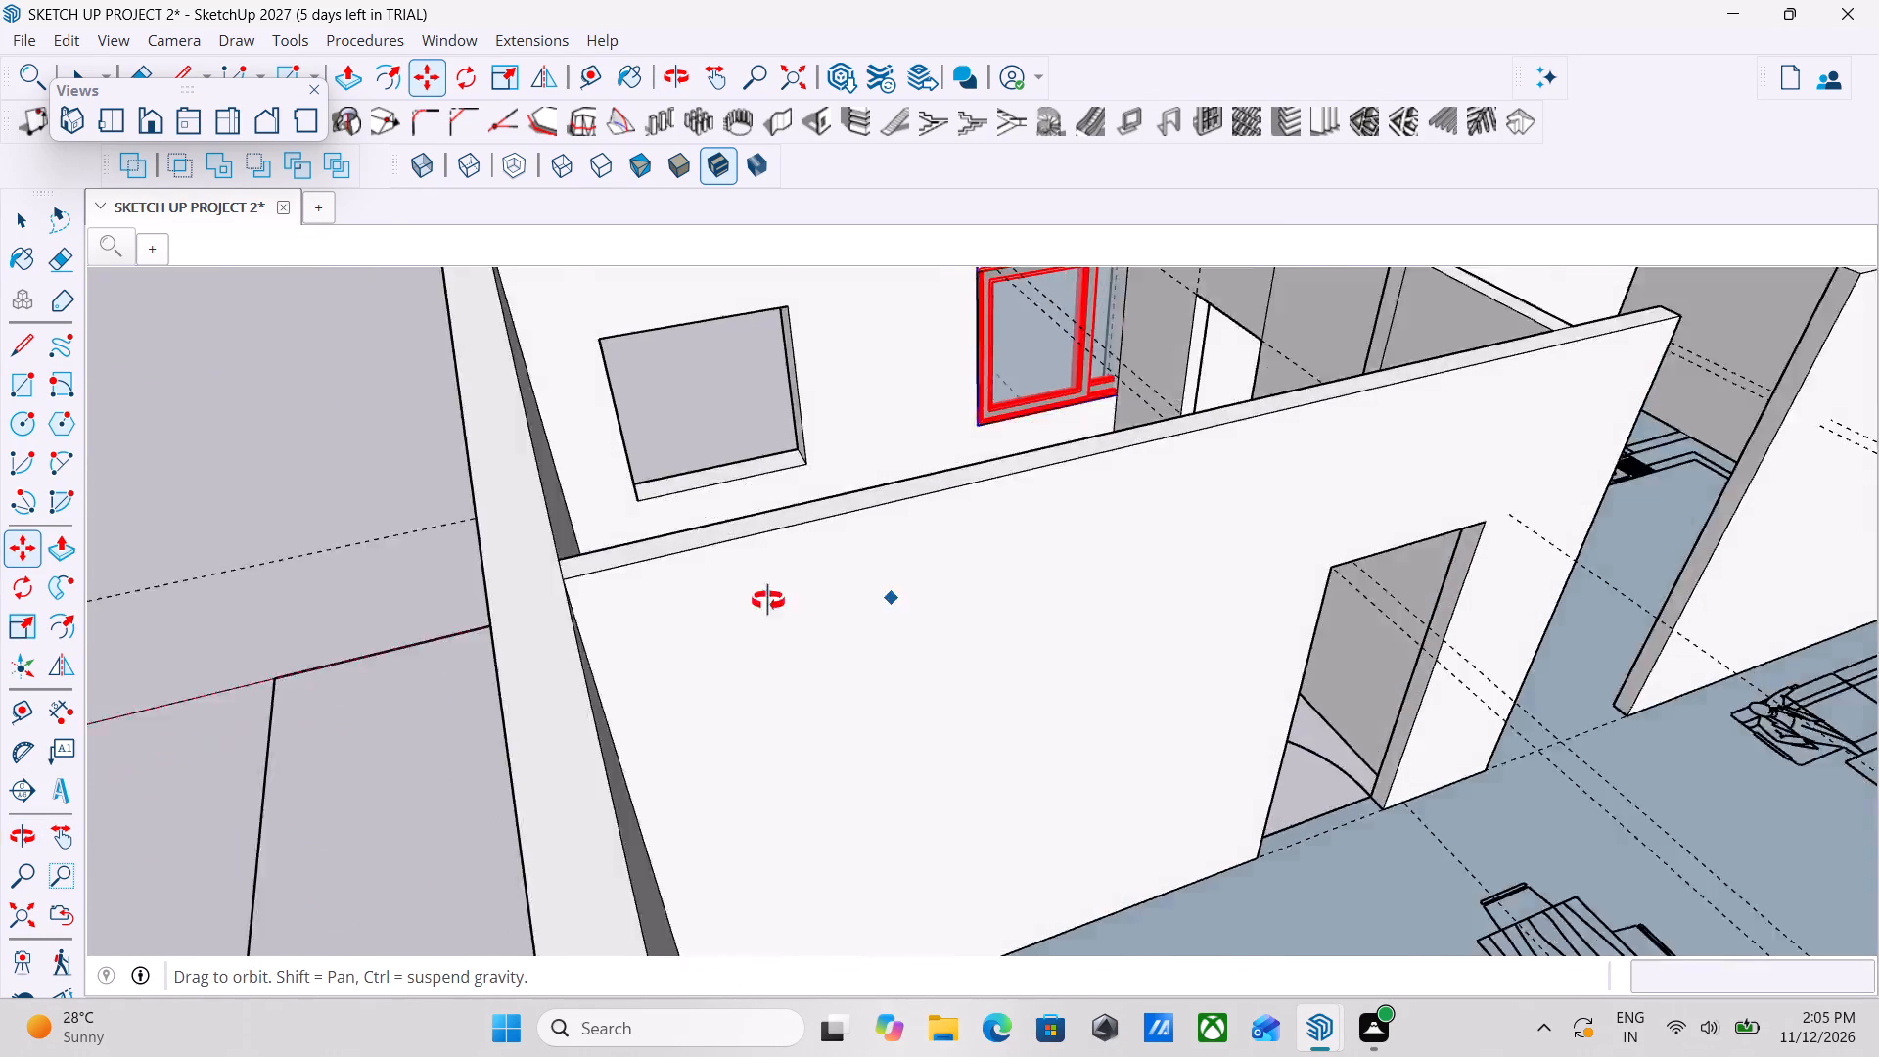
middle_drag(768, 601, 647, 601)
scroll(1031, 563, down, 3)
middle_drag(1013, 585, 805, 647)
scroll(1317, 494, down, 2)
middle_drag(1320, 495, 1357, 507)
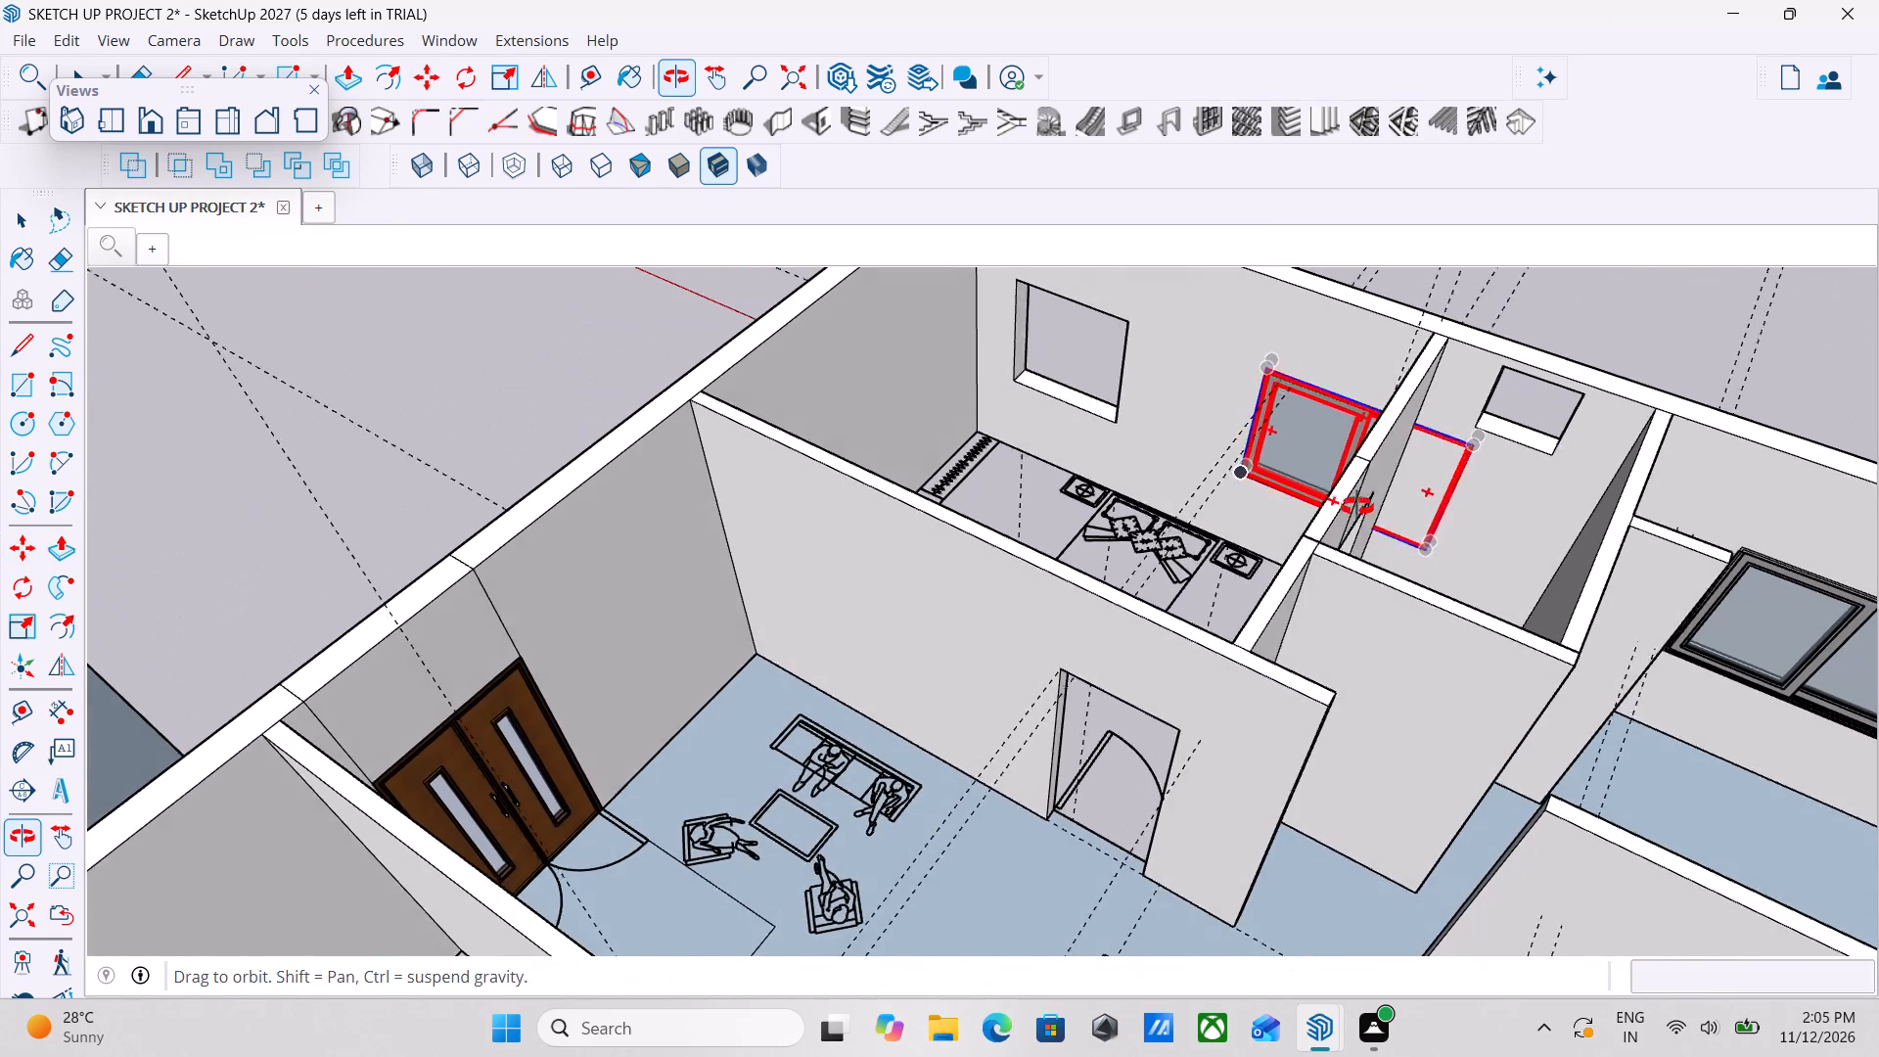
middle_drag(1357, 507, 1360, 509)
scroll(1359, 423, up, 2)
scroll(954, 487, up, 1)
middle_drag(954, 487, 1069, 460)
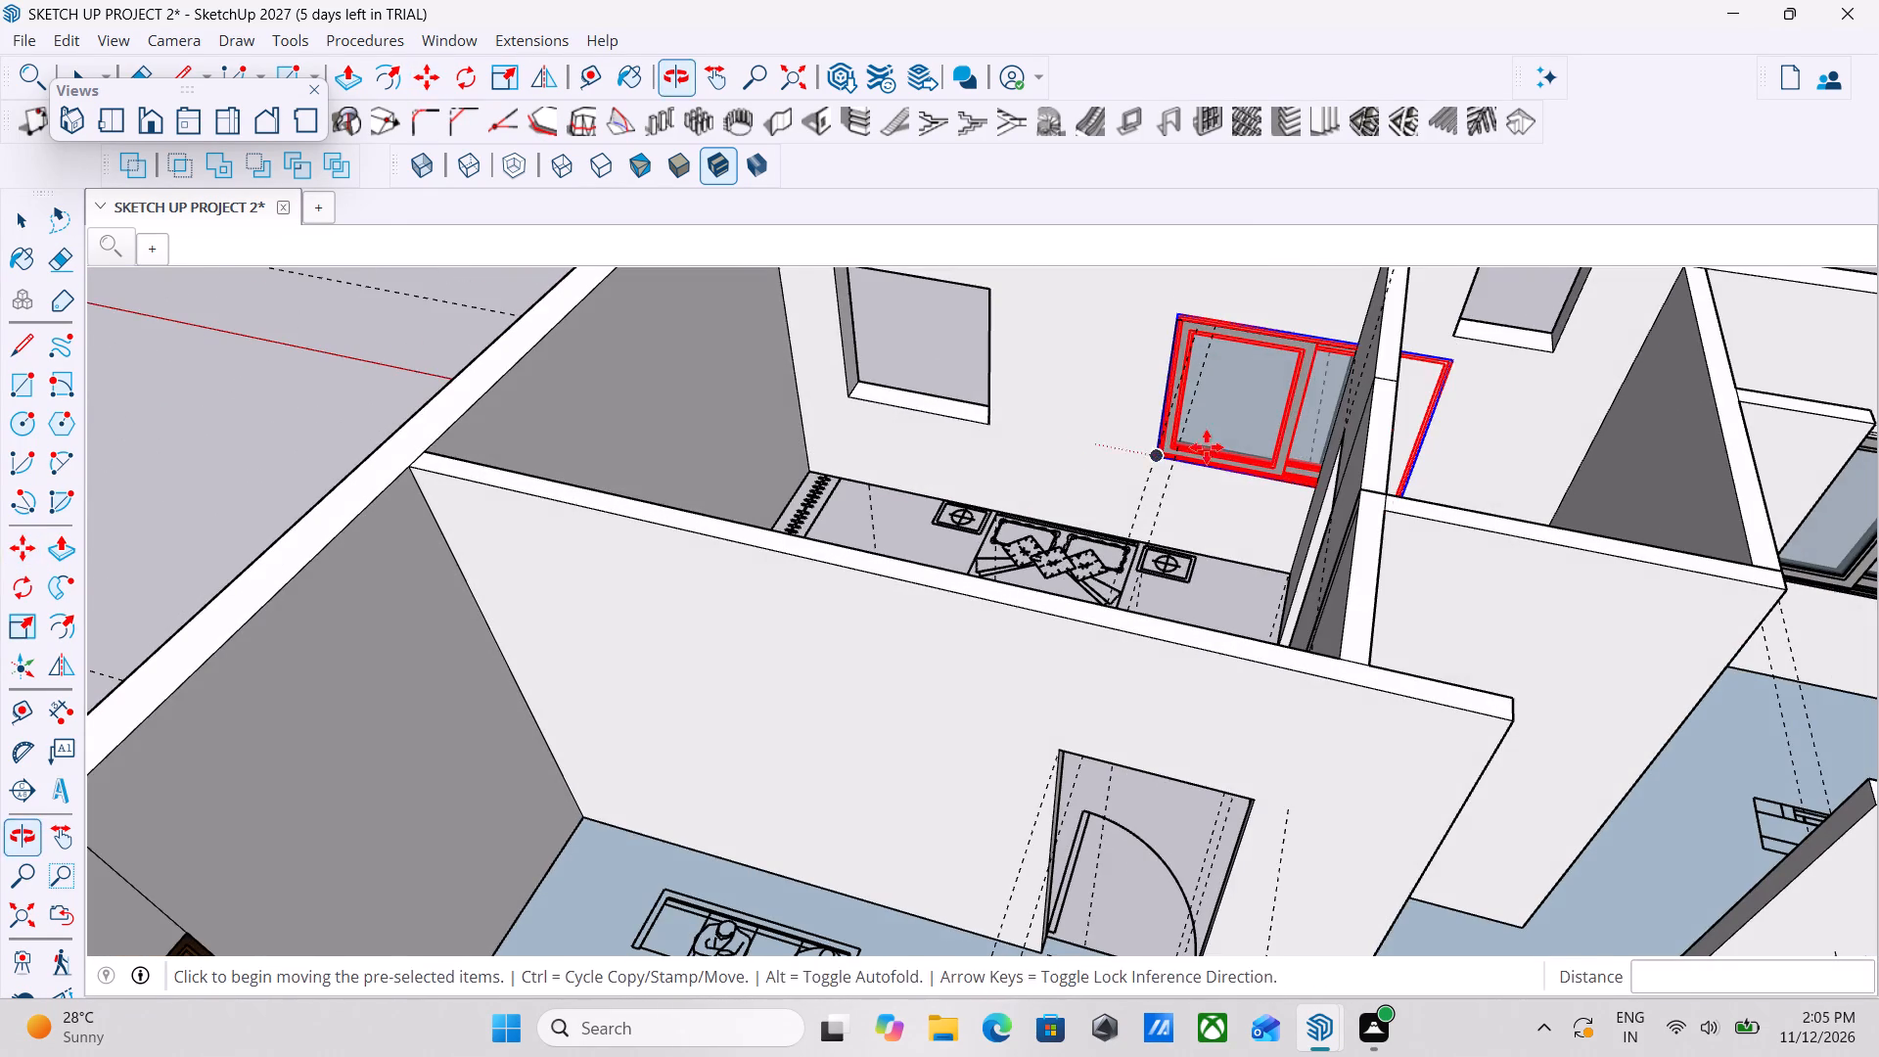
middle_drag(1314, 404, 1422, 375)
scroll(1423, 375, up, 3)
scroll(1218, 391, up, 4)
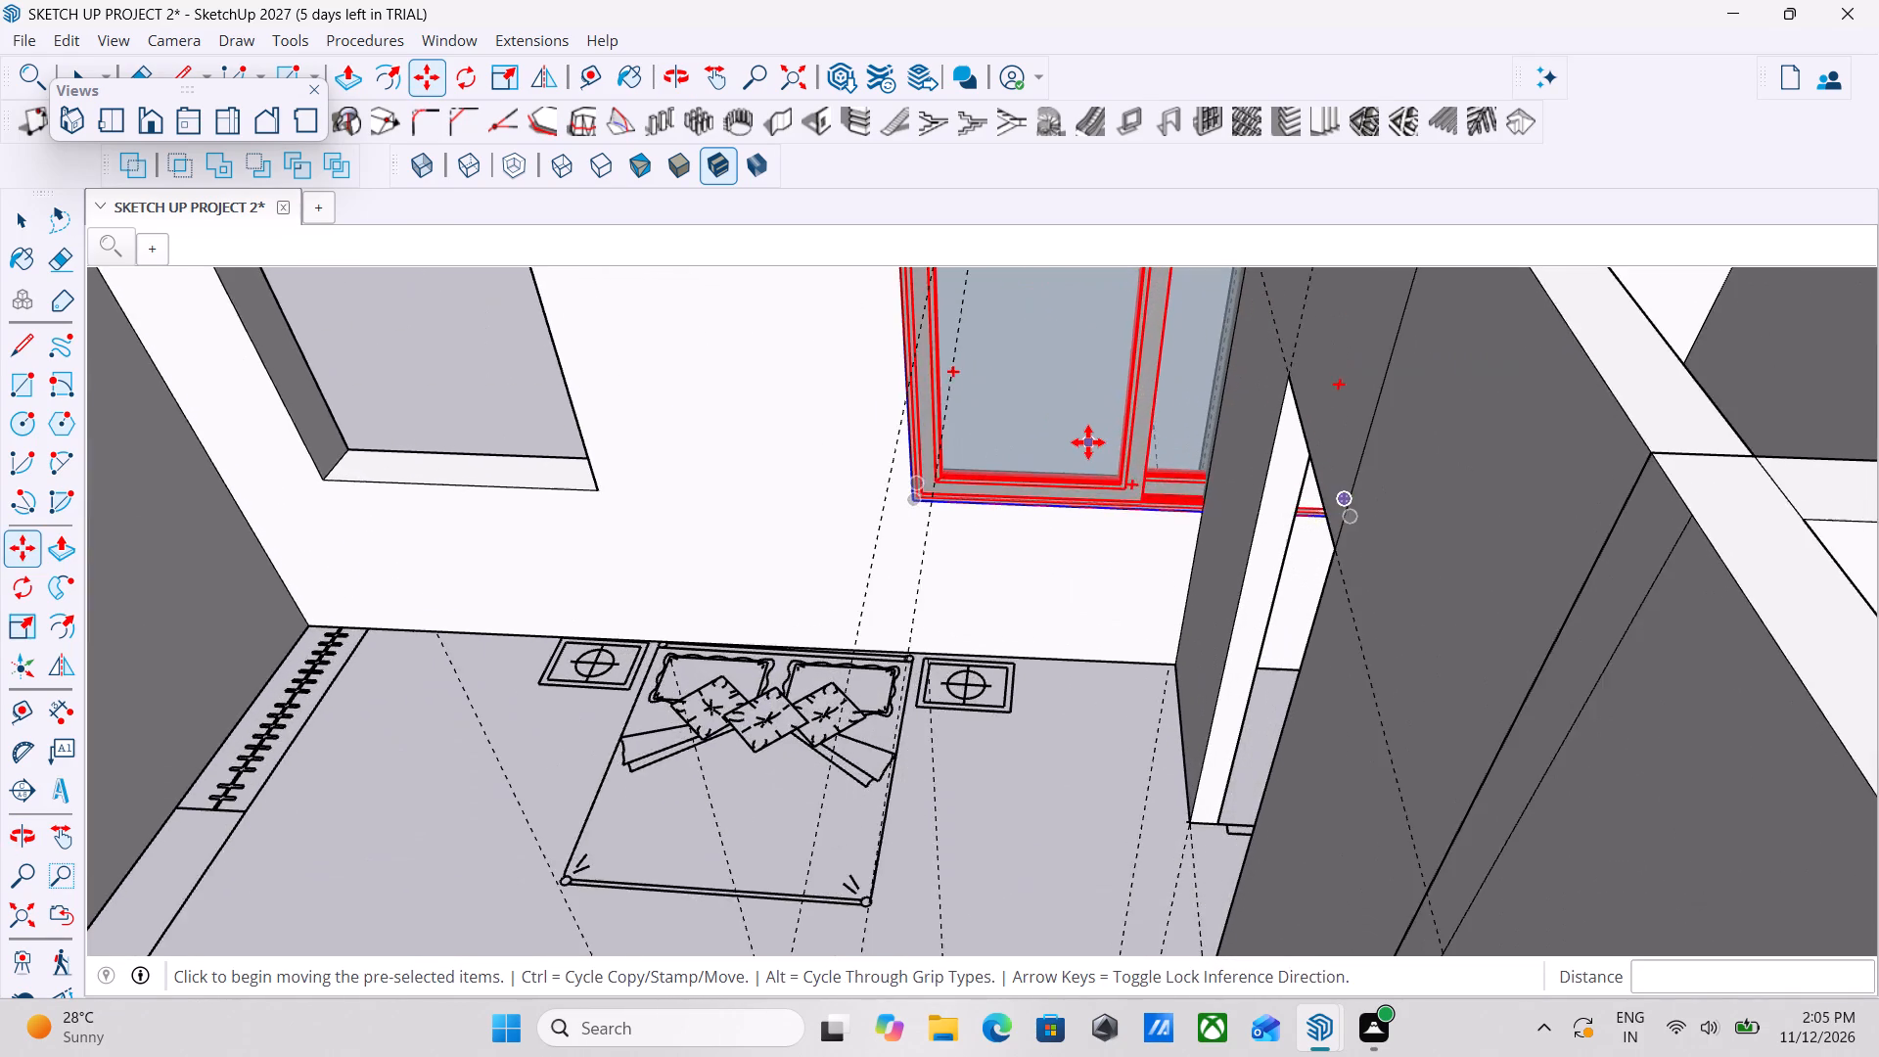
scroll(1088, 442, down, 6)
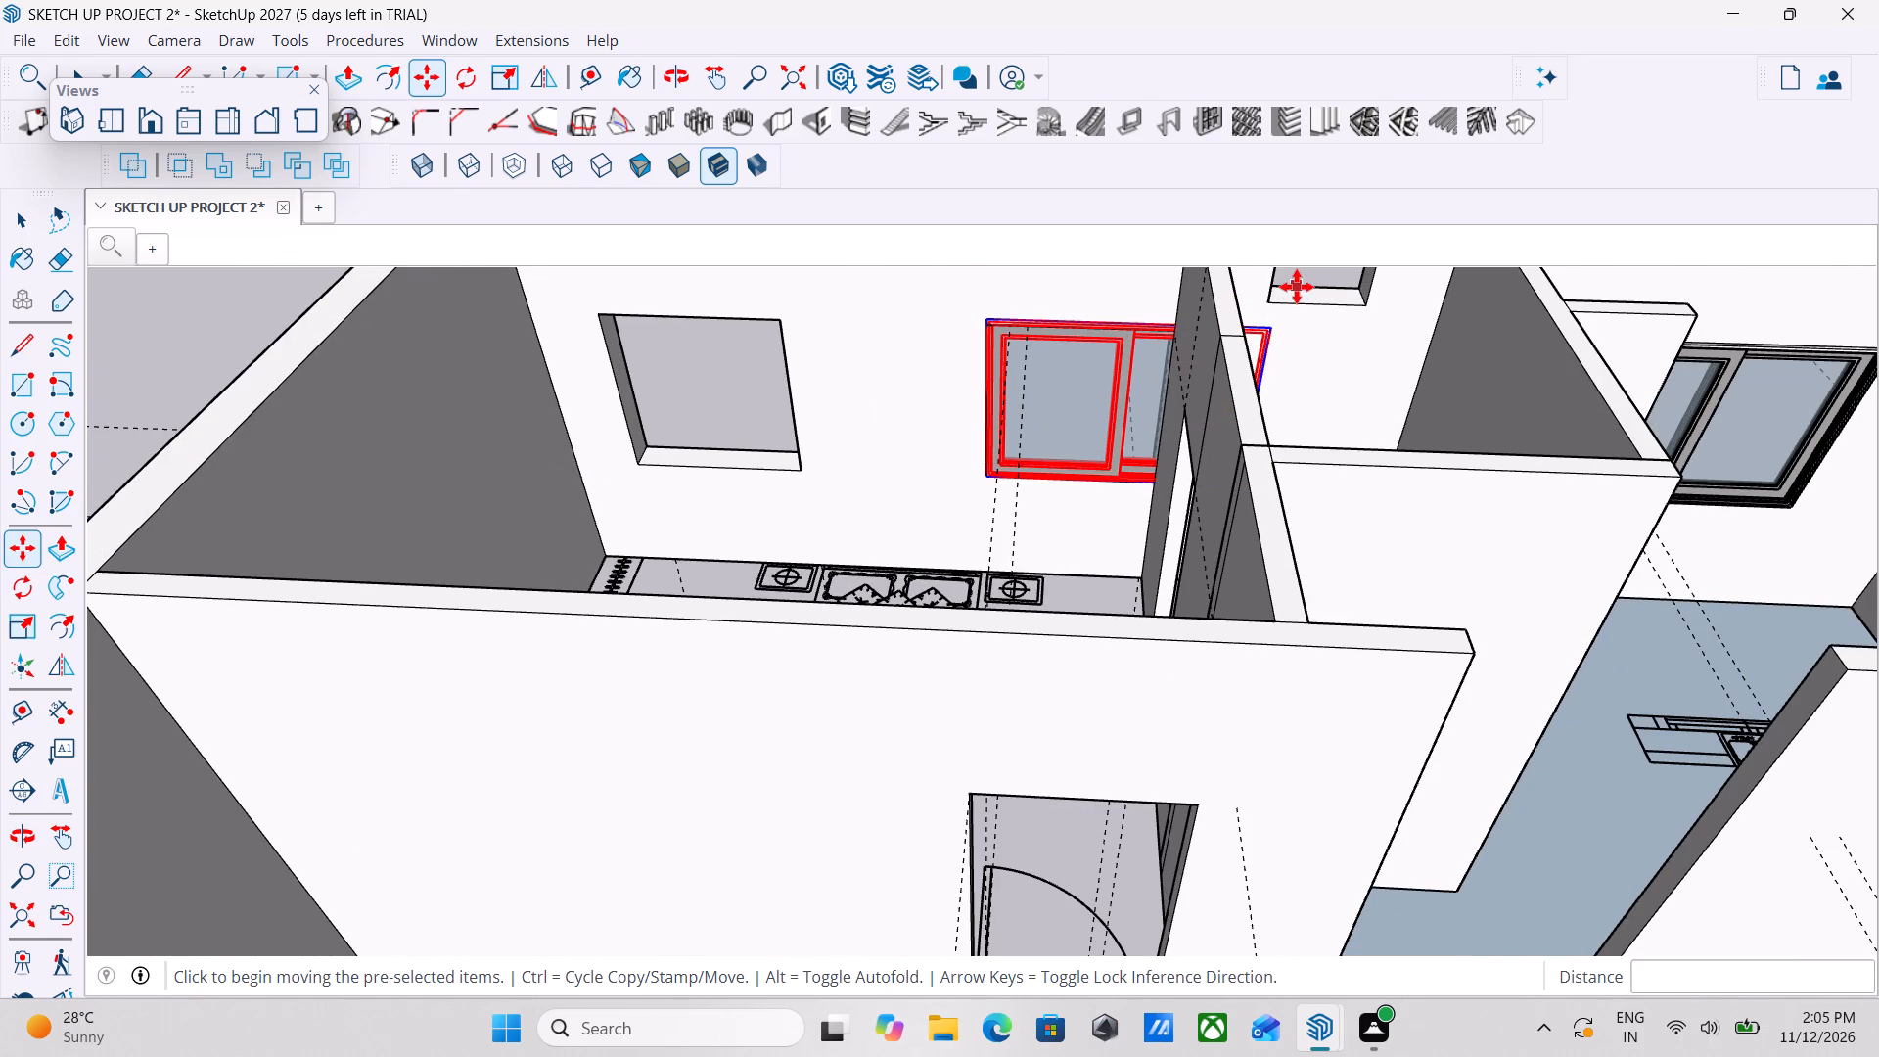
scroll(1302, 349, up, 8)
scroll(1238, 531, up, 4)
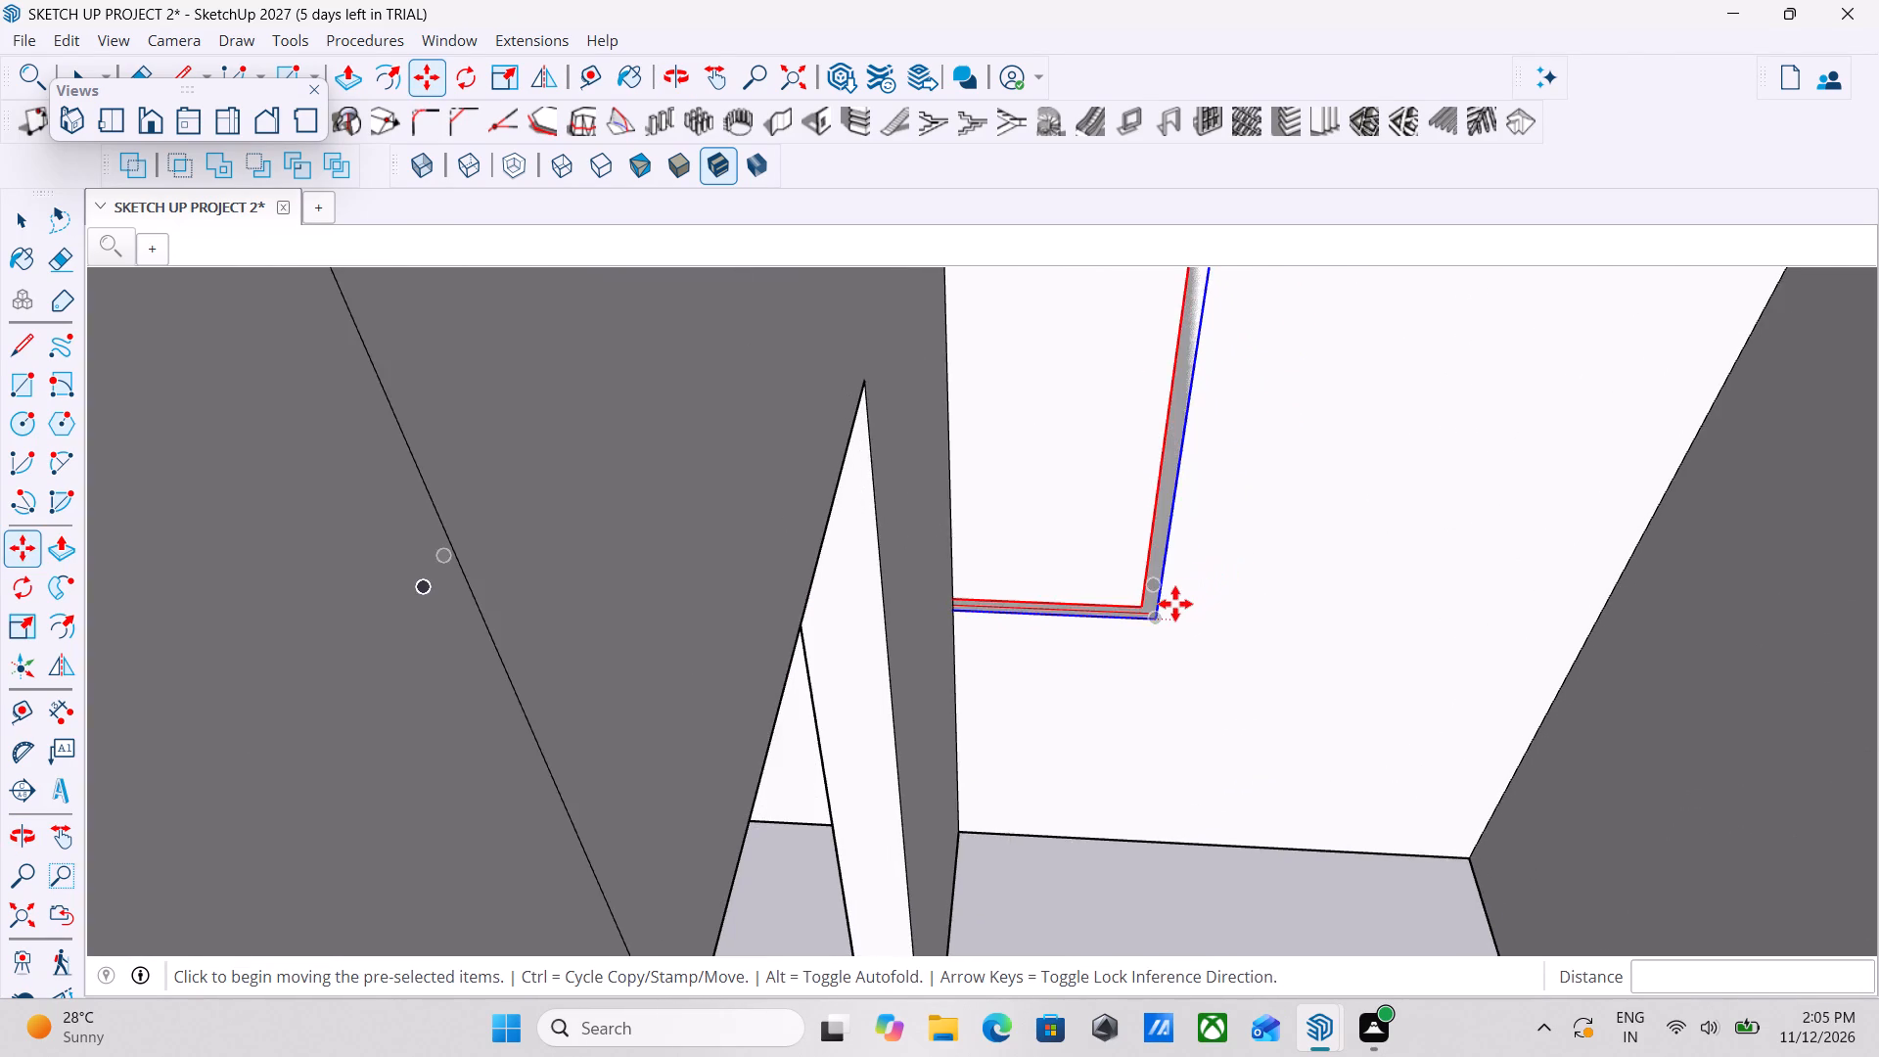
scroll(1175, 604, down, 5)
middle_drag(1175, 604, 1211, 765)
middle_drag(1204, 542, 1560, 650)
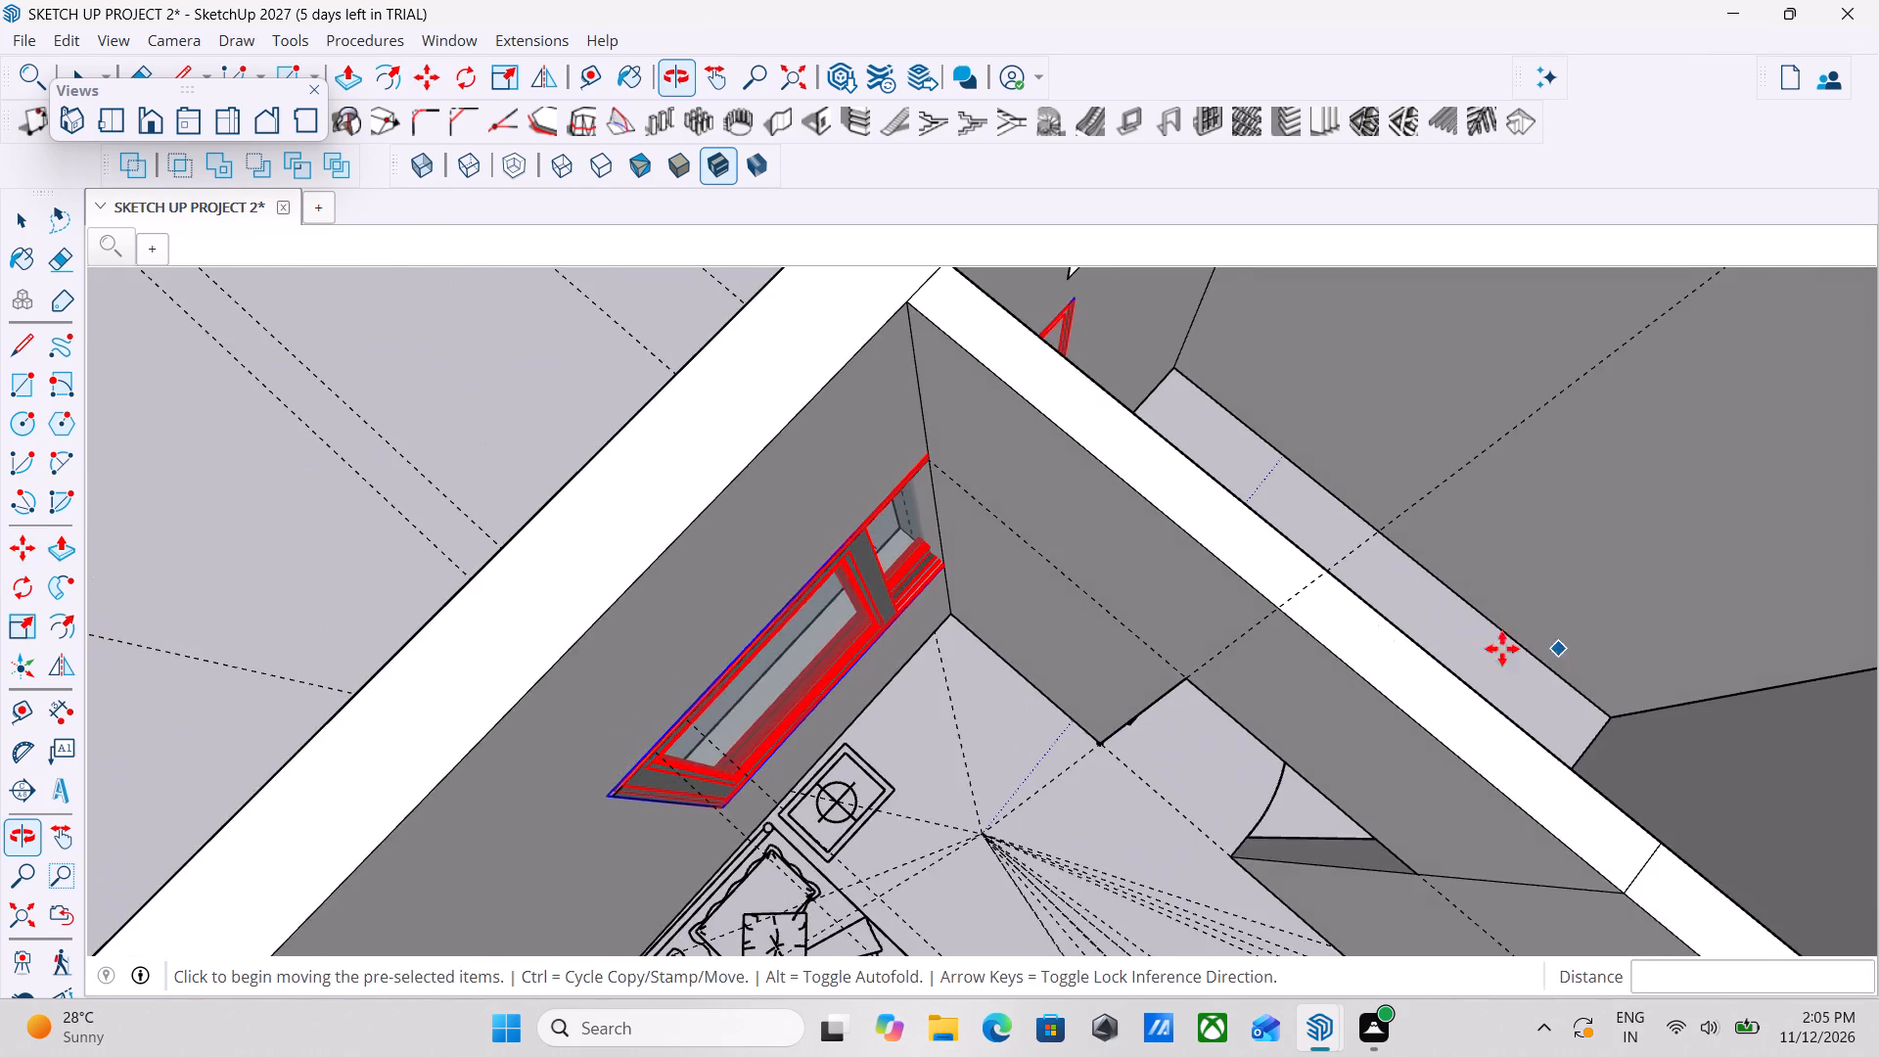
middle_drag(1309, 639, 1191, 588)
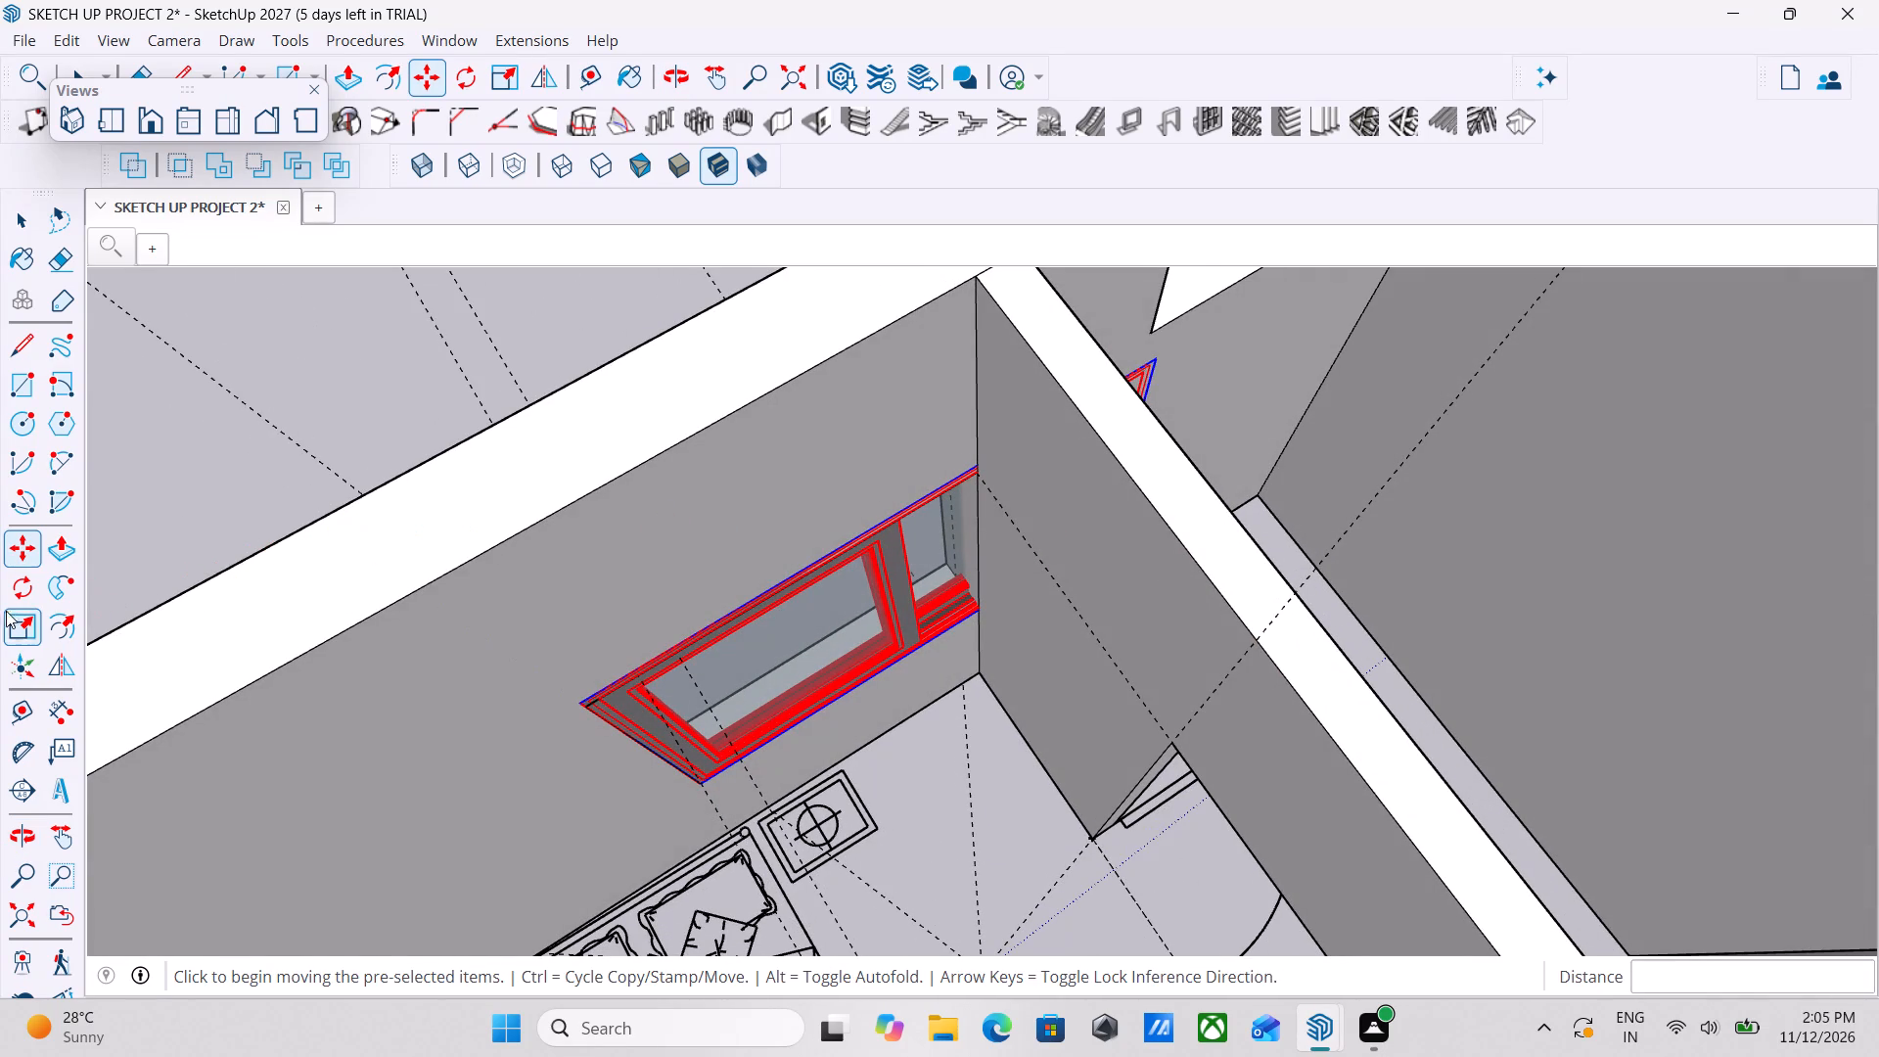
Scale the copied window narrower in width, pulling its far side out of the bathroom and back into the bedroom.
click(27, 622)
middle_drag(869, 522, 640, 373)
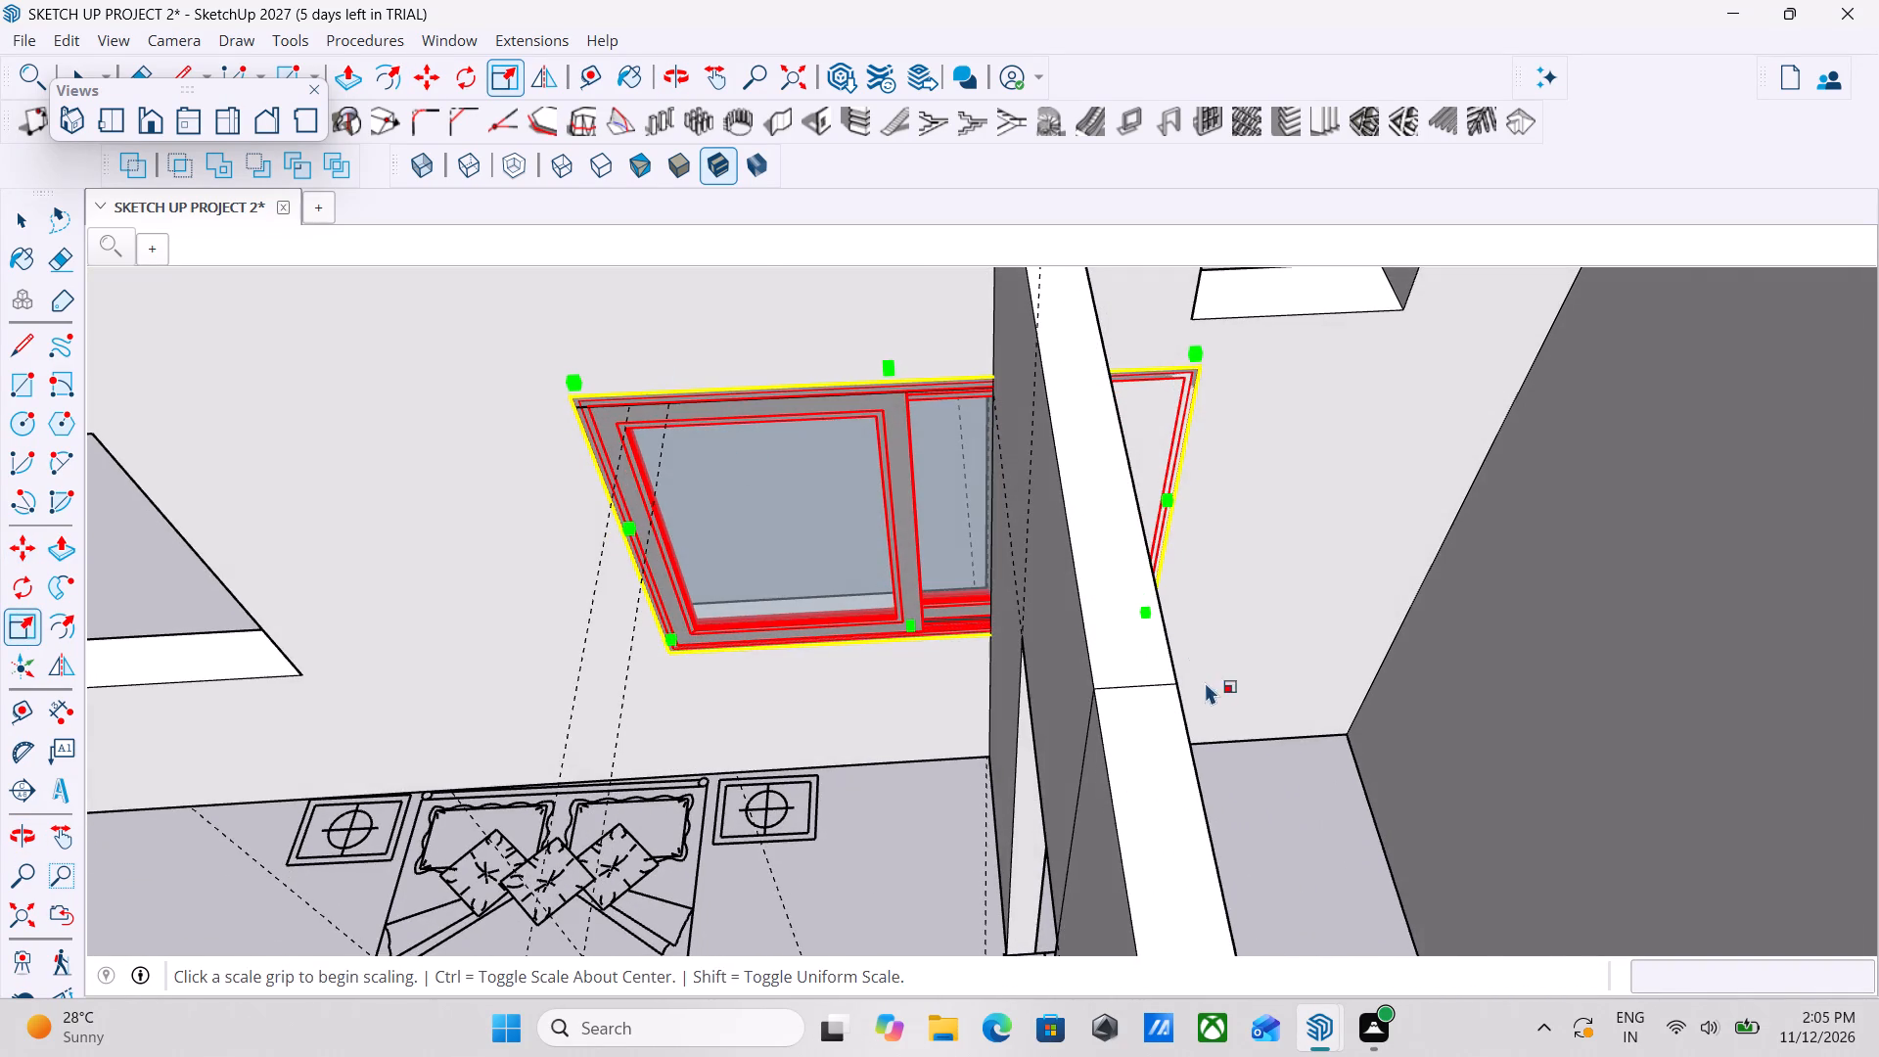
scroll(1171, 619, up, 4)
middle_drag(1058, 609, 1257, 456)
scroll(1240, 458, down, 3)
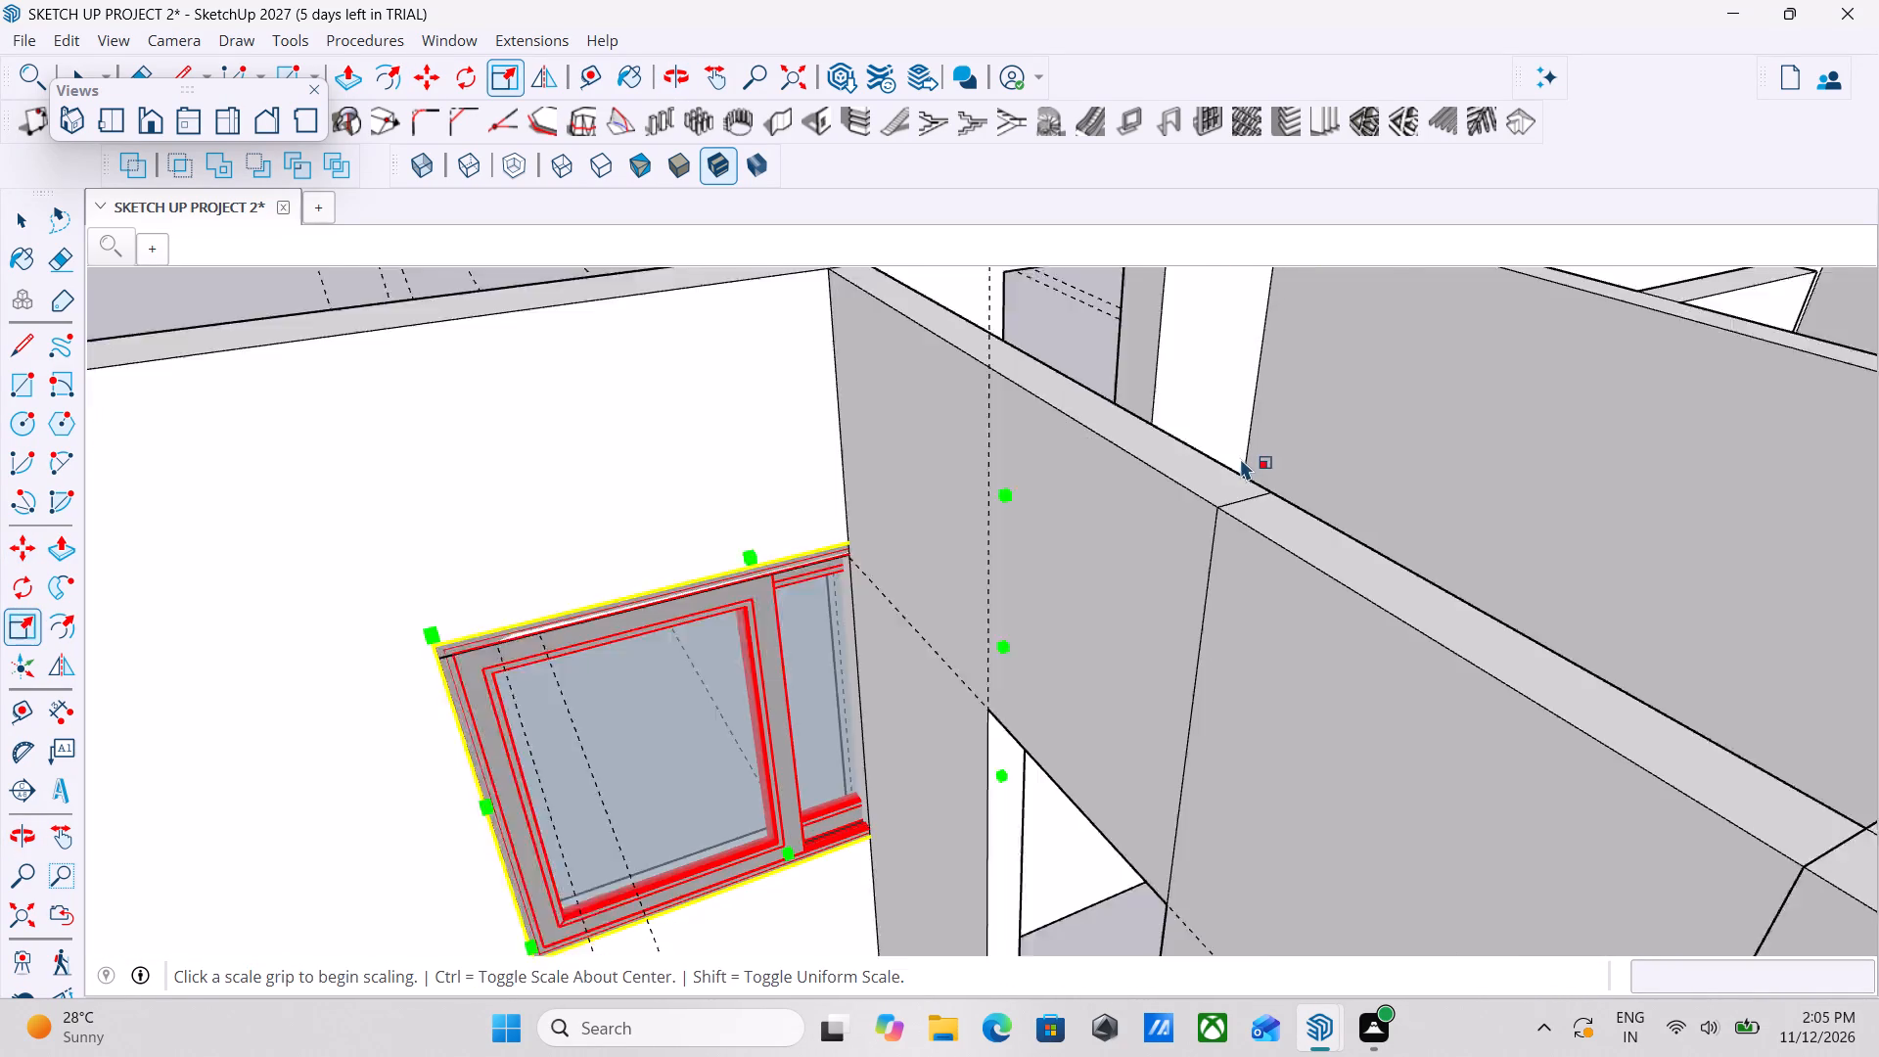
scroll(1240, 458, down, 6)
middle_drag(747, 529, 1531, 536)
middle_drag(1217, 583, 1085, 616)
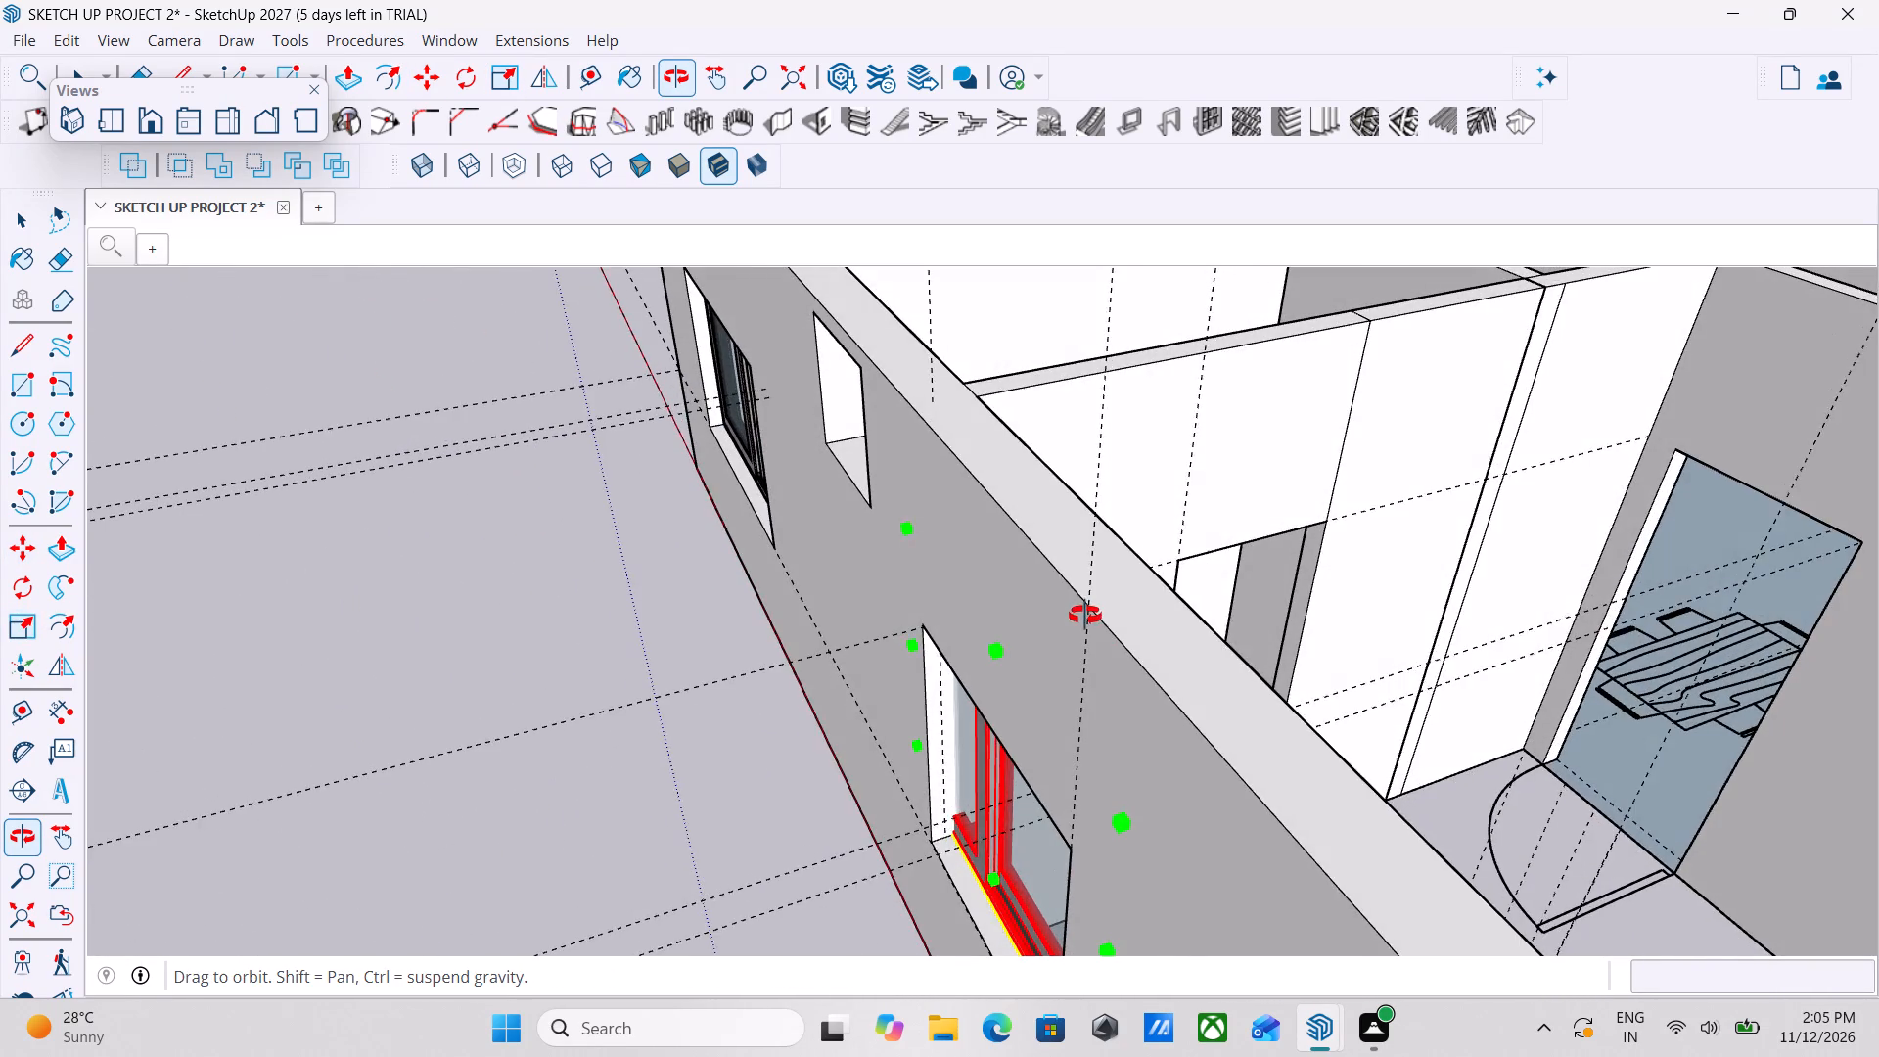
middle_drag(1085, 616, 246, 701)
scroll(884, 632, up, 1)
scroll(1169, 608, up, 2)
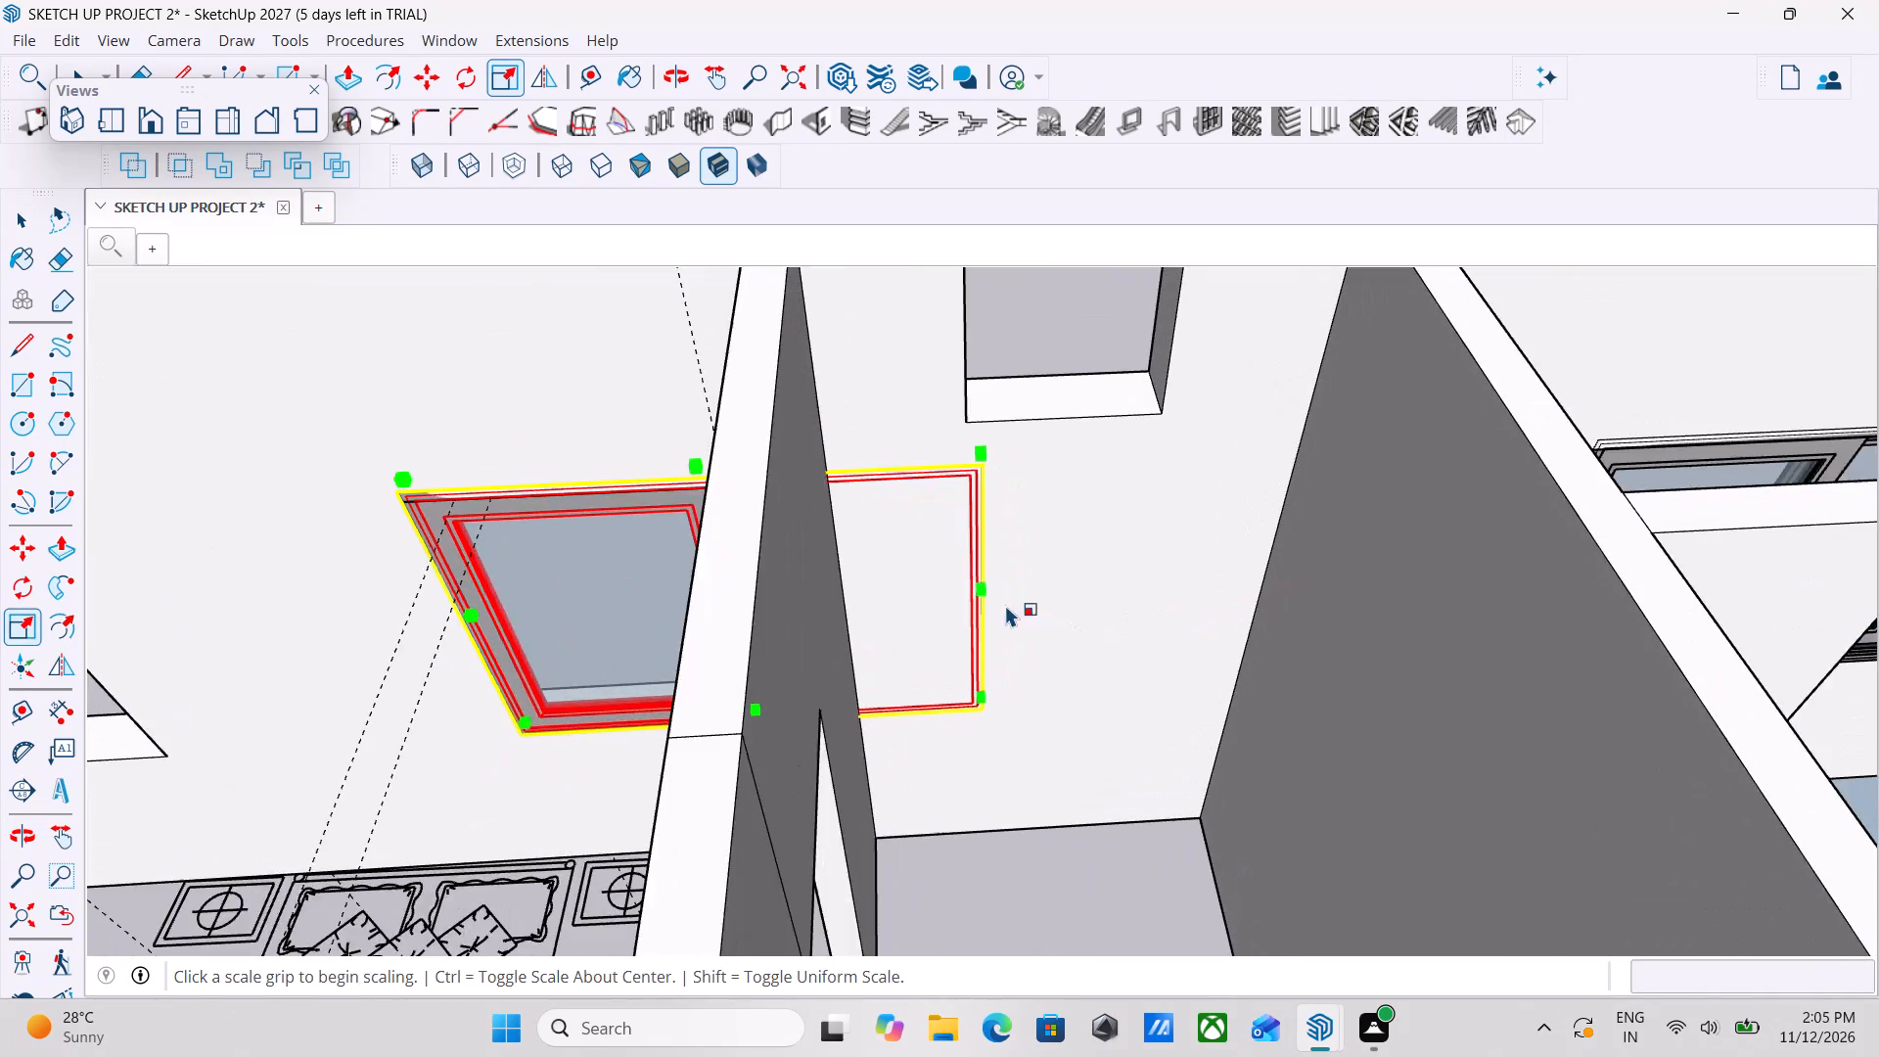
middle_drag(1004, 606, 1263, 864)
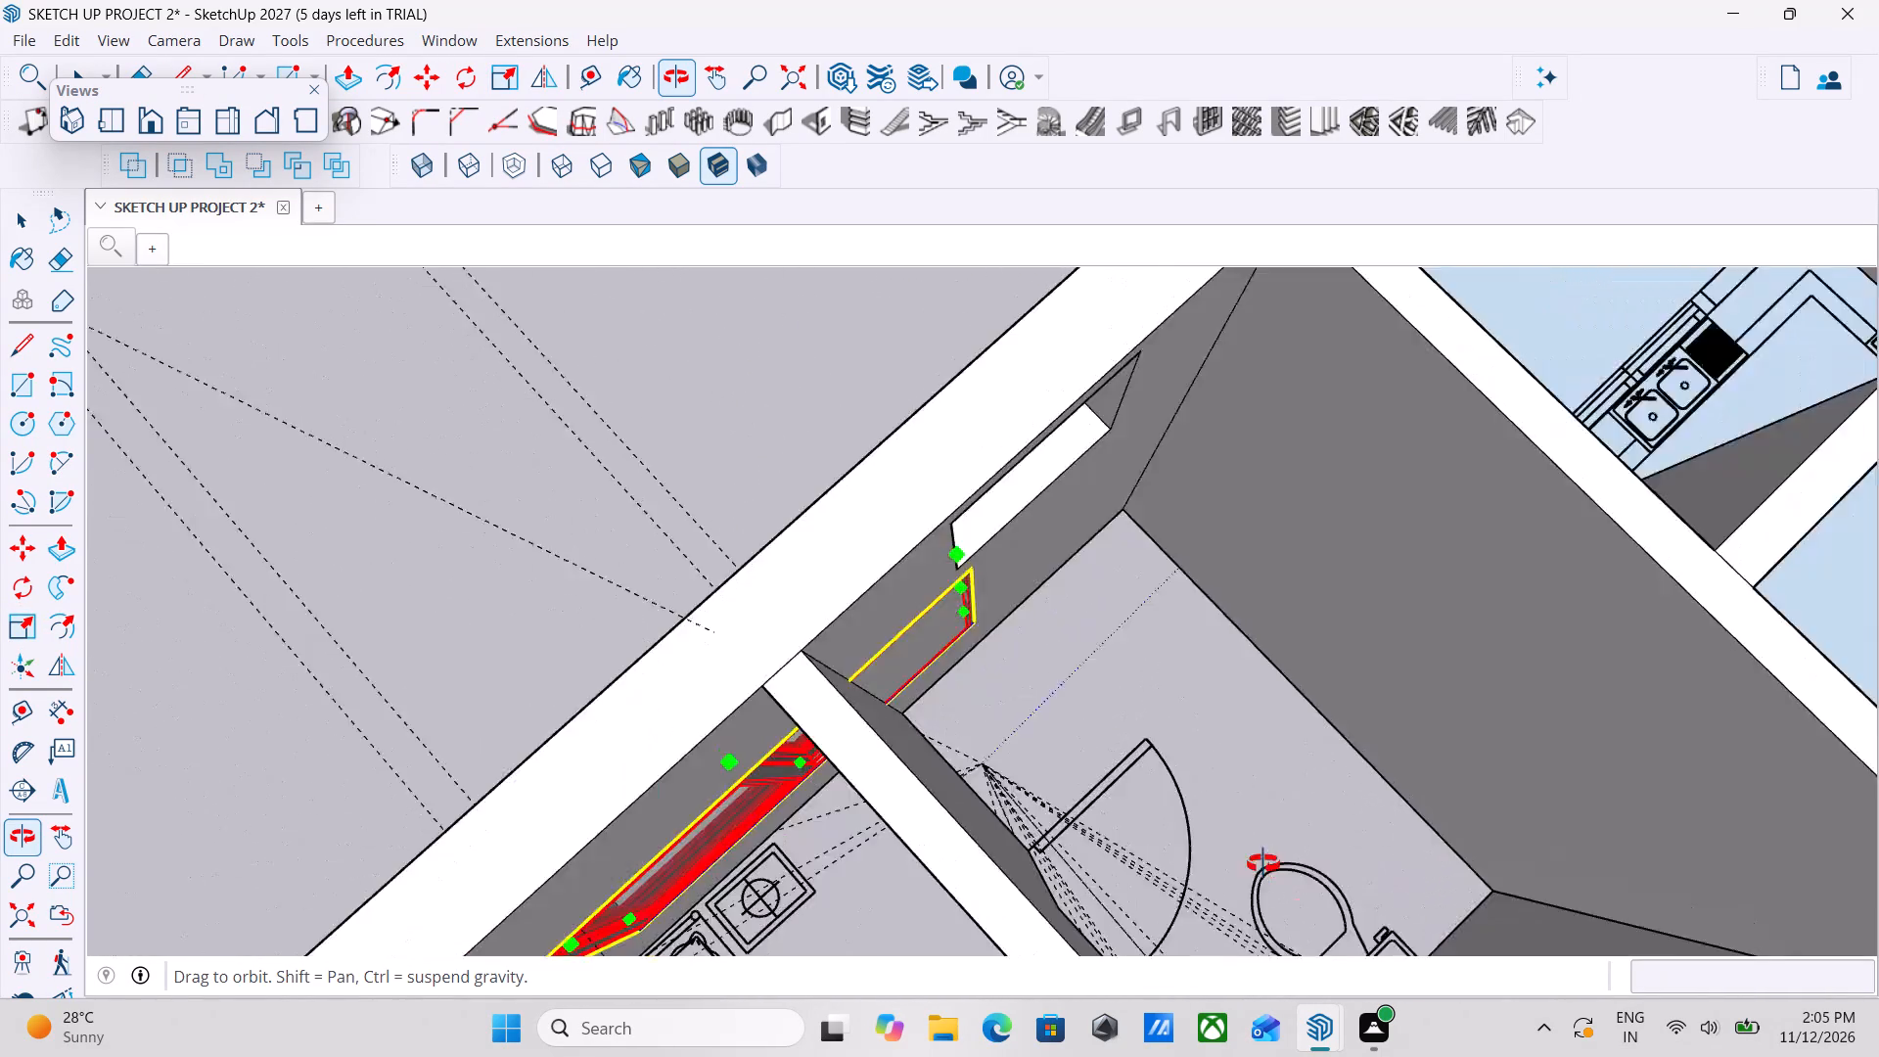
middle_drag(1263, 864, 1052, 660)
scroll(967, 687, up, 3)
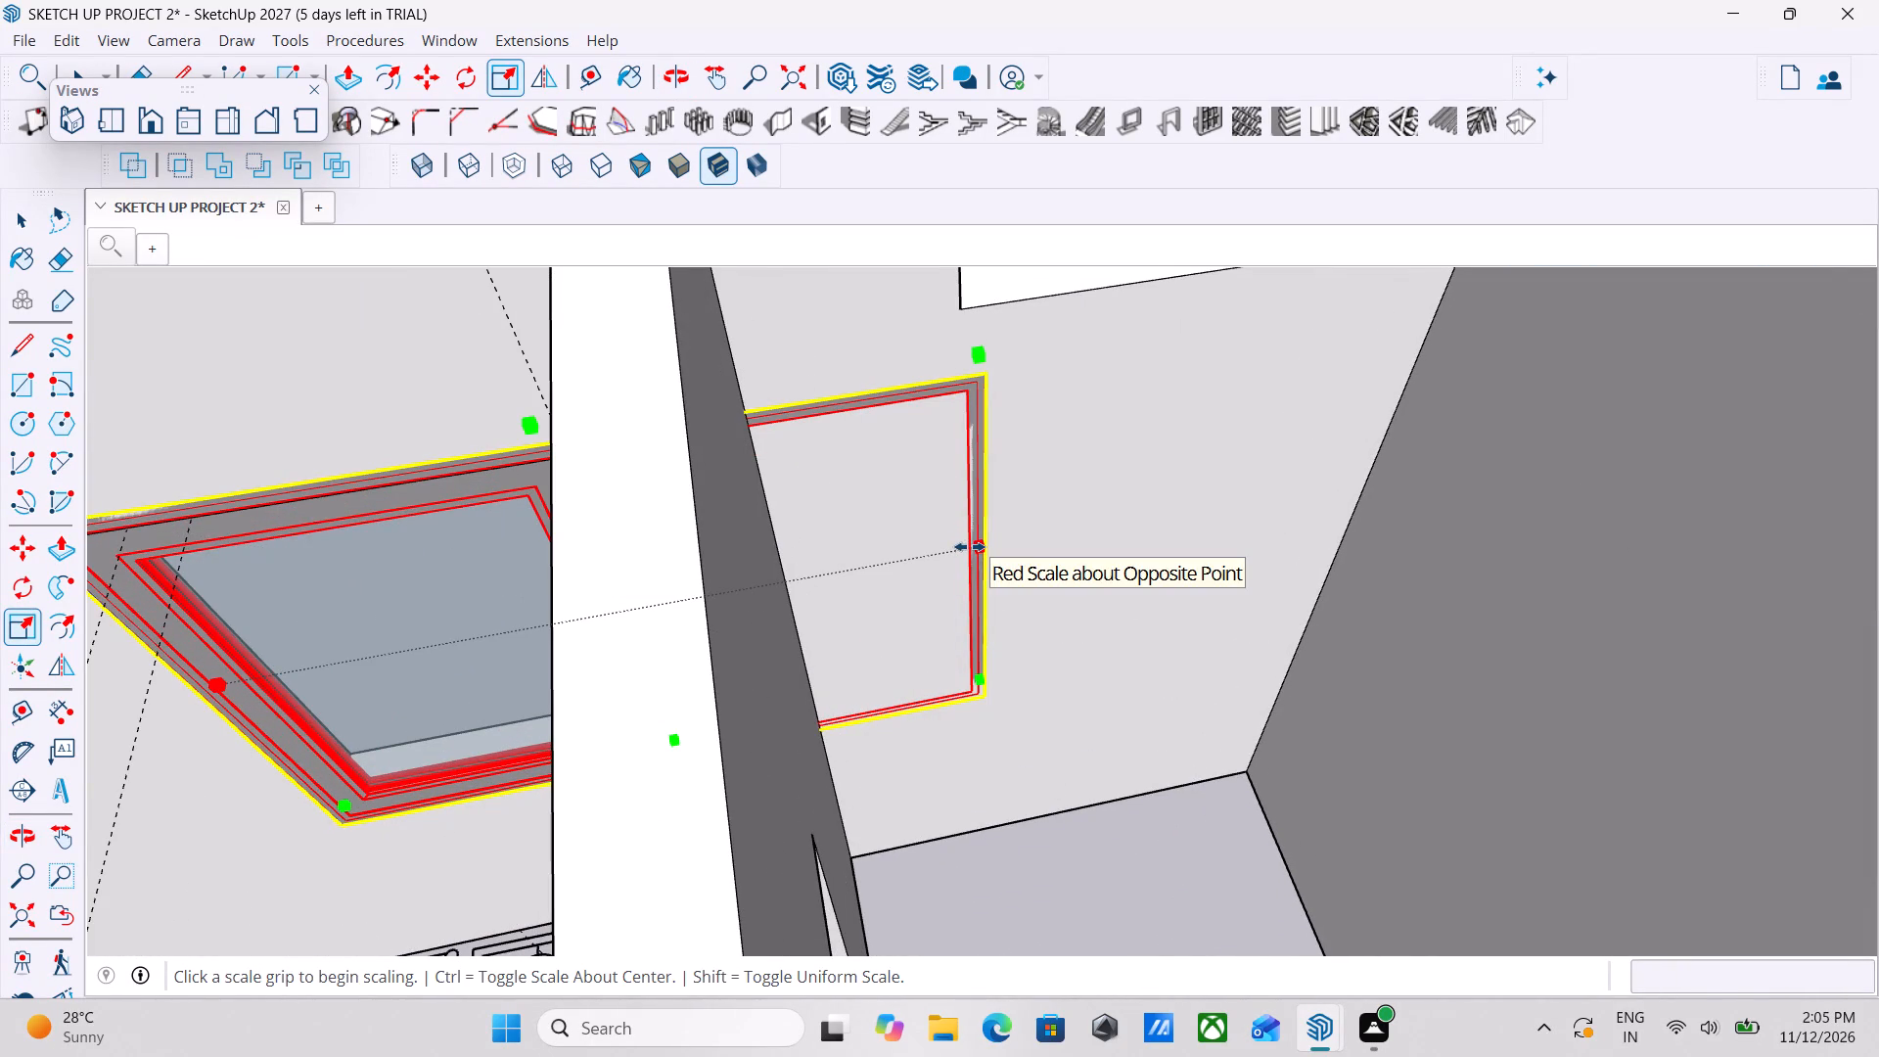
drag(970, 547, 614, 532)
Scale the bedroom window's width by about 1.25 towards the opening's side edge at the bathroom partition.
middle_drag(614, 532, 879, 459)
middle_drag(565, 574, 556, 492)
scroll(527, 504, down, 3)
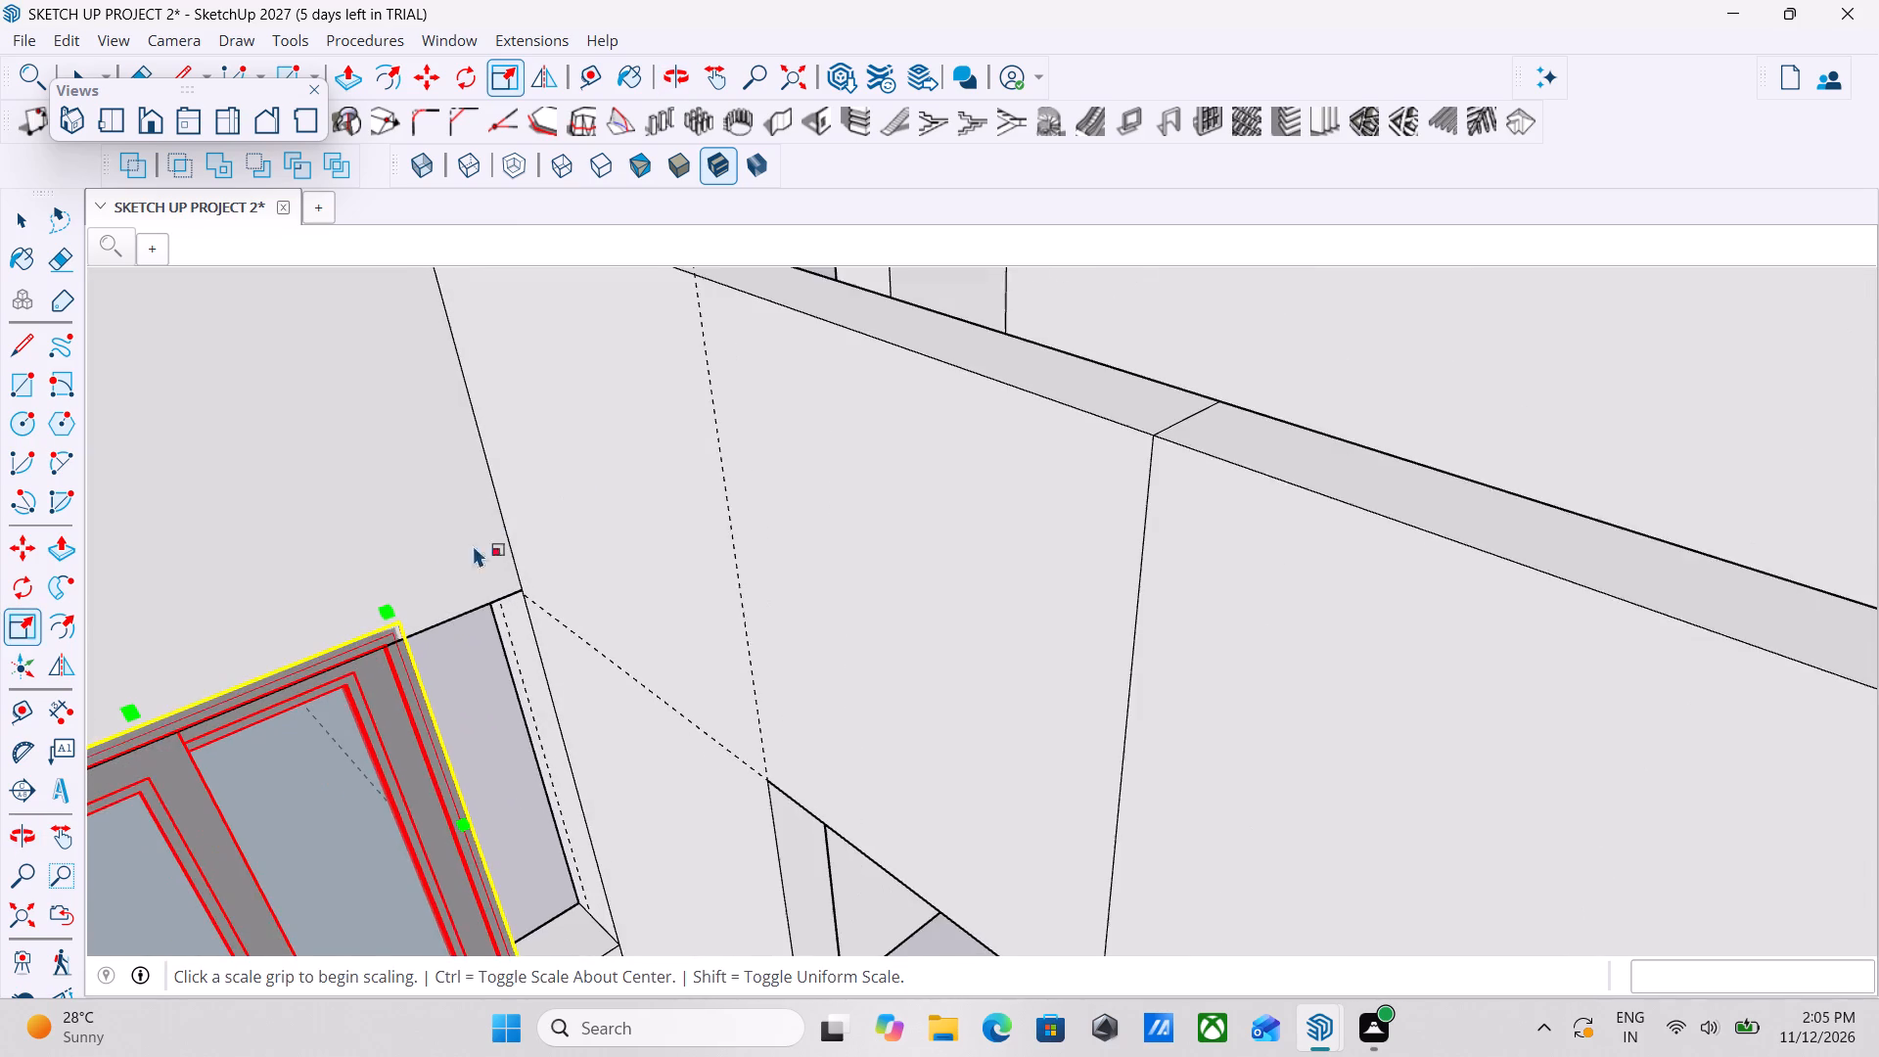
middle_drag(428, 560, 444, 489)
scroll(413, 493, up, 1)
scroll(411, 493, down, 9)
middle_drag(526, 574, 502, 579)
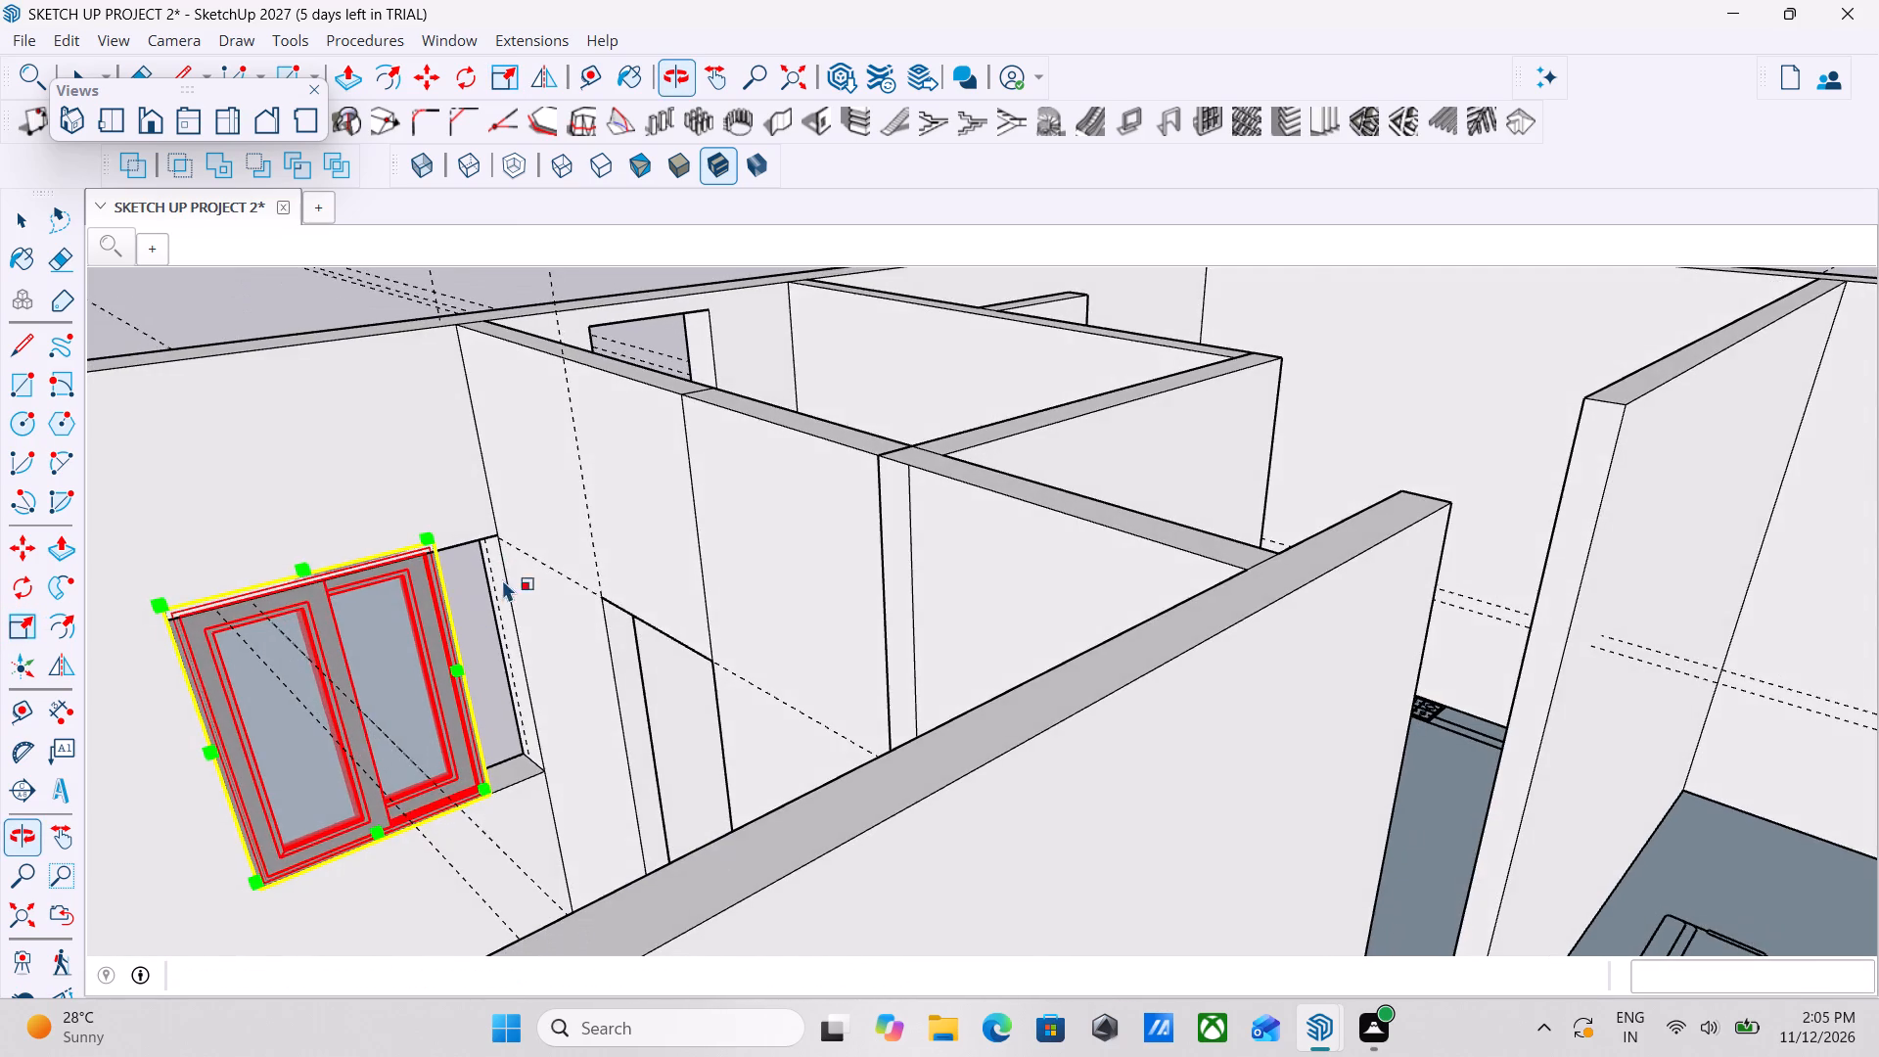
scroll(480, 655, up, 4)
drag(429, 679, 521, 652)
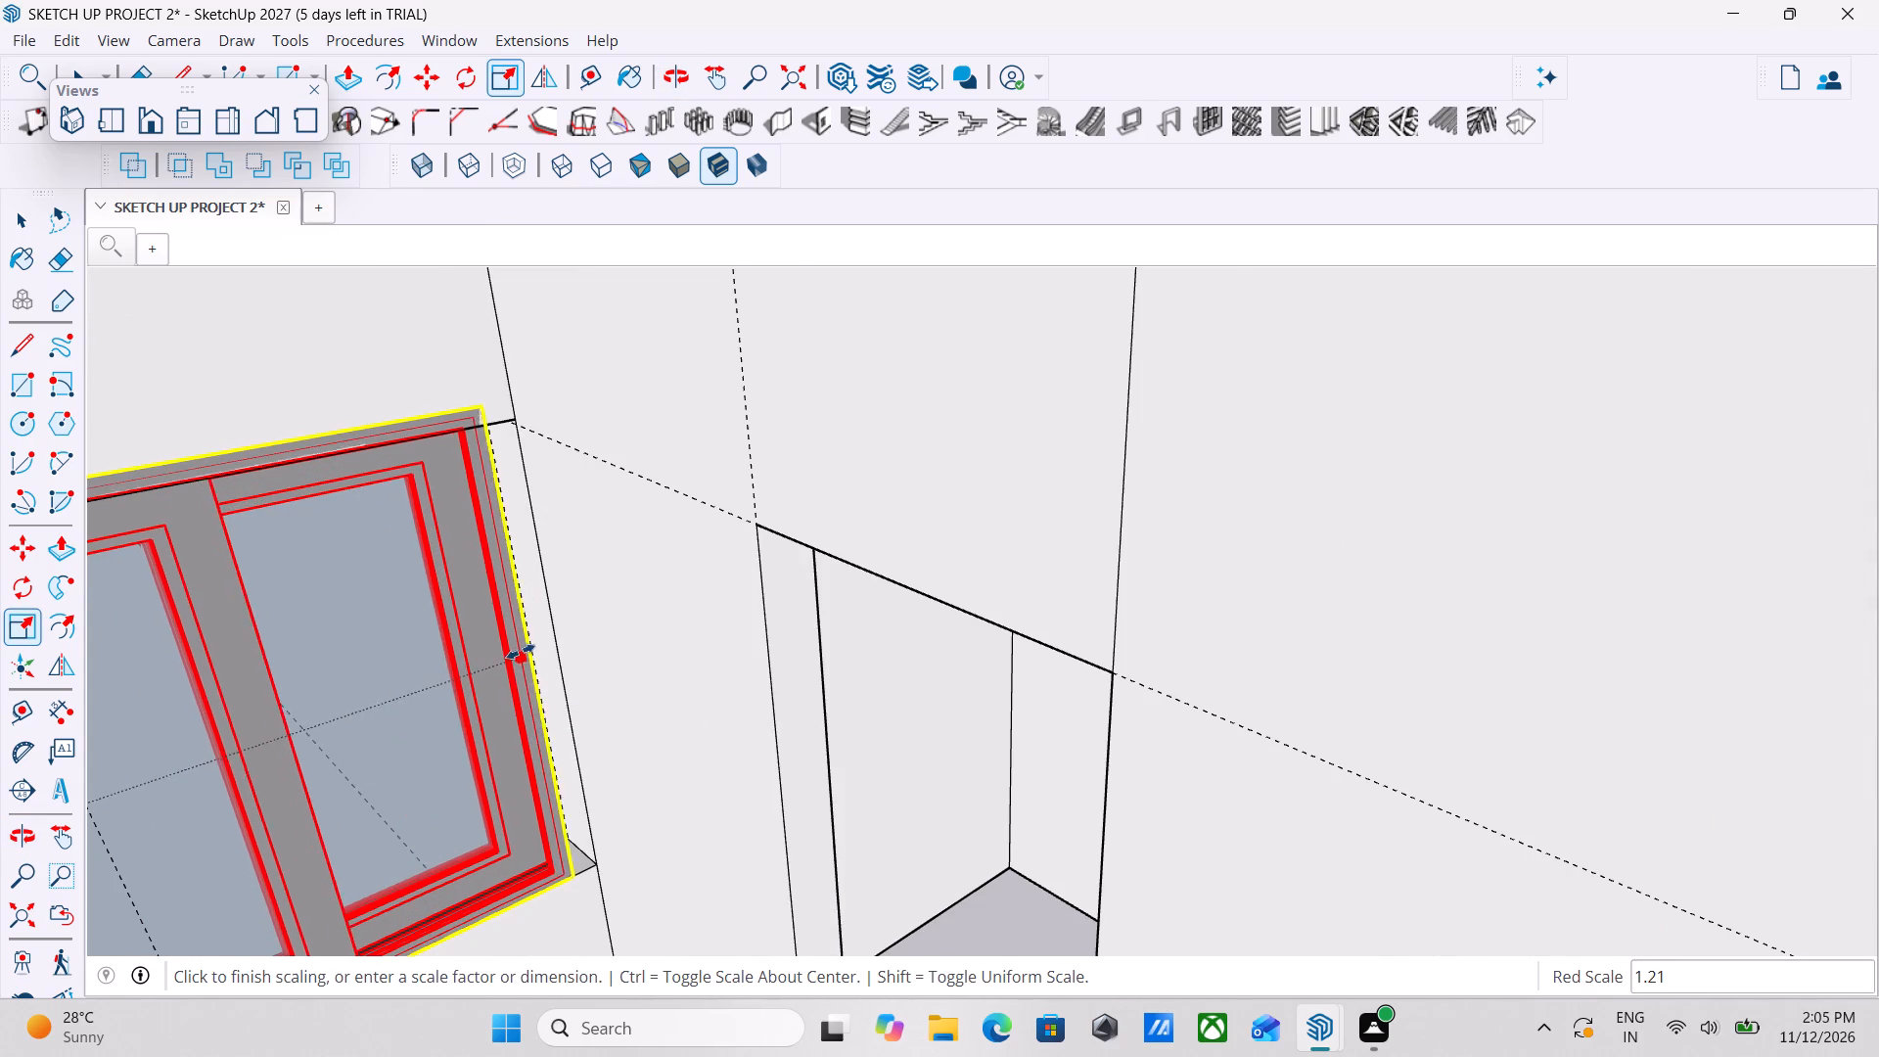
drag(521, 652, 530, 634)
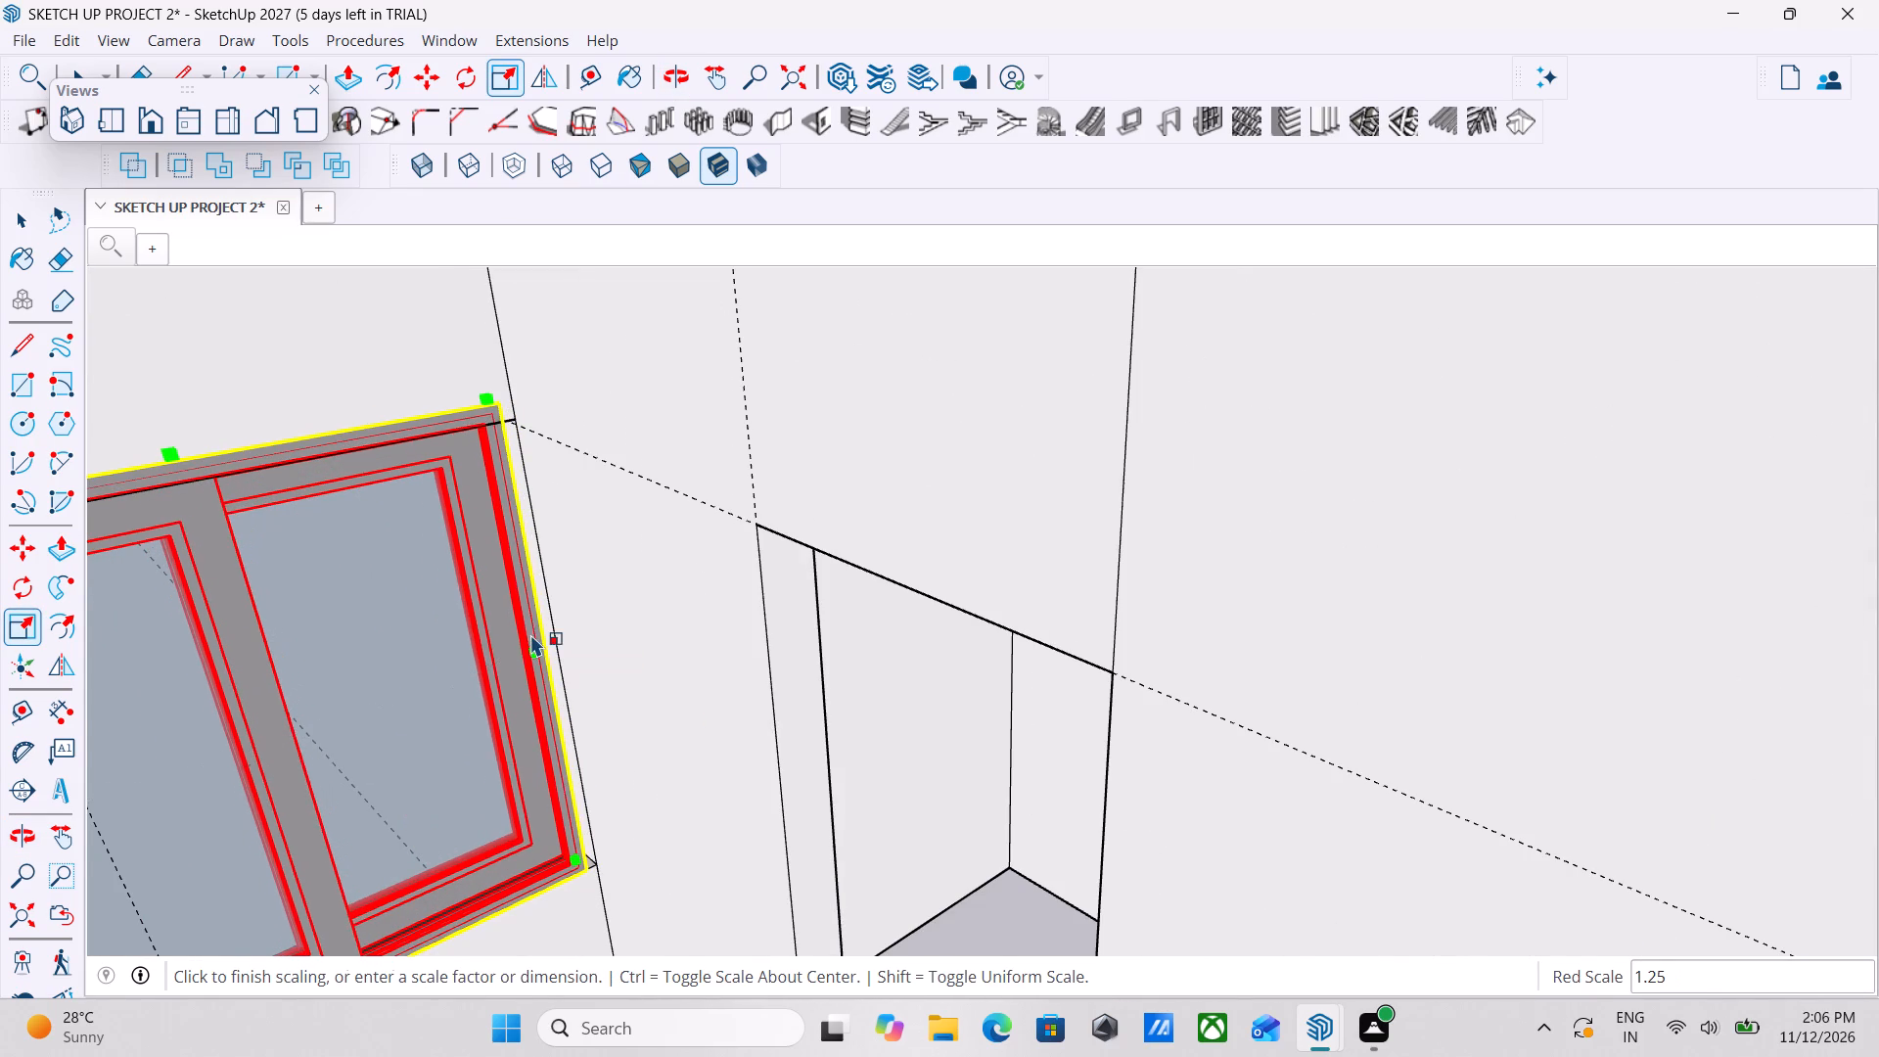
Scale the bedroom window's height slightly to meet the top edge of its opening.
scroll(474, 538, down, 3)
drag(252, 464, 251, 485)
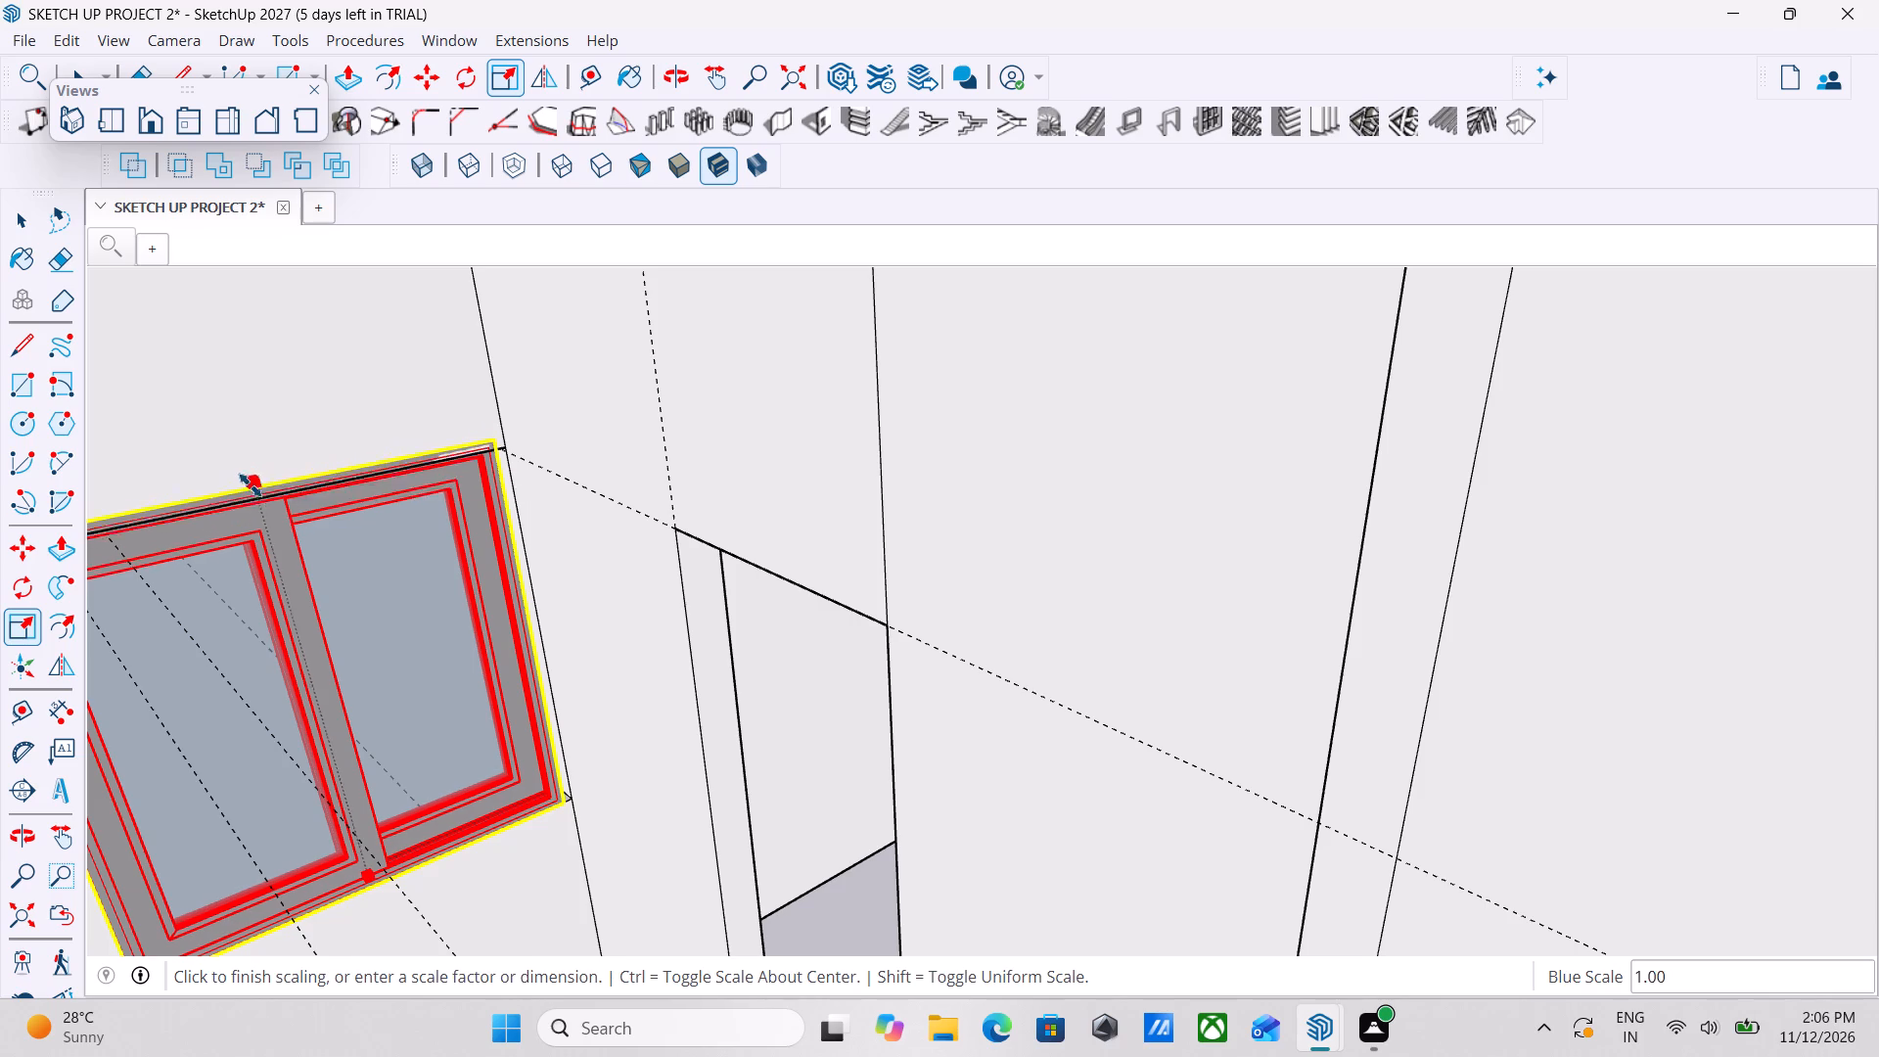
drag(251, 485, 255, 497)
scroll(255, 497, down, 3)
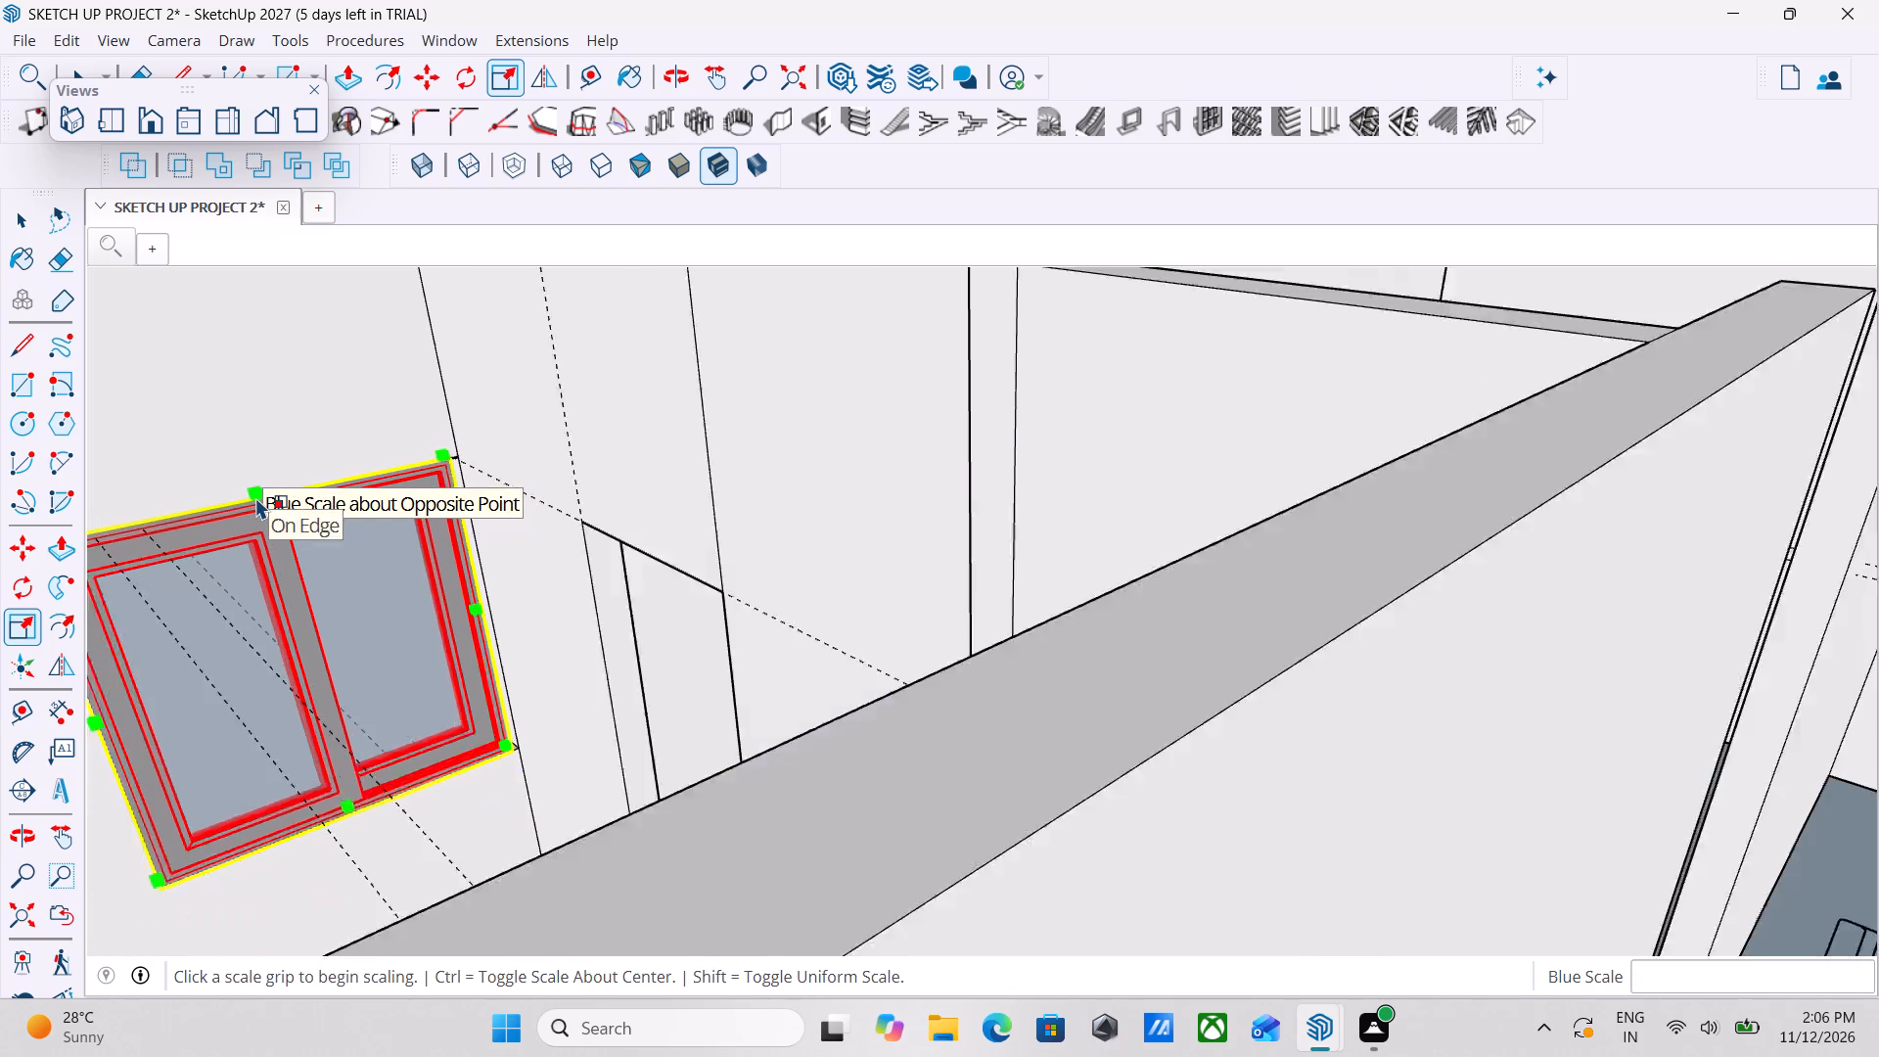
Examine the scaled bedroom window's fit from outside the side wall, including its lower corner at the sill.
scroll(255, 497, down, 2)
middle_drag(297, 503, 475, 532)
scroll(475, 532, up, 1)
scroll(475, 532, down, 5)
middle_drag(128, 561, 614, 562)
scroll(715, 562, down, 4)
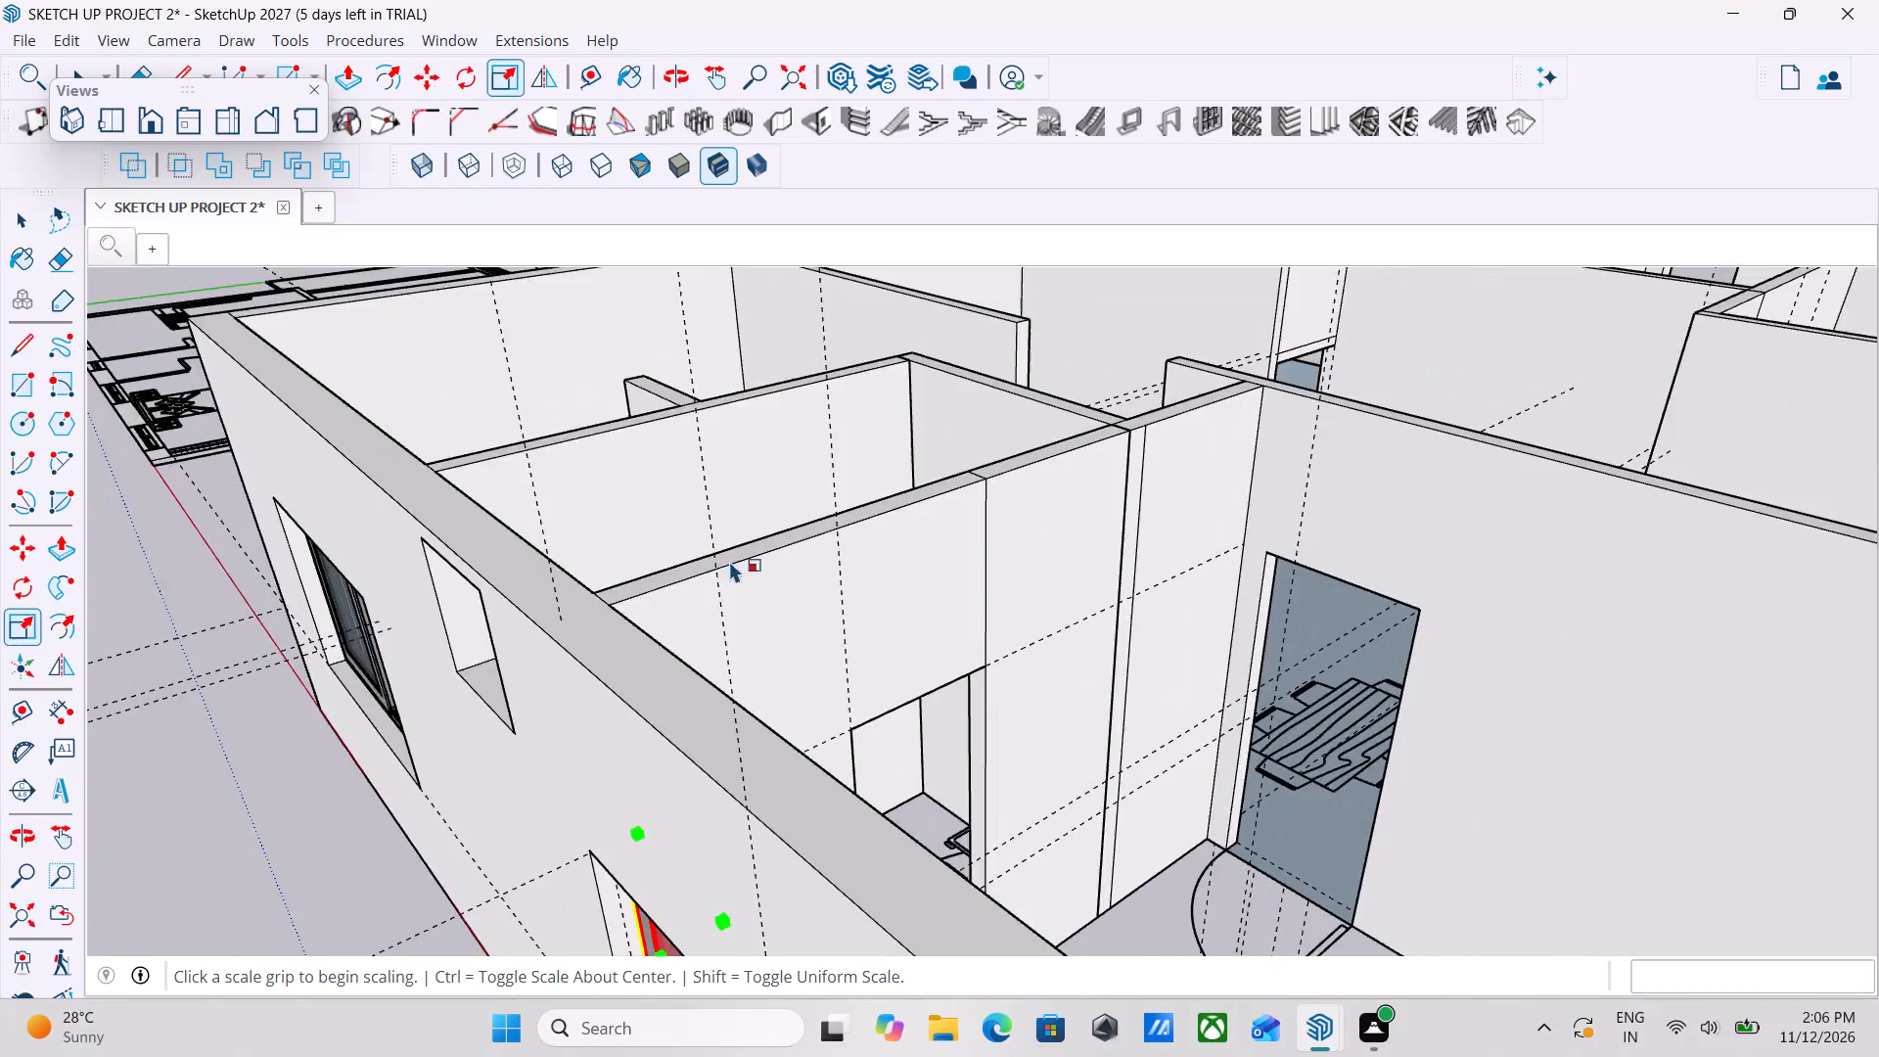
middle_drag(797, 566, 1228, 554)
middle_drag(1322, 633, 1486, 637)
scroll(1609, 706, up, 2)
middle_drag(1569, 721, 1485, 694)
scroll(1481, 690, up, 1)
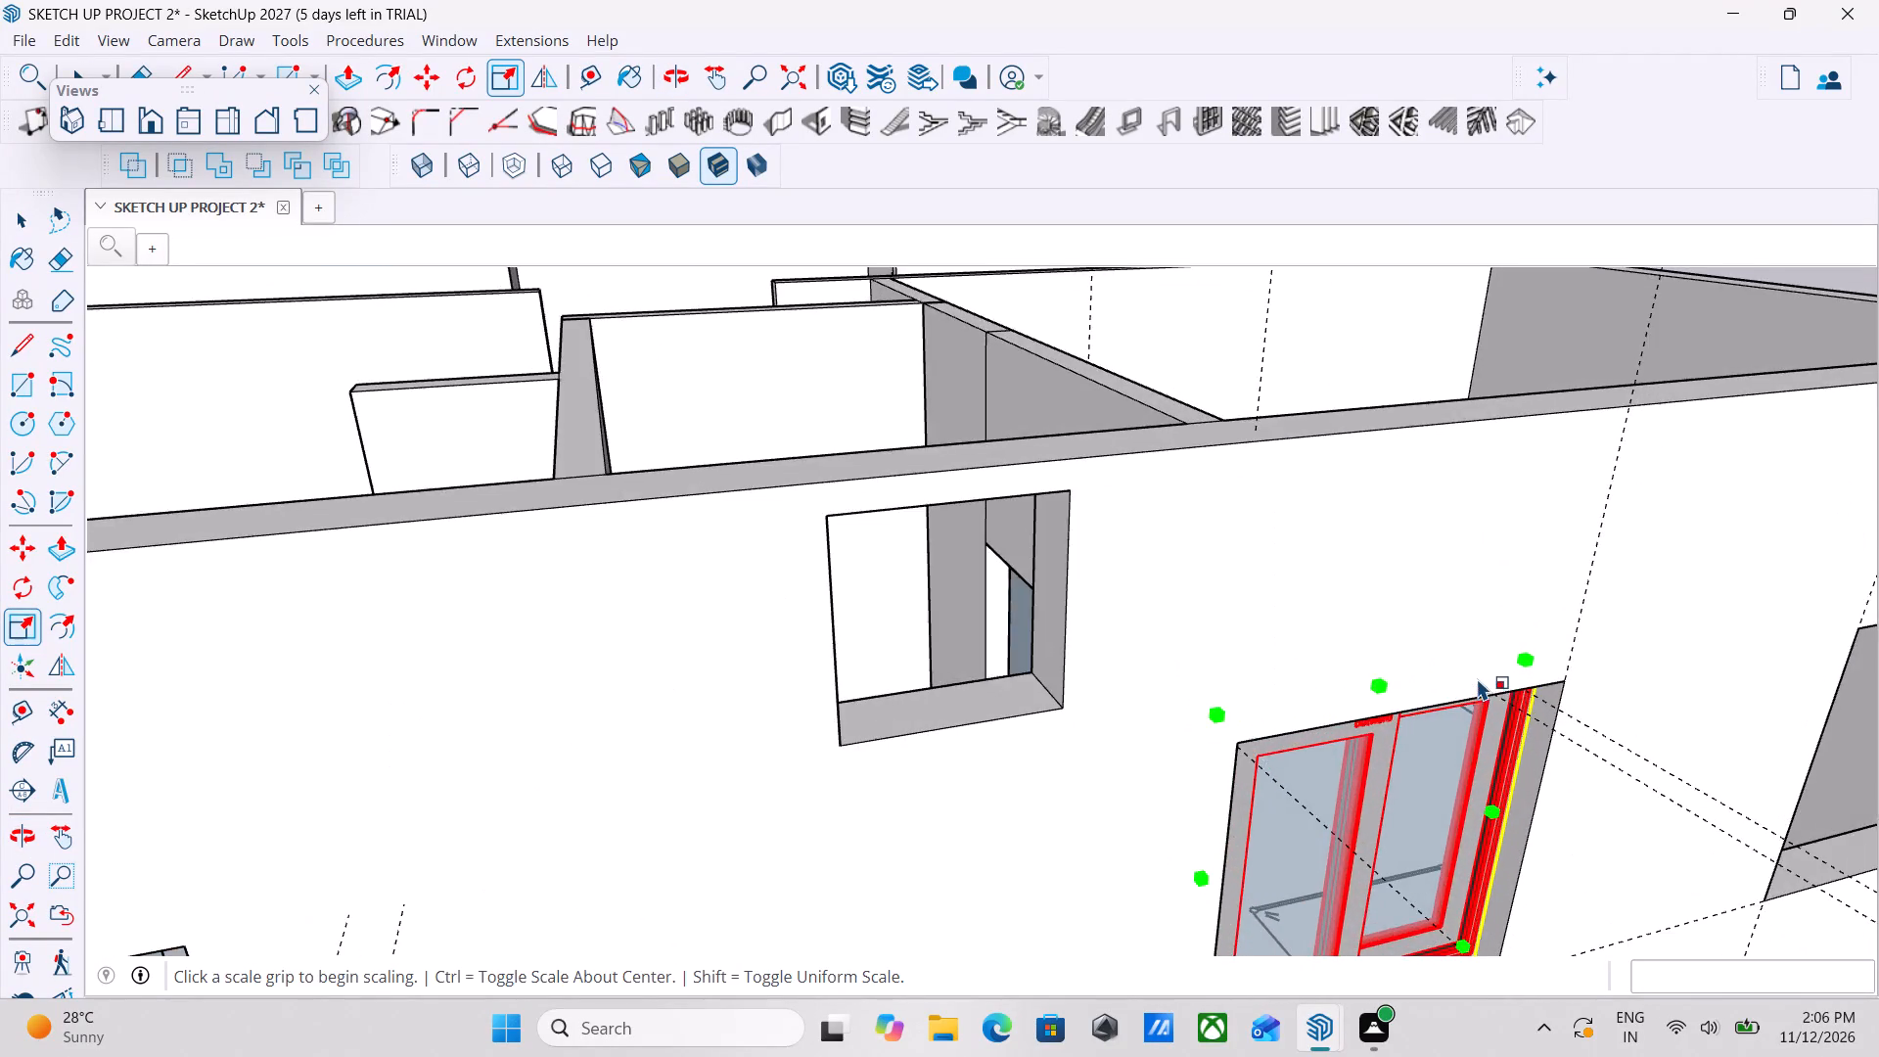
scroll(1477, 678, down, 7)
middle_drag(1580, 693, 1514, 435)
scroll(1514, 435, down, 3)
middle_drag(1534, 533, 1460, 629)
scroll(1414, 642, down, 2)
middle_drag(1414, 642, 1413, 642)
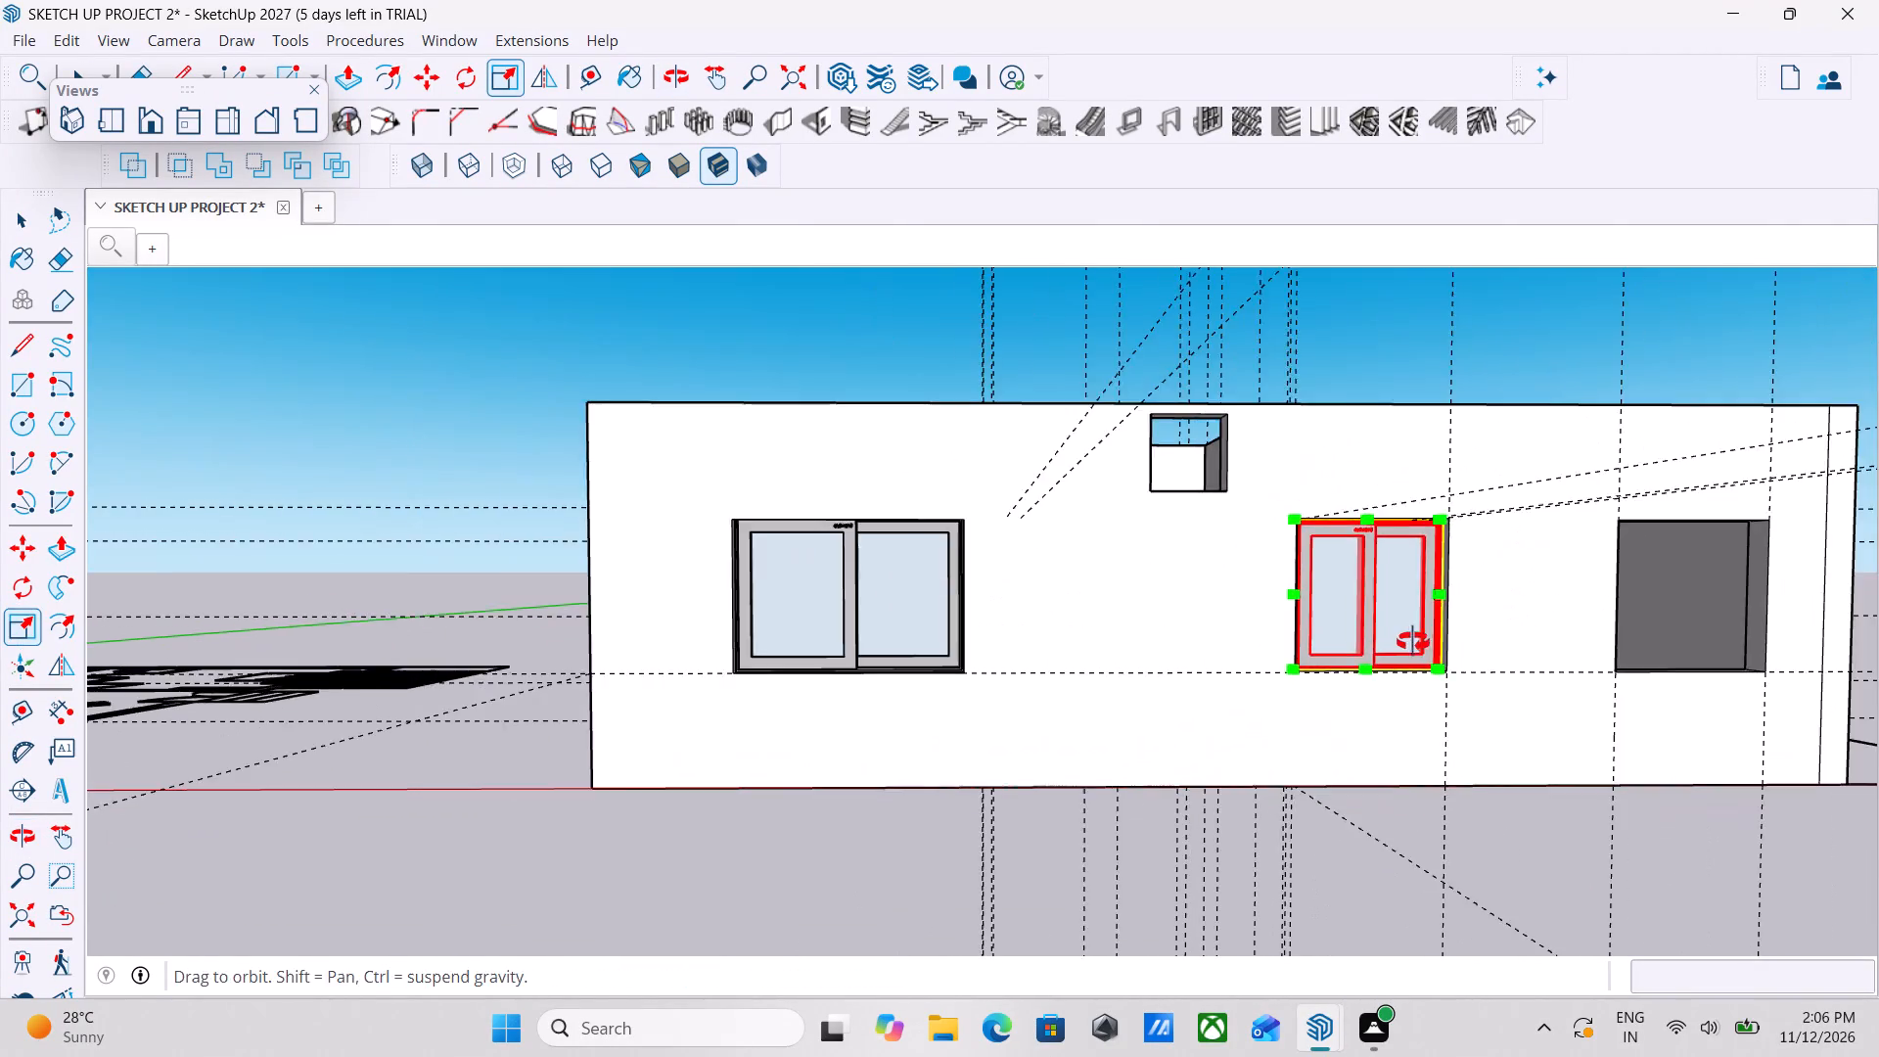
middle_drag(1413, 642, 1374, 678)
key(Escape)
scroll(1373, 686, up, 1)
middle_drag(1366, 705, 1342, 829)
scroll(1356, 868, up, 7)
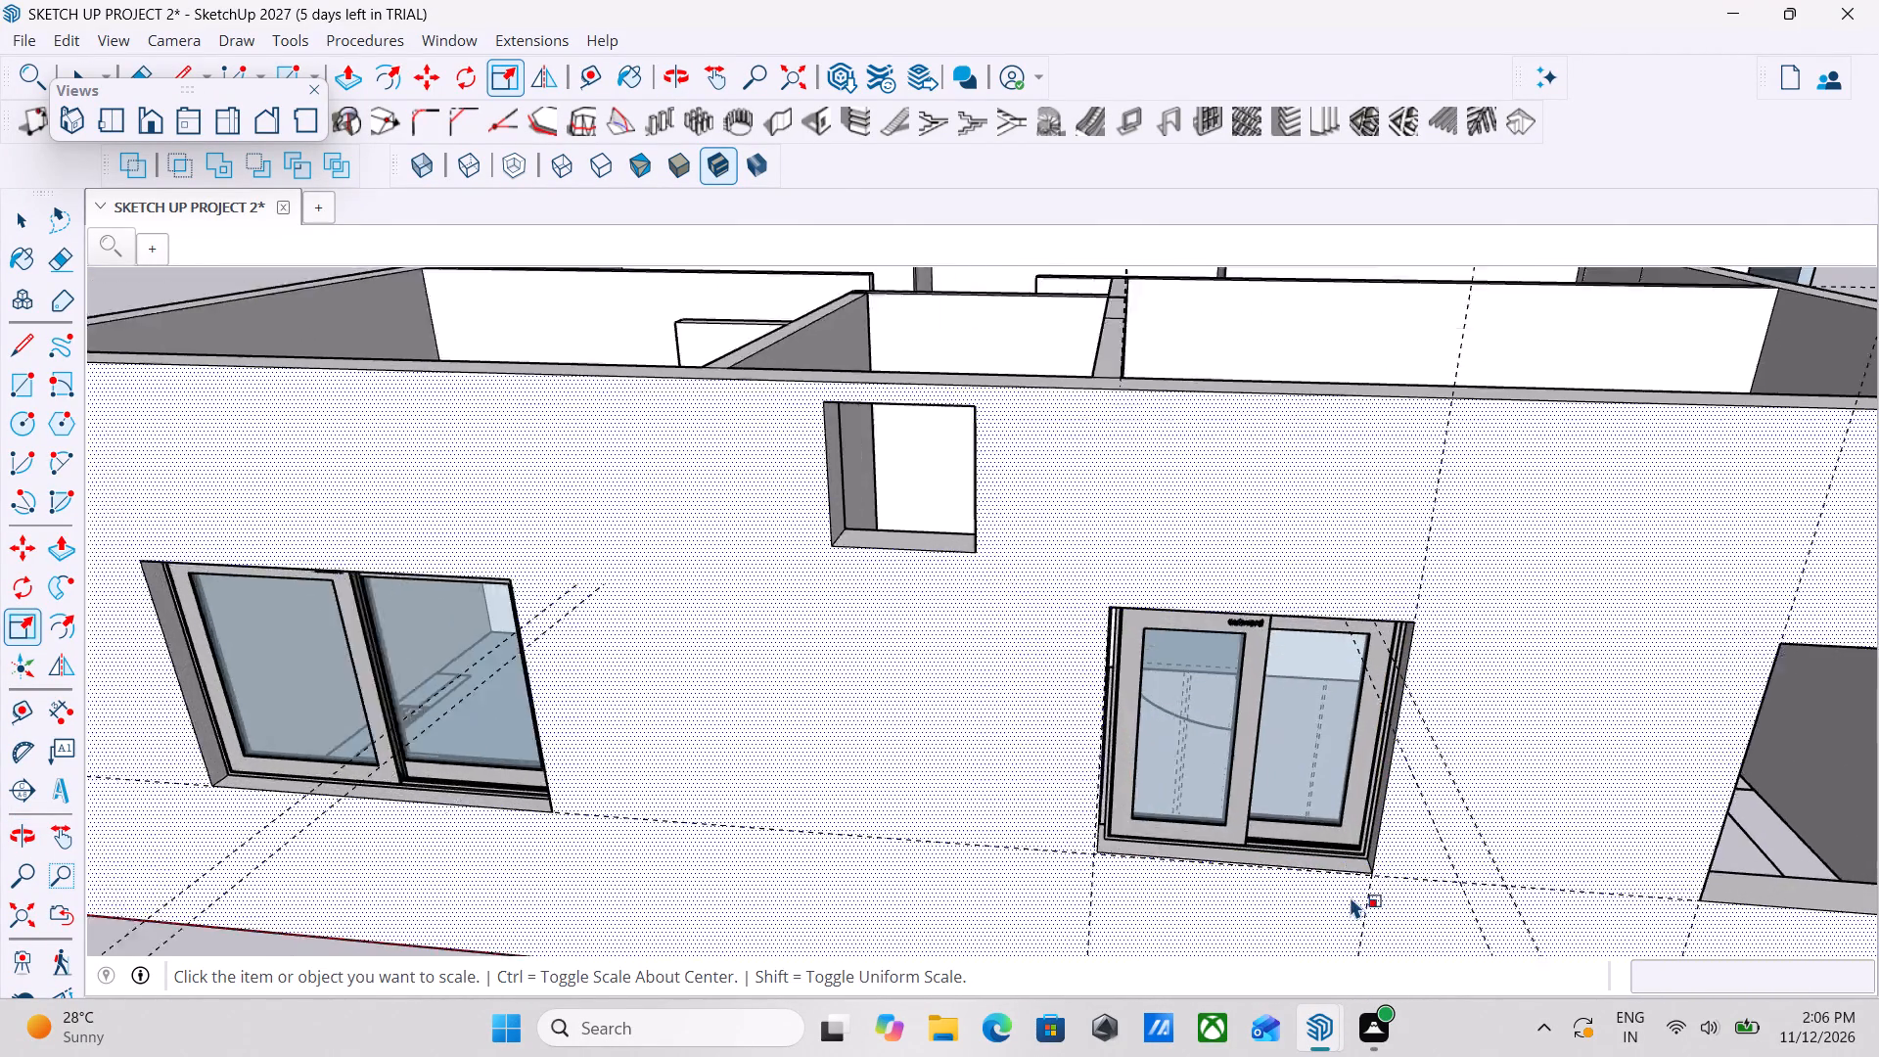
scroll(1350, 896, up, 17)
scroll(1360, 857, up, 5)
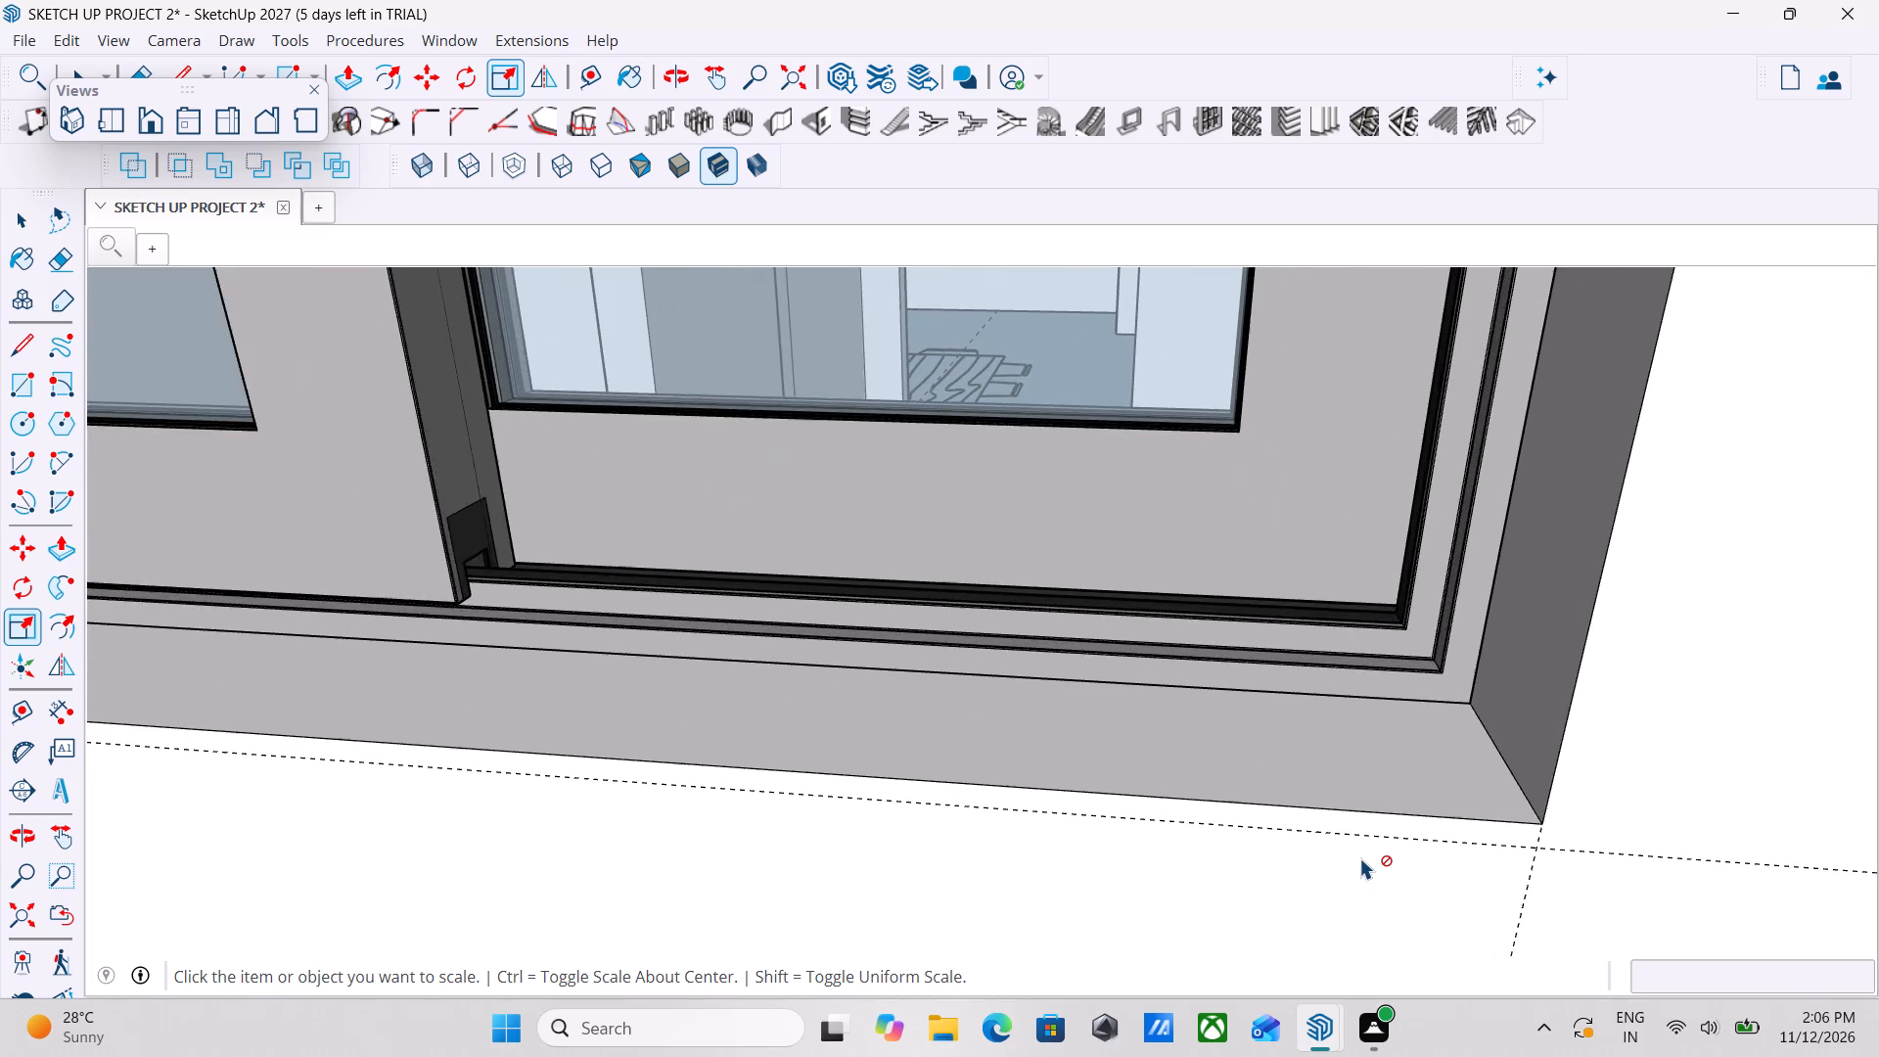
scroll(1360, 857, down, 6)
scroll(1360, 857, up, 1)
scroll(1360, 857, down, 12)
scroll(1359, 767, down, 6)
Examine the bedroom window's lower corners and frame depth from inside the room and compare with the outside face.
middle_drag(1337, 760, 1350, 875)
middle_drag(1478, 732, 590, 928)
middle_drag(1170, 764, 842, 681)
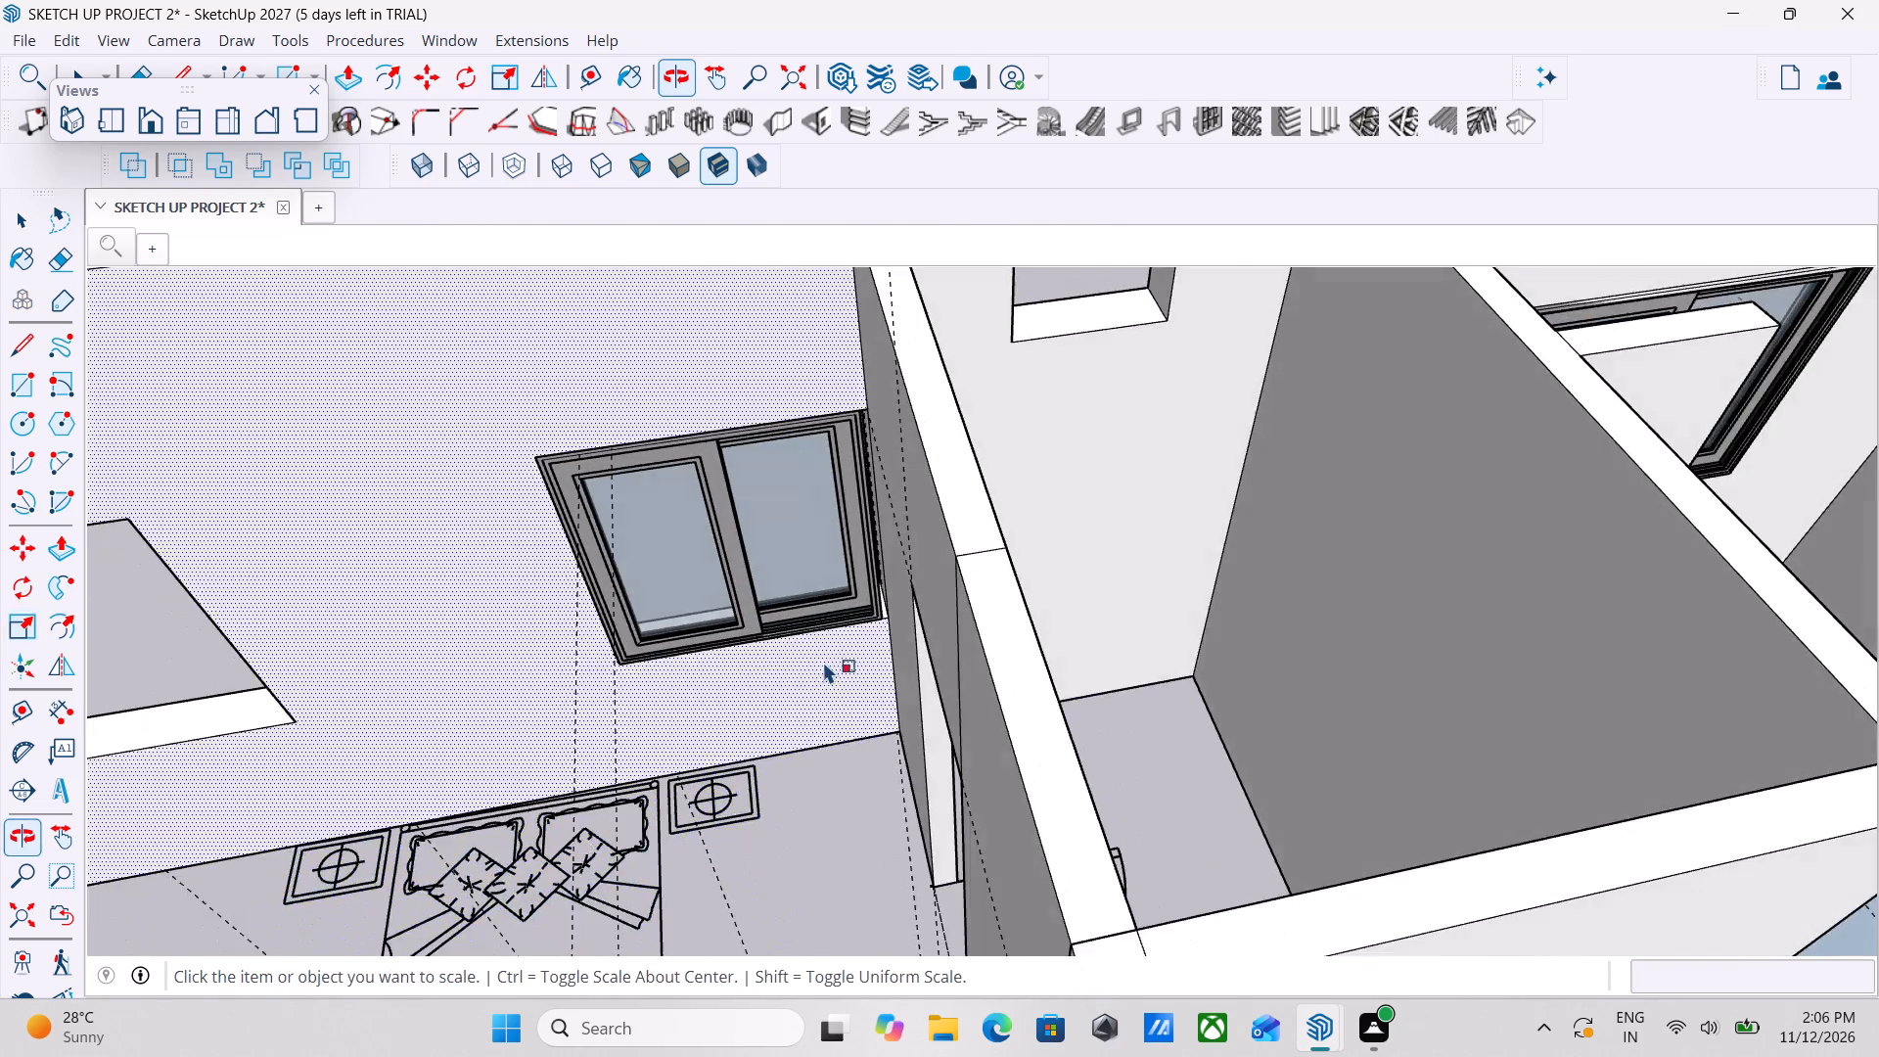
scroll(771, 654, up, 10)
scroll(196, 771, up, 5)
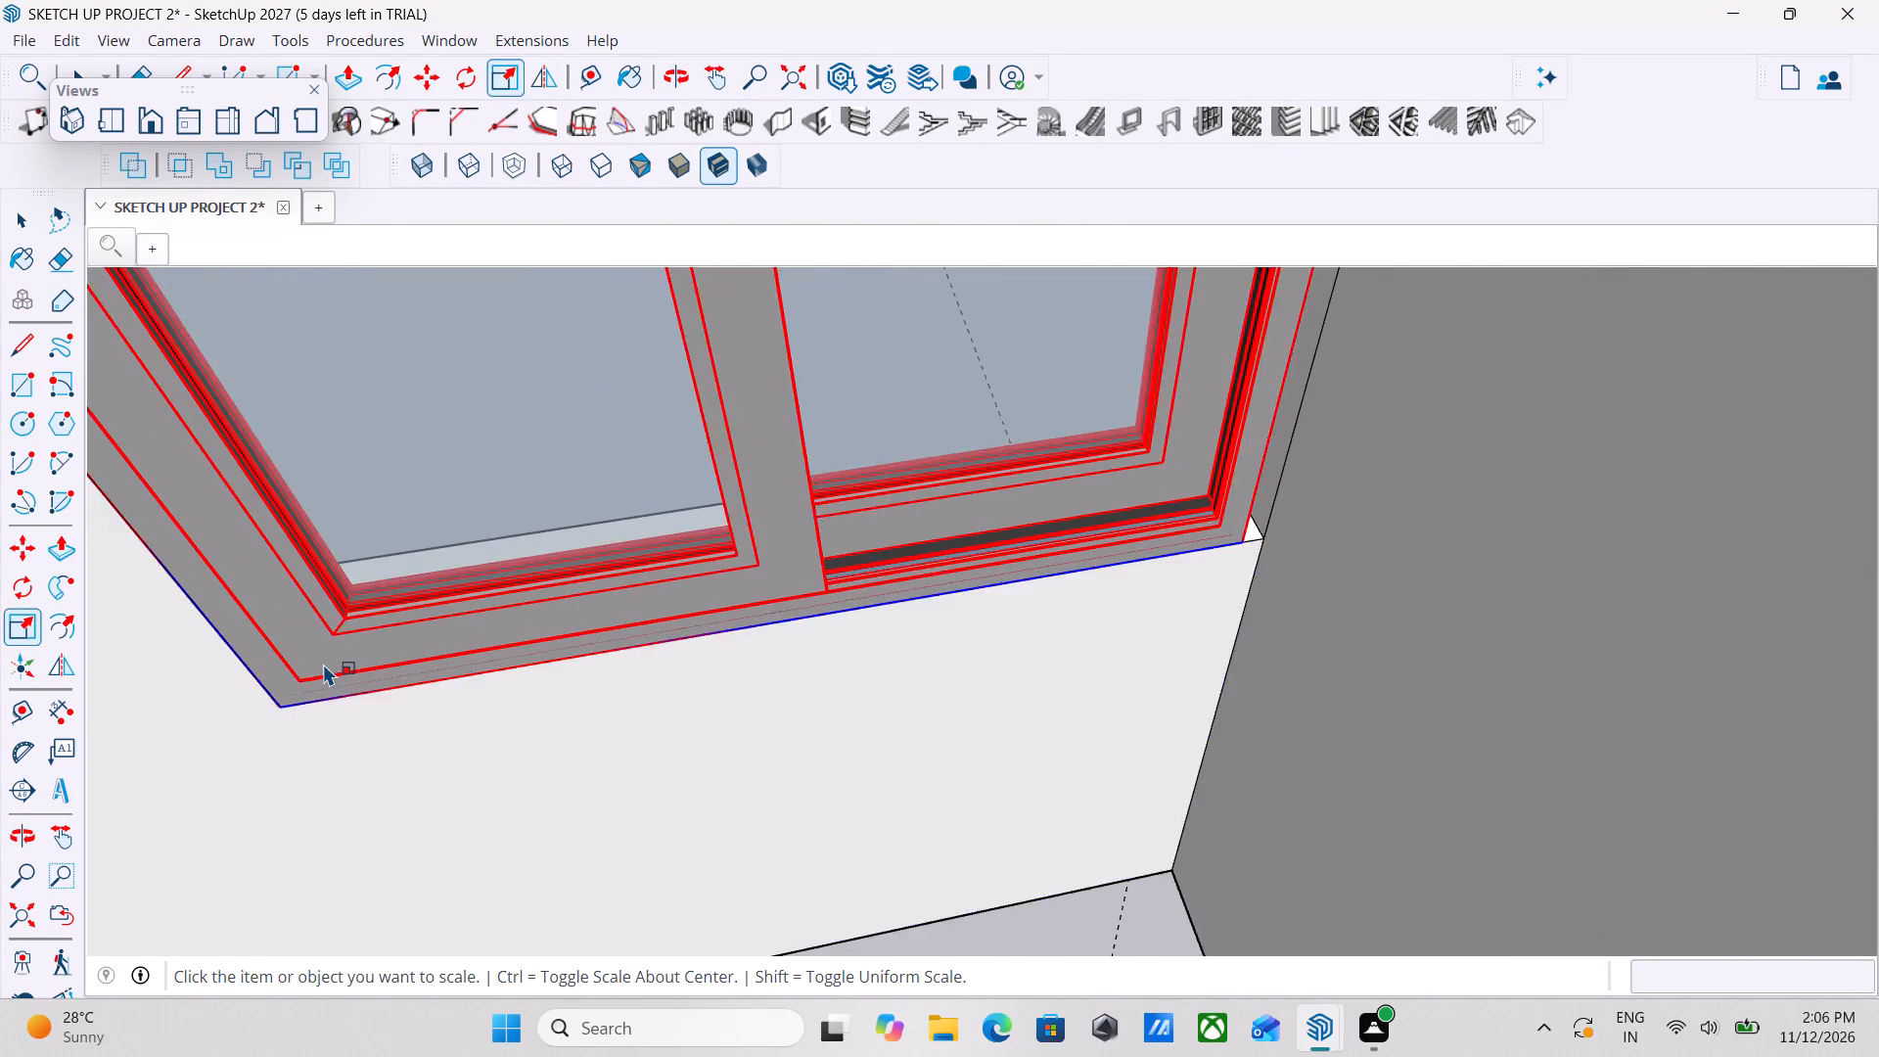
scroll(323, 664, up, 8)
scroll(390, 661, down, 13)
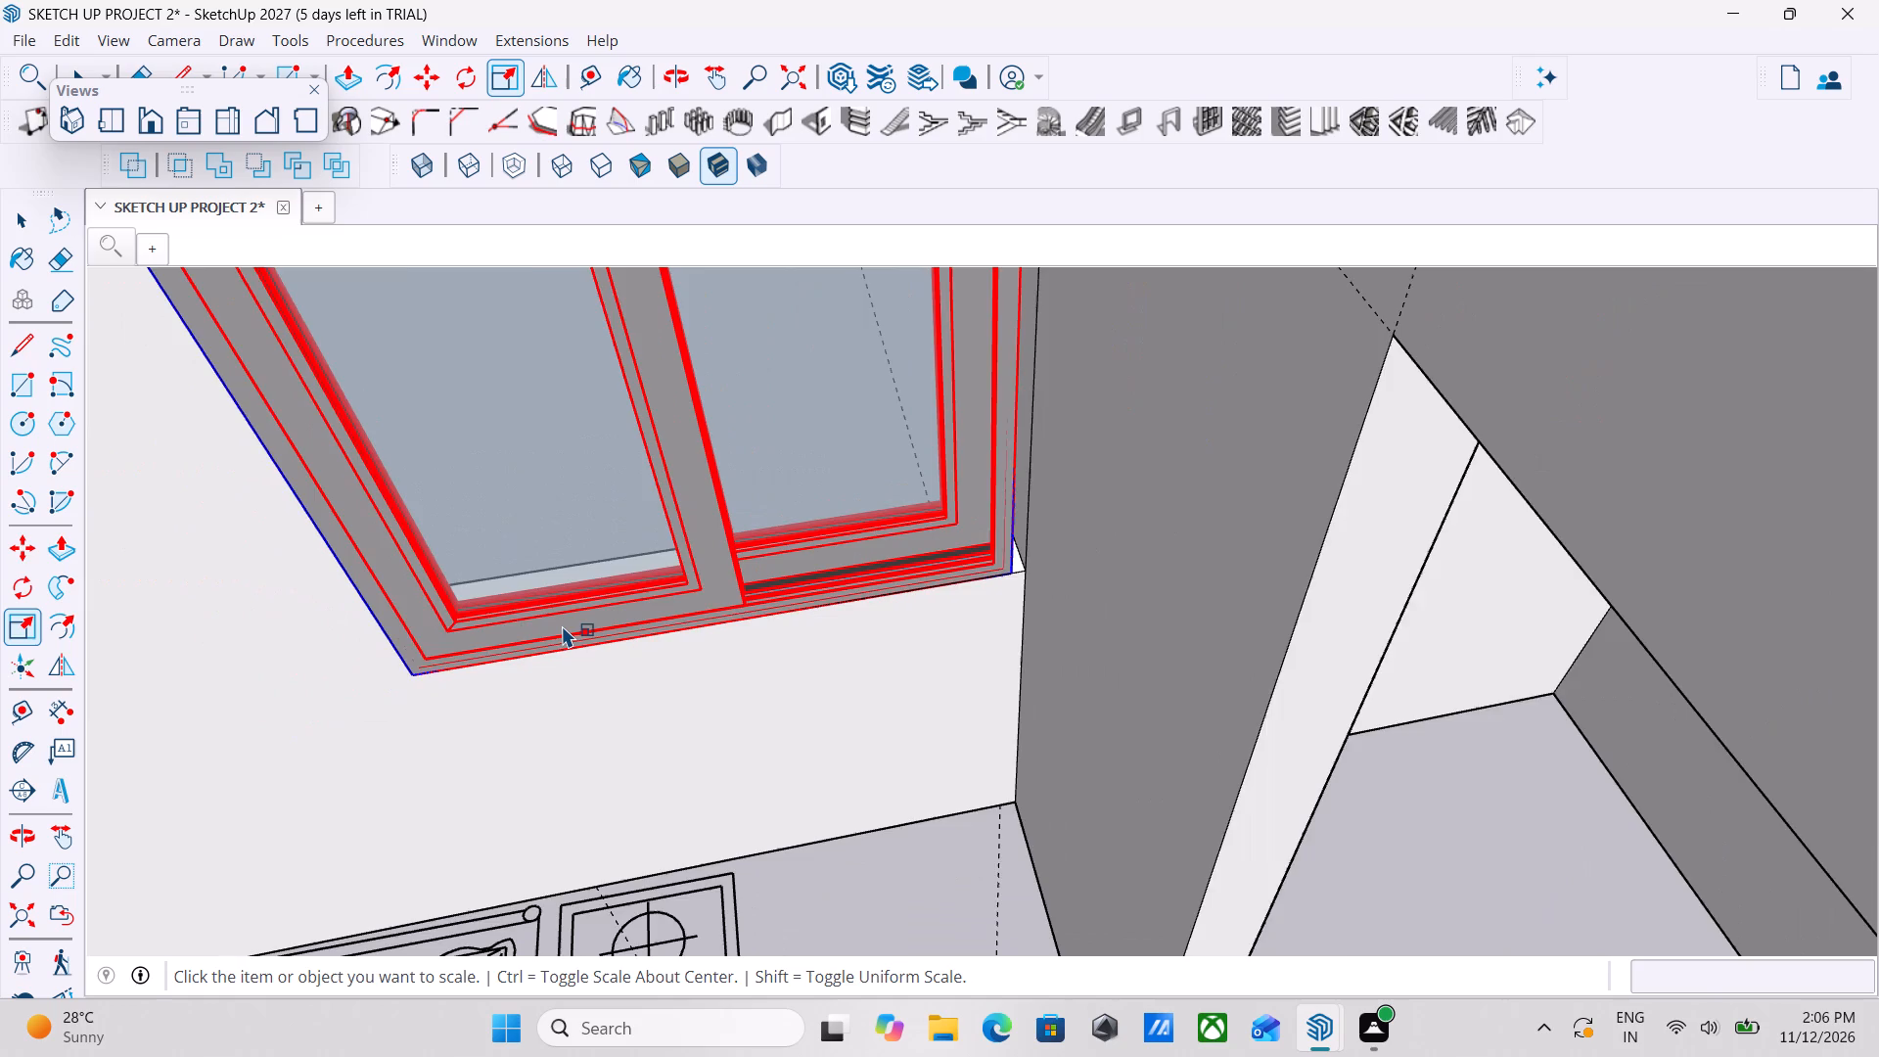
scroll(562, 625, down, 5)
middle_drag(564, 620, 601, 526)
scroll(644, 497, down, 3)
middle_drag(703, 491, 888, 509)
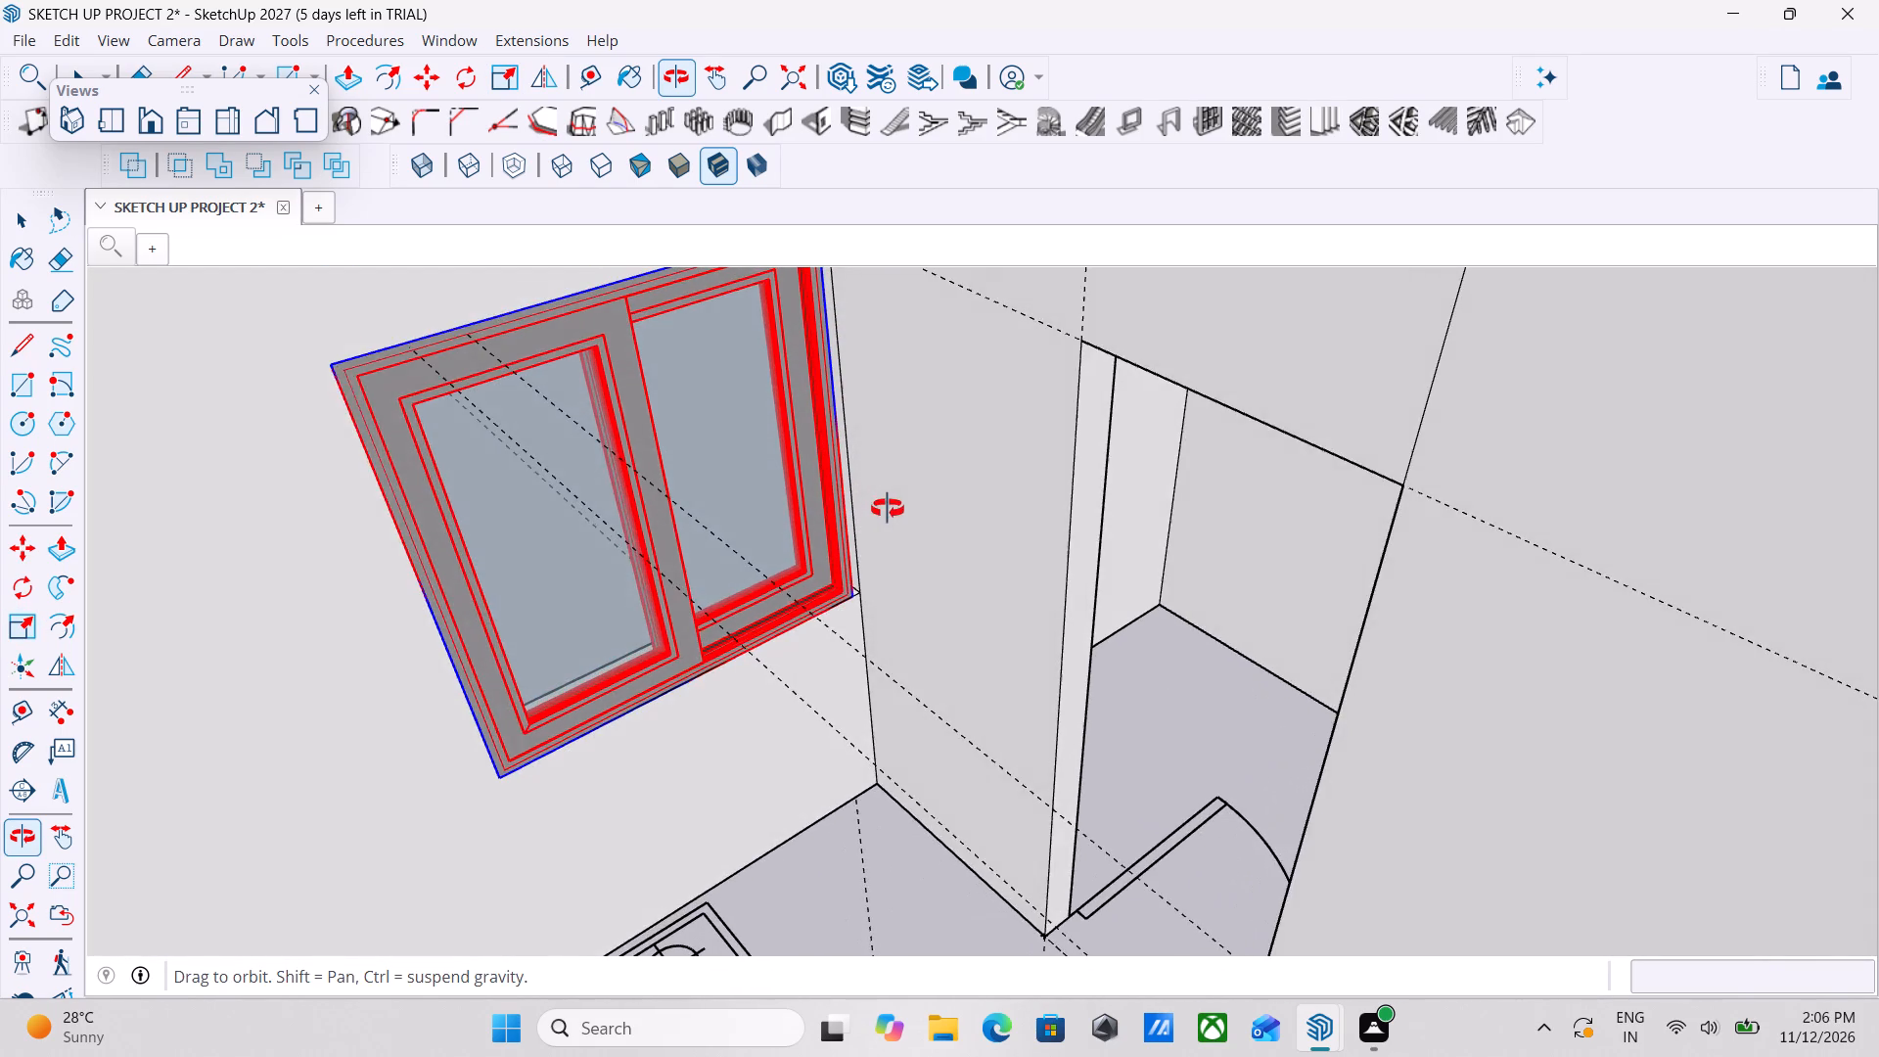
middle_drag(888, 509, 760, 591)
scroll(760, 591, up, 9)
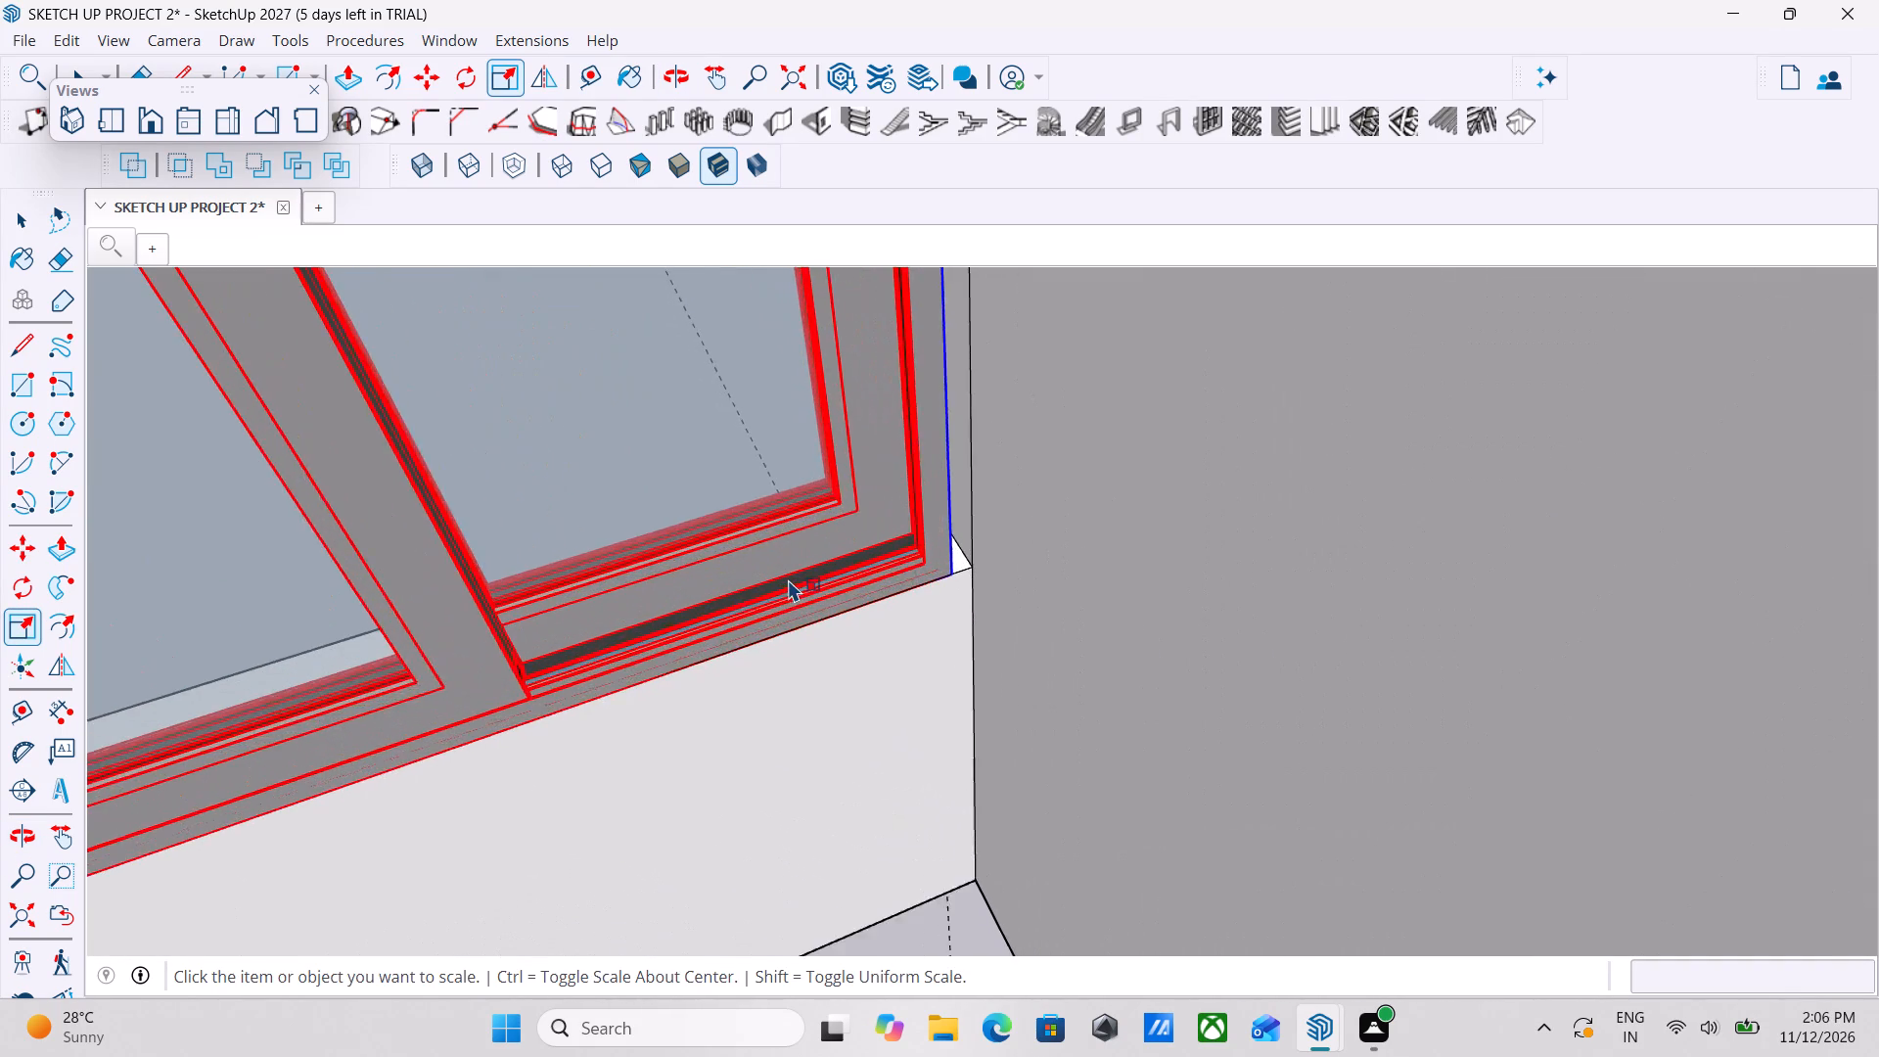
scroll(788, 579, up, 1)
scroll(926, 558, up, 5)
scroll(964, 545, down, 20)
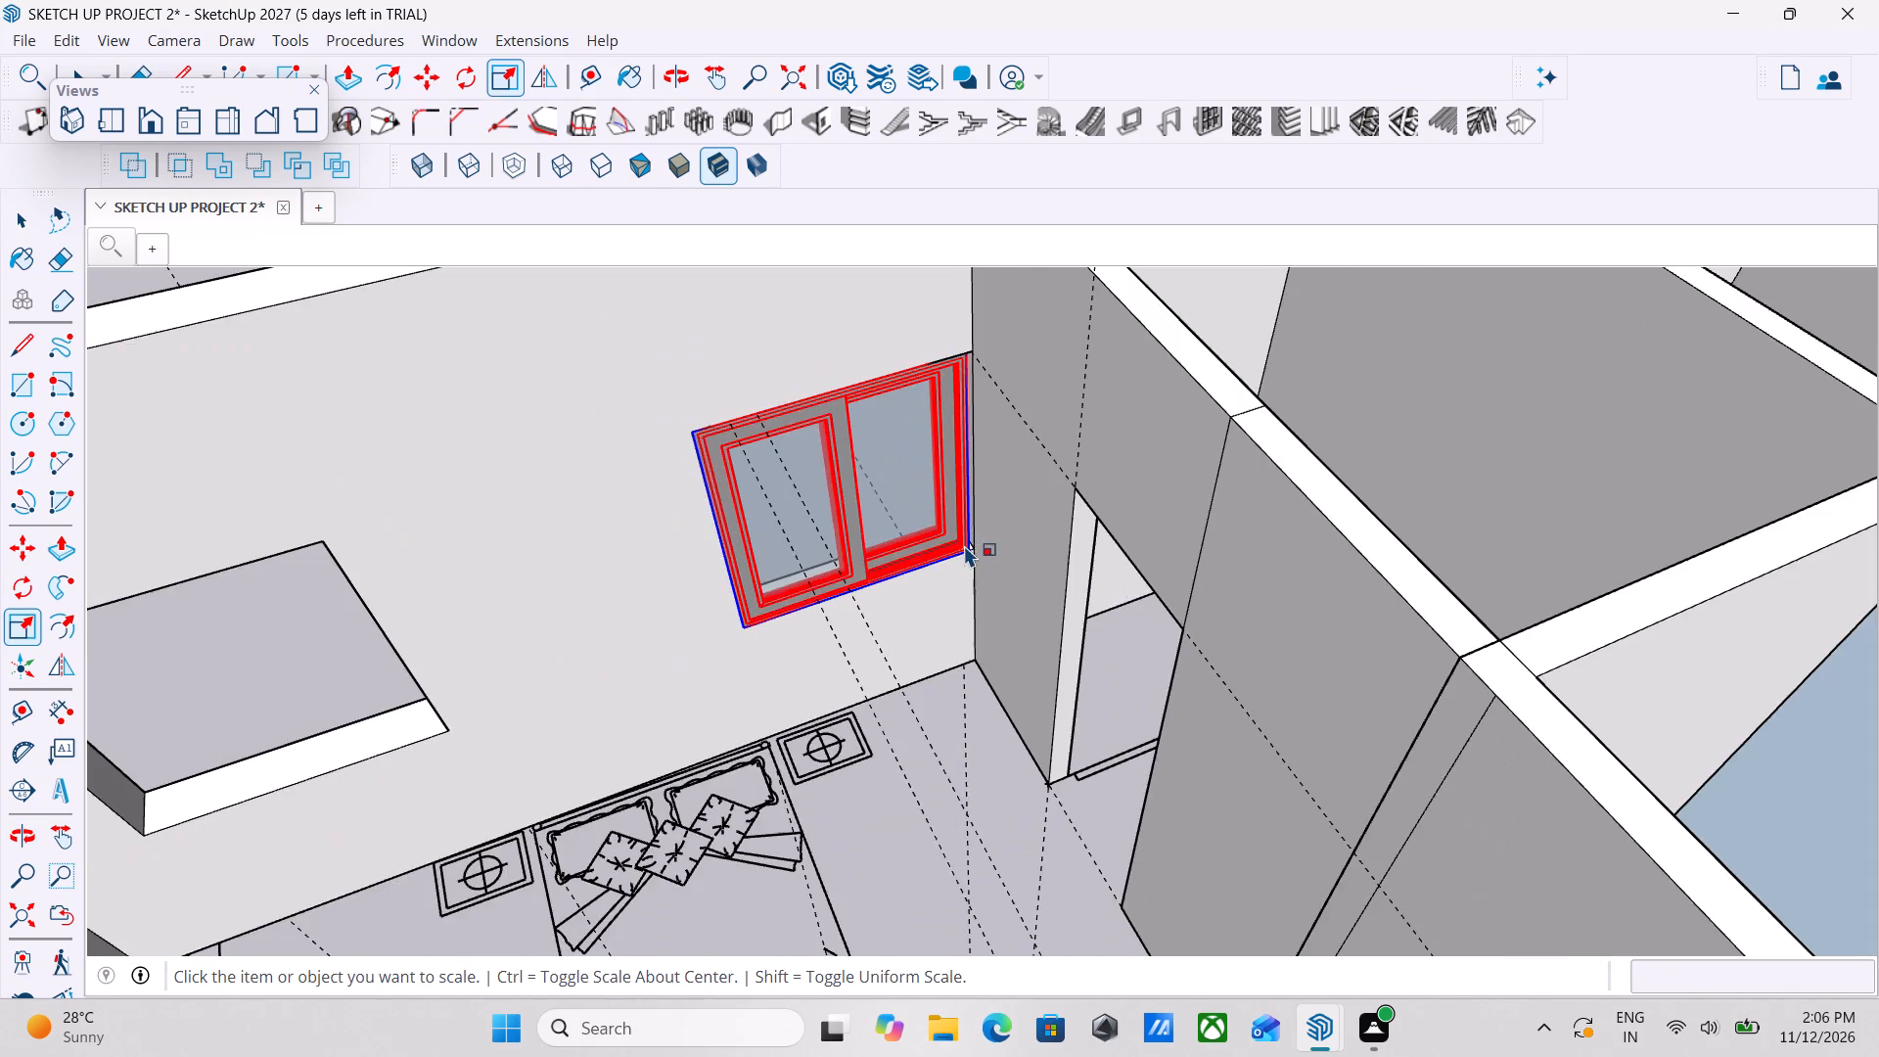
scroll(964, 545, down, 1)
middle_drag(777, 569, 1292, 543)
middle_drag(874, 620, 1359, 549)
middle_drag(1039, 619, 1208, 599)
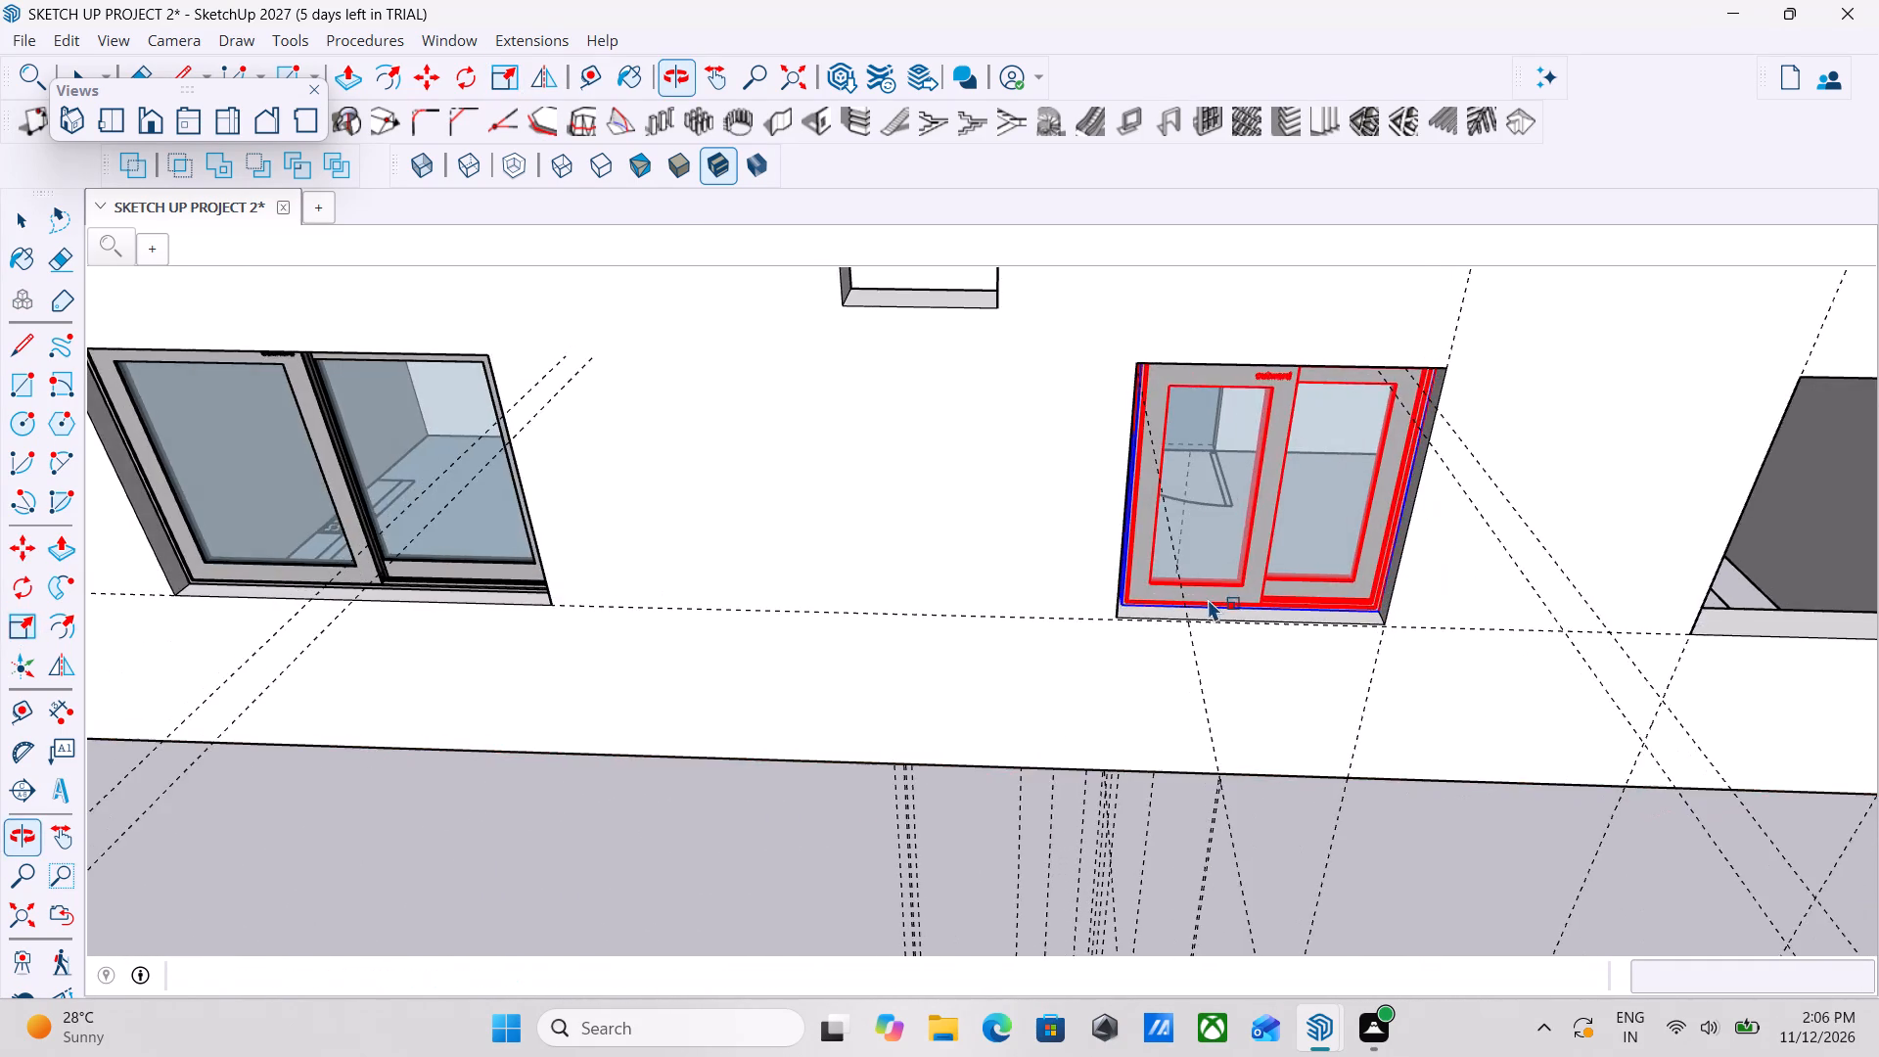
middle_drag(1189, 604, 276, 732)
middle_drag(715, 664, 535, 662)
scroll(836, 344, up, 6)
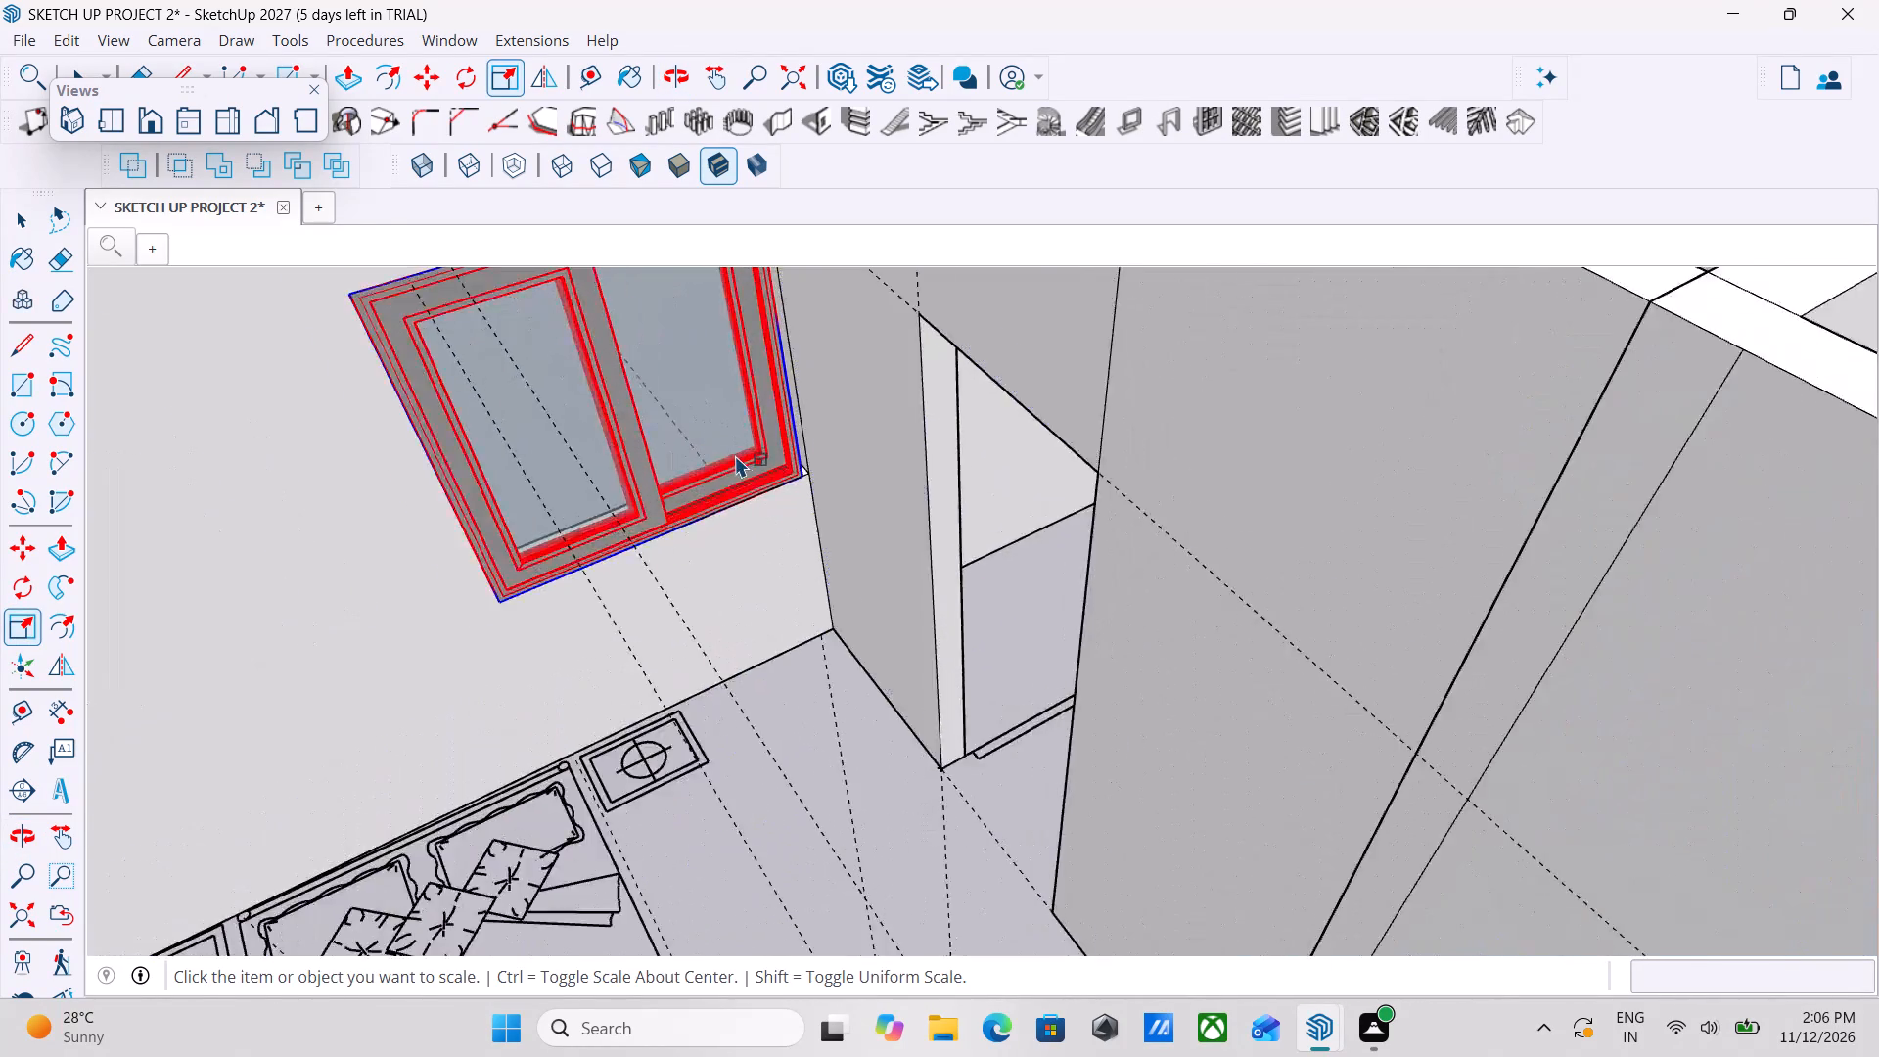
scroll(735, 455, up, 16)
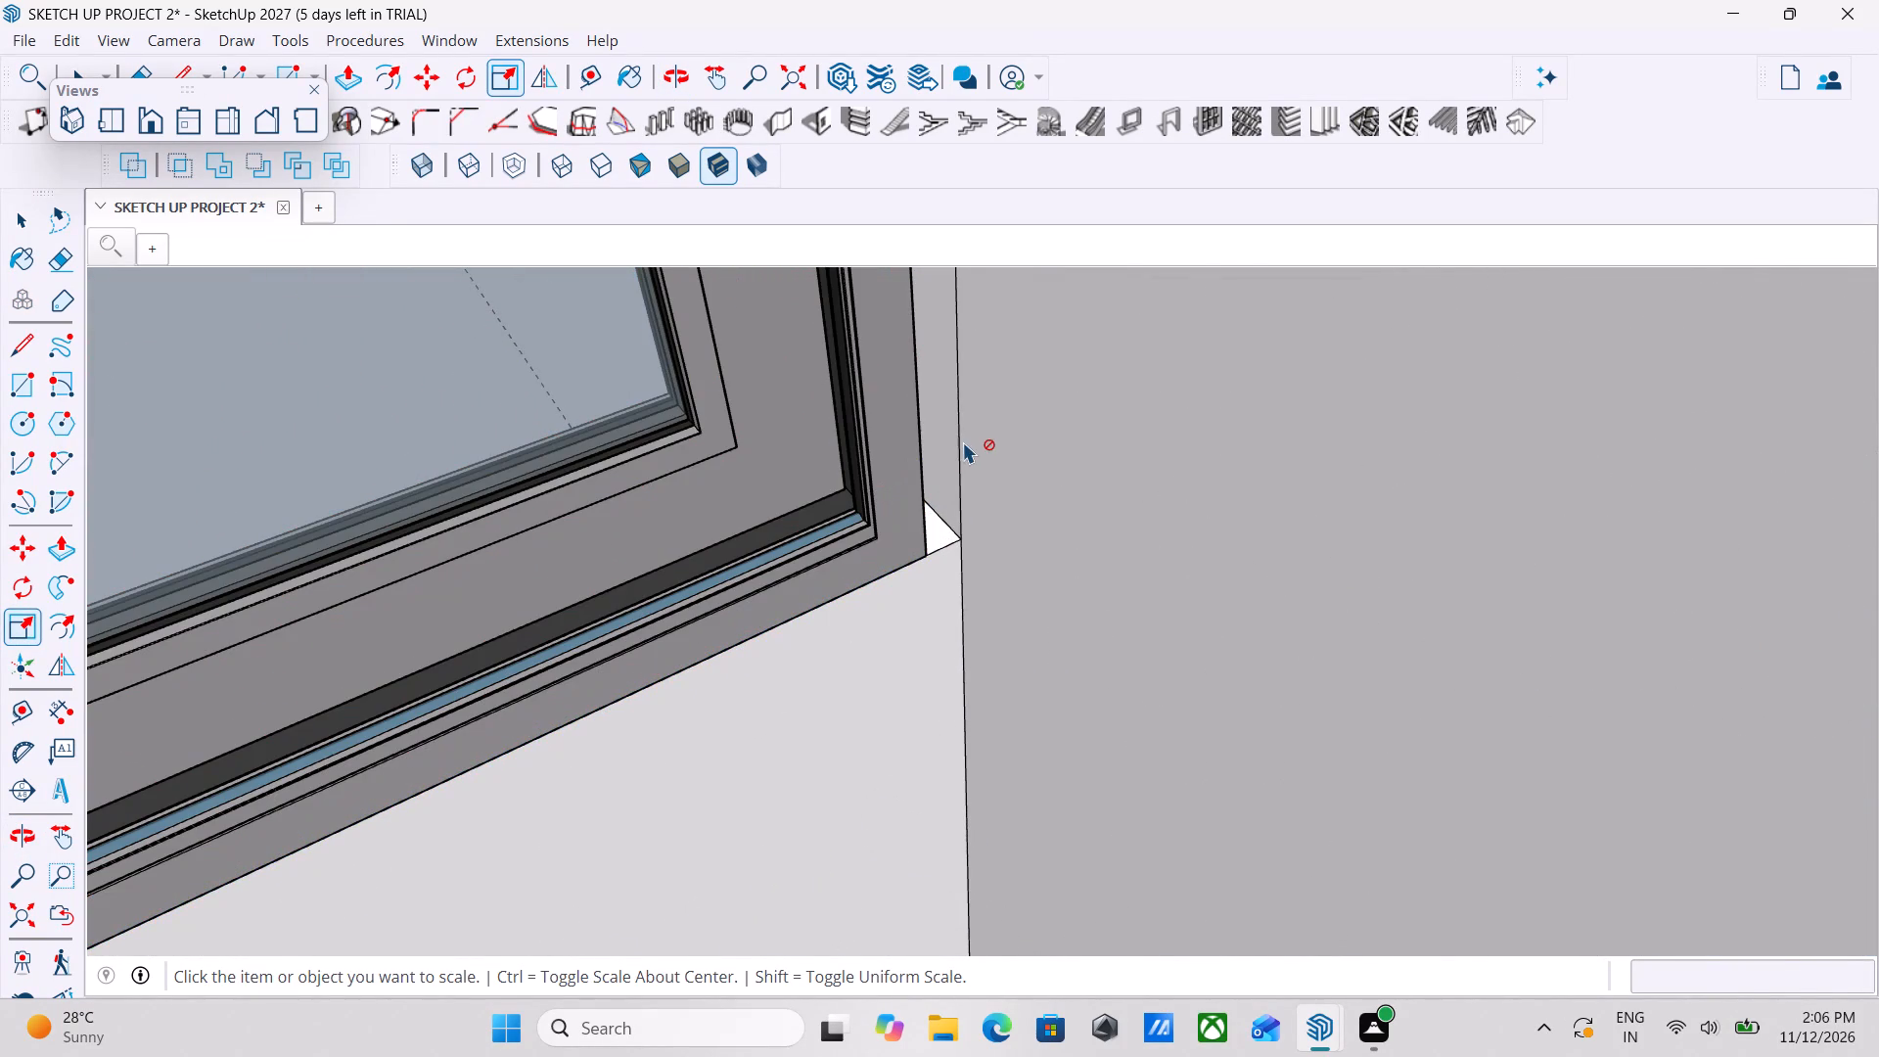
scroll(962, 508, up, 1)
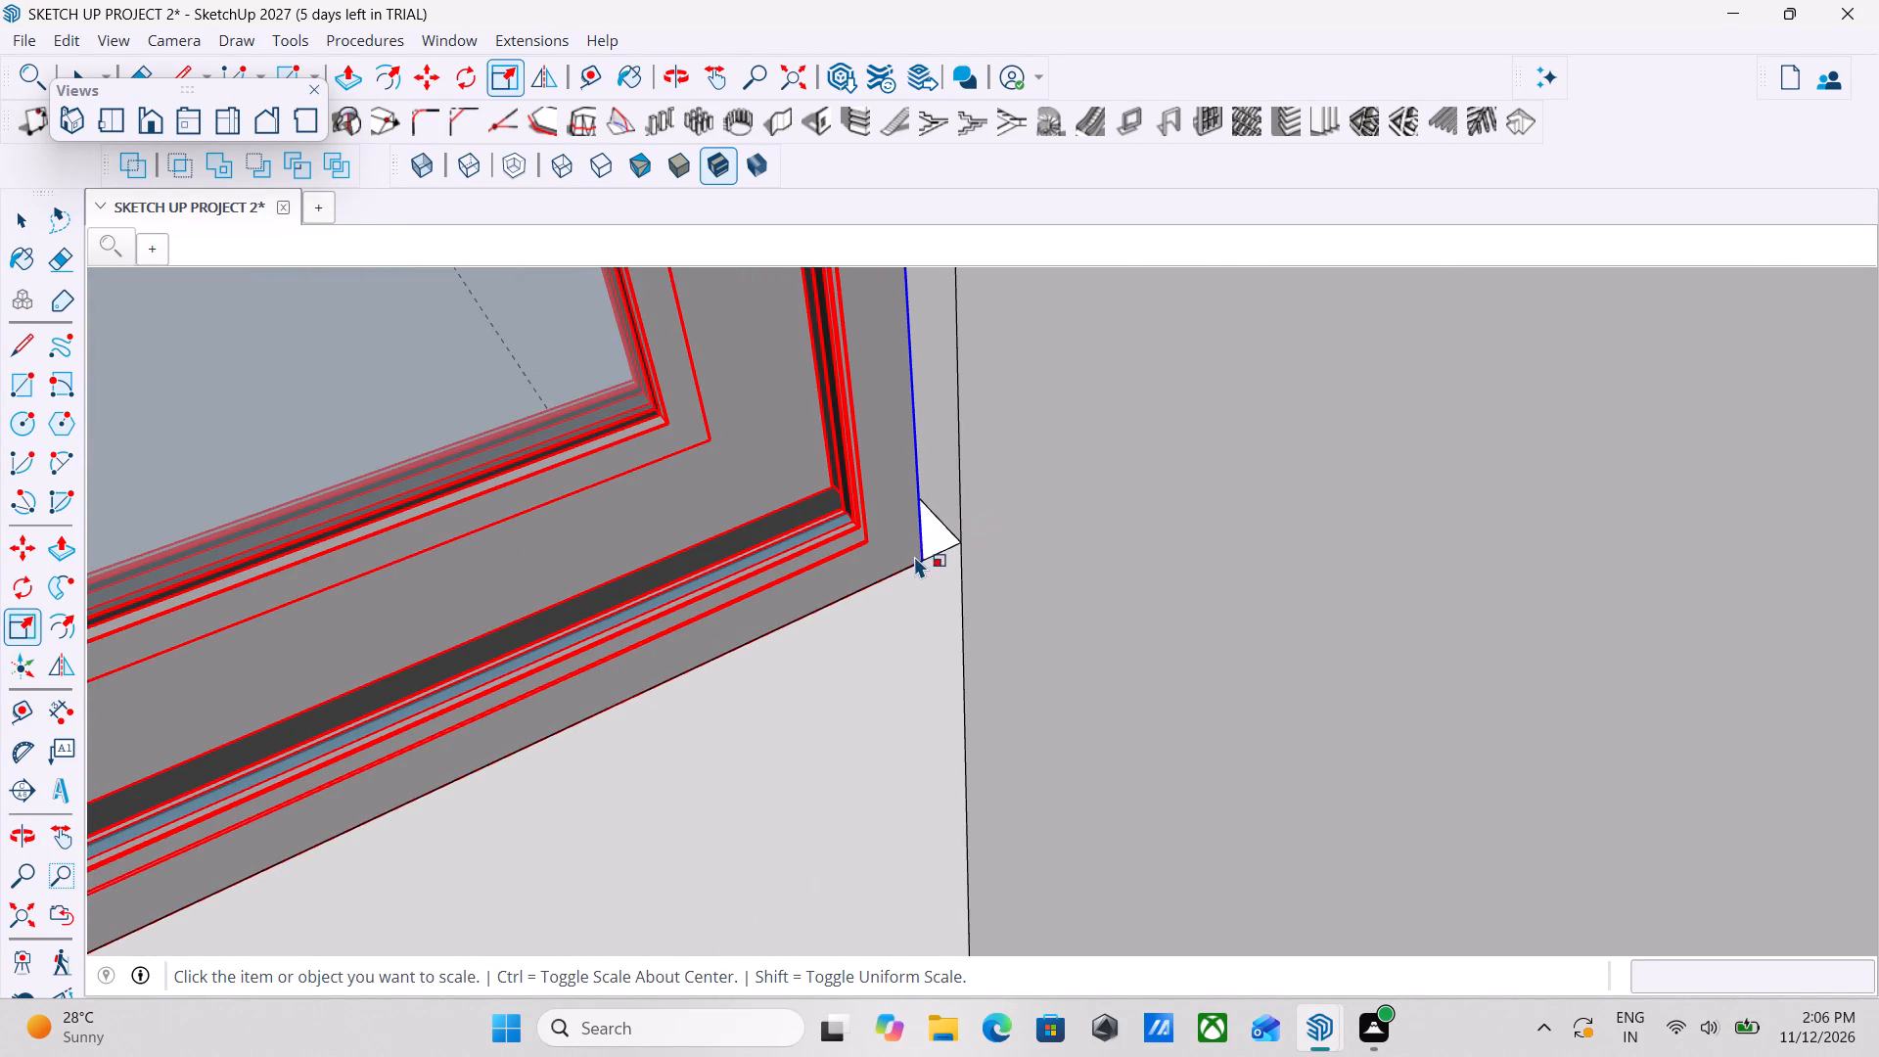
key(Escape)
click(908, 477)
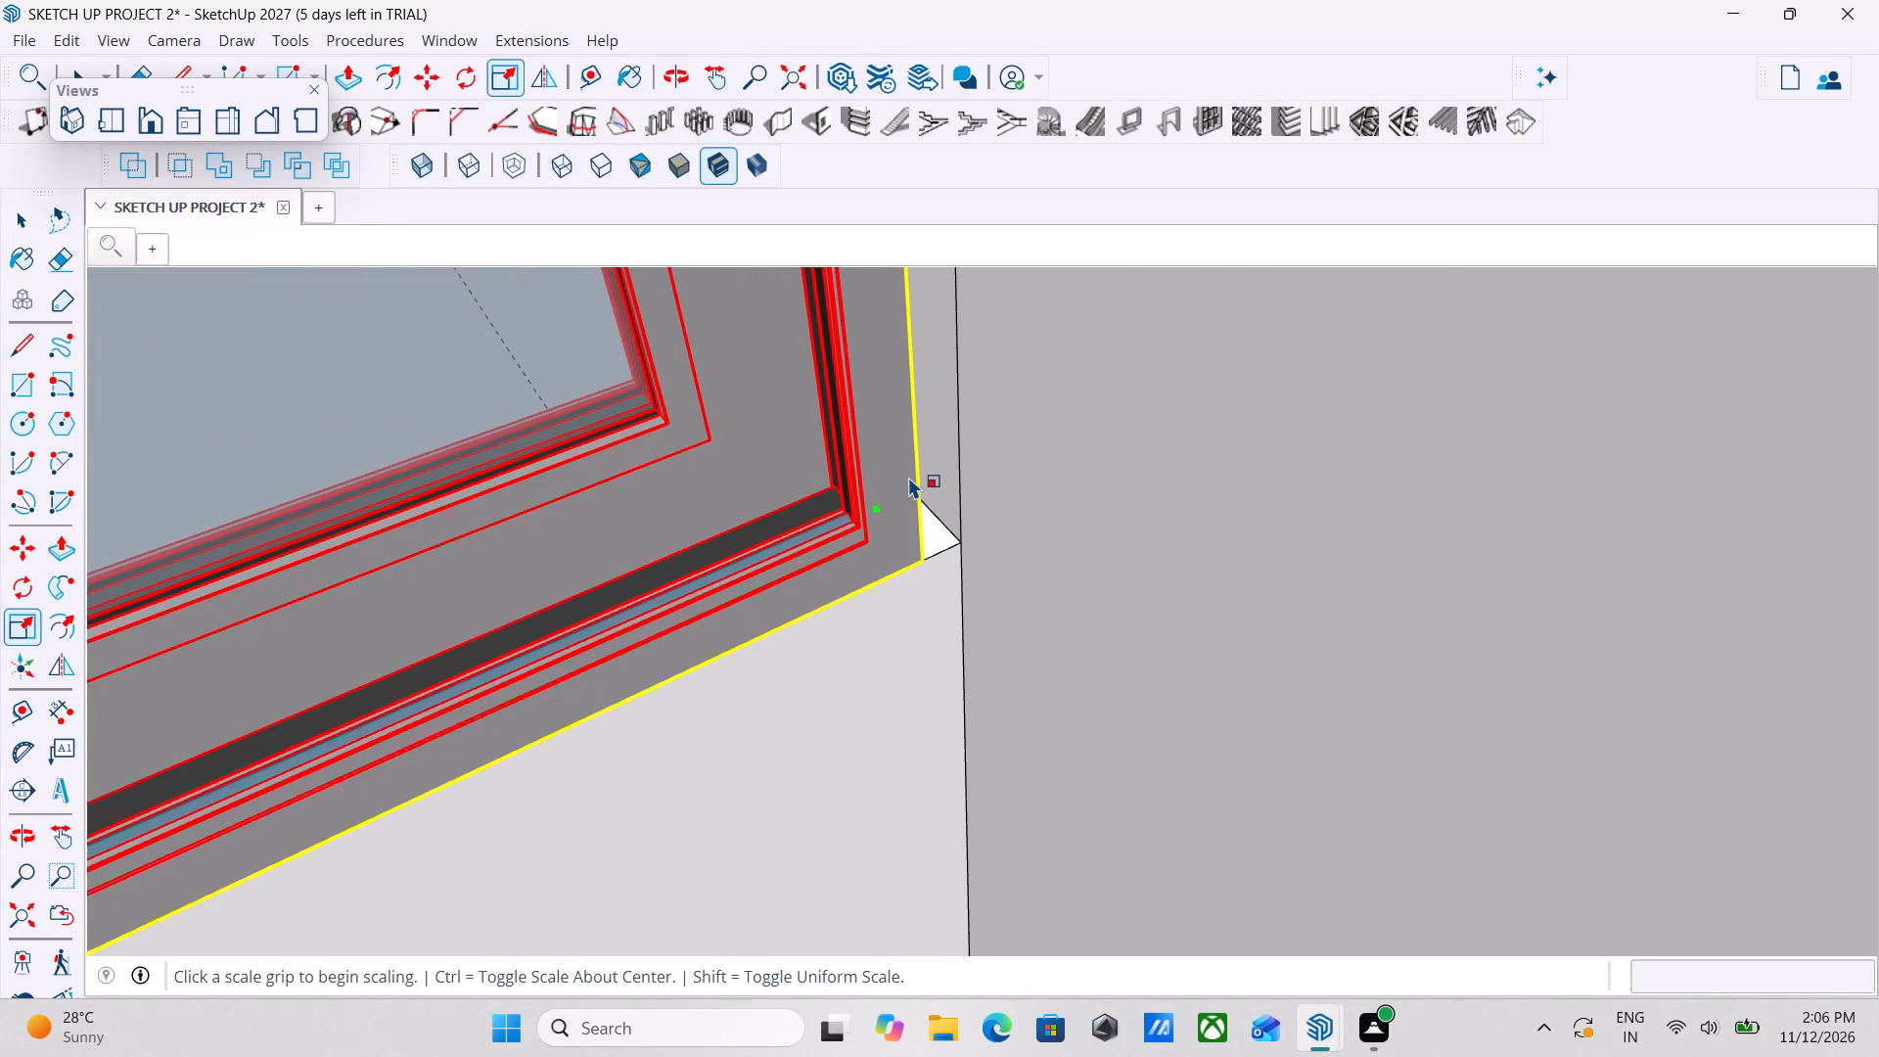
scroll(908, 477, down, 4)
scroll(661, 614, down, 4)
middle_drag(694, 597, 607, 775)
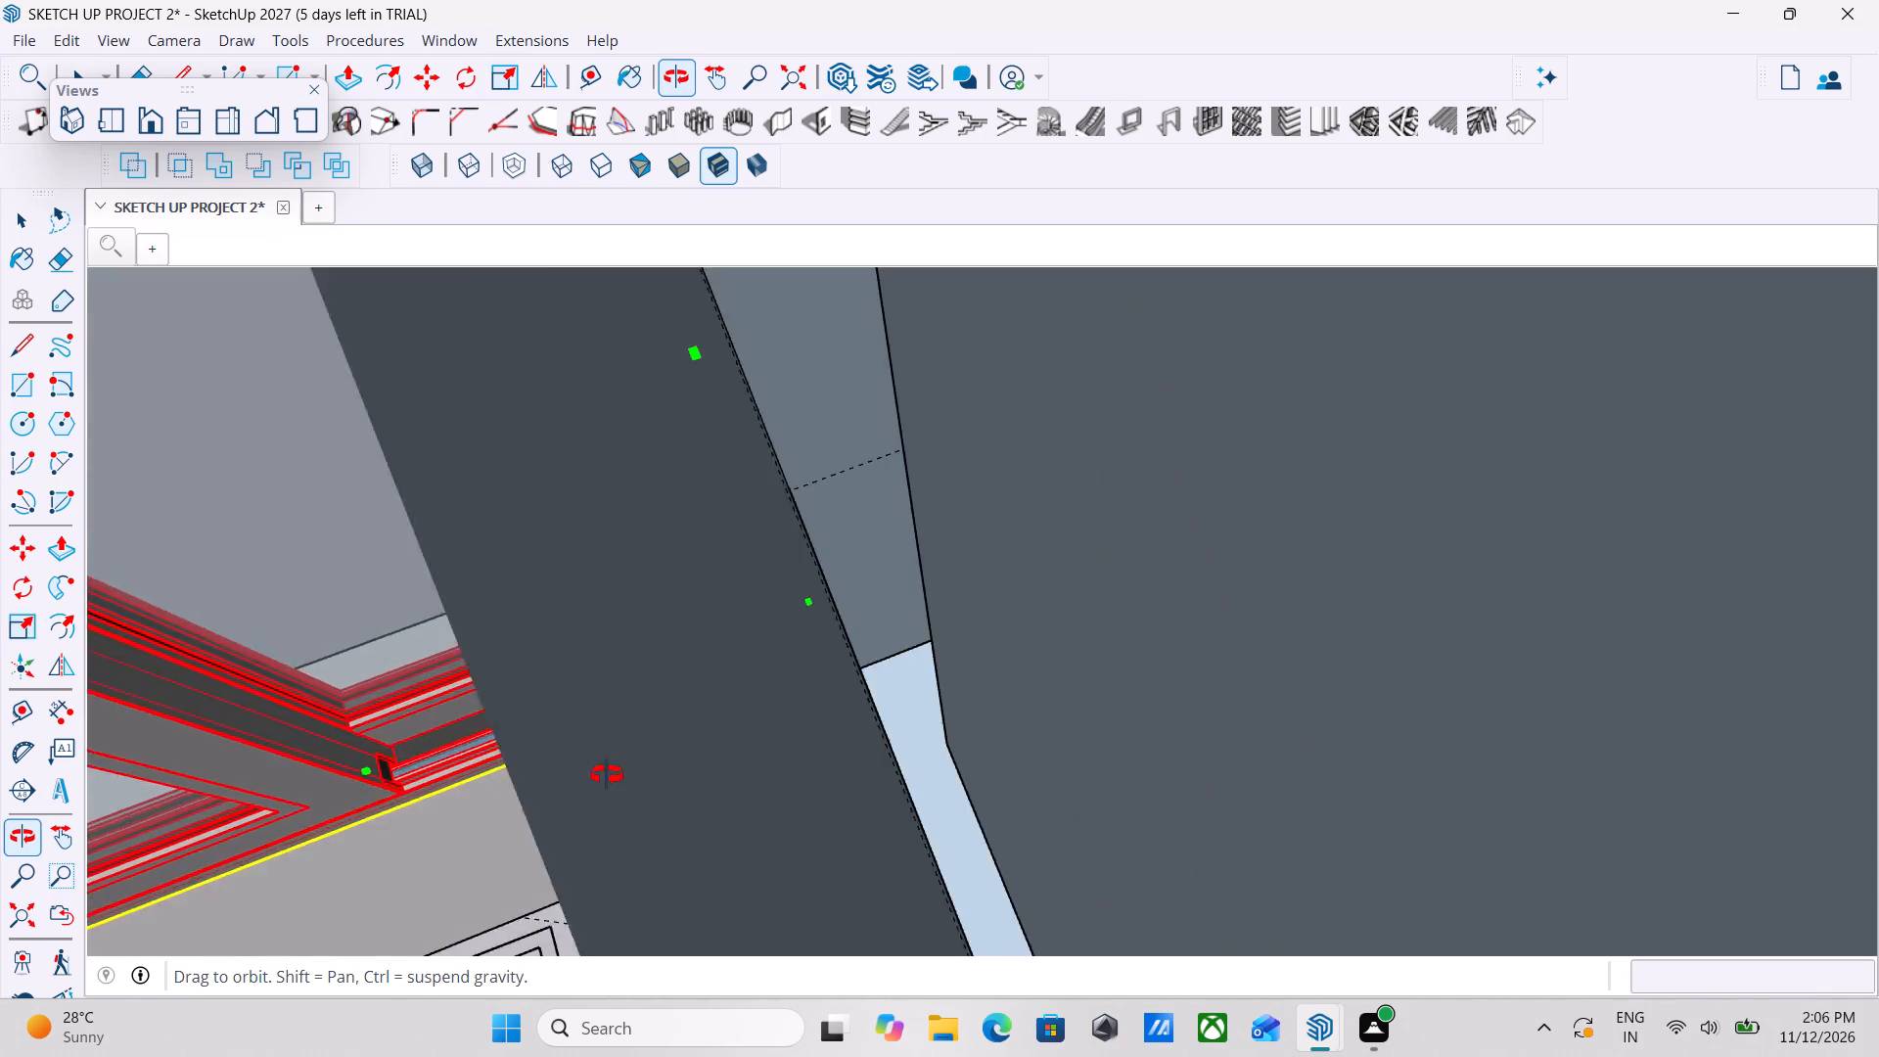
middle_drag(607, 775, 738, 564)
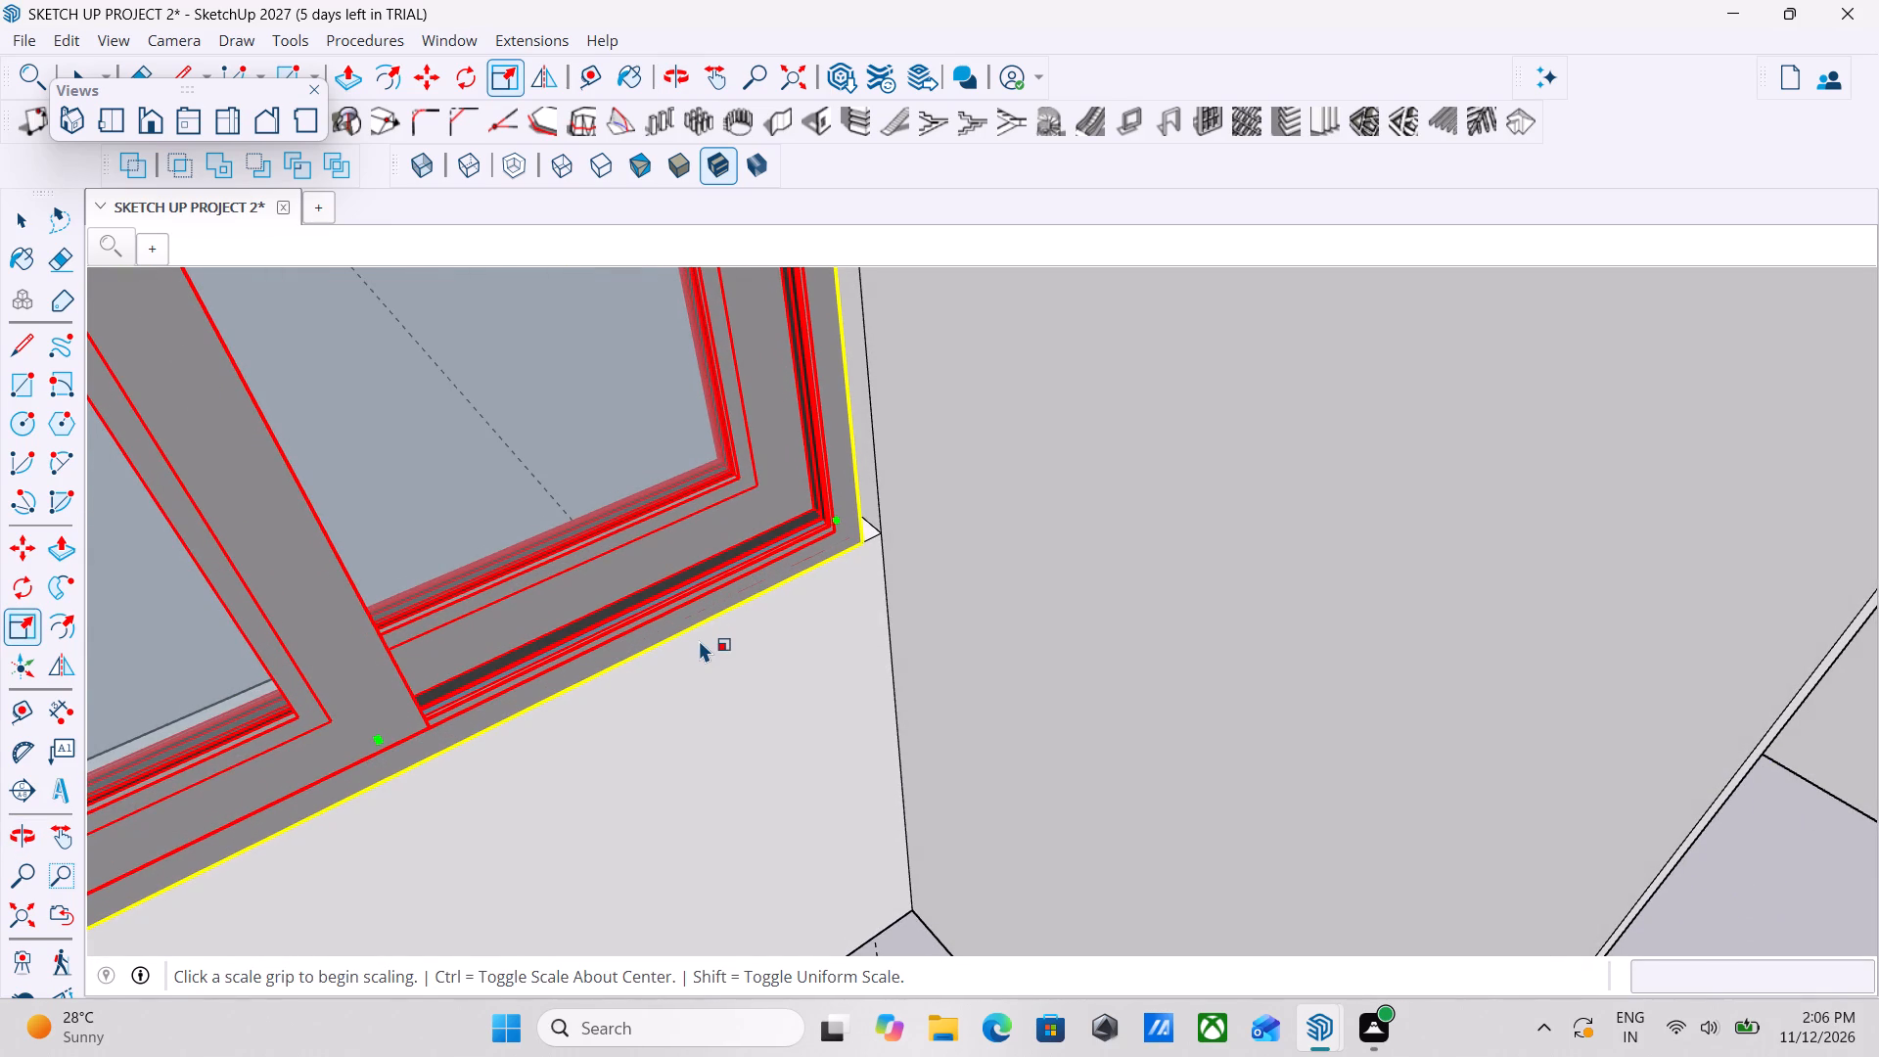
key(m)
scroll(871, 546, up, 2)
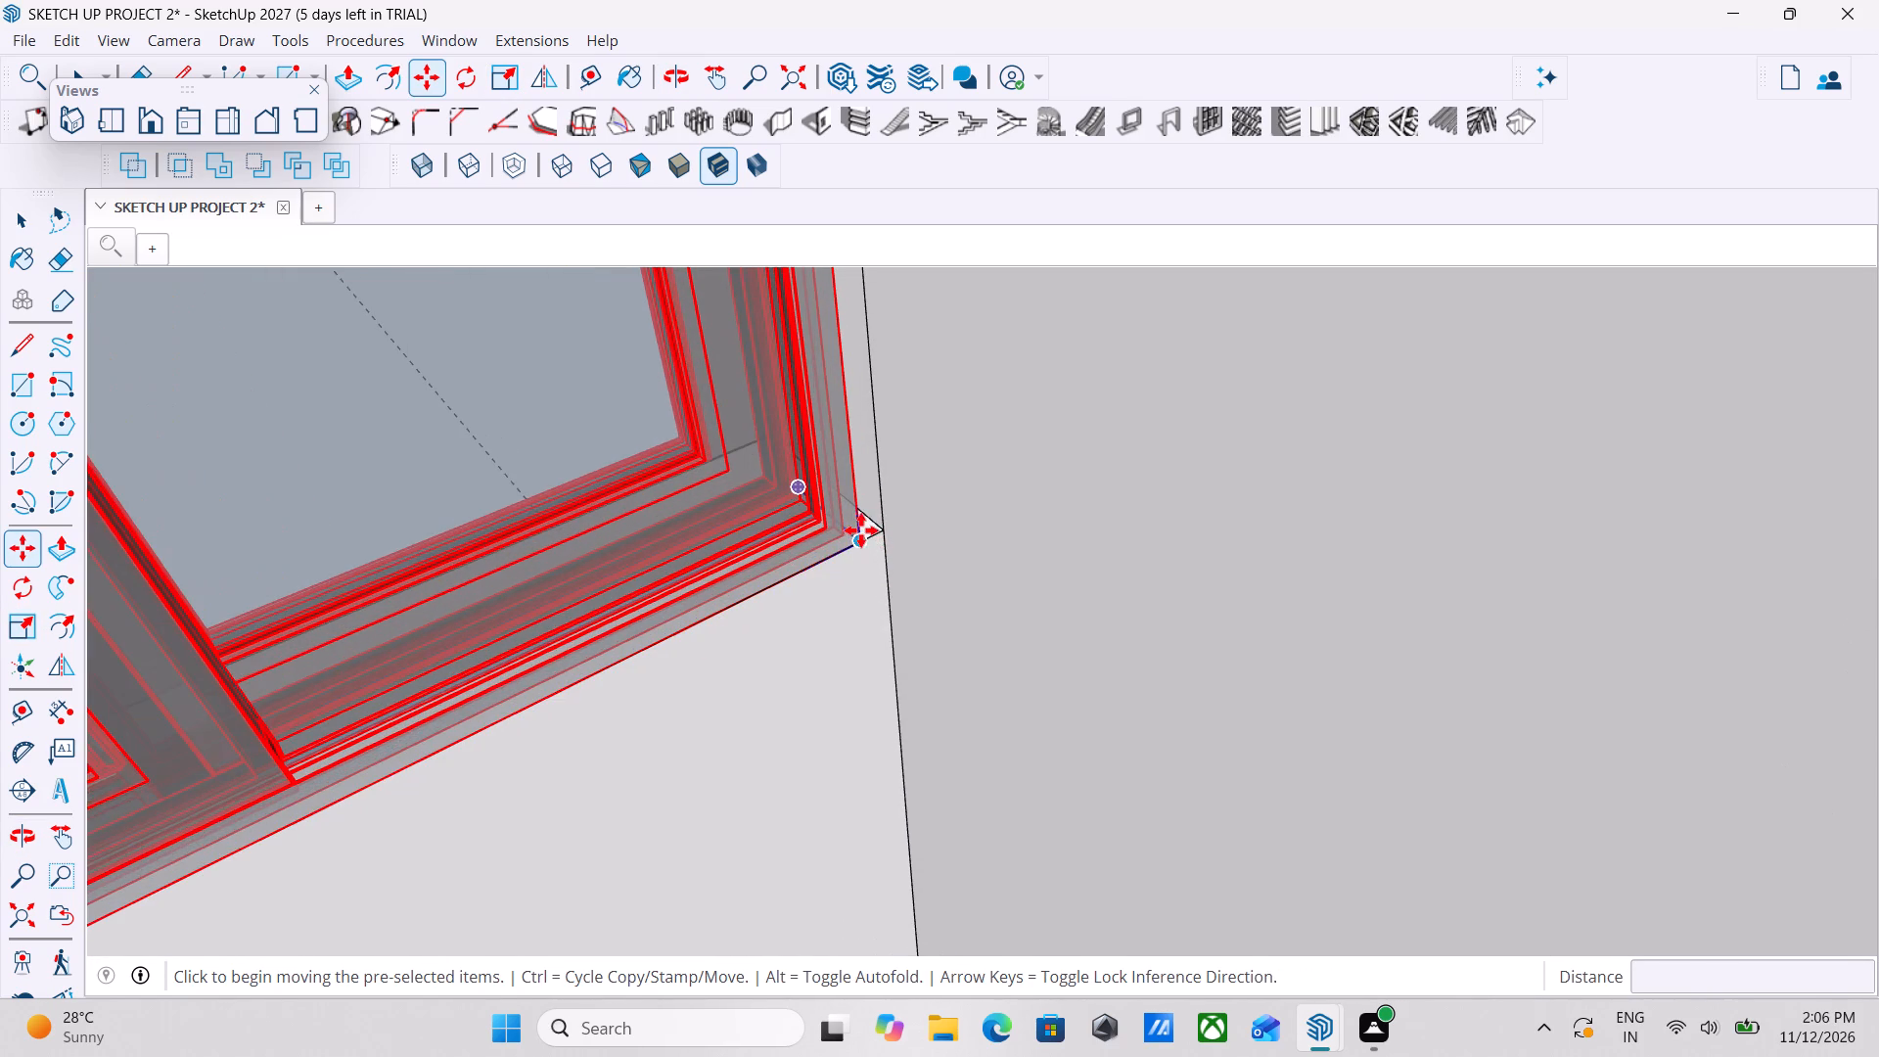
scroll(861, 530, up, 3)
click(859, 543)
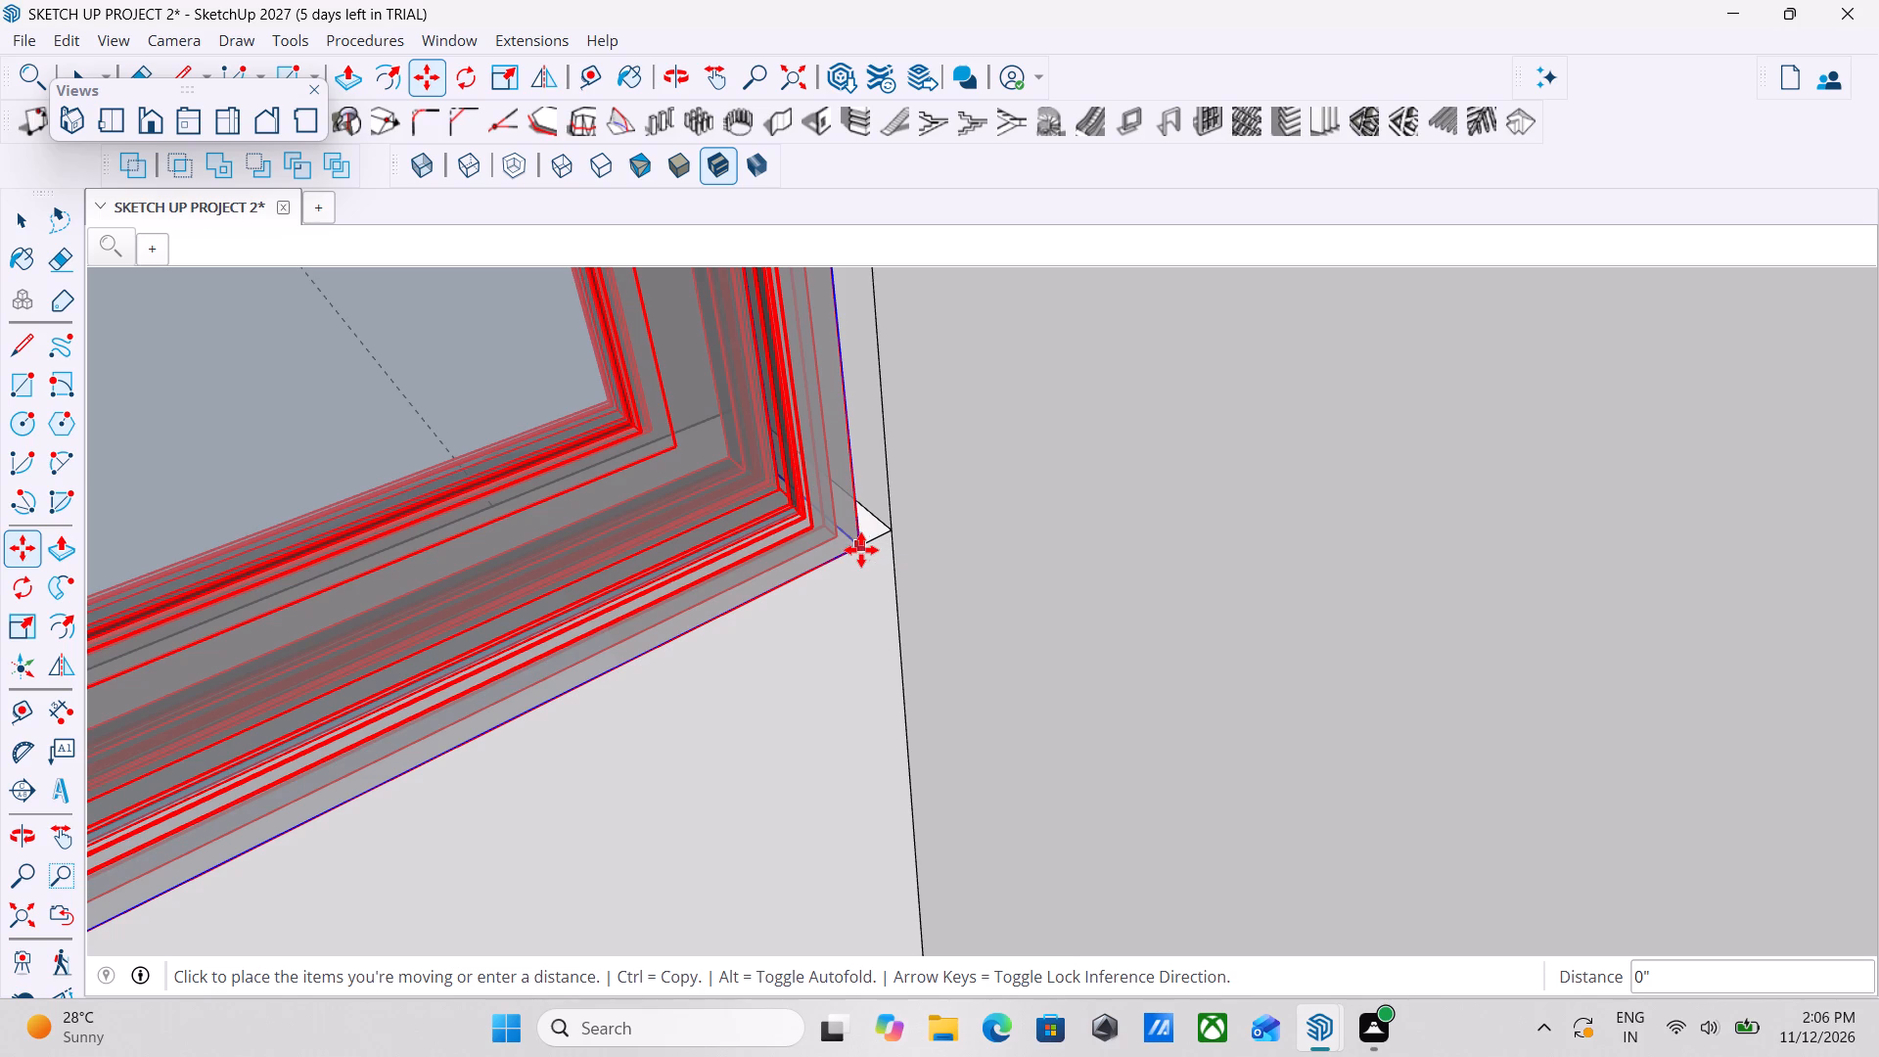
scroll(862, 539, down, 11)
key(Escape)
Examine the bedroom window's side edges and reveal from outside the side wall, and compare with the fit inside the room.
scroll(862, 539, down, 8)
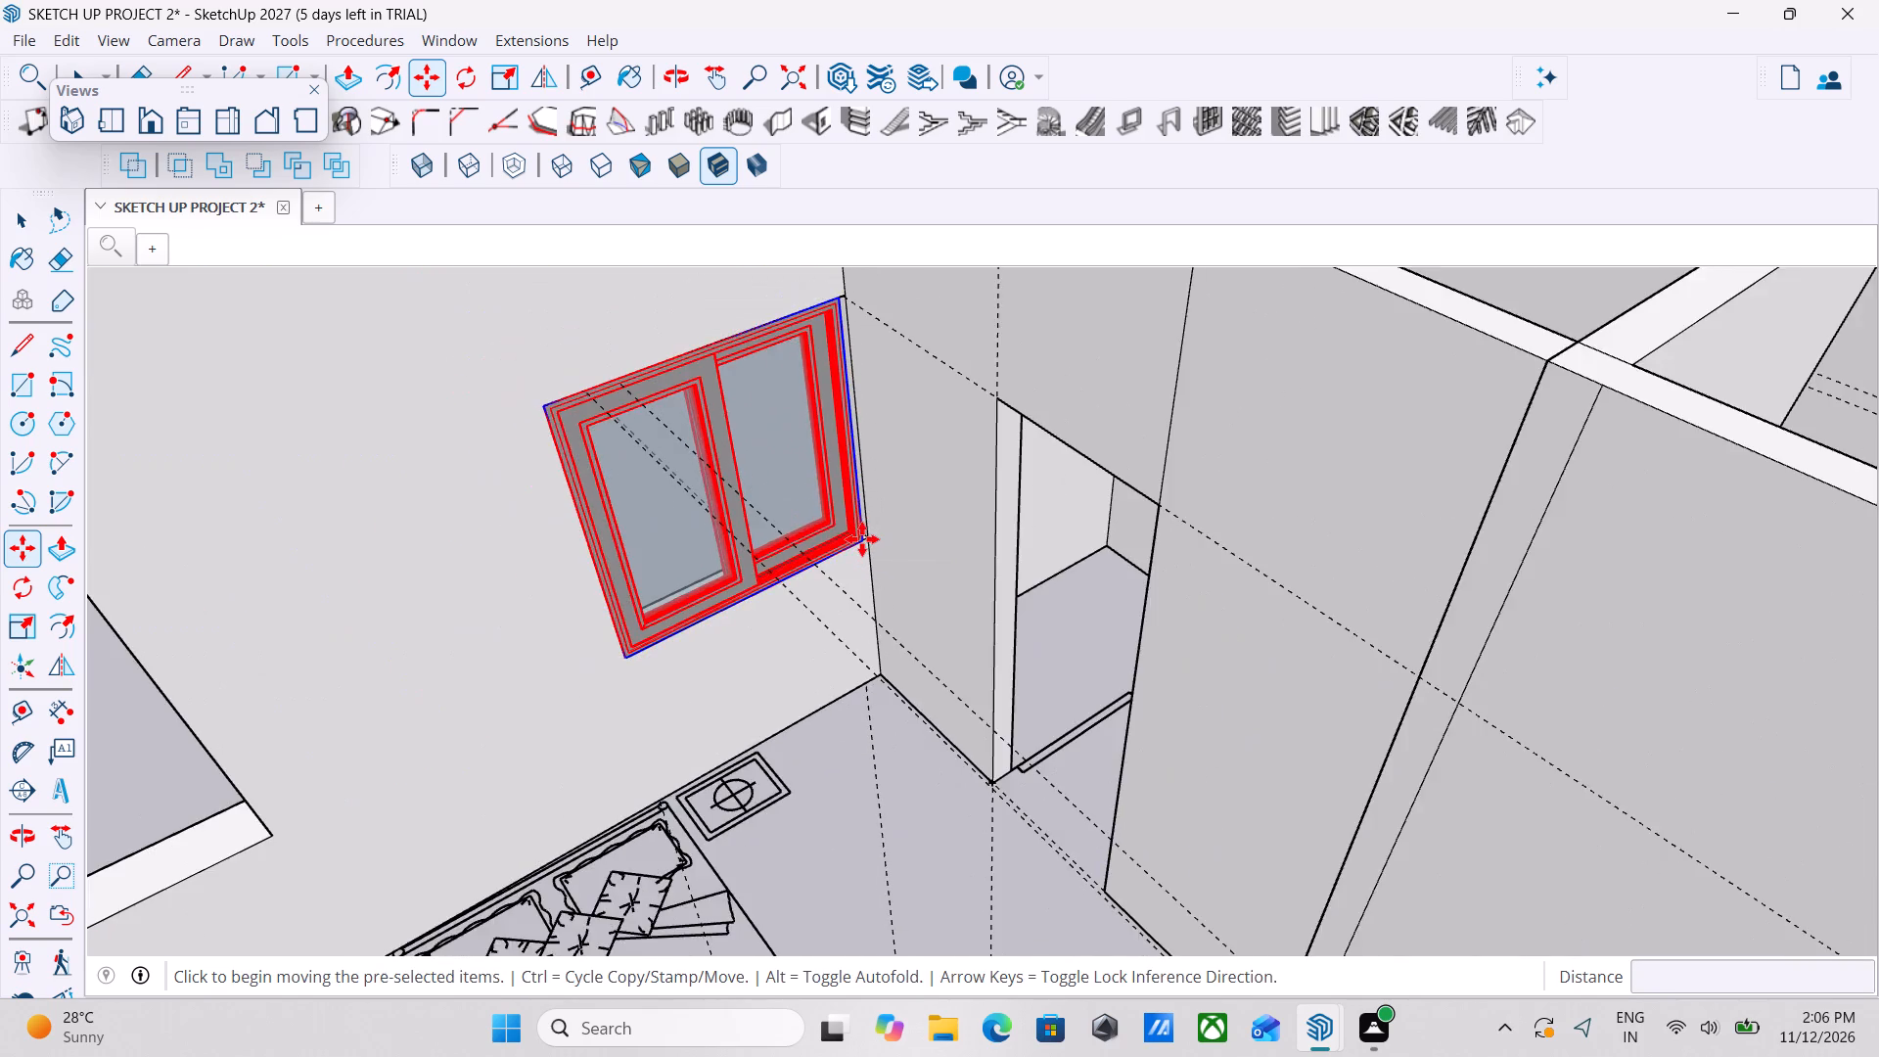
middle_drag(862, 539, 1078, 515)
scroll(1073, 515, down, 6)
middle_drag(827, 556, 1336, 527)
middle_drag(1050, 570, 1227, 545)
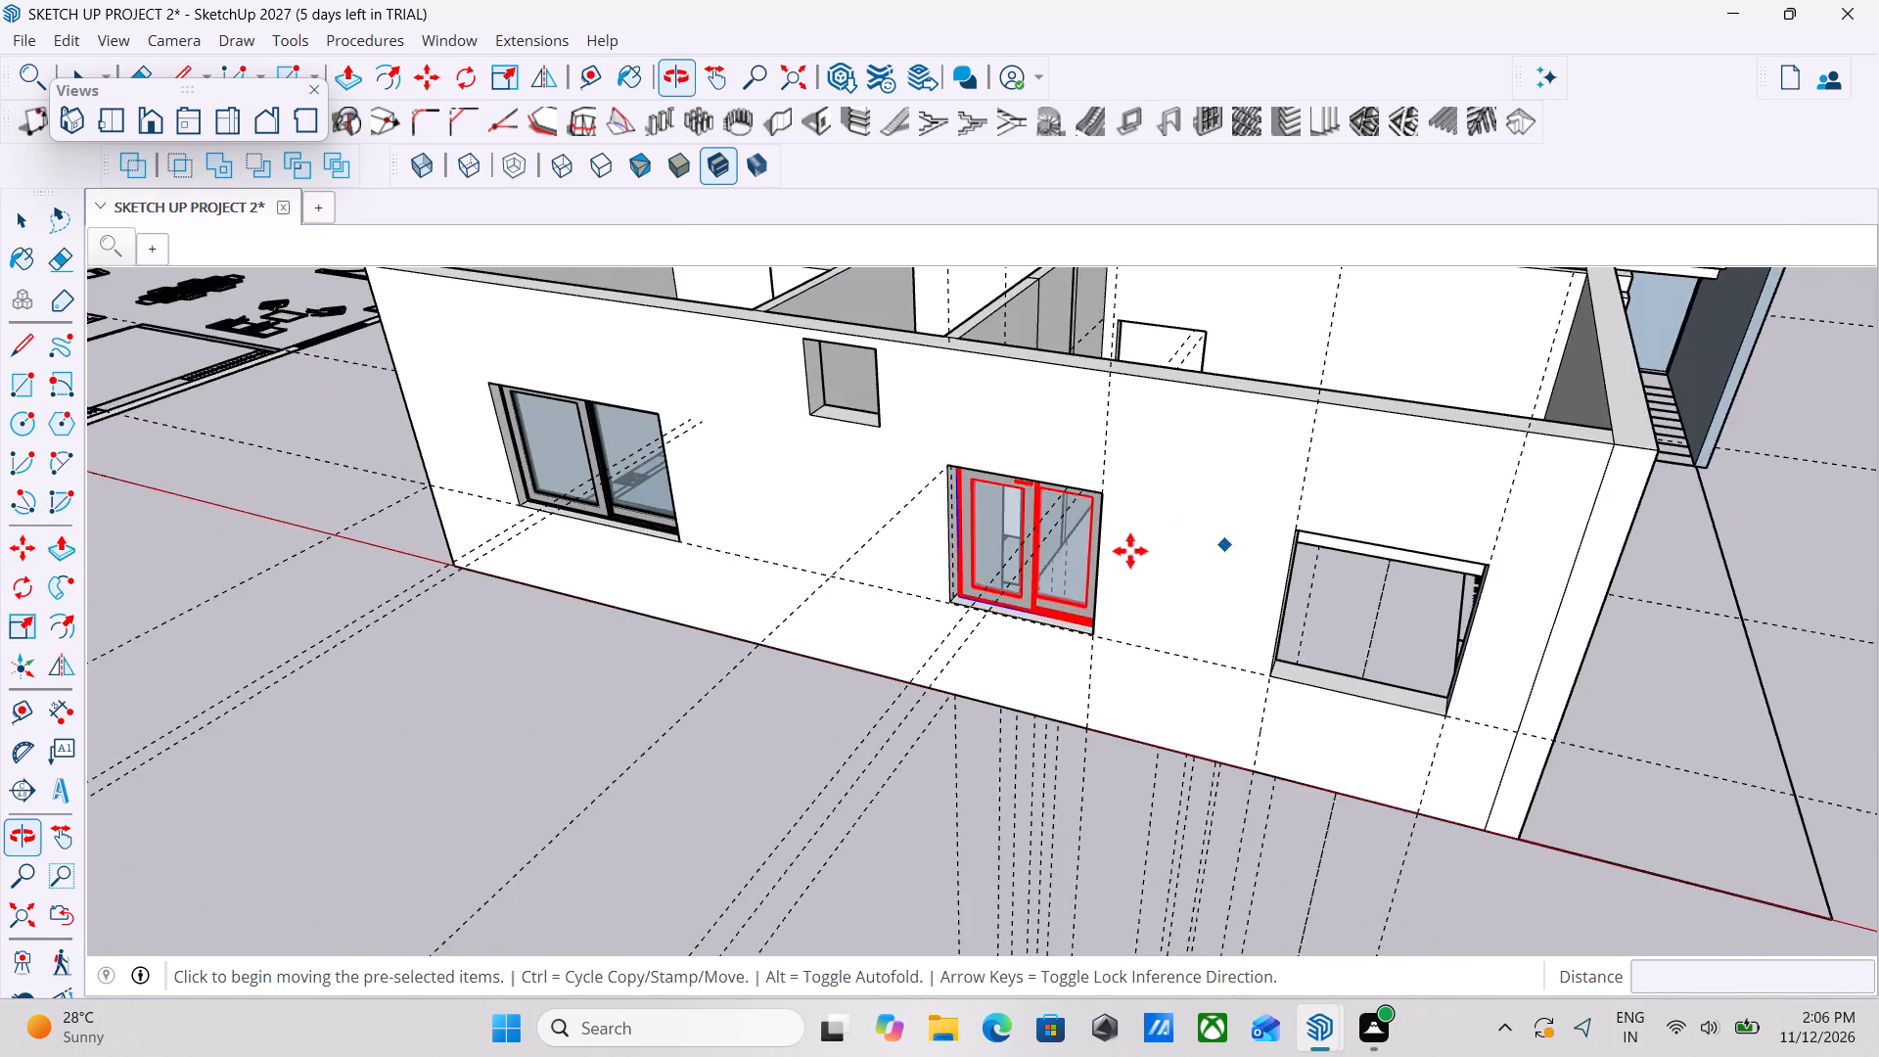
scroll(1032, 550, up, 4)
scroll(920, 530, up, 4)
key(Escape)
middle_drag(939, 567, 848, 582)
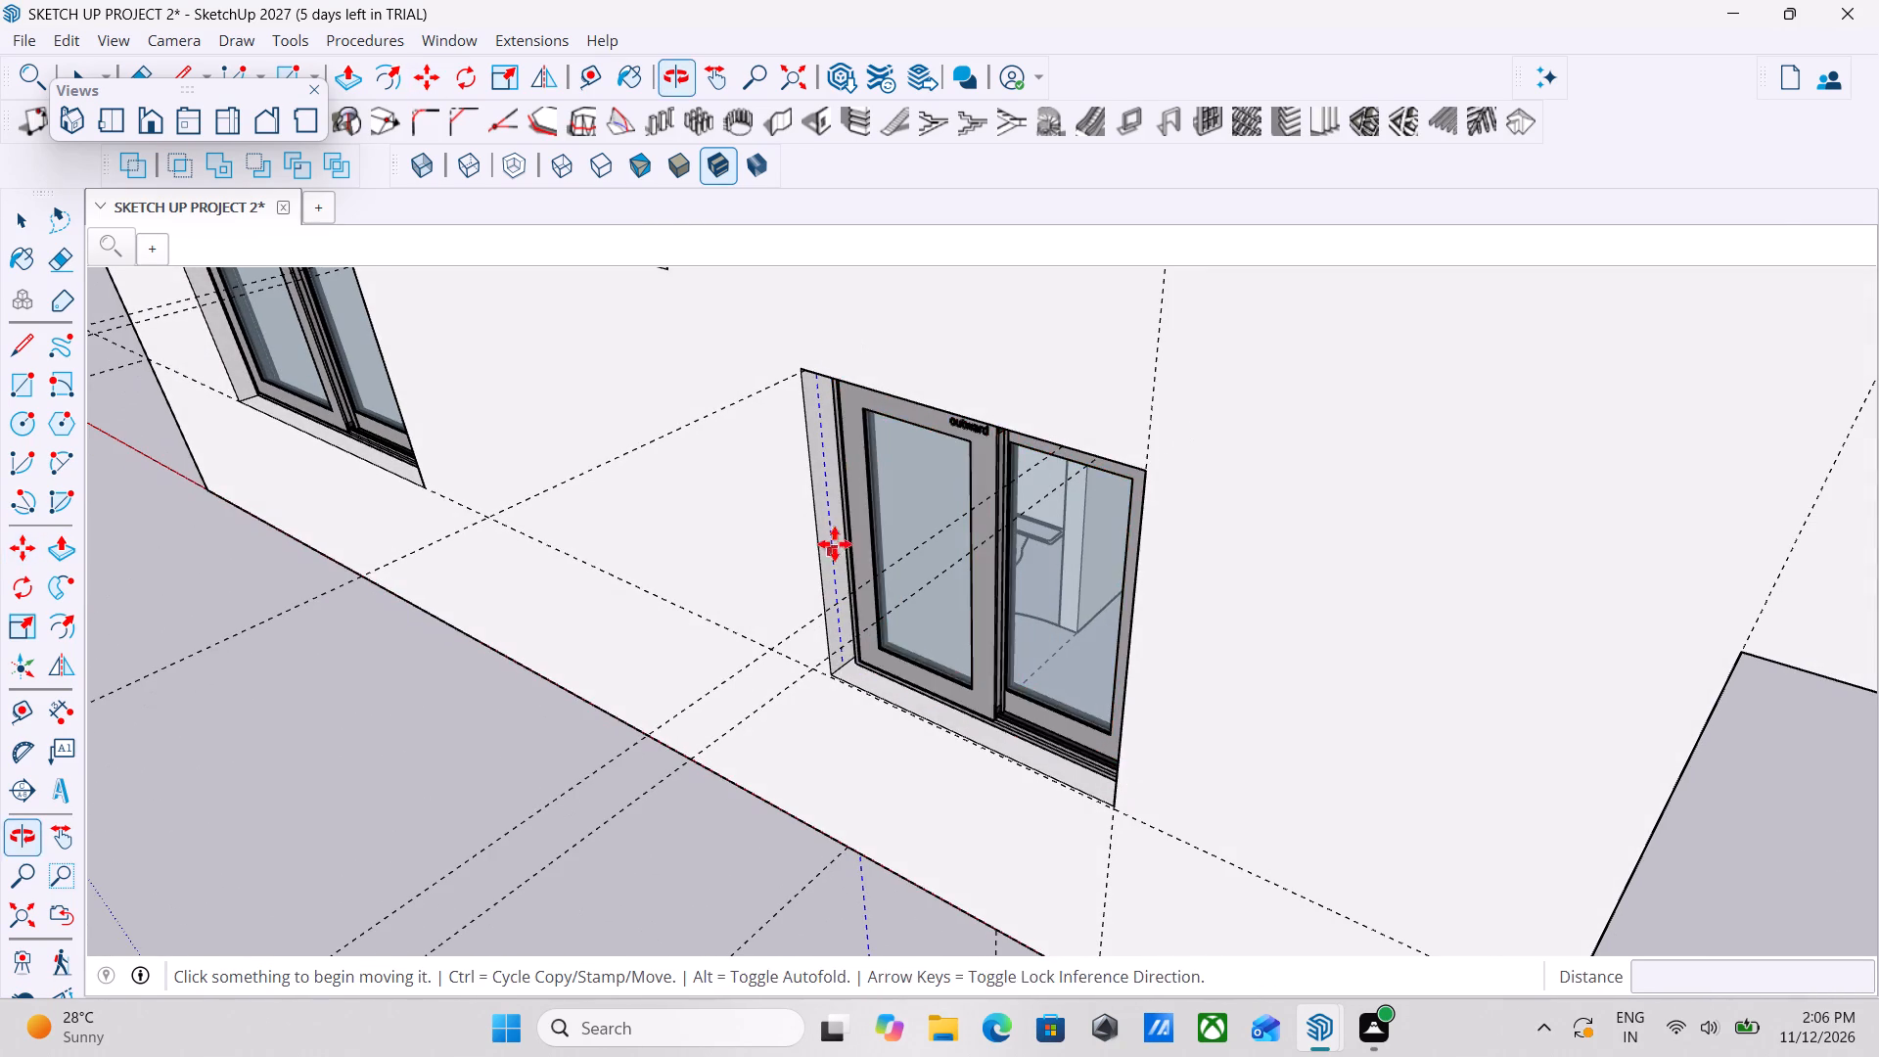
click(847, 520)
key(space)
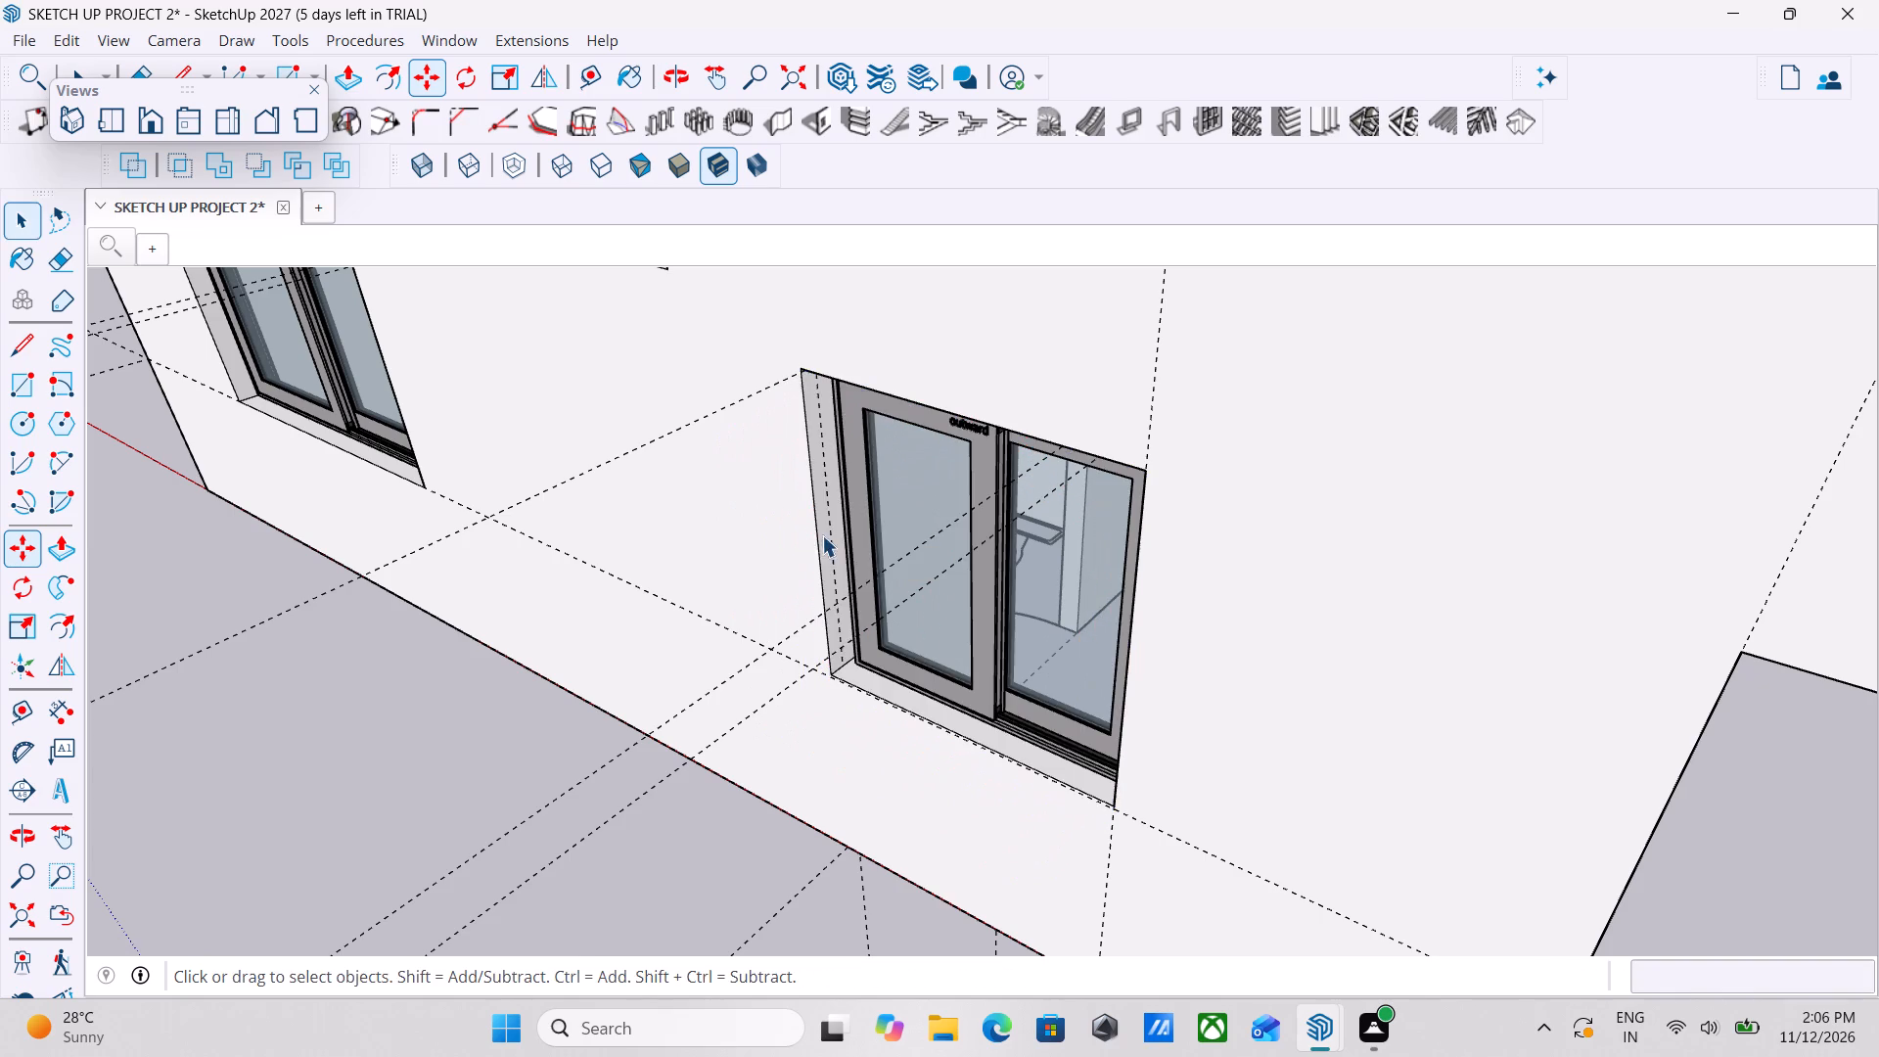
scroll(995, 522, down, 1)
middle_drag(995, 522, 435, 534)
middle_drag(797, 518, 663, 537)
Scale the bedroom window's width slightly to close the gap to the opening's side edge at the bathroom partition.
scroll(762, 464, up, 3)
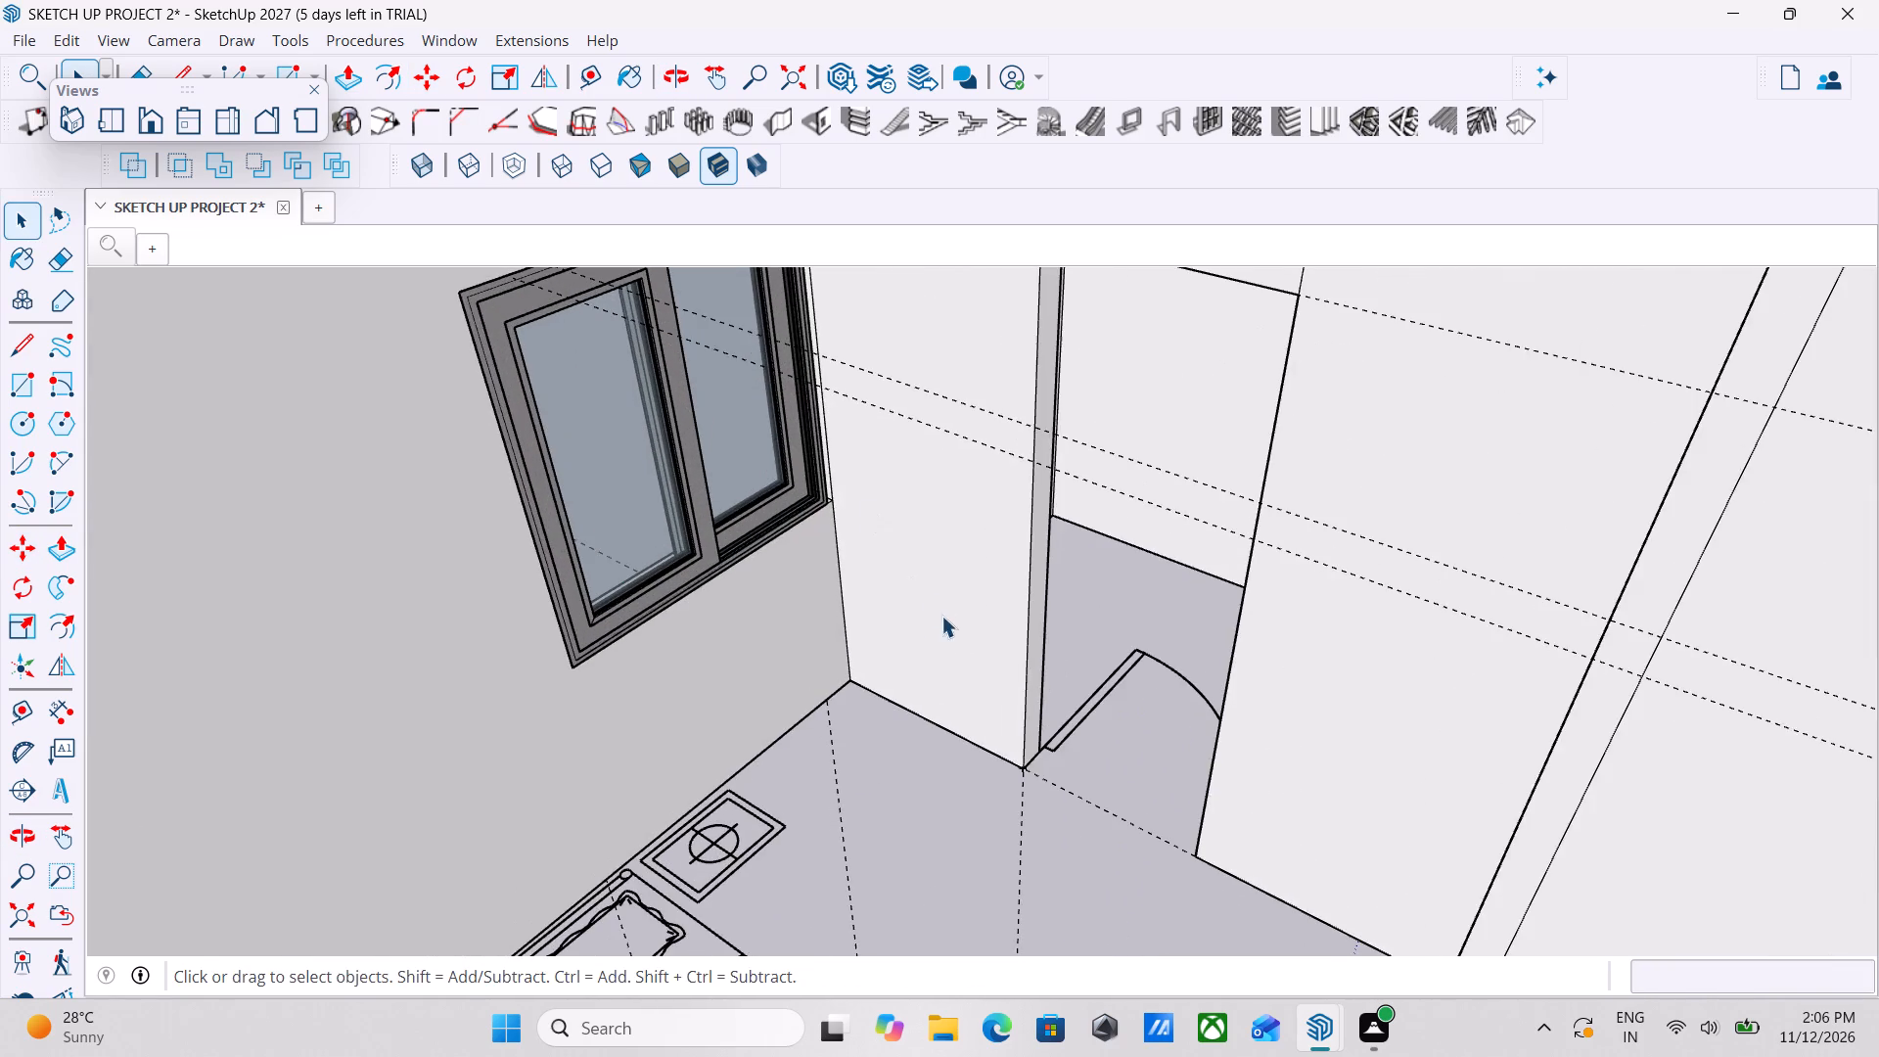
middle_drag(941, 616, 854, 666)
scroll(859, 474, up, 7)
click(803, 476)
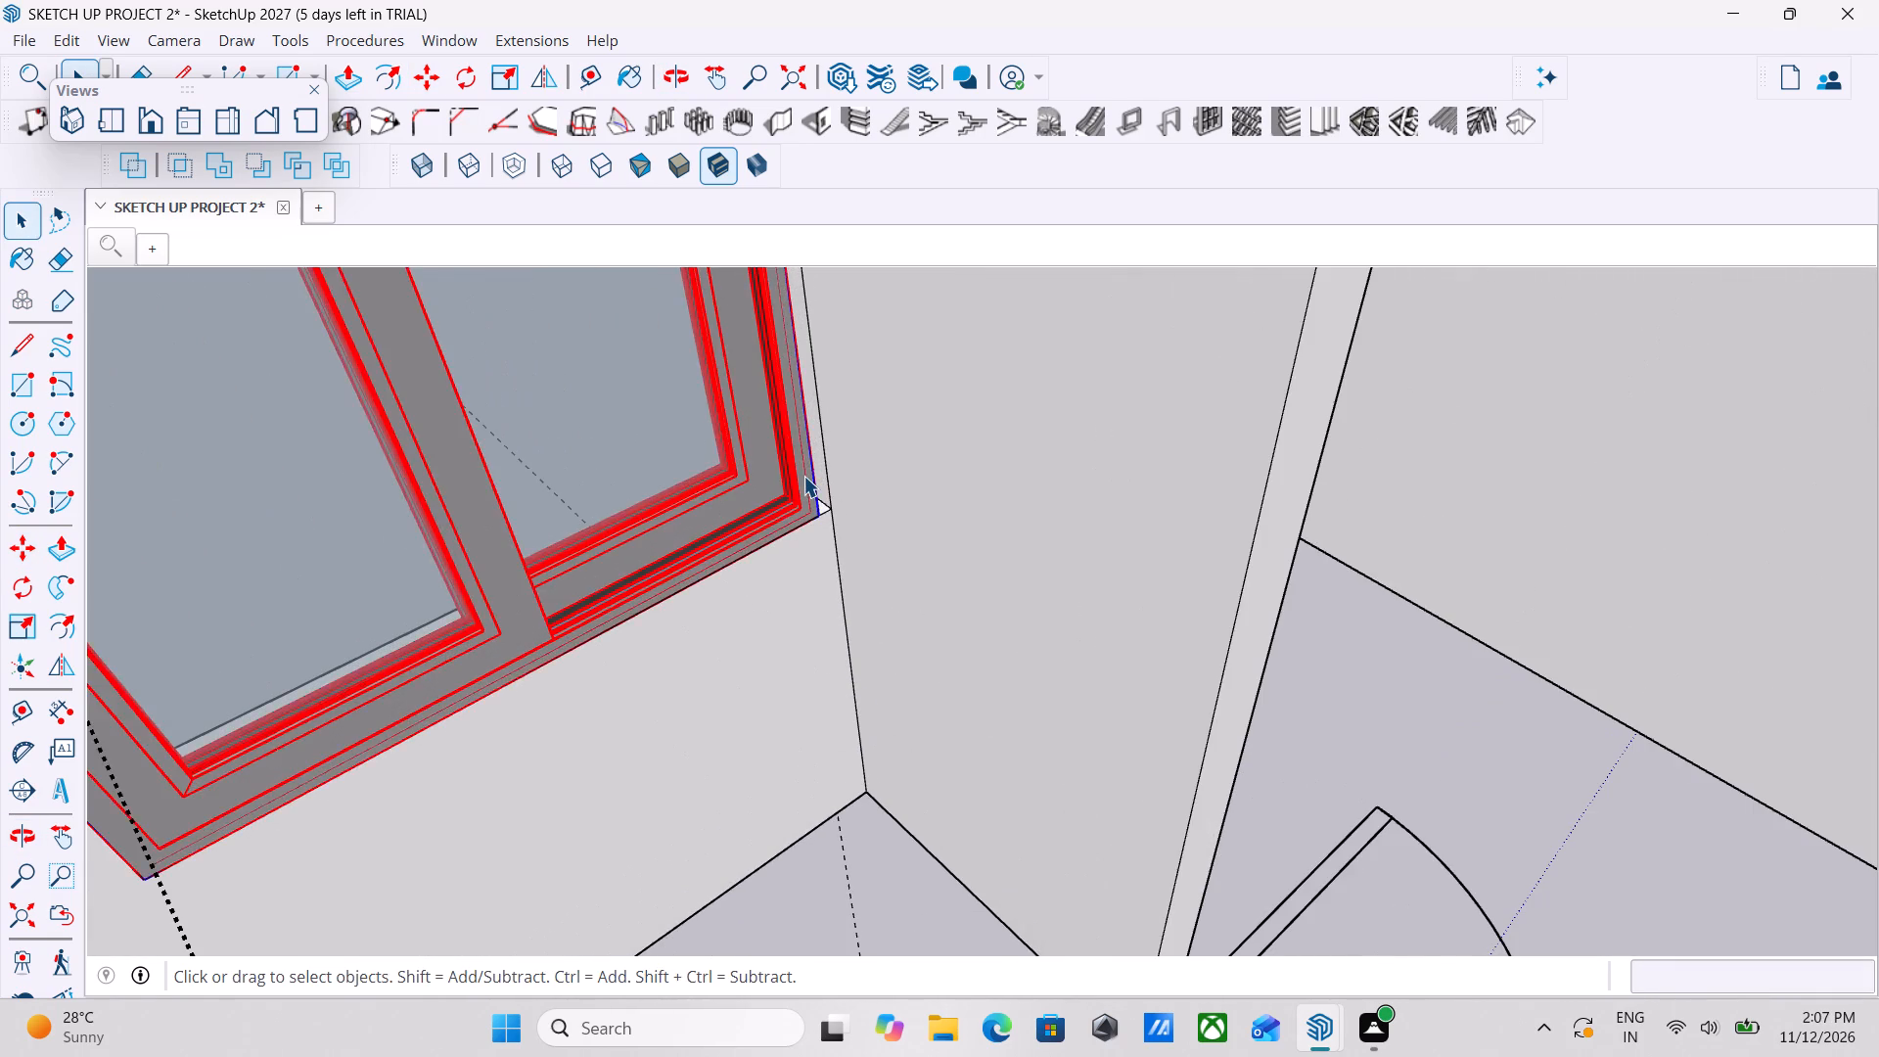
scroll(803, 476, down, 14)
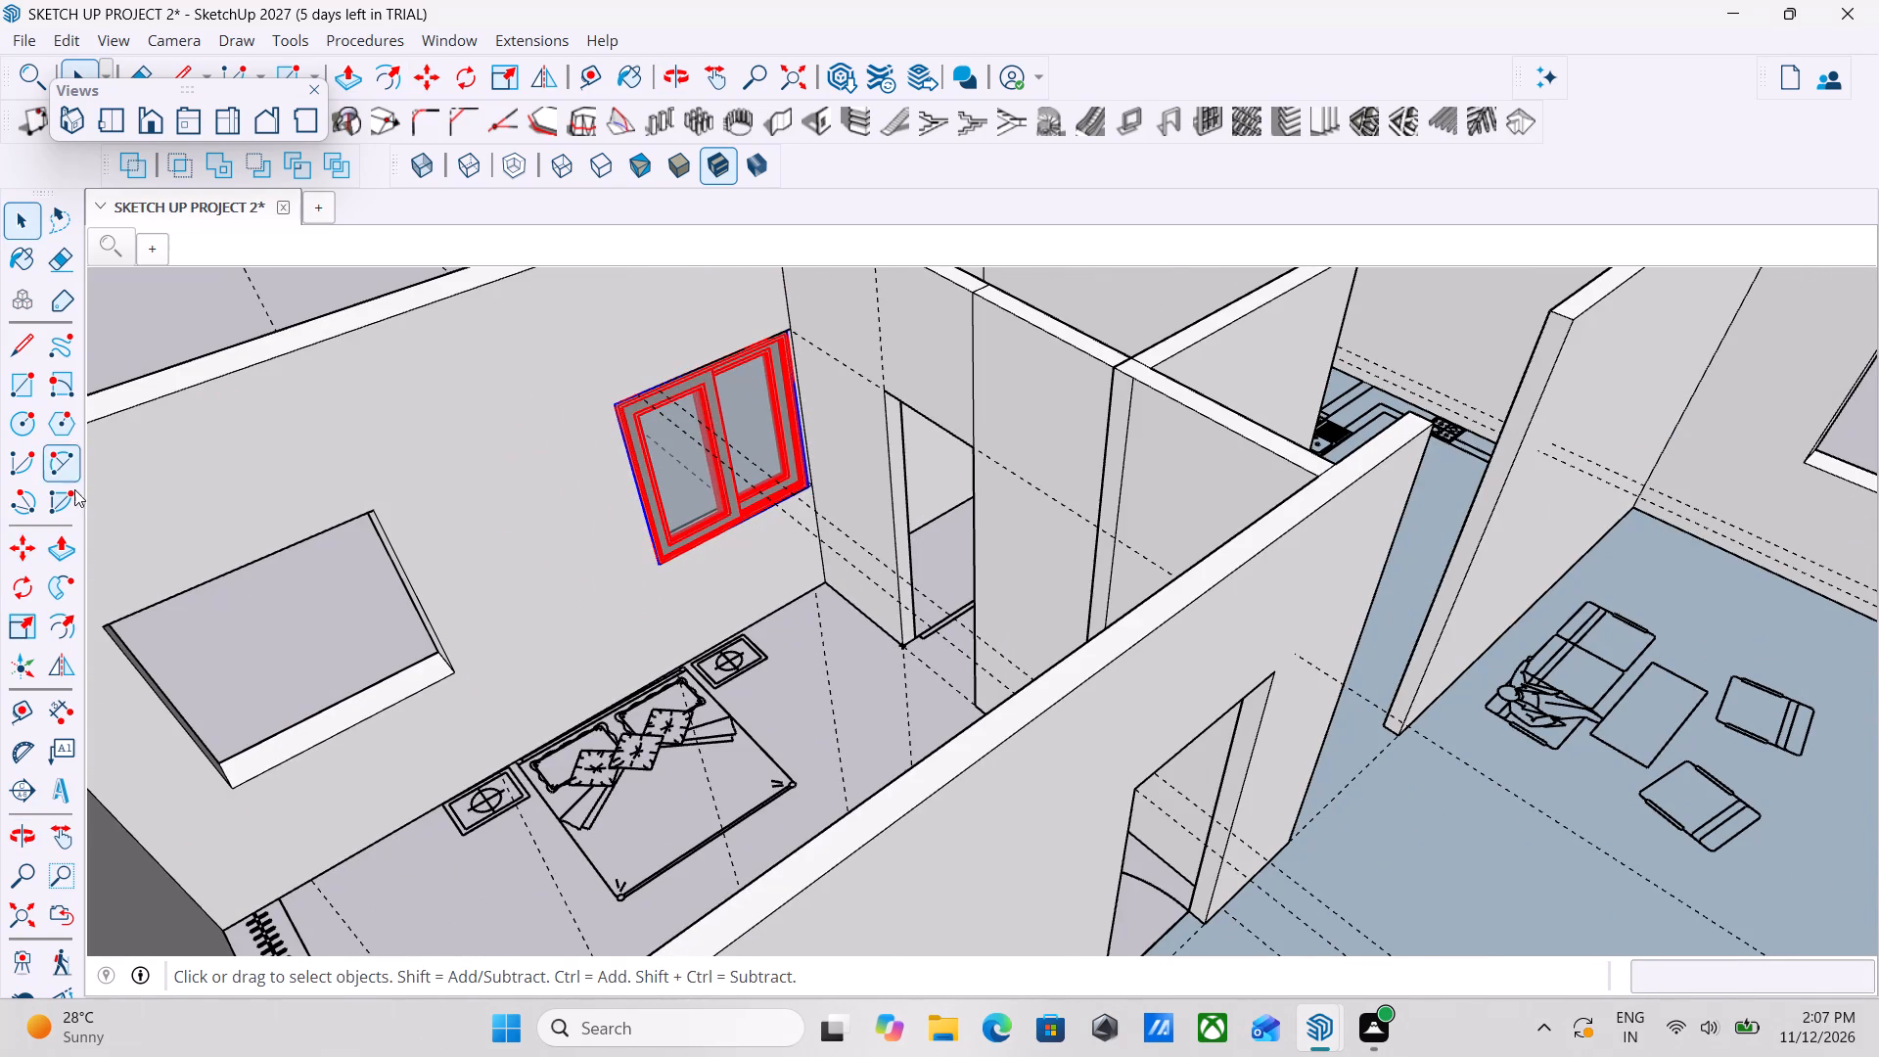
click(23, 617)
scroll(710, 462, up, 3)
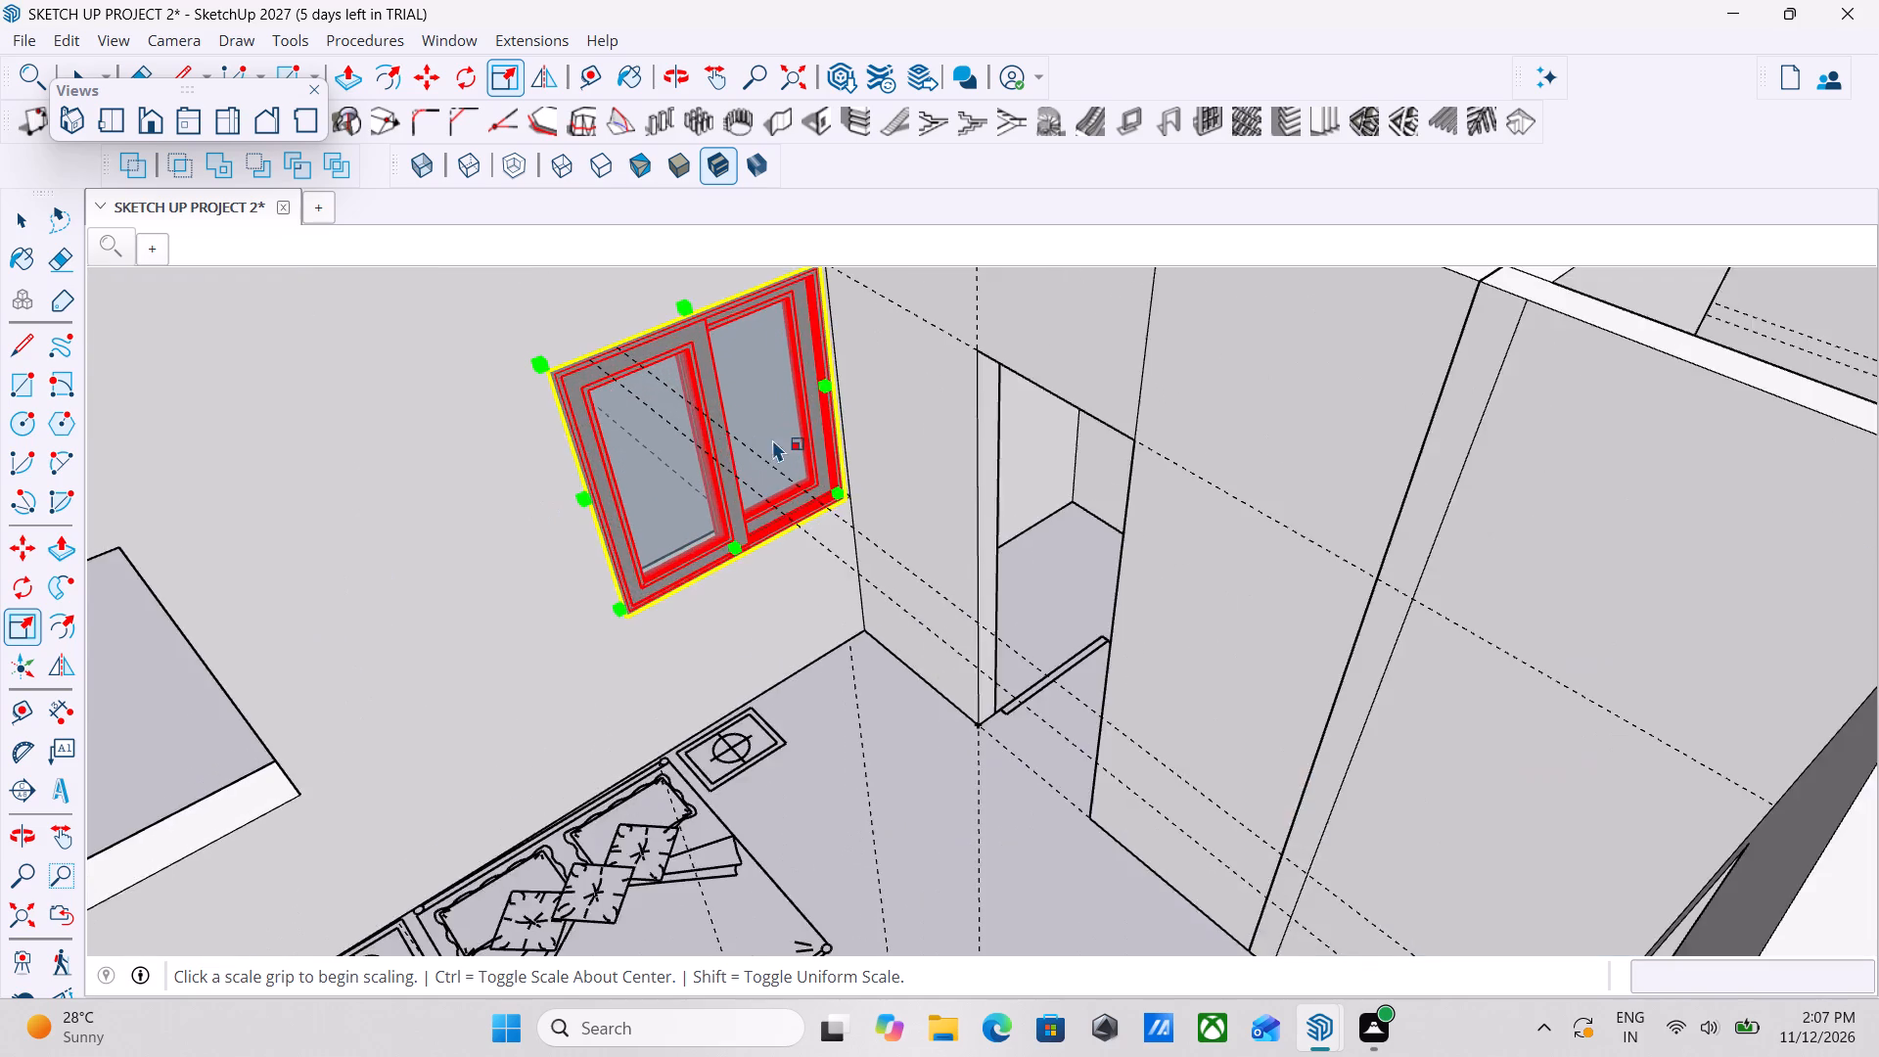
scroll(772, 439, up, 4)
scroll(865, 471, up, 7)
scroll(866, 492, down, 5)
scroll(822, 313, up, 3)
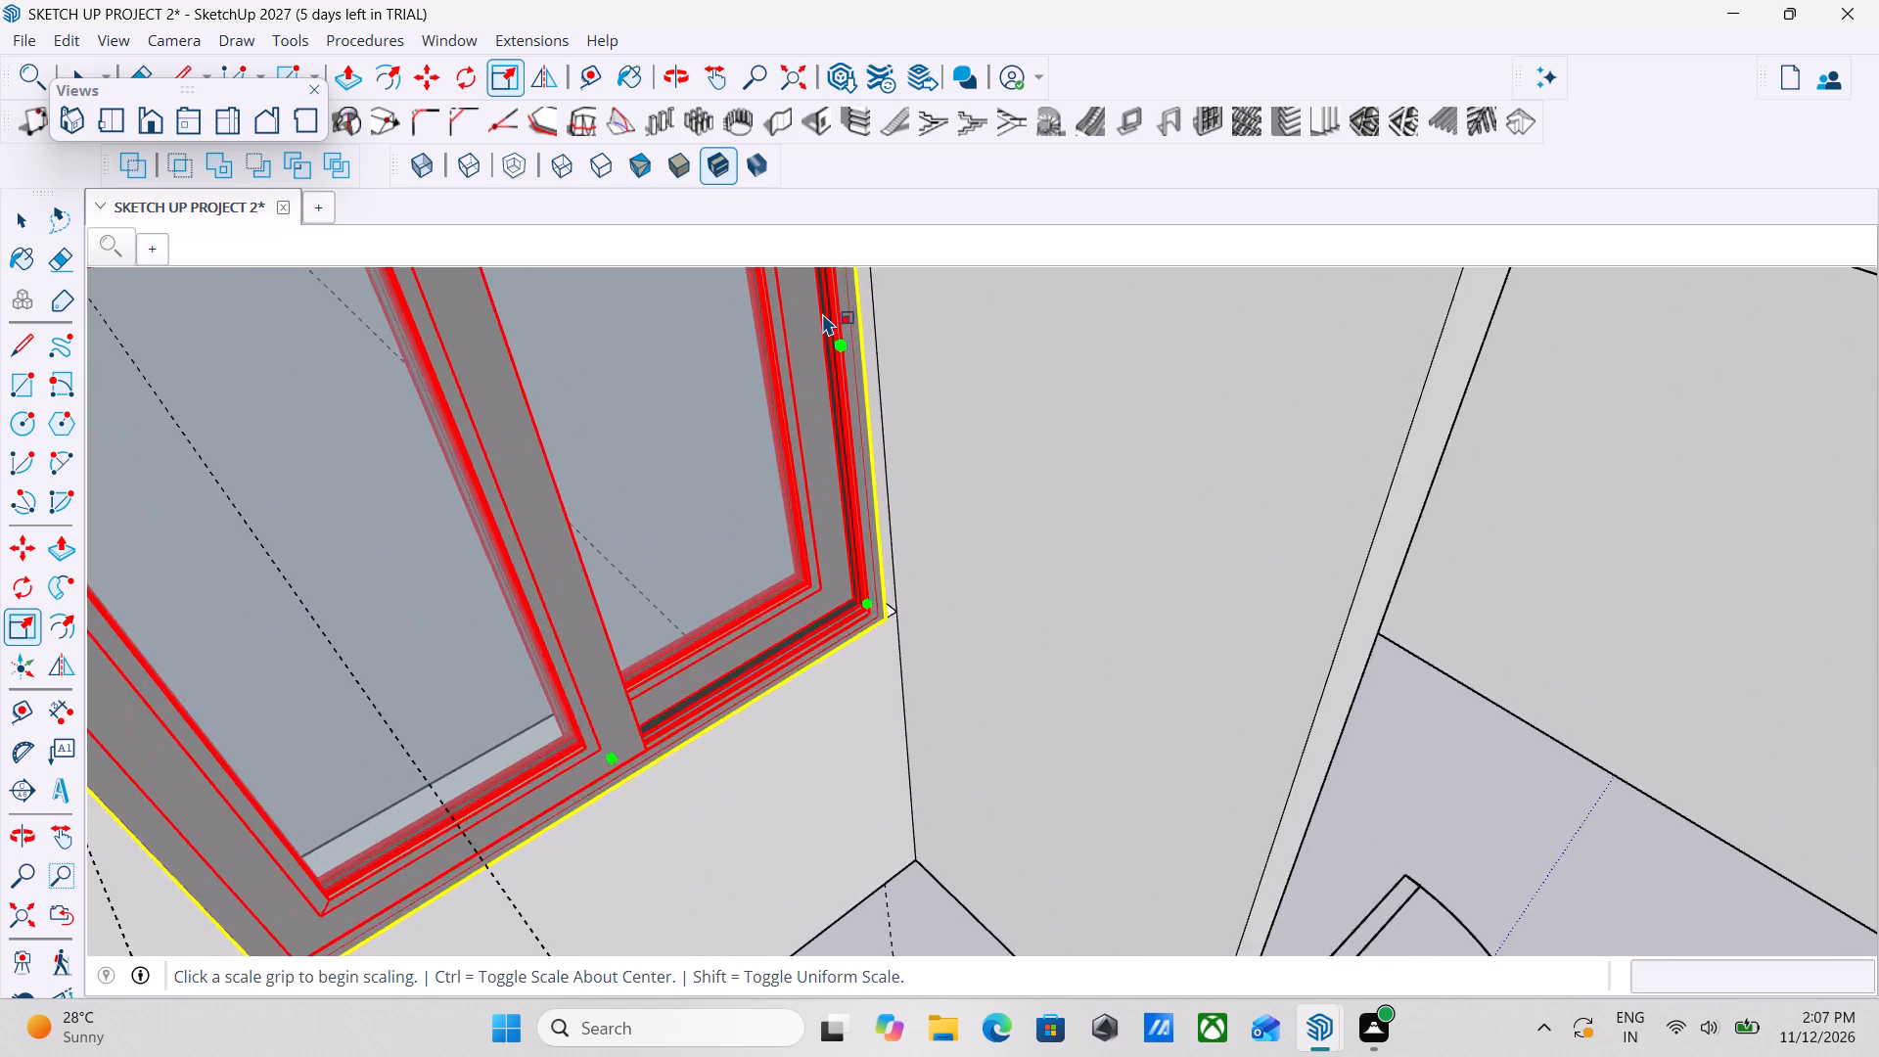
scroll(822, 313, up, 8)
drag(842, 371, 882, 350)
Examine the rescaled bedroom window's fit in its opening from outside the wall and from inside the room.
scroll(882, 350, down, 4)
middle_drag(967, 385, 834, 483)
scroll(797, 491, down, 7)
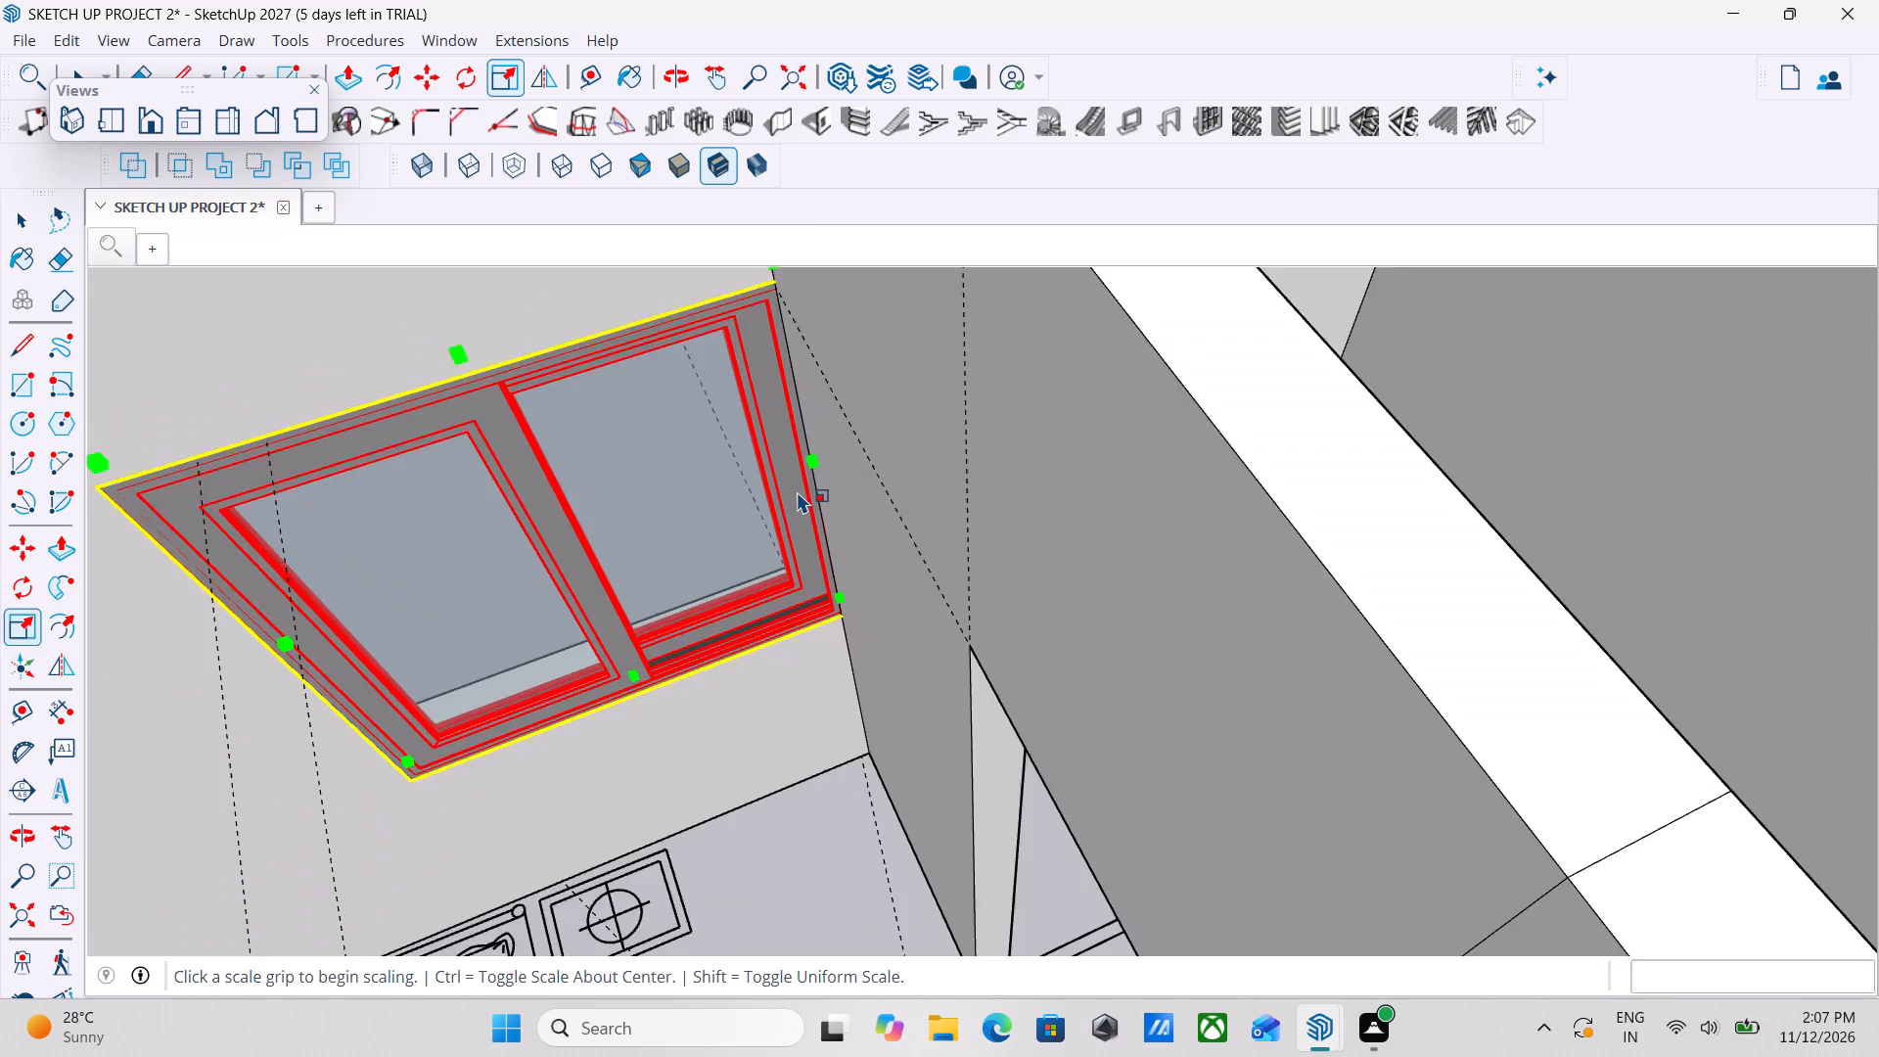
scroll(797, 491, down, 4)
middle_drag(680, 528, 1214, 454)
middle_drag(784, 586, 1260, 462)
middle_drag(809, 585, 1169, 482)
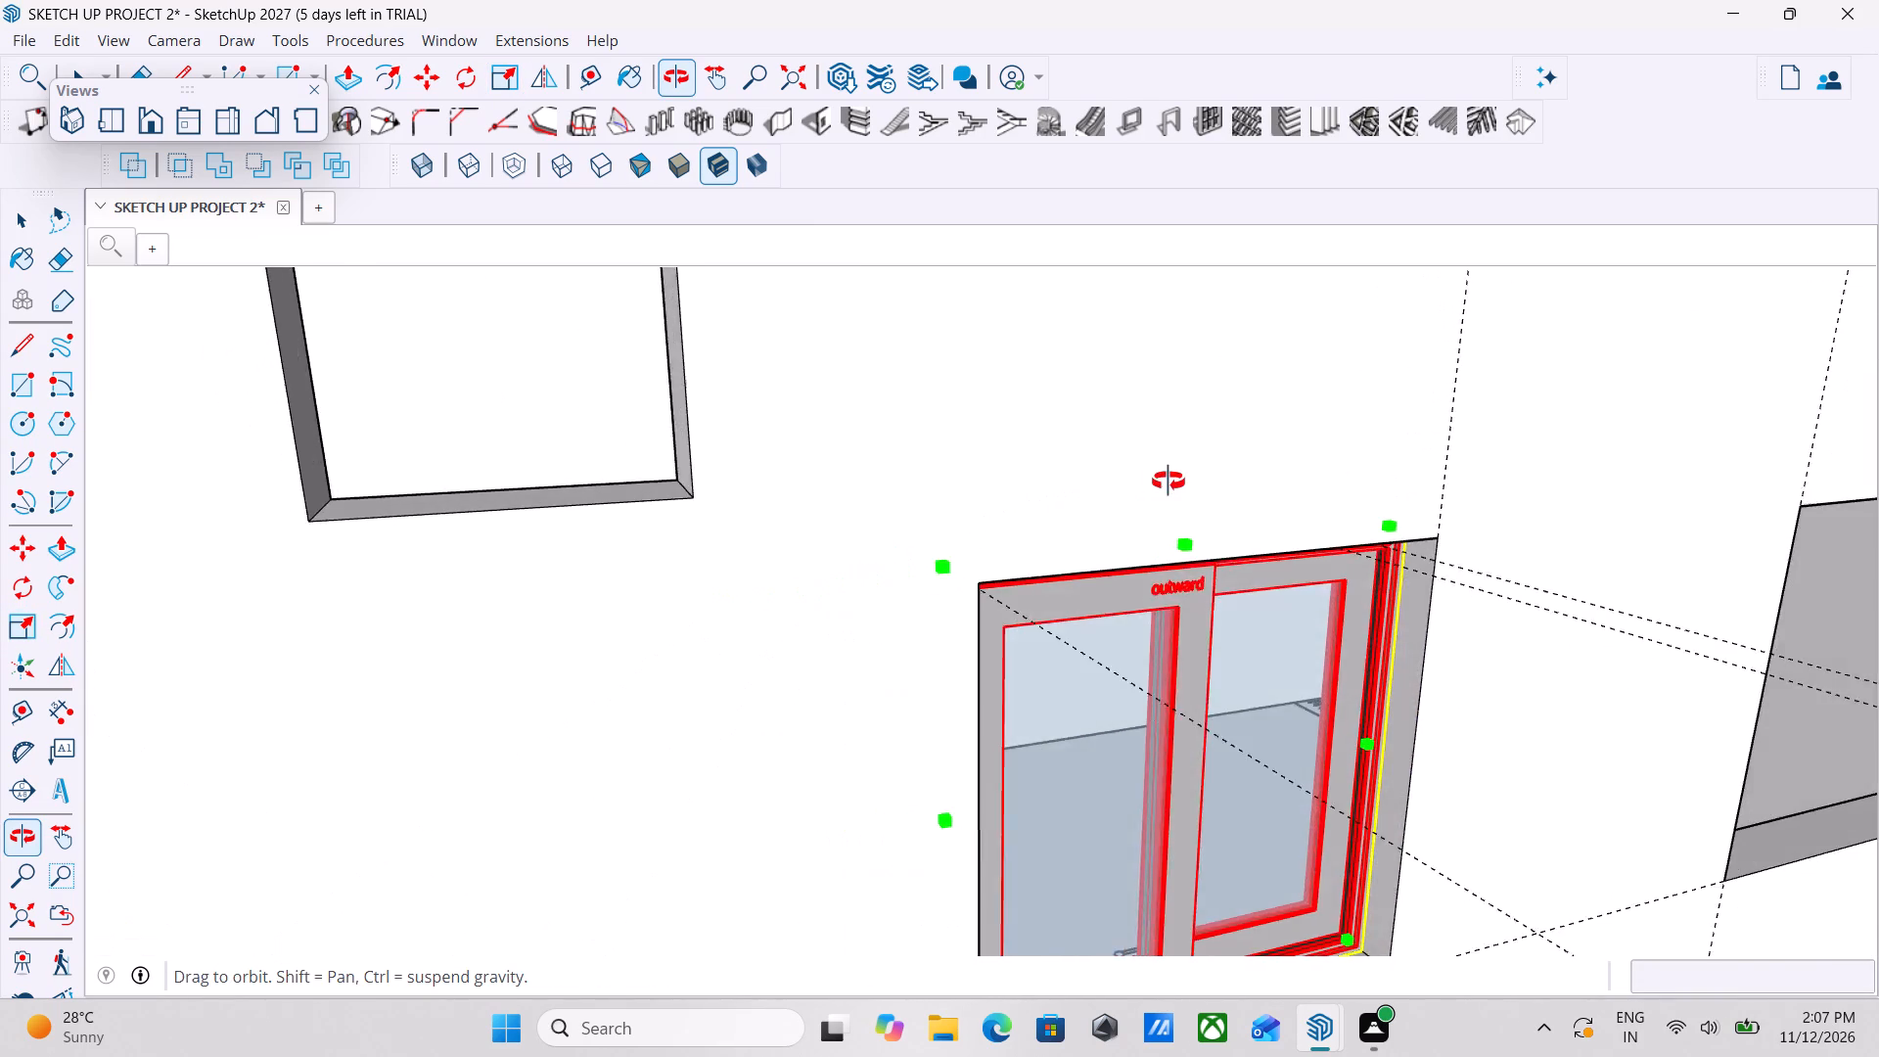
middle_drag(1169, 482, 964, 457)
scroll(964, 457, up, 1)
scroll(964, 457, down, 4)
middle_drag(1079, 486, 871, 428)
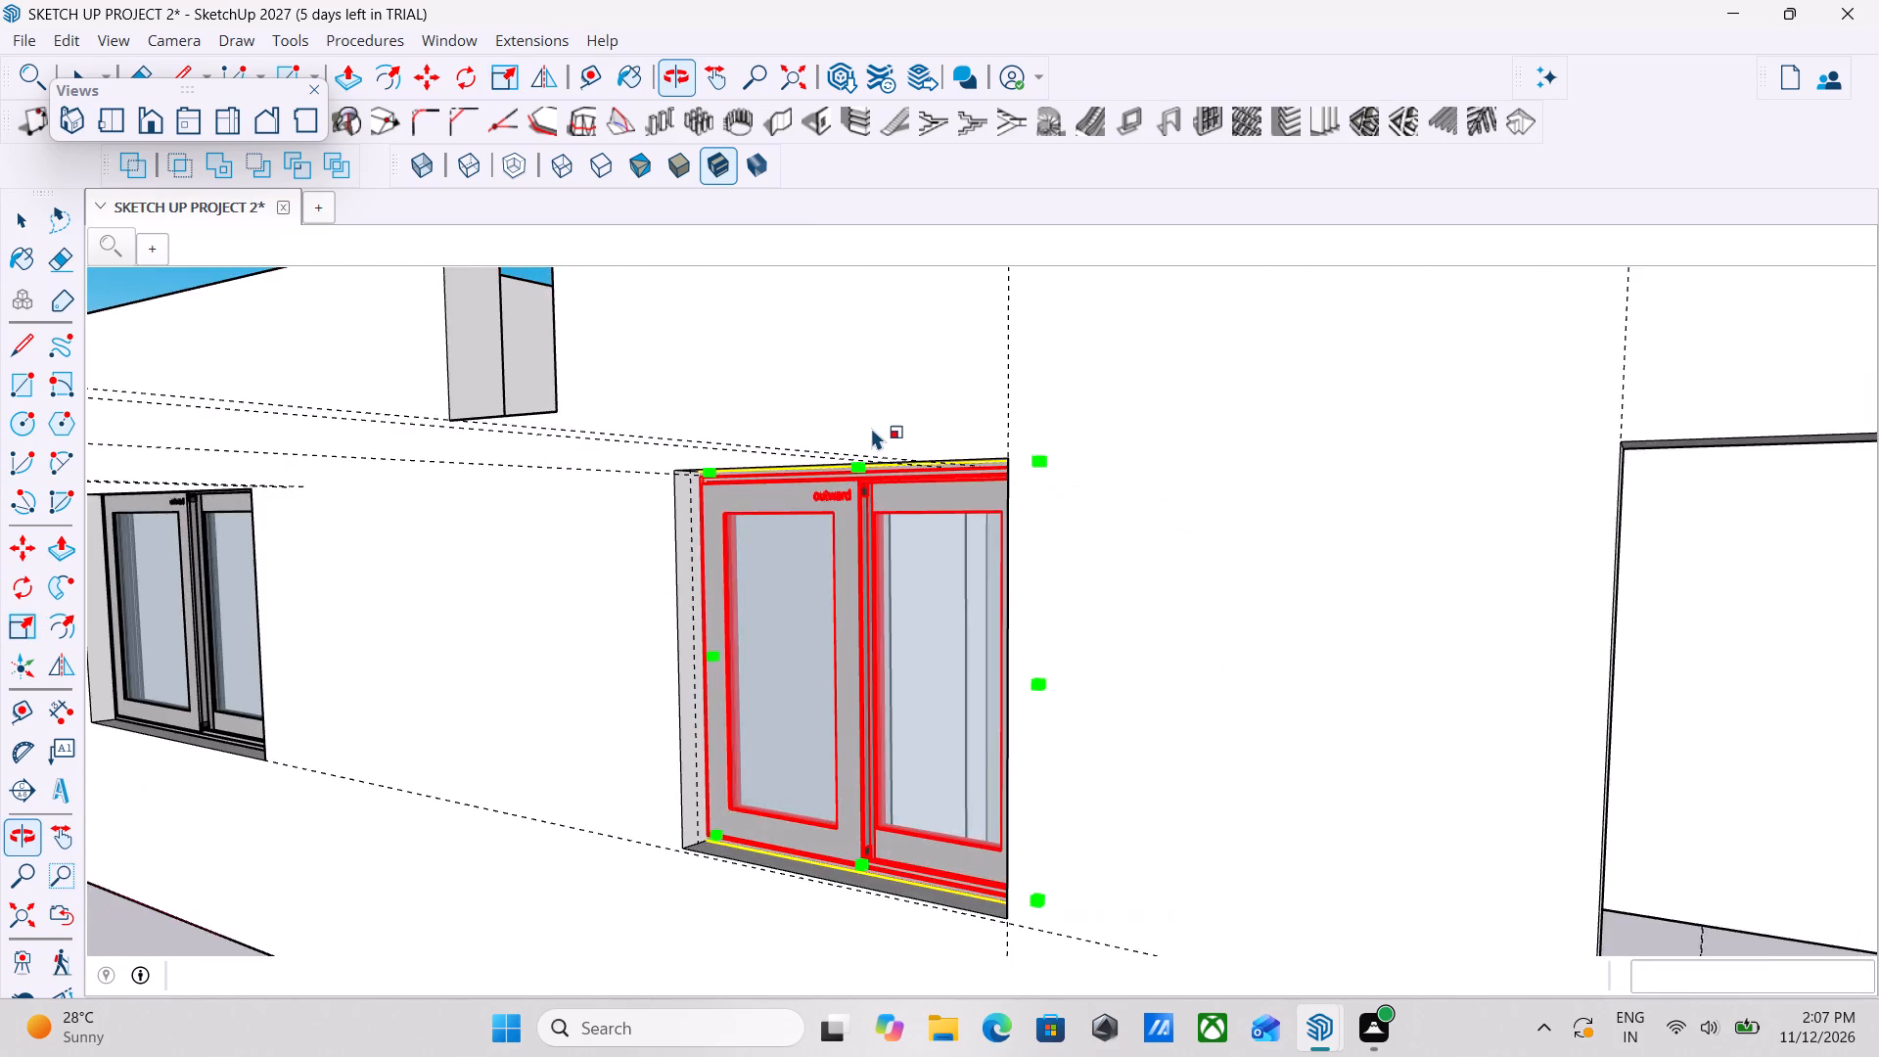
scroll(871, 428, down, 4)
middle_drag(792, 601, 682, 585)
scroll(682, 585, up, 1)
middle_drag(769, 582, 208, 697)
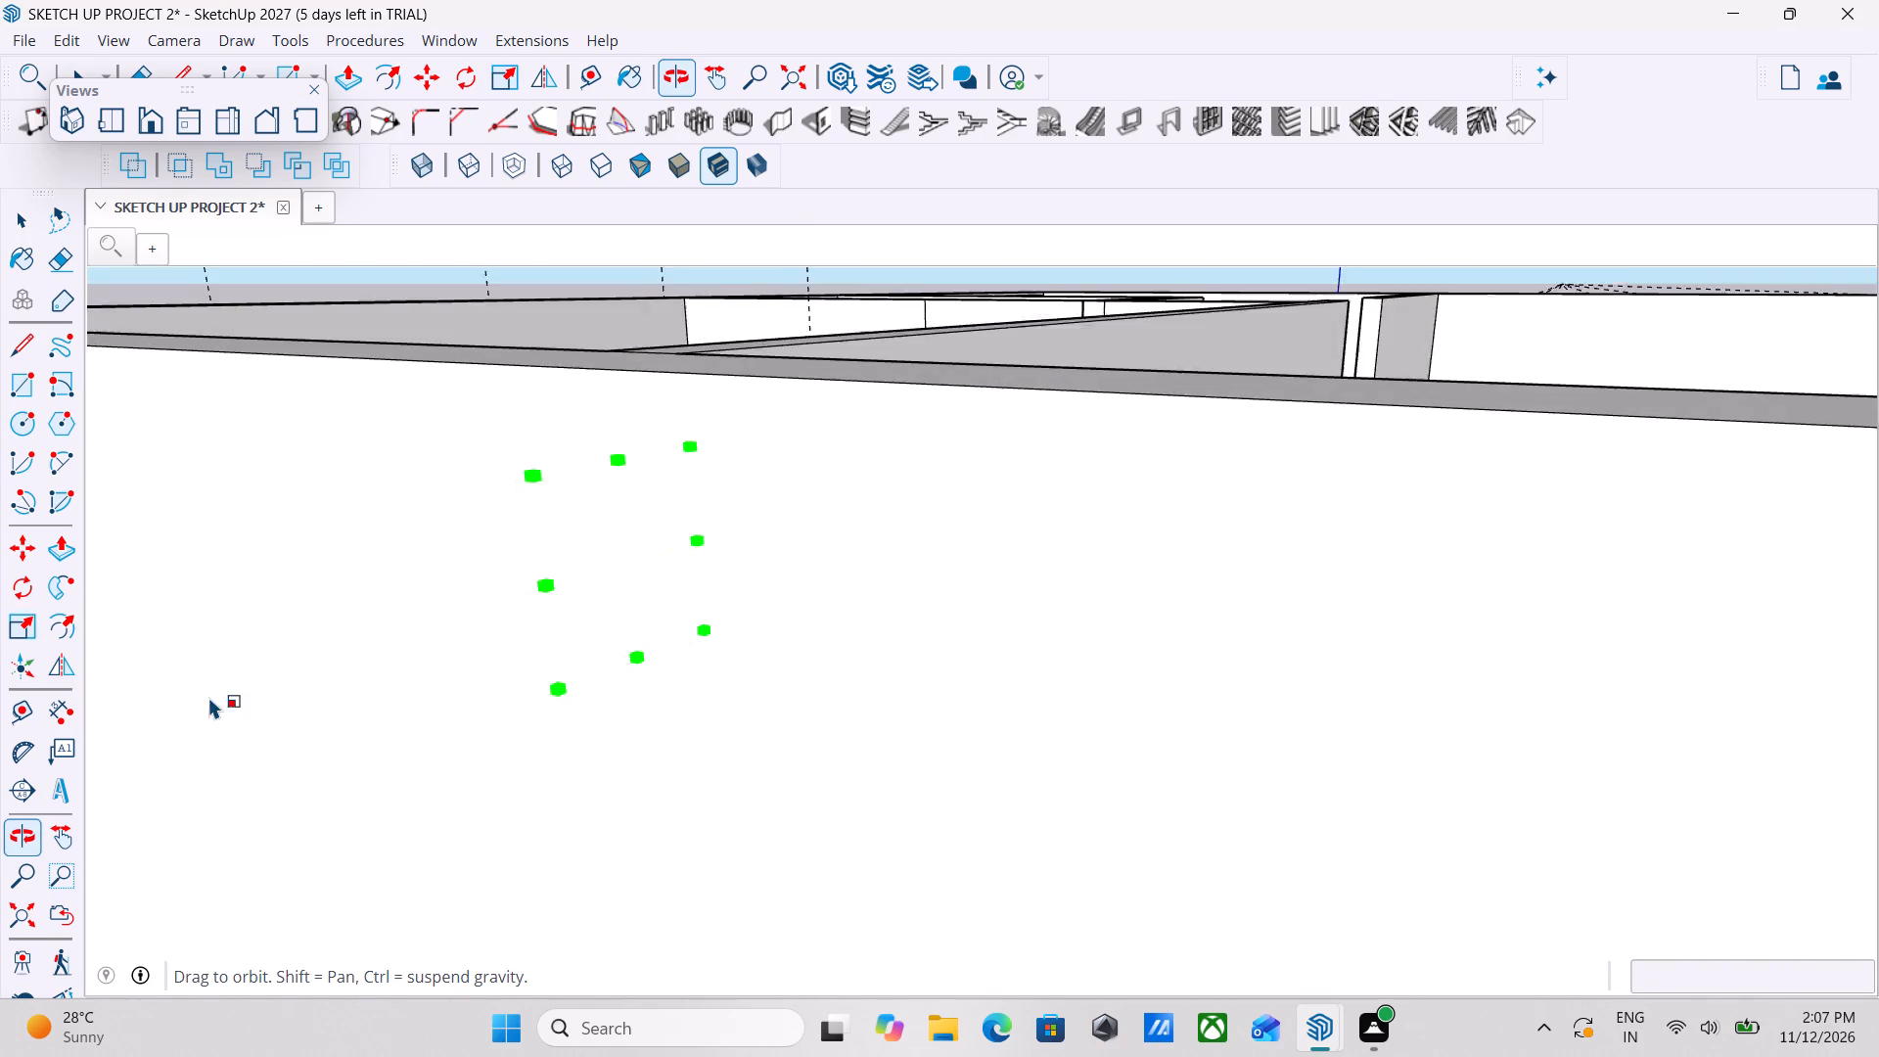
middle_drag(208, 697, 212, 698)
middle_drag(708, 561, 251, 751)
scroll(552, 557, down, 14)
middle_drag(968, 472, 921, 491)
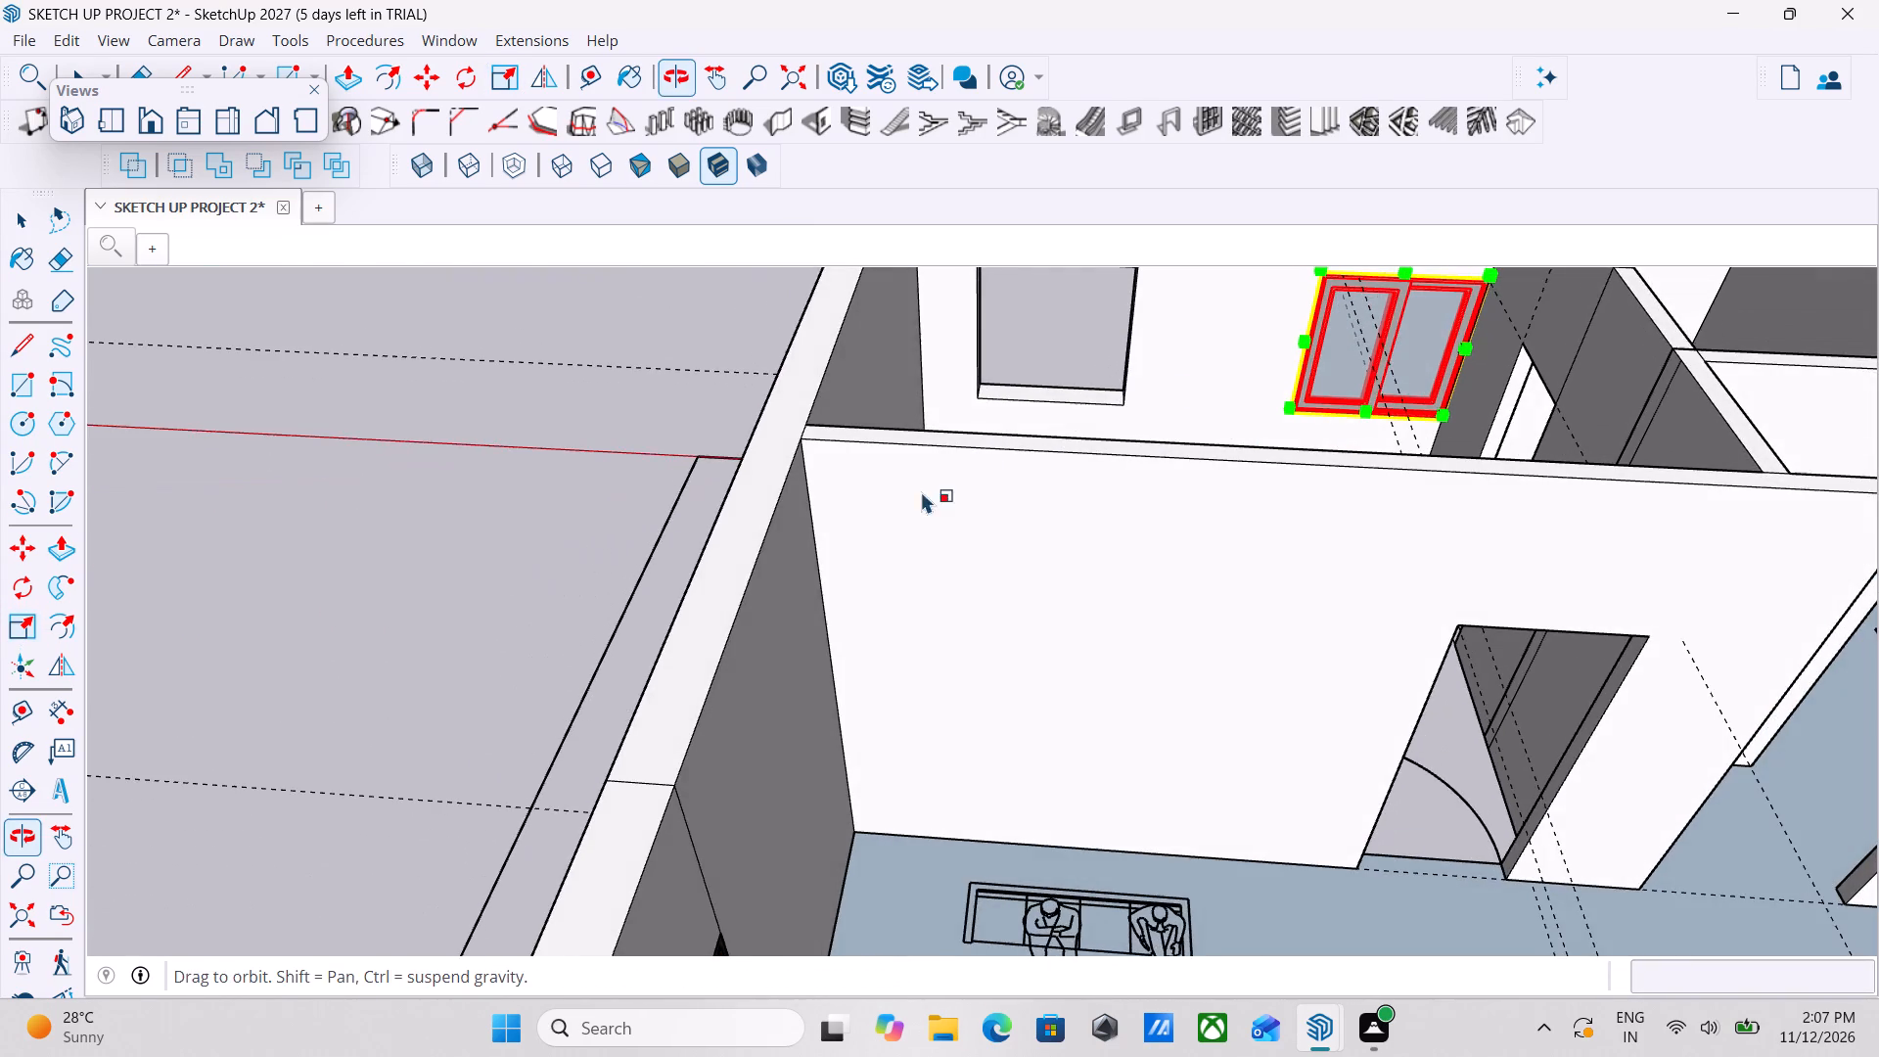
scroll(1256, 316, up, 2)
middle_drag(1307, 387, 1154, 412)
scroll(1180, 409, up, 1)
scroll(1213, 420, down, 5)
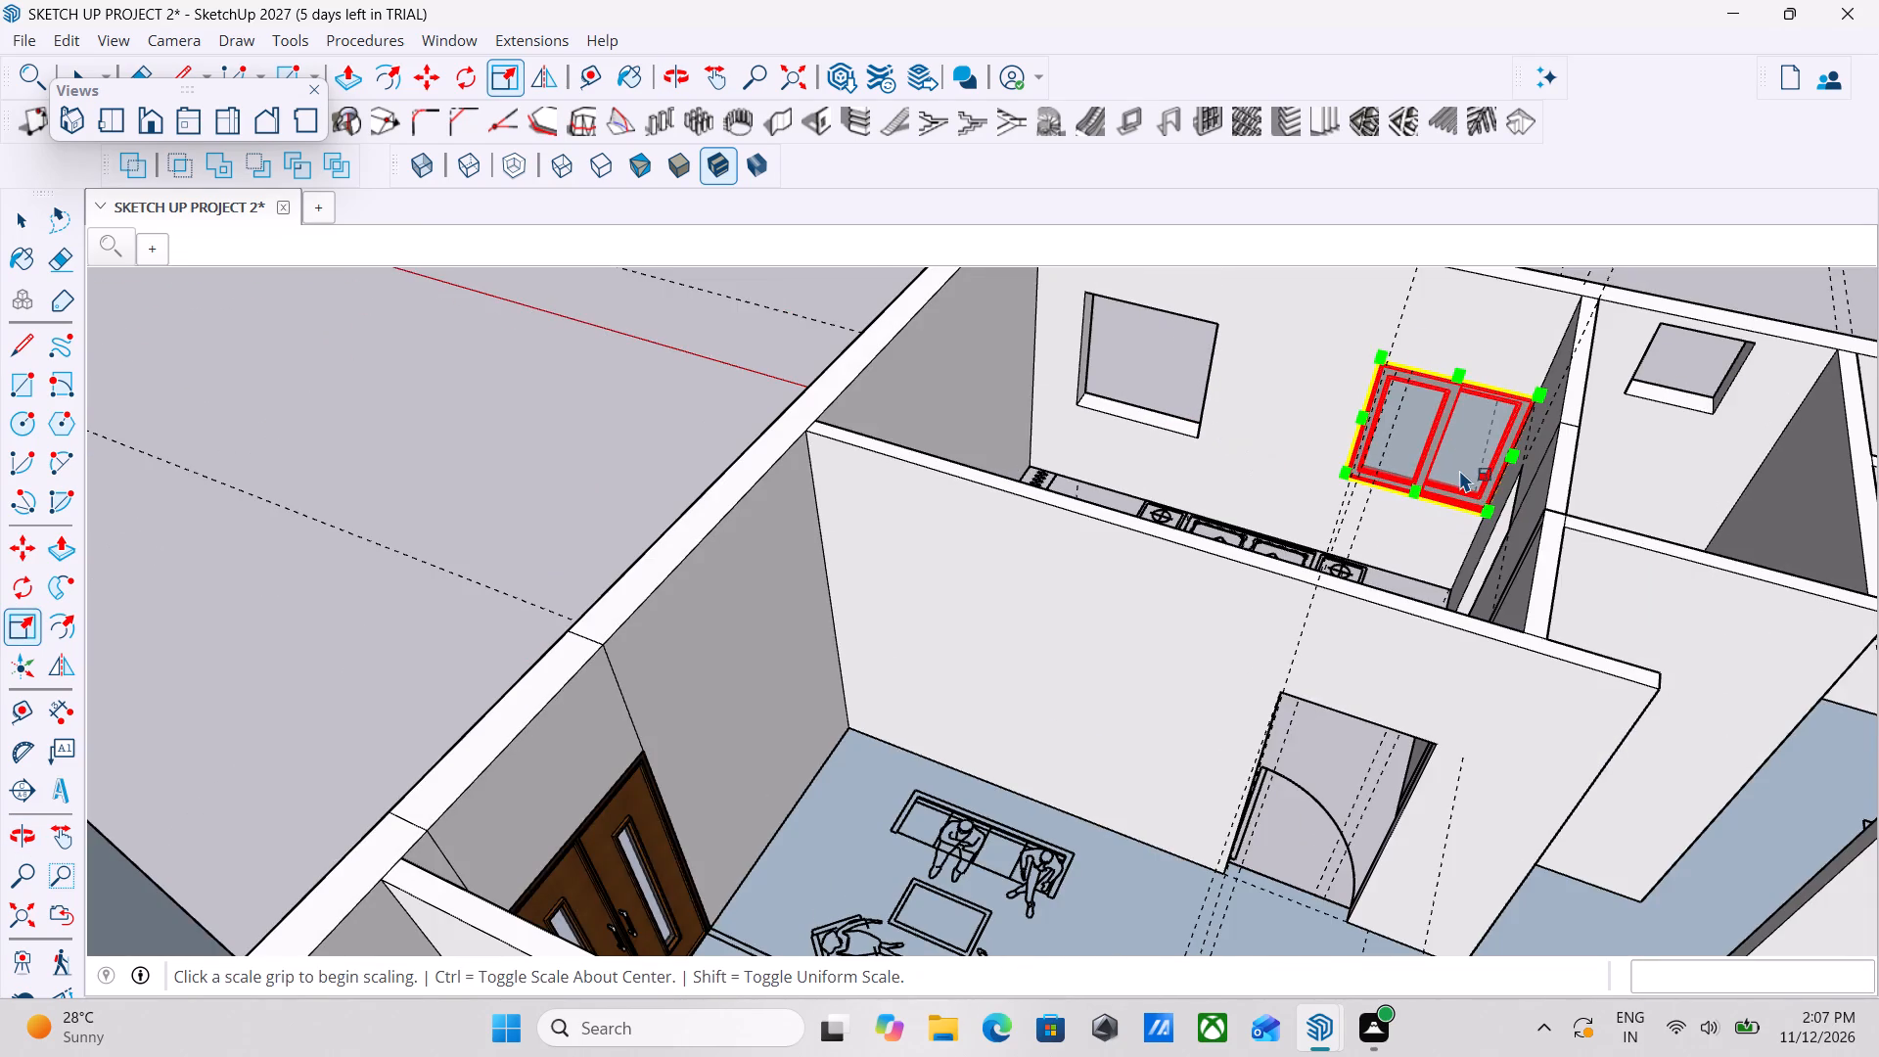
scroll(1459, 466, up, 7)
key(Escape)
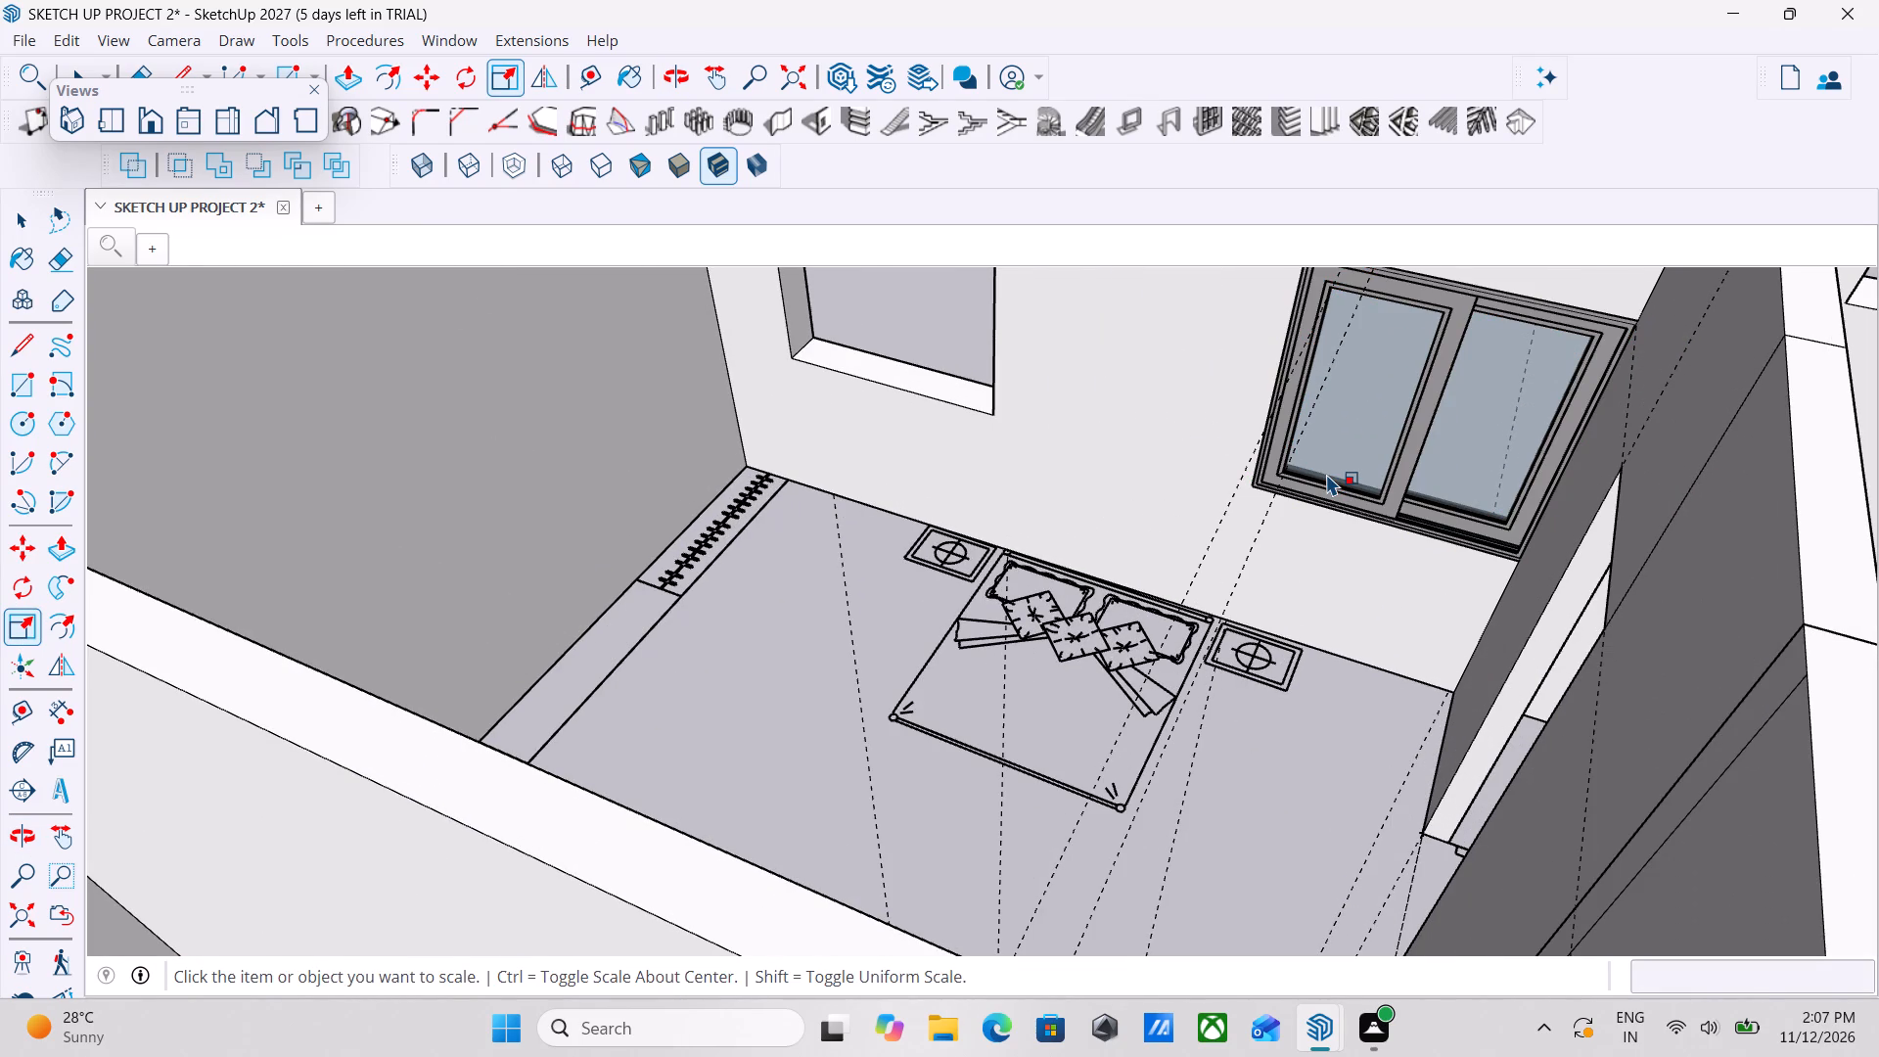
Copy the fitted bedroom window about 8' 5 3/4" along the same wall, aligning its lower corner with the empty second opening's lower corner.
click(1326, 474)
click(1306, 483)
scroll(1306, 483, up, 6)
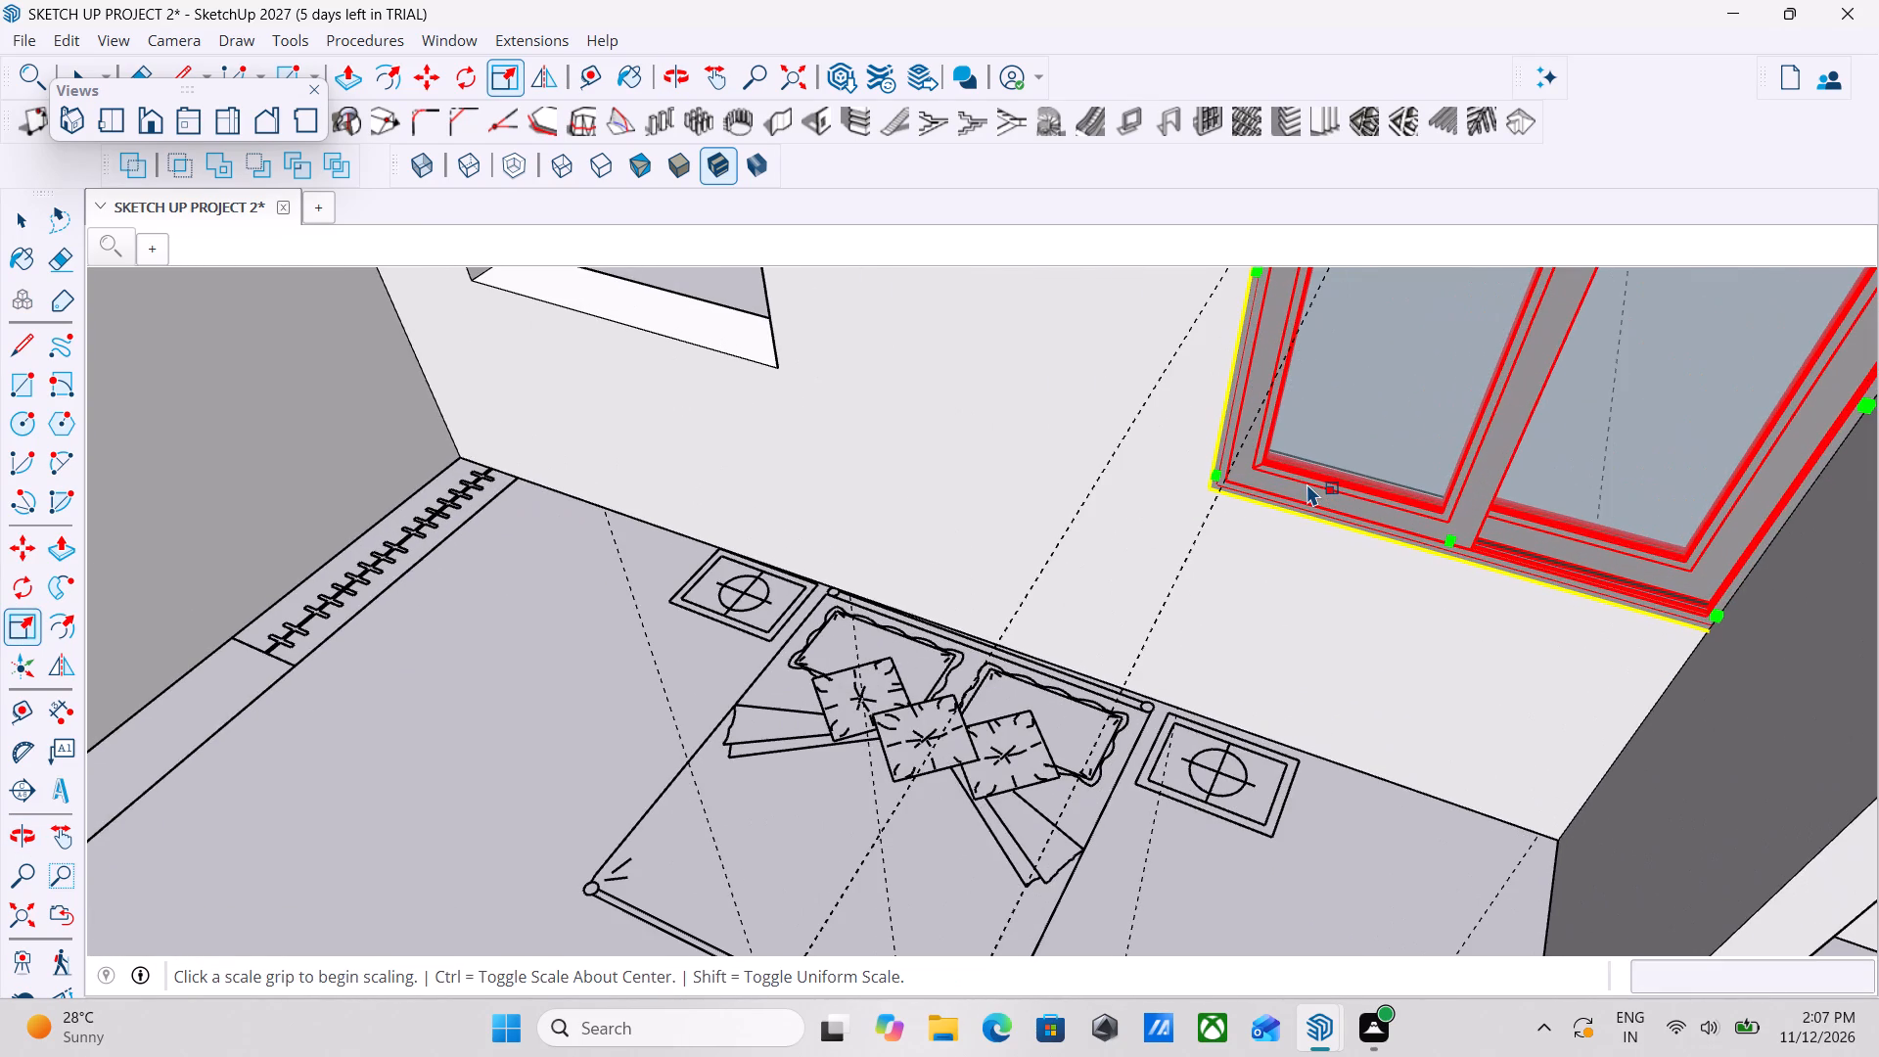
key(m)
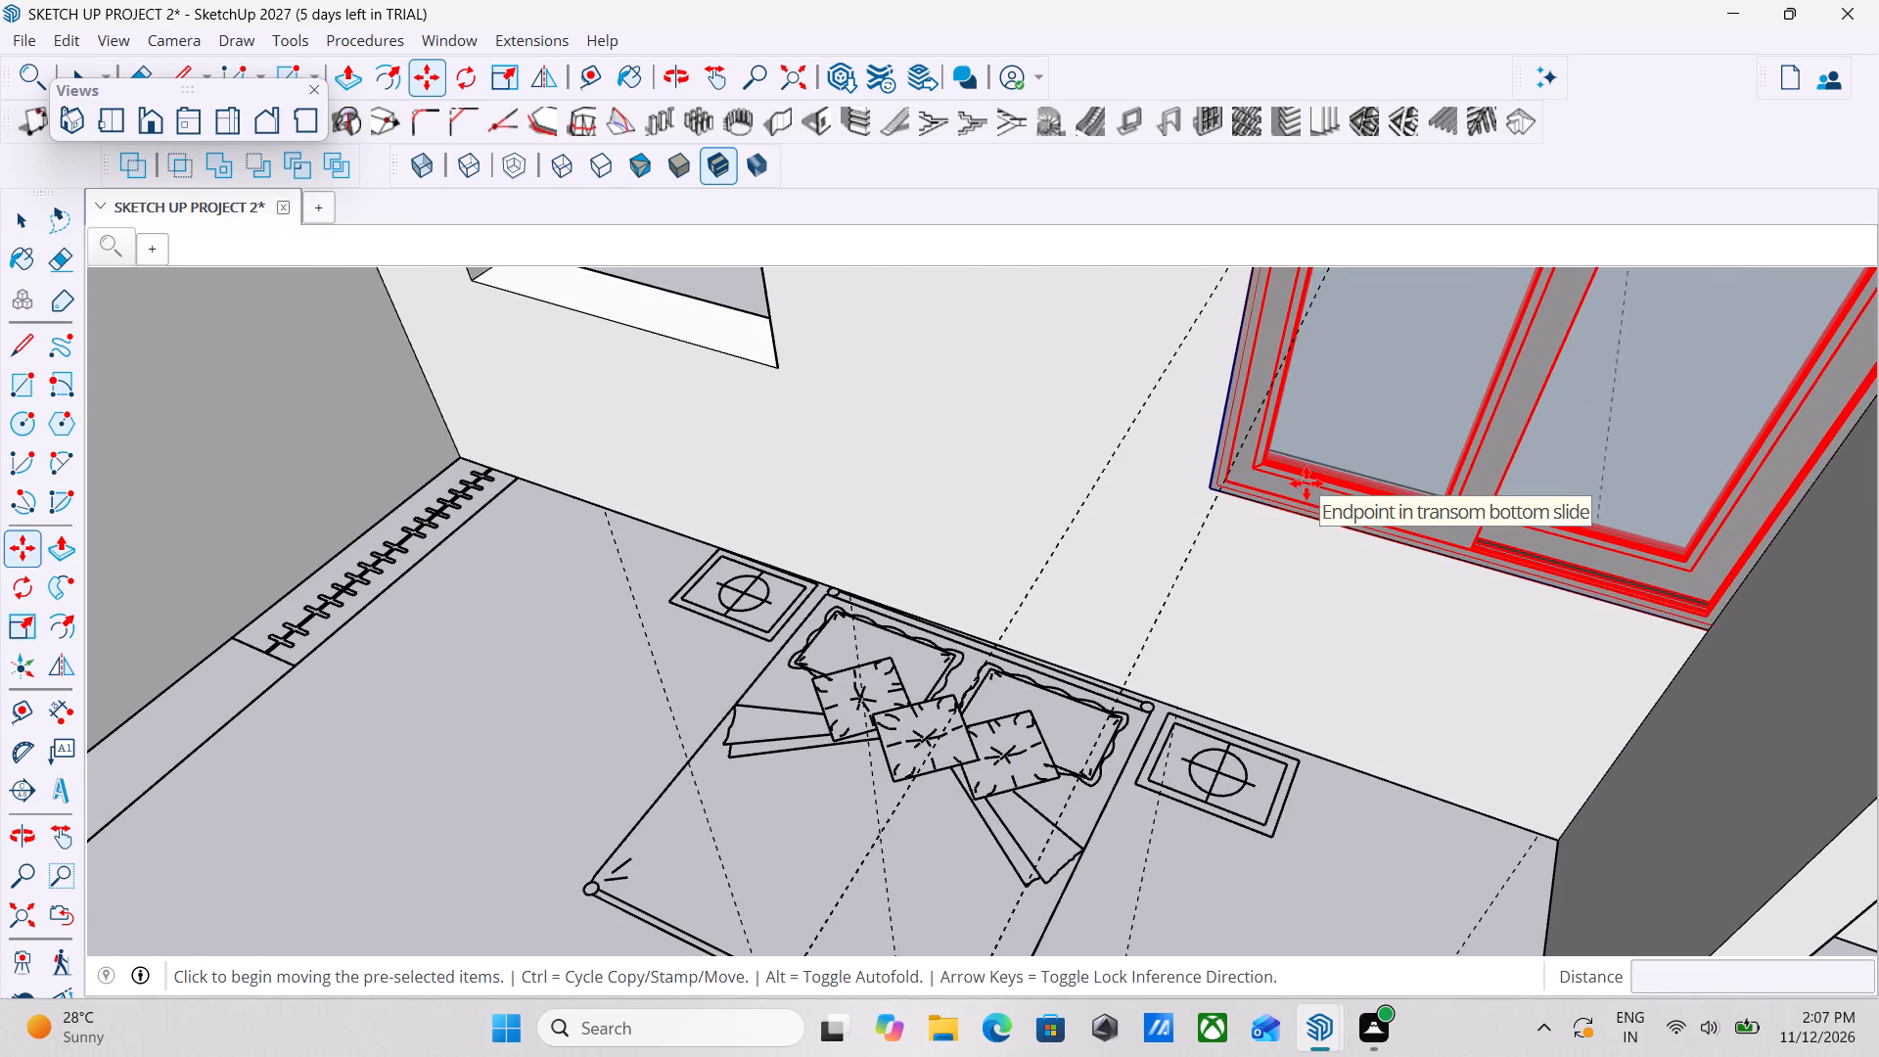
scroll(1230, 454, up, 8)
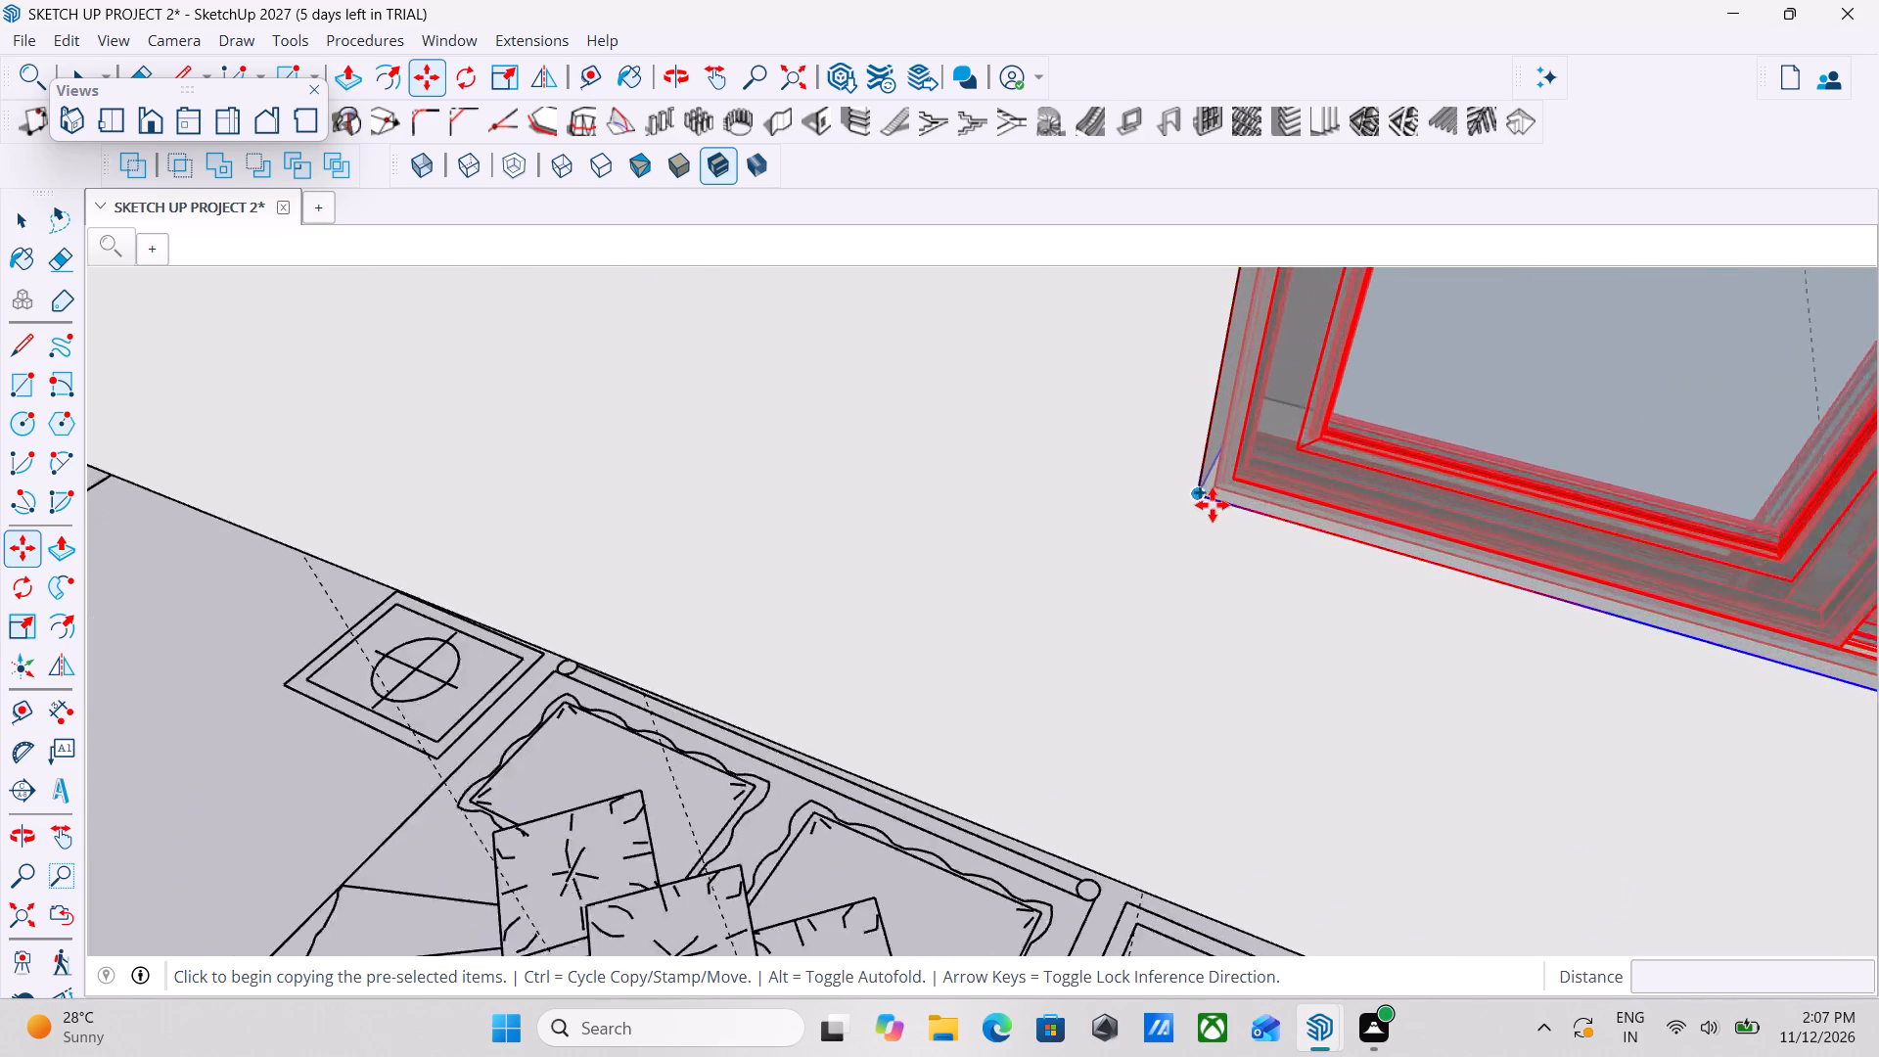
scroll(1213, 505, up, 16)
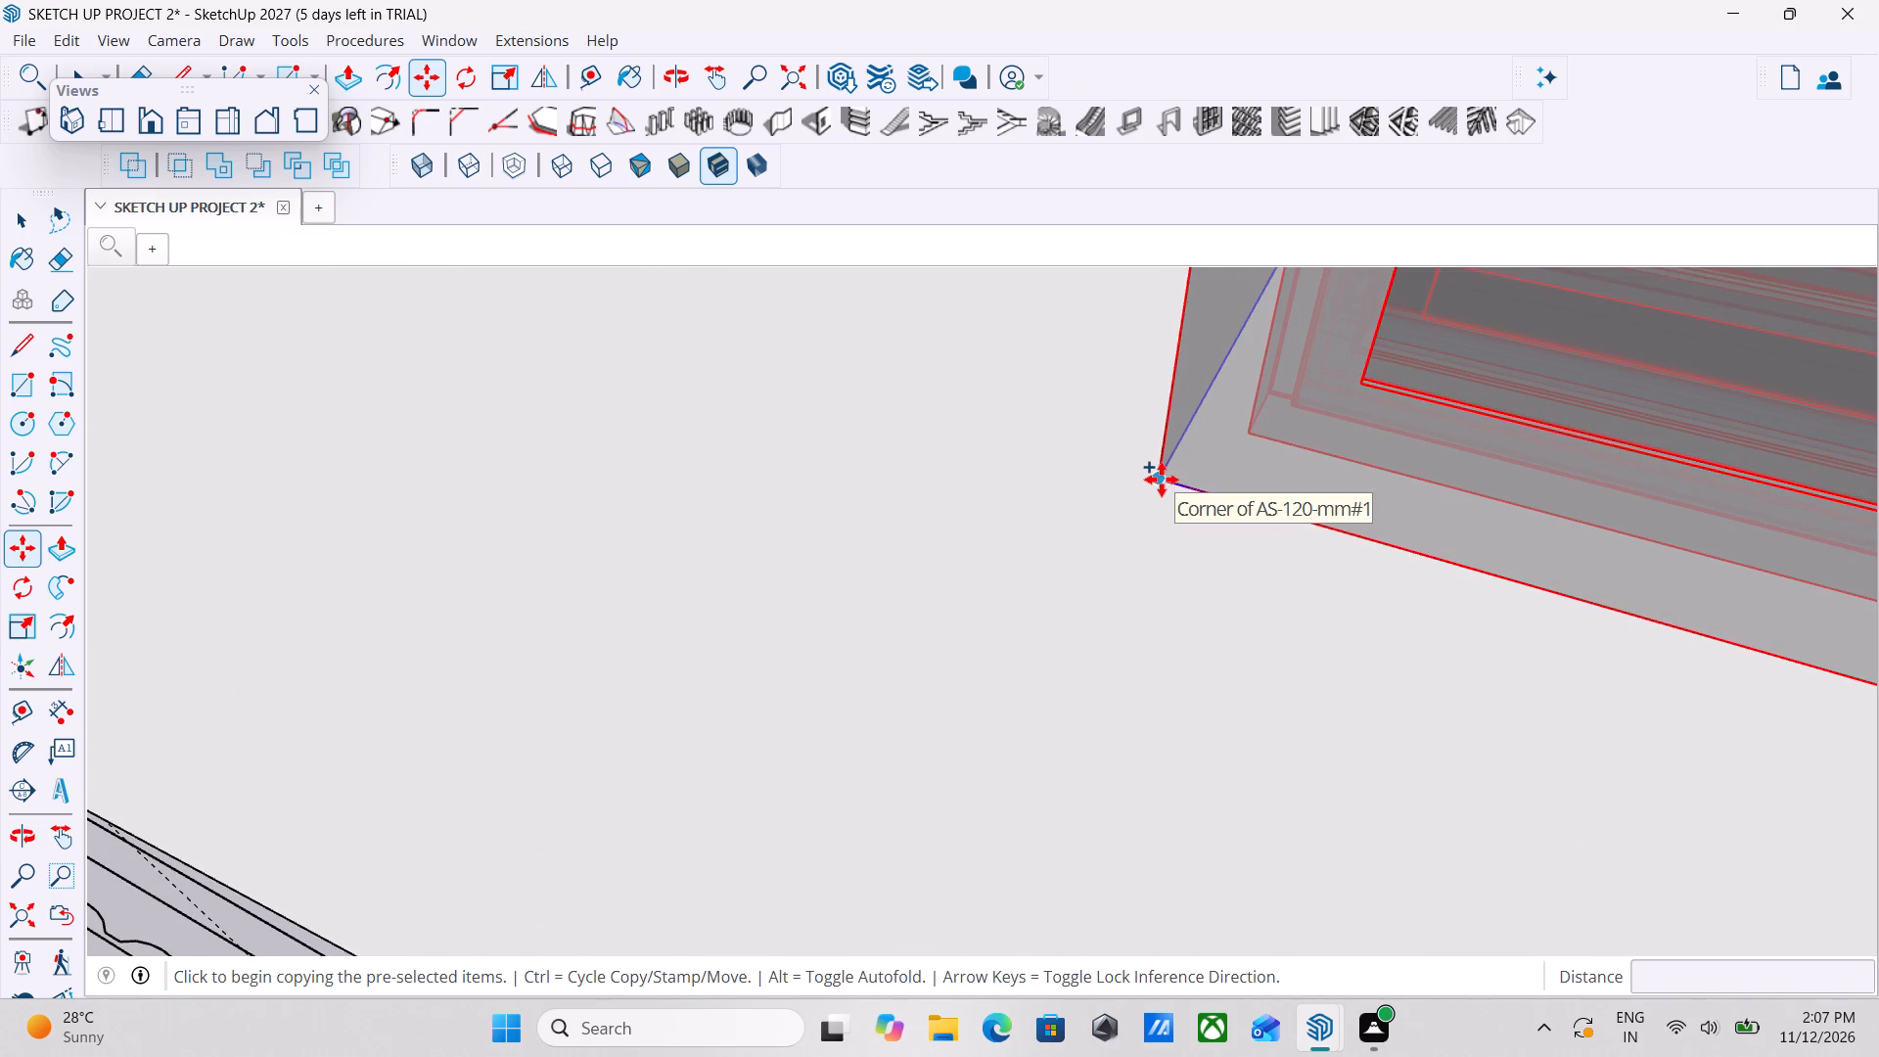
click(1162, 480)
scroll(957, 492, down, 6)
scroll(729, 504, down, 6)
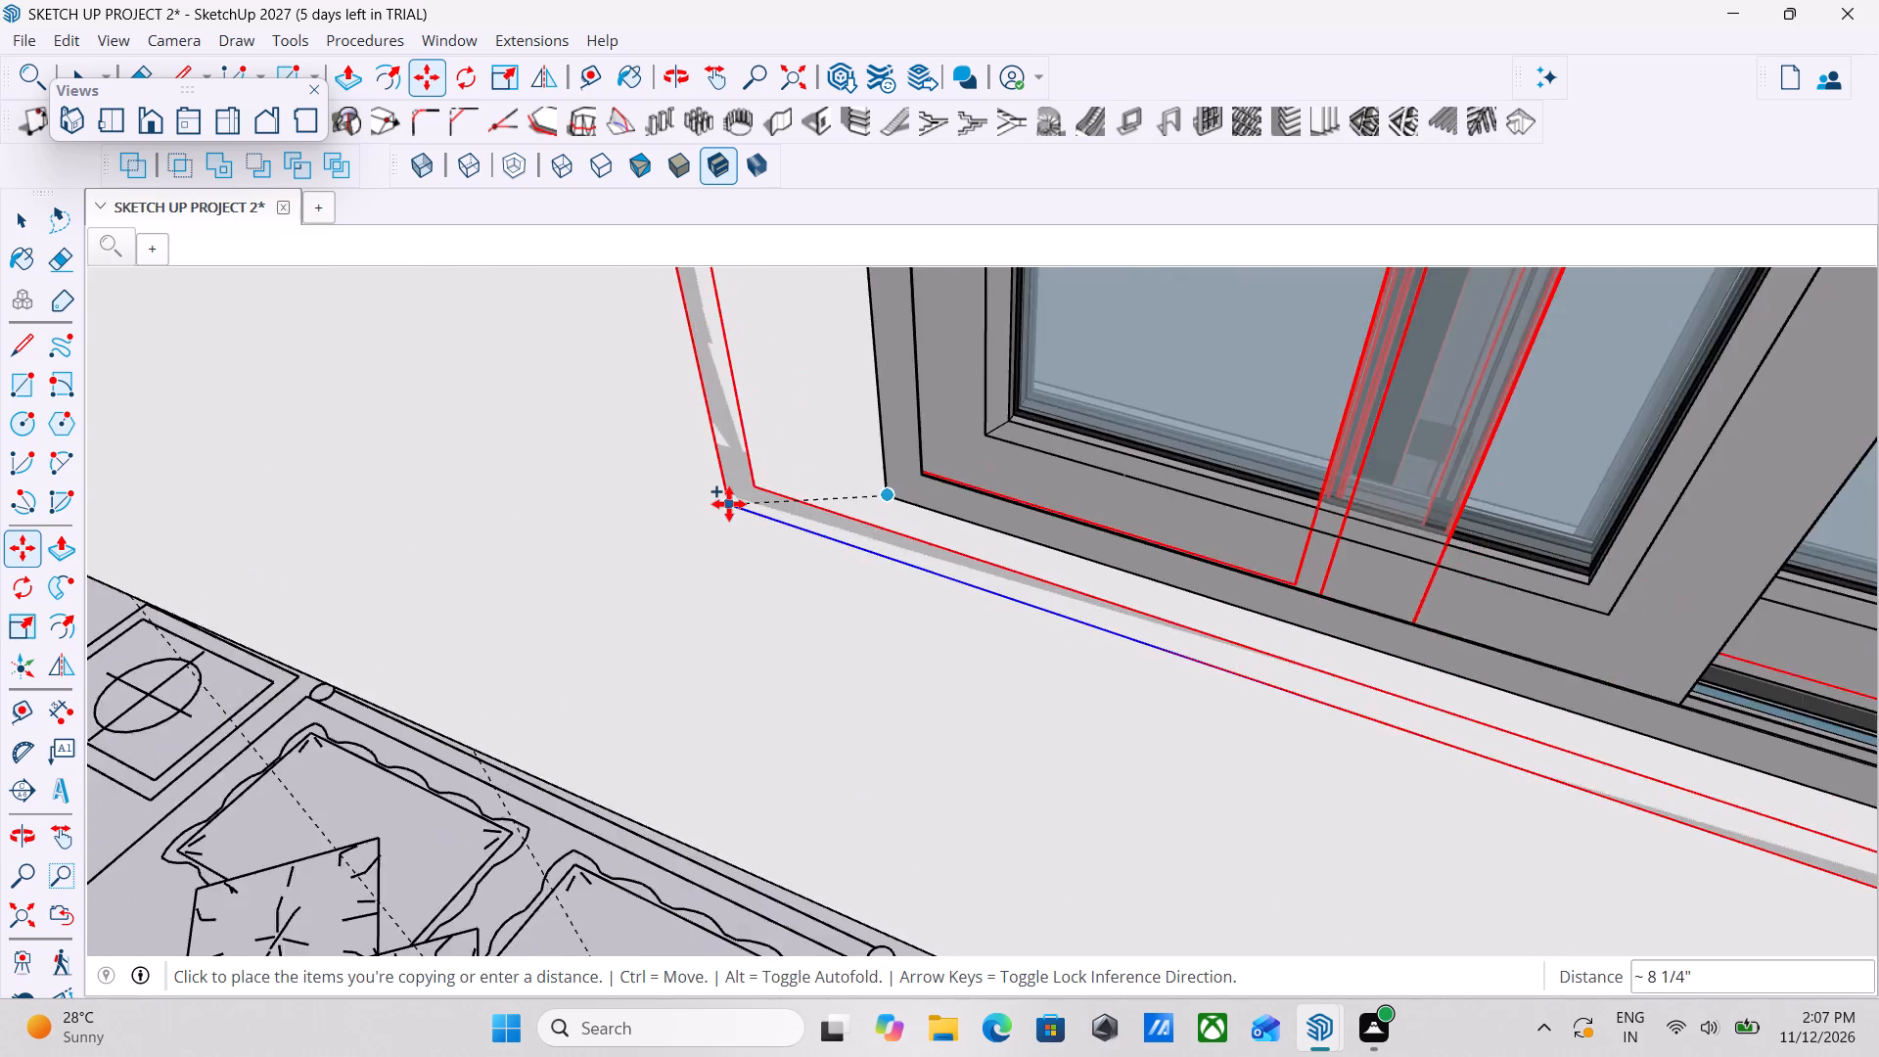
scroll(729, 504, down, 12)
middle_drag(740, 507, 932, 518)
scroll(932, 518, up, 1)
scroll(932, 518, down, 15)
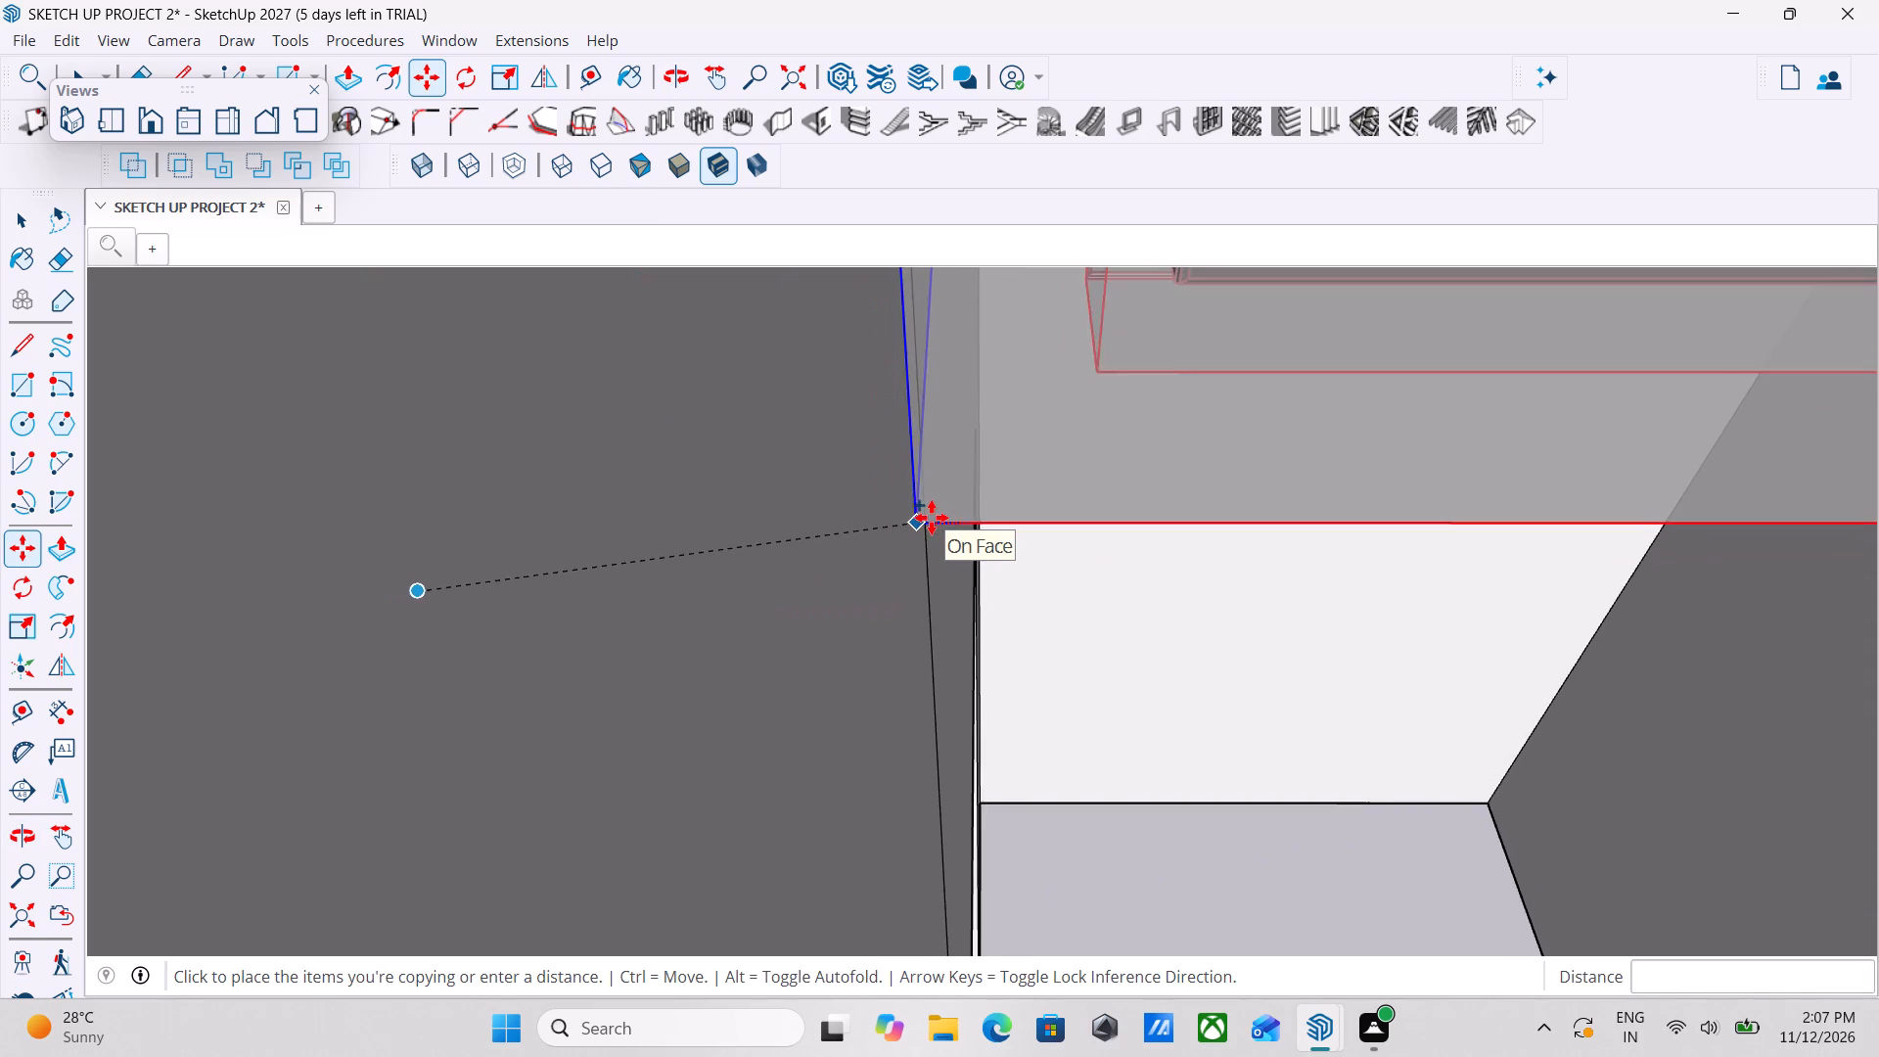
scroll(932, 518, down, 20)
scroll(932, 518, down, 8)
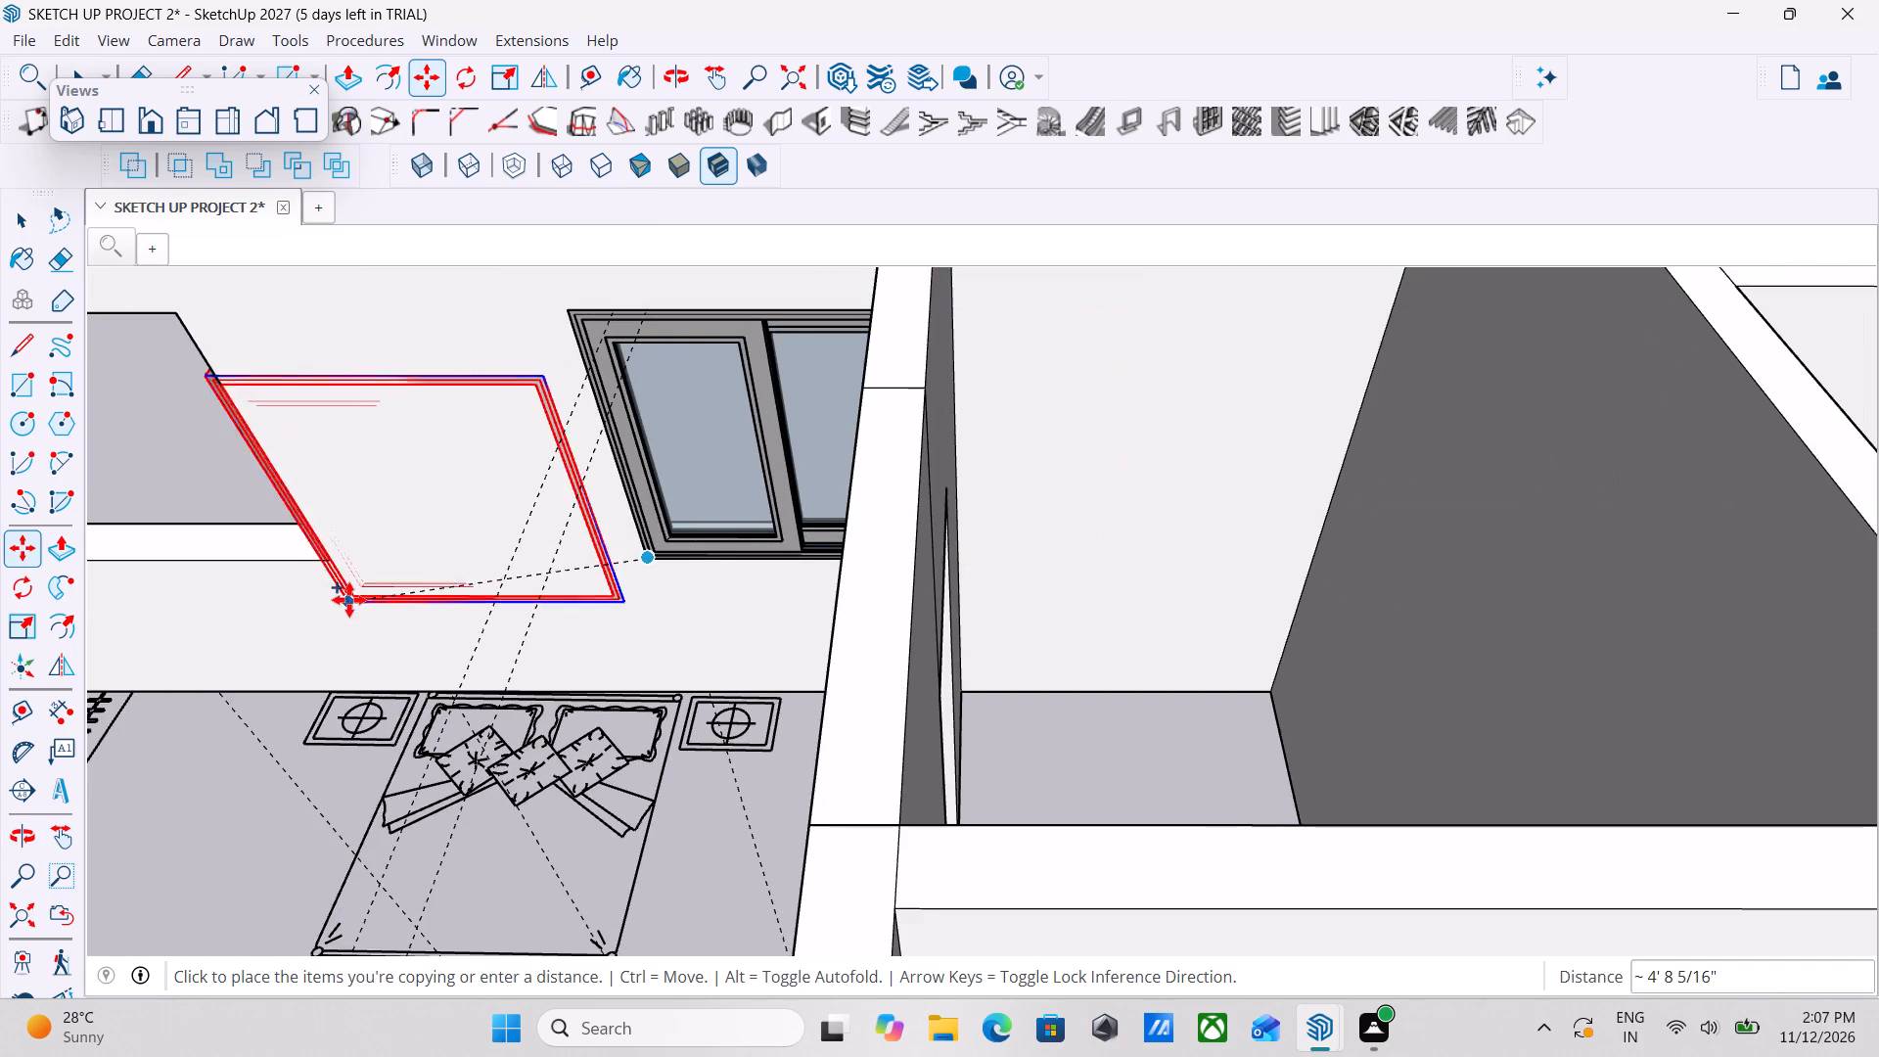
middle_drag(361, 600, 536, 571)
scroll(510, 571, down, 5)
scroll(266, 569, down, 4)
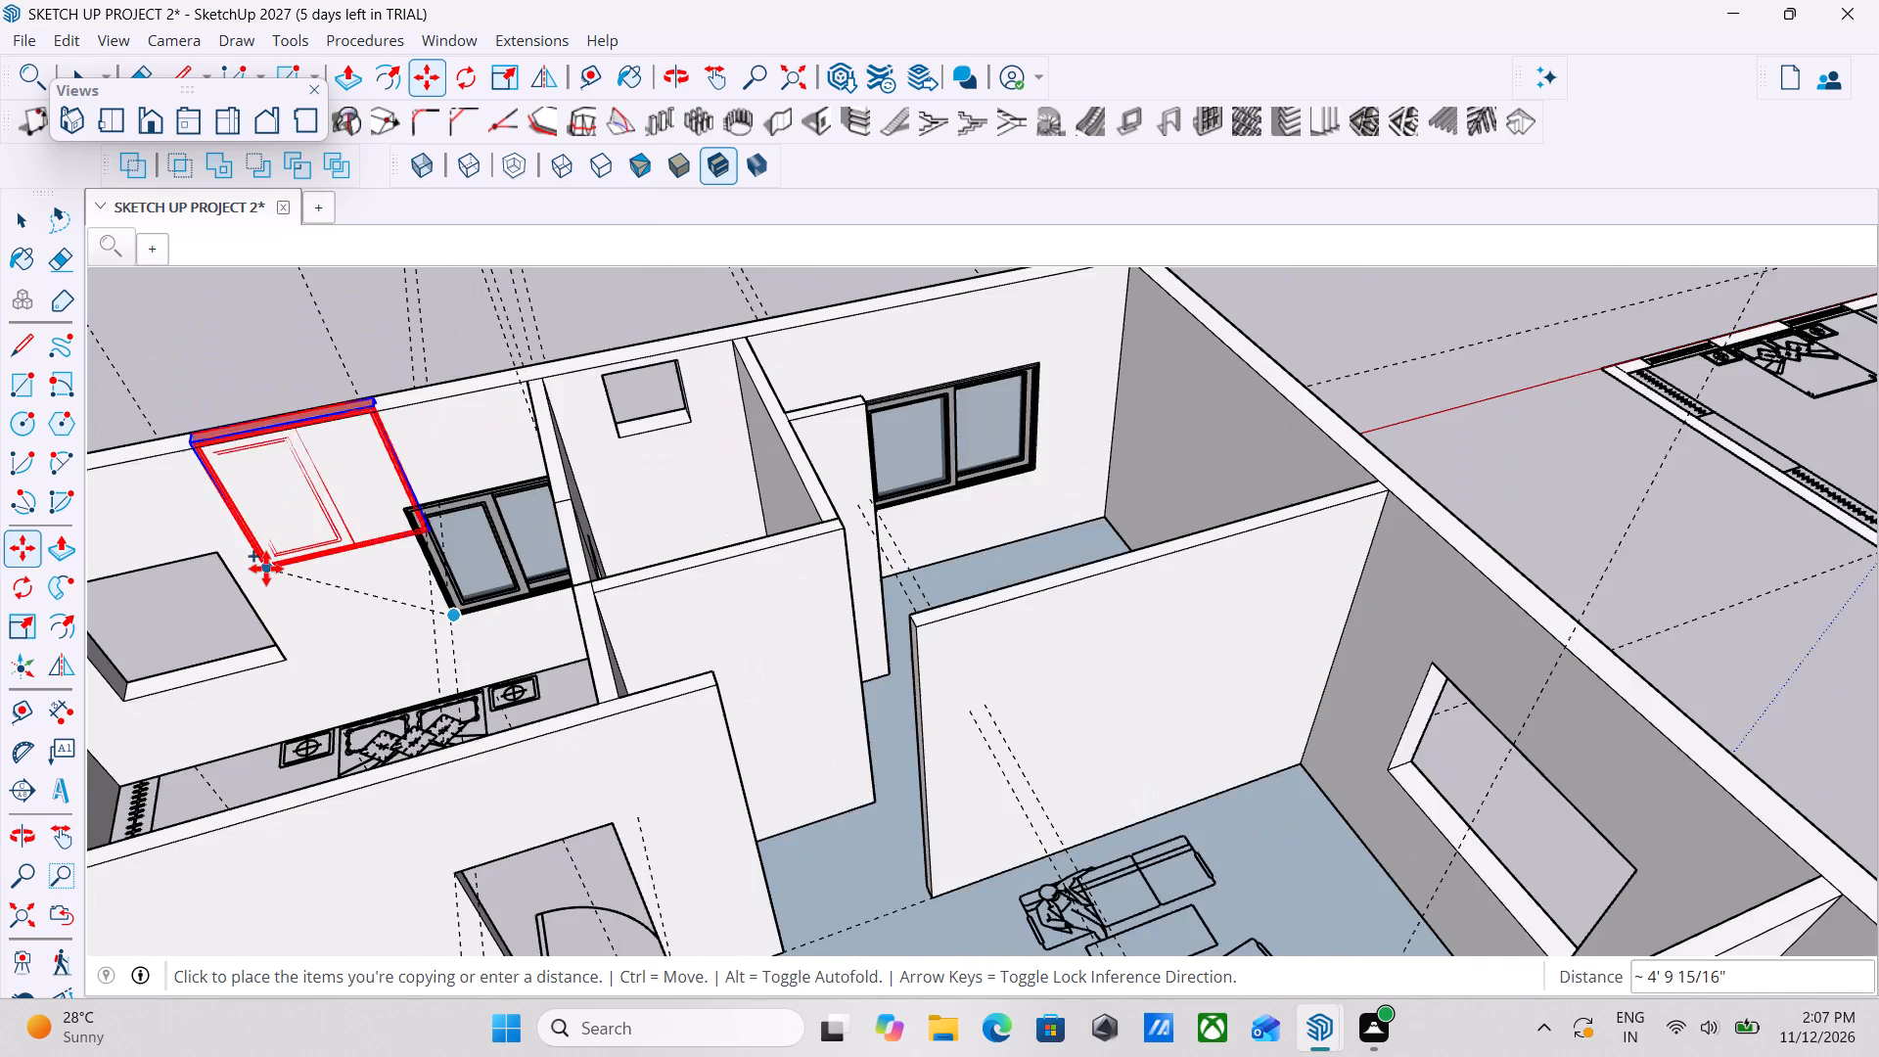
scroll(266, 569, down, 4)
shift+middle_drag(255, 697, 639, 666)
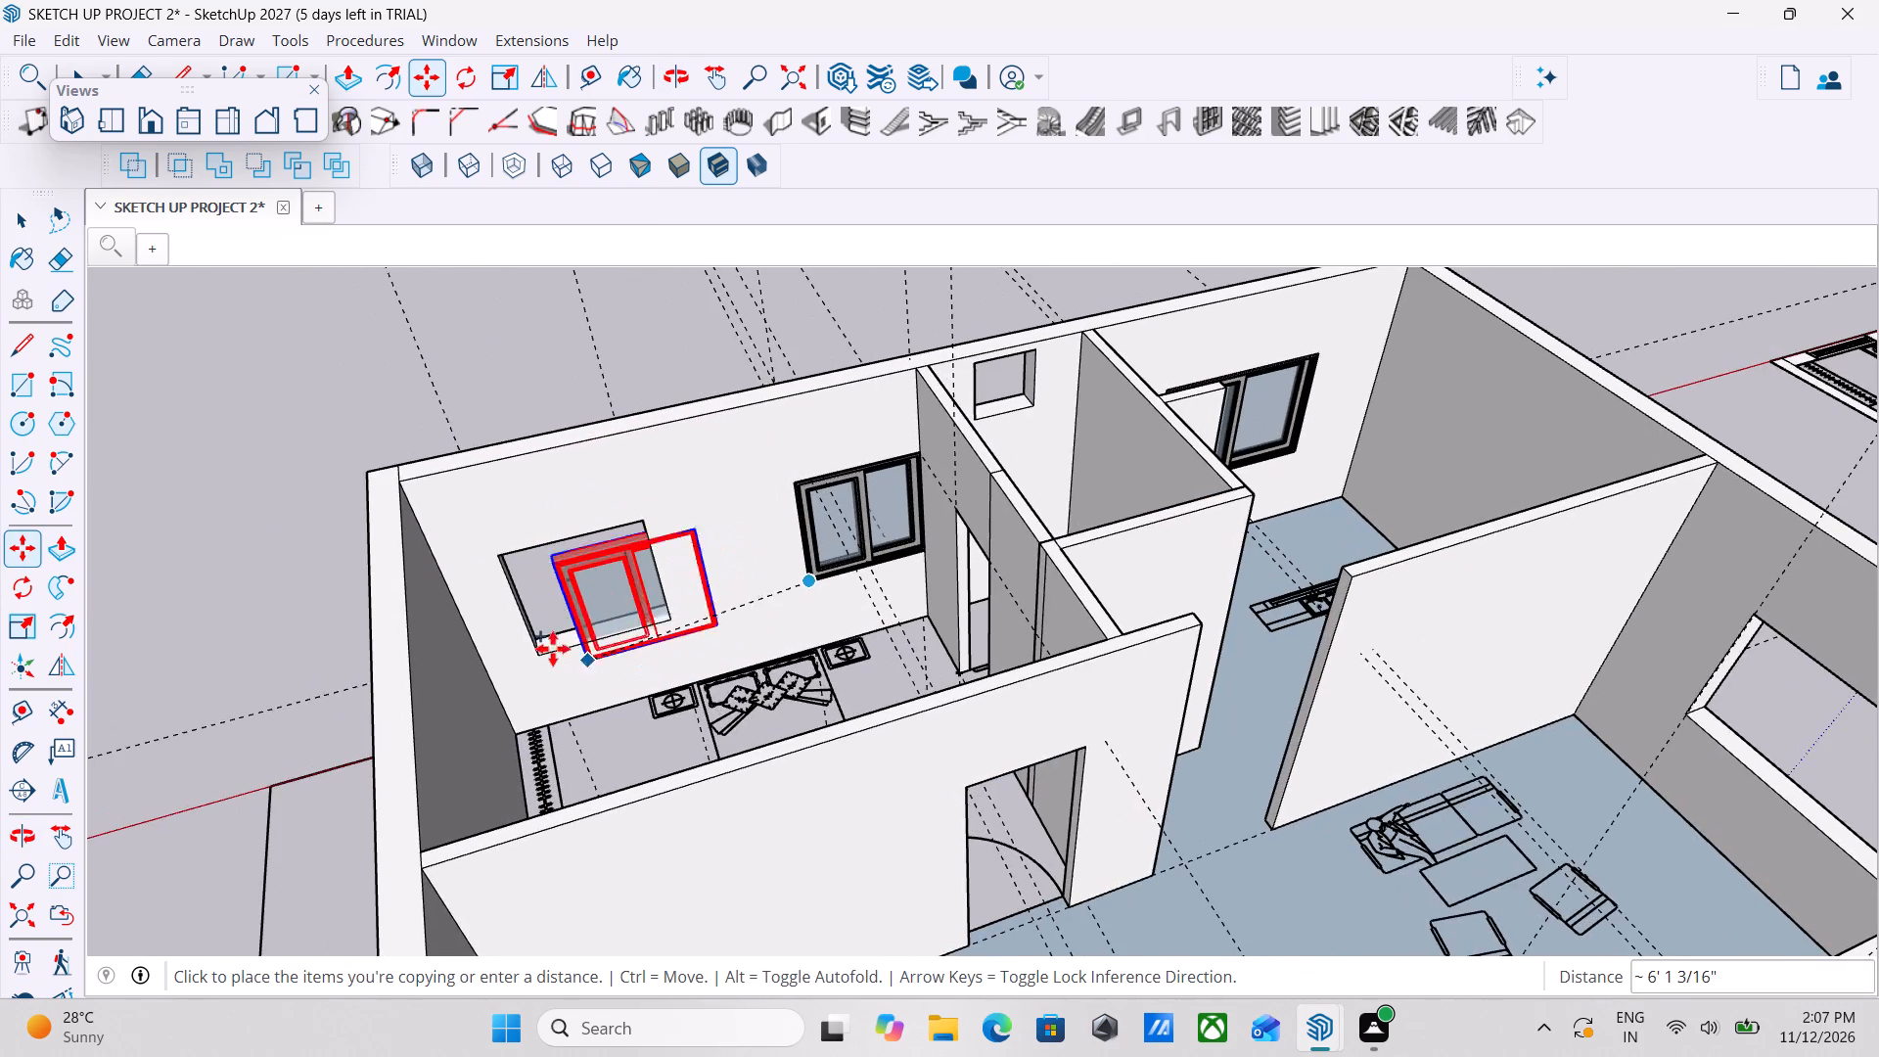
scroll(553, 648, up, 16)
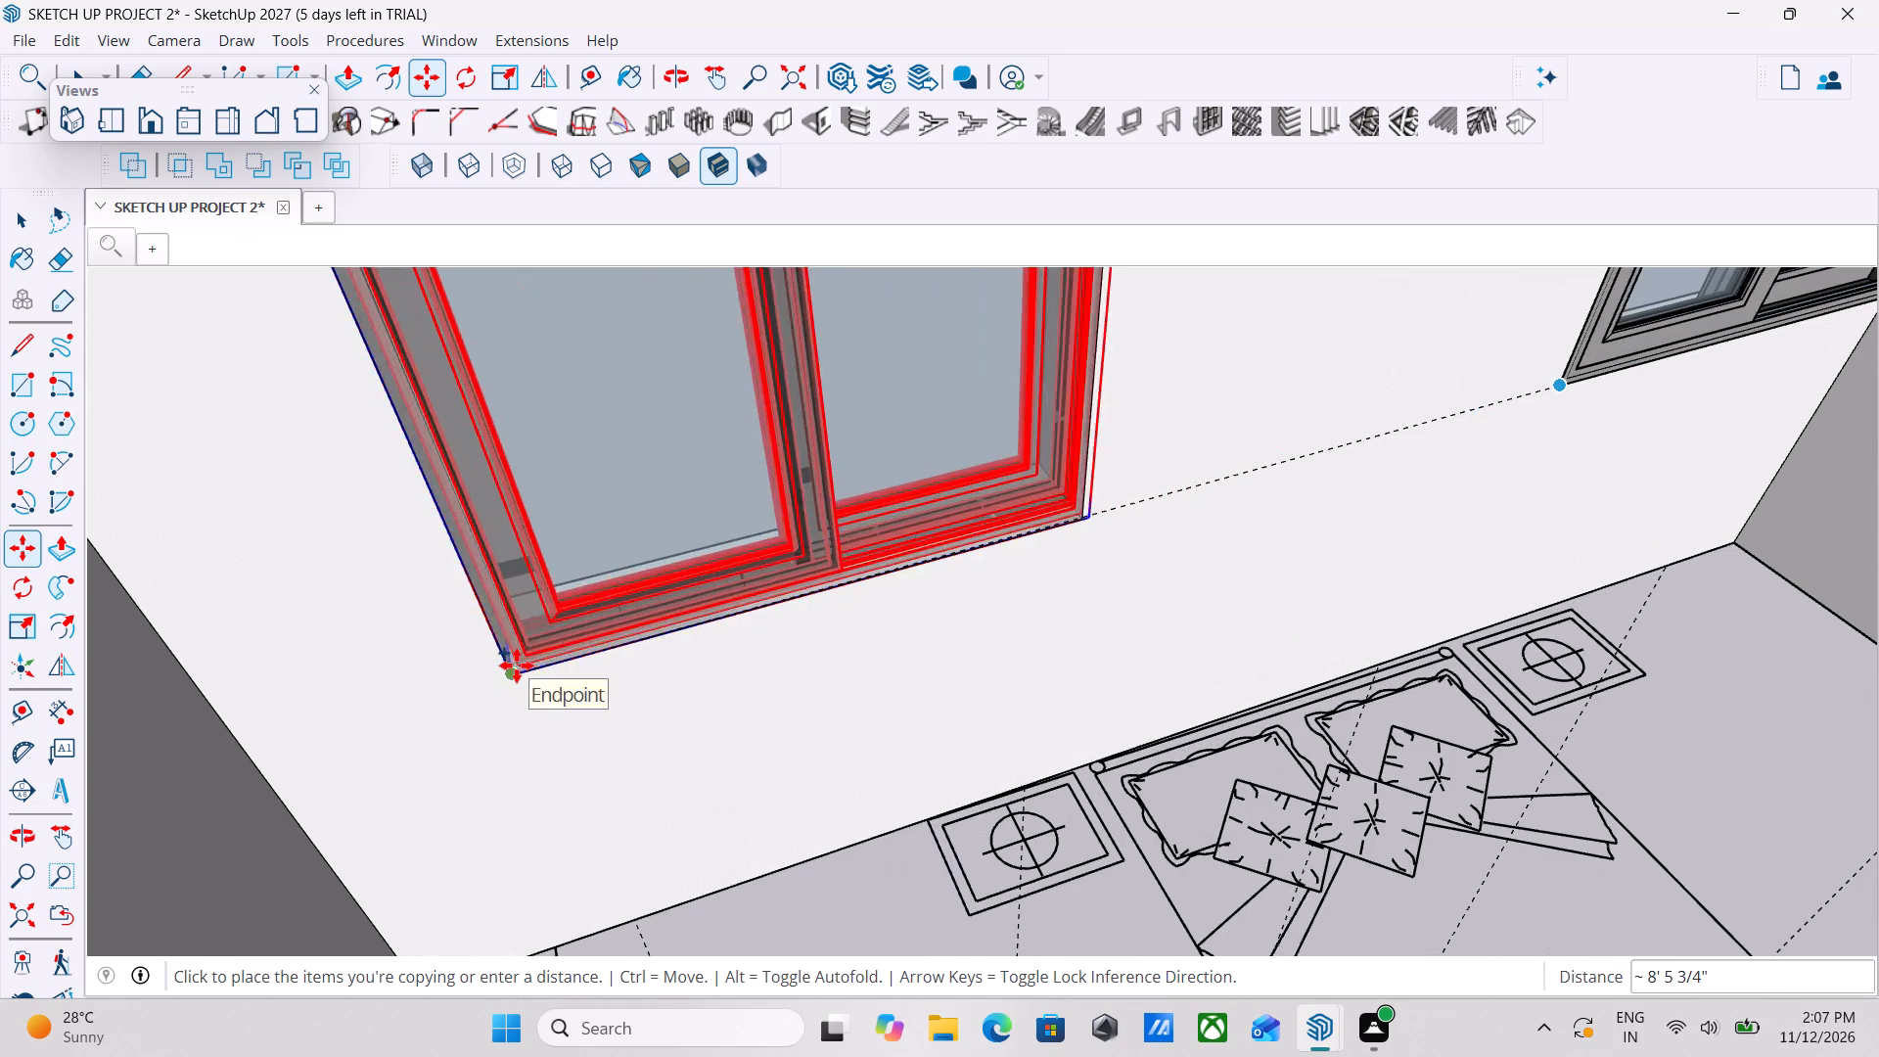
click(511, 670)
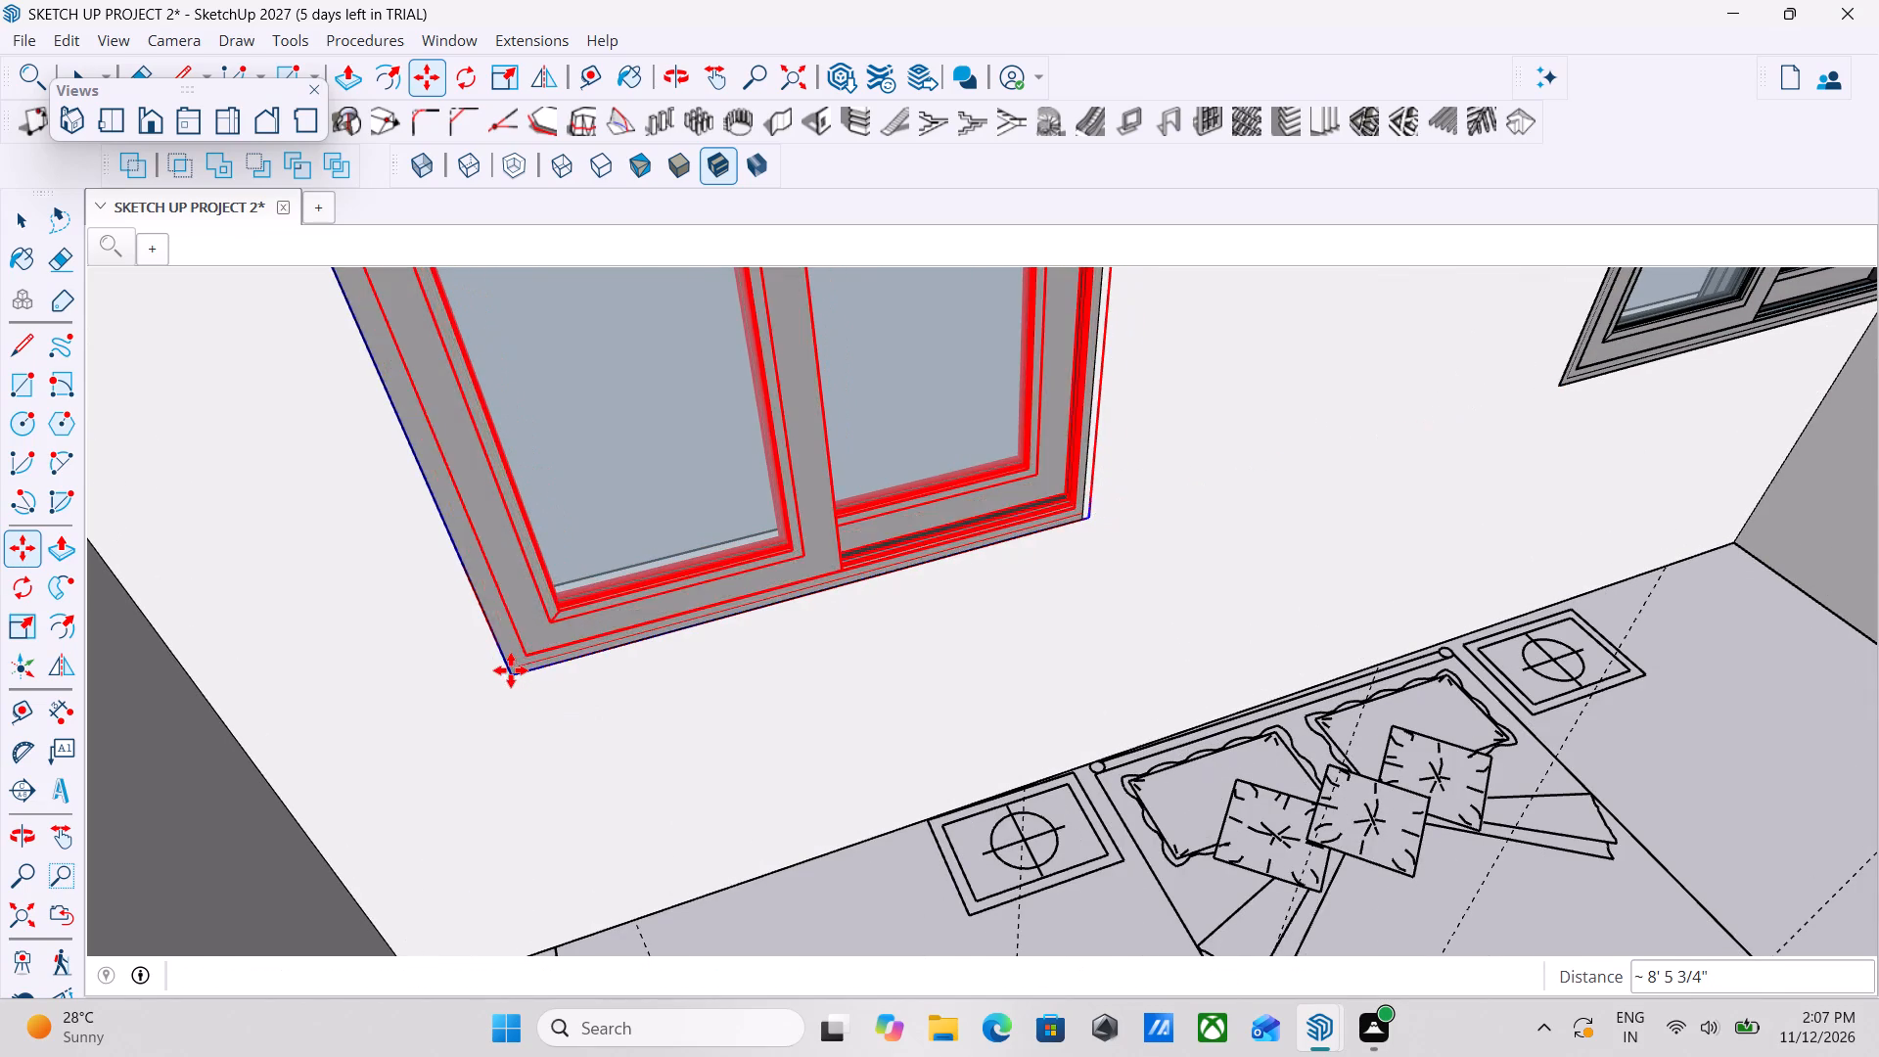
scroll(706, 642, down, 8)
middle_drag(722, 640, 511, 674)
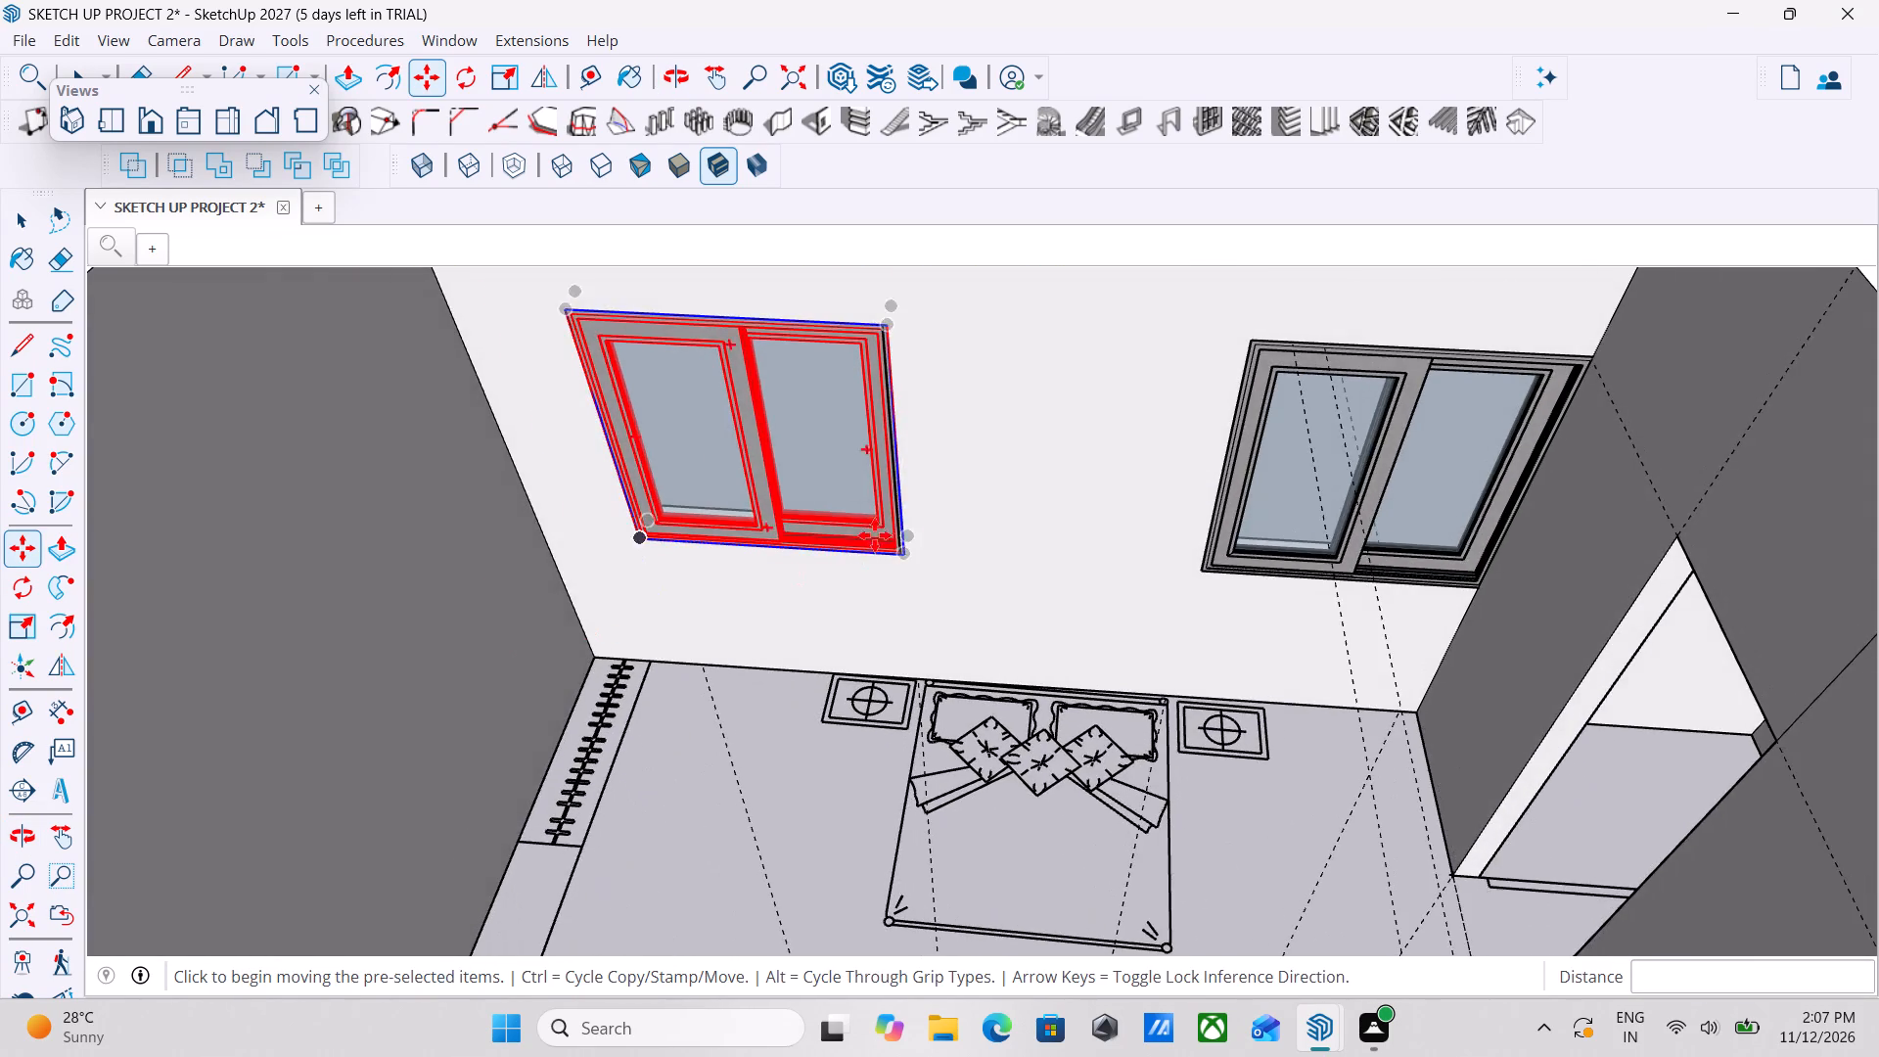
Examine the copied bedroom window's fit in the second opening from outside the wall, comparing it with the neighbouring windows.
scroll(877, 533, up, 4)
key(space)
middle_drag(1012, 525, 1194, 474)
scroll(767, 537, down, 4)
middle_drag(788, 541, 1166, 562)
scroll(851, 553, down, 1)
middle_drag(852, 553, 1335, 541)
middle_drag(912, 530, 1104, 383)
scroll(932, 572, down, 1)
middle_drag(932, 576, 908, 633)
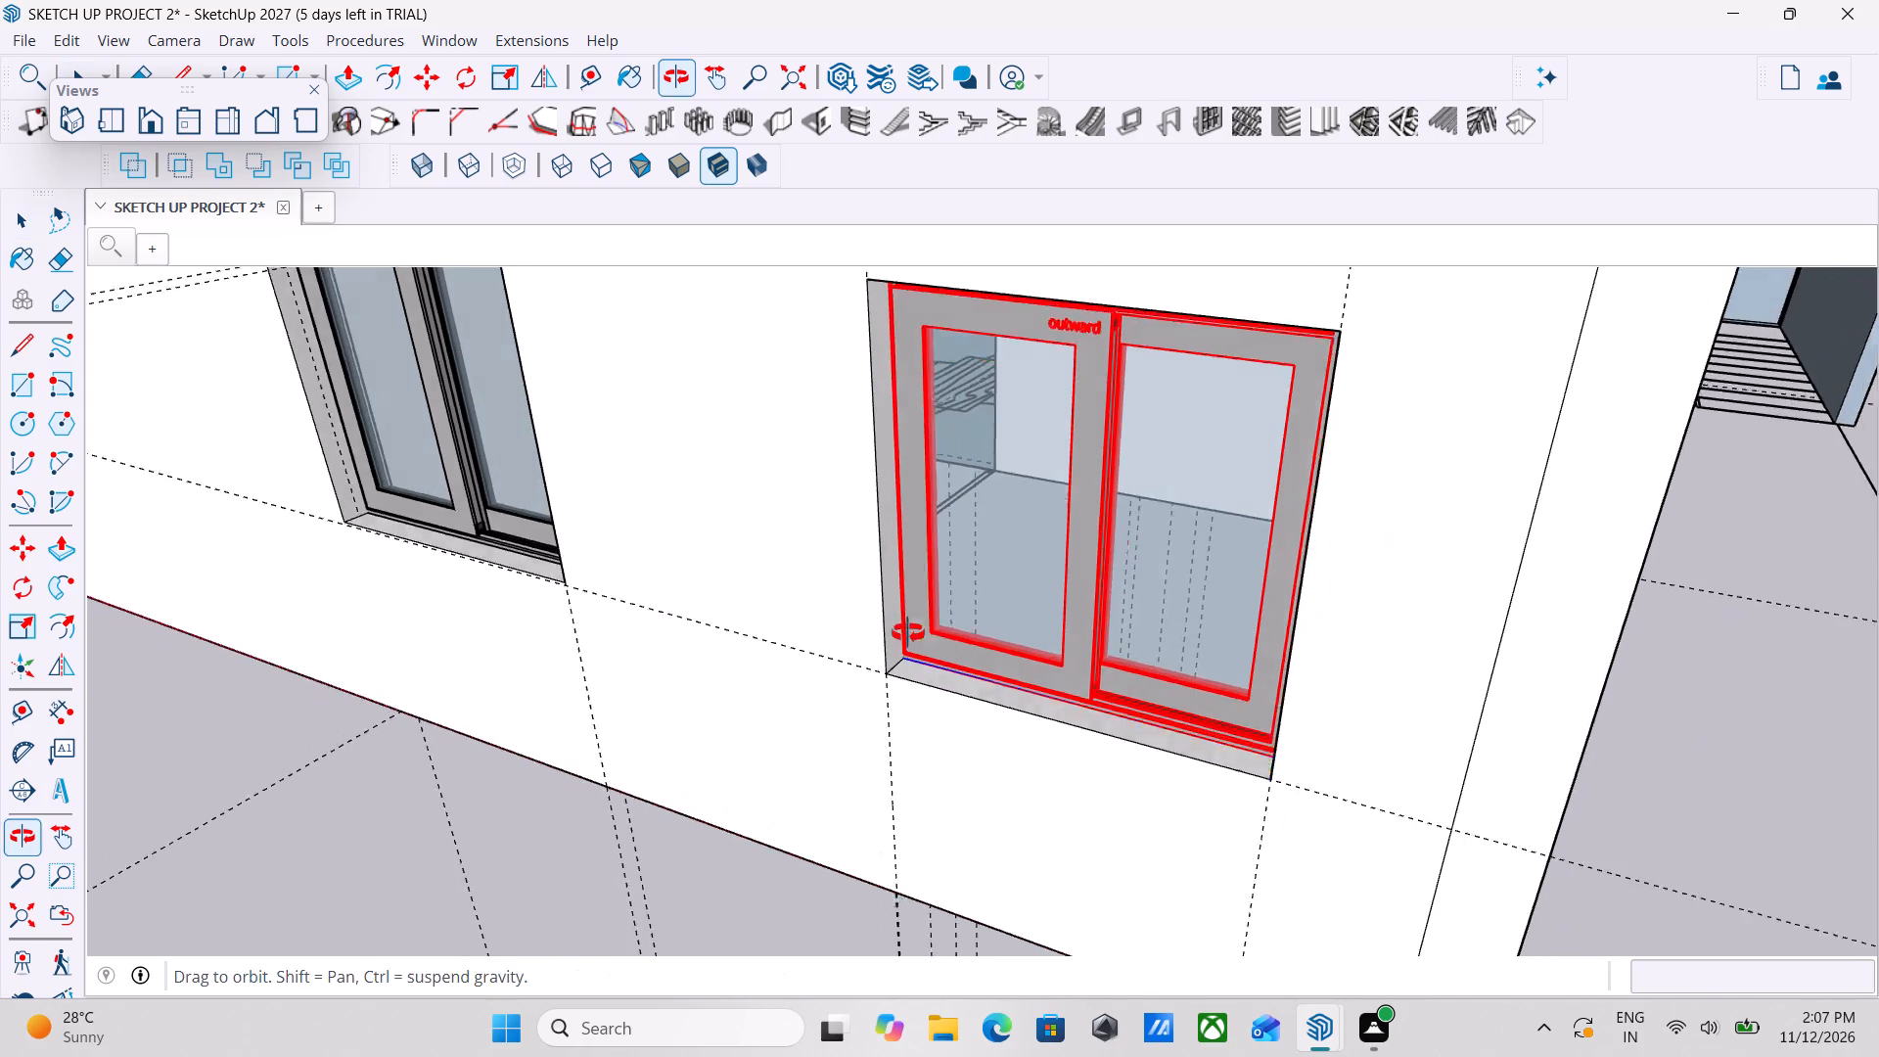
middle_drag(908, 633, 906, 637)
scroll(951, 583, down, 3)
key(Escape)
key(space)
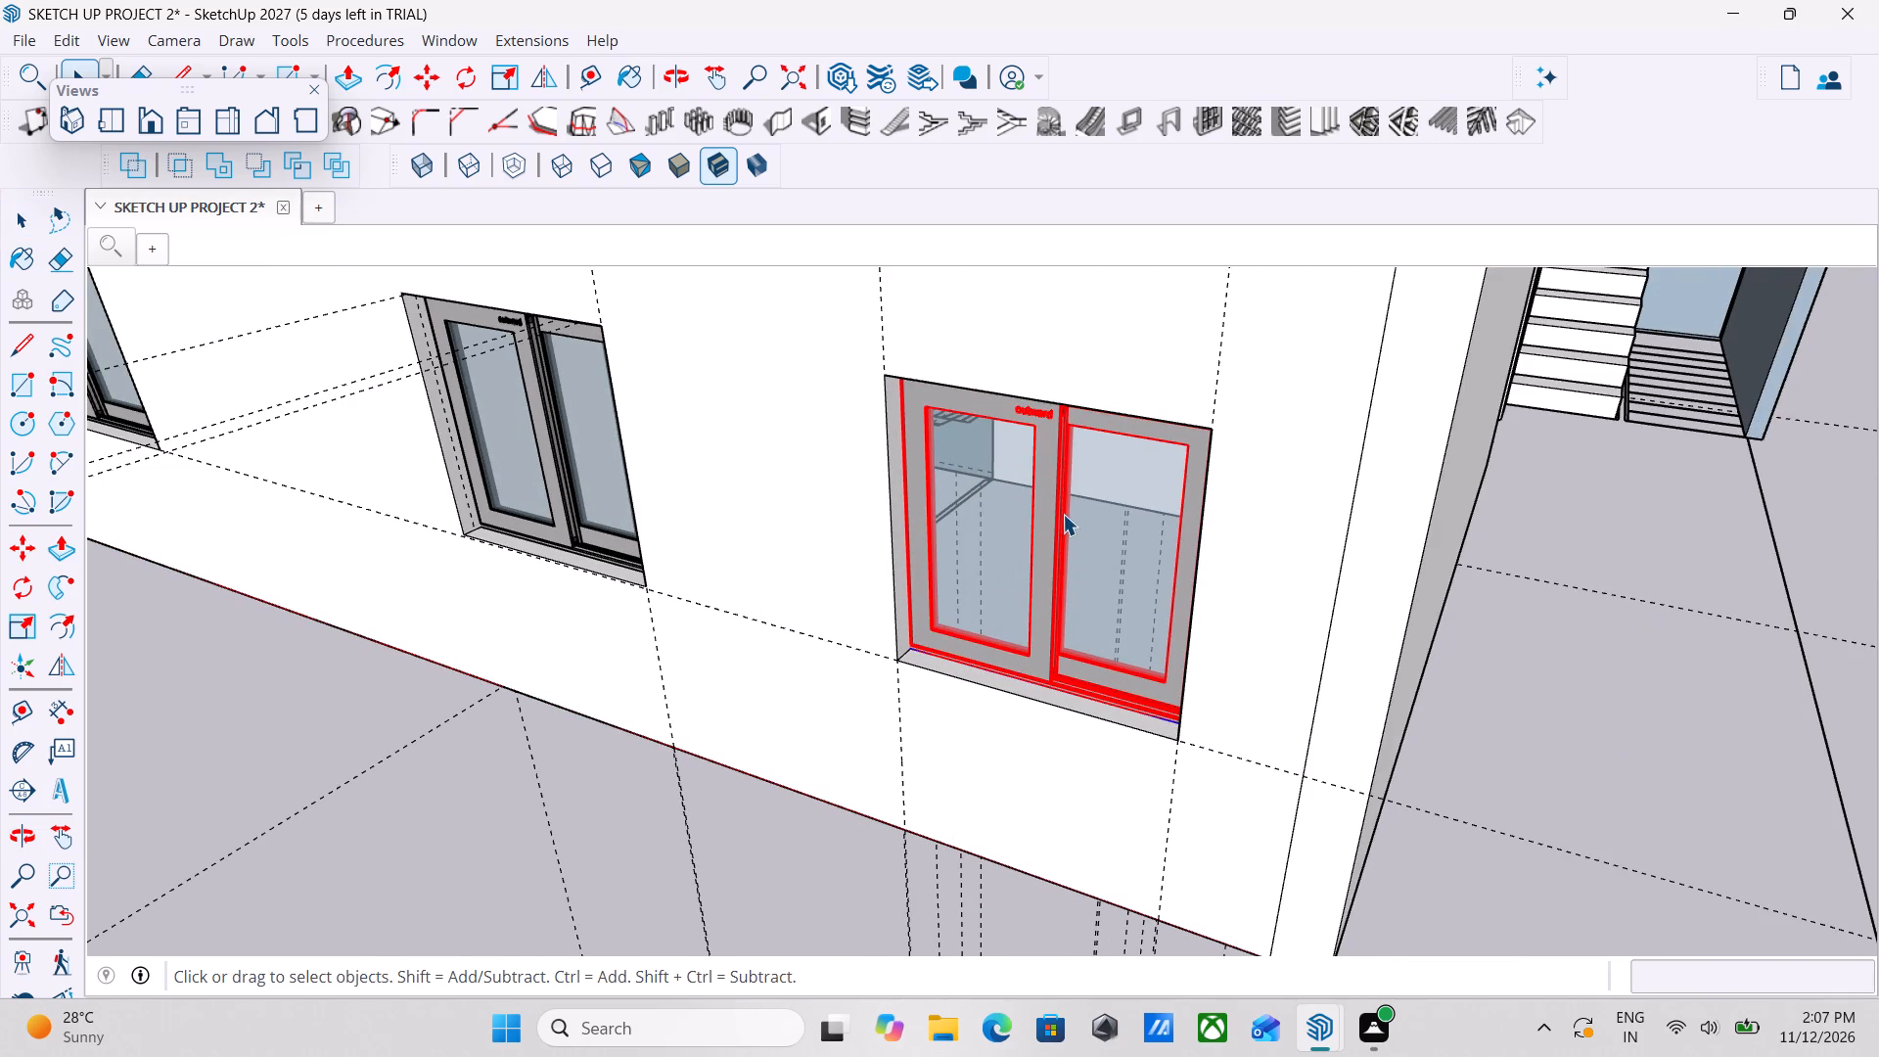
scroll(1063, 514, down, 1)
middle_drag(1065, 517, 1064, 581)
key(space)
scroll(907, 568, down, 2)
key(Escape)
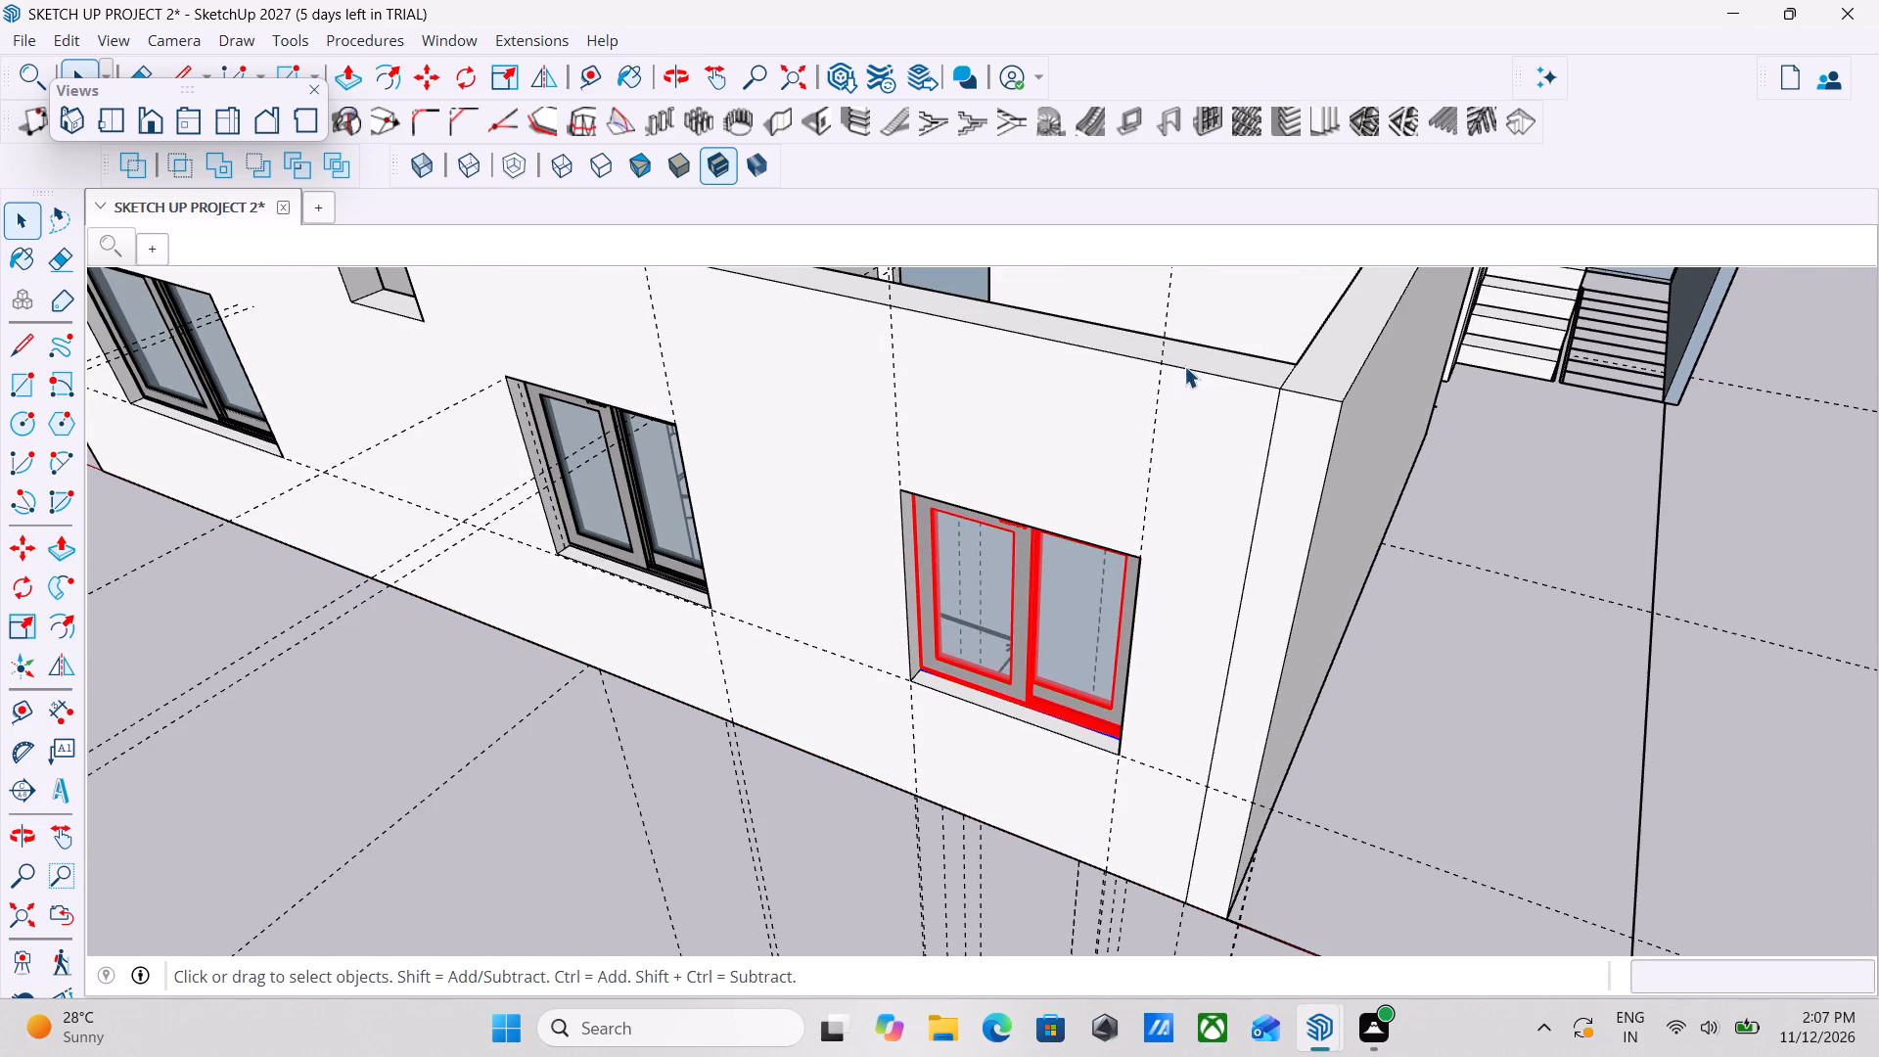
key(space)
scroll(1243, 338, down, 4)
middle_drag(856, 475, 971, 413)
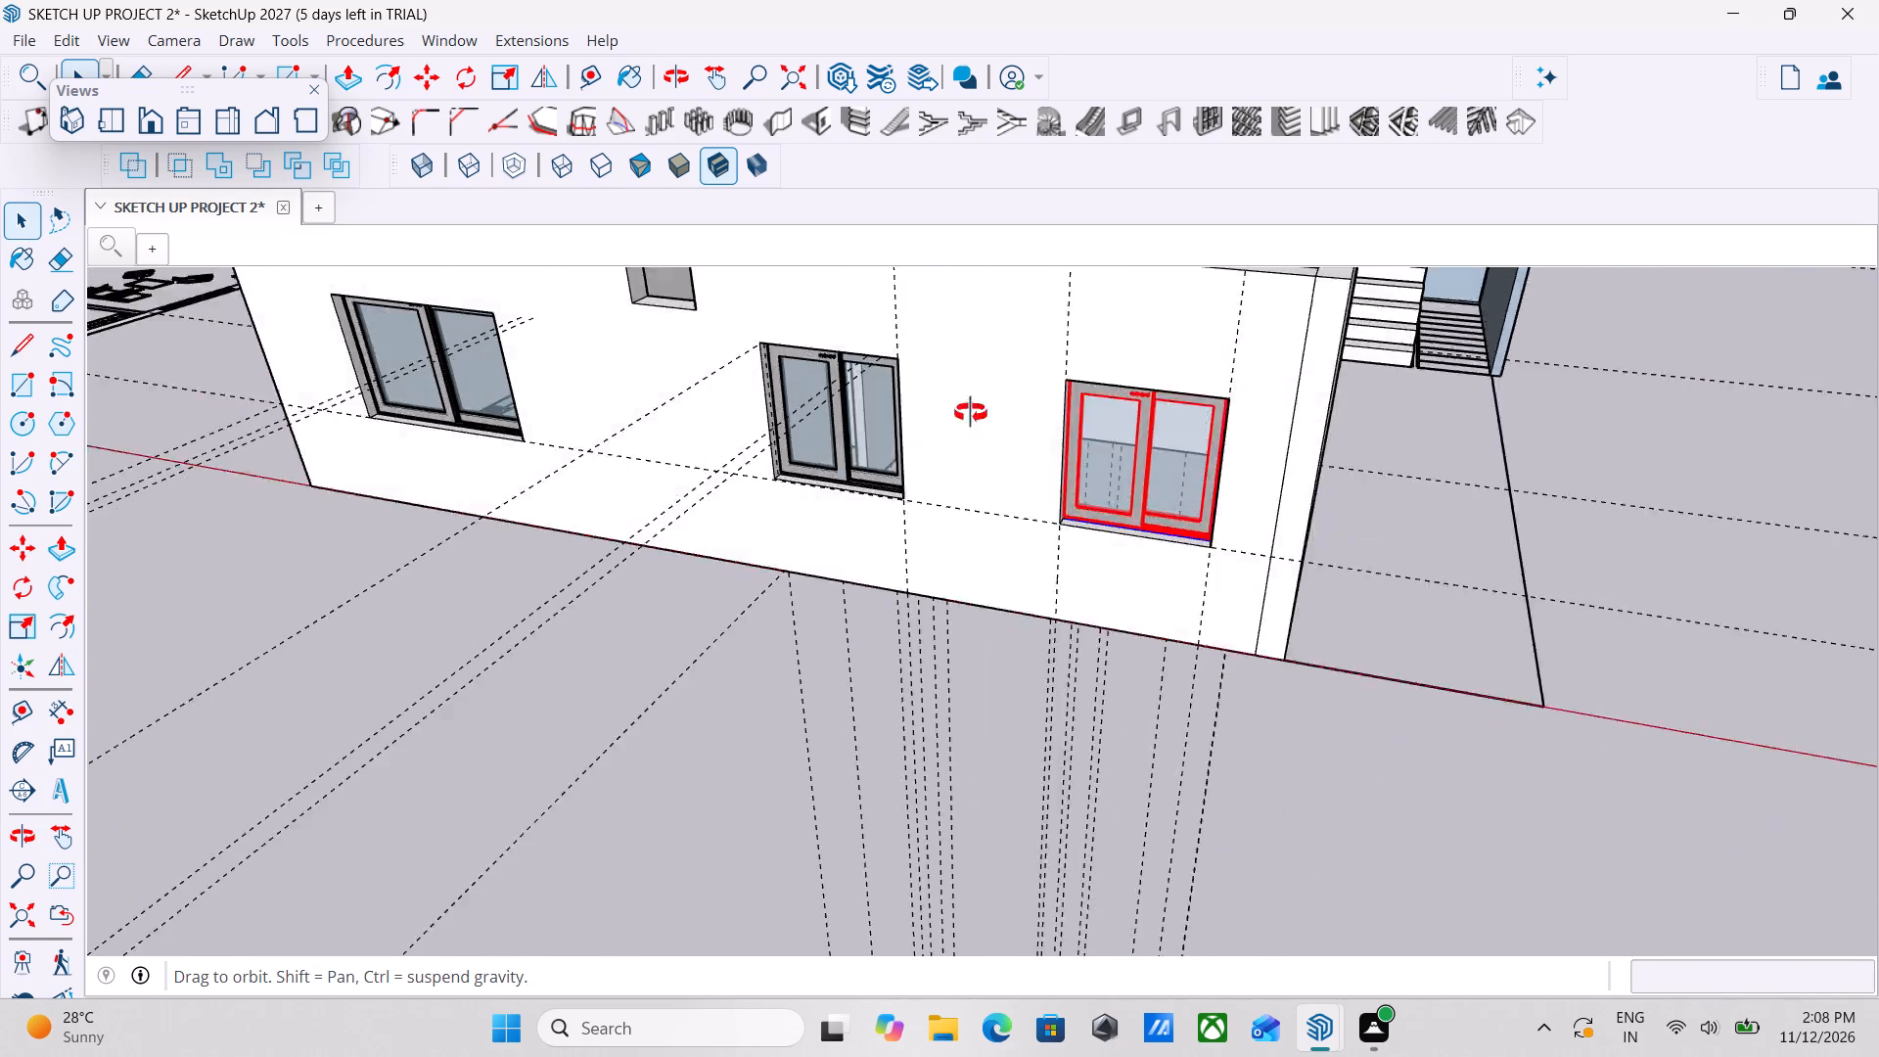
middle_drag(971, 413, 1038, 548)
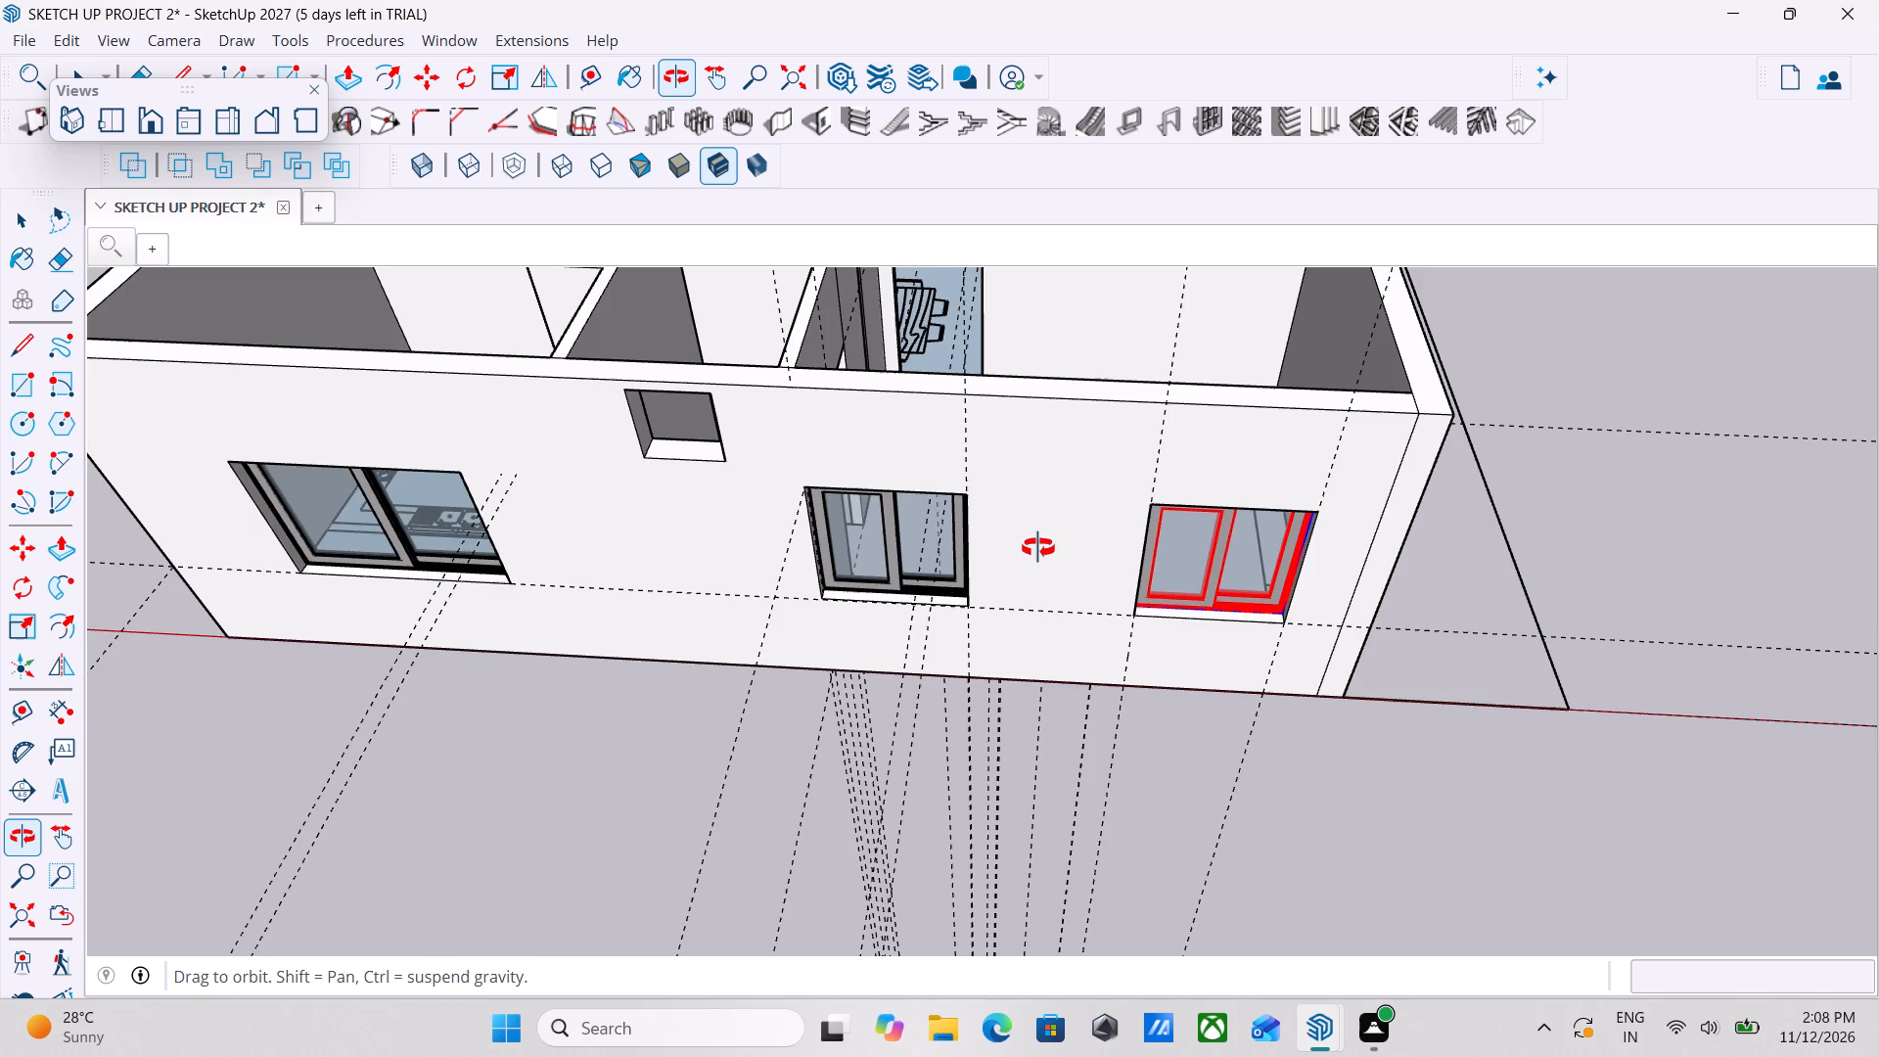
Survey the house from above and from outside the window wall to review the fitted windows and the remaining empty openings.
middle_drag(1038, 548, 135, 614)
middle_drag(917, 541, 440, 566)
scroll(440, 566, up, 2)
scroll(877, 536, down, 3)
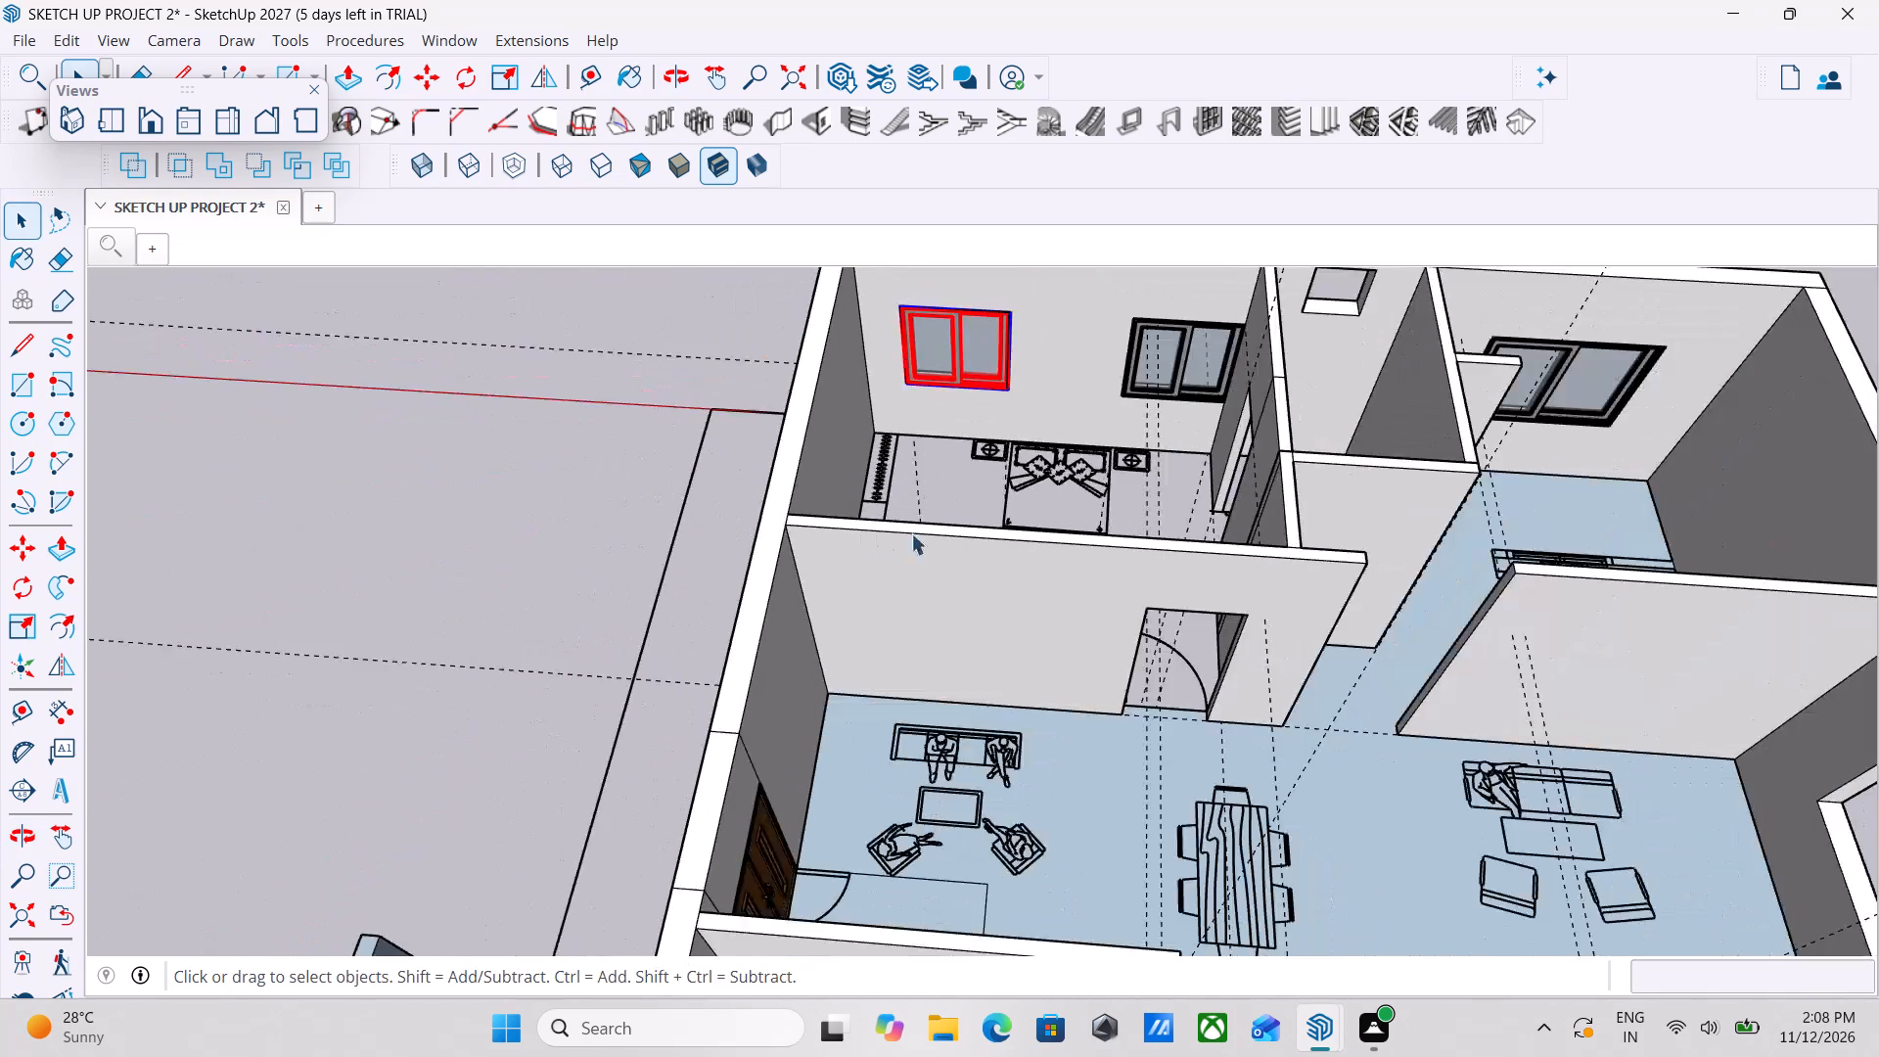
scroll(911, 533, down, 3)
middle_drag(1113, 537, 973, 476)
scroll(973, 476, up, 1)
scroll(973, 476, down, 6)
middle_drag(984, 475, 1092, 392)
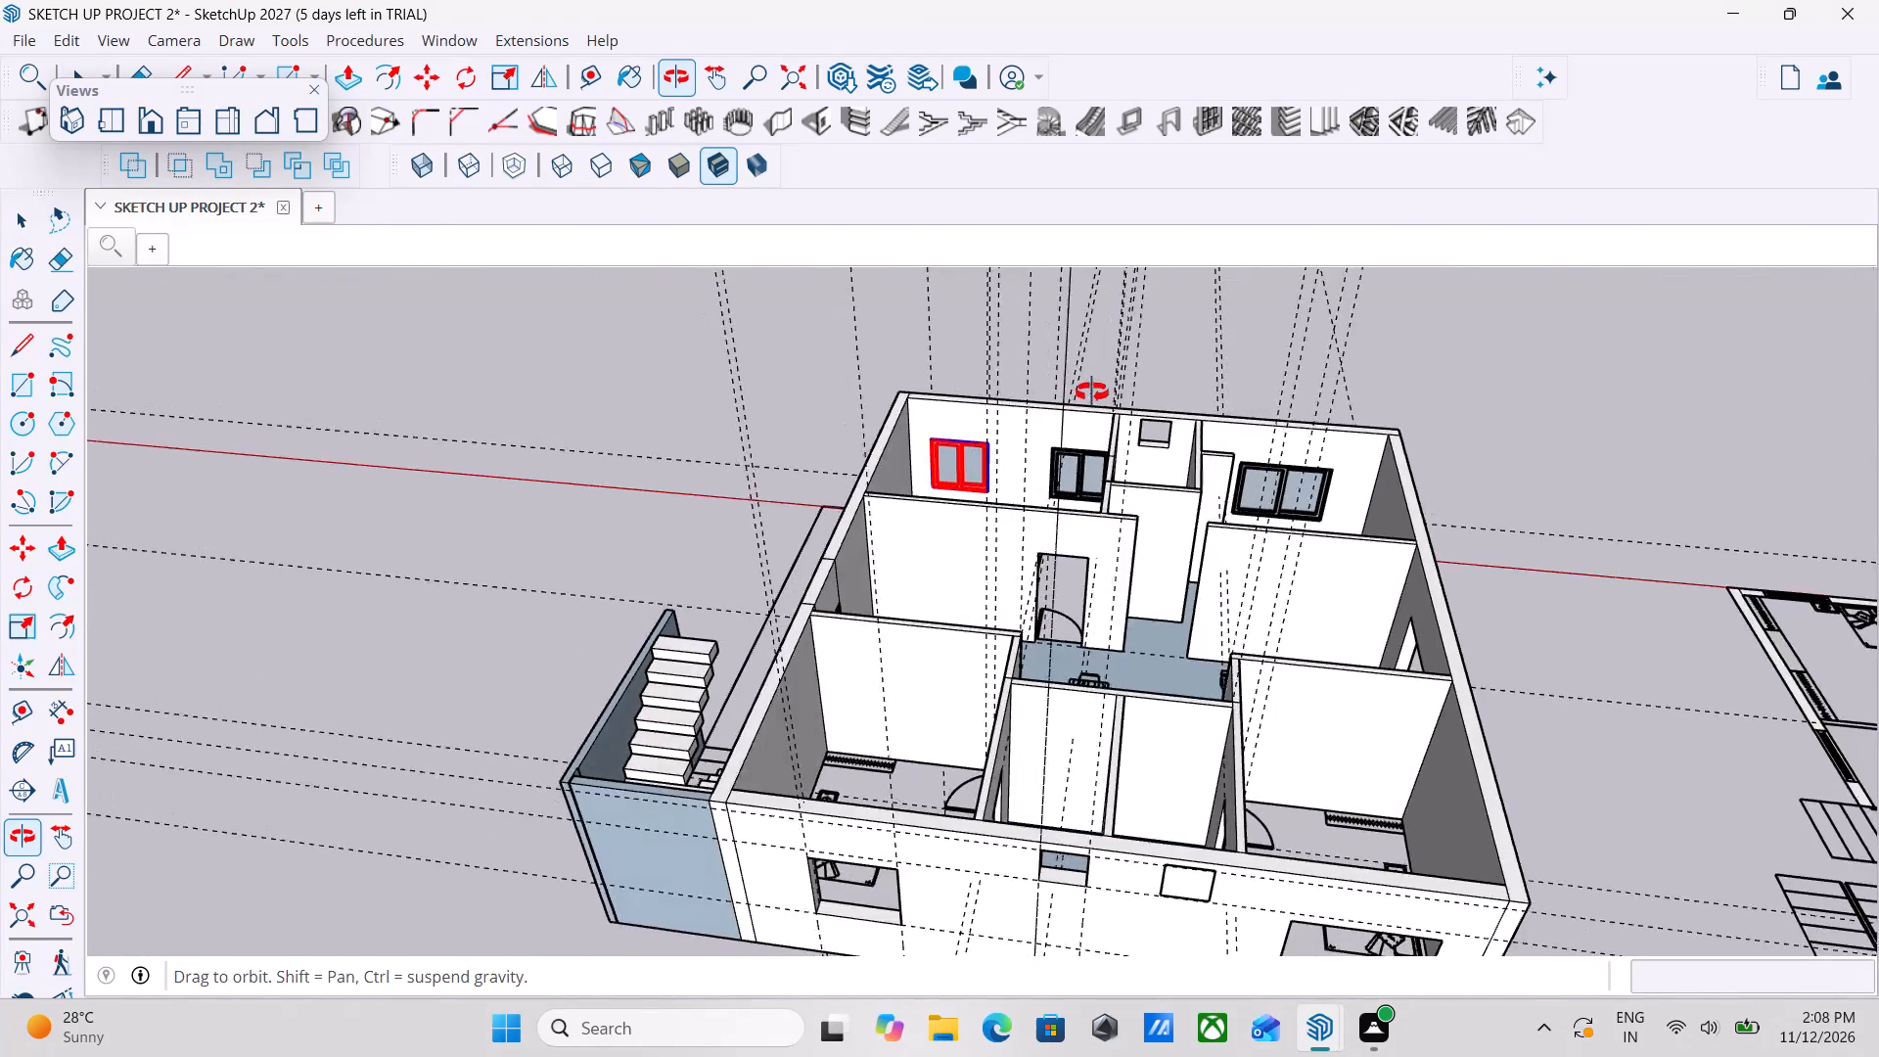
middle_drag(1092, 392, 1094, 392)
scroll(1096, 392, down, 1)
middle_drag(1092, 455, 1066, 448)
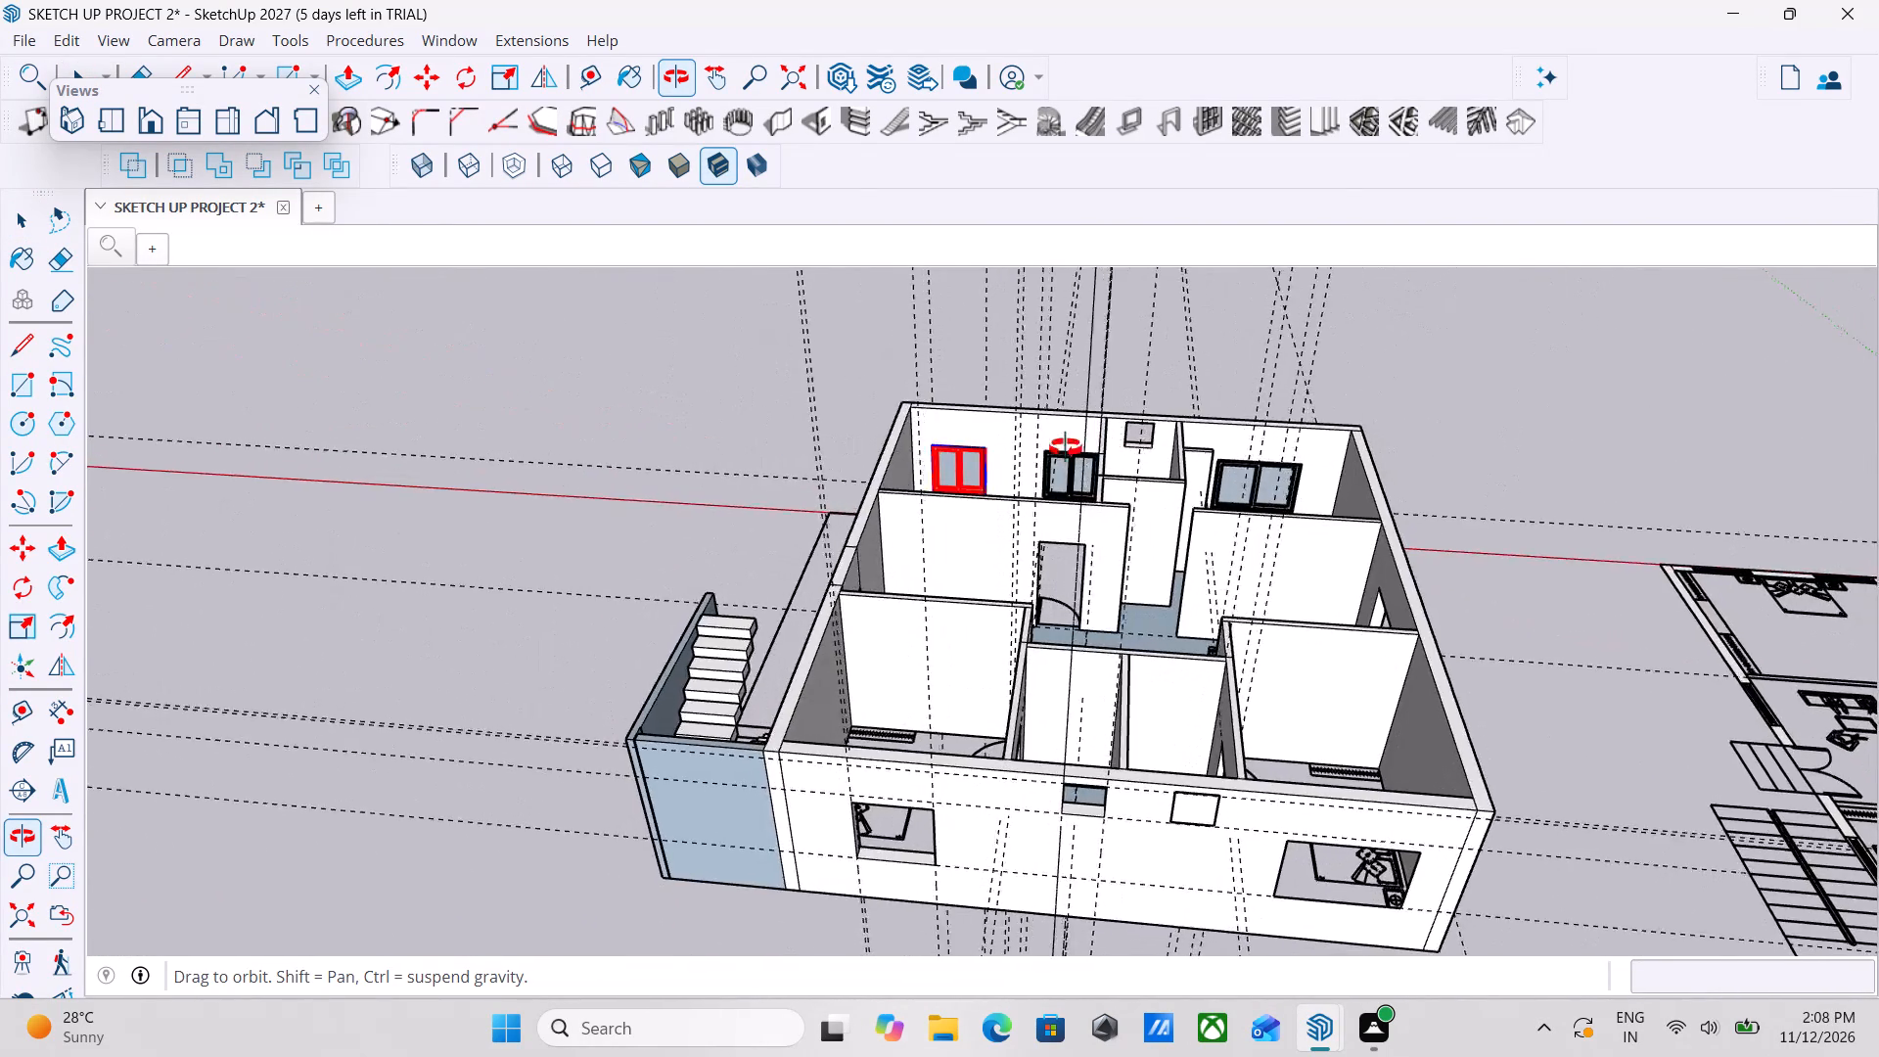
middle_drag(1066, 448, 396, 451)
middle_drag(778, 553, 506, 472)
scroll(485, 469, up, 1)
middle_drag(720, 637, 470, 422)
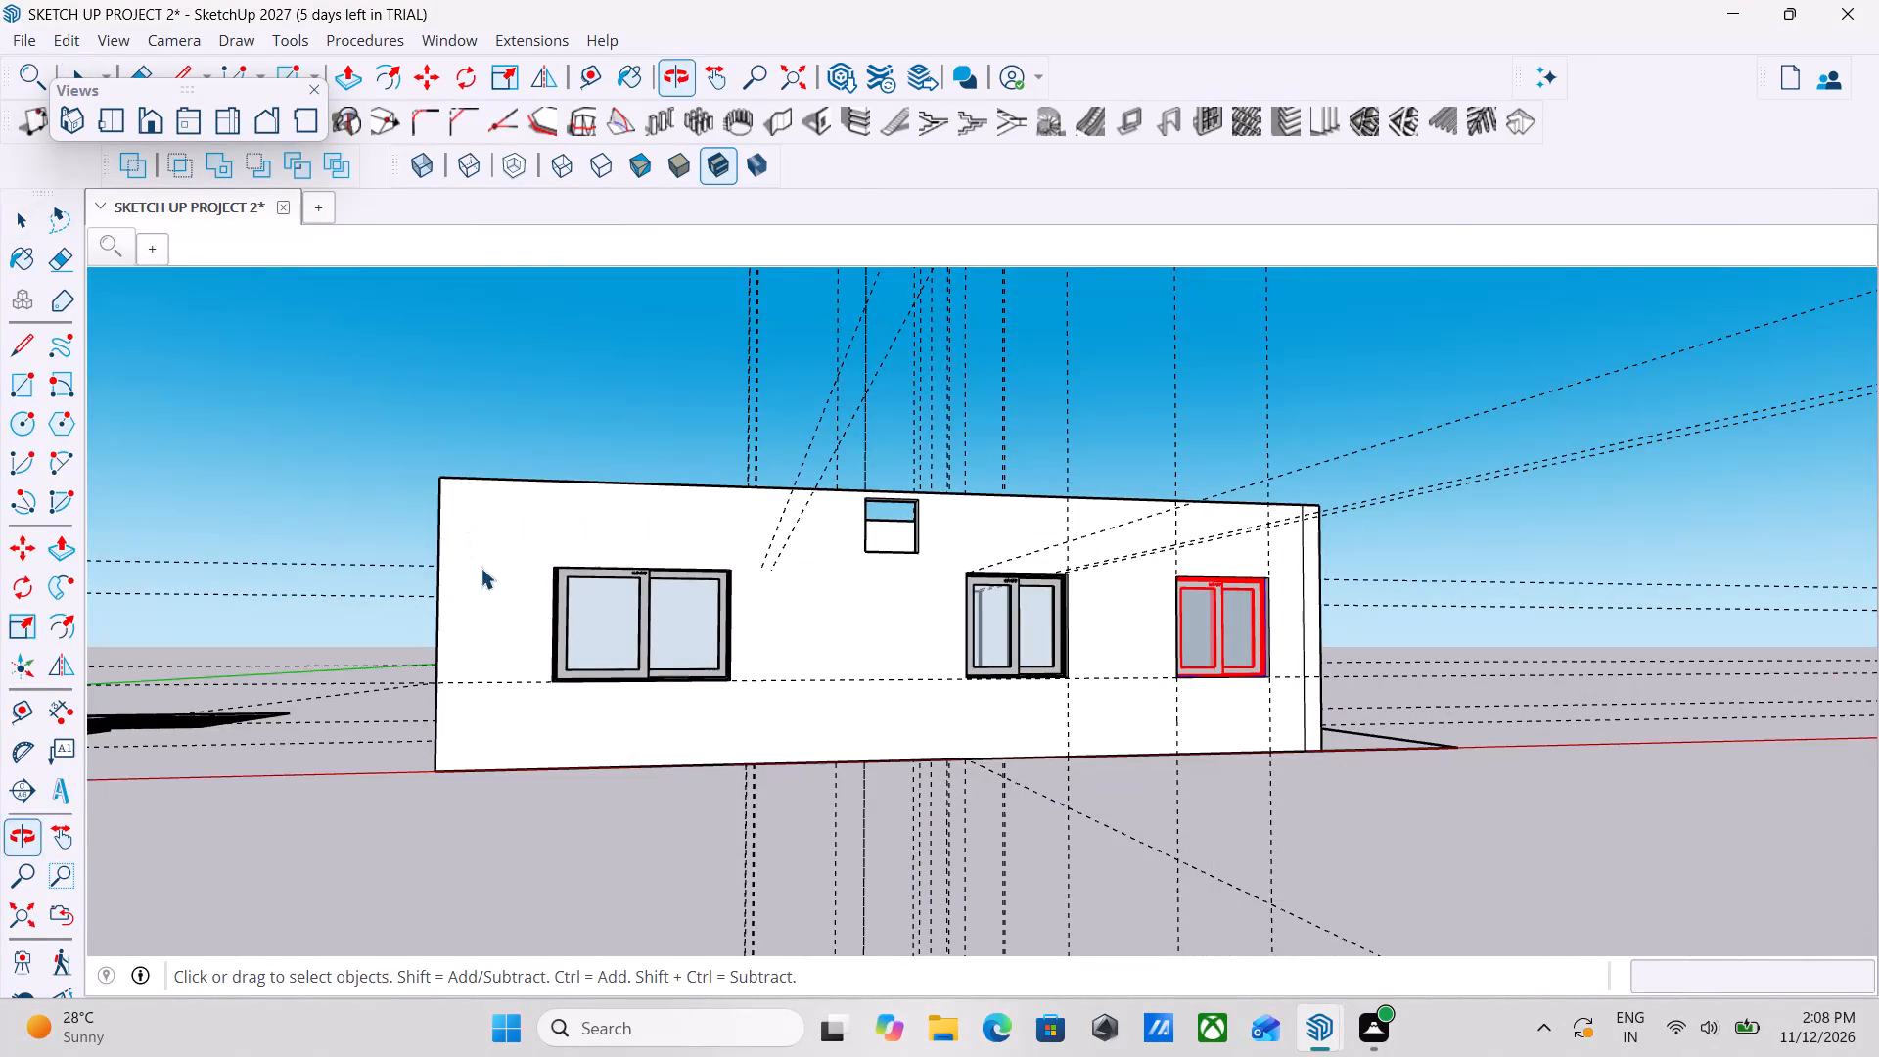
middle_drag(654, 634, 619, 709)
key(space)
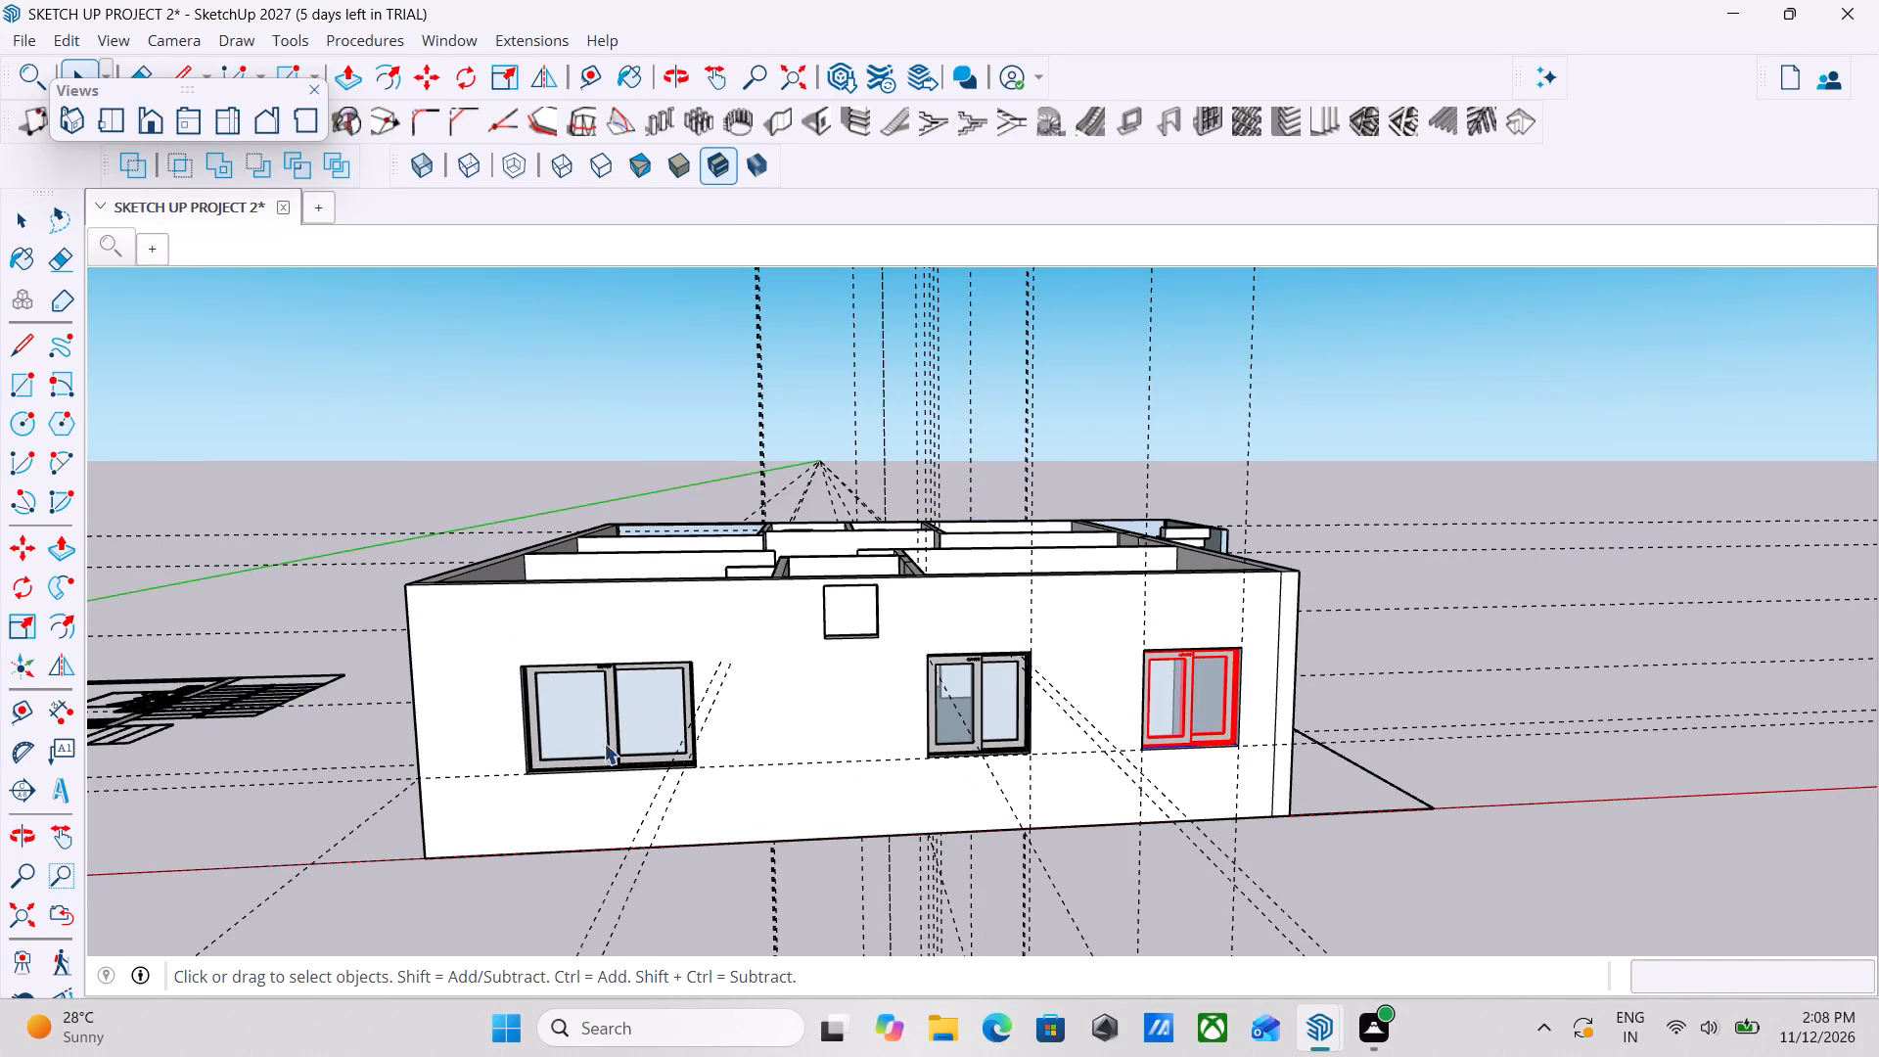
Select the wide kitchen window and examine its fit from inside and outside, along with the empty openings in the other walls.
click(611, 731)
middle_drag(601, 738, 460, 787)
scroll(414, 767, up, 1)
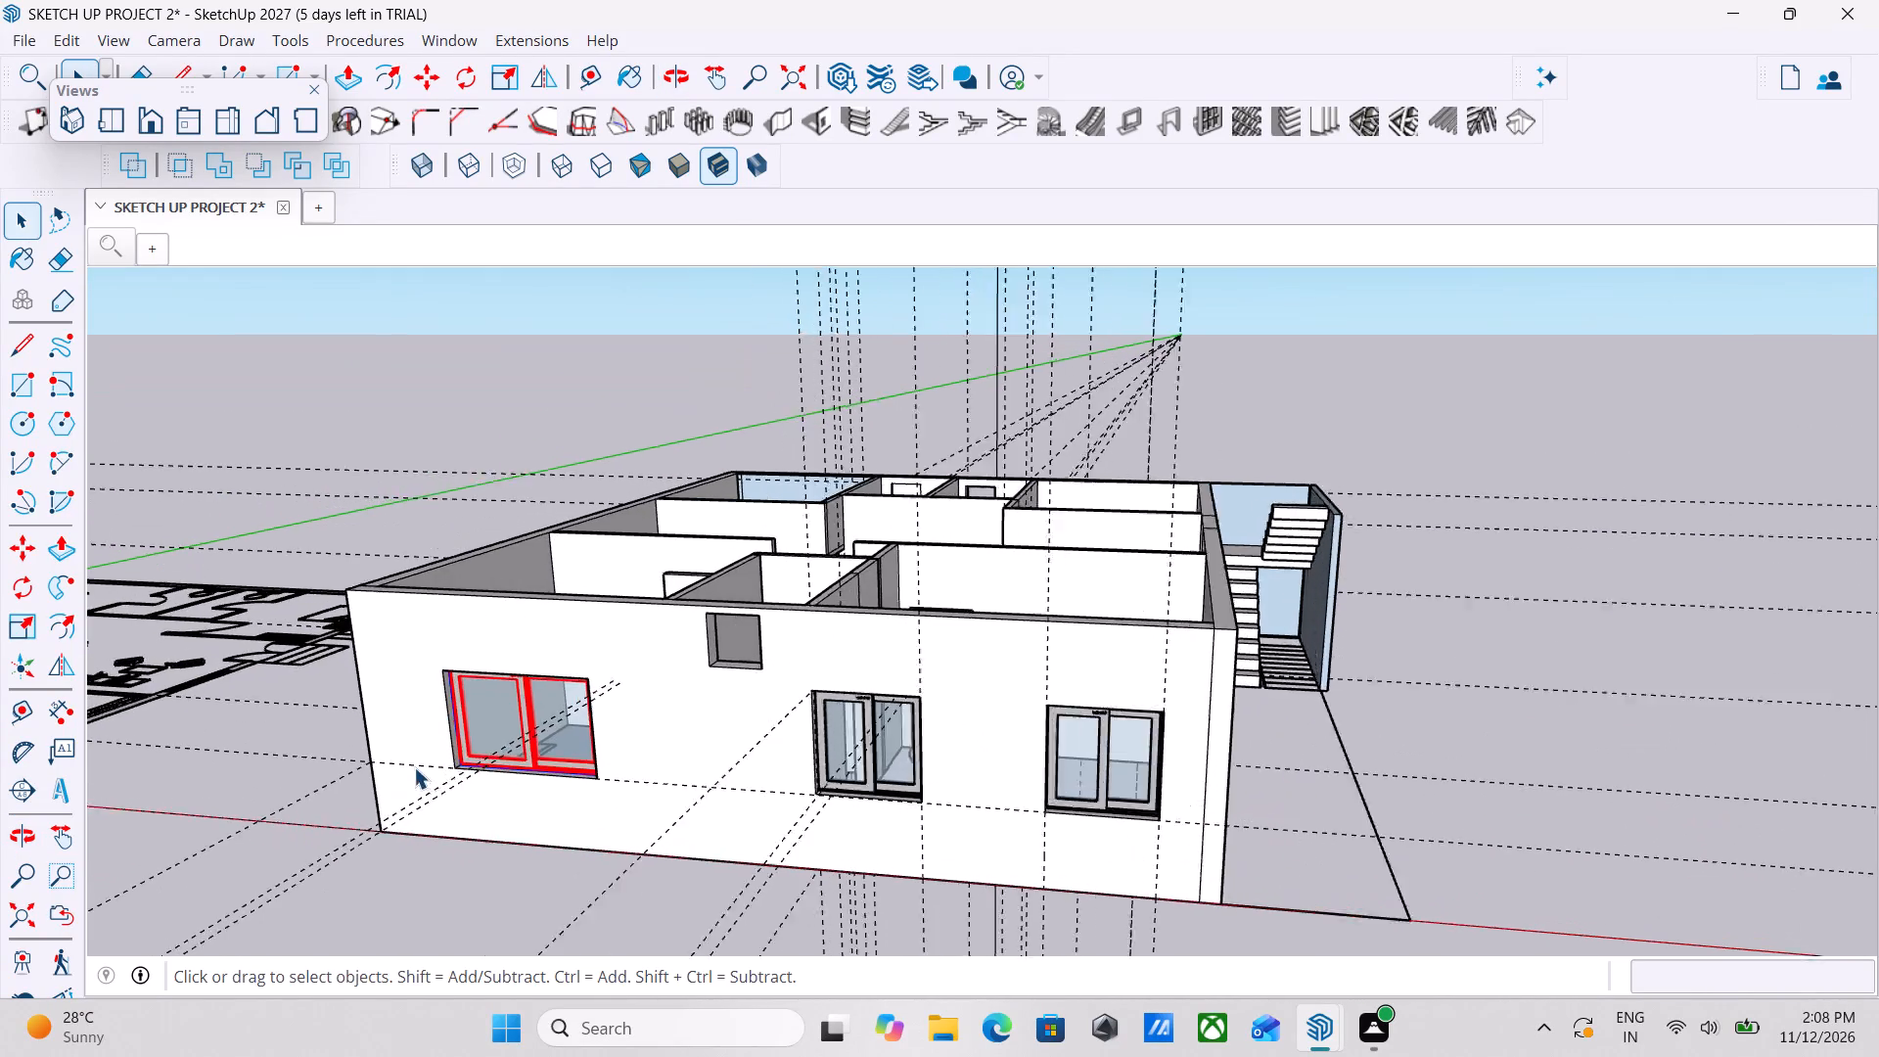
scroll(414, 767, up, 4)
middle_drag(475, 728, 1183, 885)
middle_drag(893, 794, 1196, 943)
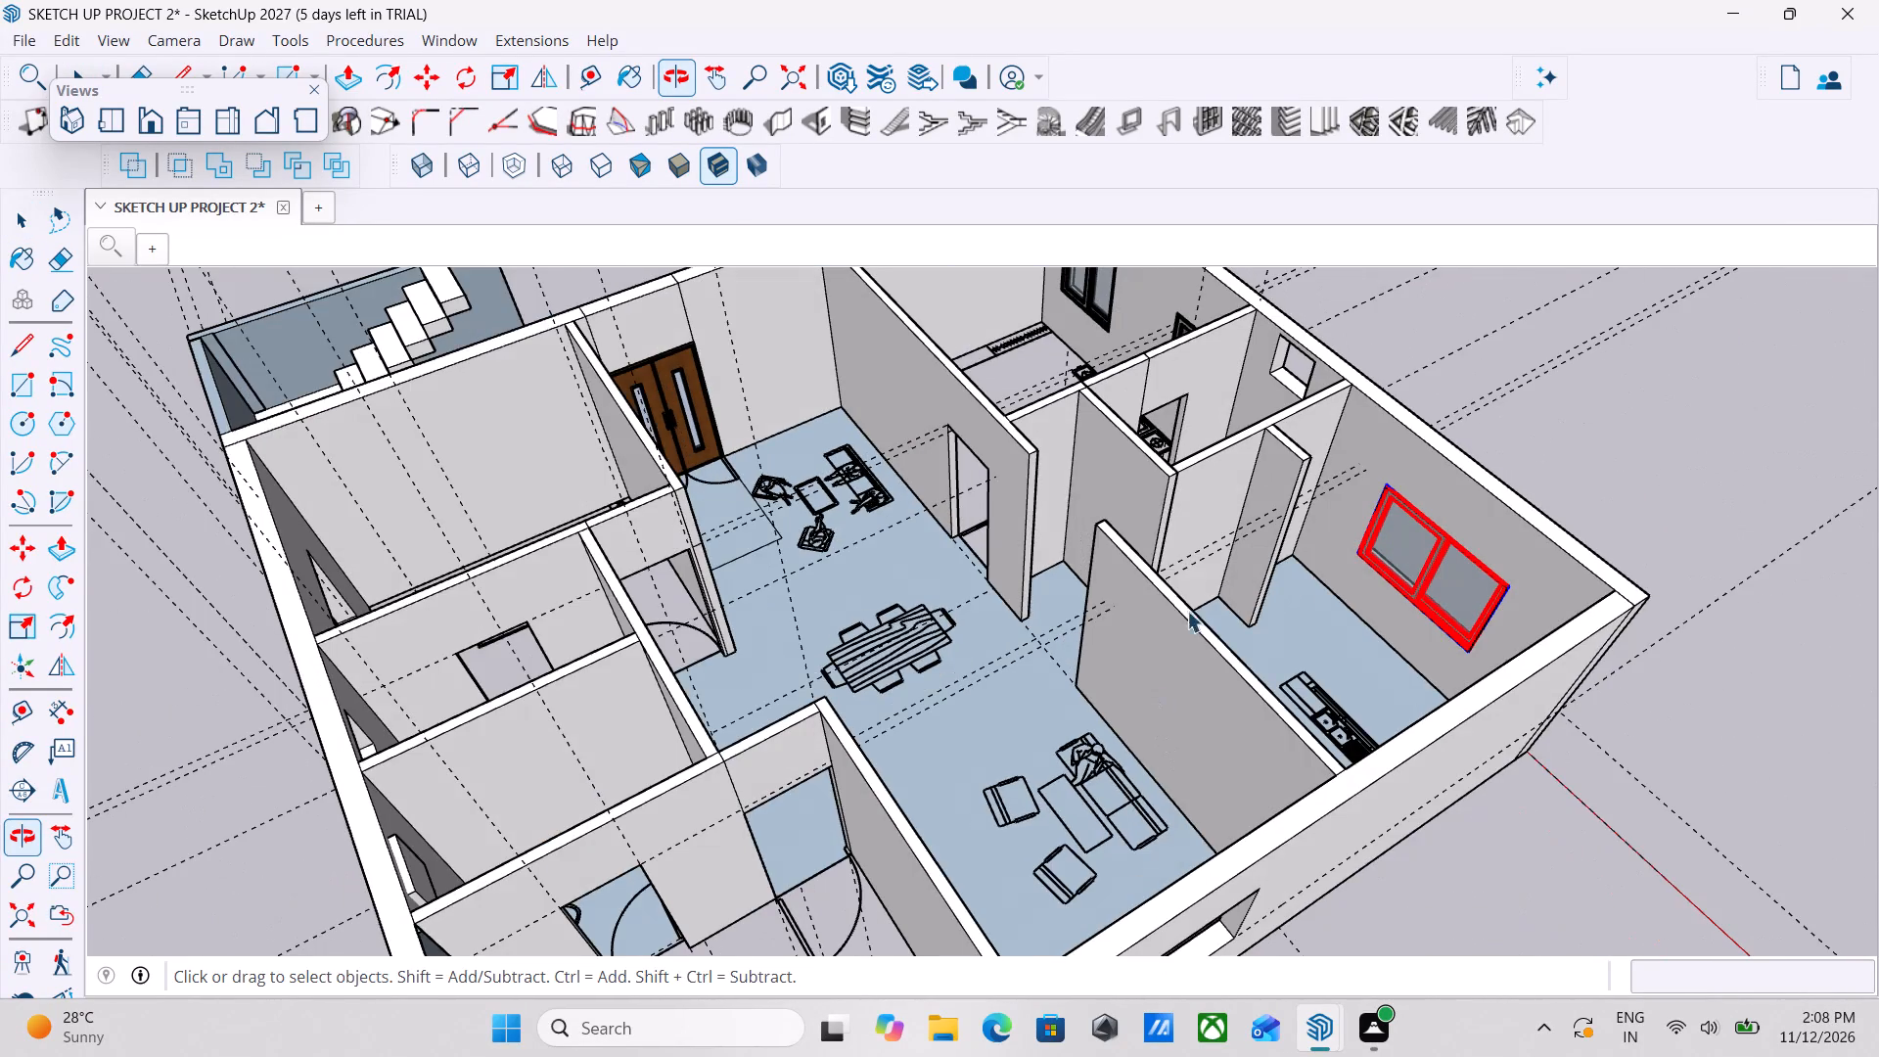
scroll(1344, 493, up, 2)
middle_drag(1238, 556, 1205, 556)
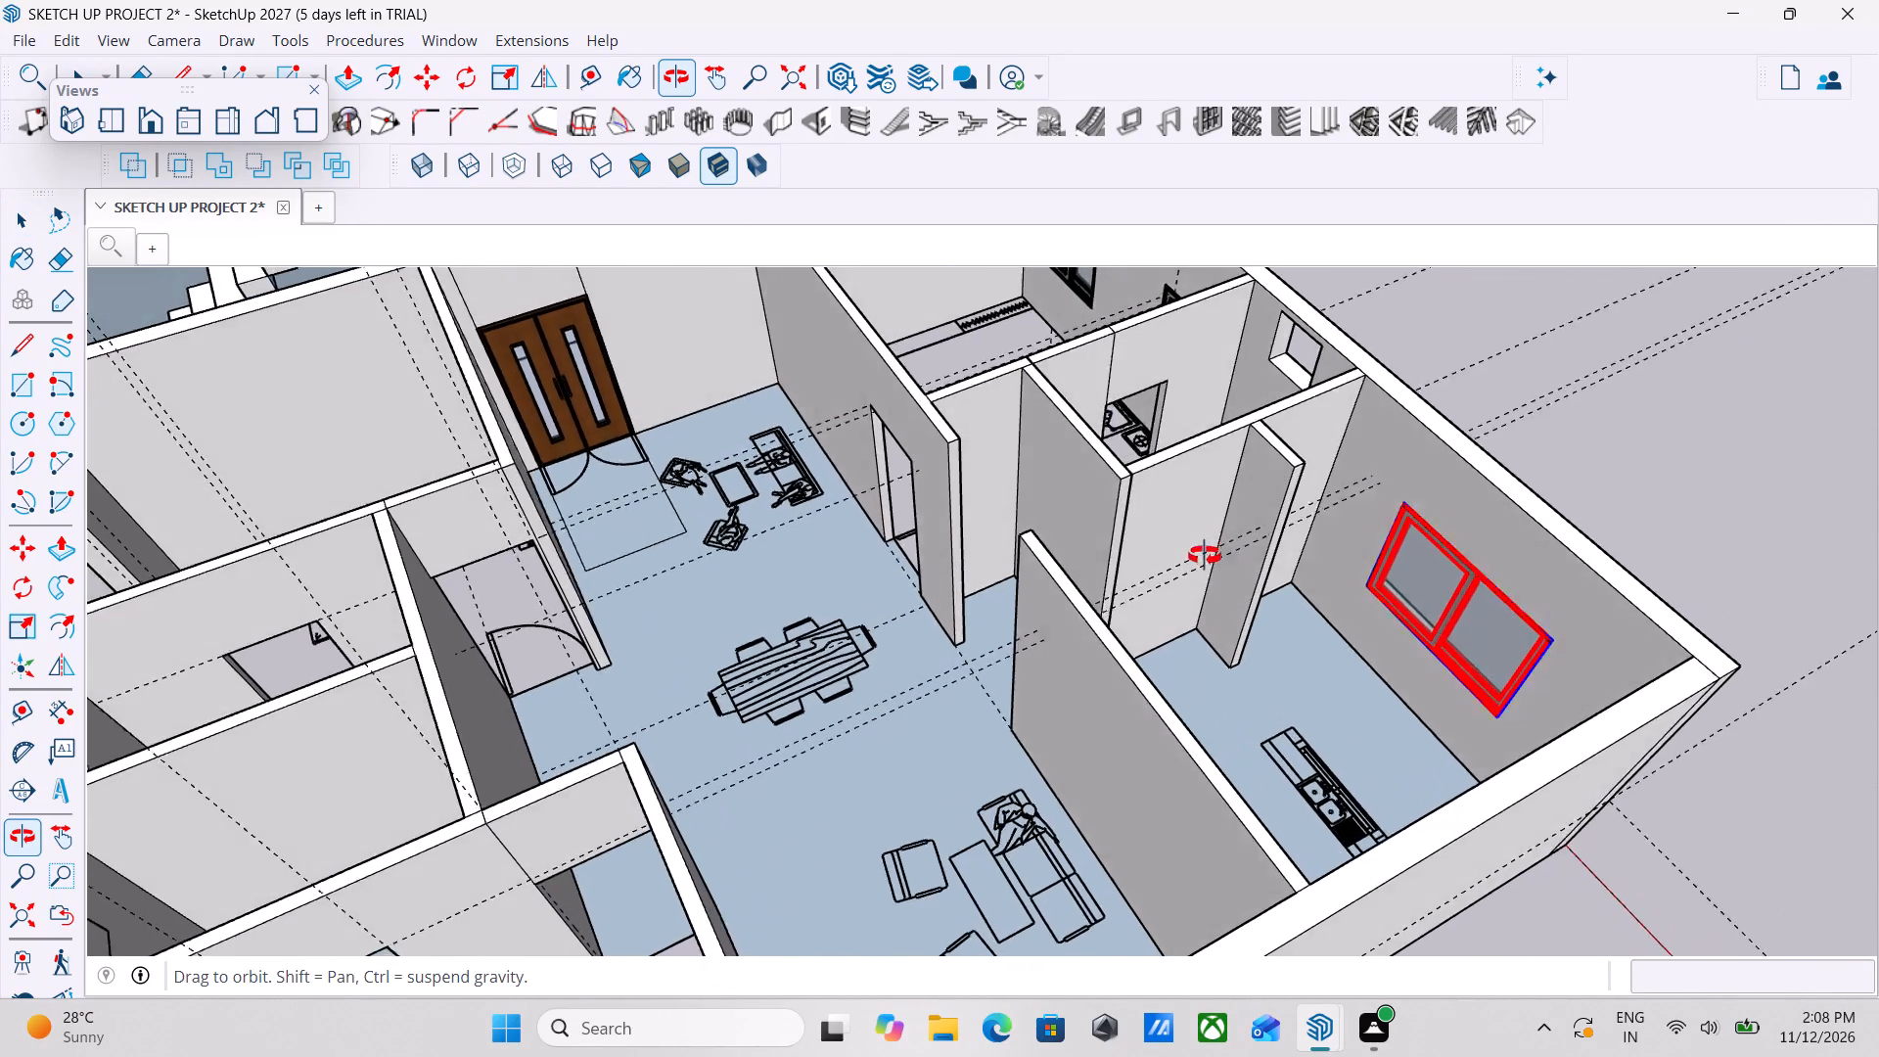
middle_drag(1205, 556, 494, 426)
scroll(673, 646, down, 2)
middle_drag(665, 642, 536, 550)
scroll(543, 821, up, 3)
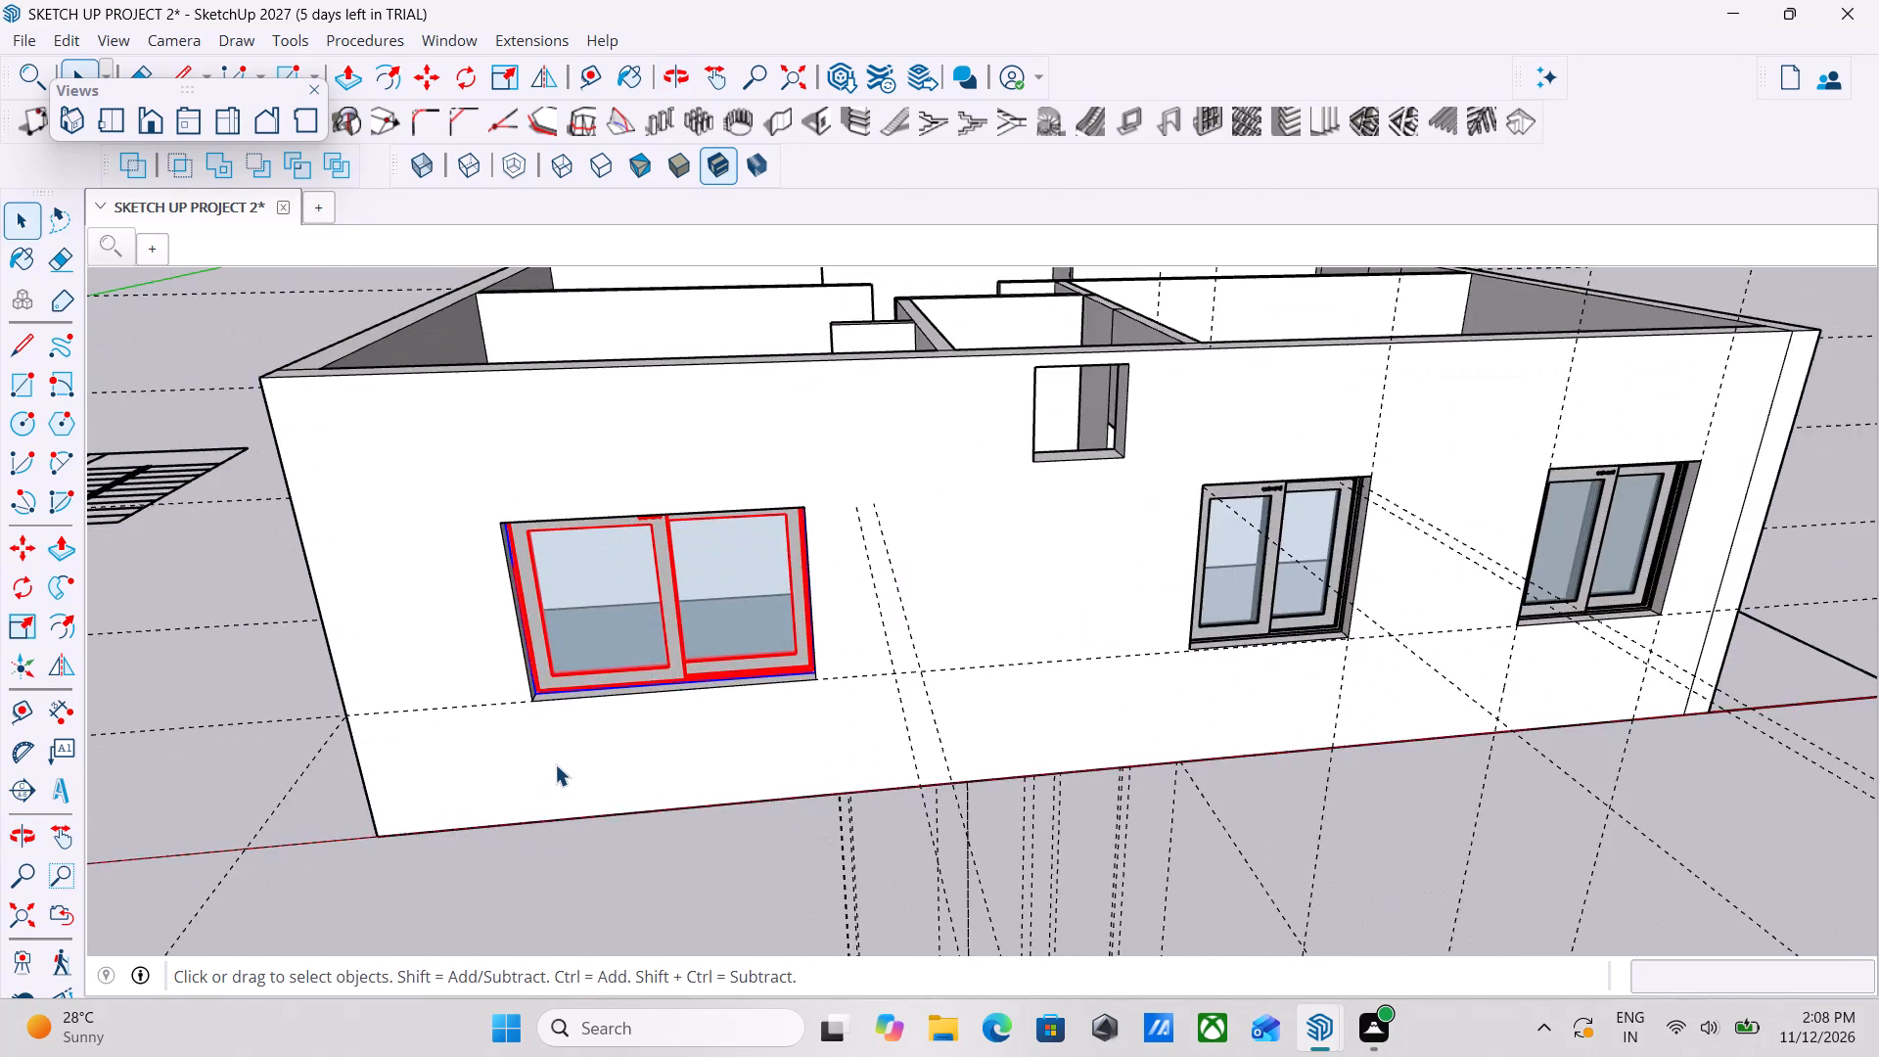
scroll(556, 726, up, 7)
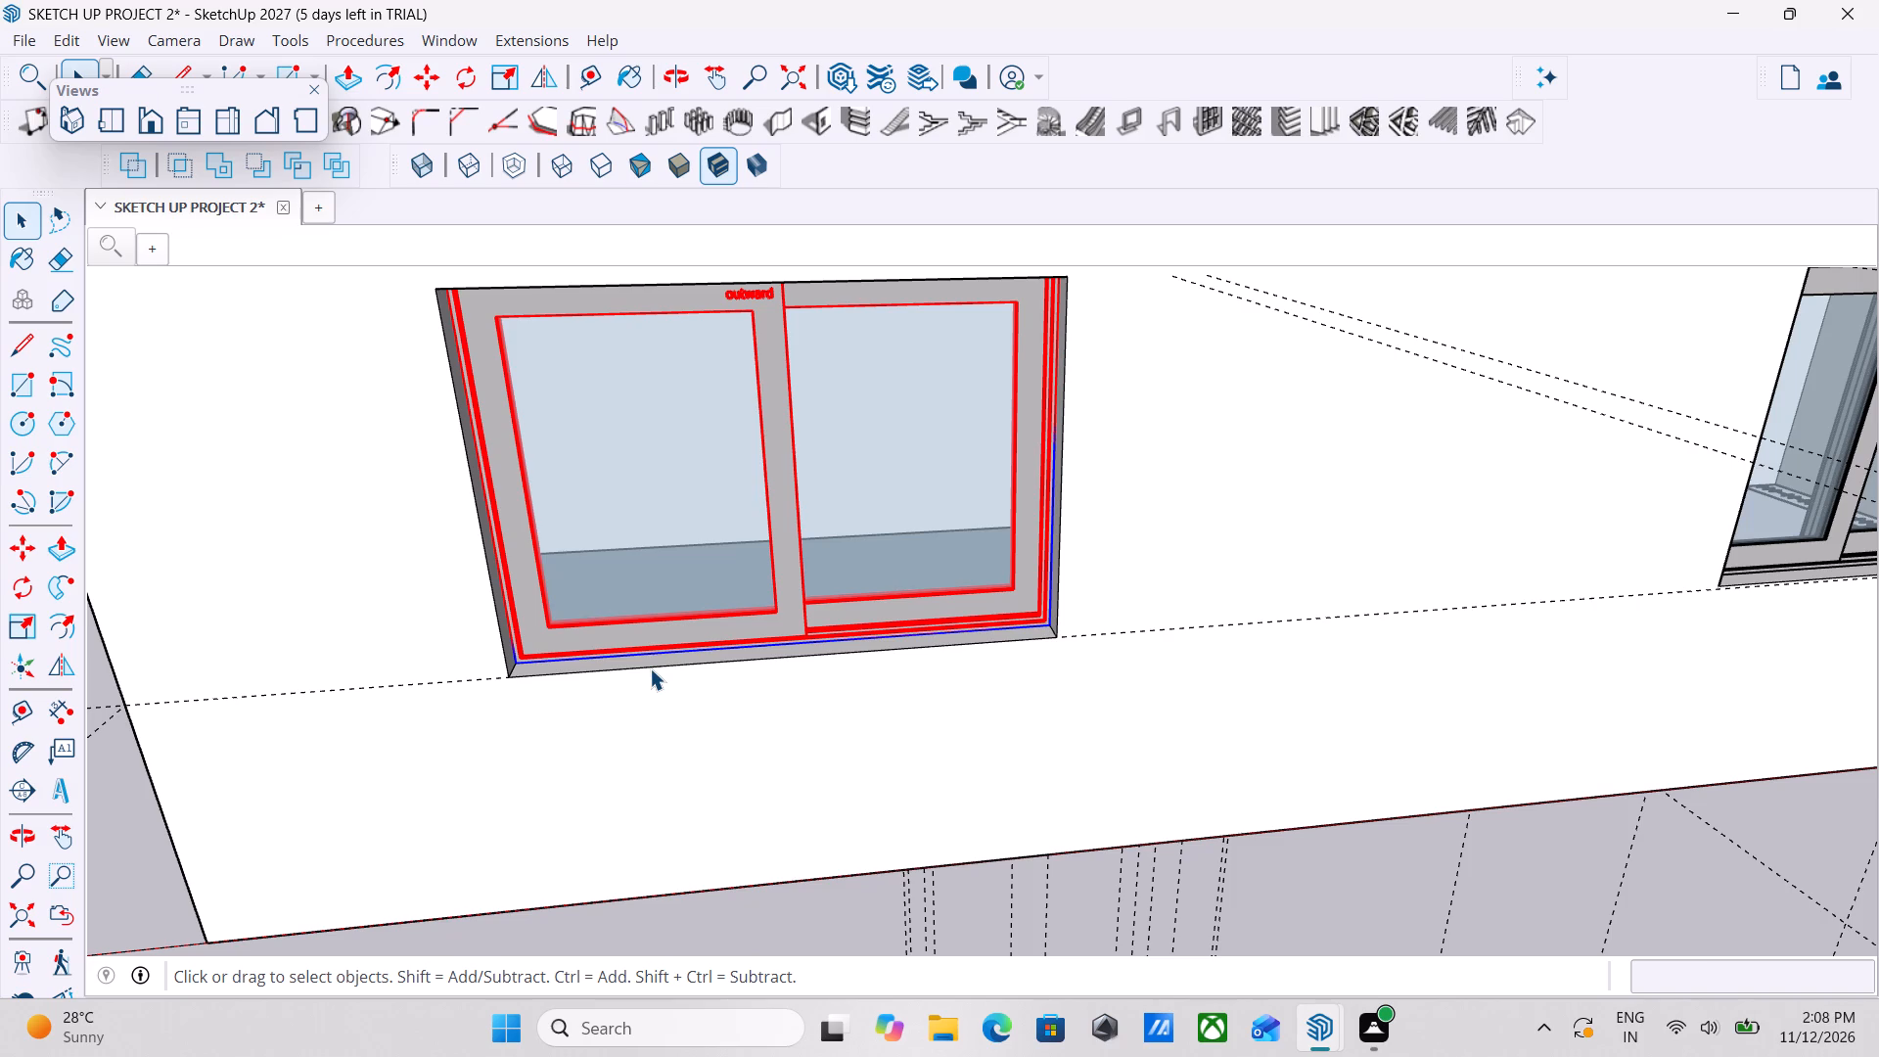
scroll(654, 562, down, 3)
middle_drag(654, 562, 544, 663)
scroll(586, 617, down, 2)
middle_drag(586, 617, 655, 630)
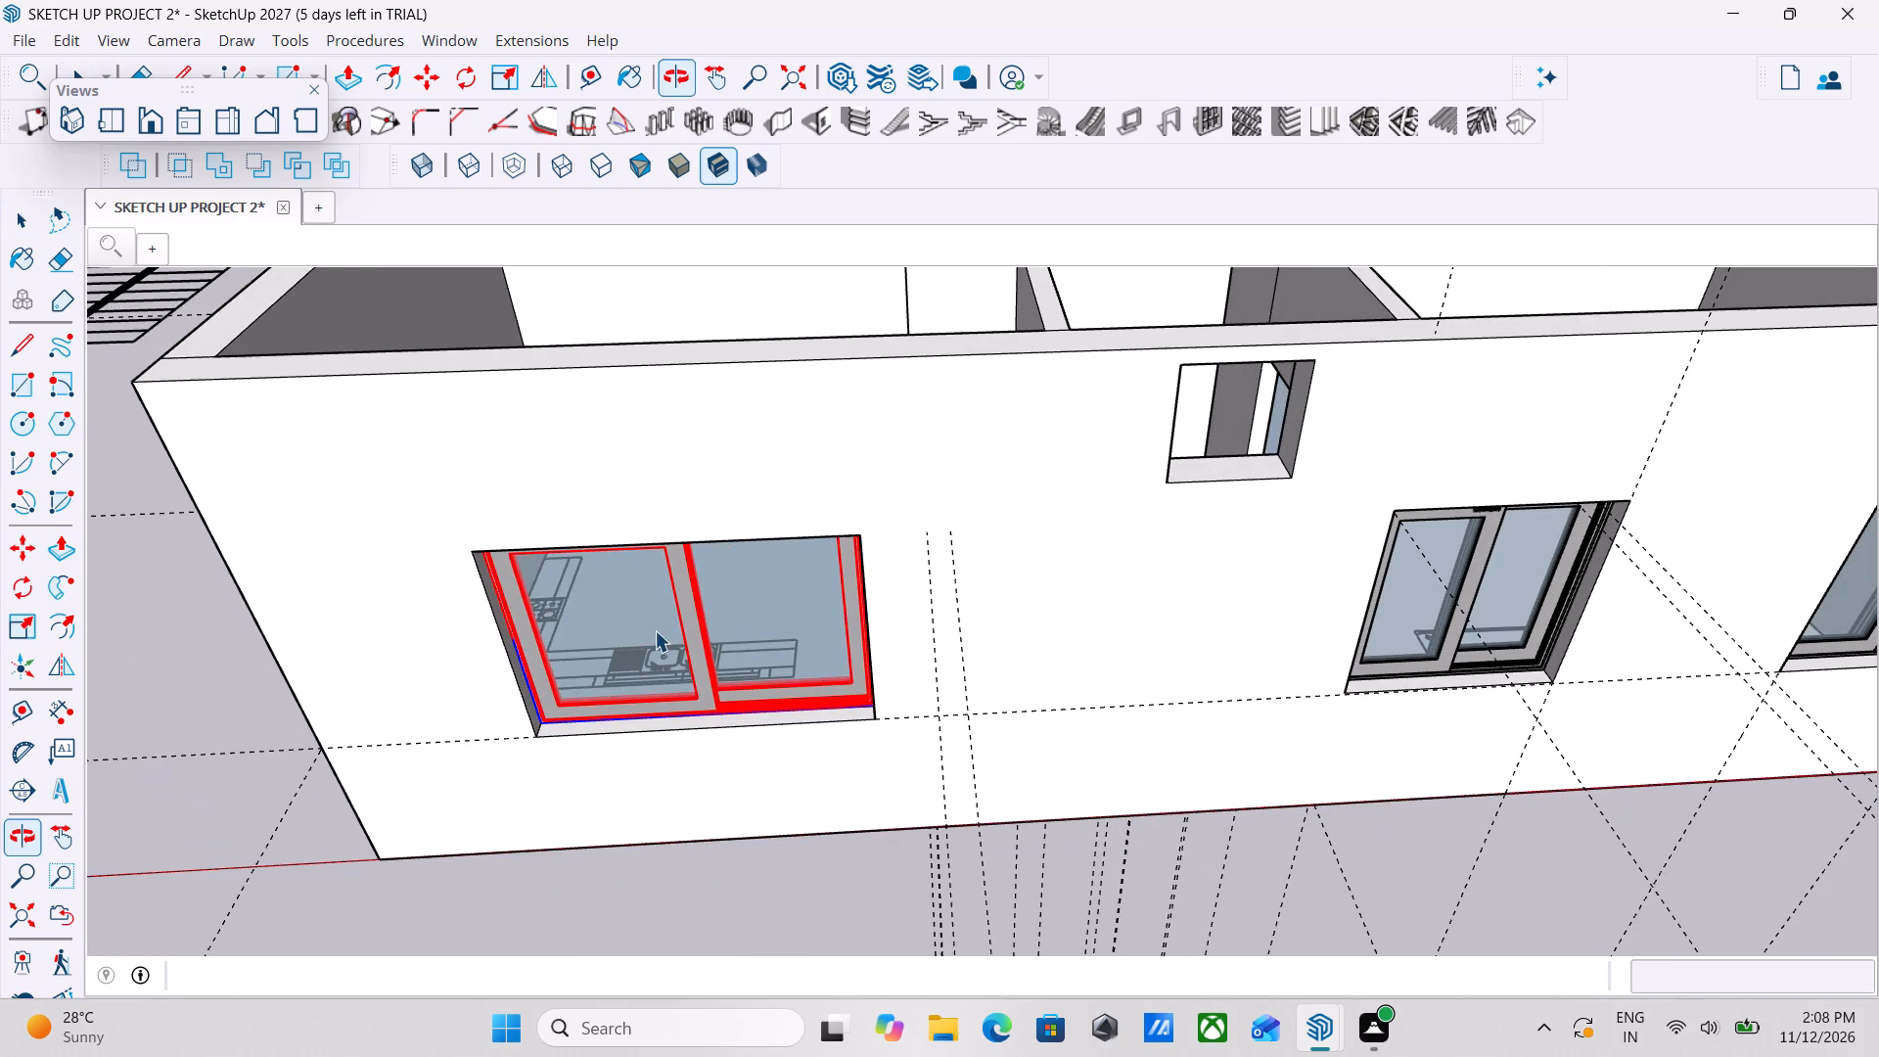
middle_drag(503, 687, 504, 757)
middle_drag(928, 666, 246, 801)
scroll(246, 802, up, 1)
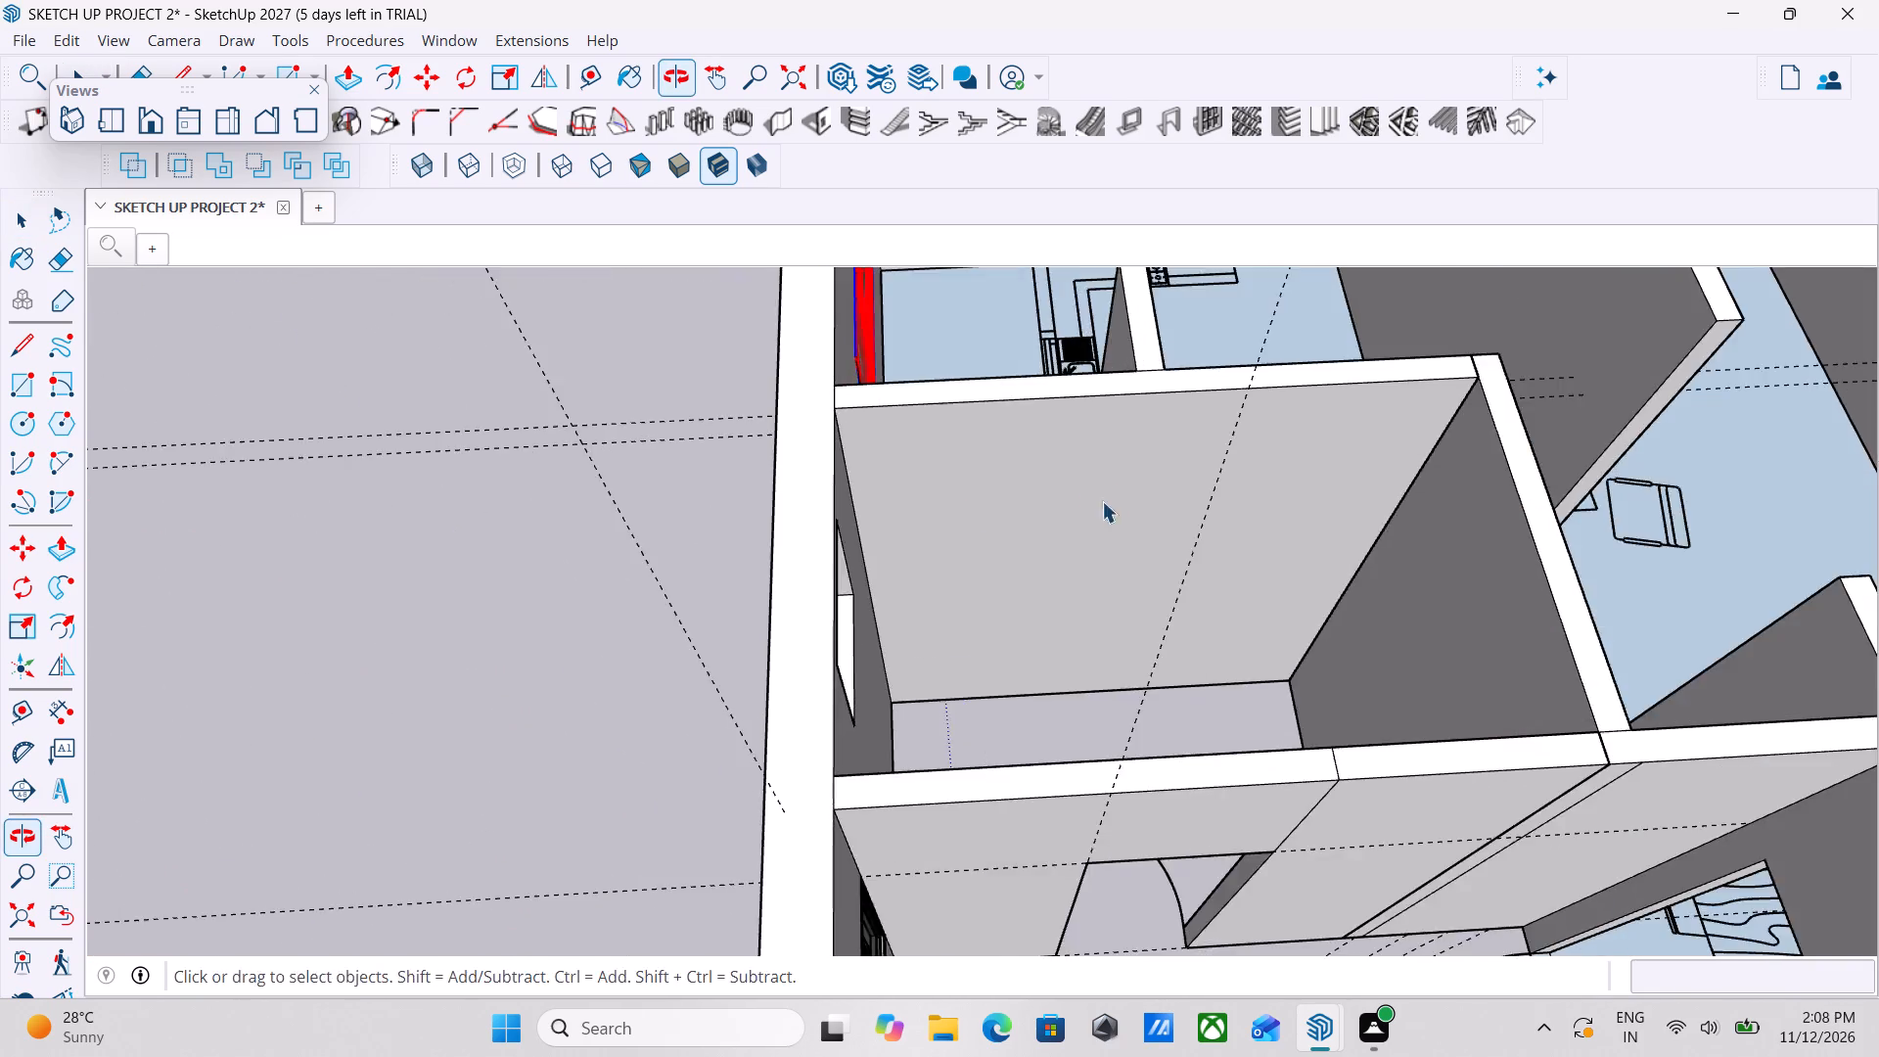
middle_drag(1102, 501, 756, 475)
scroll(1395, 510, down, 3)
middle_drag(1395, 510, 1102, 482)
scroll(1102, 482, up, 1)
scroll(1102, 482, down, 3)
middle_drag(1112, 575, 964, 485)
scroll(964, 485, up, 1)
scroll(964, 485, down, 6)
middle_drag(1212, 563, 1591, 675)
middle_drag(988, 662, 1530, 596)
middle_drag(1077, 622, 1239, 594)
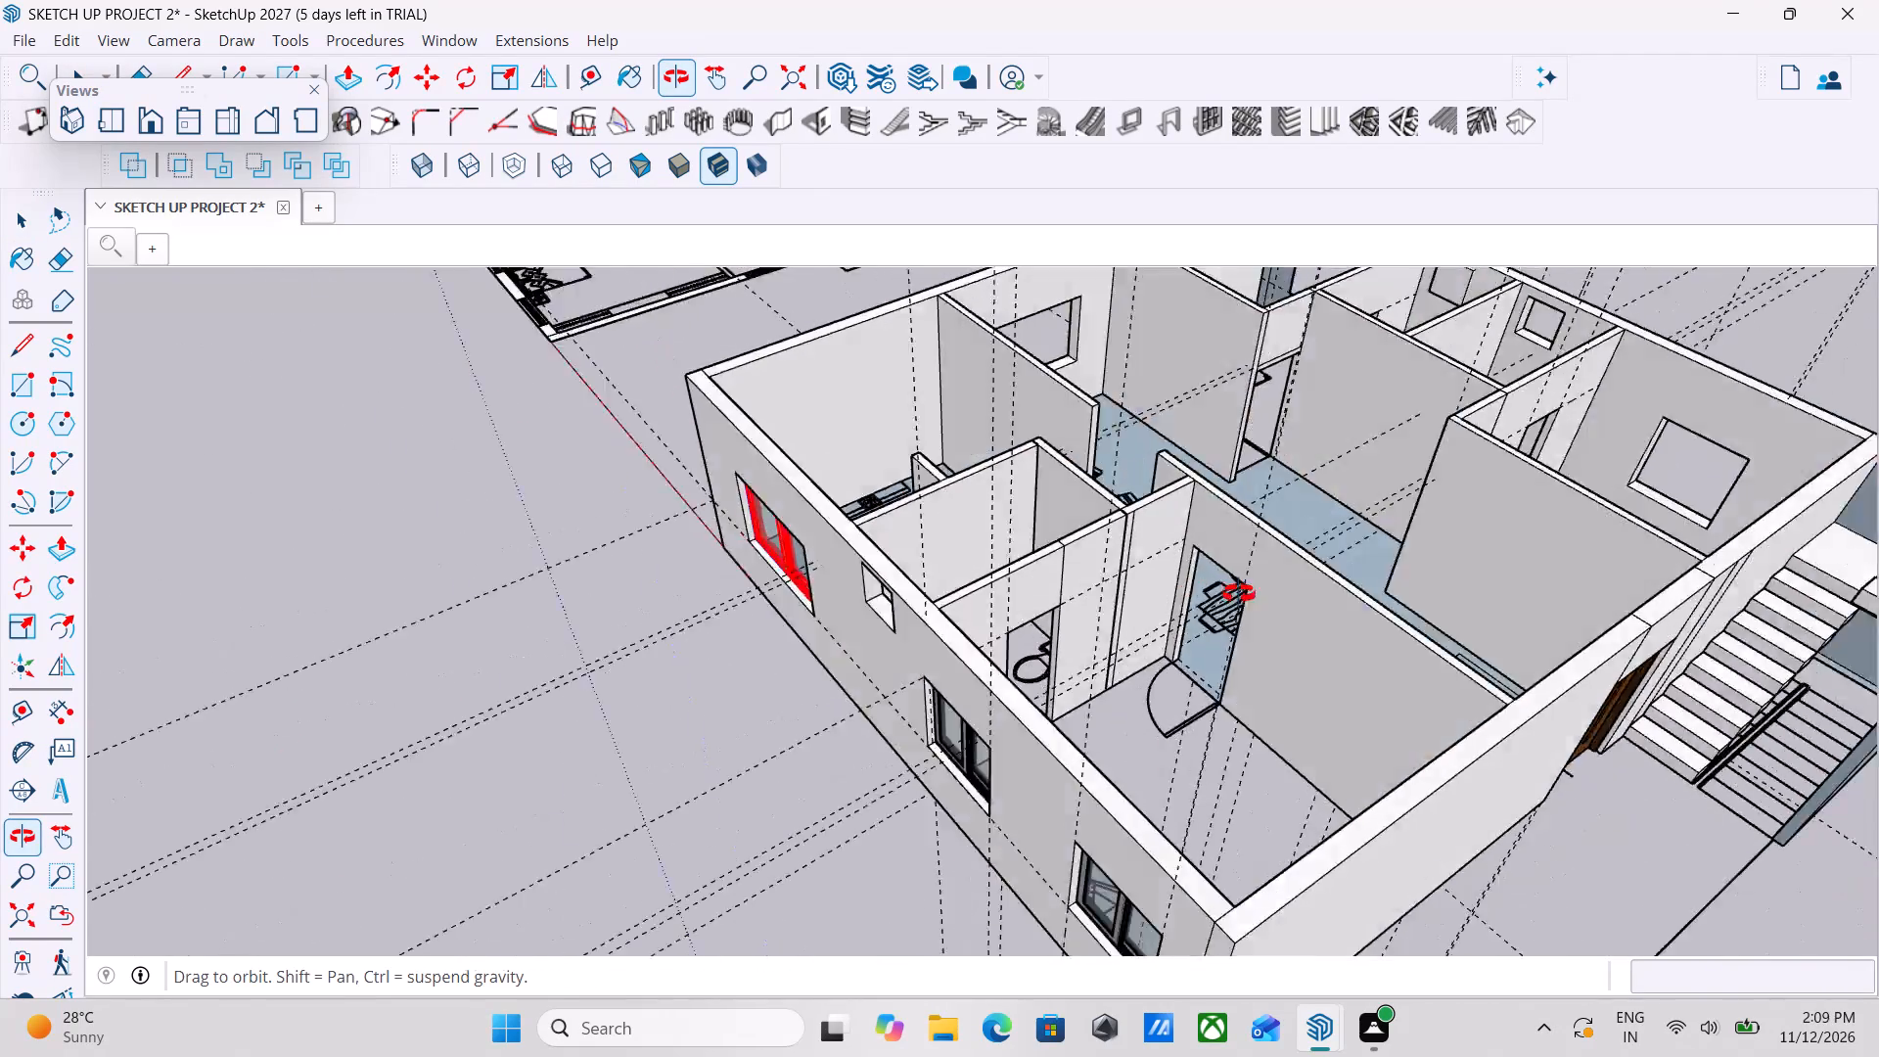
middle_drag(1239, 594, 1447, 569)
middle_drag(980, 619, 1254, 585)
scroll(1137, 577, down, 4)
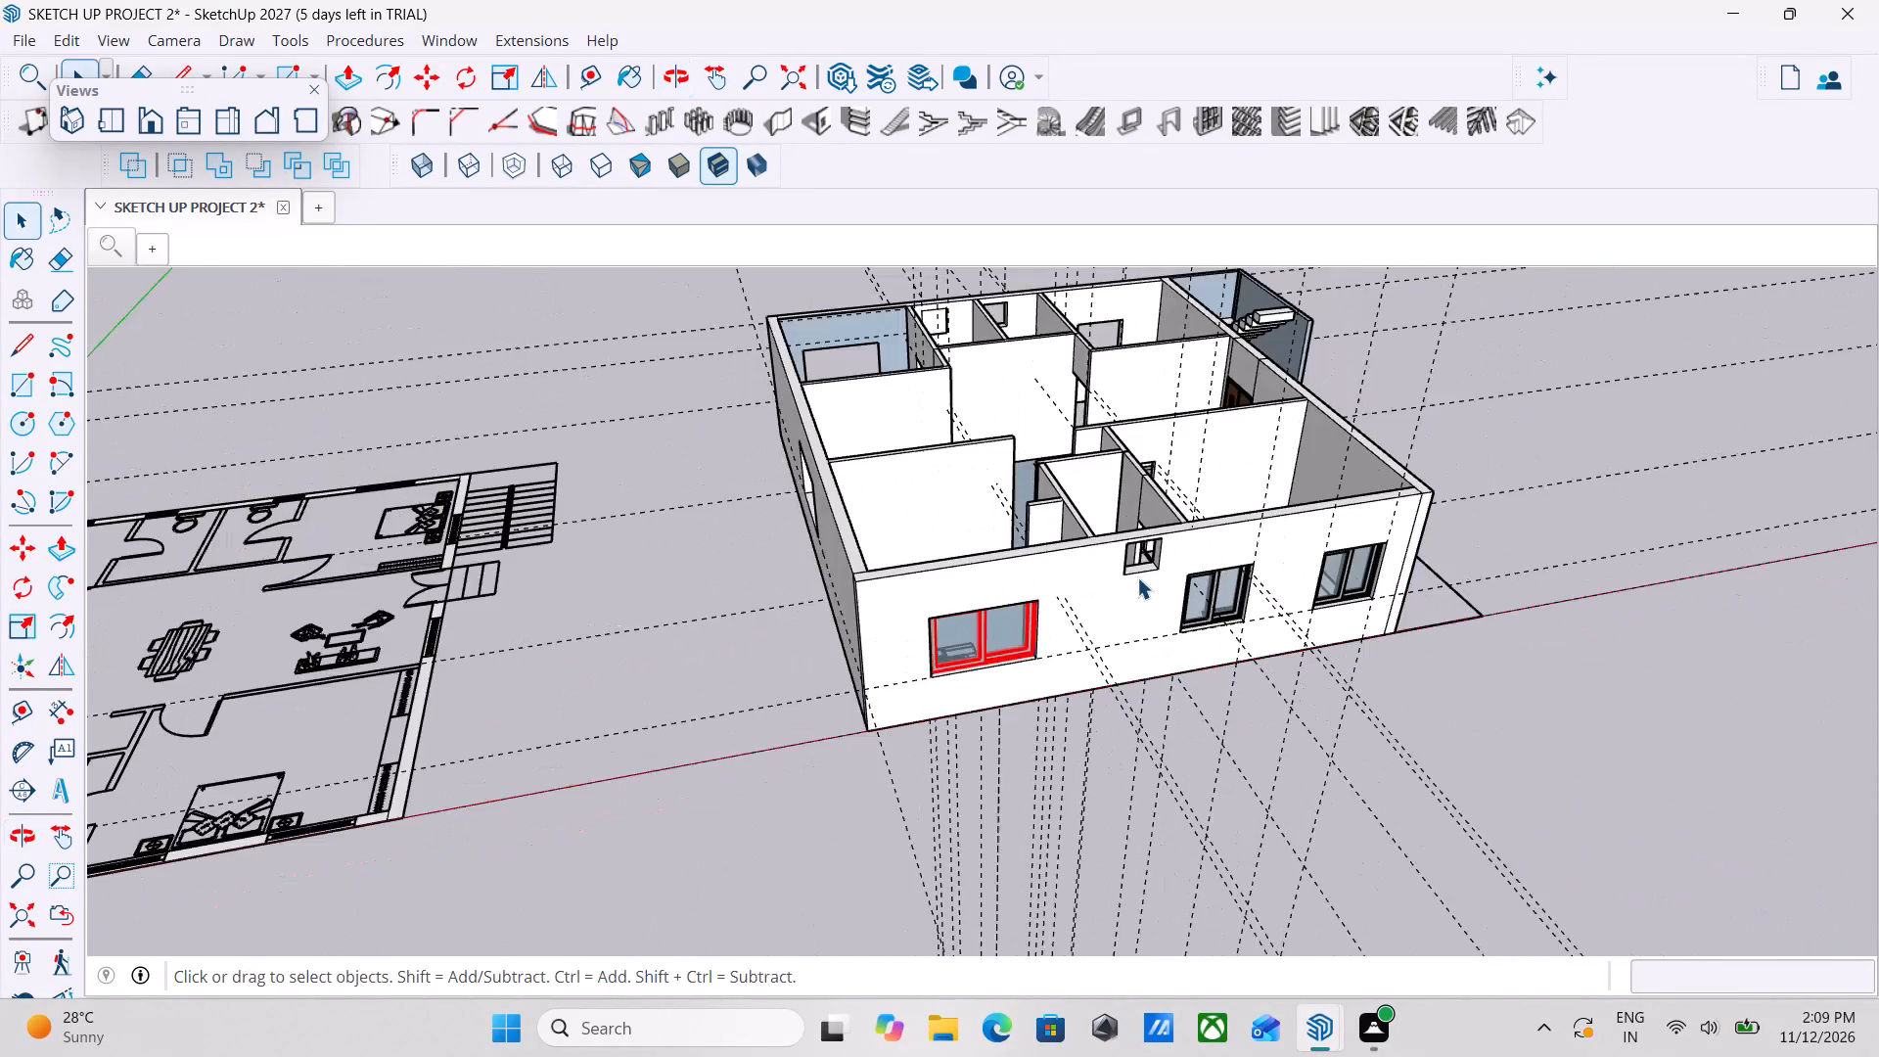
scroll(994, 632, up, 15)
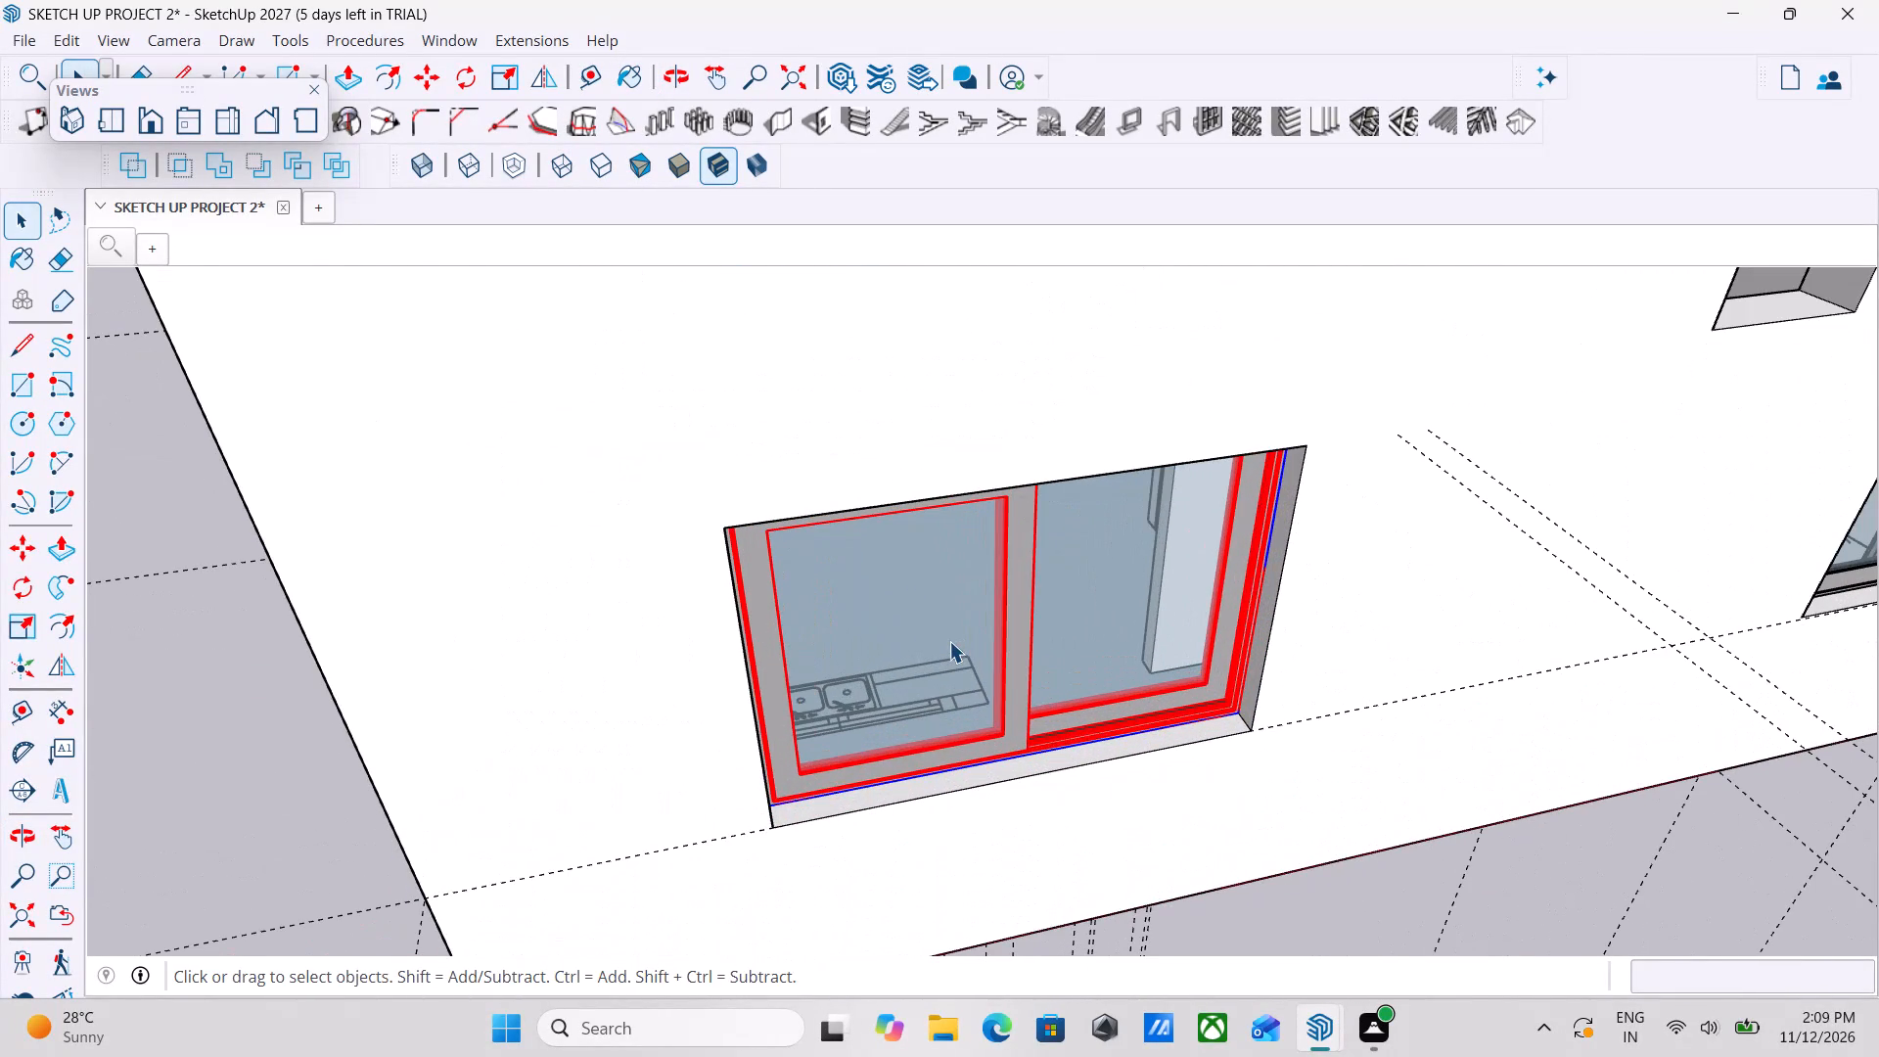
Copy the kitchen window about 36' 10 15/16" to the far bedroom's empty opening, aligning its lower corner with the opening's lower corner.
key(m)
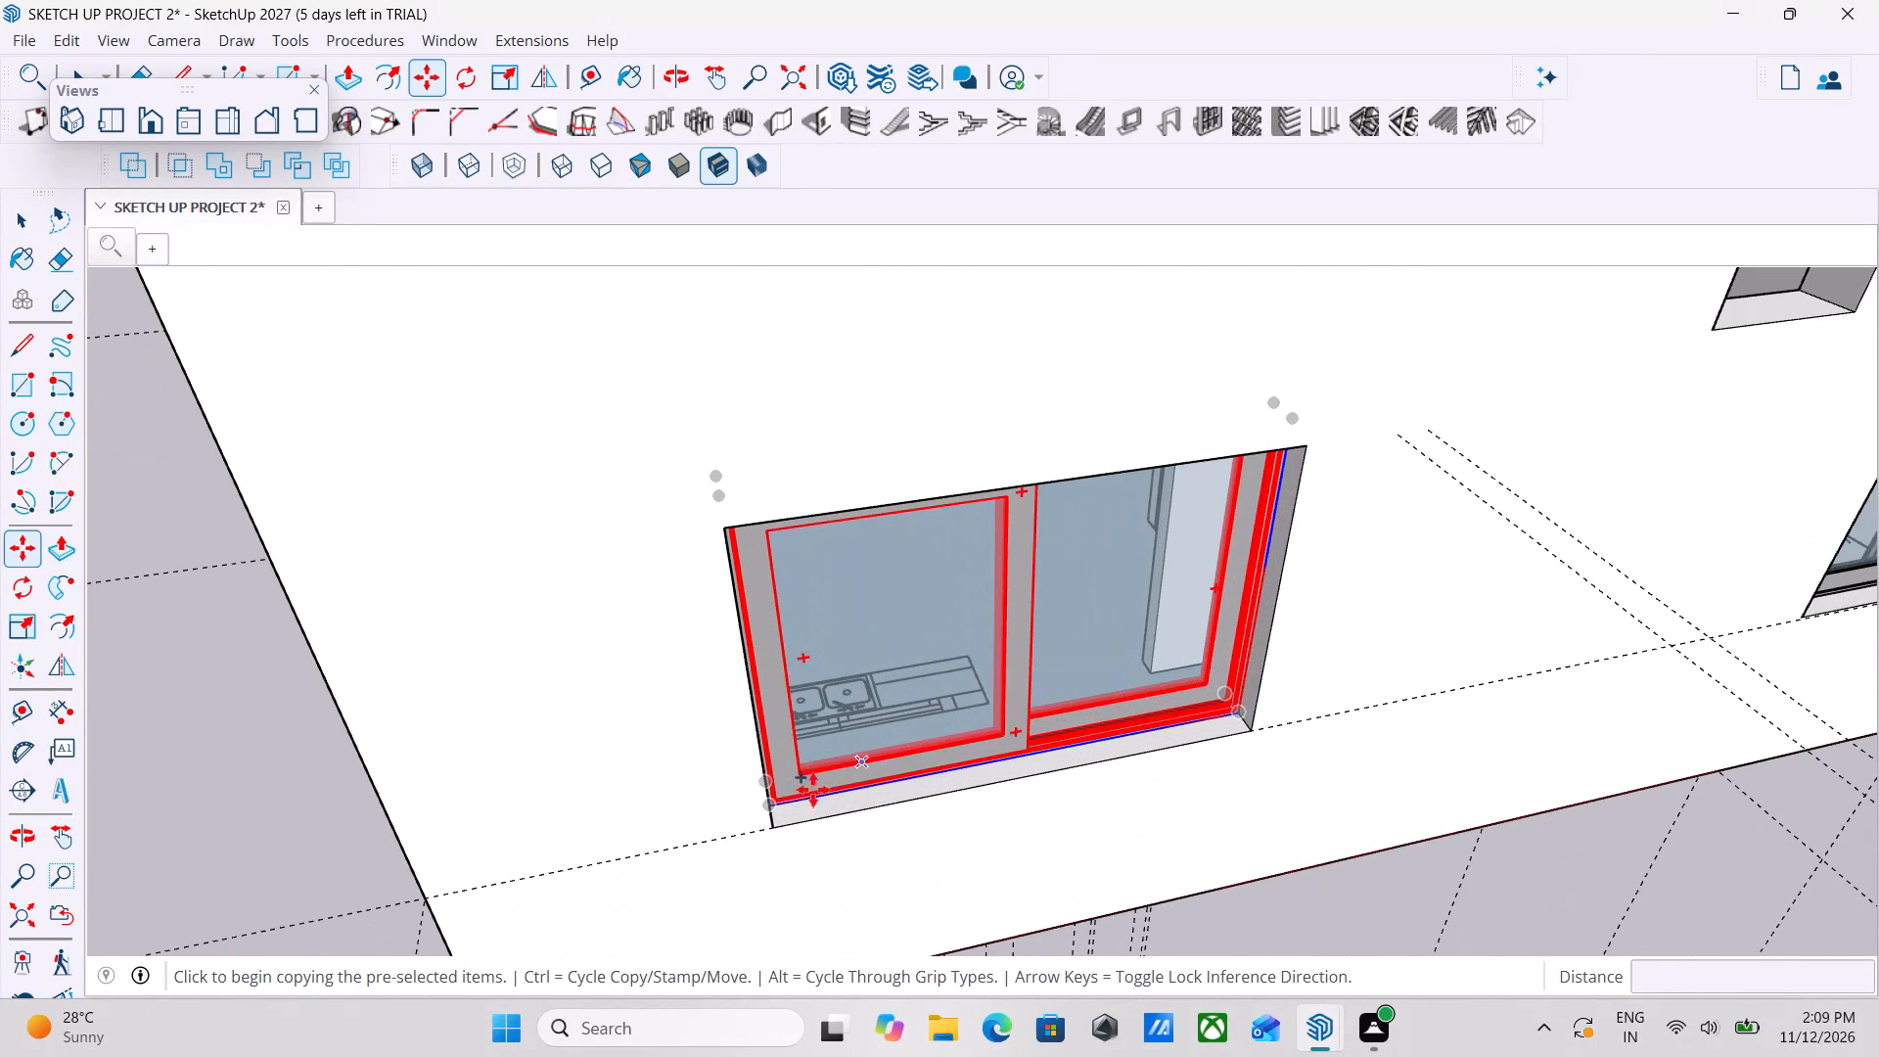
scroll(799, 802, up, 4)
middle_drag(773, 811, 594, 788)
middle_drag(700, 653, 1381, 942)
scroll(1146, 813, down, 2)
middle_drag(1151, 809, 747, 550)
middle_drag(1053, 718, 842, 673)
scroll(870, 670, up, 3)
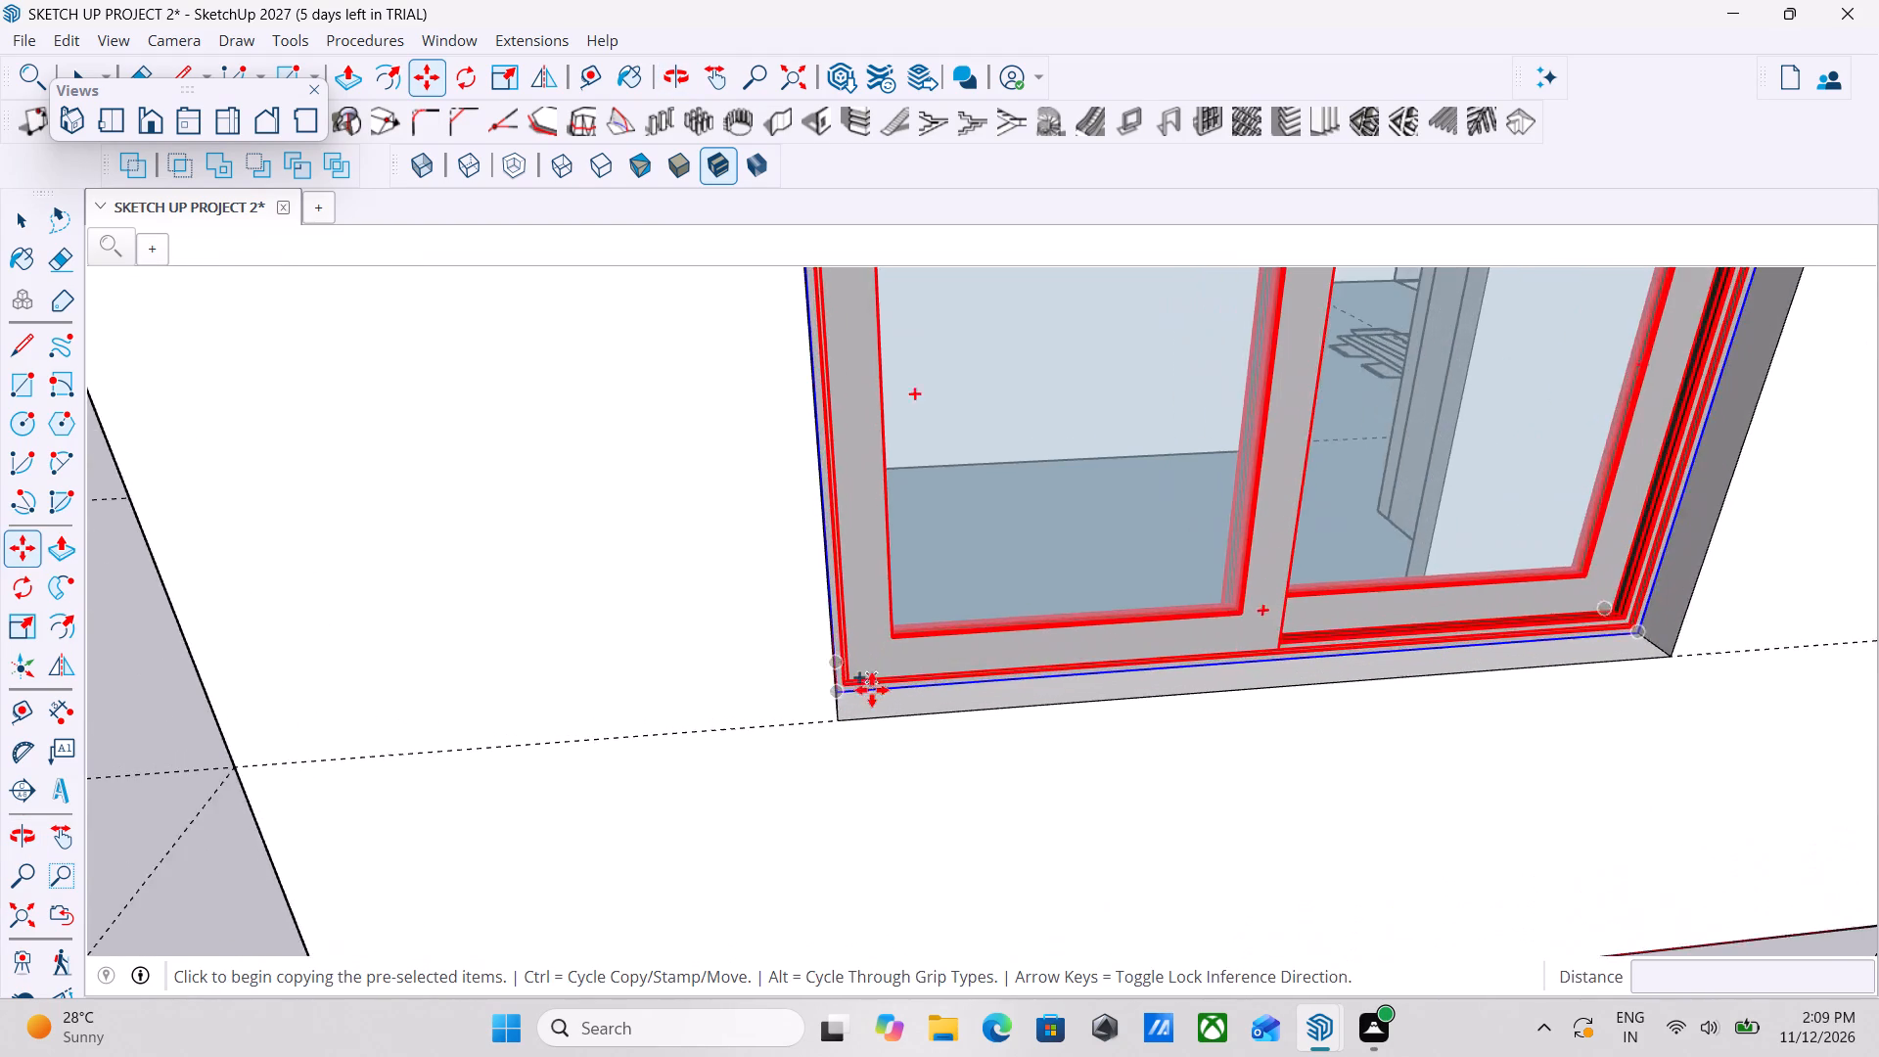
scroll(872, 690, up, 5)
middle_drag(852, 696, 736, 686)
scroll(815, 648, up, 4)
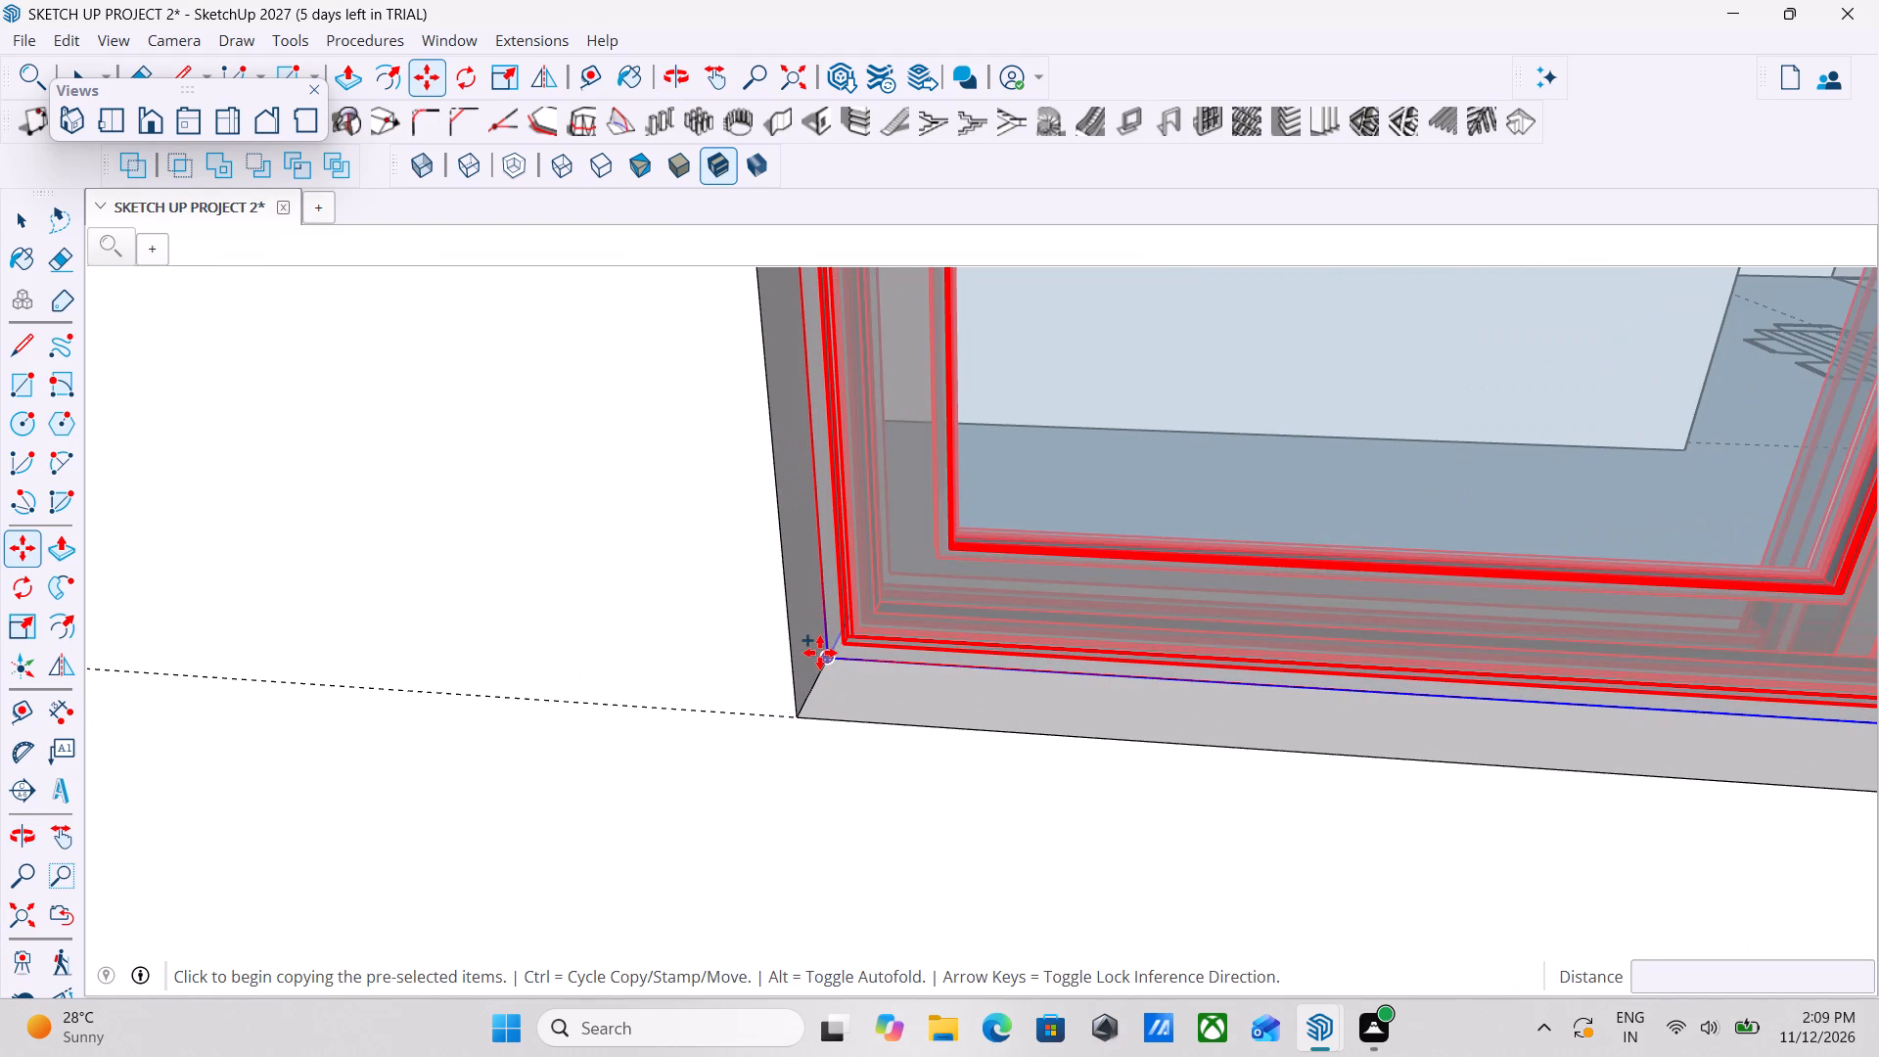
click(826, 655)
scroll(1067, 655, down, 3)
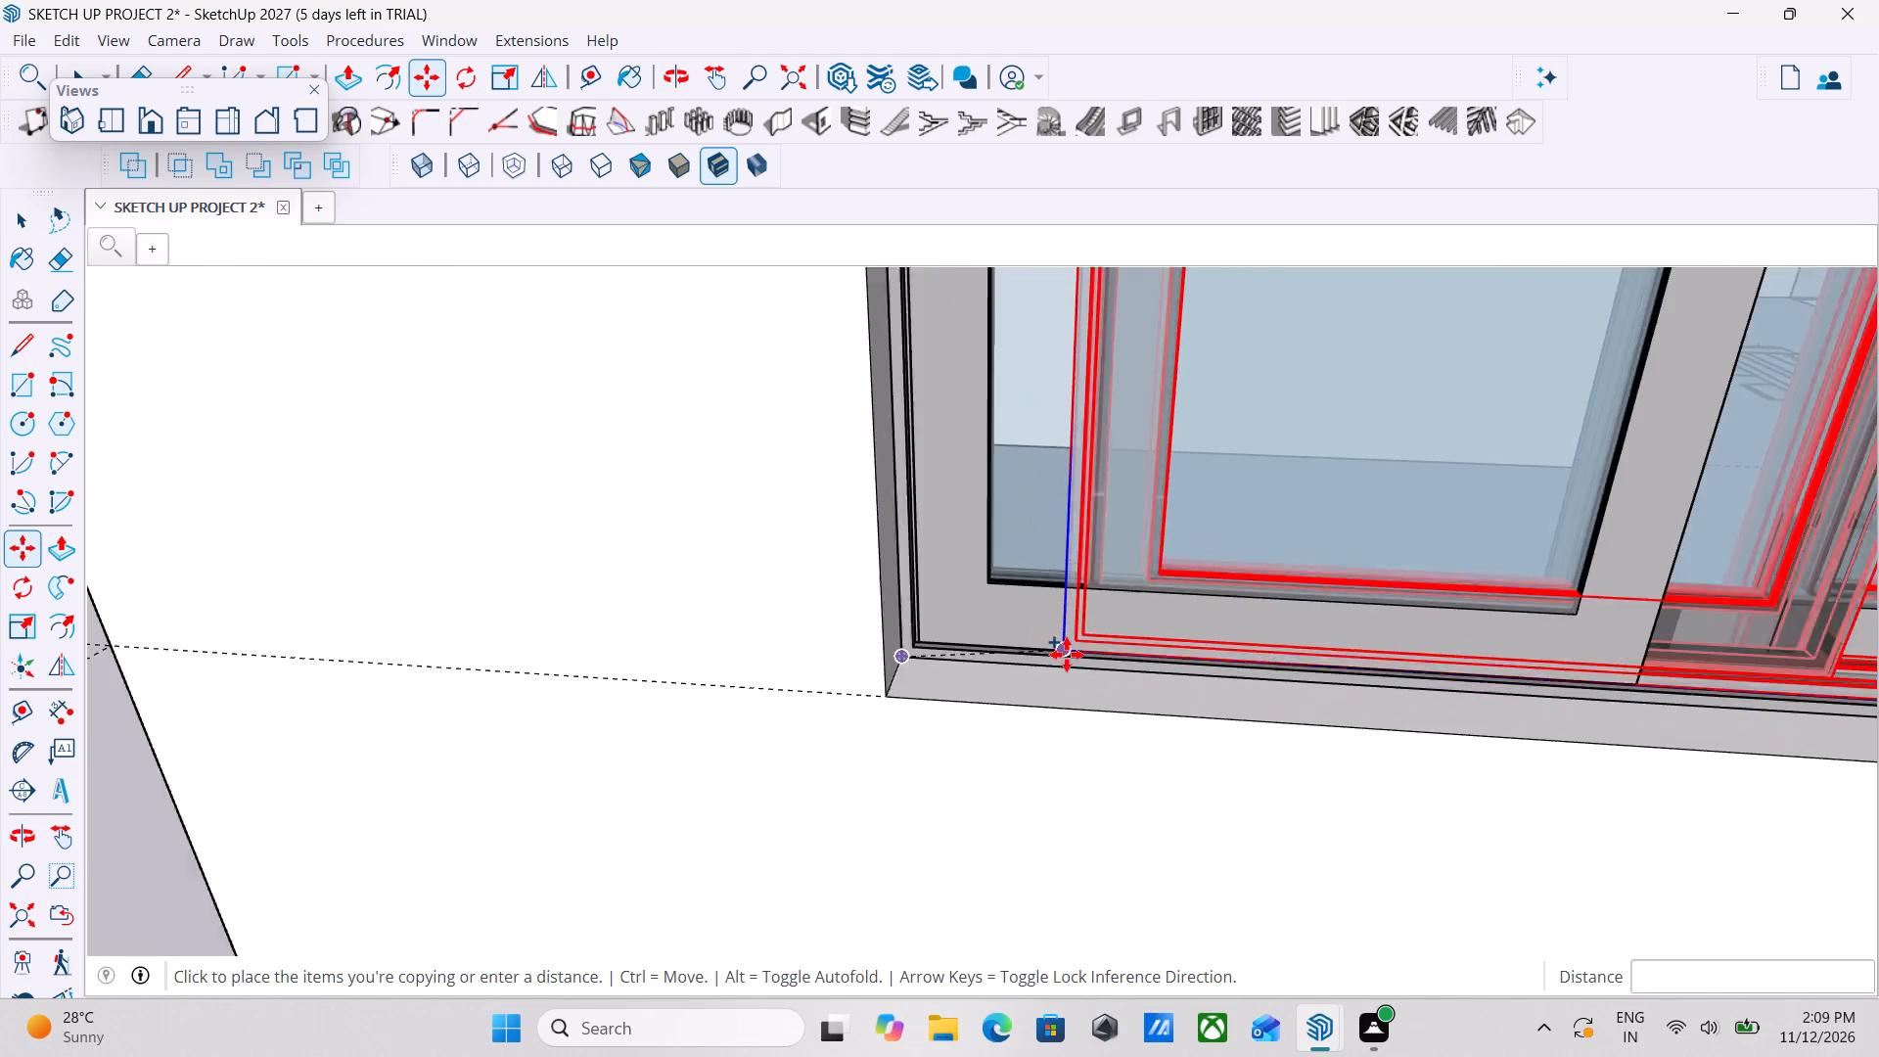
scroll(1067, 655, down, 17)
middle_drag(1184, 660, 1189, 884)
scroll(1187, 422, down, 1)
middle_drag(1187, 422, 1166, 636)
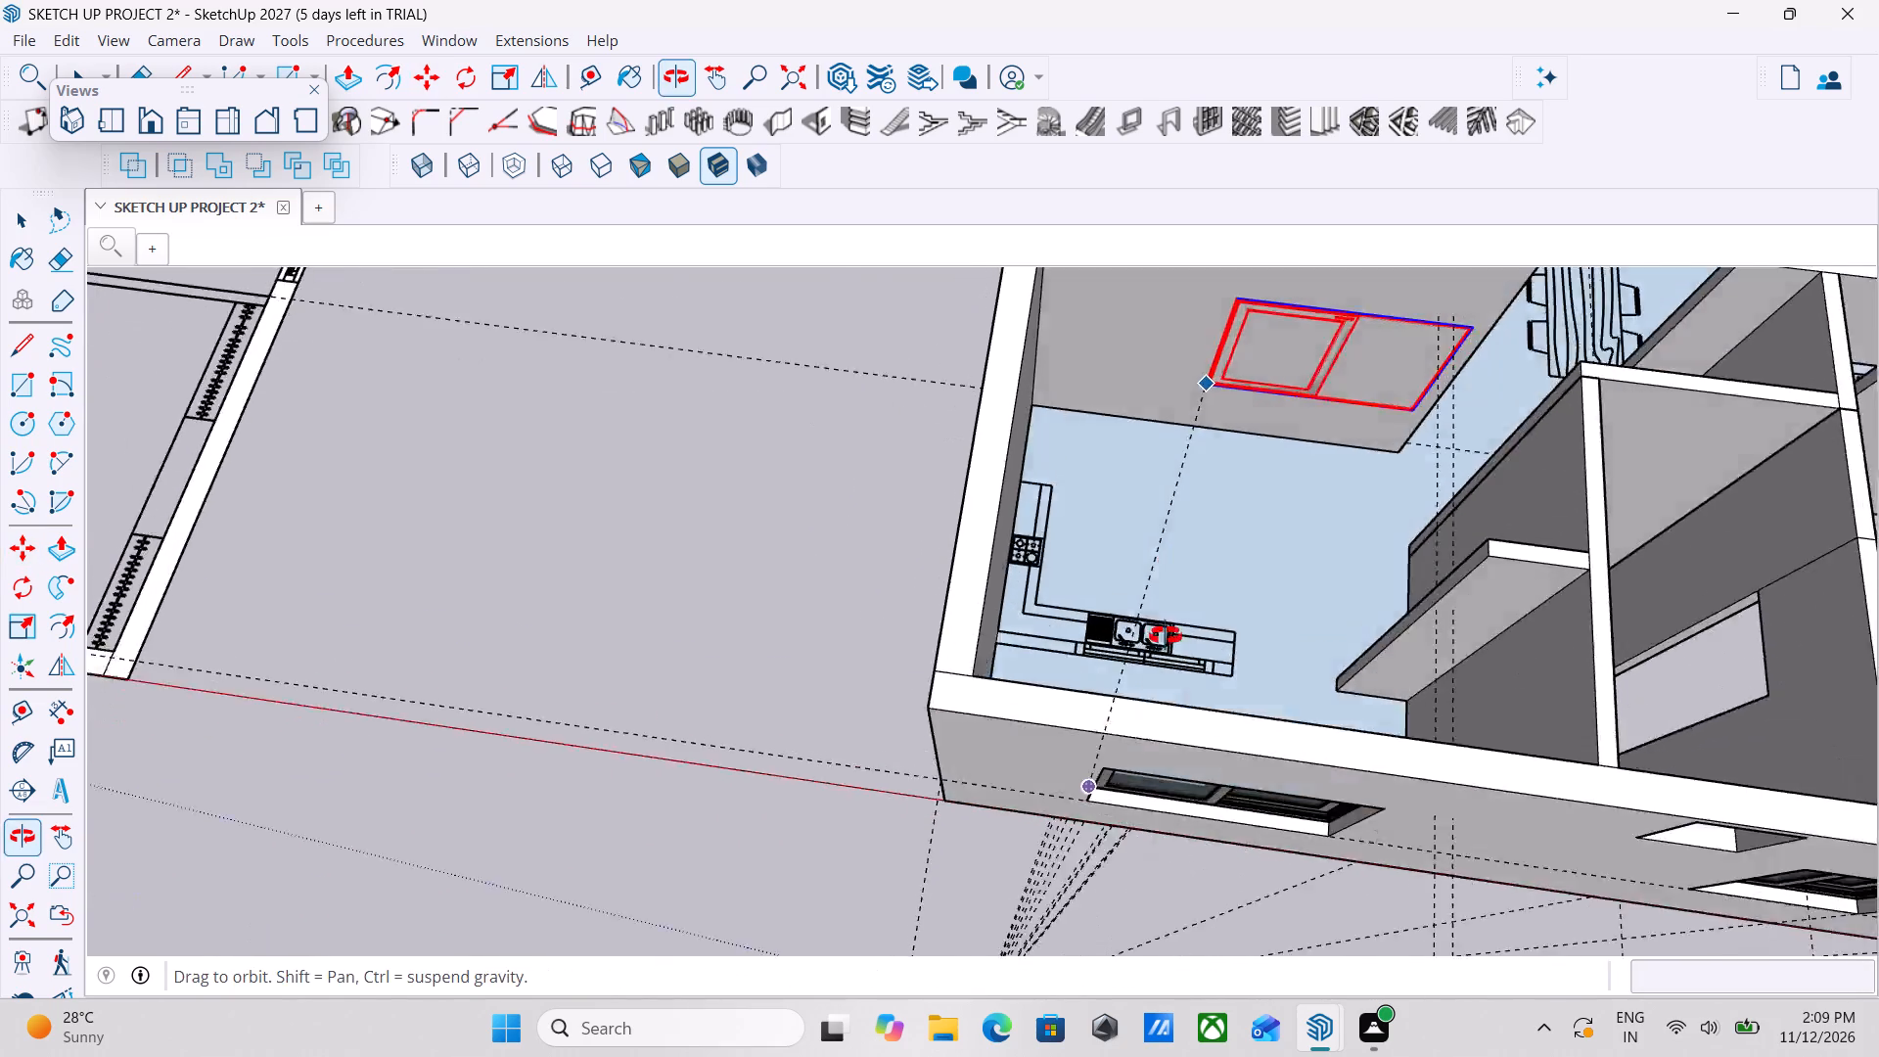
middle_drag(1166, 636, 1157, 709)
scroll(1195, 583, down, 5)
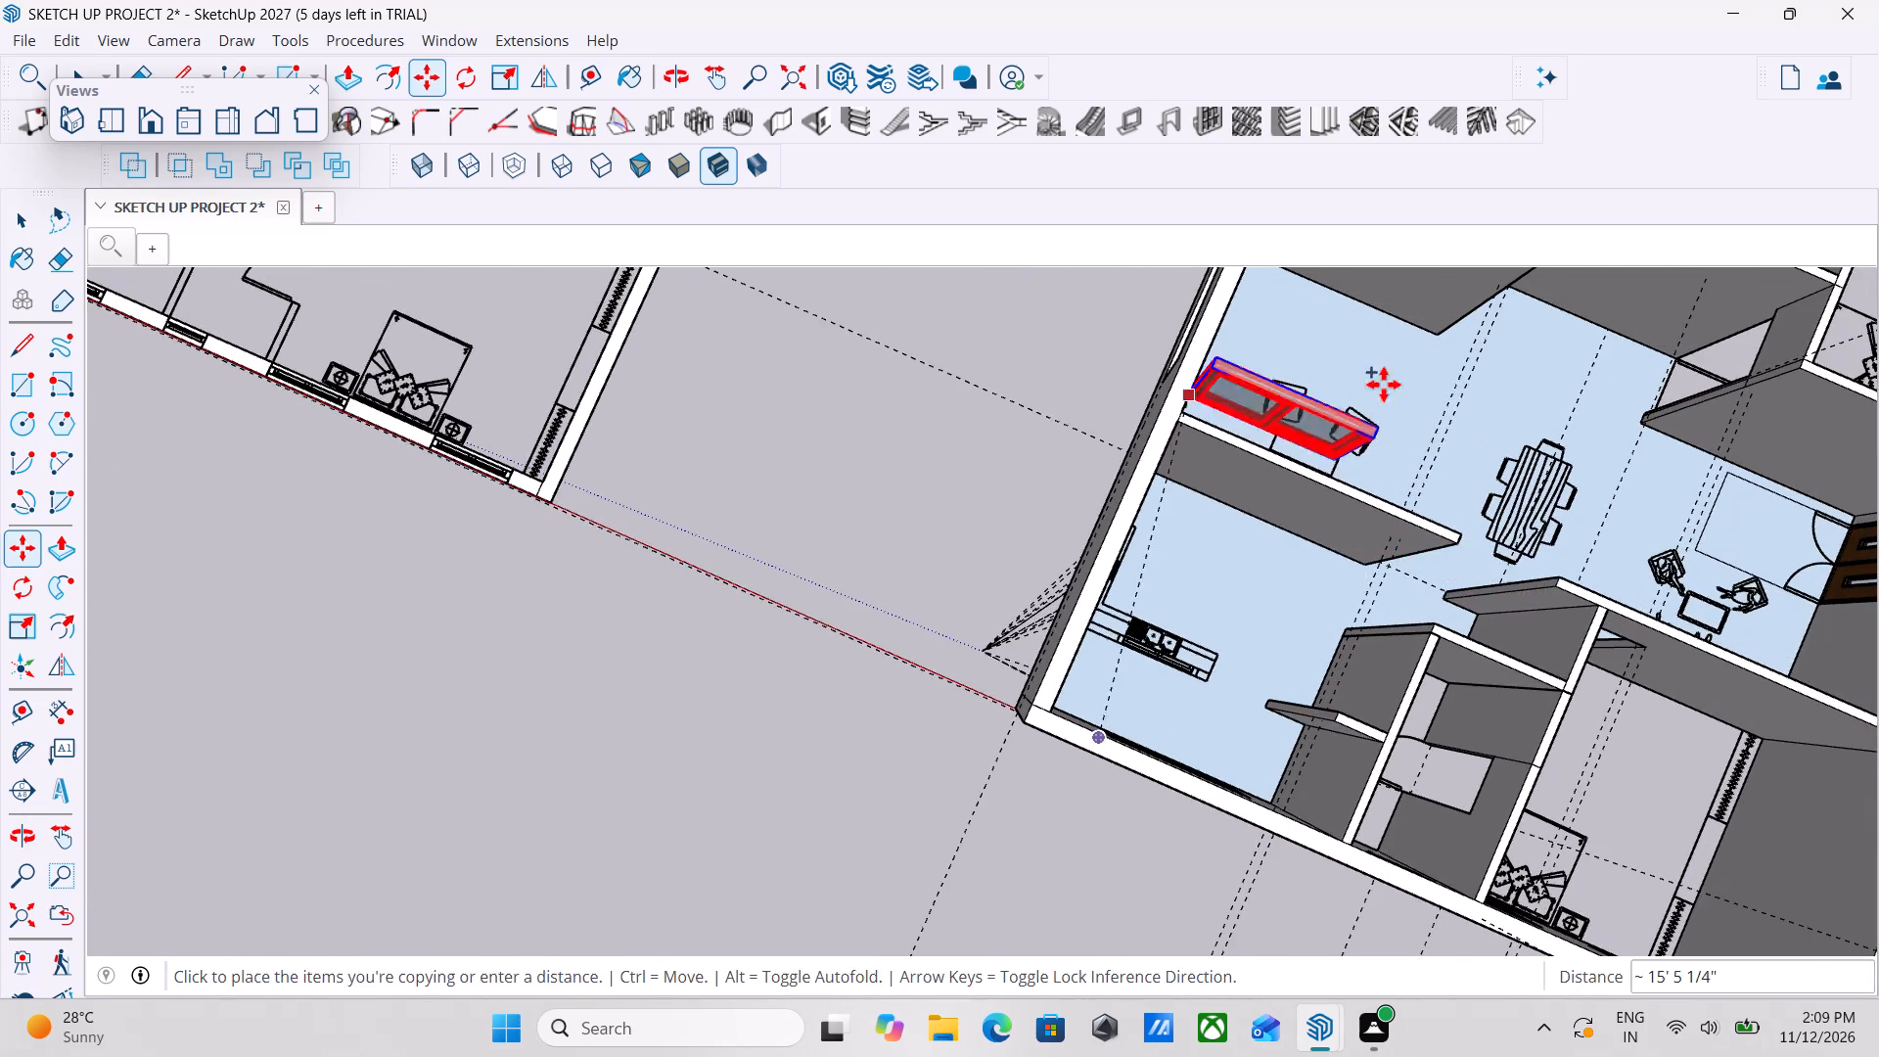
middle_drag(1397, 376, 1256, 312)
middle_drag(1363, 478, 1617, 205)
middle_drag(1345, 326, 1170, 404)
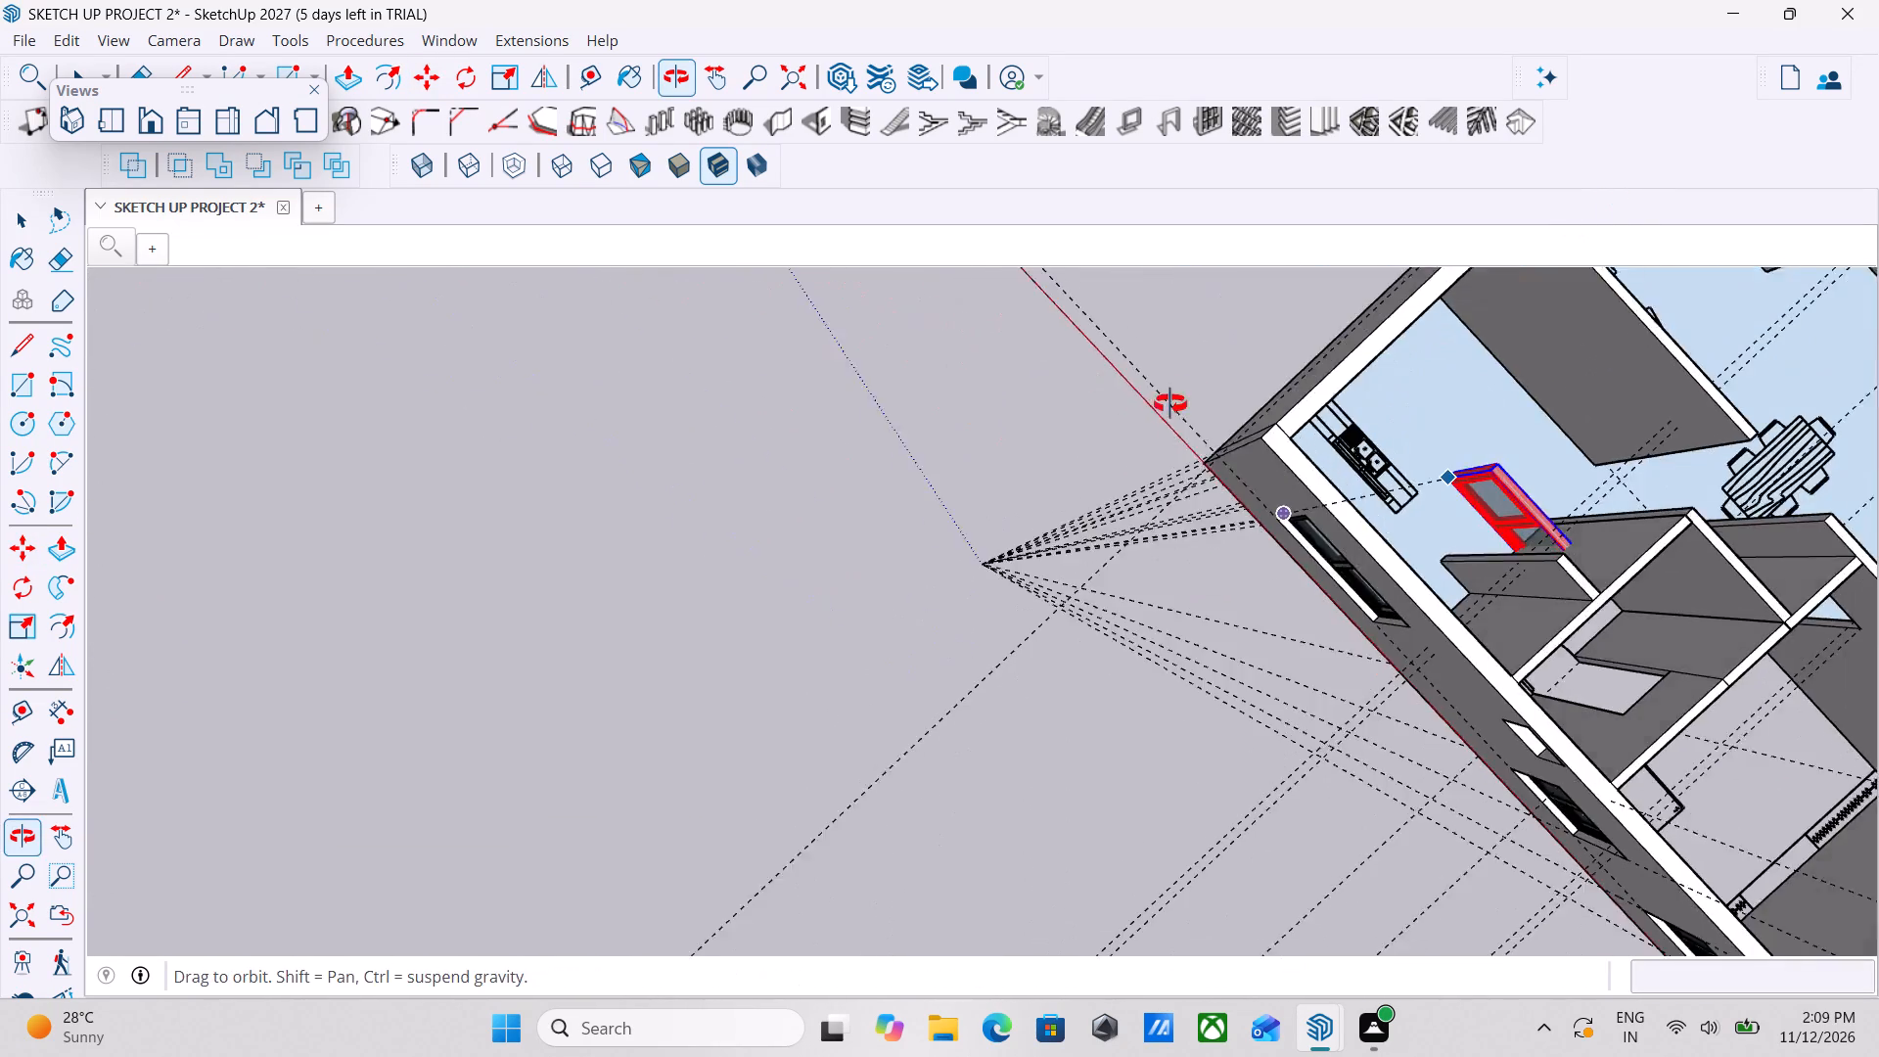
middle_drag(1170, 404, 1167, 408)
scroll(1441, 374, down, 1)
middle_drag(1490, 342, 1707, 216)
middle_drag(1353, 470, 1586, 194)
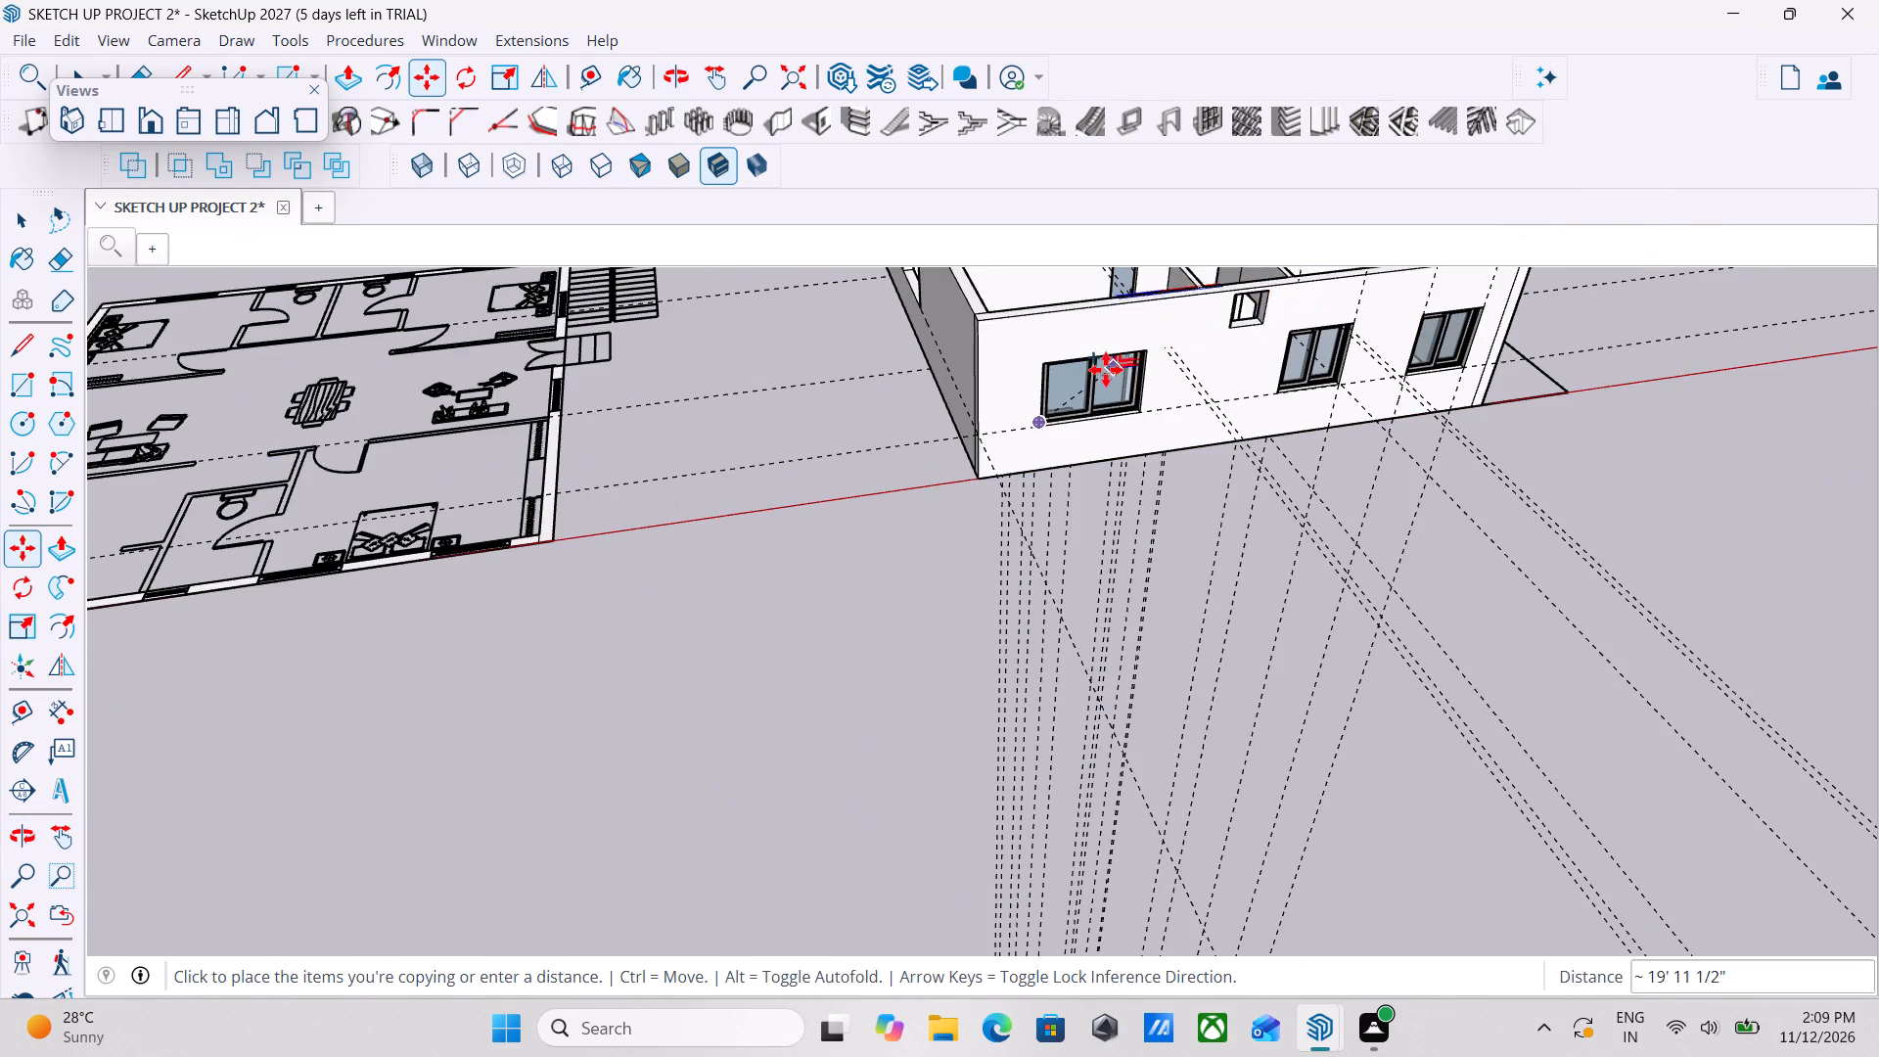
scroll(1111, 359, down, 4)
shift+middle_drag(1083, 317, 1045, 490)
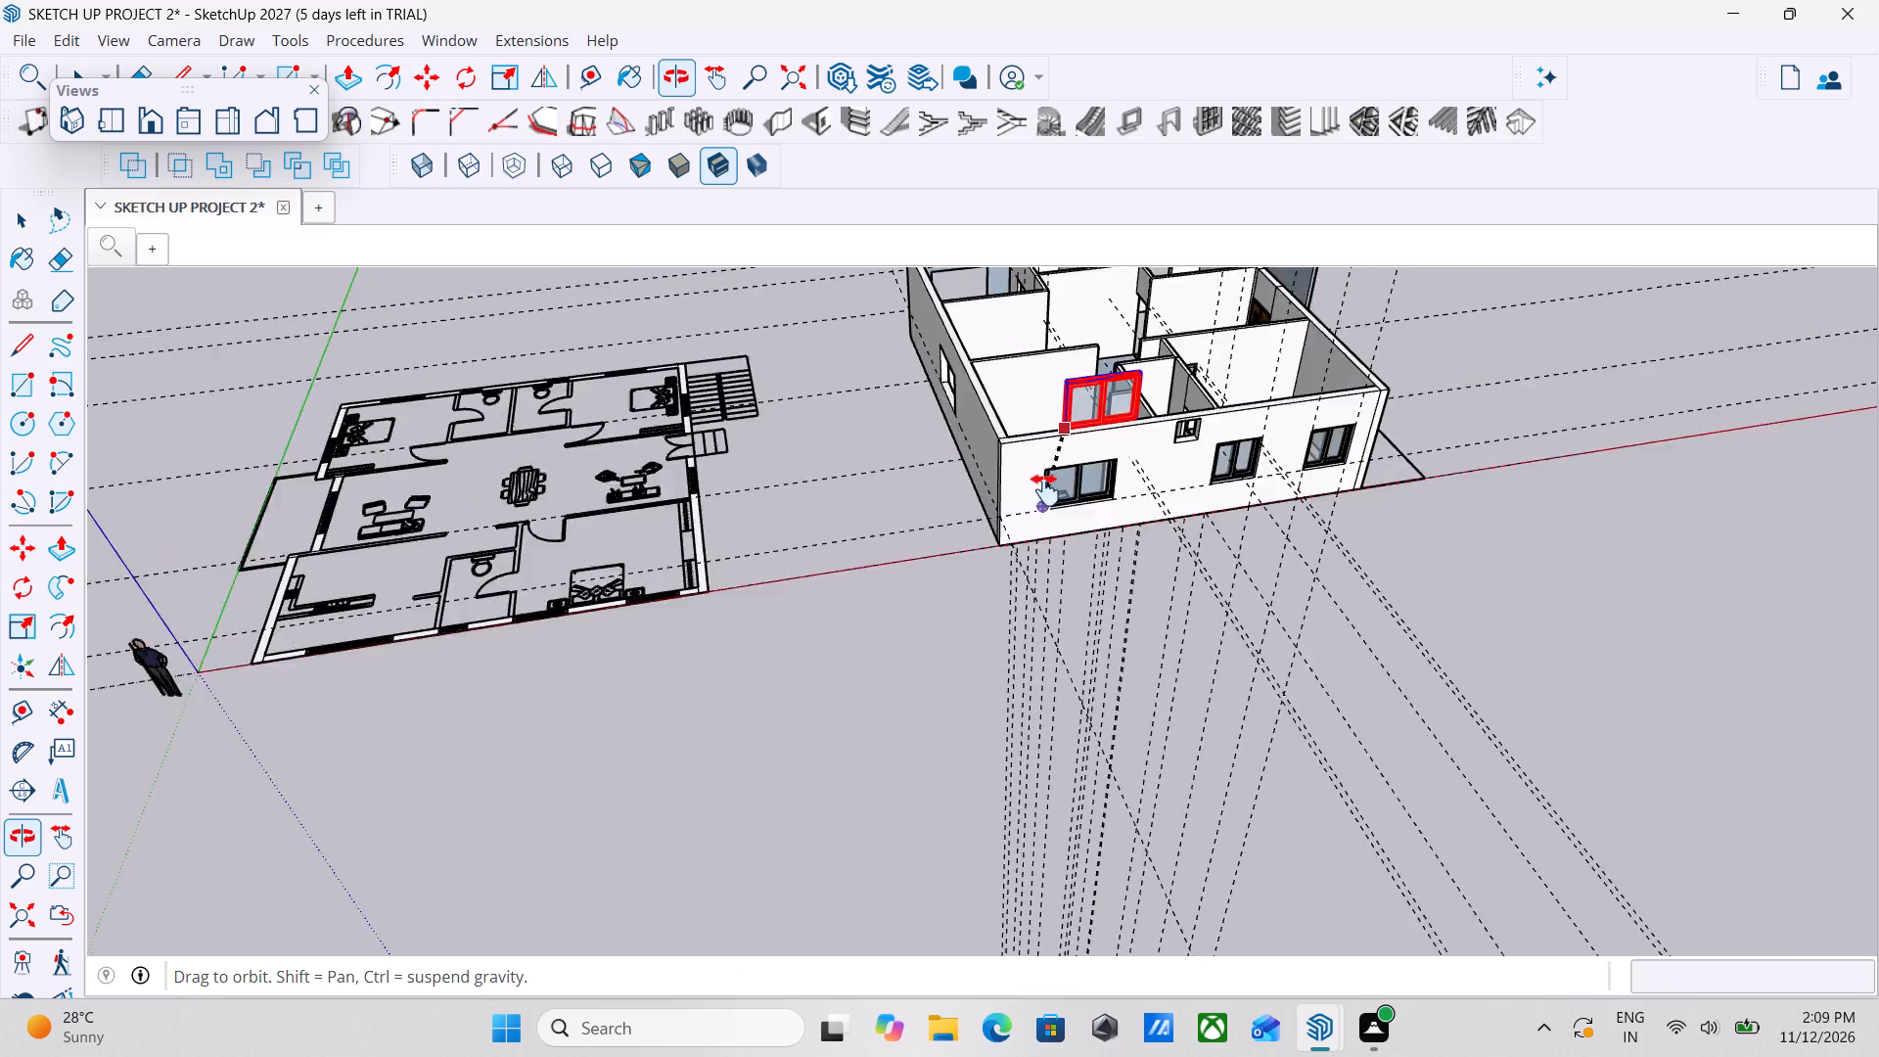
shift+middle_drag(1045, 490, 908, 842)
scroll(810, 692, up, 17)
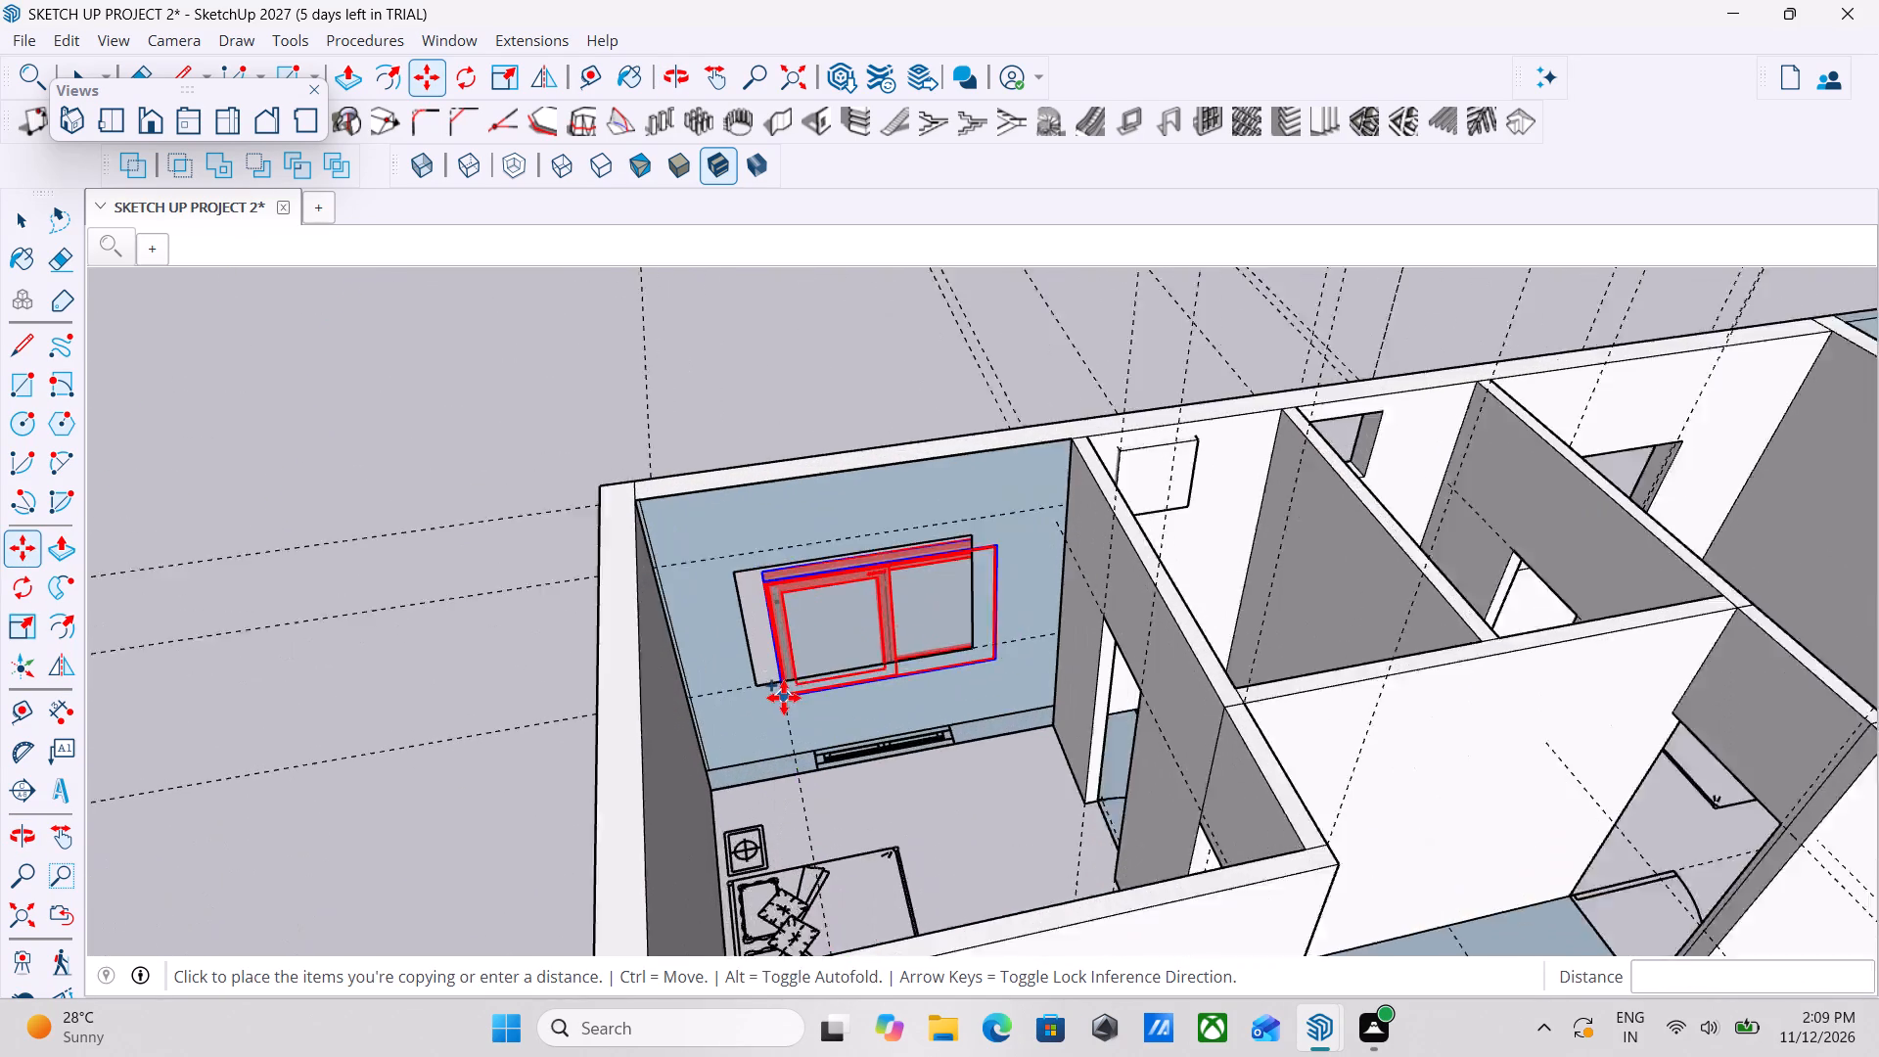
scroll(784, 698, up, 6)
scroll(713, 655, up, 5)
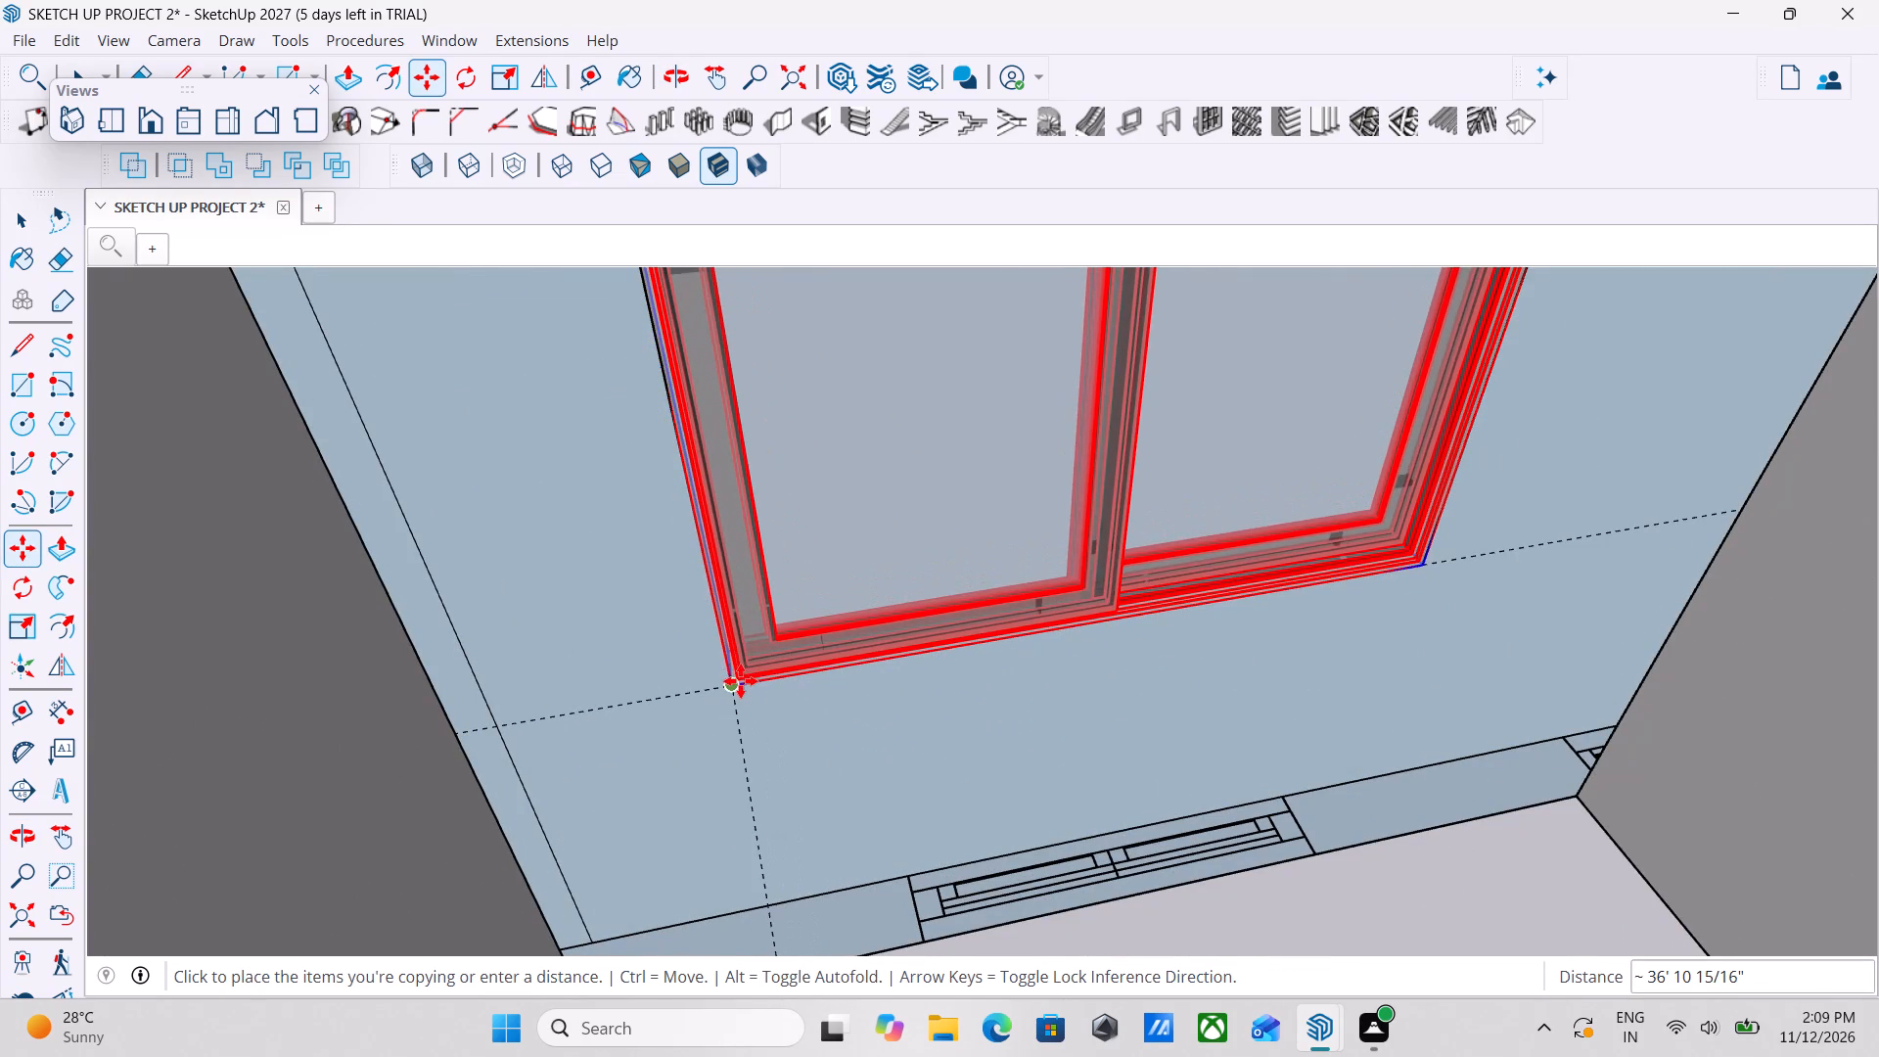
click(741, 681)
Examine the copied window's fit in the far bedroom's opening from inside the room and from outside the wall.
scroll(741, 681, down, 7)
middle_drag(939, 747, 1206, 865)
middle_drag(1163, 841, 888, 813)
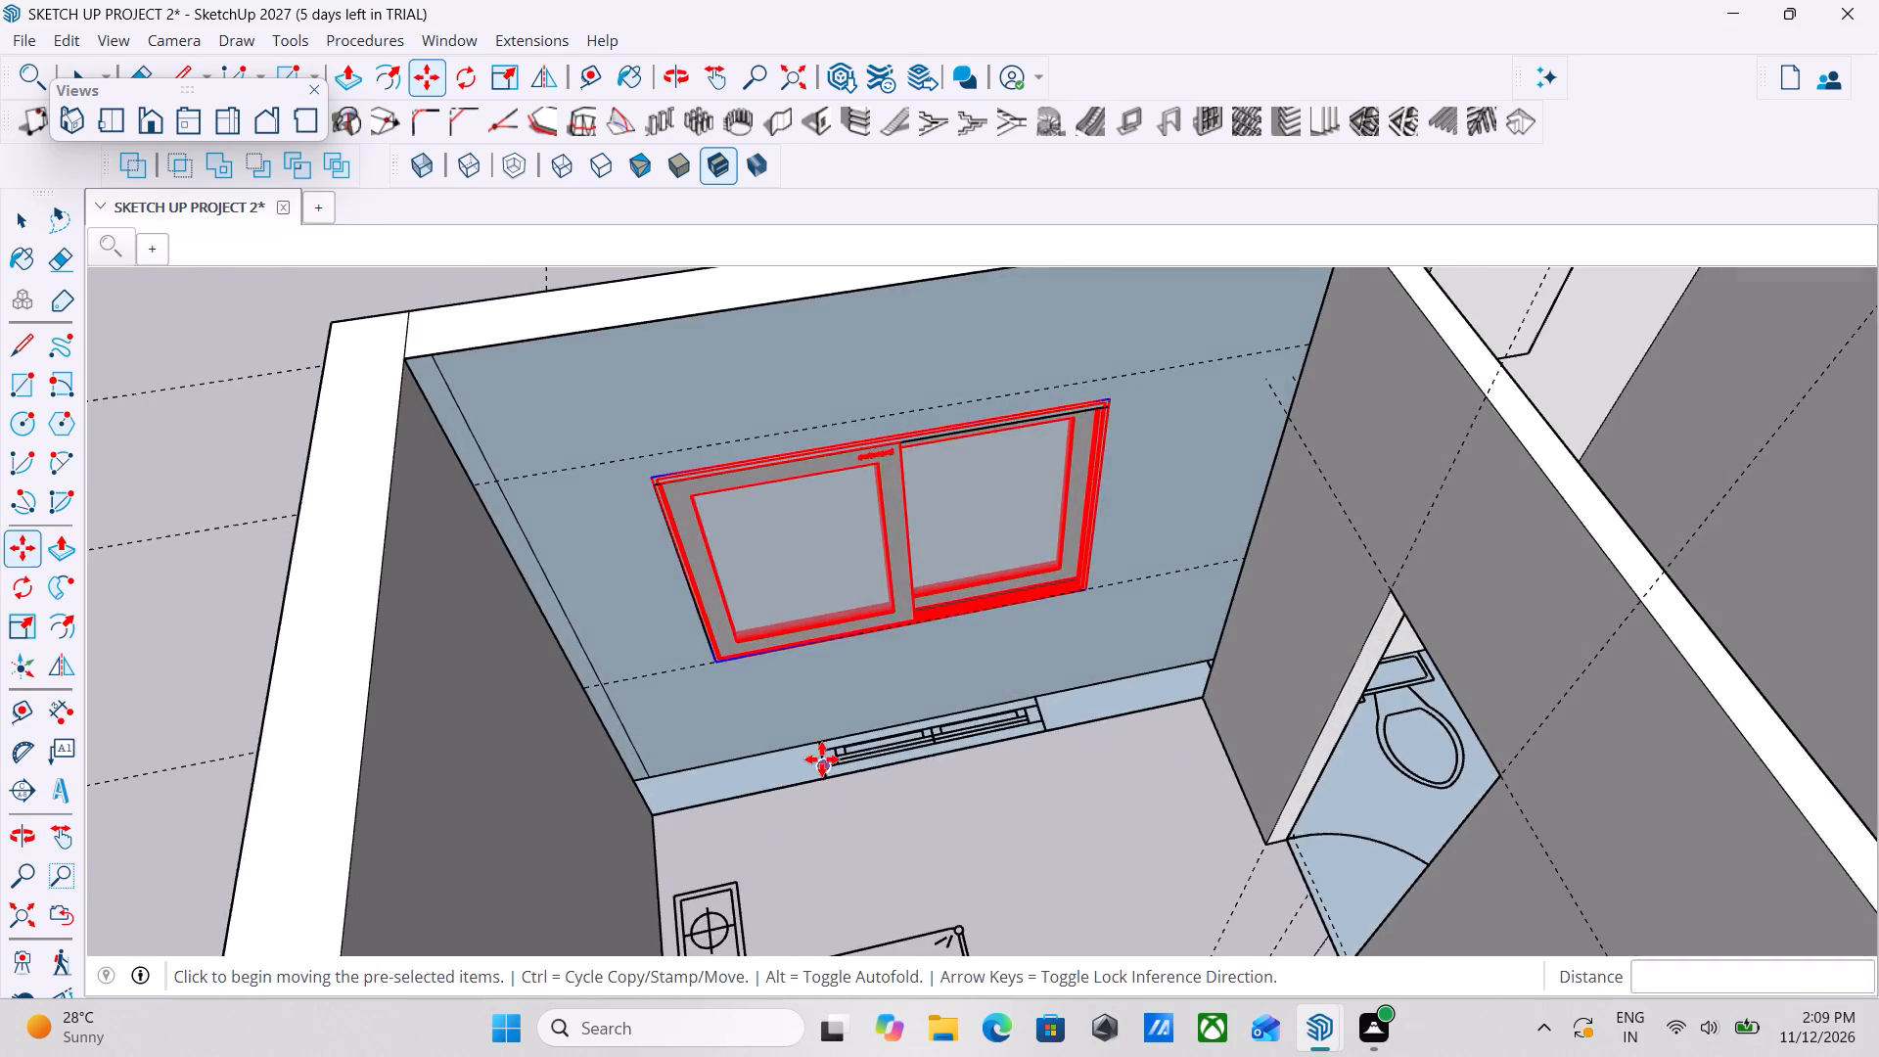
middle_drag(822, 759, 1265, 793)
middle_drag(846, 801, 1484, 647)
middle_drag(1282, 686, 1420, 676)
scroll(1490, 526, up, 4)
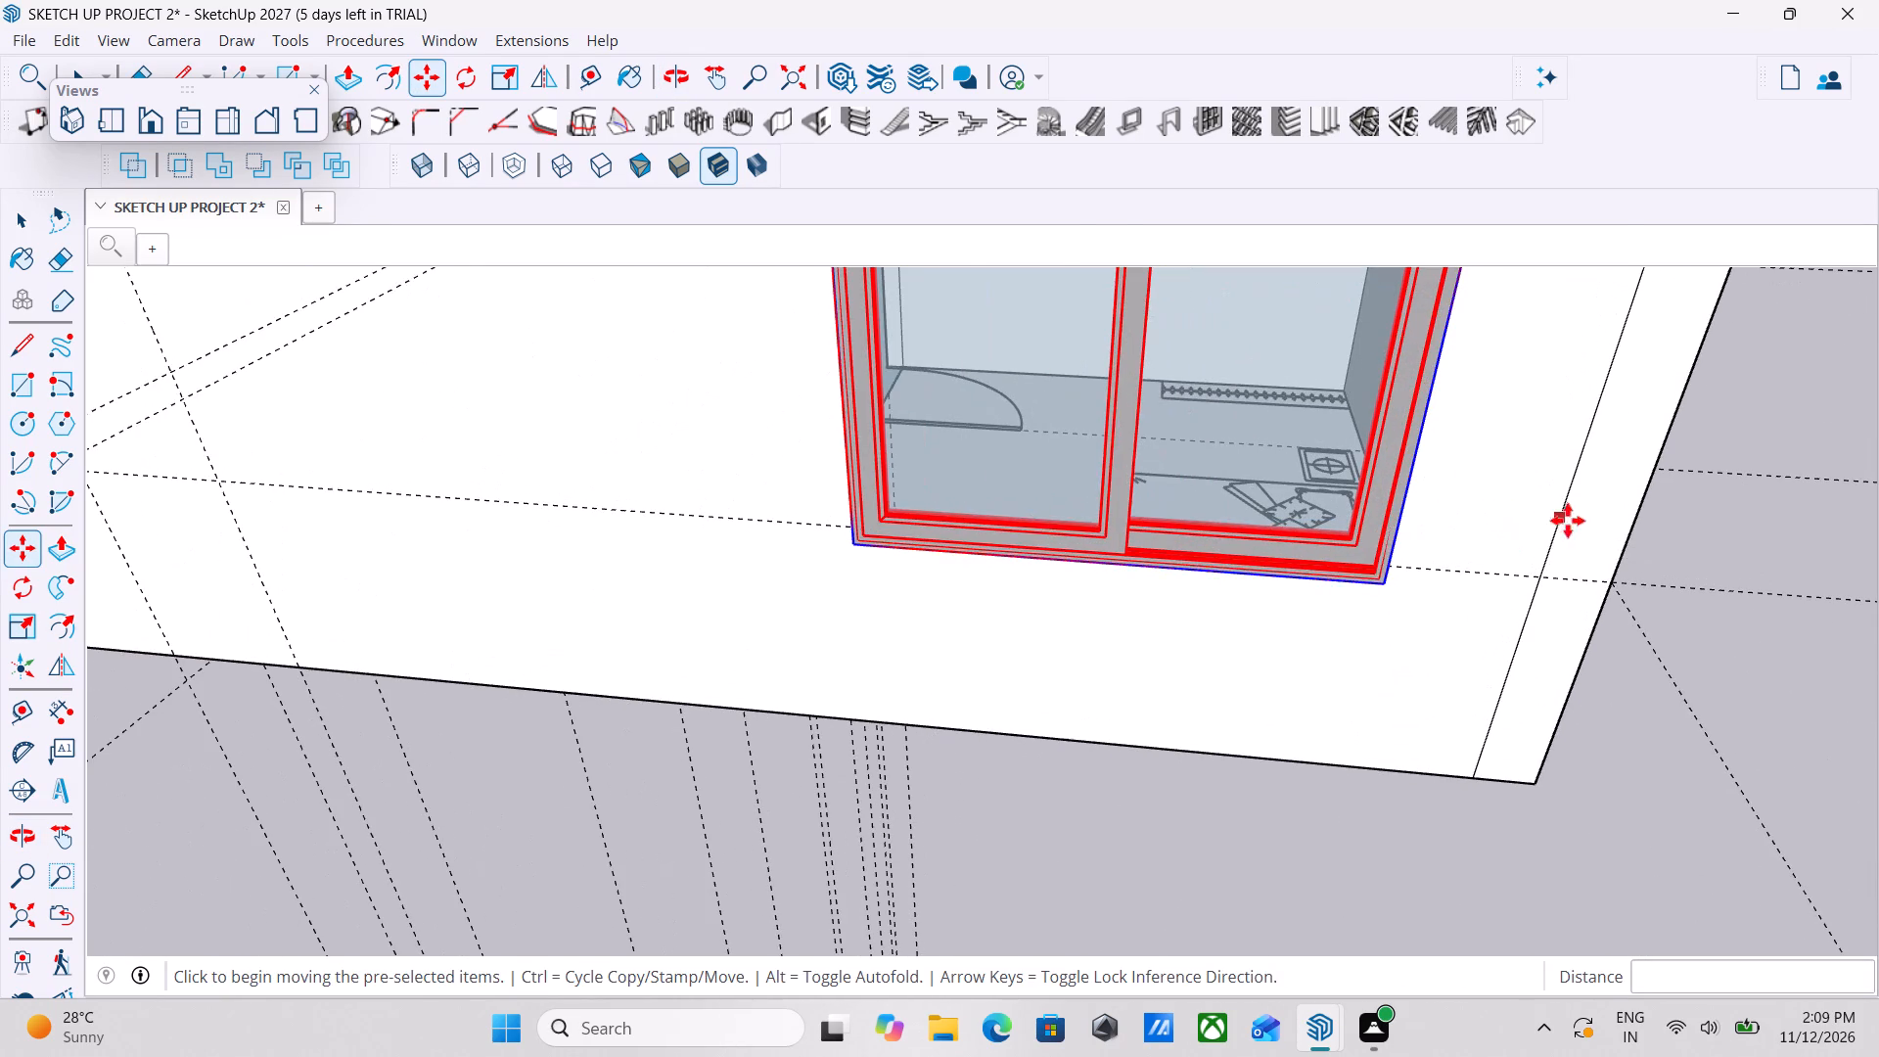
key(Escape)
middle_drag(1258, 609, 1386, 817)
scroll(1420, 806, up, 8)
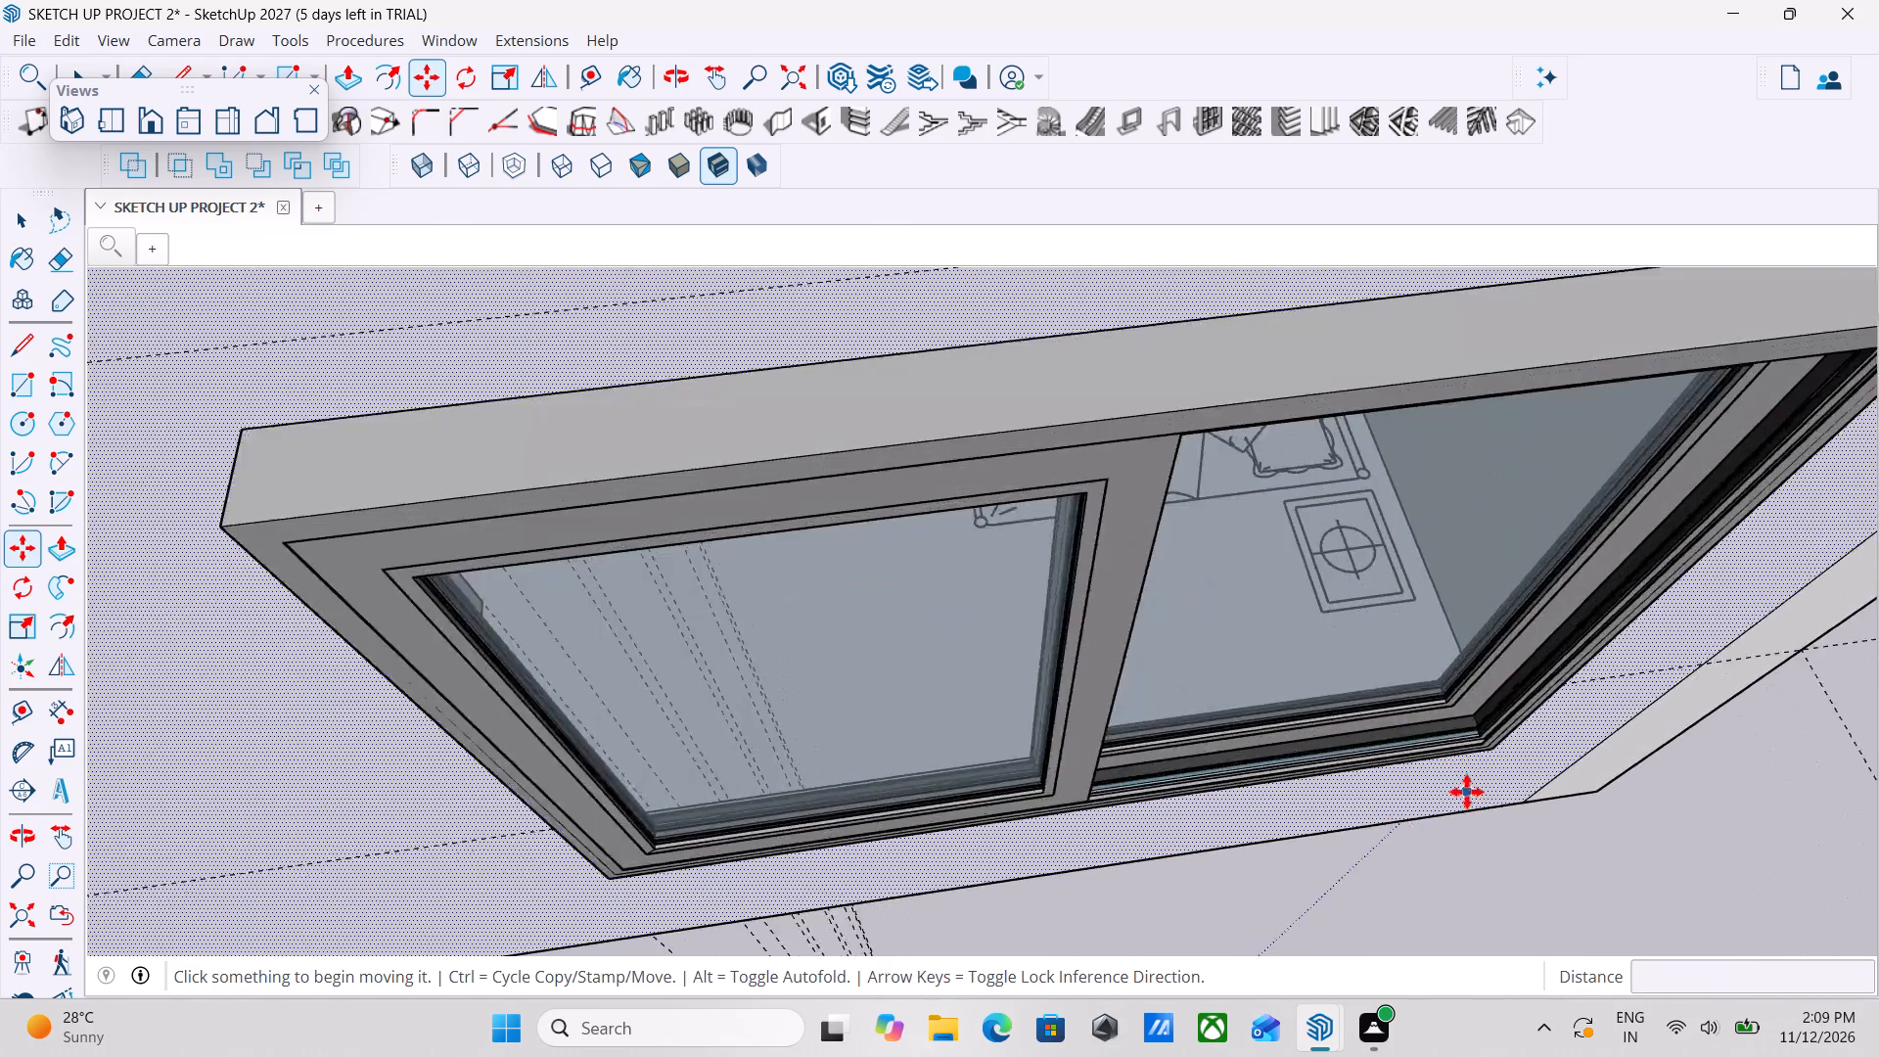
scroll(1467, 792, up, 11)
scroll(1525, 709, up, 5)
scroll(1234, 766, down, 8)
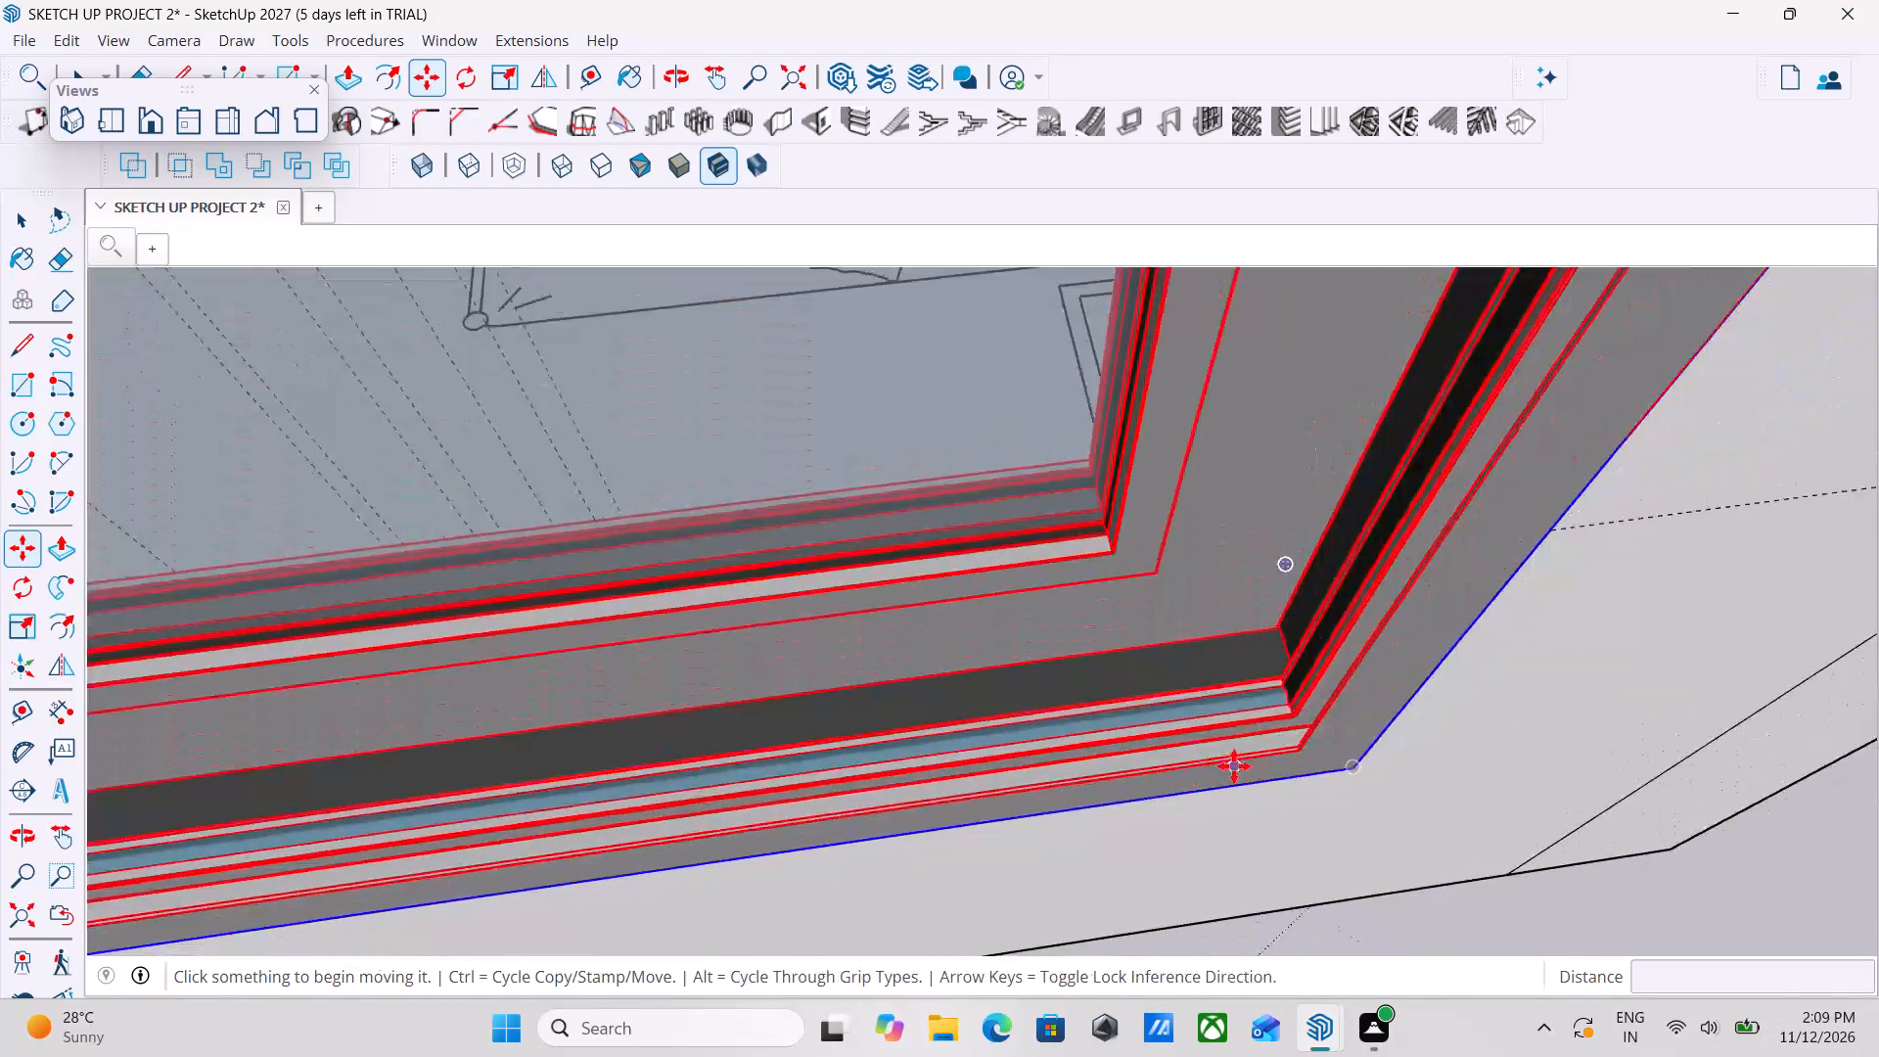
scroll(1234, 766, down, 17)
key(space)
scroll(1267, 742, down, 3)
middle_drag(1268, 742, 1429, 737)
scroll(1429, 737, up, 1)
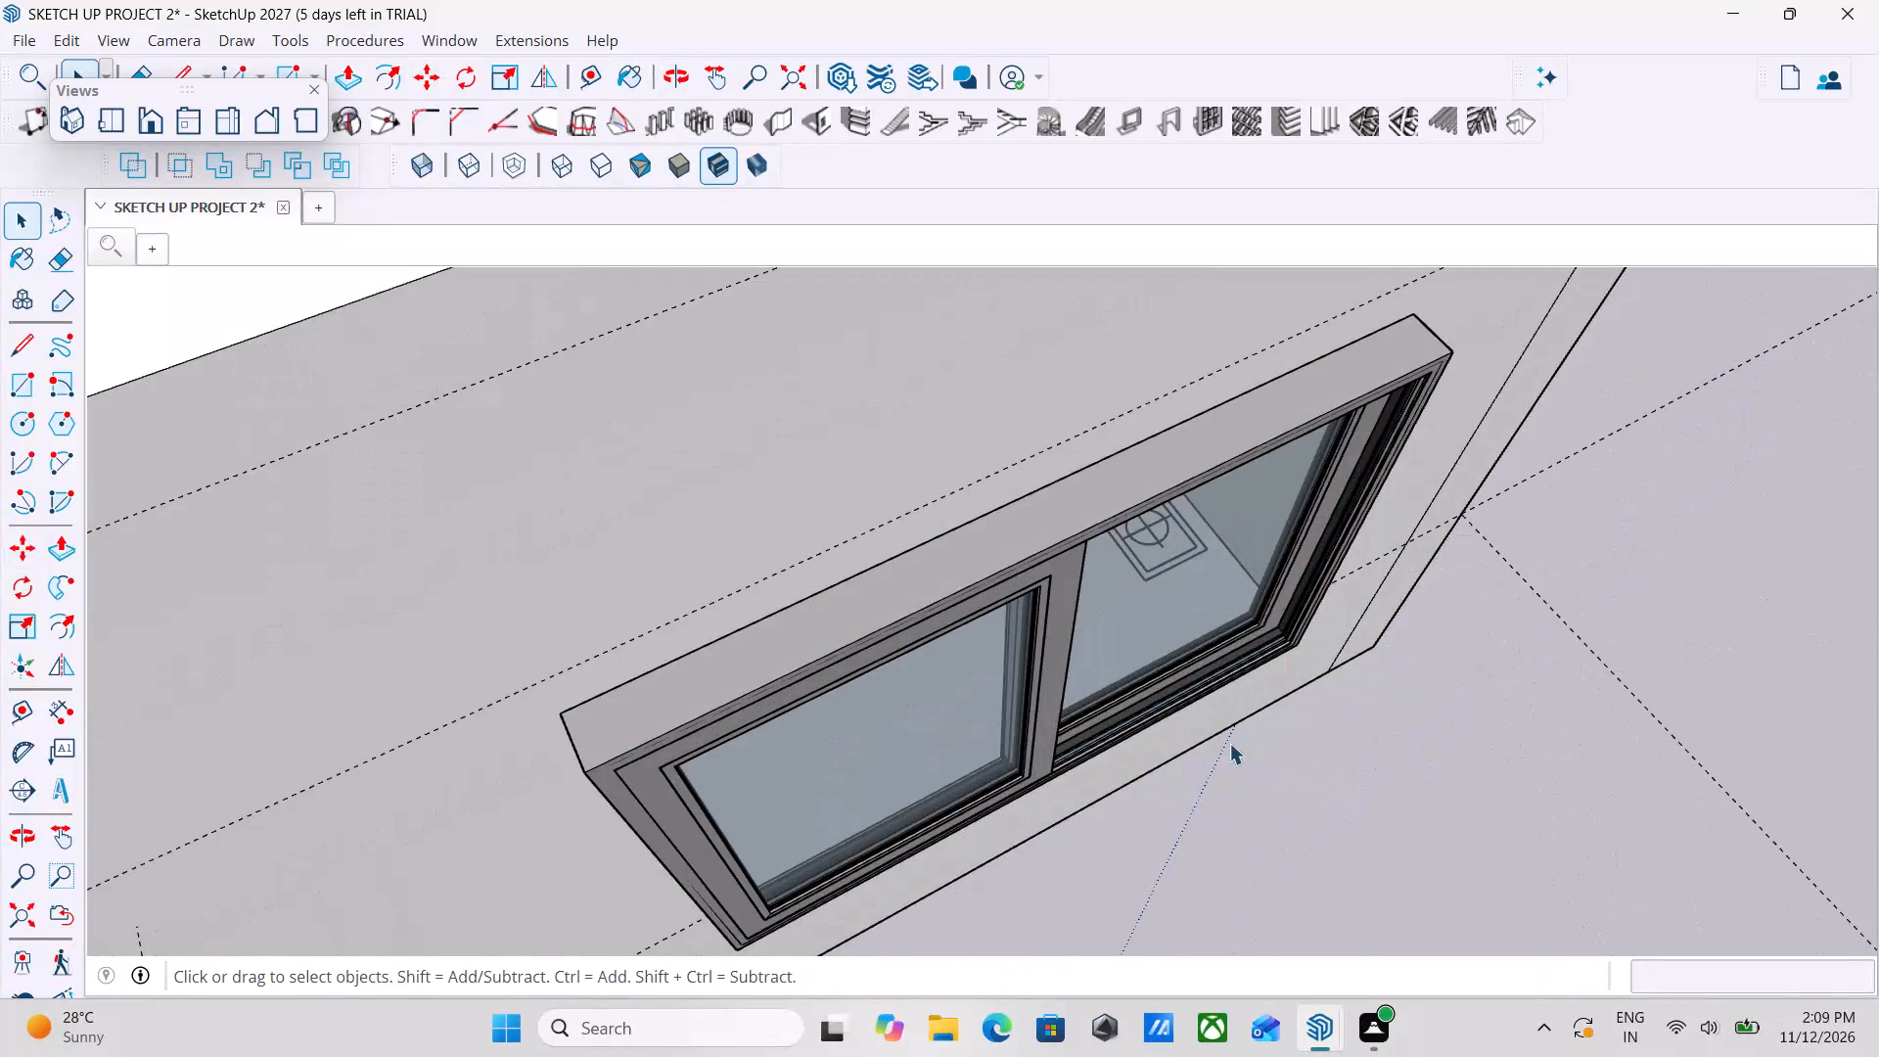
middle_drag(1253, 736, 1491, 705)
scroll(1491, 706, down, 1)
middle_drag(1016, 733, 669, 664)
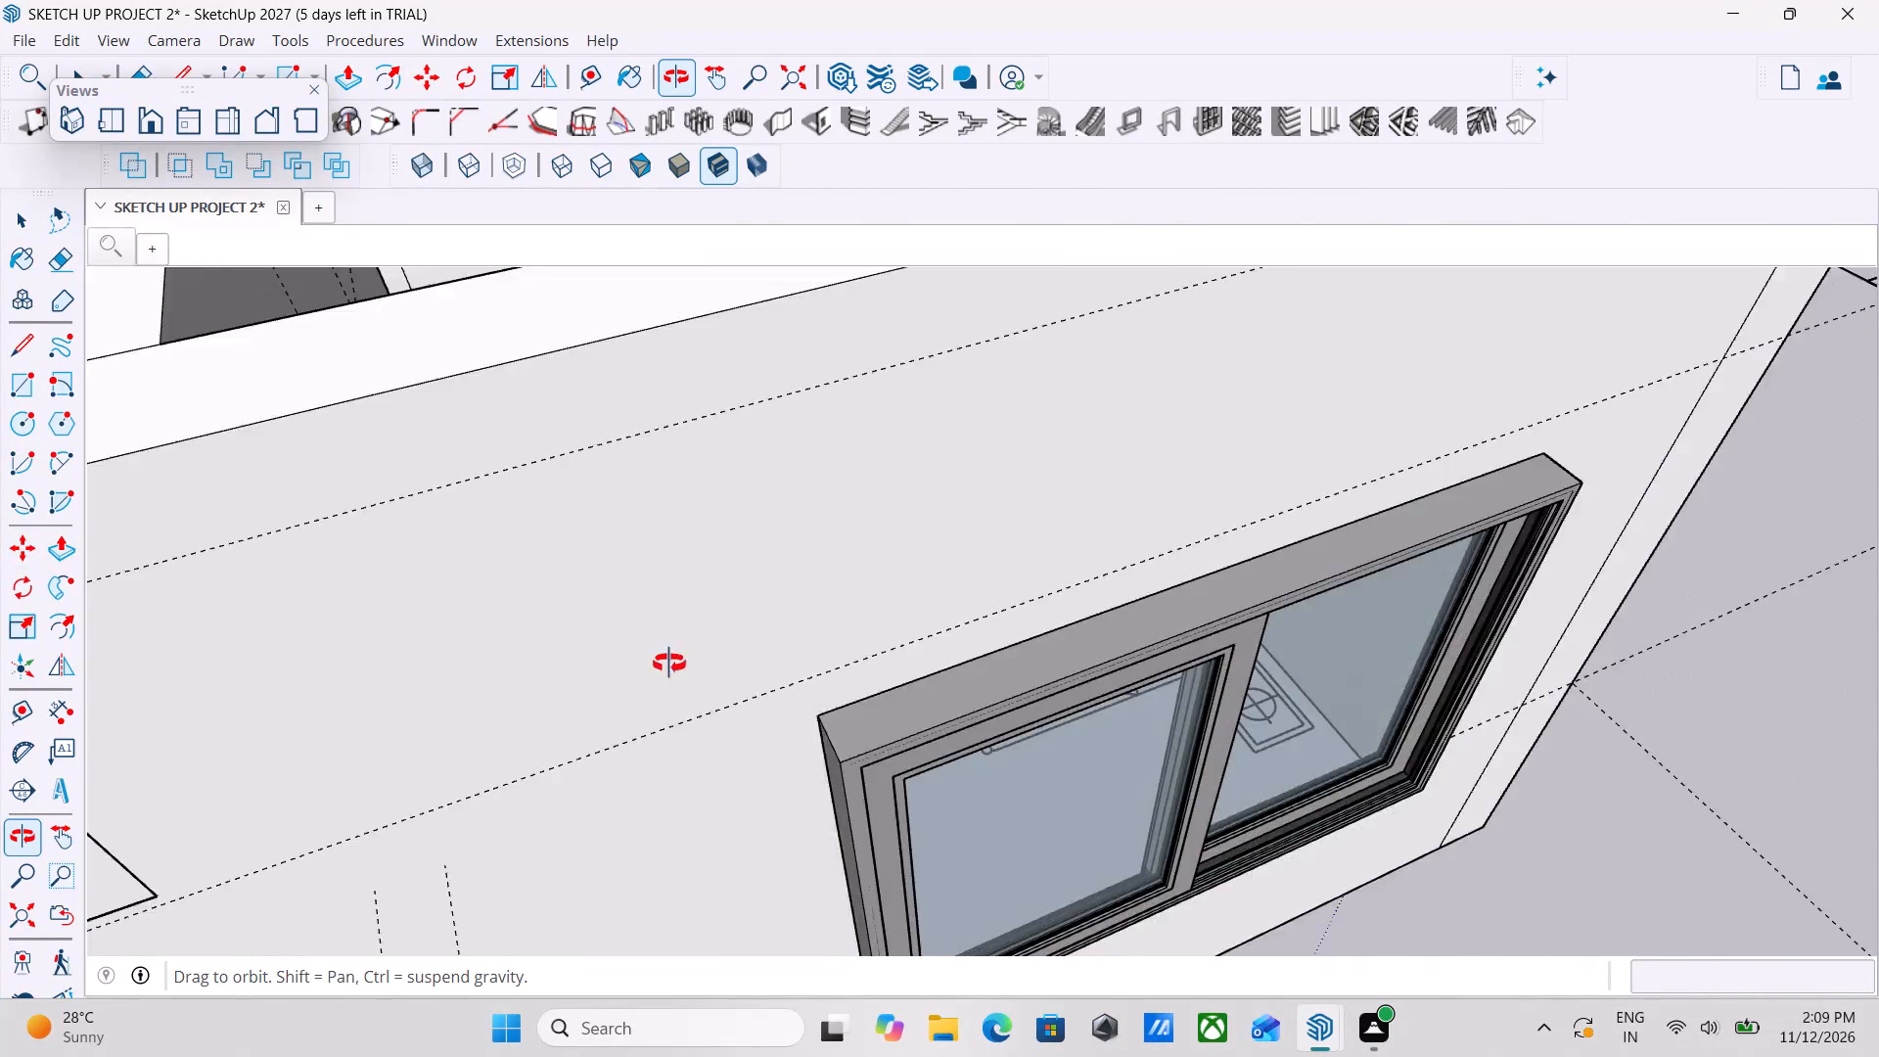
middle_drag(669, 664, 657, 664)
scroll(1021, 720, down, 7)
middle_drag(1184, 735, 1023, 611)
Survey the house from outside and above to review the fitted windows and find the remaining empty wall openings.
scroll(948, 598, down, 7)
middle_drag(624, 677, 735, 663)
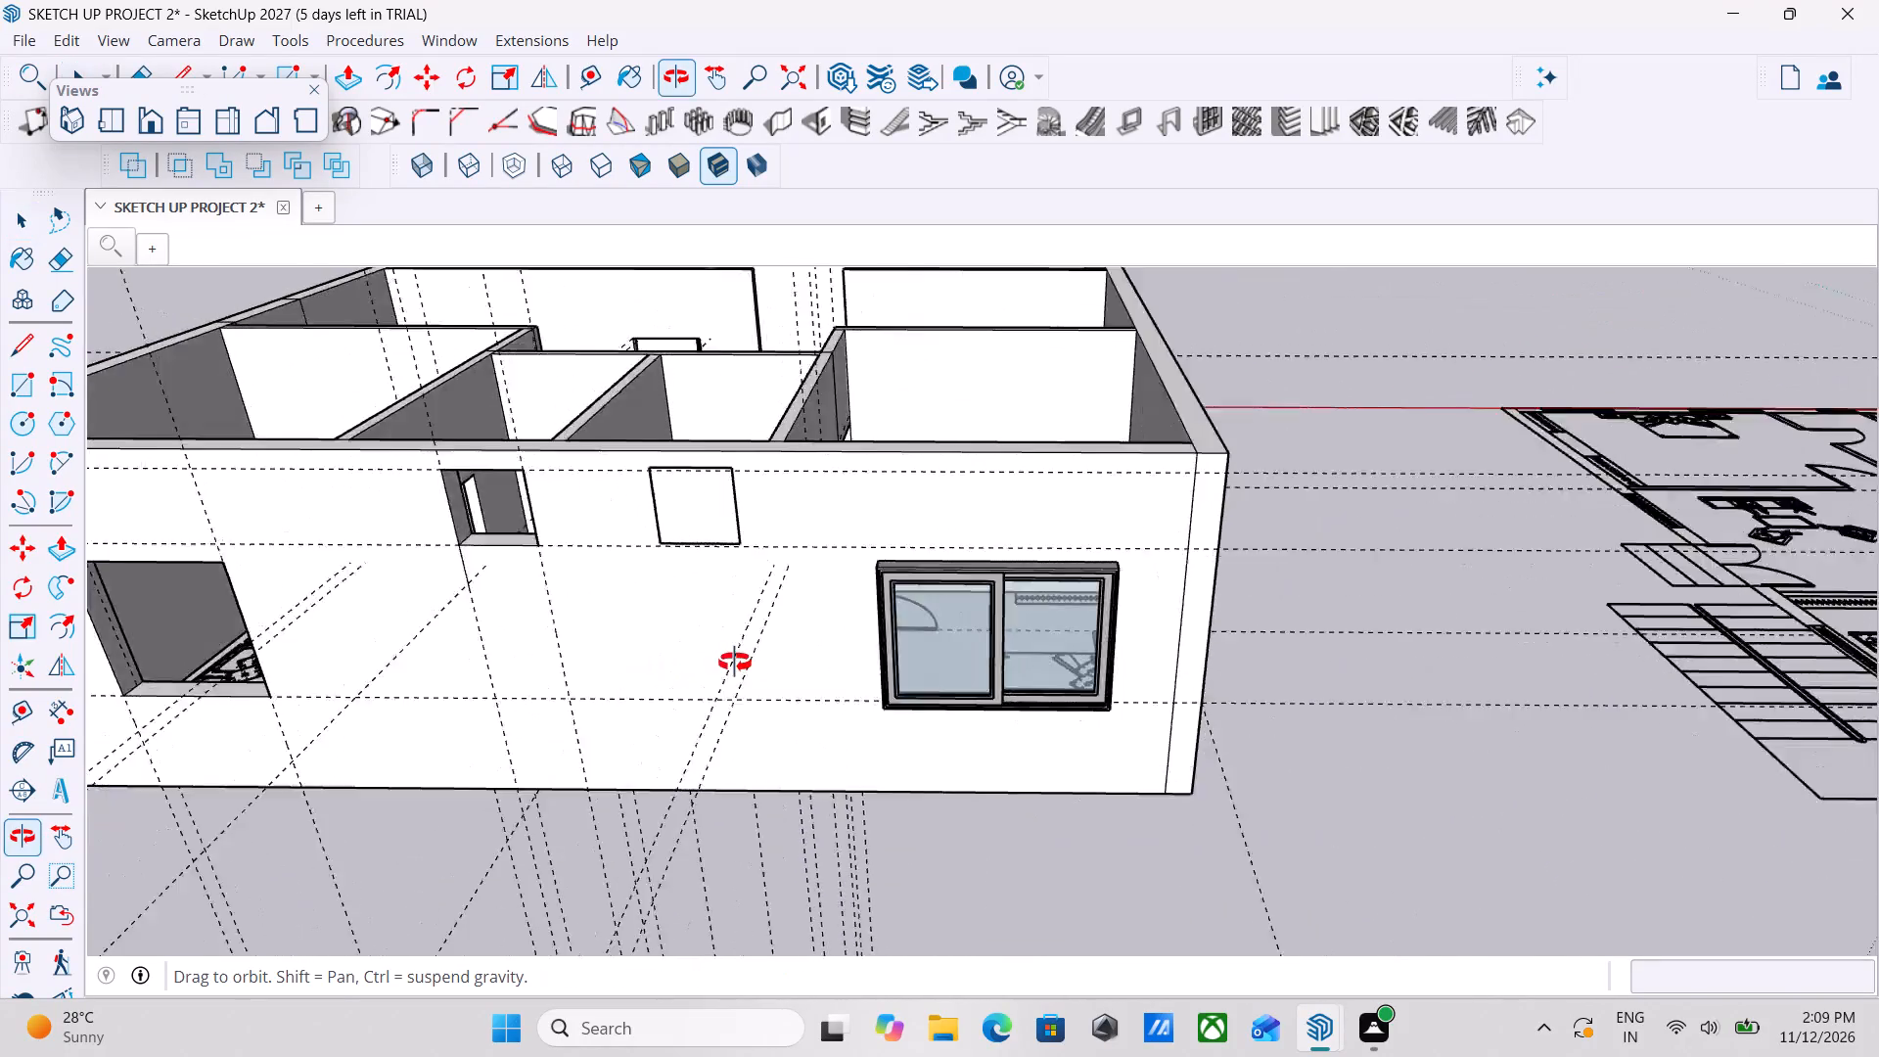
middle_drag(735, 663, 671, 824)
middle_drag(907, 726, 748, 961)
scroll(839, 909, down, 5)
middle_drag(888, 902, 835, 1013)
scroll(835, 1013, up, 1)
scroll(988, 797, down, 4)
scroll(1113, 735, down, 1)
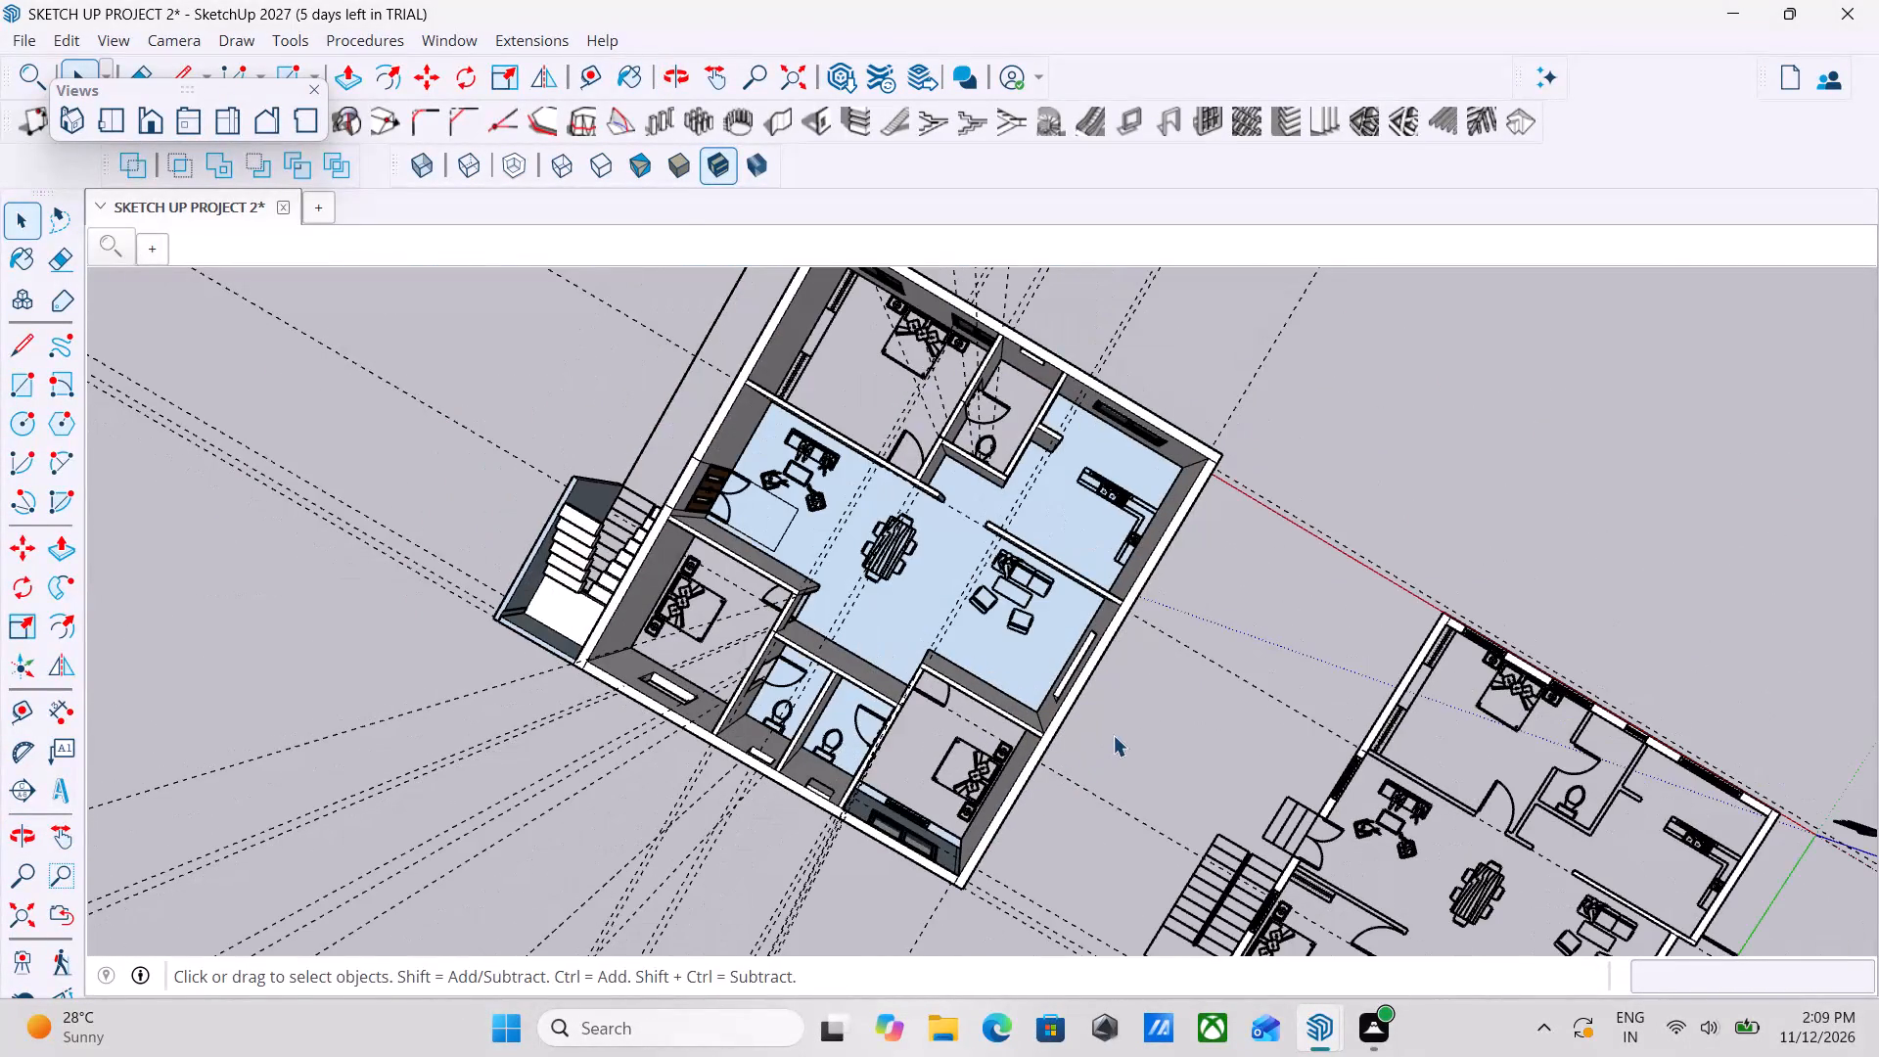
middle_drag(1096, 741, 736, 738)
middle_drag(797, 683, 1305, 584)
middle_drag(593, 756, 945, 604)
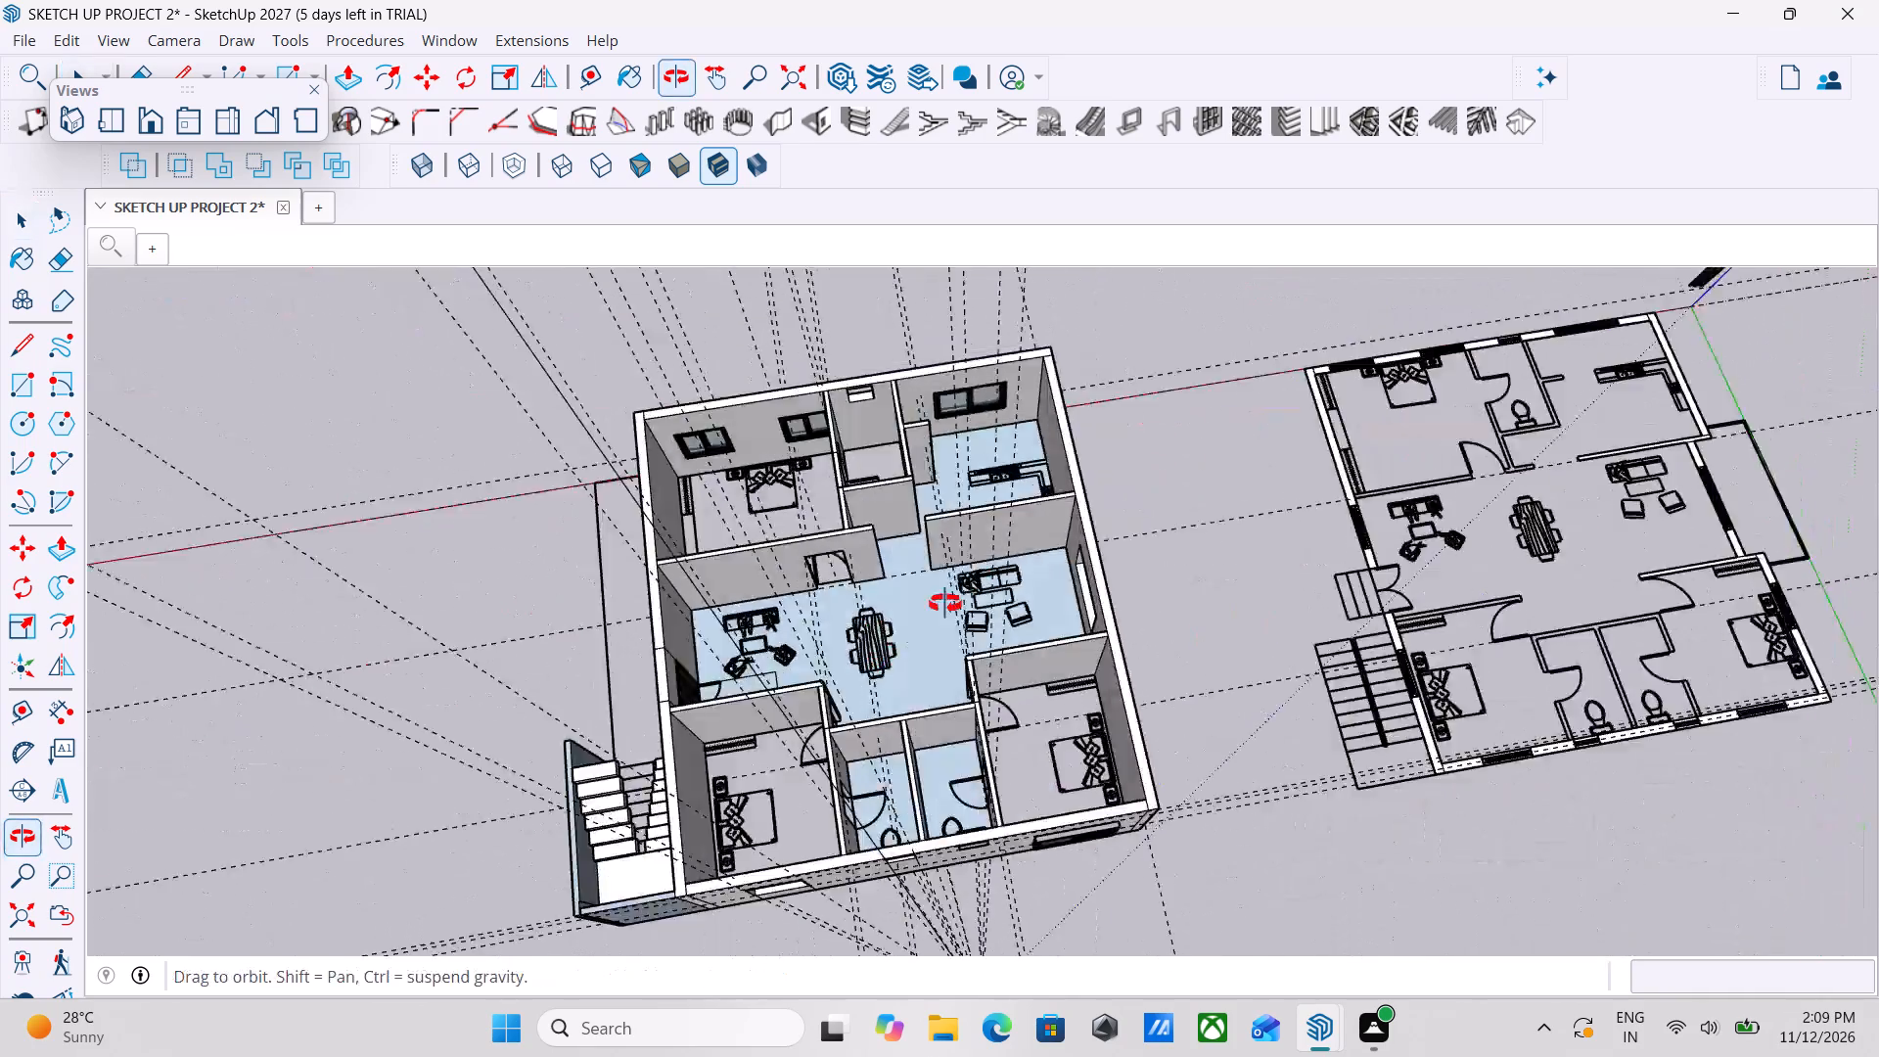
middle_drag(945, 604, 1027, 564)
middle_drag(688, 803, 766, 704)
scroll(784, 706, up, 2)
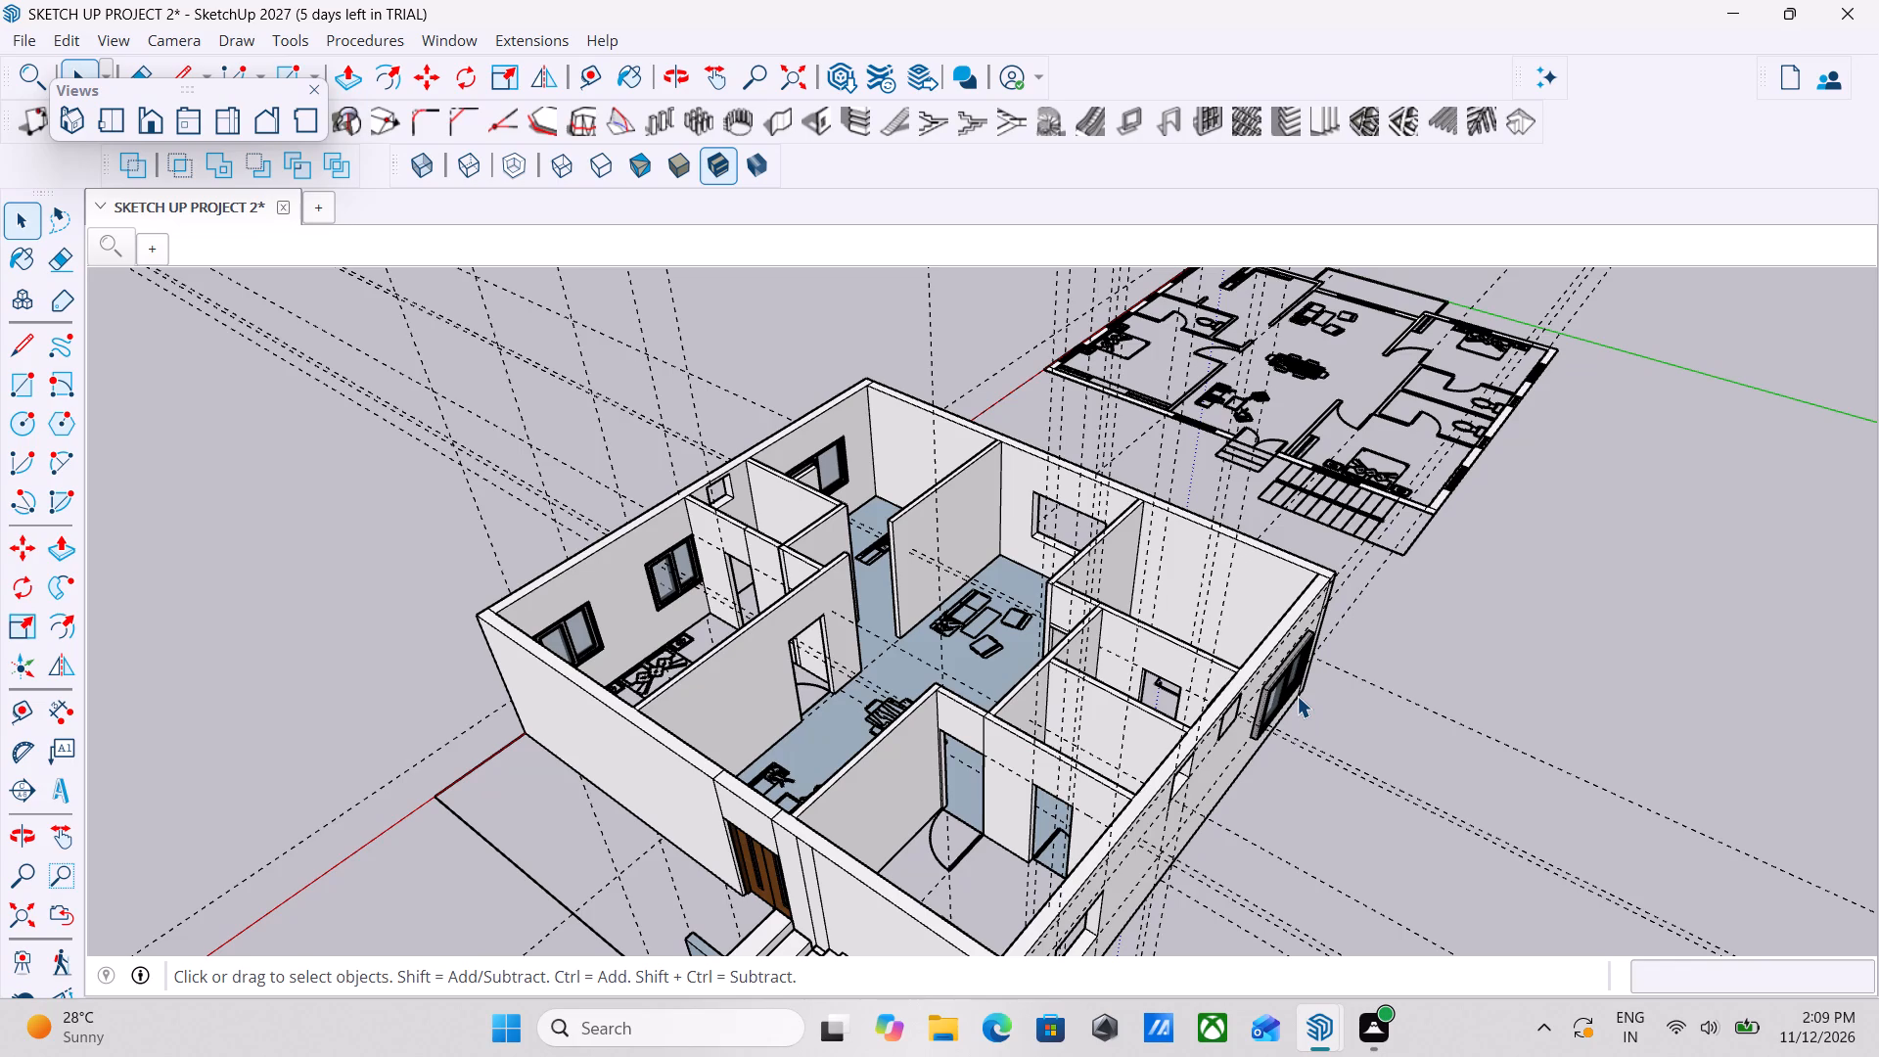
scroll(1054, 540, up, 1)
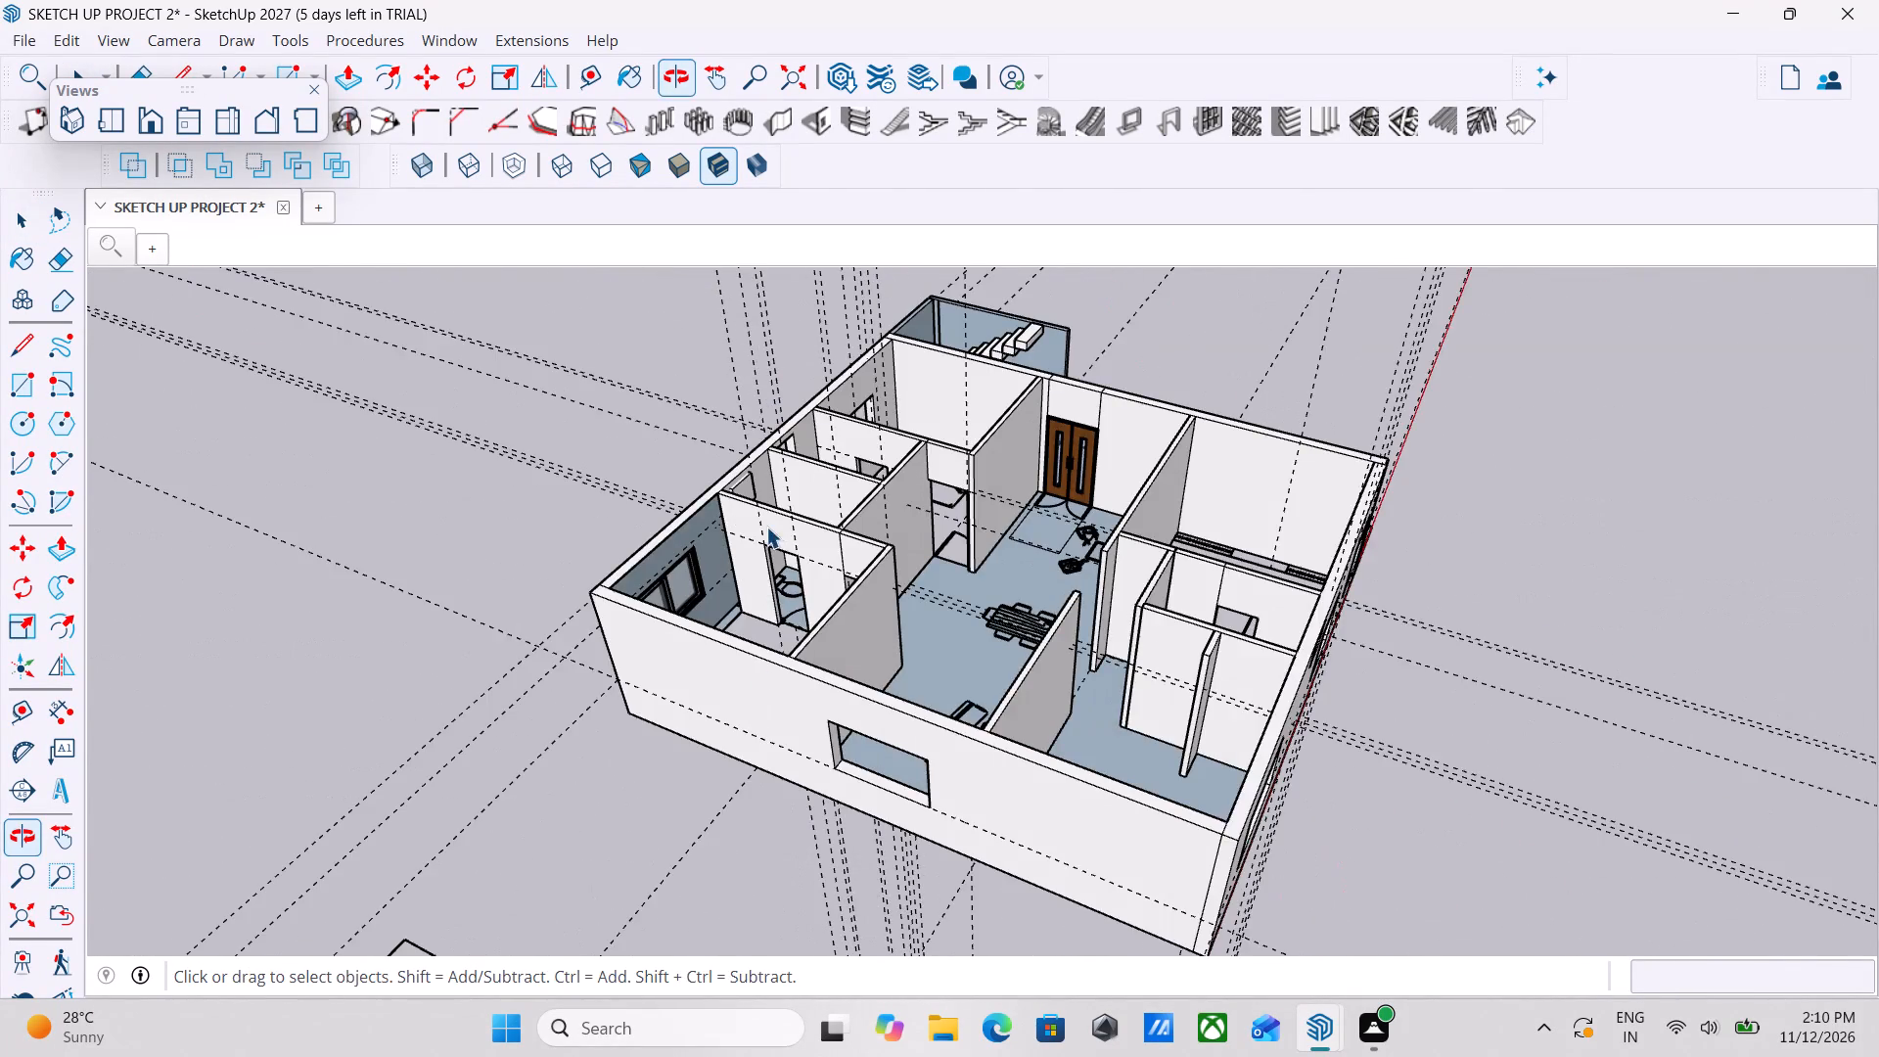
Copy the far bedroom's wide window about 15' 5 1/4" to the living area's empty opening, placing its lower corner on the opening's lower corner.
scroll(721, 514, up, 6)
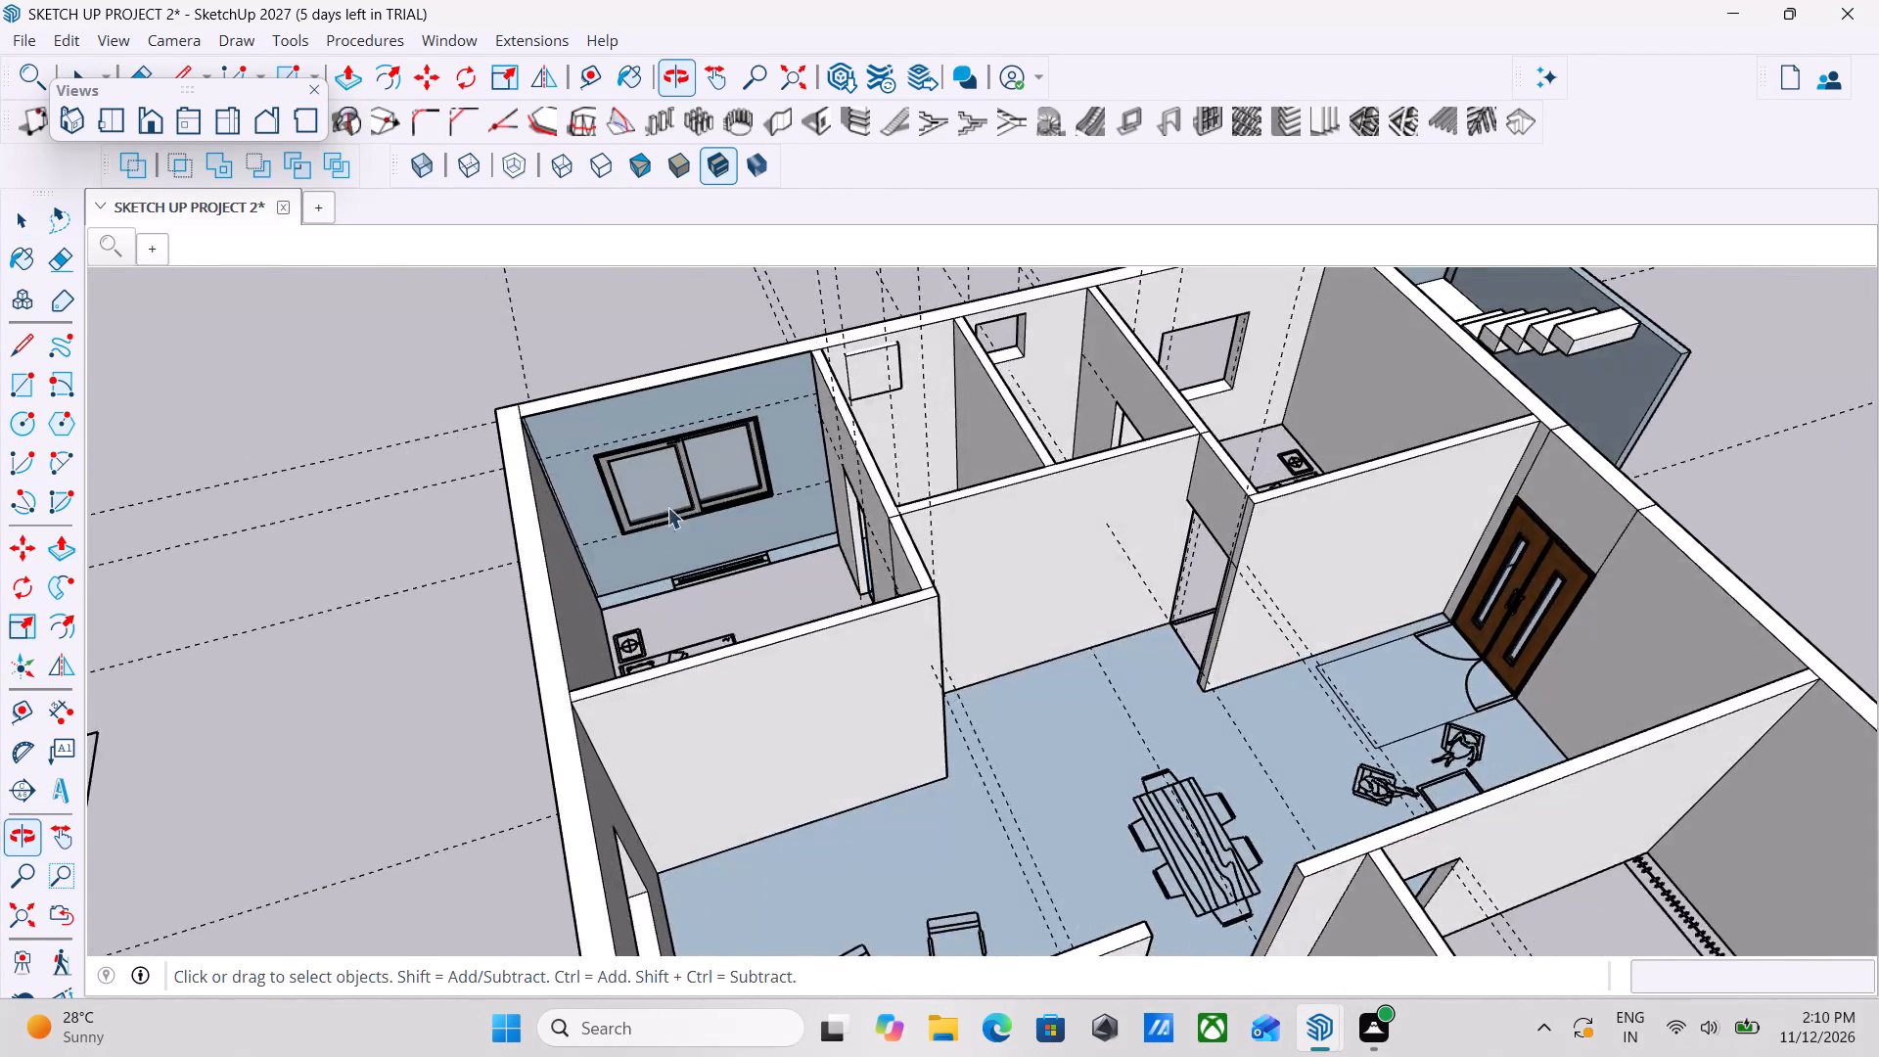
click(685, 464)
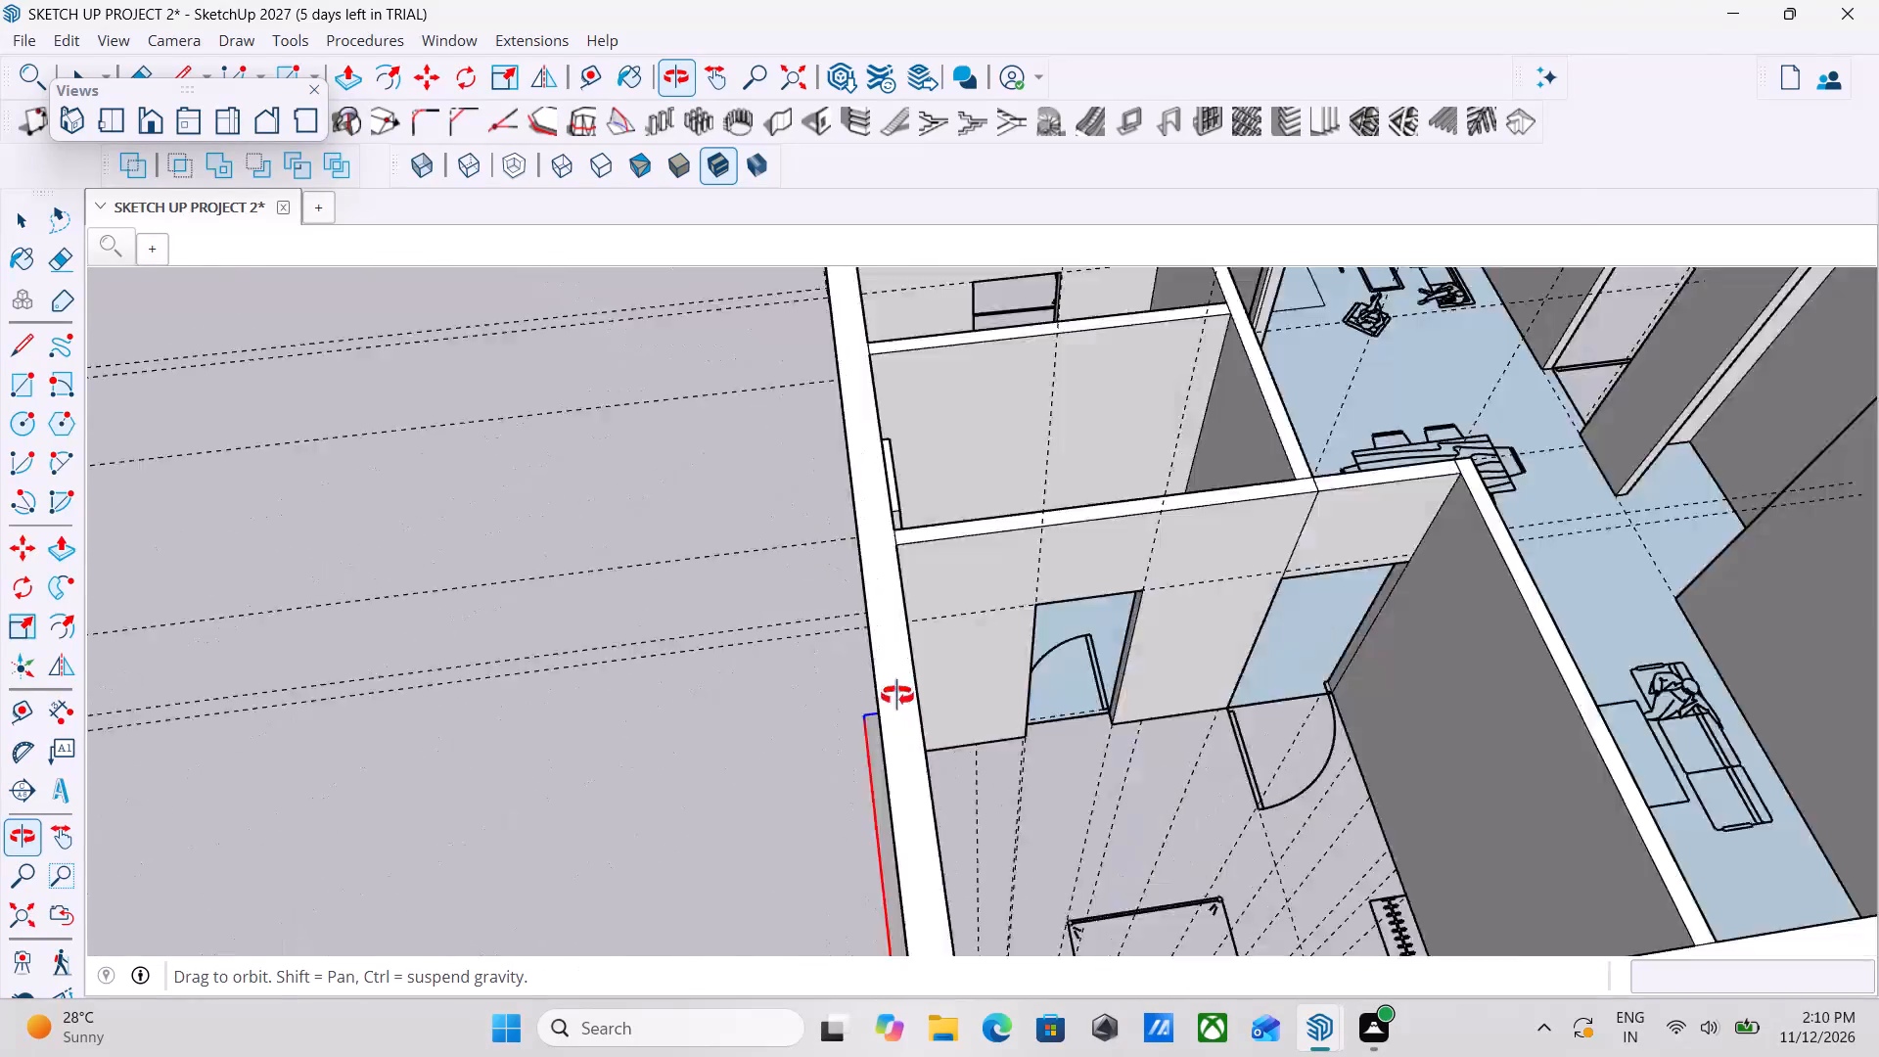
scroll(685, 410, down, 1)
middle_drag(692, 411, 767, 423)
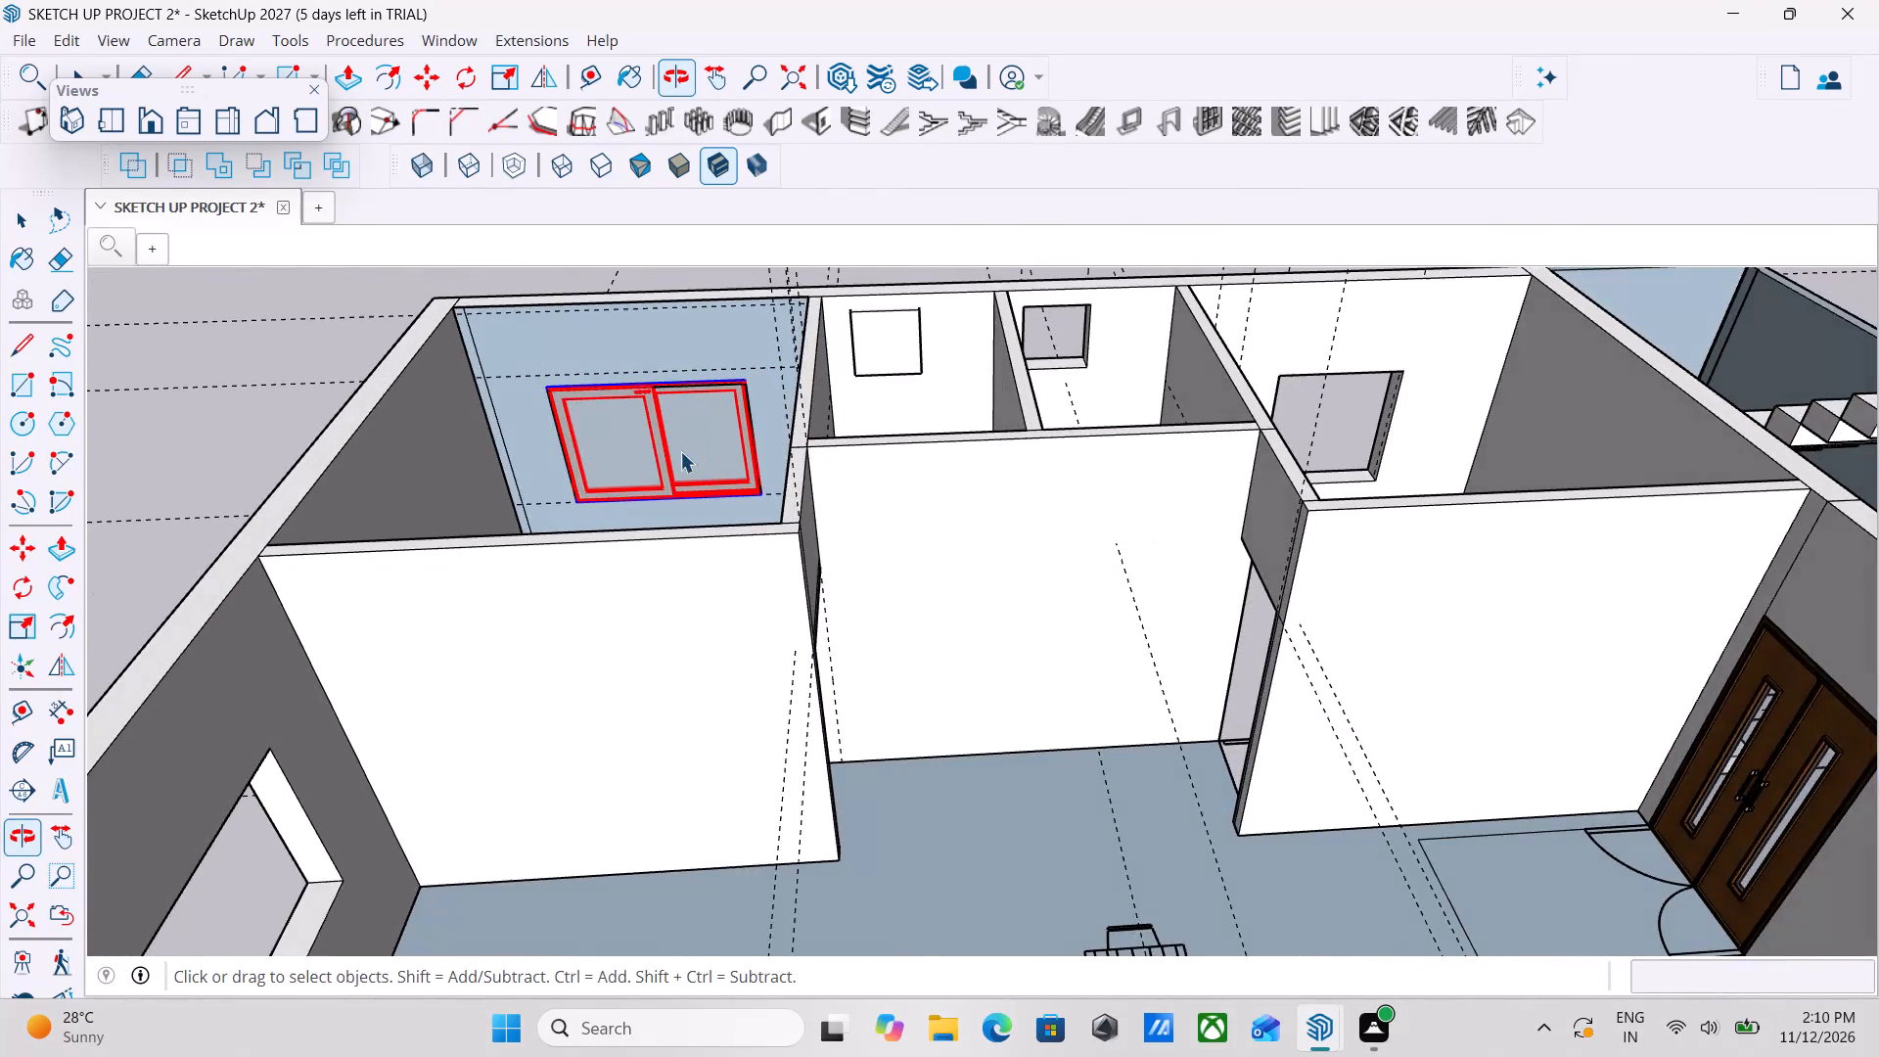
scroll(655, 462, up, 3)
key(m)
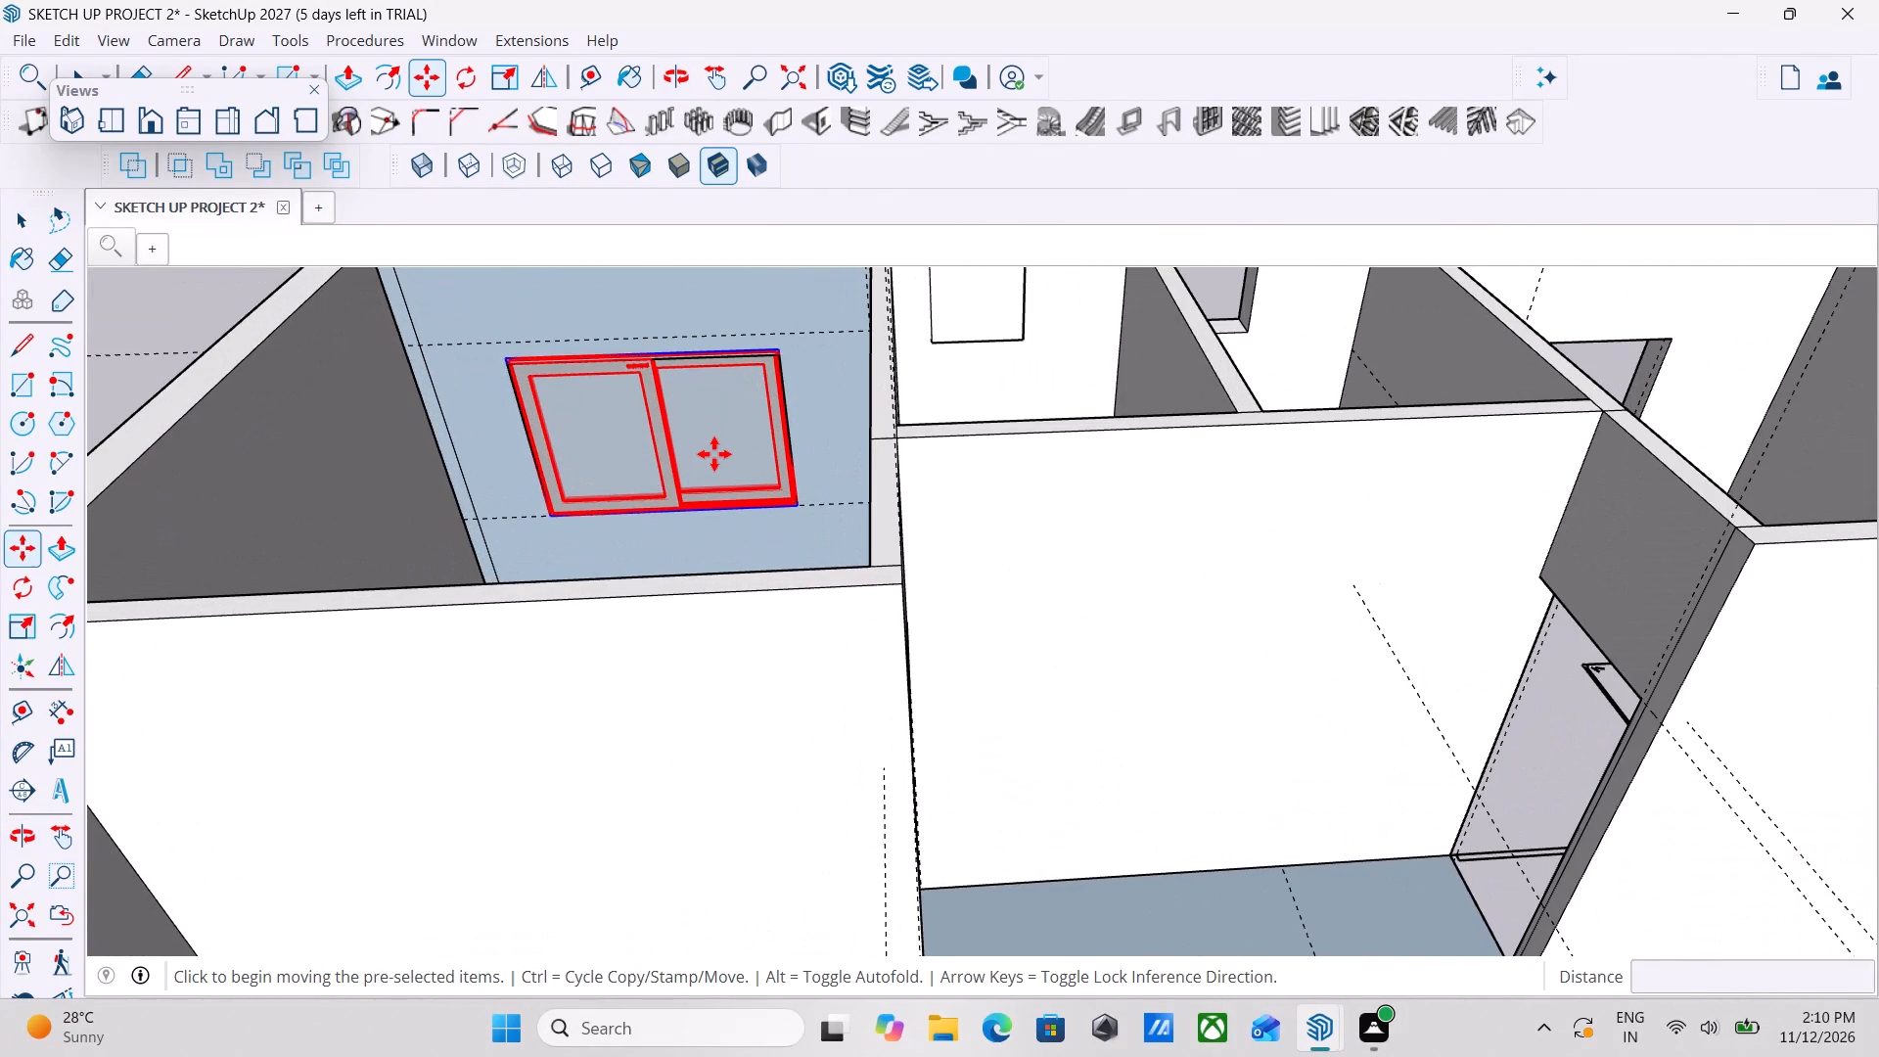
scroll(599, 520, up, 2)
scroll(508, 502, up, 2)
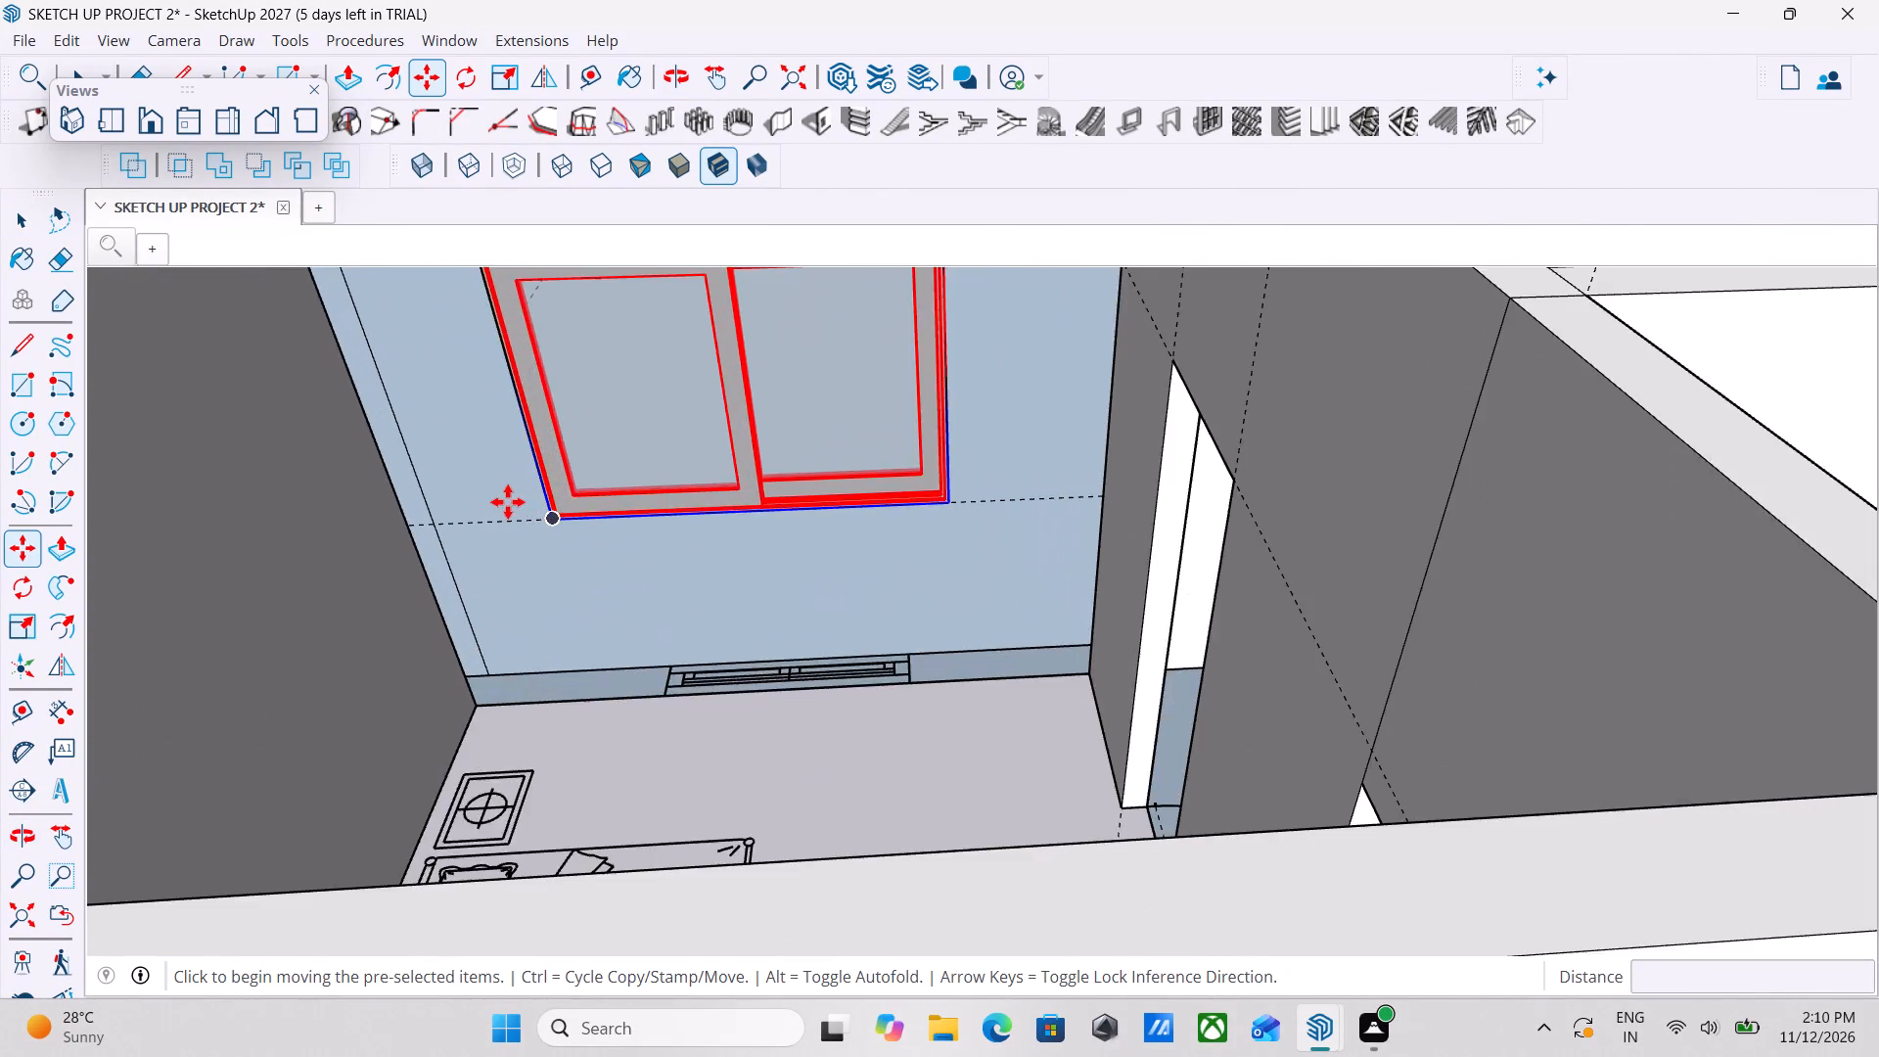
scroll(508, 502, up, 5)
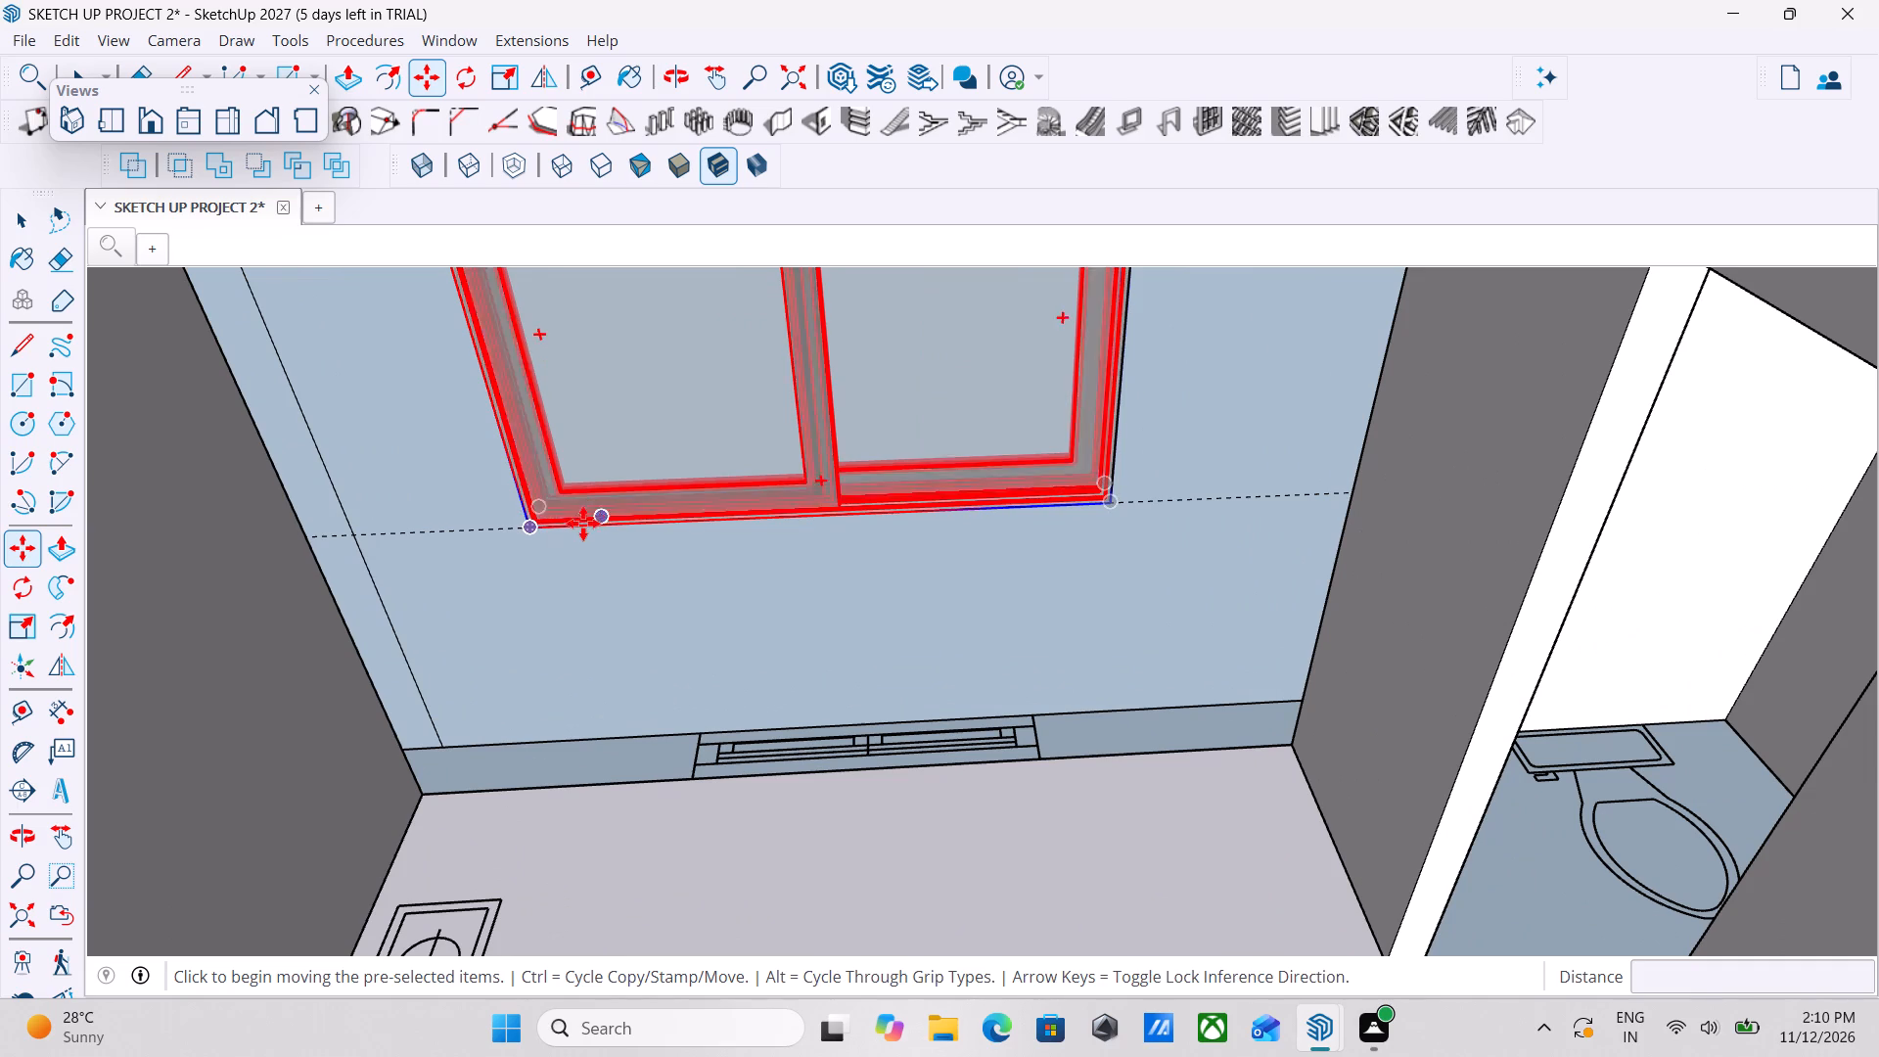
click(530, 523)
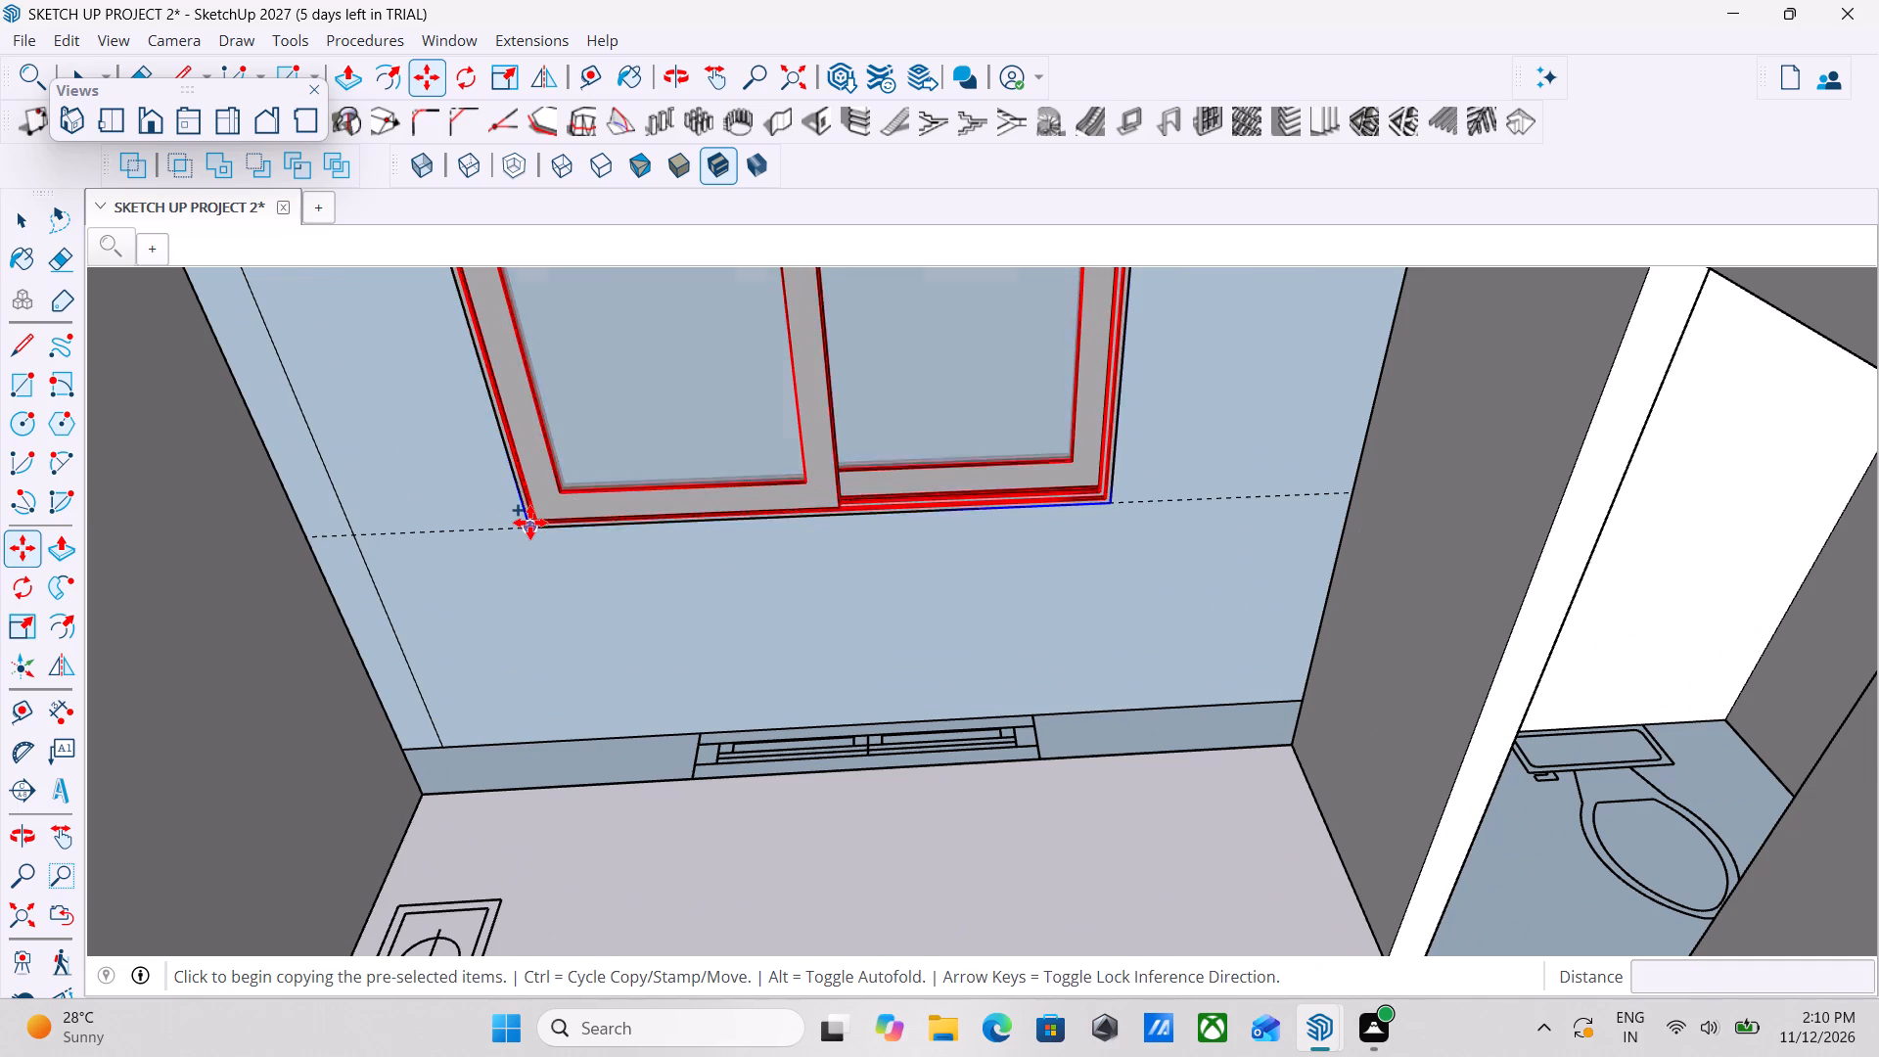
scroll(667, 692, down, 10)
middle_drag(704, 645, 719, 595)
scroll(719, 595, up, 1)
scroll(719, 595, down, 5)
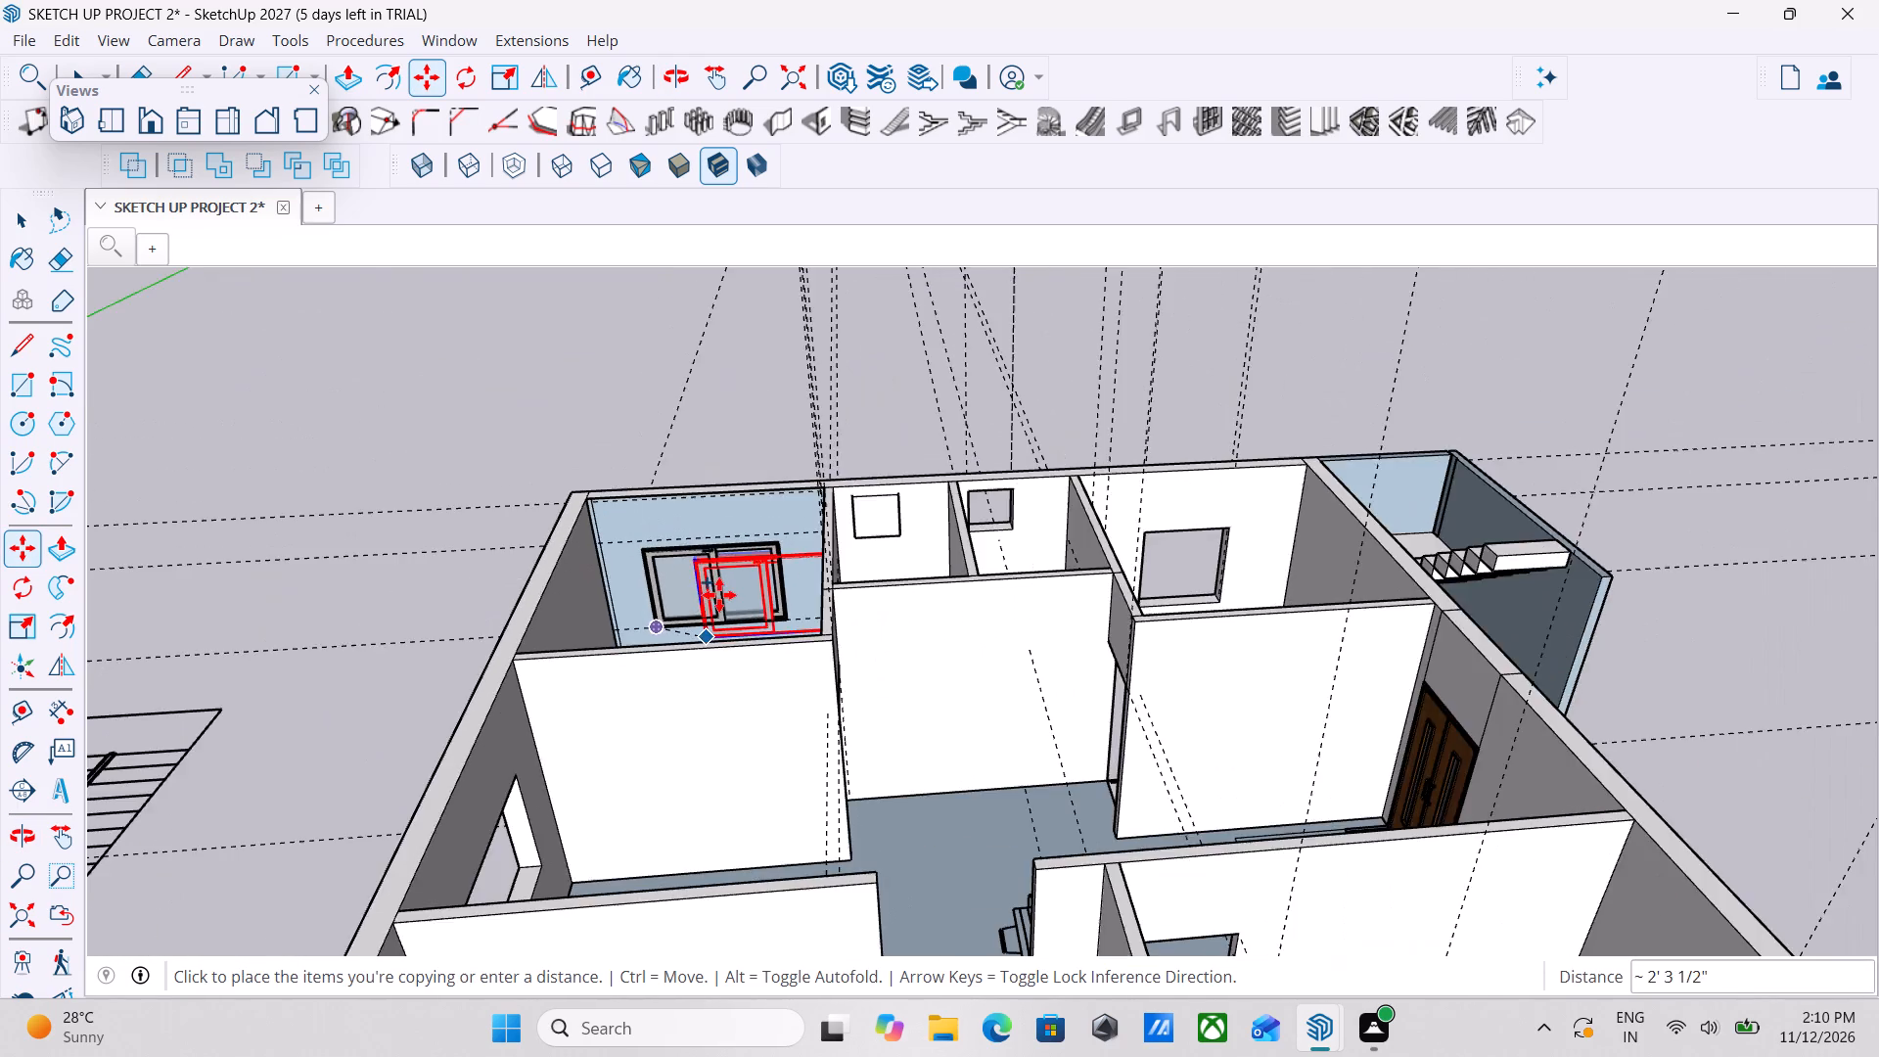
scroll(719, 595, down, 9)
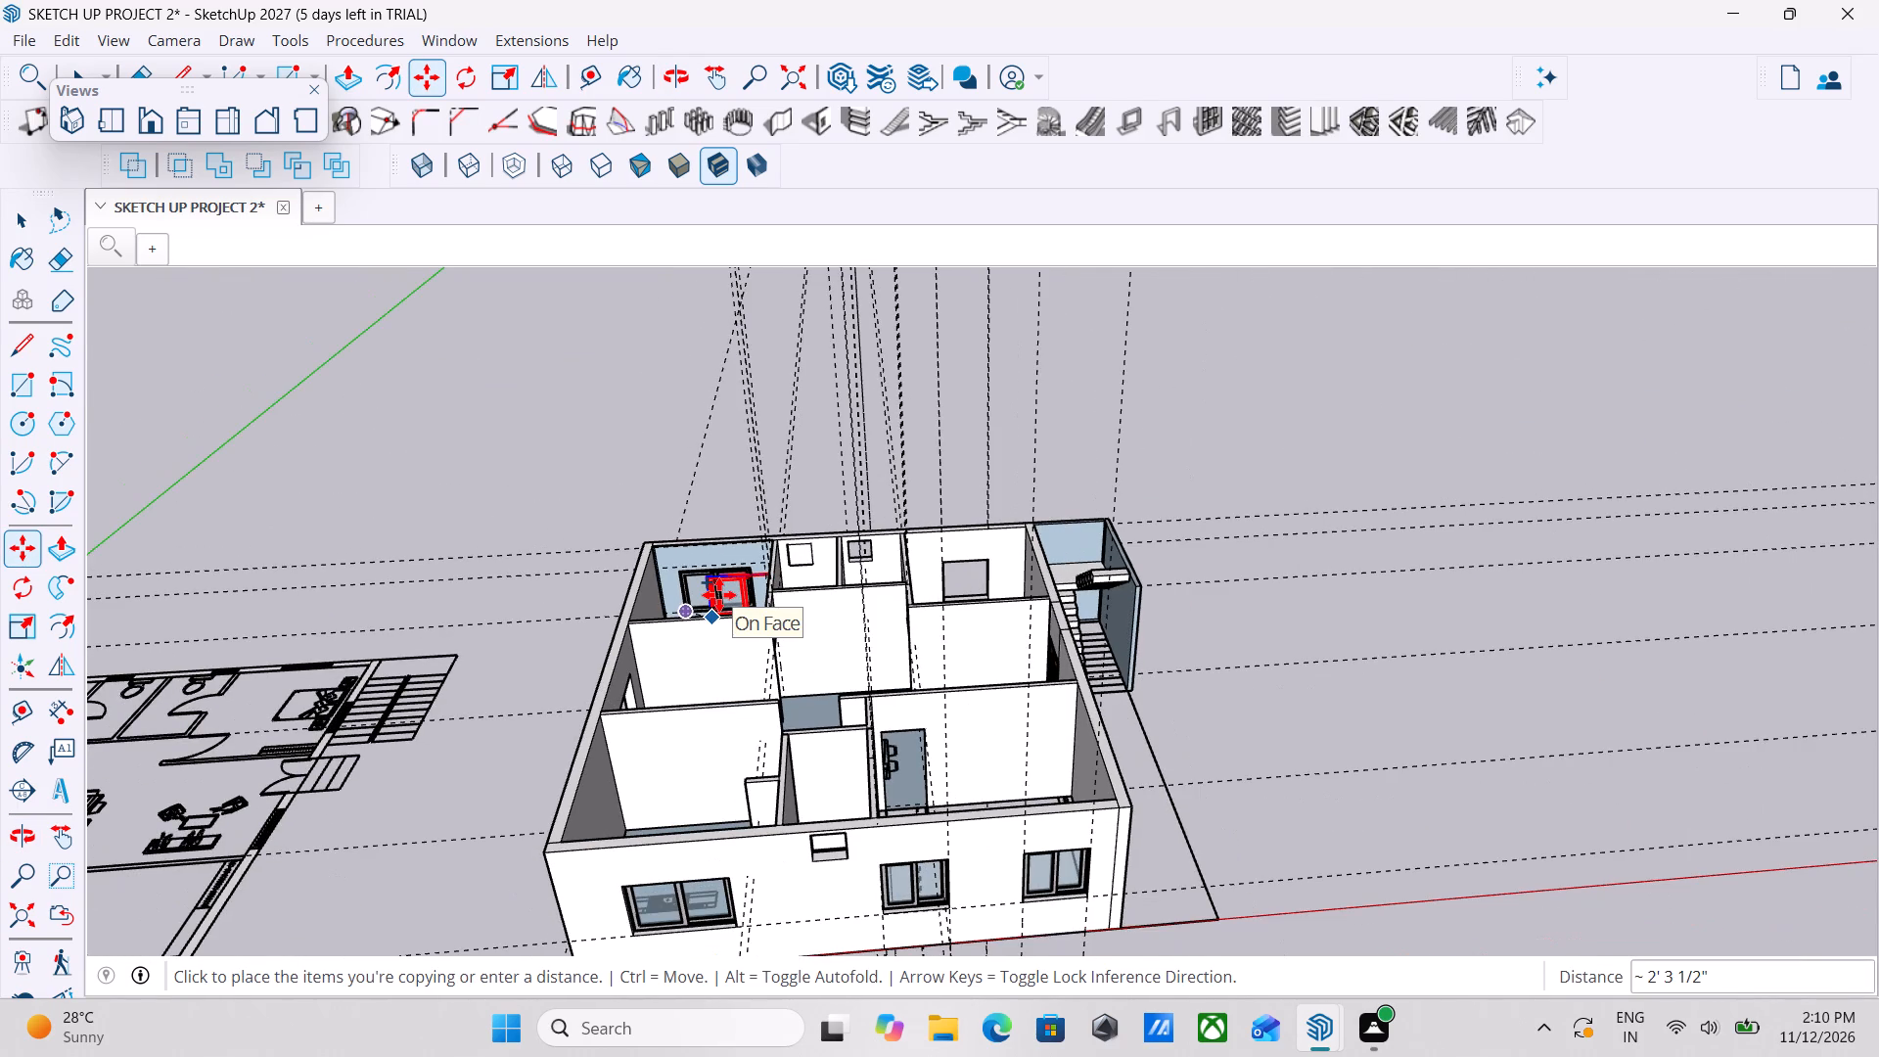
middle_drag(646, 669, 1360, 697)
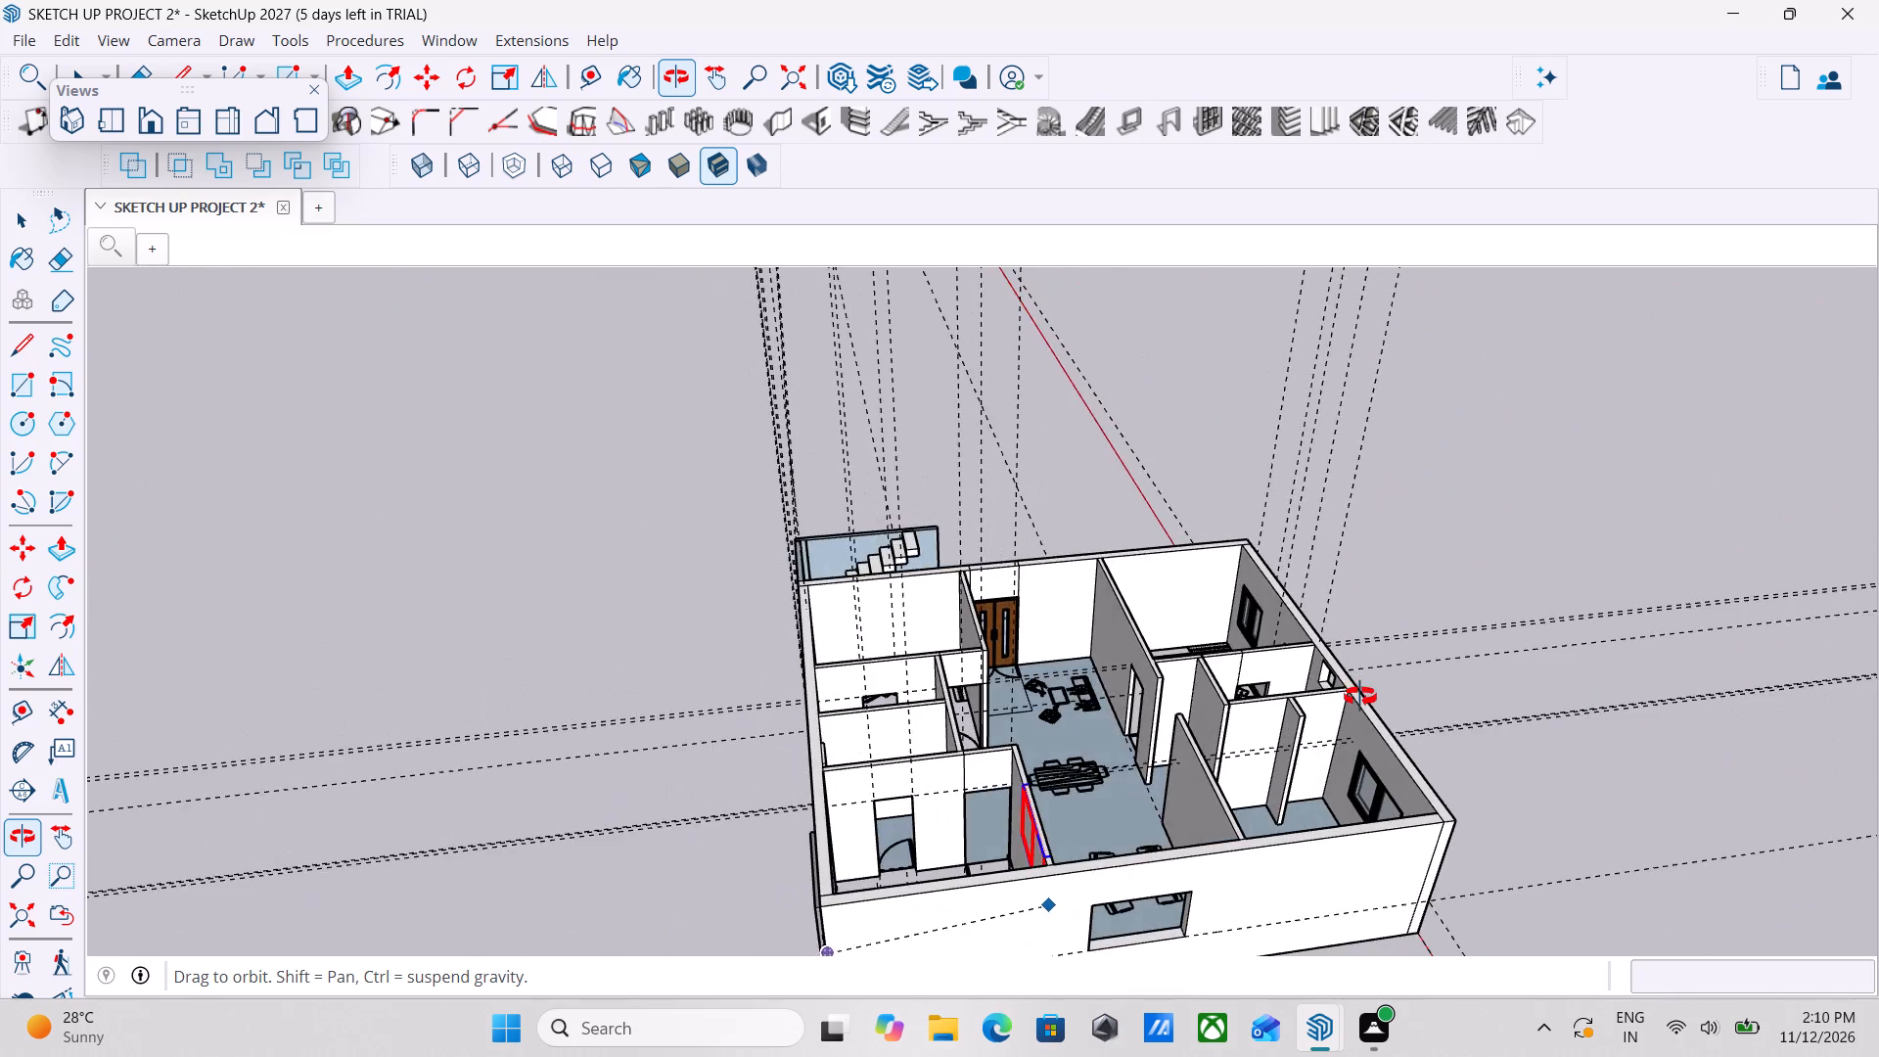
middle_drag(1360, 697, 1508, 611)
scroll(1509, 611, down, 1)
middle_drag(1242, 676, 1536, 612)
middle_drag(1275, 651, 1126, 696)
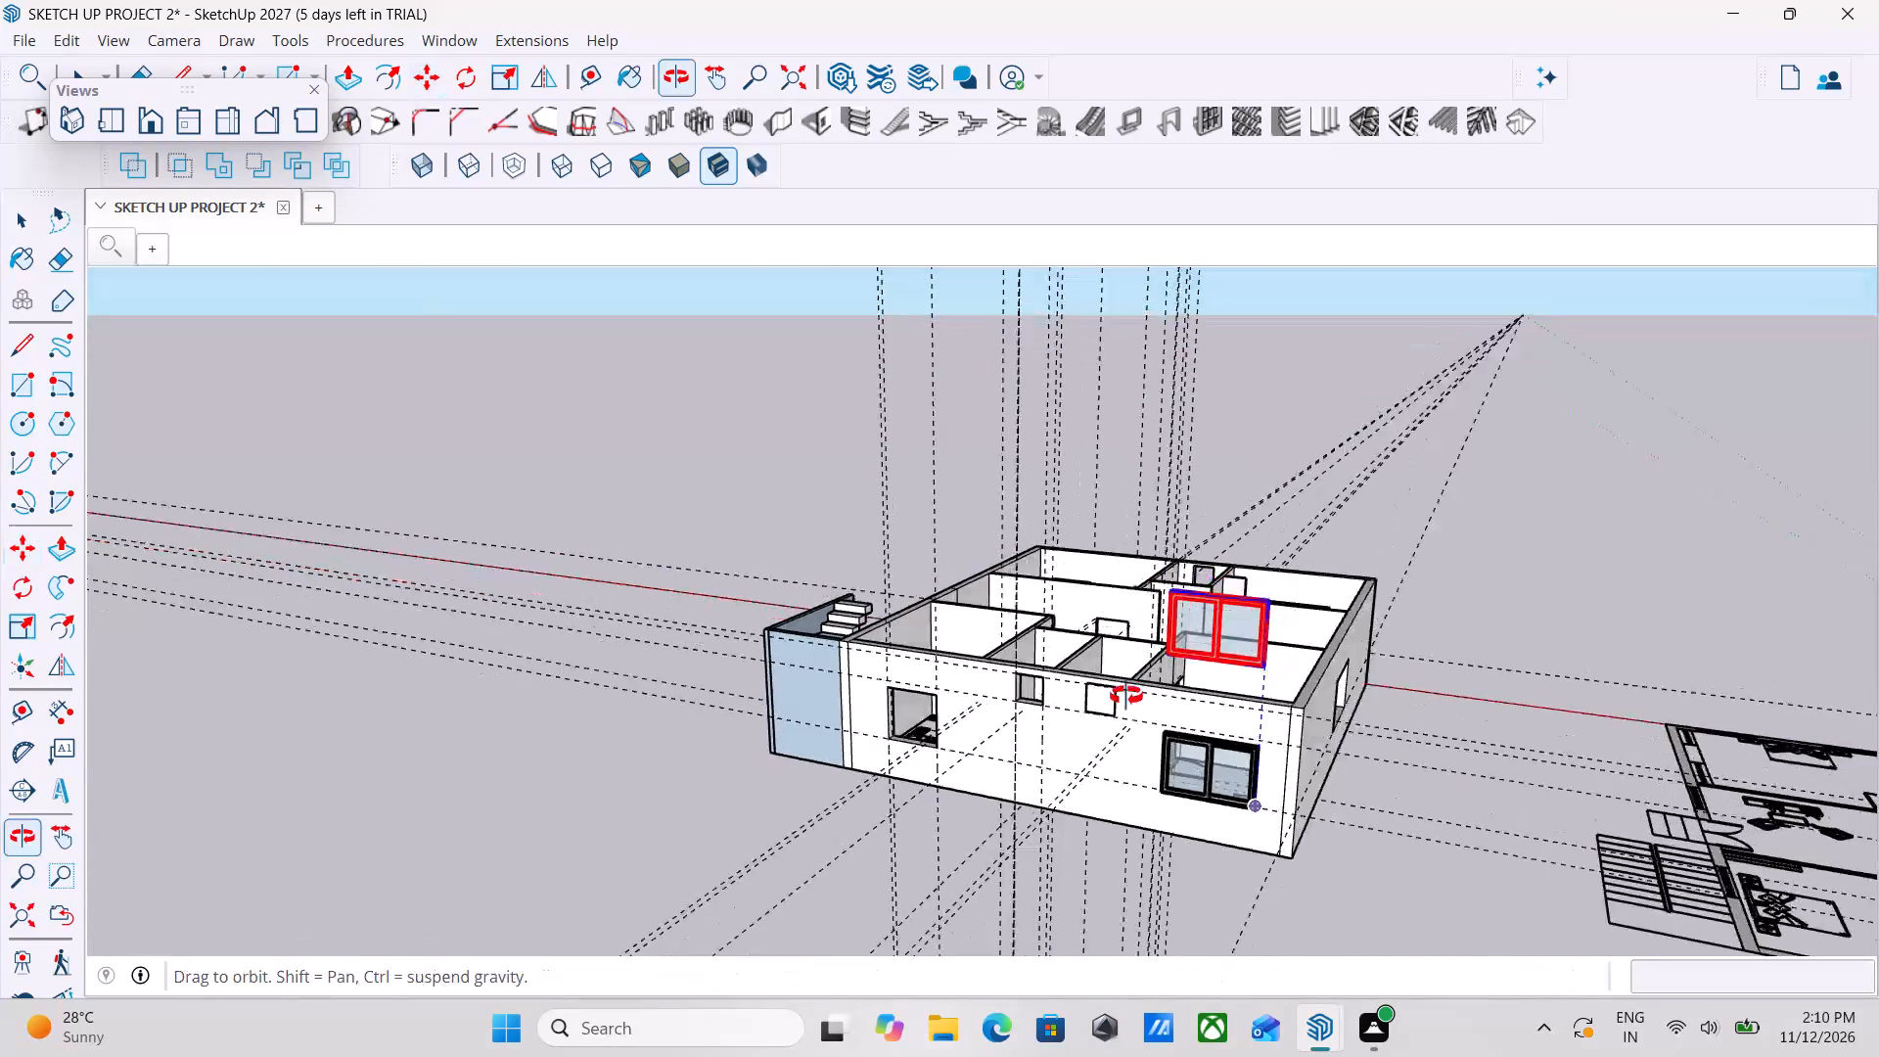
middle_drag(1126, 696, 902, 704)
middle_drag(1434, 712, 1028, 670)
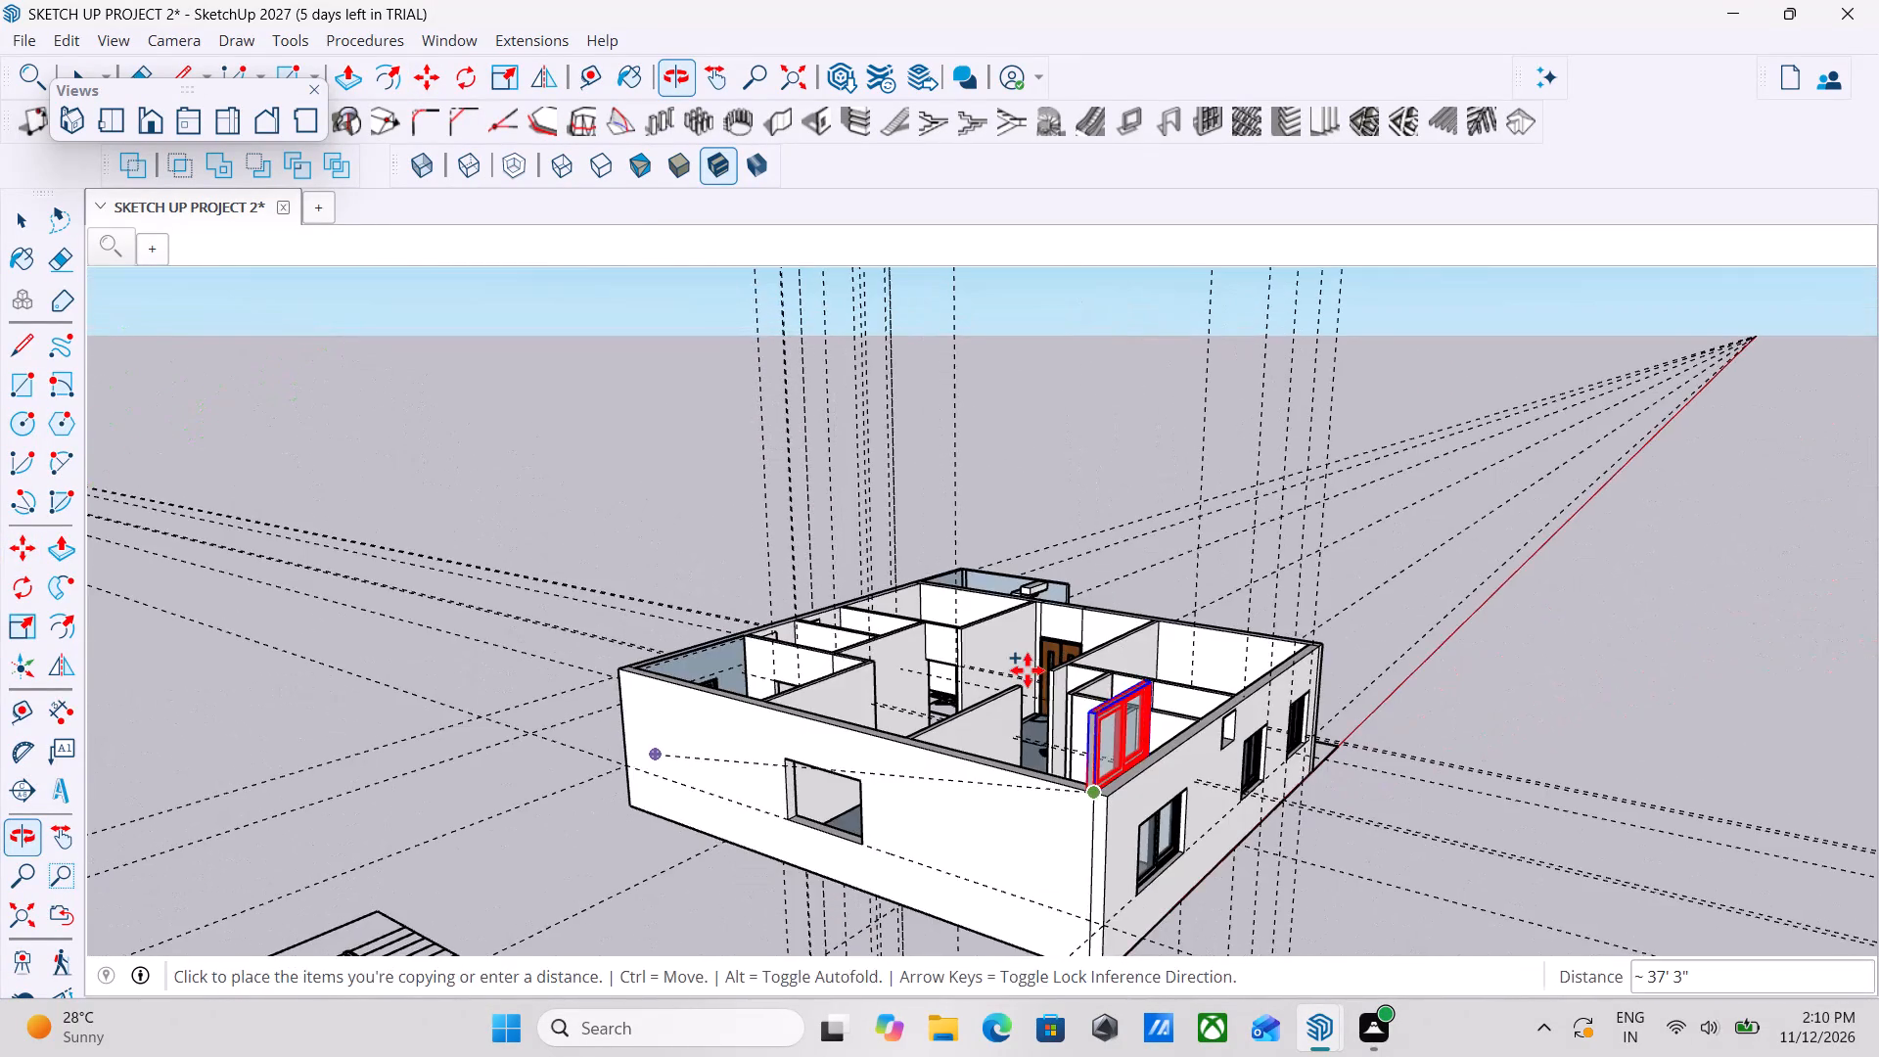
middle_drag(1028, 670, 1087, 656)
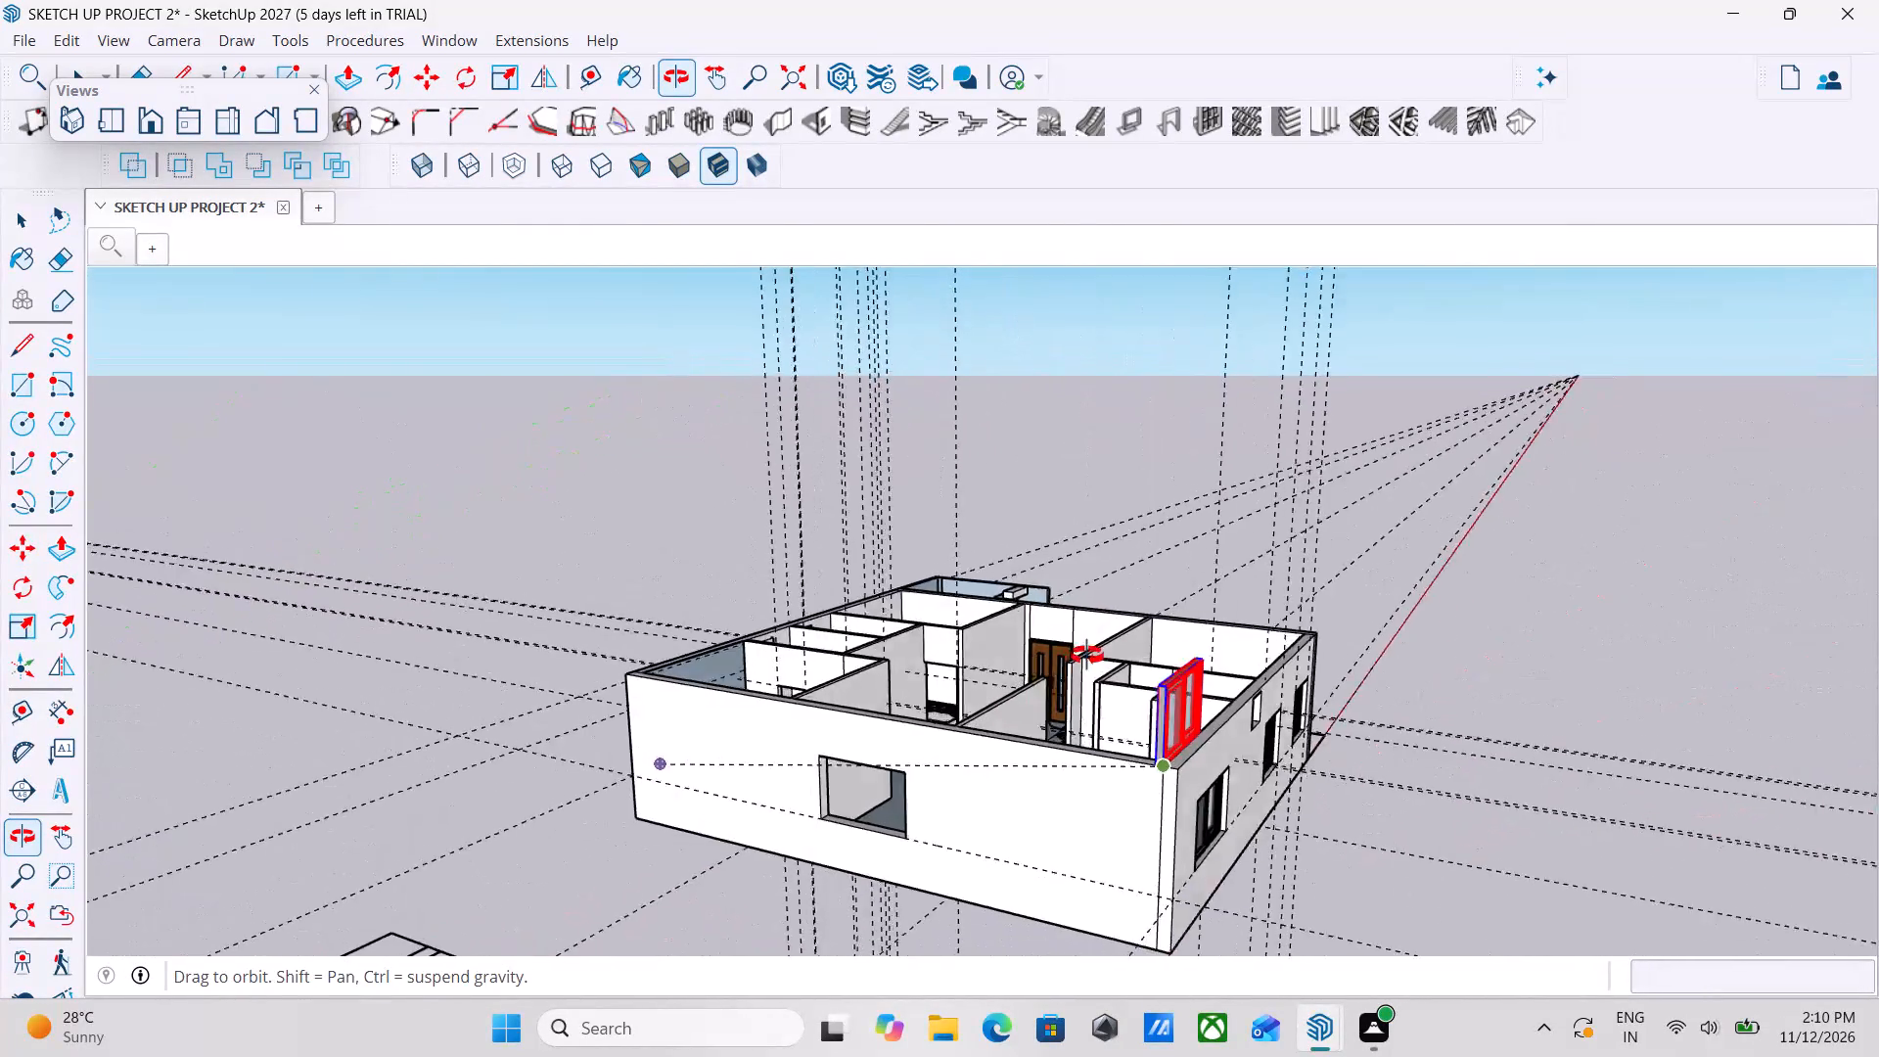
middle_drag(1087, 656, 1174, 648)
scroll(862, 814, up, 5)
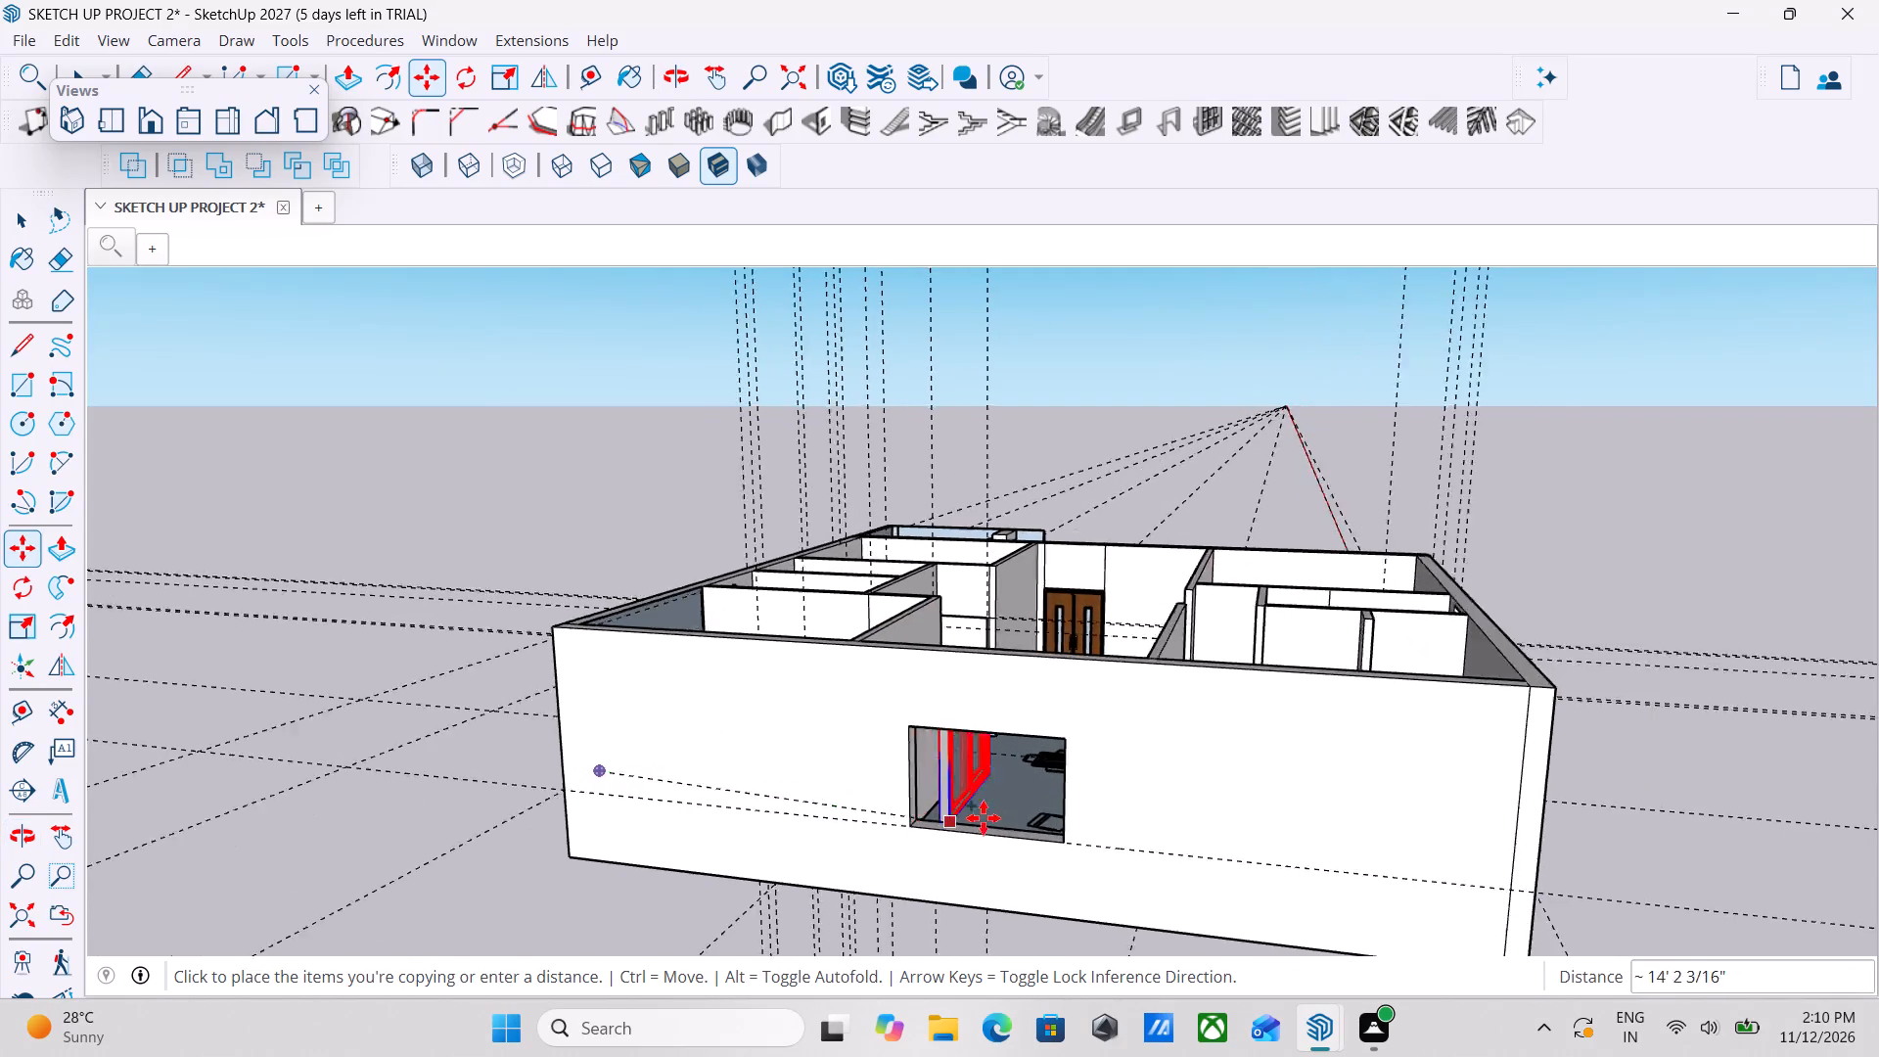
scroll(984, 818, up, 9)
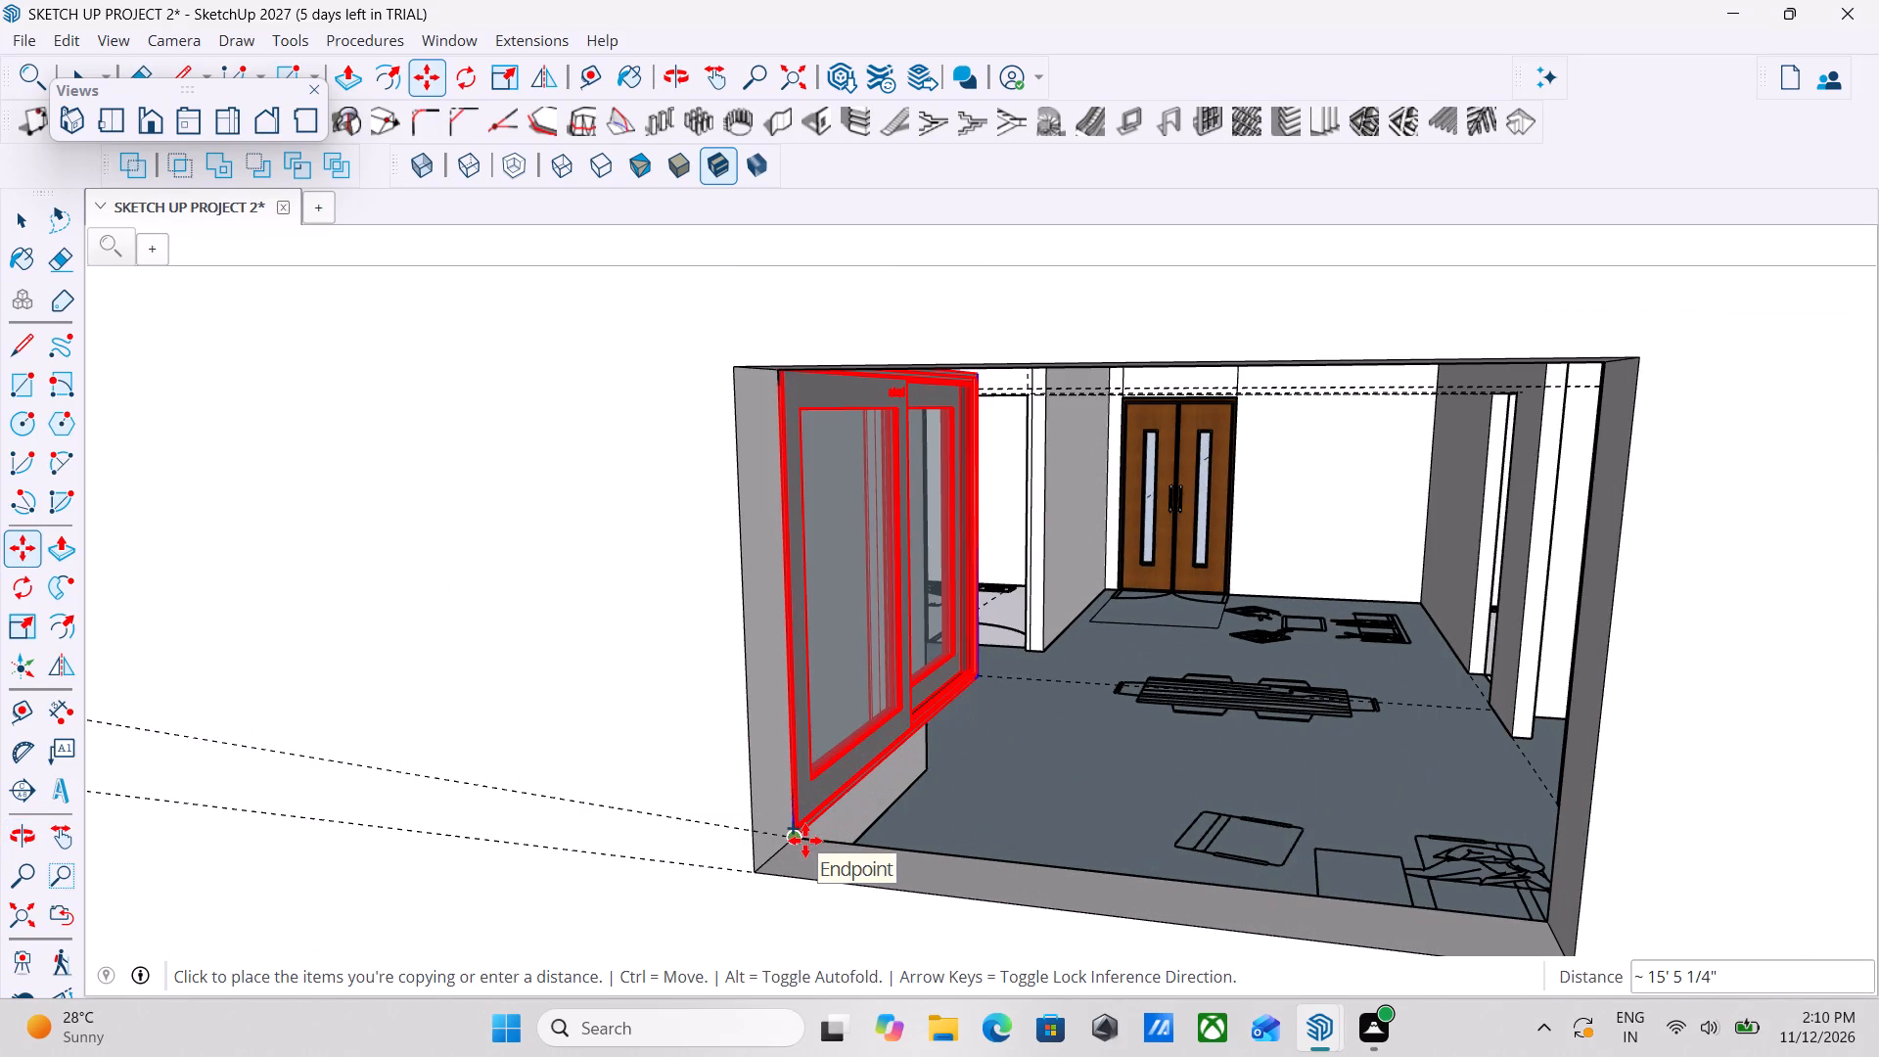
click(805, 841)
Rotate the copied wide window 90° about its lower corner so it lies along the living area's wall opening.
scroll(1080, 741, down, 3)
middle_drag(1247, 743, 653, 909)
middle_drag(1074, 717, 651, 887)
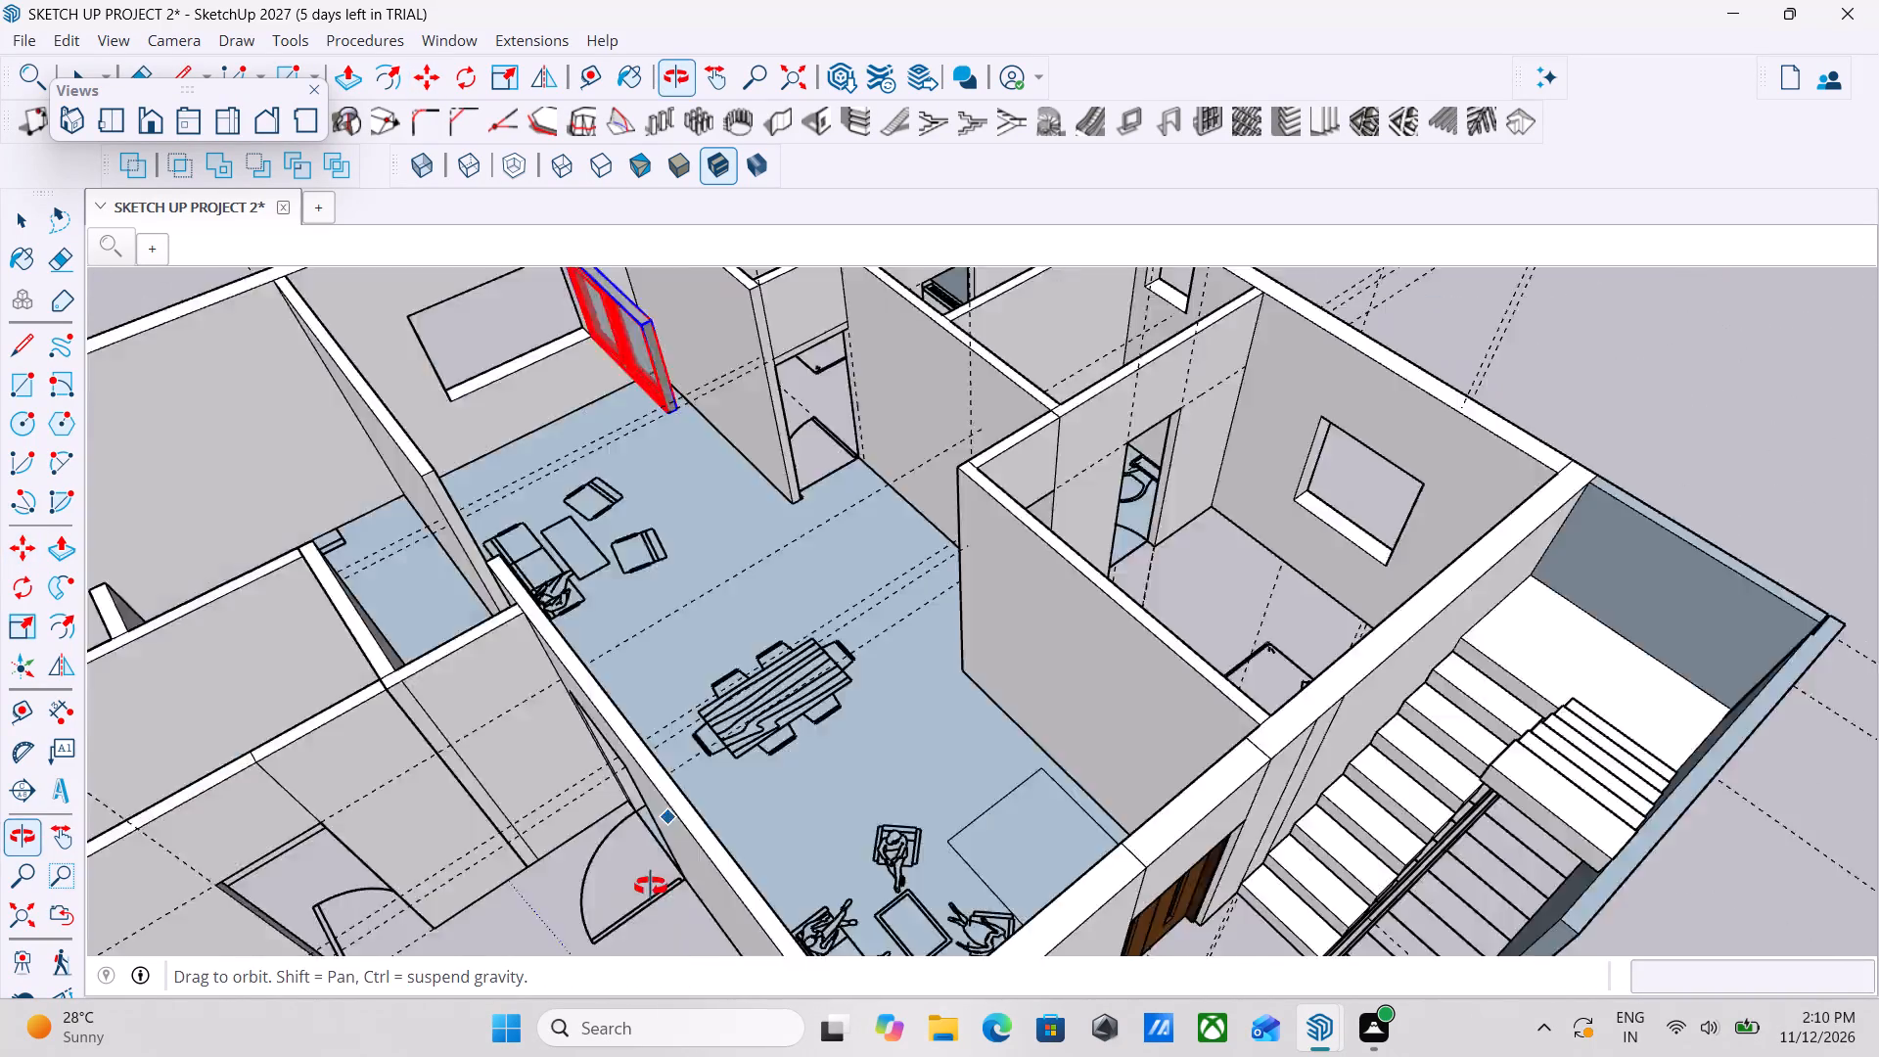
middle_drag(651, 887, 454, 837)
middle_drag(816, 528, 978, 549)
middle_drag(895, 476, 725, 409)
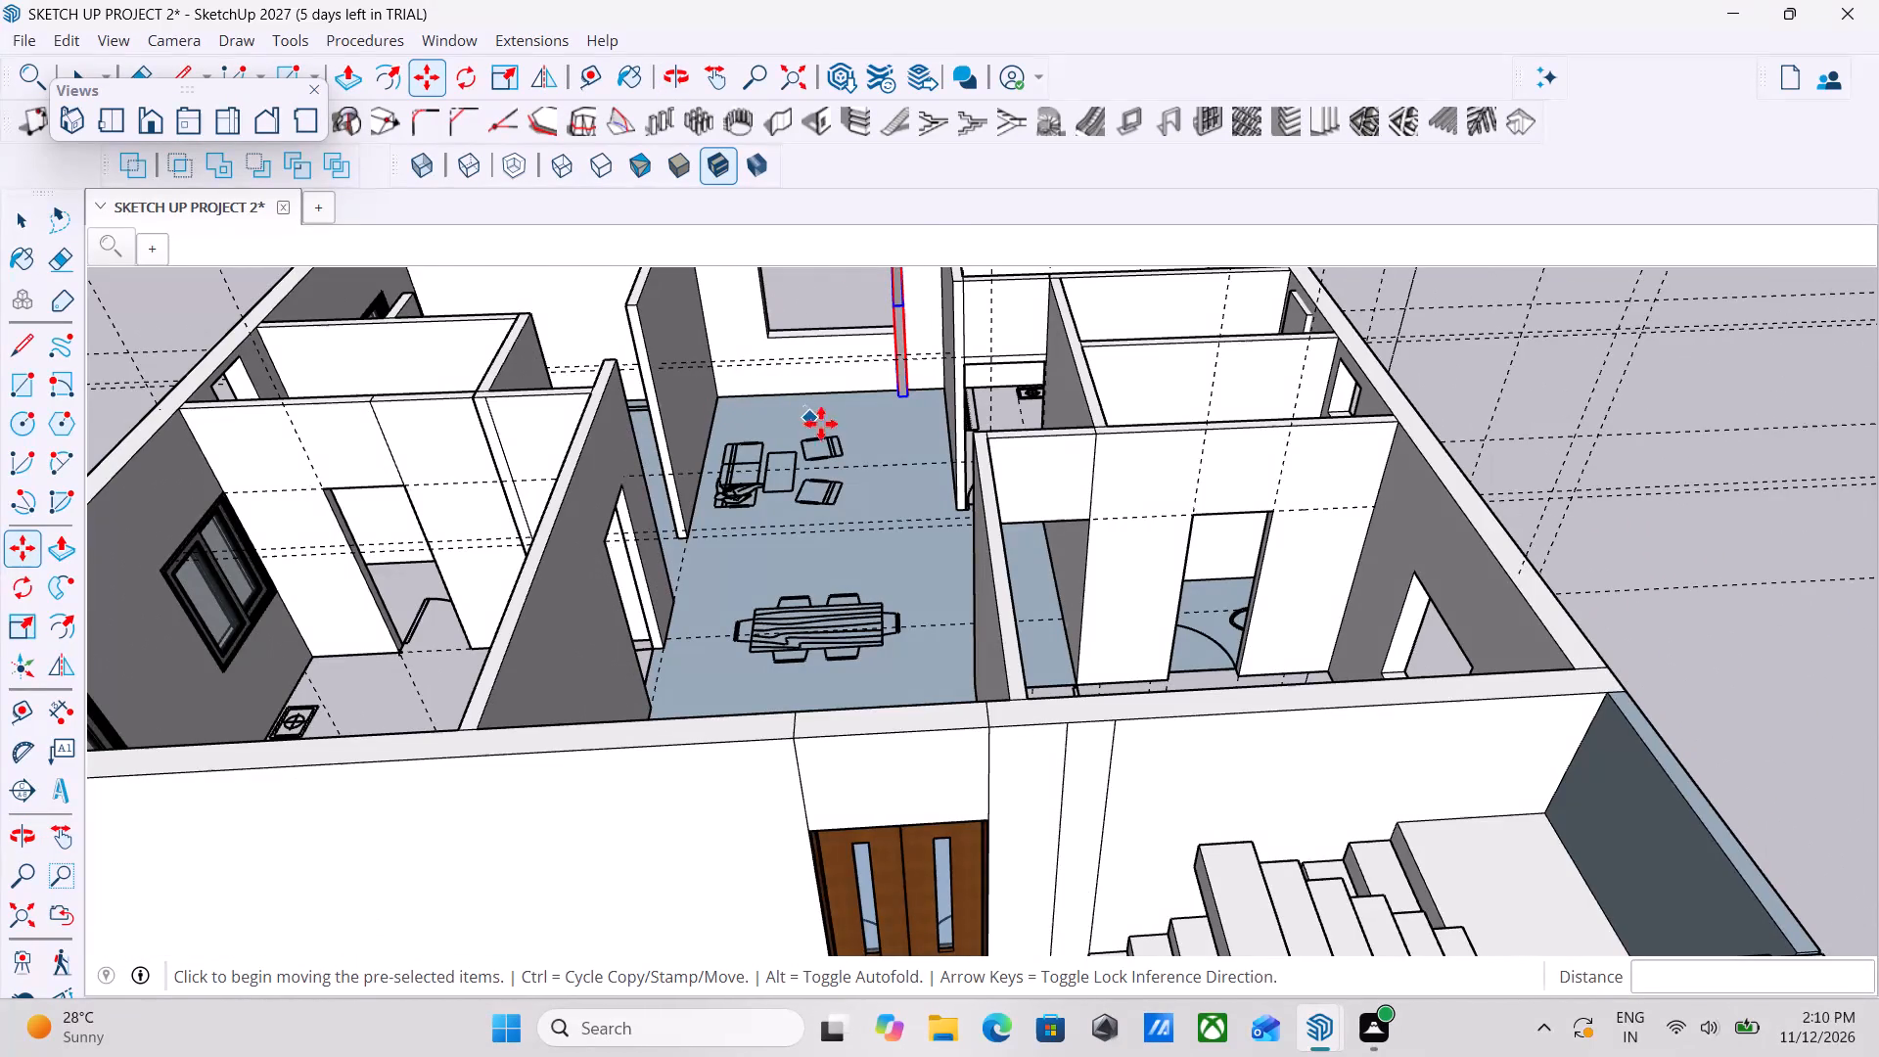
shift+middle_drag(837, 430, 828, 716)
middle_drag(813, 686, 979, 602)
scroll(832, 712, up, 6)
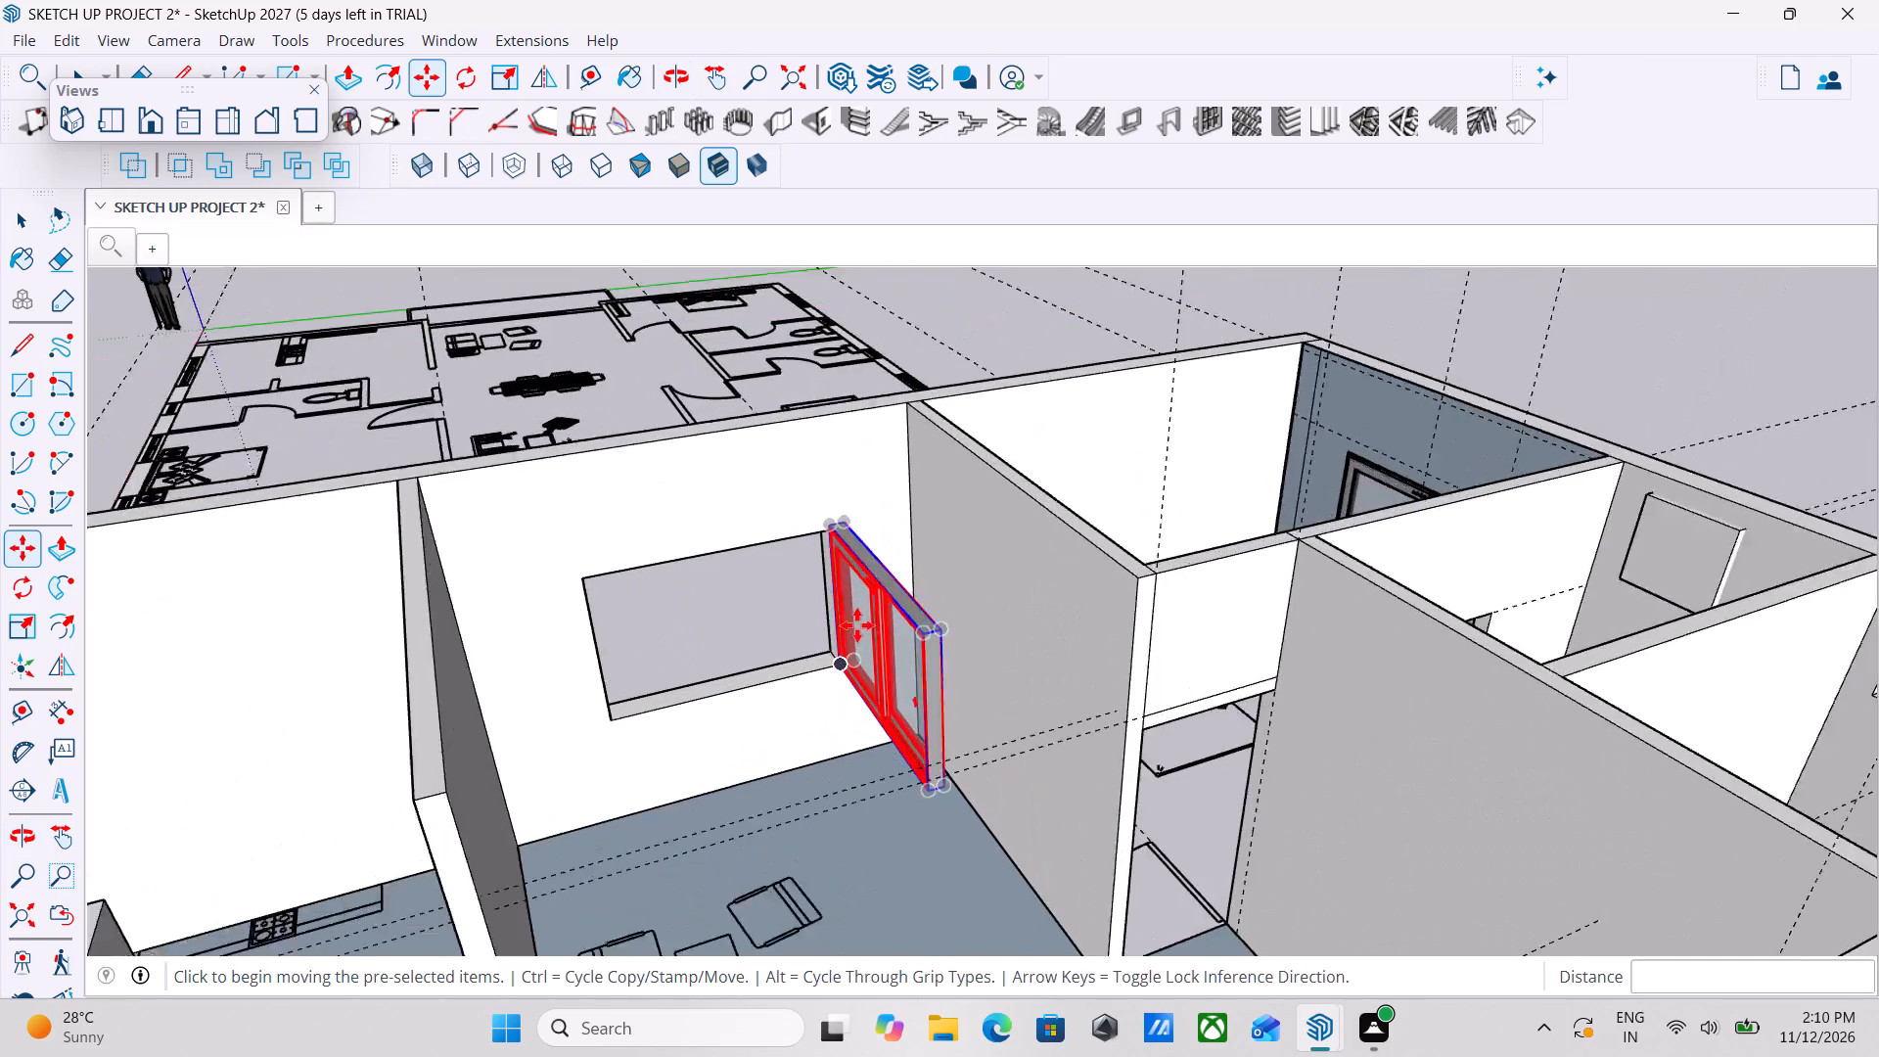
scroll(857, 625, up, 5)
key(space)
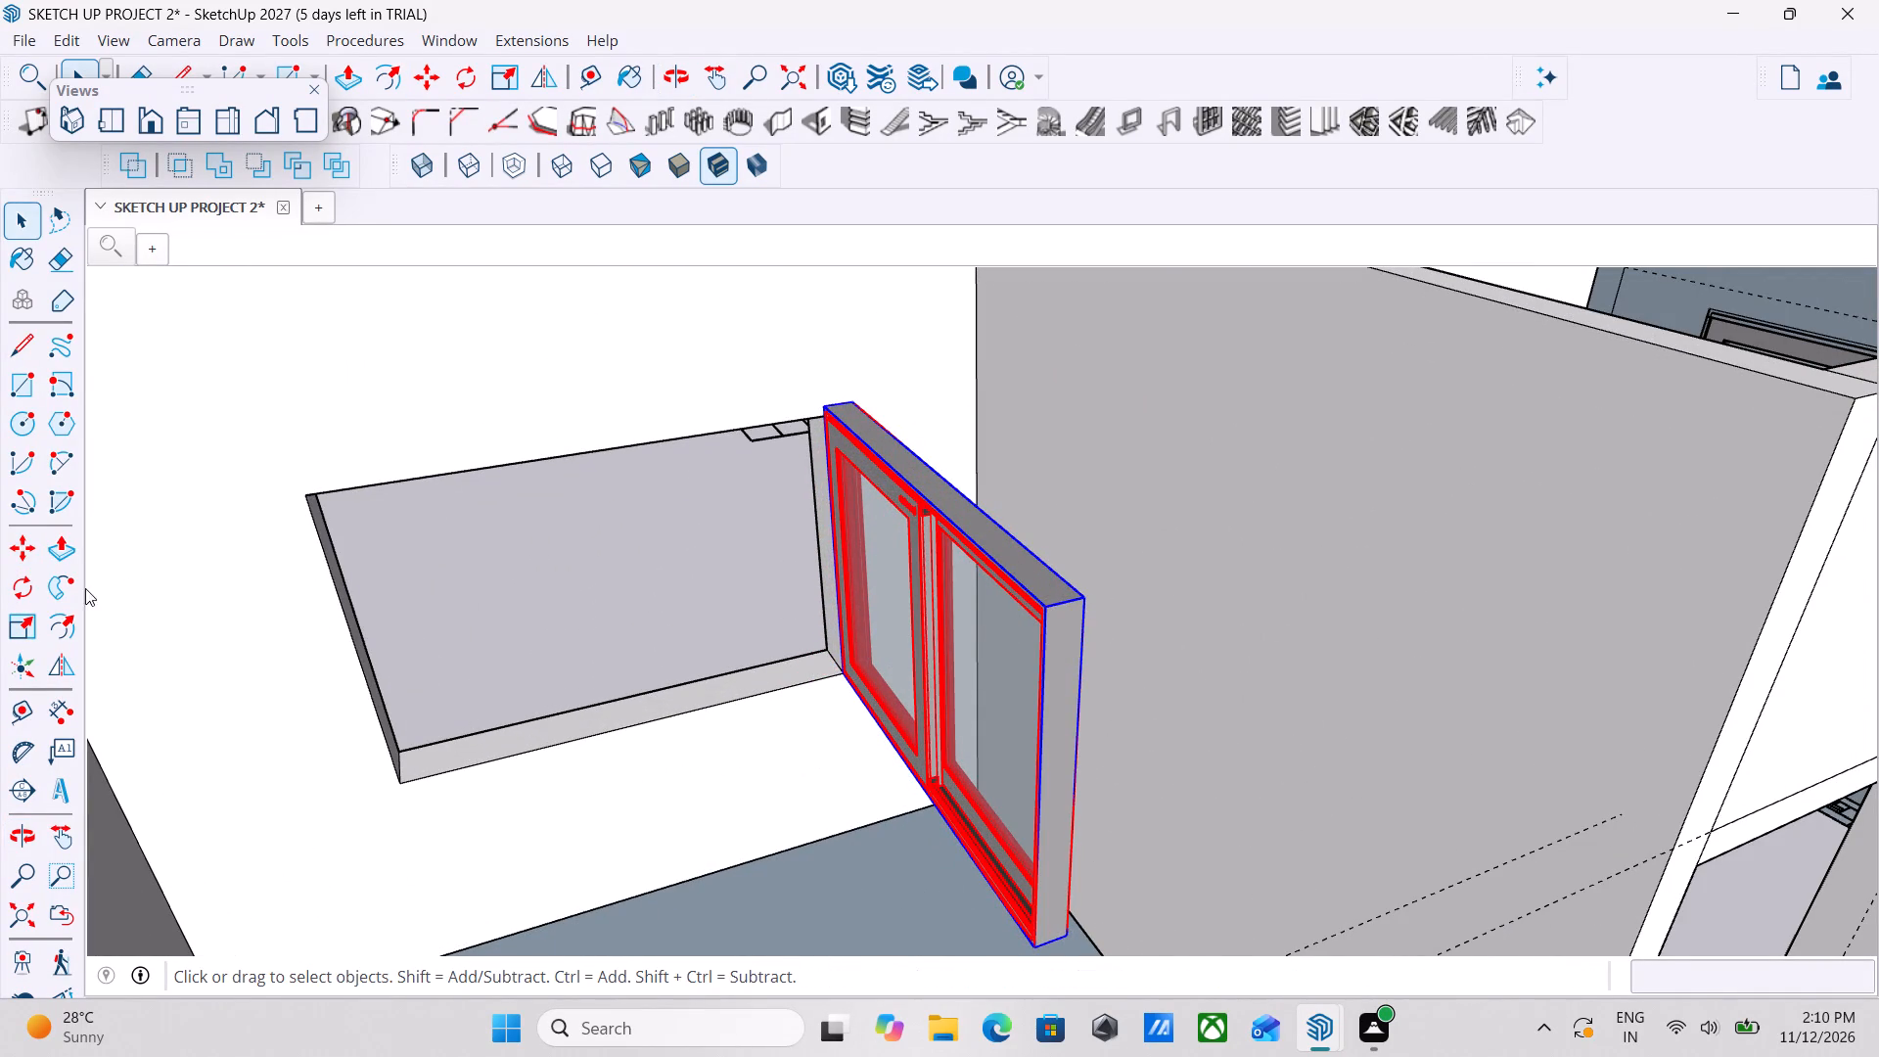
click(17, 581)
scroll(802, 762, up, 2)
scroll(860, 676, up, 3)
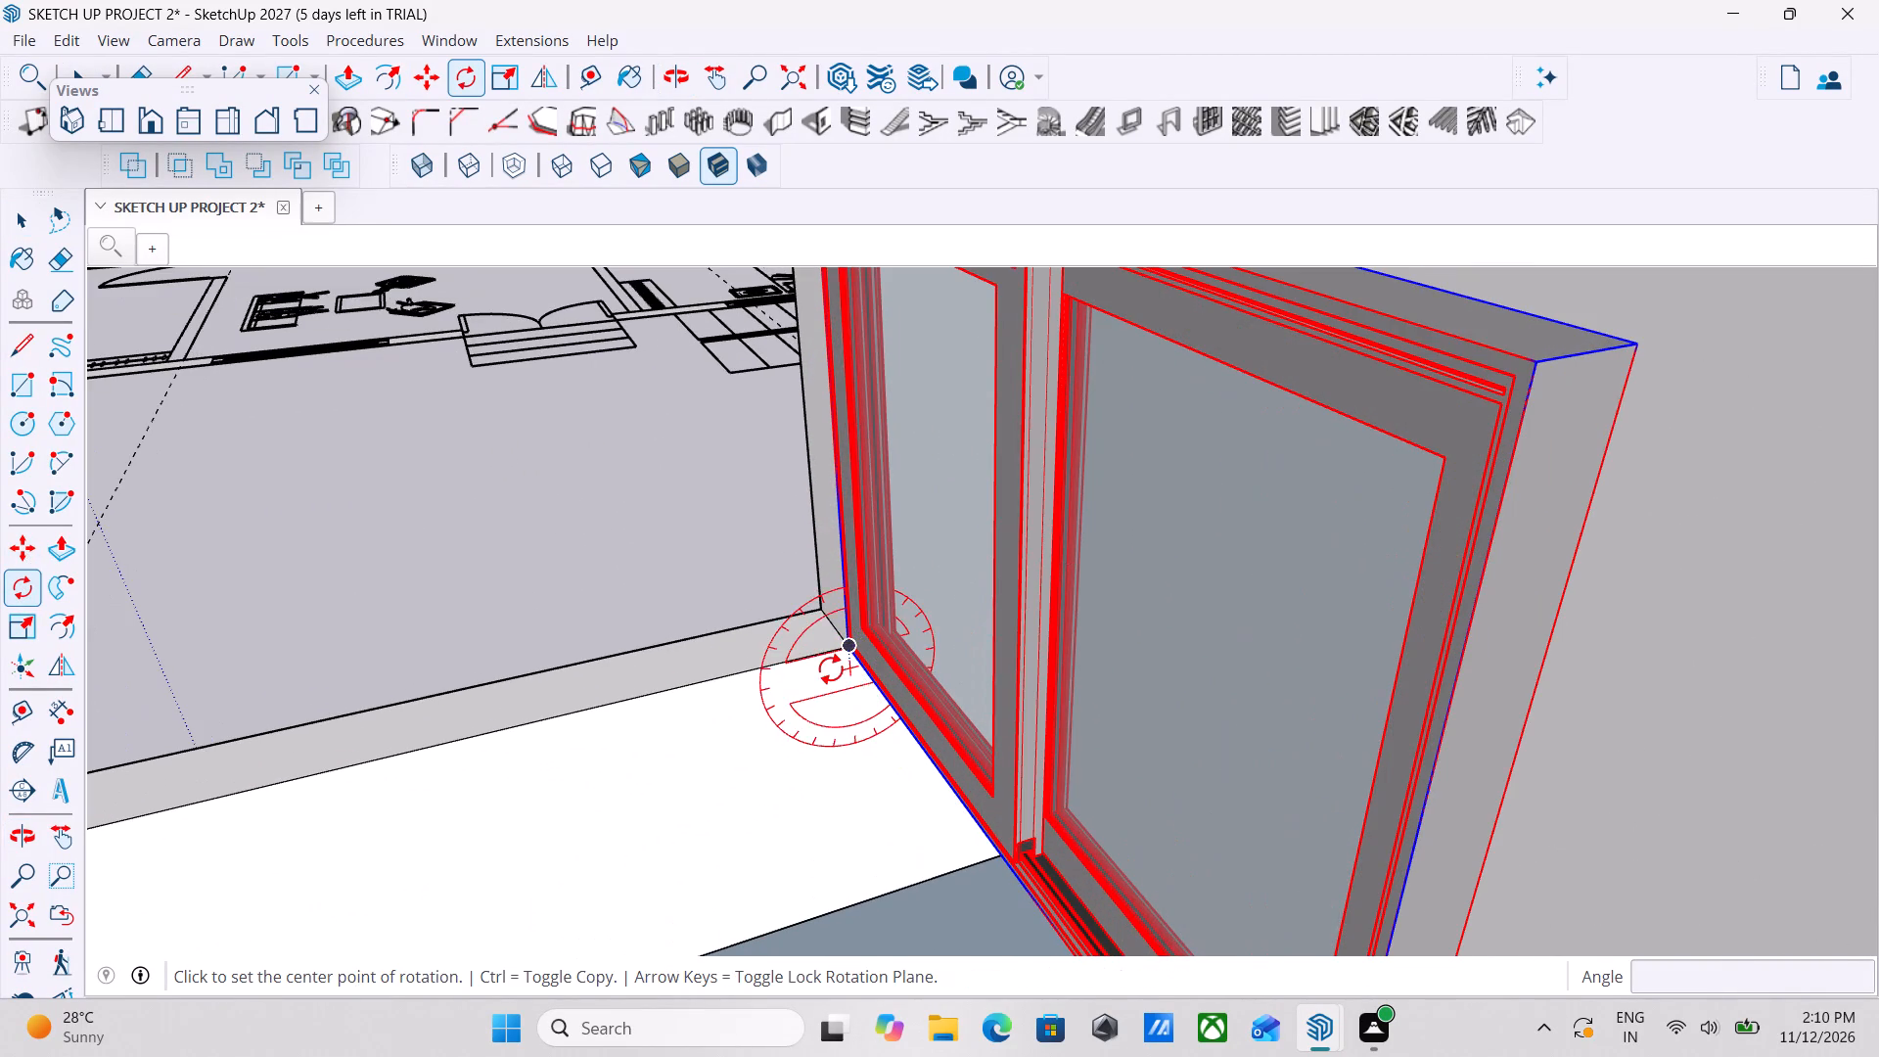
click(845, 646)
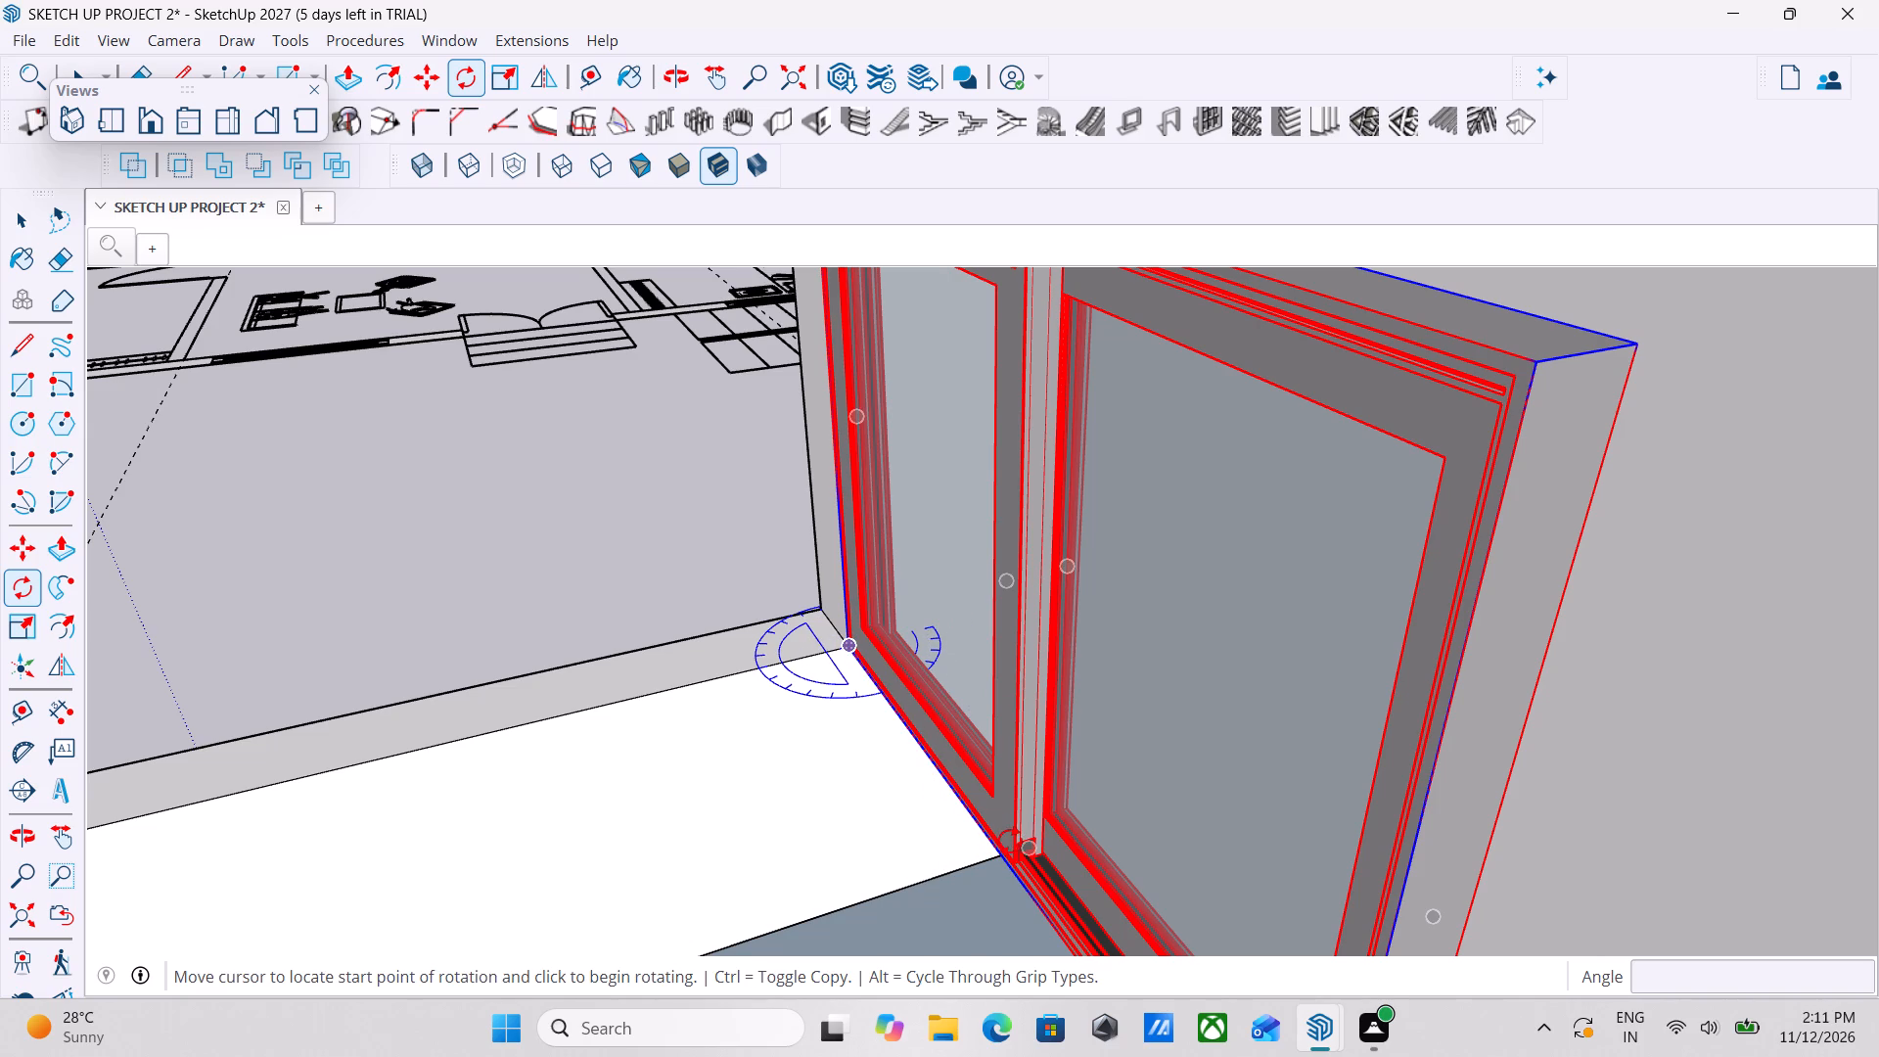
scroll(1057, 896, down, 8)
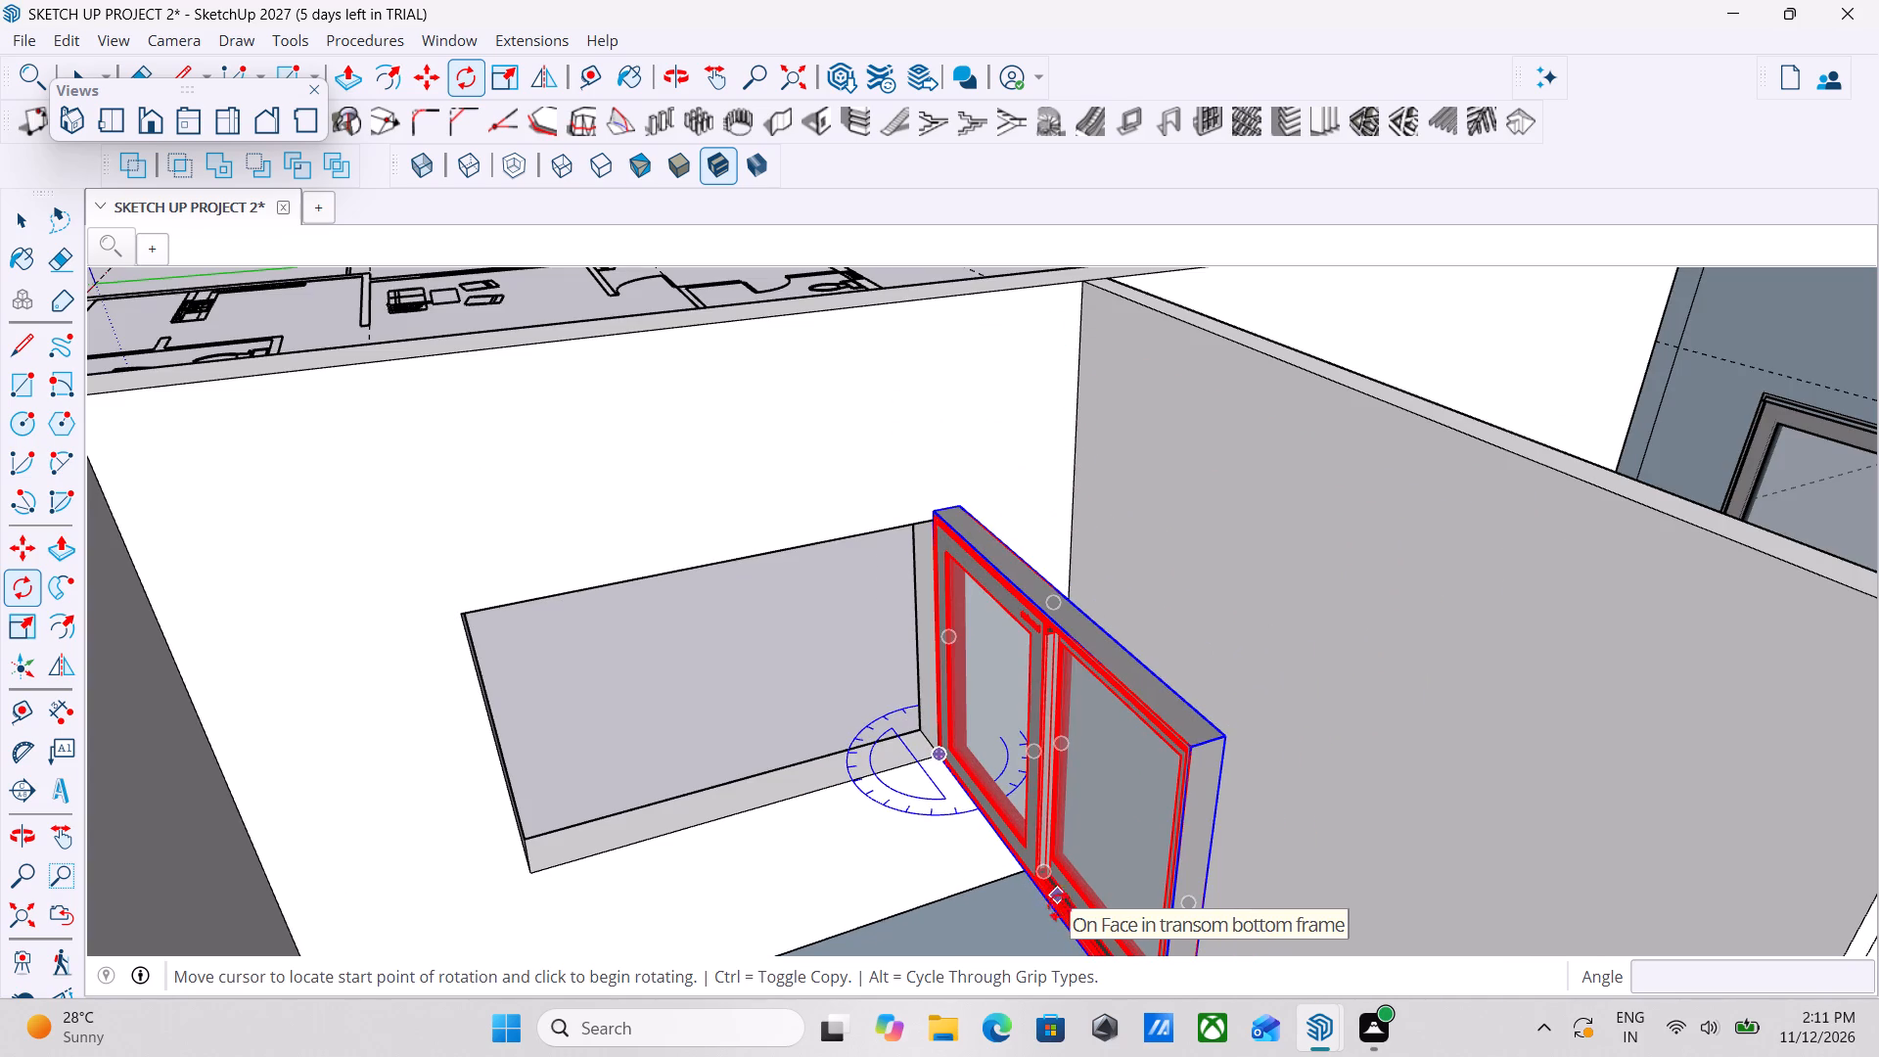
scroll(1117, 953, down, 1)
middle_drag(1117, 953, 1235, 846)
middle_drag(1236, 844, 1232, 848)
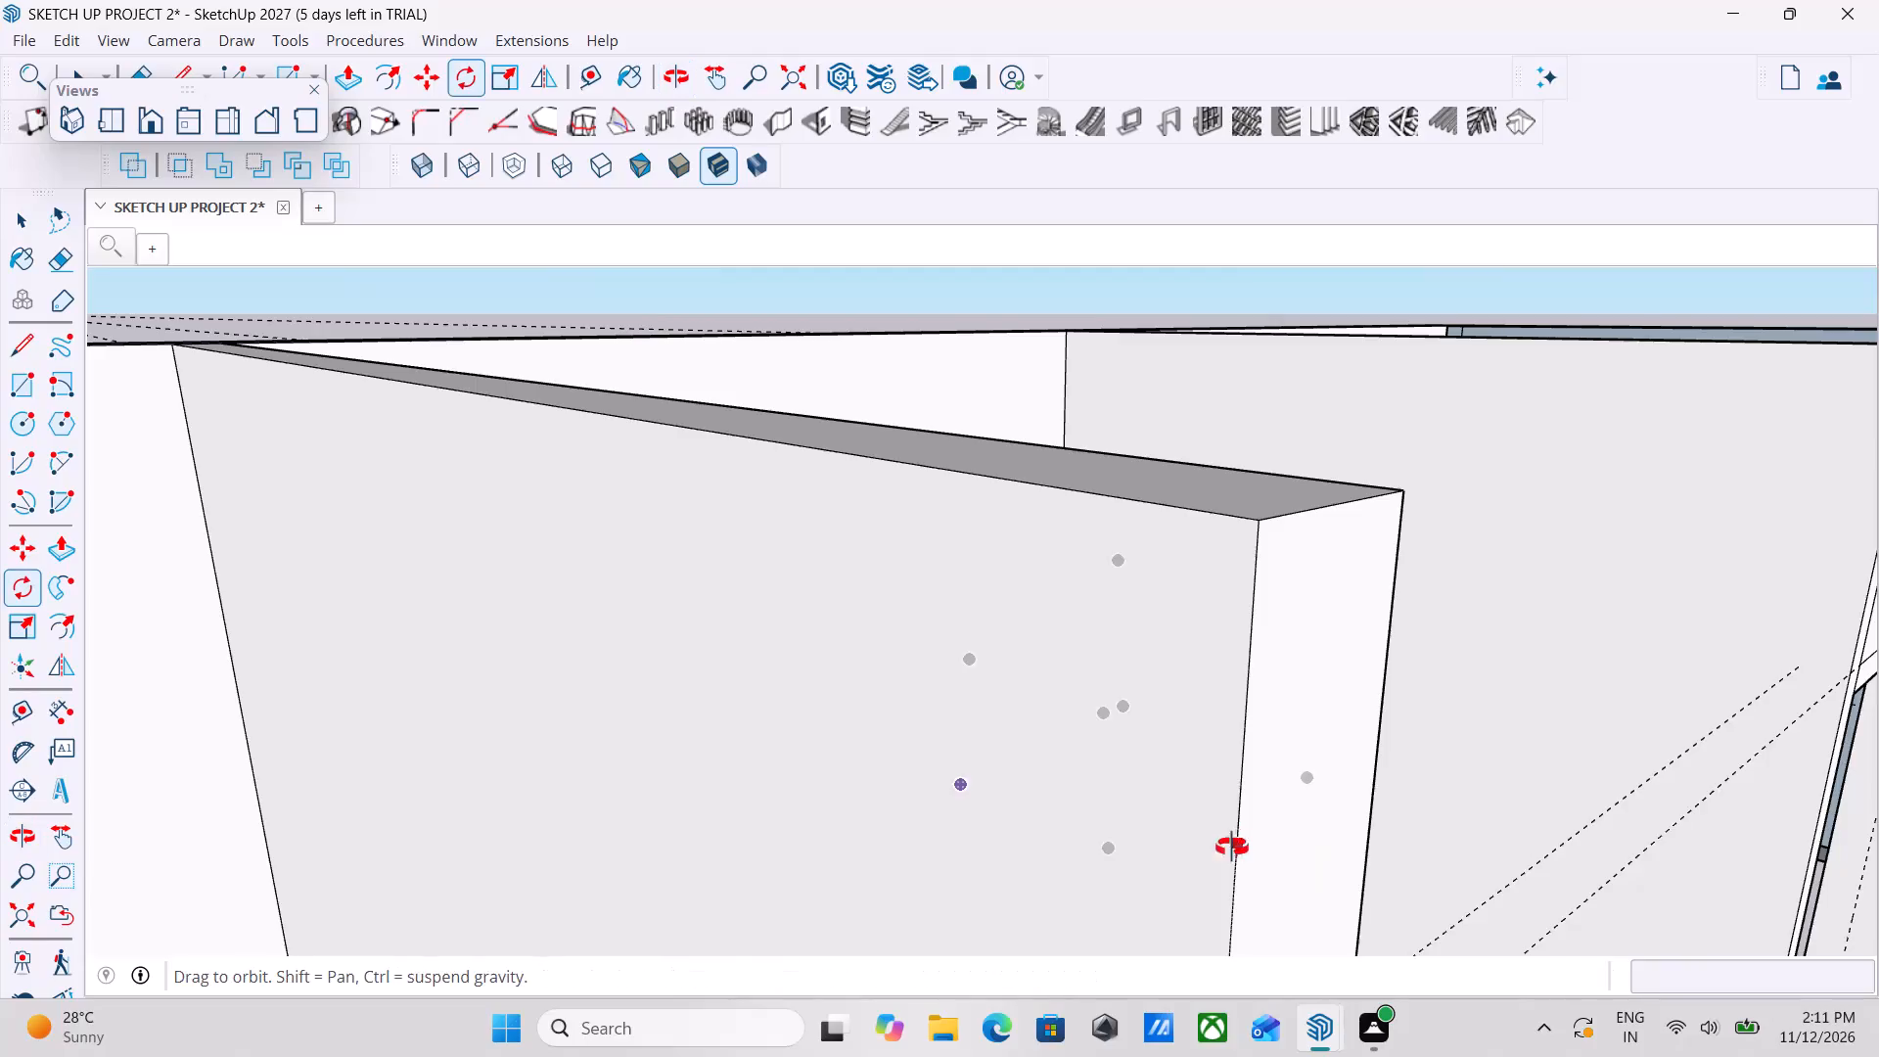
middle_drag(1232, 848, 1182, 882)
middle_drag(1169, 883, 898, 911)
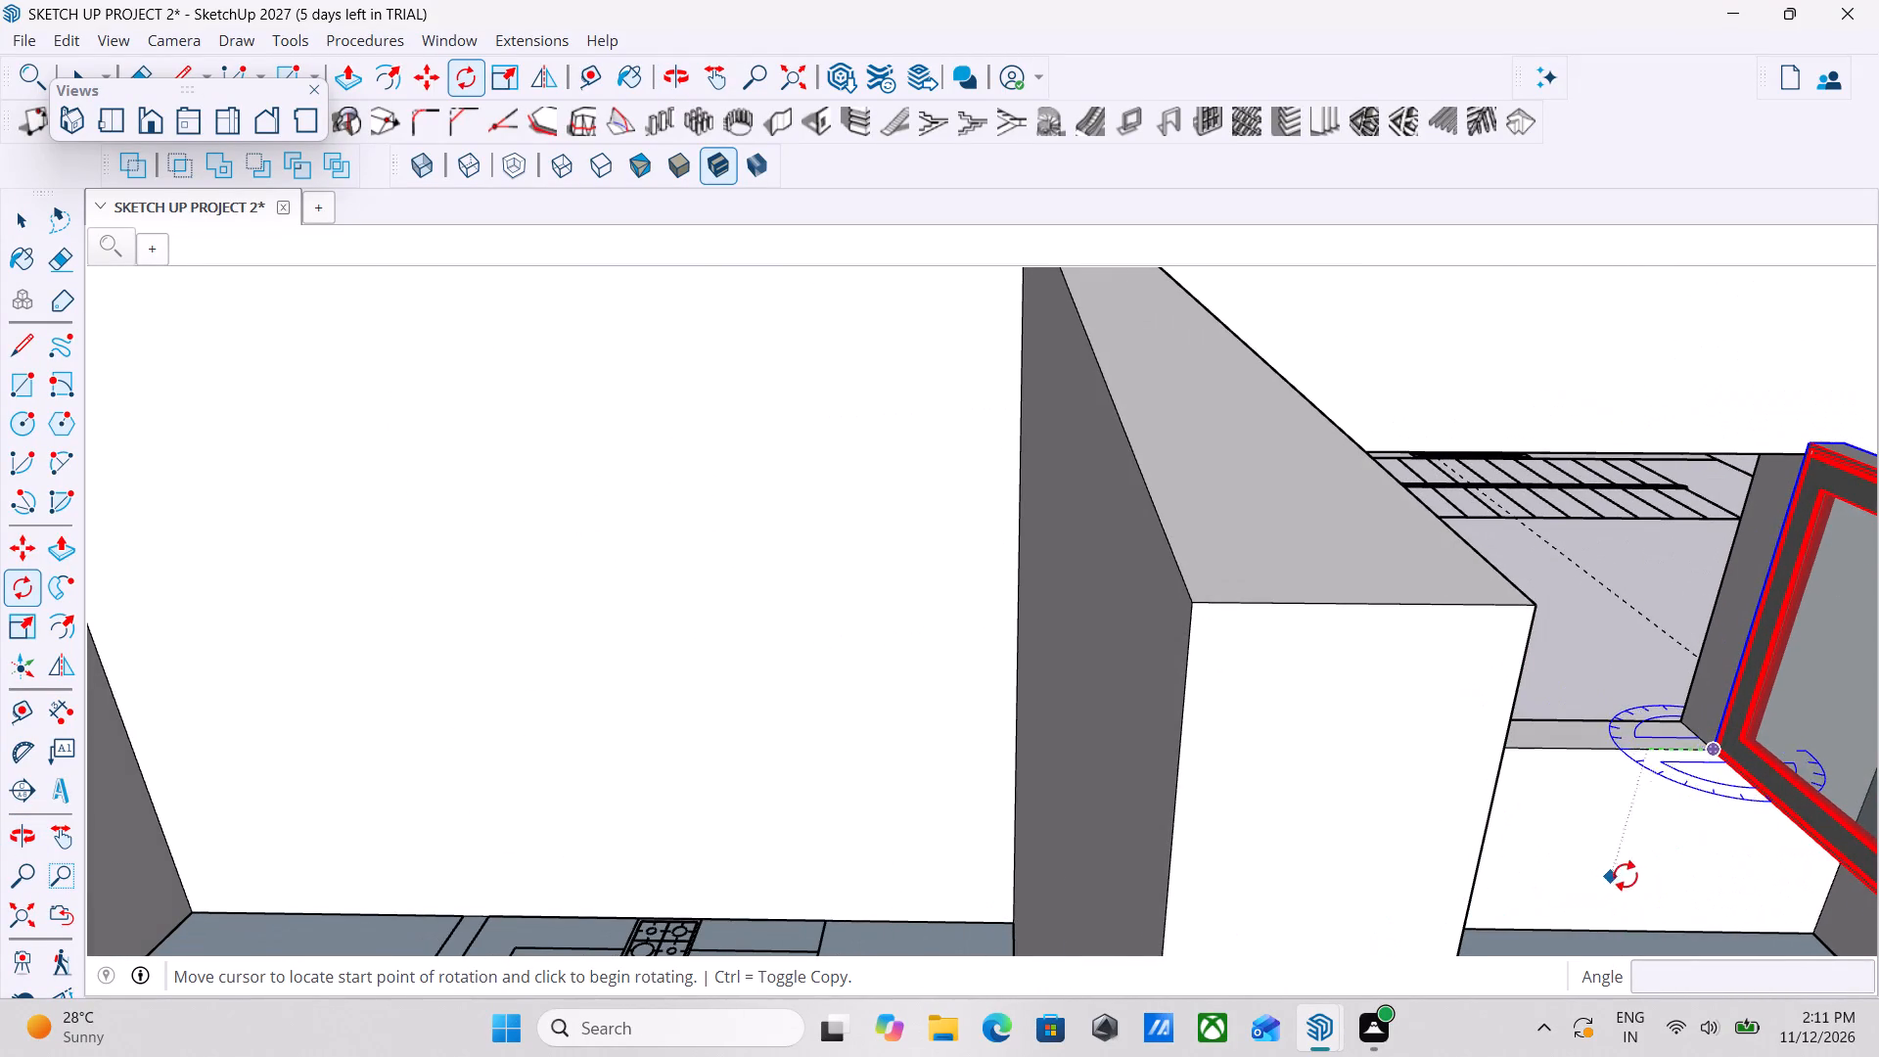
scroll(1630, 875, down, 3)
scroll(1790, 905, down, 4)
scroll(1694, 888, down, 2)
middle_drag(1694, 887, 1553, 844)
scroll(1553, 844, down, 9)
middle_click(1664, 944)
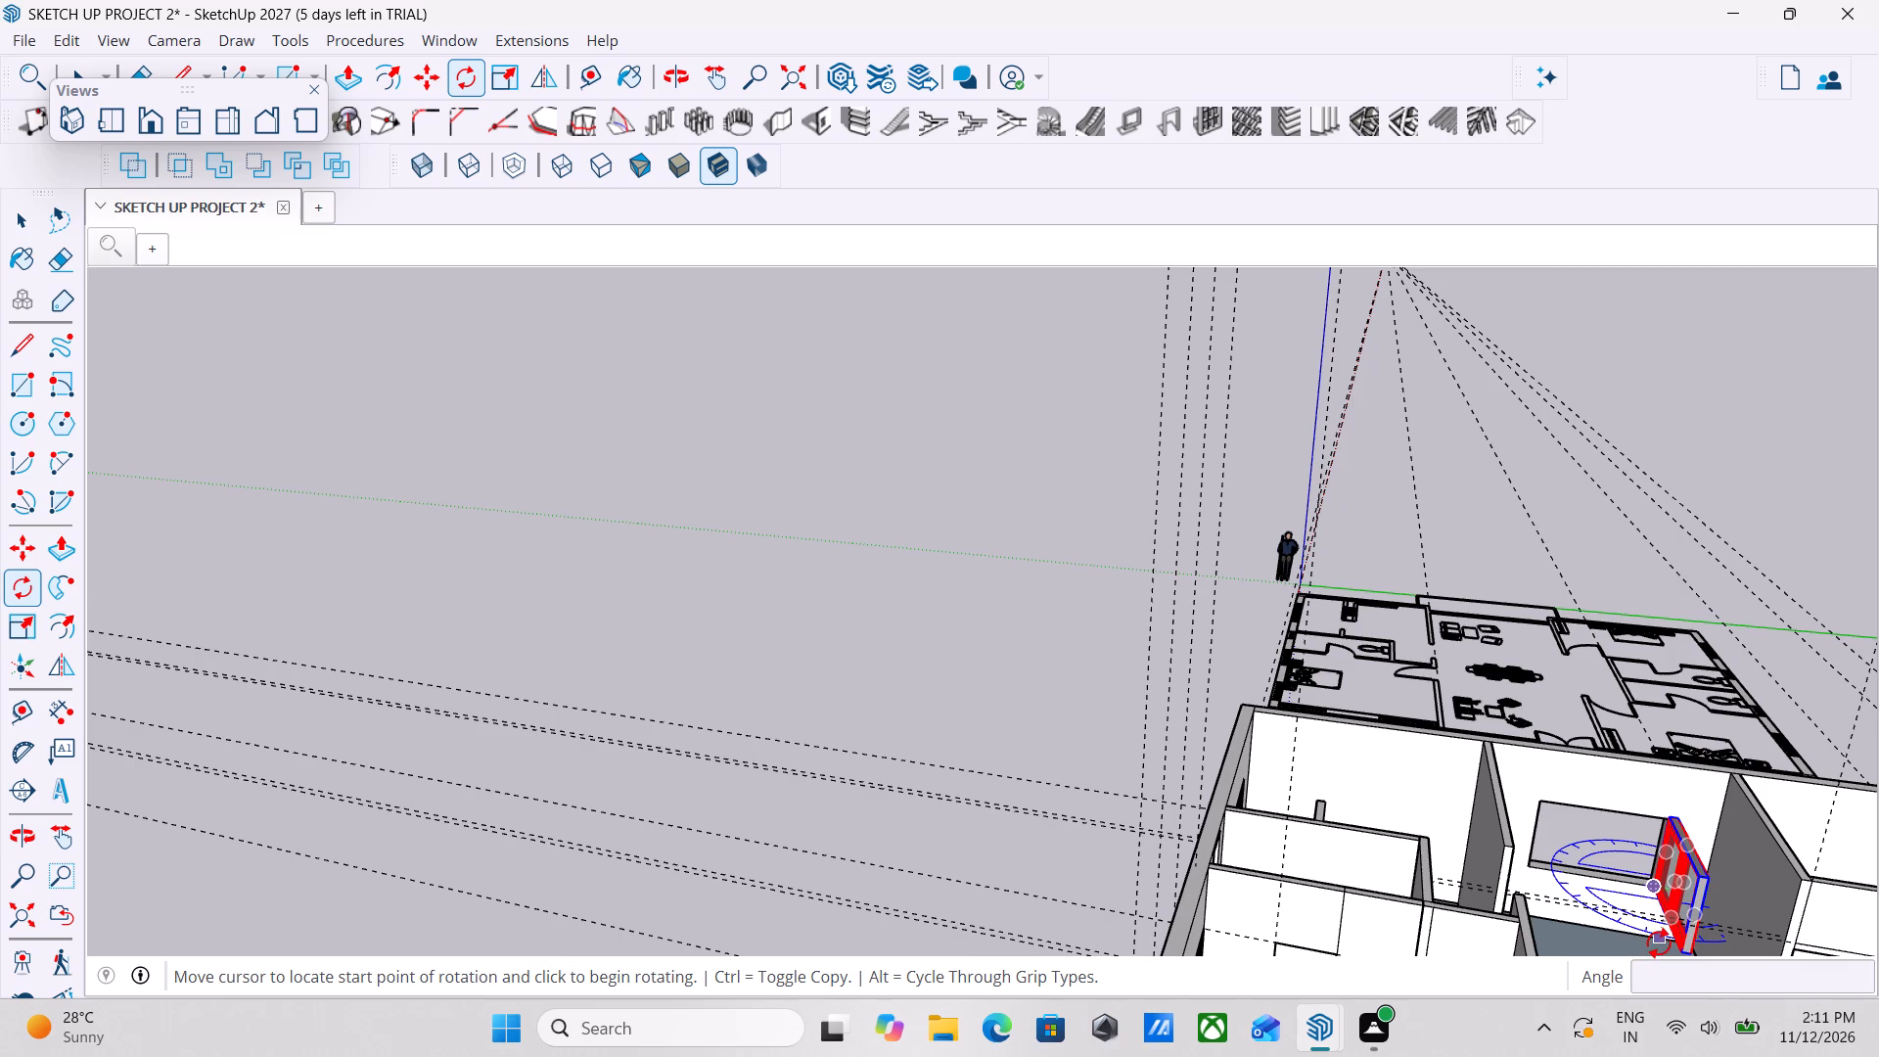
scroll(1693, 946, up, 3)
click(1693, 946)
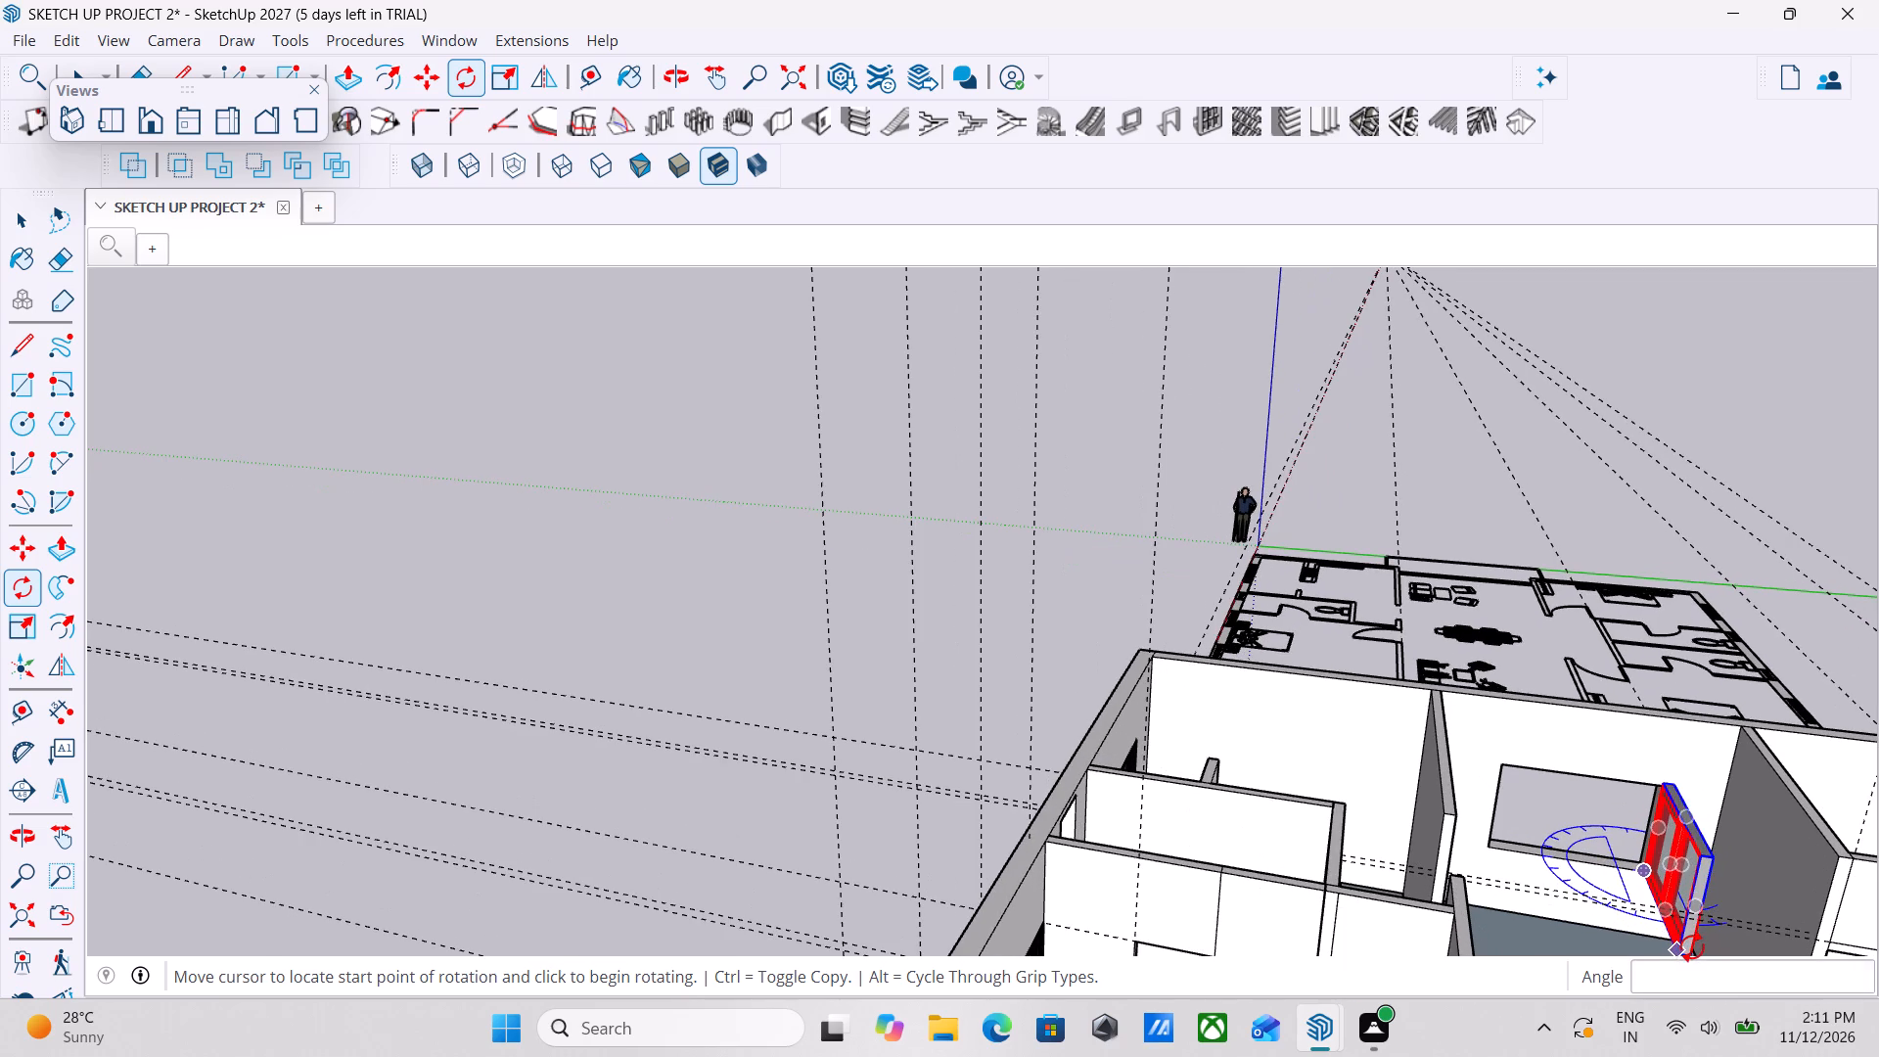
scroll(1491, 850, up, 4)
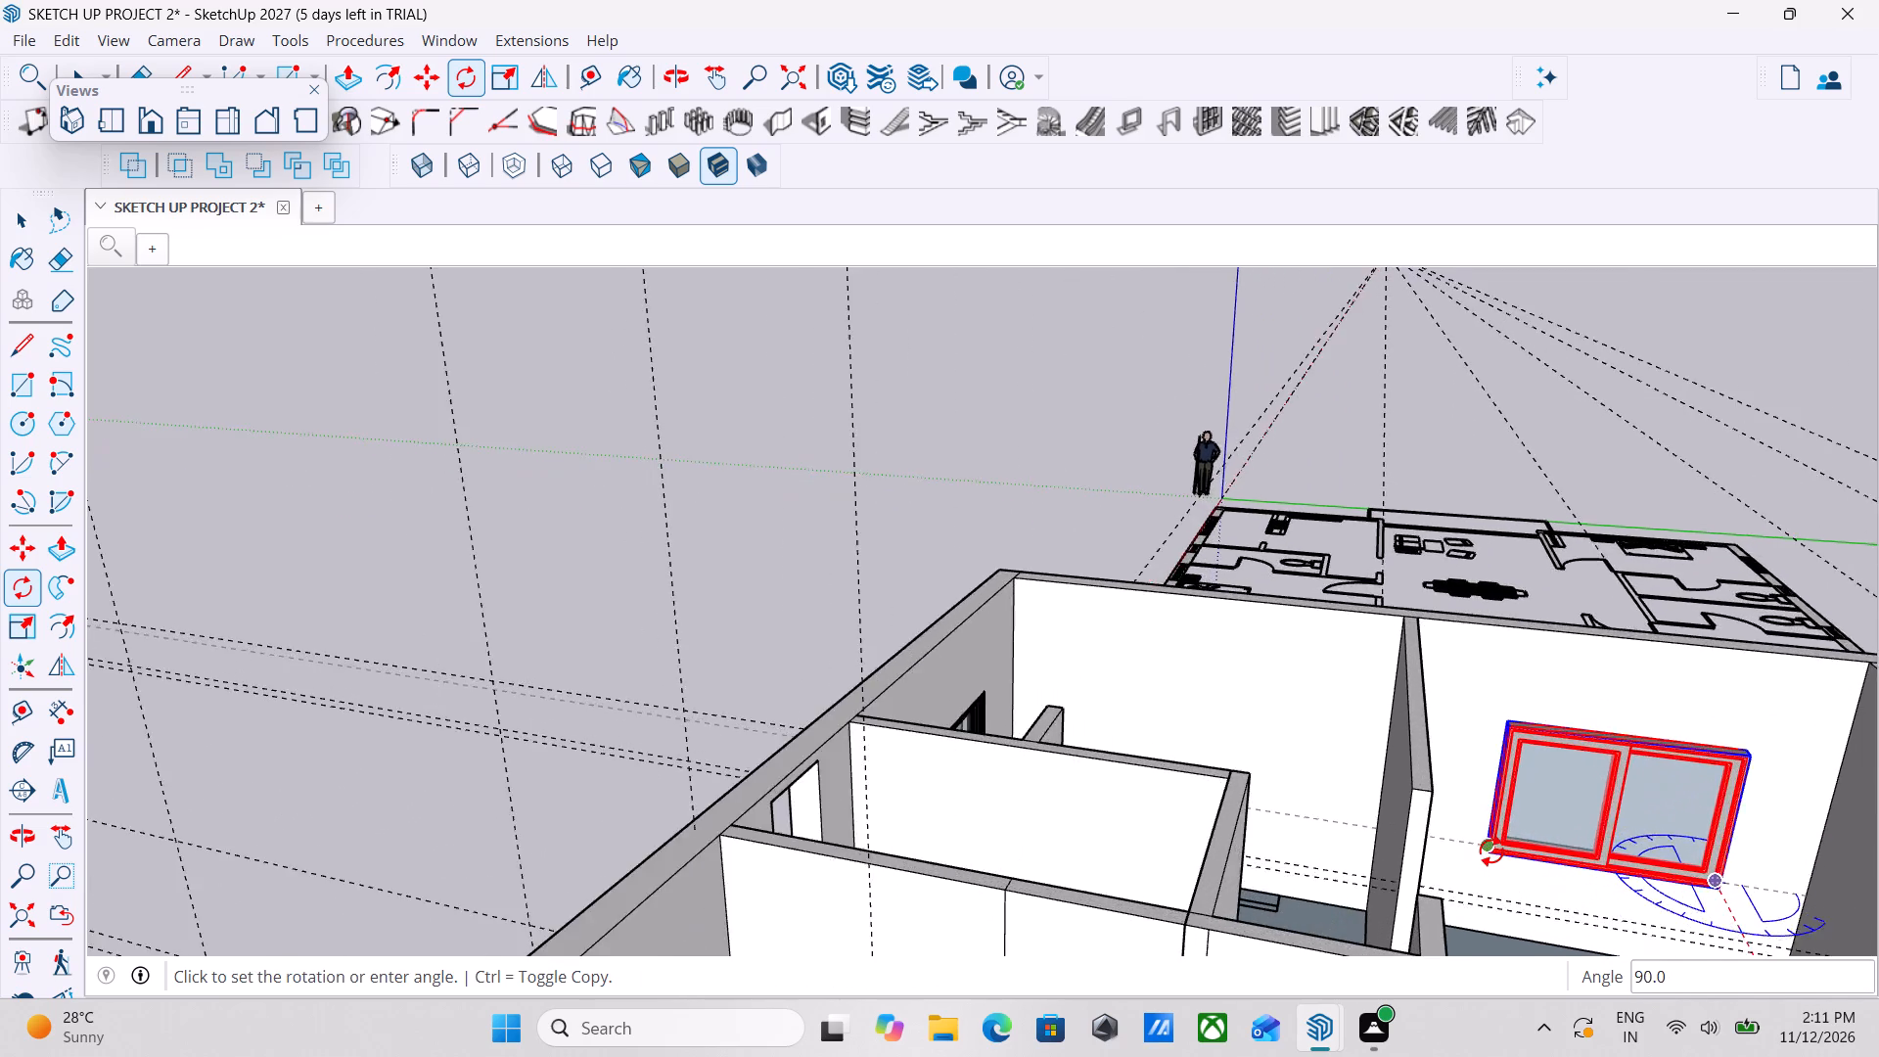
scroll(1491, 850, up, 14)
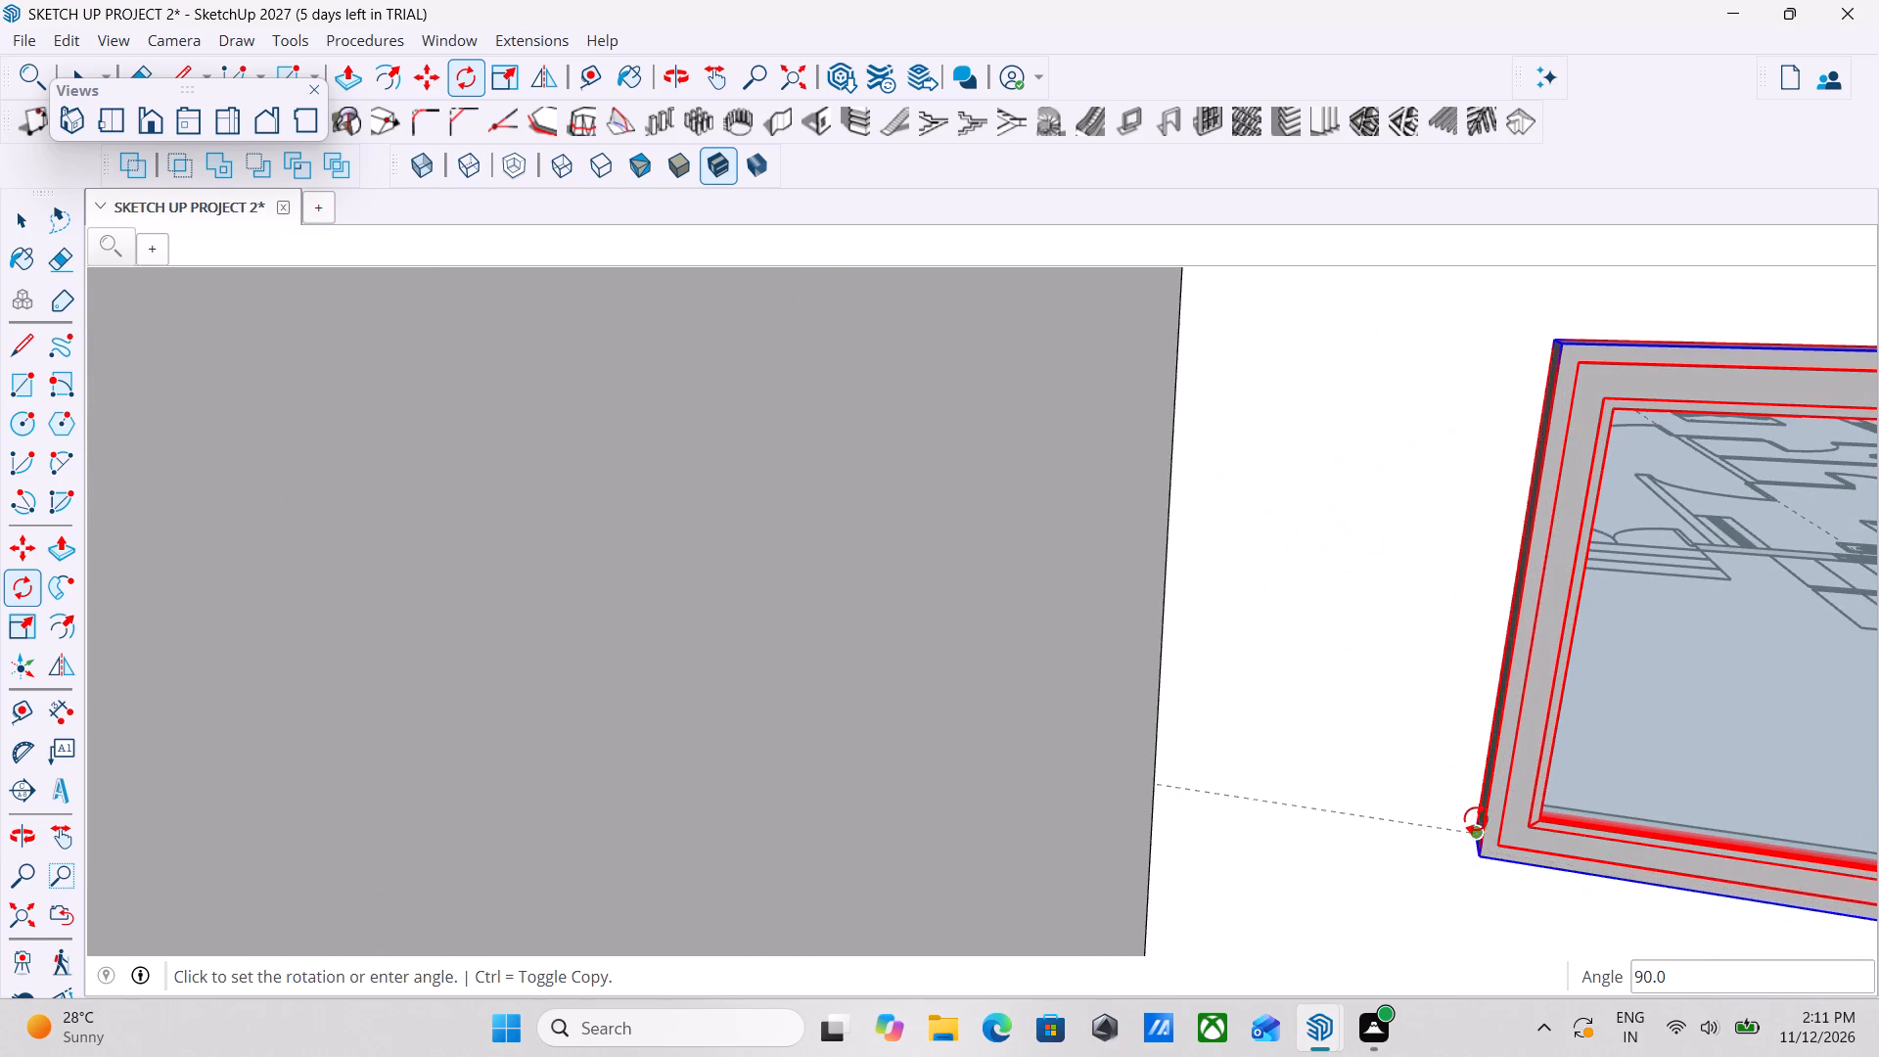
scroll(1476, 813, down, 1)
middle_drag(1476, 813, 1481, 877)
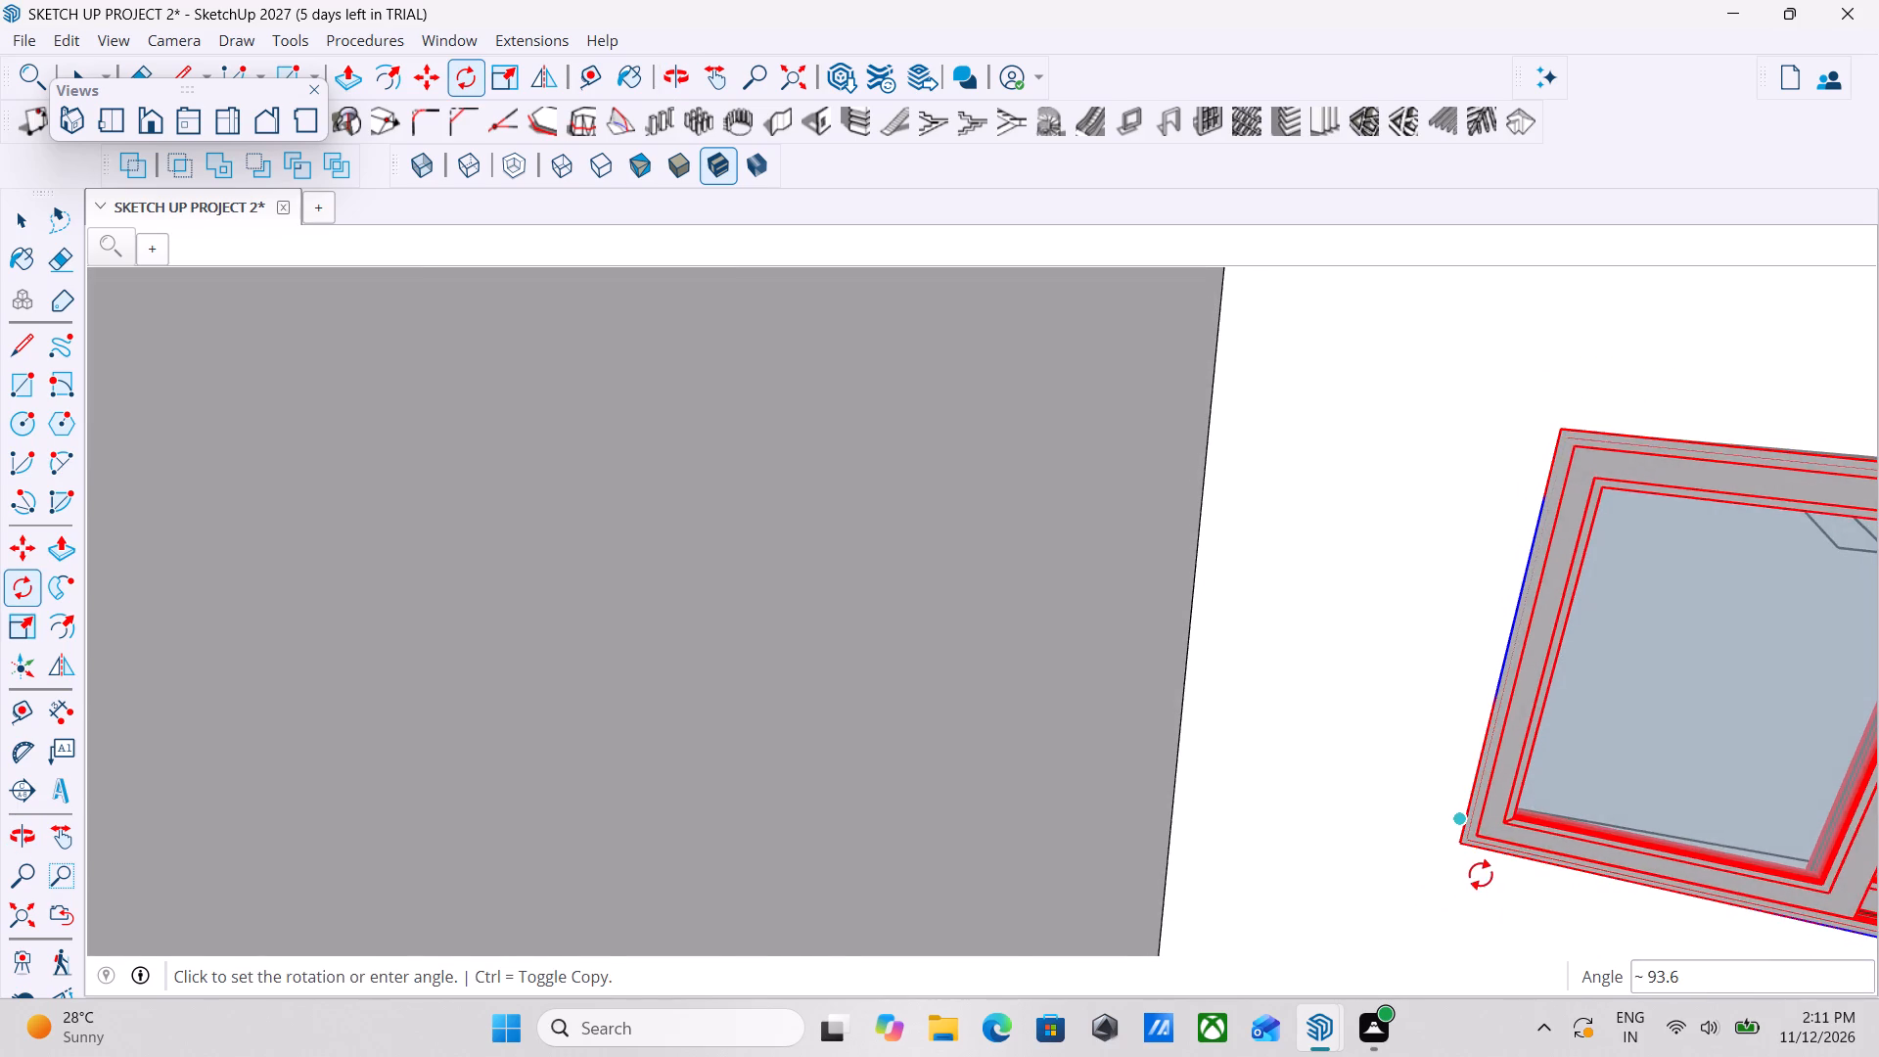
scroll(1481, 874, down, 7)
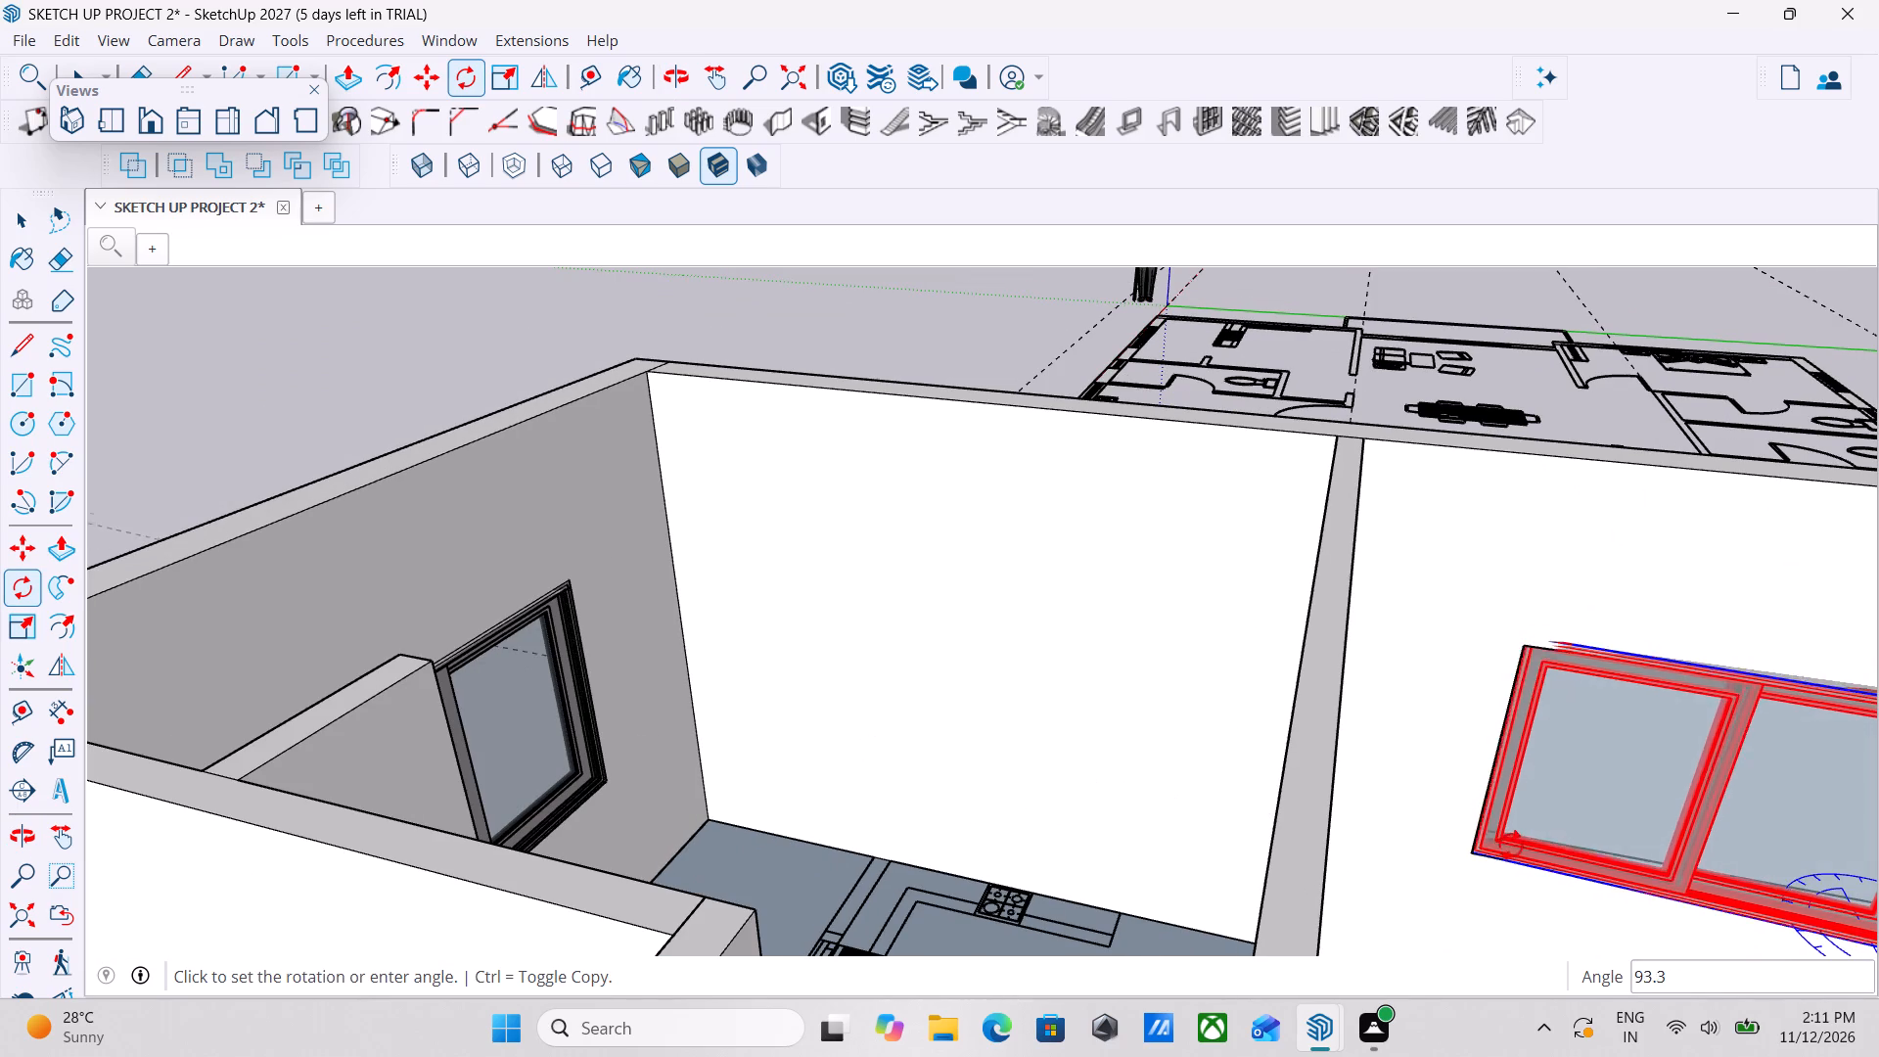
text(90)
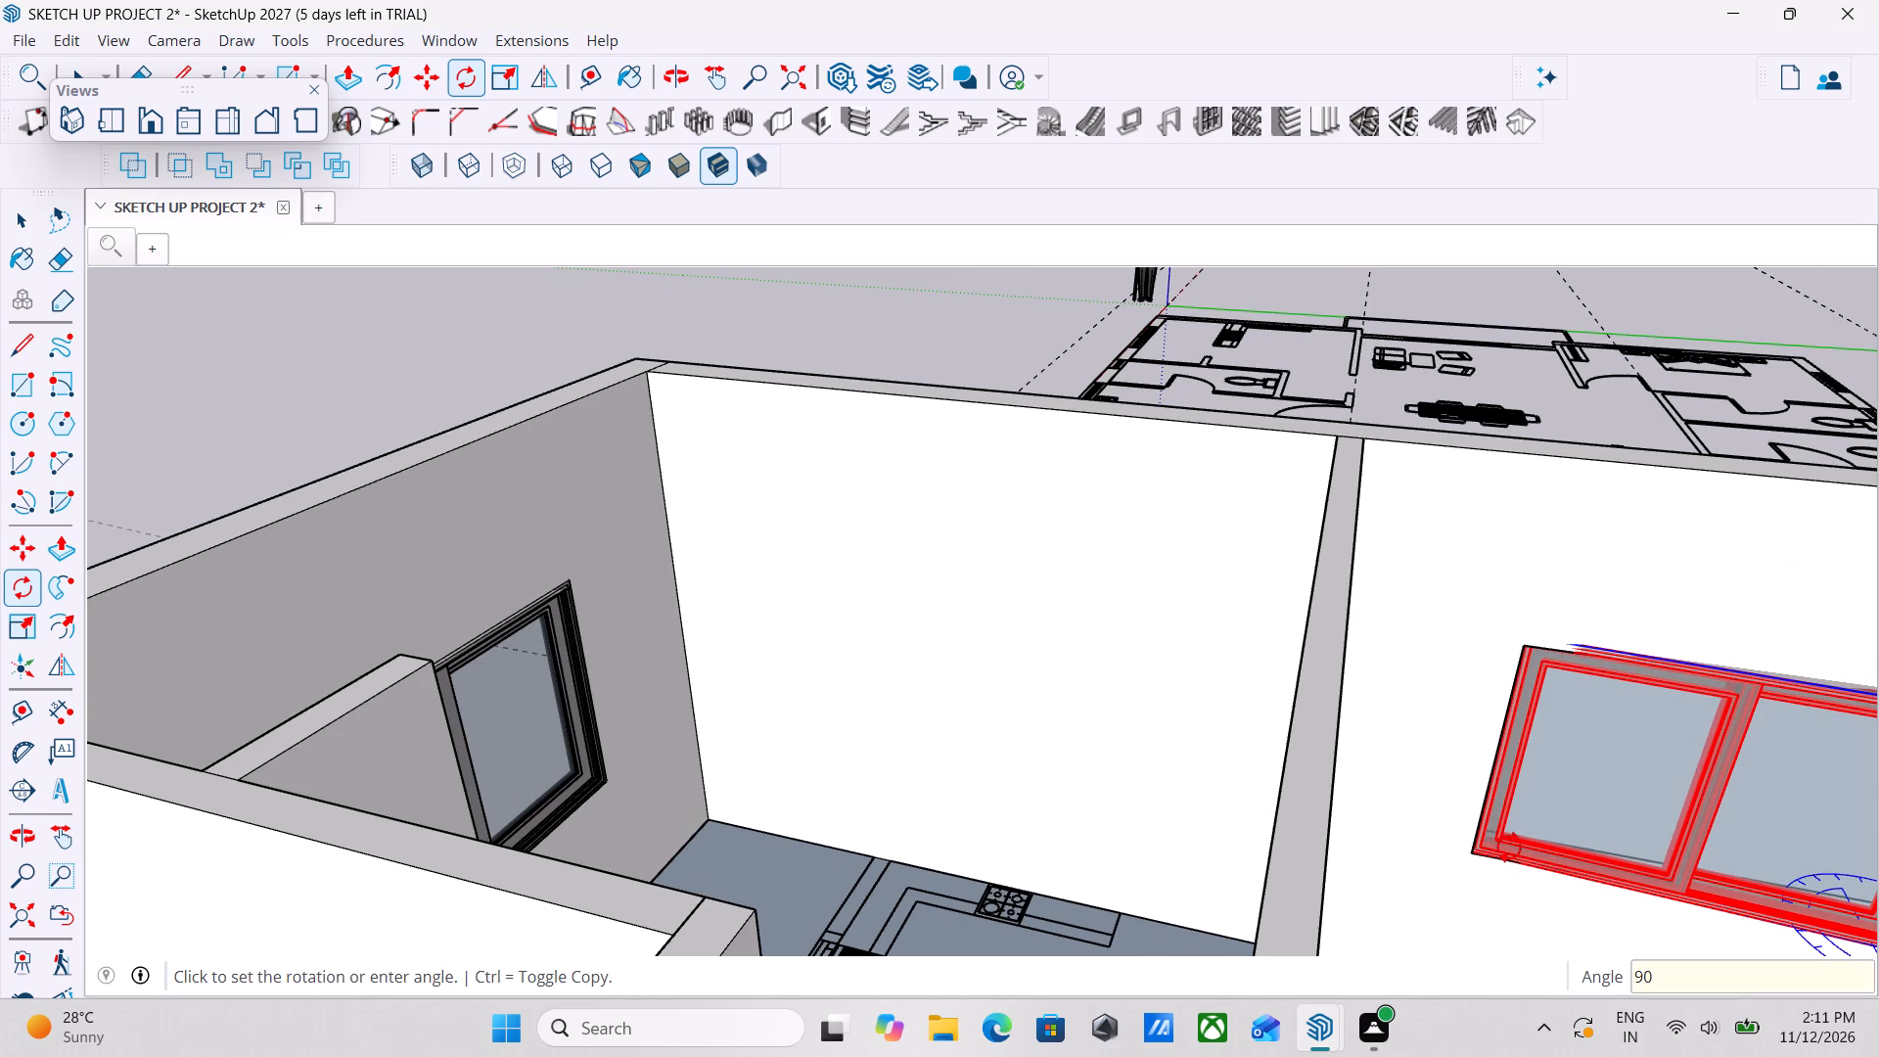
key(Return)
scroll(1521, 838, down, 3)
key(space)
key(space)
scroll(1552, 832, down, 1)
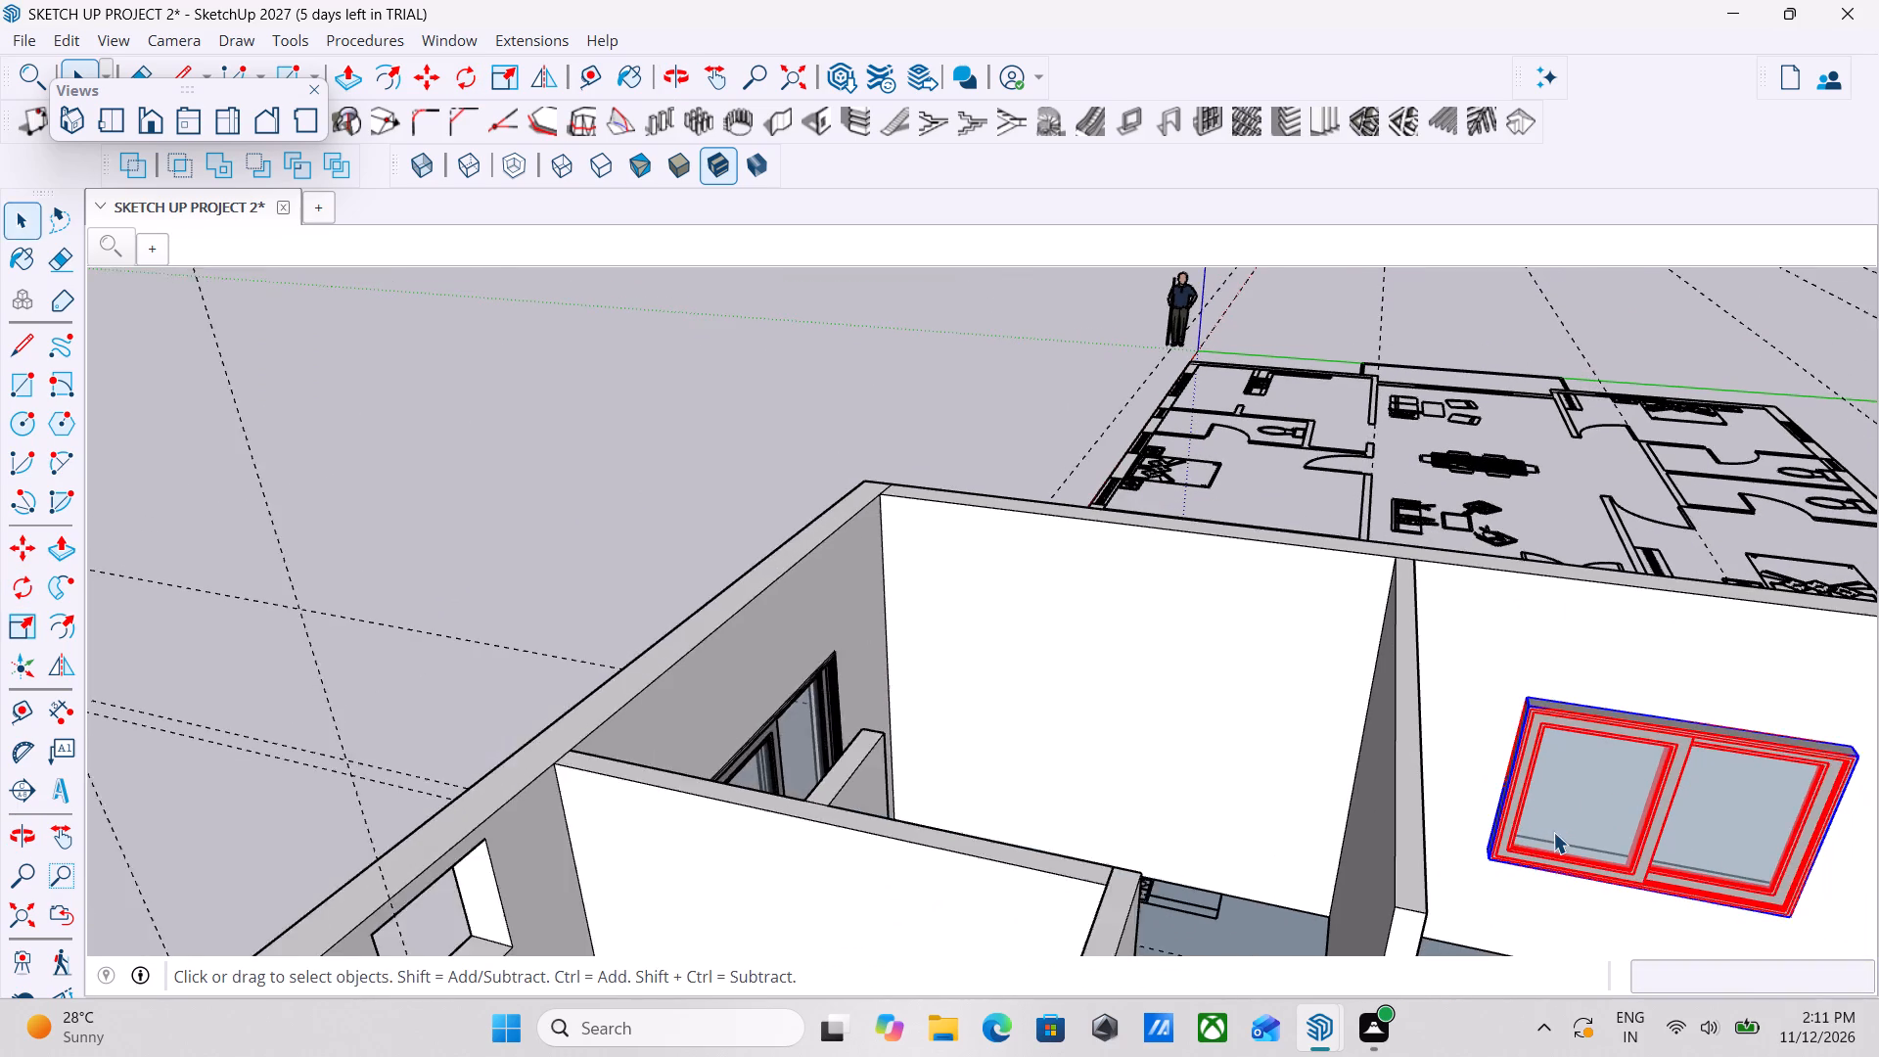
Move the rotated window about 4 3/4" by its lower corner onto the matching corner of the living area's wall opening.
scroll(1553, 832, down, 1)
key(space)
scroll(1624, 817, down, 1)
key(Escape)
scroll(1675, 818, down, 3)
key(space)
middle_drag(1677, 819, 1500, 819)
scroll(1500, 819, up, 1)
scroll(1524, 823, down, 7)
middle_drag(1572, 825, 1878, 953)
scroll(1656, 845, down, 5)
scroll(1656, 845, up, 1)
middle_drag(1628, 836, 1293, 821)
scroll(1293, 821, up, 1)
scroll(1428, 808, down, 4)
middle_drag(1516, 813, 1769, 808)
scroll(1543, 793, up, 11)
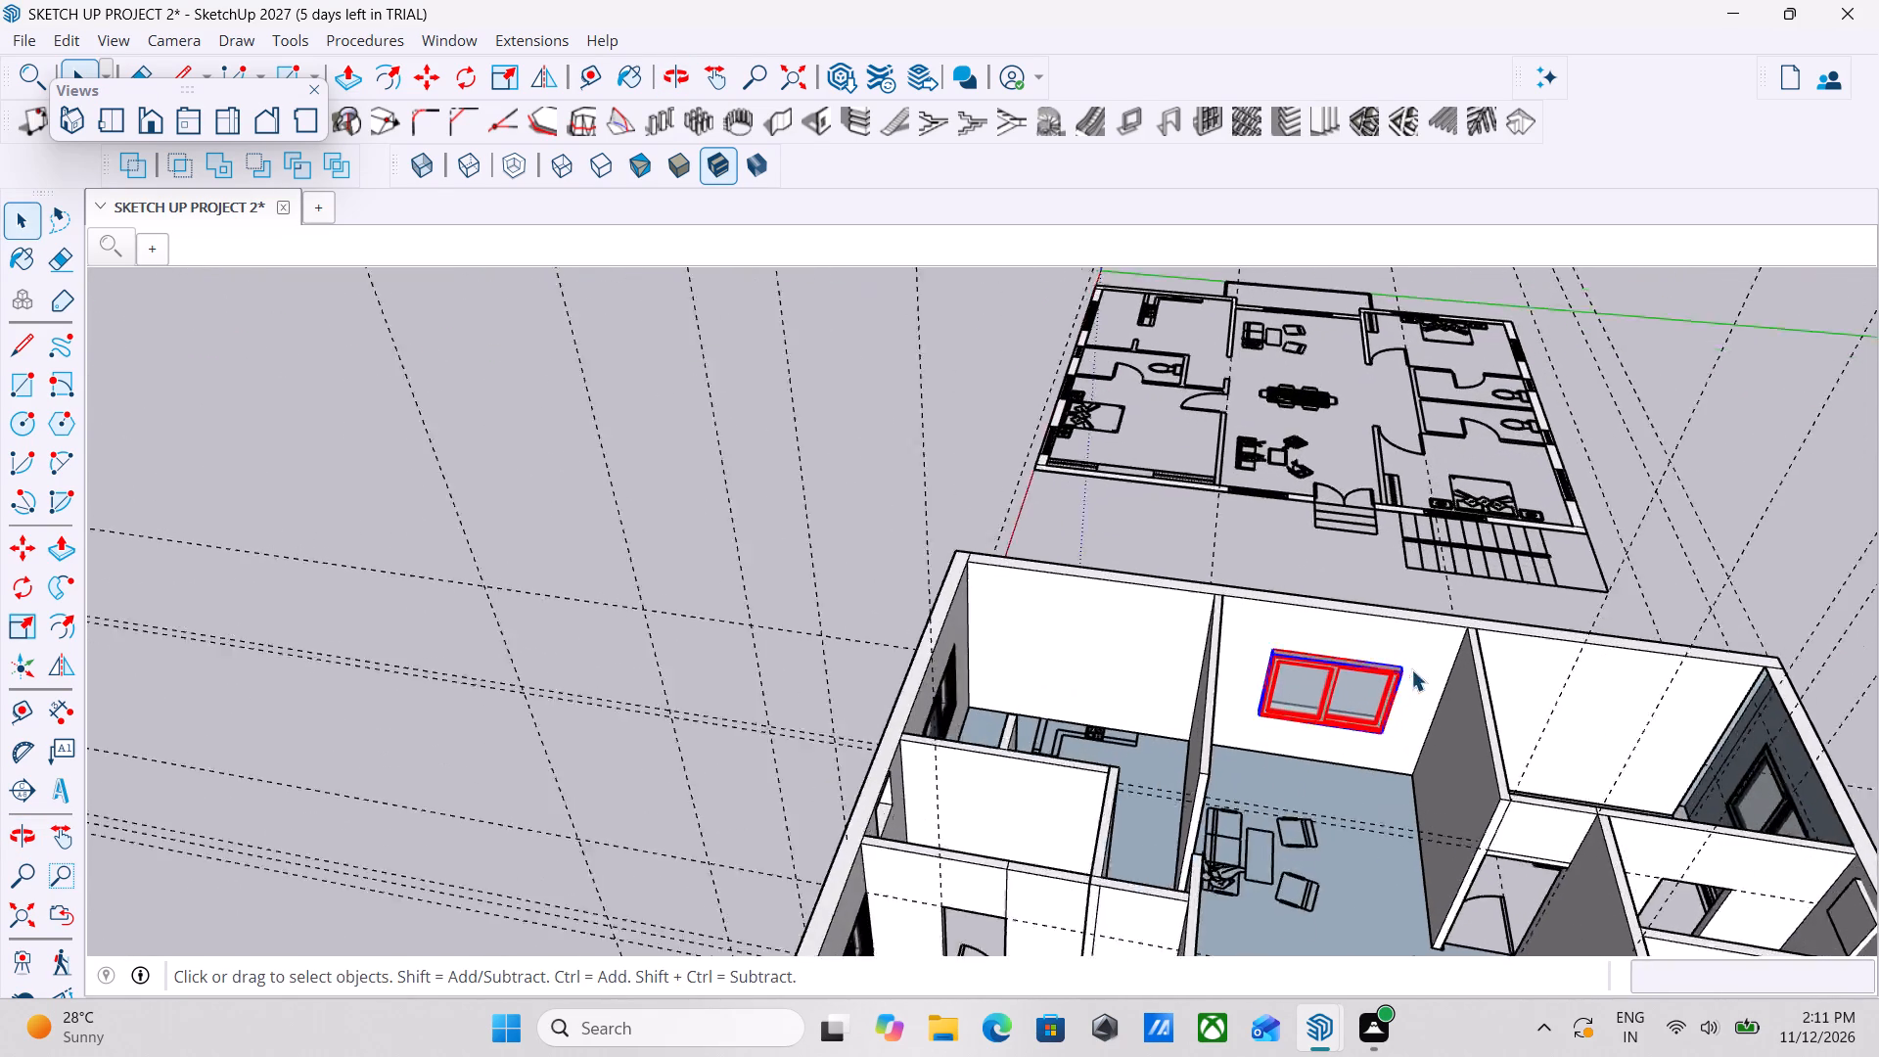
scroll(1411, 669, up, 6)
middle_drag(1171, 728, 1620, 799)
middle_drag(1131, 778, 1836, 690)
middle_drag(1198, 720, 381, 734)
middle_drag(840, 671, 568, 742)
scroll(1212, 394, up, 5)
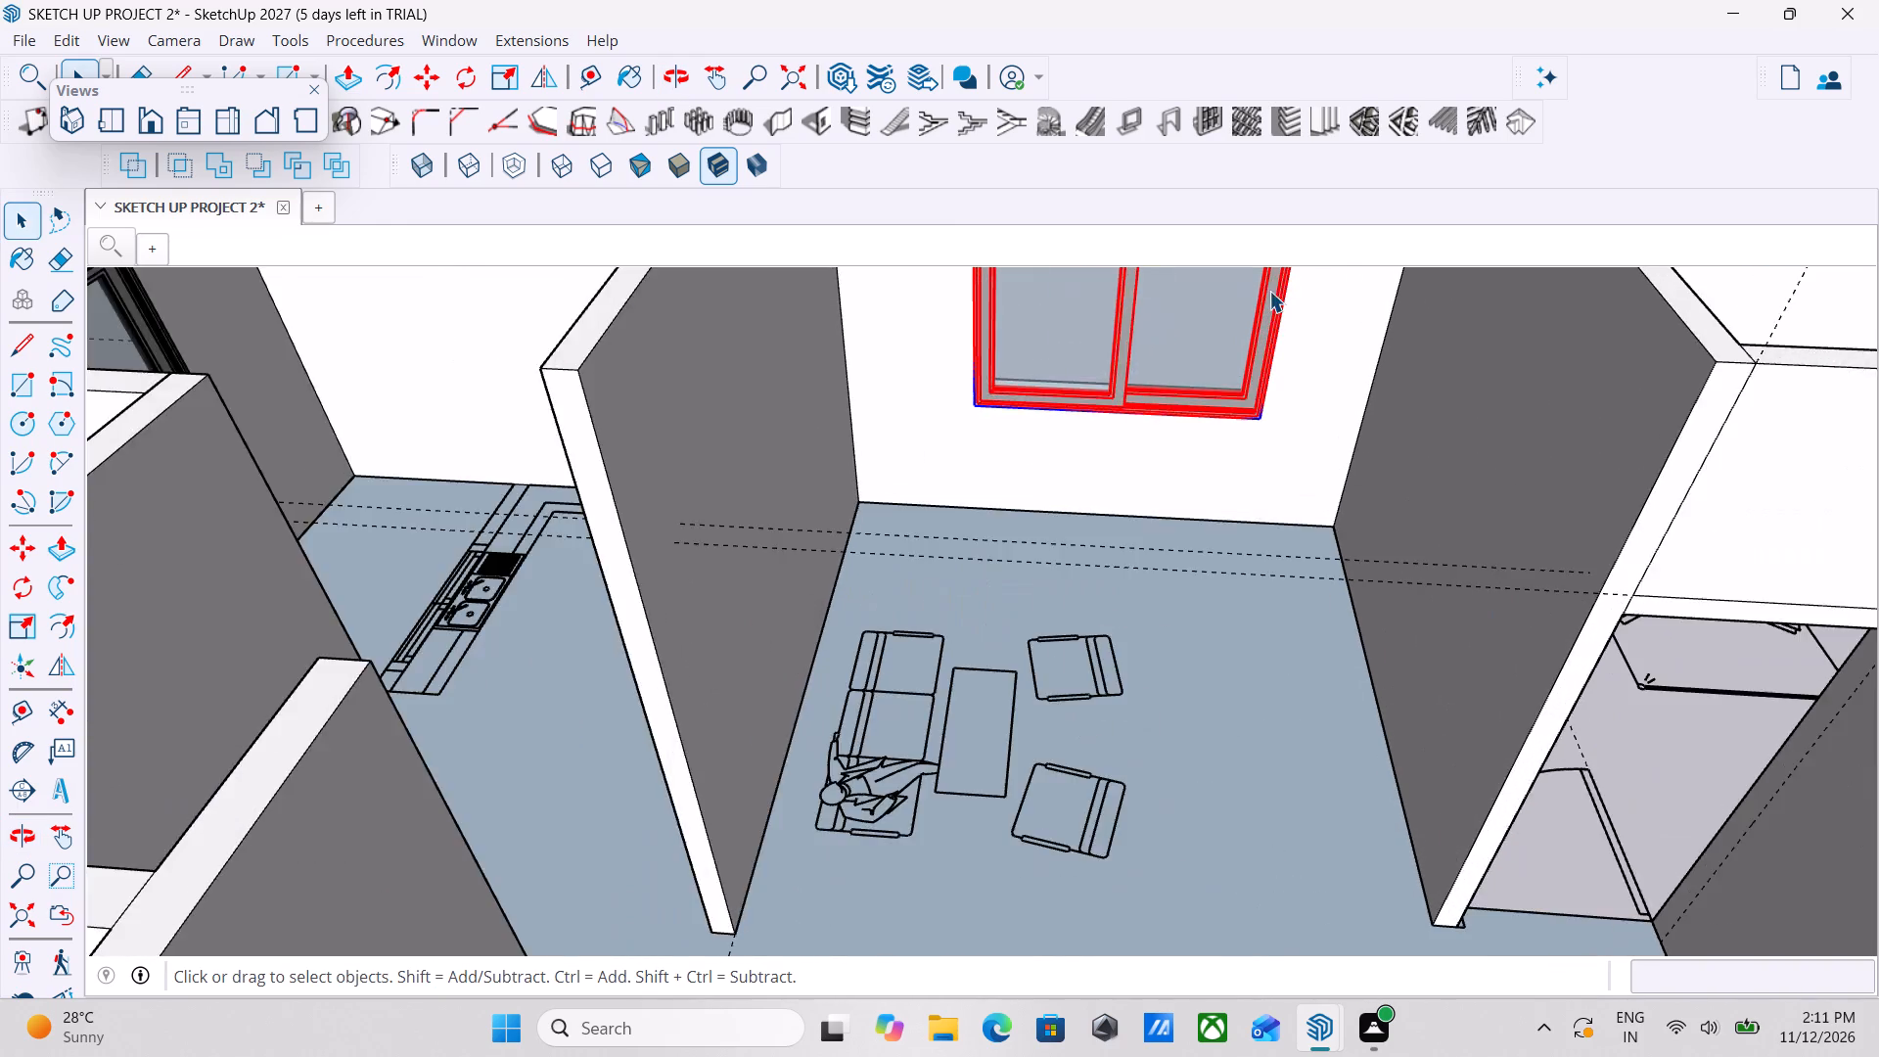
scroll(1269, 291, up, 4)
scroll(871, 434, up, 1)
click(849, 393)
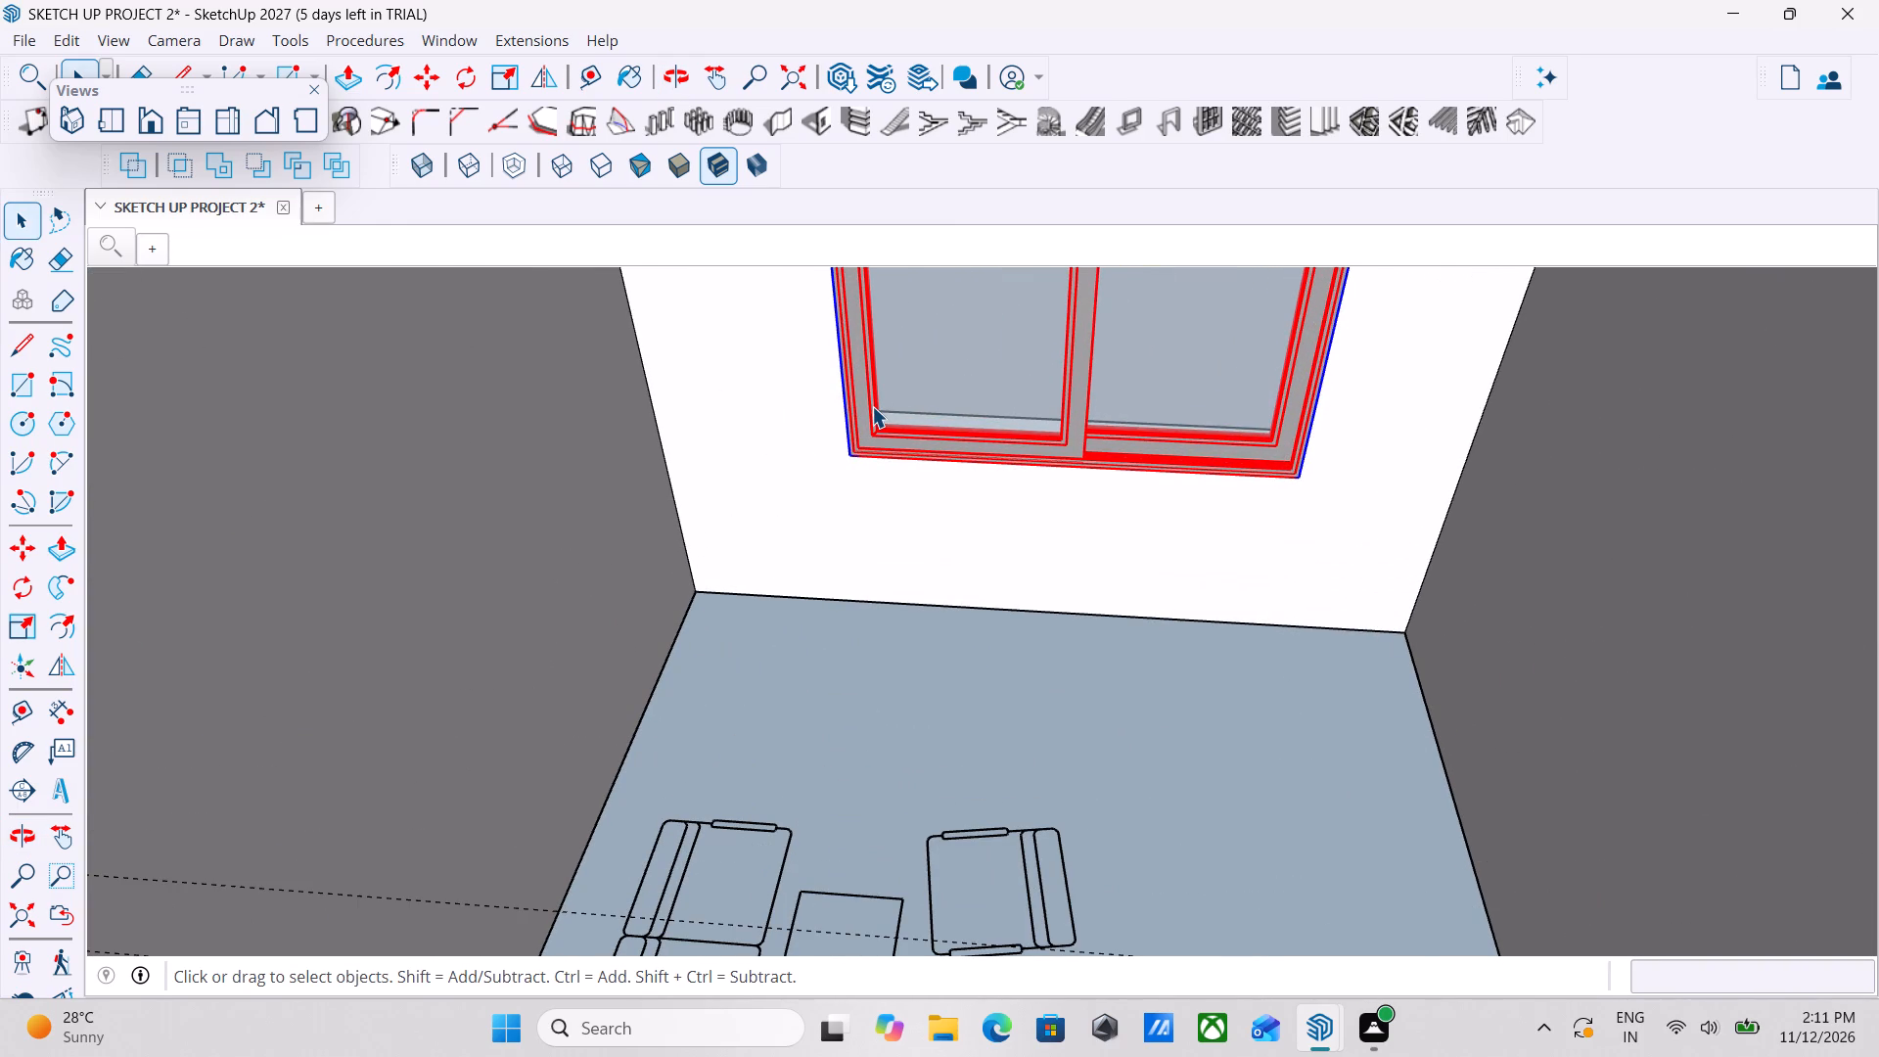
click(872, 406)
scroll(895, 509, up, 6)
key(m)
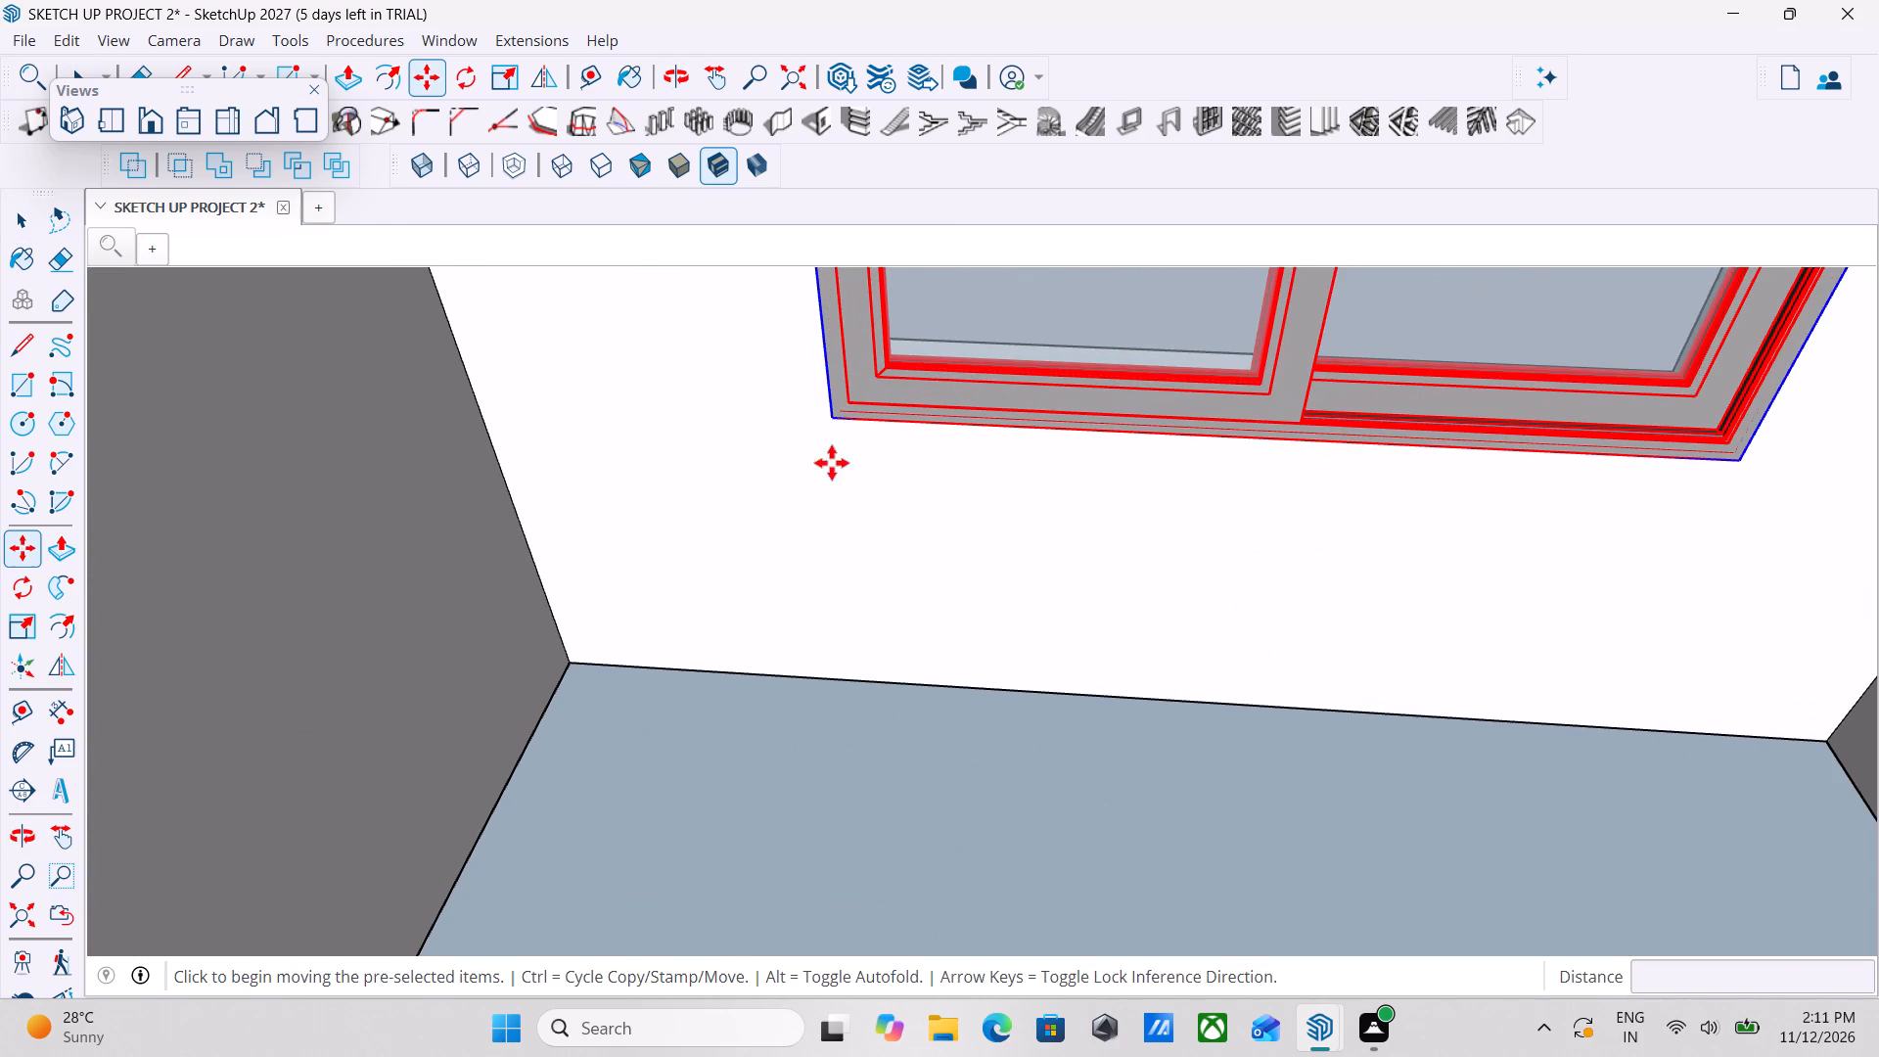
scroll(822, 393, up, 18)
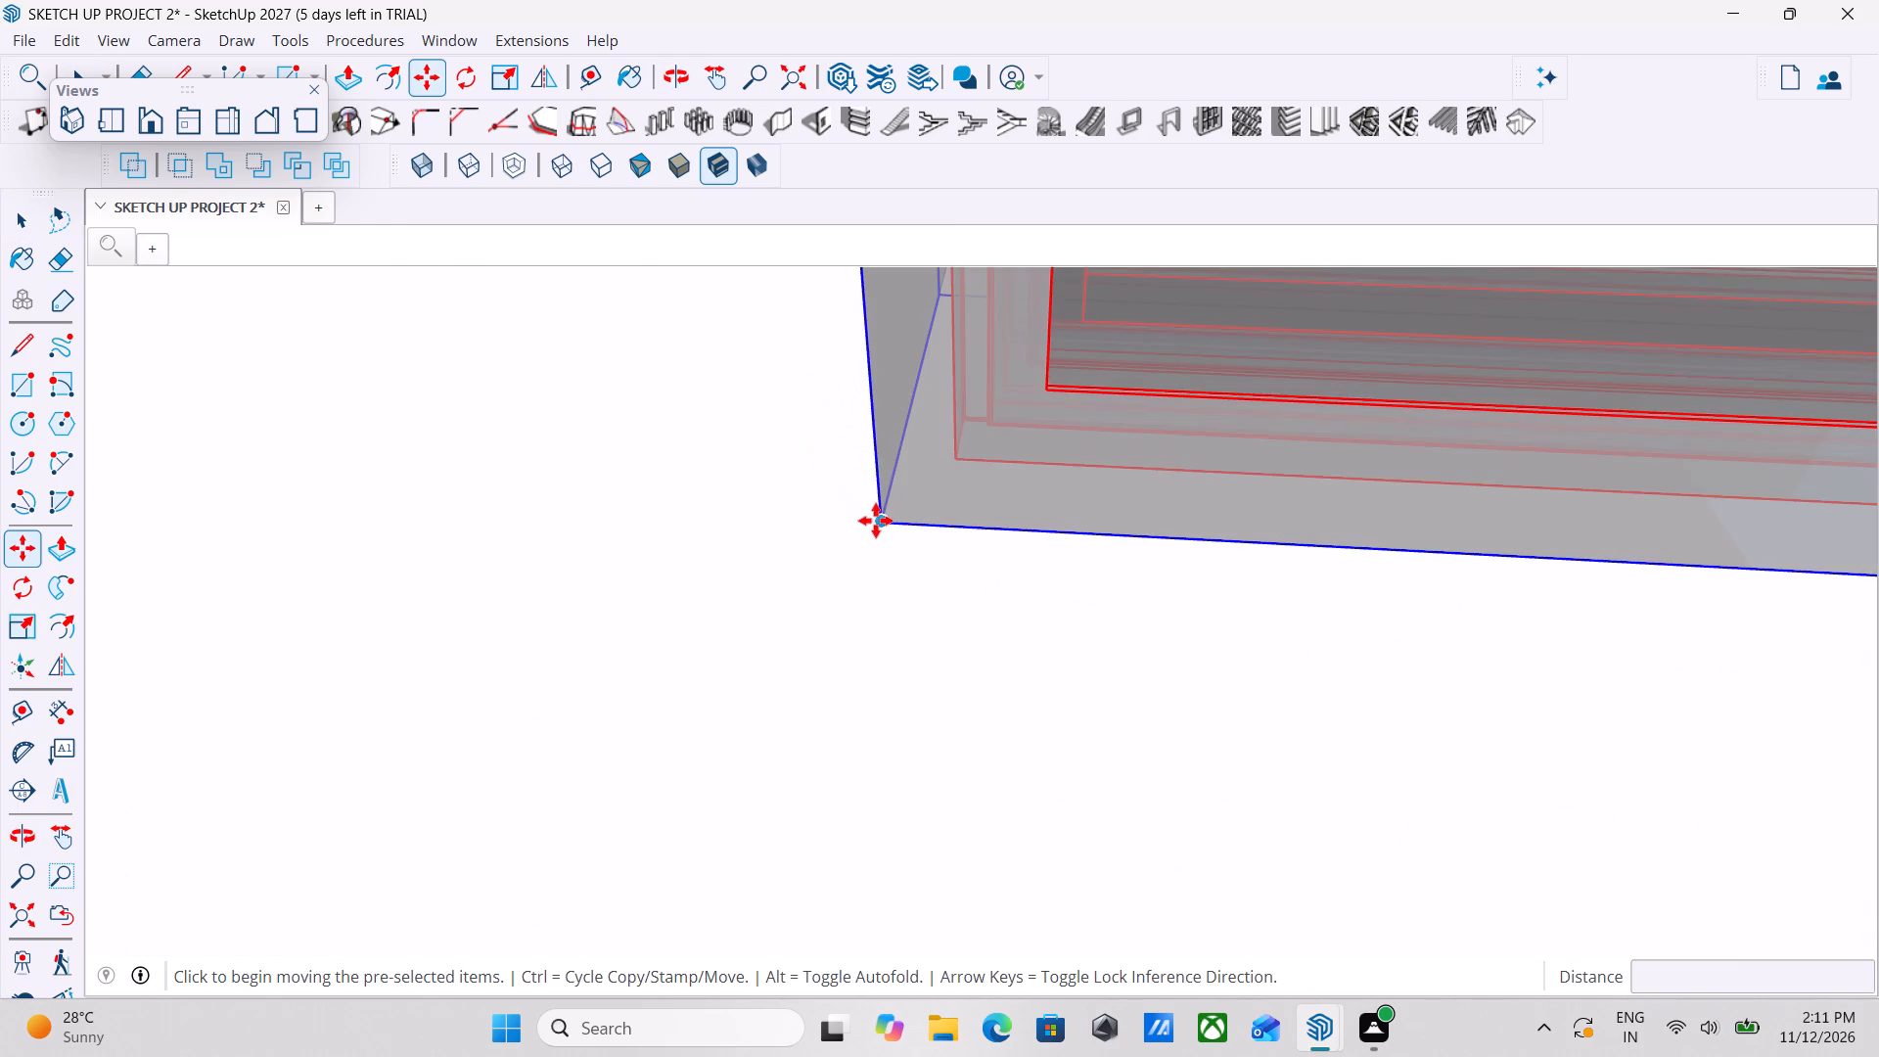
click(876, 522)
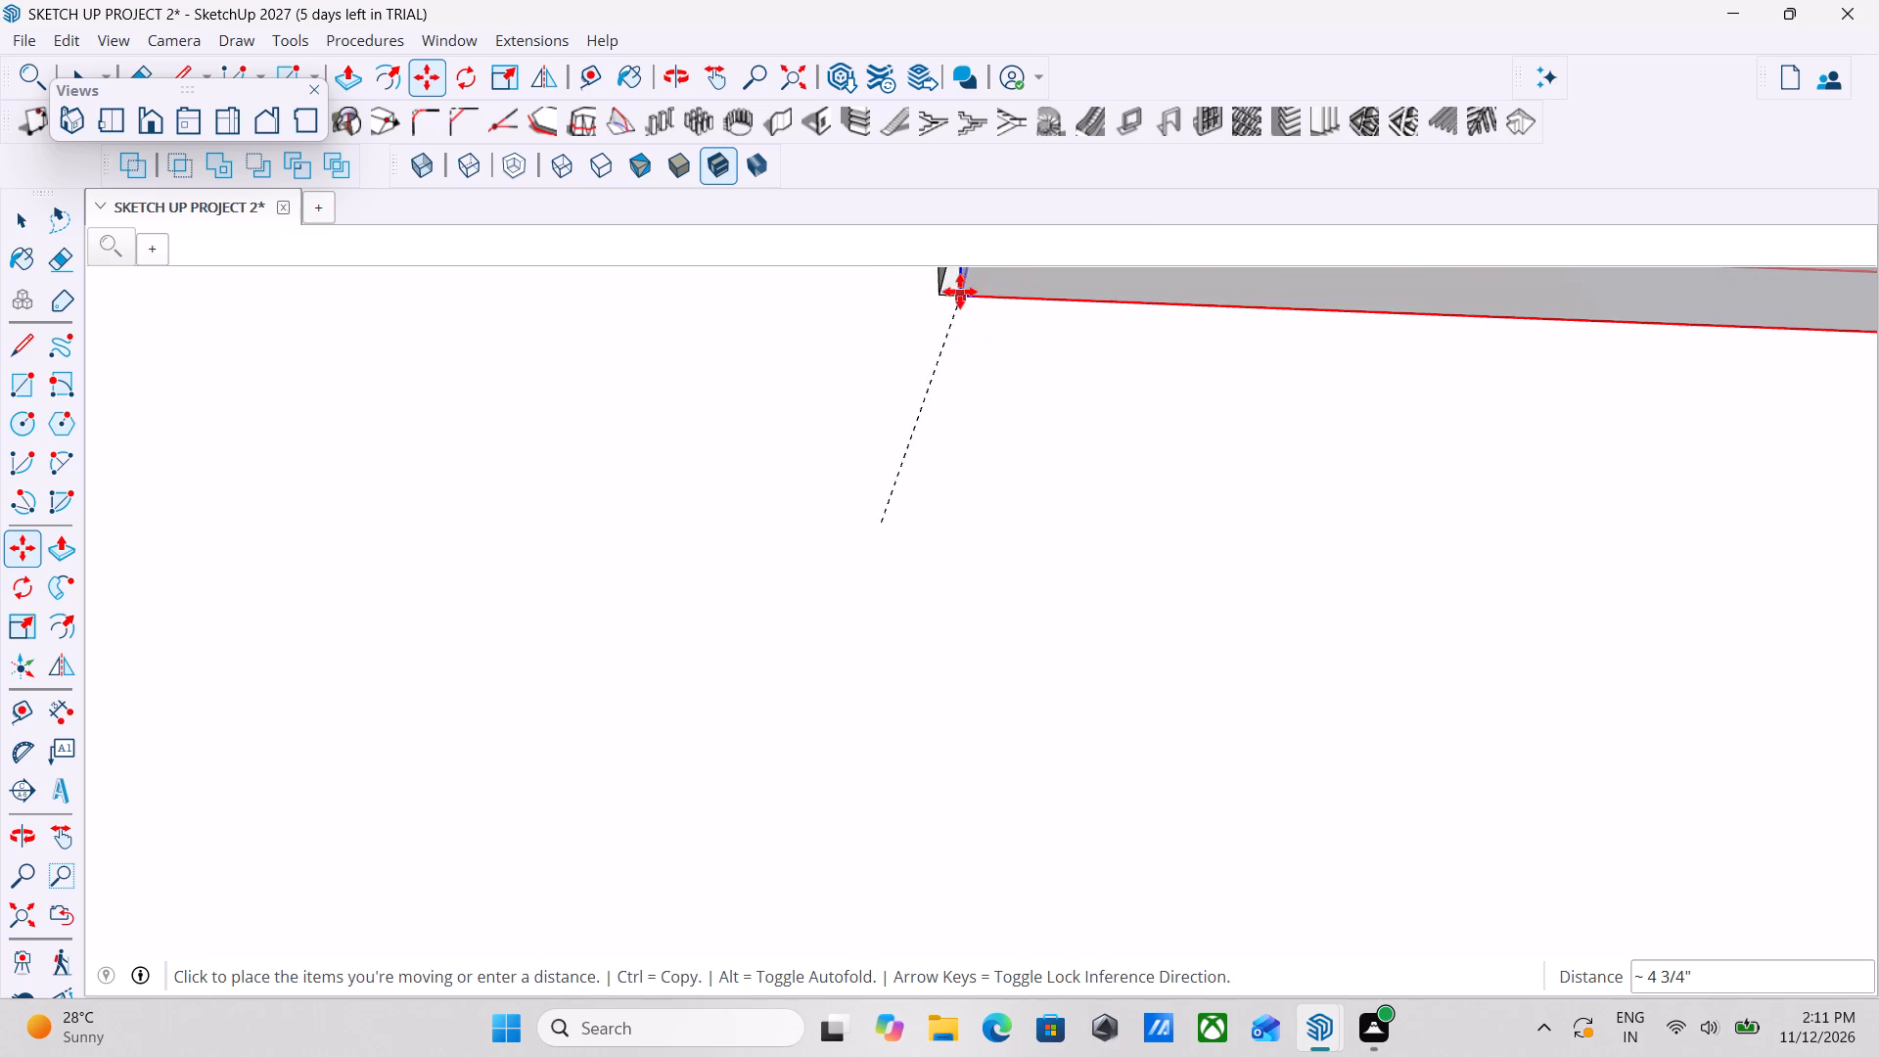
click(934, 291)
Examine the living area window's fit from outside, and survey the house from all sides for the remaining empty openings.
scroll(1052, 436, down, 16)
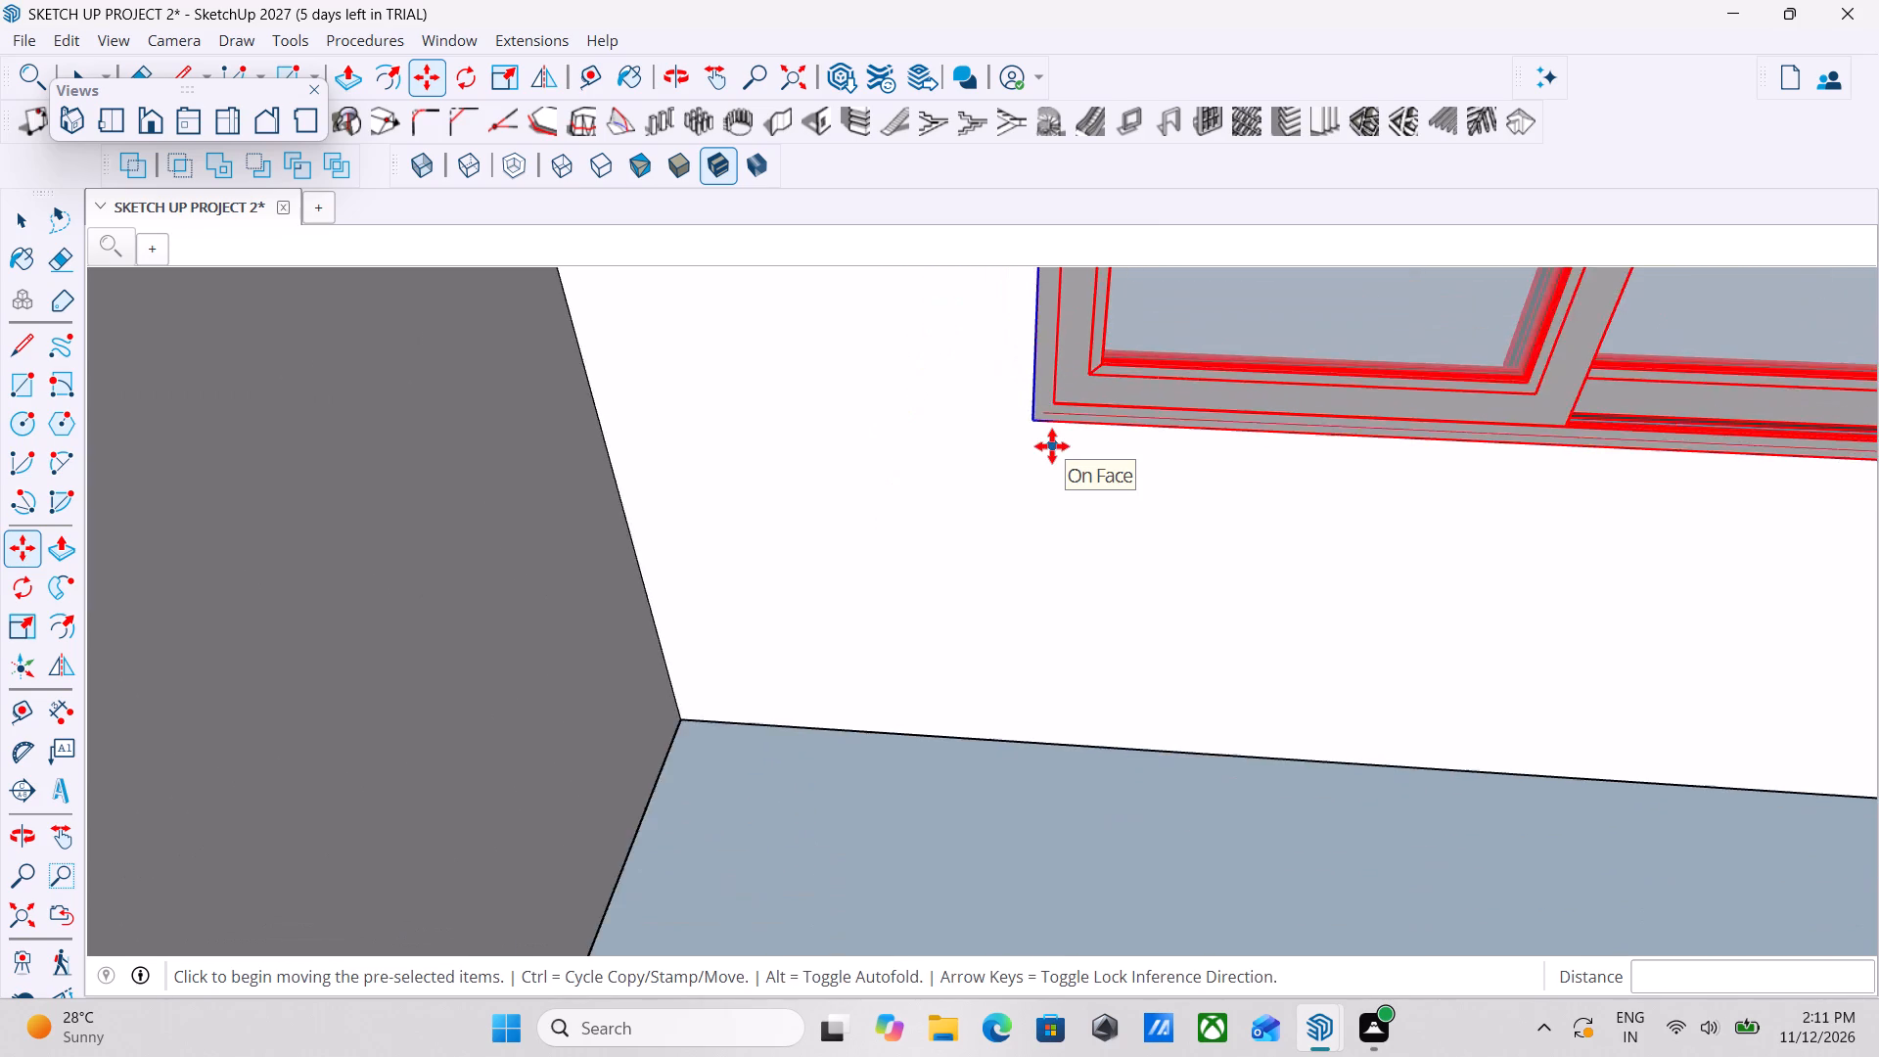
scroll(1052, 446, down, 20)
scroll(1052, 446, down, 1)
middle_drag(902, 558, 1393, 641)
middle_drag(698, 625, 1302, 437)
middle_drag(910, 637, 1246, 545)
scroll(736, 689, up, 1)
middle_drag(840, 688, 1050, 821)
scroll(1049, 821, up, 1)
scroll(1044, 796, down, 3)
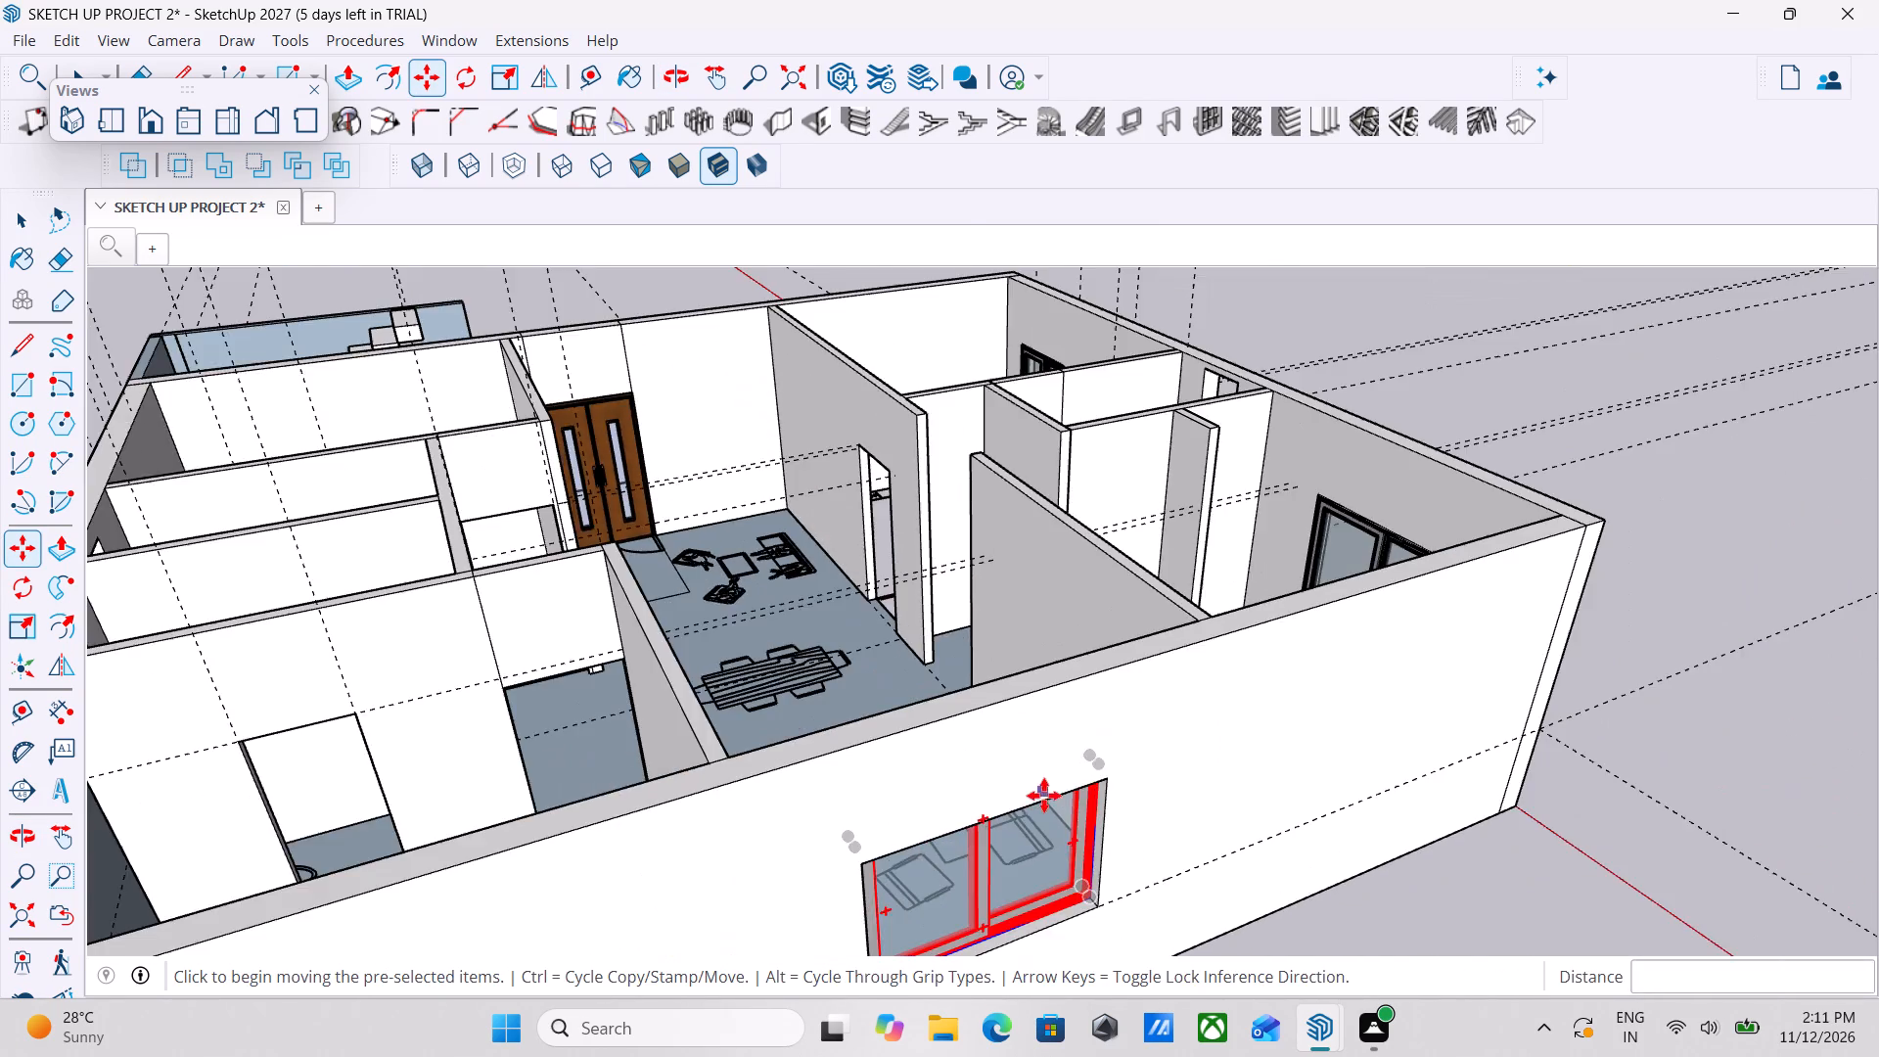
scroll(1044, 796, down, 7)
middle_drag(1036, 767, 627, 841)
scroll(1283, 668, down, 1)
middle_drag(1283, 668, 1025, 667)
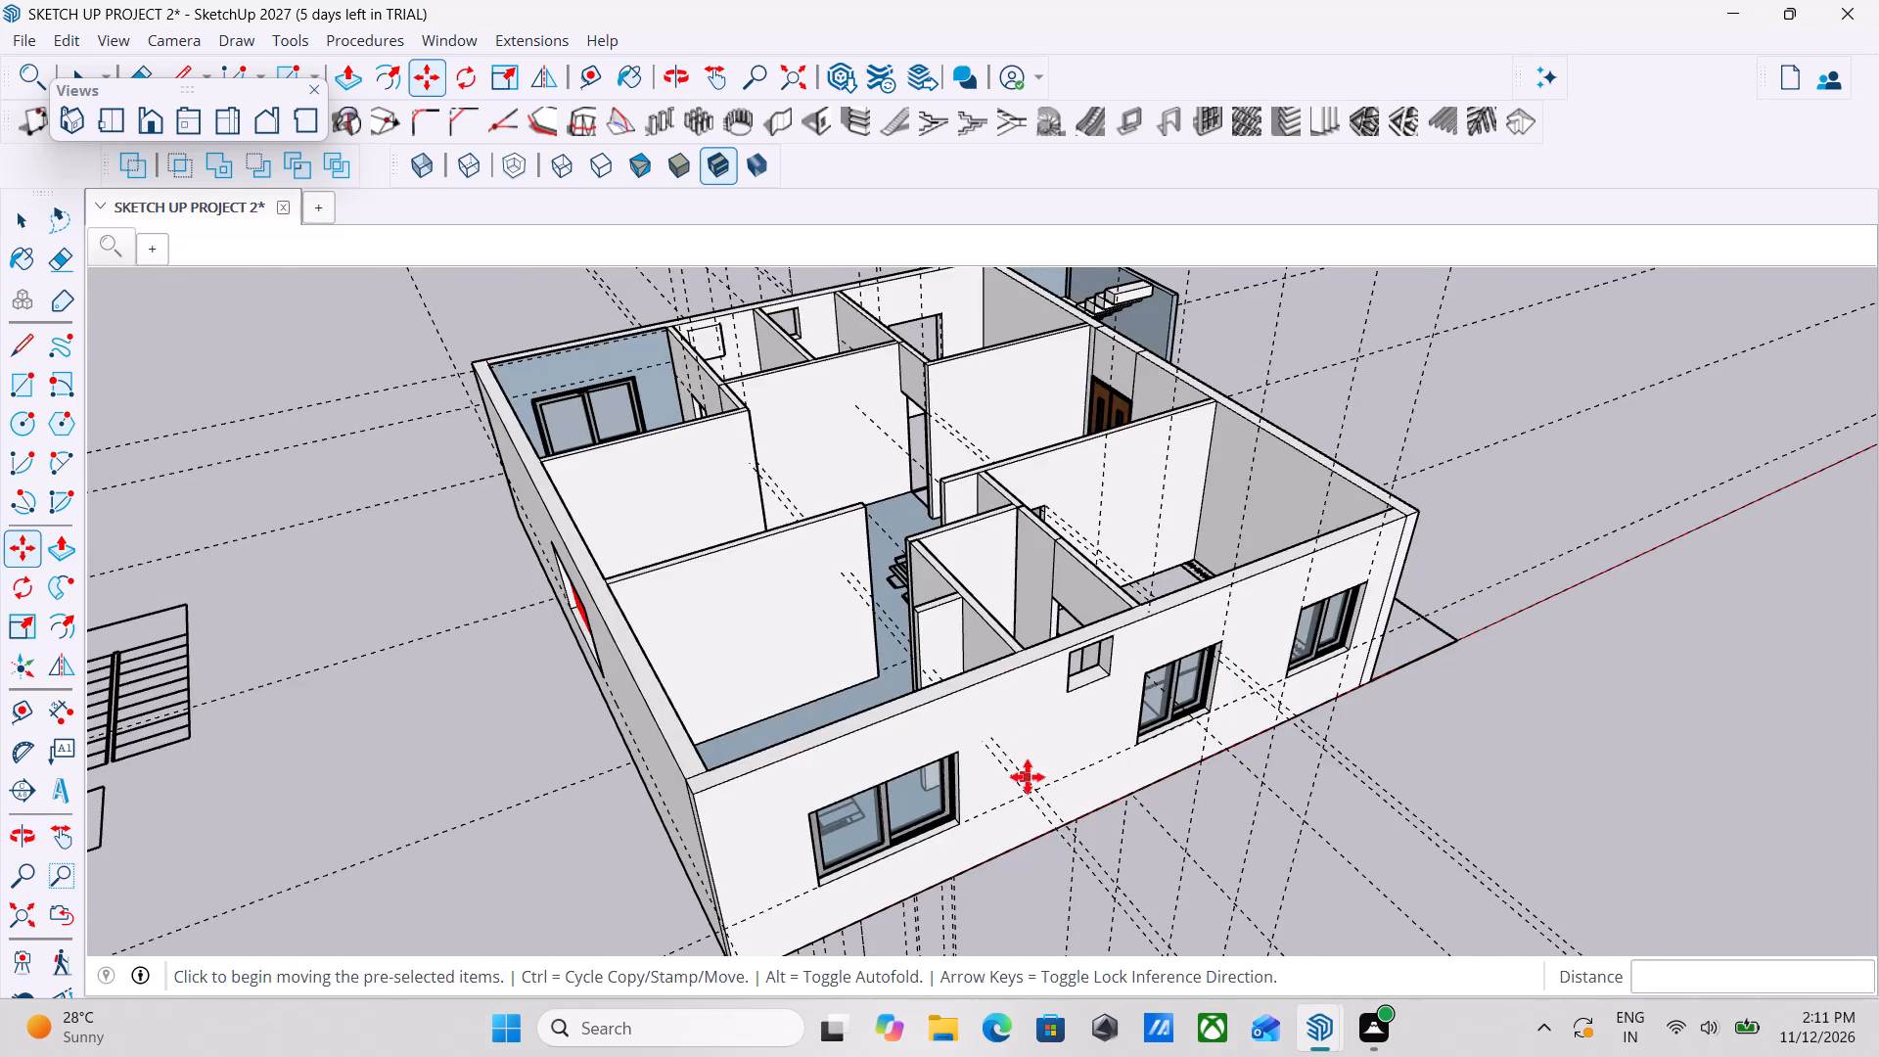
middle_drag(1028, 777, 853, 773)
middle_drag(1314, 799, 870, 754)
middle_drag(1179, 755, 749, 747)
middle_drag(1307, 722, 1169, 801)
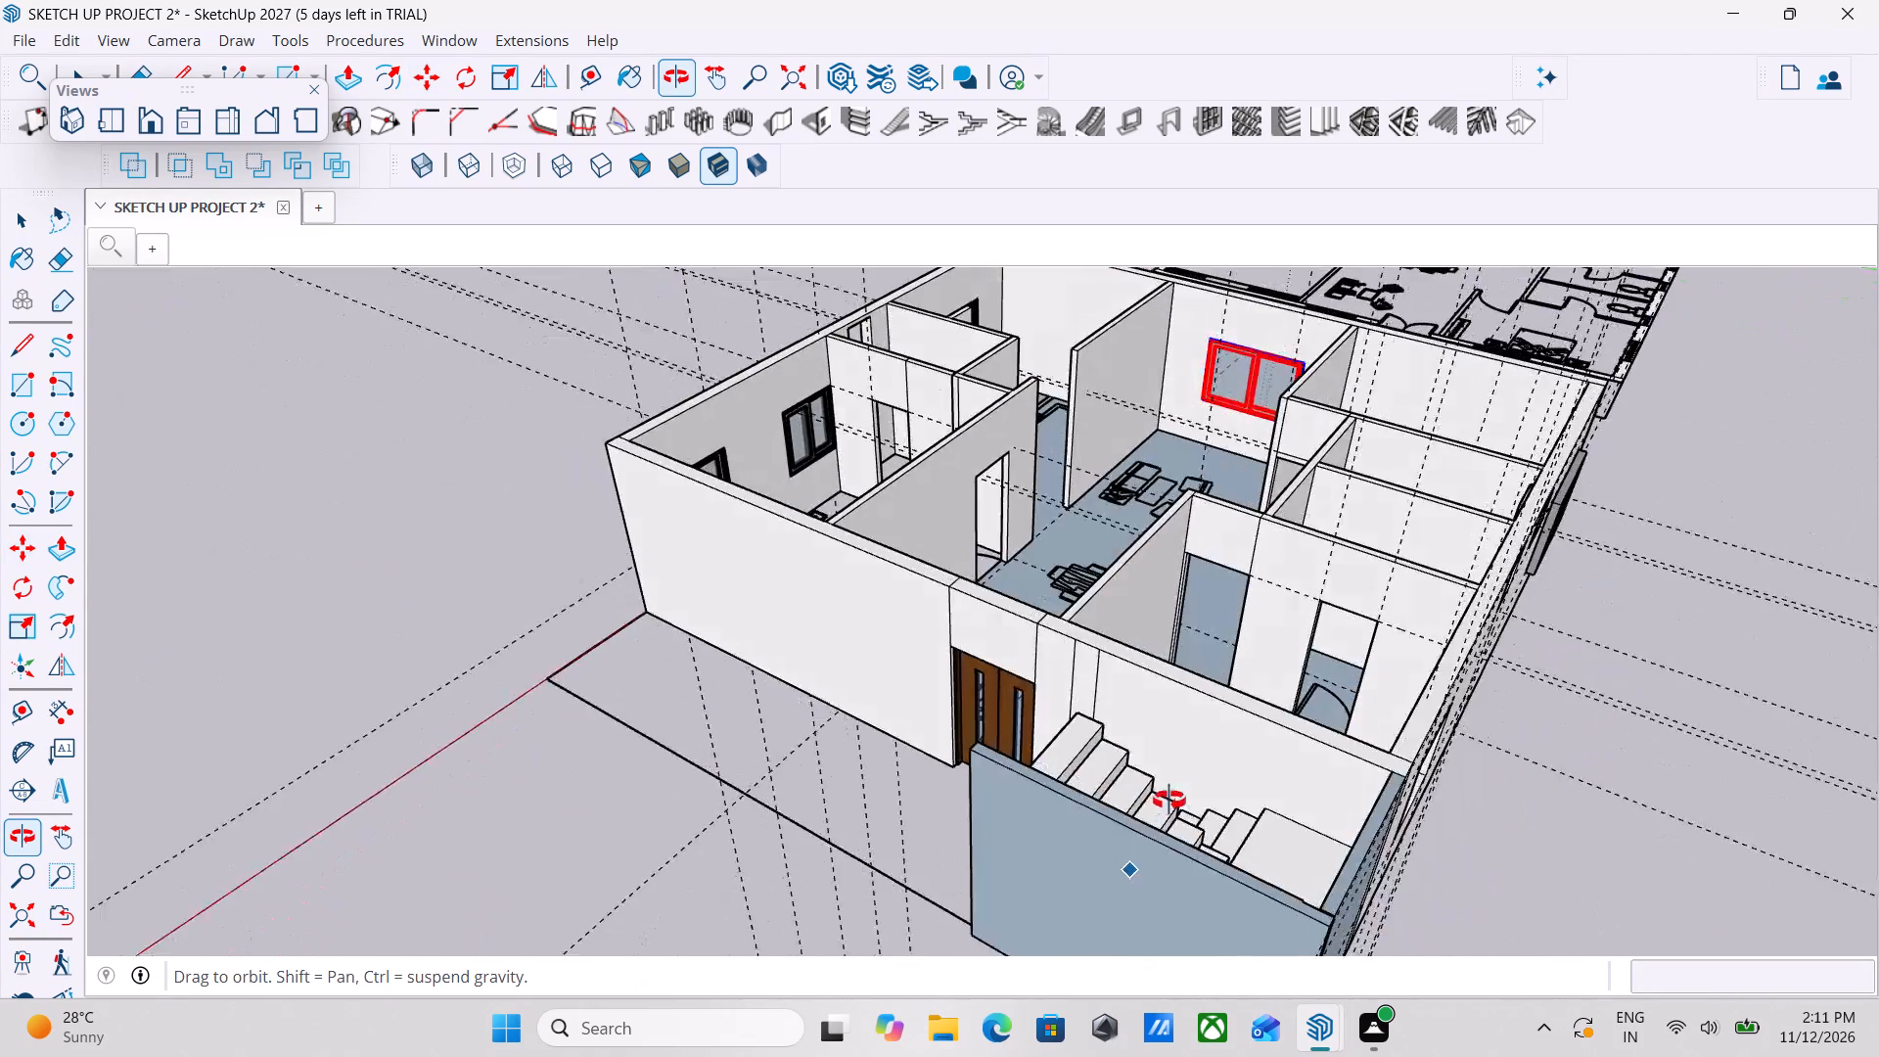
middle_drag(1169, 801, 1369, 758)
scroll(1265, 697, down, 3)
middle_drag(1265, 697, 964, 733)
middle_drag(1323, 758, 1085, 757)
middle_drag(1180, 748, 1777, 842)
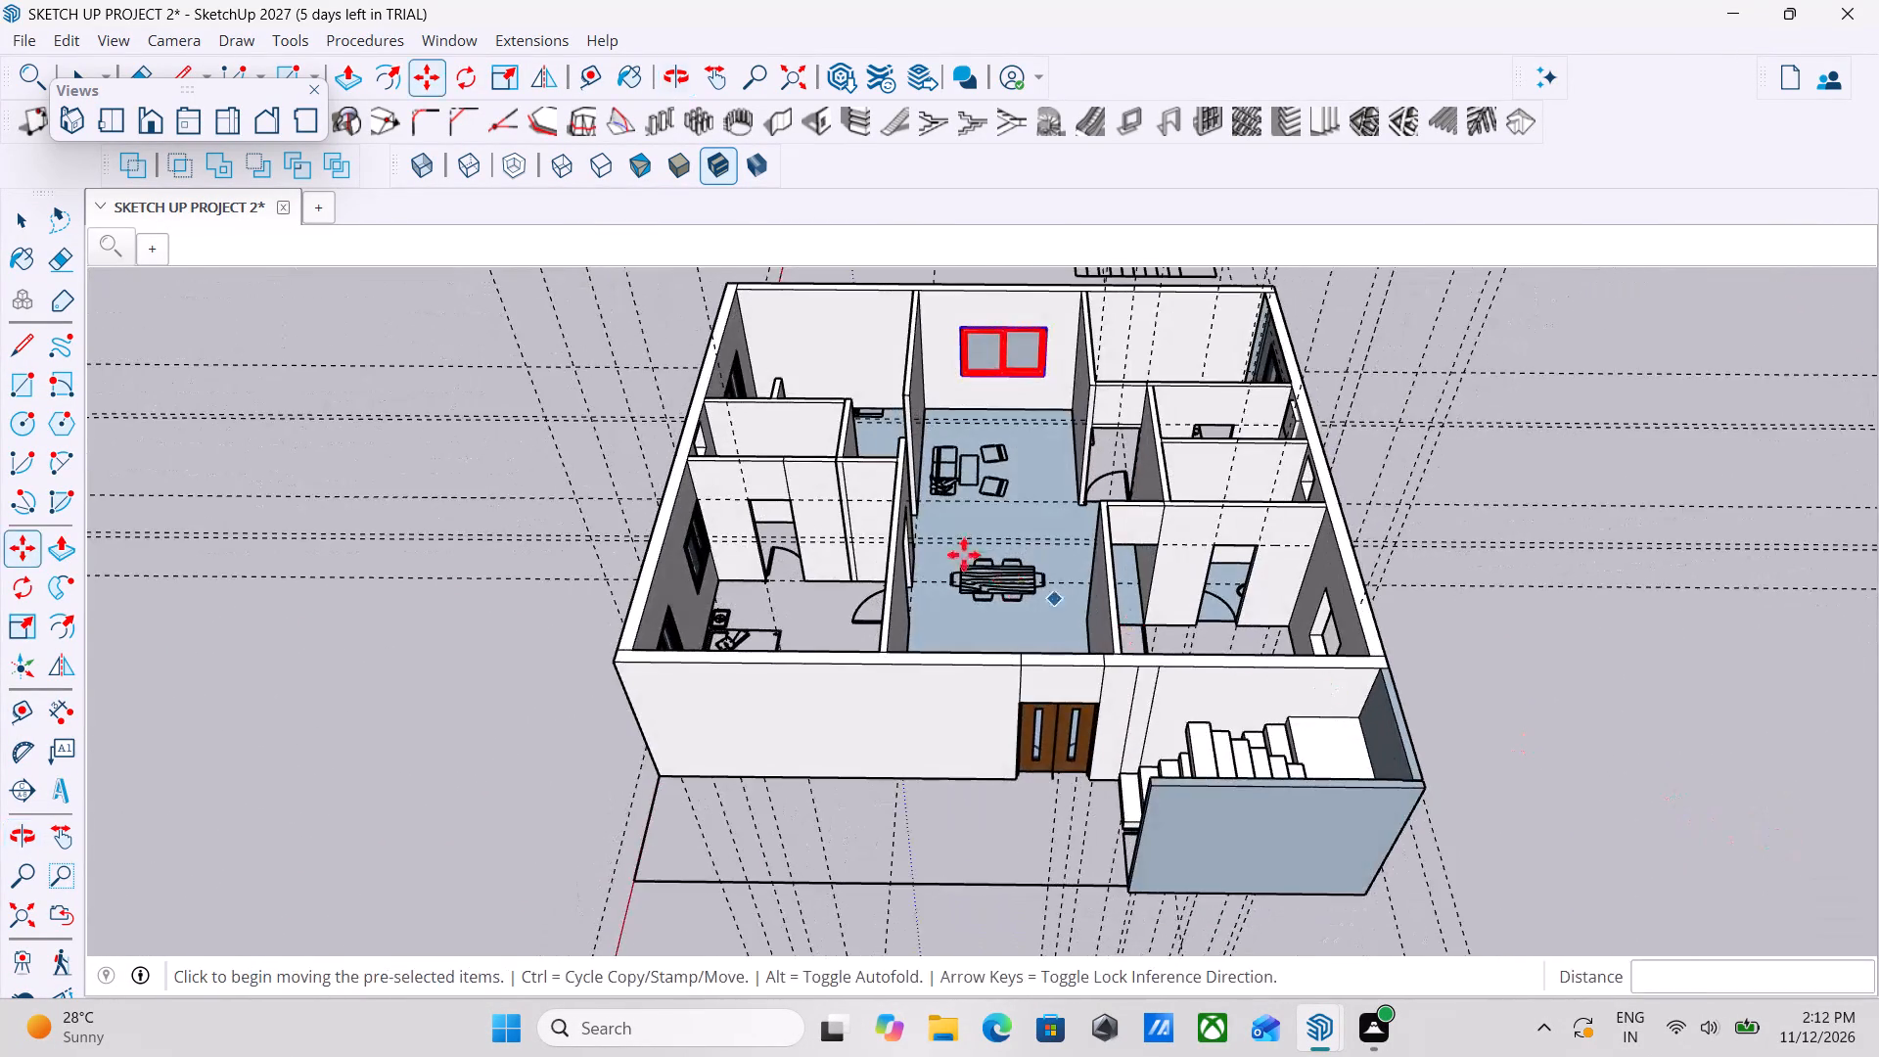
Examine the far bedroom's wide window from inside the house and from outside its wall.
middle_drag(962, 554, 1440, 590)
scroll(399, 323, up, 3)
scroll(777, 266, up, 4)
scroll(1000, 282, up, 4)
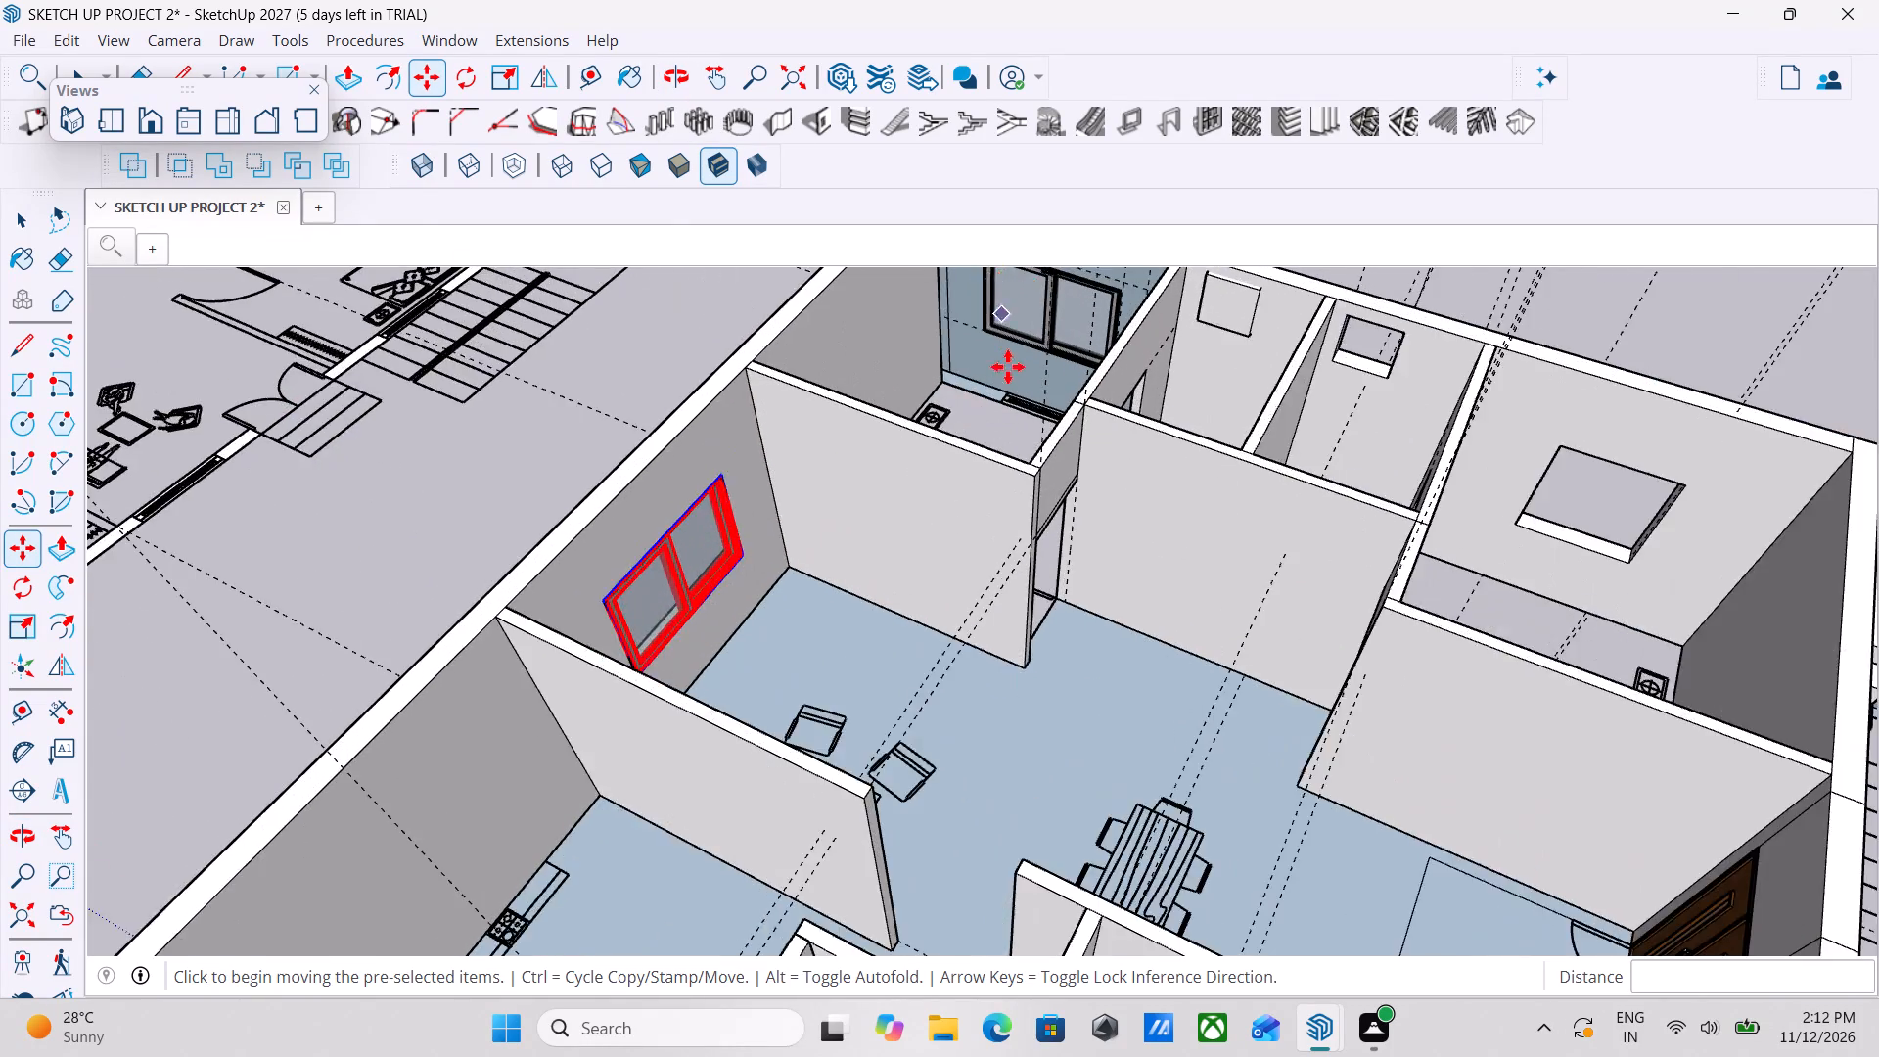
scroll(1008, 367, up, 20)
scroll(1008, 367, up, 1)
middle_drag(967, 344, 1169, 338)
middle_drag(1169, 338, 875, 602)
scroll(915, 567, down, 2)
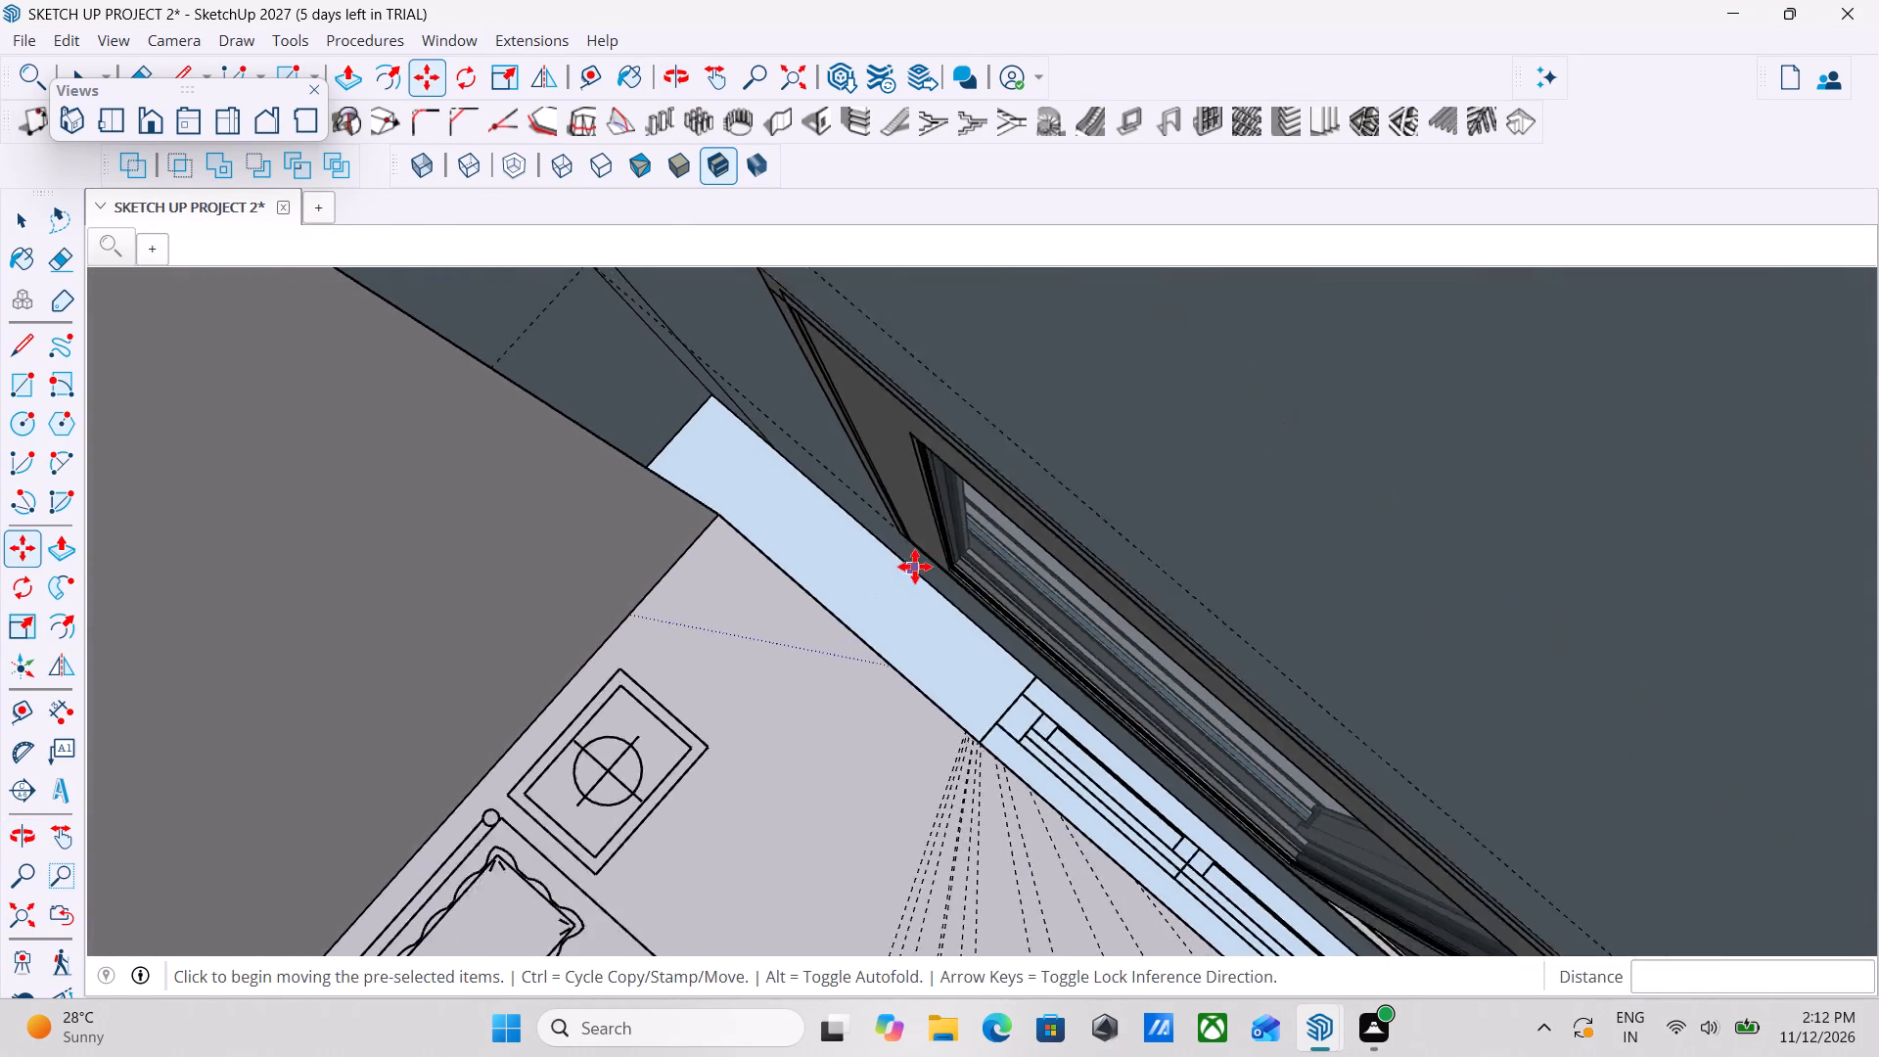
scroll(915, 567, down, 2)
middle_drag(918, 568, 931, 575)
scroll(931, 575, up, 1)
scroll(931, 575, down, 8)
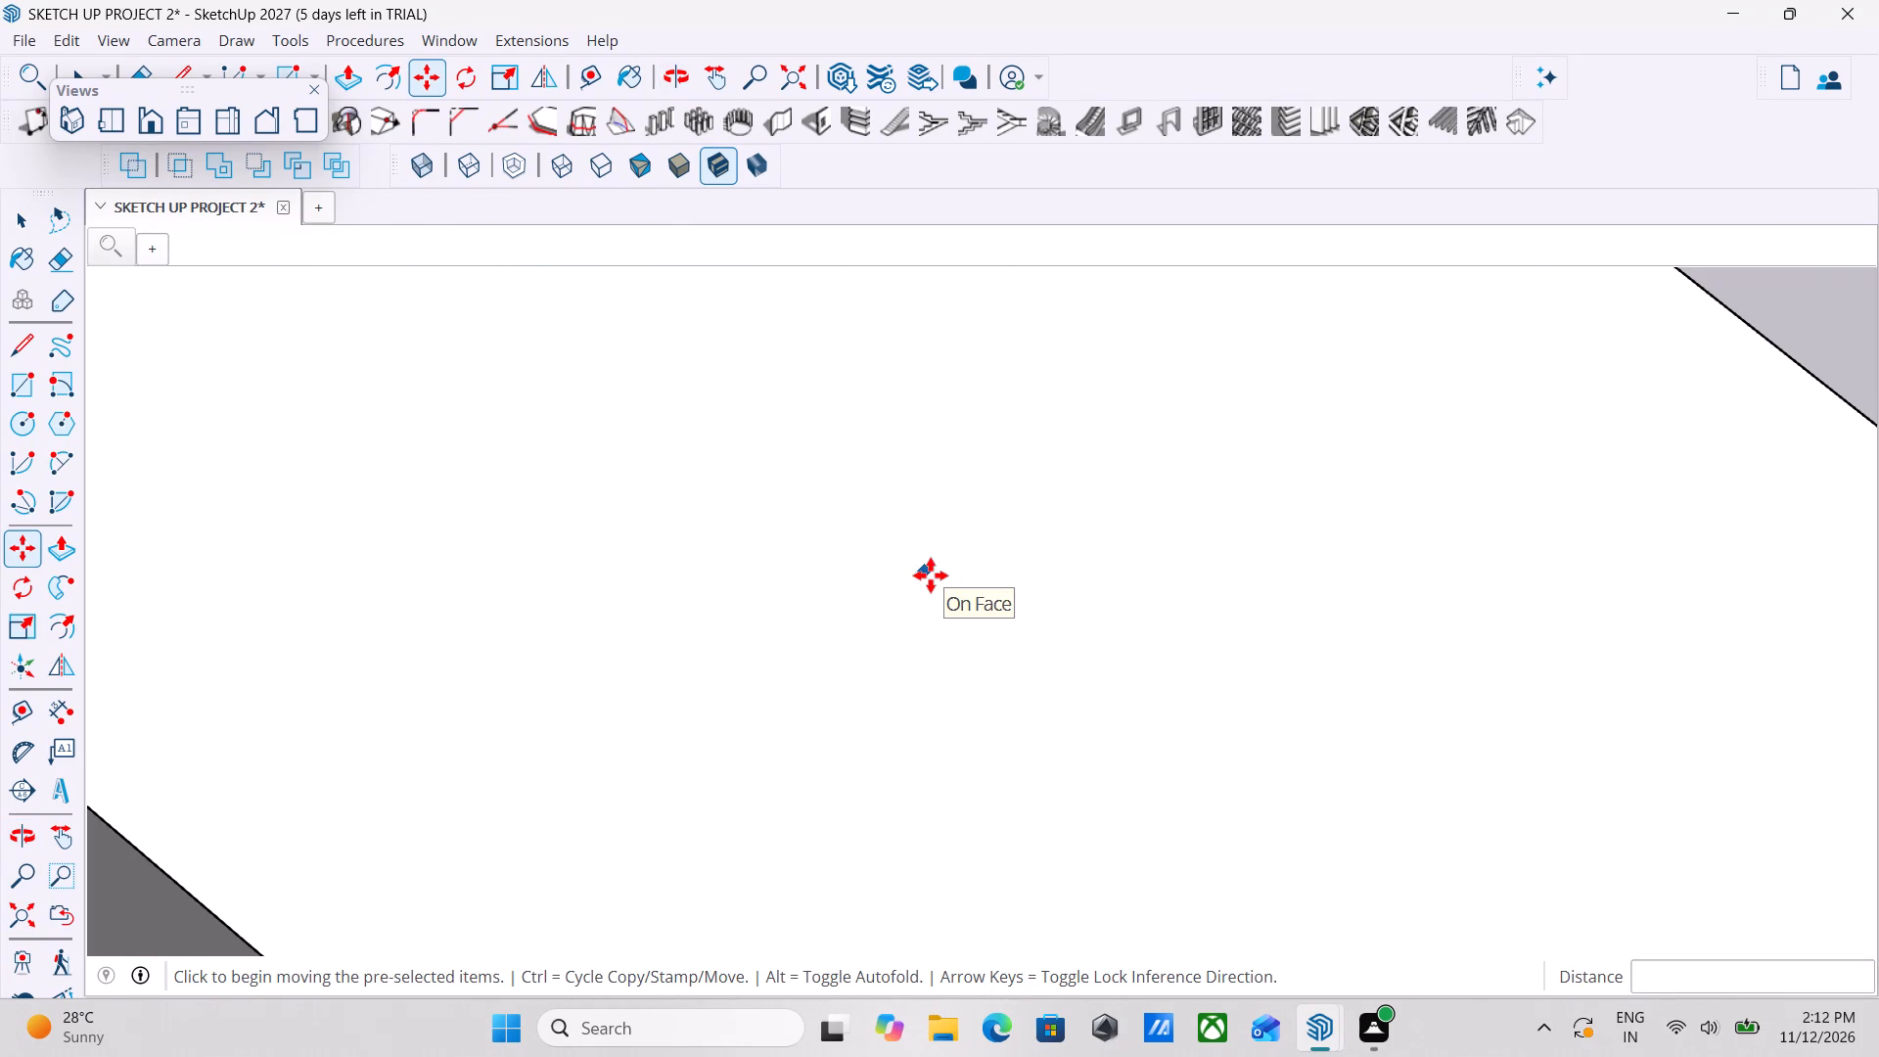
key(space)
key(space)
scroll(931, 575, down, 16)
middle_drag(1056, 542, 641, 475)
scroll(1340, 532, down, 1)
middle_drag(1340, 532, 918, 424)
scroll(935, 454, down, 3)
middle_drag(967, 508, 782, 431)
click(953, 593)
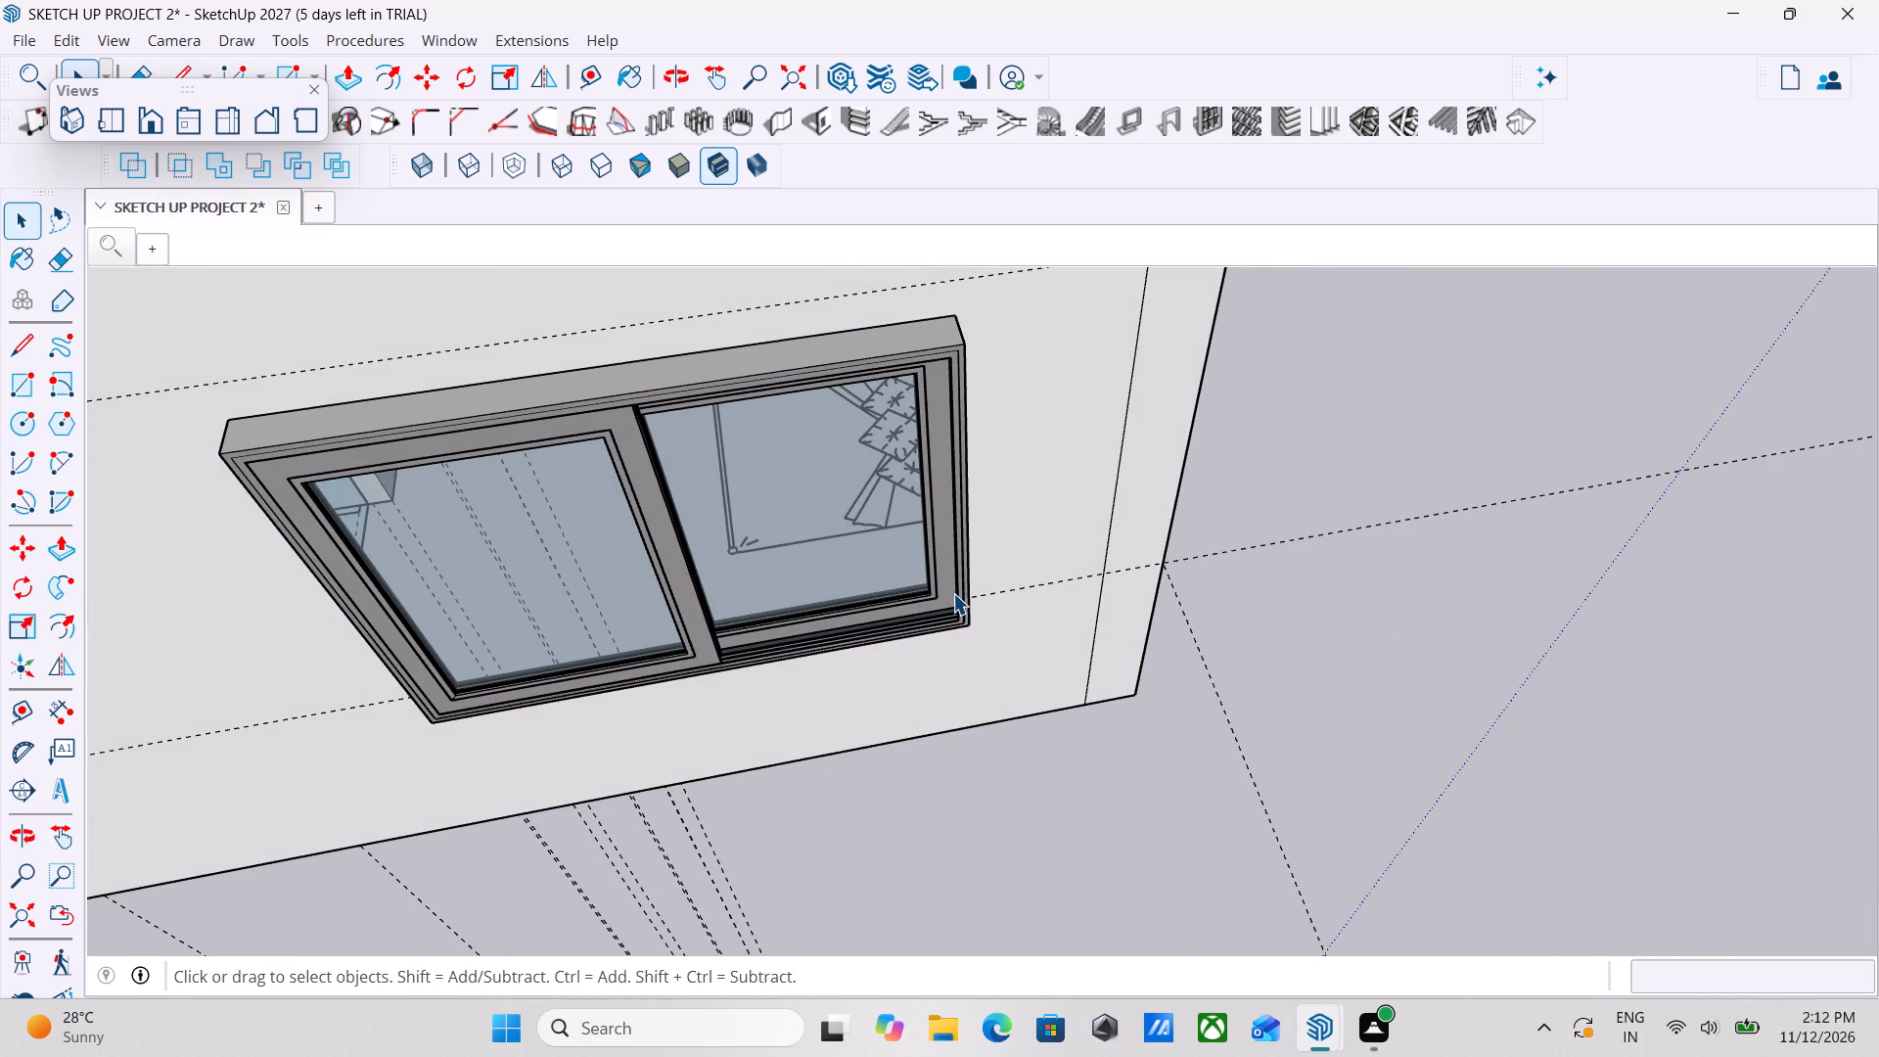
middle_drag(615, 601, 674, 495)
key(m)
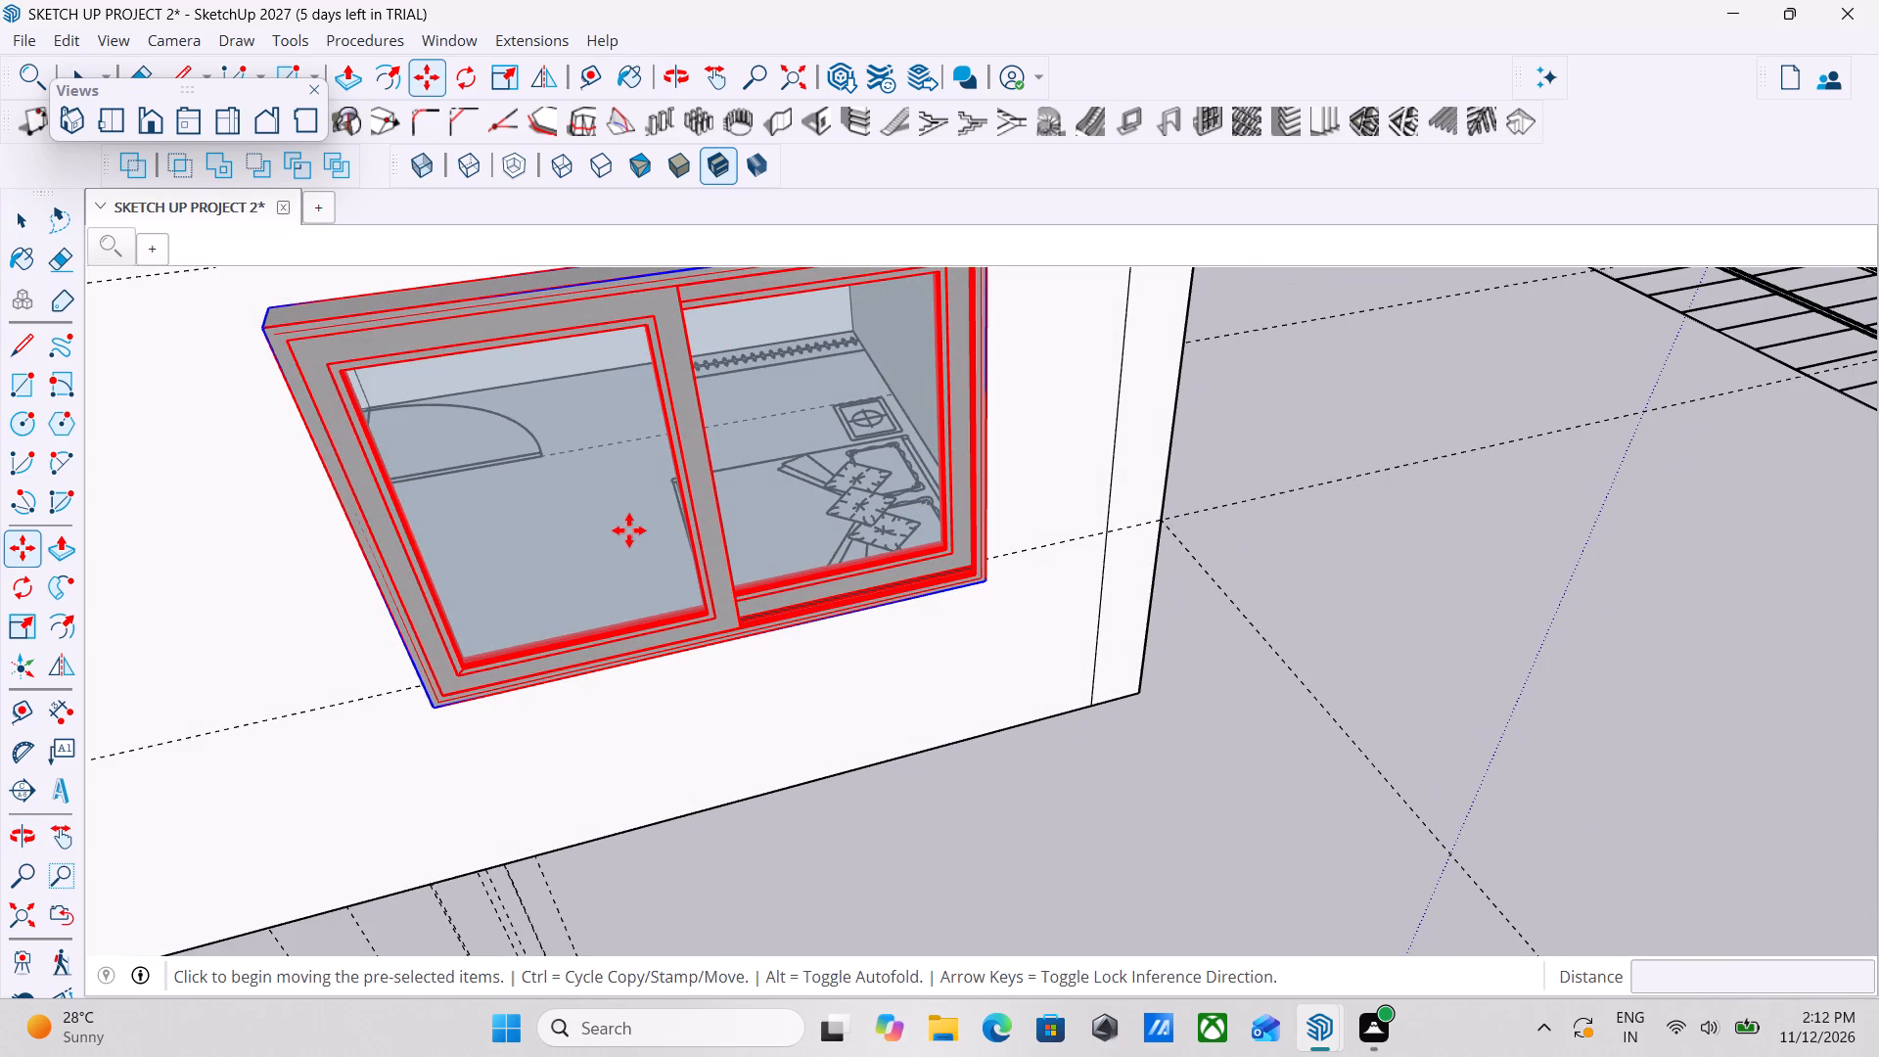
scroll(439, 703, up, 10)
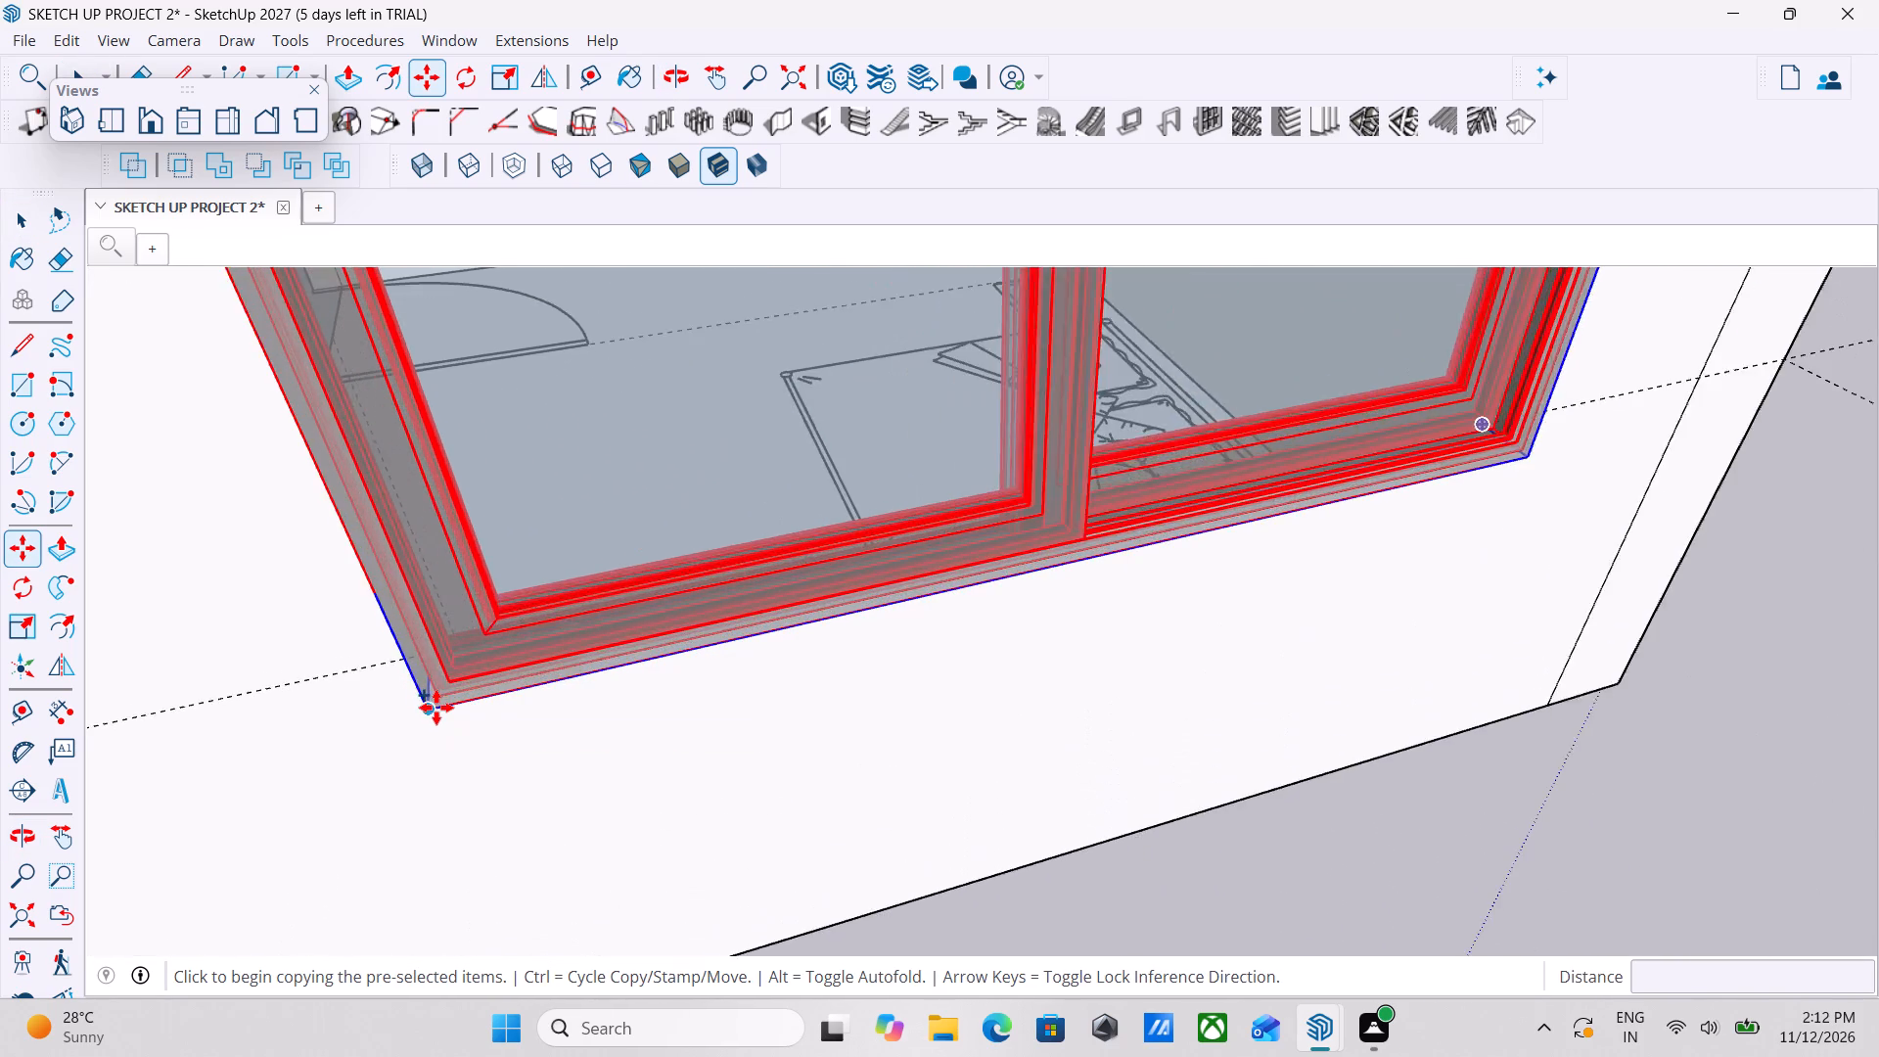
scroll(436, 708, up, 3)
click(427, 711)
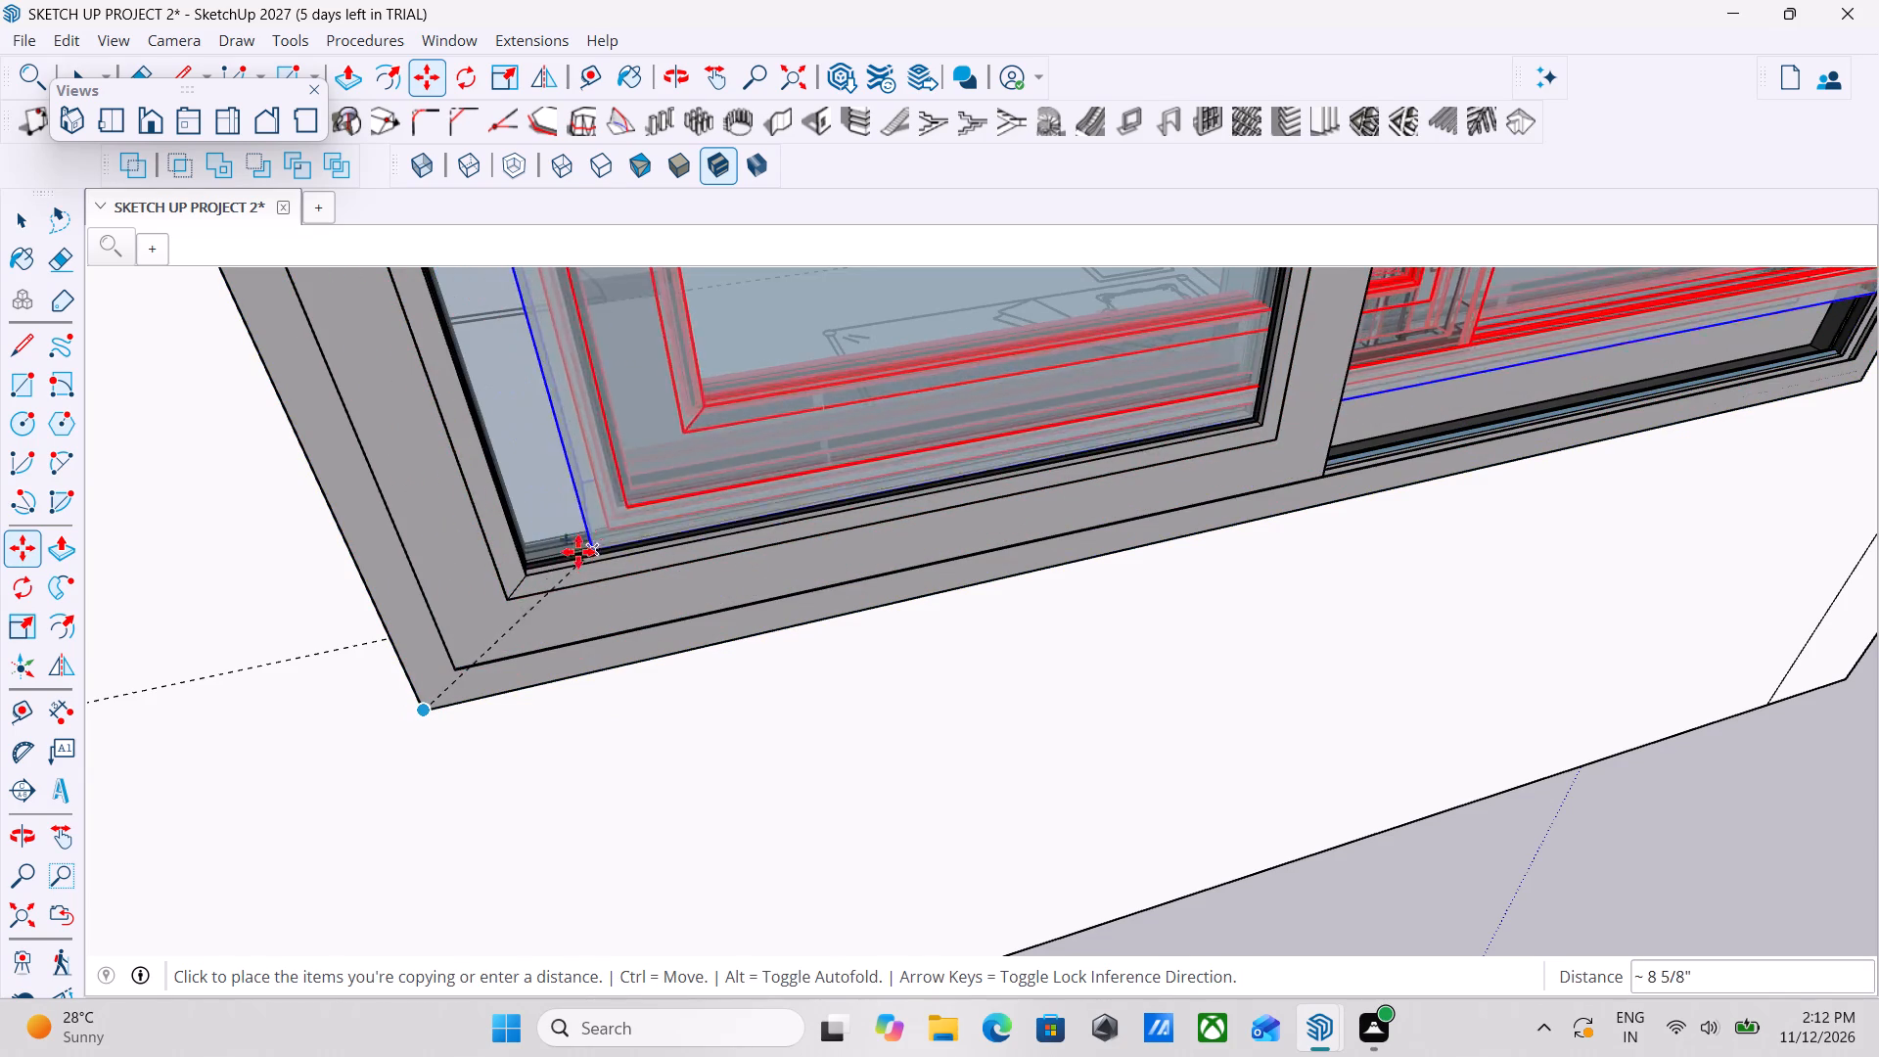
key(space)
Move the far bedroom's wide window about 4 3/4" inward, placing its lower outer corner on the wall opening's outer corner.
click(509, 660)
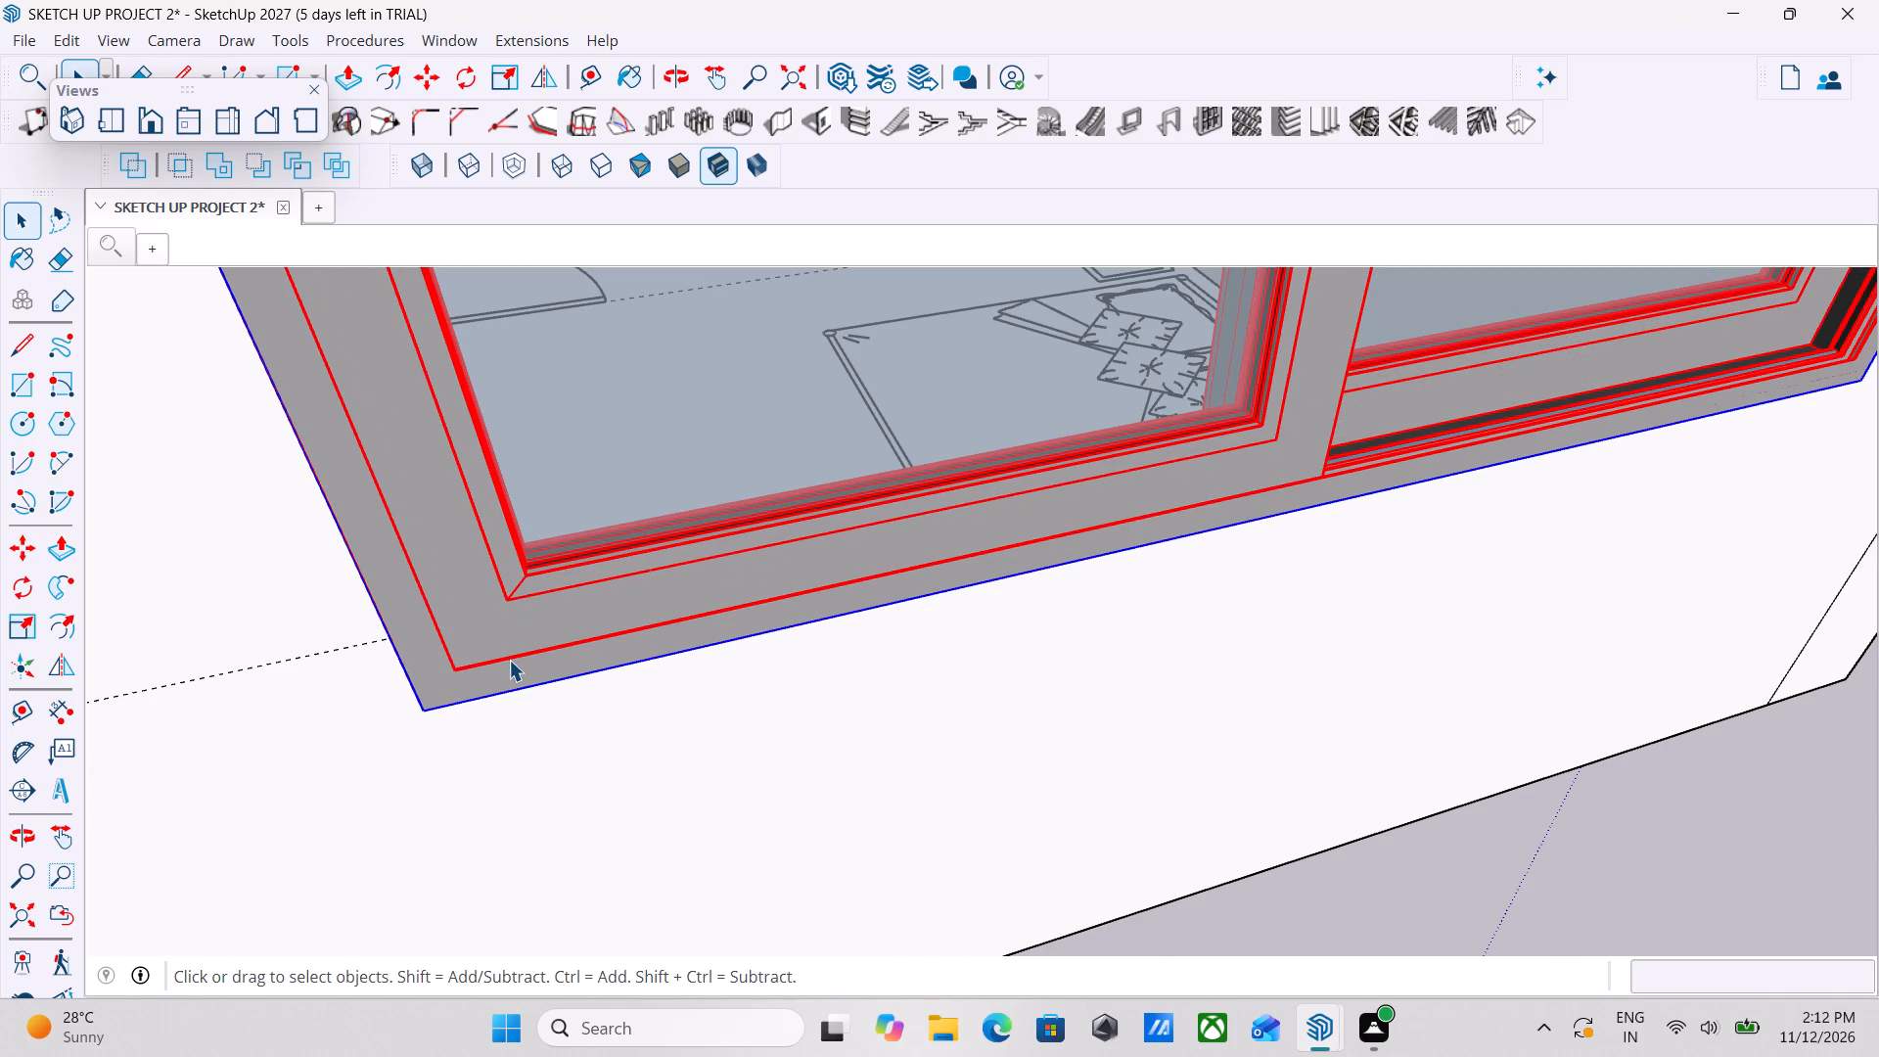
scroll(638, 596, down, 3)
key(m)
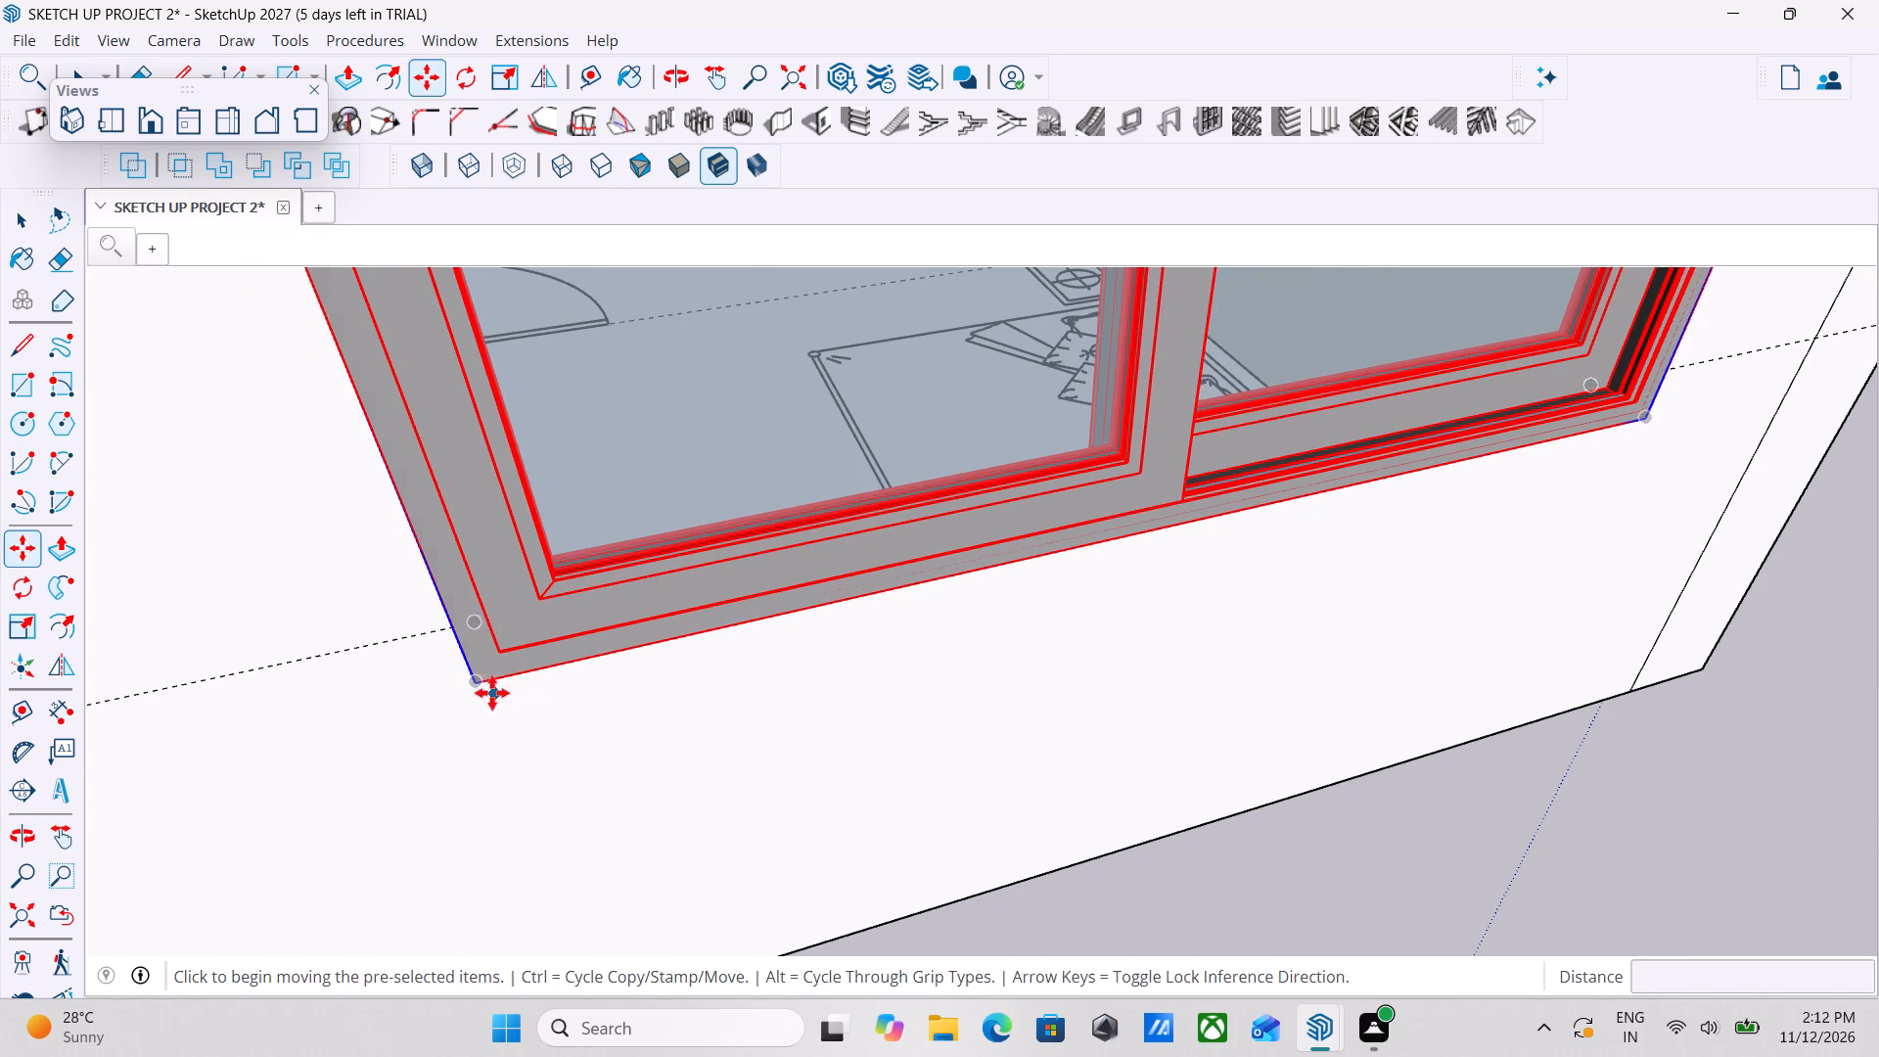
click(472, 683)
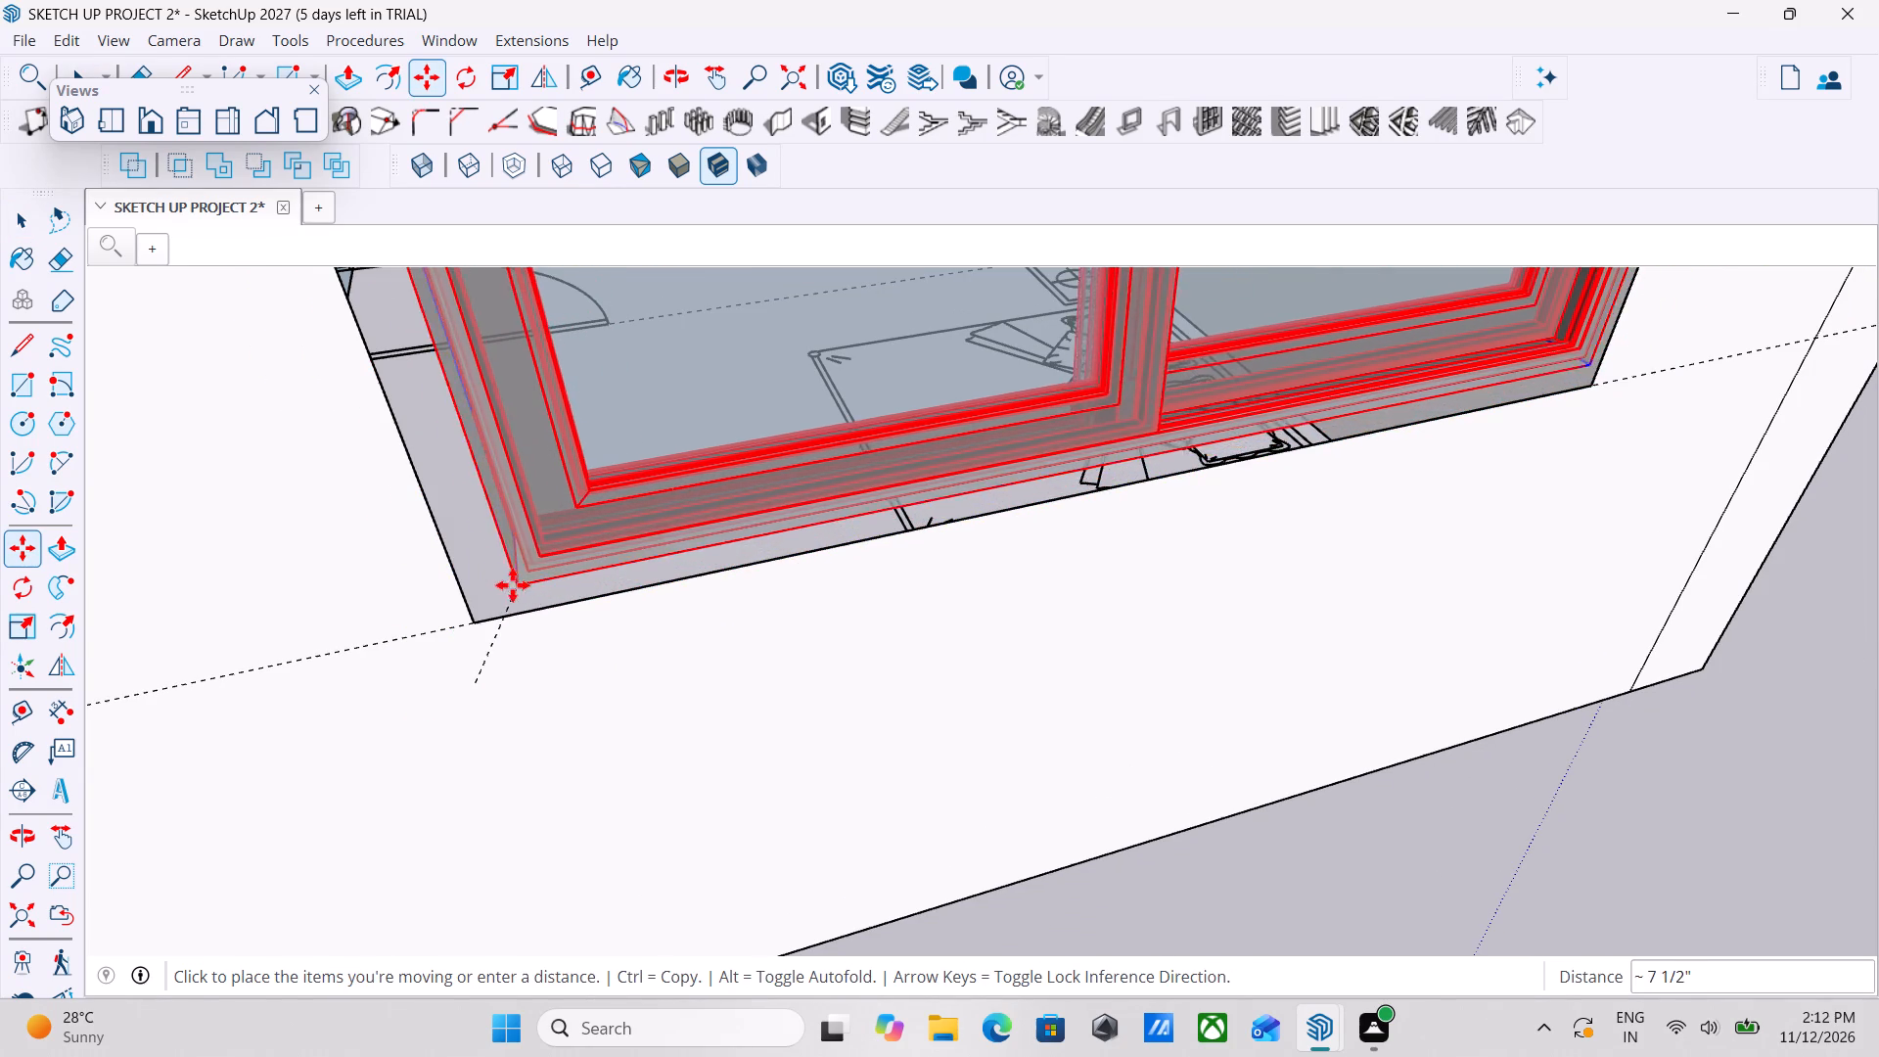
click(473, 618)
Move the far bedroom's wide window about 4 3/4" outward, placing its lower inner corner on the opening's inner corner.
scroll(473, 618, down, 11)
scroll(744, 622, down, 6)
middle_drag(494, 621, 1021, 681)
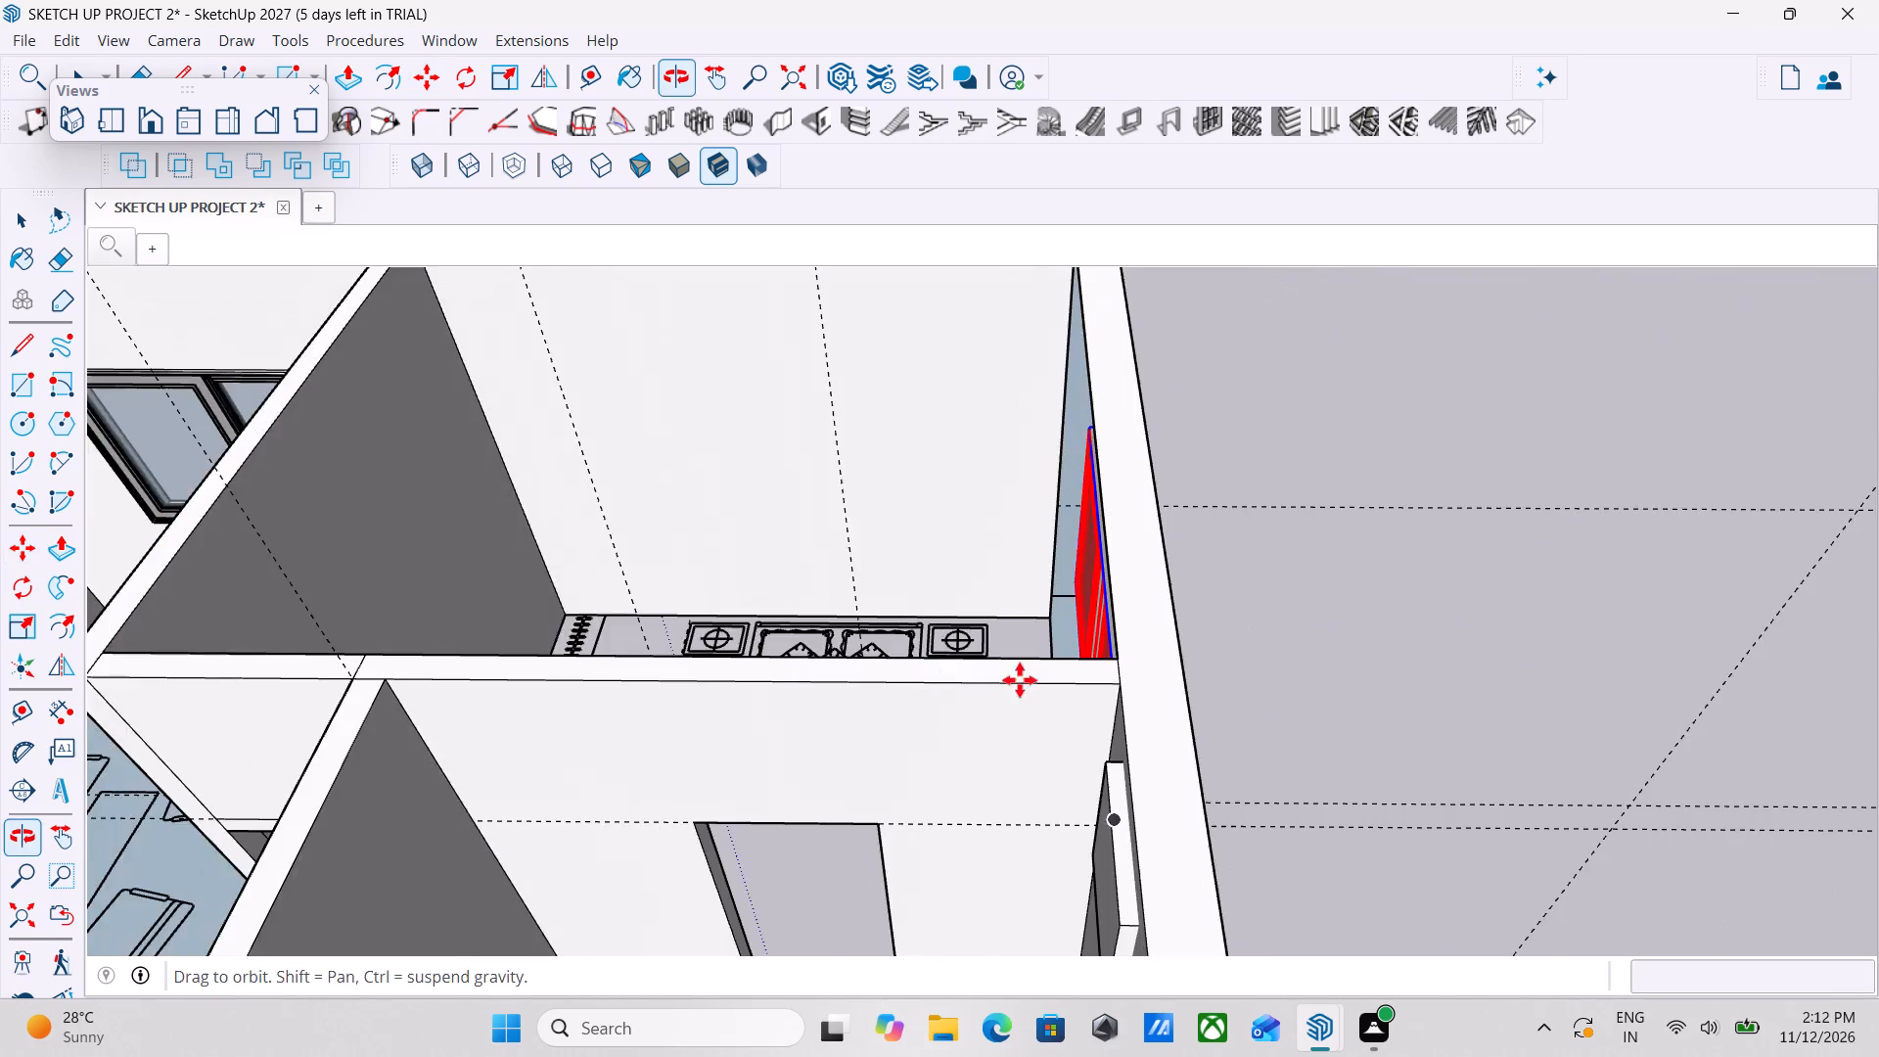
middle_drag(704, 671, 998, 727)
middle_drag(843, 640, 1150, 685)
key(Escape)
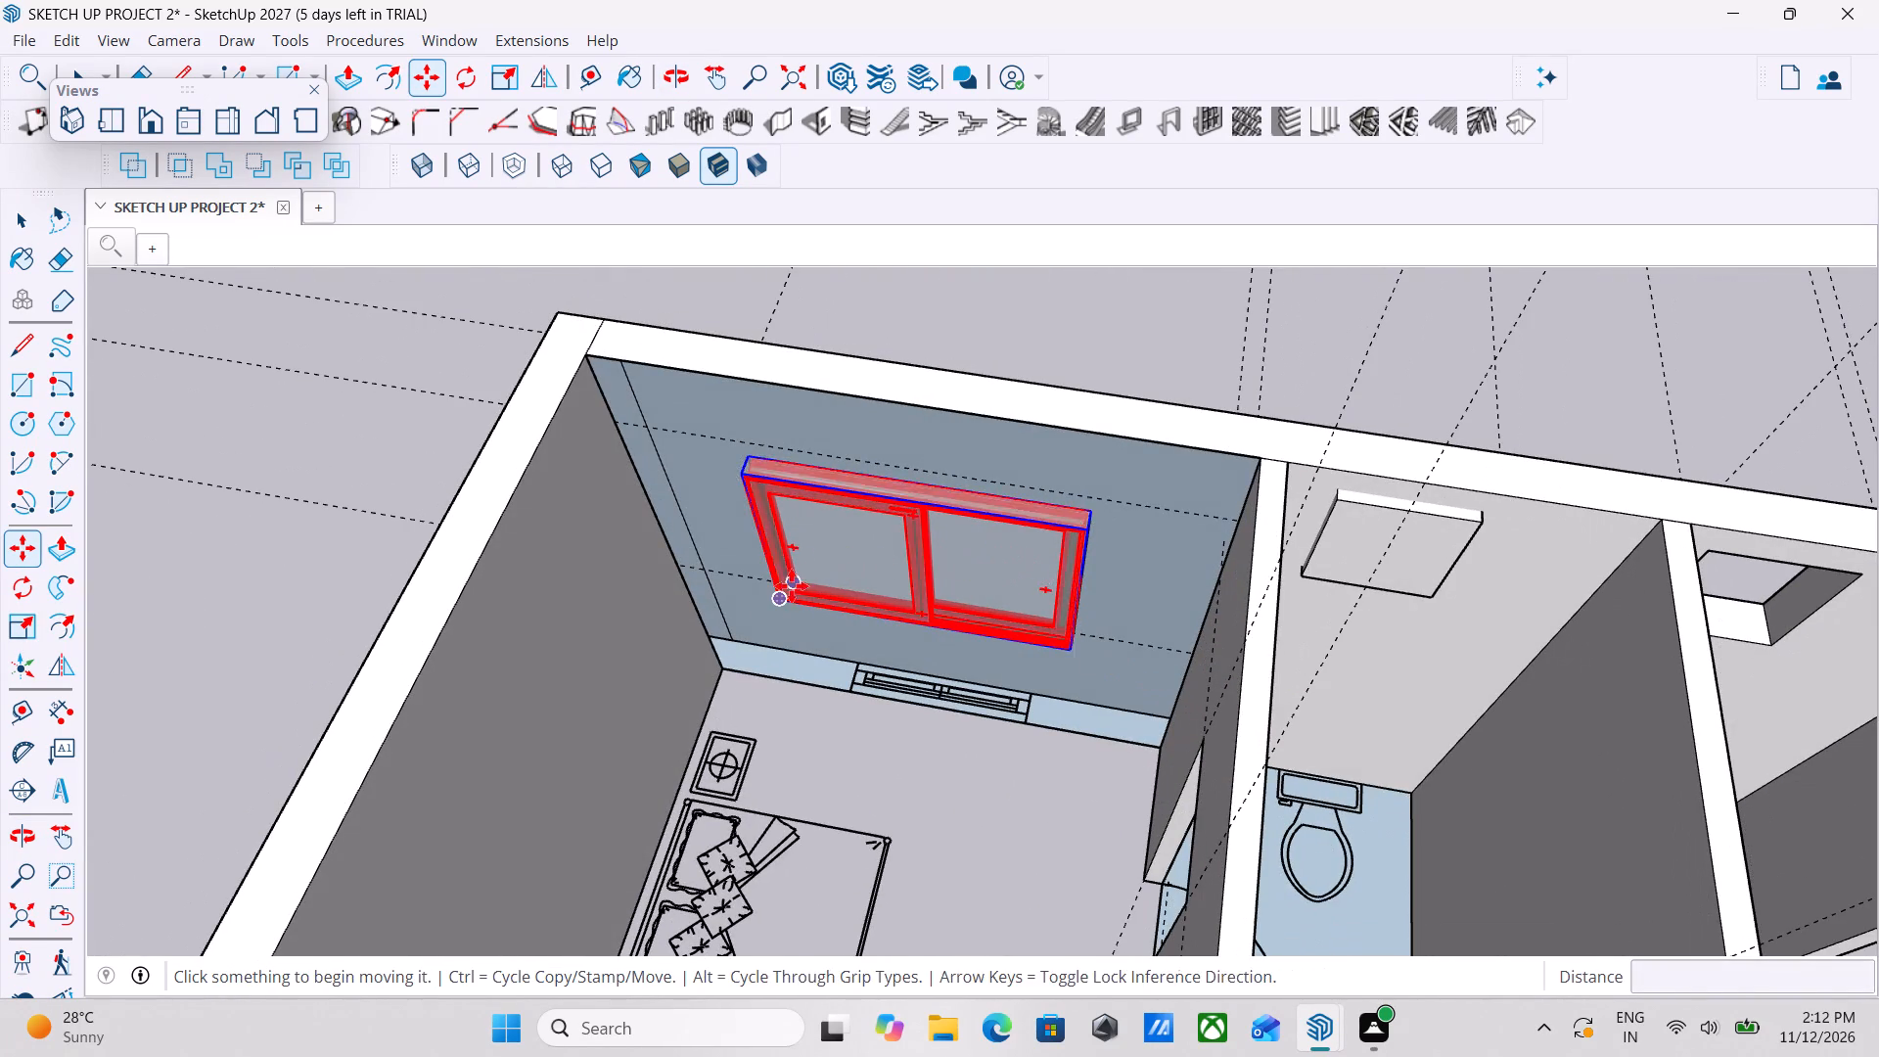
scroll(766, 606, up, 3)
middle_drag(803, 601, 905, 561)
middle_drag(818, 629, 814, 506)
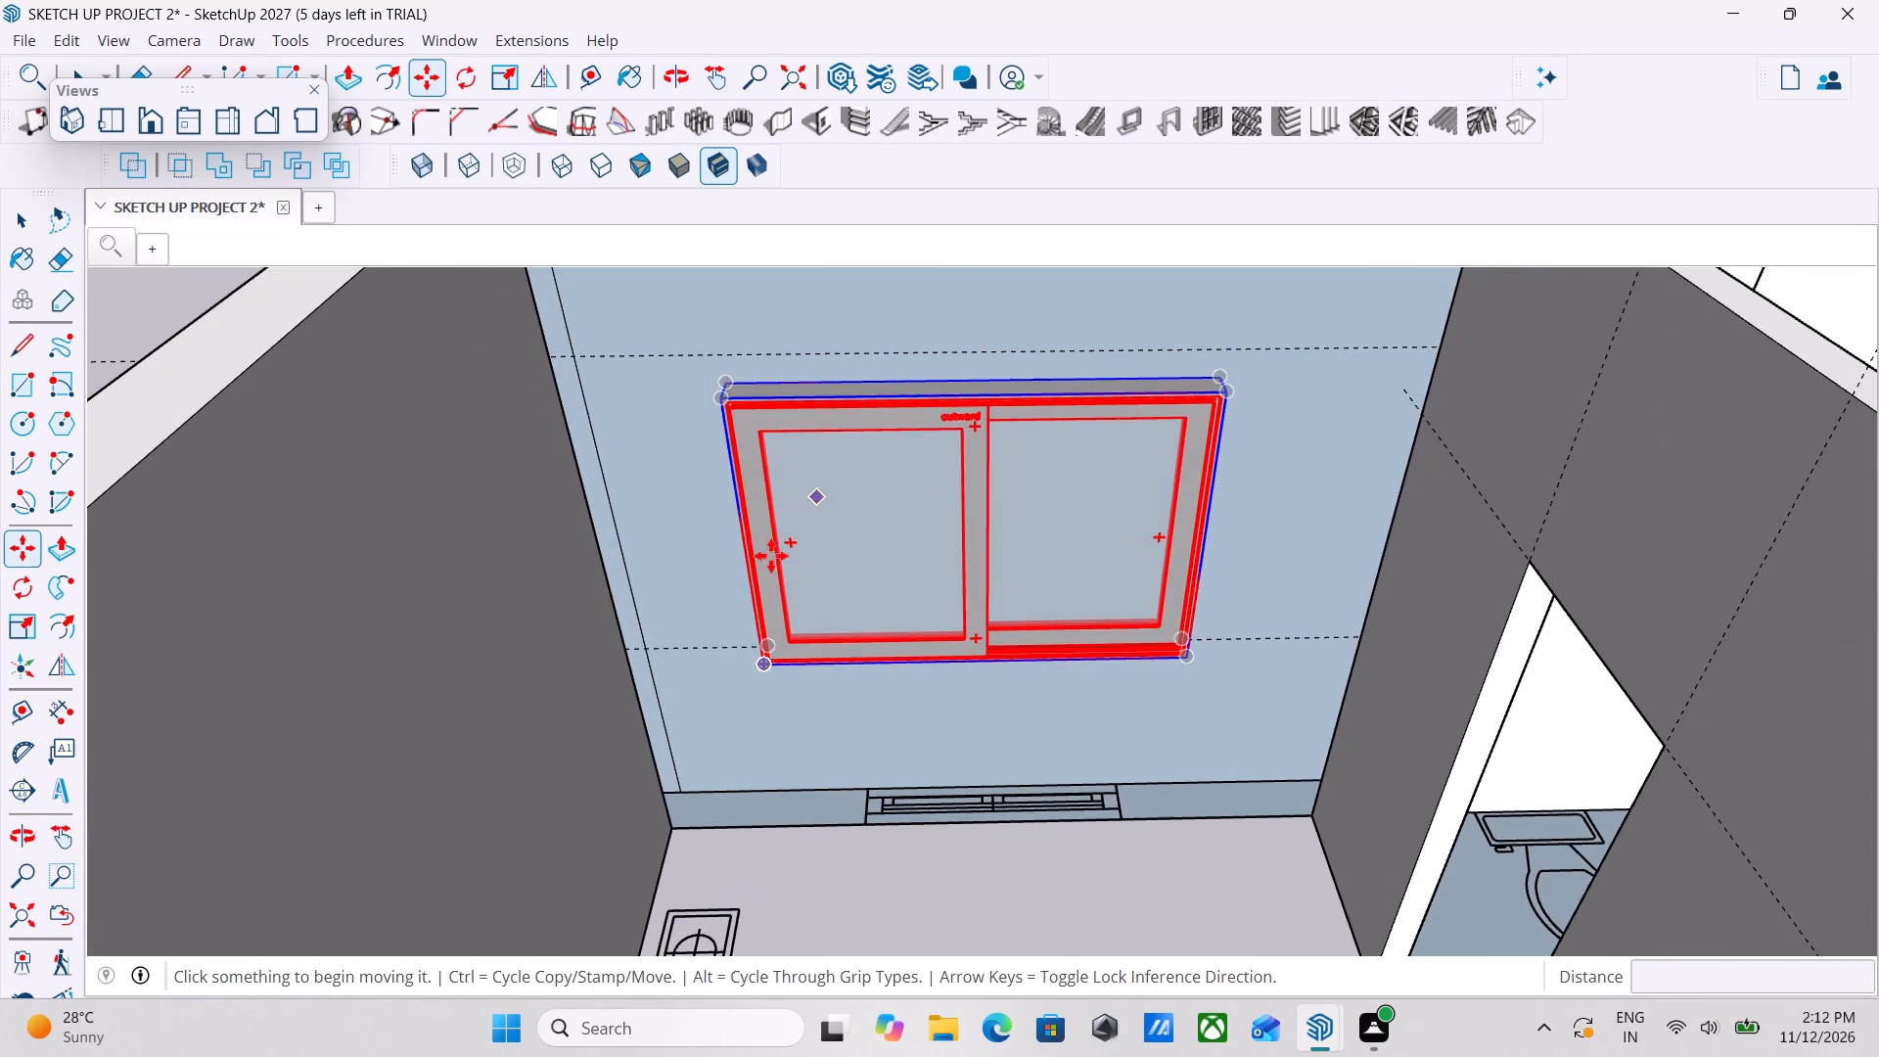
key(m)
scroll(755, 646, up, 4)
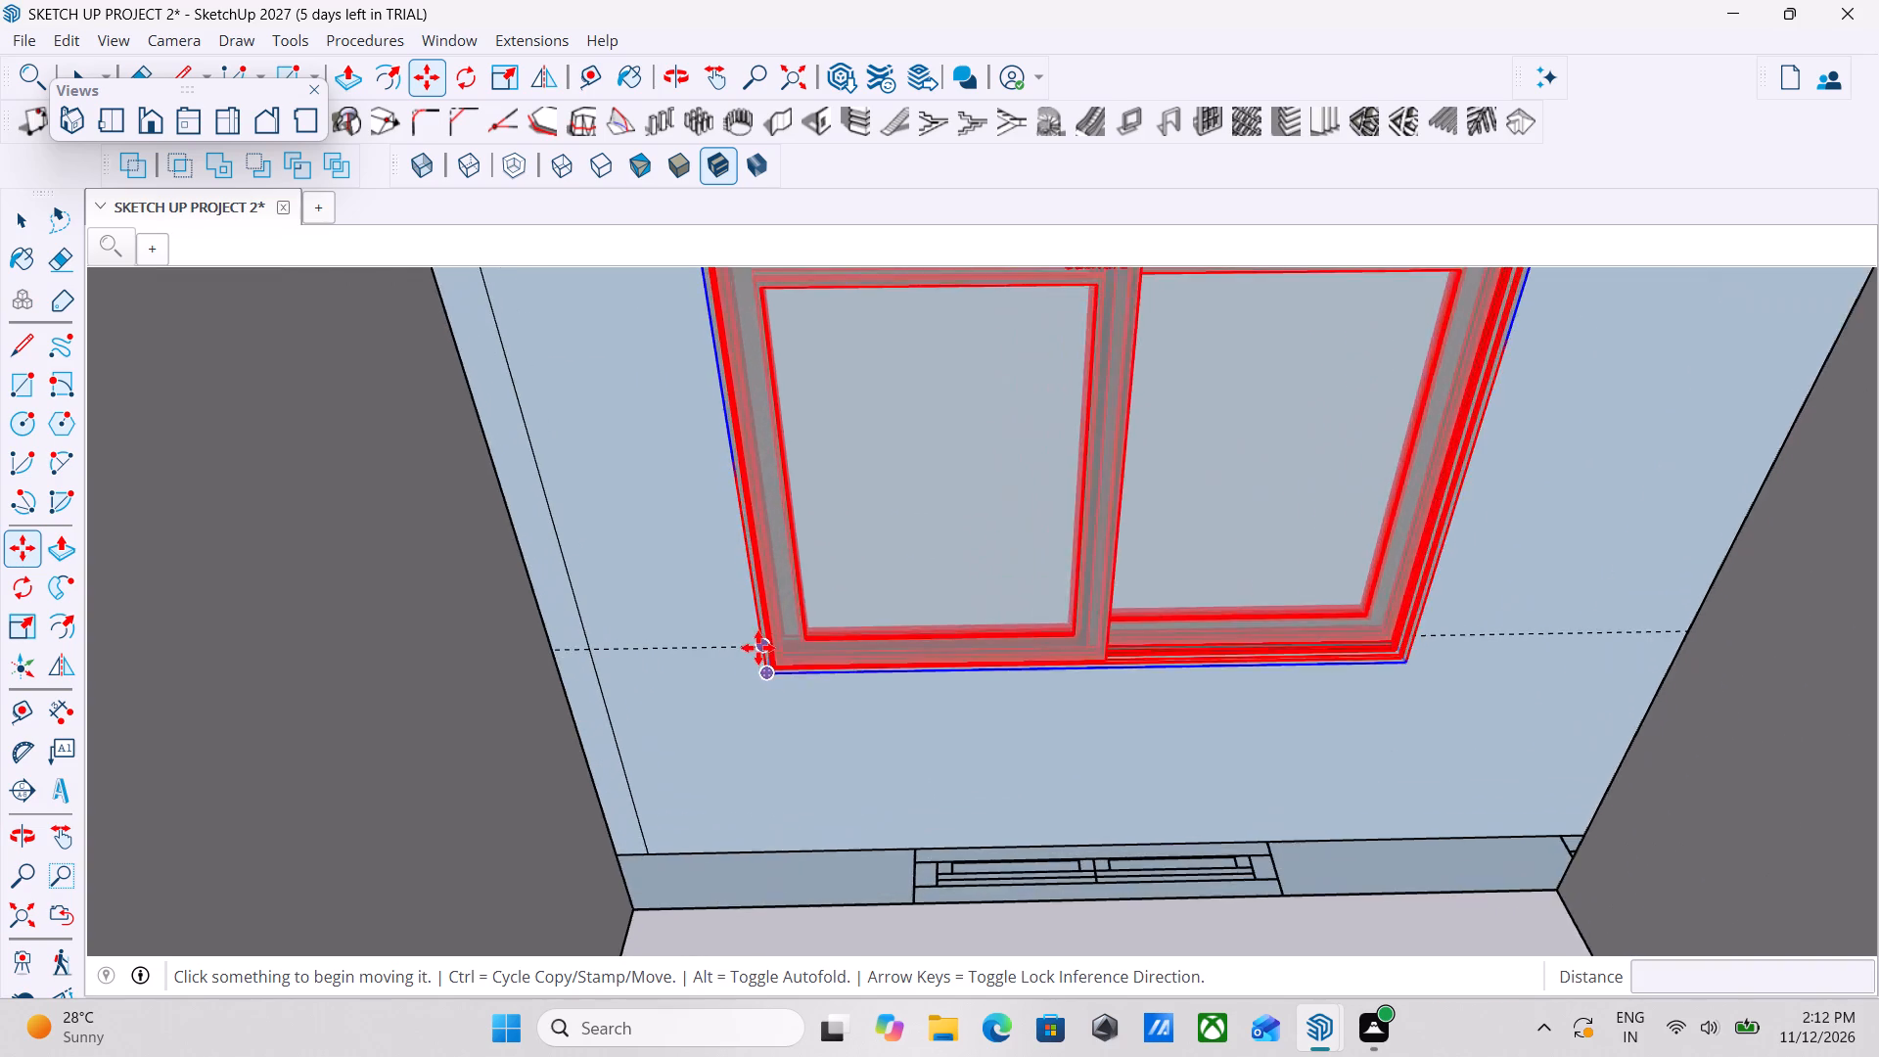
scroll(758, 648, up, 8)
click(769, 644)
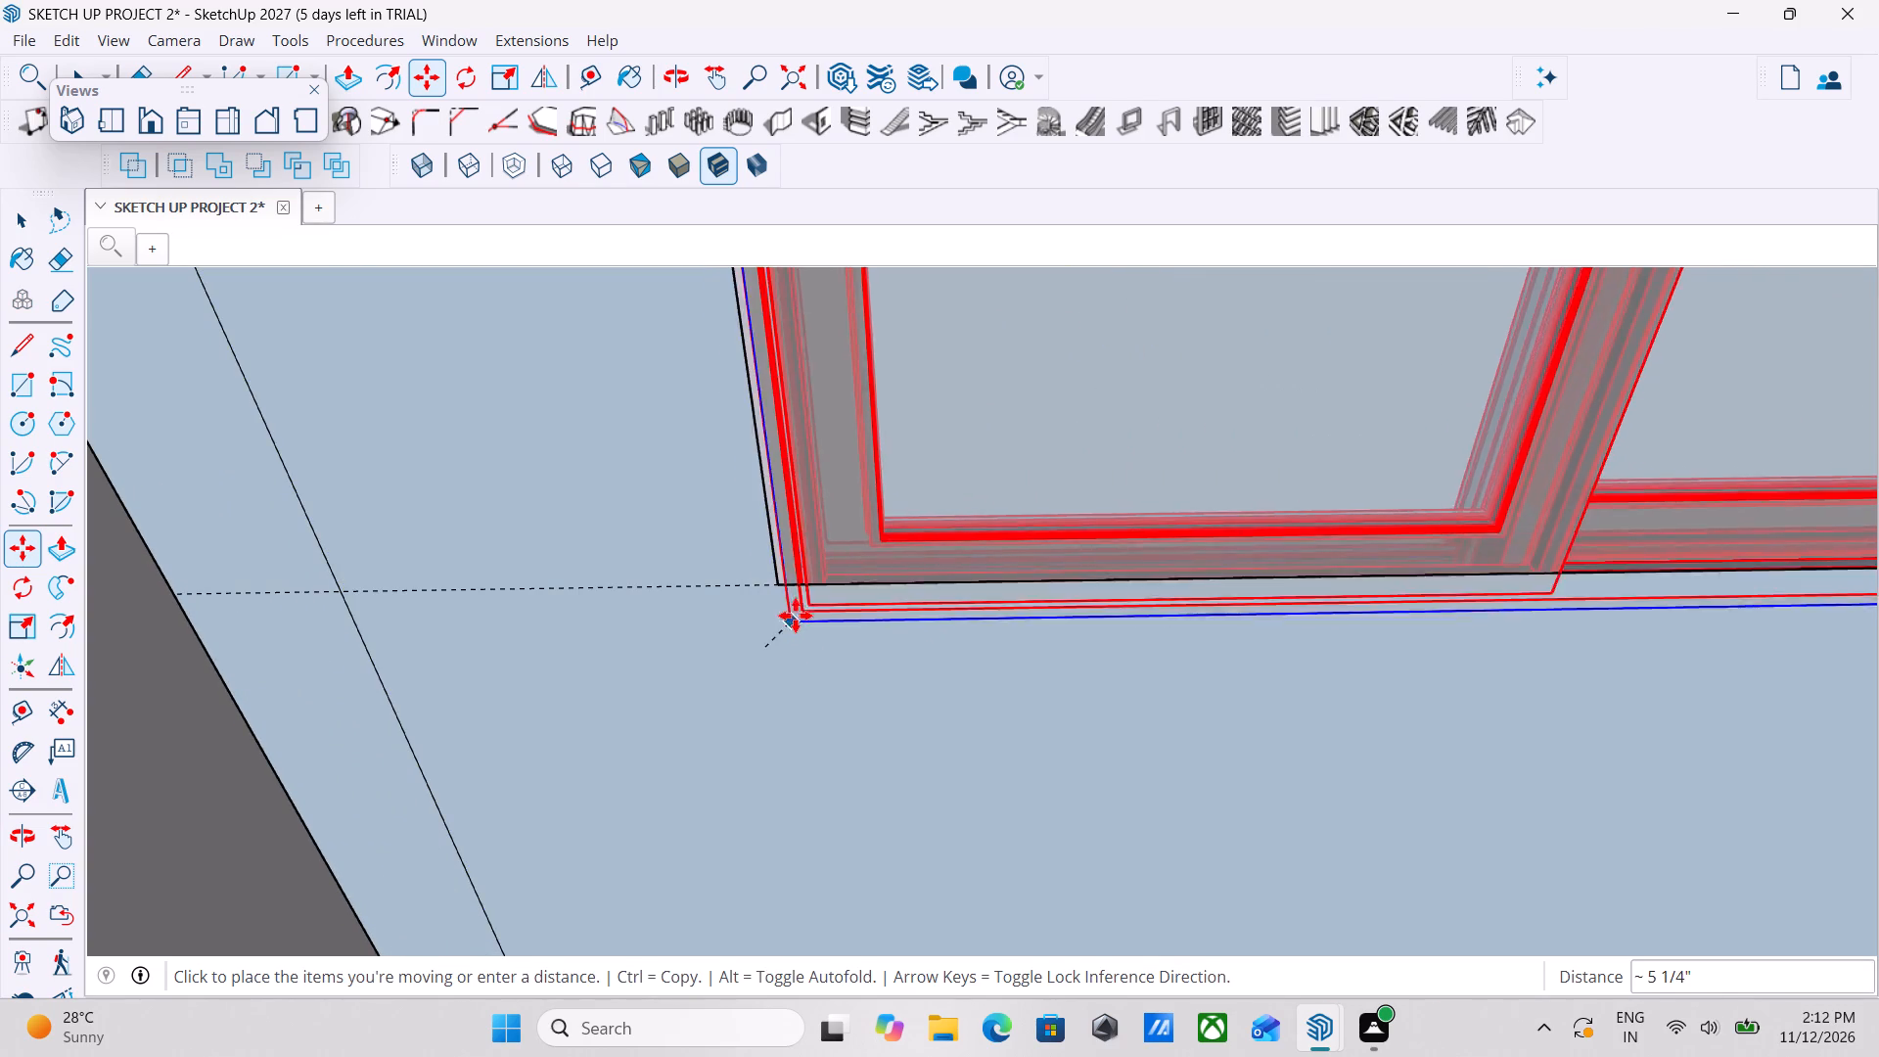
click(777, 579)
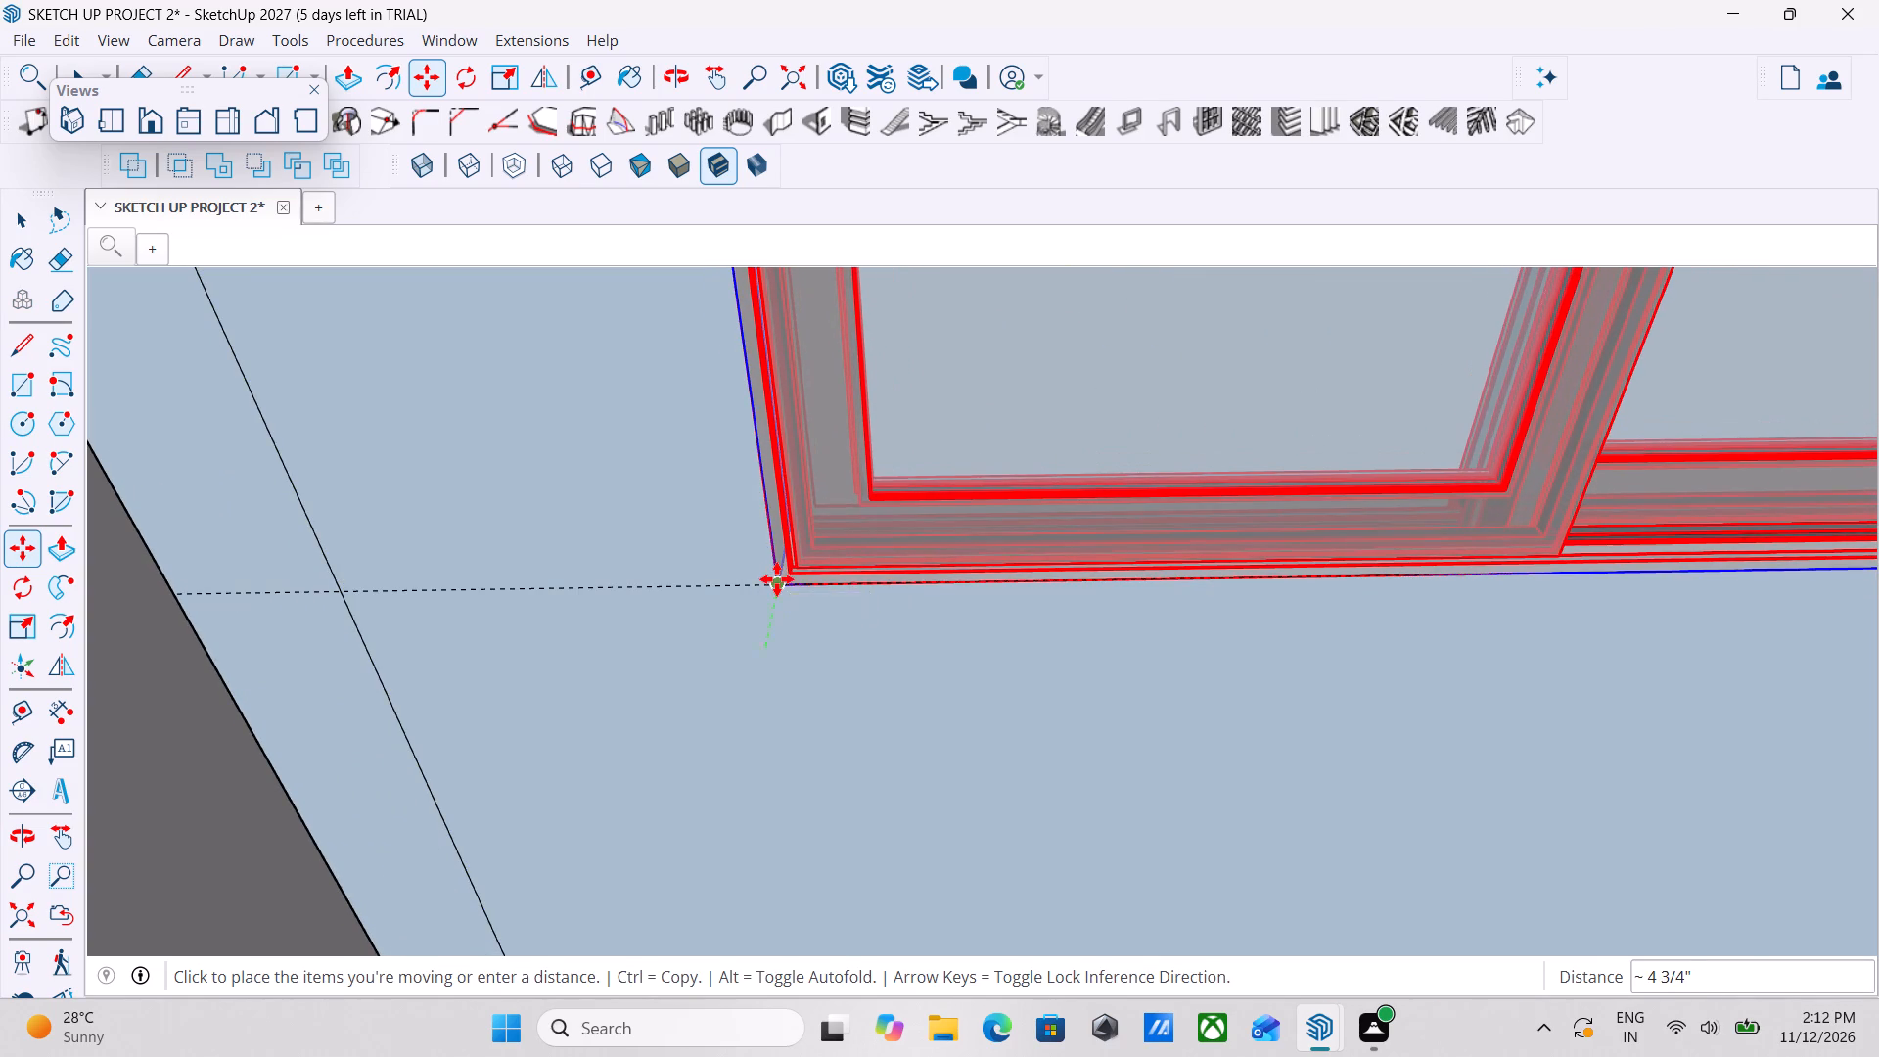
Examine the far bedroom window's fit in the wall from outside and from inside the room.
scroll(777, 579, down, 12)
scroll(1387, 531, up, 1)
scroll(1391, 530, down, 4)
middle_drag(1391, 530, 156, 656)
scroll(156, 656, up, 1)
scroll(156, 656, down, 3)
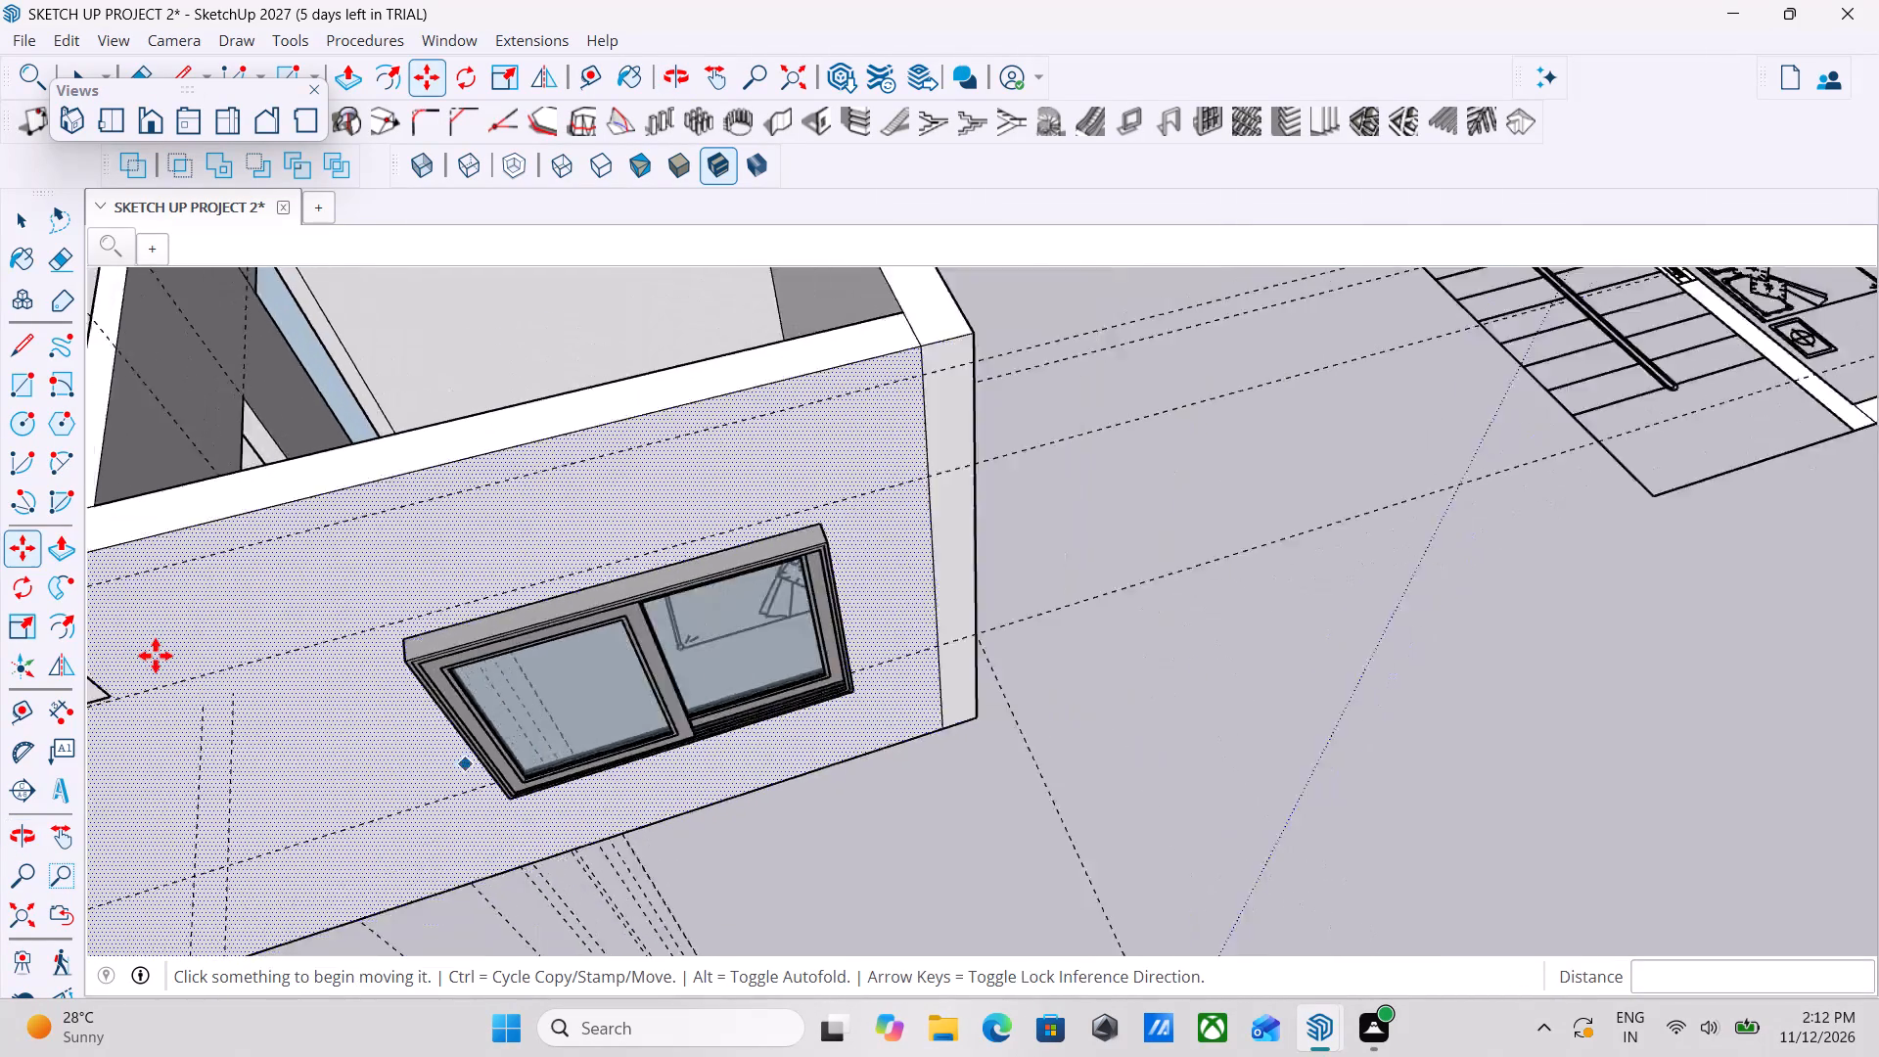
scroll(156, 656, down, 5)
middle_drag(435, 636, 686, 632)
scroll(686, 632, down, 11)
middle_drag(784, 643, 1254, 622)
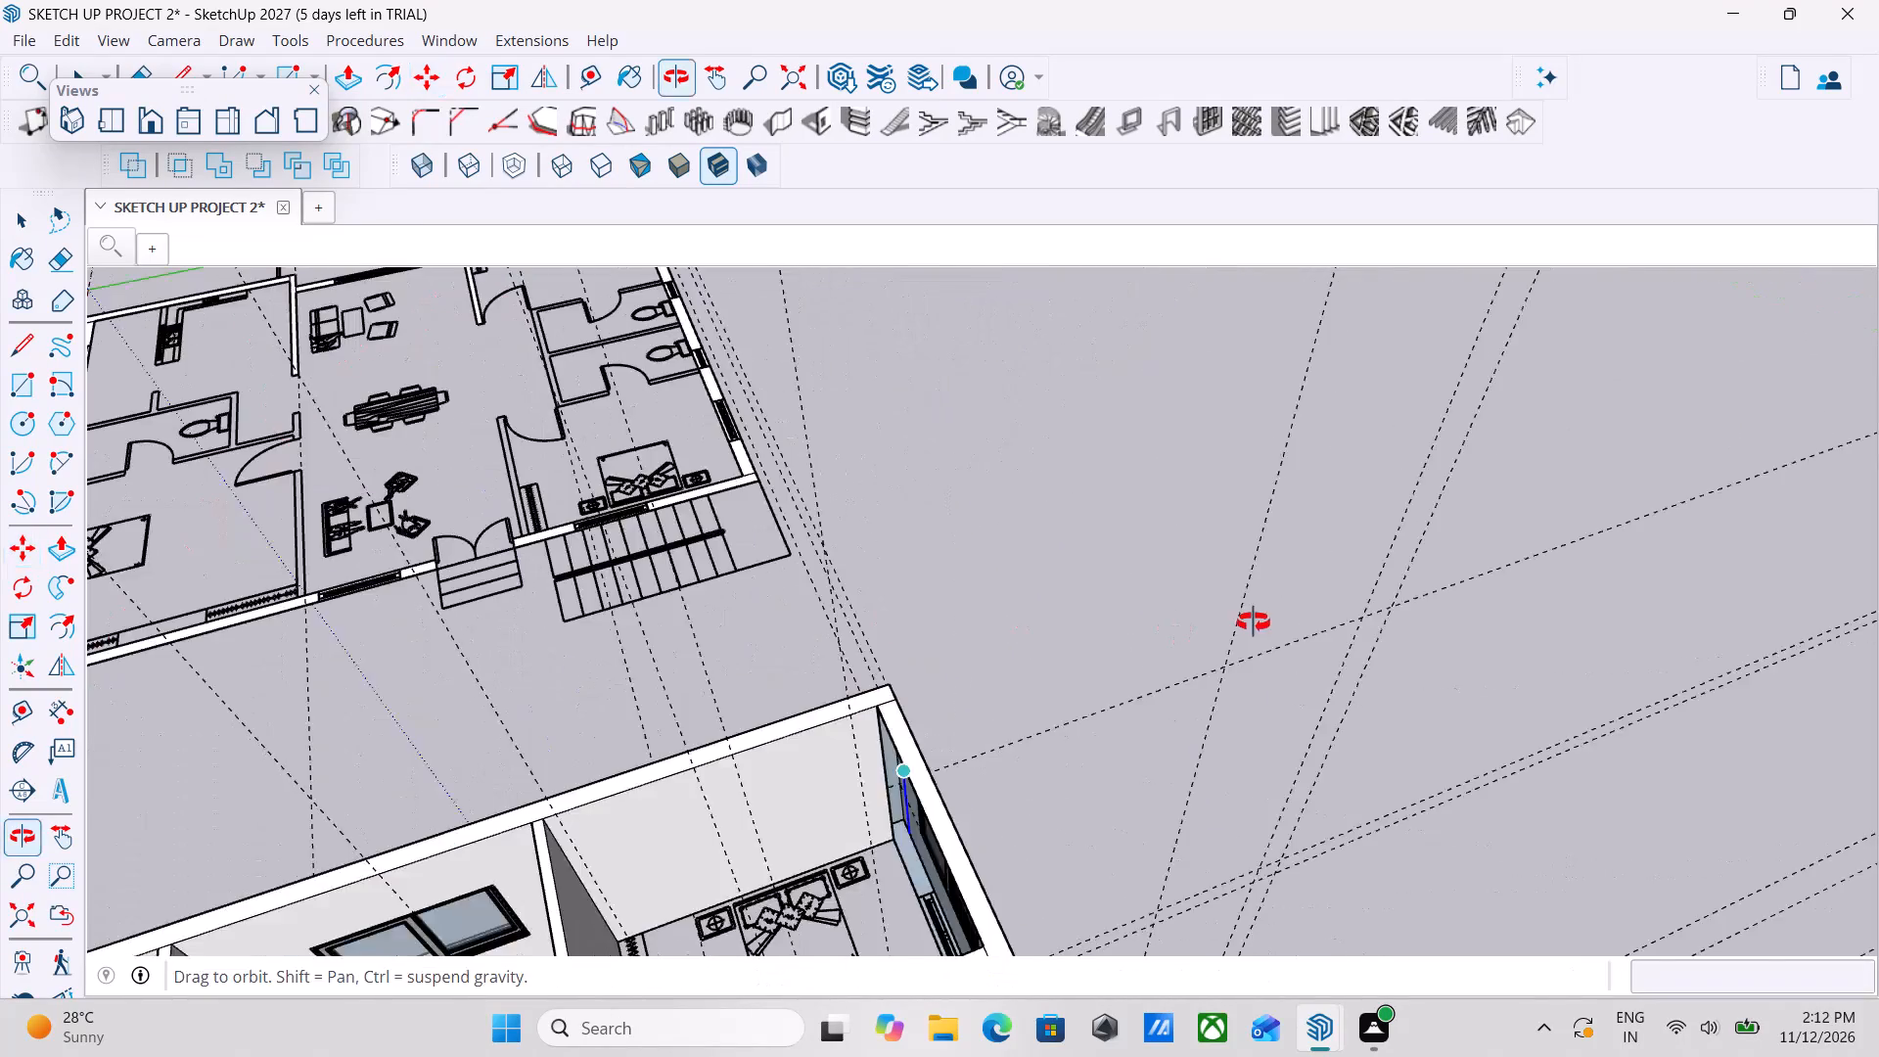
middle_drag(1254, 622, 1470, 508)
middle_drag(948, 633, 1420, 650)
middle_drag(1084, 640, 1325, 686)
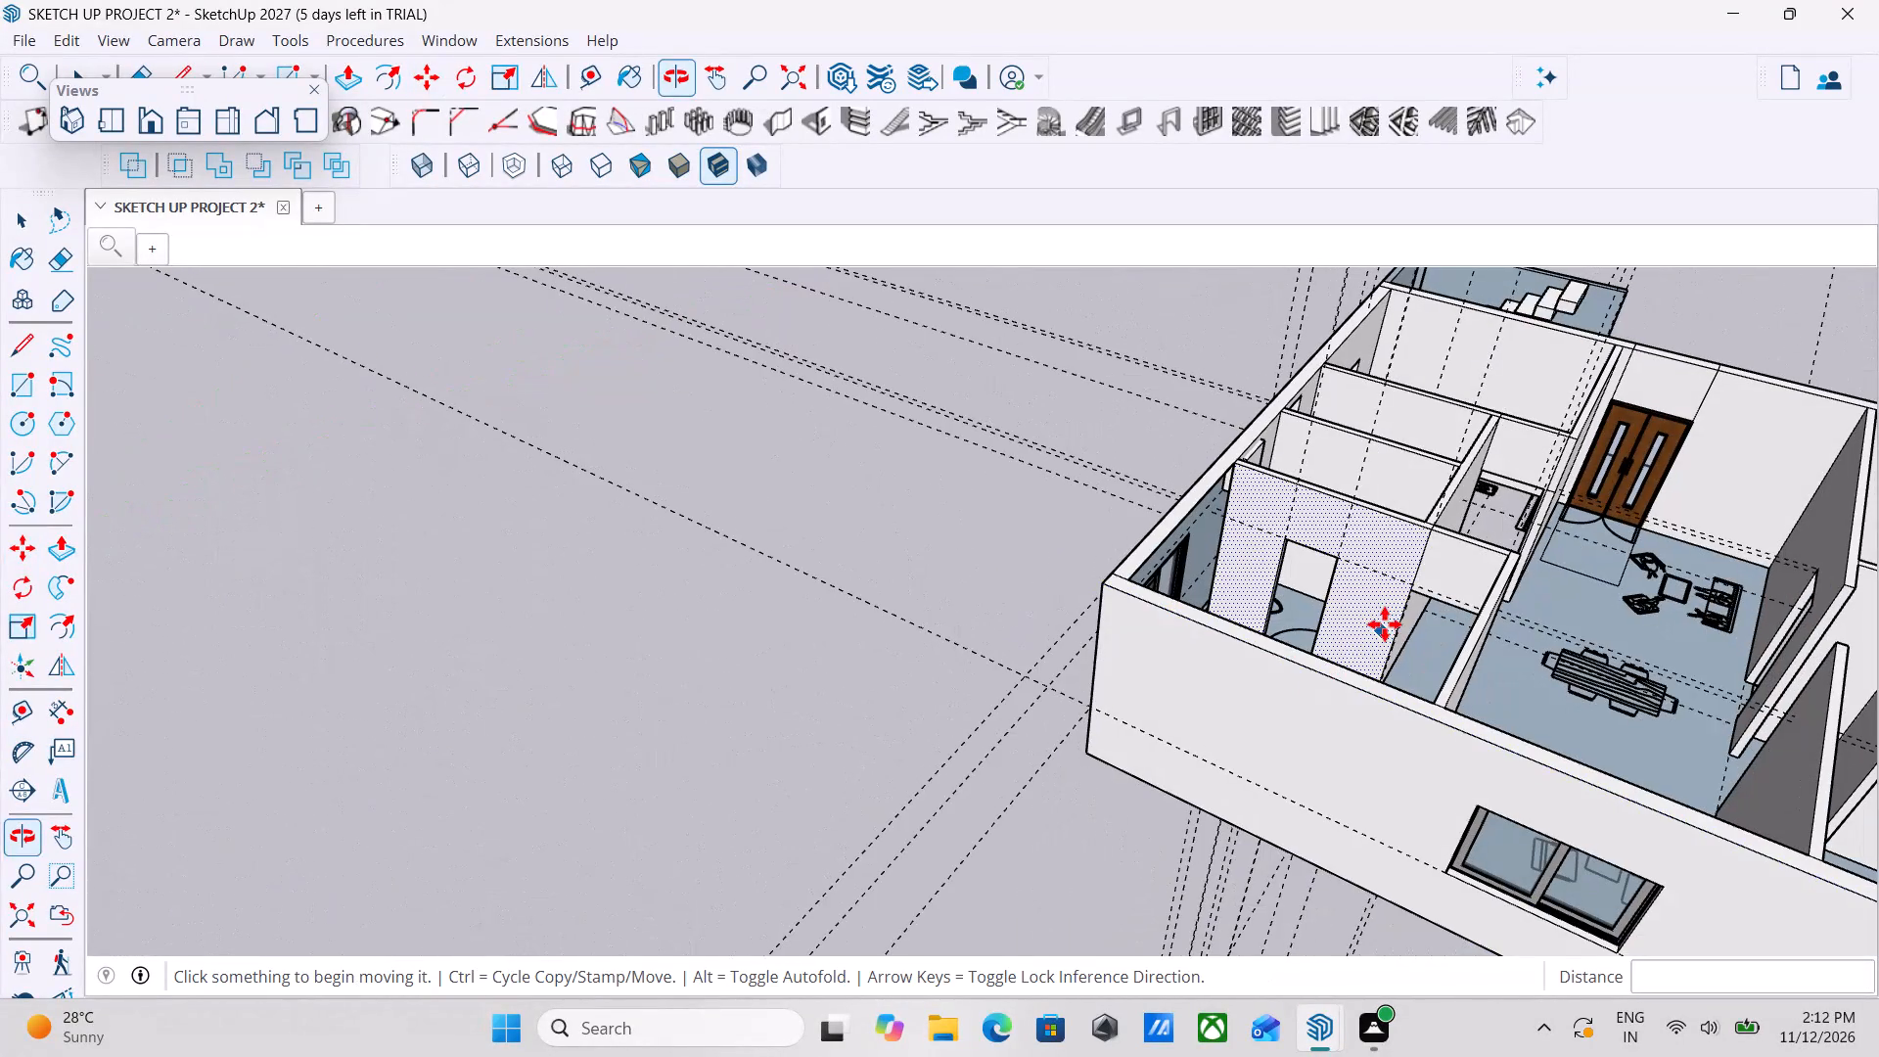
scroll(1391, 599, up, 2)
middle_drag(1391, 599, 940, 645)
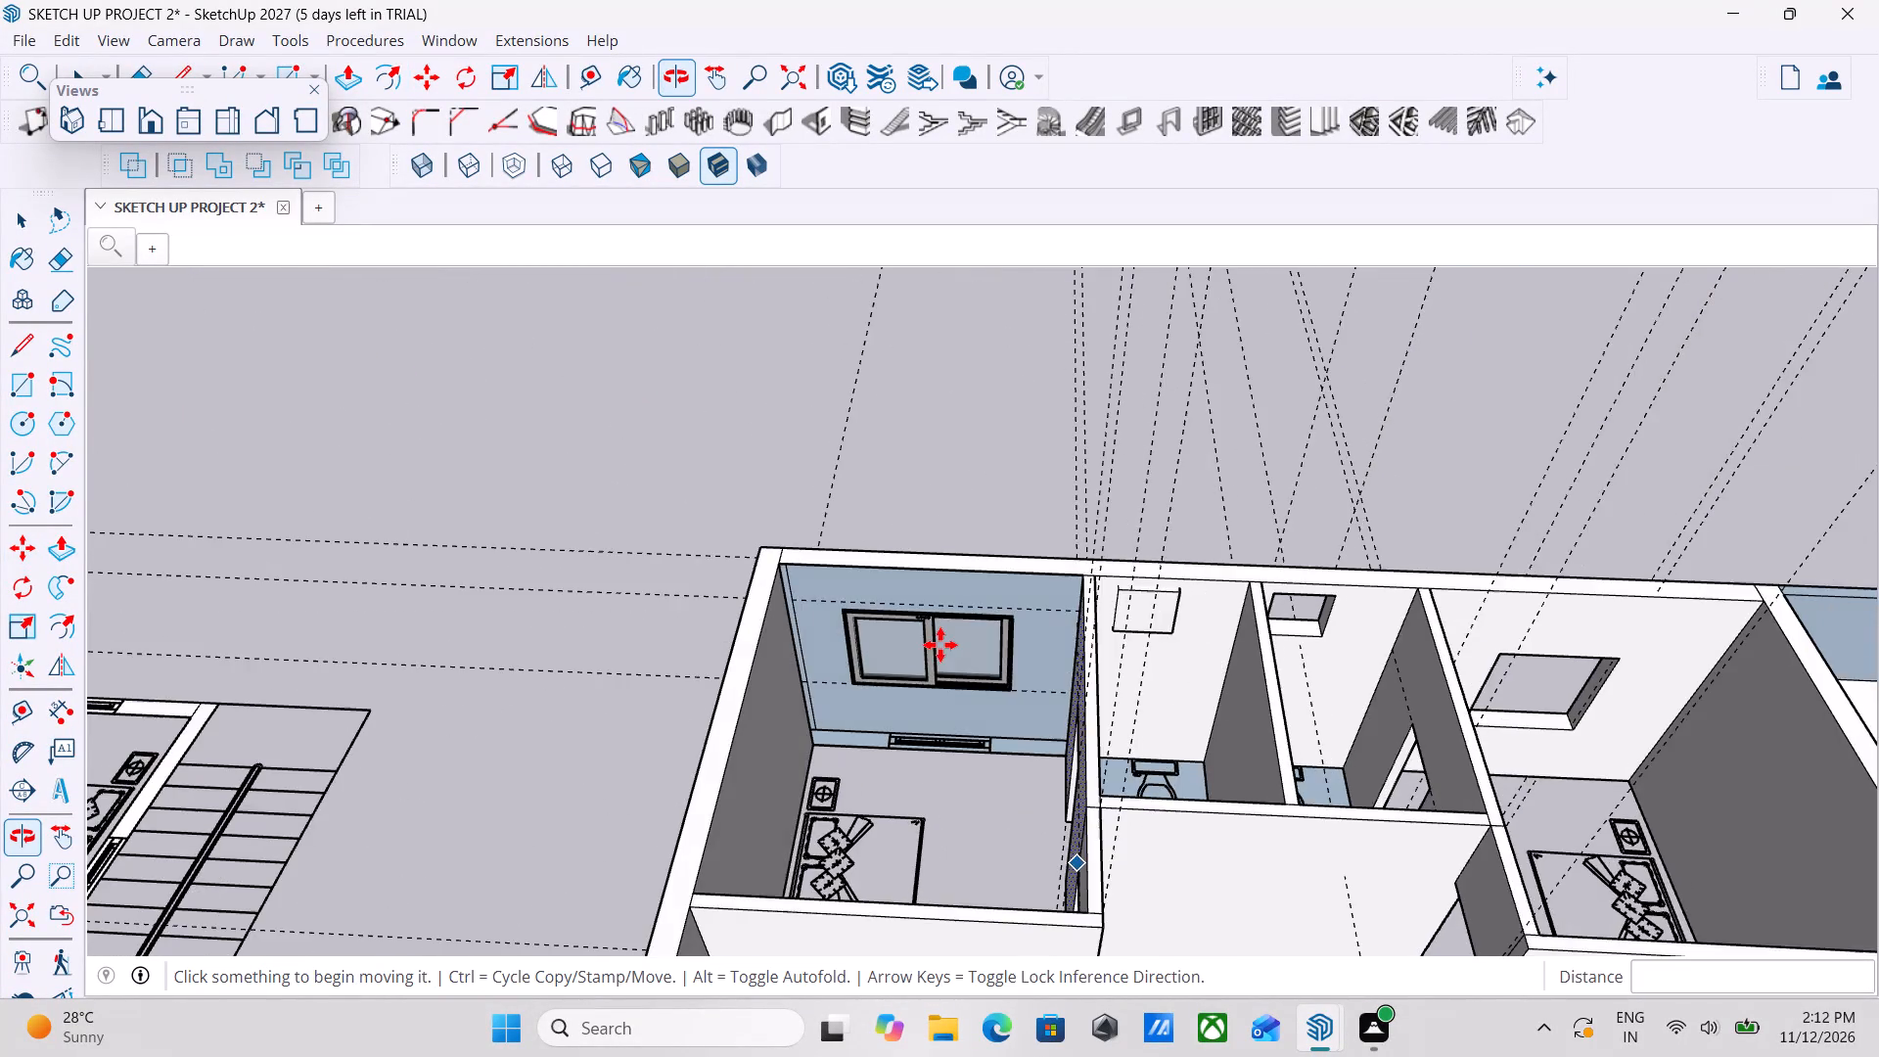
Survey the living area and the rooms around it, examining the fitted windows and the bedroom's inner doorways.
scroll(940, 645, down, 3)
middle_drag(1306, 679, 658, 630)
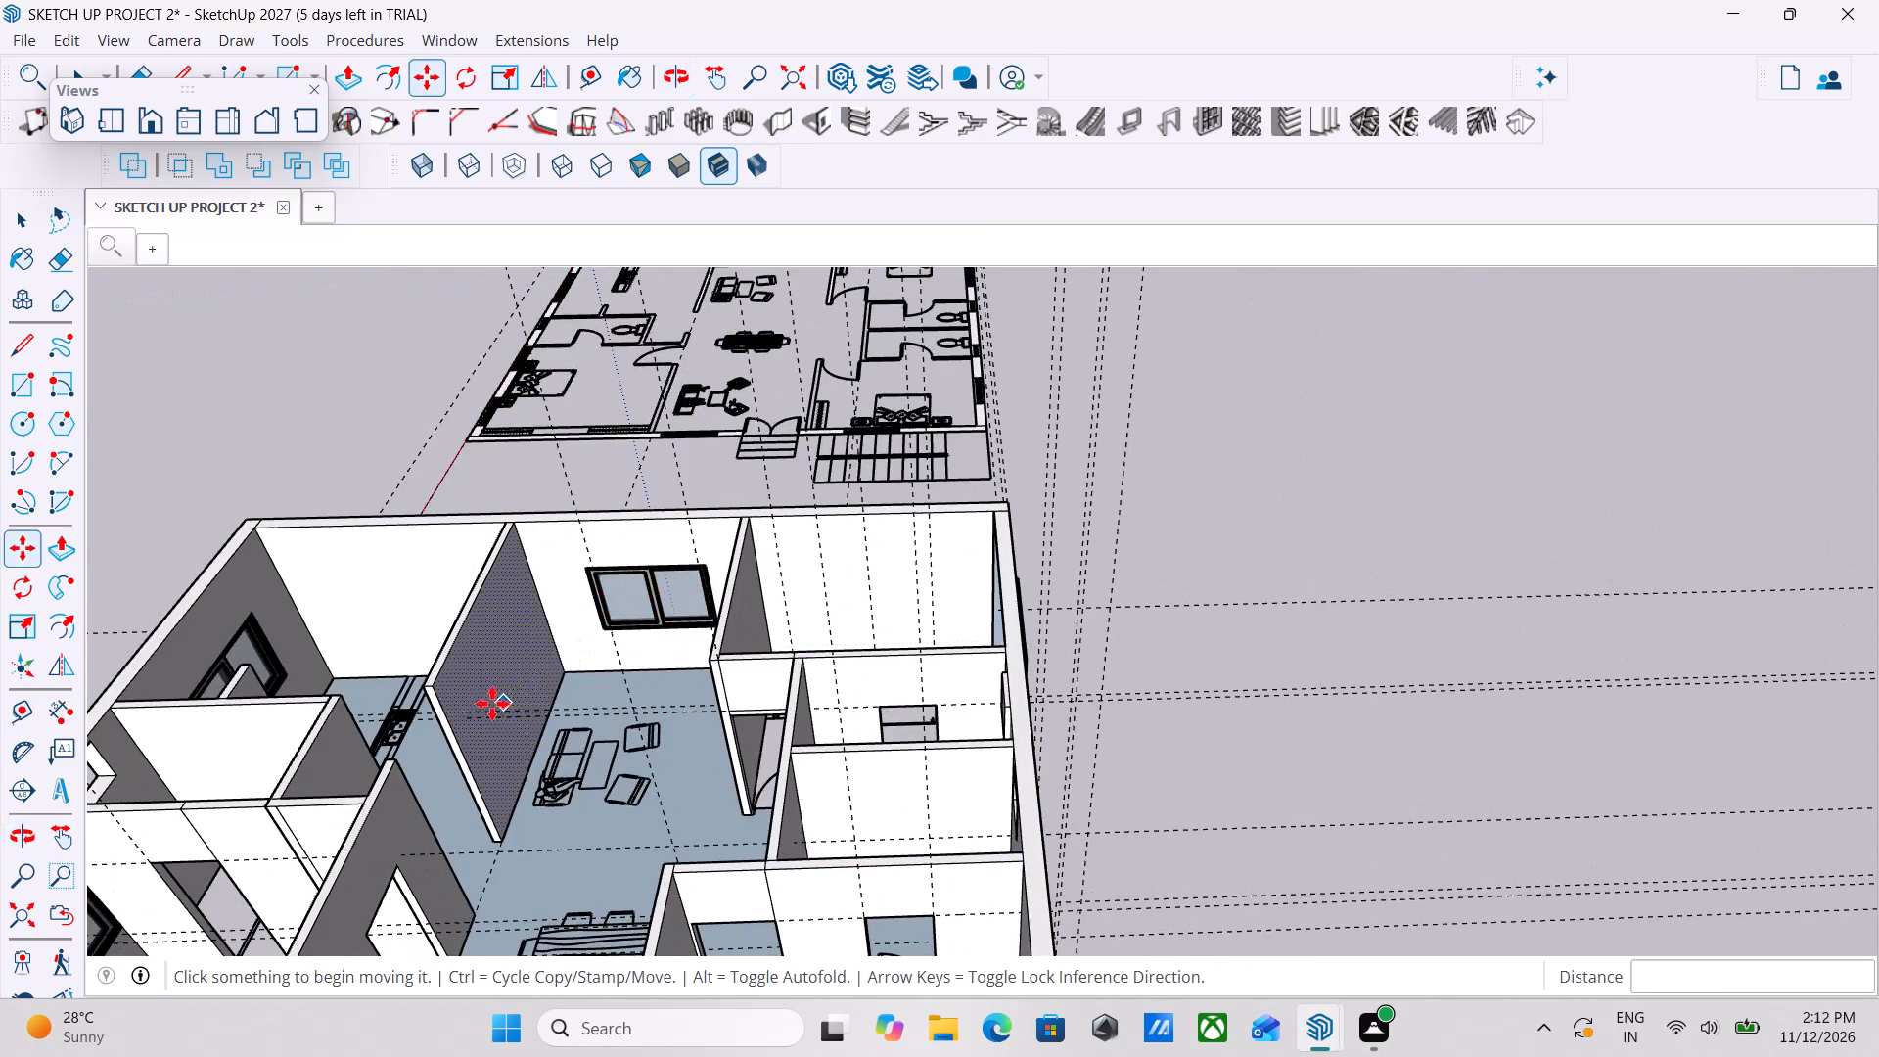
middle_drag(486, 701, 616, 533)
scroll(618, 533, up, 1)
scroll(619, 535, down, 7)
middle_drag(362, 659, 510, 670)
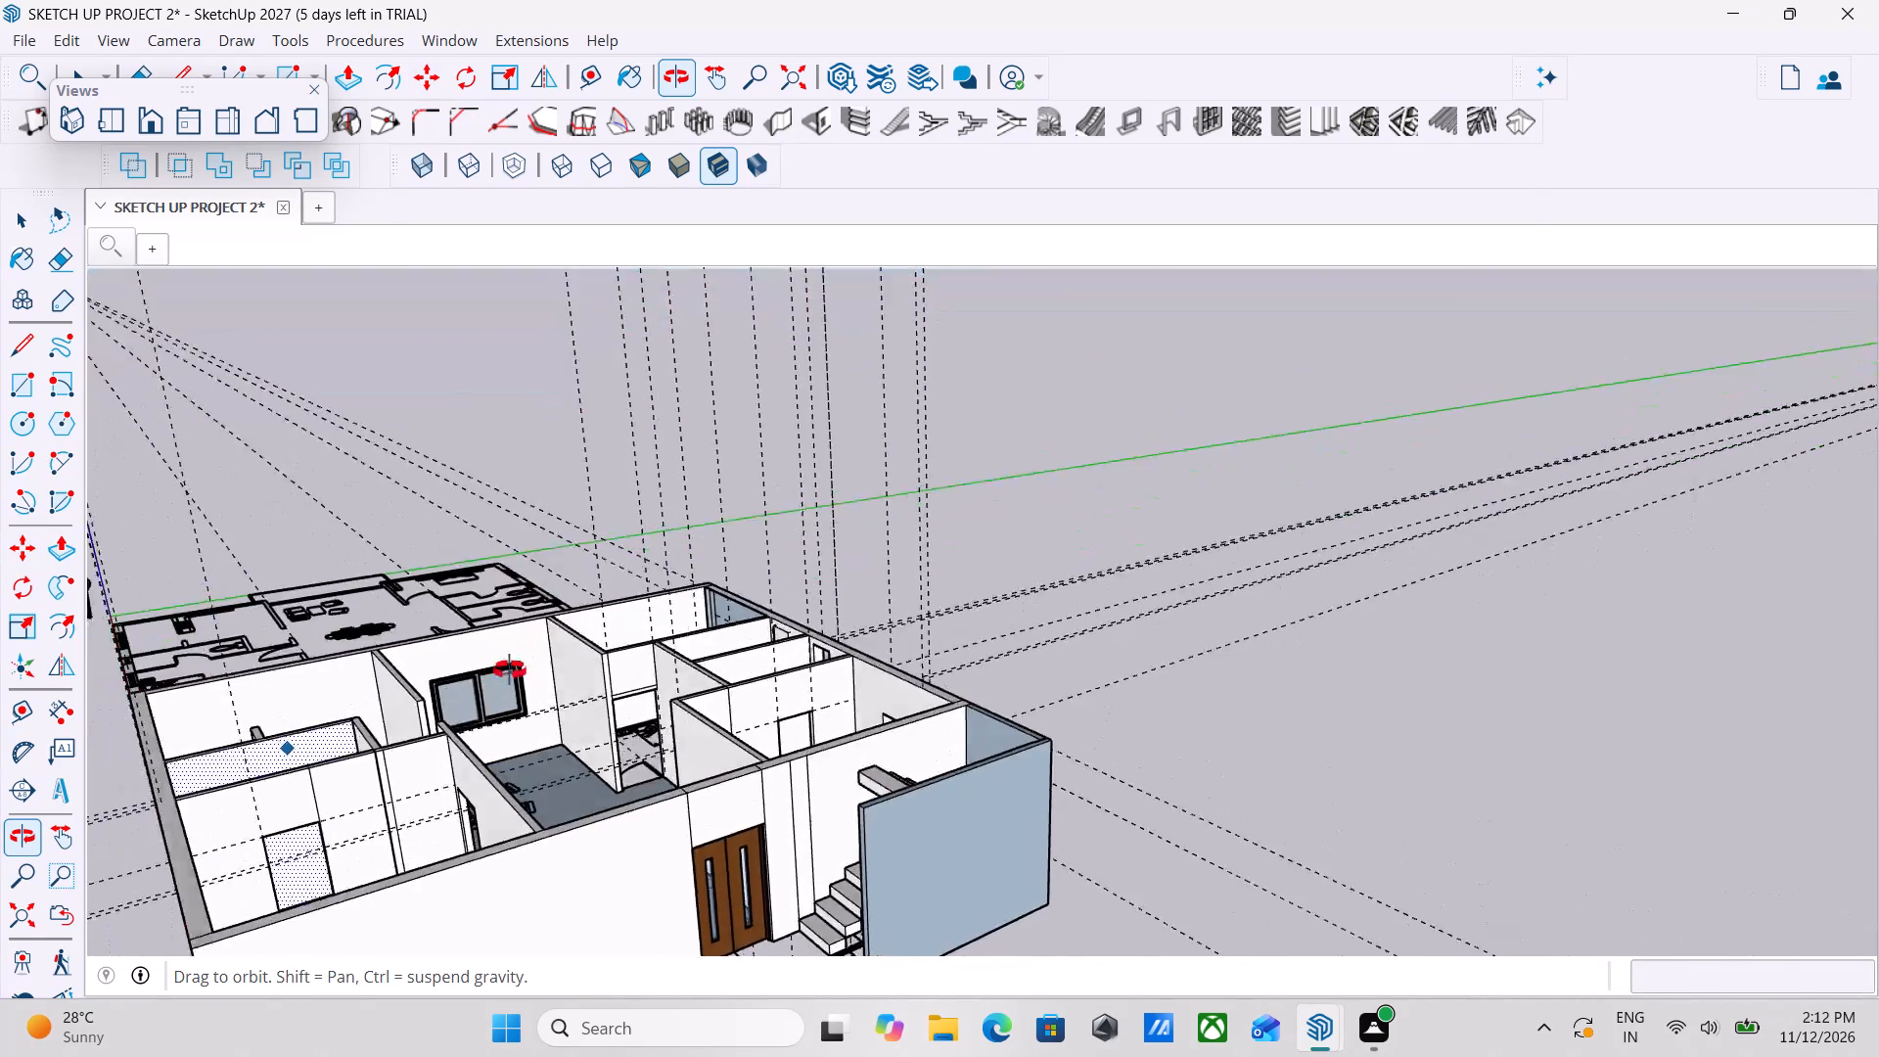
middle_drag(510, 670, 210, 765)
shift+middle_drag(602, 684, 706, 688)
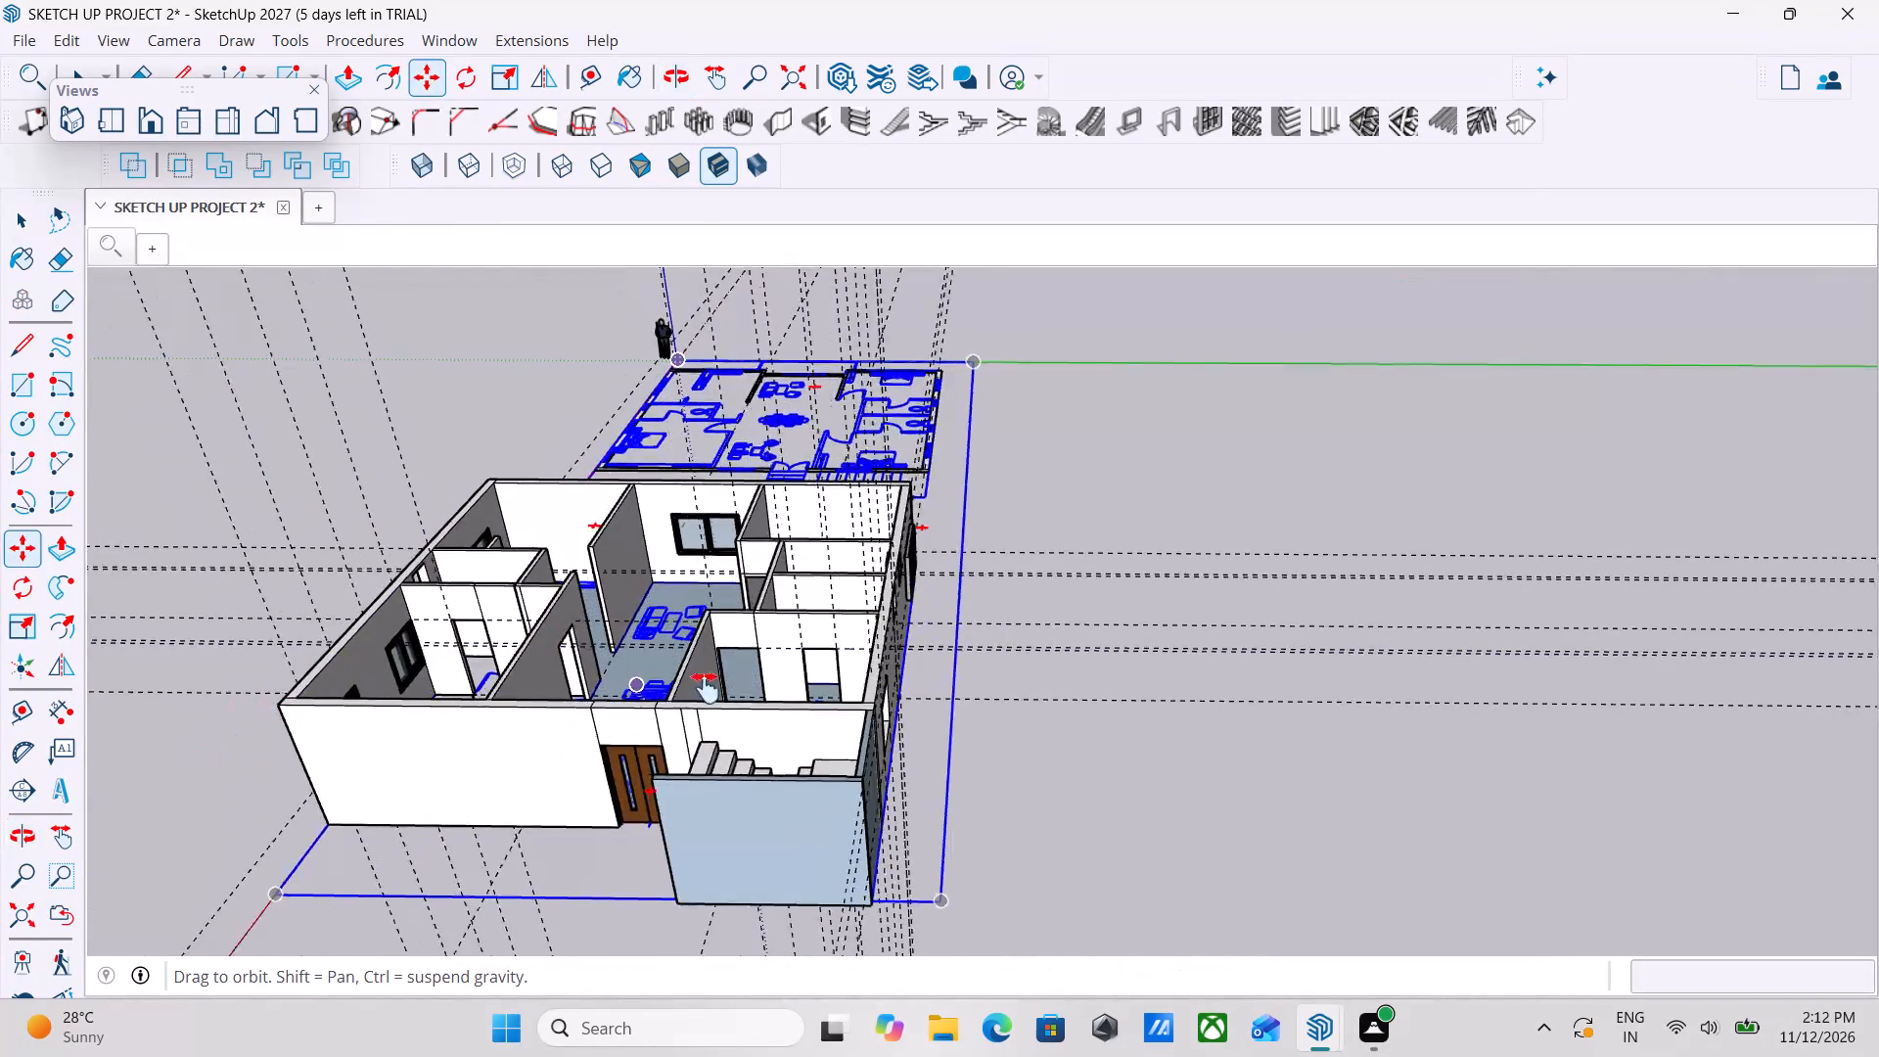
shift+middle_drag(706, 688, 1126, 757)
scroll(1053, 742, up, 9)
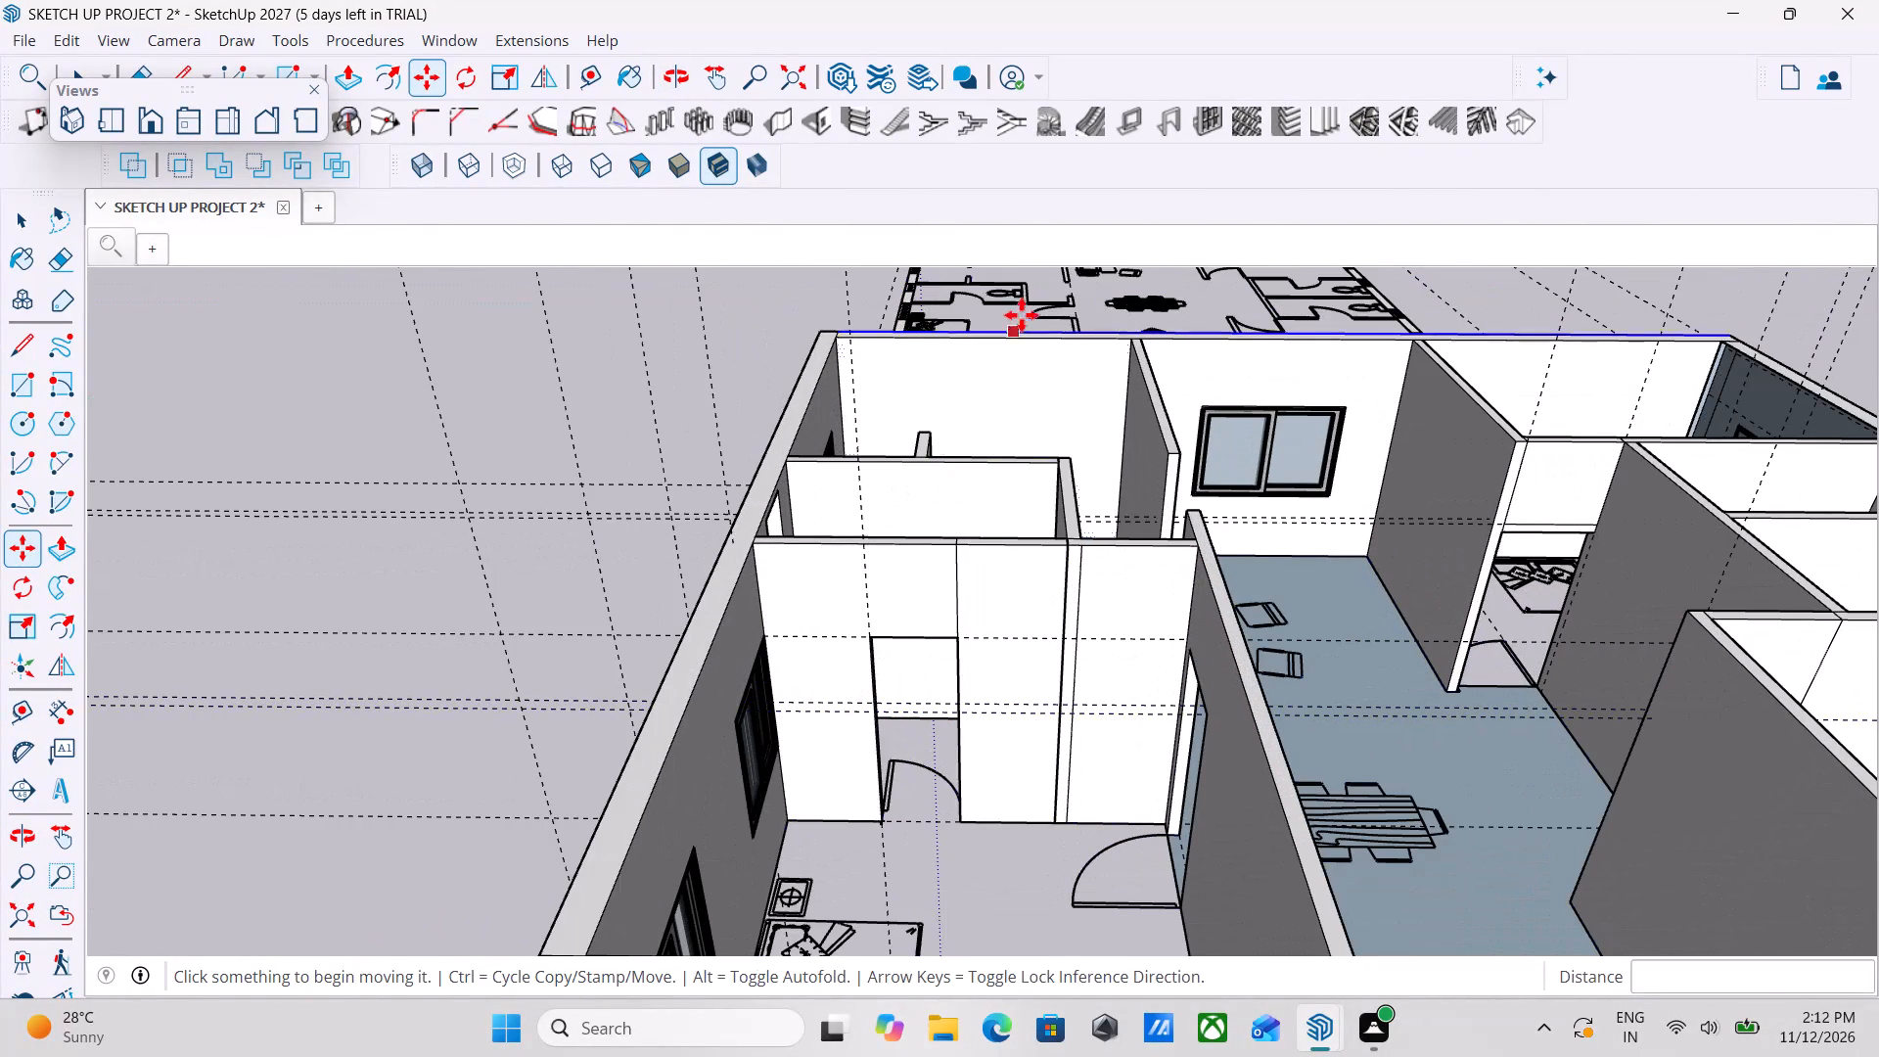
key(space)
scroll(989, 729, up, 4)
middle_drag(974, 700, 991, 694)
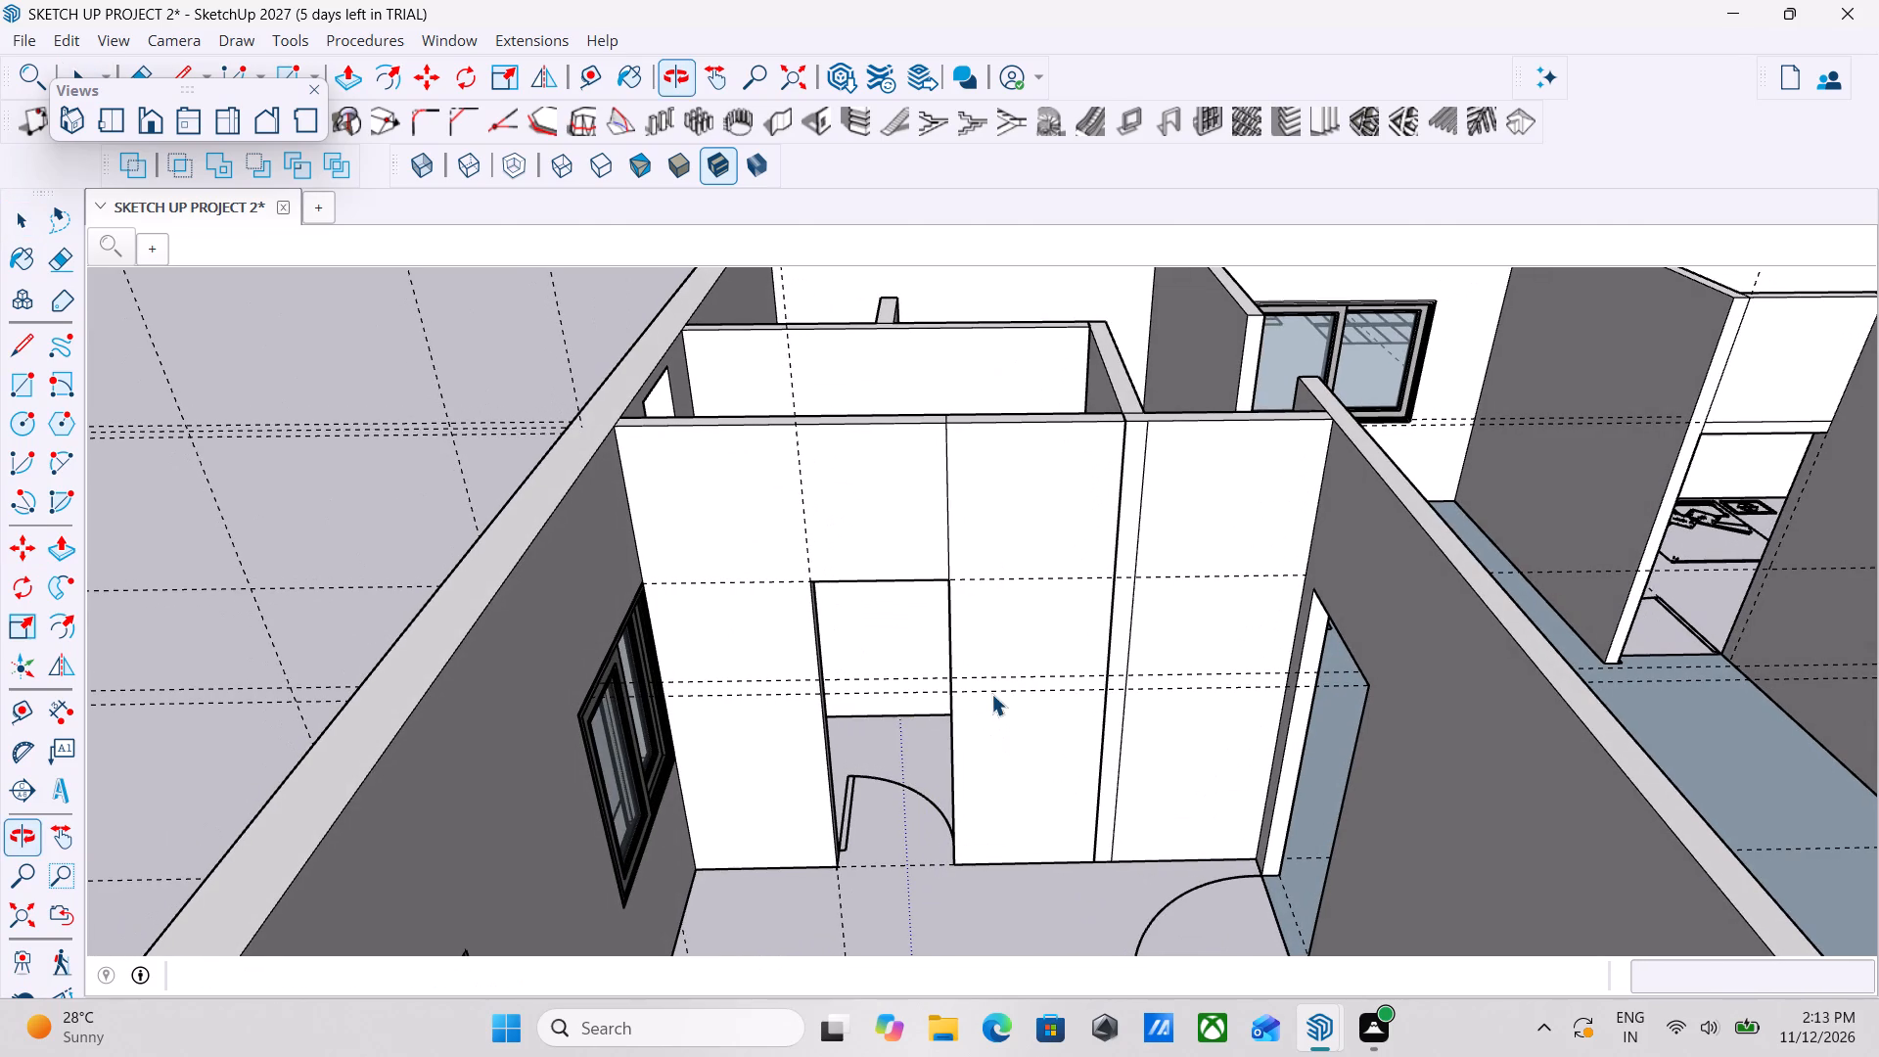
scroll(948, 720, up, 3)
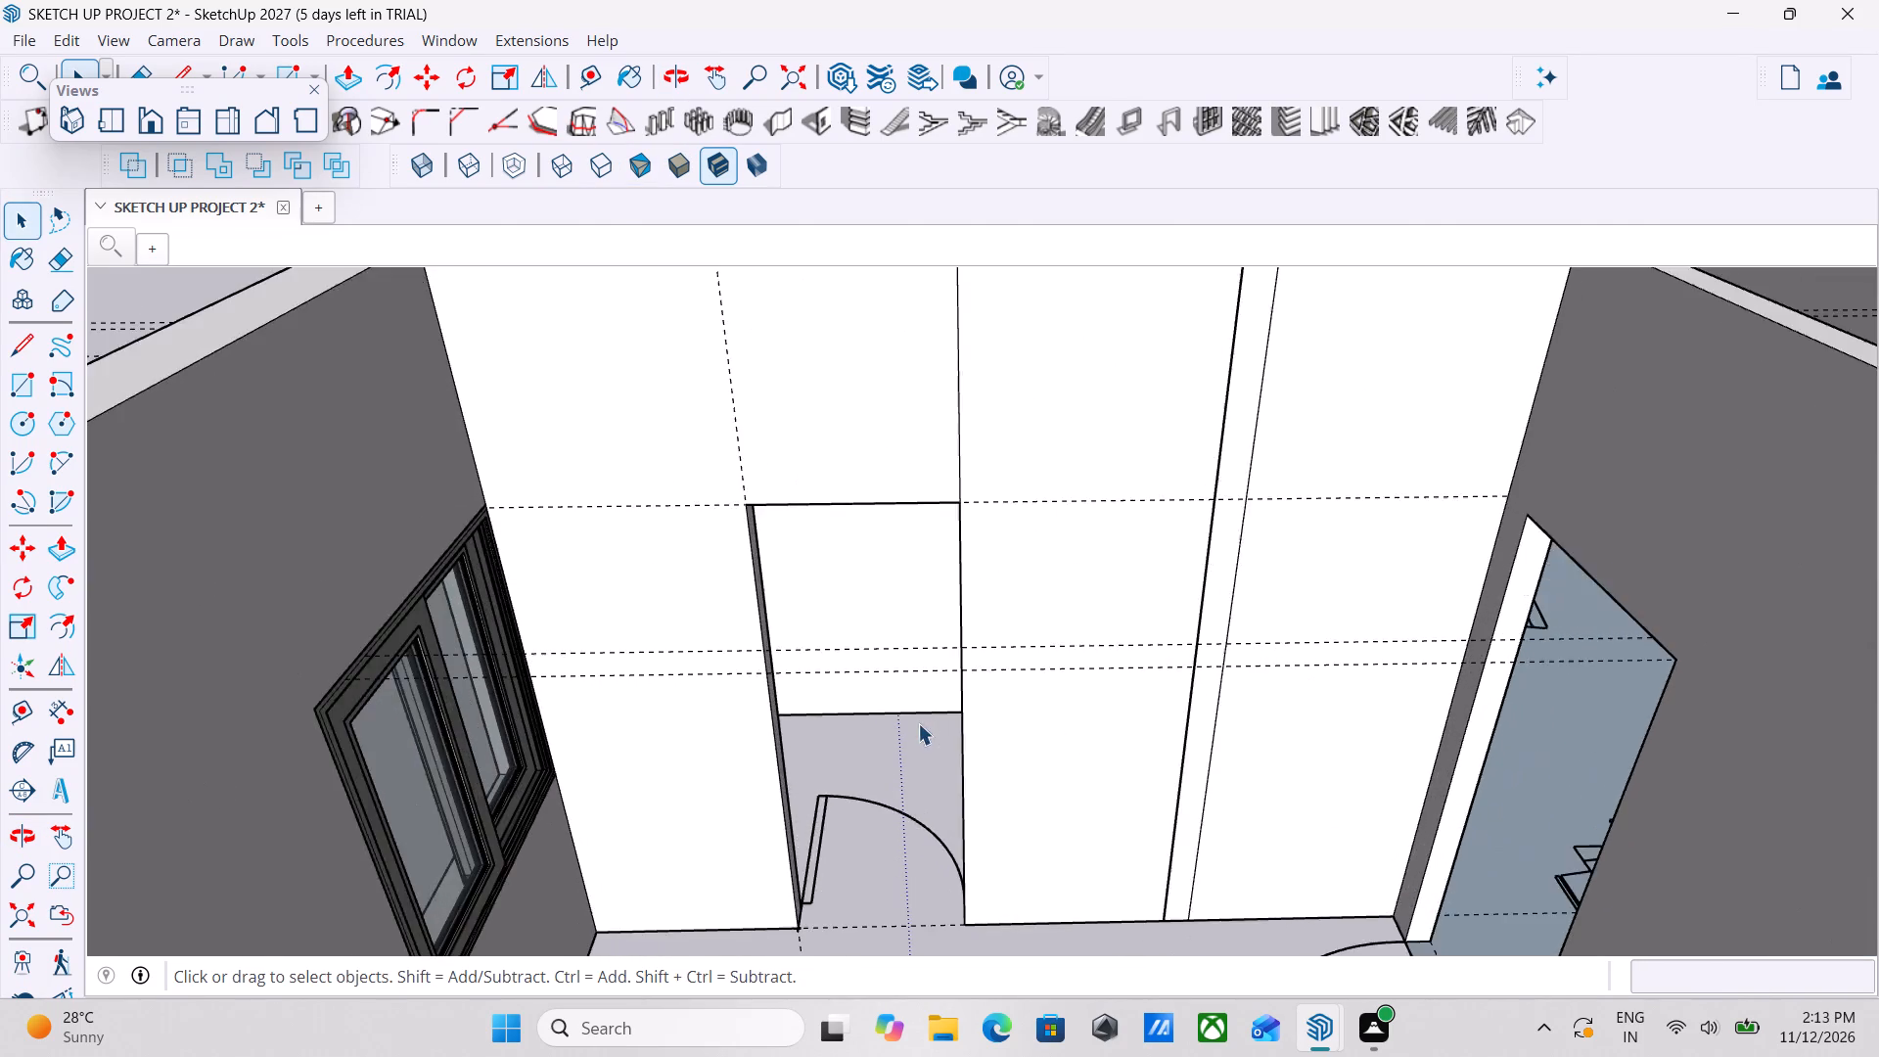
scroll(915, 679, down, 2)
middle_drag(915, 674, 738, 662)
scroll(738, 661, down, 3)
middle_drag(738, 661, 918, 659)
middle_drag(918, 659, 740, 681)
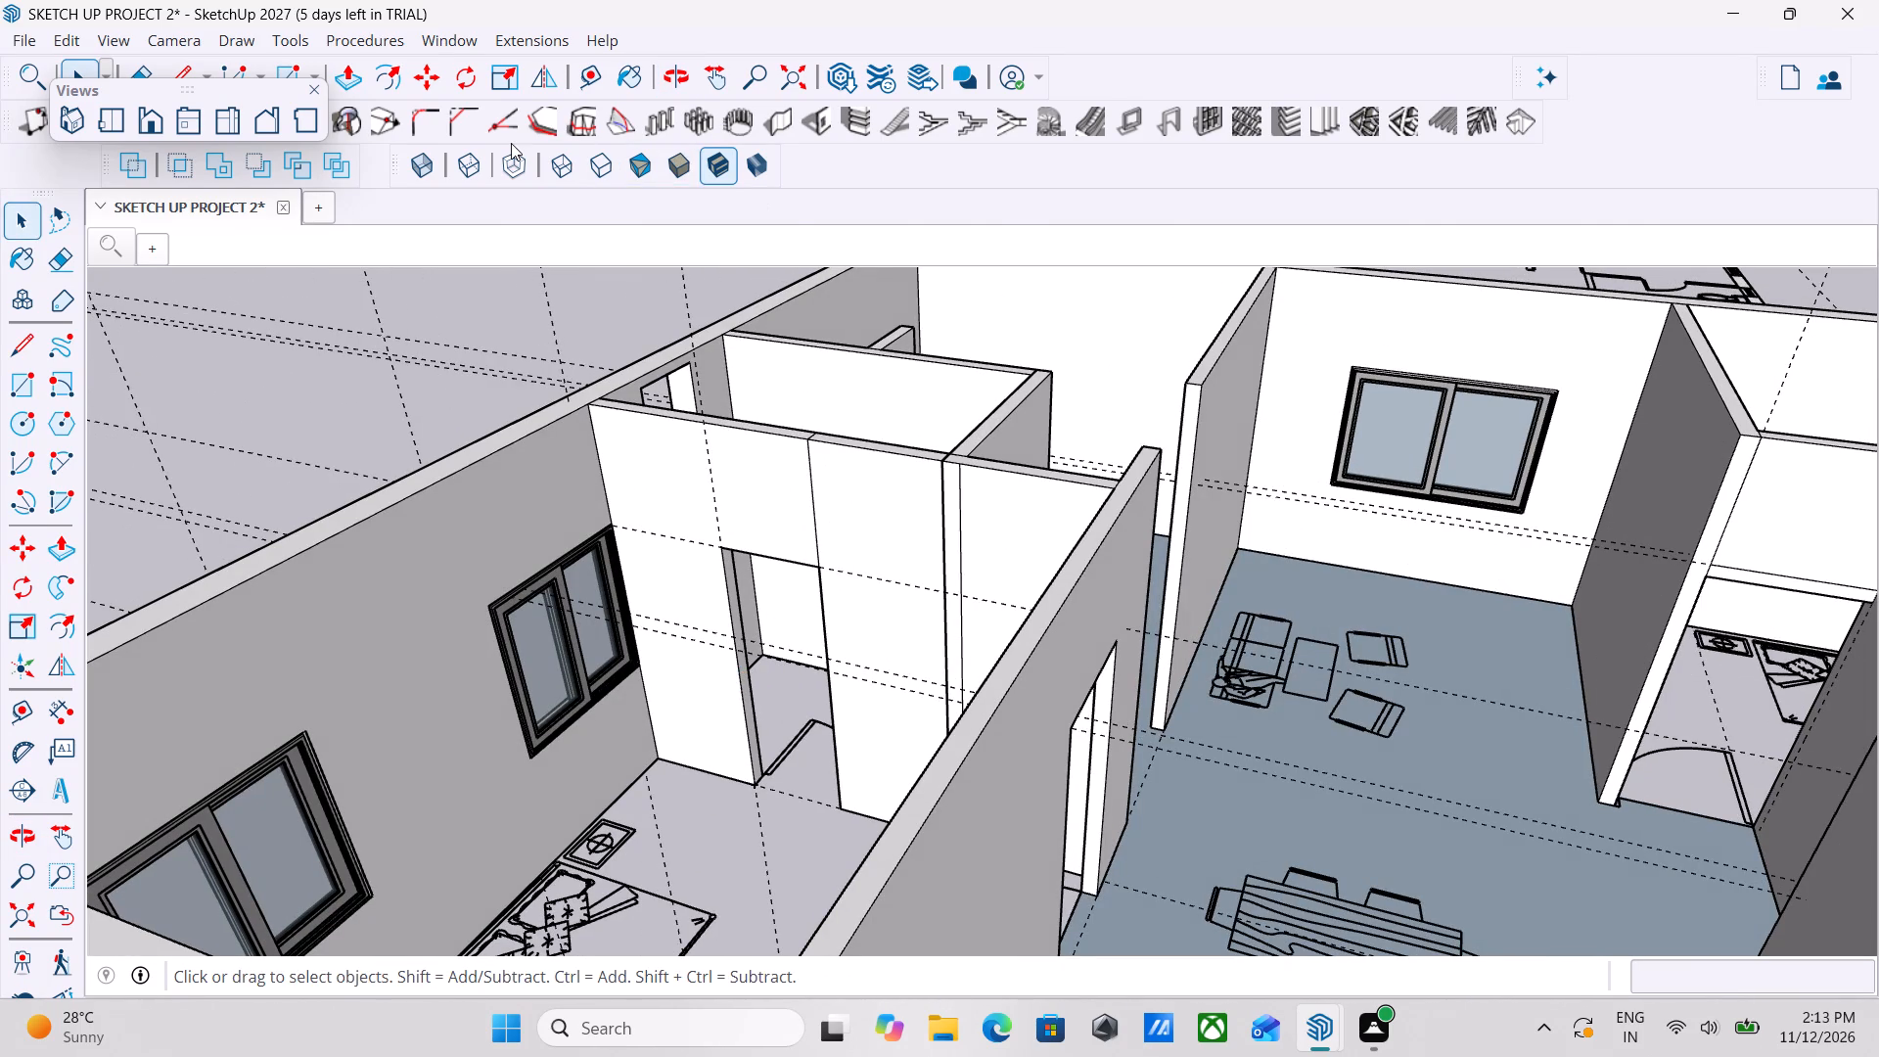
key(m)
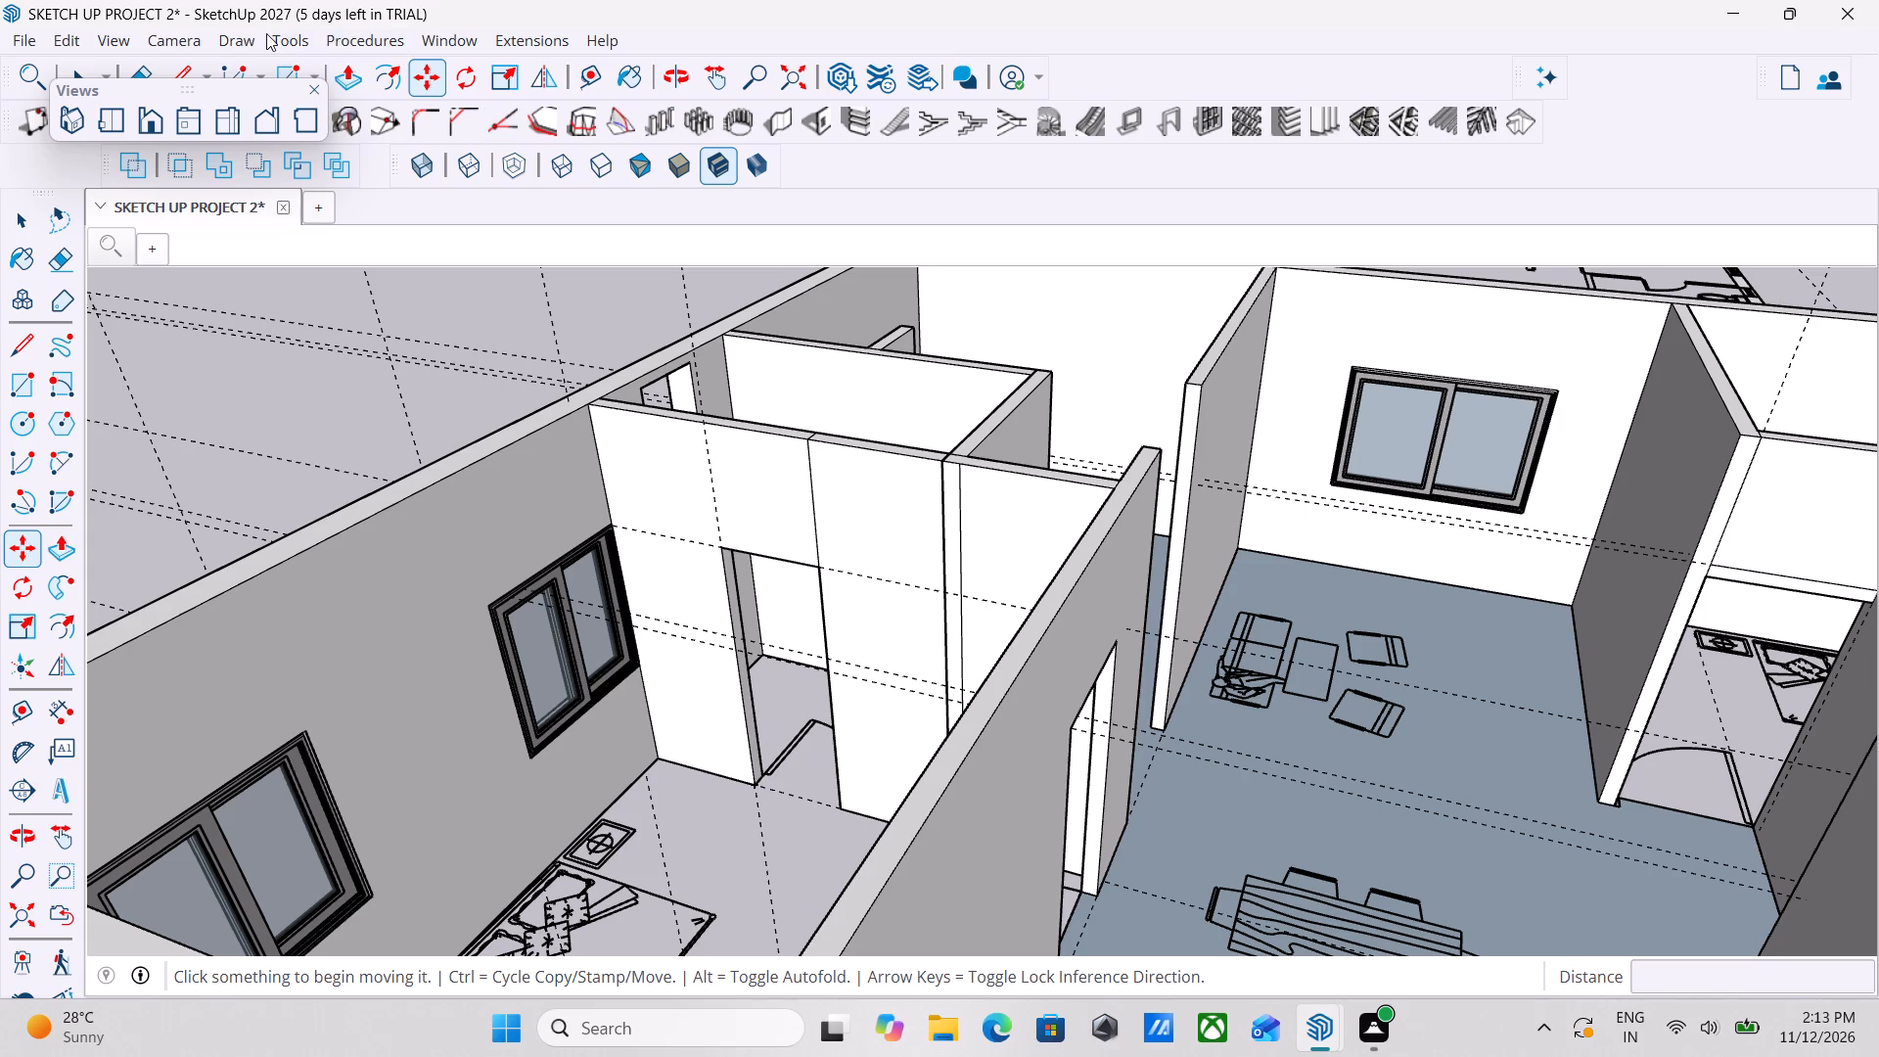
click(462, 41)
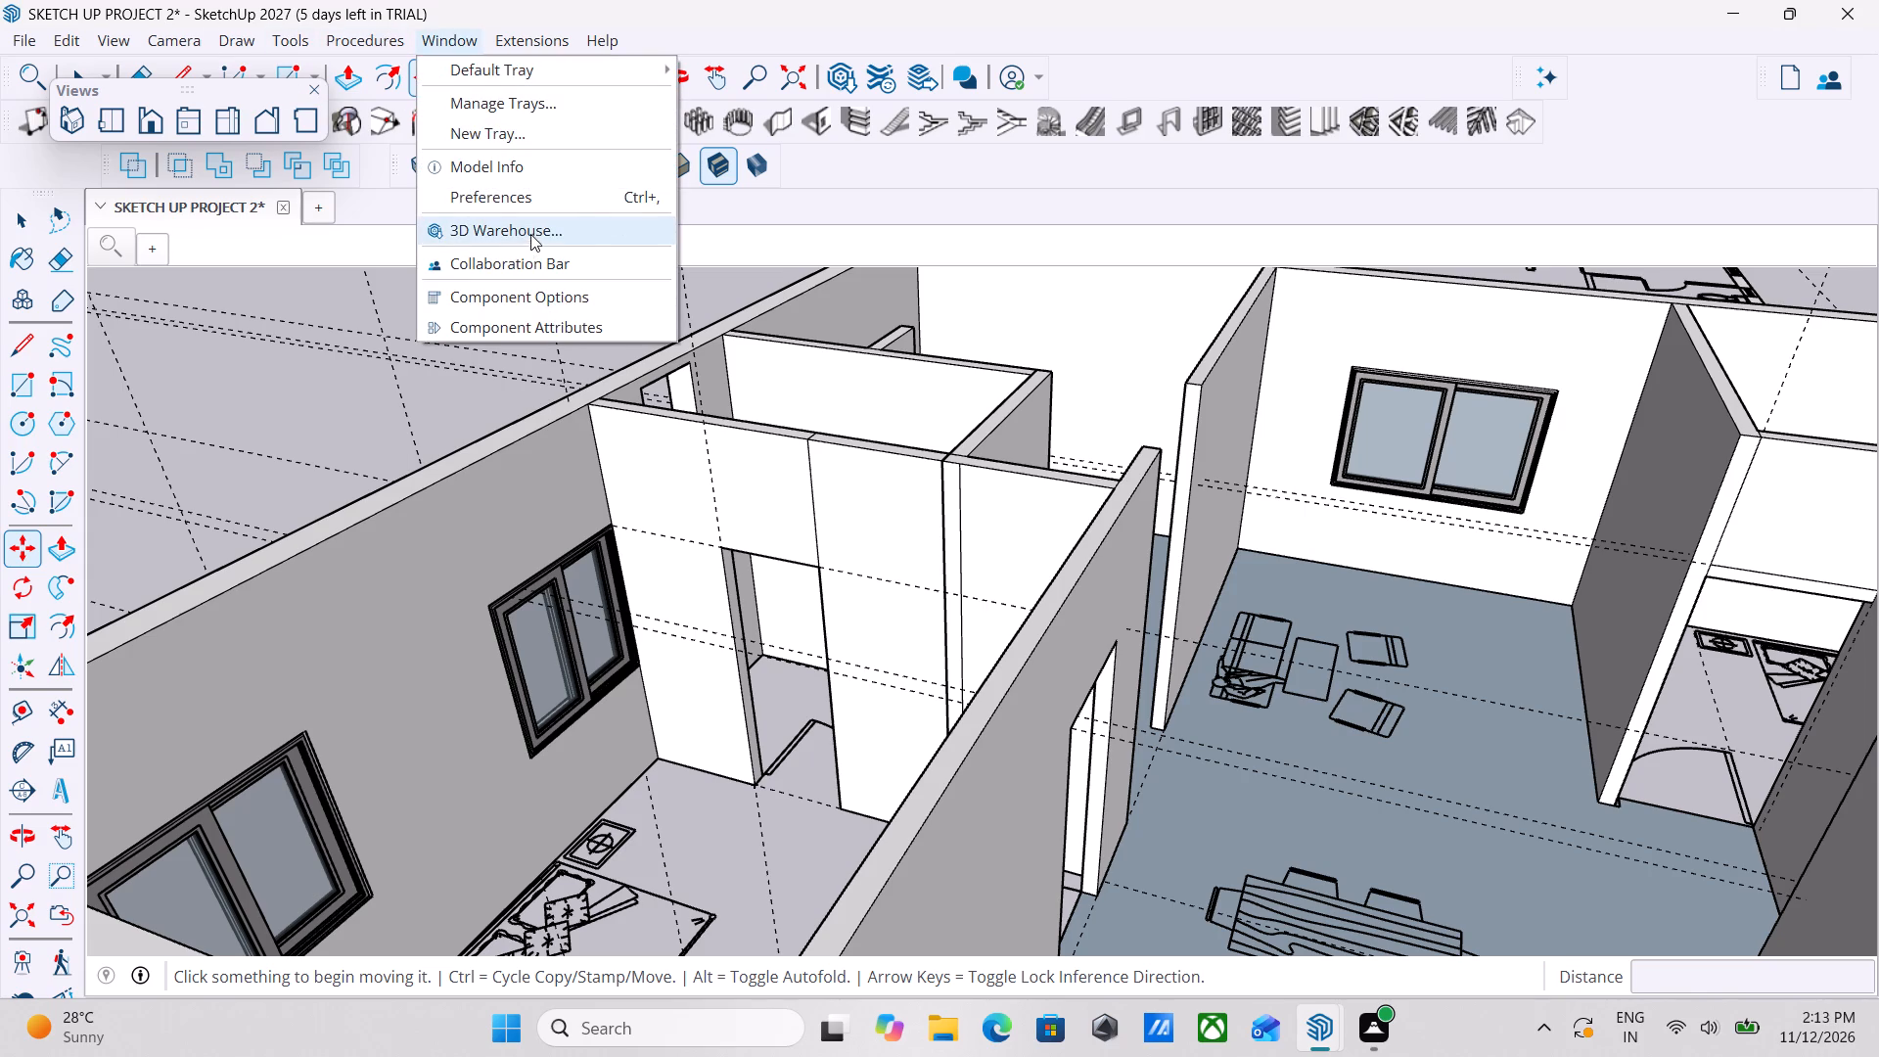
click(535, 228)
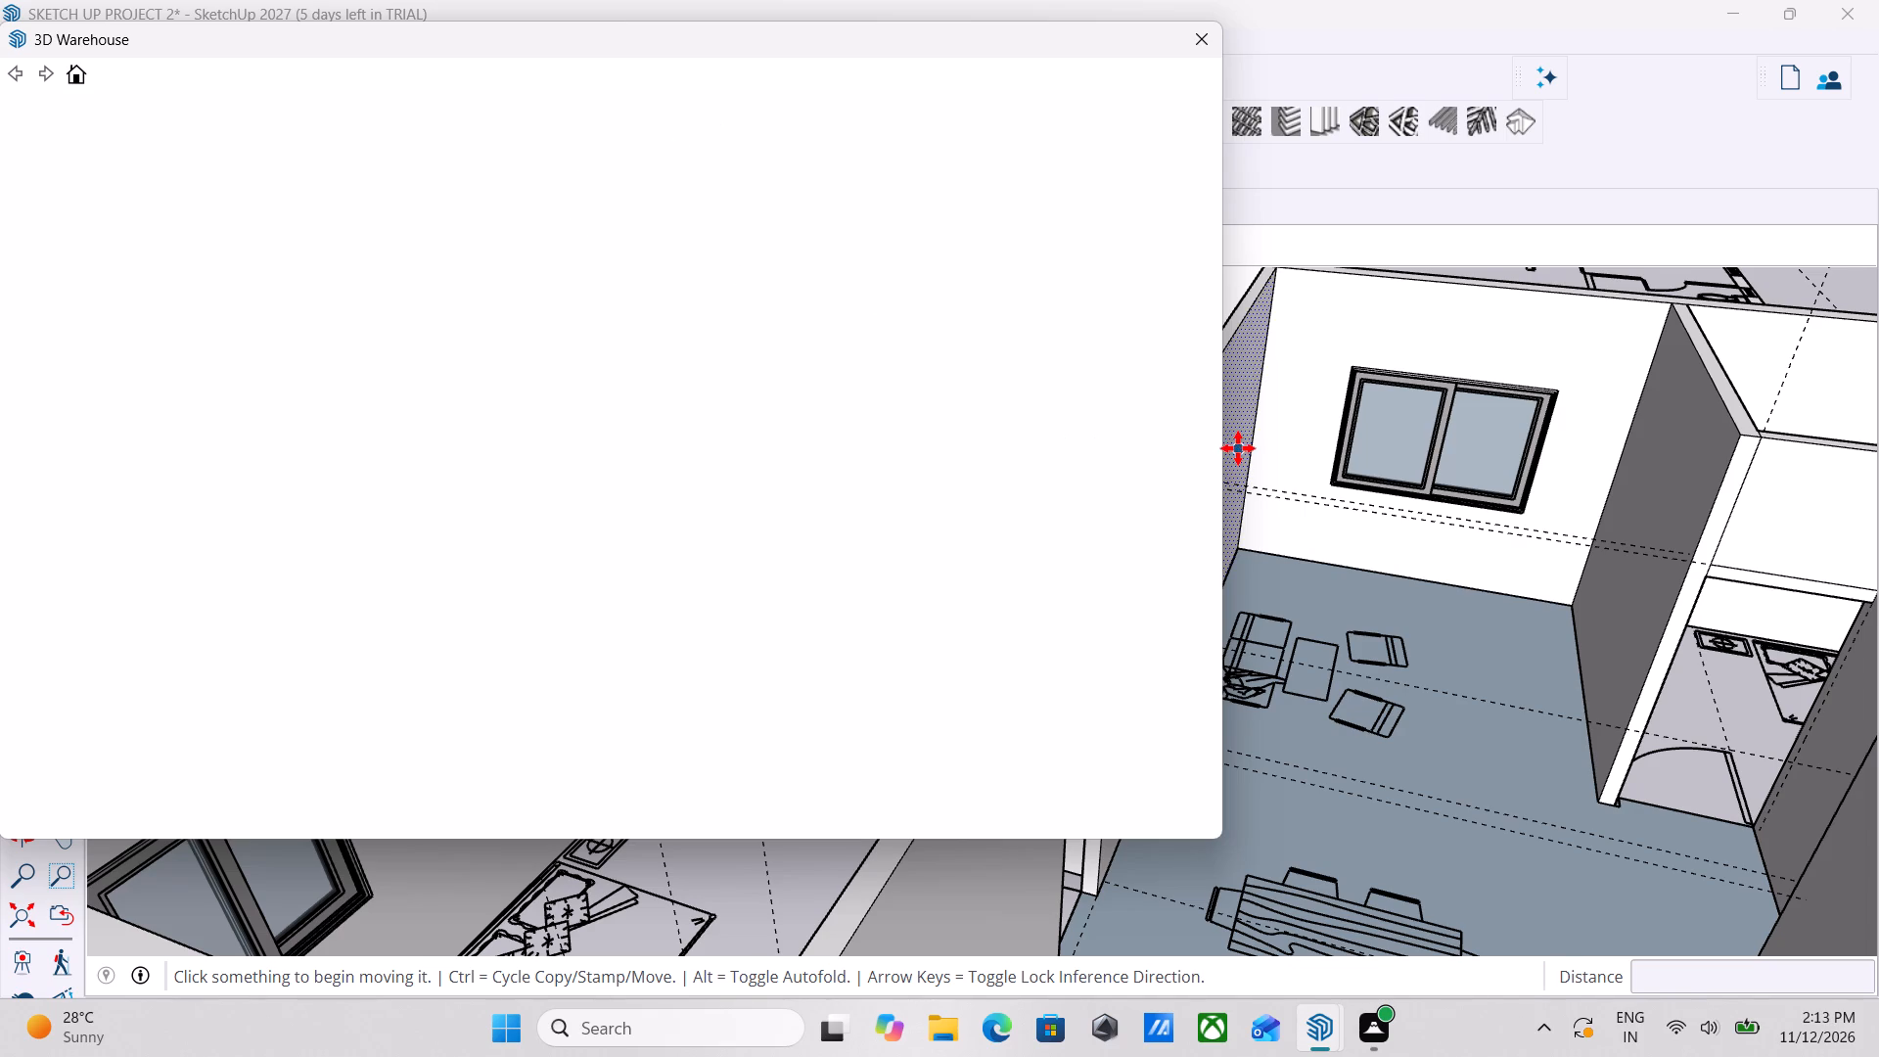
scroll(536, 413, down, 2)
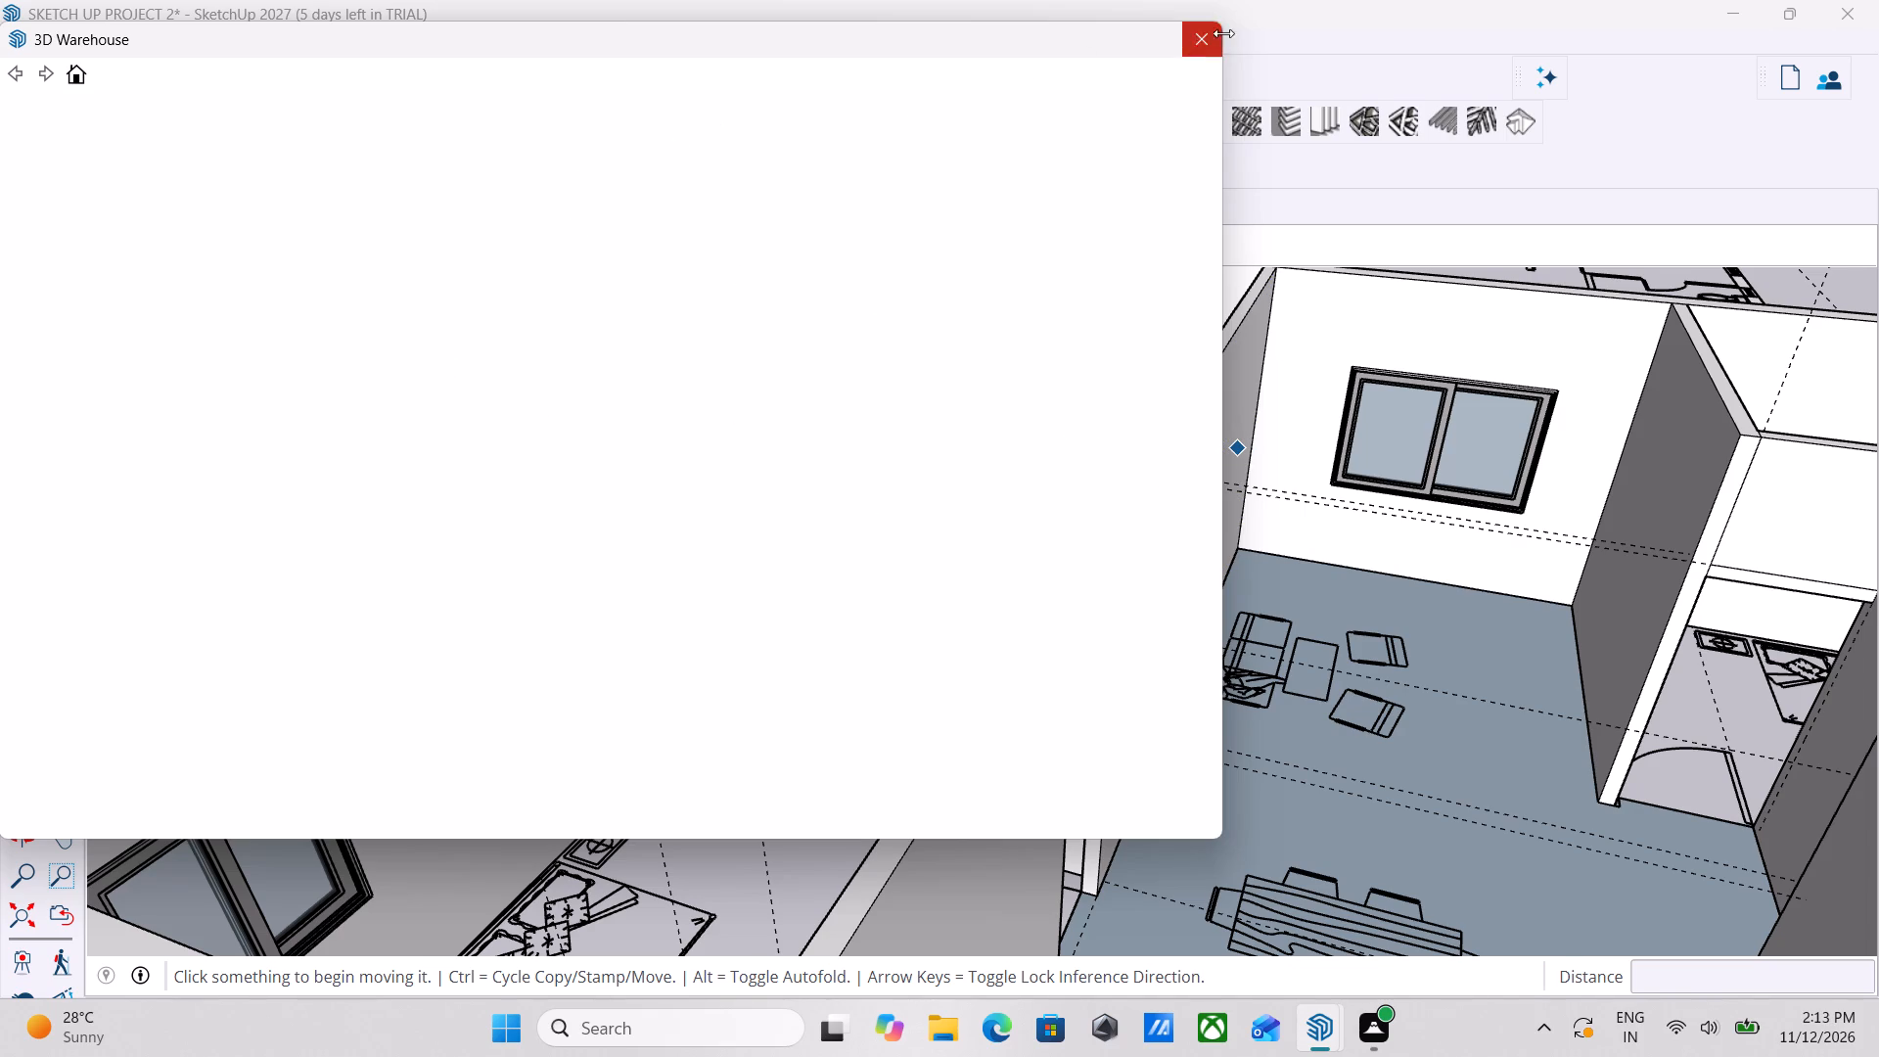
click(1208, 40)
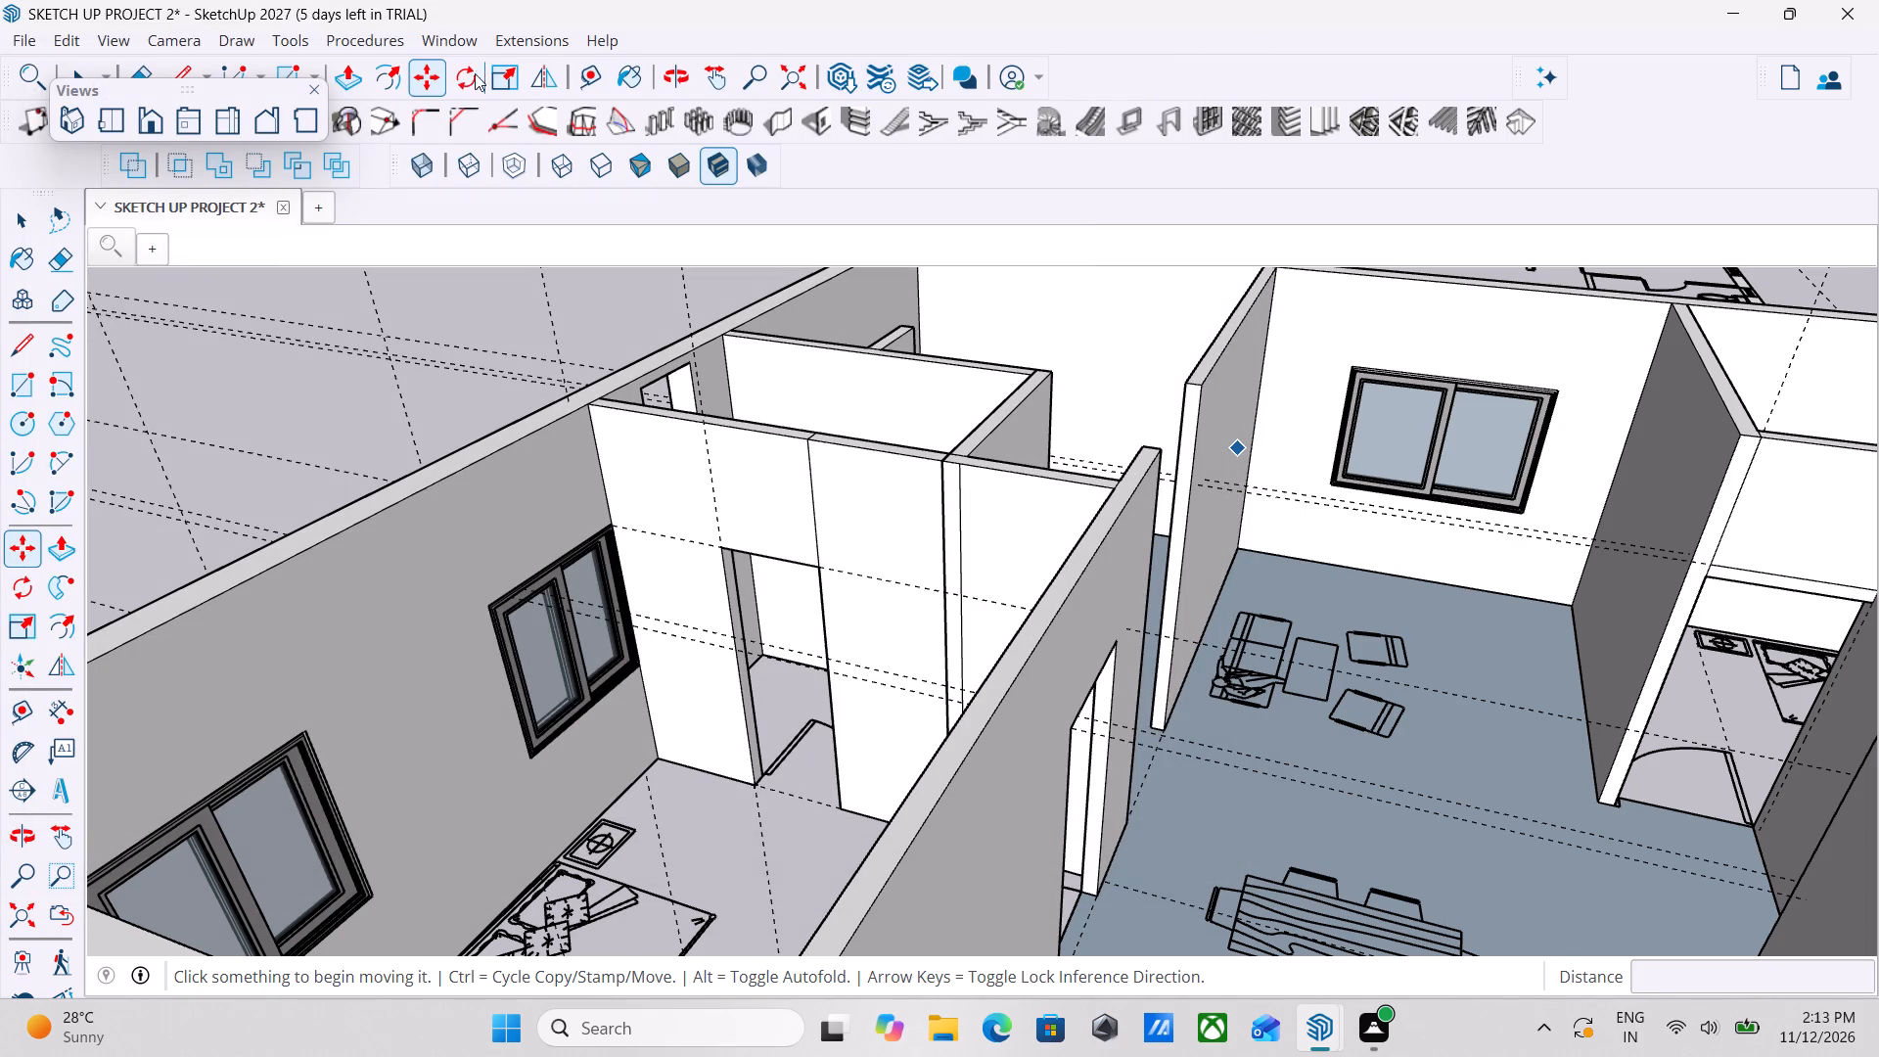
Search the 3D Warehouse for "DOOR".
click(470, 32)
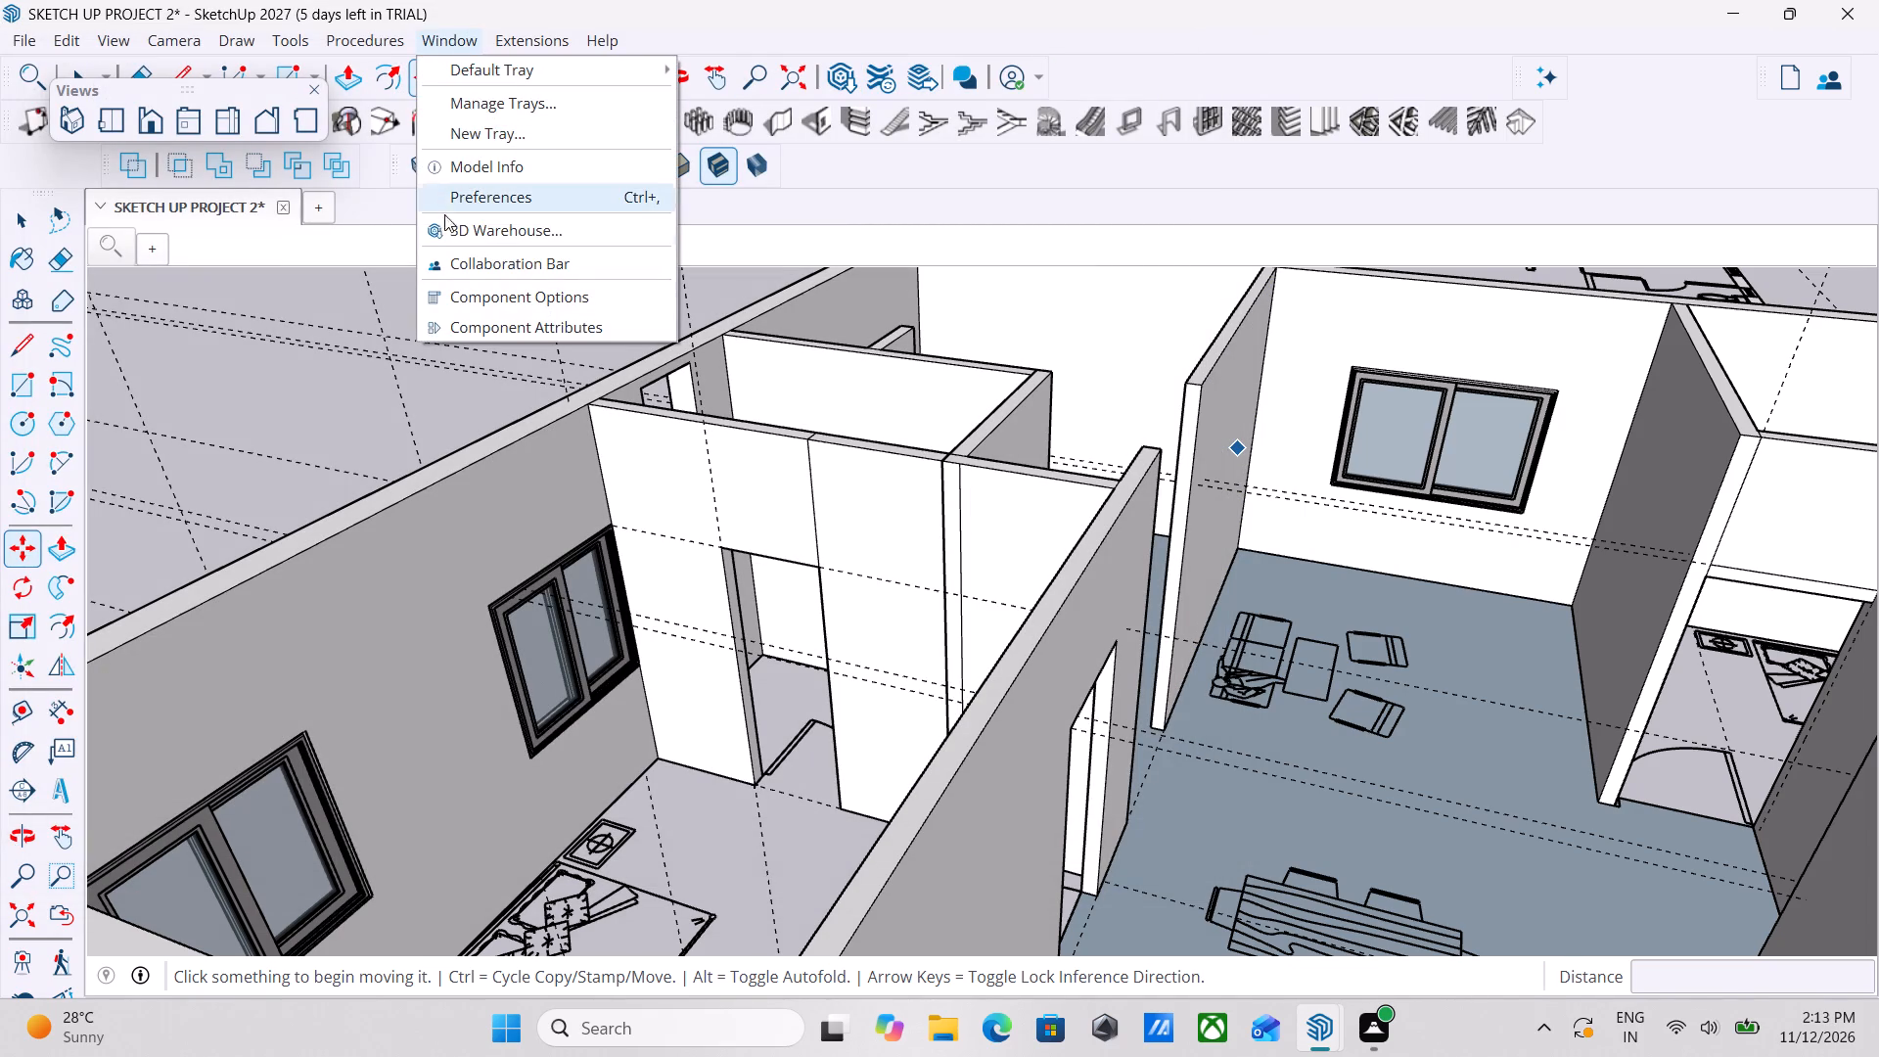
click(450, 228)
scroll(936, 376, down, 1)
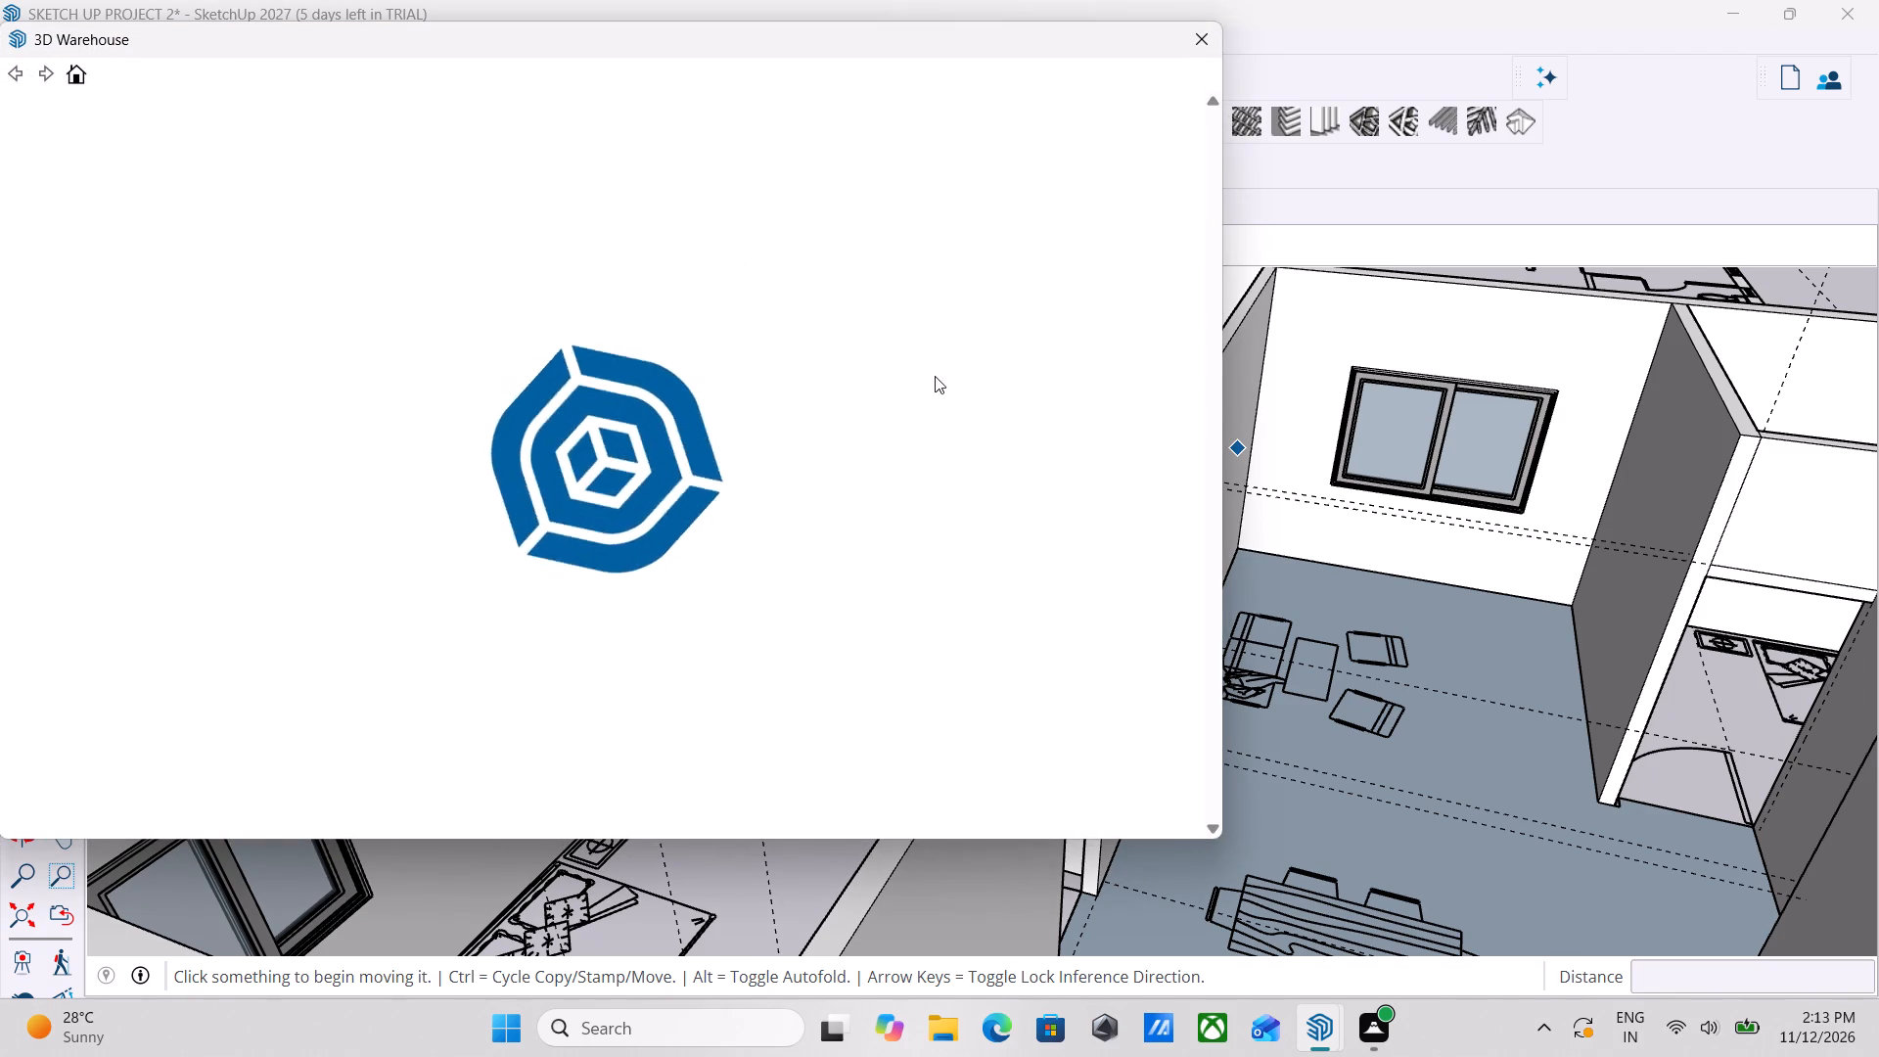
scroll(623, 373, down, 4)
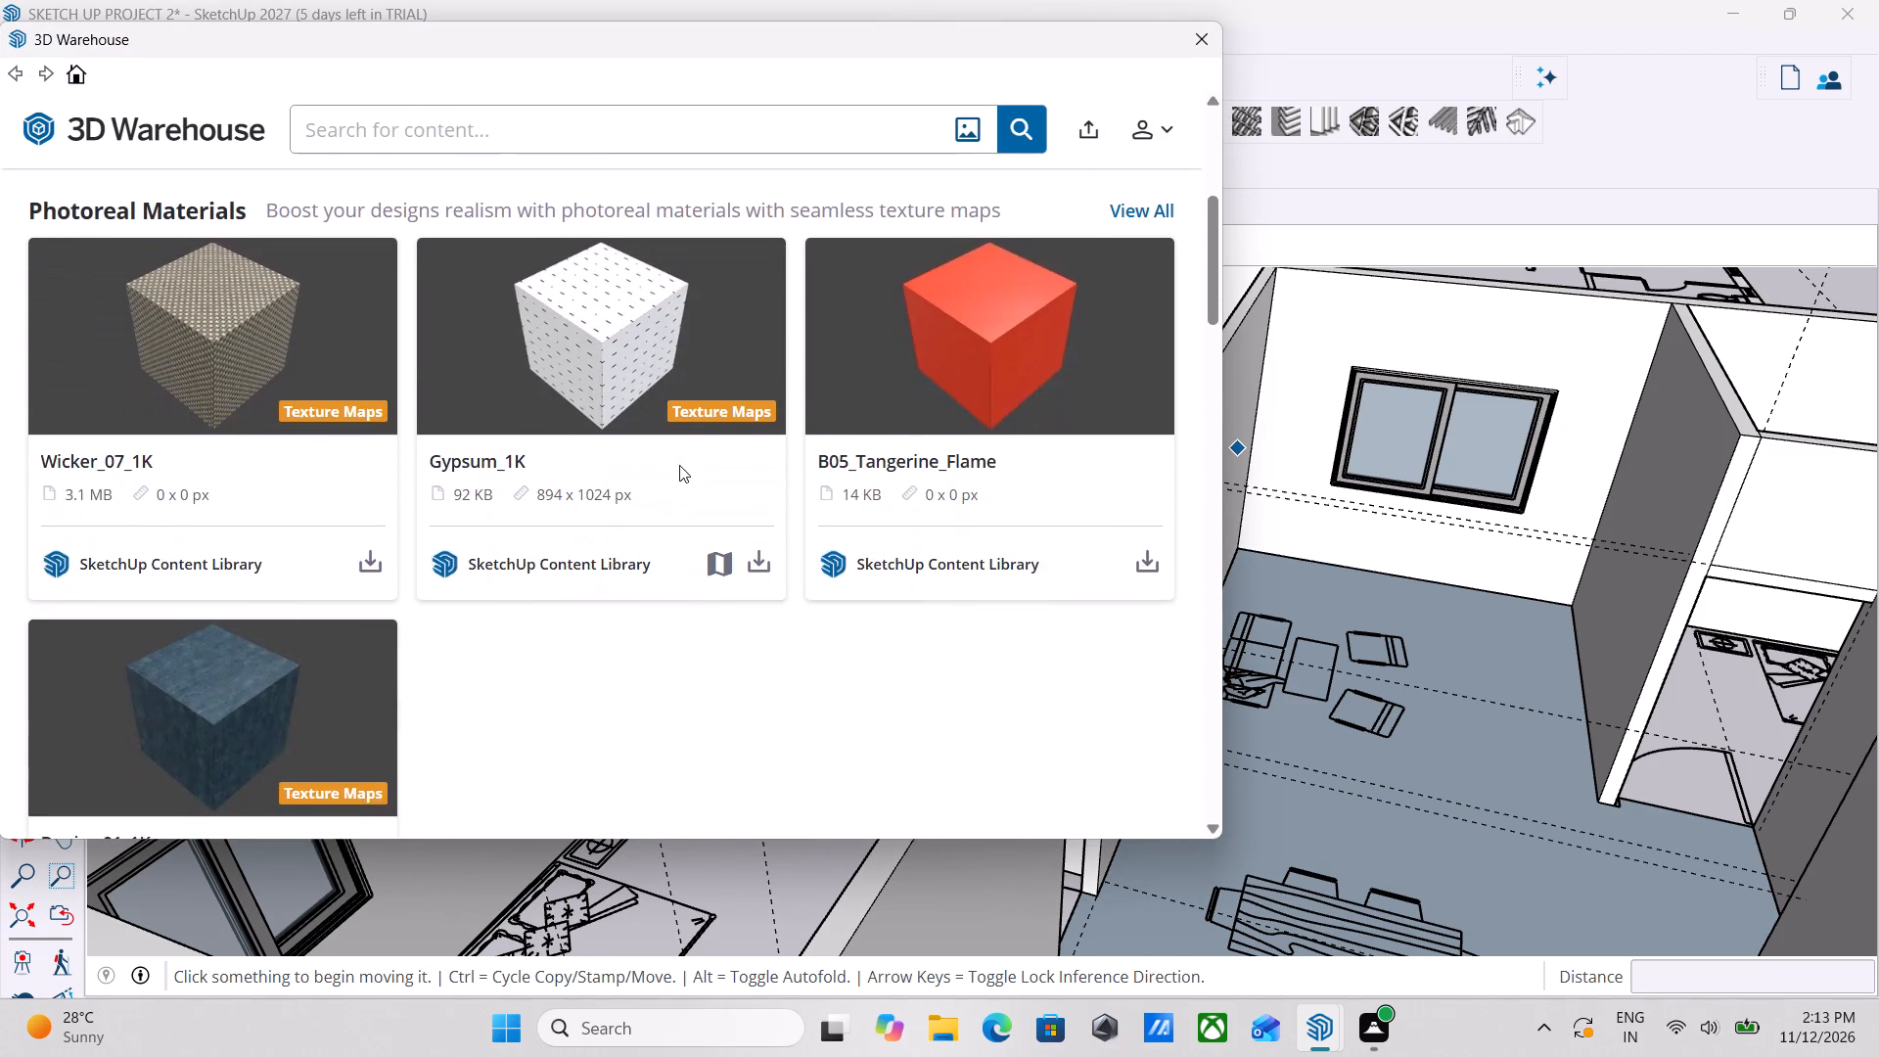
scroll(673, 467, down, 4)
scroll(673, 467, up, 12)
click(451, 124)
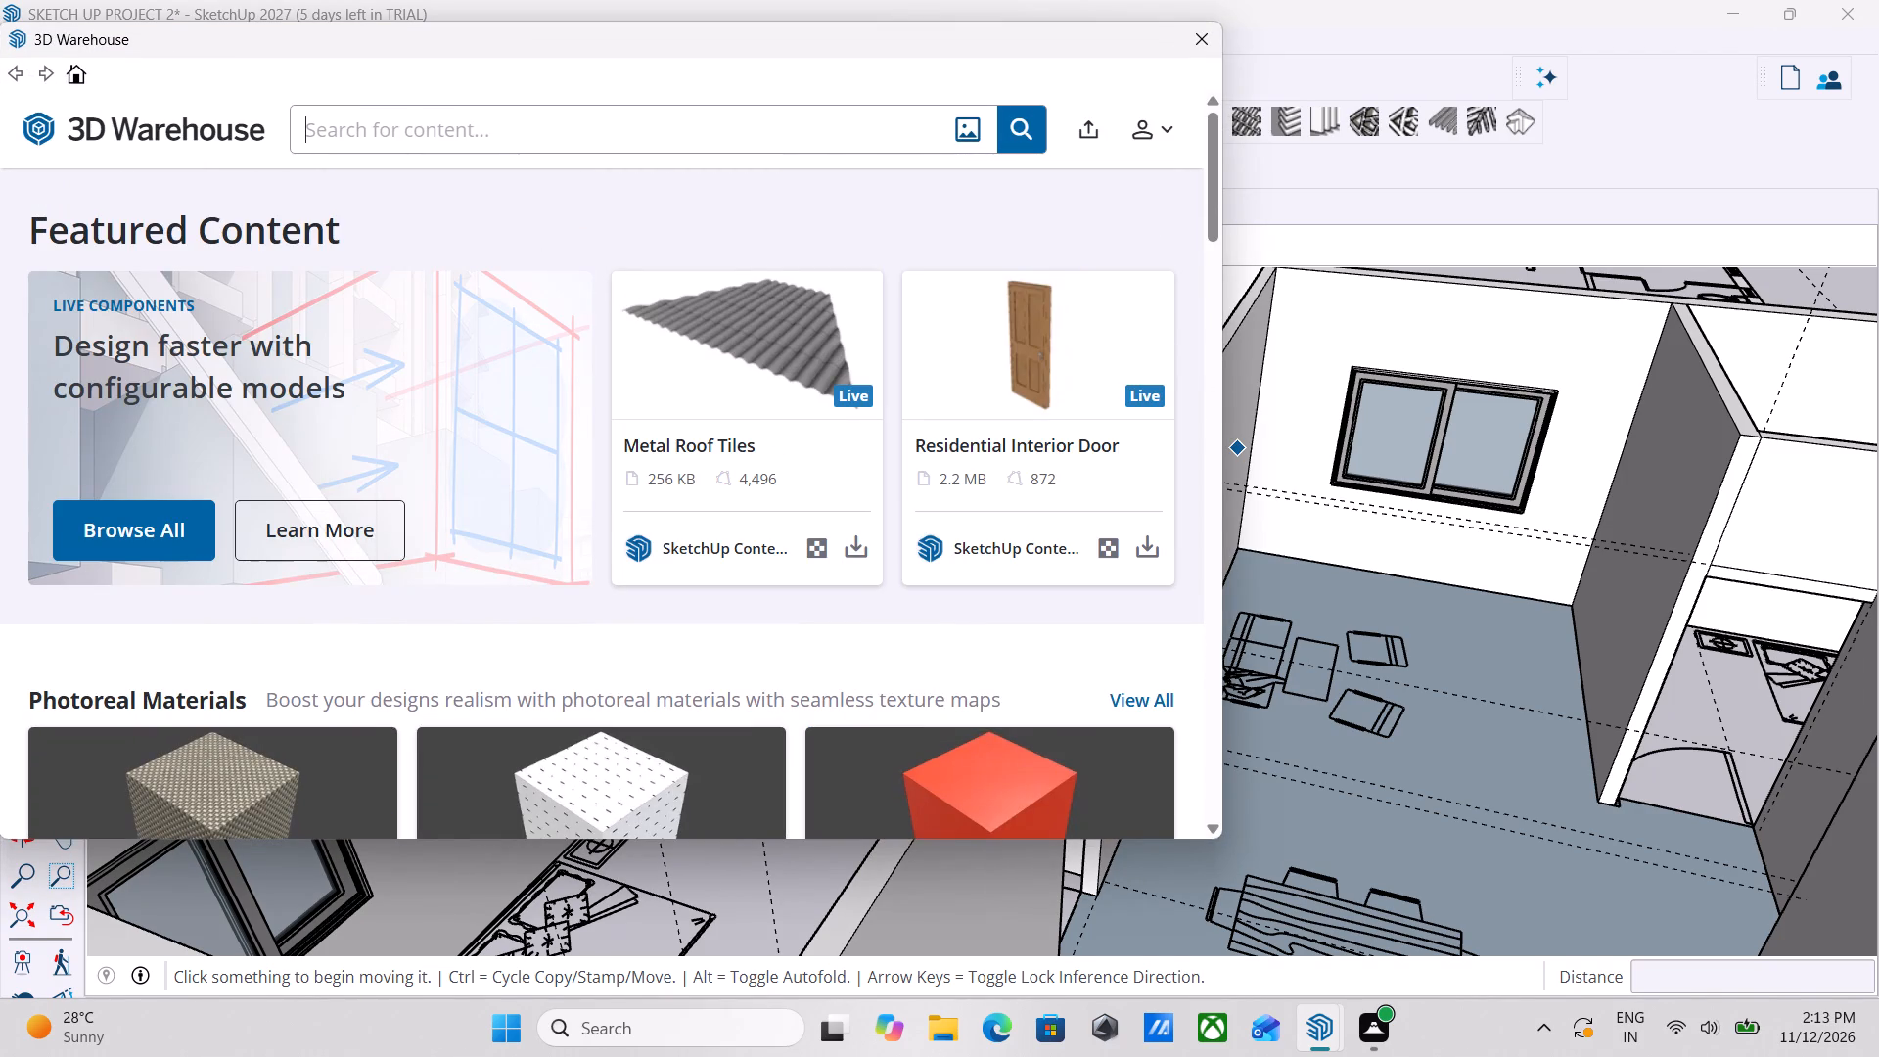
text(DOOR)
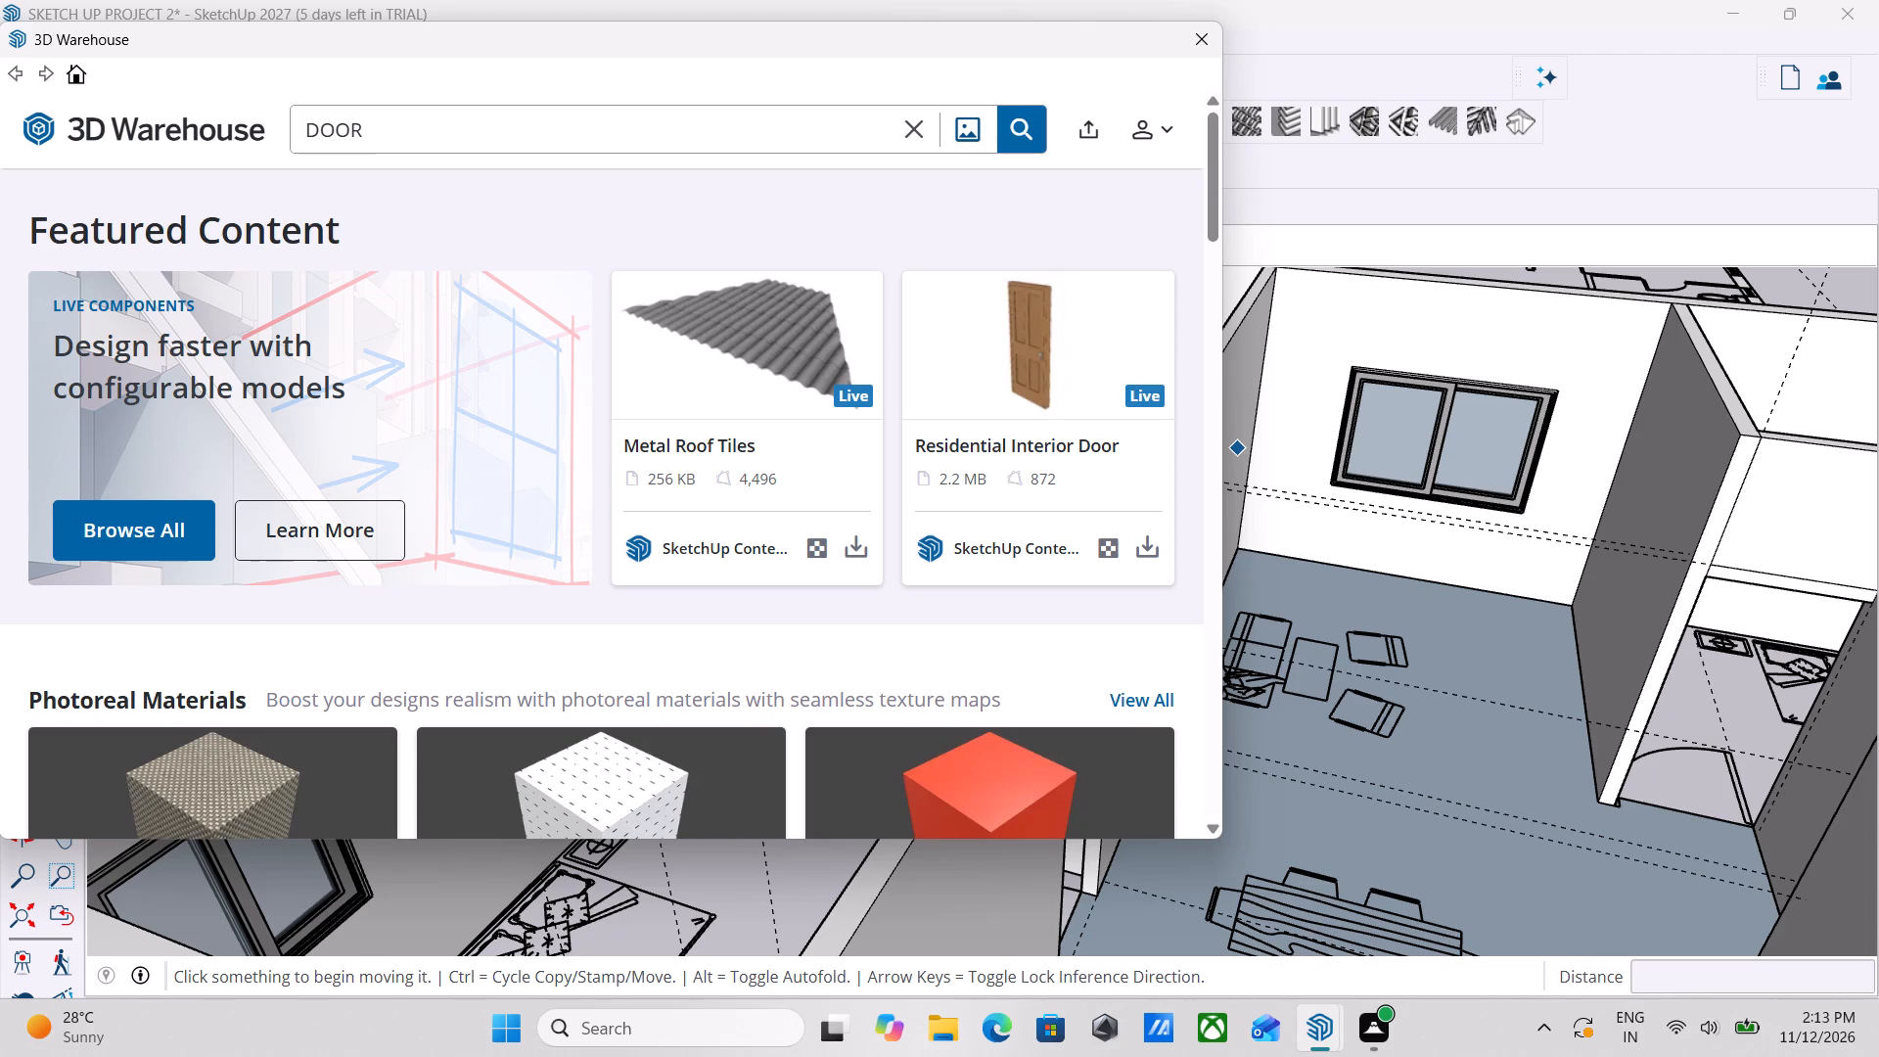
key(Return)
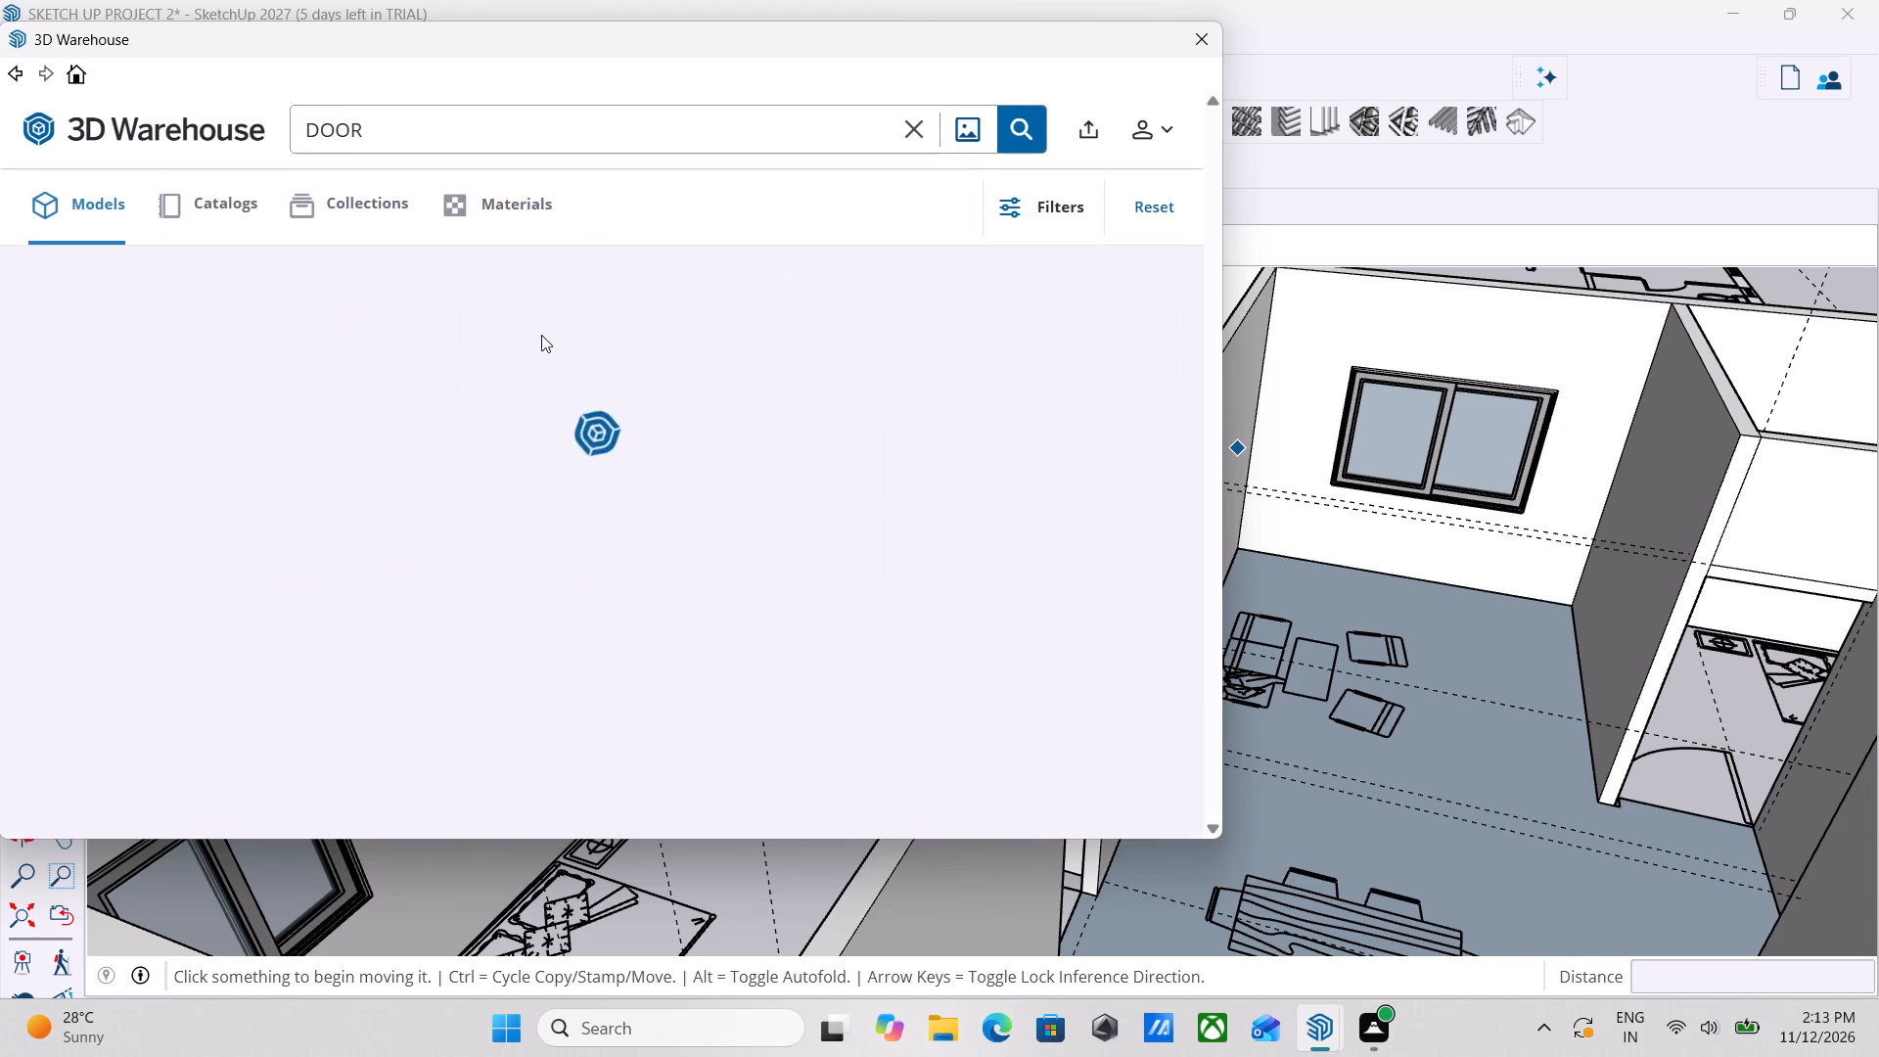
Browse the door models and load the dark brown "DOOR+MODERN+WOODEN+MAIN" door directly into the house model.
scroll(695, 438, down, 5)
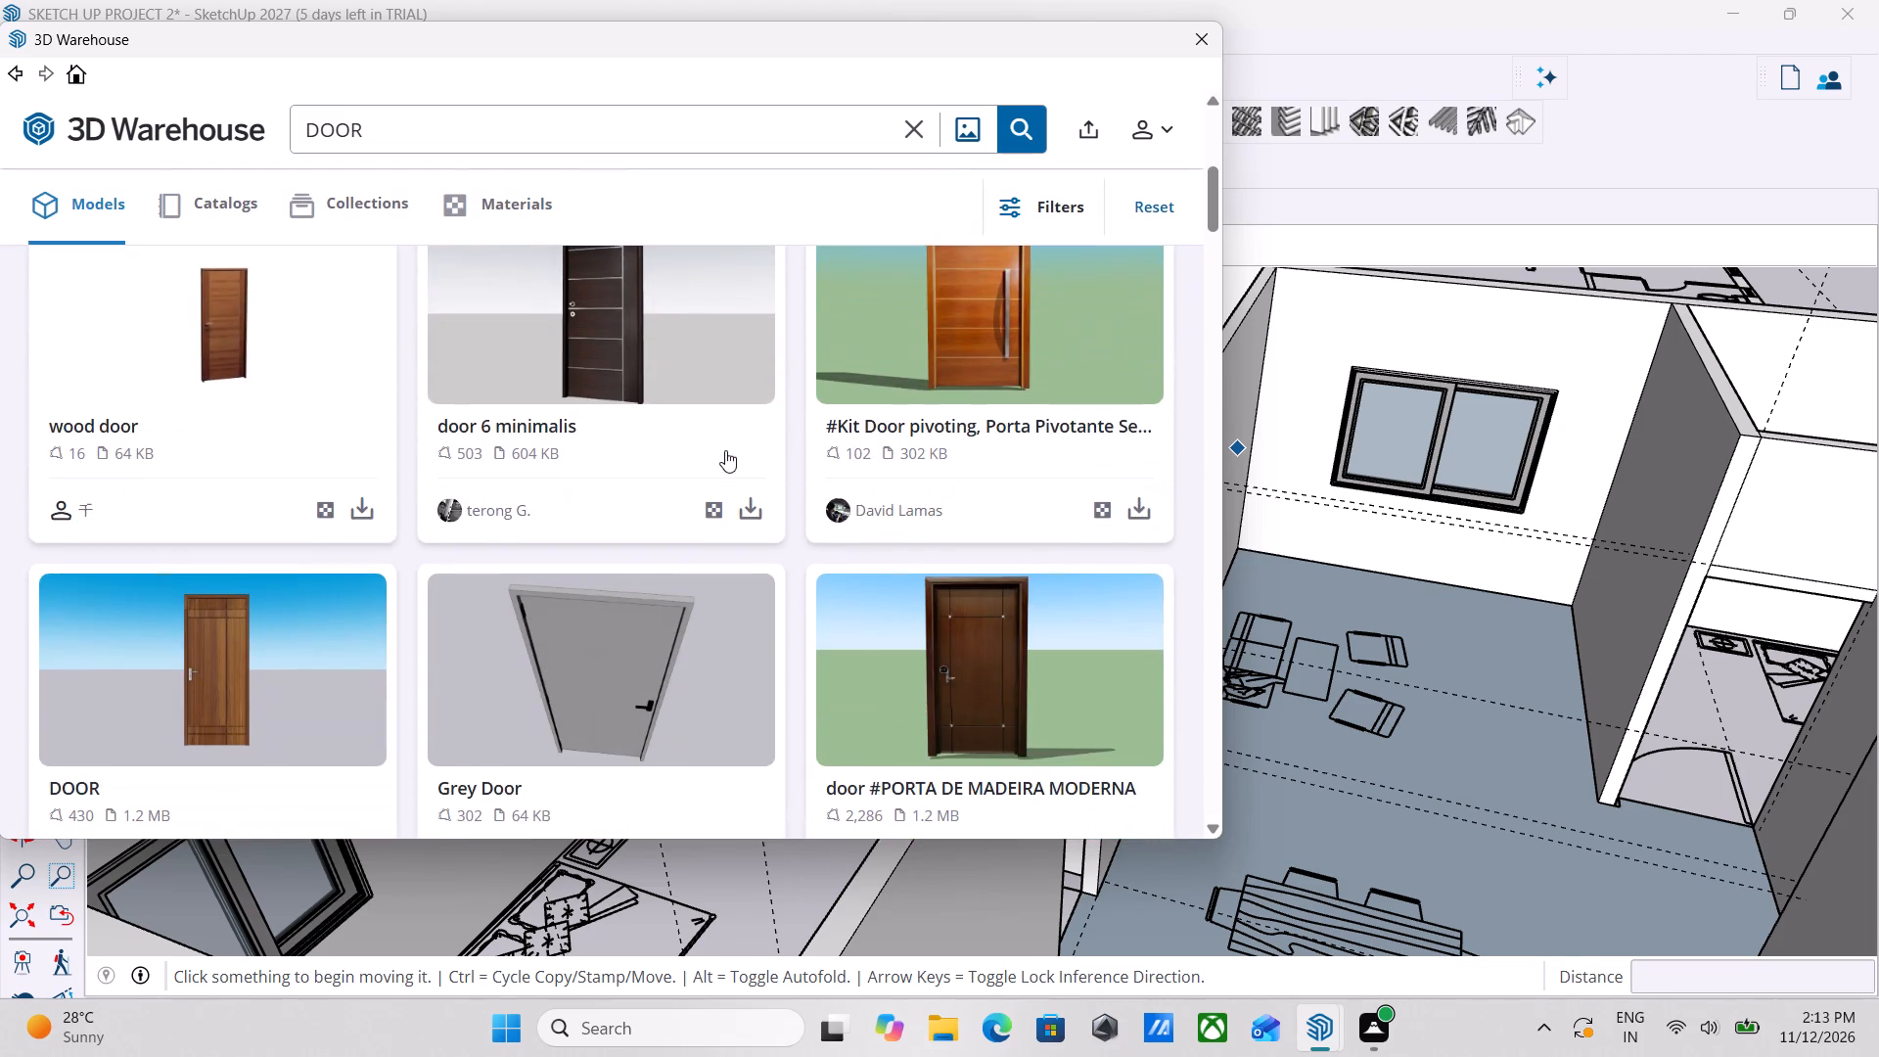
scroll(725, 450, down, 11)
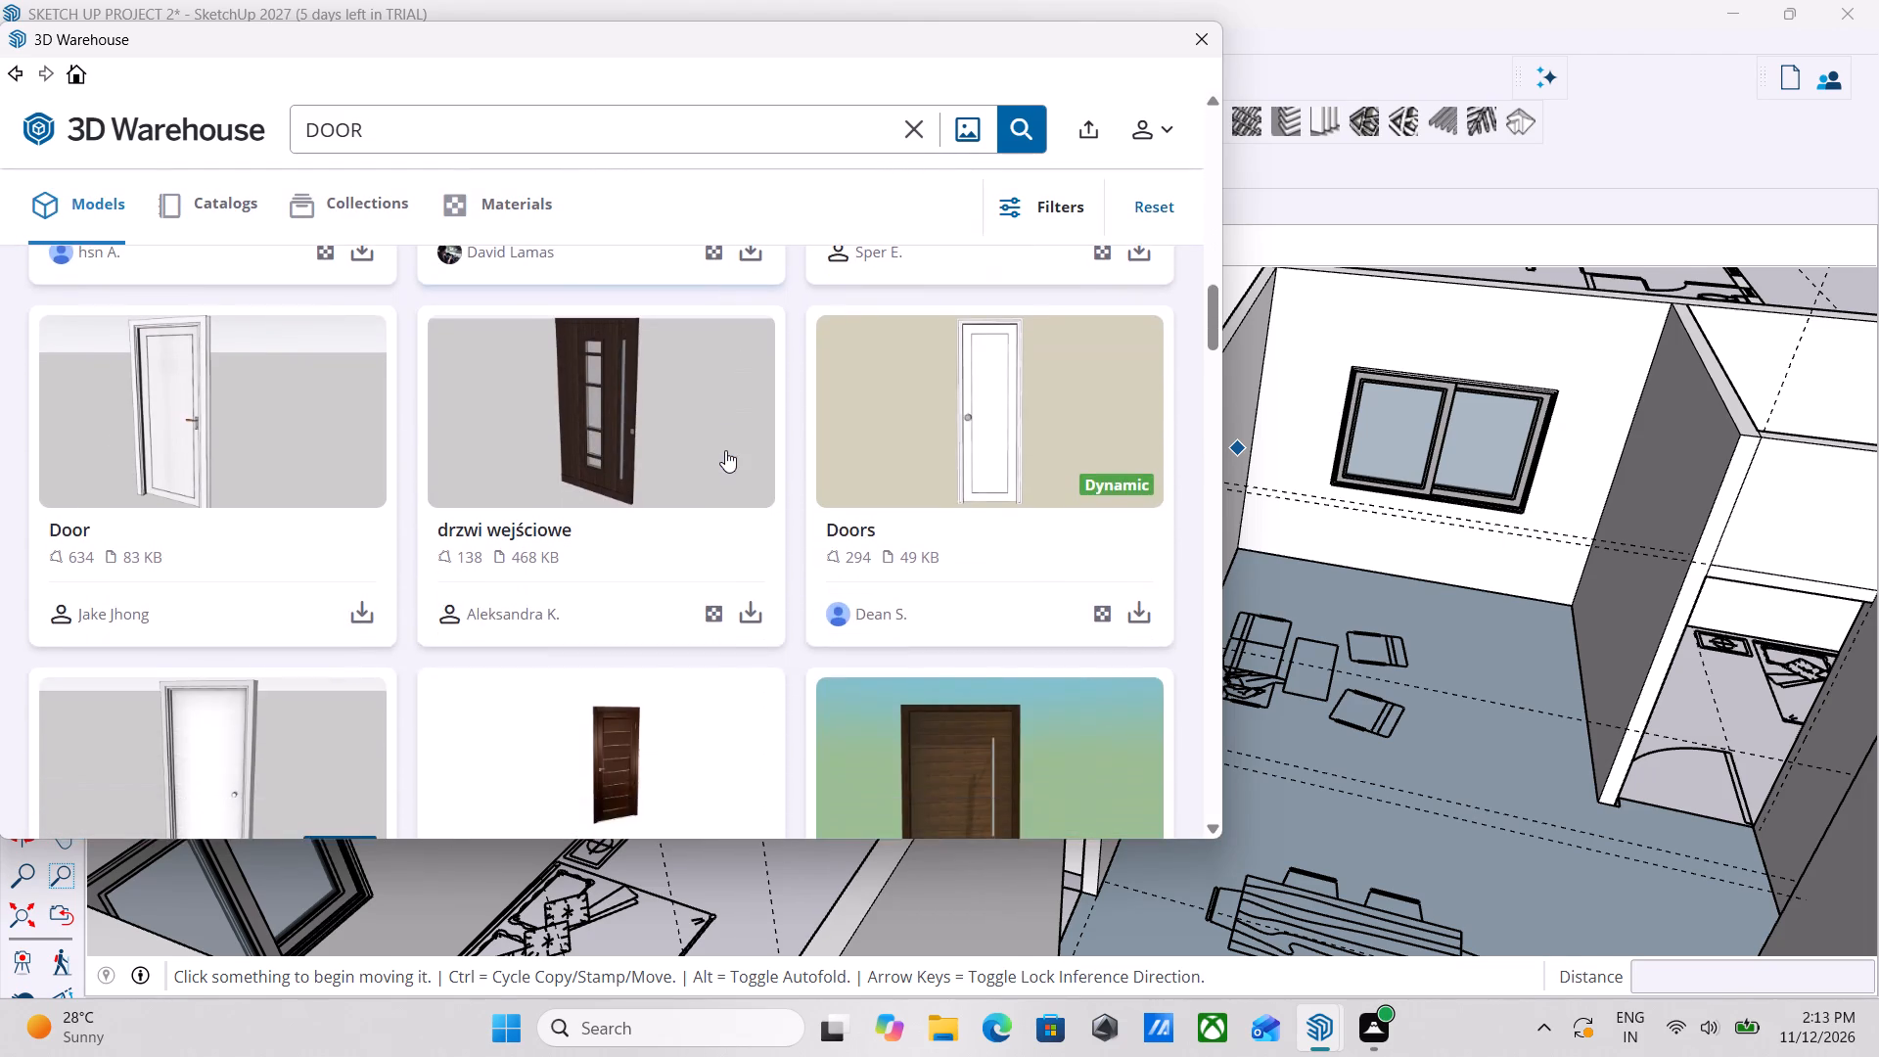
scroll(725, 450, down, 3)
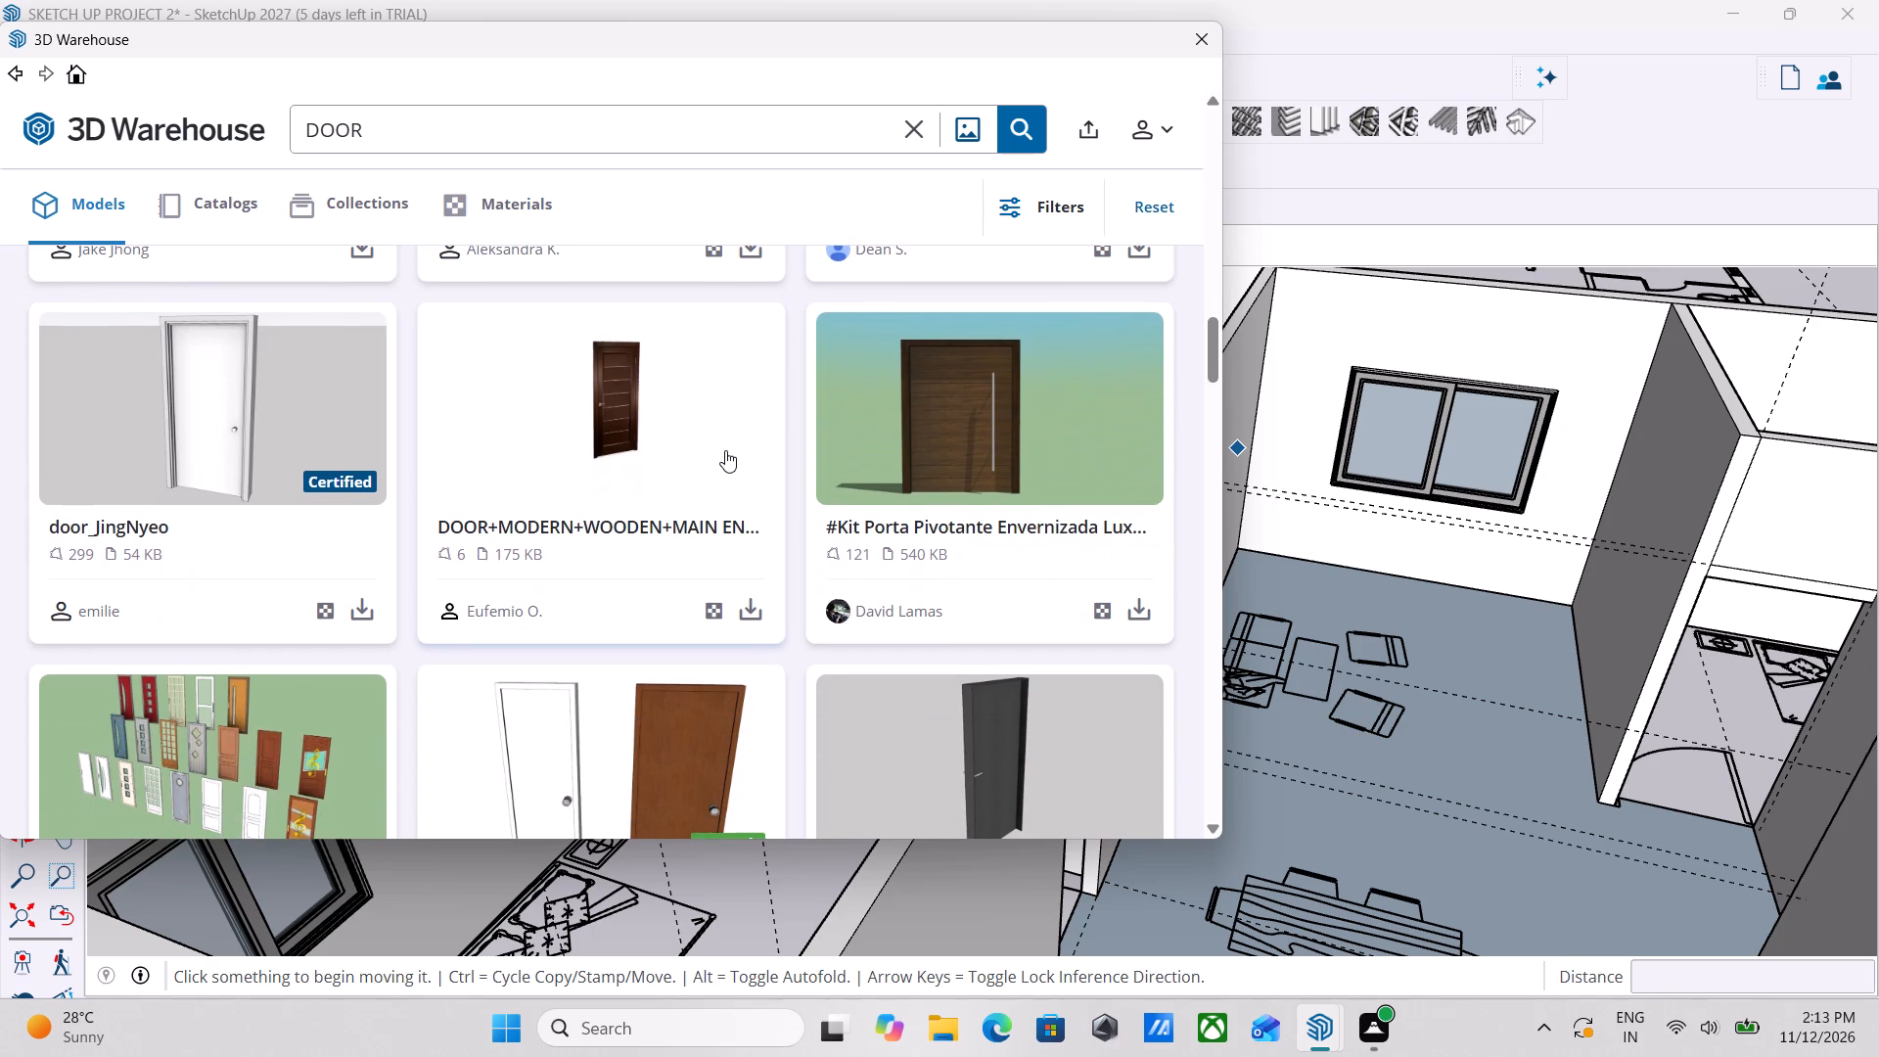
click(745, 597)
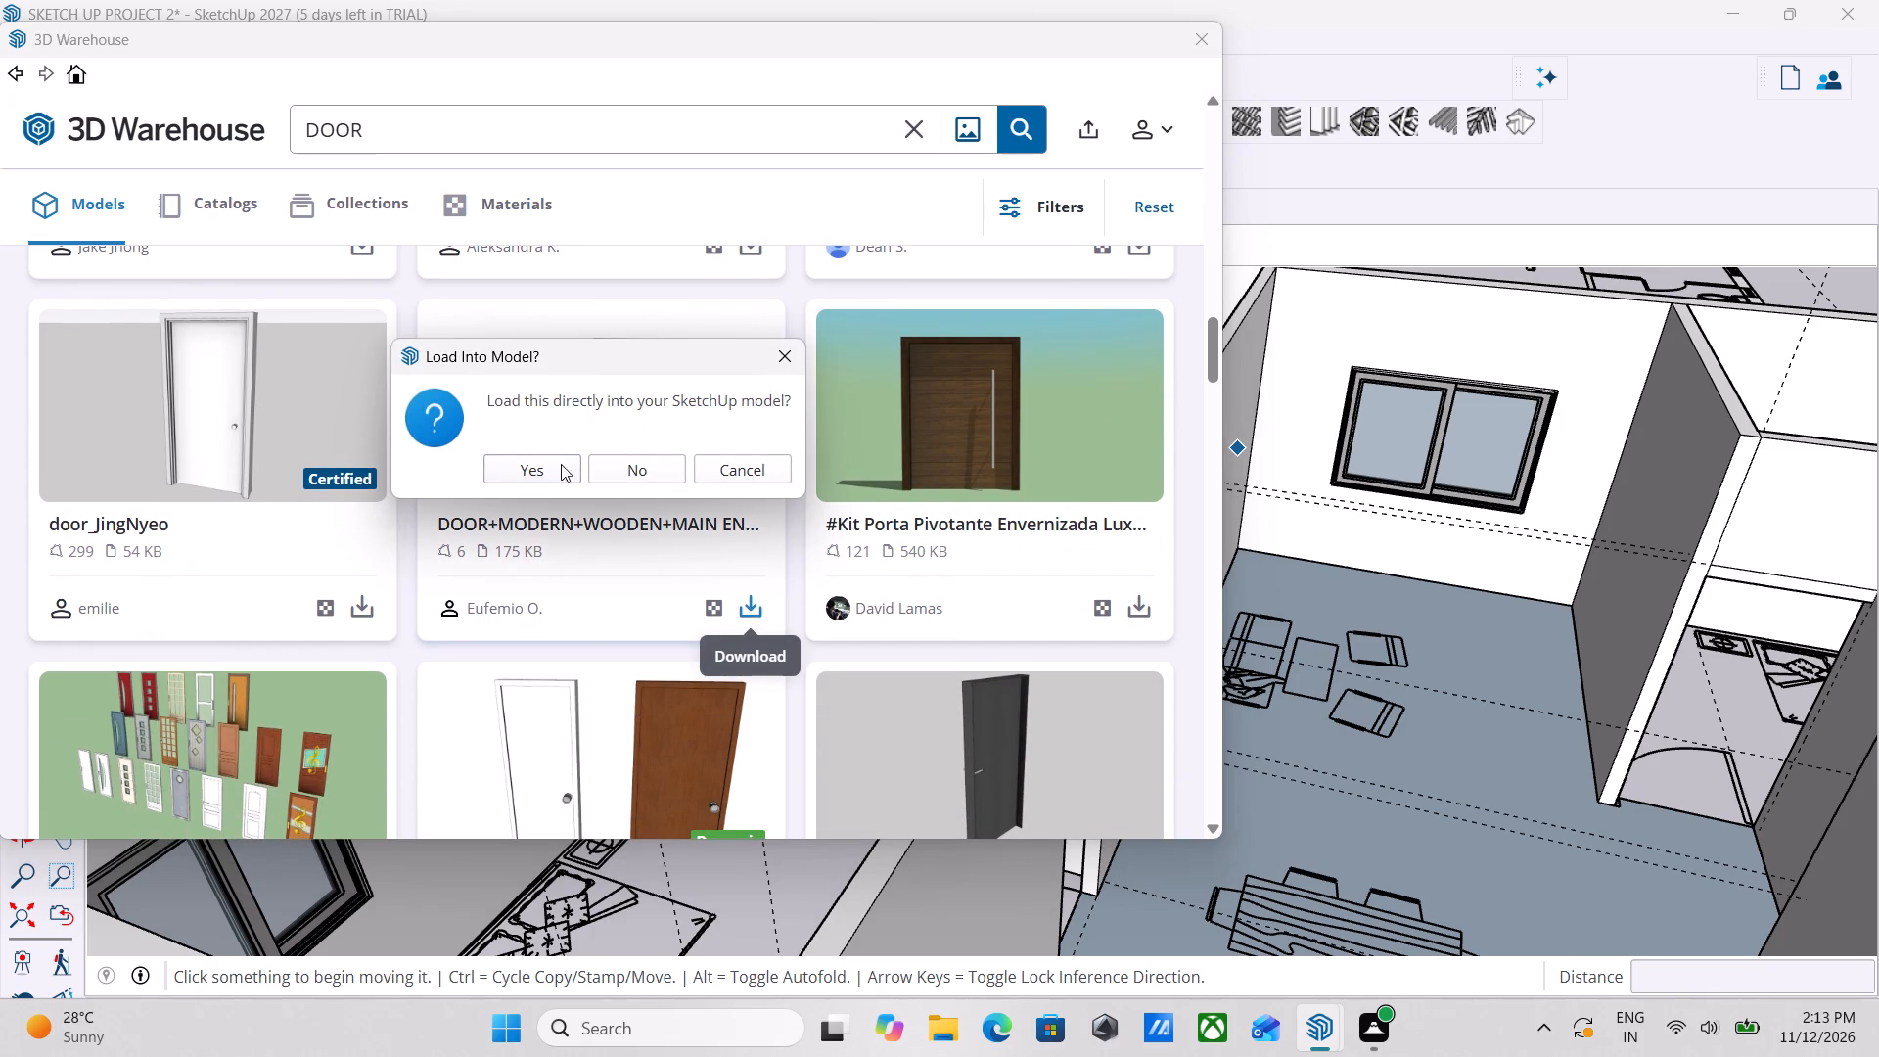
click(541, 463)
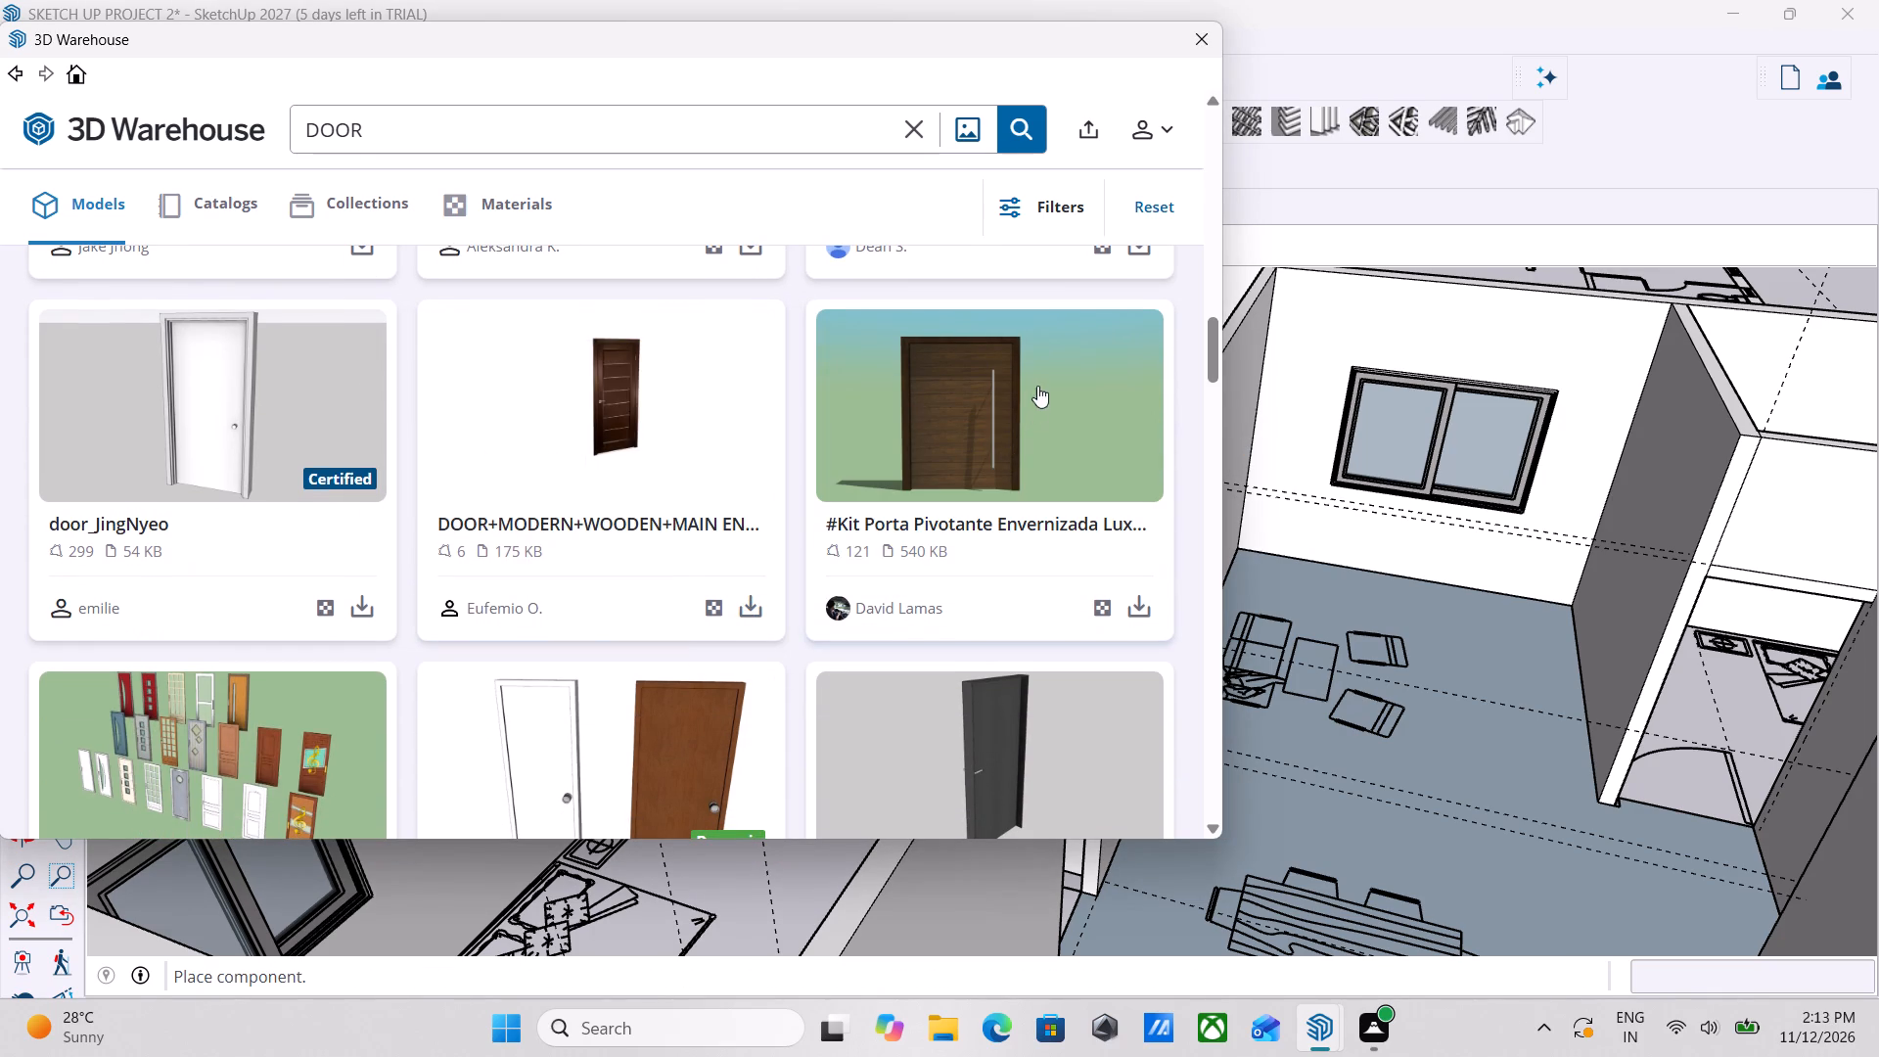
click(1201, 32)
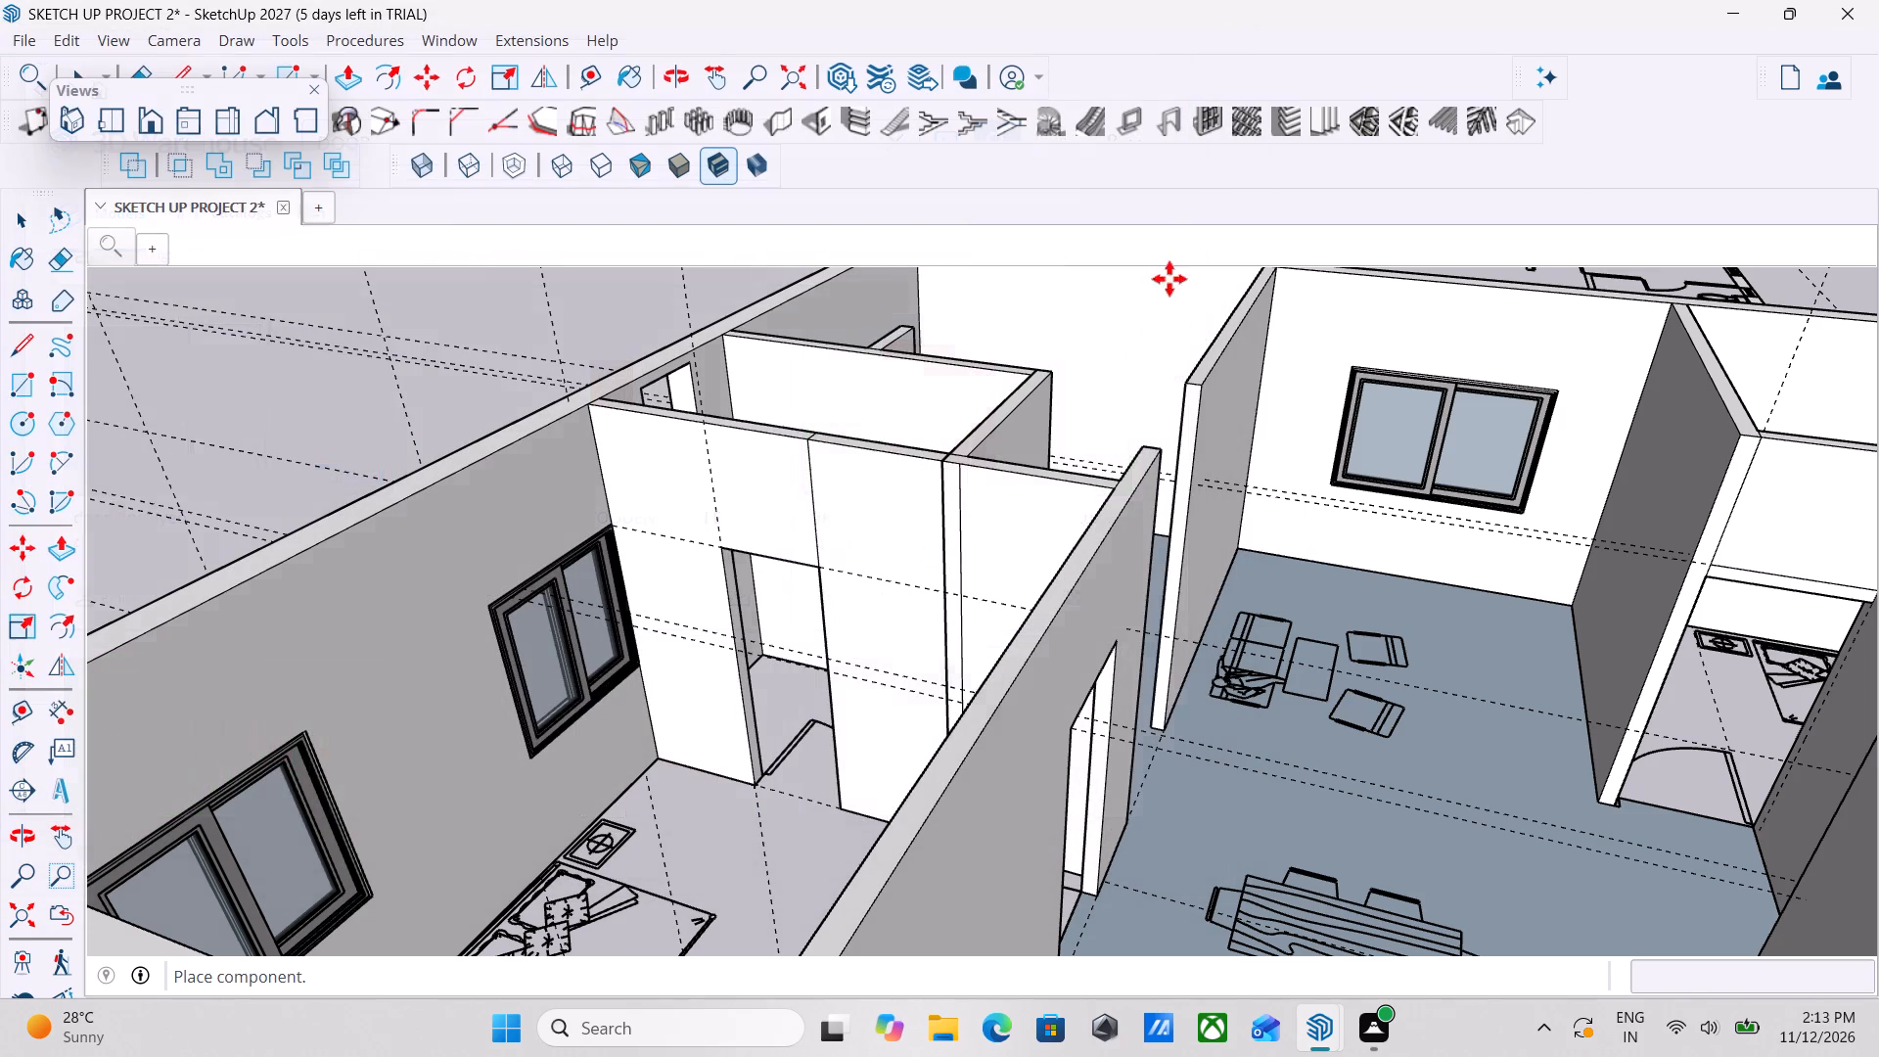
Place the wooden door on the ground outside the house, beyond the outer wall of the two-window bedroom.
scroll(1049, 481, down, 1)
scroll(926, 549, down, 4)
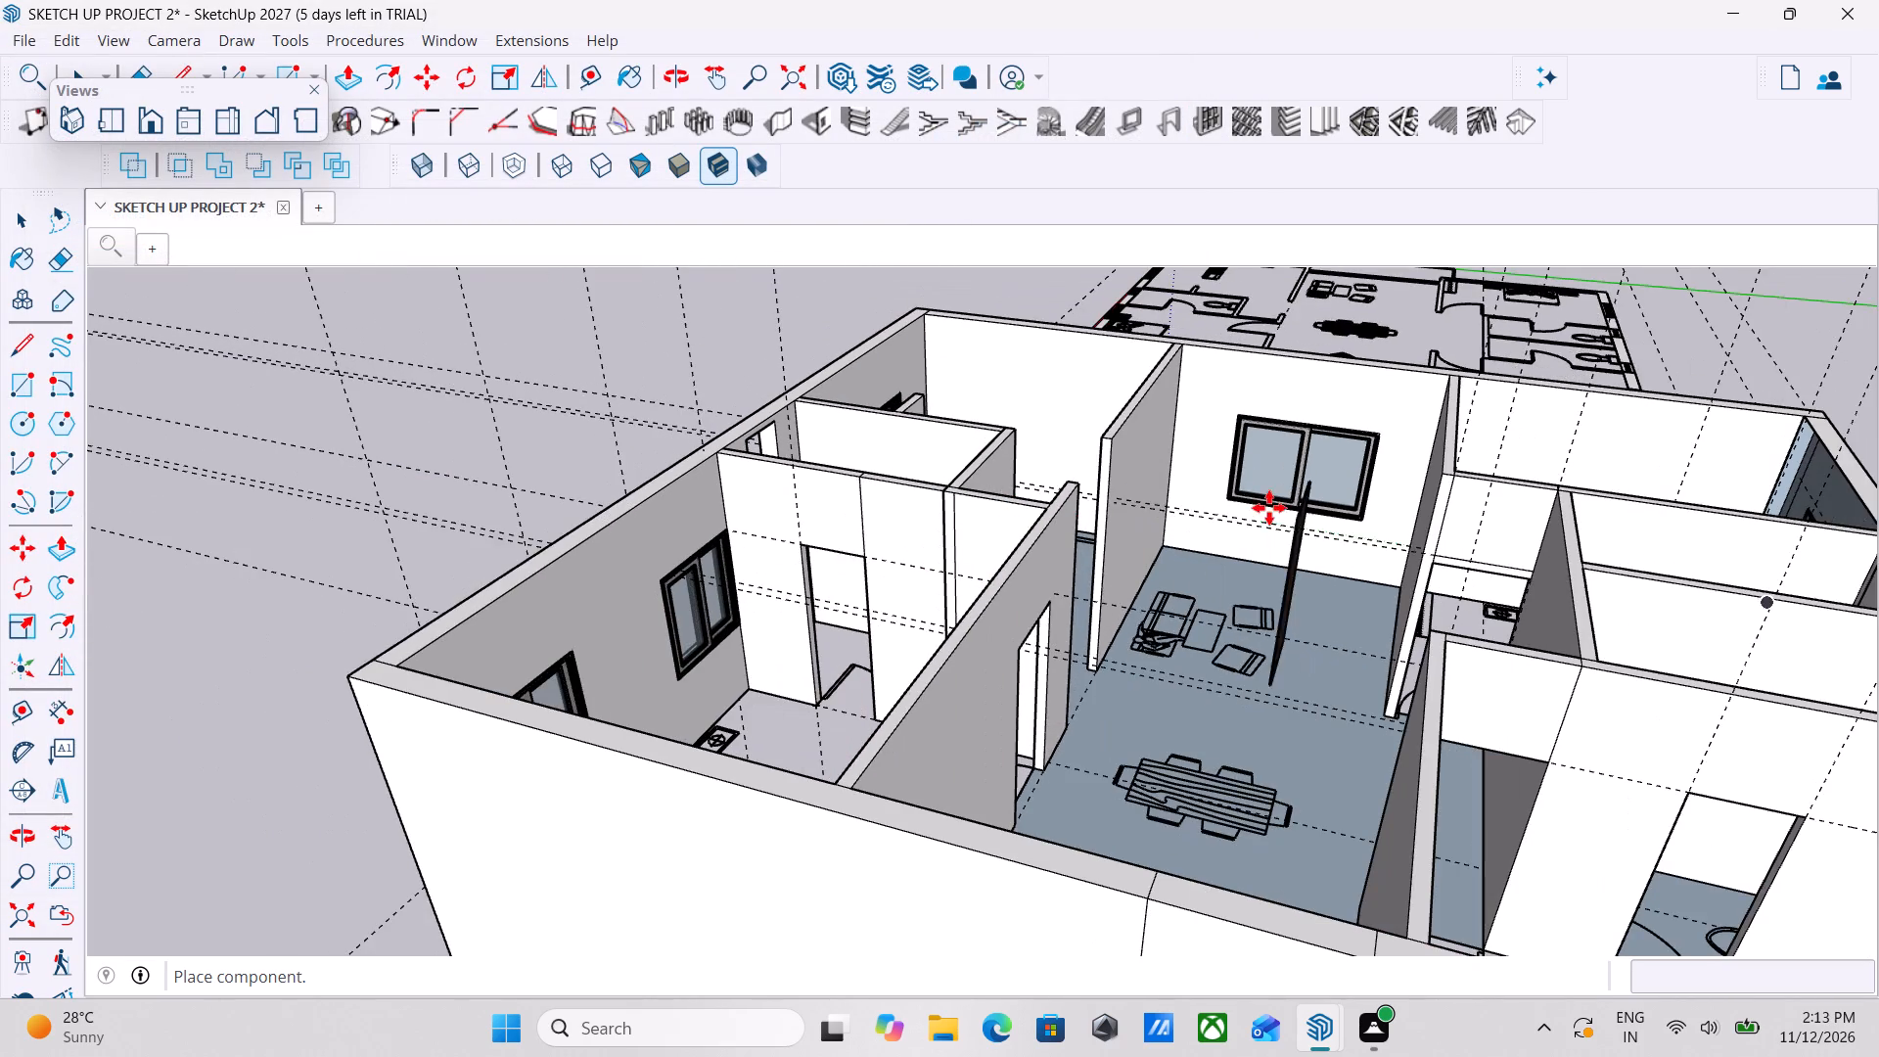
scroll(1269, 508, down, 1)
middle_drag(1269, 508, 745, 577)
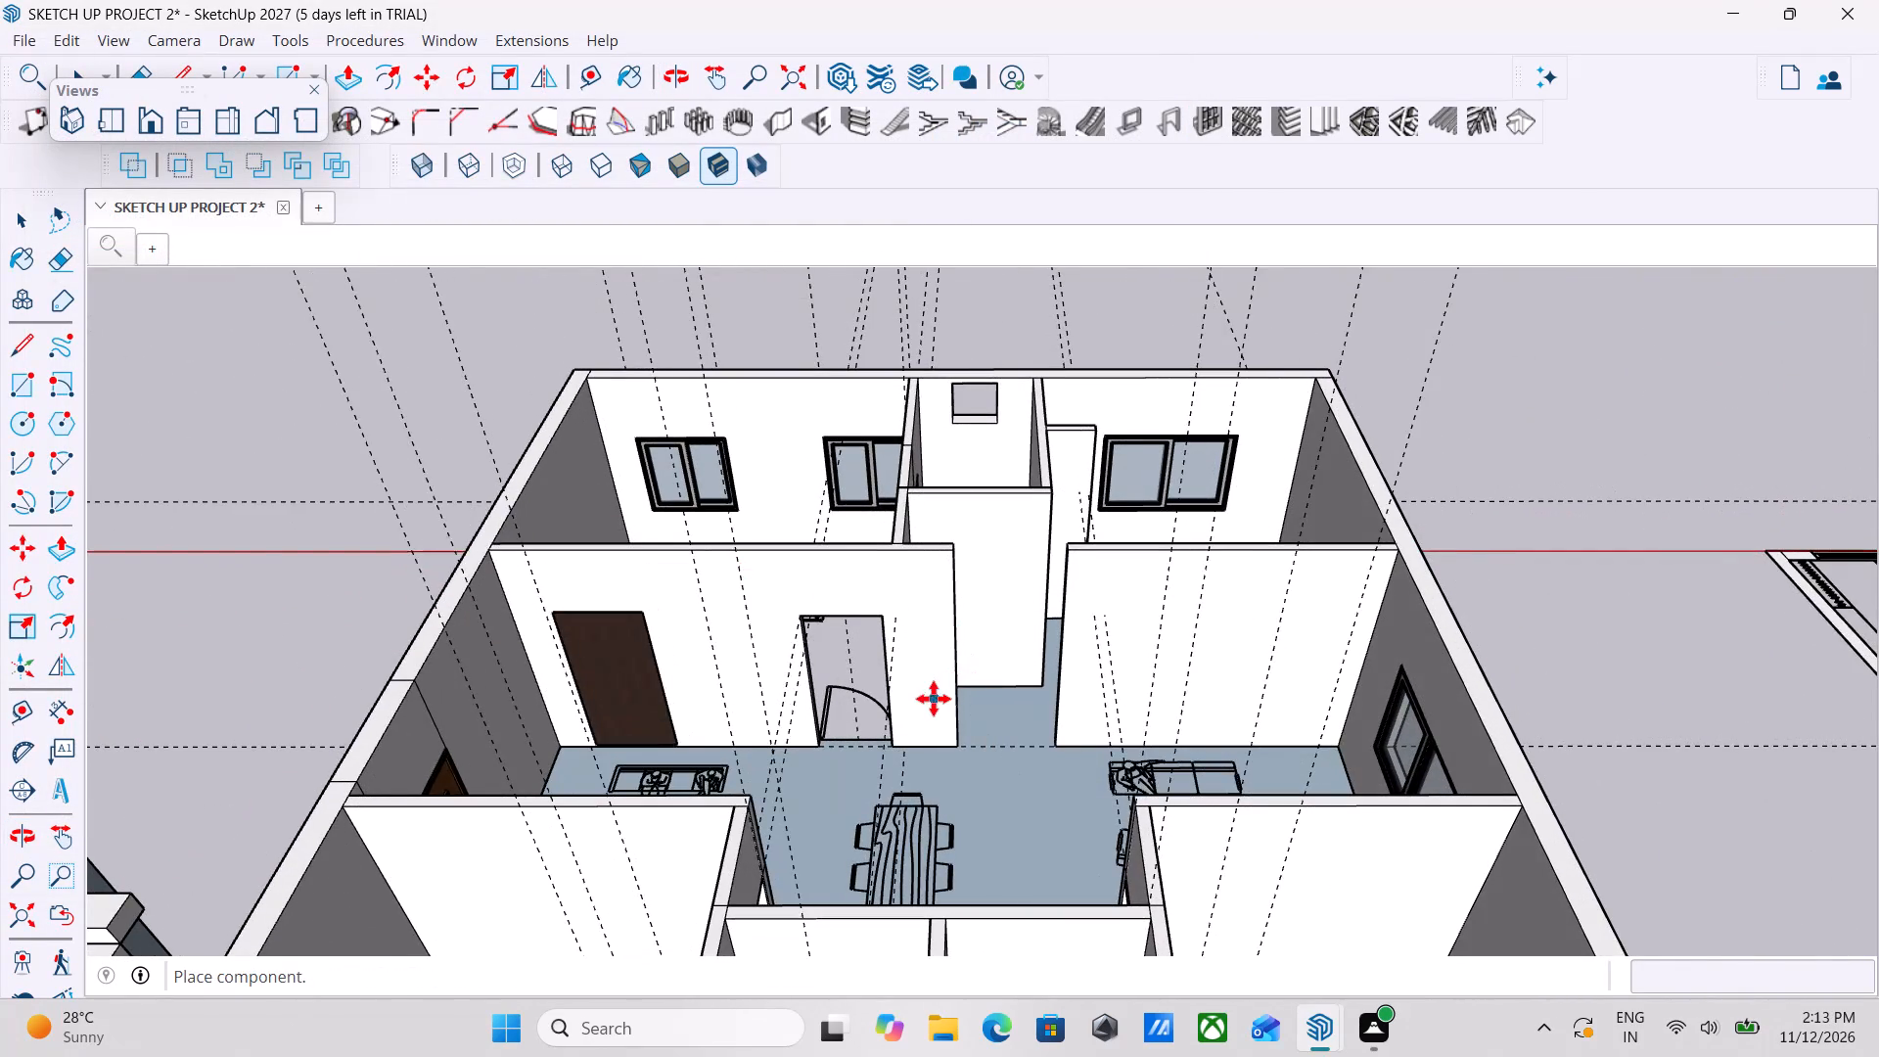
scroll(934, 699, up, 2)
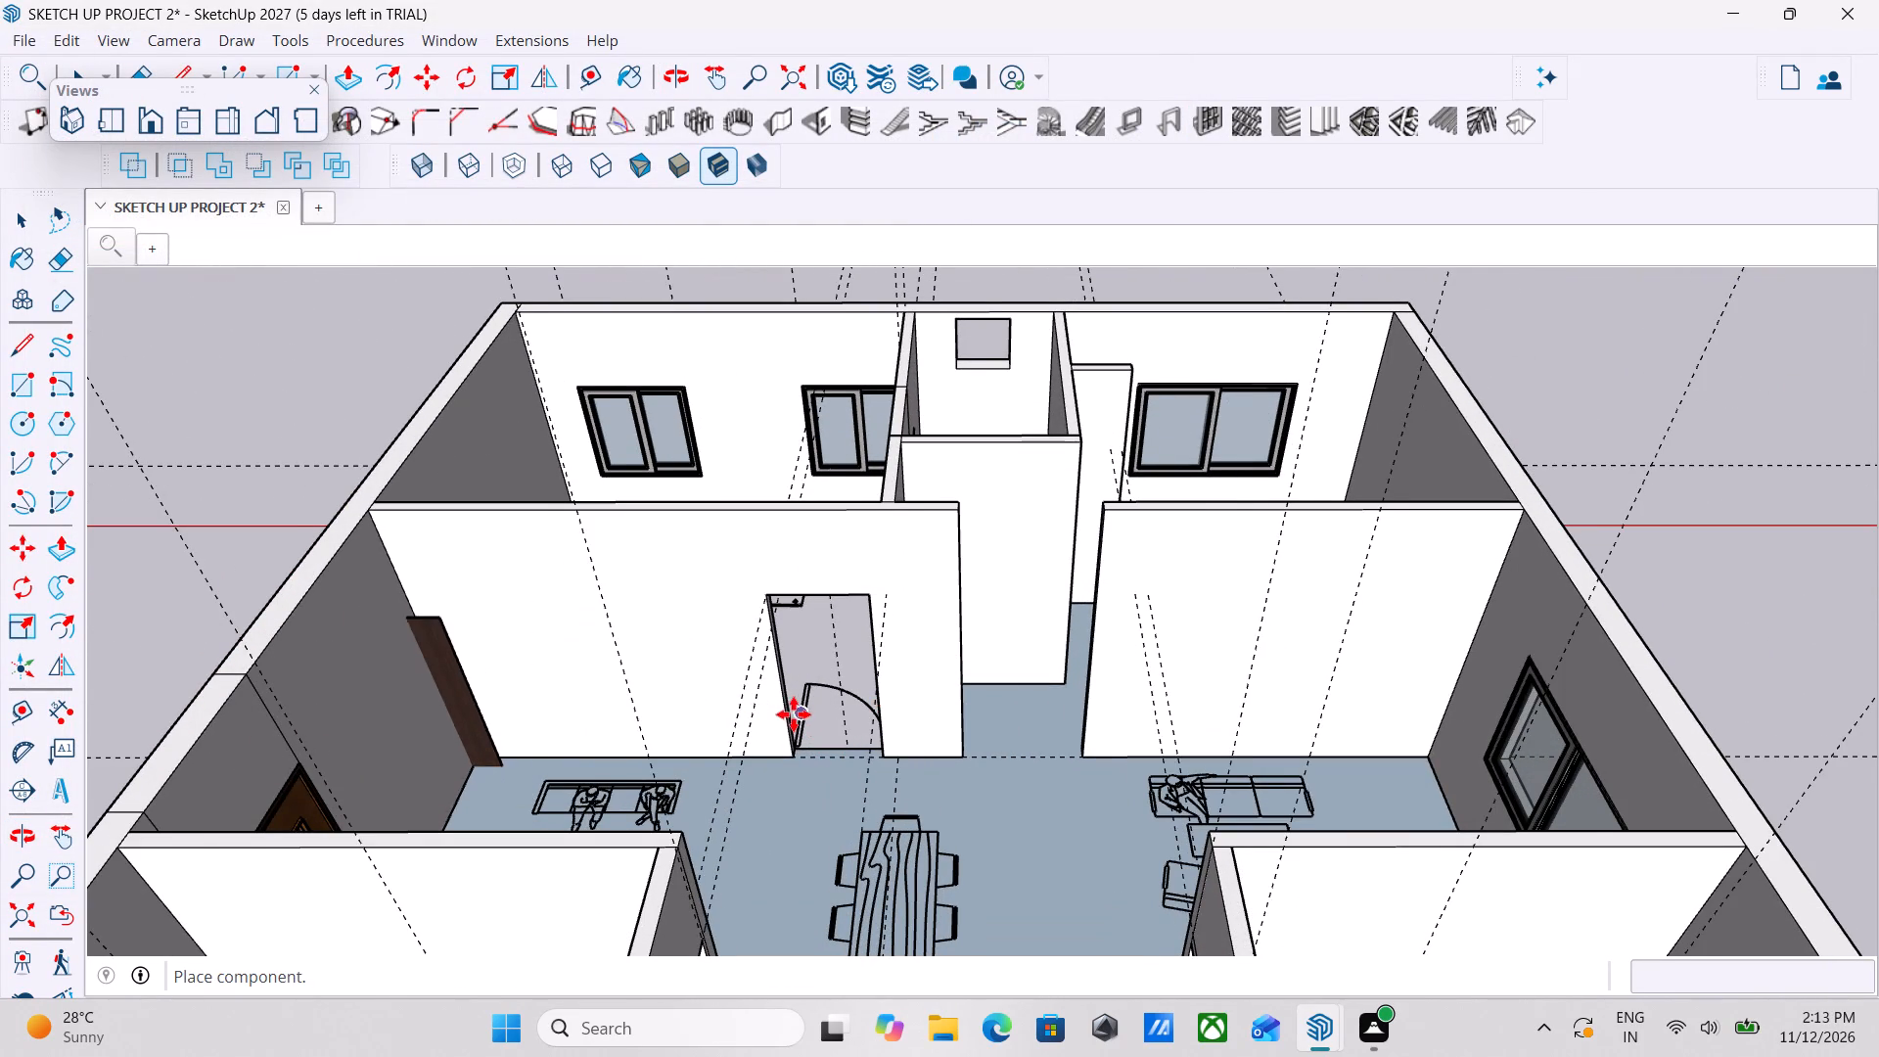
scroll(794, 714, down, 1)
scroll(538, 531, down, 1)
middle_drag(588, 527, 658, 530)
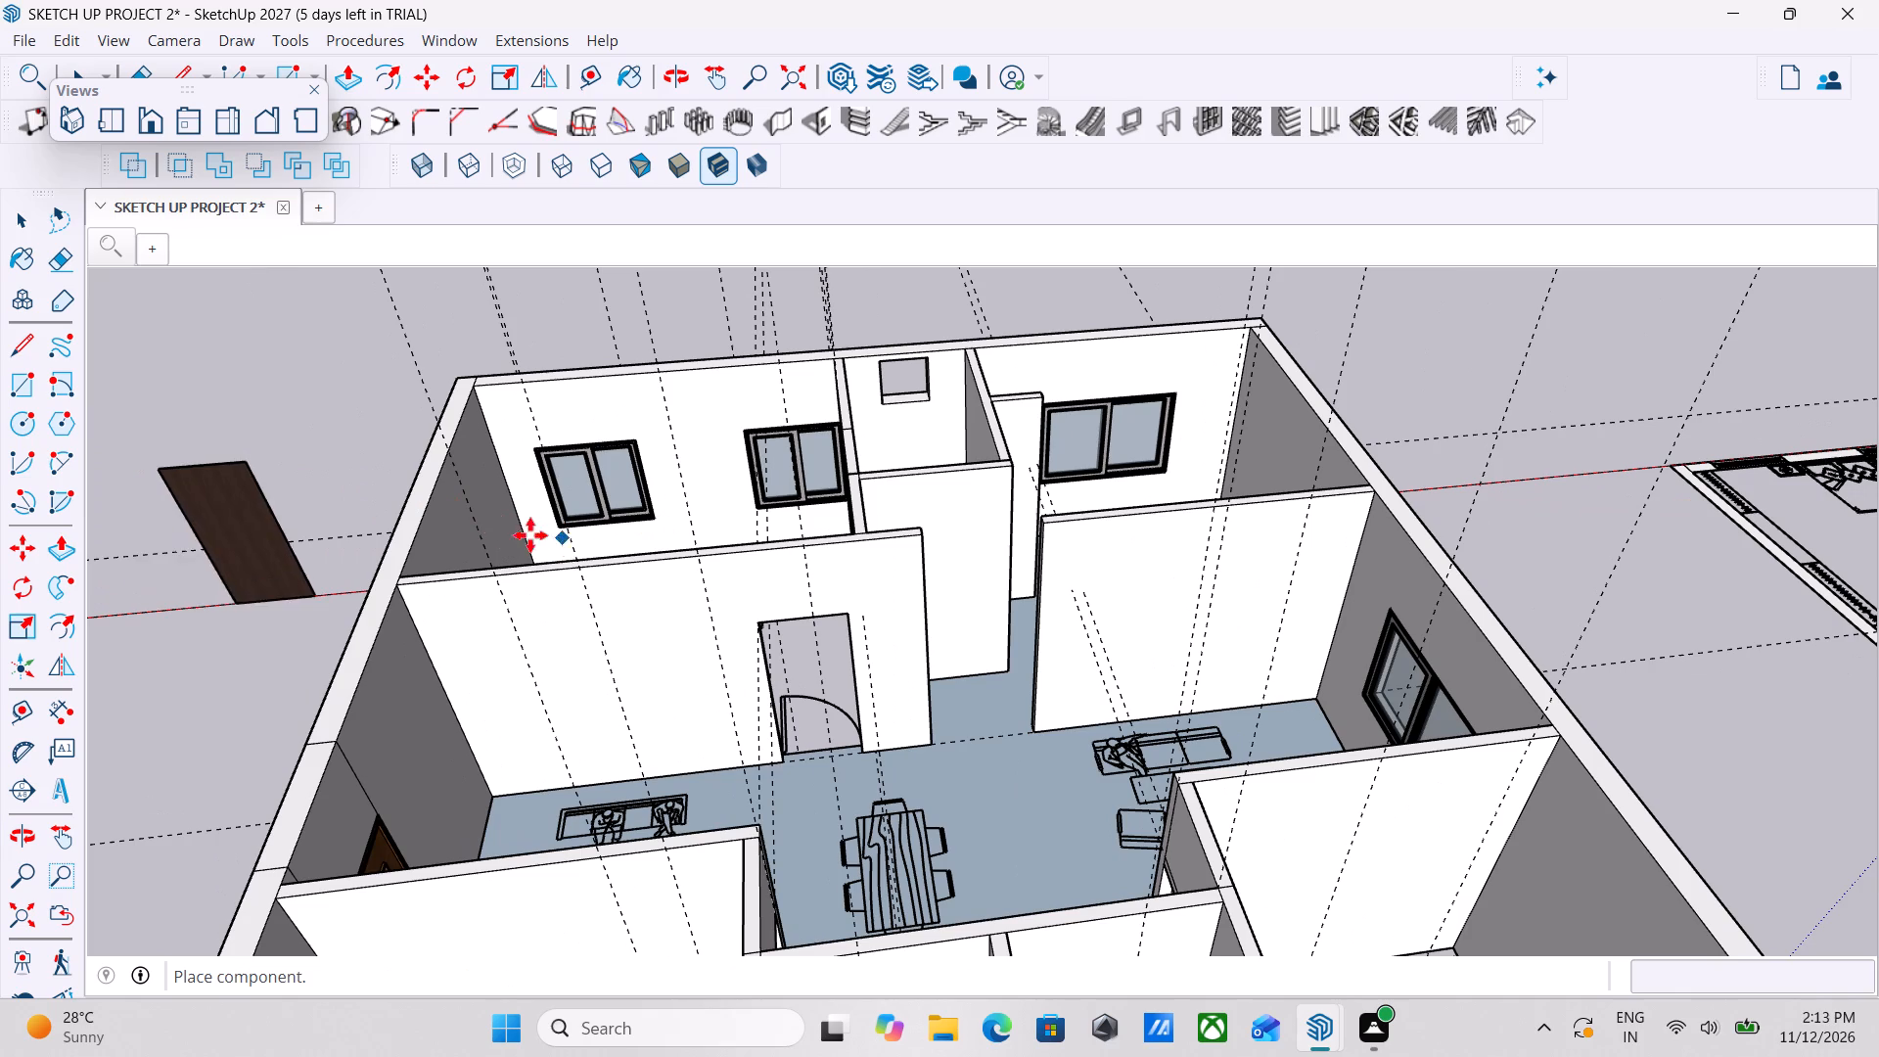
click(499, 530)
key(Escape)
Copy the wooden door about 24' 8" by its lower corner onto the living-side bottom corner of the two-window bedroom's doorway.
scroll(397, 468, down, 3)
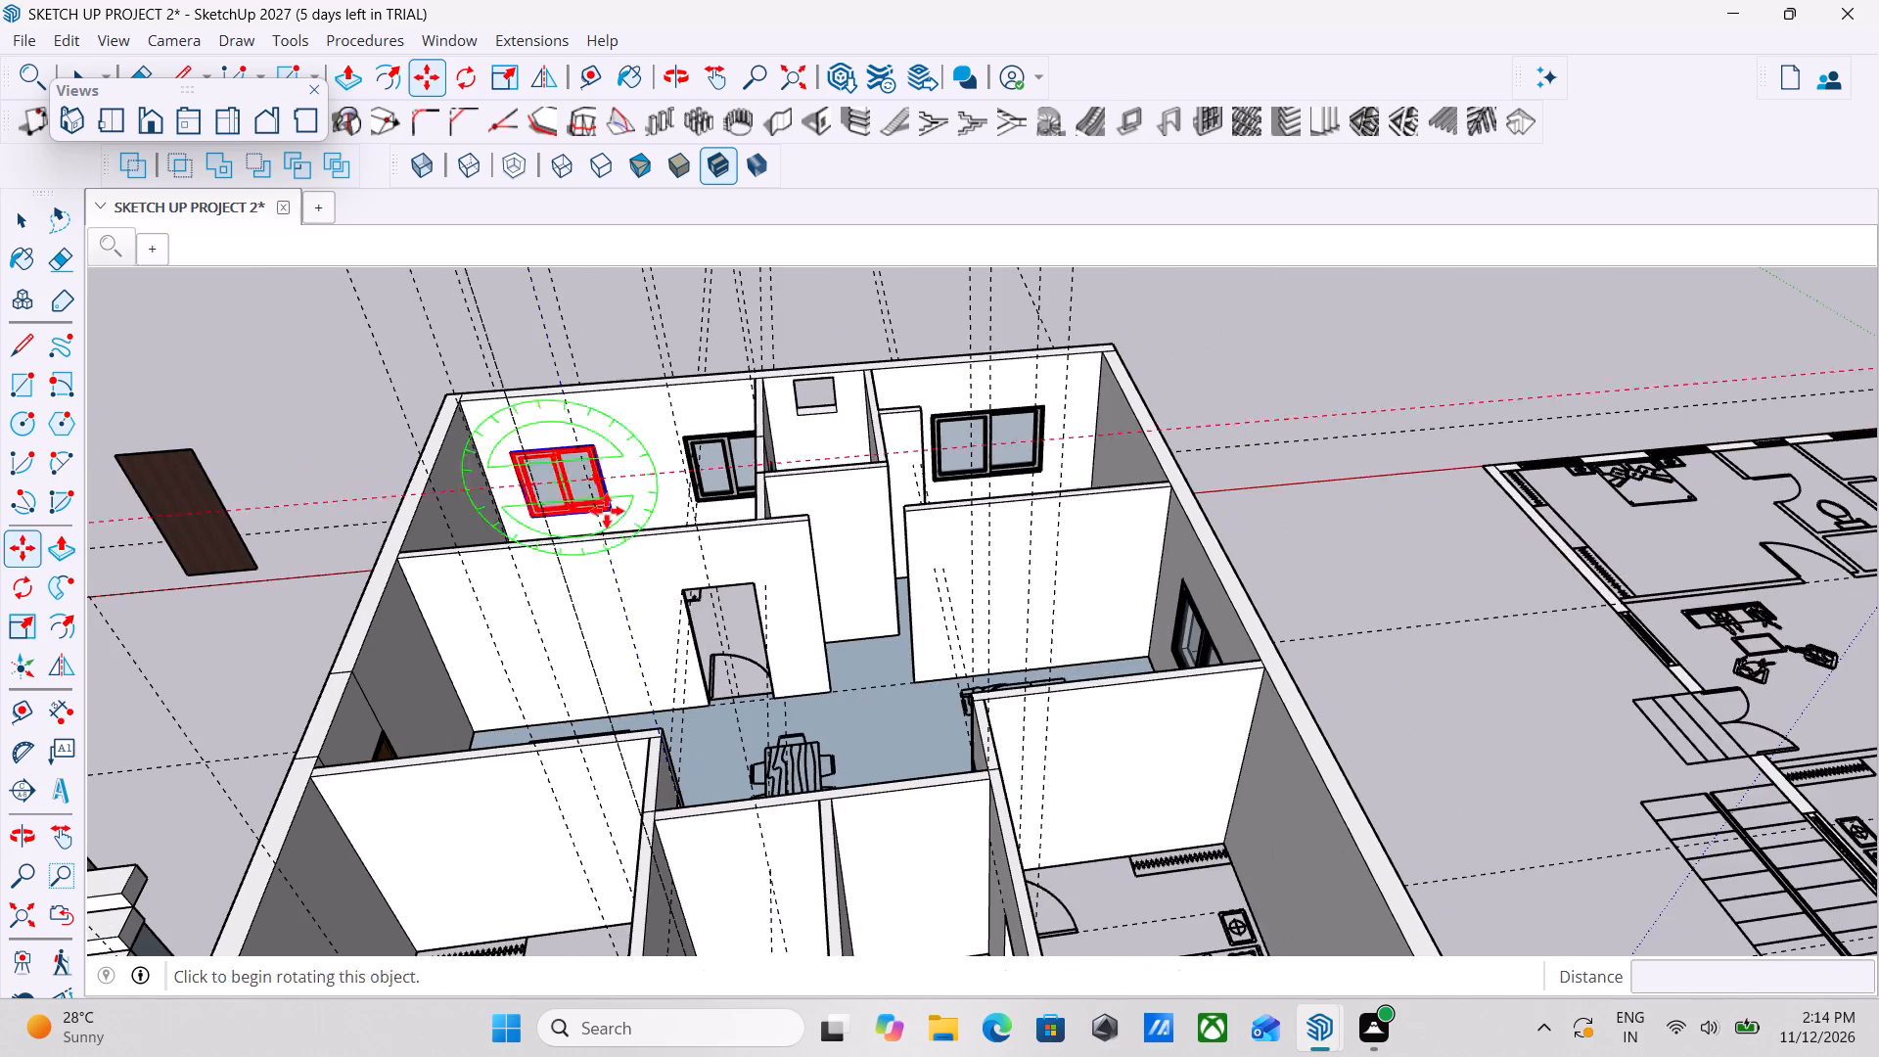
key(space)
scroll(607, 511, down, 4)
key(space)
key(space)
scroll(607, 511, down, 4)
middle_drag(489, 520, 625, 514)
scroll(375, 557, up, 4)
middle_drag(346, 605, 206, 603)
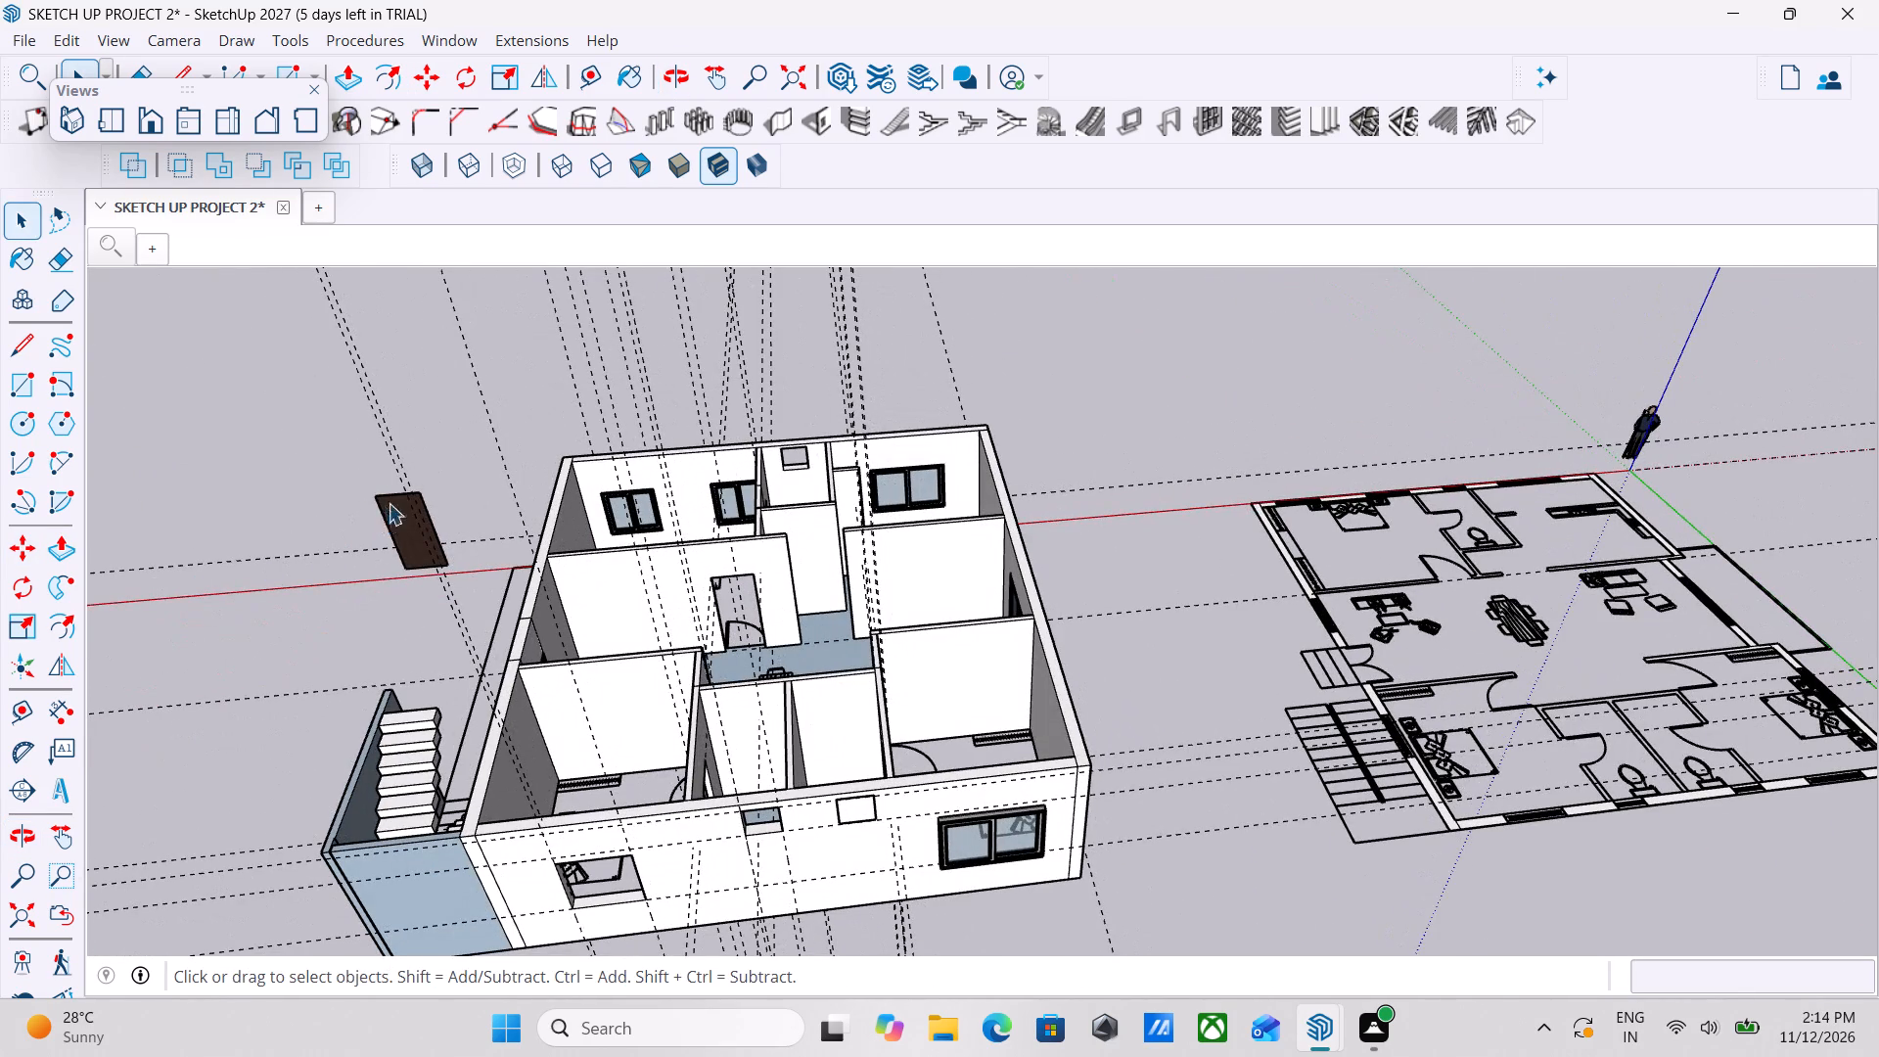
click(389, 503)
scroll(395, 507, up, 15)
scroll(441, 573, down, 1)
middle_drag(441, 573, 1268, 479)
middle_drag(1467, 557, 1541, 566)
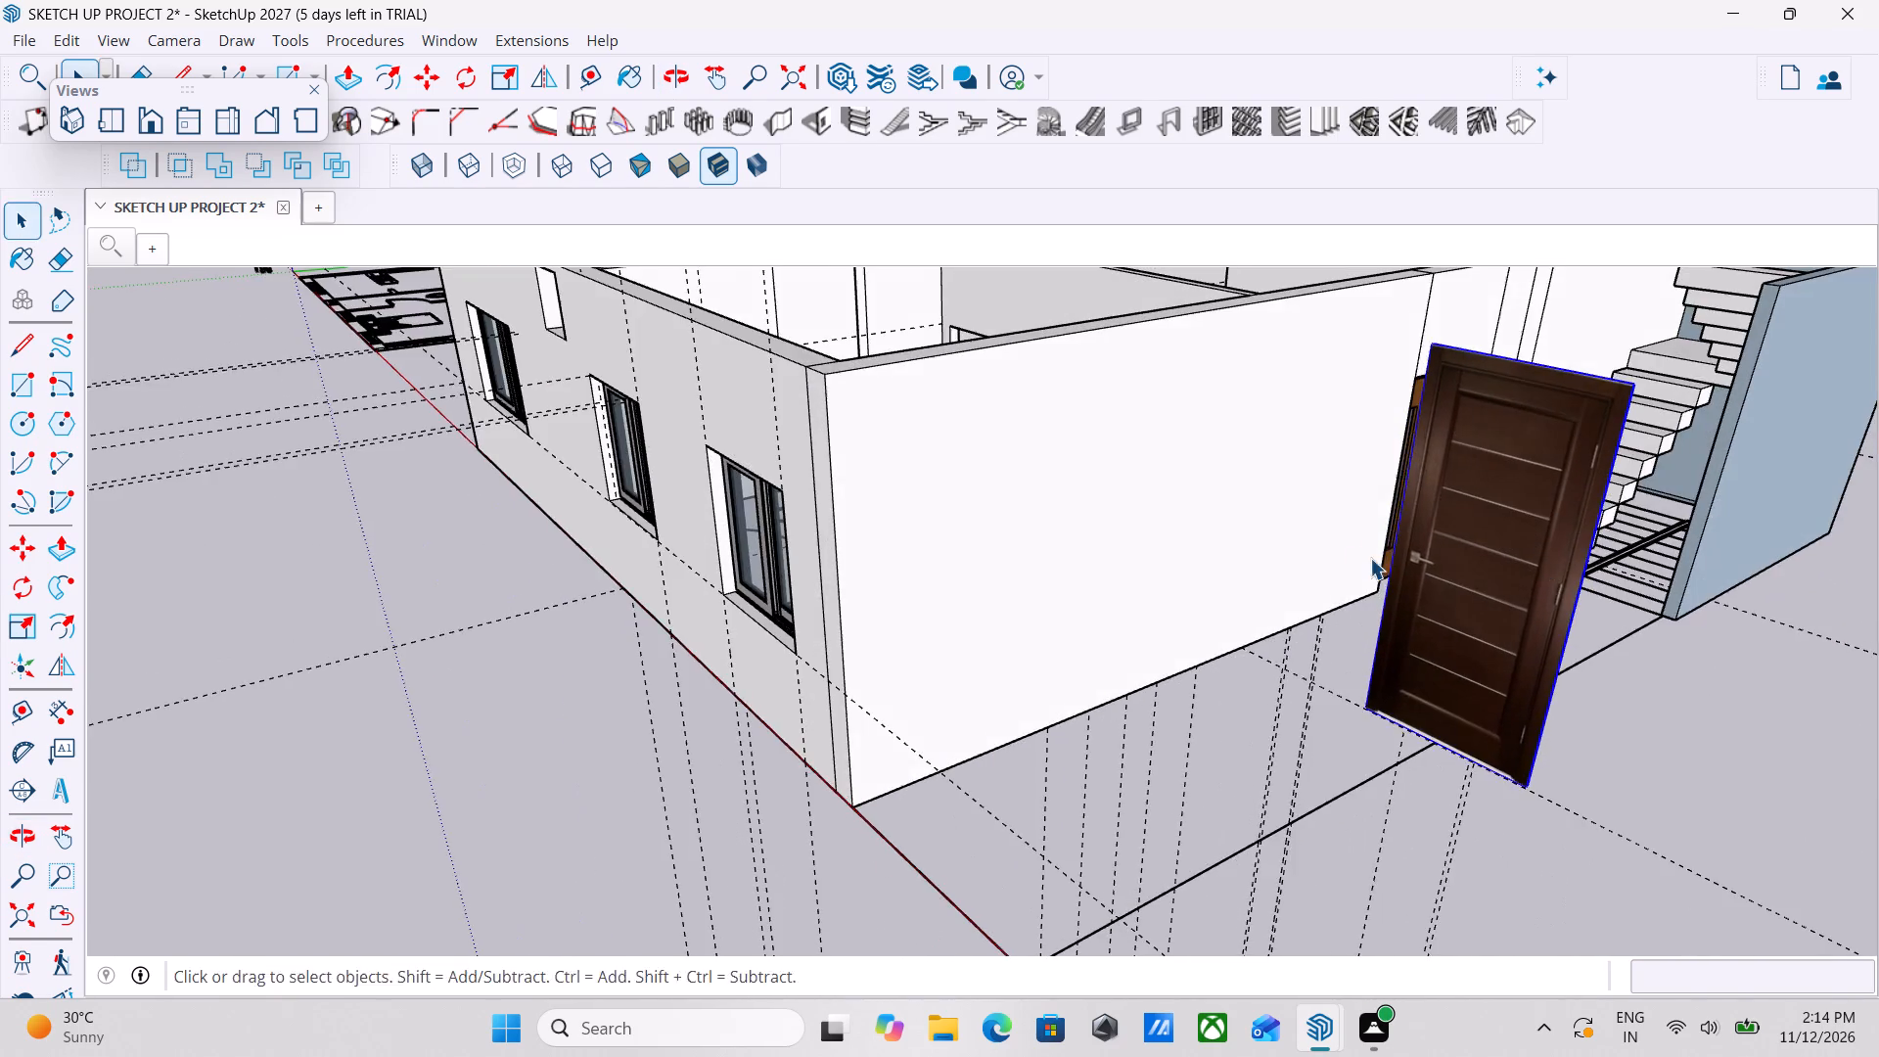
middle_drag(1370, 558, 1586, 595)
scroll(1586, 595, down, 2)
middle_drag(1586, 595, 1603, 595)
scroll(1603, 595, down, 1)
scroll(1603, 595, up, 1)
scroll(1603, 595, down, 4)
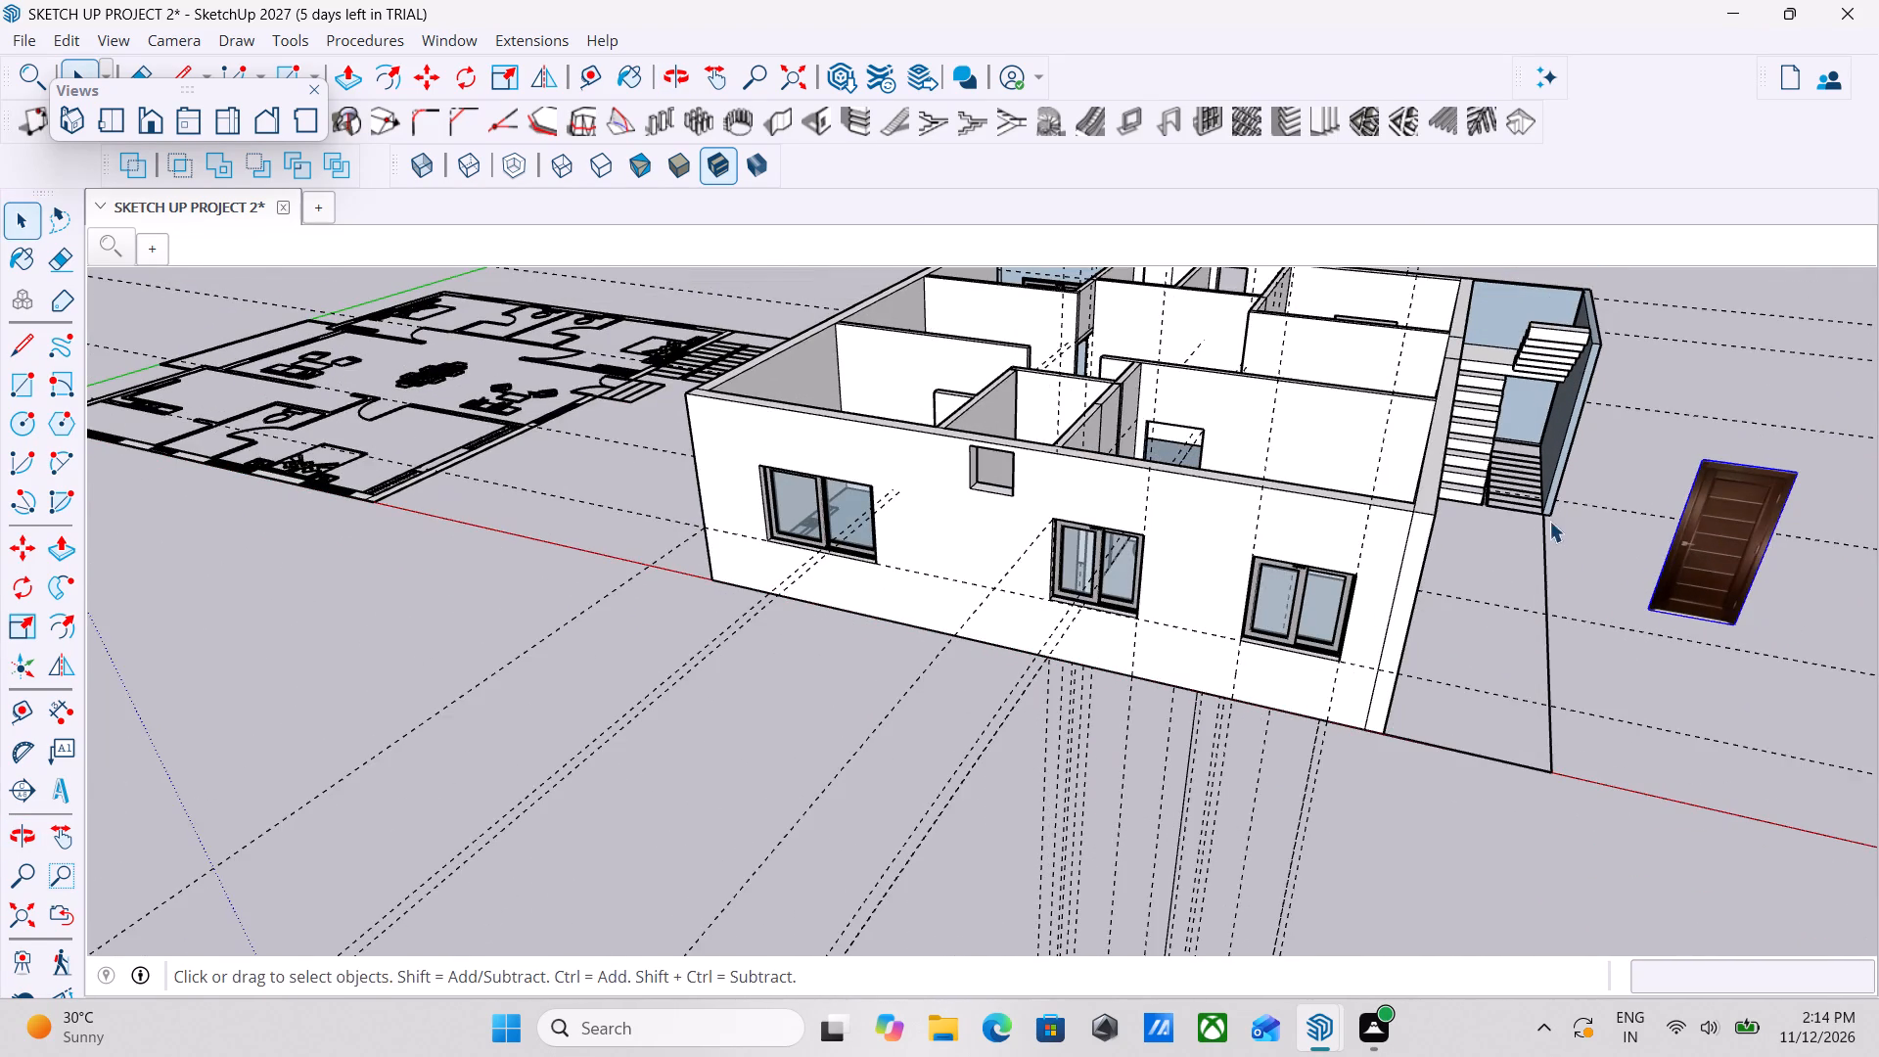
scroll(1664, 611, up, 2)
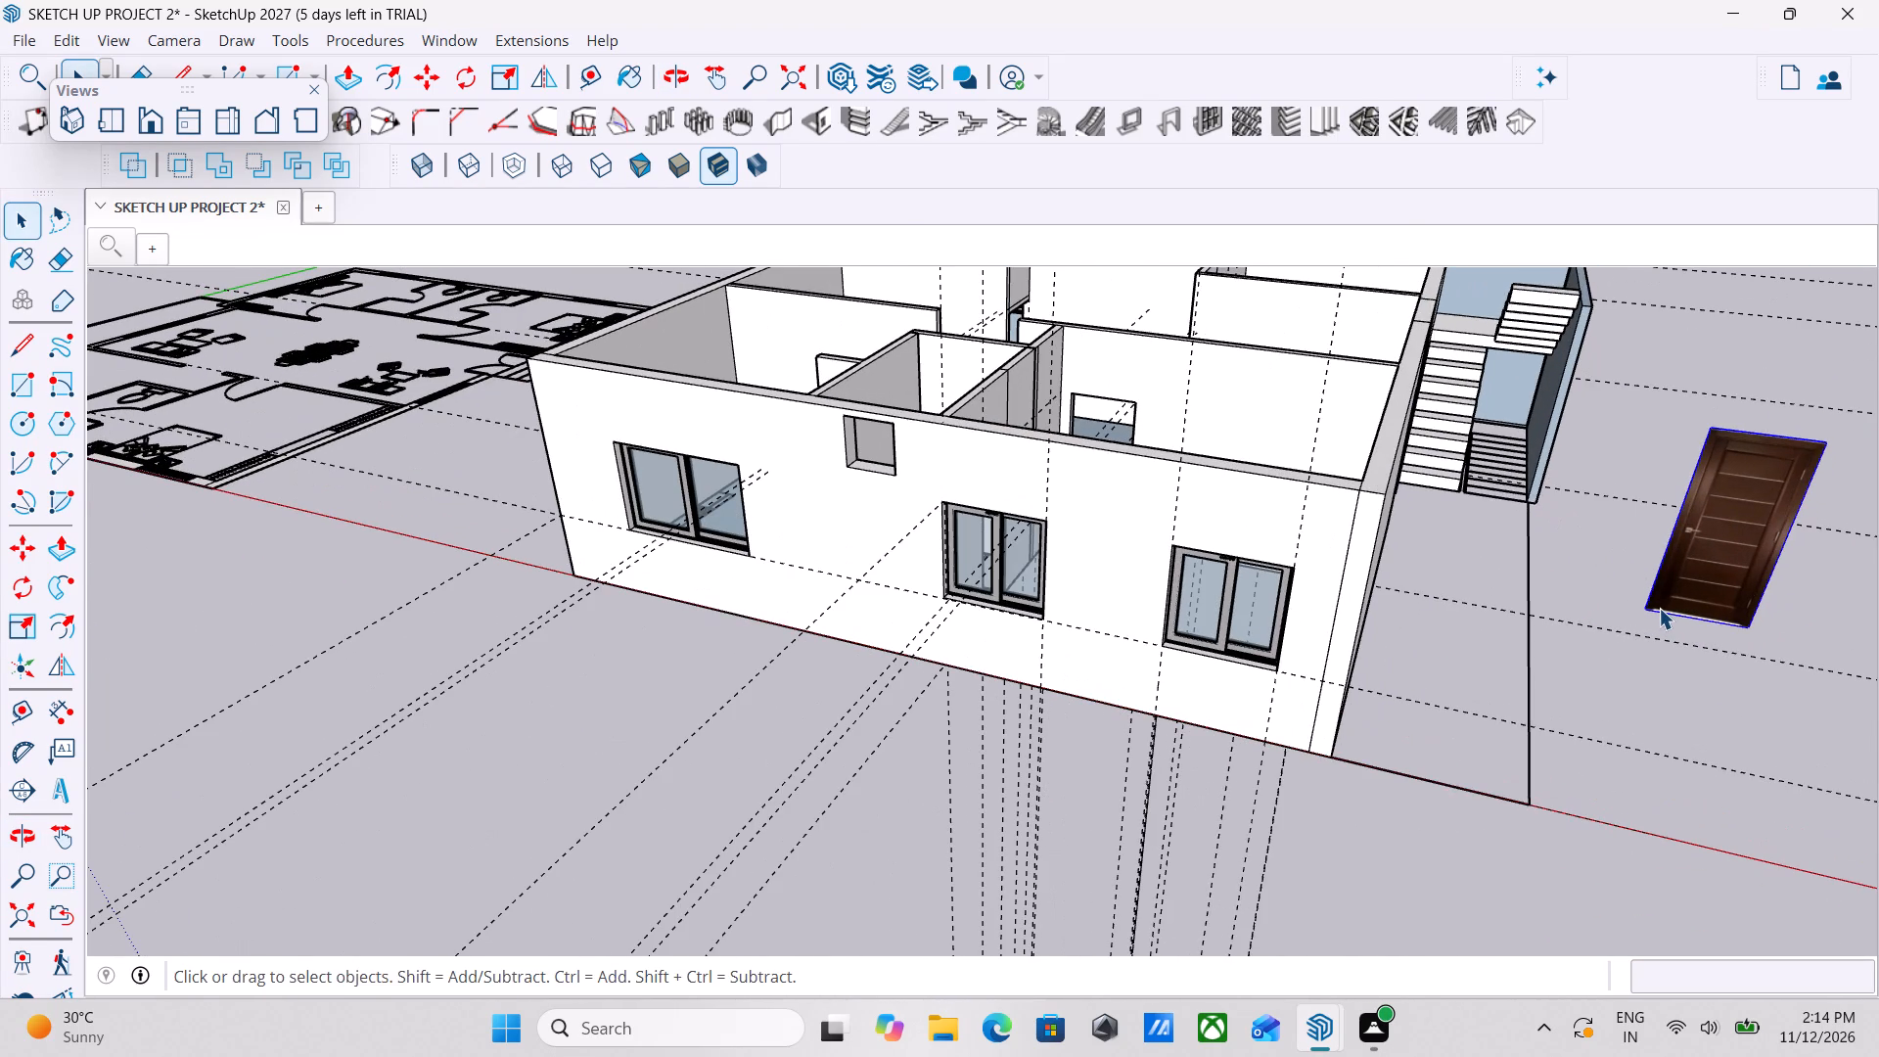
key(m)
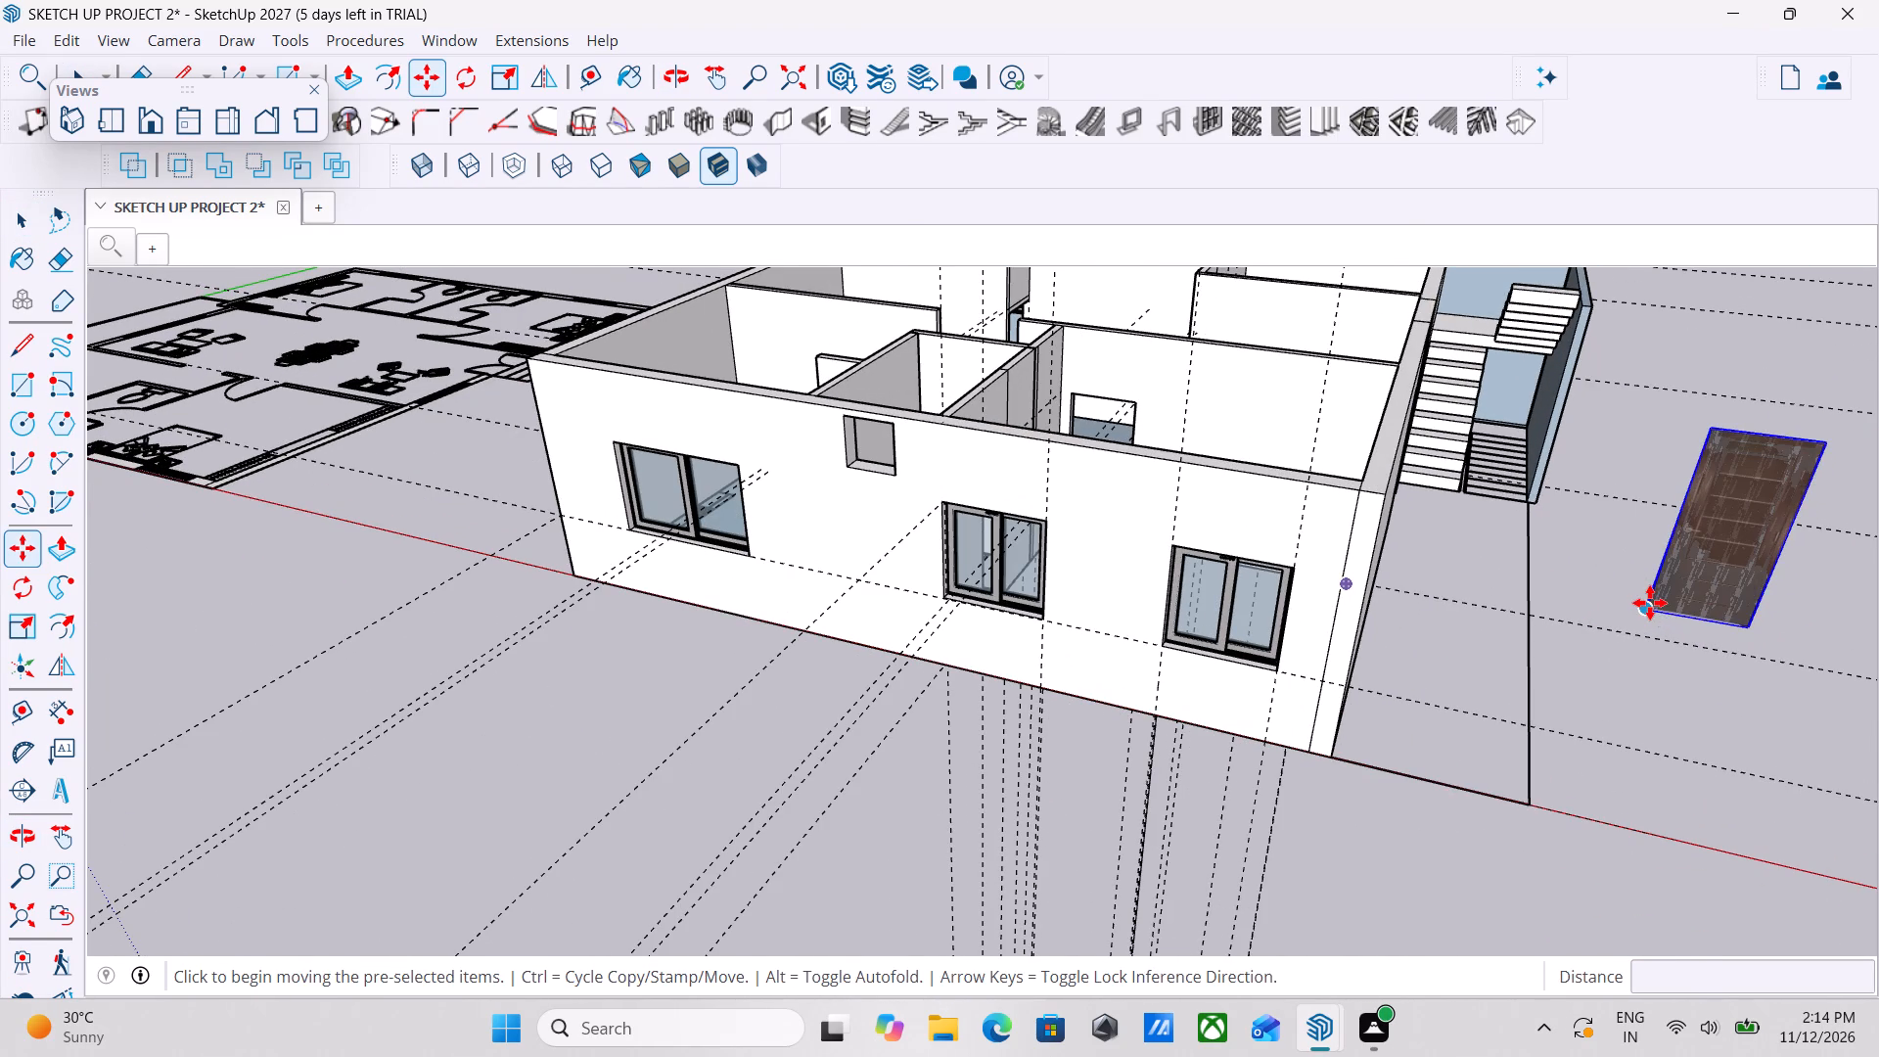
scroll(1736, 583, up, 5)
scroll(1620, 620, up, 7)
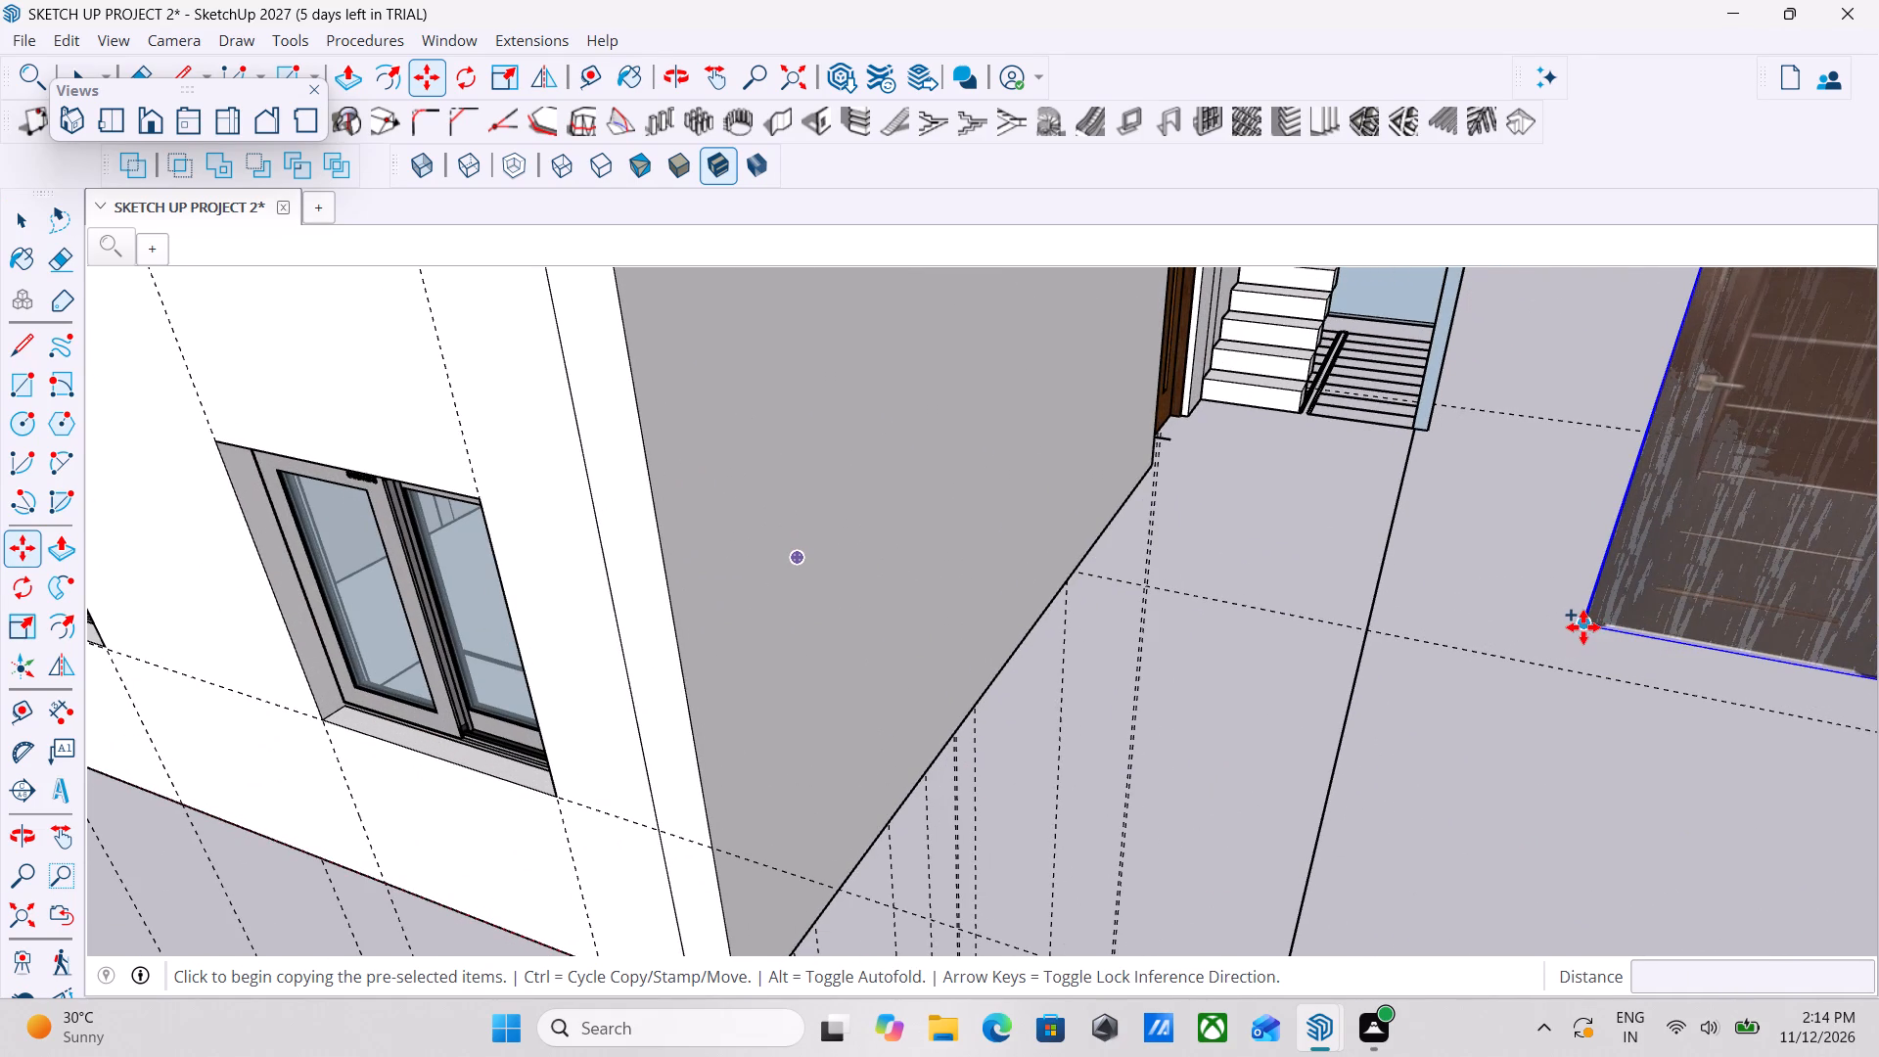
click(1583, 627)
scroll(1208, 411, down, 4)
scroll(1155, 487, down, 2)
middle_drag(1155, 487, 1246, 670)
scroll(850, 501, up, 4)
middle_drag(811, 501, 904, 496)
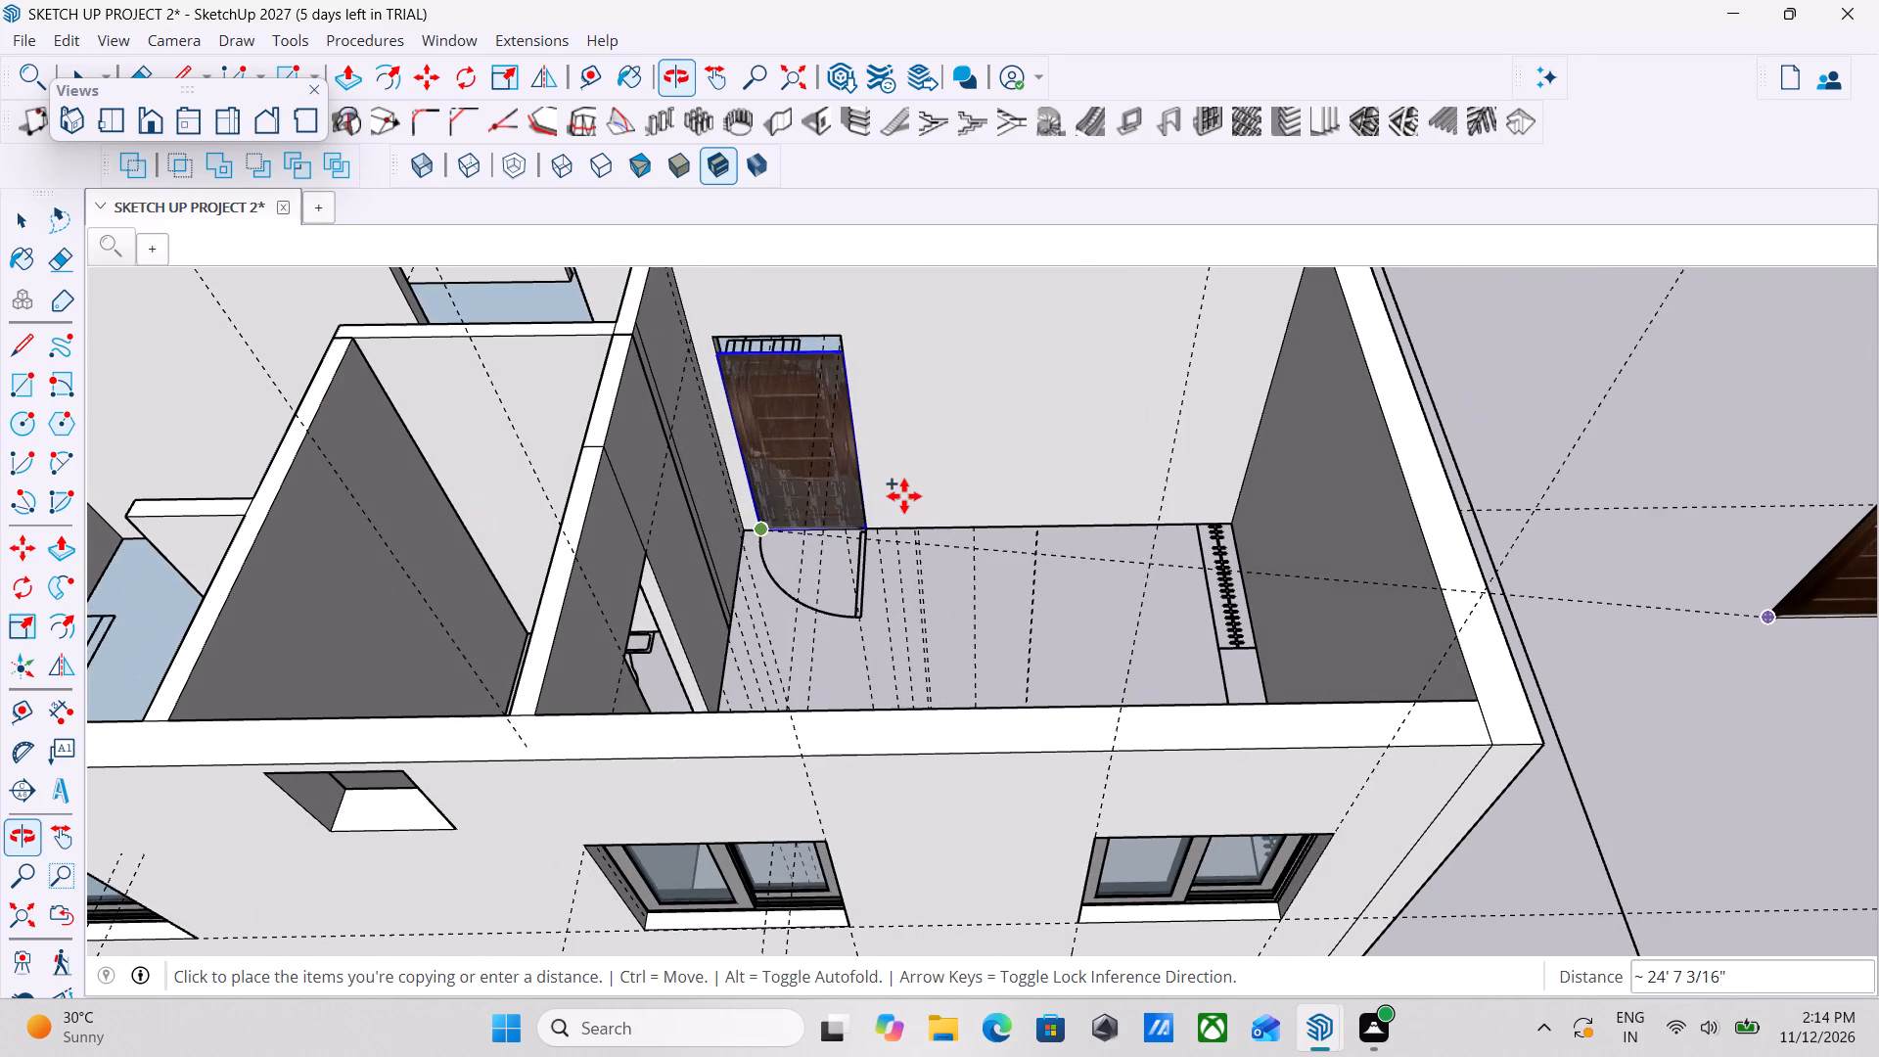
middle_drag(788, 496, 885, 560)
scroll(771, 559, up, 6)
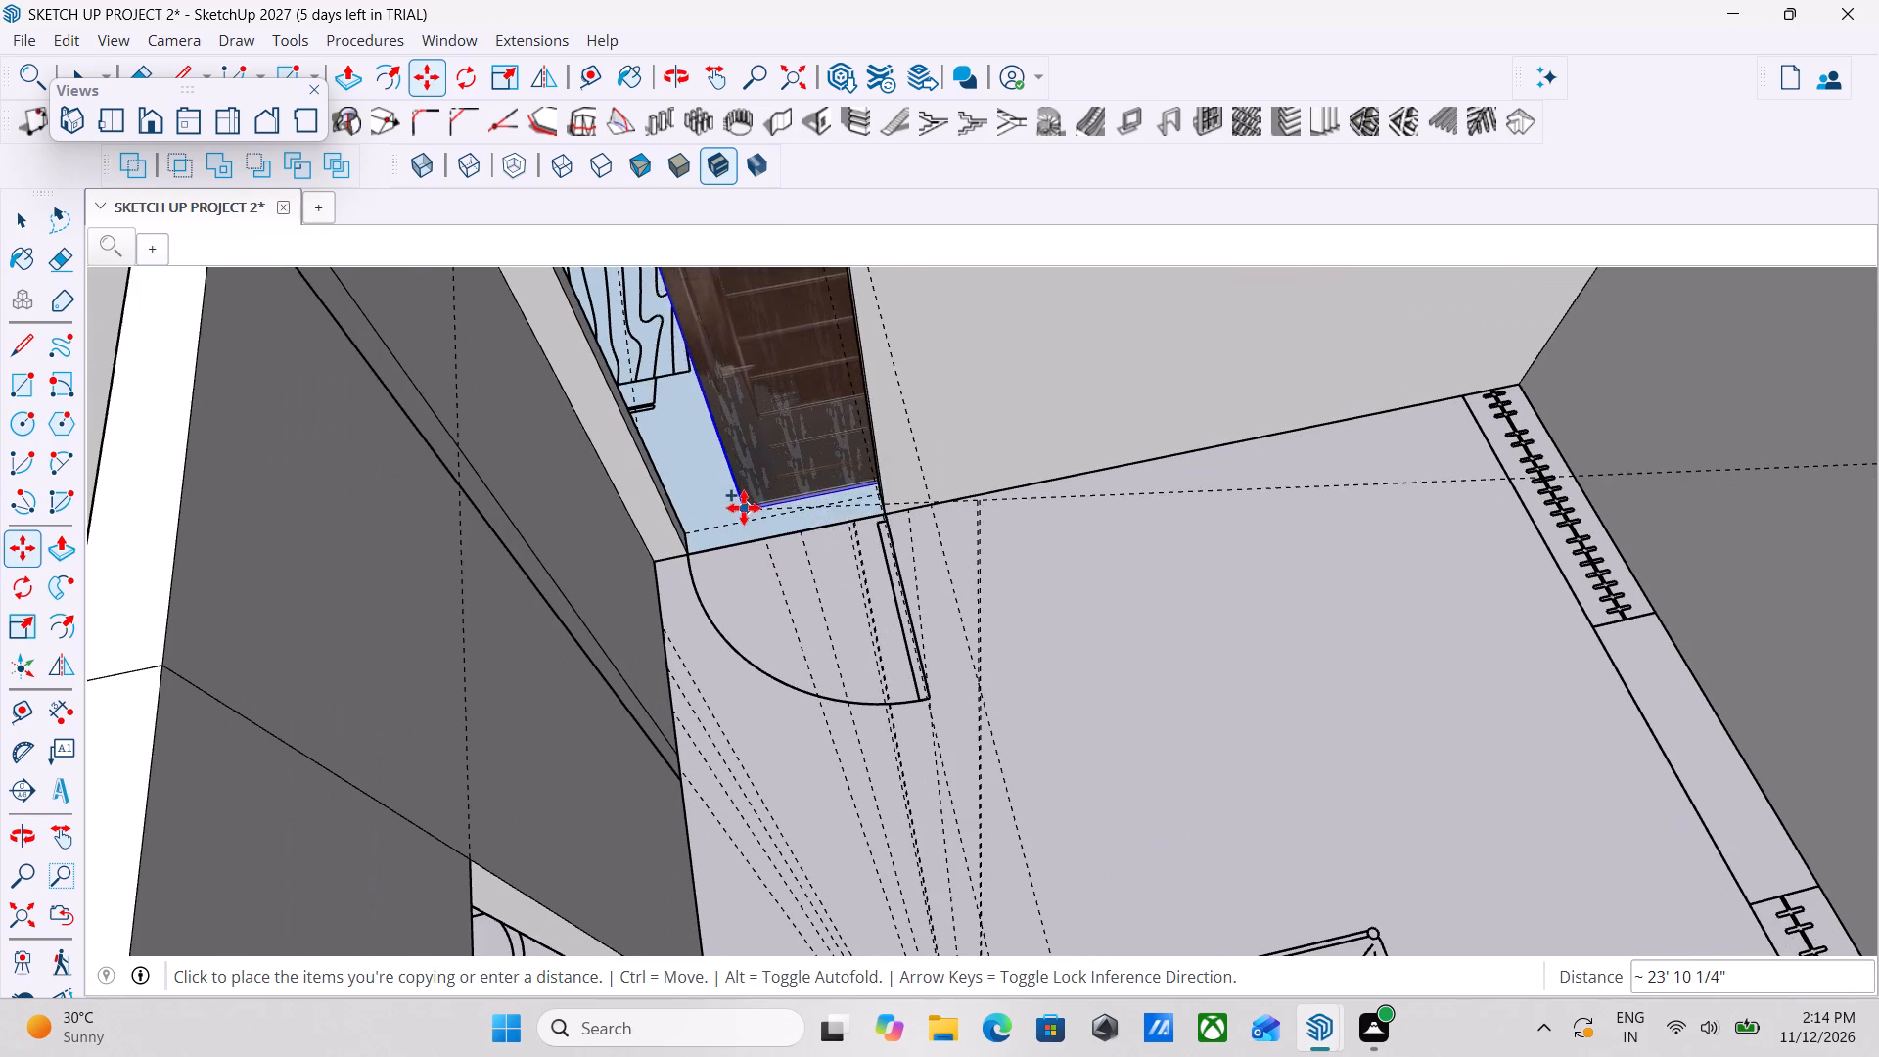
scroll(694, 531, up, 15)
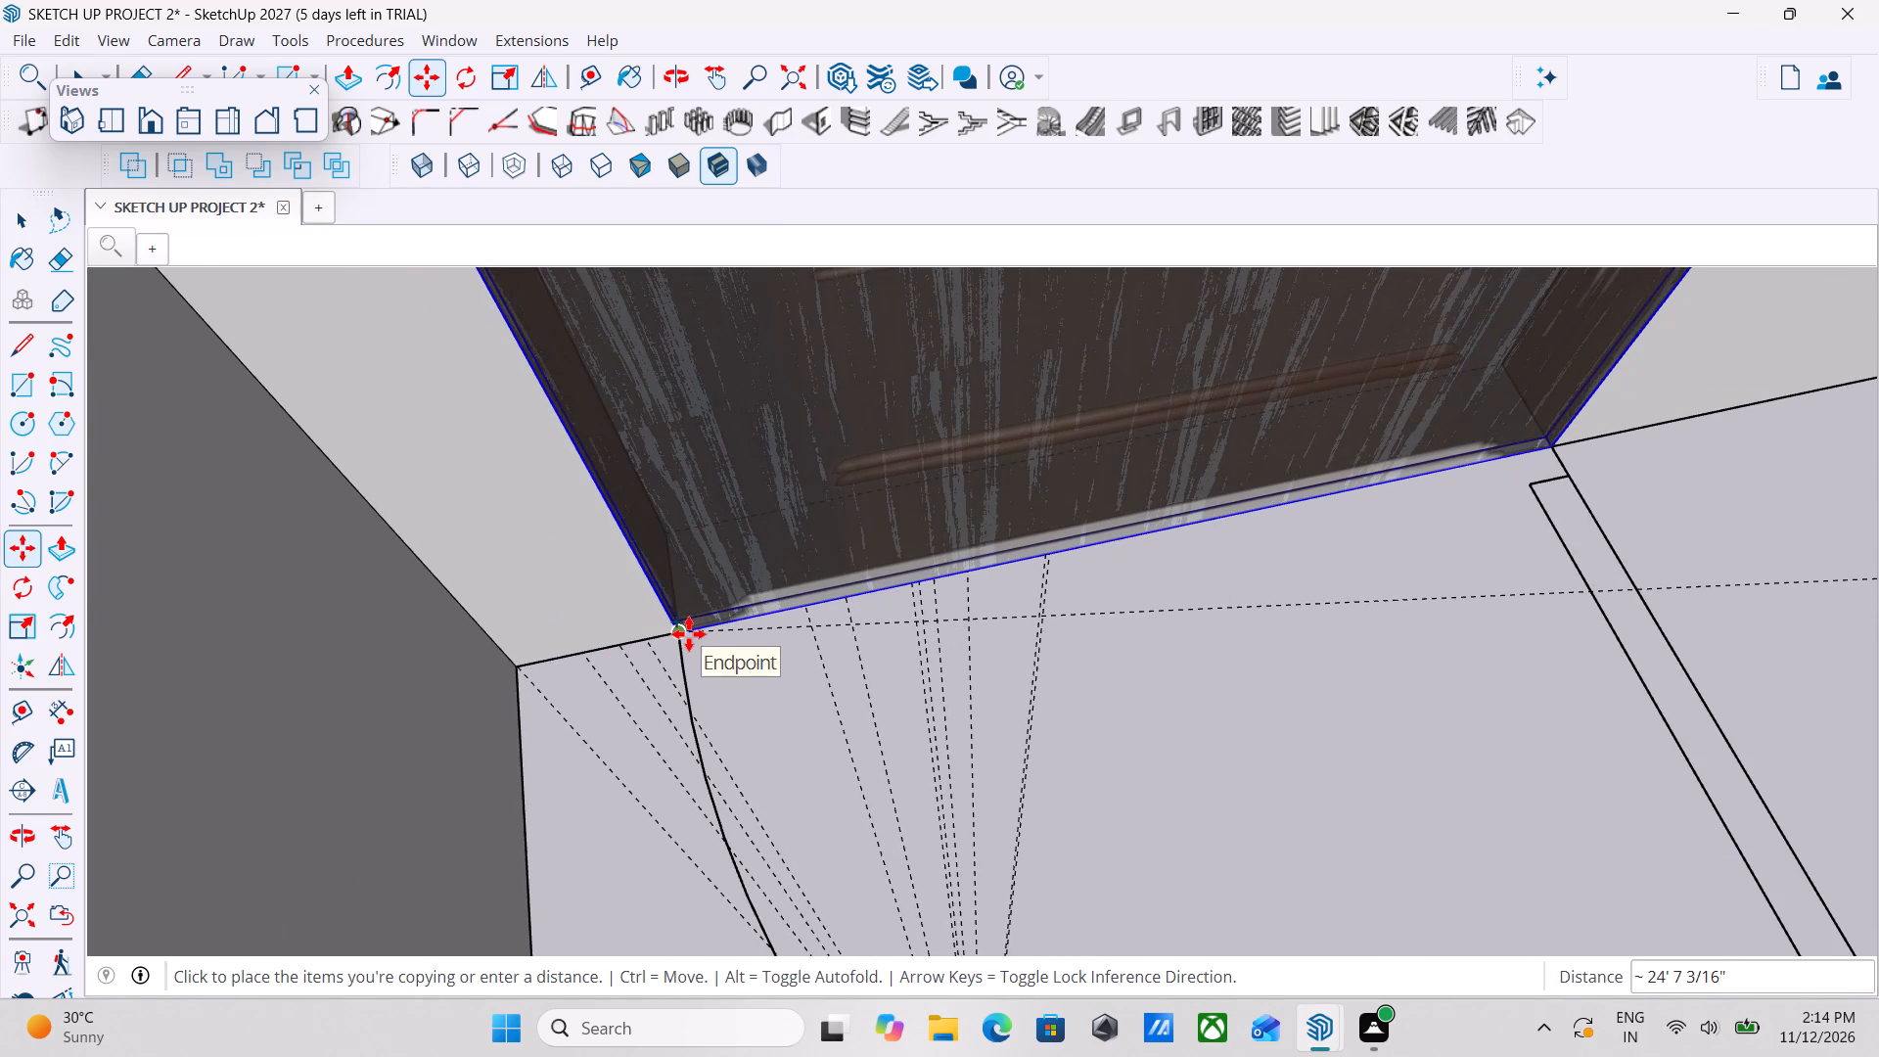
scroll(689, 634, down, 20)
scroll(689, 634, down, 3)
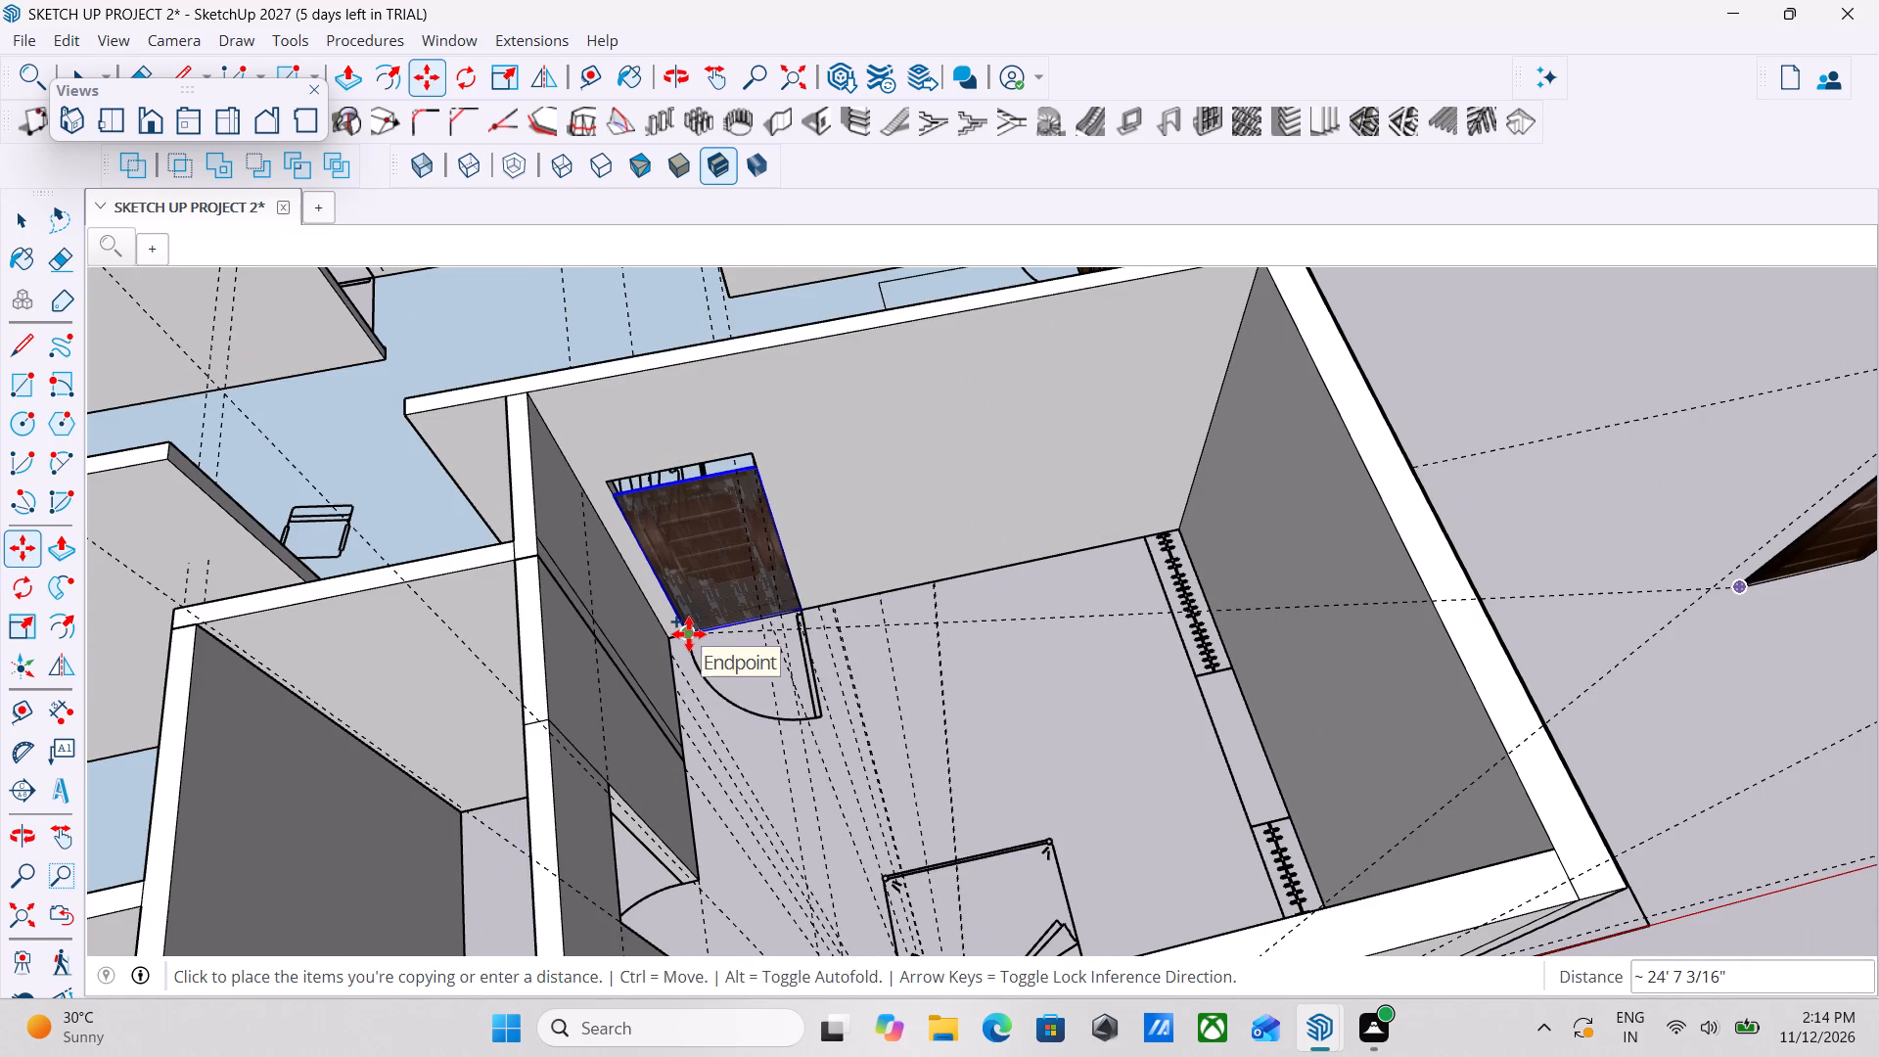
shift+middle_drag(689, 634, 953, 687)
middle_drag(956, 629, 1531, 776)
middle_drag(1422, 774, 1693, 652)
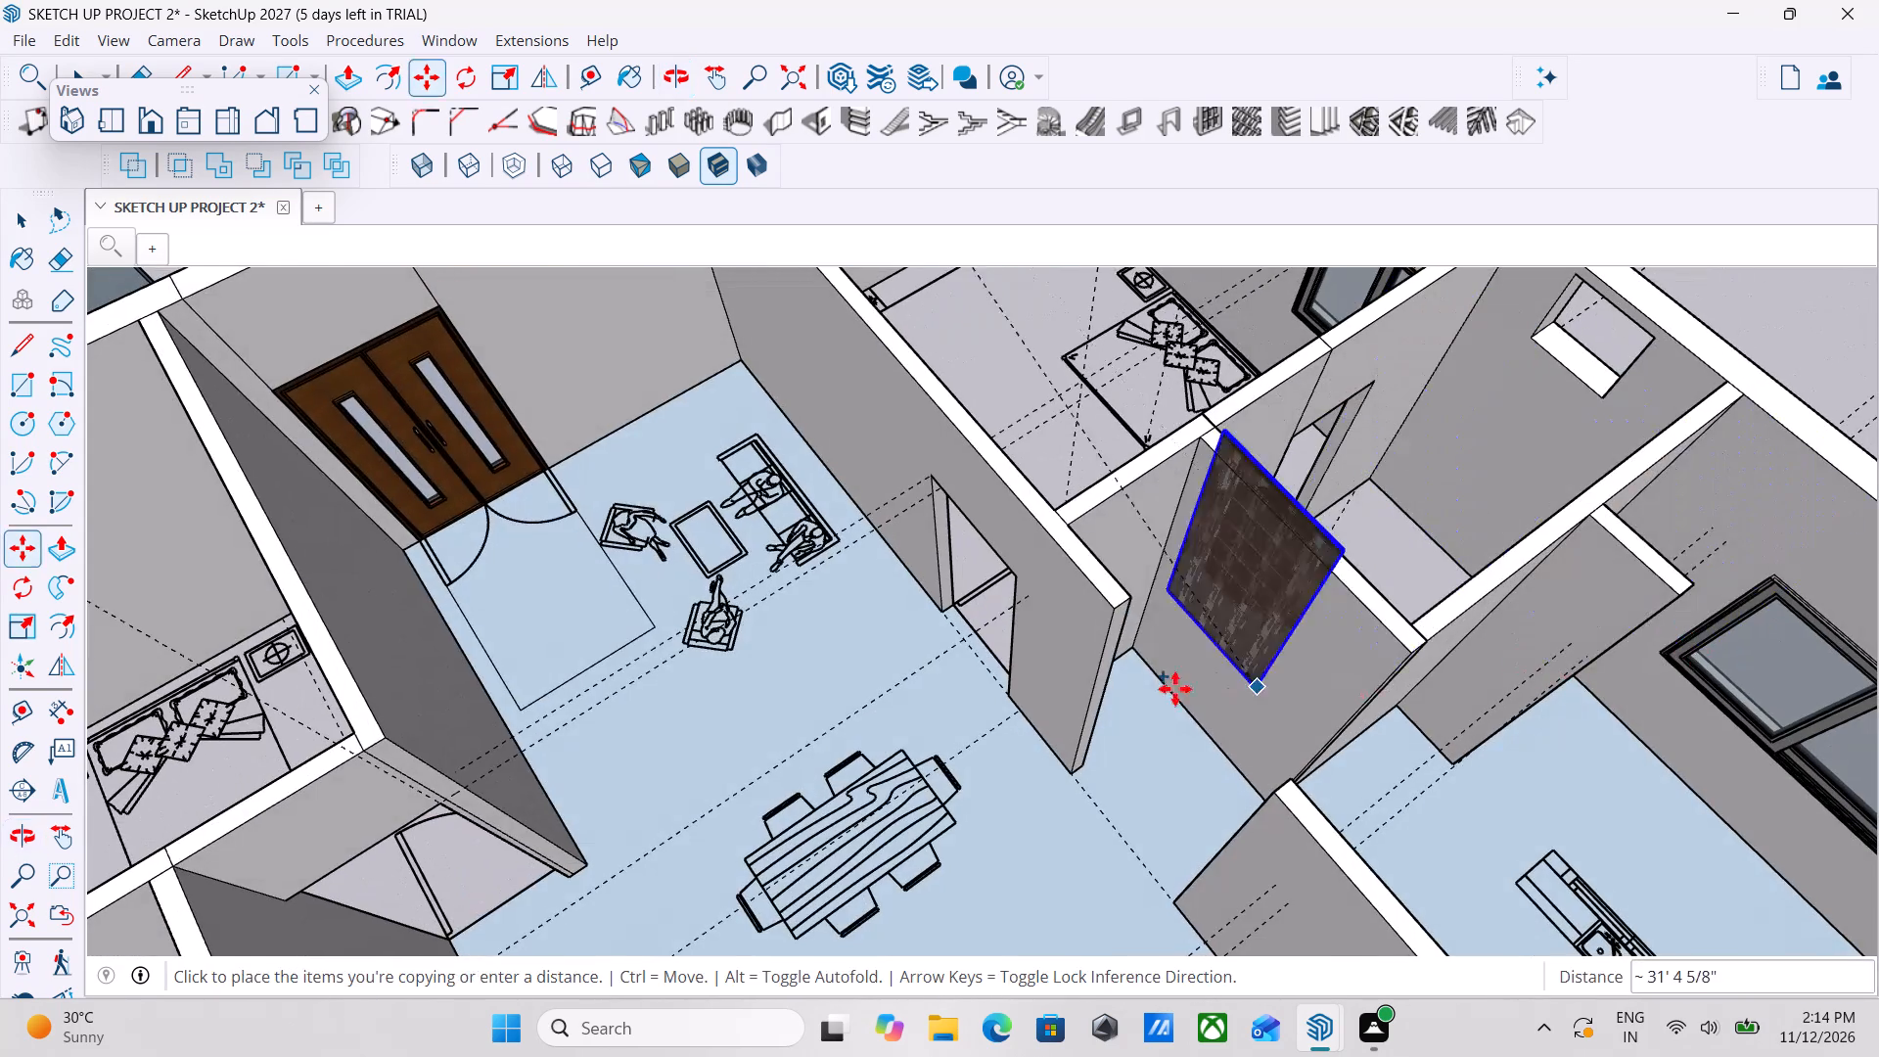
middle_drag(1194, 742, 1400, 634)
scroll(1041, 678, up, 4)
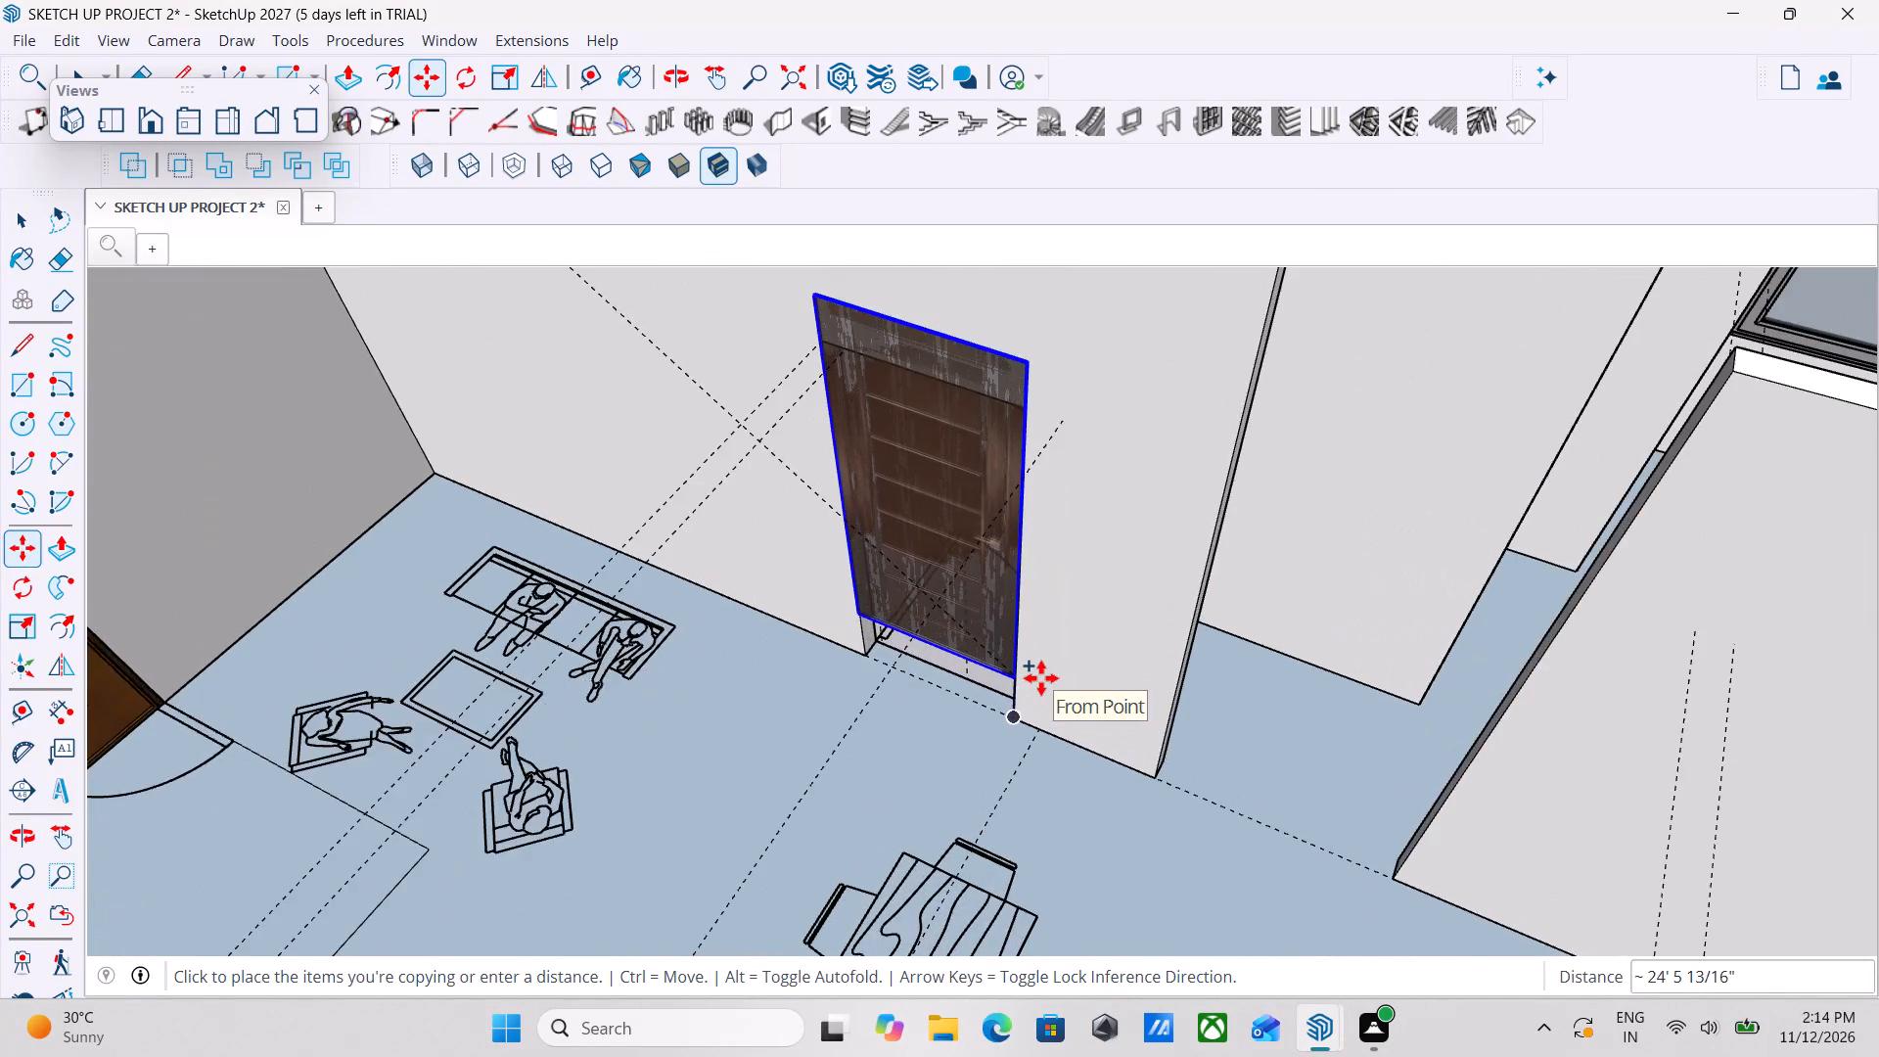
scroll(1041, 678, up, 7)
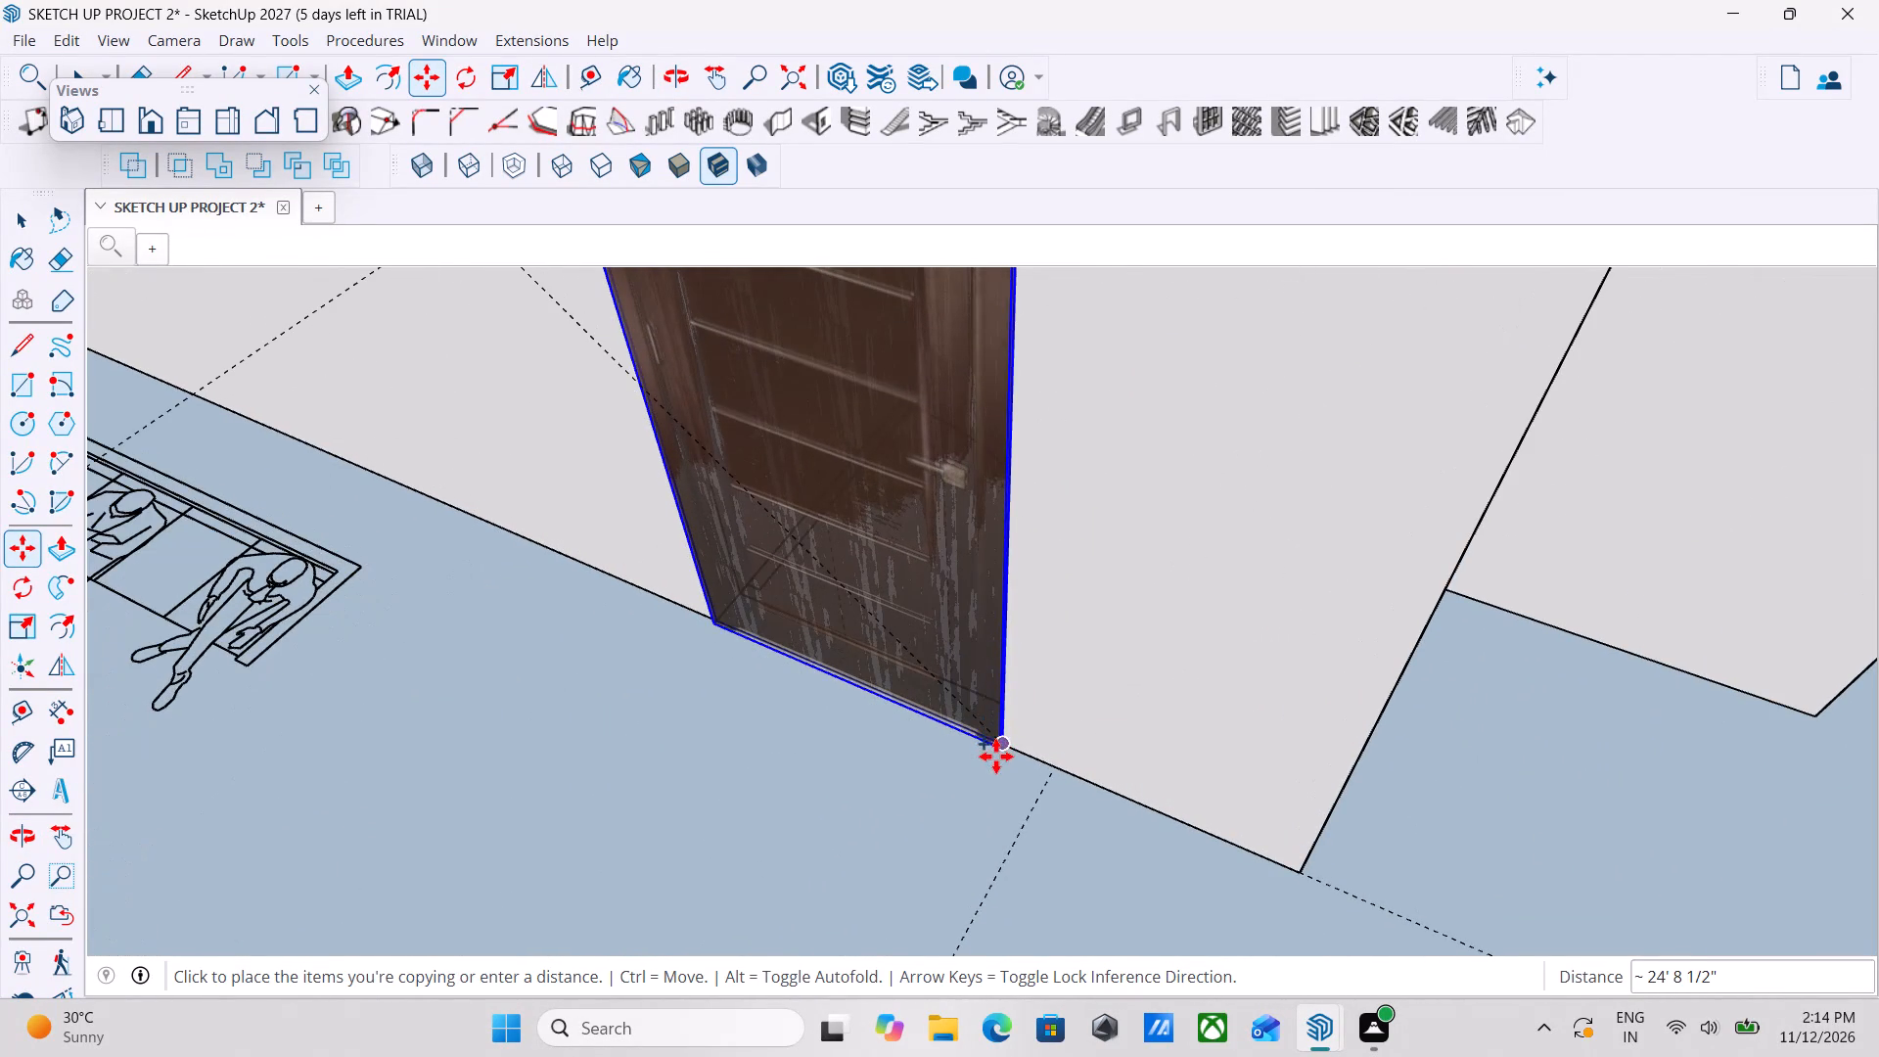
click(1000, 751)
Move the copied door by its lower corner through the wall thickness toward the bedroom side of the doorway.
scroll(1005, 741, down, 5)
middle_drag(1011, 737, 1194, 626)
scroll(1168, 491, down, 2)
middle_drag(1168, 491, 1278, 583)
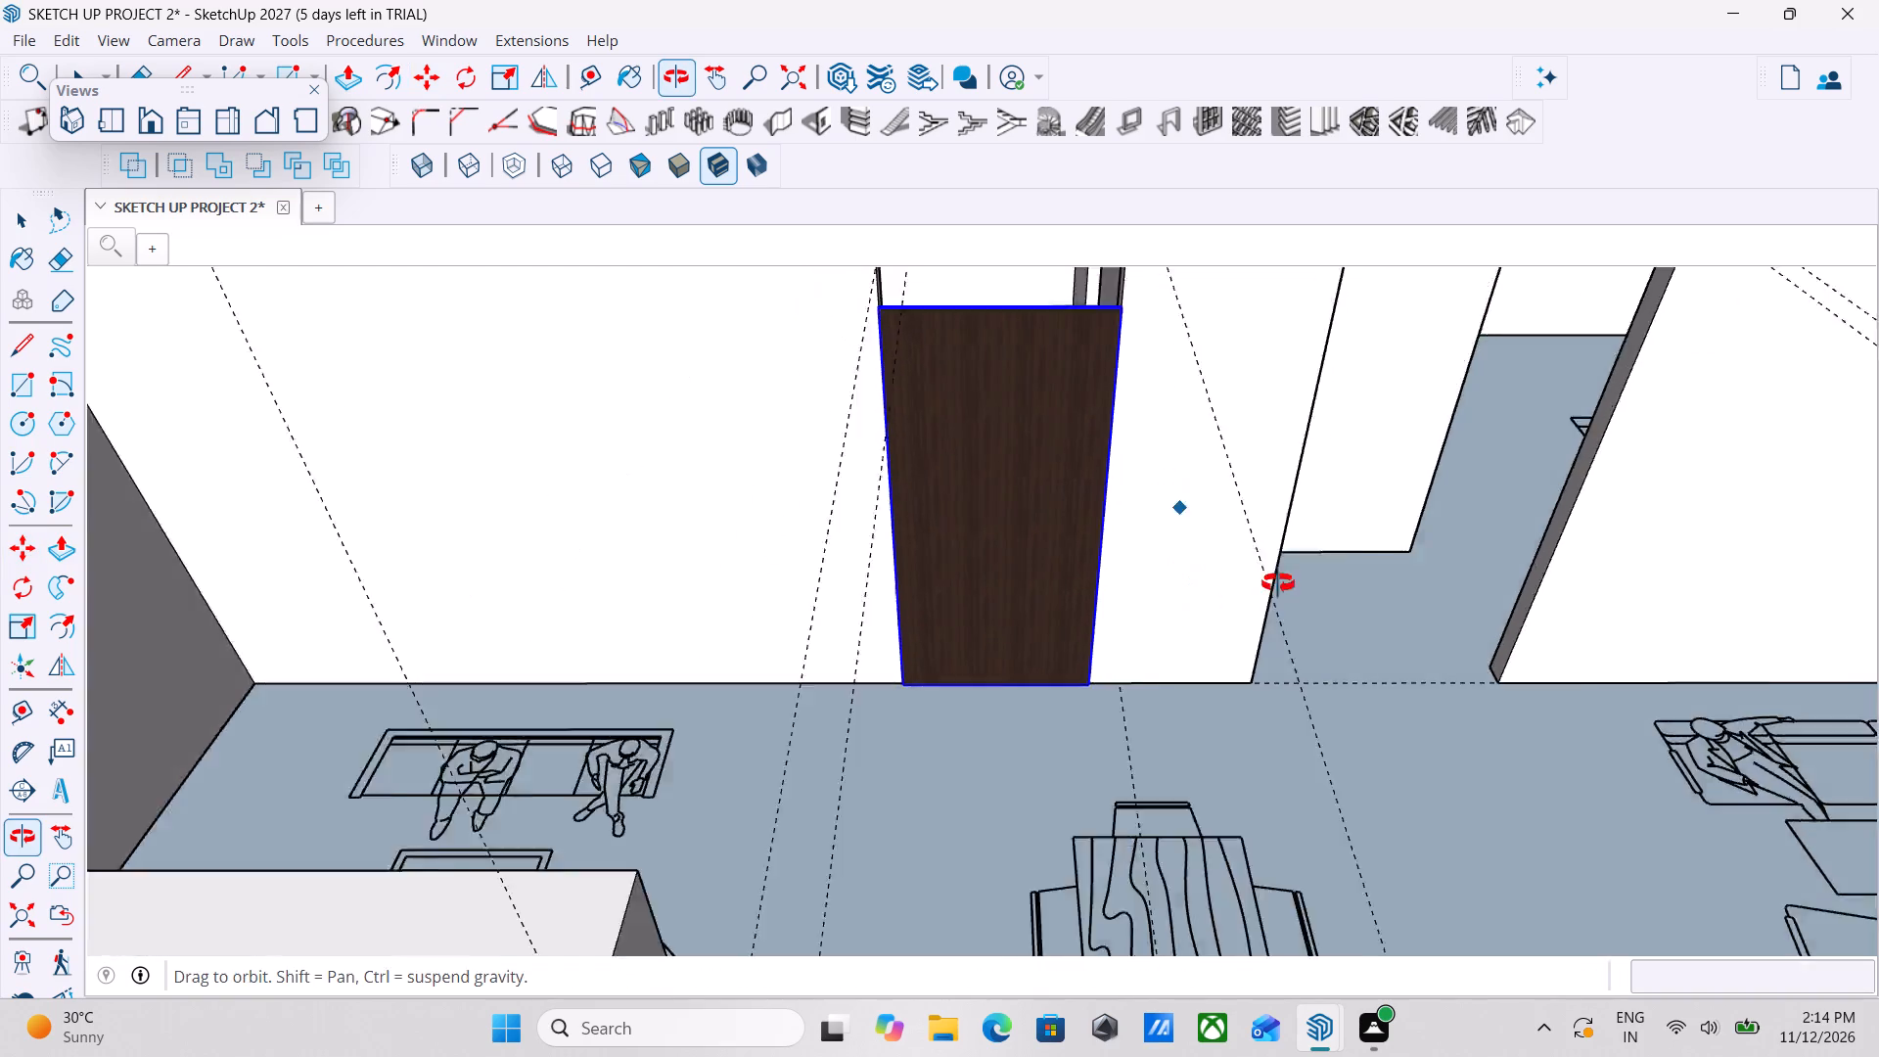
middle_drag(1278, 583, 1517, 587)
middle_drag(1210, 583, 1541, 630)
middle_drag(1154, 599, 1512, 518)
middle_drag(1050, 535, 1211, 549)
scroll(834, 437, up, 3)
scroll(1032, 441, up, 9)
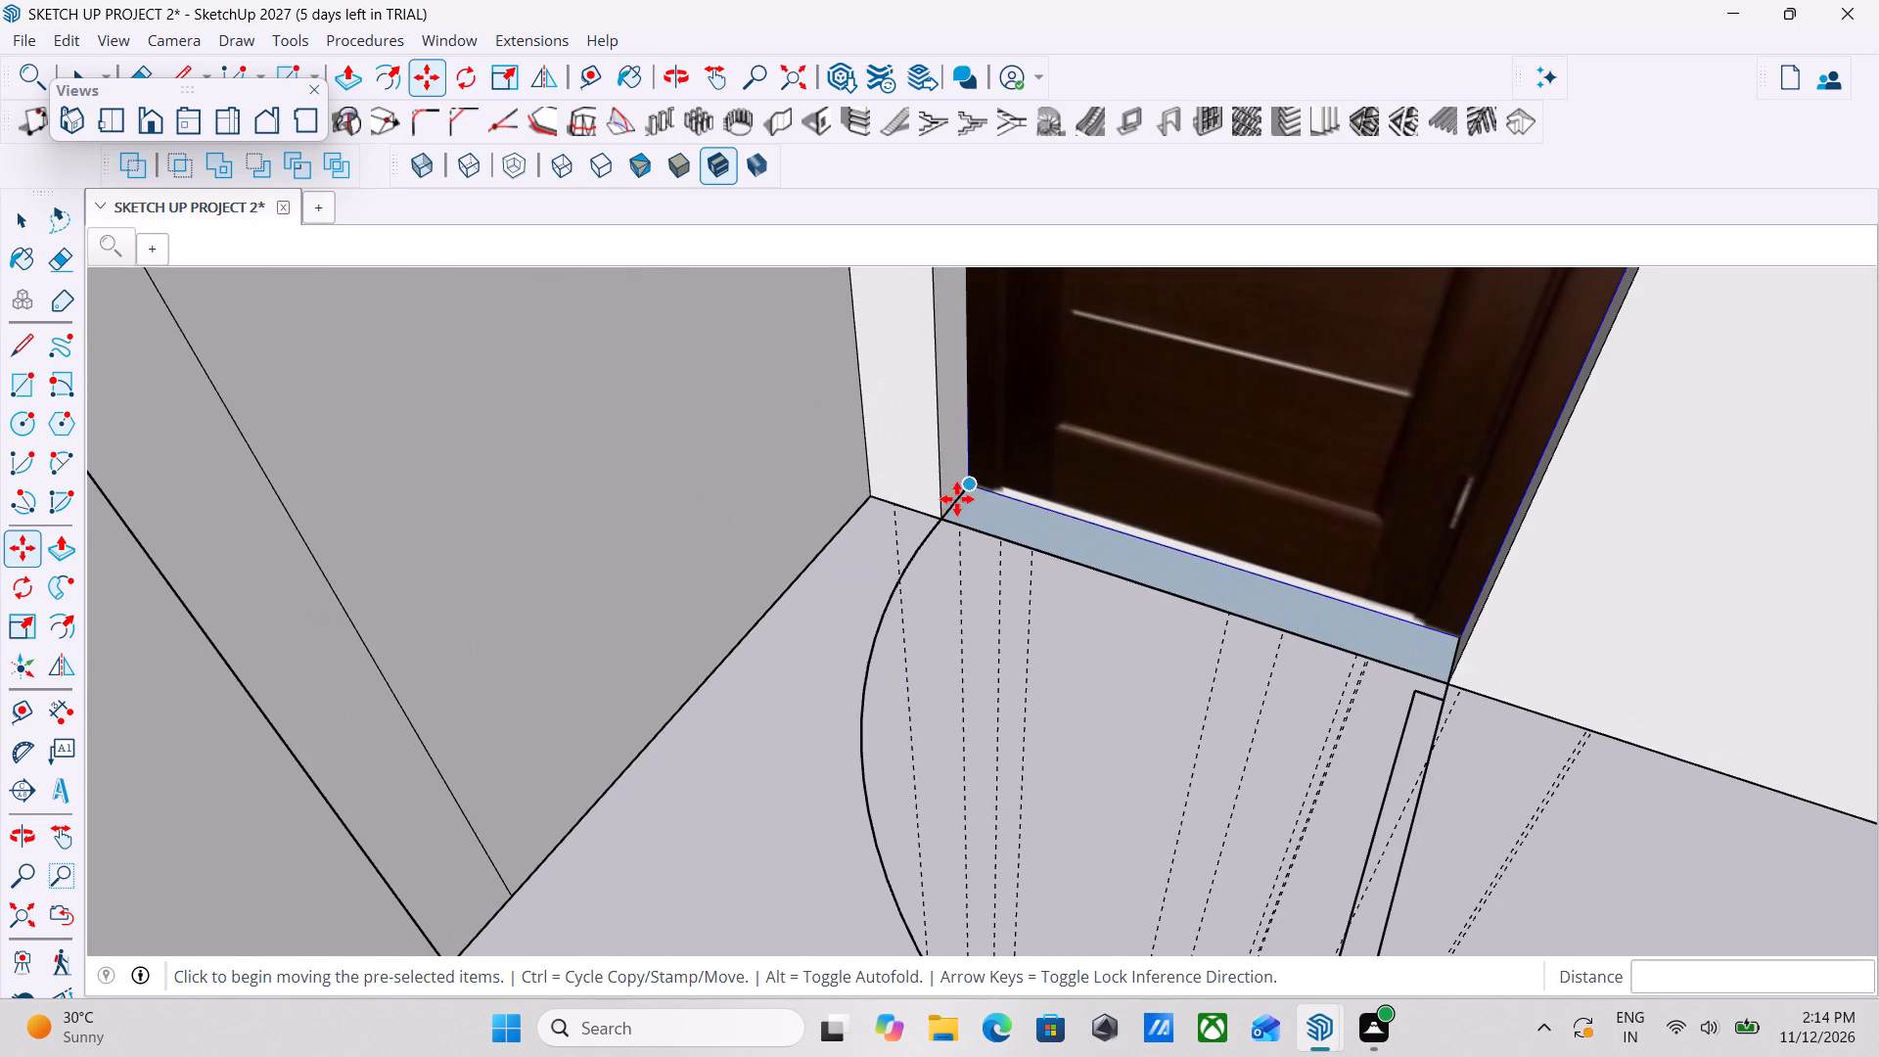
click(970, 482)
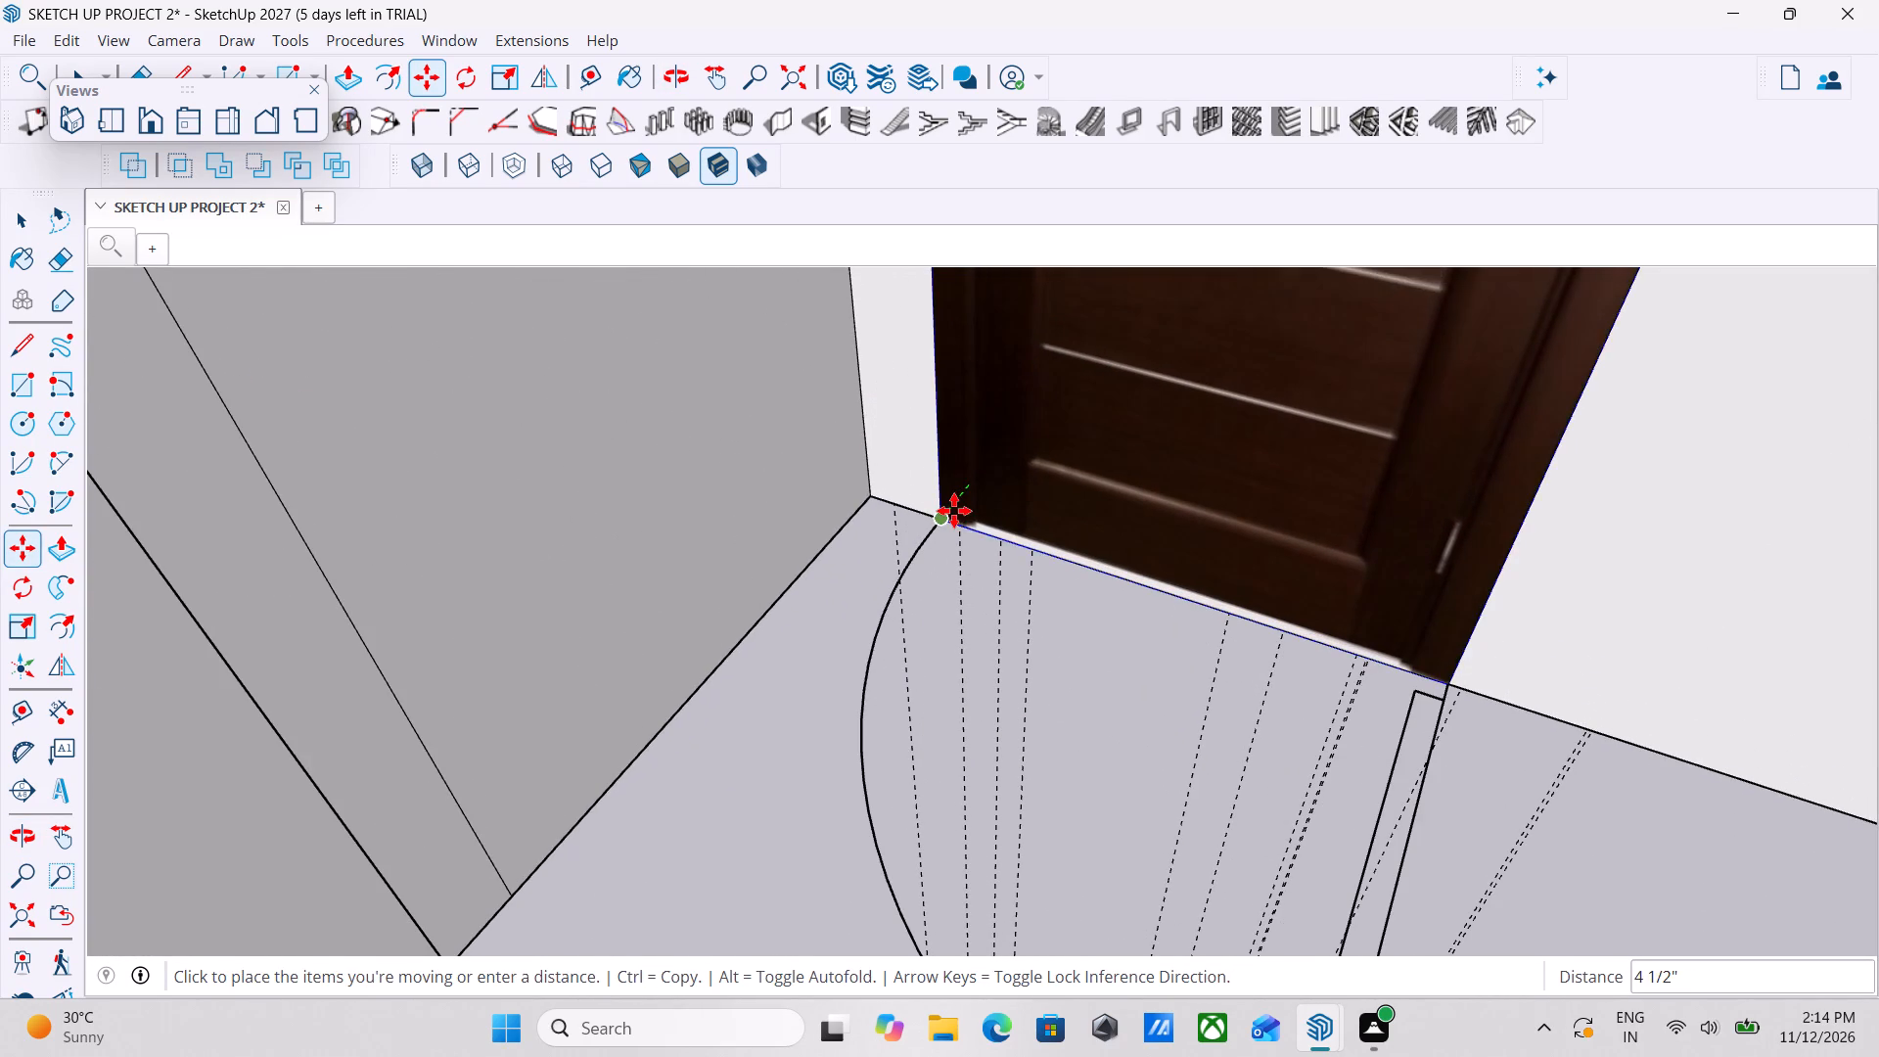
click(953, 511)
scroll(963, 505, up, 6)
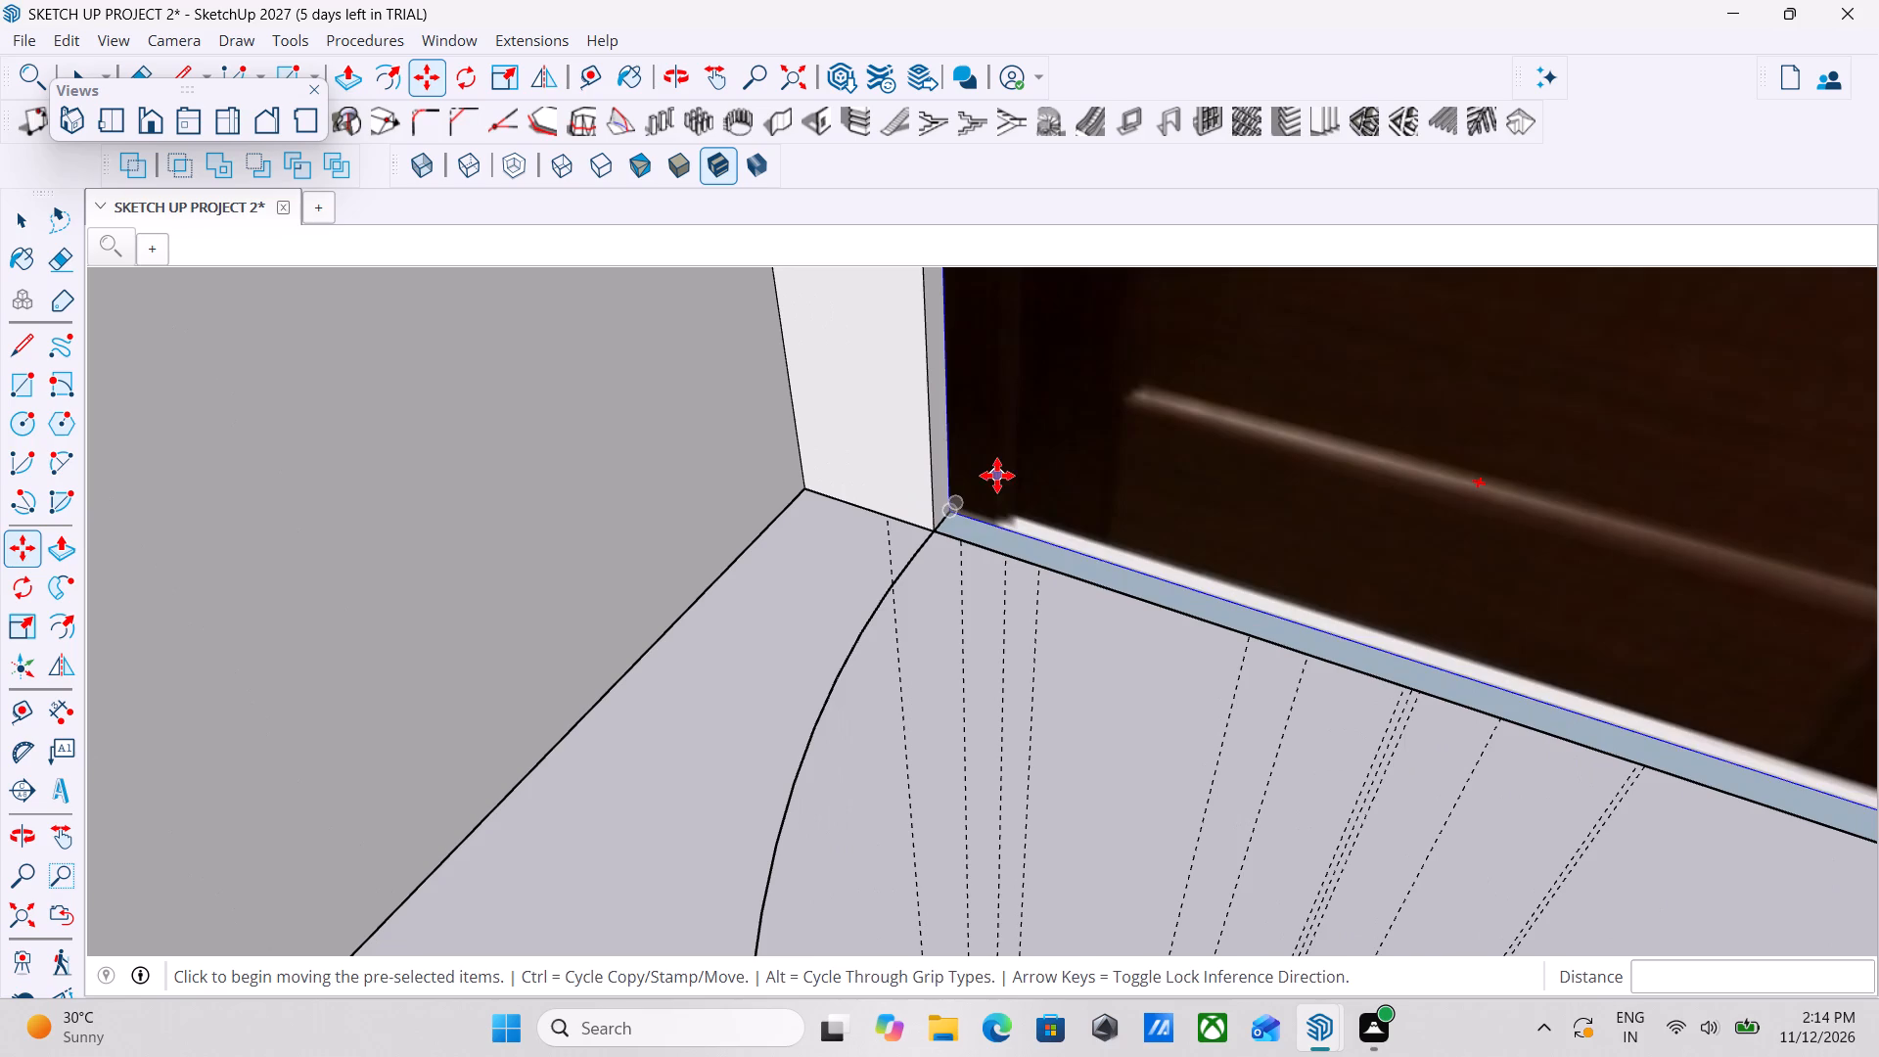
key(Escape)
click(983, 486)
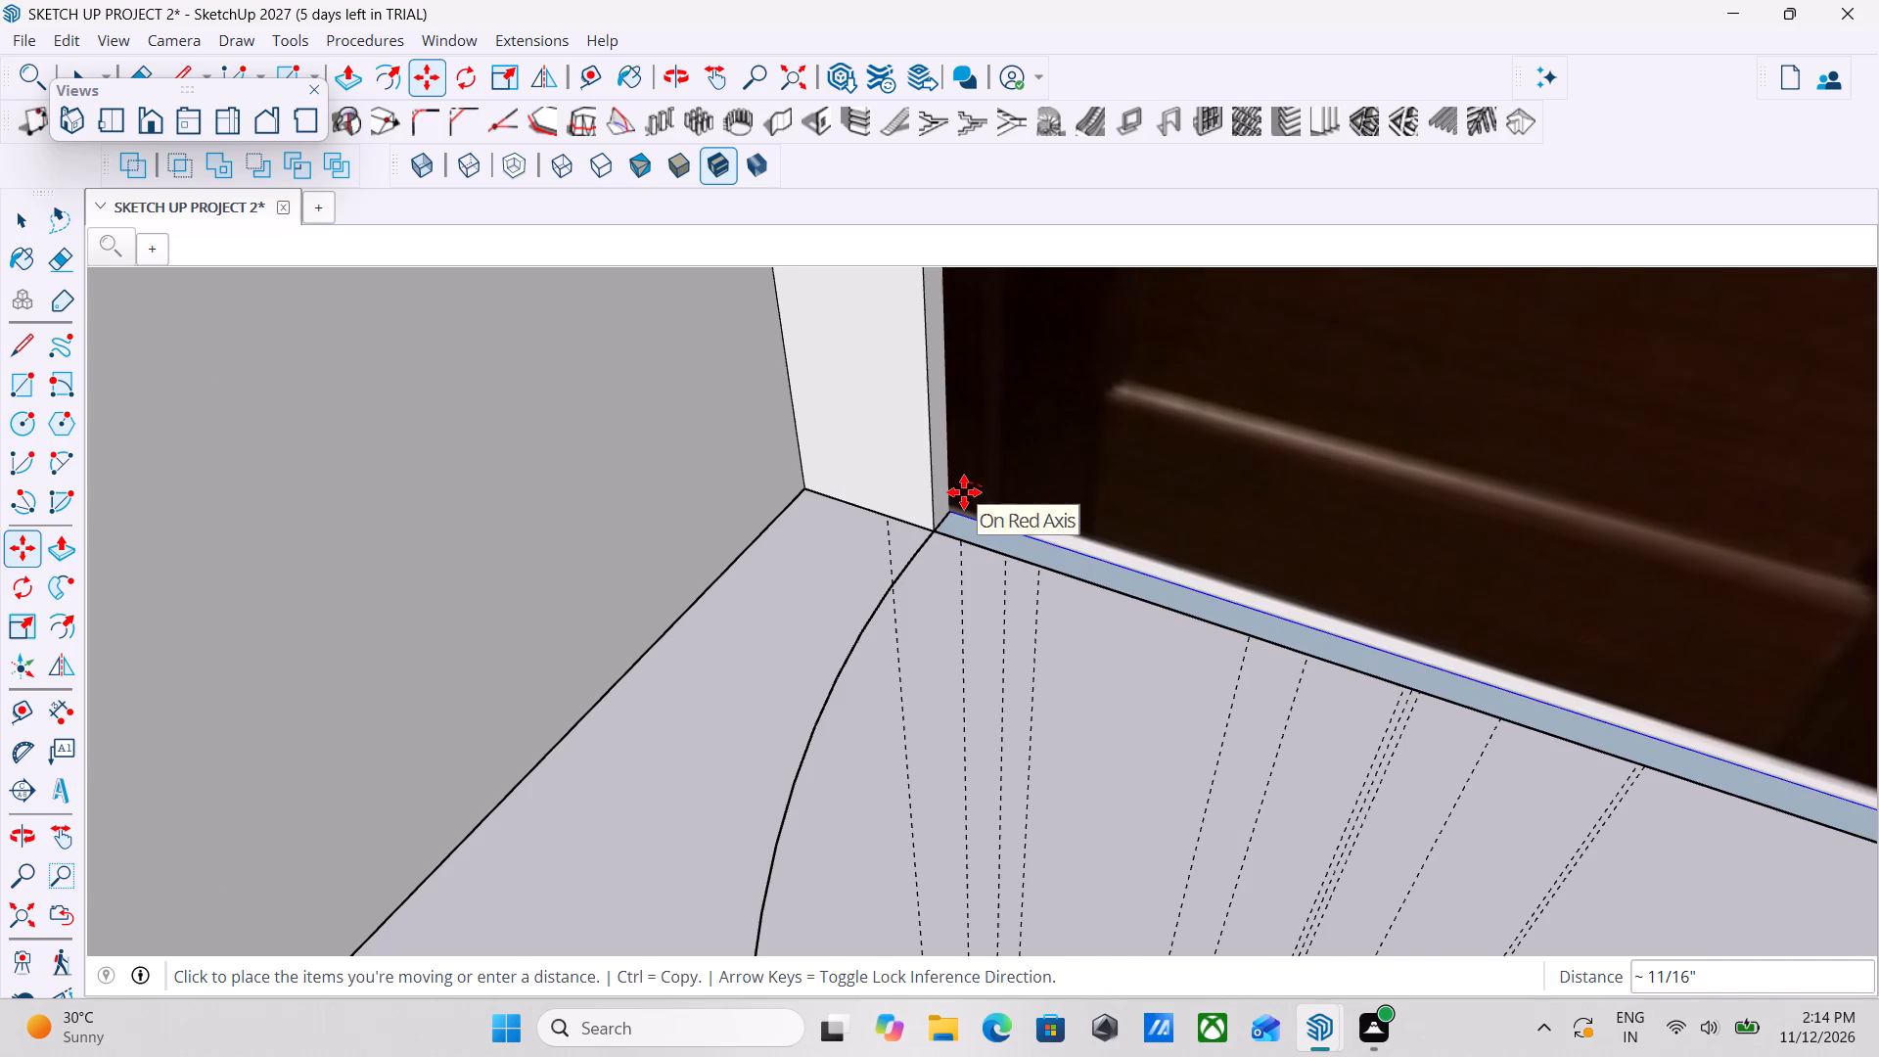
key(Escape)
Move the wooden door about 1 3/8" by its lower corner onto the bottom corner of the doorway's bedroom side.
key(space)
click(1027, 421)
scroll(1027, 421, down, 4)
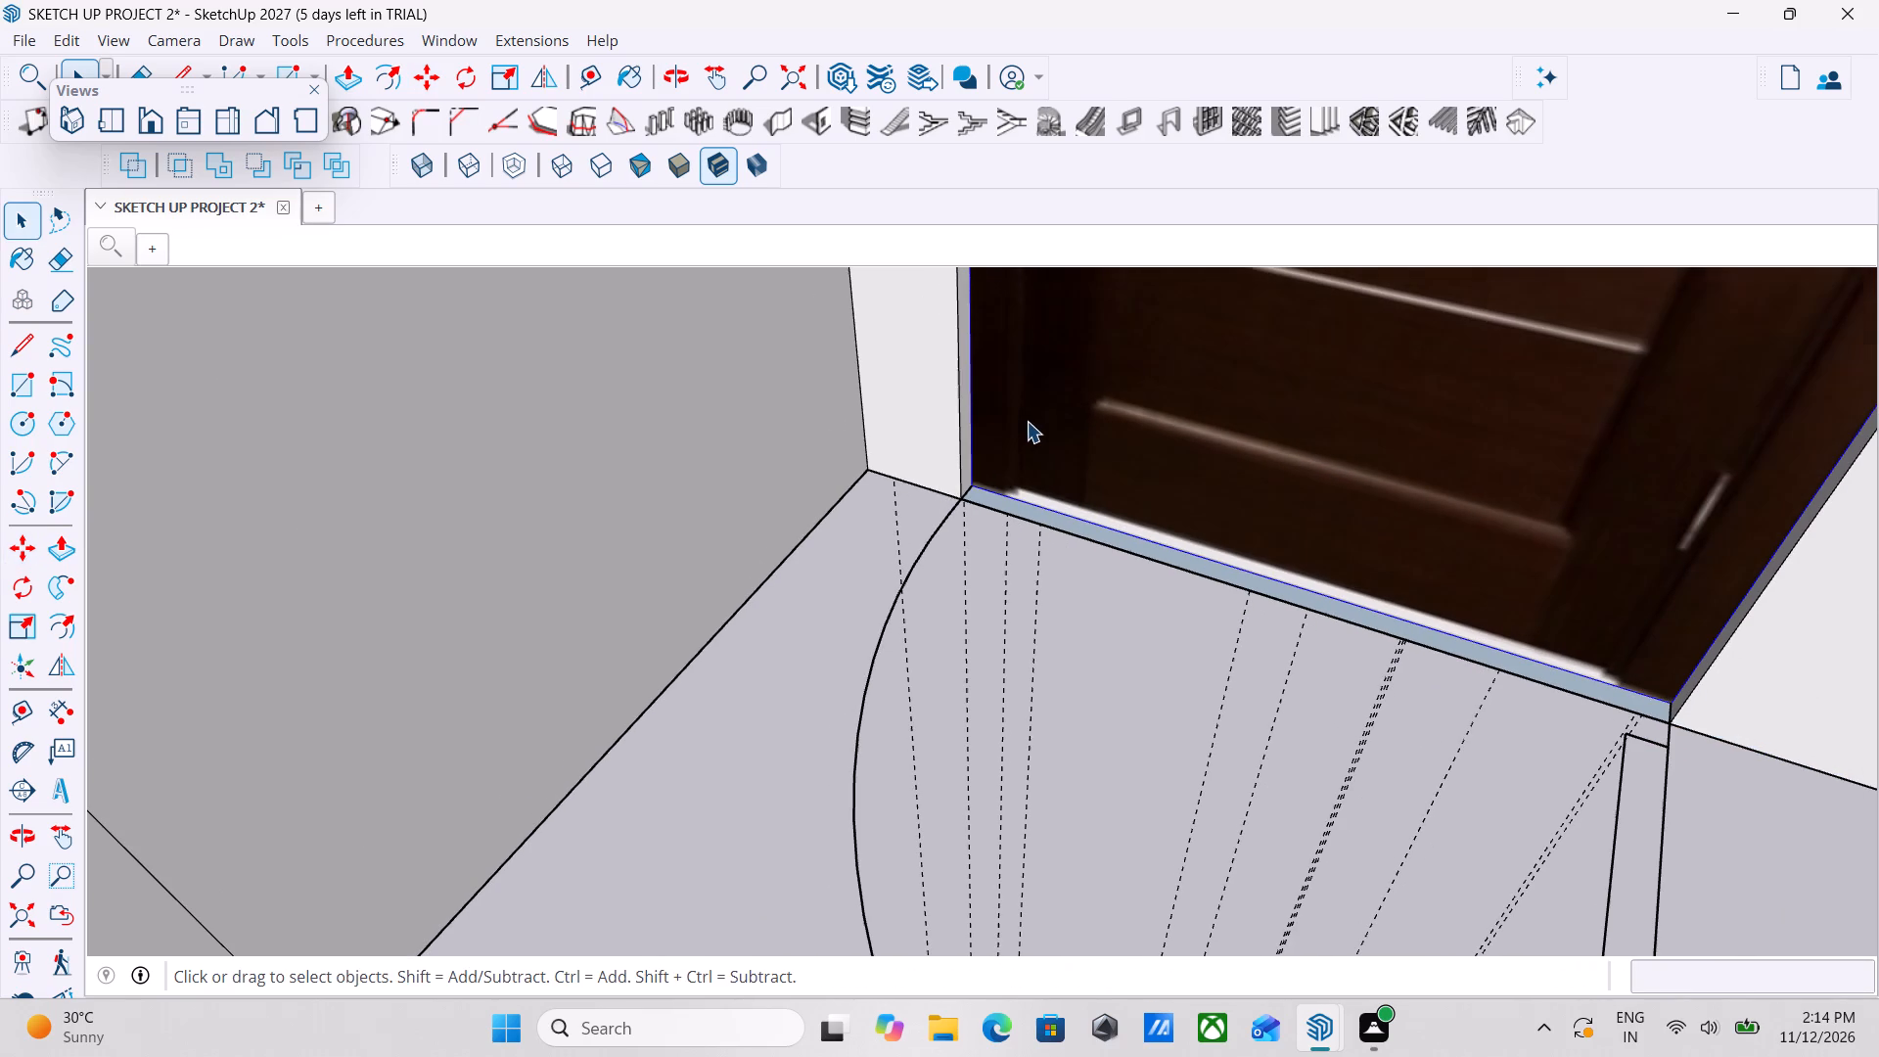
key(m)
scroll(939, 518, up, 3)
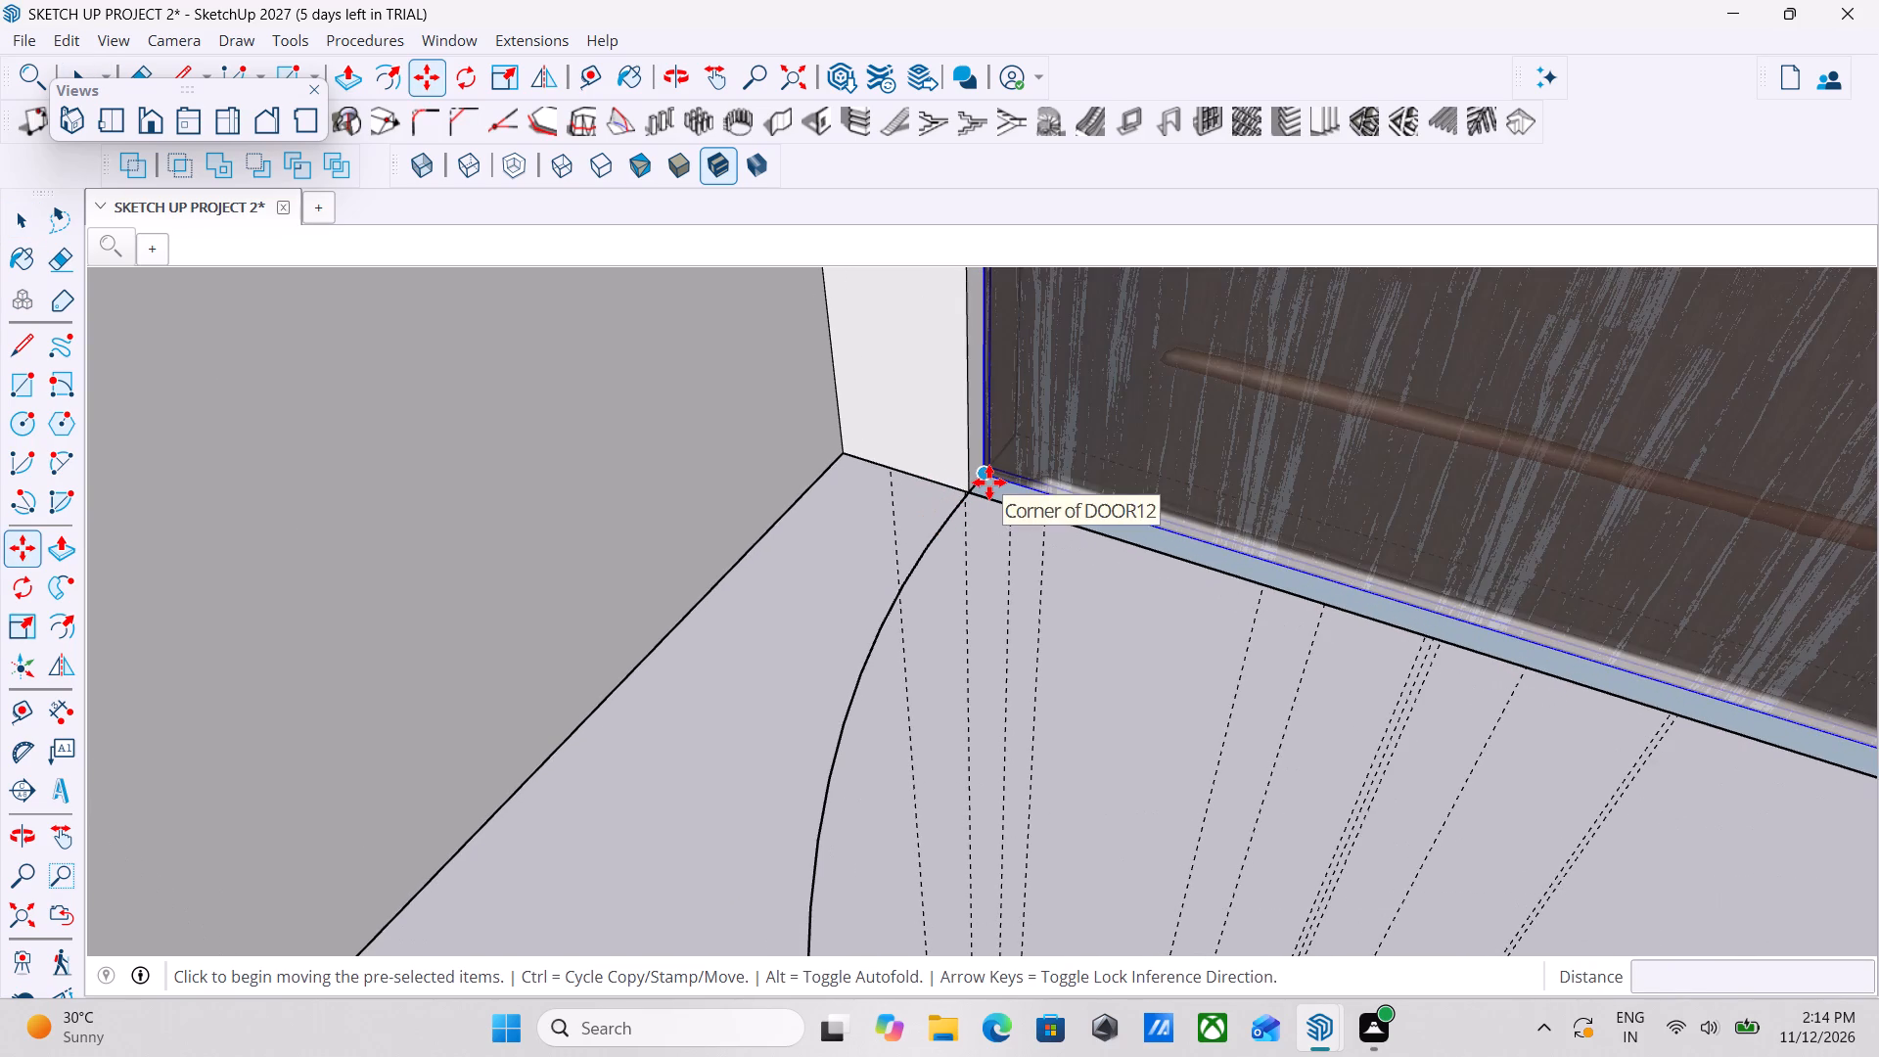
scroll(990, 472, up, 2)
click(990, 472)
click(971, 499)
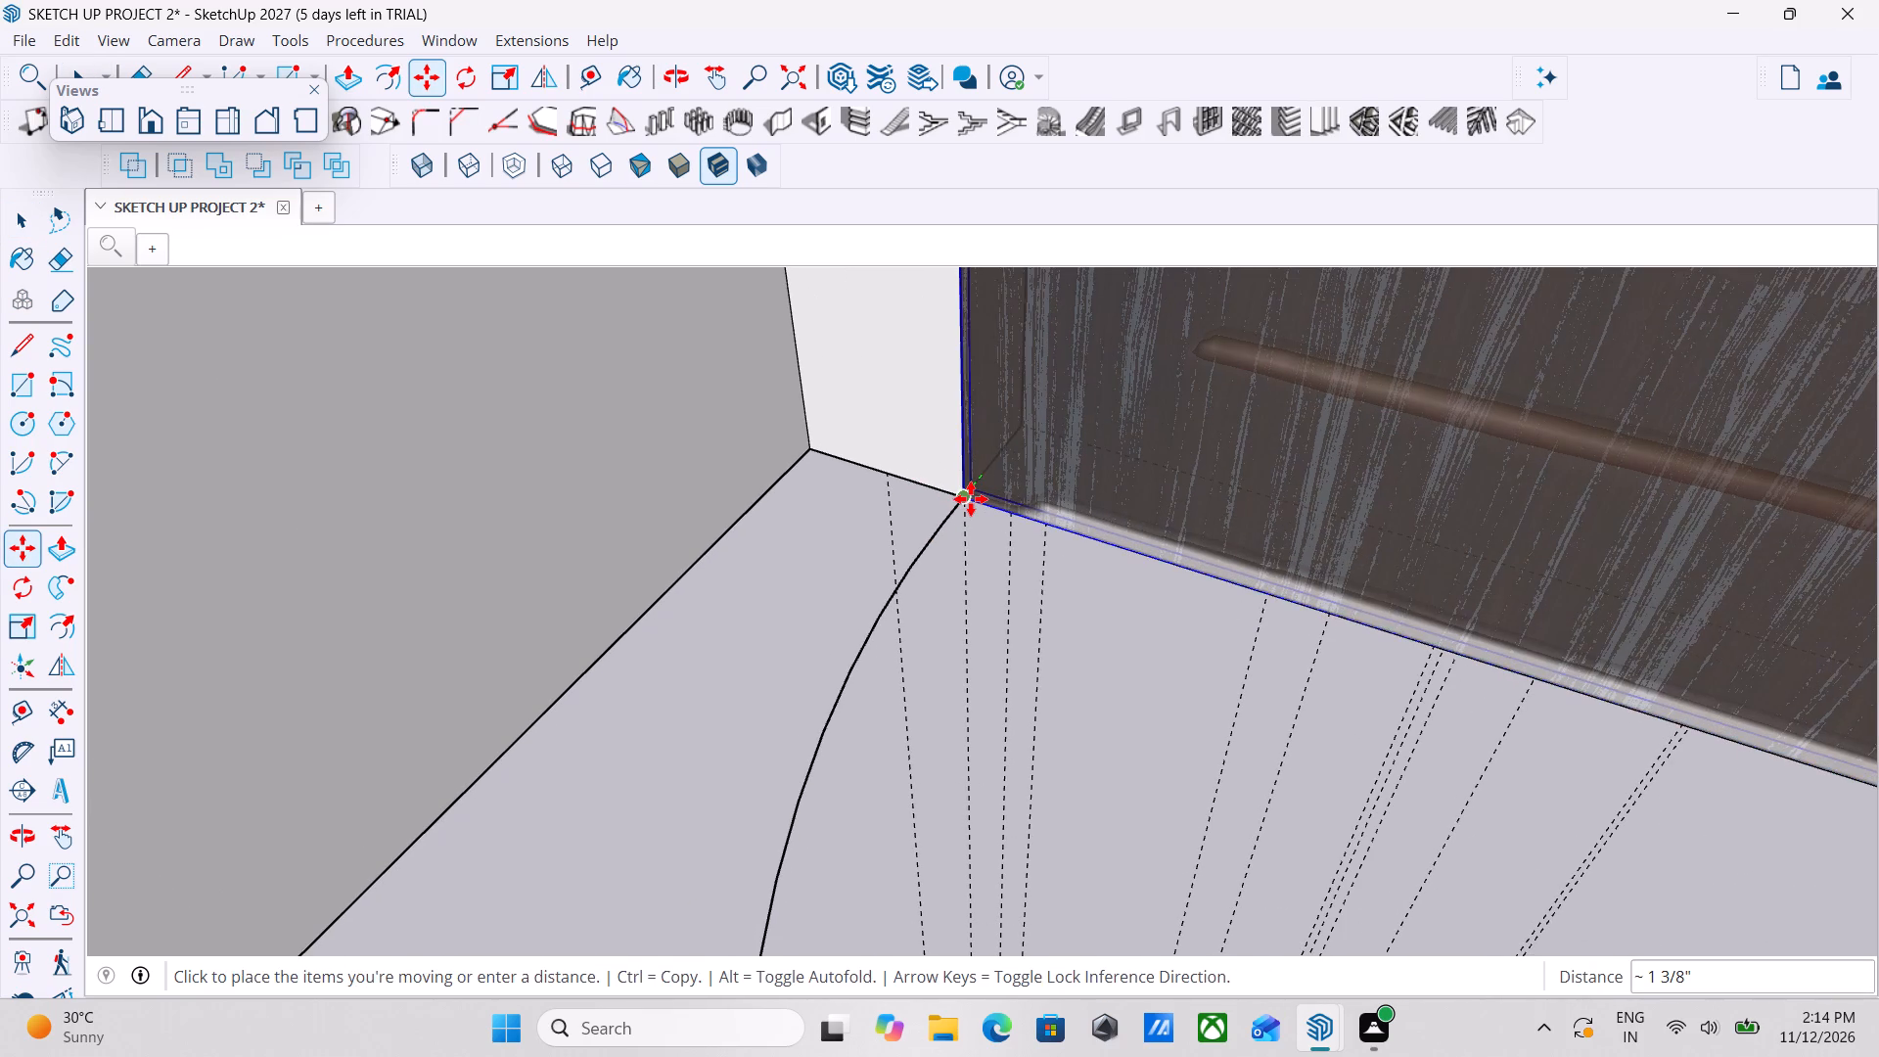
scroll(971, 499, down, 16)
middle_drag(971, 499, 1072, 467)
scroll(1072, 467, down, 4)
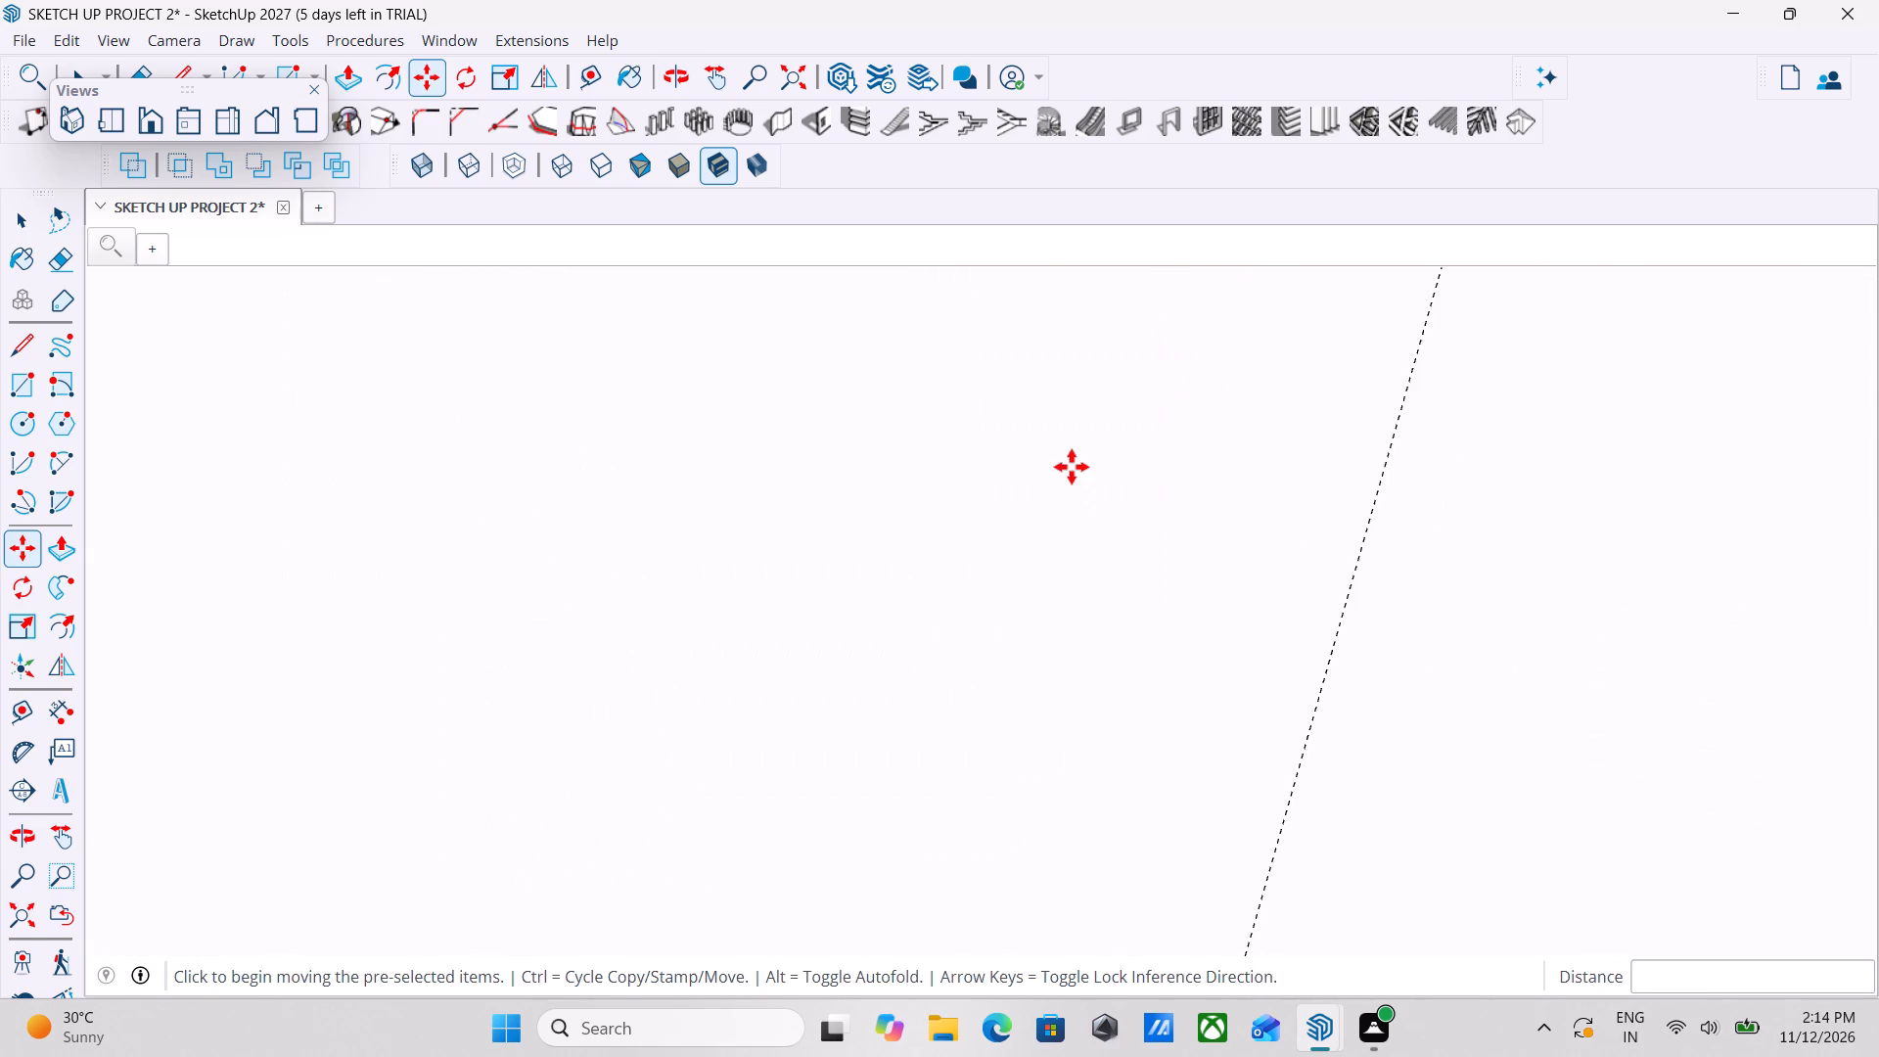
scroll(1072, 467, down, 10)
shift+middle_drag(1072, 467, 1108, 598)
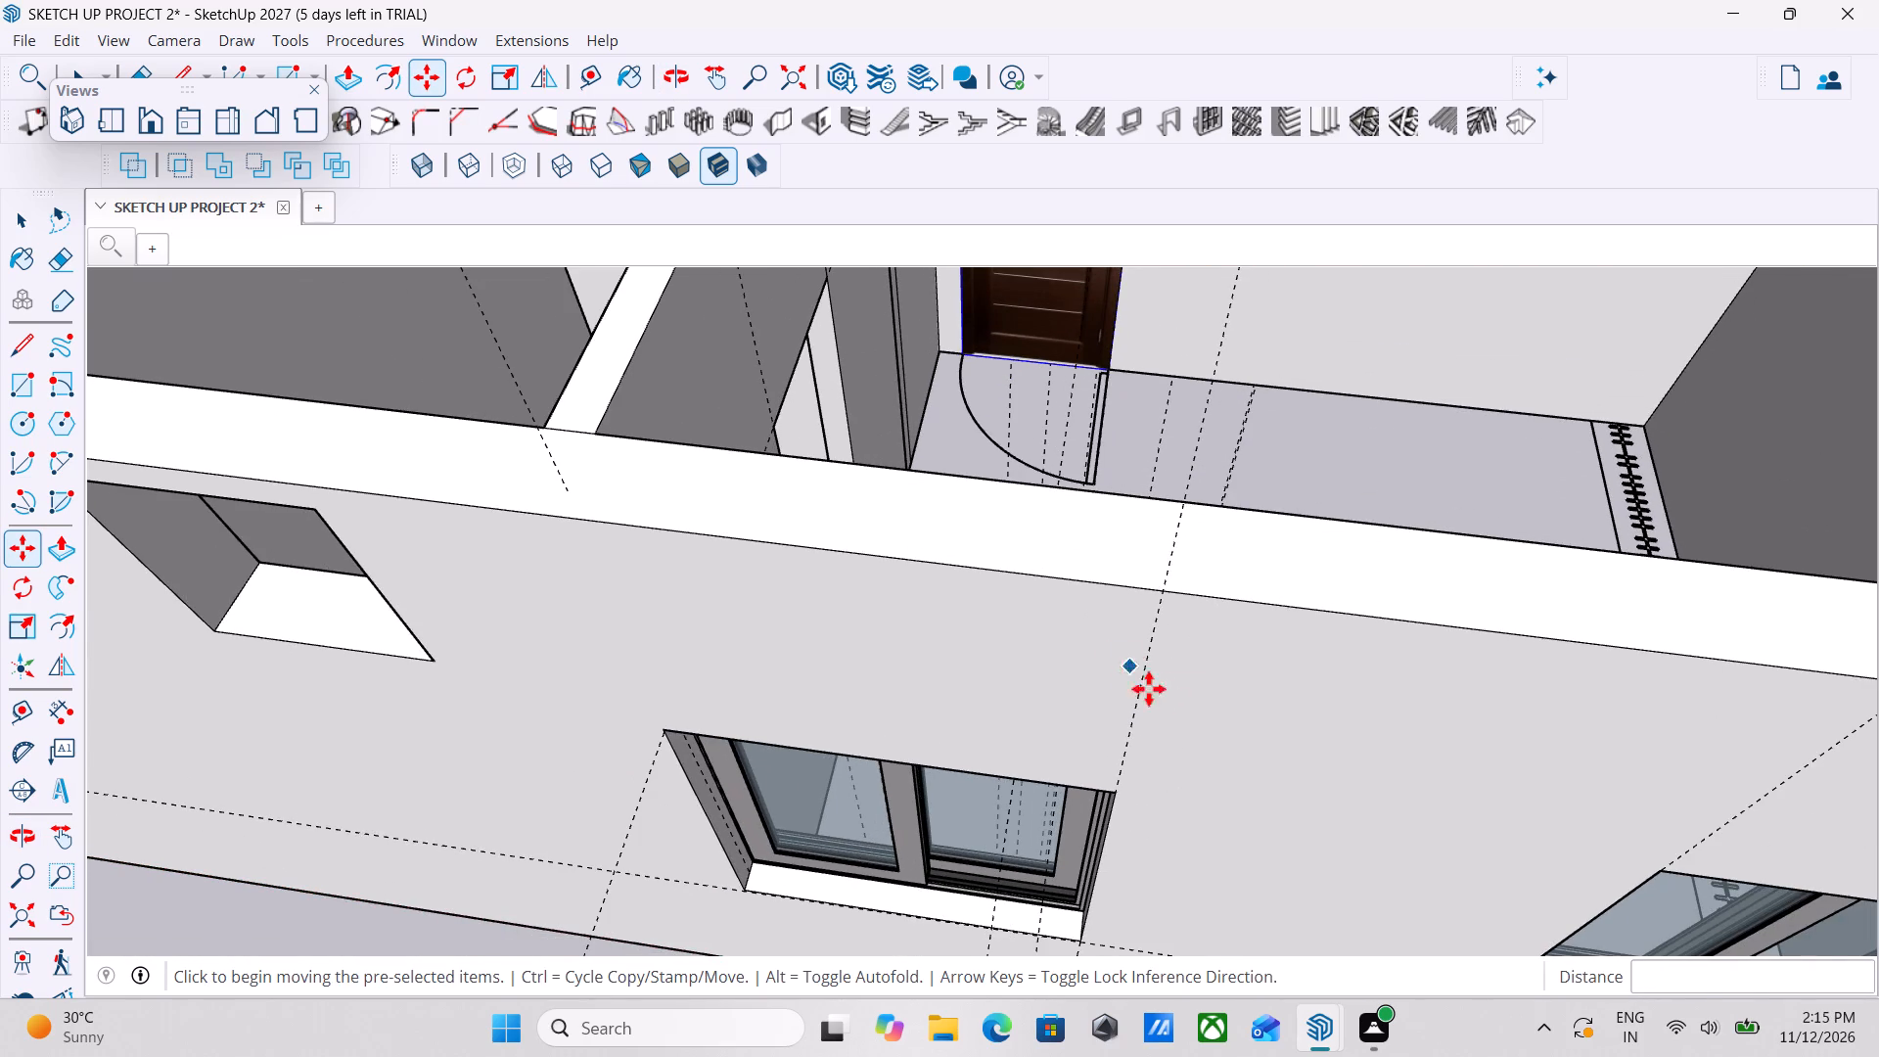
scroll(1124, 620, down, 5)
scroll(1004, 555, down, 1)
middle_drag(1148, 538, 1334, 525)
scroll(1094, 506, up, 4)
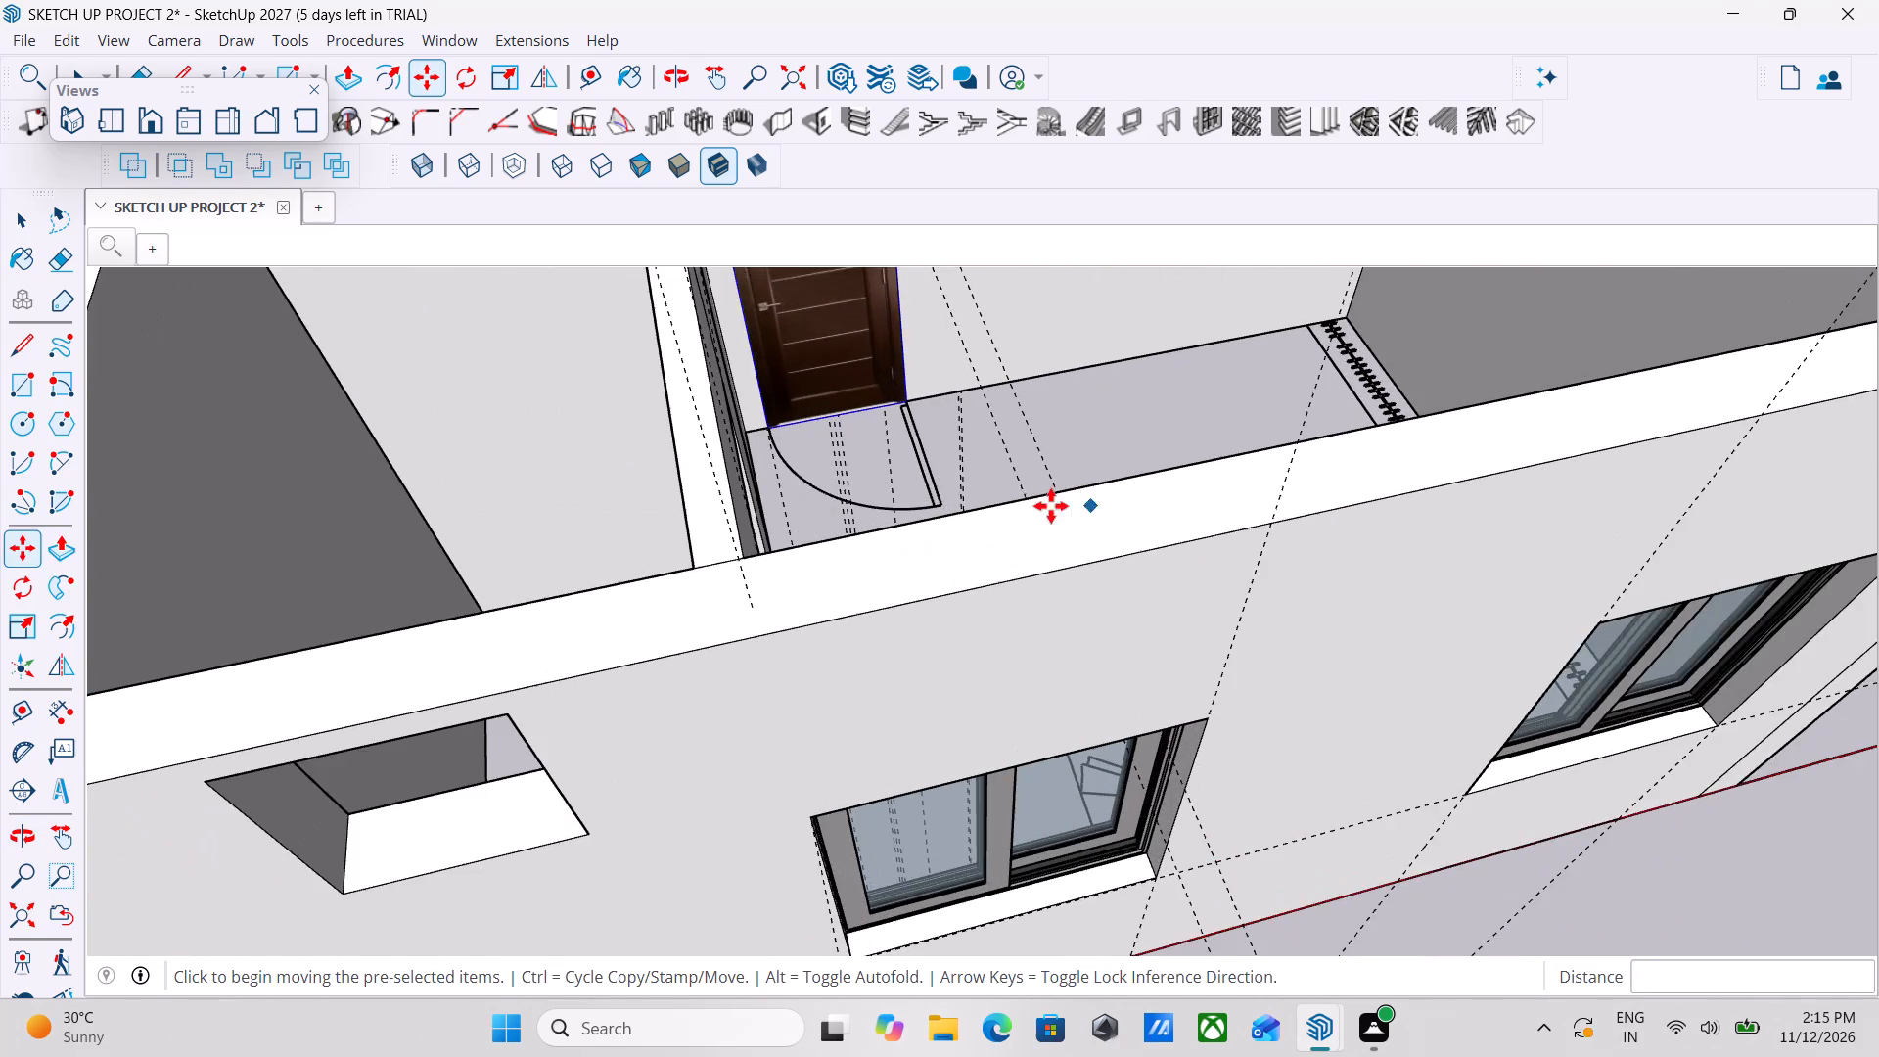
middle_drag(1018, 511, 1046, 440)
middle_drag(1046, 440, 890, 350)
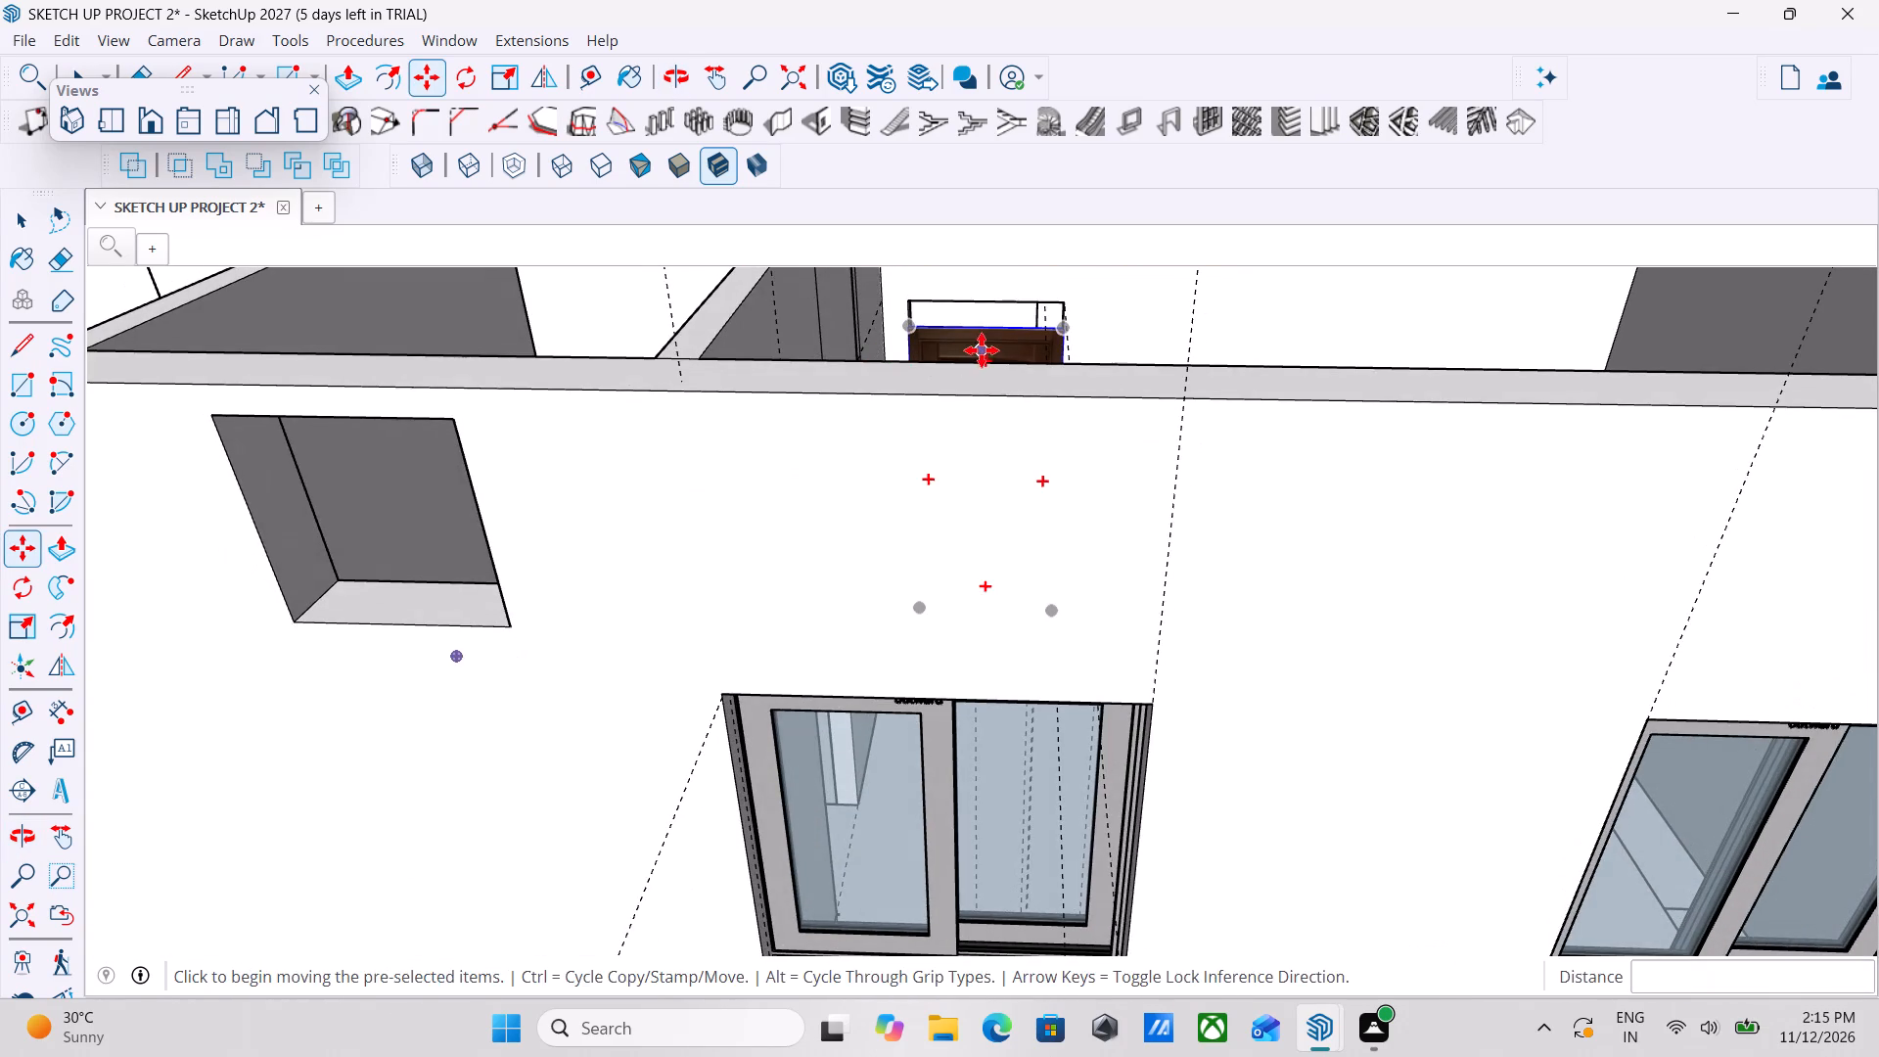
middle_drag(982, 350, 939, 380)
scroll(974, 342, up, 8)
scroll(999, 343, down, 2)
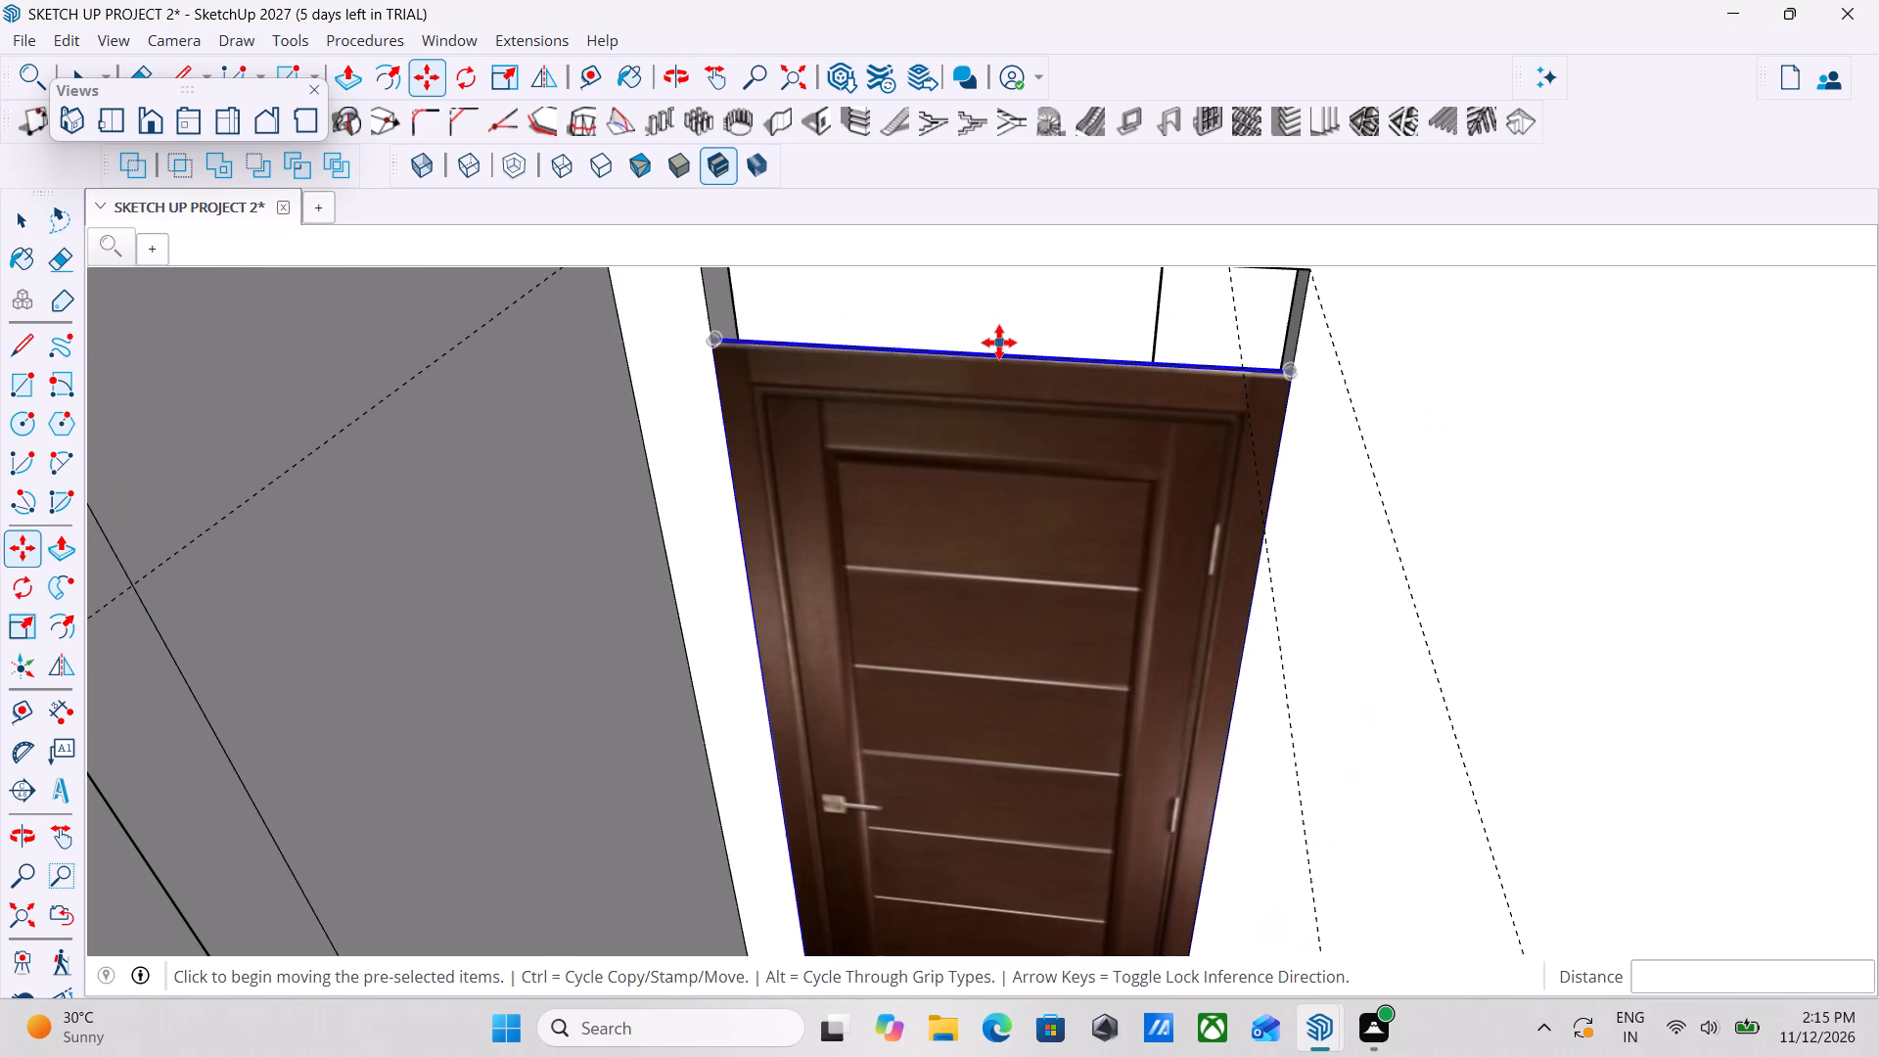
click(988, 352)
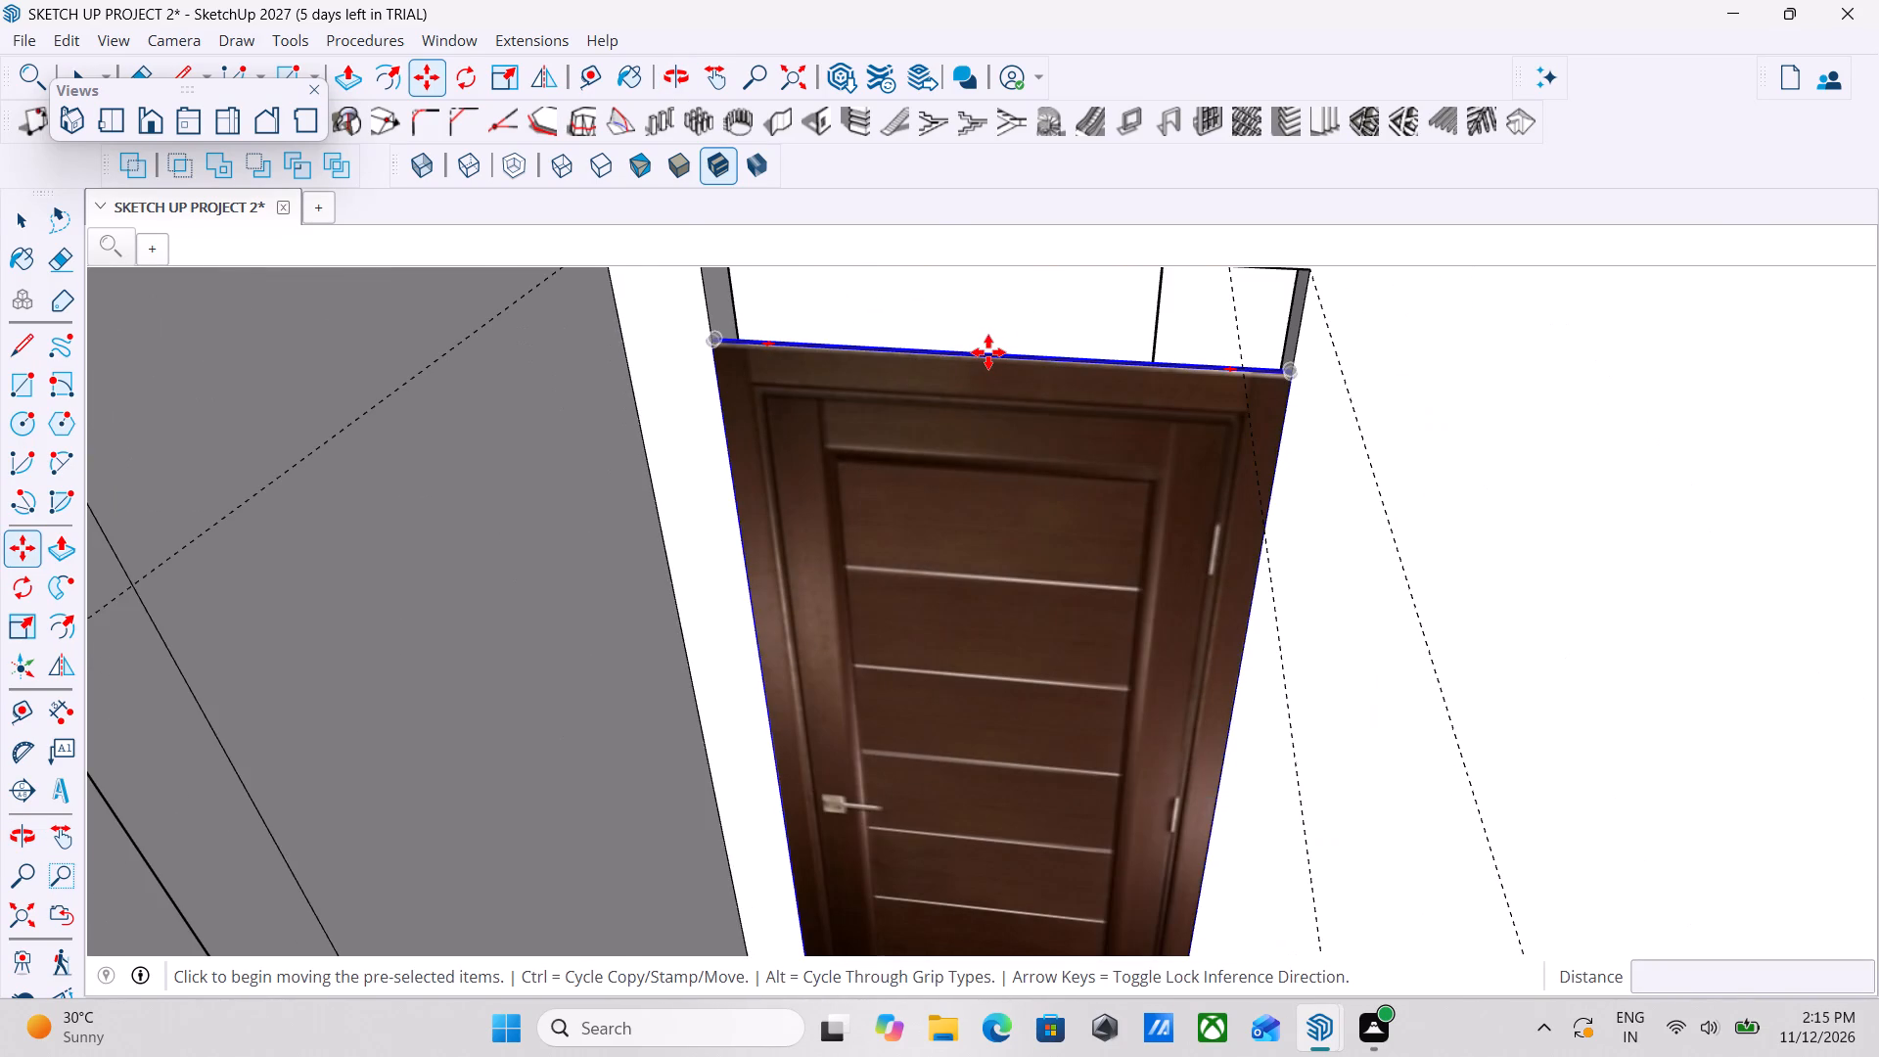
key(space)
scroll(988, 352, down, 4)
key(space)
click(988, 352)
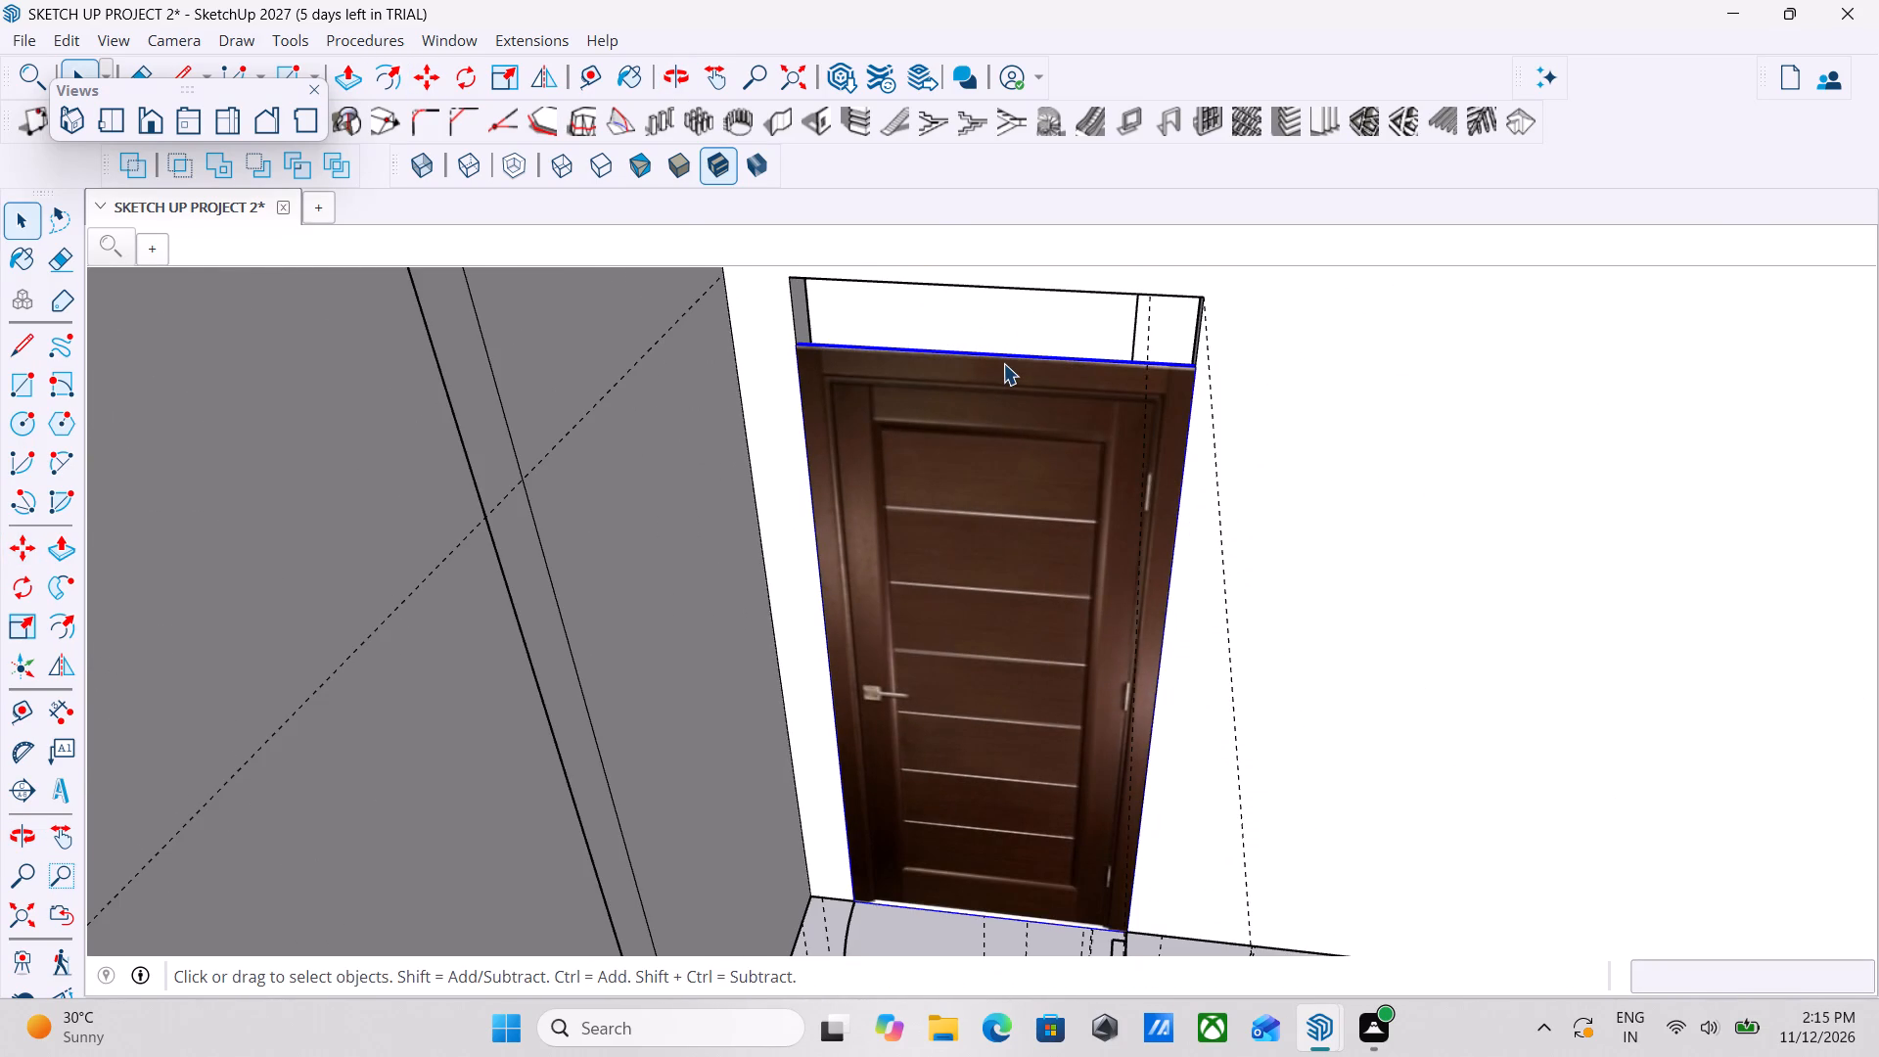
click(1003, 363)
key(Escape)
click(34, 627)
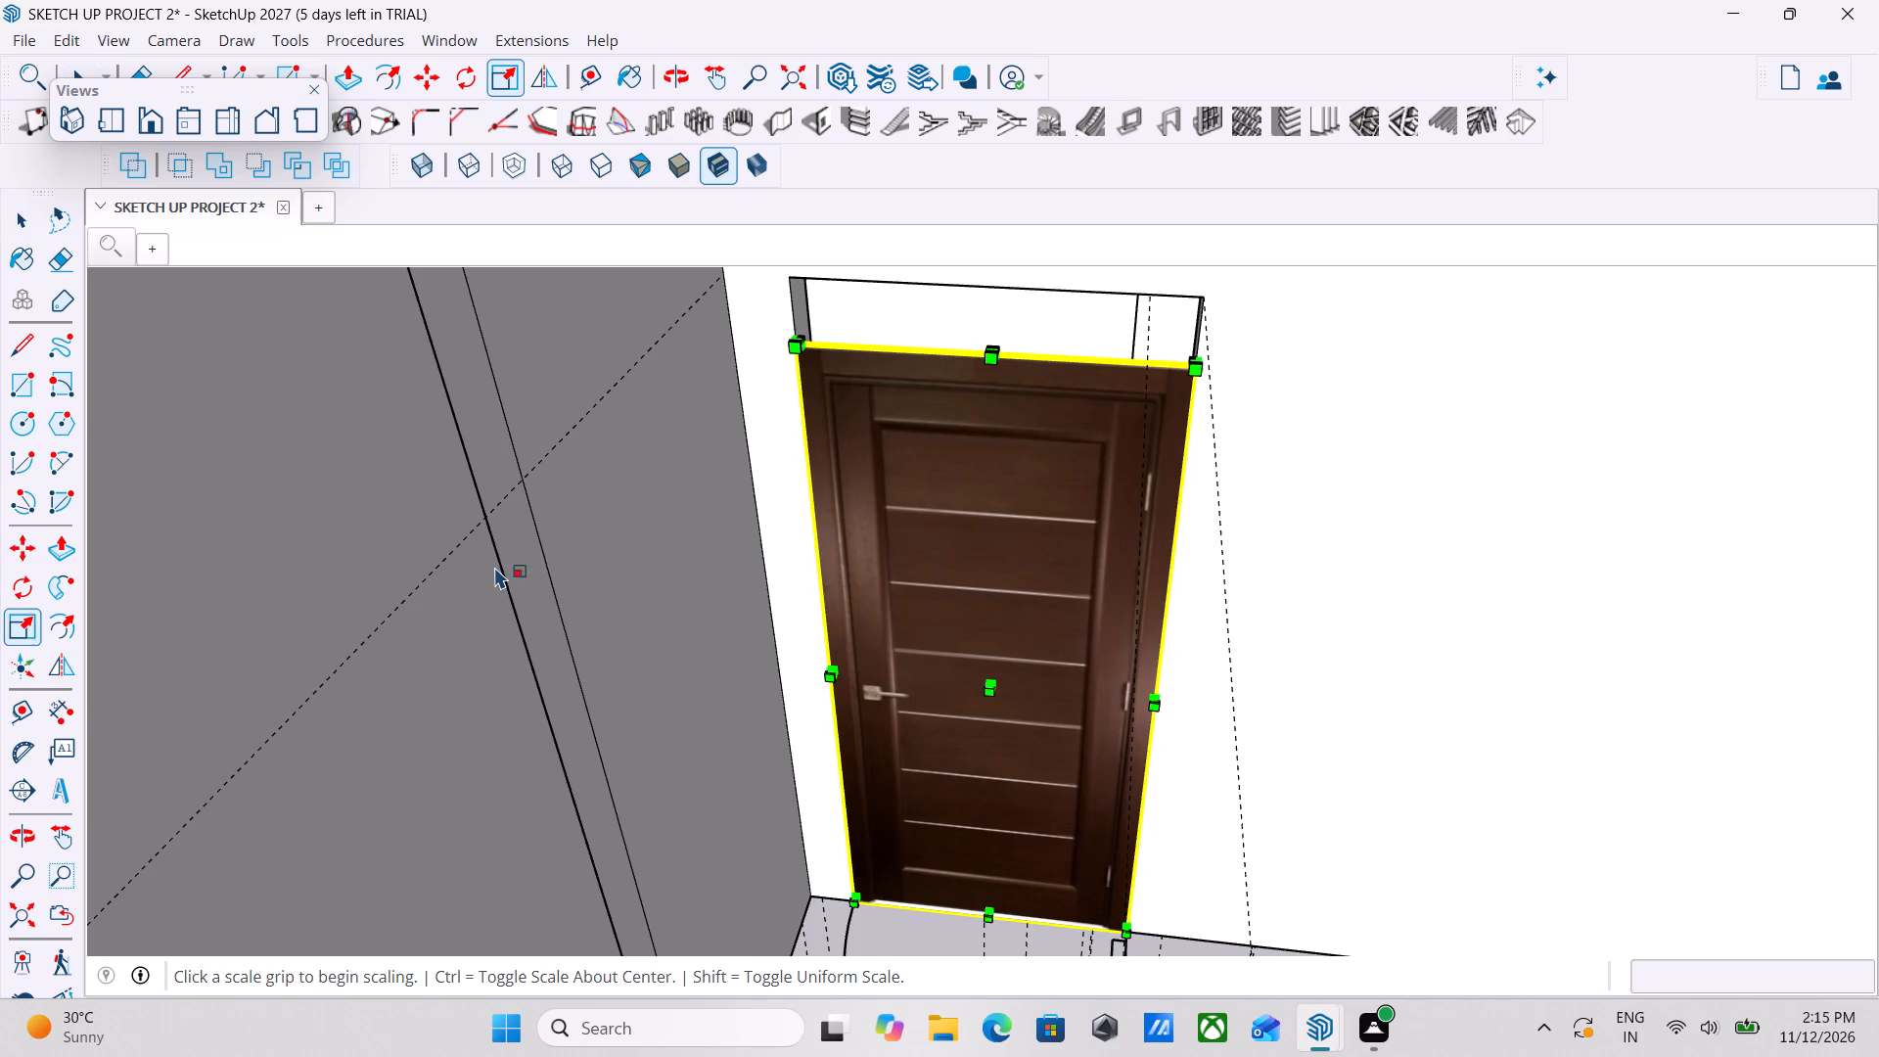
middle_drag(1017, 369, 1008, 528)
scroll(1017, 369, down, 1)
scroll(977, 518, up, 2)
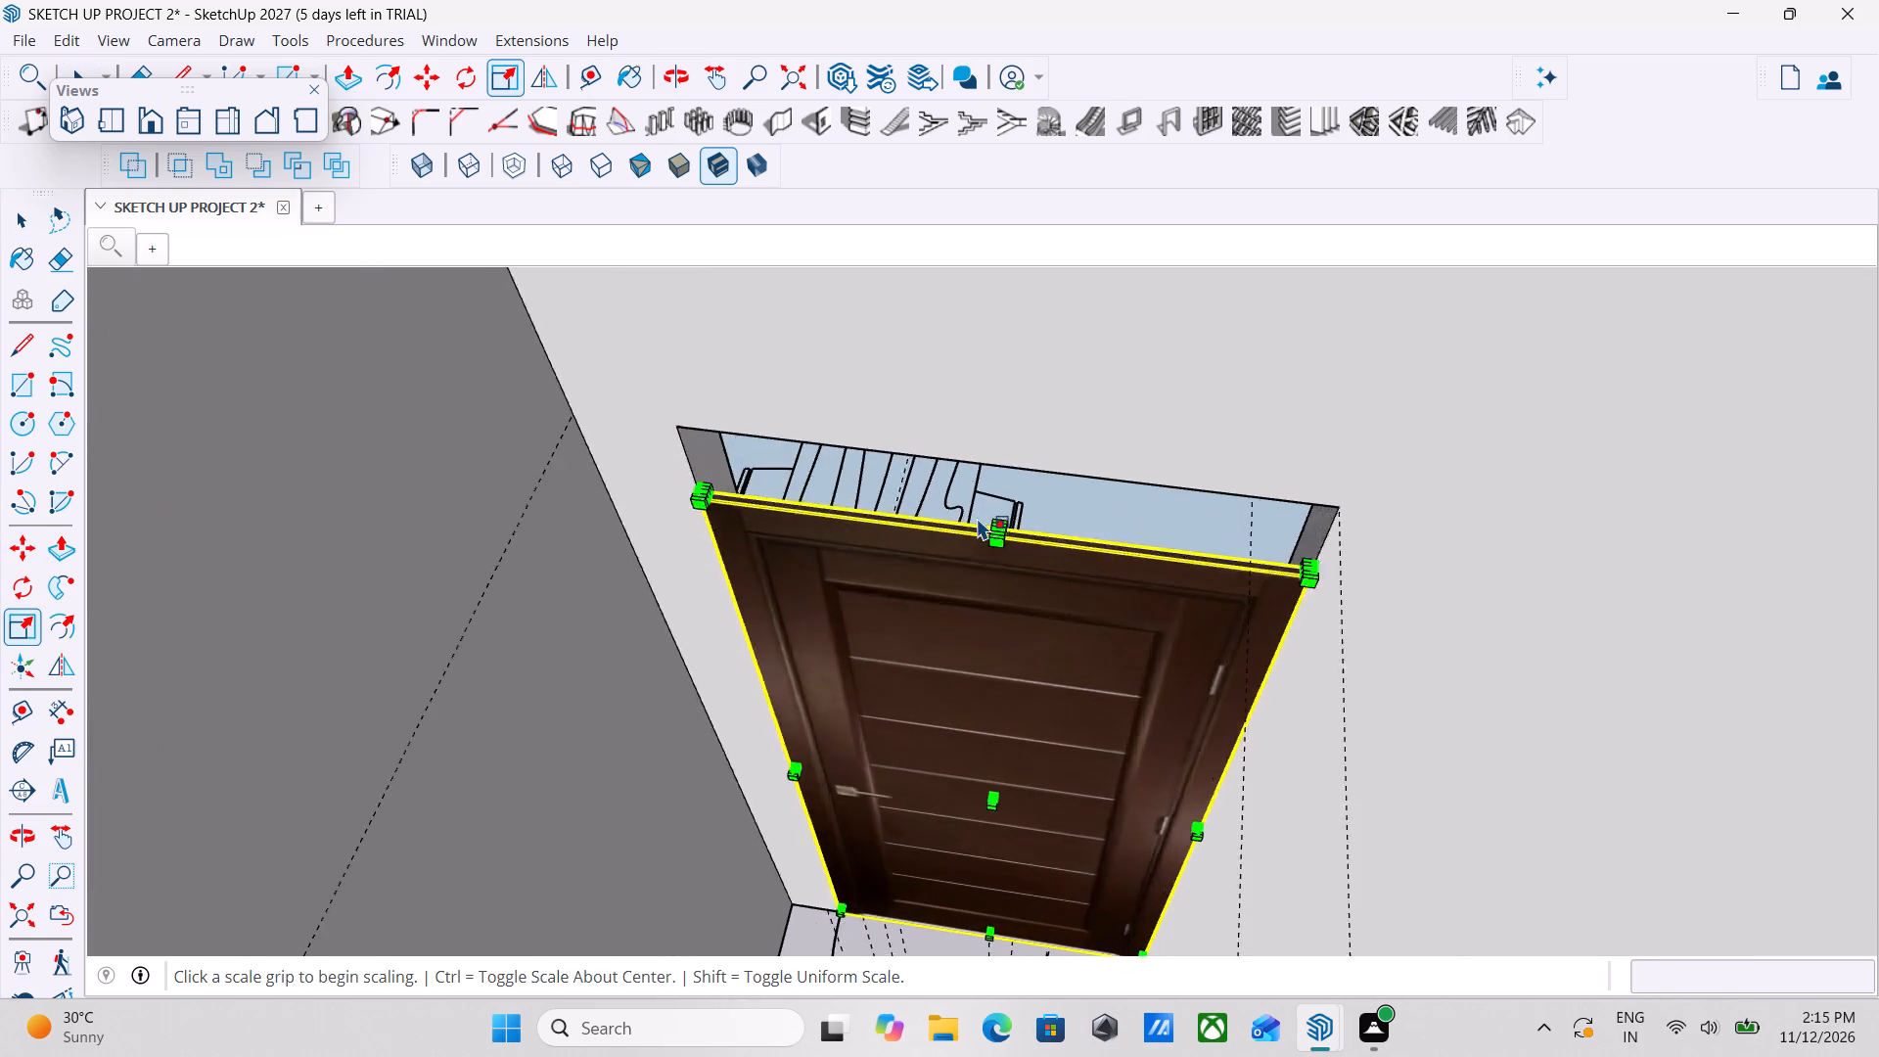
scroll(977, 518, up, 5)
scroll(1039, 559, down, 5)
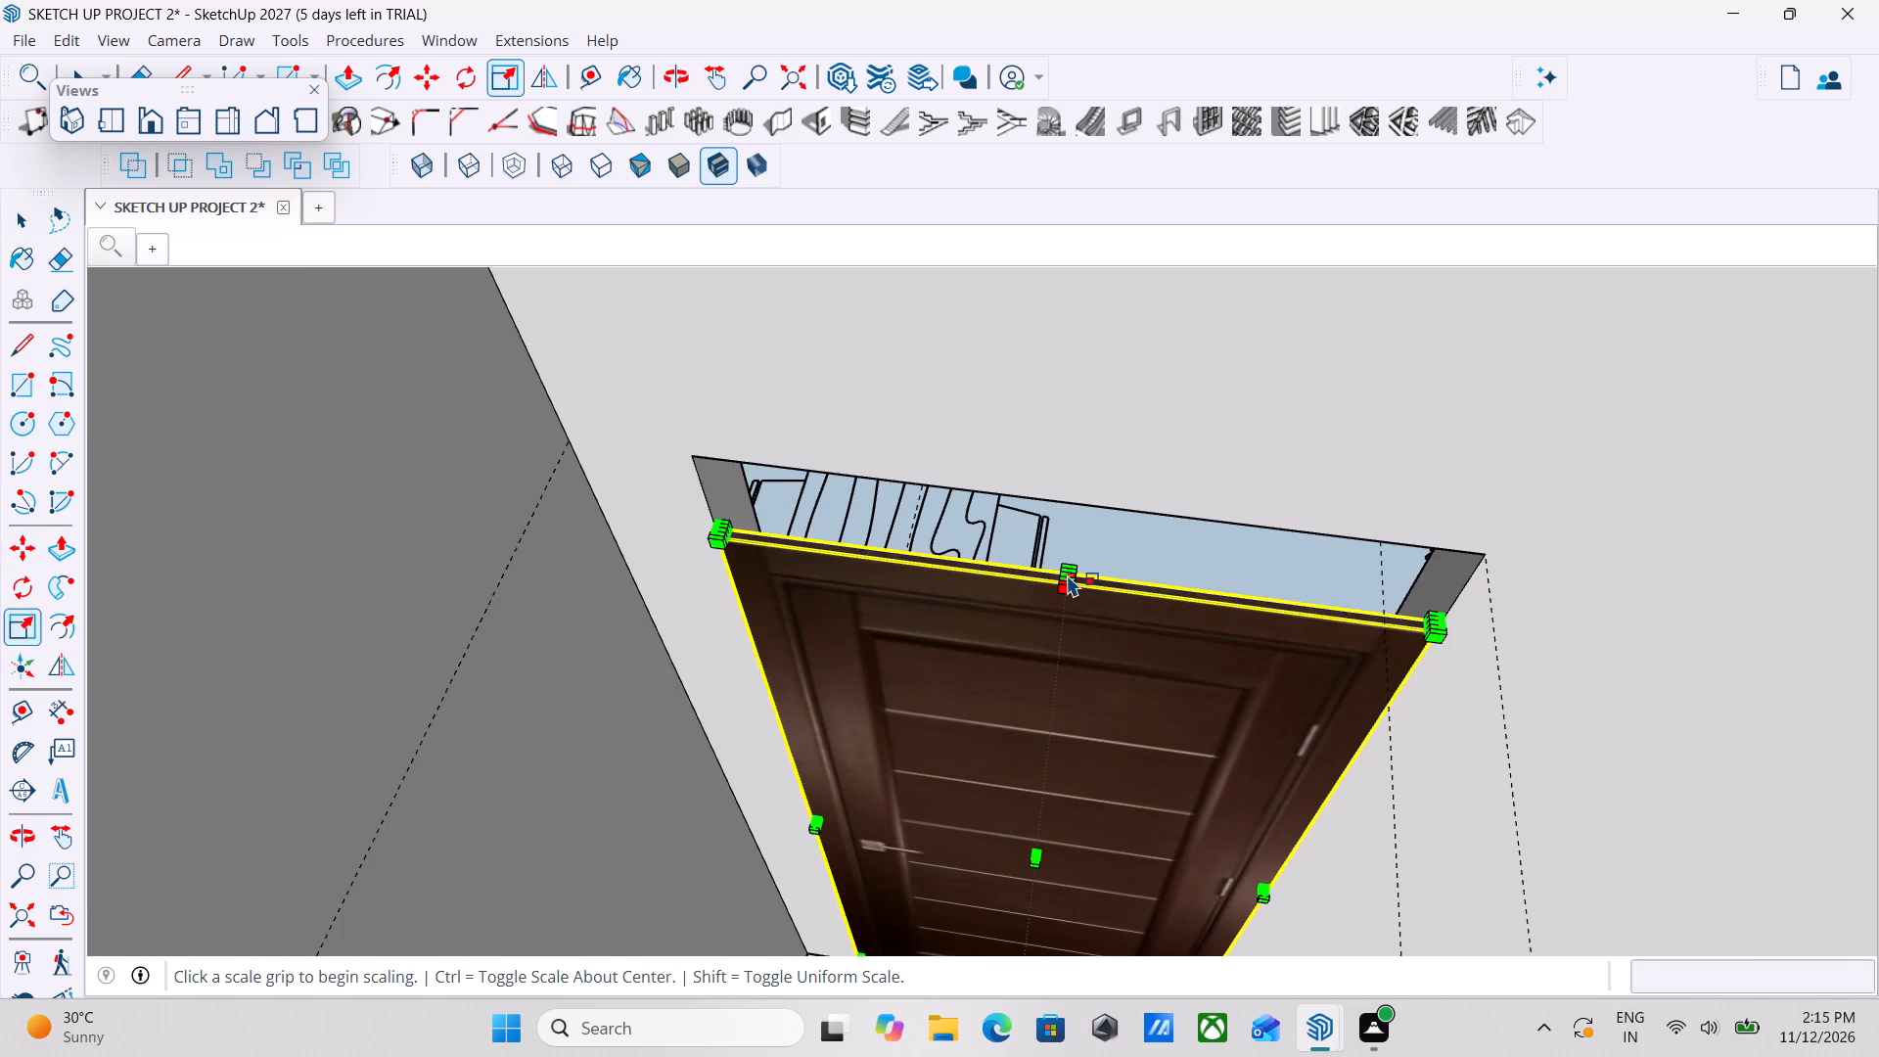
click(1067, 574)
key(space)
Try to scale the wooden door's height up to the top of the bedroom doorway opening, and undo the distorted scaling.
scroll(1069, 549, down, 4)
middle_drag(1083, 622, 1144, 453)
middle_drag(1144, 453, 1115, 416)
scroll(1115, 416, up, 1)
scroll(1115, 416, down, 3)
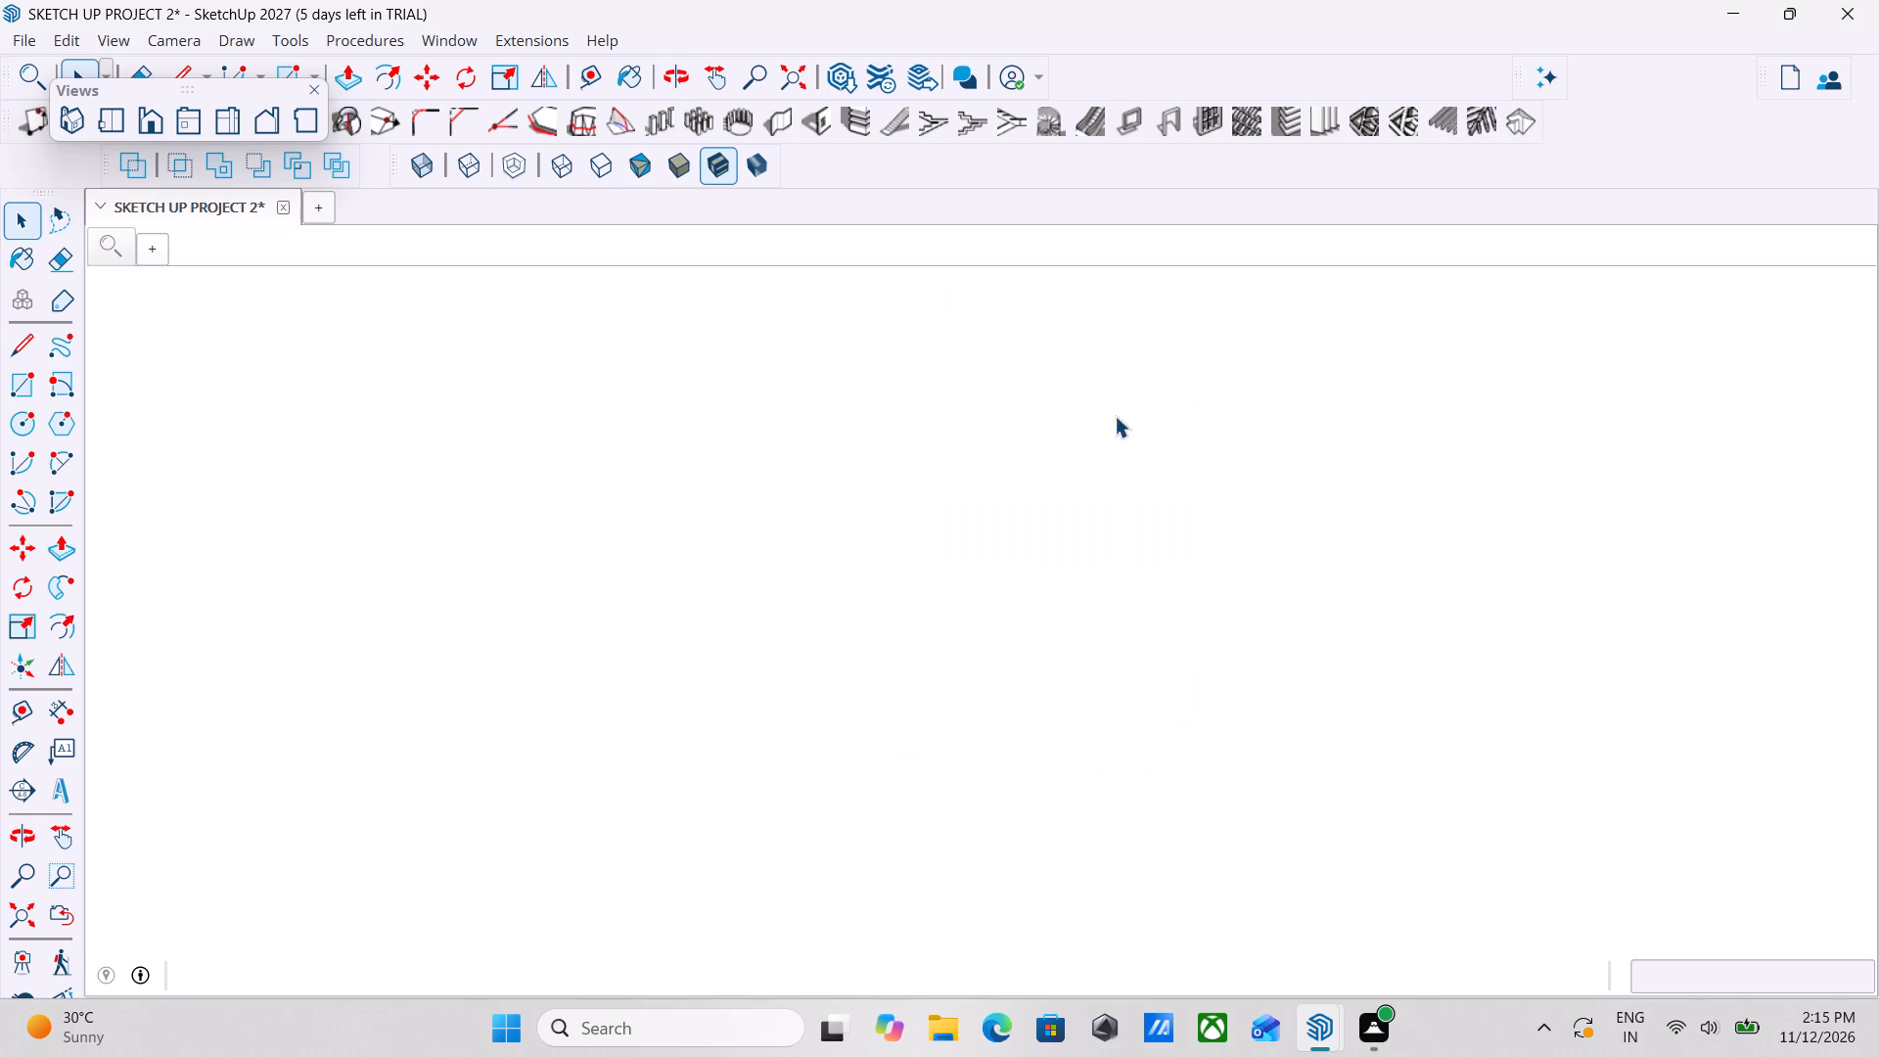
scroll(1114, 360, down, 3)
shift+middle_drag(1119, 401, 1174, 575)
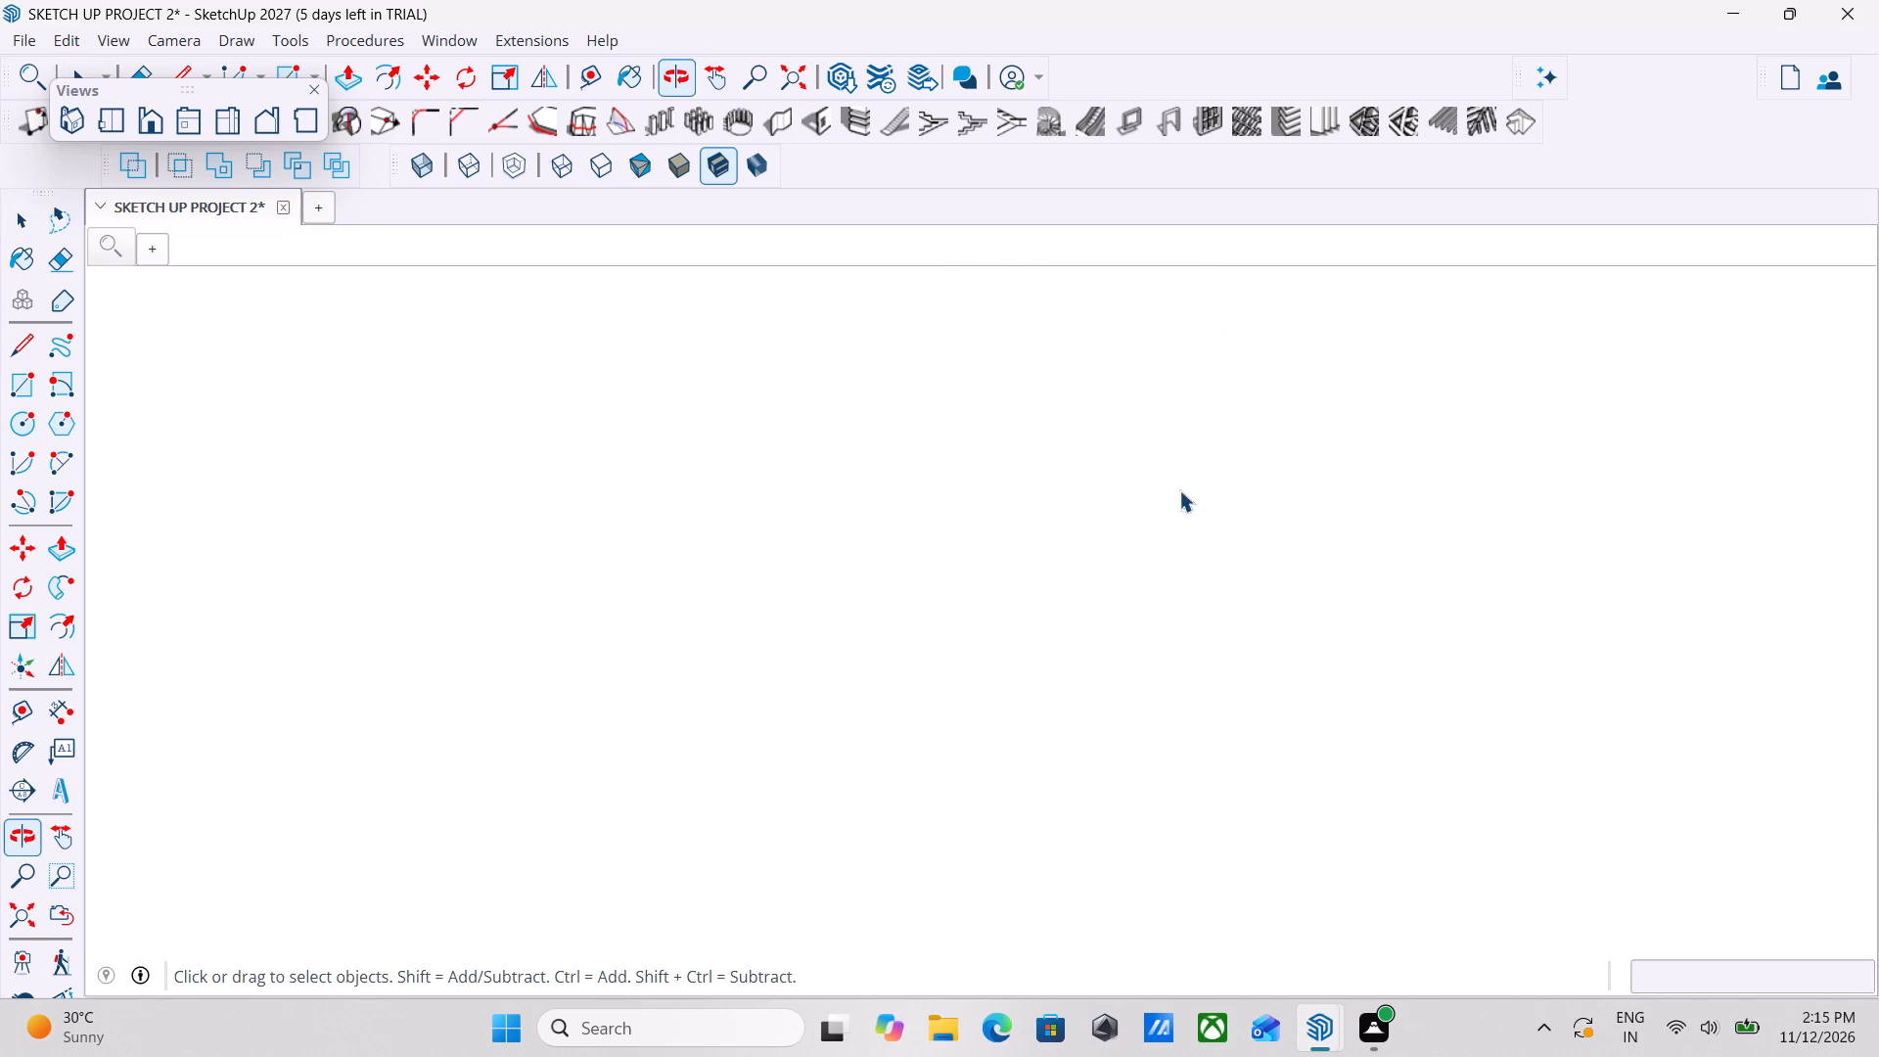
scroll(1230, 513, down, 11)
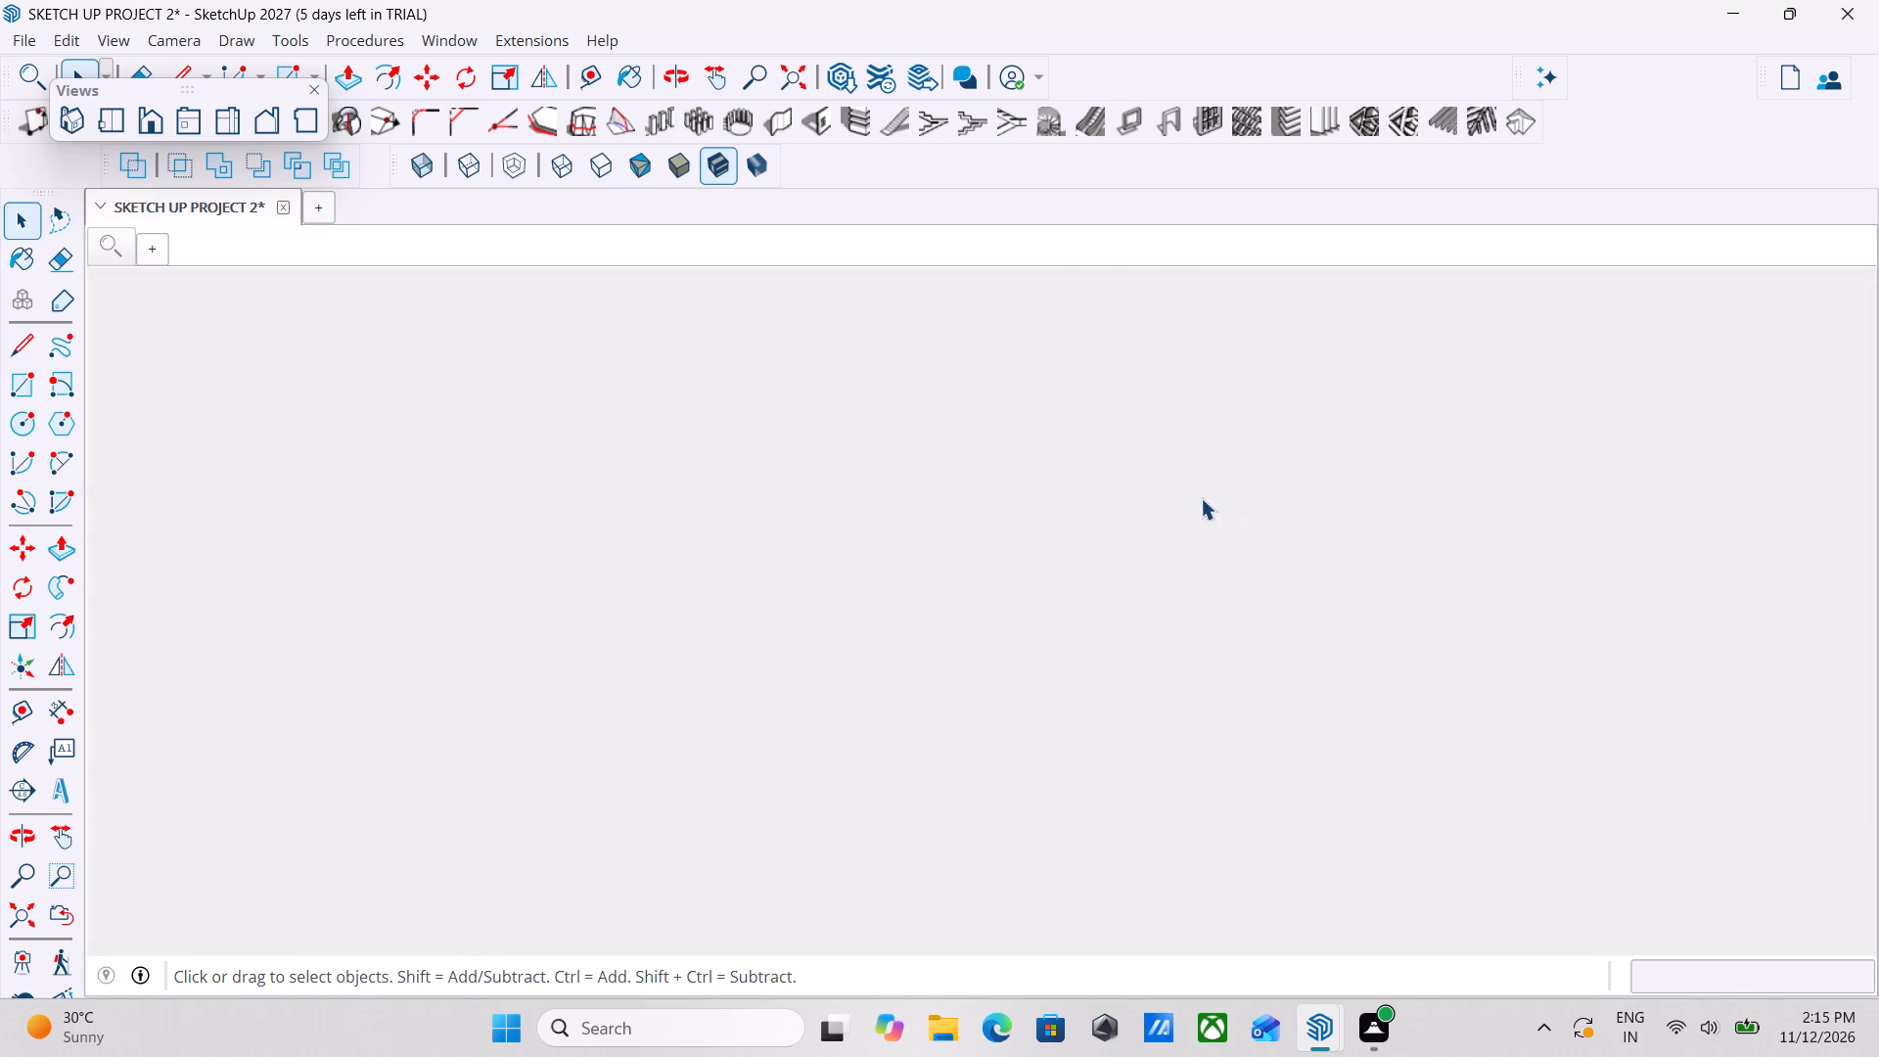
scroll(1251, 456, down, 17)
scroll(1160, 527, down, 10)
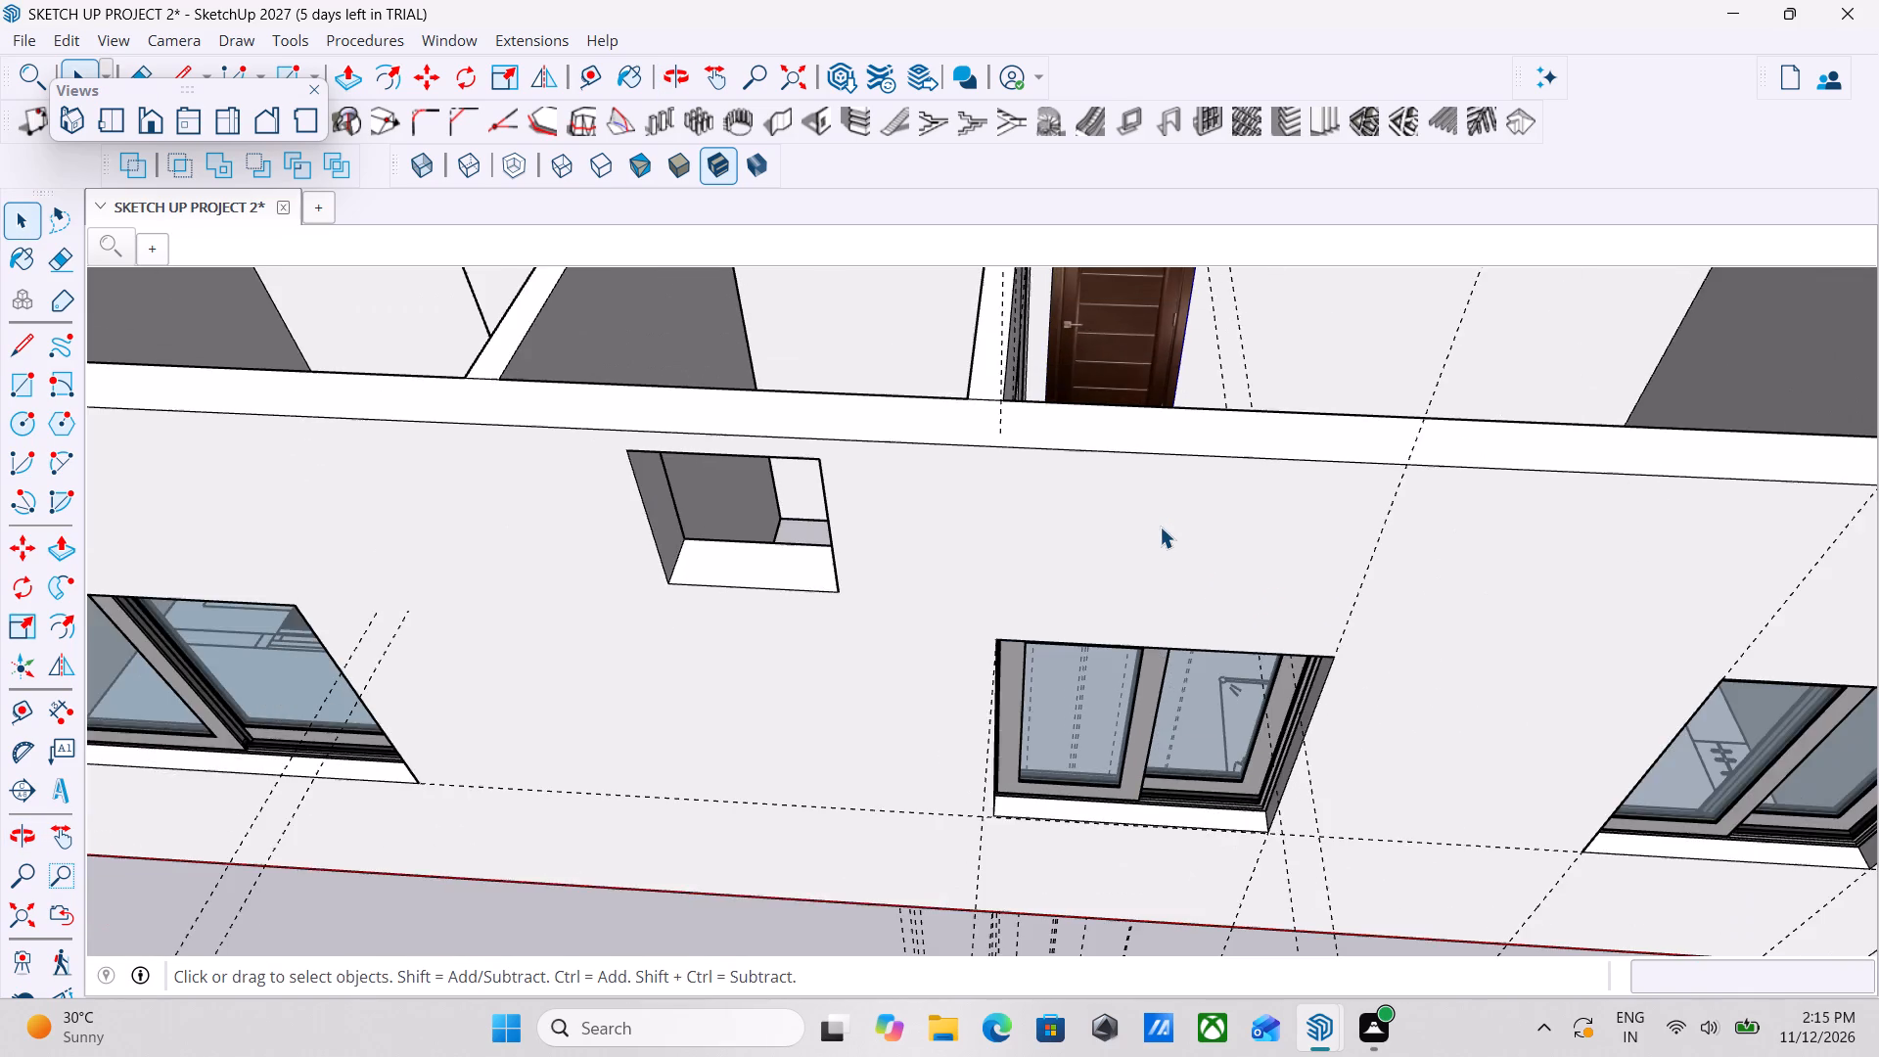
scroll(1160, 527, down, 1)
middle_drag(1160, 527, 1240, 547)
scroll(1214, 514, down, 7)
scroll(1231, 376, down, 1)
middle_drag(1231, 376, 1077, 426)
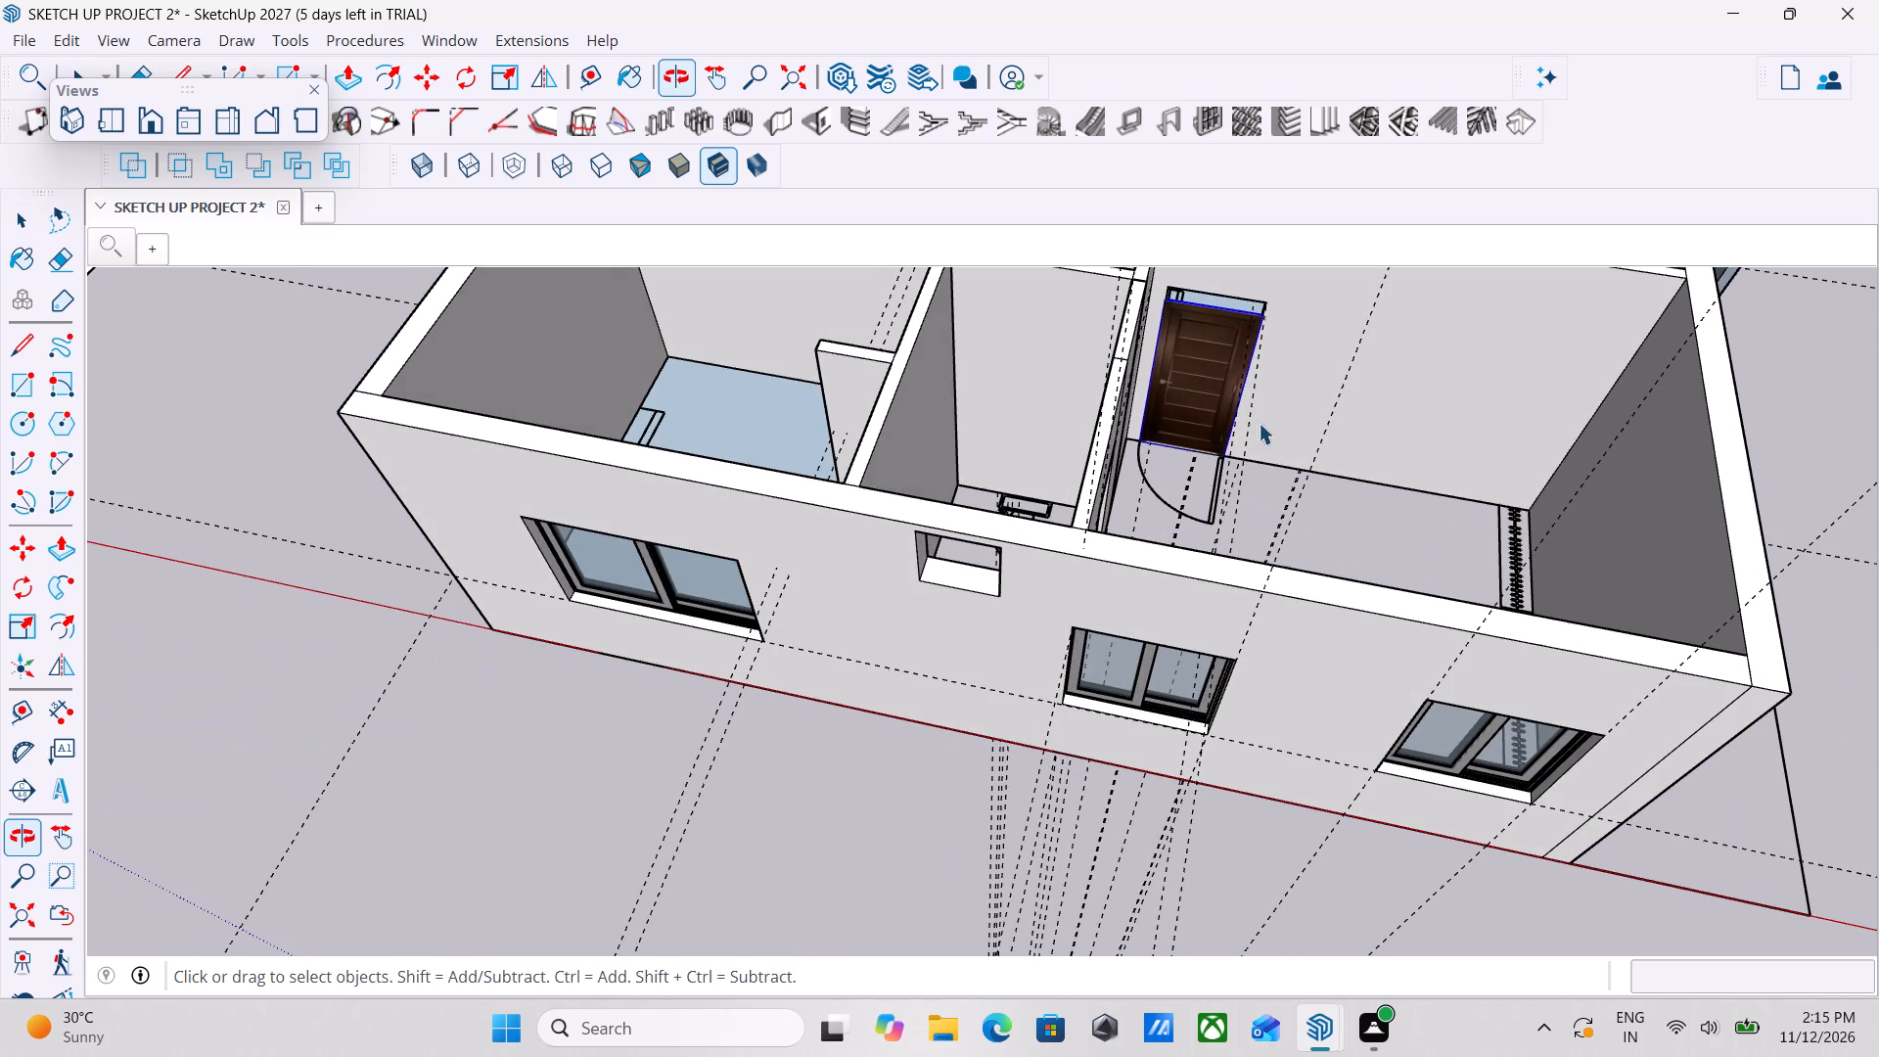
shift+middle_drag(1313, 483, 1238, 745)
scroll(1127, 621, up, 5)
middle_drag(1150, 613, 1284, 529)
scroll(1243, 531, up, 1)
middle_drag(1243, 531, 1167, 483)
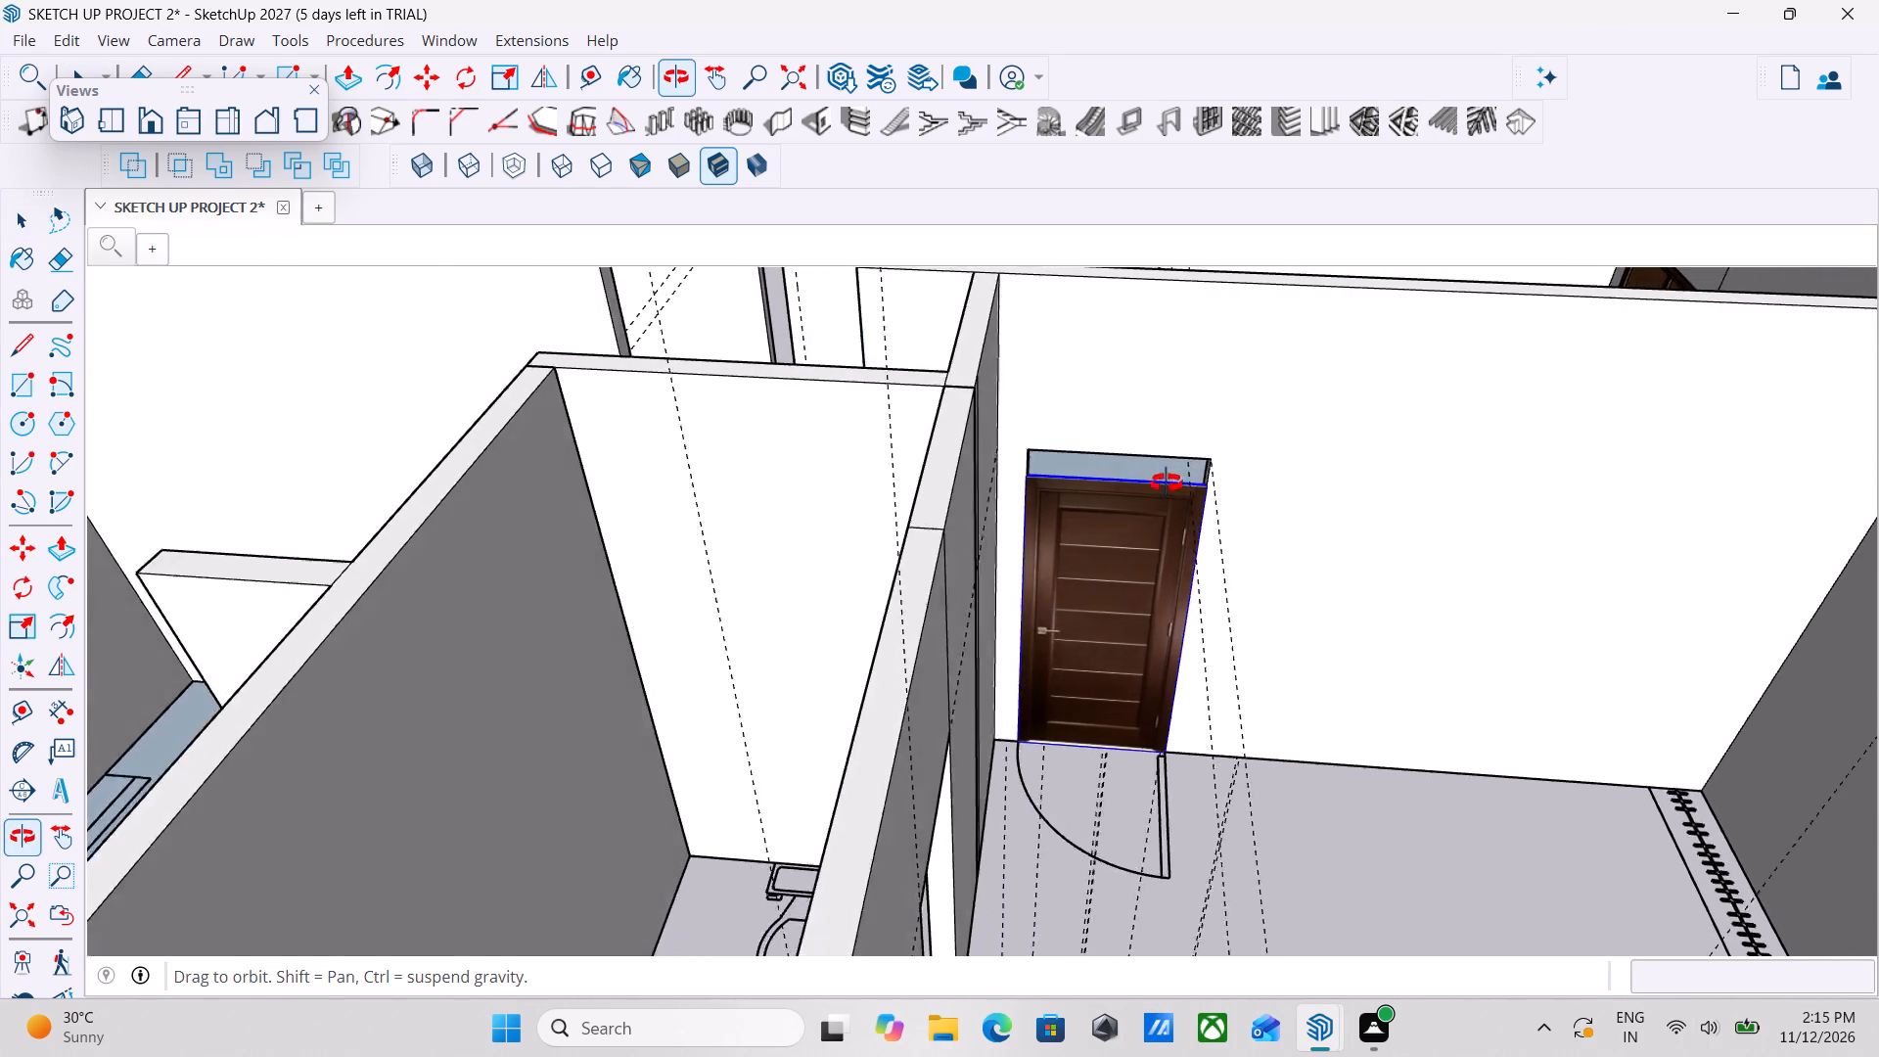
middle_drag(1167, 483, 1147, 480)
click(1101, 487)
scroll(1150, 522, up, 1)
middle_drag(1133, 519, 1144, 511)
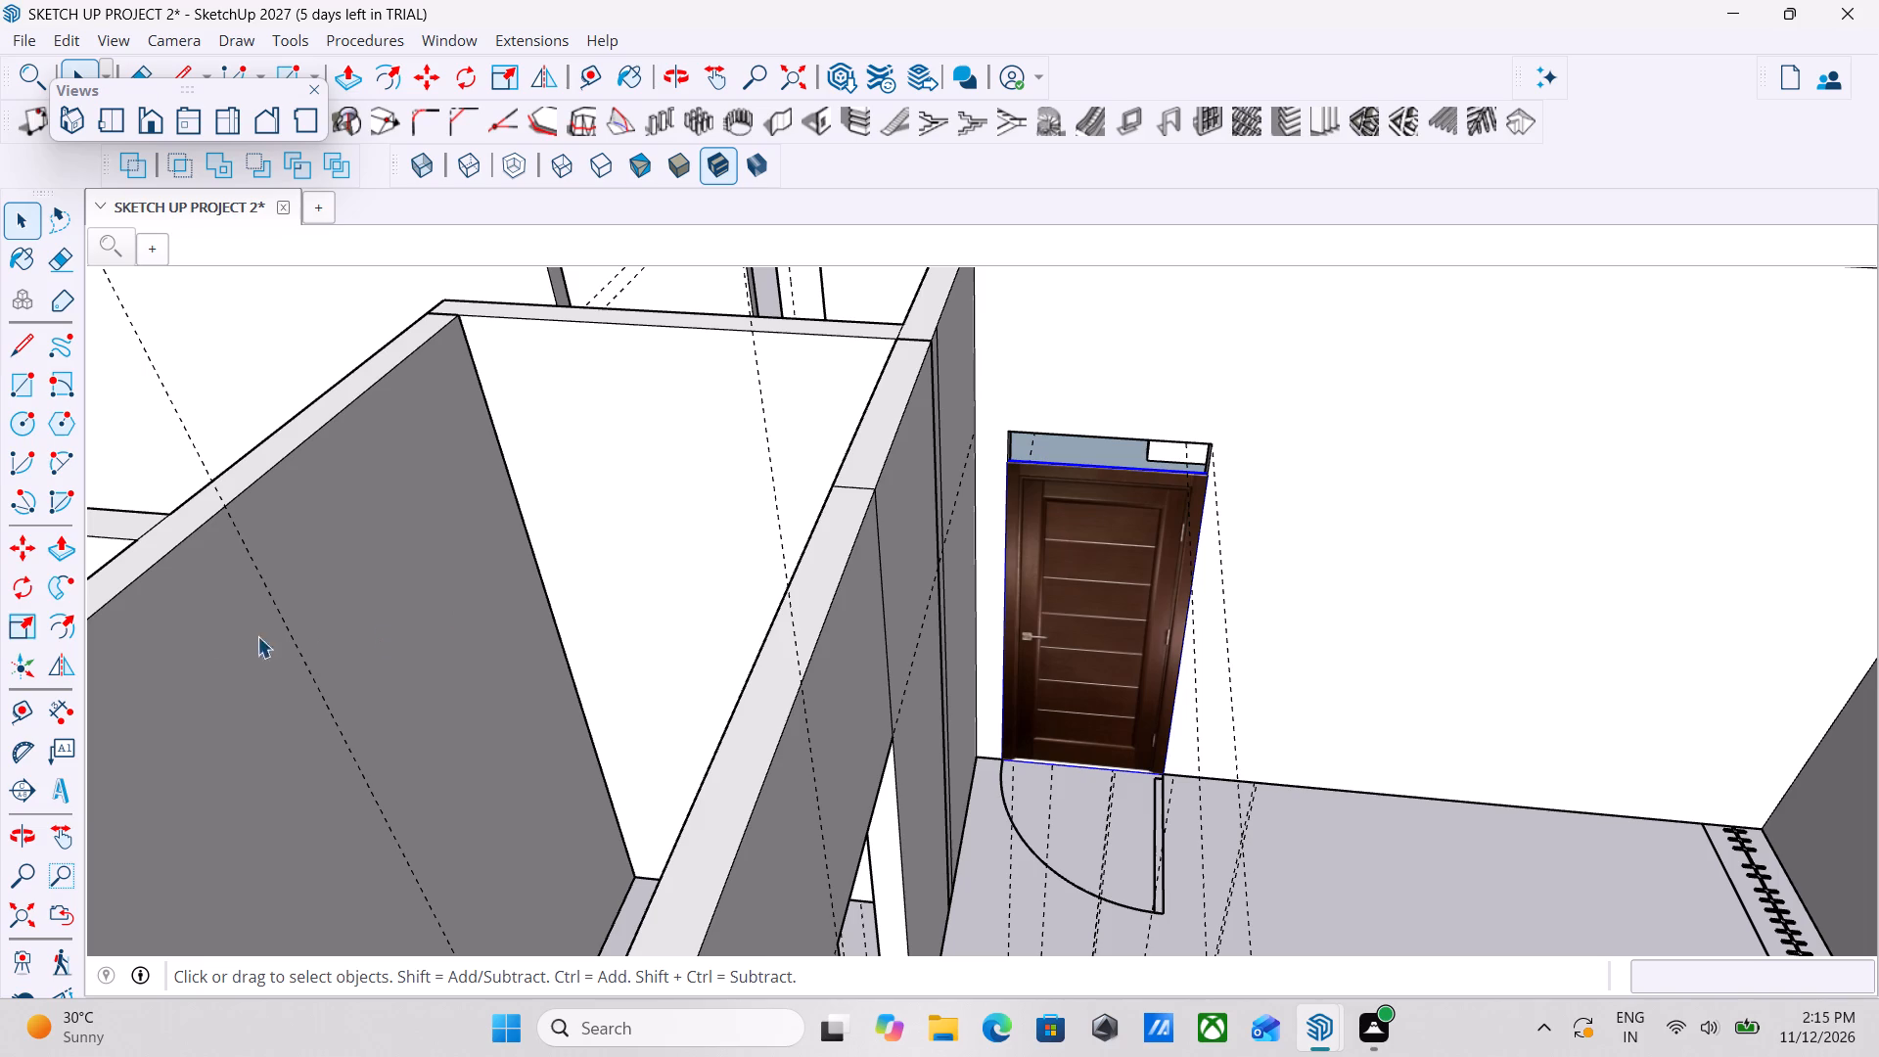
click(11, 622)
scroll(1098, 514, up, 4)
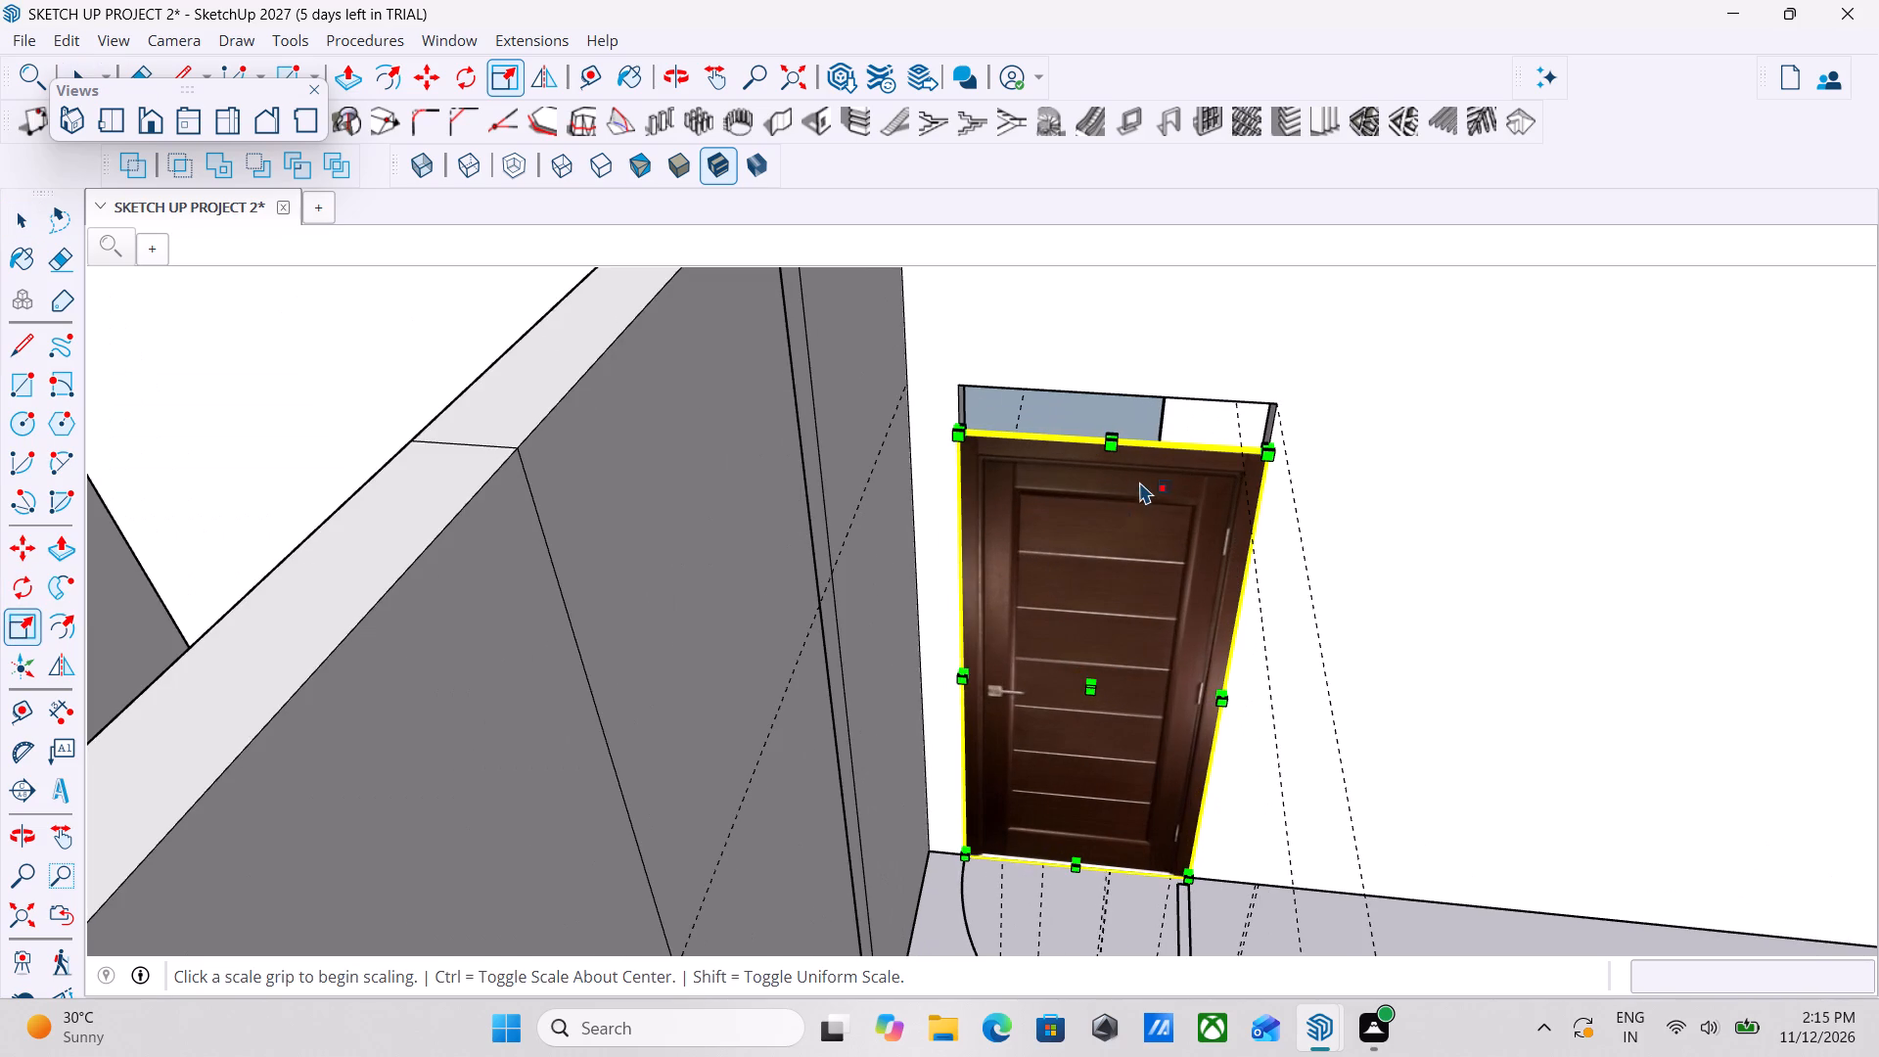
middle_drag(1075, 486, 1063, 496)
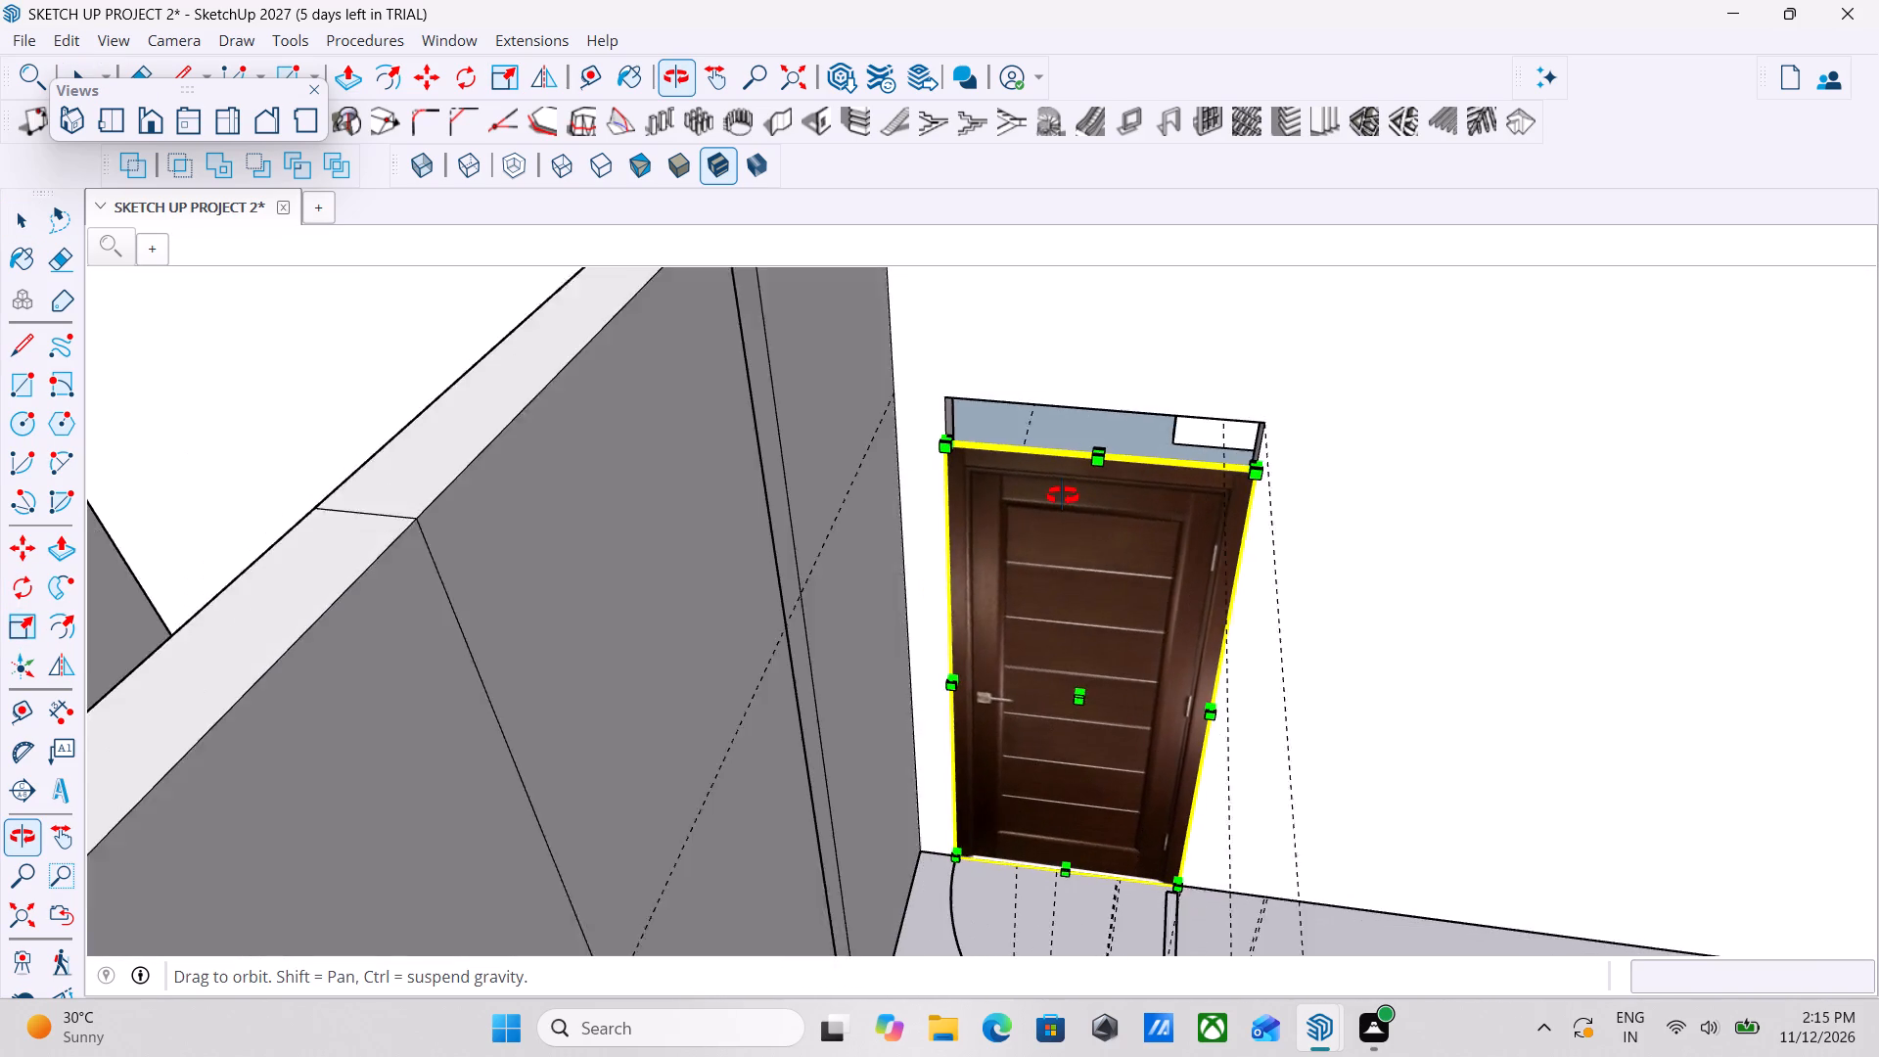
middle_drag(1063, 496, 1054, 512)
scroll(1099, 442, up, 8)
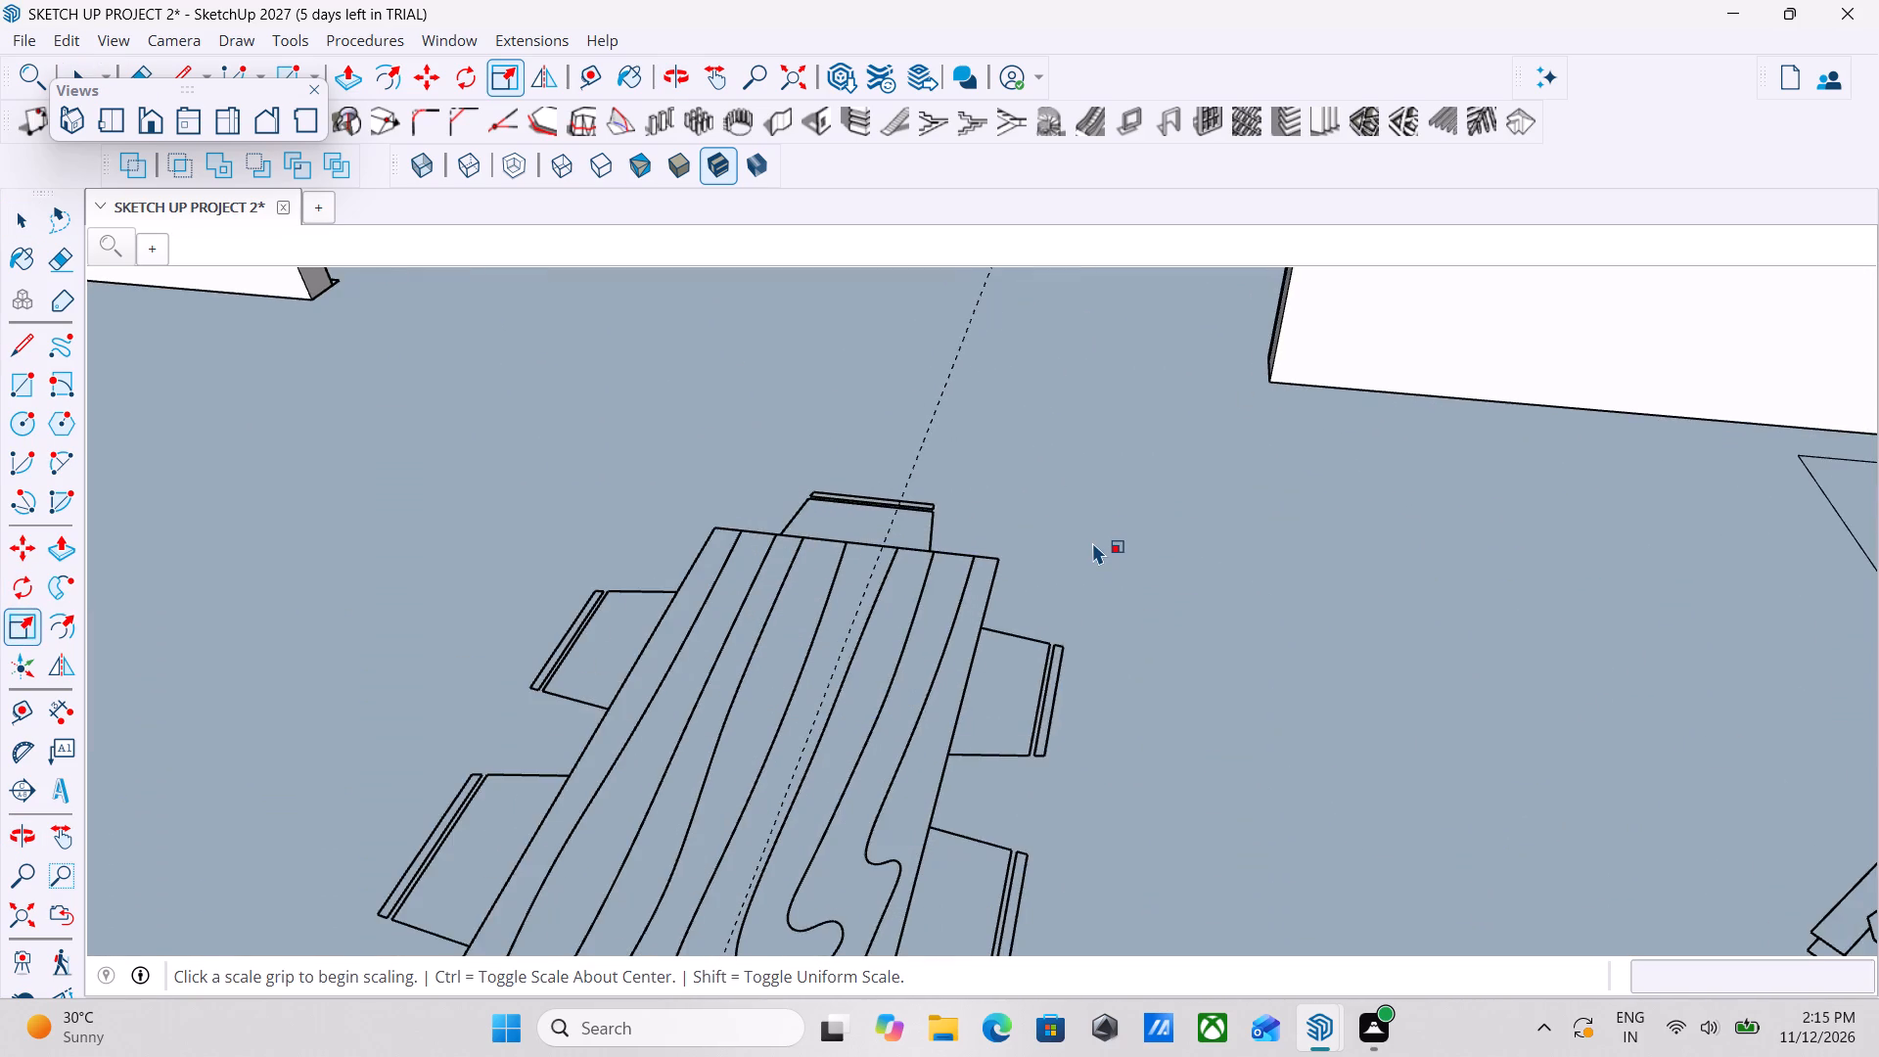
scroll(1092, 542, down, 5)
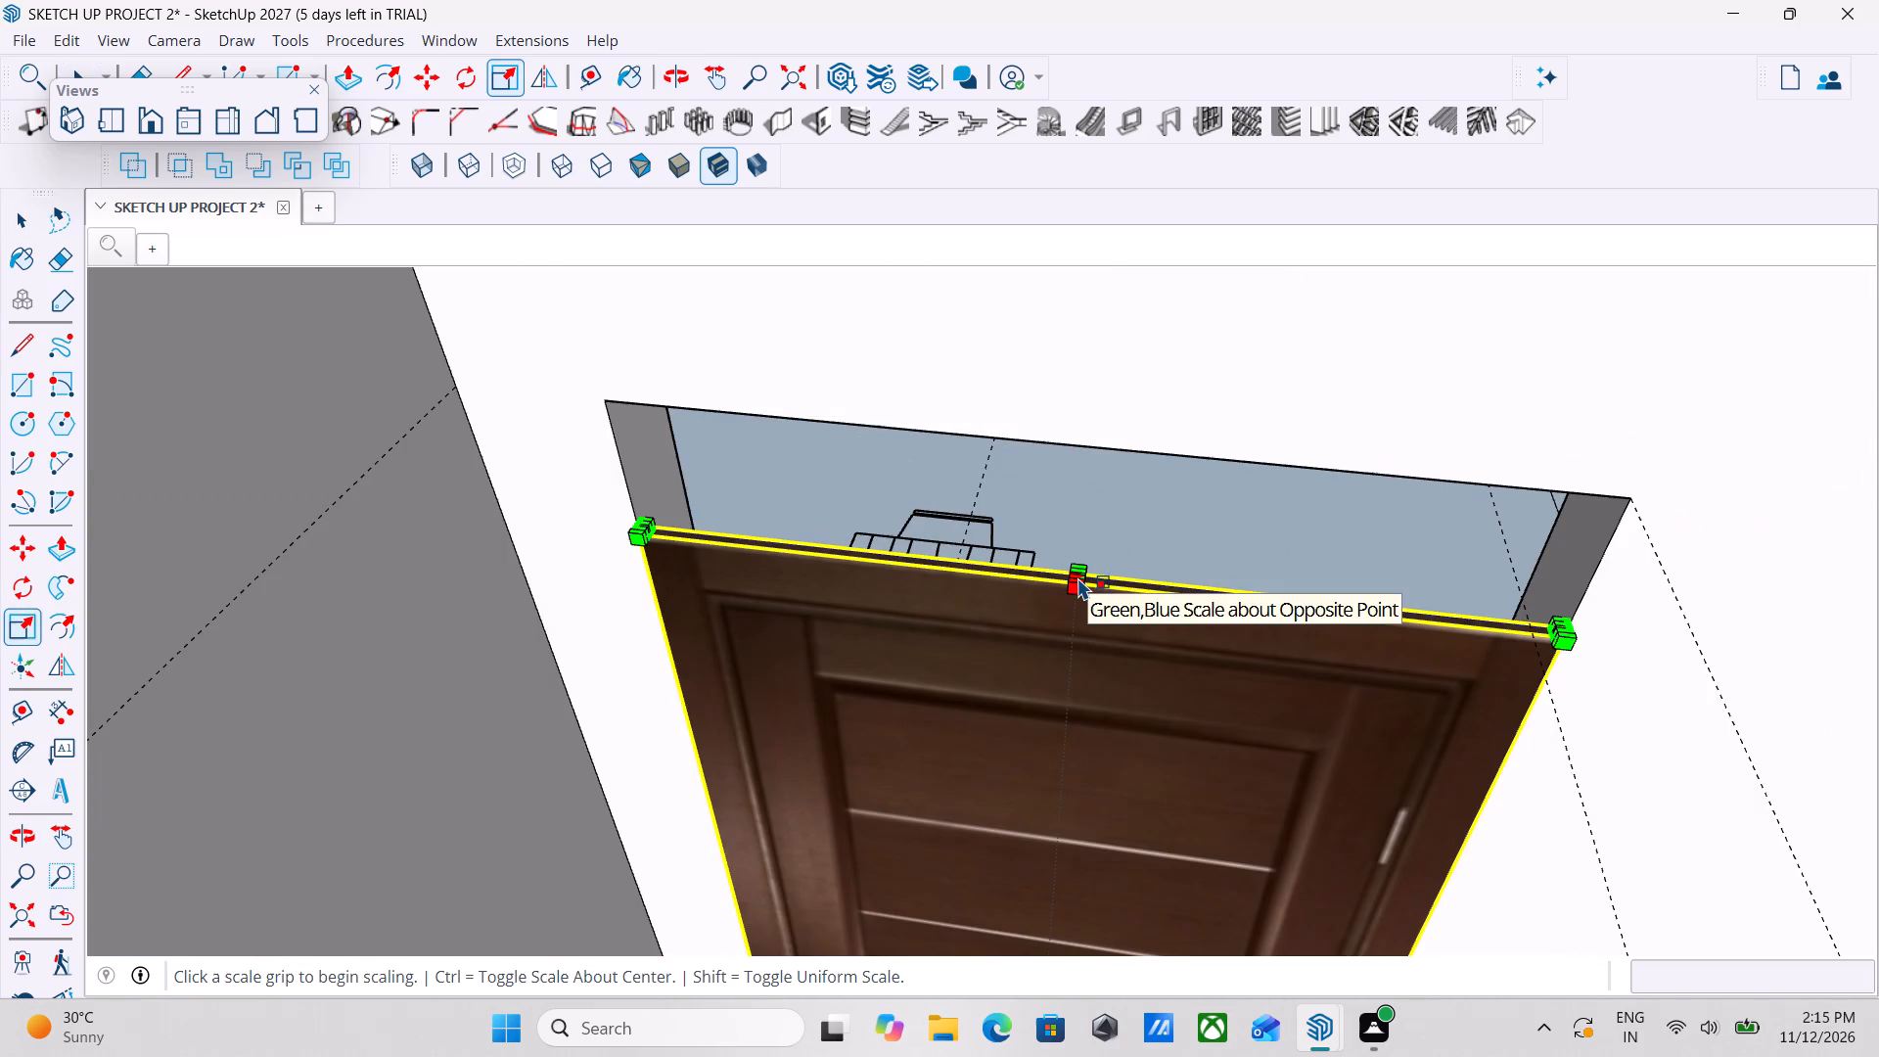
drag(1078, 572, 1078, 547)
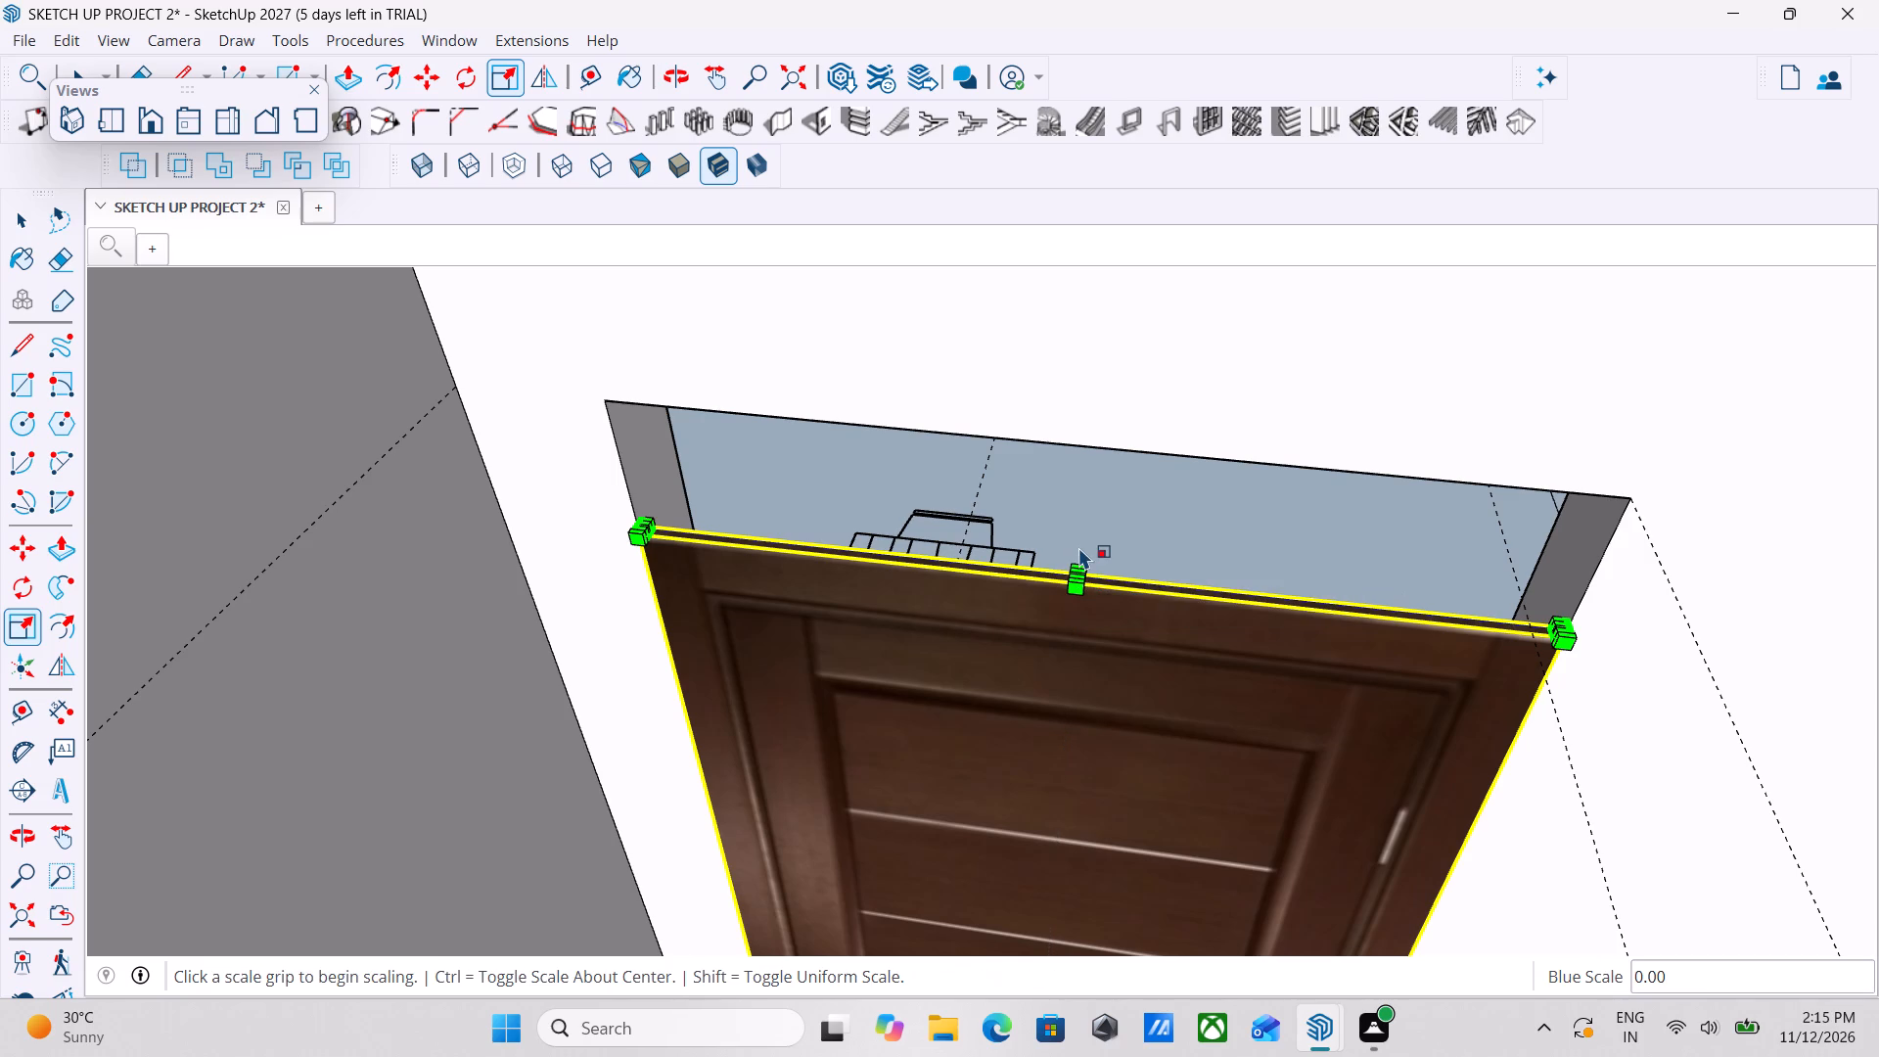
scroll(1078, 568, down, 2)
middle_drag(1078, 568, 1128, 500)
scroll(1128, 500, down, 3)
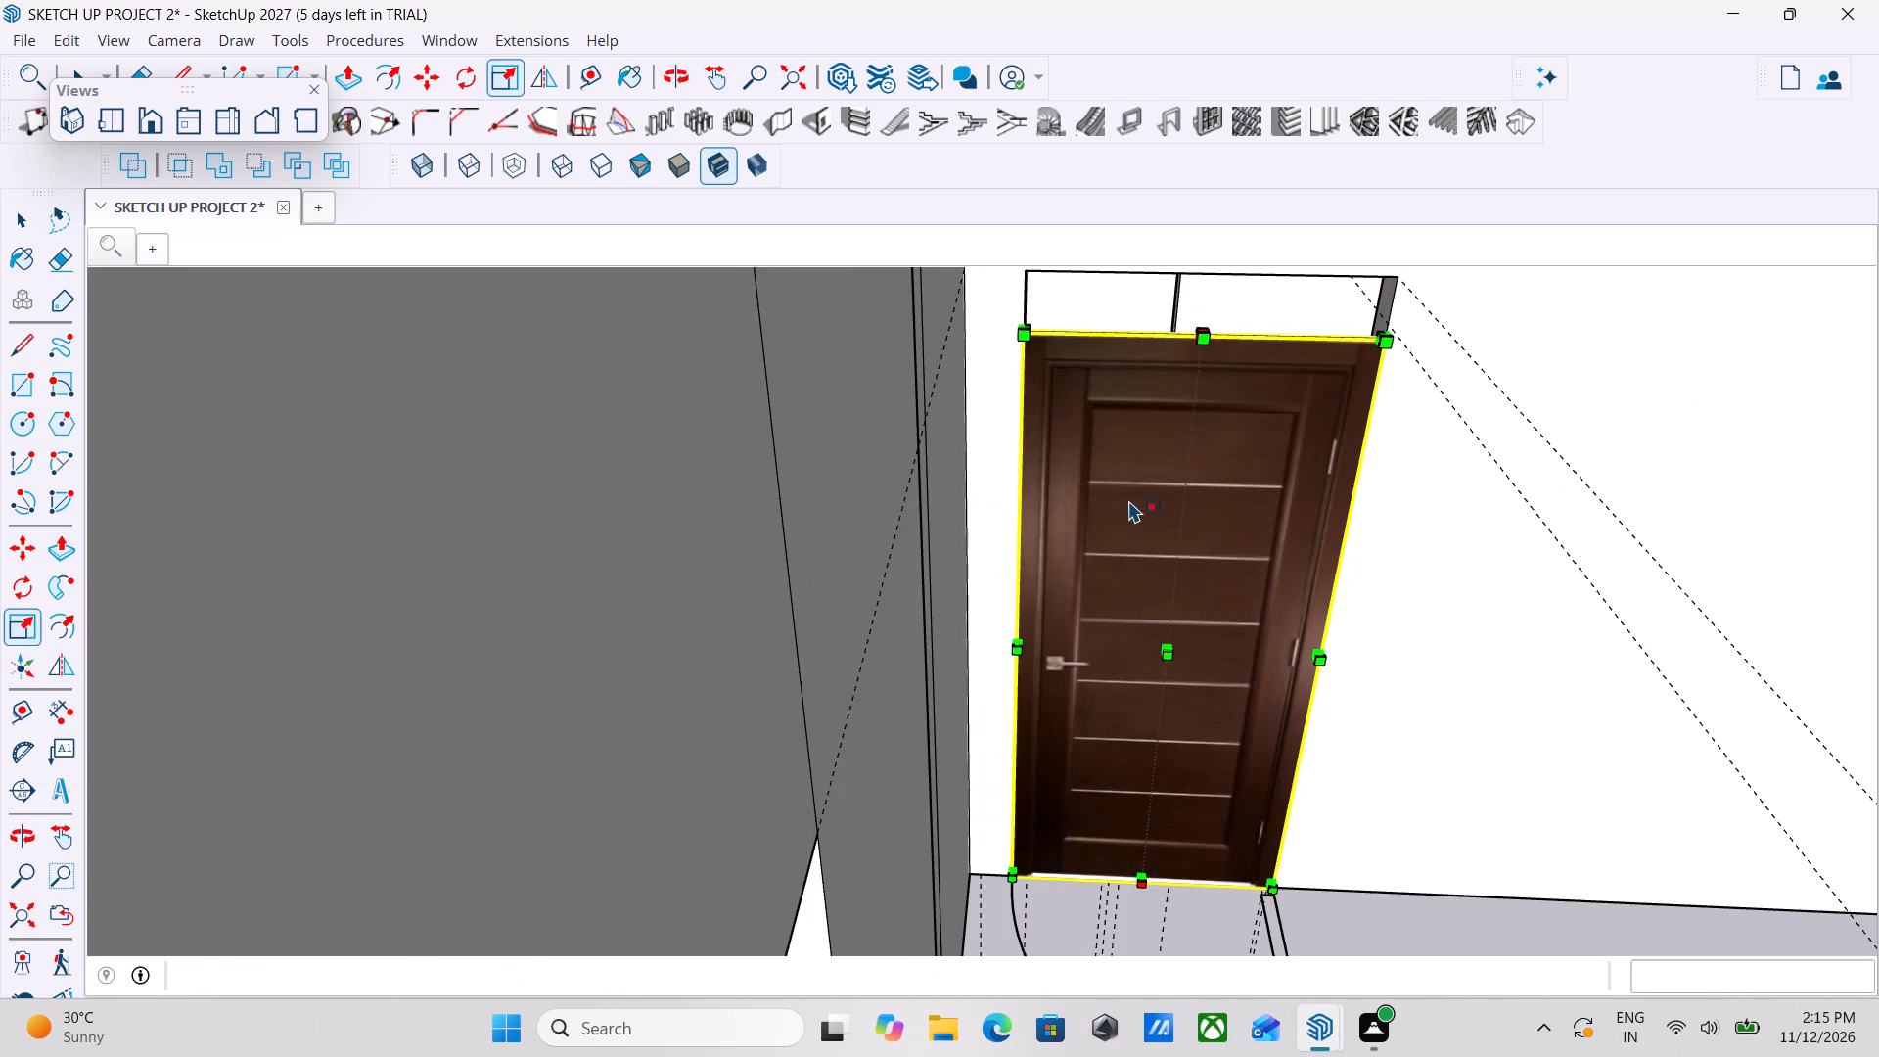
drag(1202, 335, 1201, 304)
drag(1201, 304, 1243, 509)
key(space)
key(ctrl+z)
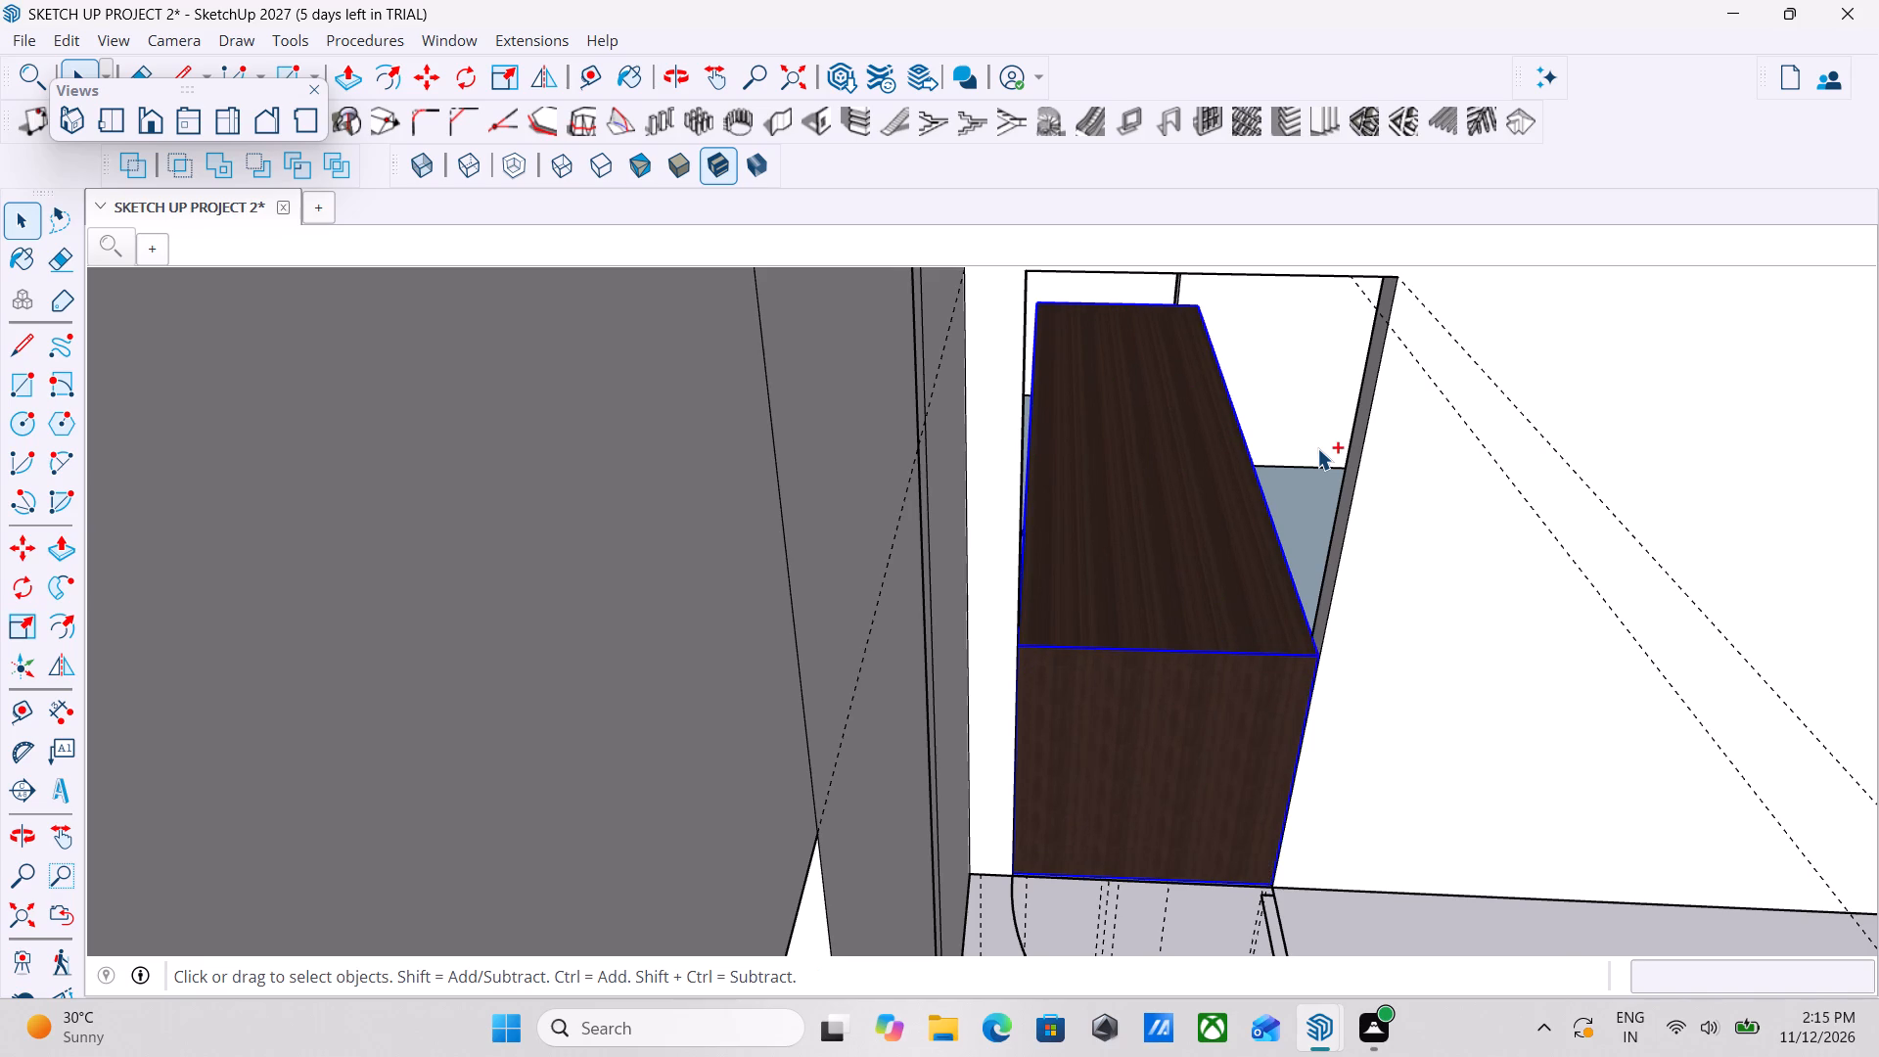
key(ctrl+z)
Examine the wooden door's fit in the bedroom doorway from the living side and the bedroom side, including its lower corners.
scroll(1279, 388, down, 2)
middle_drag(1279, 388, 328, 476)
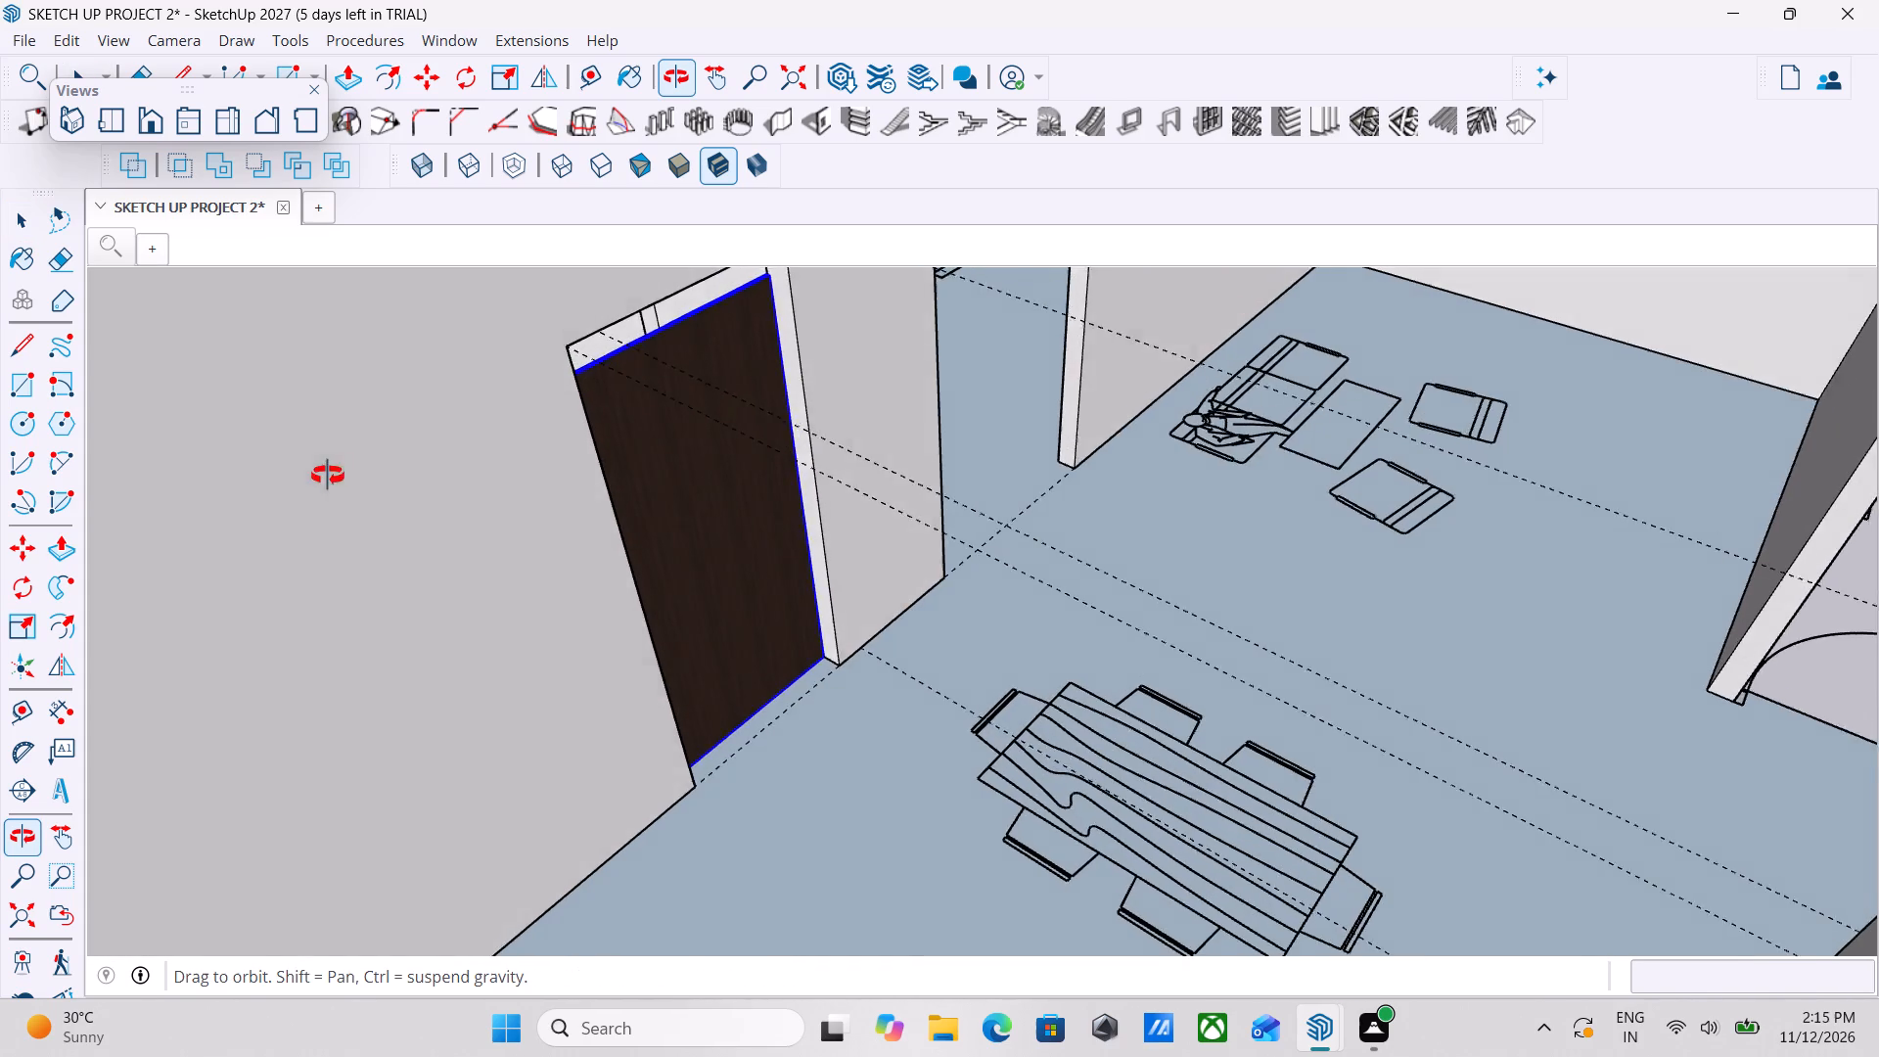
middle_drag(328, 476, 326, 475)
middle_drag(1084, 446, 704, 437)
scroll(704, 436, down, 2)
middle_drag(663, 452, 756, 416)
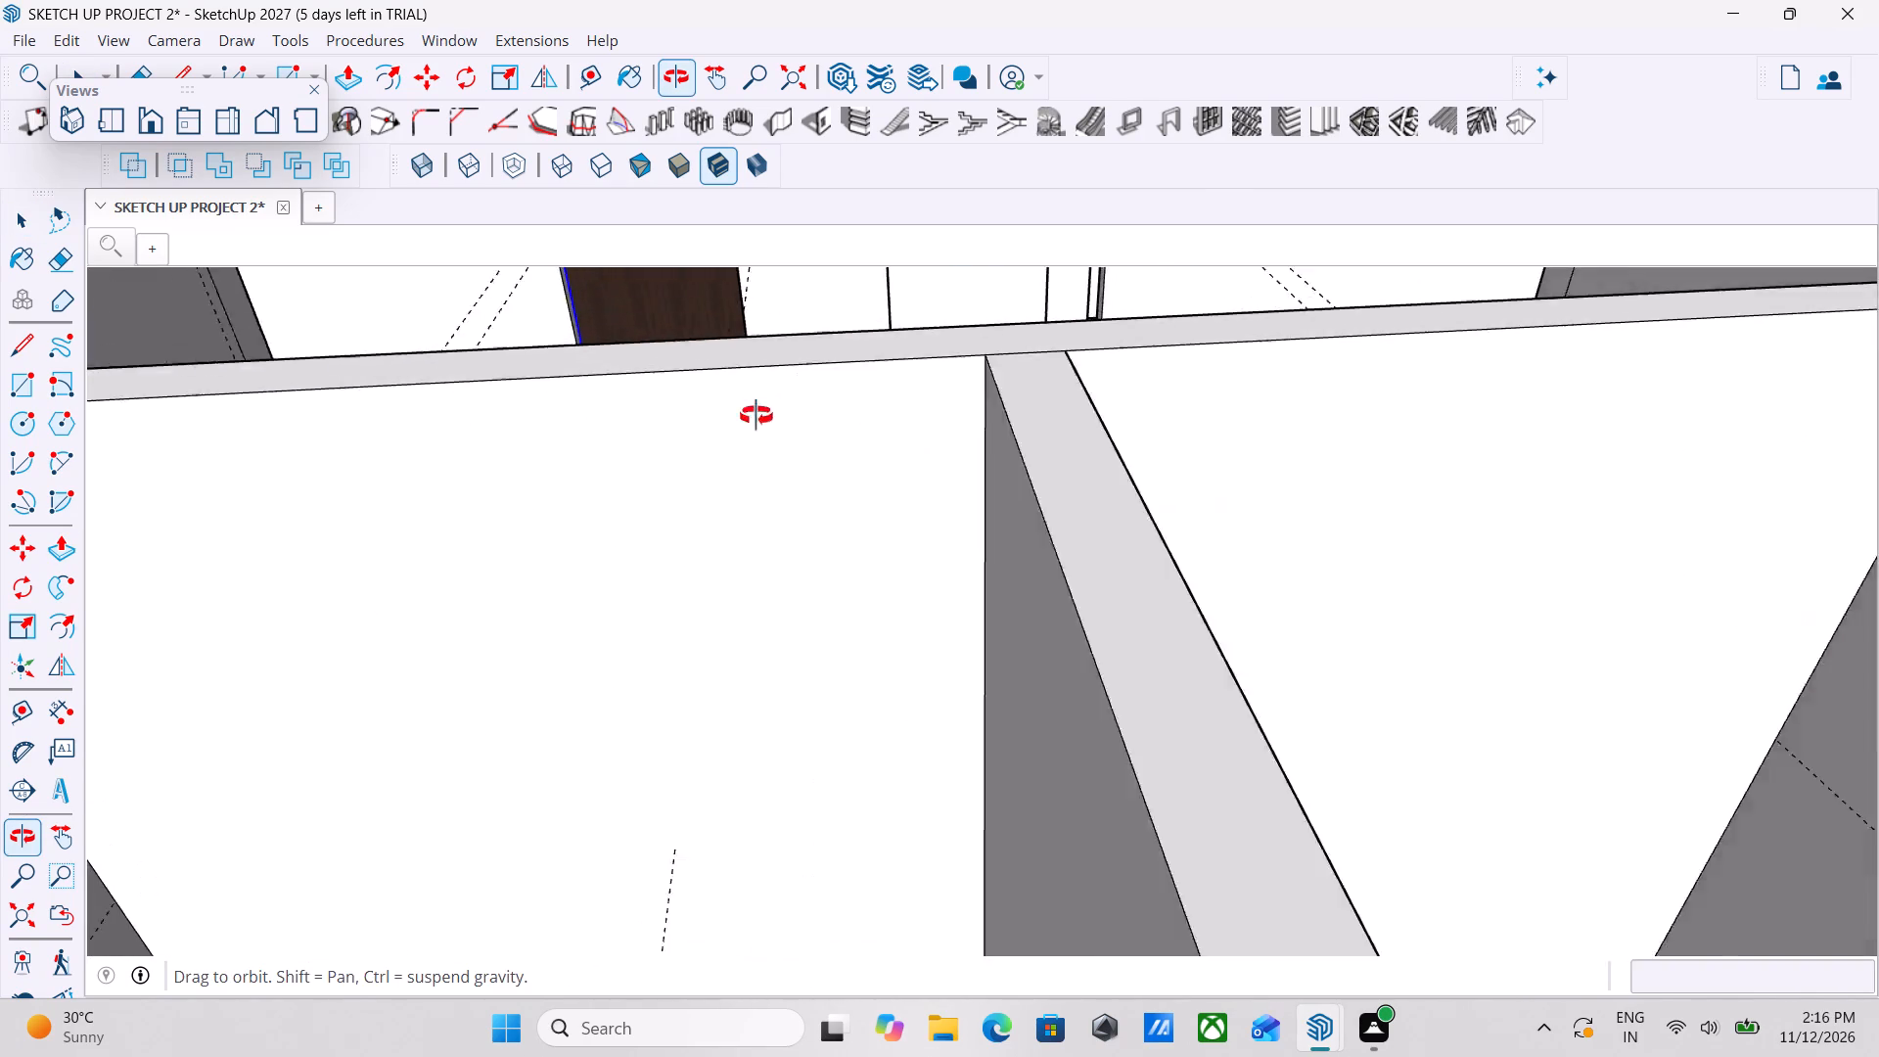
middle_drag(756, 416, 1244, 488)
middle_drag(989, 529, 1461, 434)
middle_drag(1260, 509, 1444, 499)
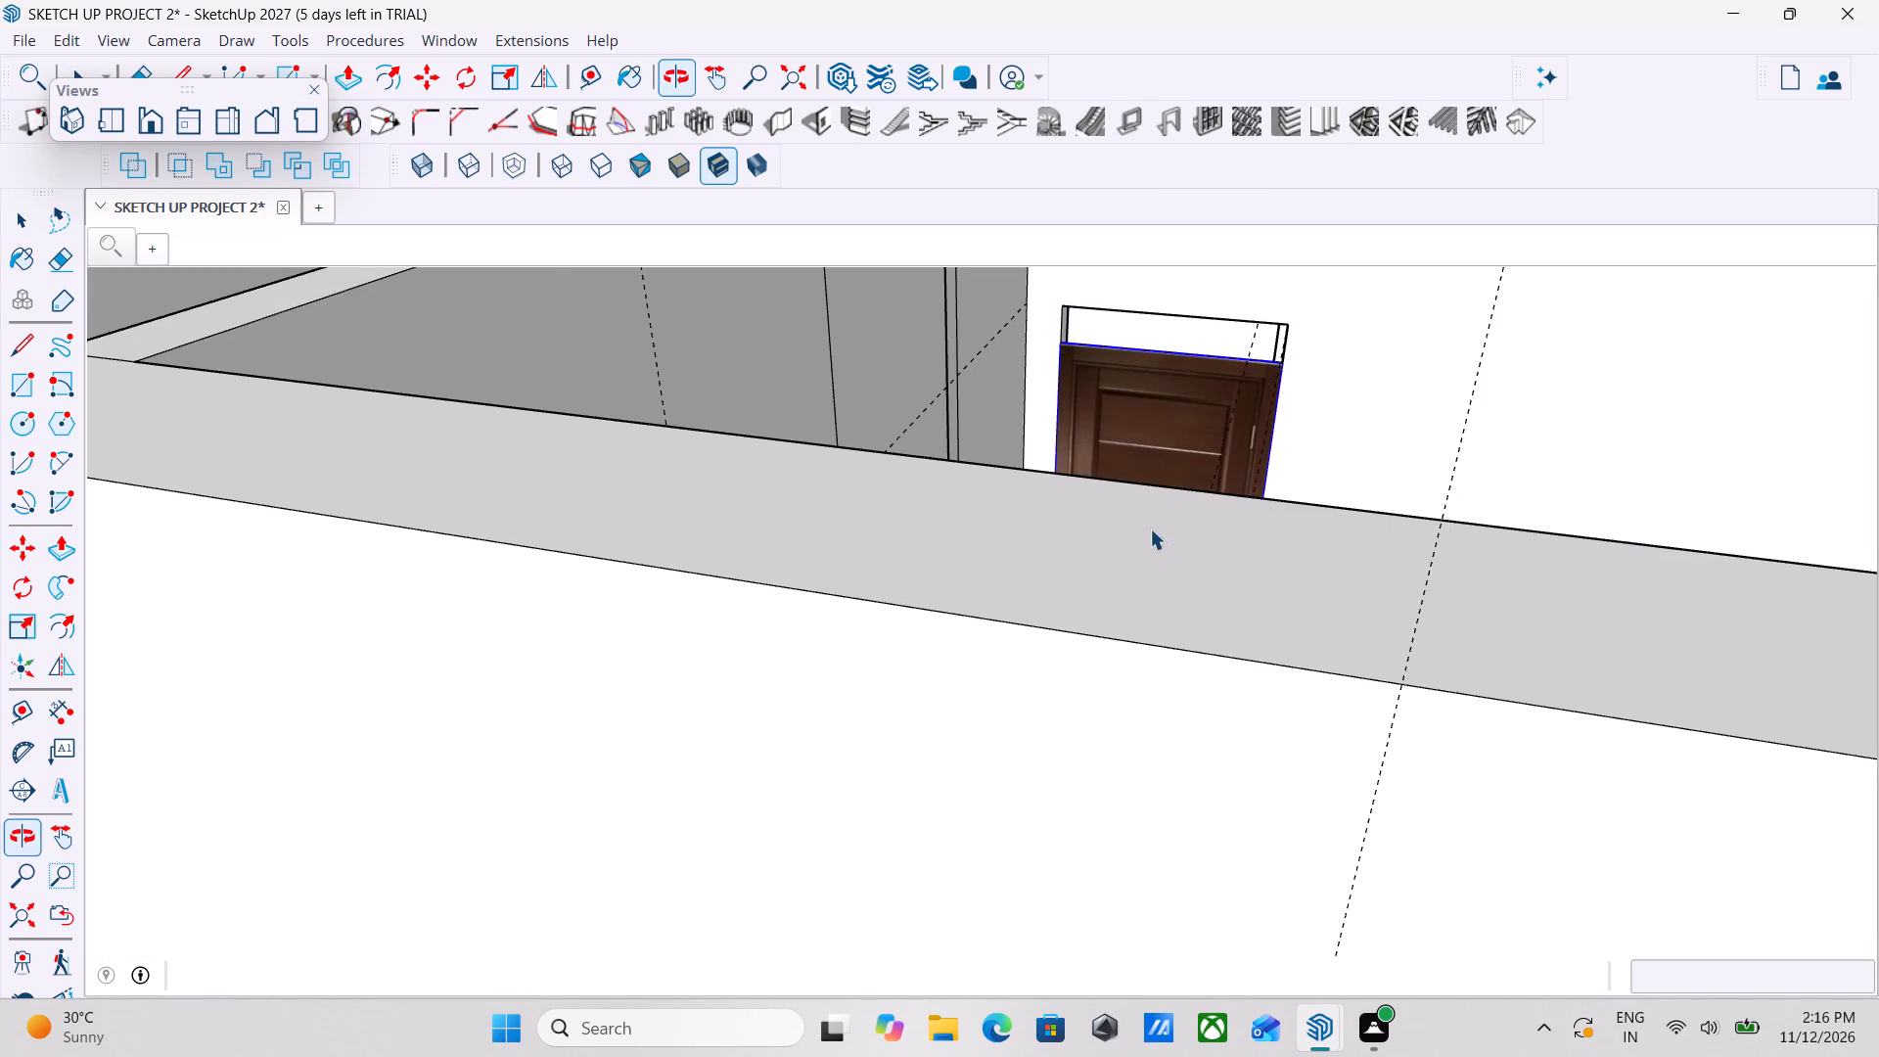
middle_drag(1145, 527, 1217, 591)
scroll(1012, 452, up, 6)
scroll(942, 655, up, 4)
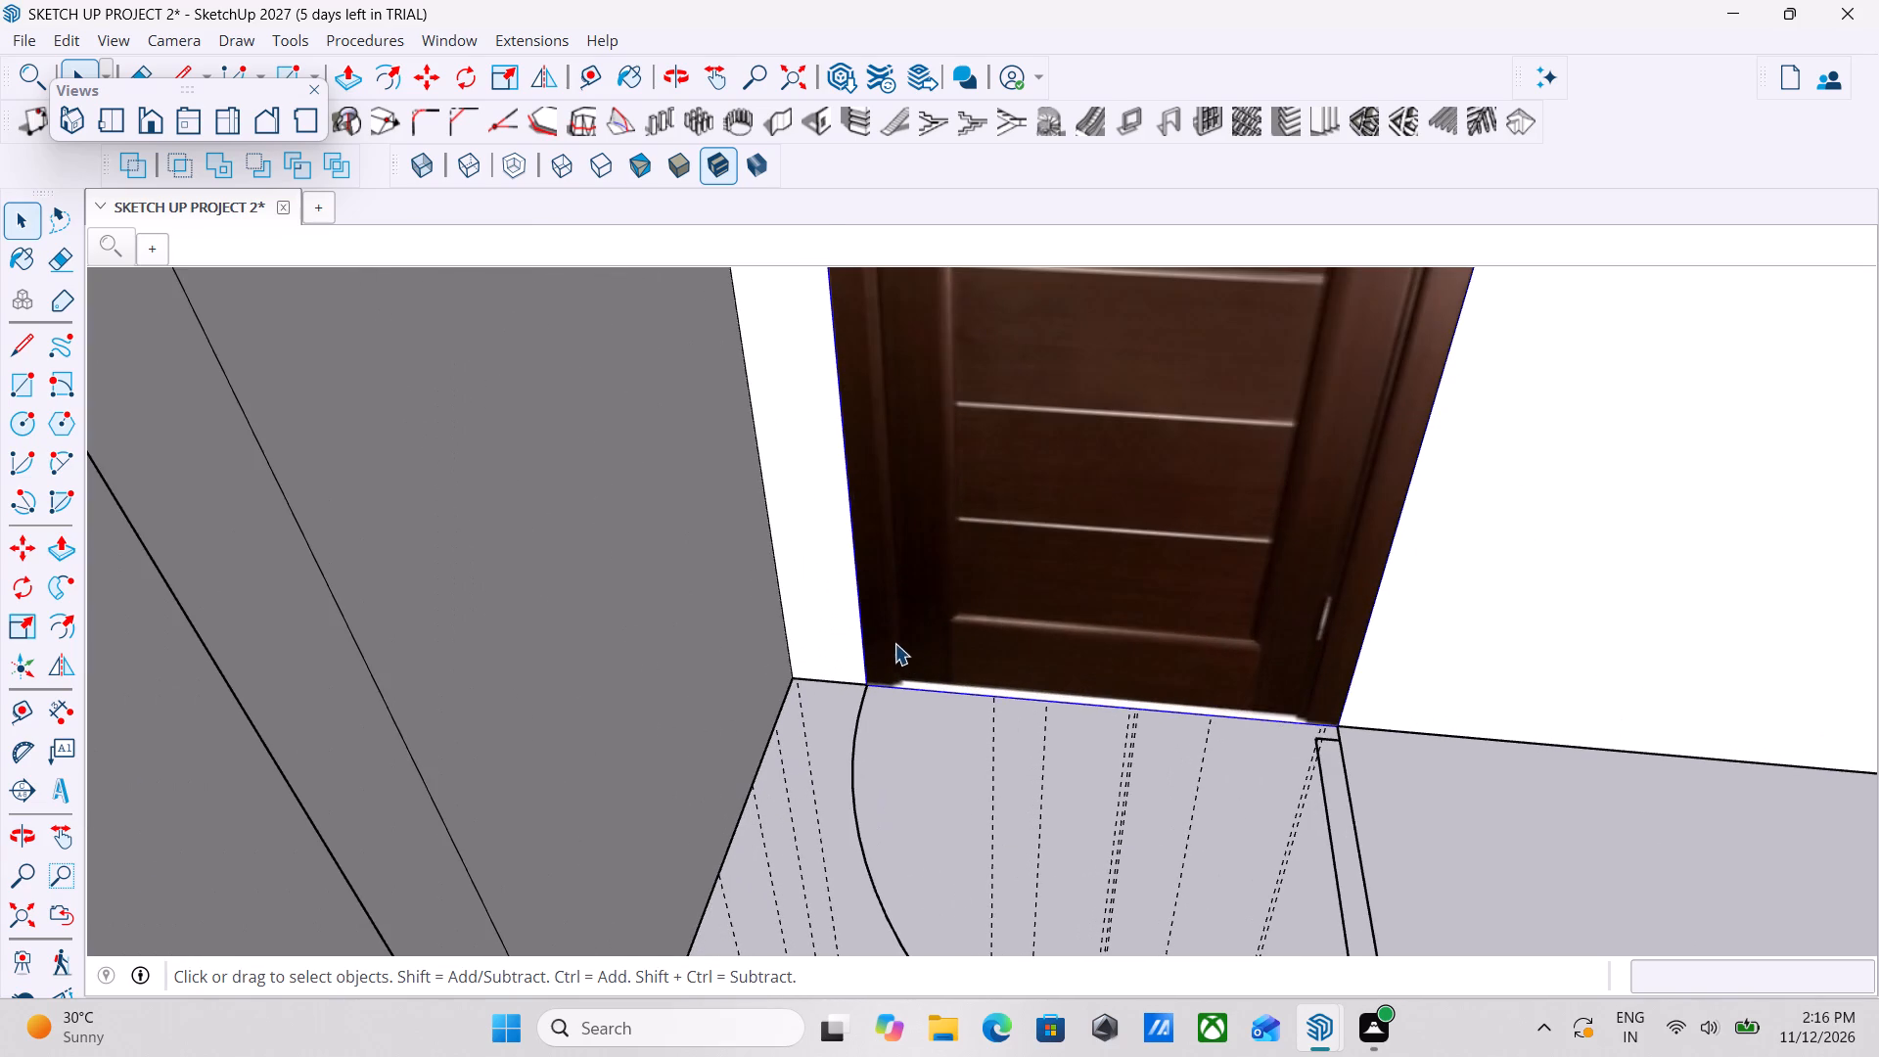
click(870, 623)
scroll(863, 643, up, 2)
click(860, 621)
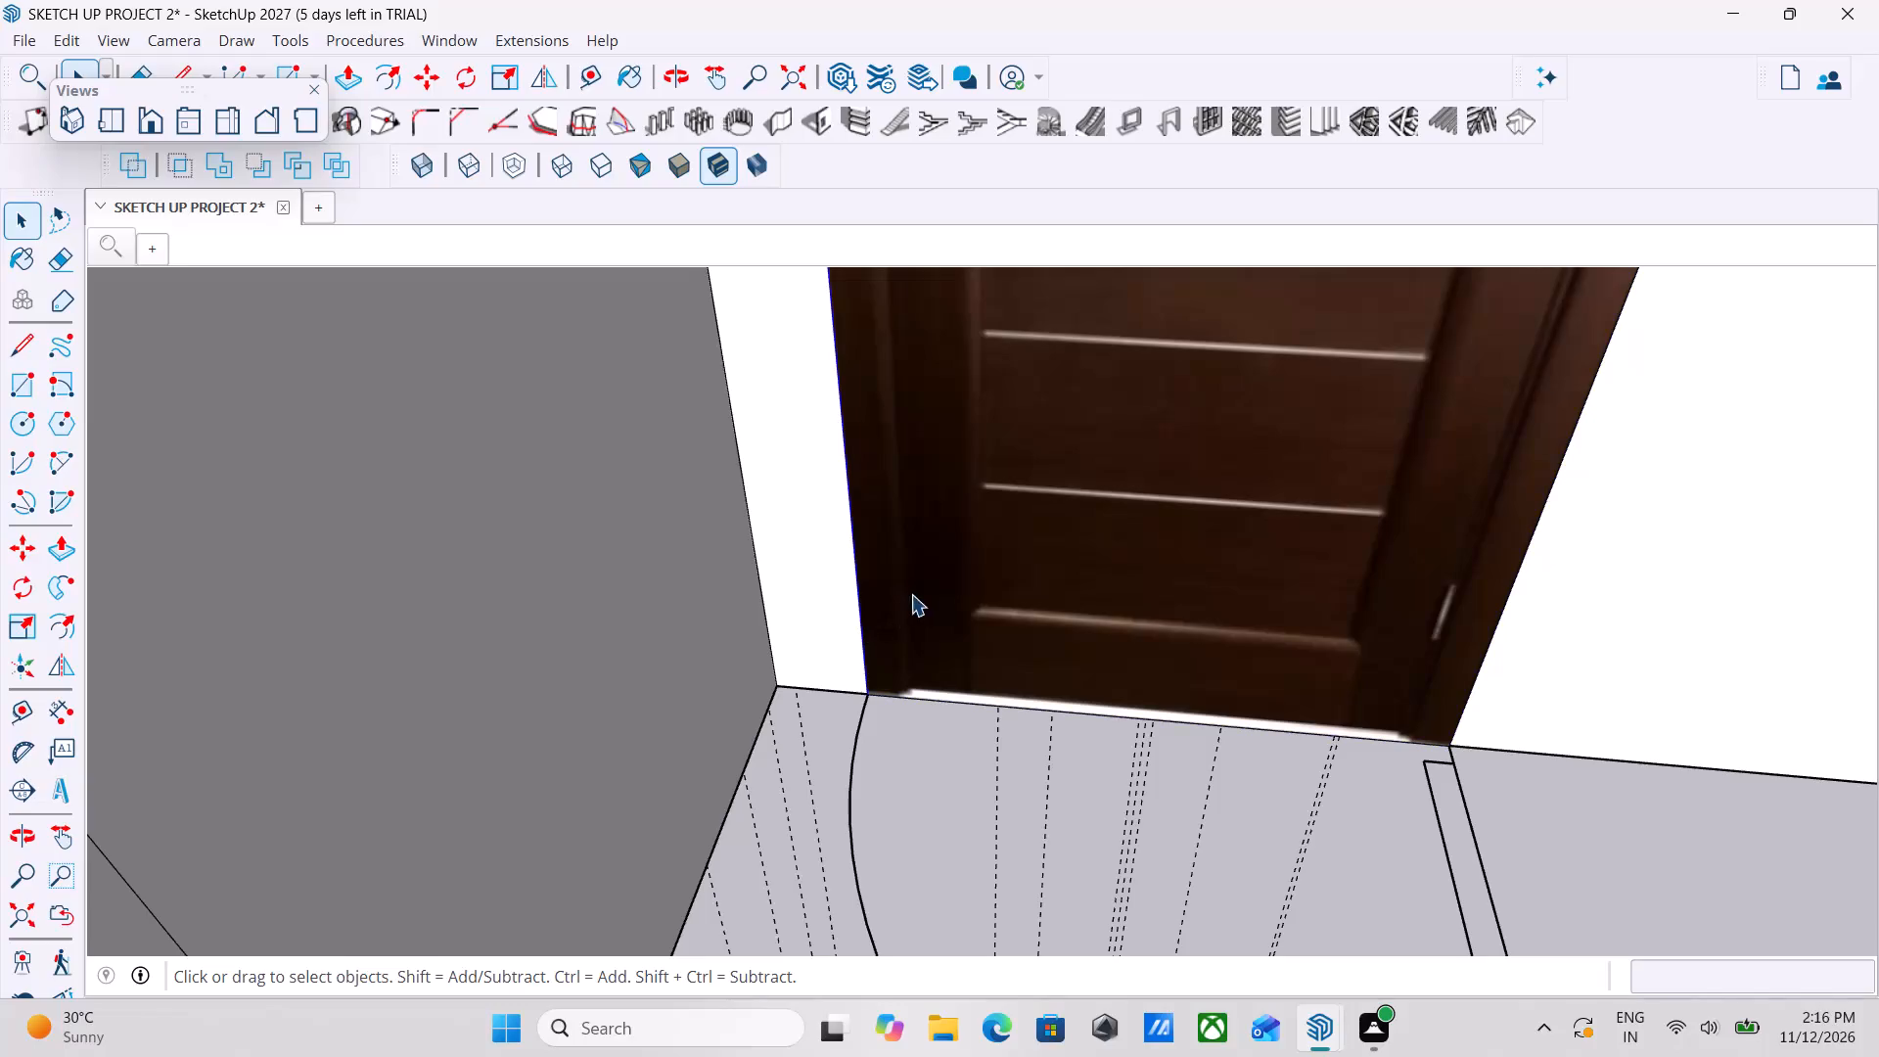
click(1320, 687)
scroll(1272, 687, down, 15)
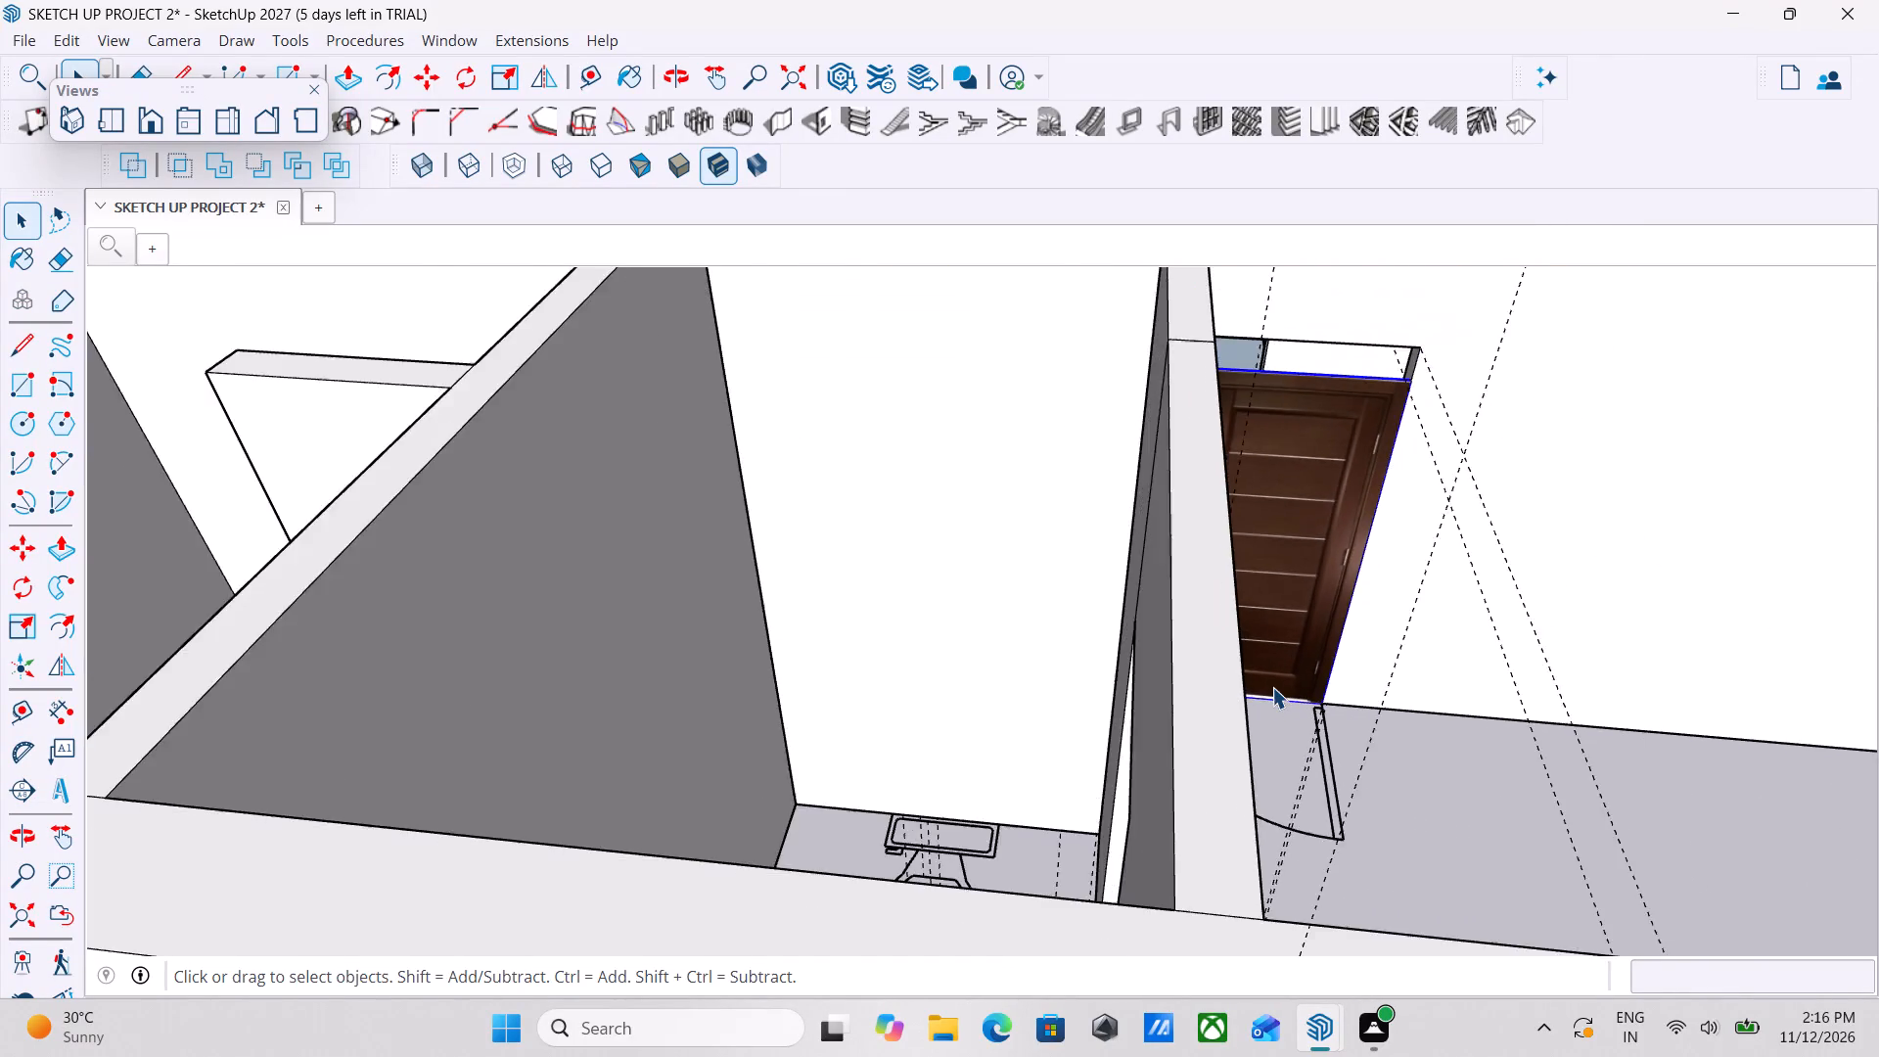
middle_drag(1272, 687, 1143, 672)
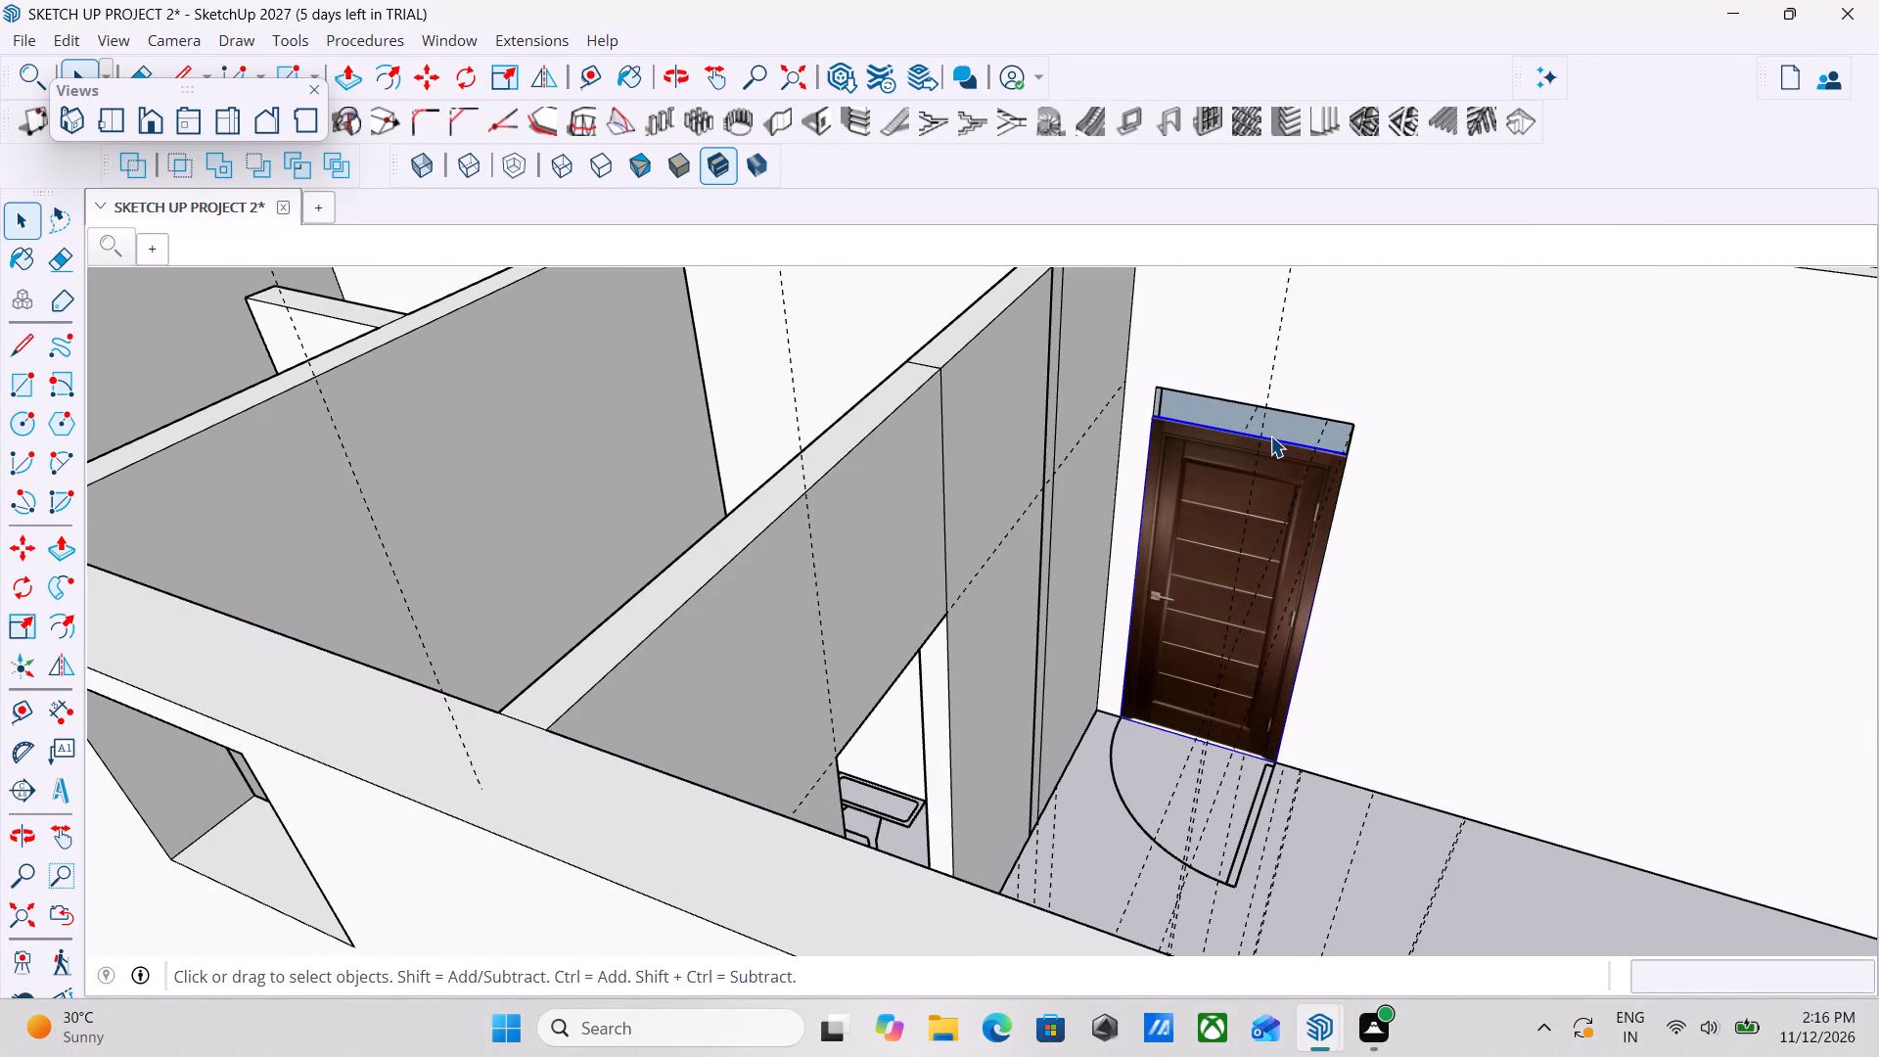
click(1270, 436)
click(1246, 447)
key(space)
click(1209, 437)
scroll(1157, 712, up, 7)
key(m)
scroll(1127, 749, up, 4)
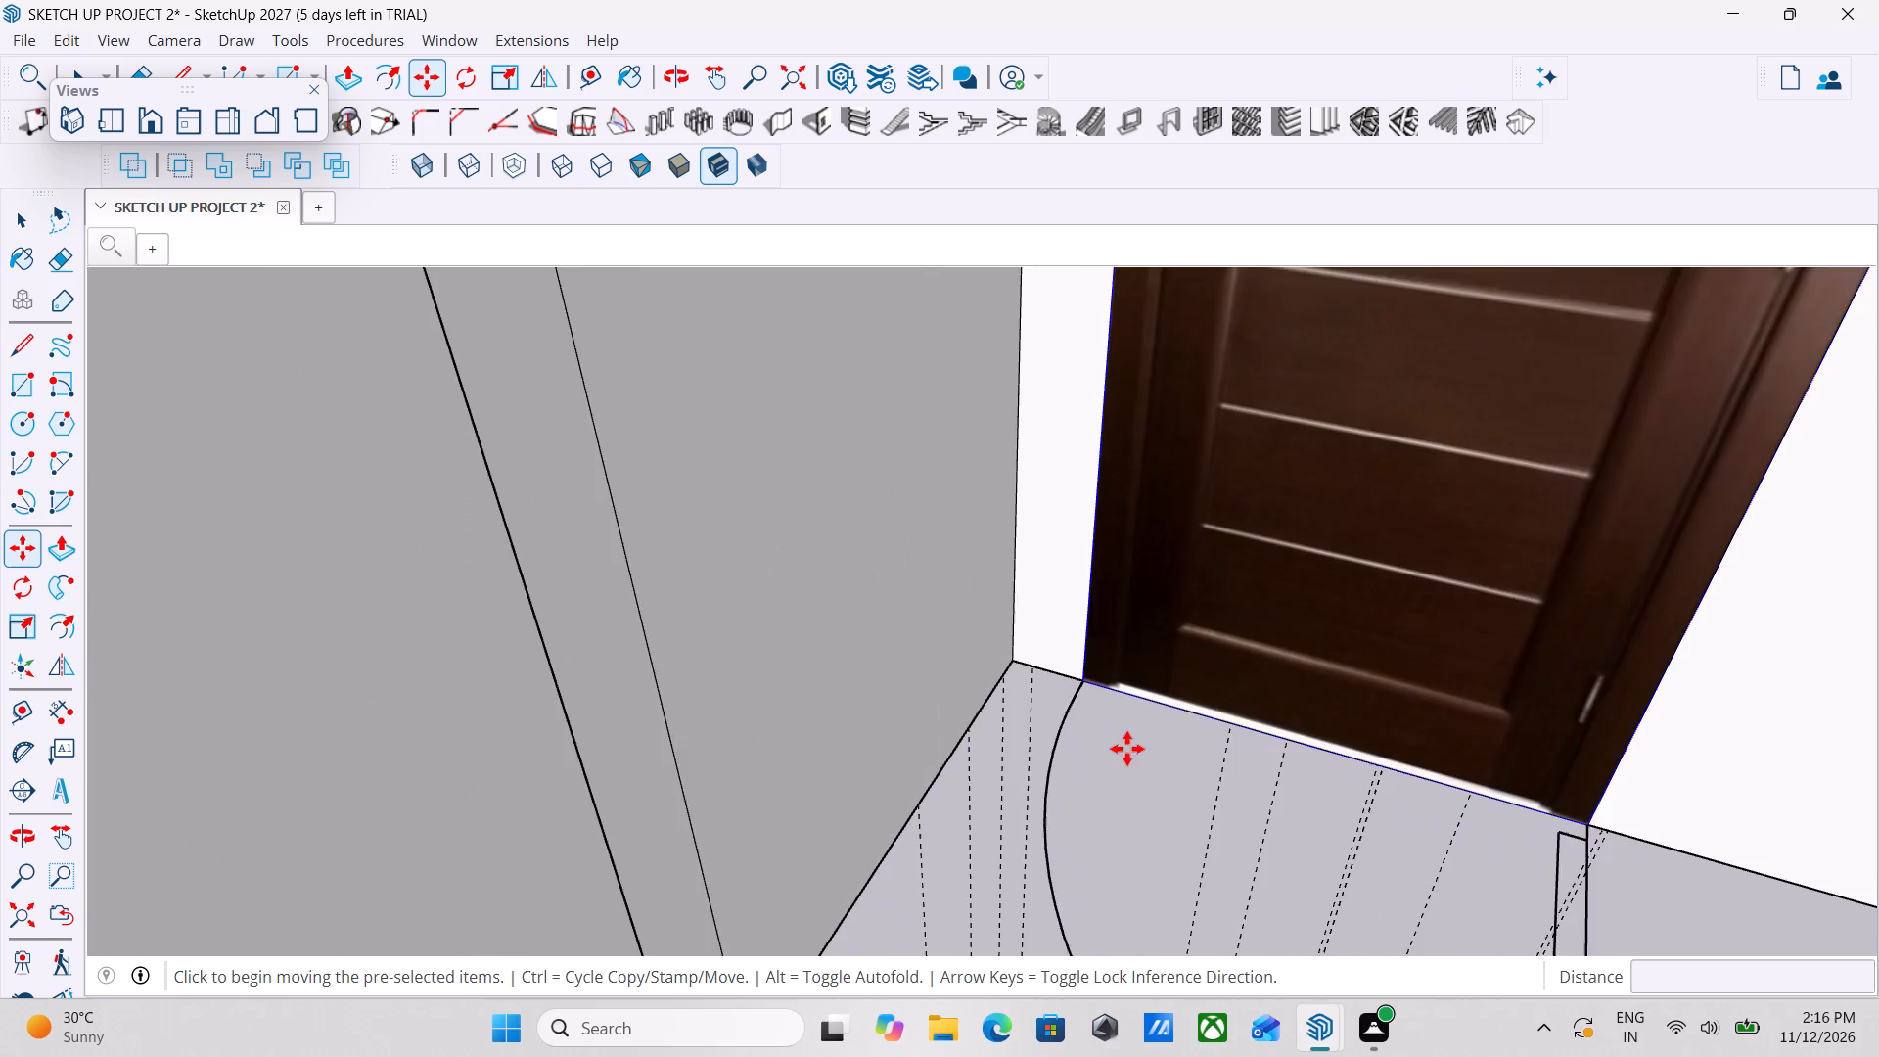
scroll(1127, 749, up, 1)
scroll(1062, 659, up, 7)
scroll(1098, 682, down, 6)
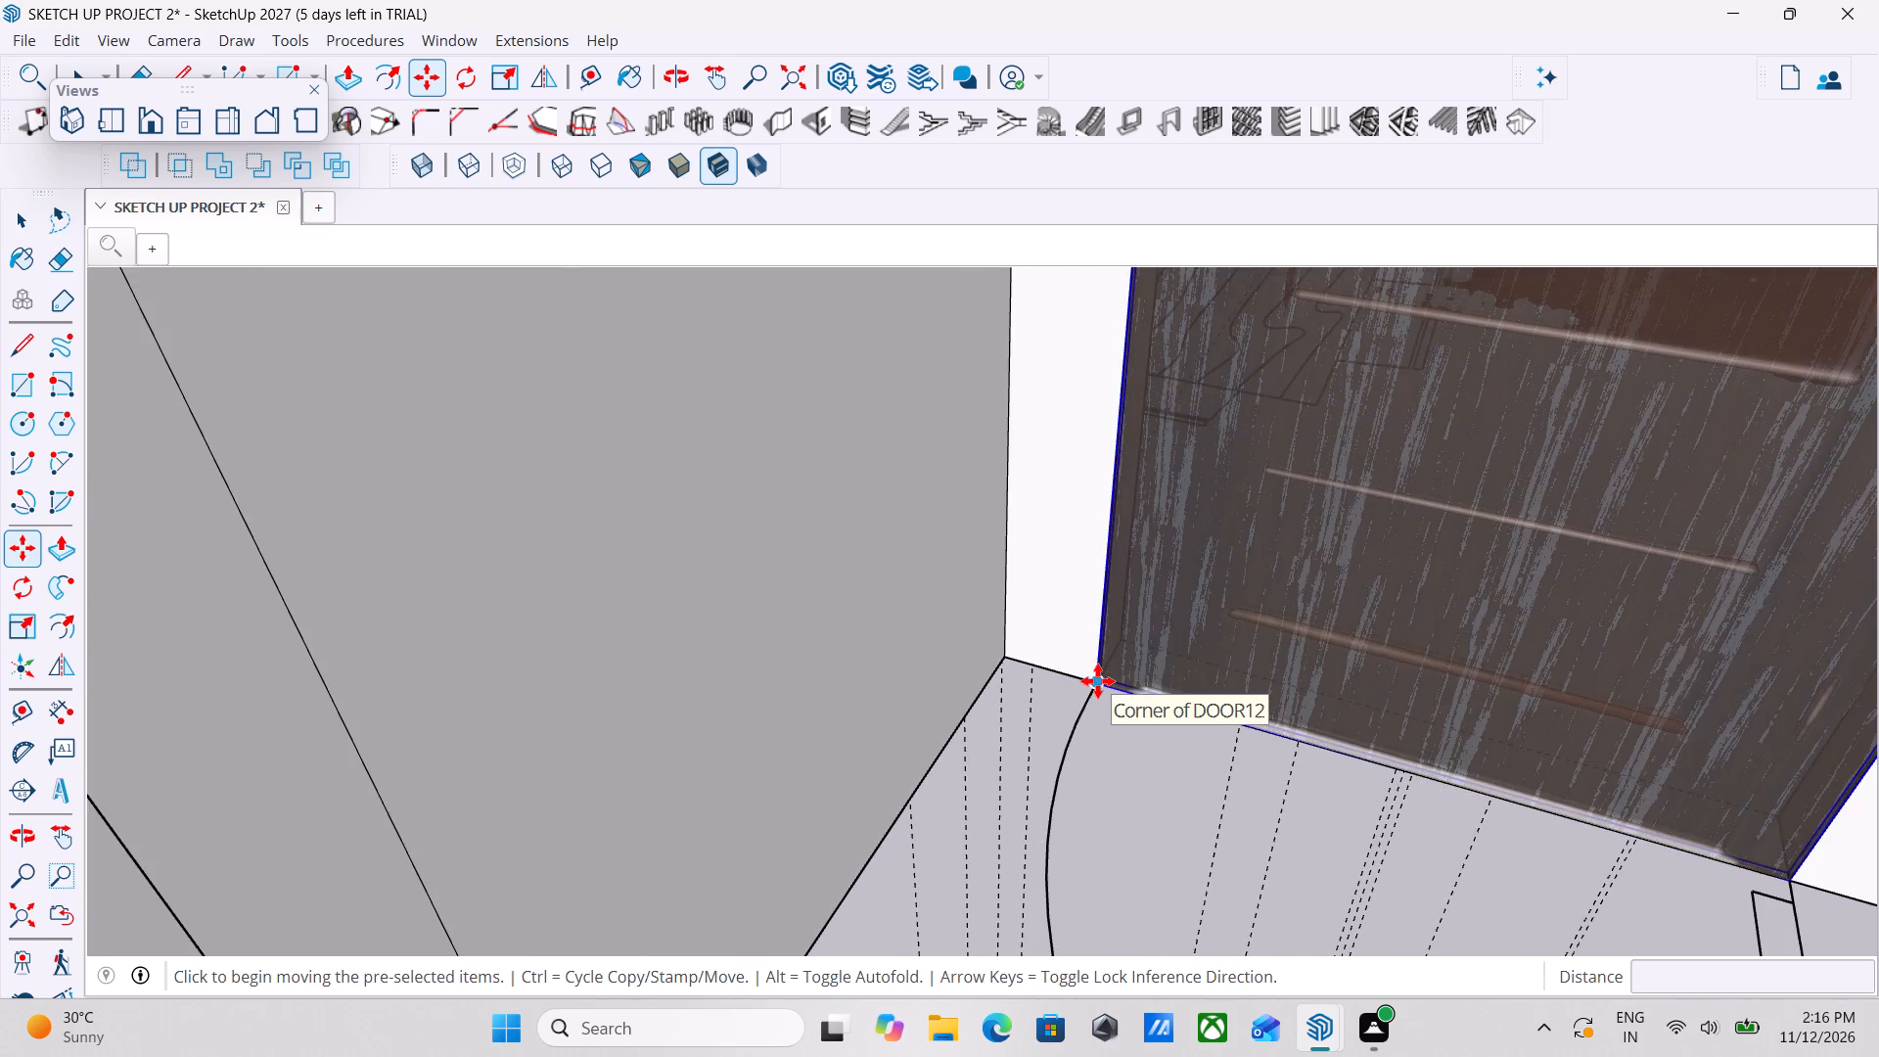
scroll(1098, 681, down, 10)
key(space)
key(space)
Move the wooden door 4" by its lower corner onto the bottom corner of the doorway's living-room side.
scroll(1098, 681, down, 10)
middle_drag(1200, 687, 806, 674)
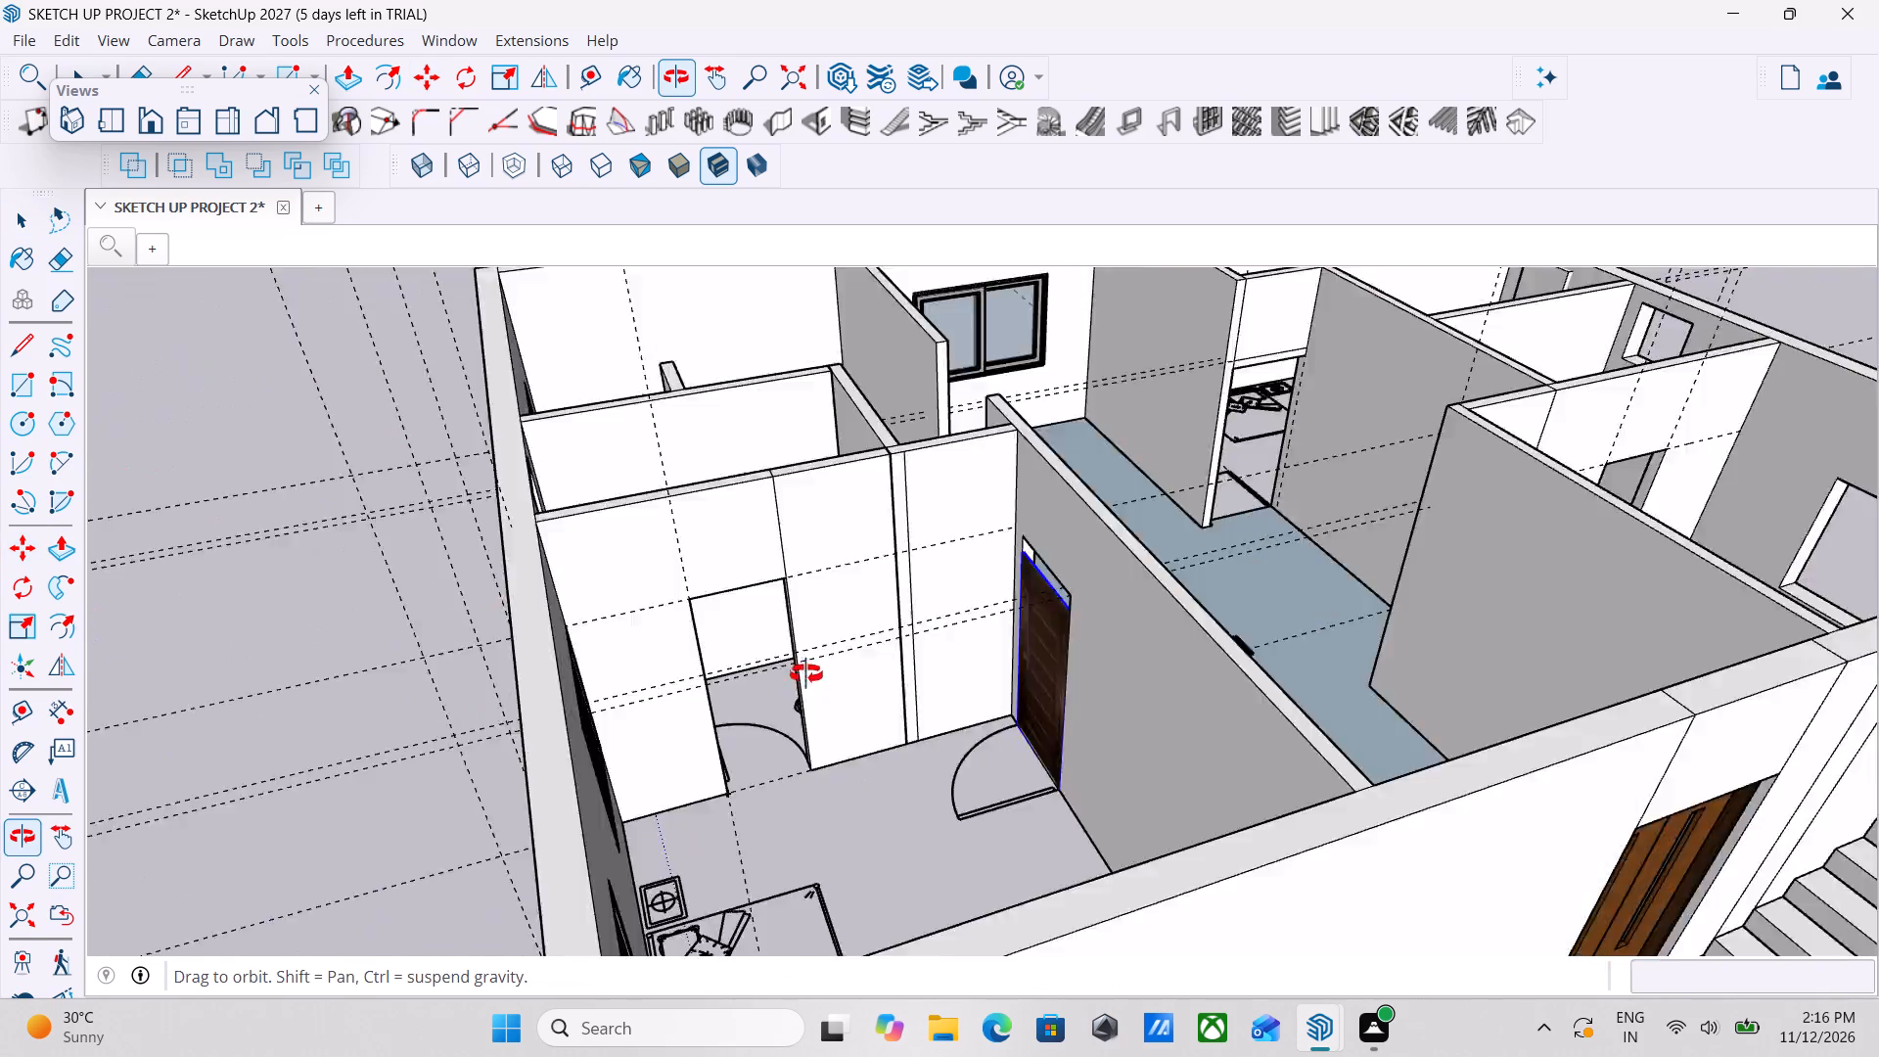
middle_drag(806, 674, 654, 653)
middle_drag(1276, 665, 784, 737)
scroll(874, 603, up, 7)
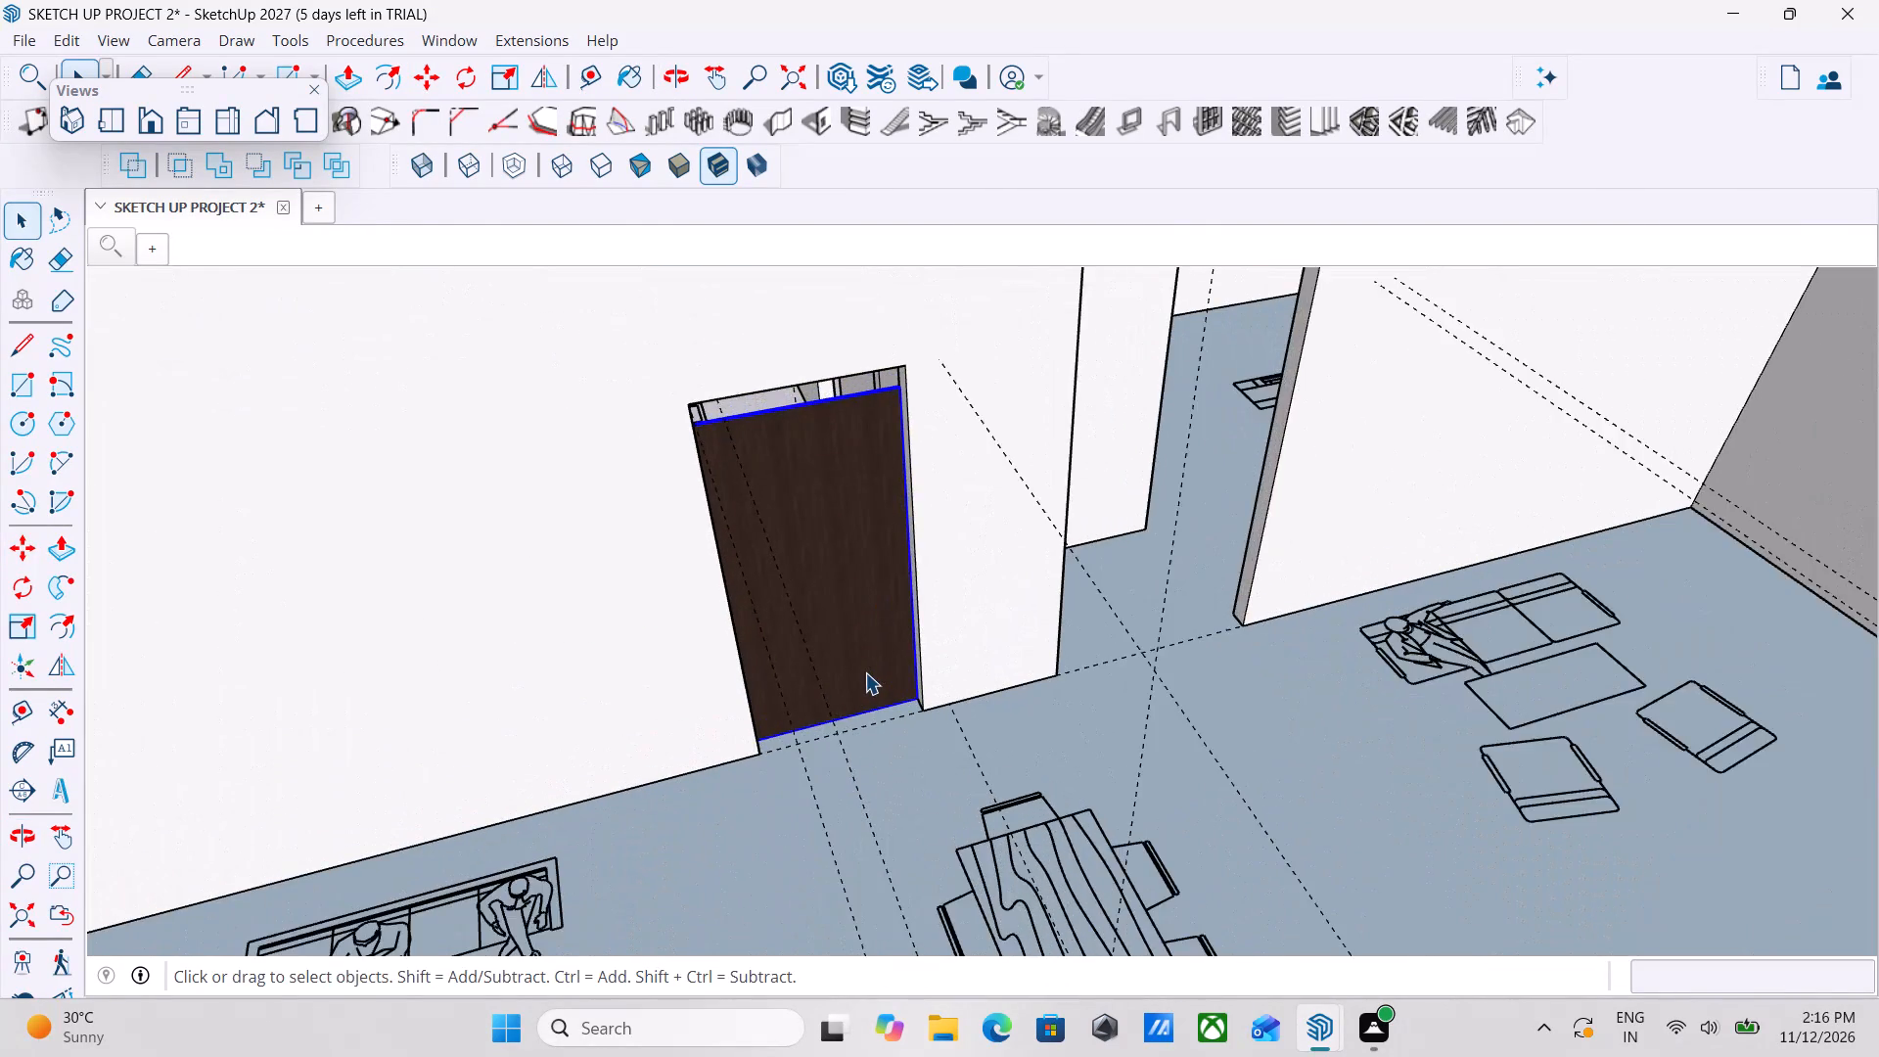
key(m)
scroll(873, 693, up, 4)
middle_drag(794, 765, 676, 780)
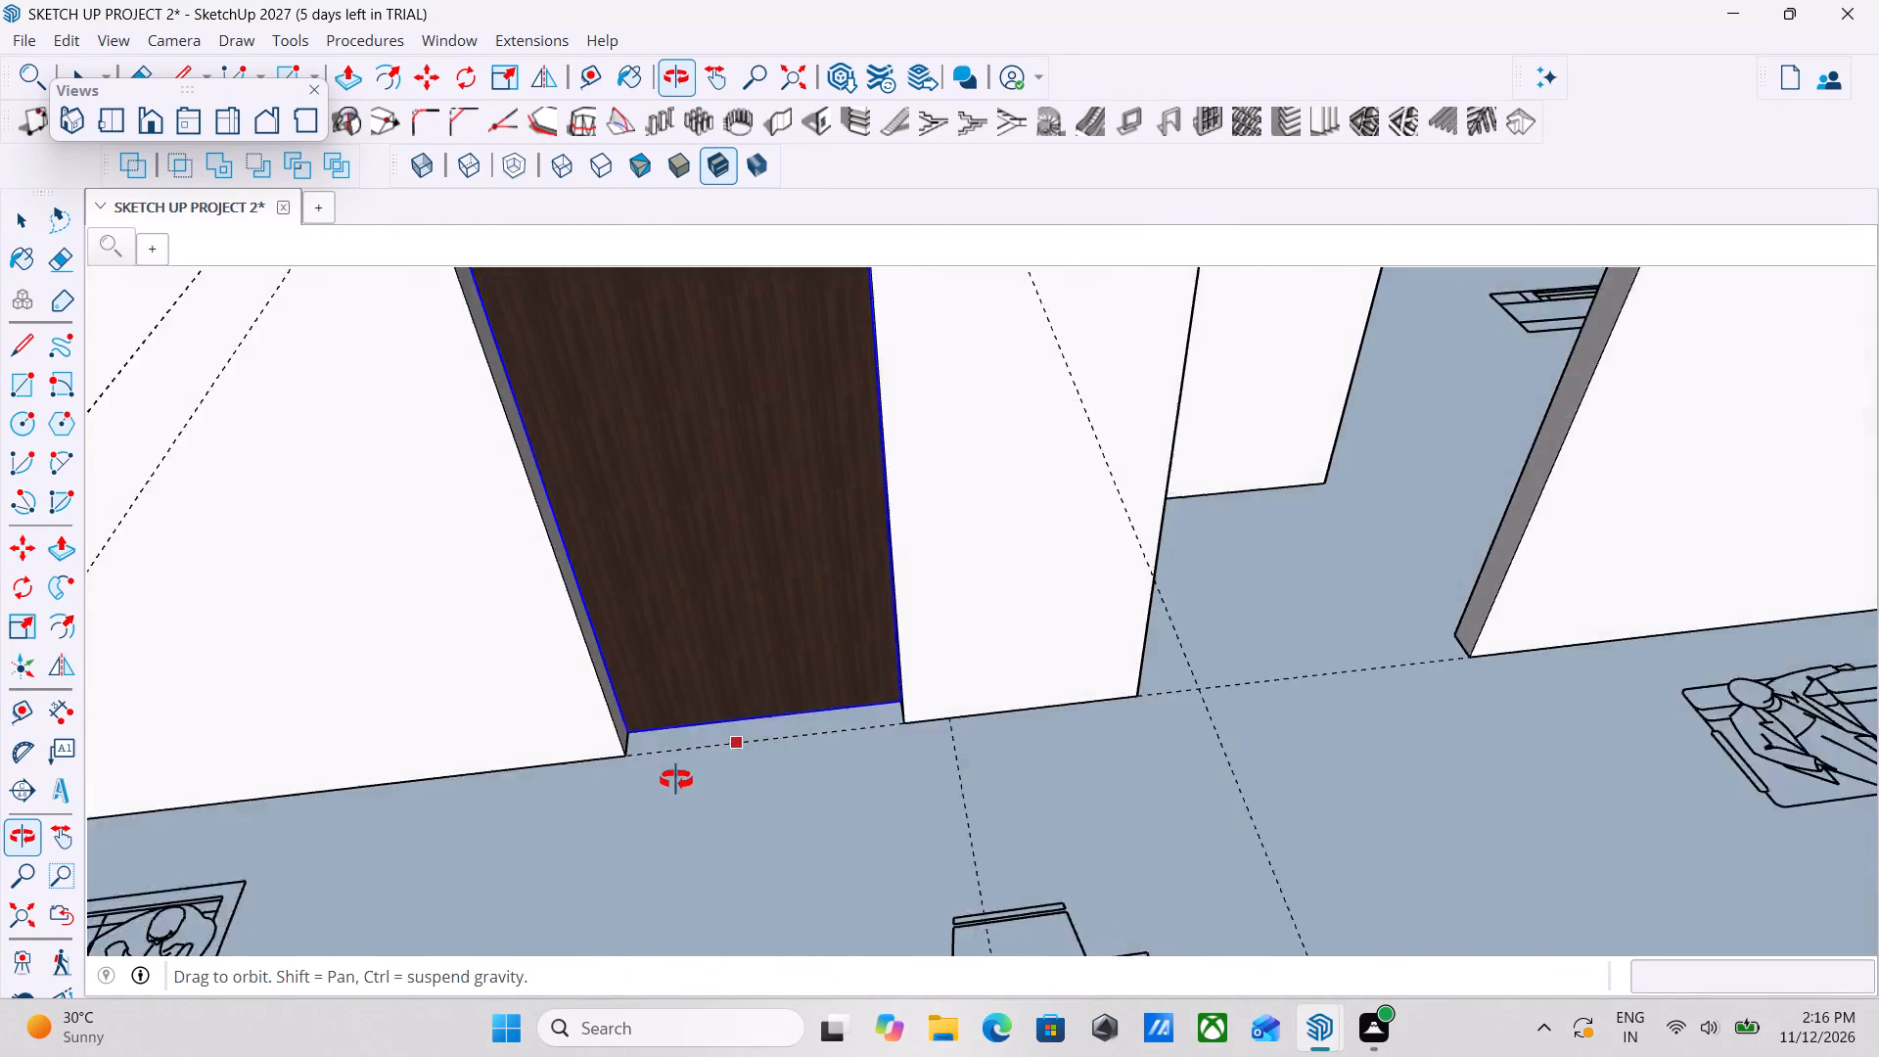
middle_drag(676, 780, 670, 780)
scroll(624, 714, up, 10)
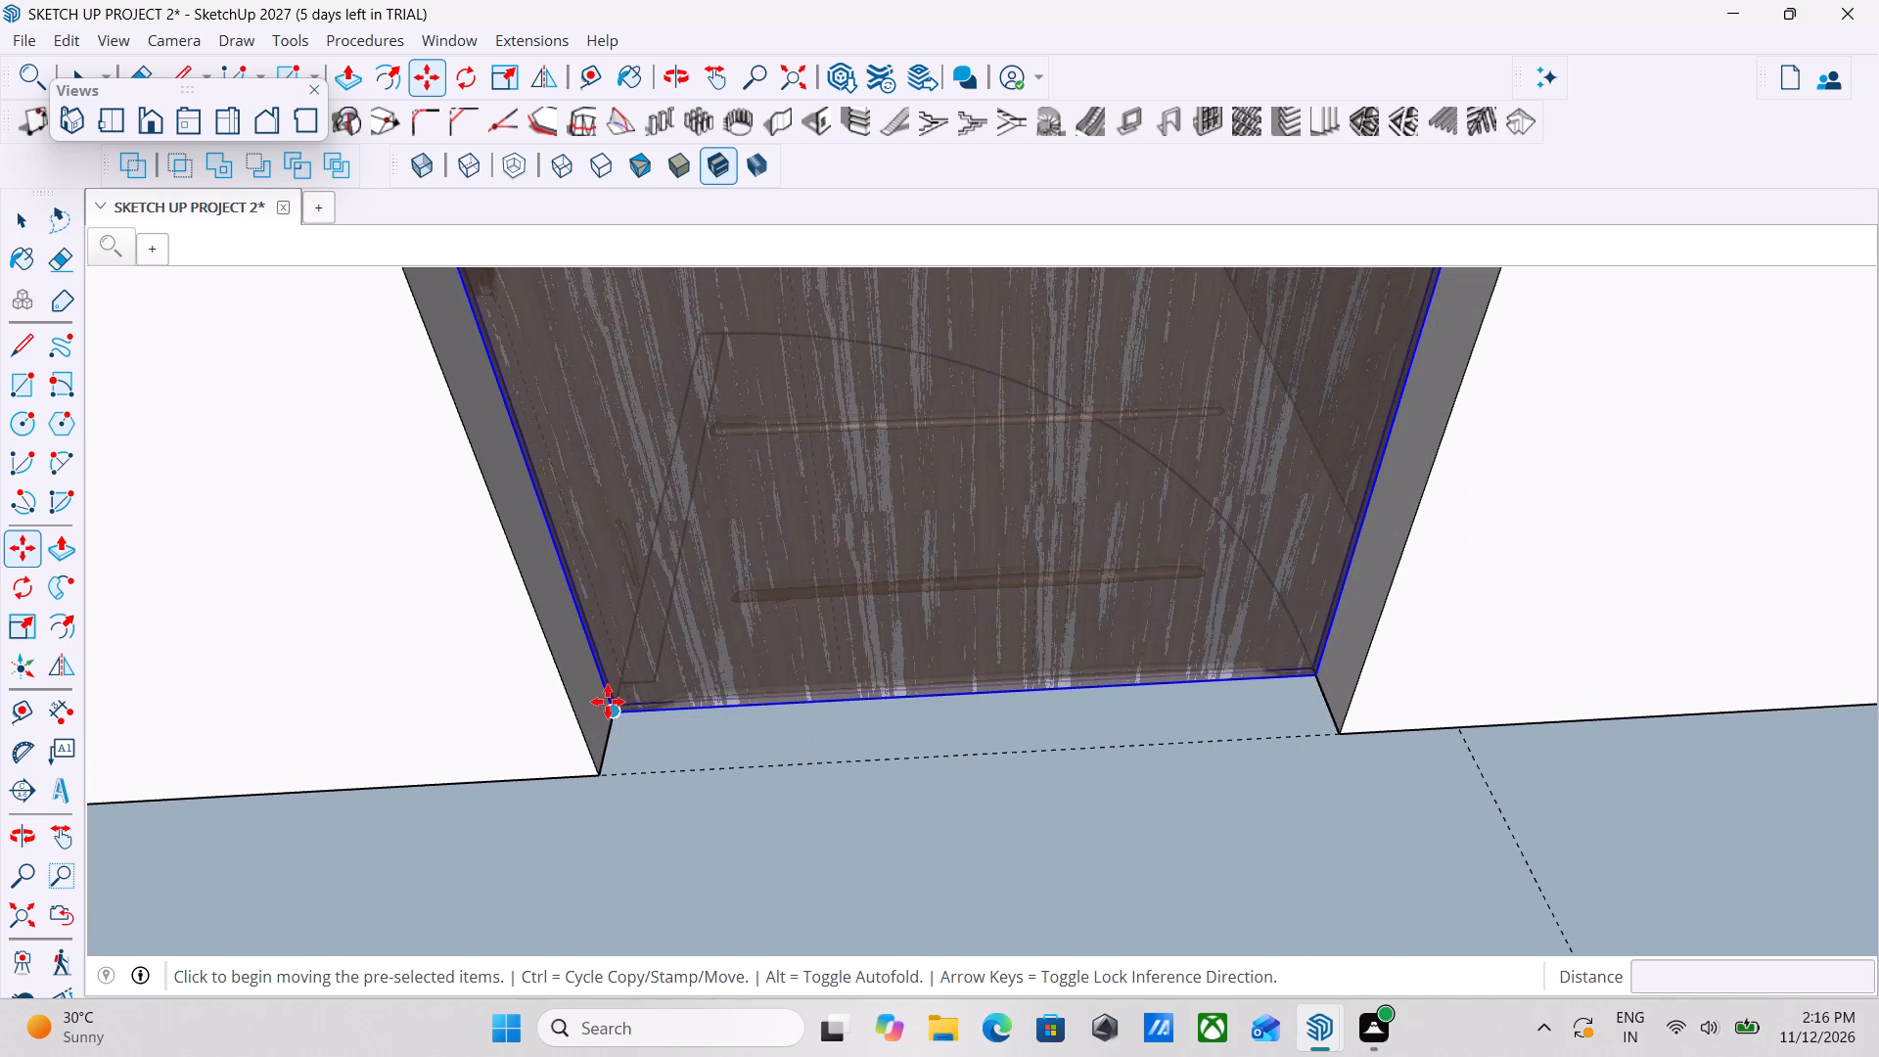
click(615, 712)
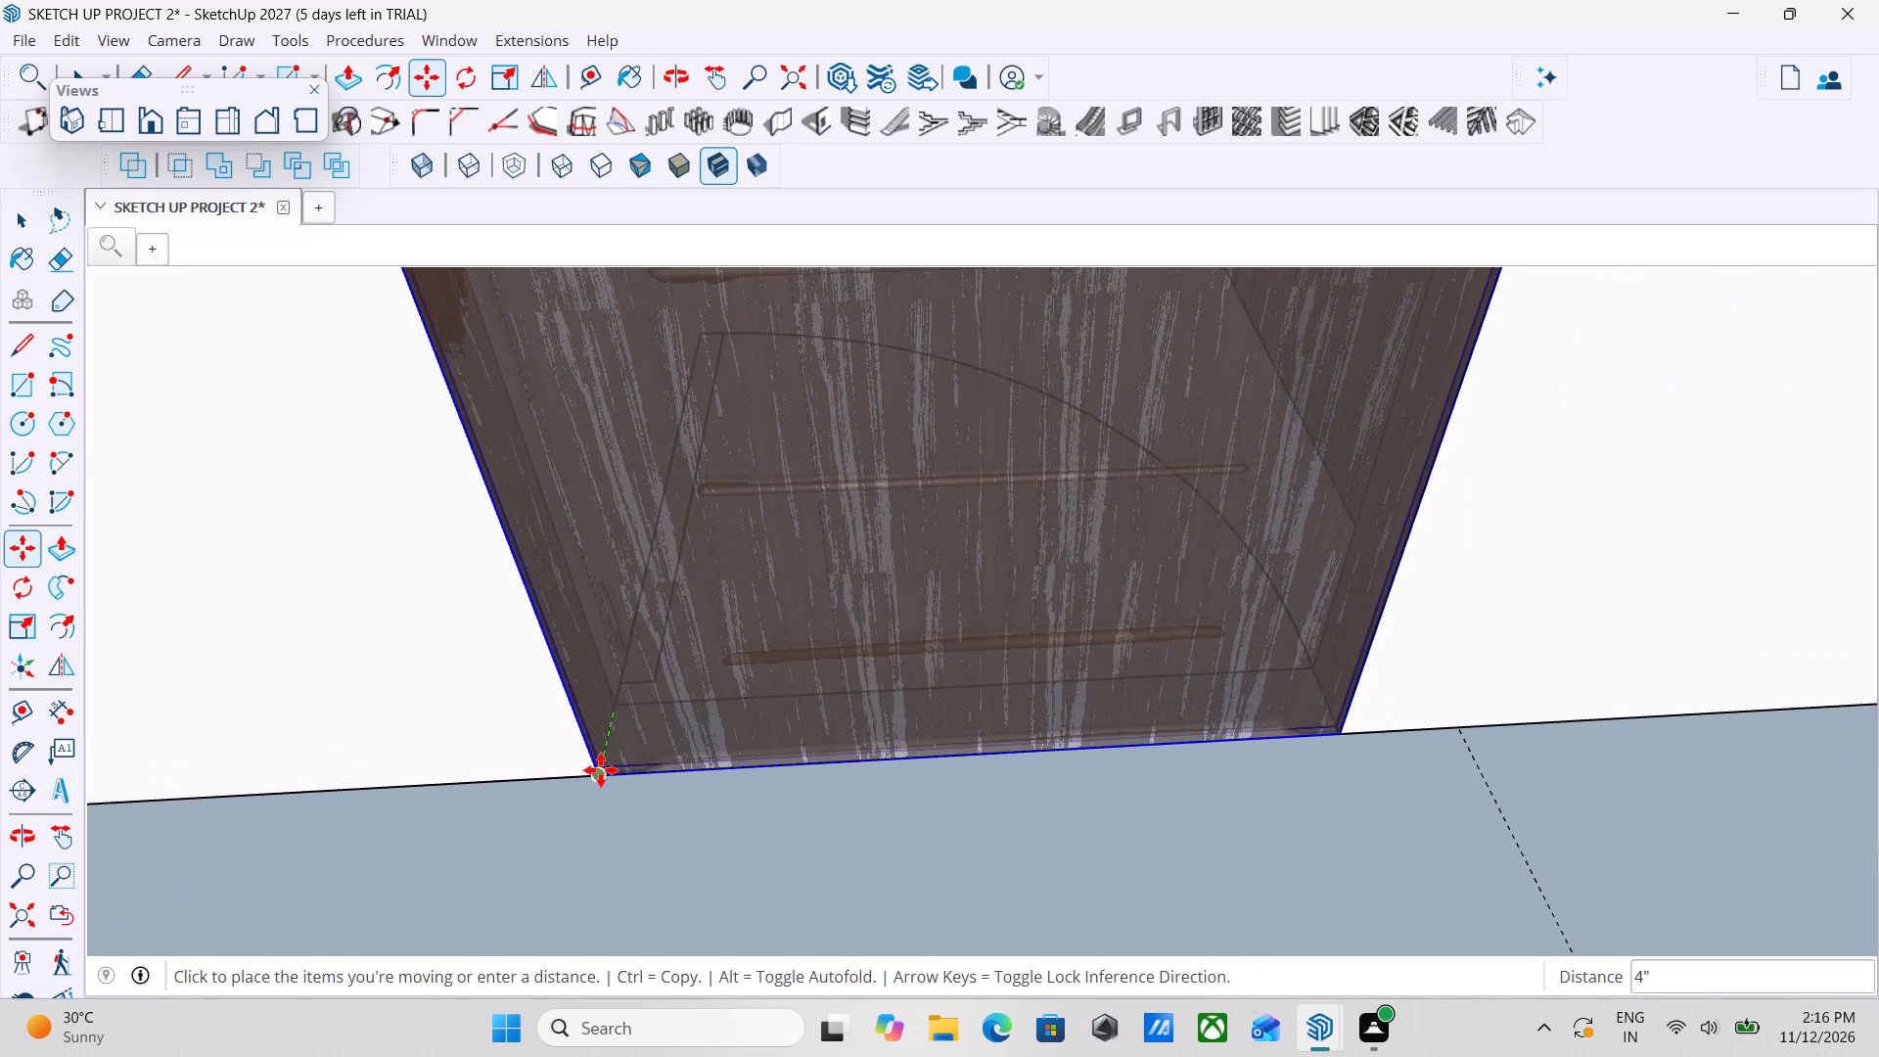
click(601, 771)
scroll(616, 757, down, 18)
middle_drag(682, 732, 797, 704)
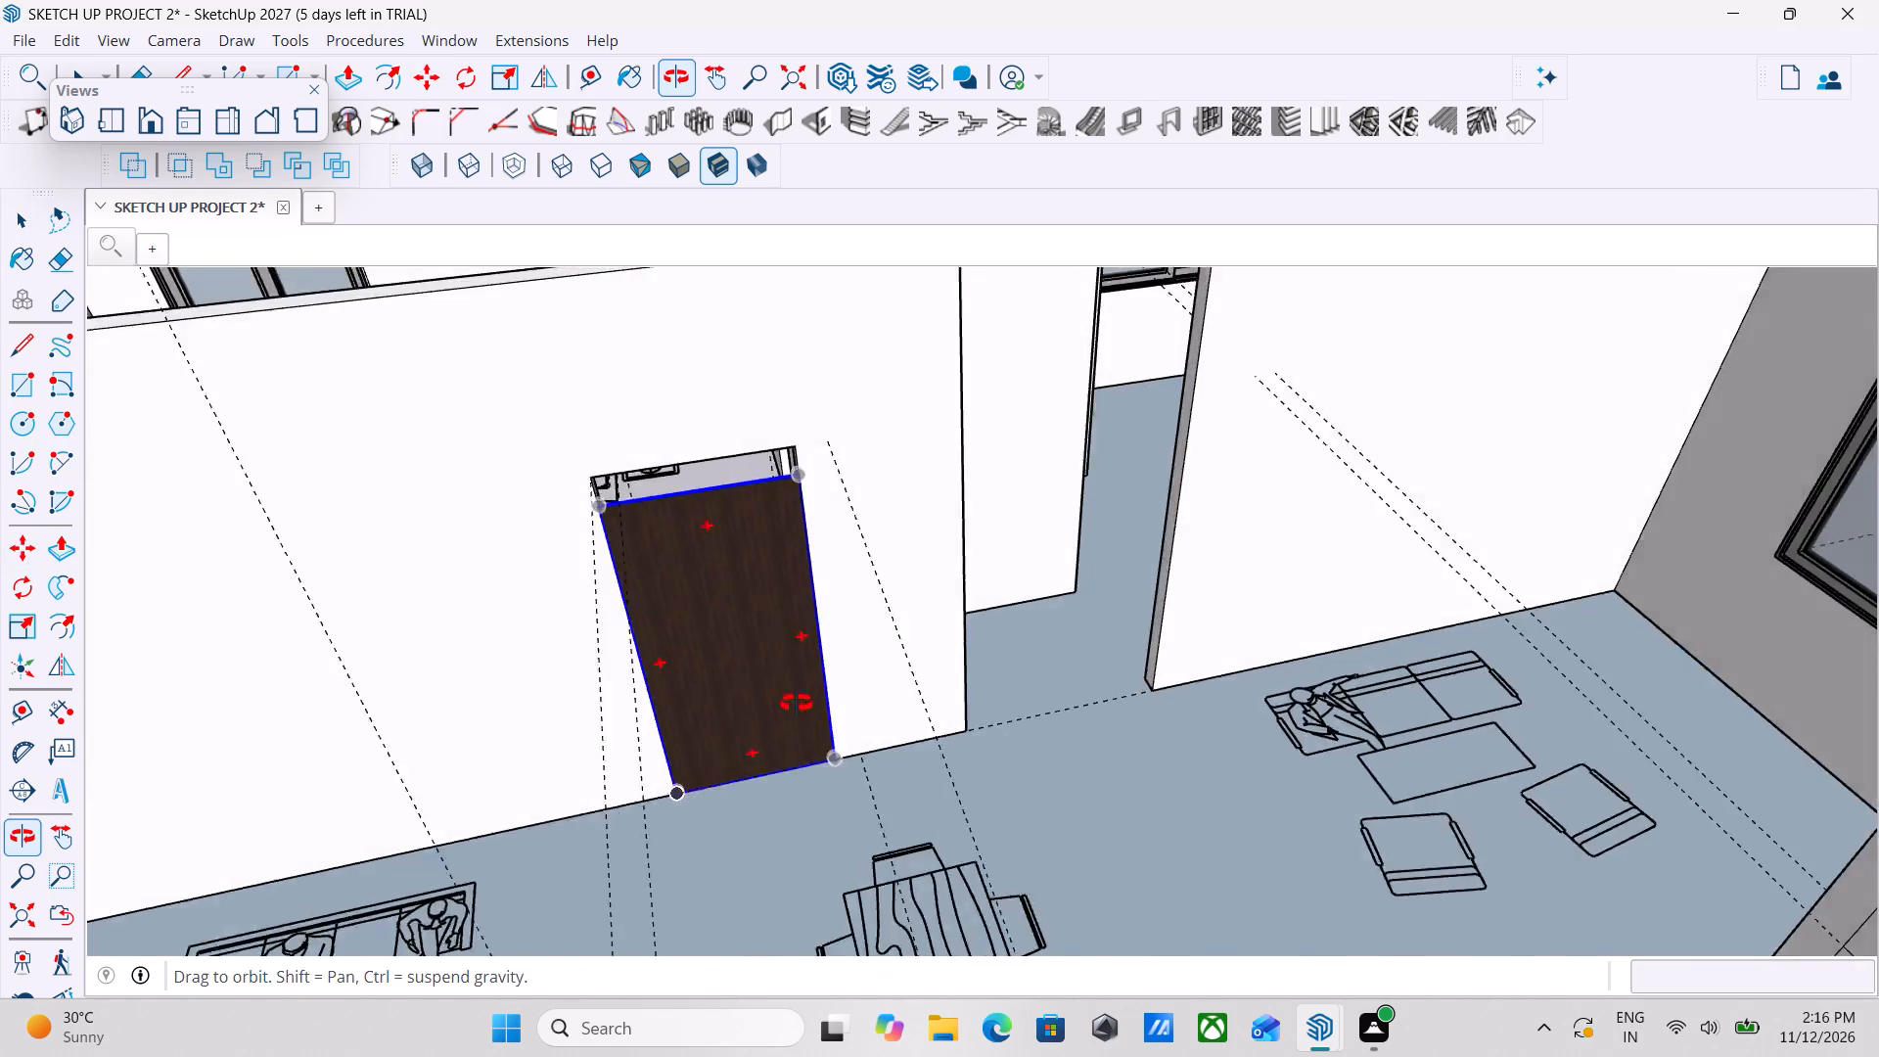
middle_drag(797, 704, 1015, 711)
key(Escape)
middle_drag(1172, 764, 894, 576)
key(space)
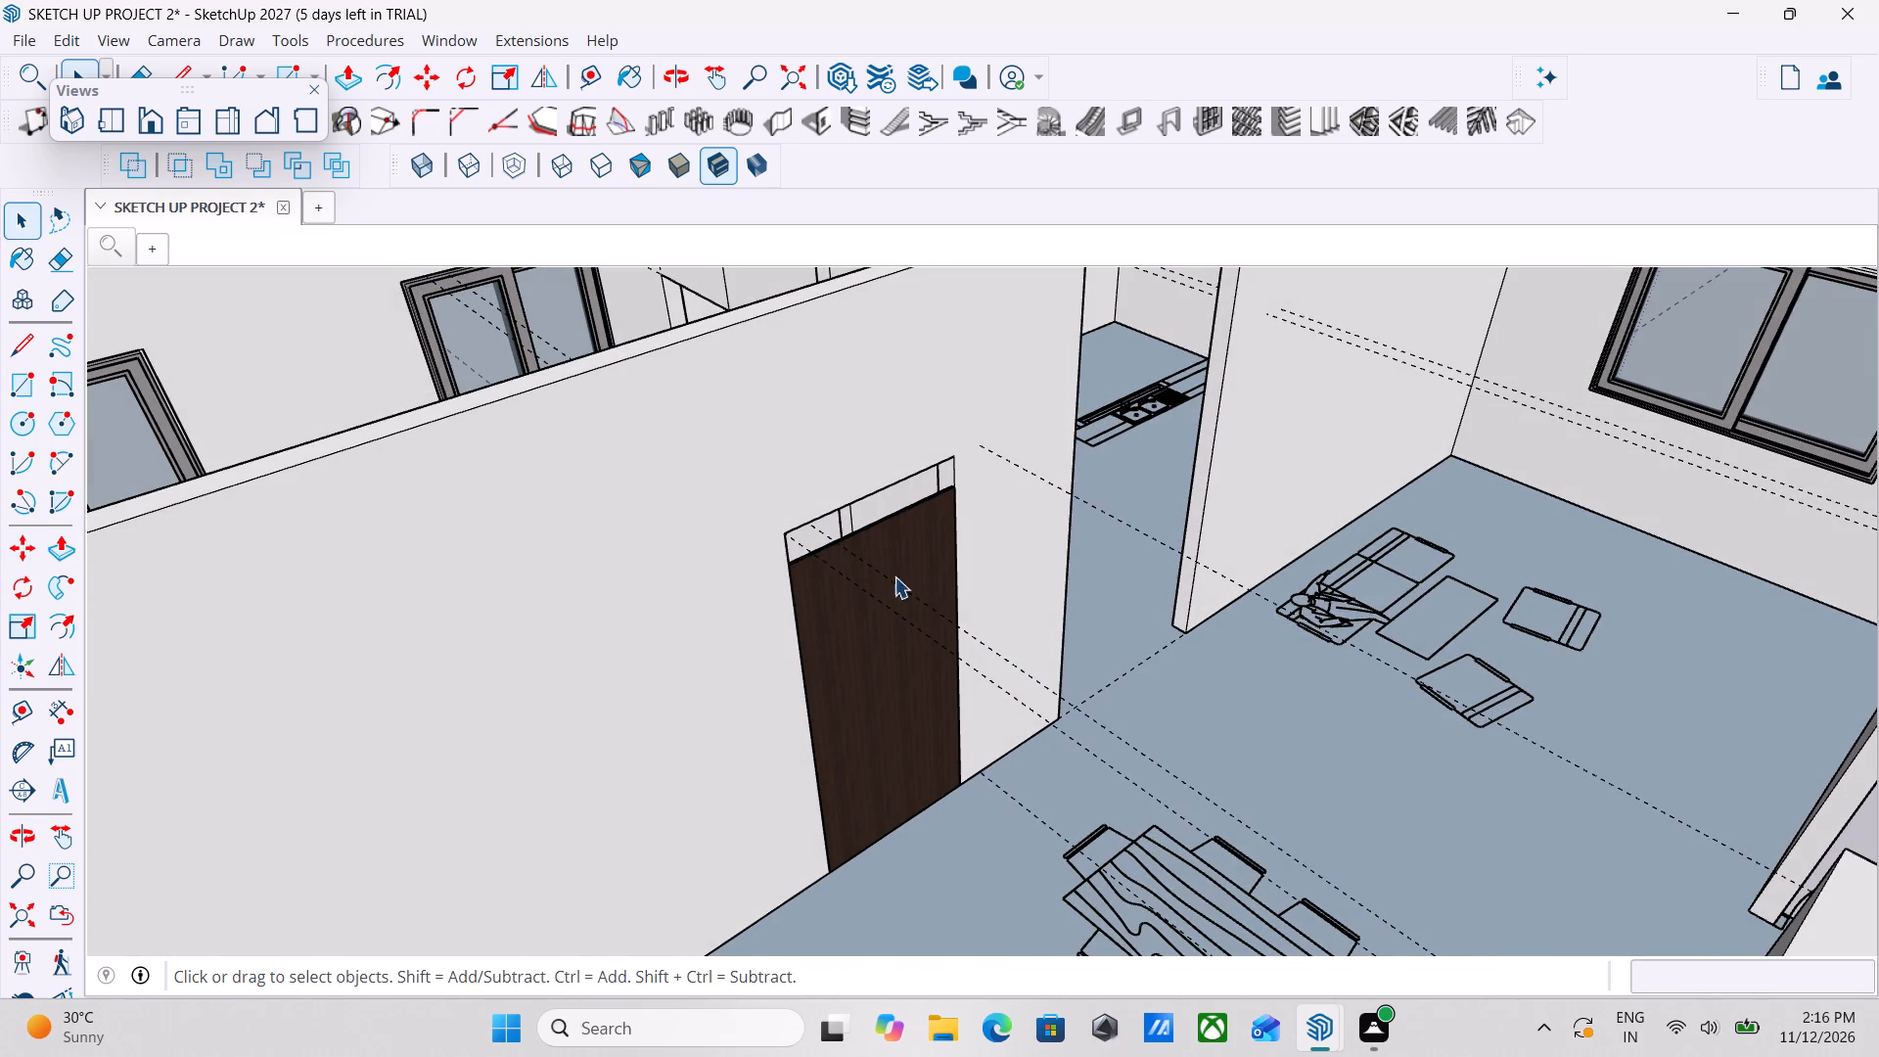
Examine the wooden door's fit in the bedroom doorway from the living-room side and from inside the bedroom.
middle_drag(894, 576, 799, 536)
middle_drag(1005, 660, 919, 676)
scroll(916, 673, down, 3)
middle_drag(919, 676, 684, 666)
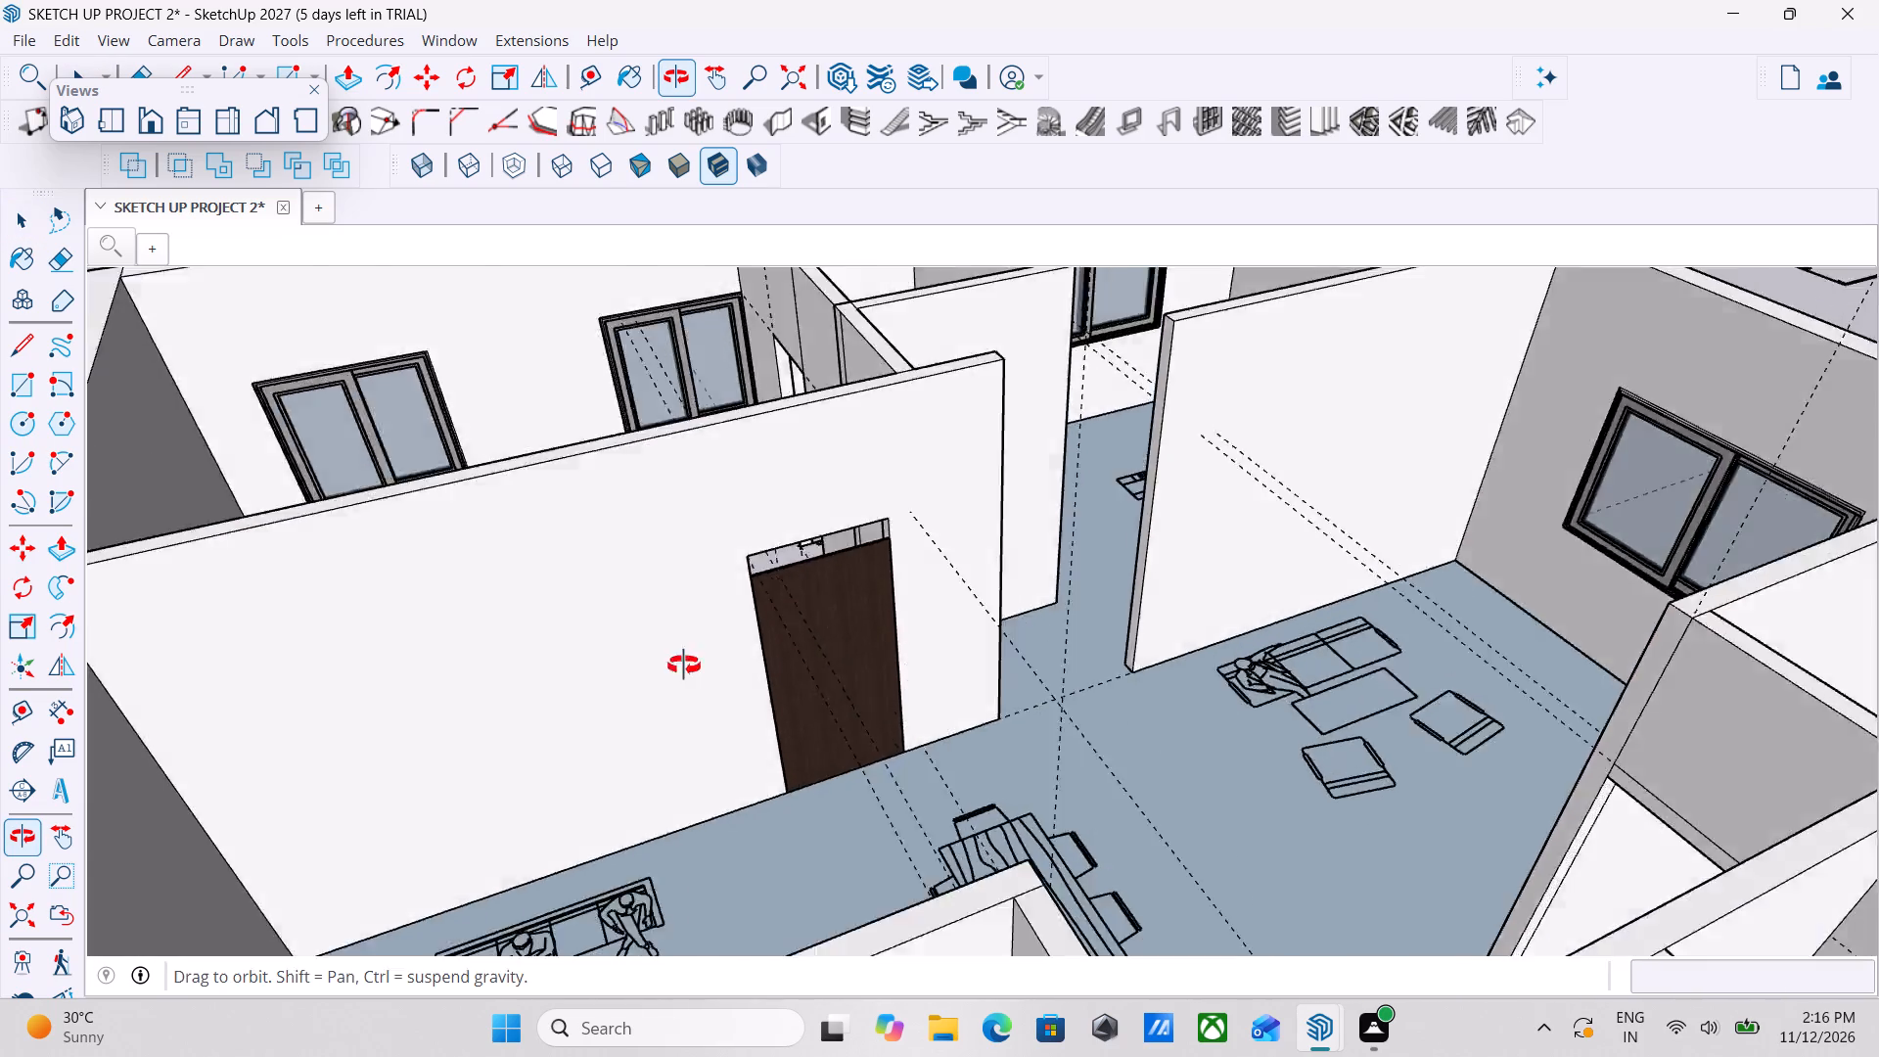
middle_drag(684, 666, 309, 665)
scroll(852, 557, up, 4)
middle_drag(727, 531, 1093, 652)
scroll(1093, 656, up, 1)
scroll(1093, 656, down, 2)
middle_drag(1093, 656, 1796, 763)
middle_drag(1190, 733, 1752, 630)
scroll(1112, 596, up, 1)
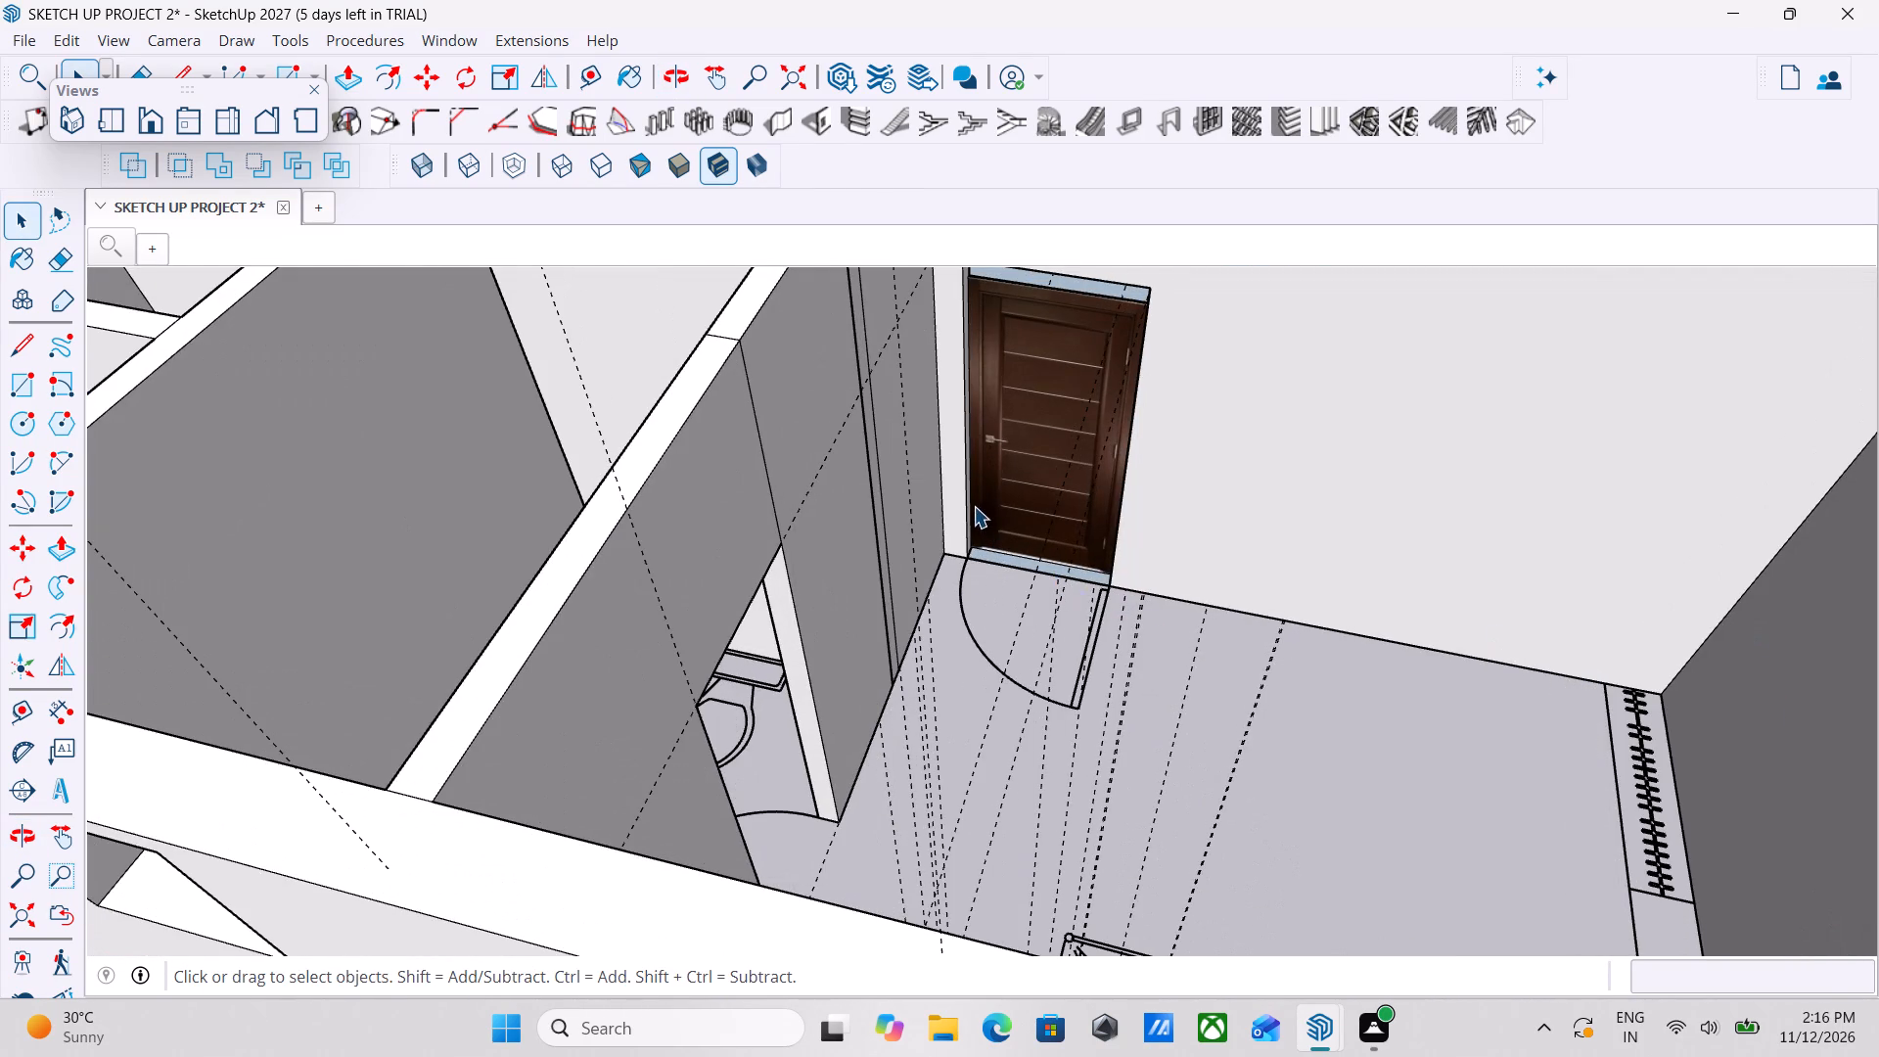
scroll(970, 534, up, 3)
scroll(1042, 498, down, 3)
middle_drag(1049, 506, 1144, 602)
scroll(1144, 602, up, 1)
scroll(1144, 602, down, 9)
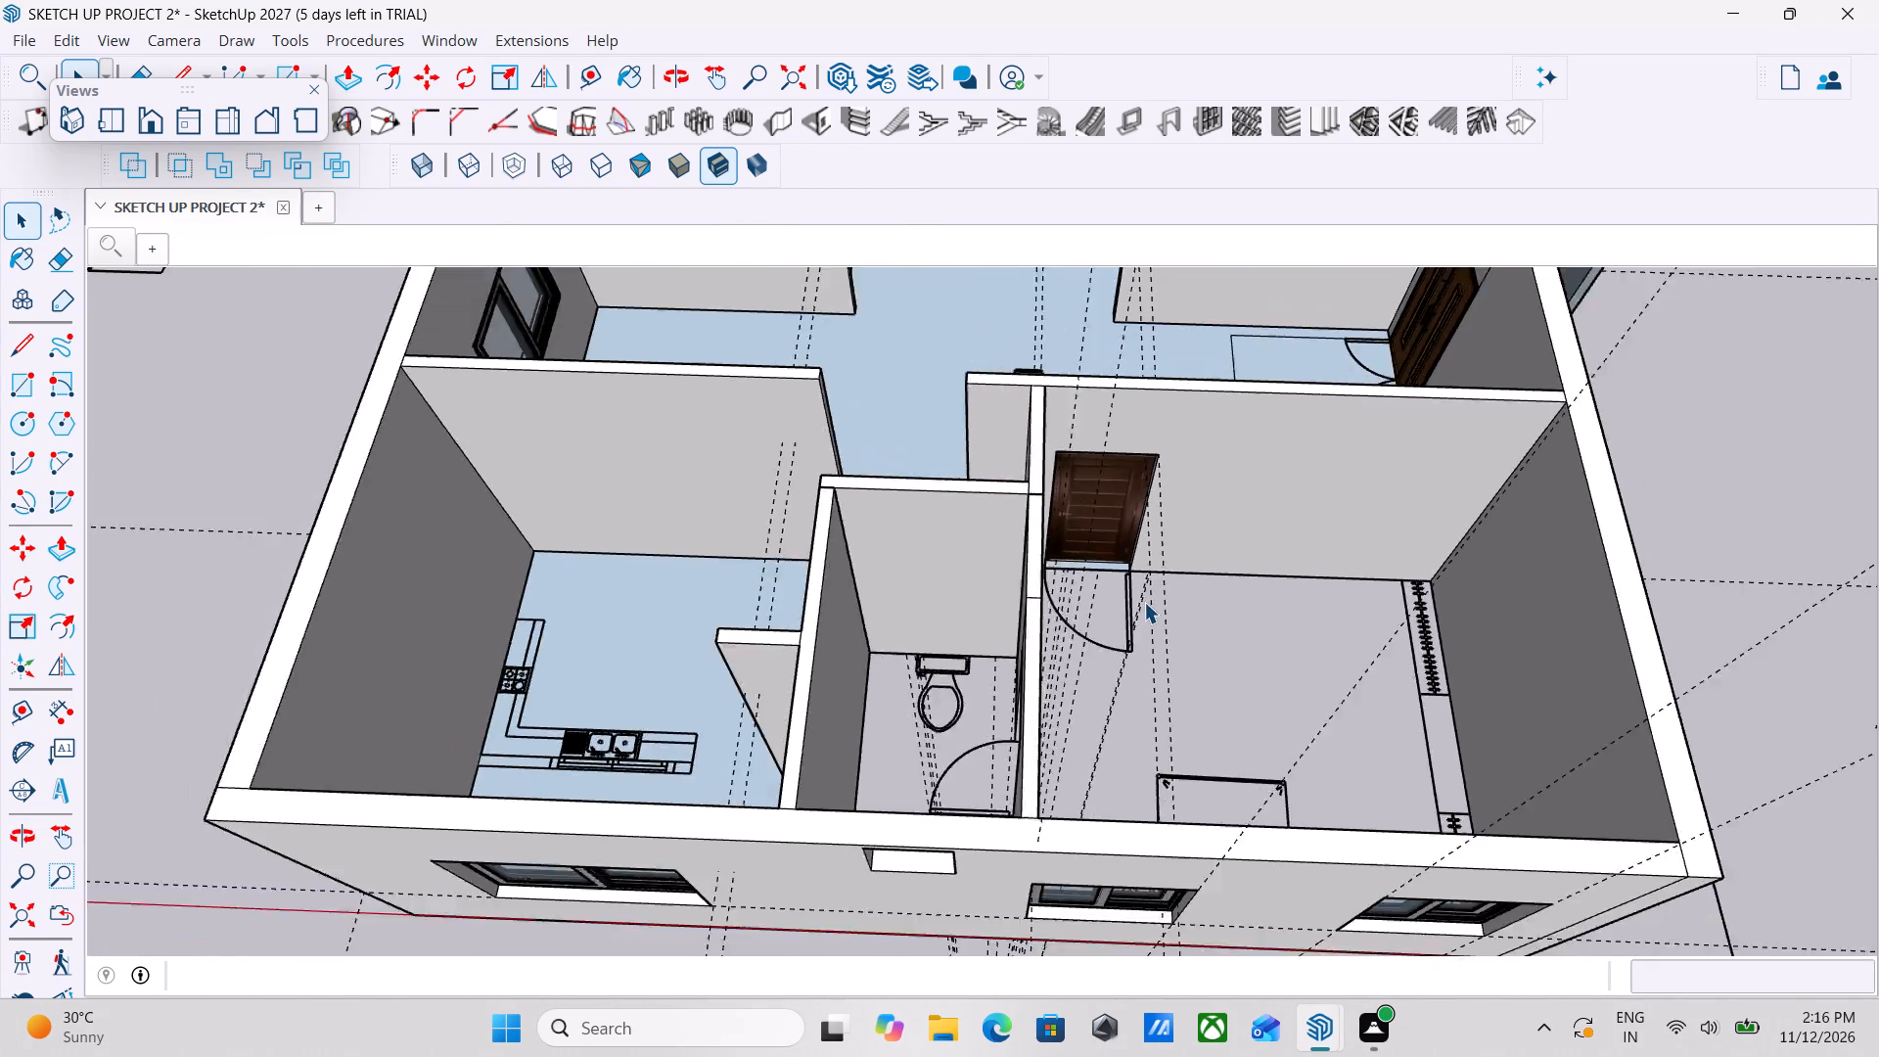
scroll(1144, 602, down, 2)
middle_drag(1144, 602, 748, 633)
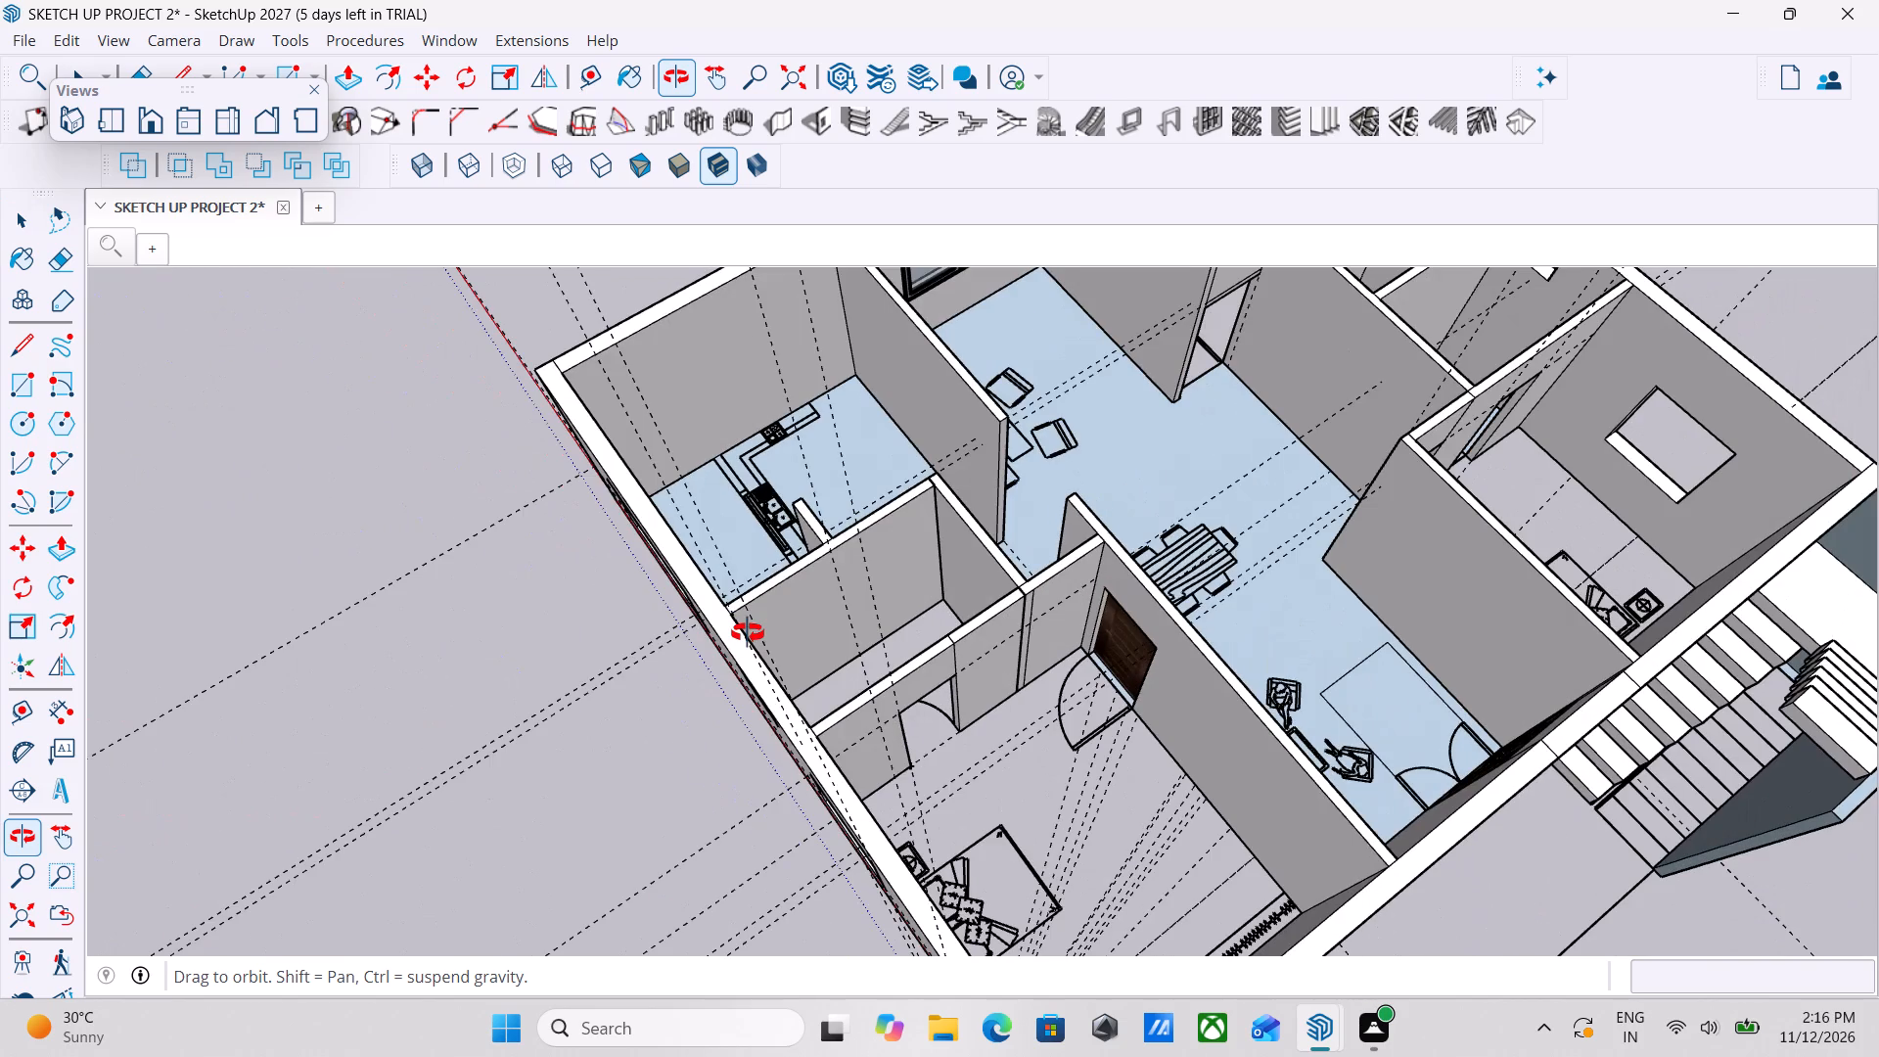
middle_drag(748, 633, 678, 623)
scroll(678, 623, up, 3)
scroll(1298, 665, up, 8)
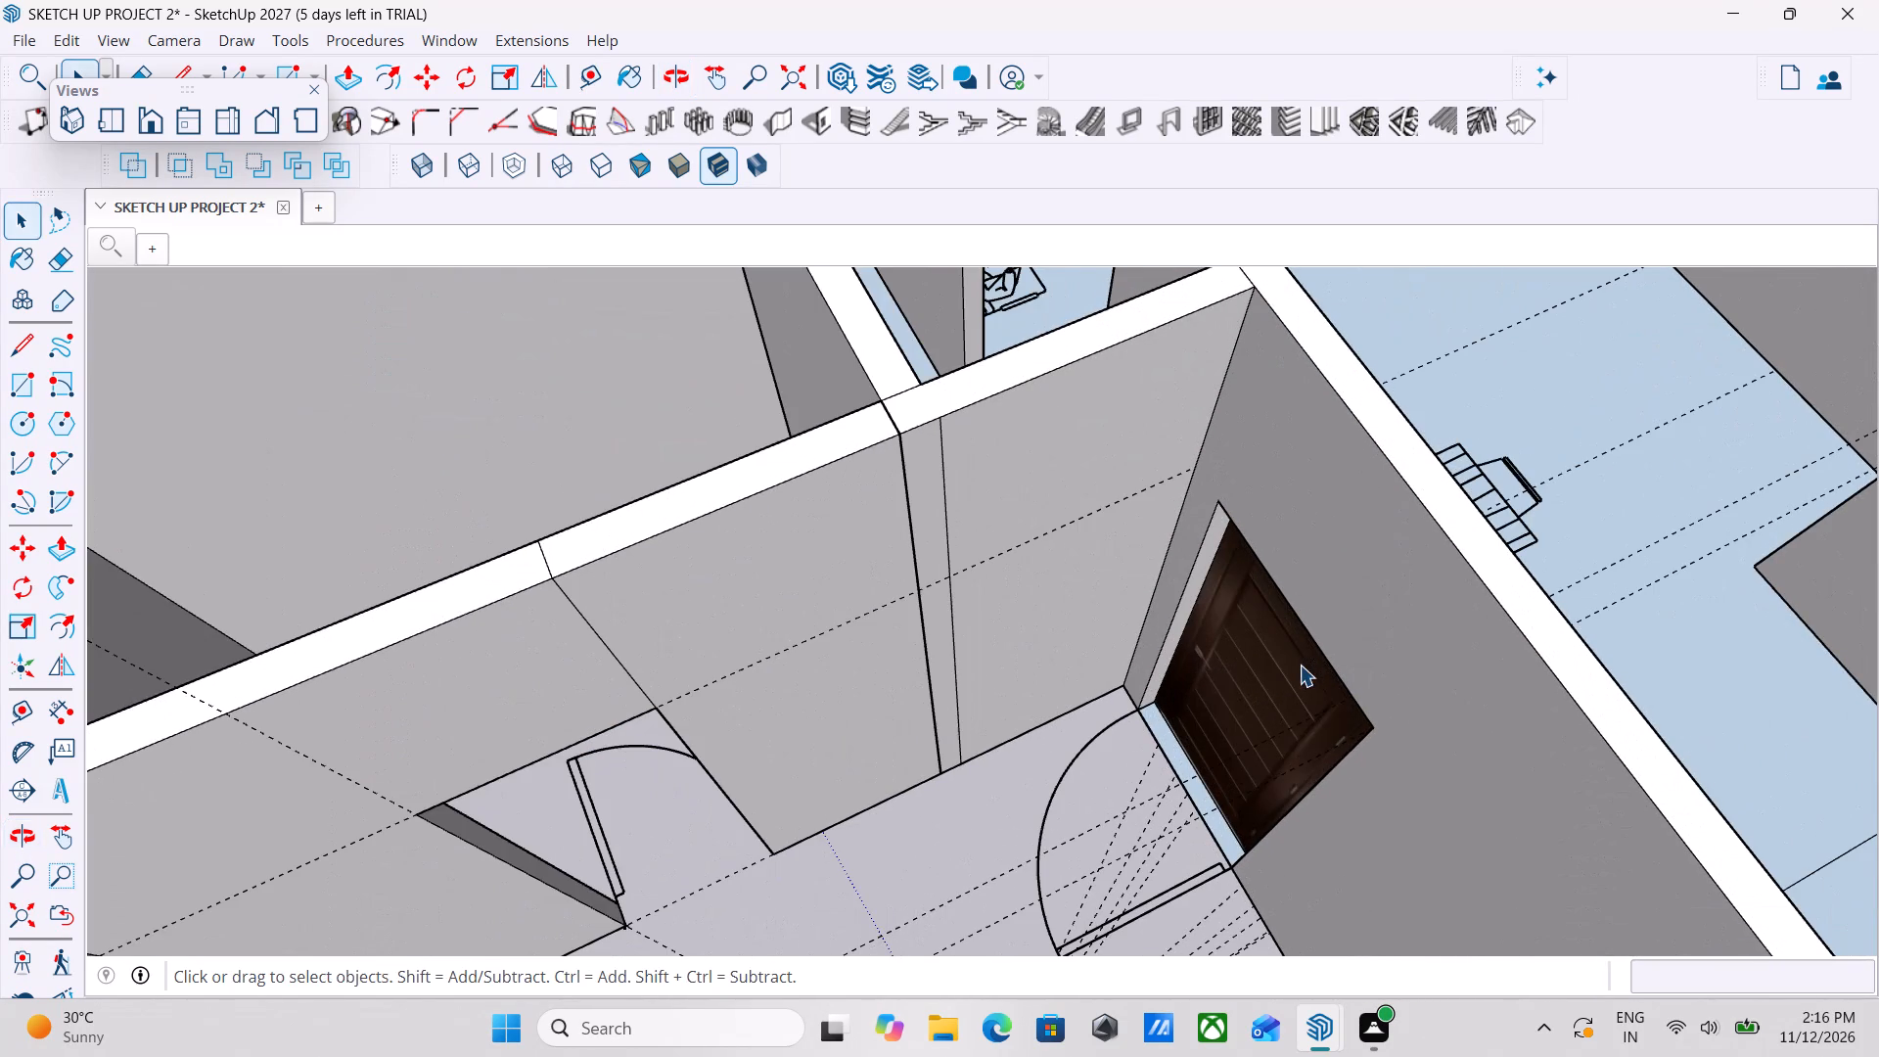
Find the 89 KB brown panelled Door among the 3D Warehouse DOOR results and load it directly into the model.
click(449, 43)
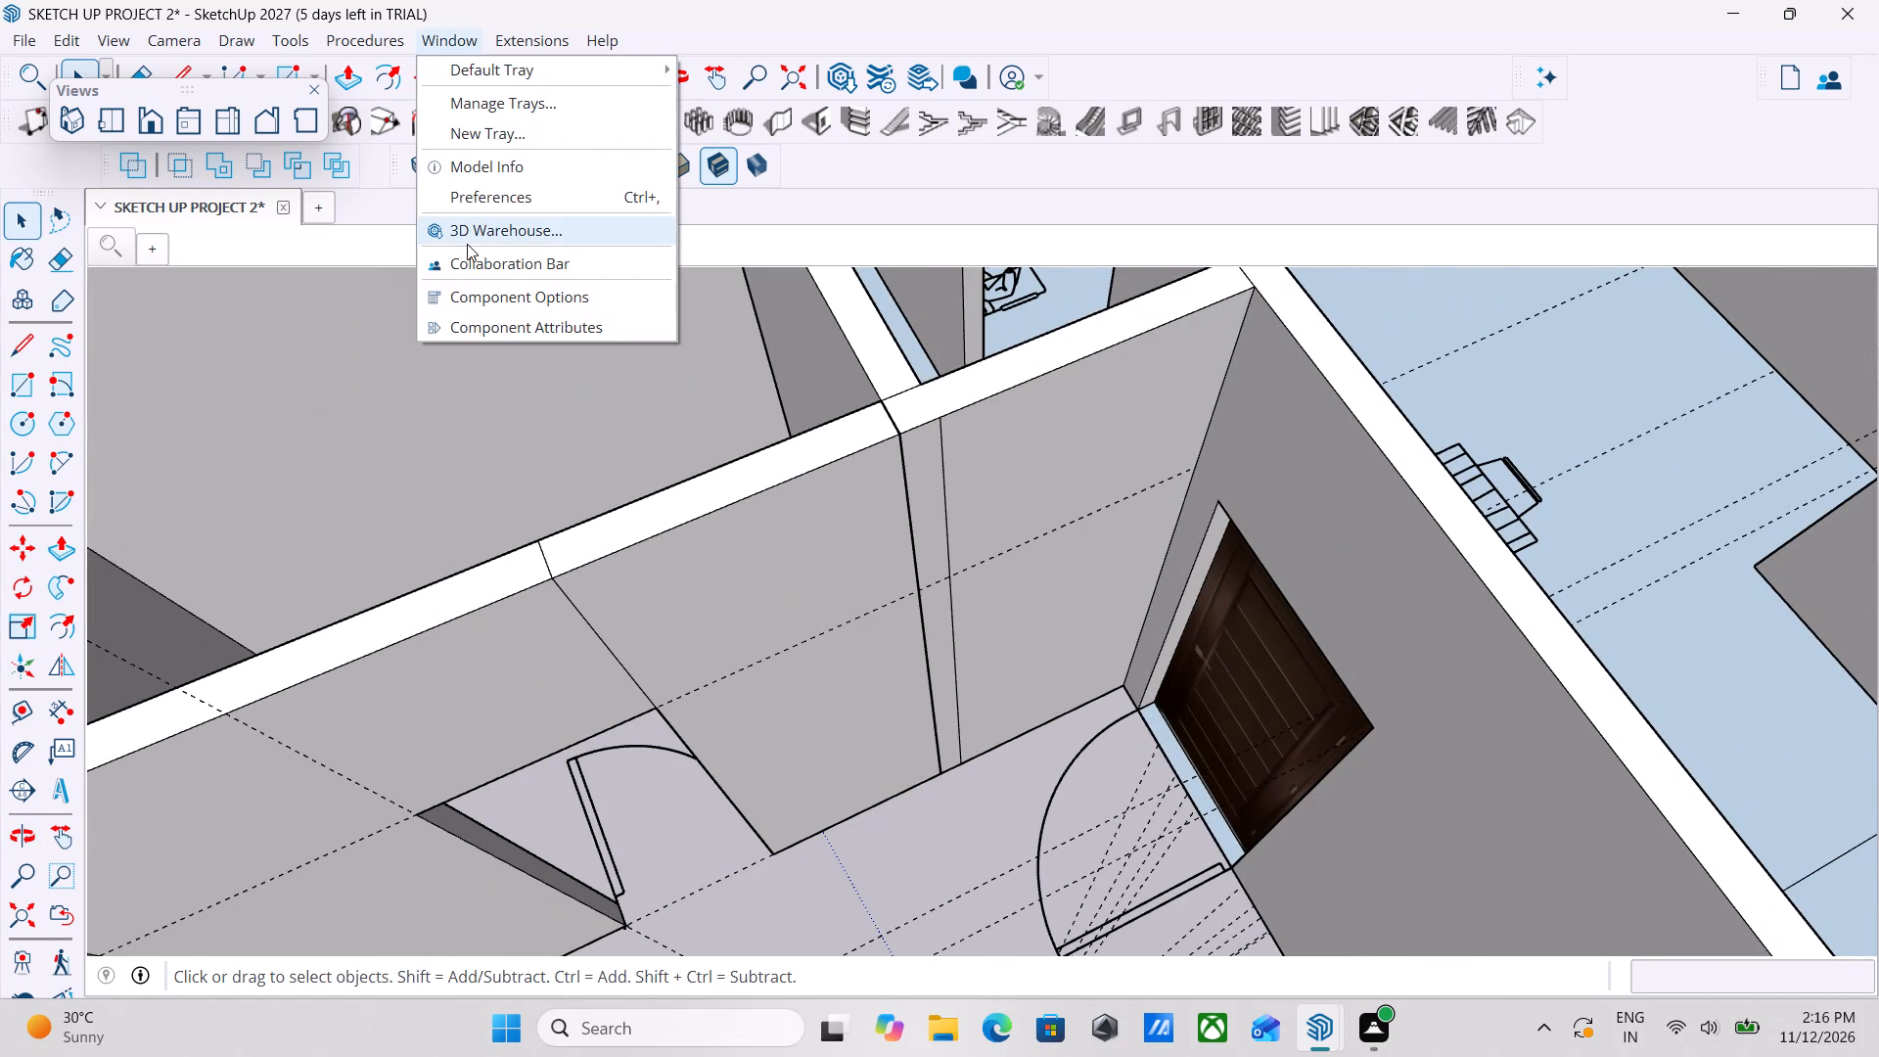
click(475, 230)
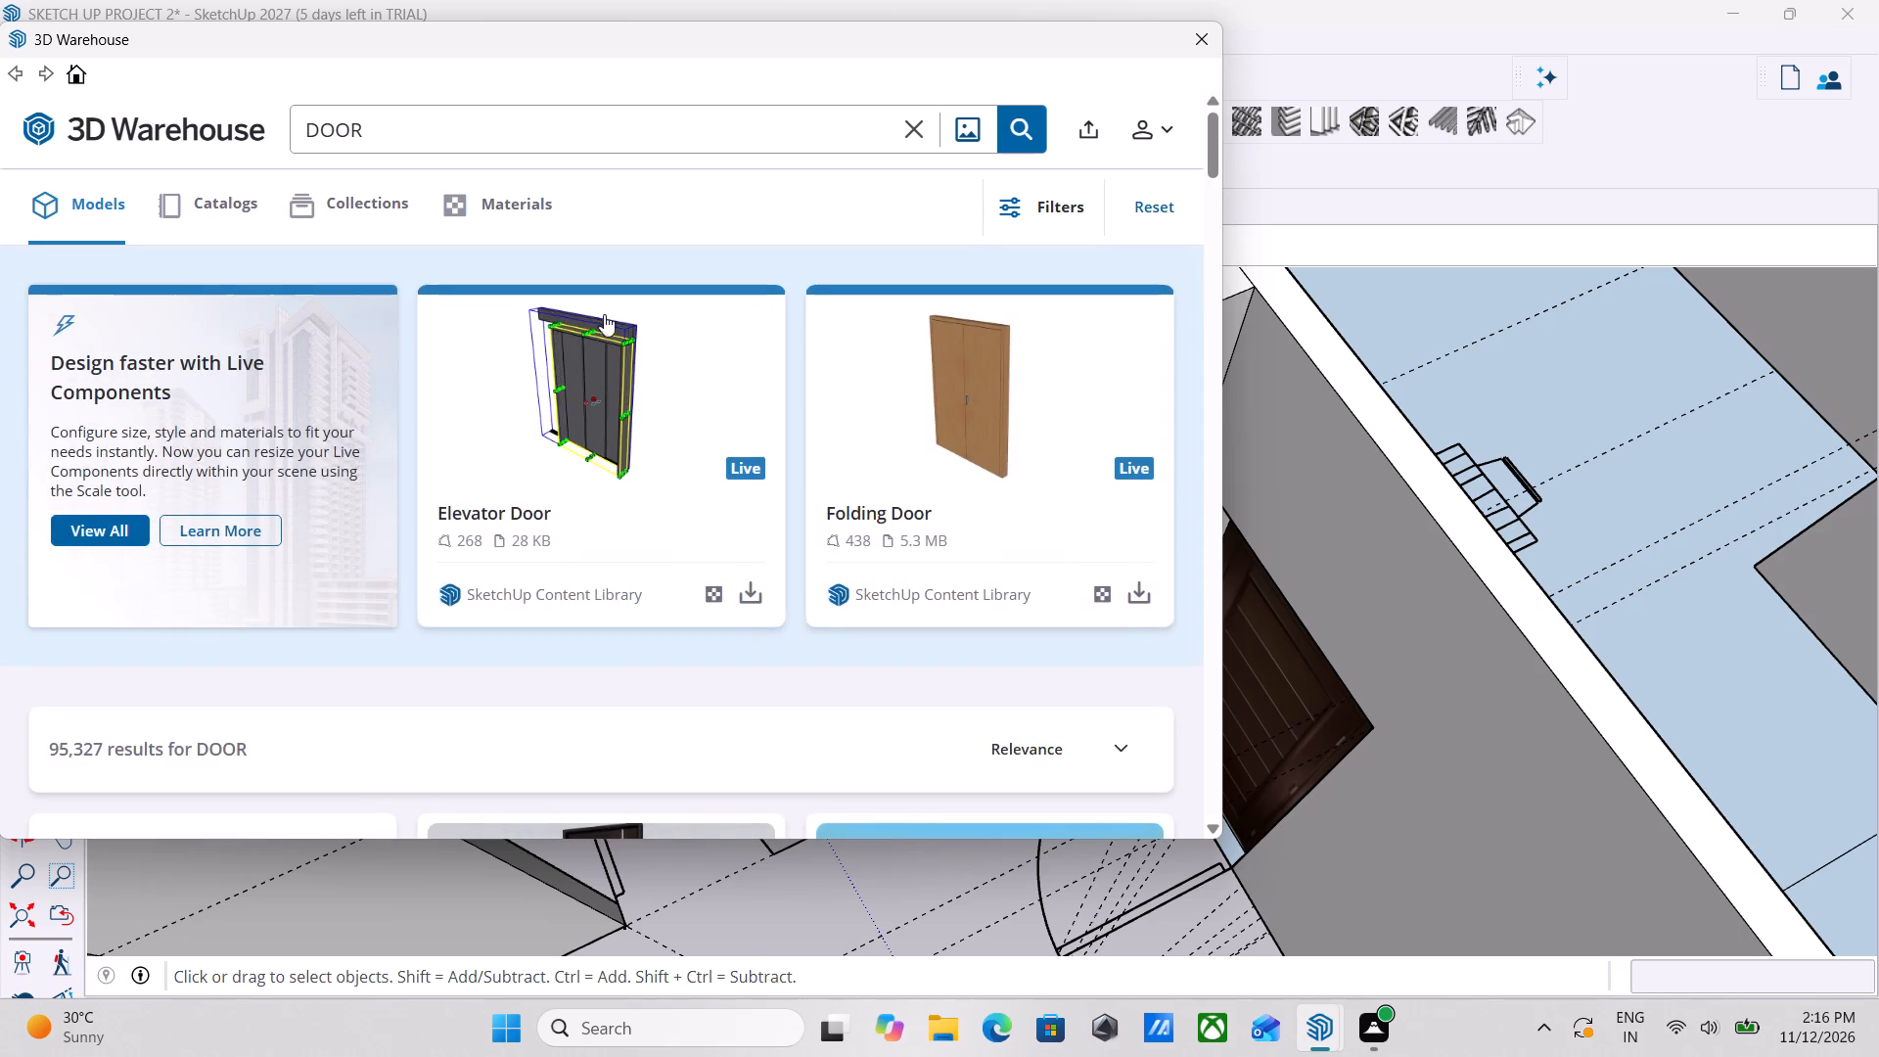
scroll(639, 375, down, 19)
scroll(643, 376, down, 5)
scroll(951, 437, down, 14)
scroll(758, 557, down, 2)
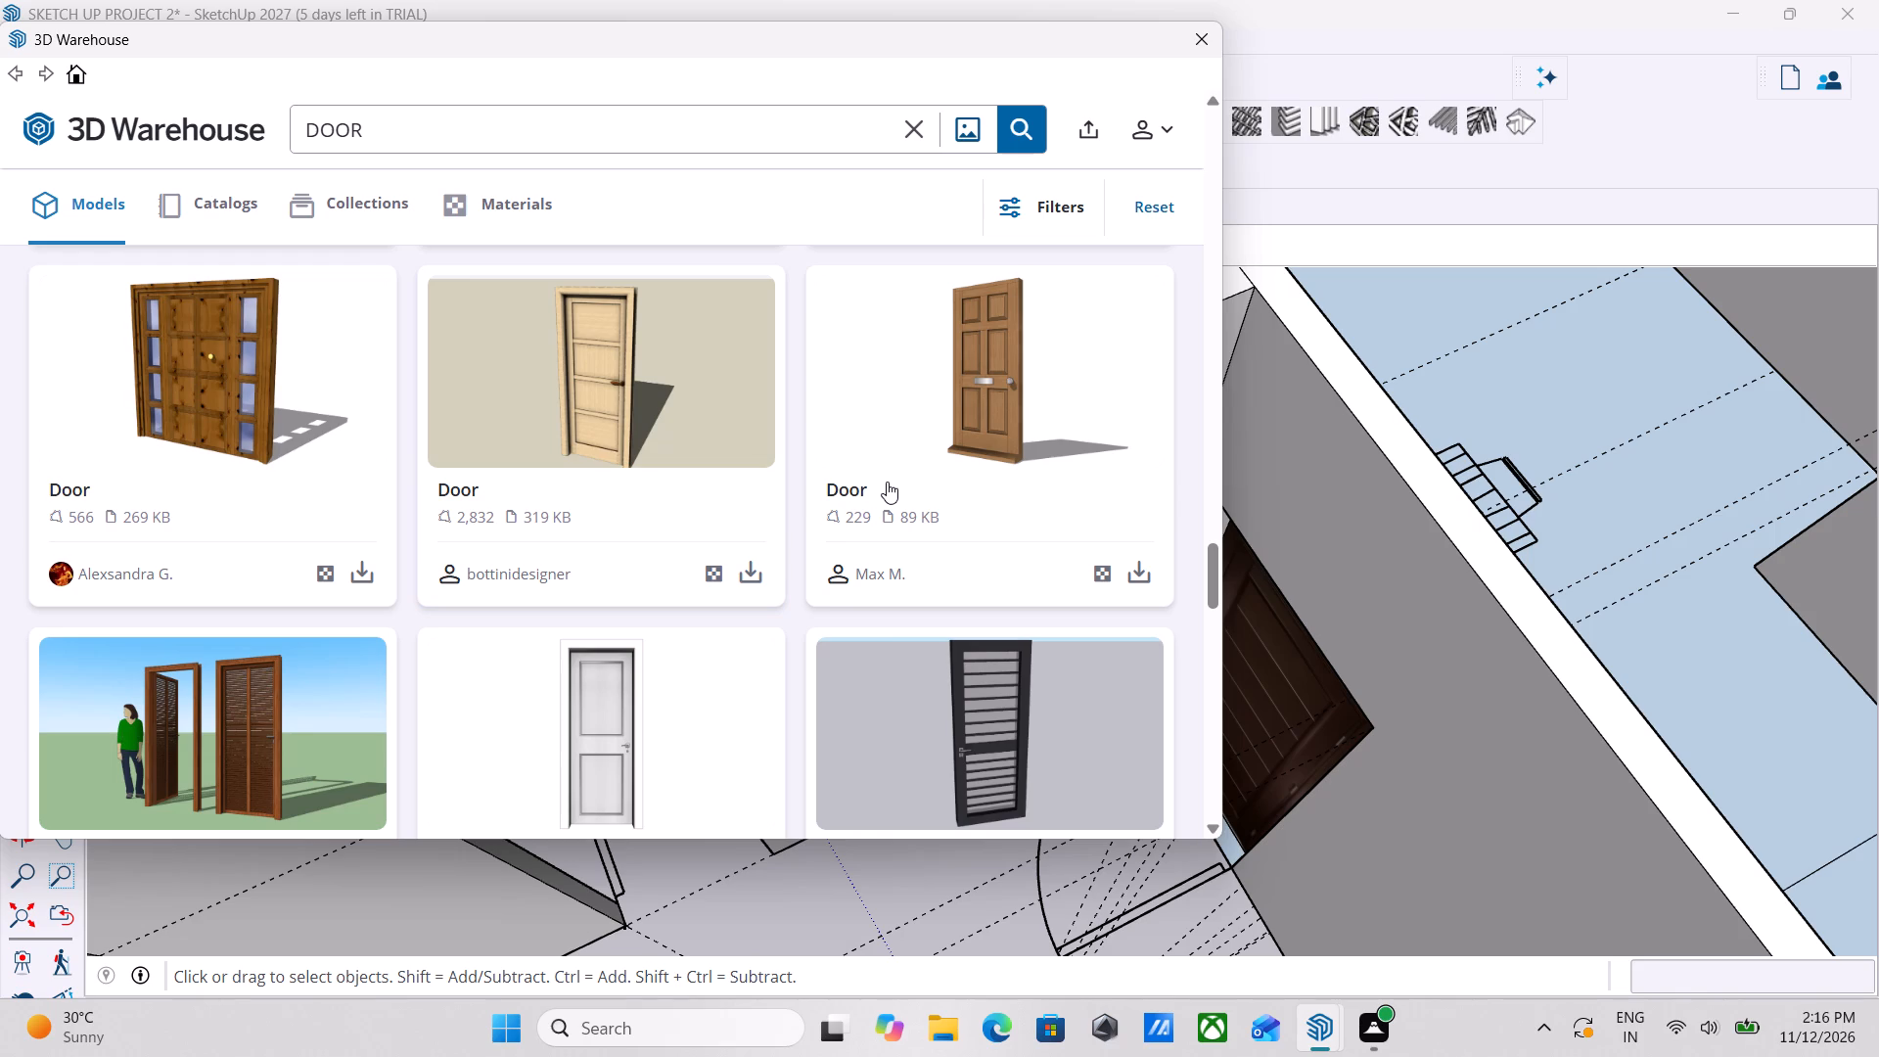
click(1133, 571)
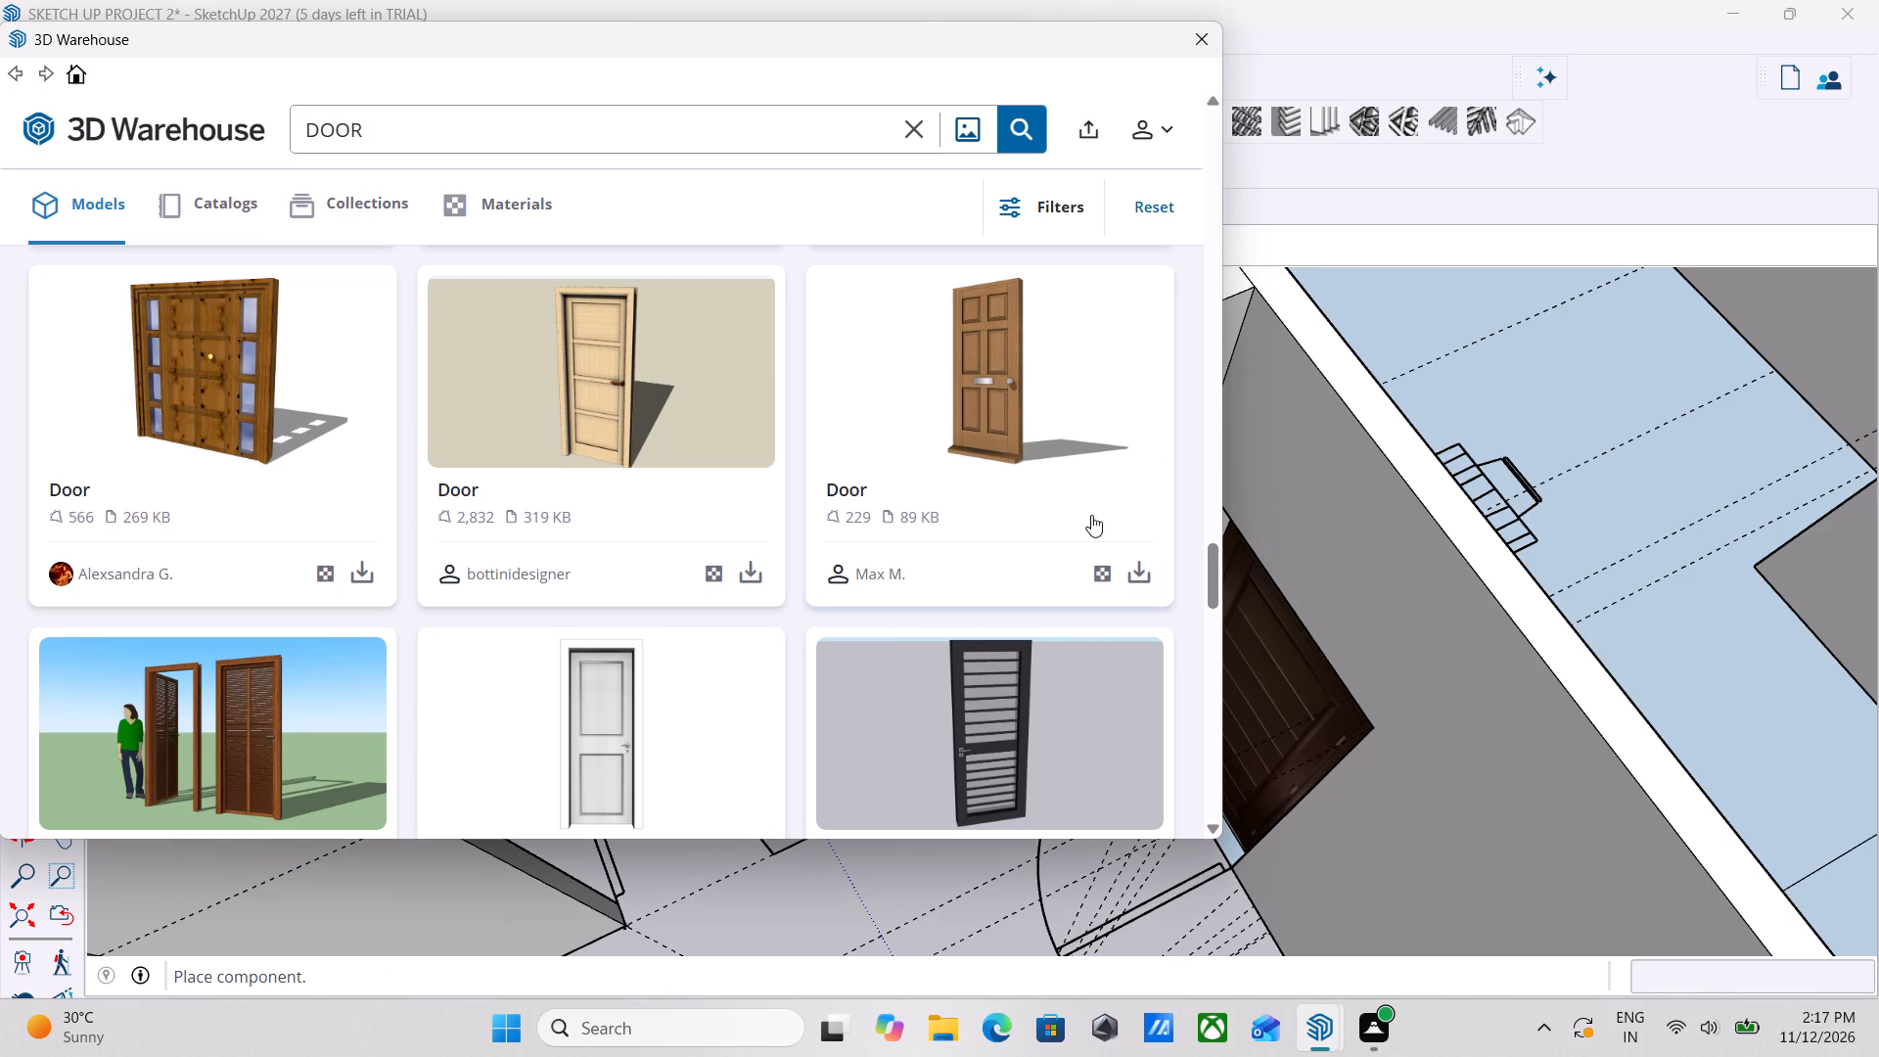
click(1142, 574)
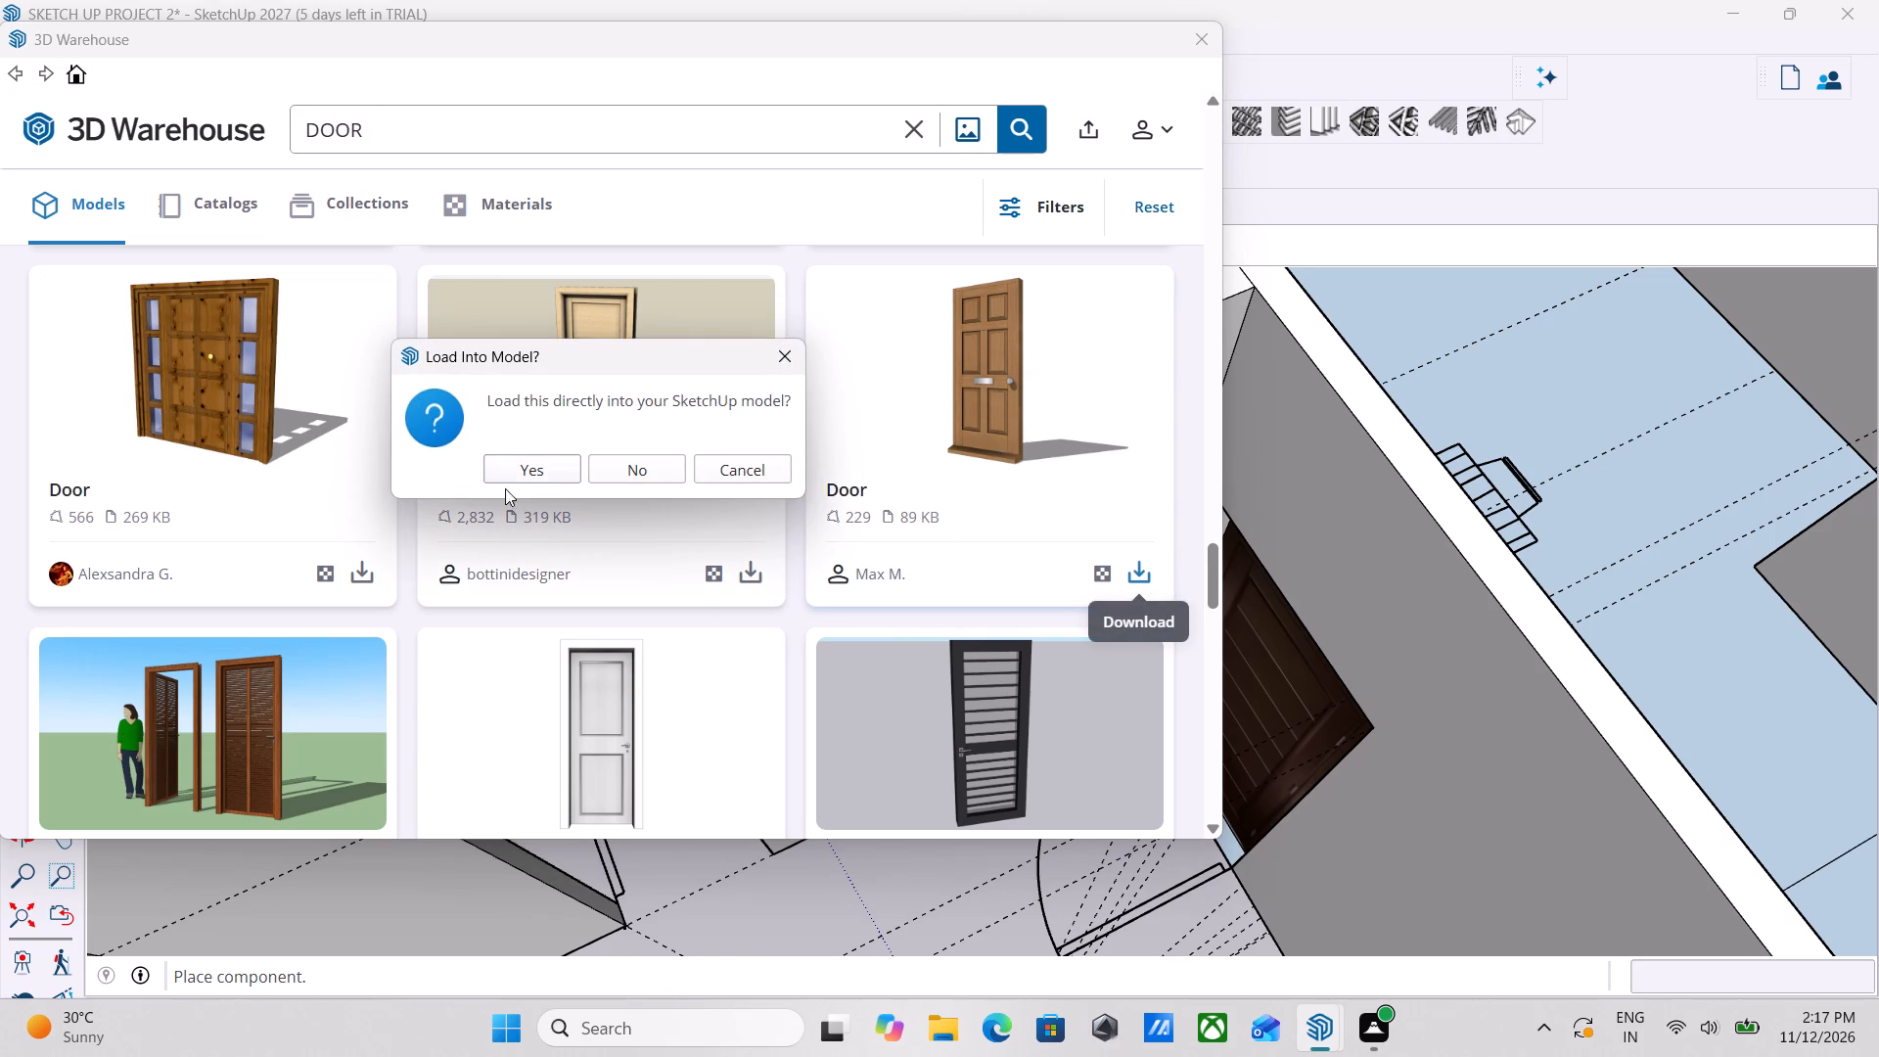
click(487, 475)
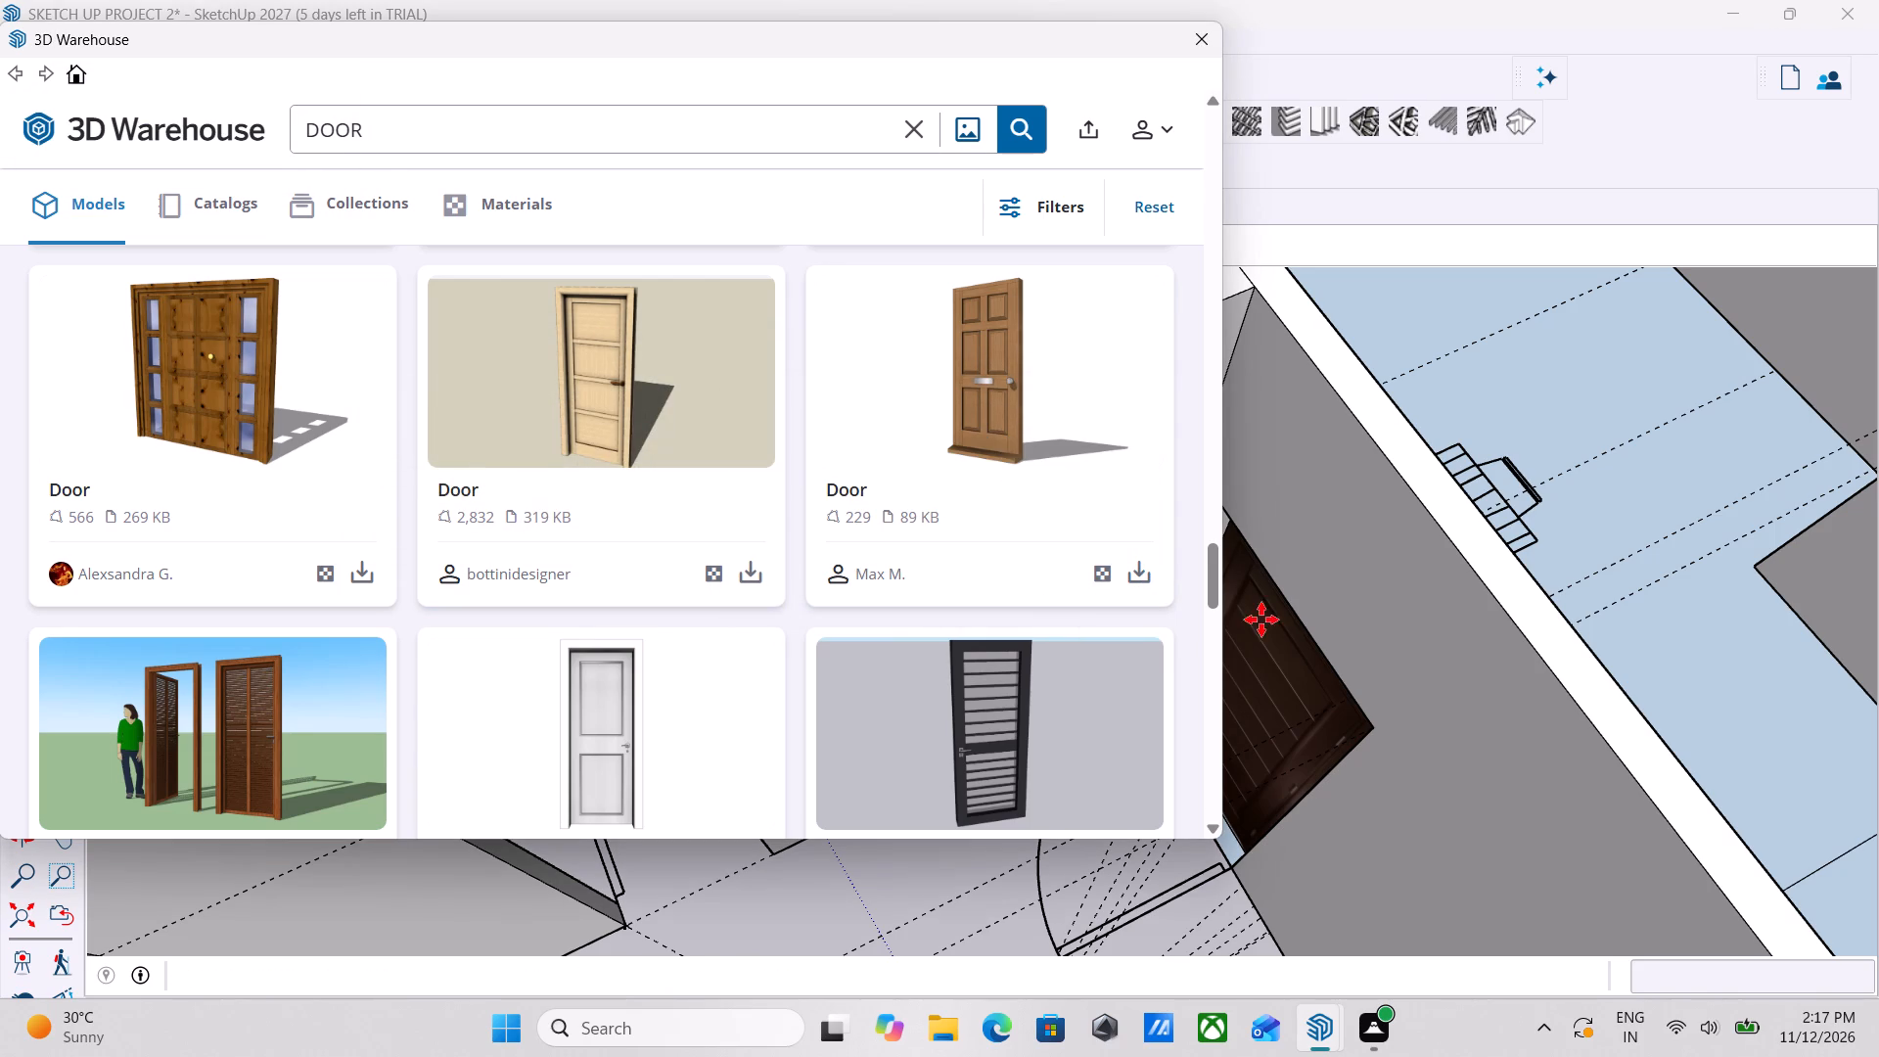
Place the loaded panelled door on the living-room floor between the dining table and the opposite room's doorway.
scroll(1268, 623, down, 6)
scroll(1431, 493, down, 1)
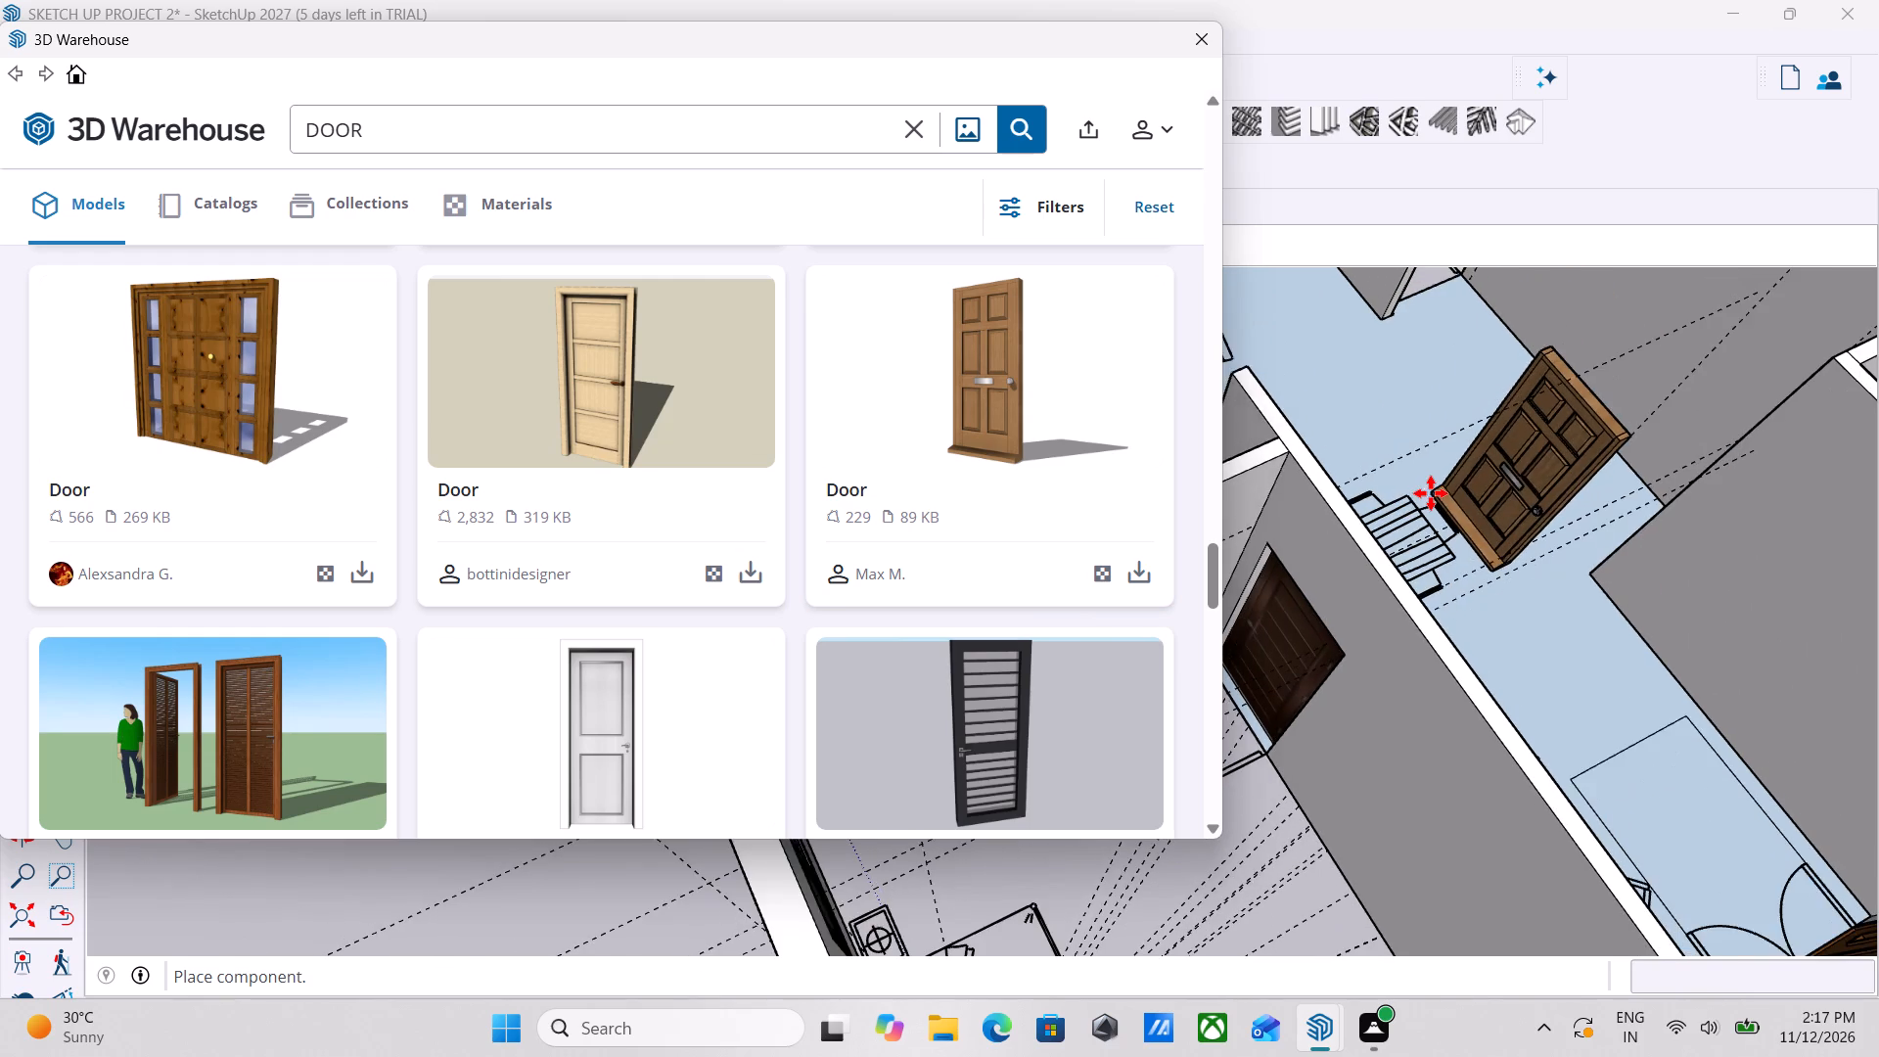
middle_drag(1431, 493, 1215, 544)
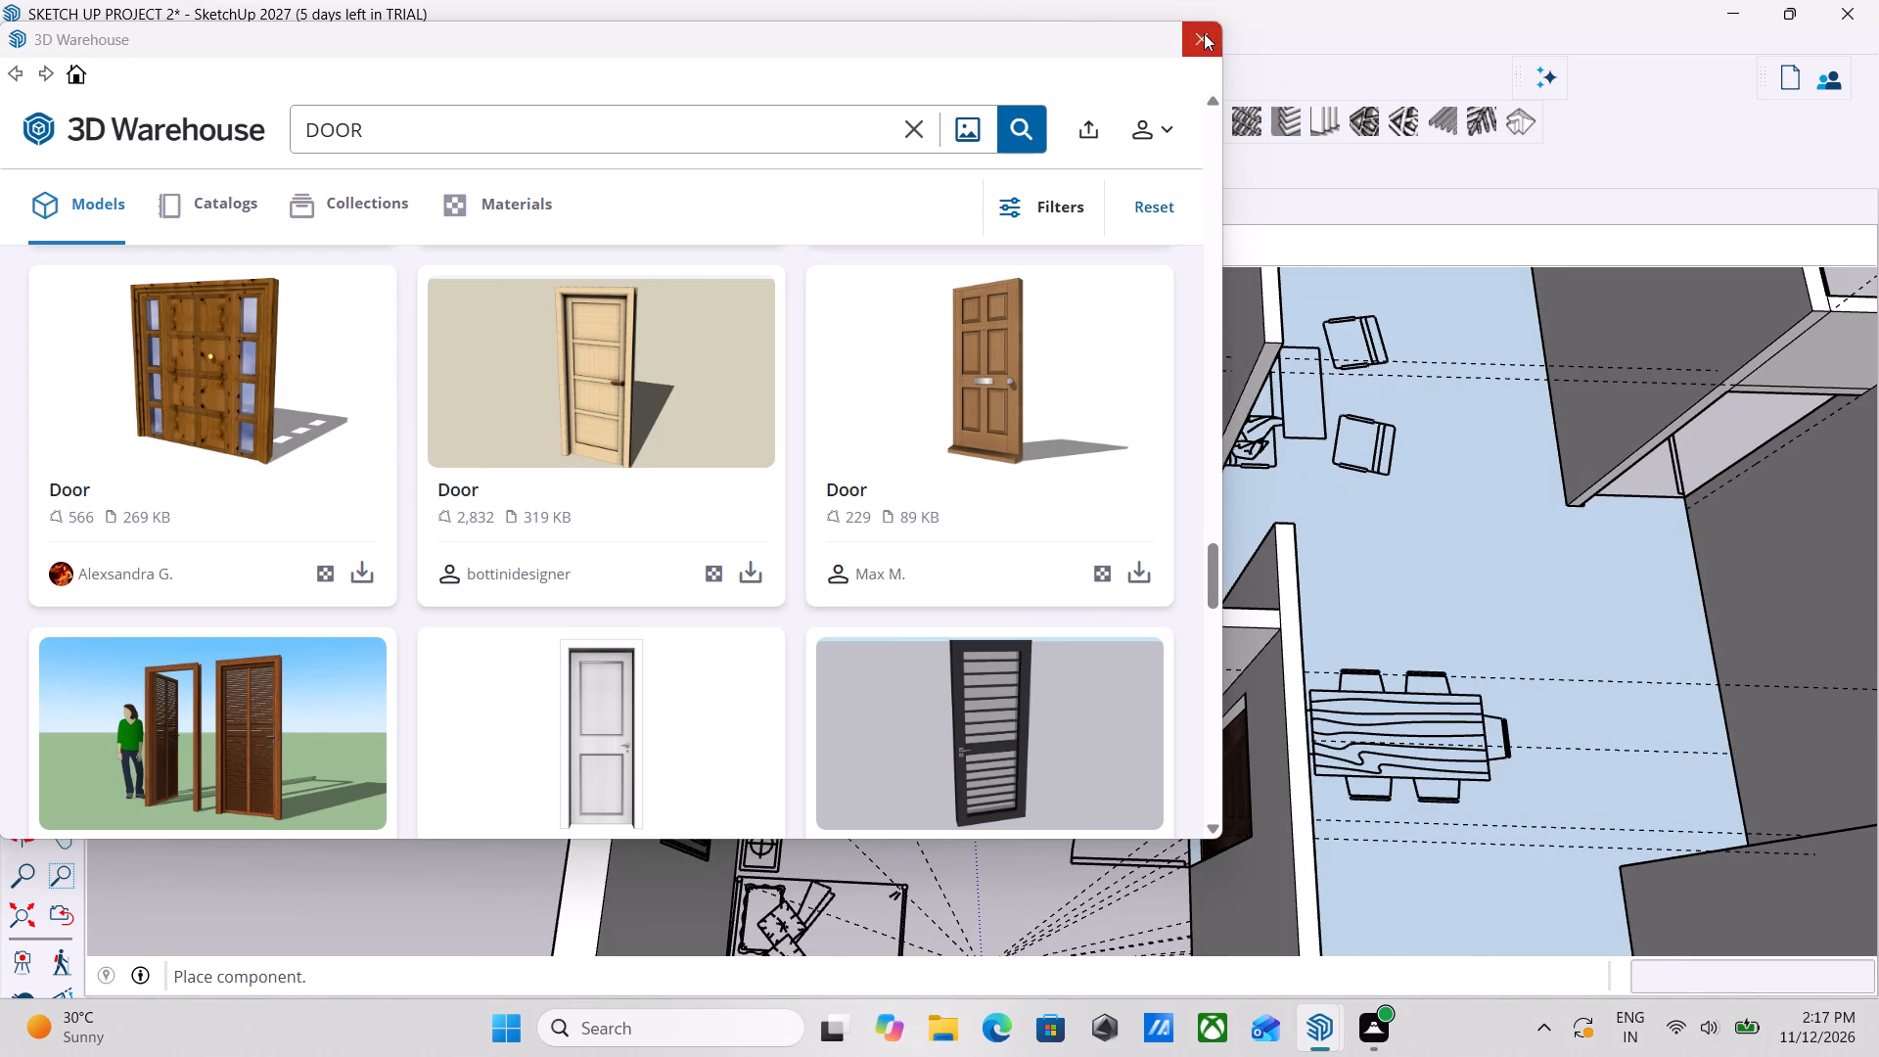
click(1204, 33)
scroll(1376, 490, down, 2)
middle_drag(1376, 490, 1238, 442)
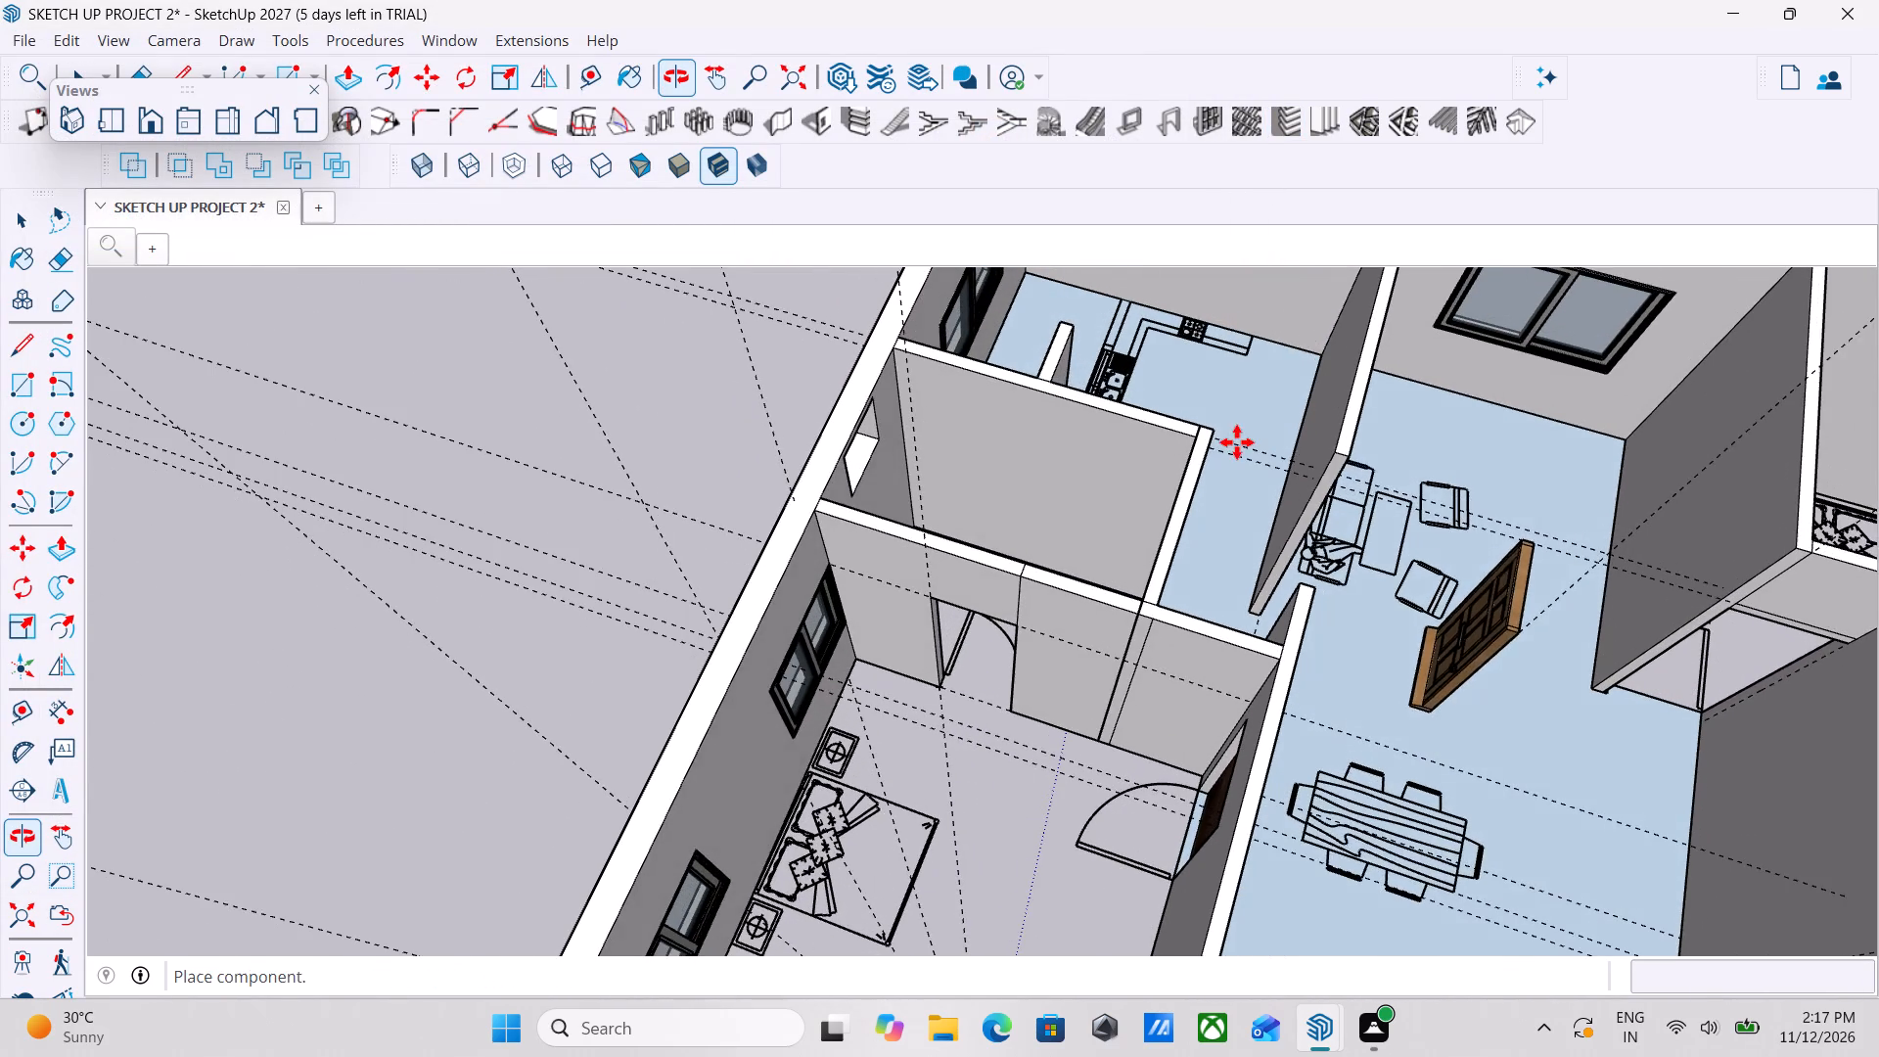
scroll(1496, 518, down, 1)
scroll(1627, 627, up, 3)
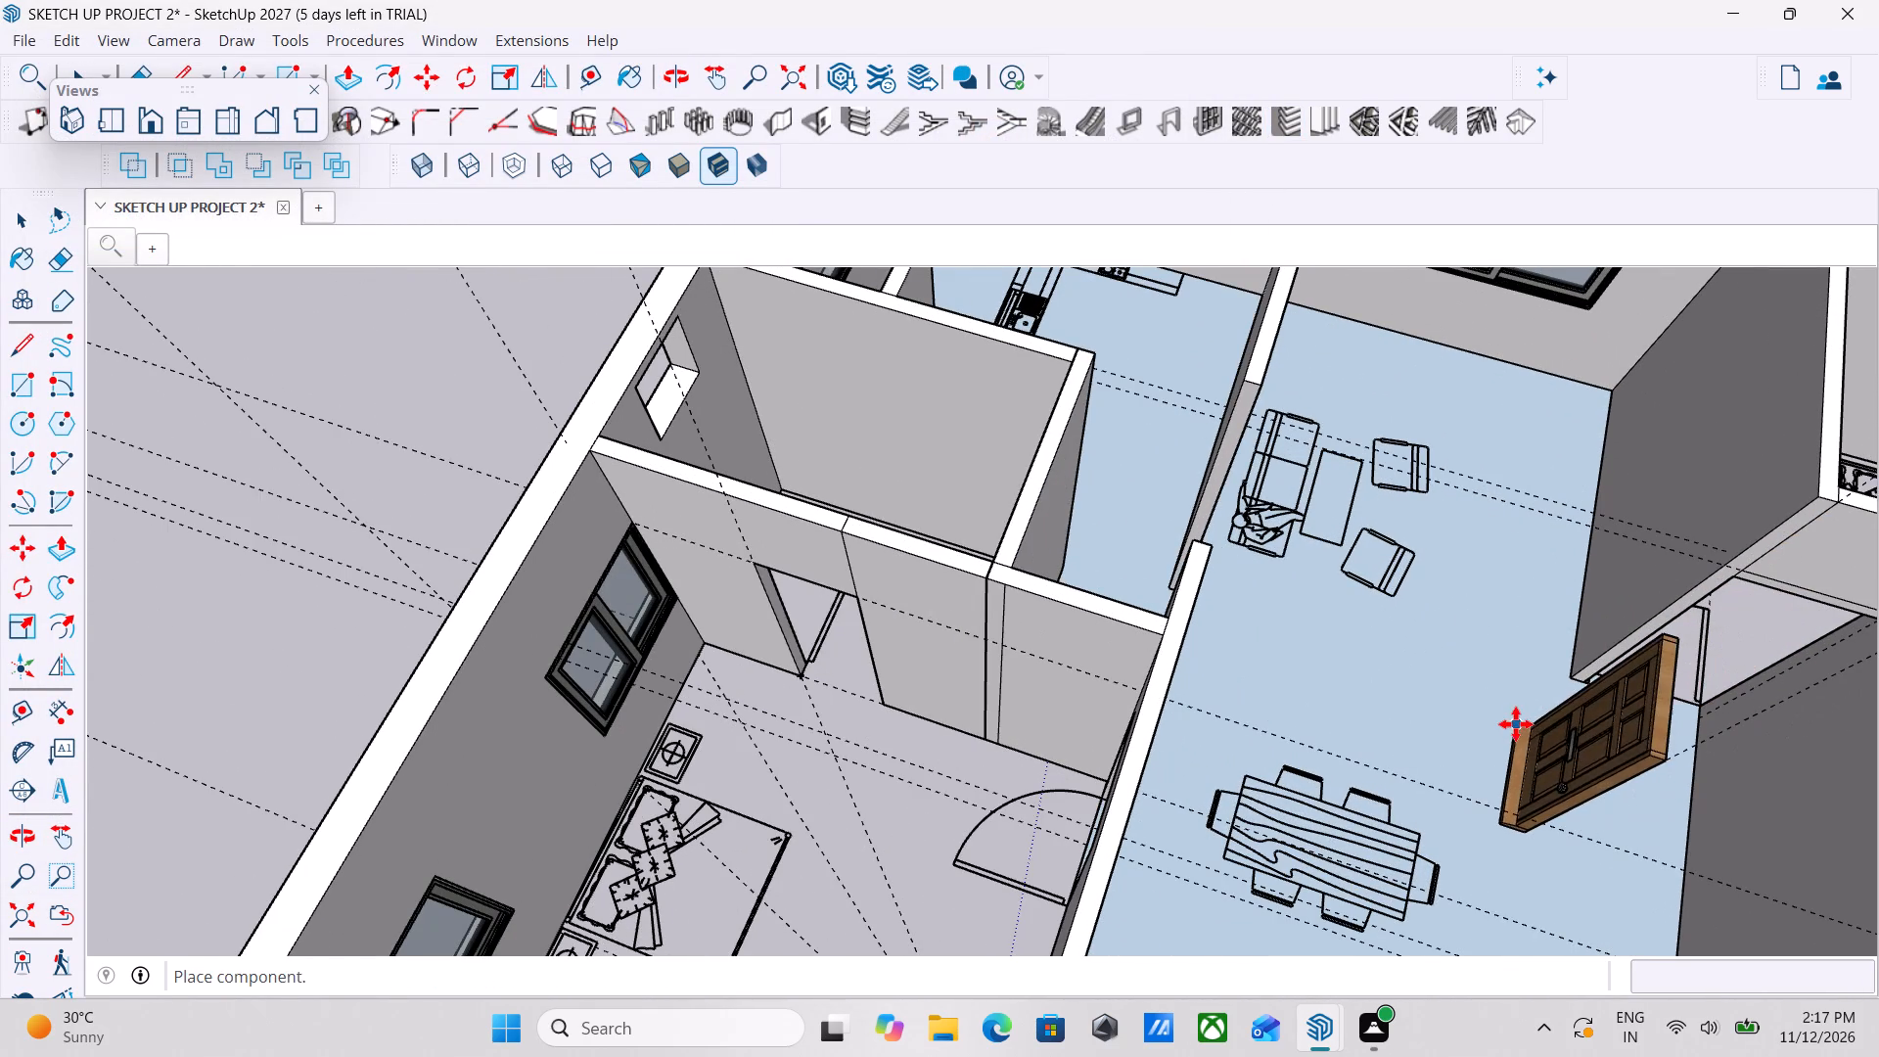
click(1516, 724)
middle_drag(1568, 673, 1525, 620)
scroll(1556, 661, up, 1)
key(space)
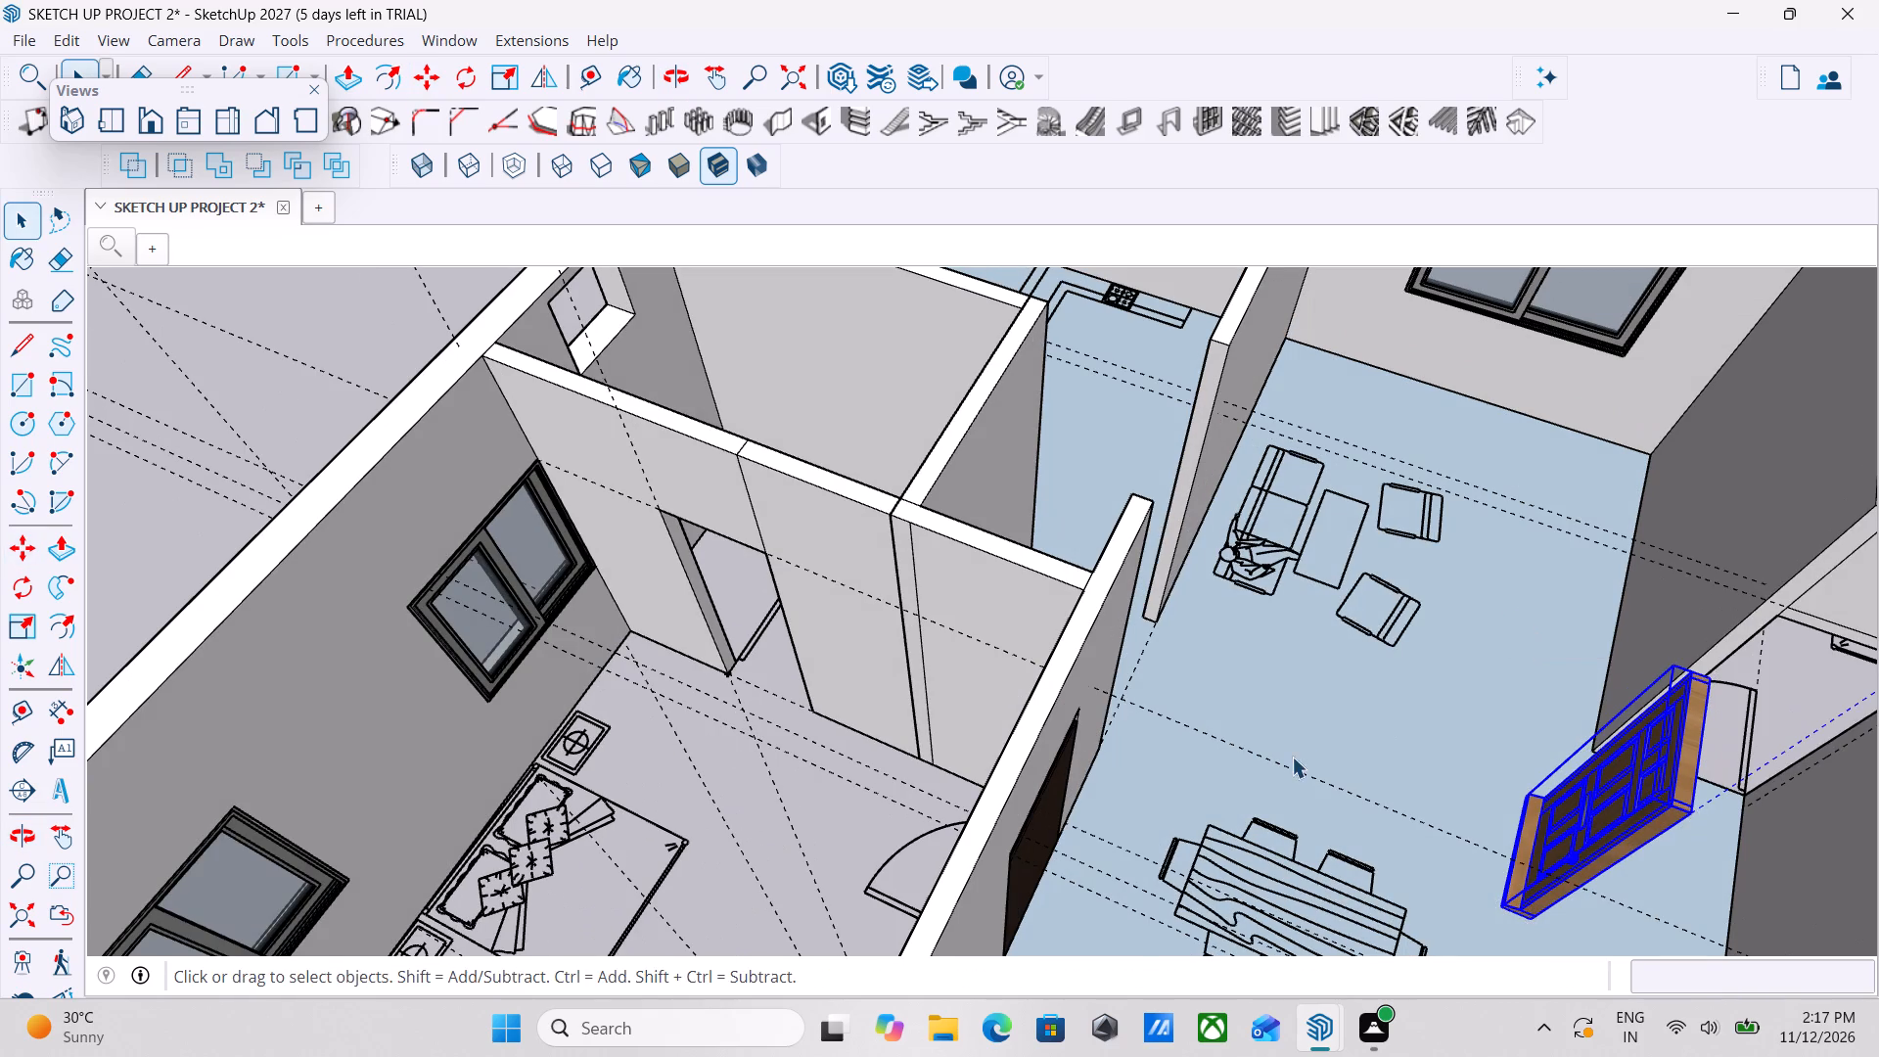
Rotate the brown panelled door 90° on the floor plane about its bottom corner to line up with the doorway.
middle_drag(1298, 759, 1632, 622)
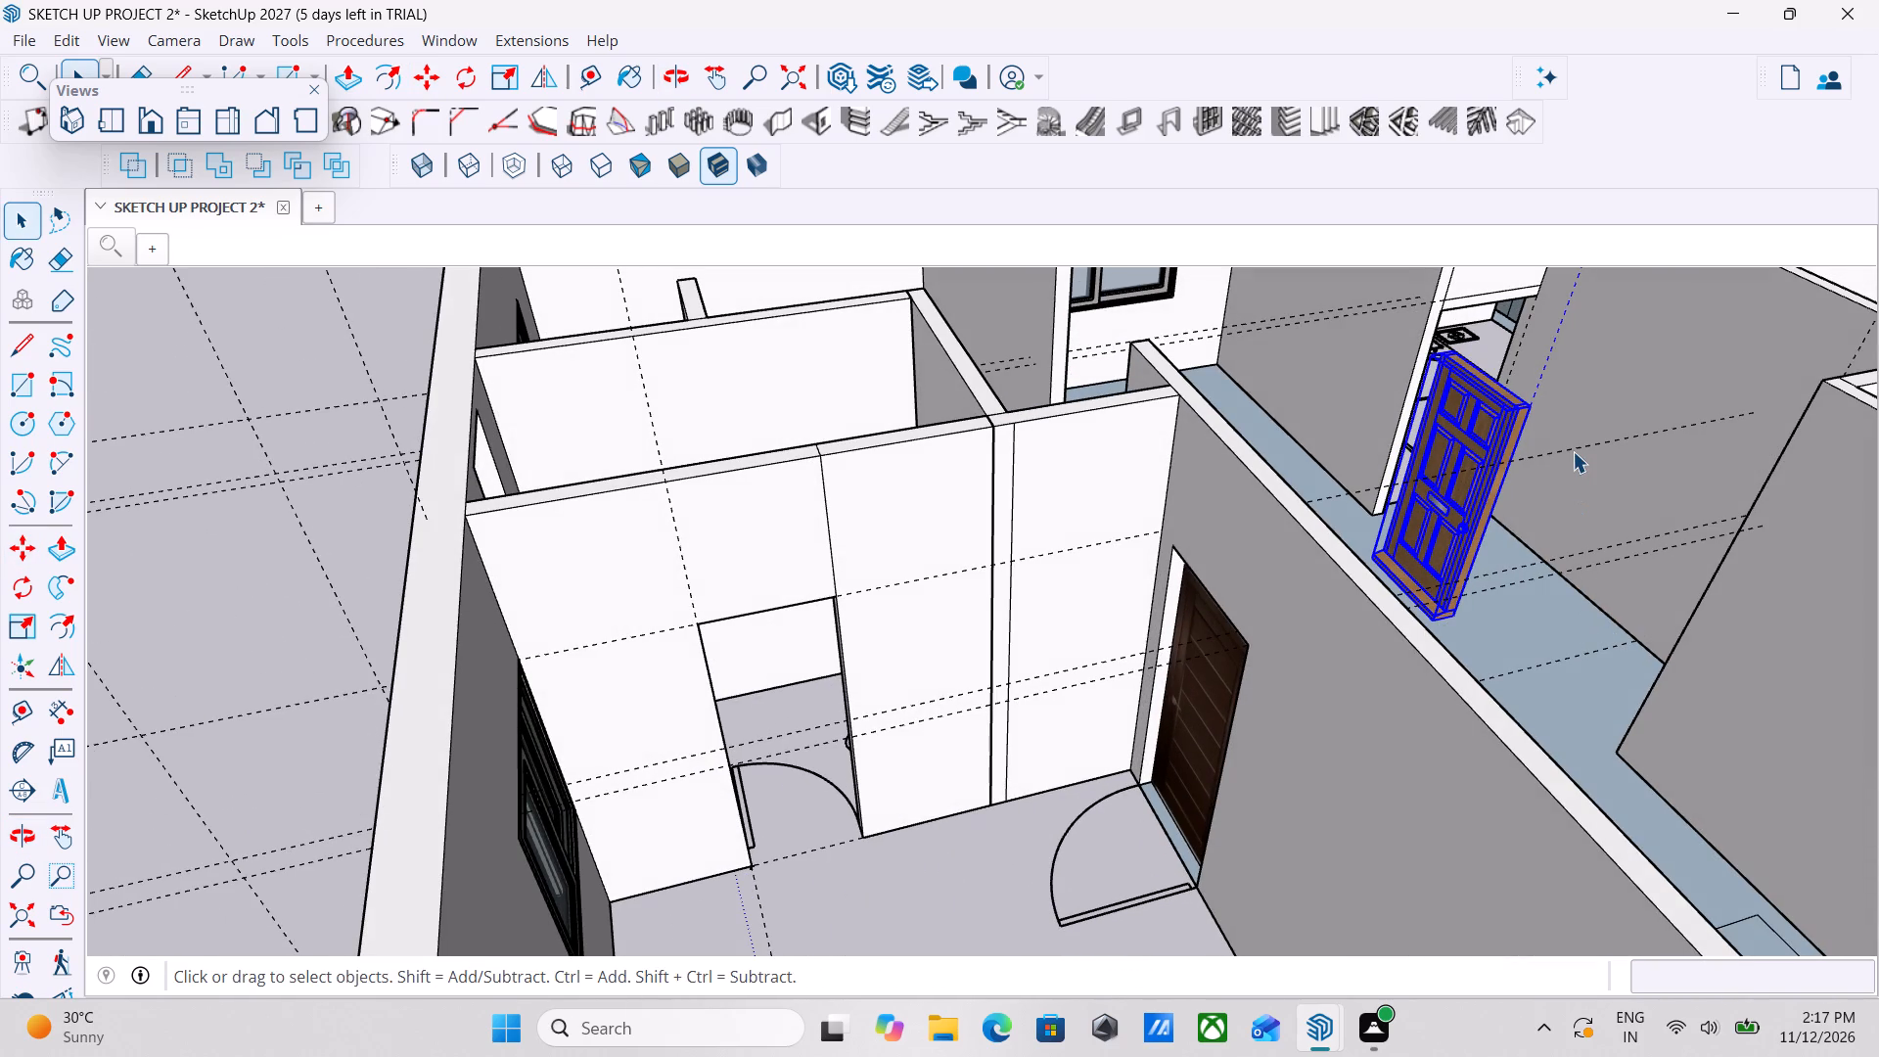
key(Escape)
key(space)
middle_drag(1592, 517, 1395, 513)
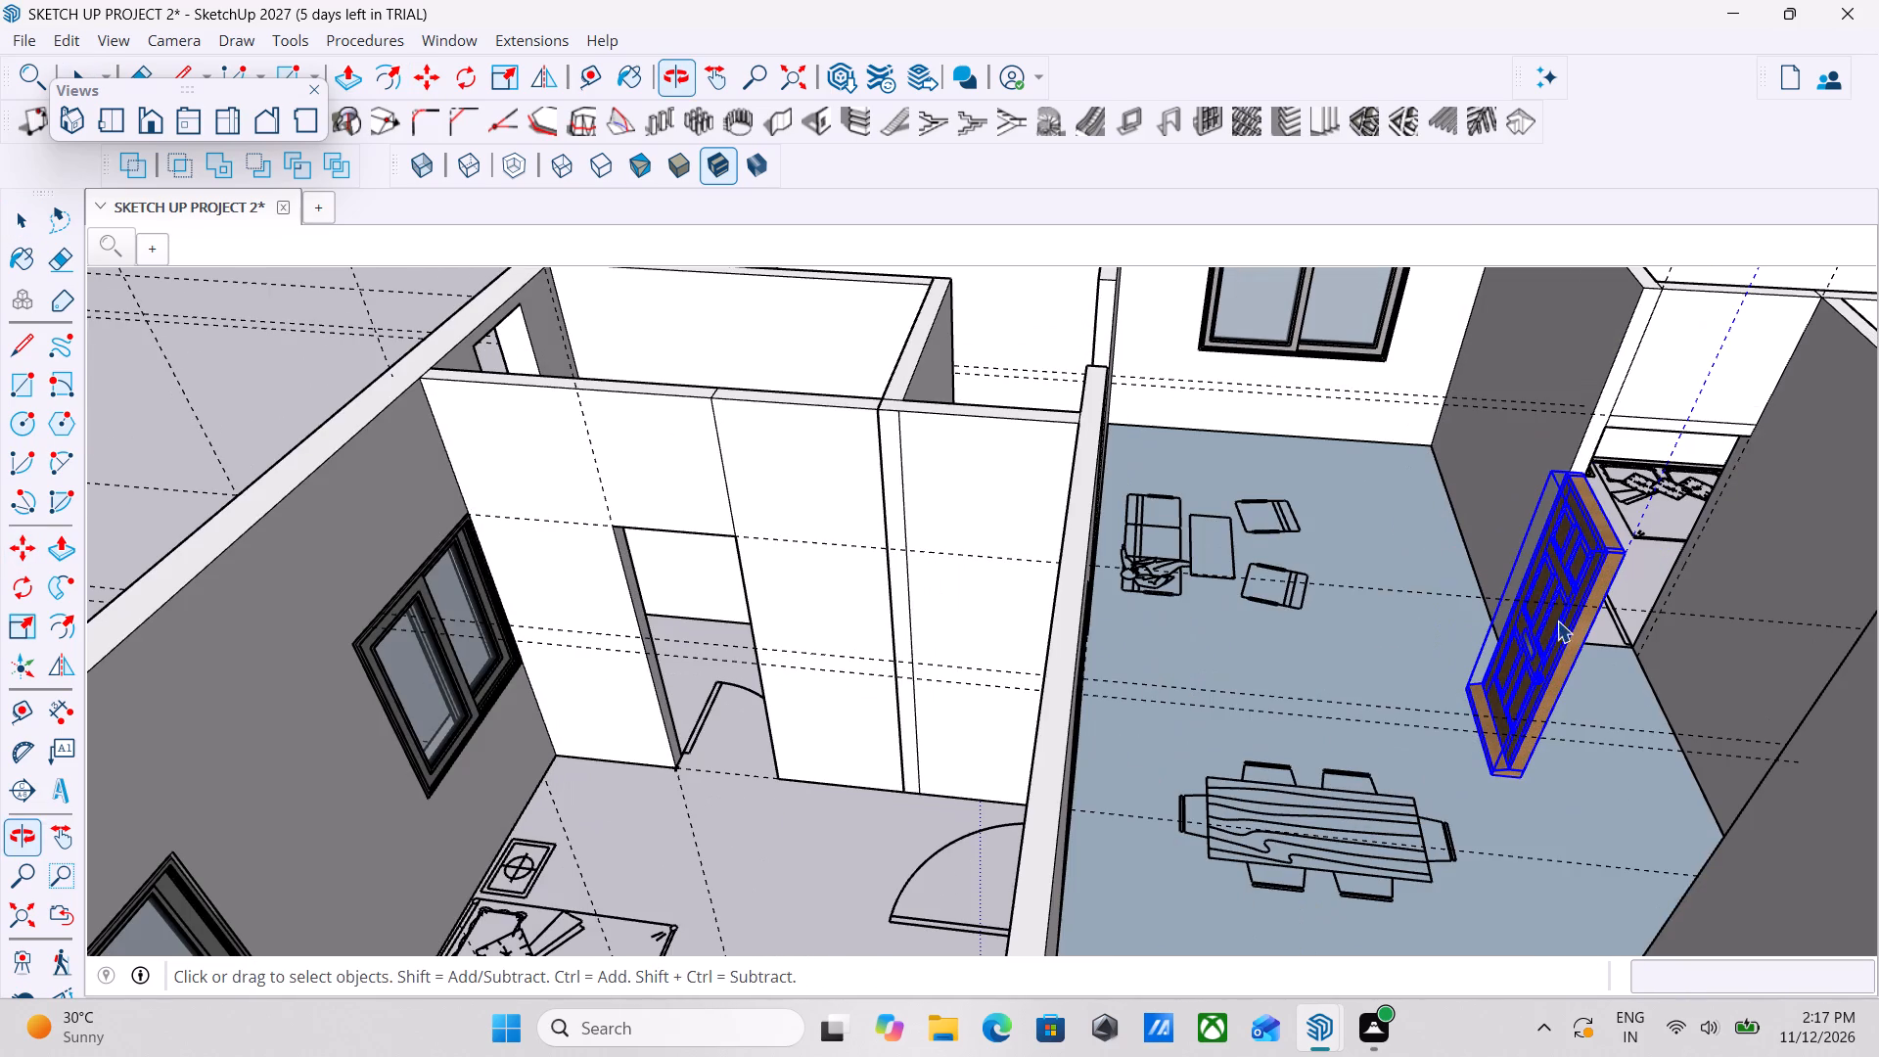
click(1567, 654)
scroll(1436, 726, up, 1)
middle_drag(1436, 726, 1575, 876)
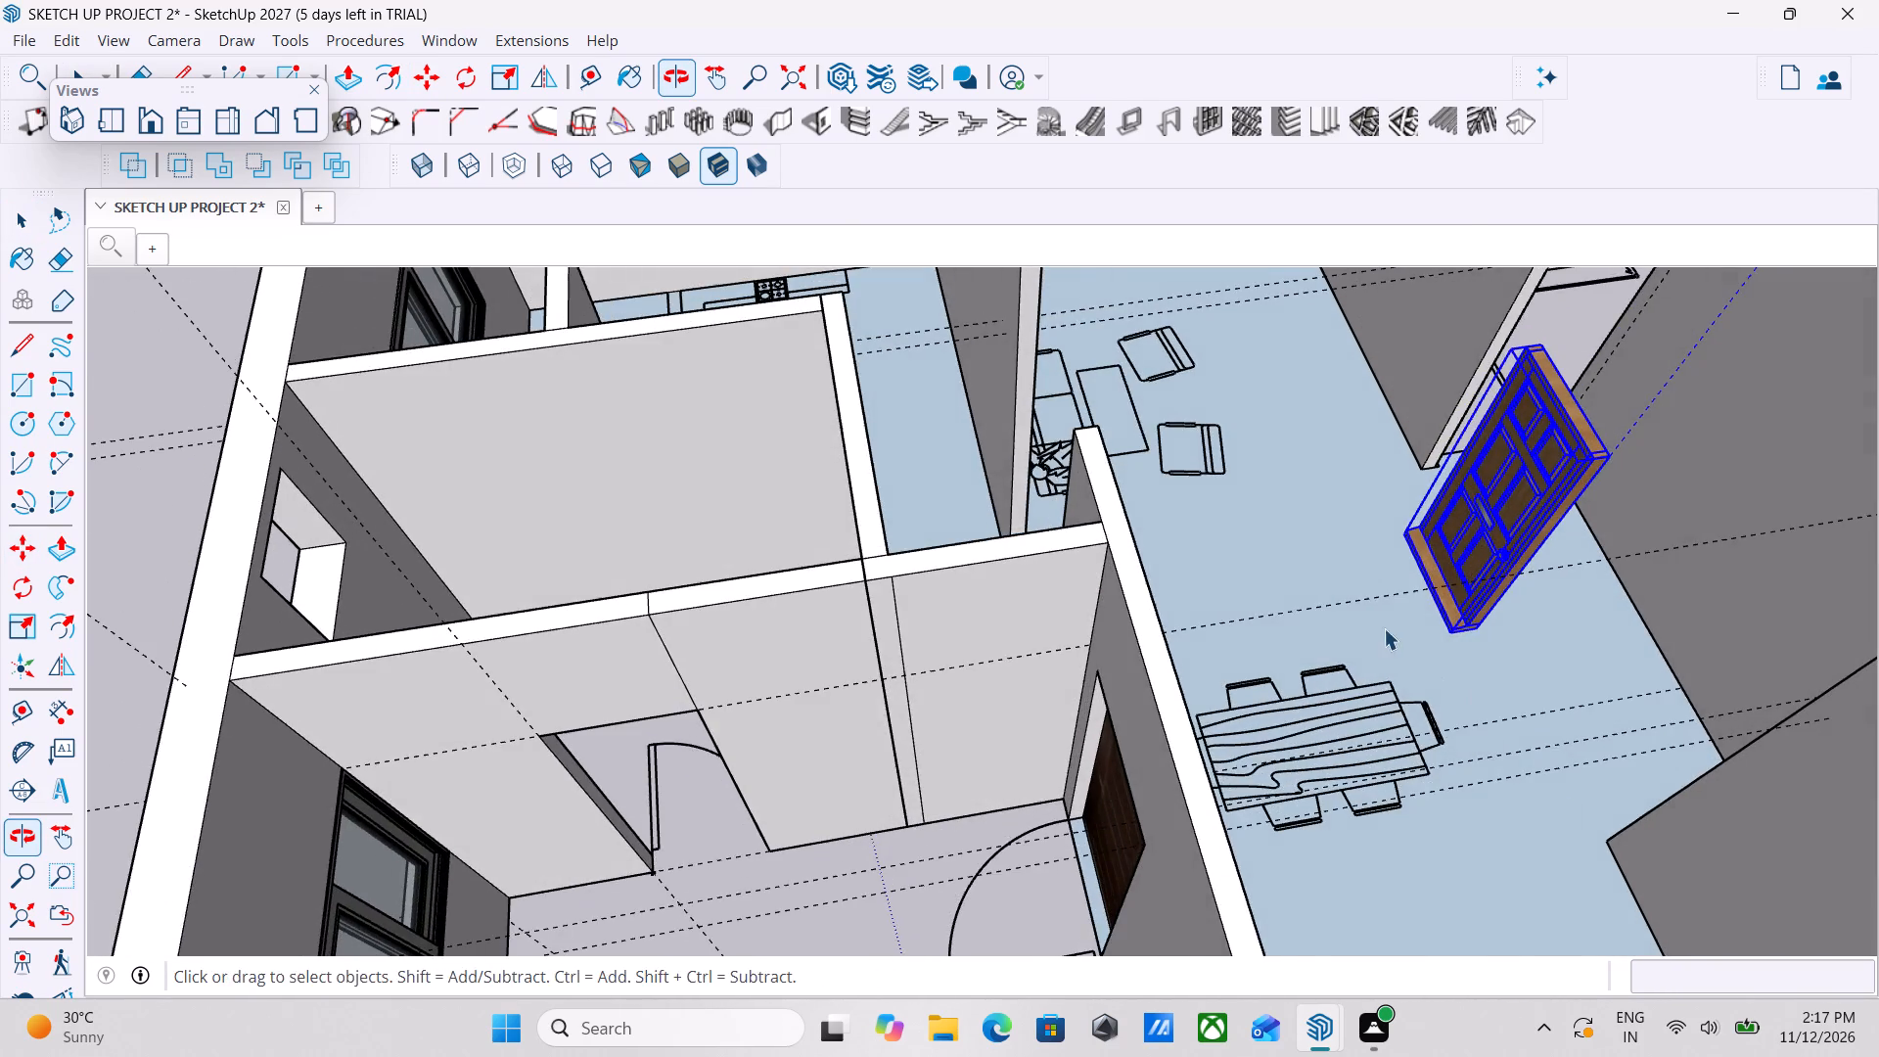
middle_drag(1384, 626, 1680, 583)
middle_drag(1062, 432, 1431, 526)
scroll(837, 365, up, 1)
middle_drag(820, 343, 789, 258)
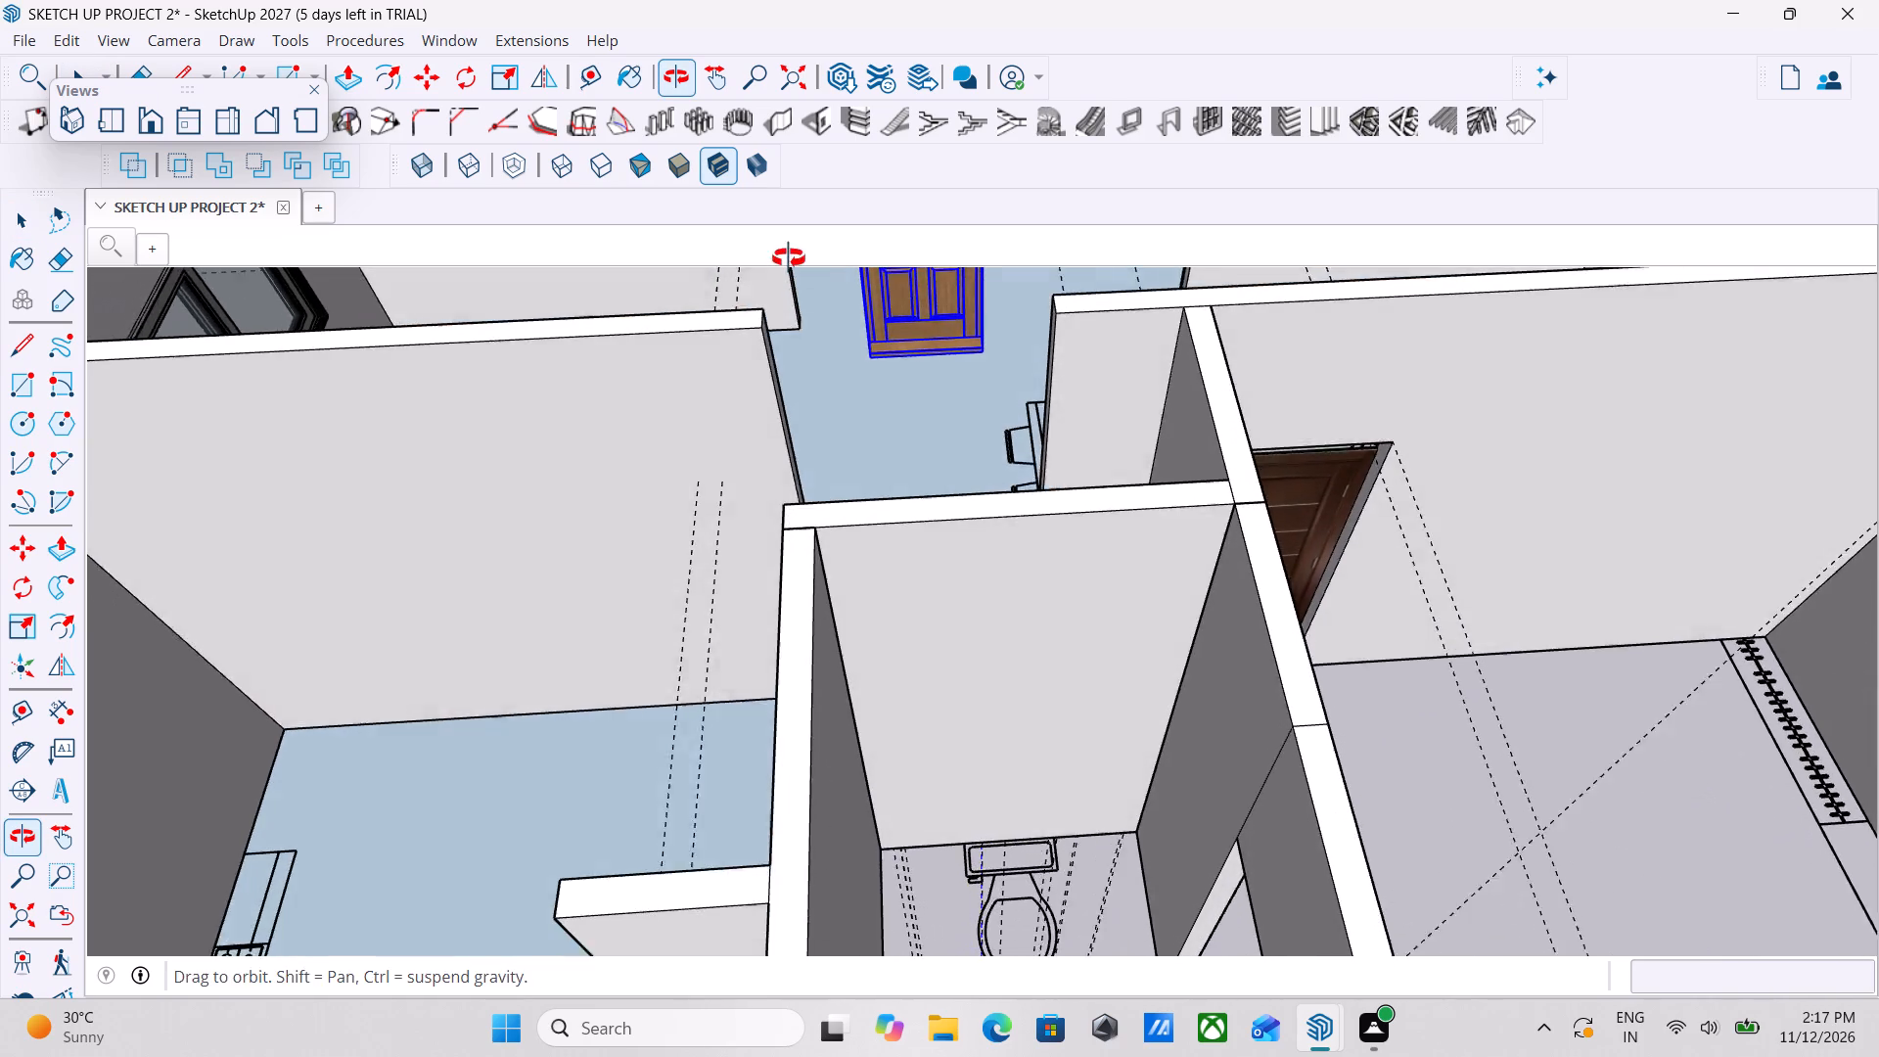
middle_drag(789, 258, 789, 253)
scroll(940, 351, up, 10)
scroll(862, 407, up, 3)
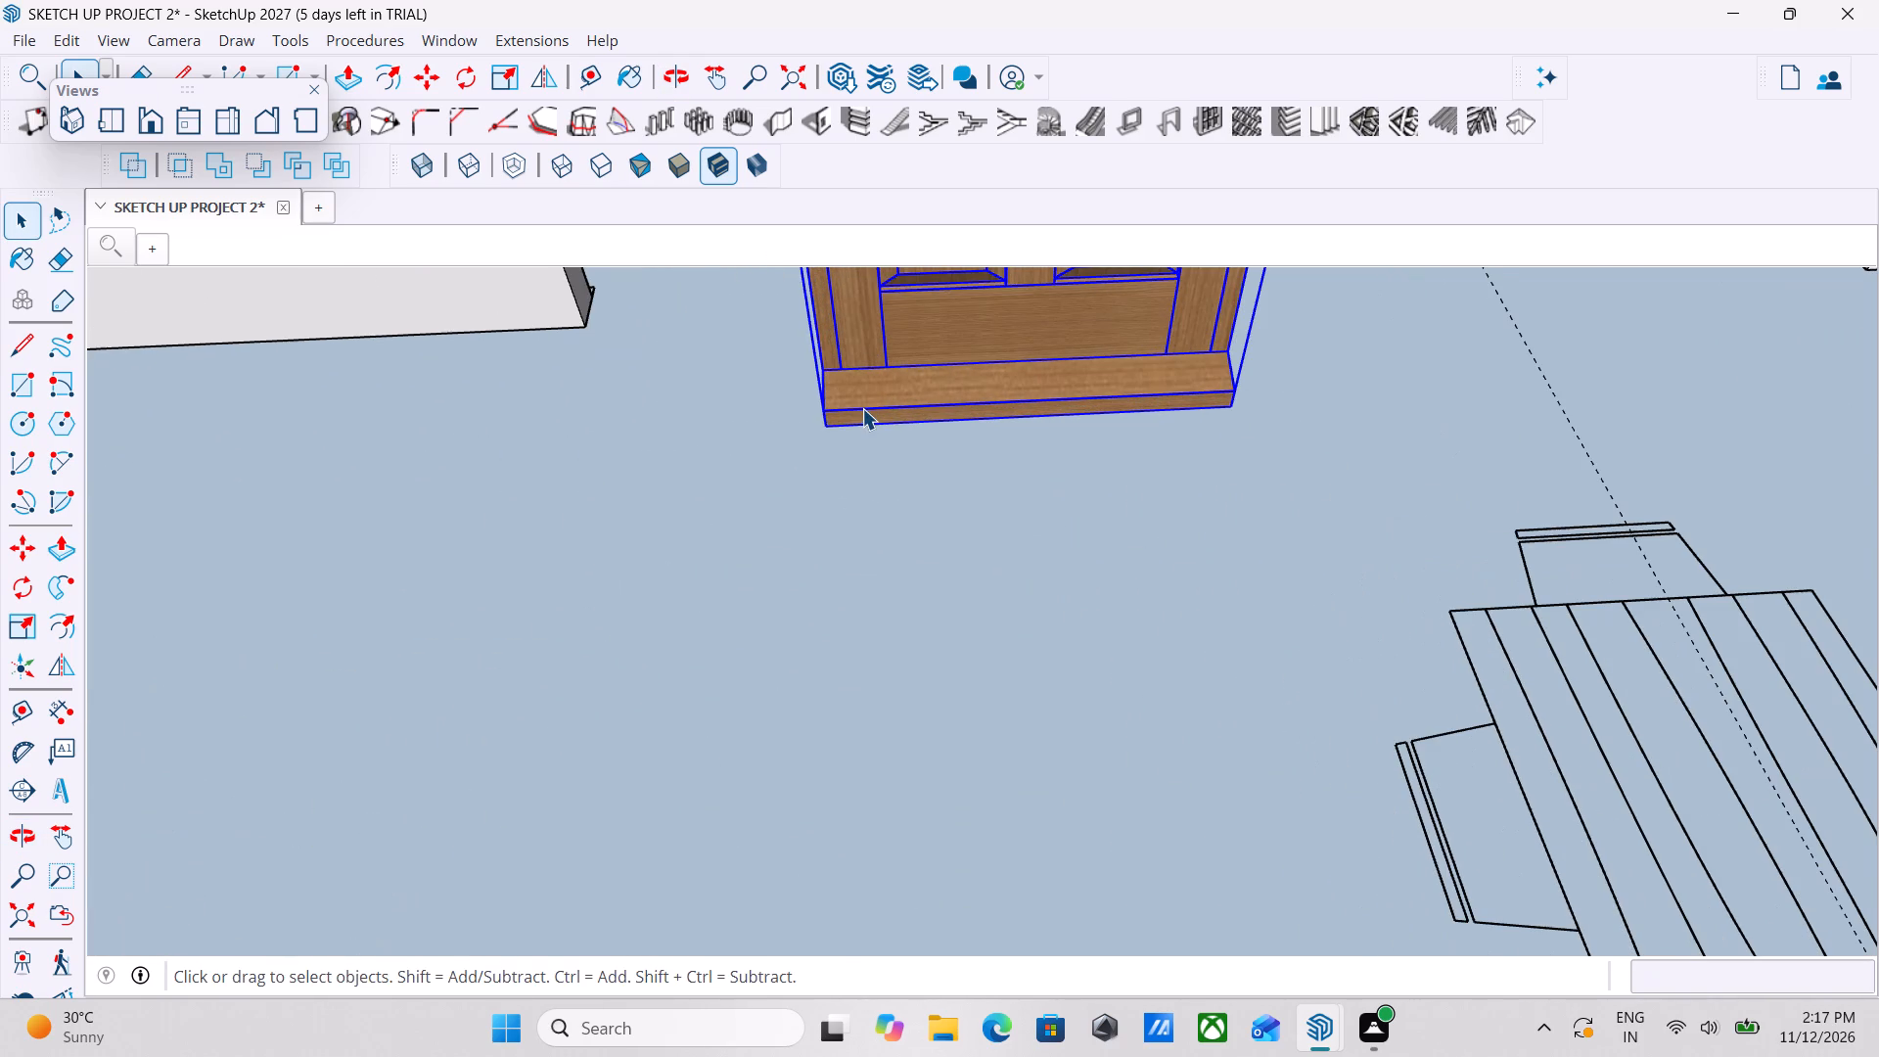
text(RO)
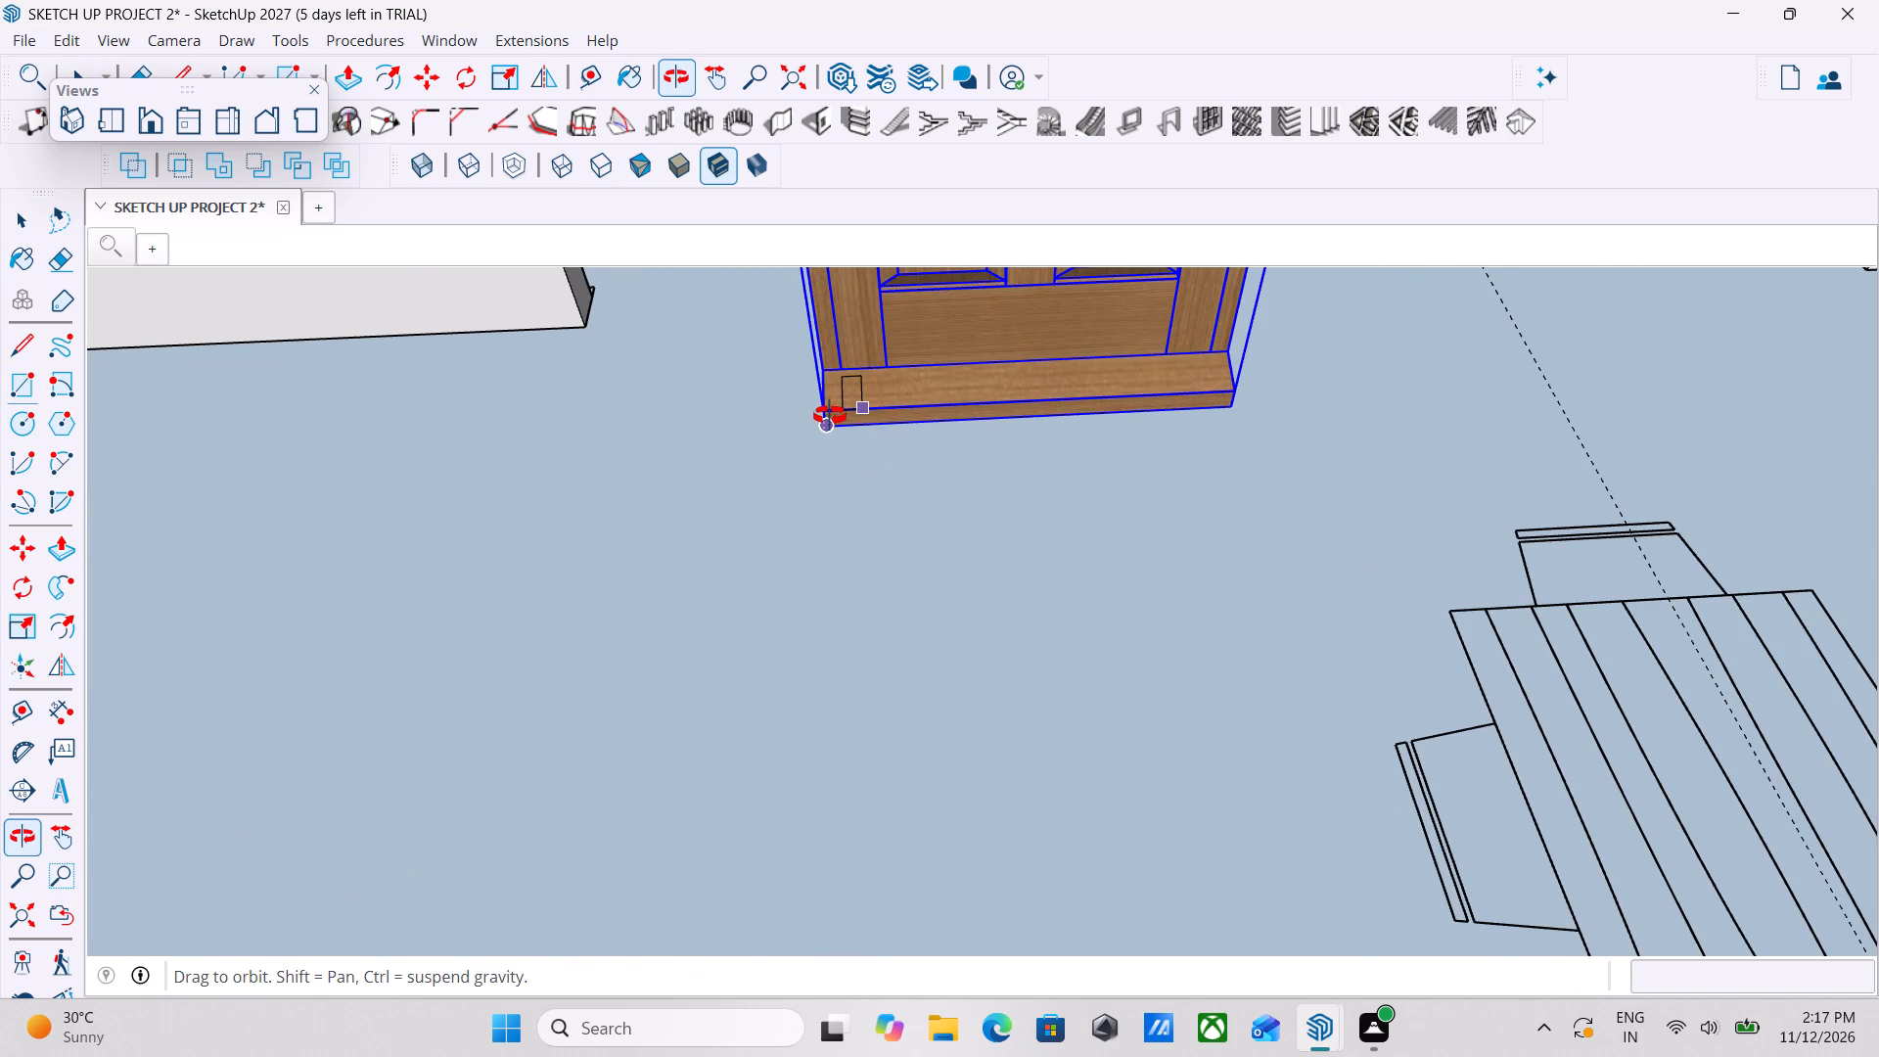
key(space)
key(space)
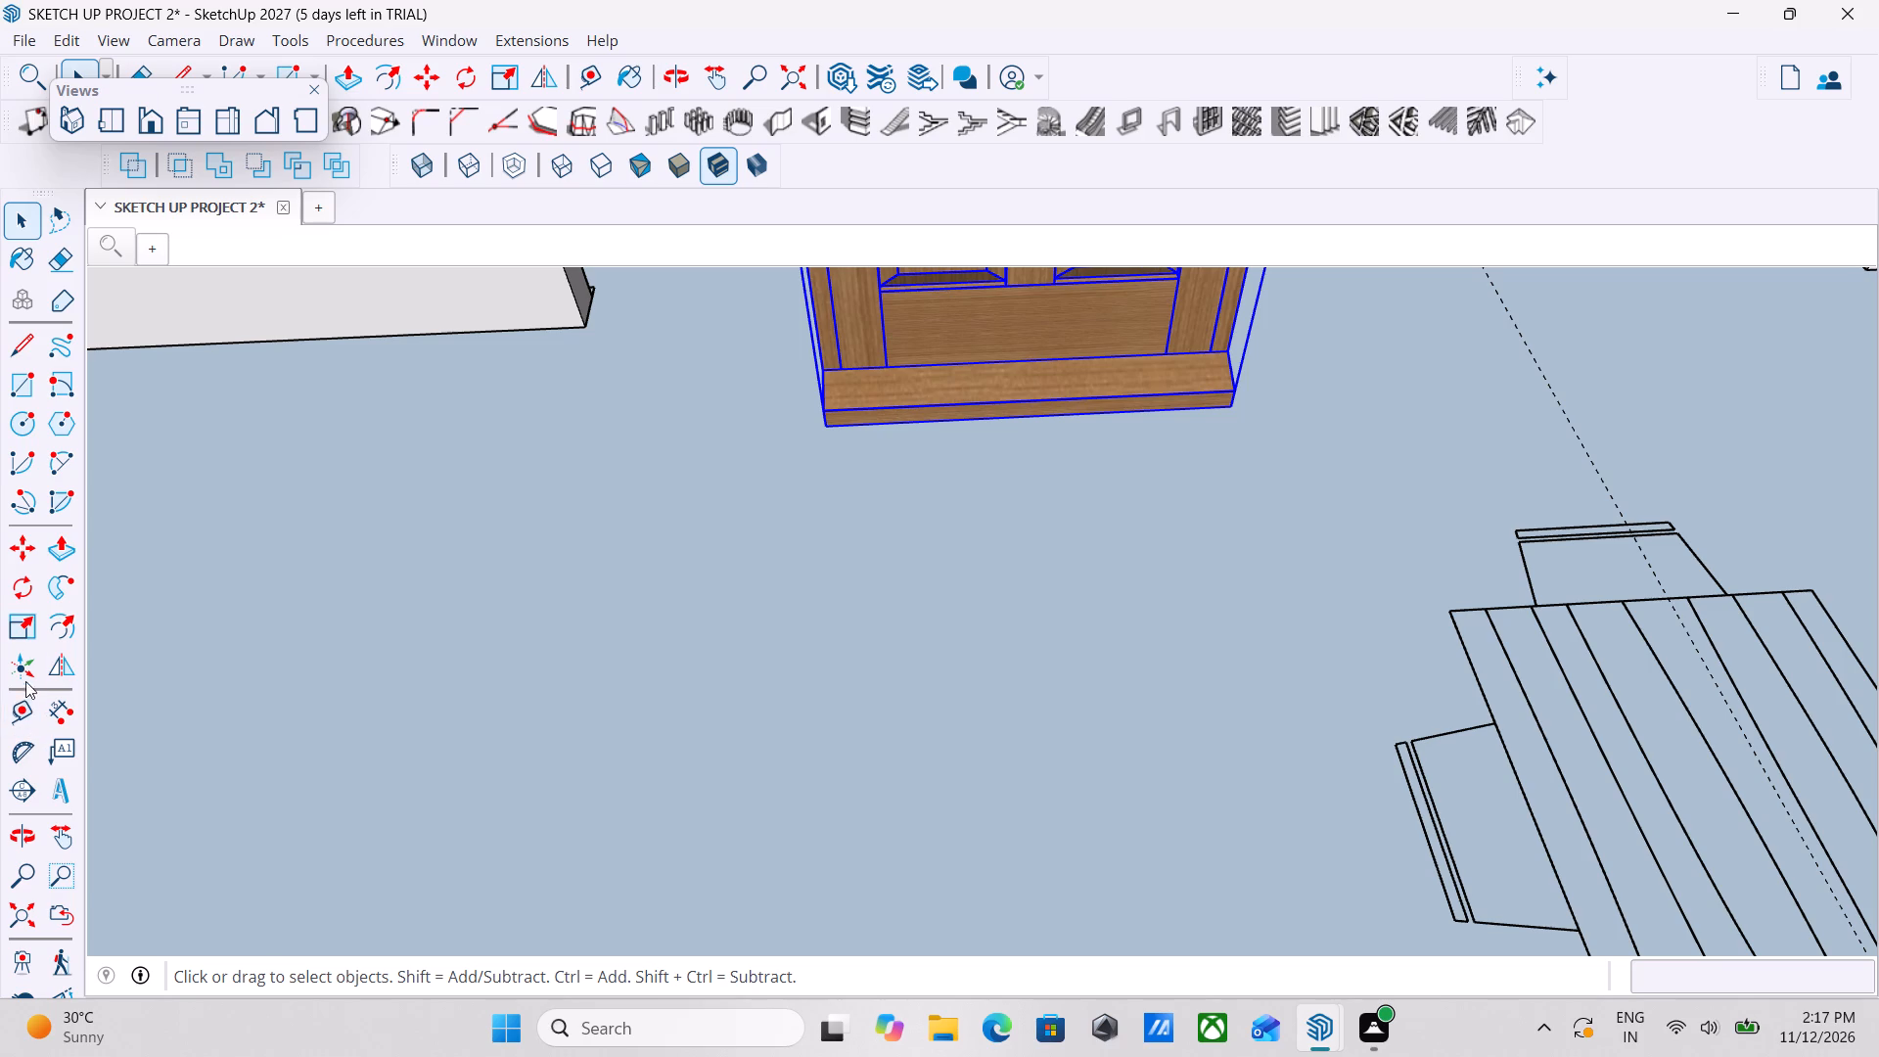
click(24, 585)
scroll(926, 462, up, 1)
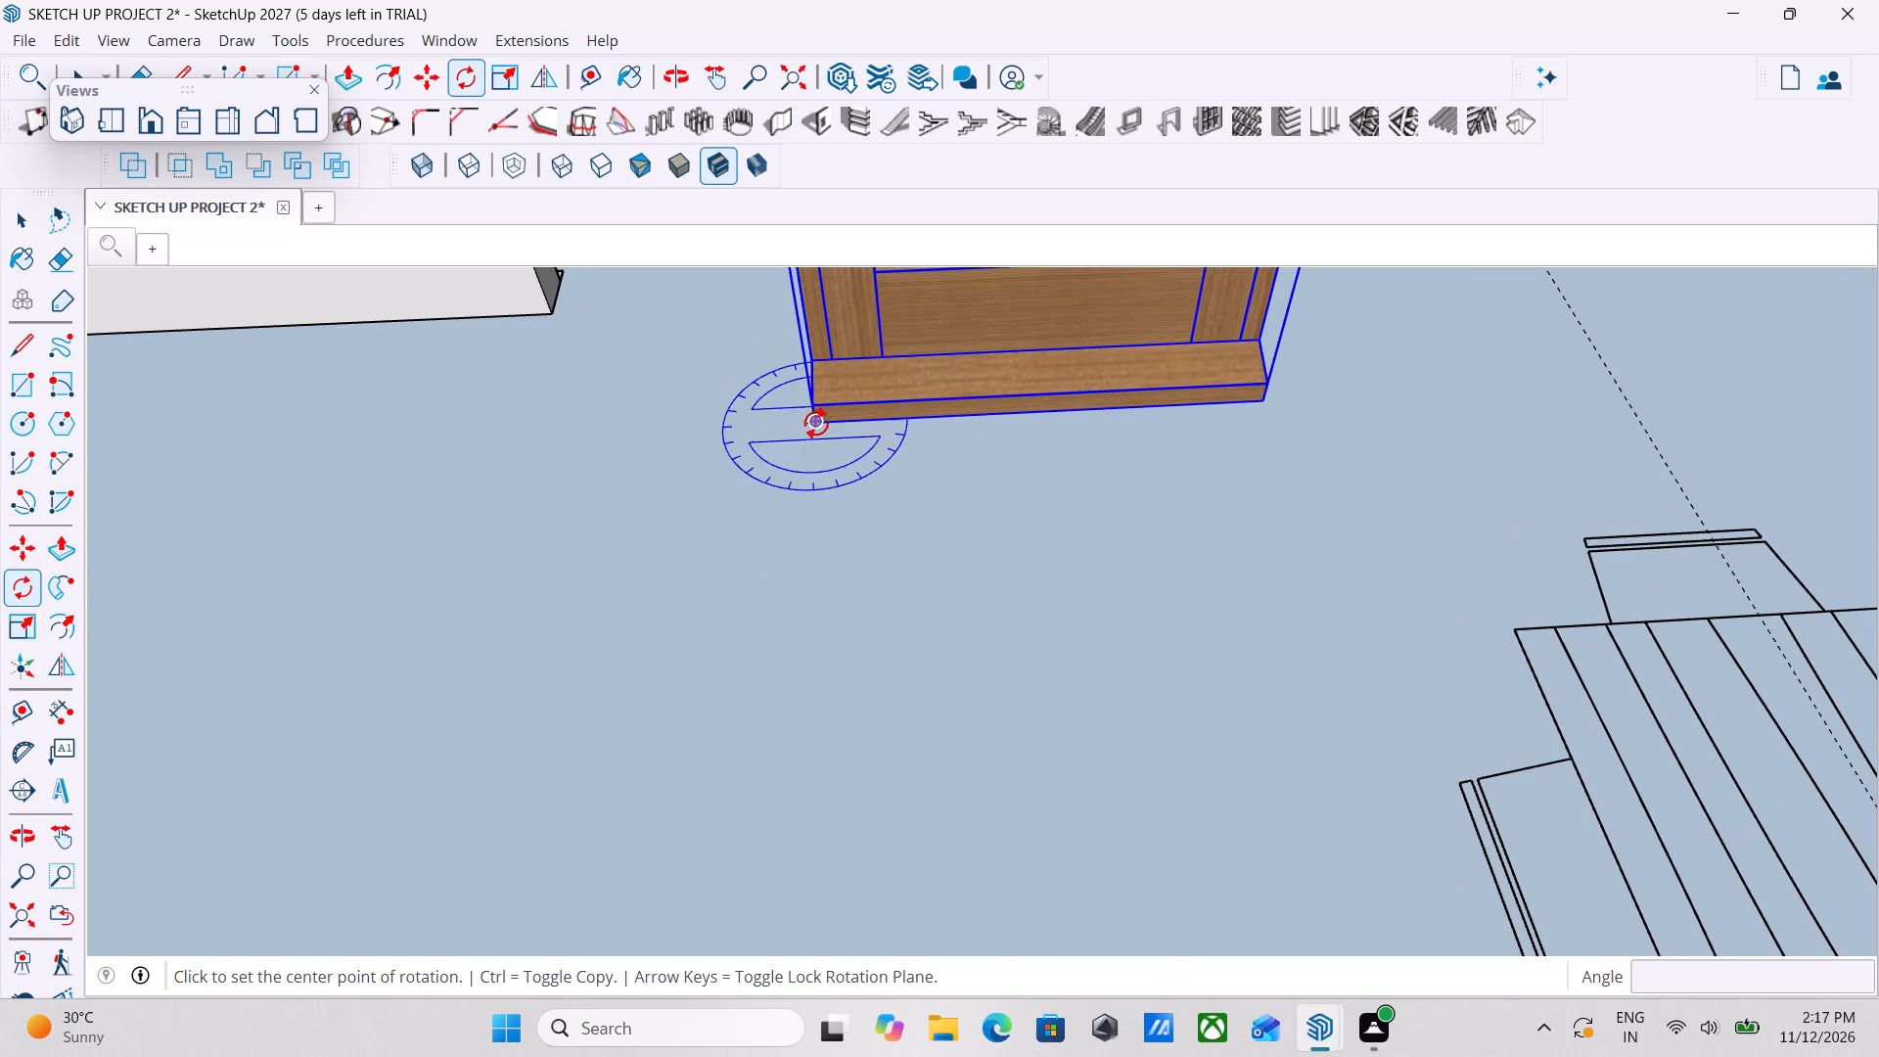
click(809, 428)
click(1325, 392)
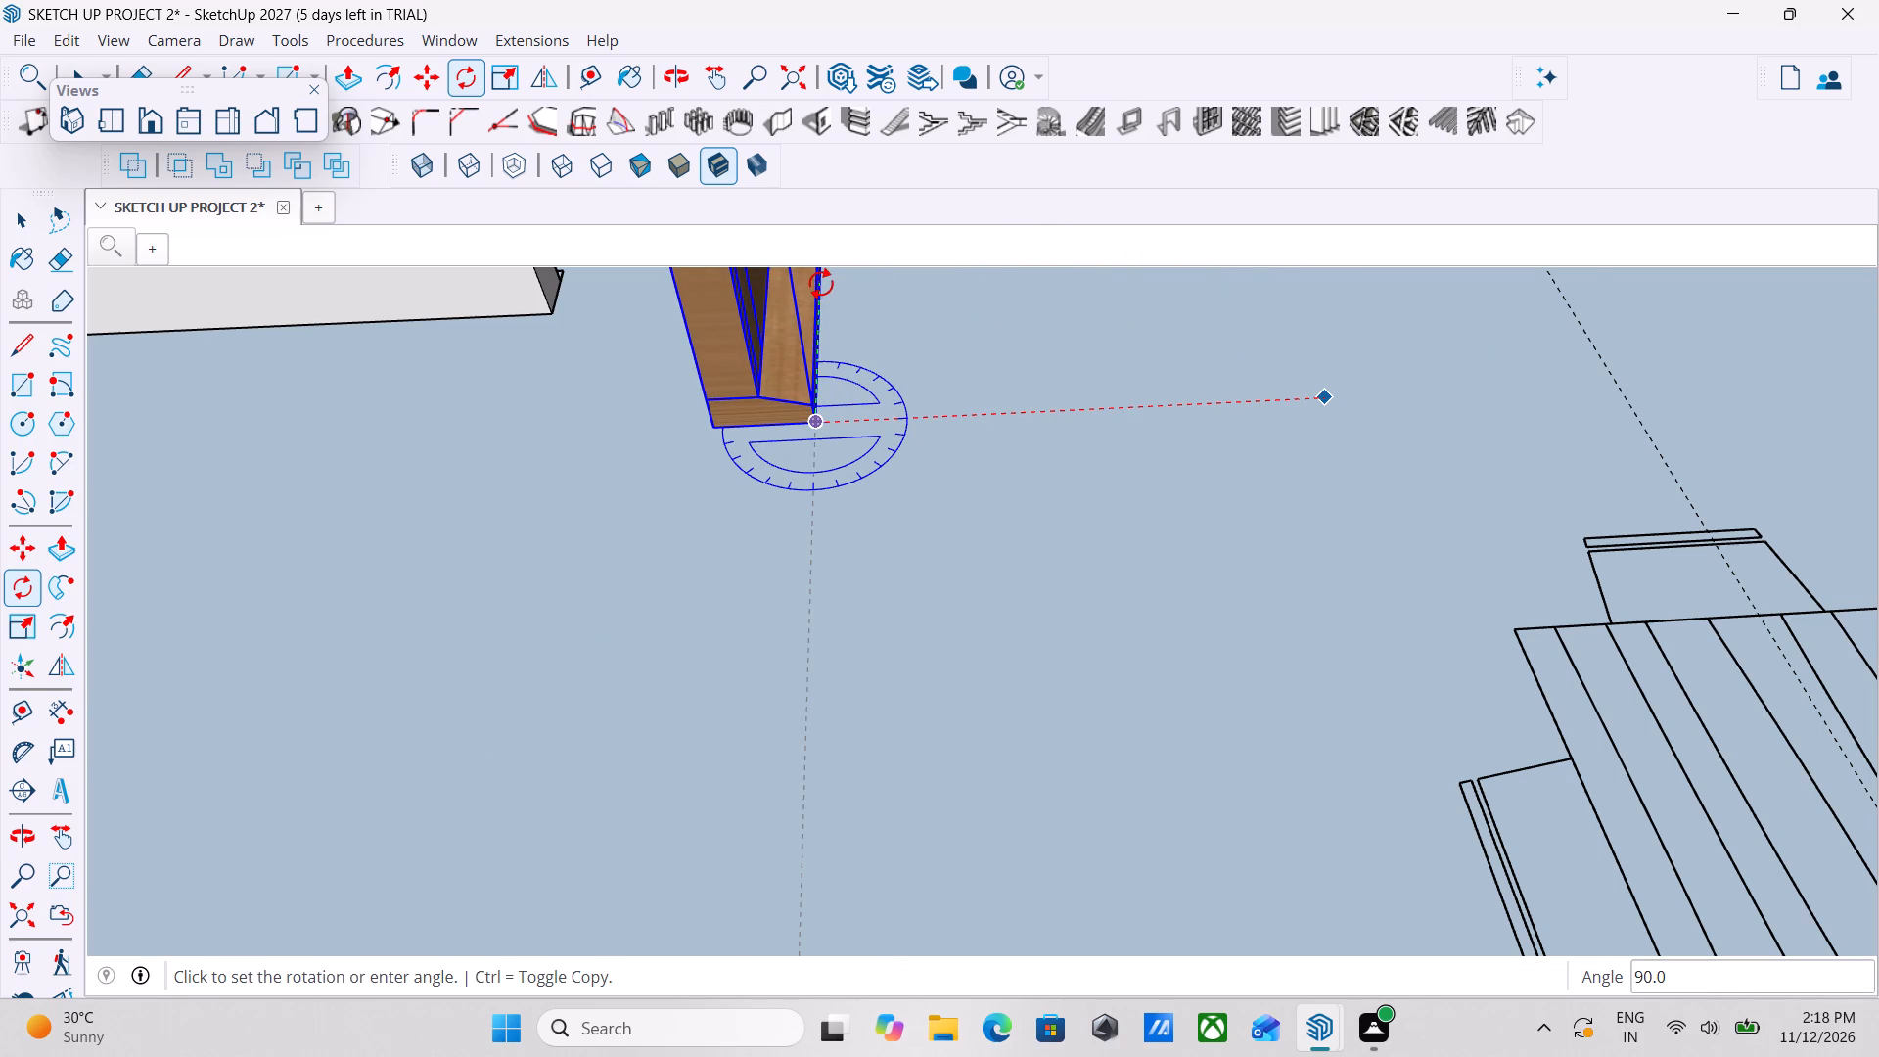
click(821, 283)
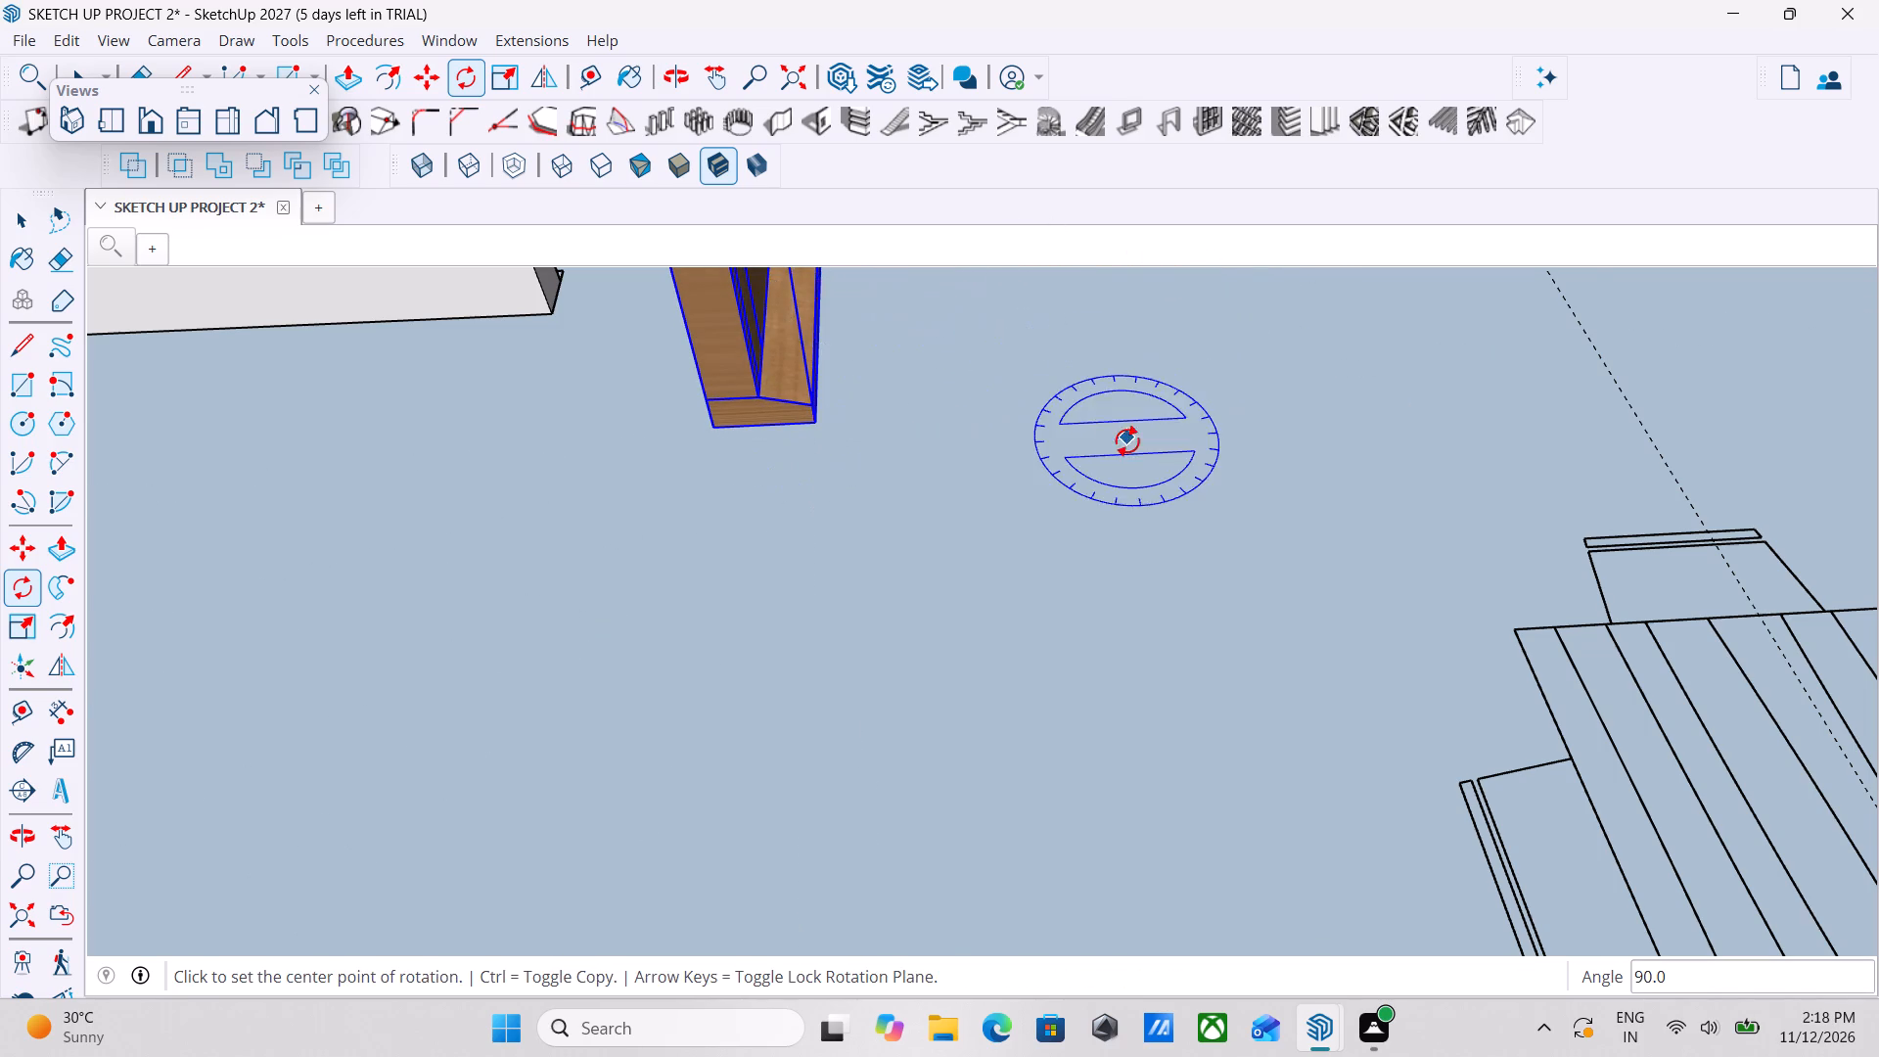
Move the panelled door by its bottom corner onto the matching floor corner of the doorway beside the living-room seating area.
middle_drag(1126, 440, 731, 344)
scroll(1486, 693, down, 1)
middle_drag(1486, 693, 1250, 607)
scroll(1247, 598, down, 10)
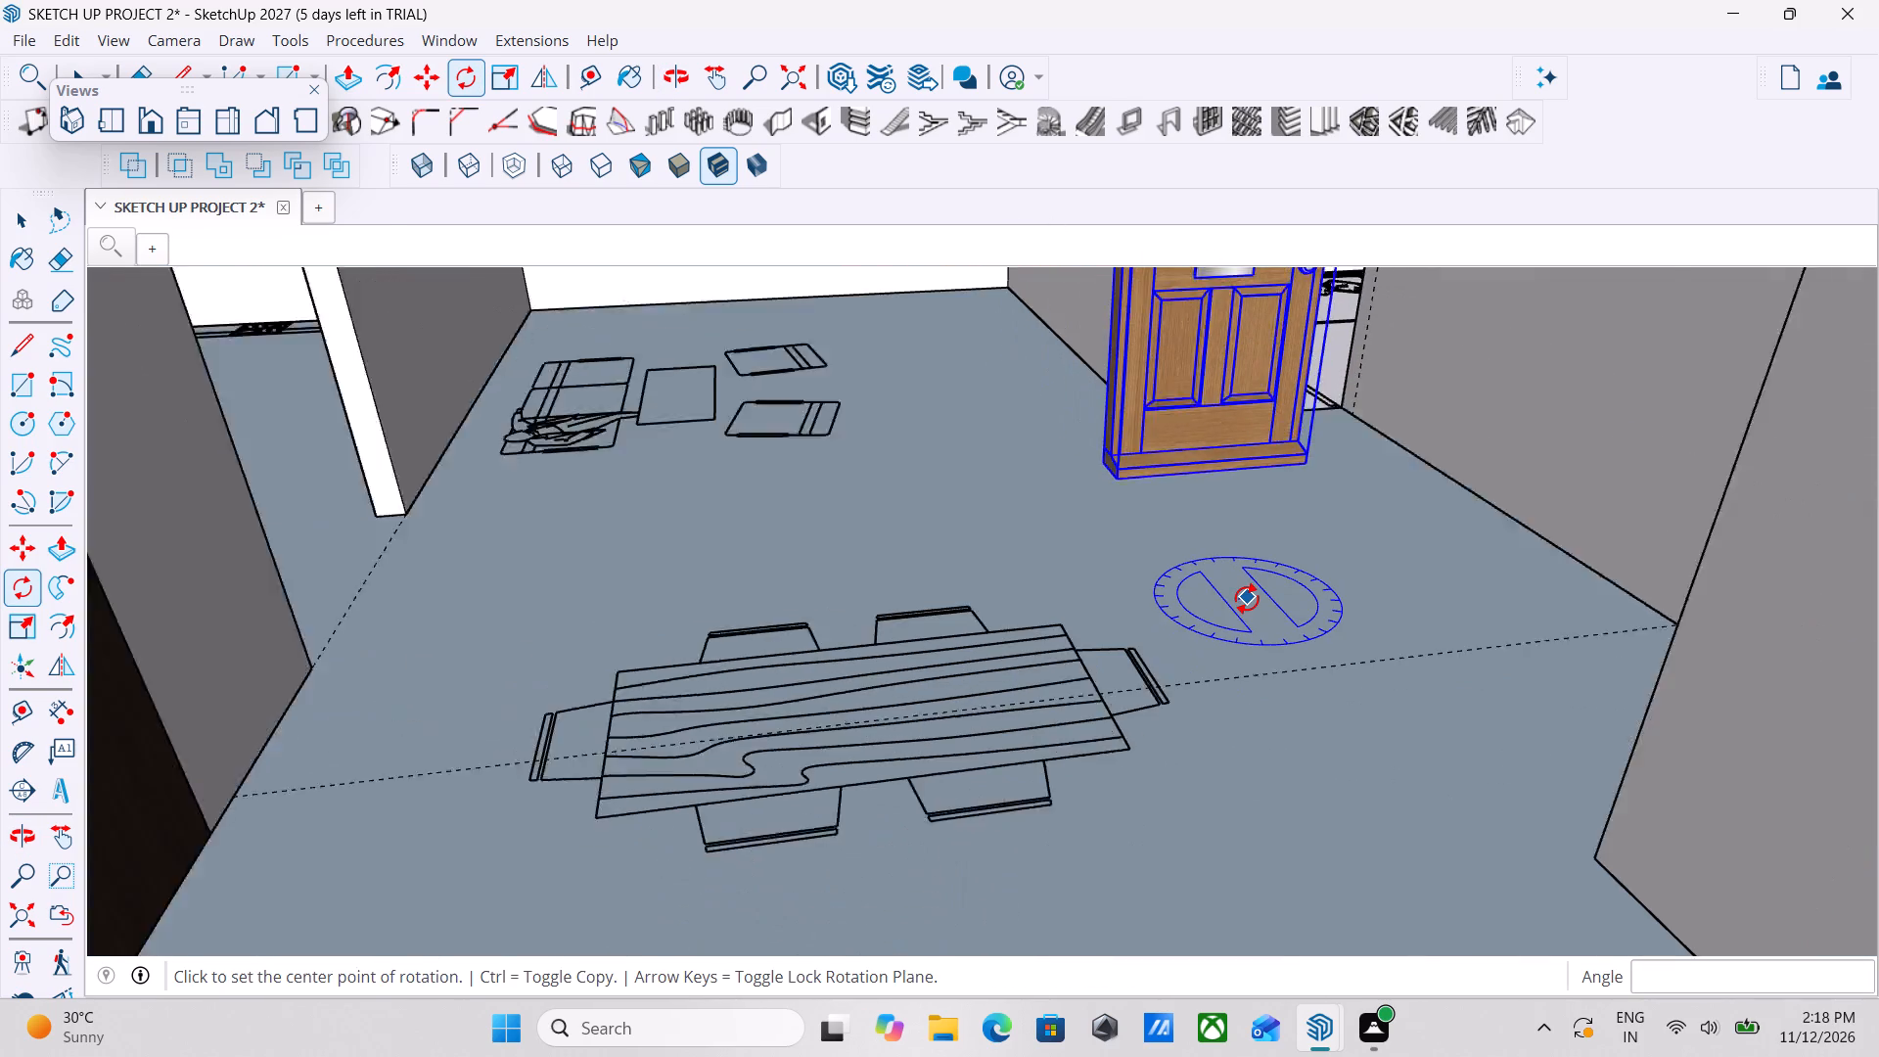
scroll(1247, 598, down, 1)
key(space)
middle_drag(1388, 557, 1047, 562)
key(space)
middle_drag(1489, 593, 1197, 607)
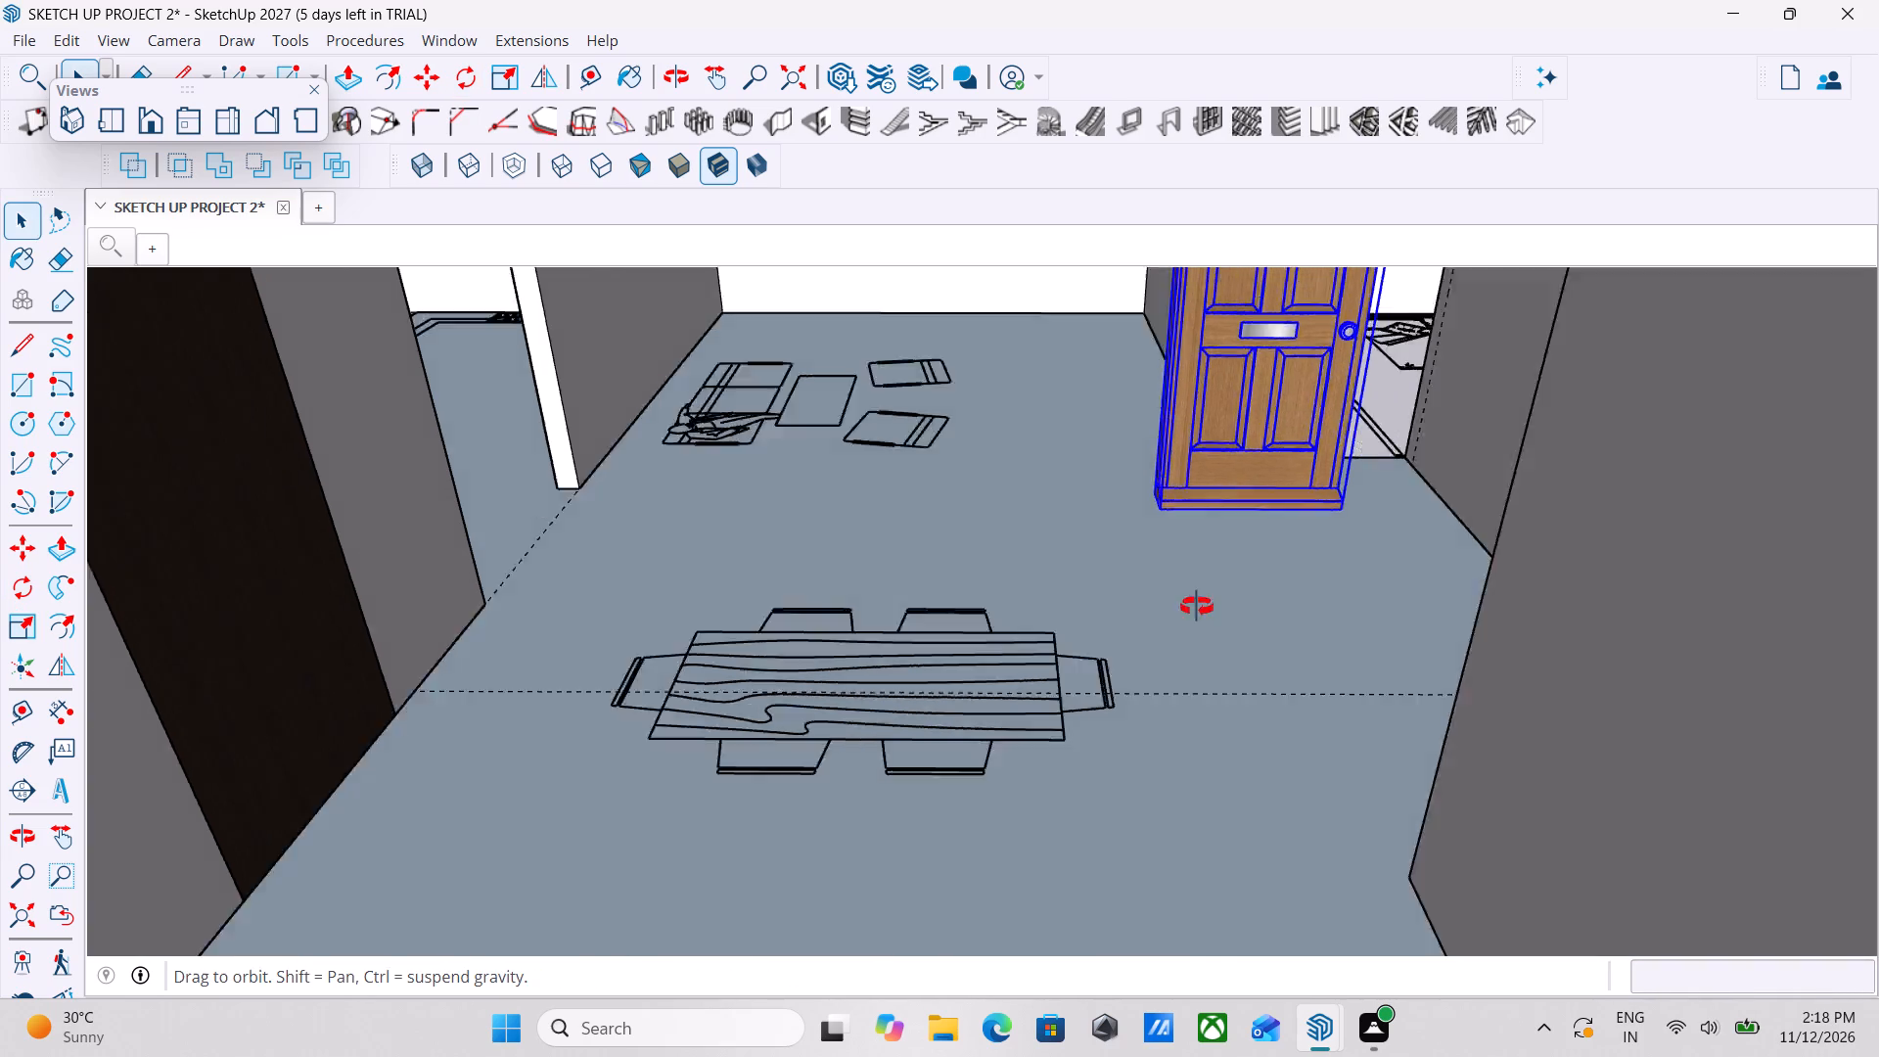
middle_drag(1197, 607, 1324, 725)
middle_drag(1319, 721, 1469, 686)
scroll(1206, 538, up, 4)
middle_drag(1205, 538, 1372, 524)
scroll(768, 418, up, 2)
scroll(1245, 425, up, 3)
middle_drag(870, 433, 1105, 447)
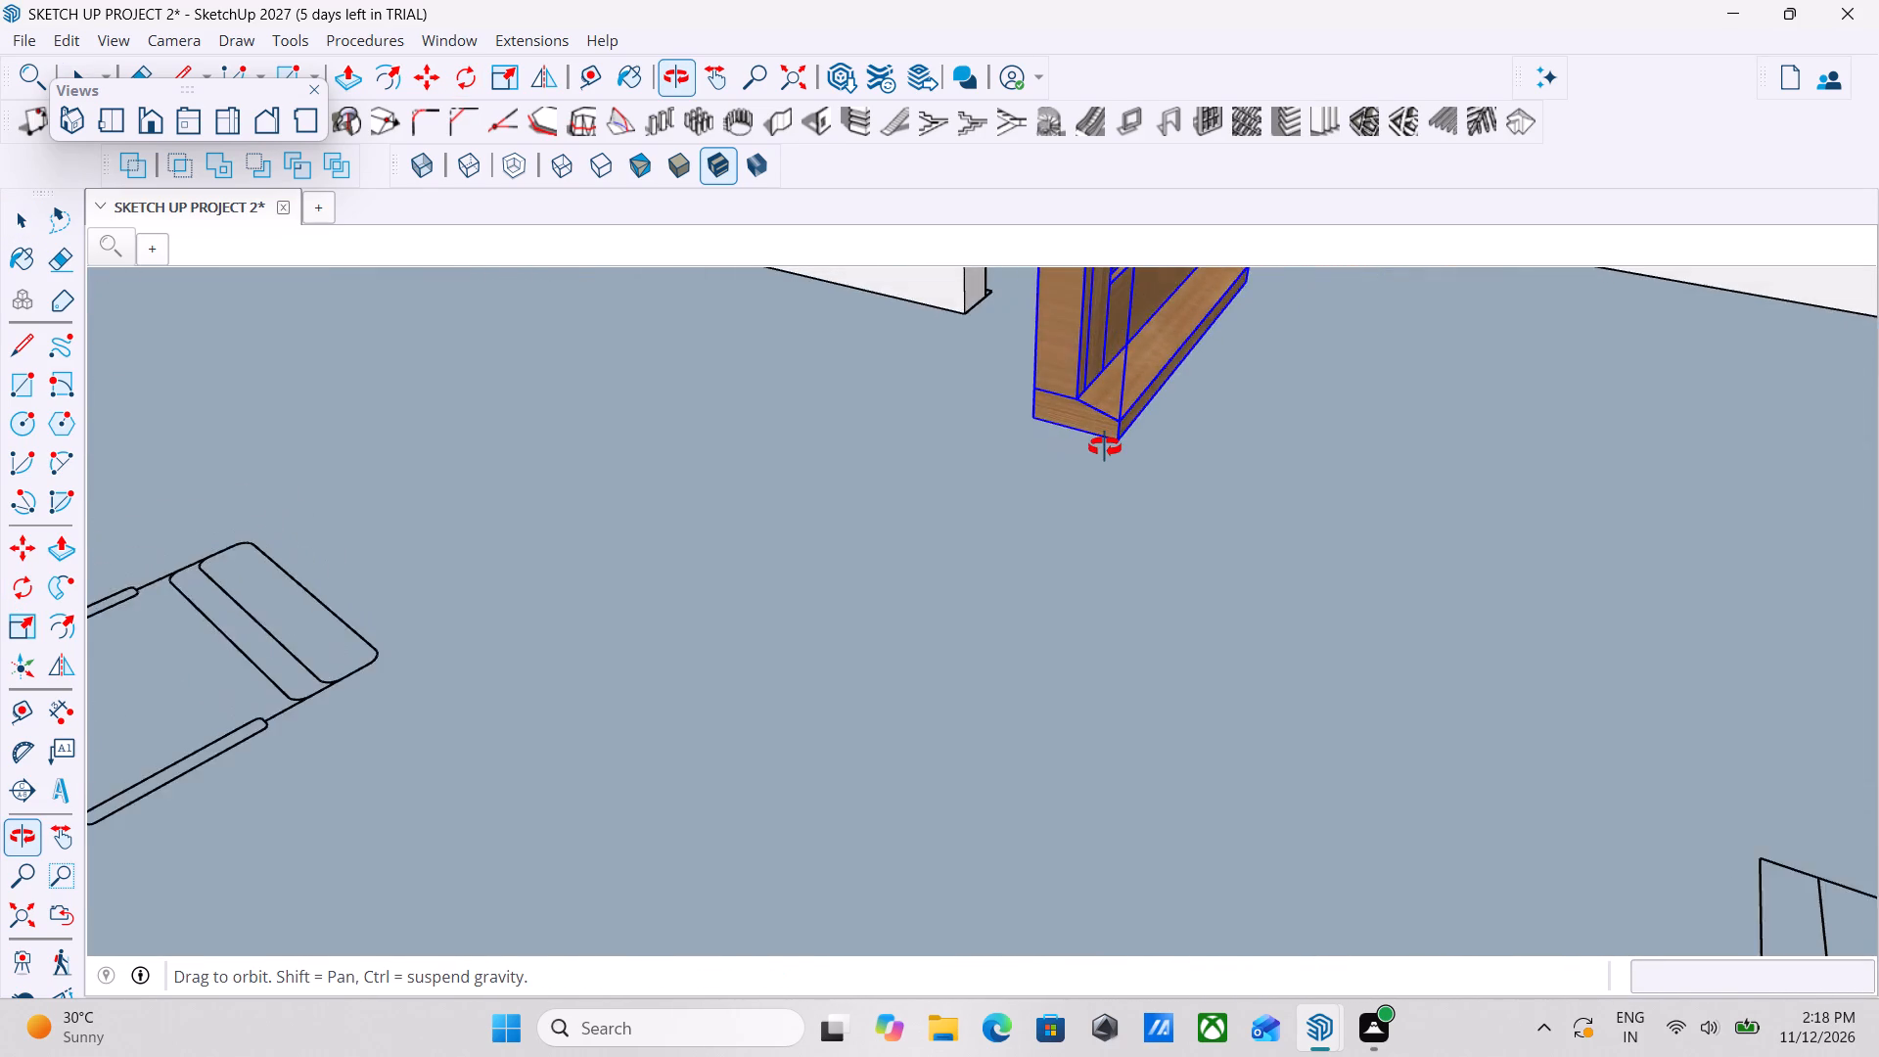
middle_drag(1105, 447, 1107, 392)
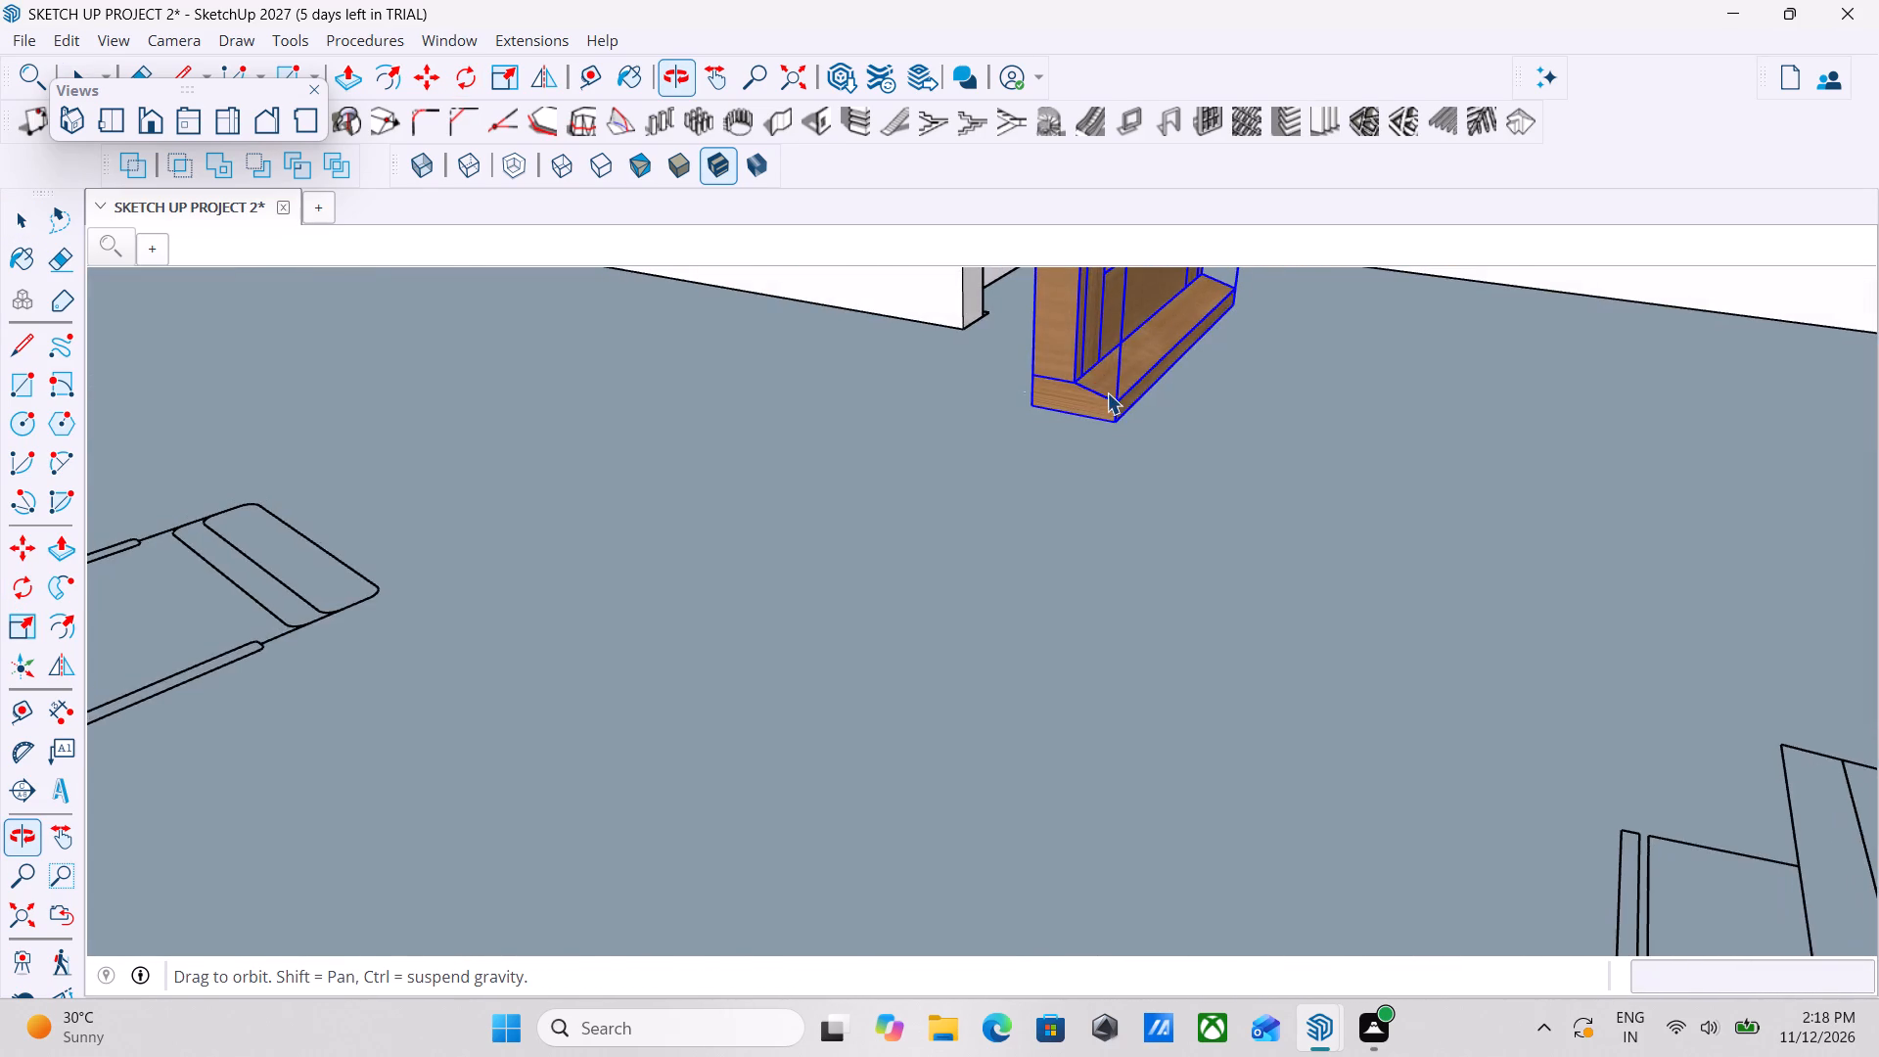
scroll(910, 337, up, 3)
middle_drag(980, 373, 1230, 453)
scroll(1127, 450, down, 14)
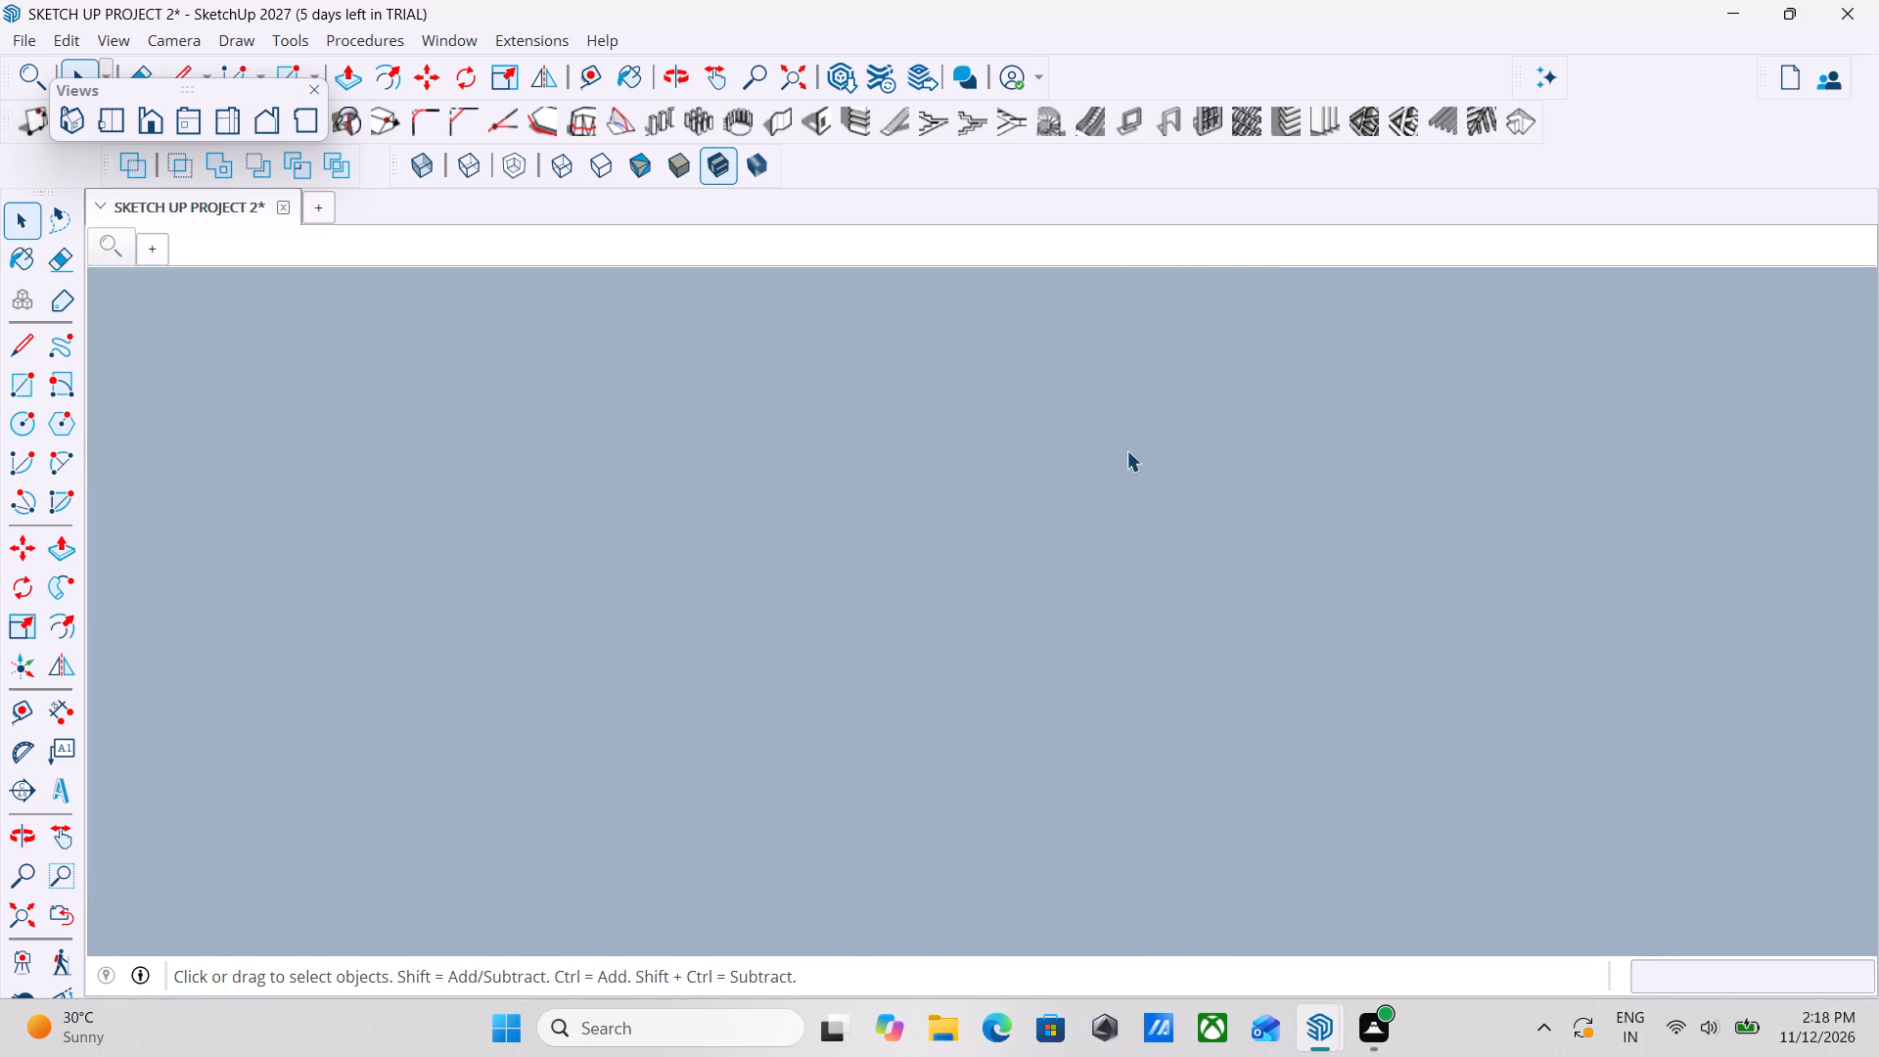
scroll(1126, 450, down, 1)
scroll(1043, 426, down, 8)
scroll(1112, 369, down, 2)
middle_drag(1104, 423, 1115, 448)
scroll(1104, 423, down, 20)
scroll(1104, 423, down, 5)
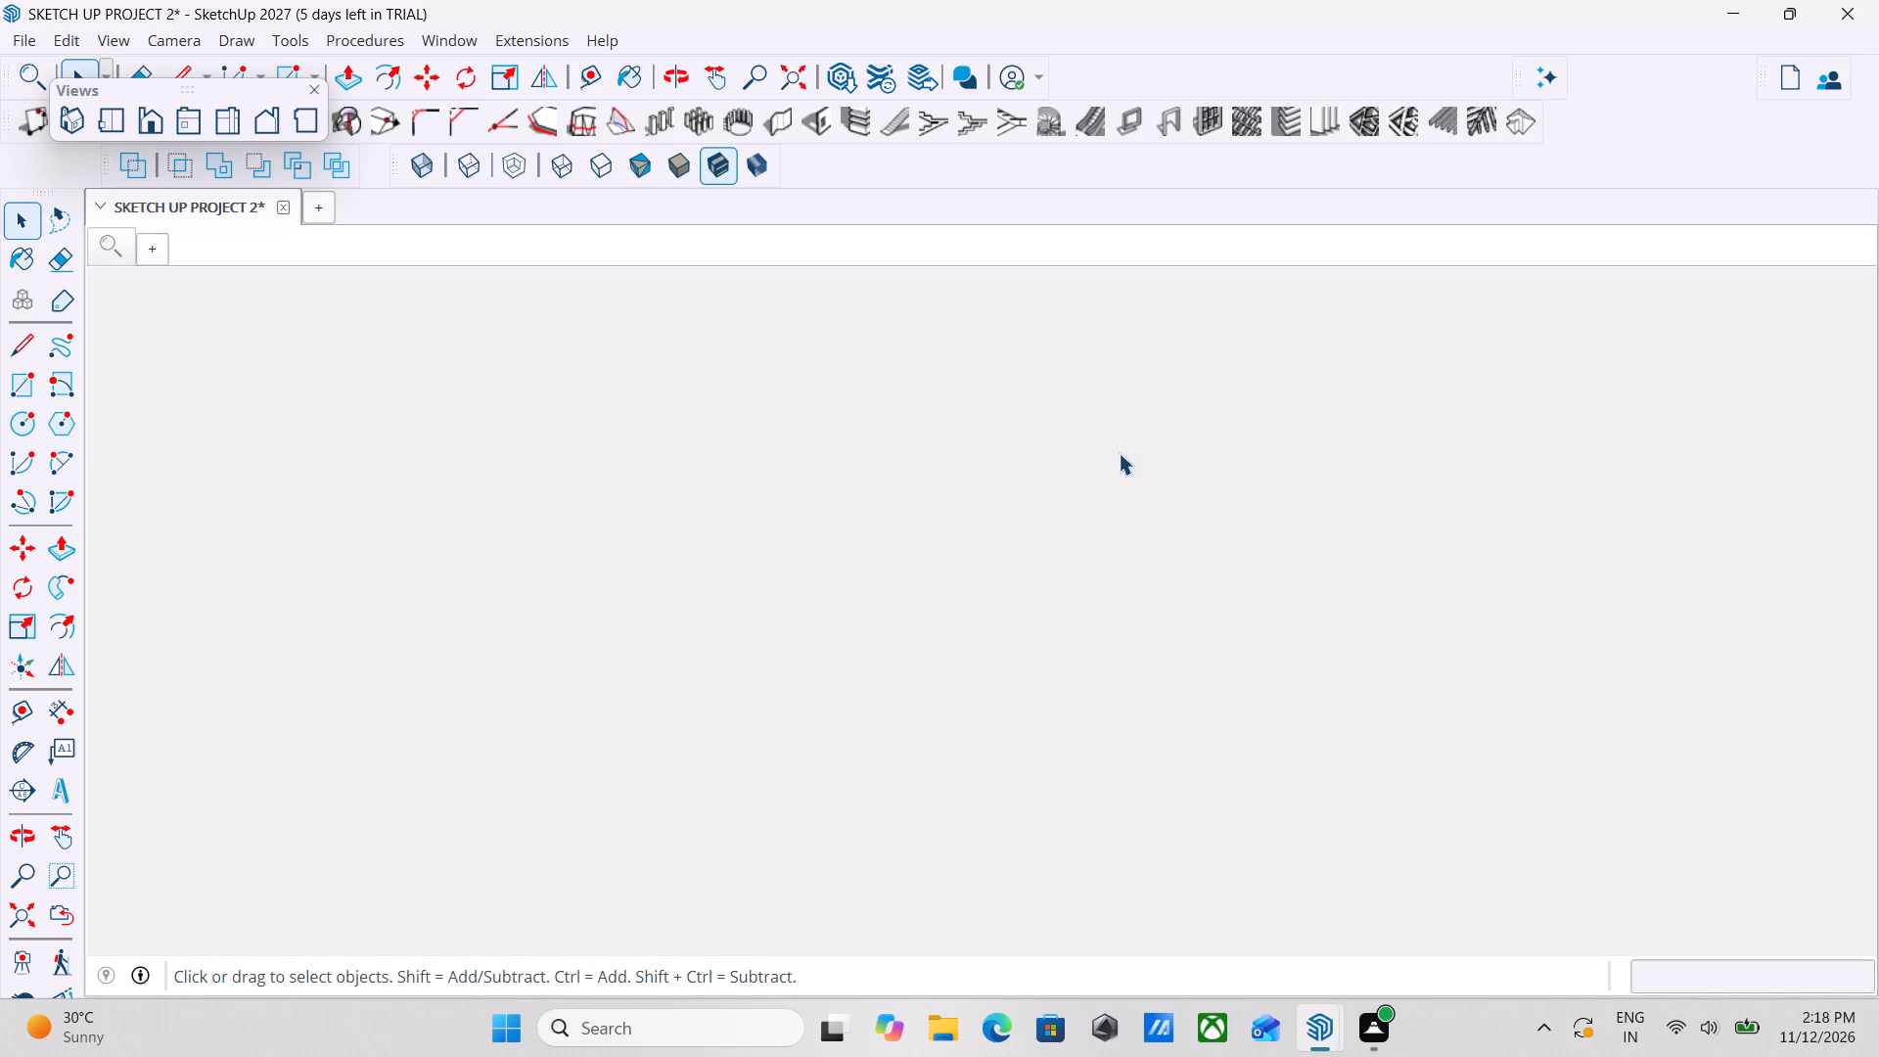
scroll(1119, 453, down, 14)
scroll(1334, 423, down, 14)
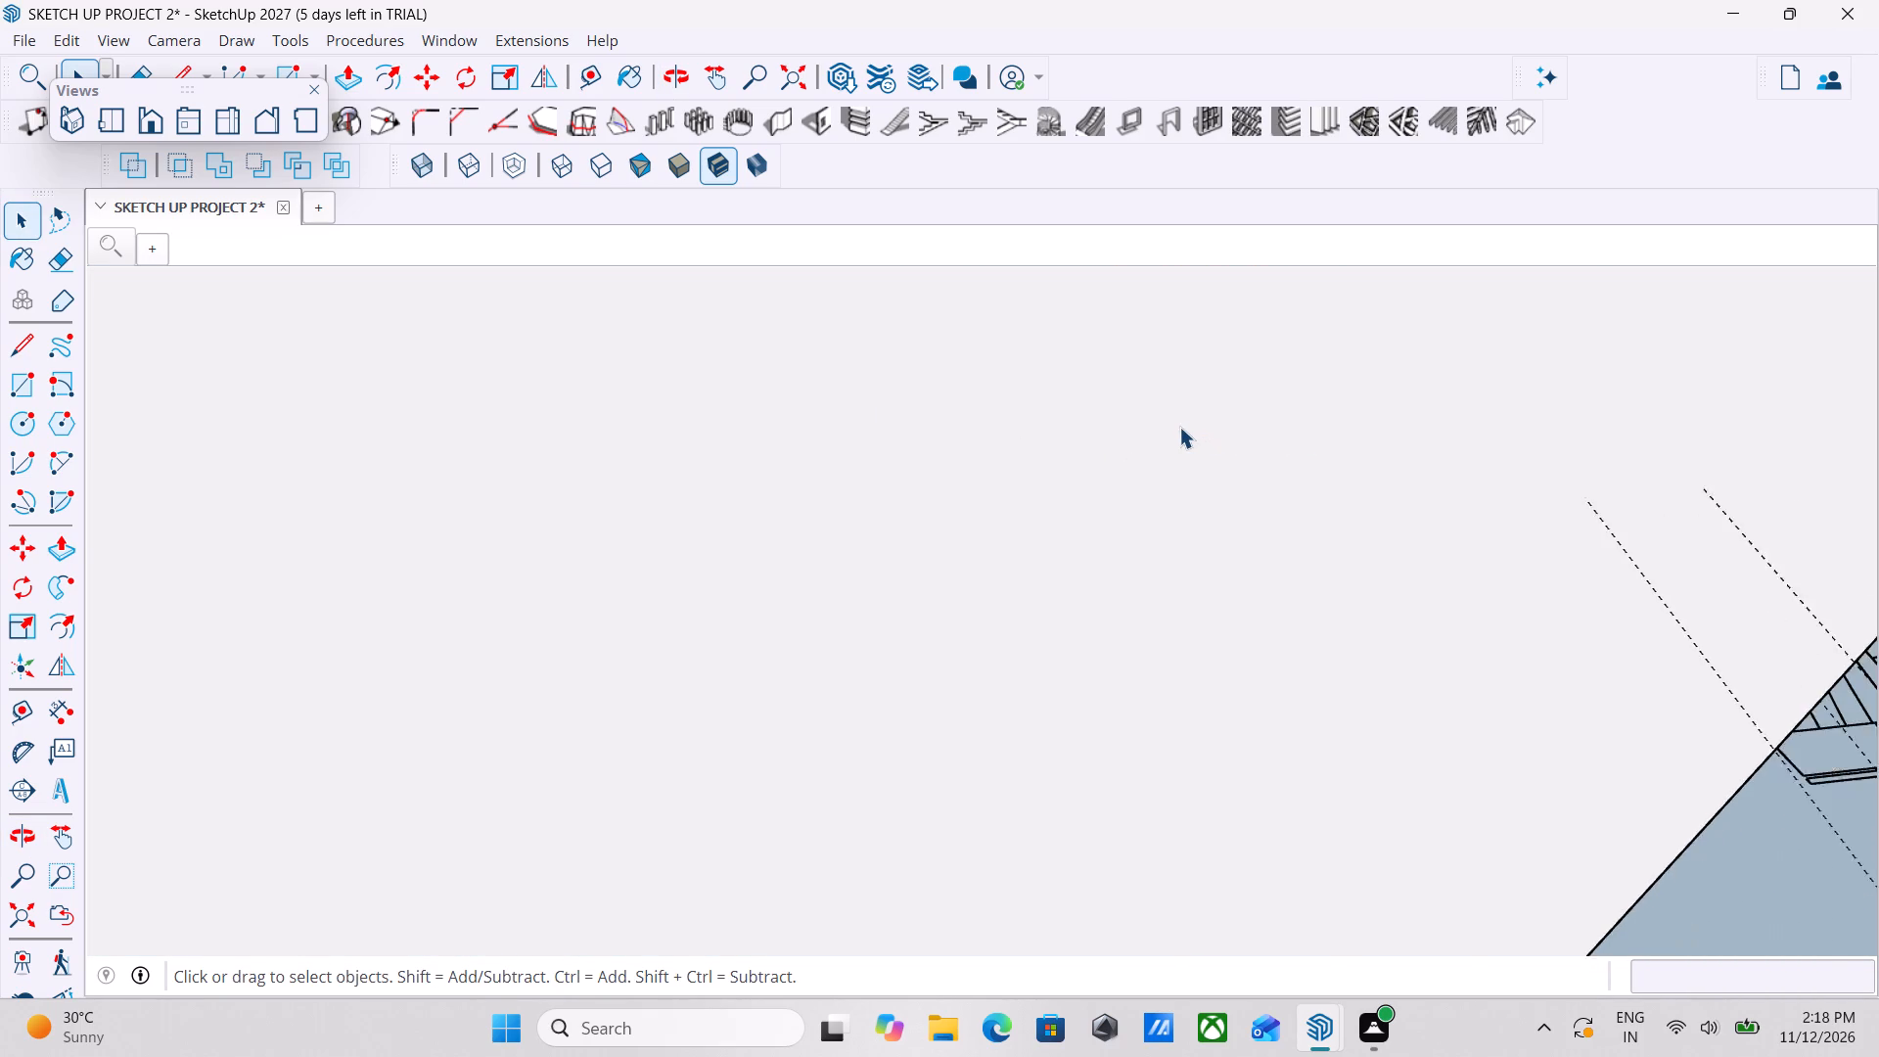
scroll(1179, 427, down, 20)
scroll(1179, 427, down, 4)
middle_drag(1087, 454, 1425, 521)
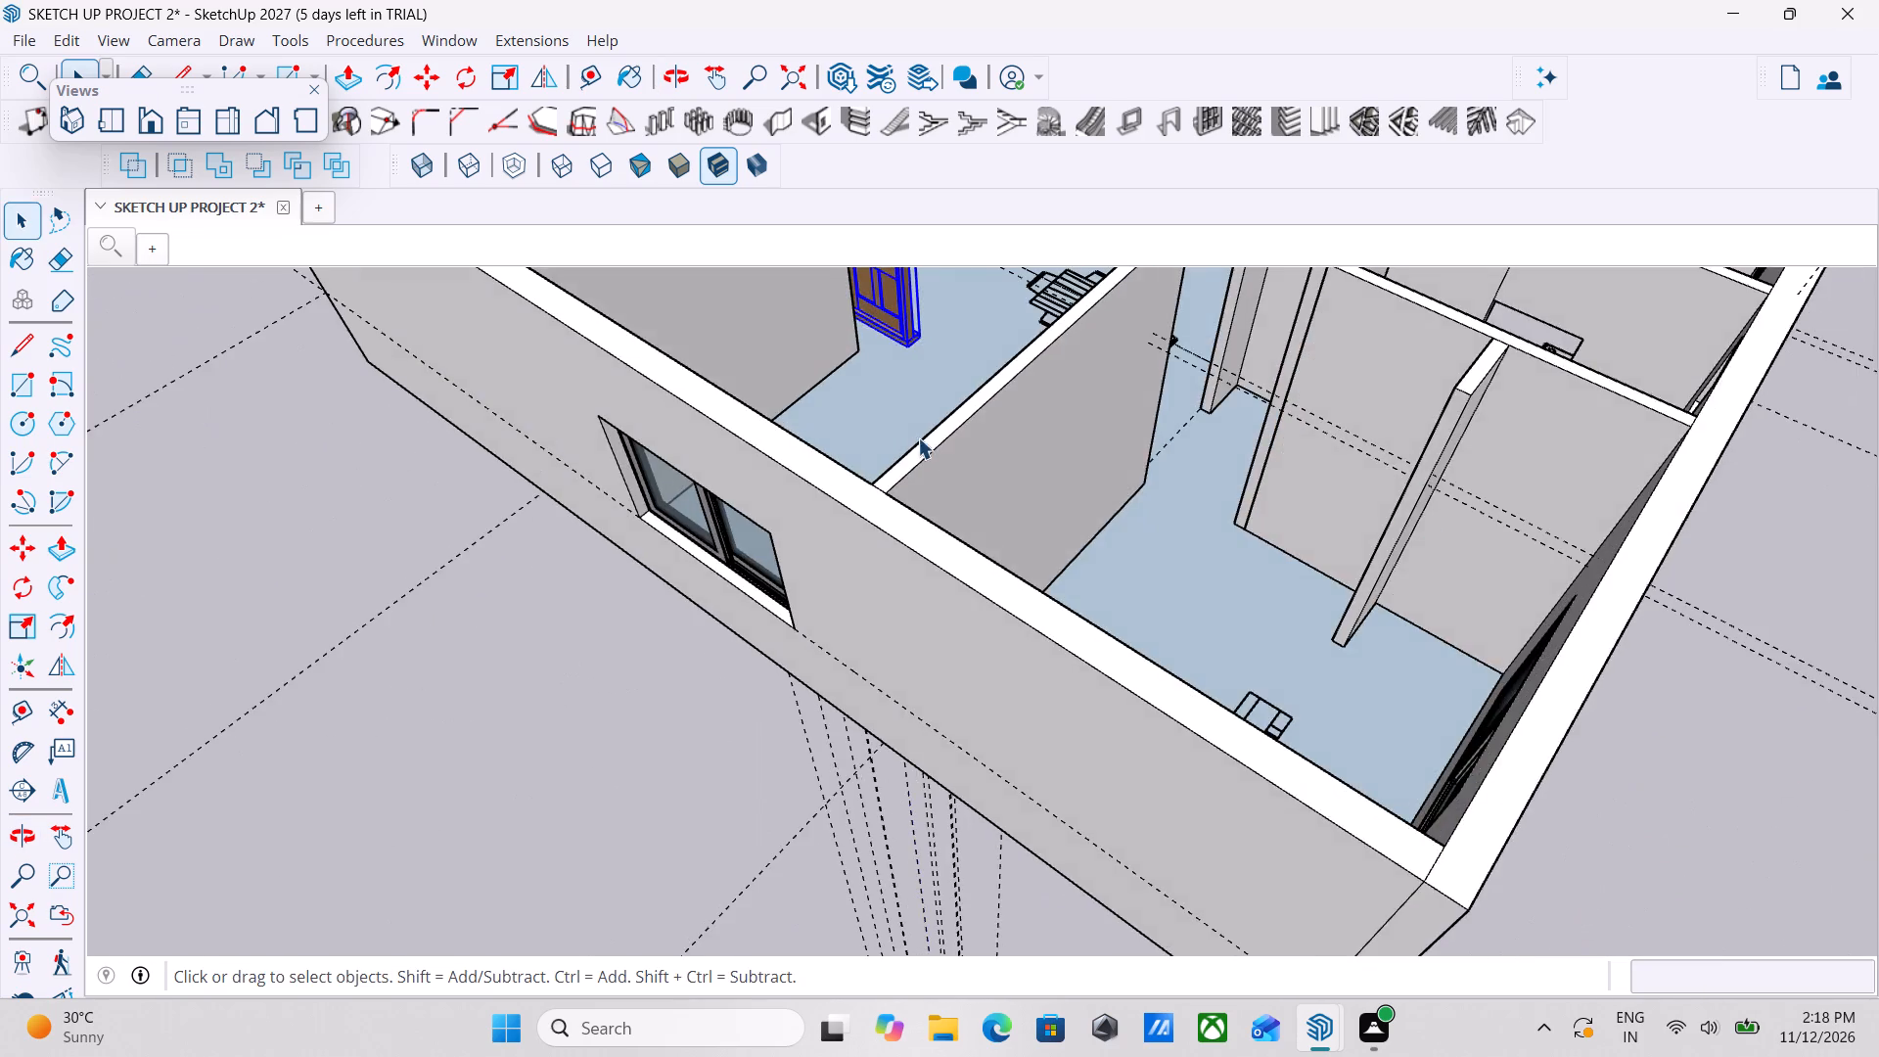
scroll(918, 437, down, 6)
middle_drag(799, 439, 1215, 447)
middle_drag(625, 446, 904, 429)
middle_drag(546, 600, 503, 475)
middle_drag(614, 724, 546, 807)
scroll(553, 798, up, 1)
scroll(542, 682, up, 18)
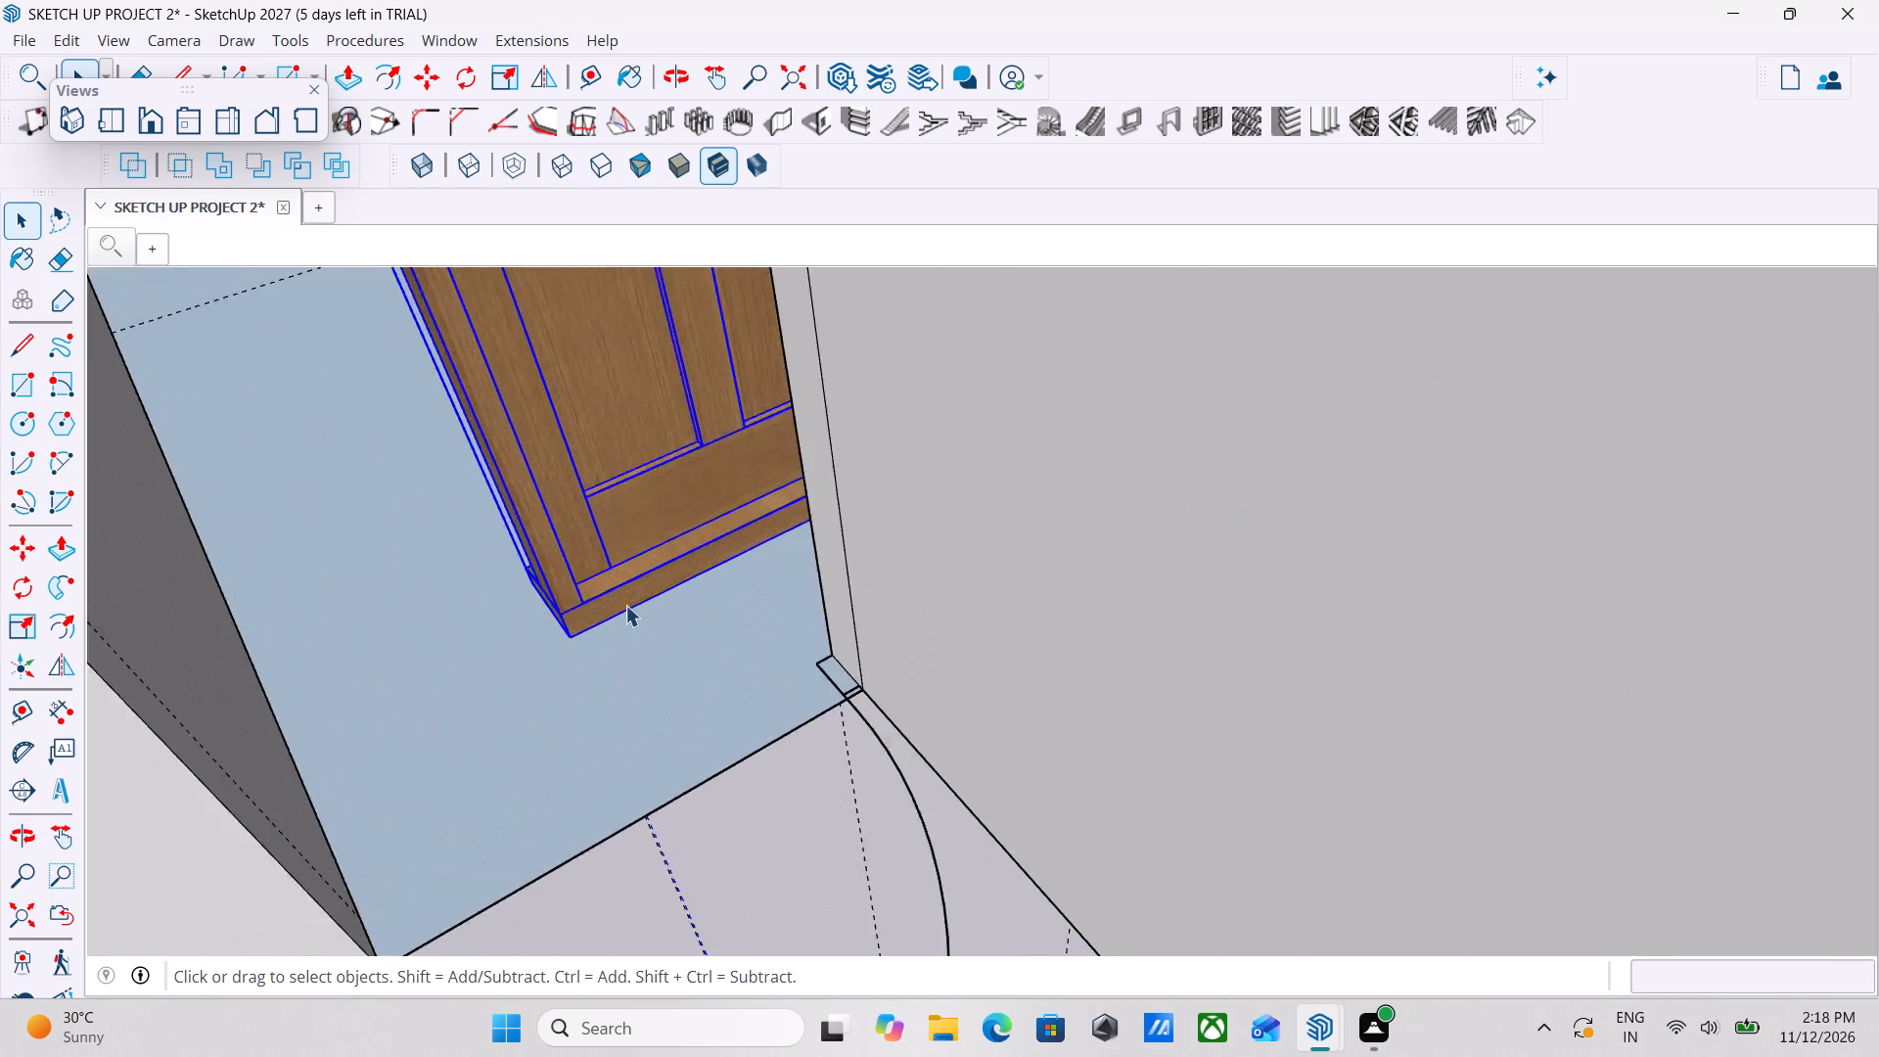
scroll(625, 605, up, 10)
key(m)
scroll(640, 641, up, 1)
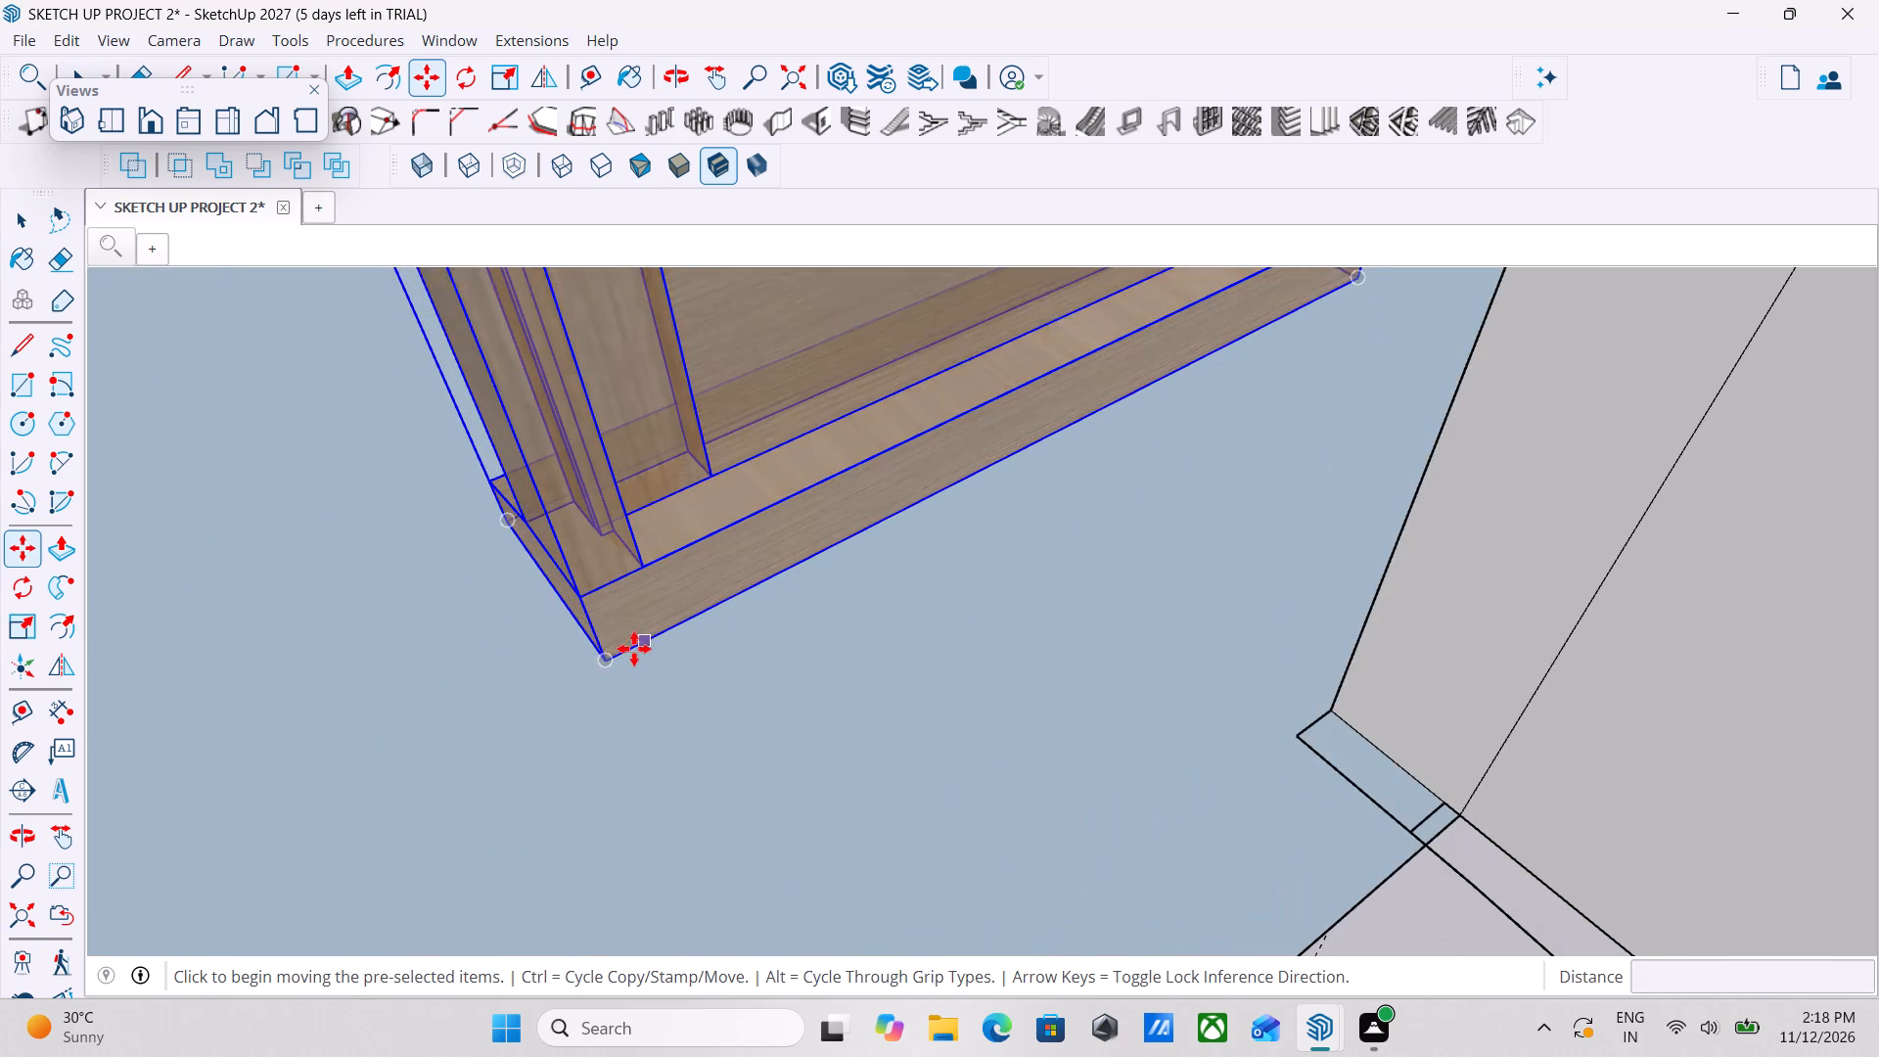
click(604, 660)
scroll(509, 766, down, 4)
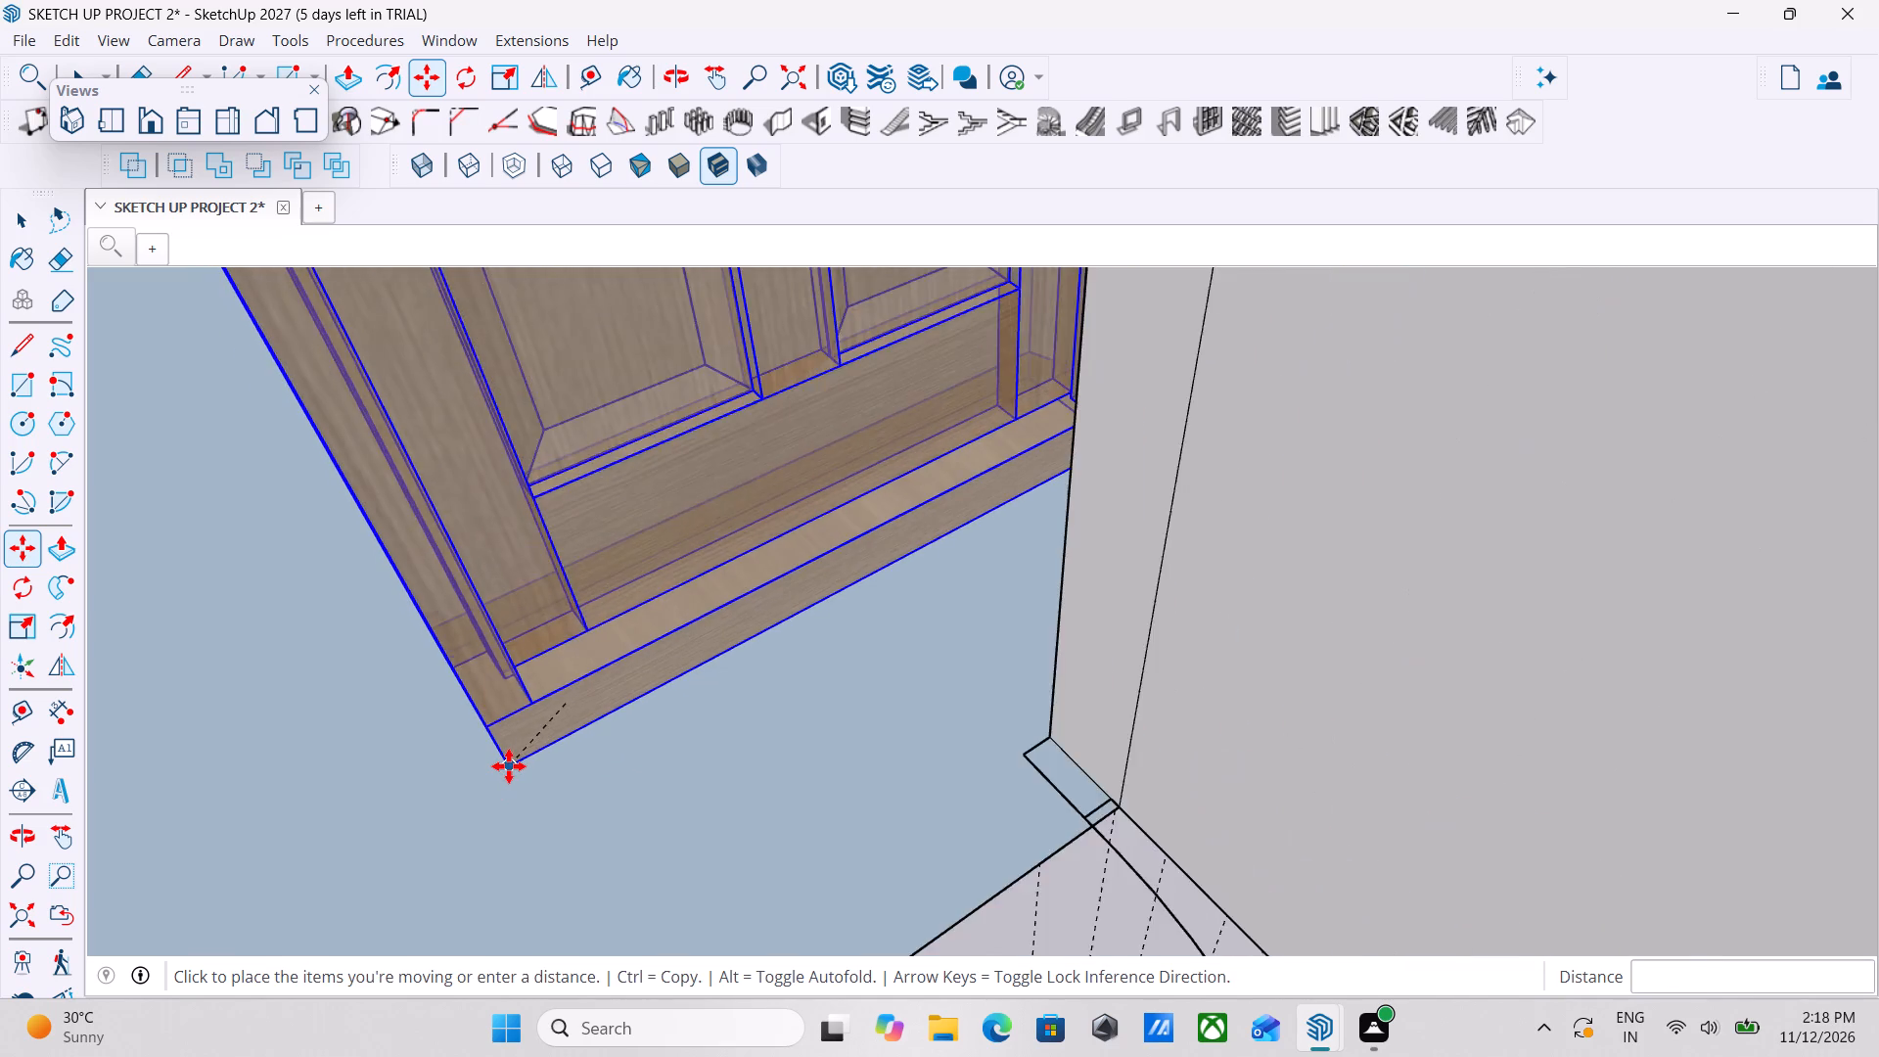
scroll(509, 766, down, 14)
middle_drag(509, 766, 389, 797)
scroll(391, 798, up, 1)
scroll(391, 798, down, 6)
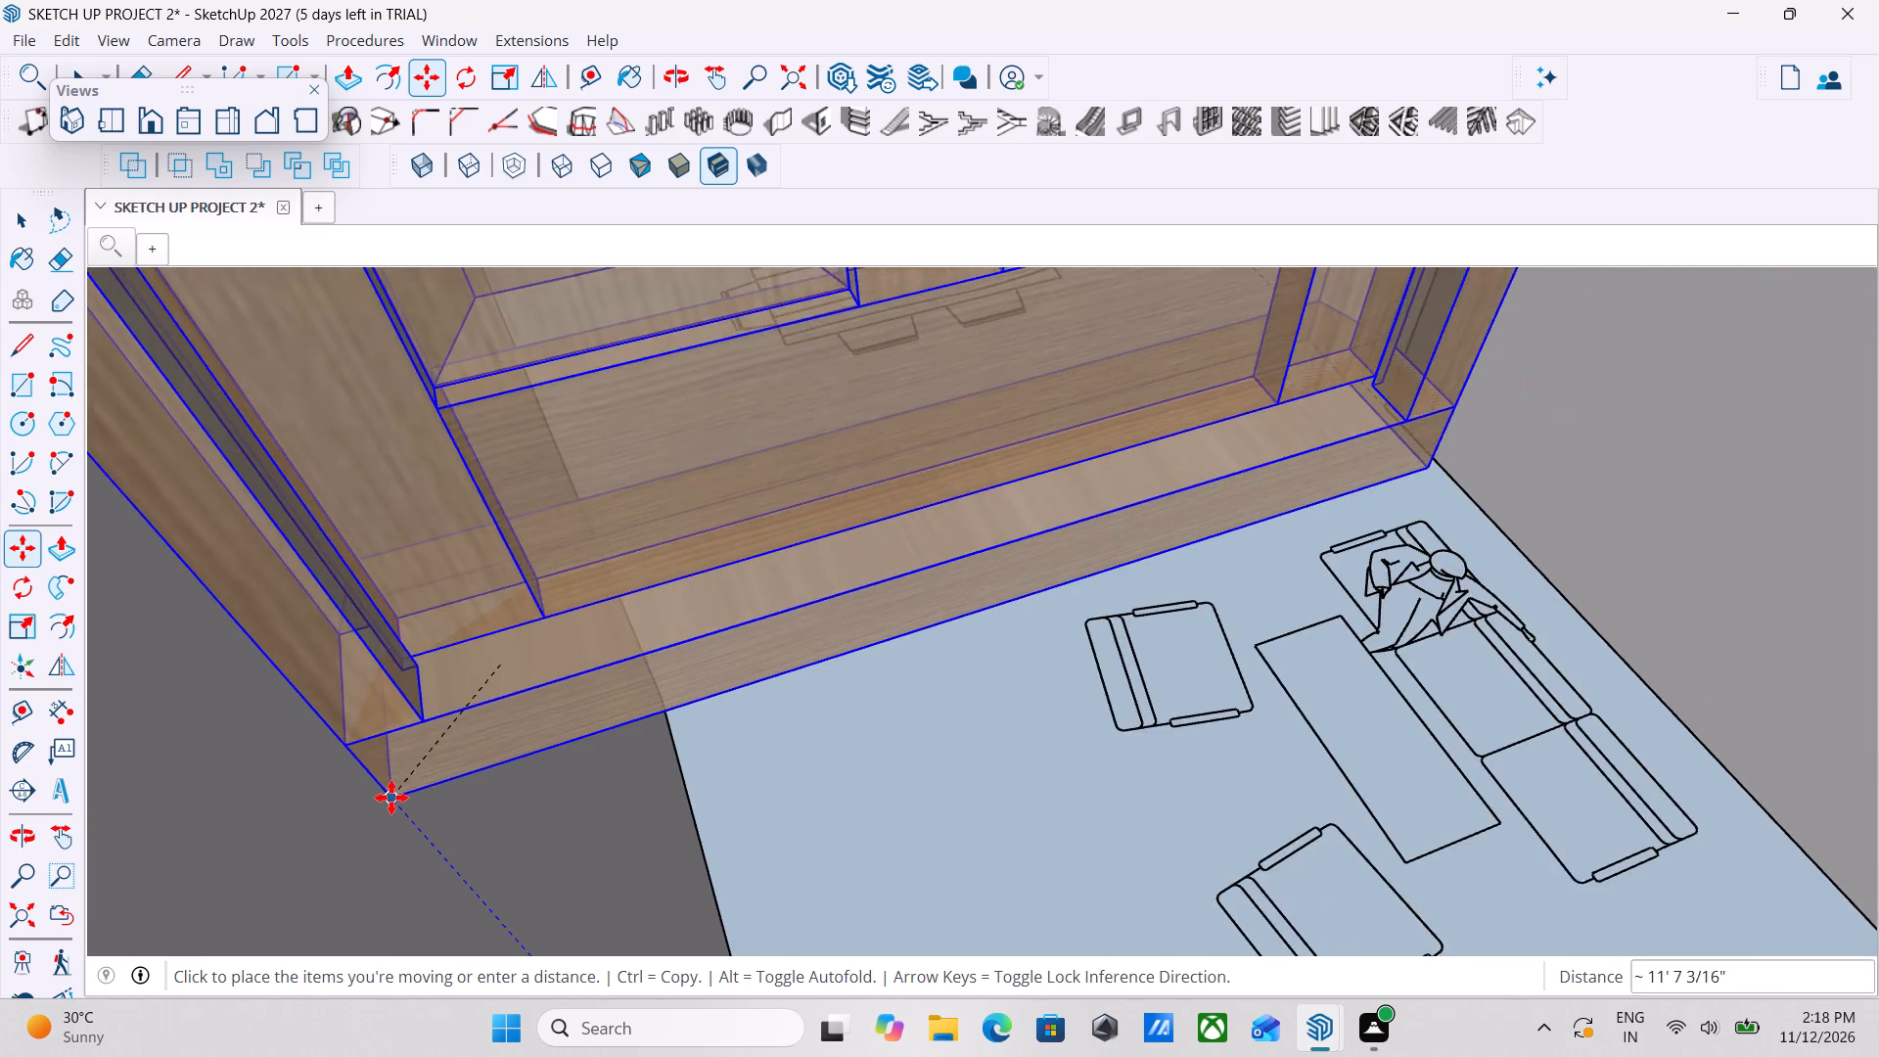
scroll(391, 798, down, 20)
scroll(391, 798, down, 4)
scroll(510, 722, down, 2)
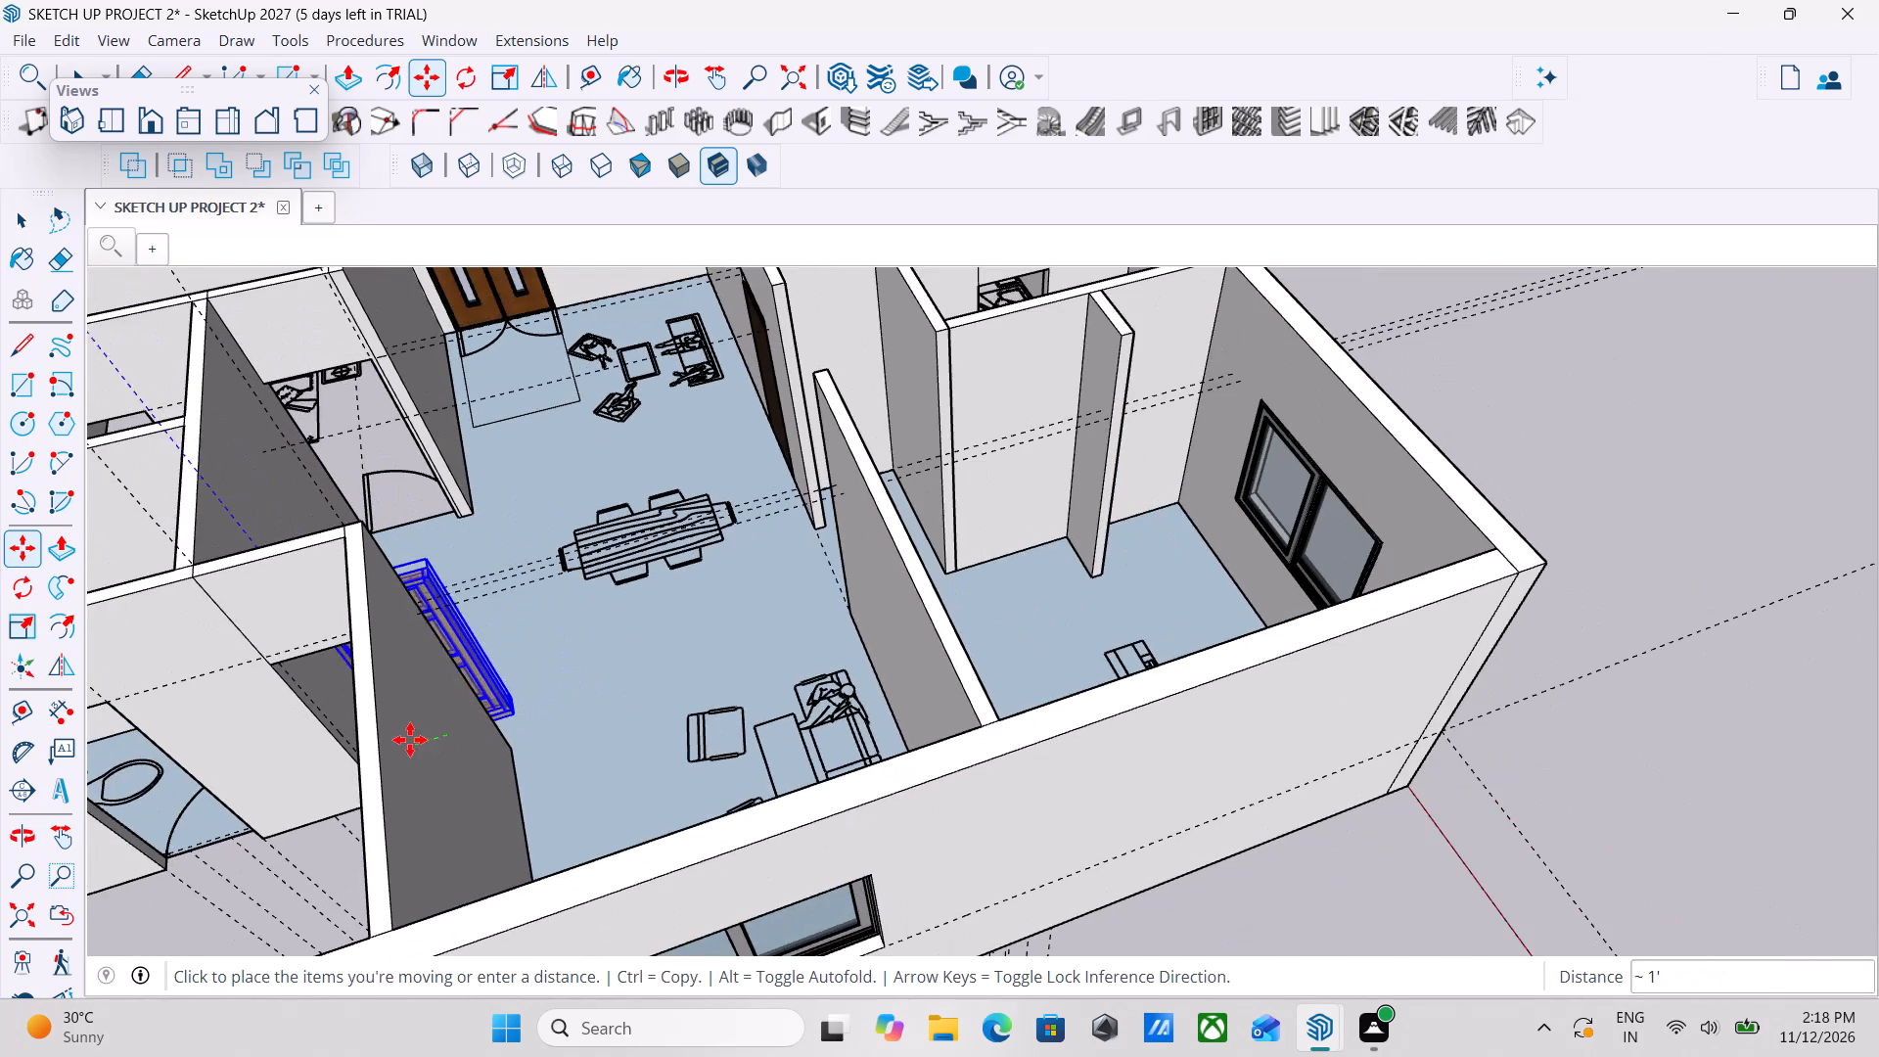
shift+middle_drag(495, 740, 950, 692)
scroll(864, 776, up, 17)
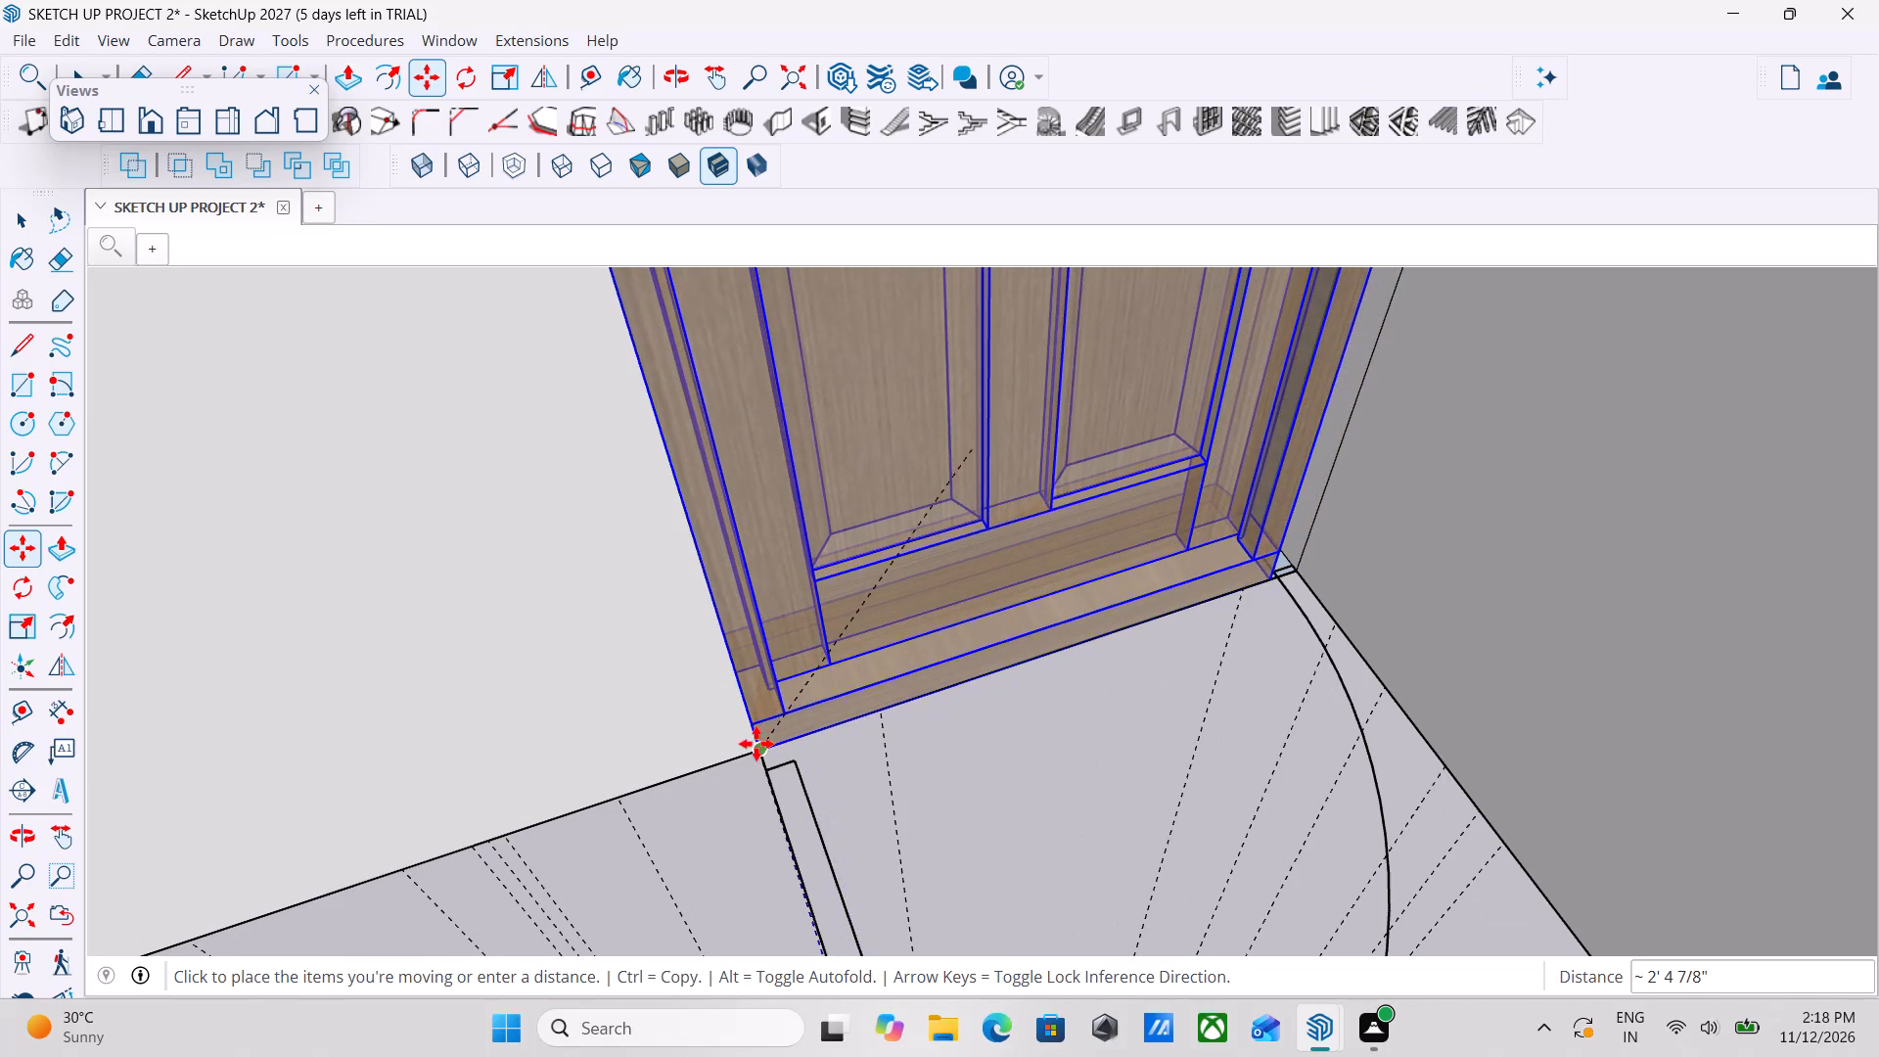
scroll(766, 728, up, 7)
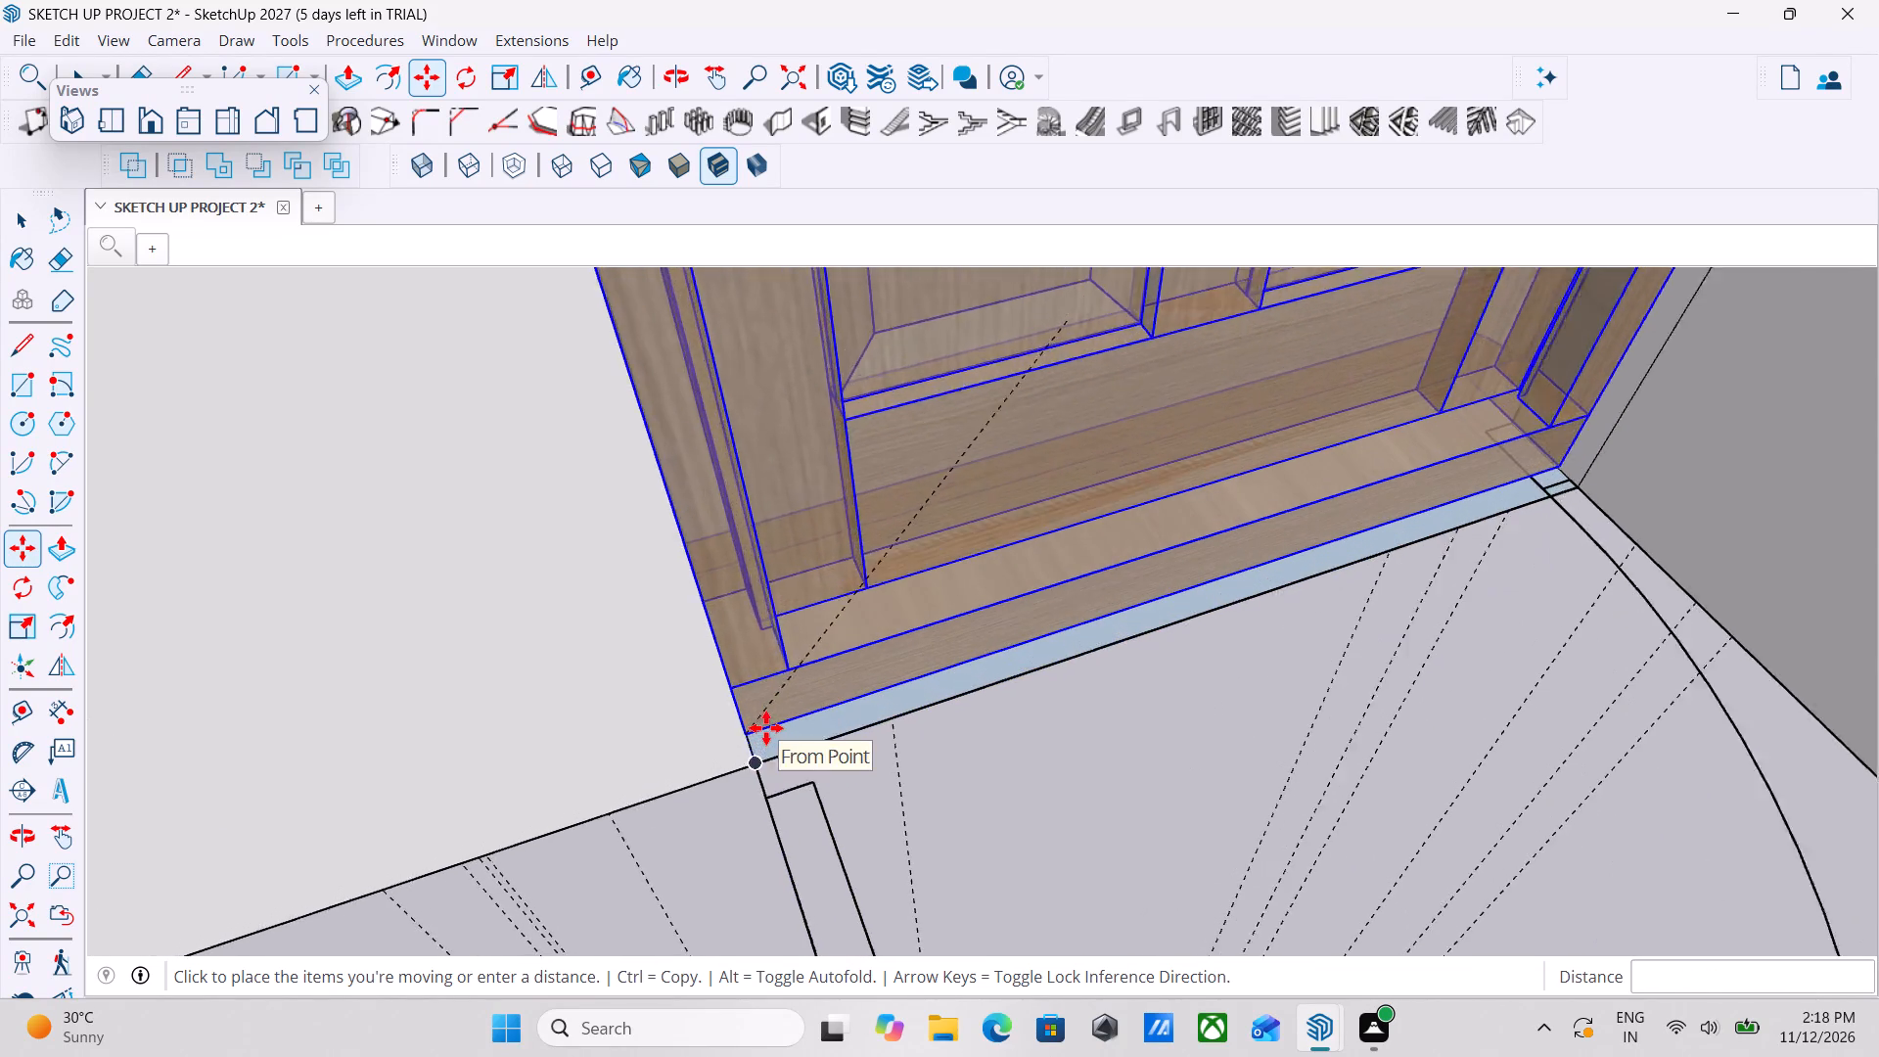
scroll(766, 728, up, 2)
click(756, 782)
Examine the panelled door's fit in the doorway, checking its bottom corners and frame from the living-room side.
scroll(756, 782, down, 20)
scroll(756, 782, down, 4)
middle_drag(756, 781, 357, 736)
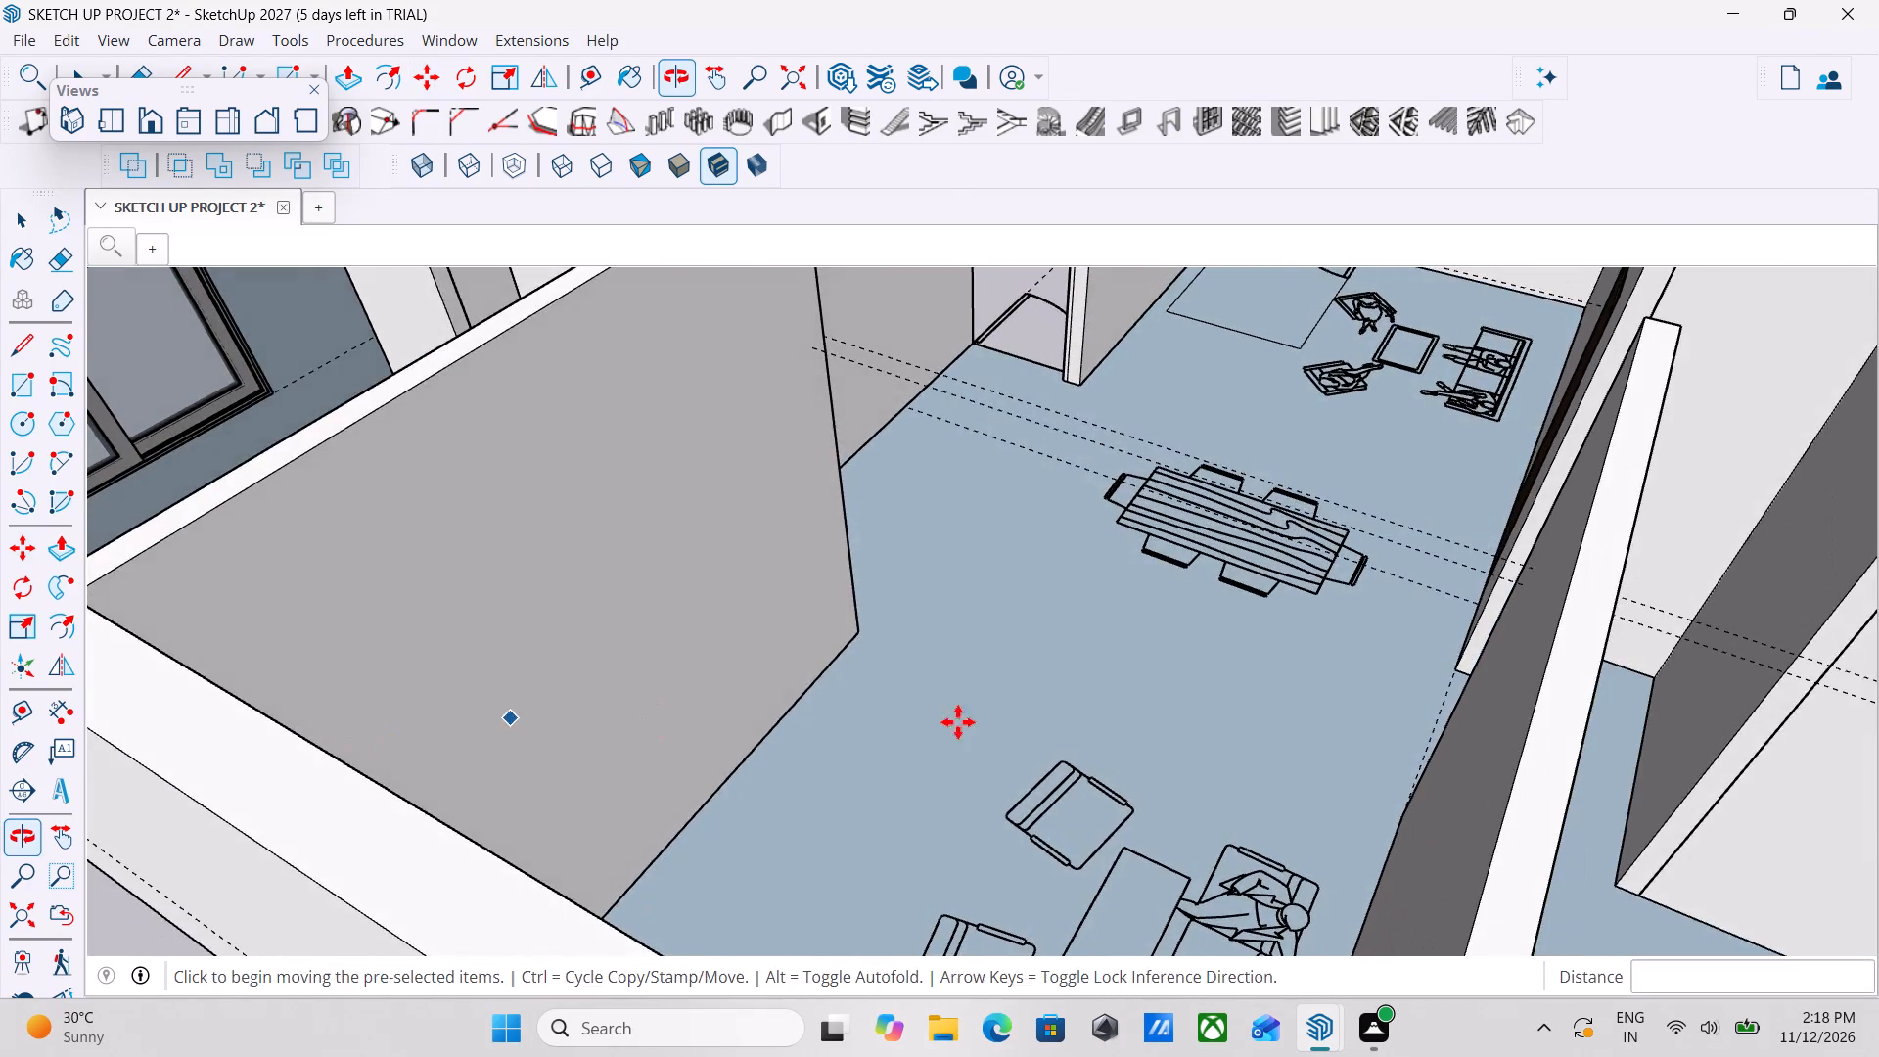
middle_drag(1122, 723, 302, 630)
middle_drag(1348, 560, 701, 548)
middle_drag(1258, 554, 884, 626)
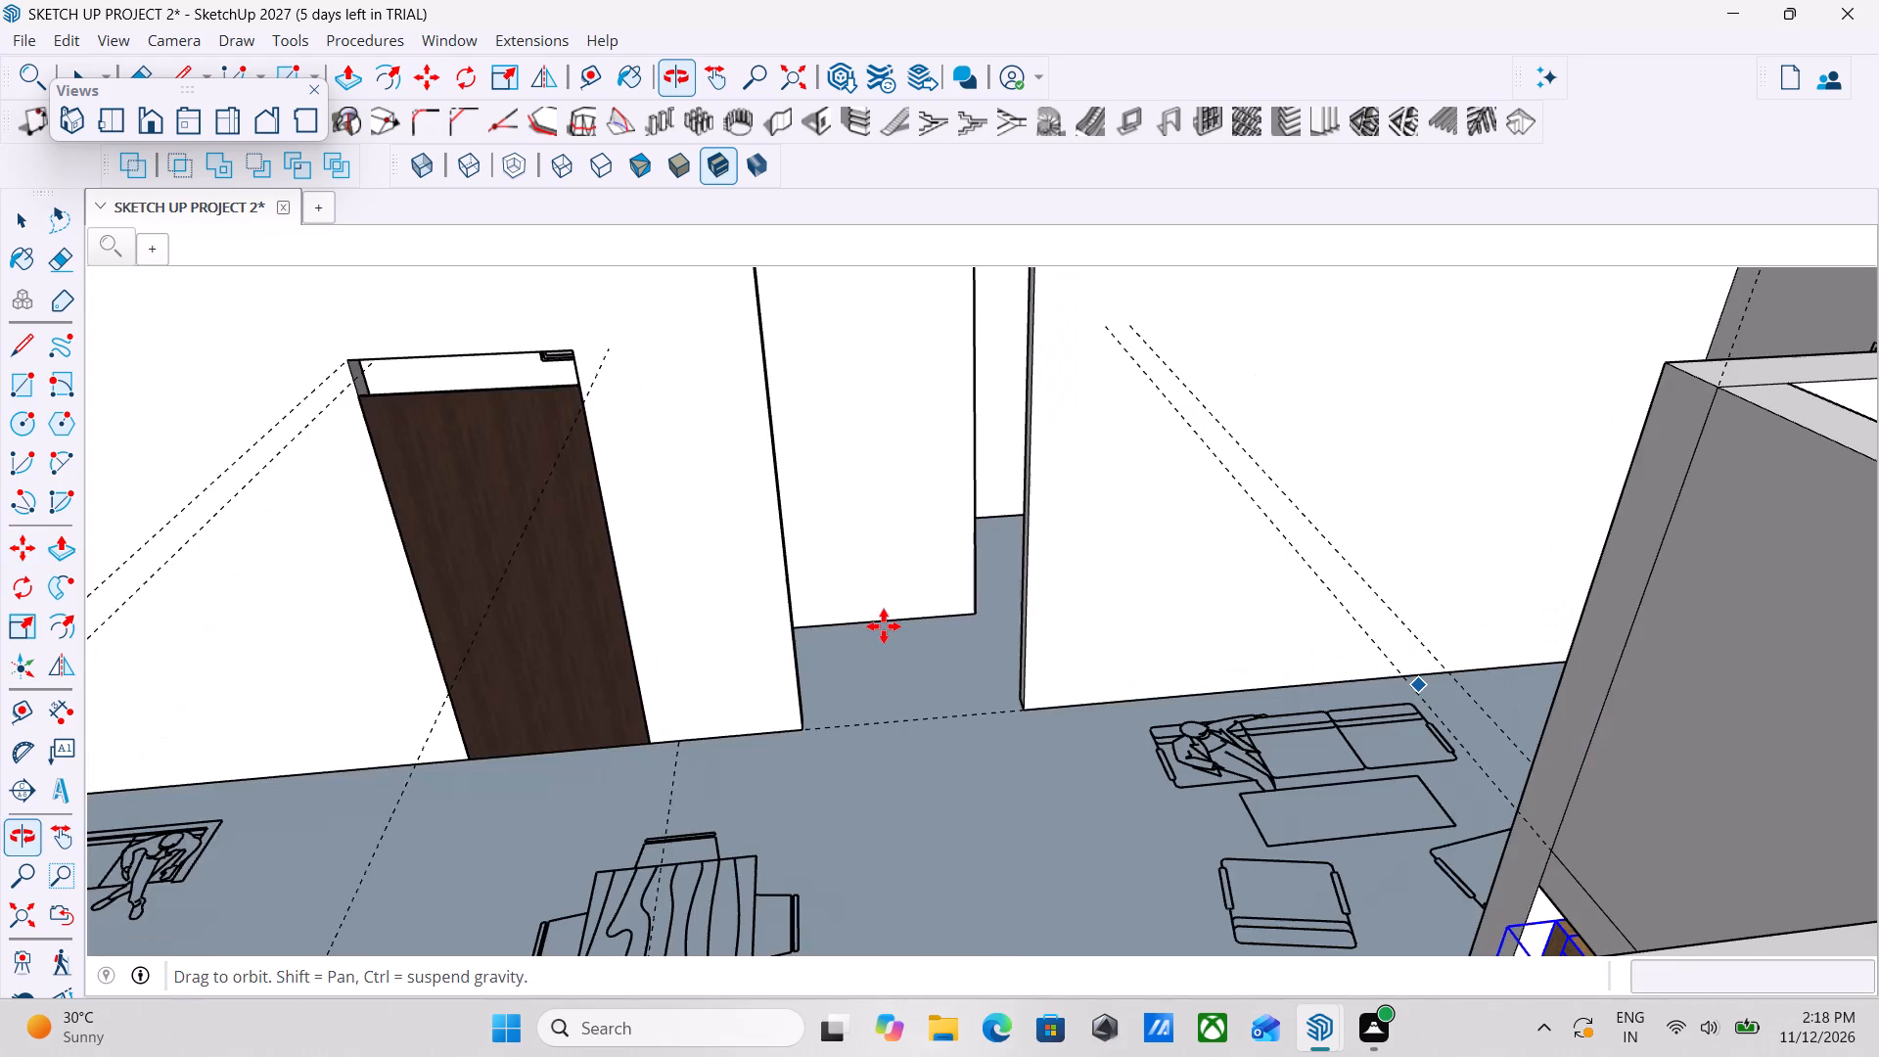
scroll(884, 626, down, 12)
middle_drag(1023, 664, 1549, 781)
middle_drag(1158, 761, 1460, 773)
scroll(1306, 691, up, 4)
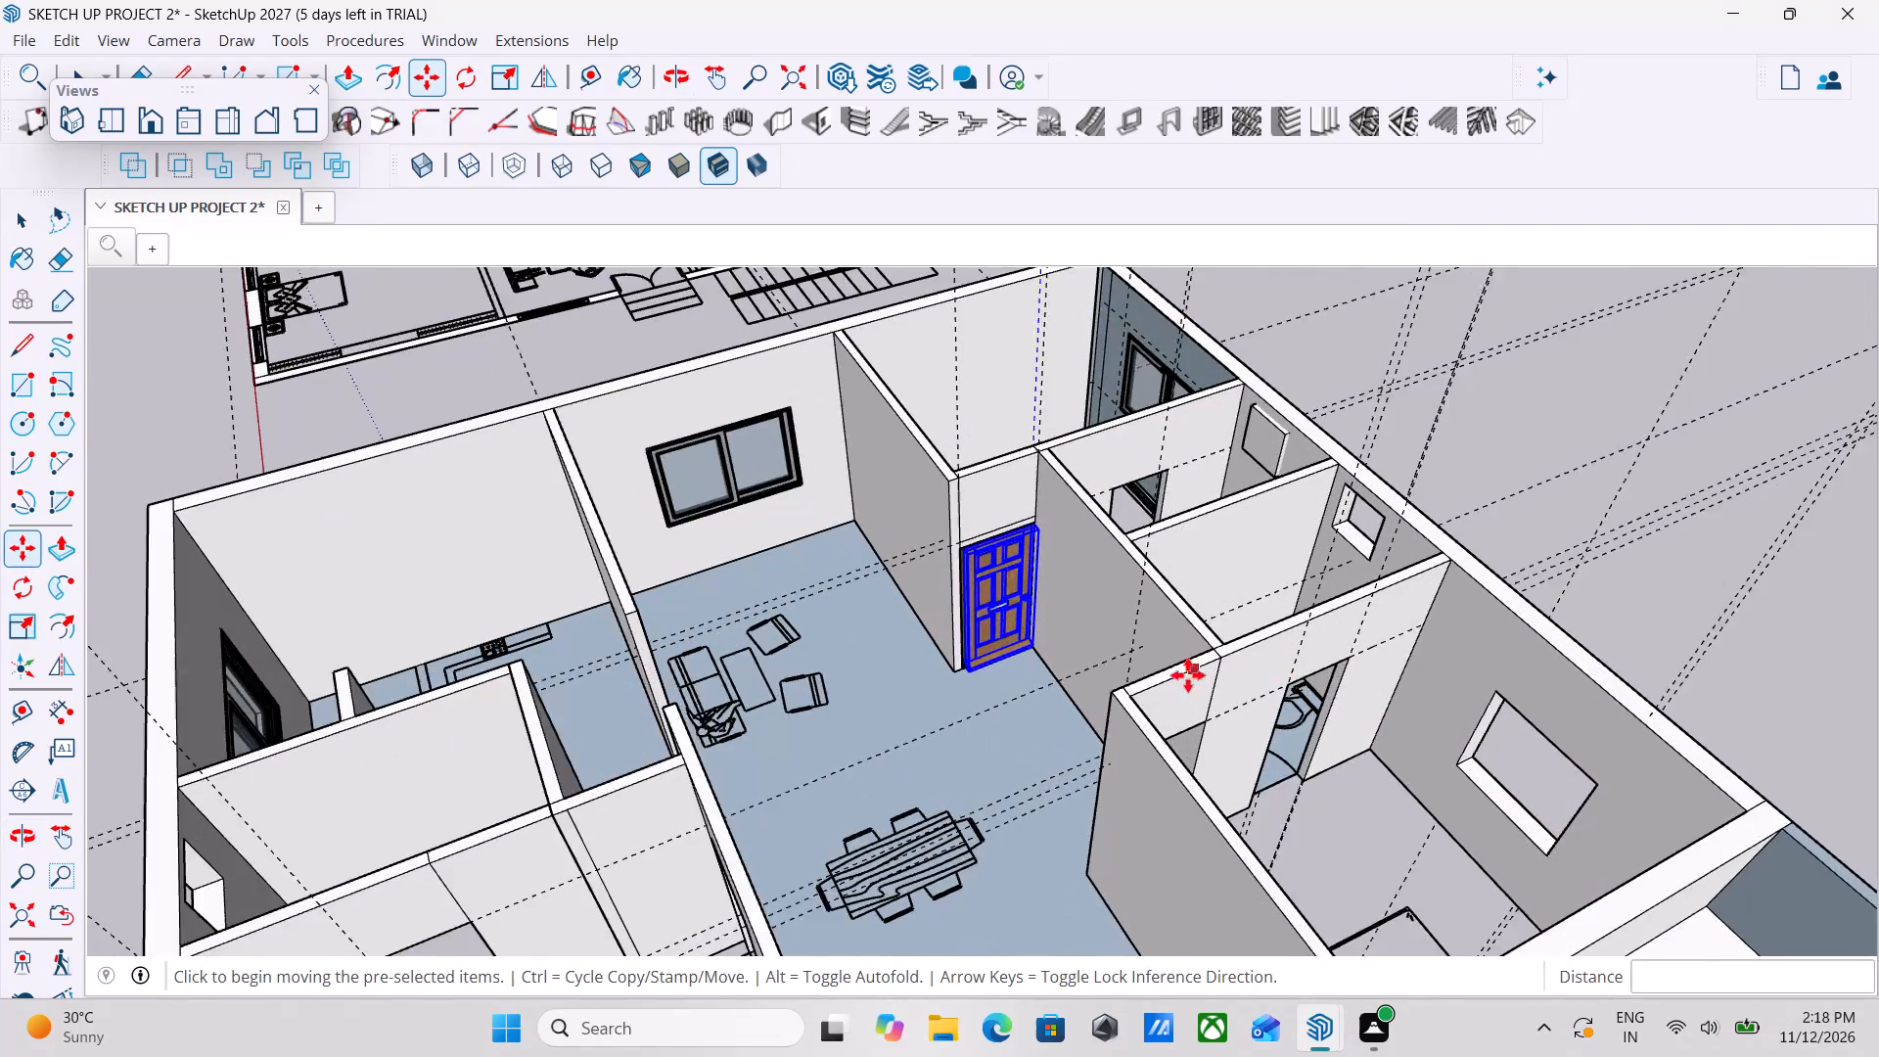
middle_drag(1186, 674, 1080, 633)
scroll(995, 624, up, 4)
key(Escape)
scroll(1009, 749, up, 11)
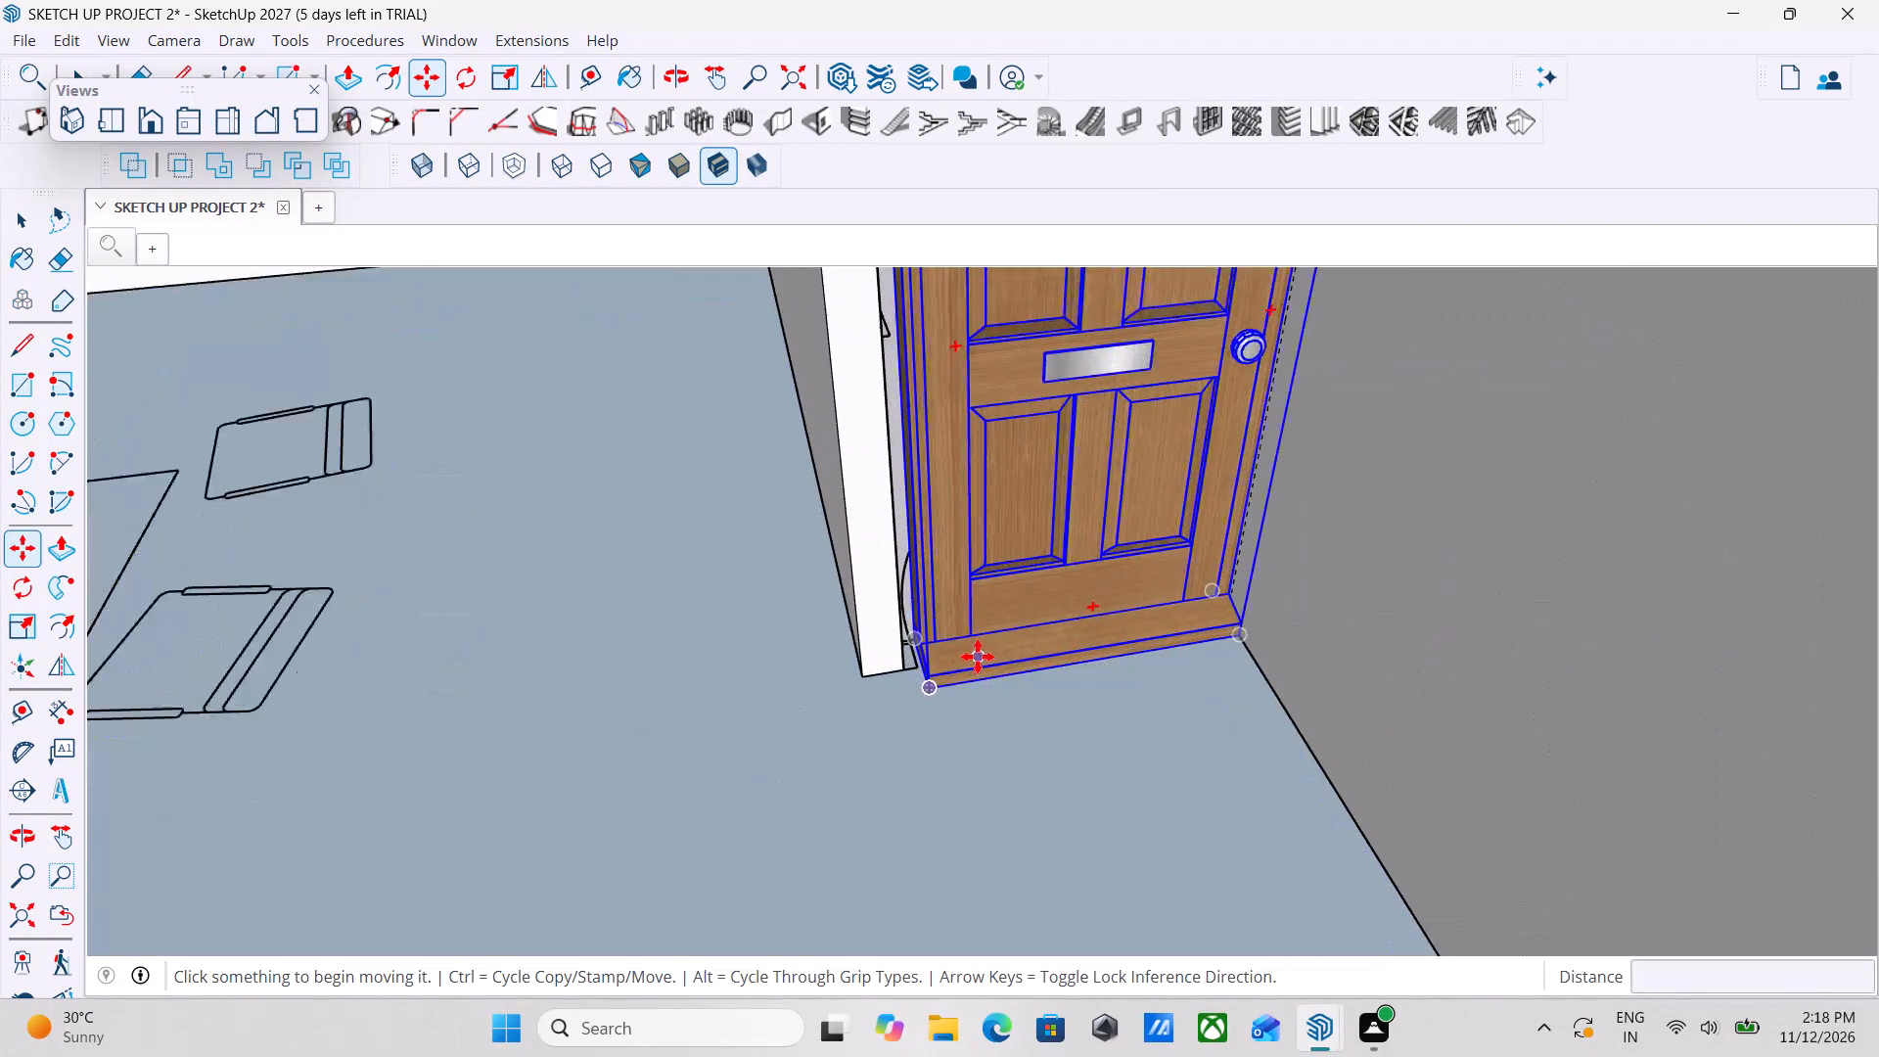
scroll(978, 657, up, 5)
scroll(849, 699, up, 4)
scroll(912, 645, down, 2)
middle_drag(1132, 730, 1111, 718)
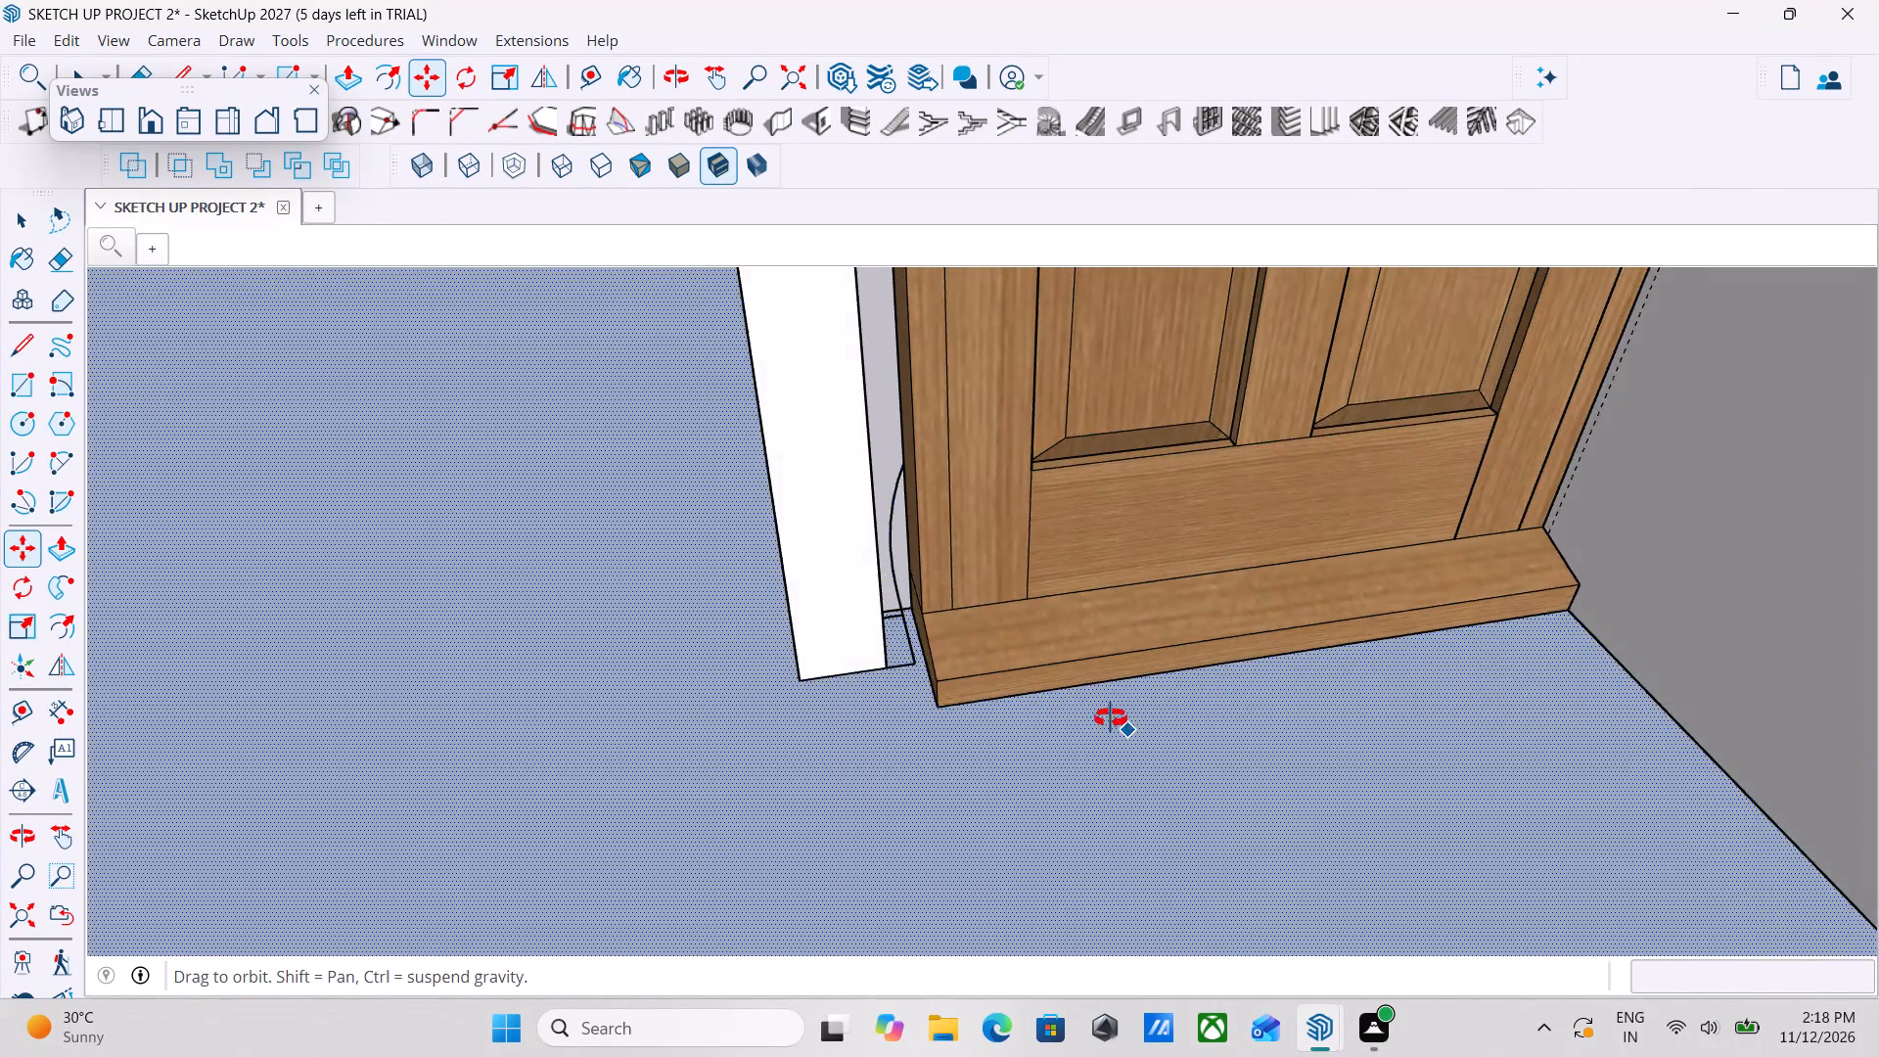
middle_drag(1111, 718, 982, 680)
scroll(982, 680, down, 17)
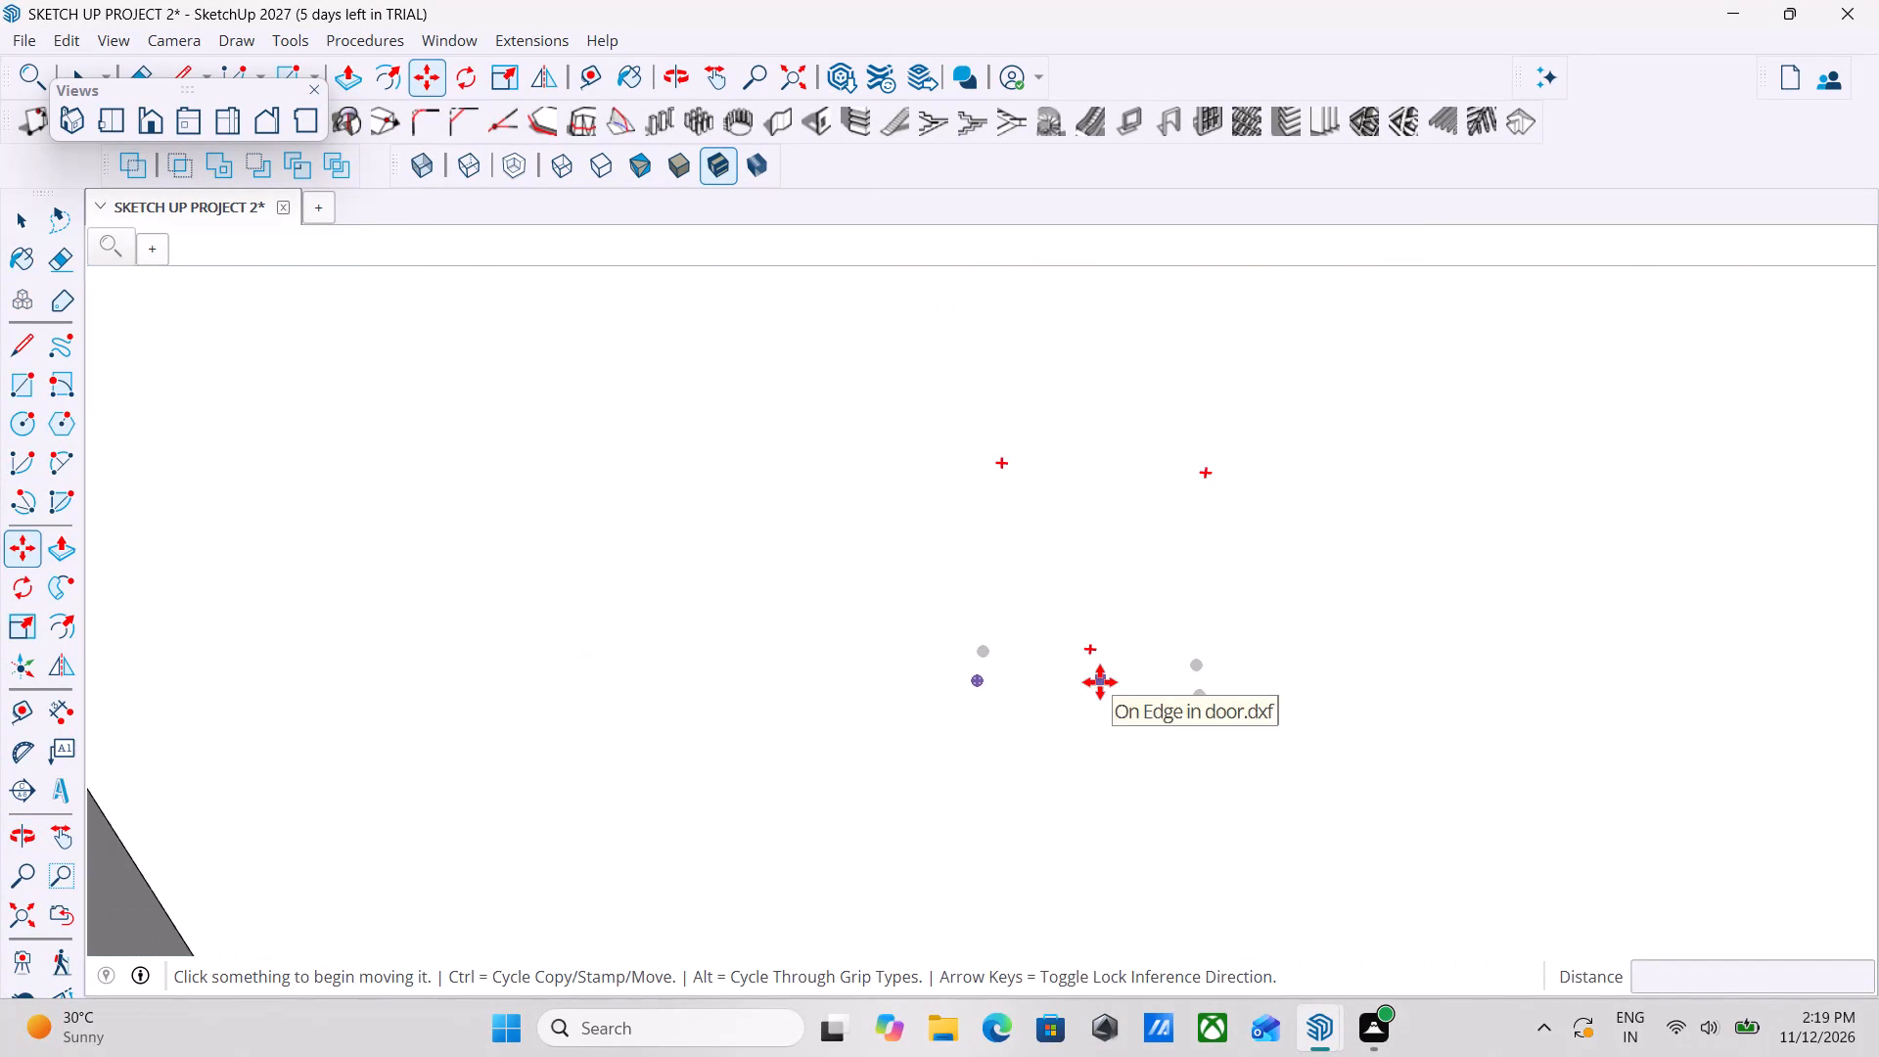
scroll(1366, 560, down, 12)
key(space)
scroll(1366, 560, down, 11)
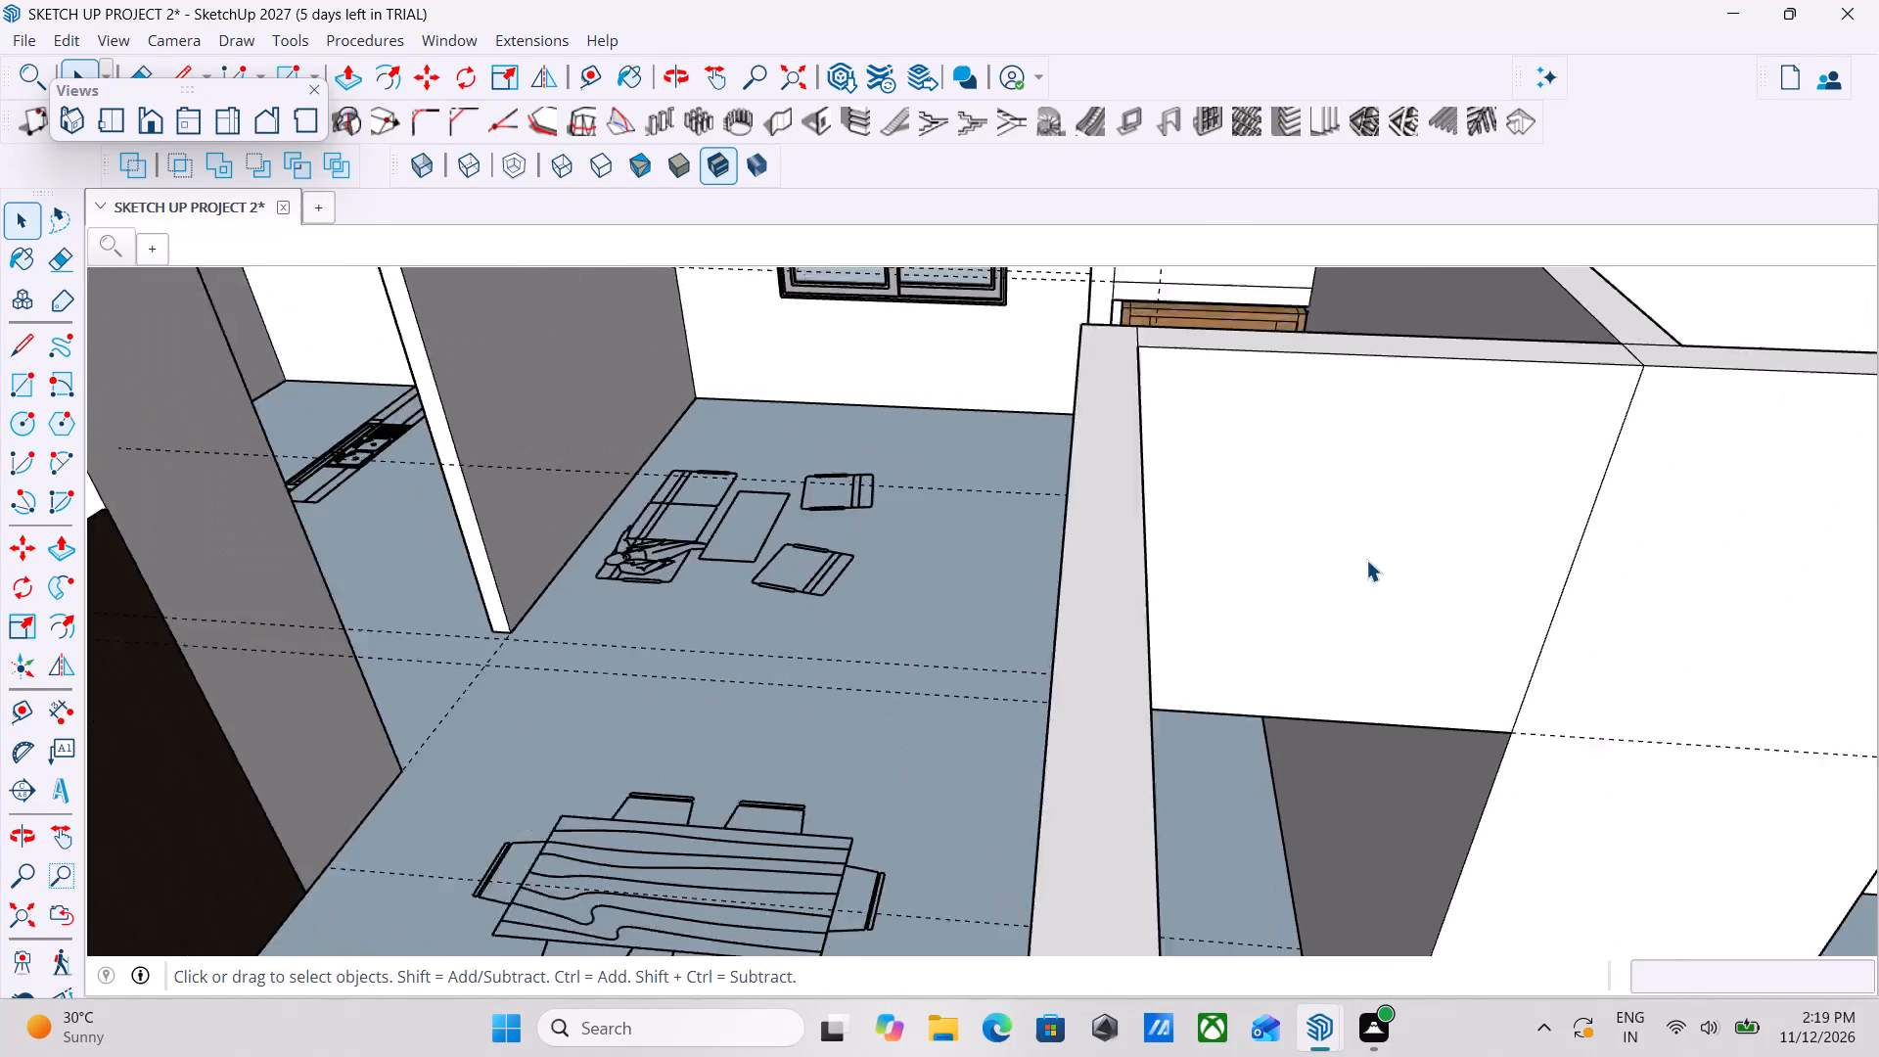
scroll(1366, 560, down, 2)
middle_drag(1406, 620, 1435, 683)
scroll(1407, 623, down, 1)
middle_drag(1314, 428, 1342, 462)
scroll(1342, 462, up, 1)
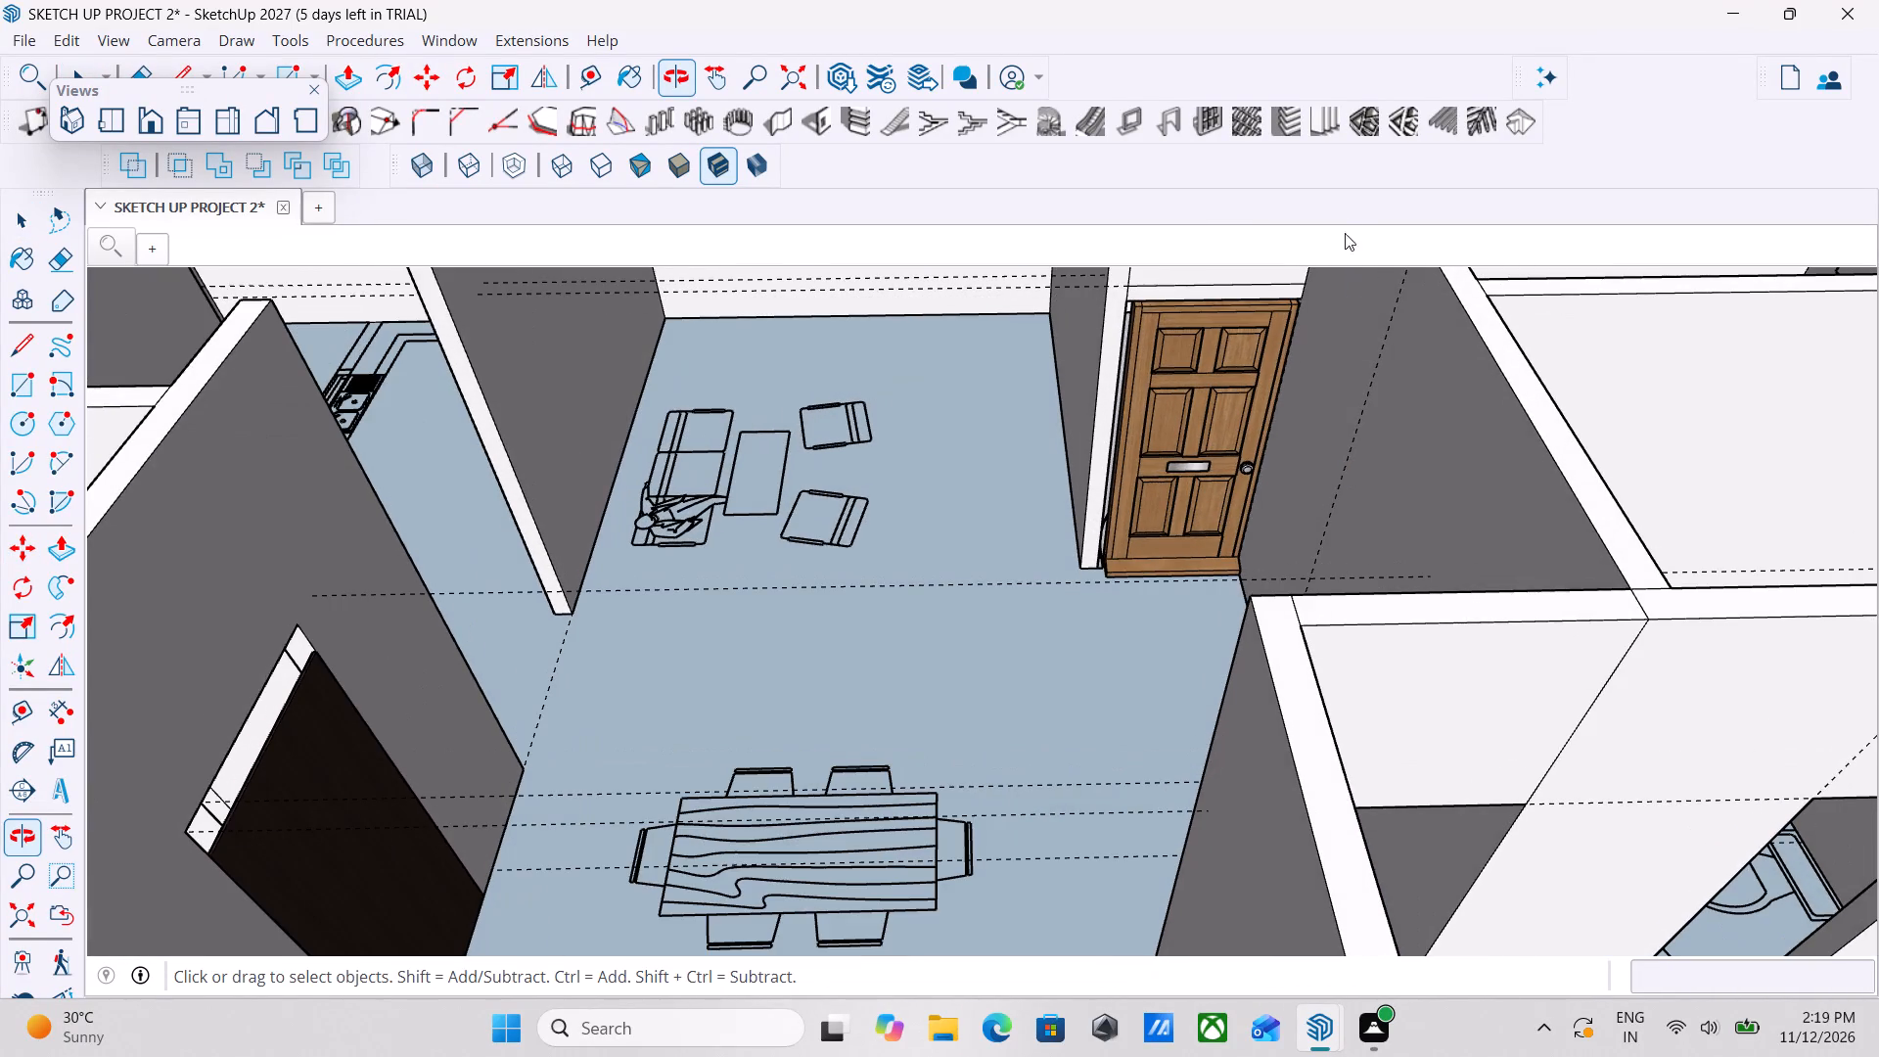
Scale the panelled door upward so its top edge meets the head of the doorway beside the seating area.
scroll(1198, 279, up, 4)
click(1120, 319)
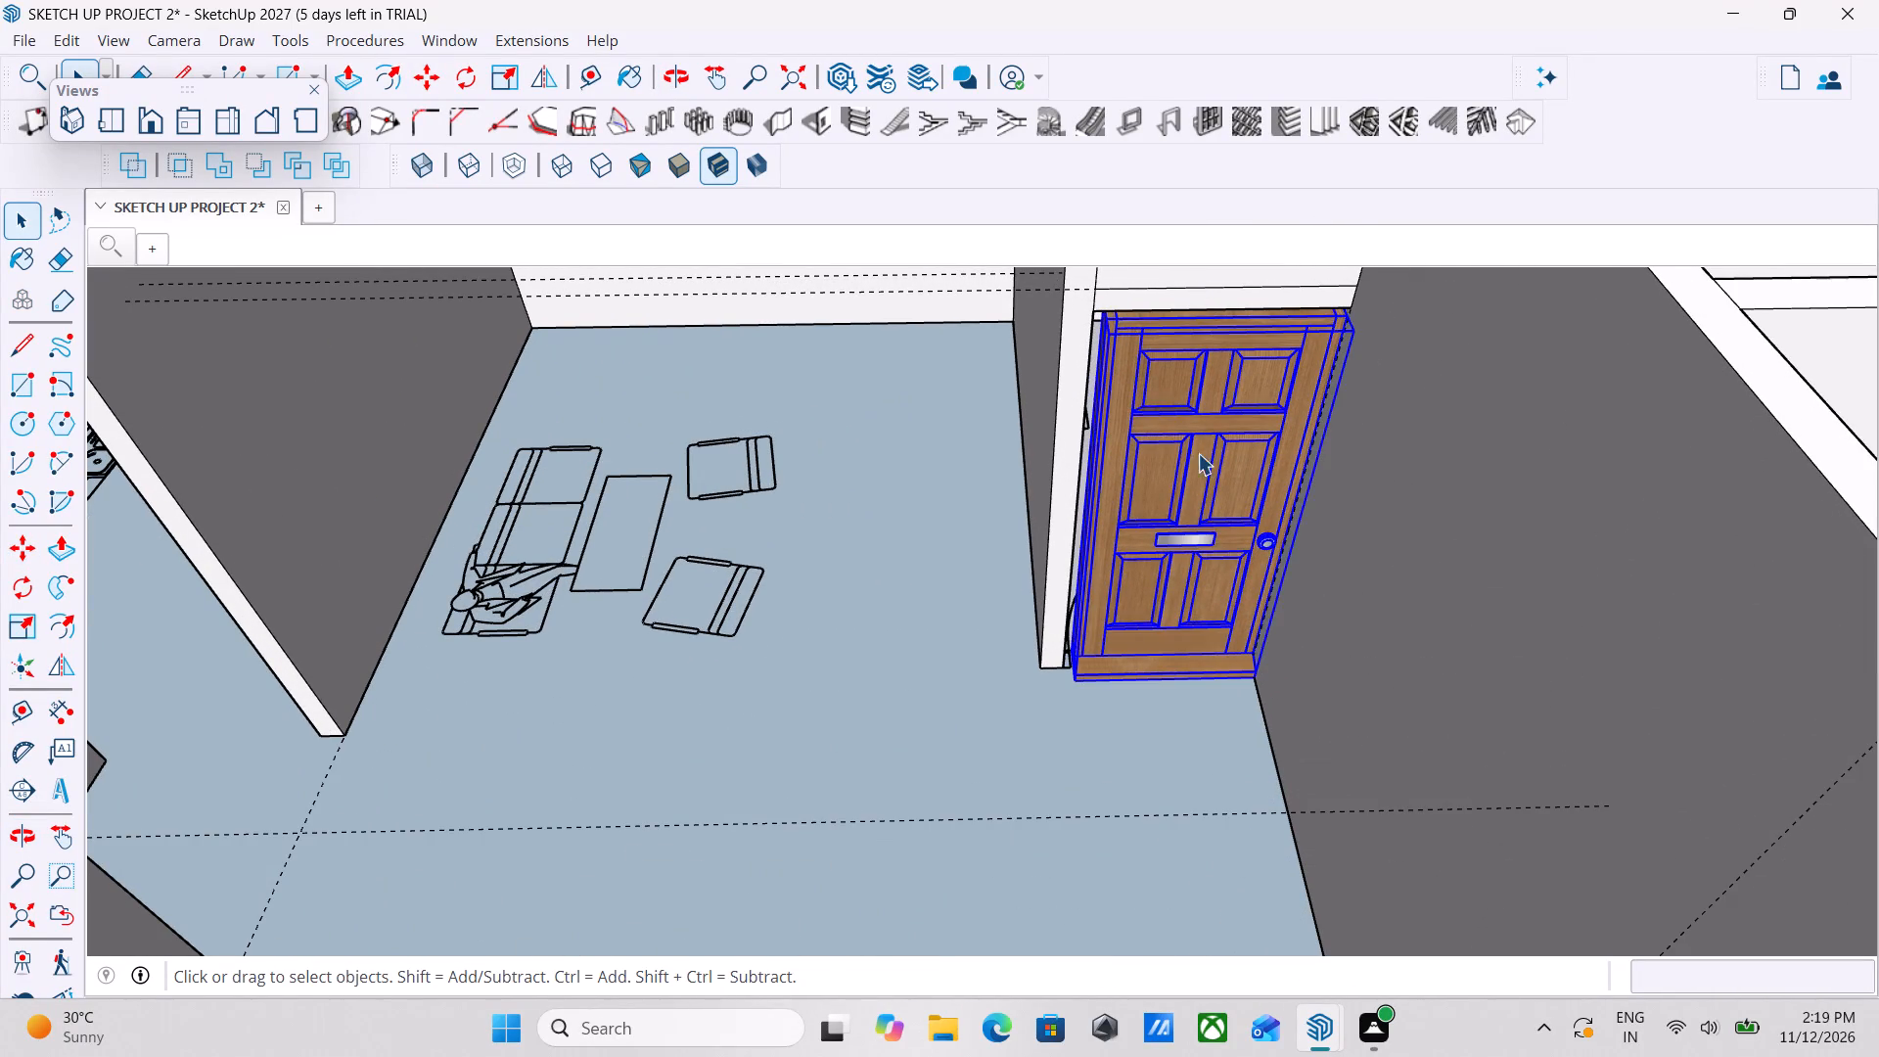
scroll(1205, 456, up, 3)
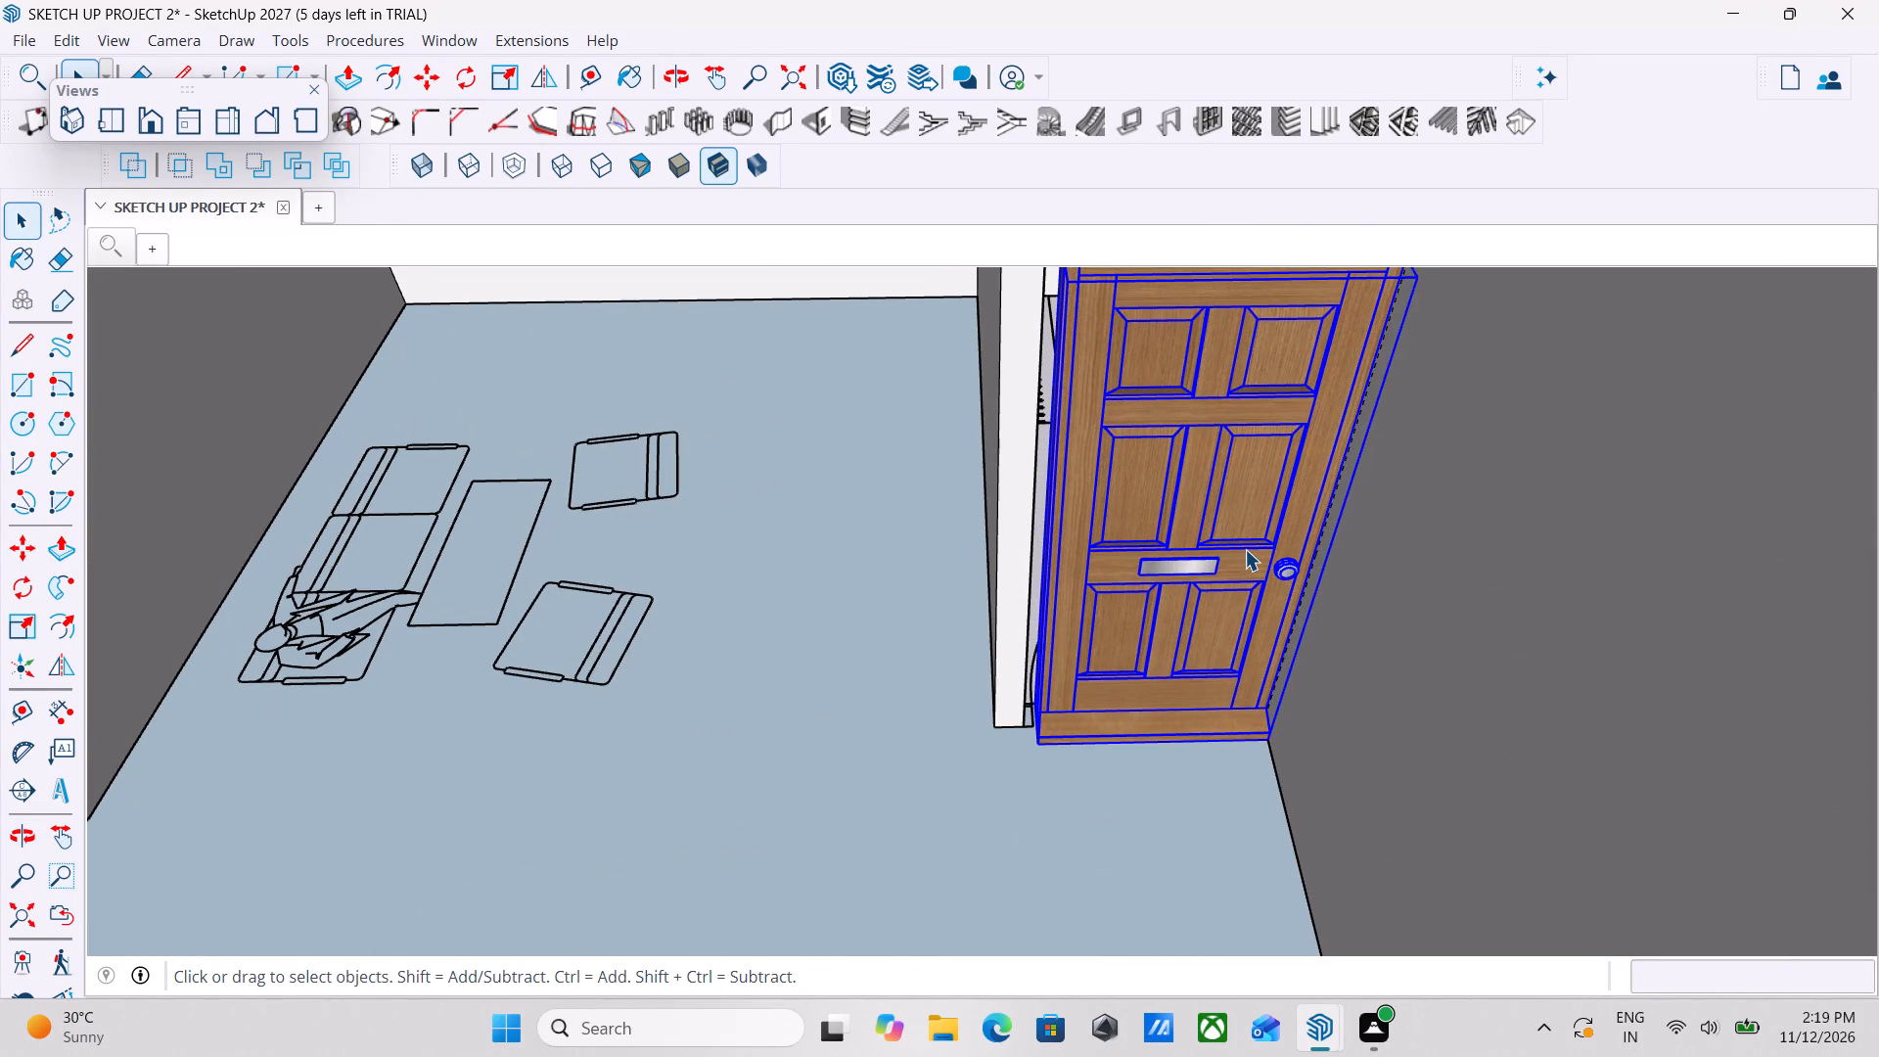
text(SC)
key(space)
key(space)
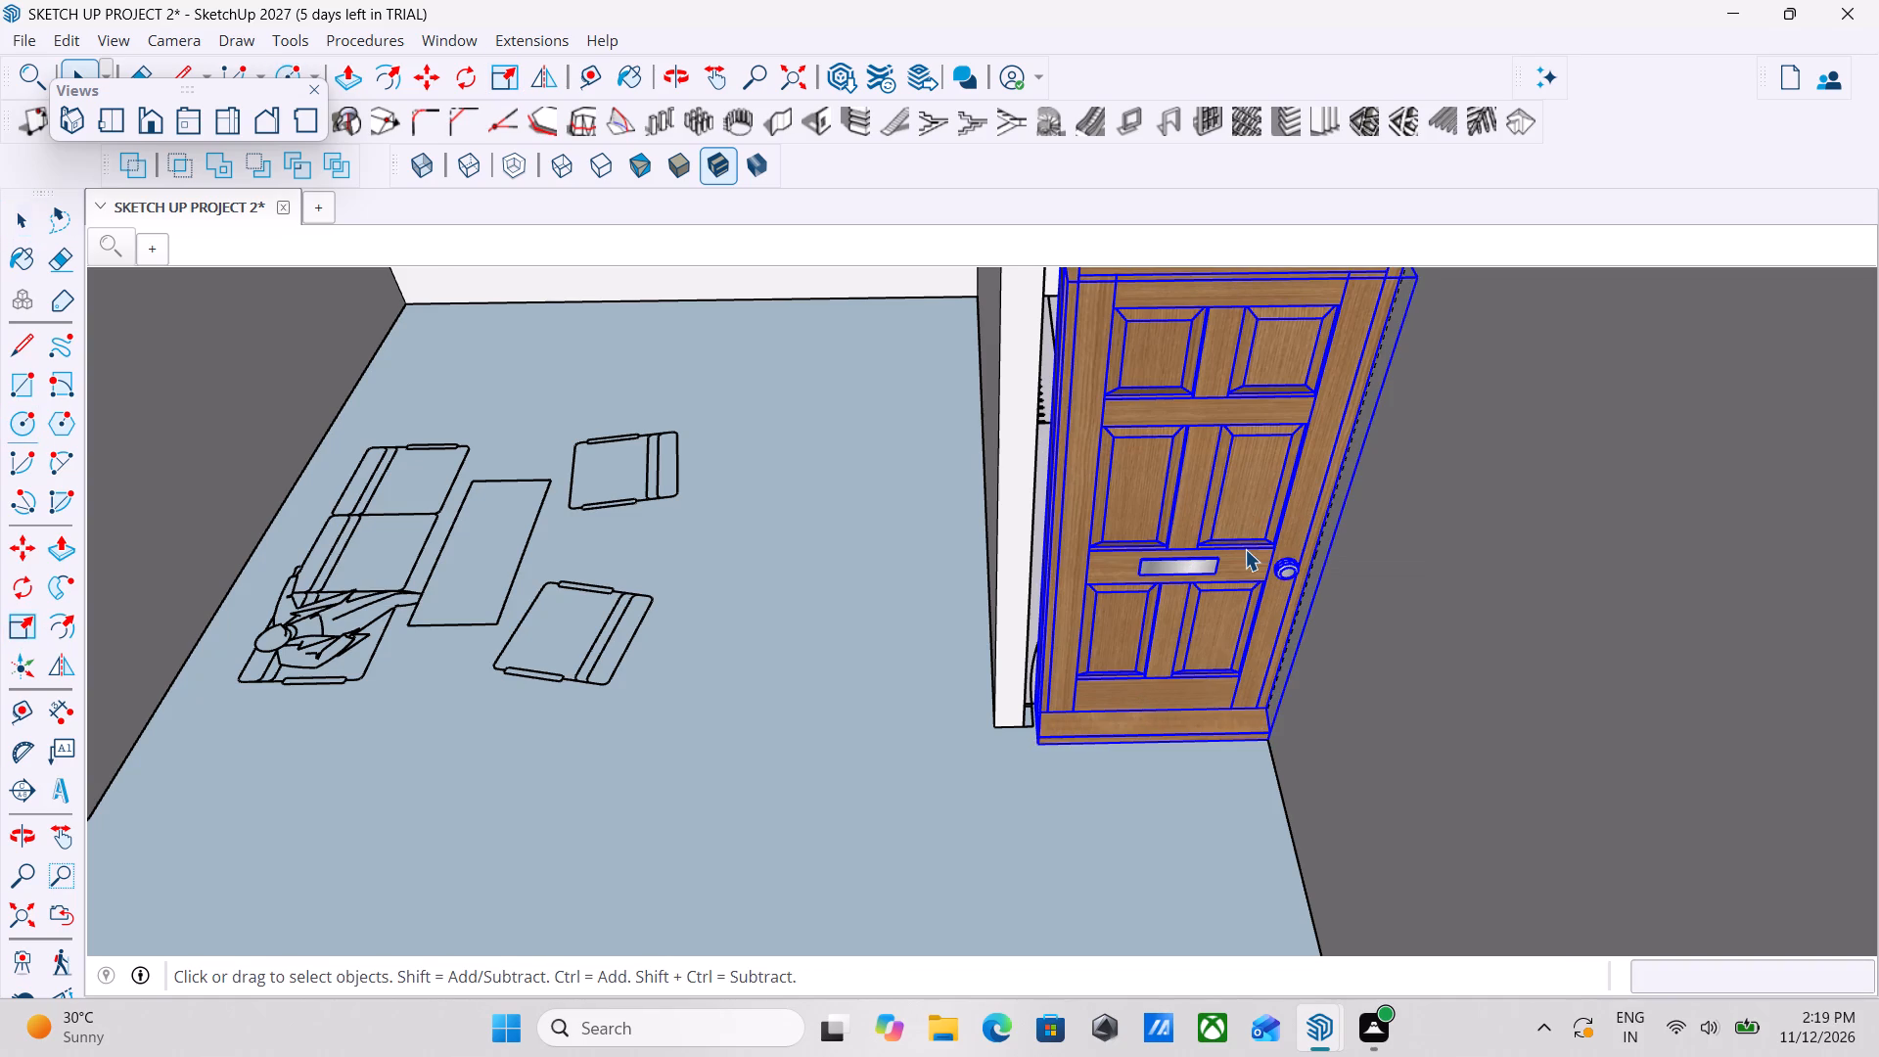
scroll(1245, 549, down, 3)
click(18, 630)
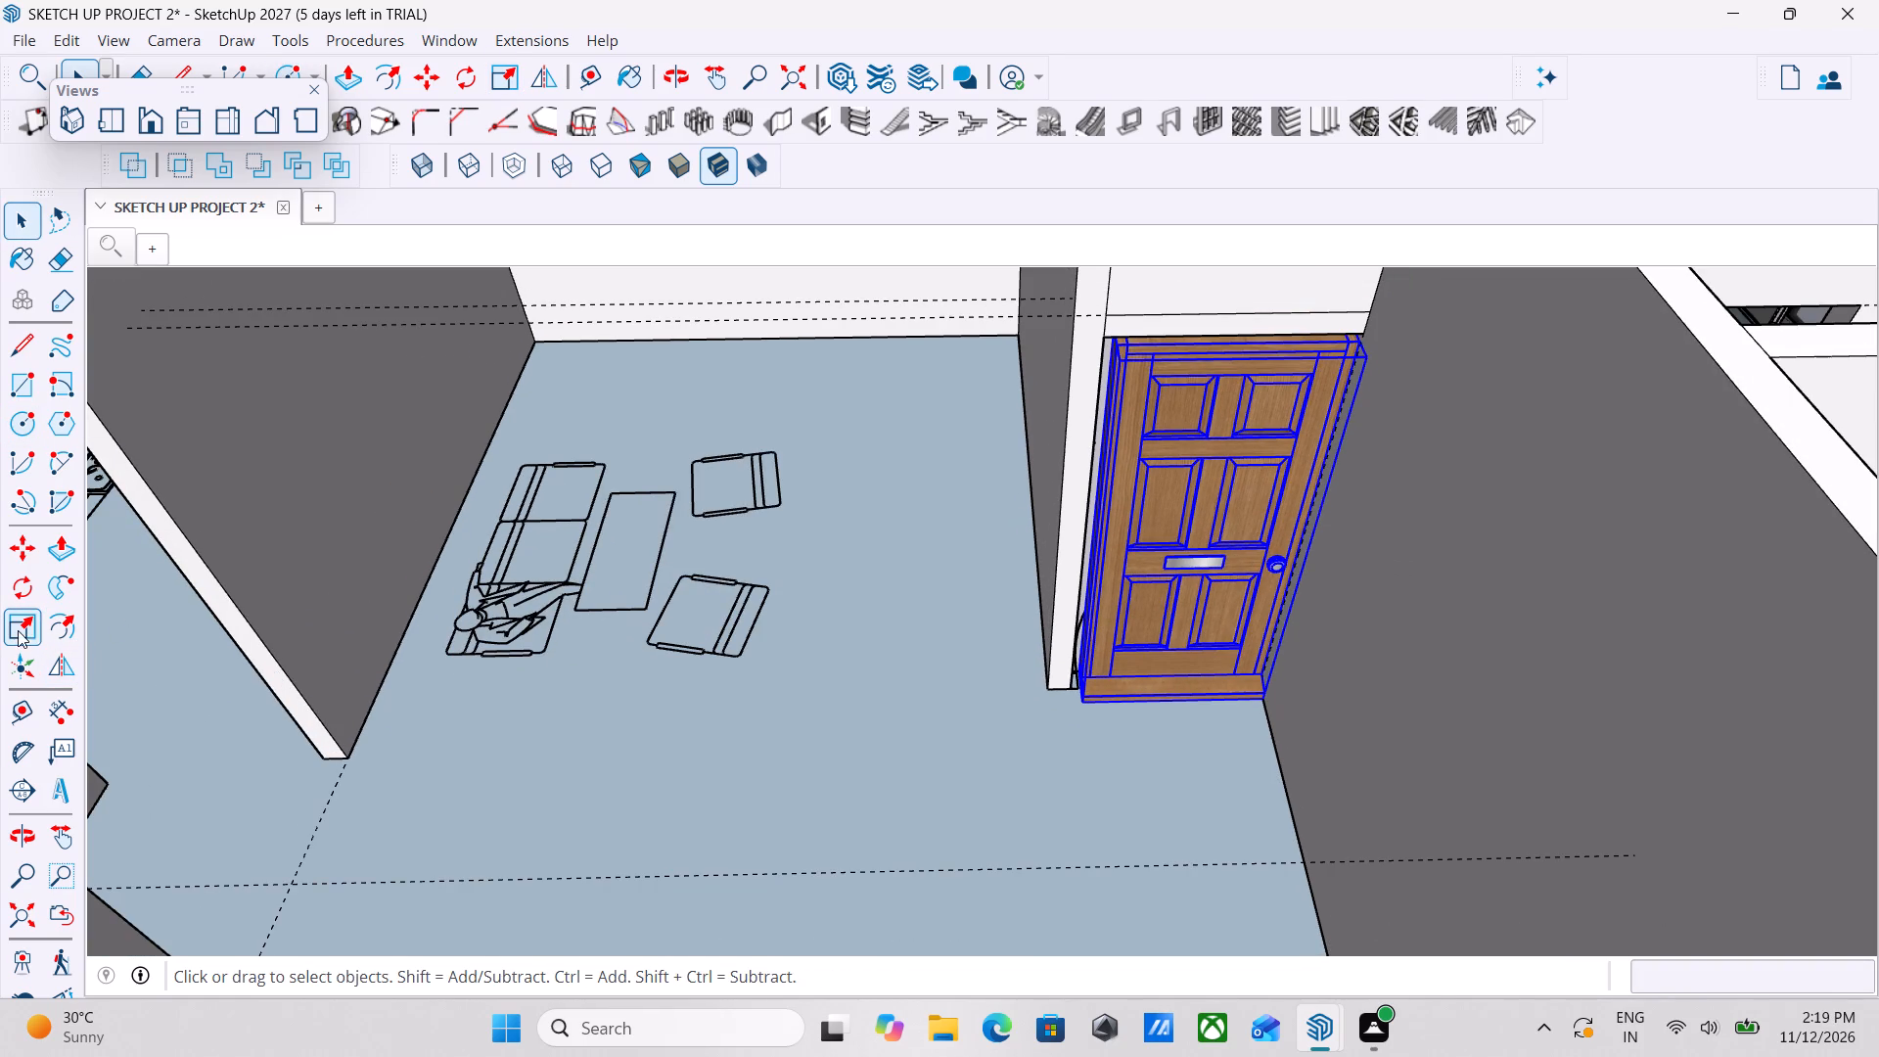
scroll(1056, 678, up, 4)
scroll(1138, 708, up, 3)
scroll(972, 651, up, 3)
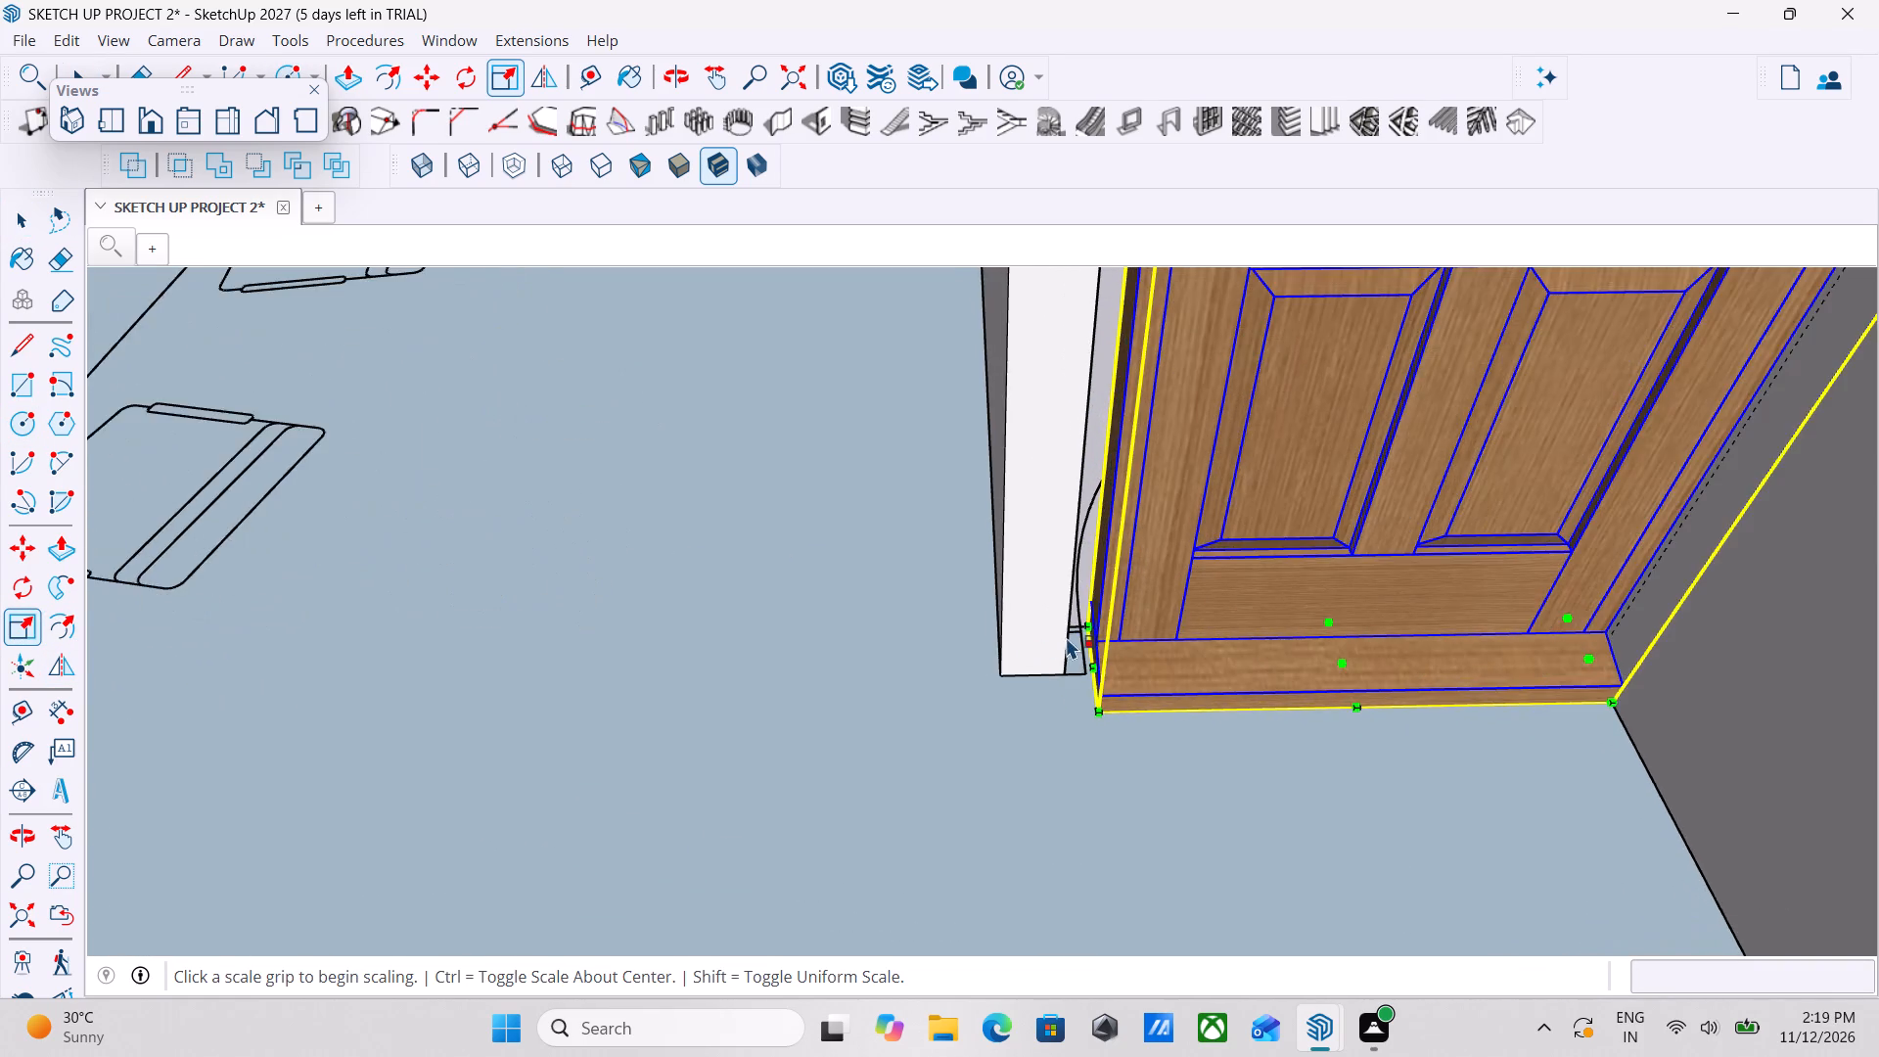
scroll(1067, 636, up, 4)
scroll(1122, 625, down, 14)
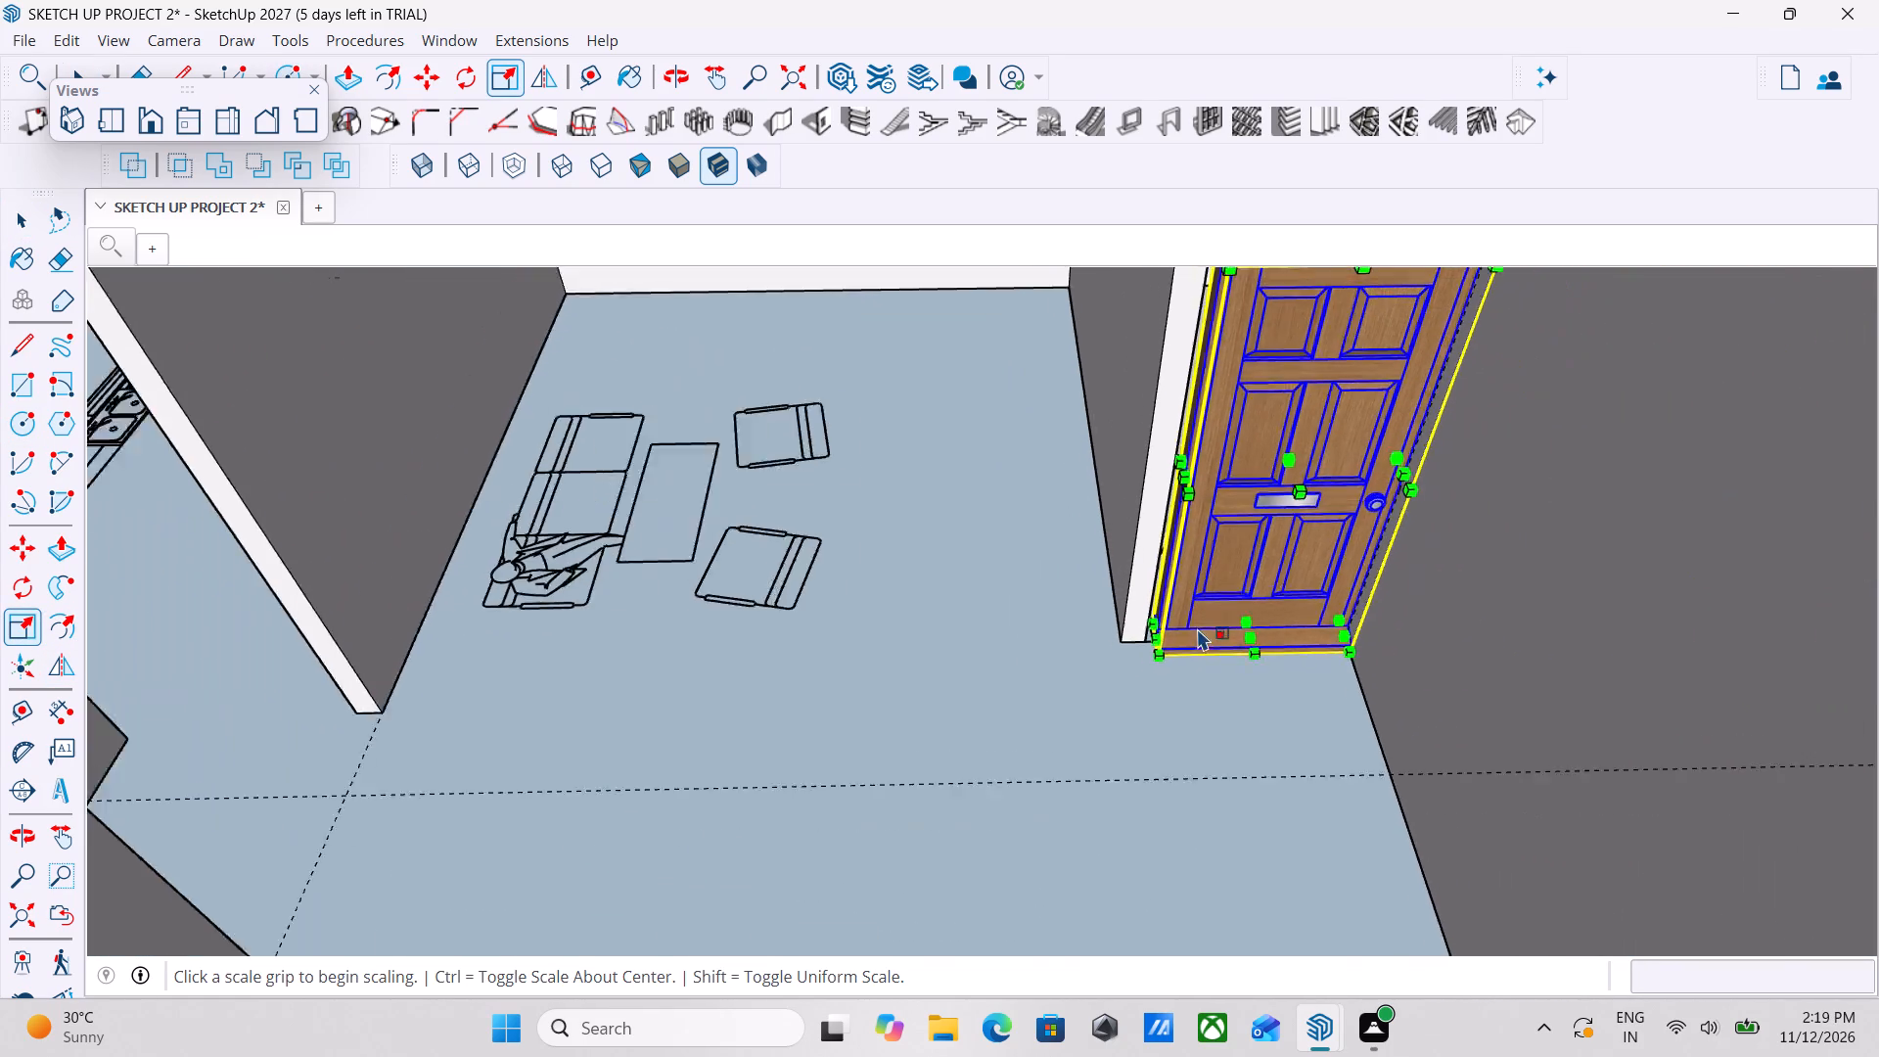
scroll(1197, 628, down, 5)
middle_drag(1246, 651, 1238, 552)
scroll(1294, 715, up, 3)
scroll(1183, 666, up, 11)
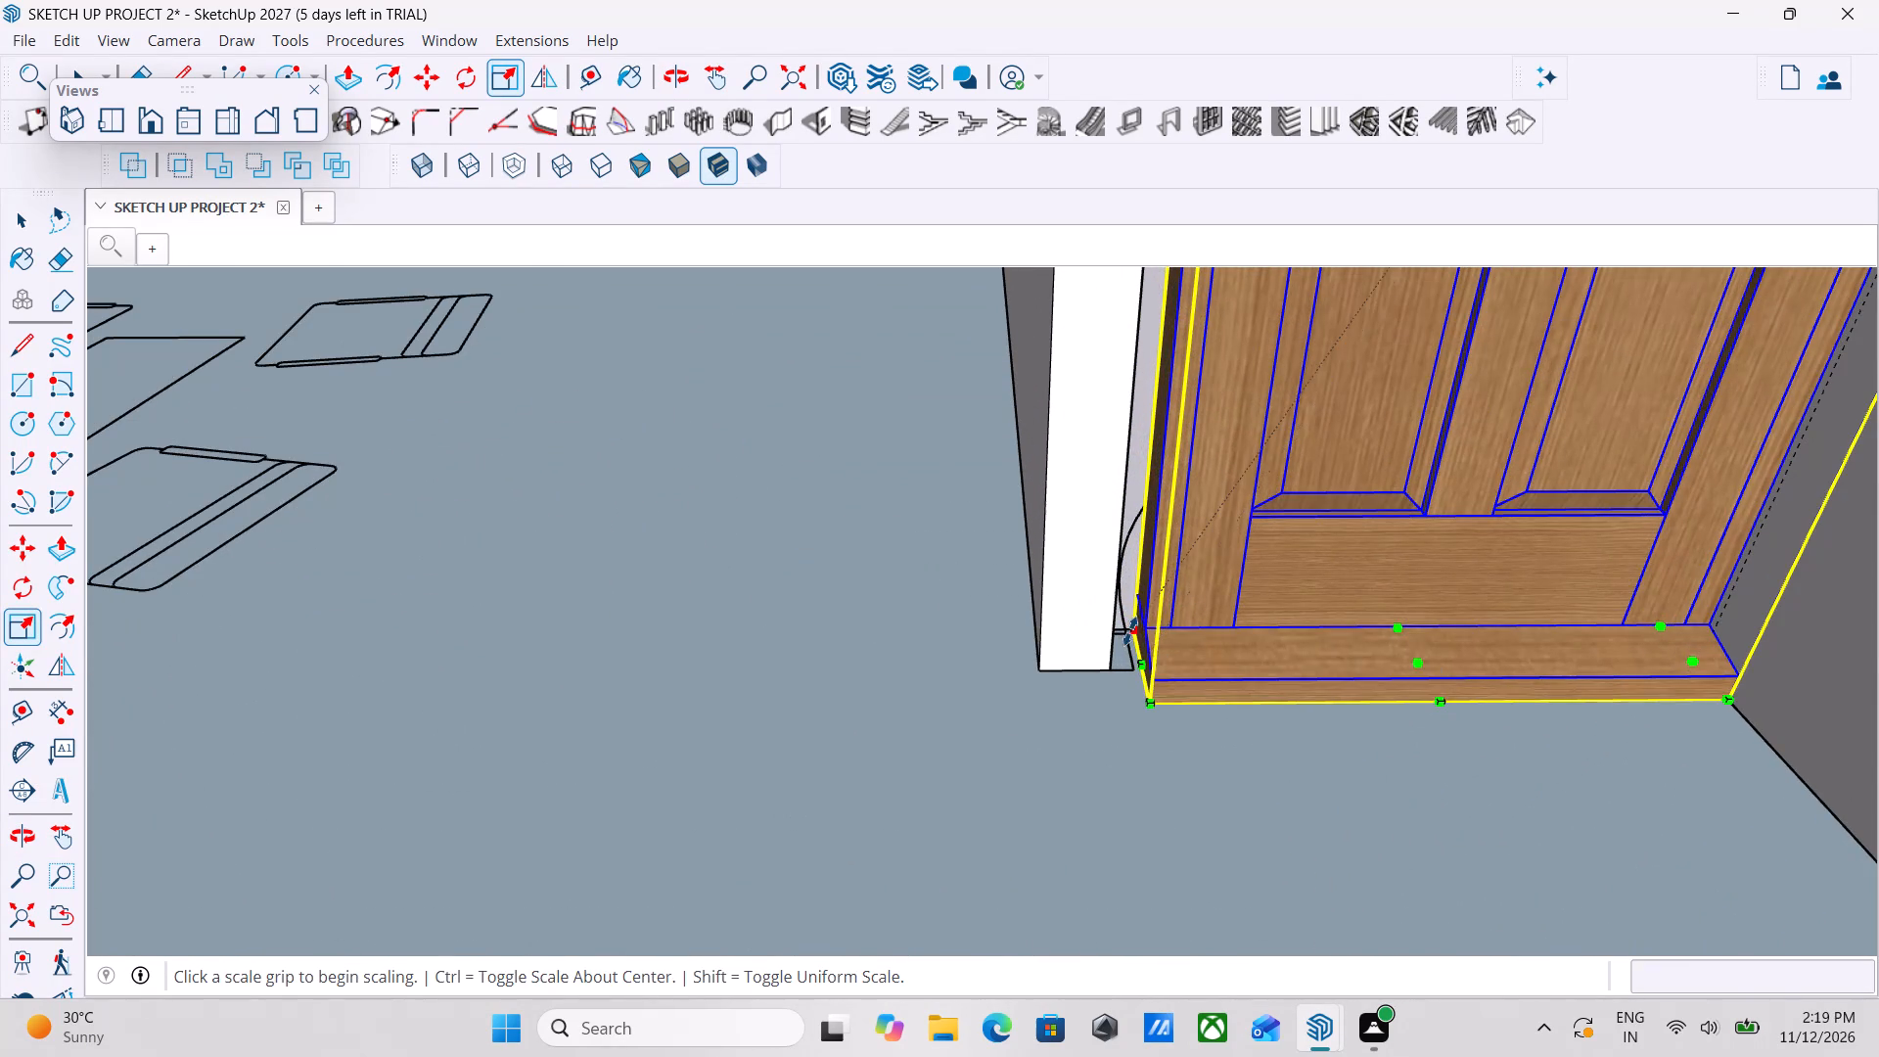
scroll(1130, 624, down, 4)
scroll(1088, 622, down, 18)
middle_drag(1088, 622, 1478, 845)
middle_drag(702, 591, 1504, 726)
middle_drag(718, 625, 859, 402)
middle_drag(799, 782, 909, 708)
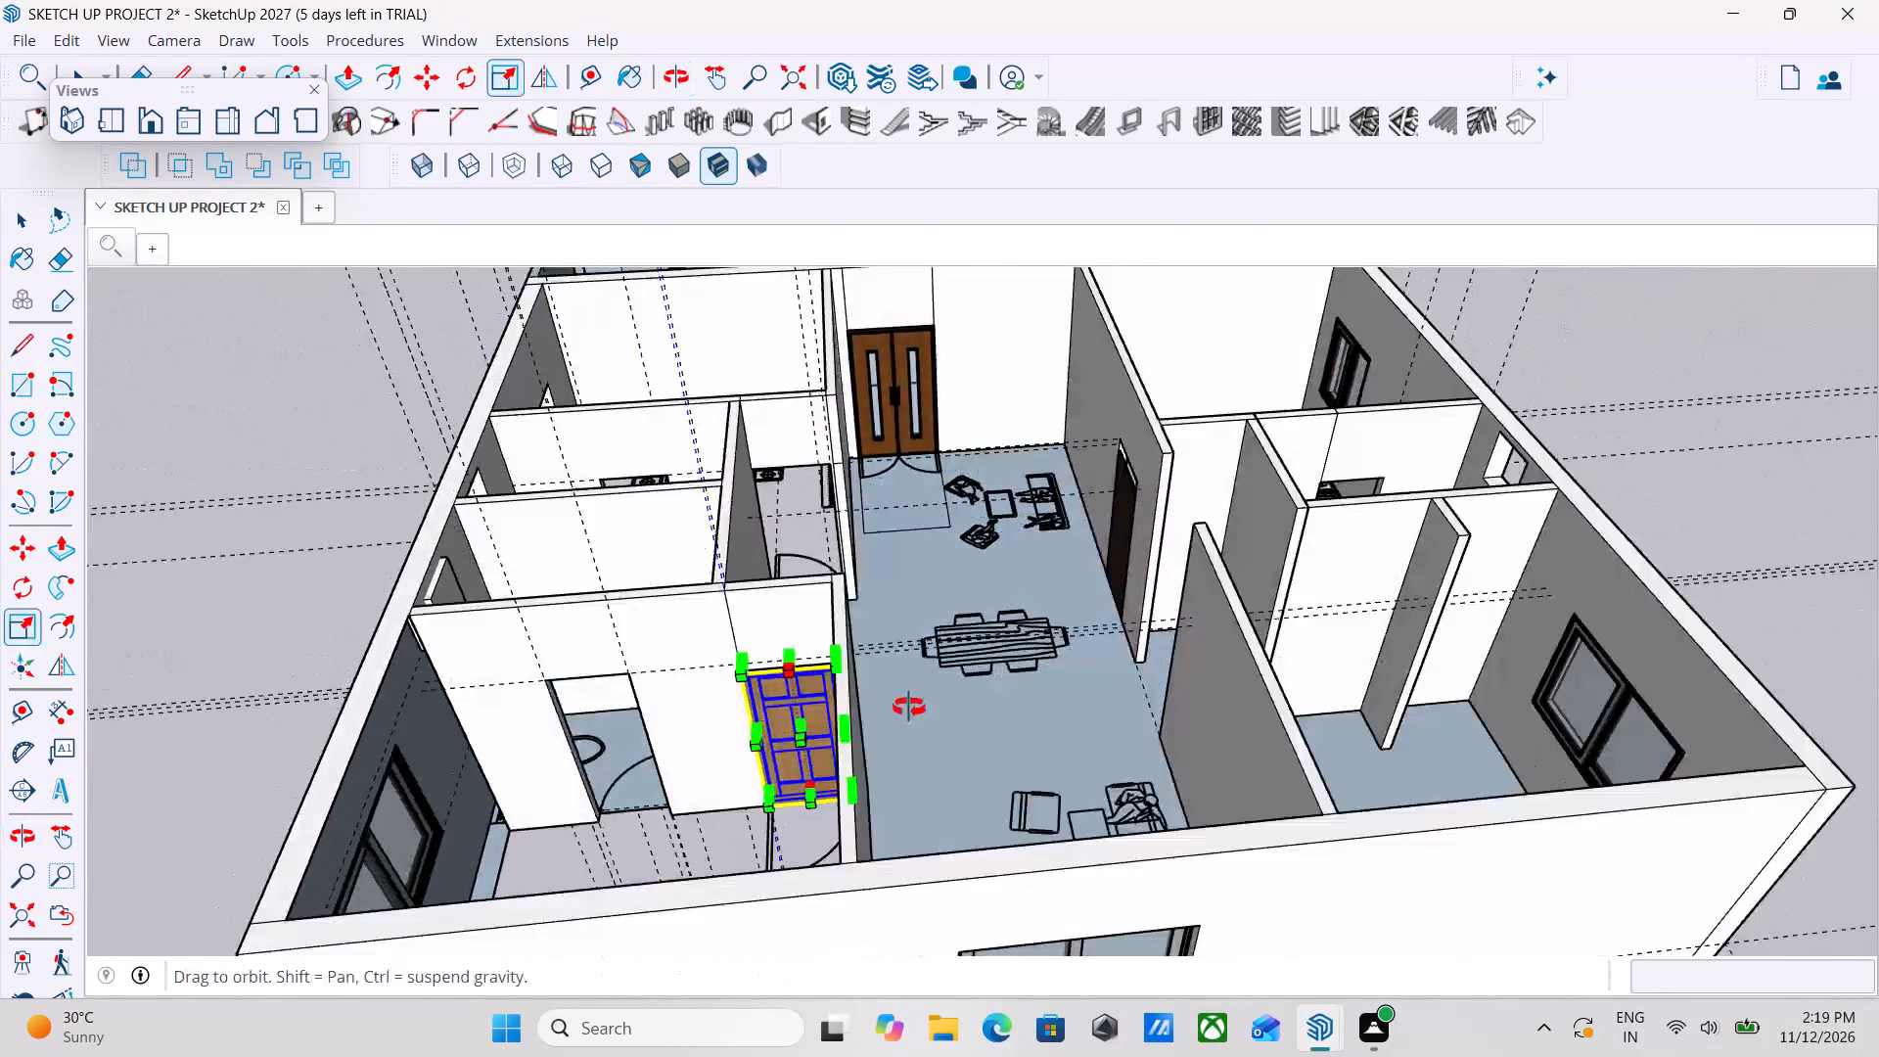
middle_drag(909, 708, 969, 633)
scroll(854, 641, up, 3)
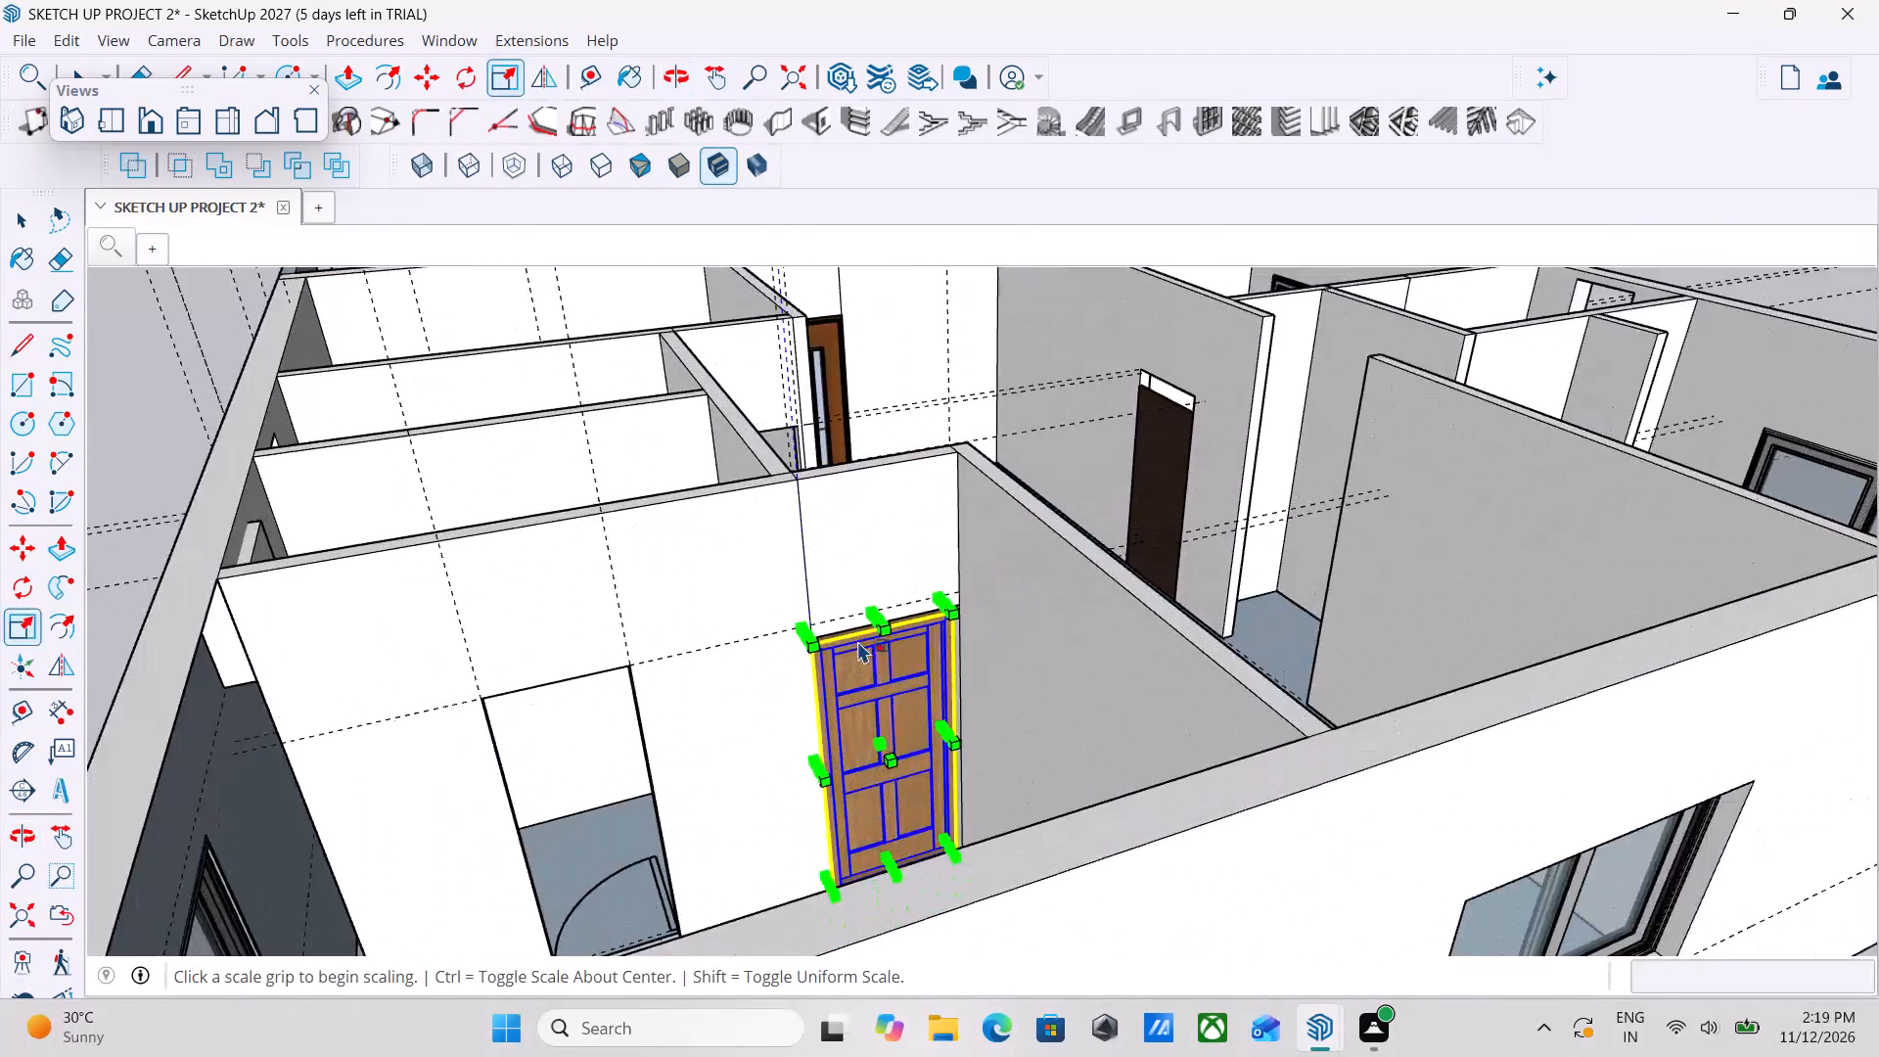
scroll(857, 641, up, 2)
middle_drag(869, 637, 720, 656)
scroll(720, 656, up, 7)
middle_drag(796, 565, 798, 562)
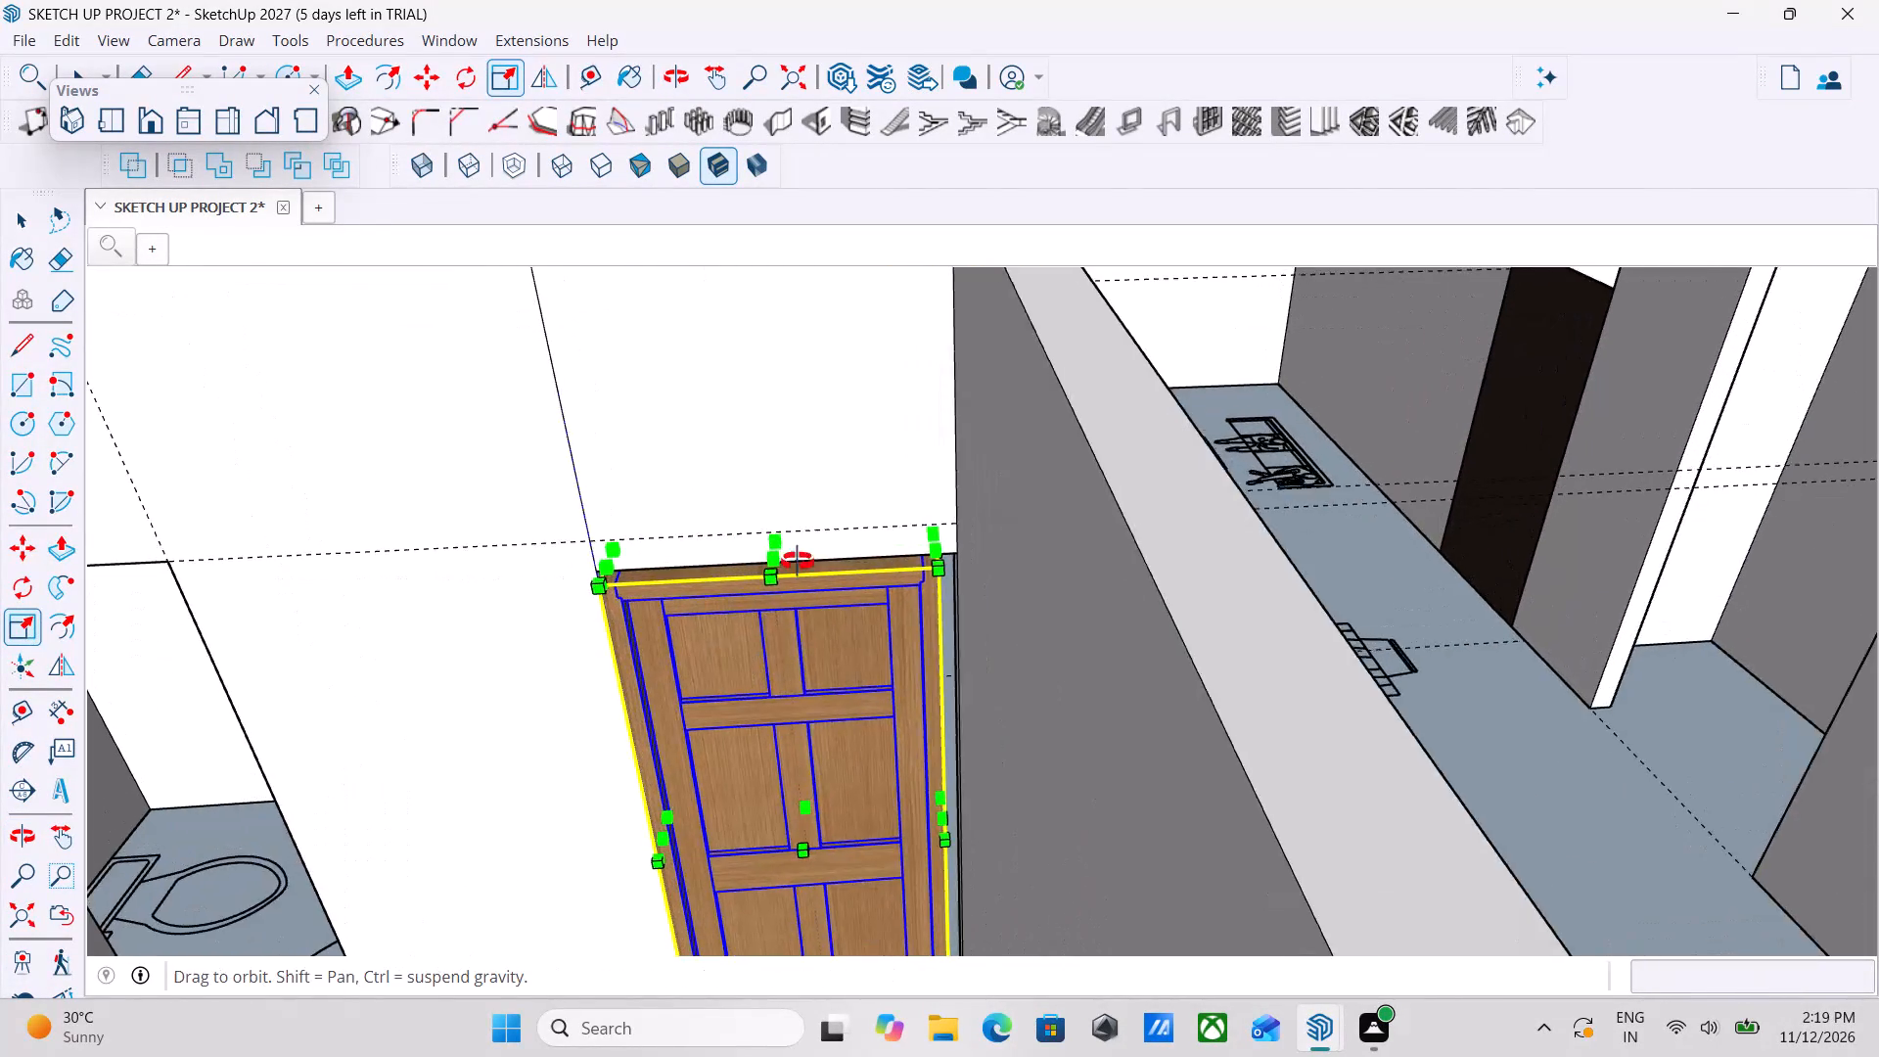
middle_drag(798, 562, 854, 433)
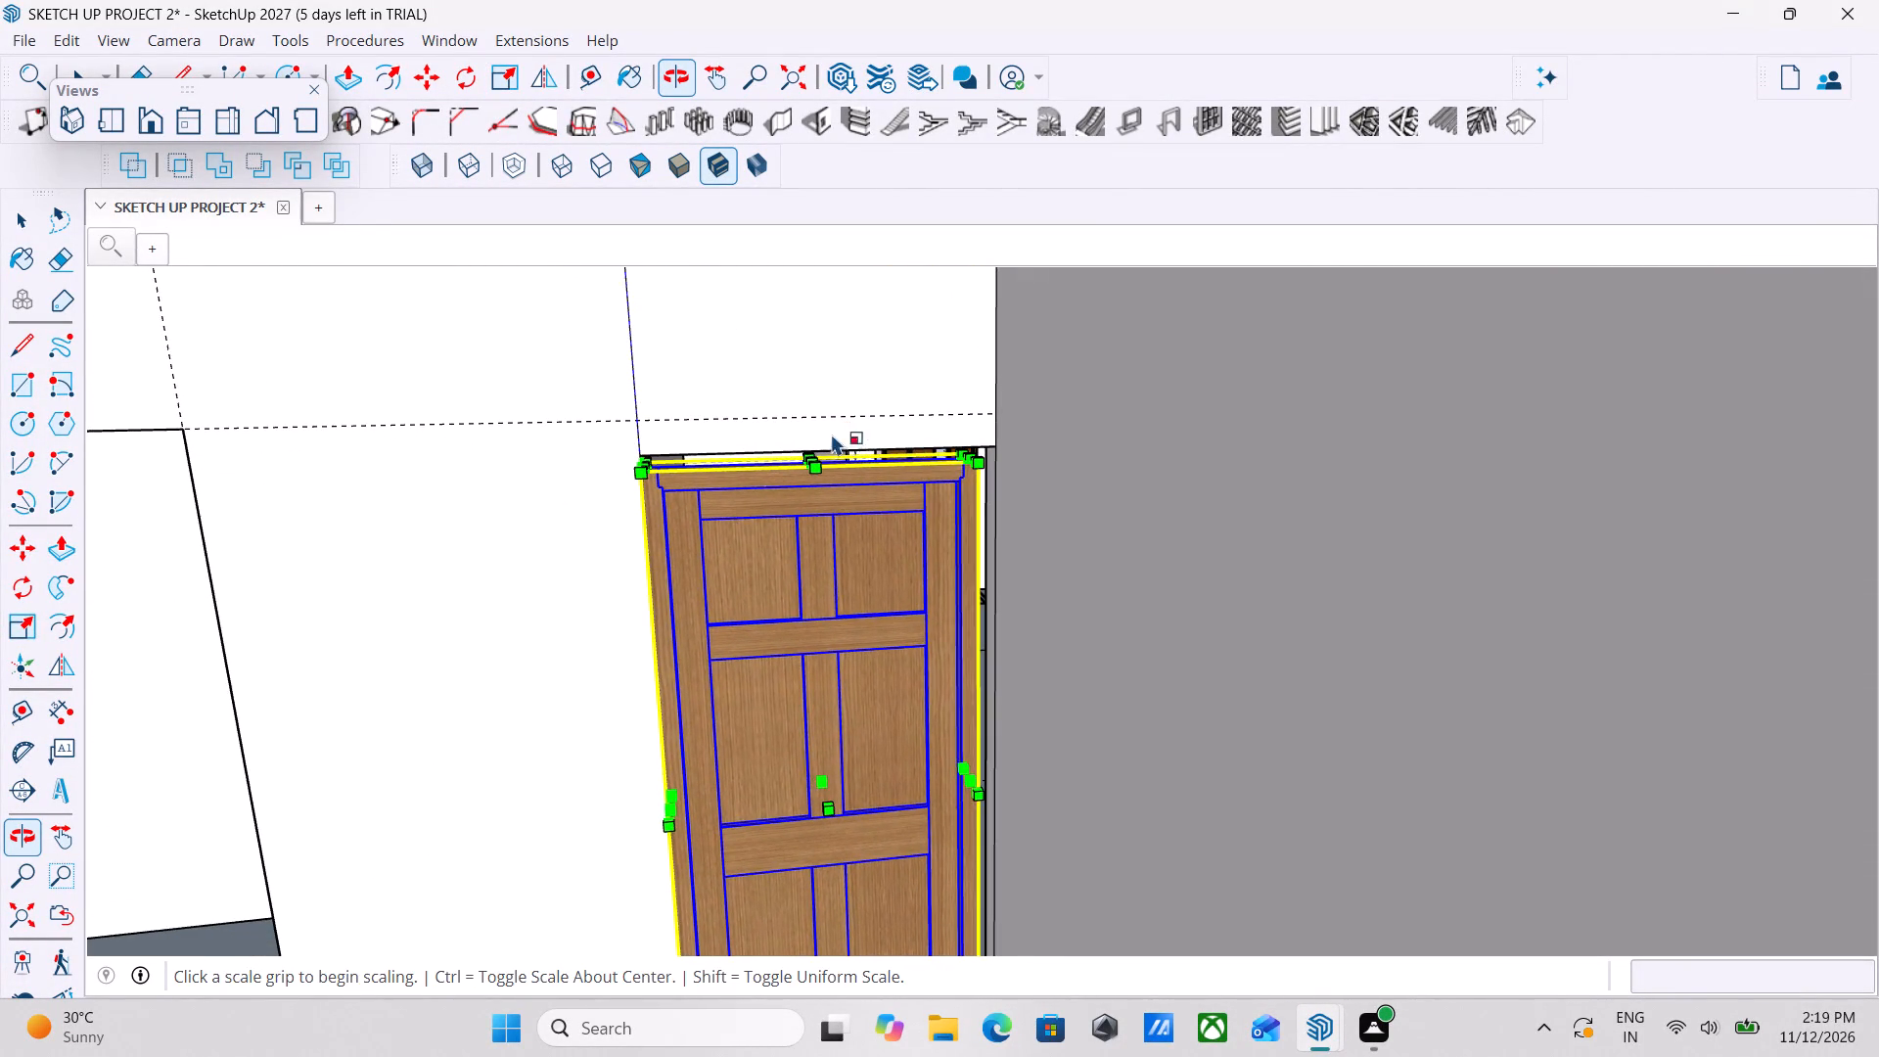
scroll(756, 472, up, 5)
drag(862, 460, 873, 432)
scroll(873, 432, down, 4)
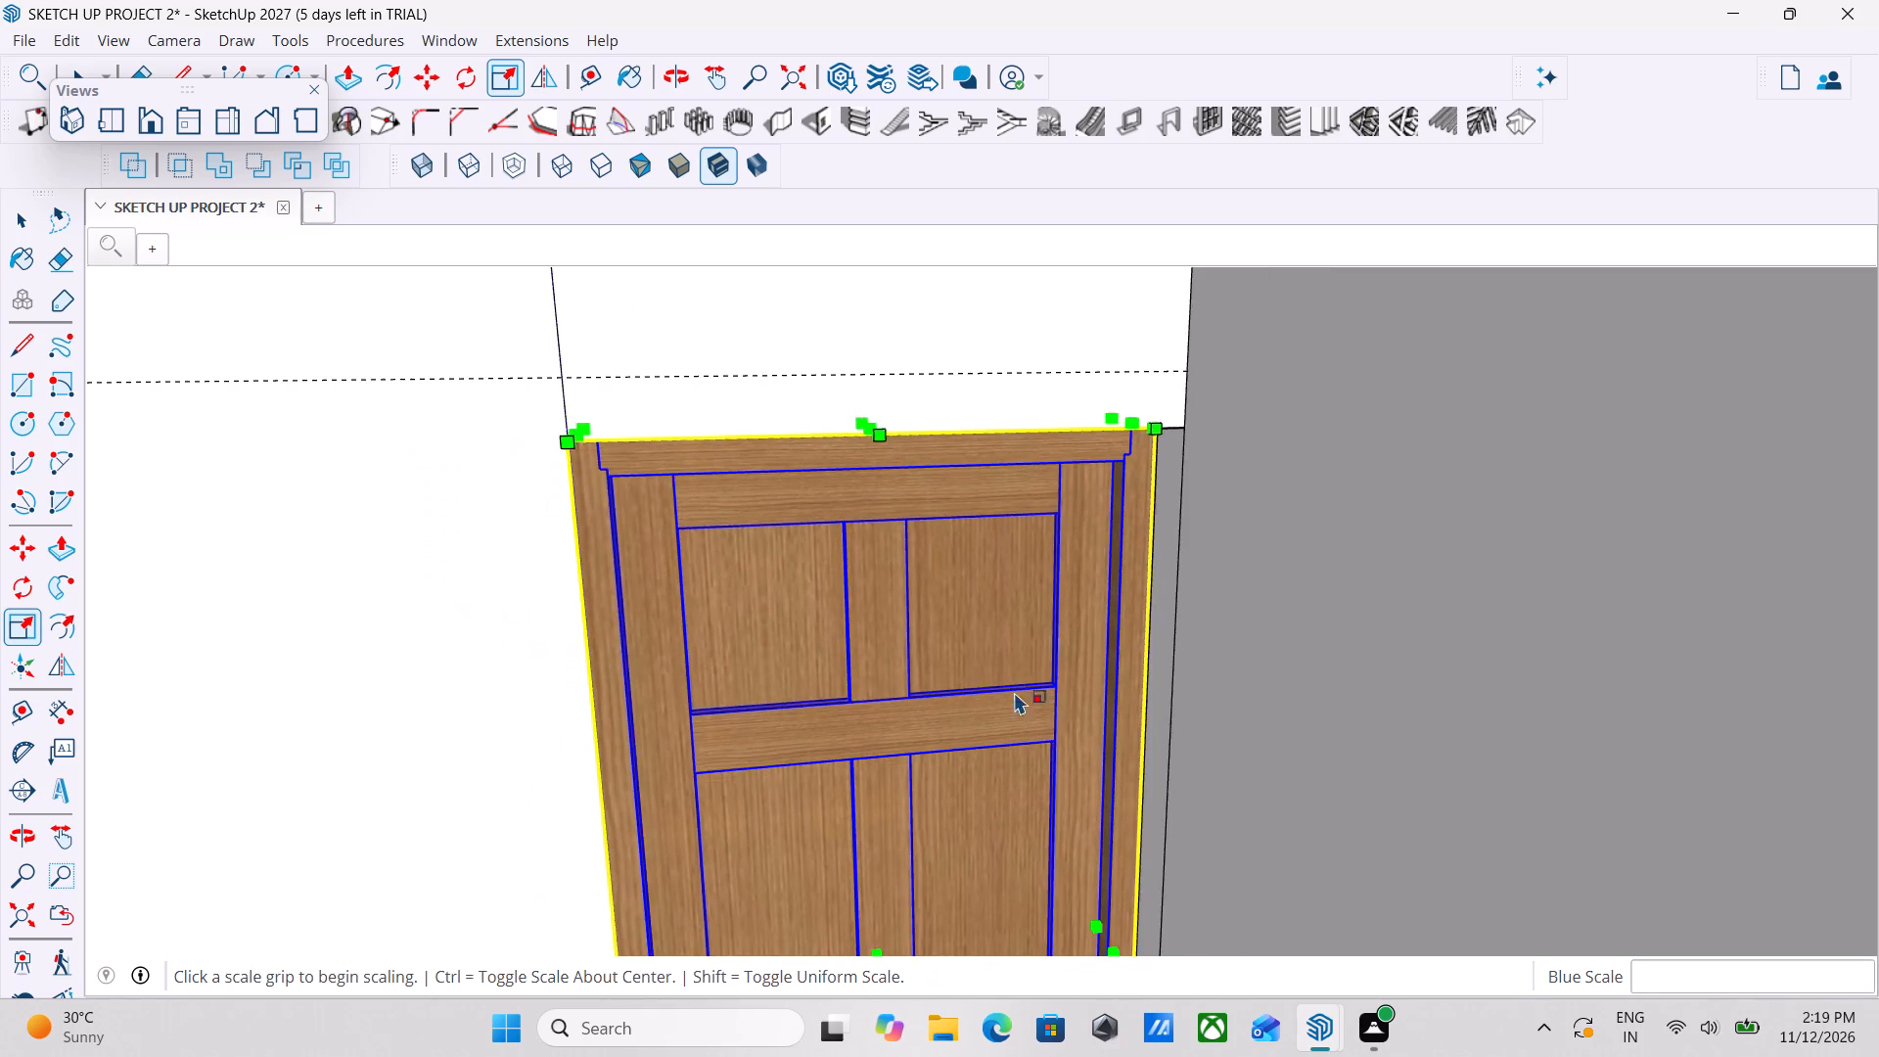
Scale the panelled door's width so its side frame closes the gap to the adjoining wall of the doorway.
scroll(1034, 716, down, 5)
middle_drag(1081, 752, 1044, 850)
scroll(1044, 850, down, 6)
middle_drag(1044, 850, 1113, 882)
scroll(1101, 890, down, 5)
middle_drag(1101, 890, 1135, 828)
shift+middle_drag(1131, 881, 1116, 783)
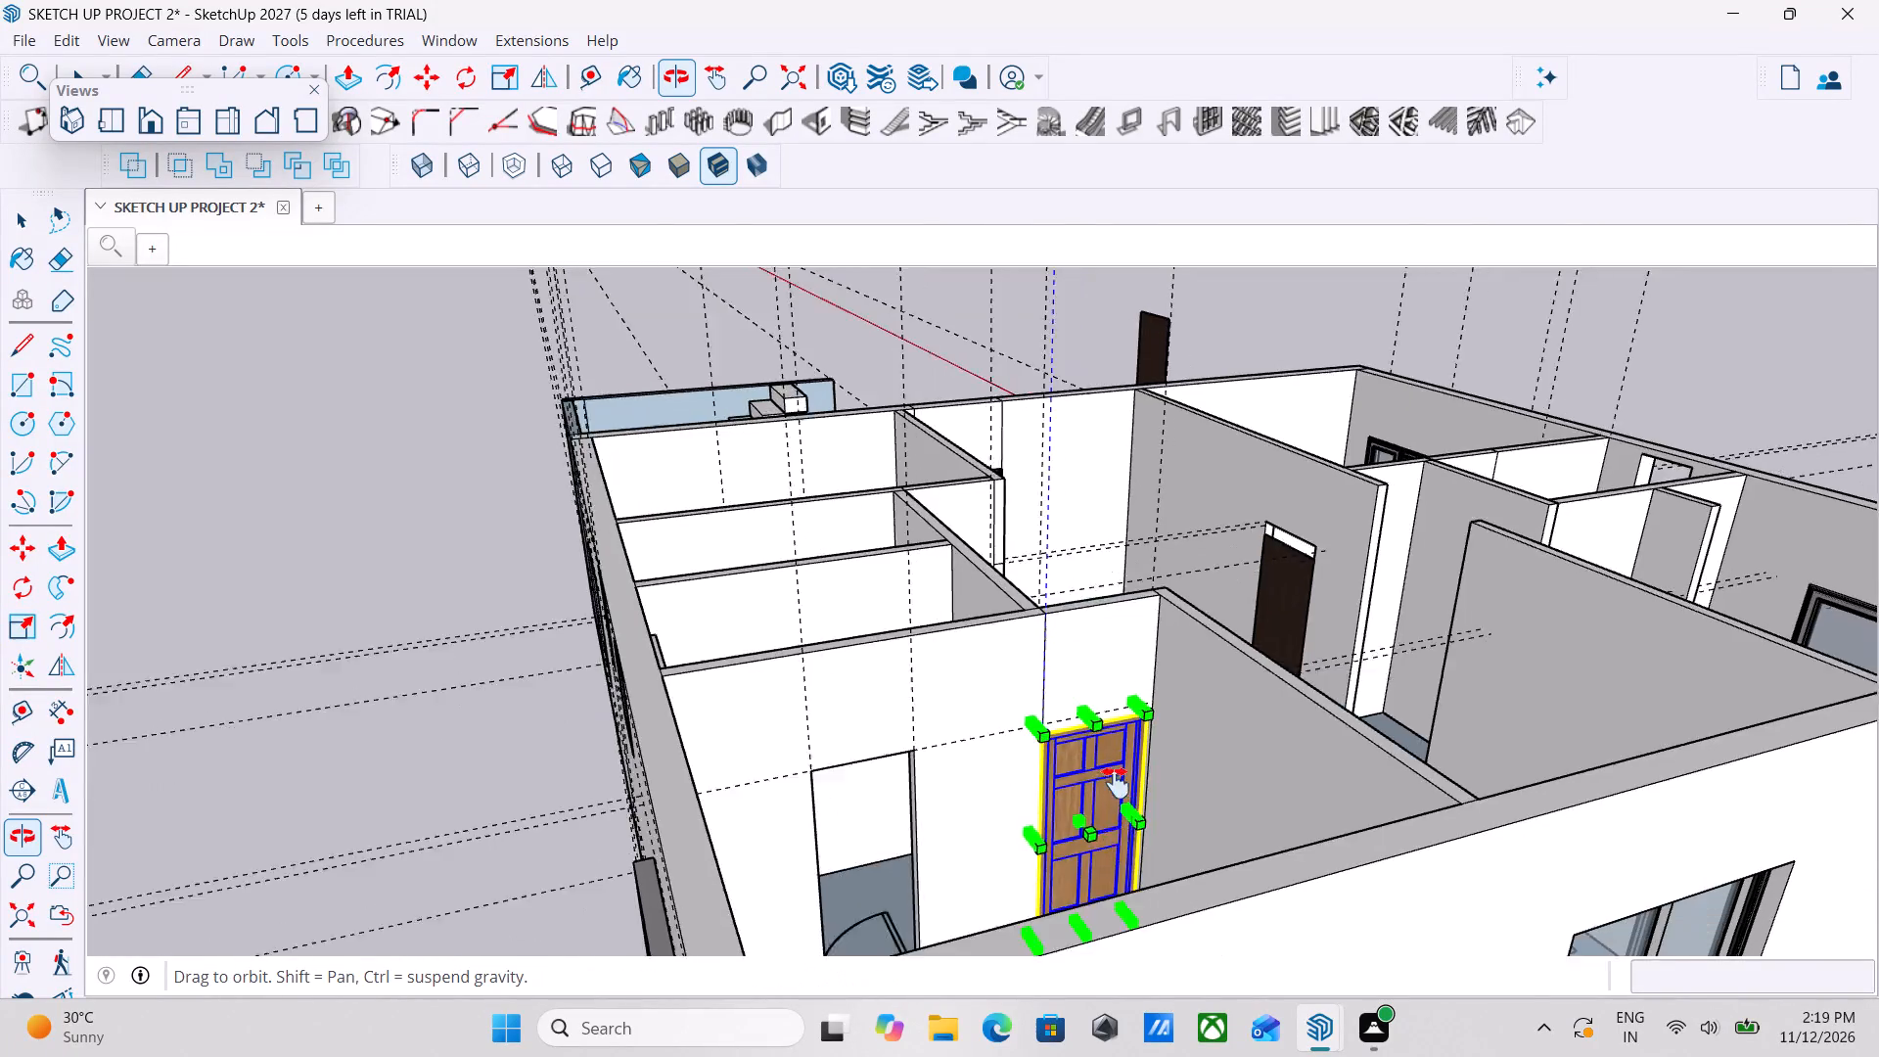
shift+middle_drag(1116, 783, 1123, 690)
shift+scroll(1123, 690, up, 1)
scroll(1123, 690, down, 5)
middle_drag(1124, 698, 1114, 880)
scroll(1136, 702, up, 4)
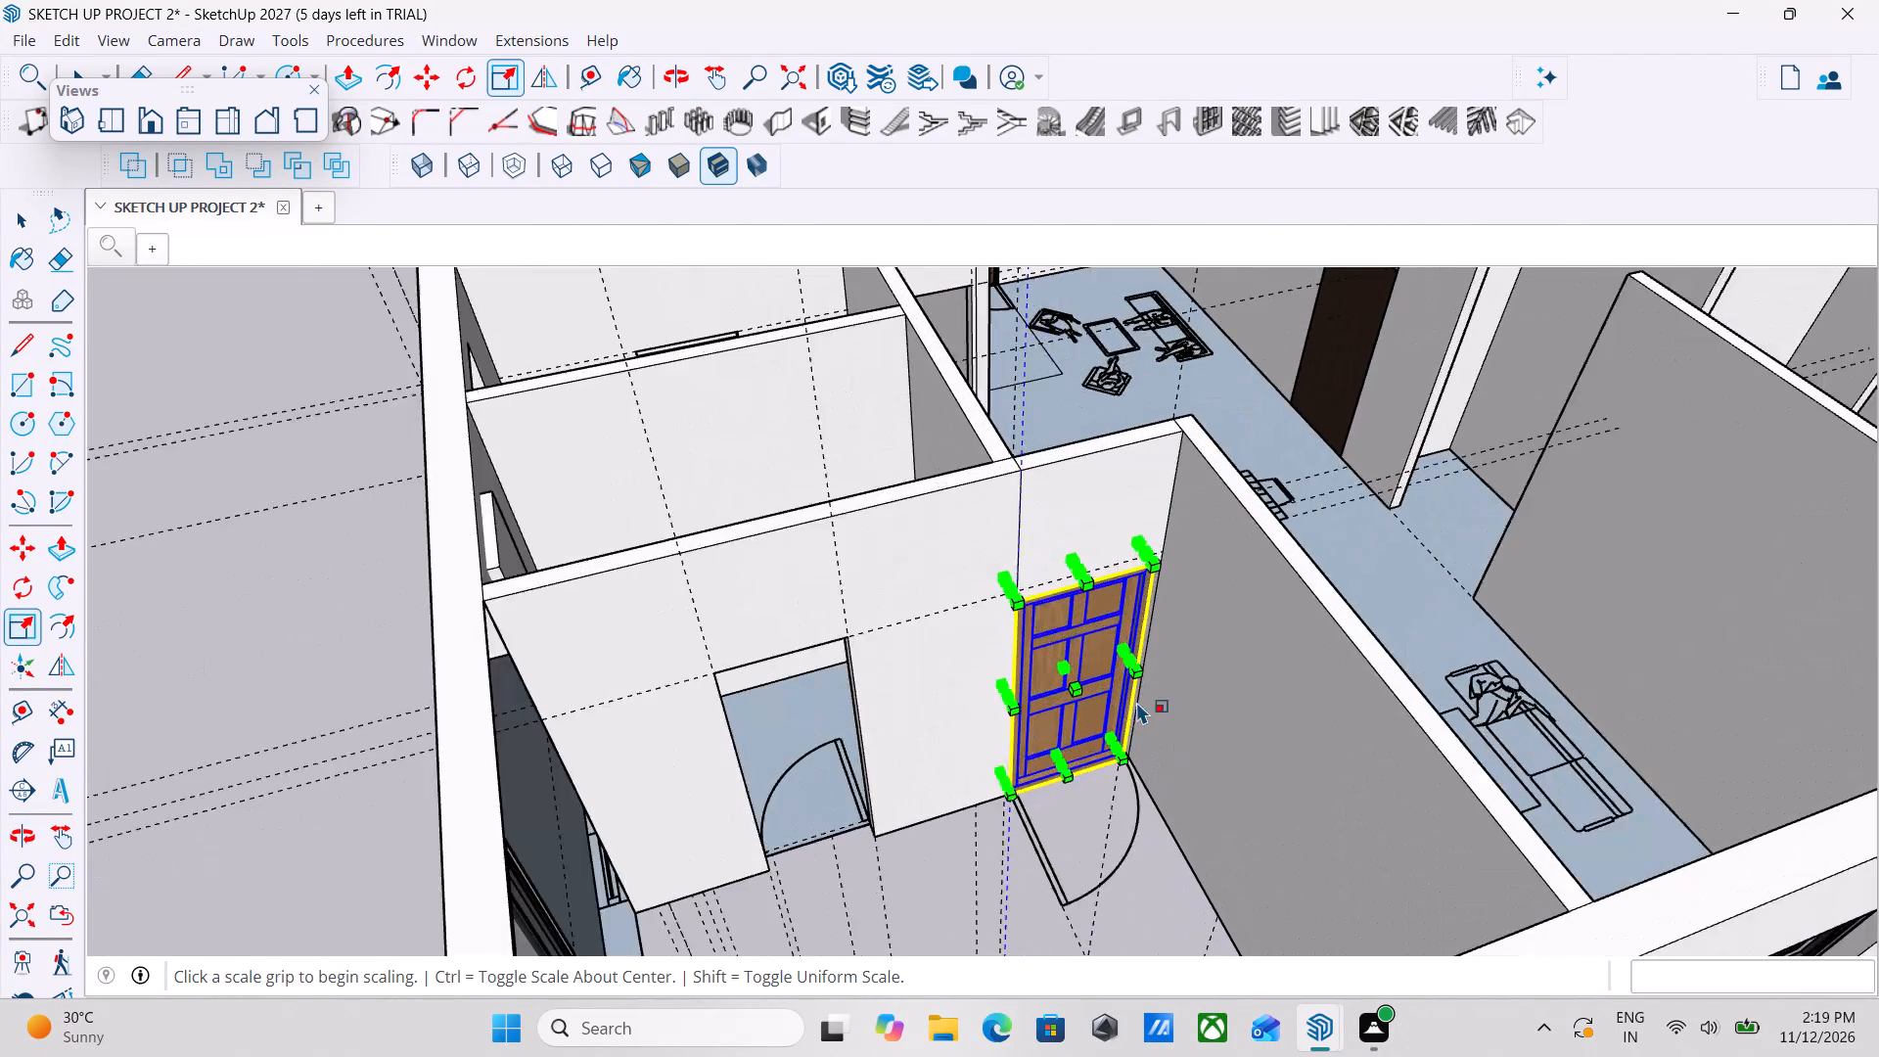
scroll(1136, 702, up, 17)
scroll(1136, 742, up, 4)
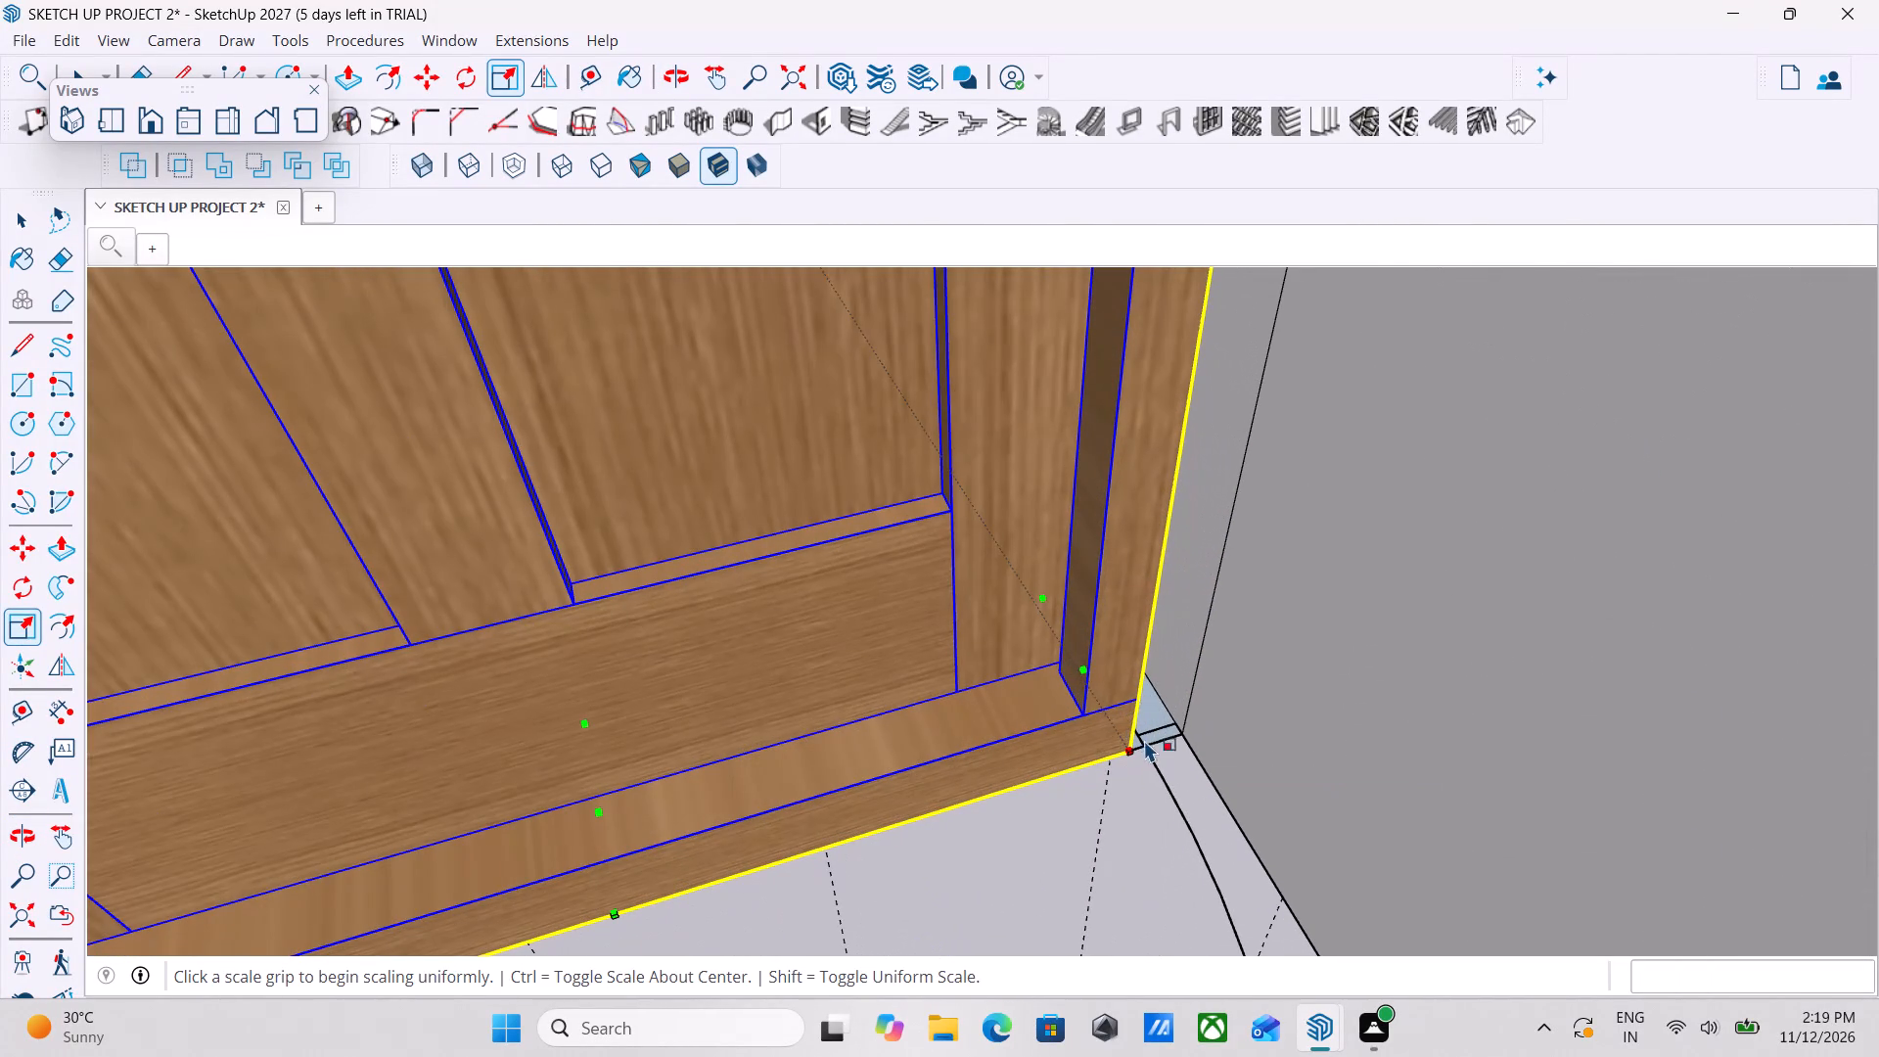
drag(1081, 666, 1117, 661)
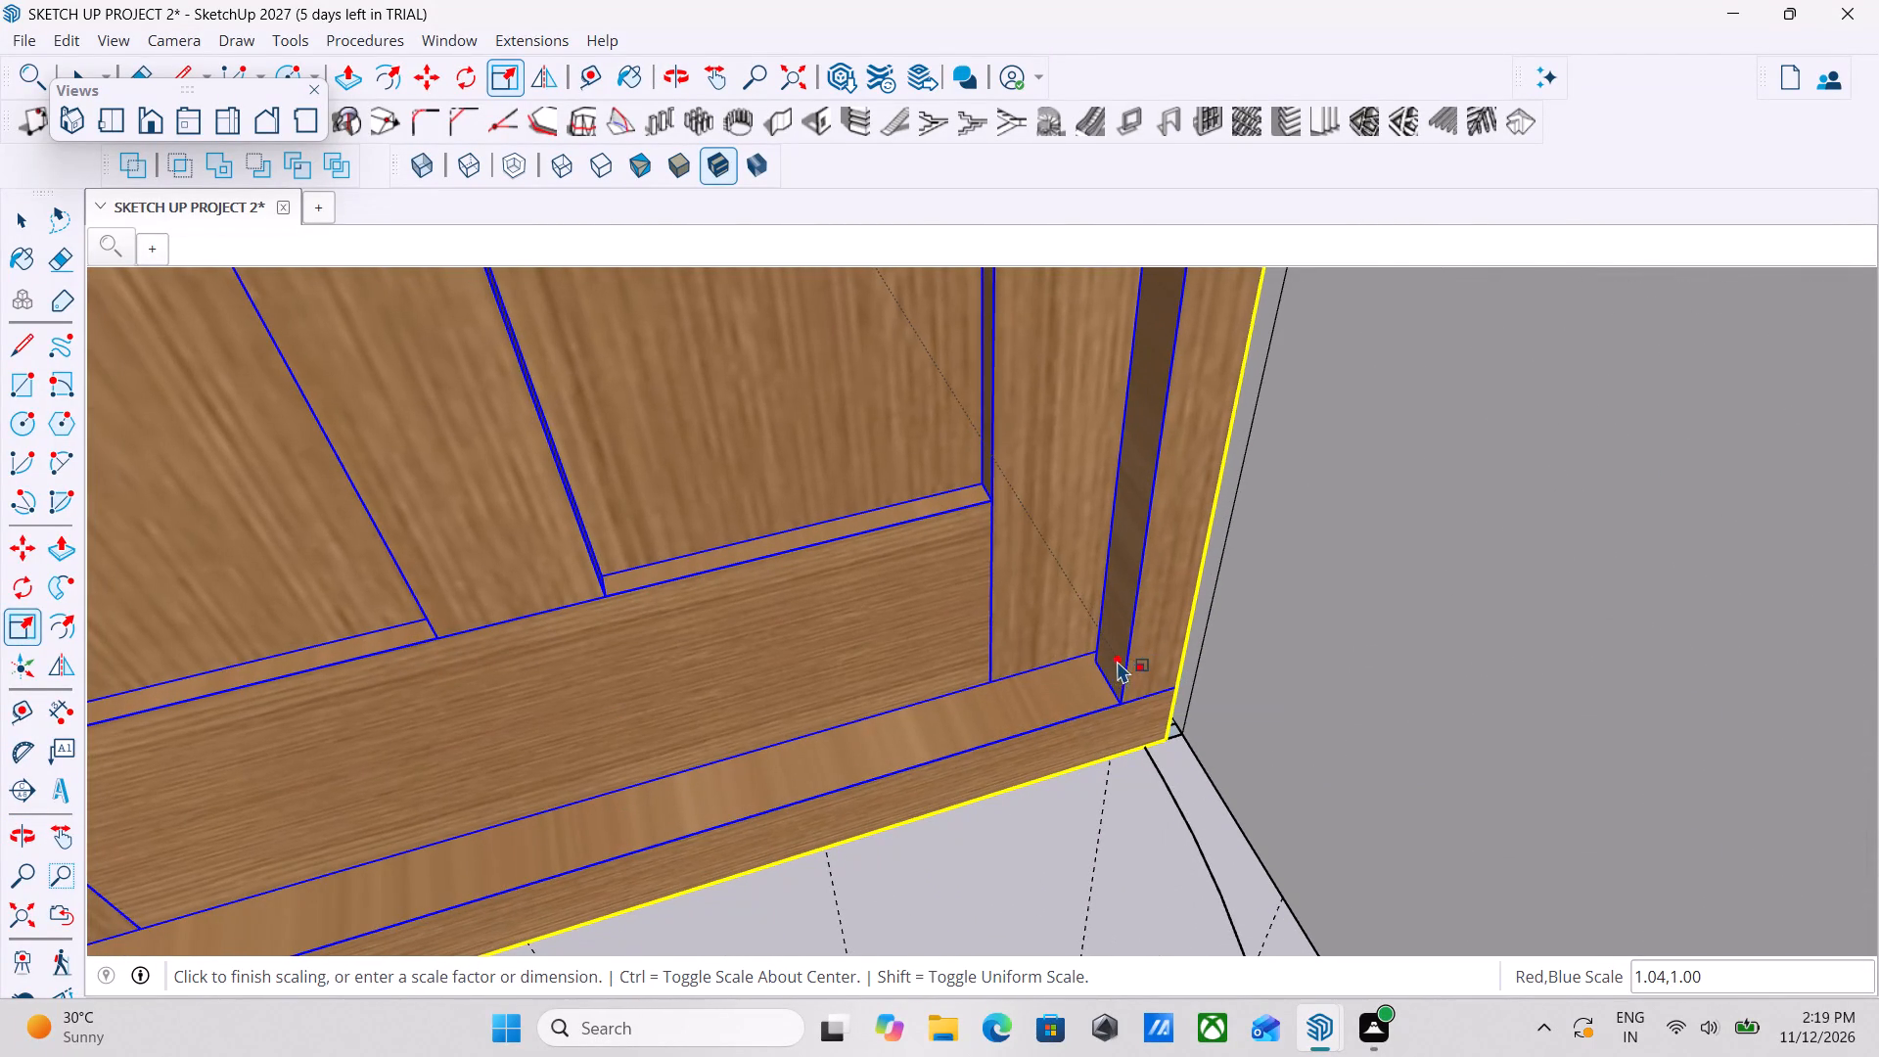
drag(1117, 661, 1136, 658)
scroll(1136, 658, down, 12)
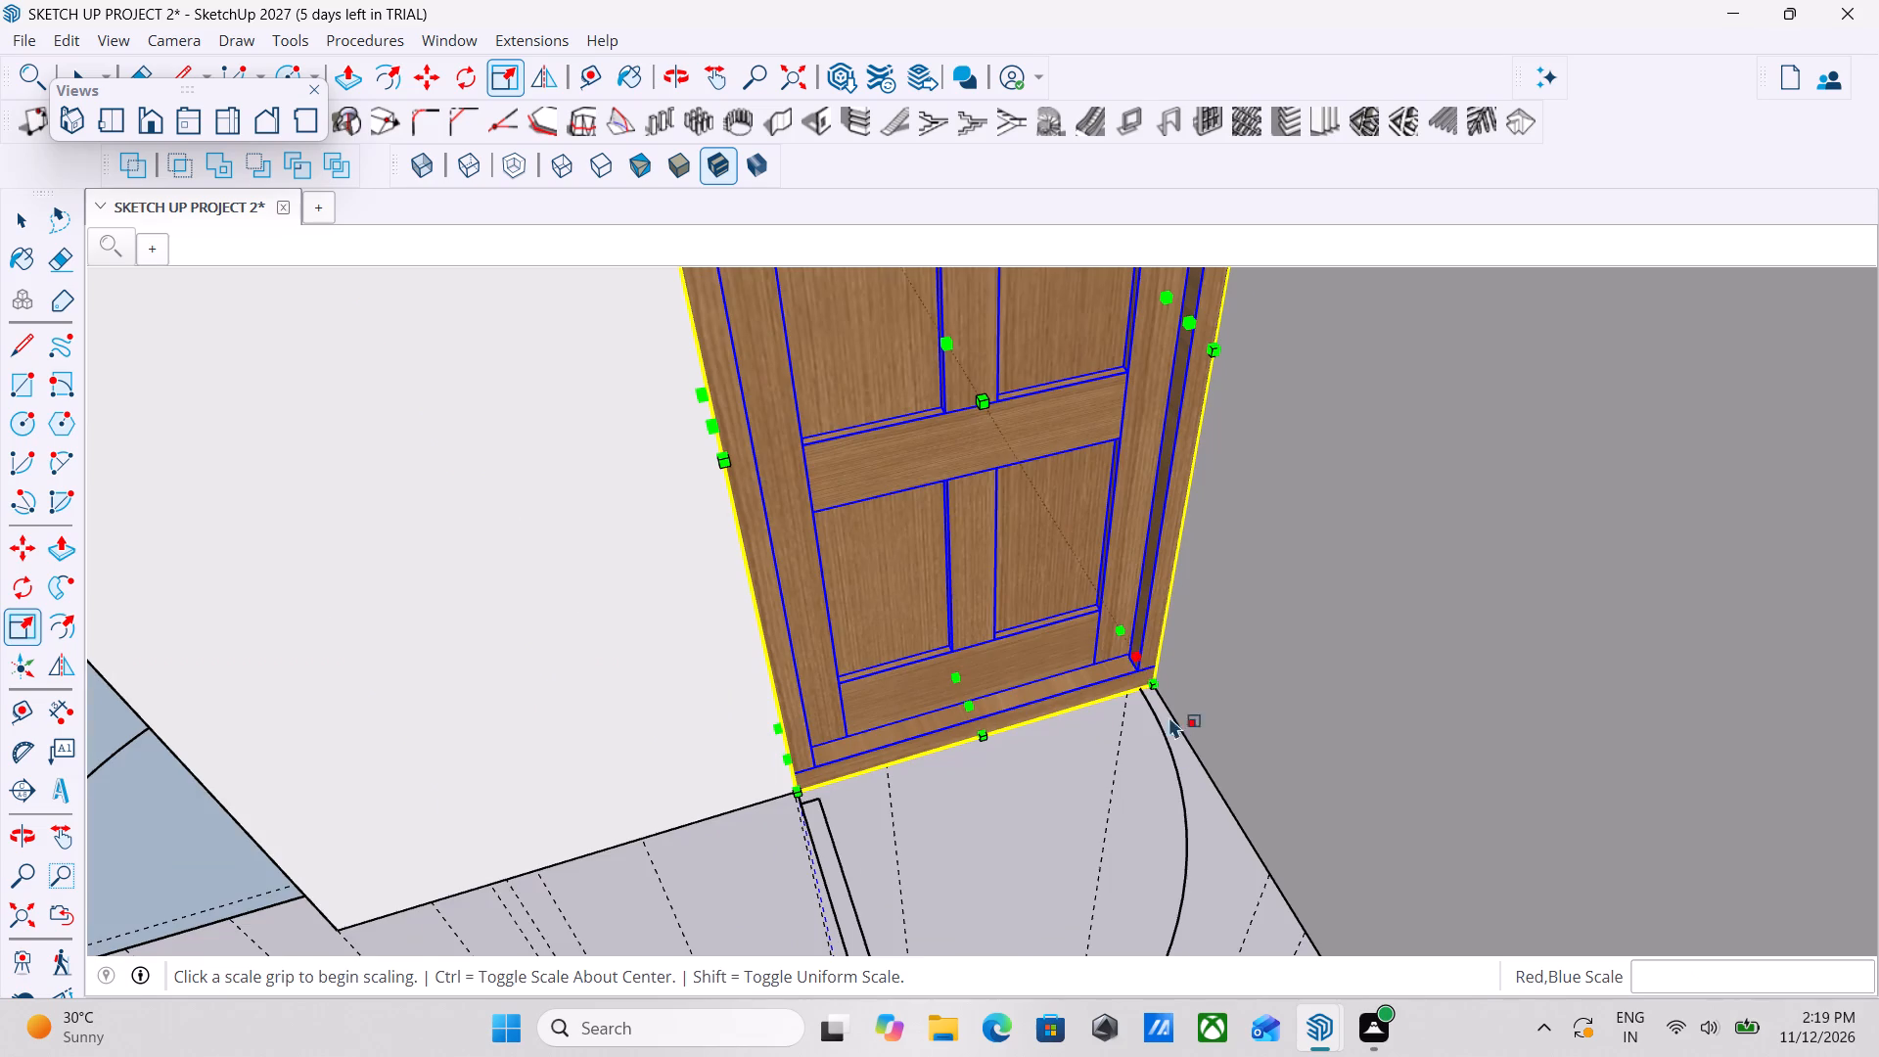
middle_drag(1175, 751, 825, 709)
scroll(825, 709, down, 2)
middle_drag(951, 708, 396, 686)
middle_drag(1120, 693, 805, 693)
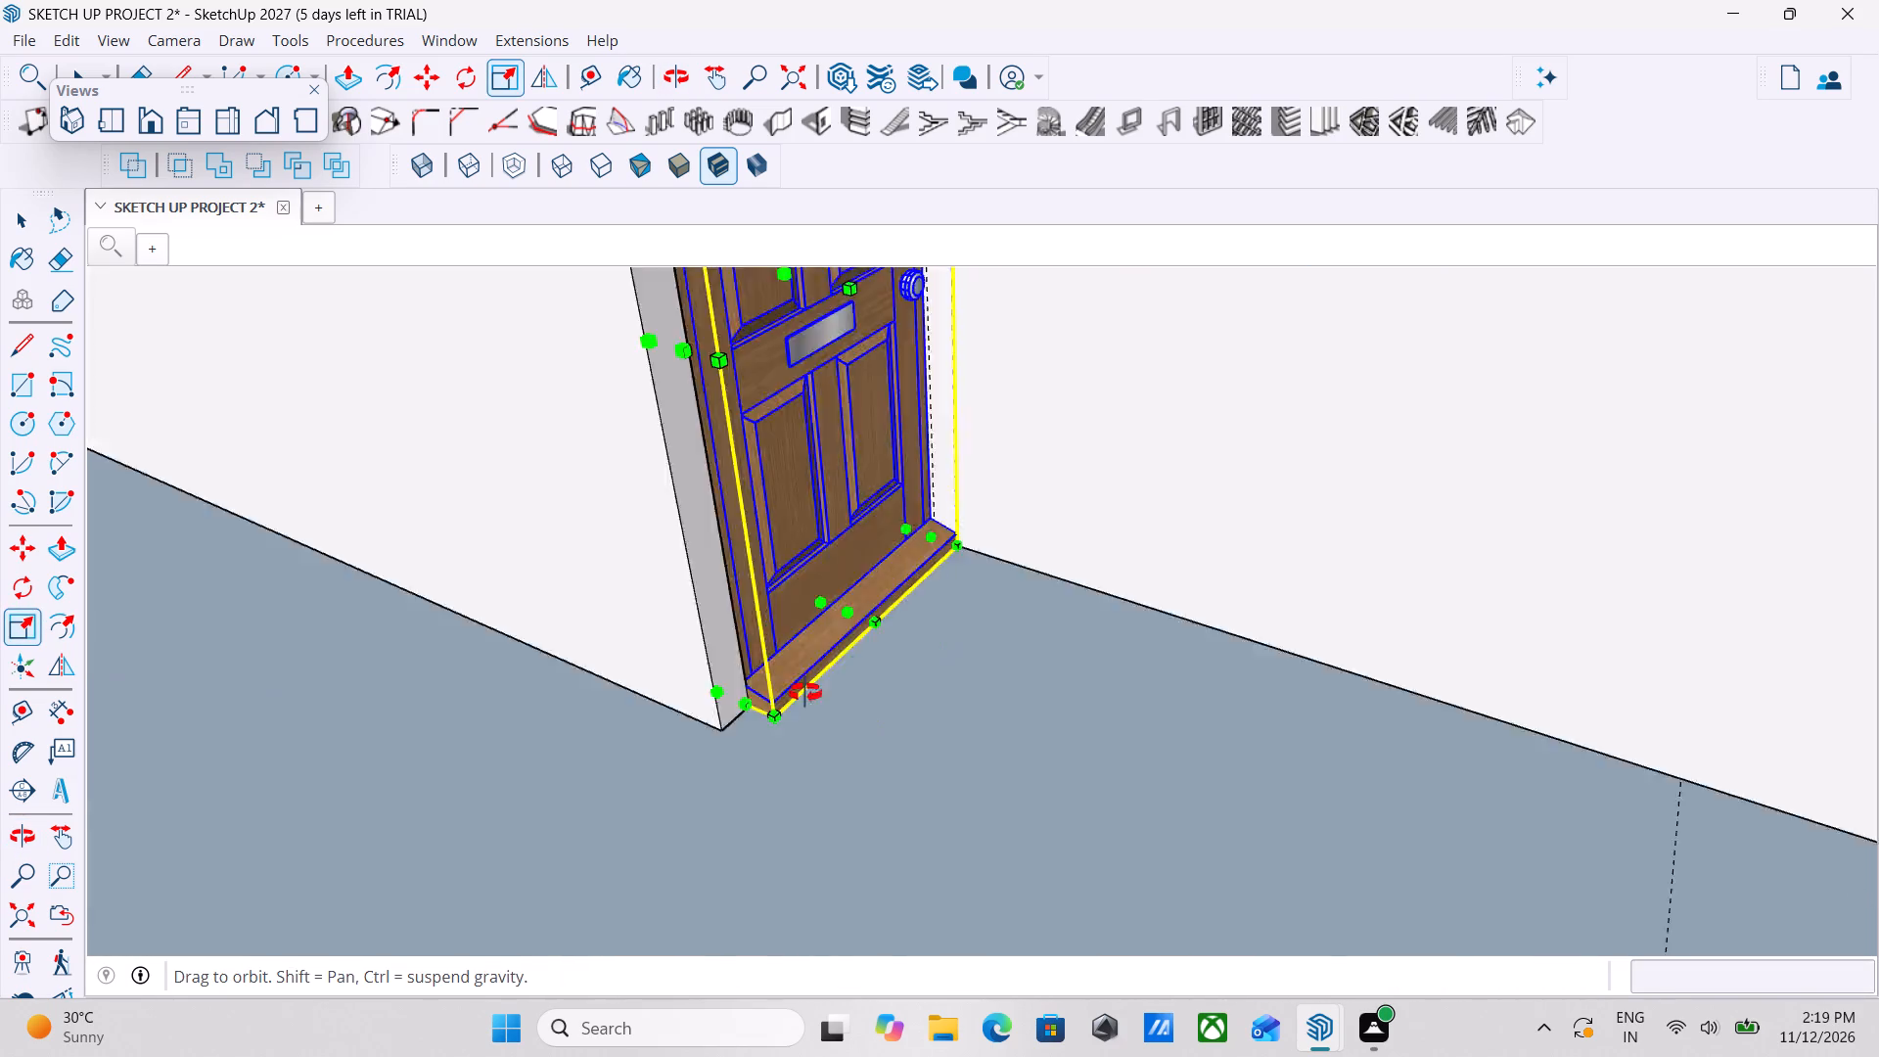
middle_drag(805, 693, 717, 693)
scroll(761, 691, down, 1)
scroll(646, 659, down, 11)
middle_drag(646, 659, 710, 733)
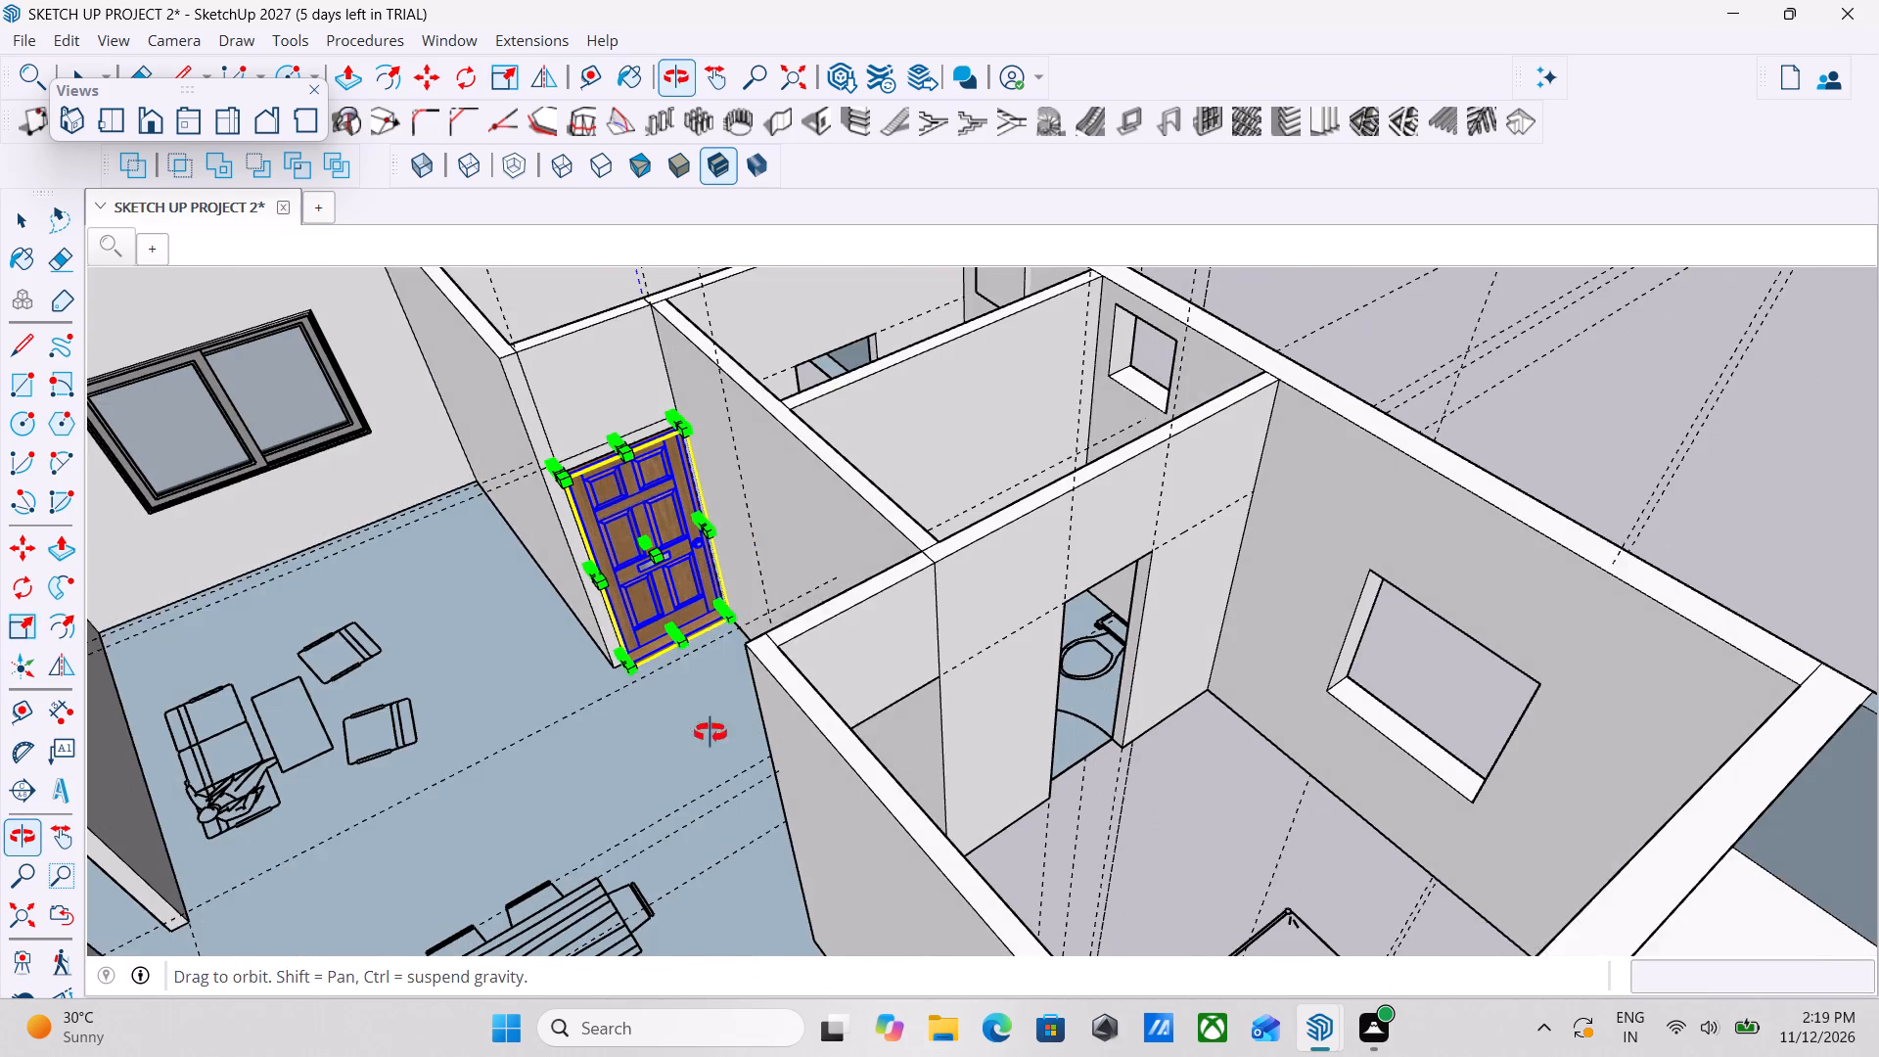
middle_drag(710, 733, 711, 735)
key(space)
Examine the scaled panelled door's fit and depth within the doorway wall from both the bedroom and living-room sides.
scroll(744, 644, down, 1)
middle_drag(744, 644, 944, 758)
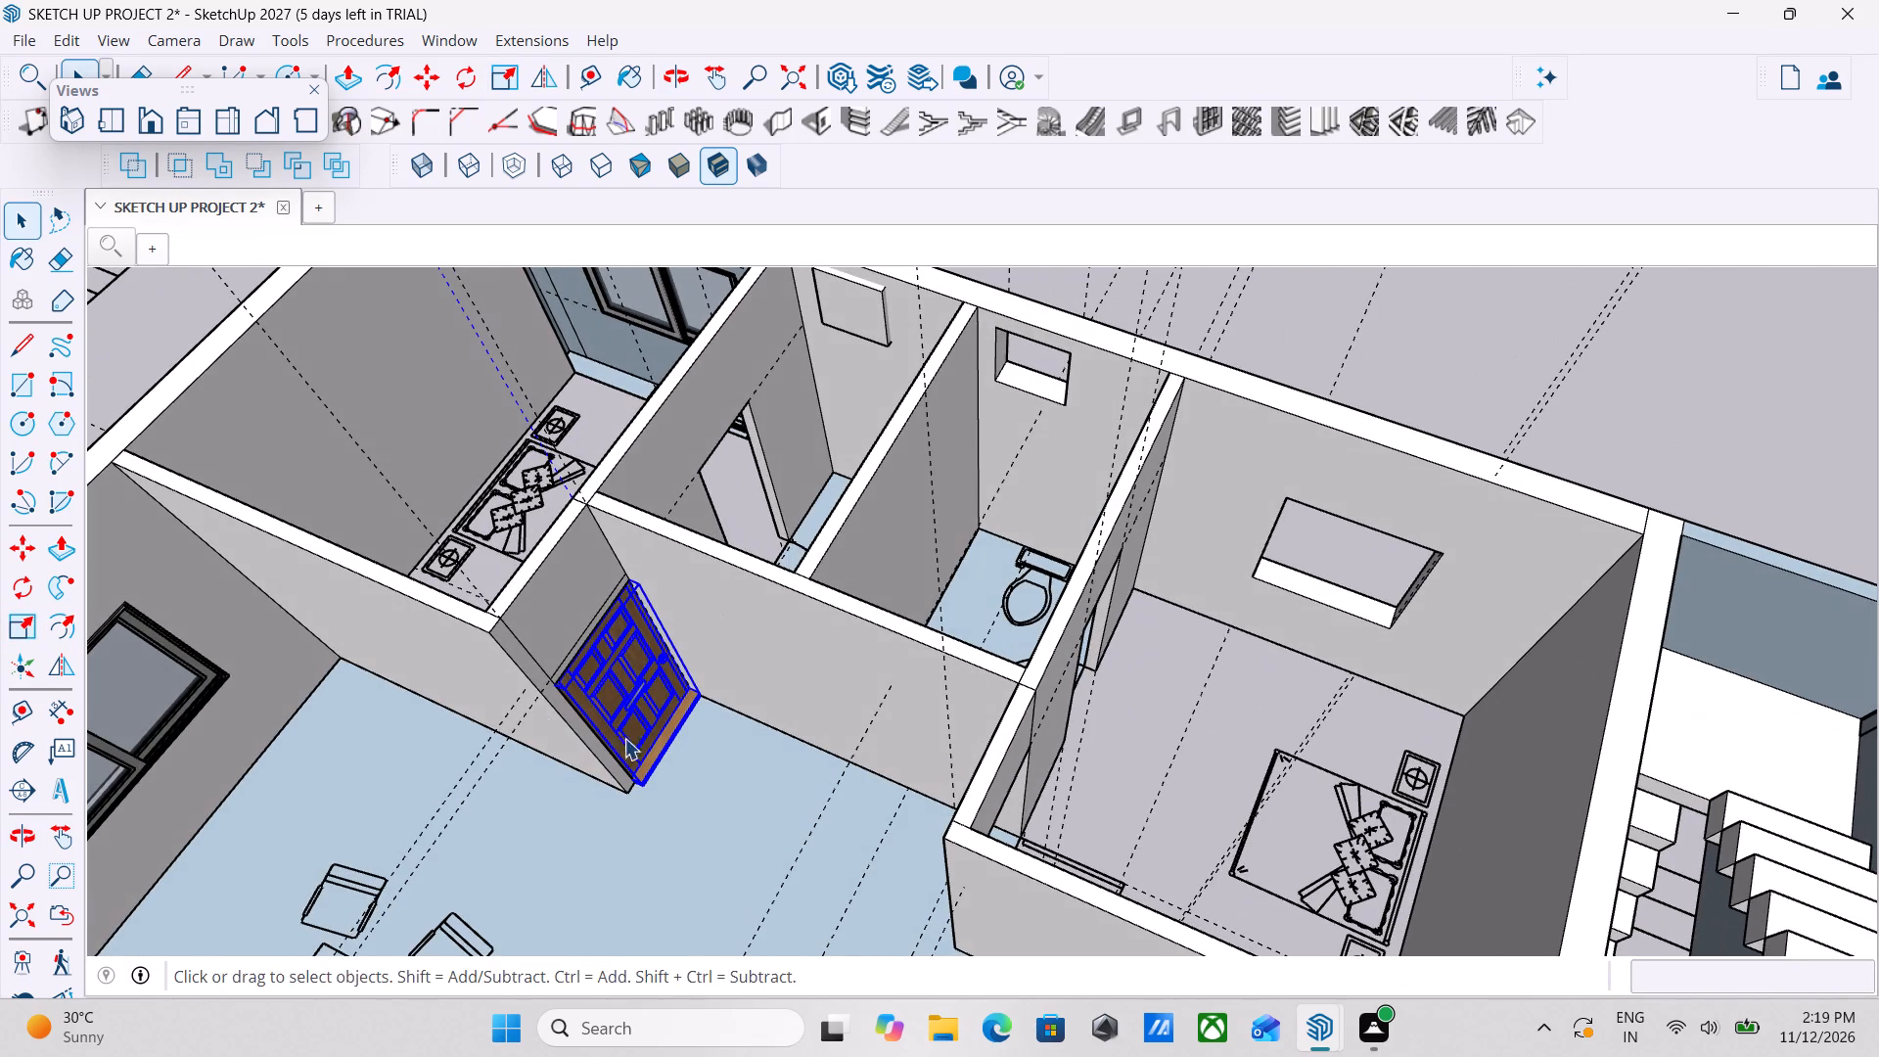
scroll(677, 645, up, 2)
middle_drag(582, 756, 481, 751)
middle_drag(481, 751, 1071, 703)
middle_drag(748, 781, 1142, 646)
middle_drag(1152, 659, 628, 758)
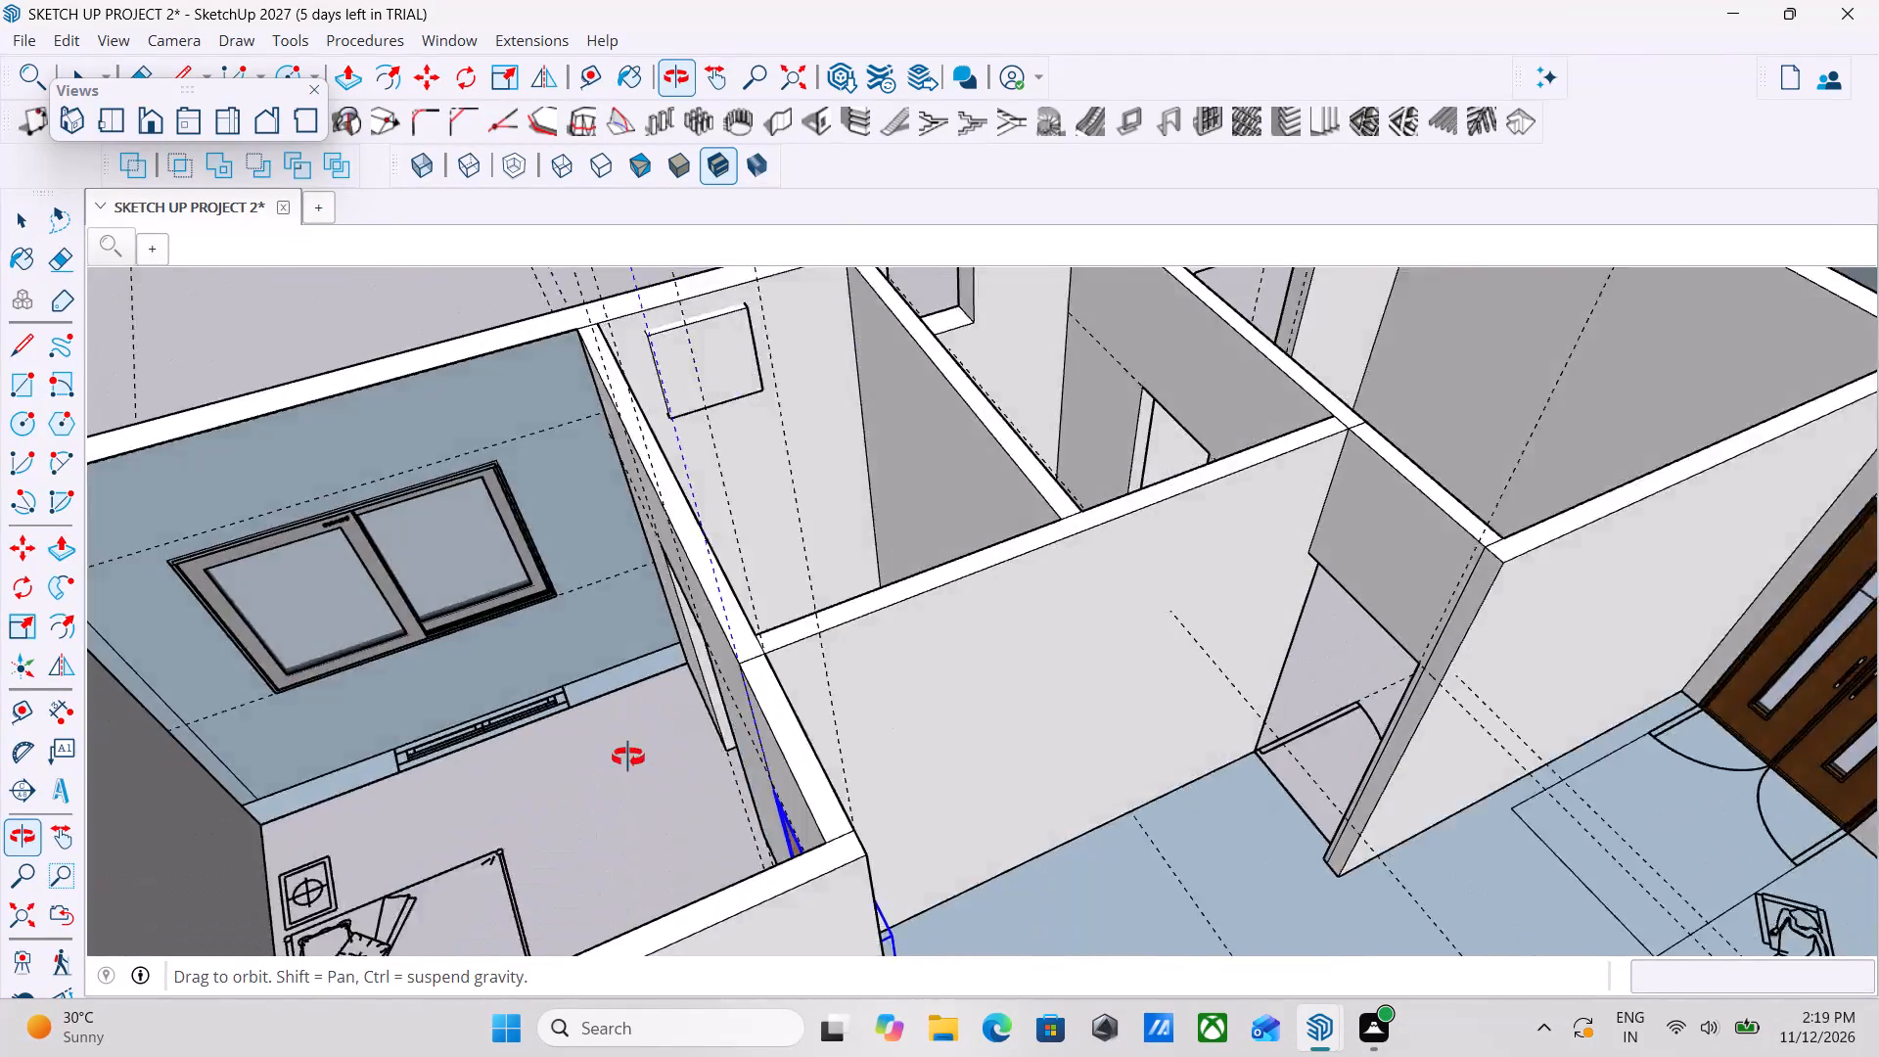
middle_drag(628, 758, 1050, 723)
scroll(1064, 840, up, 1)
scroll(1157, 765, down, 7)
middle_drag(1221, 753, 1312, 679)
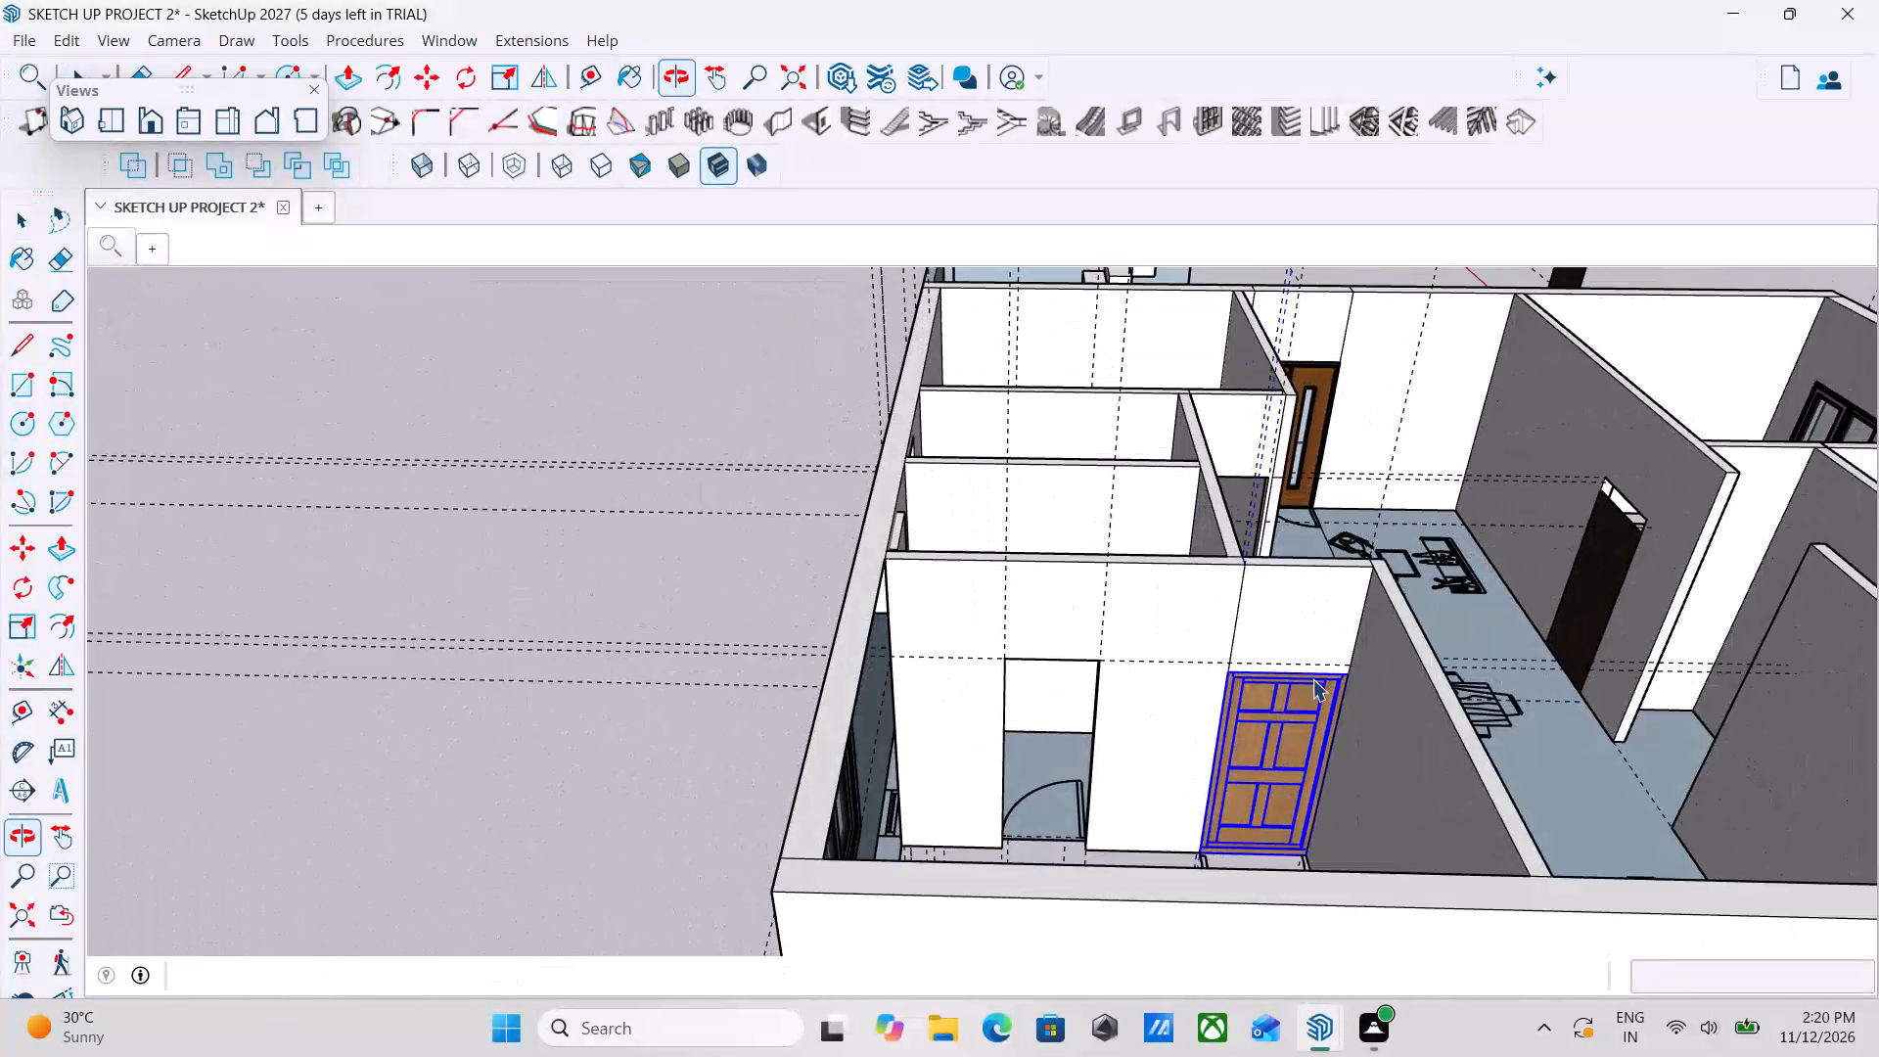
middle_drag(1282, 733, 1324, 653)
middle_drag(1324, 653, 968, 653)
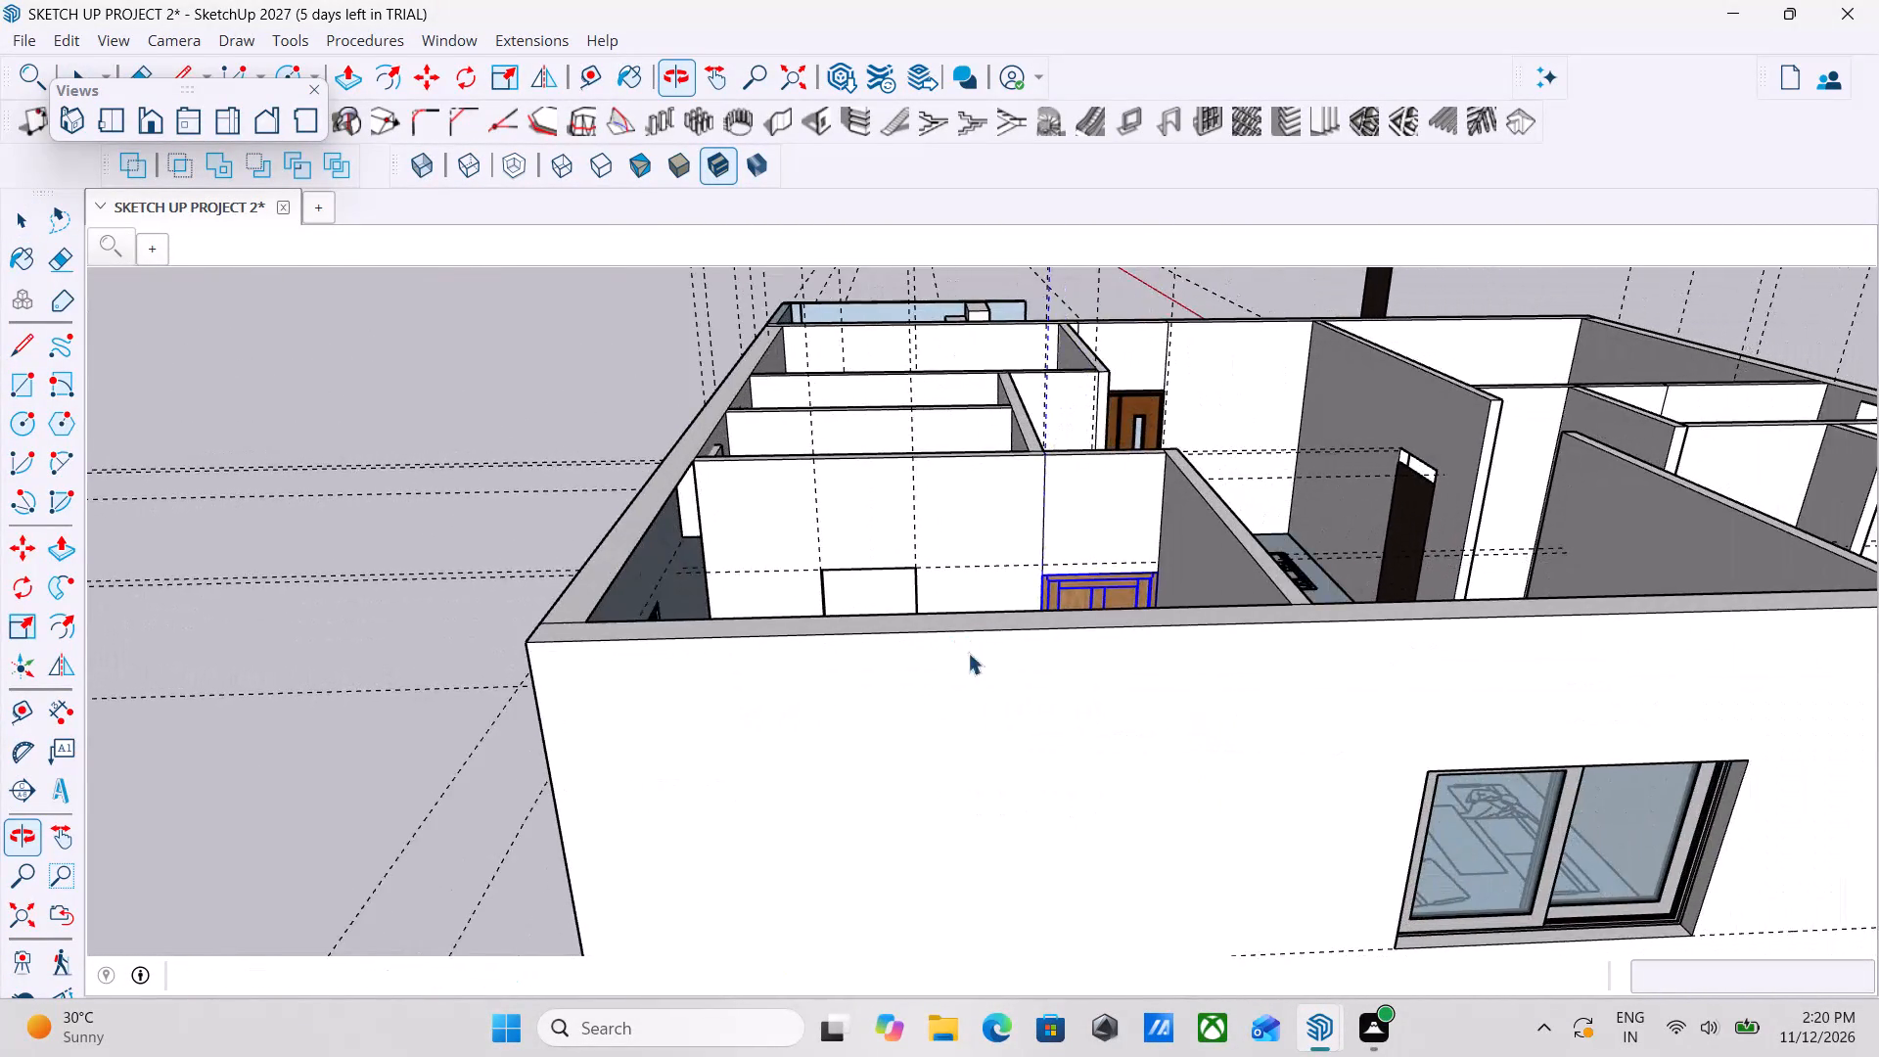
middle_drag(1283, 620, 932, 887)
scroll(982, 752, down, 1)
middle_drag(982, 752, 846, 896)
scroll(757, 934, up, 2)
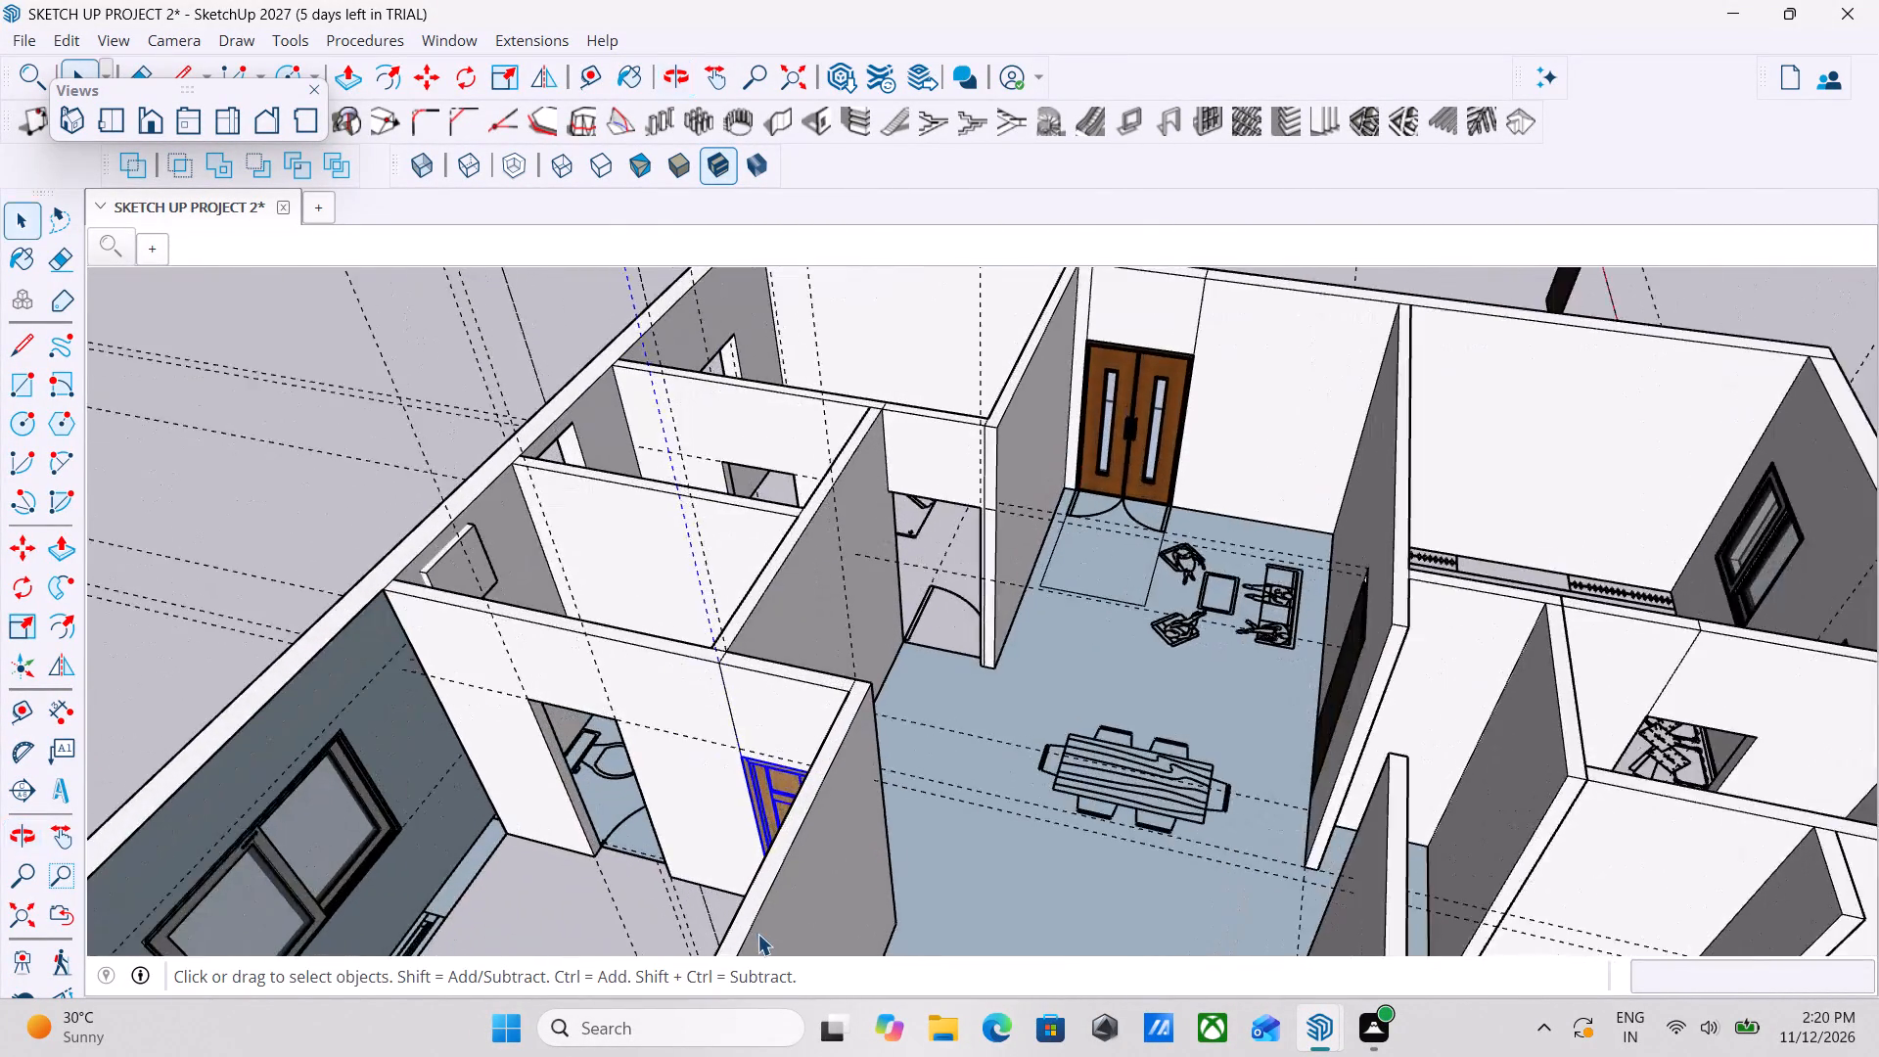
scroll(757, 934, up, 5)
middle_drag(808, 893, 1108, 984)
scroll(1108, 984, up, 8)
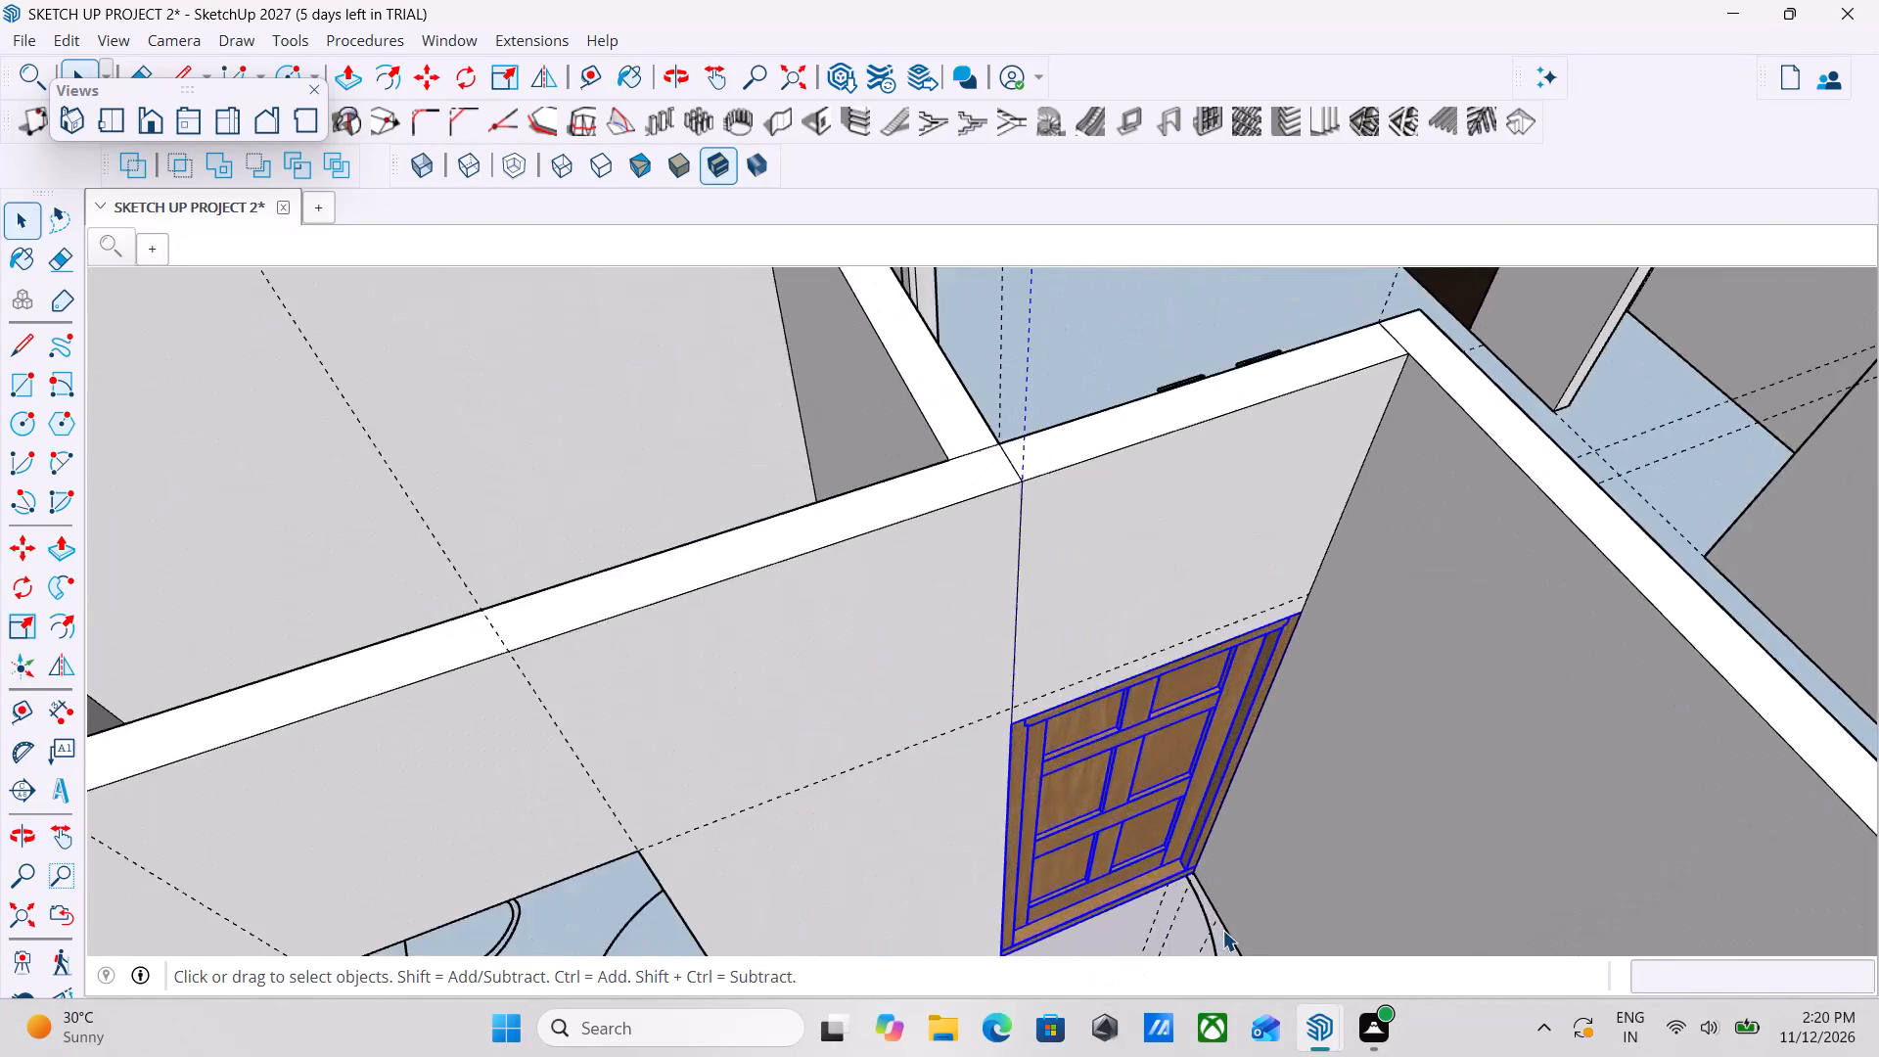
scroll(1222, 930, up, 7)
scroll(1169, 788, down, 11)
middle_drag(550, 801, 1286, 827)
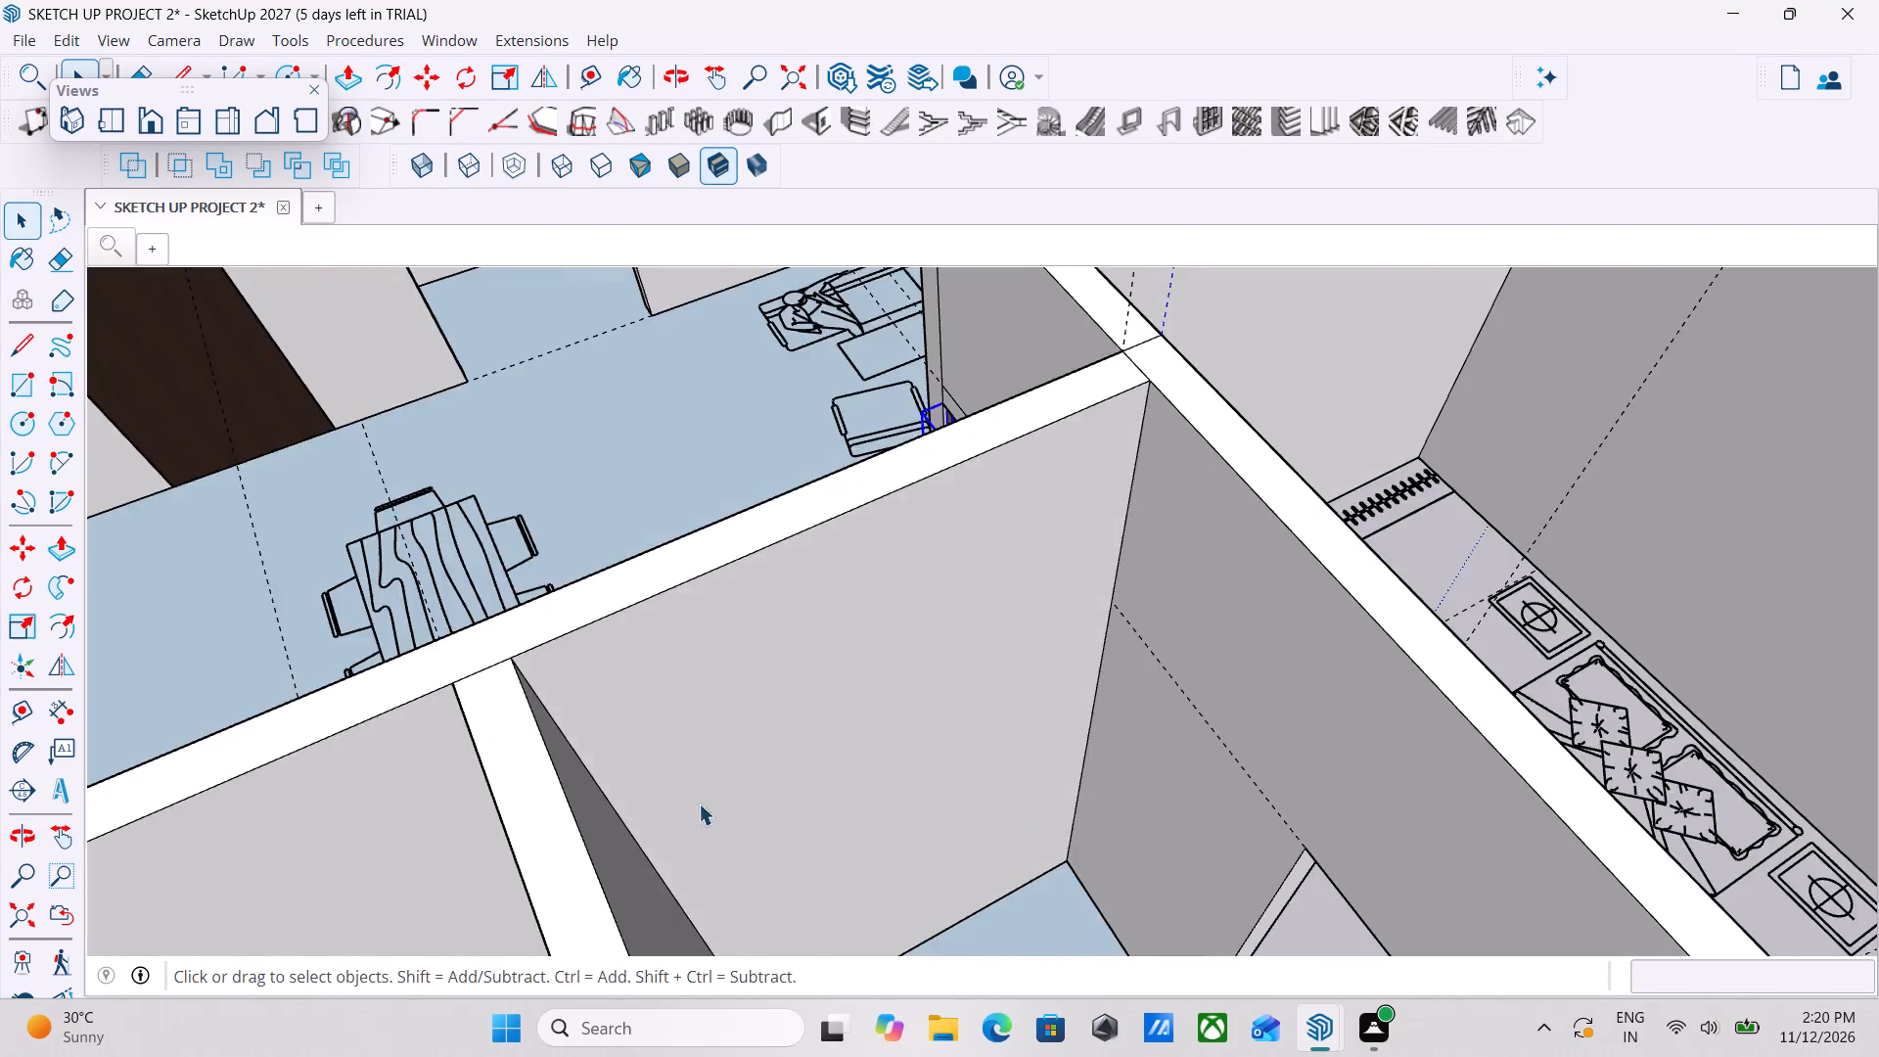
middle_drag(565, 787, 1115, 860)
scroll(561, 726, up, 3)
middle_drag(739, 637, 930, 562)
scroll(930, 562, up, 1)
scroll(856, 843, up, 3)
middle_drag(872, 828, 759, 830)
scroll(759, 830, down, 10)
middle_drag(759, 830, 880, 883)
middle_drag(656, 831, 869, 949)
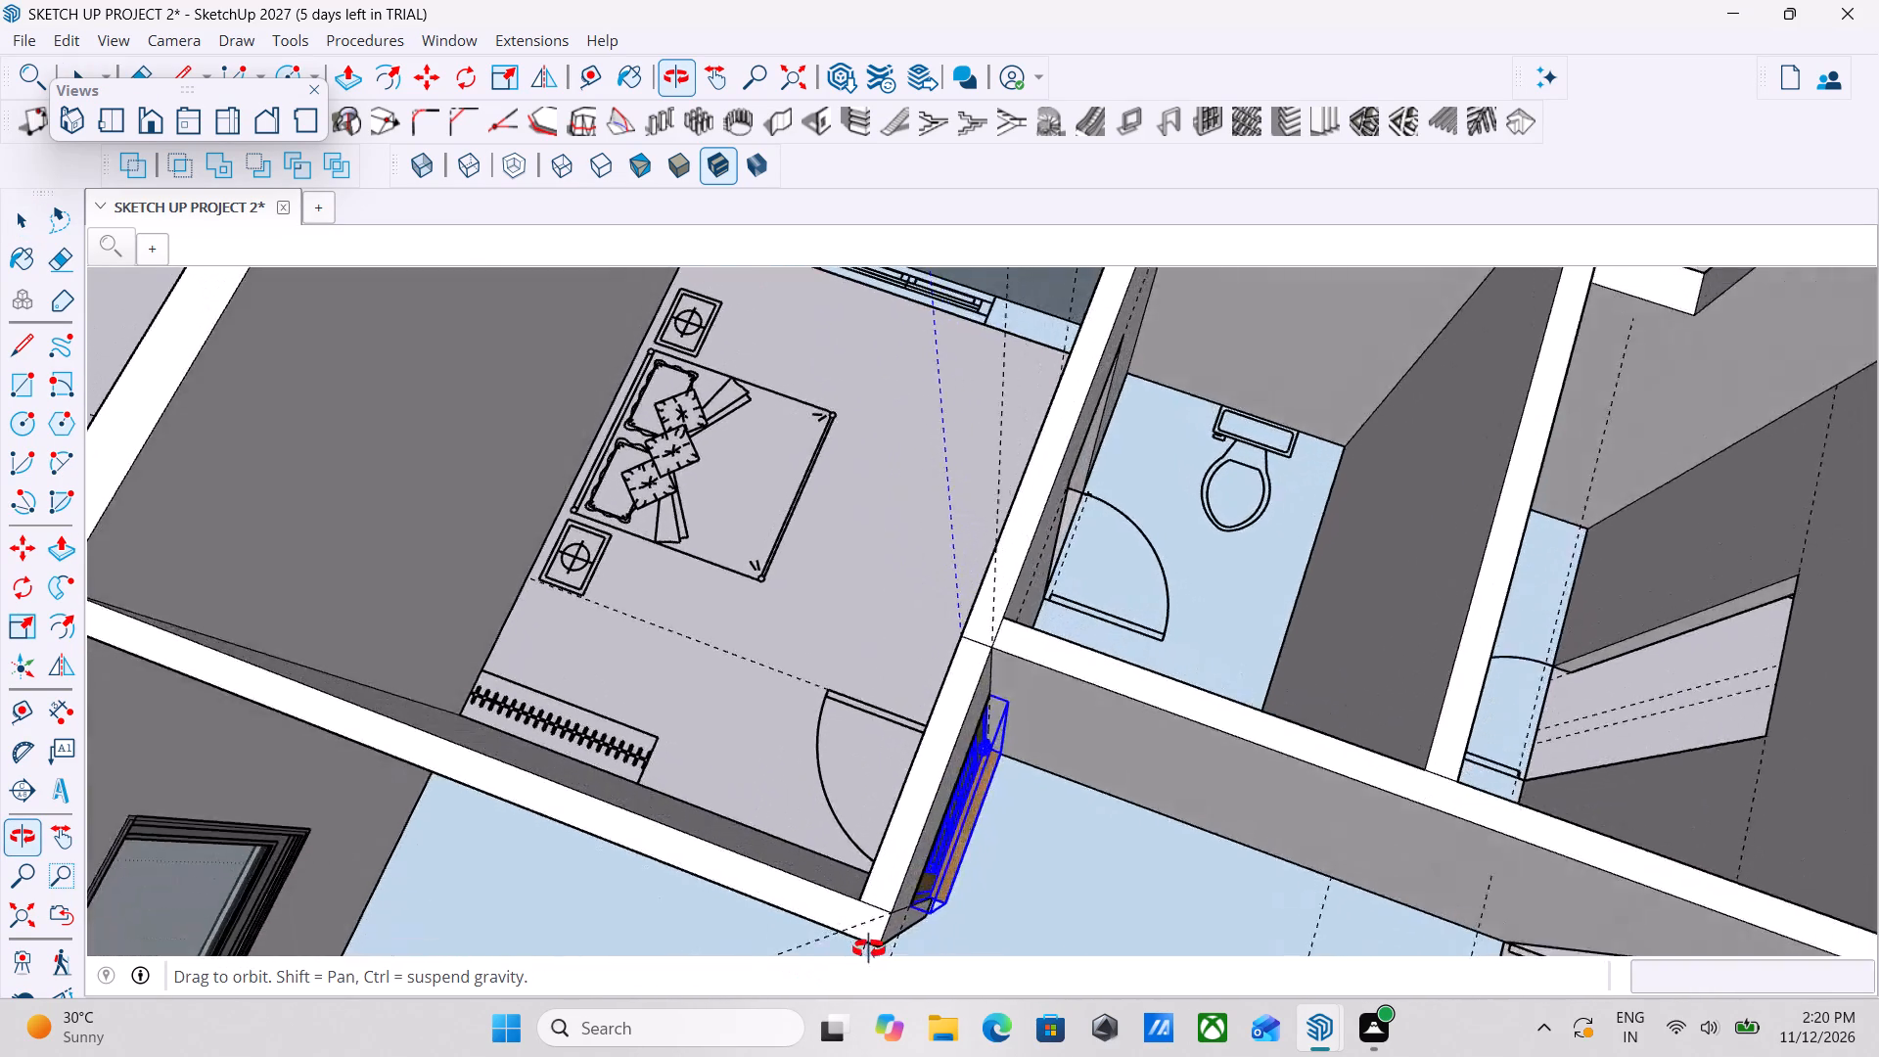
middle_drag(869, 949, 538, 923)
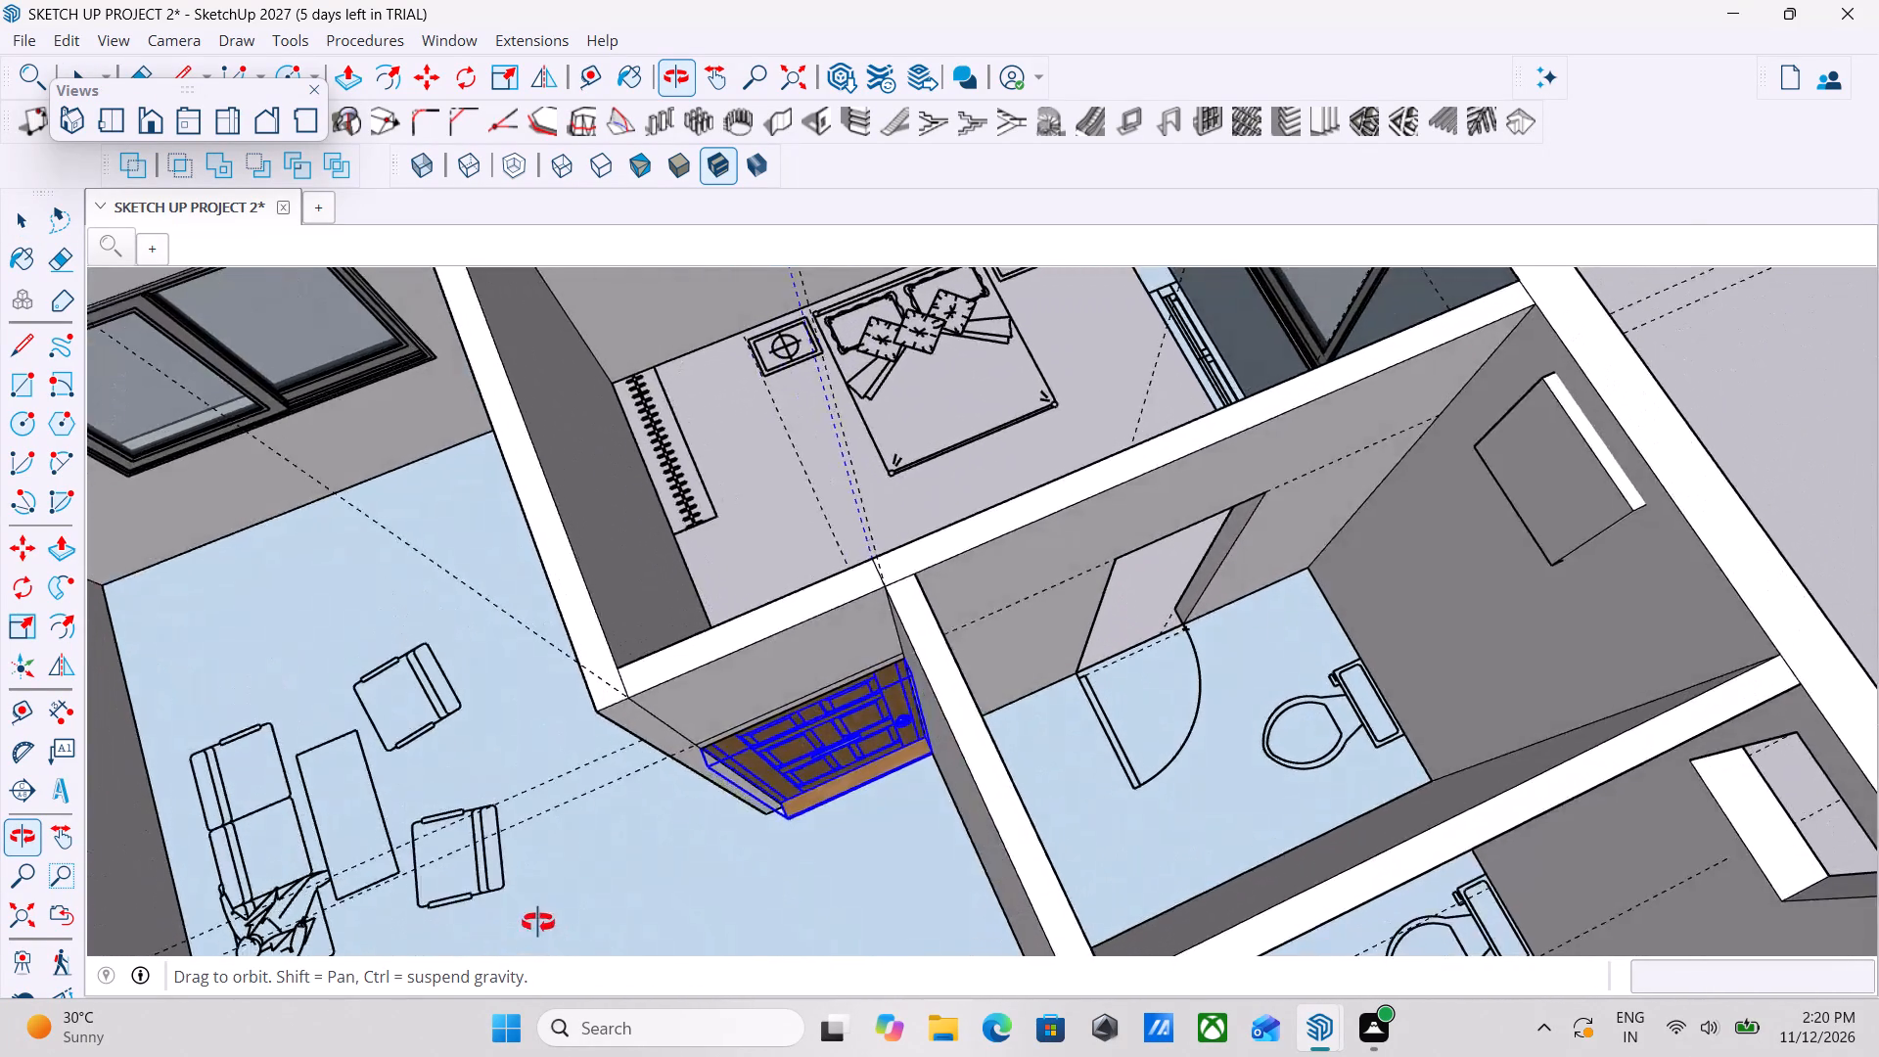
middle_drag(538, 923, 756, 781)
scroll(757, 779, down, 1)
middle_drag(757, 779, 694, 773)
scroll(751, 776, down, 1)
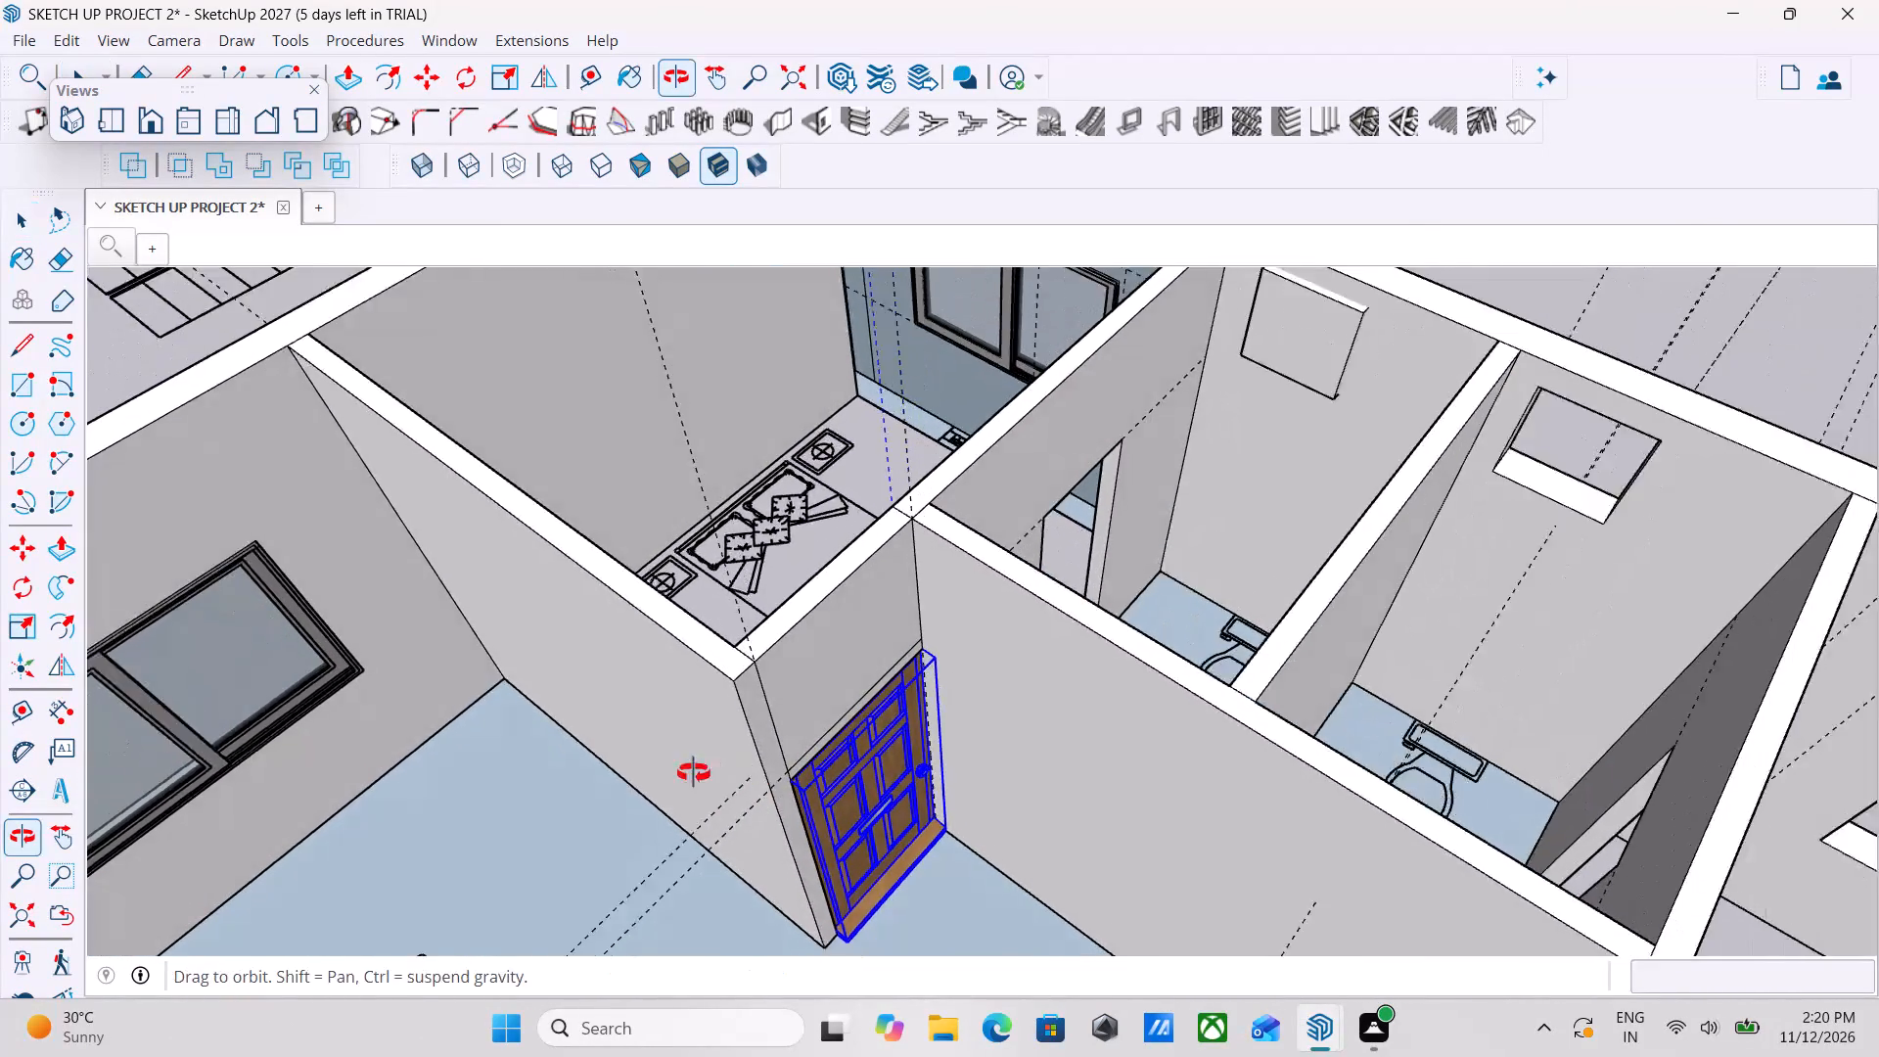
middle_drag(694, 773, 672, 773)
middle_drag(812, 834, 710, 811)
scroll(785, 874, up, 2)
middle_drag(786, 874, 701, 812)
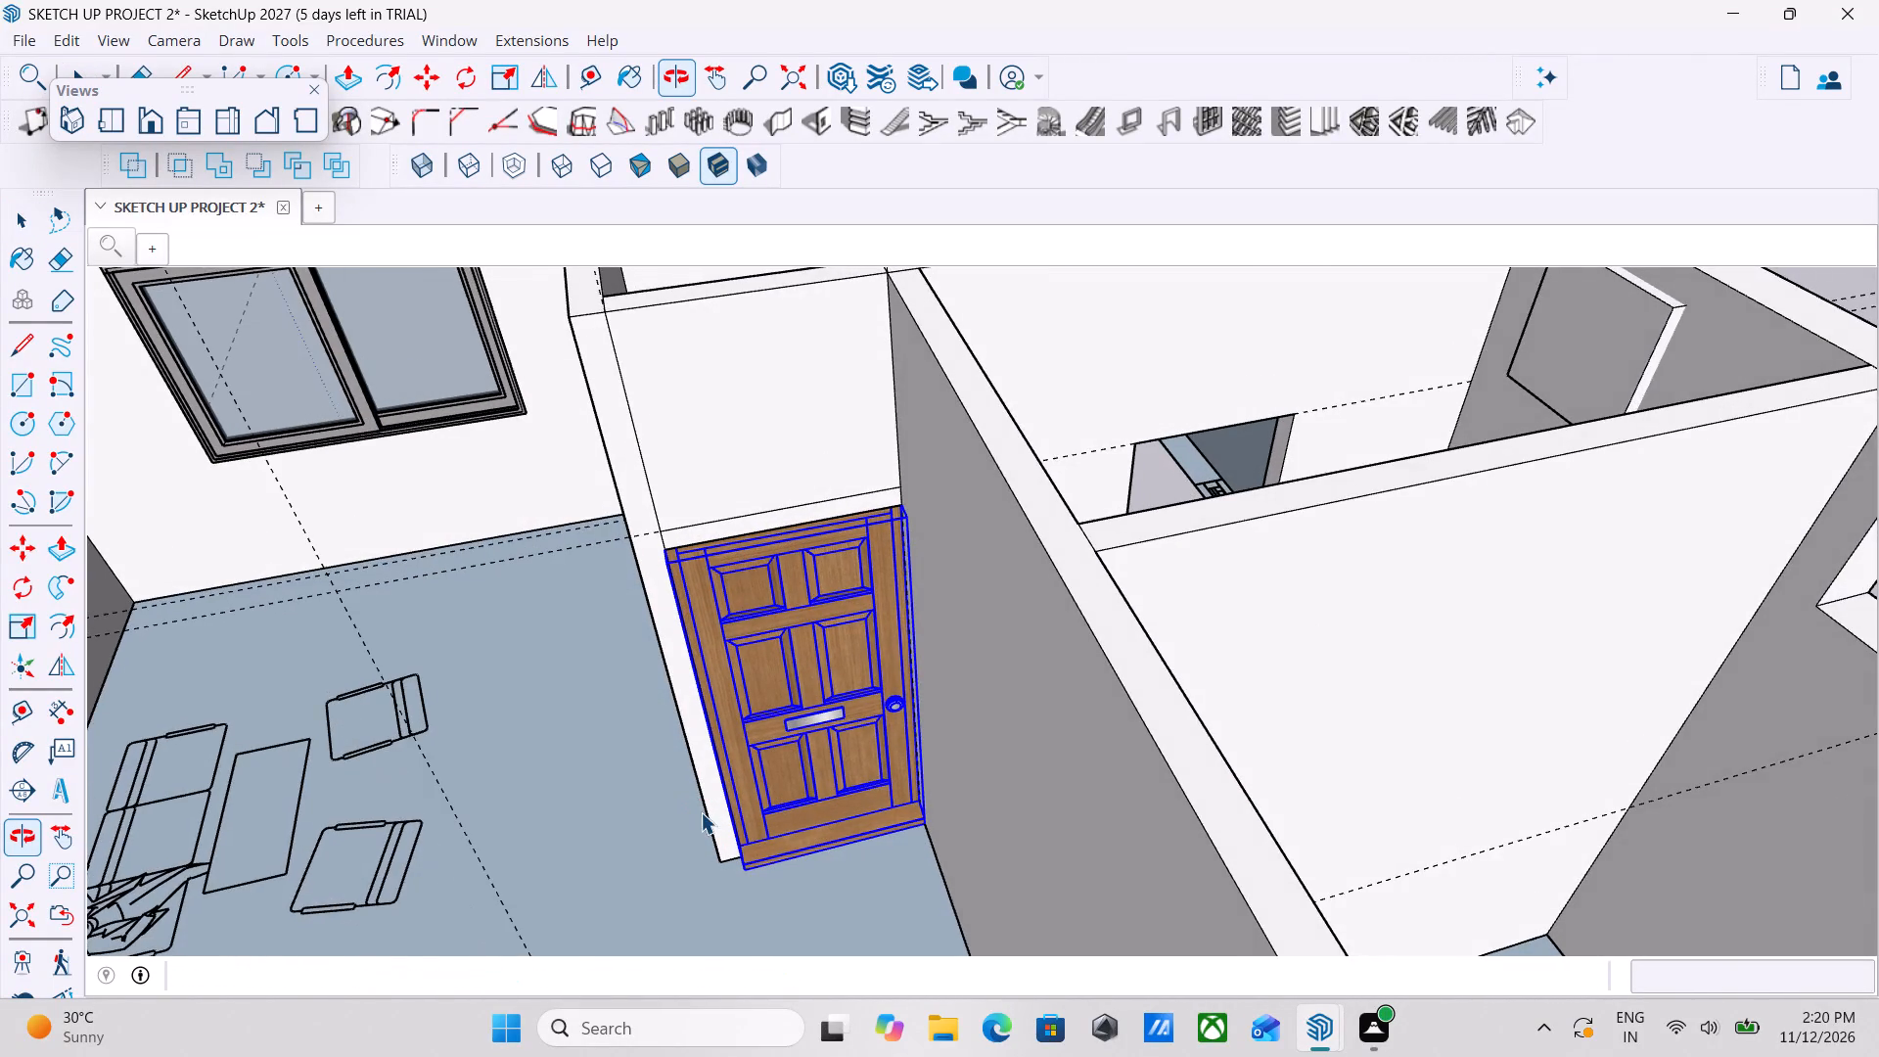
scroll(702, 814, up, 3)
middle_drag(710, 889, 647, 887)
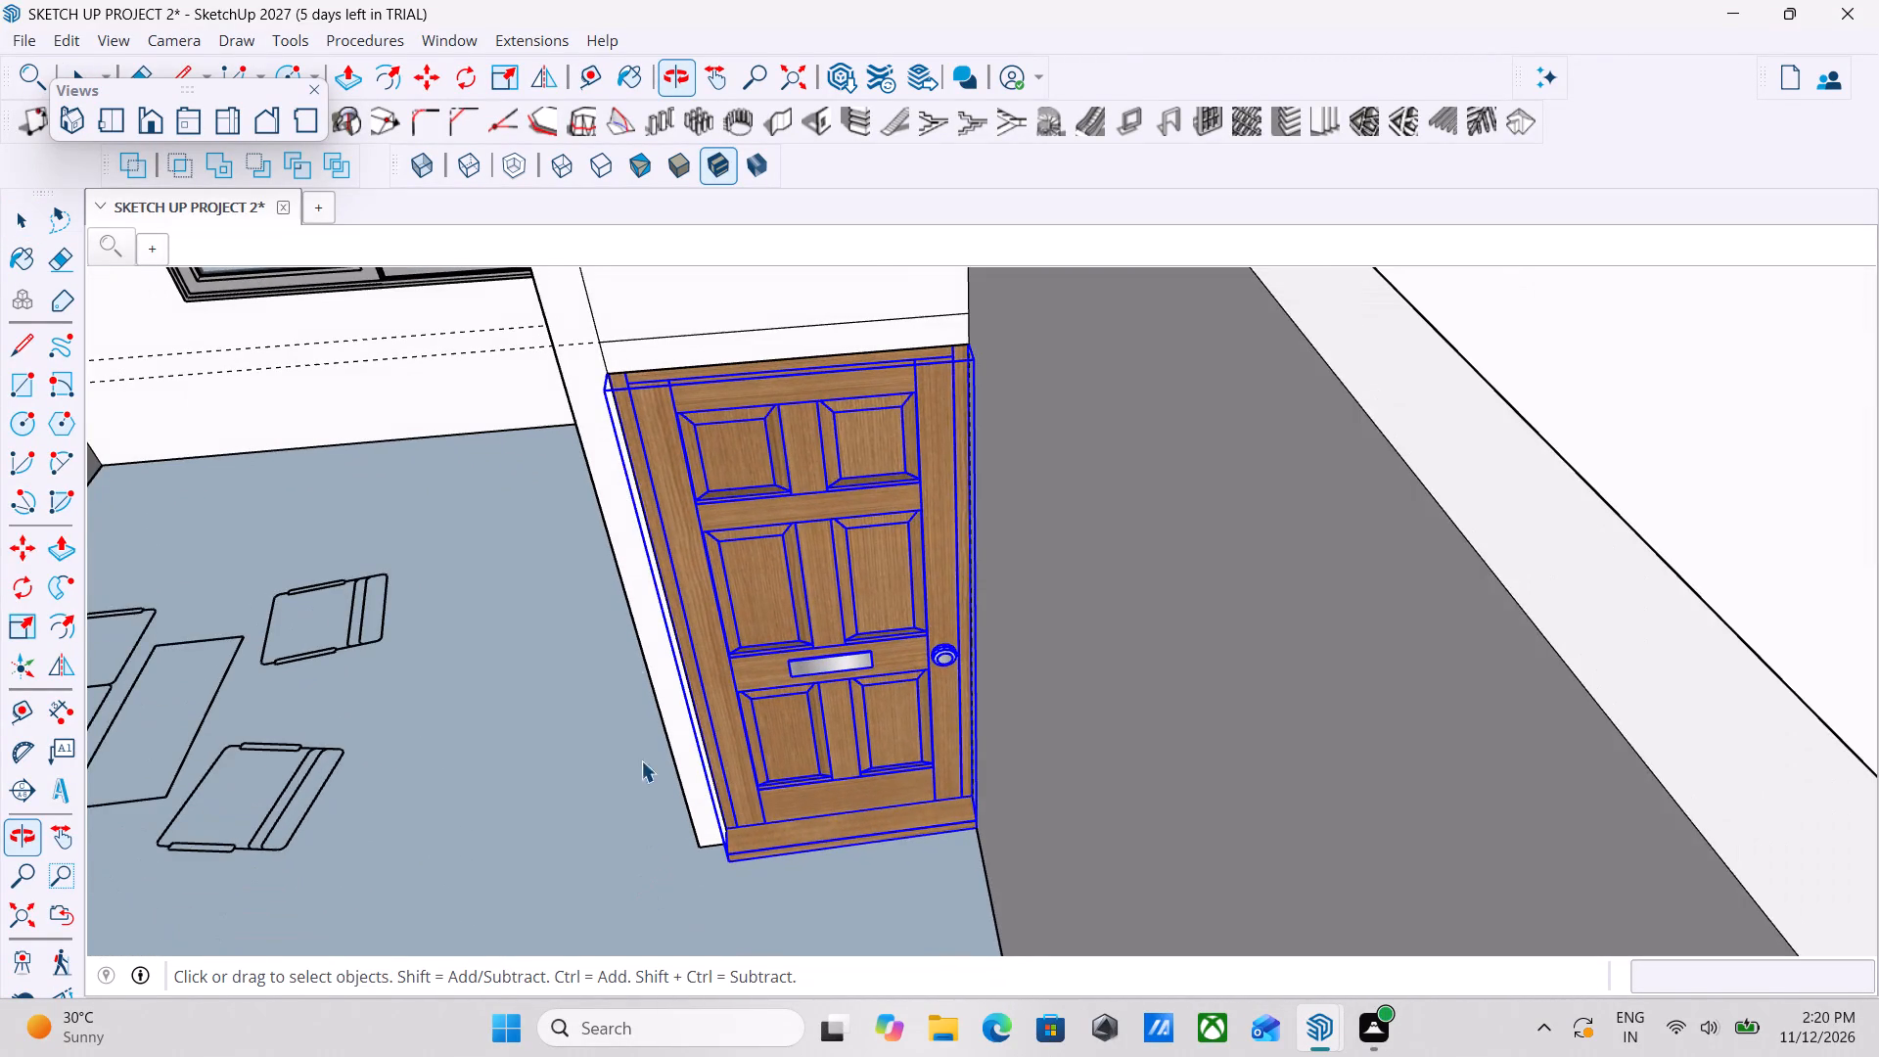
Copy the panelled door from its top corner to the matching corner of the bedroom doorway near the double entrance doors.
scroll(631, 471, up, 4)
middle_drag(631, 471, 642, 475)
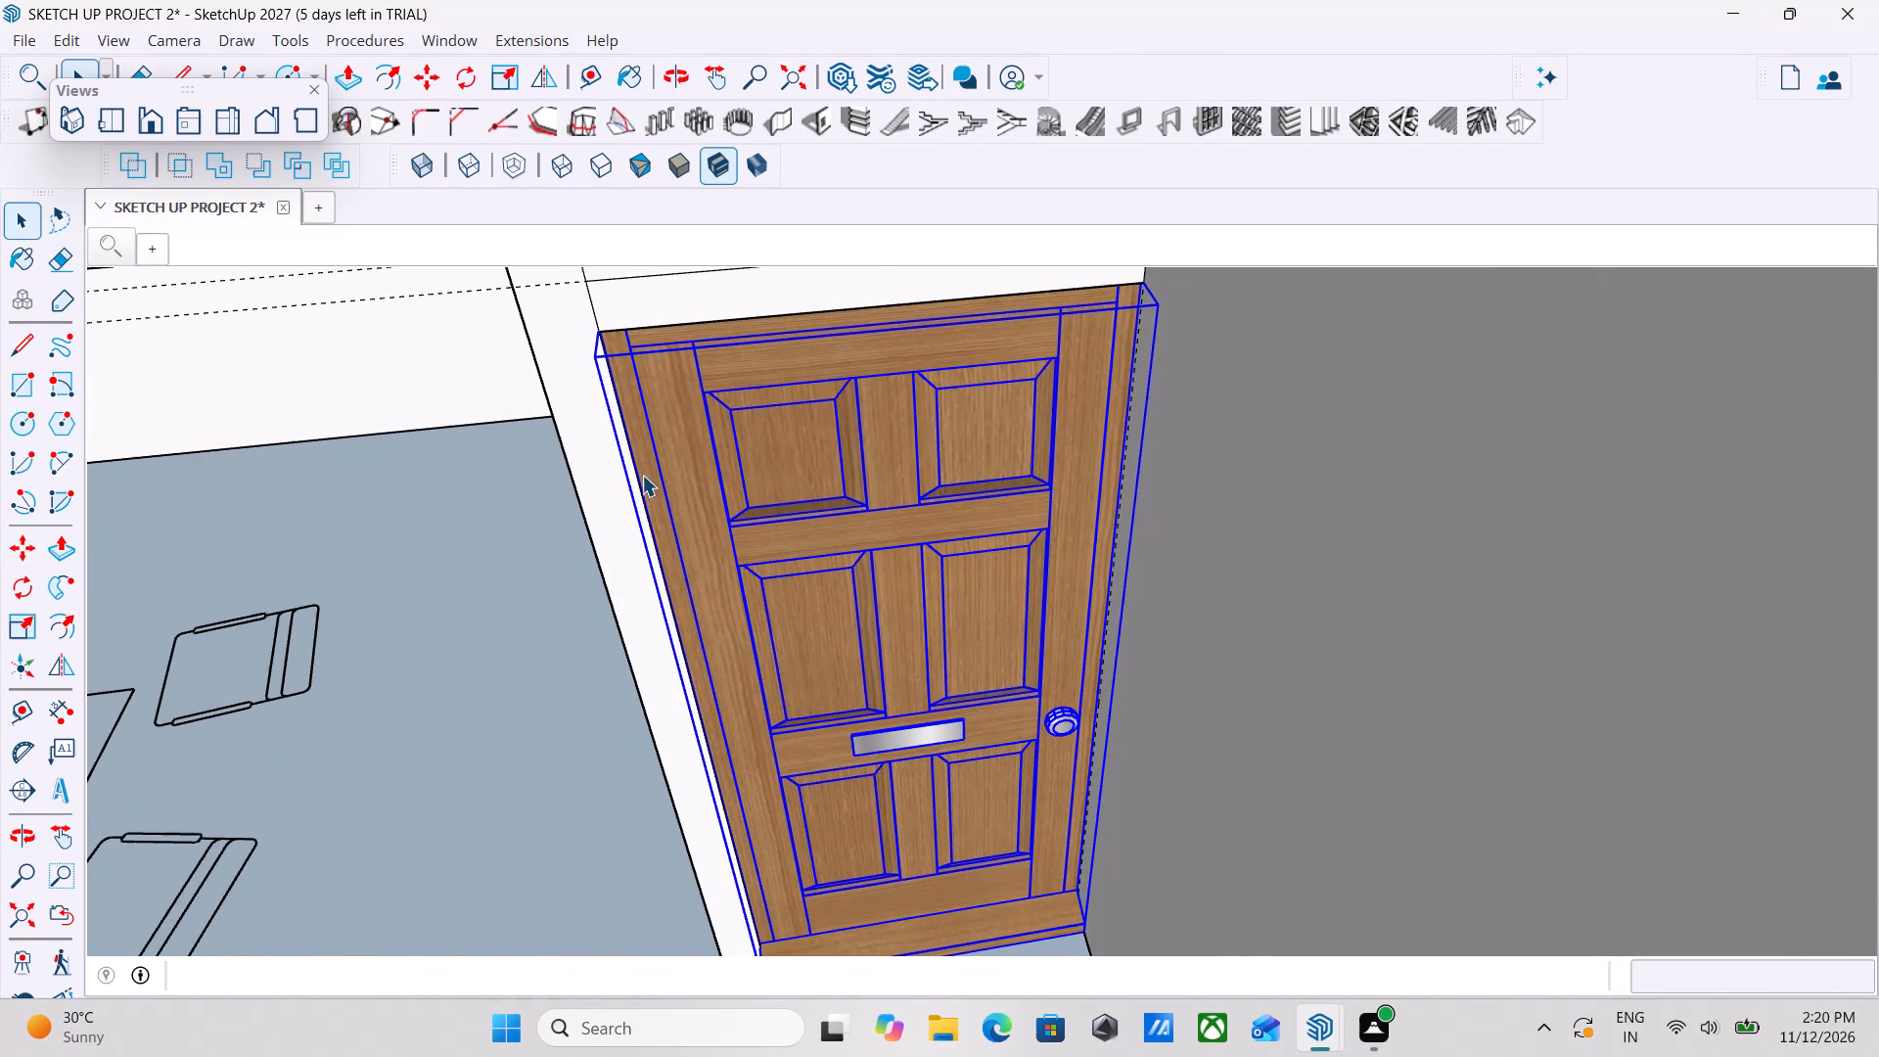
key(m)
scroll(569, 331, up, 2)
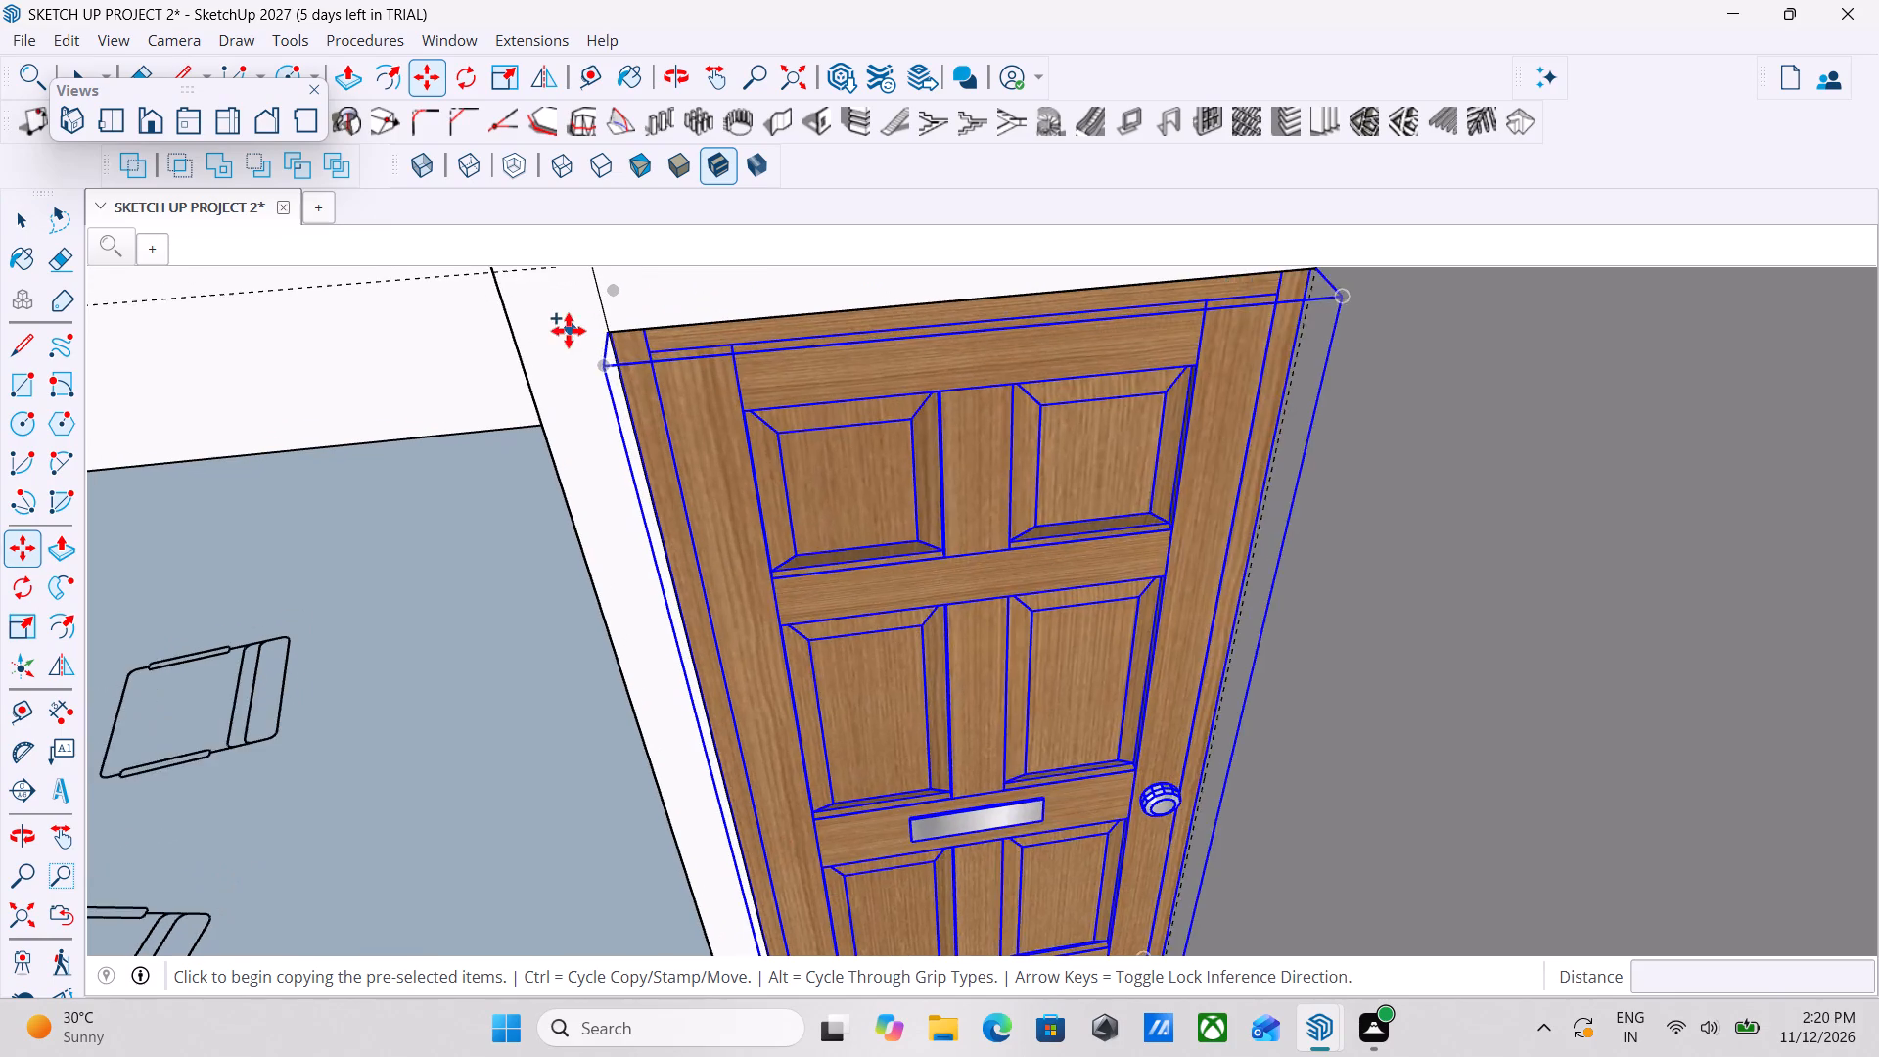
scroll(569, 331, up, 17)
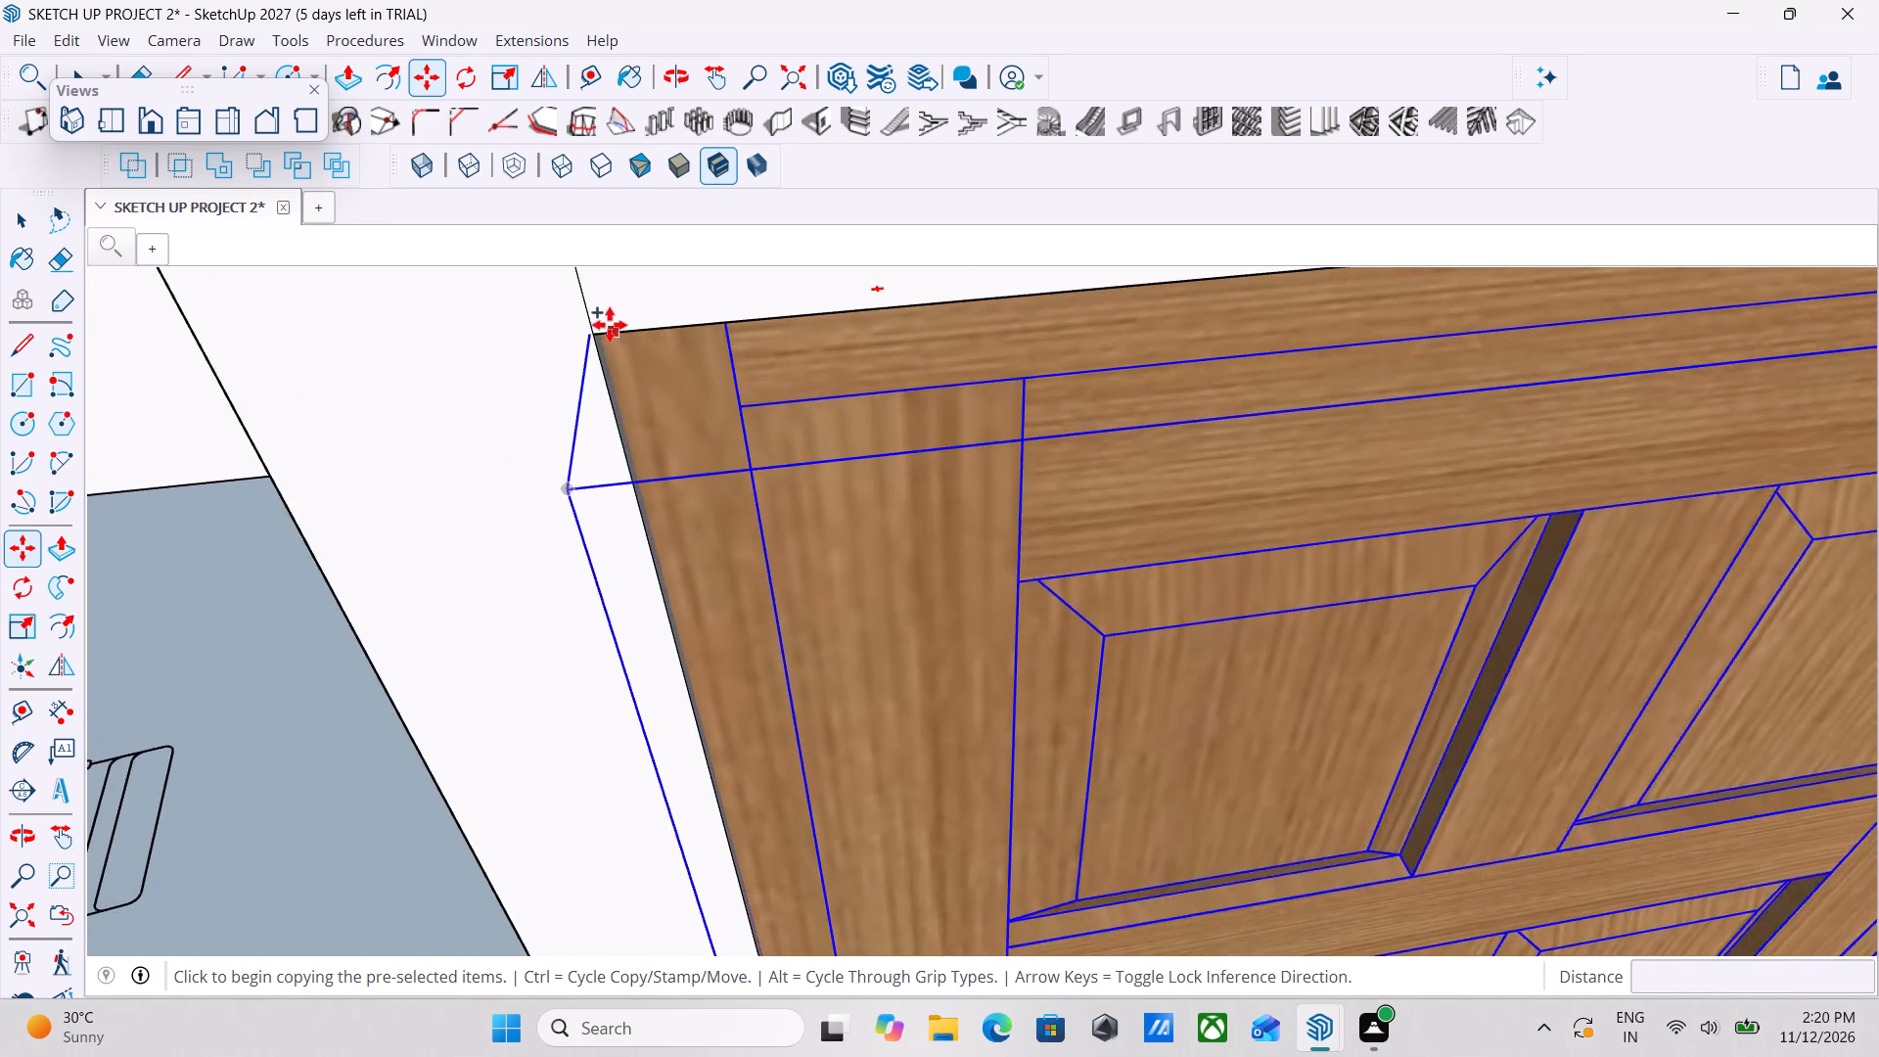
scroll(610, 325, up, 3)
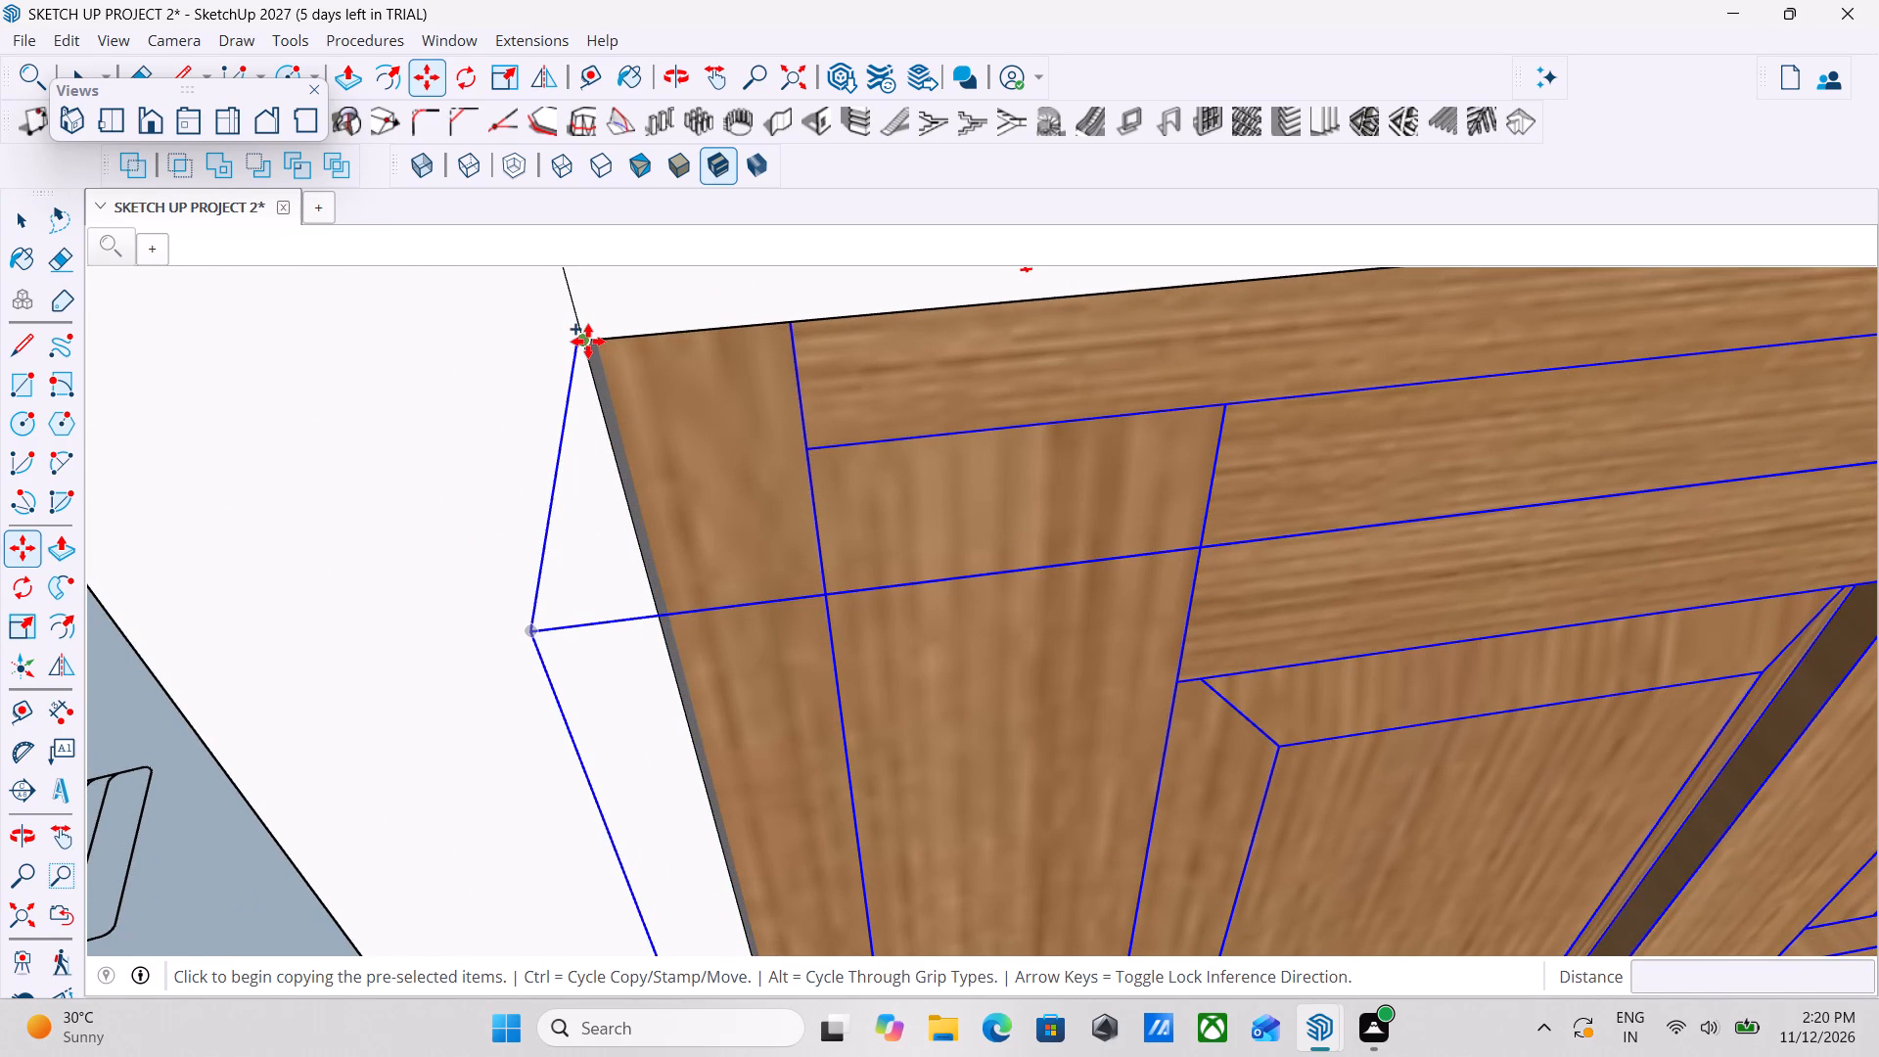
click(587, 342)
scroll(553, 549, down, 6)
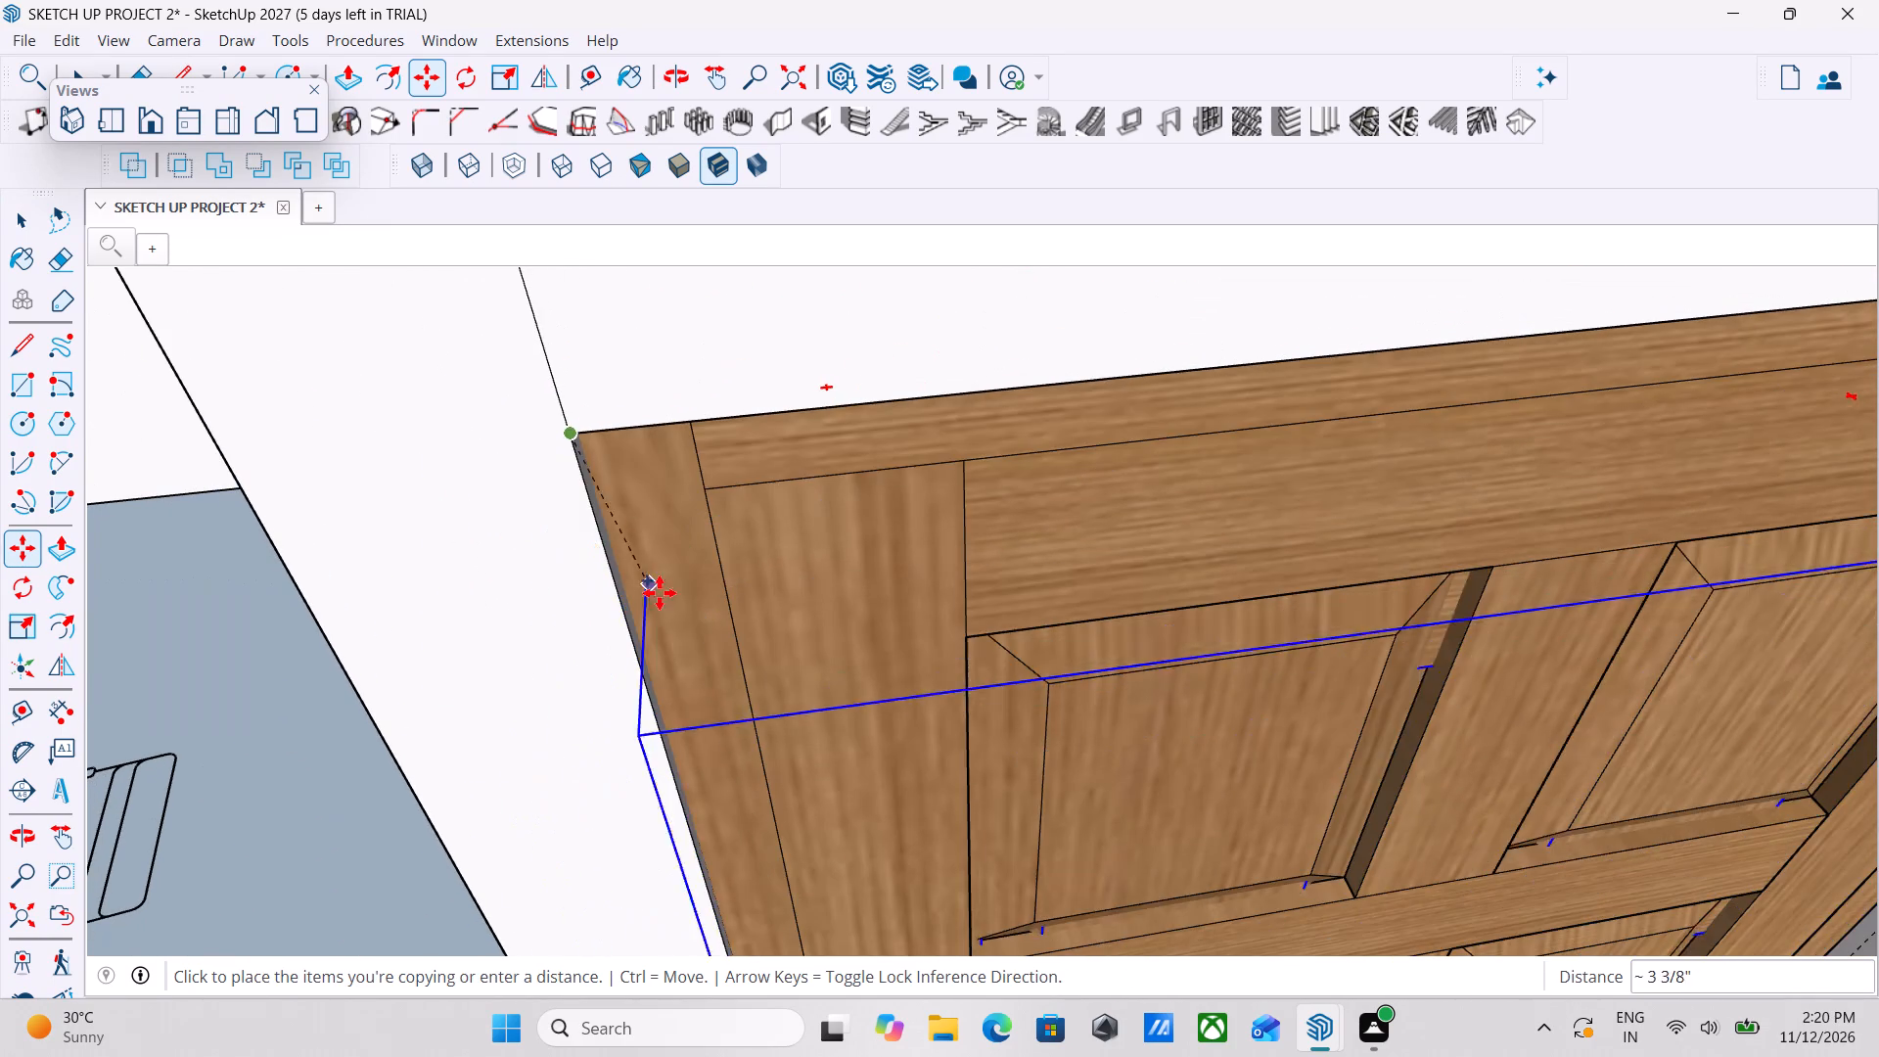
scroll(700, 639, down, 6)
scroll(516, 742, down, 4)
scroll(610, 743, down, 7)
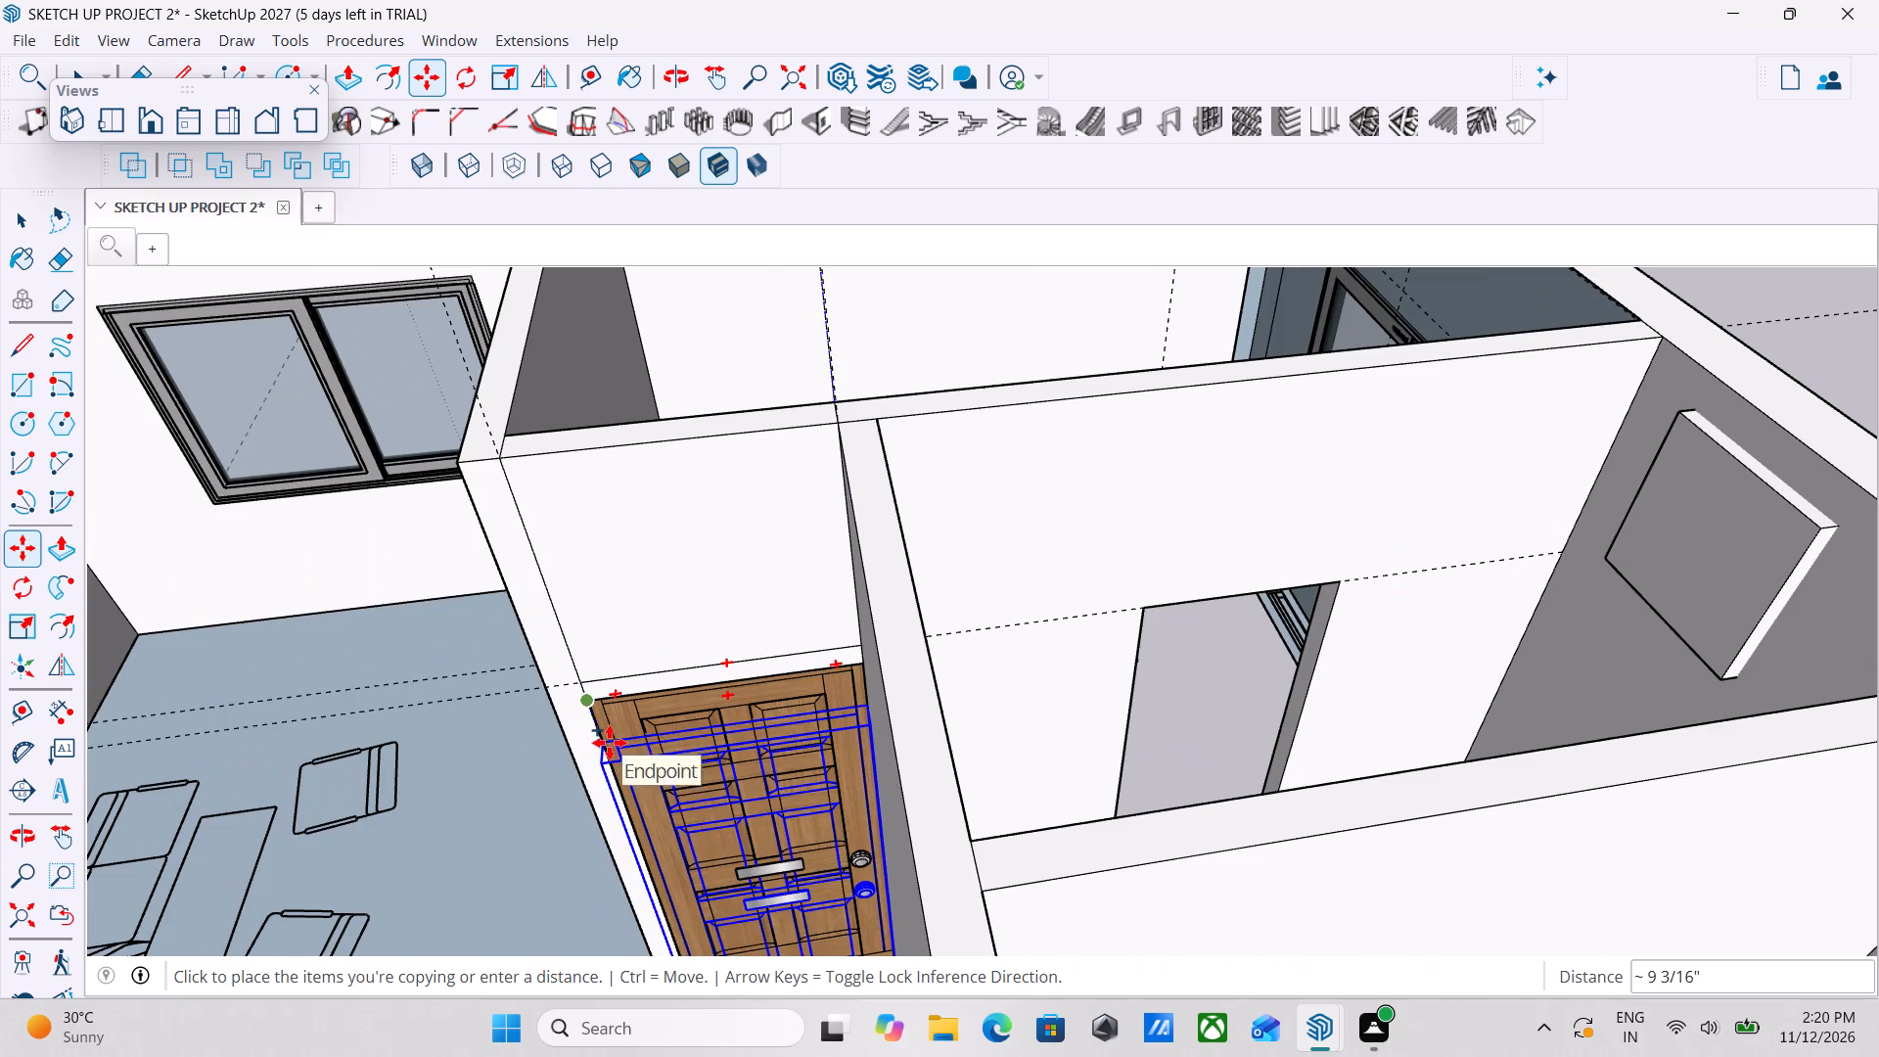
scroll(507, 868, down, 4)
scroll(612, 816, down, 2)
middle_drag(612, 816, 774, 729)
scroll(776, 784, down, 3)
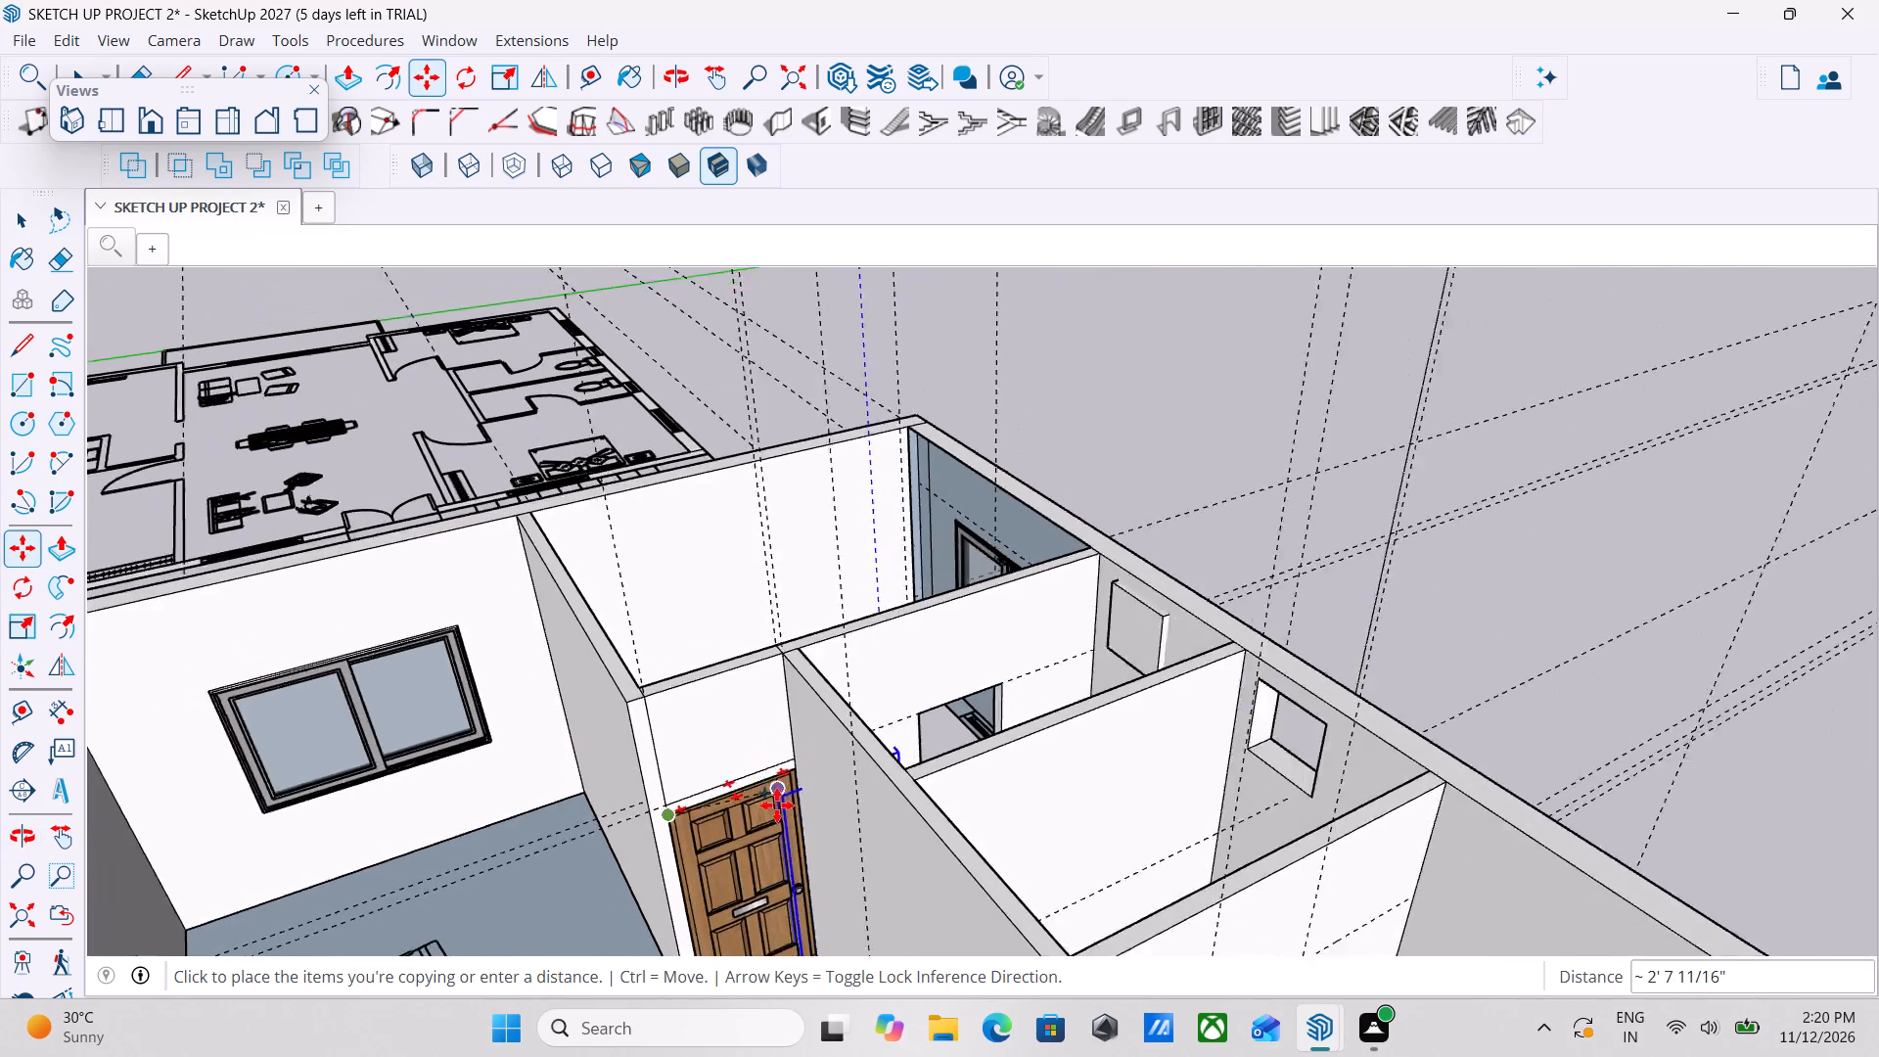
scroll(777, 805, down, 2)
scroll(775, 892, down, 13)
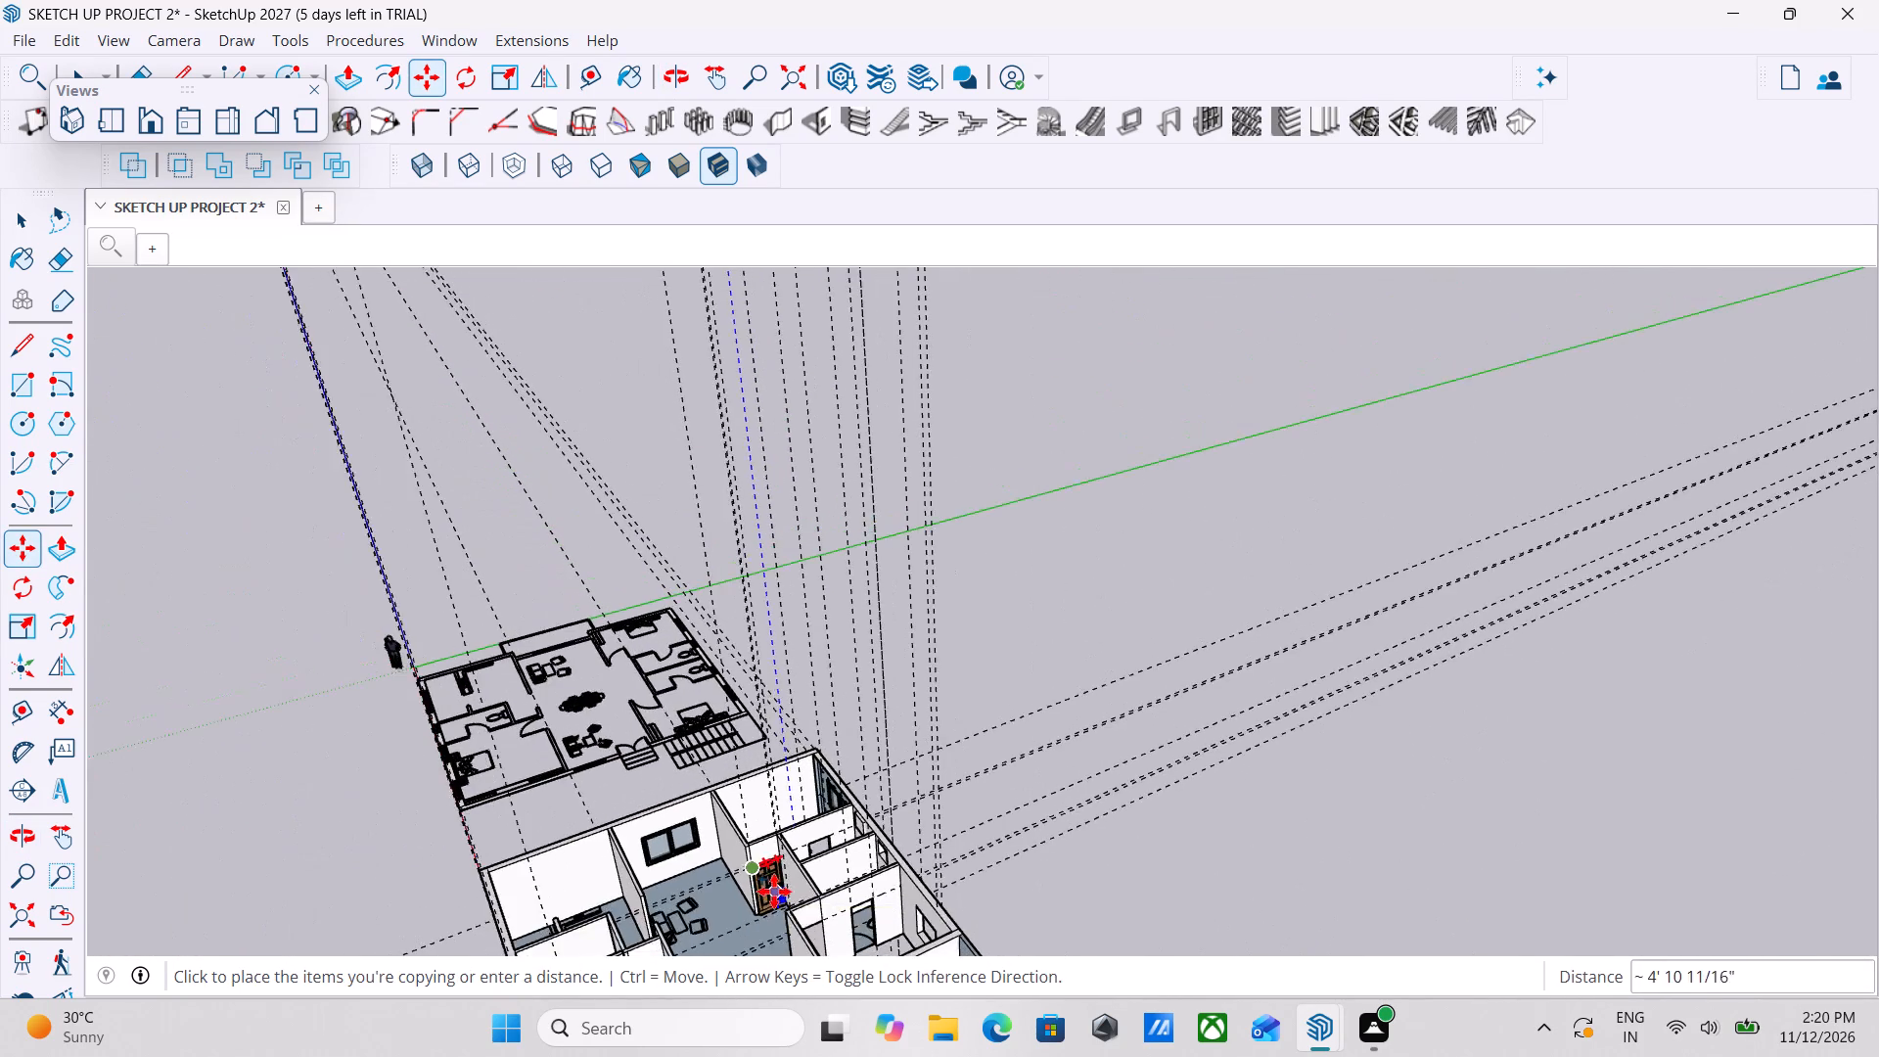
middle_drag(772, 891, 646, 727)
scroll(746, 848, up, 4)
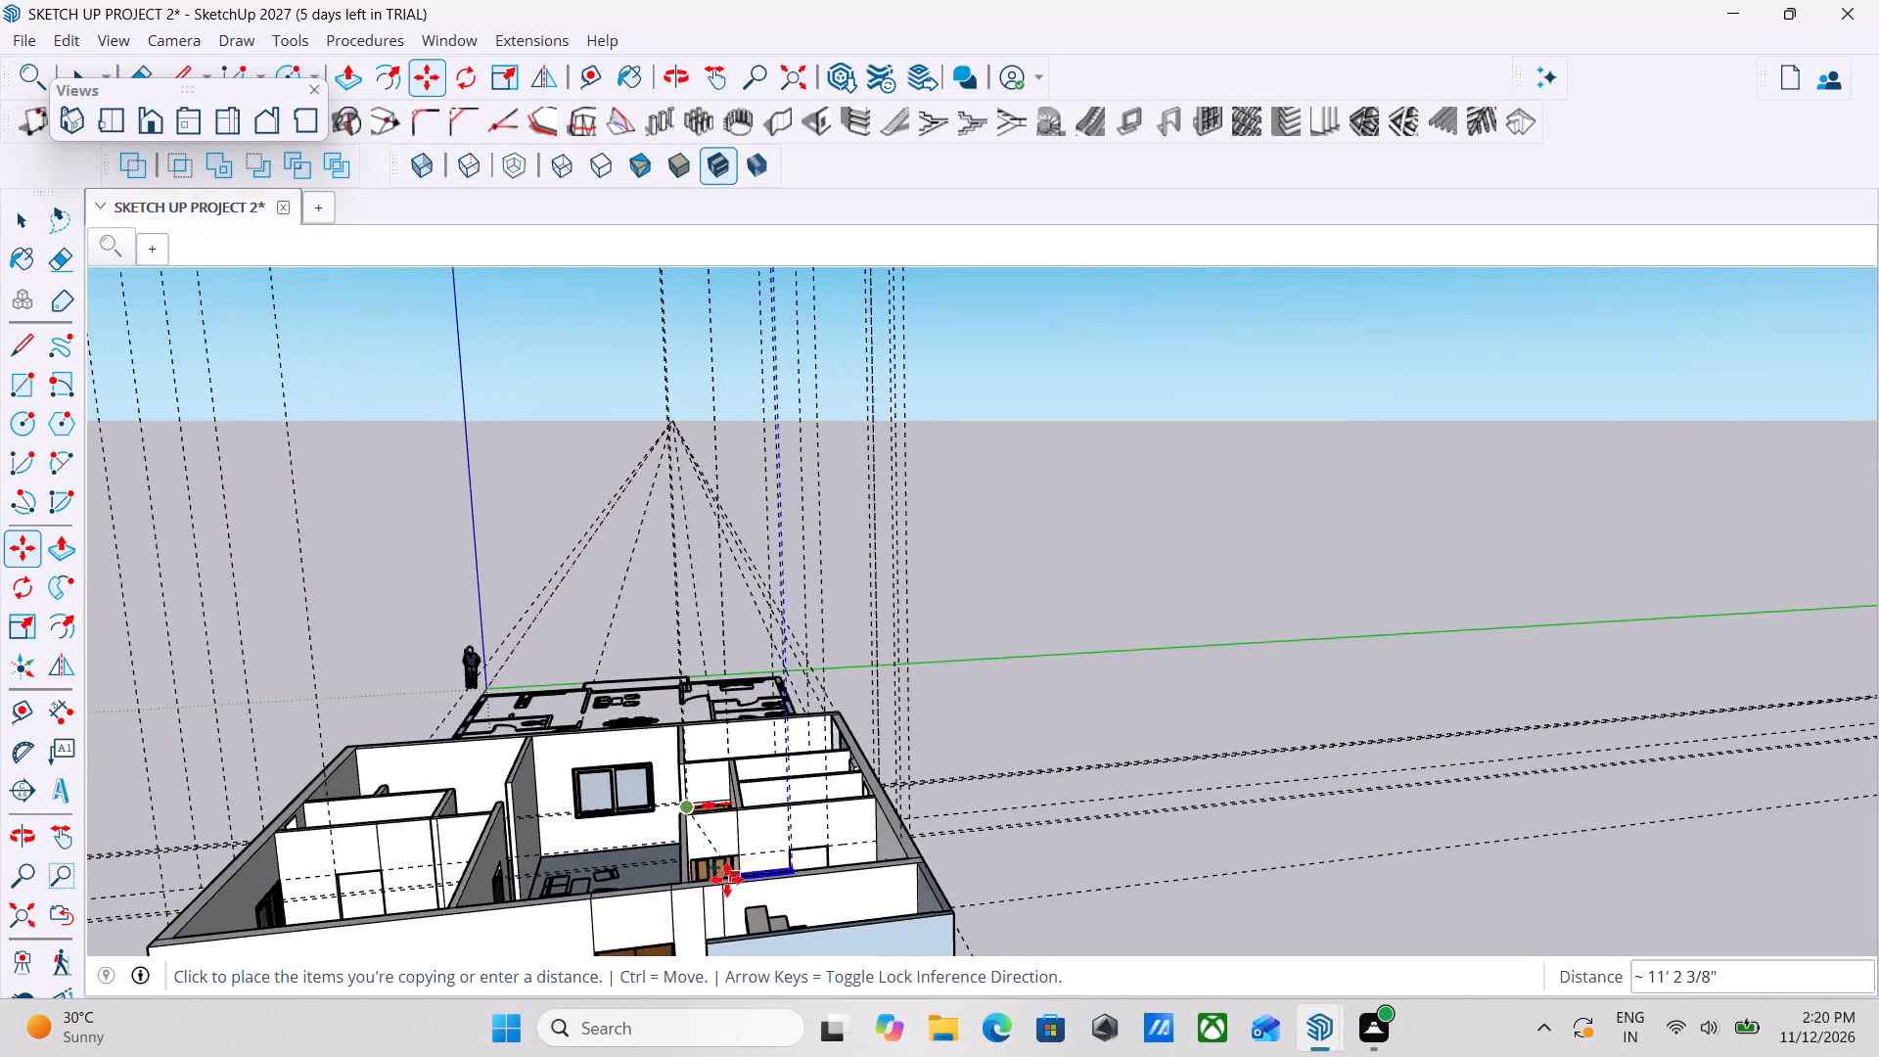
scroll(725, 884, up, 14)
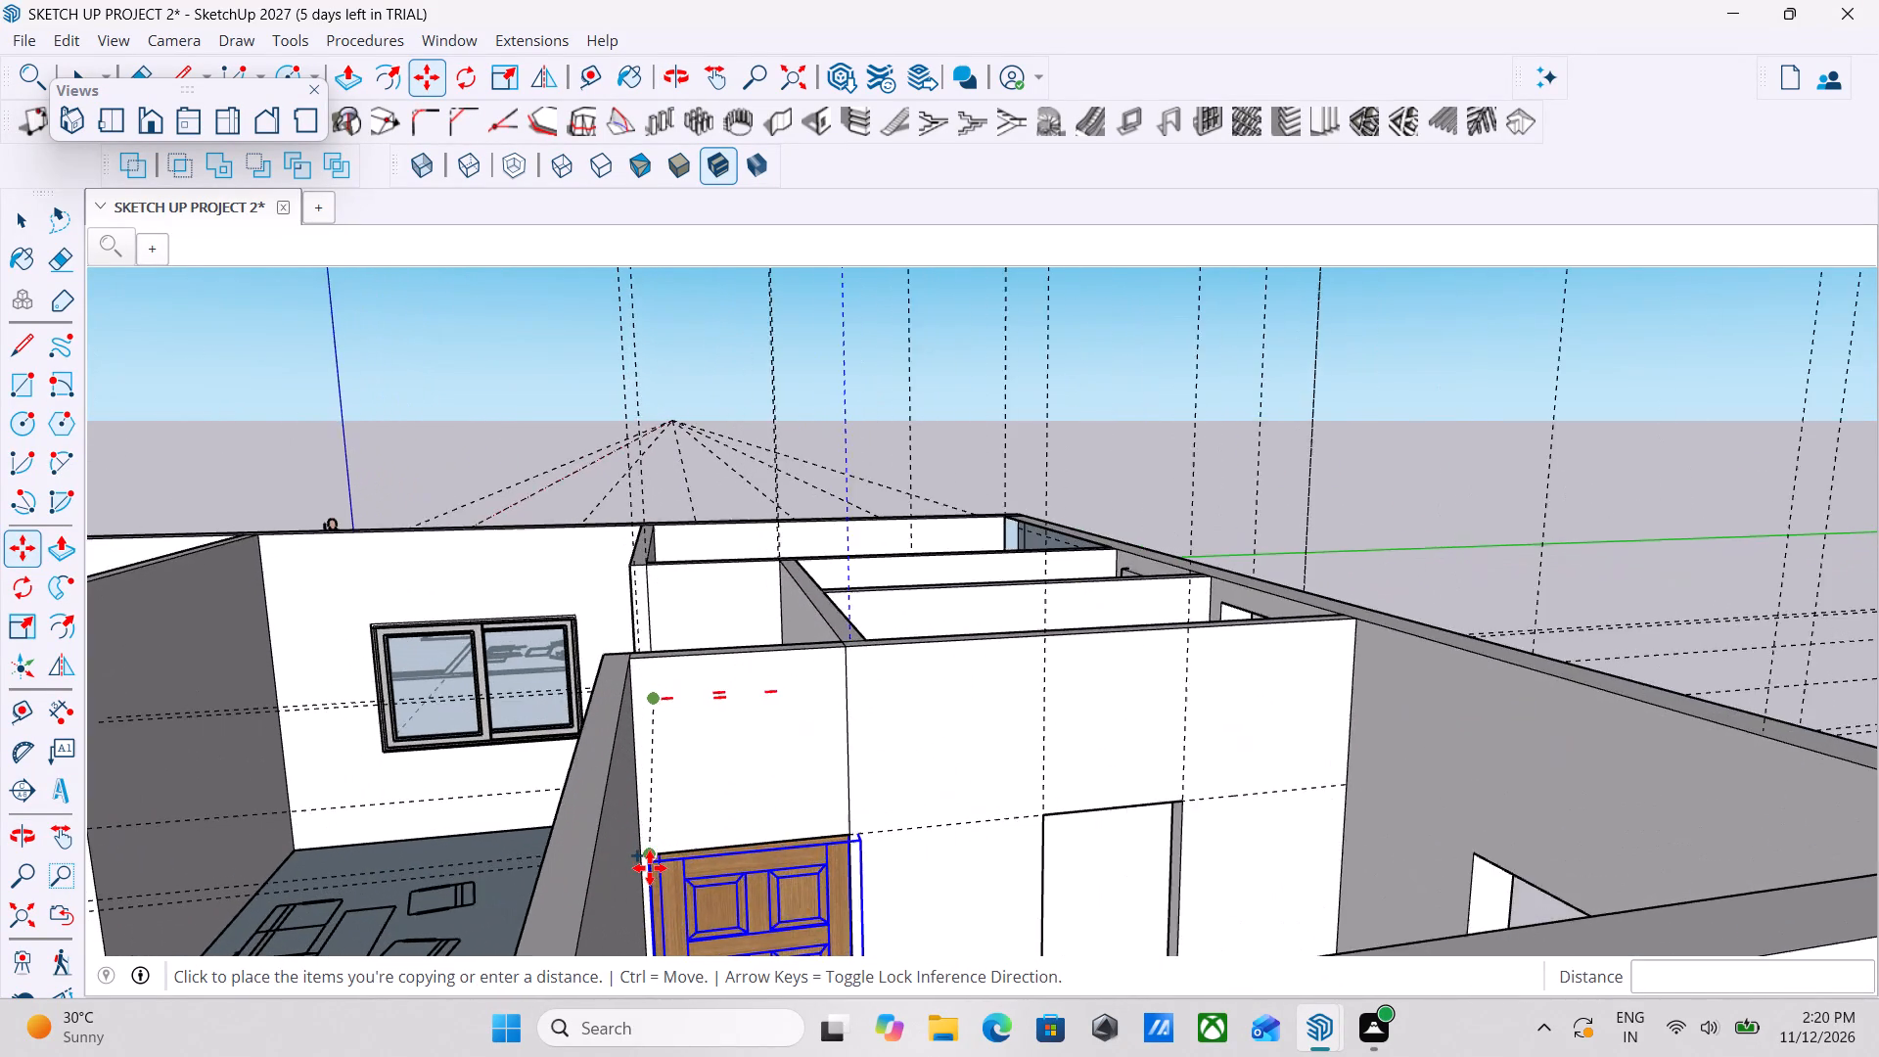
scroll(650, 868, up, 4)
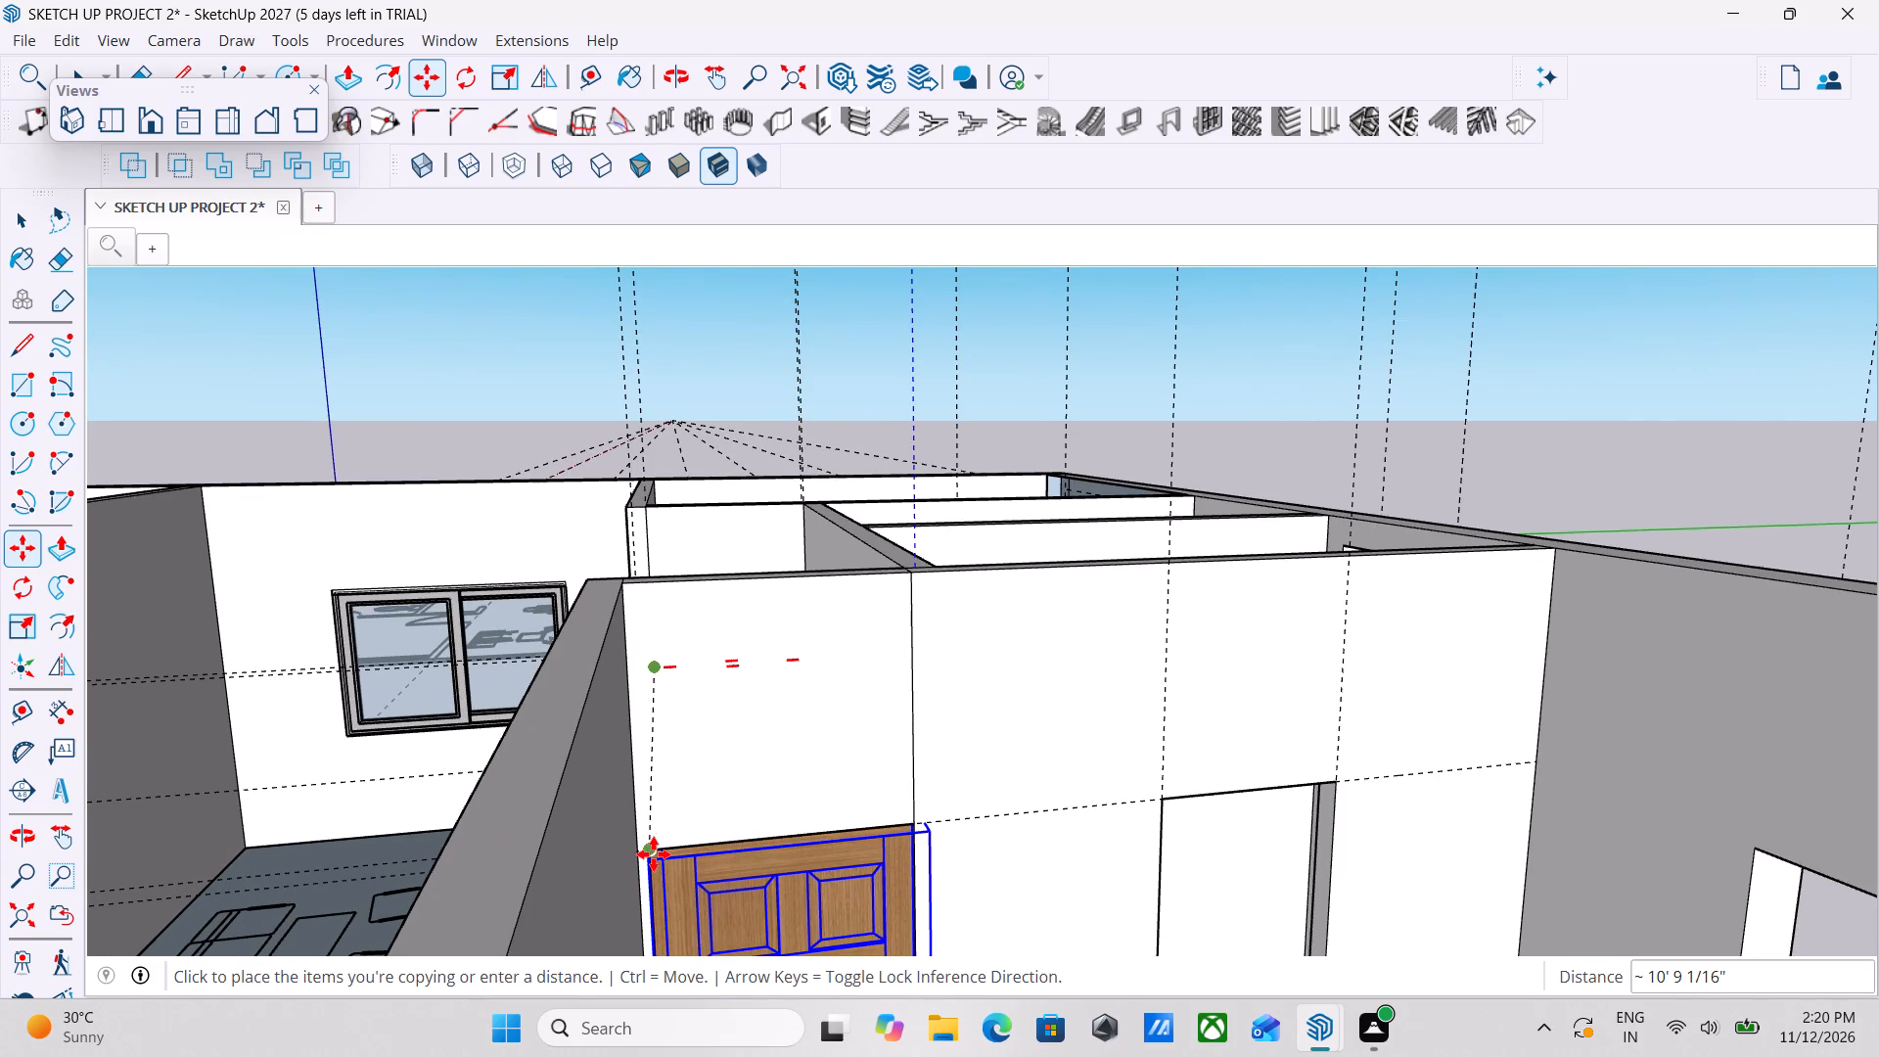
click(654, 854)
scroll(657, 857, down, 3)
middle_drag(659, 859, 818, 885)
middle_drag(660, 877, 936, 841)
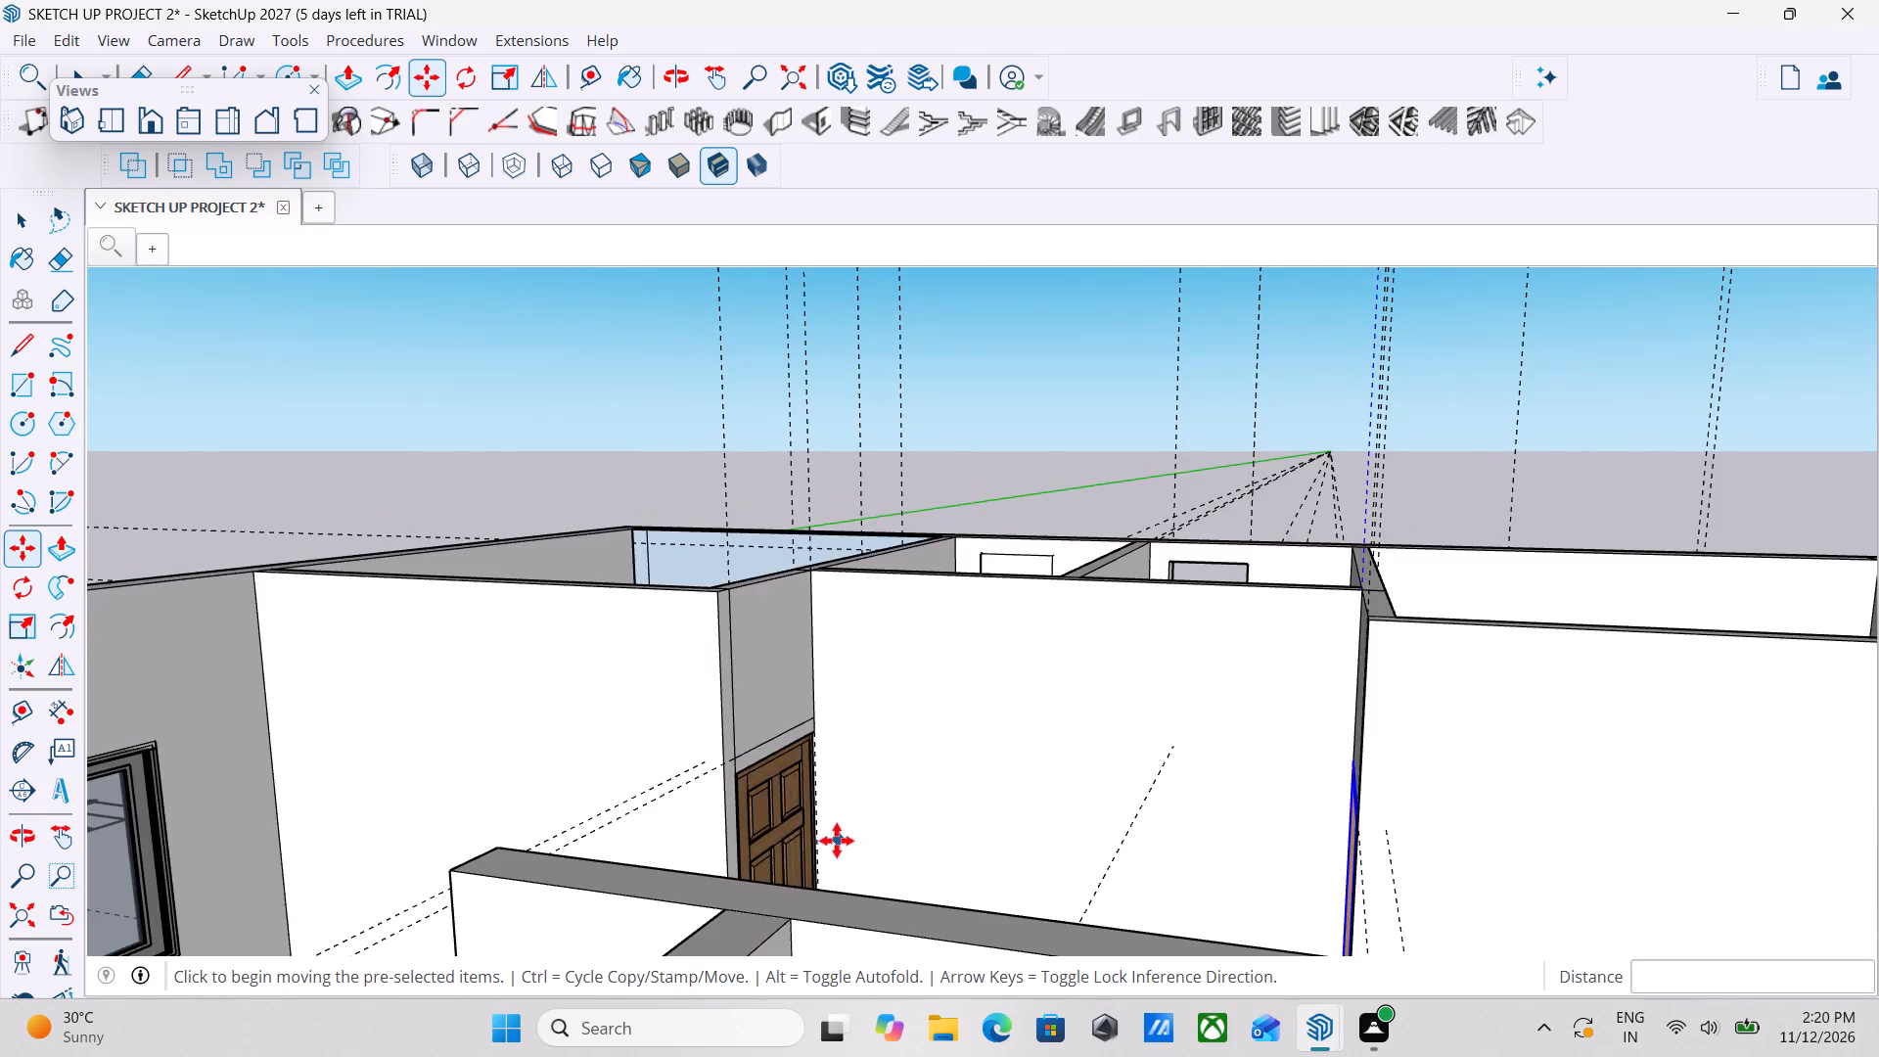
scroll(837, 841, down, 4)
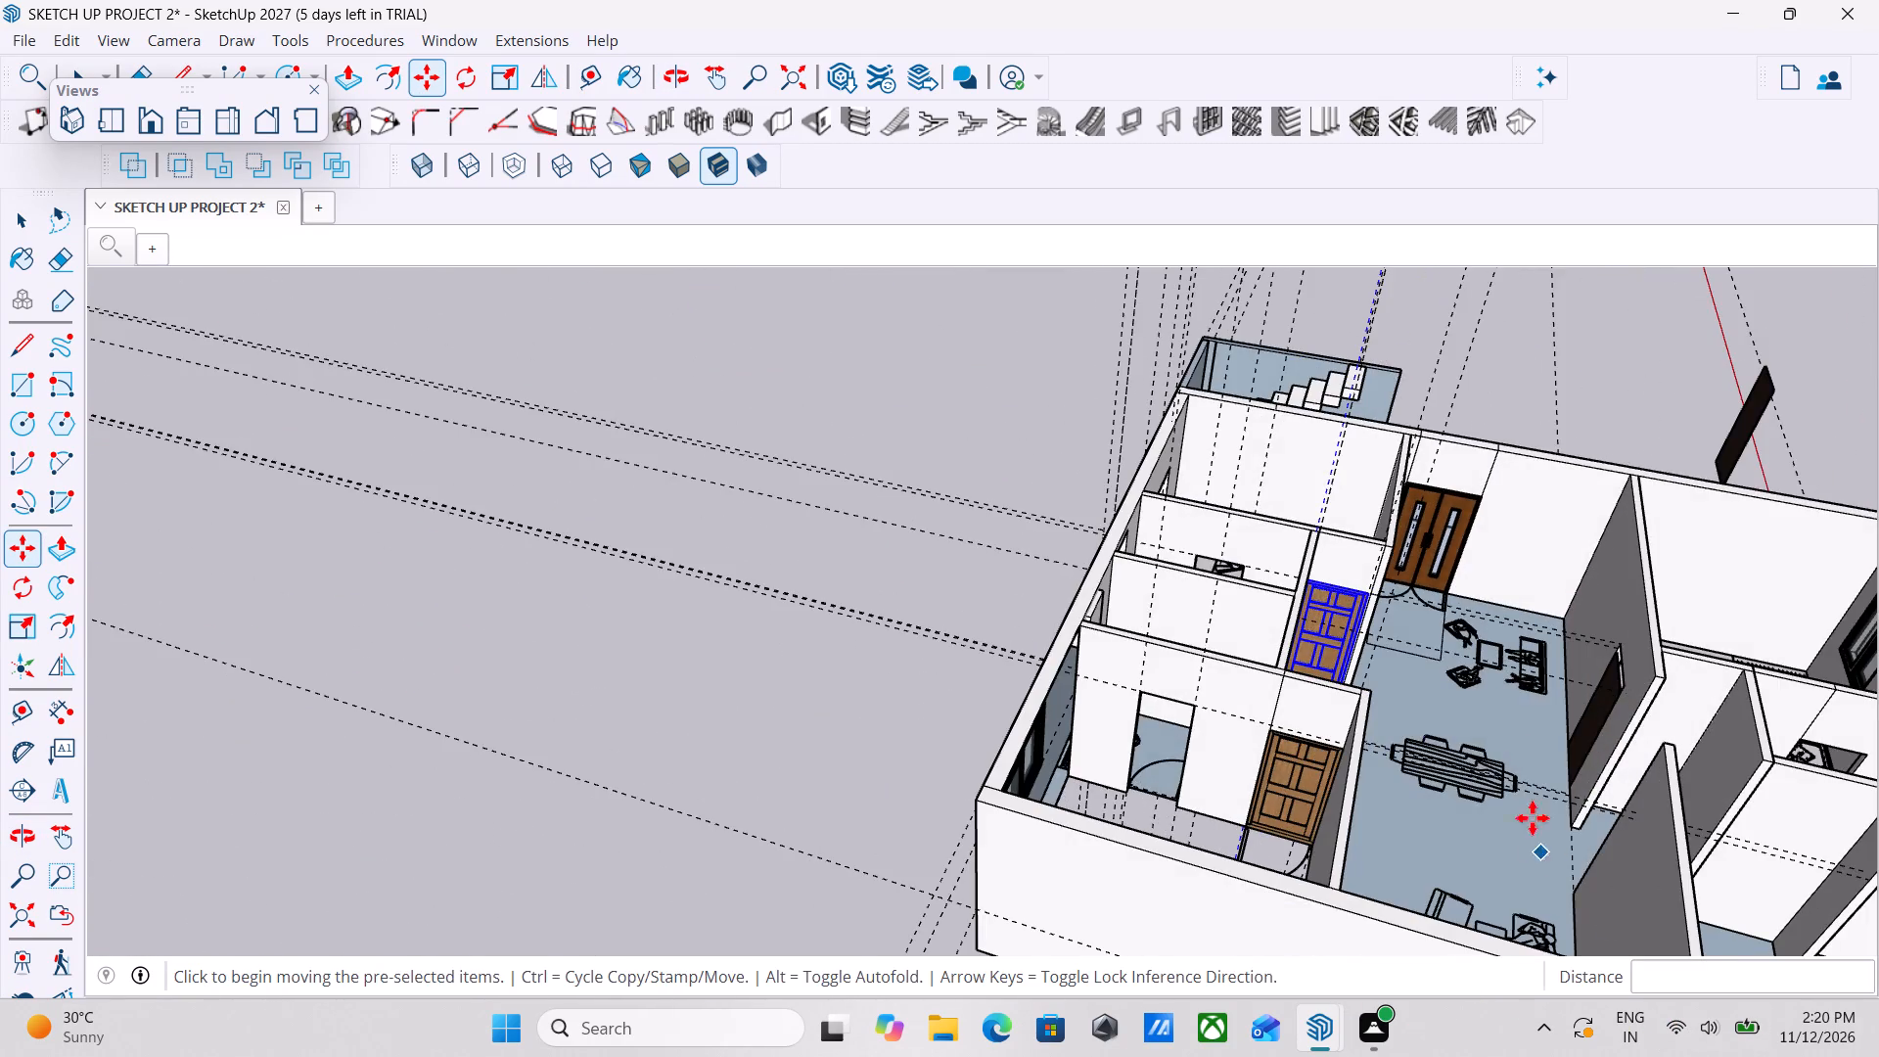
scroll(1550, 566, up, 4)
key(Escape)
Rotate the copied panelled door 180° about its bottom corner so its face with the knob and letter plate turns outward.
scroll(1231, 833, up, 3)
scroll(1195, 741, up, 6)
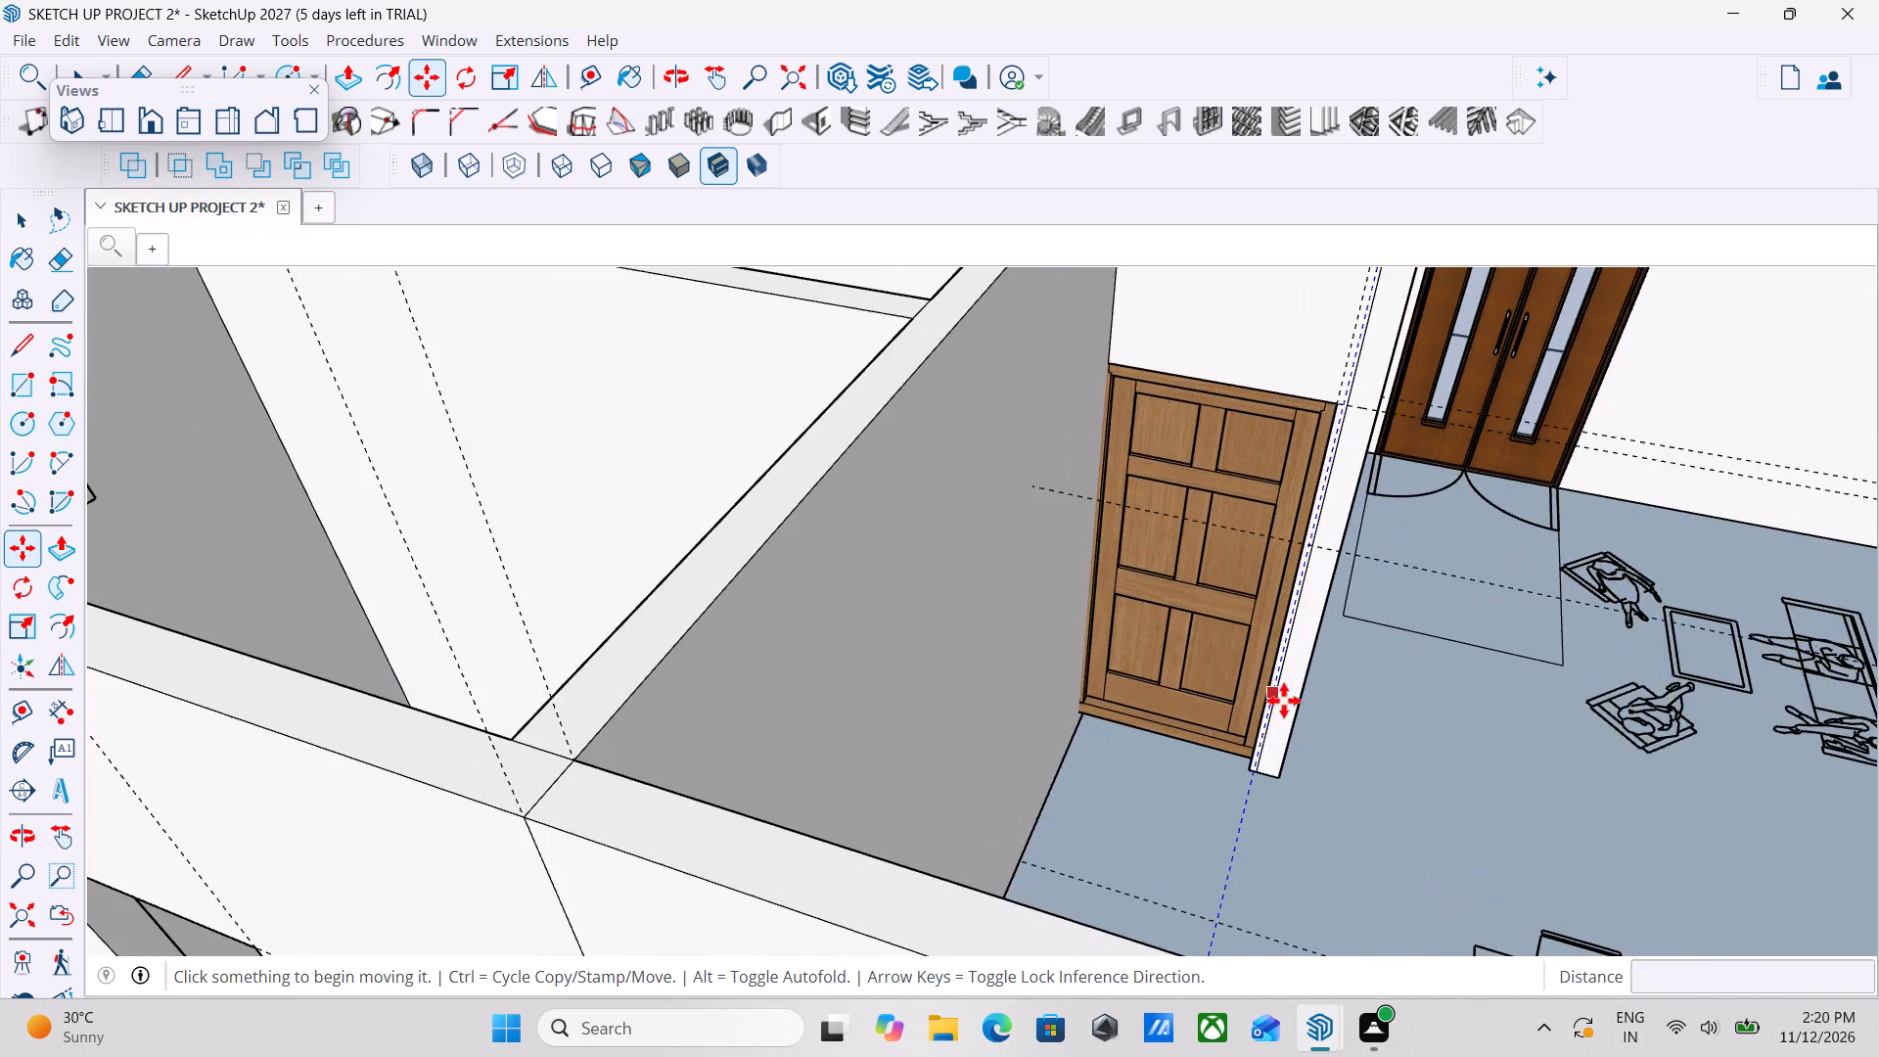
scroll(1285, 702, up, 4)
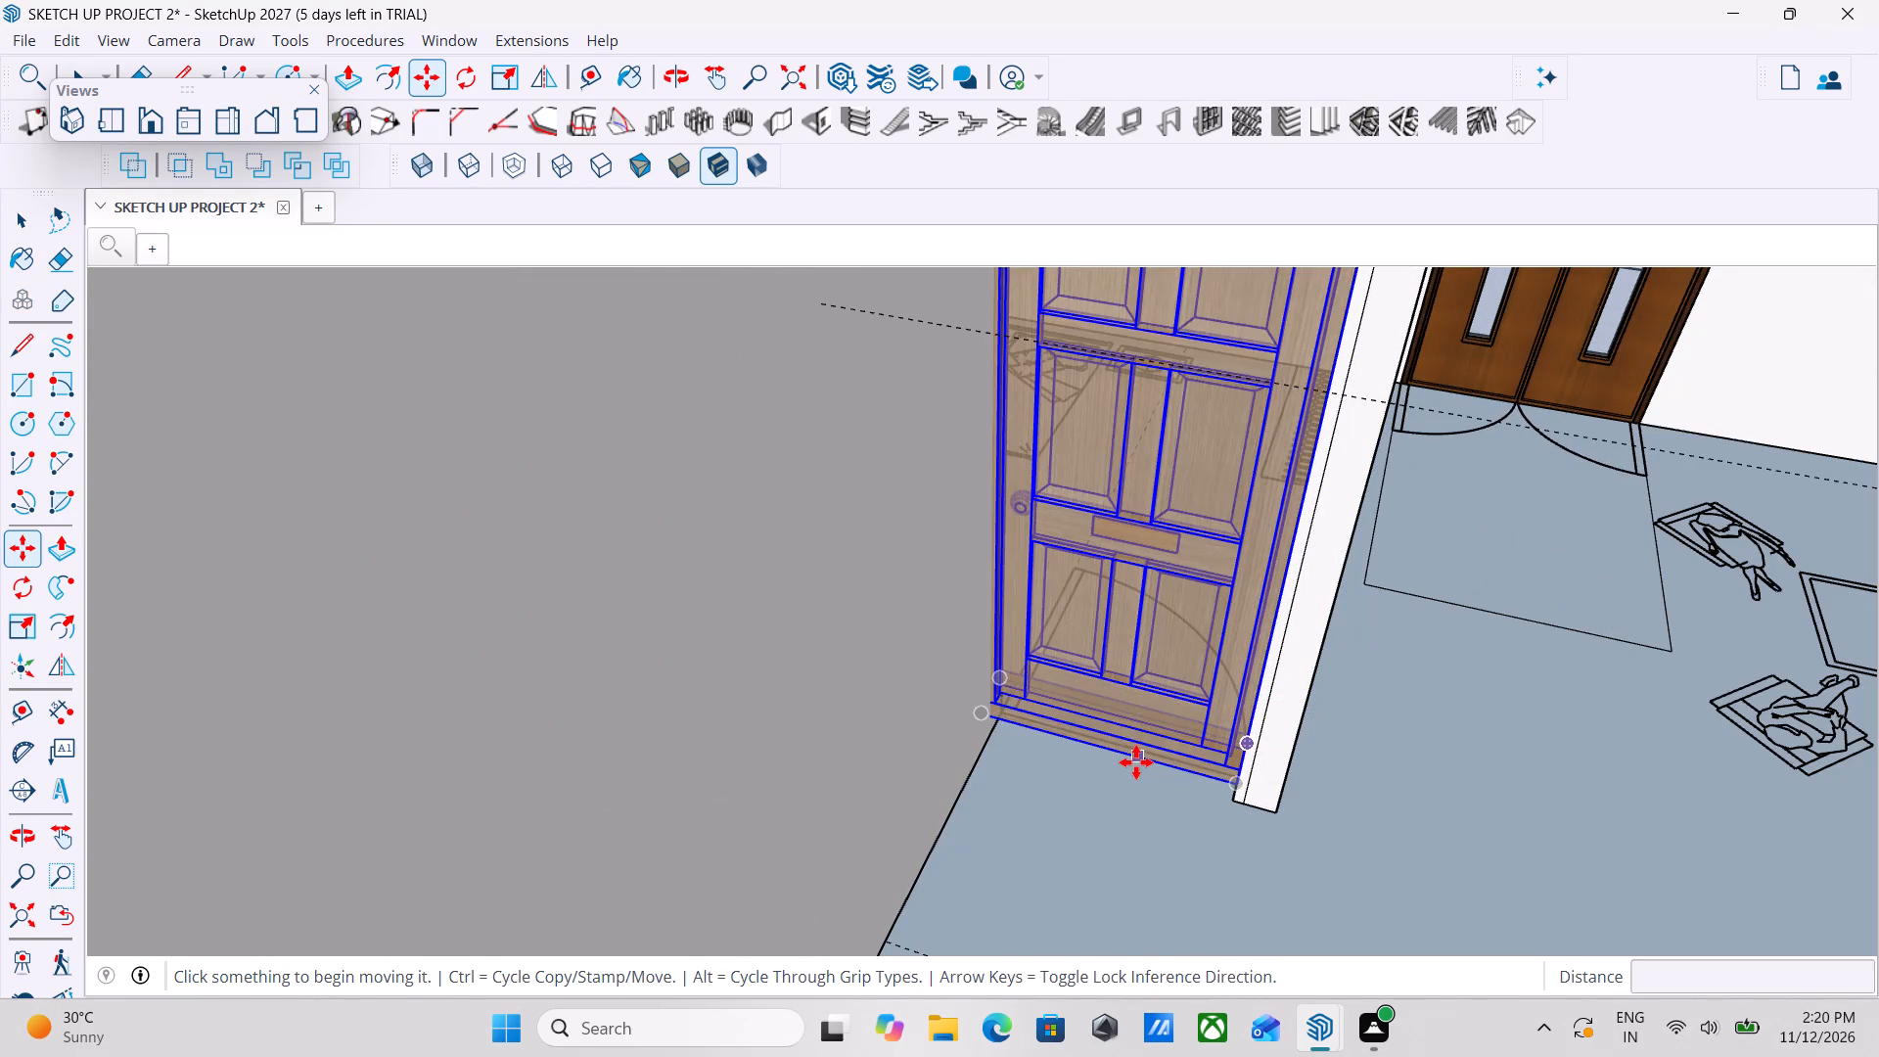
click(1136, 762)
key(space)
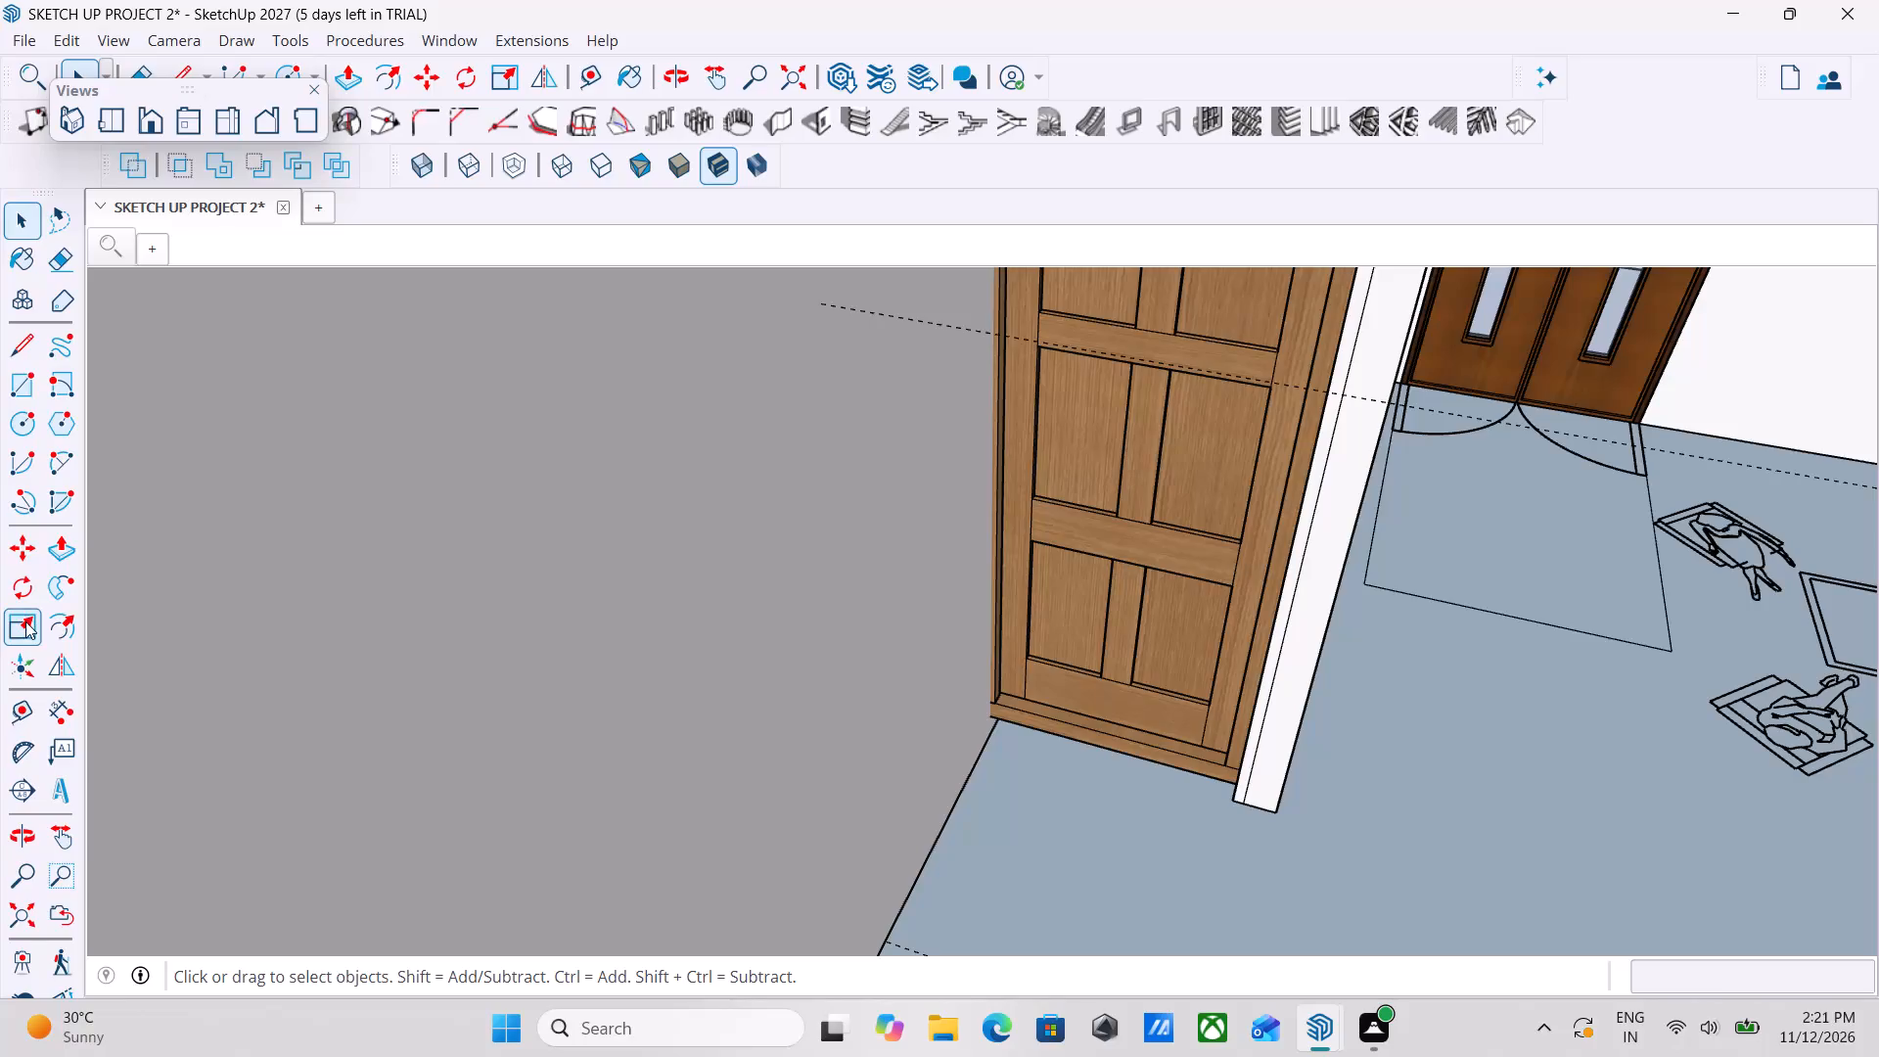
click(28, 580)
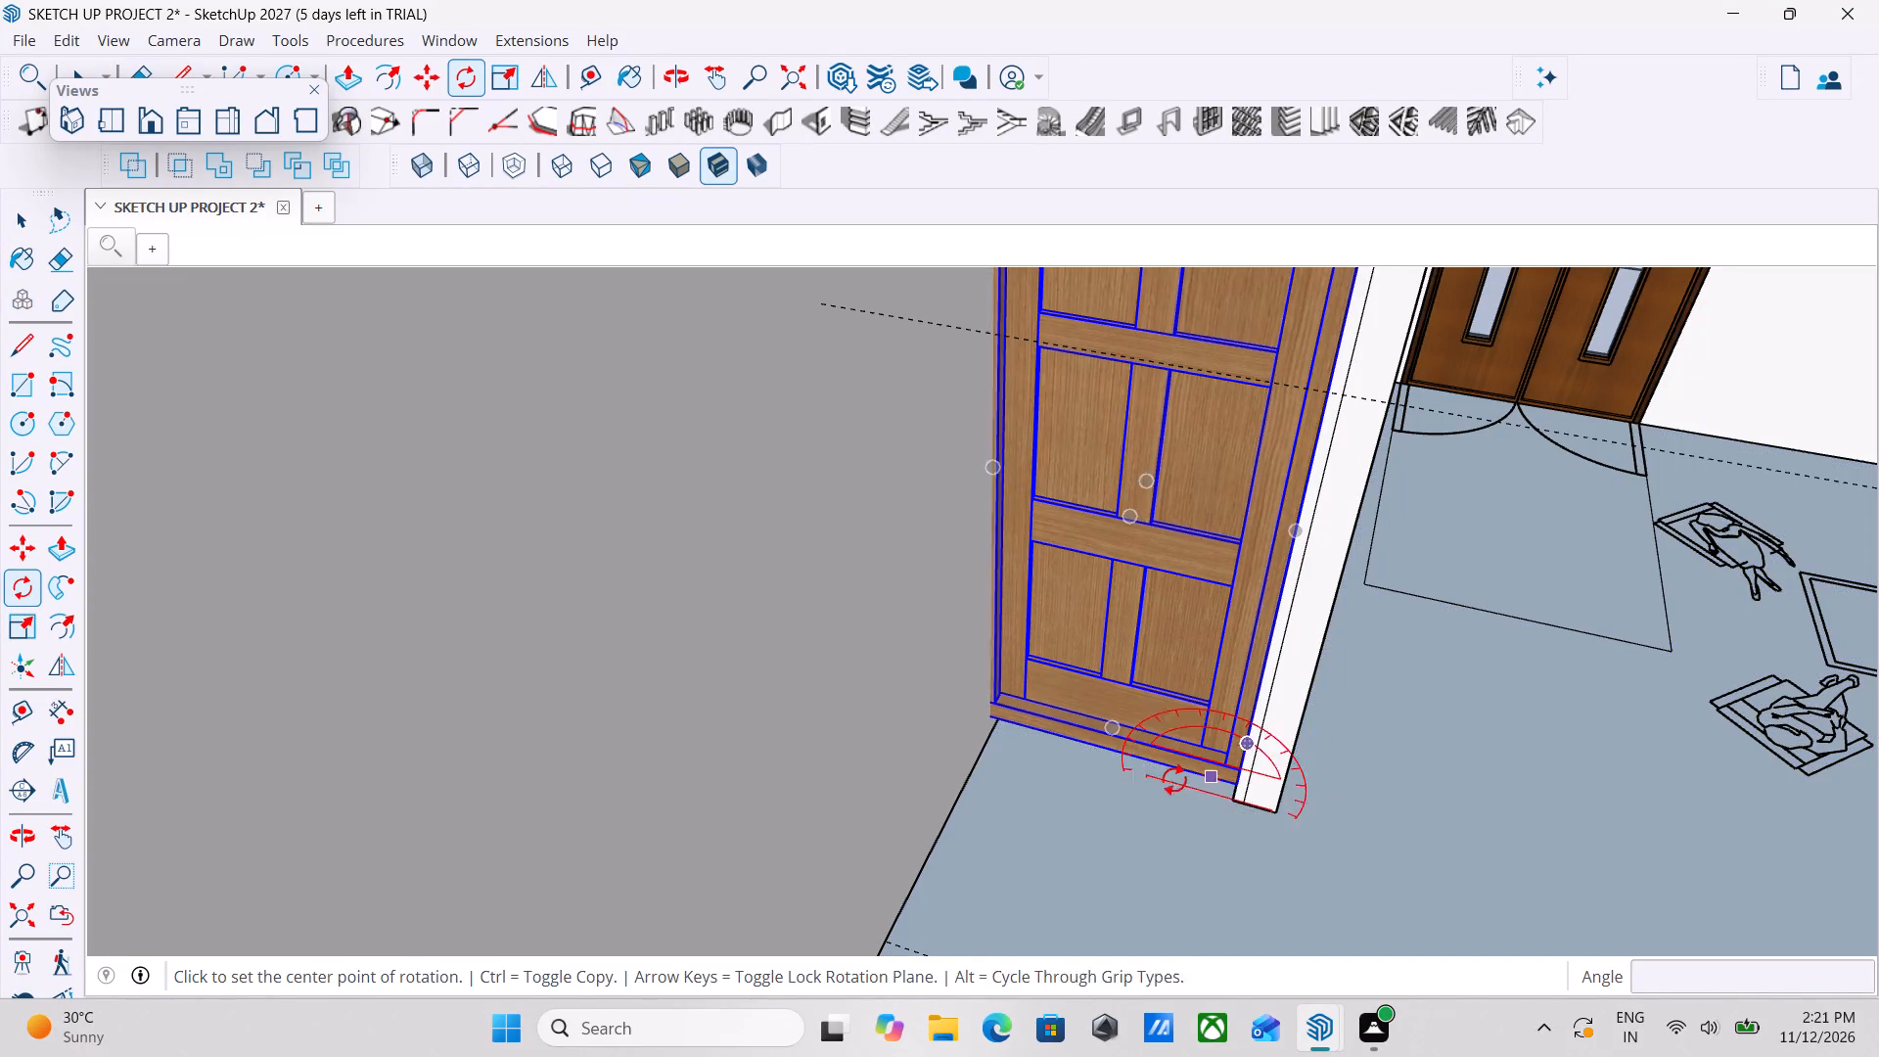
click(1230, 783)
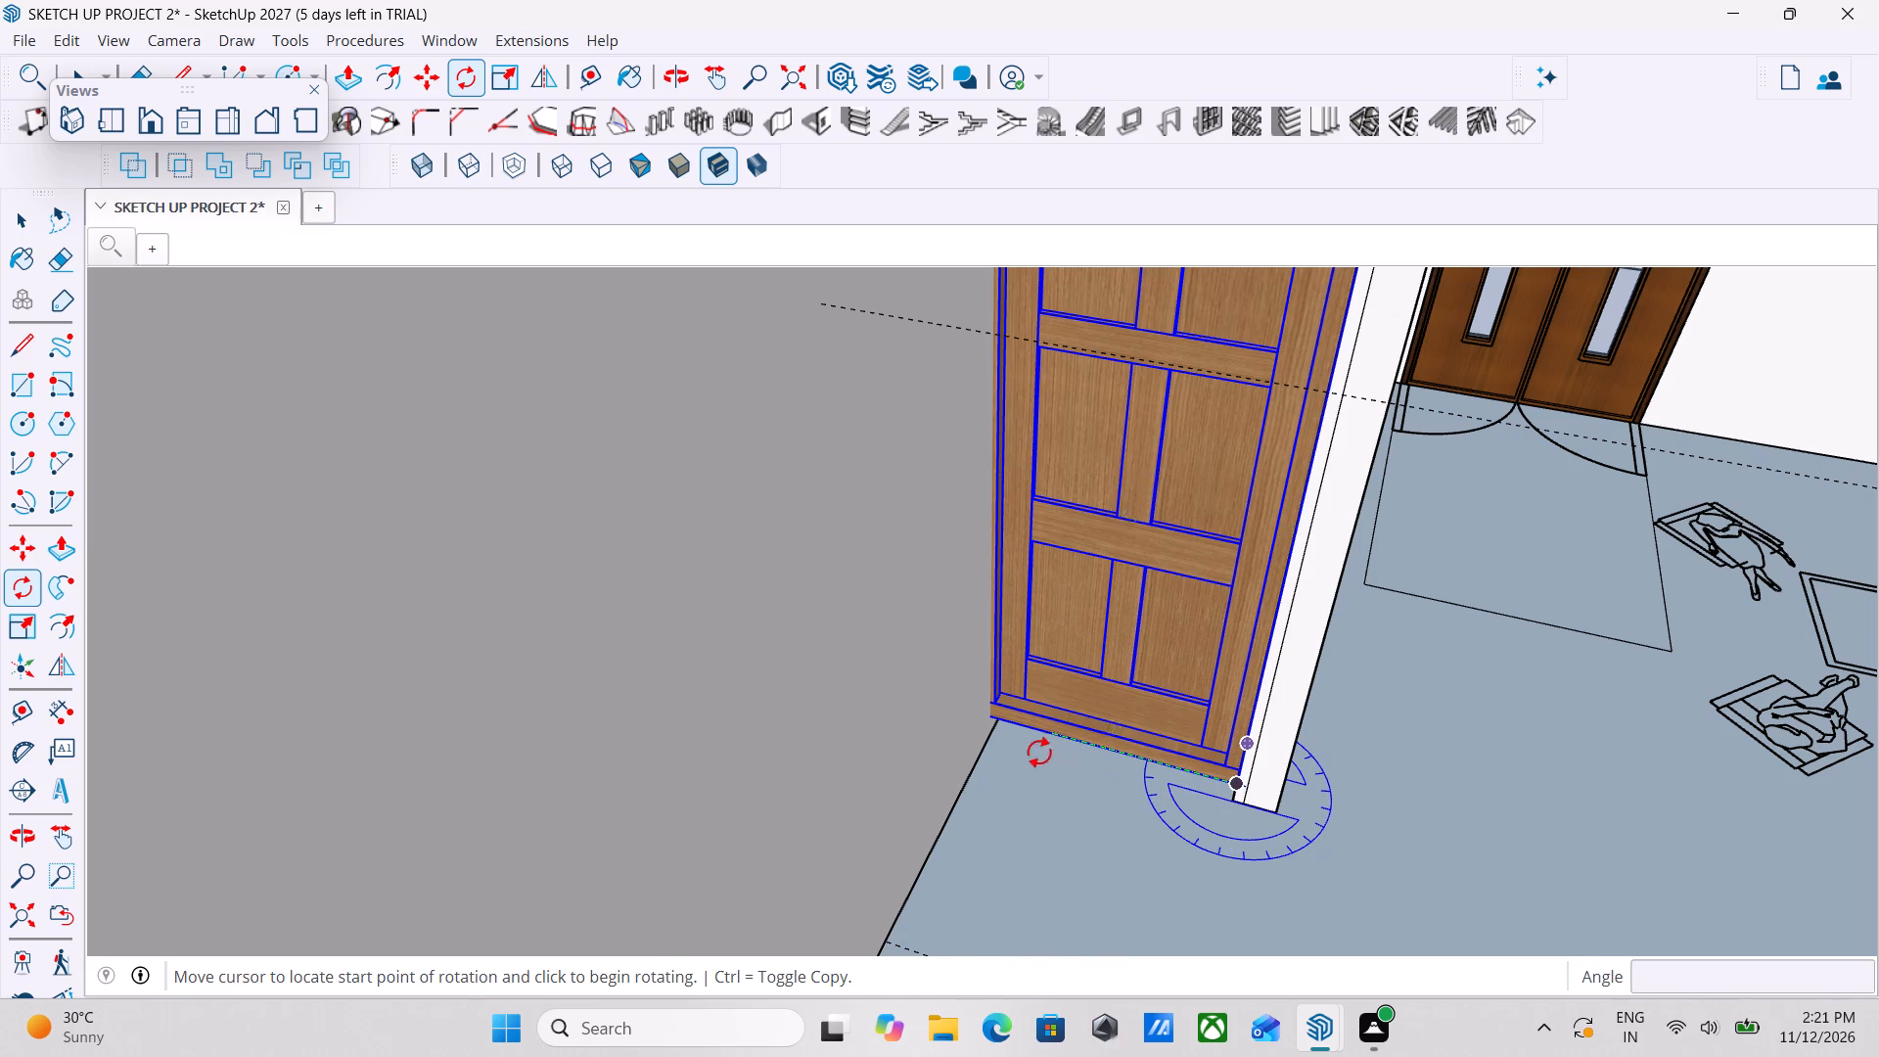
click(992, 723)
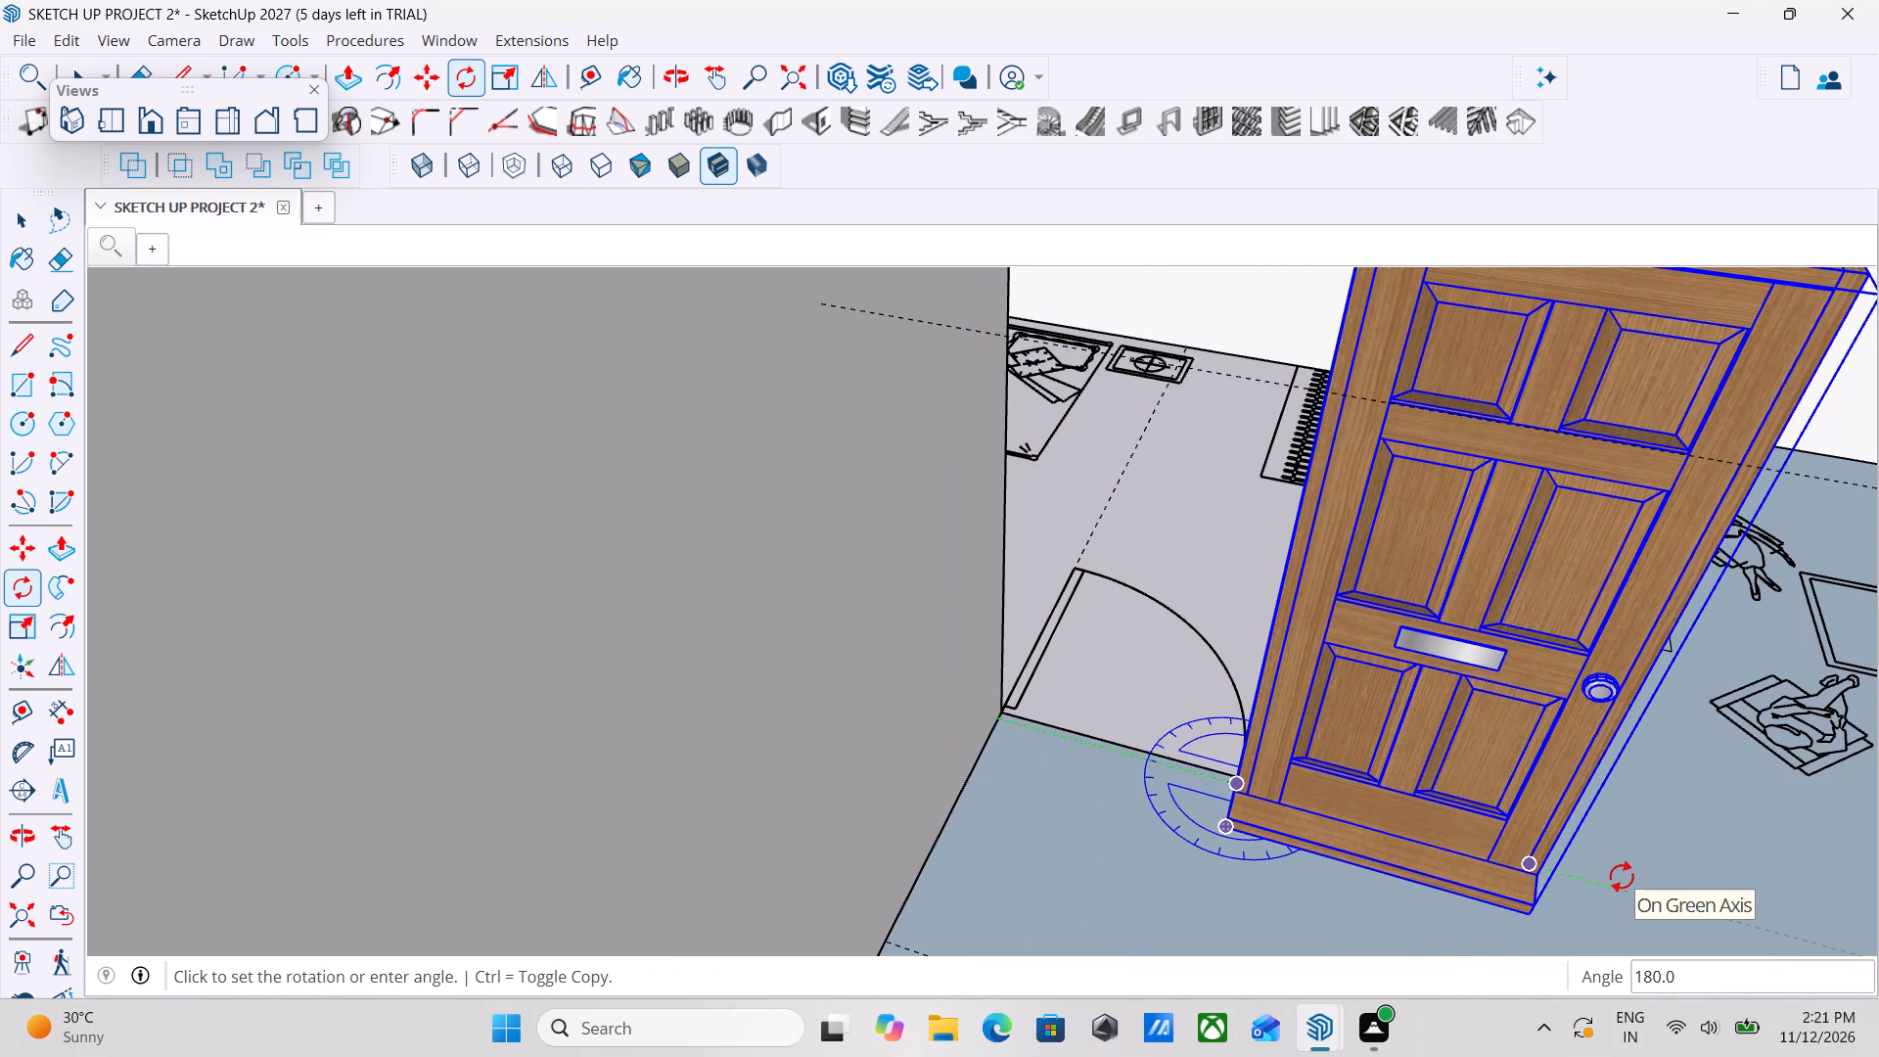
click(1622, 876)
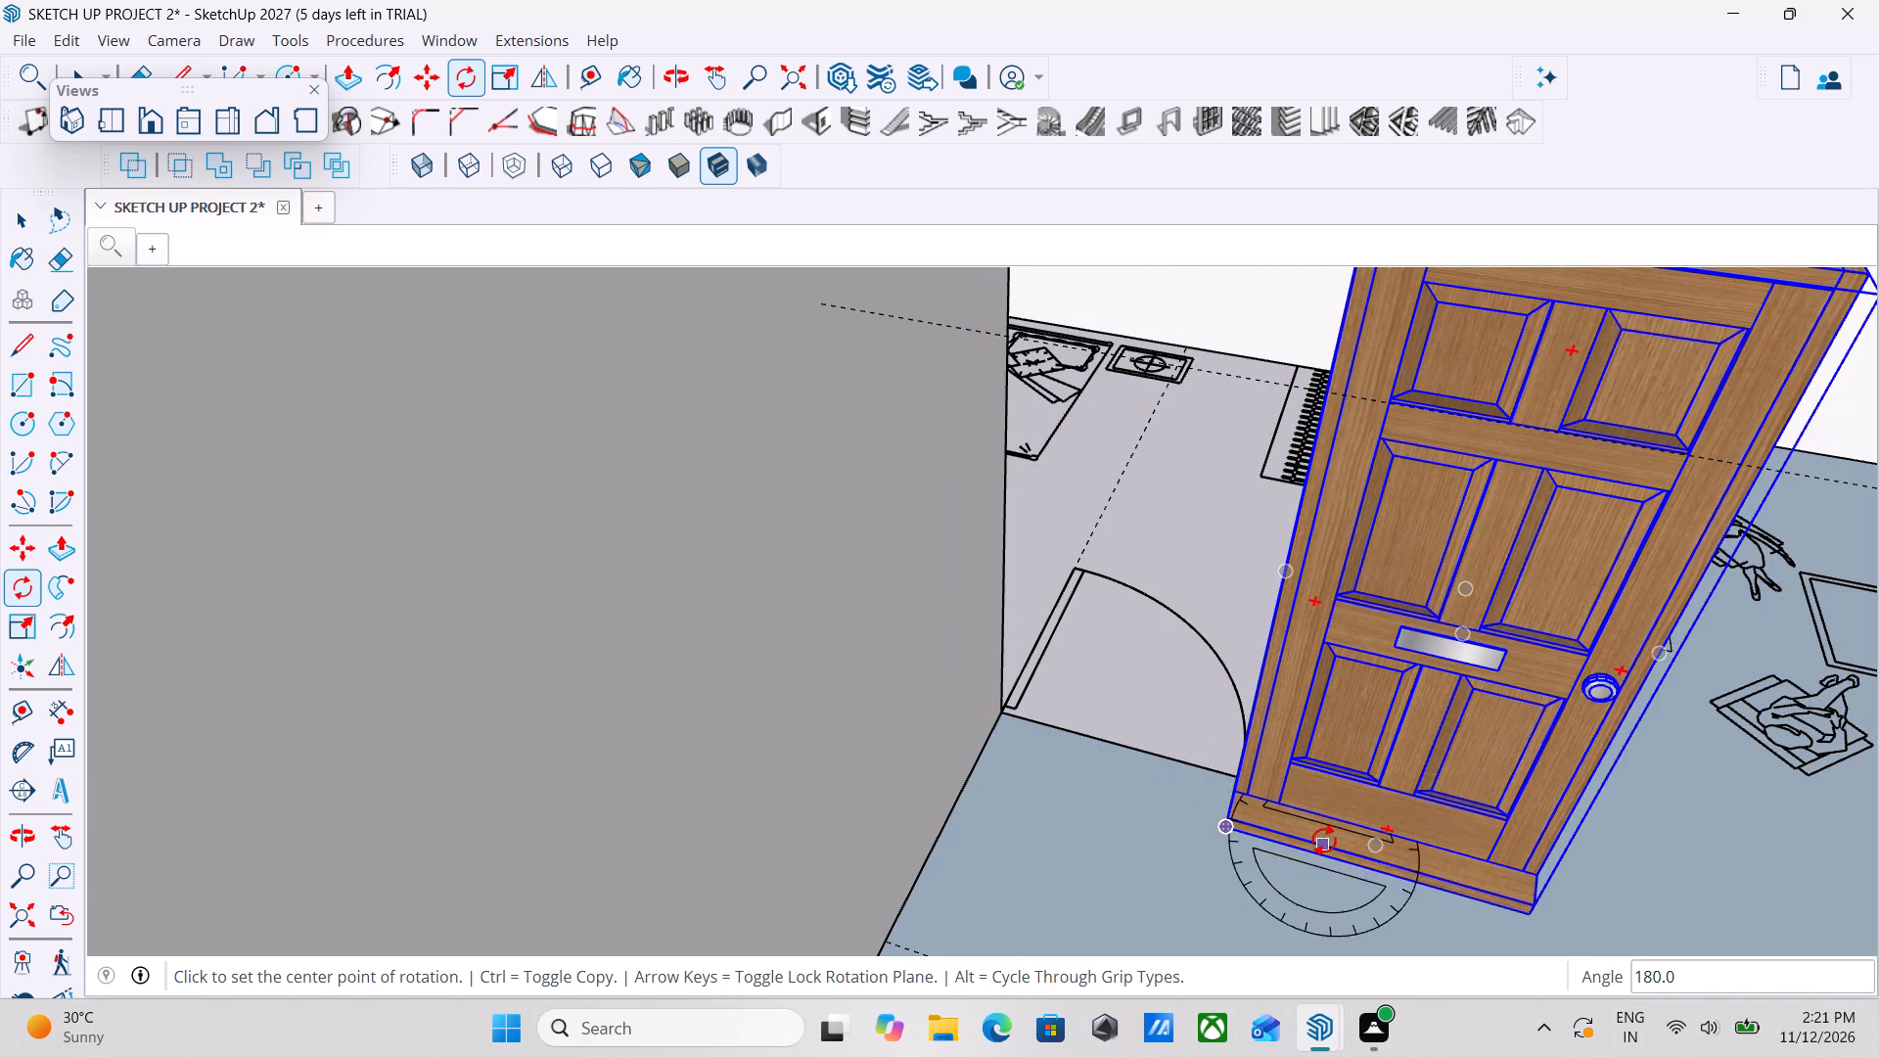
key(space)
Move the rotated panelled door by its top corner to the opposite head corner of the bedroom doorway near the double entrance doors.
scroll(1499, 805, down, 5)
scroll(1780, 557, up, 2)
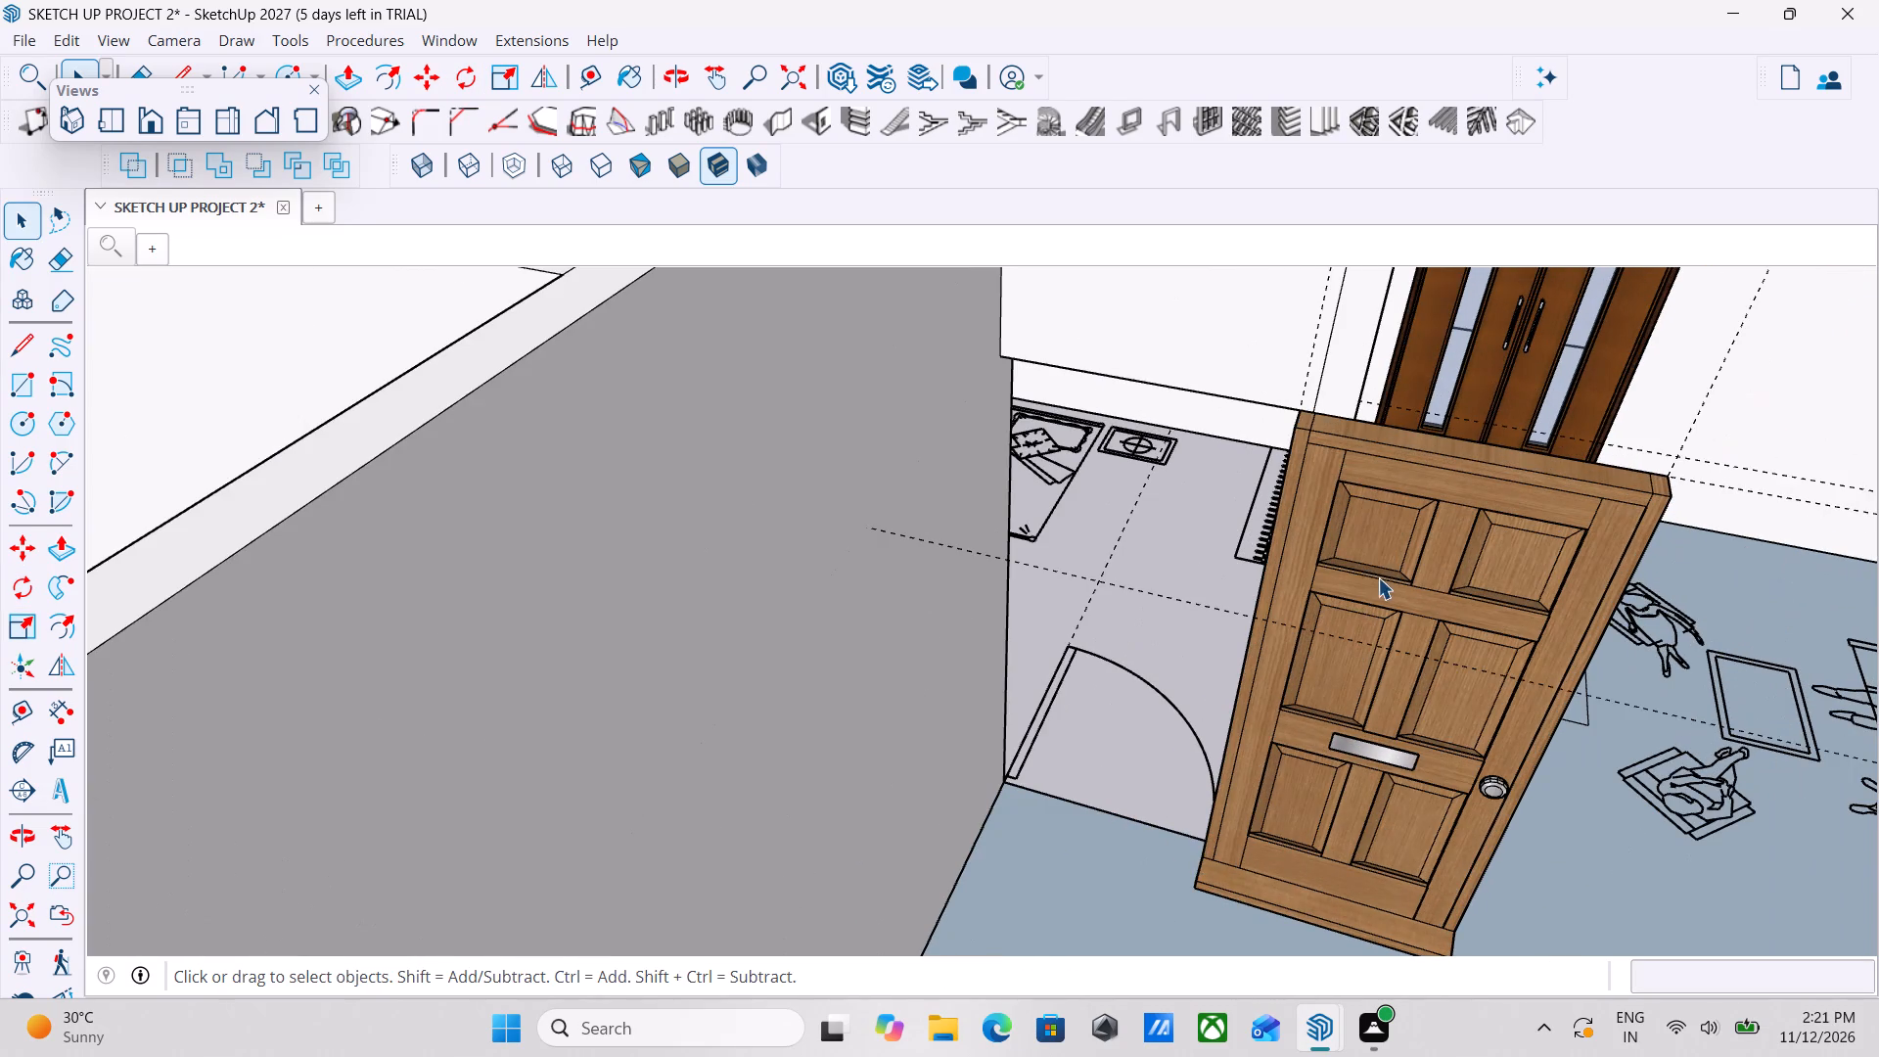
middle_click(1374, 578)
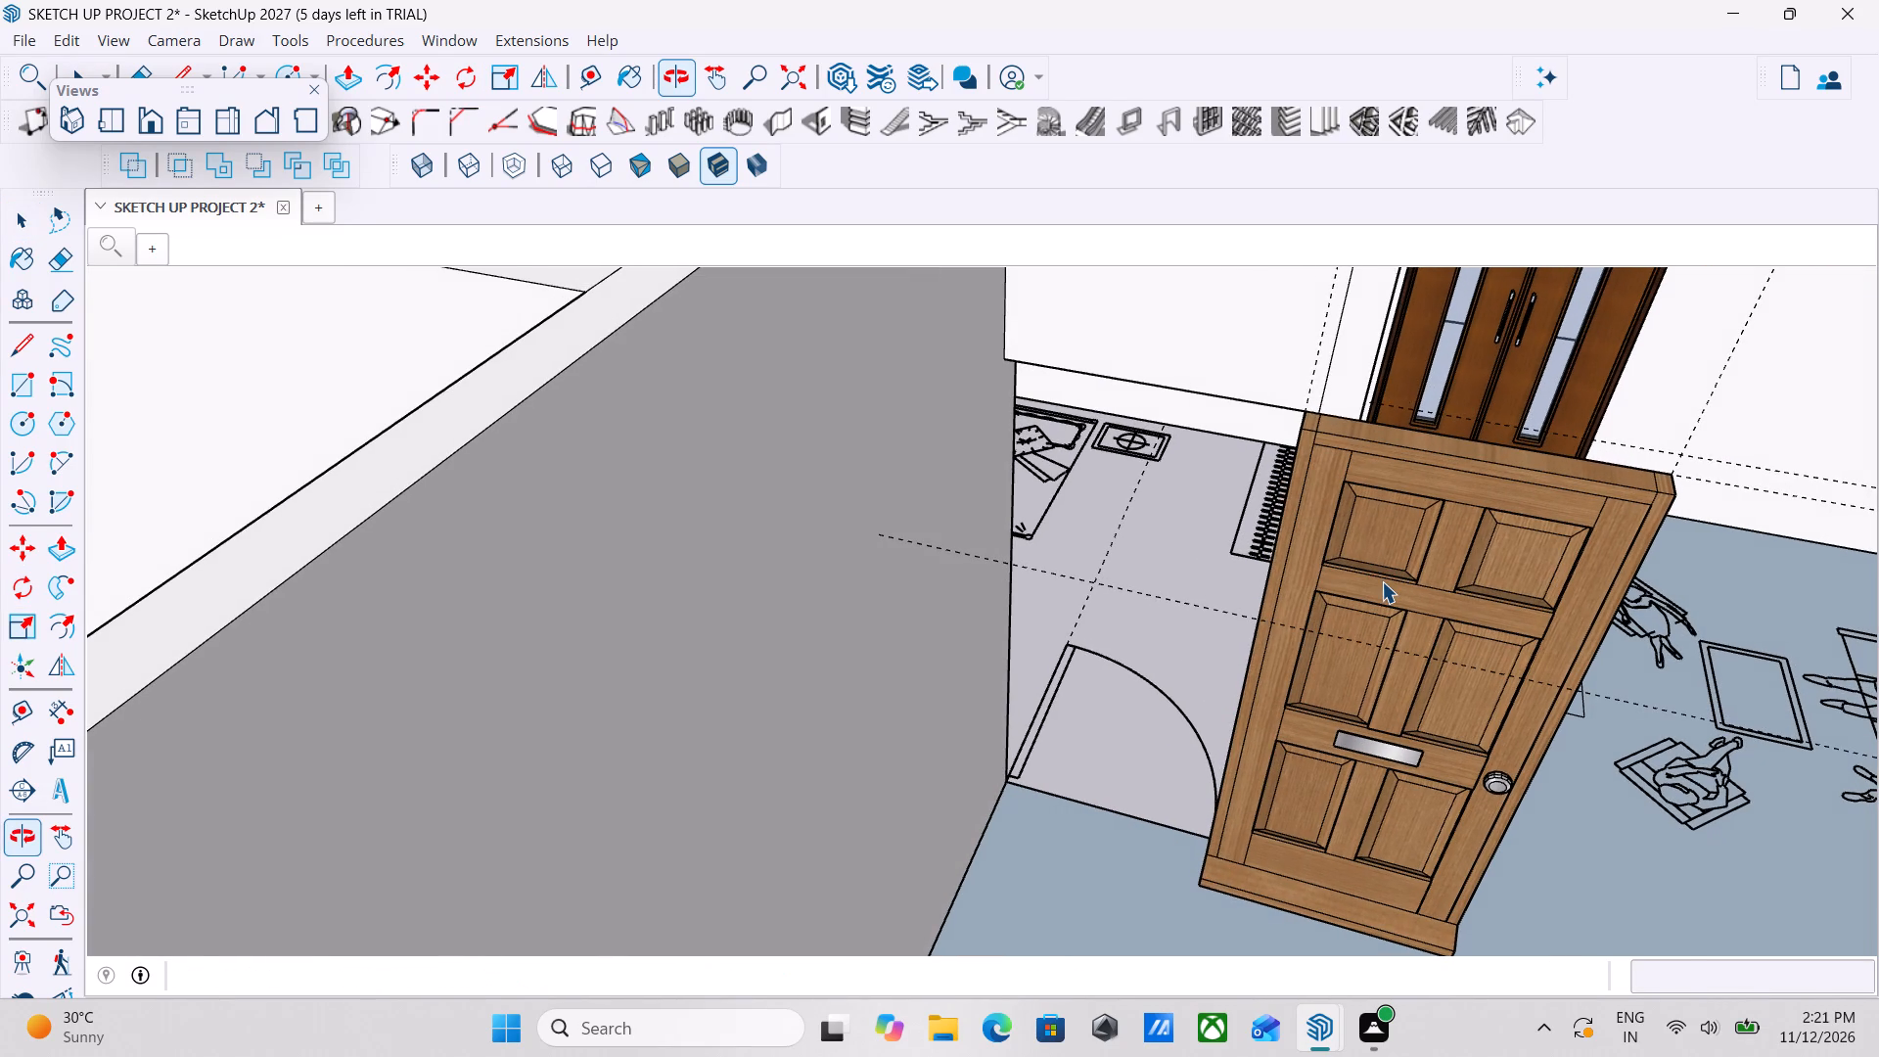
key(m)
key(Return)
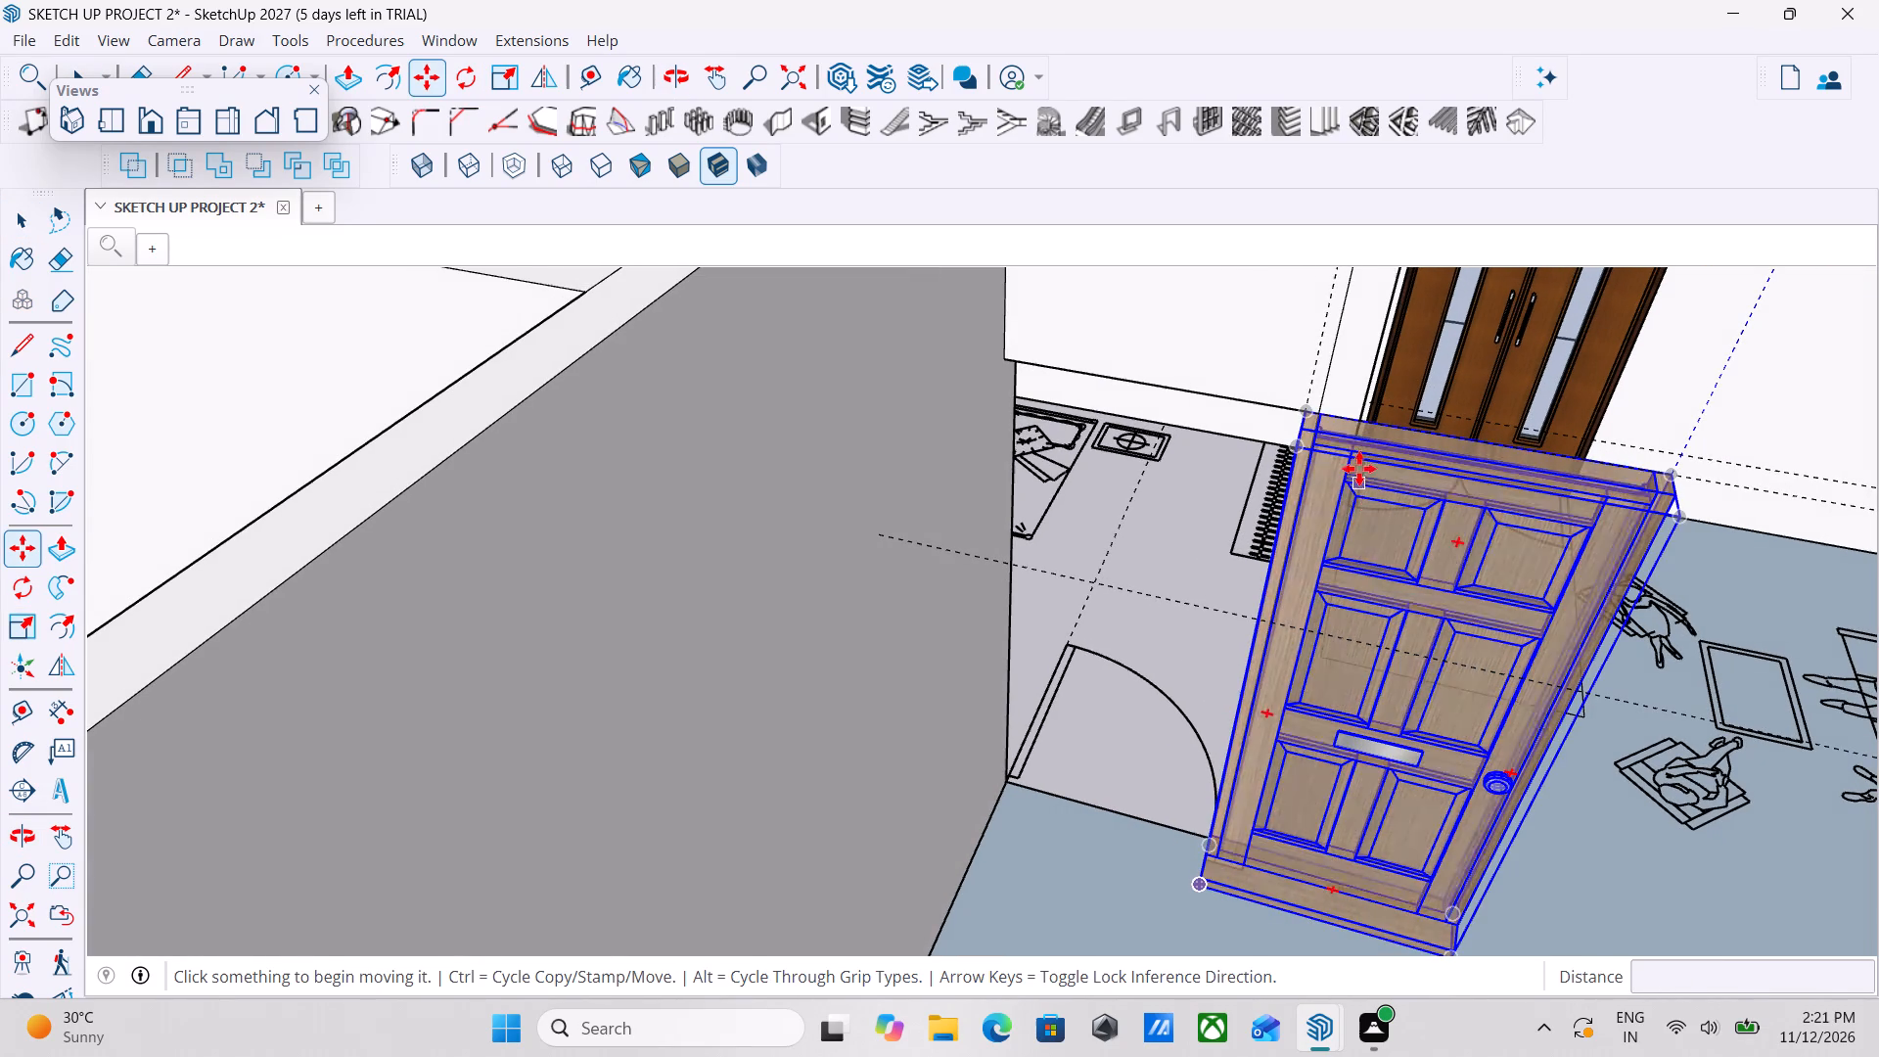
scroll(1338, 439, up, 3)
middle_drag(1335, 453, 1481, 480)
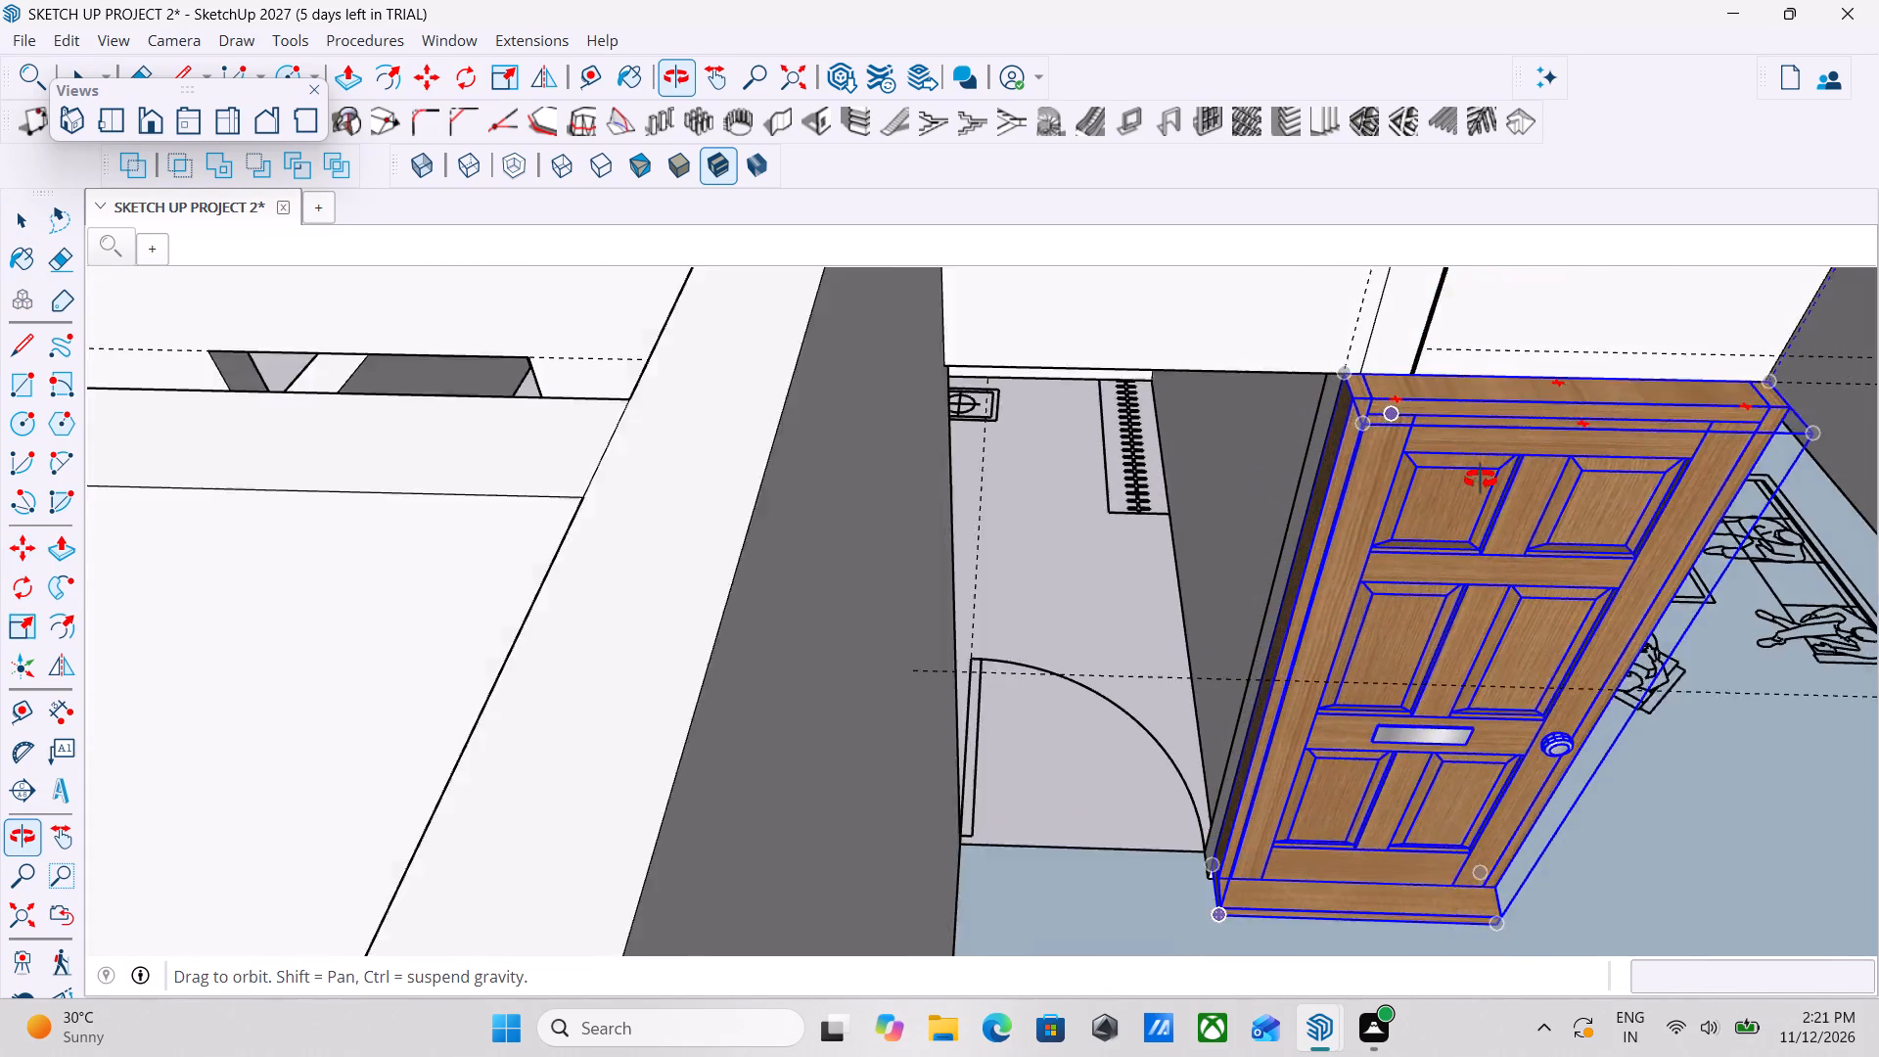
middle_drag(1481, 480, 1410, 483)
scroll(1504, 496, up, 1)
scroll(1352, 384, up, 2)
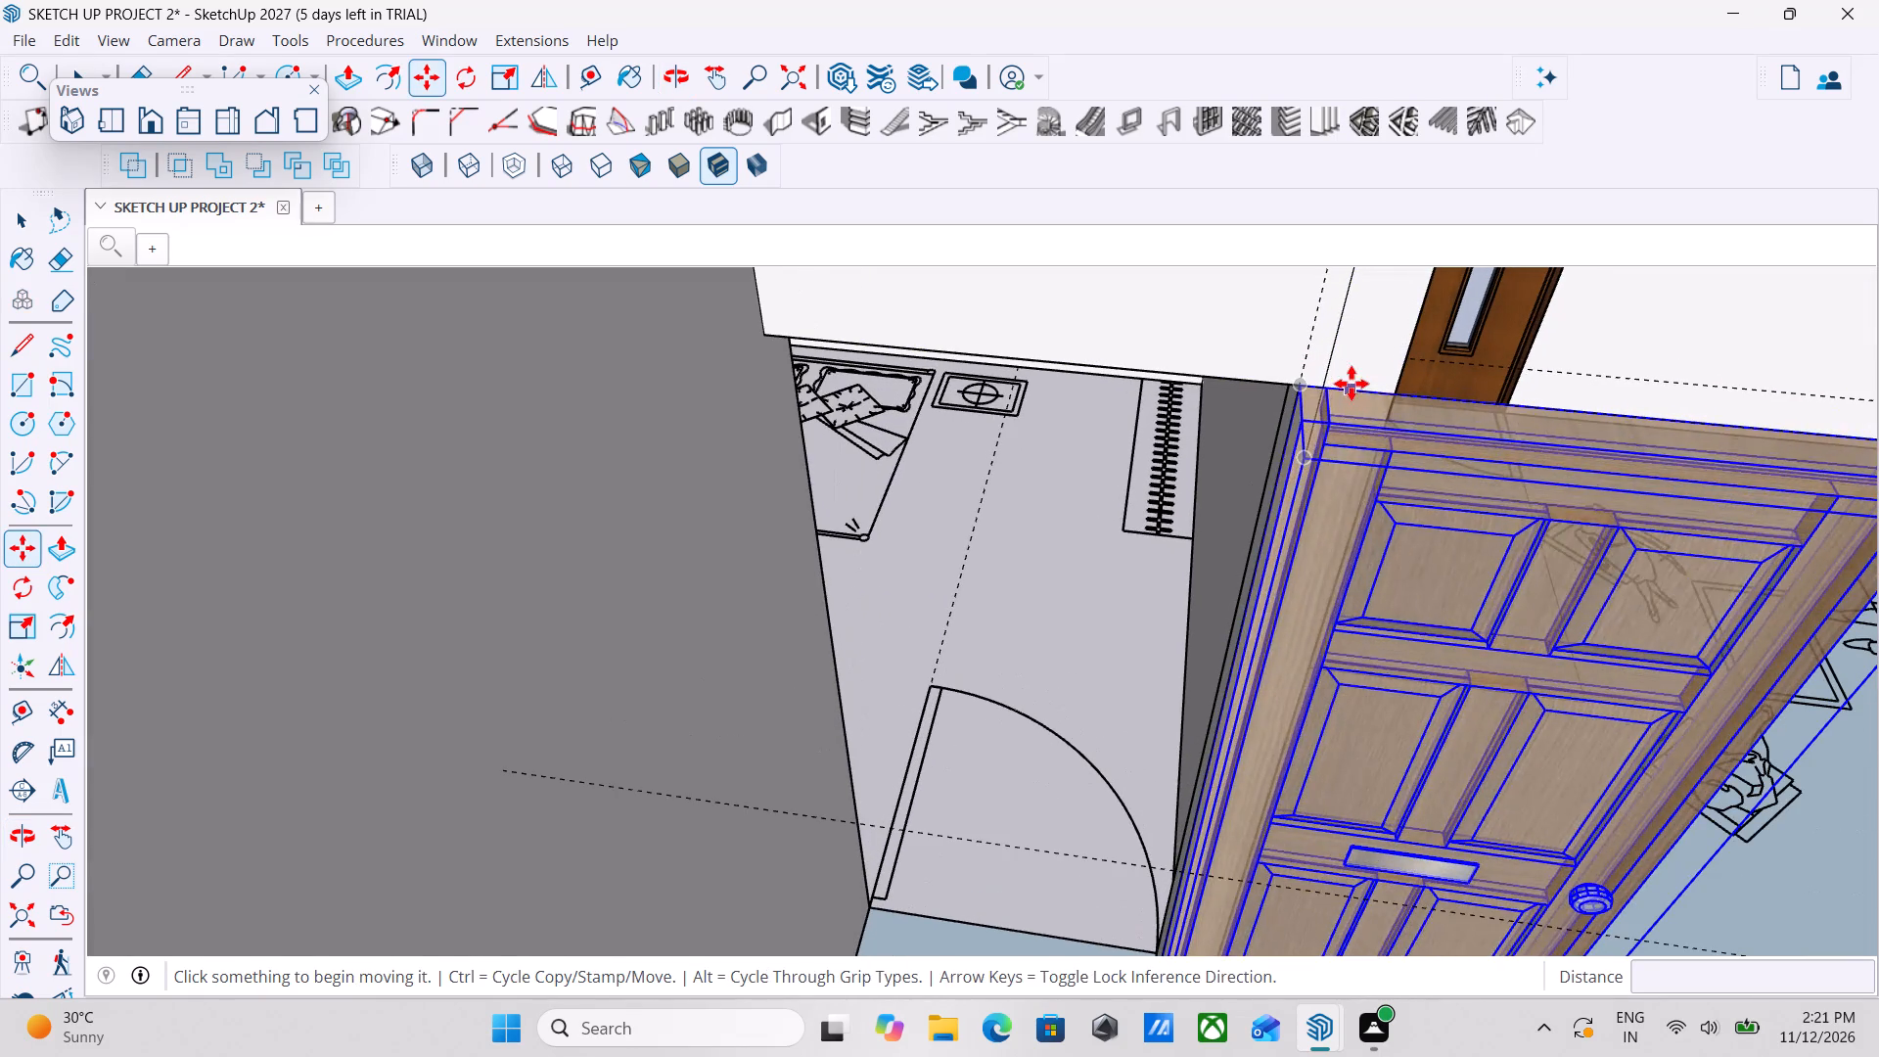
scroll(1281, 417, up, 3)
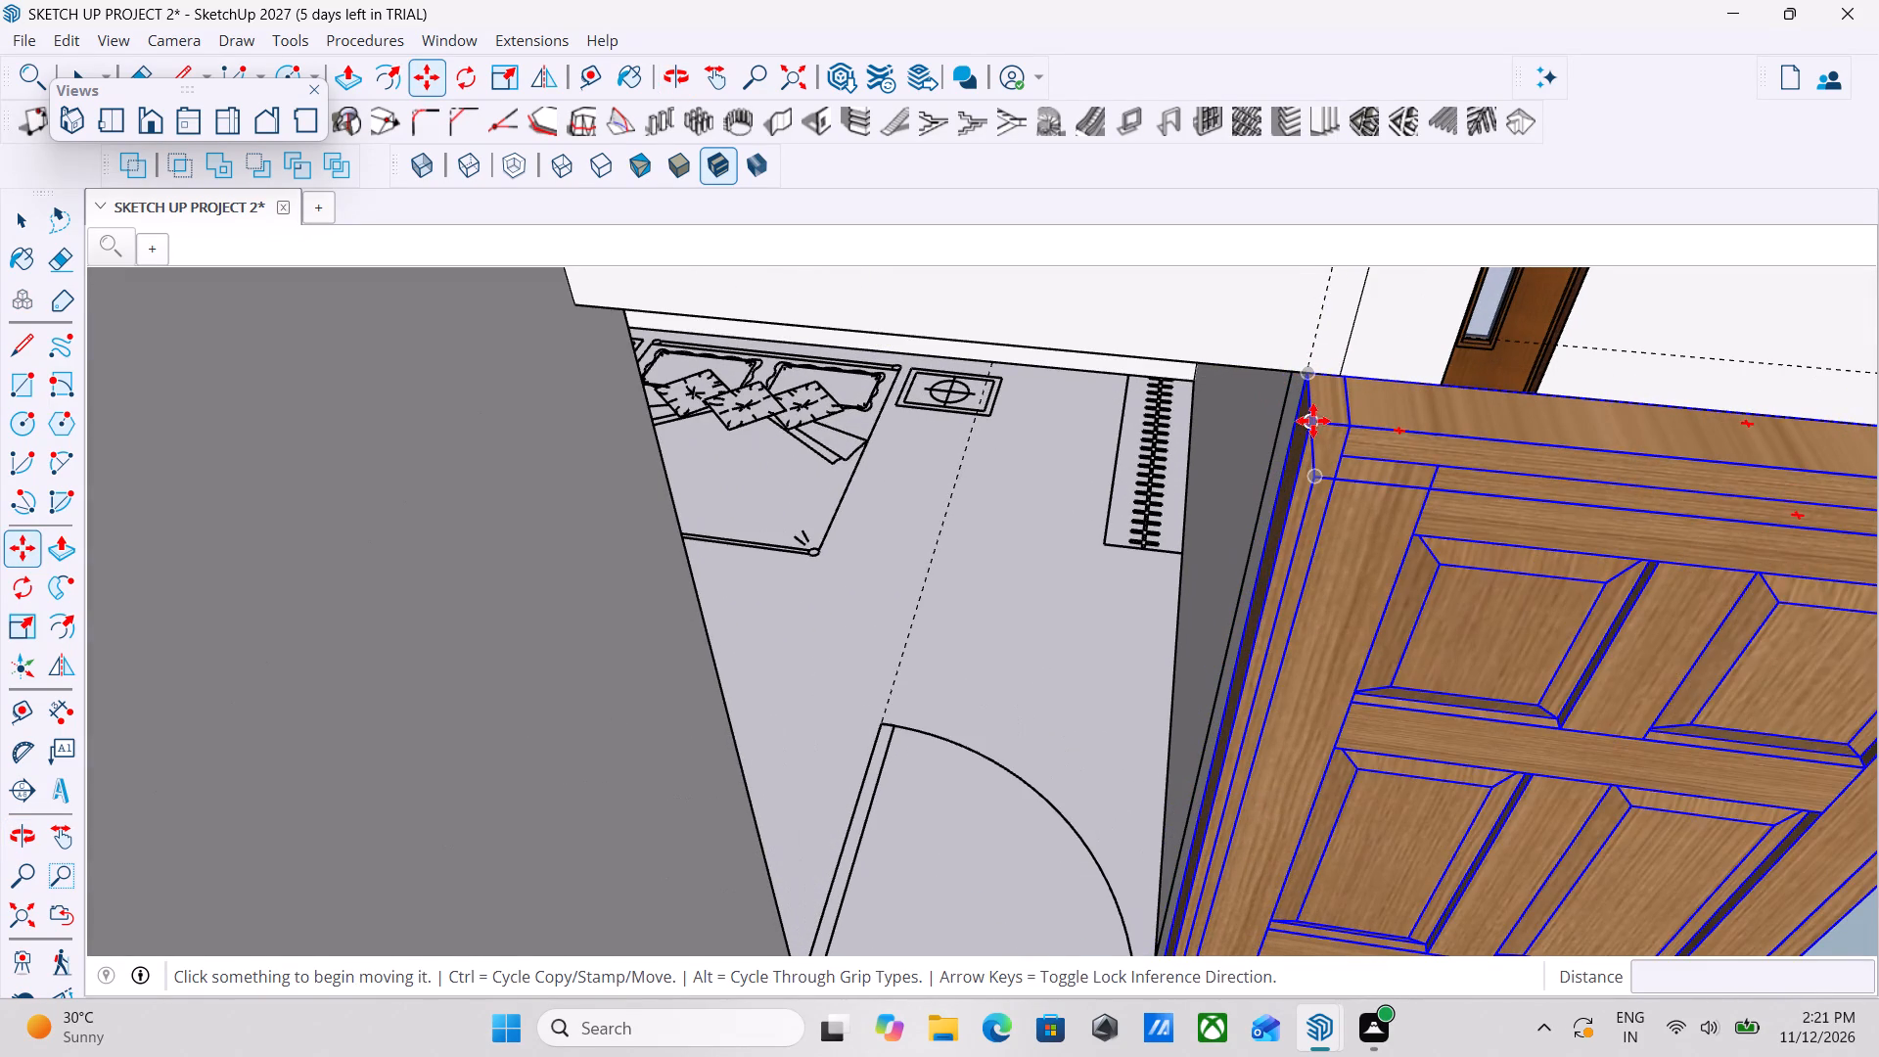
click(1317, 424)
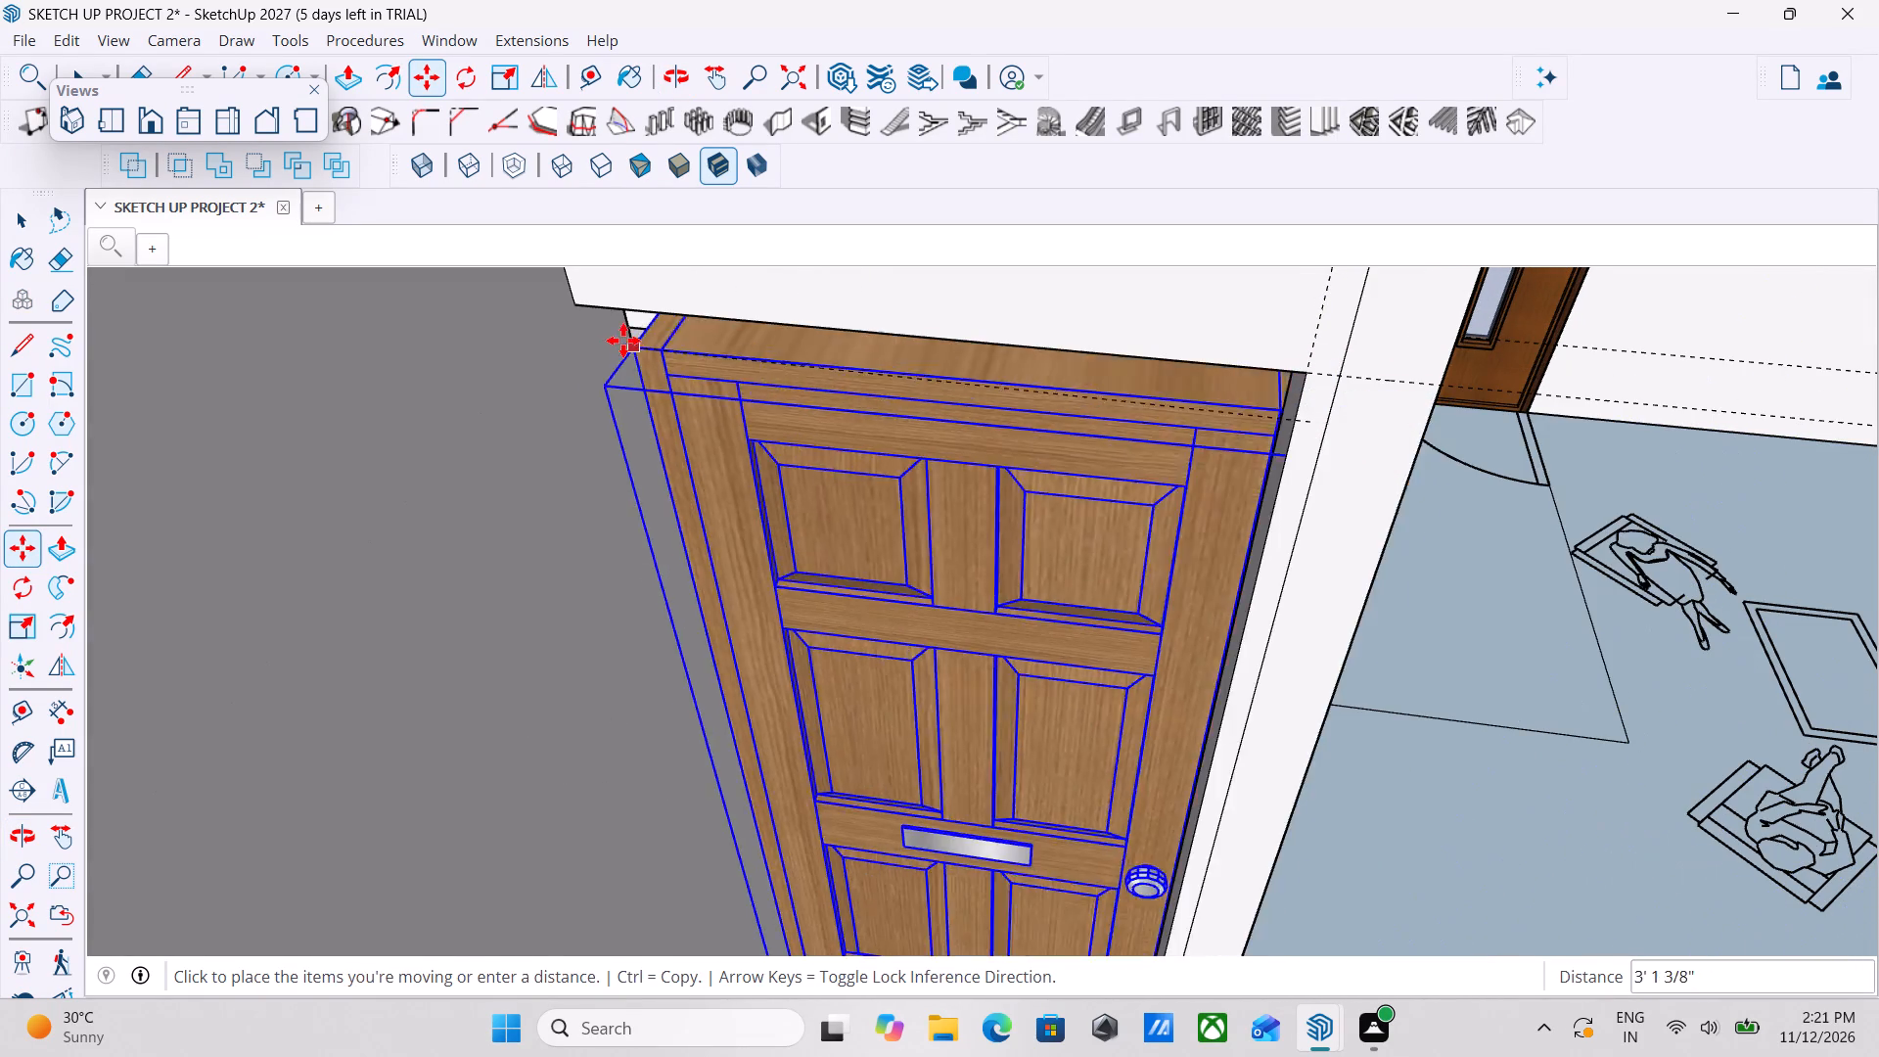
click(577, 301)
scroll(944, 465, down, 6)
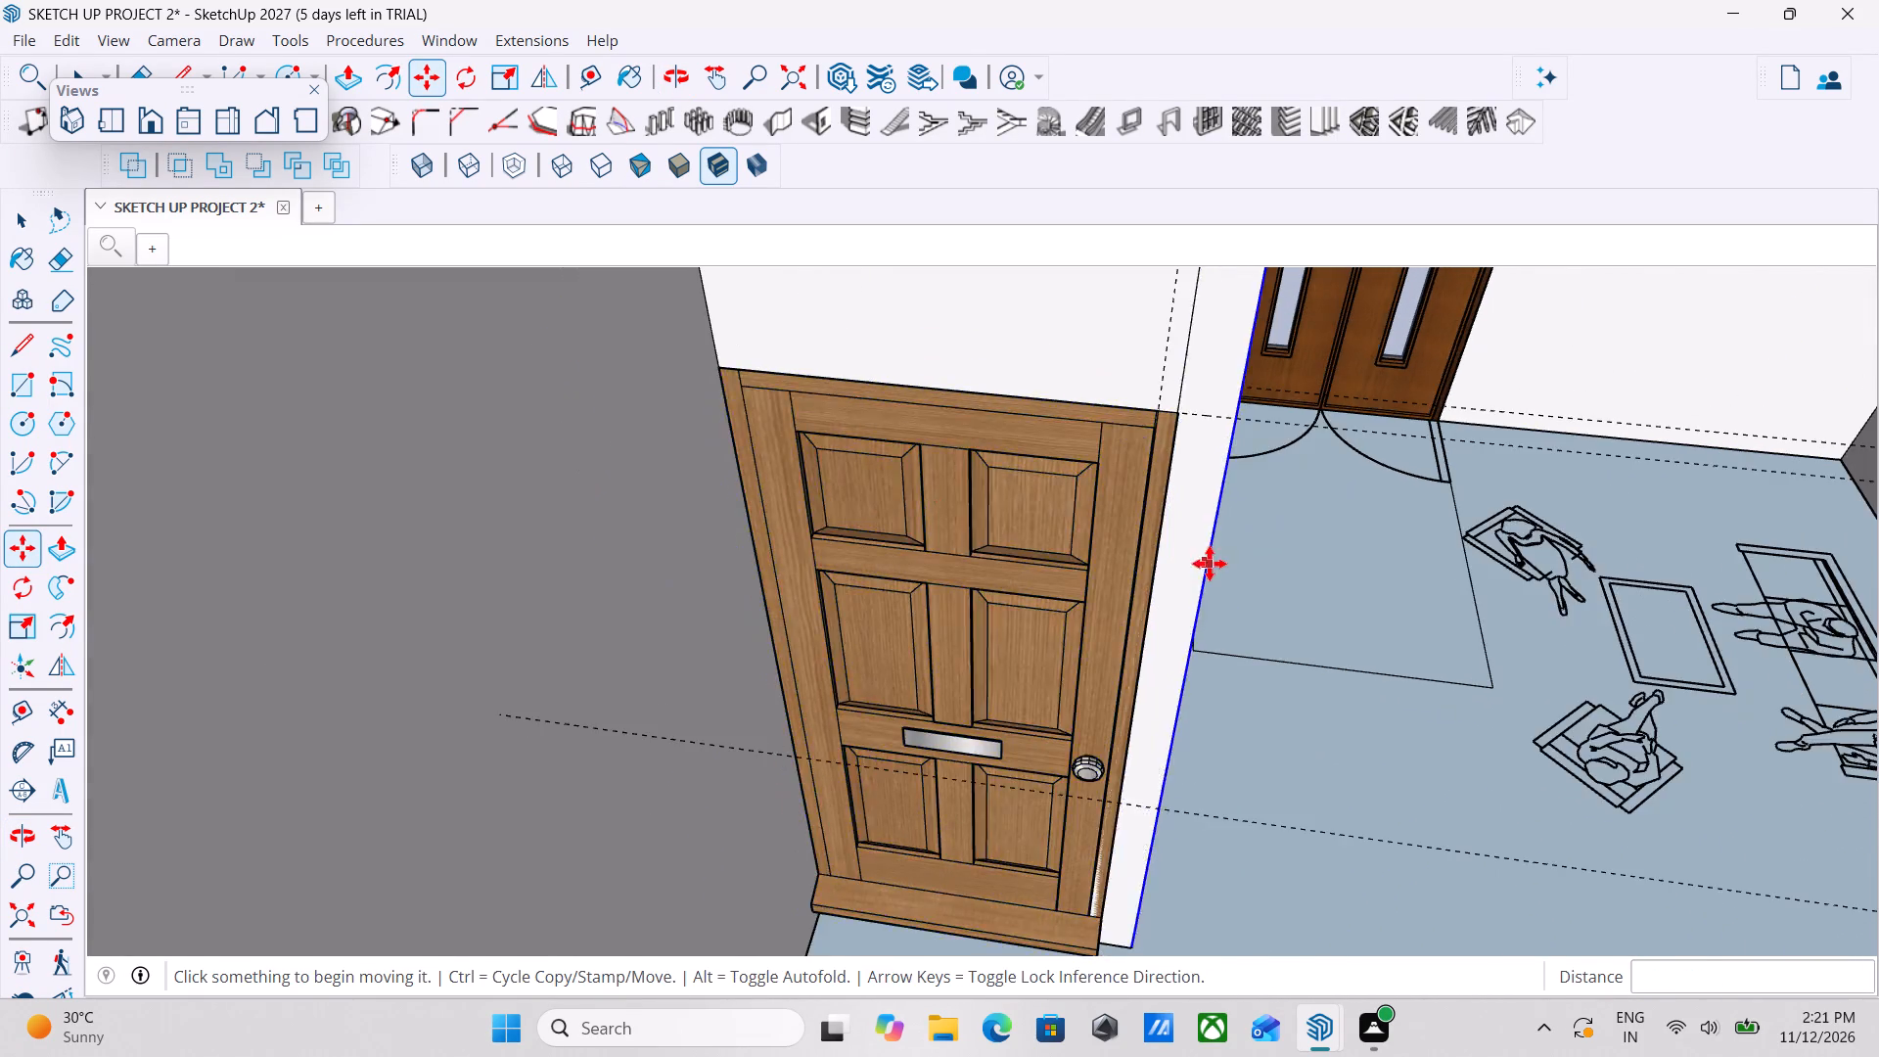
Examine the placed panelled doors and the remaining doorways from around the whole house model.
scroll(1210, 564, down, 9)
middle_drag(1321, 592, 1139, 626)
scroll(1132, 626, down, 4)
middle_drag(1417, 712, 703, 663)
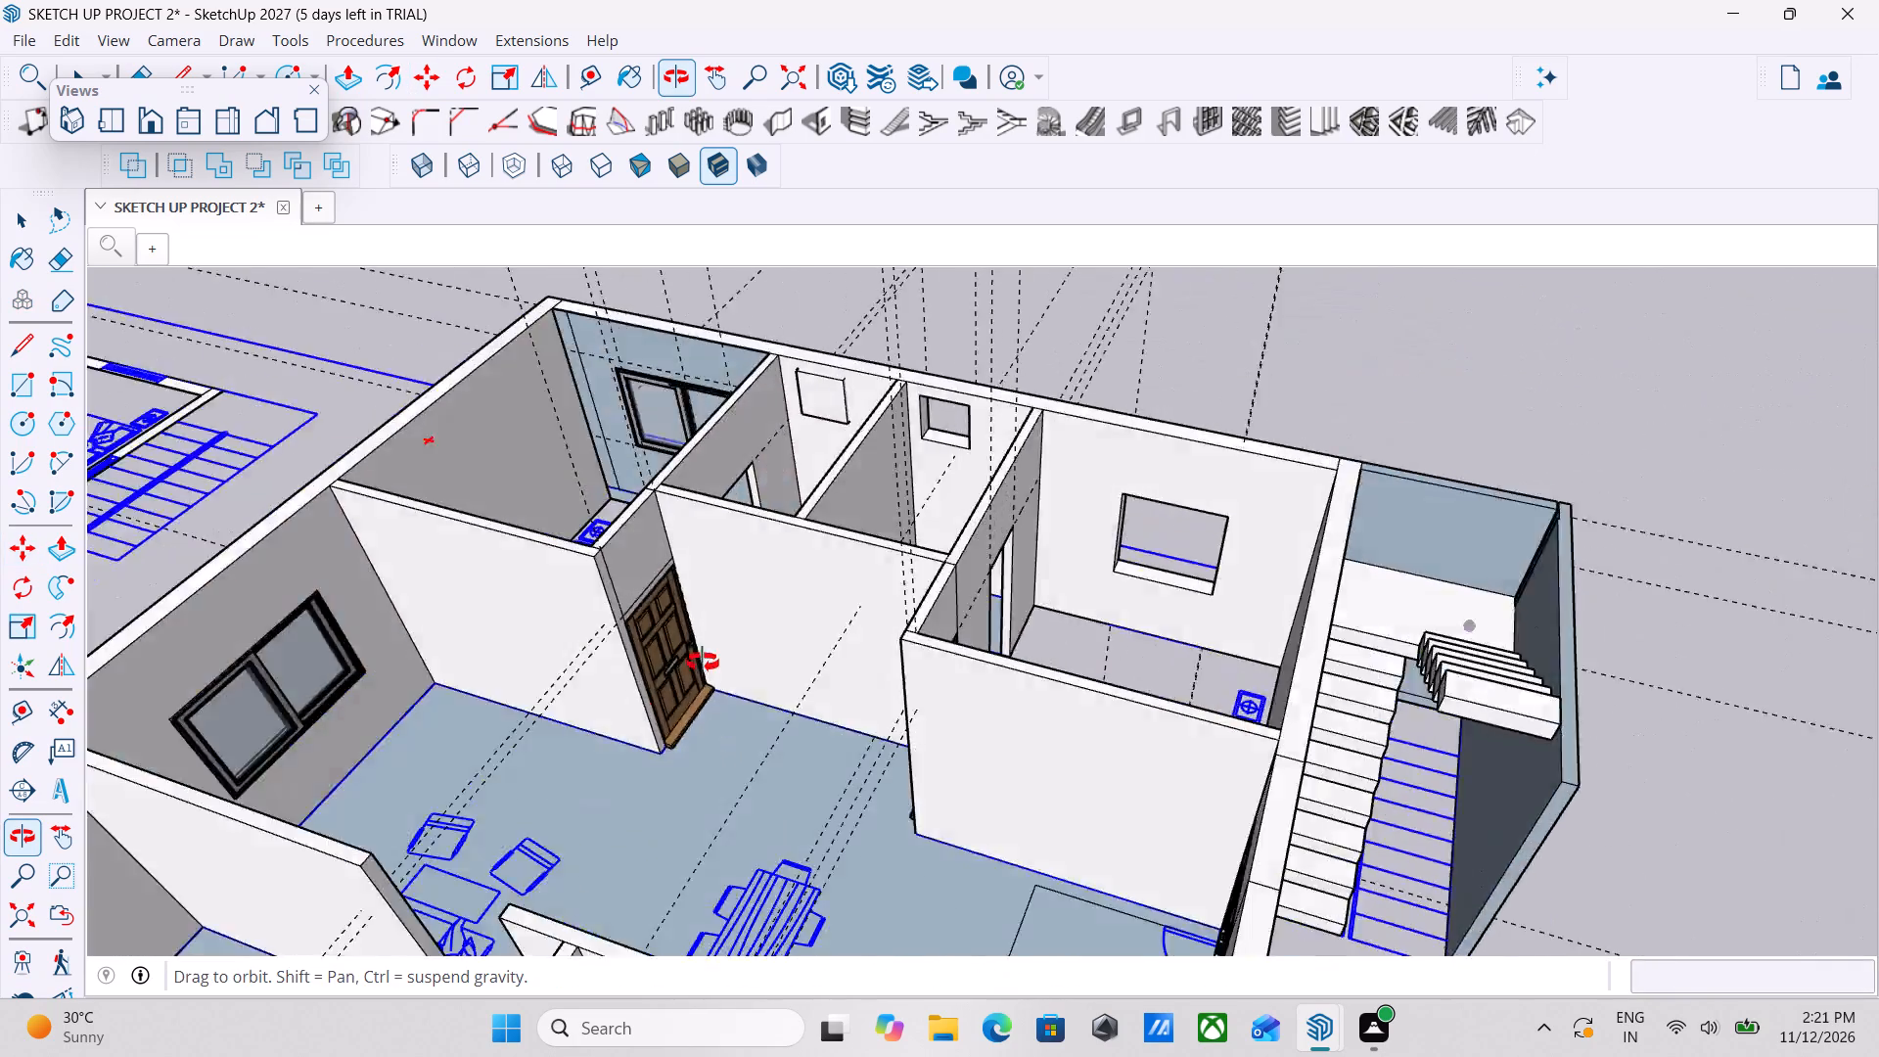
middle_drag(703, 663, 447, 631)
middle_drag(873, 638, 943, 886)
middle_drag(929, 866, 830, 780)
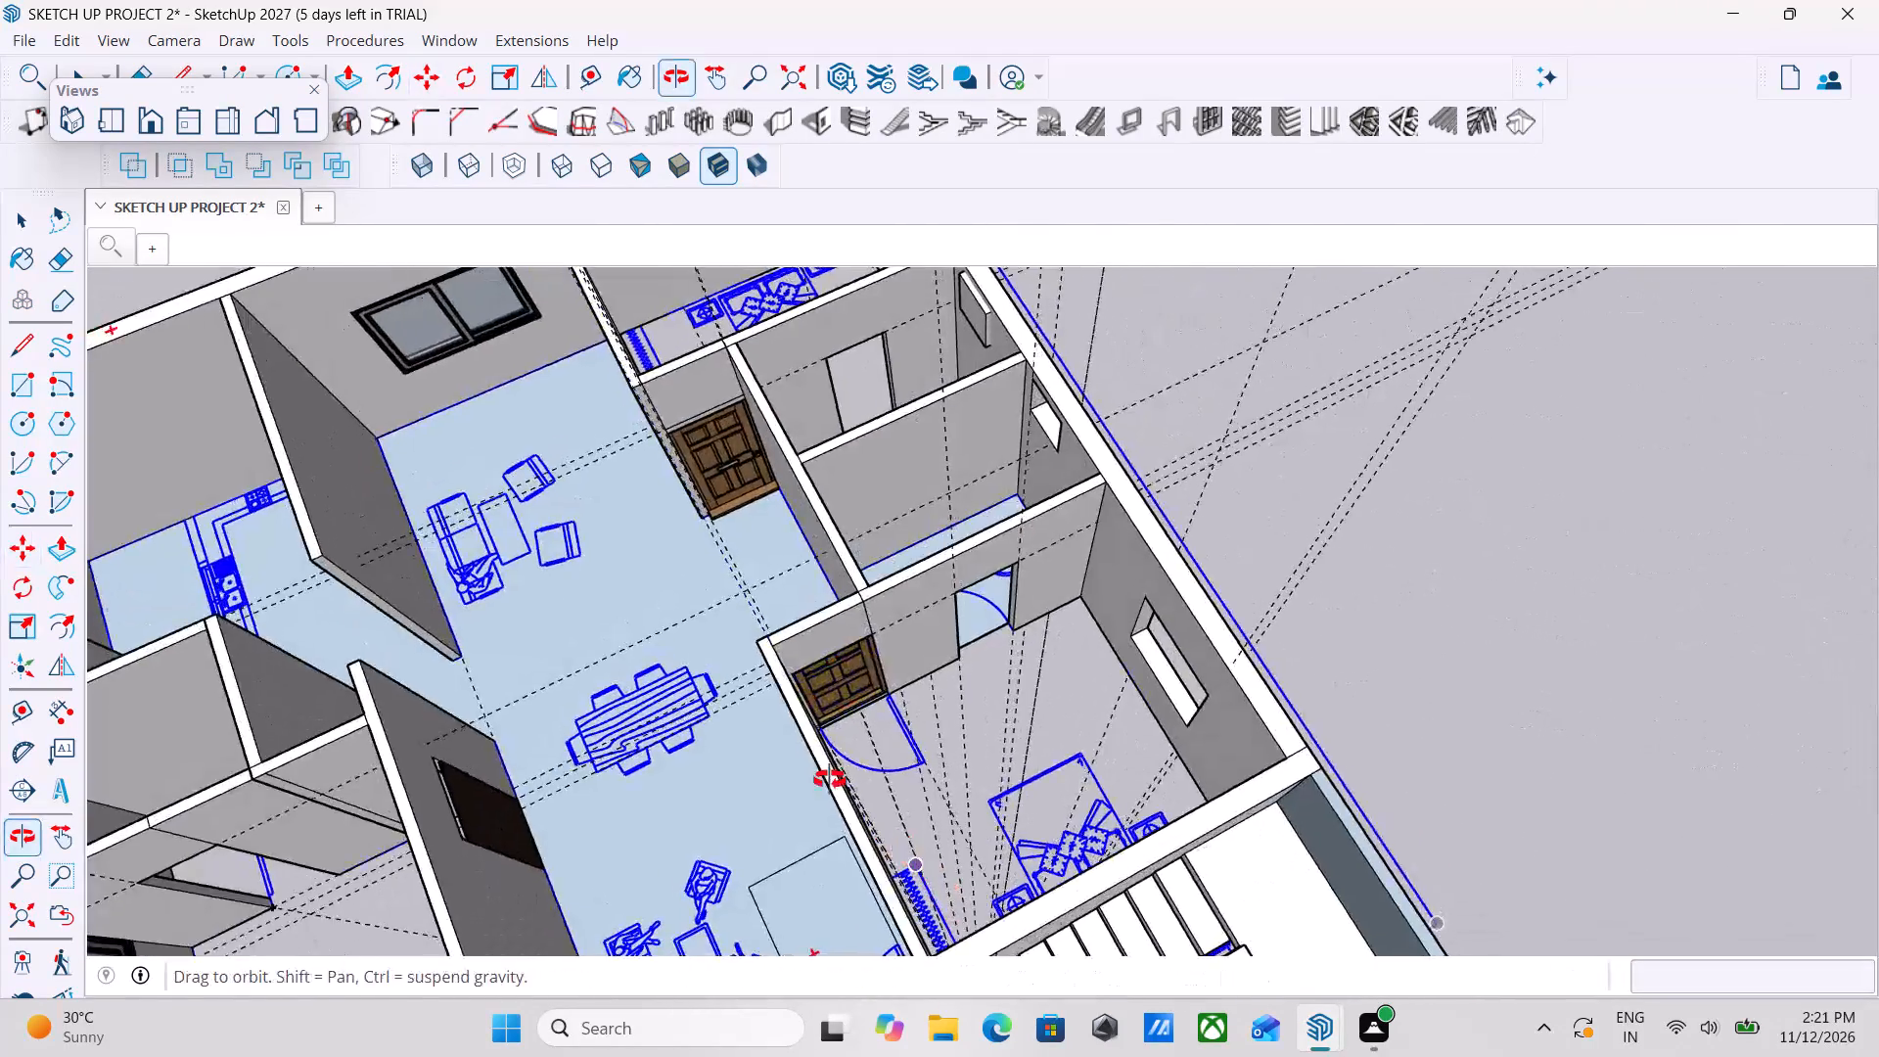
middle_drag(830, 780, 632, 465)
scroll(632, 465, up, 1)
scroll(632, 465, down, 4)
scroll(679, 508, up, 1)
middle_drag(679, 508, 896, 626)
middle_drag(677, 602, 400, 608)
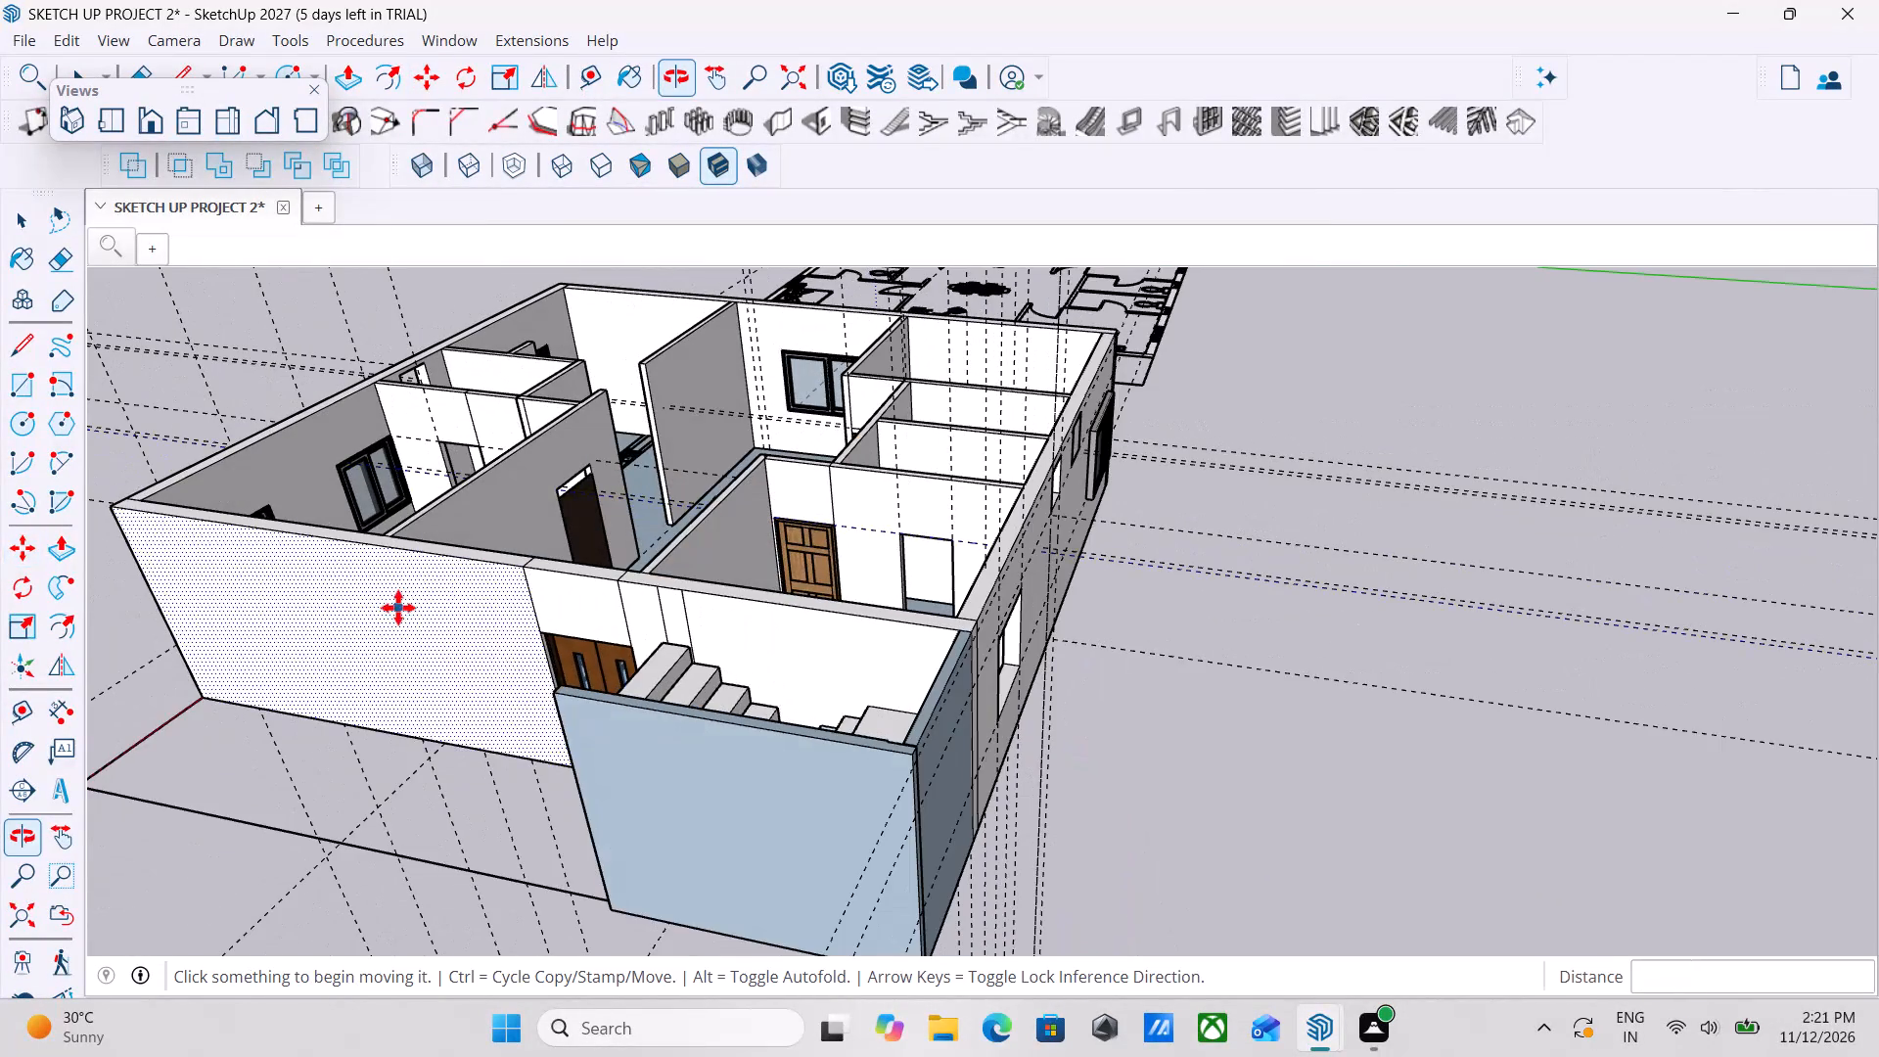
scroll(596, 453, down, 2)
middle_drag(596, 453, 631, 465)
key(Escape)
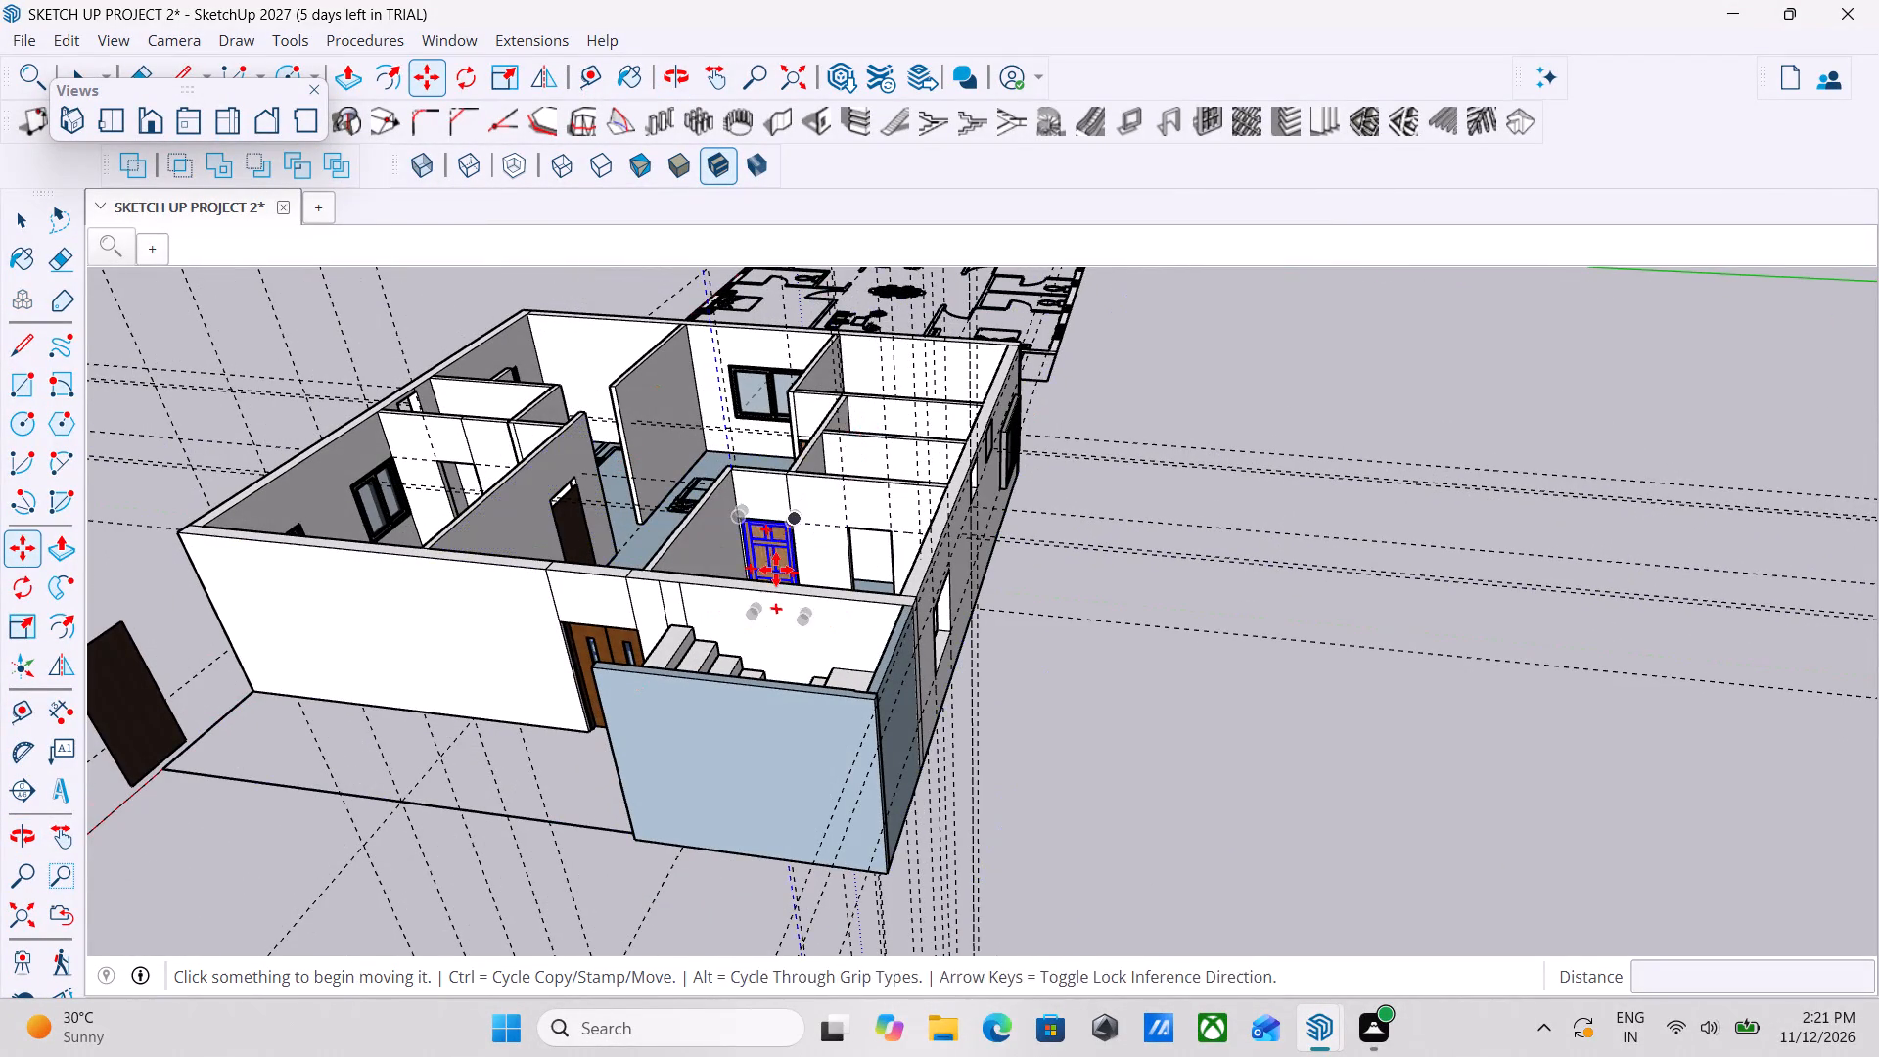
Erase the plain dark door from the doorway across the living area, beside the sofa seating.
middle_drag(776, 570, 1311, 607)
middle_drag(901, 631, 1535, 778)
middle_drag(1116, 752, 1535, 738)
scroll(1535, 738, up, 3)
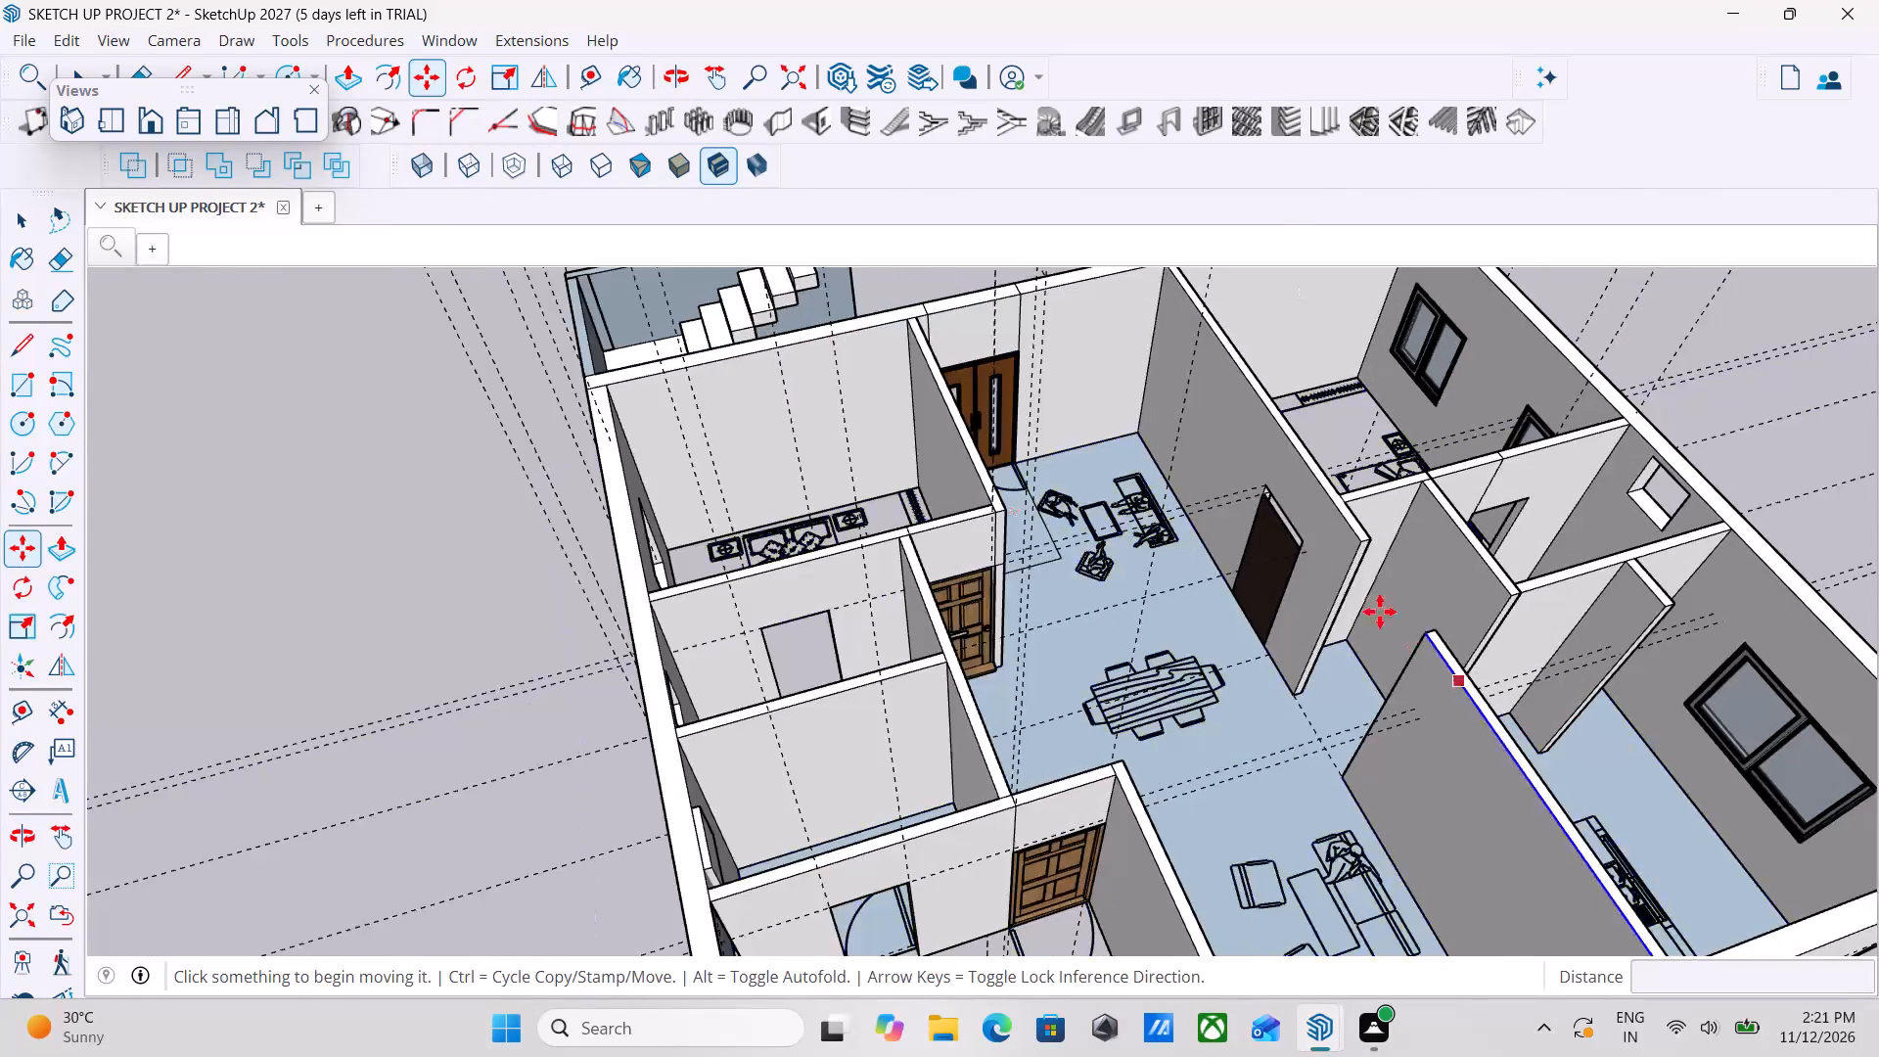
scroll(1246, 571, up, 3)
key(space)
scroll(1296, 517, up, 3)
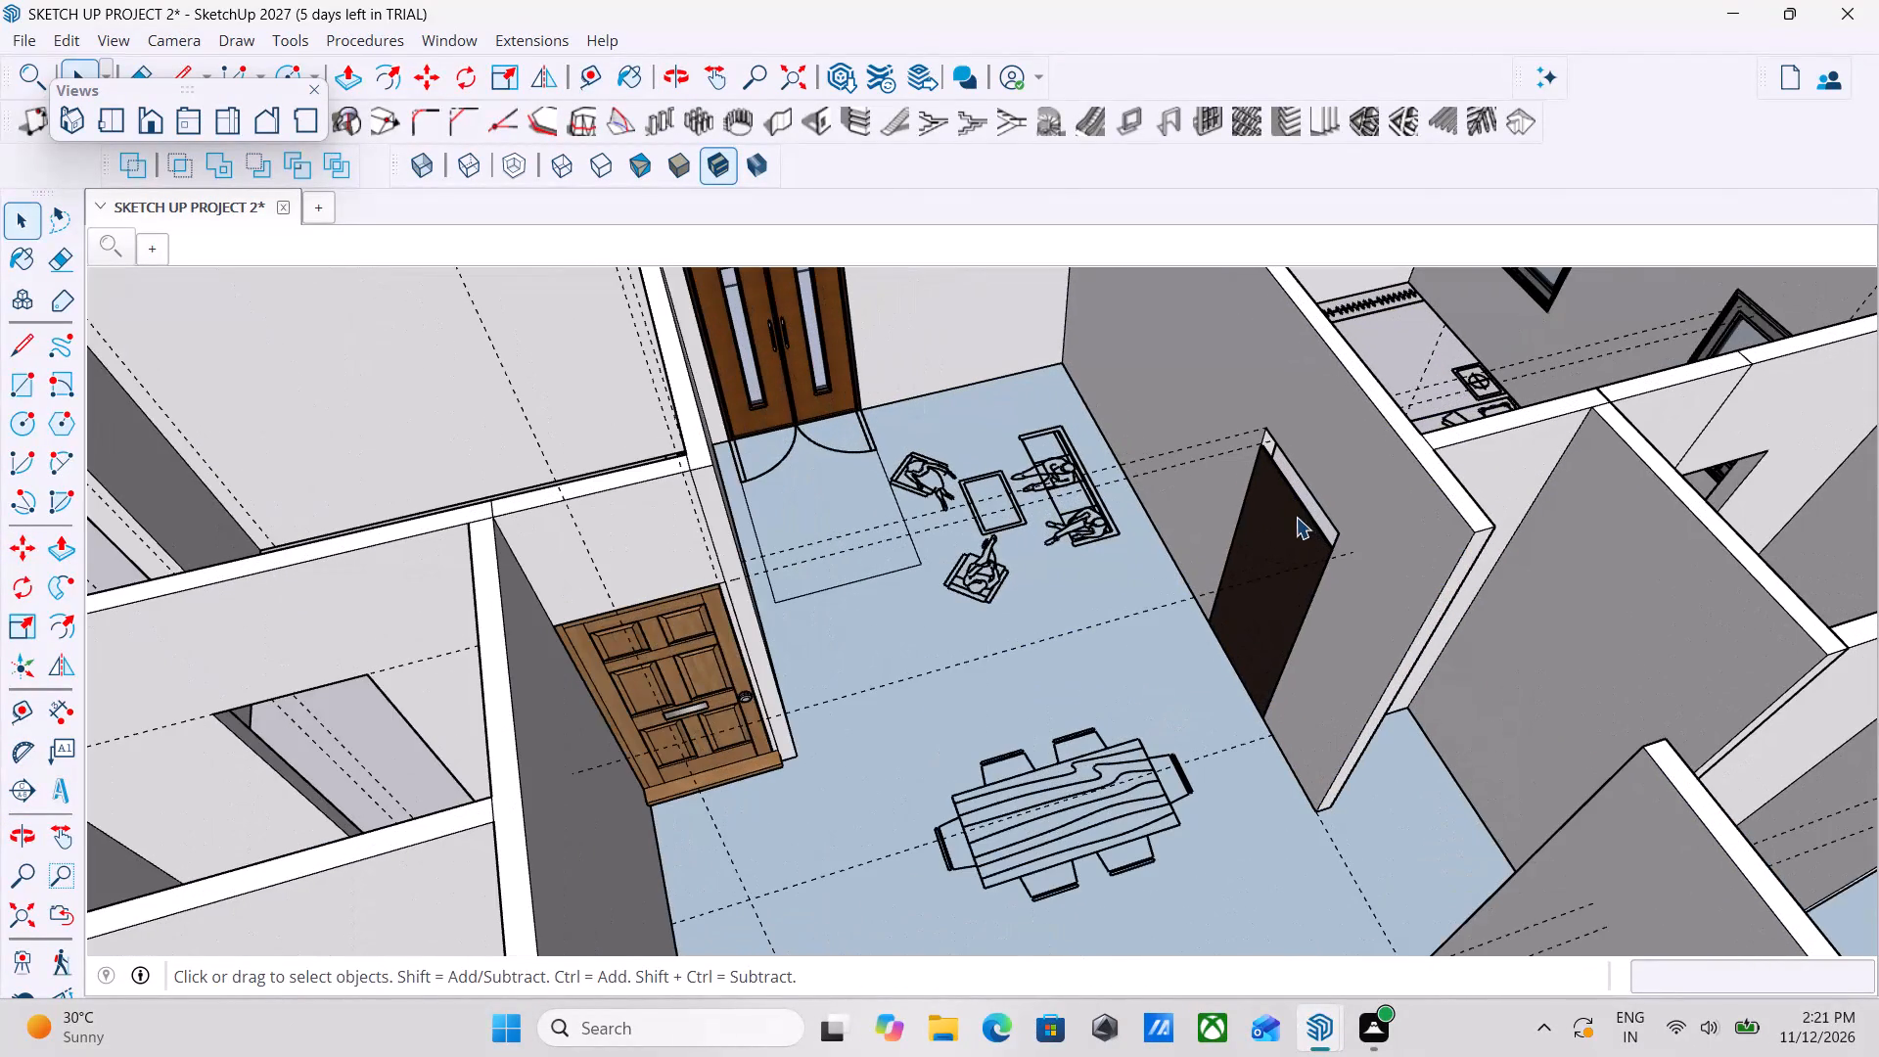
click(1302, 510)
scroll(1302, 510, up, 4)
right_click(1302, 510)
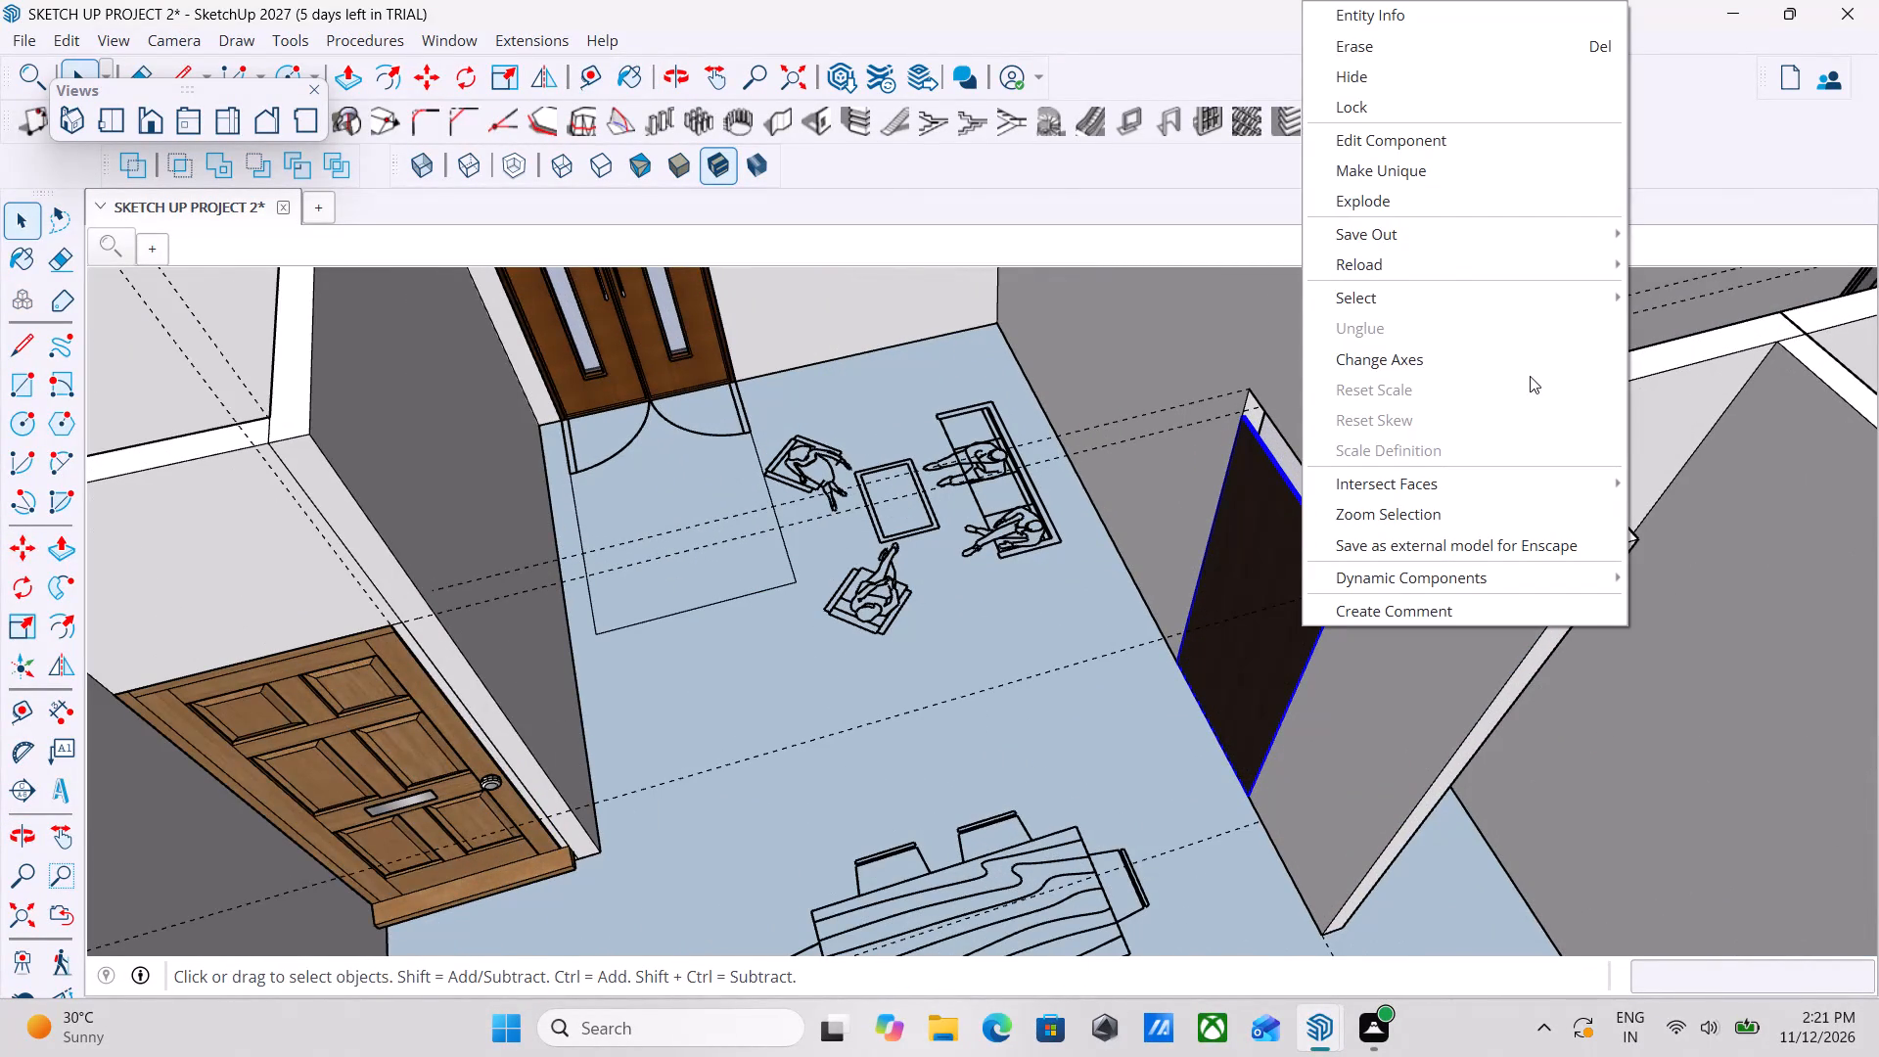
click(1376, 45)
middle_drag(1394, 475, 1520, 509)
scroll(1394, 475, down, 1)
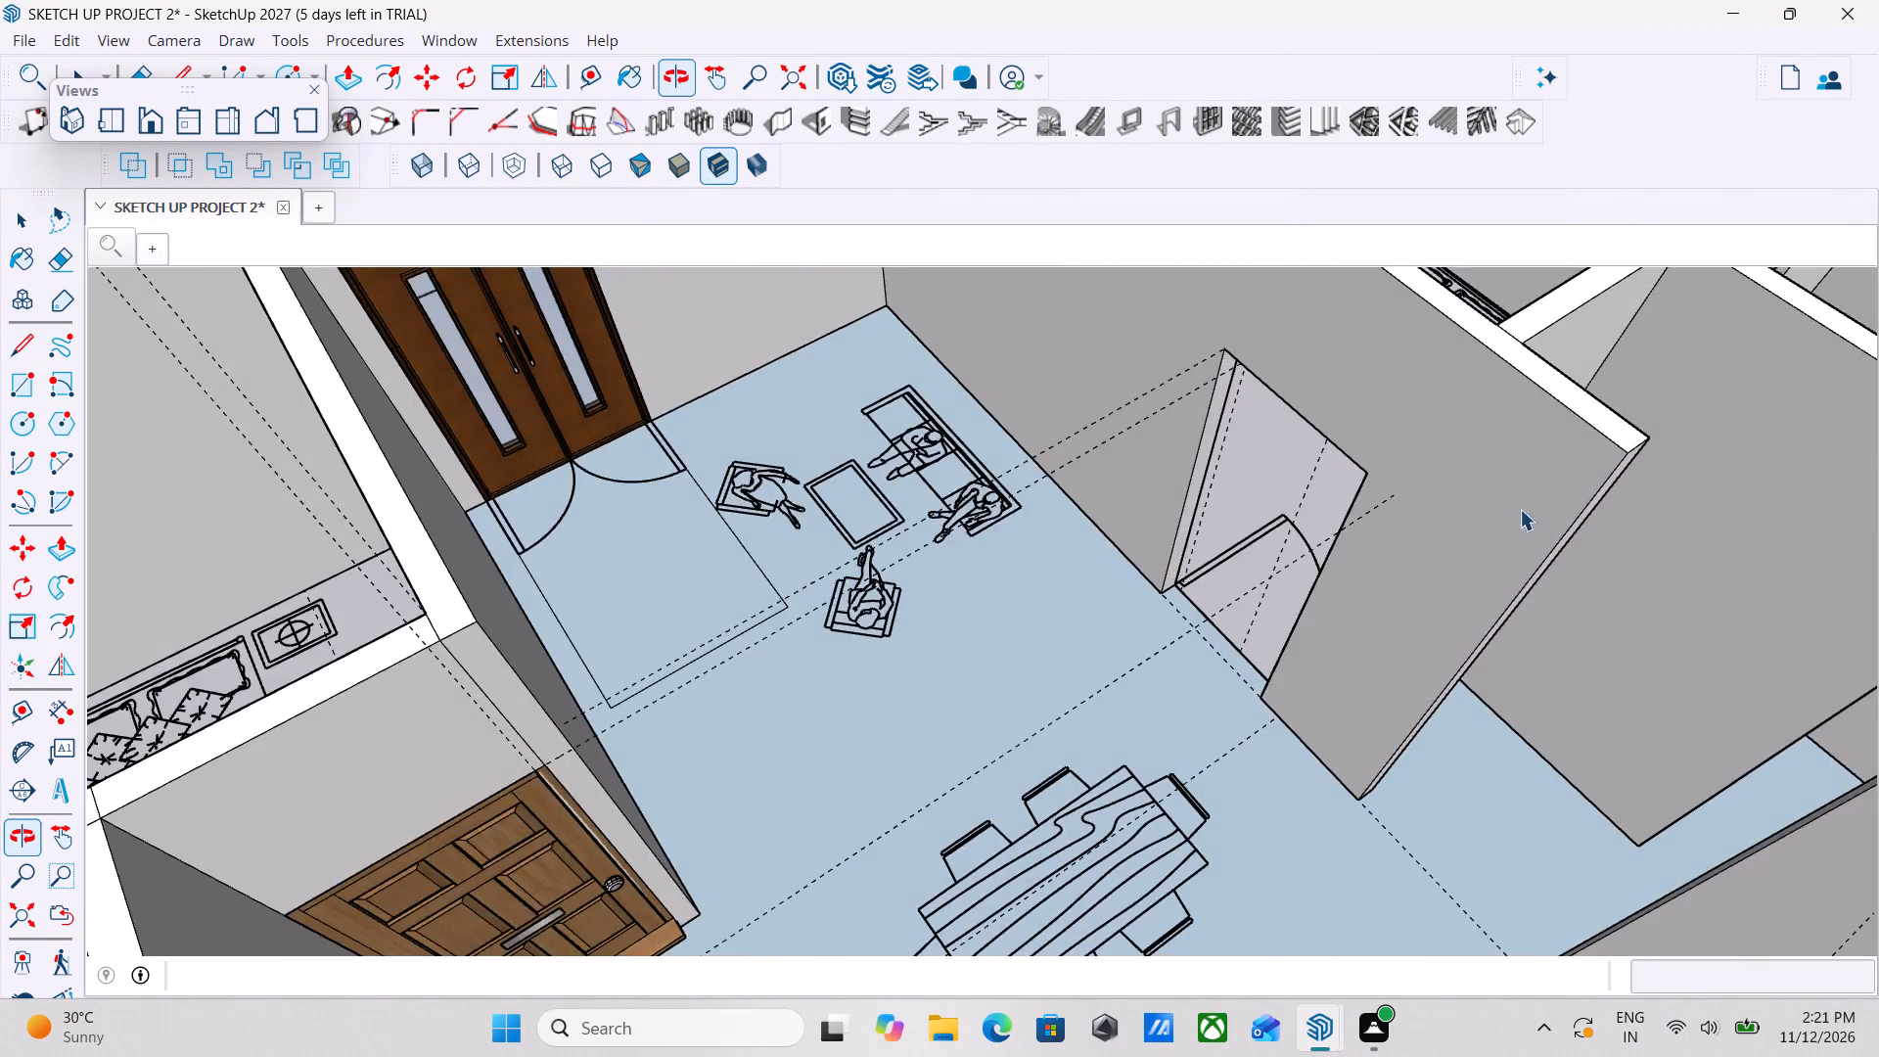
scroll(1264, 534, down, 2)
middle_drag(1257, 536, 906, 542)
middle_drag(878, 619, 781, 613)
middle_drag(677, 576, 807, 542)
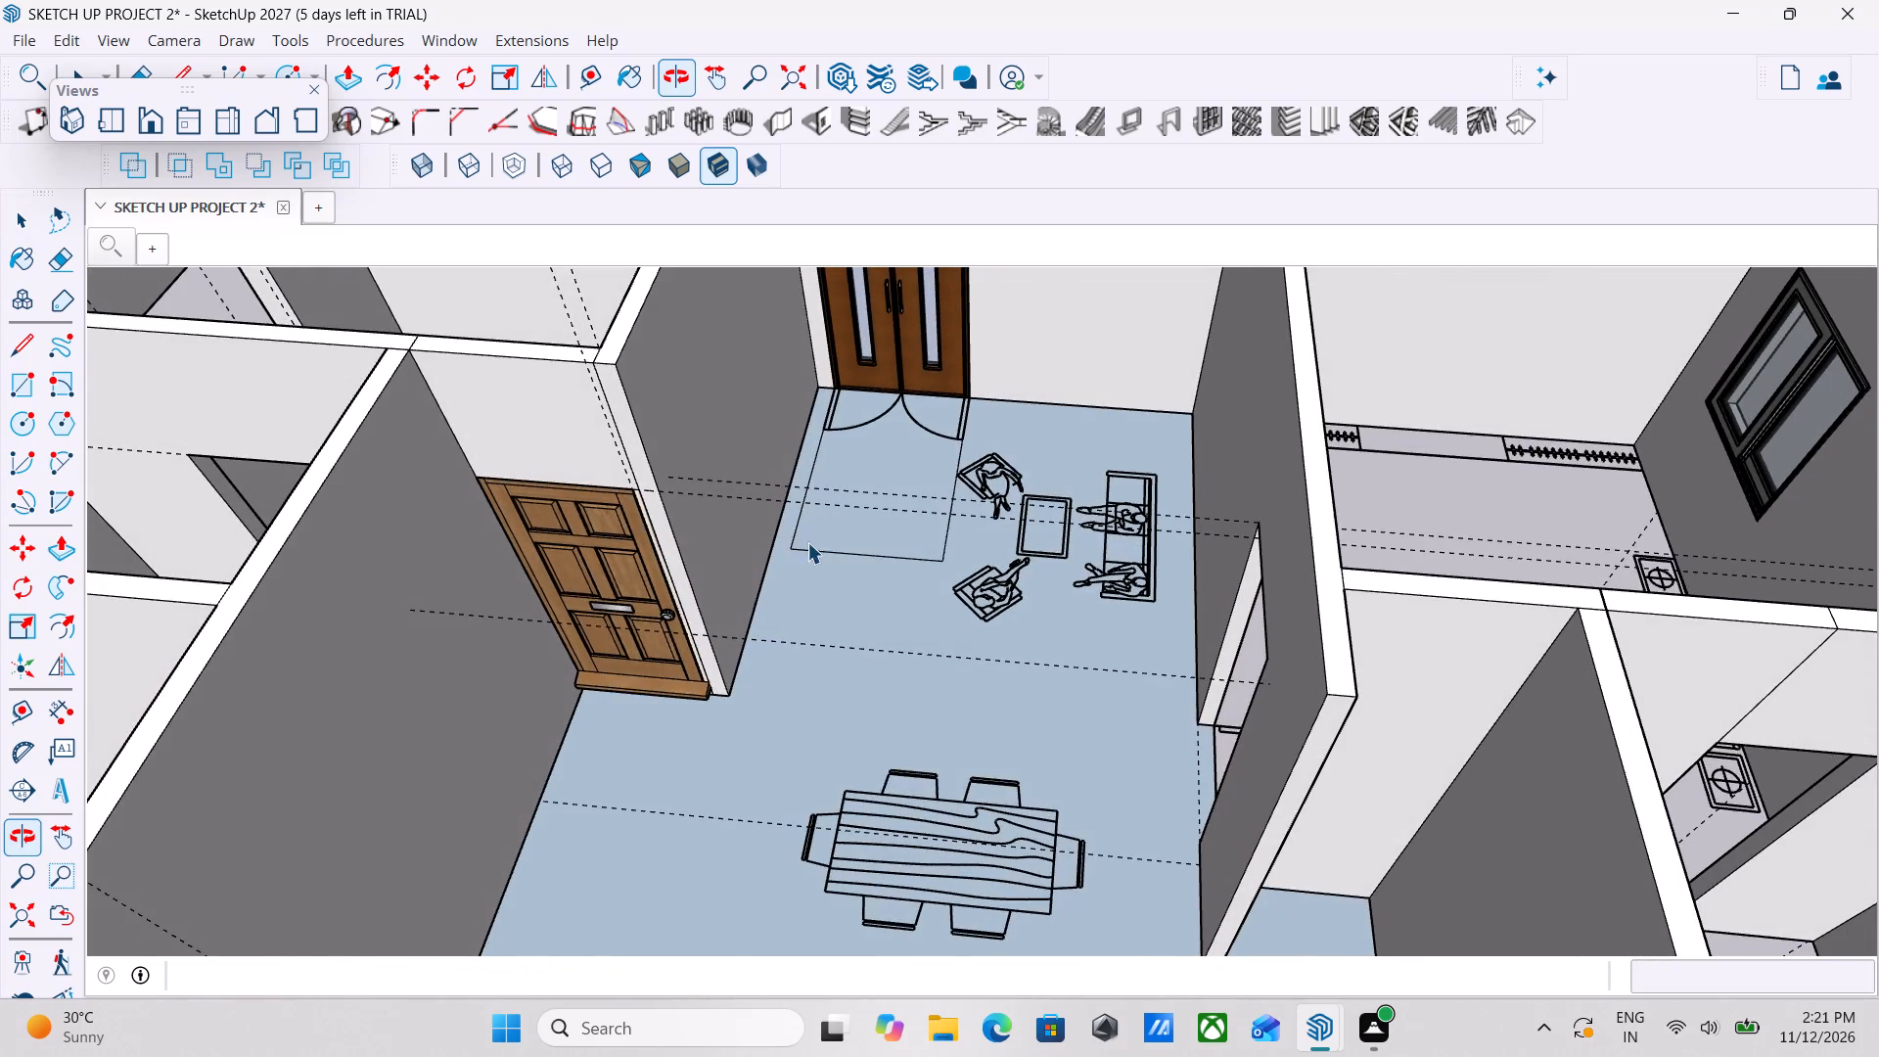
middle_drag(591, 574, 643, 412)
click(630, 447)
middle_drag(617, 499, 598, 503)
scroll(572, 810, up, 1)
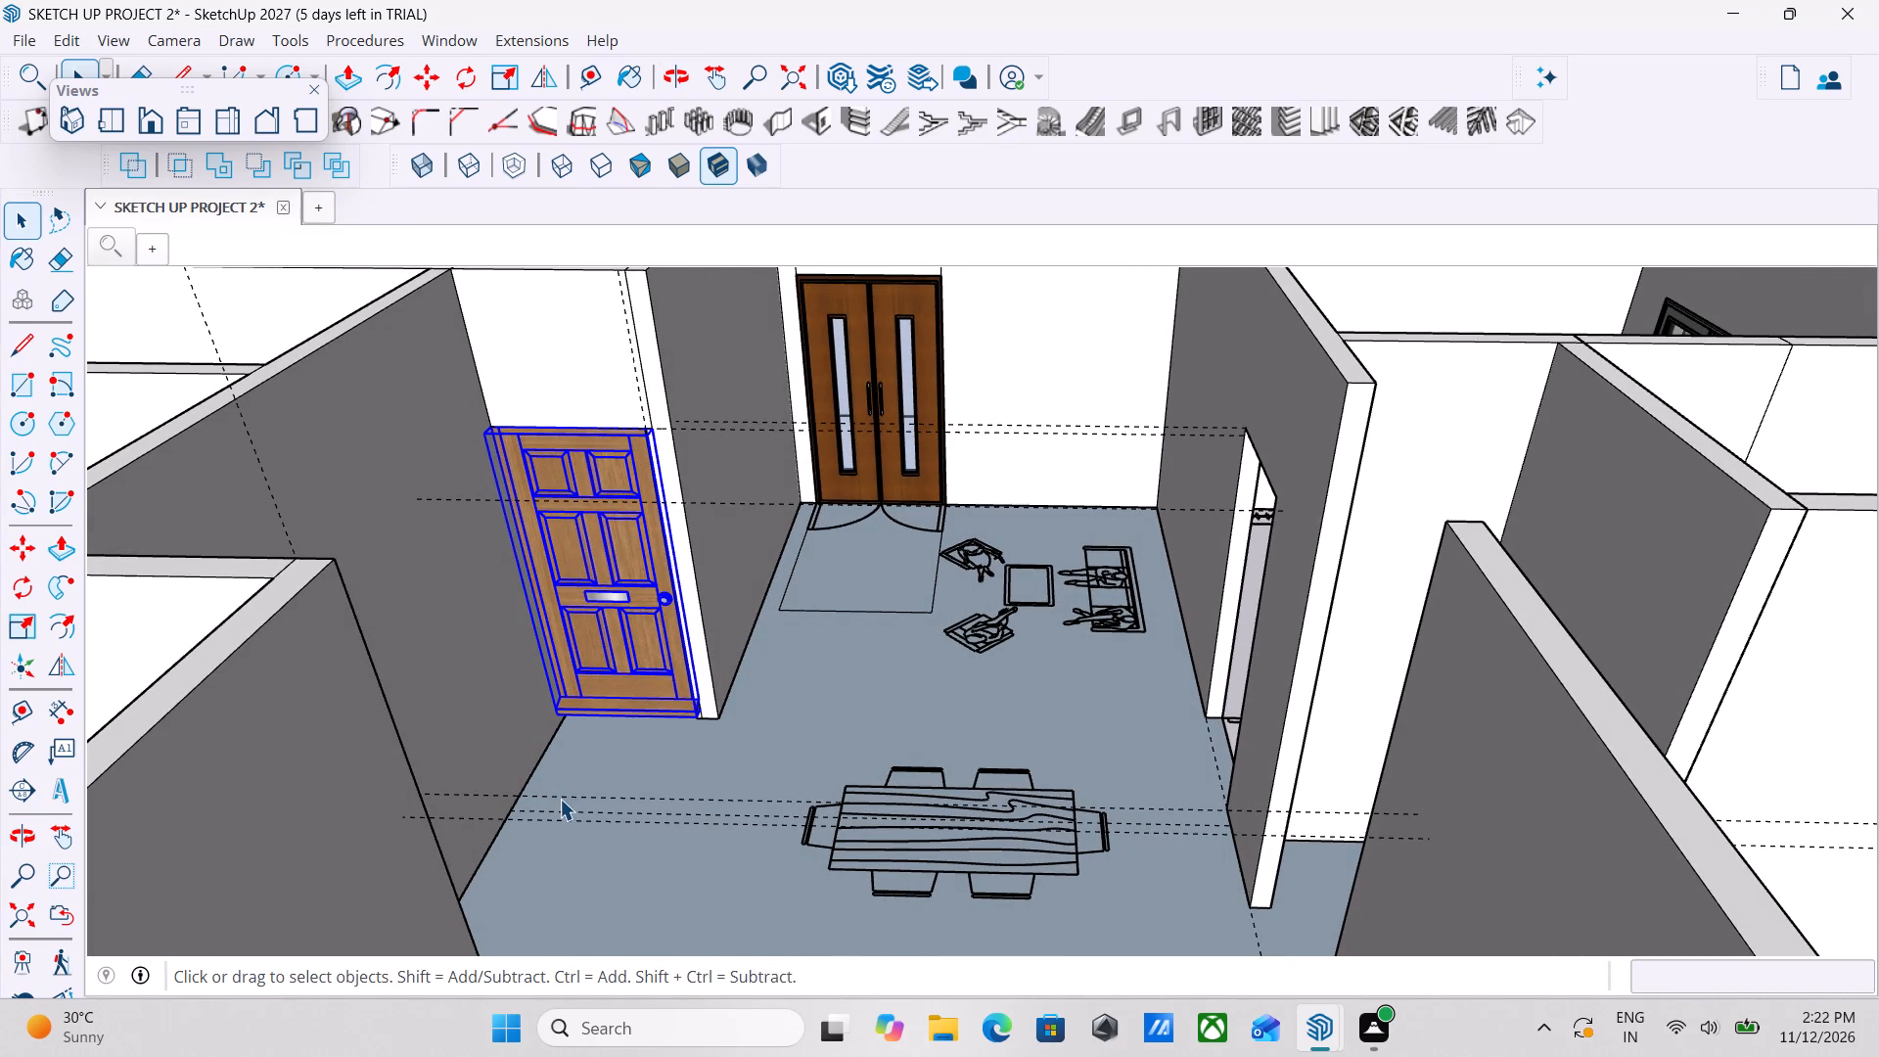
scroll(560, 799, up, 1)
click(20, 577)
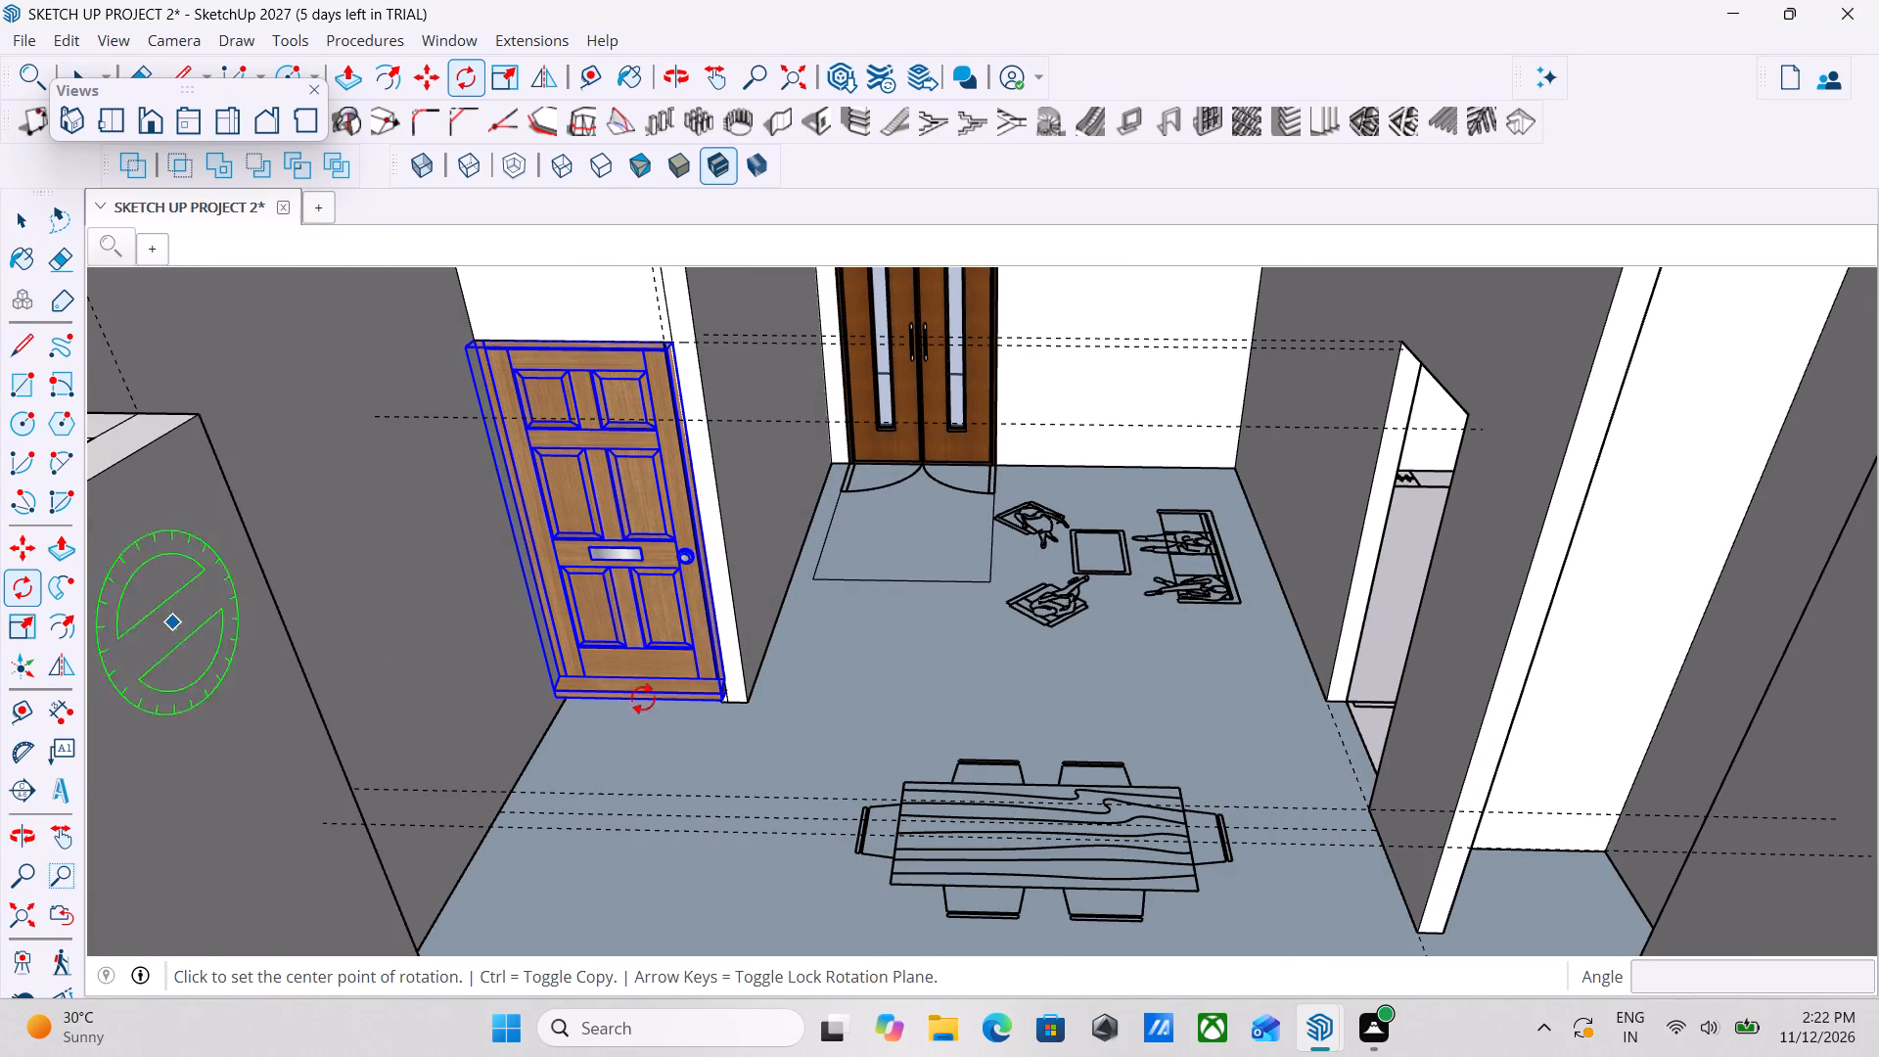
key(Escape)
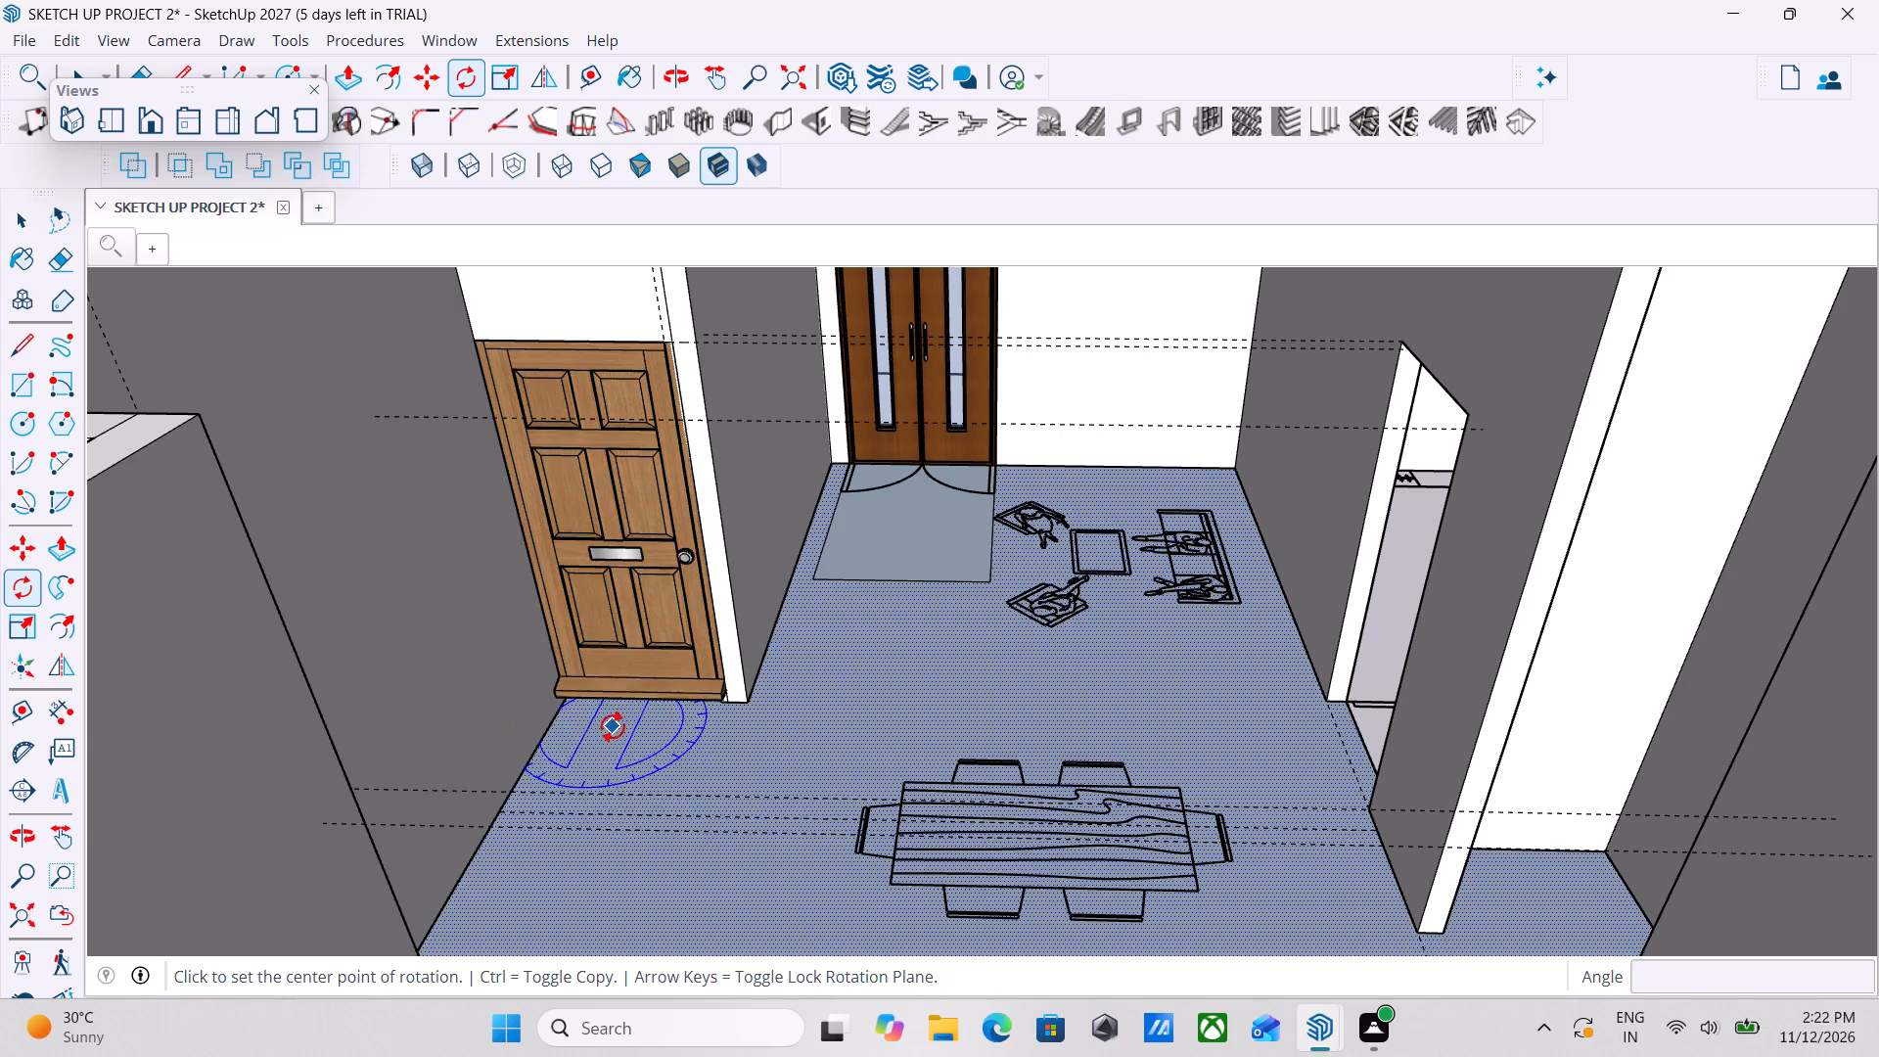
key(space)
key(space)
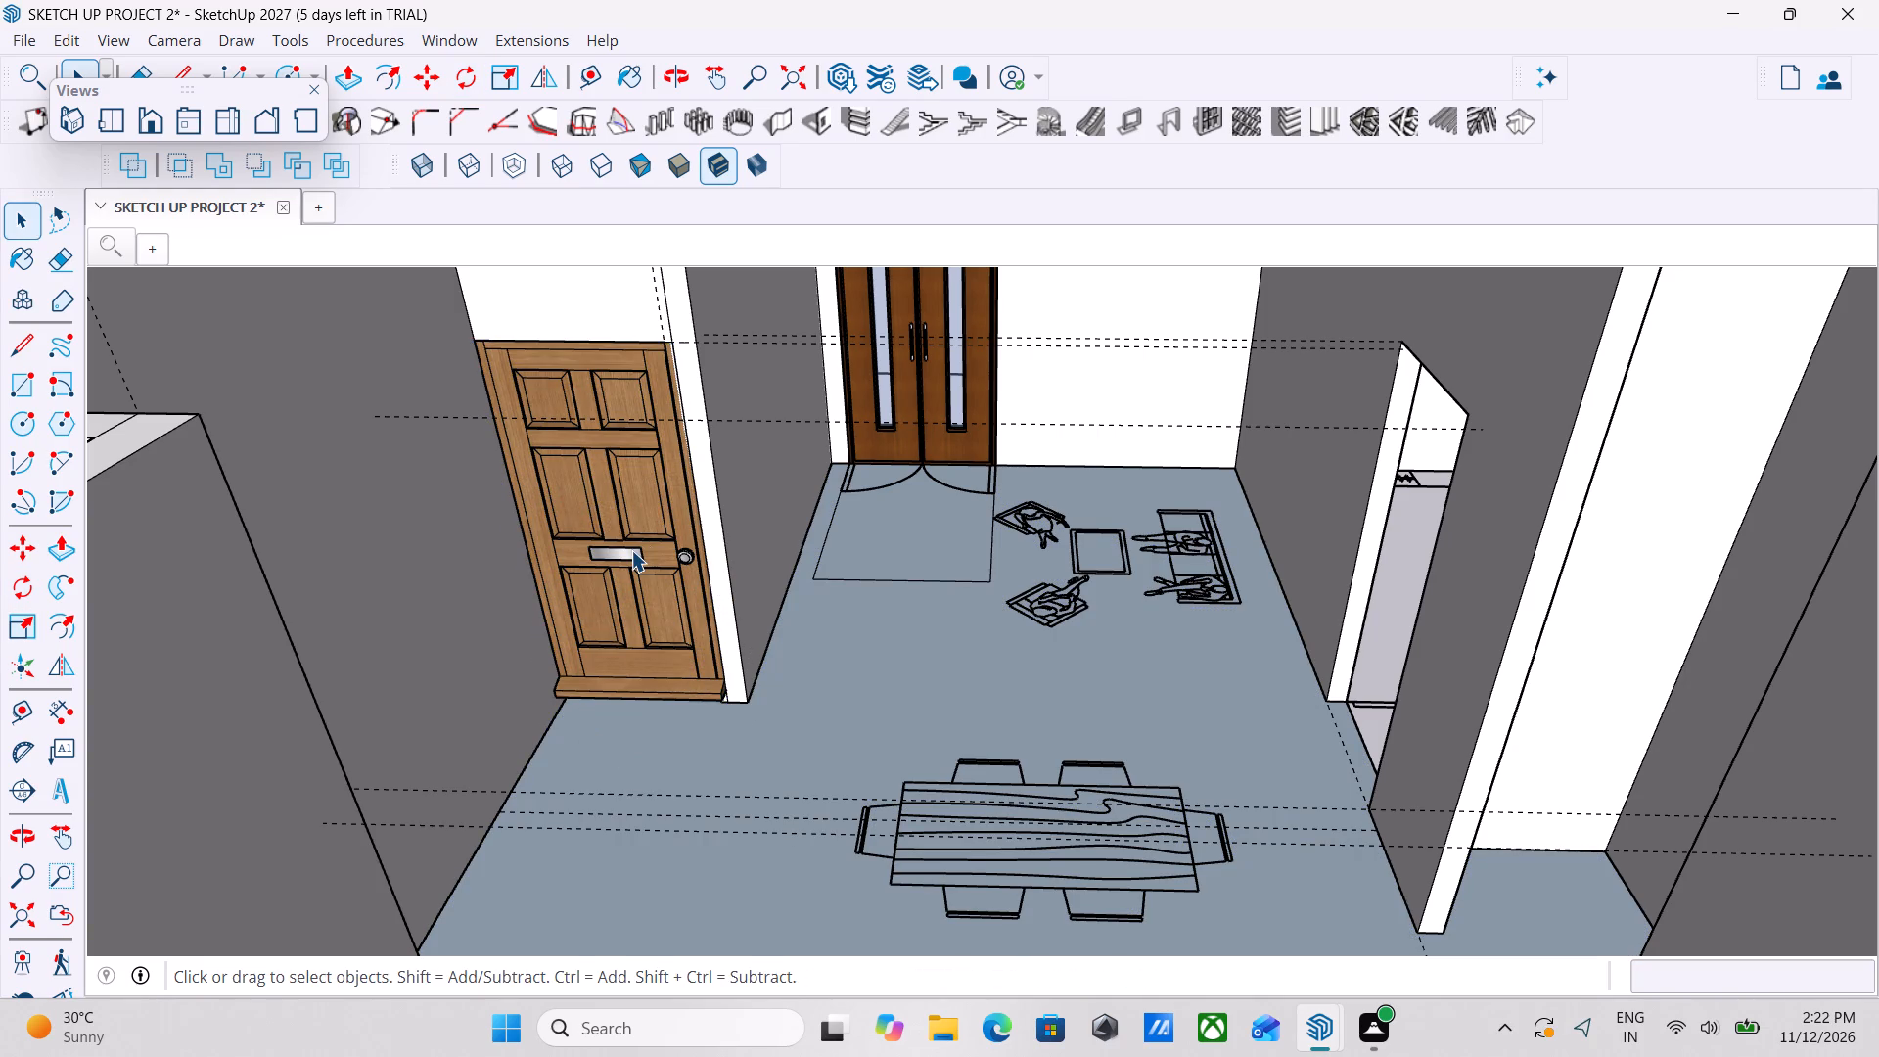
Copy the panelled door by its bottom corner about 10' 10" across the living area, beside the emptied doorway.
click(631, 550)
key(m)
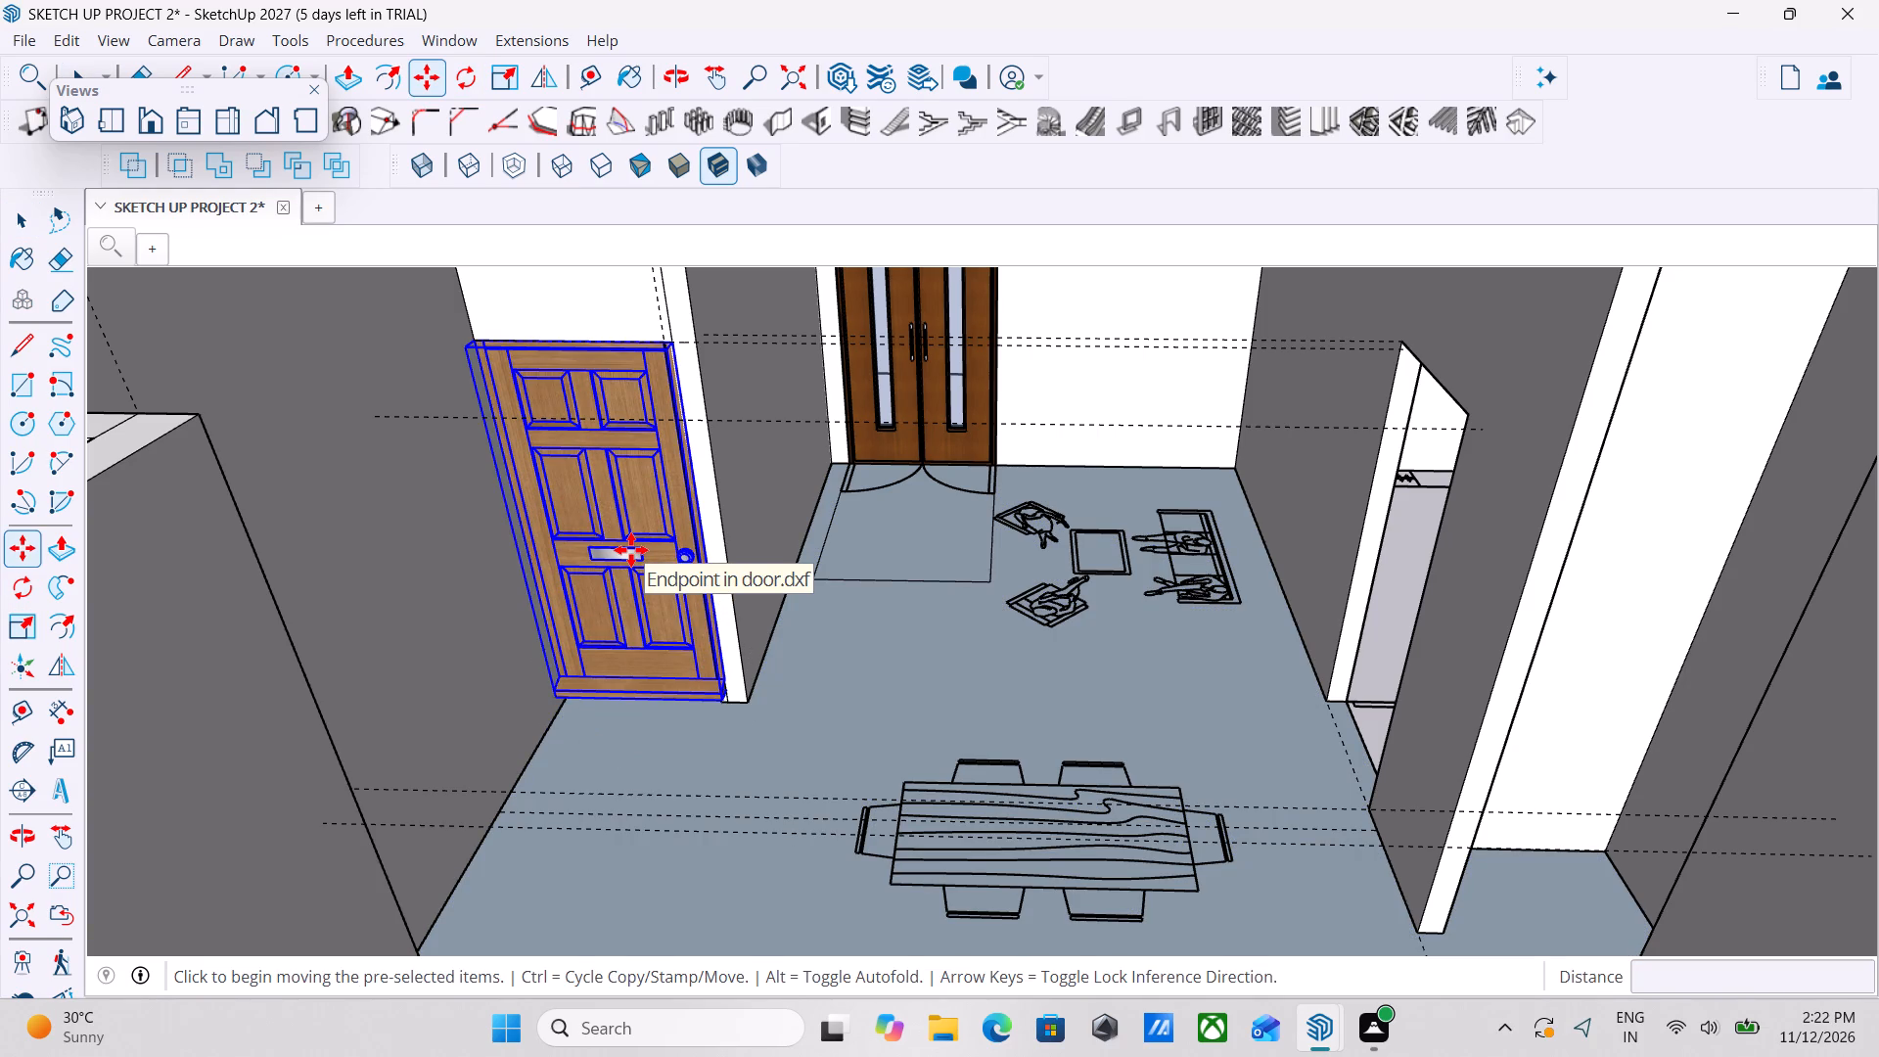
scroll(729, 712, up, 6)
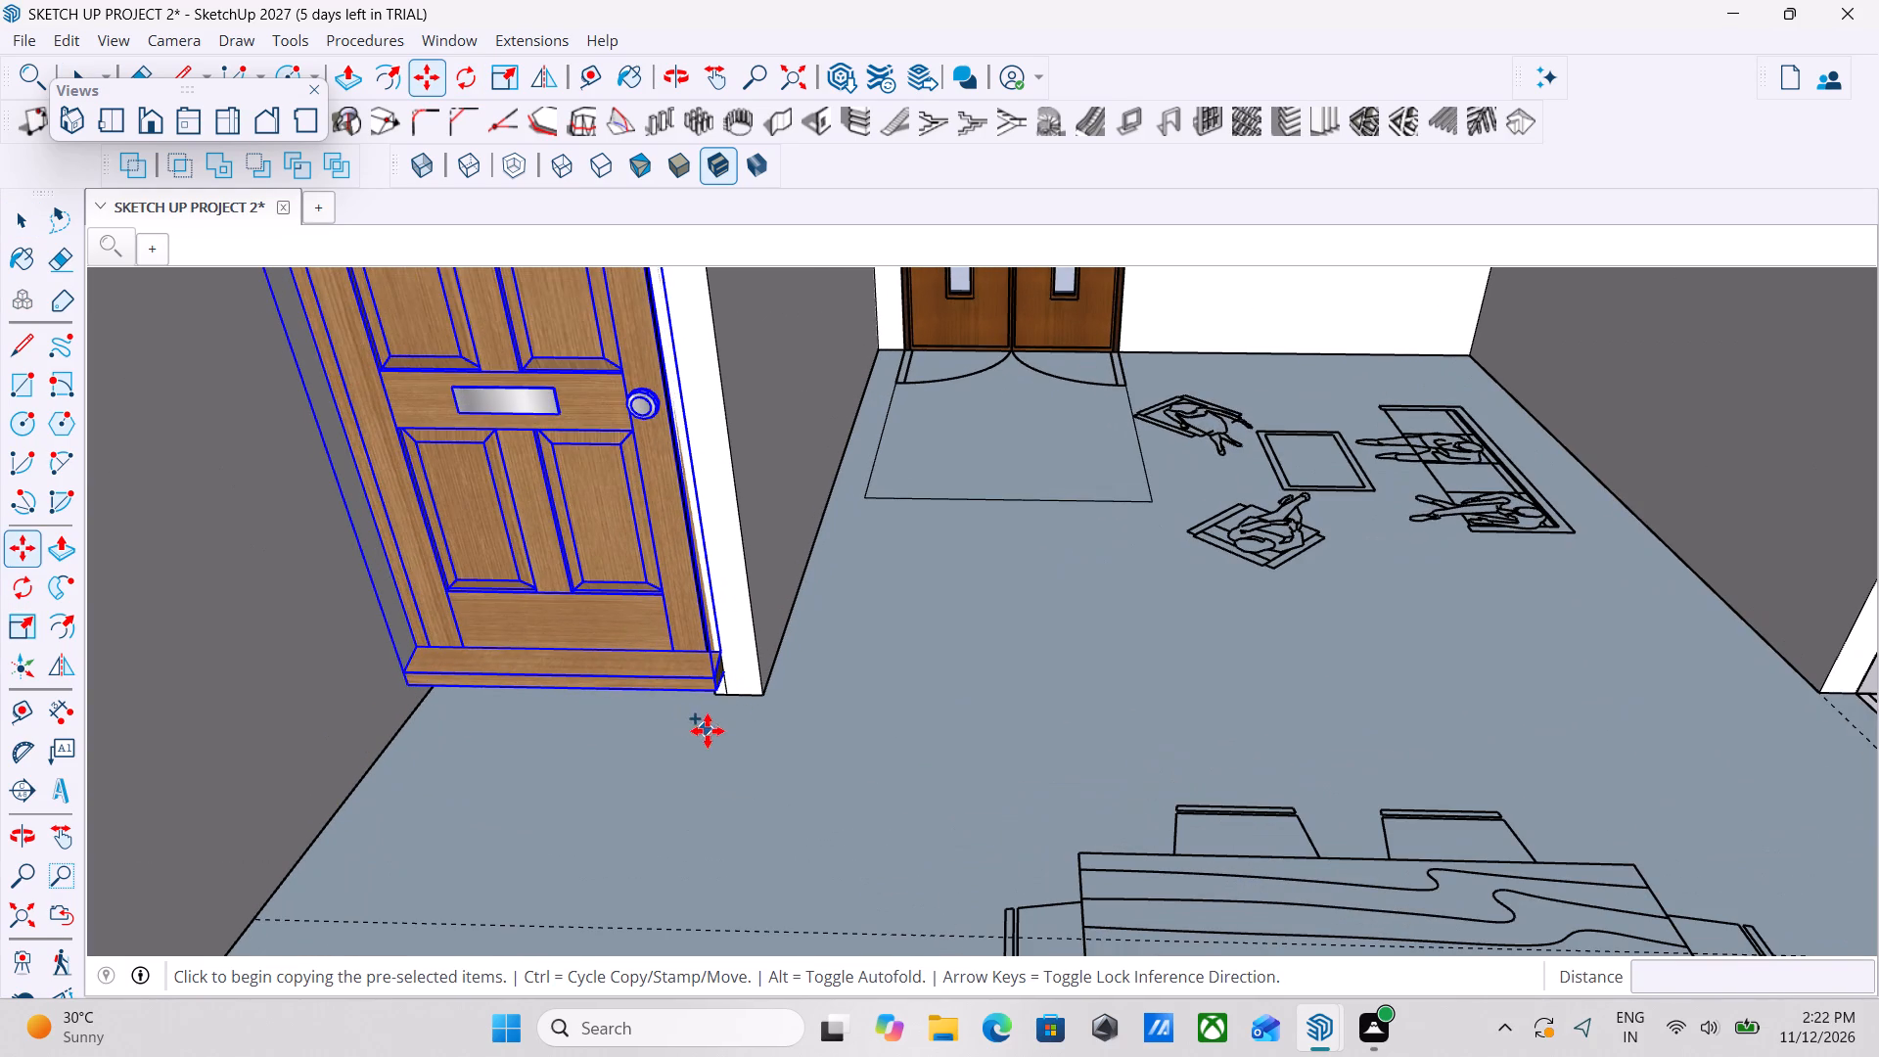
click(724, 686)
scroll(1327, 792, down, 3)
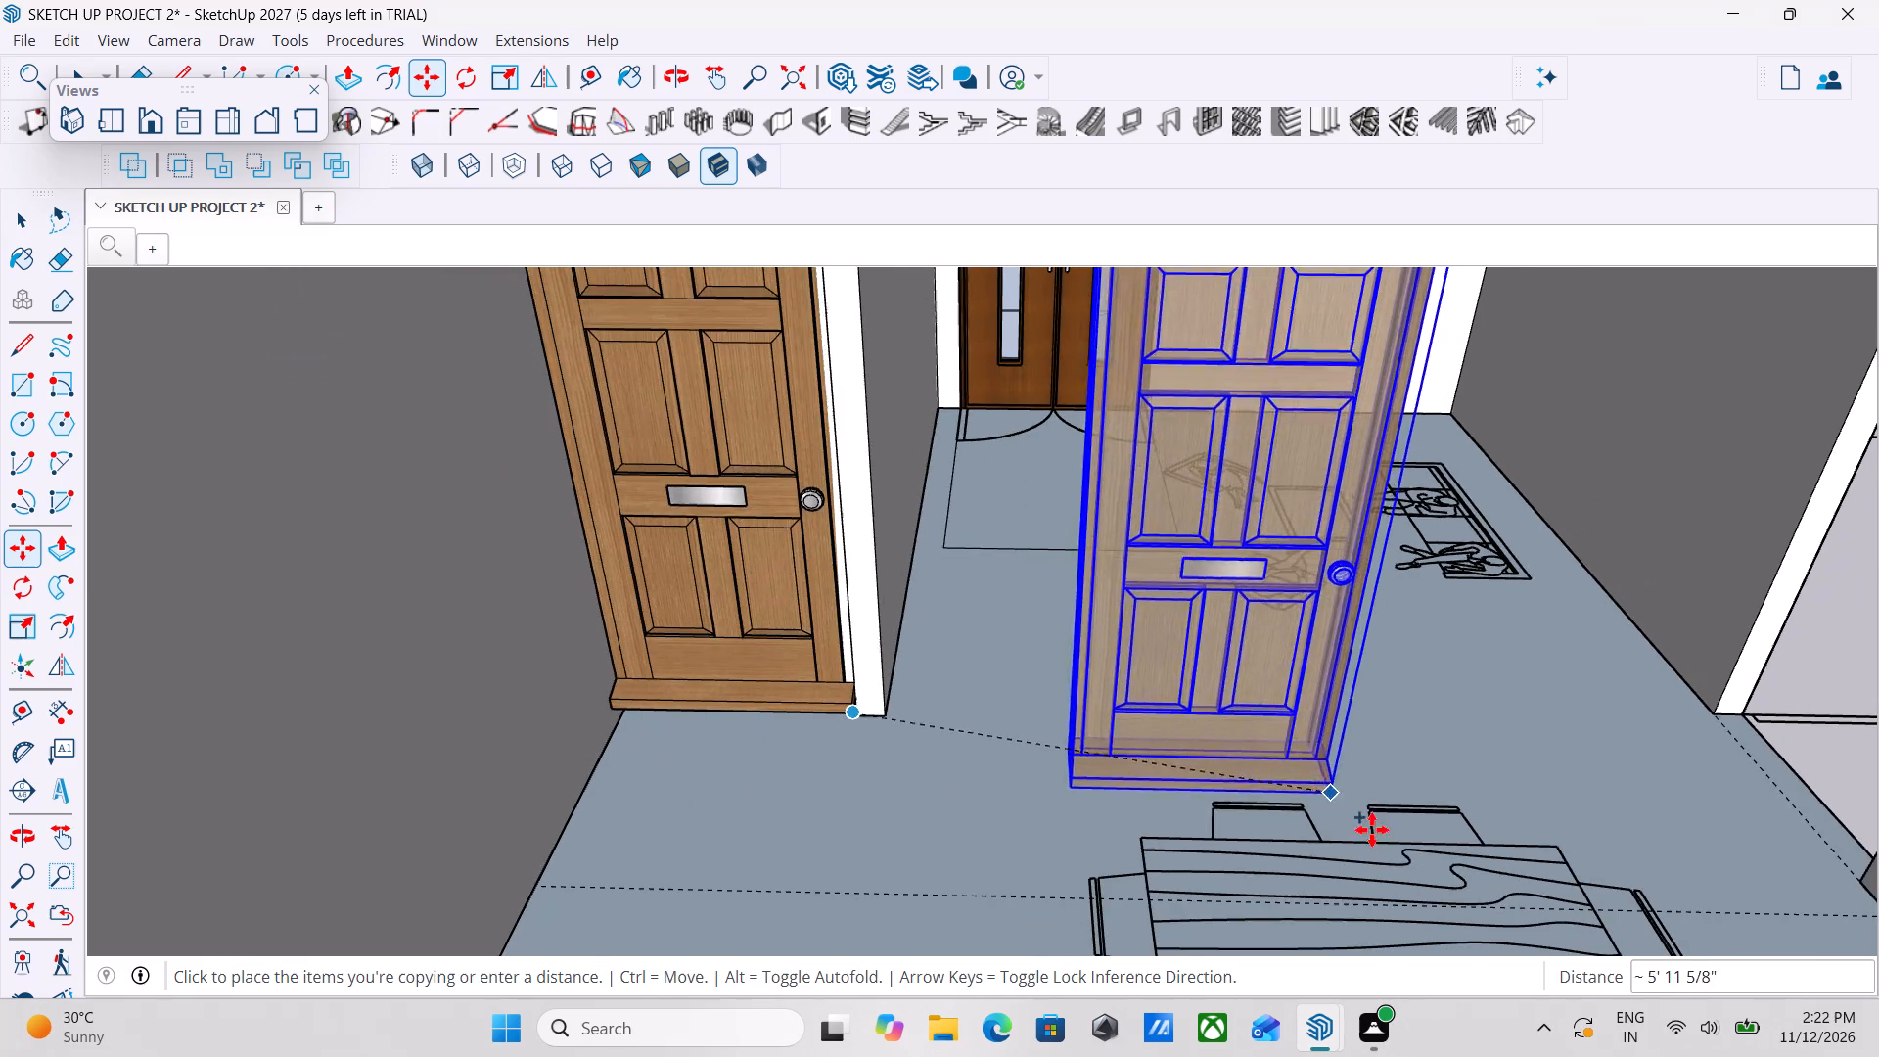
scroll(1550, 896, down, 1)
middle_drag(1583, 805, 1751, 981)
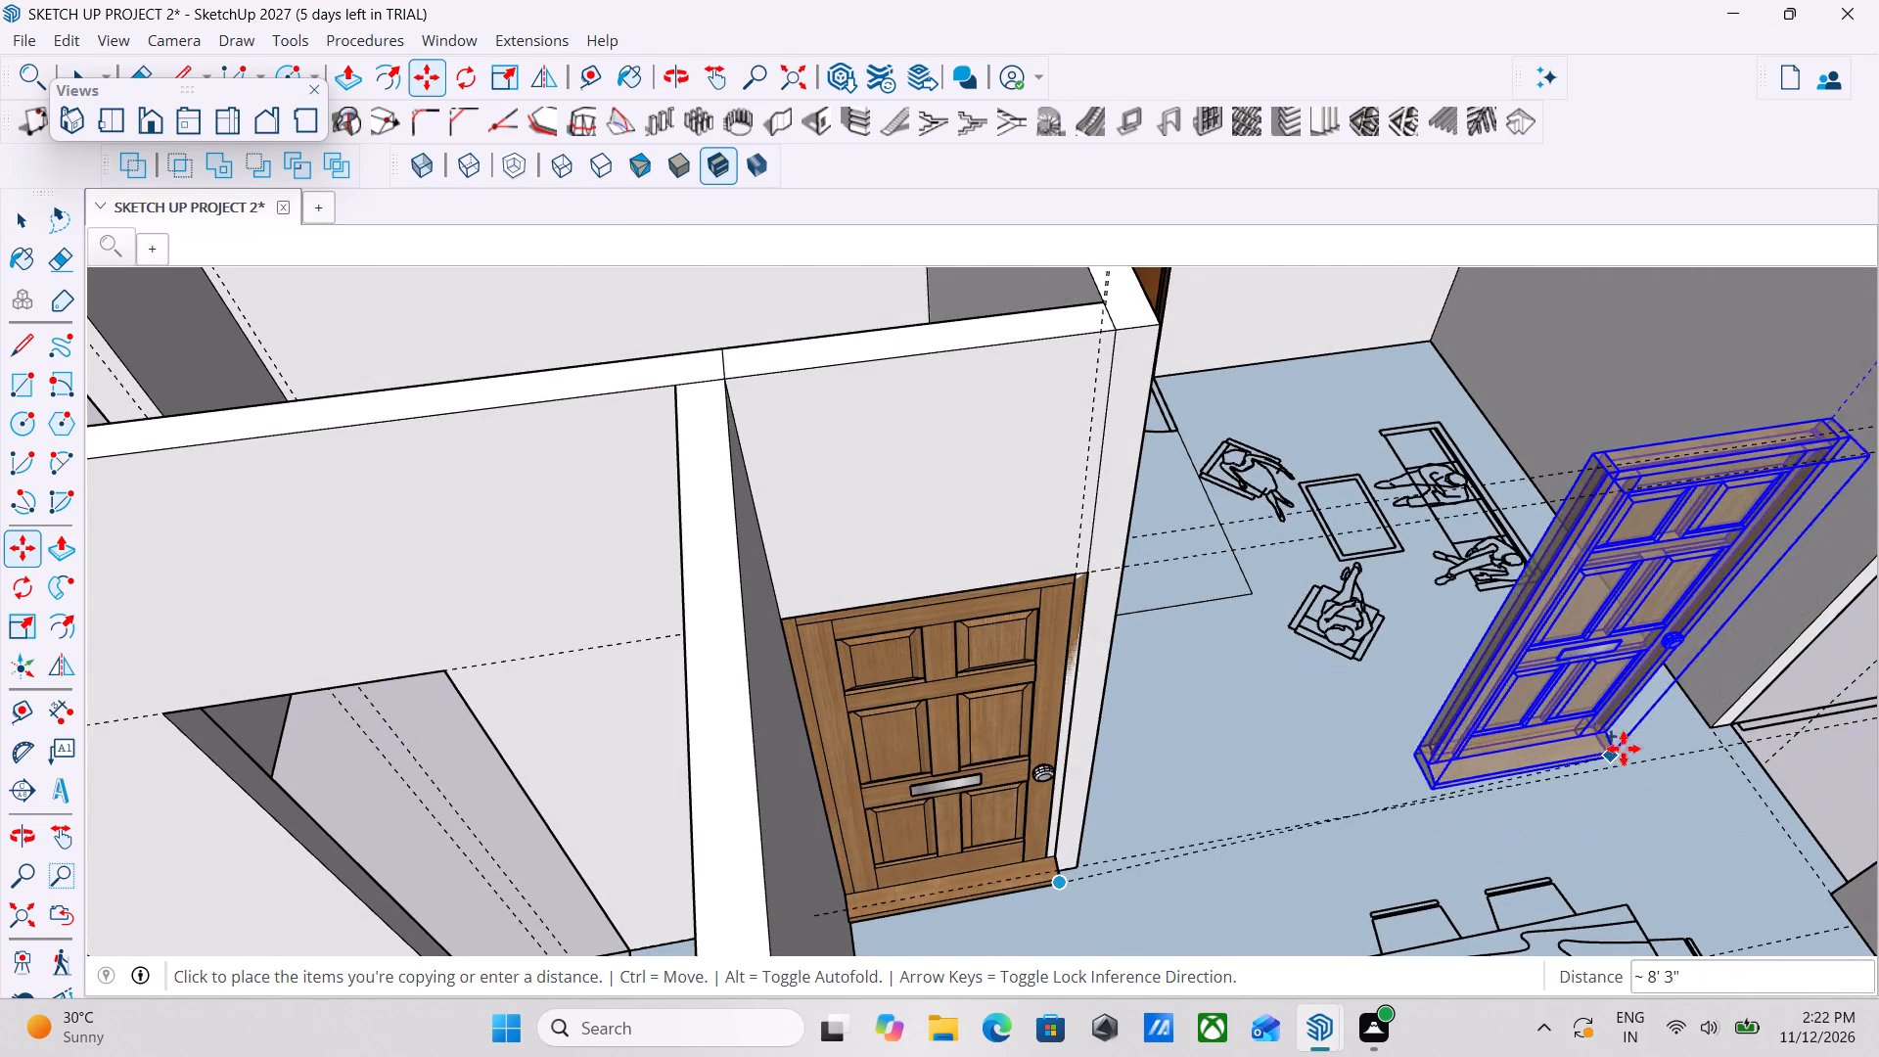
click(1671, 720)
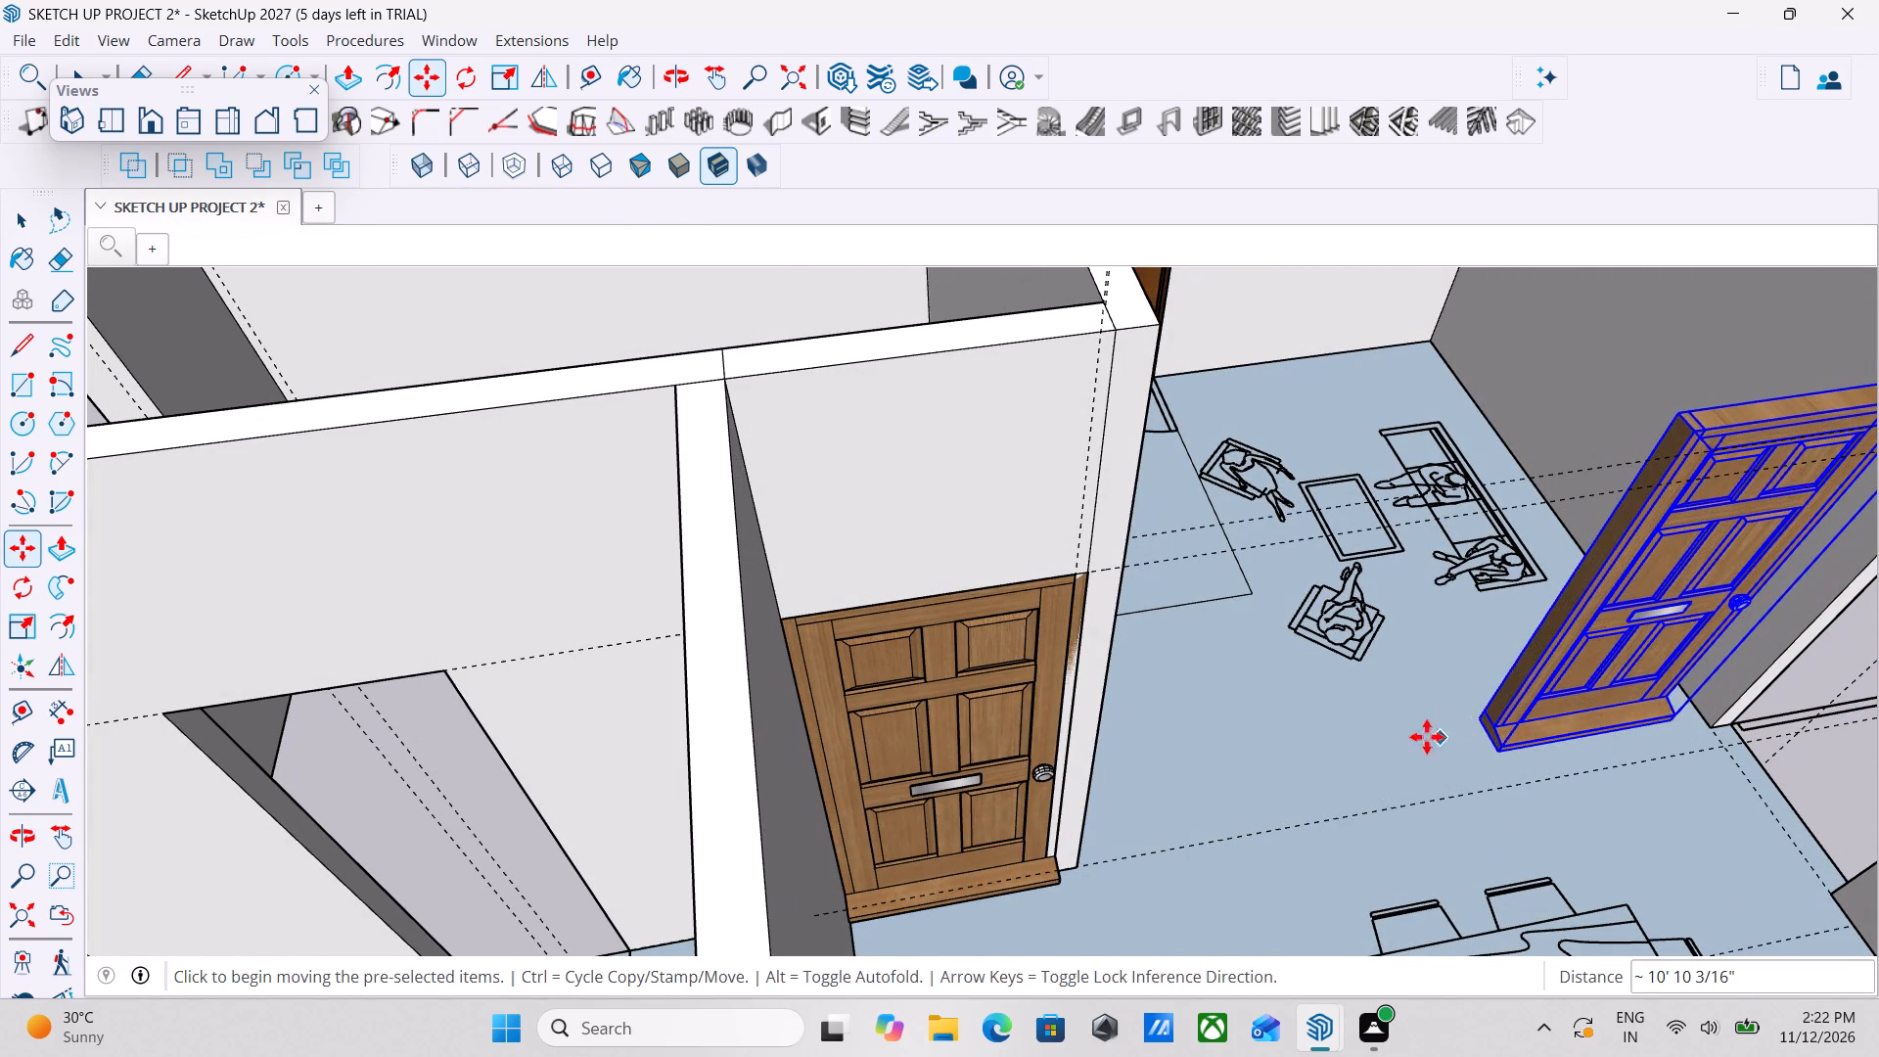
key(Escape)
Rotate the copied panelled door 90° about its bottom corner so it runs parallel to the wall with the emptied doorway.
middle_drag(1858, 875, 1489, 776)
scroll(1504, 826, down, 4)
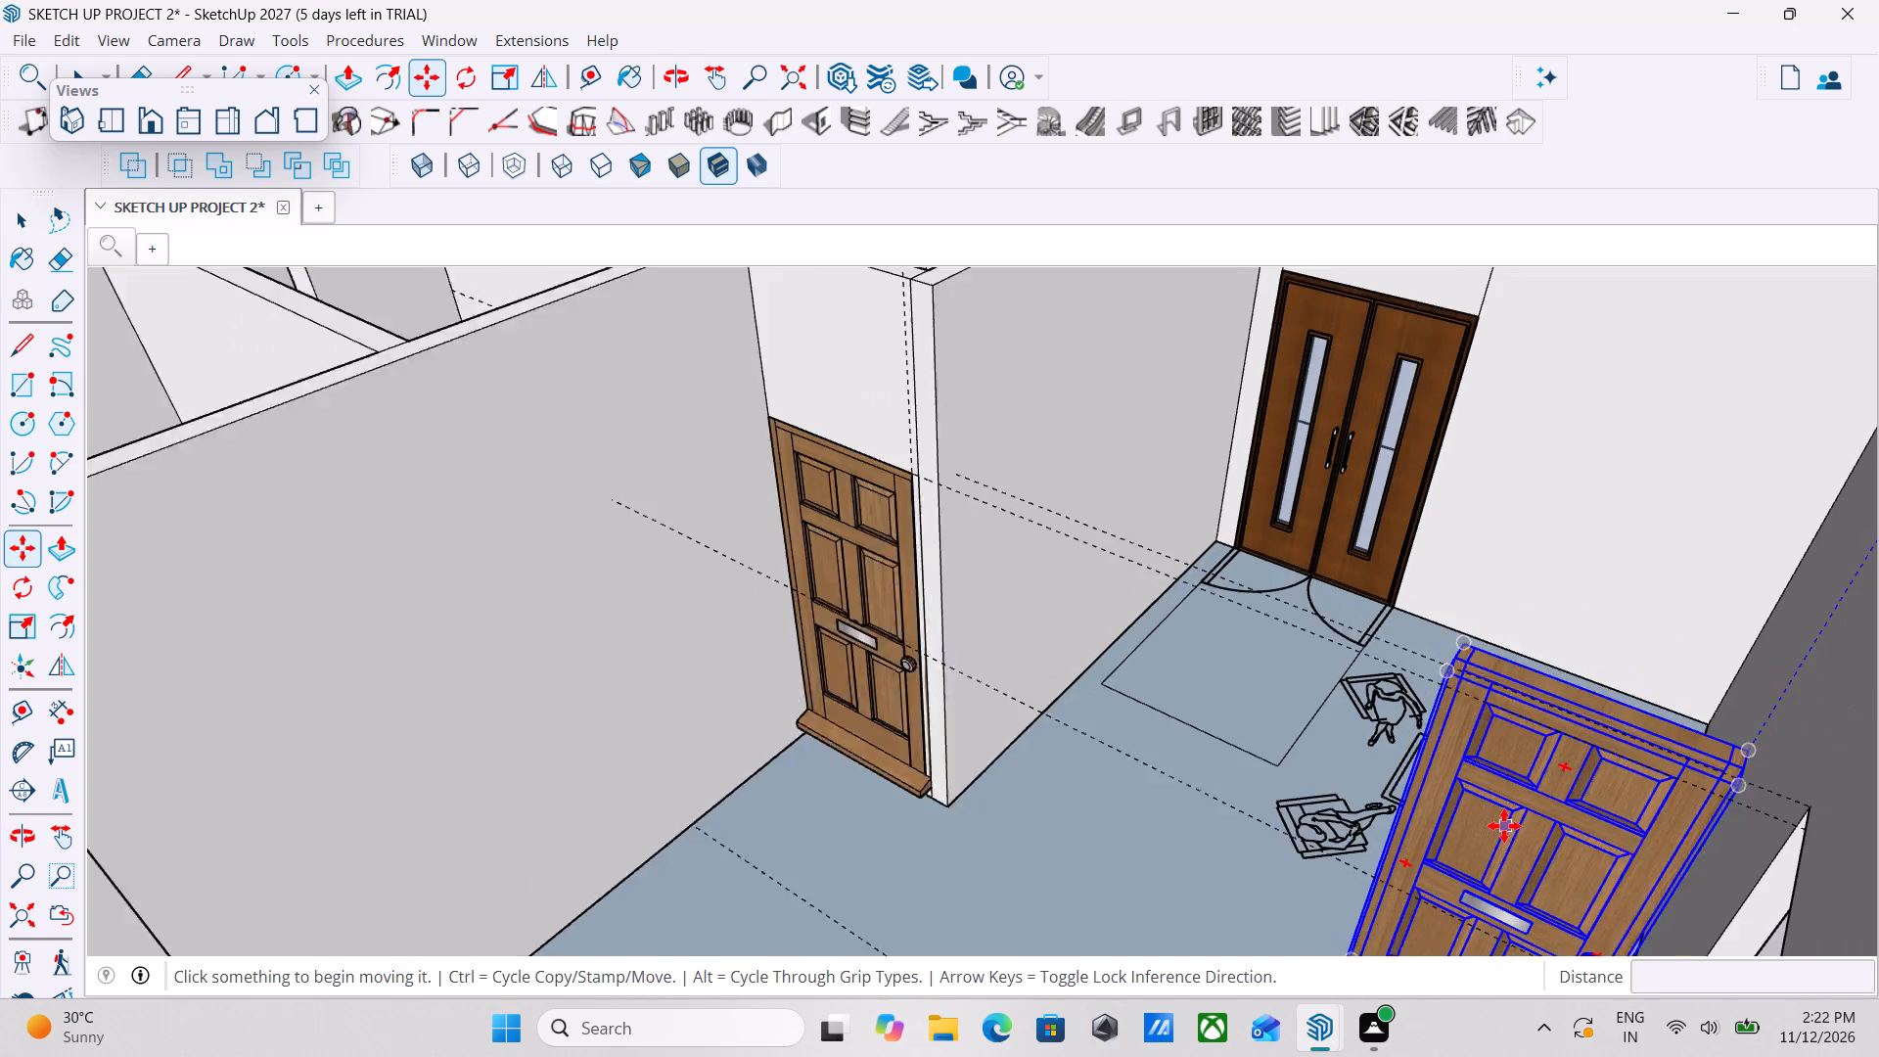
scroll(1504, 826, down, 1)
key(space)
scroll(1504, 826, down, 2)
middle_drag(1504, 826, 1630, 703)
scroll(1672, 876, up, 3)
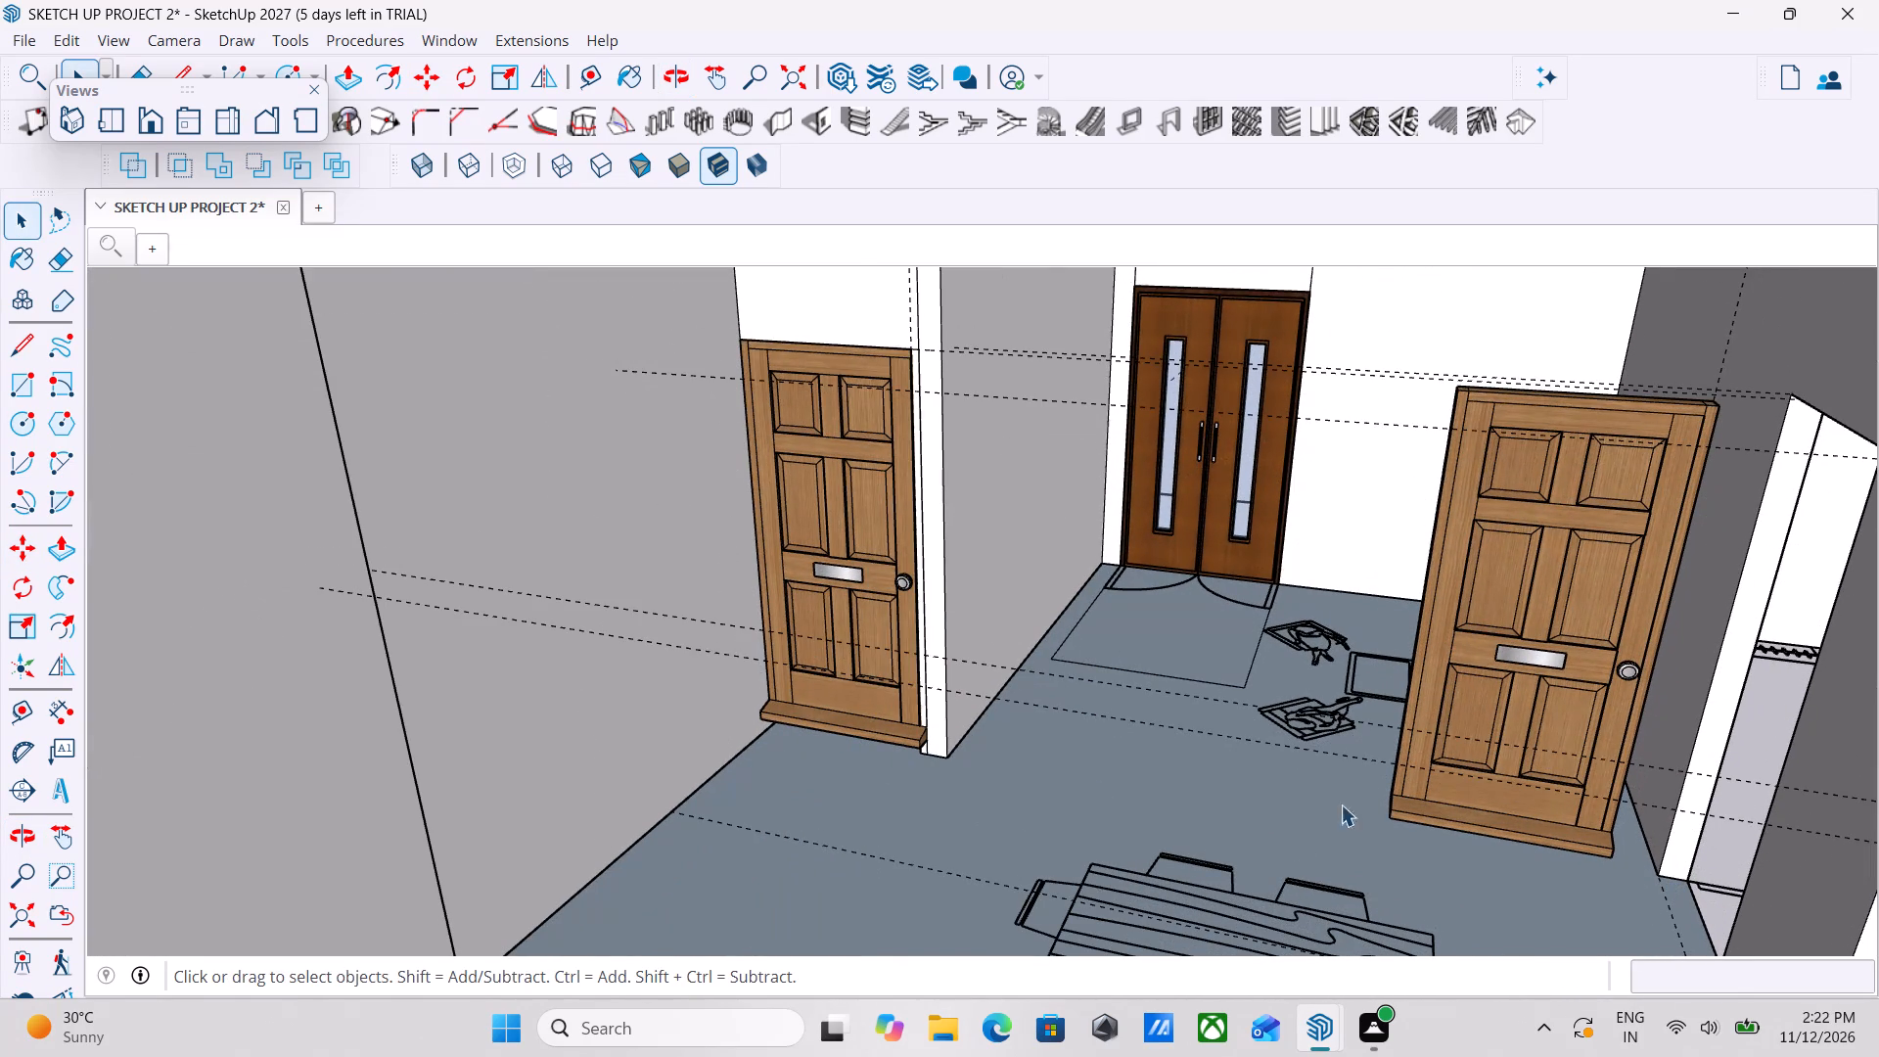
click(12, 588)
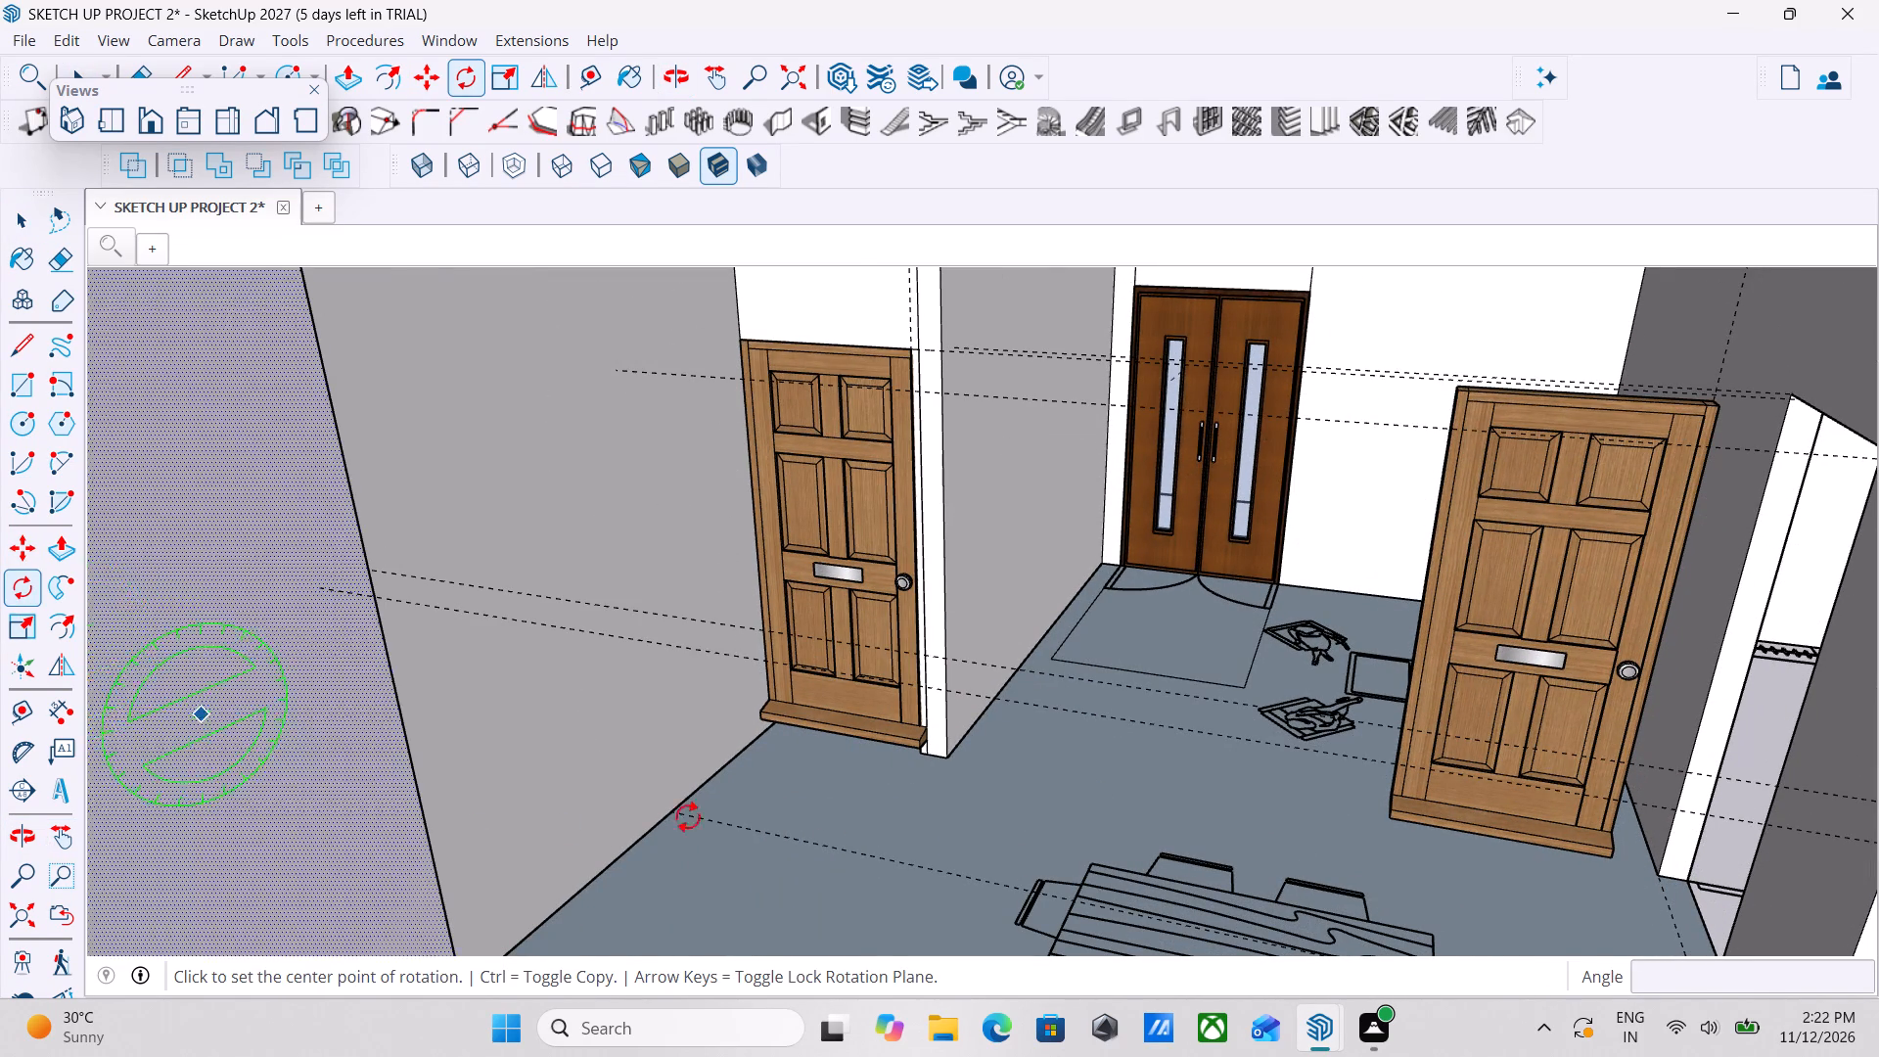
scroll(1619, 896, up, 2)
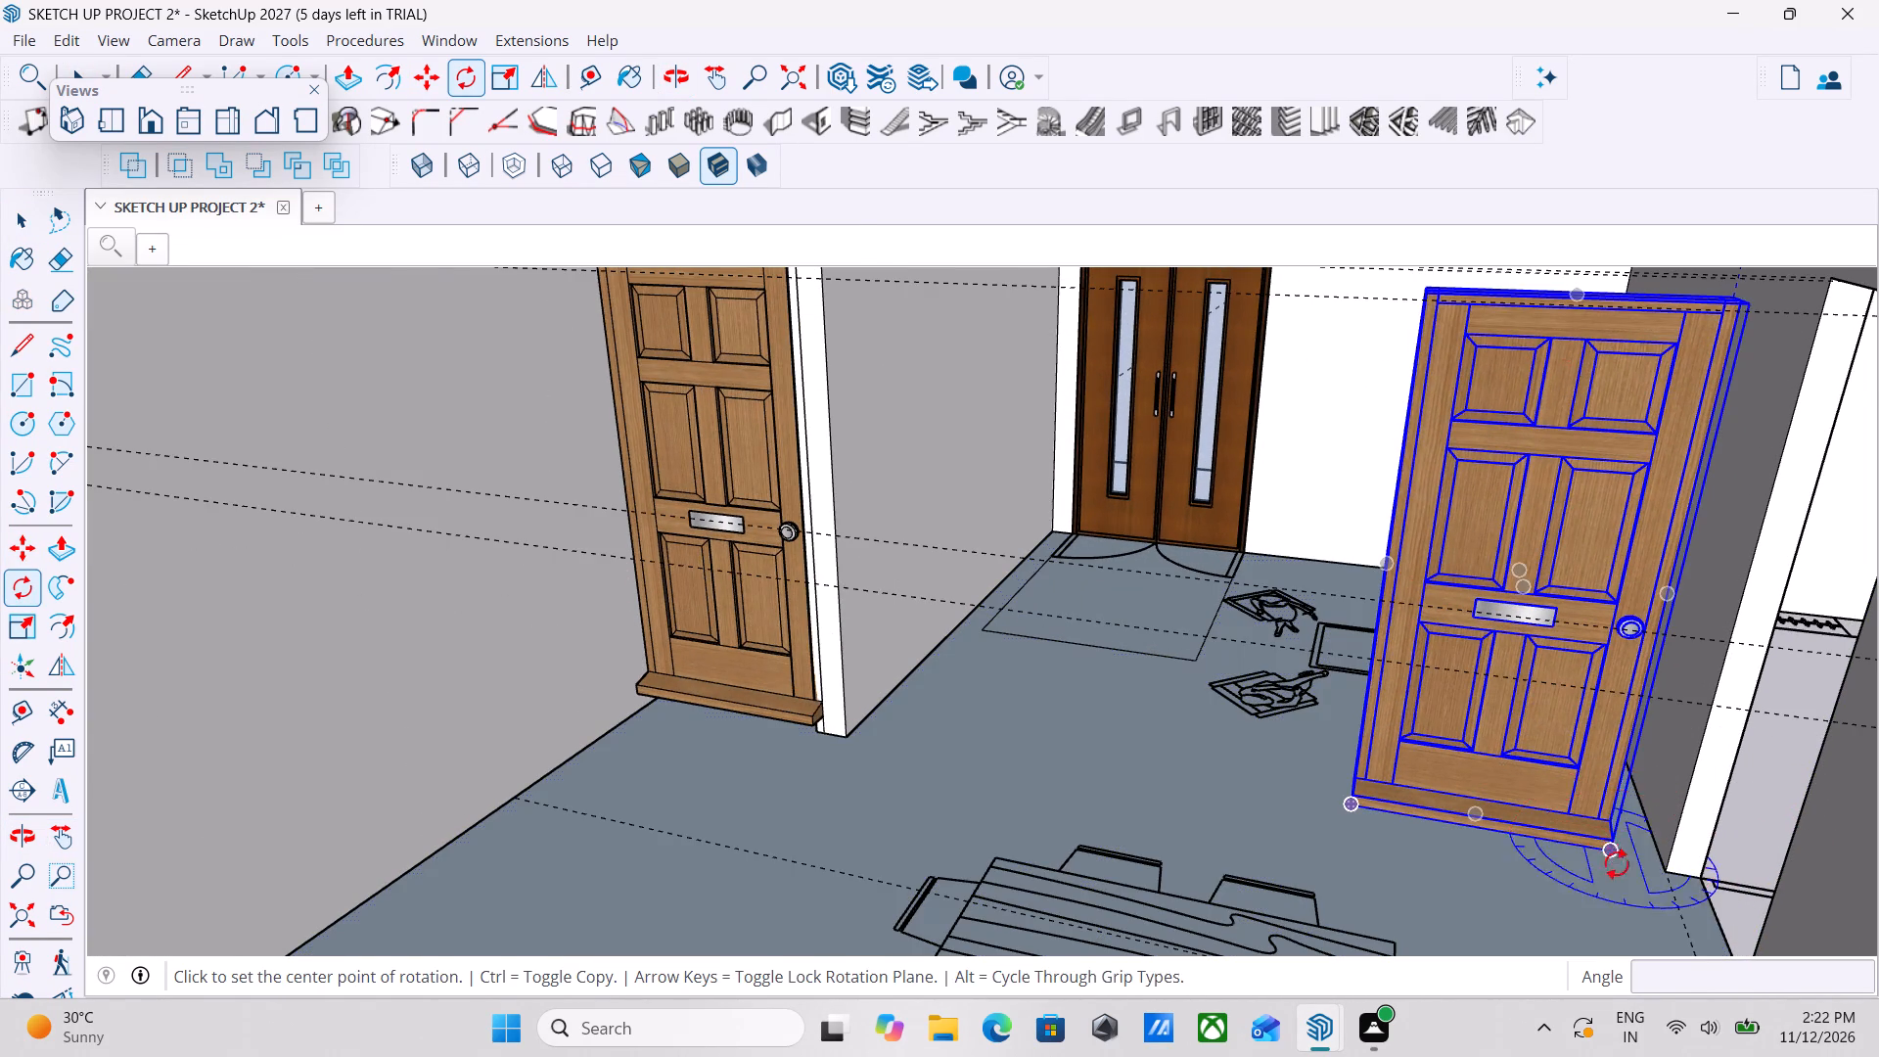
scroll(1618, 868, up, 2)
click(1603, 852)
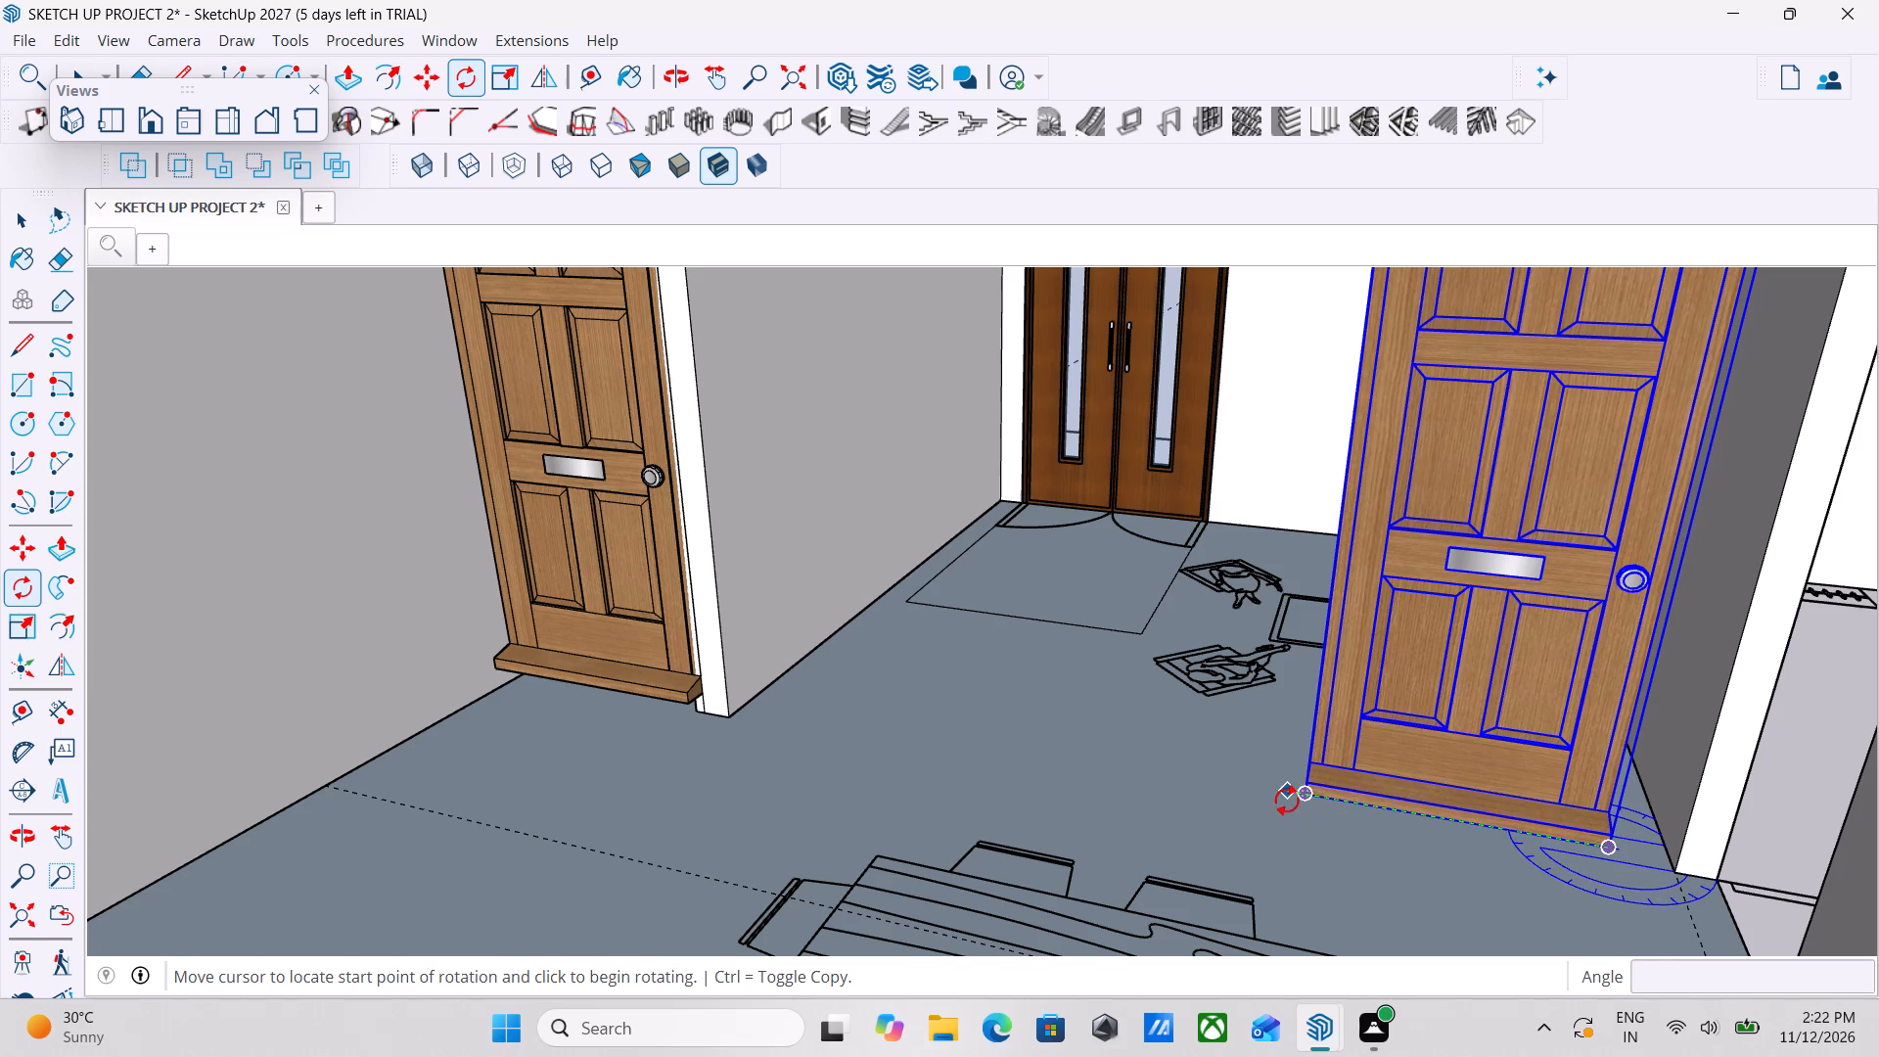
click(1297, 795)
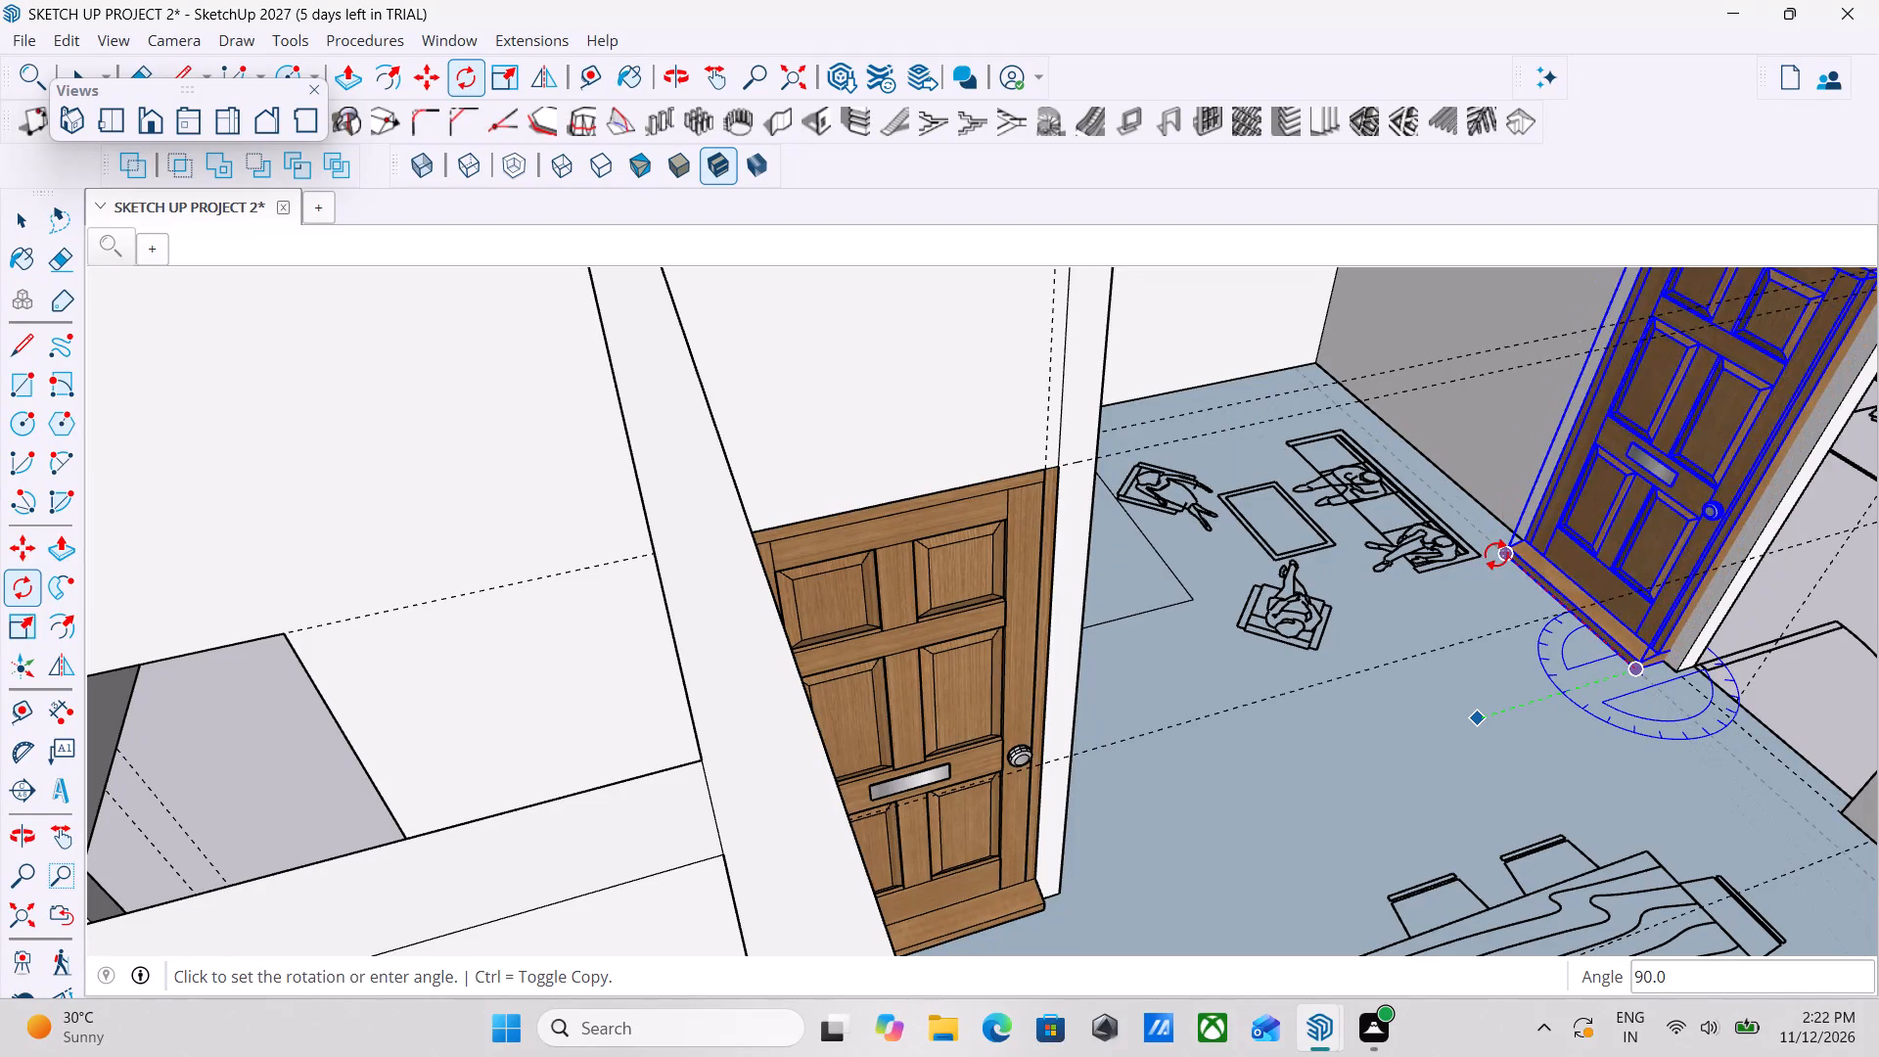
click(1496, 554)
key(space)
Move the rotated panelled door by its top corner about 3' 3 1/2" into the emptied doorway, snapping to the opening's top corner.
scroll(1756, 698, down, 2)
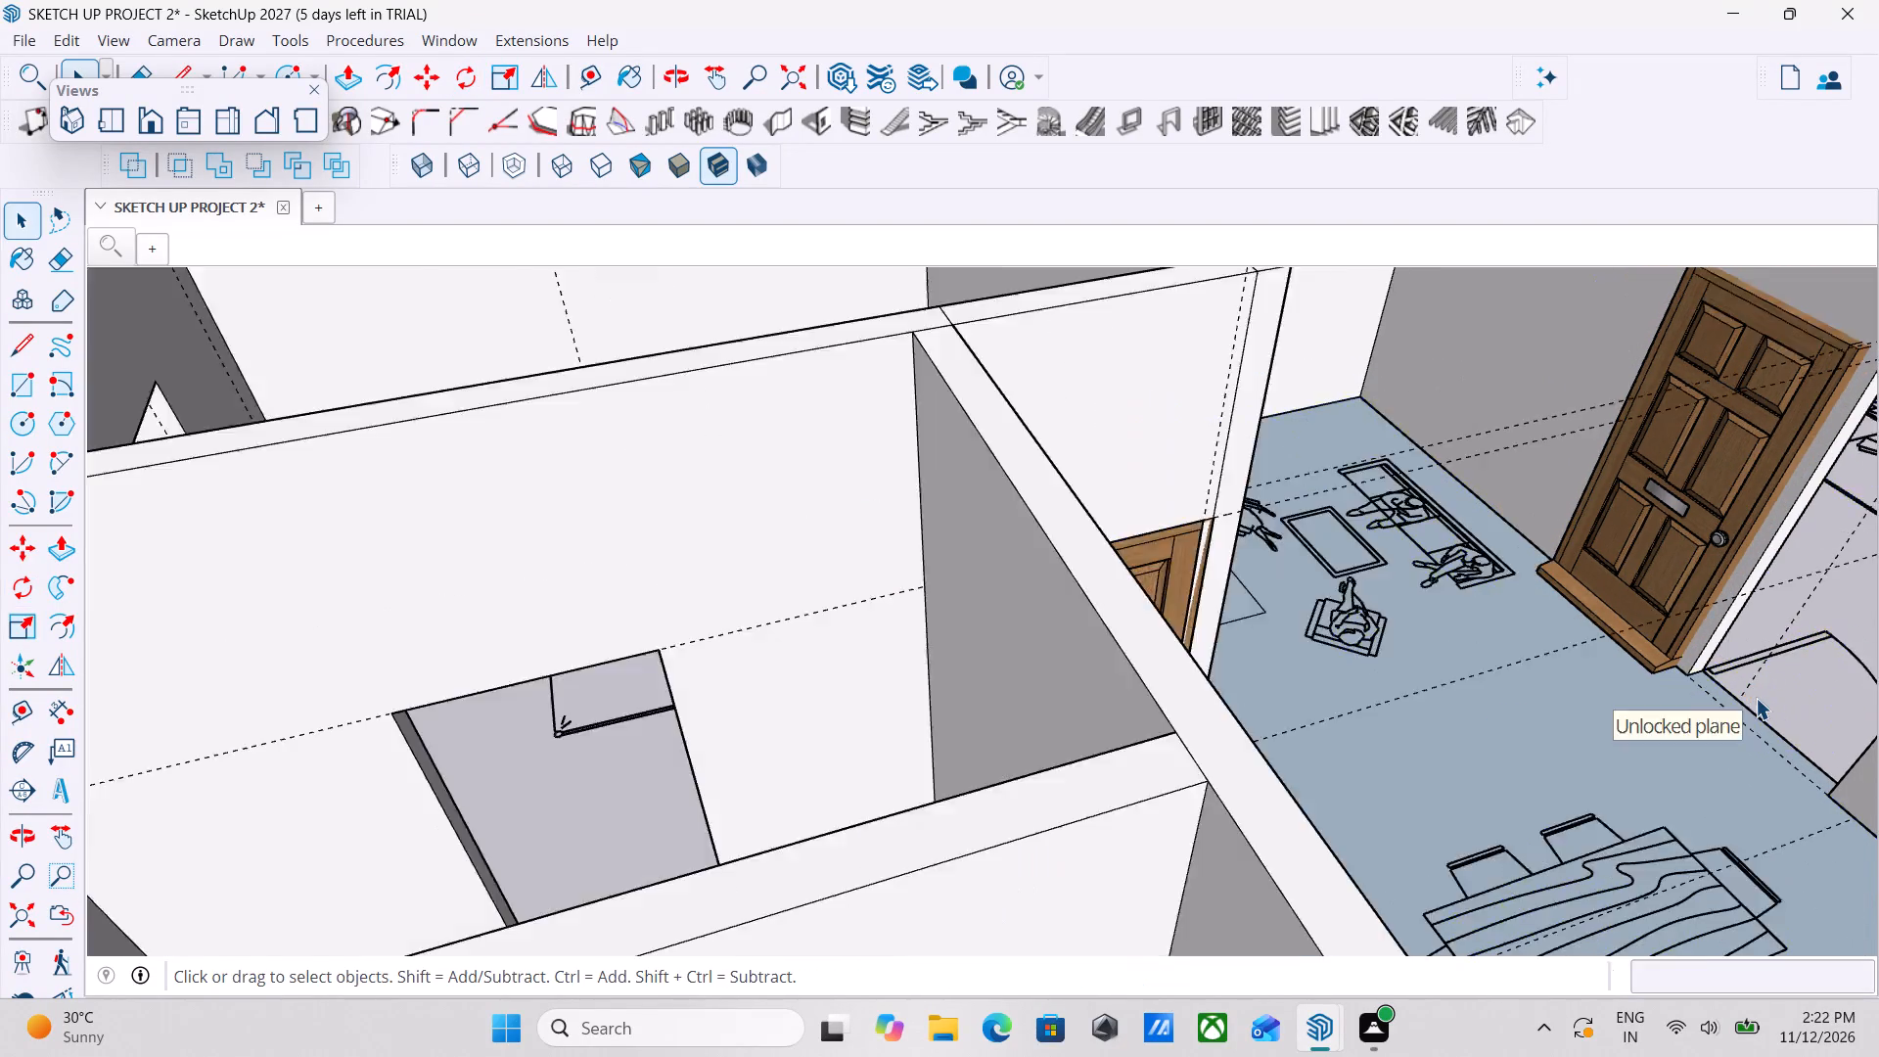
scroll(1756, 698, down, 2)
scroll(1615, 728, down, 1)
middle_drag(1615, 728, 1860, 758)
scroll(1636, 729, down, 5)
middle_drag(1402, 754, 1737, 897)
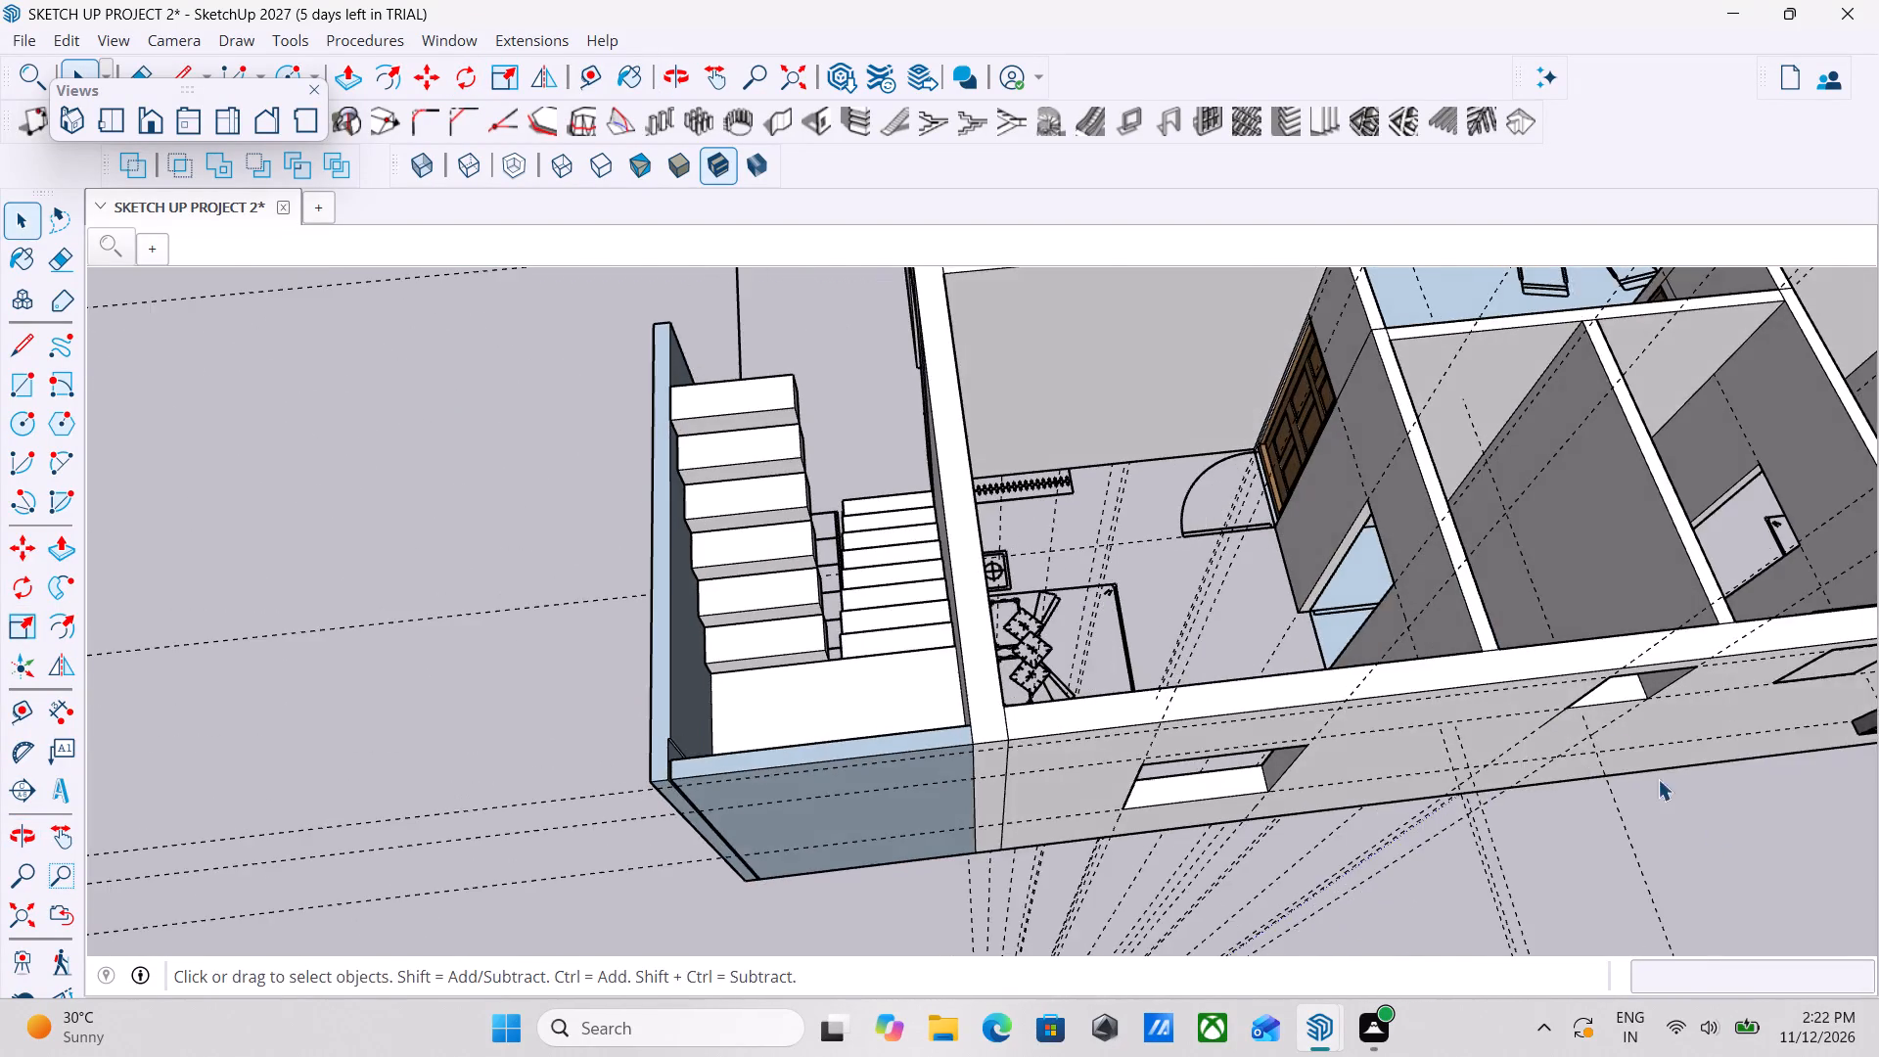
middle_drag(1589, 721, 1387, 453)
middle_click(1372, 509)
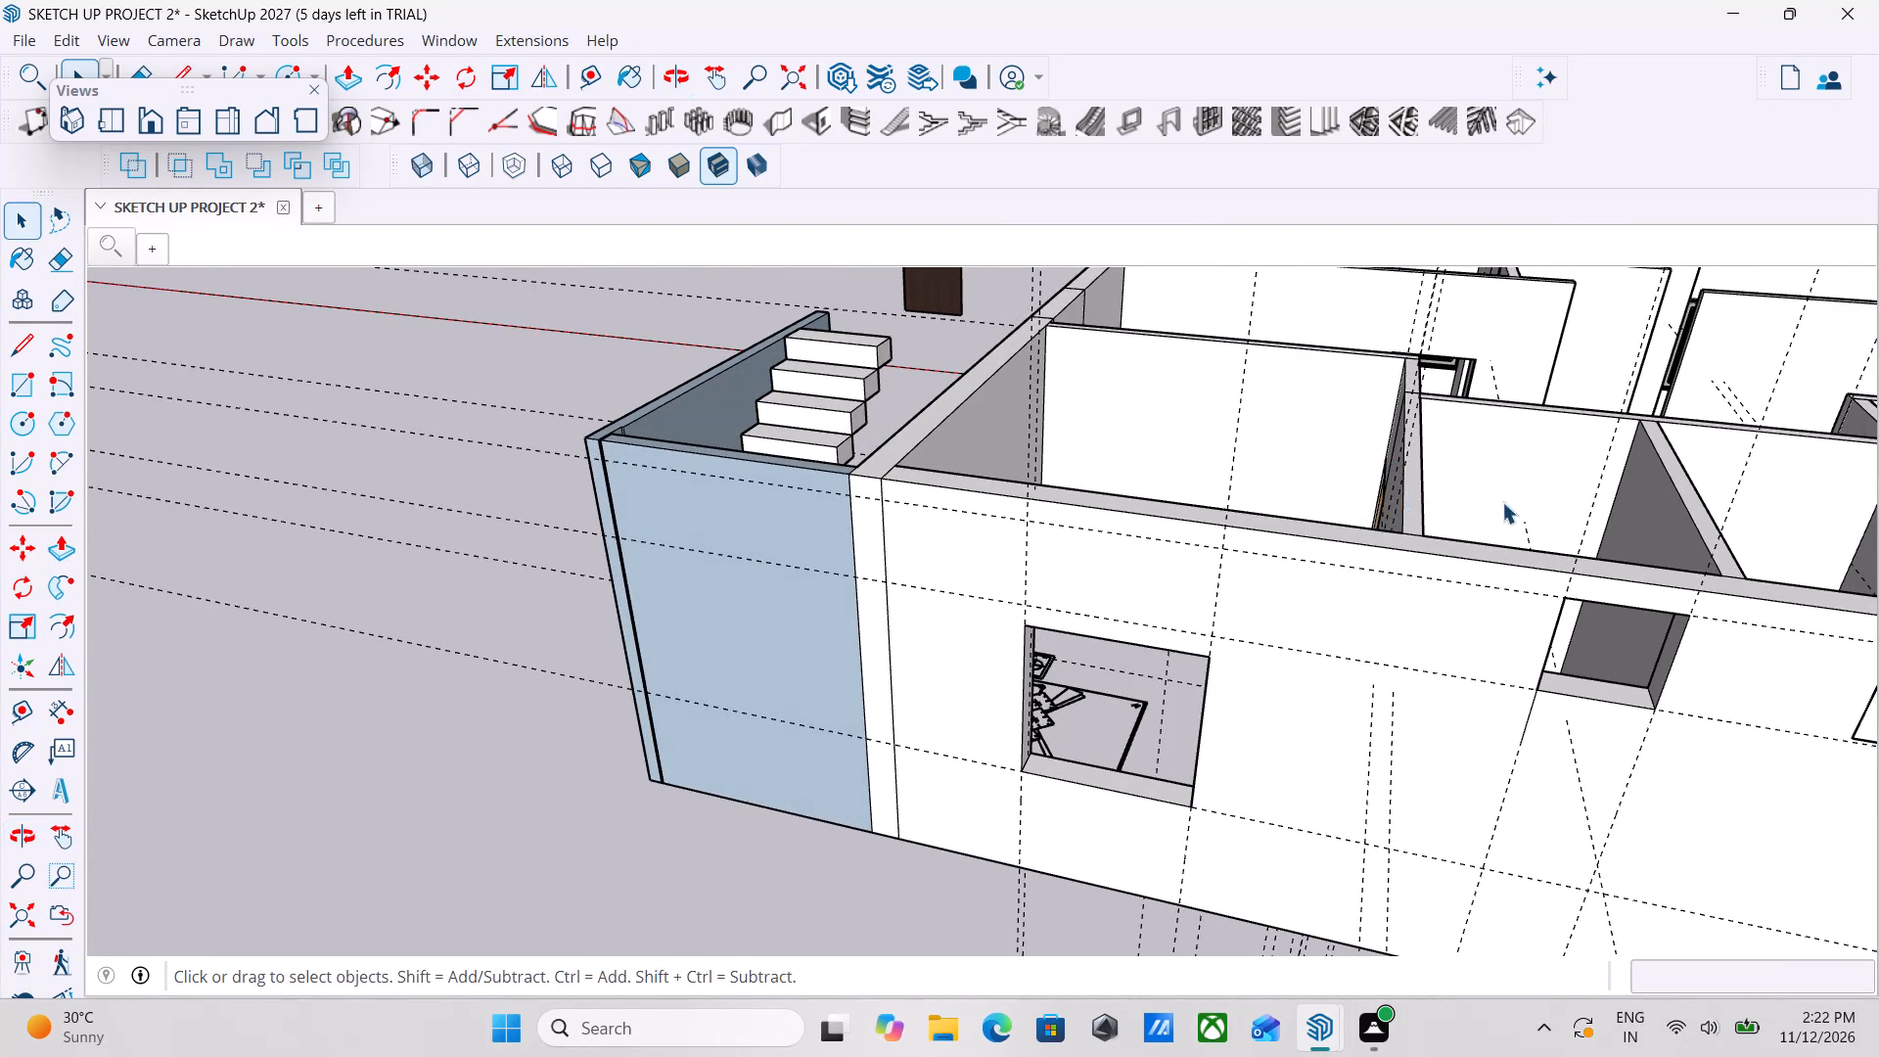
shift+middle_drag(1543, 506, 1310, 873)
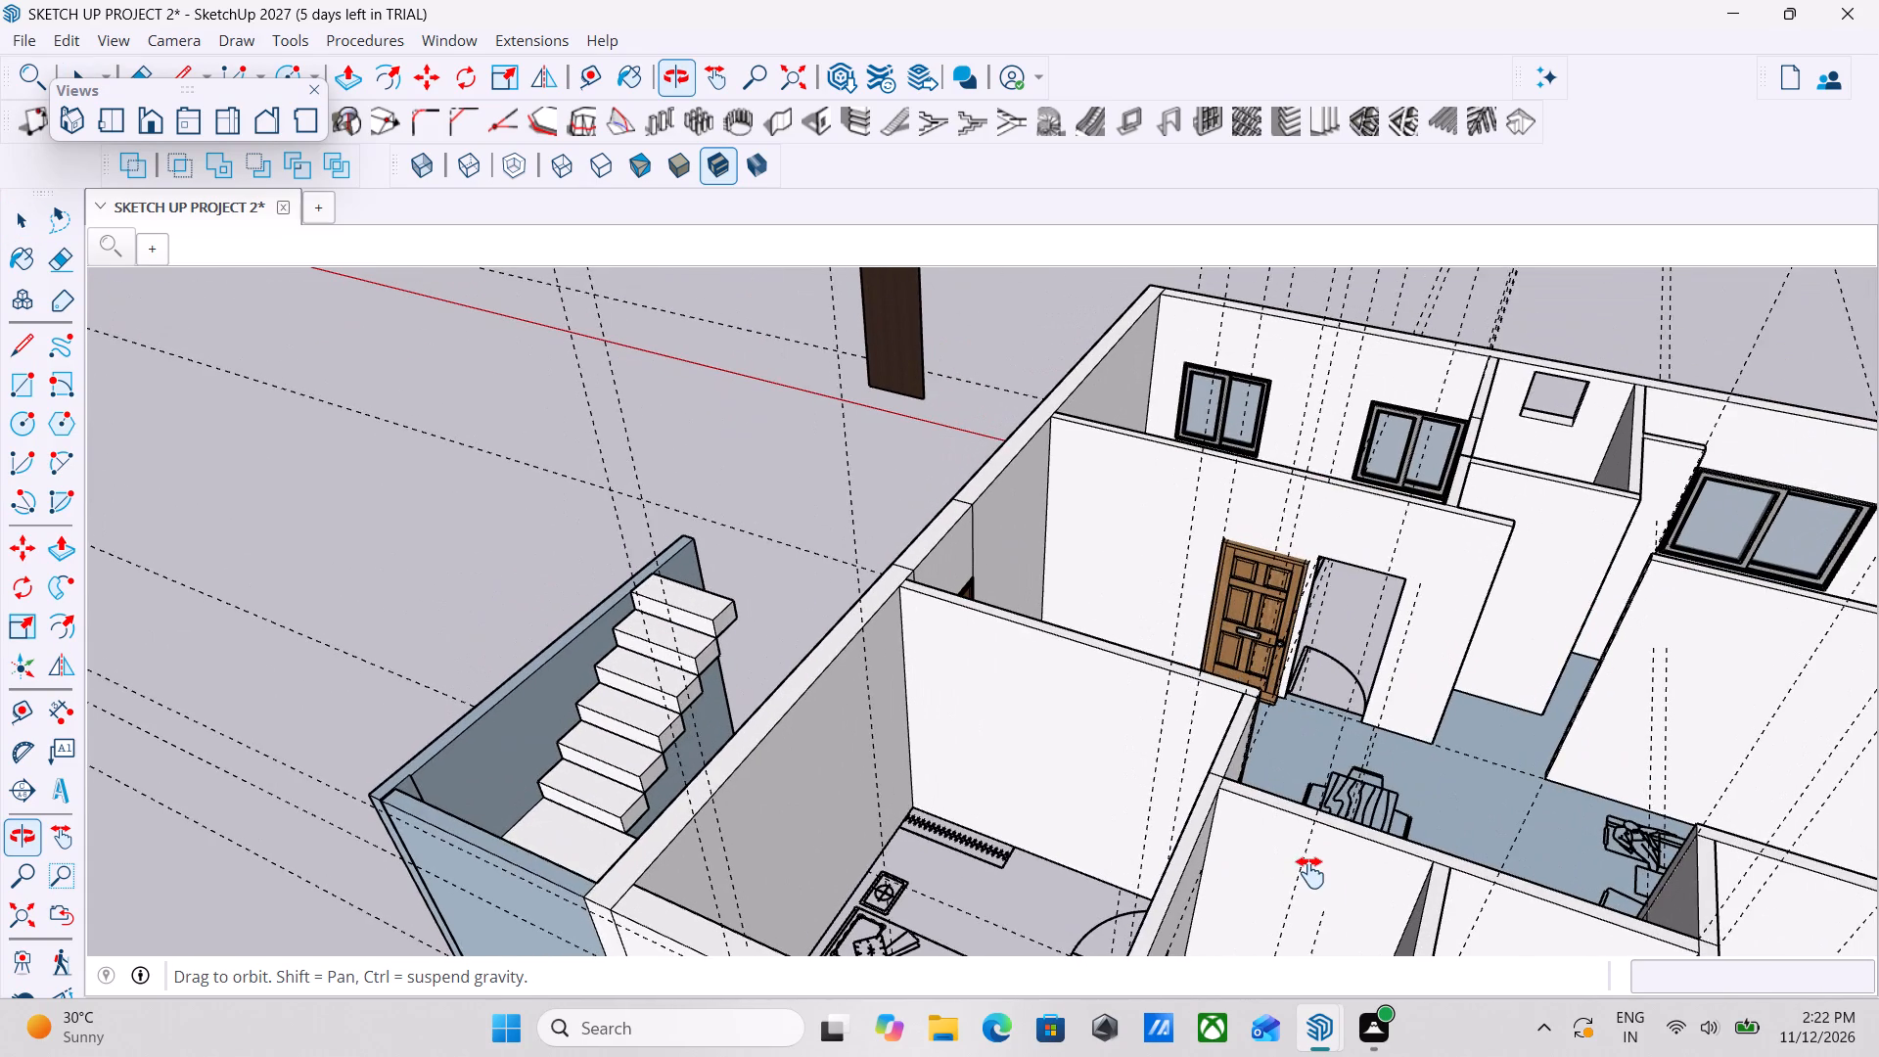
shift+middle_drag(1310, 873, 1344, 869)
middle_drag(1378, 726, 1463, 729)
scroll(1508, 637, up, 2)
shift+middle_drag(1490, 832, 1624, 874)
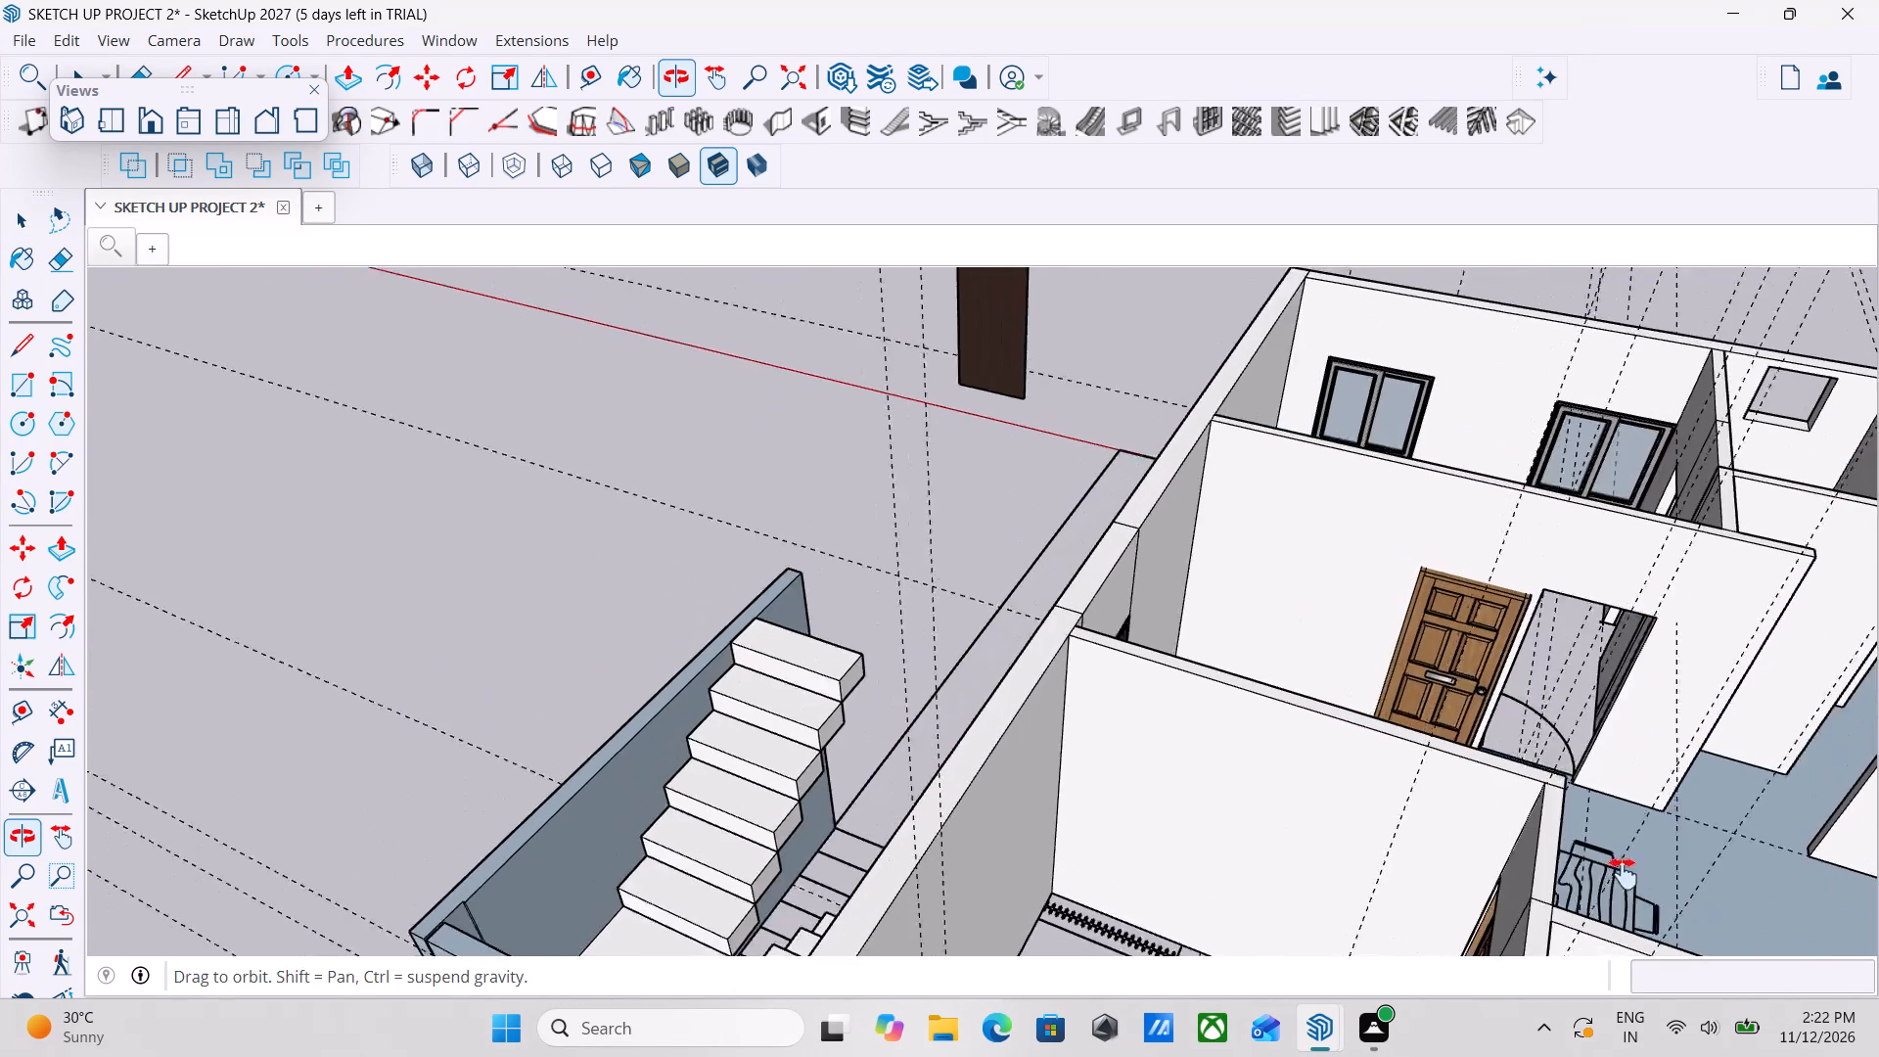
shift+middle_drag(1624, 874, 1655, 835)
shift+middle_drag(1665, 751, 1520, 766)
scroll(1595, 765, up, 3)
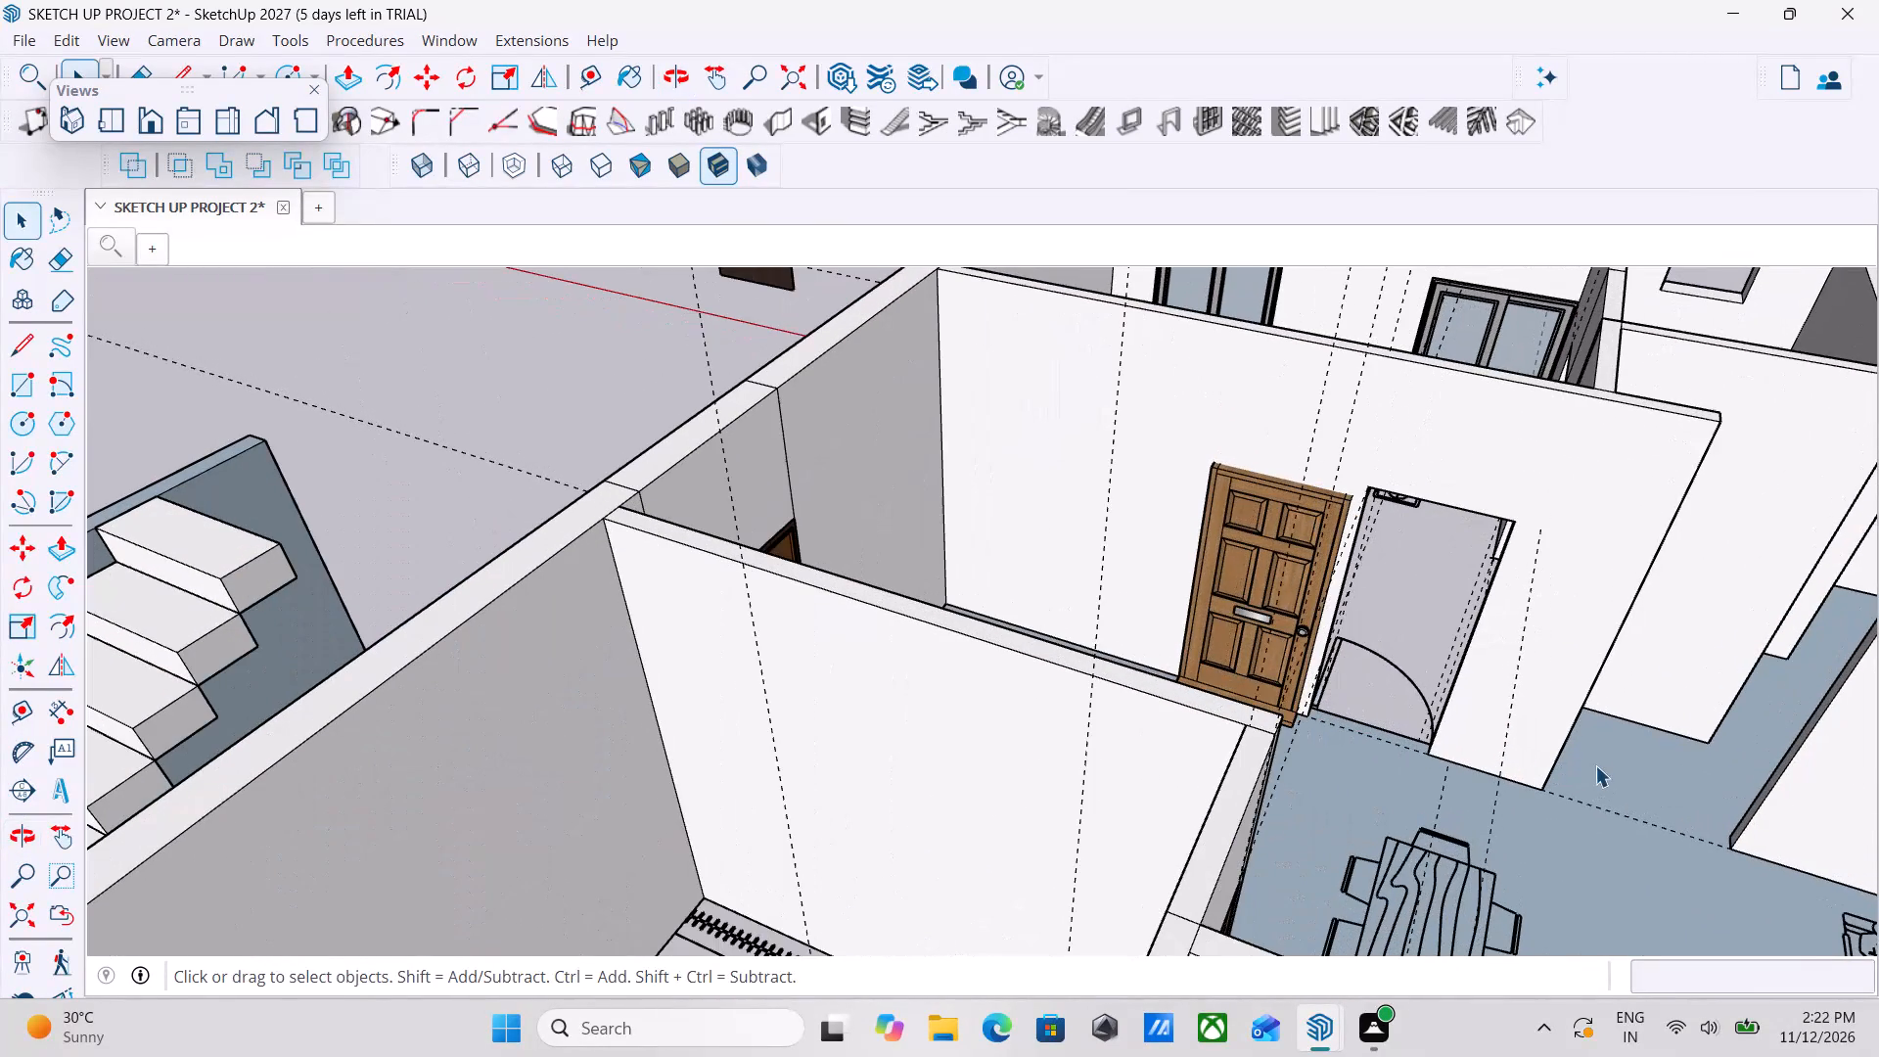
key(m)
scroll(1359, 483, up, 8)
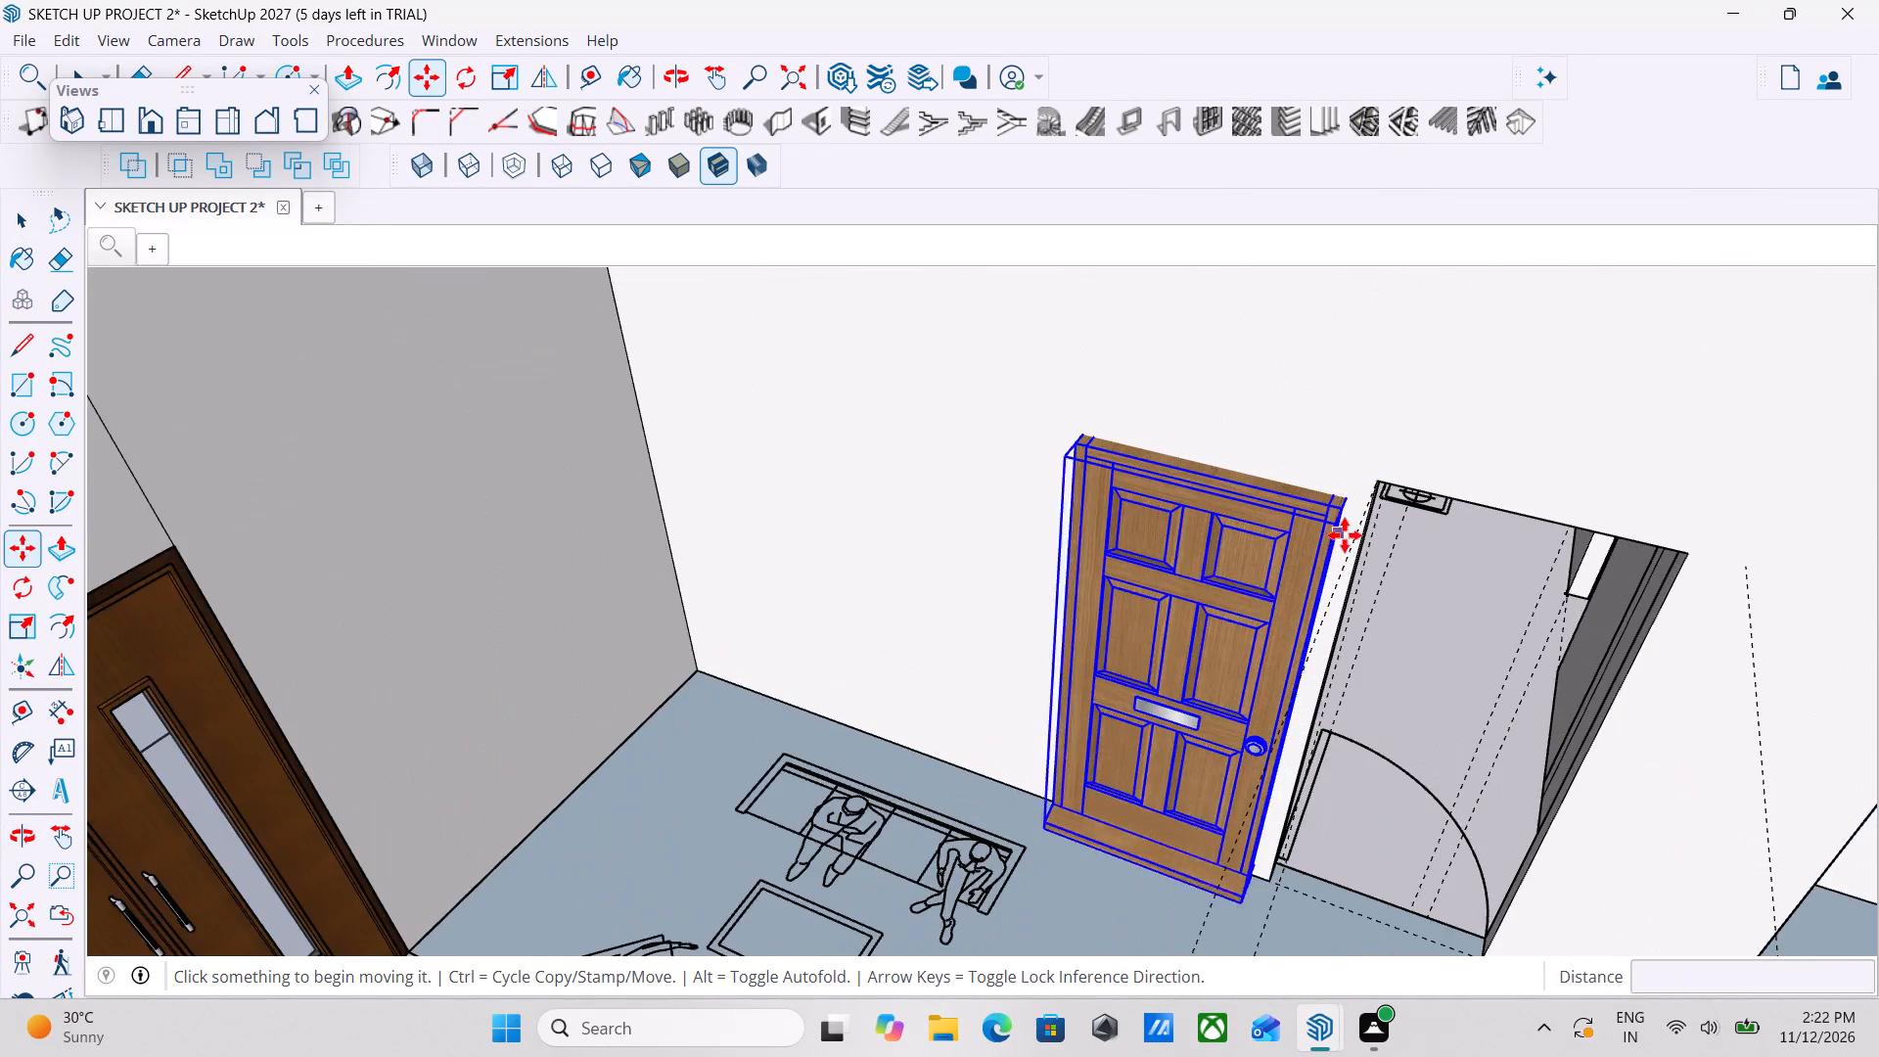
scroll(1345, 535, up, 14)
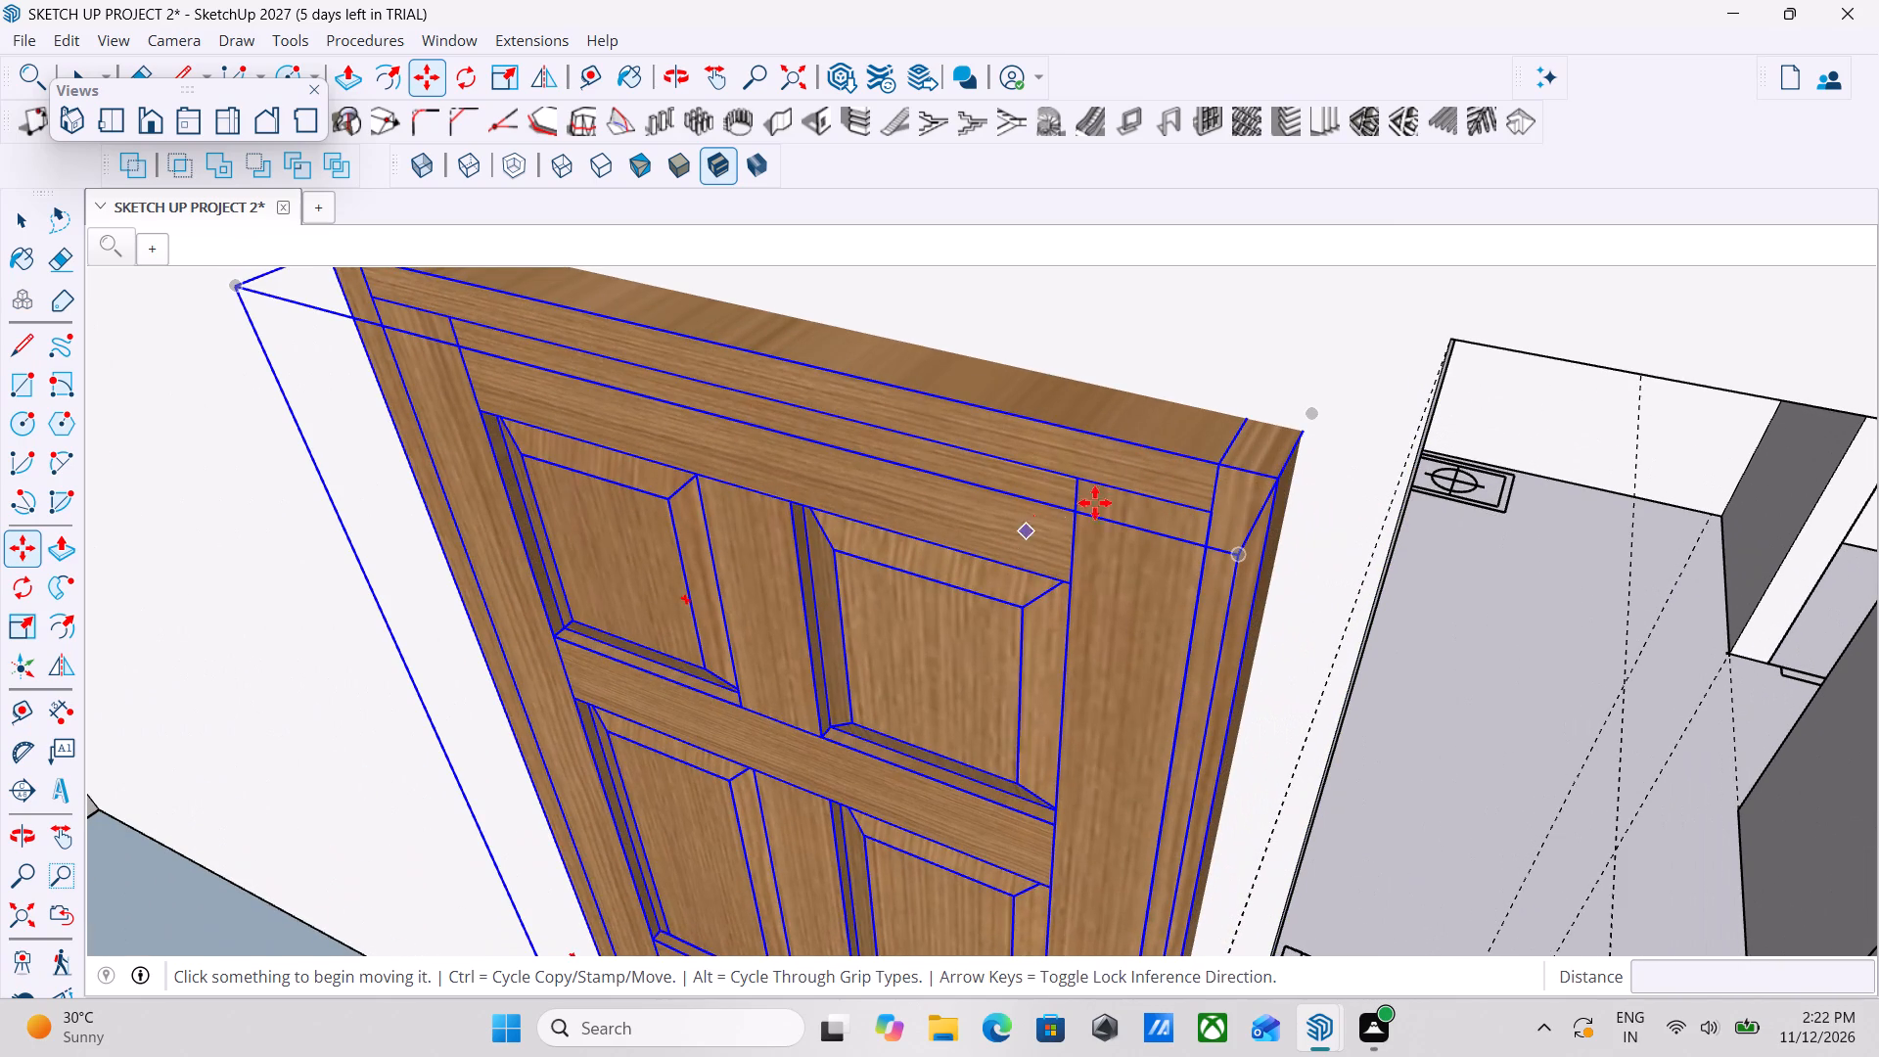
click(1281, 474)
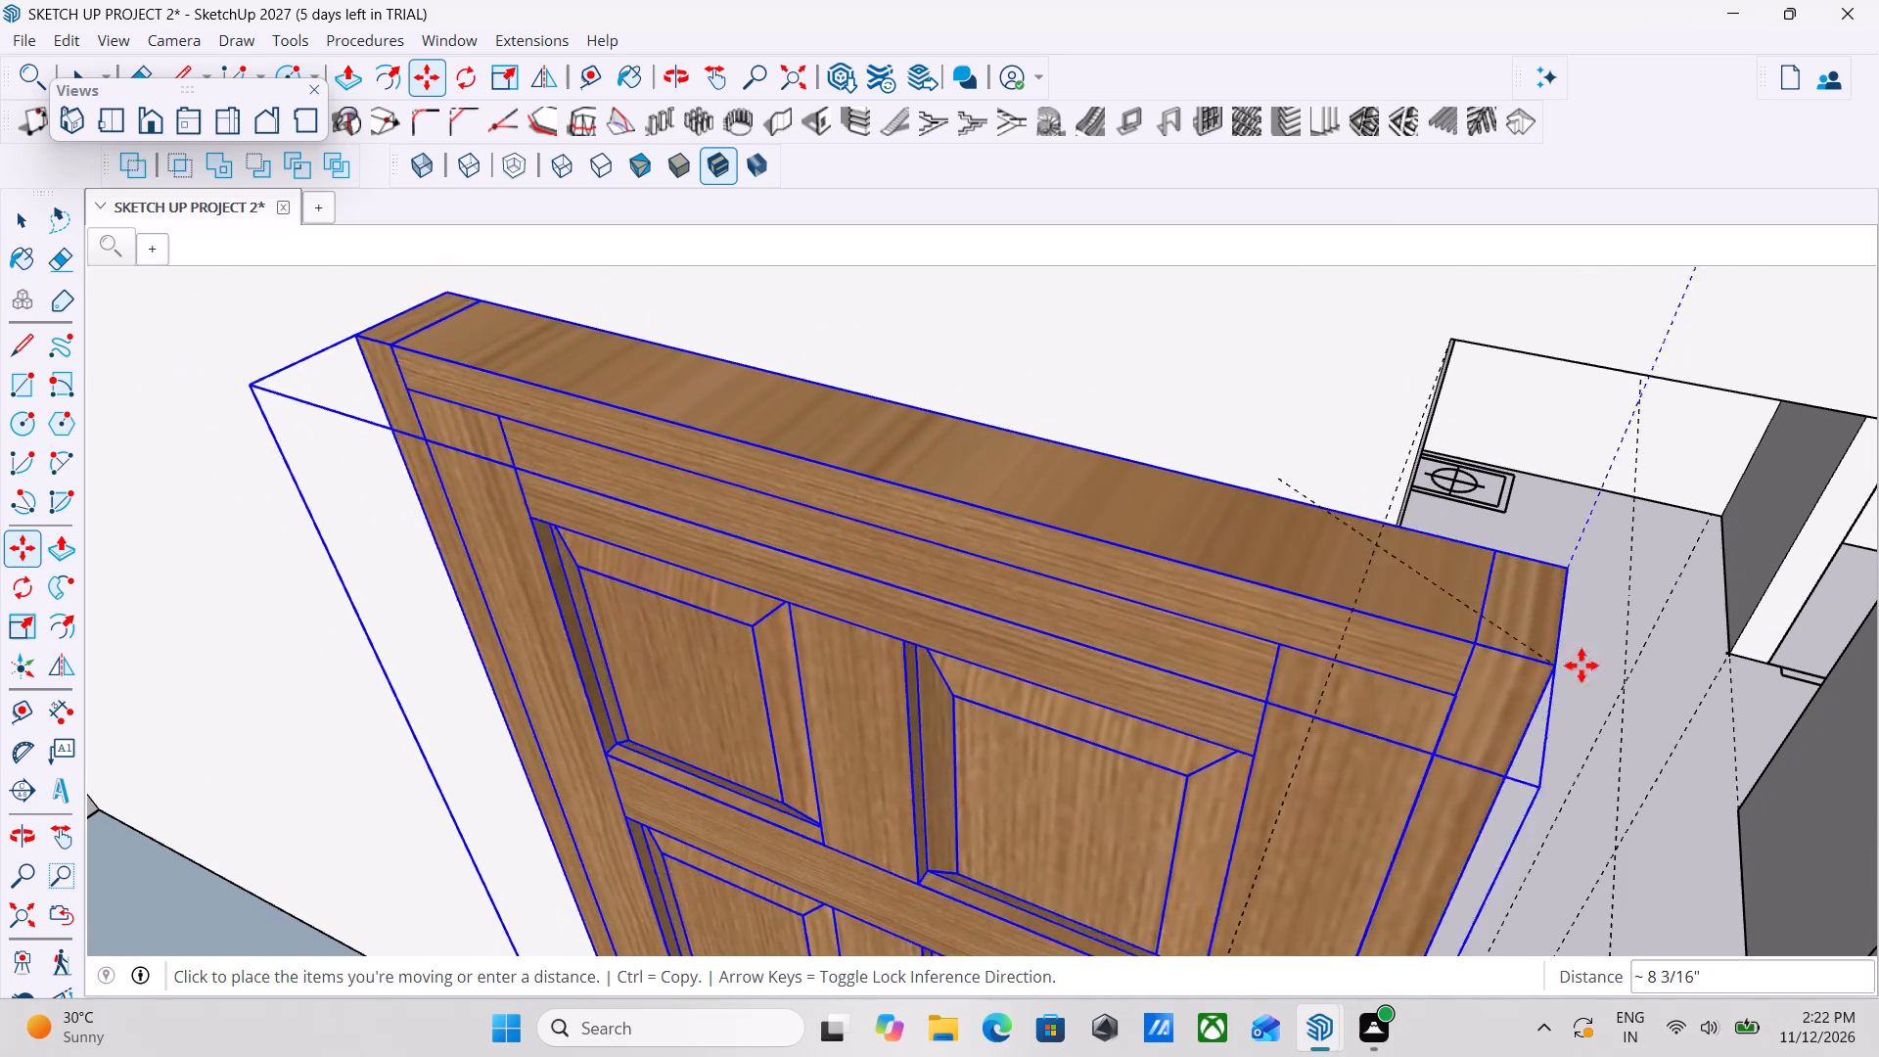
scroll(1628, 666, down, 6)
scroll(1878, 690, down, 5)
middle_drag(1869, 683, 1834, 623)
scroll(1834, 623, down, 5)
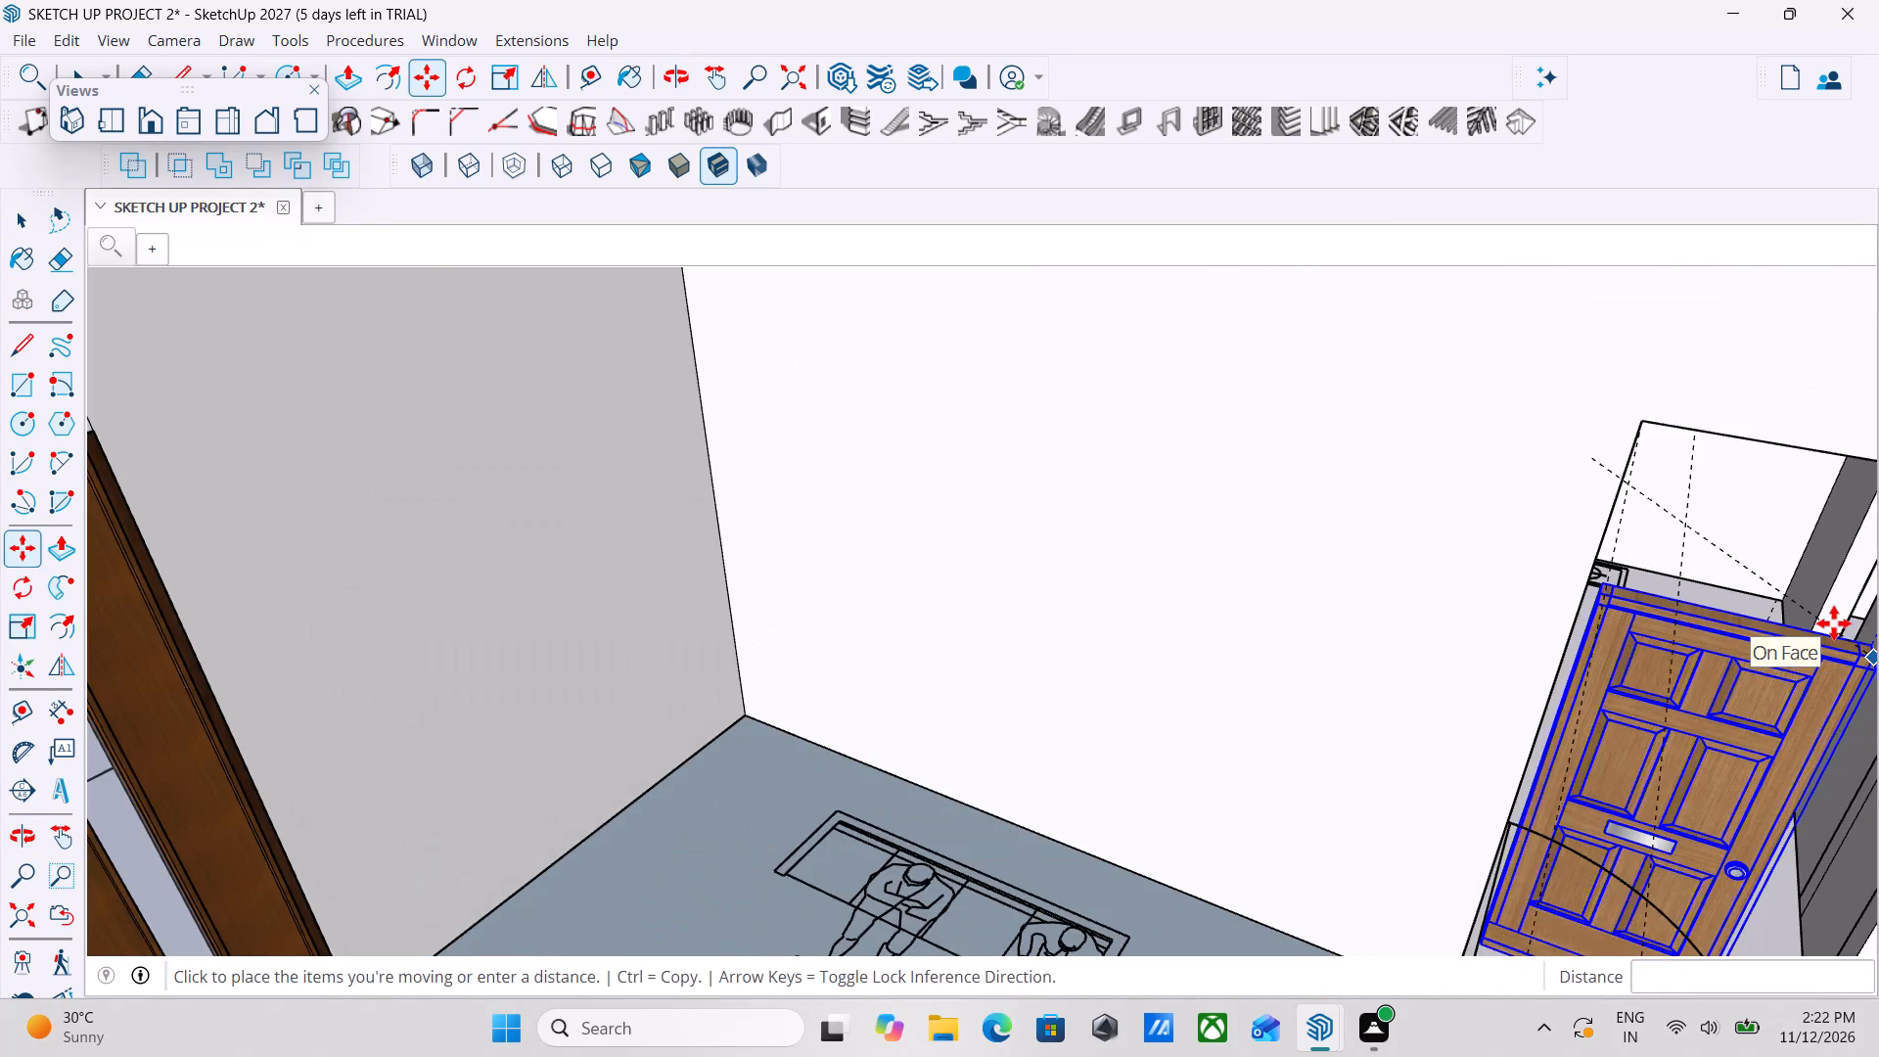
middle_drag(1834, 623, 1816, 550)
scroll(1816, 550, down, 6)
scroll(1669, 604, down, 4)
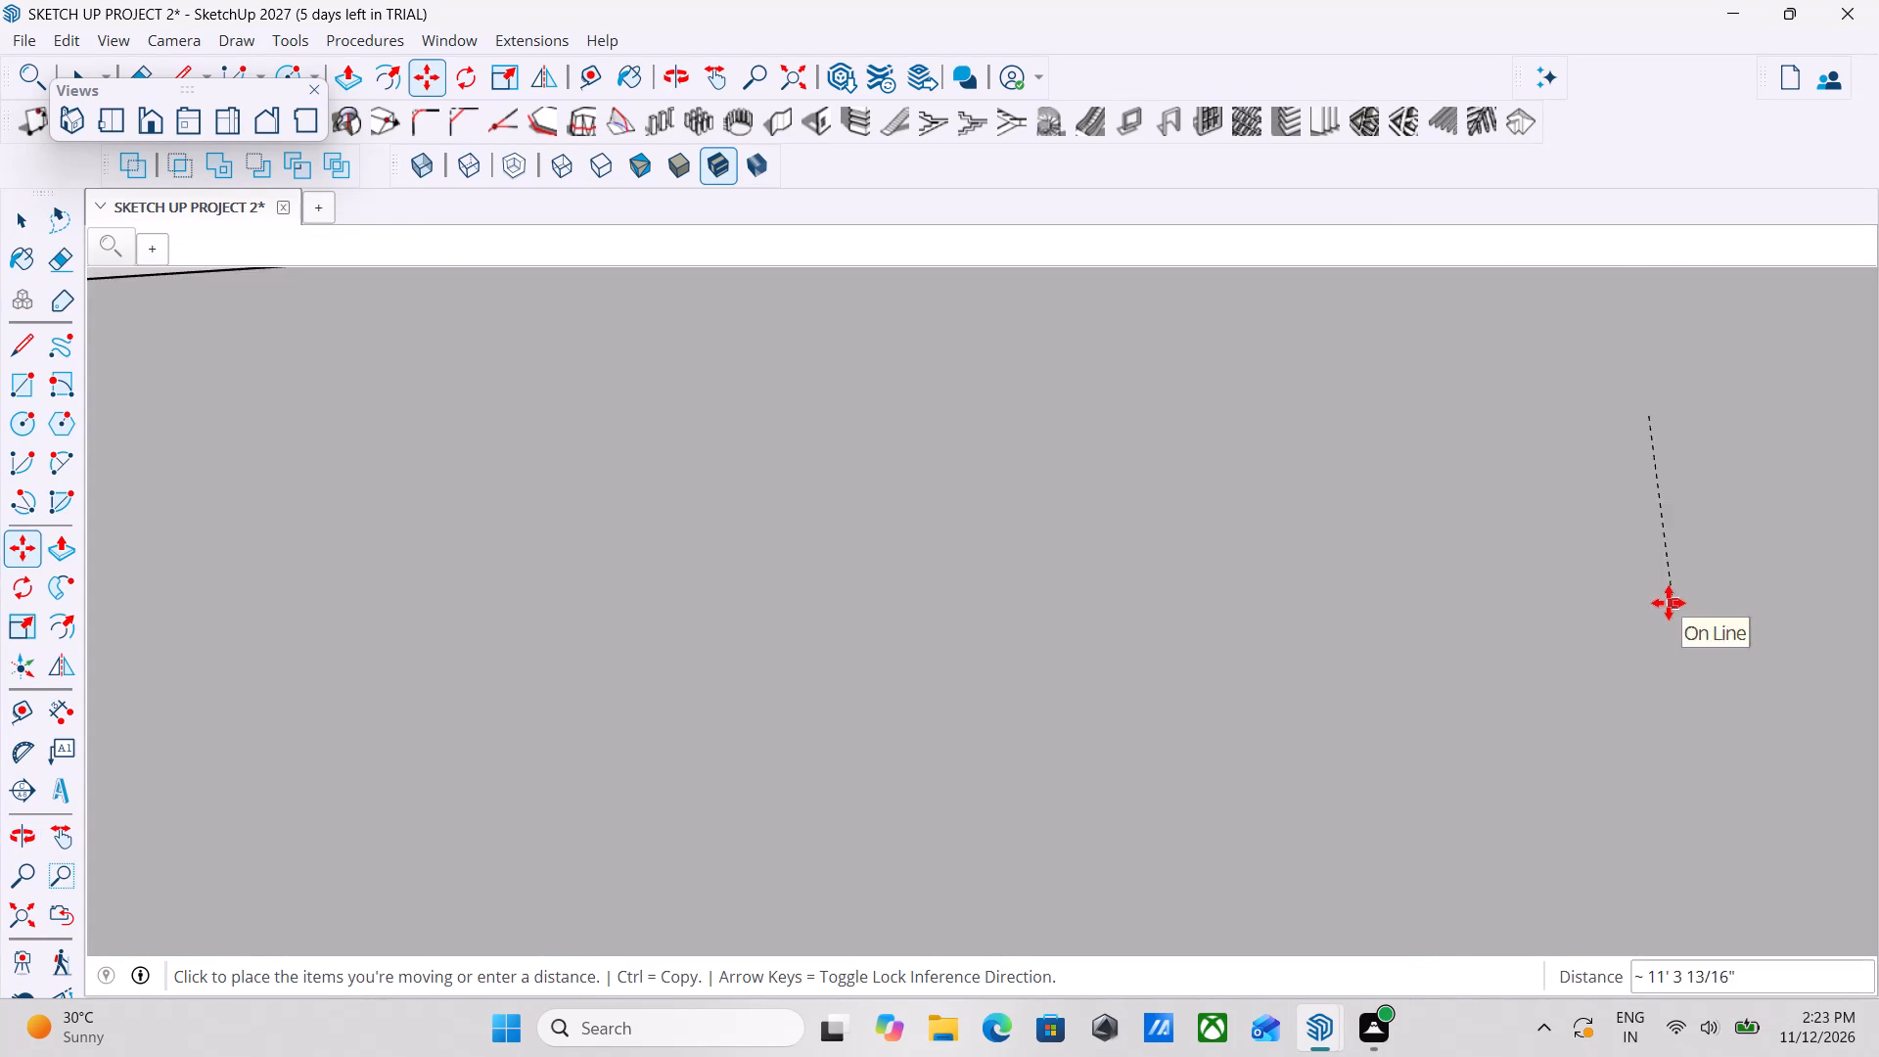
scroll(1655, 563, down, 10)
scroll(1397, 319, down, 3)
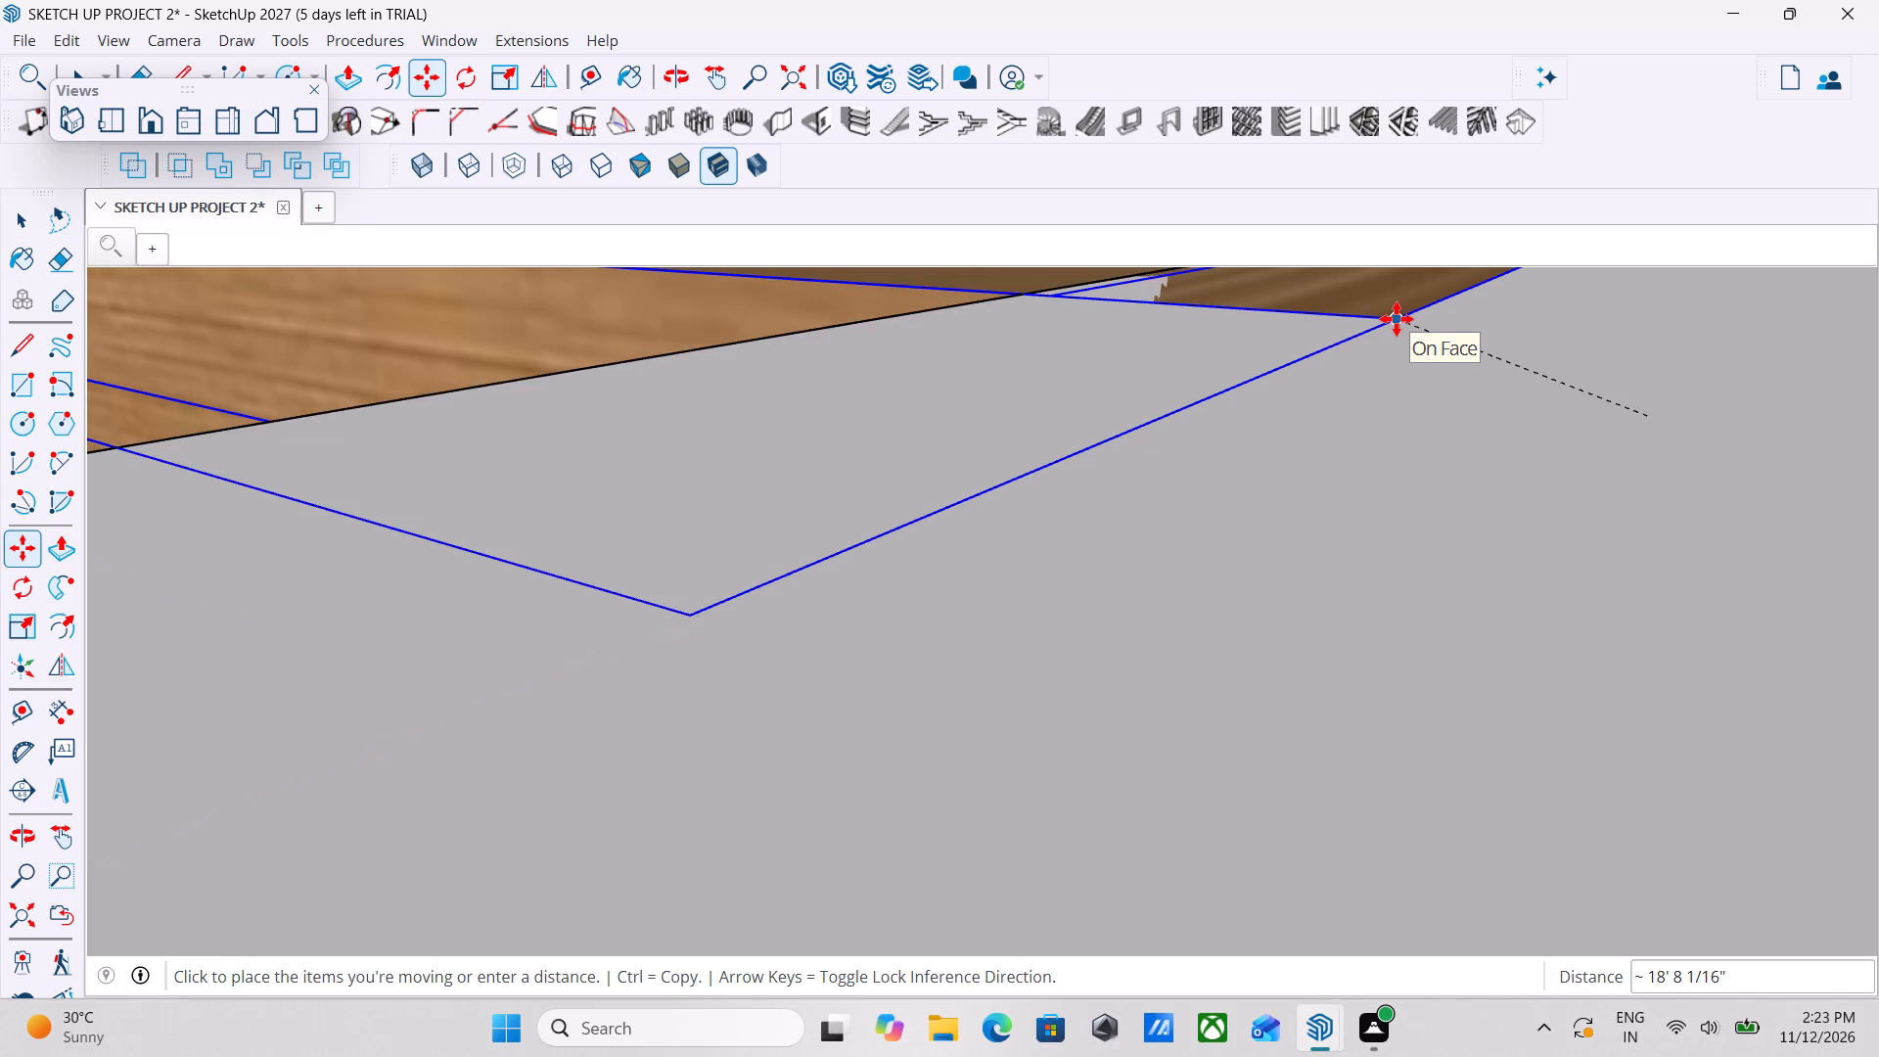
scroll(1397, 319, down, 20)
scroll(1397, 319, down, 3)
scroll(955, 476, down, 5)
middle_drag(961, 481, 1138, 546)
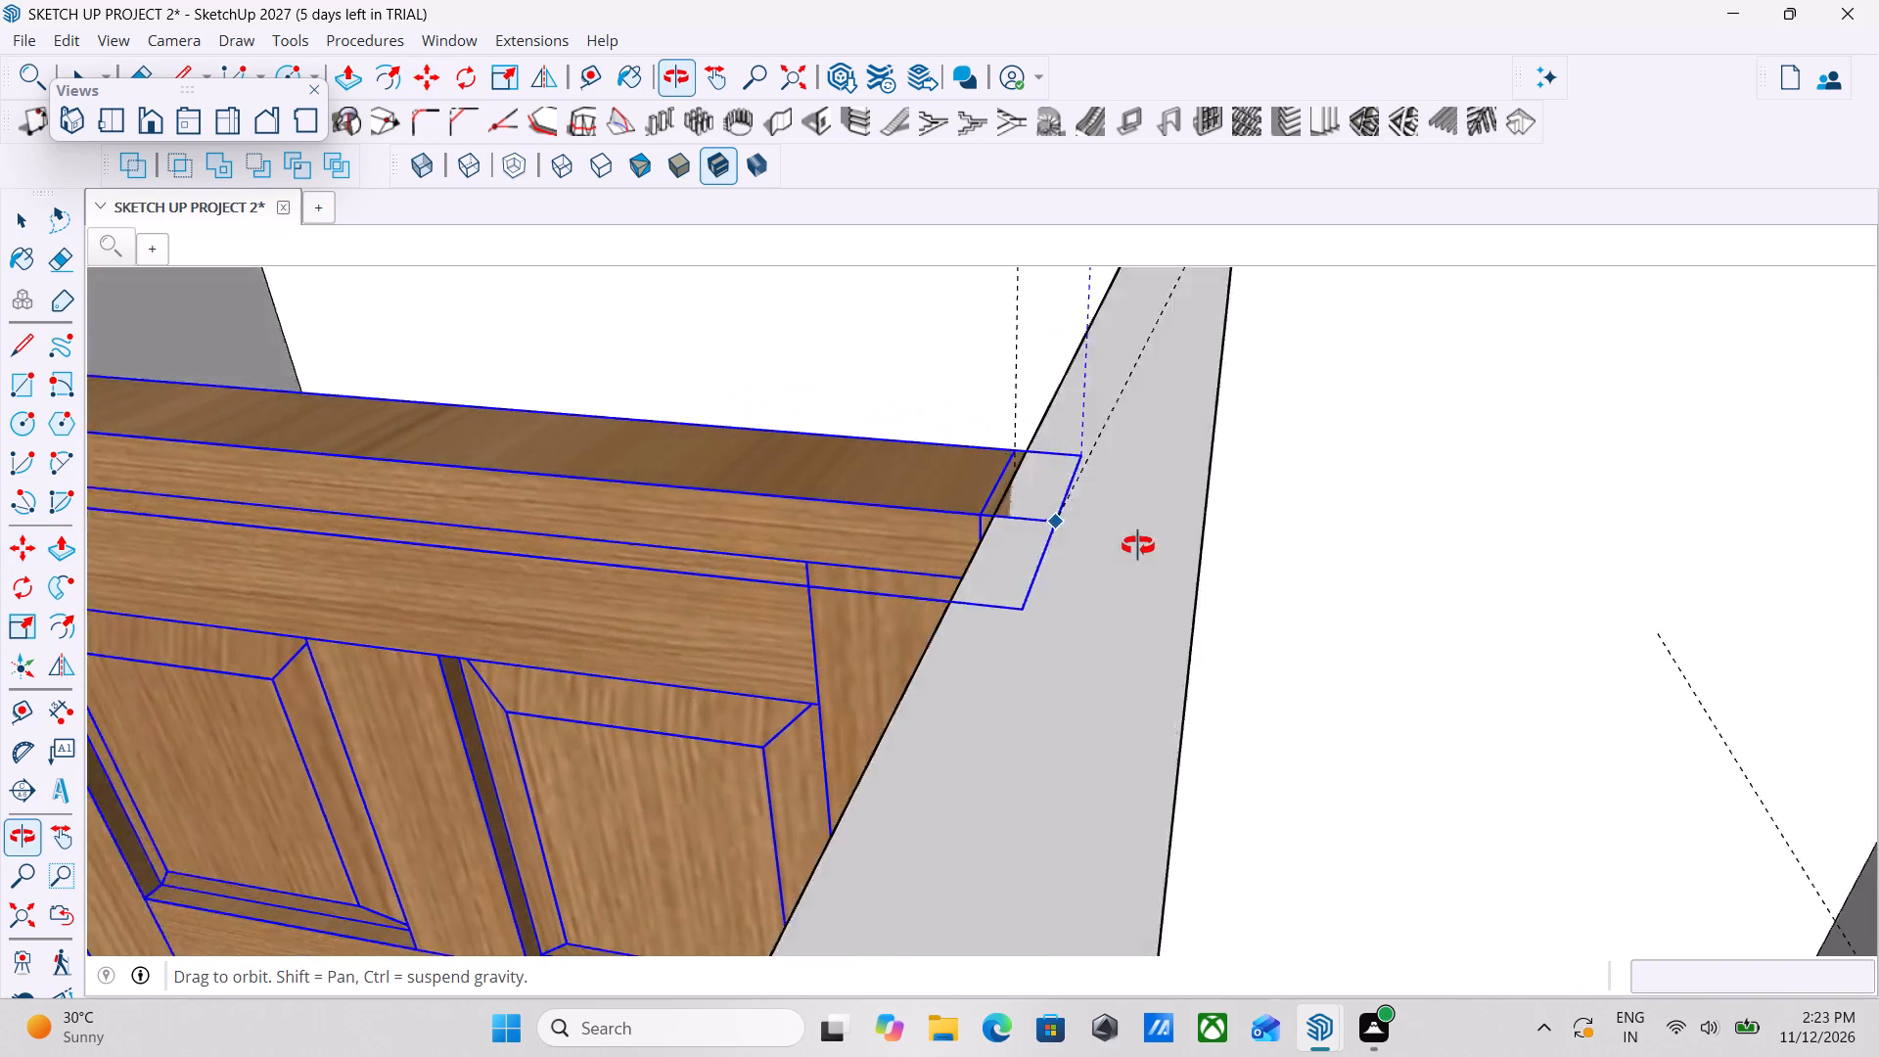
middle_drag(1138, 546, 1142, 549)
scroll(1142, 549, down, 20)
scroll(1142, 549, down, 8)
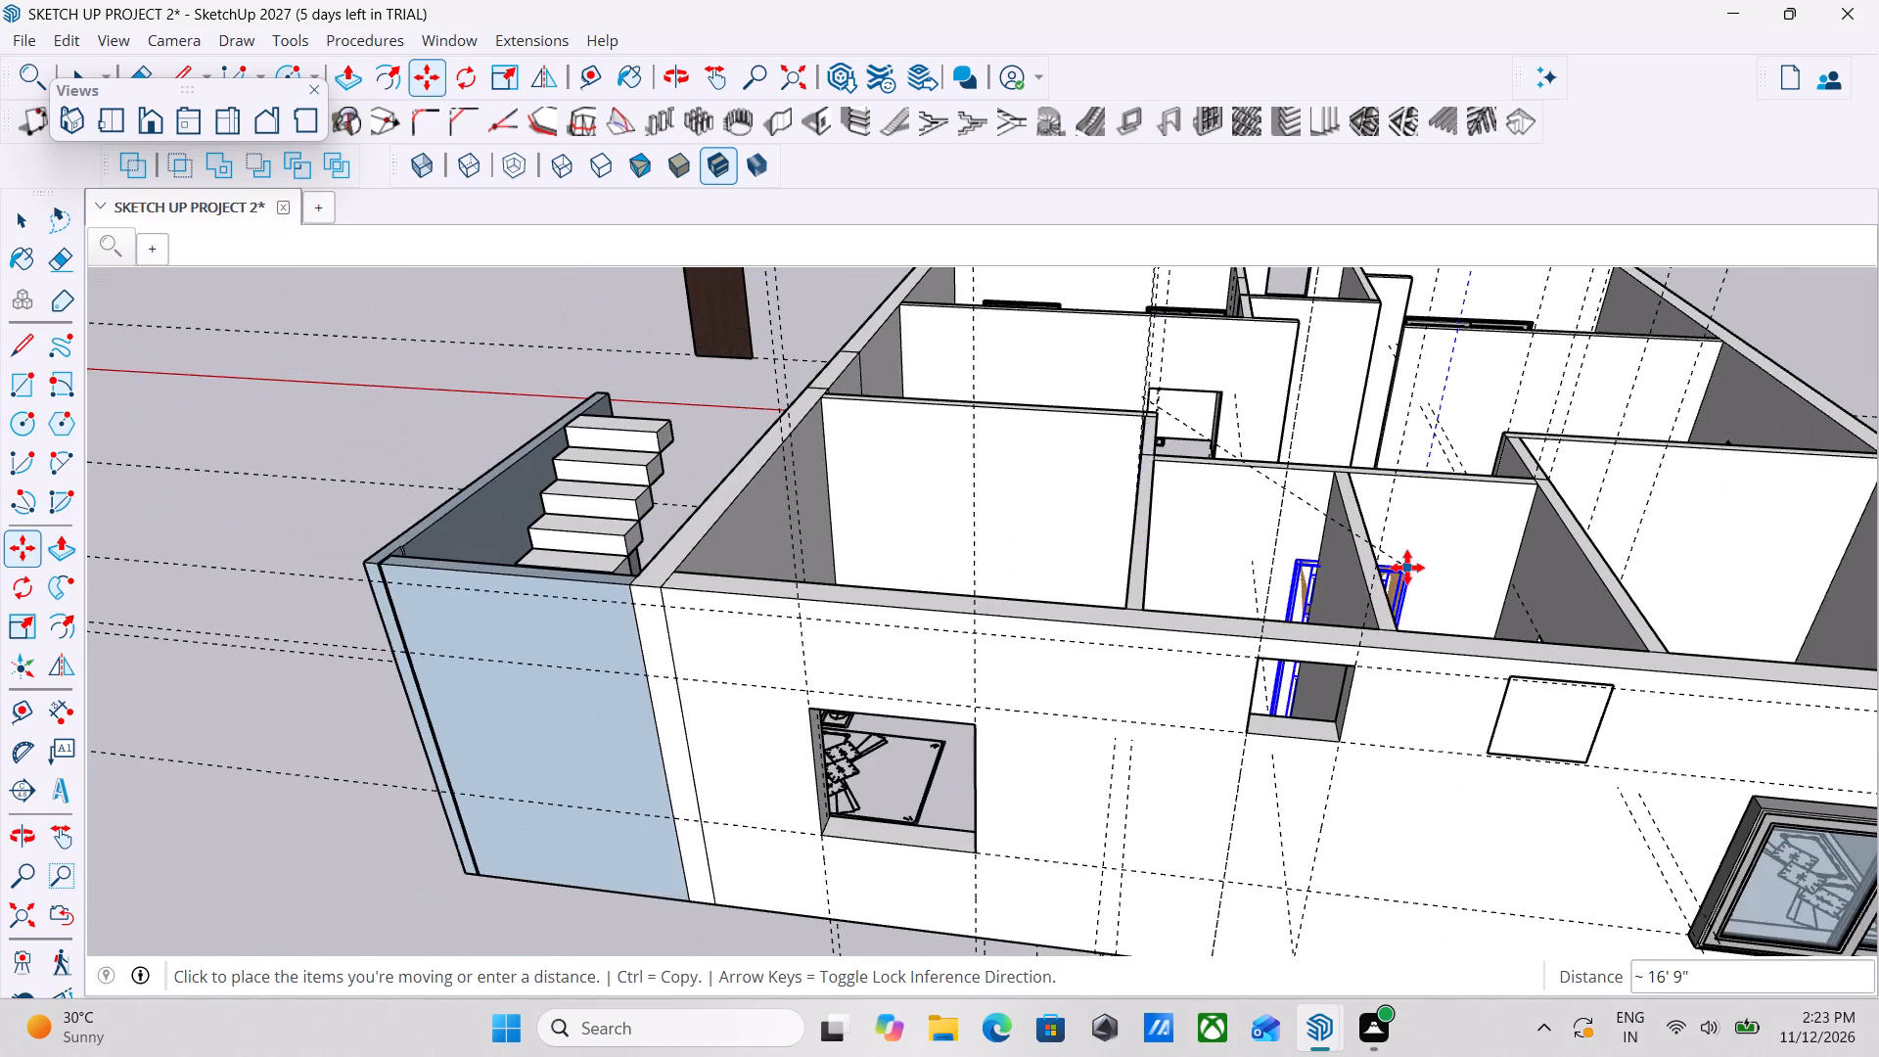
scroll(1403, 568, down, 1)
middle_drag(1387, 580, 1768, 820)
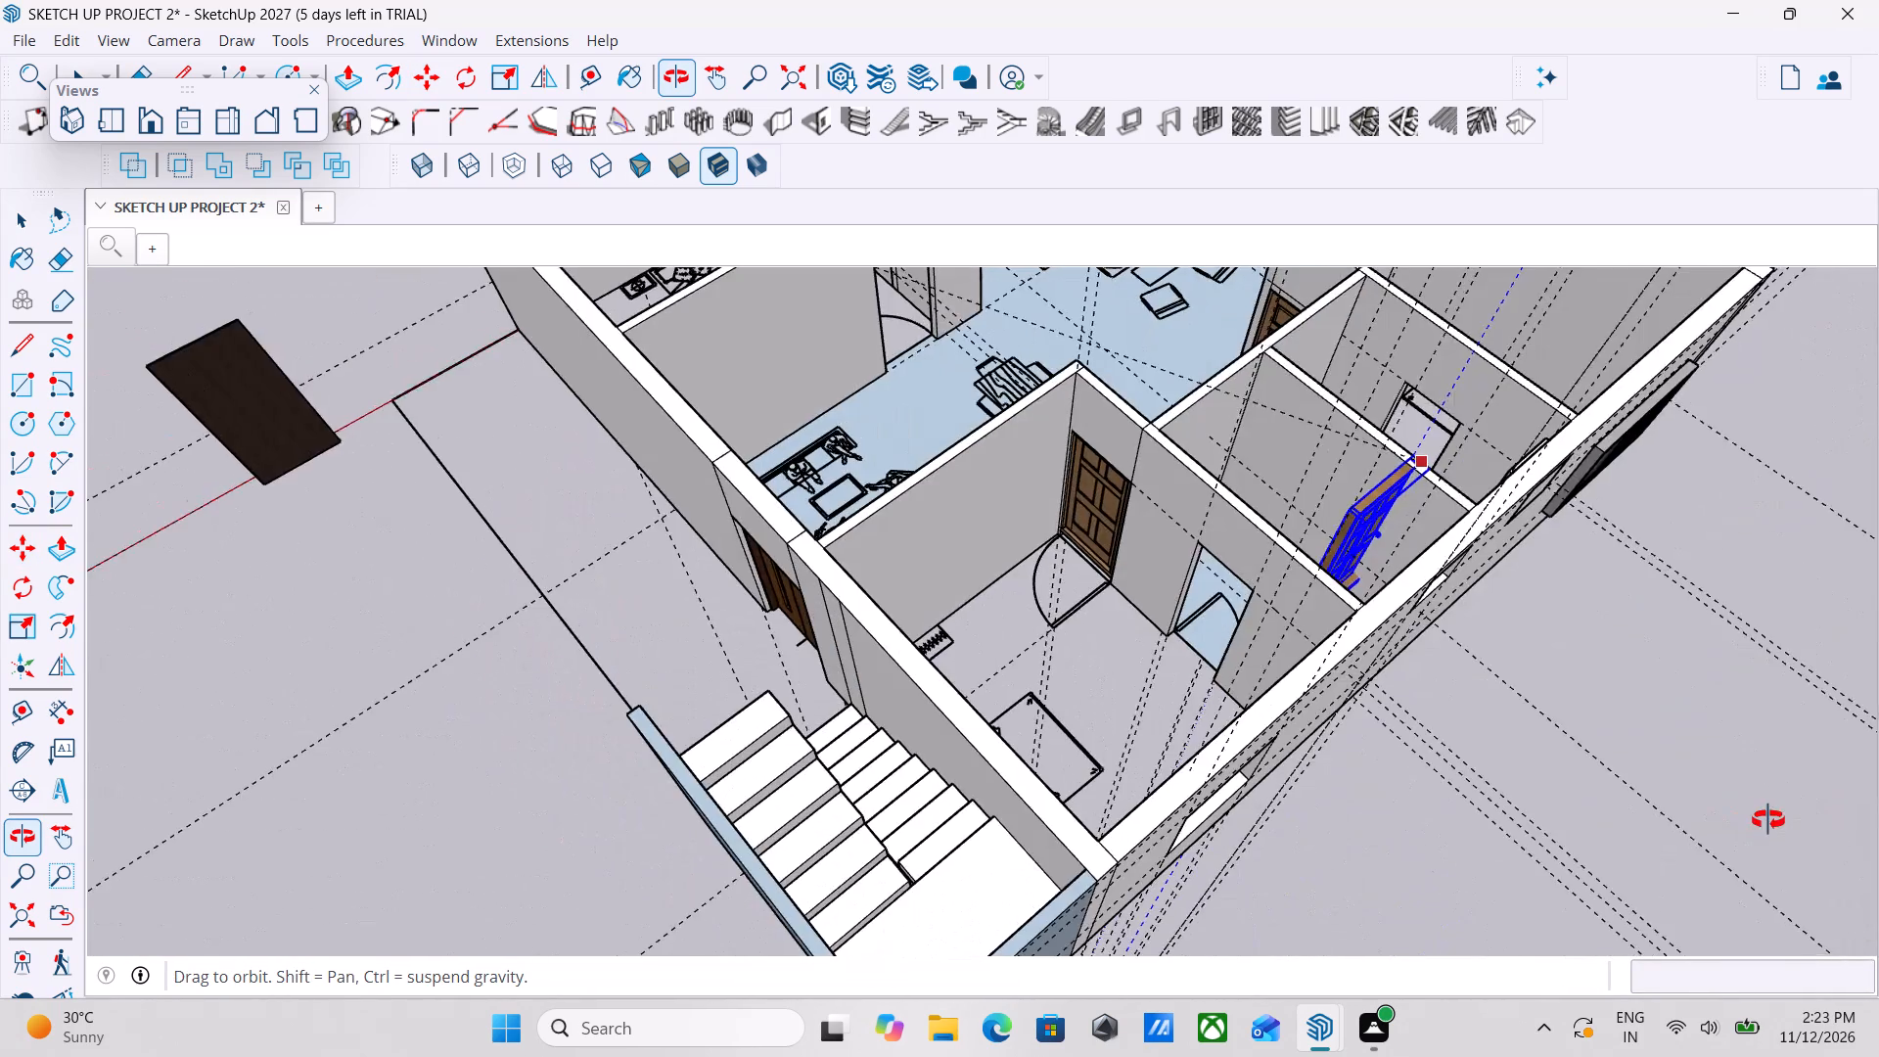
middle_drag(1768, 820, 1770, 814)
scroll(1139, 517, down, 6)
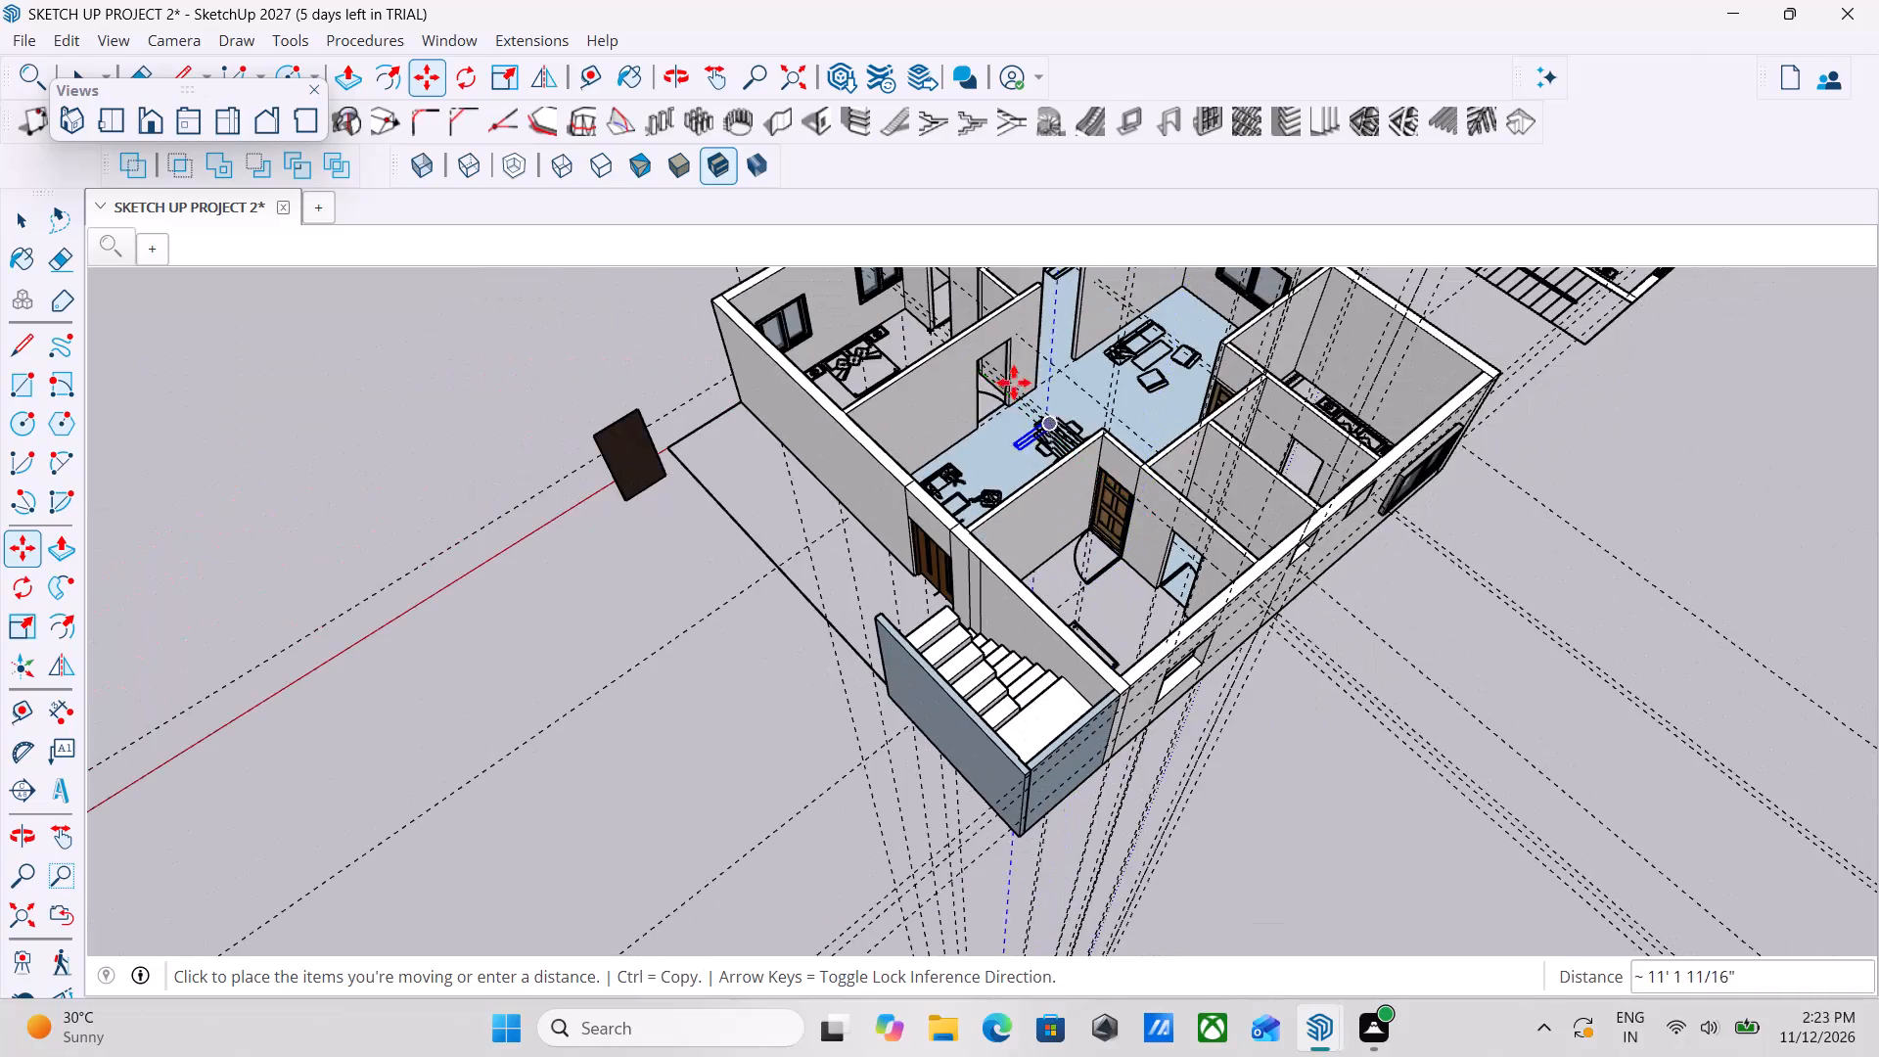
middle_drag(1075, 378, 680, 317)
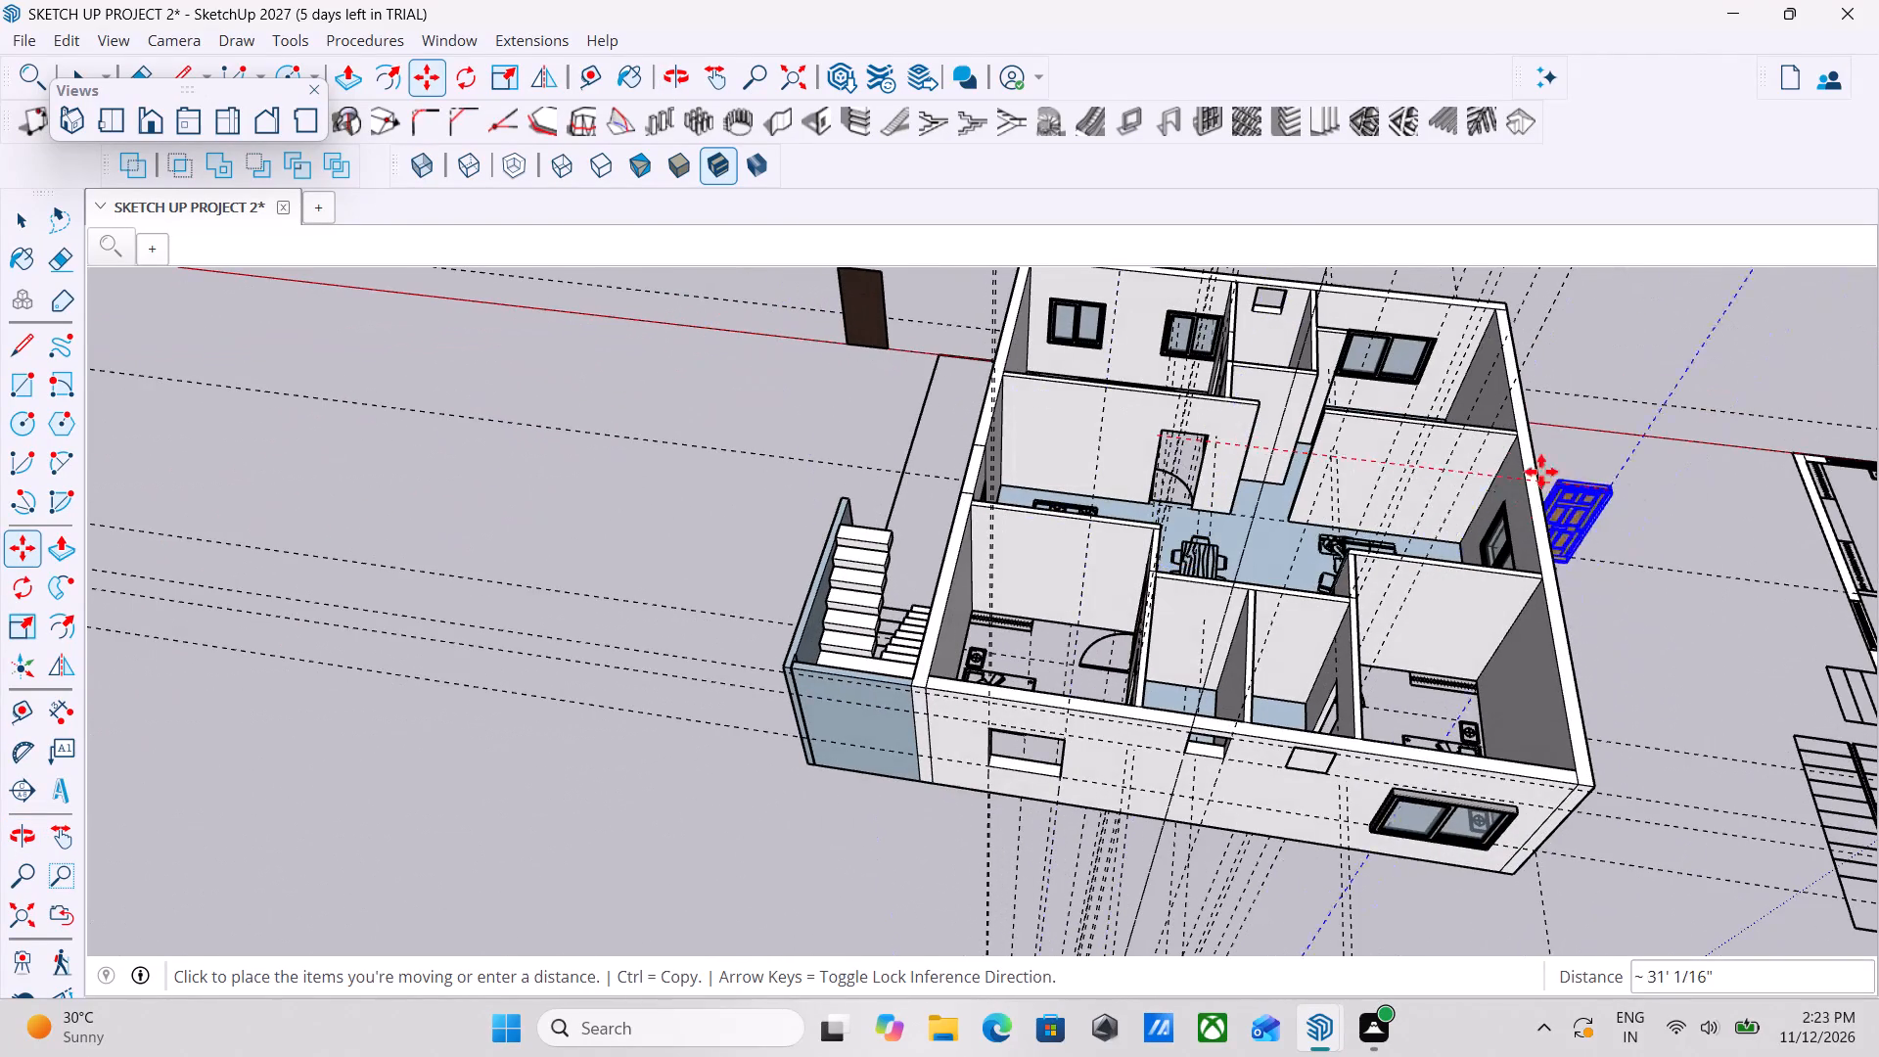
scroll(1365, 448, up, 20)
scroll(1365, 448, up, 3)
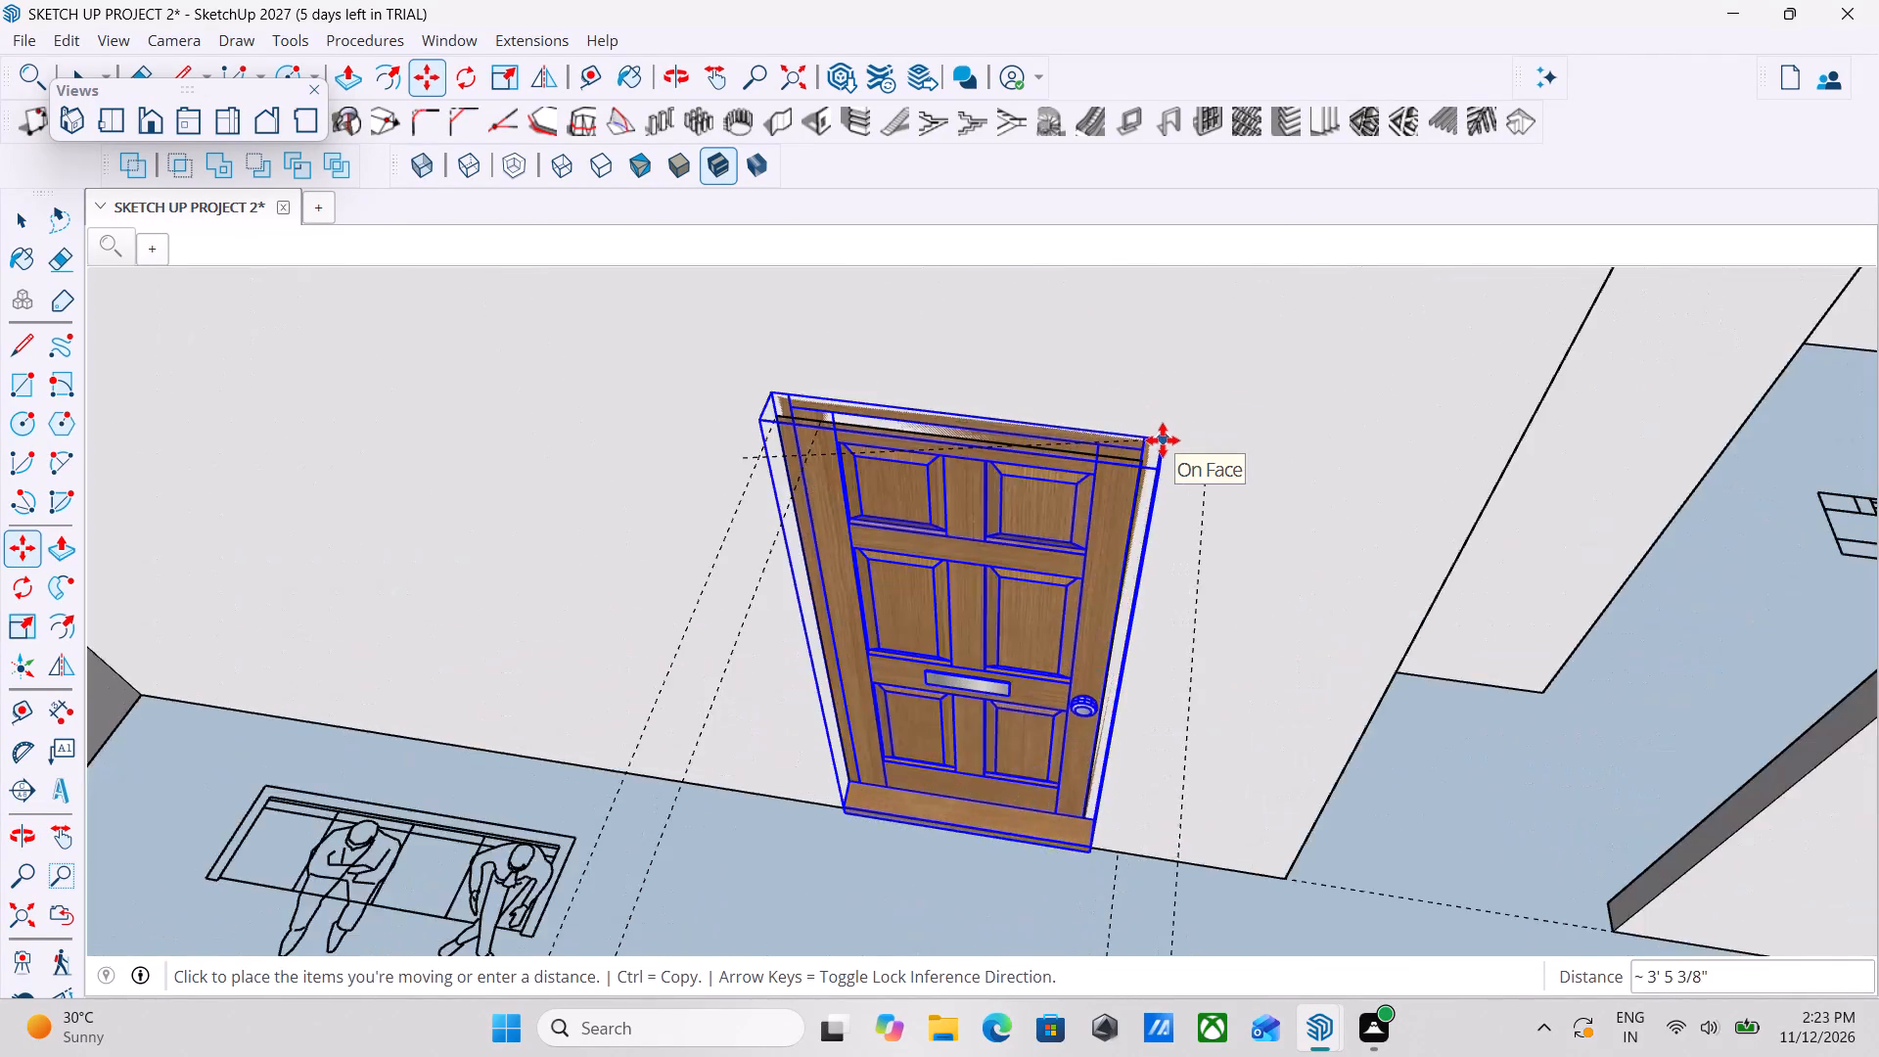
scroll(1163, 440, up, 7)
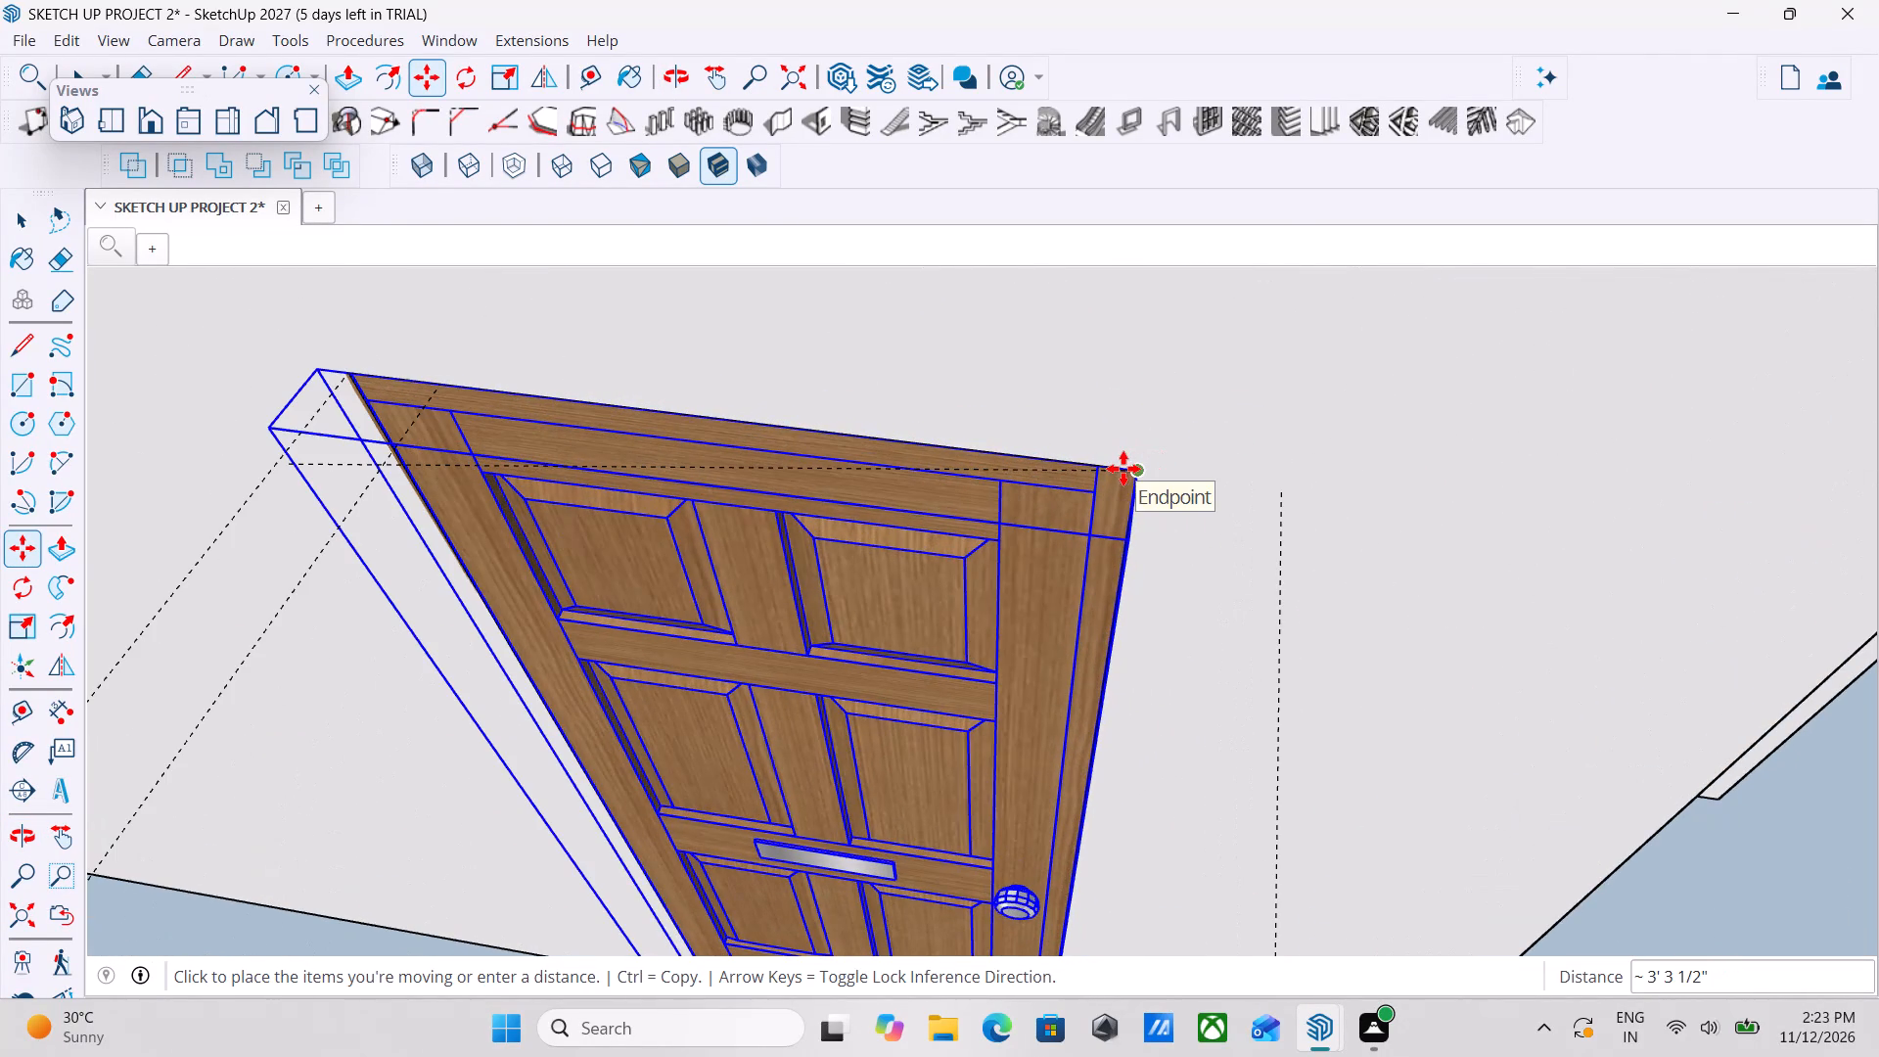
click(1123, 469)
Examine how the moved panelled door fits the doorway, checking its sides, its bottom sill and the view from around the house.
scroll(1123, 469, down, 6)
middle_drag(1325, 614, 1482, 668)
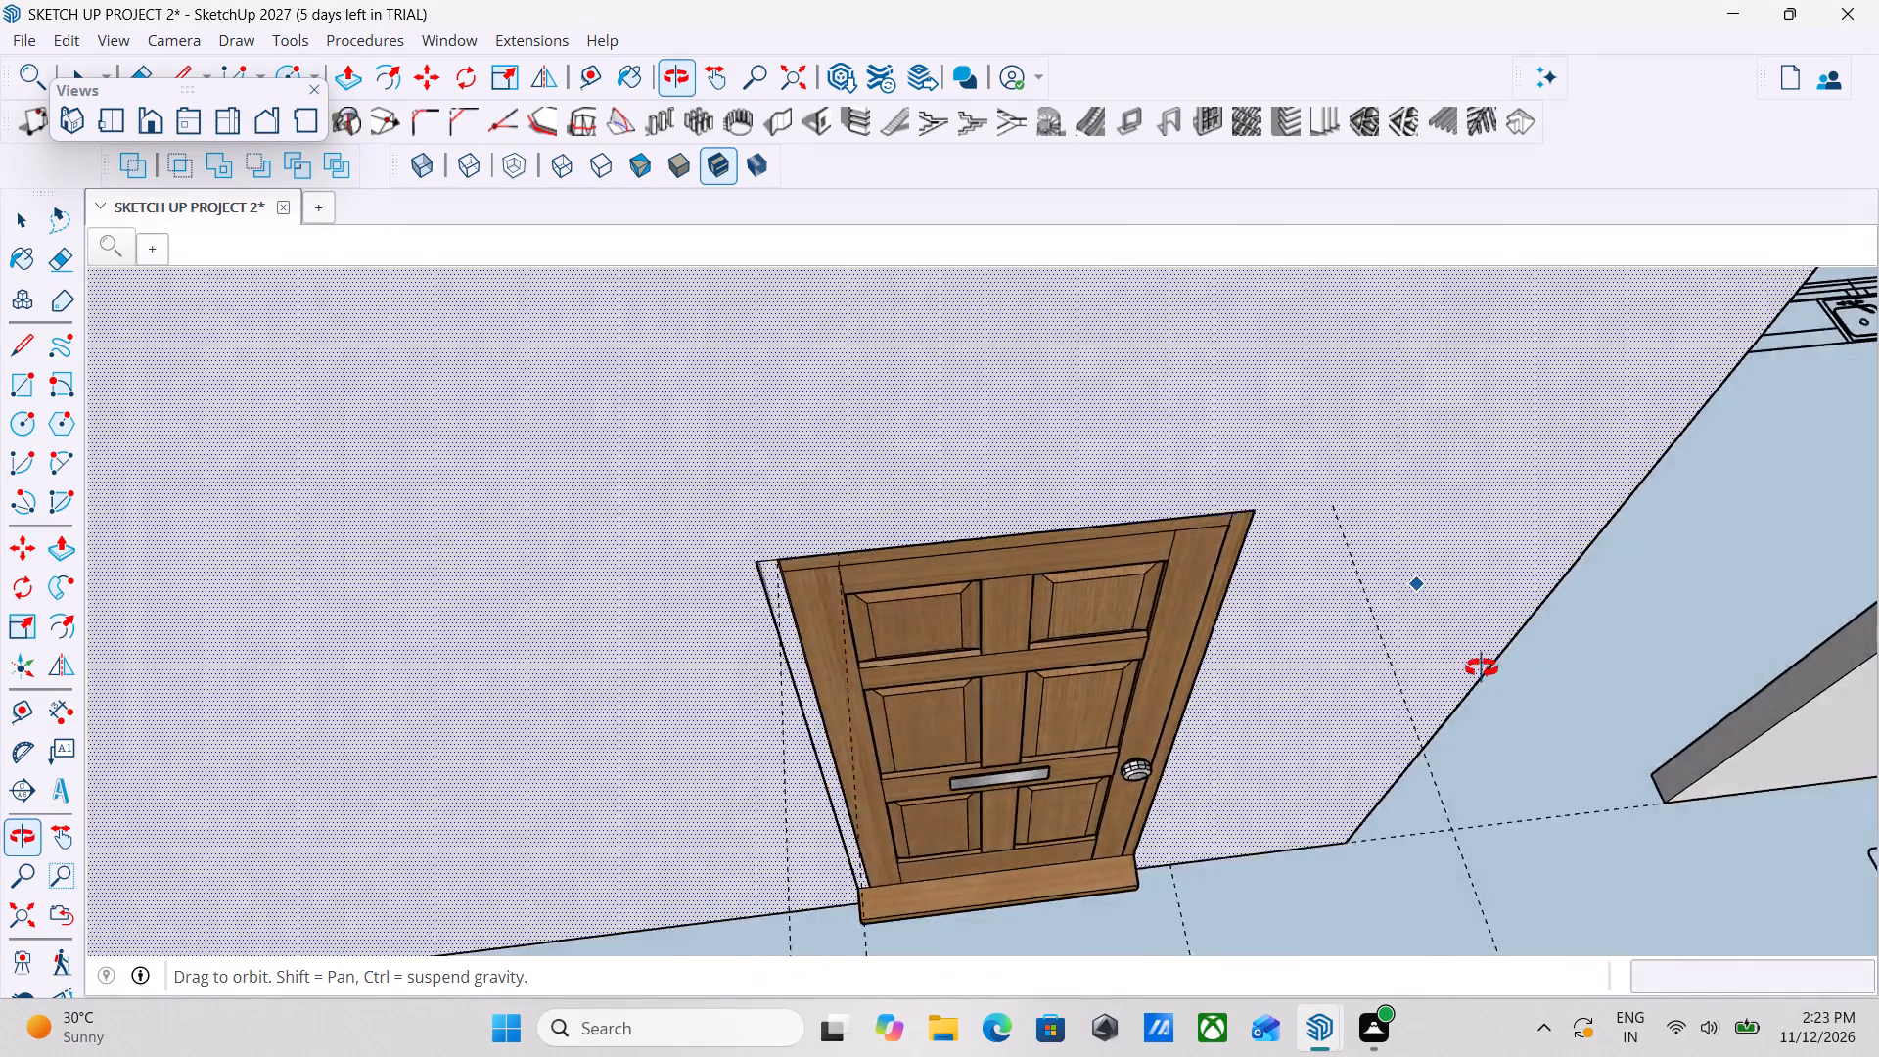
middle_drag(1482, 668, 1878, 833)
middle_drag(1614, 805, 1735, 704)
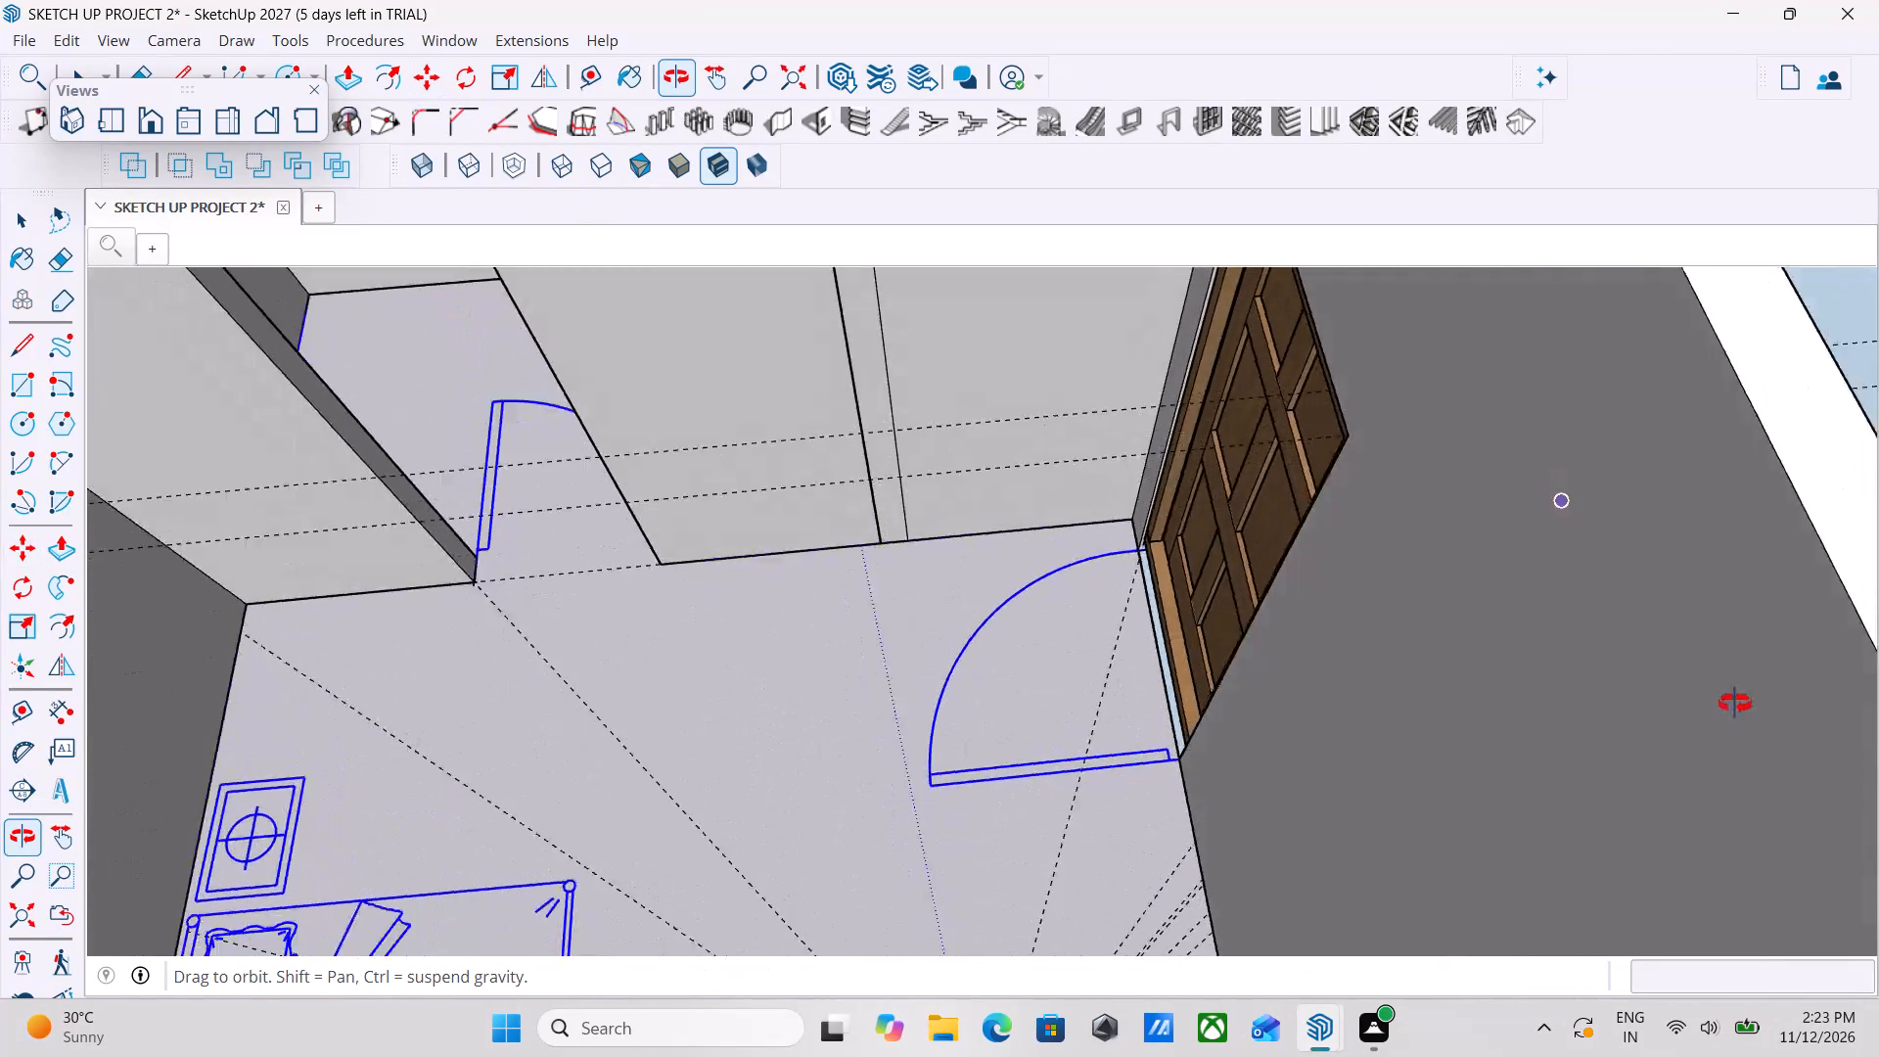
middle_drag(1735, 704, 1380, 564)
scroll(1380, 564, down, 6)
middle_drag(1523, 604, 1149, 554)
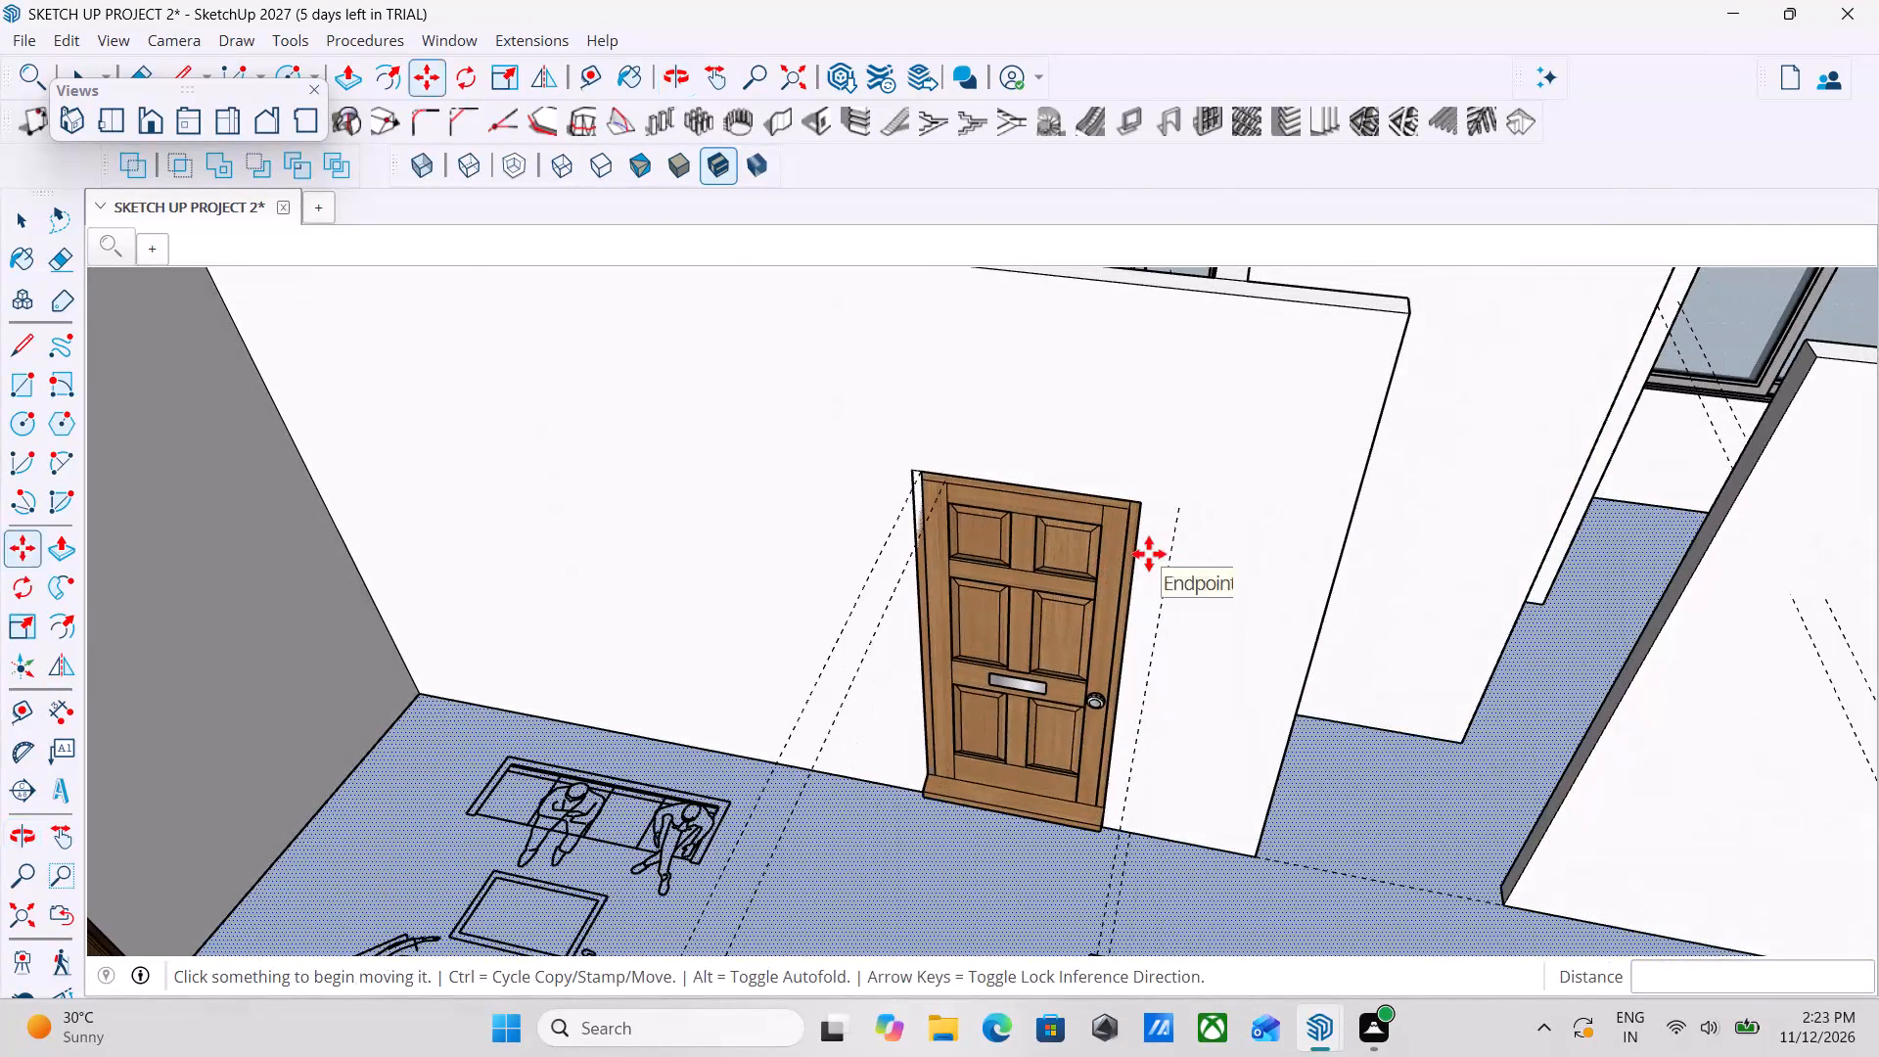
scroll(1149, 554, down, 6)
scroll(1602, 577, down, 1)
middle_drag(1602, 577, 1481, 628)
scroll(1173, 706, up, 12)
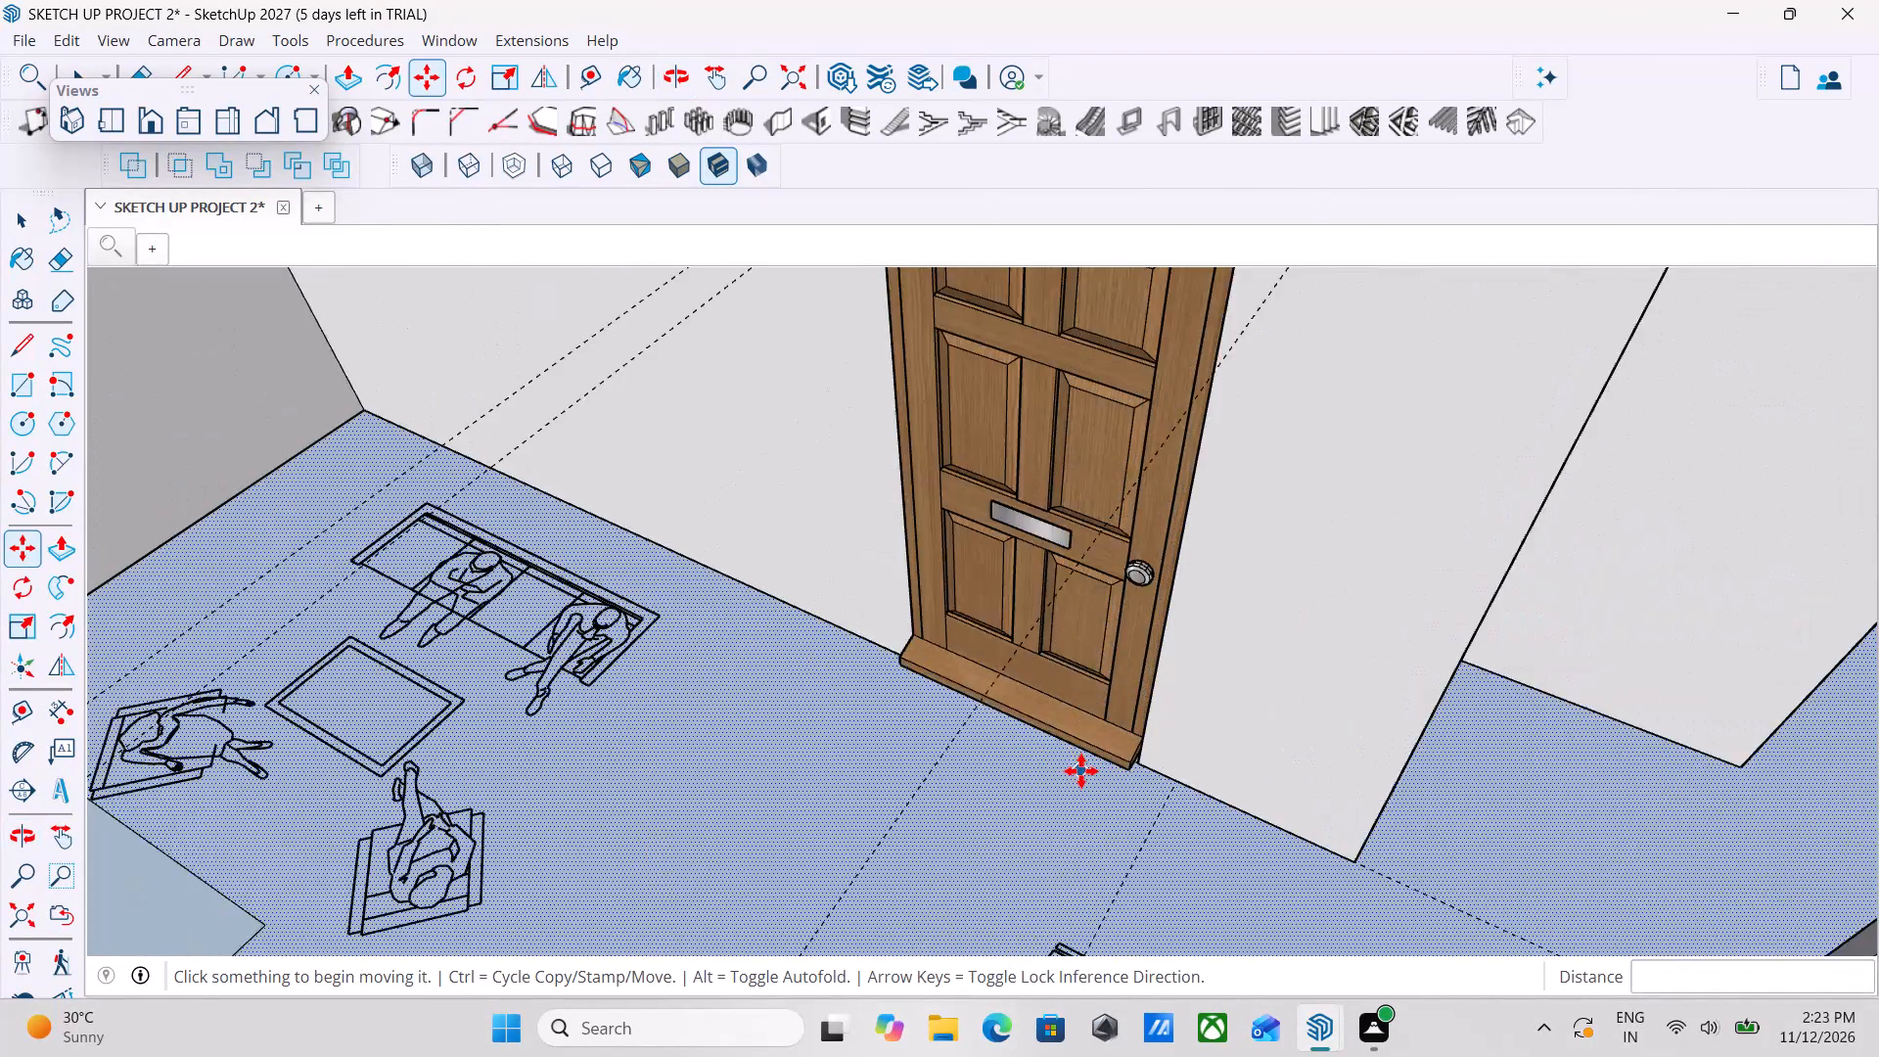
scroll(1081, 771, up, 13)
scroll(1311, 656, down, 9)
middle_drag(1311, 656, 1438, 489)
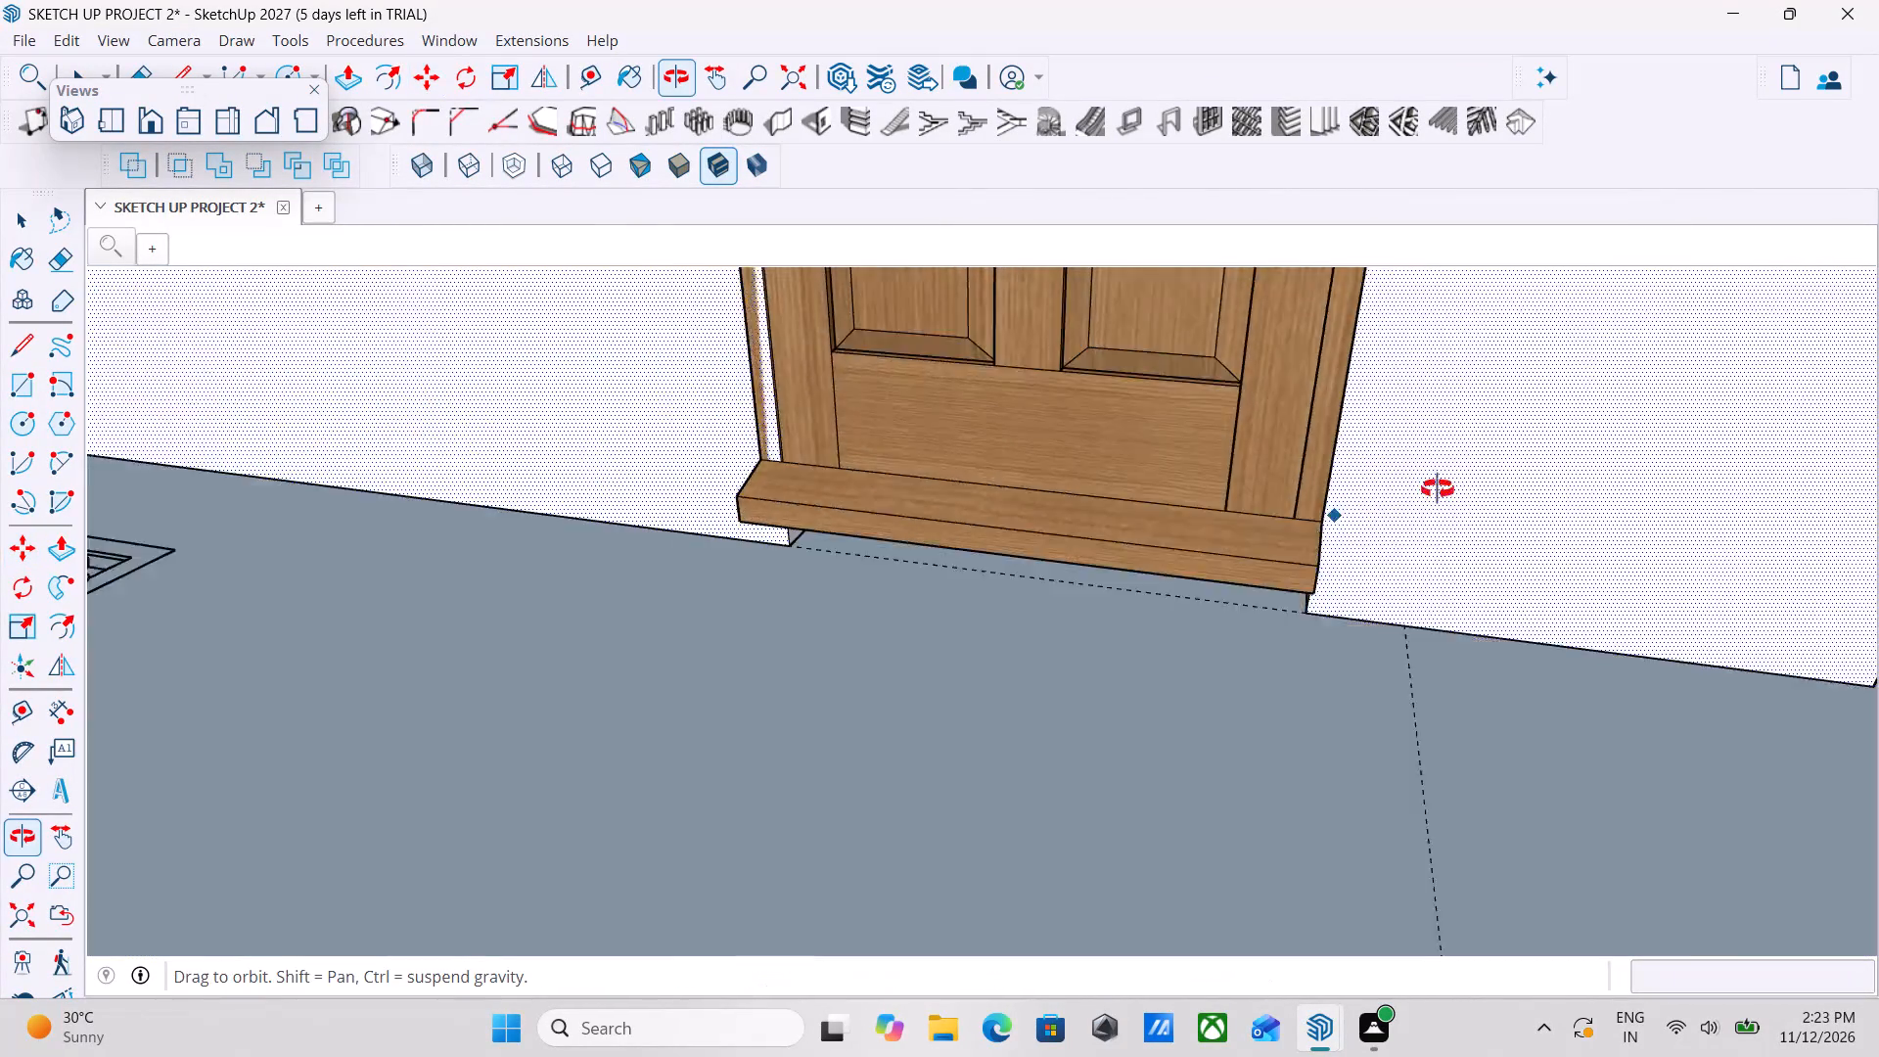
middle_drag(1438, 489, 1580, 371)
scroll(1580, 371, down, 4)
middle_drag(1142, 527, 1326, 443)
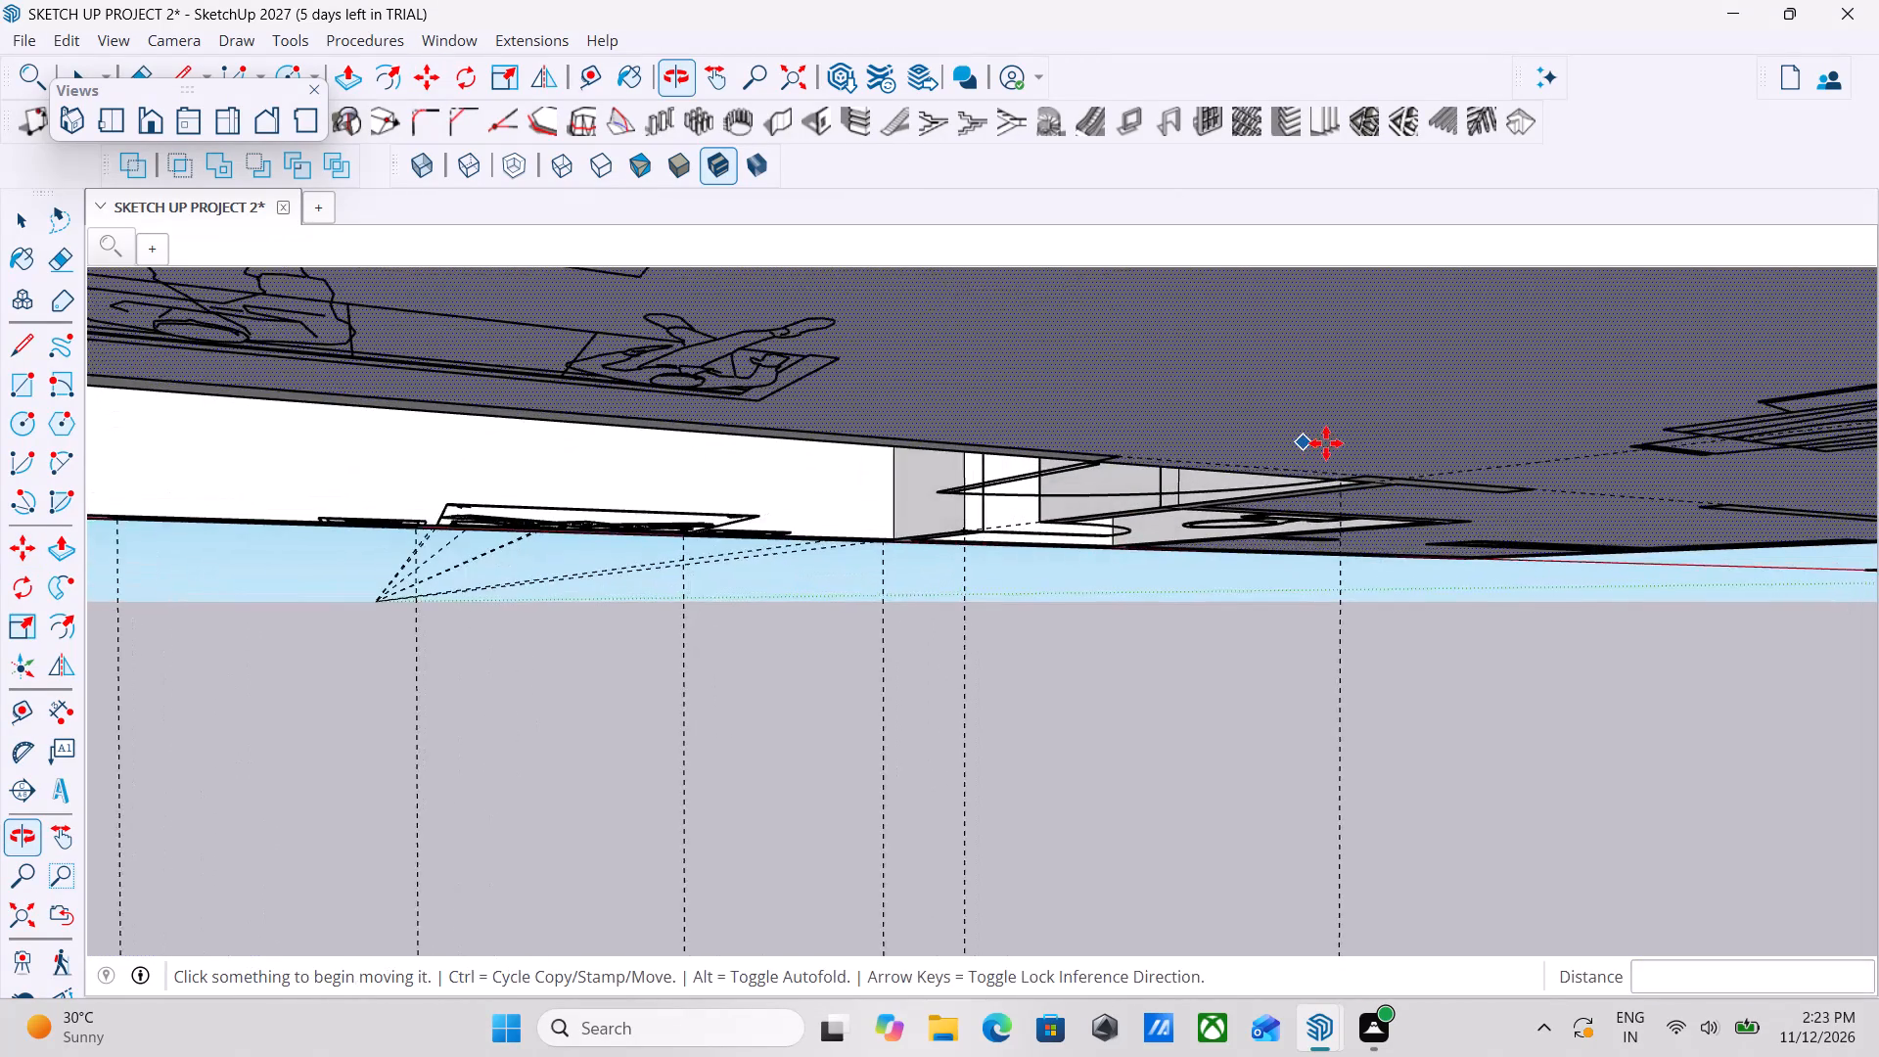
scroll(1326, 443, down, 9)
scroll(1326, 443, down, 16)
middle_drag(1326, 443, 1094, 720)
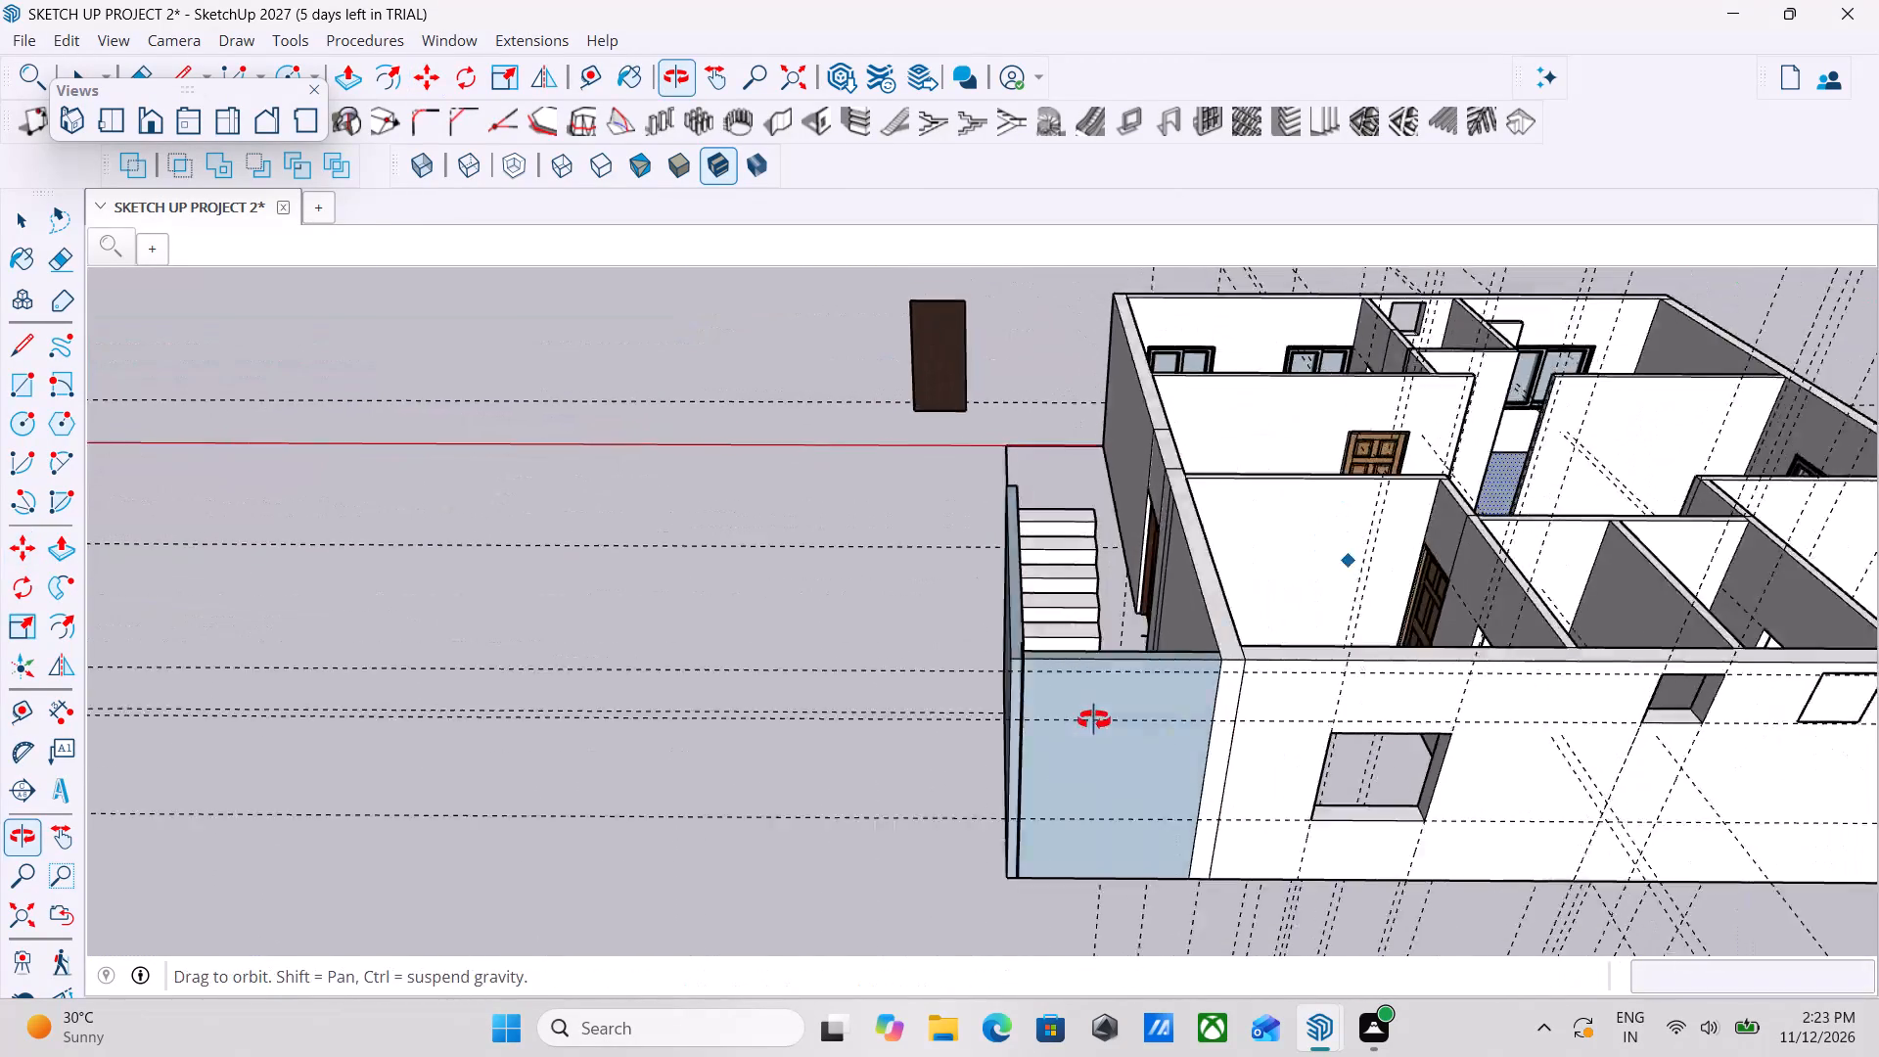
middle_drag(1094, 720, 1094, 721)
scroll(1459, 573, up, 1)
middle_drag(1481, 572, 1382, 715)
scroll(1581, 581, up, 1)
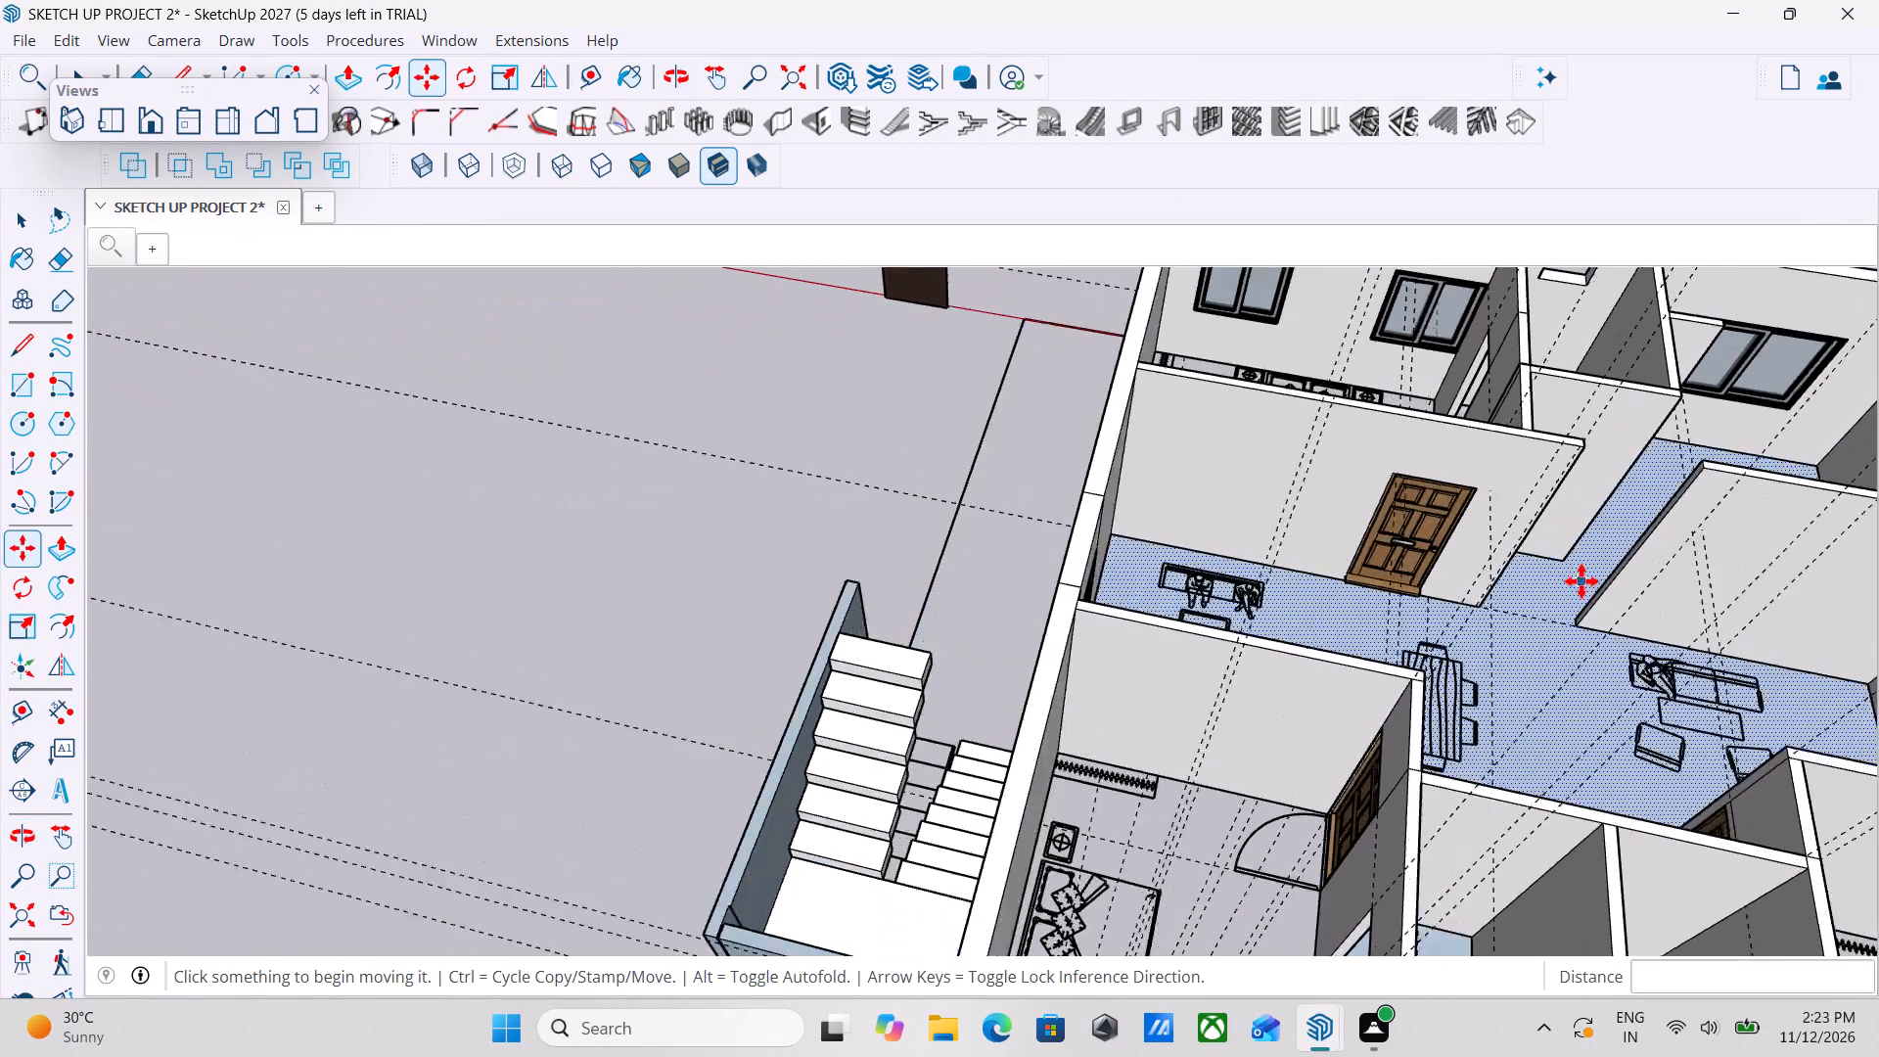
scroll(1581, 581, up, 3)
middle_drag(1497, 526, 1352, 462)
scroll(1352, 462, up, 1)
scroll(1367, 552, up, 4)
middle_drag(1492, 593, 1786, 604)
scroll(1492, 593, up, 1)
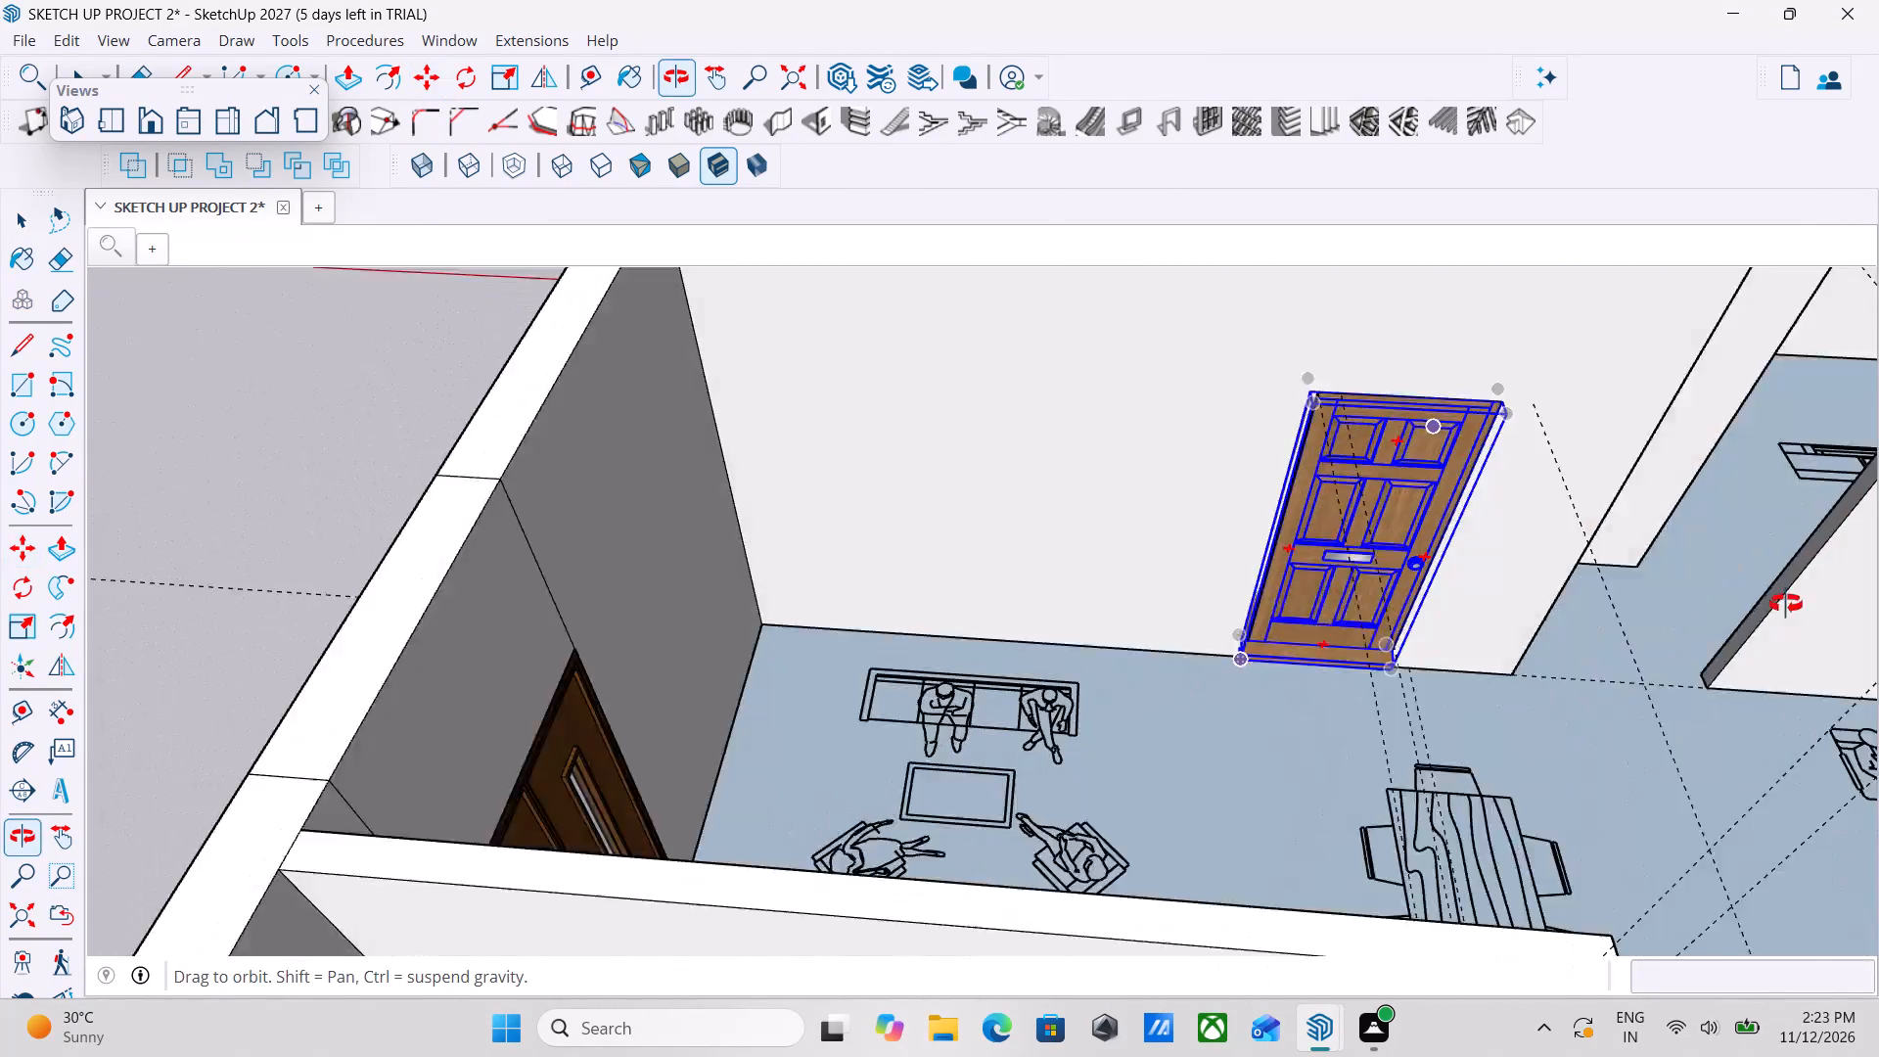
middle_drag(1786, 604, 1795, 600)
scroll(1745, 591, up, 3)
scroll(1449, 650, up, 1)
middle_drag(1414, 643, 1280, 527)
middle_drag(1189, 558, 1198, 600)
scroll(1198, 600, down, 6)
scroll(1135, 311, up, 4)
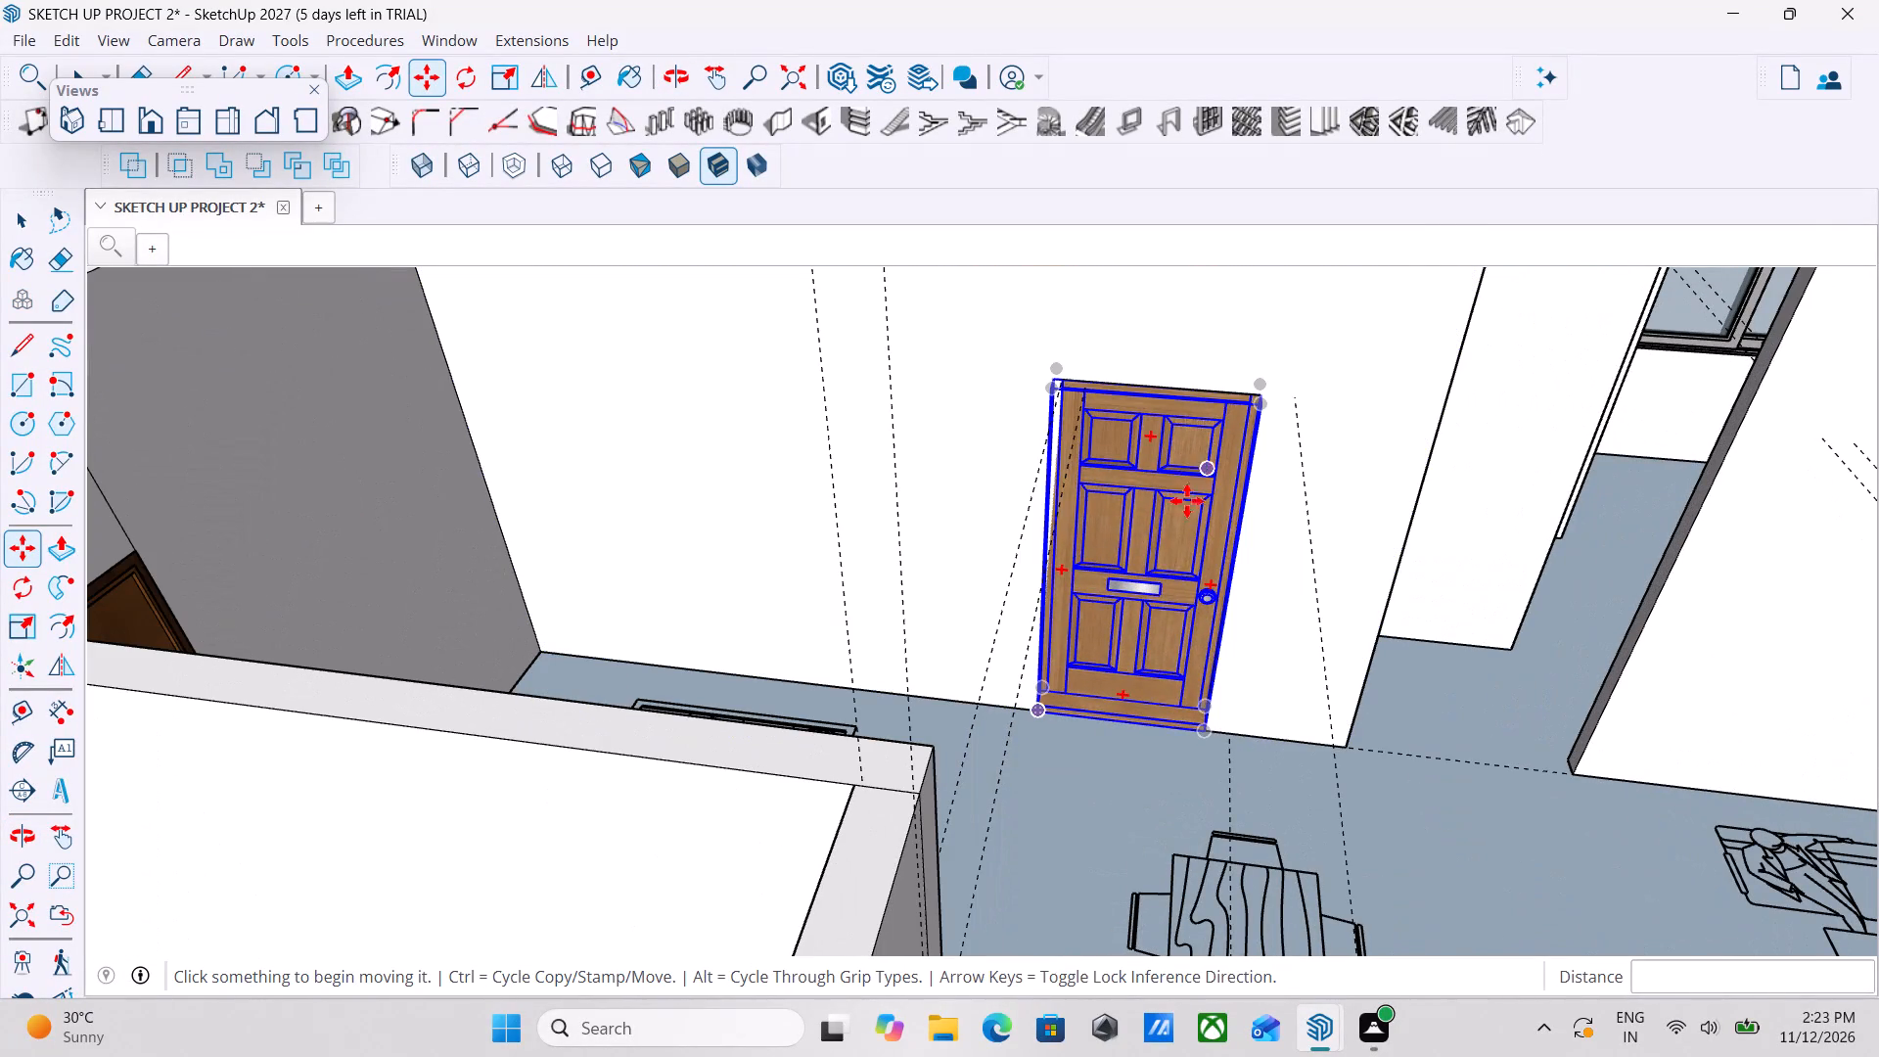
key(Escape)
Narrow the newly placed panelled door with Scale by bringing in its side opposite the knob towards the edge of the doorway.
scroll(1155, 720, up, 3)
middle_drag(1165, 663, 1245, 719)
scroll(1342, 310, up, 3)
middle_drag(1404, 388, 1300, 354)
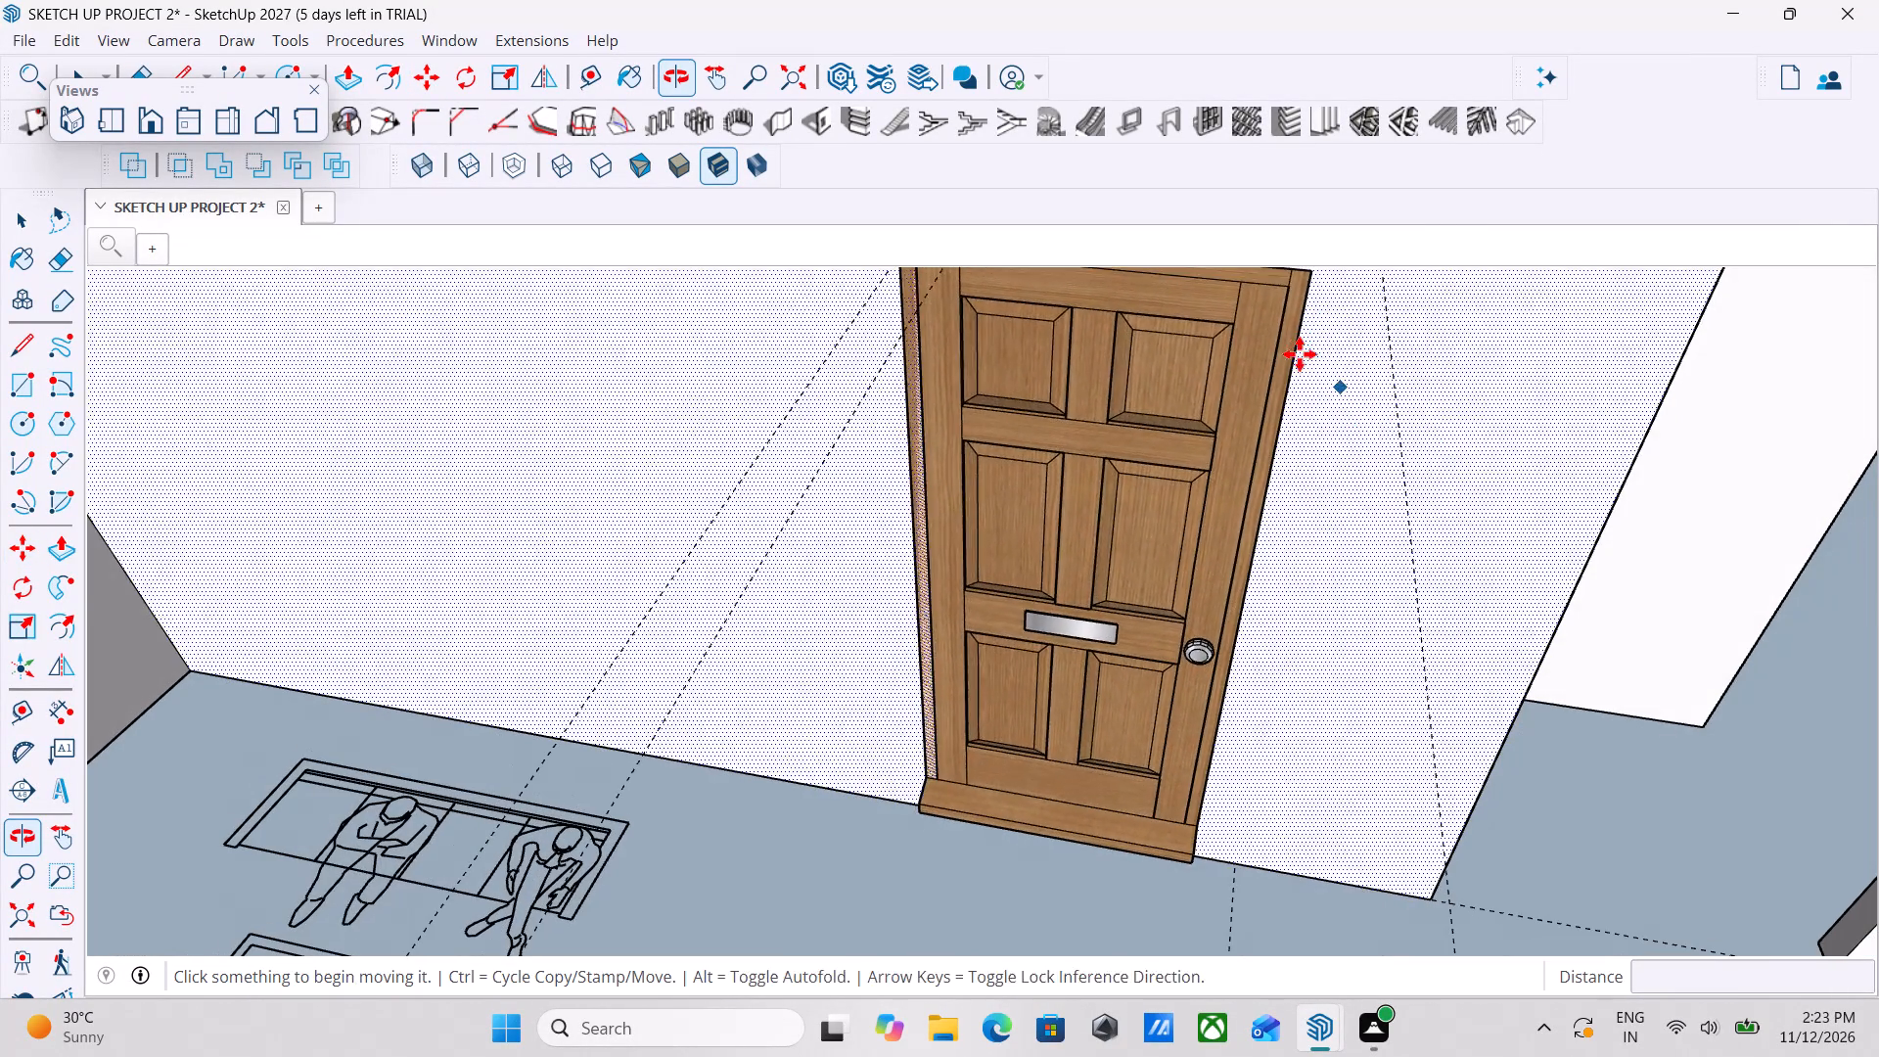
click(1085, 643)
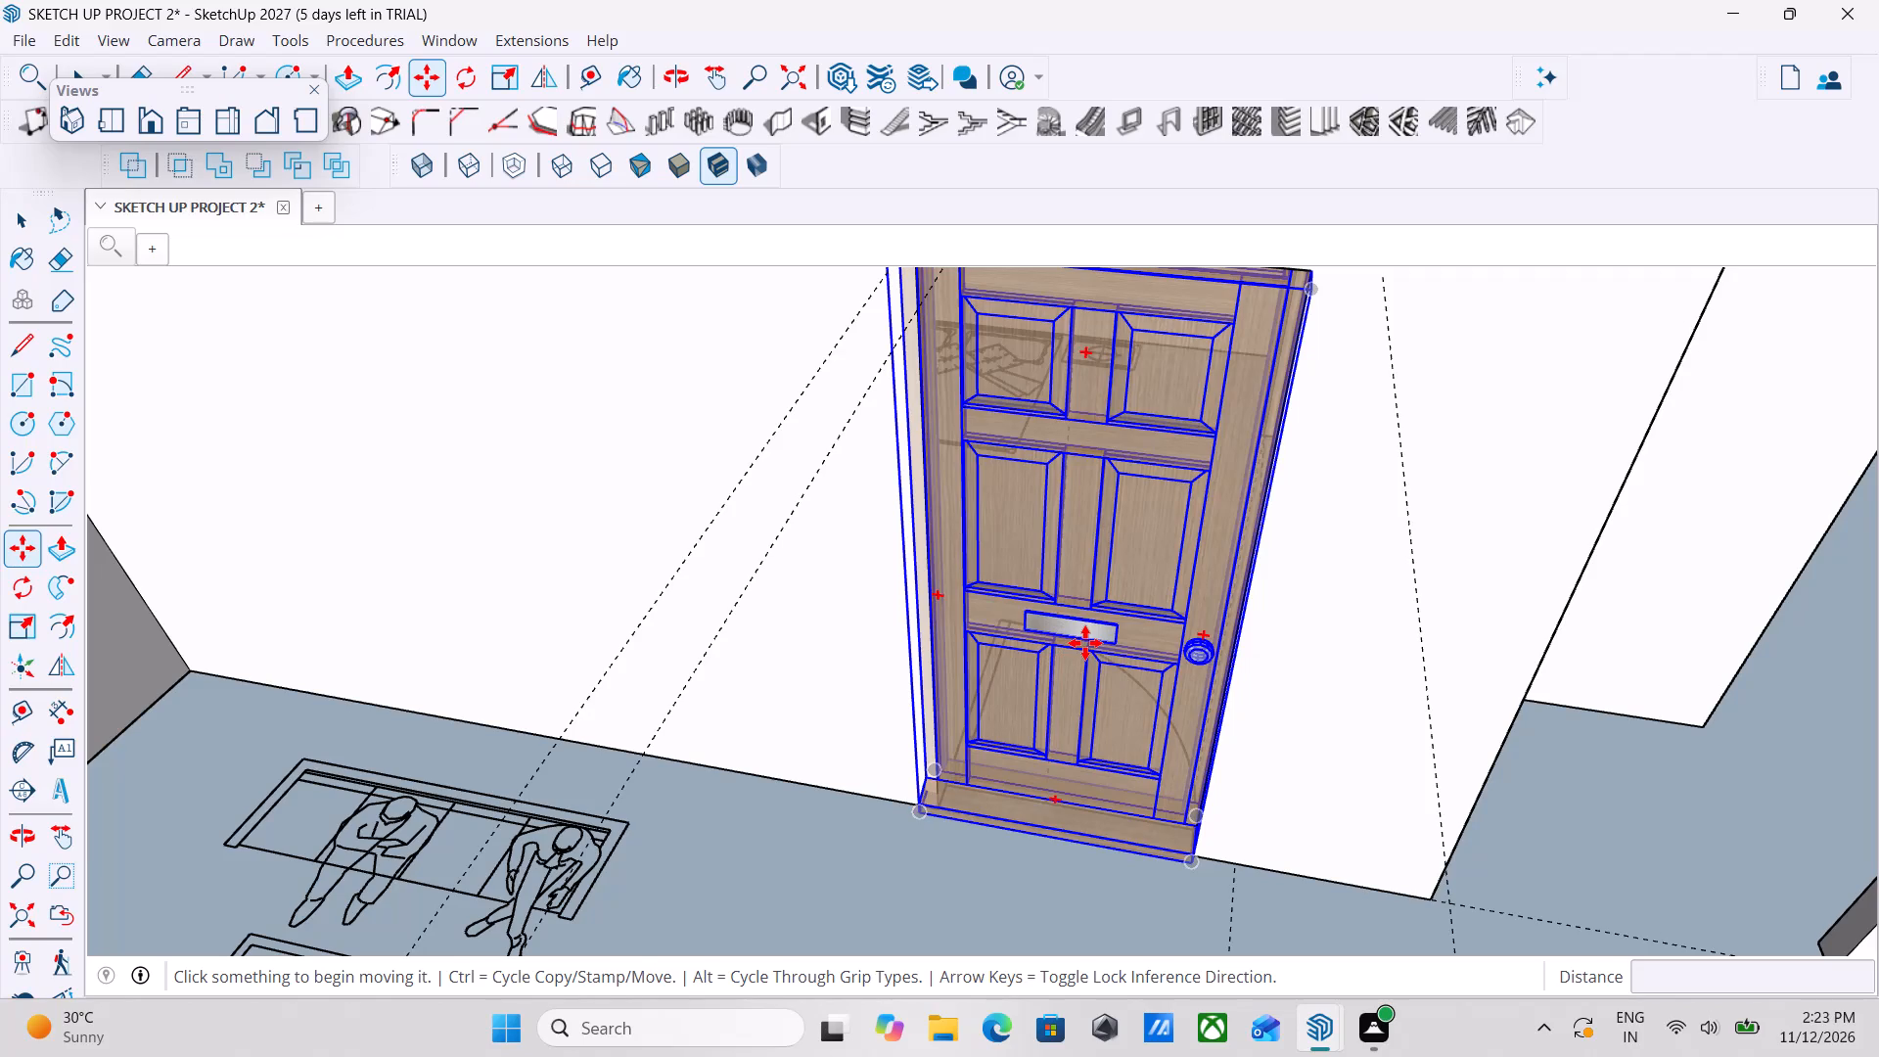
key(space)
scroll(1032, 663, down, 1)
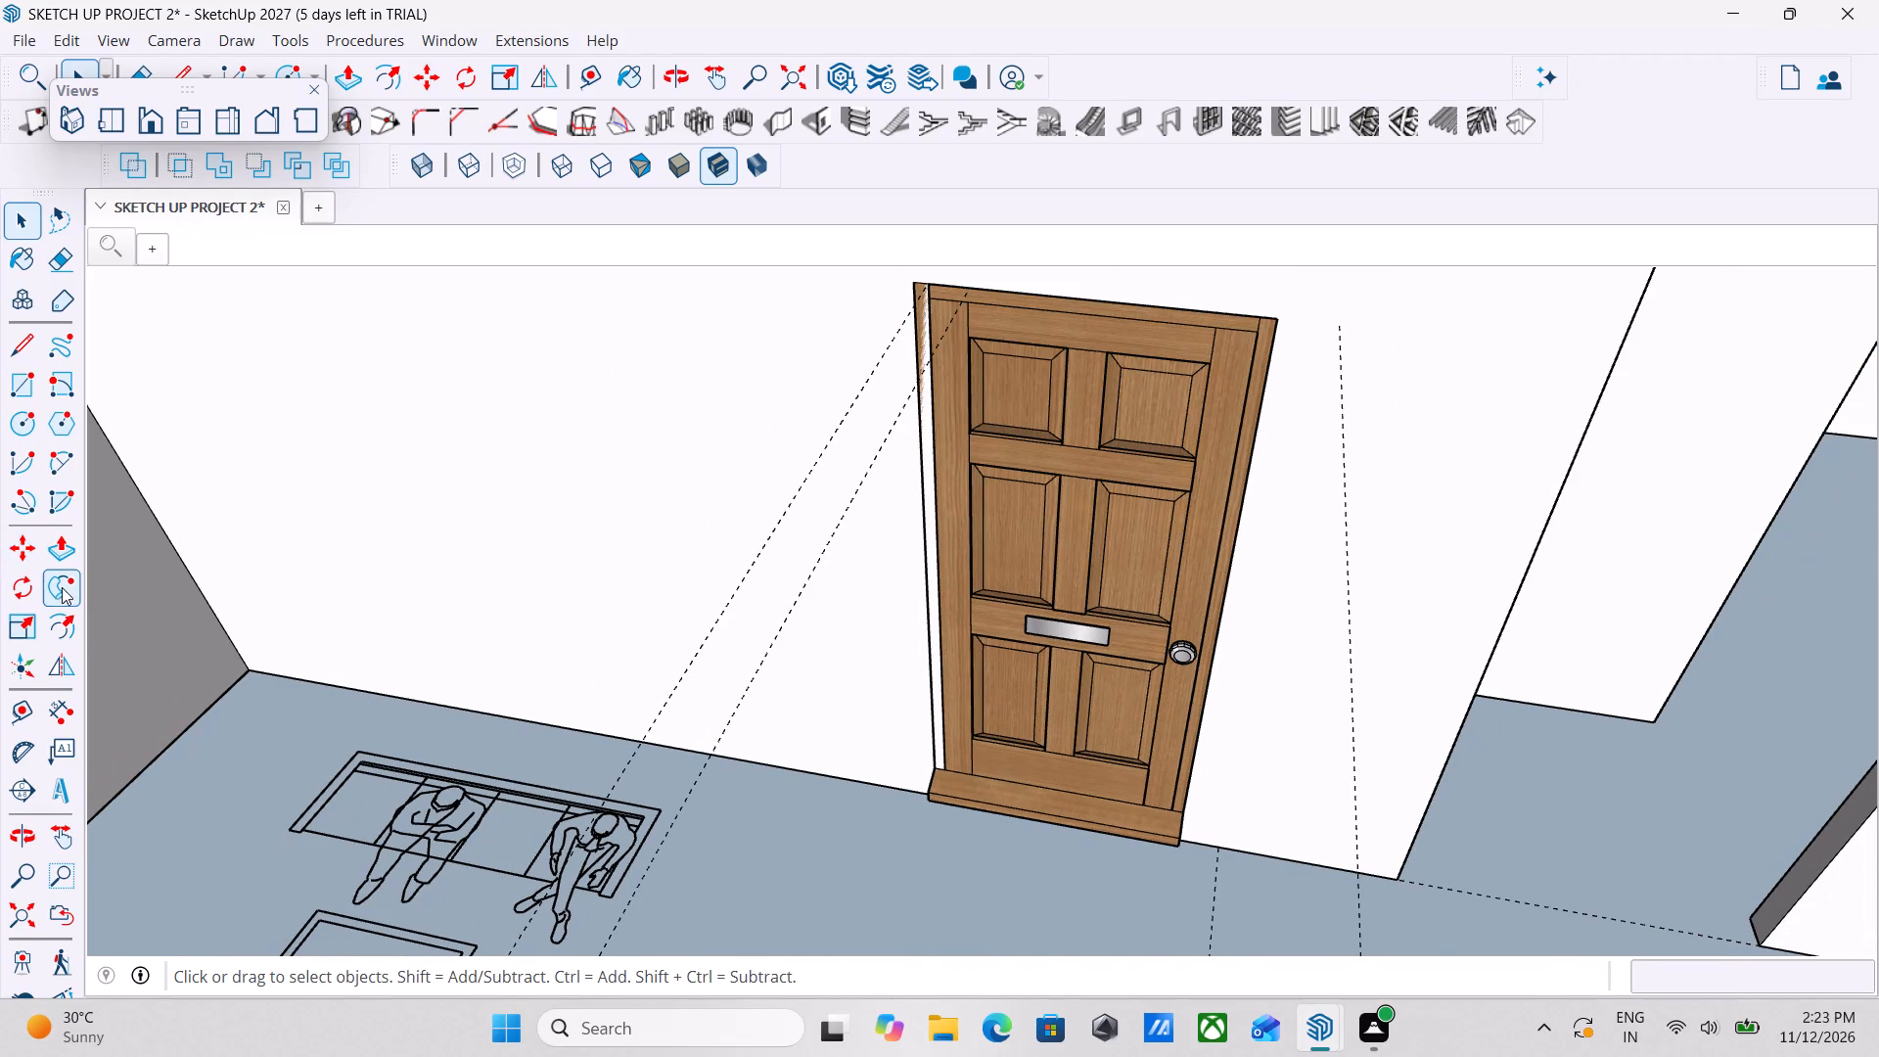
click(17, 627)
middle_drag(922, 709, 1095, 683)
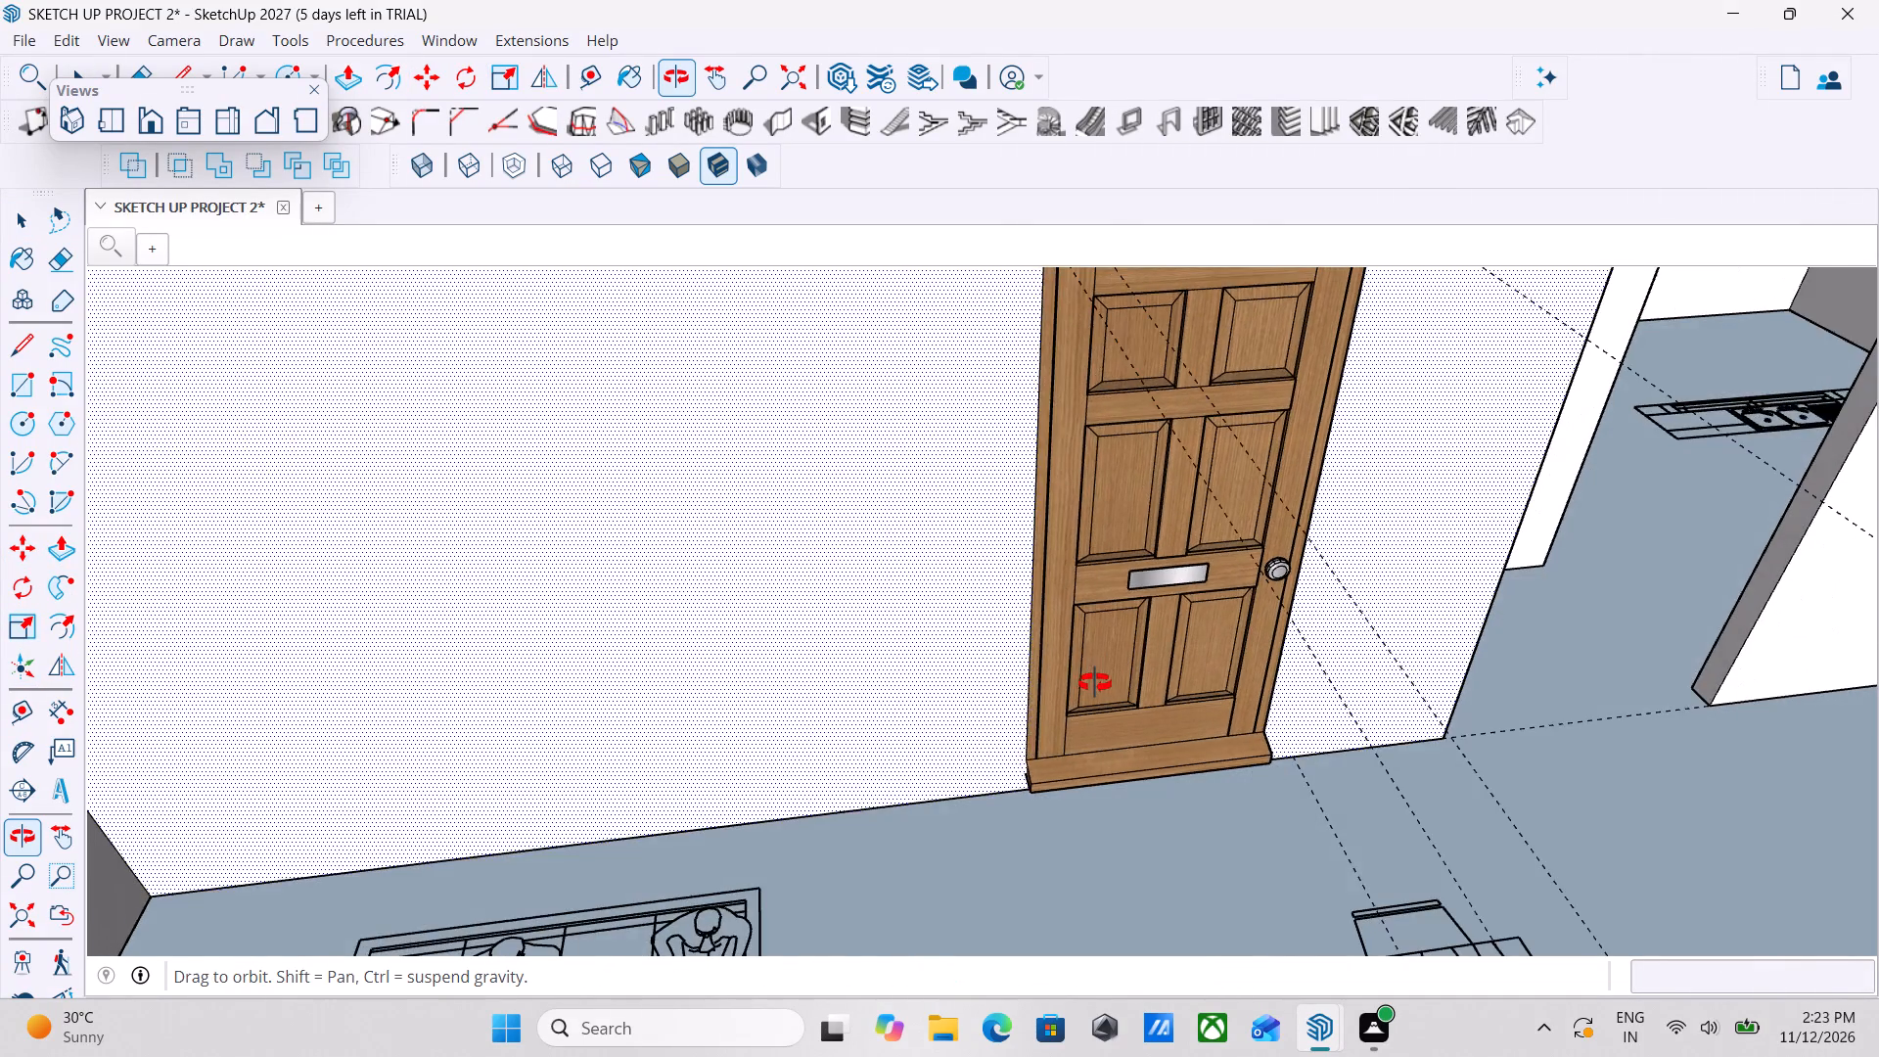
middle_drag(1095, 683, 931, 686)
middle_click(1109, 417)
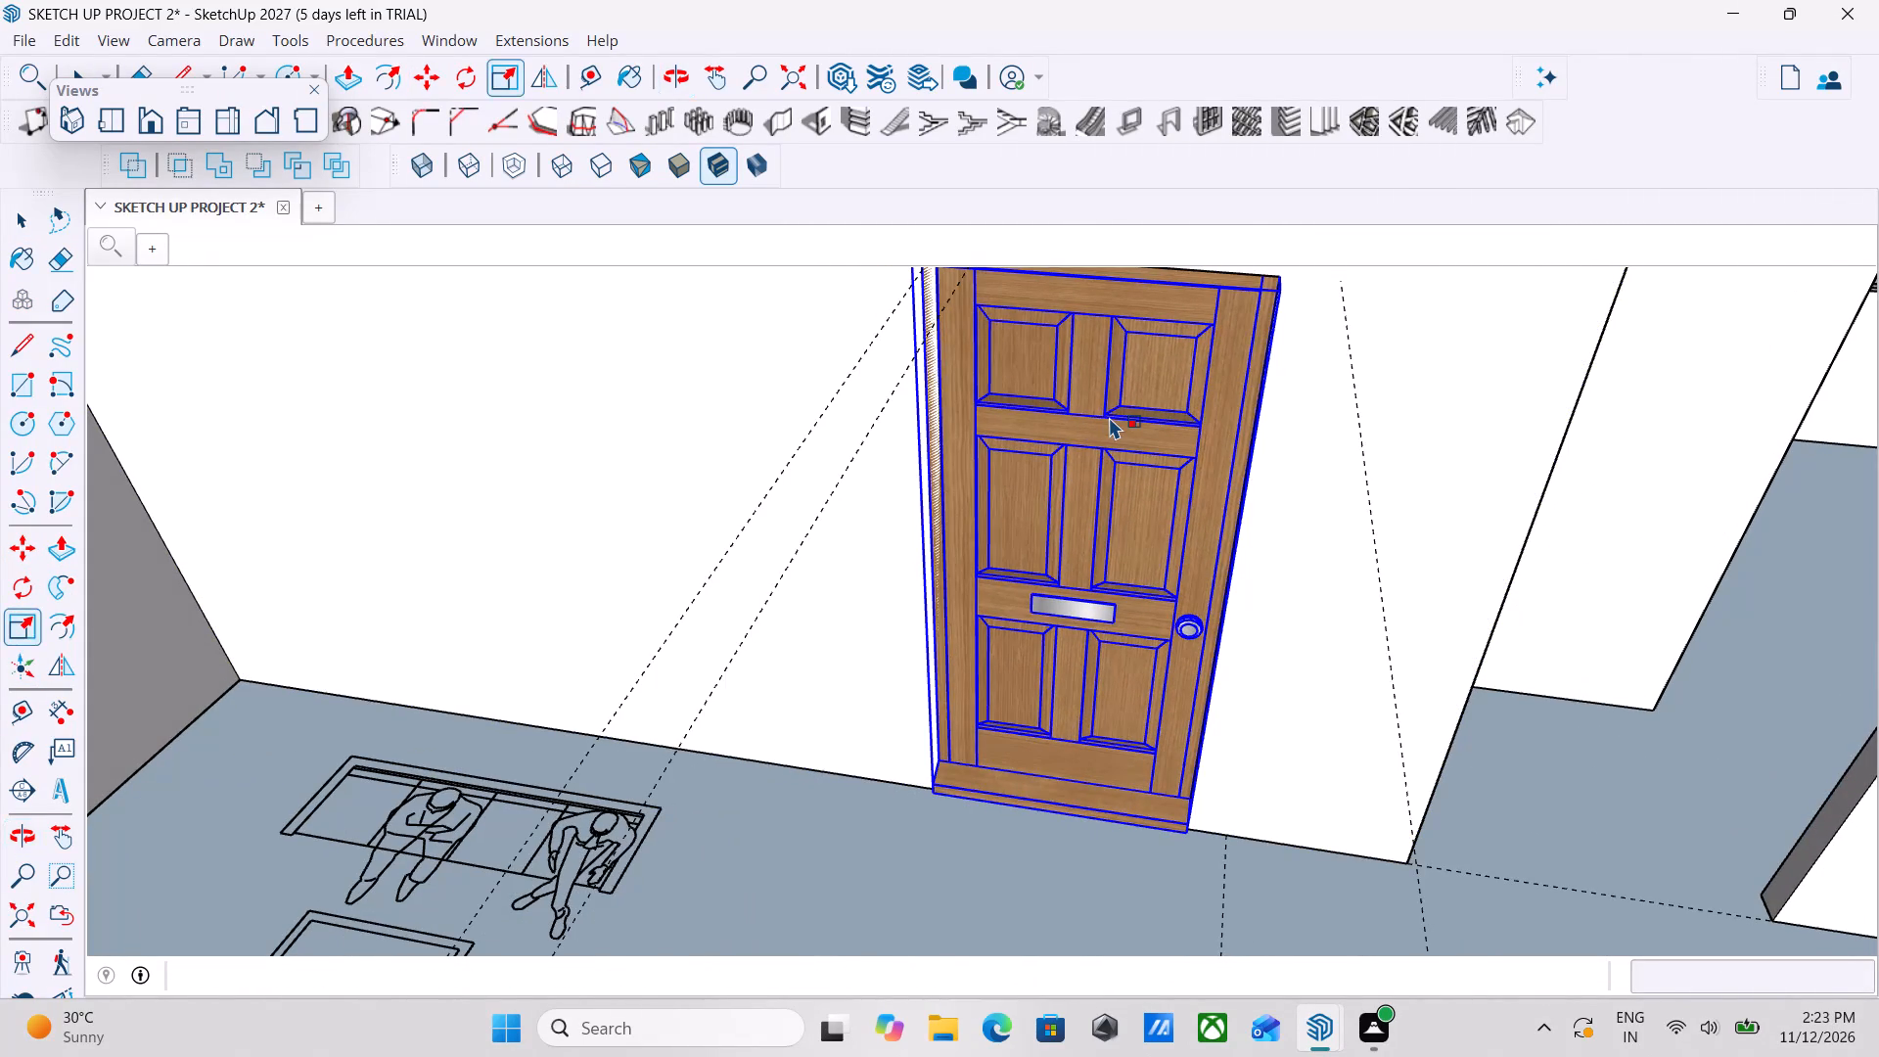
key(space)
click(1076, 609)
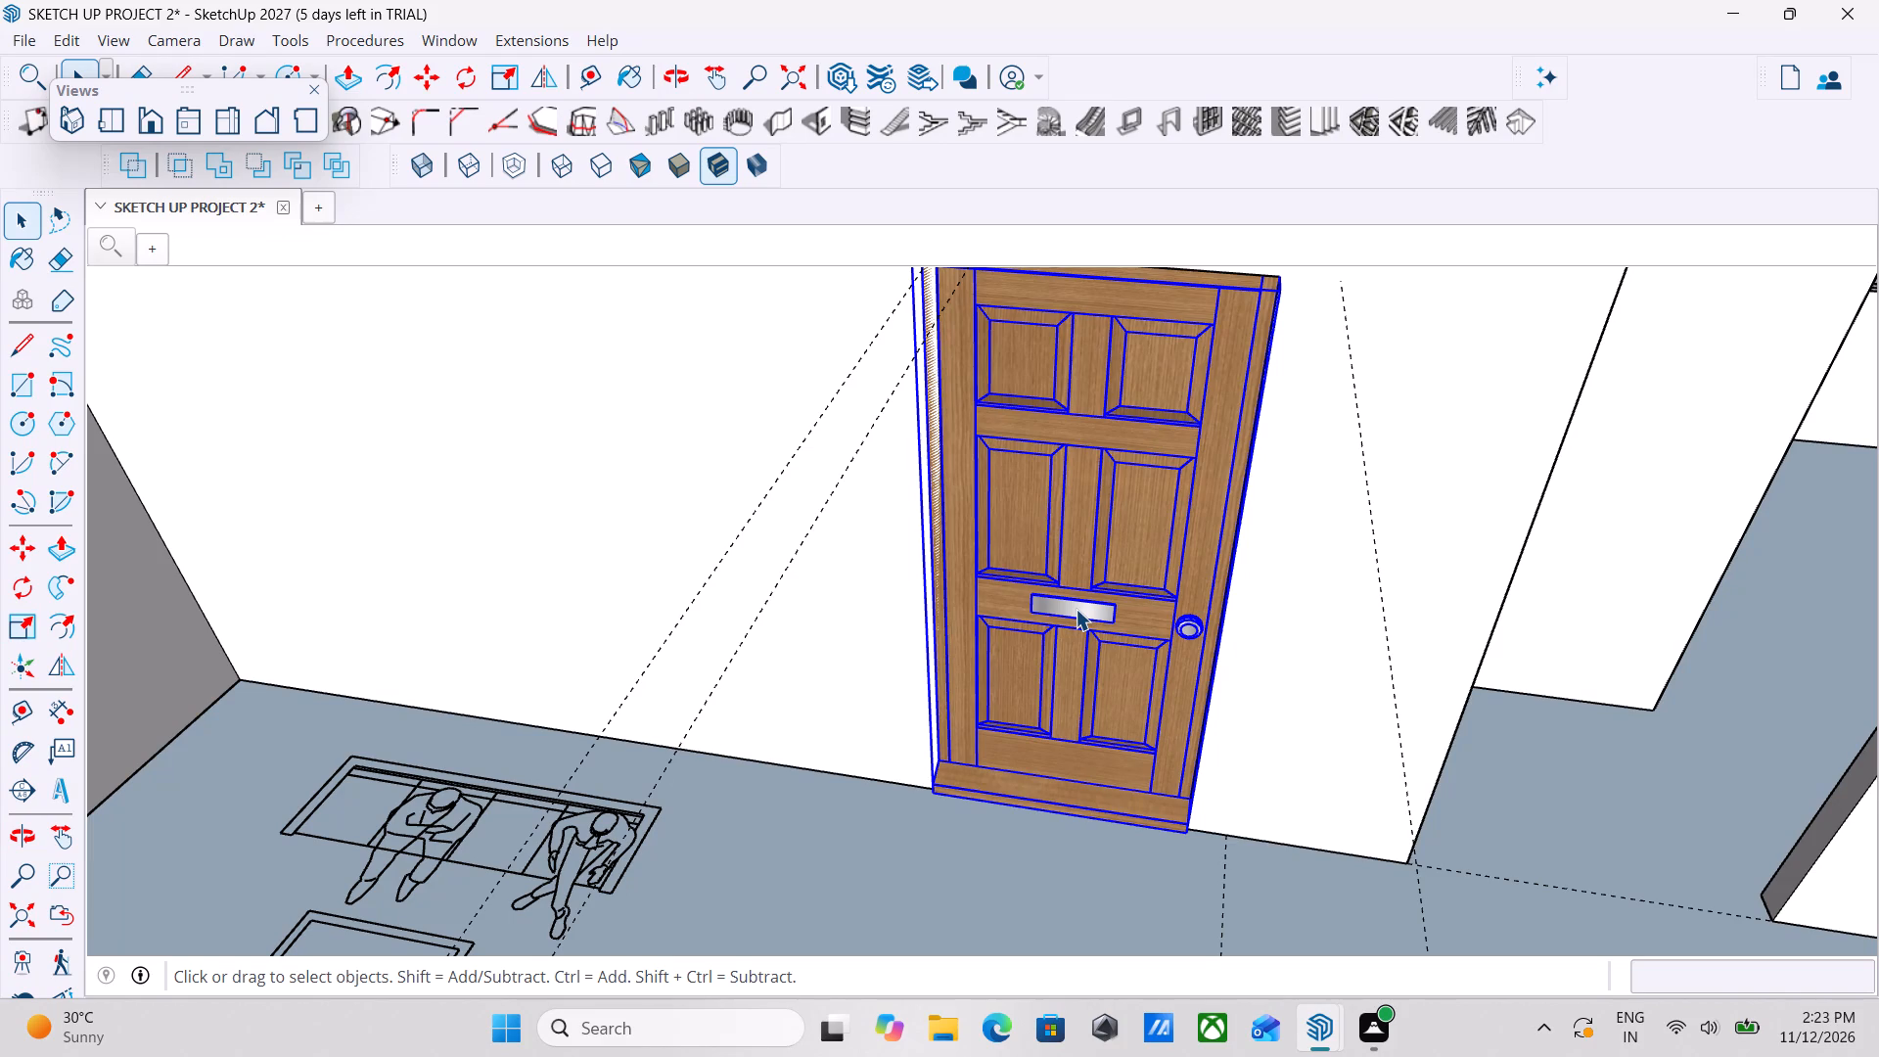
click(10, 632)
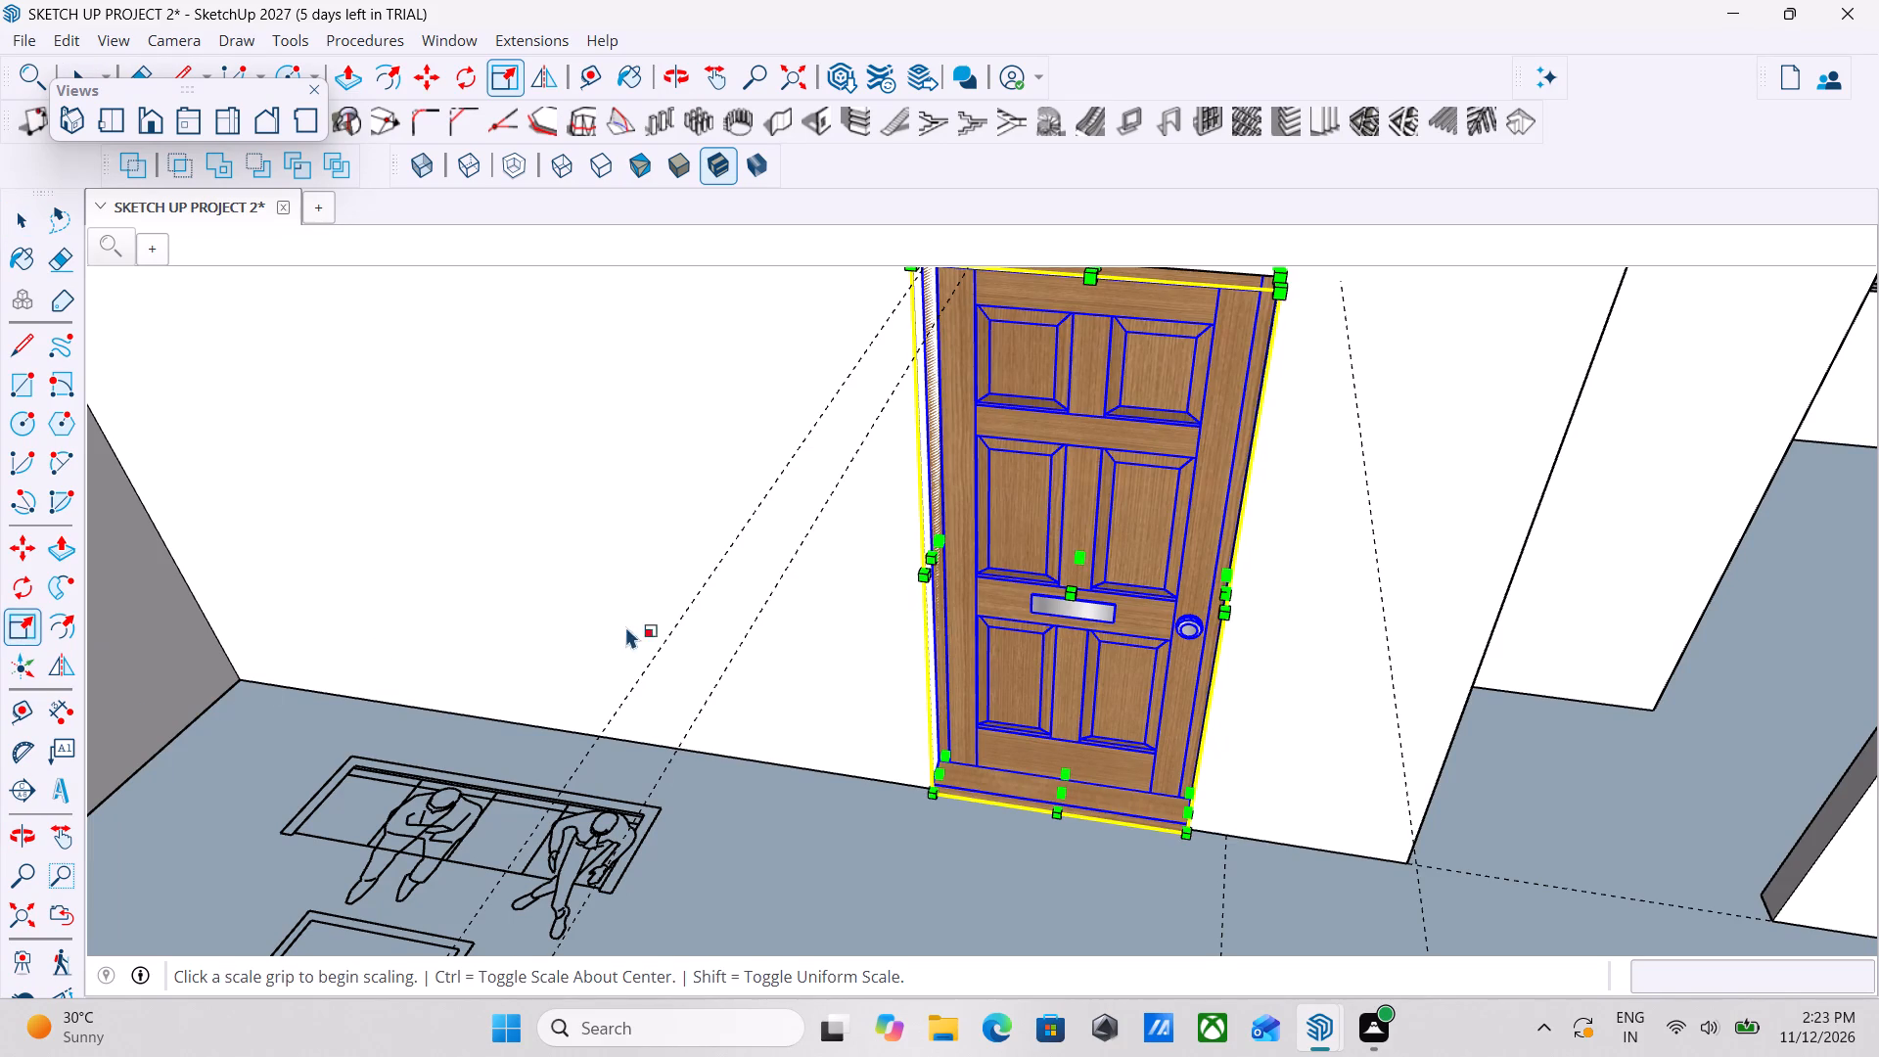
middle_drag(1092, 791, 1096, 865)
scroll(1095, 865, down, 1)
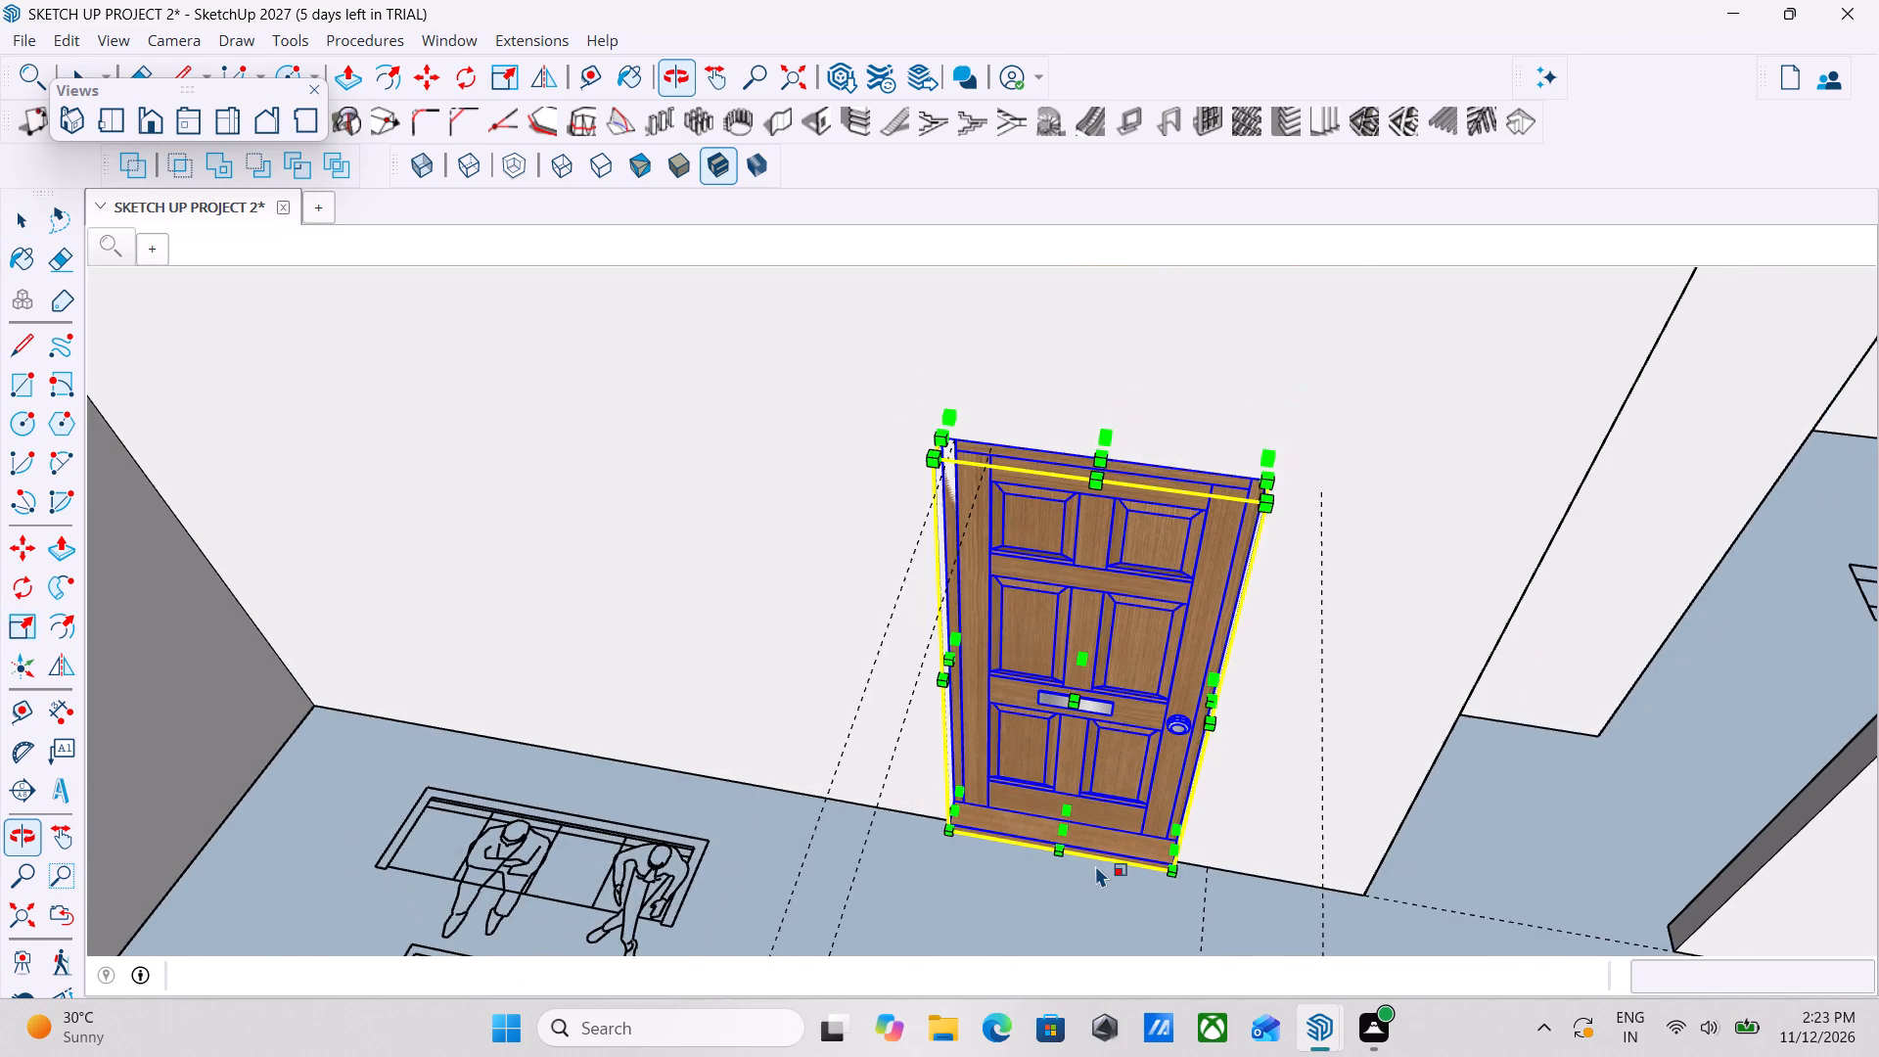
scroll(1128, 481, up, 1)
middle_drag(1128, 481, 1192, 372)
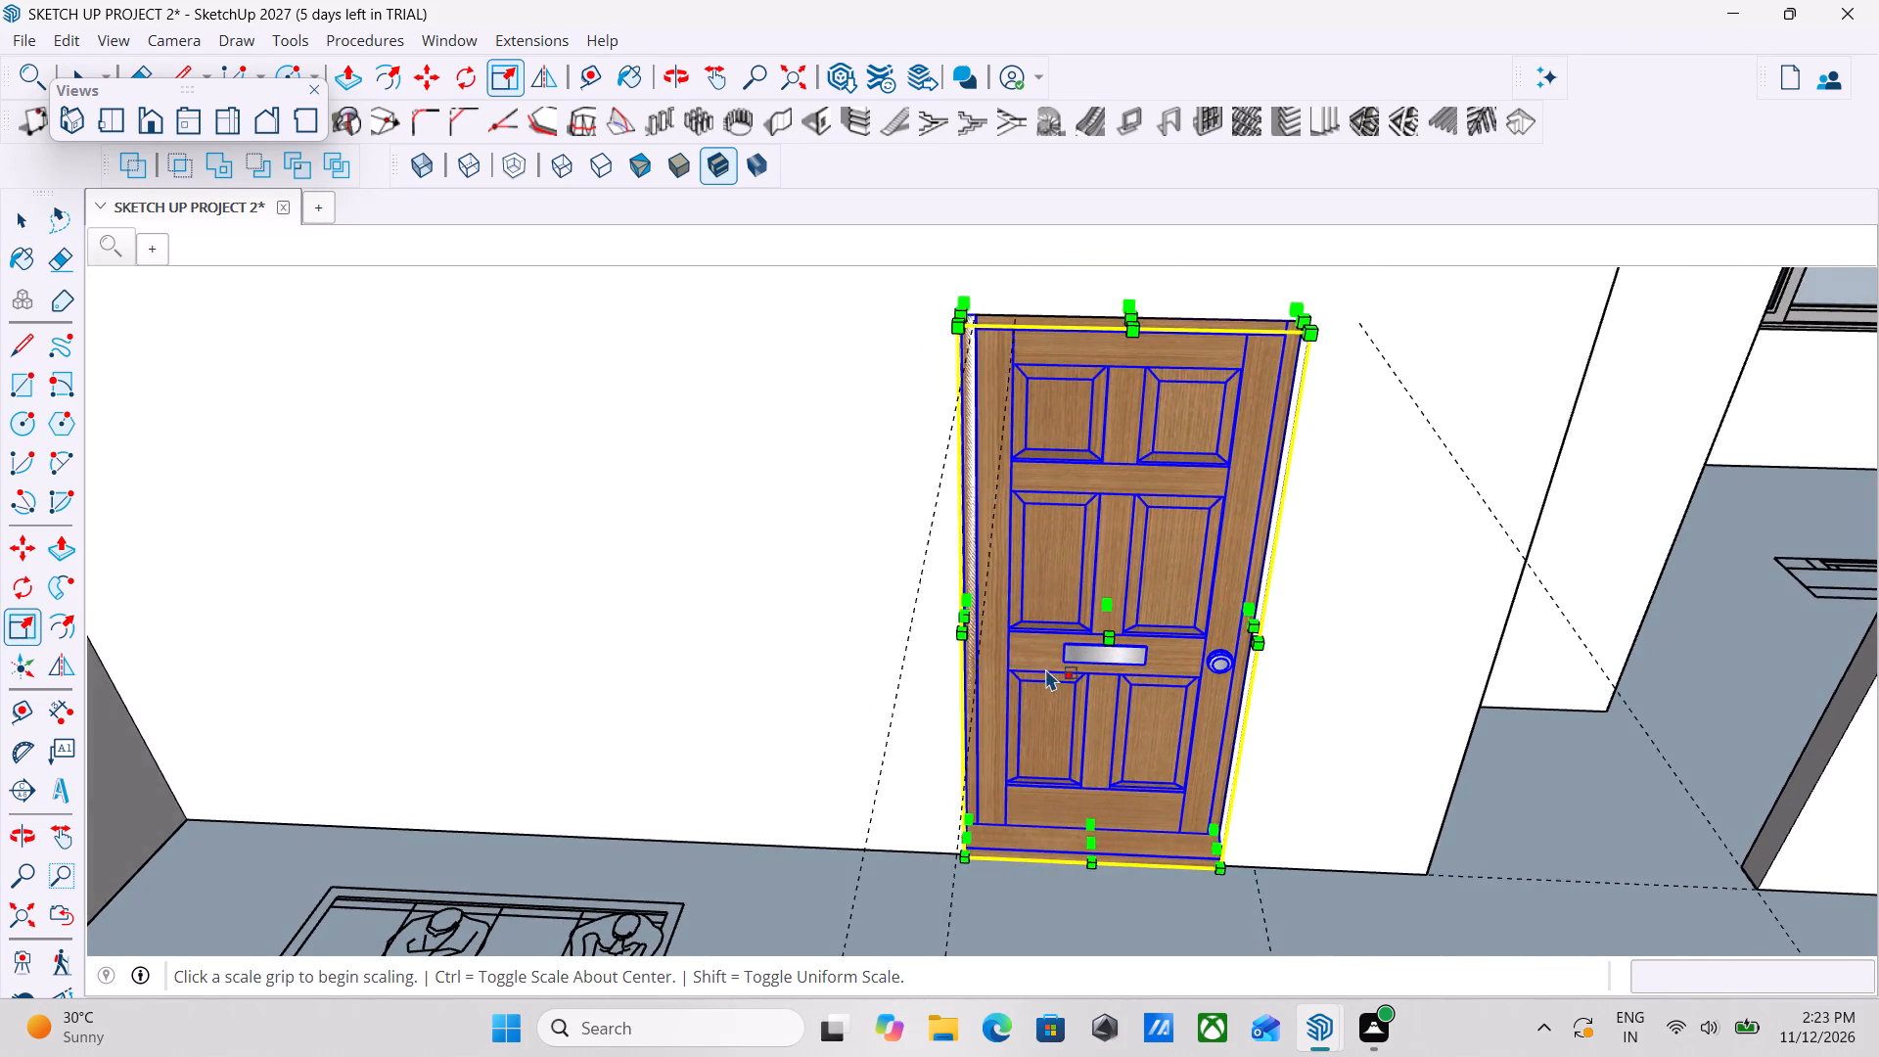
scroll(999, 691, up, 2)
scroll(965, 572, up, 3)
click(955, 605)
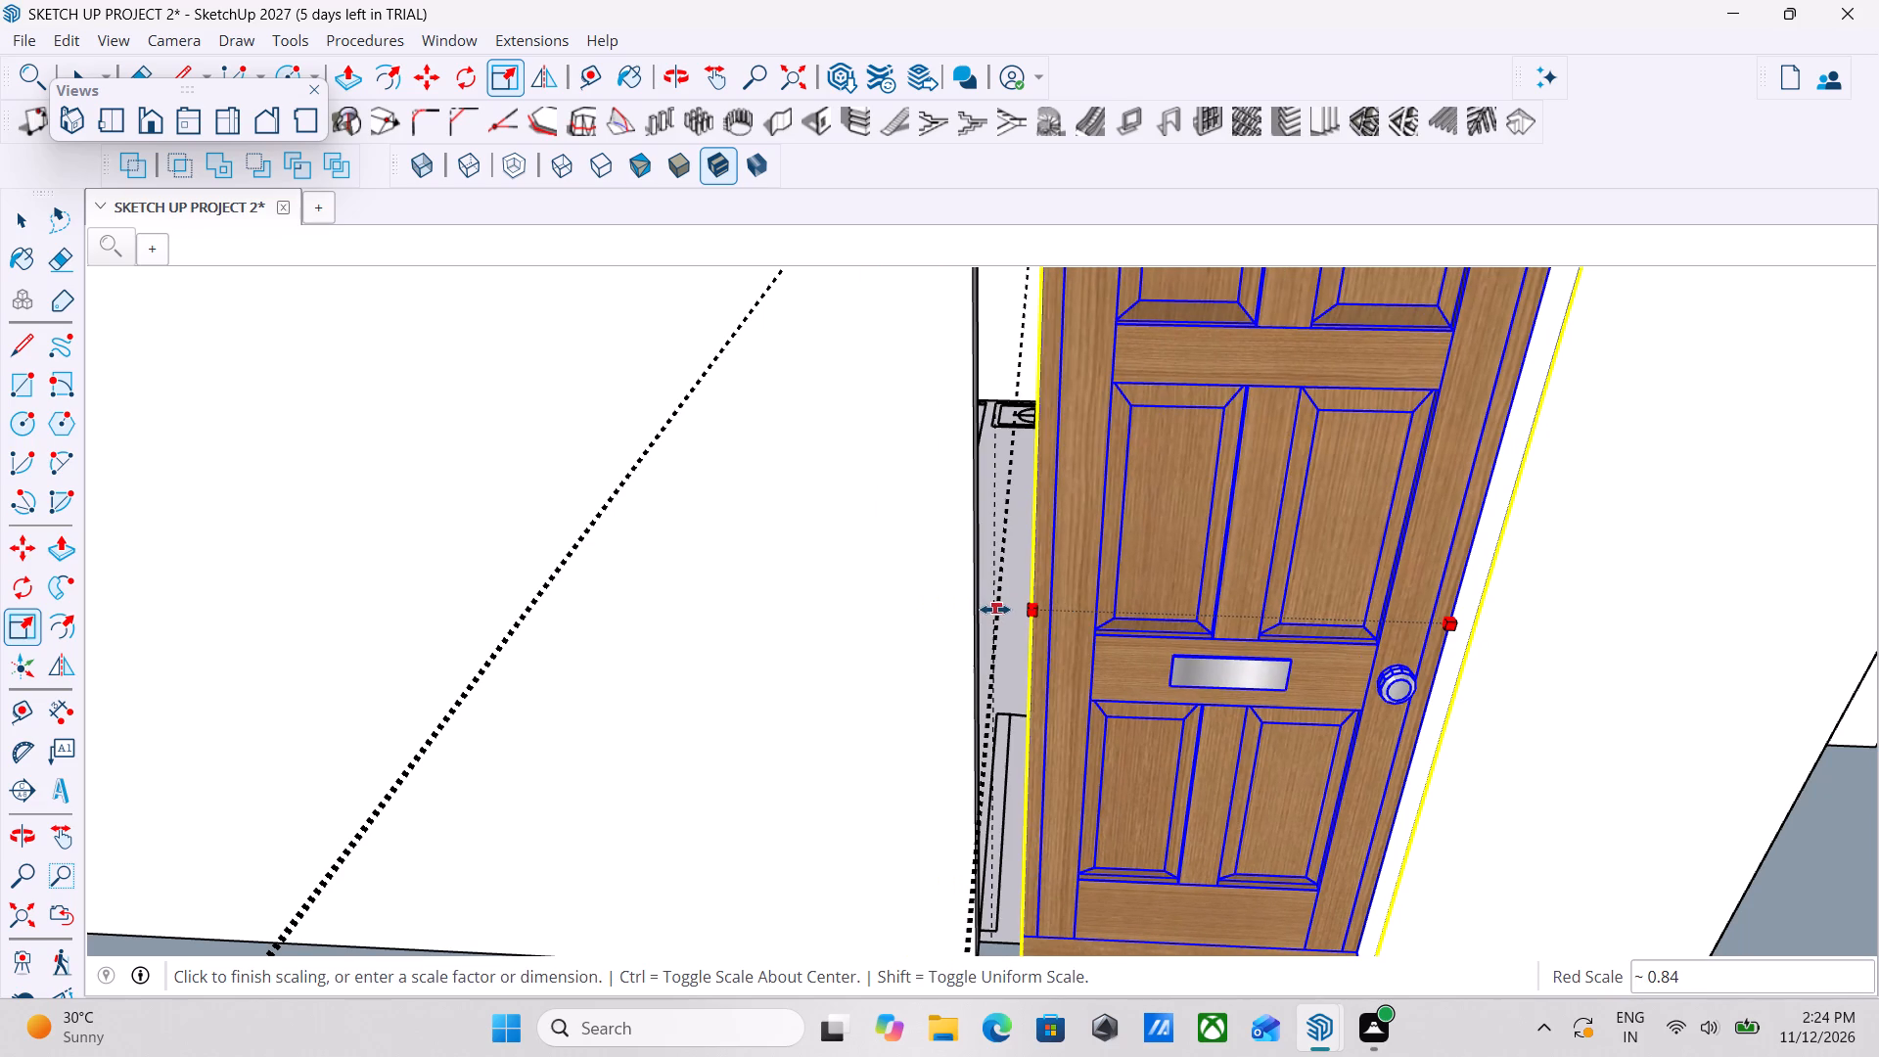
scroll(991, 610, up, 2)
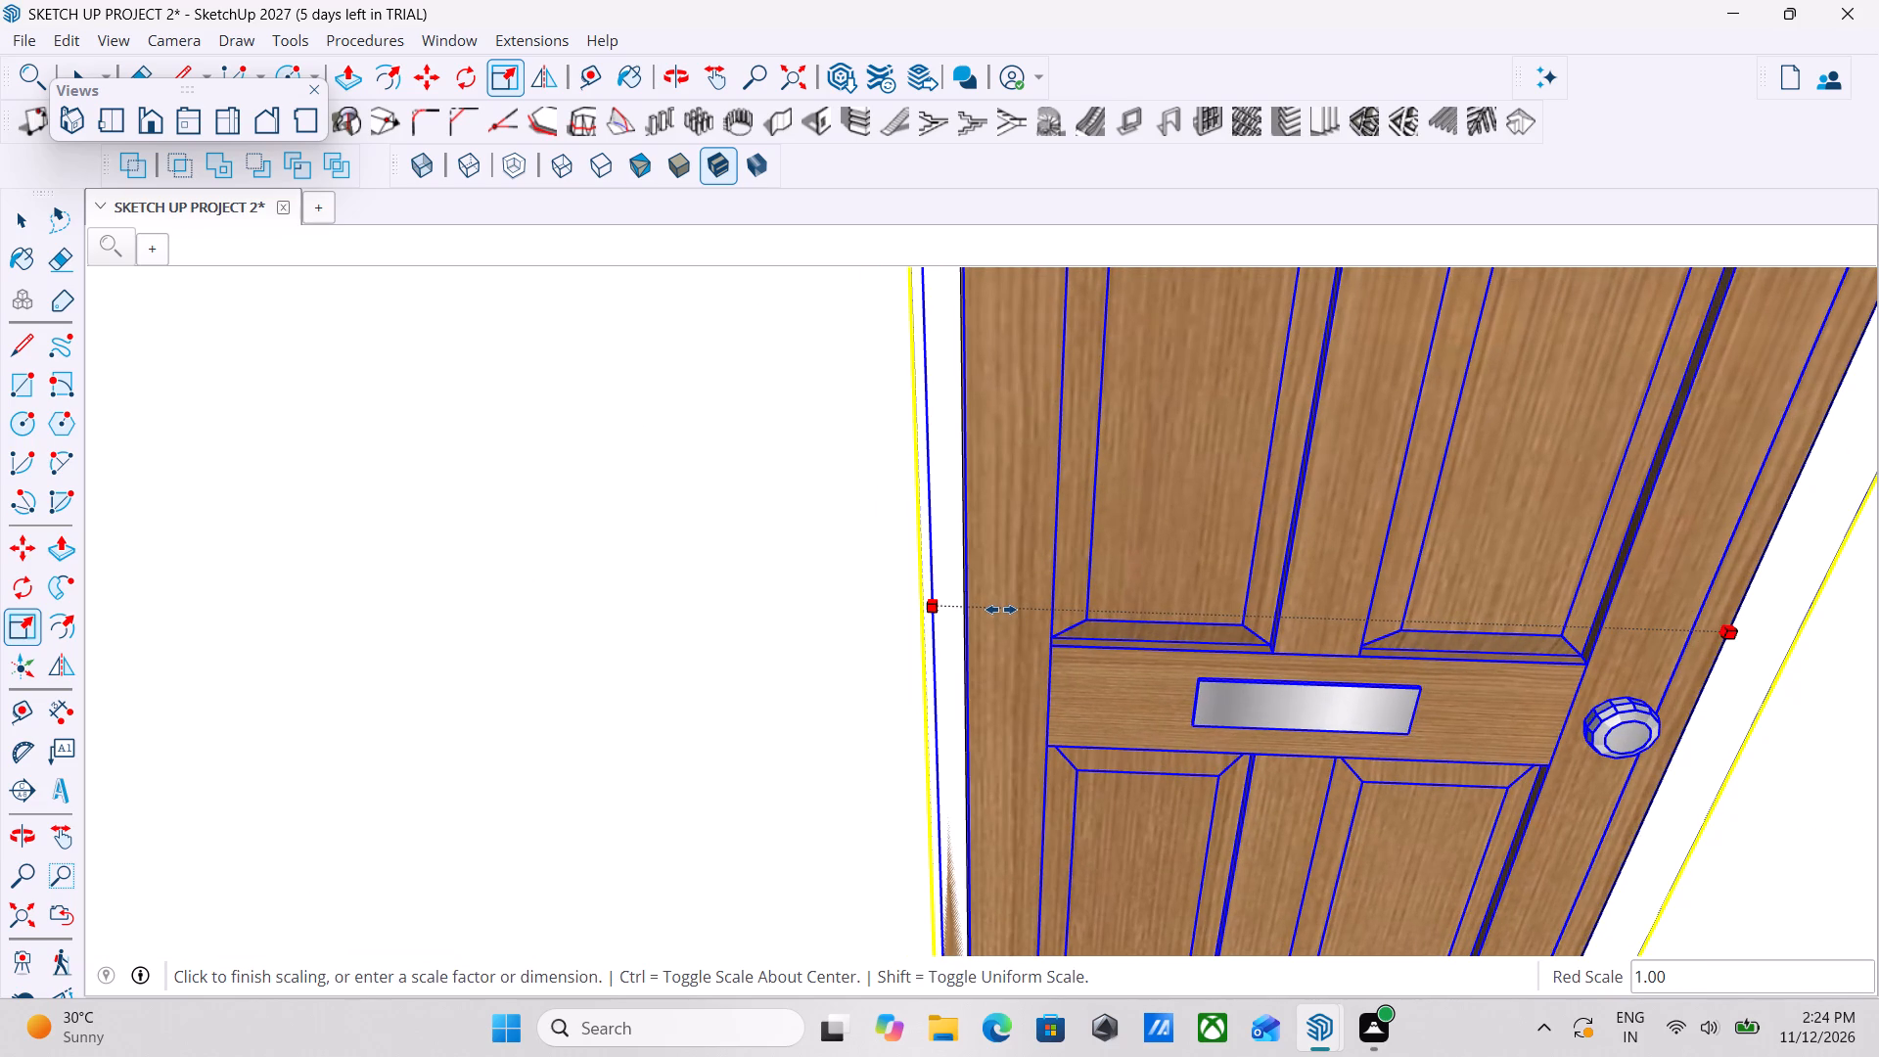
scroll(1006, 610, down, 3)
middle_drag(1006, 610, 1072, 736)
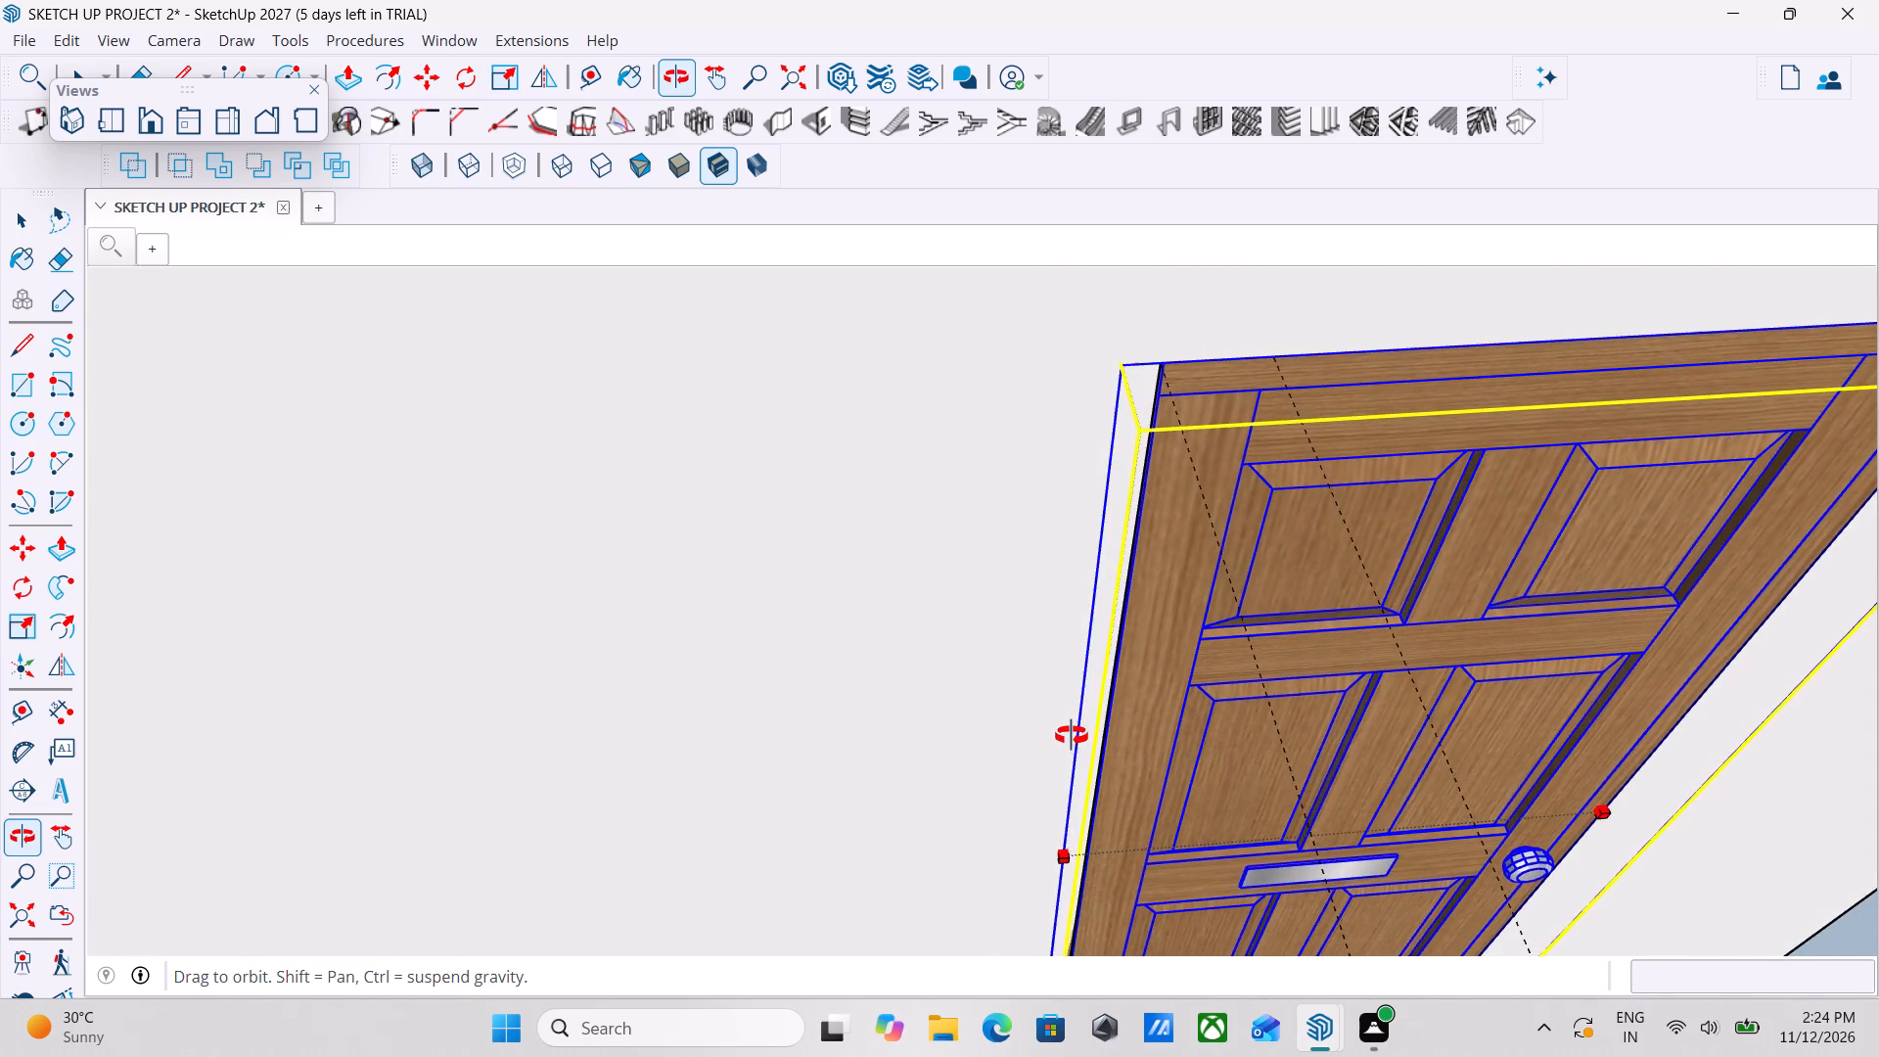
middle_drag(1072, 736, 937, 643)
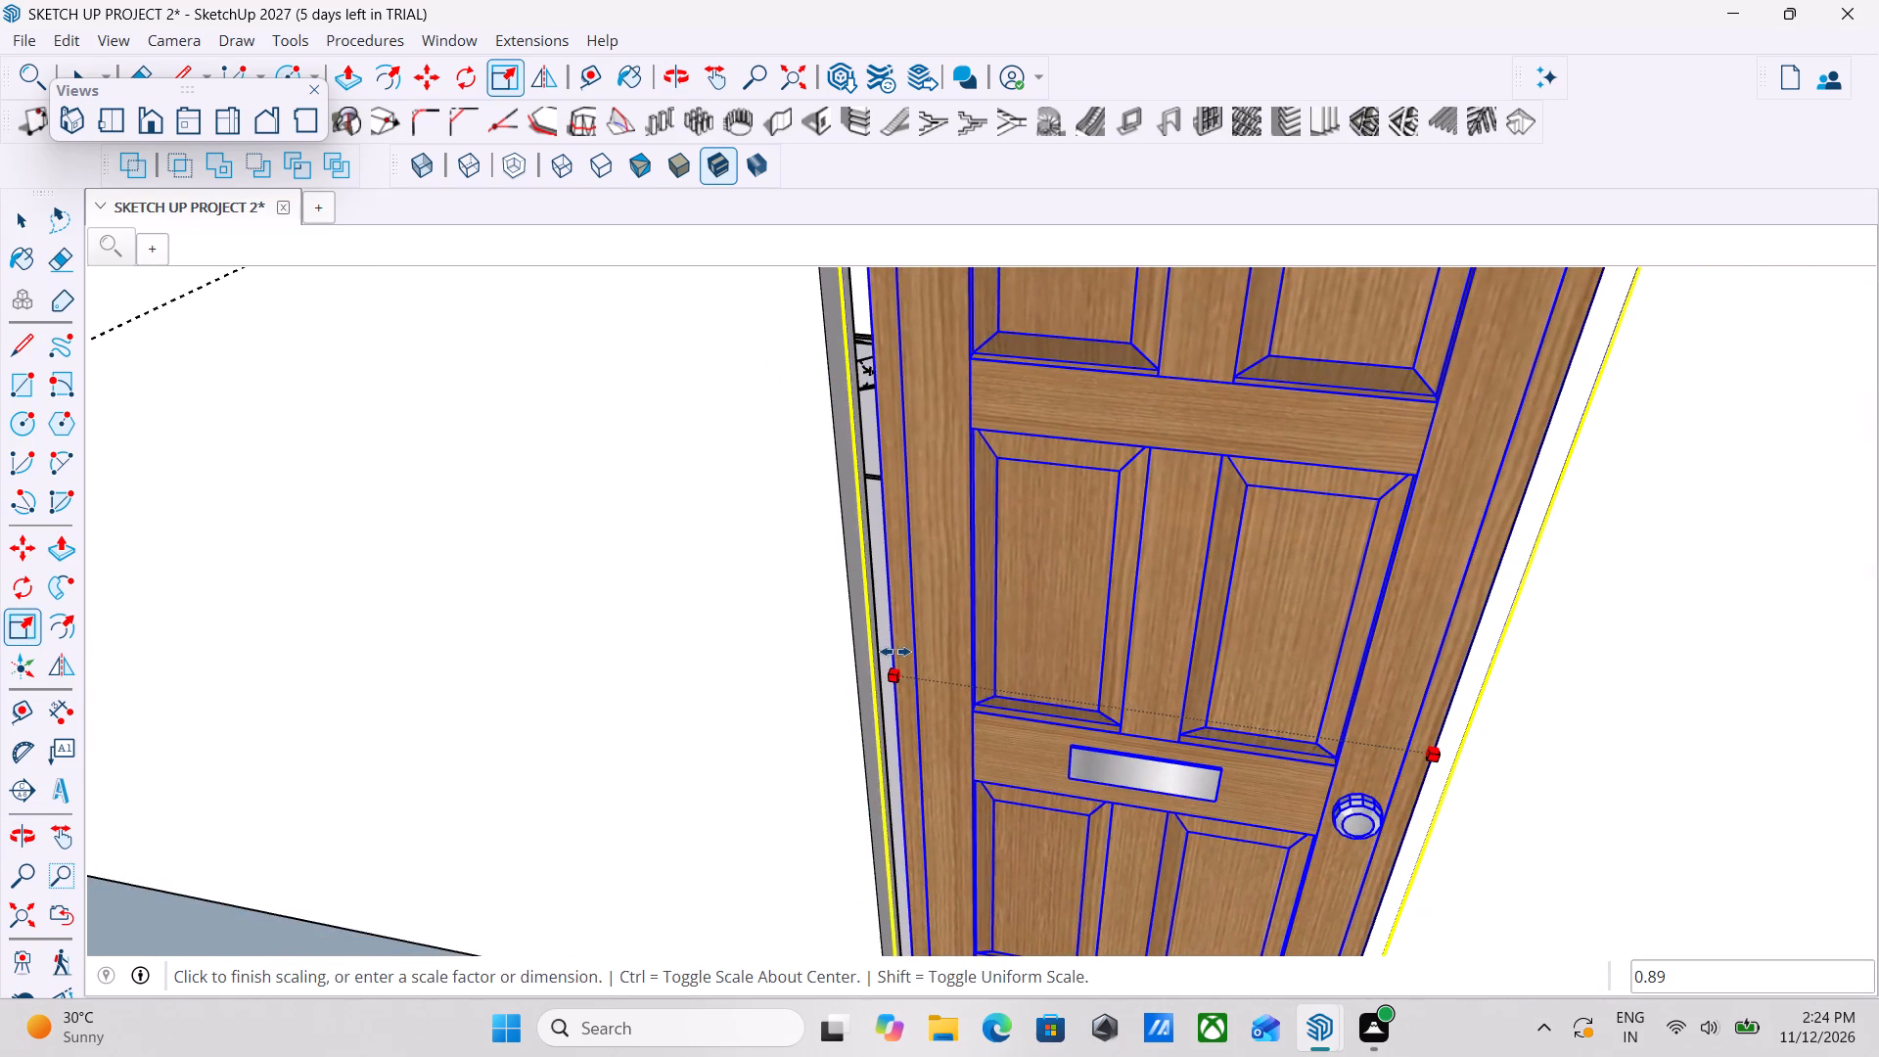
click(876, 650)
Scale the same door's width again from the side opposite the knob by a factor of 0.93.
scroll(876, 650, down, 6)
middle_drag(1122, 656, 1194, 570)
scroll(945, 598, up, 1)
drag(891, 589, 893, 589)
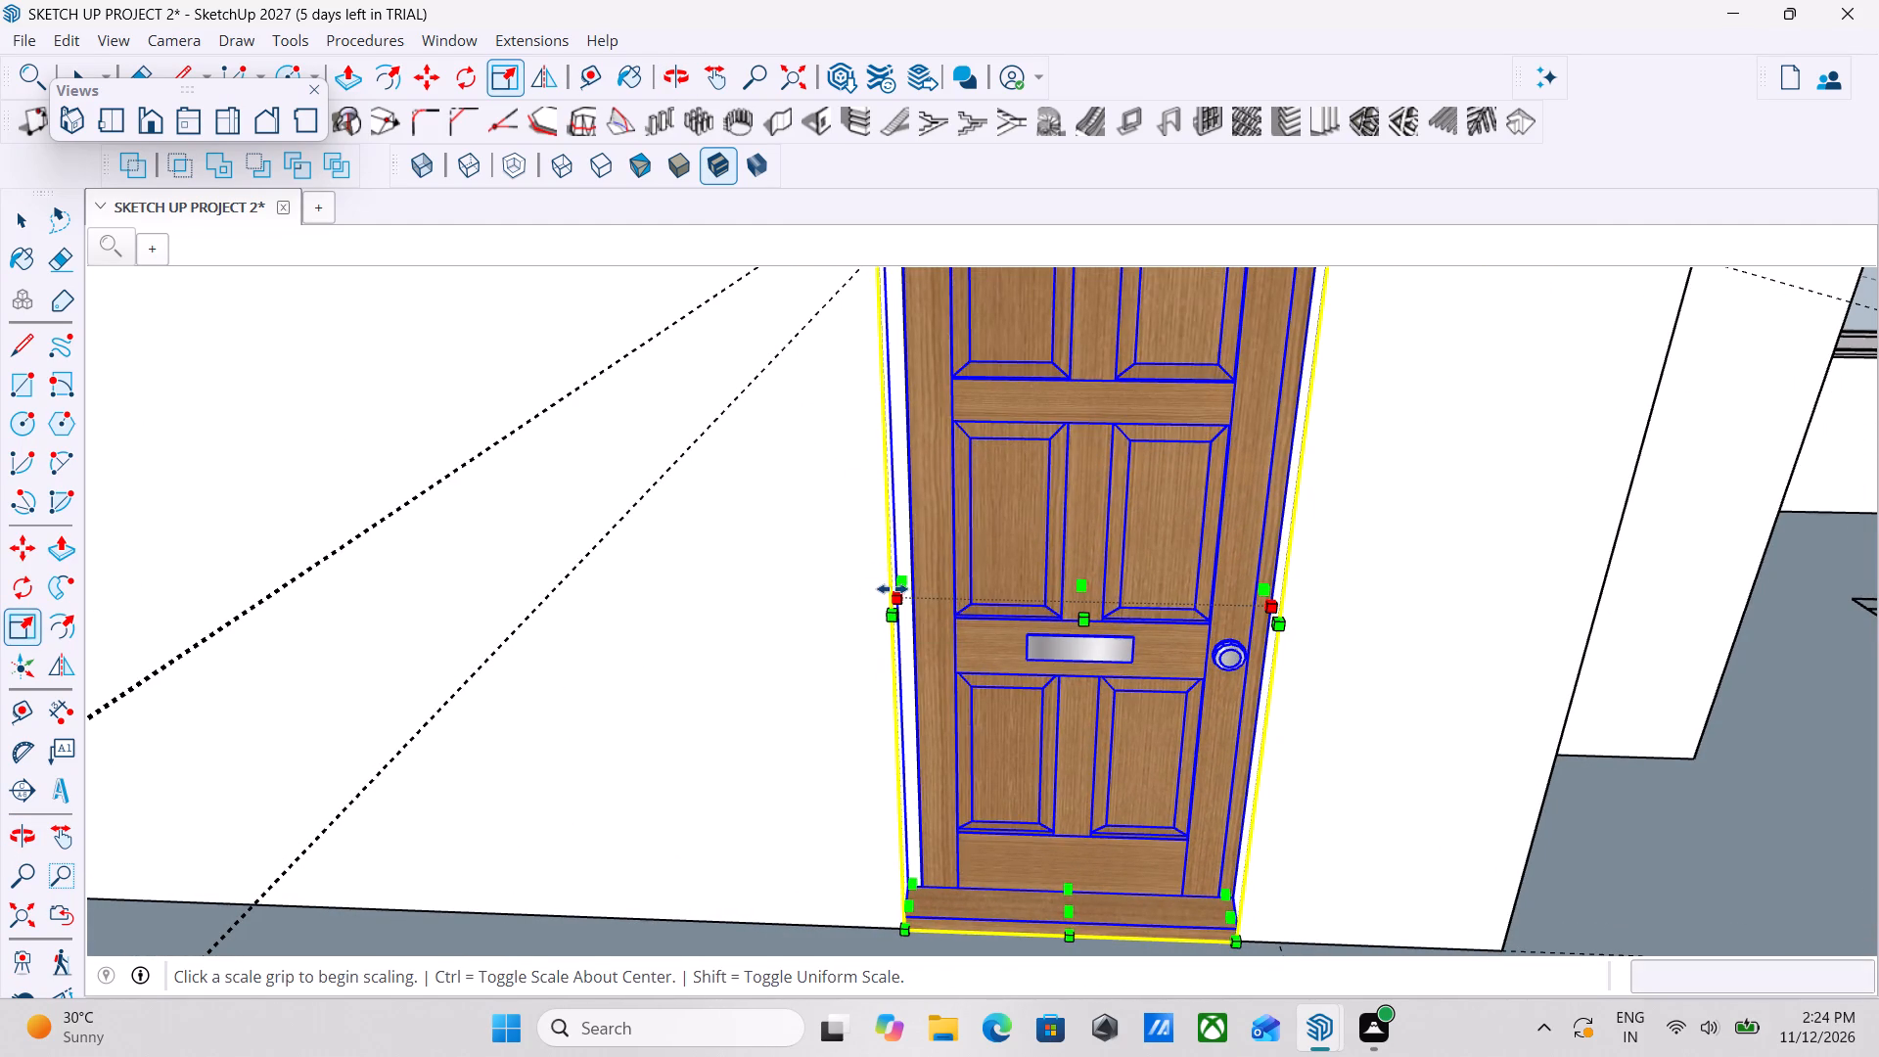
drag(893, 589, 925, 596)
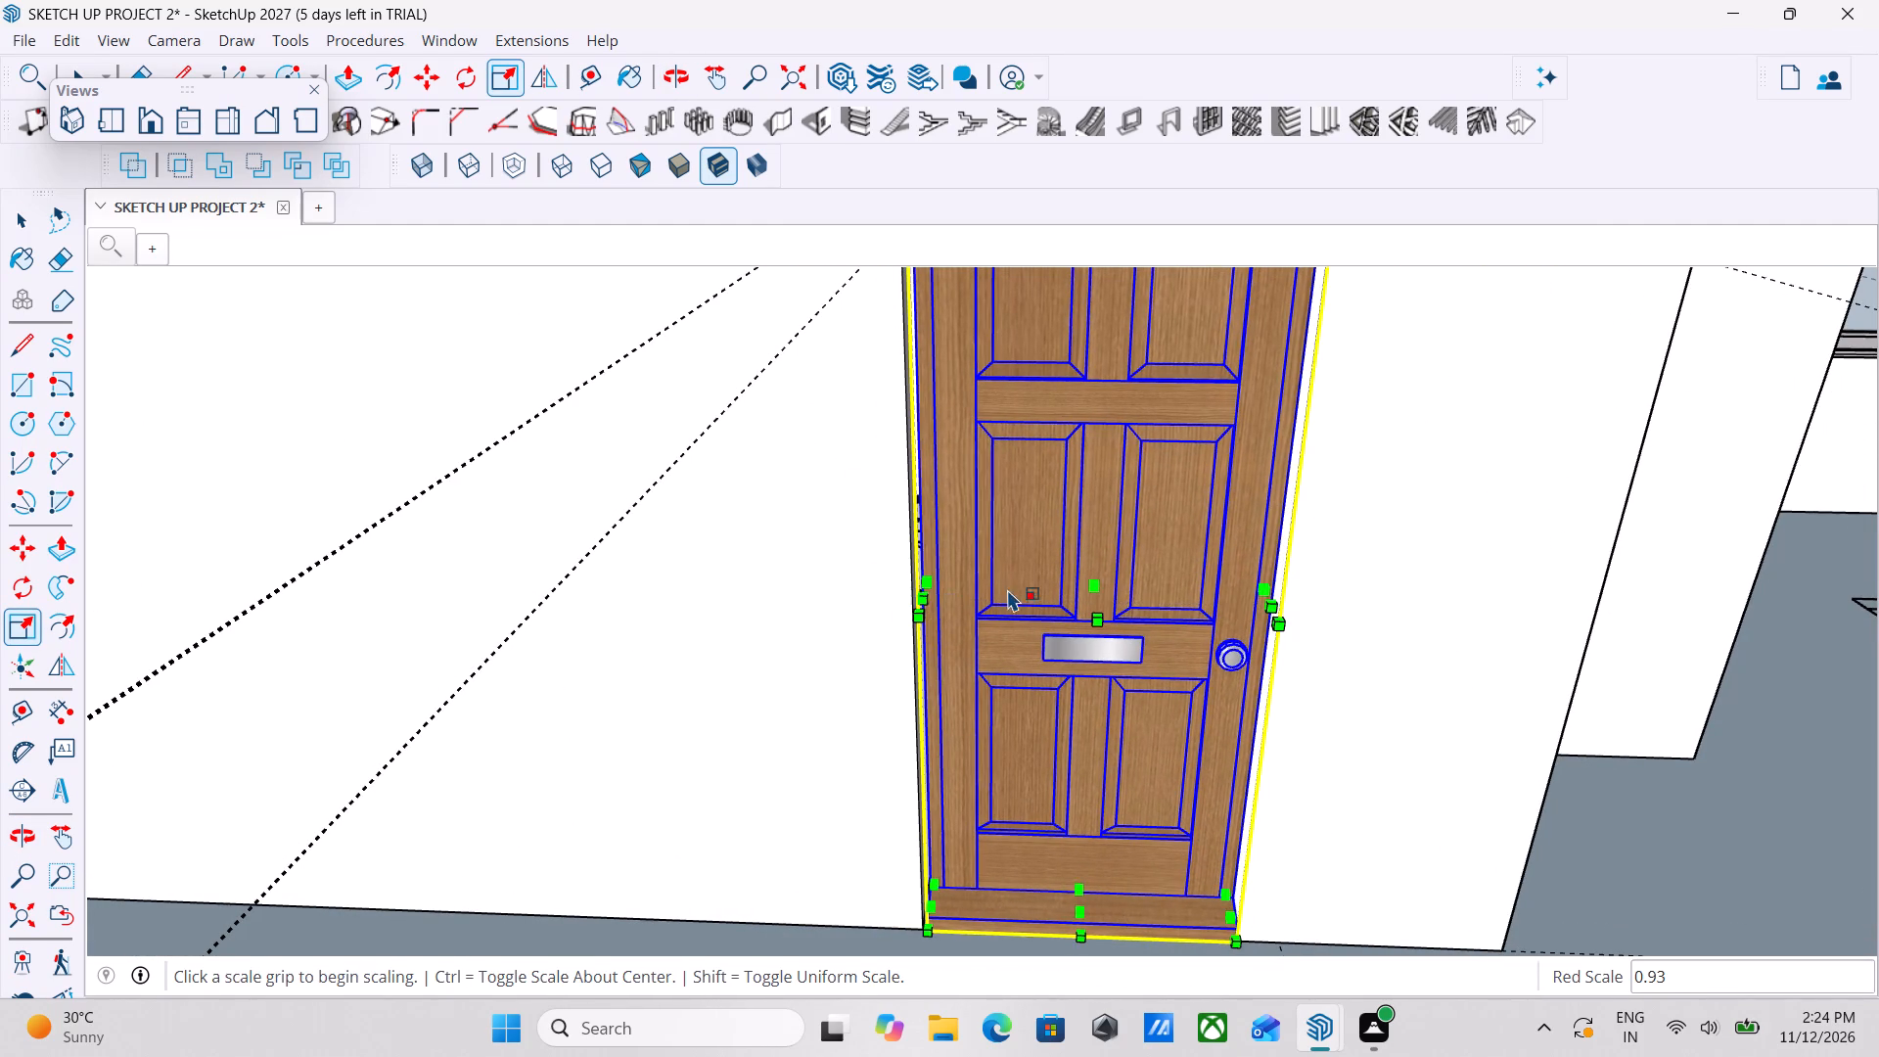
Stretch the same door's height slightly downward from its bottom edge with Scale so the sill reaches the floor, then leave the Scale tool.
scroll(1128, 589, down, 4)
middle_drag(1153, 540, 1099, 477)
scroll(1099, 473, down, 1)
middle_drag(1099, 473, 1129, 554)
scroll(1133, 838, up, 4)
middle_drag(1115, 834, 1155, 753)
scroll(1121, 752, up, 3)
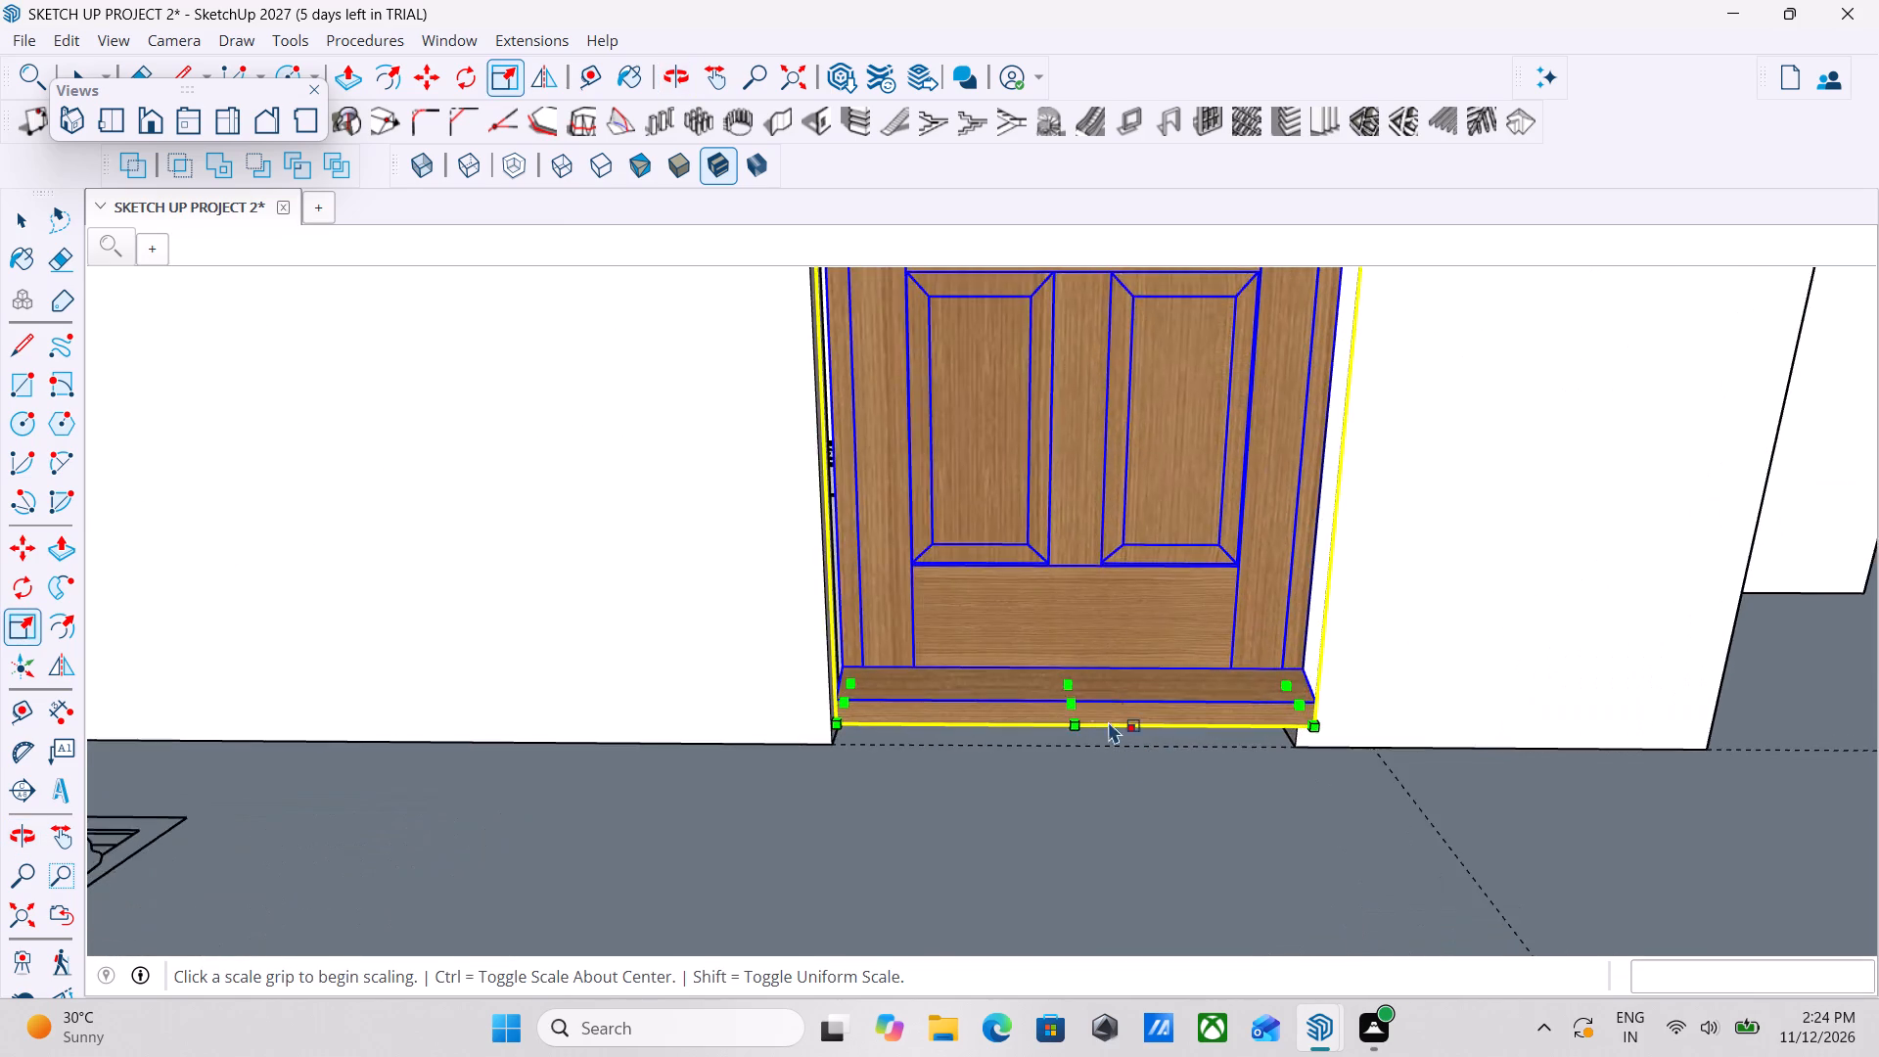
scroll(1108, 721, up, 4)
drag(1068, 703, 1071, 721)
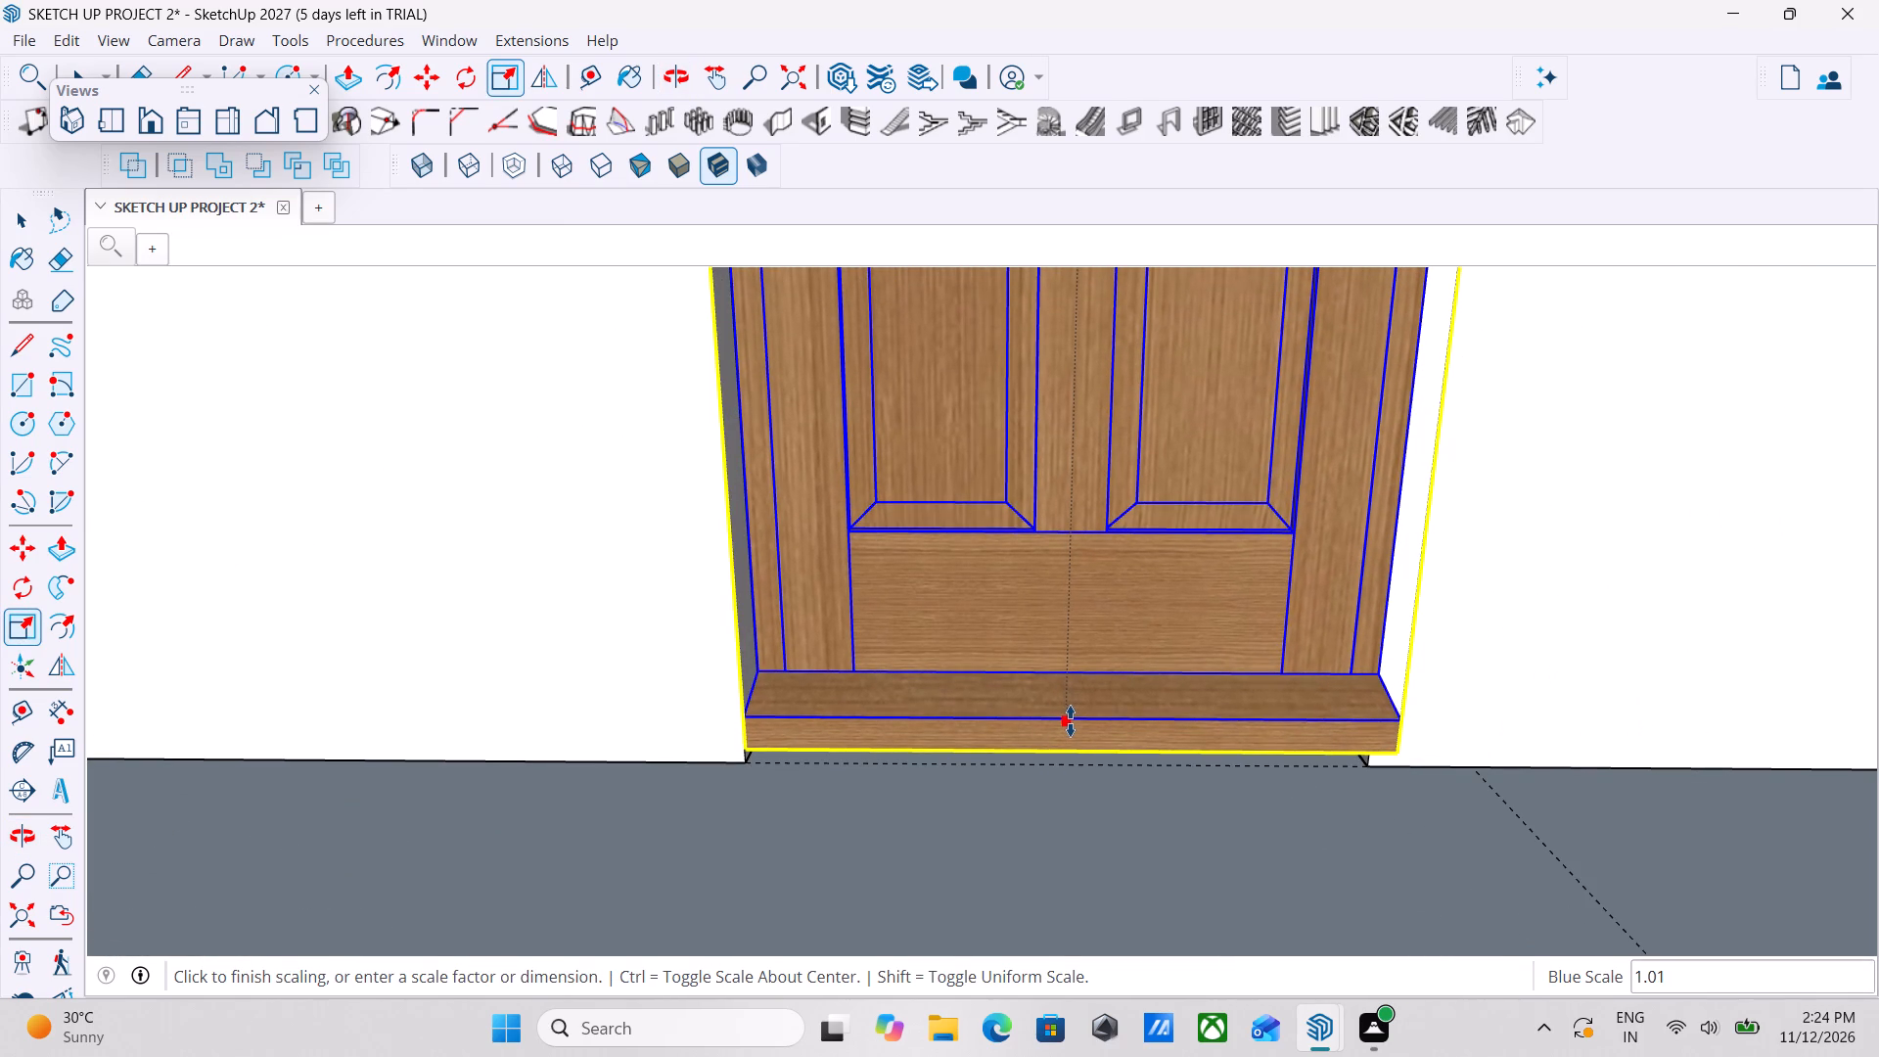
drag(1071, 721, 1076, 734)
scroll(1076, 734, down, 11)
scroll(1156, 611, down, 4)
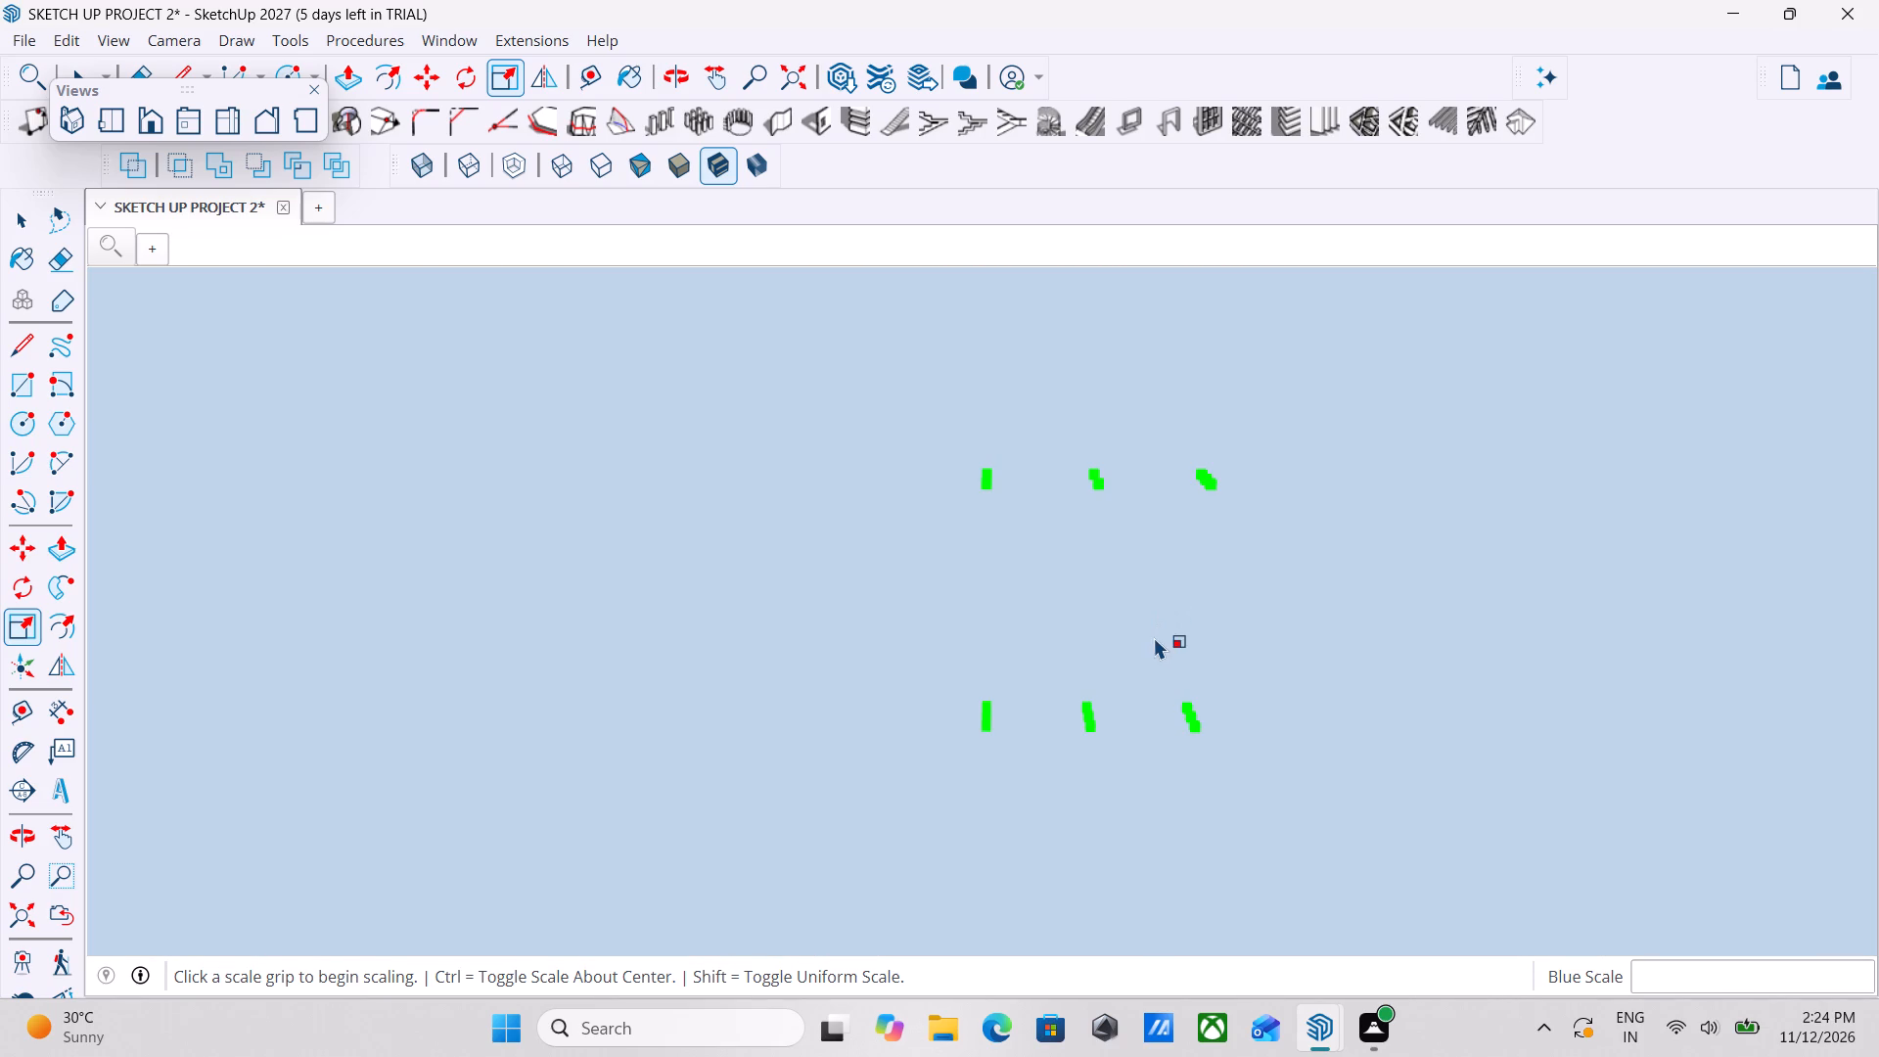
middle_drag(1223, 606, 1225, 620)
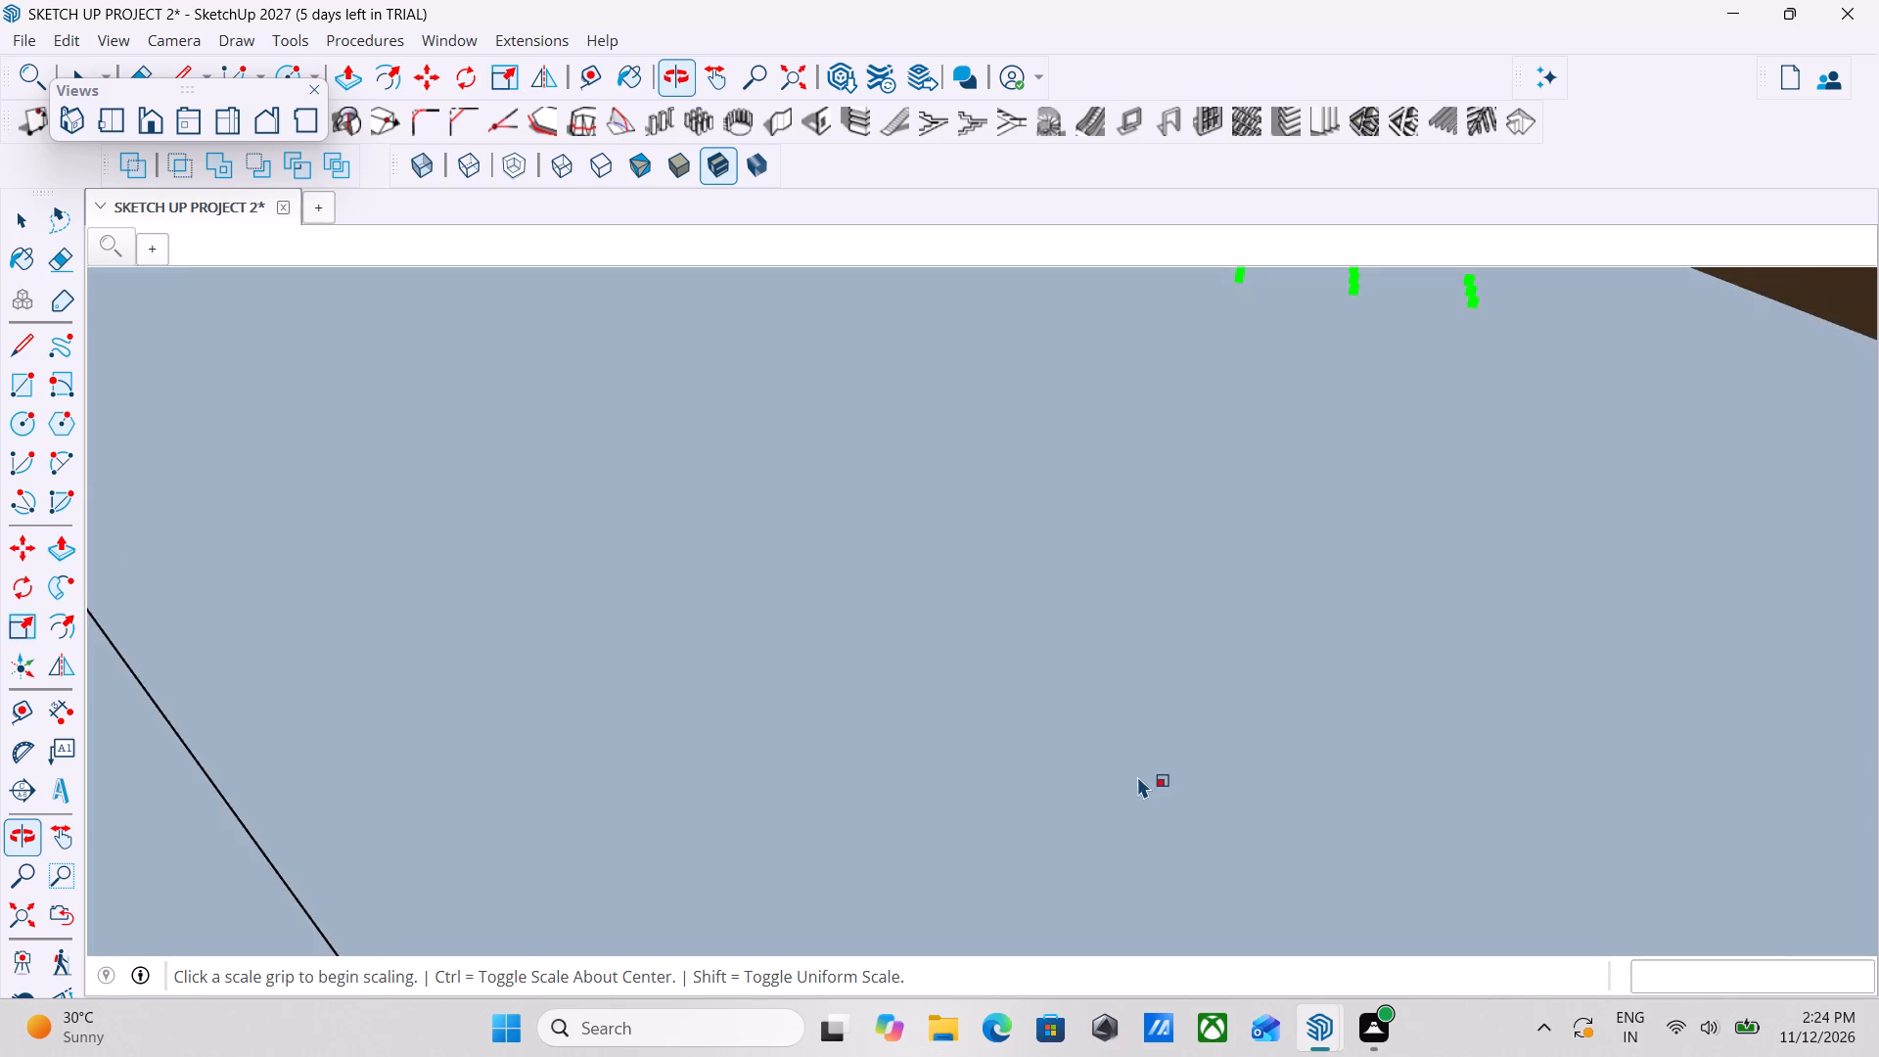
scroll(1351, 601, down, 20)
scroll(1351, 601, down, 13)
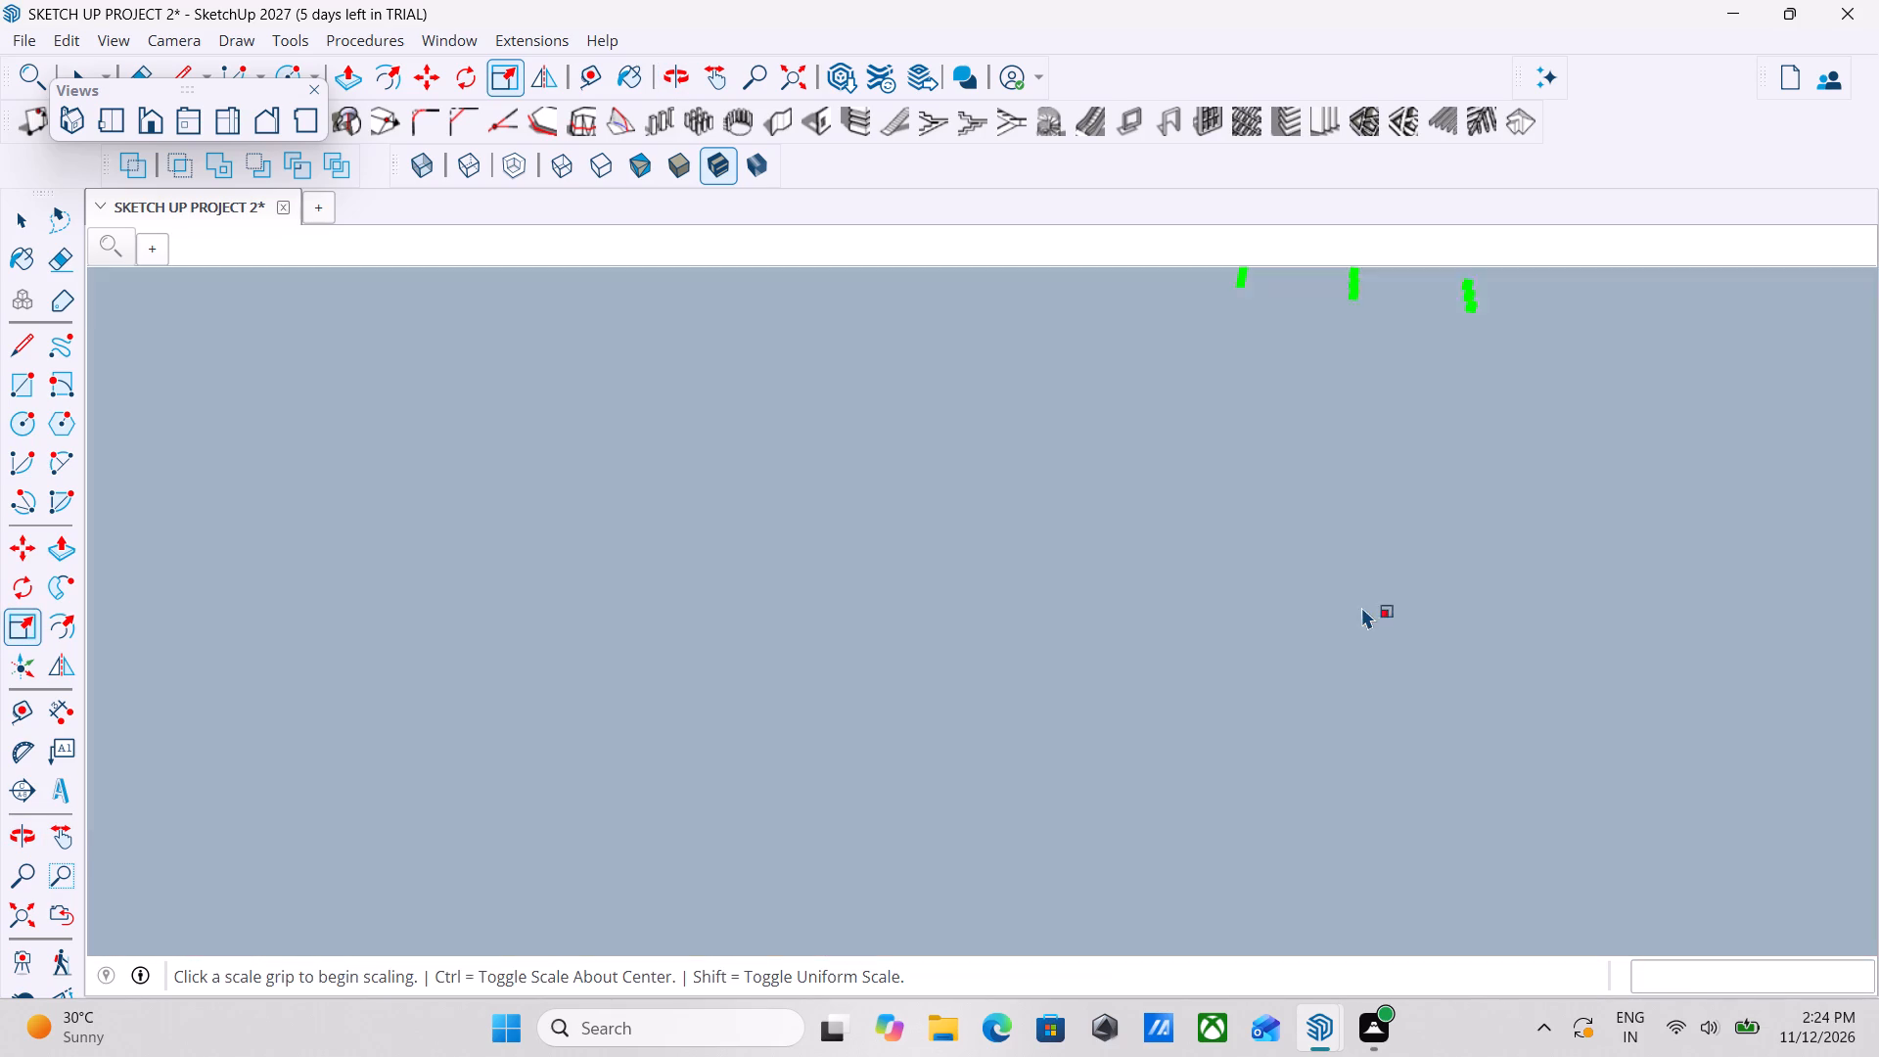
scroll(1361, 607, down, 20)
scroll(1361, 607, down, 20)
scroll(1361, 607, down, 4)
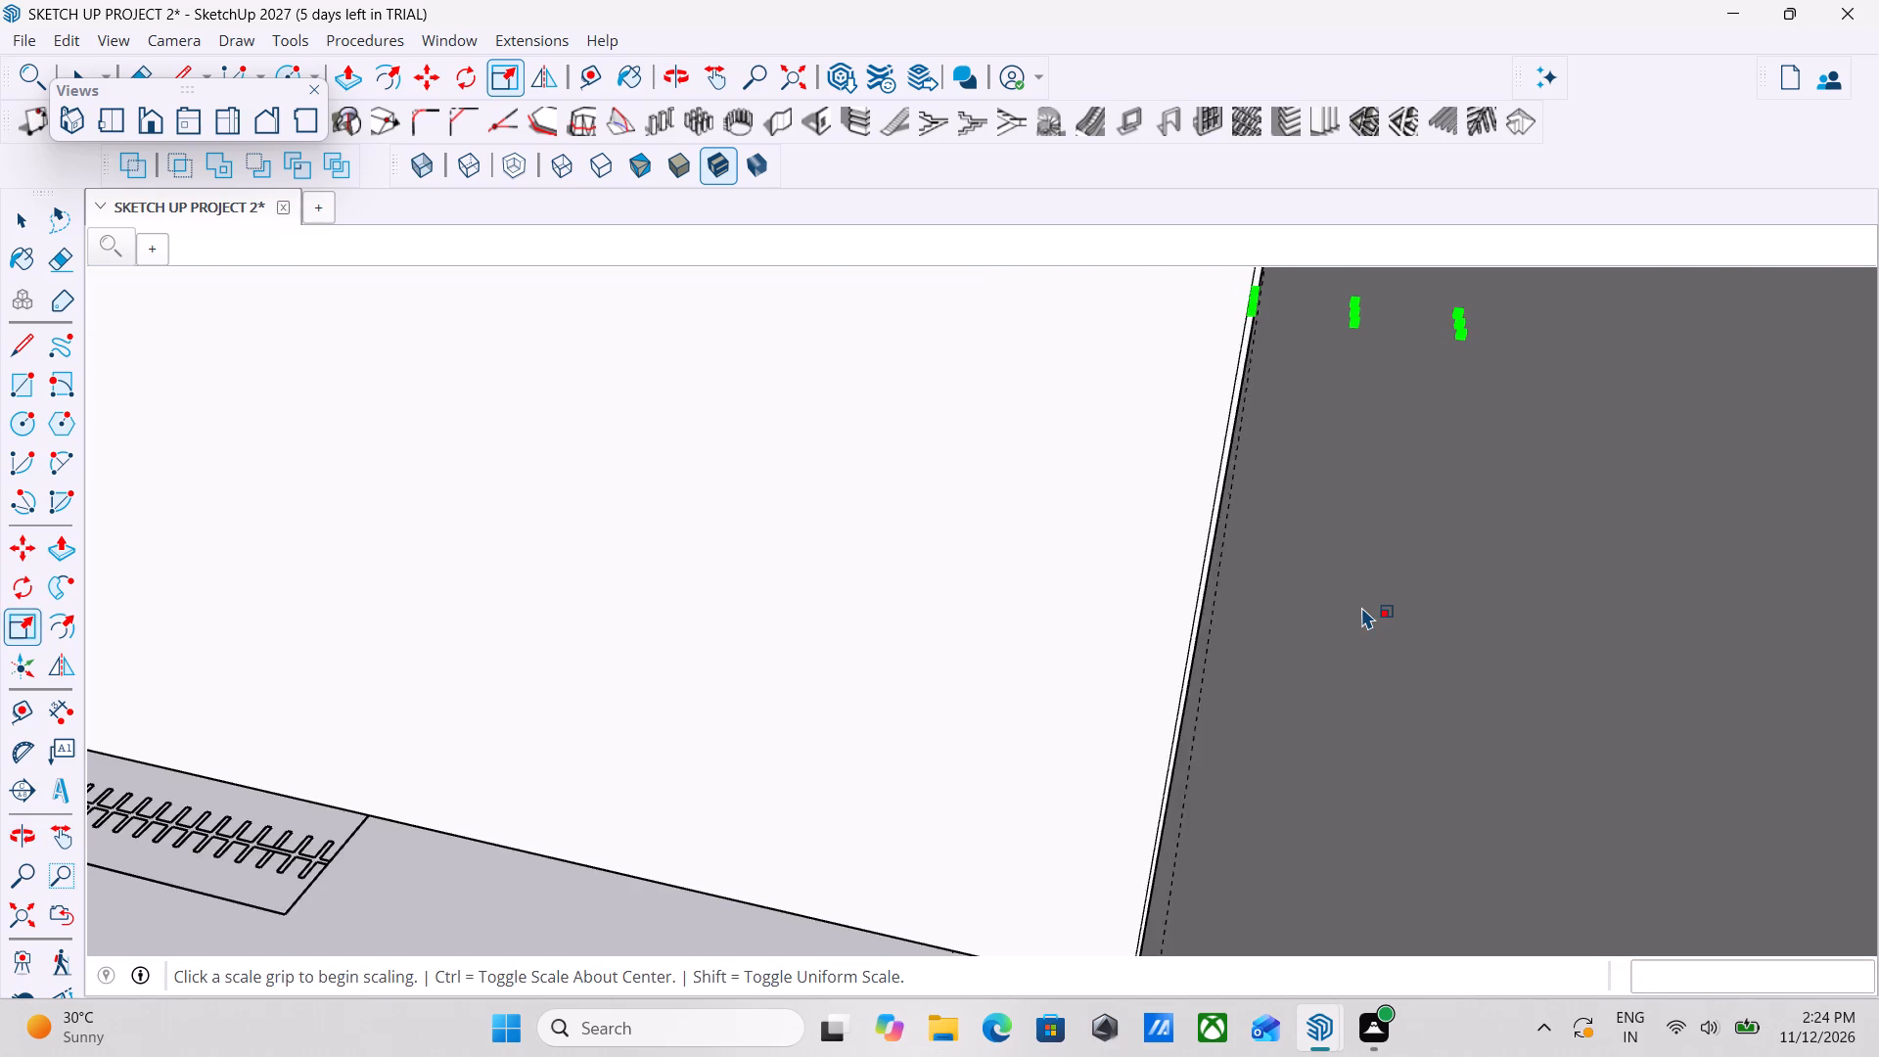
scroll(1361, 607, down, 12)
scroll(1000, 517, down, 4)
middle_drag(1000, 517, 1162, 592)
scroll(1162, 592, up, 2)
scroll(1162, 592, down, 7)
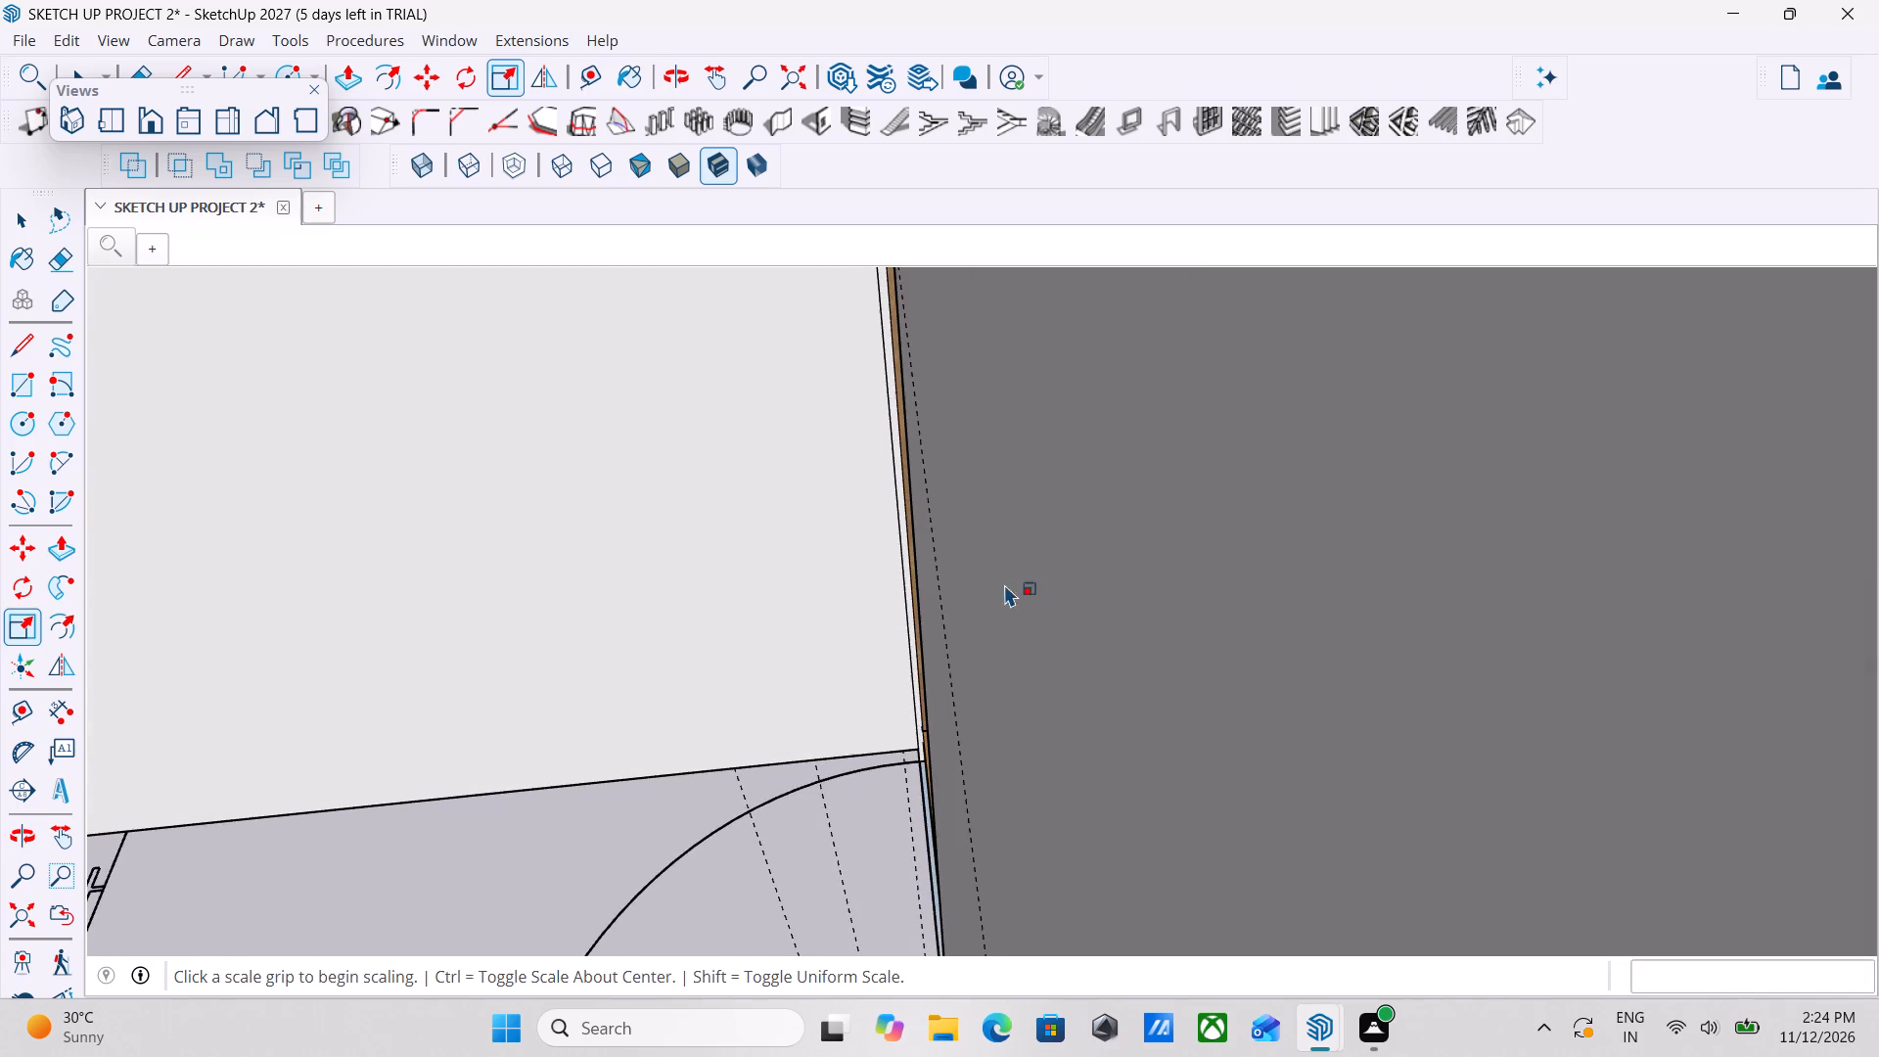
scroll(871, 572, down, 6)
key(space)
Scale the width of the panelled door near the double entrance doors from its knob side by about 0.96.
scroll(878, 536, down, 20)
scroll(878, 536, down, 7)
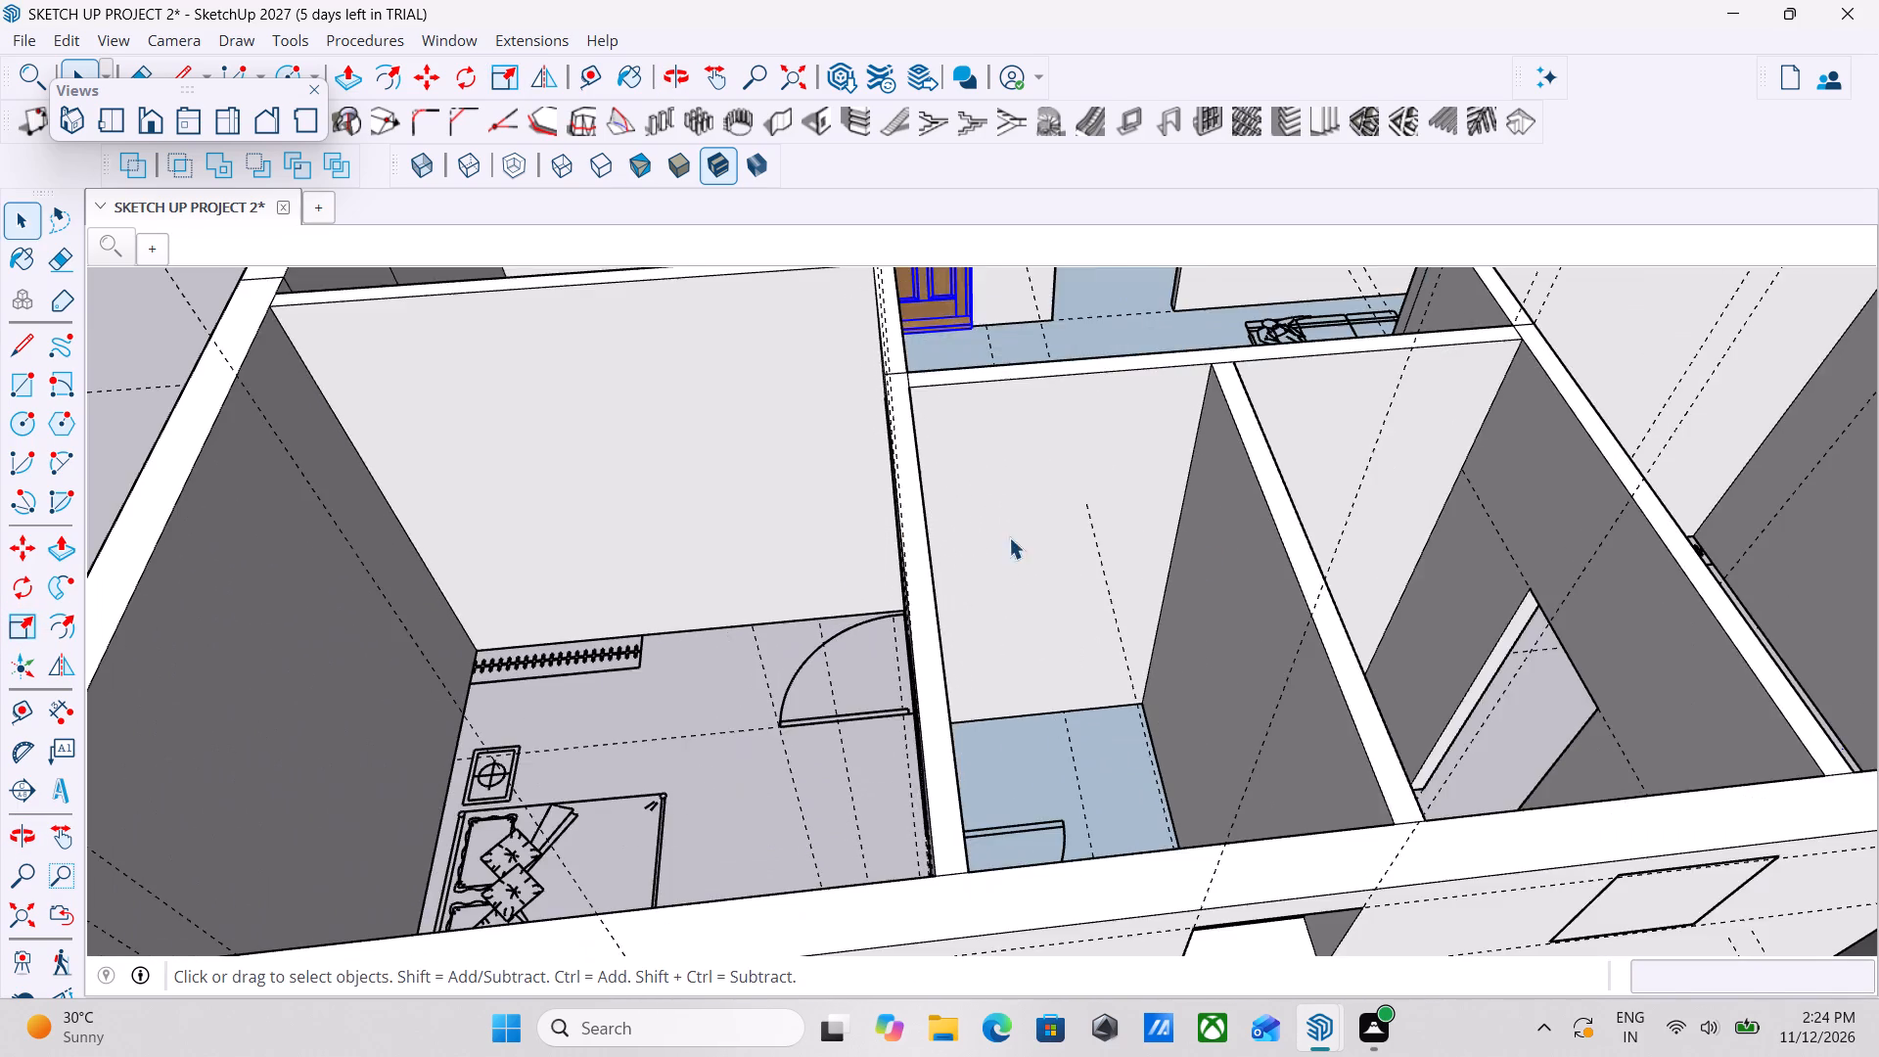
middle_drag(1398, 562, 814, 592)
middle_drag(1287, 587, 1019, 583)
middle_drag(1157, 580, 902, 543)
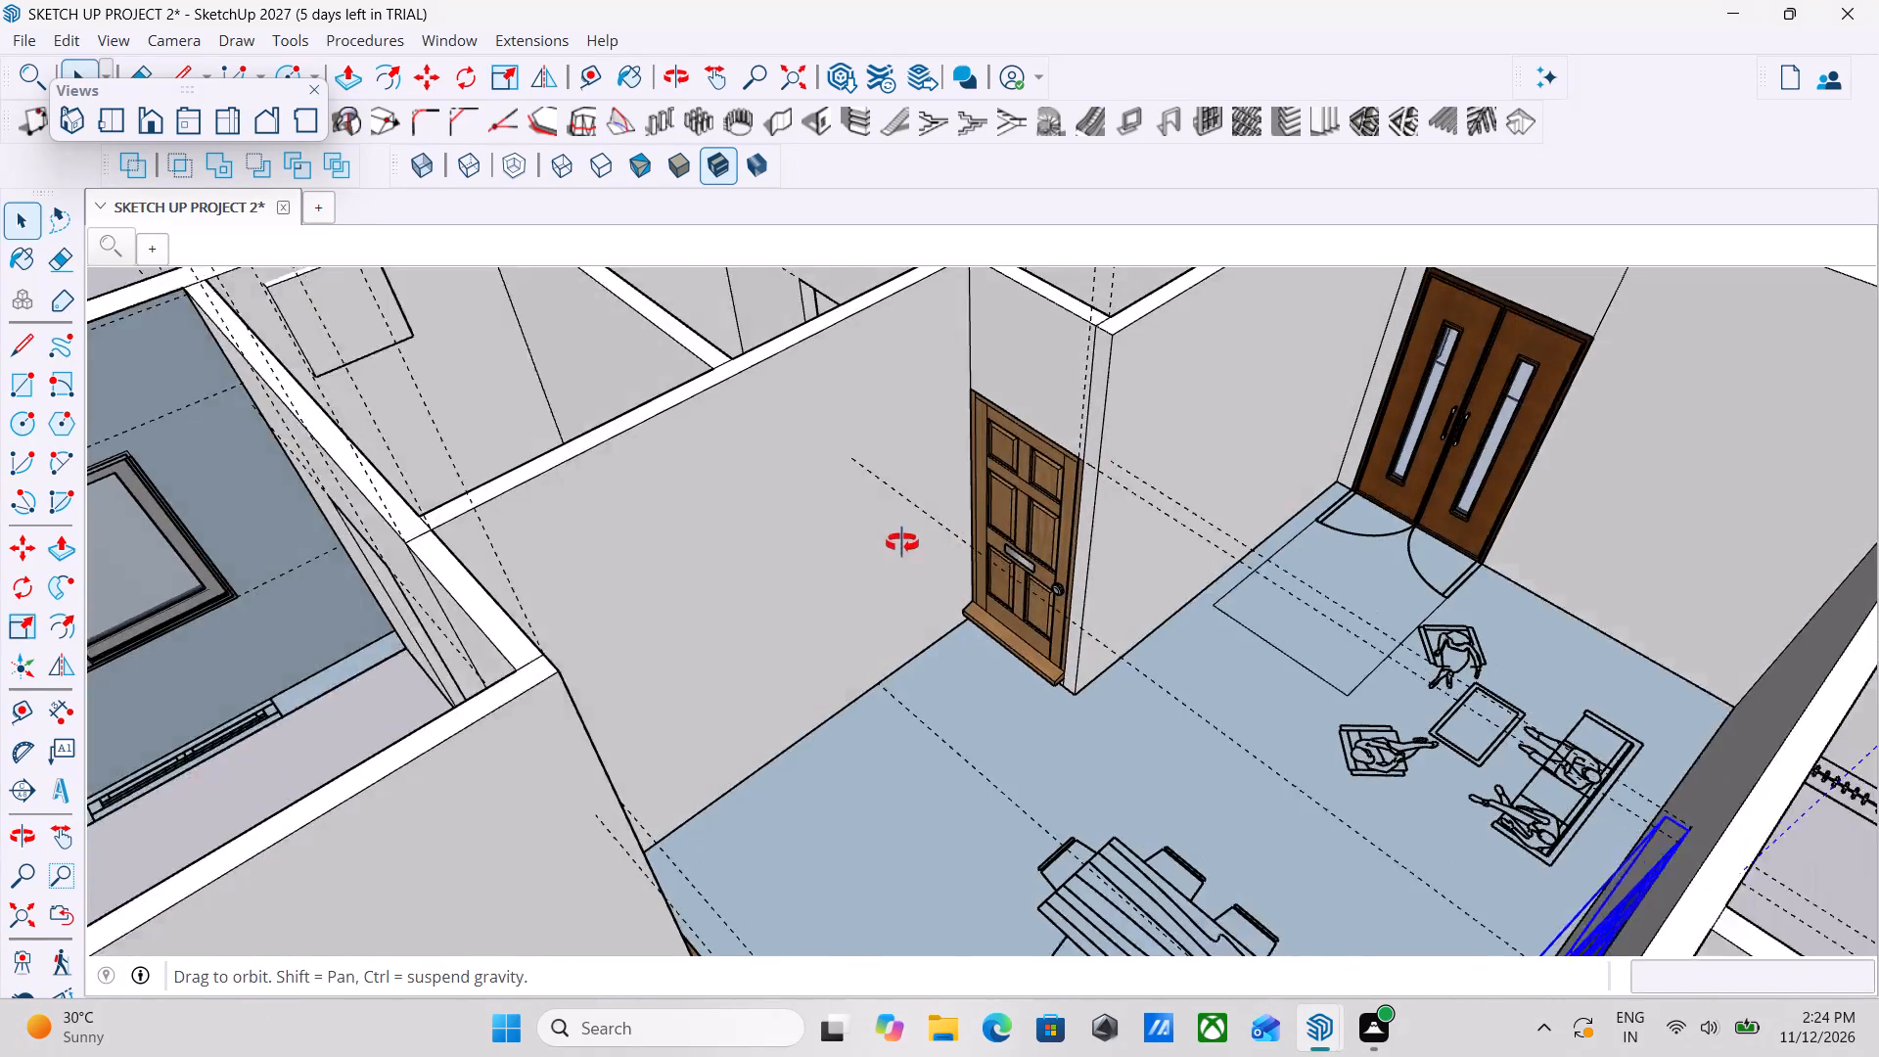
middle_drag(902, 543, 1111, 523)
scroll(1134, 475, up, 5)
middle_drag(1039, 488, 1154, 542)
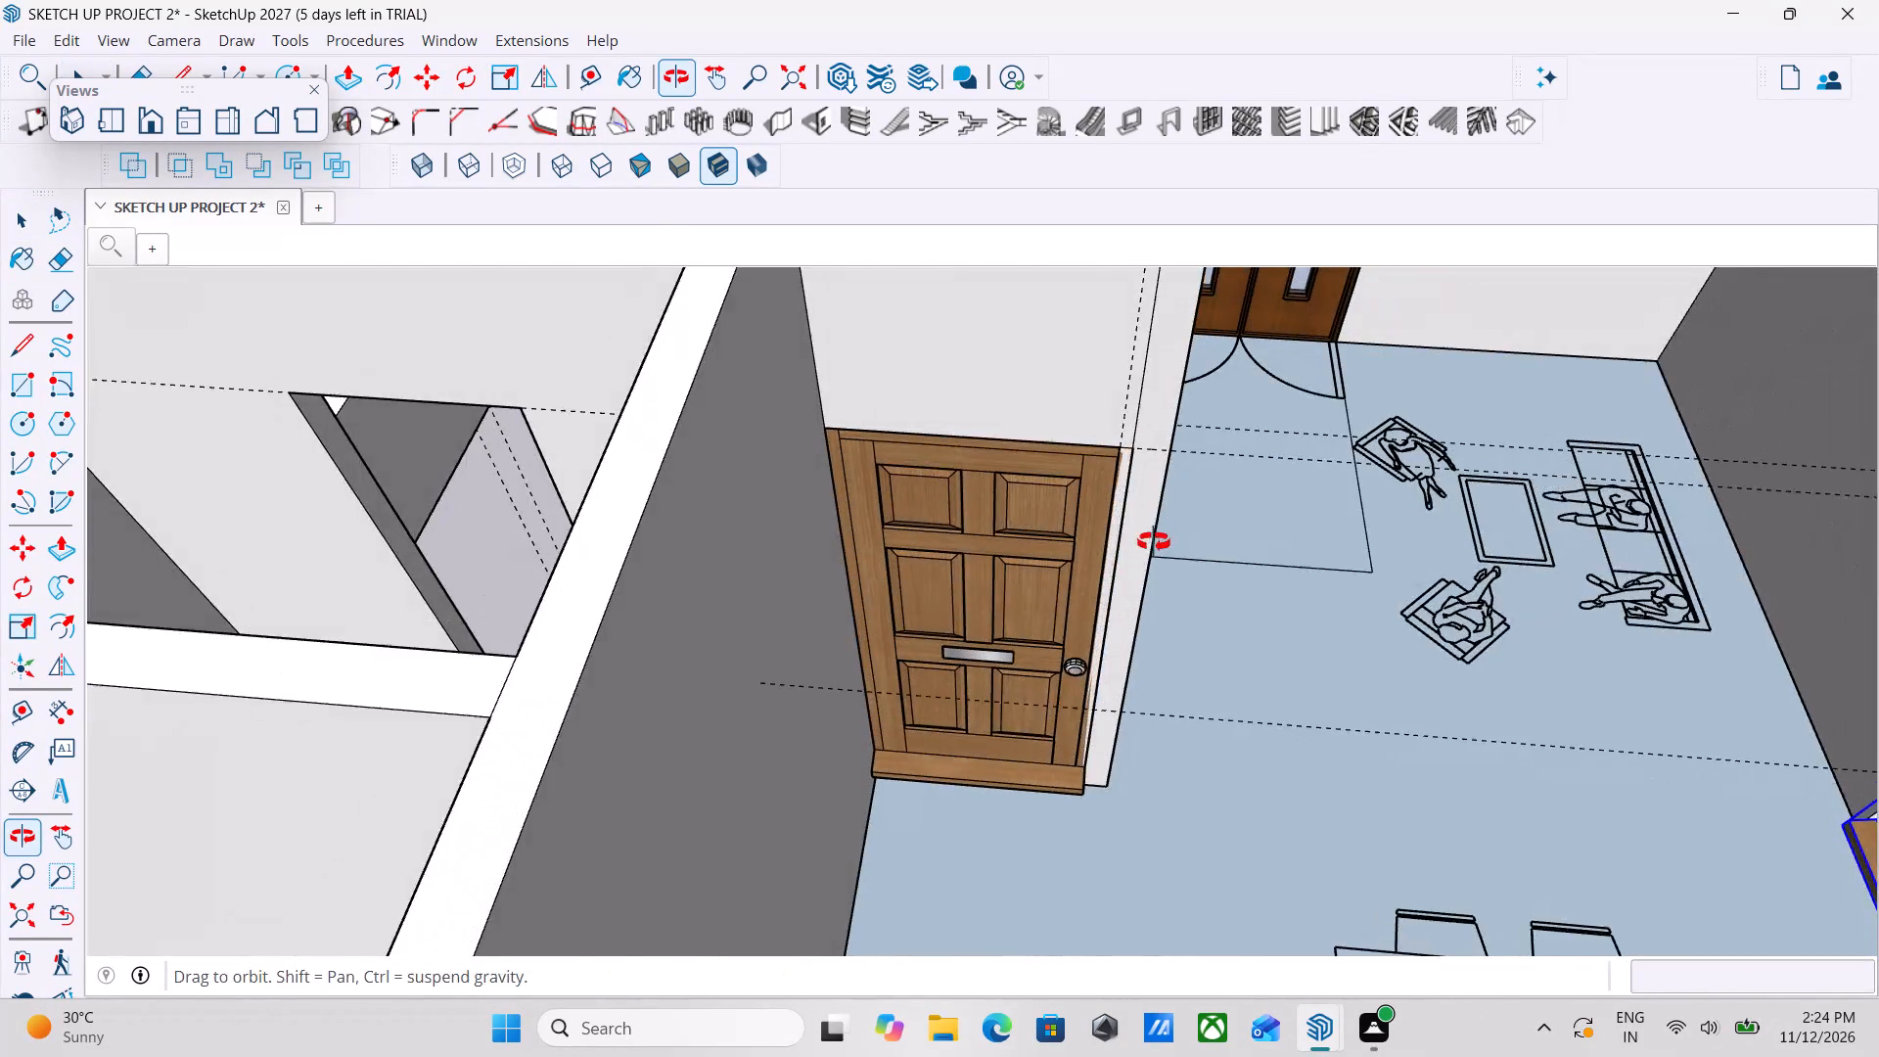
middle_drag(1154, 542, 1153, 531)
scroll(1153, 531, up, 2)
click(1065, 682)
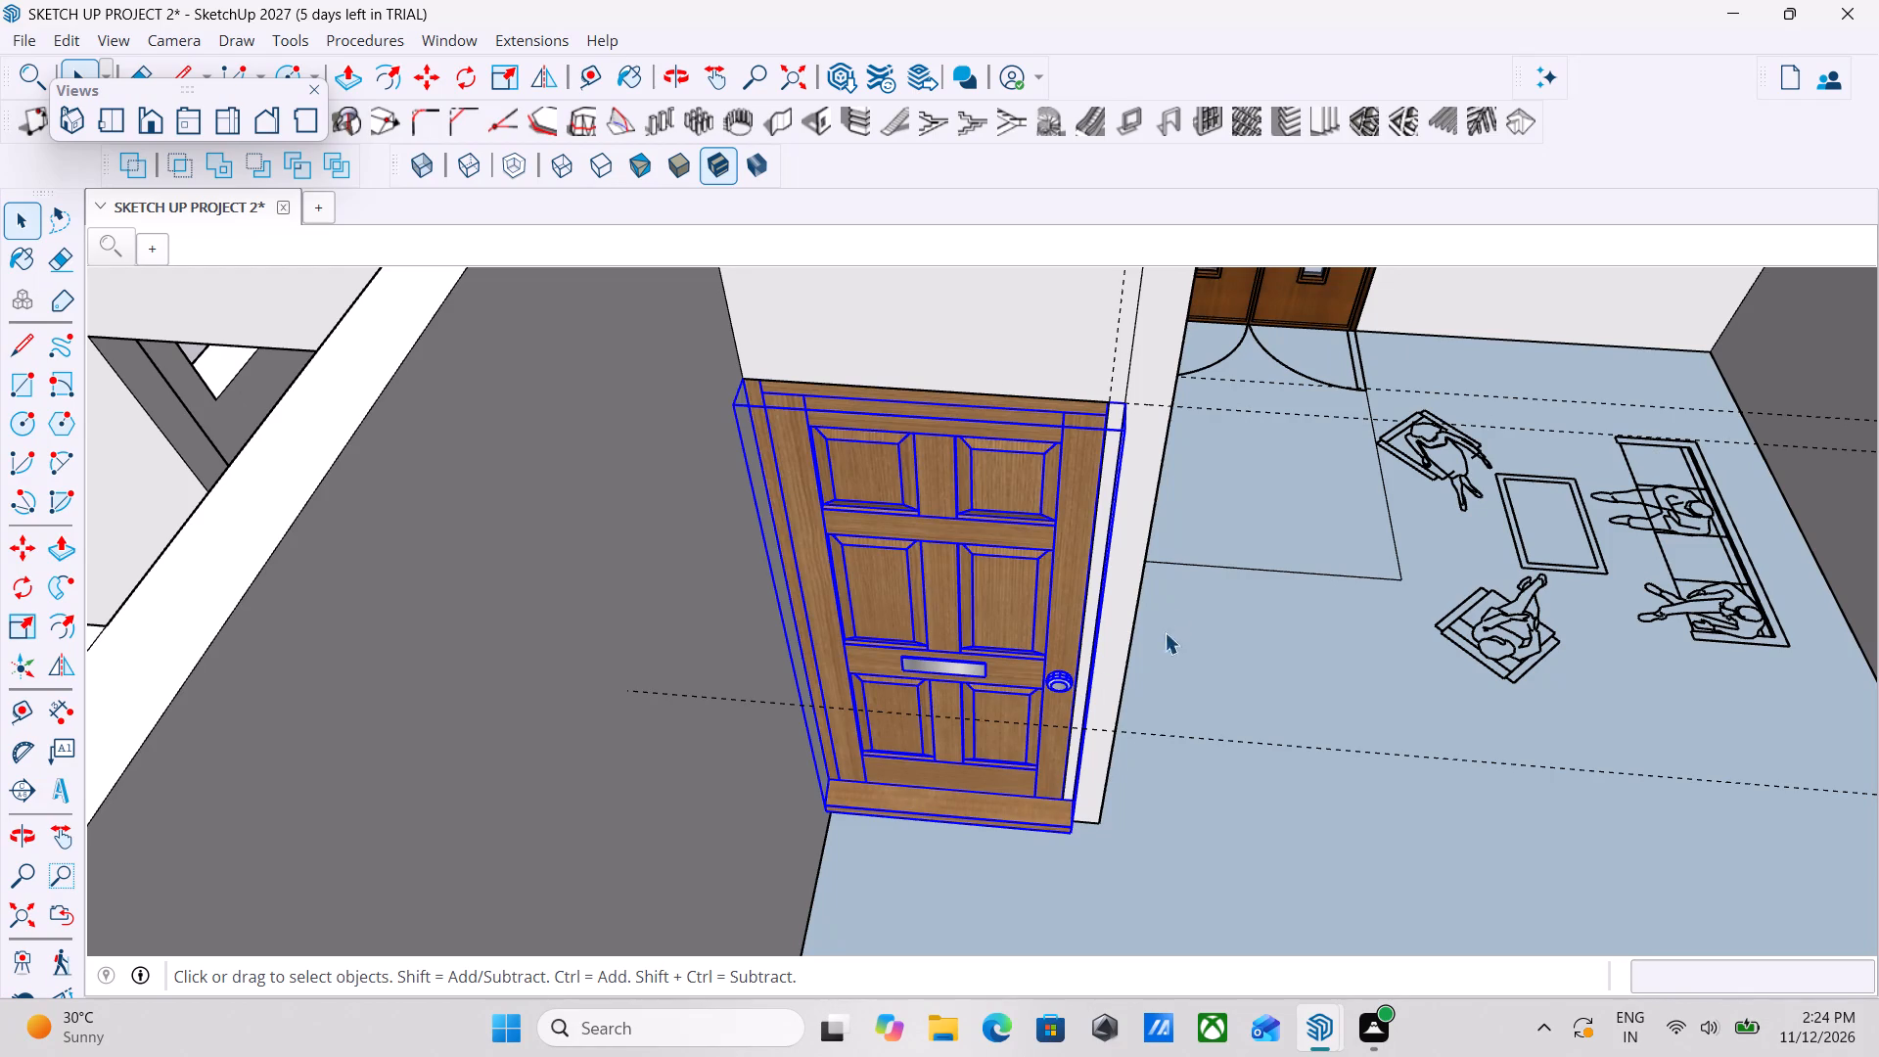
click(10, 638)
scroll(1035, 664, up, 5)
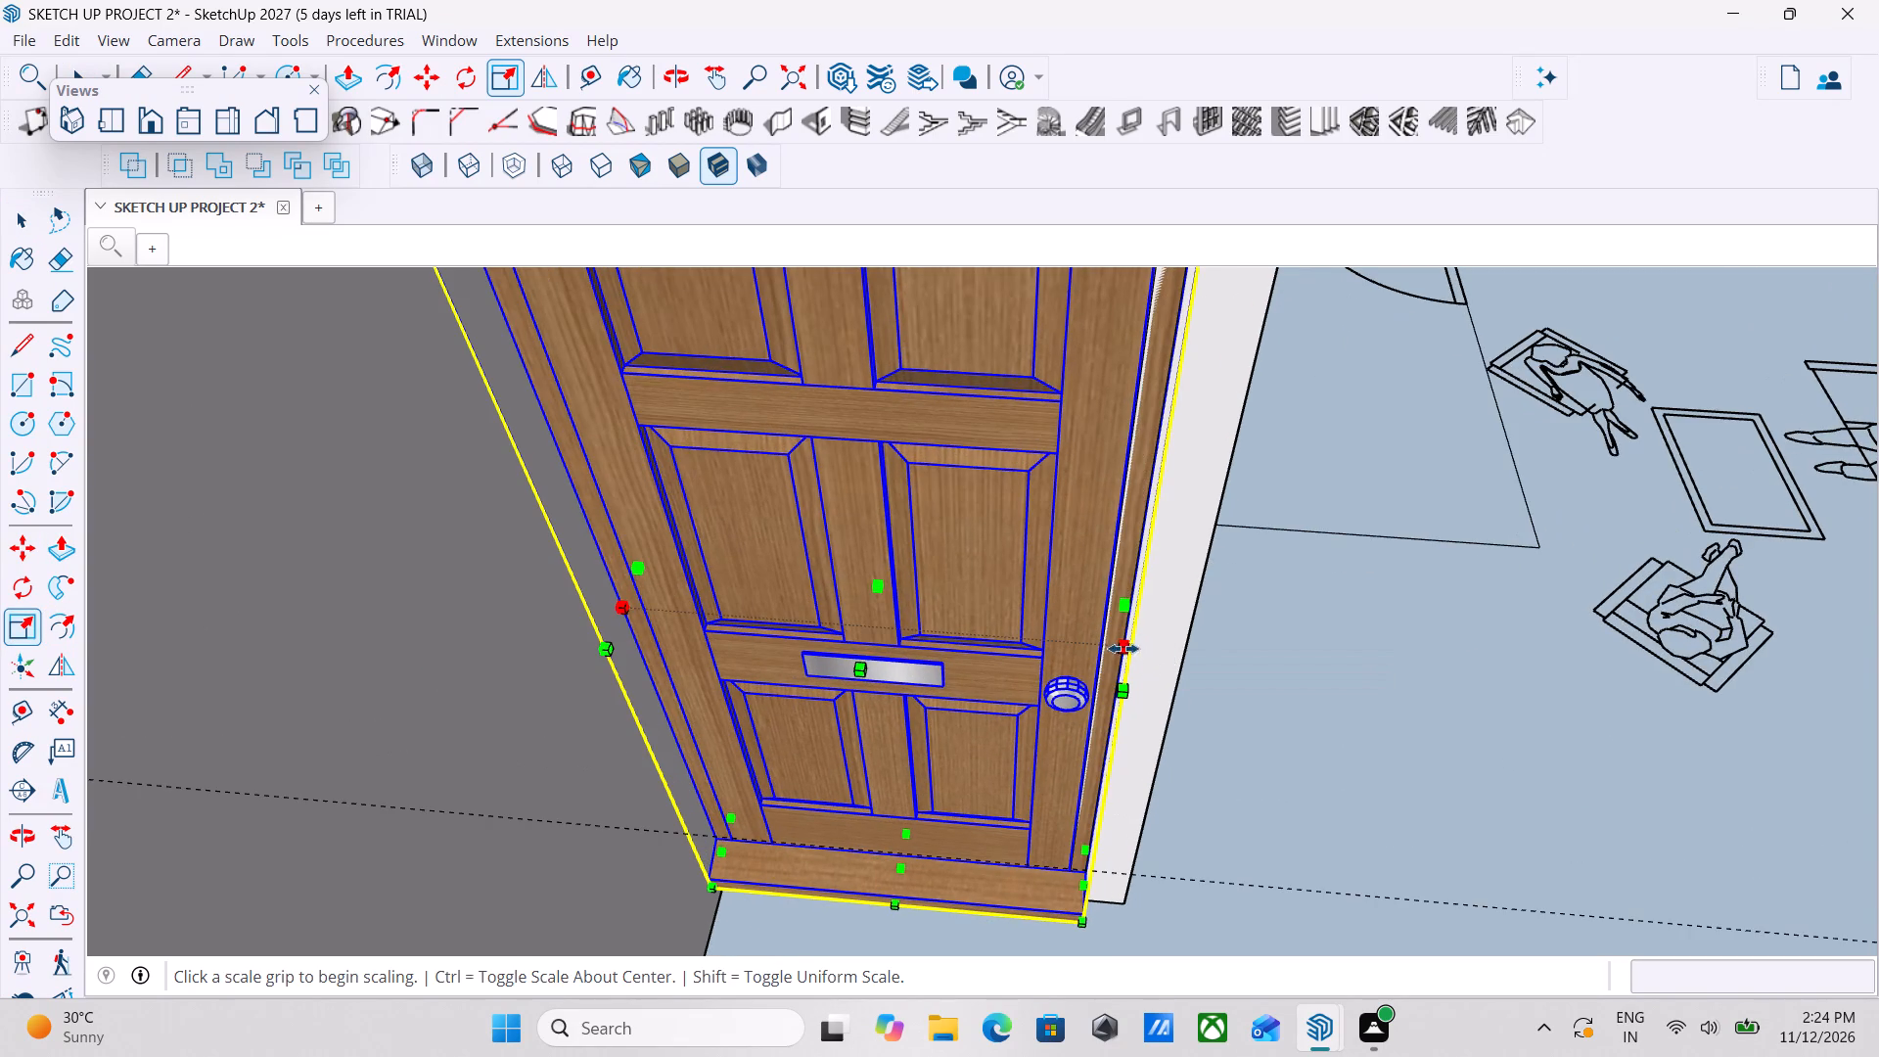
drag(1123, 645, 1101, 642)
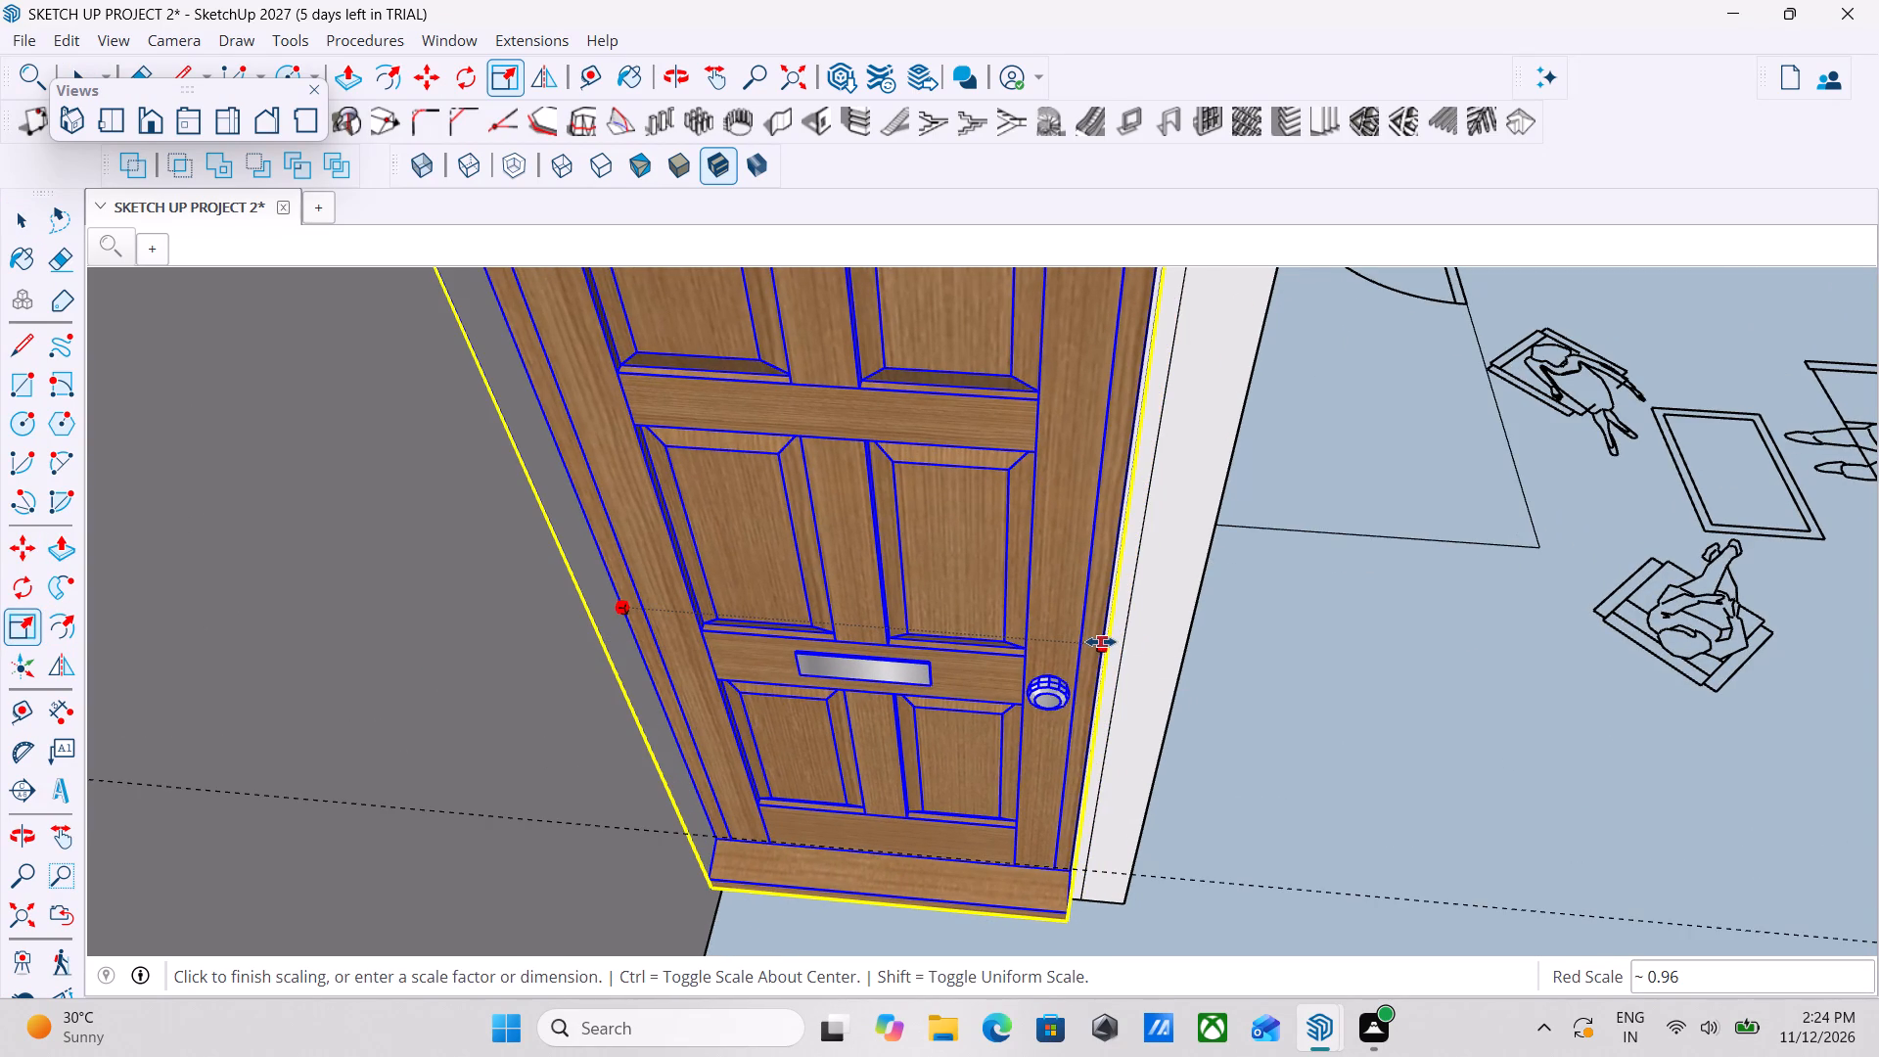
drag(1101, 642, 1094, 639)
Scale the height of the panelled door near the entrance doors down from its top edge by about 0.98.
scroll(1094, 639, down, 5)
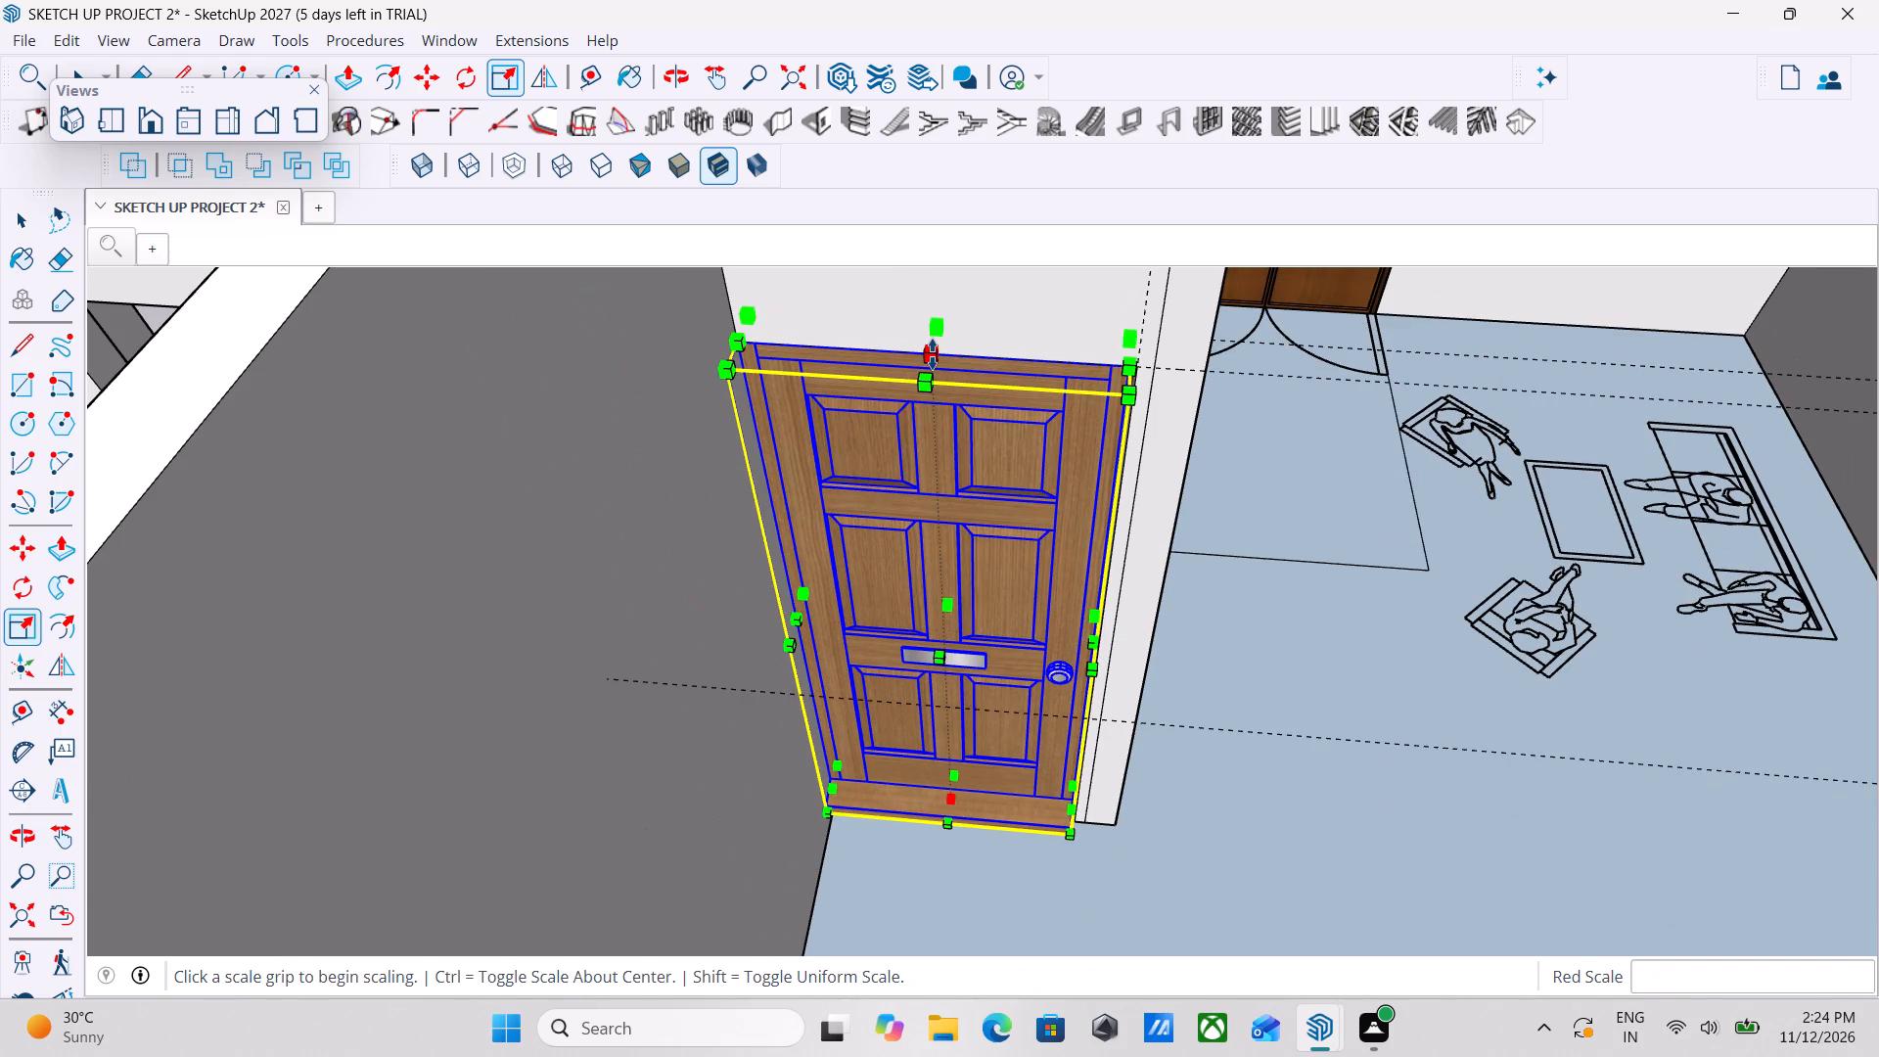
drag(932, 354, 924, 365)
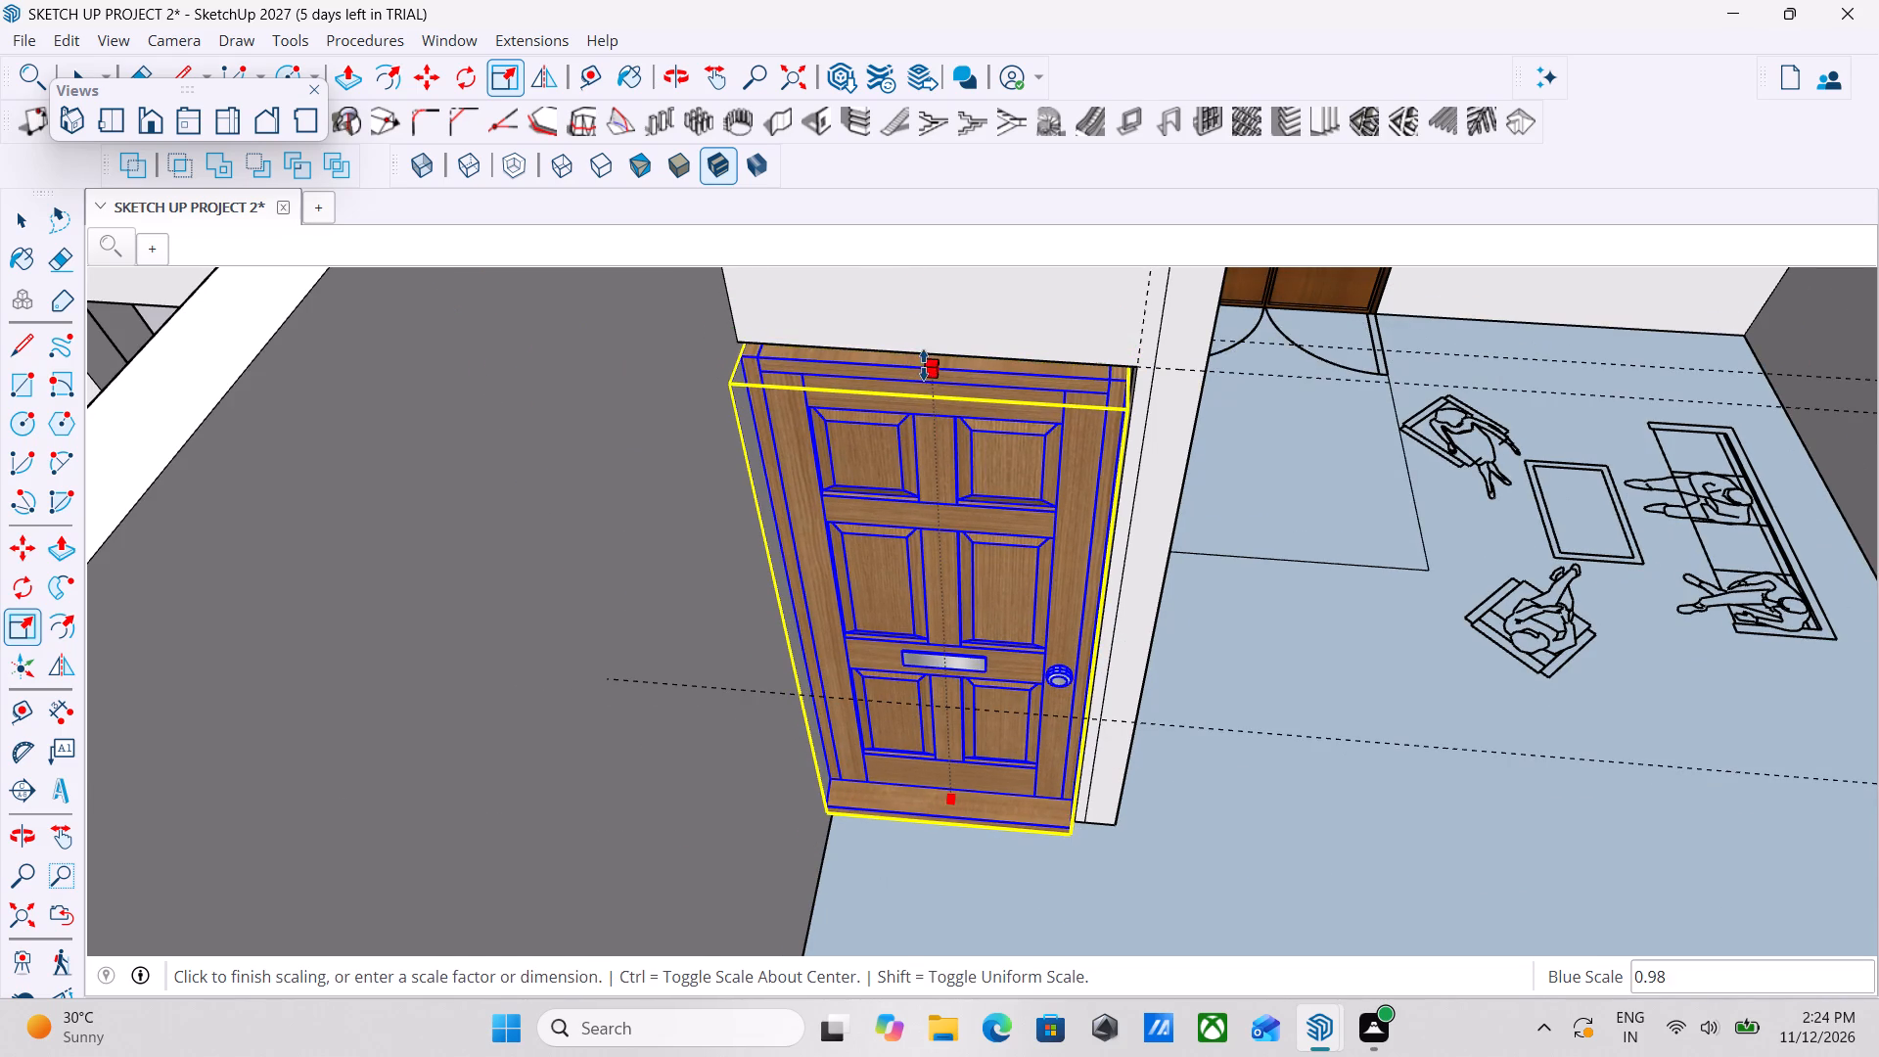
drag(924, 365, 924, 364)
Examine how the rescaled panelled door near the entrance fits its doorway, viewing it from both sides of the wall.
middle_drag(1007, 508, 1035, 380)
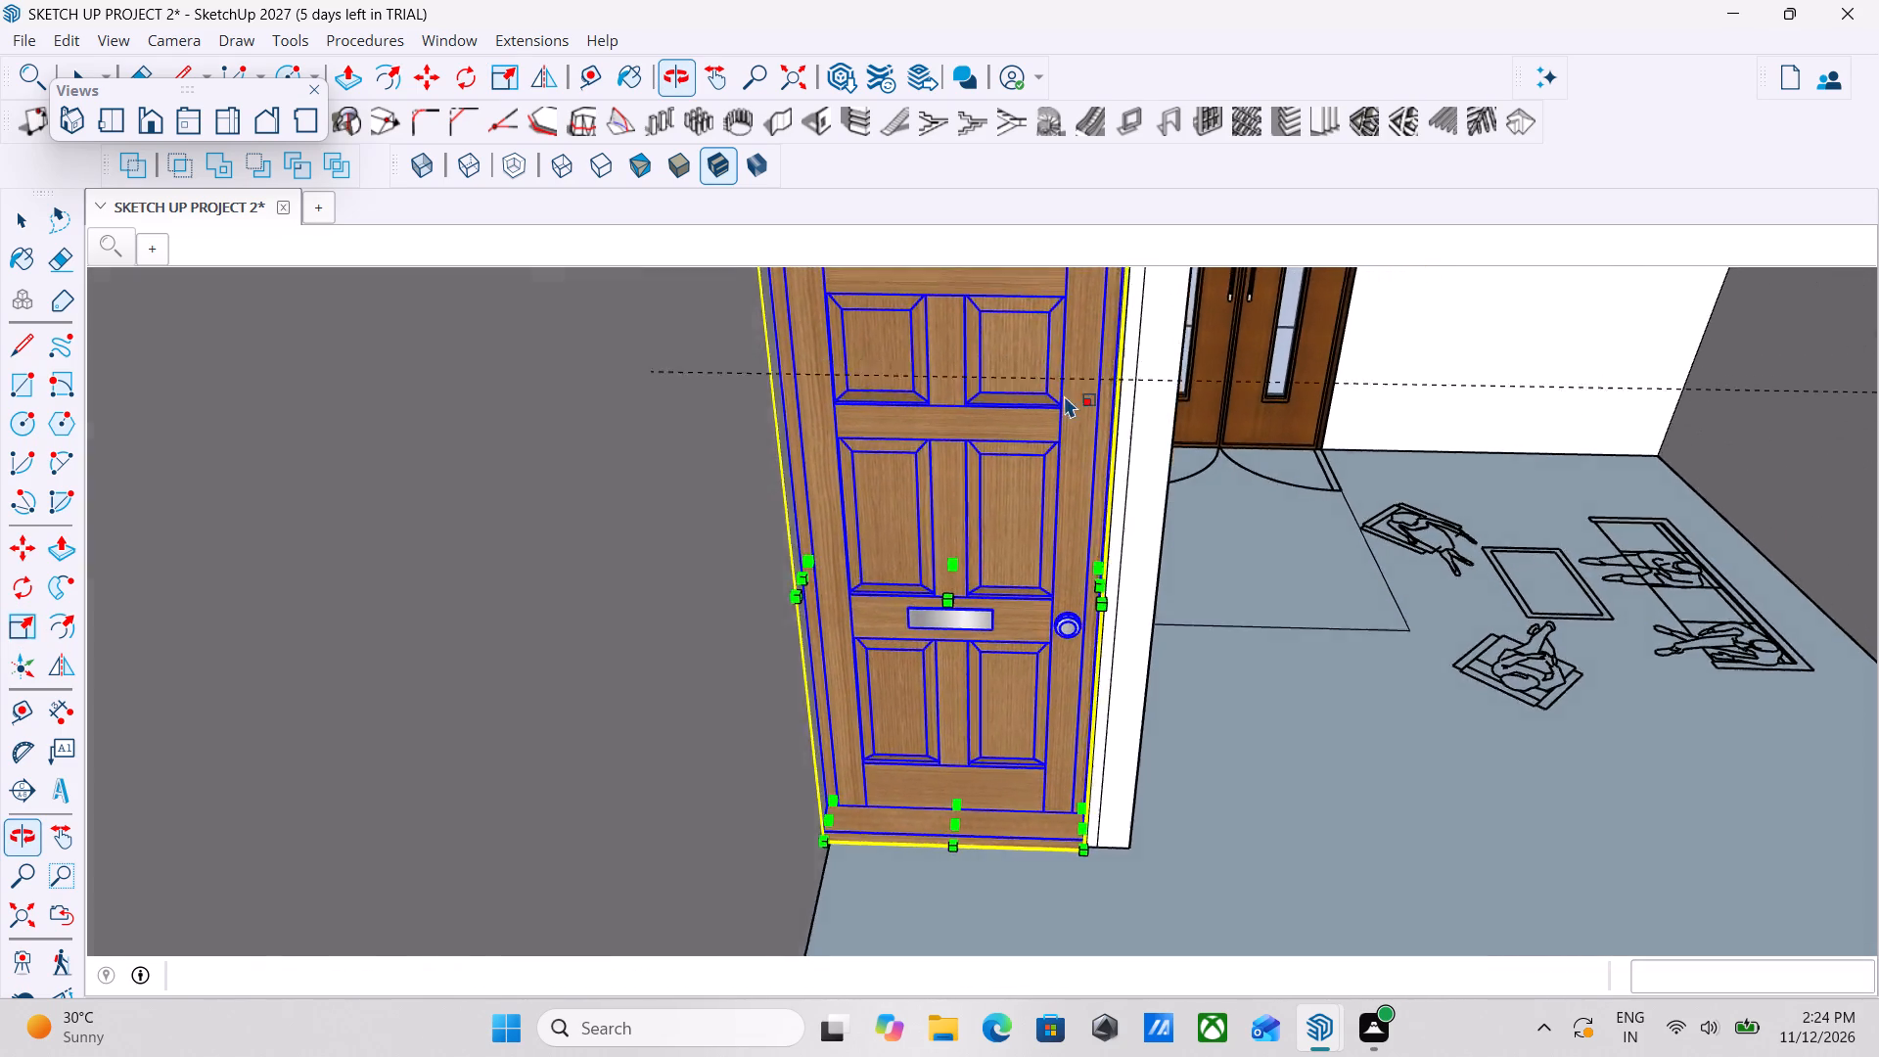
middle_drag(1066, 396, 1115, 417)
scroll(1115, 417, down, 7)
middle_drag(1110, 434, 750, 612)
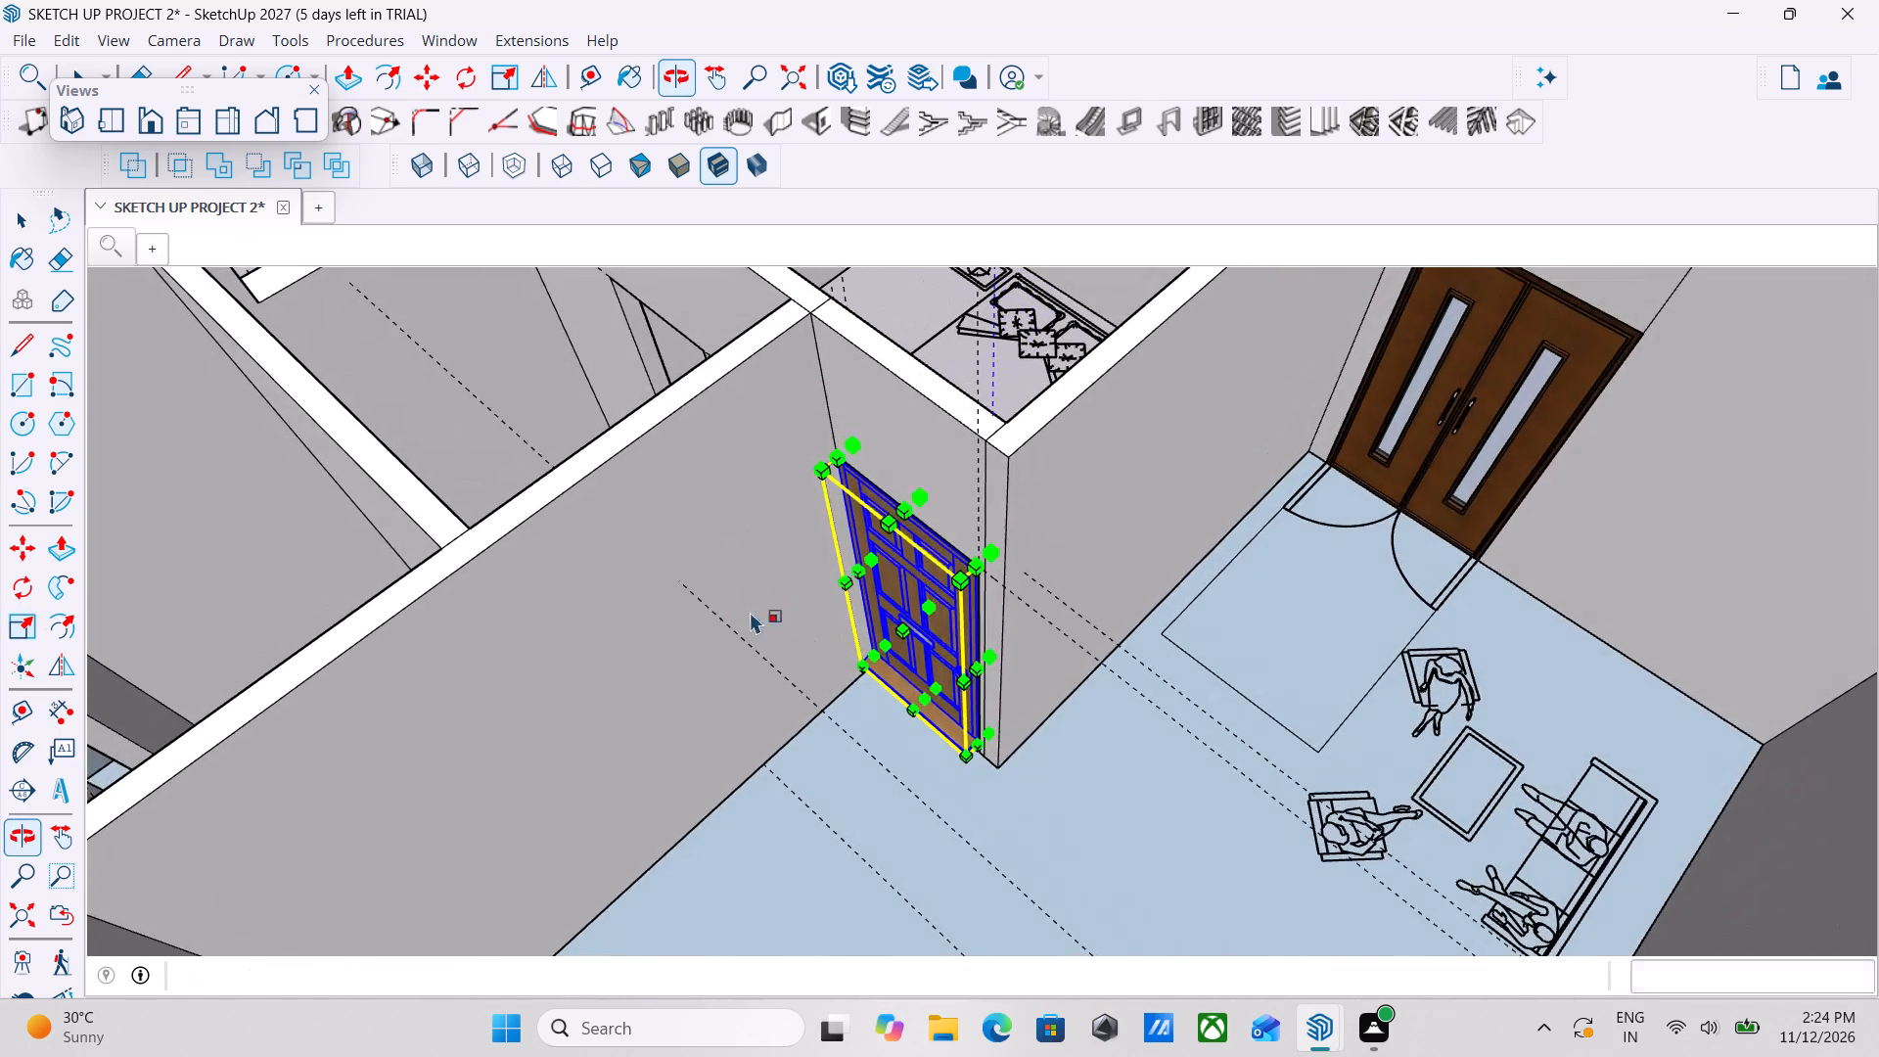
middle_drag(1031, 460, 228, 573)
middle_drag(1158, 574, 646, 293)
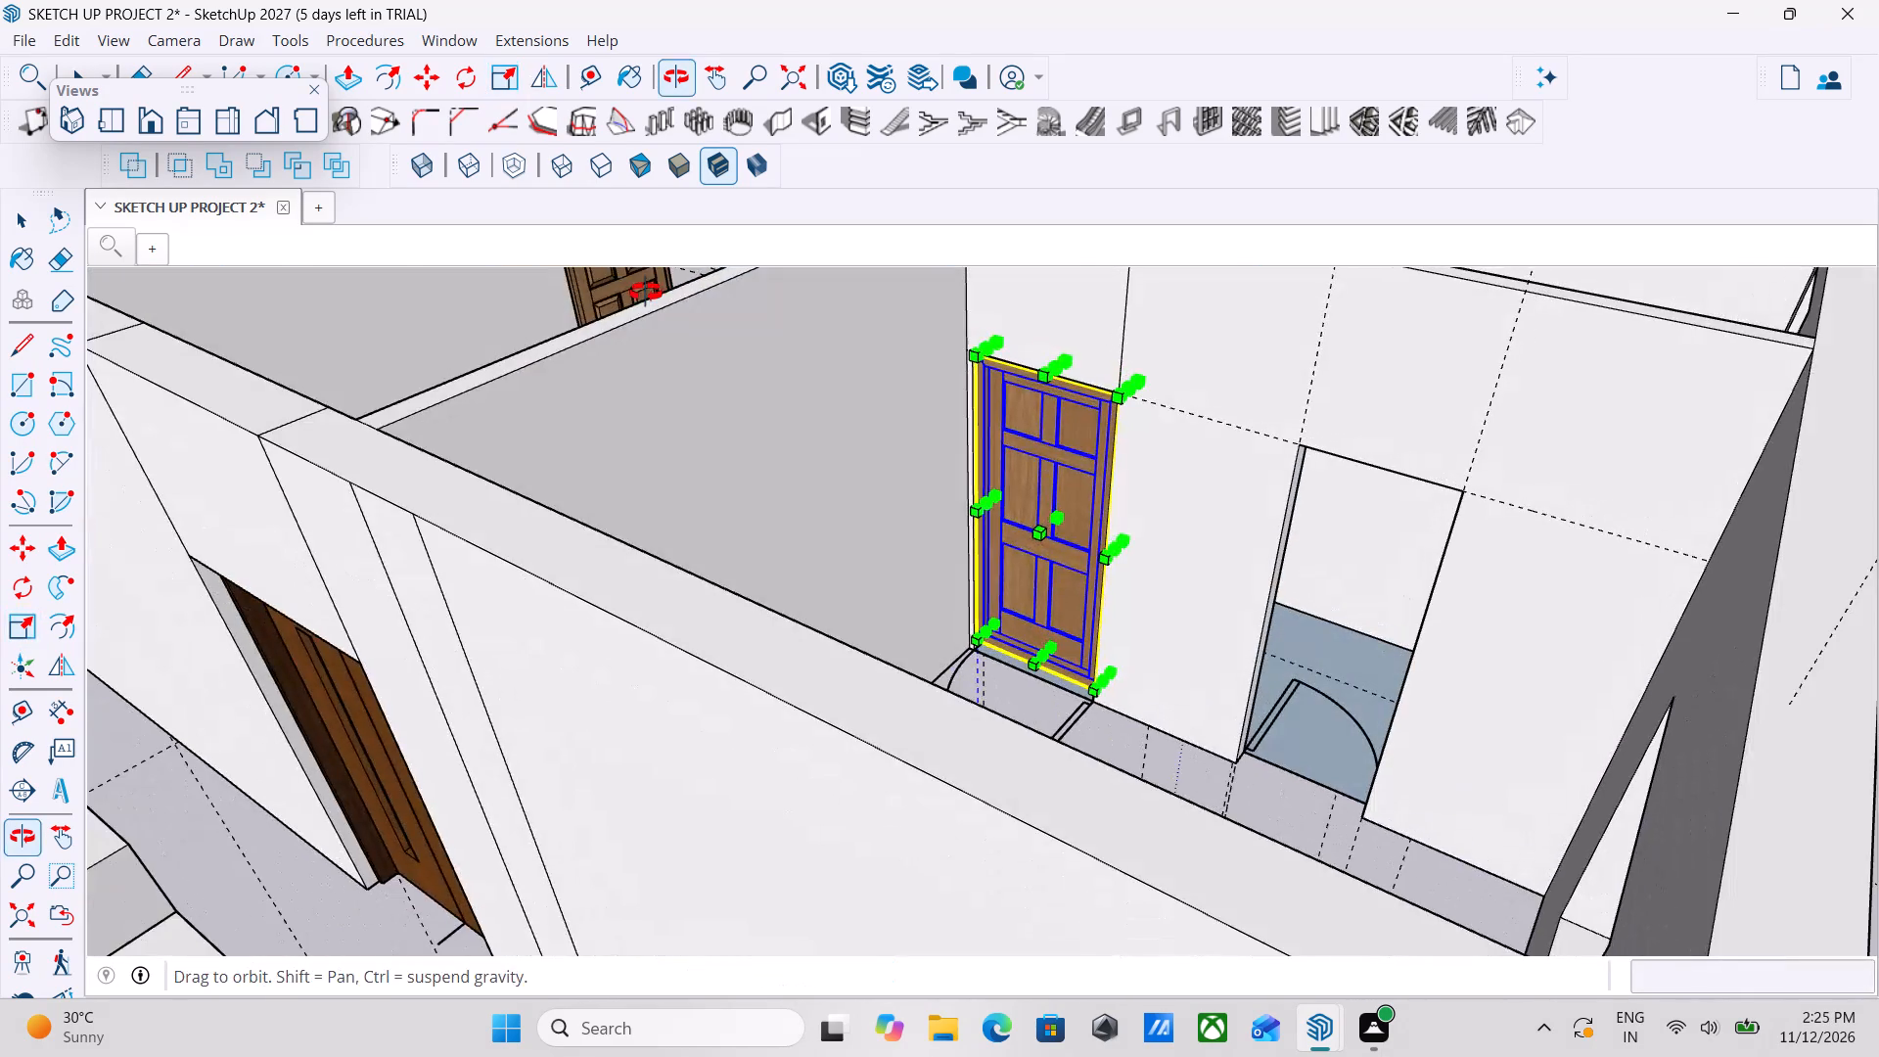
middle_drag(646, 293, 609, 304)
middle_drag(628, 314, 1846, 483)
middle_drag(1042, 614, 1537, 509)
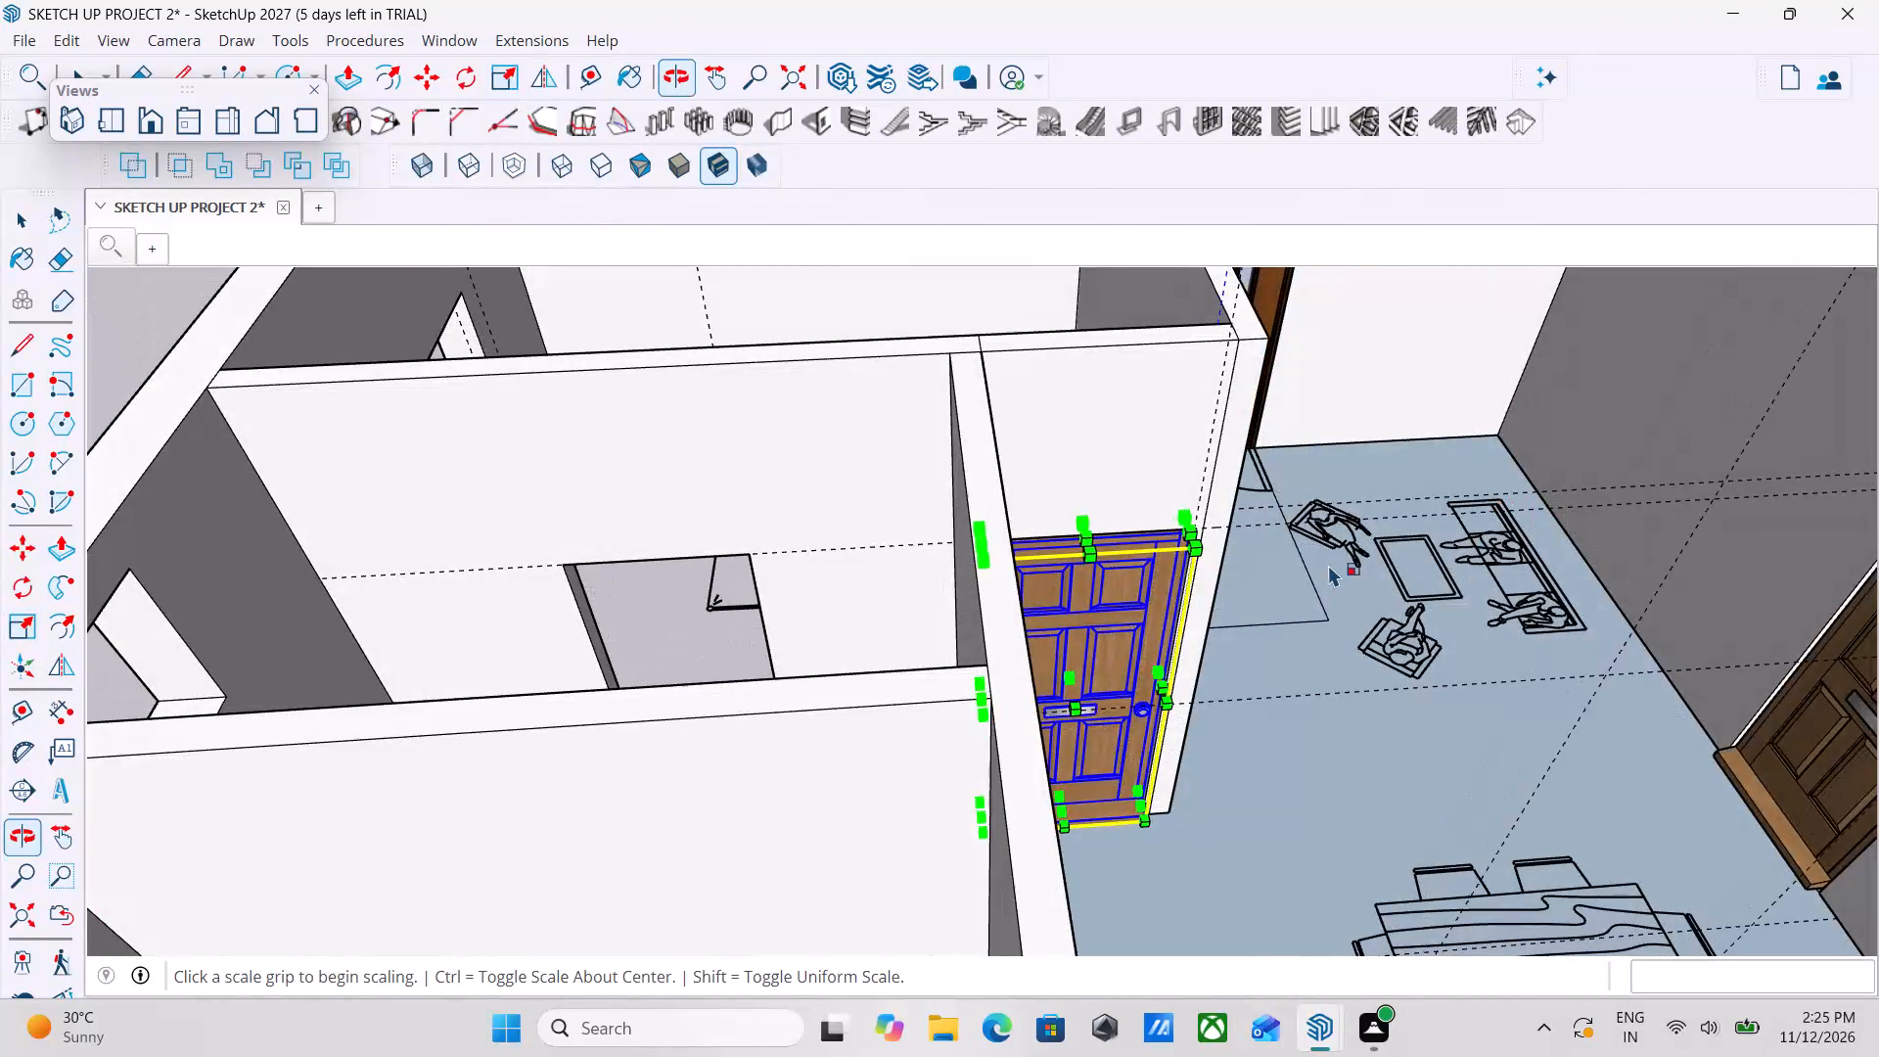
Stretch the height of the panelled door near the entrance doors up from its top edge by about 1.01.
middle_drag(1162, 583, 1105, 534)
scroll(1068, 508, up, 10)
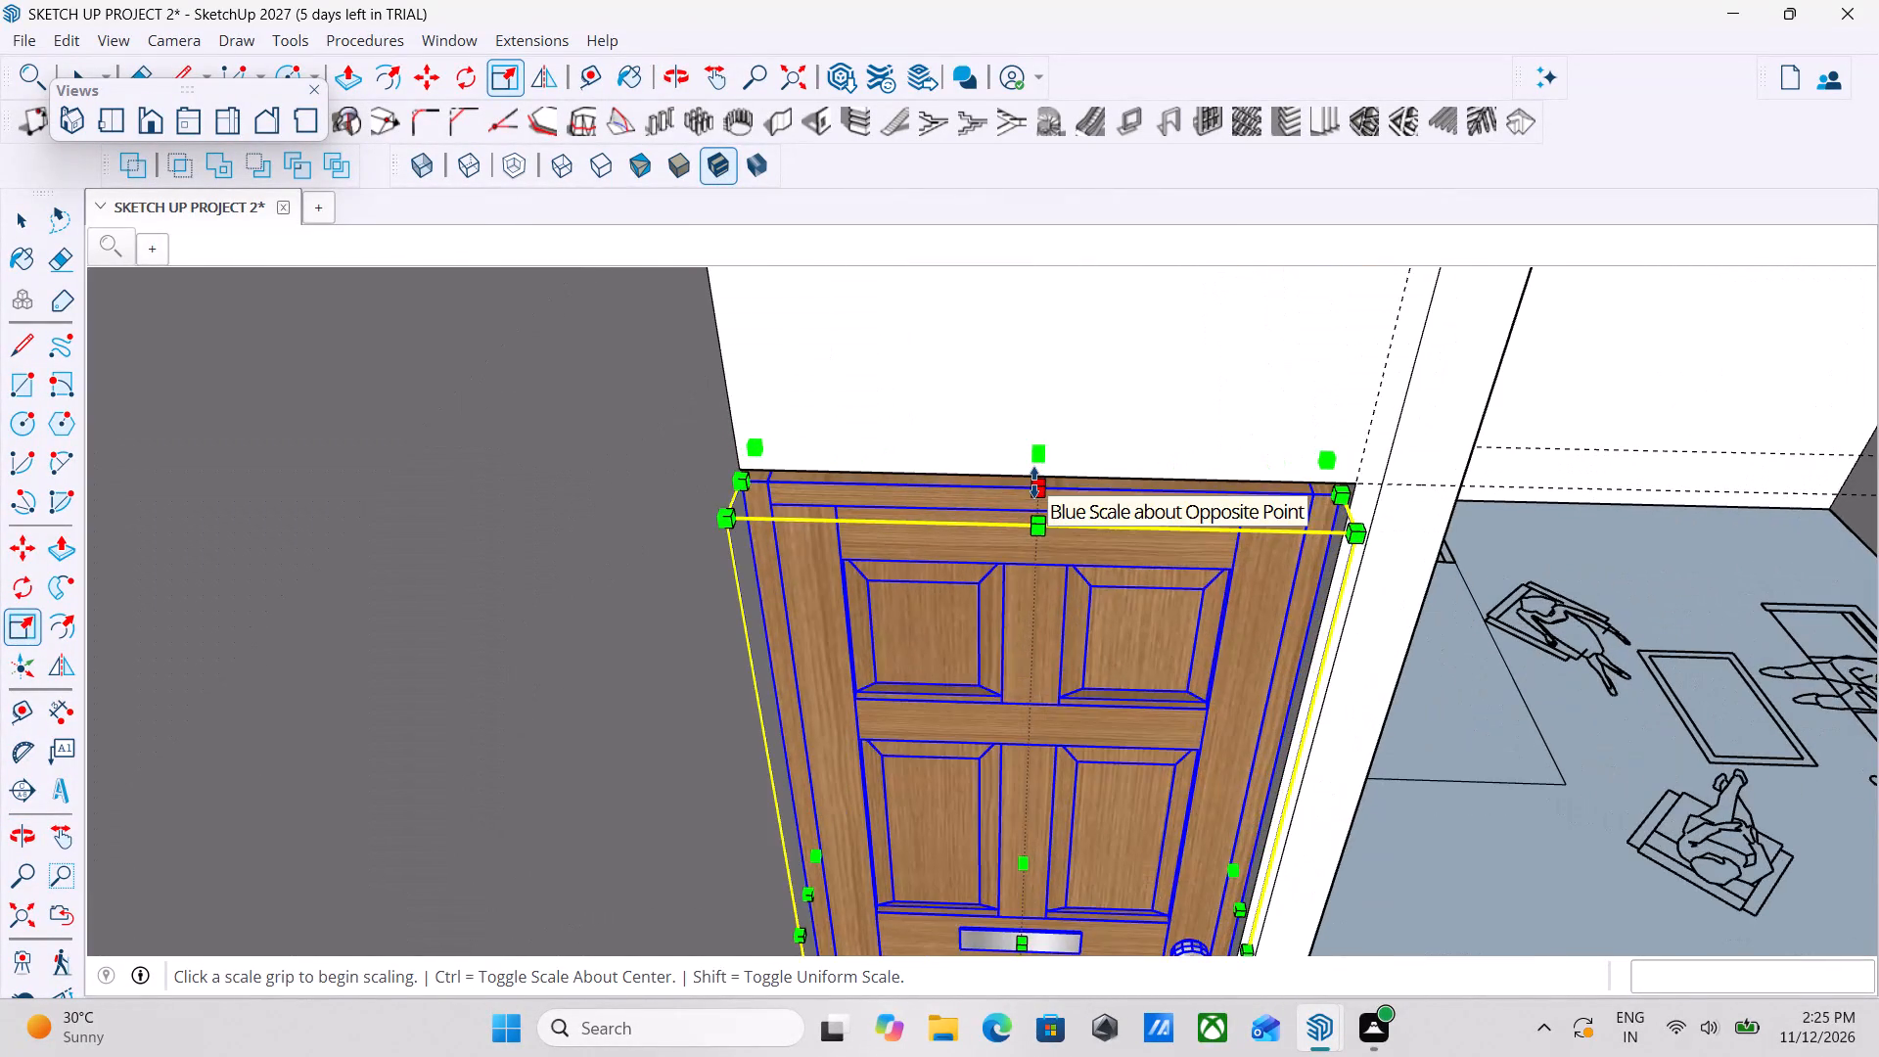
drag(1034, 483, 1032, 474)
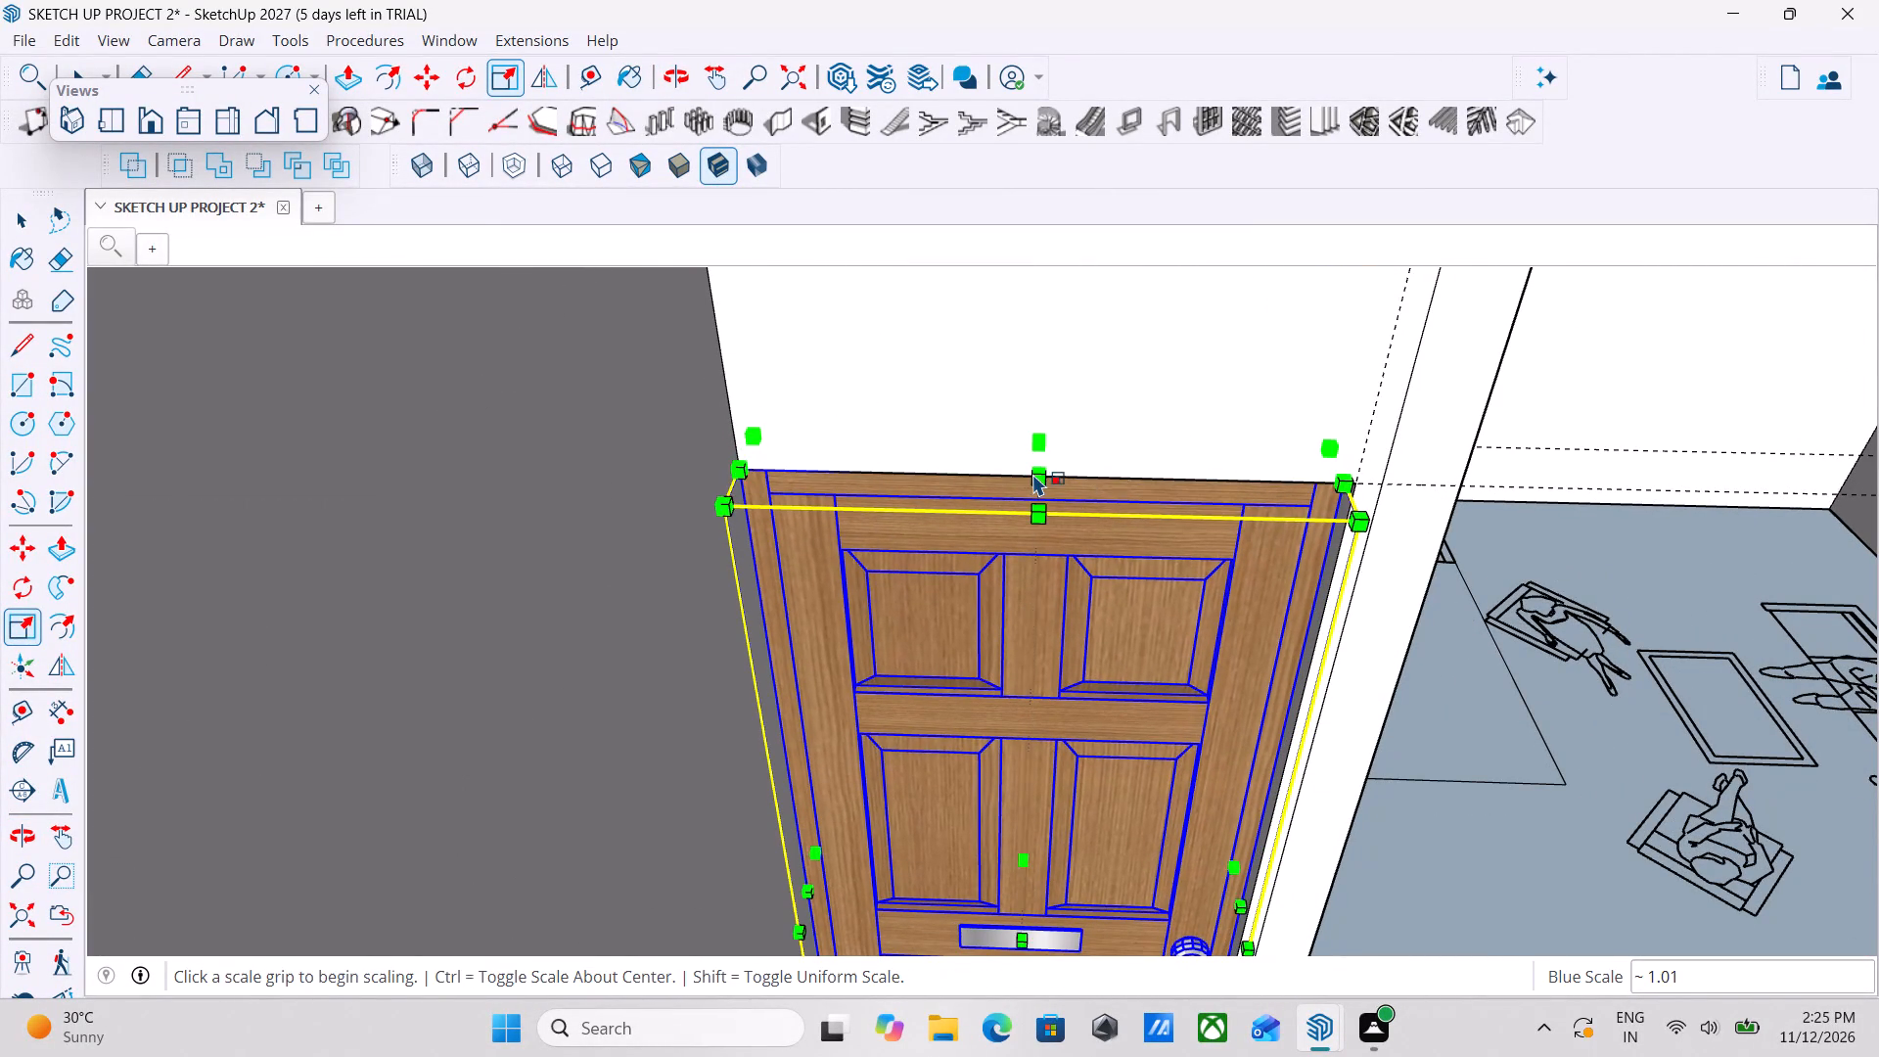
scroll(1032, 474, down, 6)
middle_drag(1472, 553, 1058, 667)
scroll(1064, 665, up, 1)
scroll(1065, 663, down, 7)
key(space)
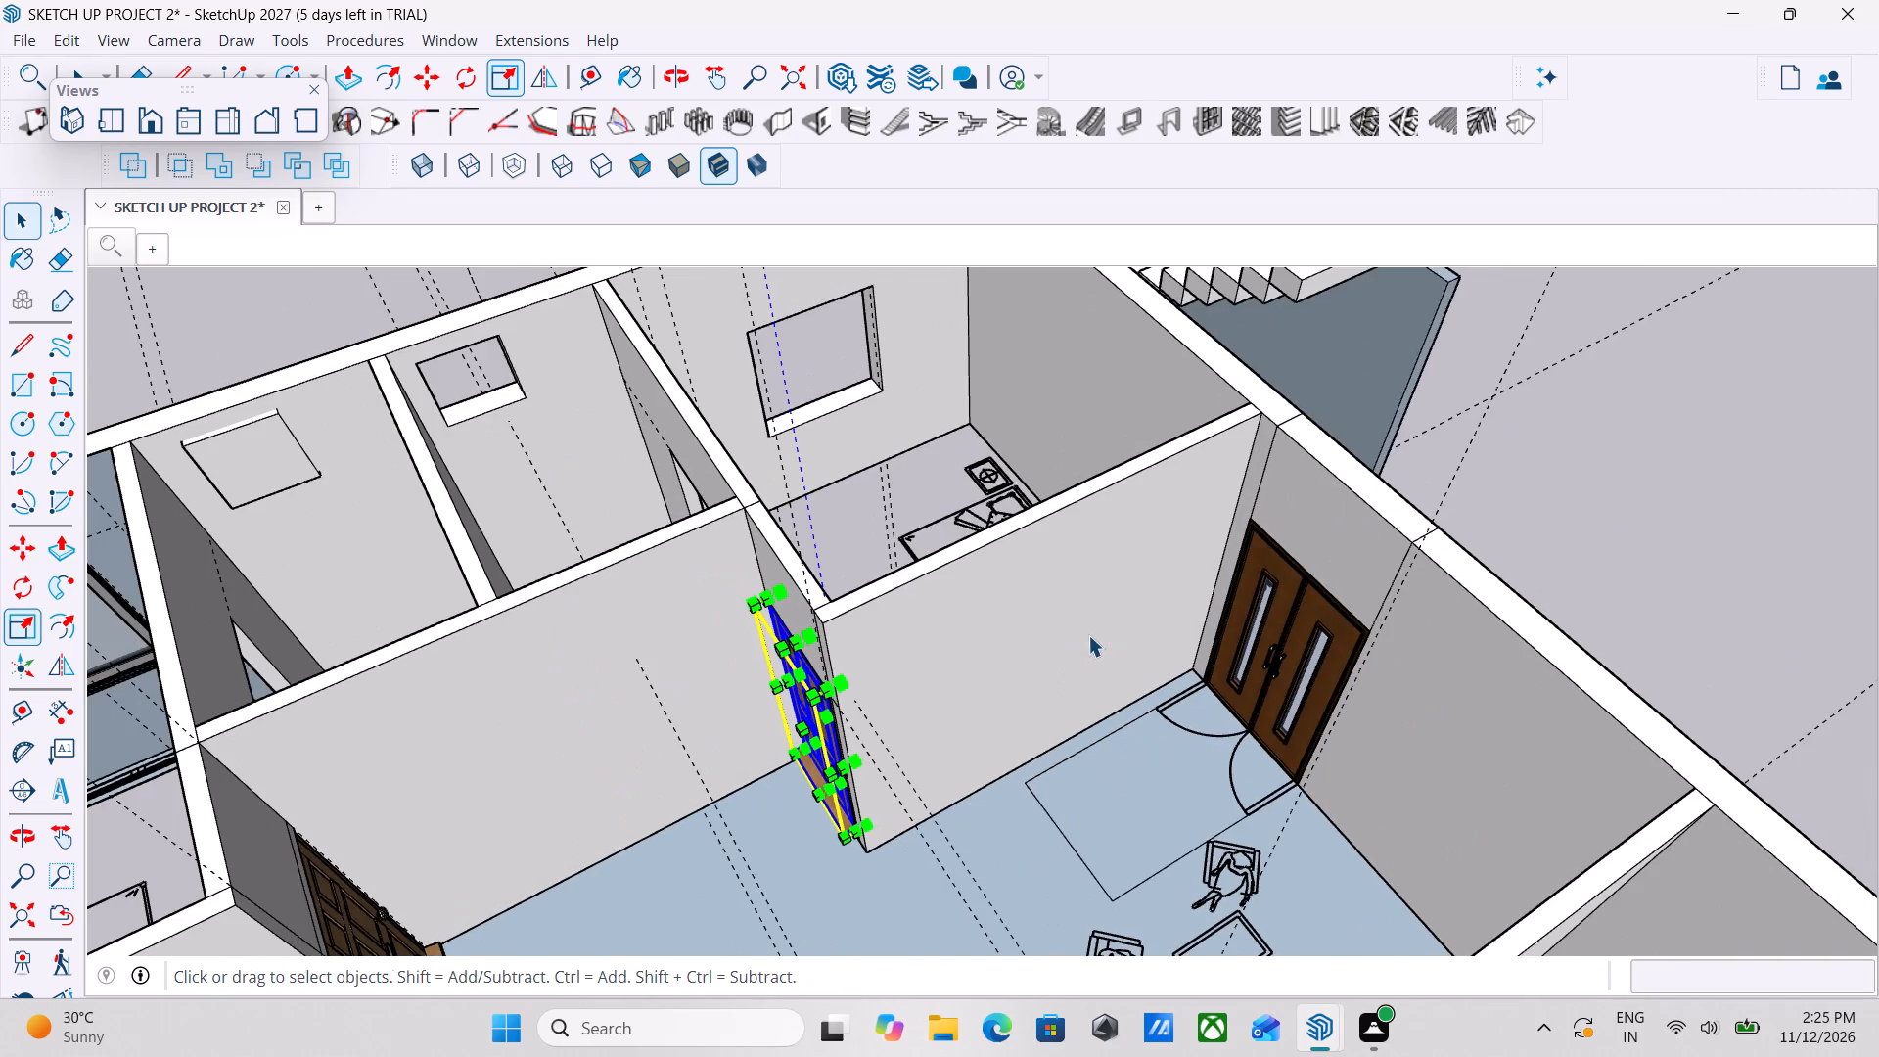
Examine the doorways around the living area and adjoining rooms from several sides of the house.
scroll(1089, 635, down, 5)
middle_drag(1016, 595, 1520, 716)
middle_drag(1114, 731, 1320, 682)
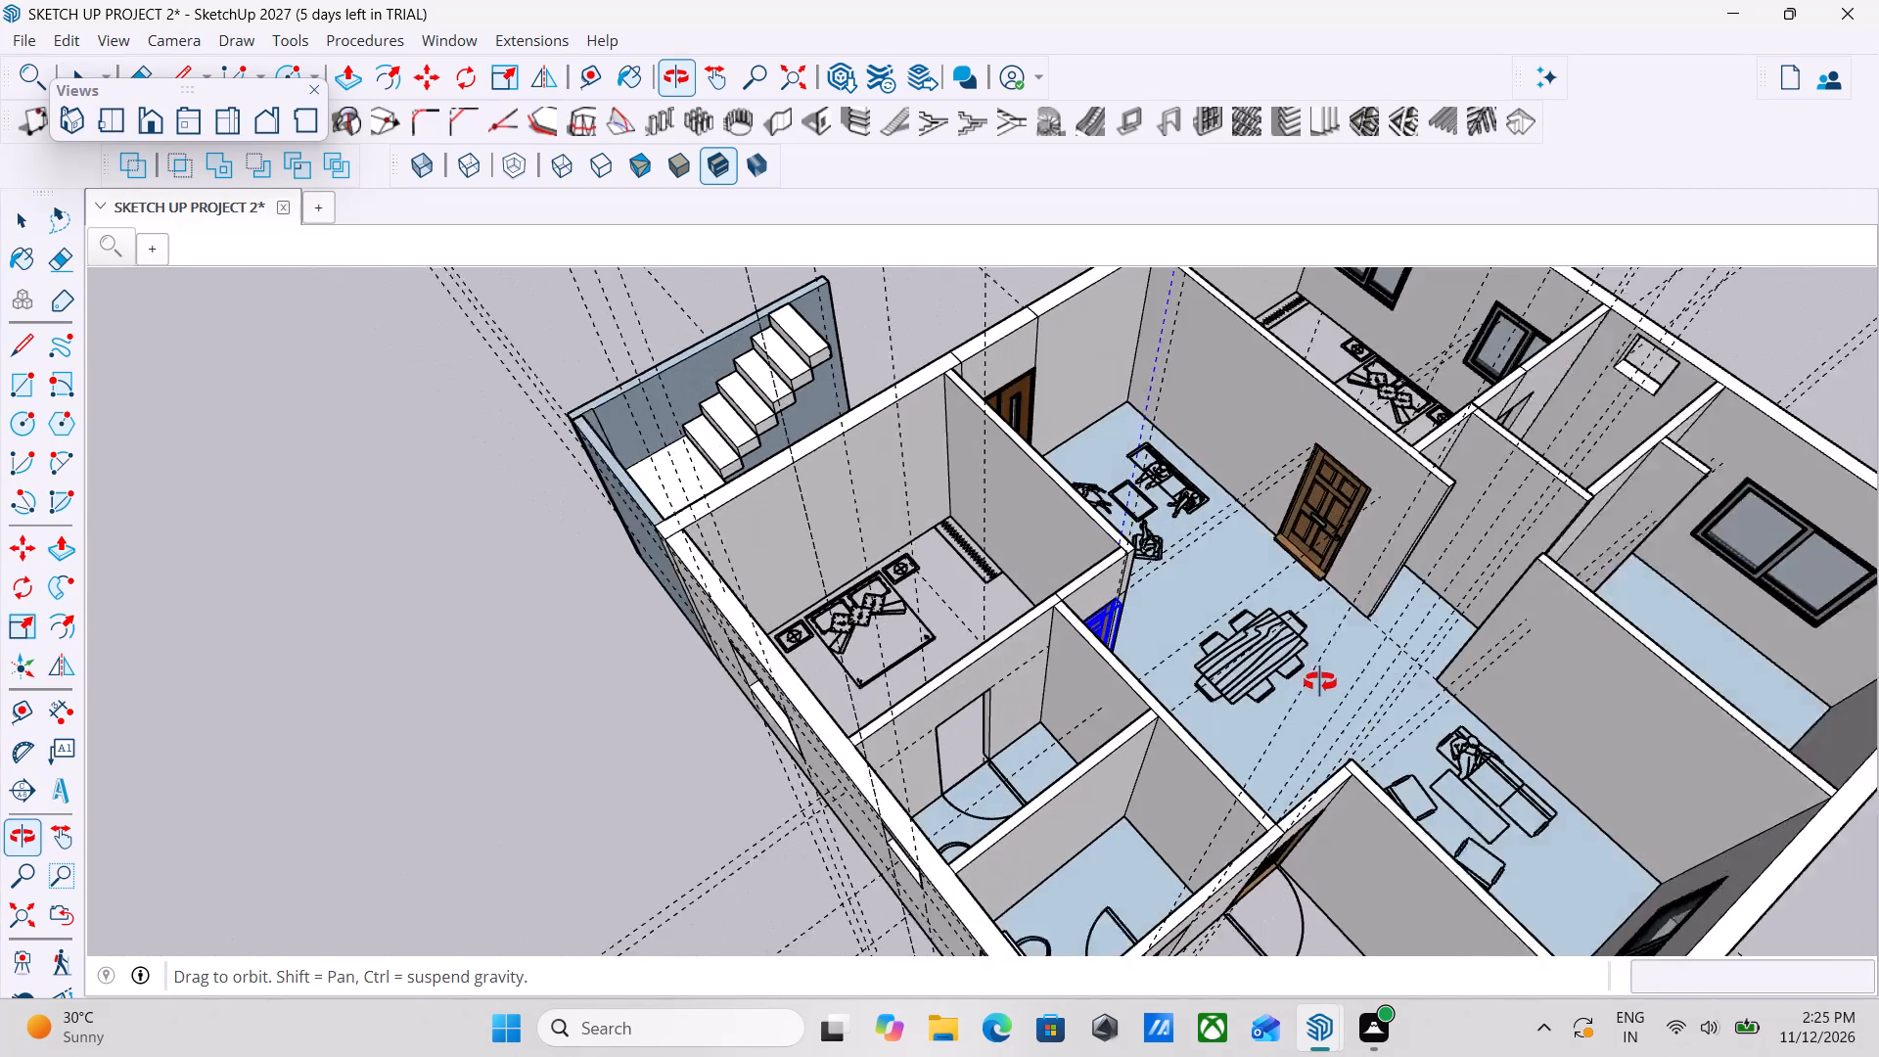
middle_drag(1320, 682, 1320, 683)
middle_drag(1170, 715, 1663, 727)
middle_drag(1480, 666, 877, 621)
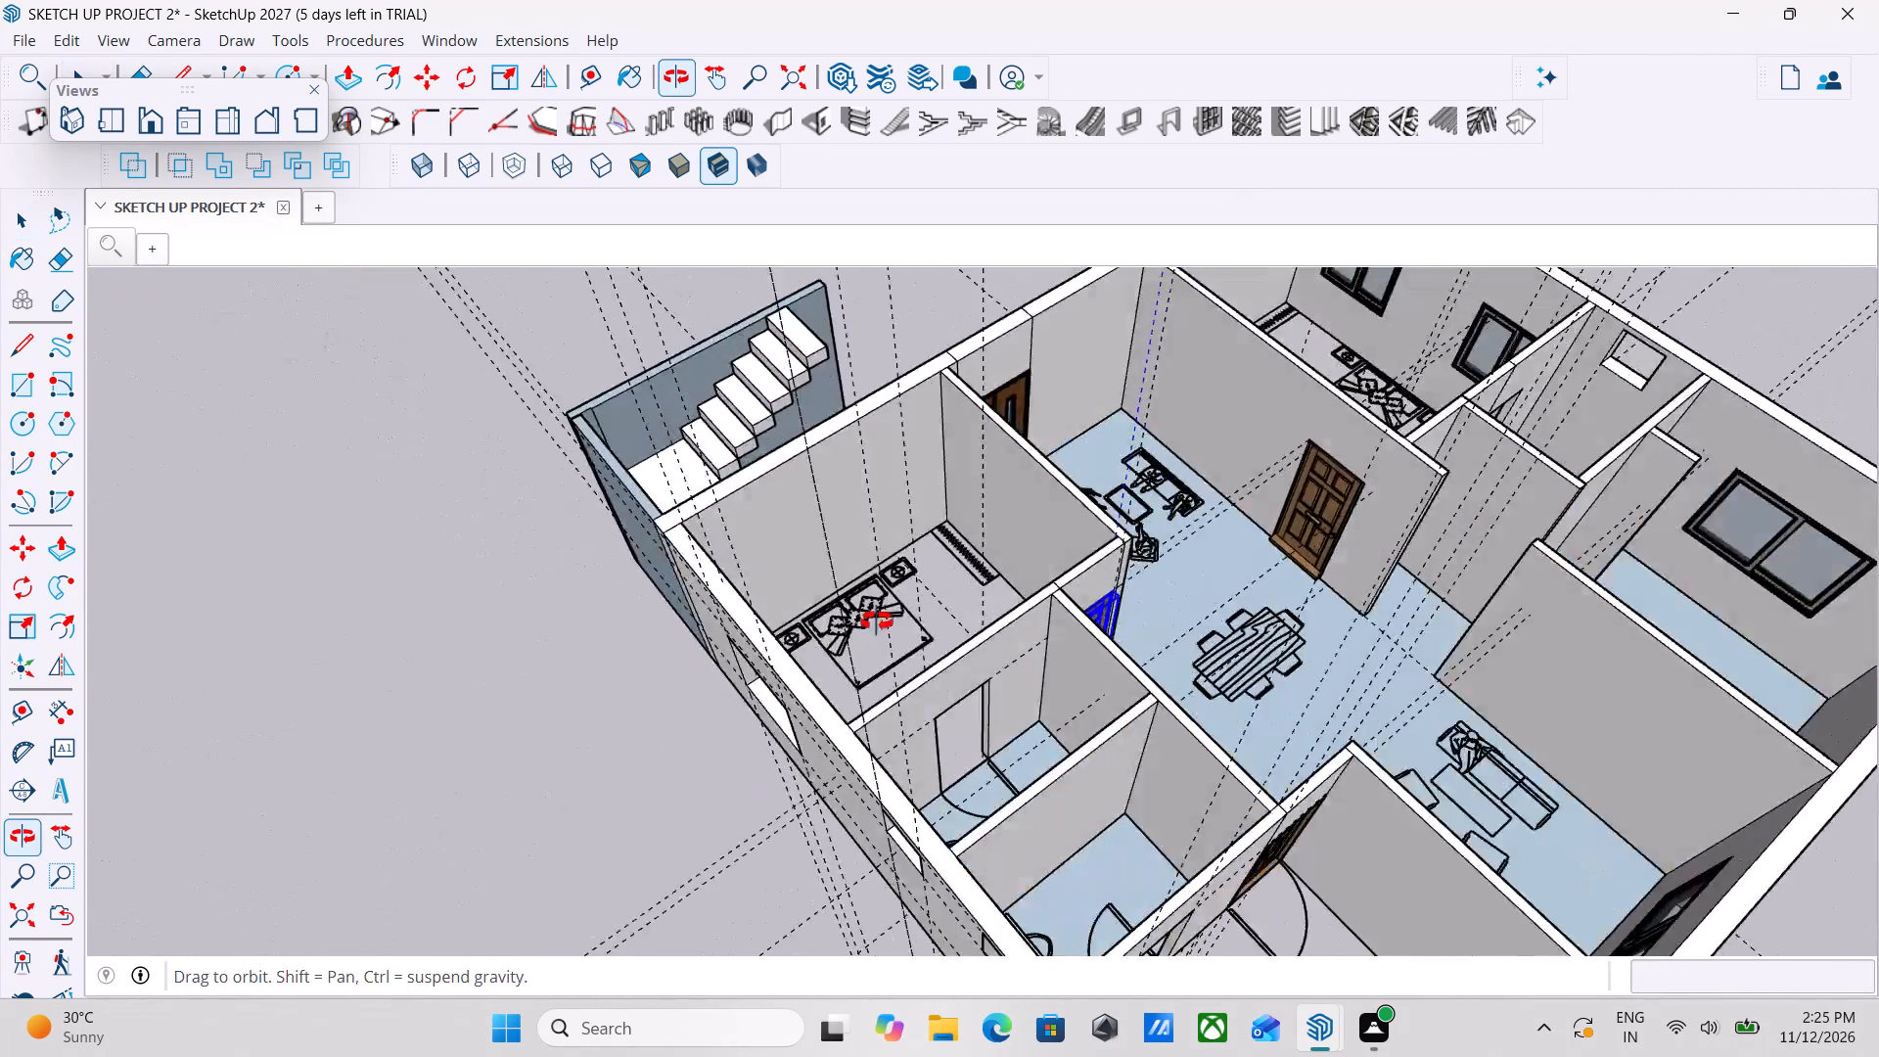
middle_drag(877, 621, 651, 606)
scroll(1032, 648, up, 2)
scroll(1049, 635, down, 5)
middle_drag(1171, 646, 1548, 683)
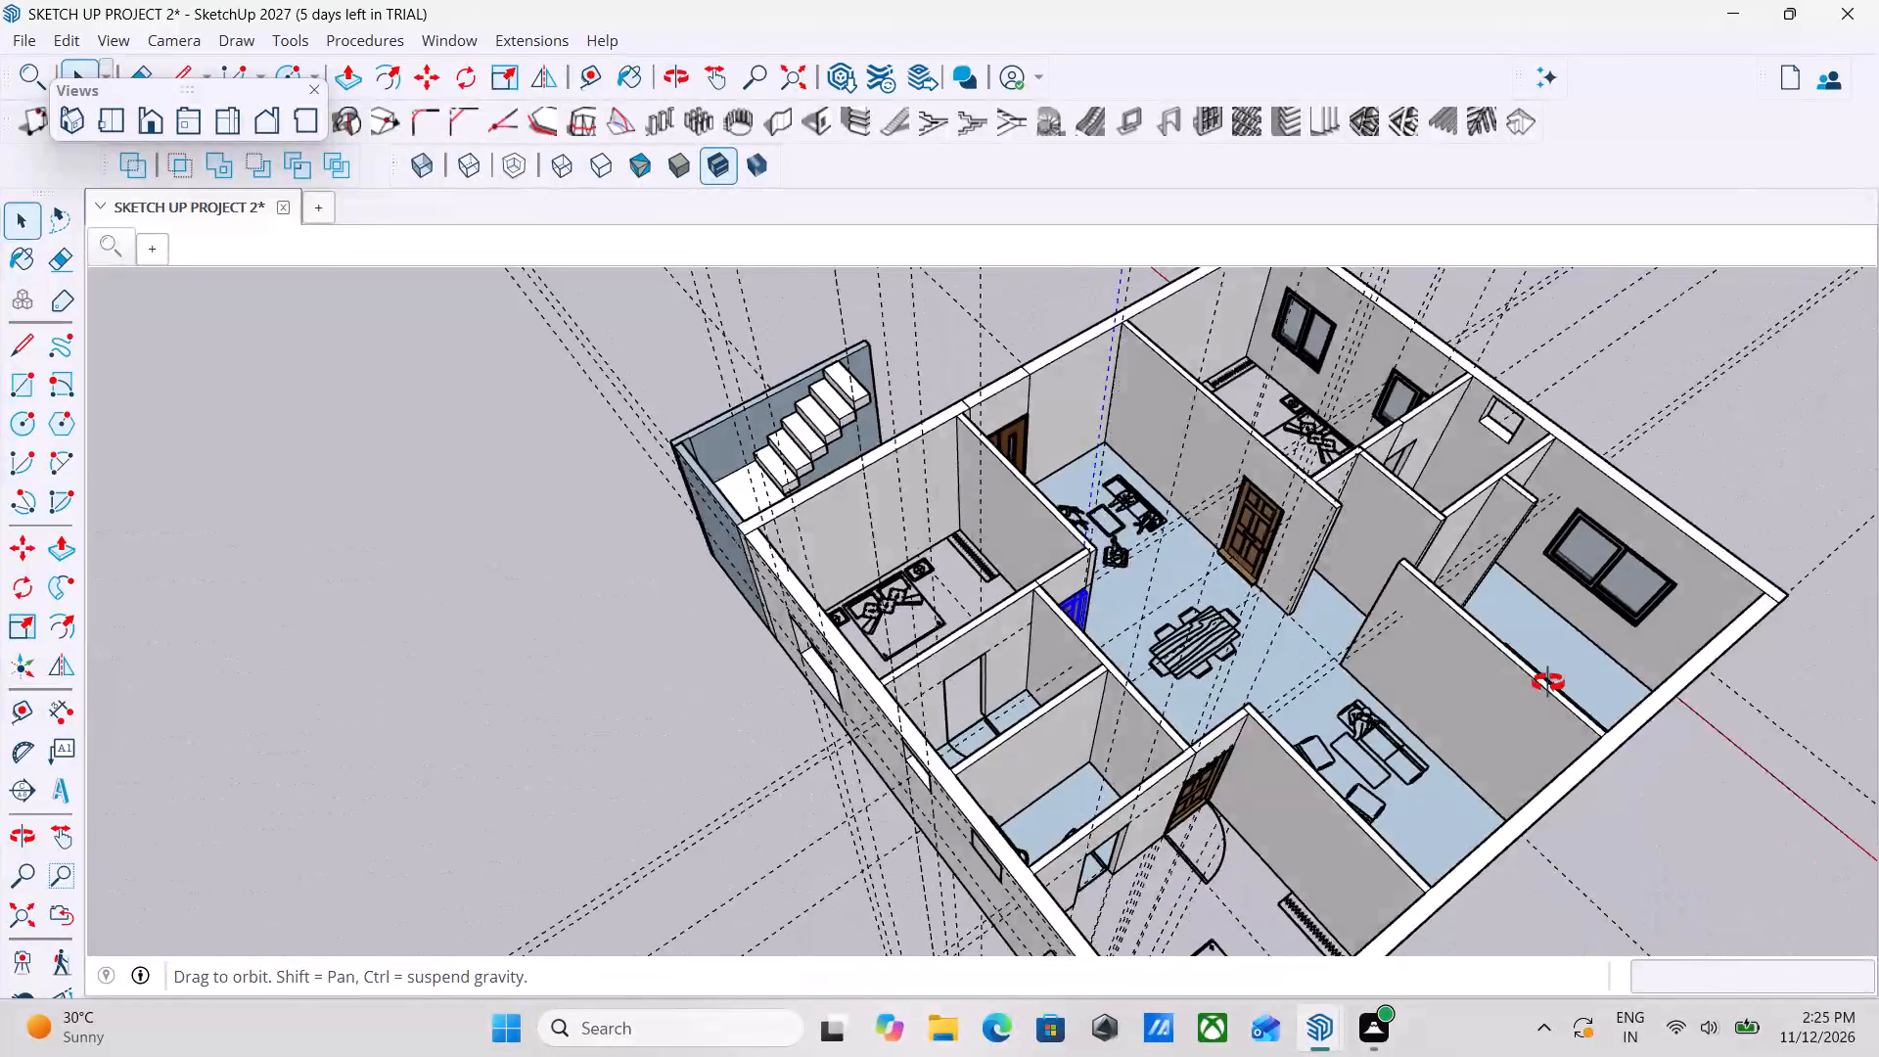
middle_drag(1548, 683, 1612, 691)
middle_drag(1424, 686, 1713, 674)
middle_drag(1296, 659, 1614, 654)
middle_drag(1071, 643, 1416, 608)
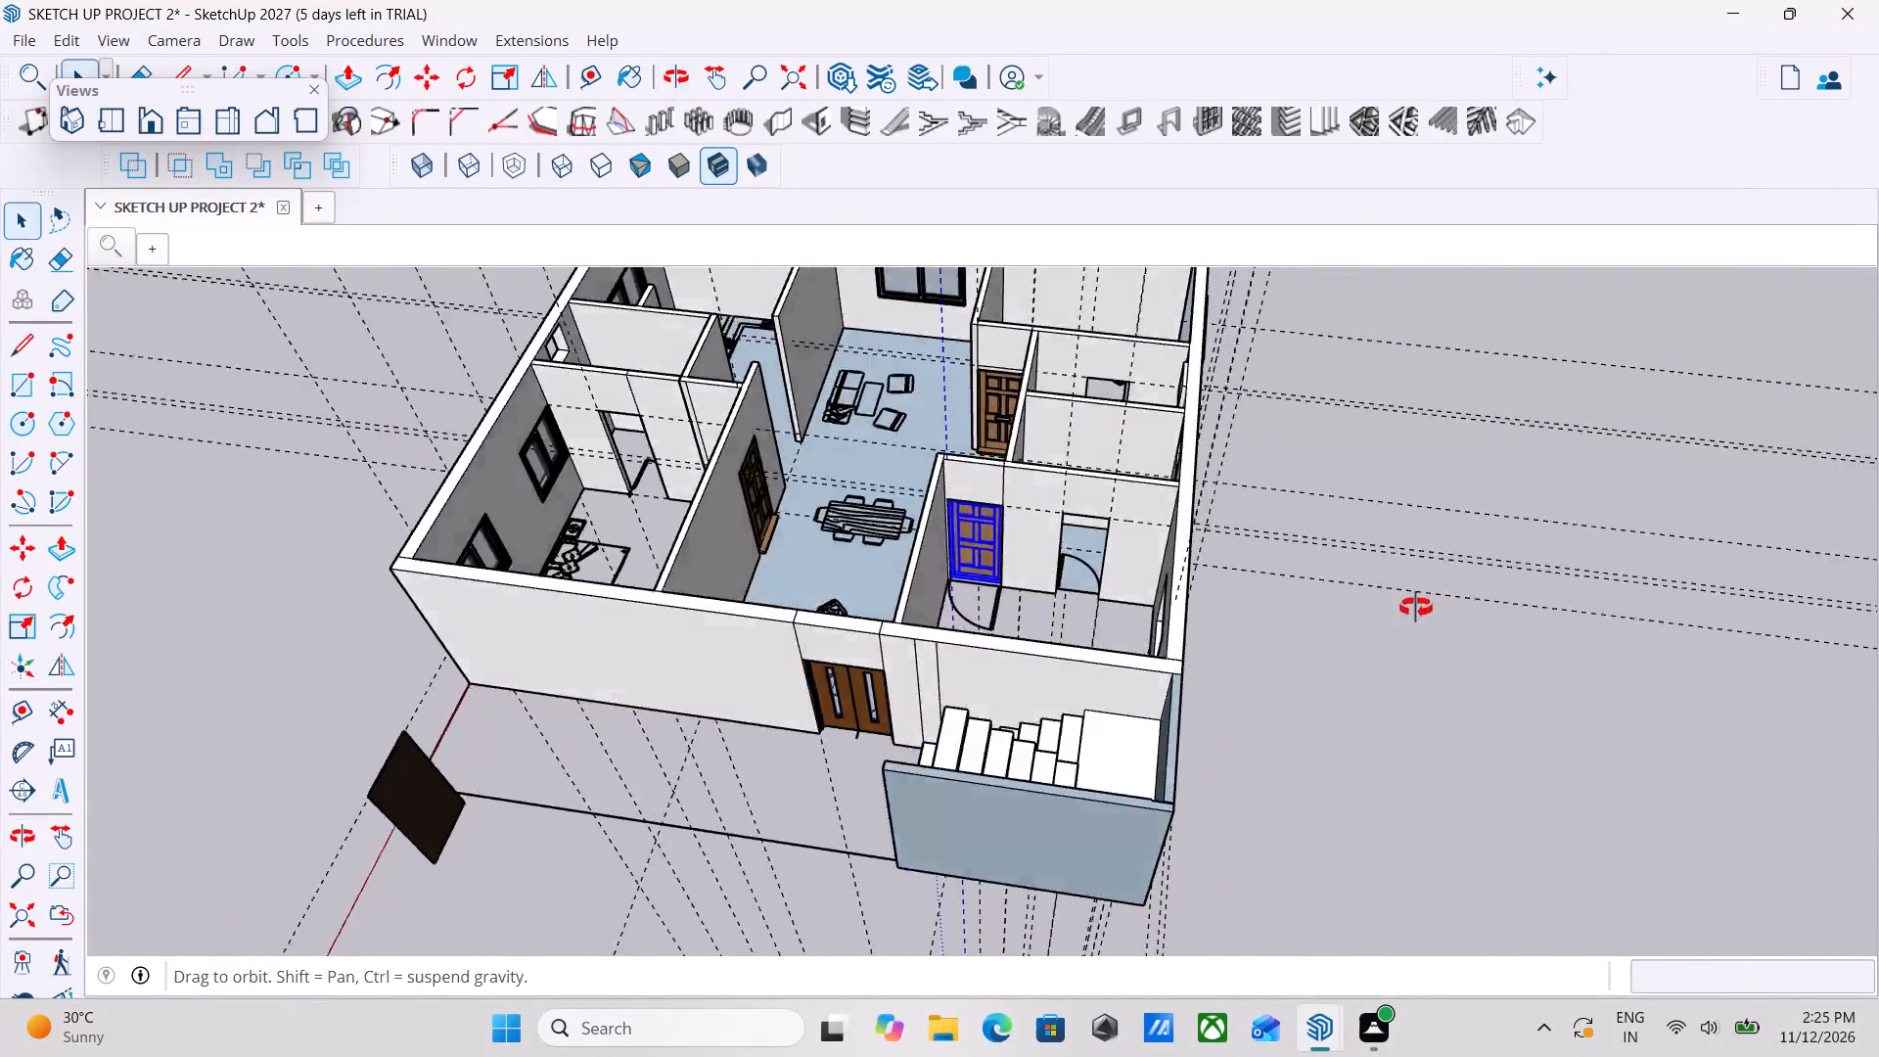
middle_drag(1416, 608, 1442, 581)
middle_drag(996, 509, 1268, 495)
scroll(869, 506, up, 4)
scroll(1232, 490, up, 1)
middle_drag(1232, 490, 969, 506)
middle_drag(900, 502, 1089, 512)
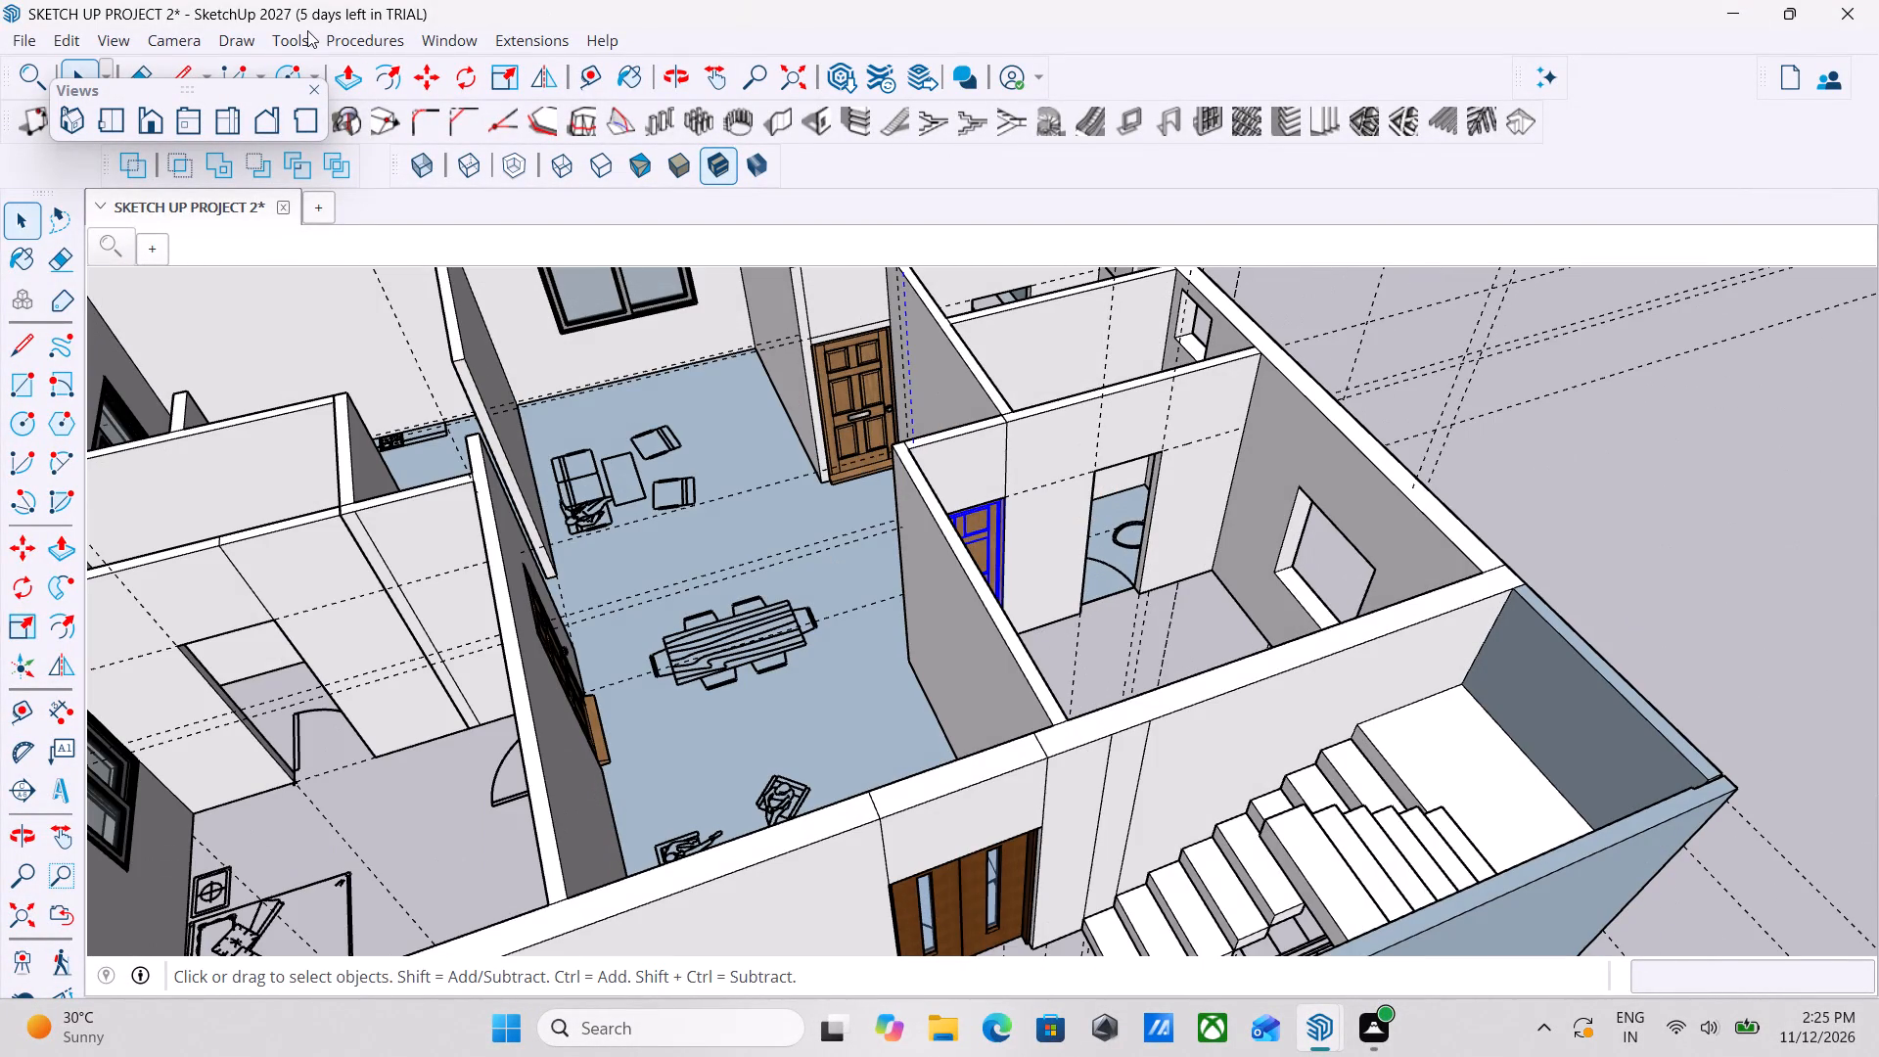
Load the white dynamic "Doors" model from the 3D Warehouse DOOR results directly into the model.
click(444, 44)
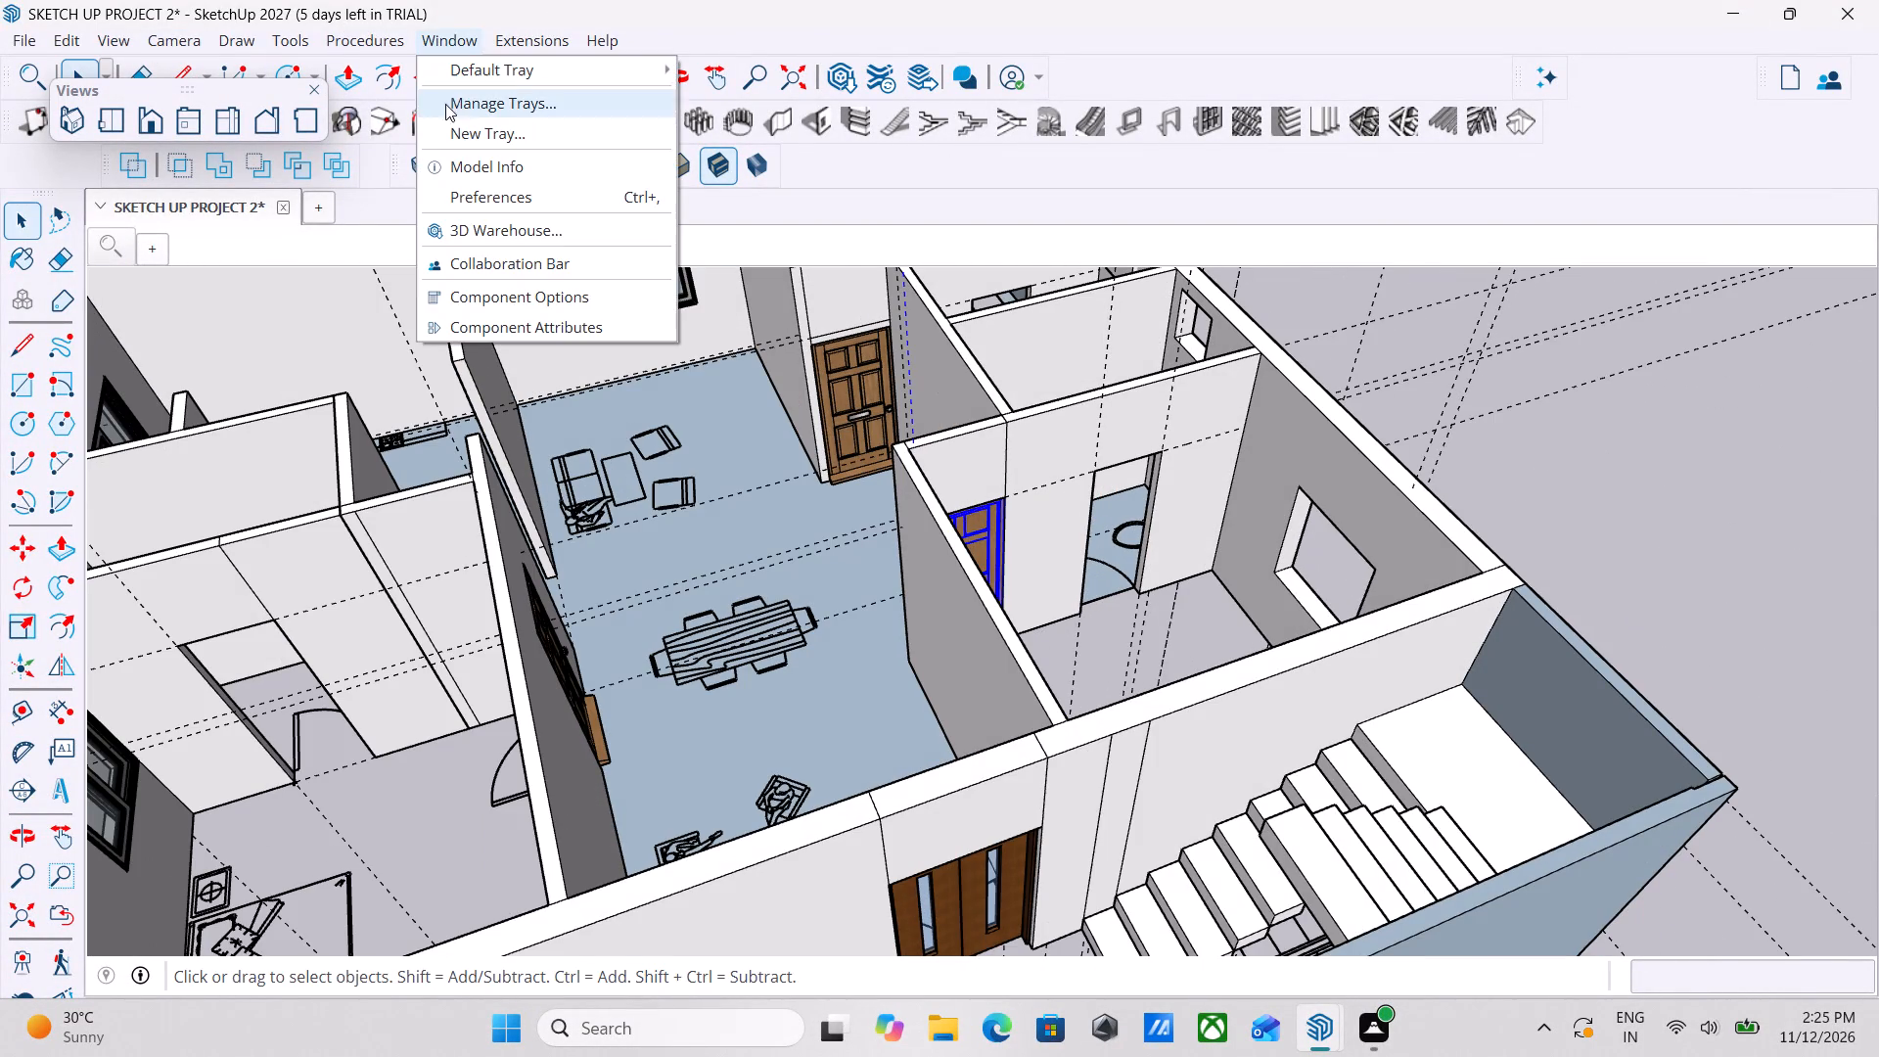
click(594, 222)
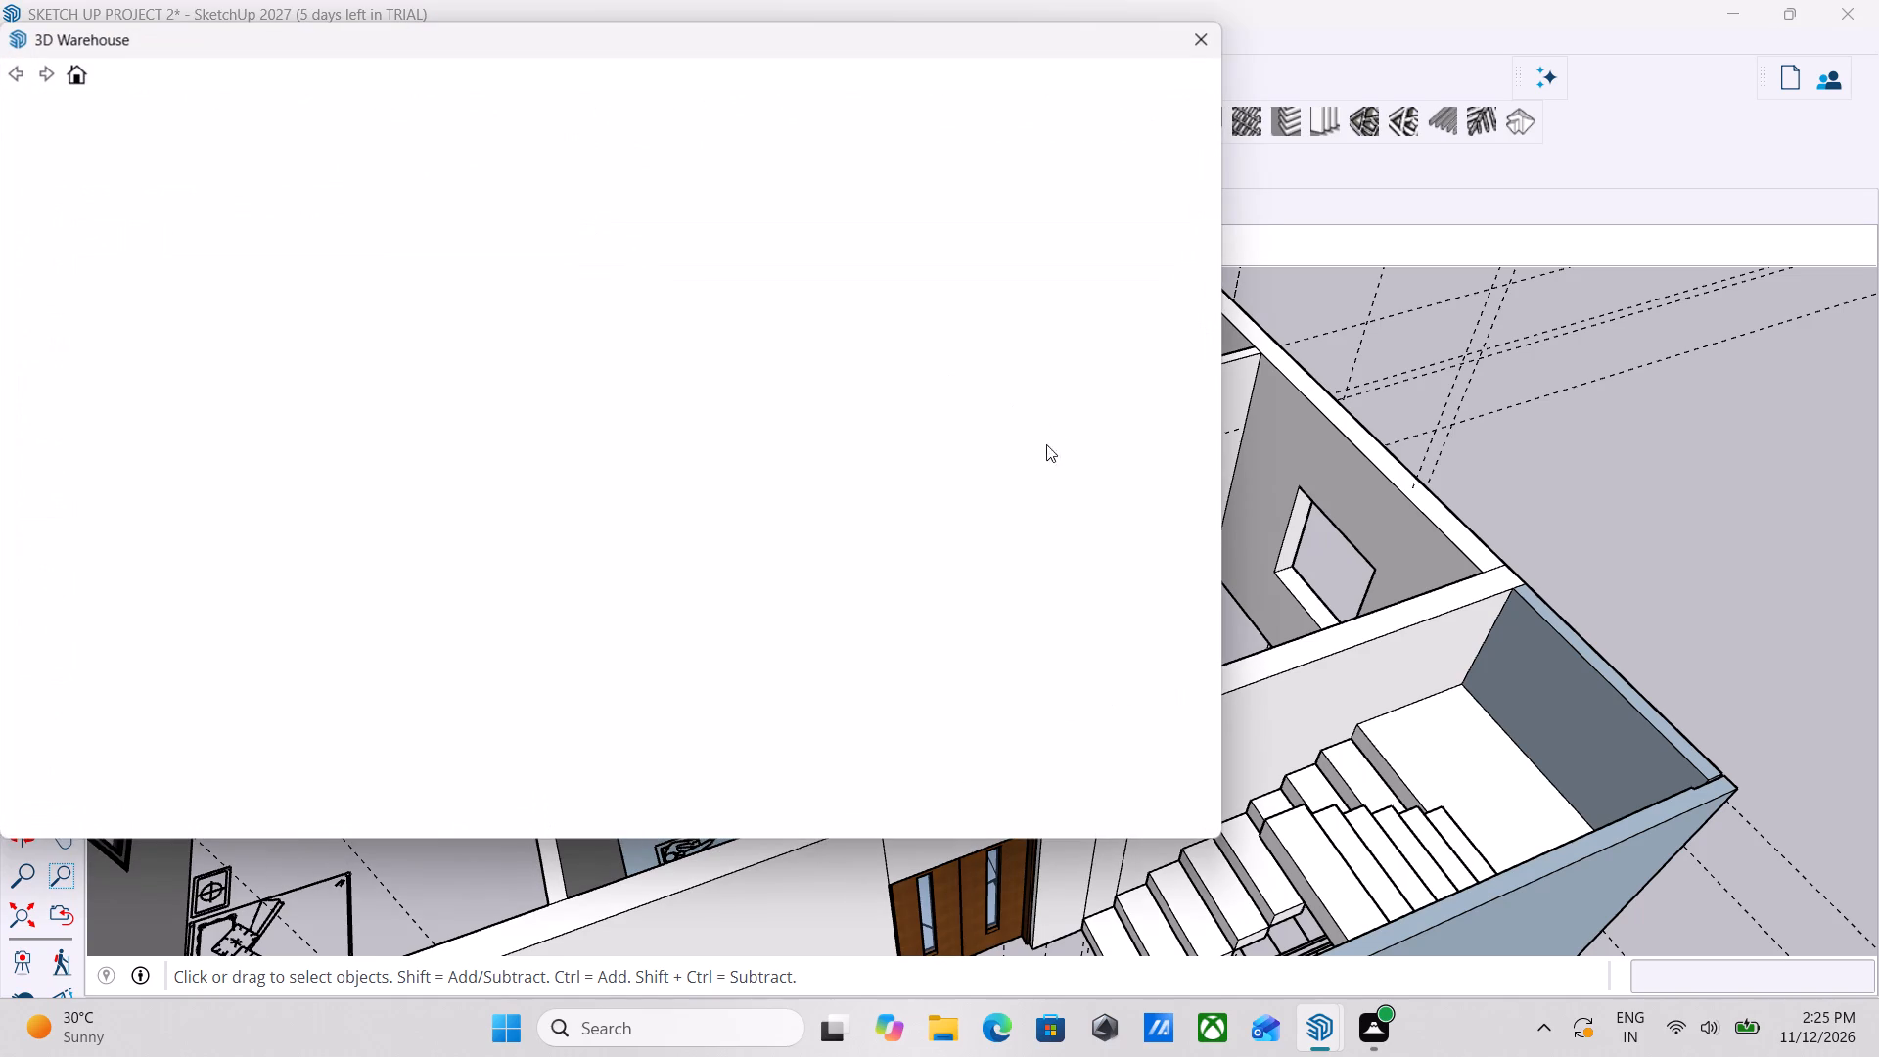
scroll(570, 421, down, 1)
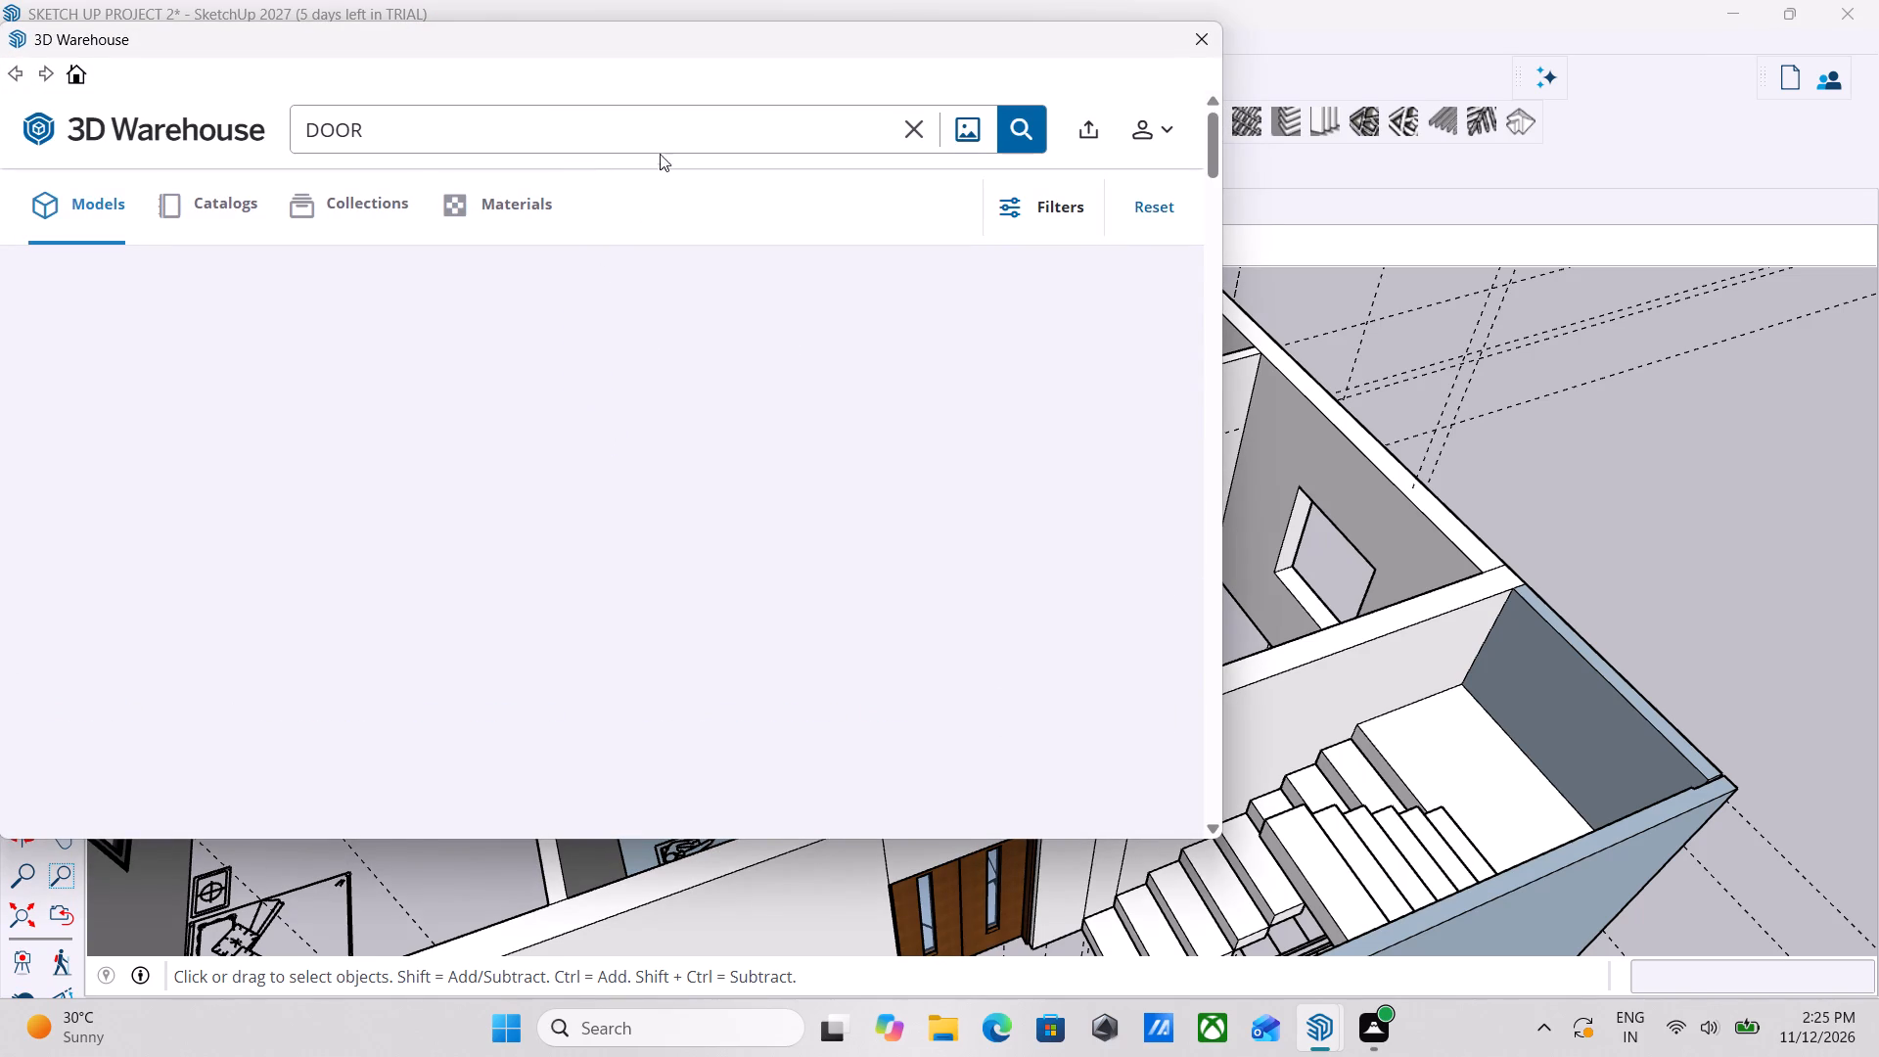
scroll(765, 445, down, 7)
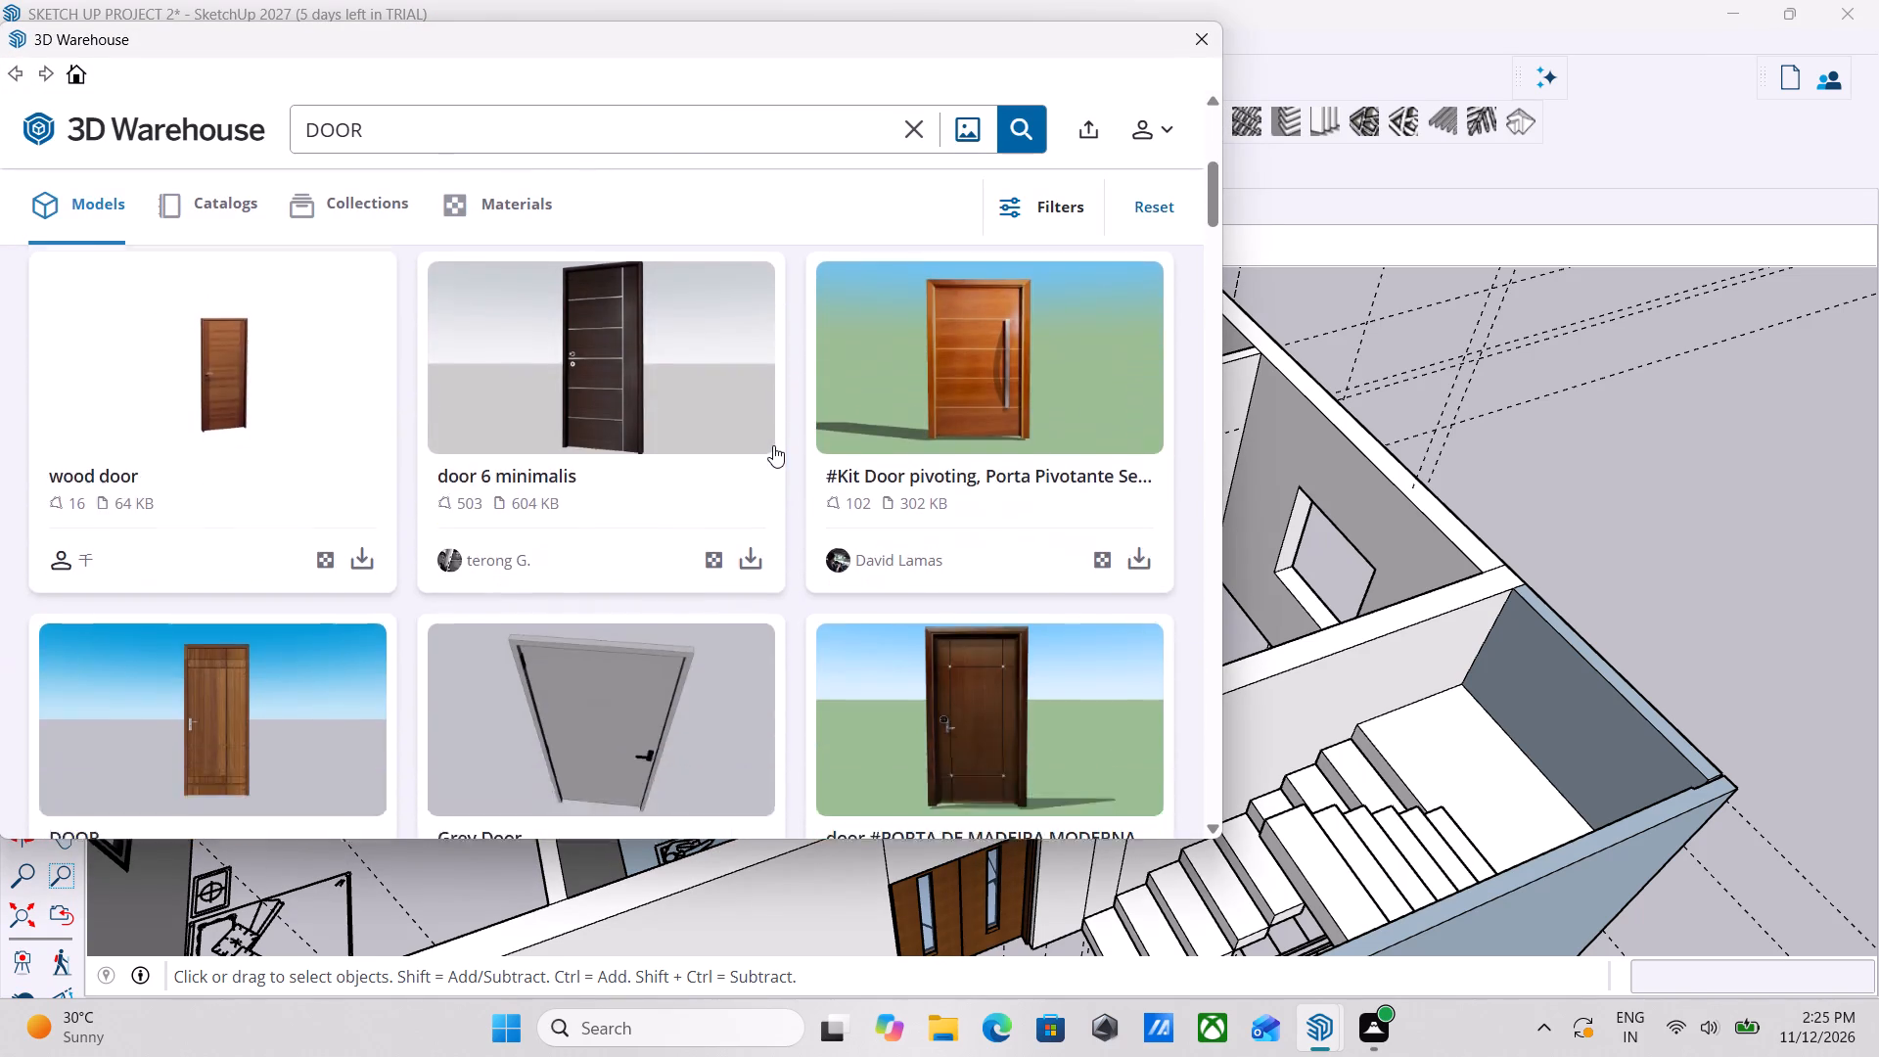
scroll(773, 445, down, 7)
scroll(932, 536, down, 1)
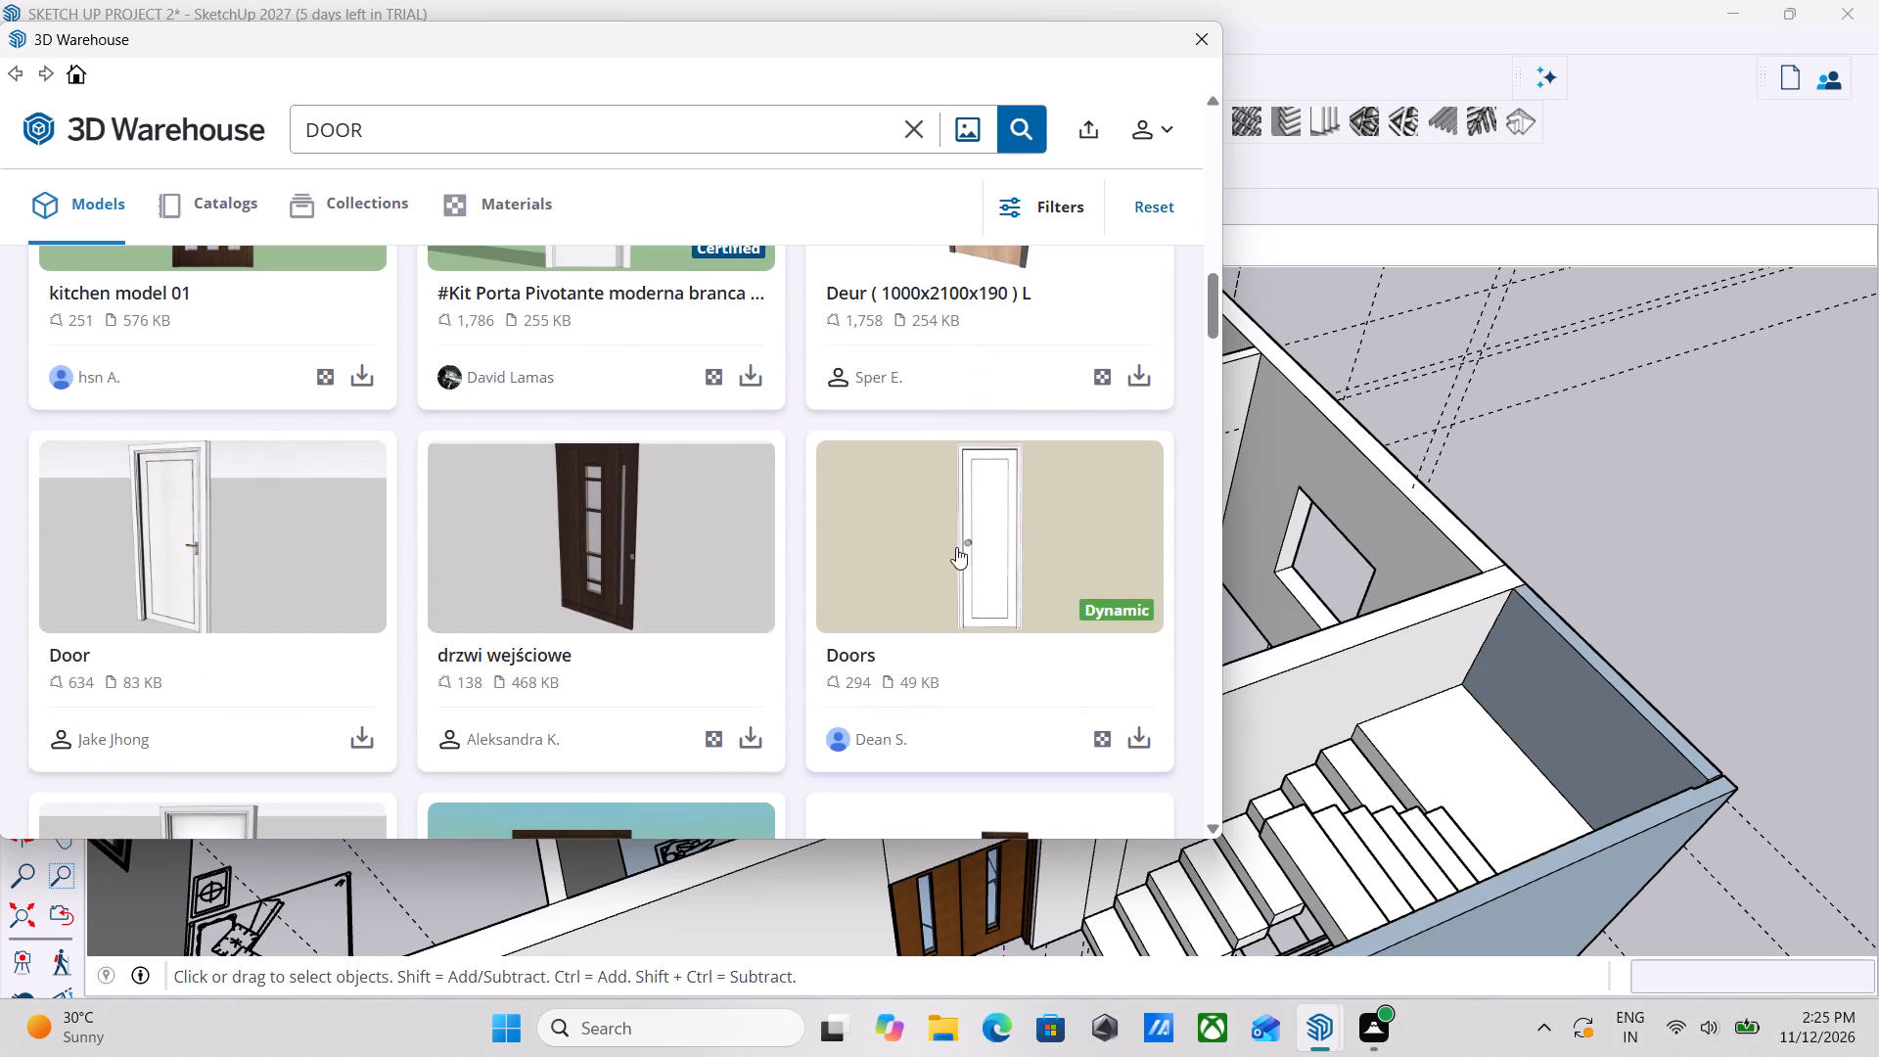
scroll(1154, 729, down, 2)
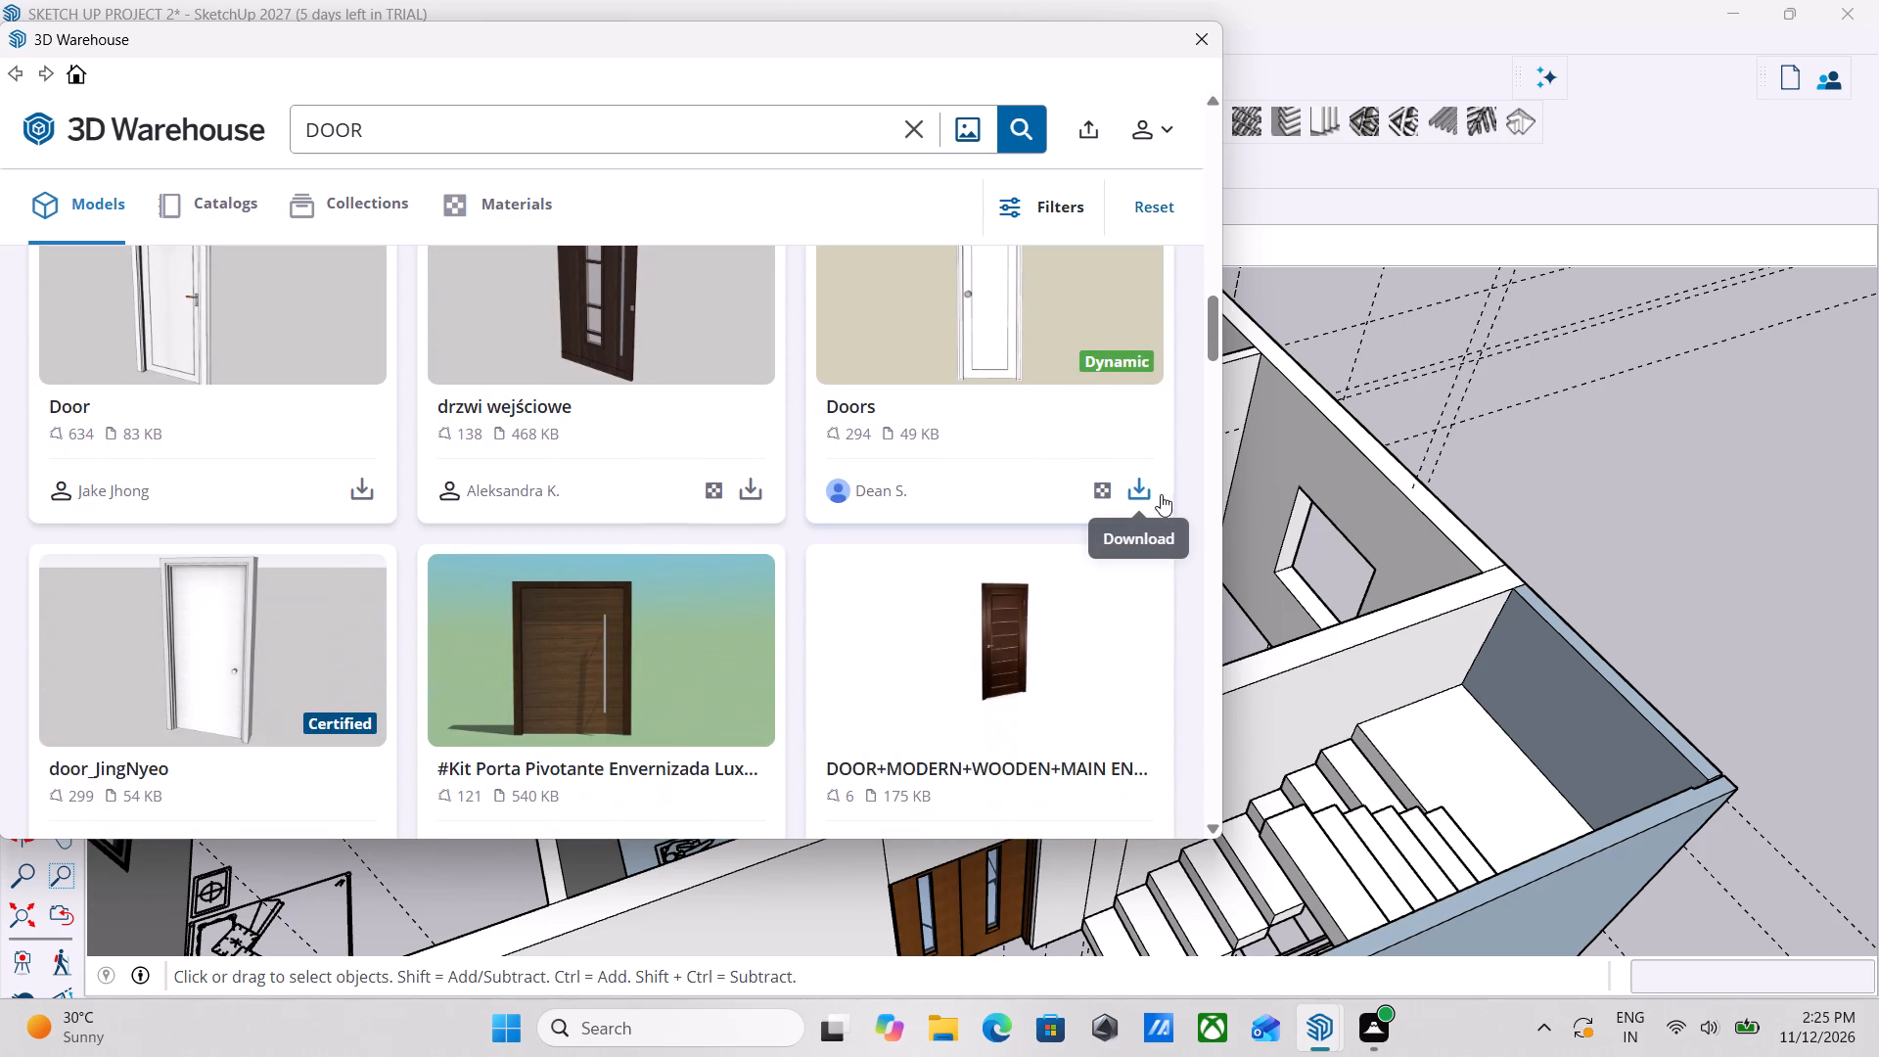
click(1142, 483)
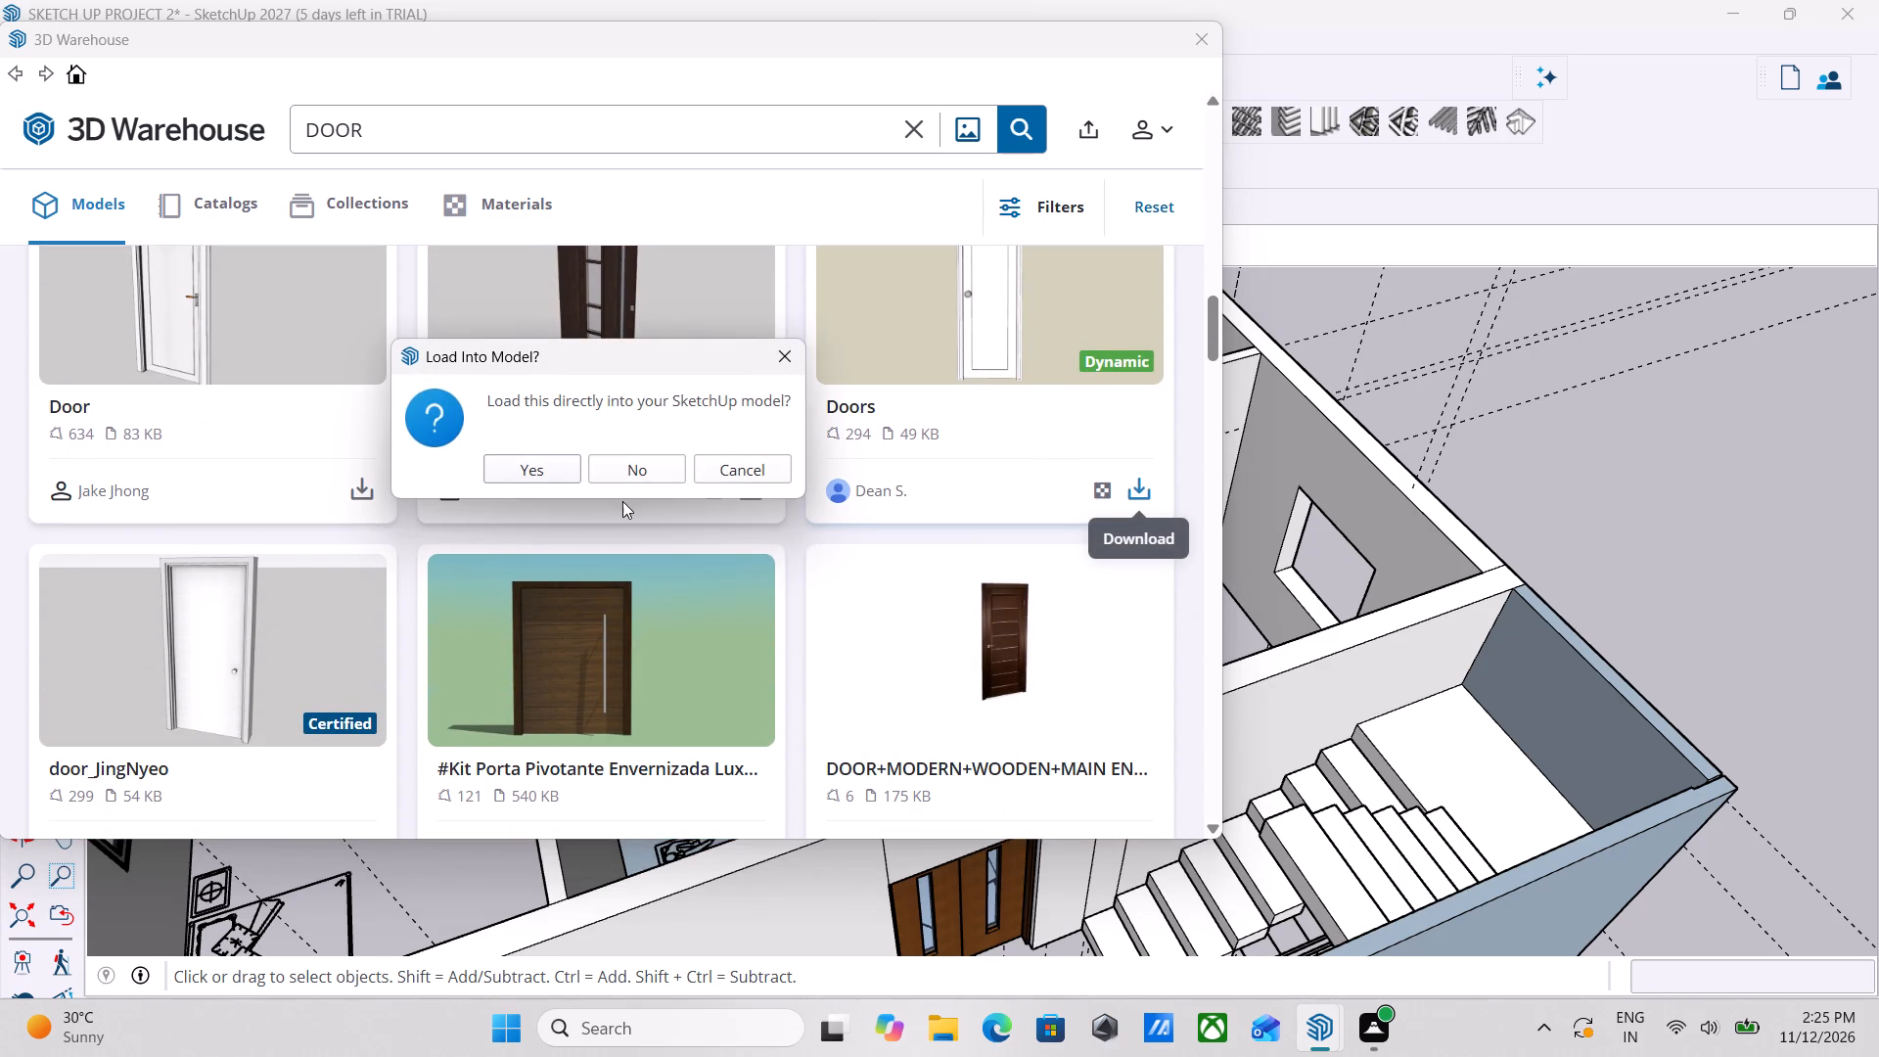
click(540, 467)
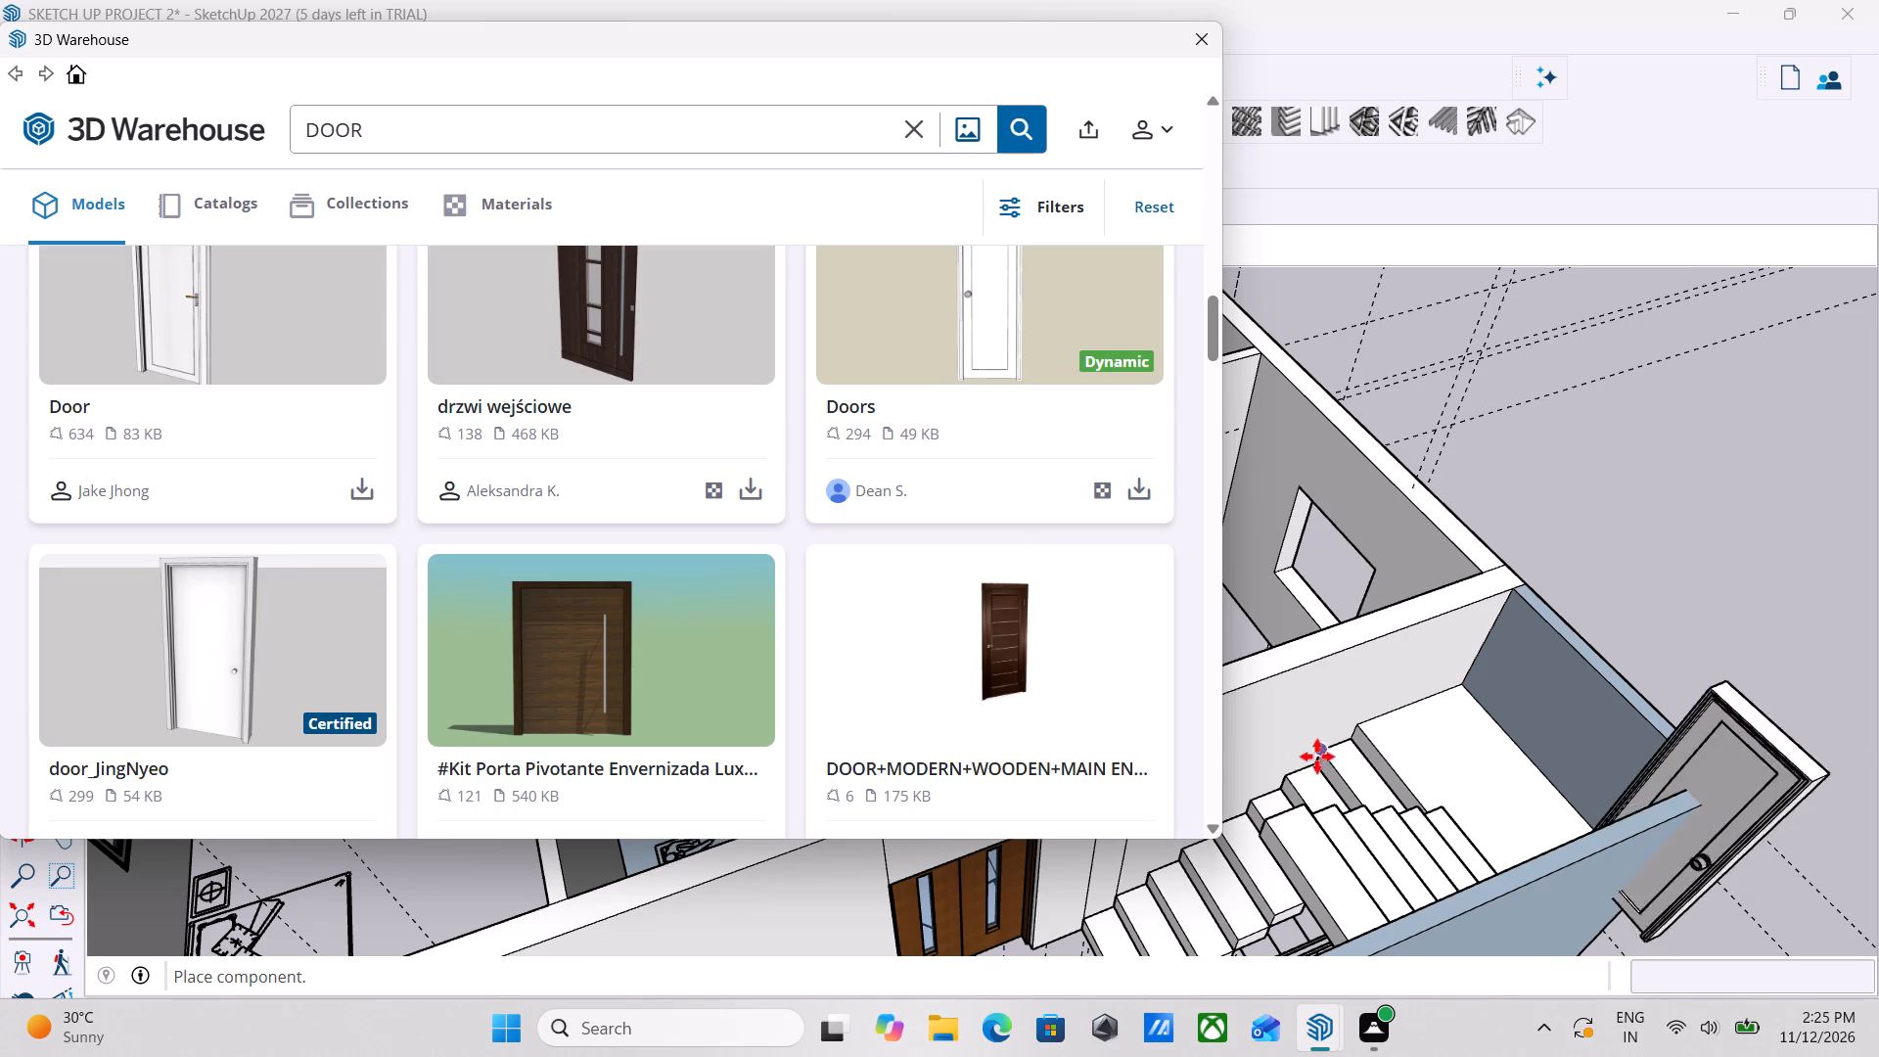
click(1202, 44)
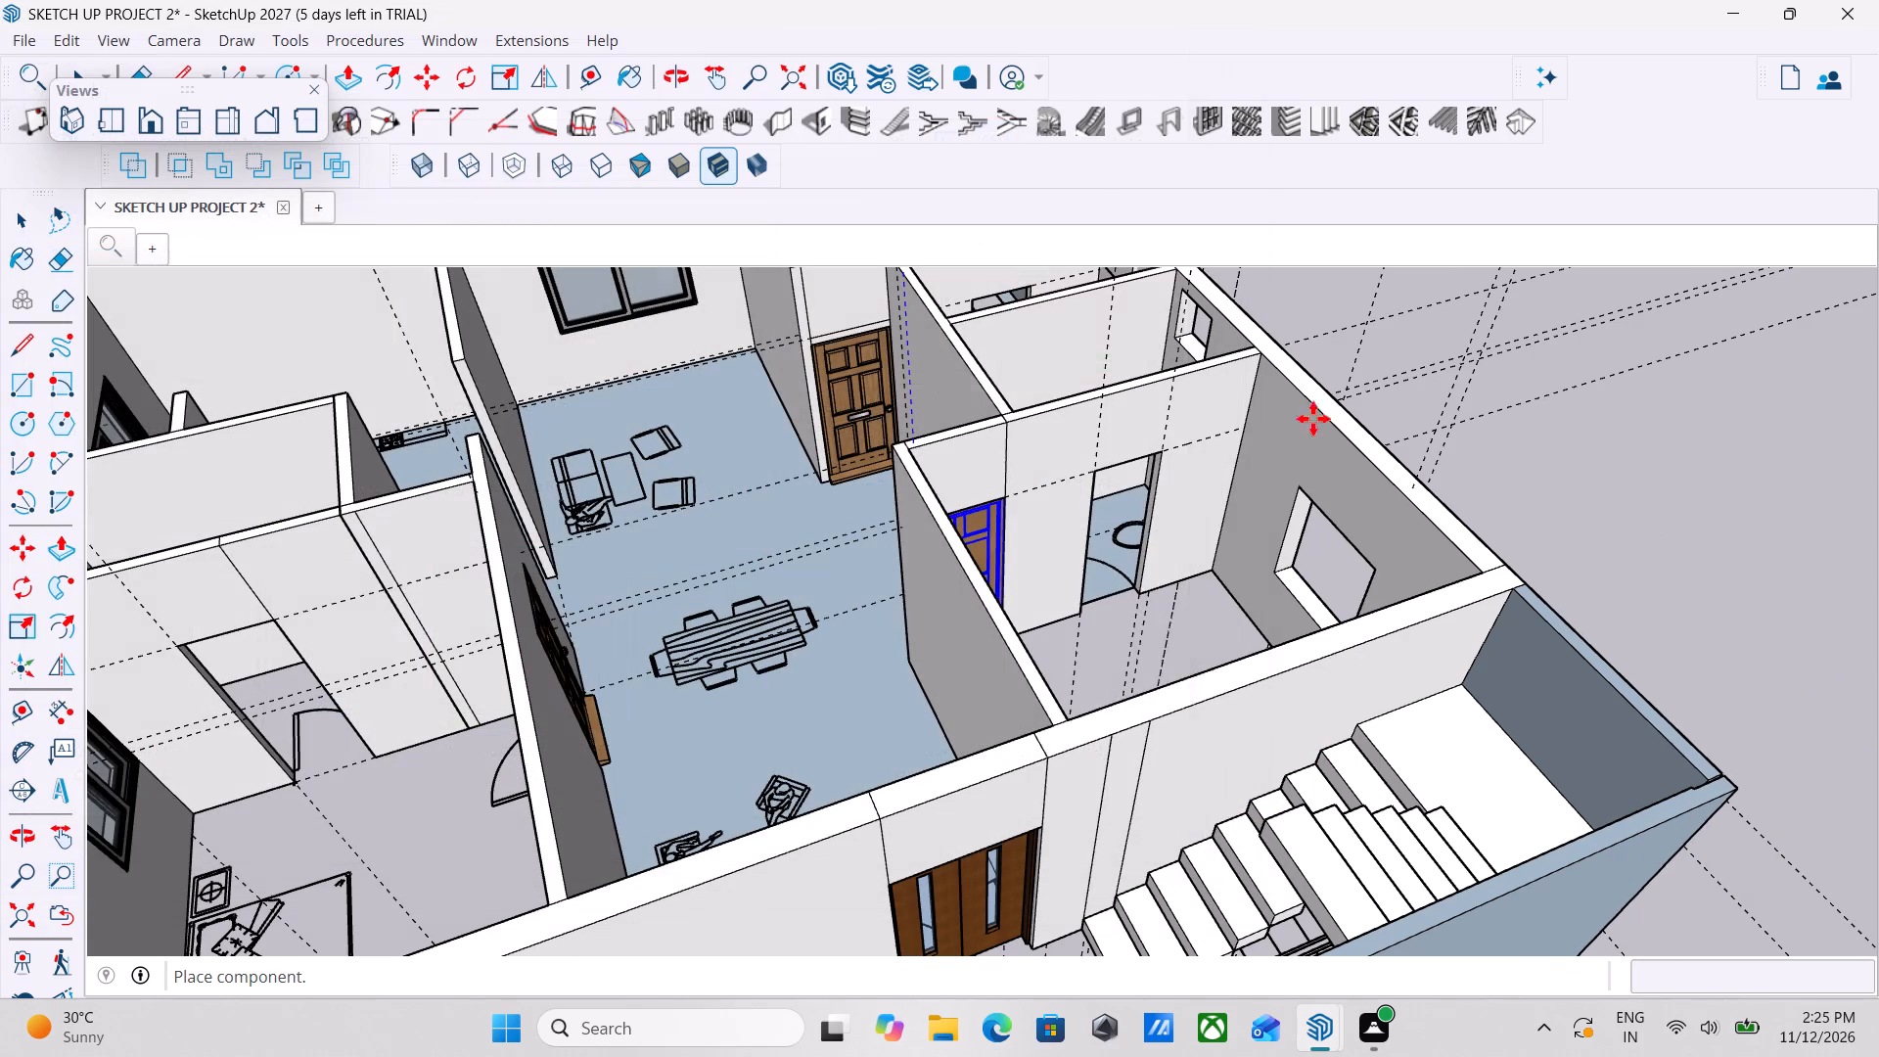
Place the loaded white door outside the house, beside the outer wall near the staircase.
scroll(1079, 562, up, 3)
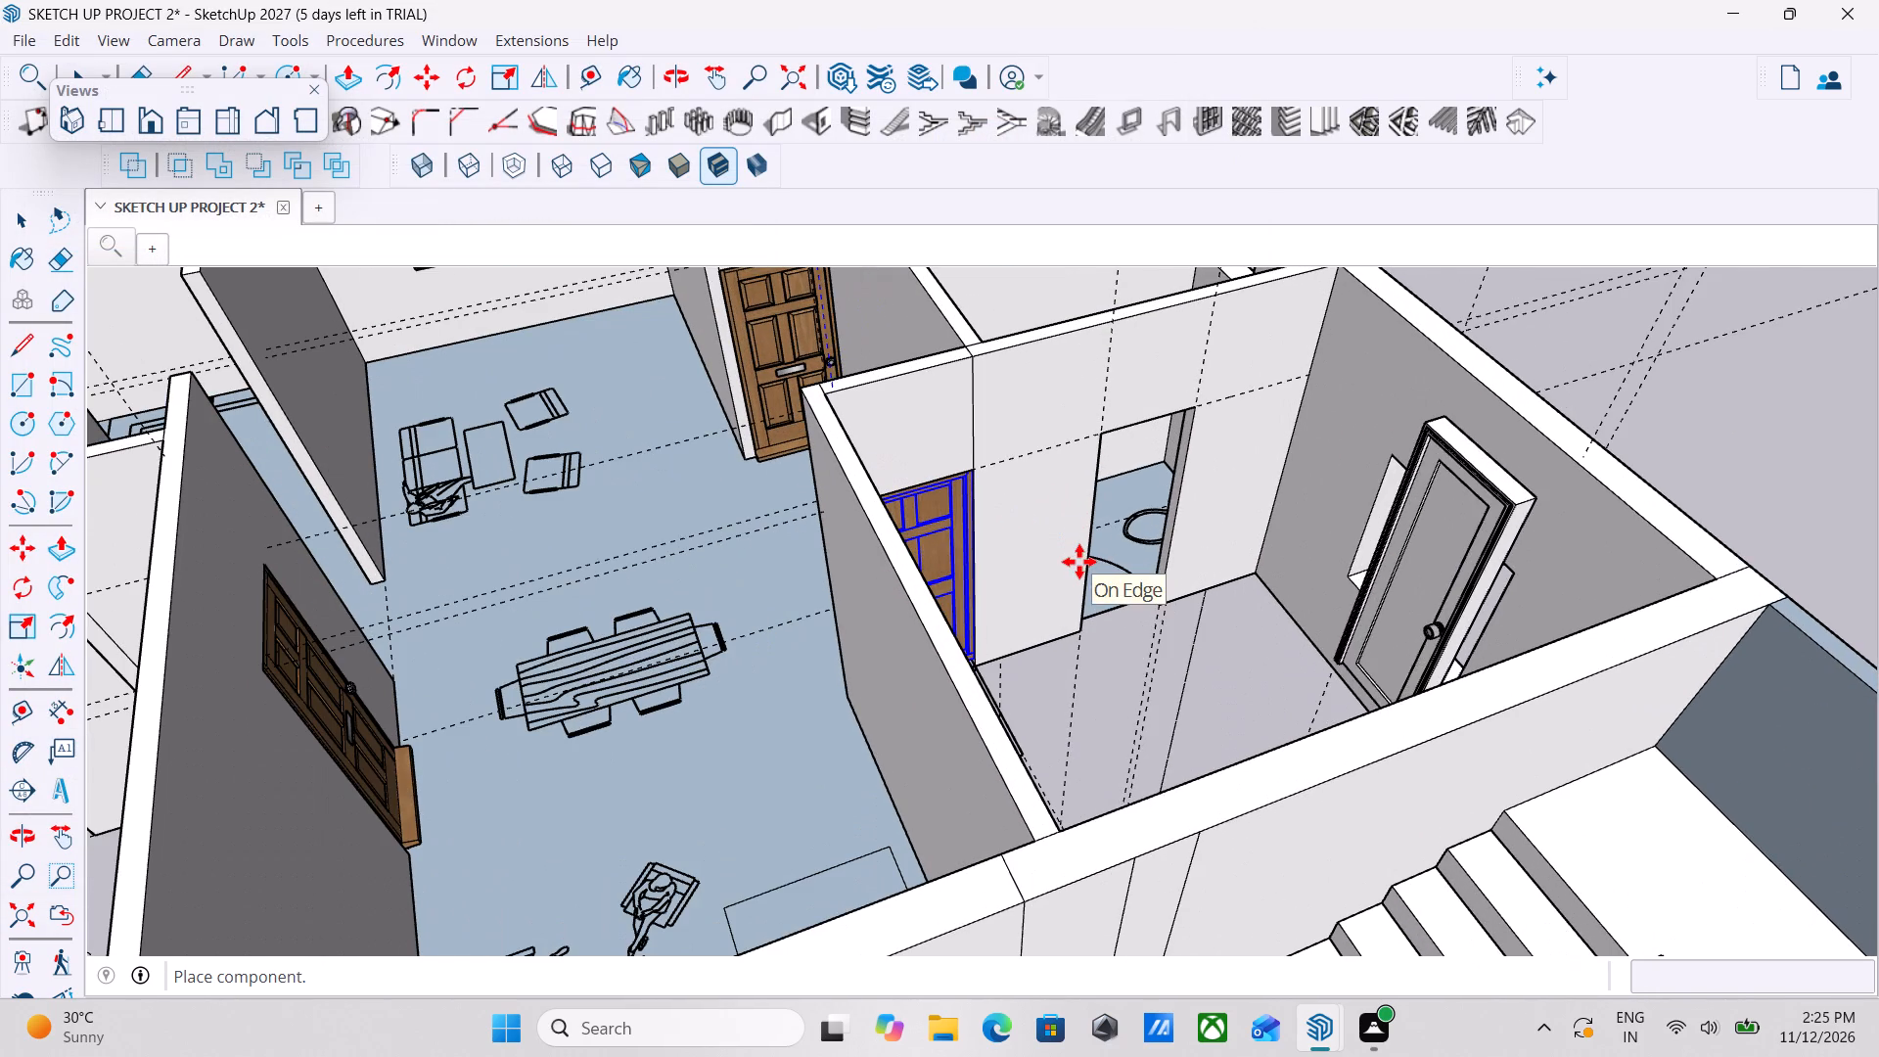
scroll(1114, 573, down, 4)
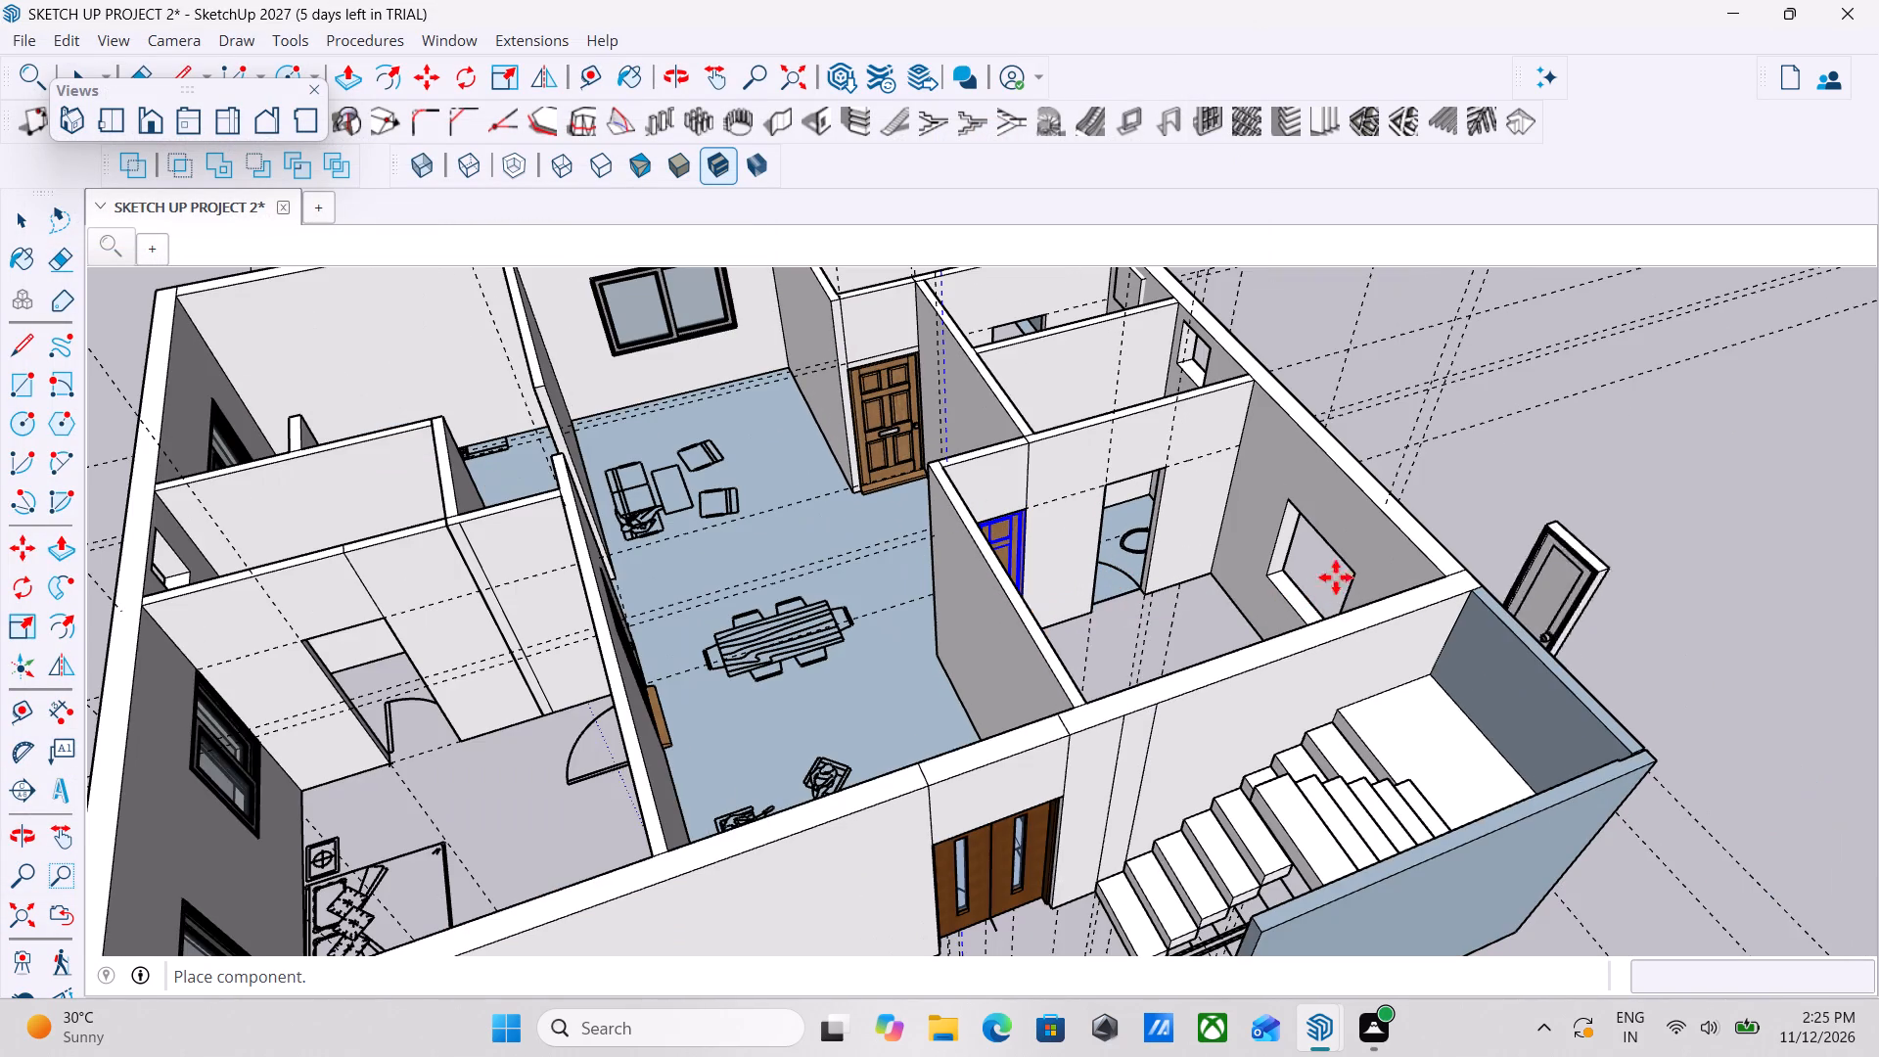
click(1401, 528)
key(Escape)
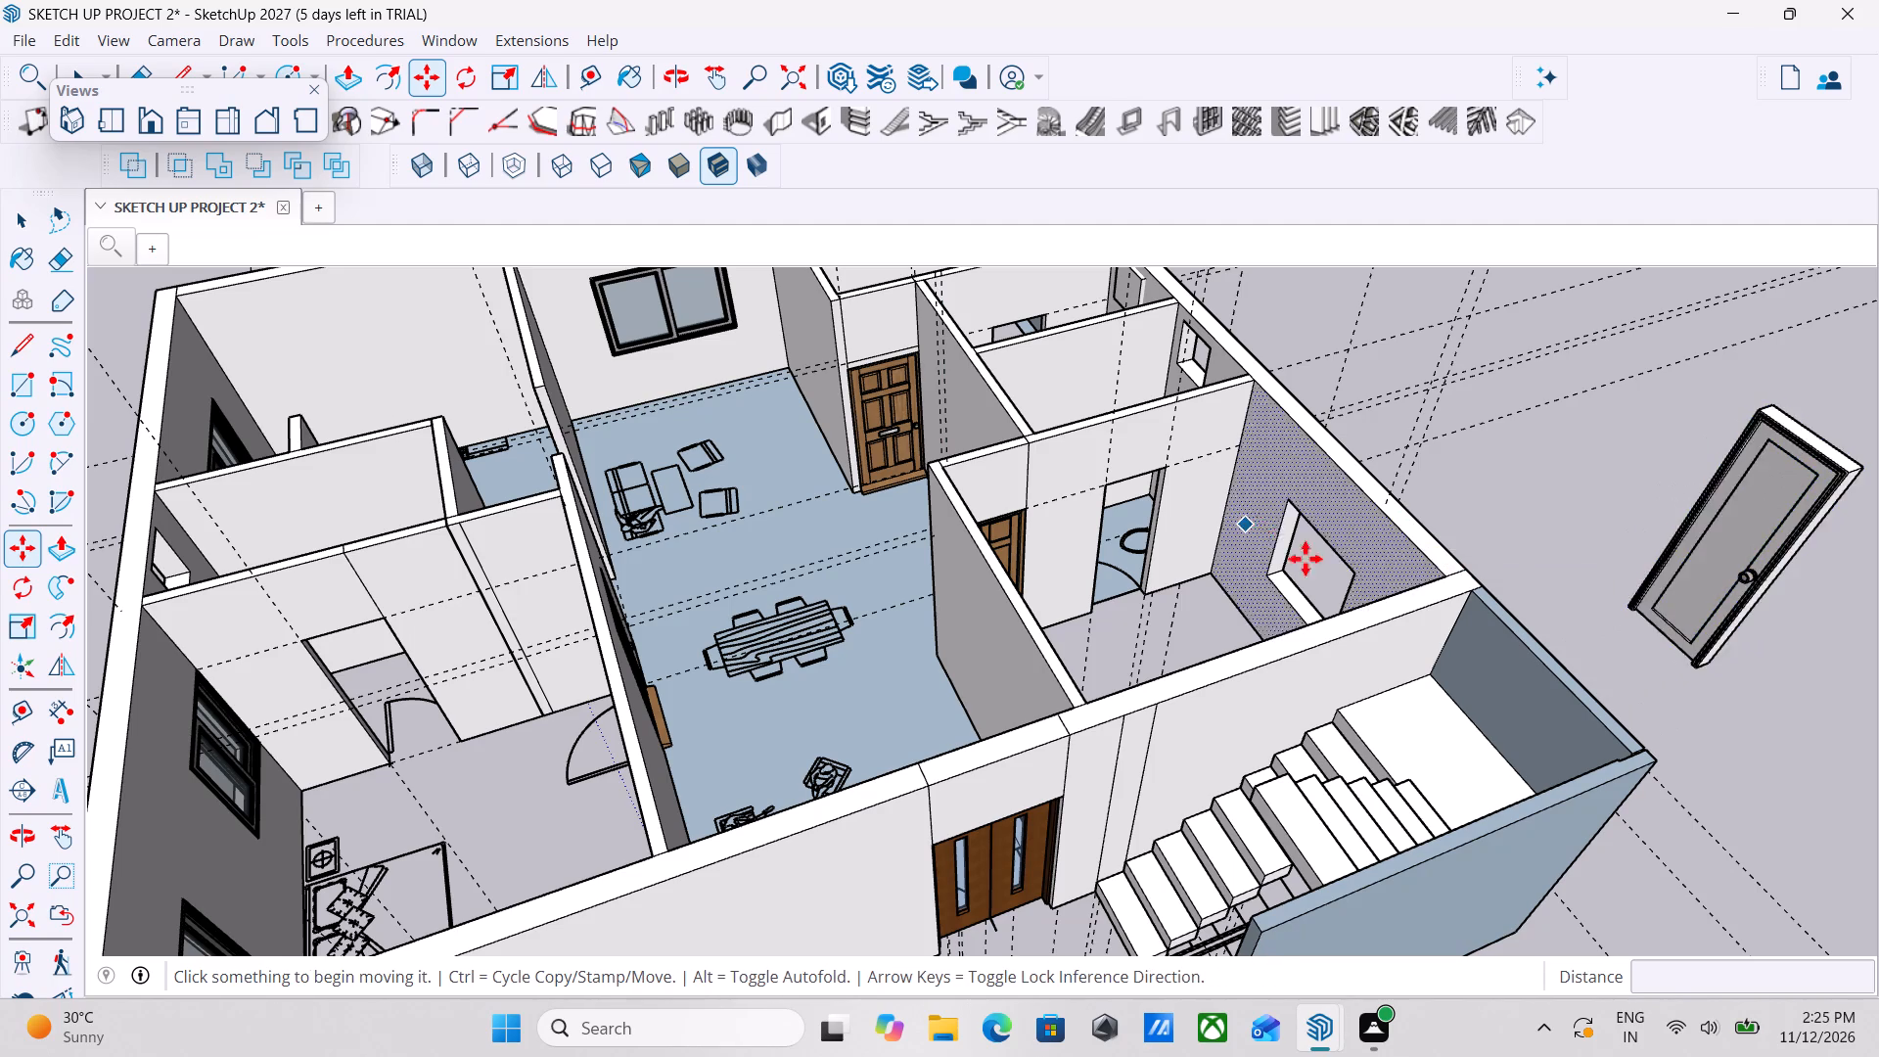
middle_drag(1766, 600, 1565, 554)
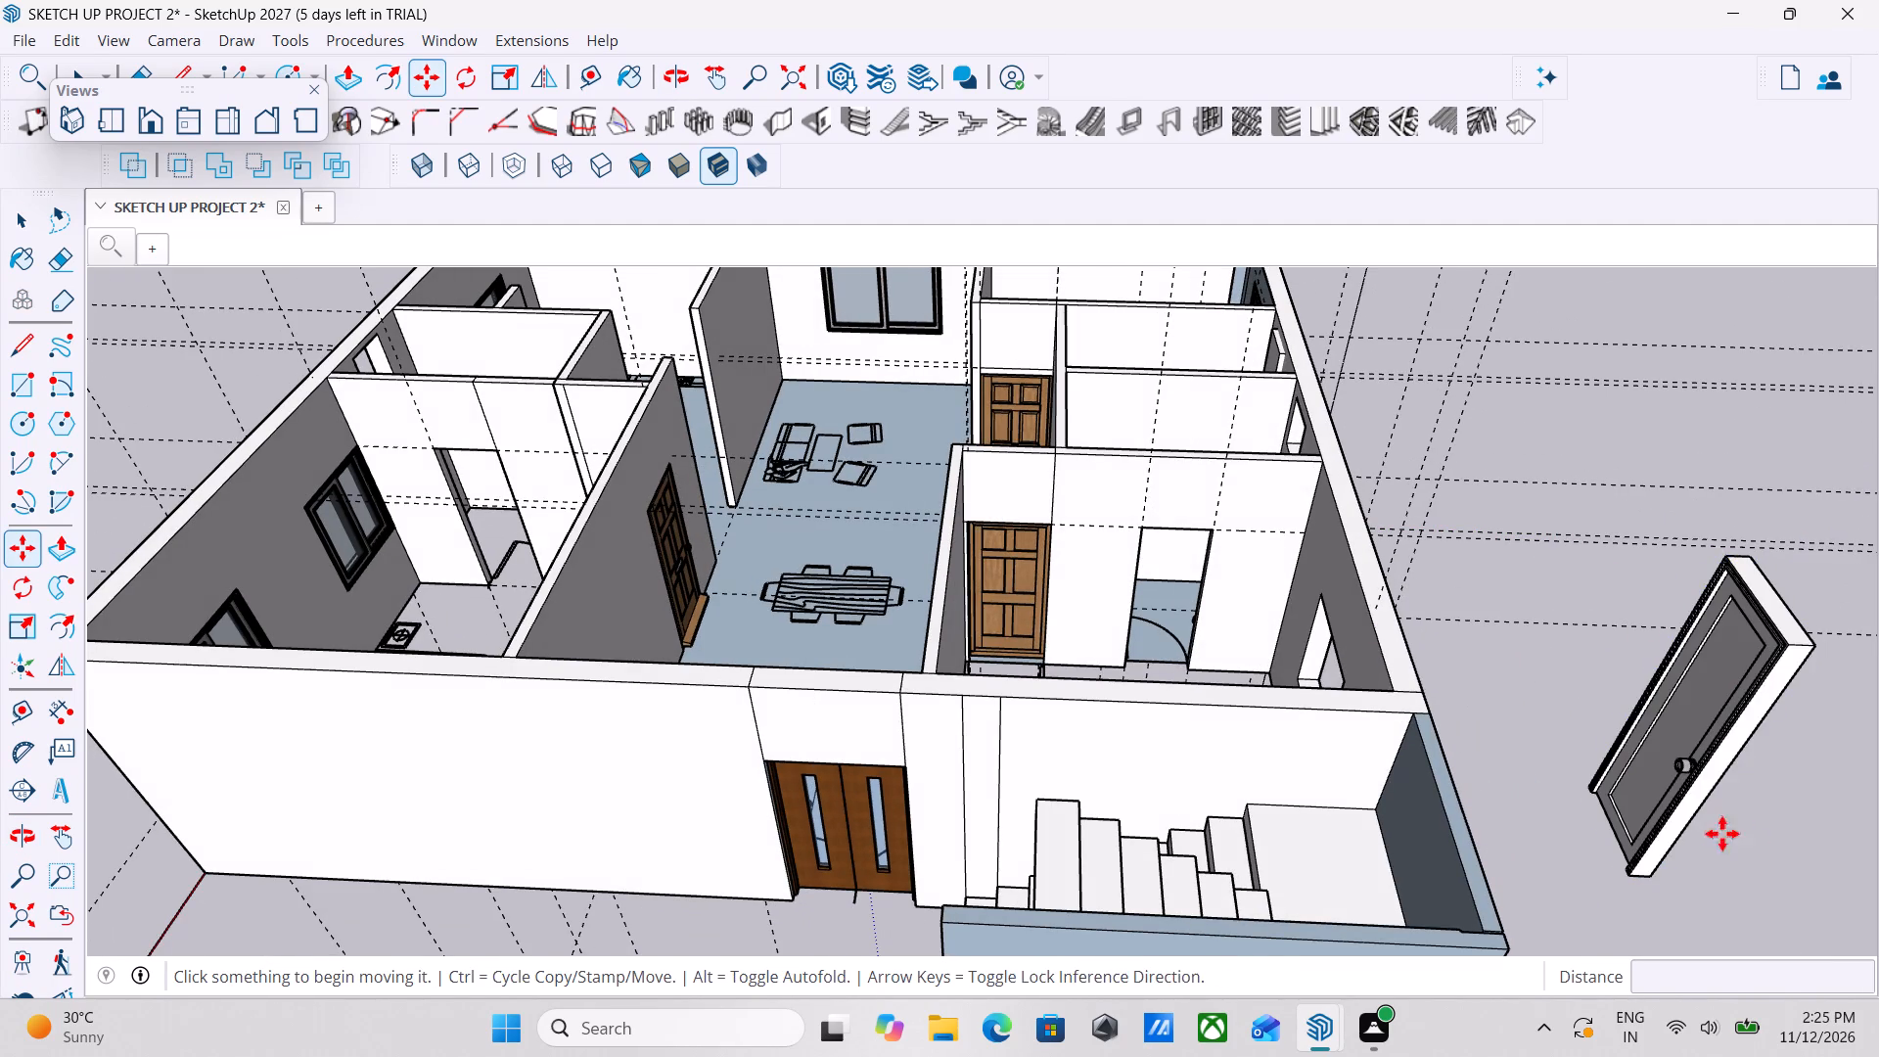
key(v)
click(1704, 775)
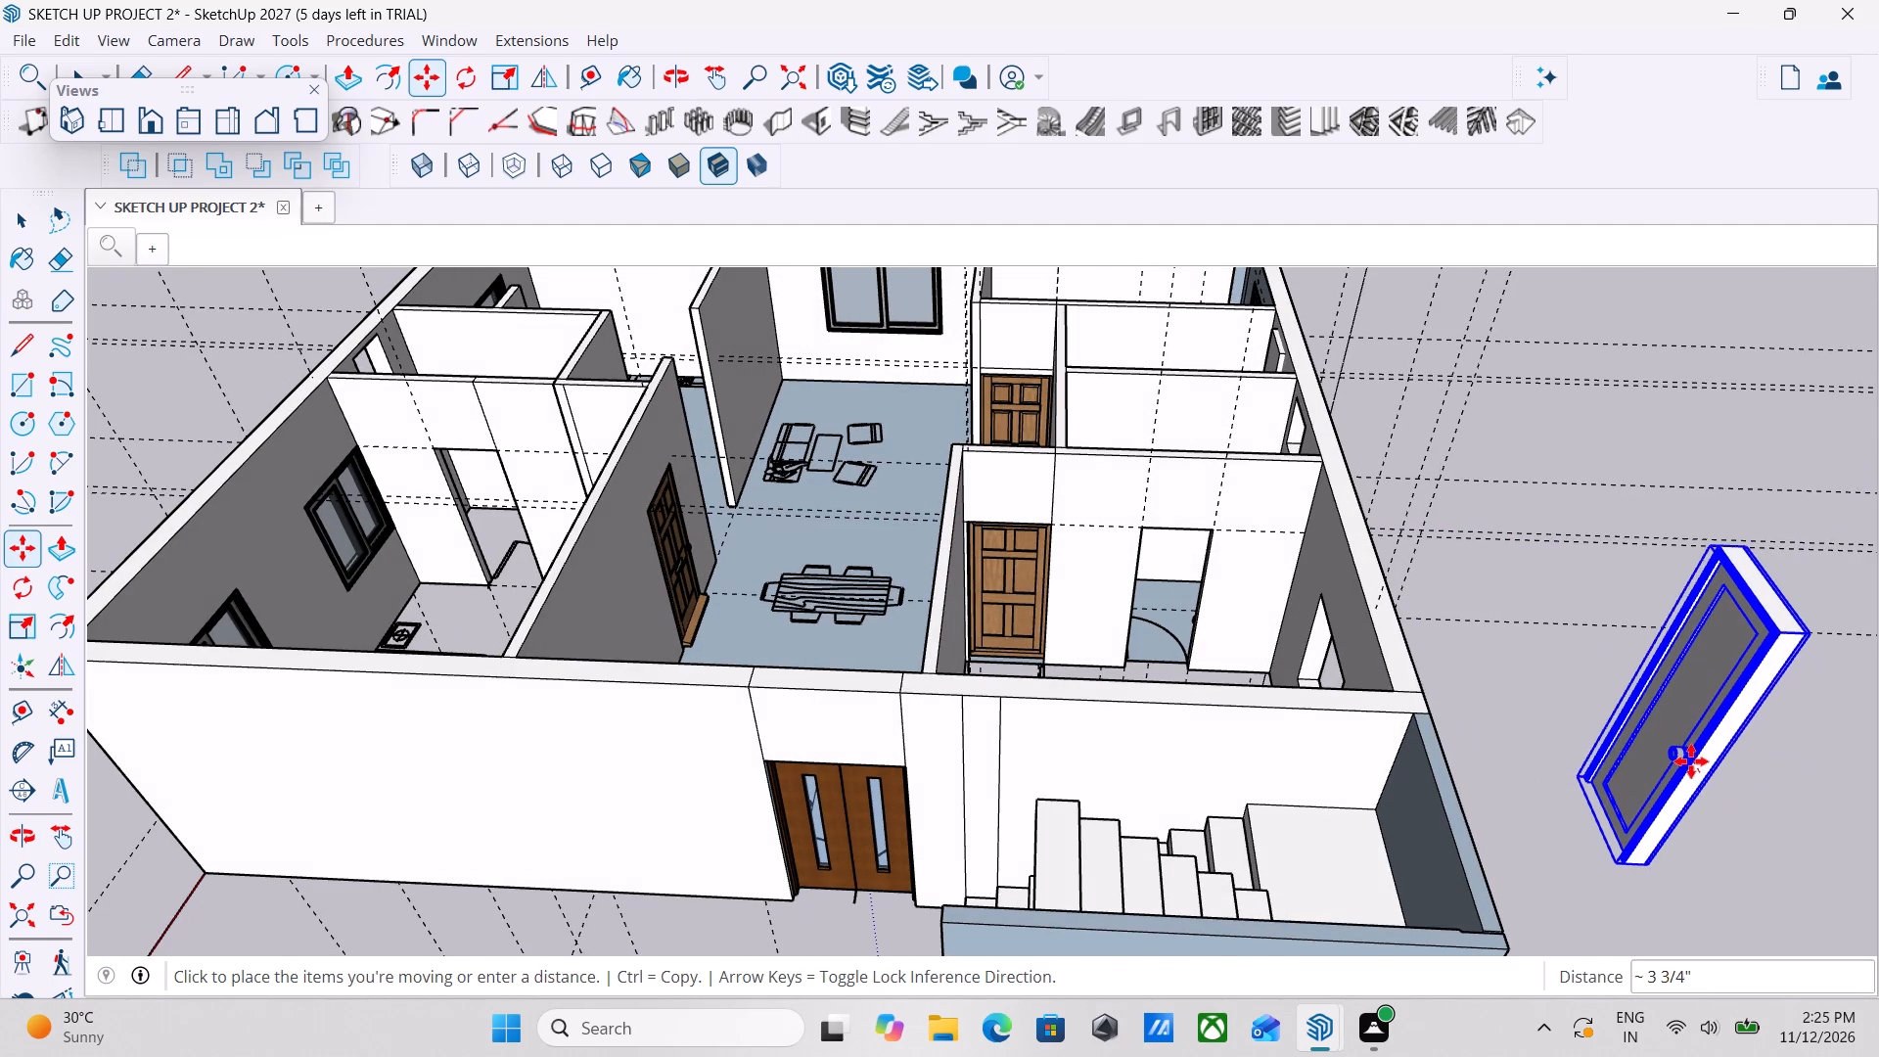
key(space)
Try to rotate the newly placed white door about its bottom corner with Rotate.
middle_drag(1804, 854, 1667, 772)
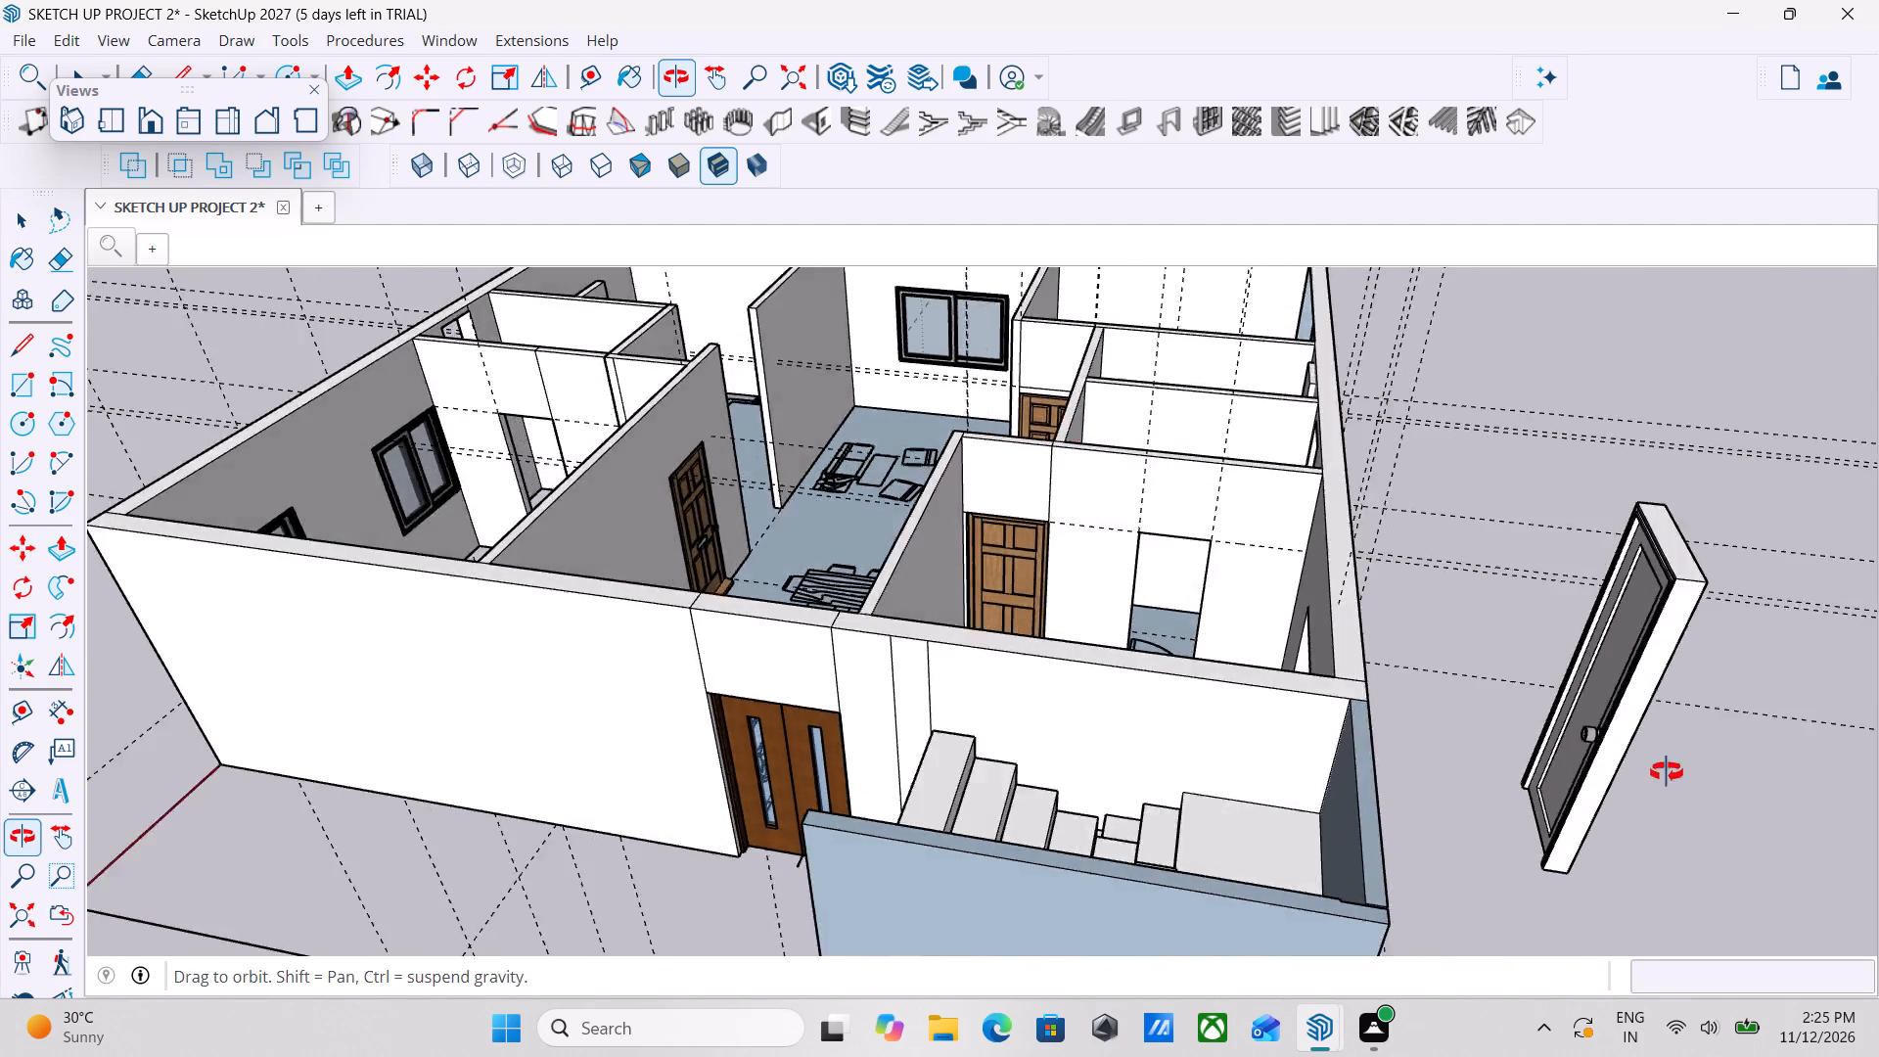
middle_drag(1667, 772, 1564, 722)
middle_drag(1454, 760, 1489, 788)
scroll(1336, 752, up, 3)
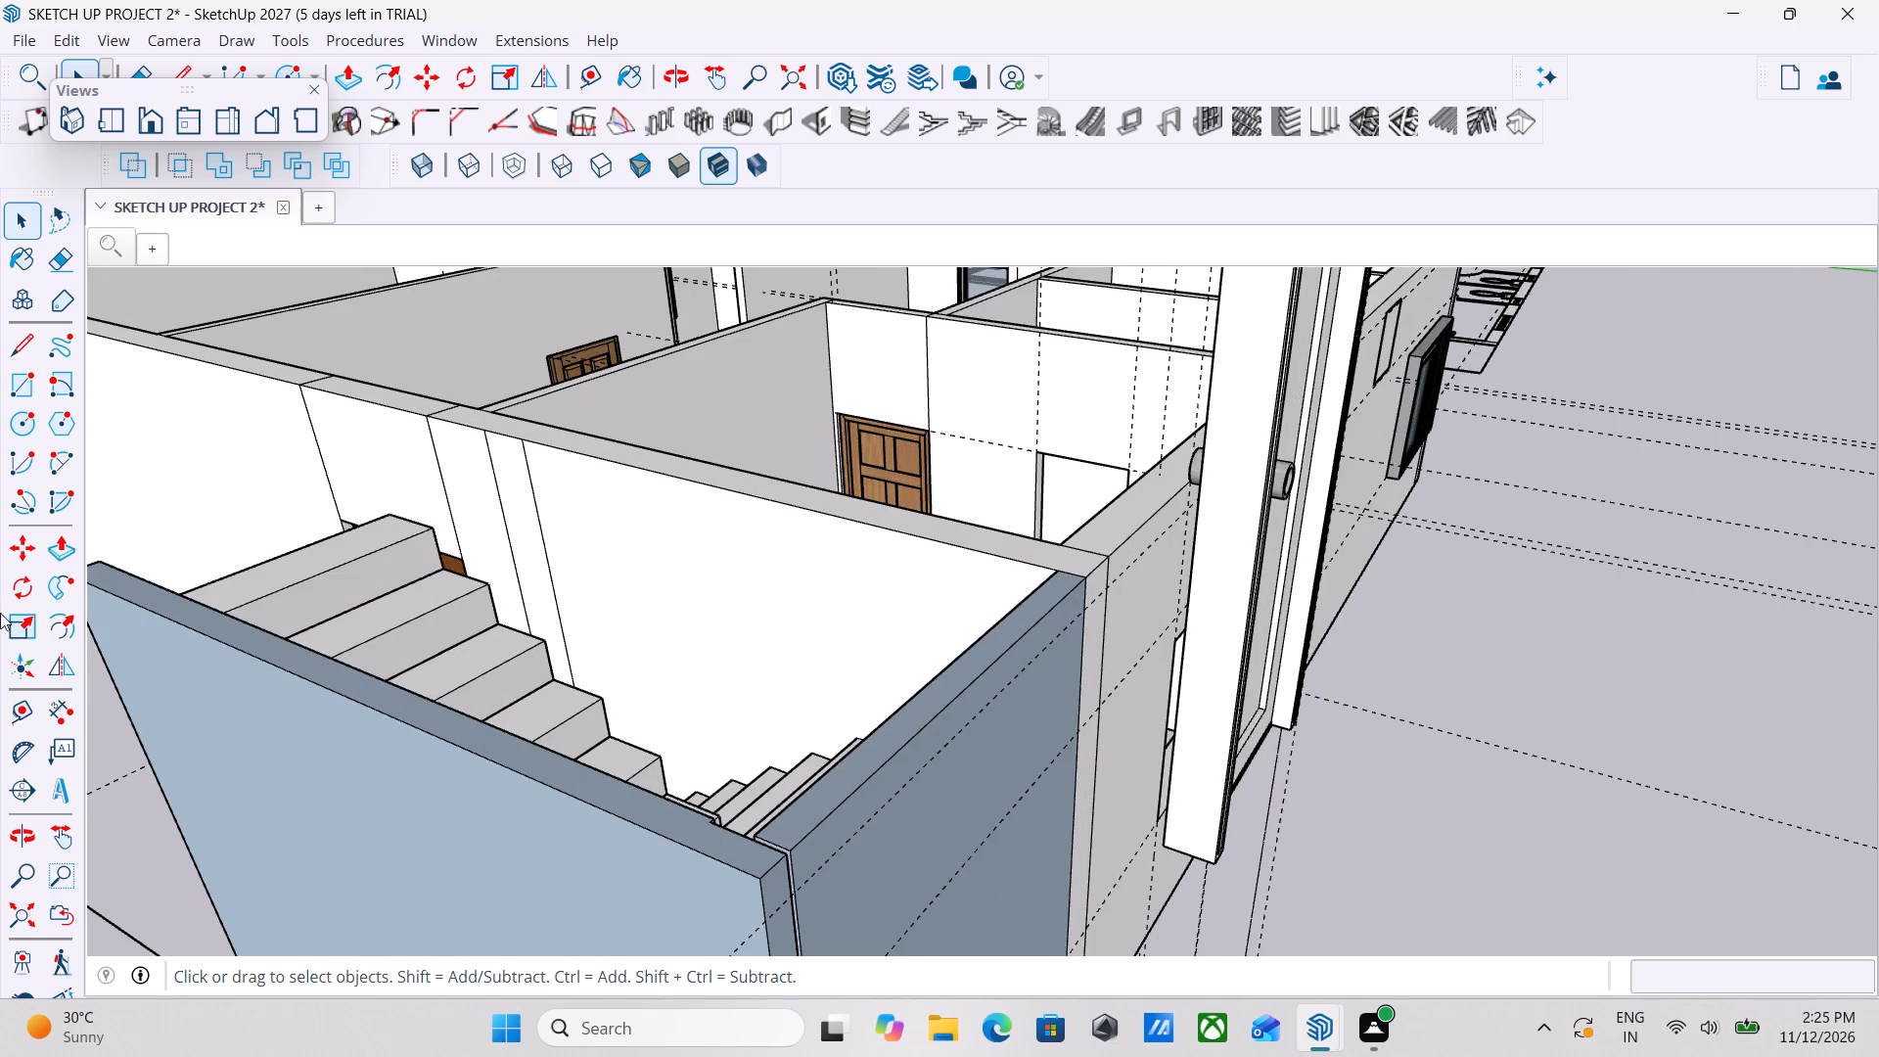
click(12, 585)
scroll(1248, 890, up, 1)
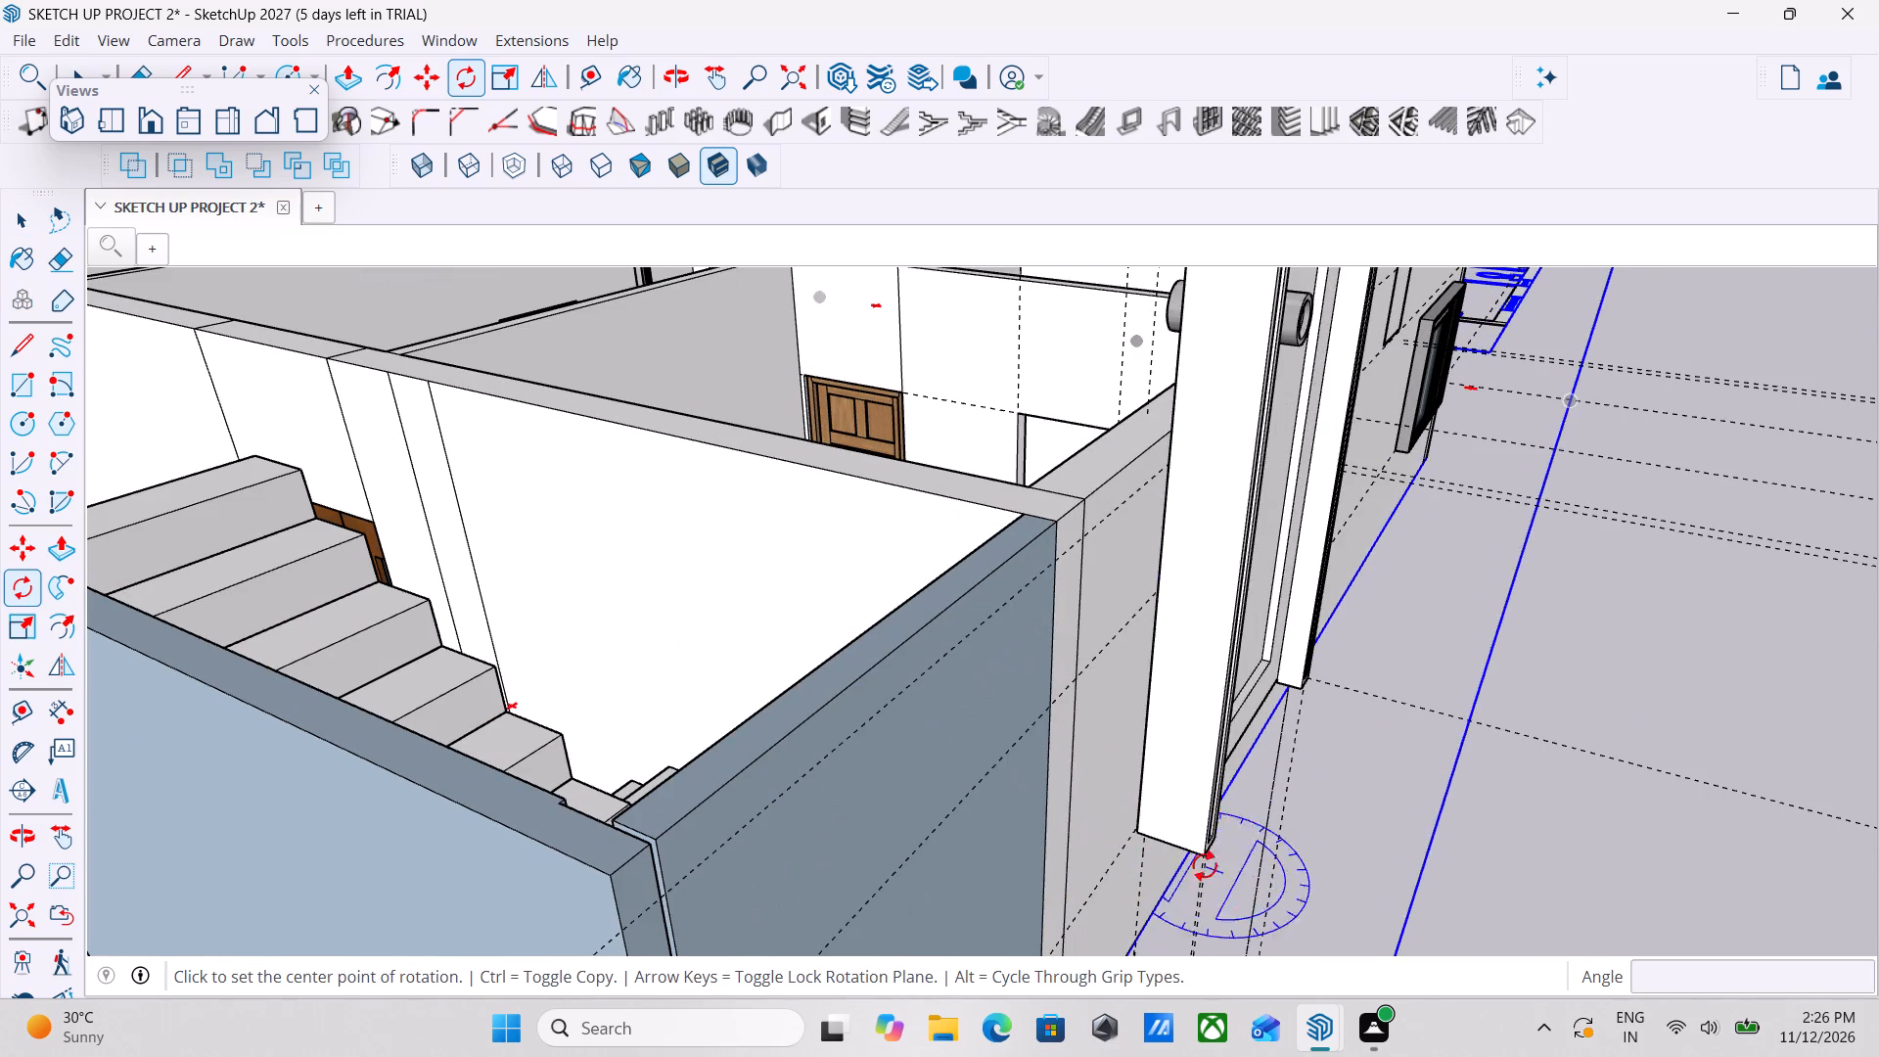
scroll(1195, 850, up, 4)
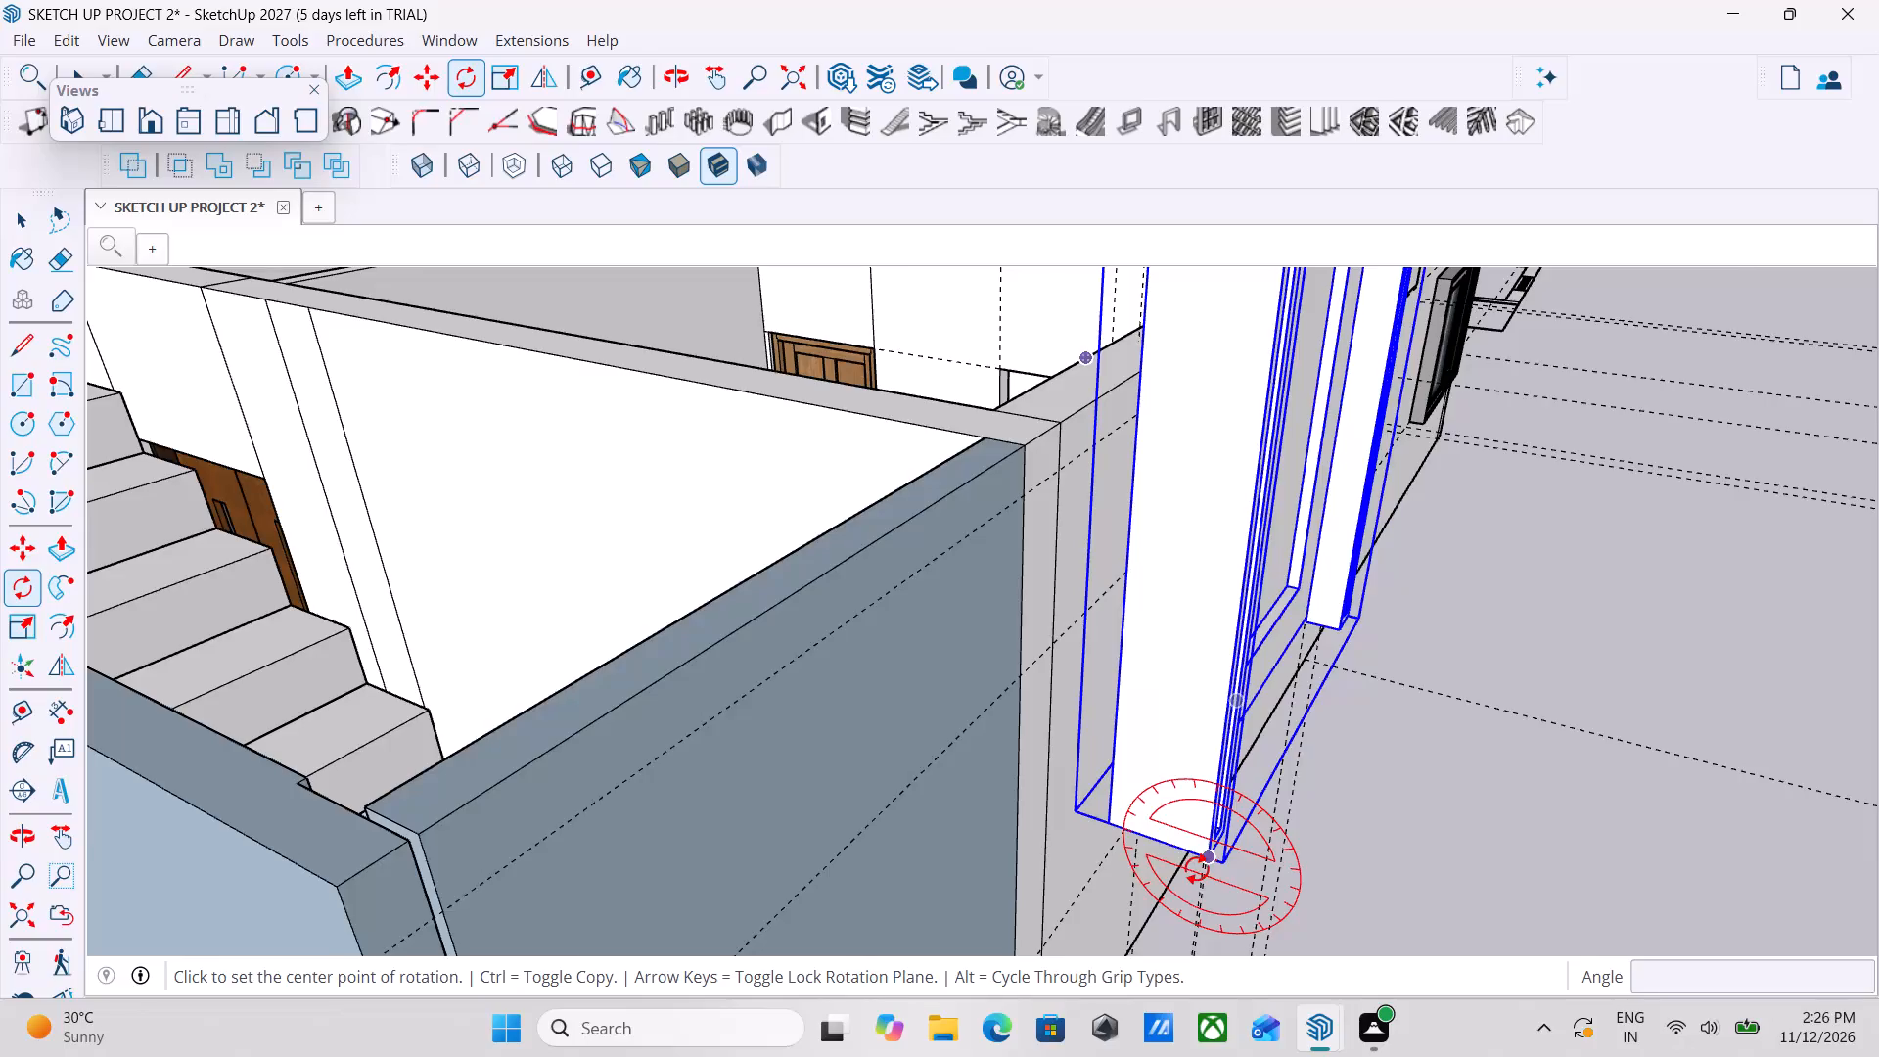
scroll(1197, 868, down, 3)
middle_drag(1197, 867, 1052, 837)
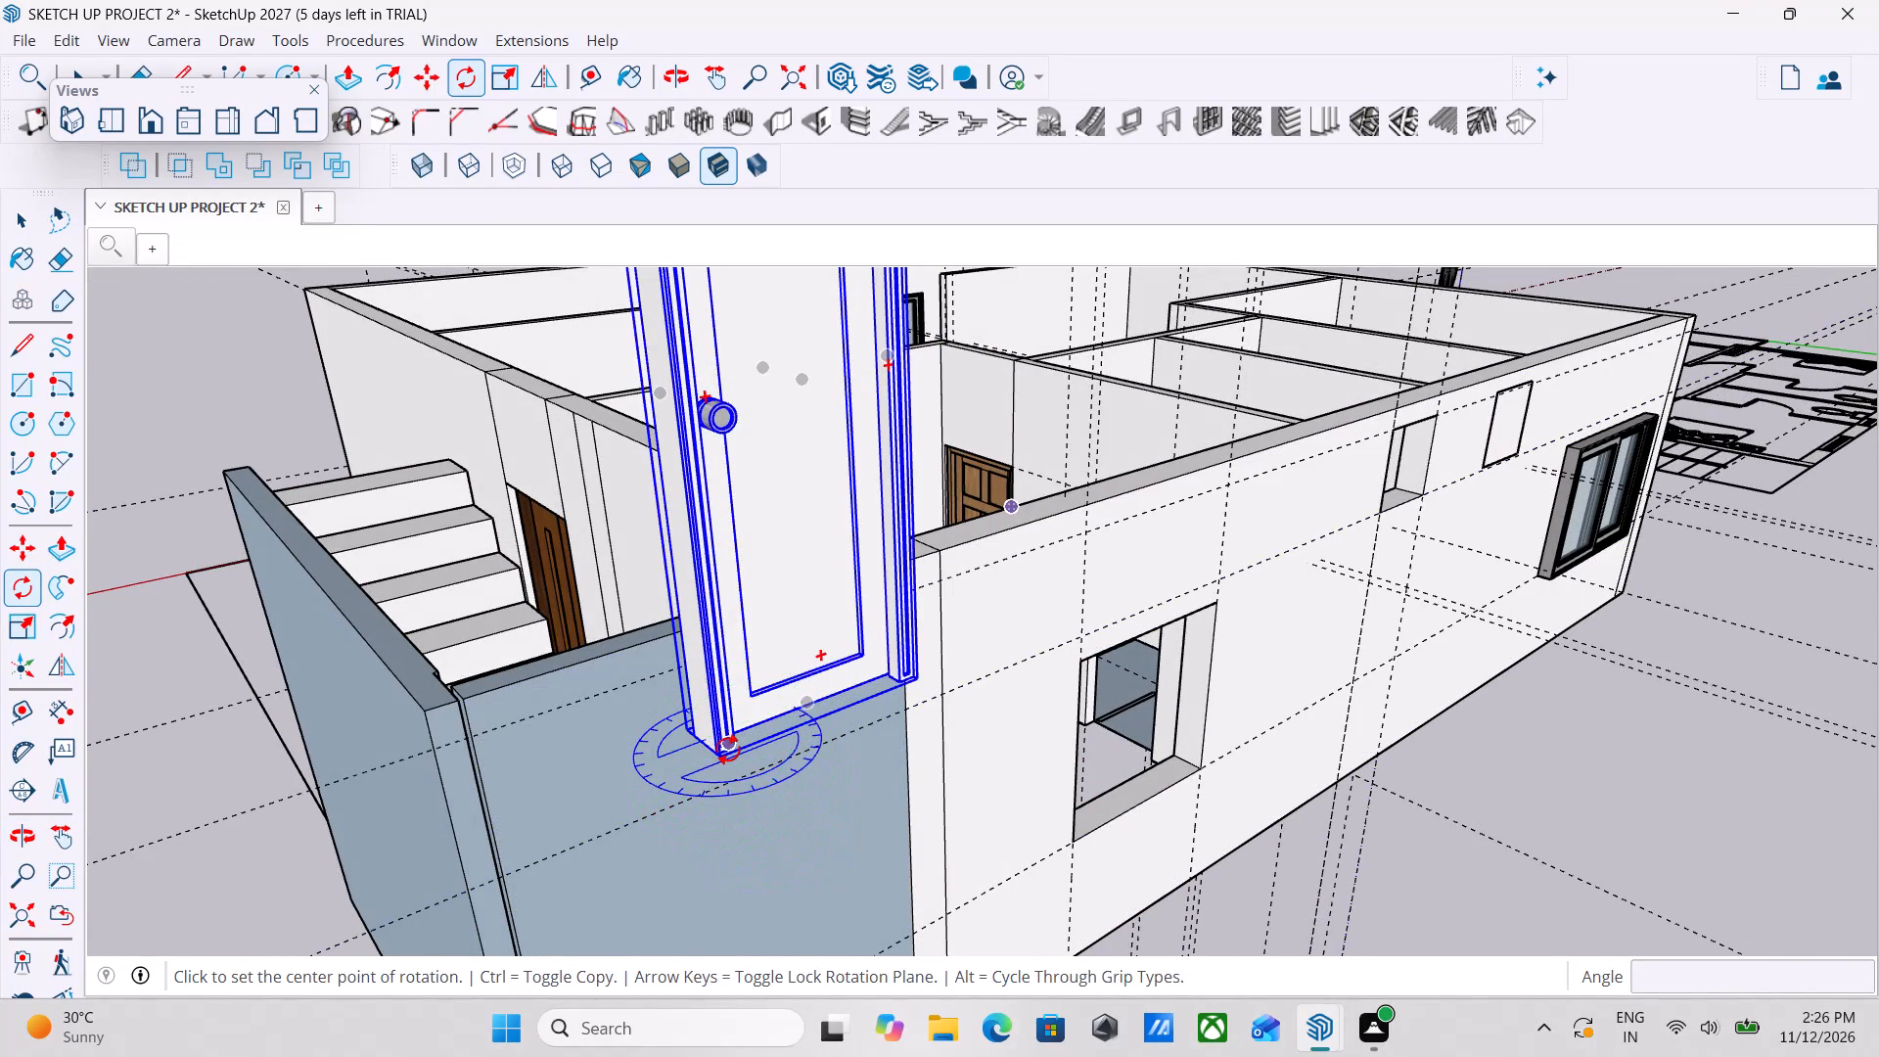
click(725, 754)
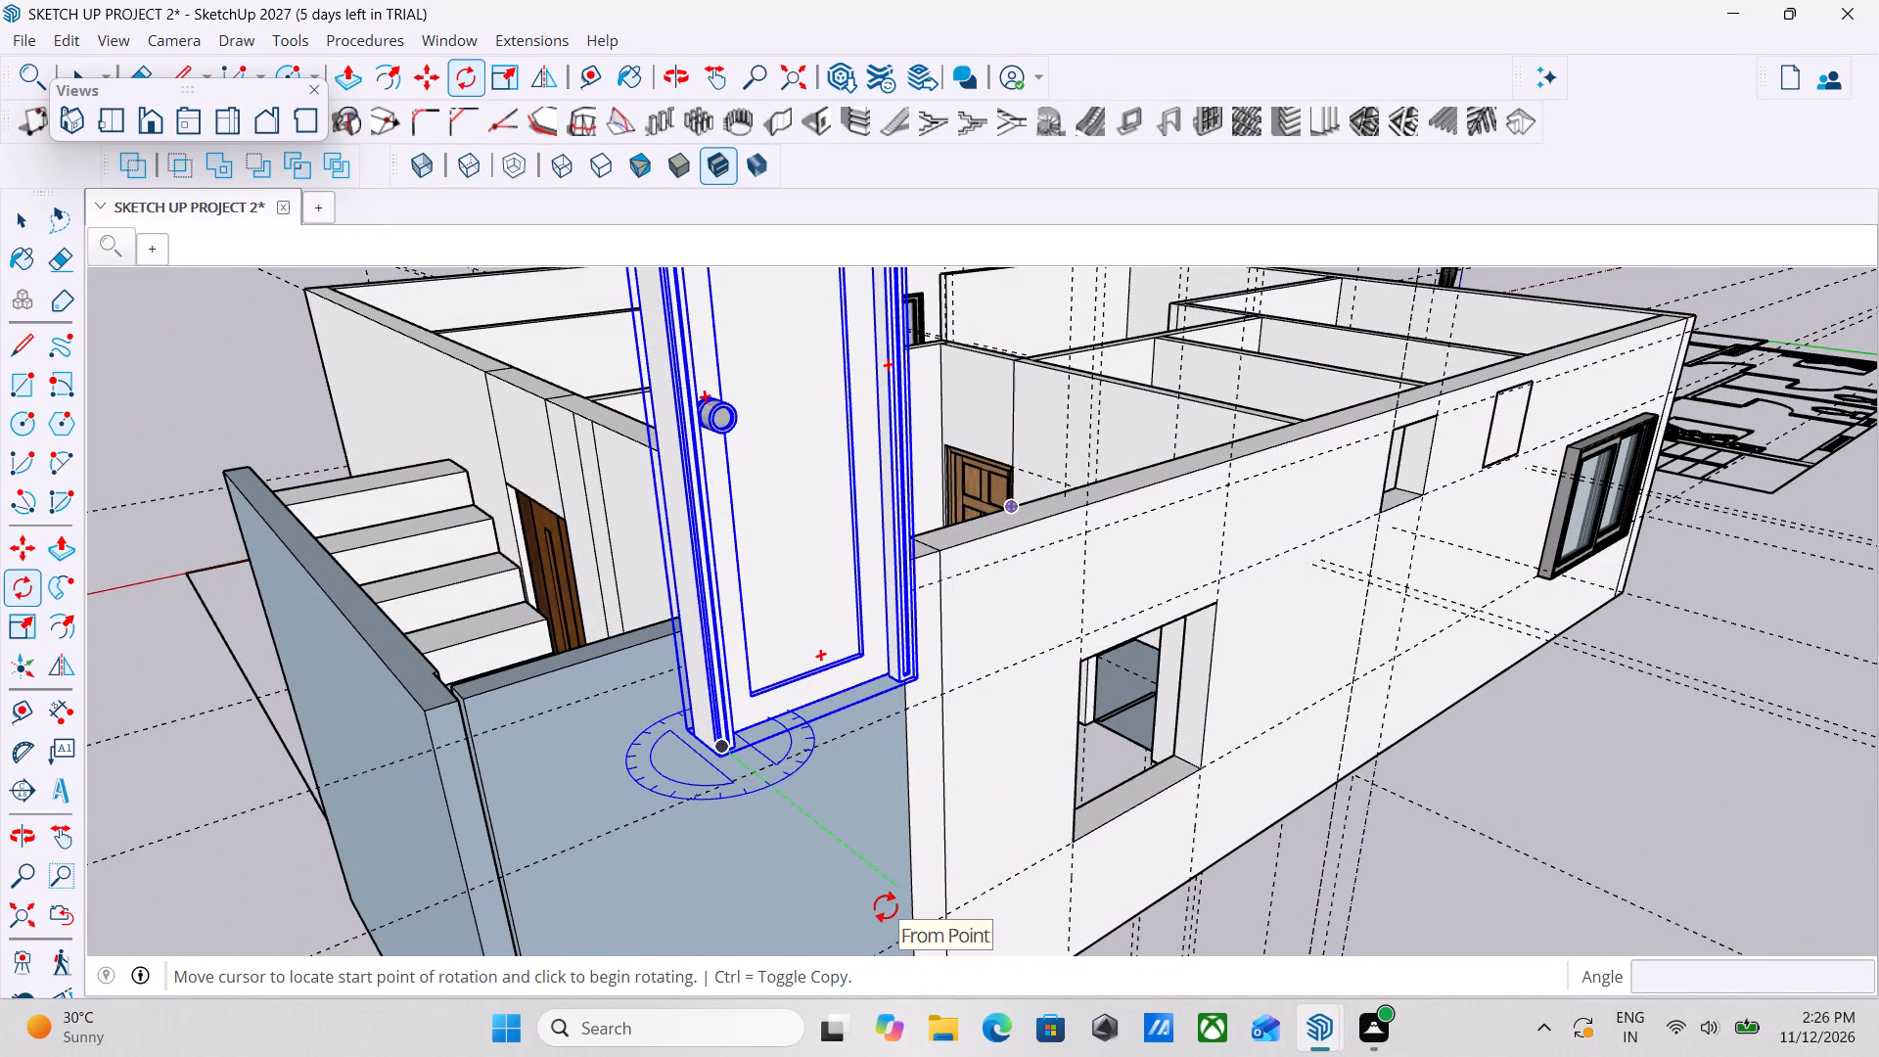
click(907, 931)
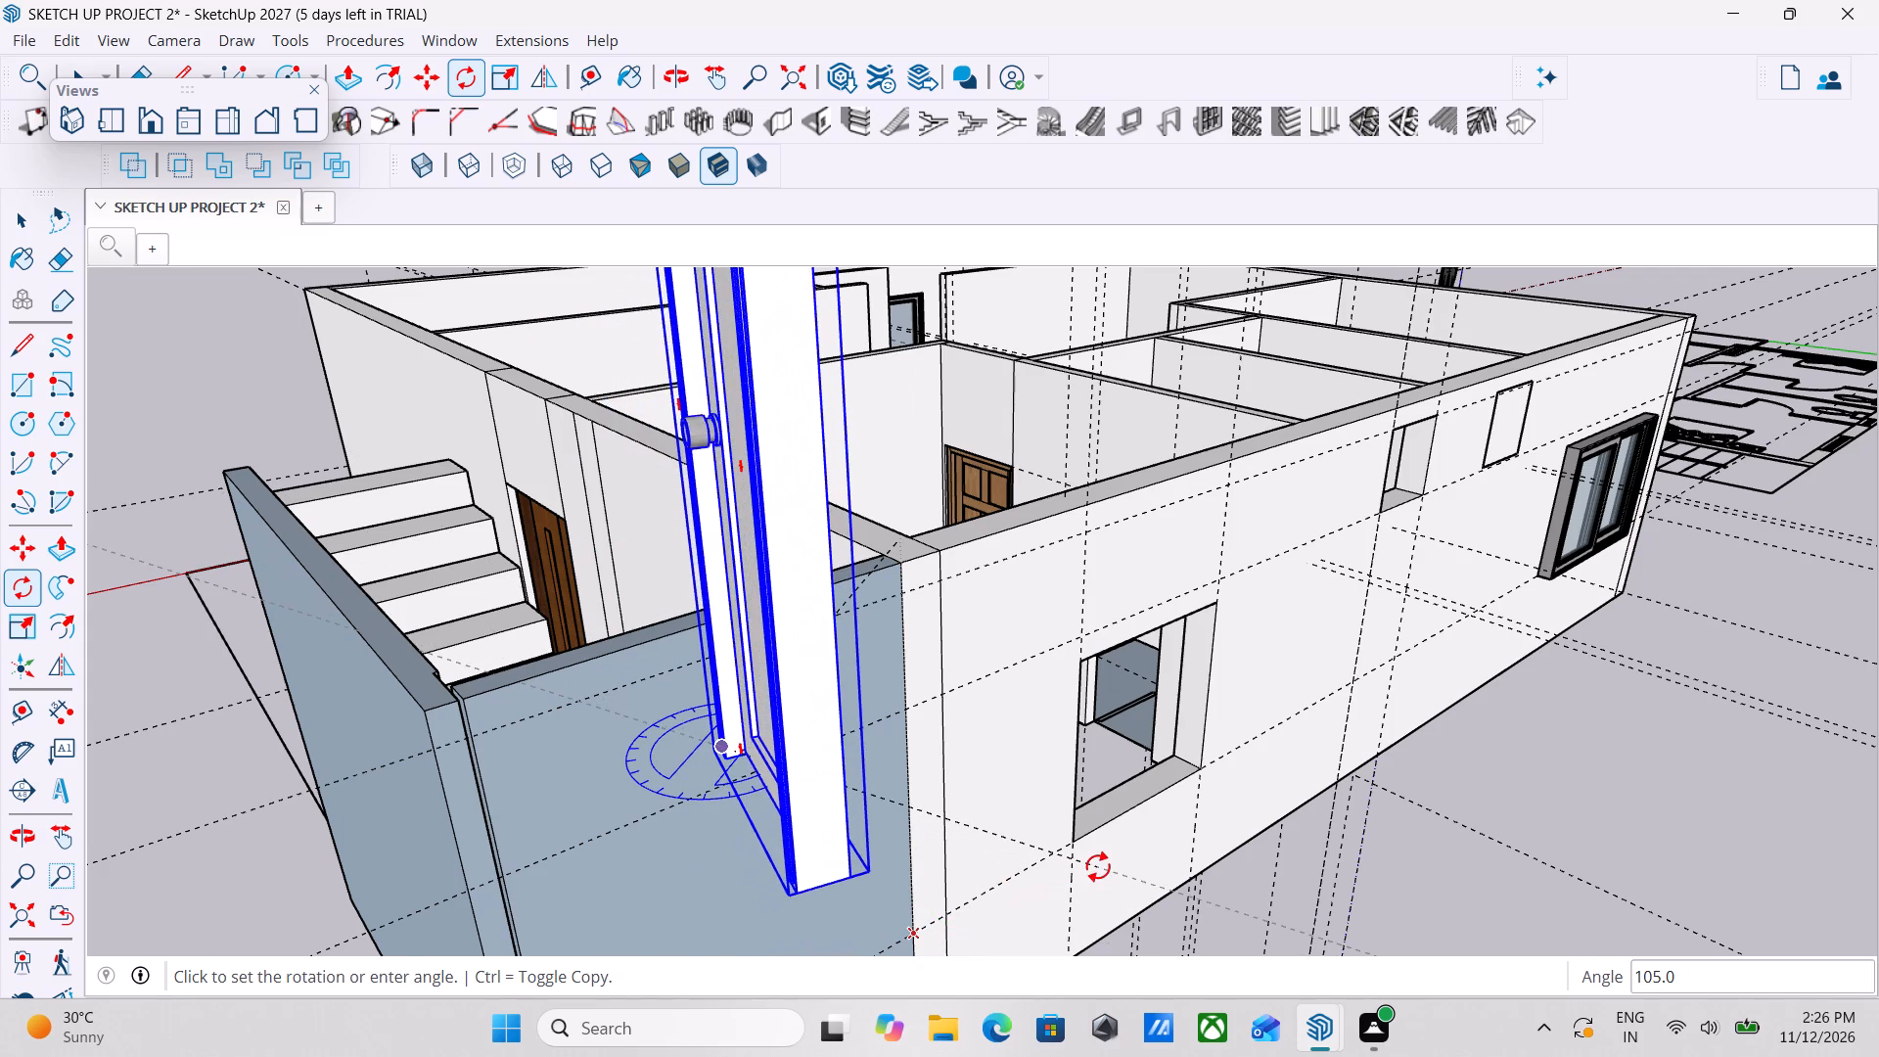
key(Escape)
Rotate the white door 90 degrees horizontally about the bottom corner on its knob side.
scroll(715, 760, up, 3)
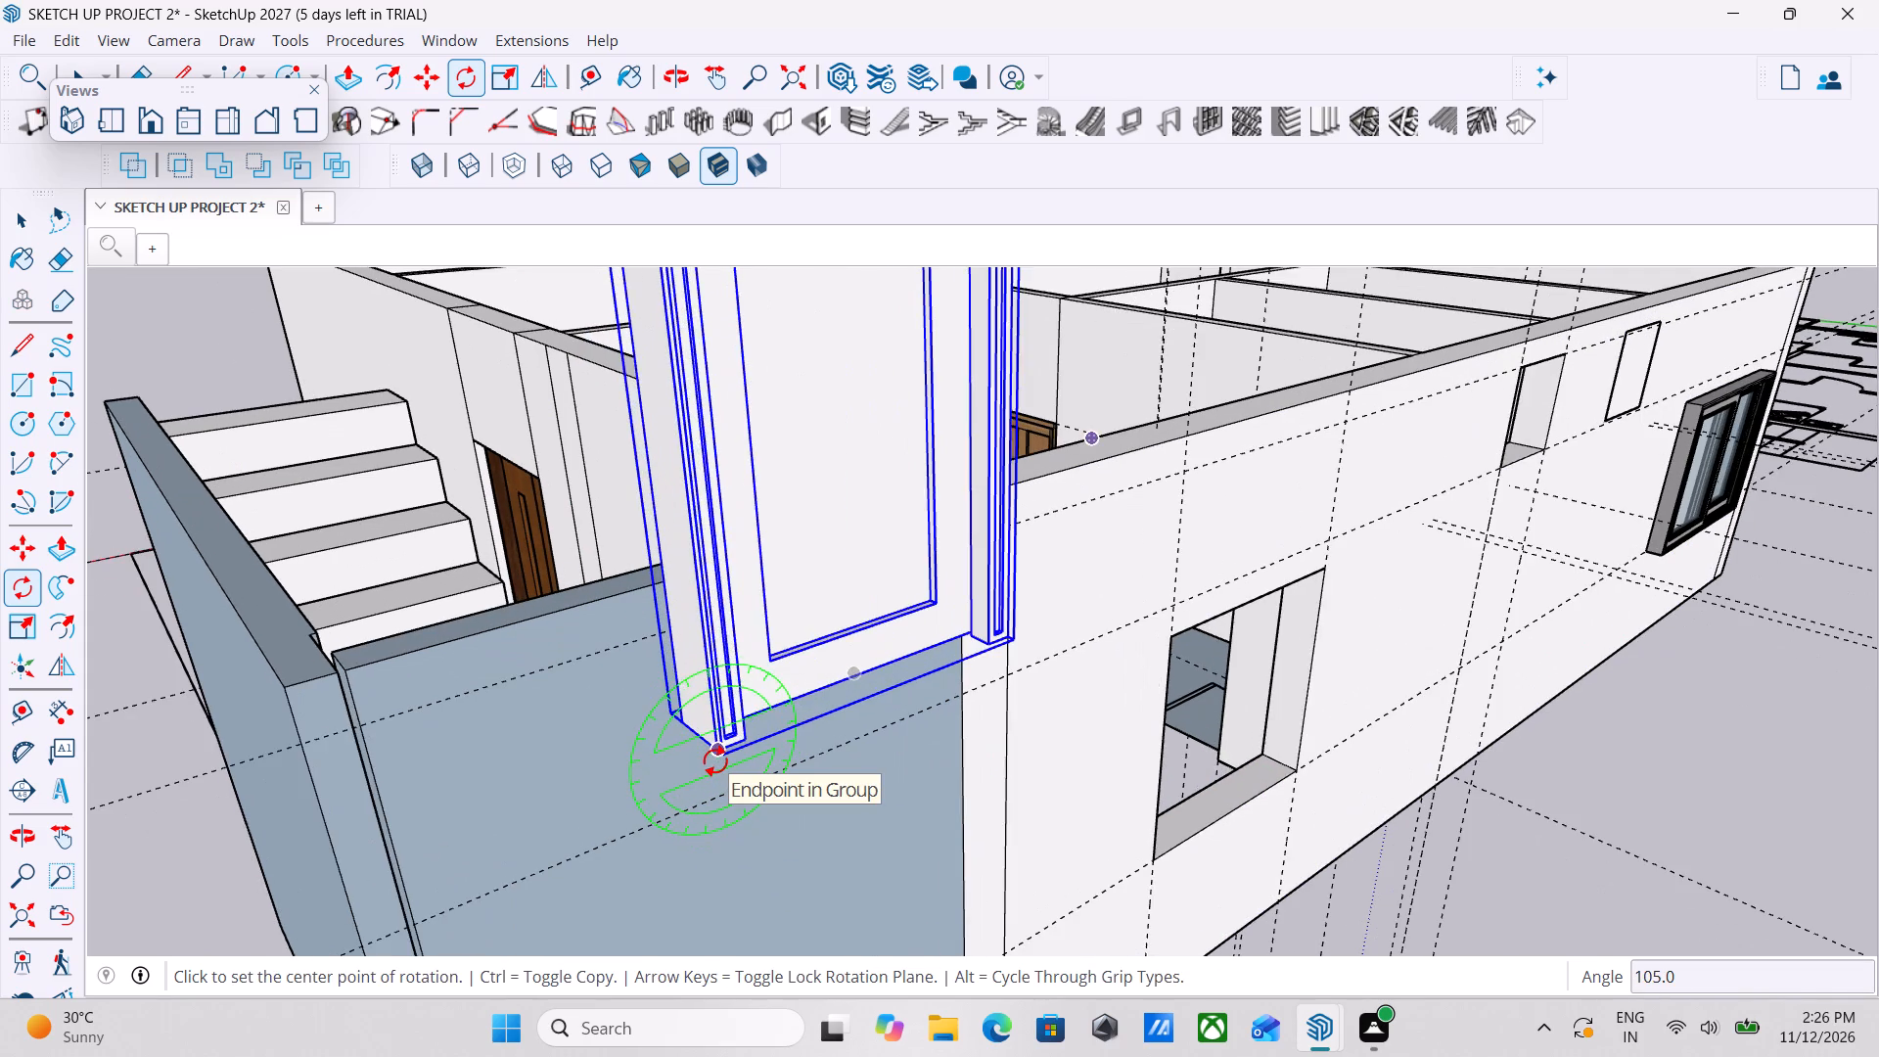
scroll(715, 760, up, 3)
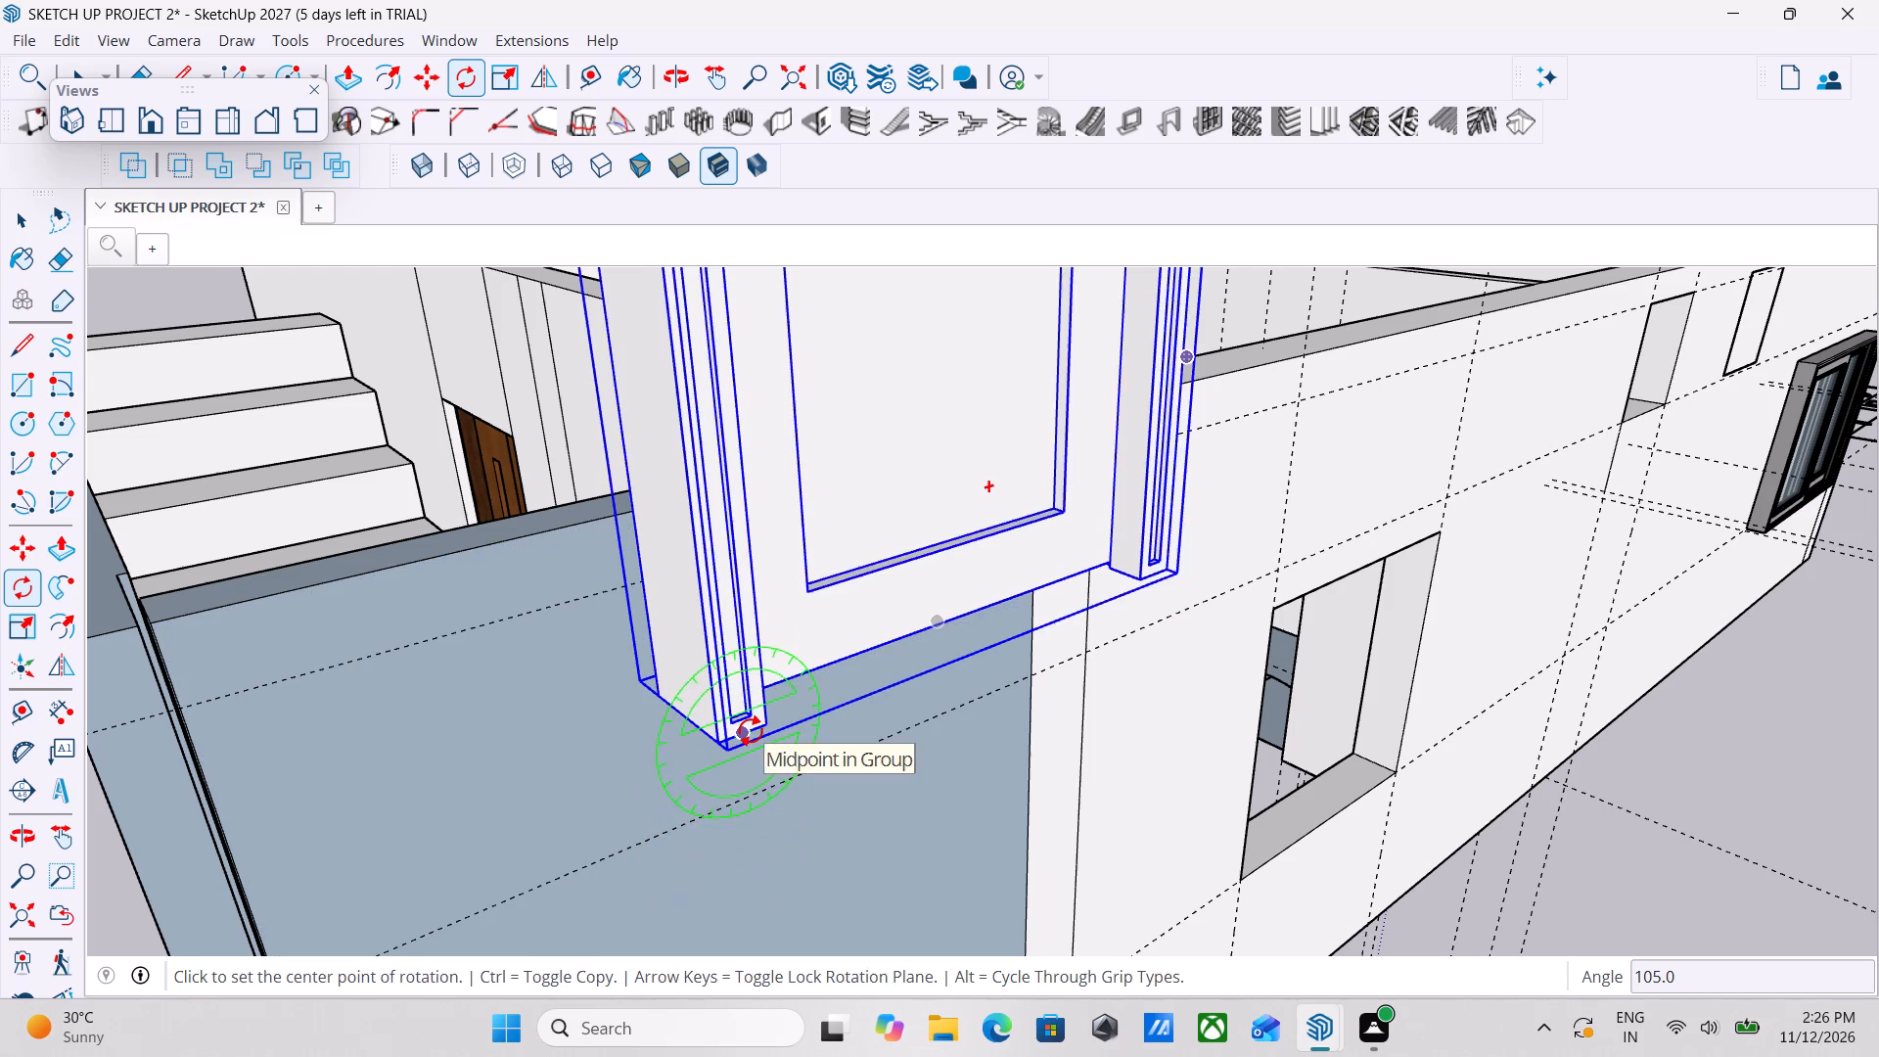
scroll(689, 756, down, 3)
middle_drag(714, 771, 990, 858)
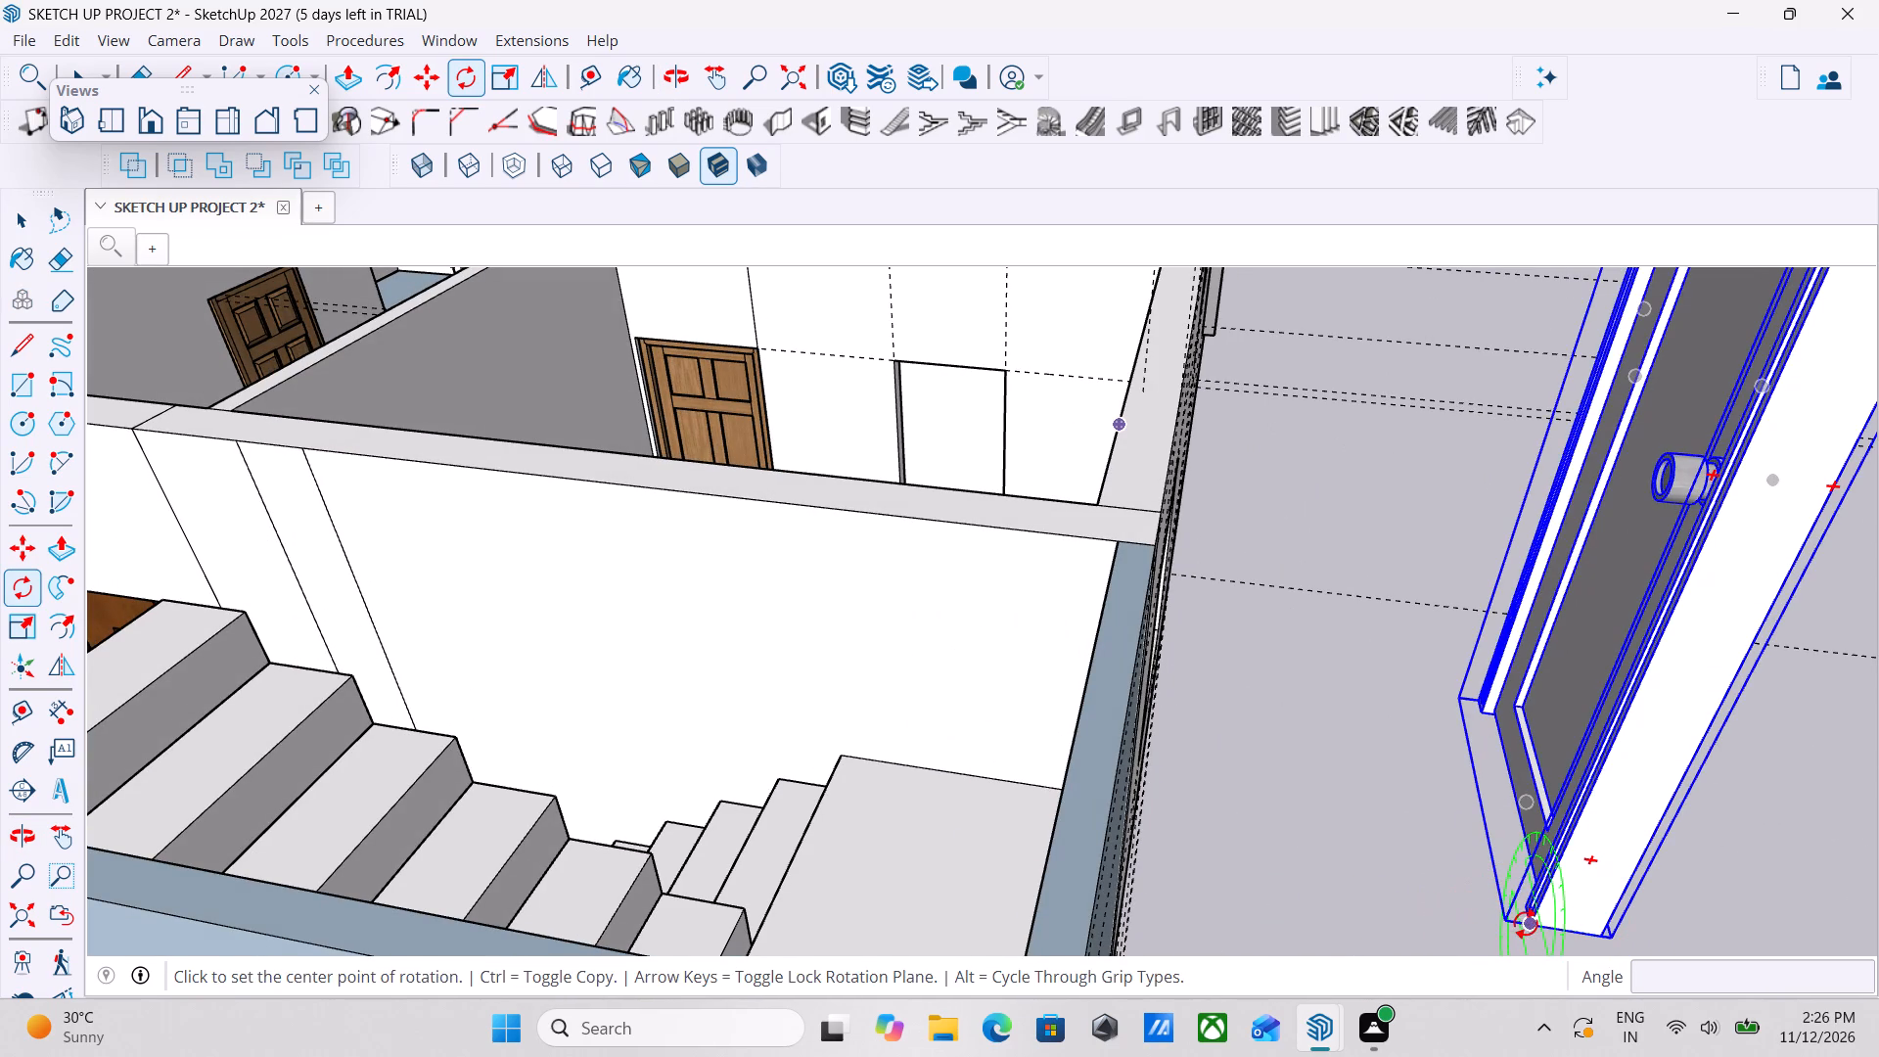
click(1519, 935)
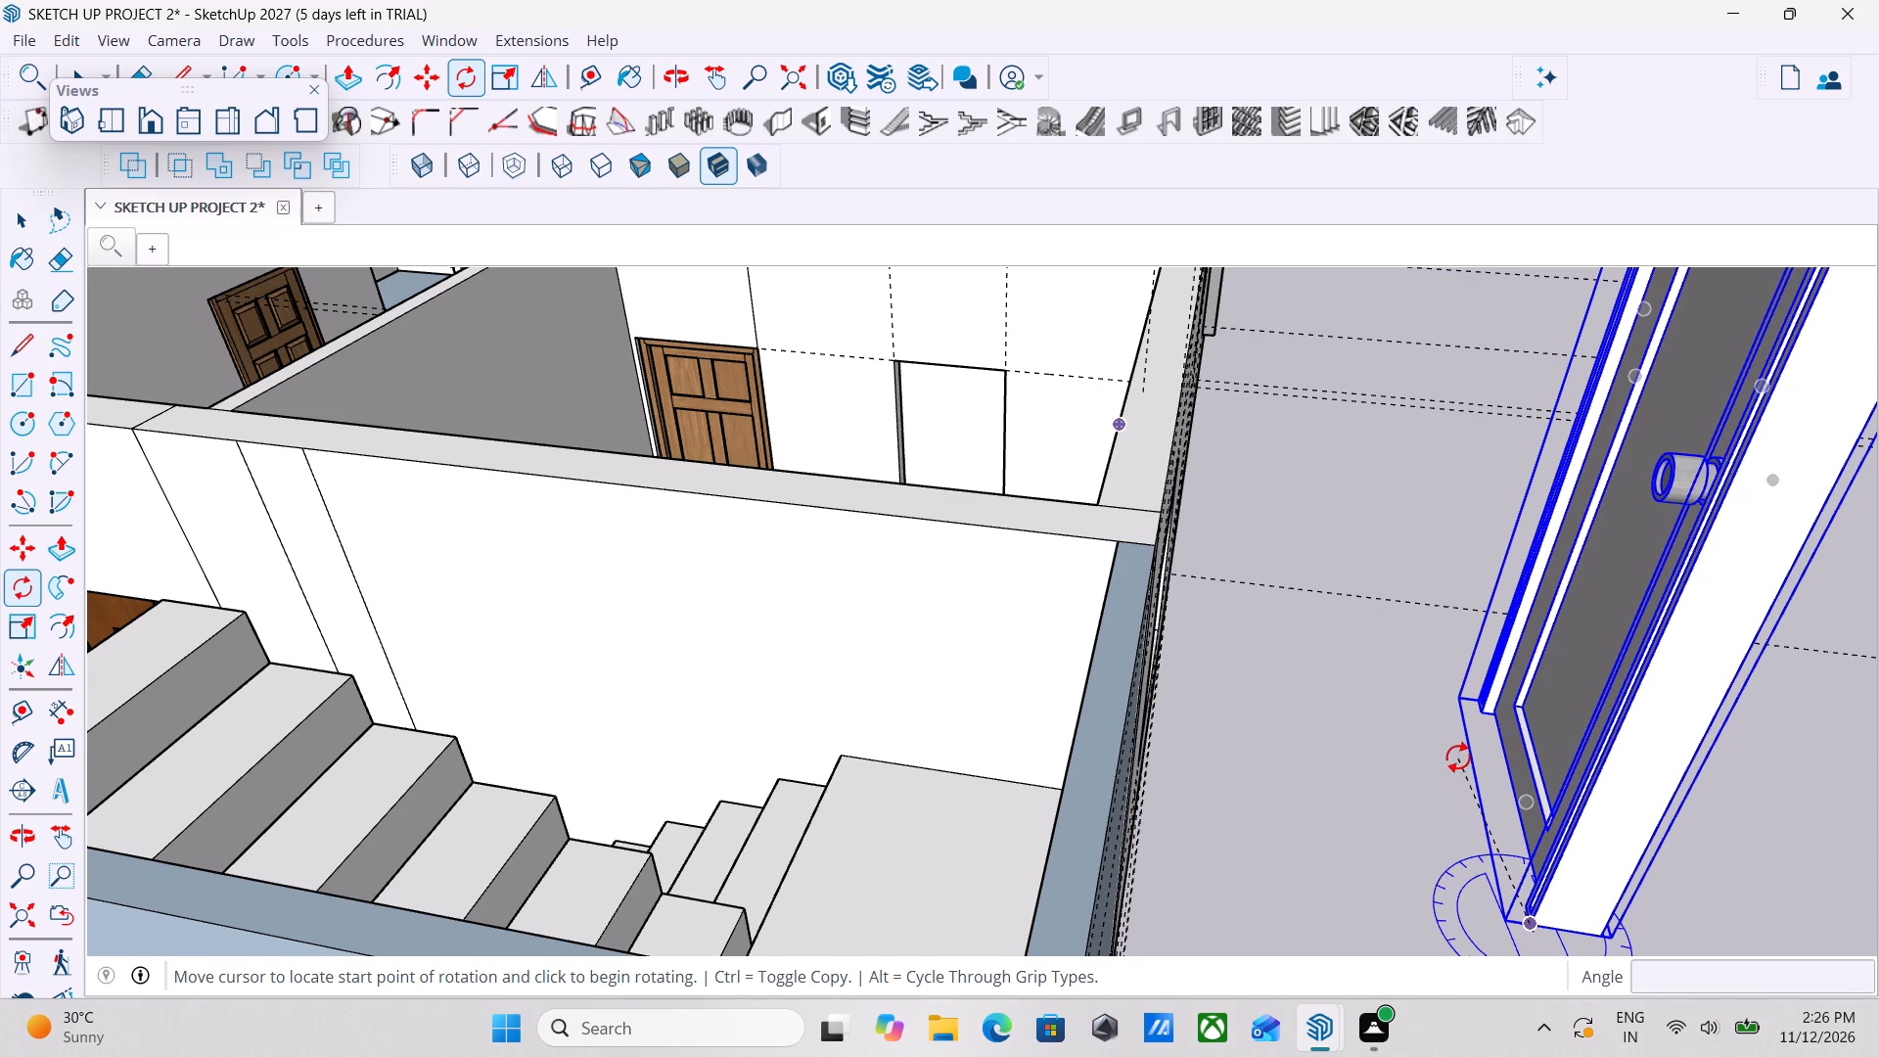
click(1485, 703)
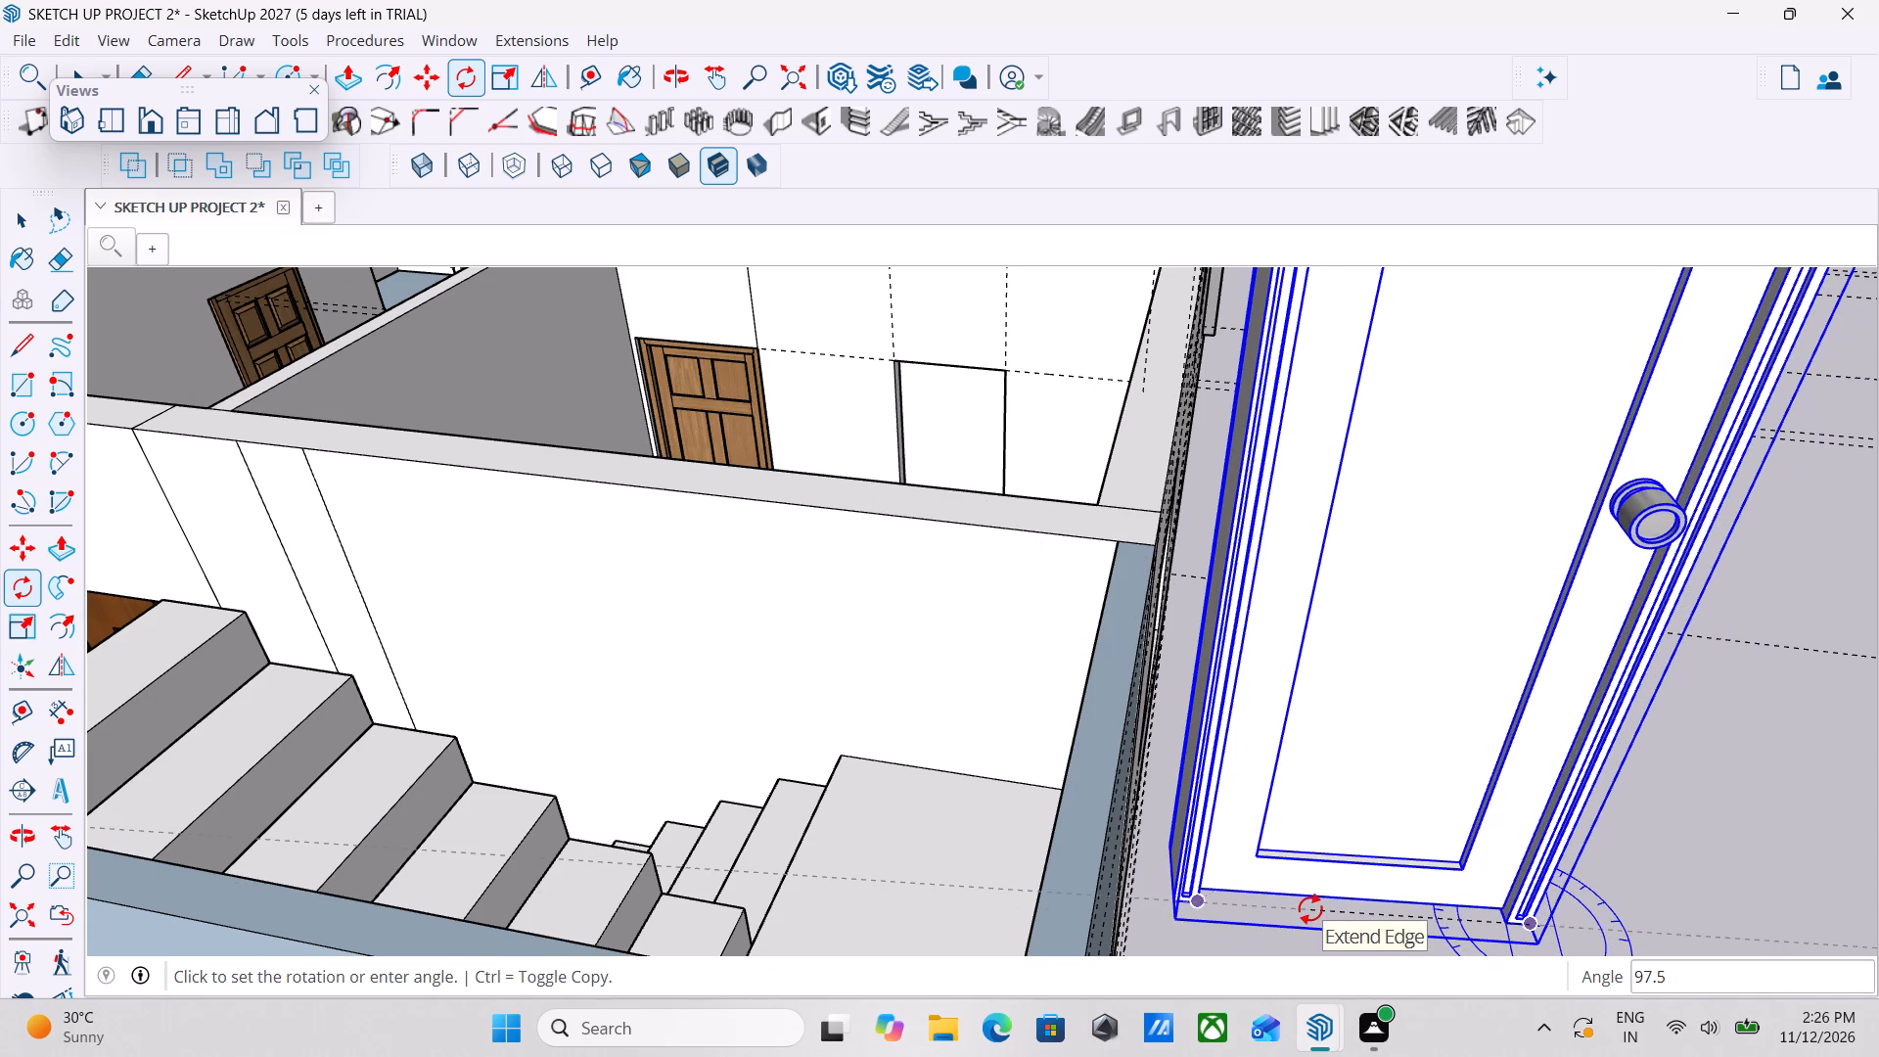
text(90)
key(Return)
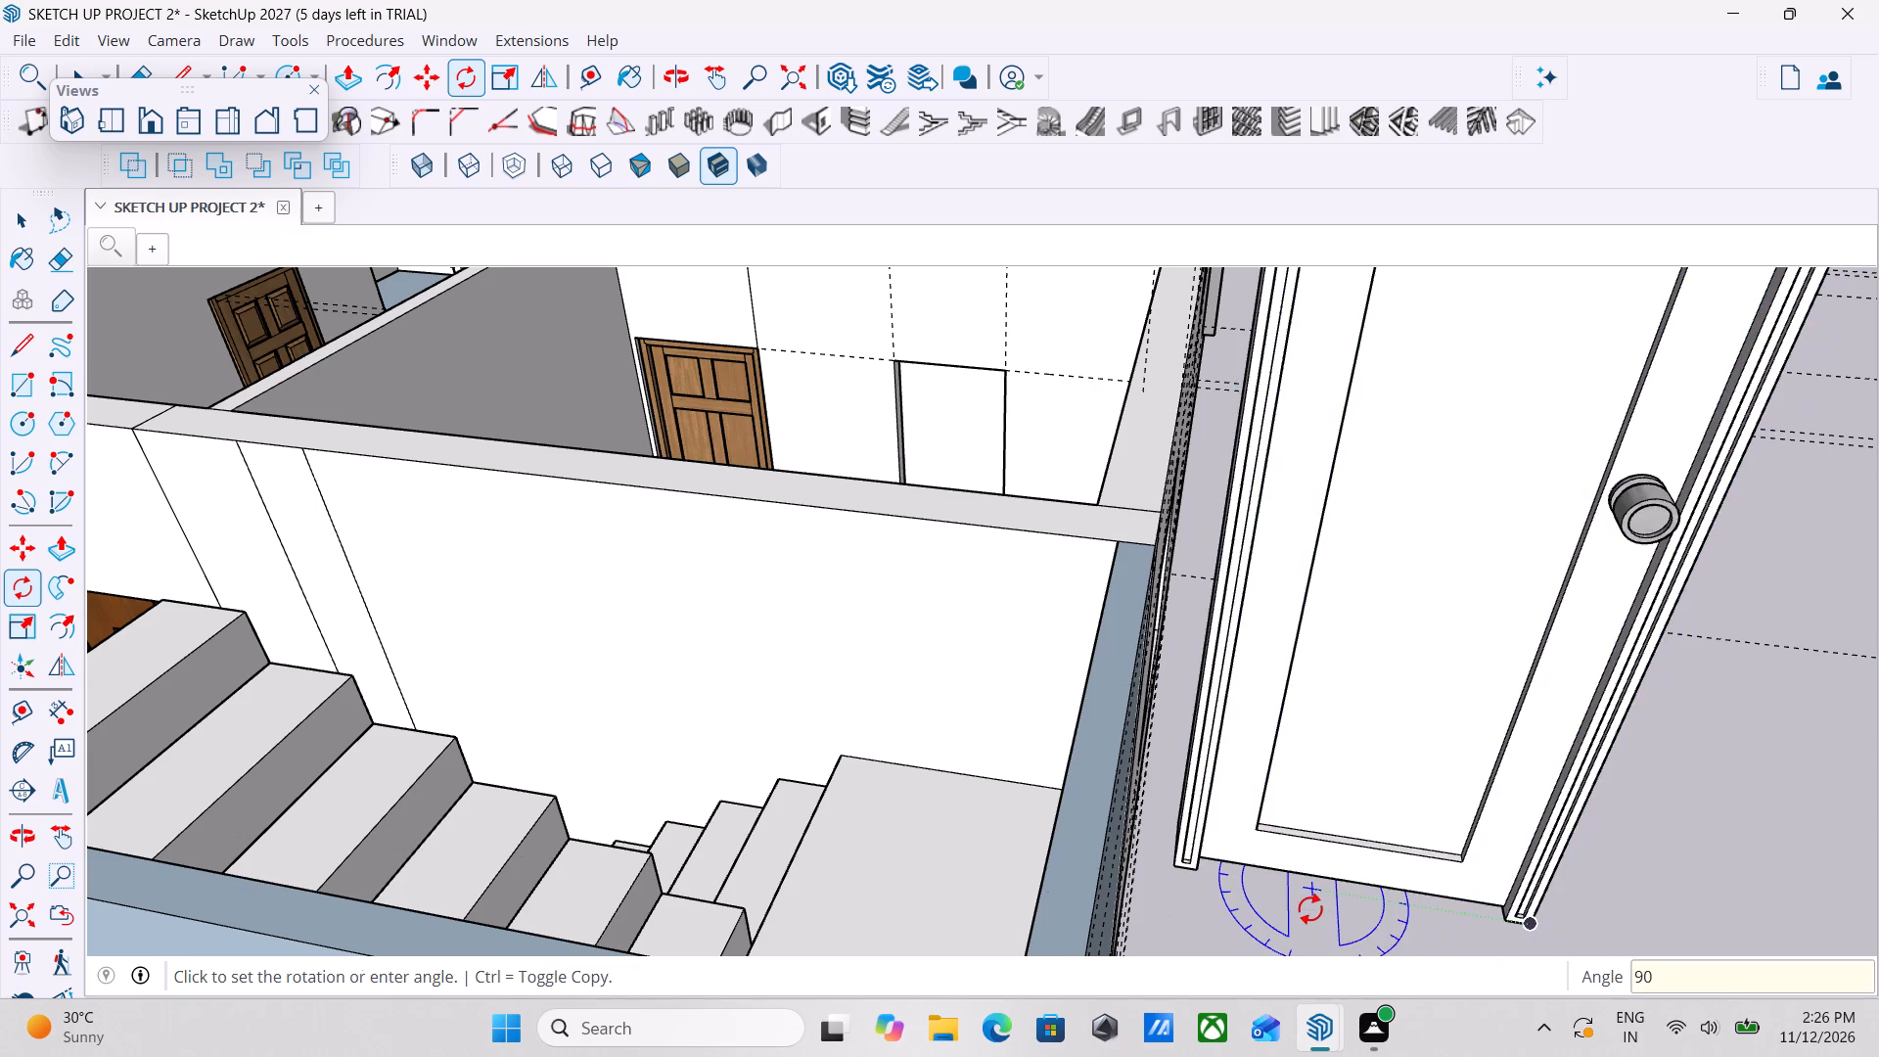
Move the white door by its bottom frame corner to the bottom corner of the empty doorway beside the brown panelled door.
scroll(1310, 908, down, 9)
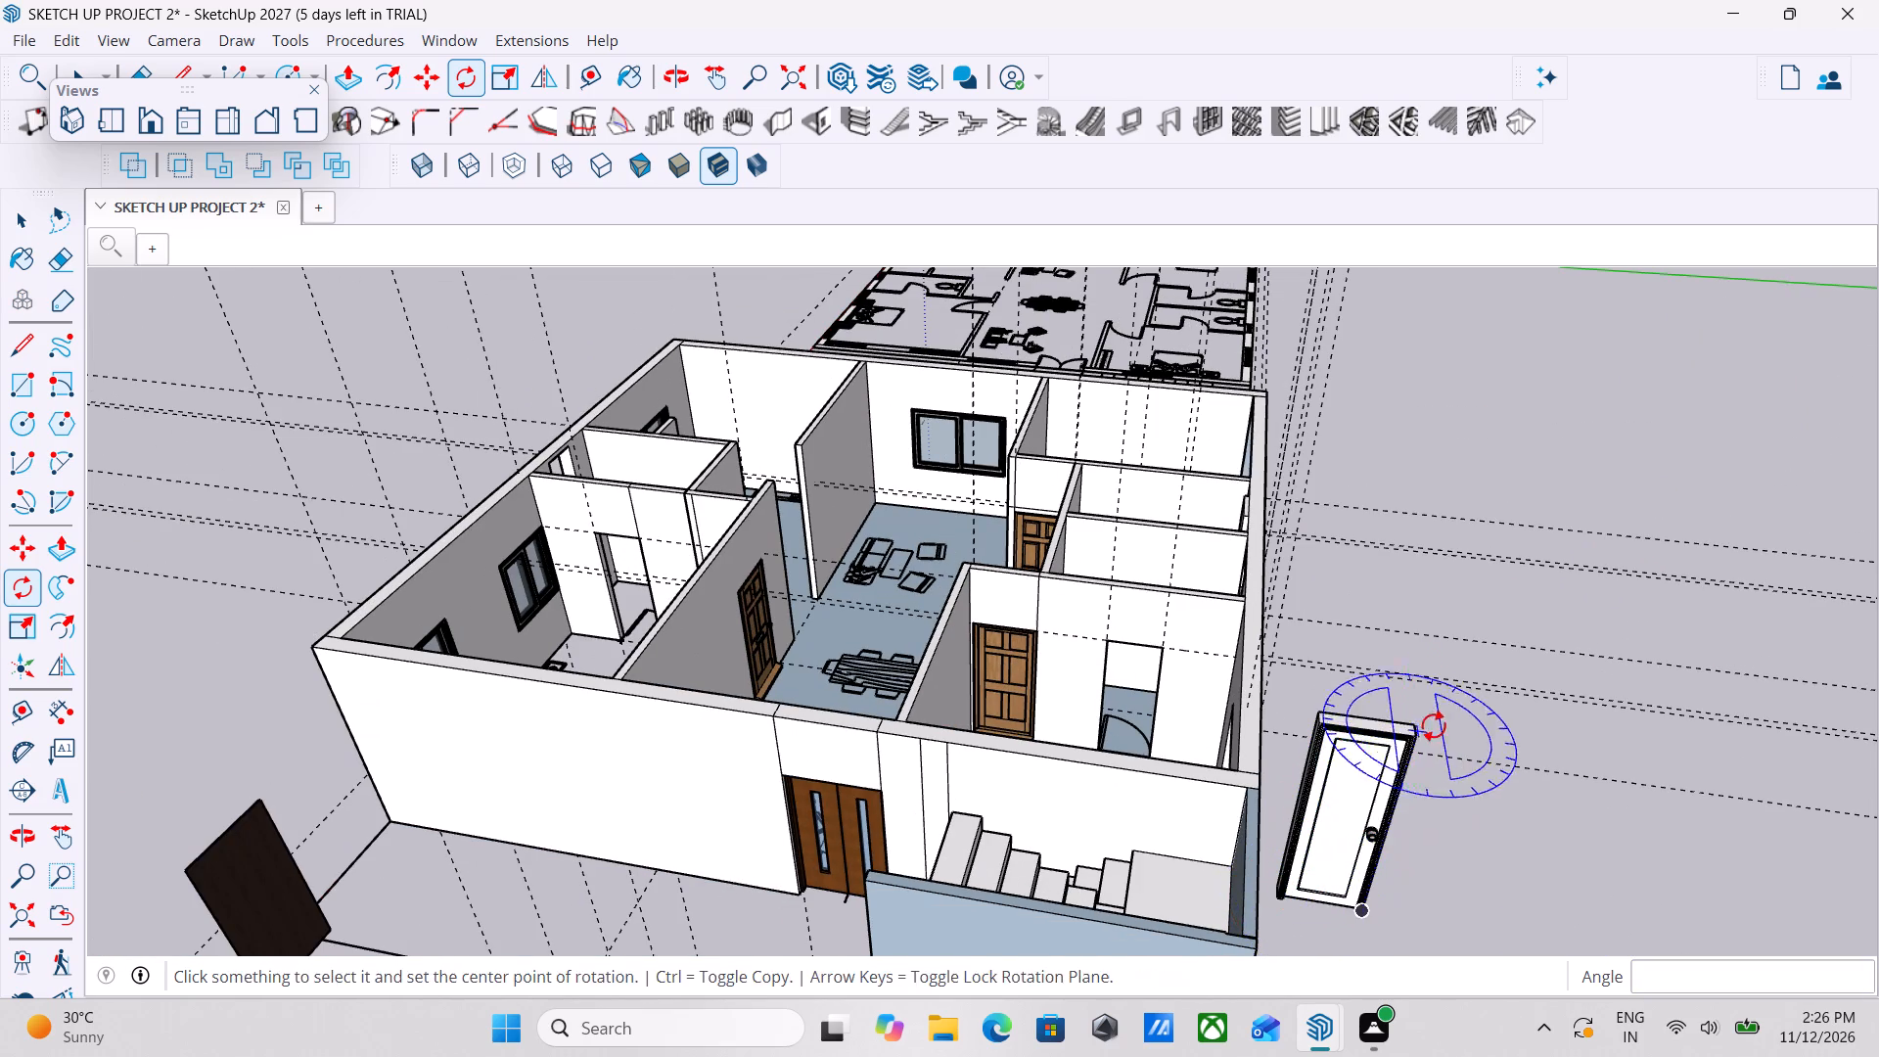
key(space)
key(space)
click(1393, 735)
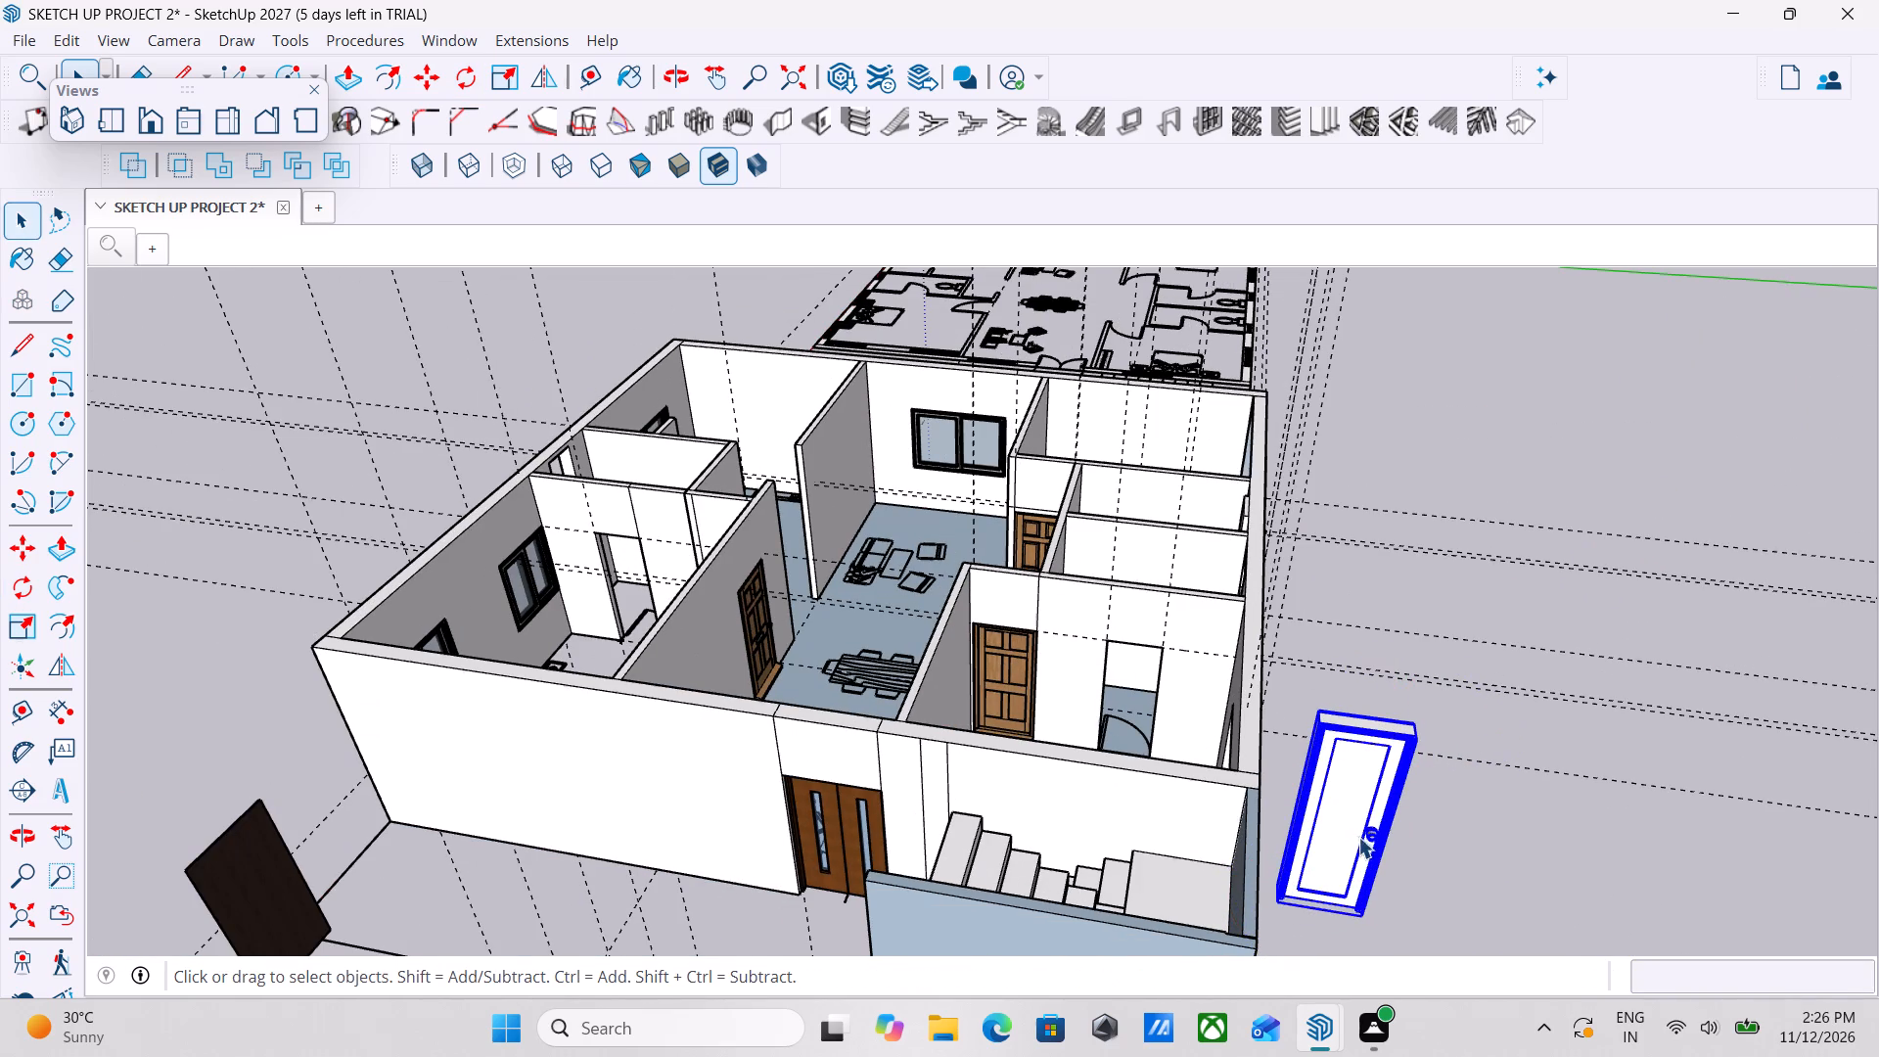
middle_drag(1356, 837, 1305, 851)
key(m)
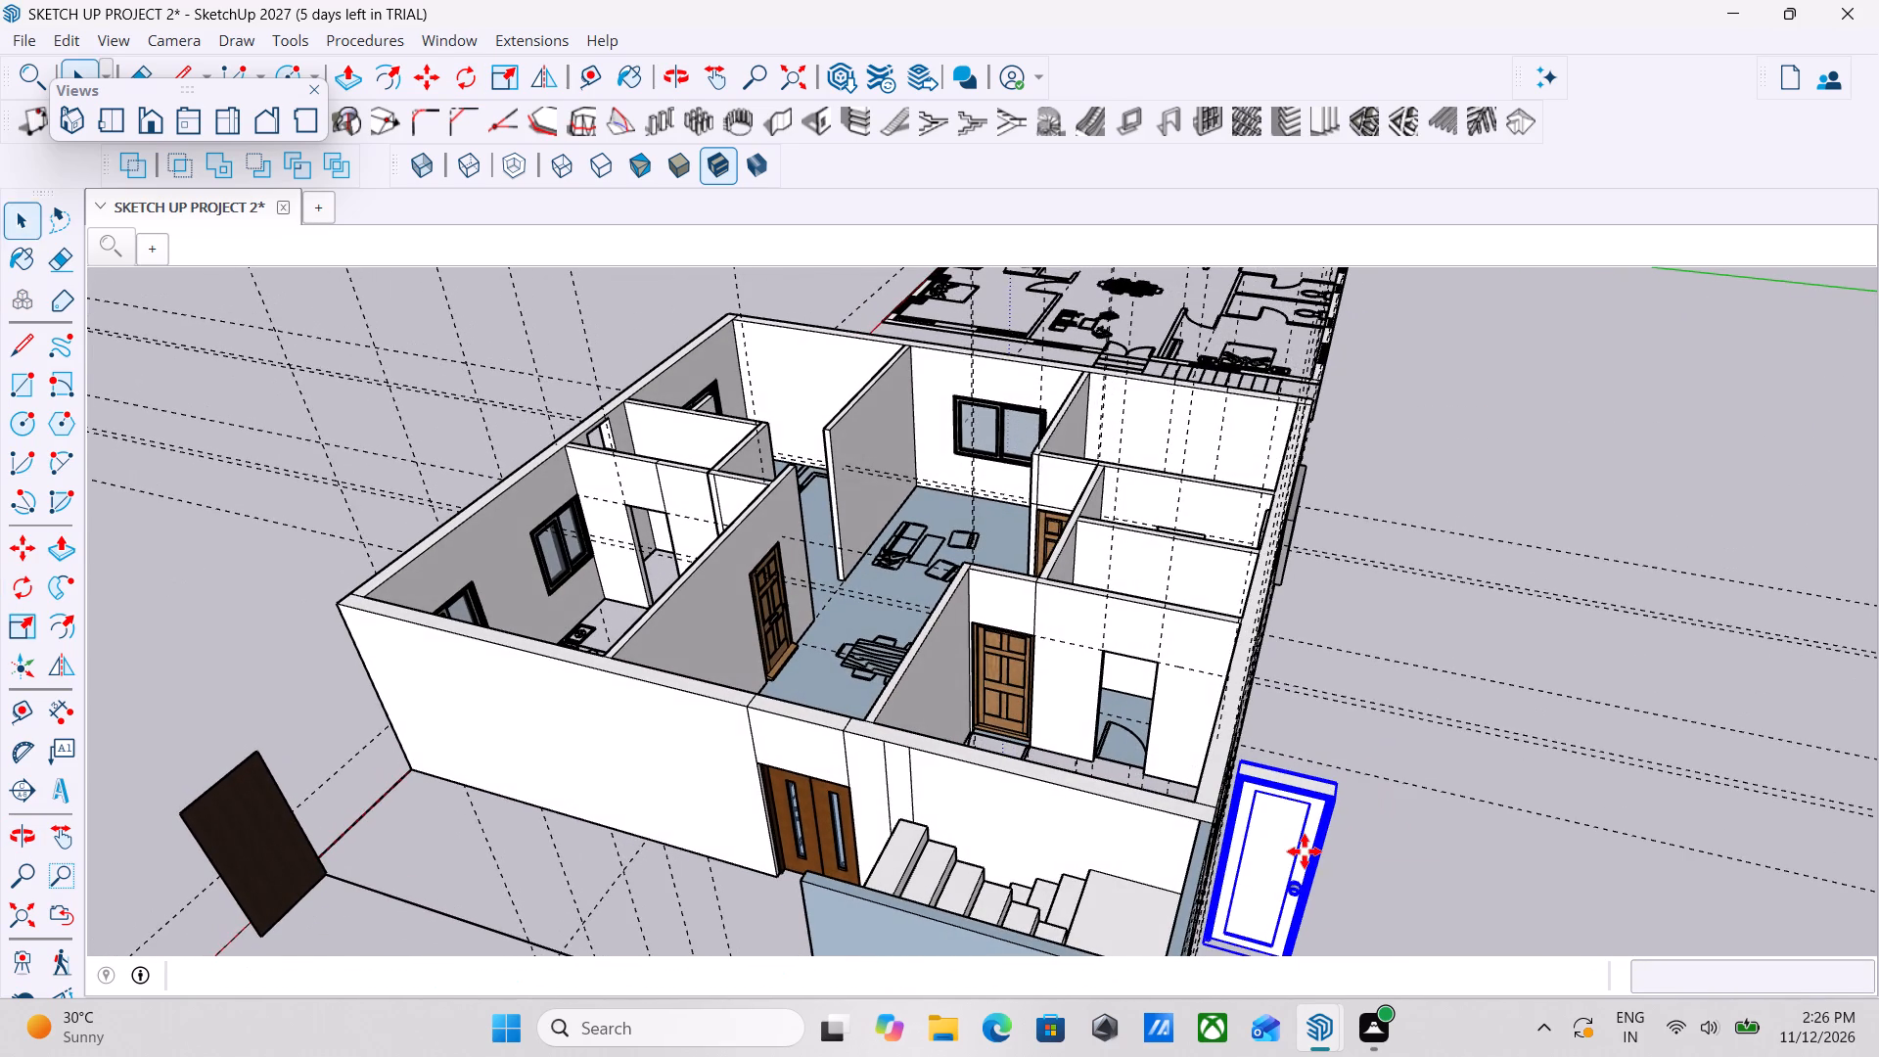
scroll(1220, 822, up, 2)
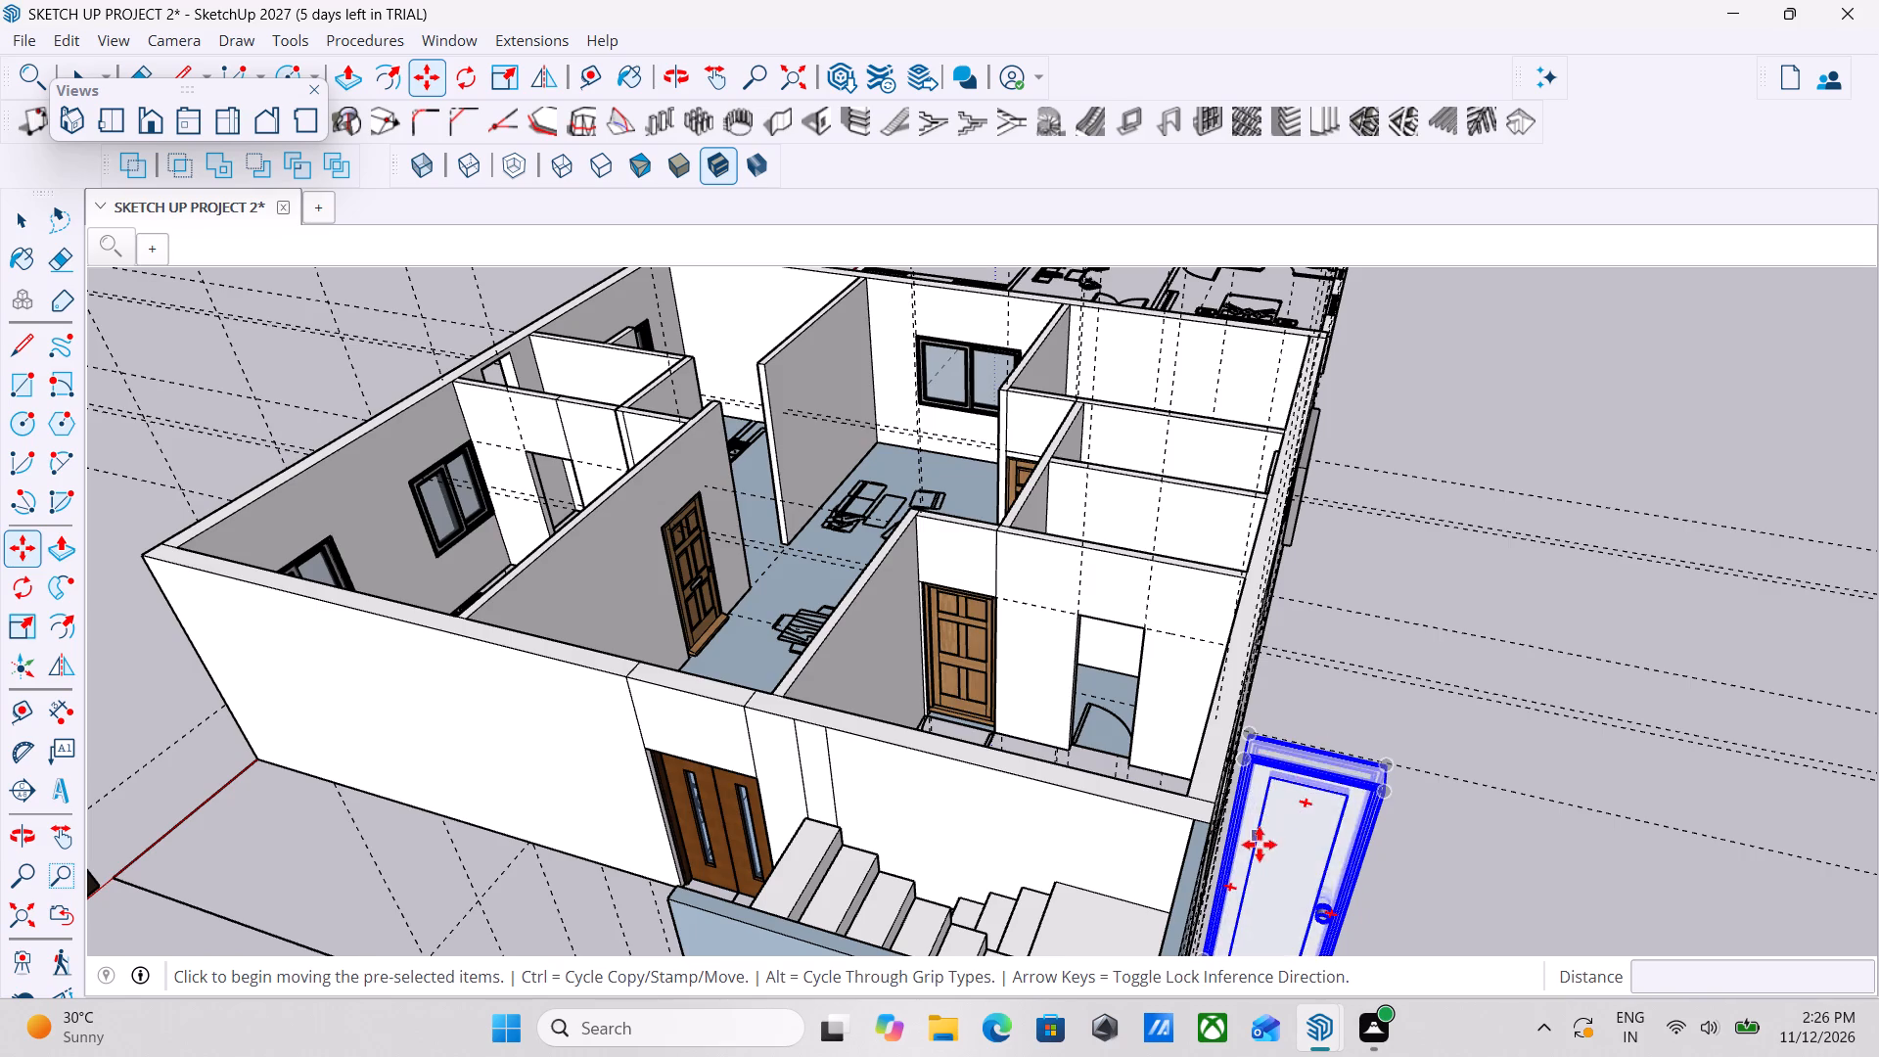
middle_drag(1260, 845, 1482, 826)
scroll(1482, 826, up, 7)
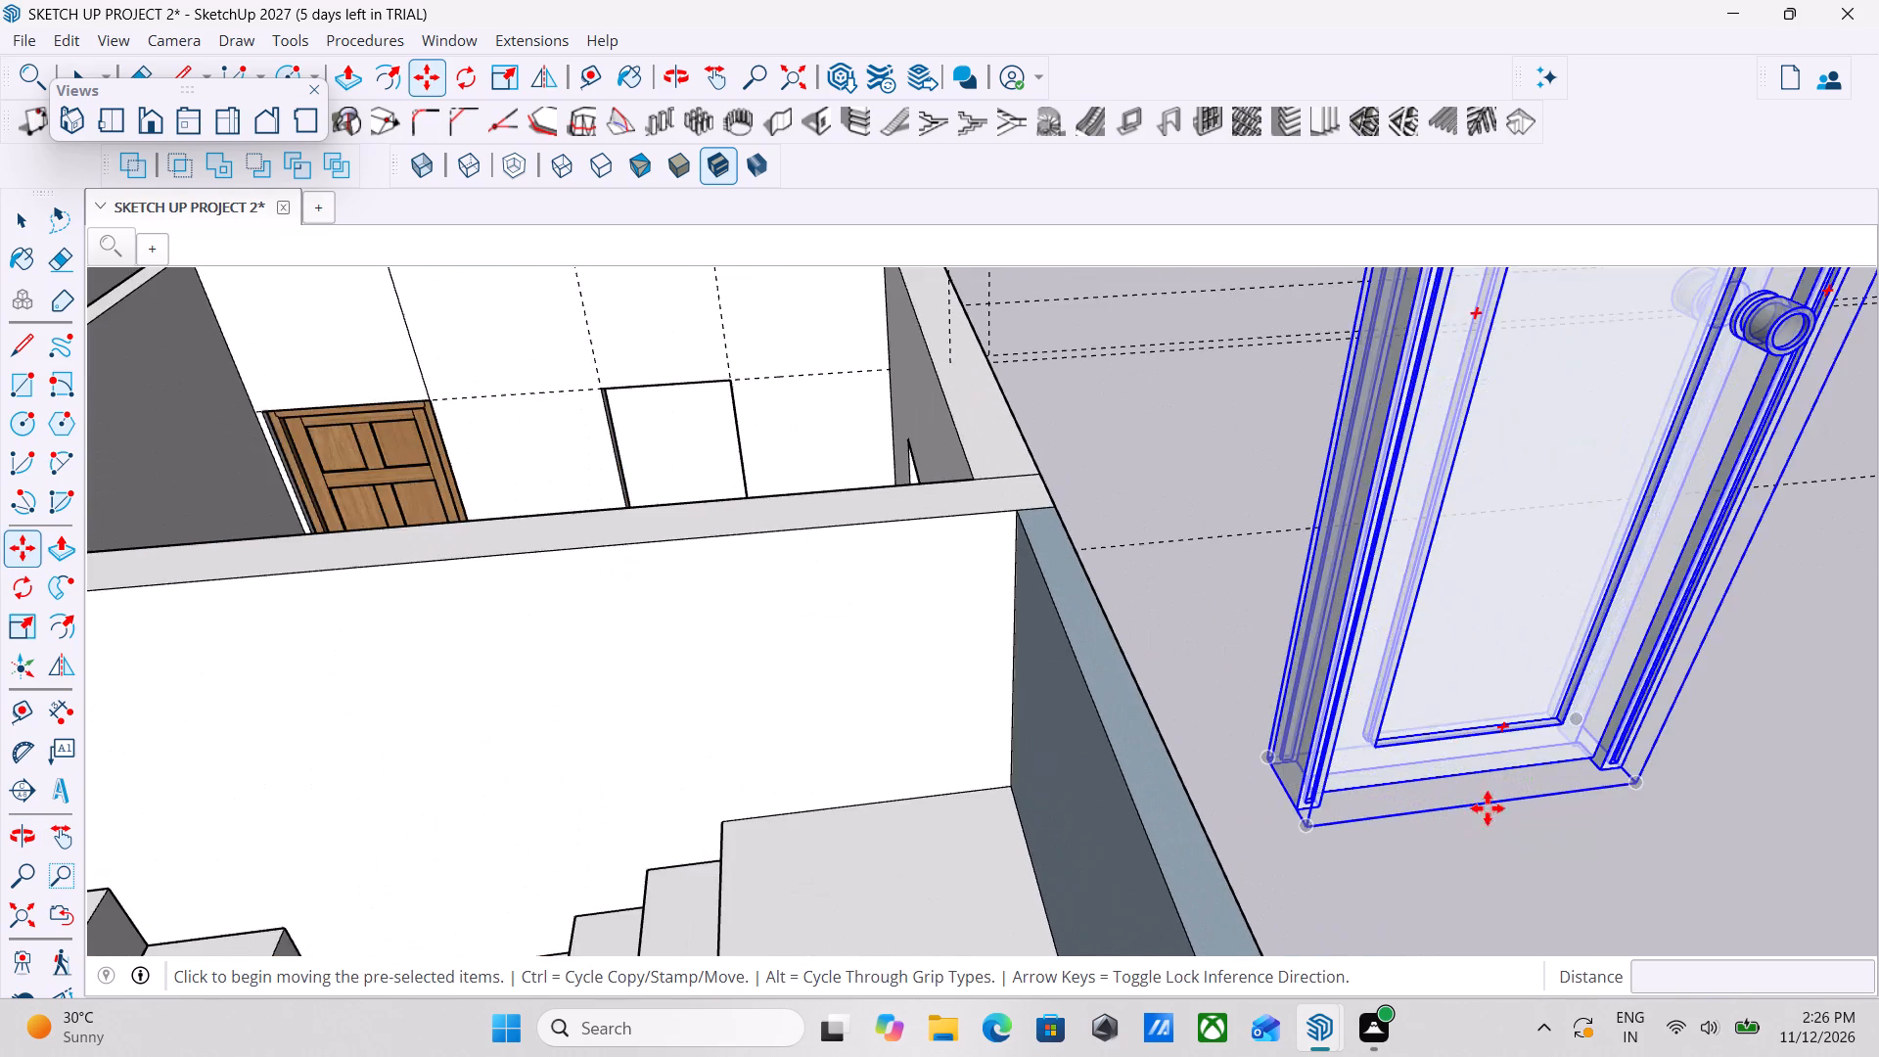
scroll(1511, 754, up, 4)
scroll(1144, 898, up, 3)
scroll(1281, 748, down, 6)
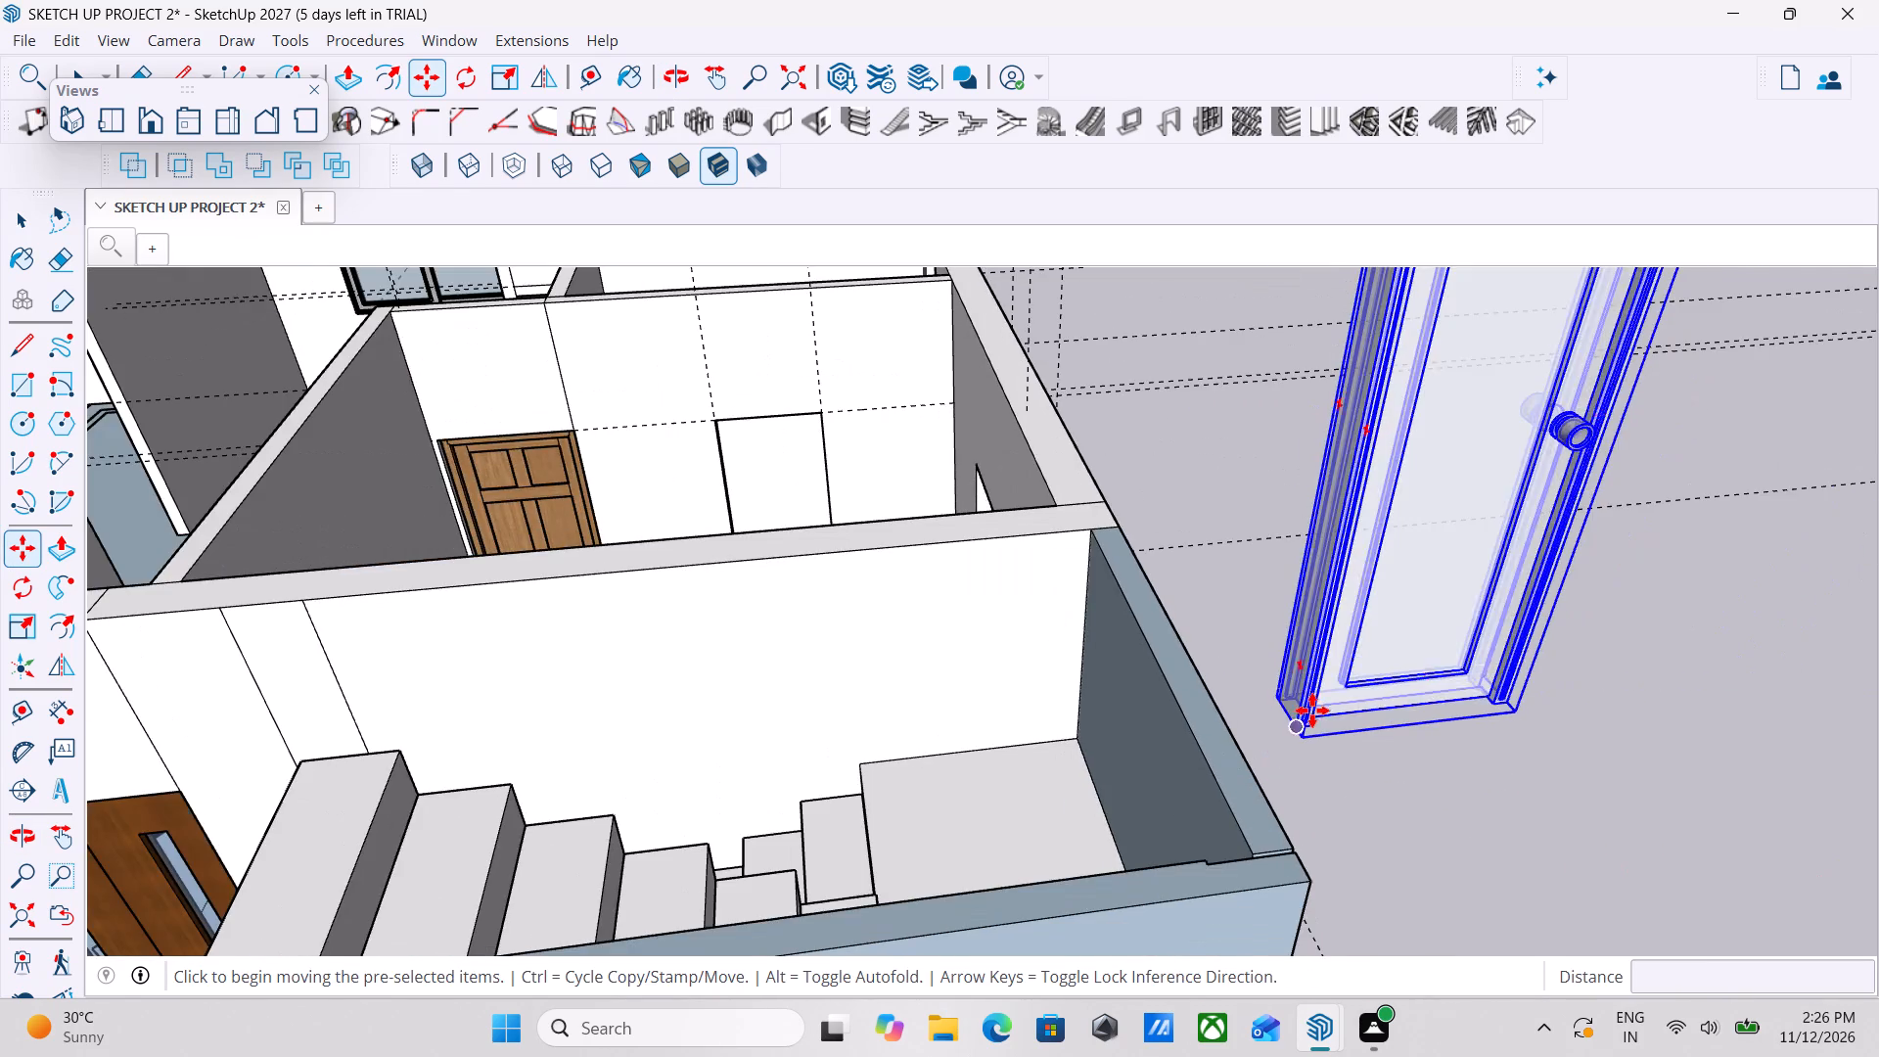
scroll(1314, 710, up, 4)
scroll(1229, 751, up, 5)
scroll(1350, 718, down, 5)
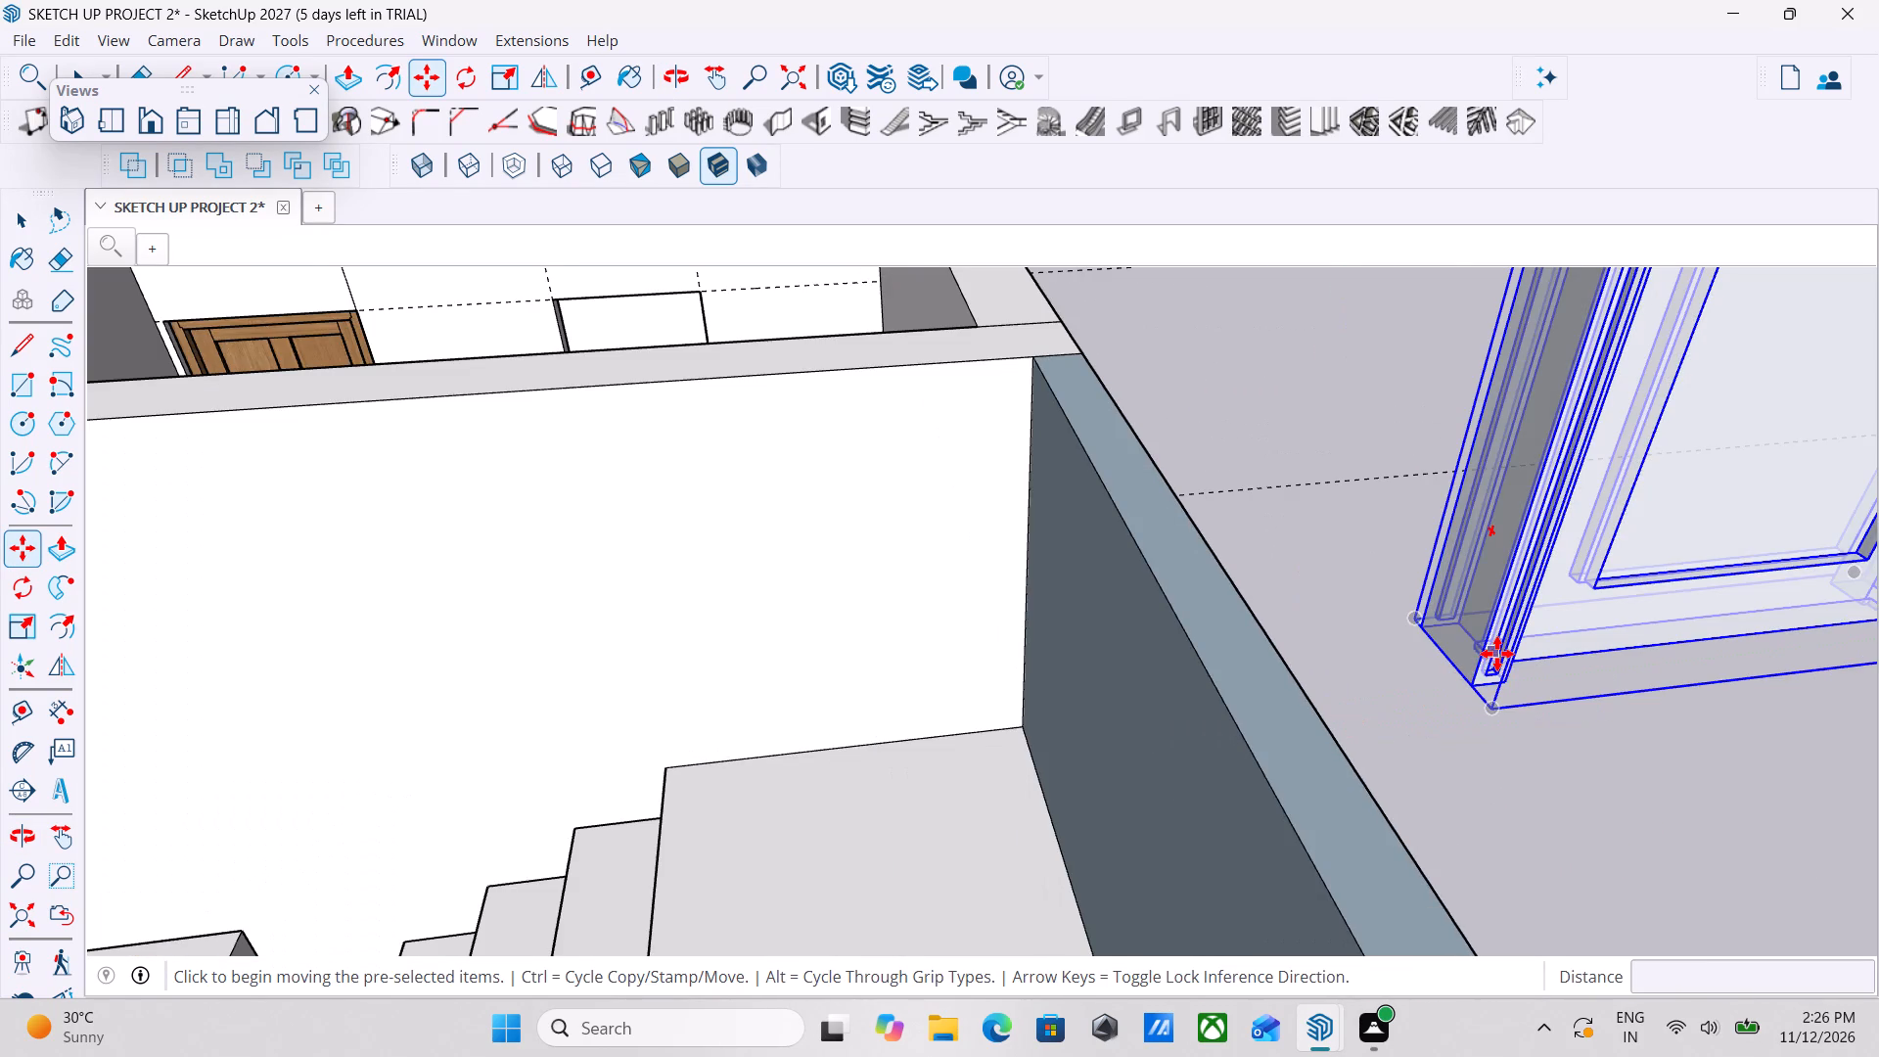
click(1470, 681)
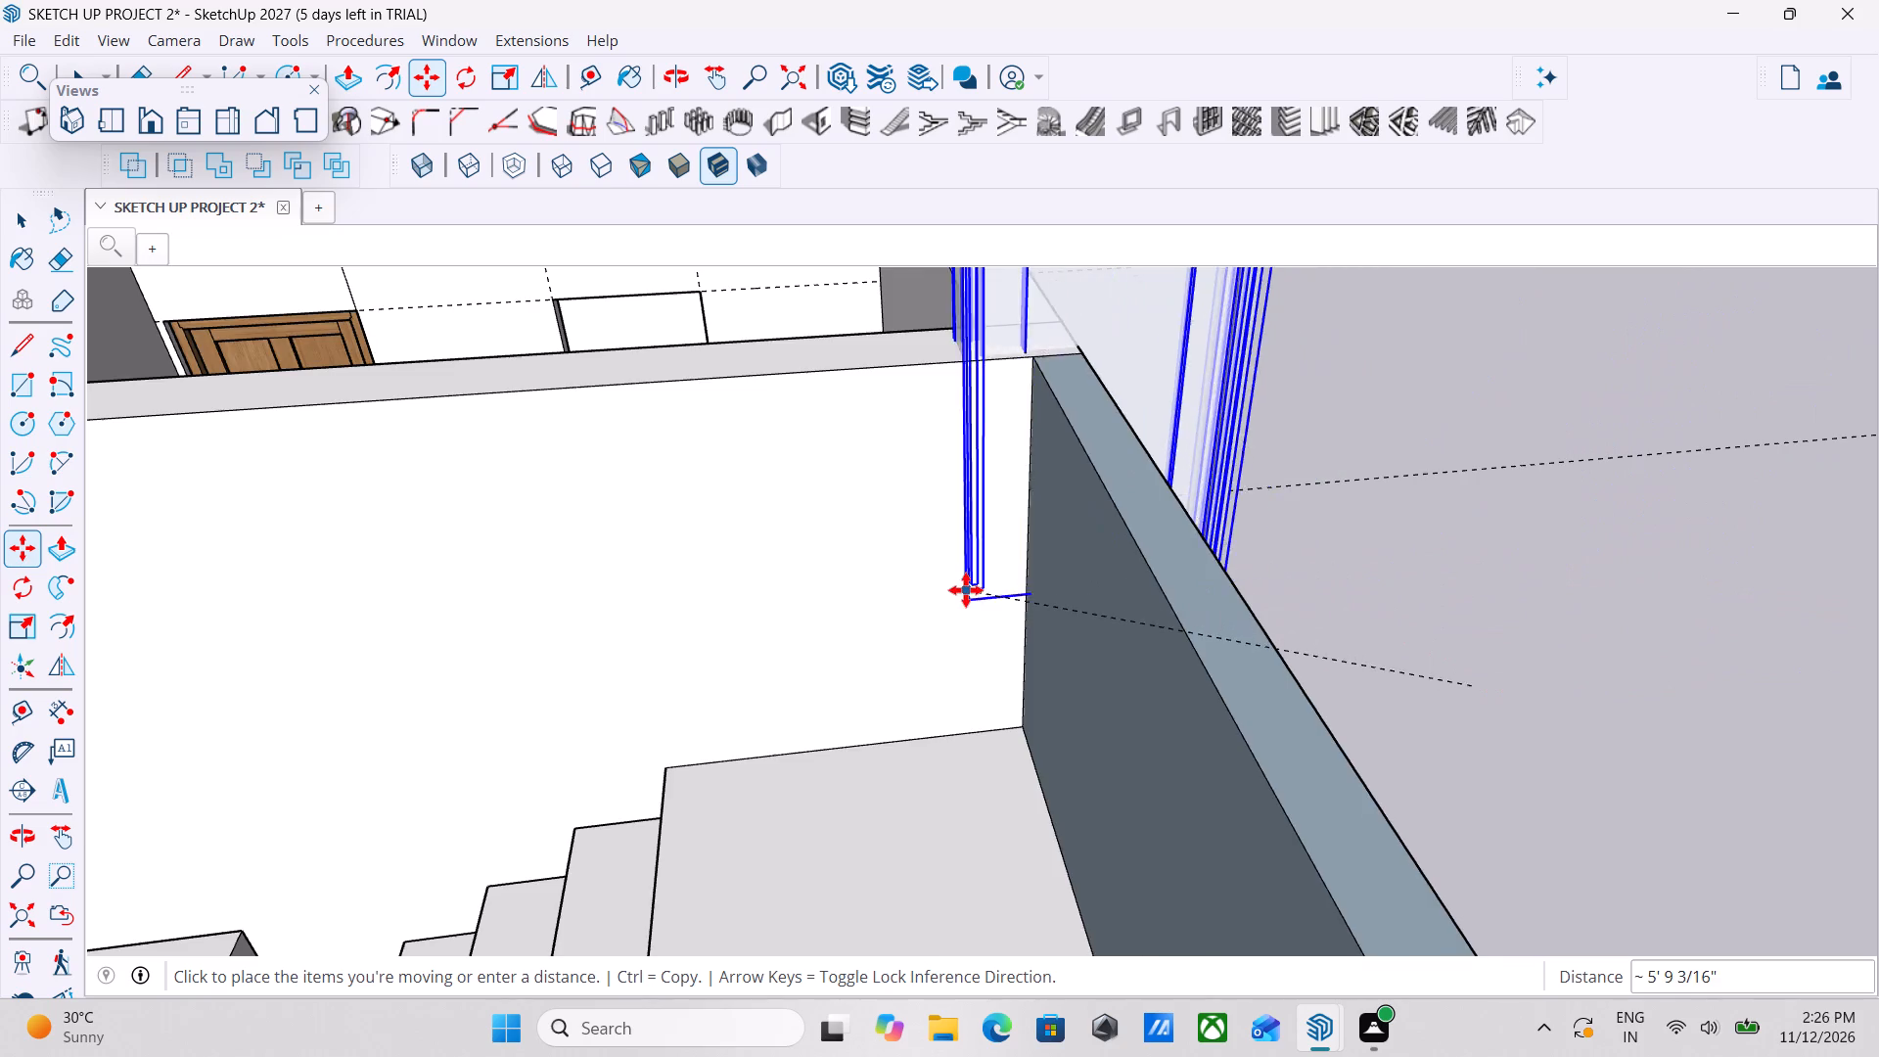
scroll(966, 590, down, 5)
scroll(852, 556, down, 2)
middle_drag(861, 528, 871, 832)
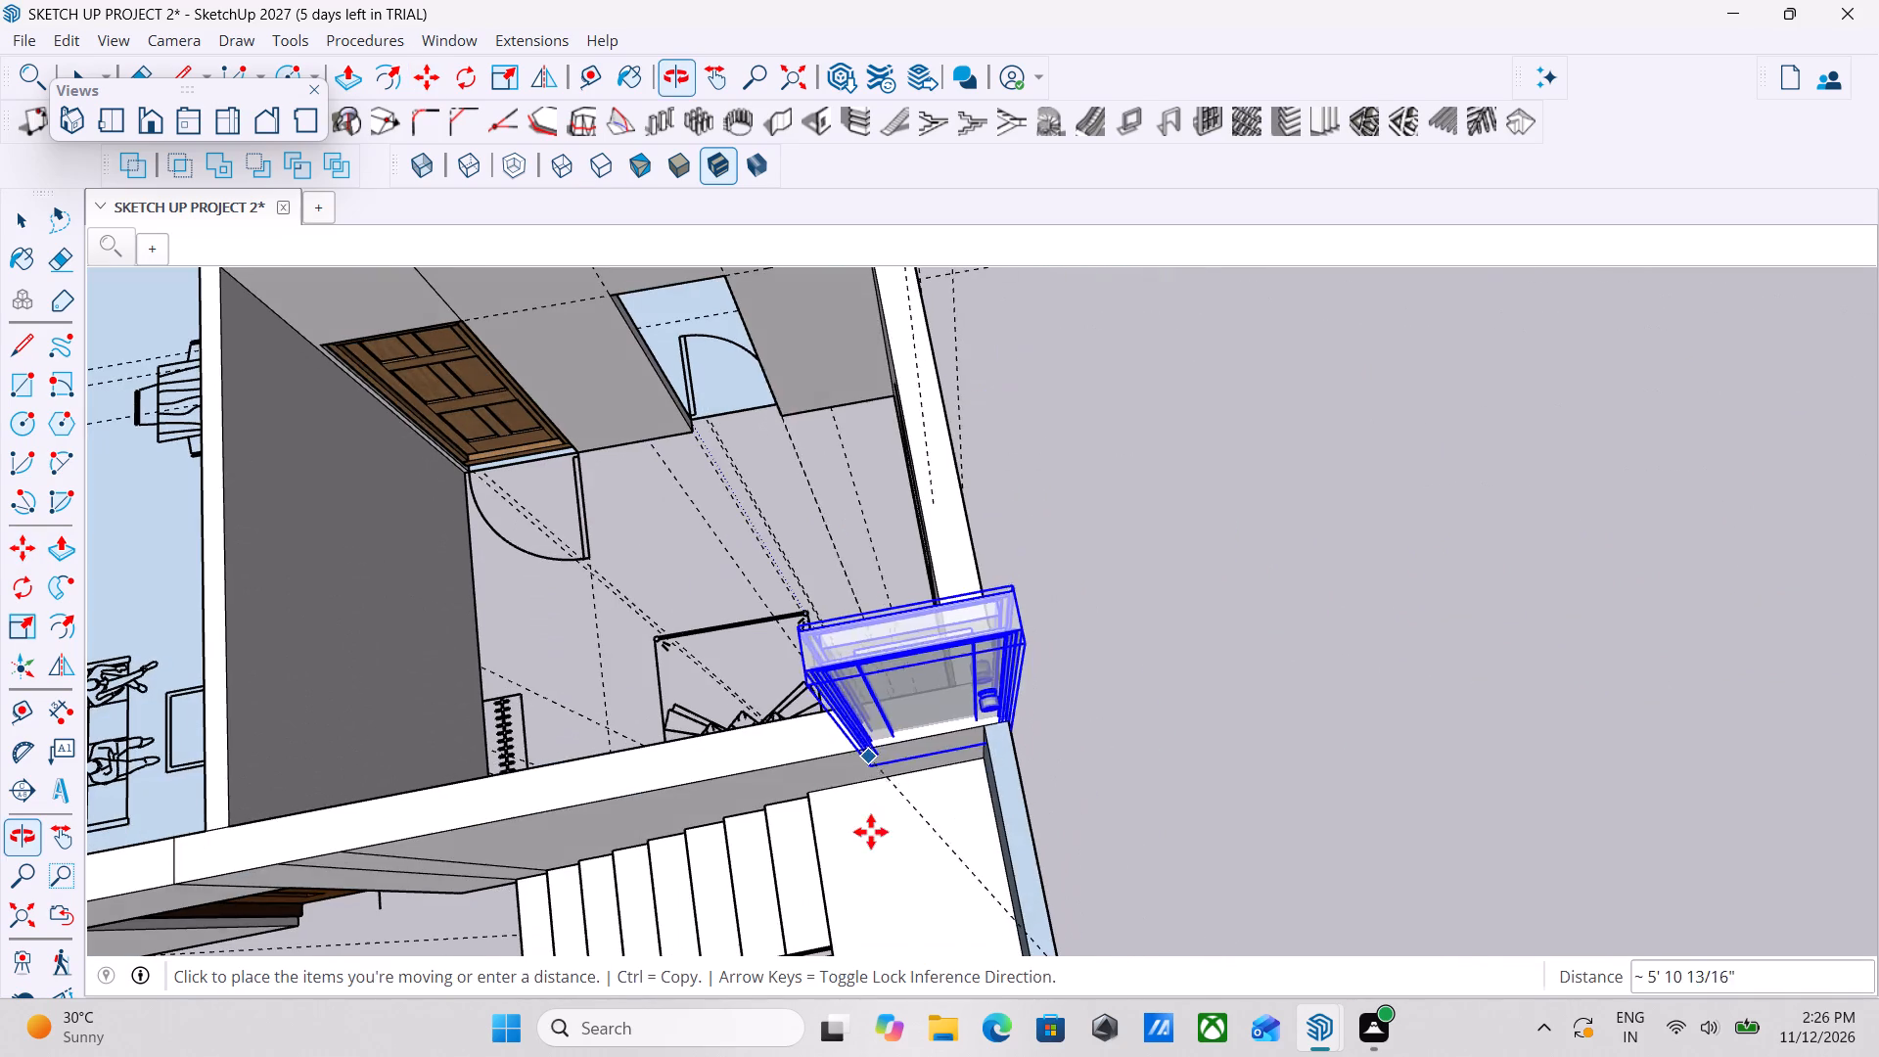
scroll(750, 499, up, 2)
middle_drag(719, 429, 775, 357)
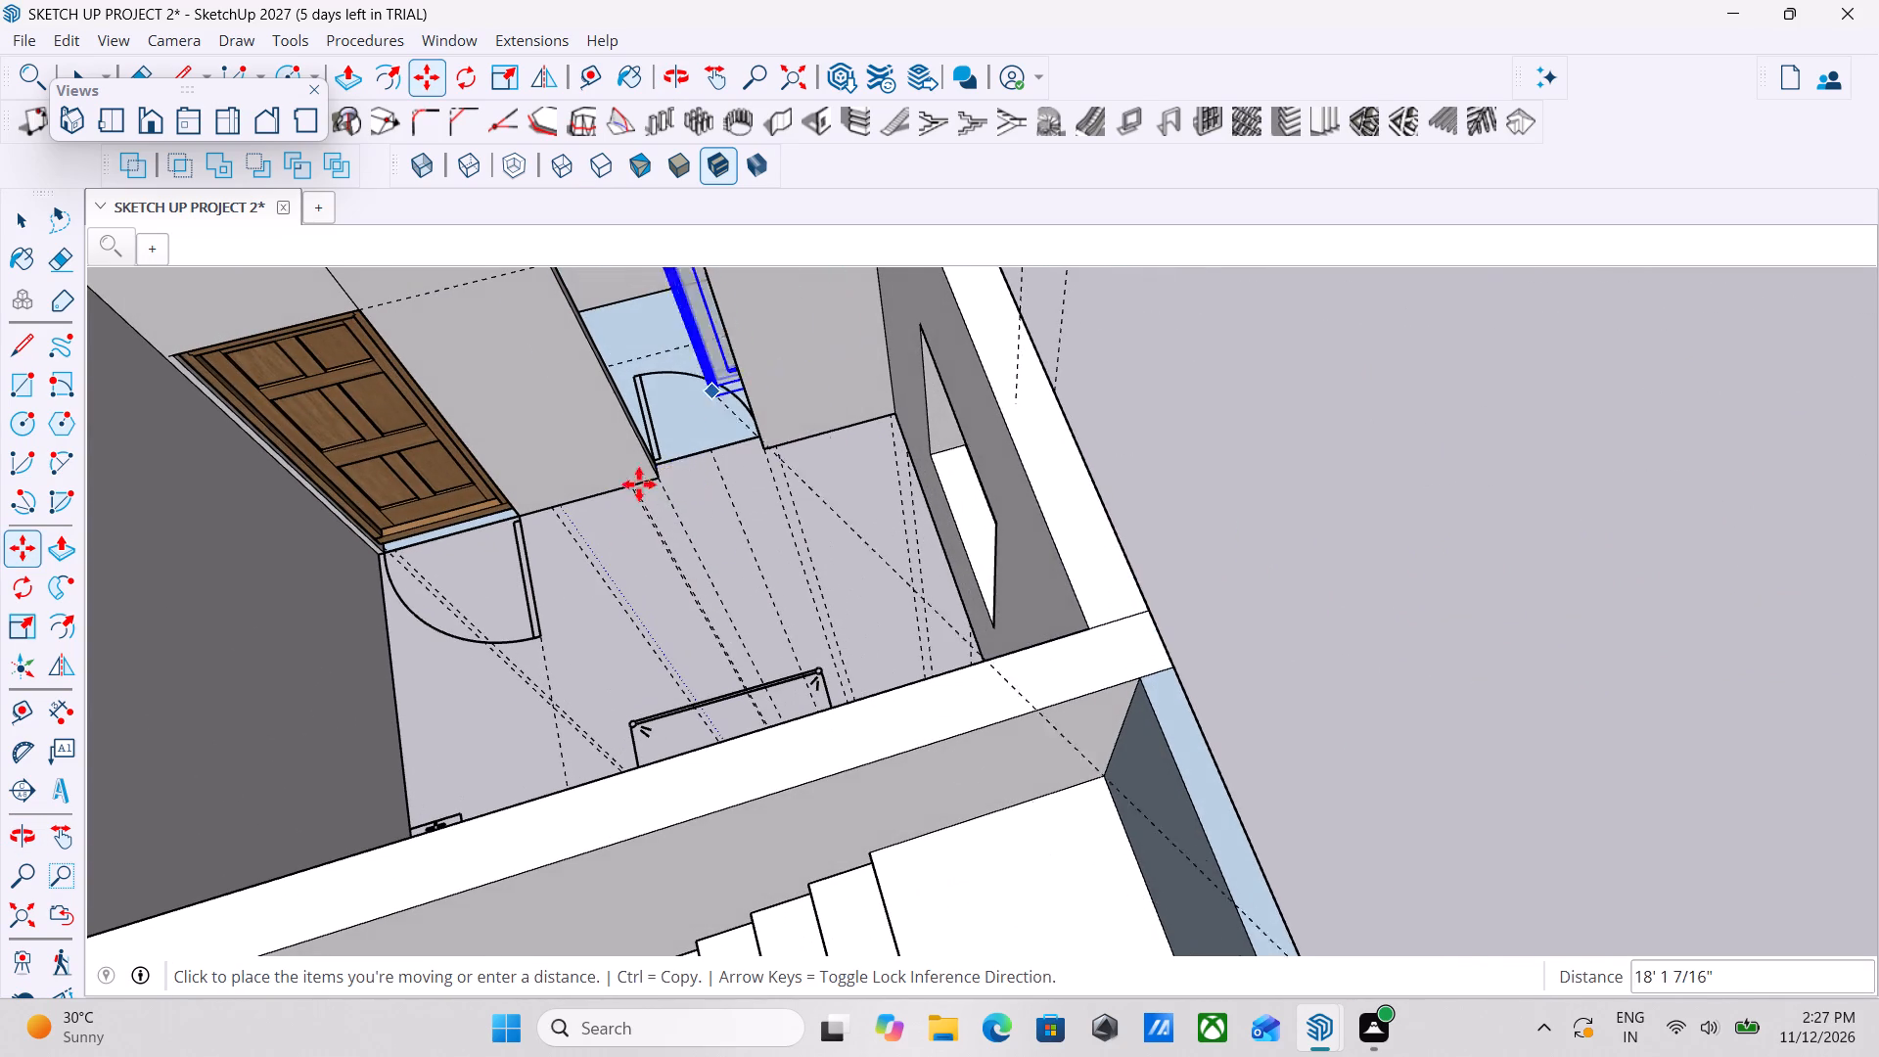
middle_drag(617, 597, 592, 489)
scroll(695, 459, up, 15)
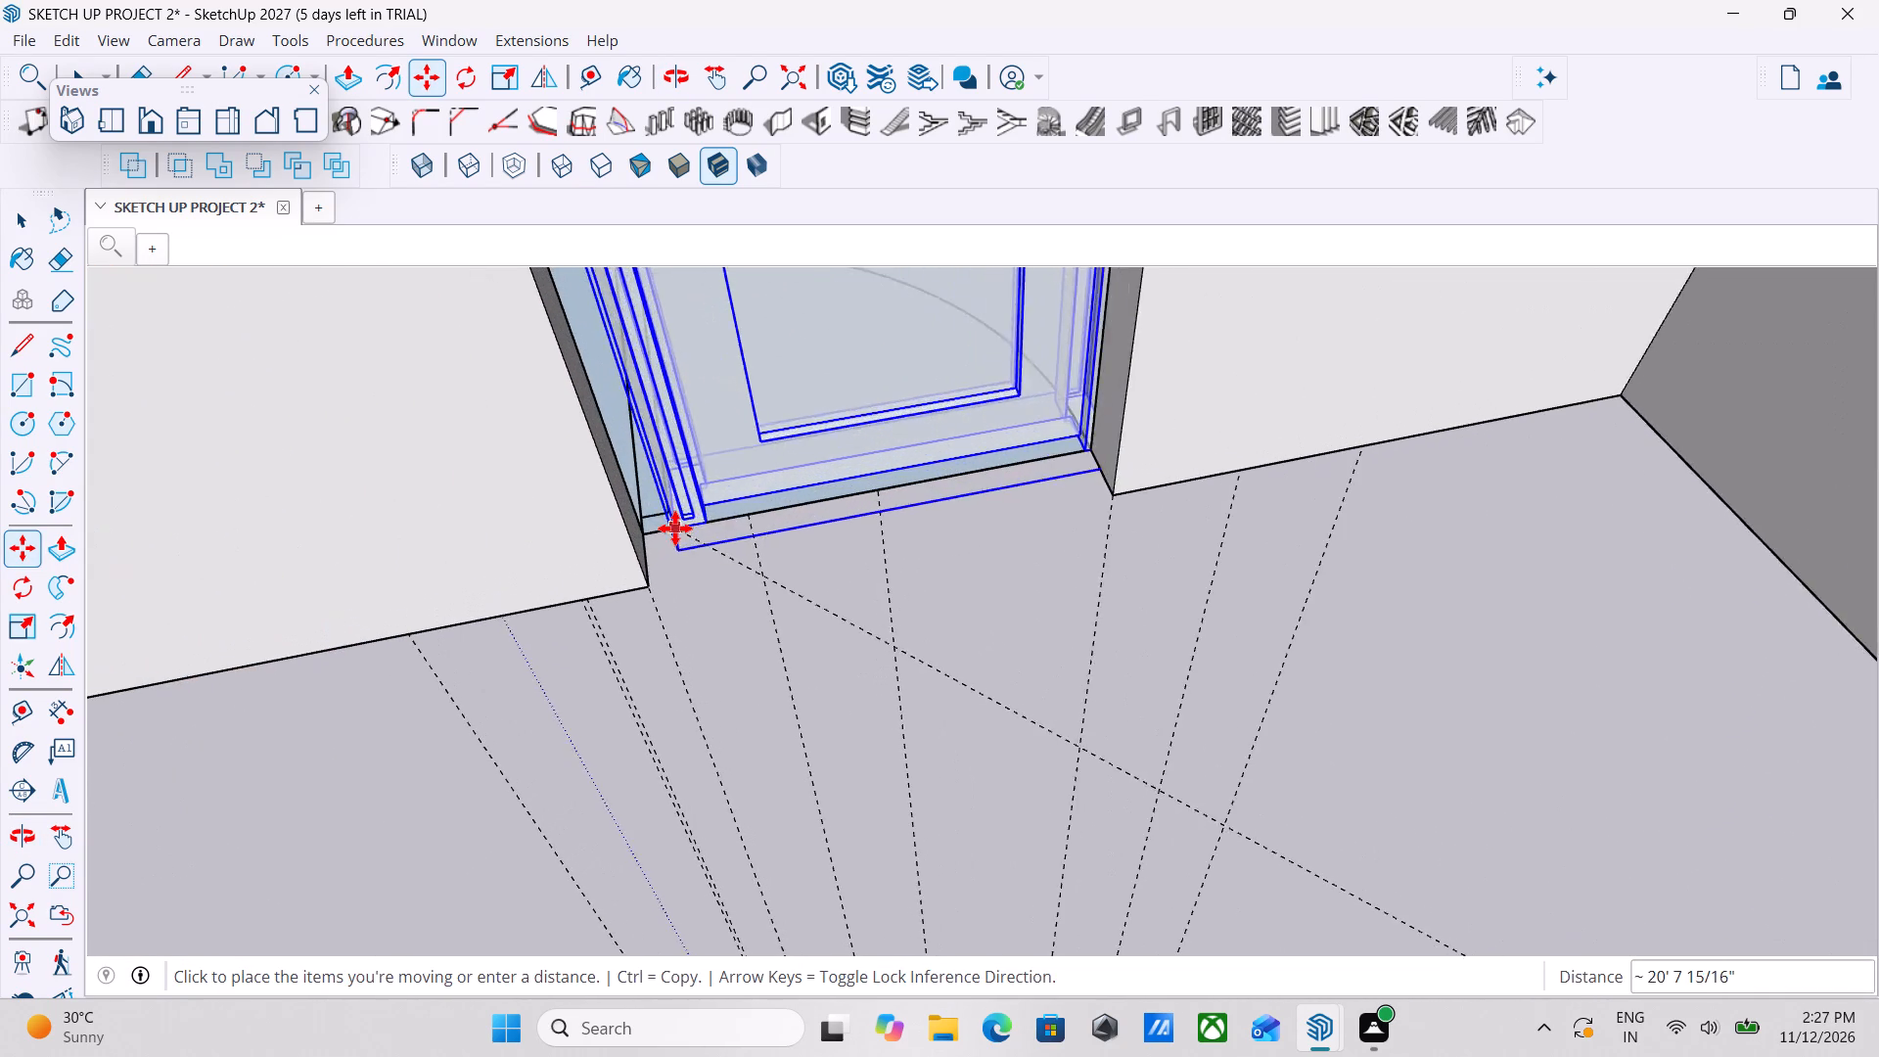
scroll(661, 583, up, 3)
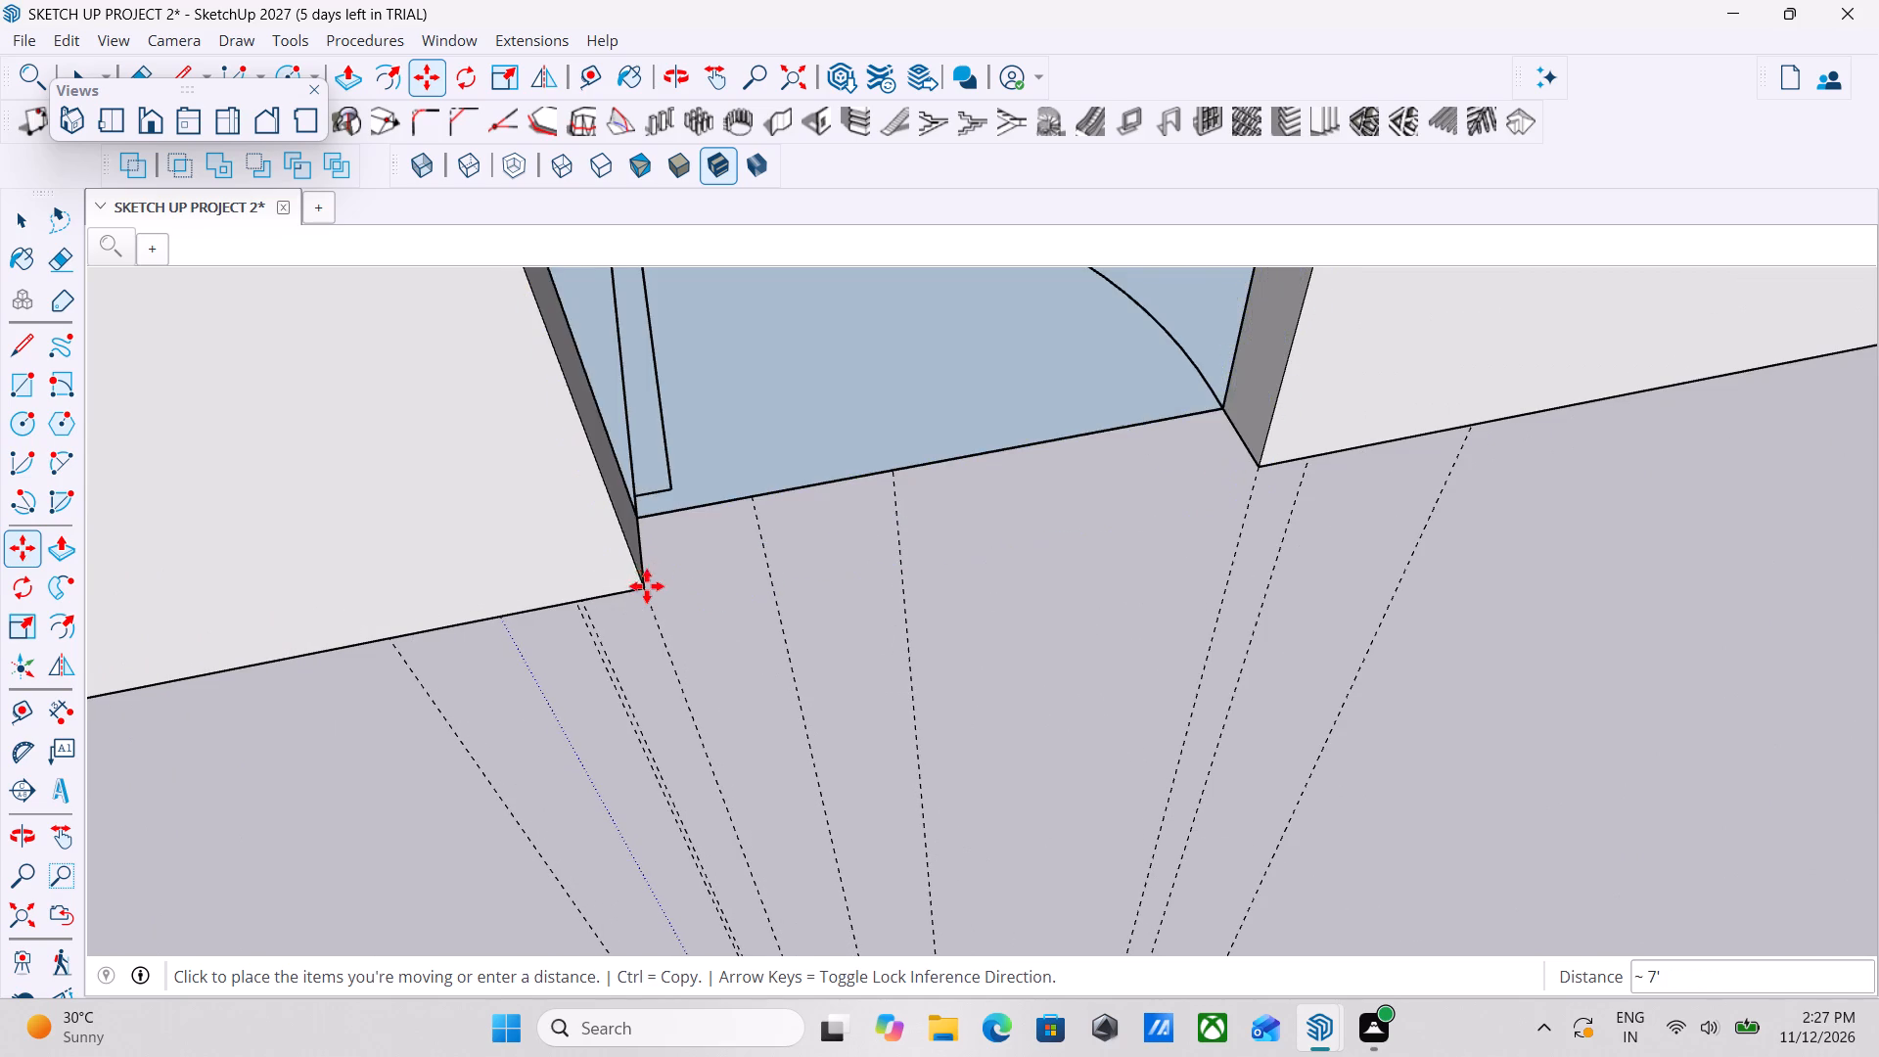
scroll(652, 591, up, 13)
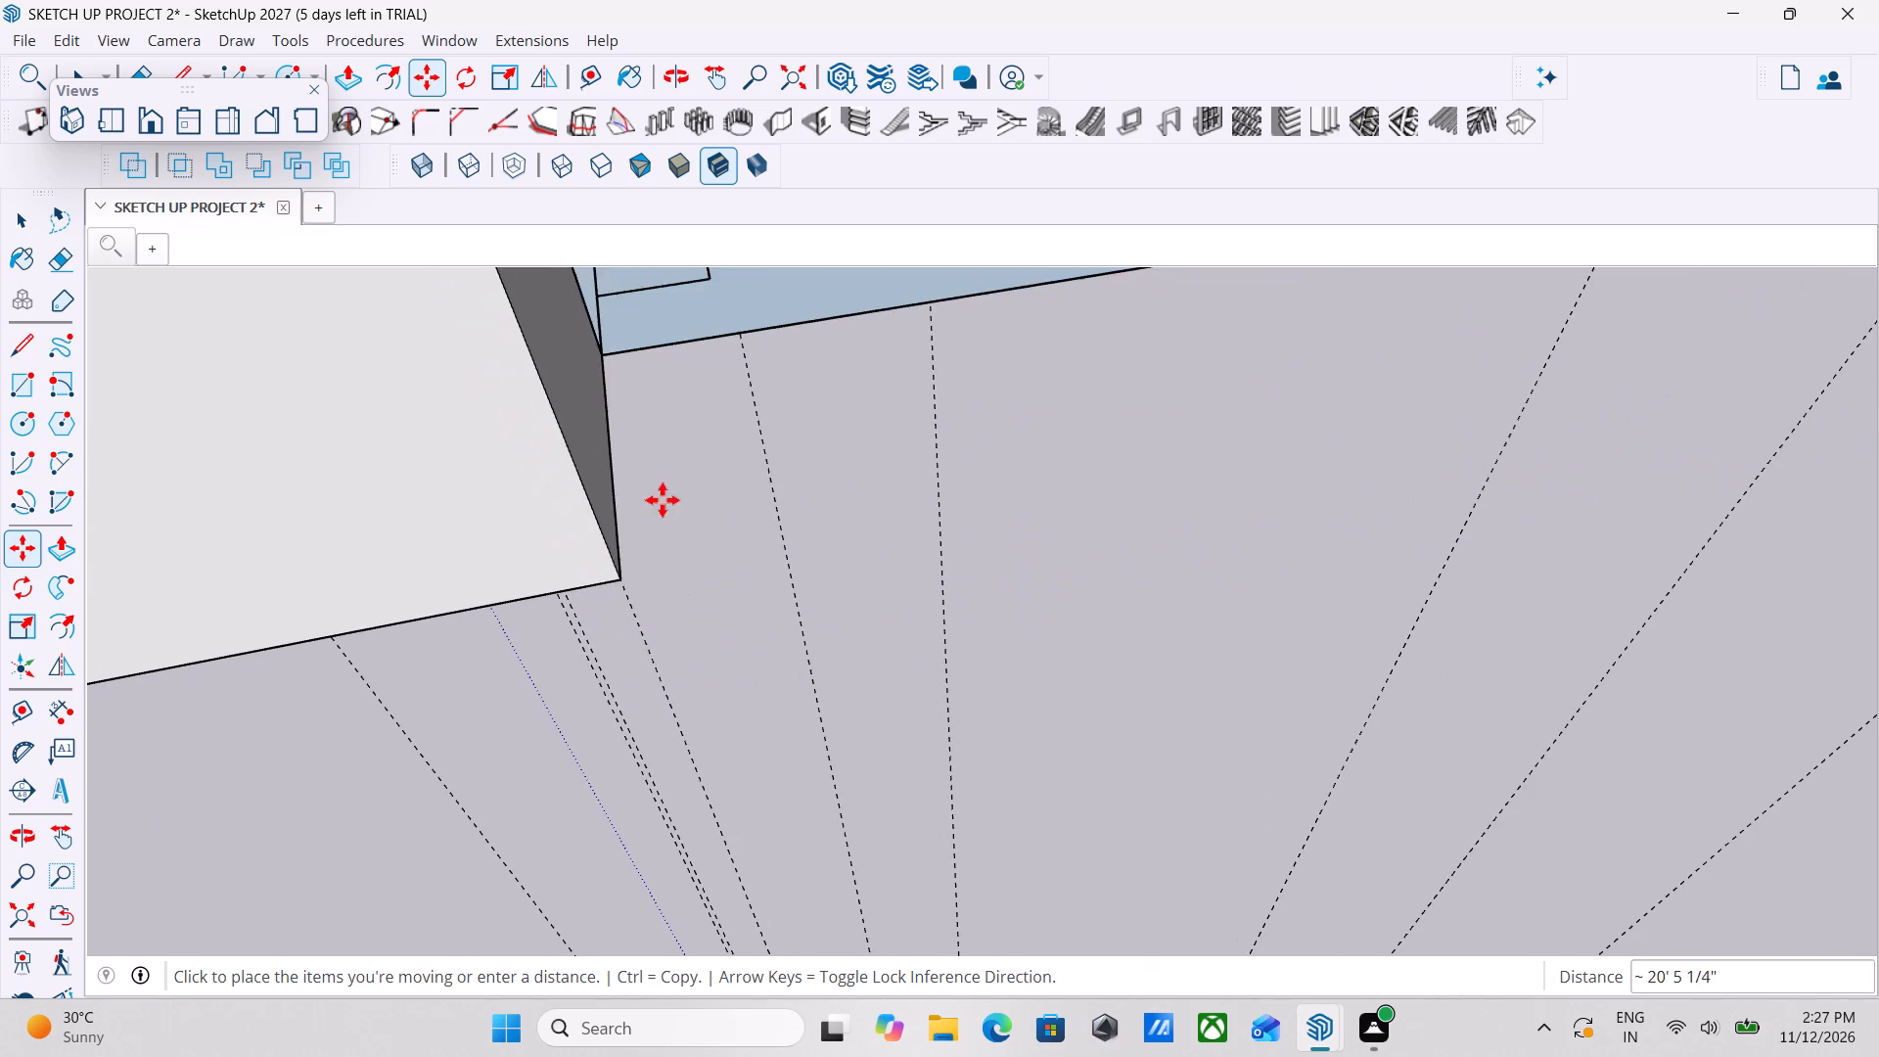
click(630, 571)
scroll(630, 571, down, 4)
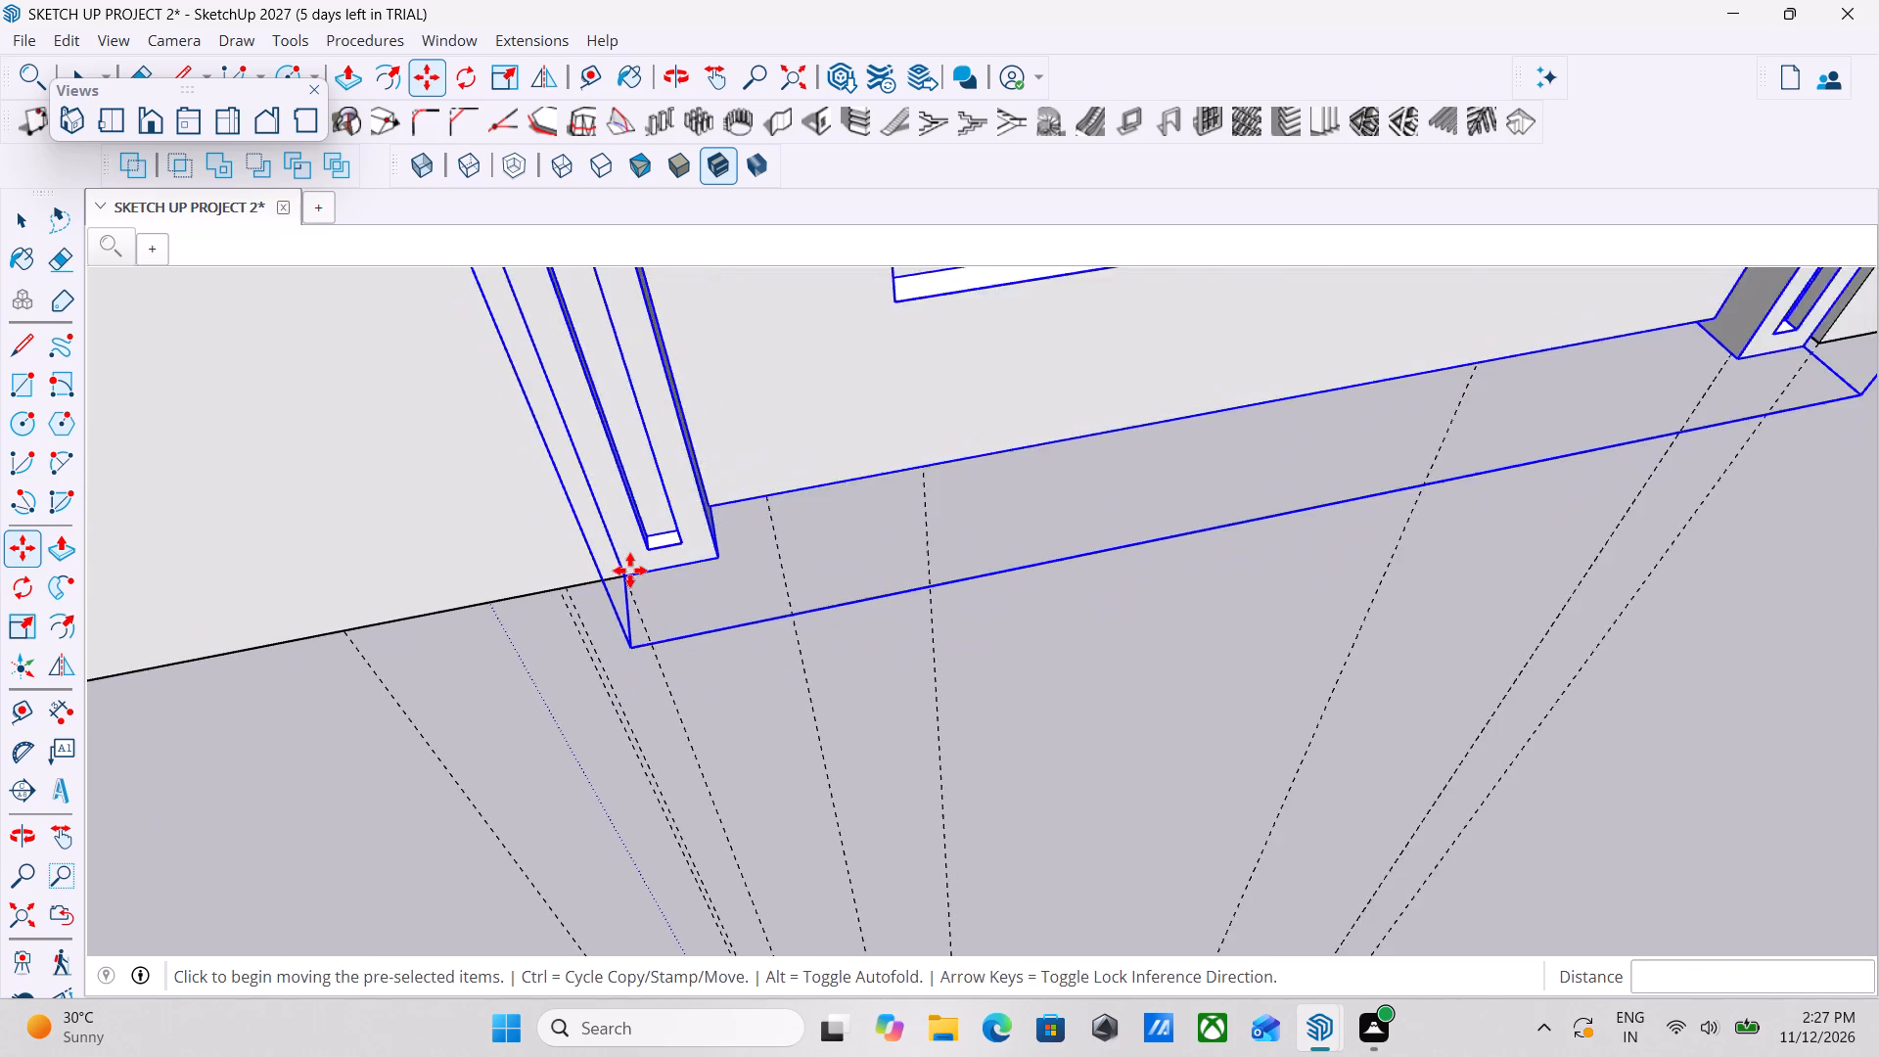
scroll(630, 571, down, 17)
middle_drag(961, 551, 839, 517)
scroll(839, 517, up, 1)
scroll(840, 517, down, 7)
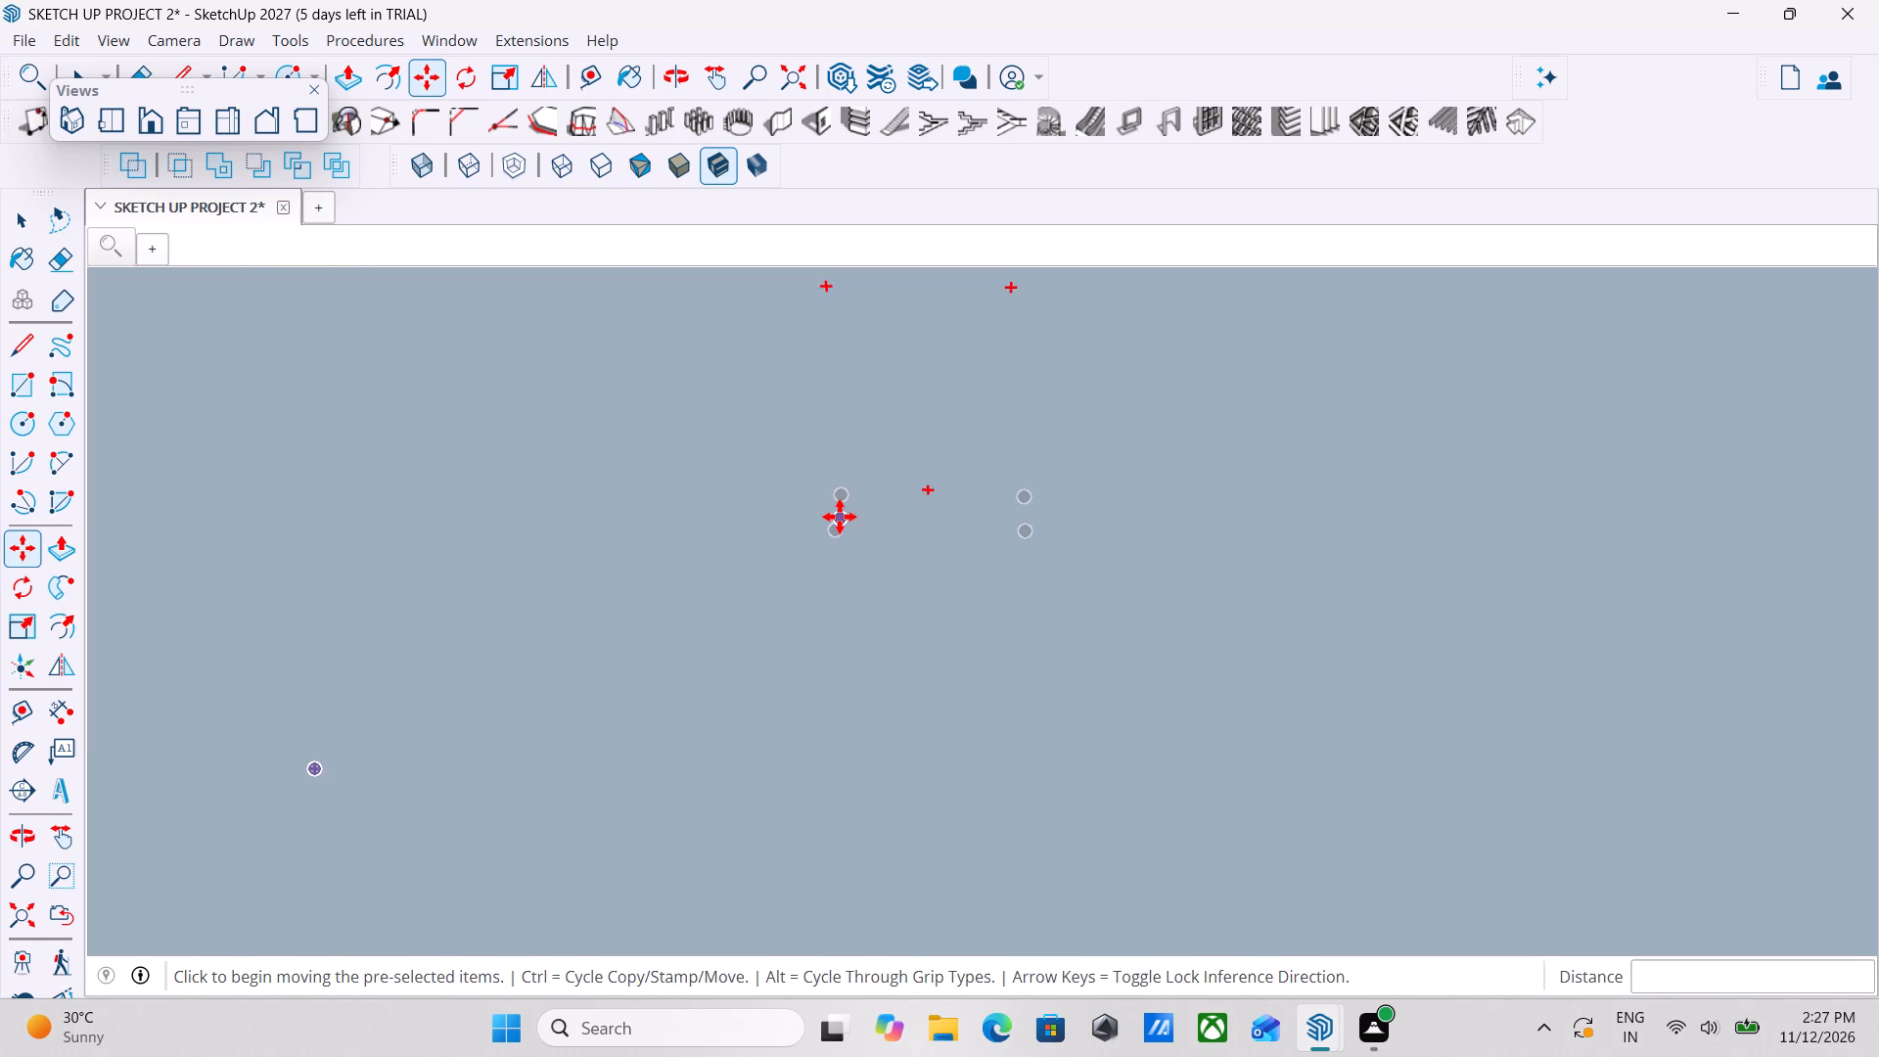
scroll(840, 517, down, 10)
key(Escape)
scroll(845, 517, down, 2)
key(space)
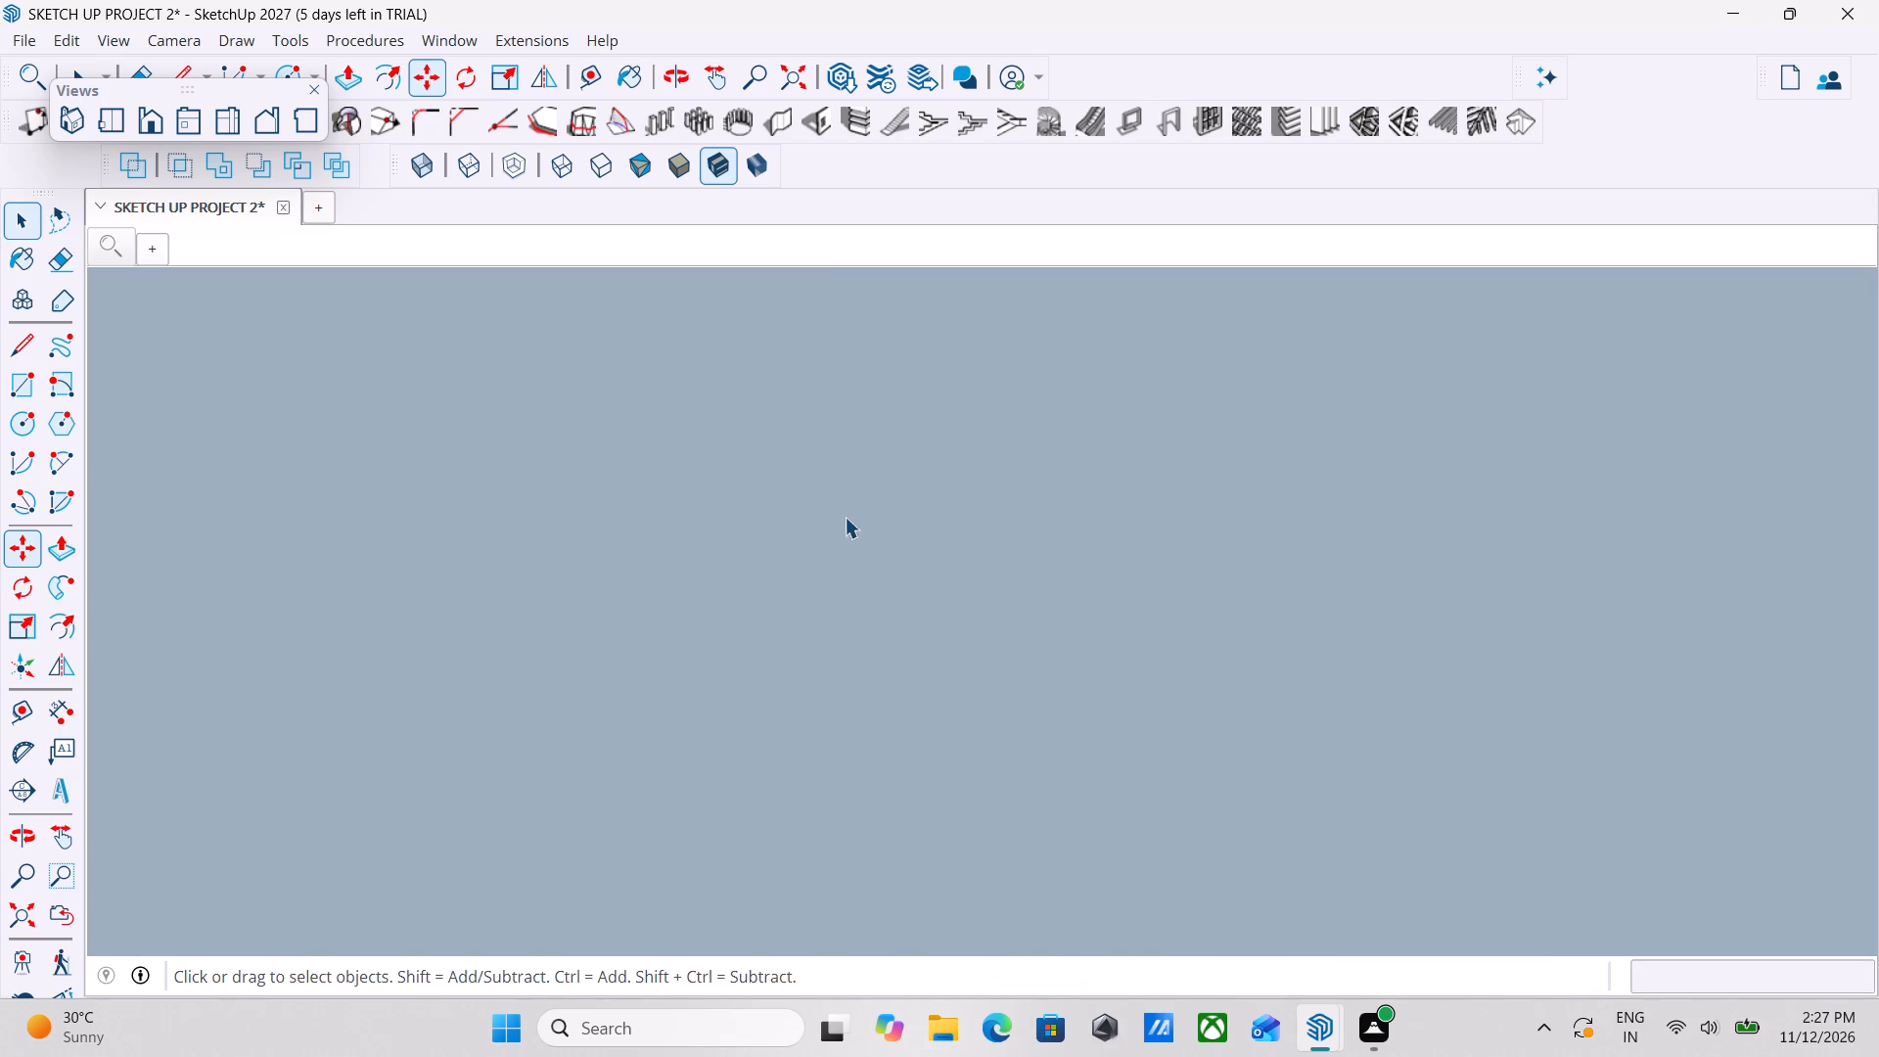
Scale the white door from its bottom edge on the knob side by about 1.02 in red and 0.97 in blue.
scroll(845, 517, down, 11)
scroll(1077, 565, down, 2)
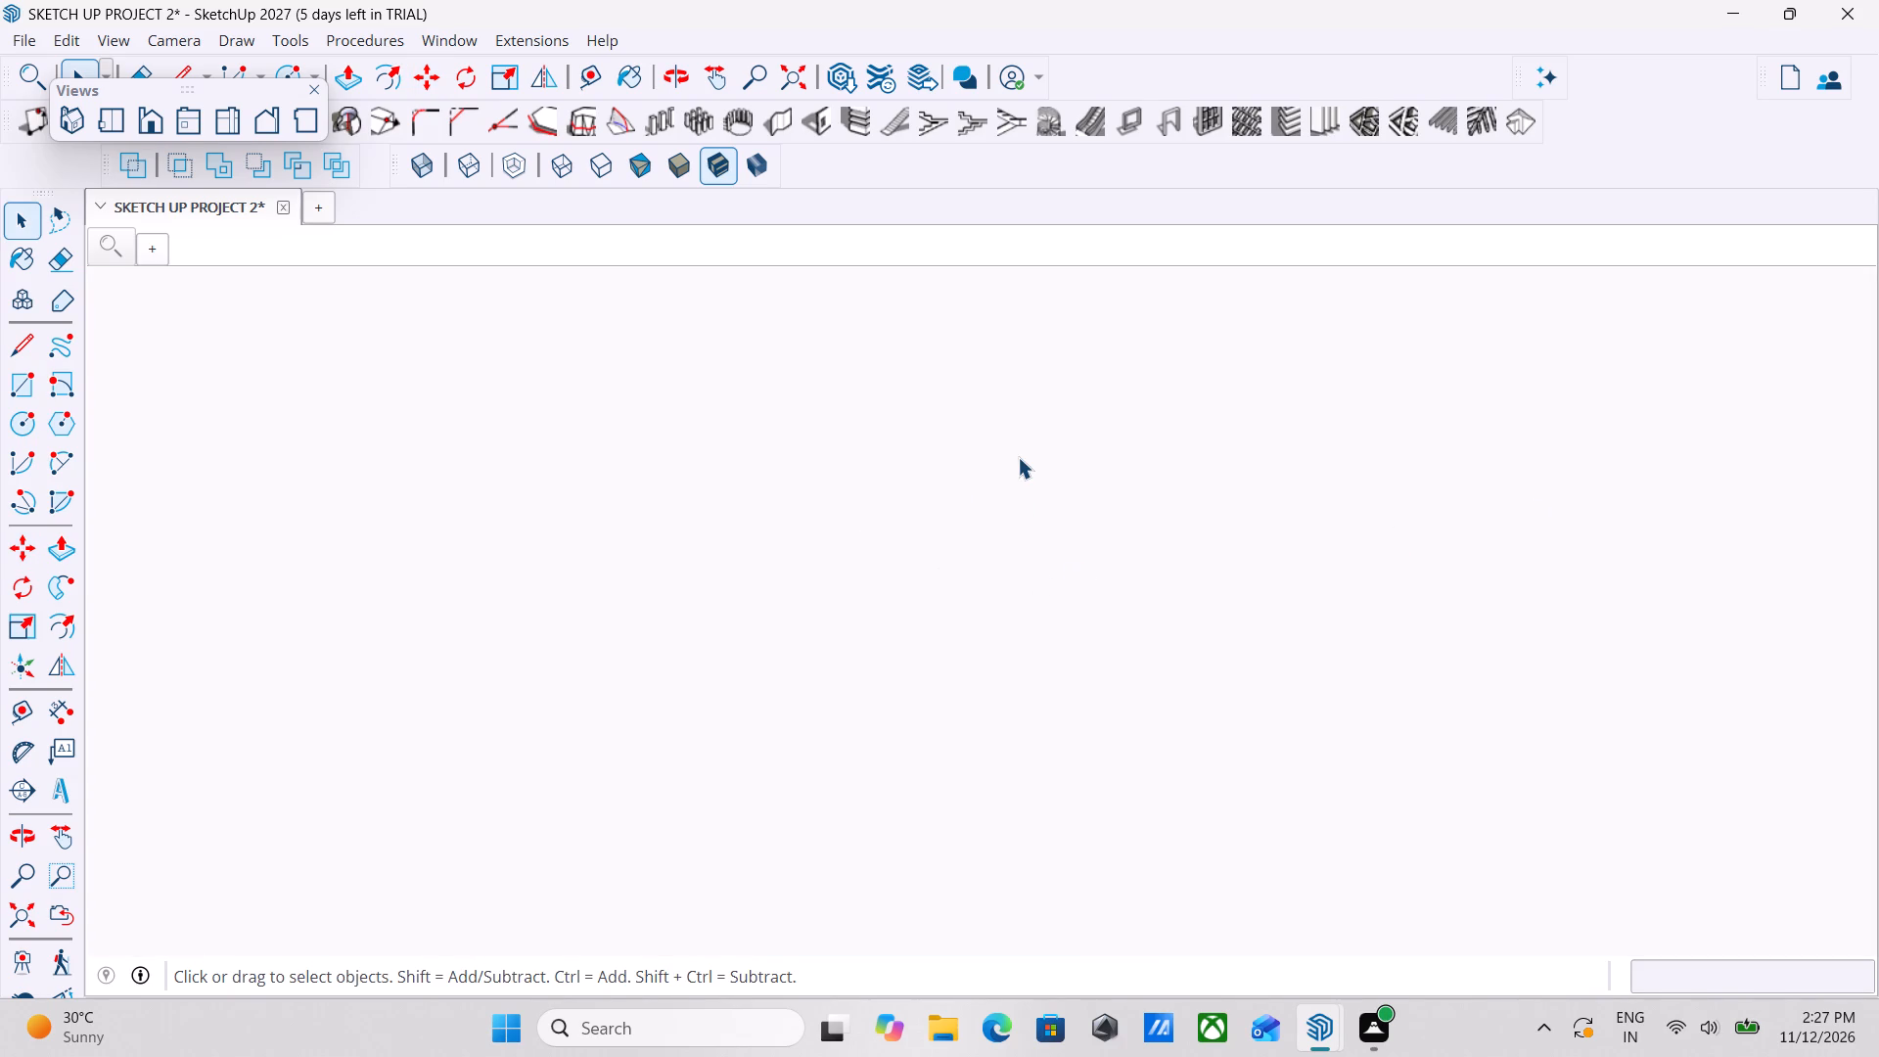
scroll(1018, 457, down, 5)
scroll(1104, 440, down, 1)
scroll(1128, 551, down, 5)
scroll(1022, 490, down, 1)
scroll(963, 504, down, 20)
scroll(963, 504, down, 3)
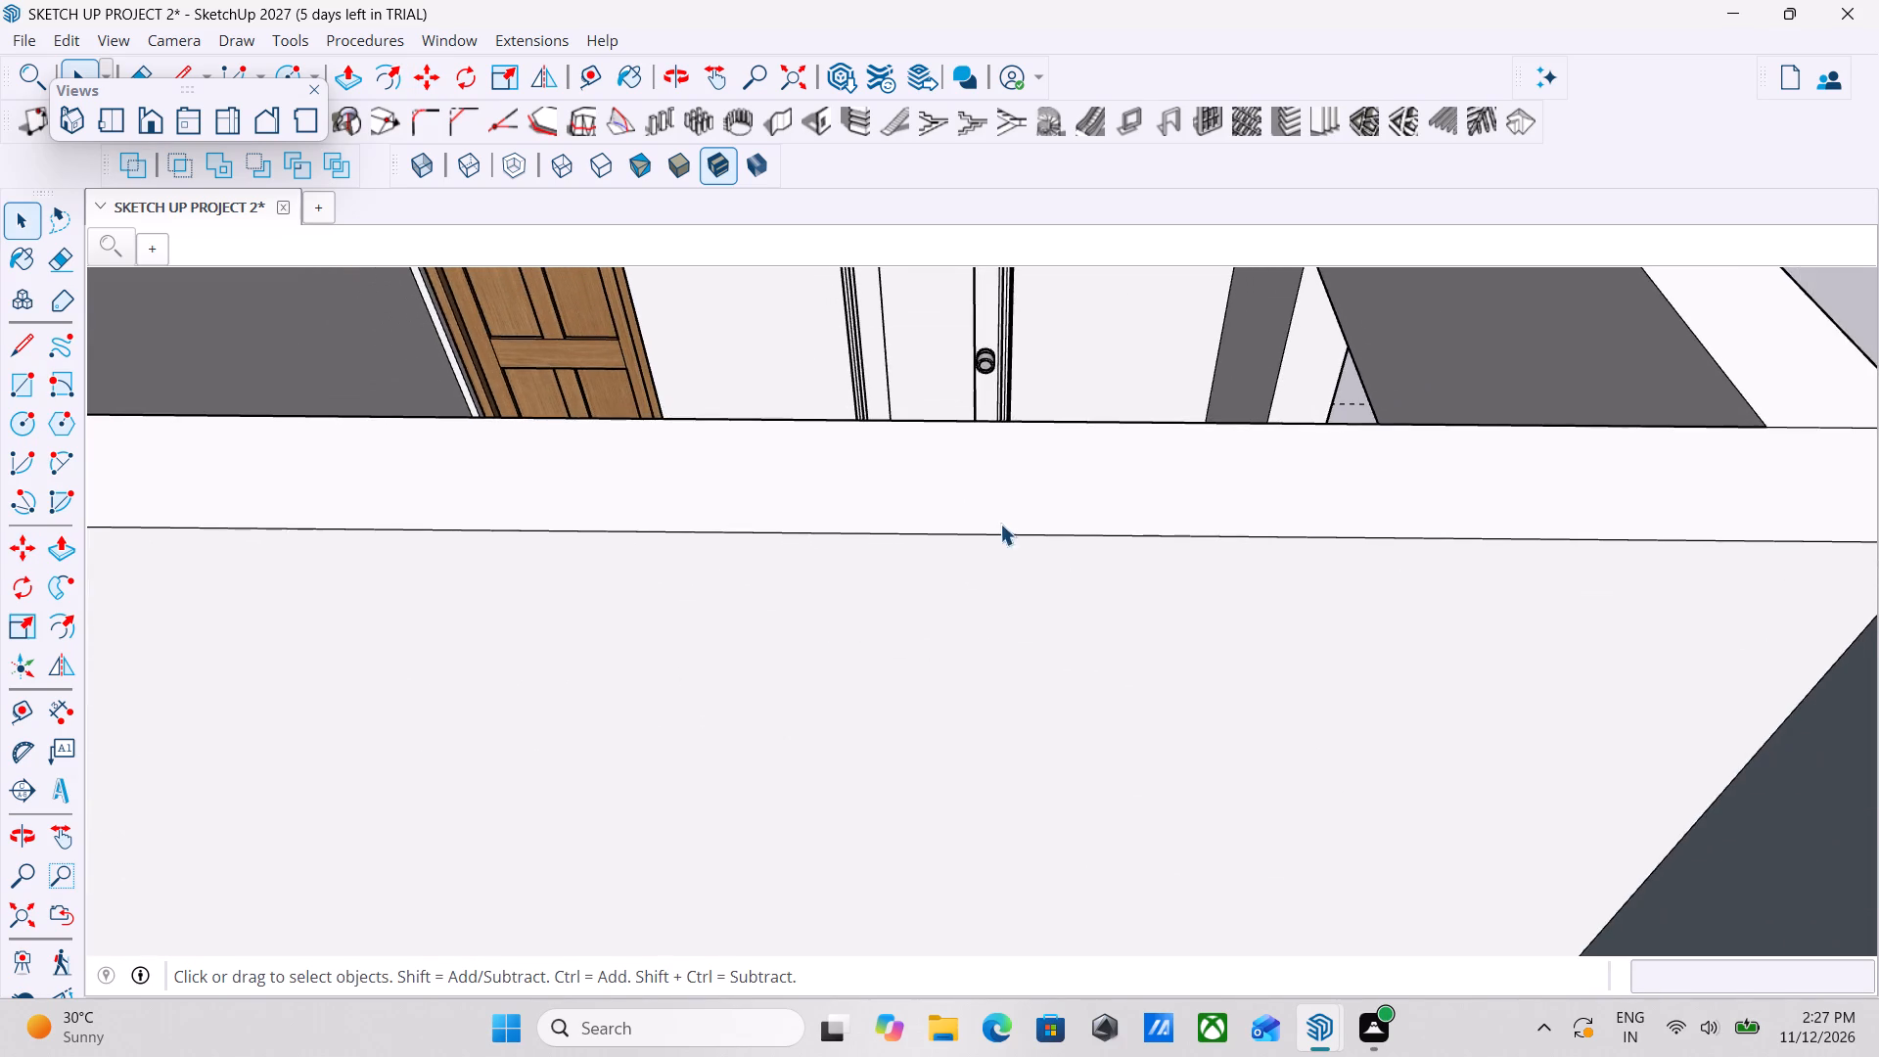
middle_drag(1064, 546, 1177, 568)
scroll(1159, 564, down, 6)
middle_drag(1159, 562, 947, 538)
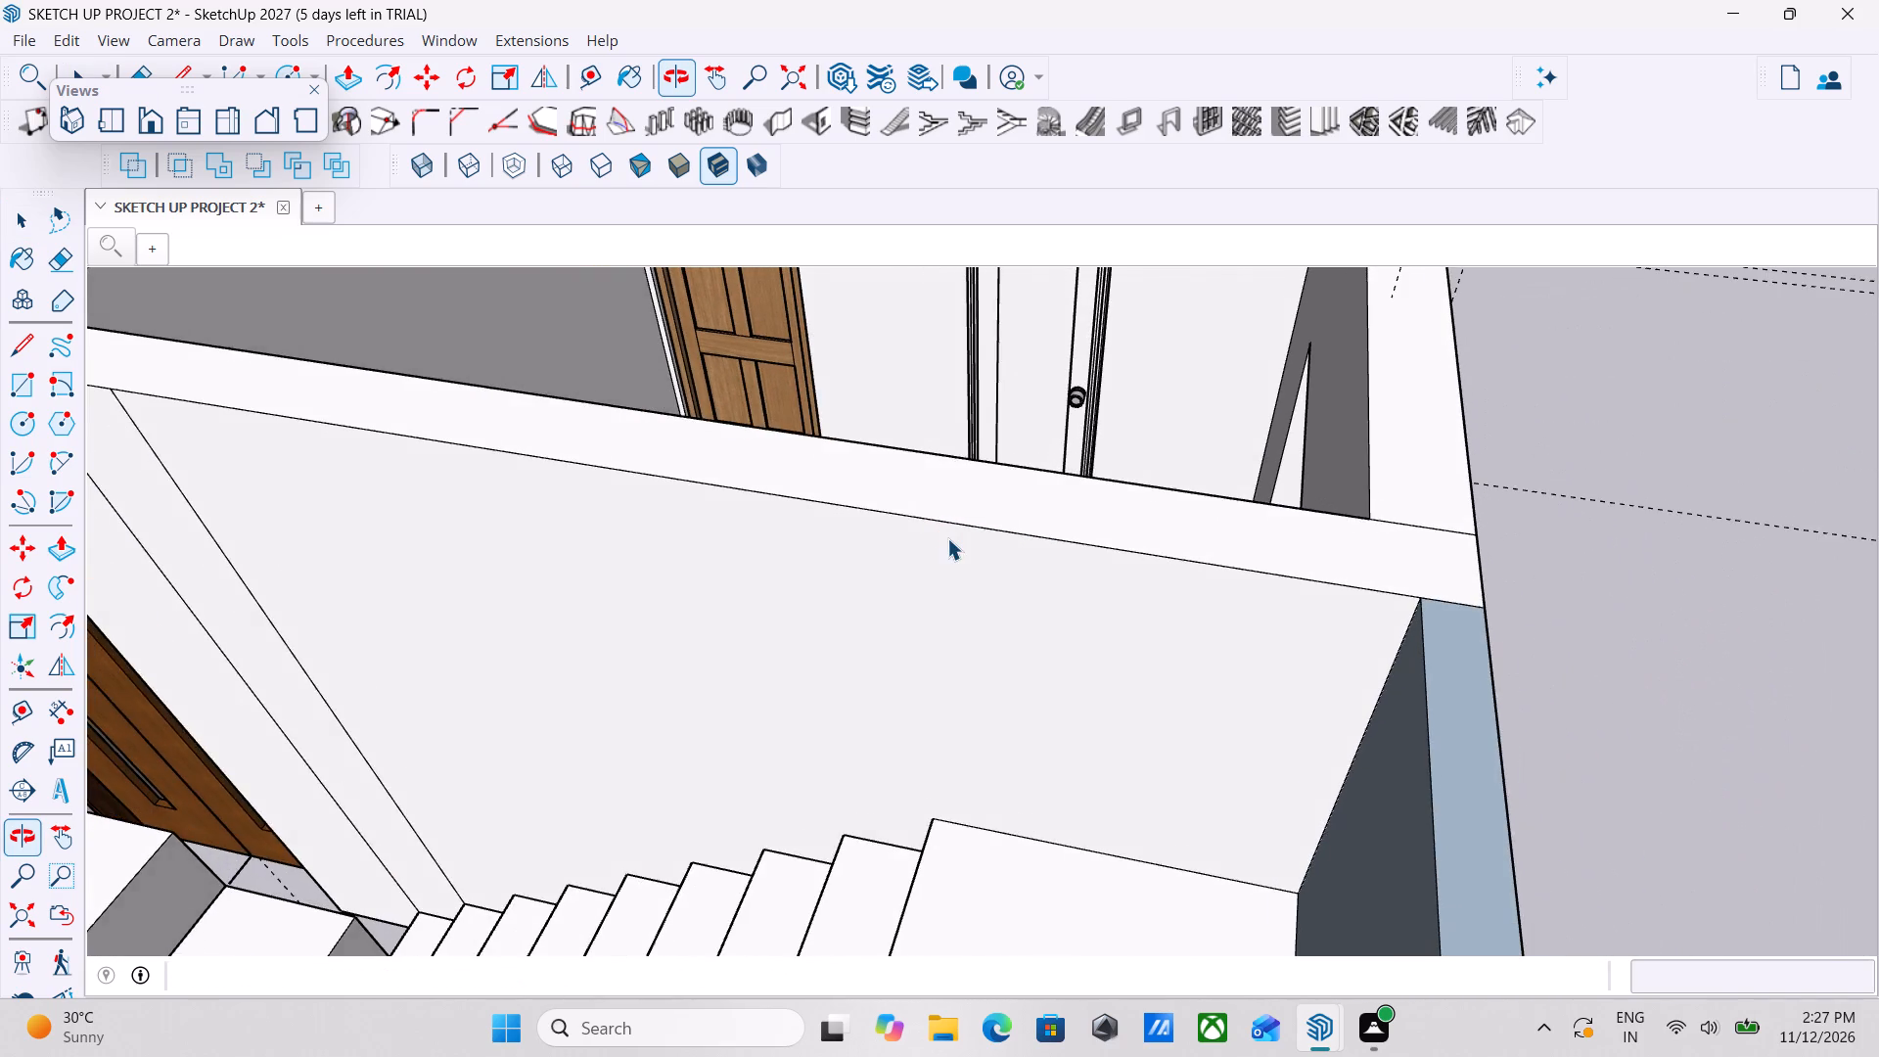
scroll(947, 538, down, 5)
middle_drag(1112, 538, 1237, 536)
click(951, 297)
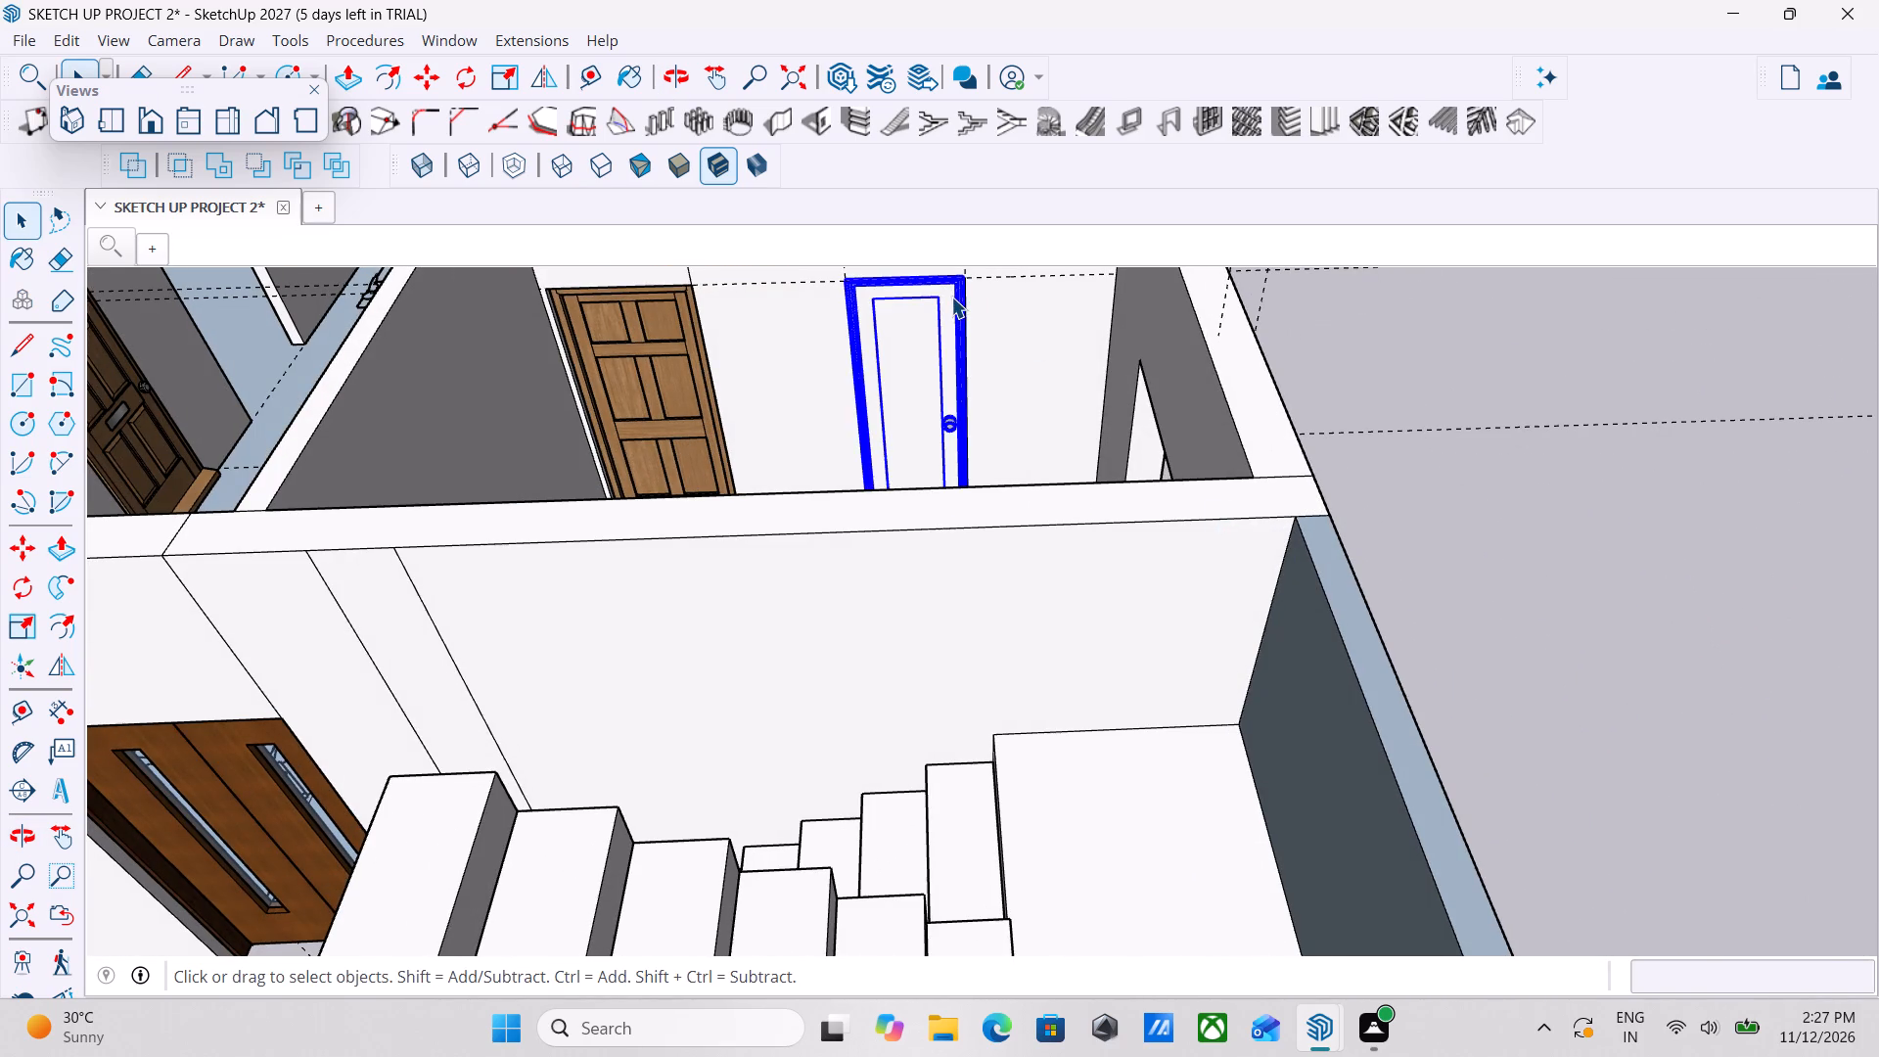
scroll(951, 298, up, 2)
middle_drag(915, 468, 1016, 523)
middle_drag(946, 574, 925, 572)
scroll(946, 574, up, 1)
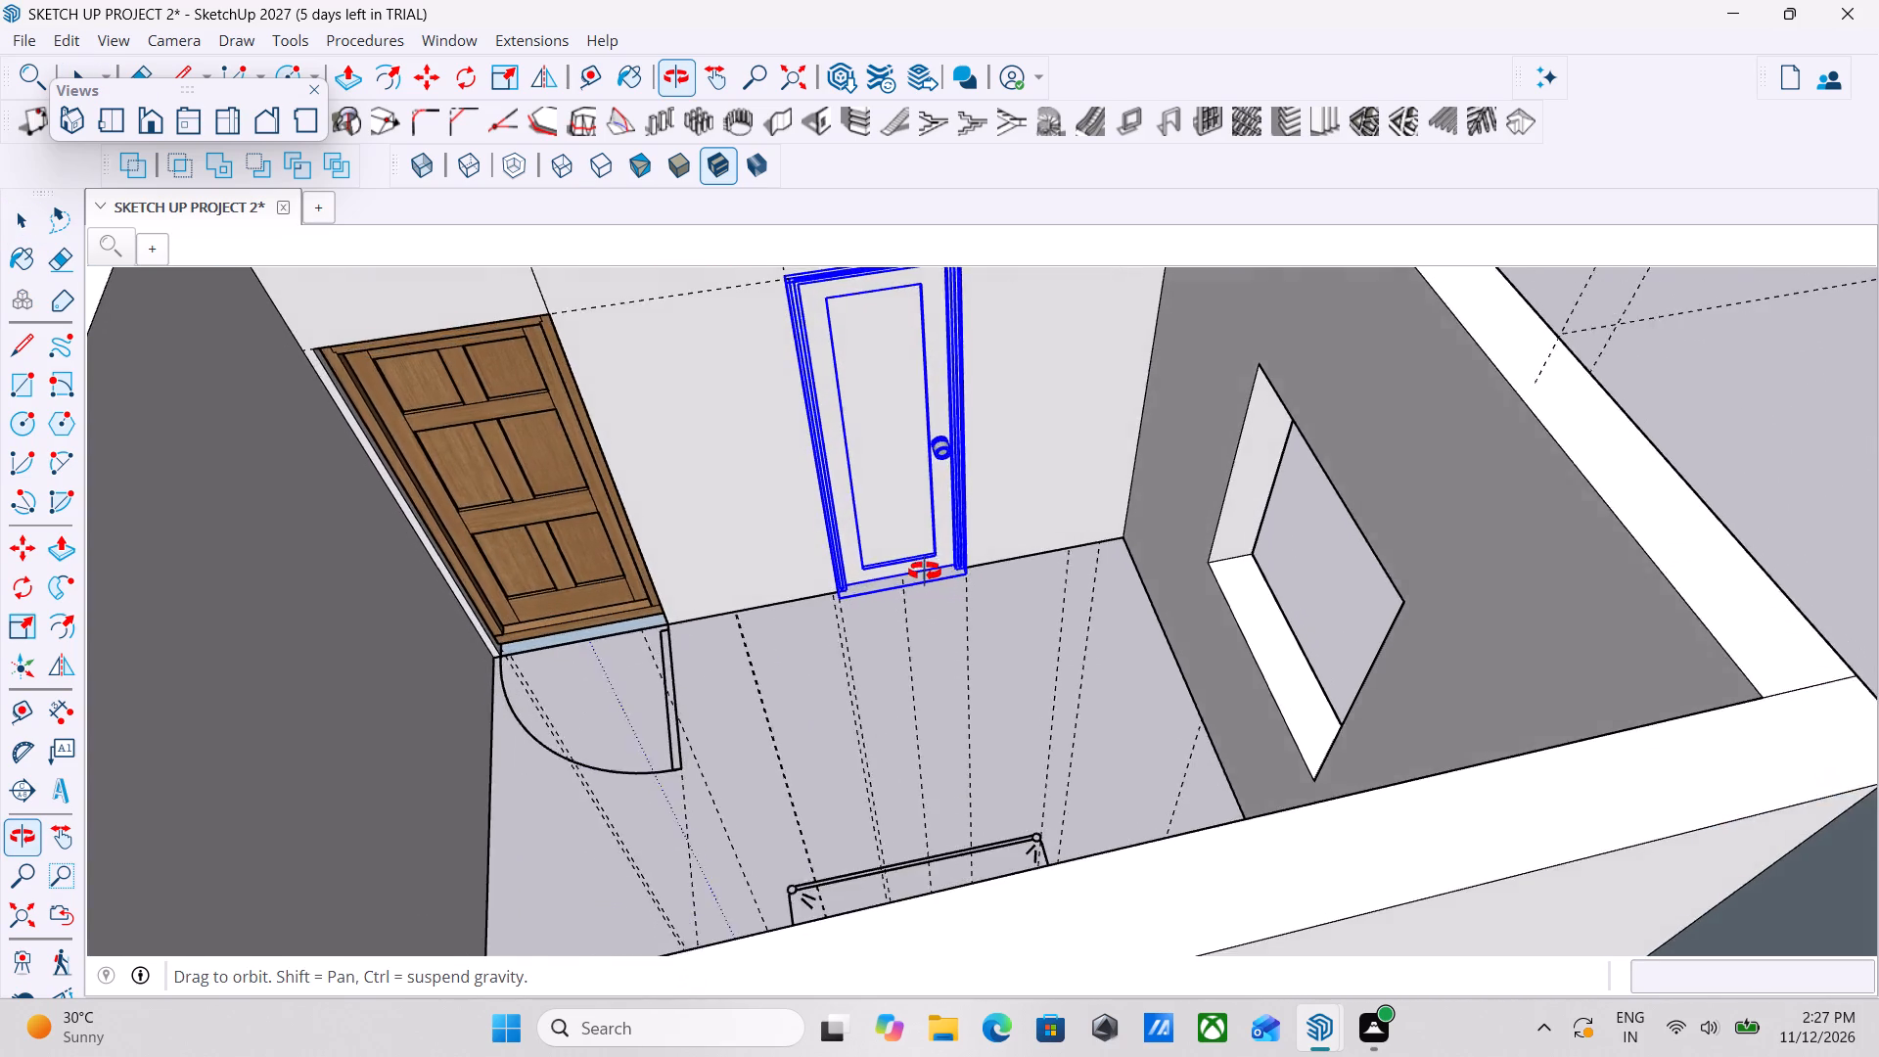
middle_drag(925, 572, 850, 556)
scroll(937, 561, up, 3)
middle_drag(804, 576, 773, 534)
scroll(773, 534, down, 1)
middle_drag(773, 534, 808, 586)
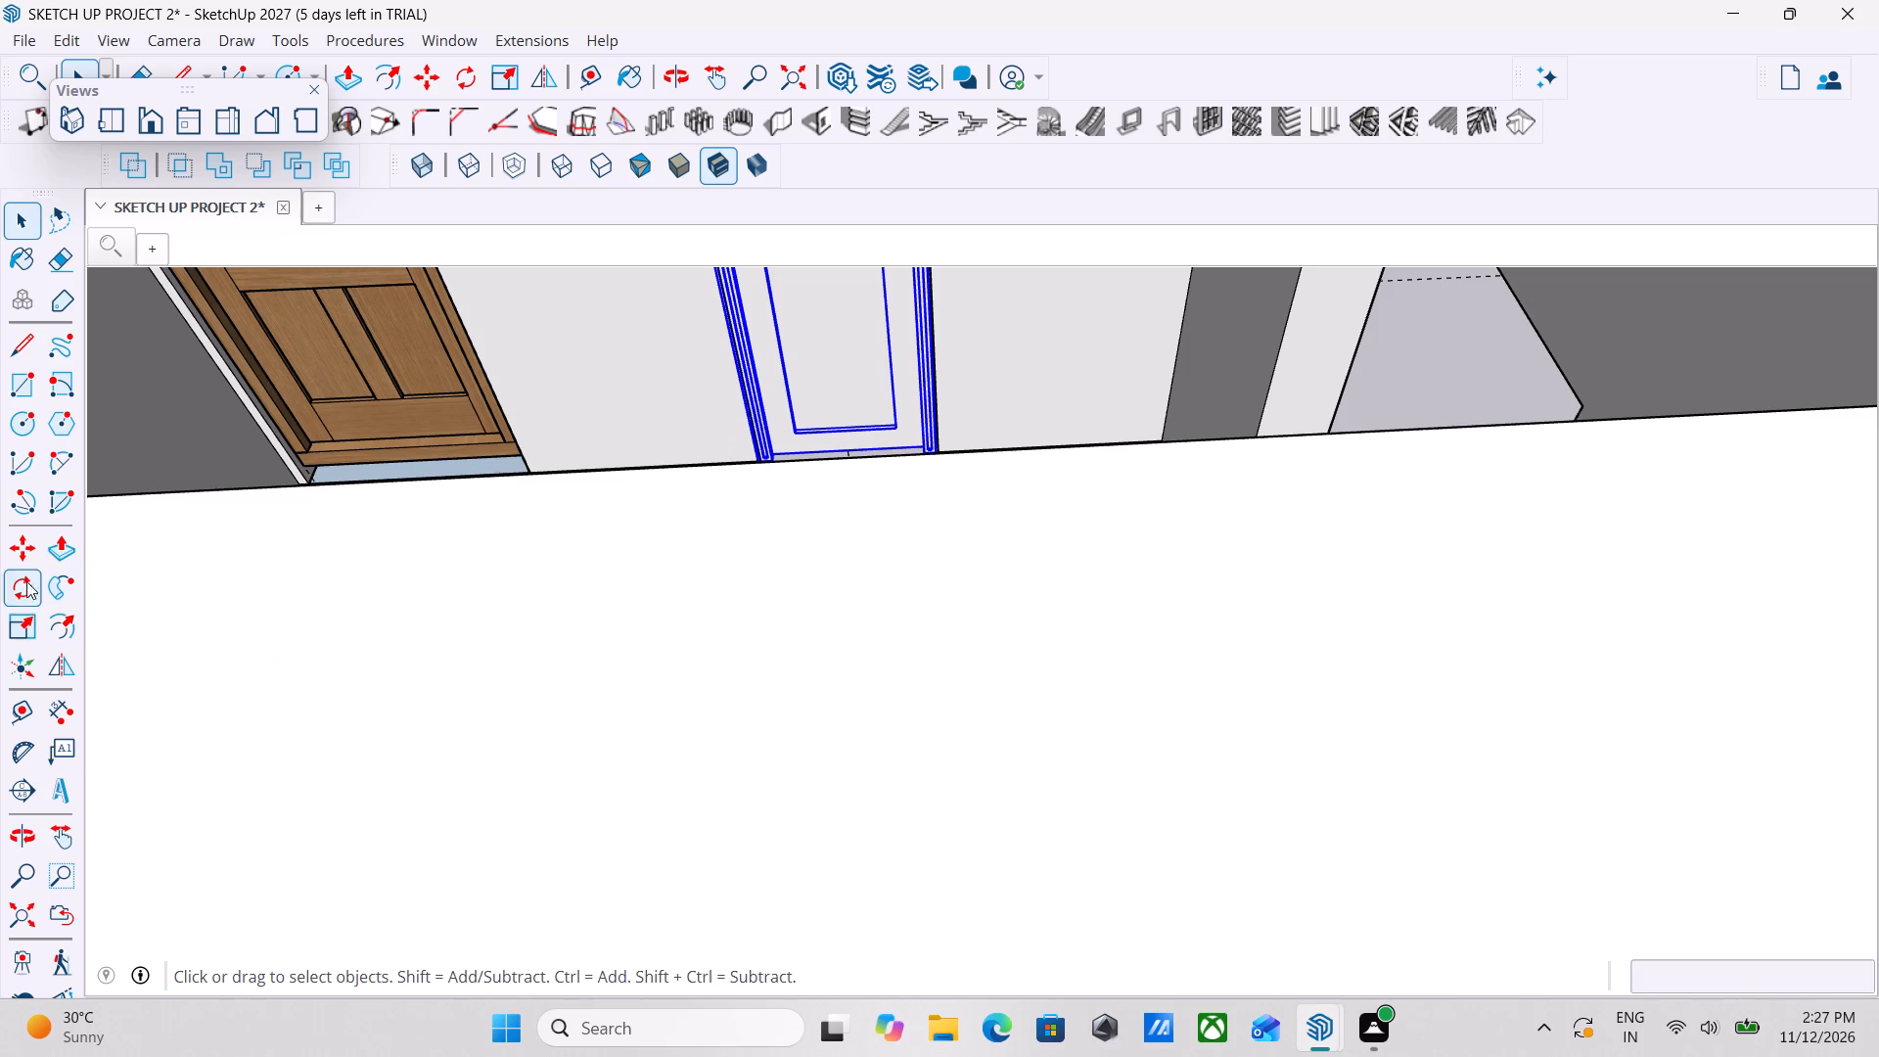
click(4, 629)
scroll(924, 442, up, 4)
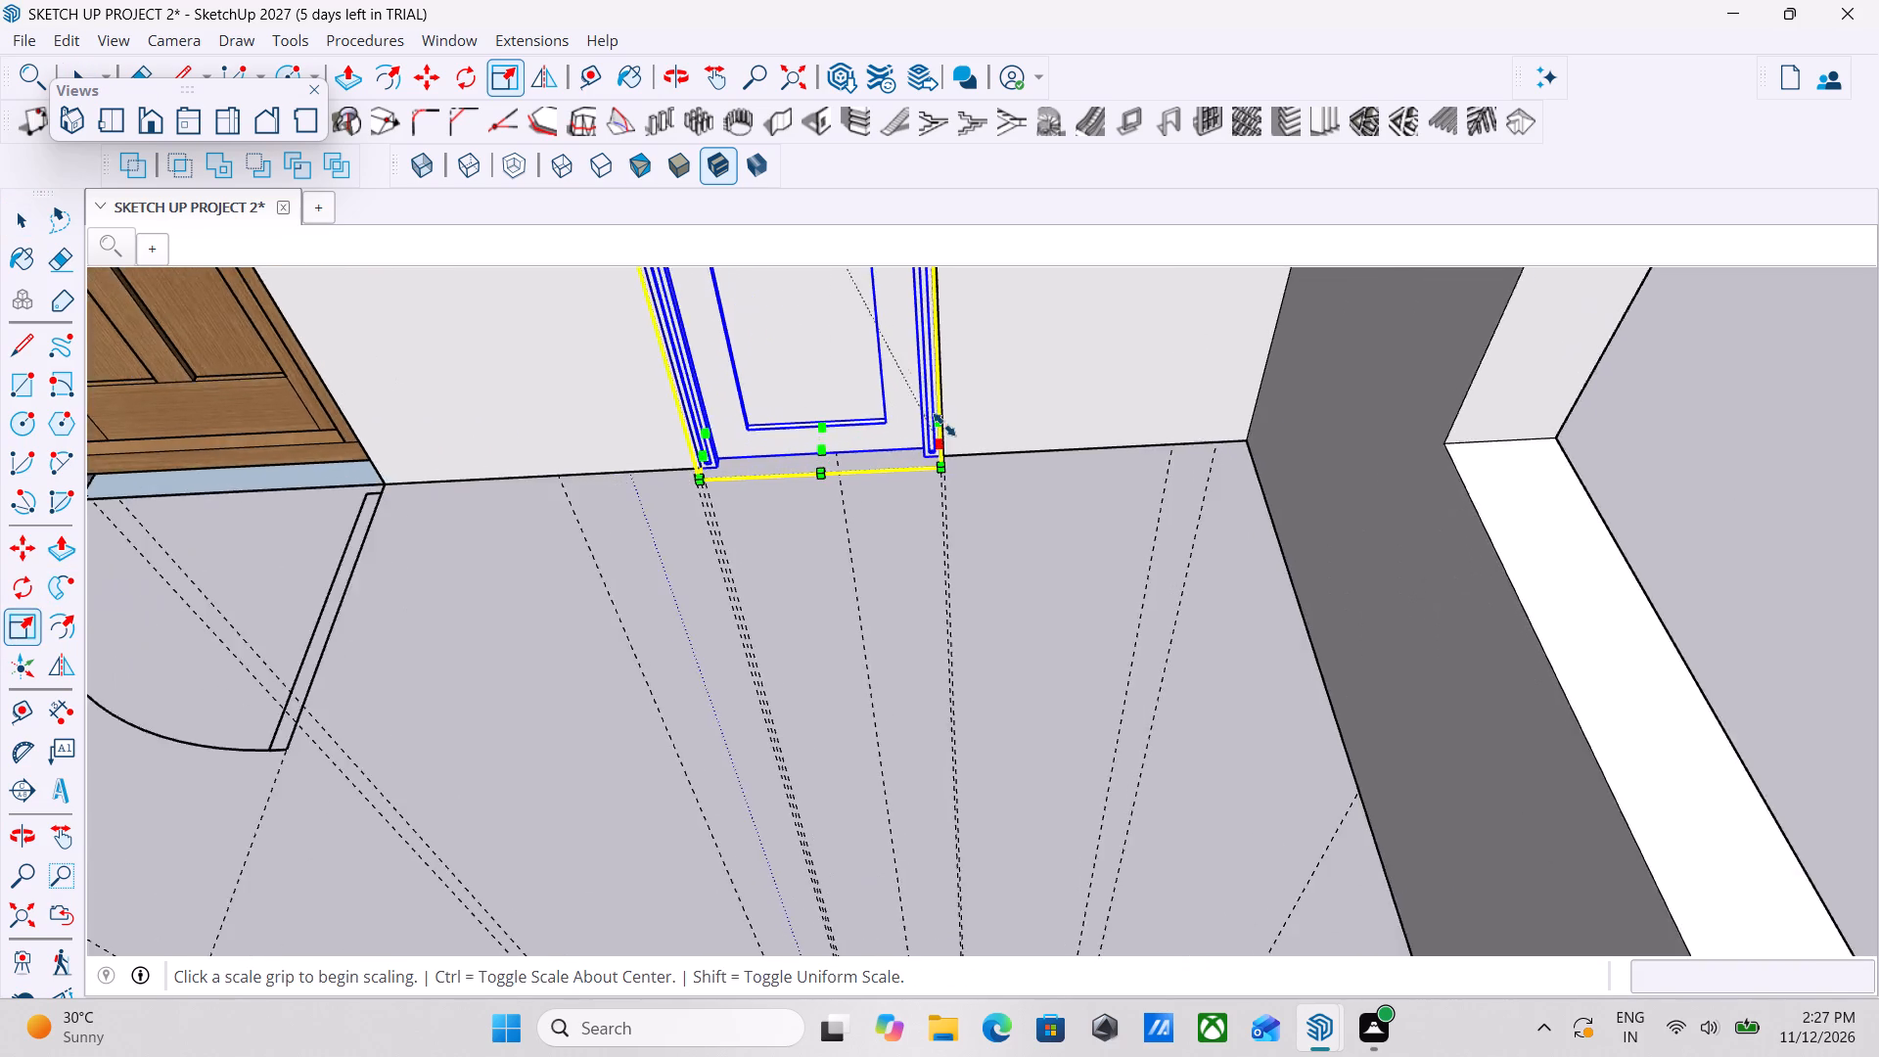
scroll(944, 425, up, 6)
click(938, 454)
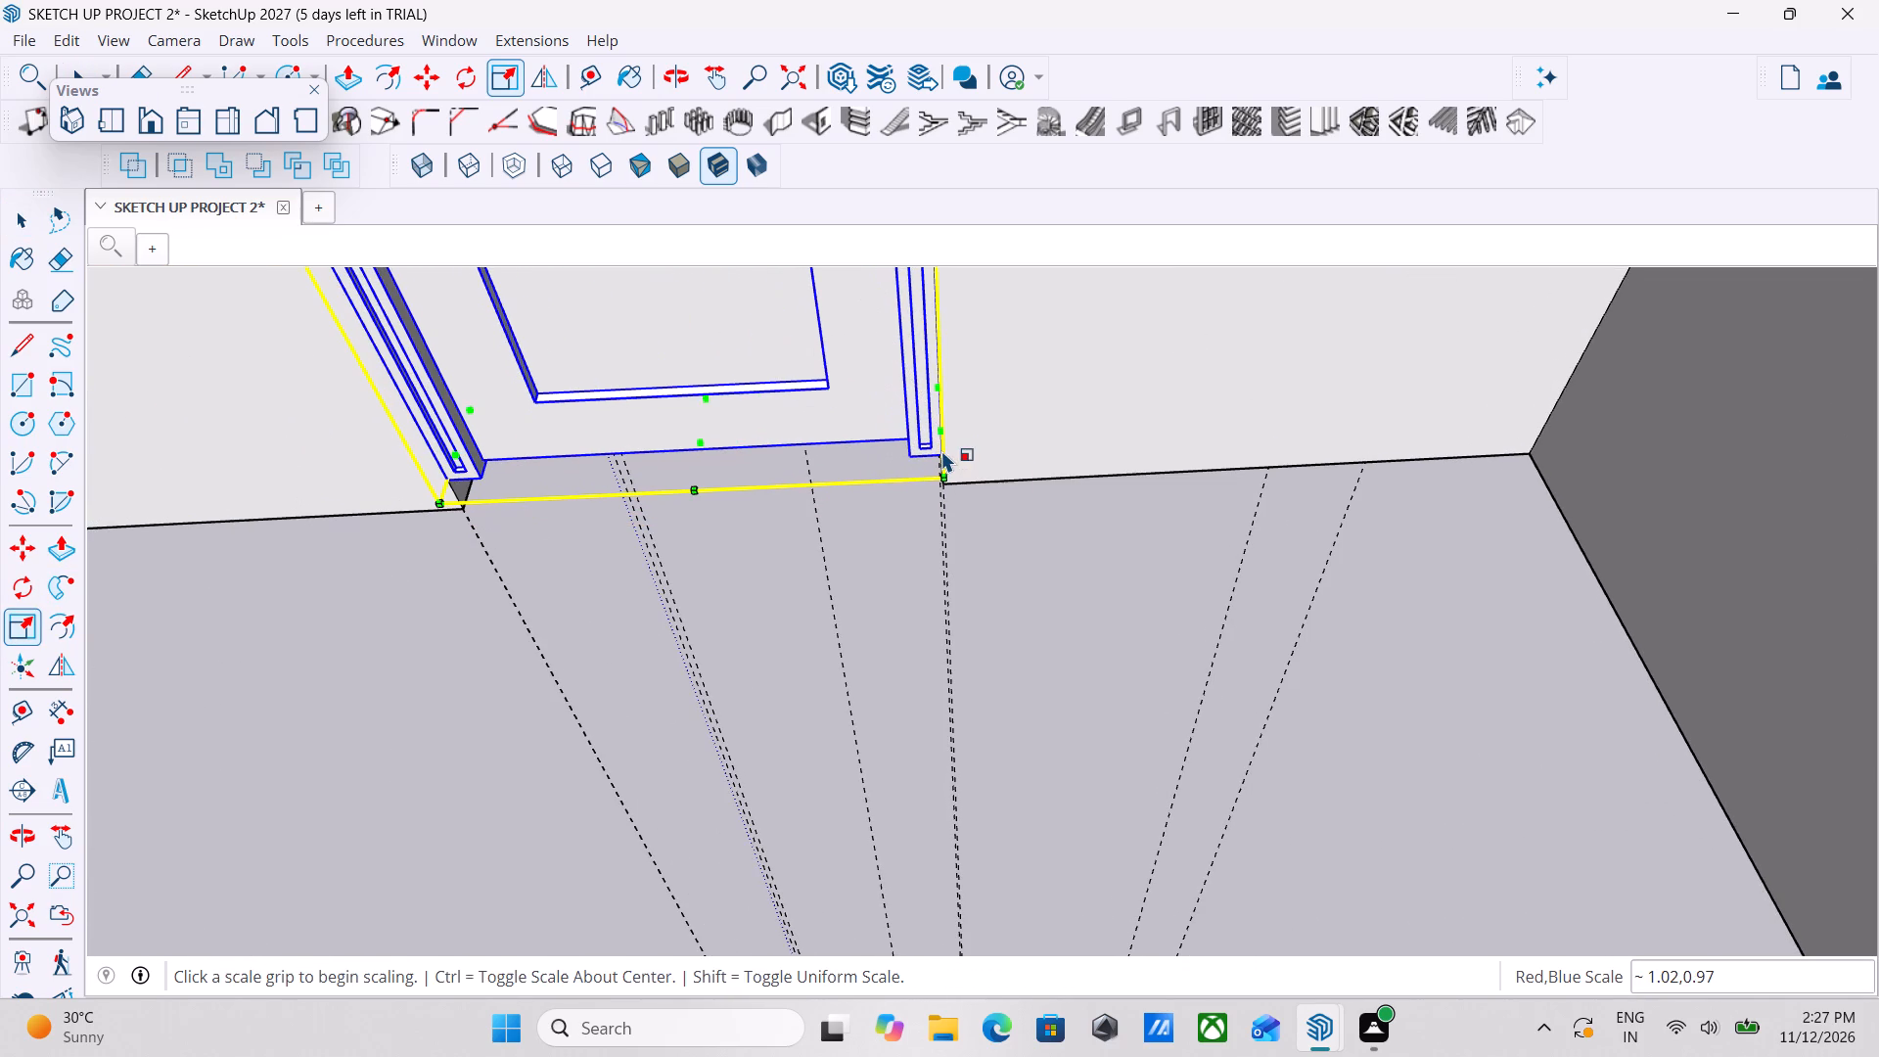
Stretch the white door's height downward toward the floor with a blue scale of 1.03.
scroll(540, 502, down, 16)
middle_drag(592, 560, 654, 540)
scroll(541, 569, up, 12)
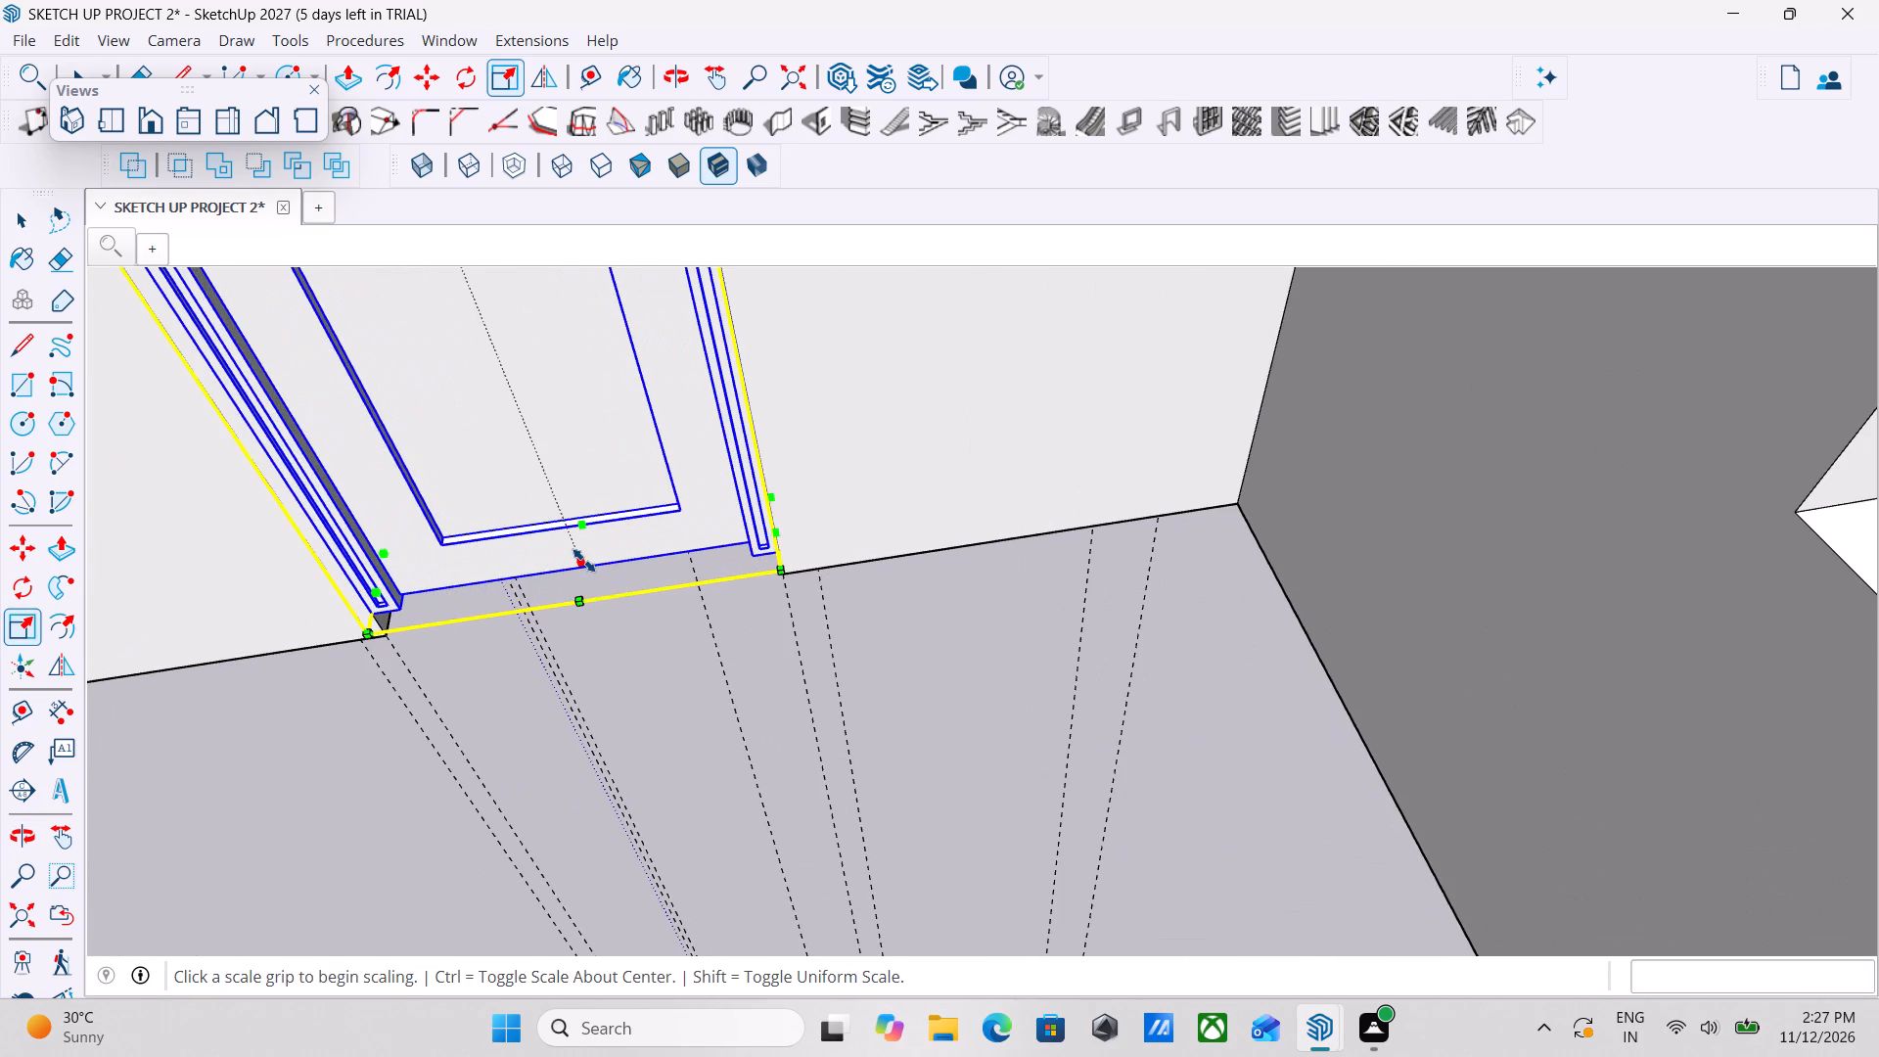
drag(584, 563, 597, 587)
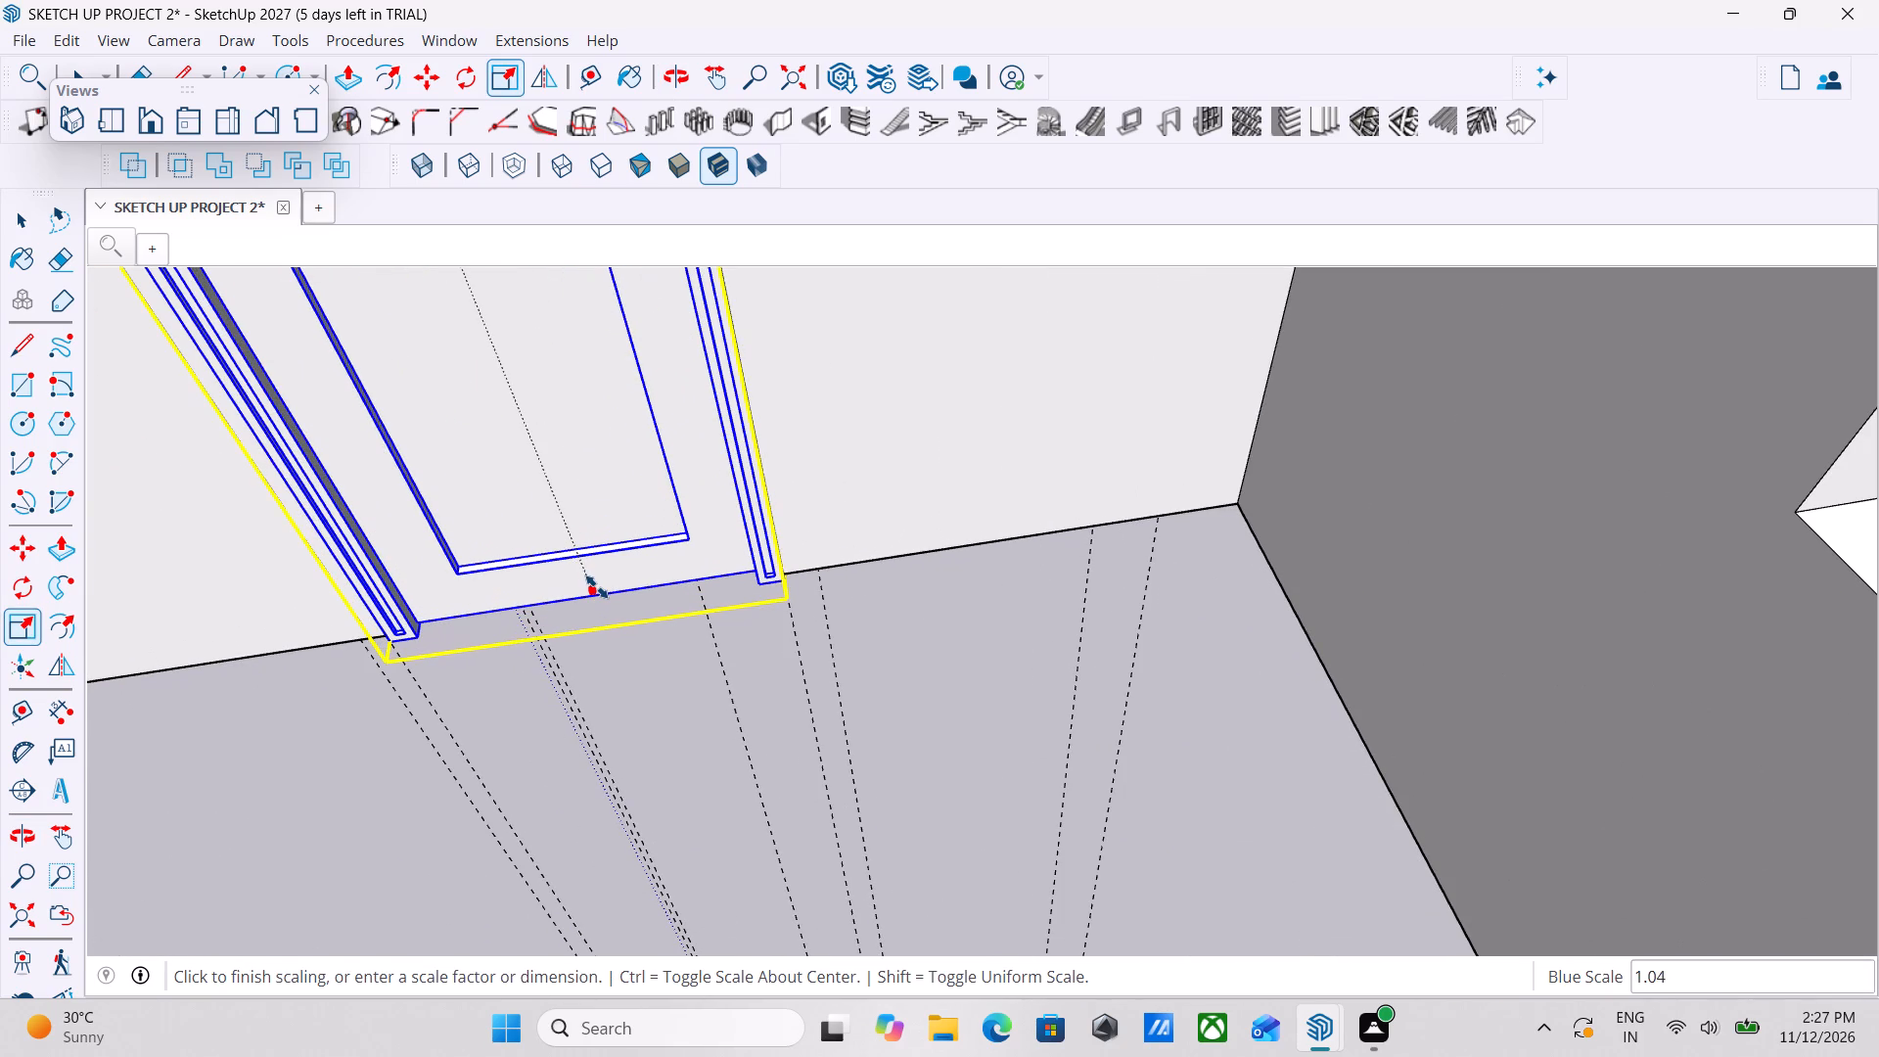
drag(597, 587, 603, 582)
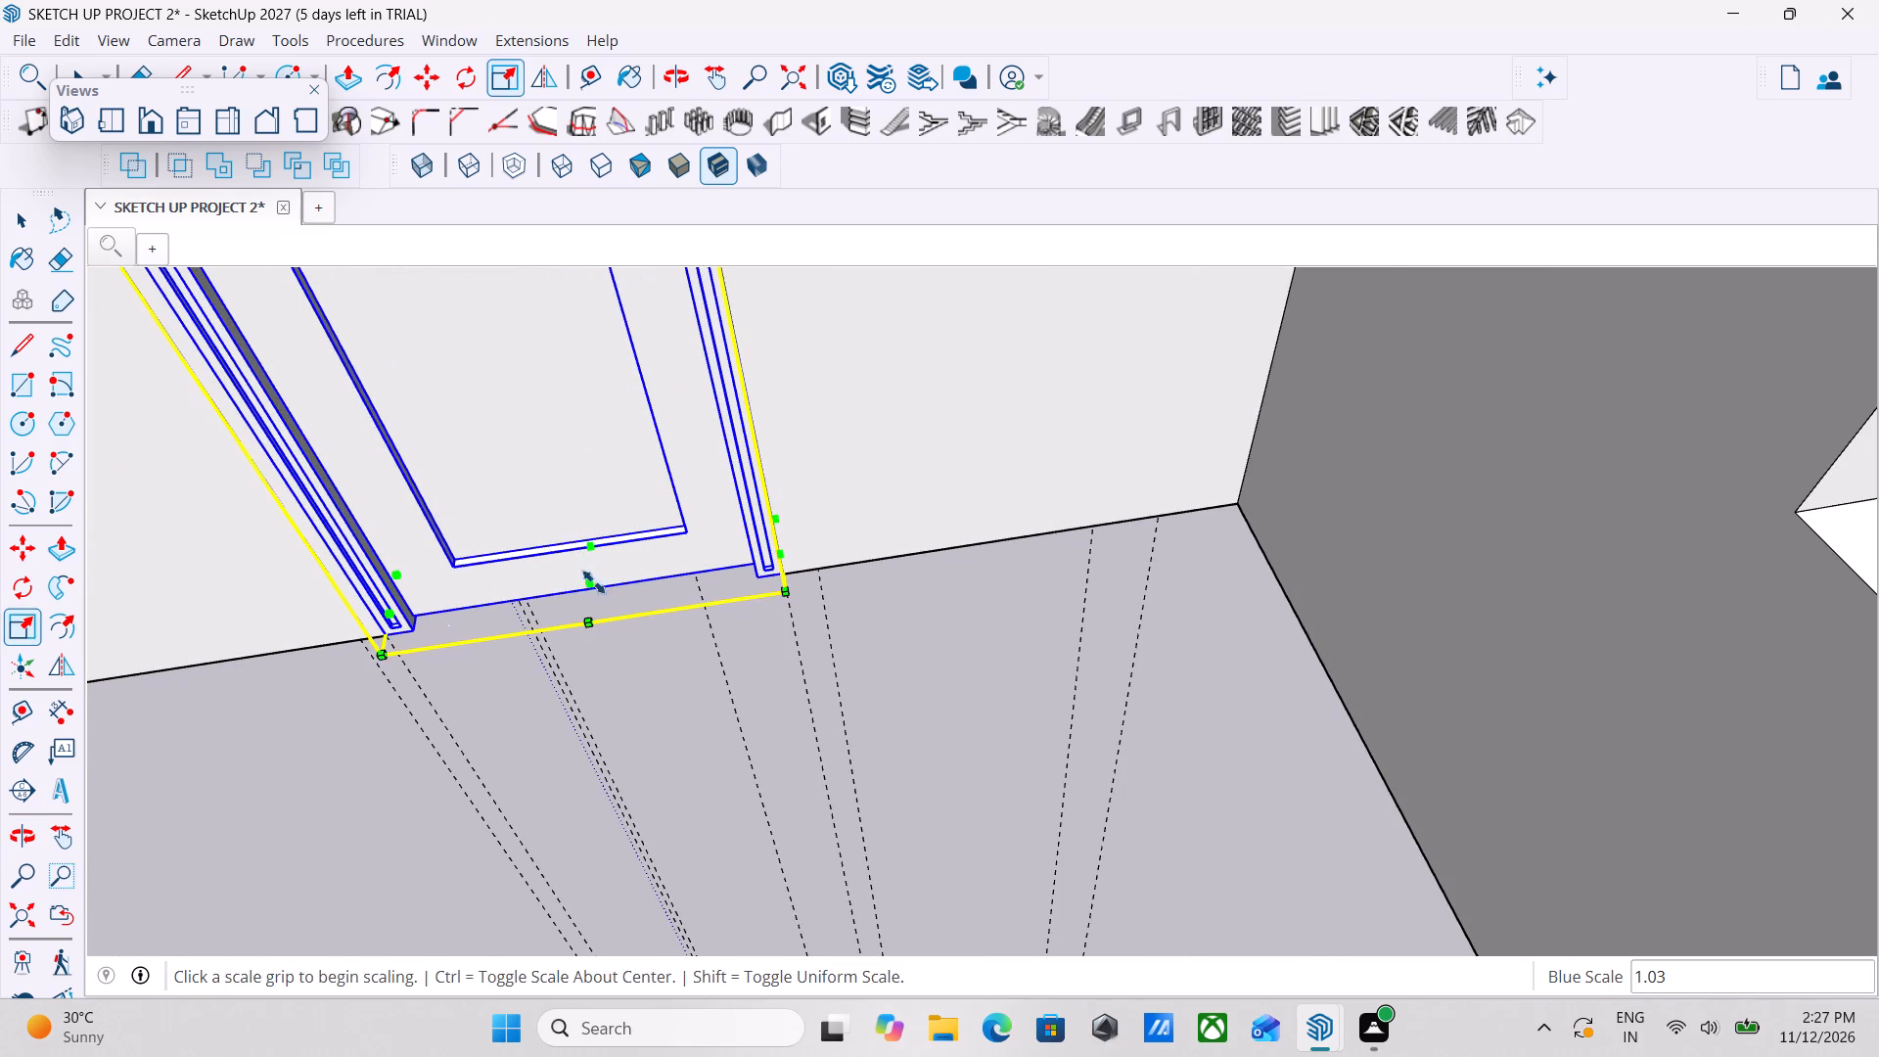
middle_drag(446, 626, 562, 568)
middle_drag(421, 744, 307, 726)
scroll(298, 722, up, 1)
scroll(340, 678, down, 9)
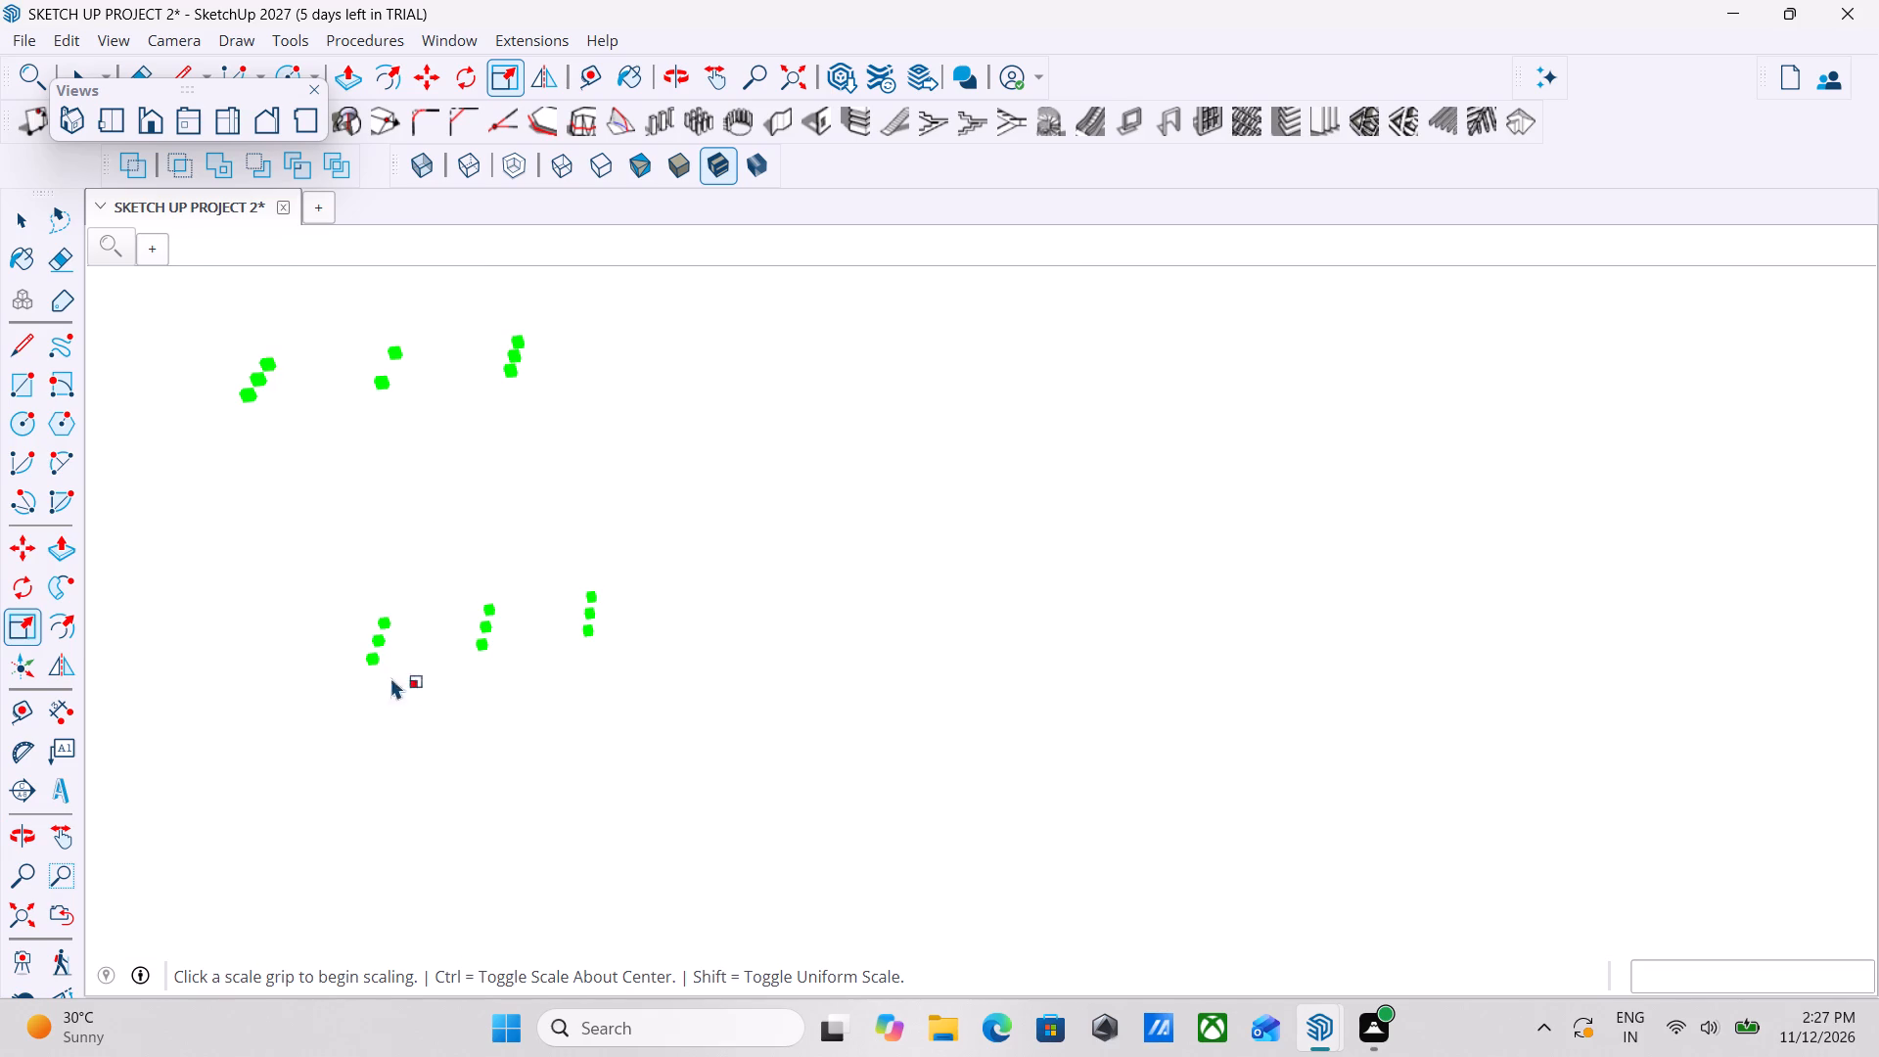
scroll(390, 677, down, 9)
scroll(690, 483, down, 5)
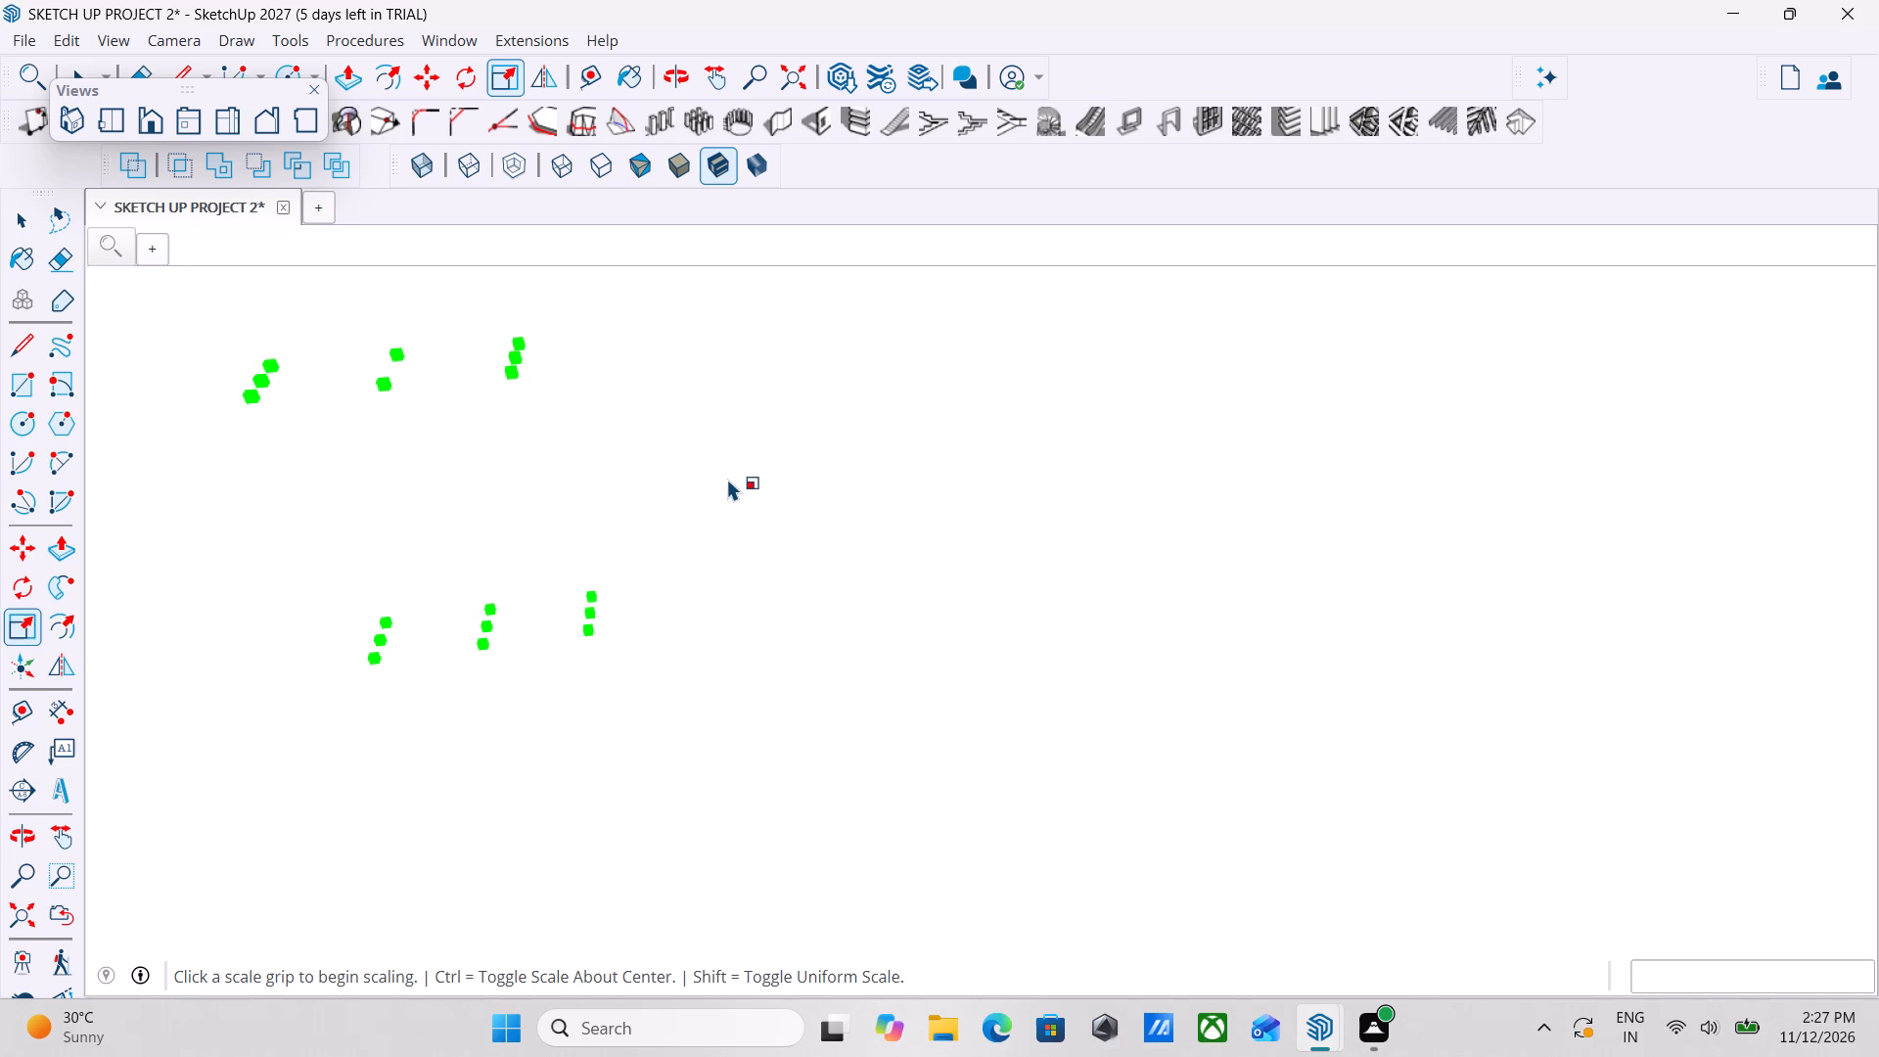
key(Escape)
scroll(727, 479, down, 11)
key(space)
Examine the white door's fit in its doorway from several angles around the staircase-side room.
scroll(735, 477, down, 20)
scroll(735, 477, down, 7)
scroll(735, 477, down, 14)
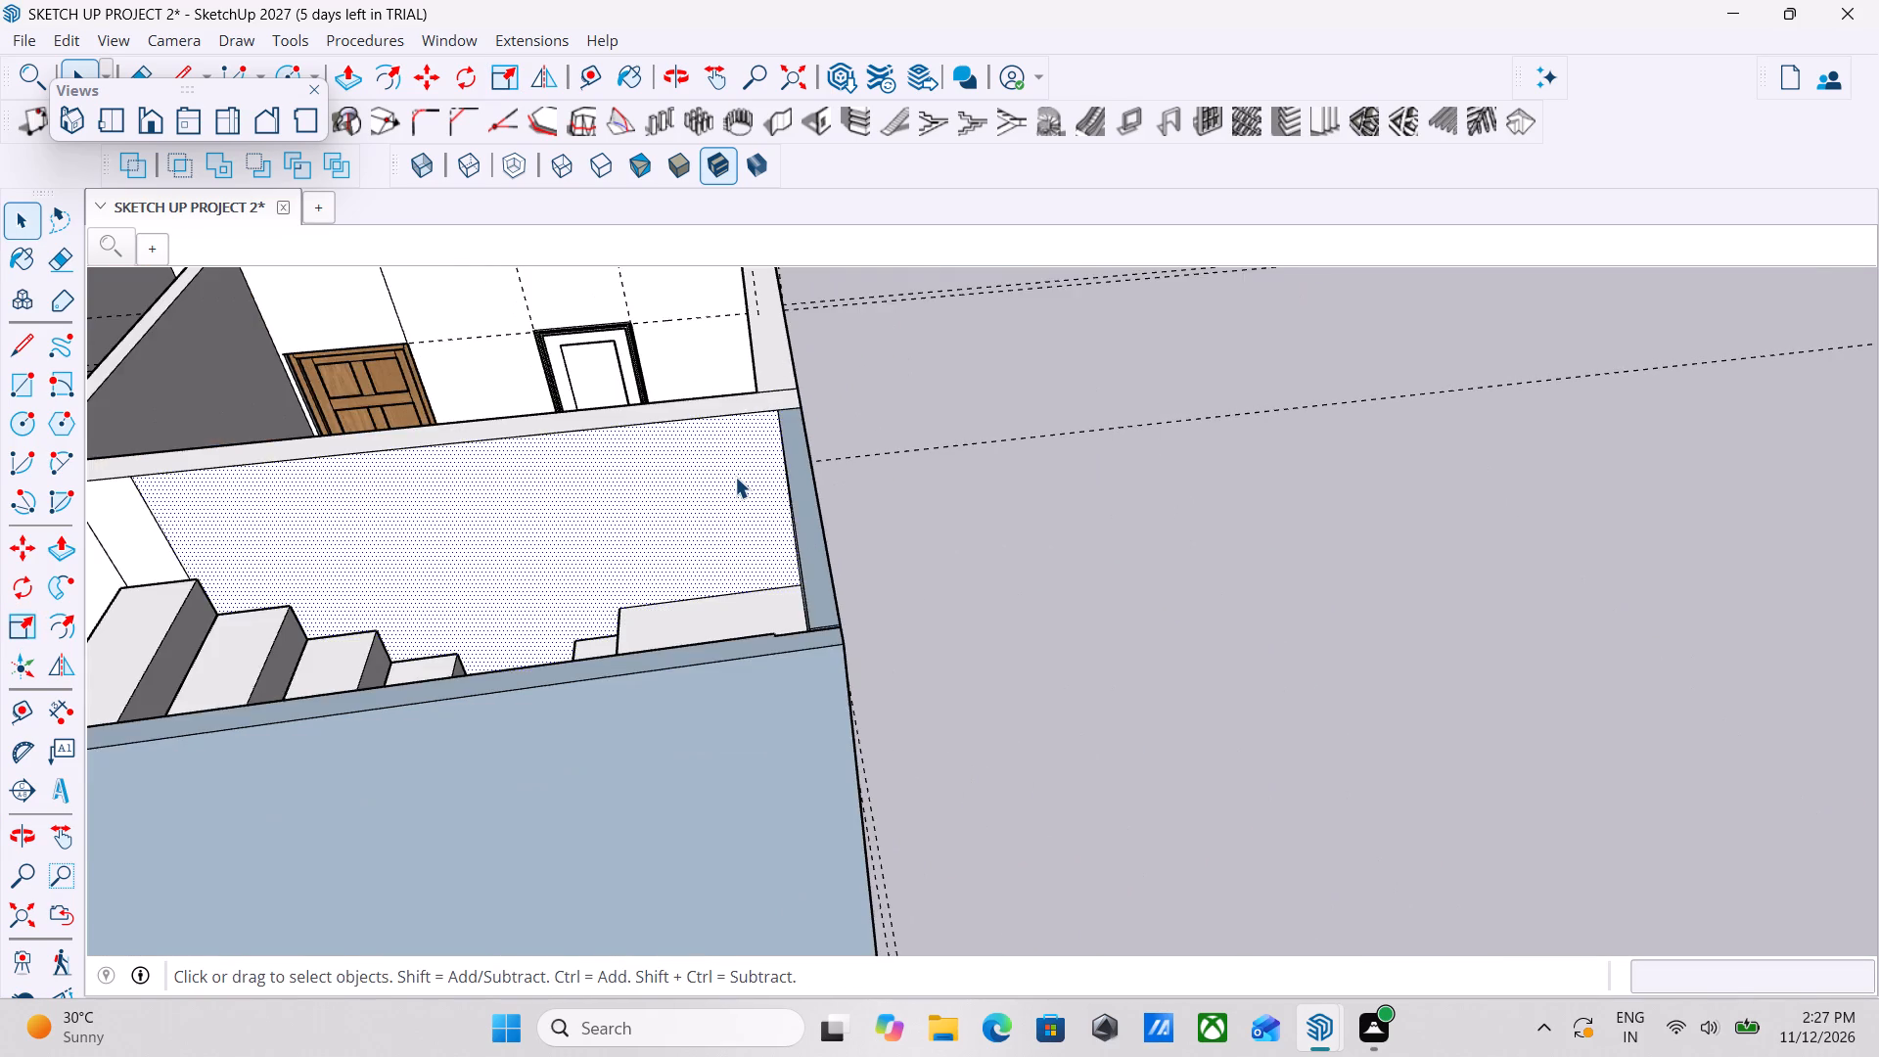
middle_drag(444, 471, 327, 544)
scroll(372, 519, up, 1)
scroll(552, 479, down, 2)
middle_drag(650, 486, 860, 489)
middle_drag(481, 445, 726, 407)
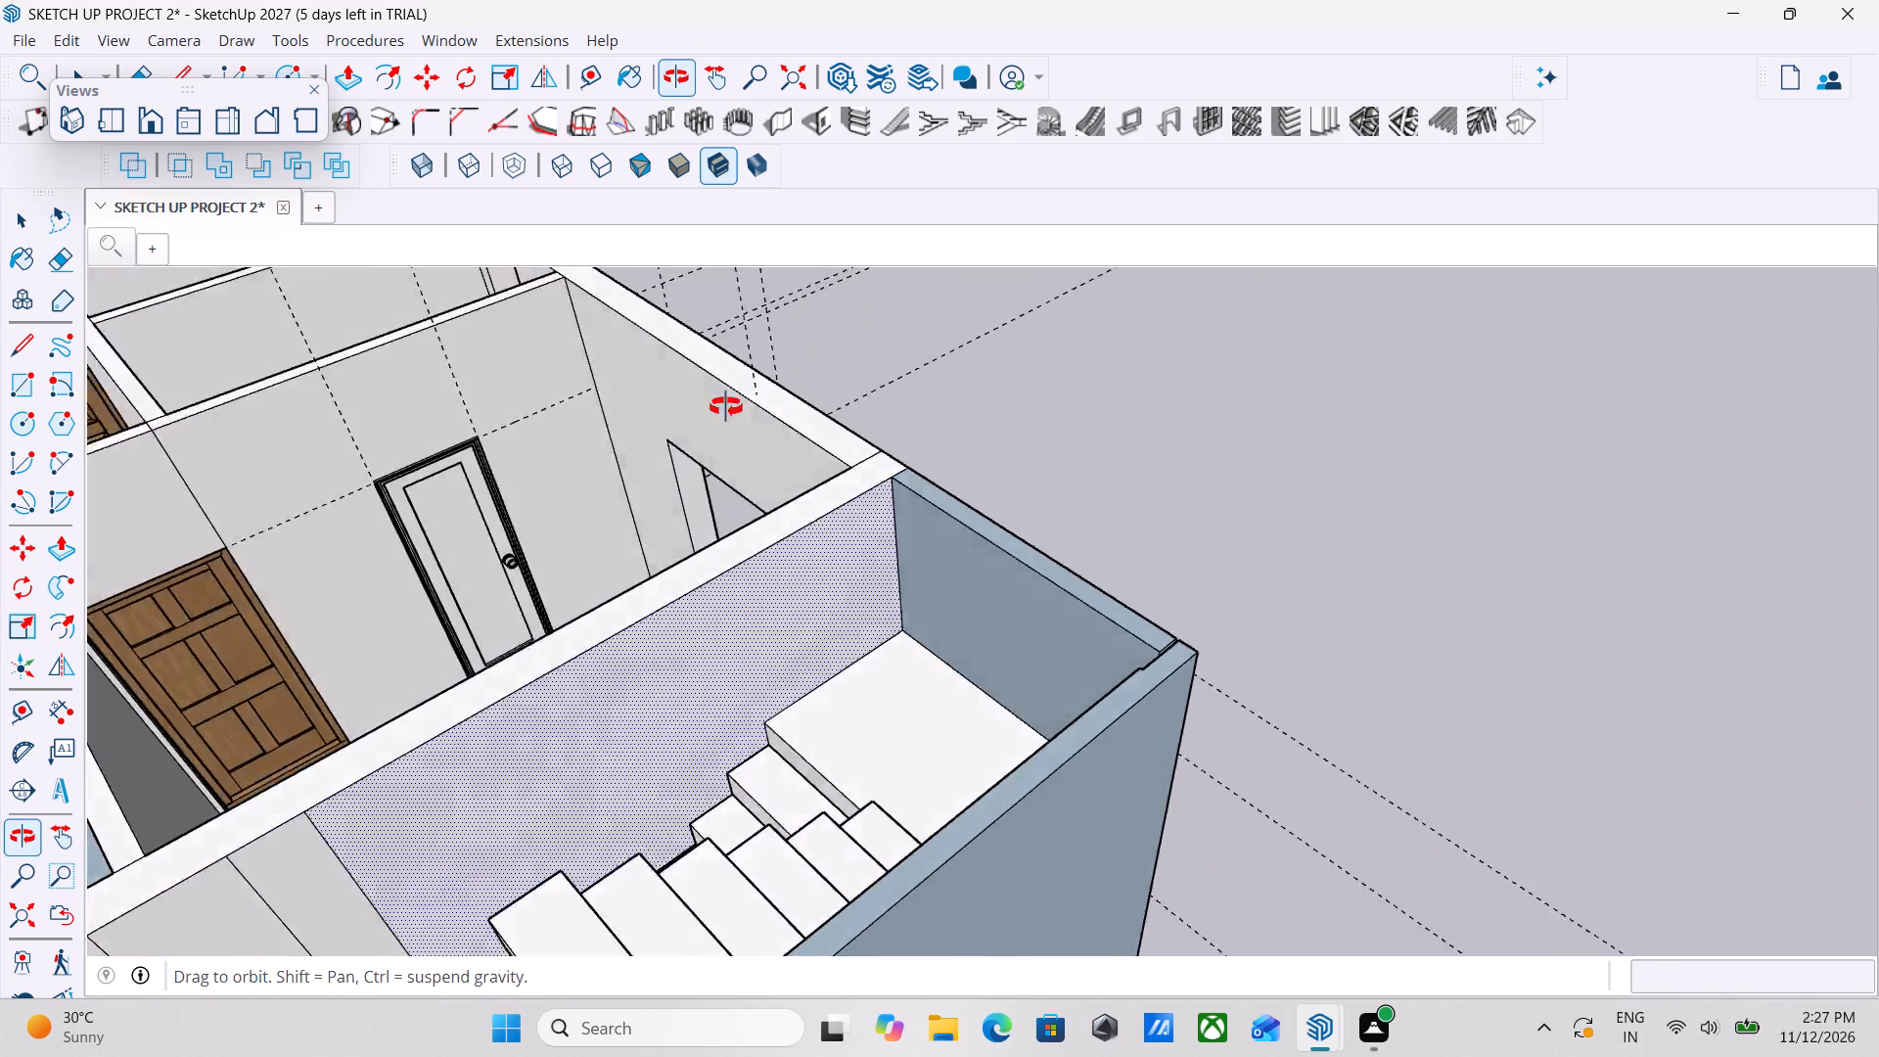
middle_drag(726, 407, 785, 409)
scroll(478, 601, up, 1)
middle_drag(478, 601, 211, 733)
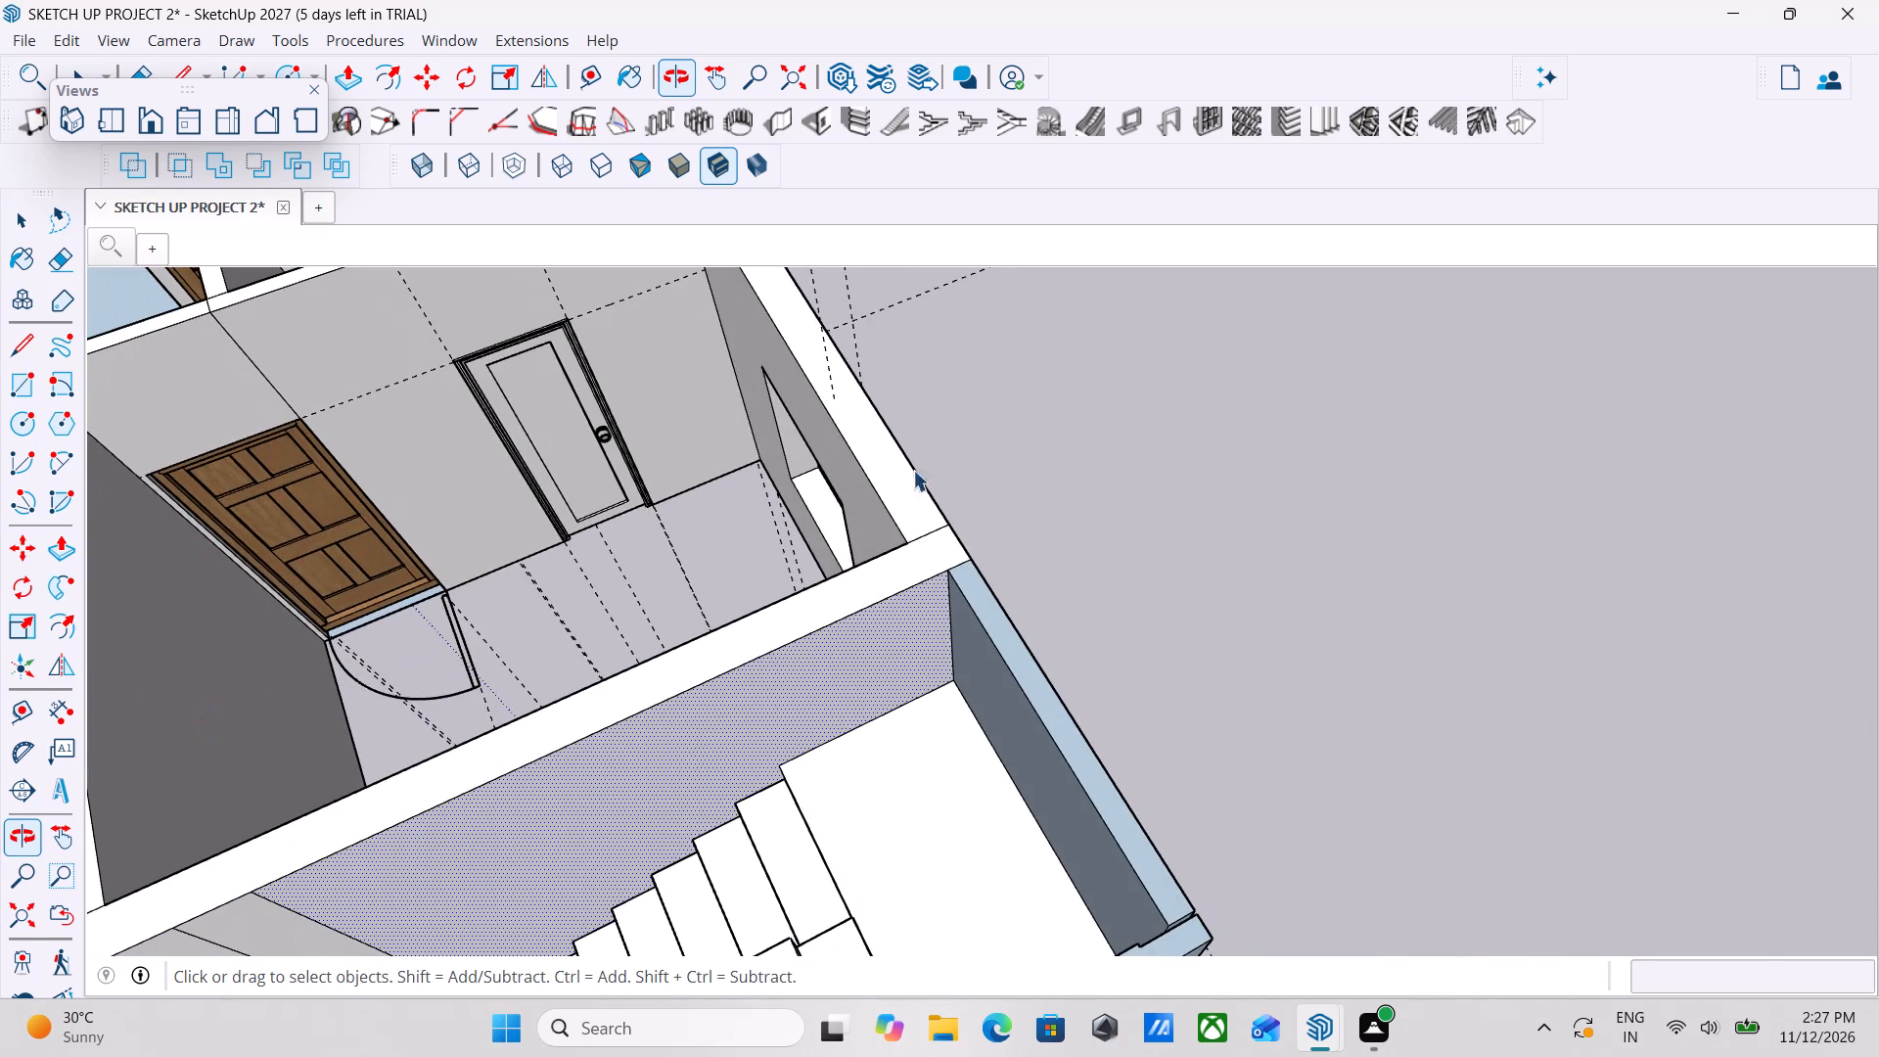
middle_drag(1444, 463, 1167, 503)
scroll(1117, 494, up, 1)
scroll(1047, 441, down, 2)
middle_drag(1308, 437, 1394, 407)
shift+middle_drag(835, 457, 848, 736)
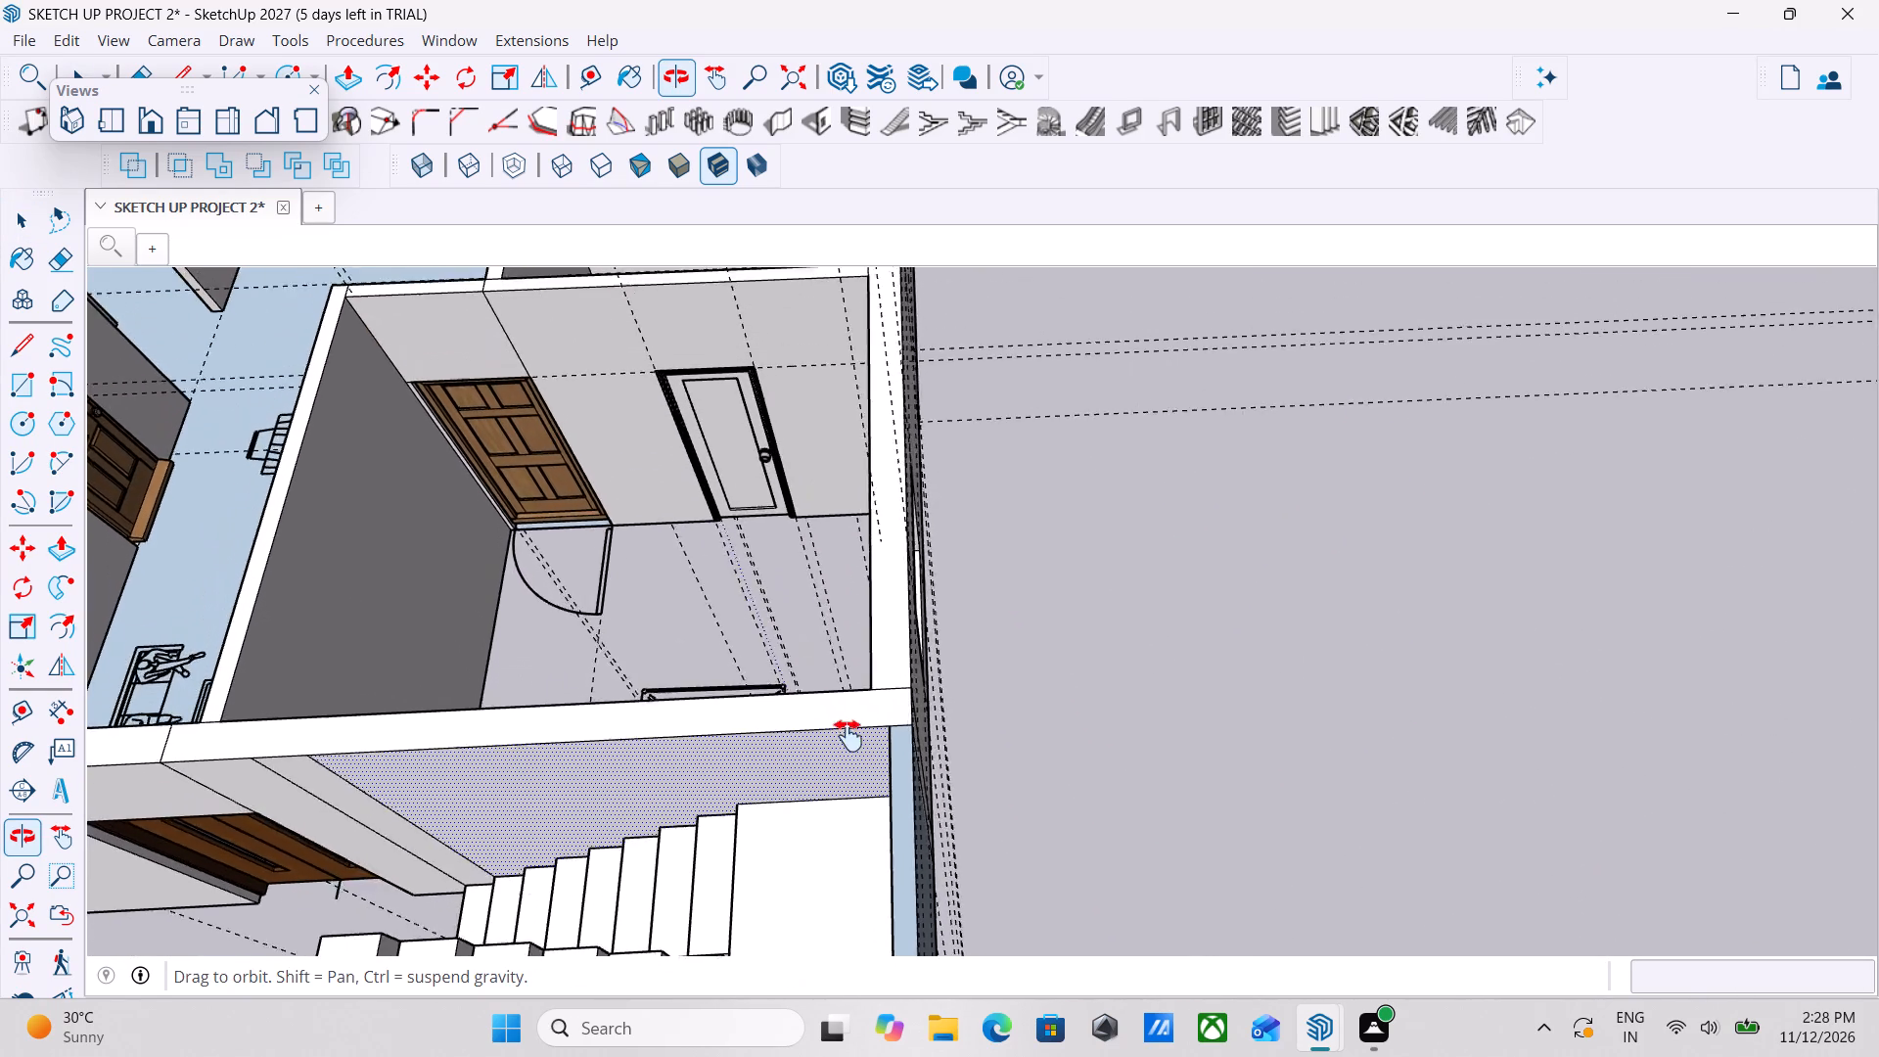
shift+middle_drag(848, 736, 846, 750)
middle_drag(680, 667, 918, 612)
scroll(1021, 527, up, 1)
middle_drag(1022, 489, 954, 423)
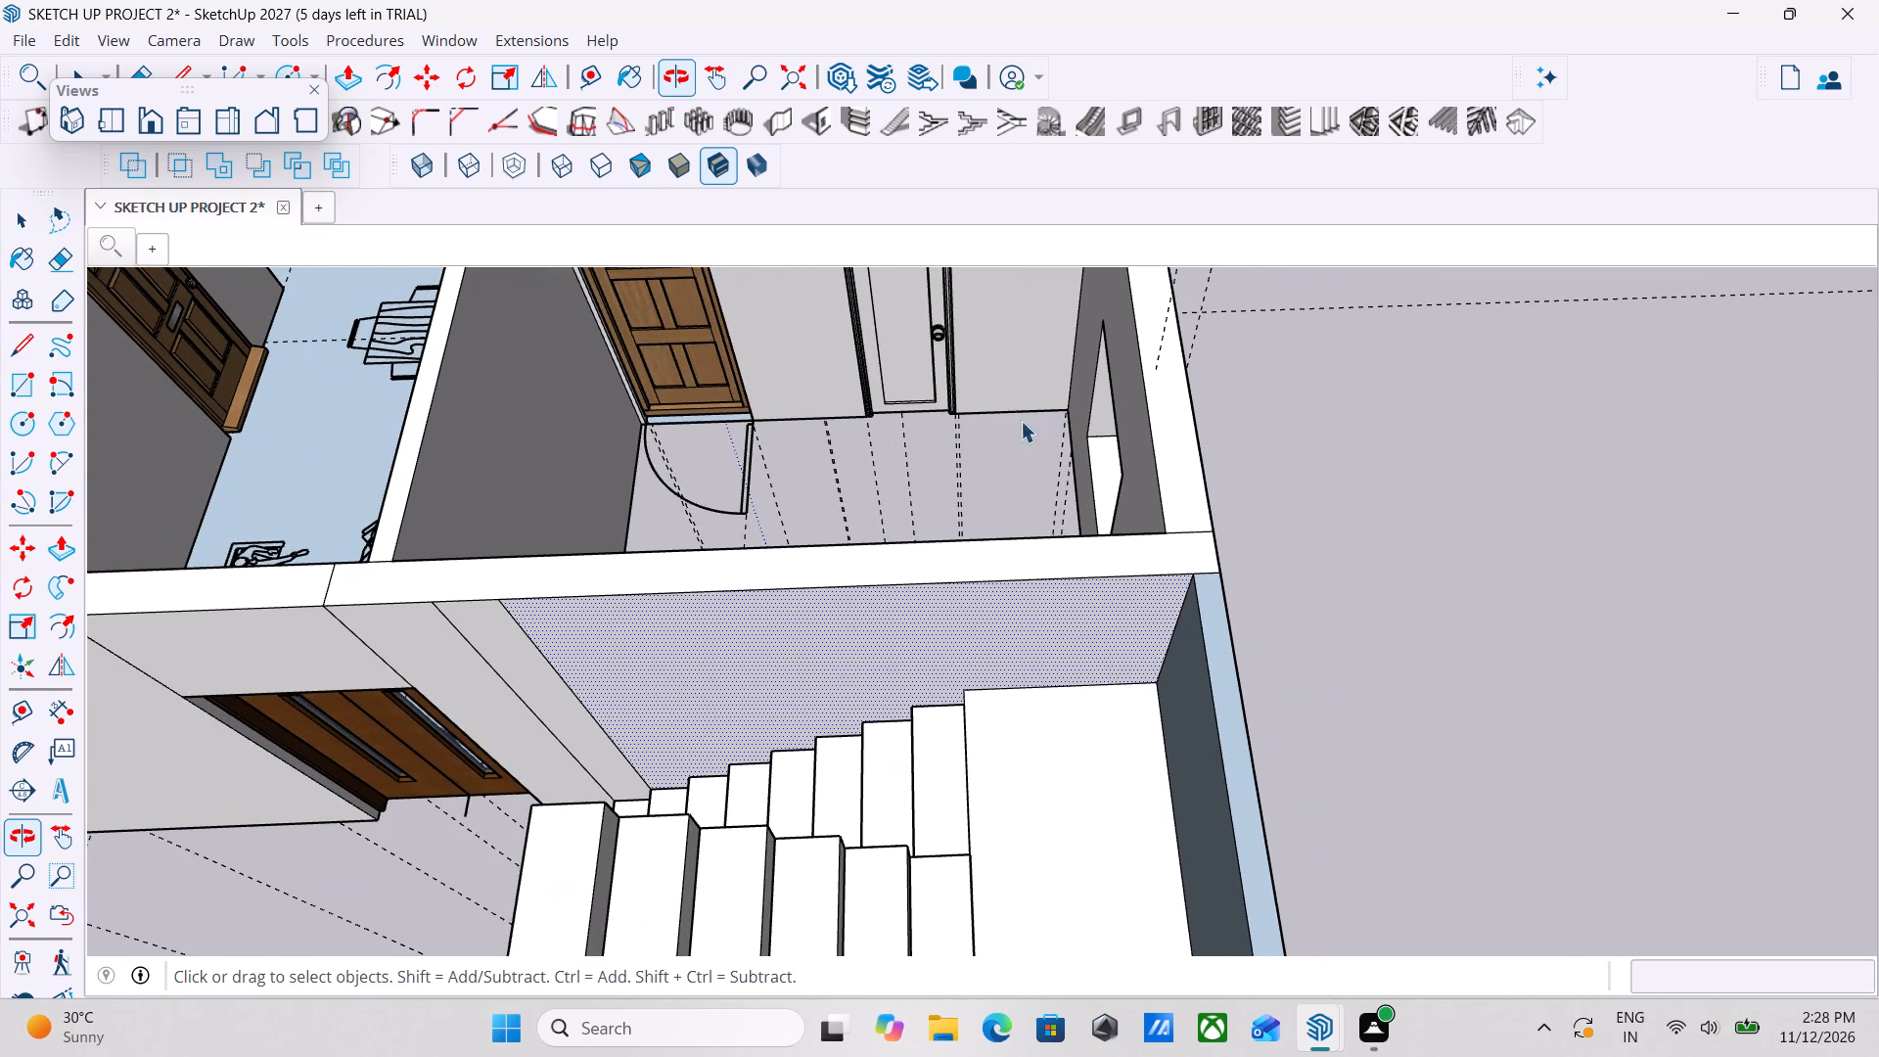
Scale the white door's height from its top edge with a blue scale of about 0.99.
middle_drag(945, 527, 995, 401)
scroll(929, 300, up, 2)
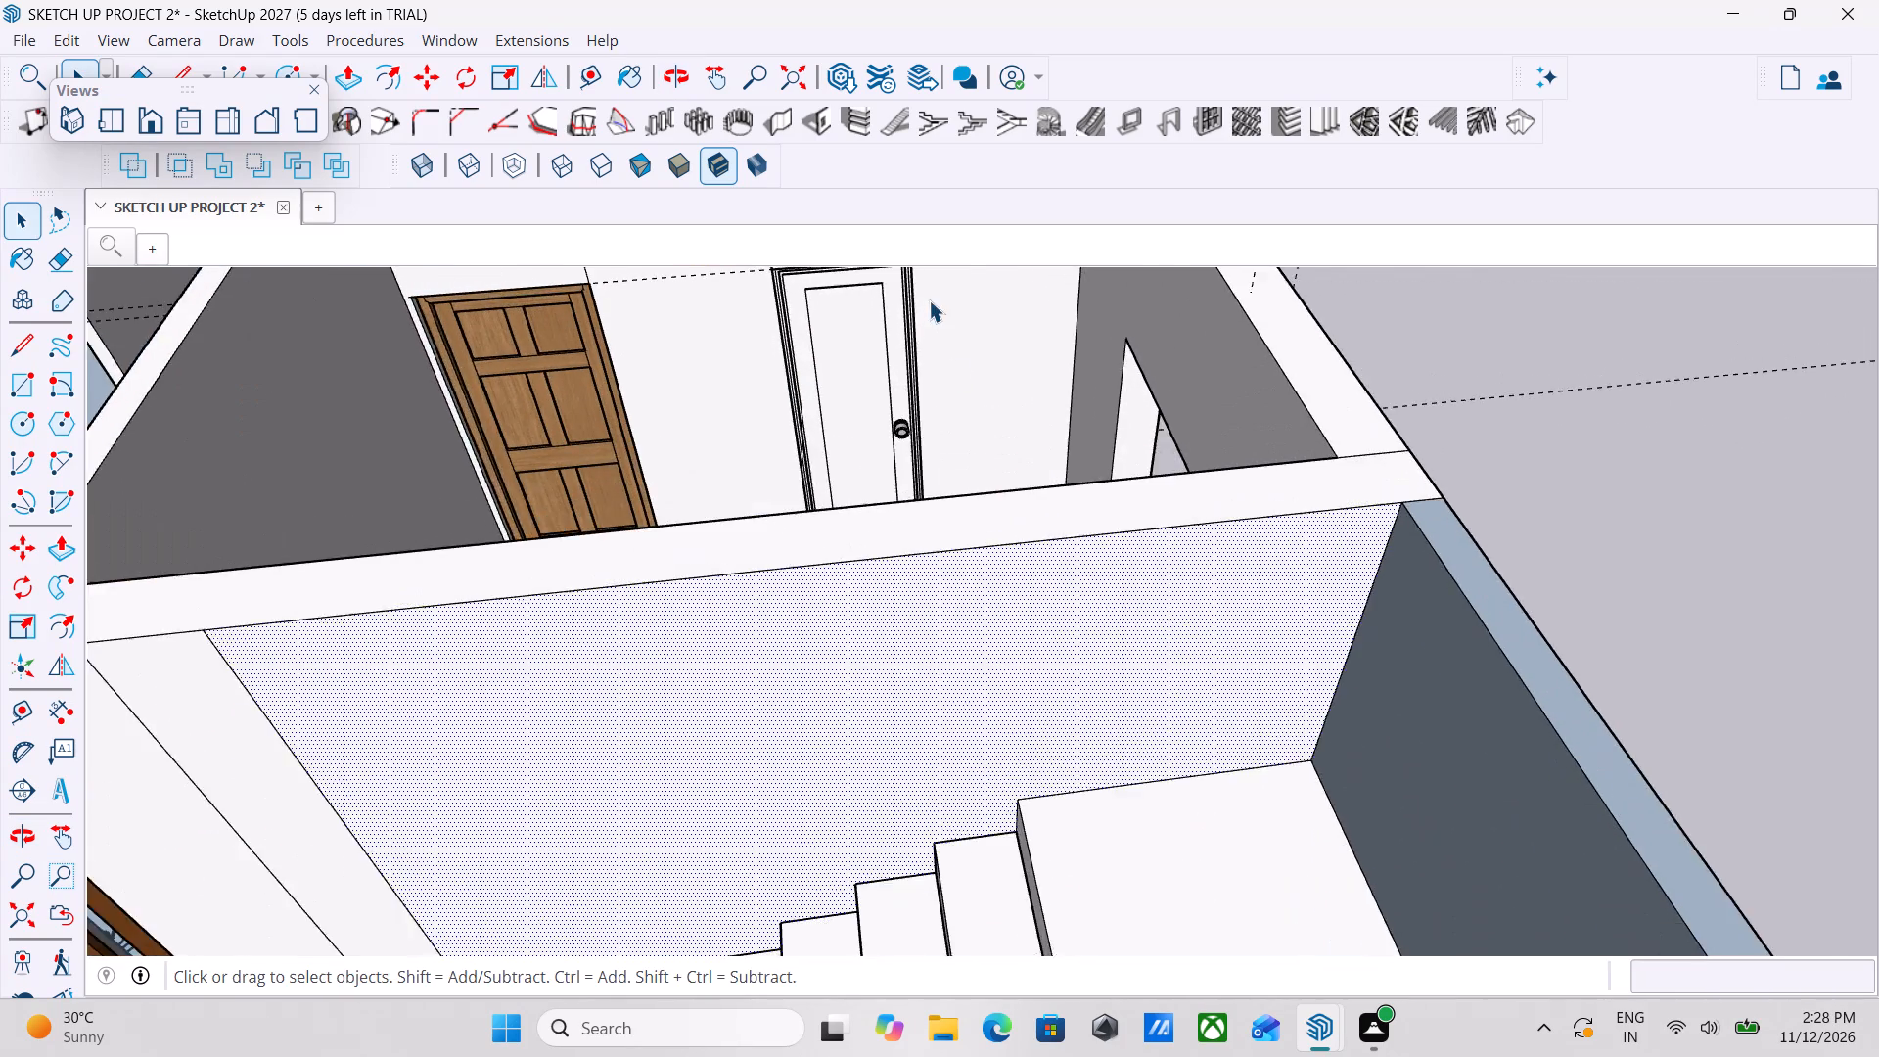
scroll(929, 300, up, 3)
click(920, 482)
scroll(863, 482, up, 2)
scroll(863, 482, down, 4)
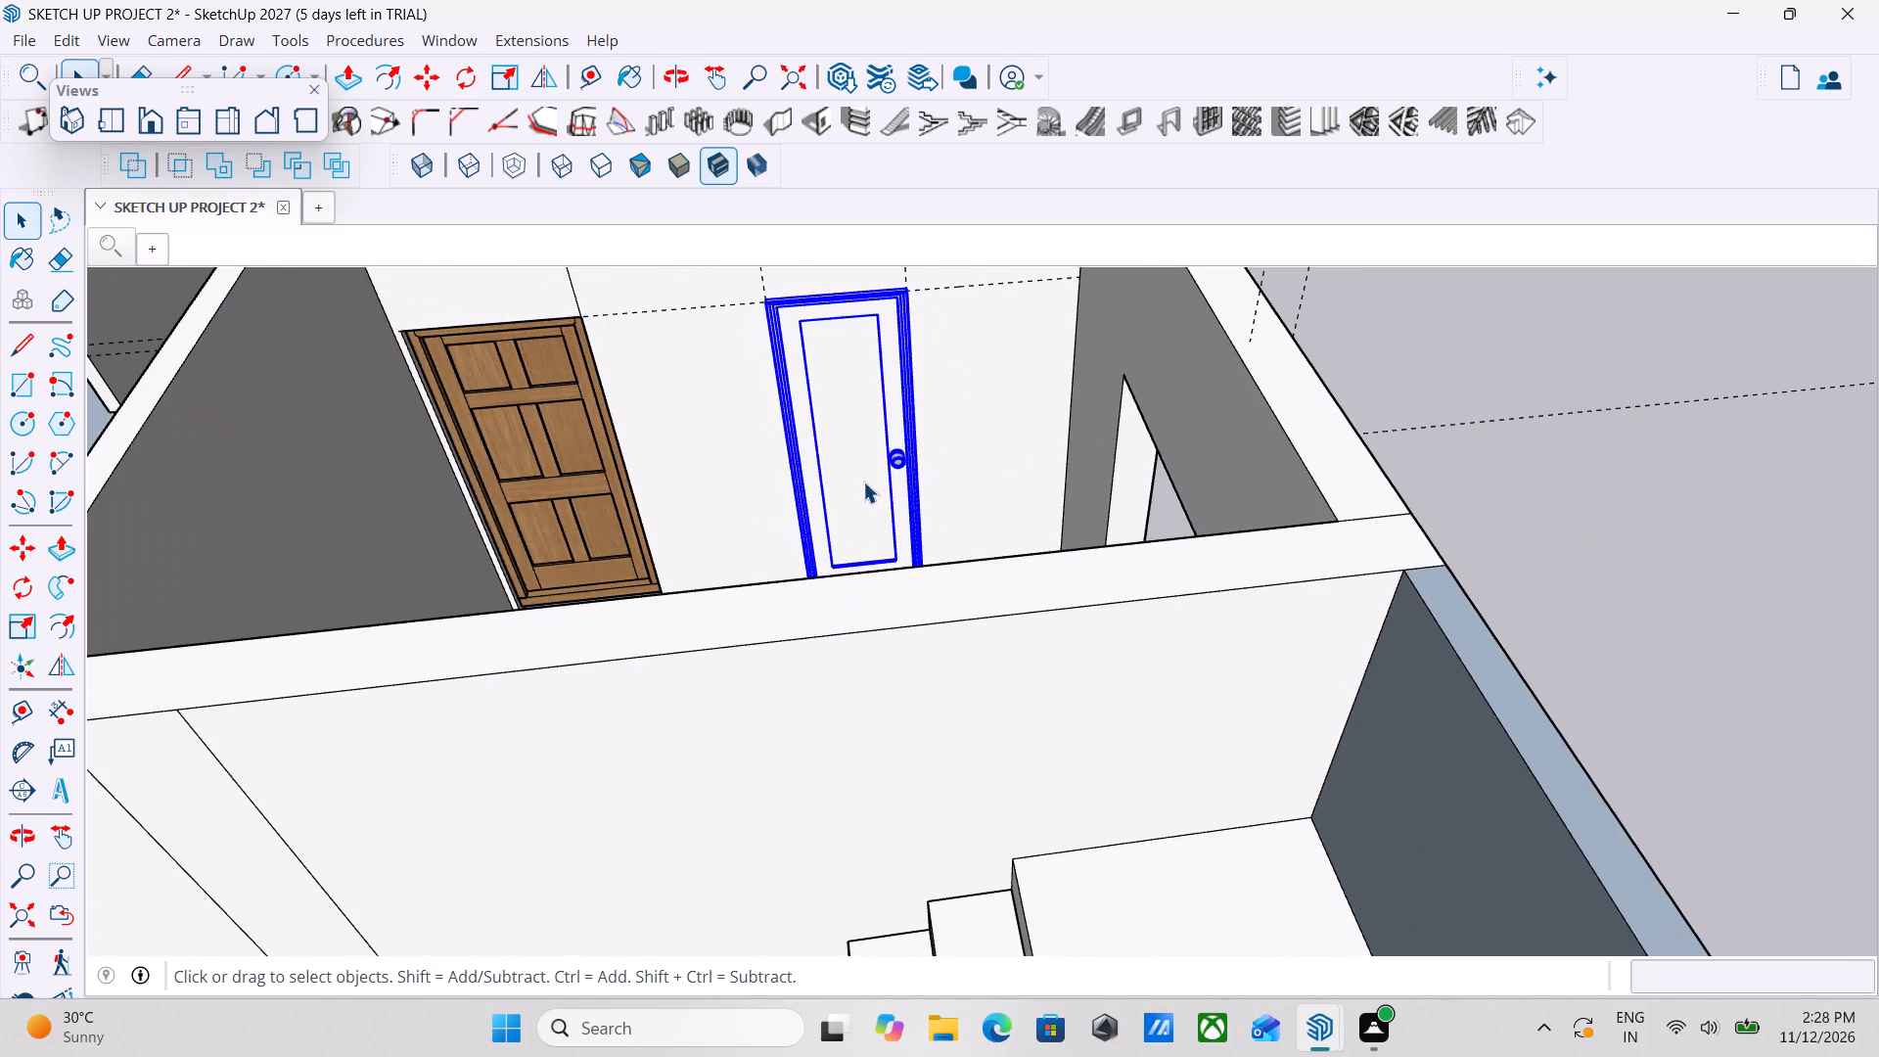
scroll(825, 286, up, 11)
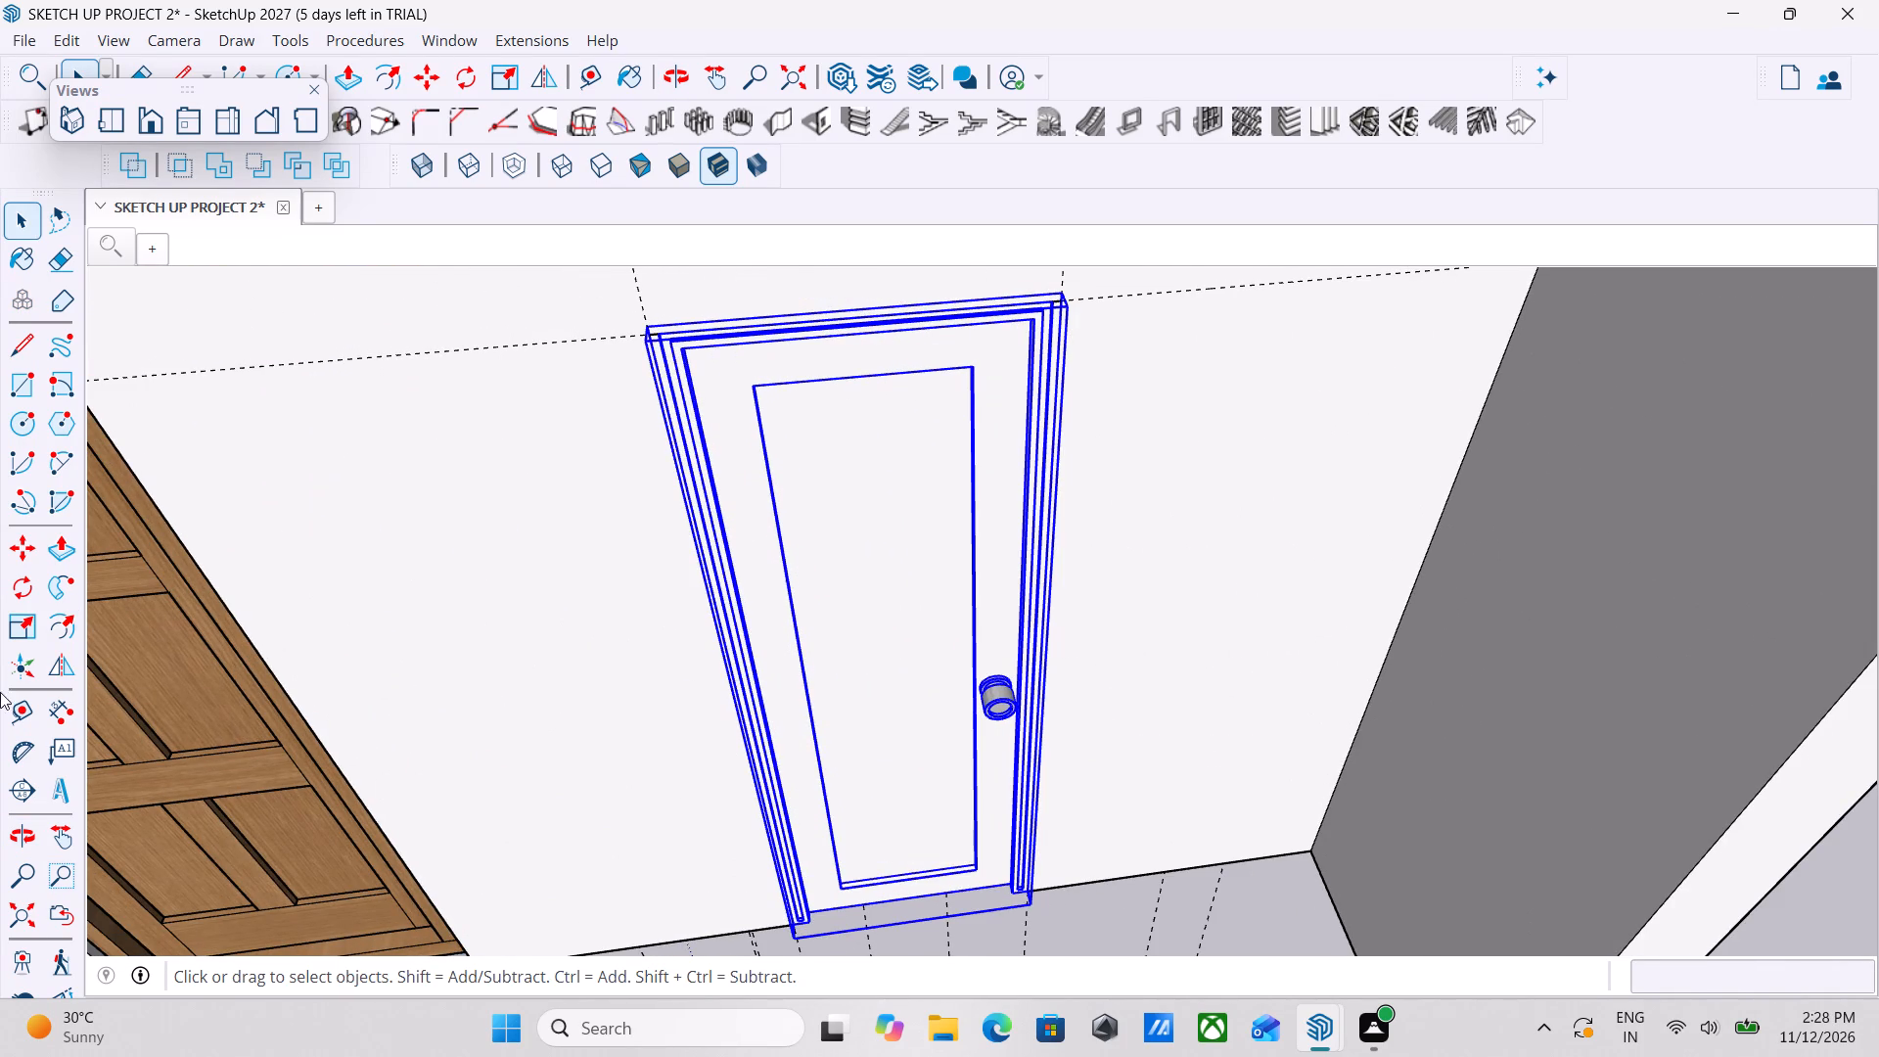
click(39, 629)
scroll(850, 320, up, 4)
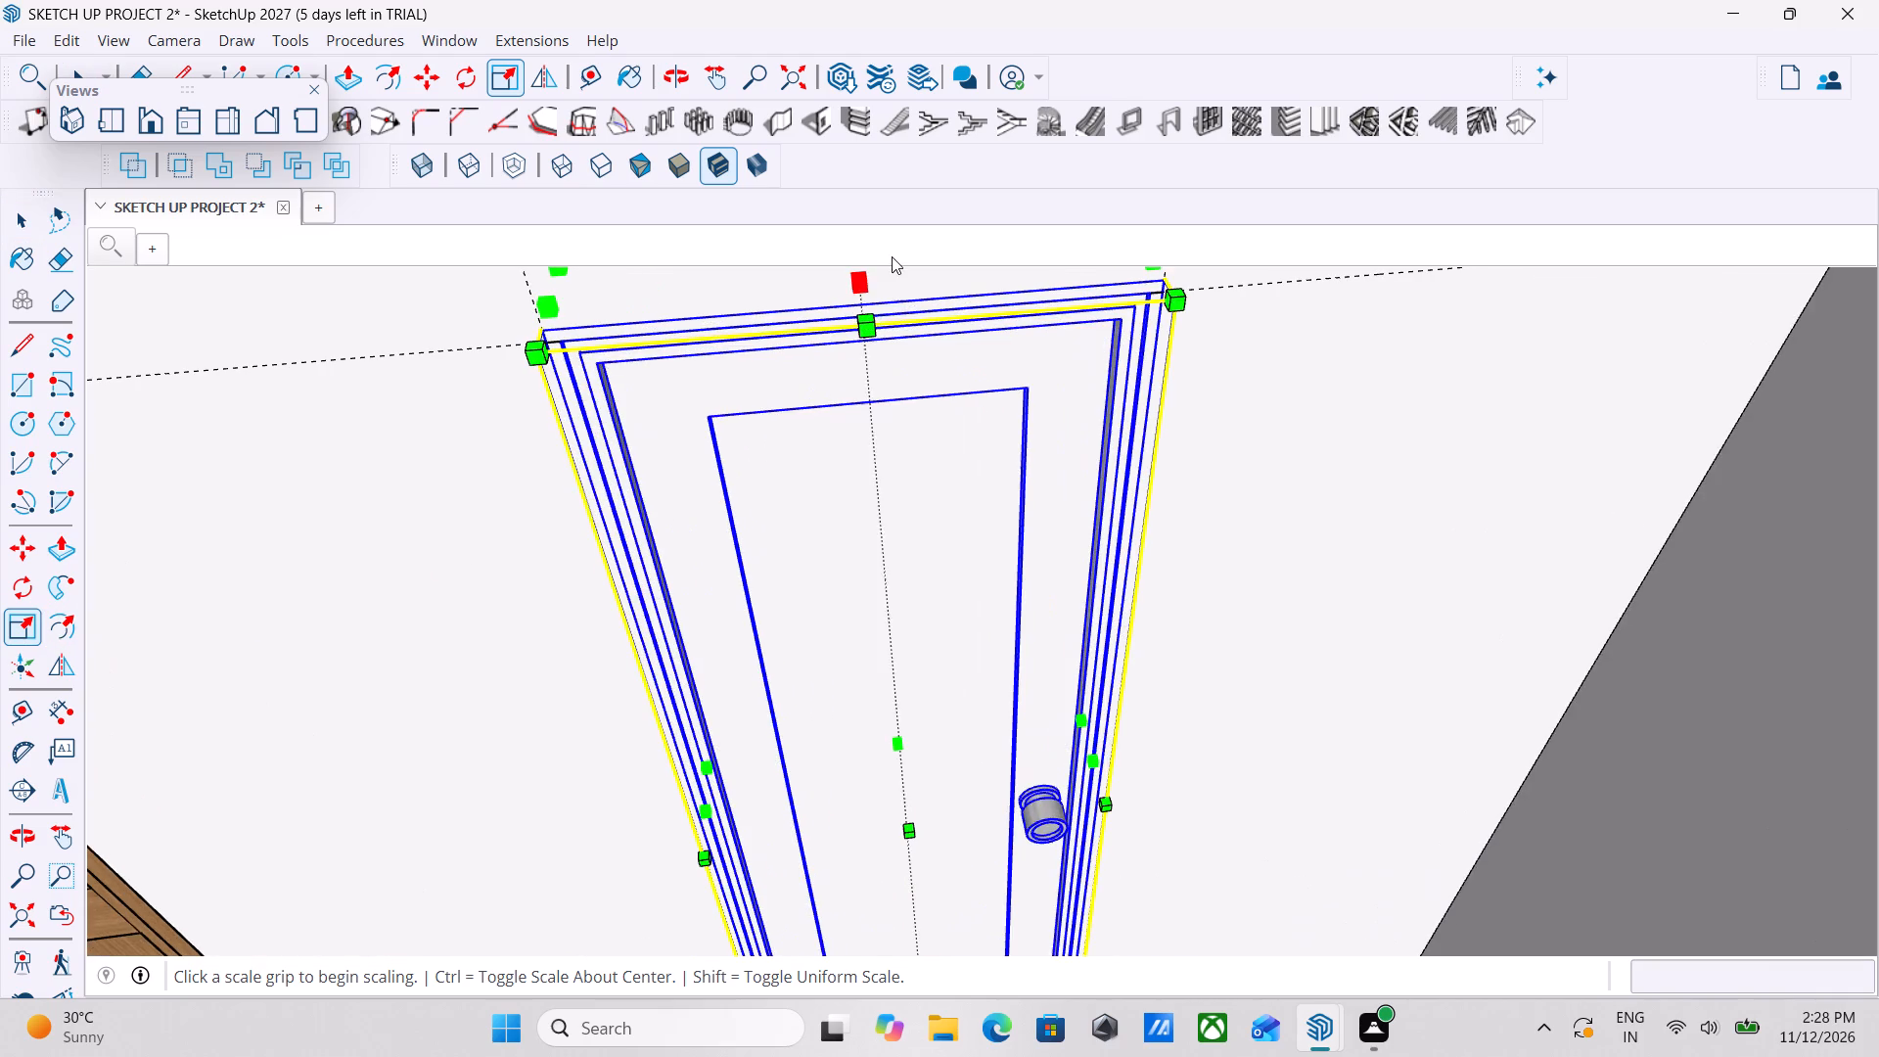
scroll(853, 314, up, 4)
drag(857, 274, 863, 299)
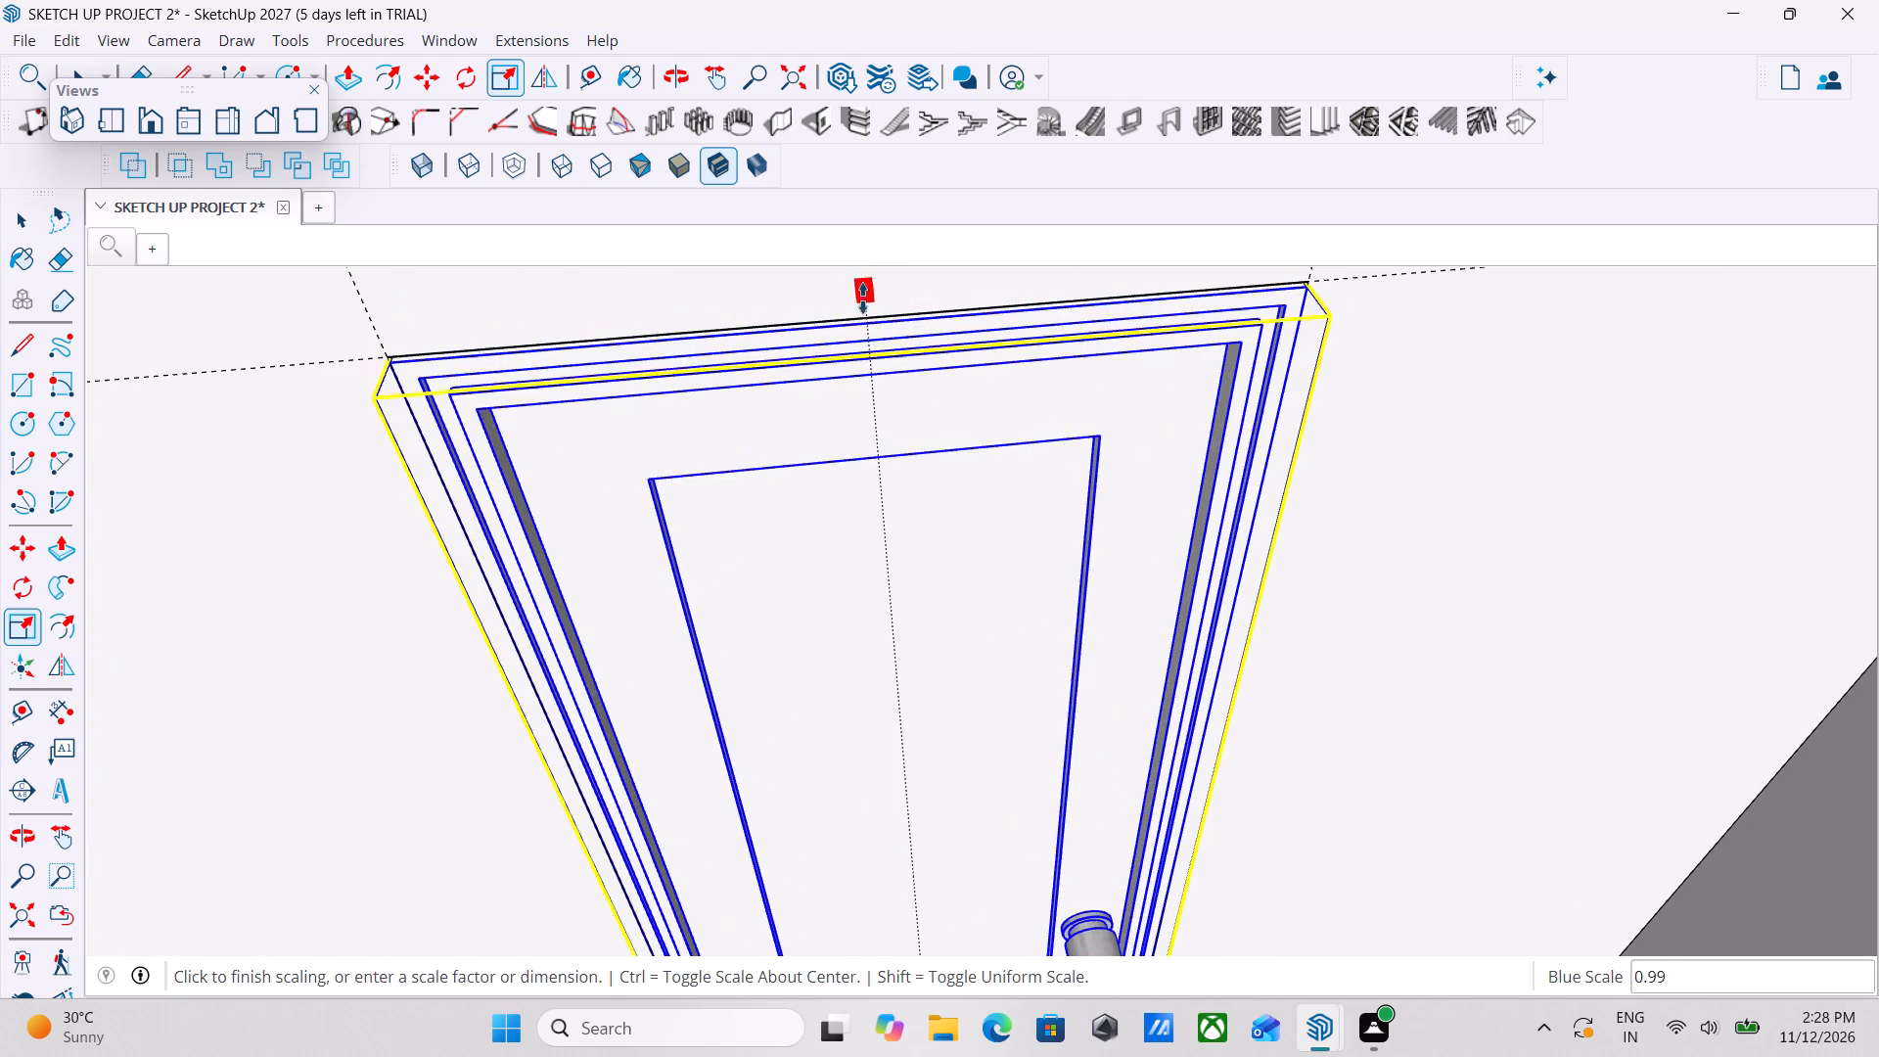
drag(863, 299, 857, 319)
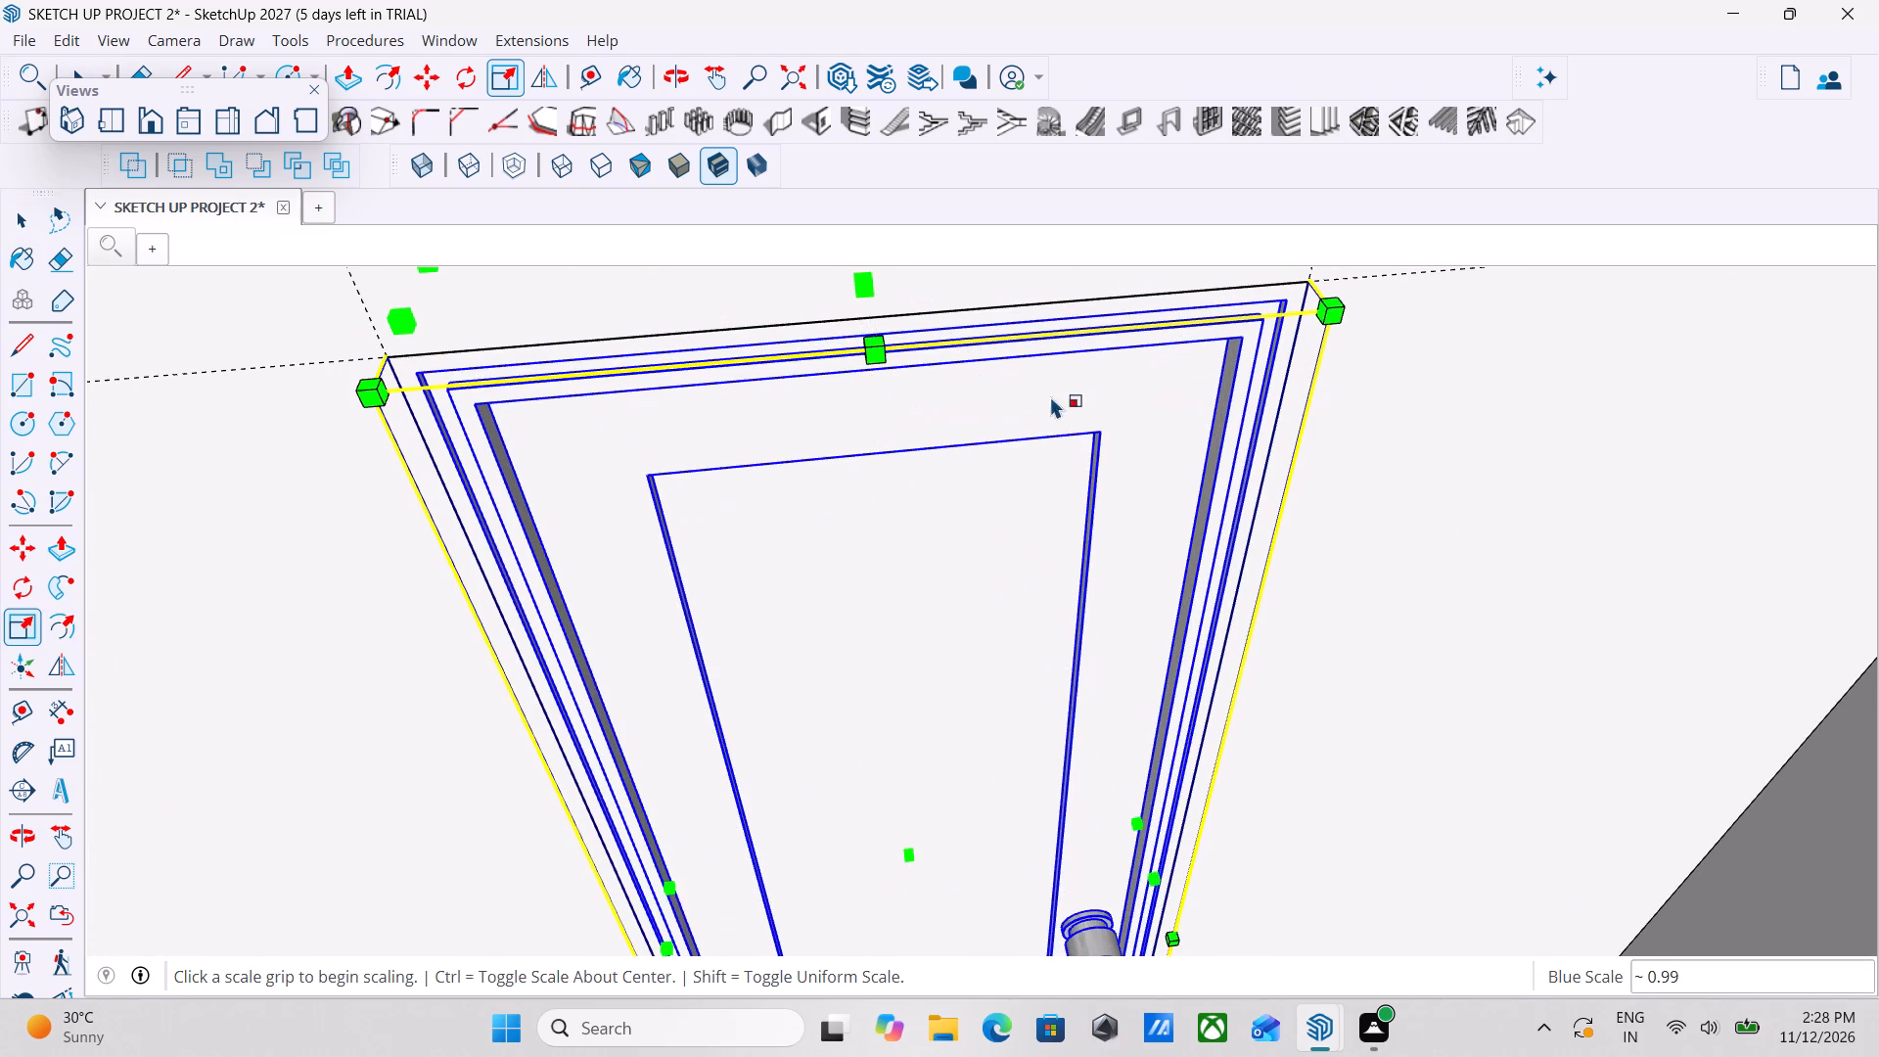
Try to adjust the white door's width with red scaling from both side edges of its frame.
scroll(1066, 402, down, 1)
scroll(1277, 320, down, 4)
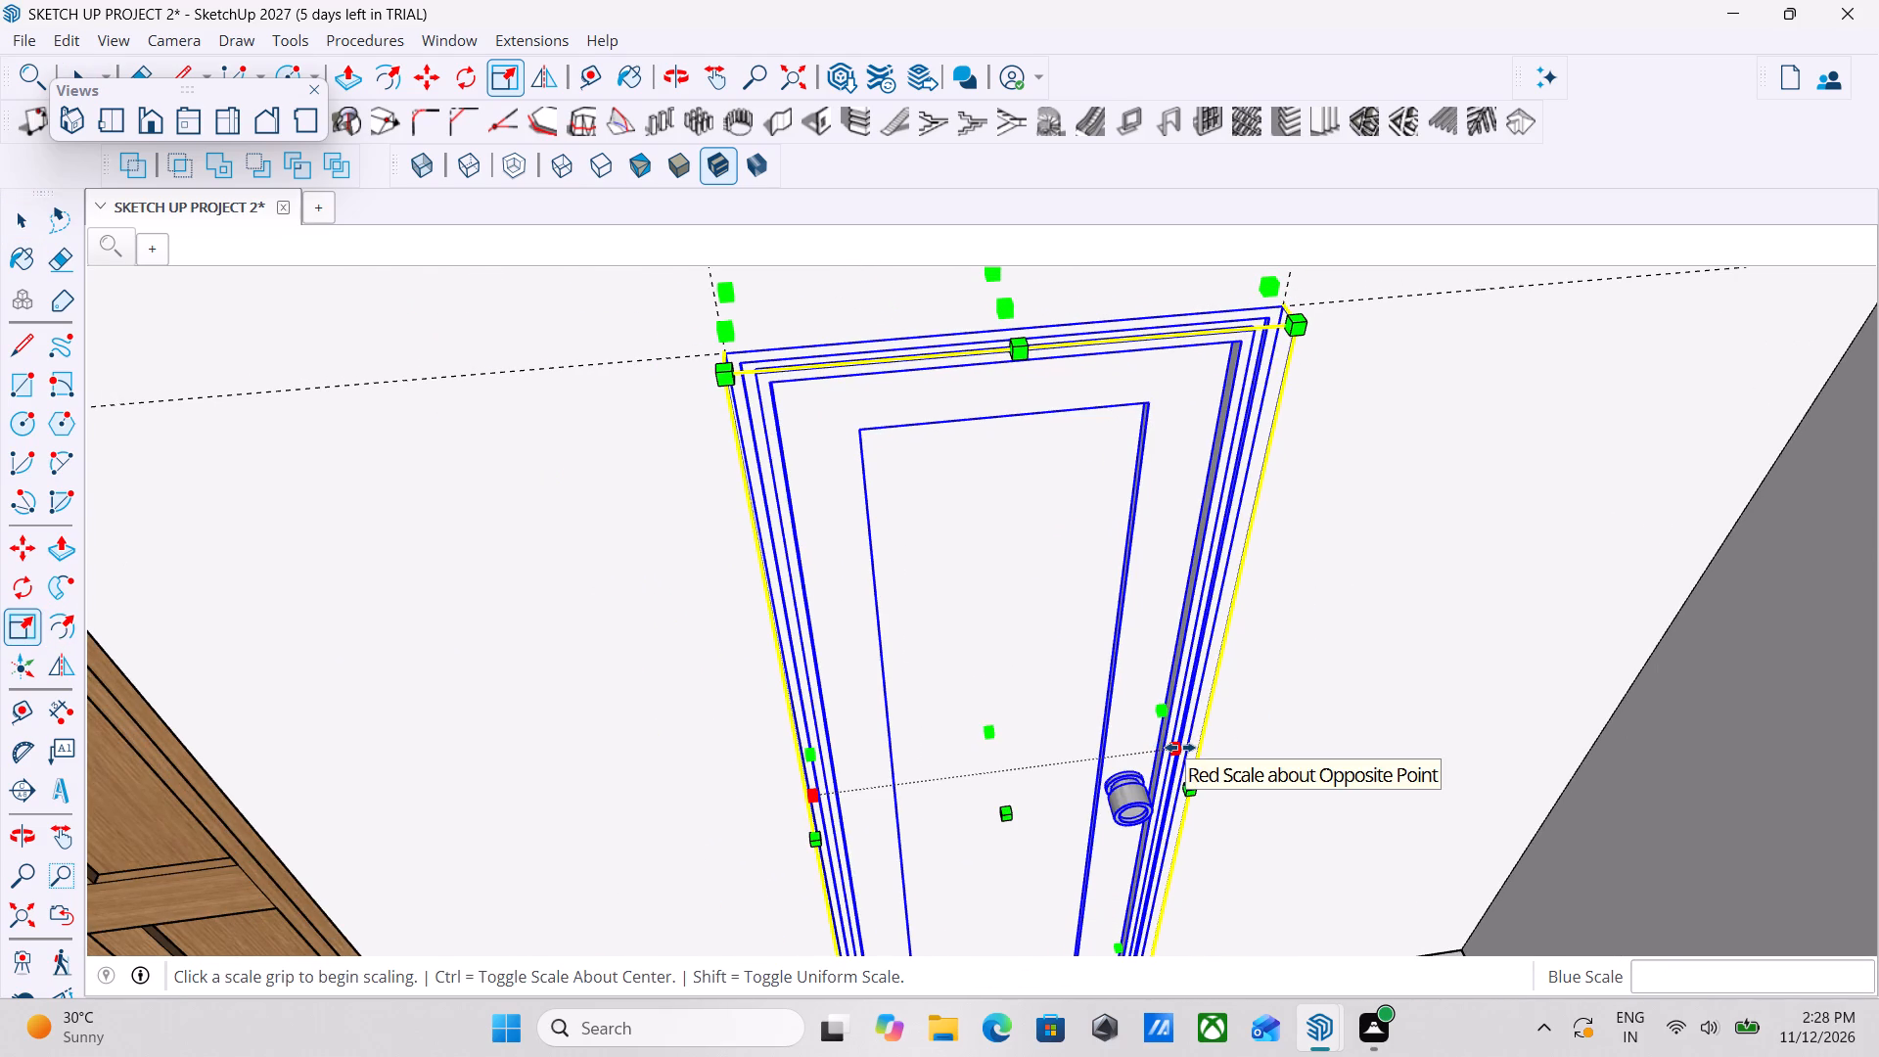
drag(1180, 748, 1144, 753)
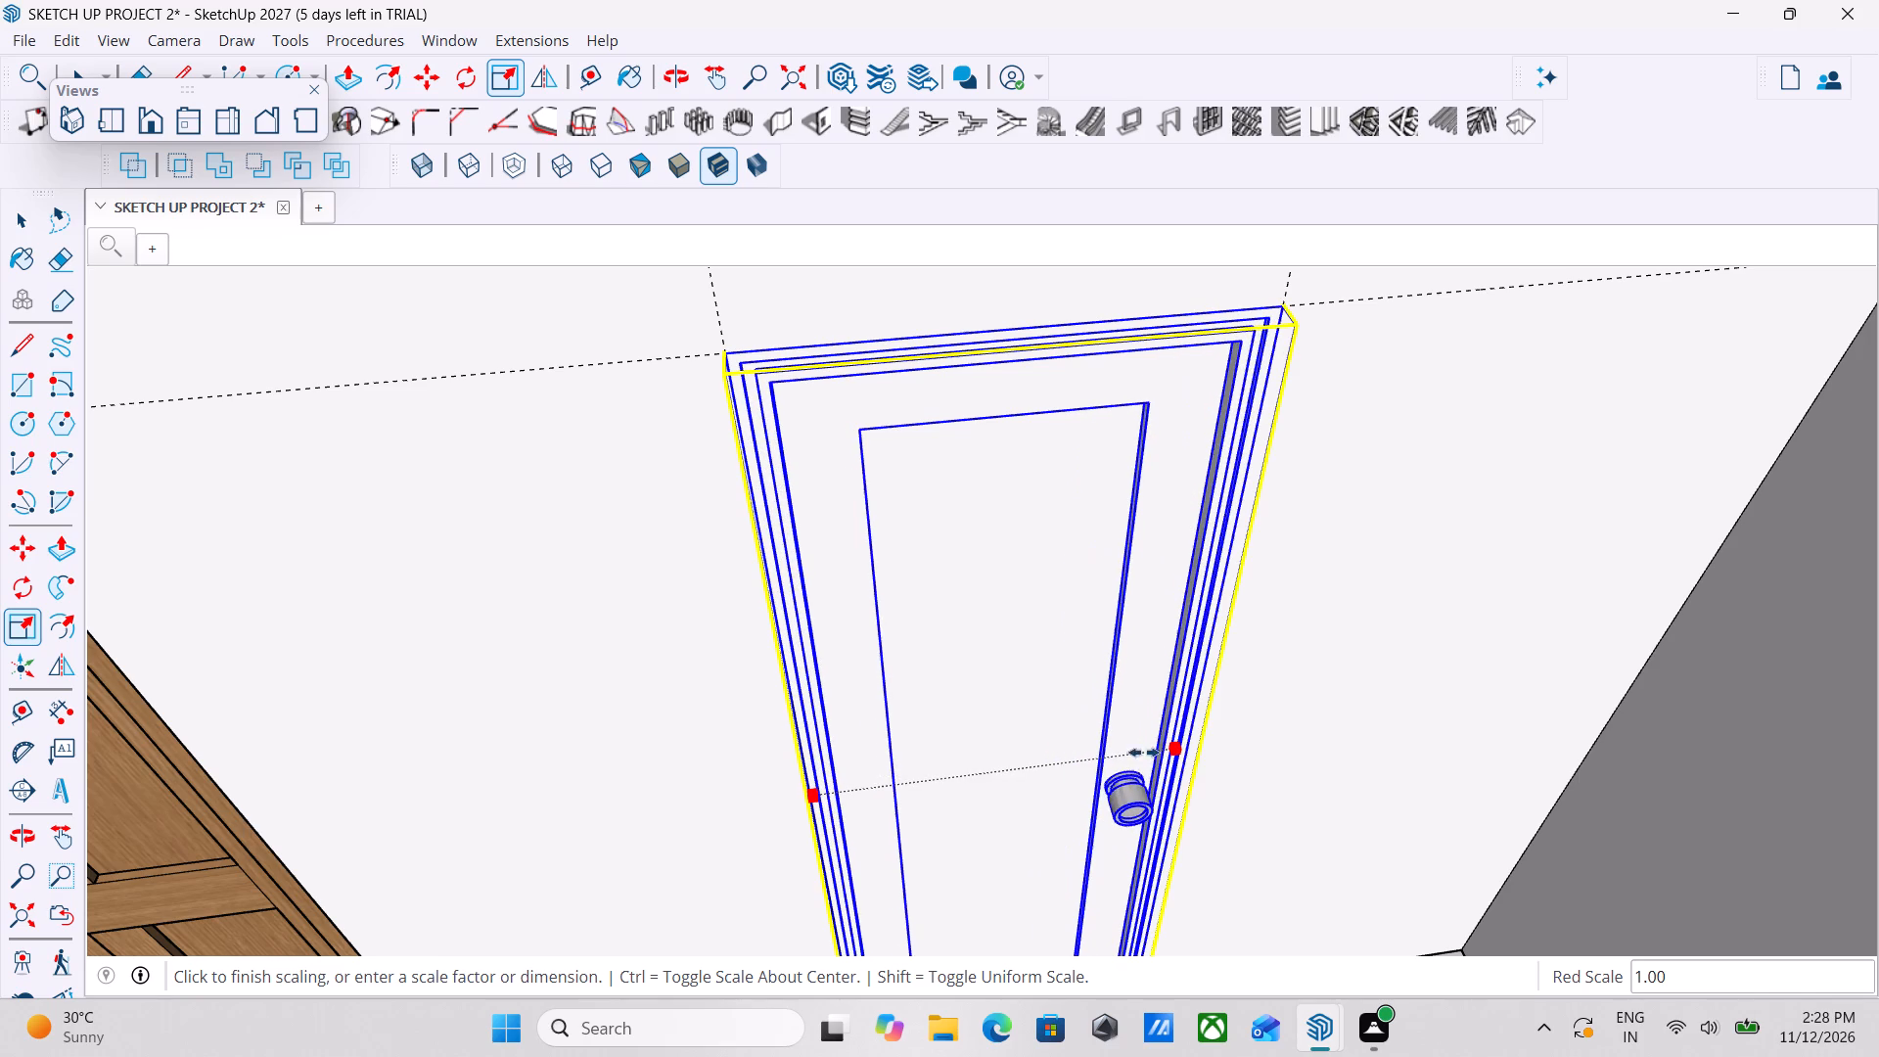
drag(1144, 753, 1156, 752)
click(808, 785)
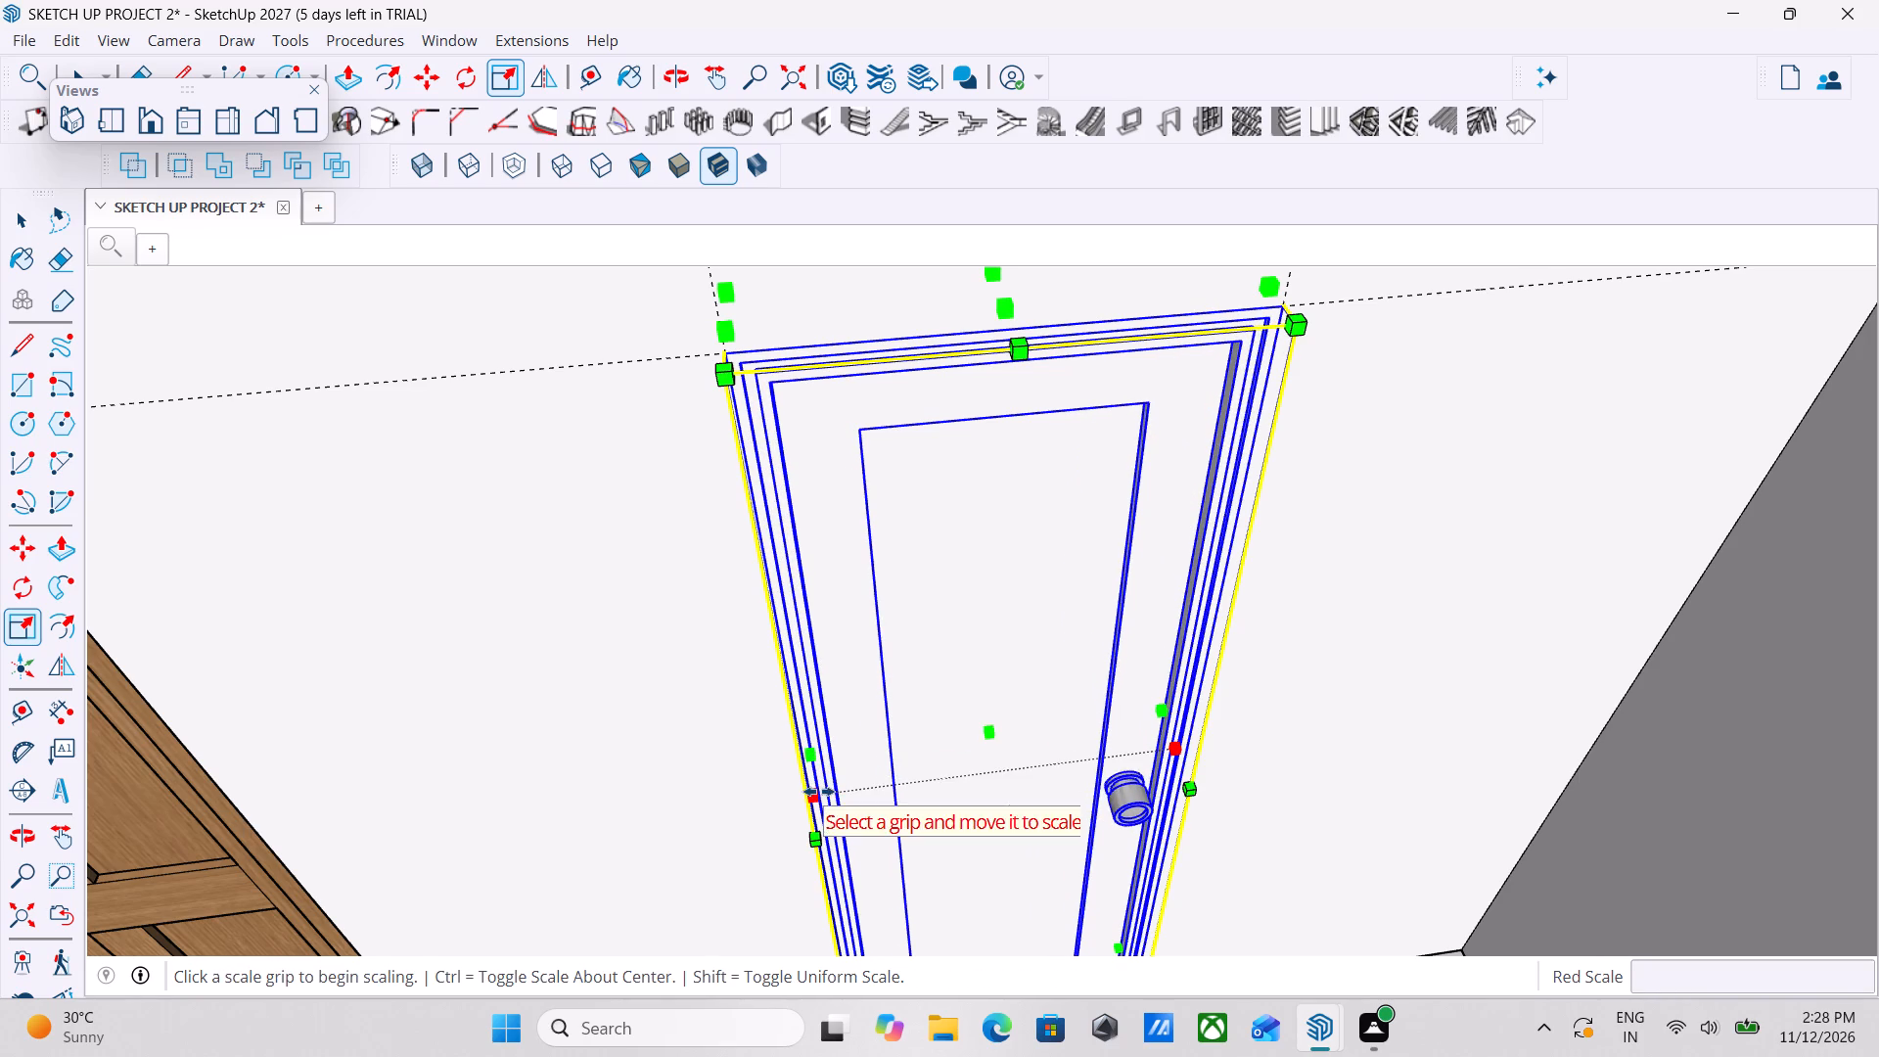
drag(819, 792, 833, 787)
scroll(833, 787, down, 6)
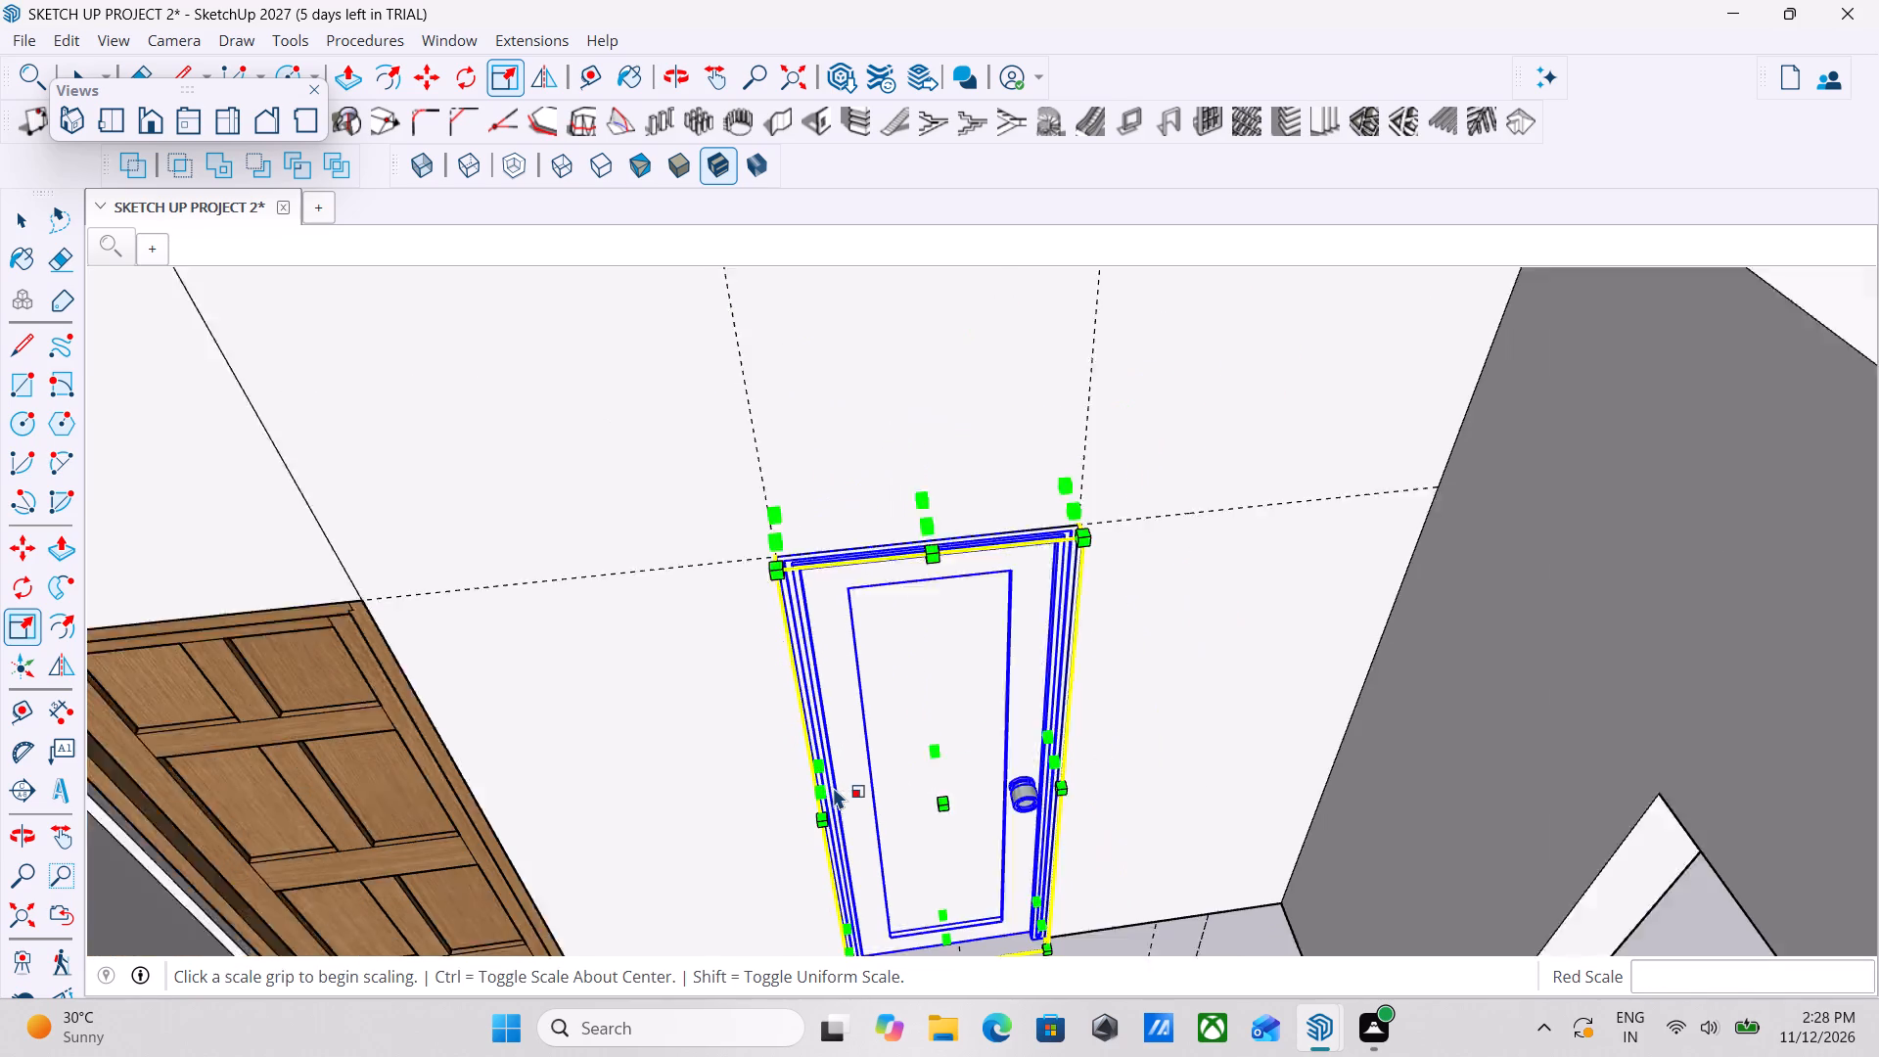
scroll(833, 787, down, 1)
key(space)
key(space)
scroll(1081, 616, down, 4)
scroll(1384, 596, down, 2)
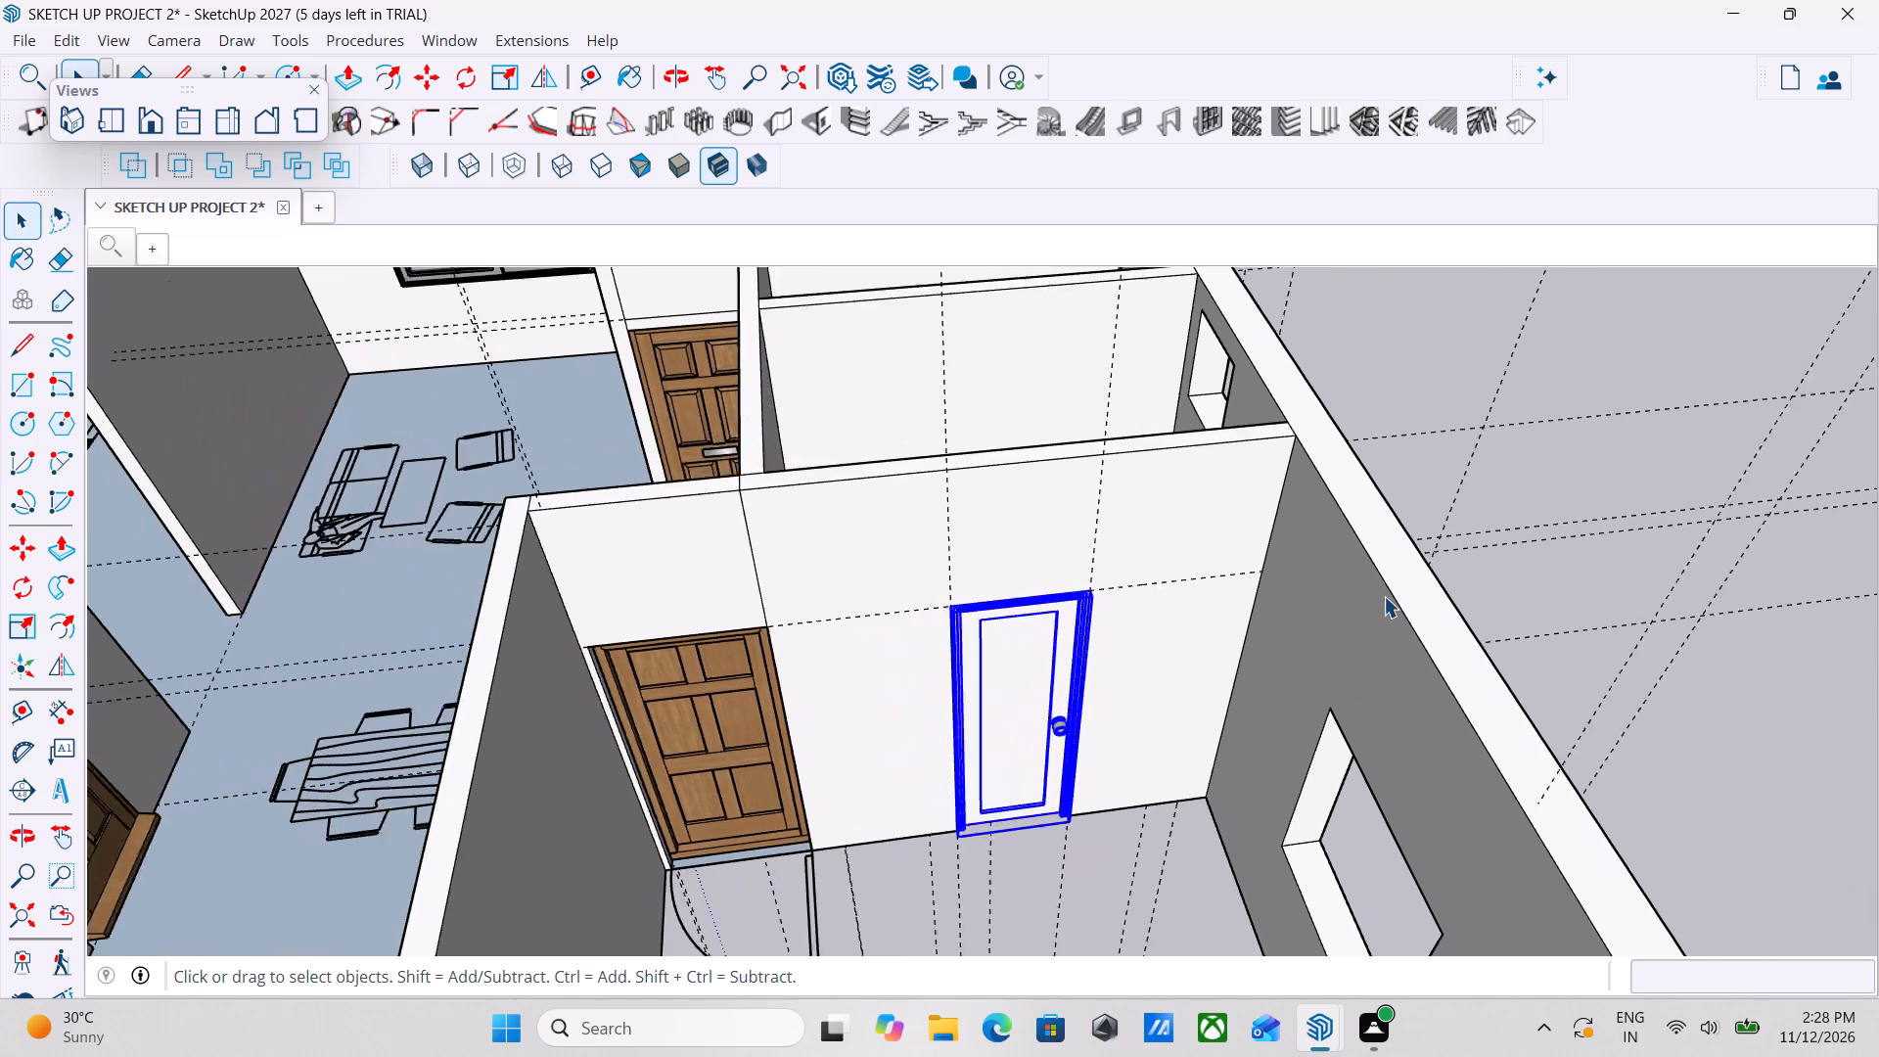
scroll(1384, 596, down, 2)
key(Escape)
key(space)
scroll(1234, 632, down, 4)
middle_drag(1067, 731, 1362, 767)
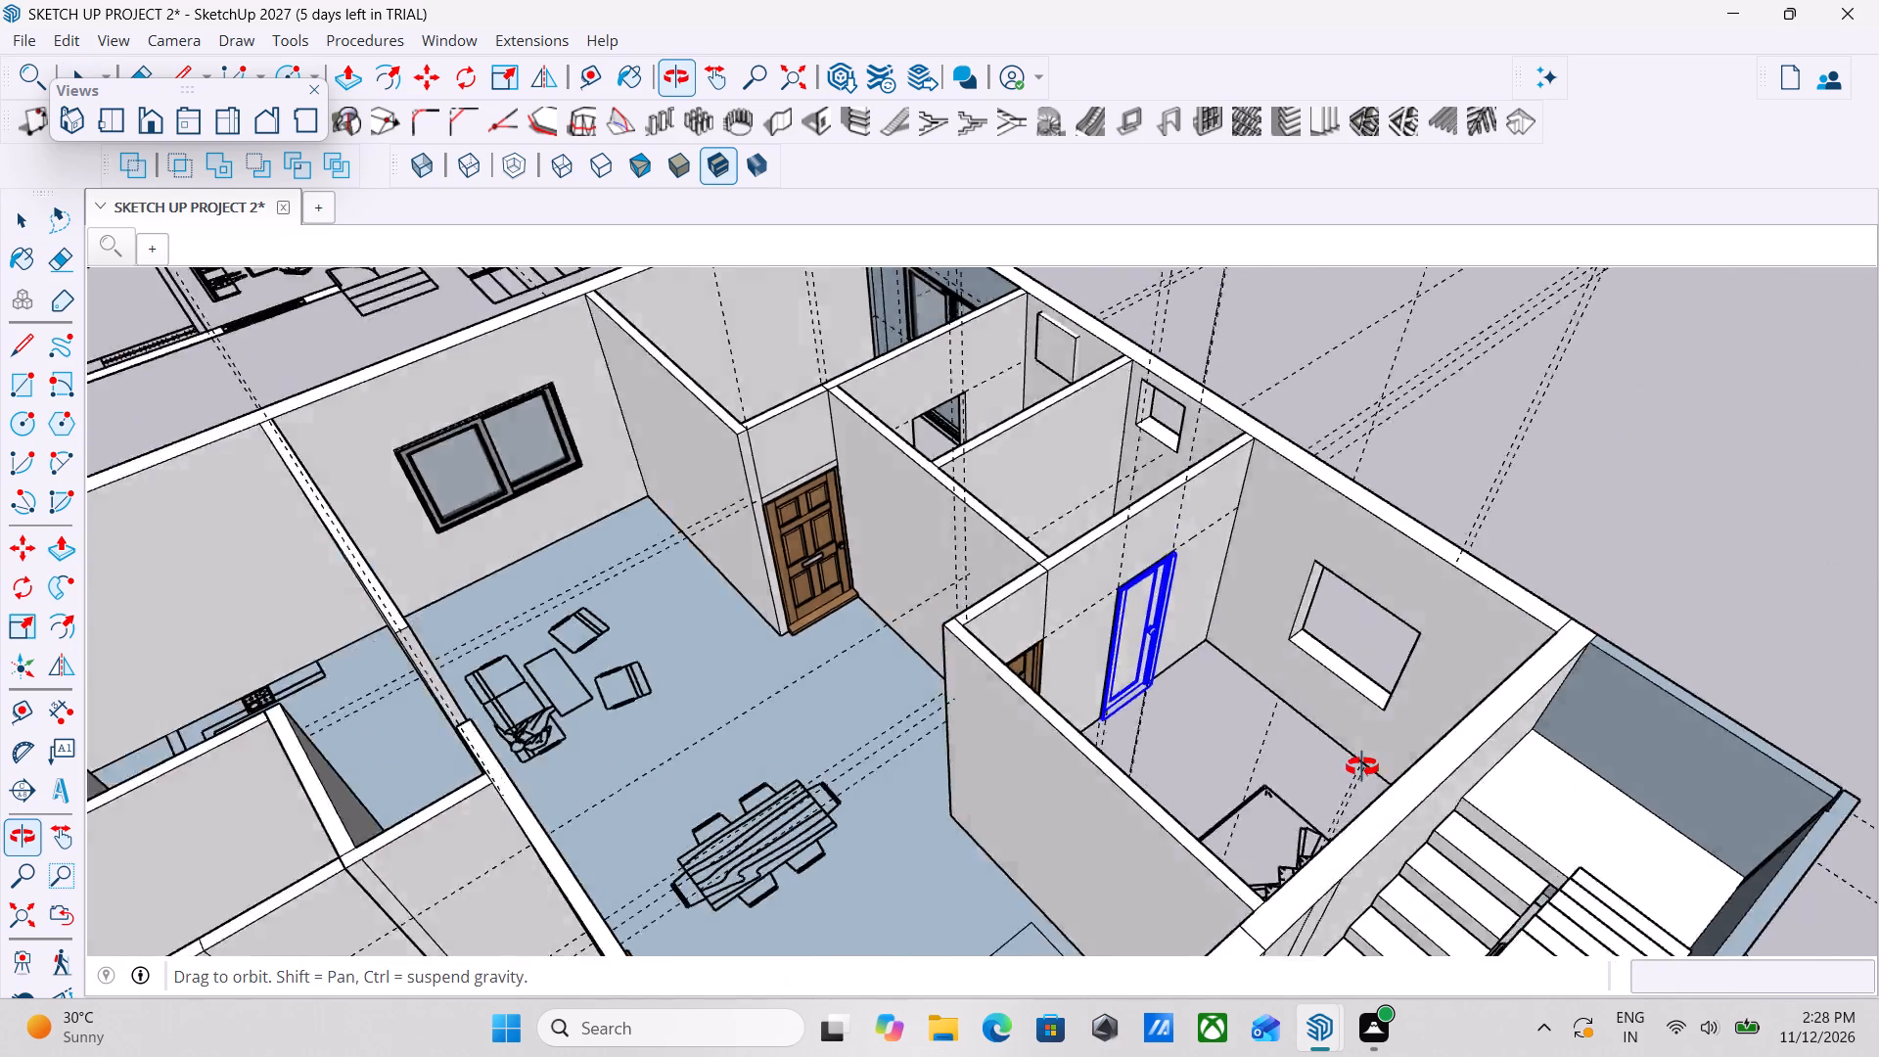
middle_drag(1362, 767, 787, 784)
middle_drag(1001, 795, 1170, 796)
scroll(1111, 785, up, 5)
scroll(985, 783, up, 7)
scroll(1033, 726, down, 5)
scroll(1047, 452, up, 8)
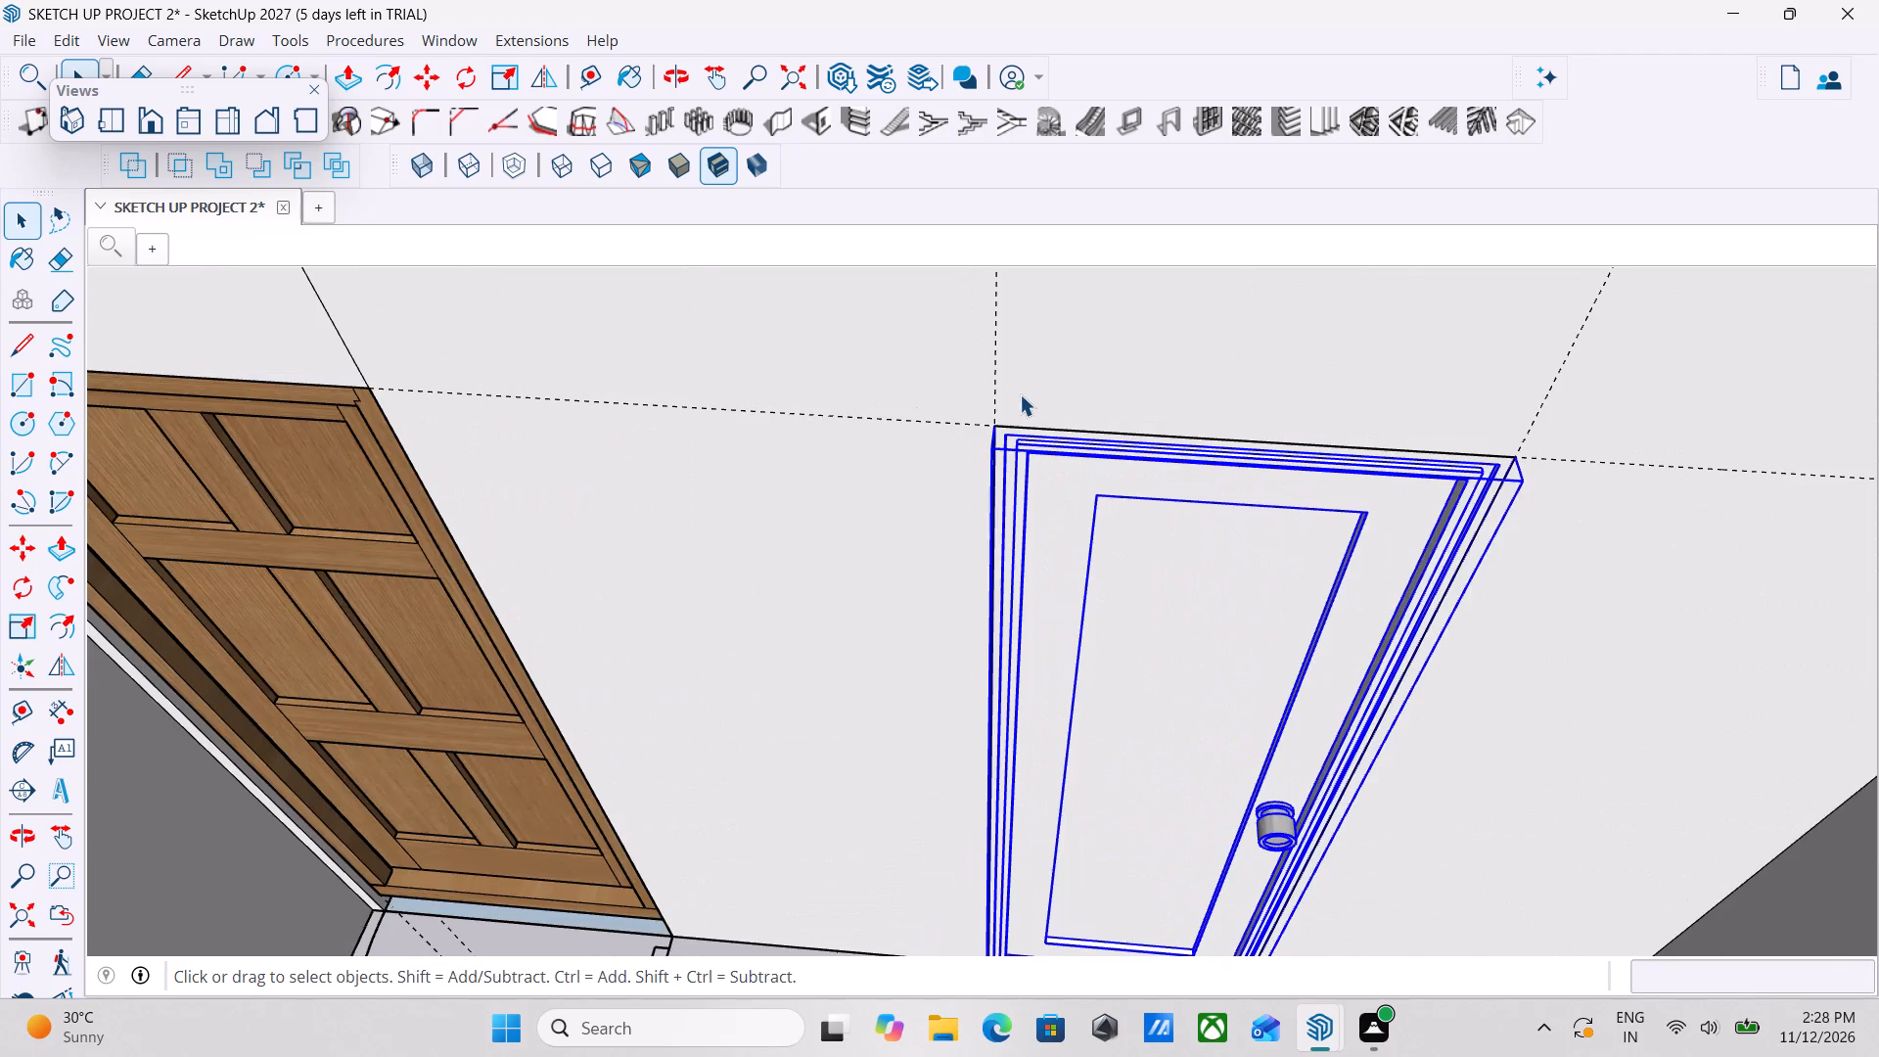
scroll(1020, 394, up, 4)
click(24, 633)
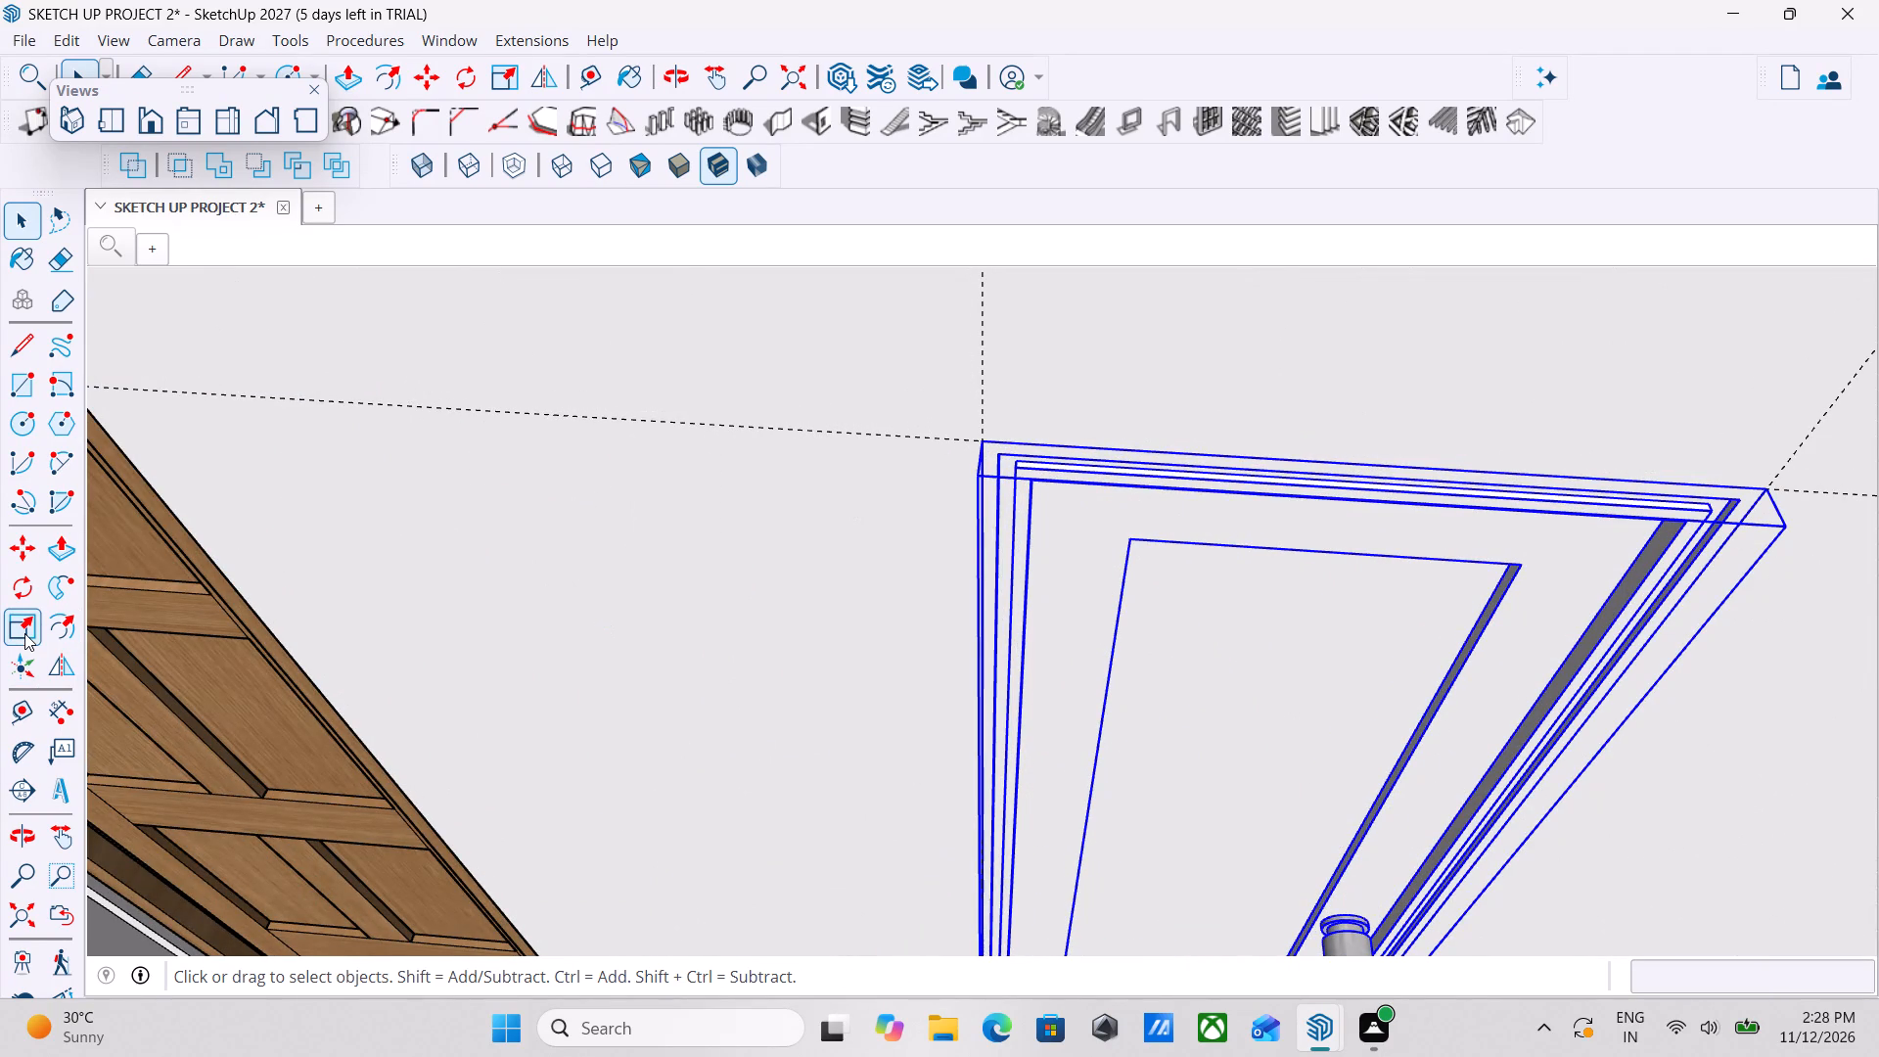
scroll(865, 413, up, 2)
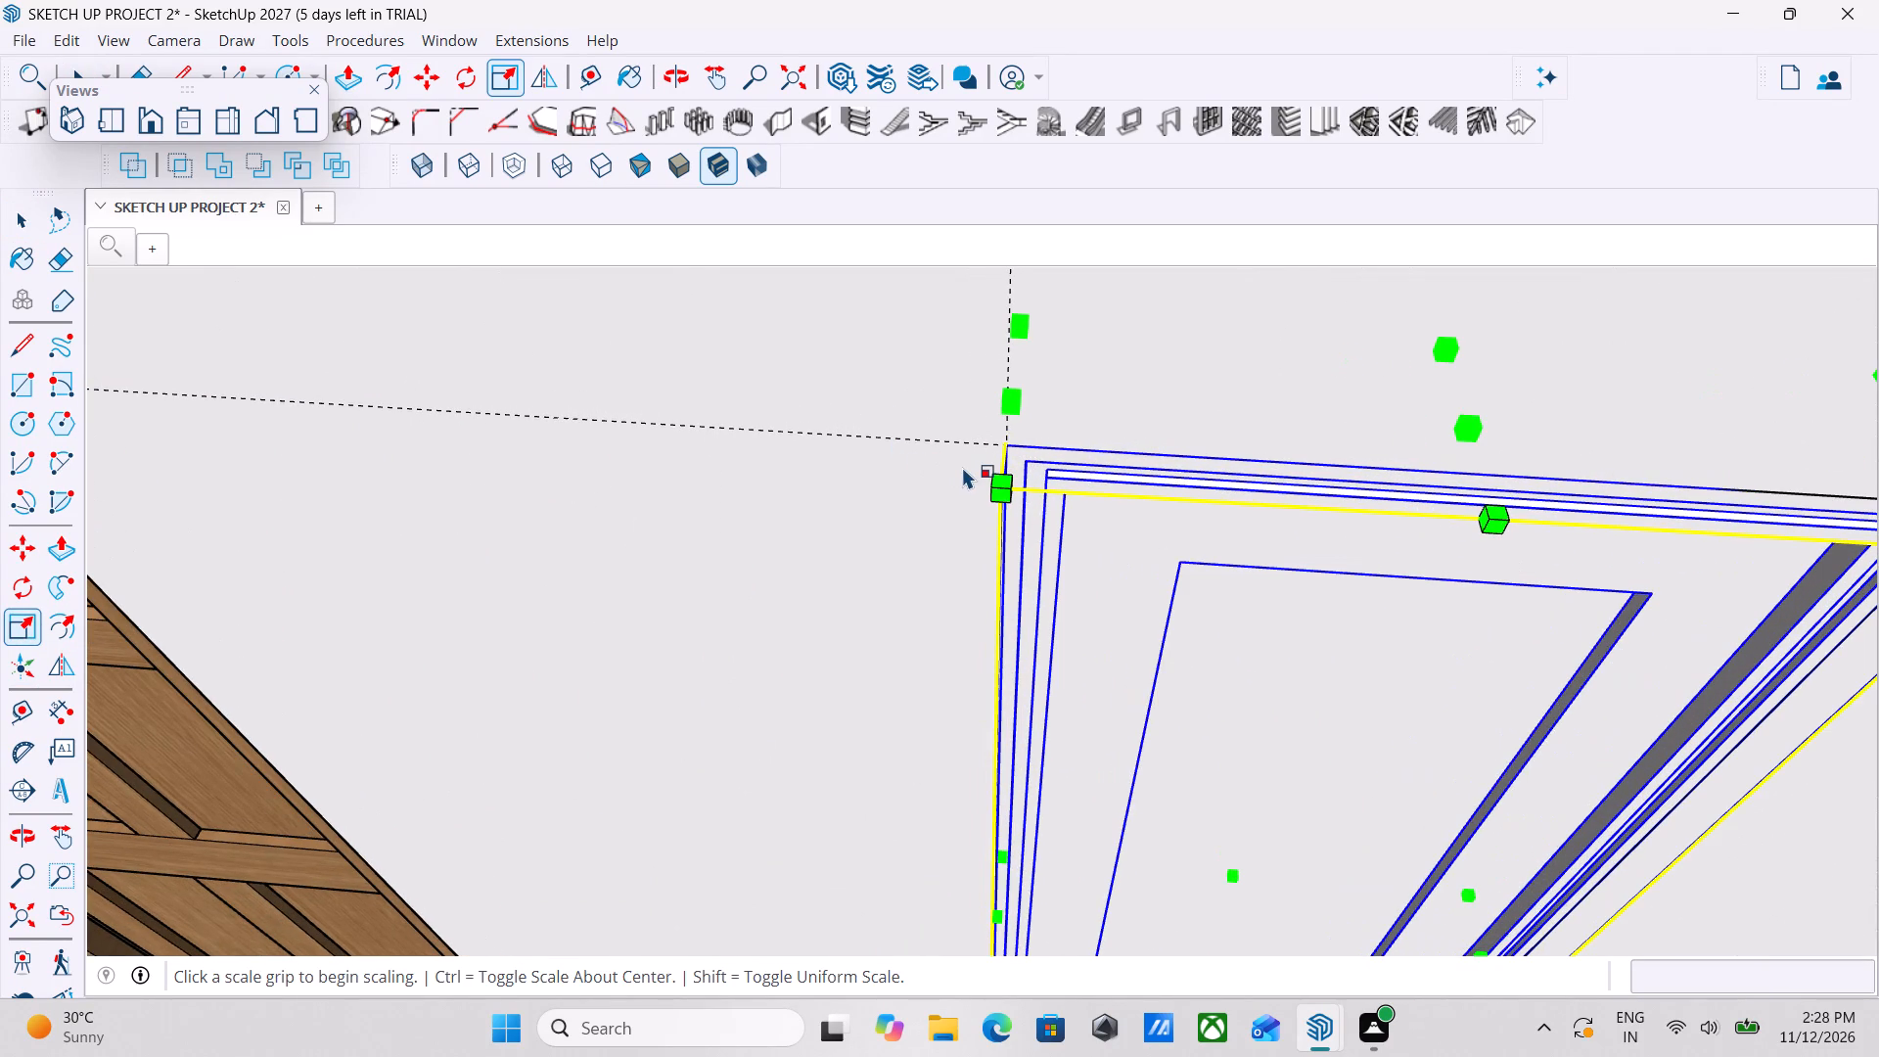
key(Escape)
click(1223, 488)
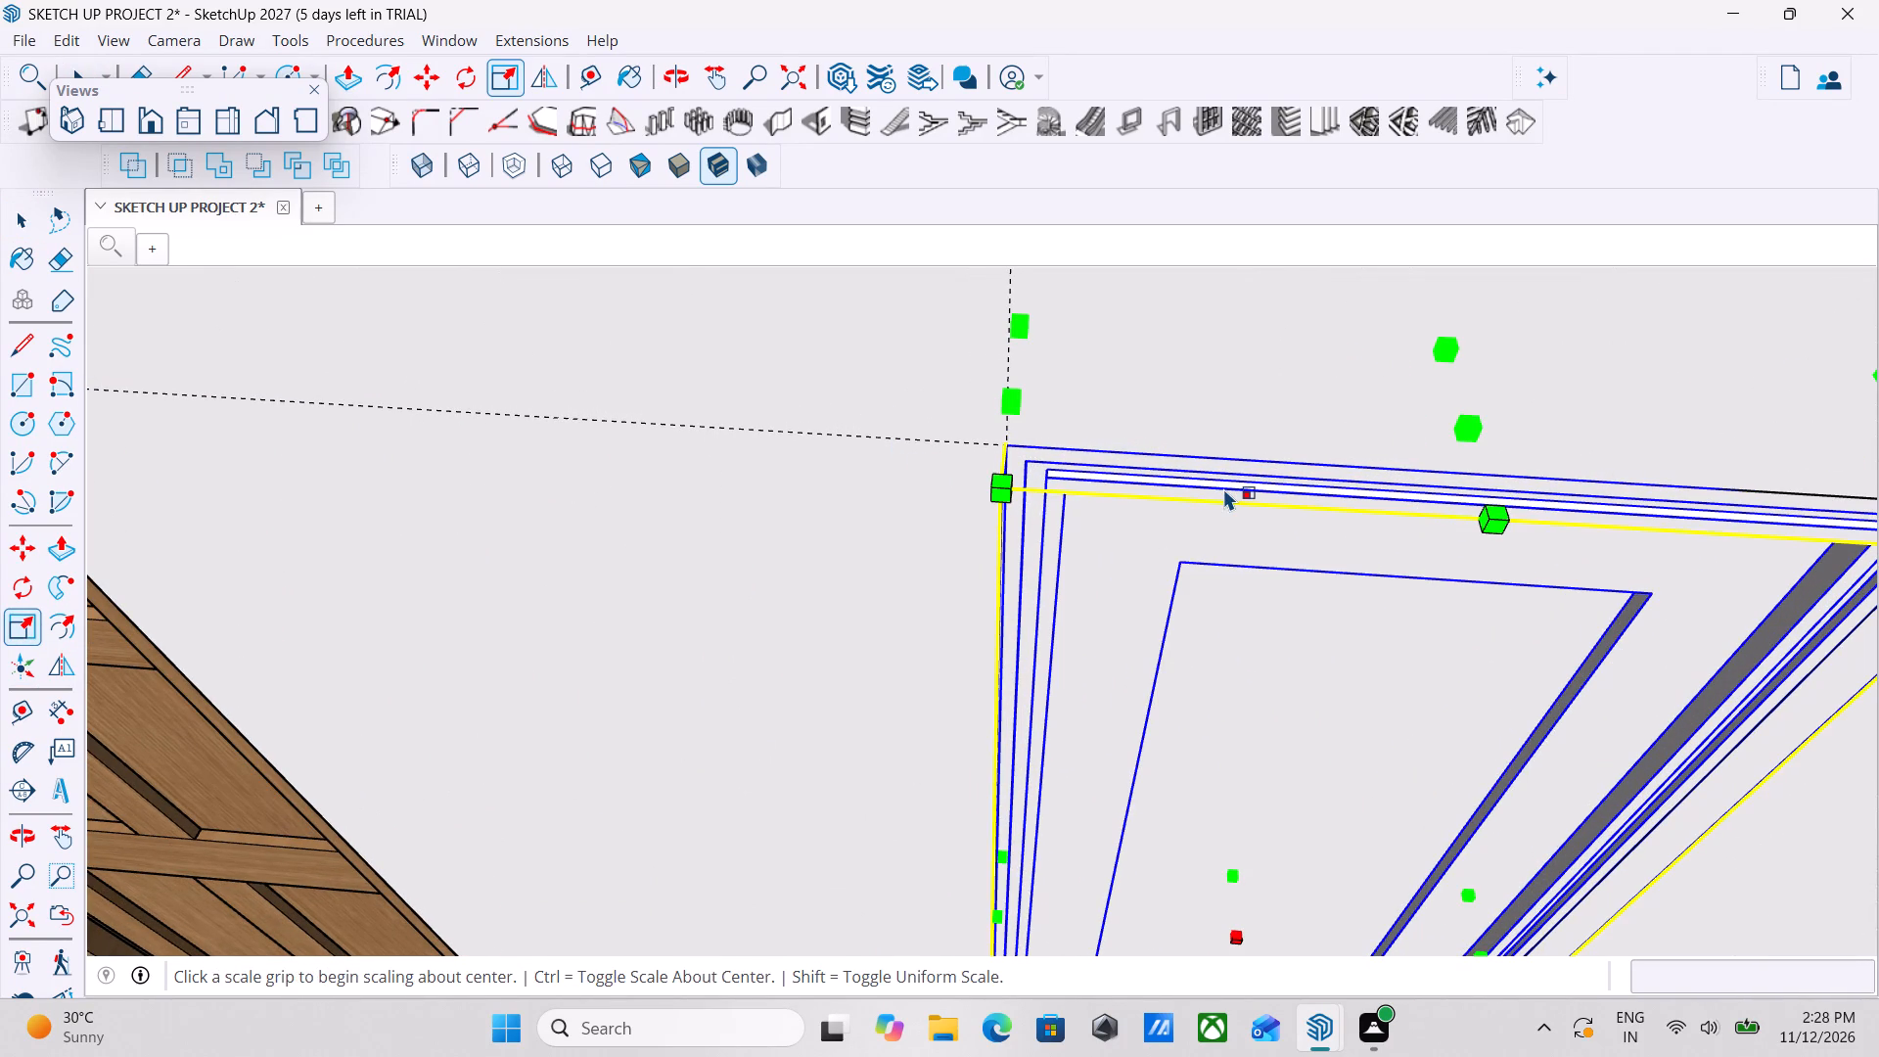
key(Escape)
Copy the white door by its top frame corner to the top corner of the empty doorway in the room behind, about 10' 9" away.
key(m)
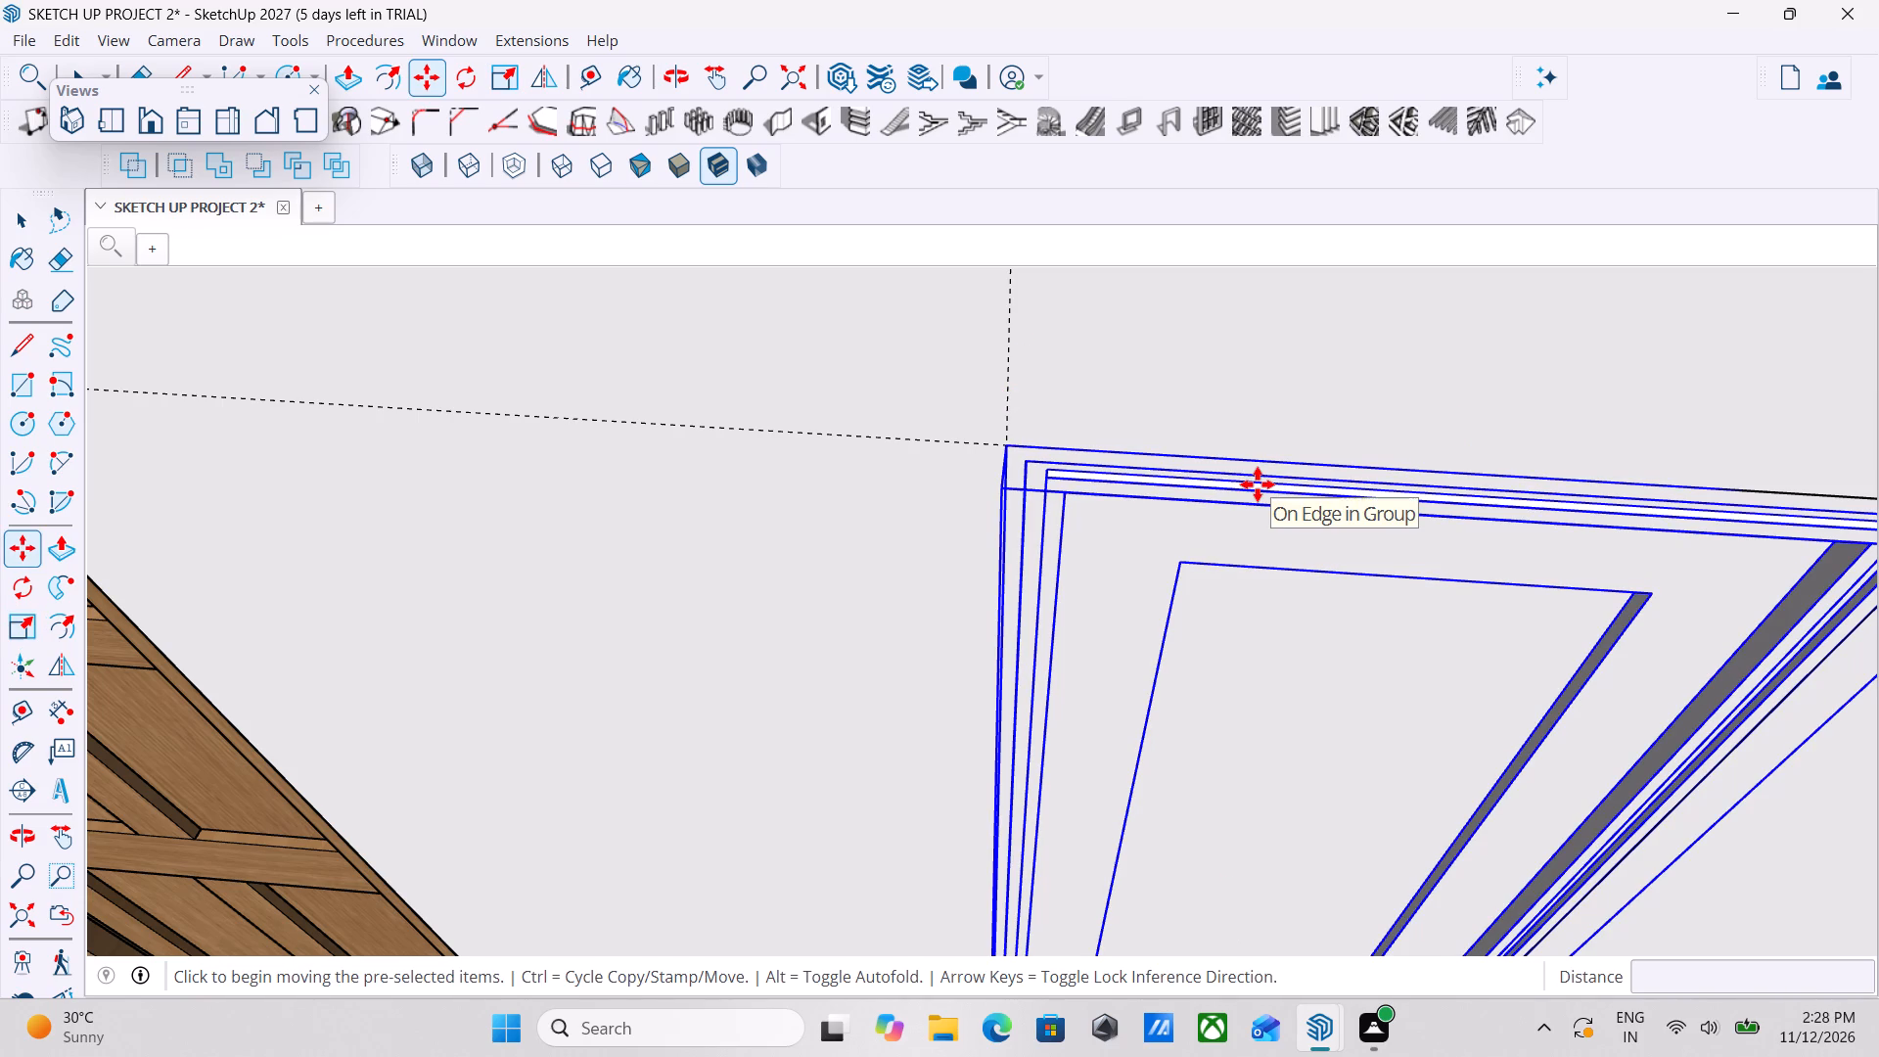
scroll(1014, 483, up, 2)
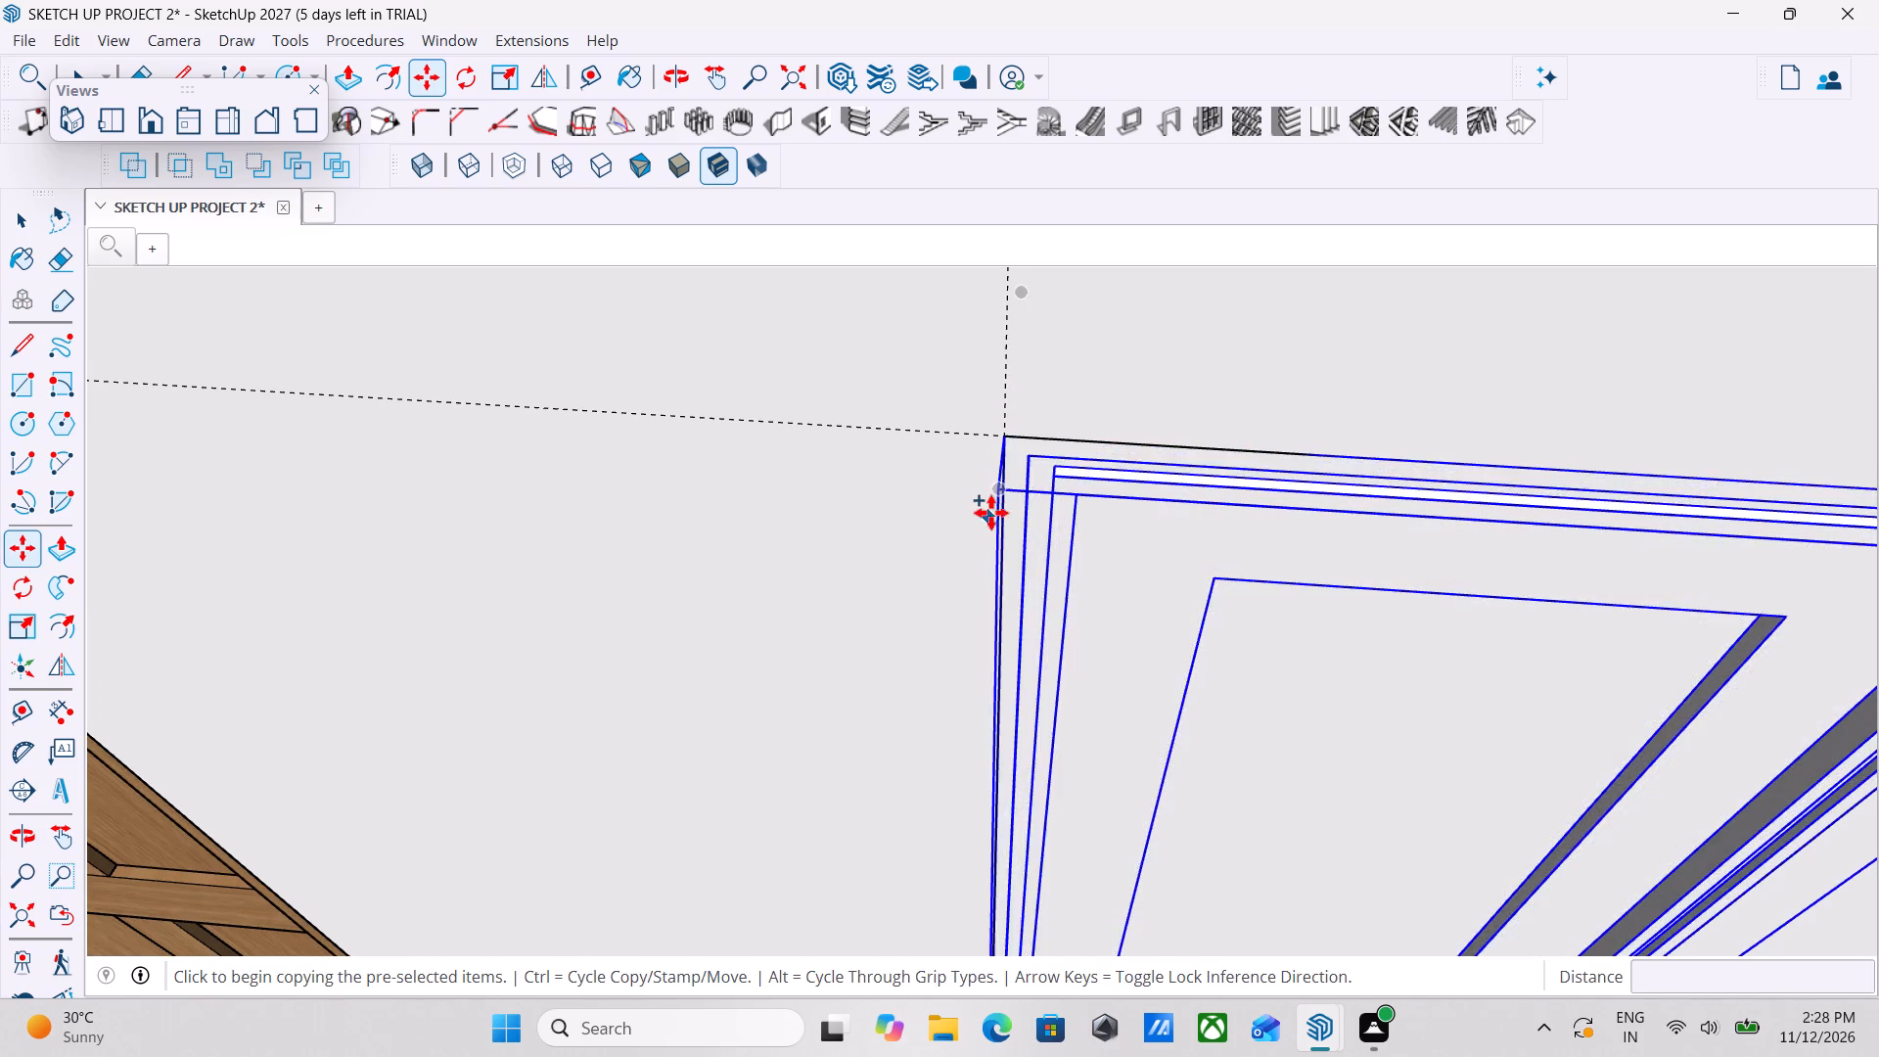
scroll(995, 503, down, 3)
middle_drag(1092, 650, 1476, 489)
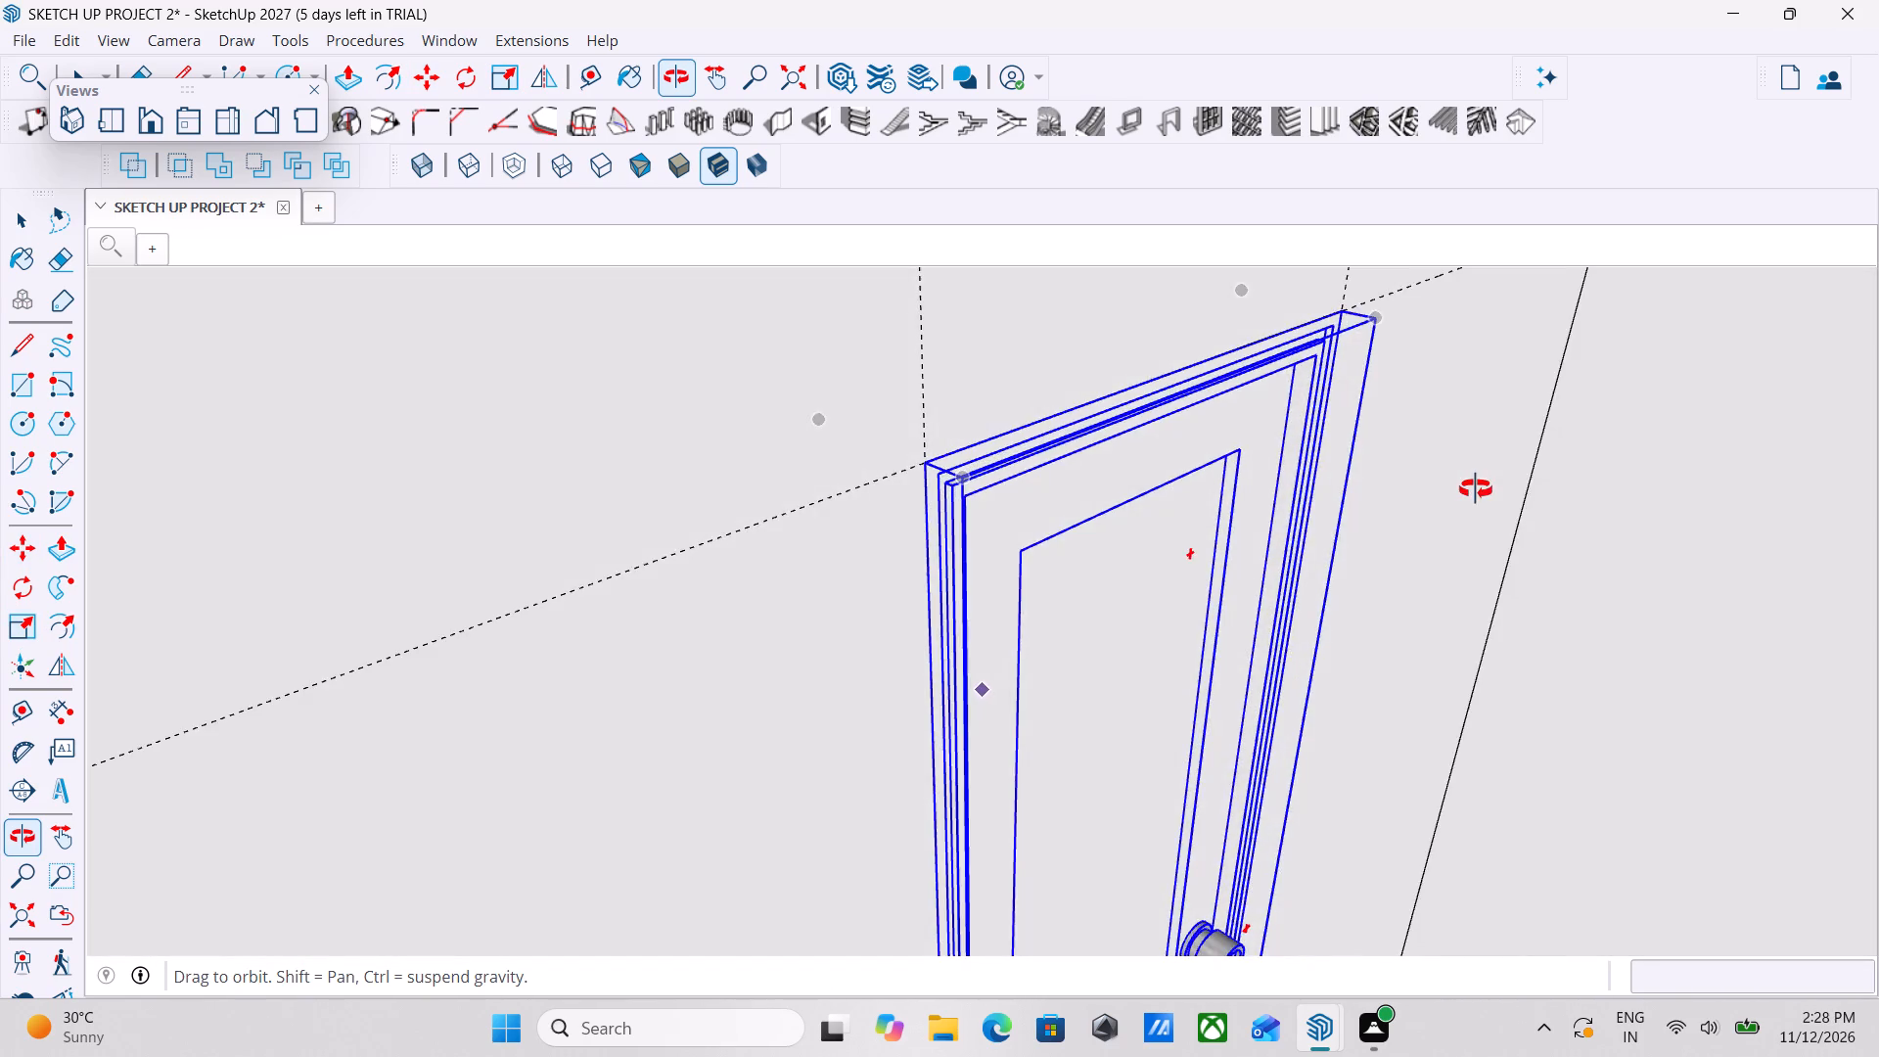
middle_drag(1476, 489, 1239, 602)
scroll(1050, 478, up, 3)
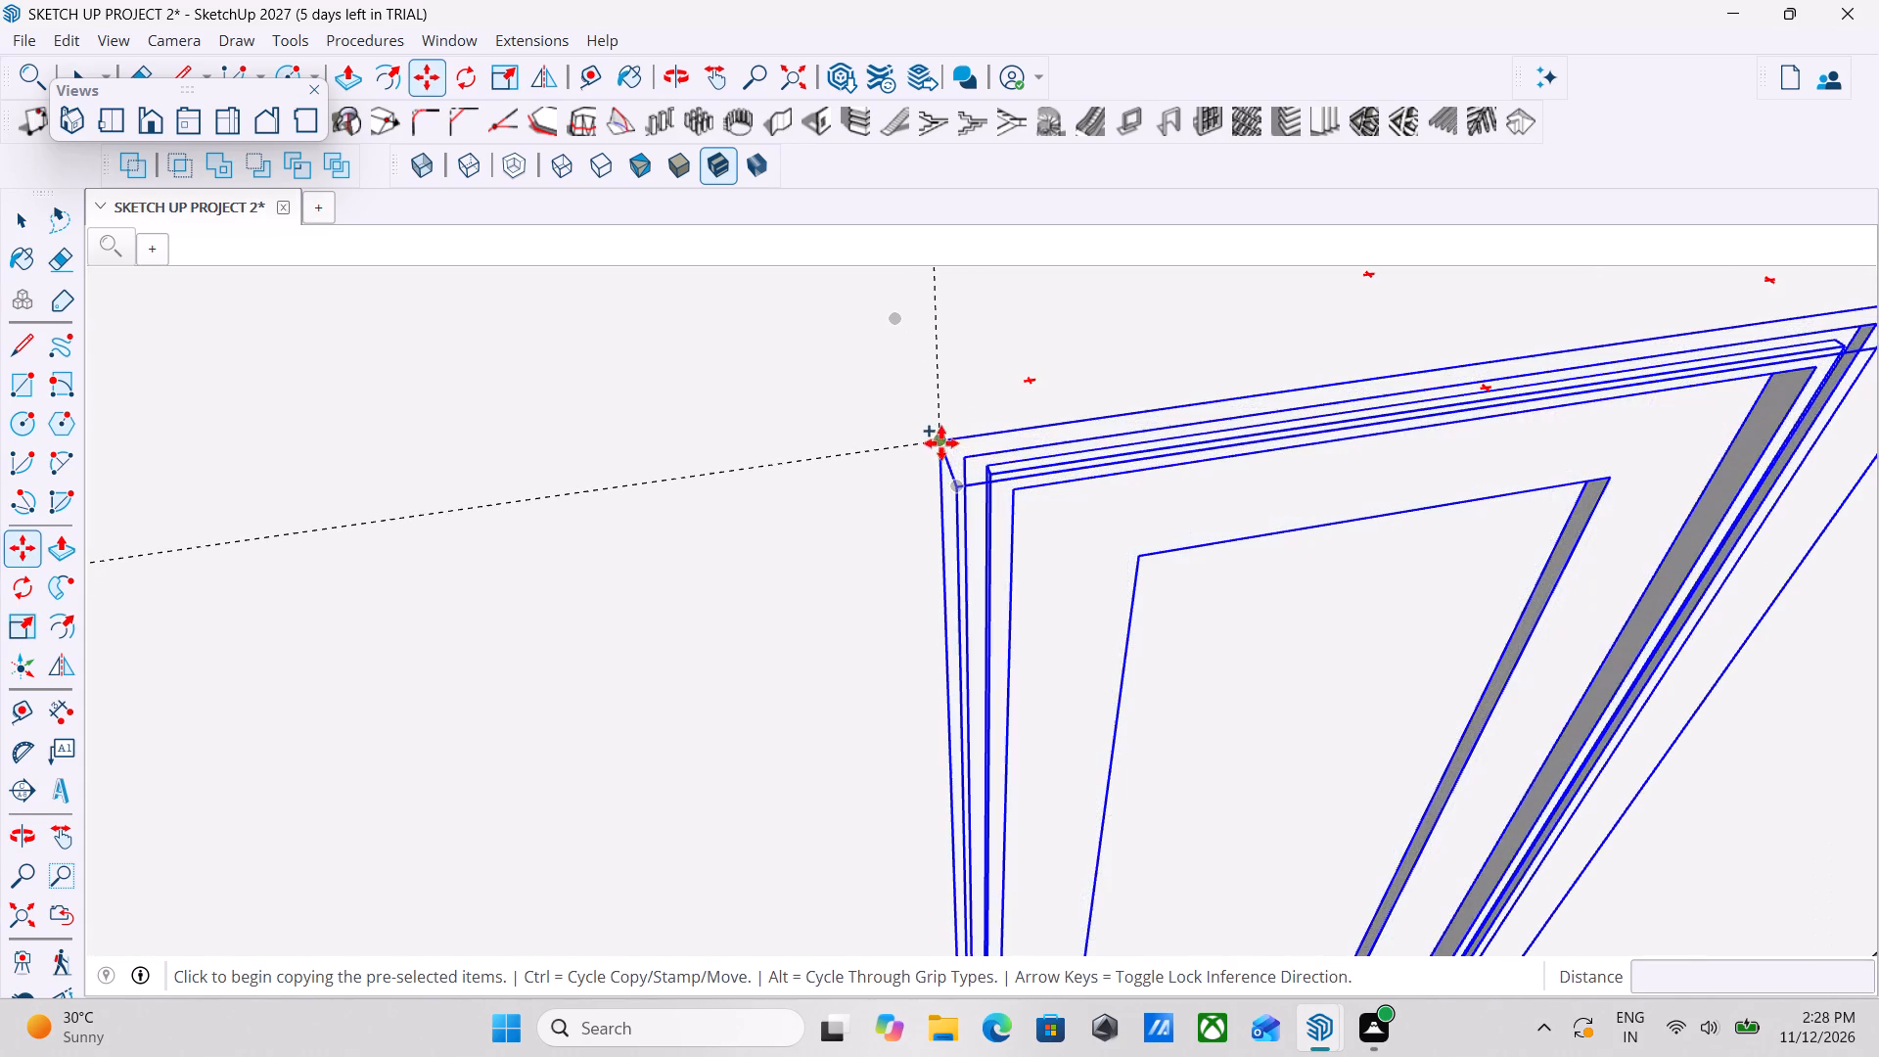
click(946, 443)
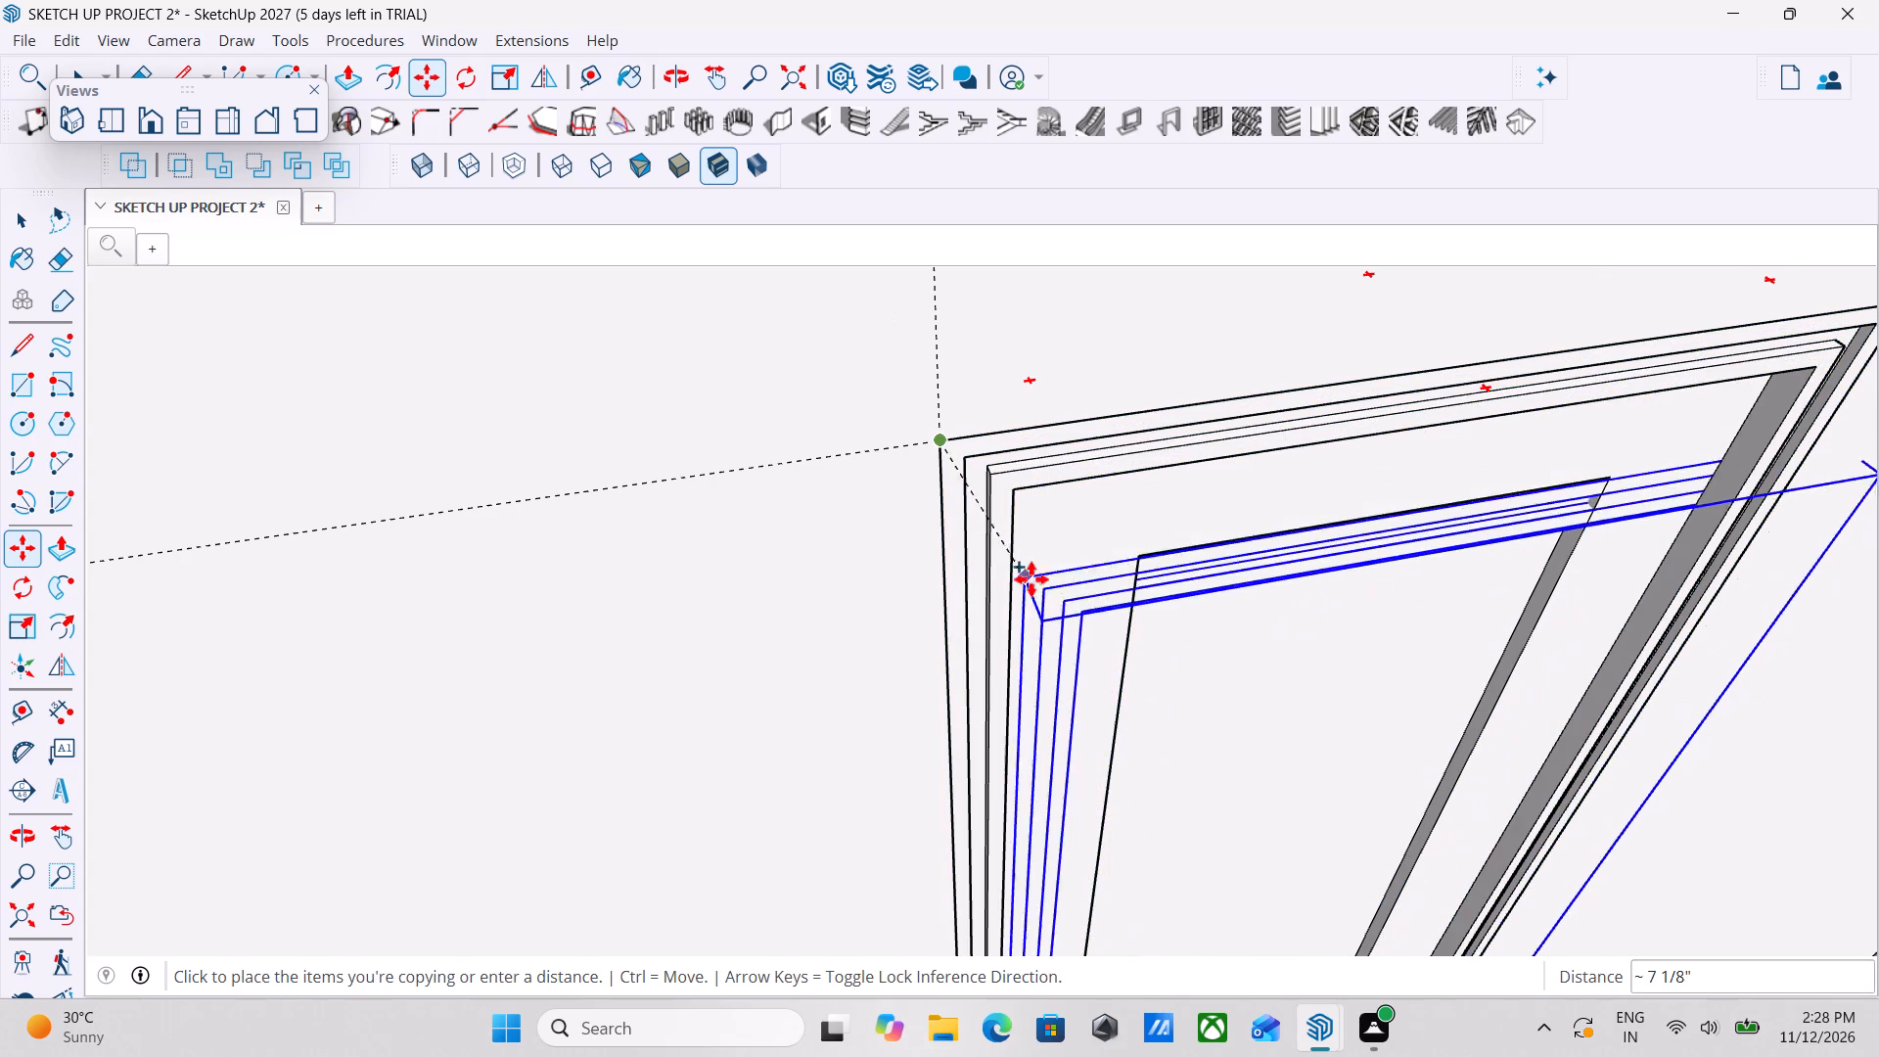
scroll(1114, 519, down, 20)
scroll(1114, 519, down, 7)
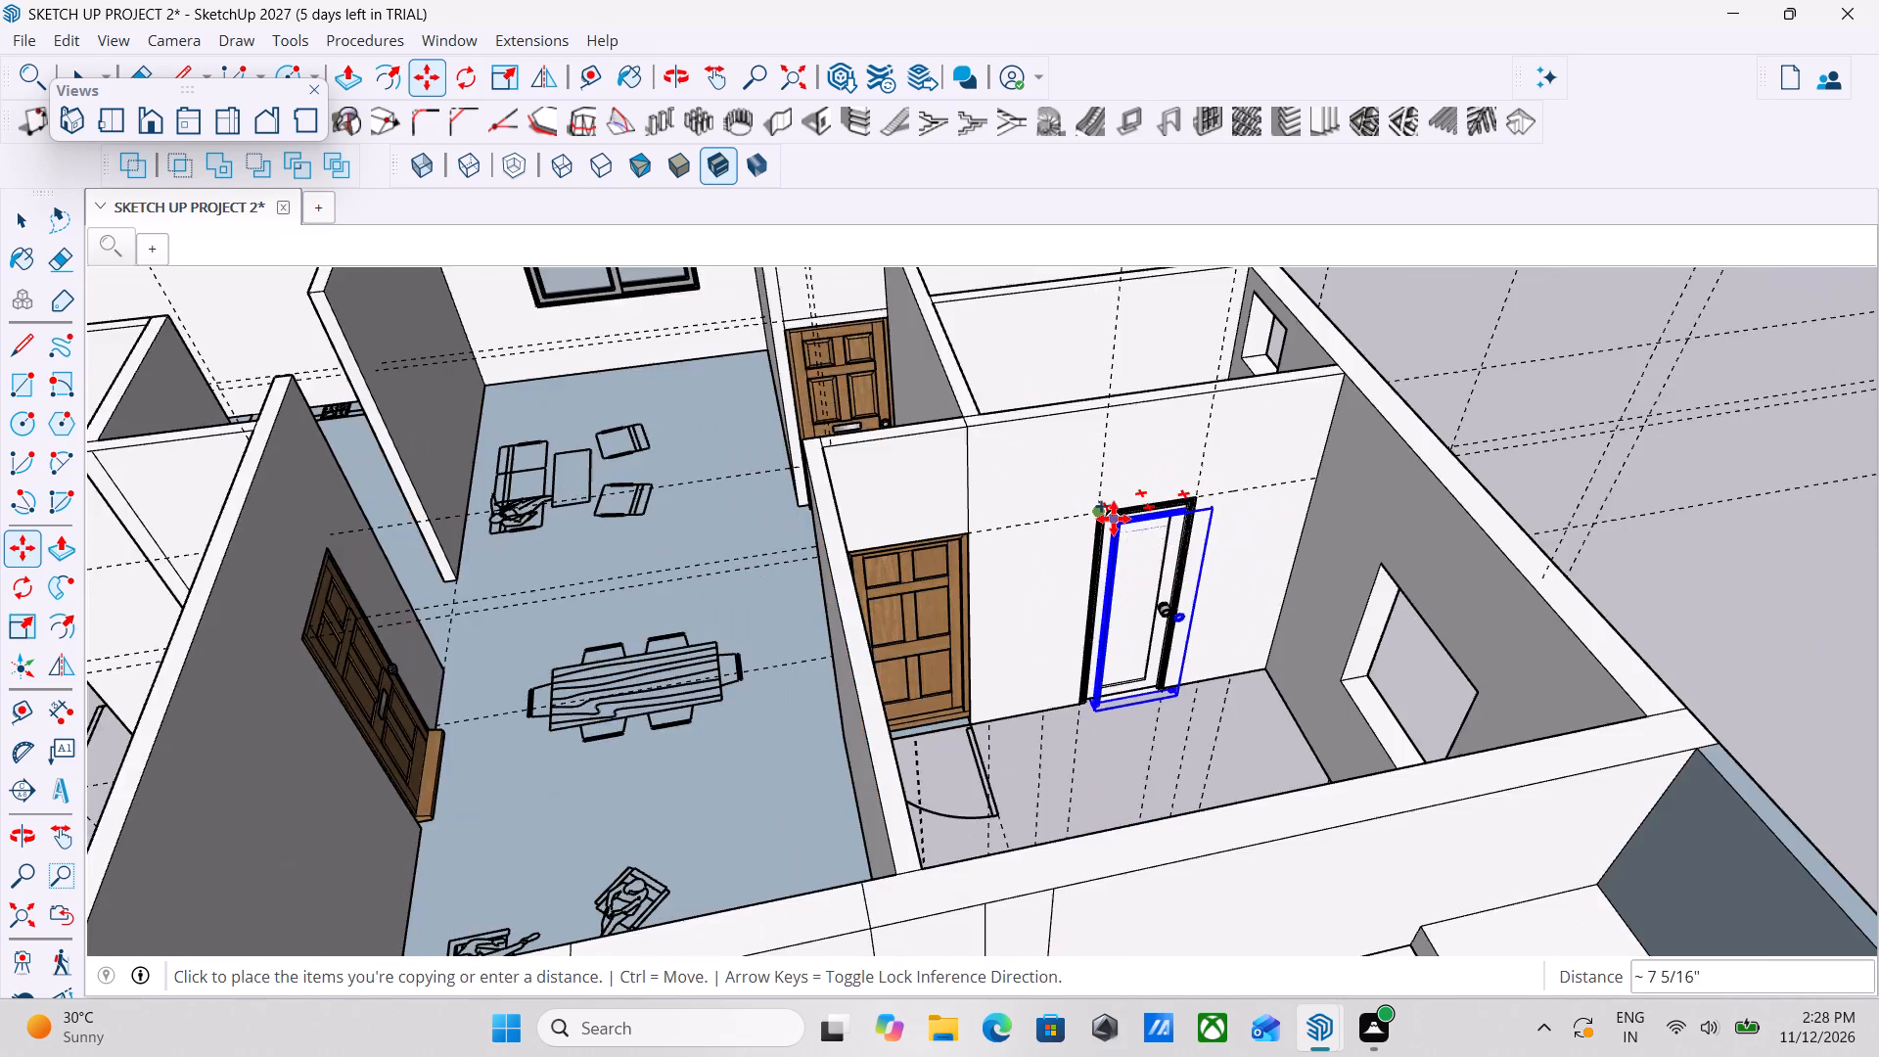
scroll(1114, 519, down, 3)
scroll(1083, 293, up, 5)
scroll(1048, 442, up, 4)
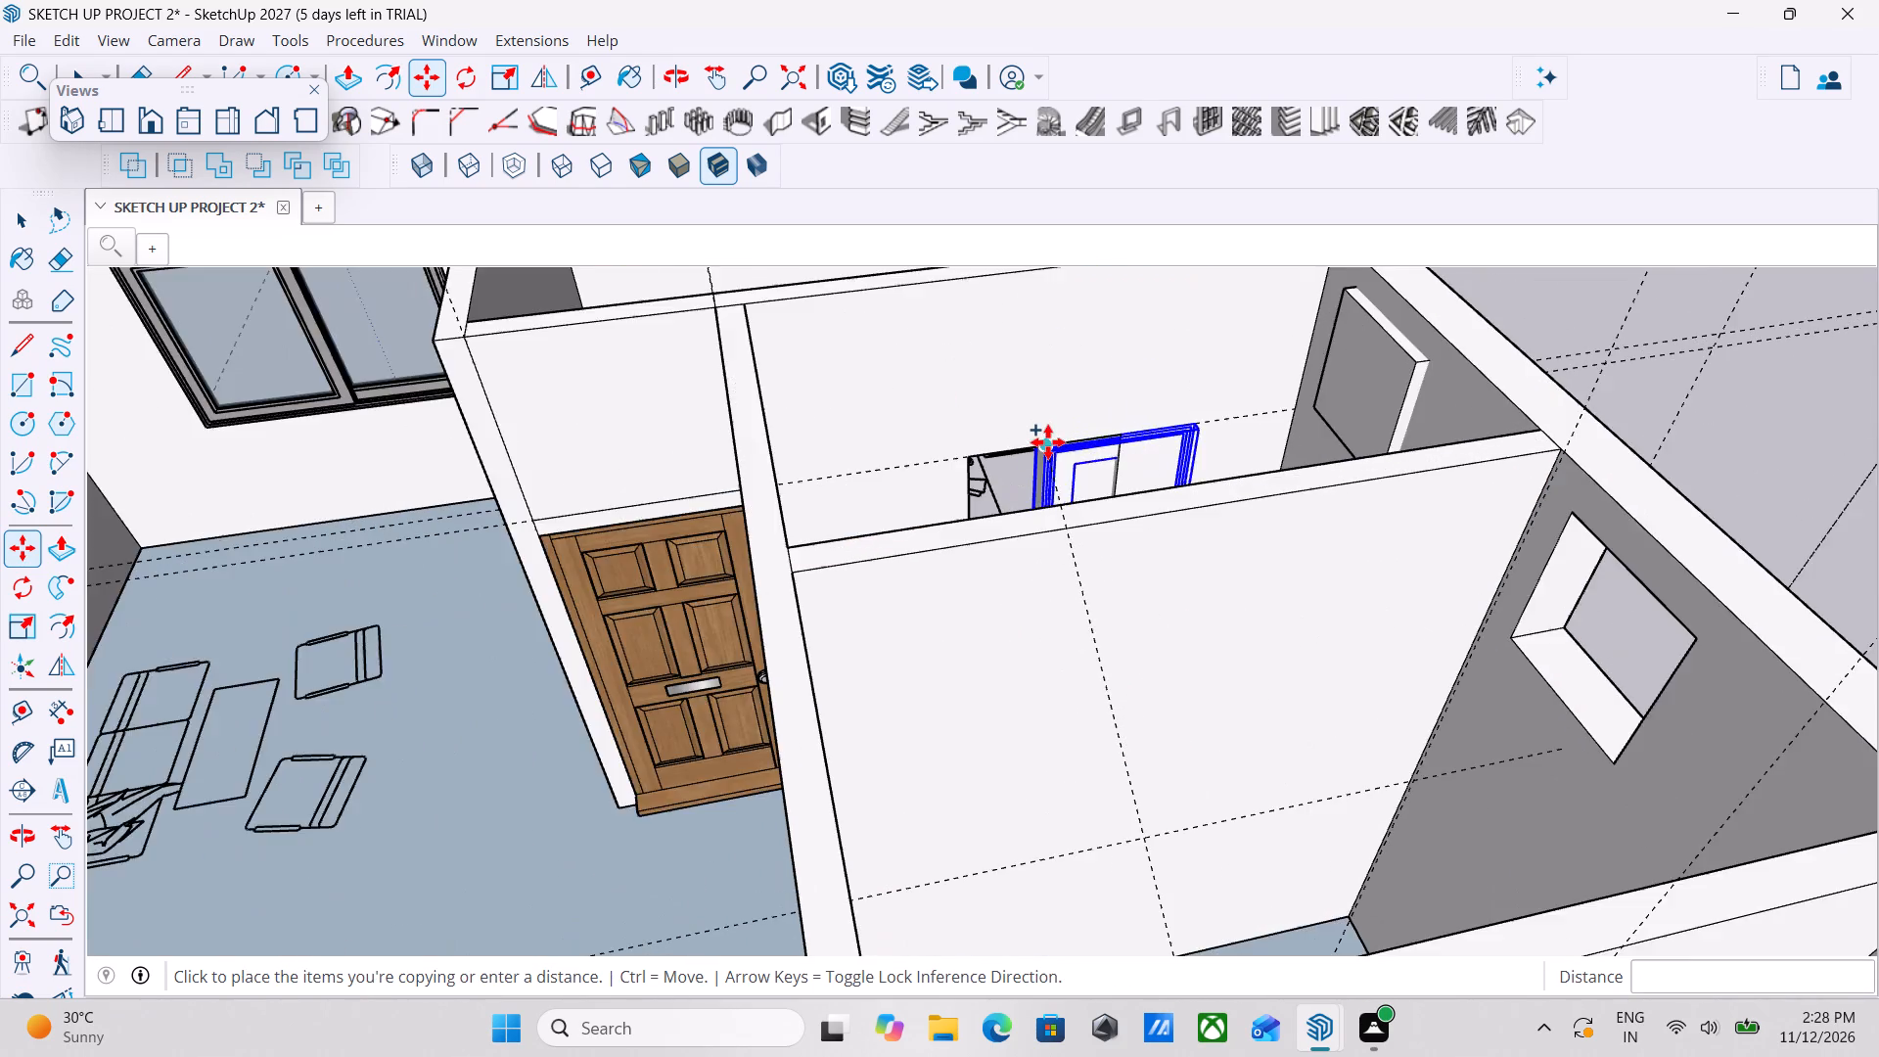
scroll(1048, 442, up, 11)
scroll(827, 553, down, 6)
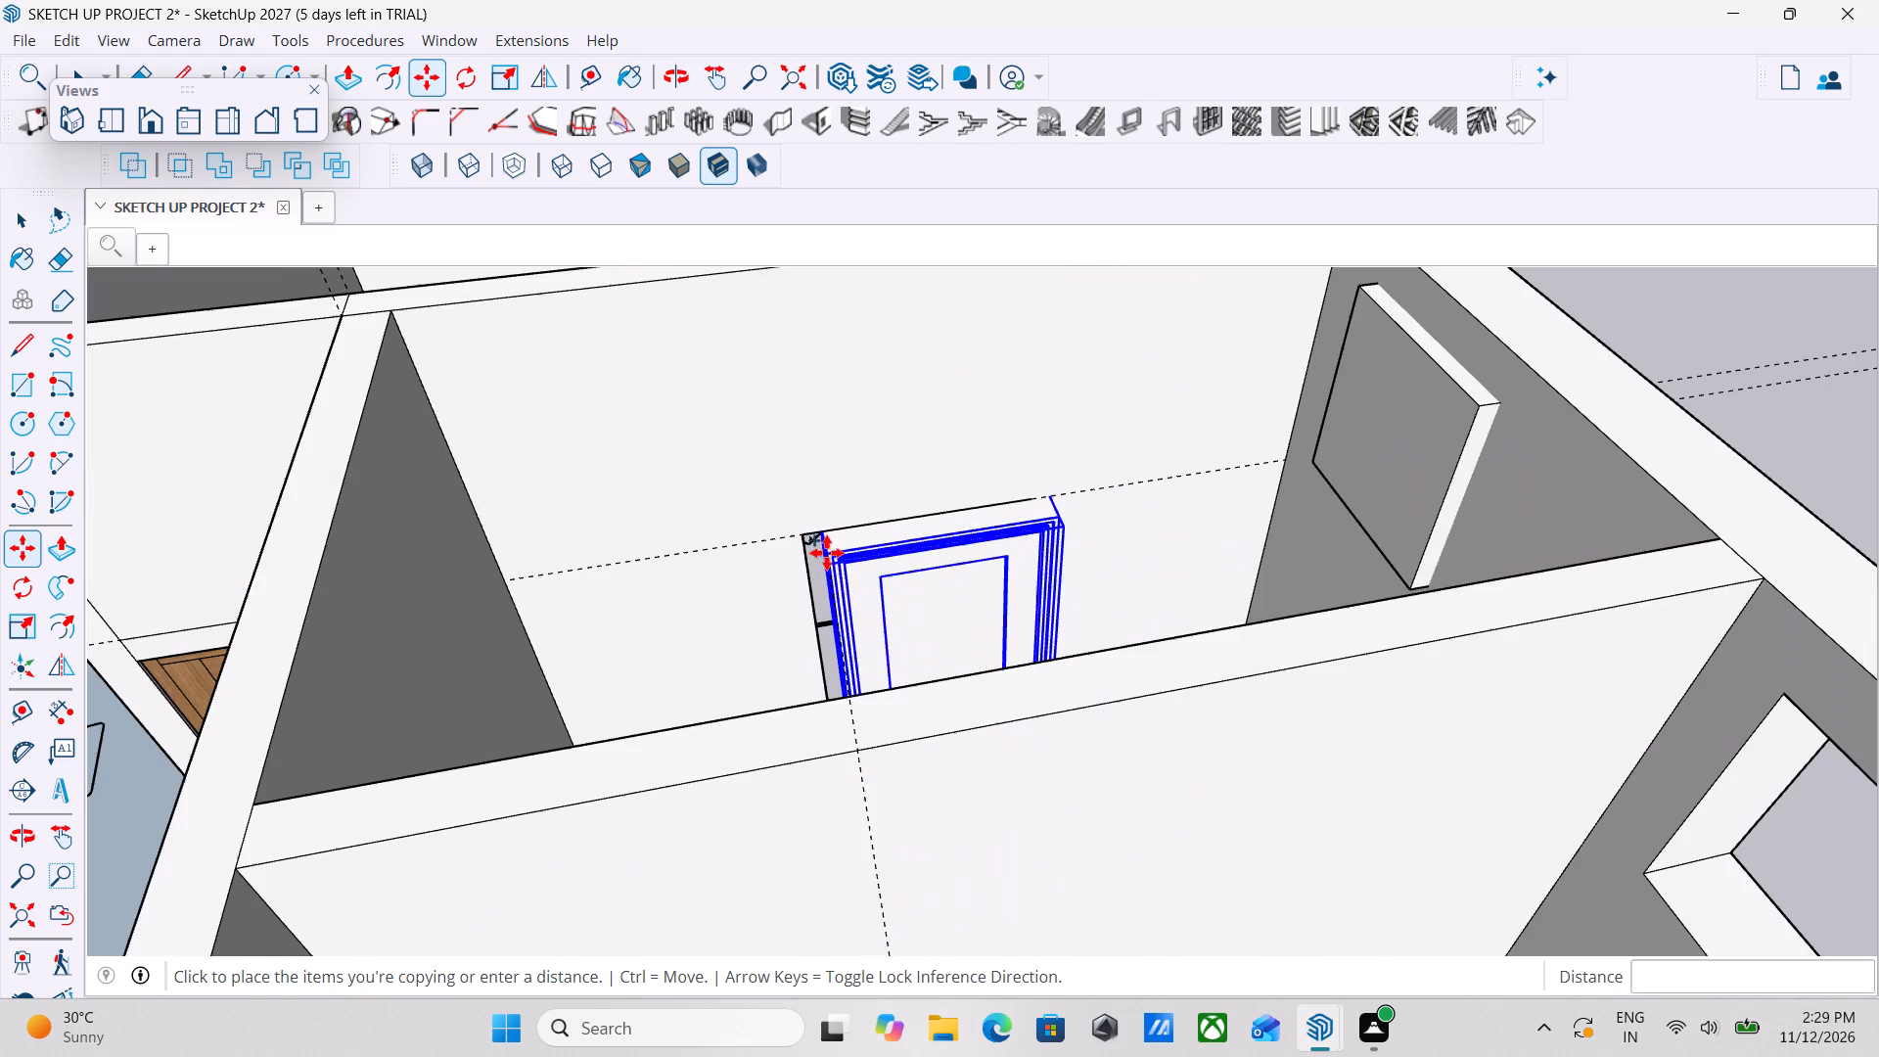
click(802, 539)
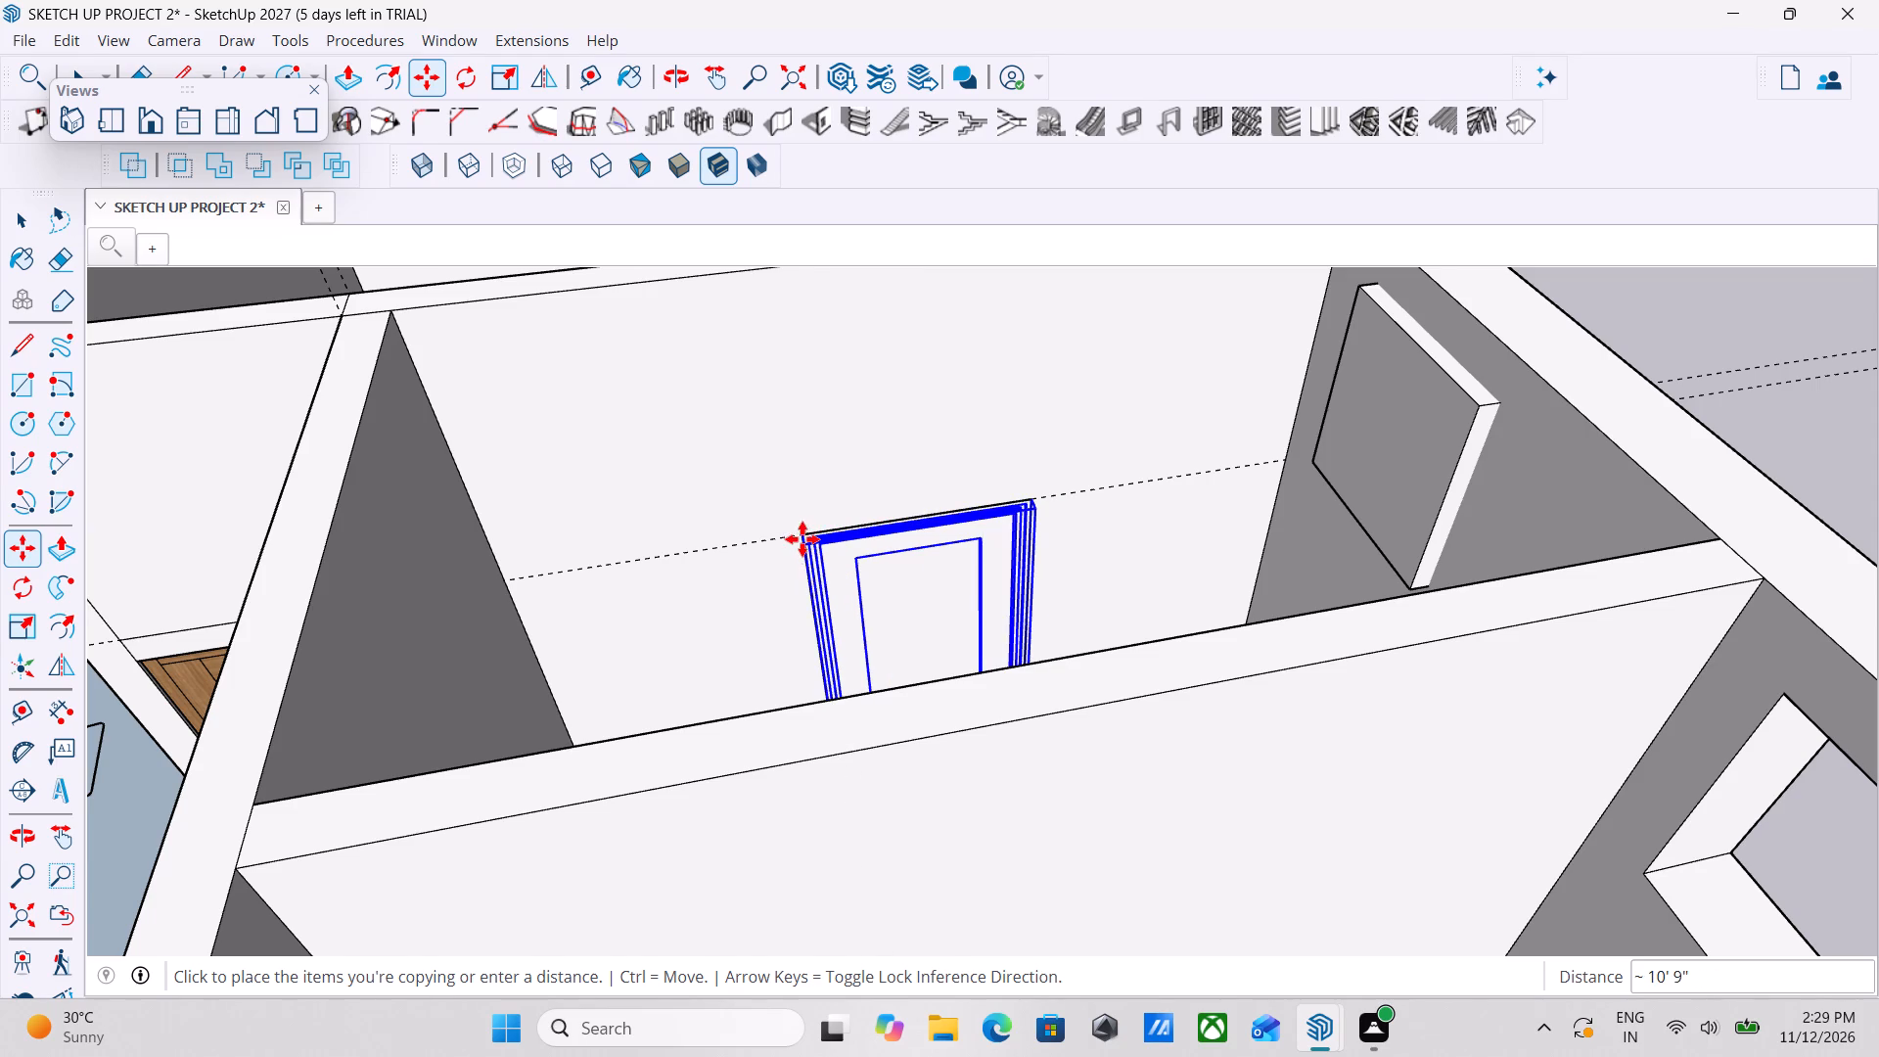
scroll(981, 546, down, 5)
key(space)
Examine the fitted white doors and the house's outer walls from all sides for openings still to fill.
scroll(1083, 548, down, 5)
middle_drag(970, 570, 1406, 608)
middle_drag(909, 617, 1487, 615)
middle_drag(1100, 634, 1383, 603)
scroll(1129, 731, up, 4)
key(Escape)
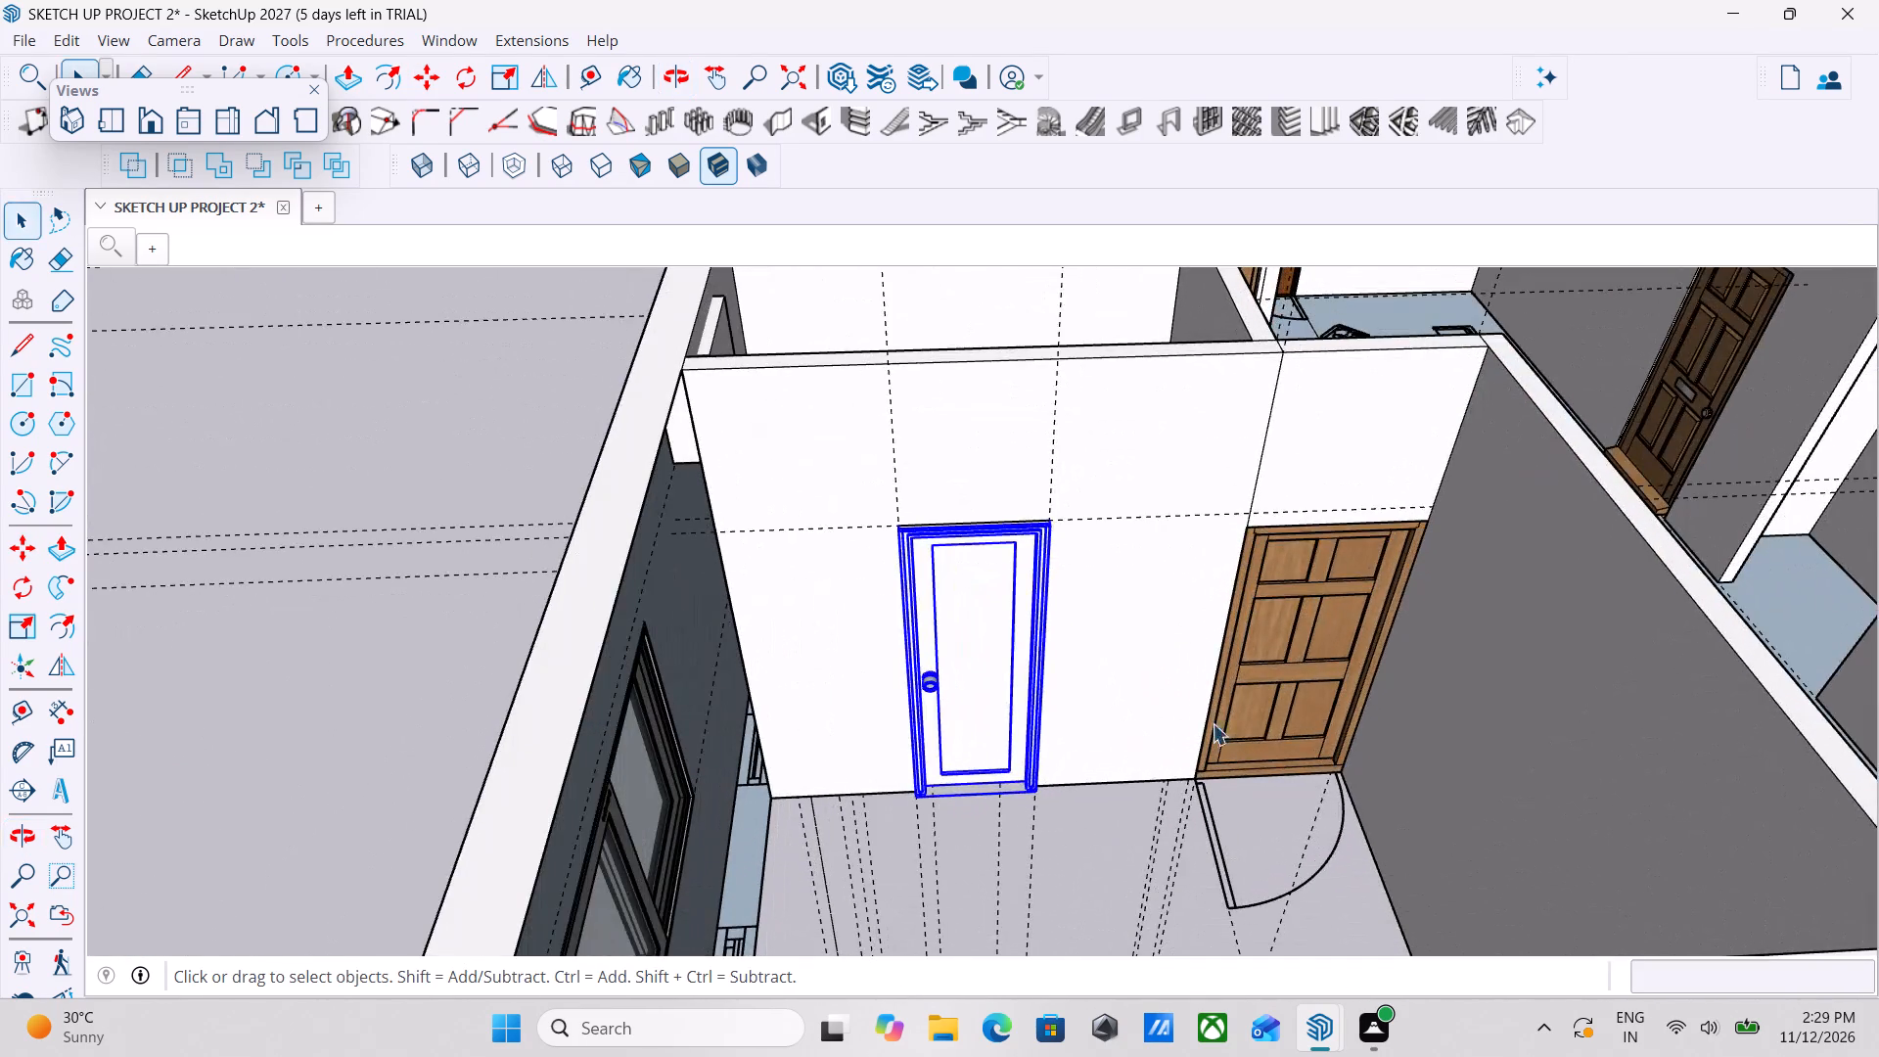
middle_drag(1272, 712, 903, 717)
scroll(912, 716, down, 9)
middle_drag(1166, 695, 778, 706)
middle_drag(1234, 697, 619, 637)
middle_drag(1567, 689, 881, 603)
scroll(881, 603, down, 4)
middle_drag(785, 650, 959, 632)
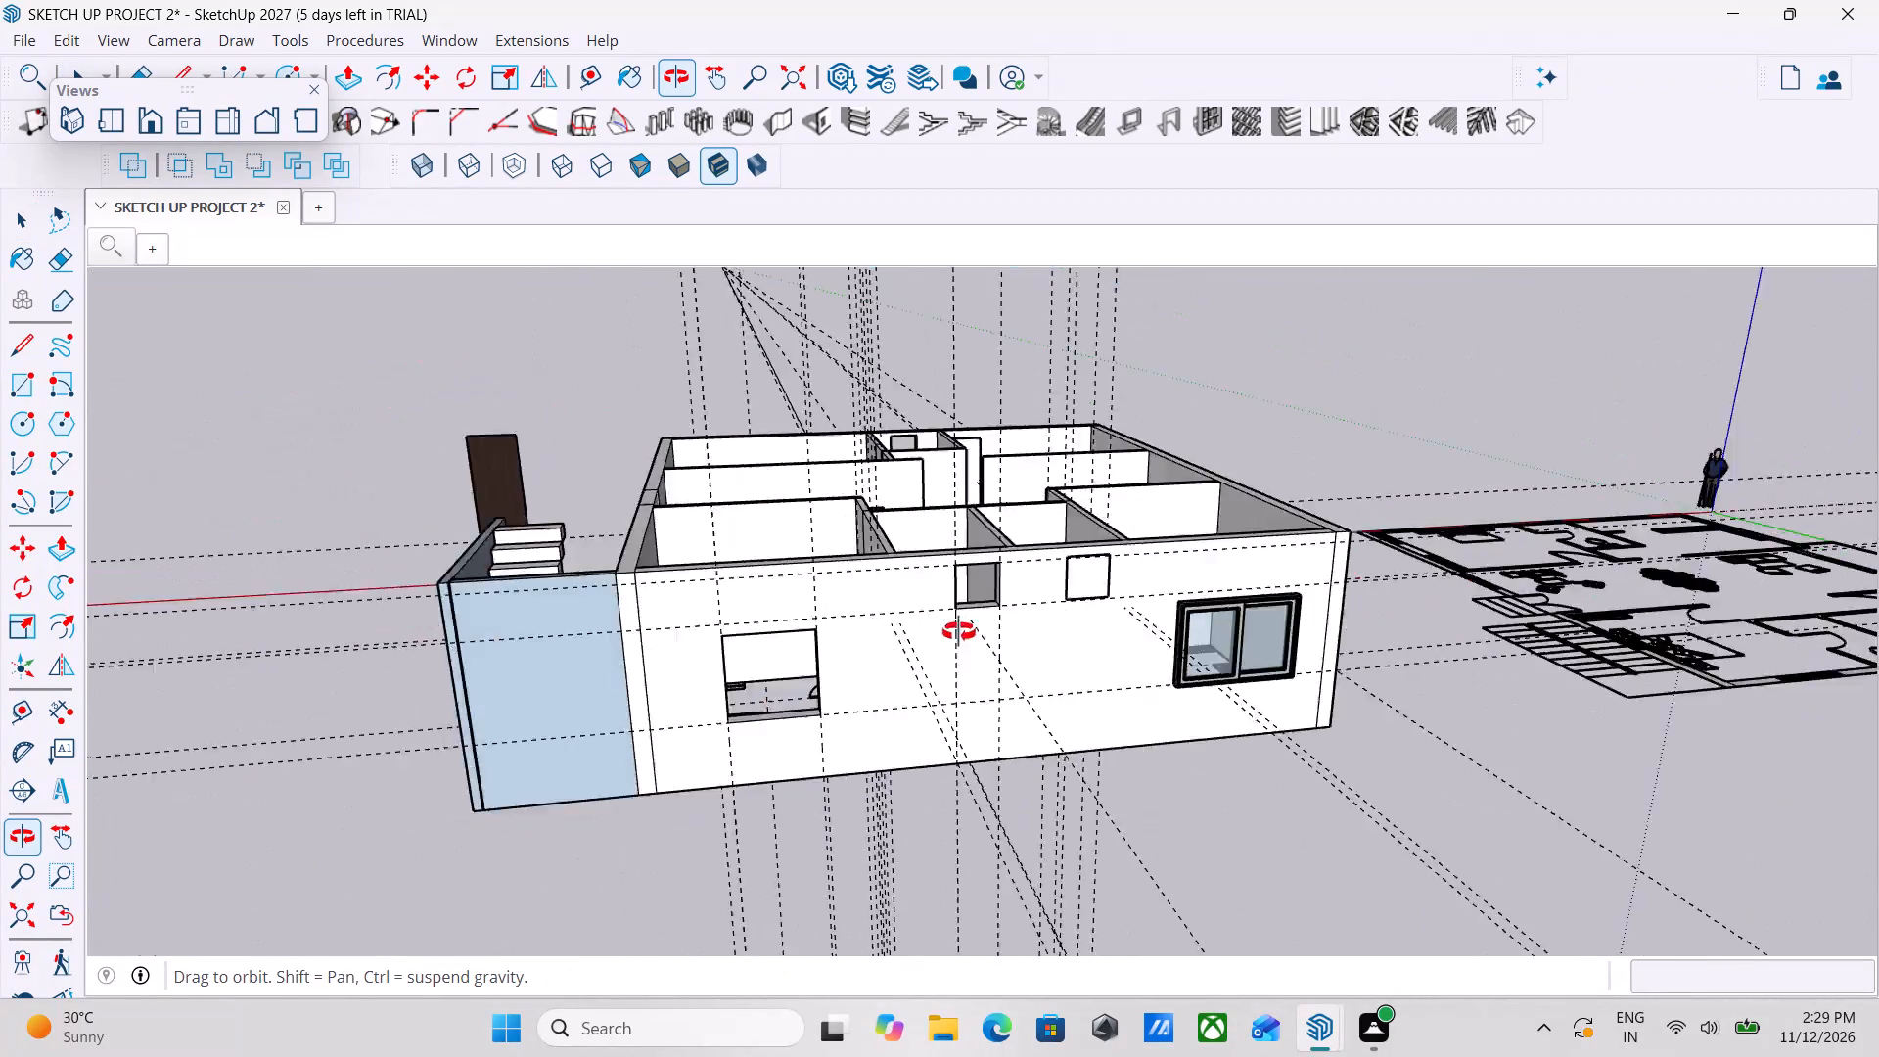
middle_drag(959, 632, 774, 666)
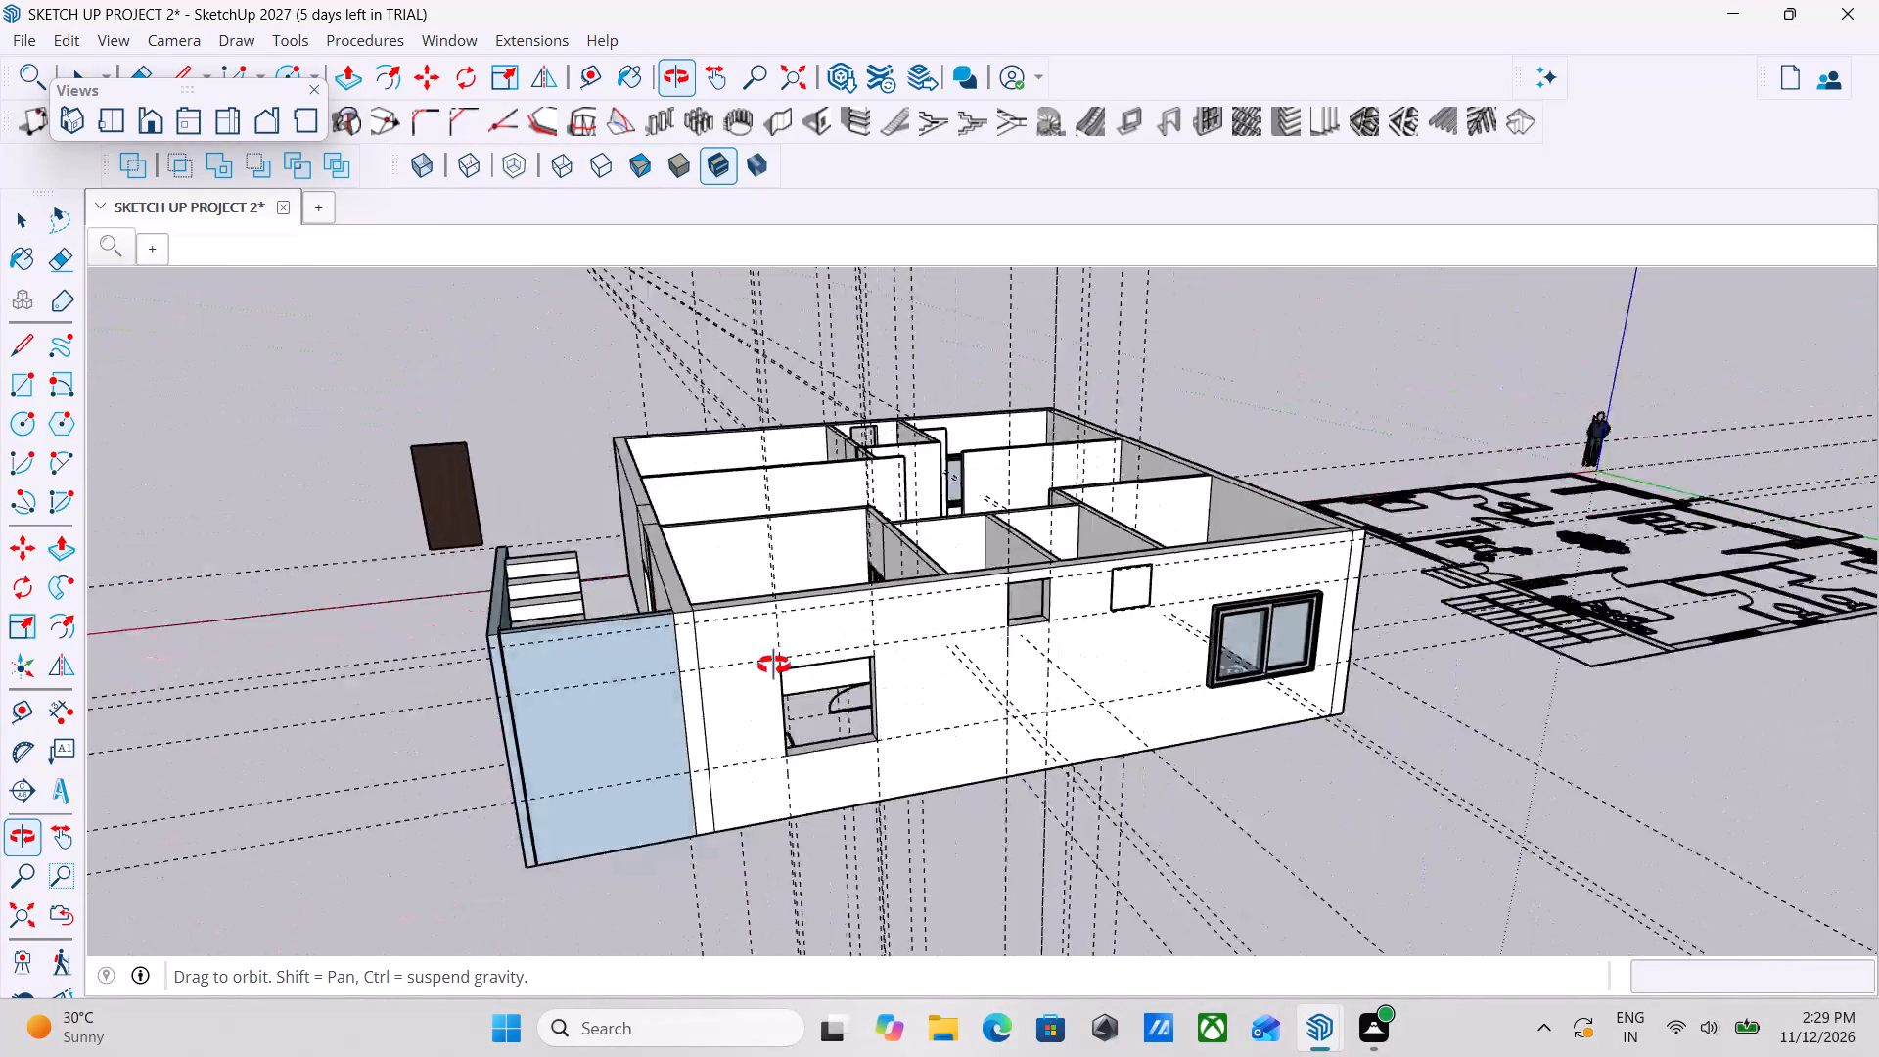
middle_drag(774, 666, 657, 664)
middle_drag(1353, 664, 971, 669)
middle_drag(1217, 670, 1352, 691)
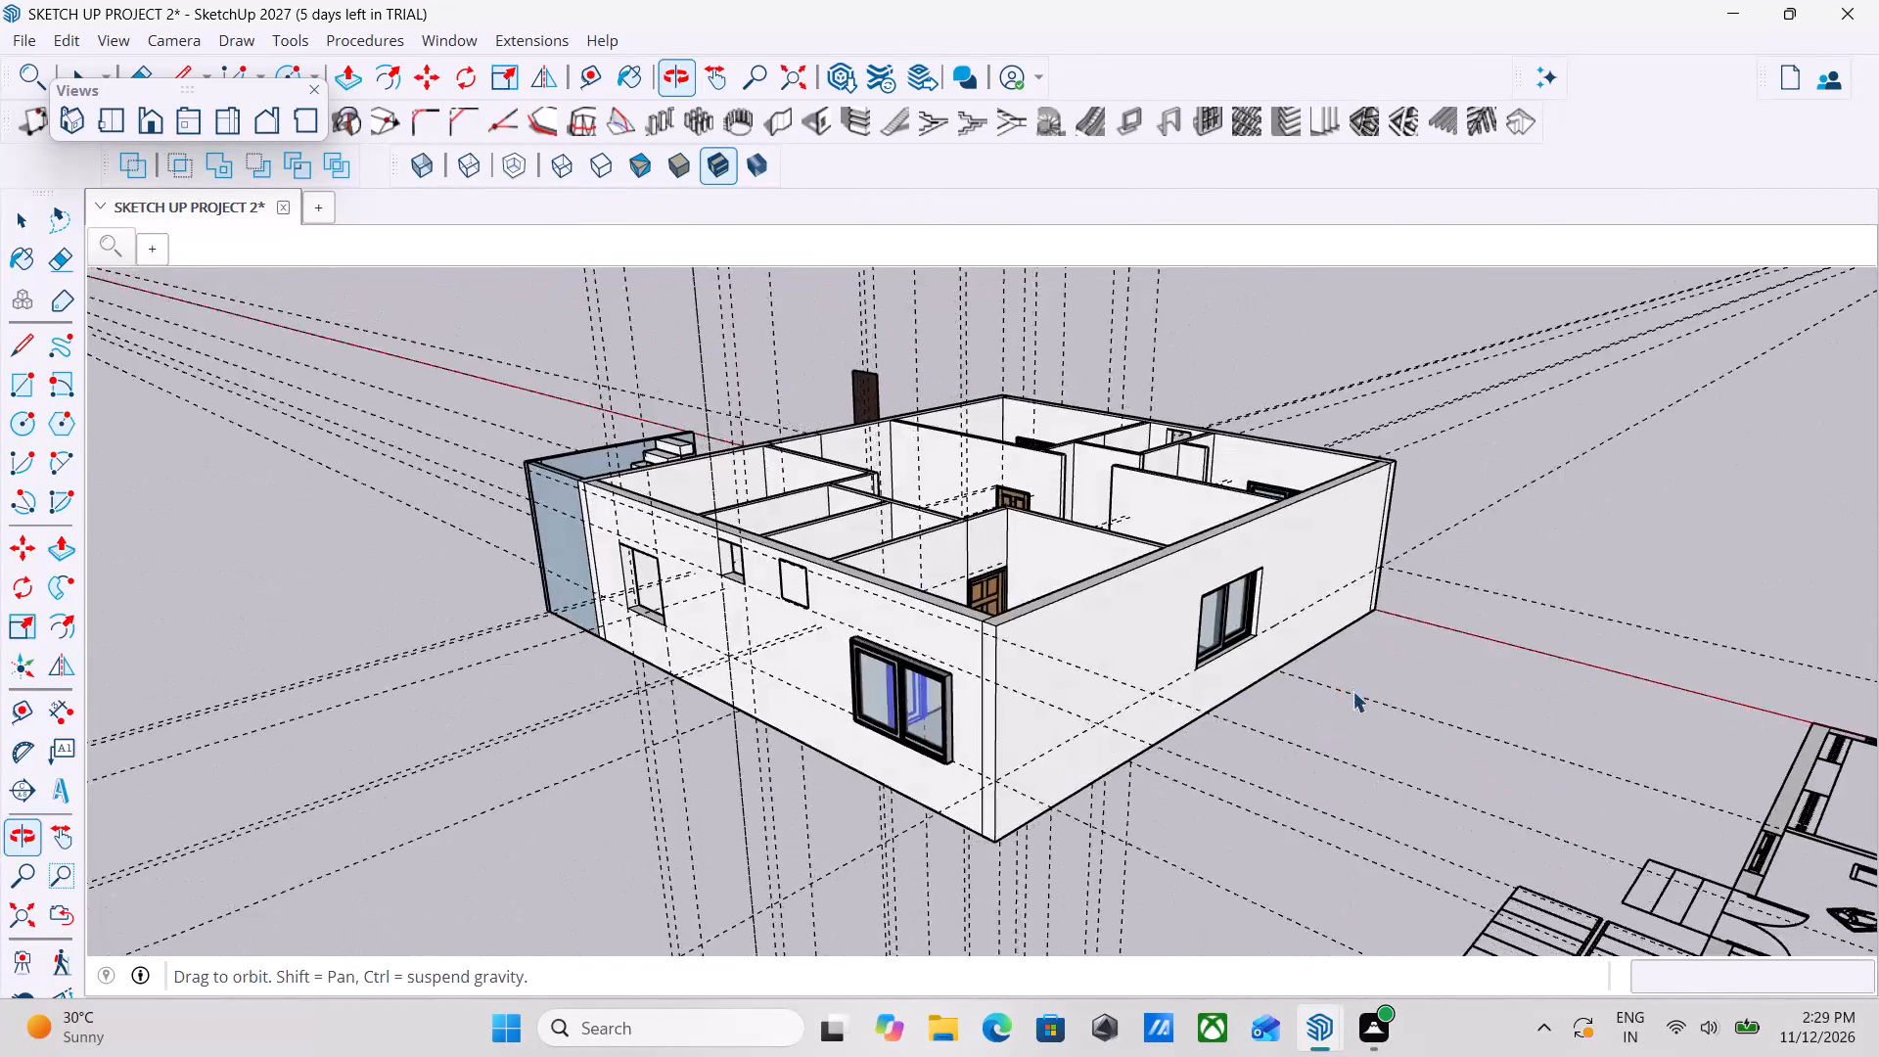
middle_drag(1083, 709, 1550, 680)
middle_drag(1003, 709, 1600, 672)
middle_drag(918, 691, 1346, 684)
middle_drag(856, 708, 1201, 710)
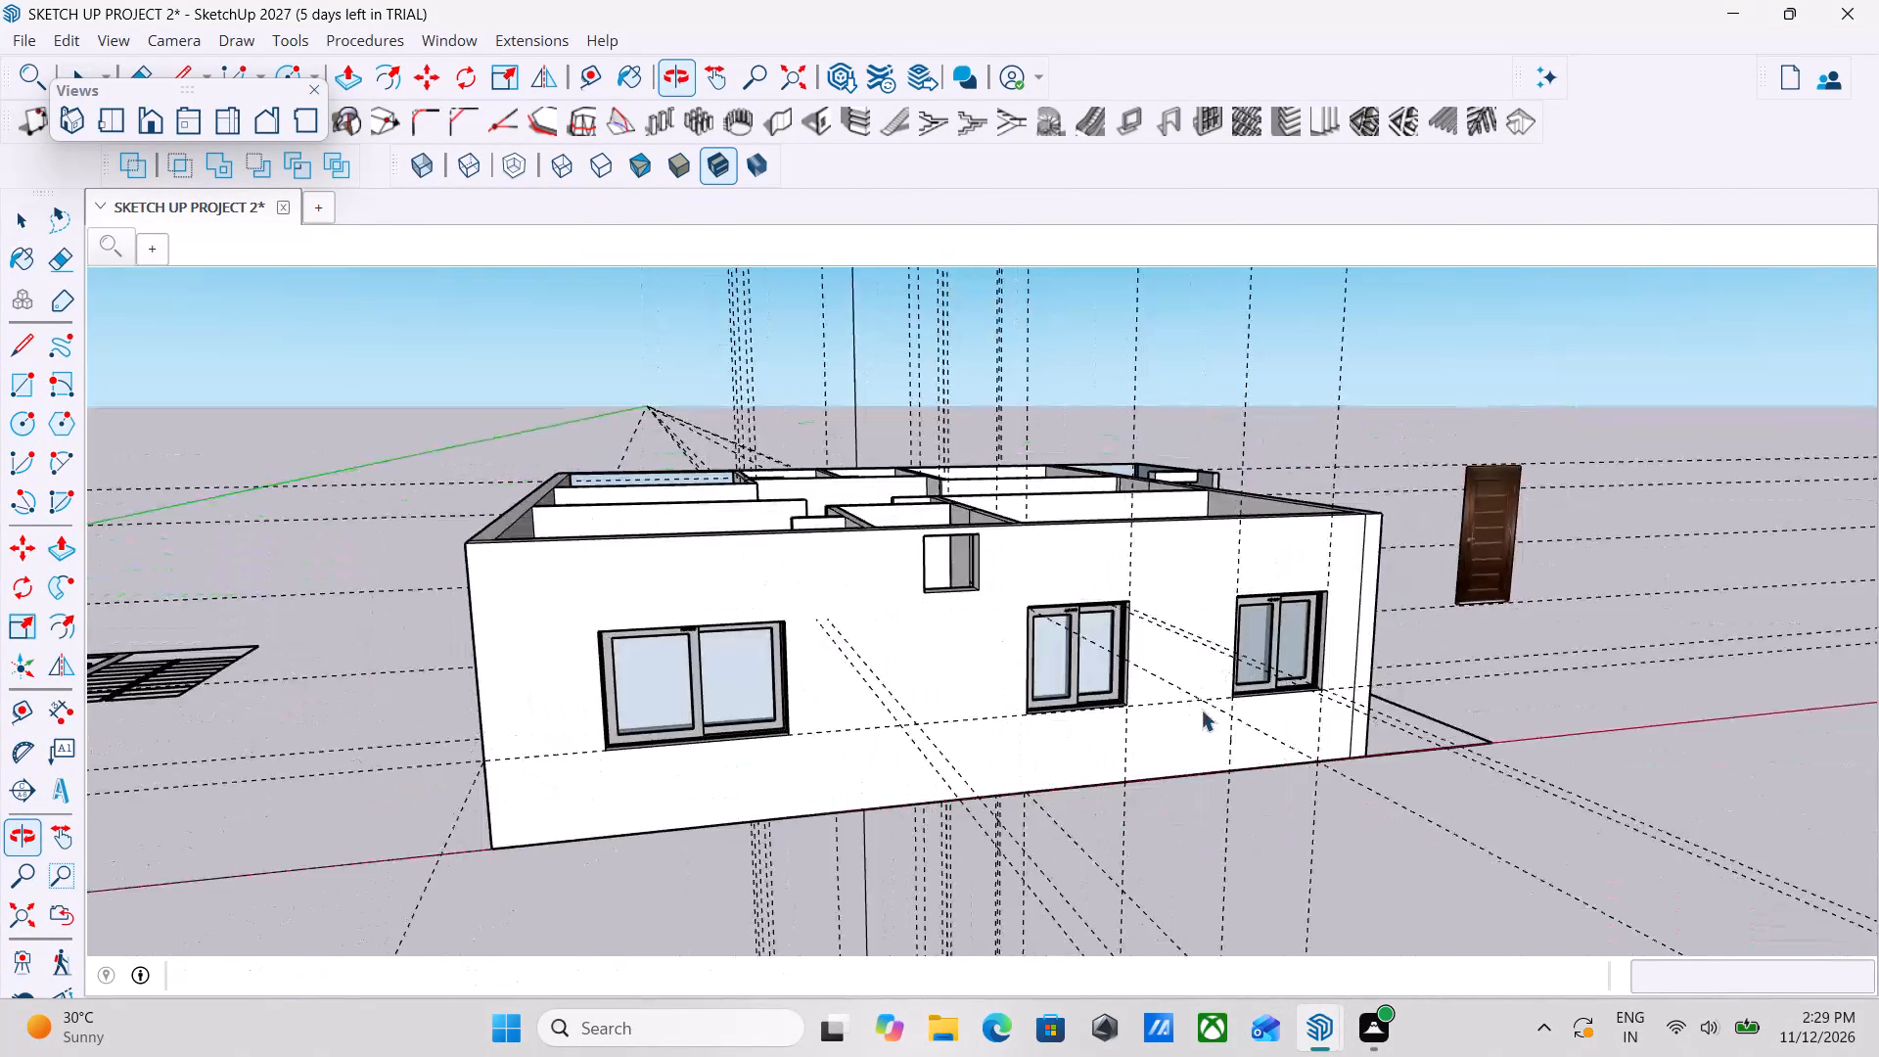
Copy the outer wall's middle sliding window by its bottom corner to the empty opening near the staircase, about 37' 1 7/16" away.
scroll(1077, 646, up, 3)
click(1077, 646)
middle_drag(1084, 664, 809, 693)
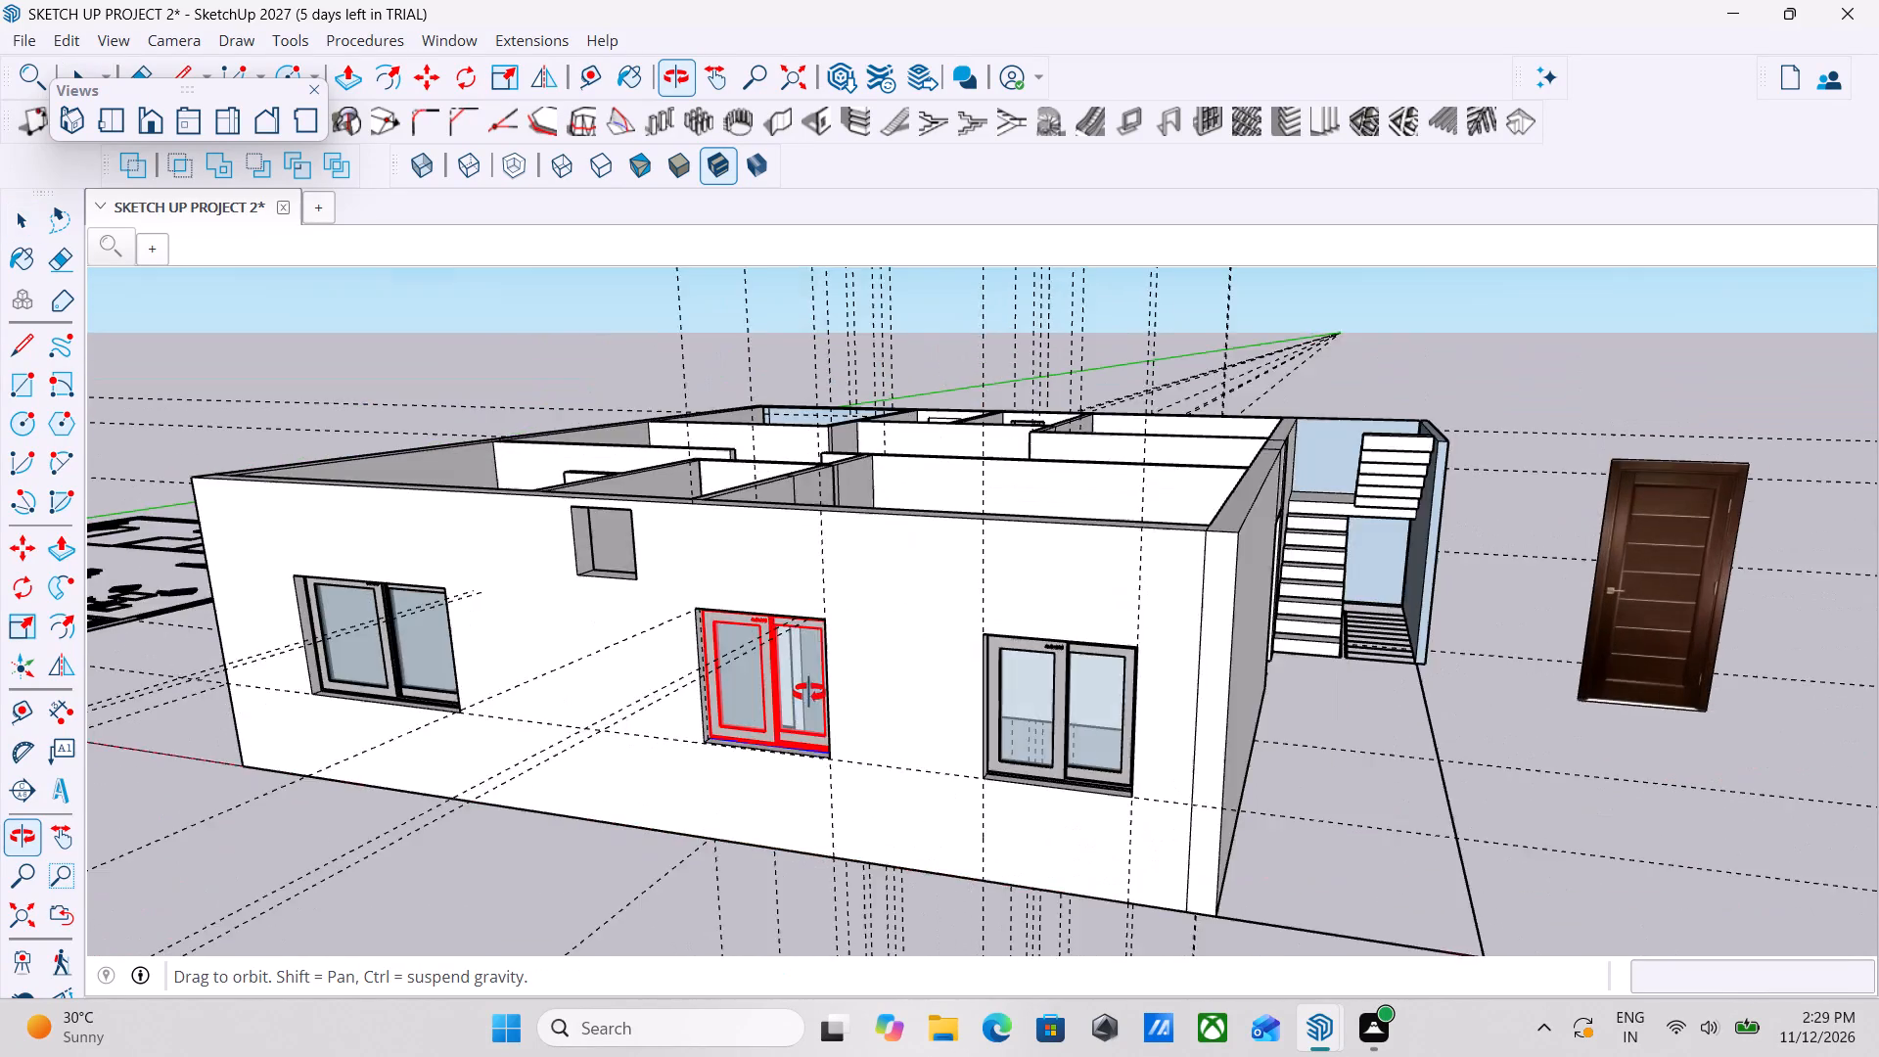
middle_drag(809, 693, 921, 678)
scroll(921, 678, up, 4)
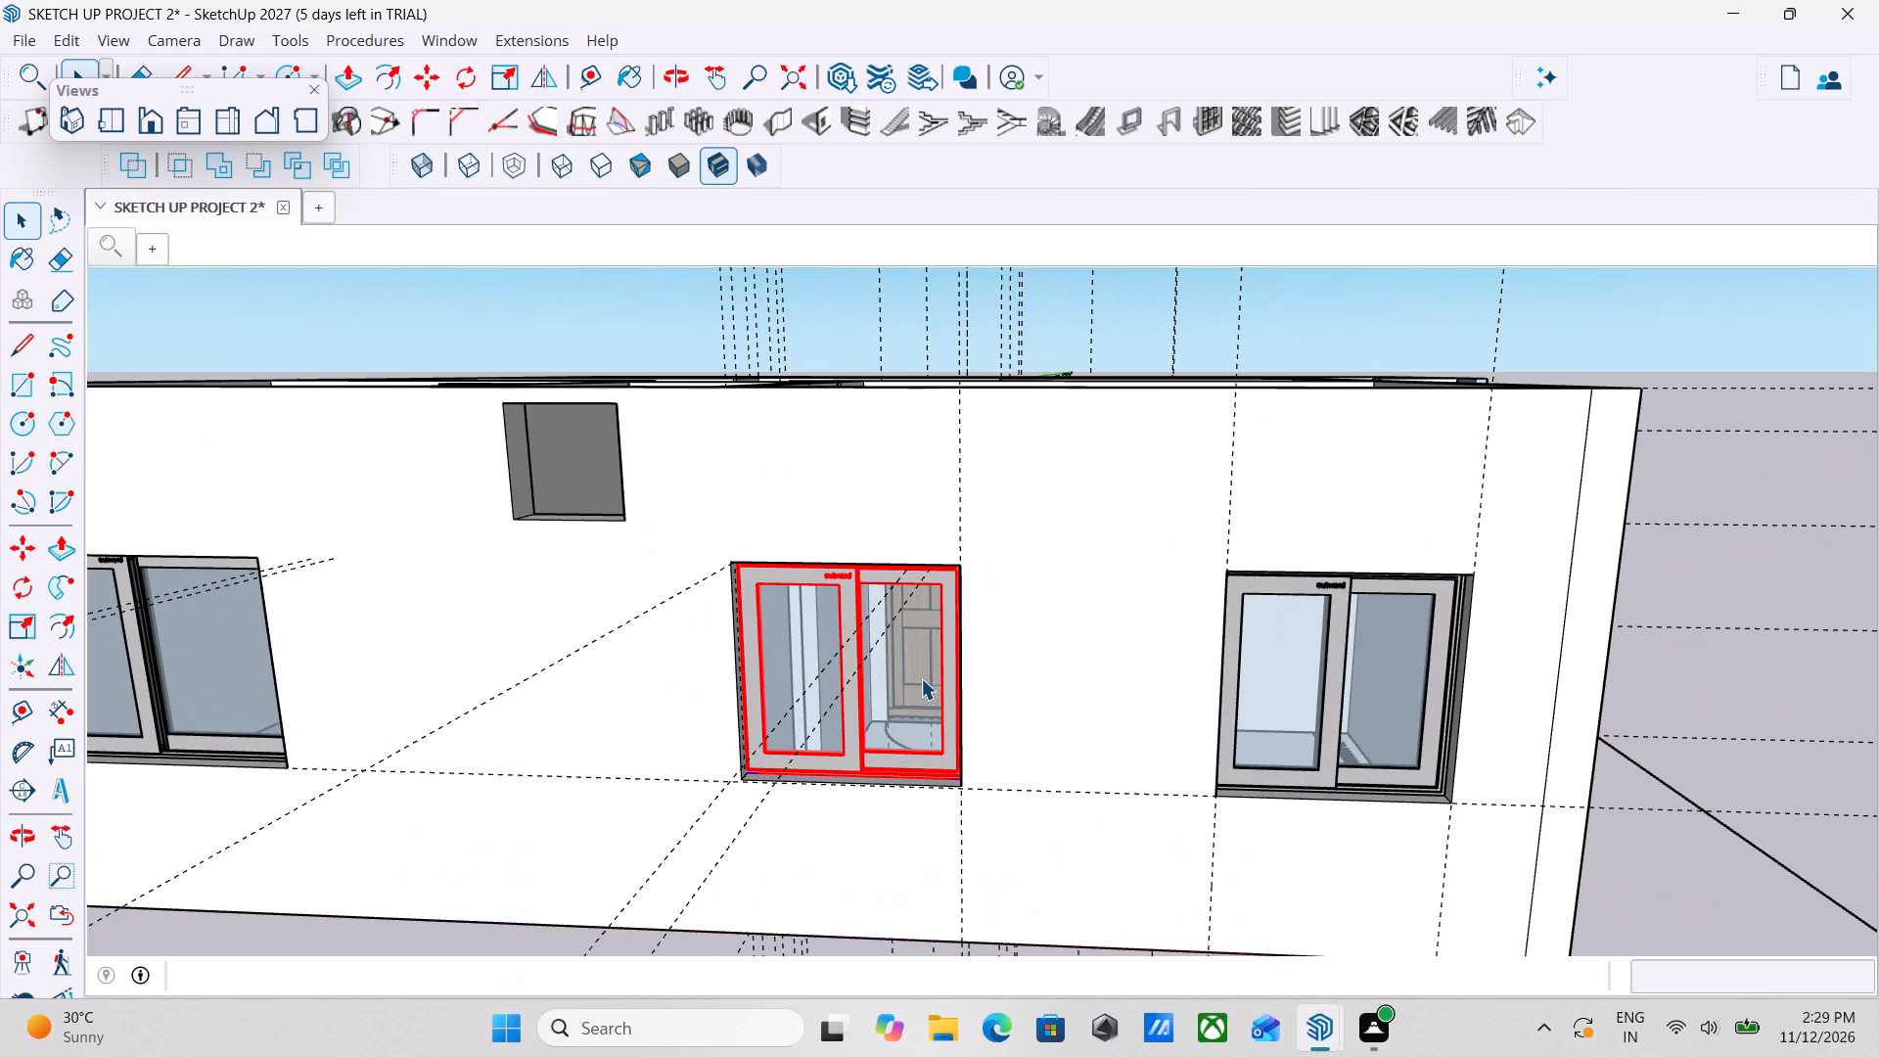
key(m)
scroll(841, 790, up, 2)
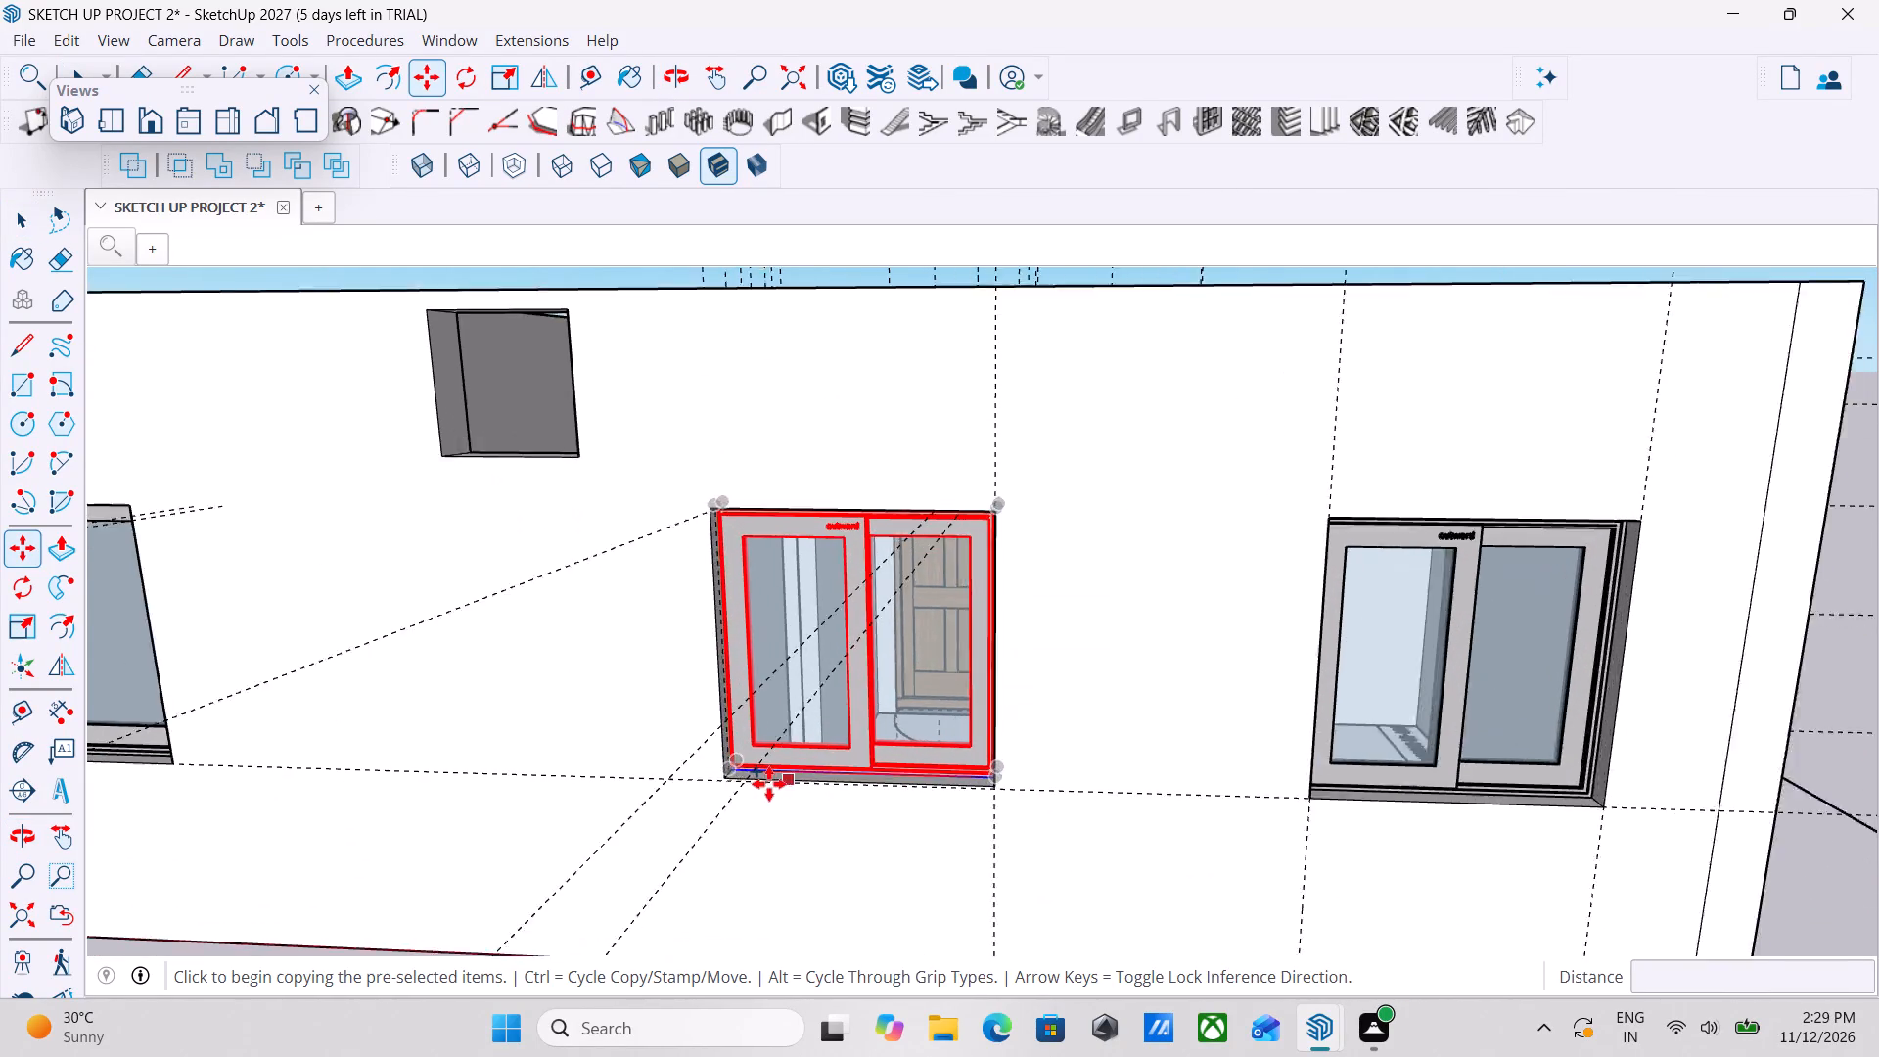
scroll(769, 784, up, 14)
middle_drag(1150, 624, 450, 746)
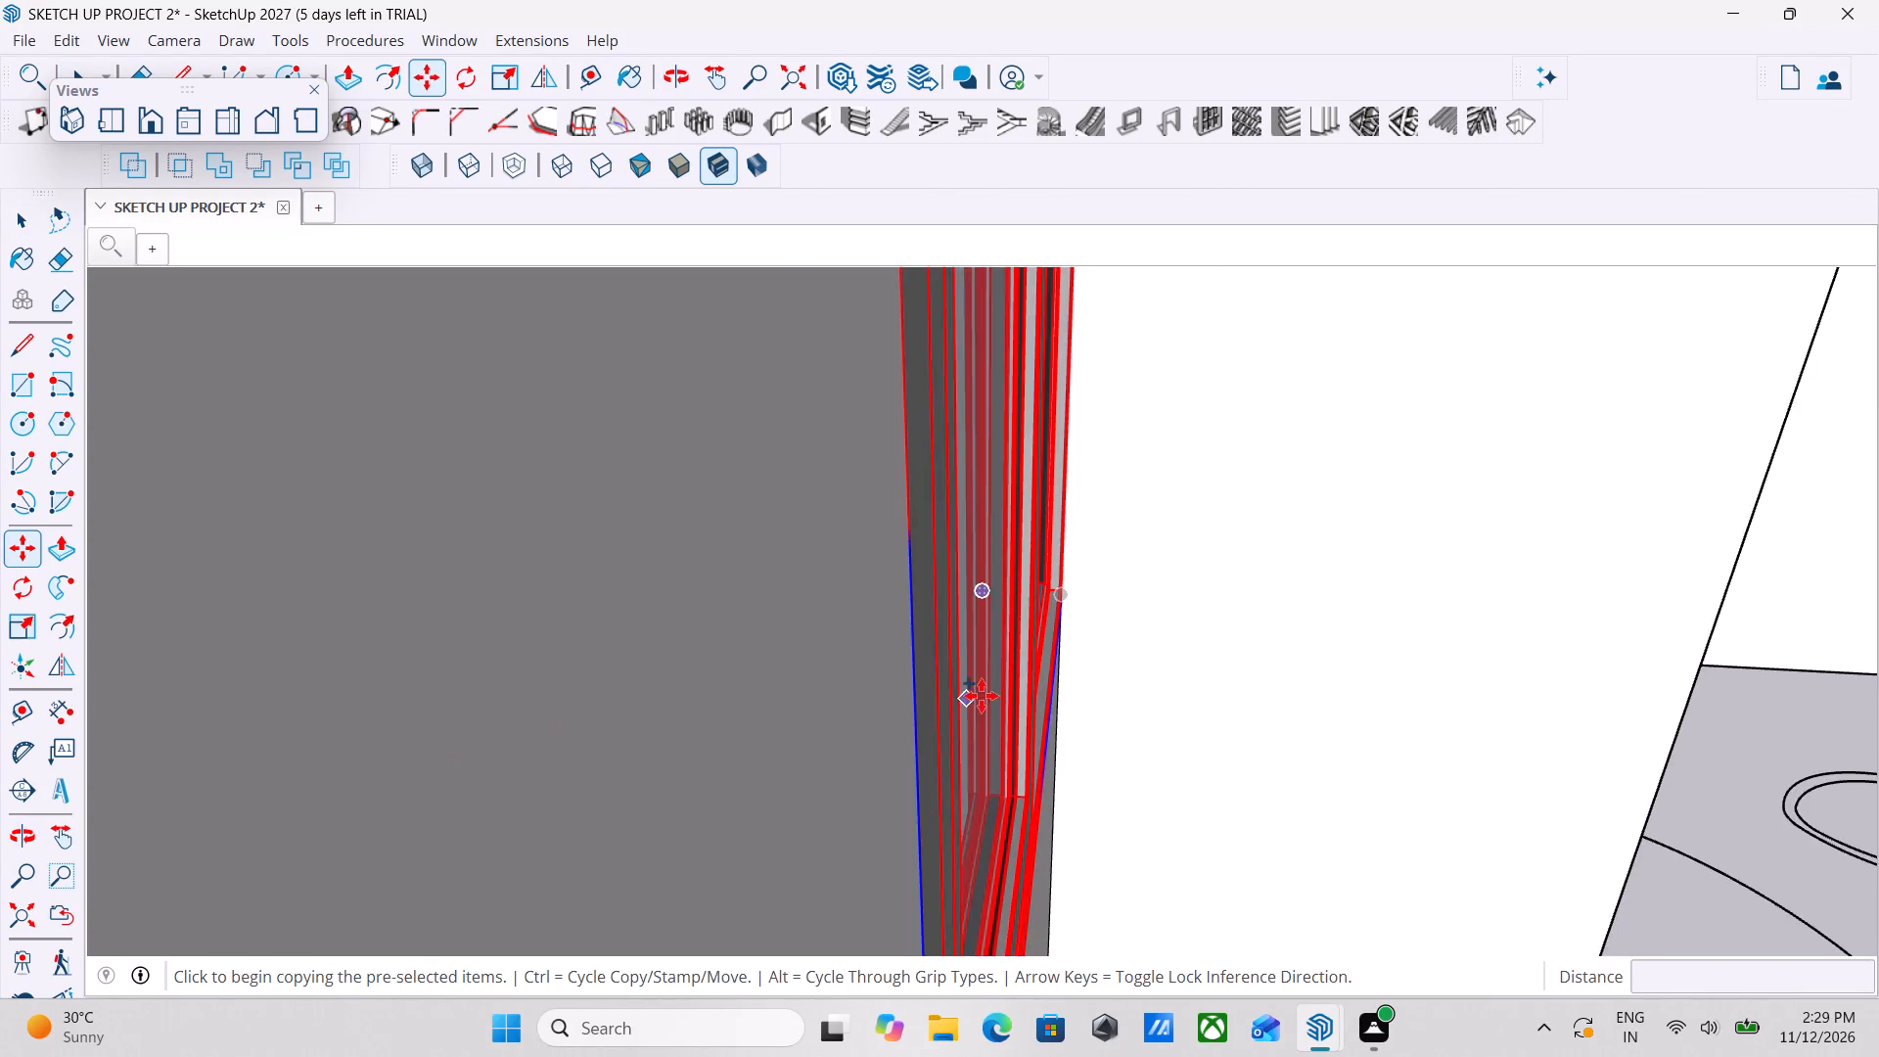
scroll(982, 696, down, 8)
middle_drag(1213, 707, 719, 749)
scroll(668, 741, down, 18)
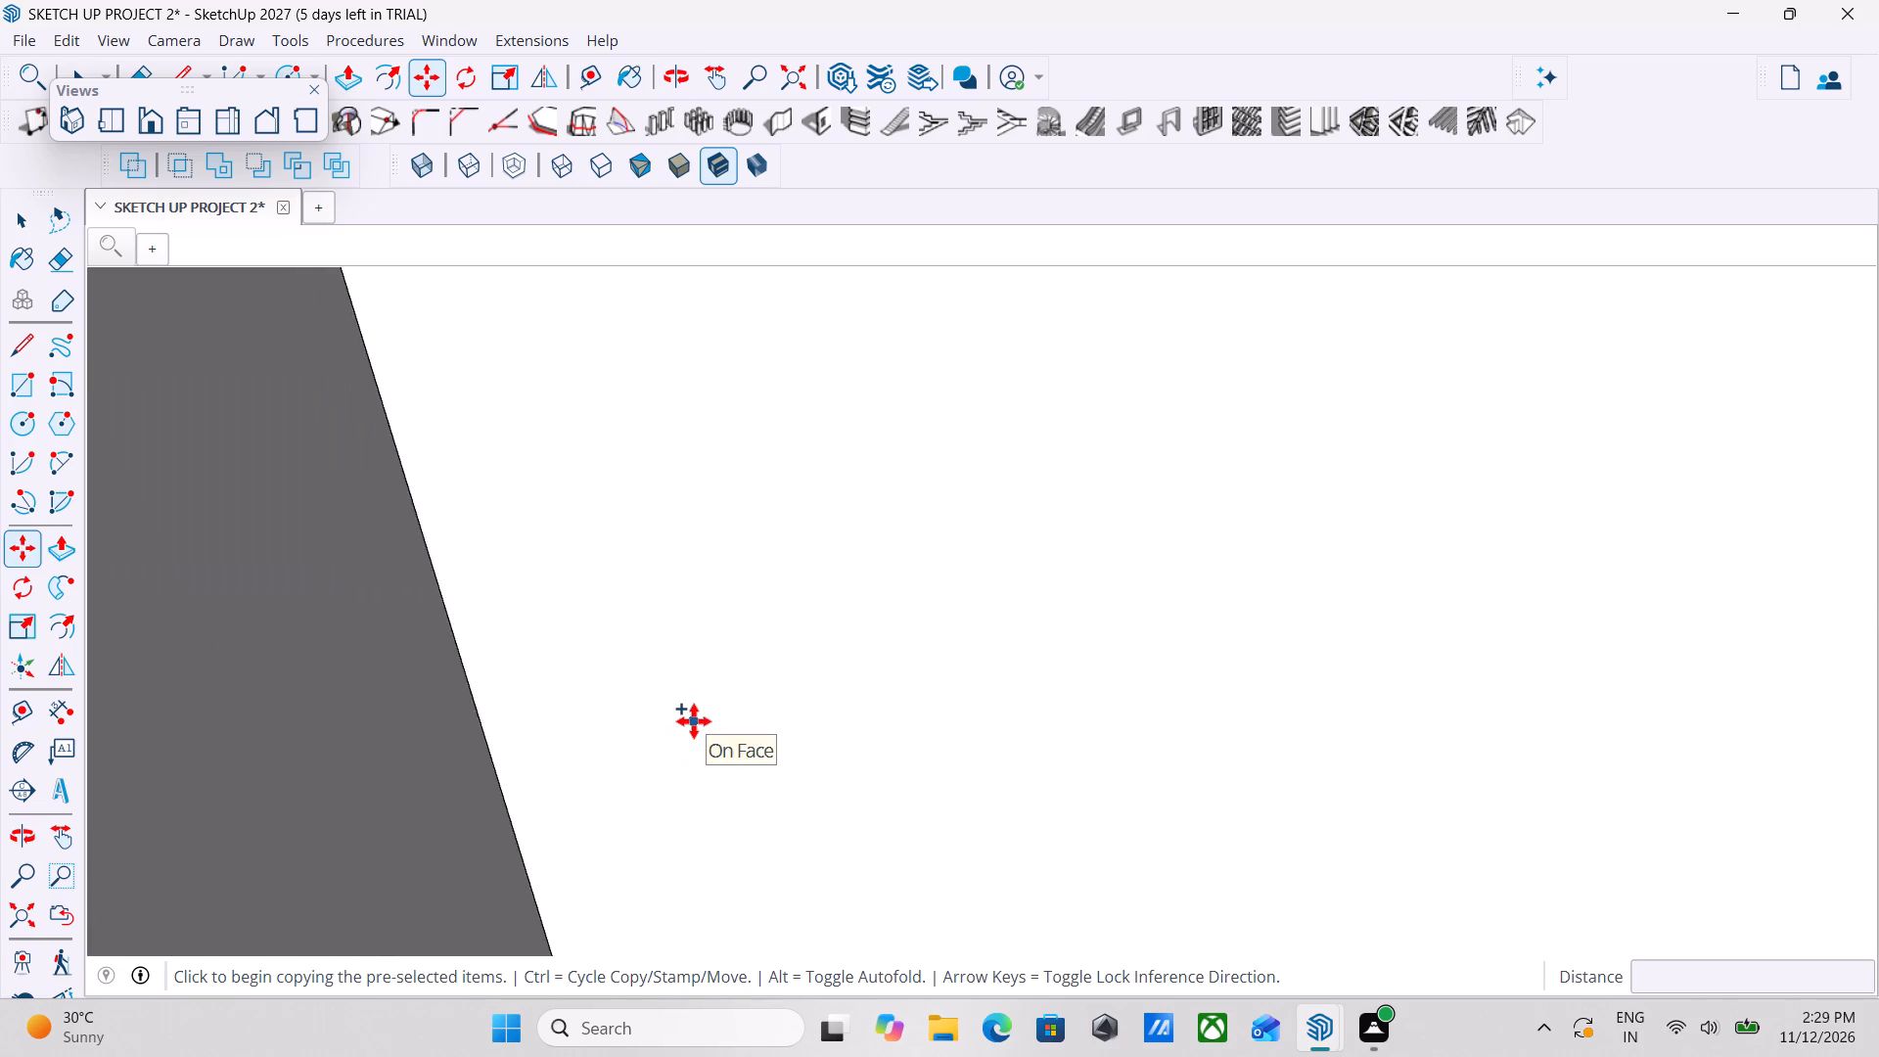
scroll(694, 721, down, 11)
scroll(907, 631, down, 5)
scroll(785, 622, down, 14)
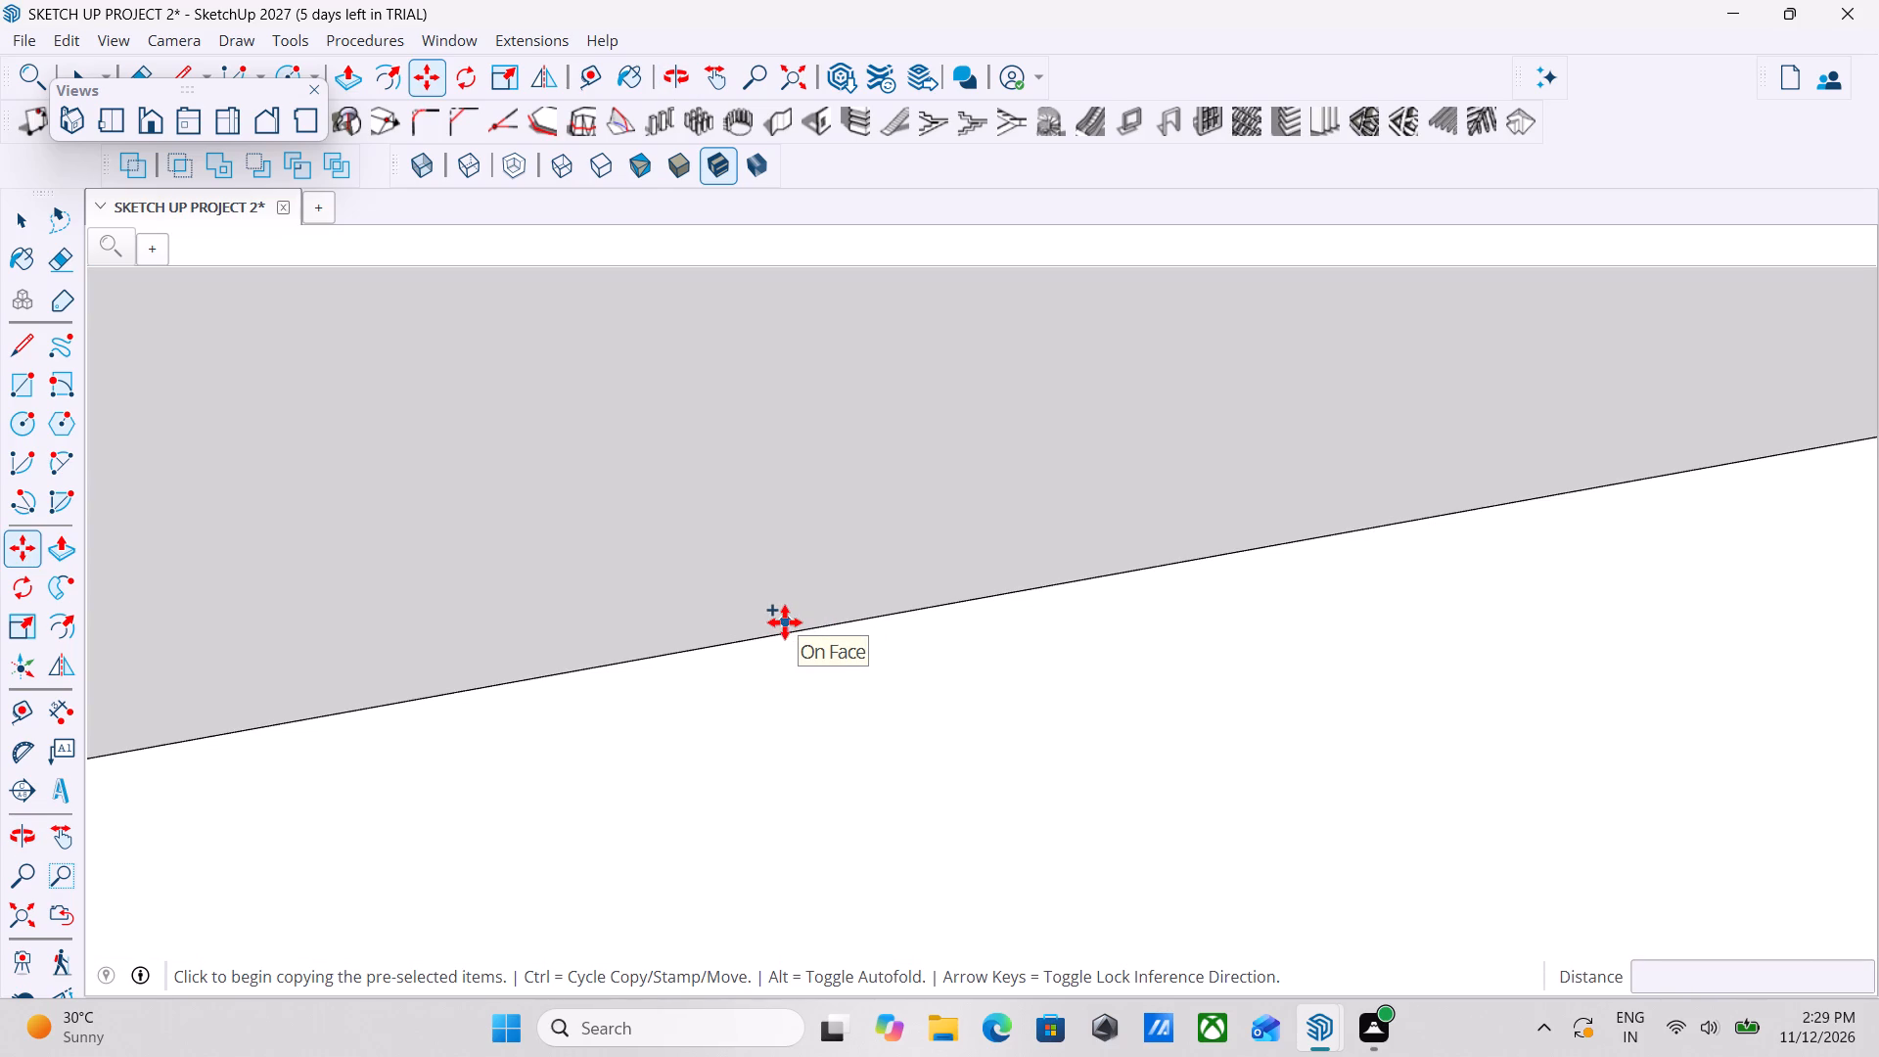
scroll(785, 622, down, 20)
scroll(785, 622, down, 19)
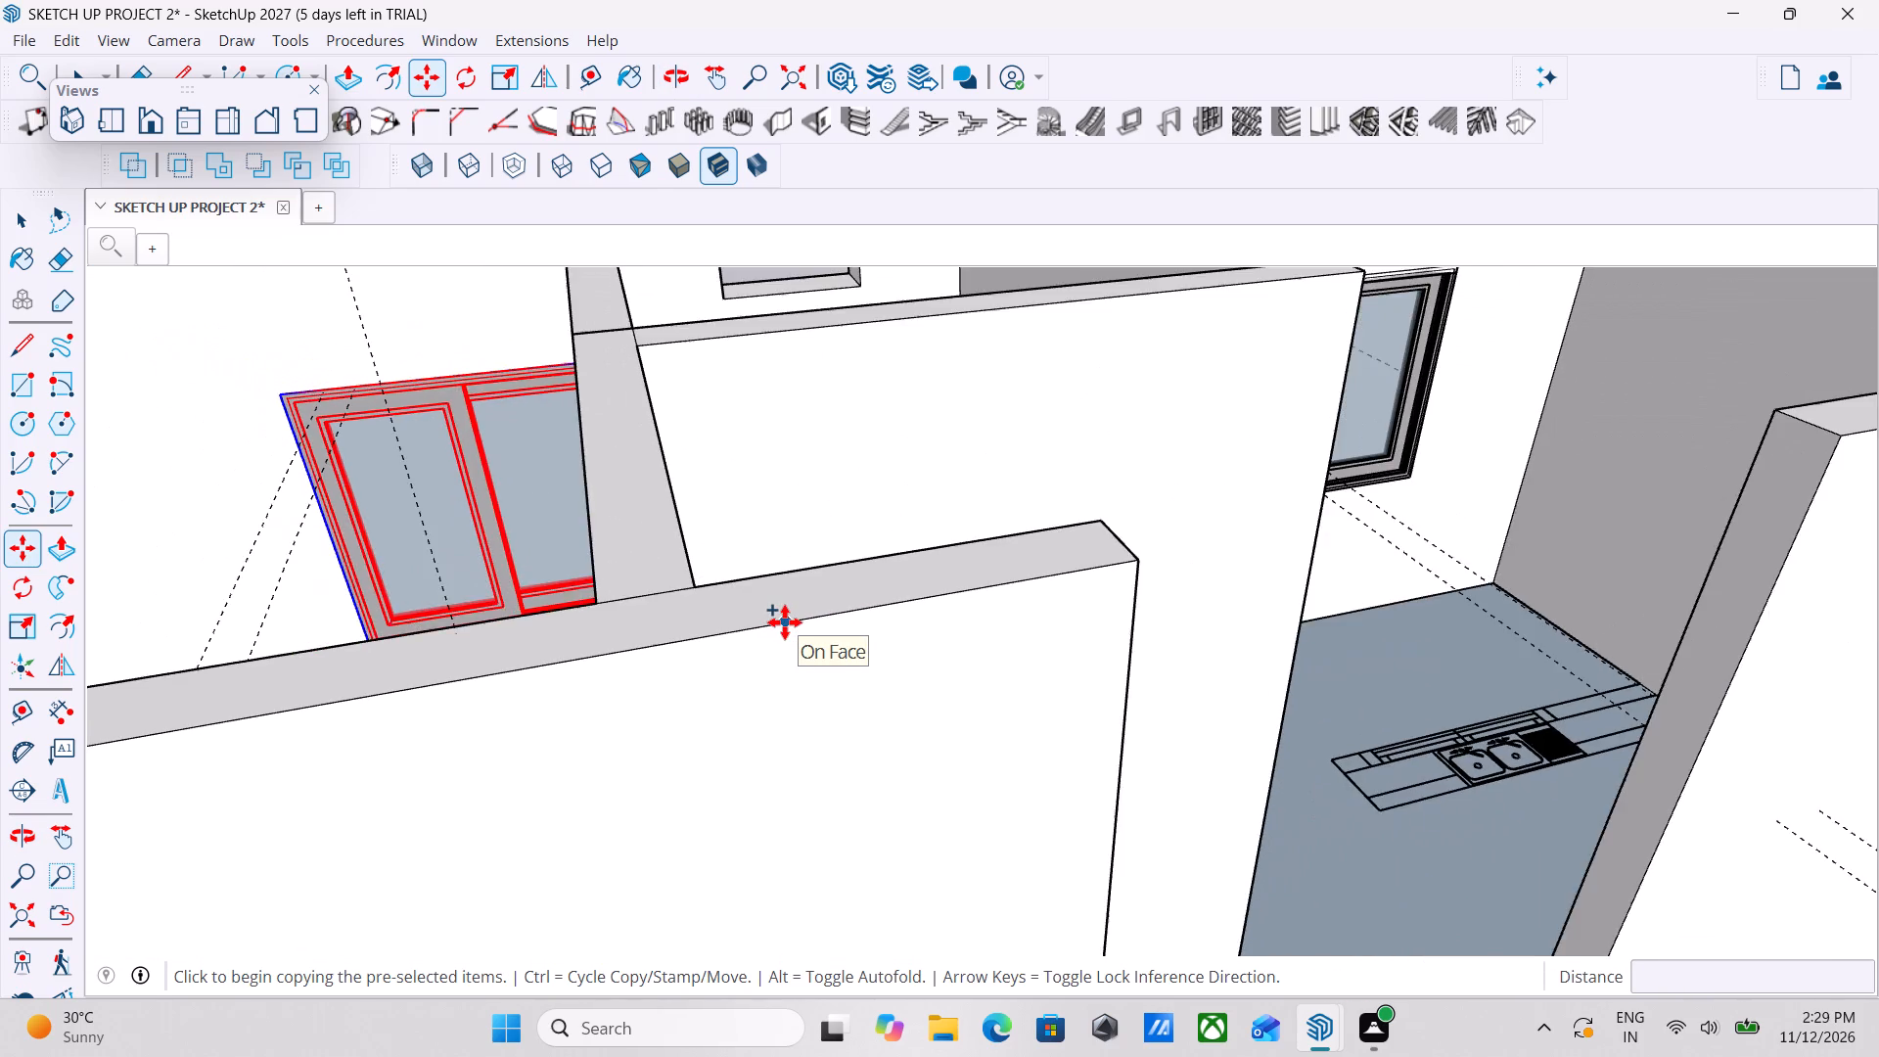
scroll(785, 622, down, 5)
scroll(515, 644, down, 4)
middle_drag(437, 655, 493, 710)
scroll(353, 680, up, 5)
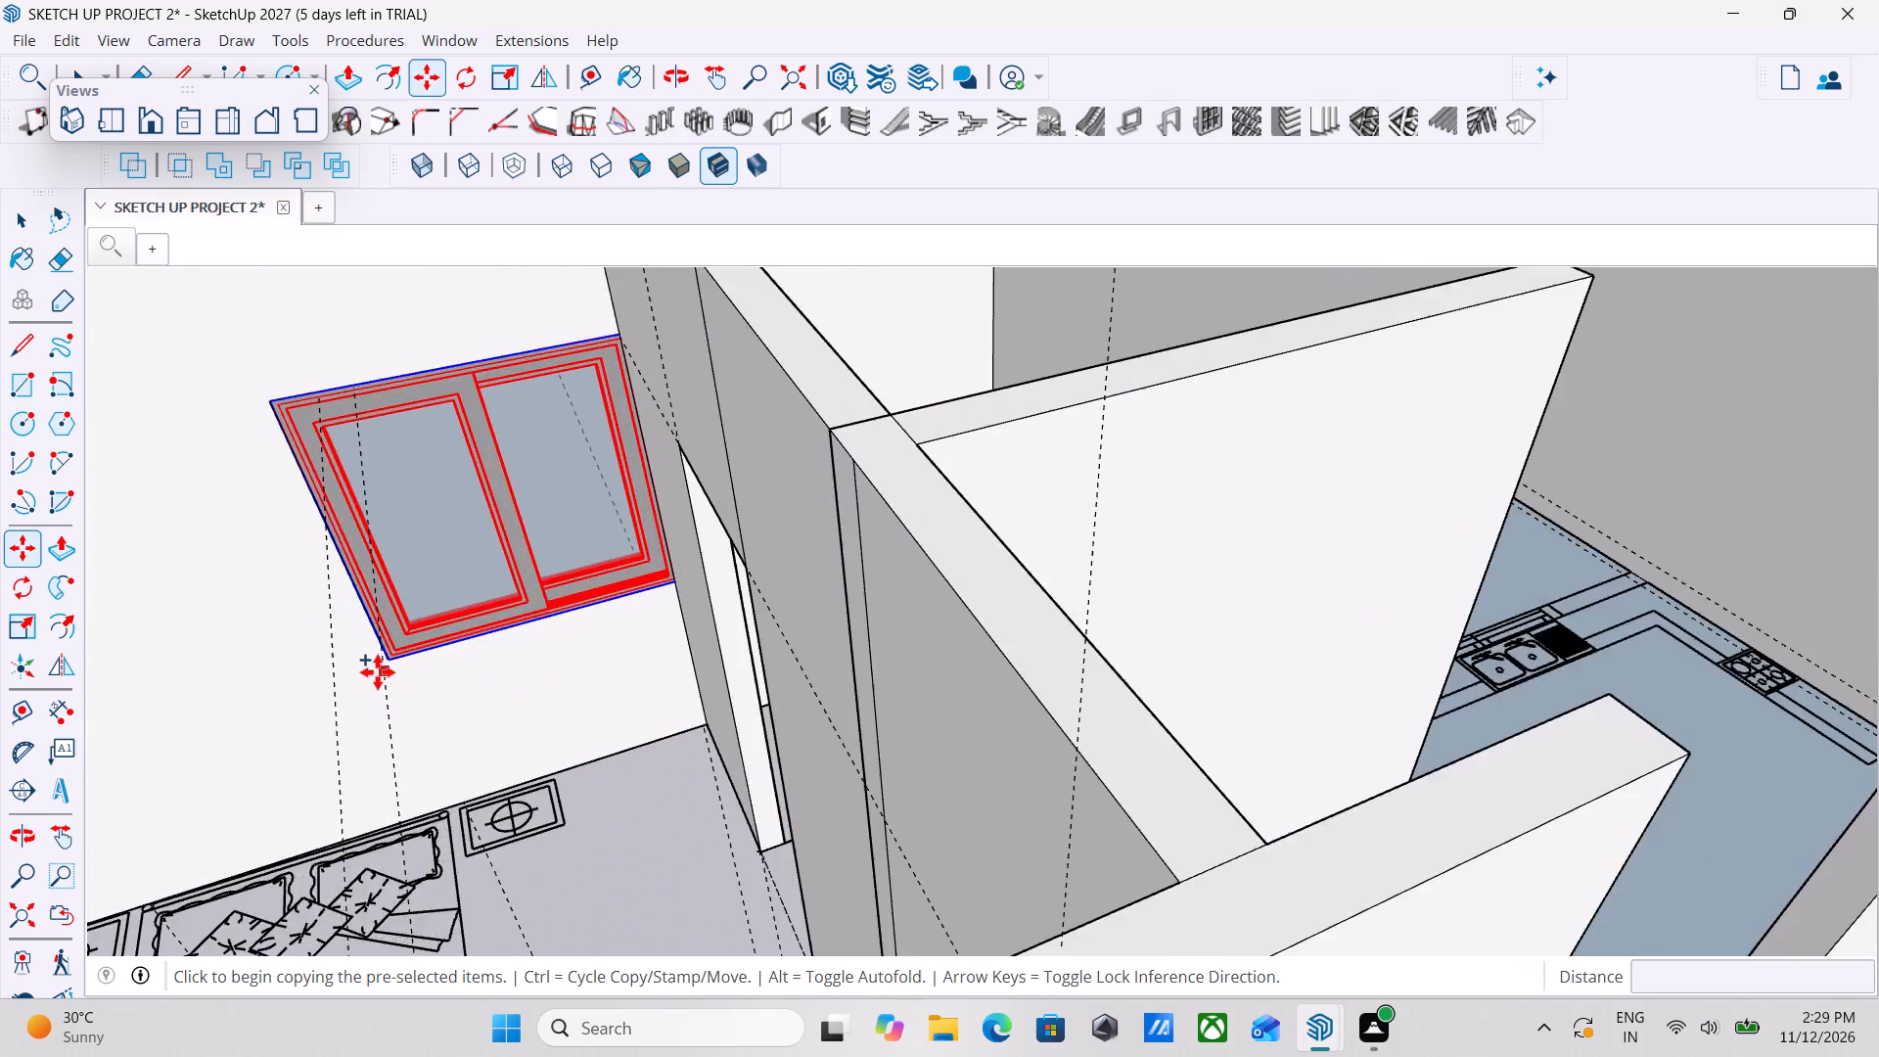
scroll(378, 672, up, 4)
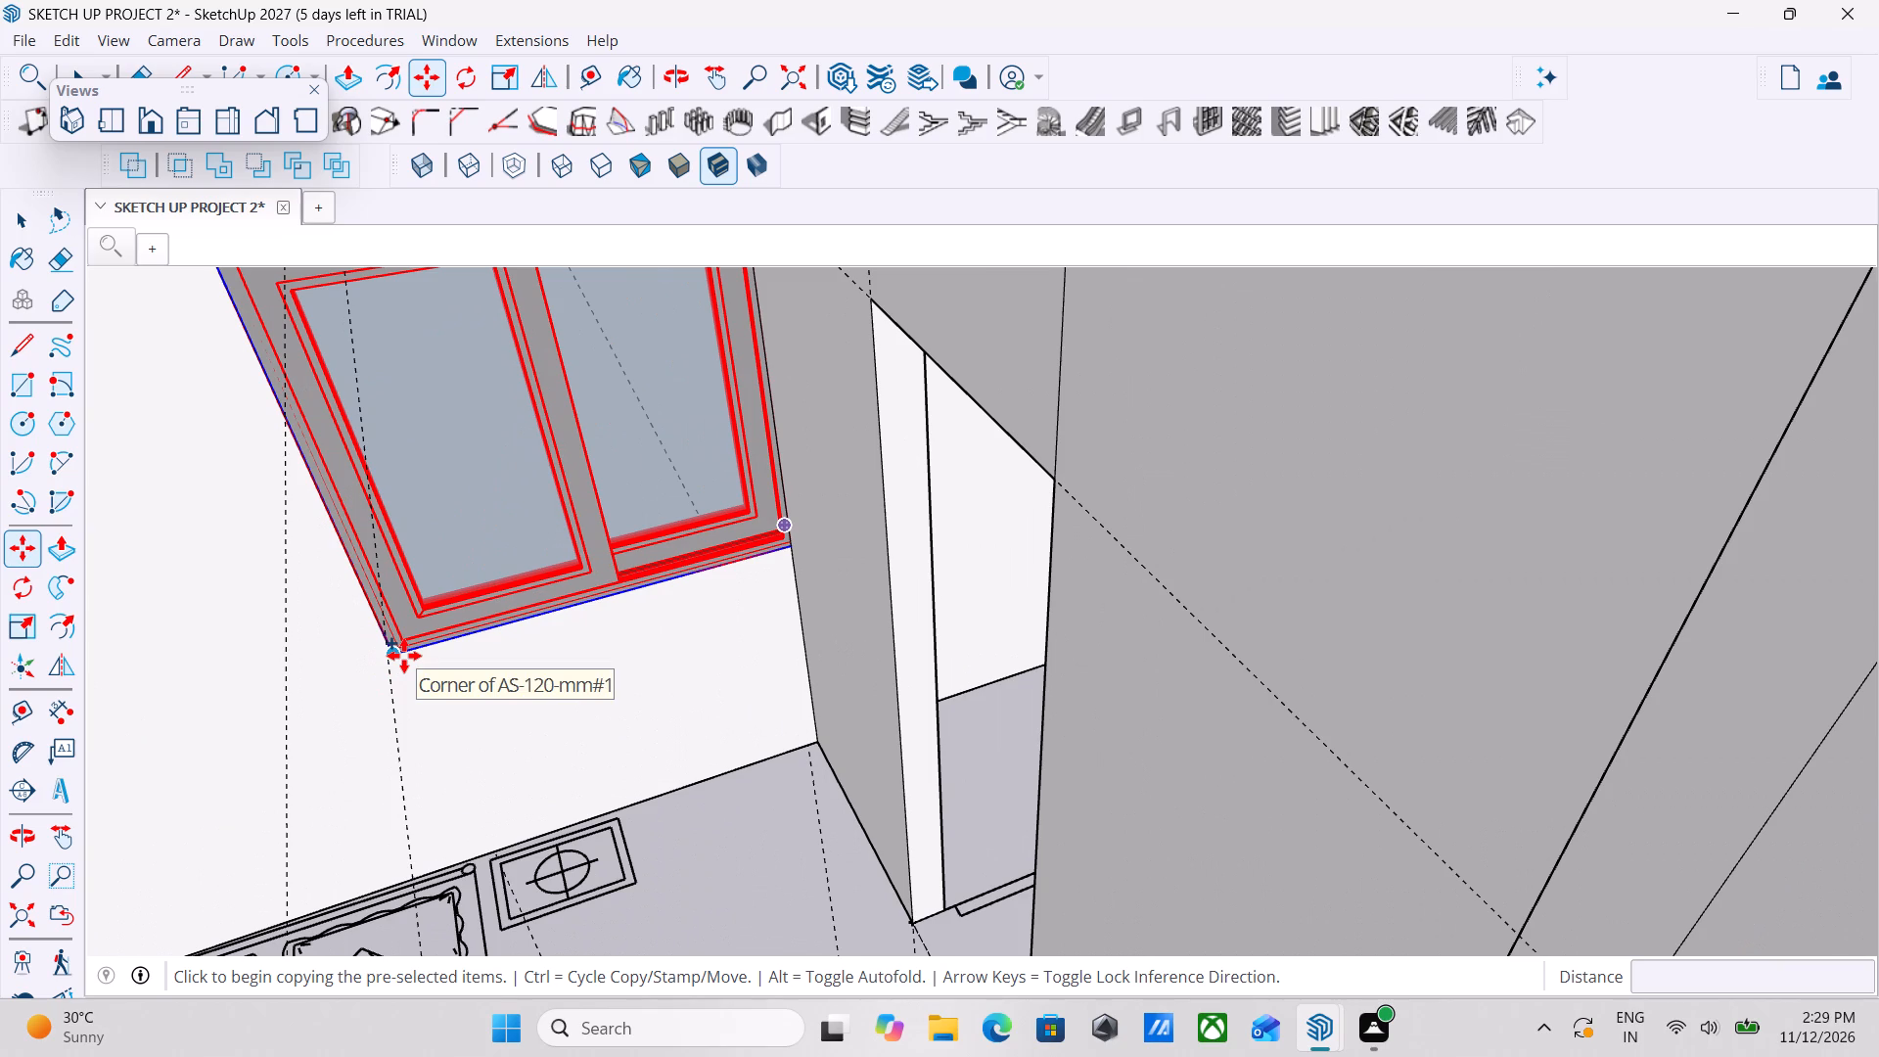
click(404, 656)
scroll(623, 740, down, 13)
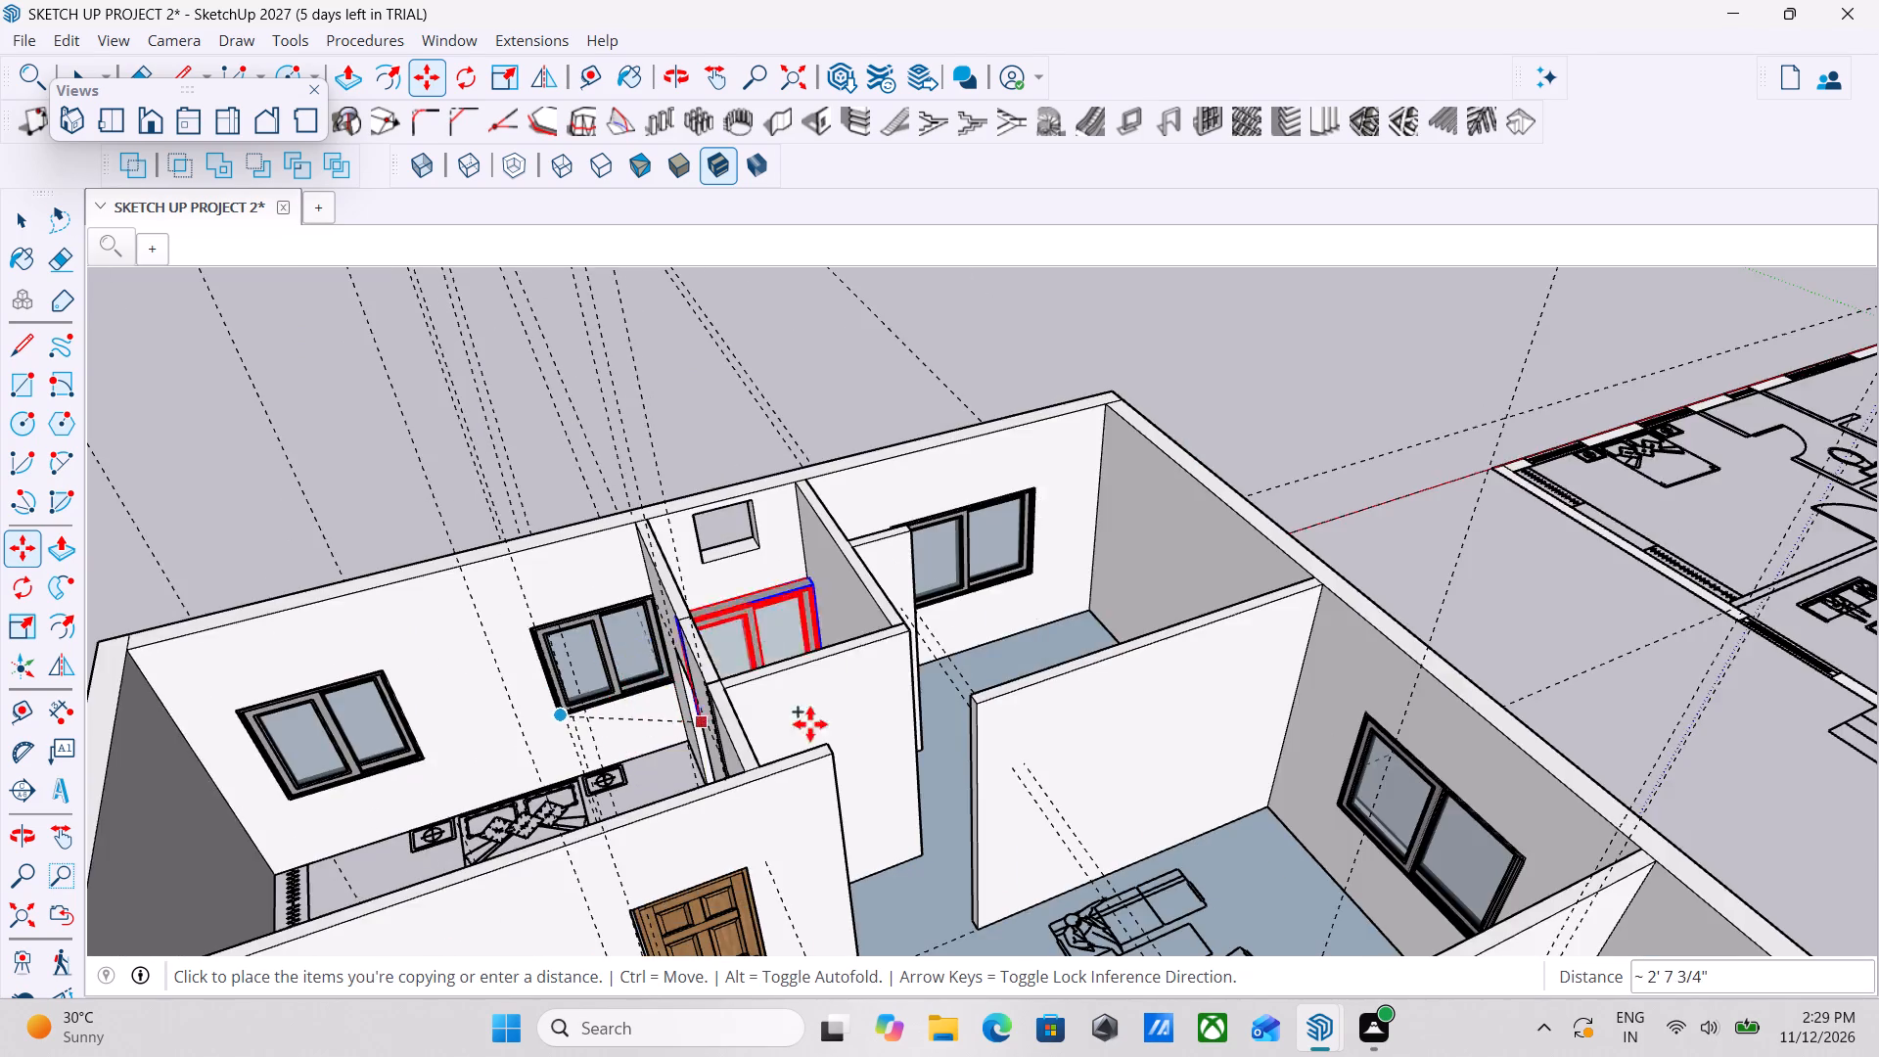
scroll(928, 725, down, 8)
middle_drag(963, 682, 882, 549)
scroll(960, 650, down, 3)
middle_drag(1029, 740, 942, 624)
scroll(762, 848, up, 4)
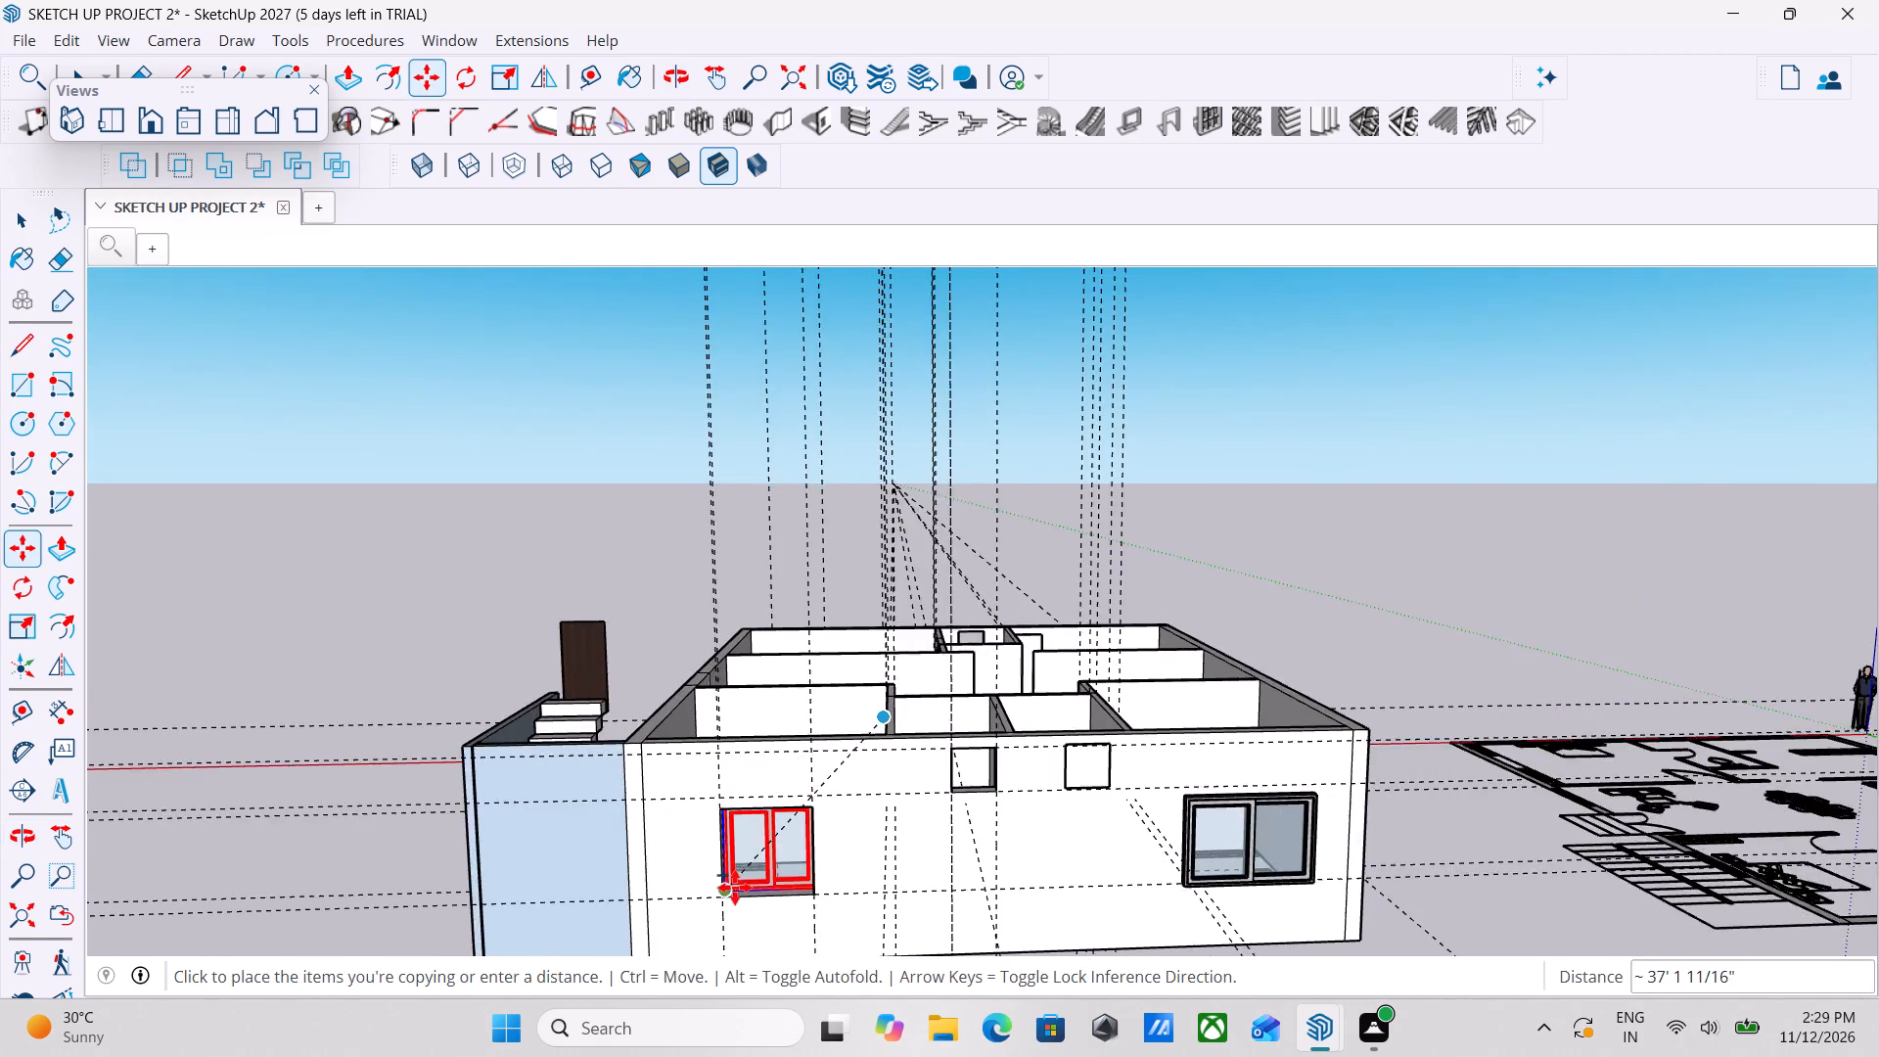
scroll(735, 888, up, 4)
middle_drag(743, 896, 641, 966)
scroll(625, 913, up, 2)
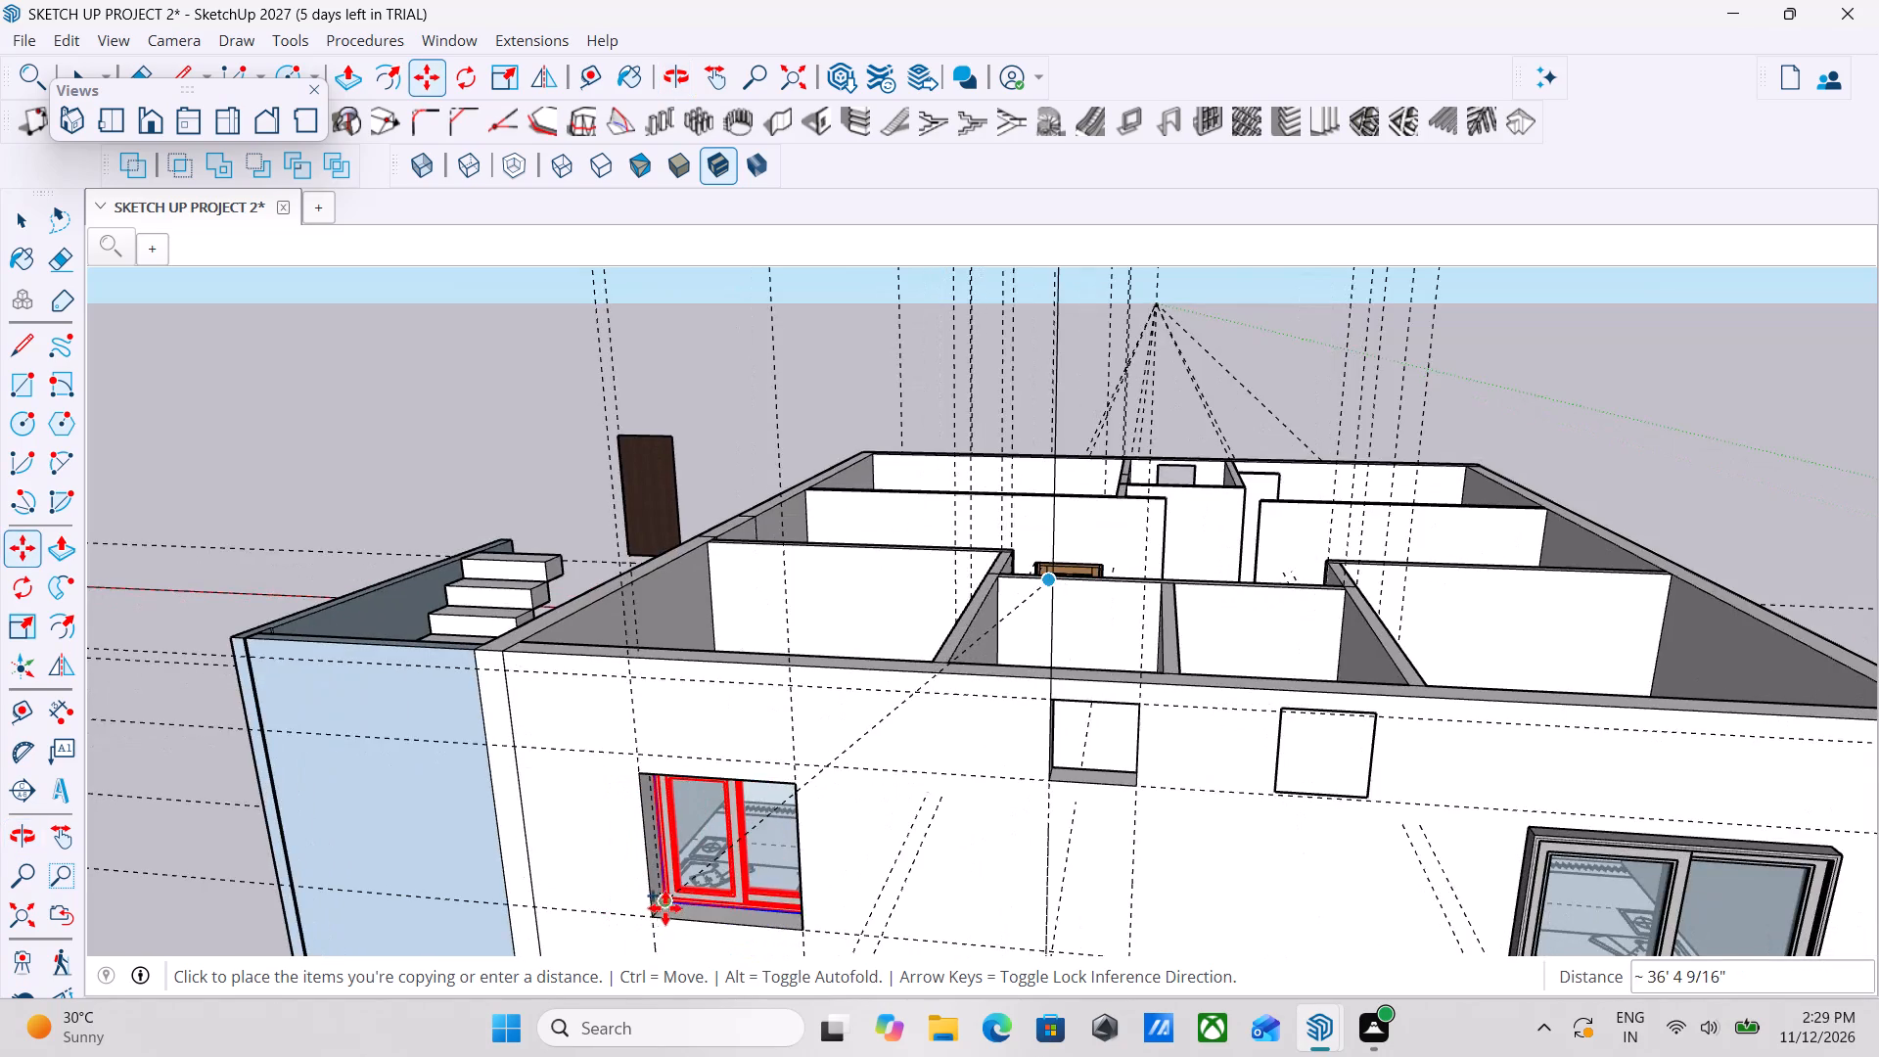
scroll(666, 906, up, 8)
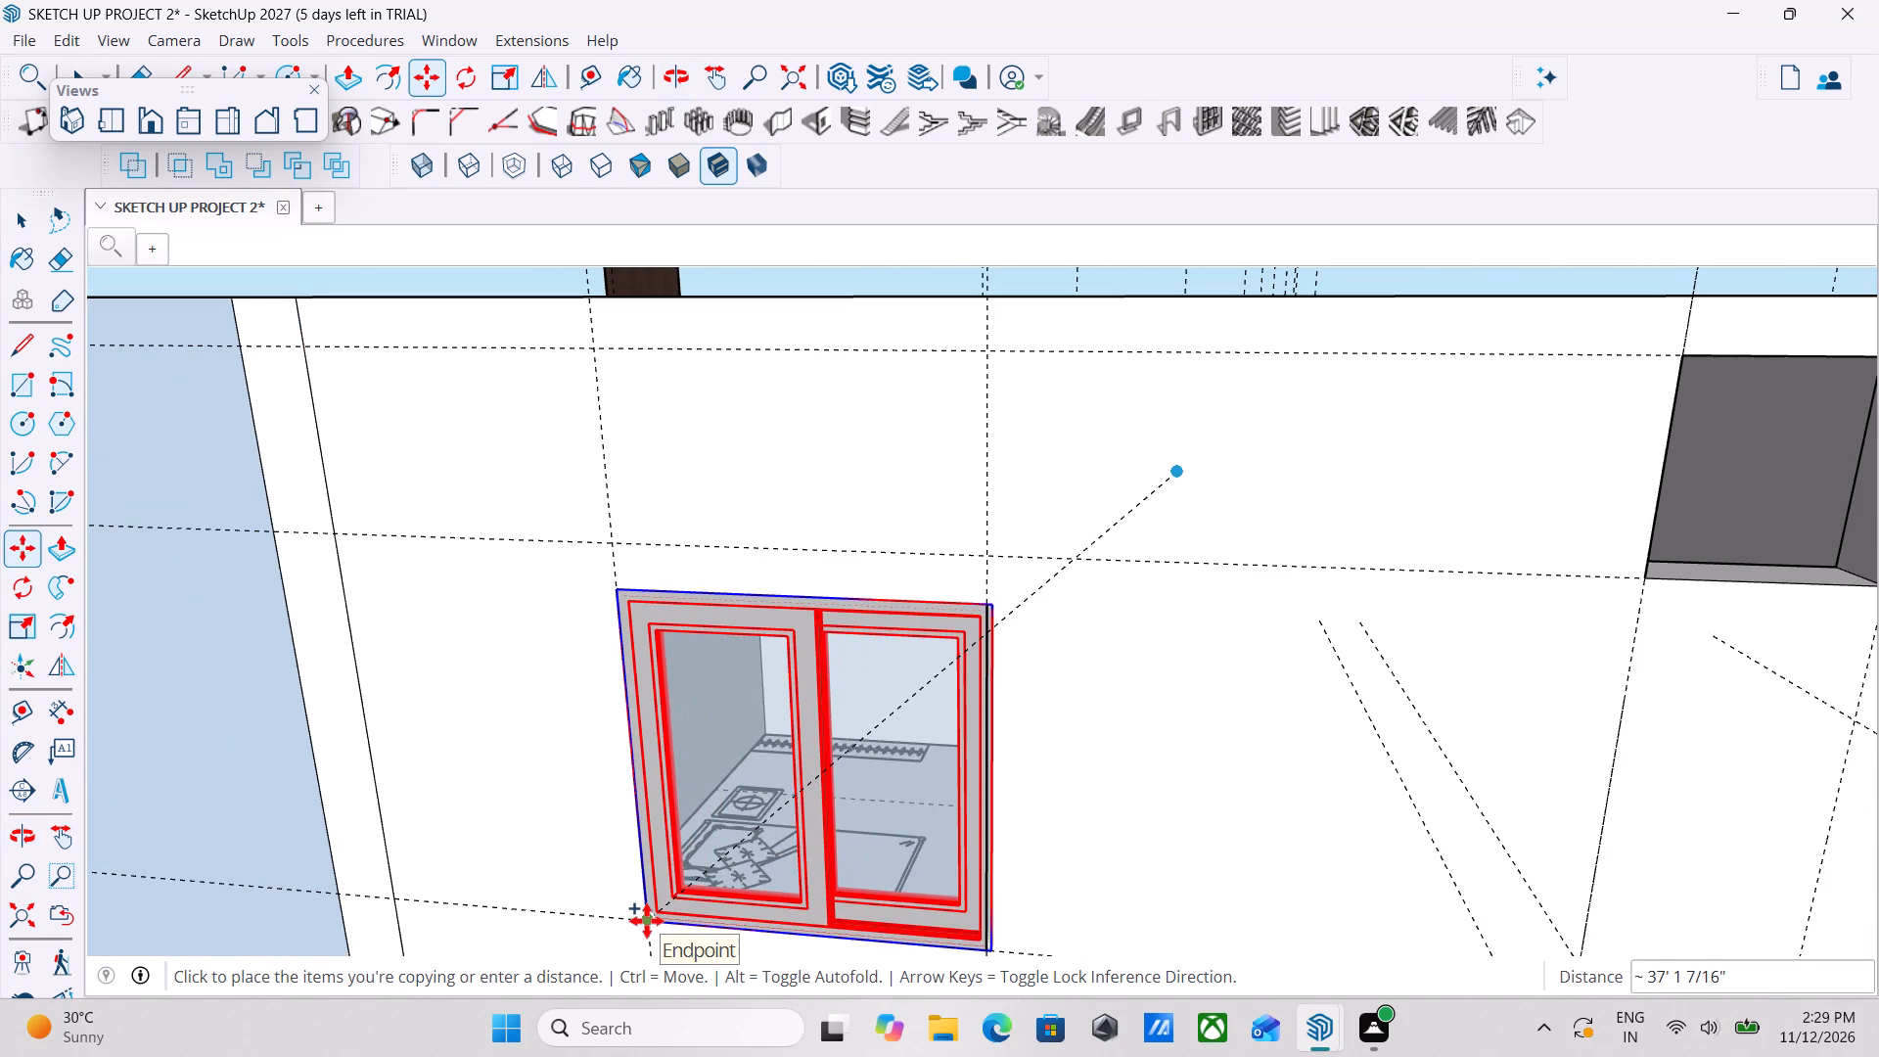
scroll(647, 921, up, 15)
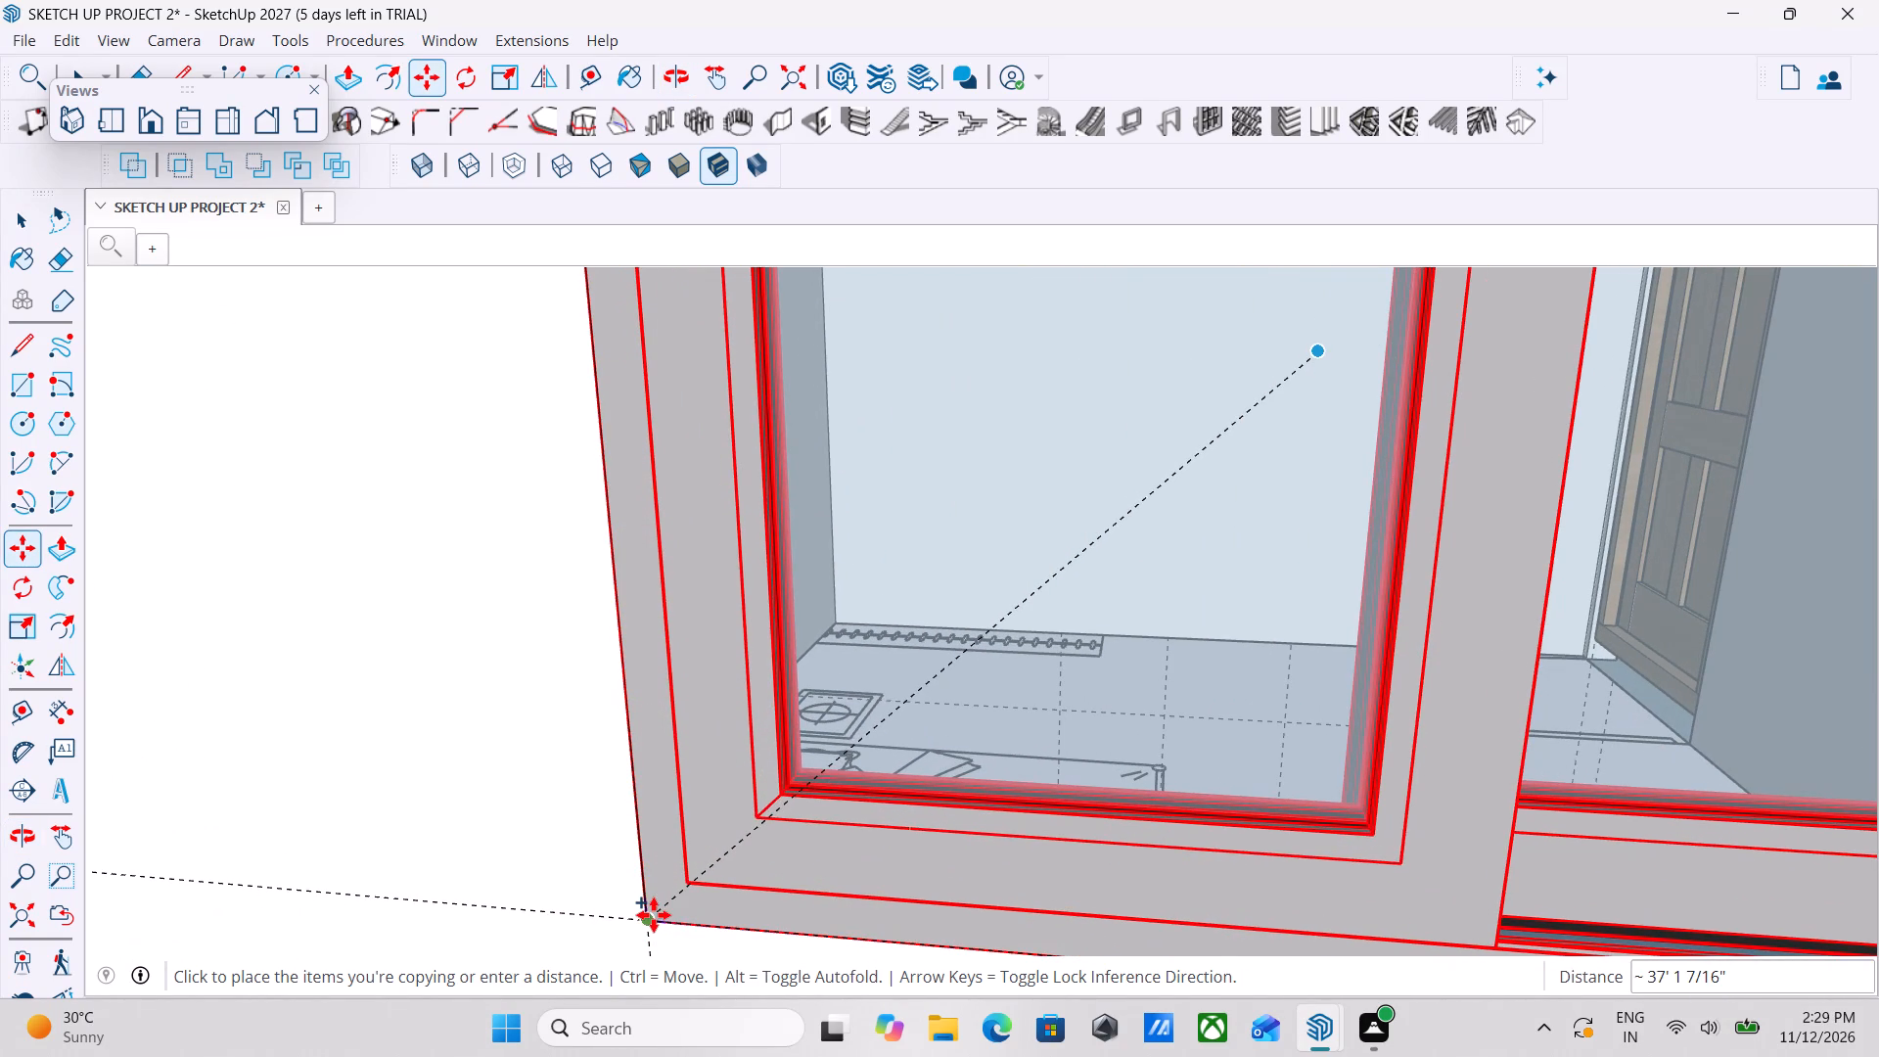
click(654, 915)
scroll(654, 915, down, 5)
key(space)
key(space)
scroll(654, 915, down, 6)
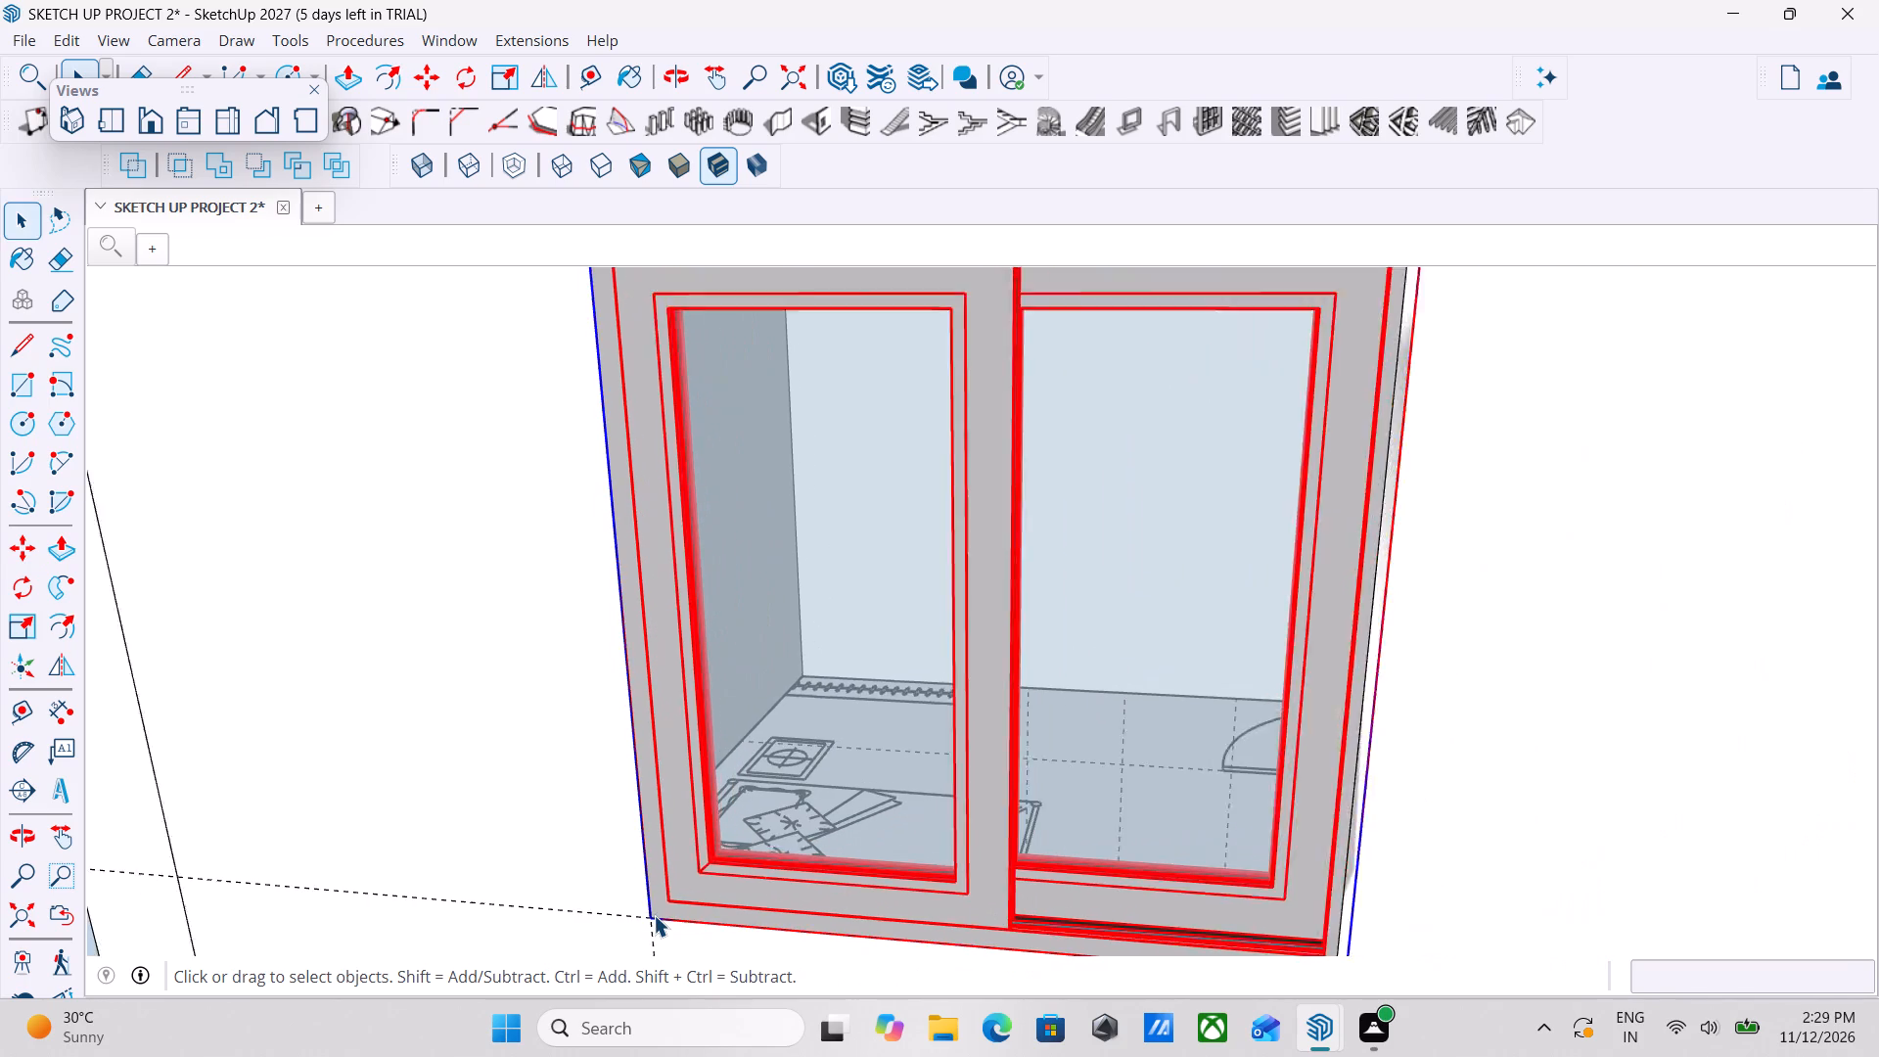
key(Escape)
scroll(654, 915, down, 6)
key(Escape)
key(space)
scroll(786, 845, down, 5)
key(space)
key(space)
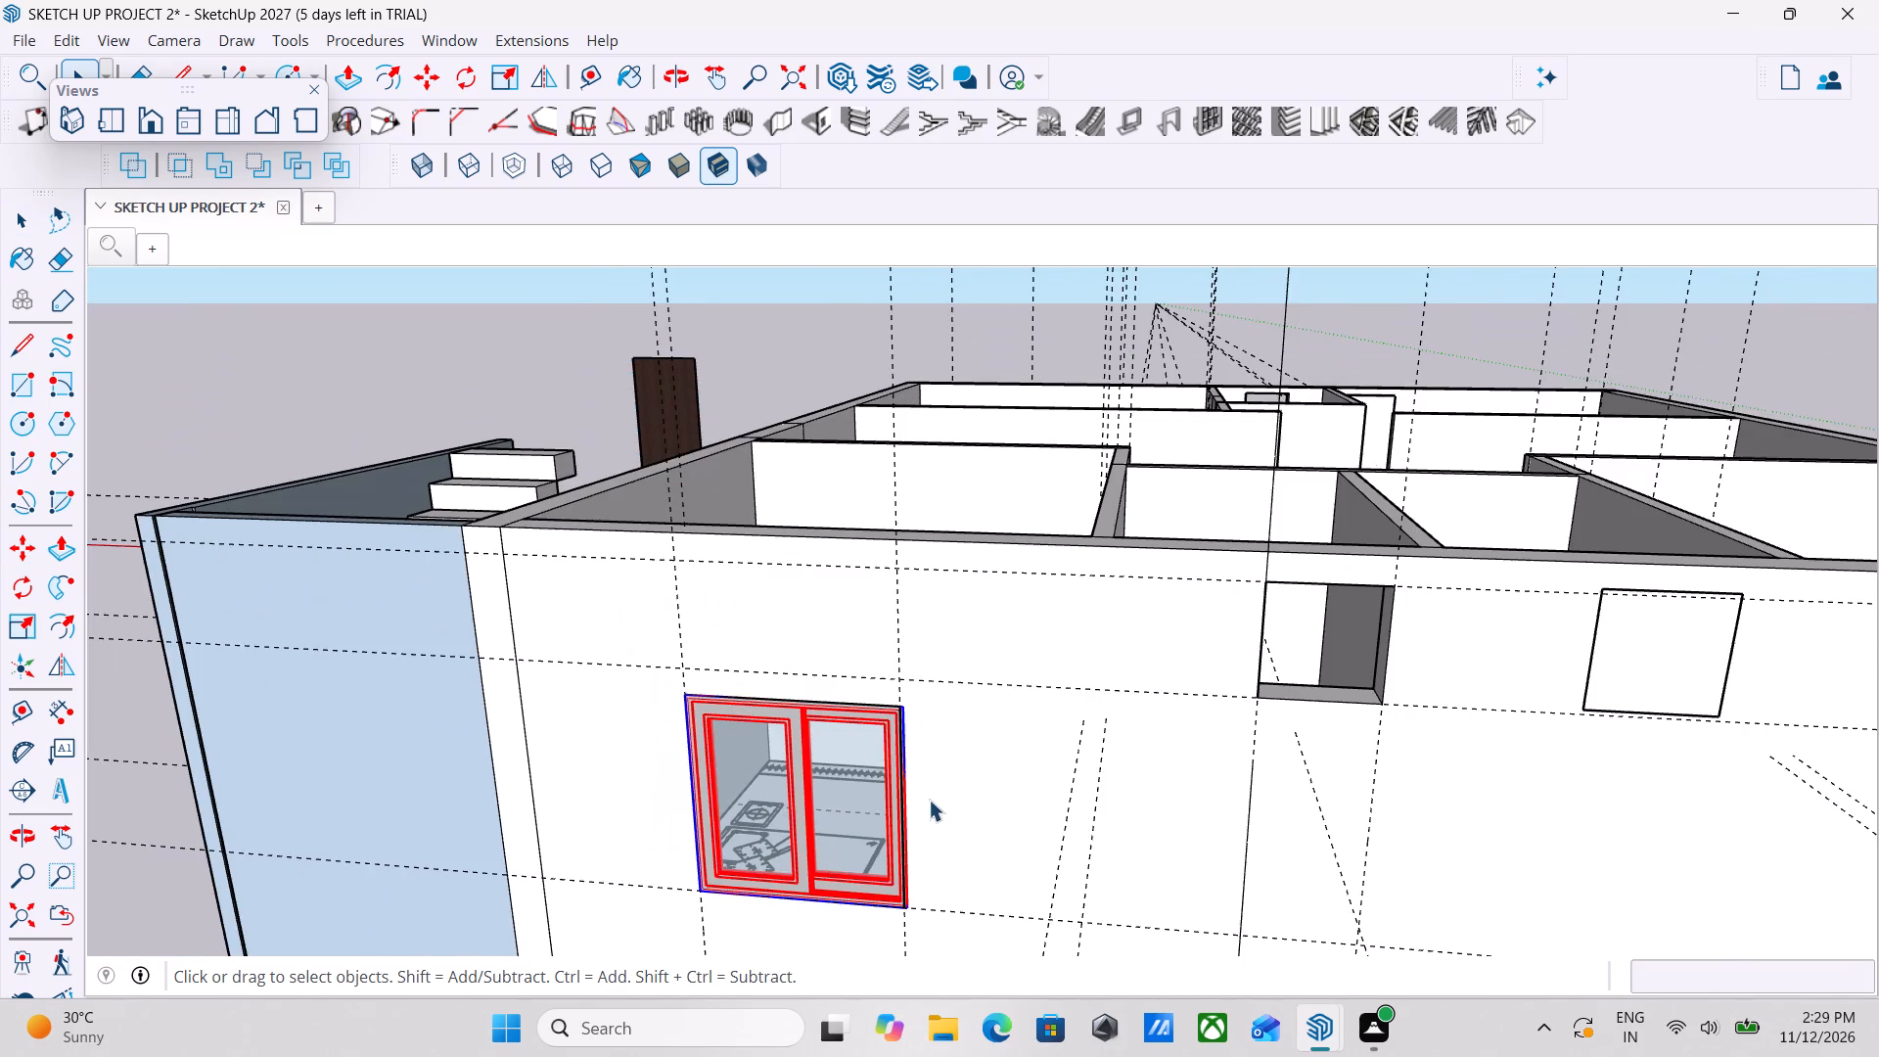
Move the copied sliding window about 4 1/4" by its bottom corner to the opening's inner corner, on the room side of the wall.
scroll(994, 714, down, 6)
middle_drag(1055, 741, 161, 907)
middle_drag(955, 806, 597, 925)
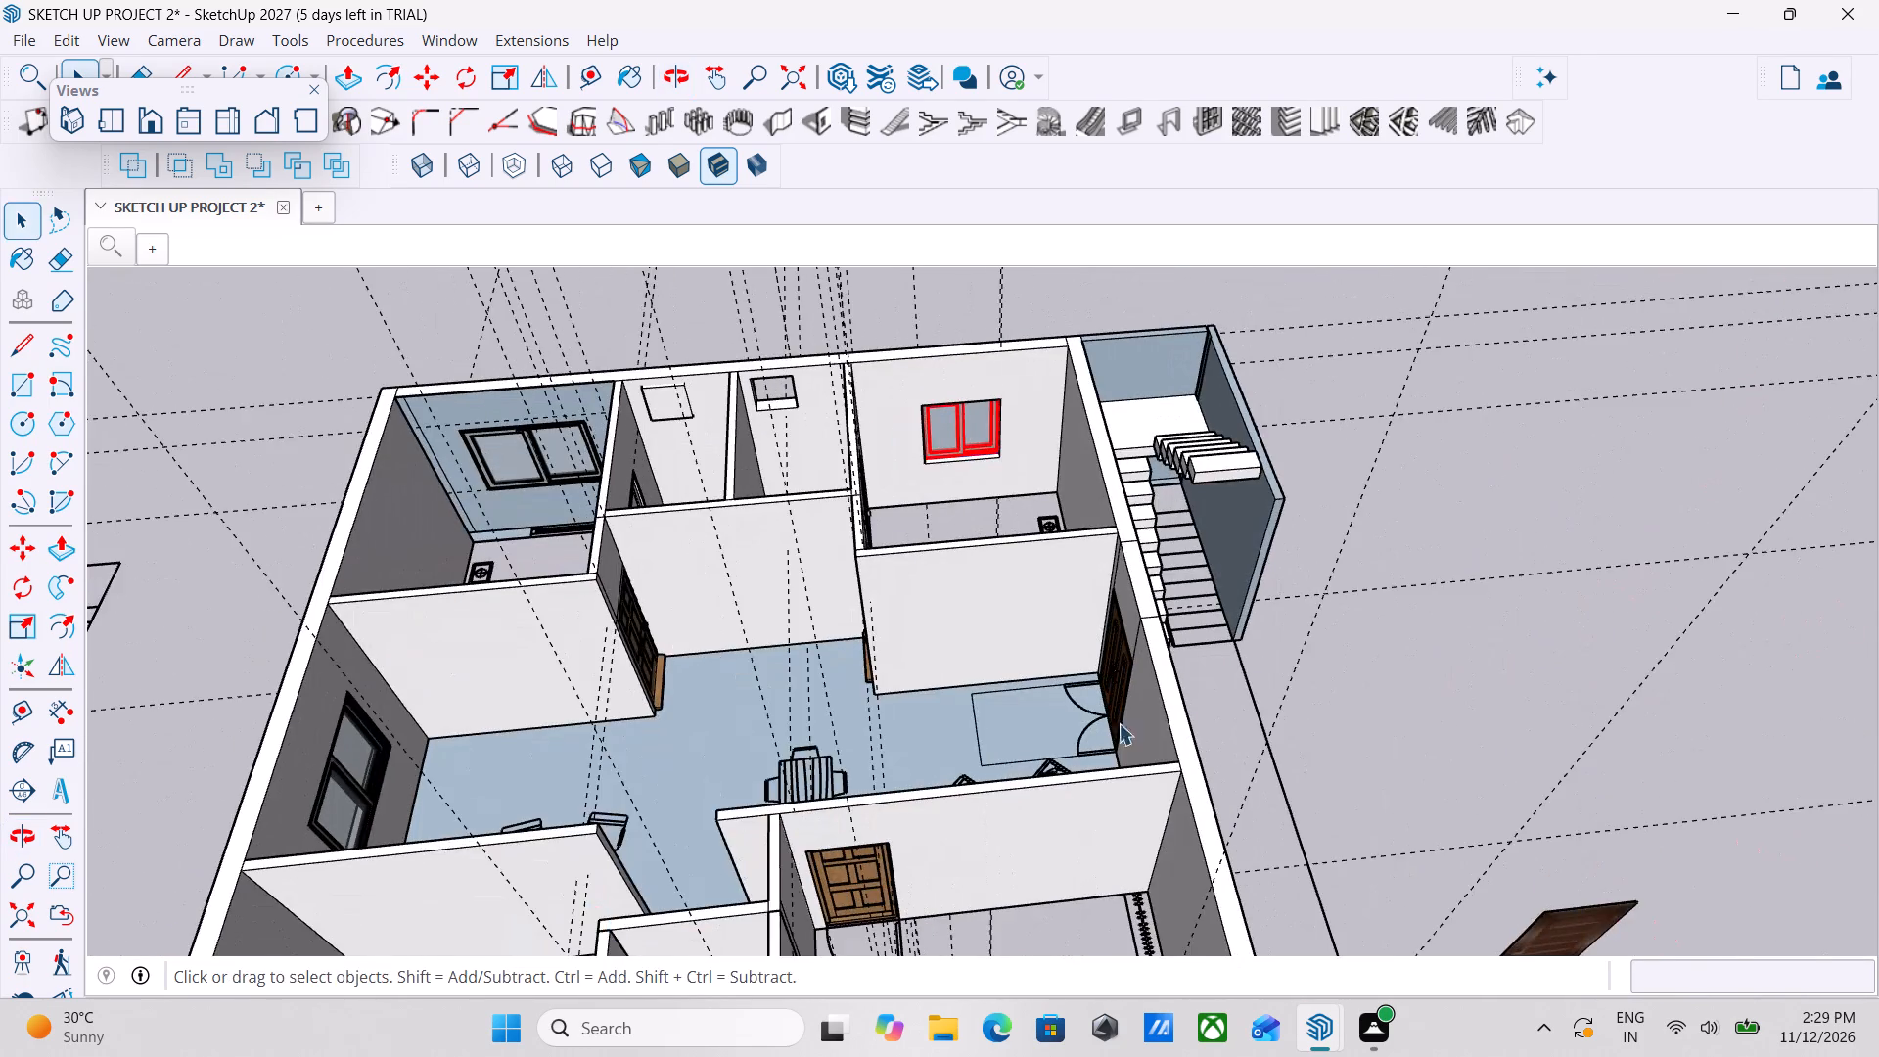
scroll(1271, 656, up, 3)
scroll(1041, 447, up, 12)
scroll(843, 419, up, 3)
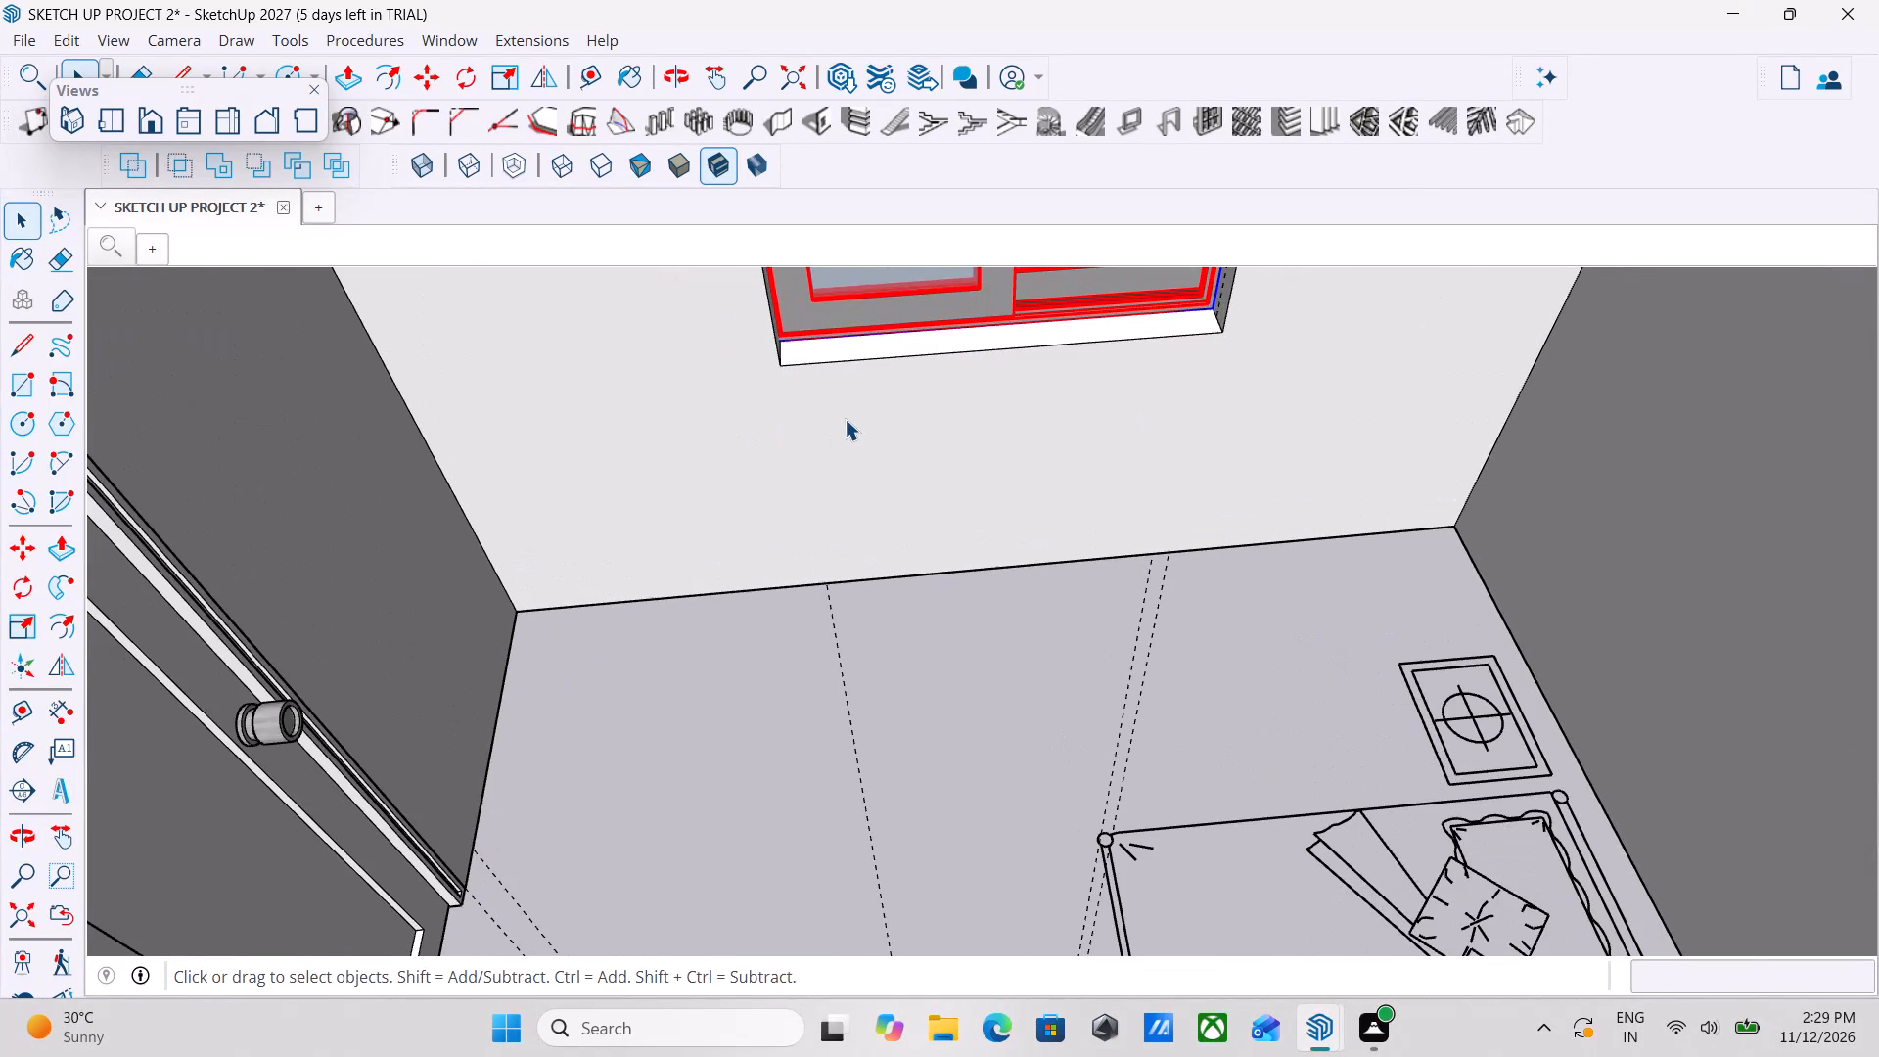
key(m)
scroll(891, 339, up, 1)
middle_drag(891, 339, 667, 384)
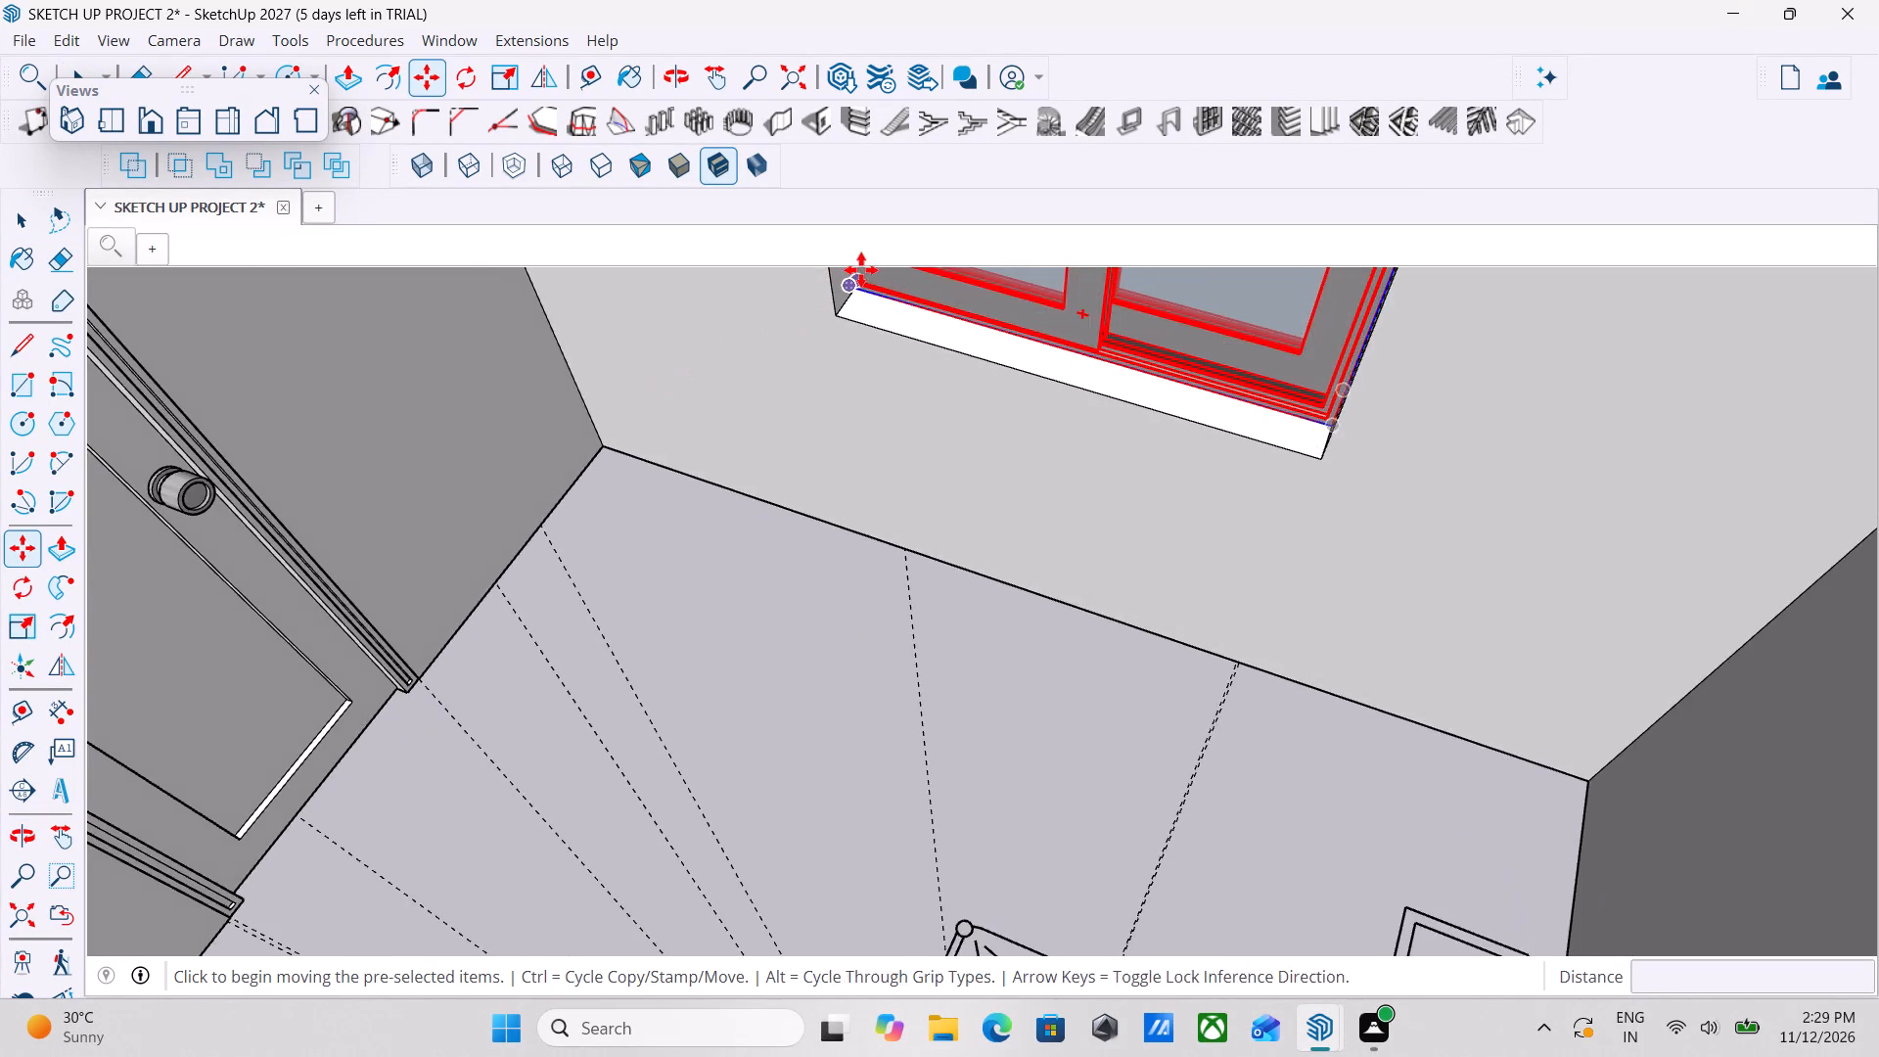
scroll(861, 270, up, 16)
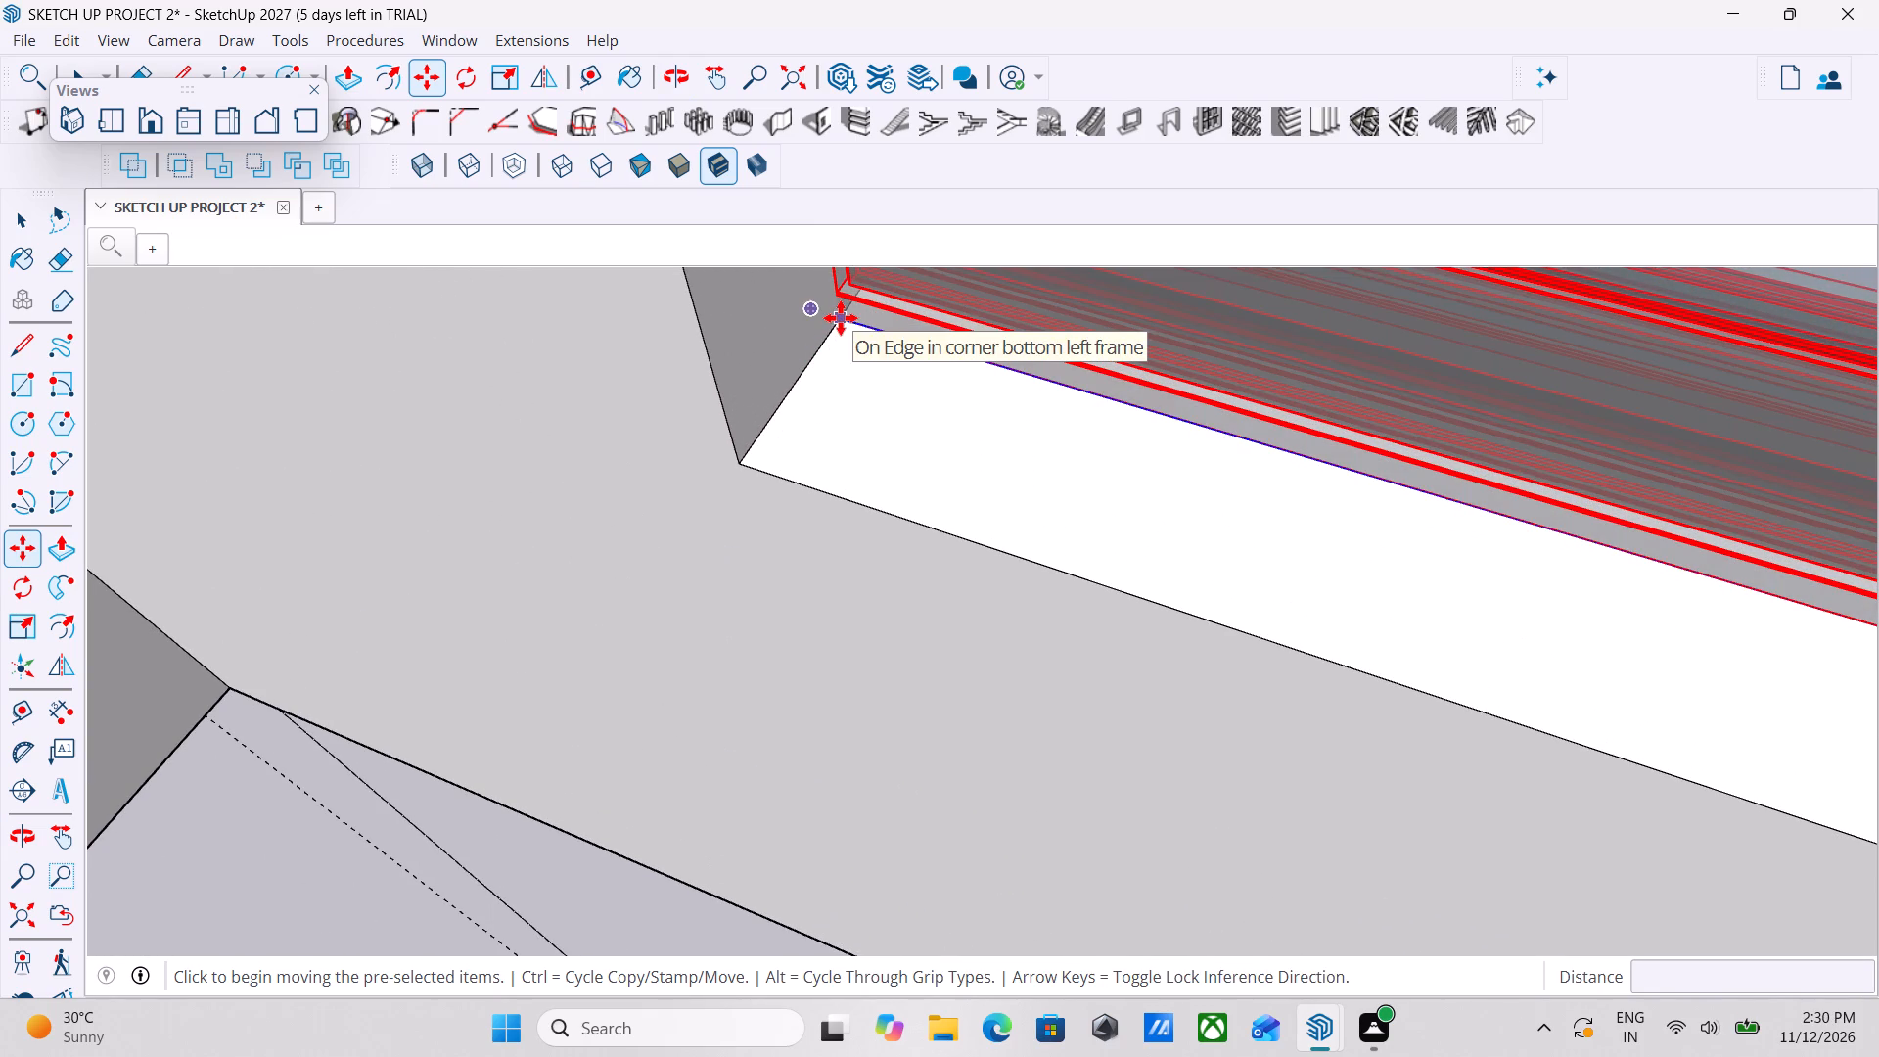
click(841, 318)
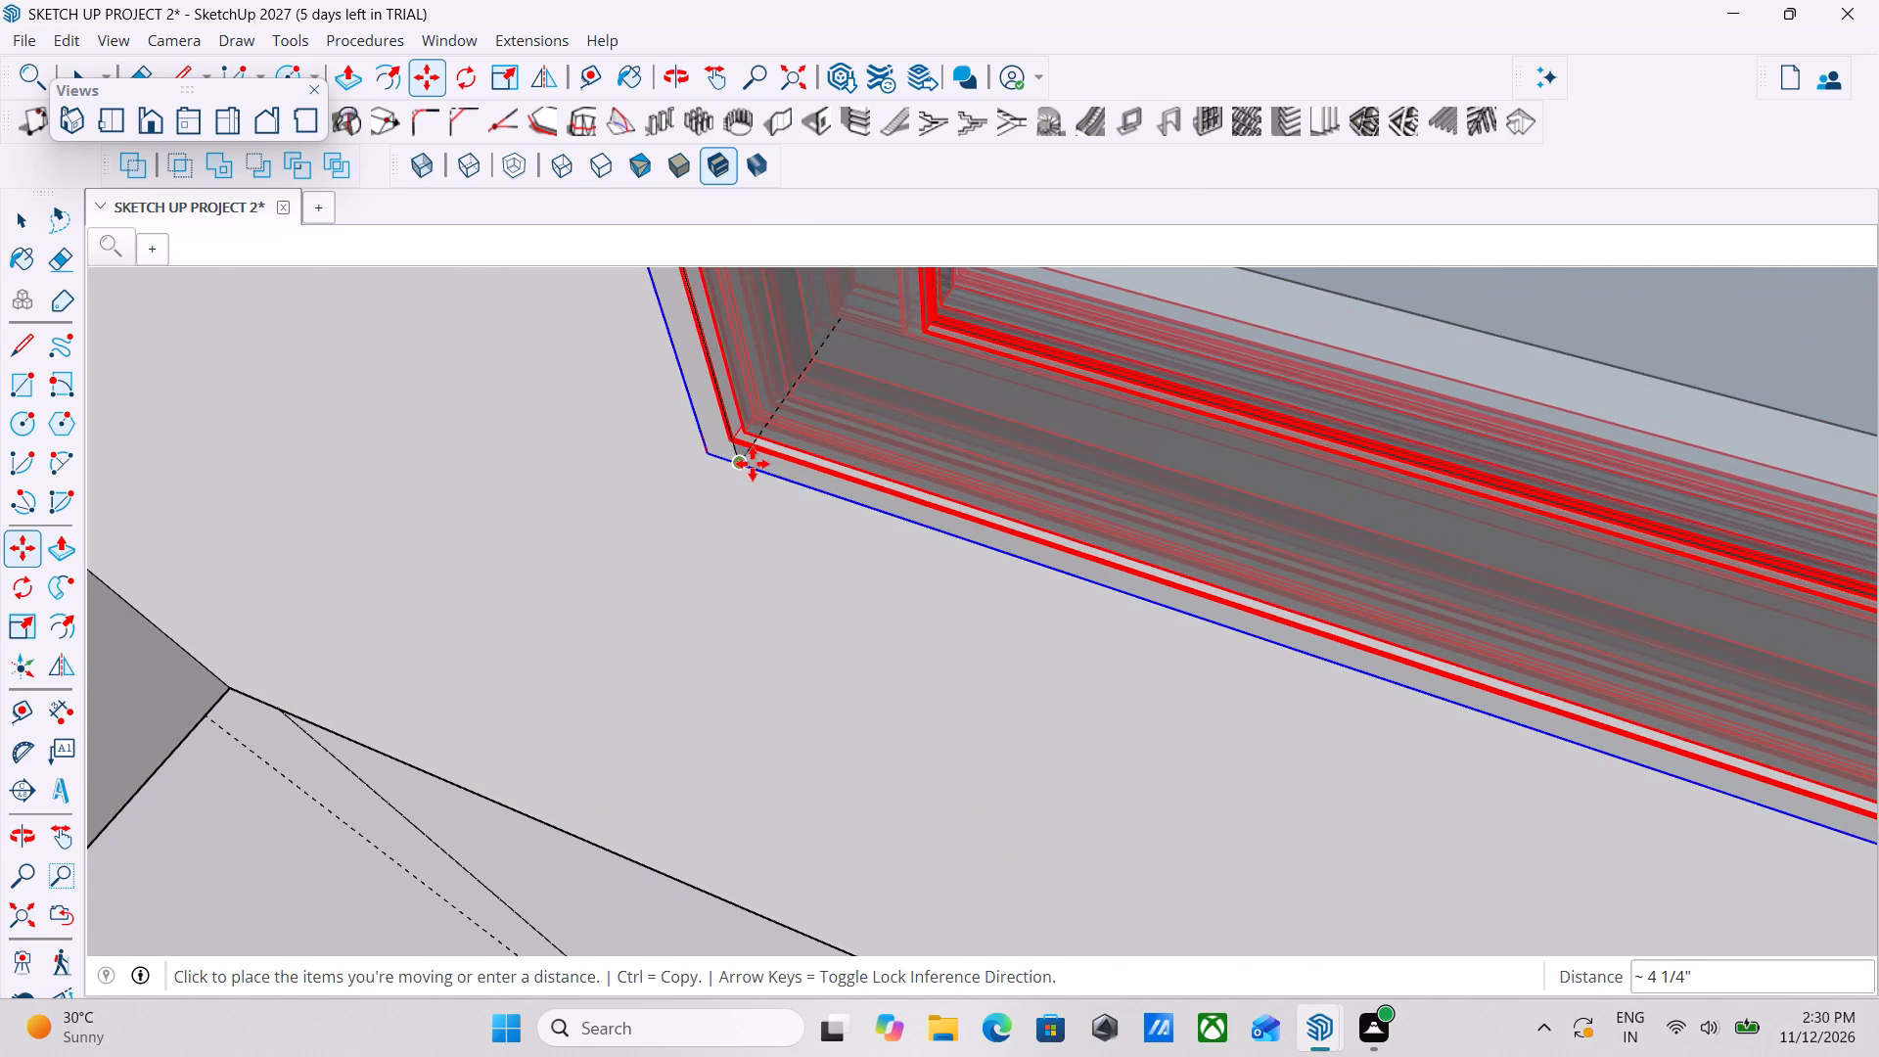
click(753, 464)
scroll(864, 463, down, 13)
middle_drag(1164, 532, 1276, 418)
scroll(1265, 423, down, 1)
scroll(1288, 420, up, 1)
scroll(1293, 422, down, 5)
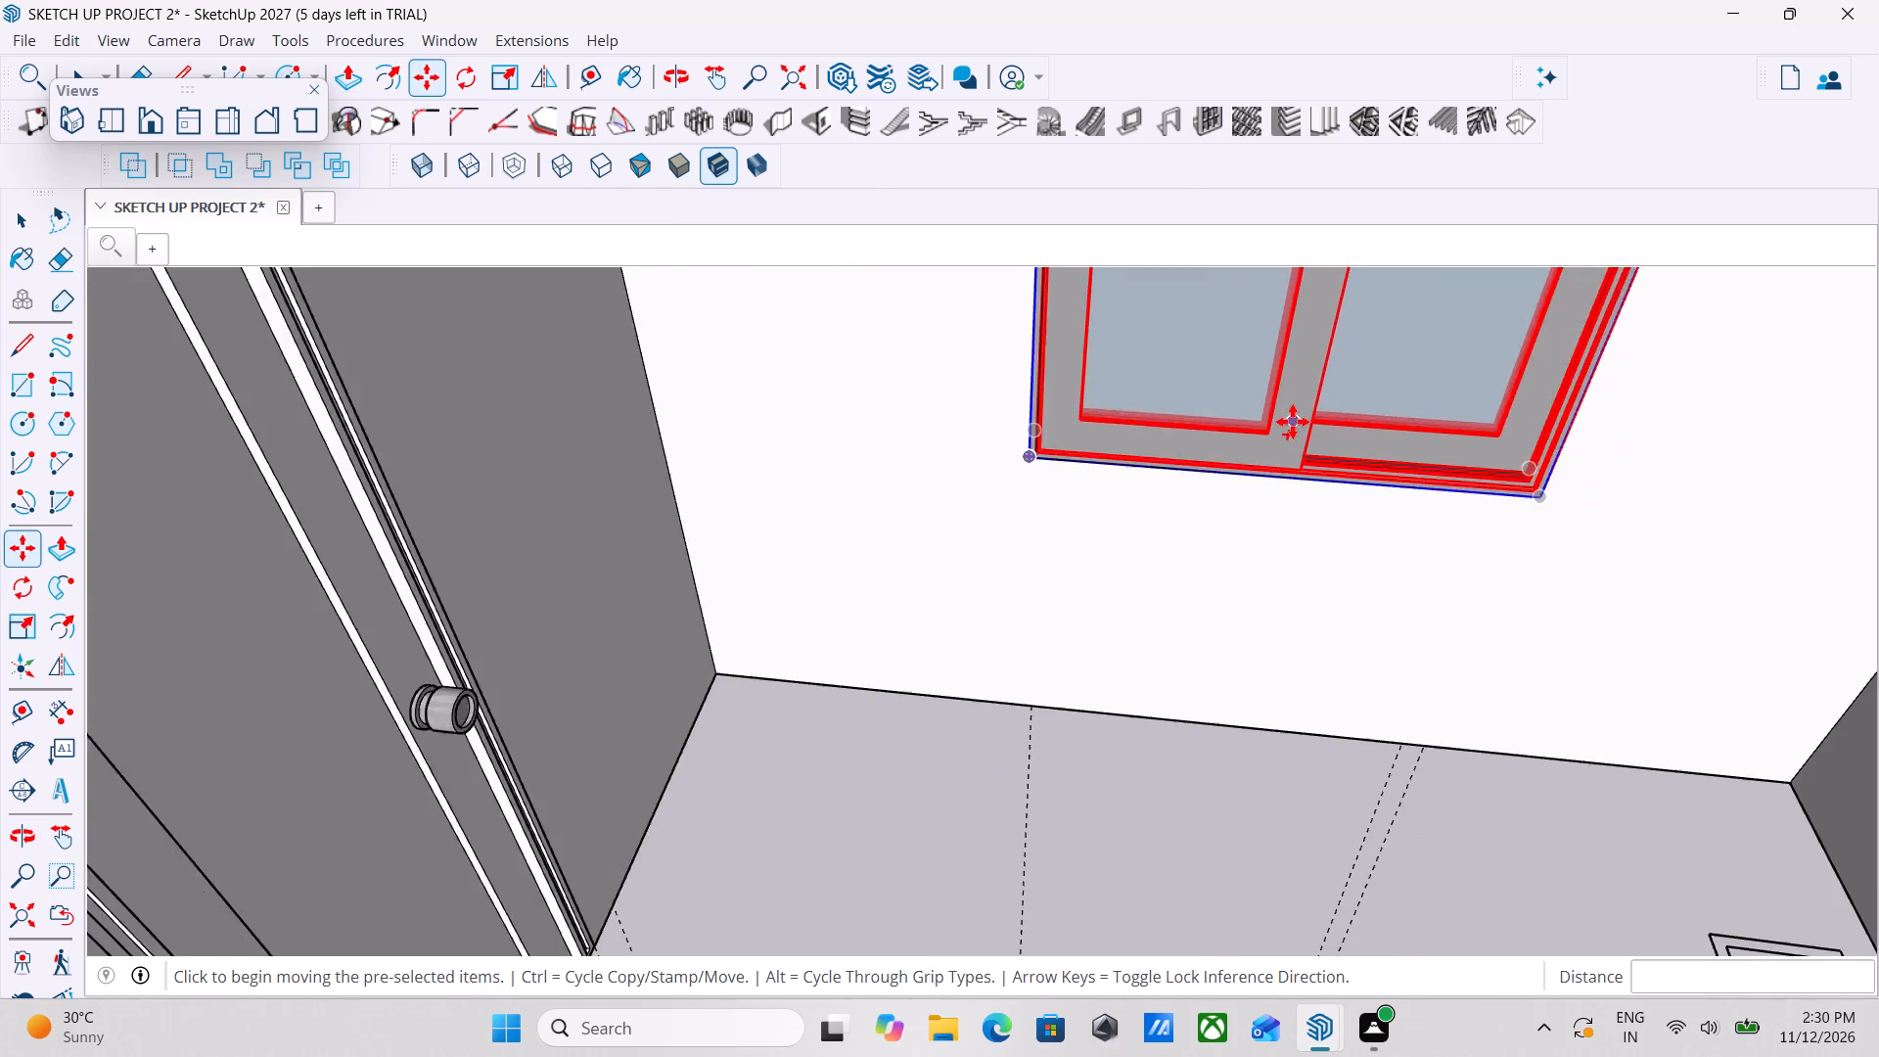
scroll(1293, 422, down, 12)
key(space)
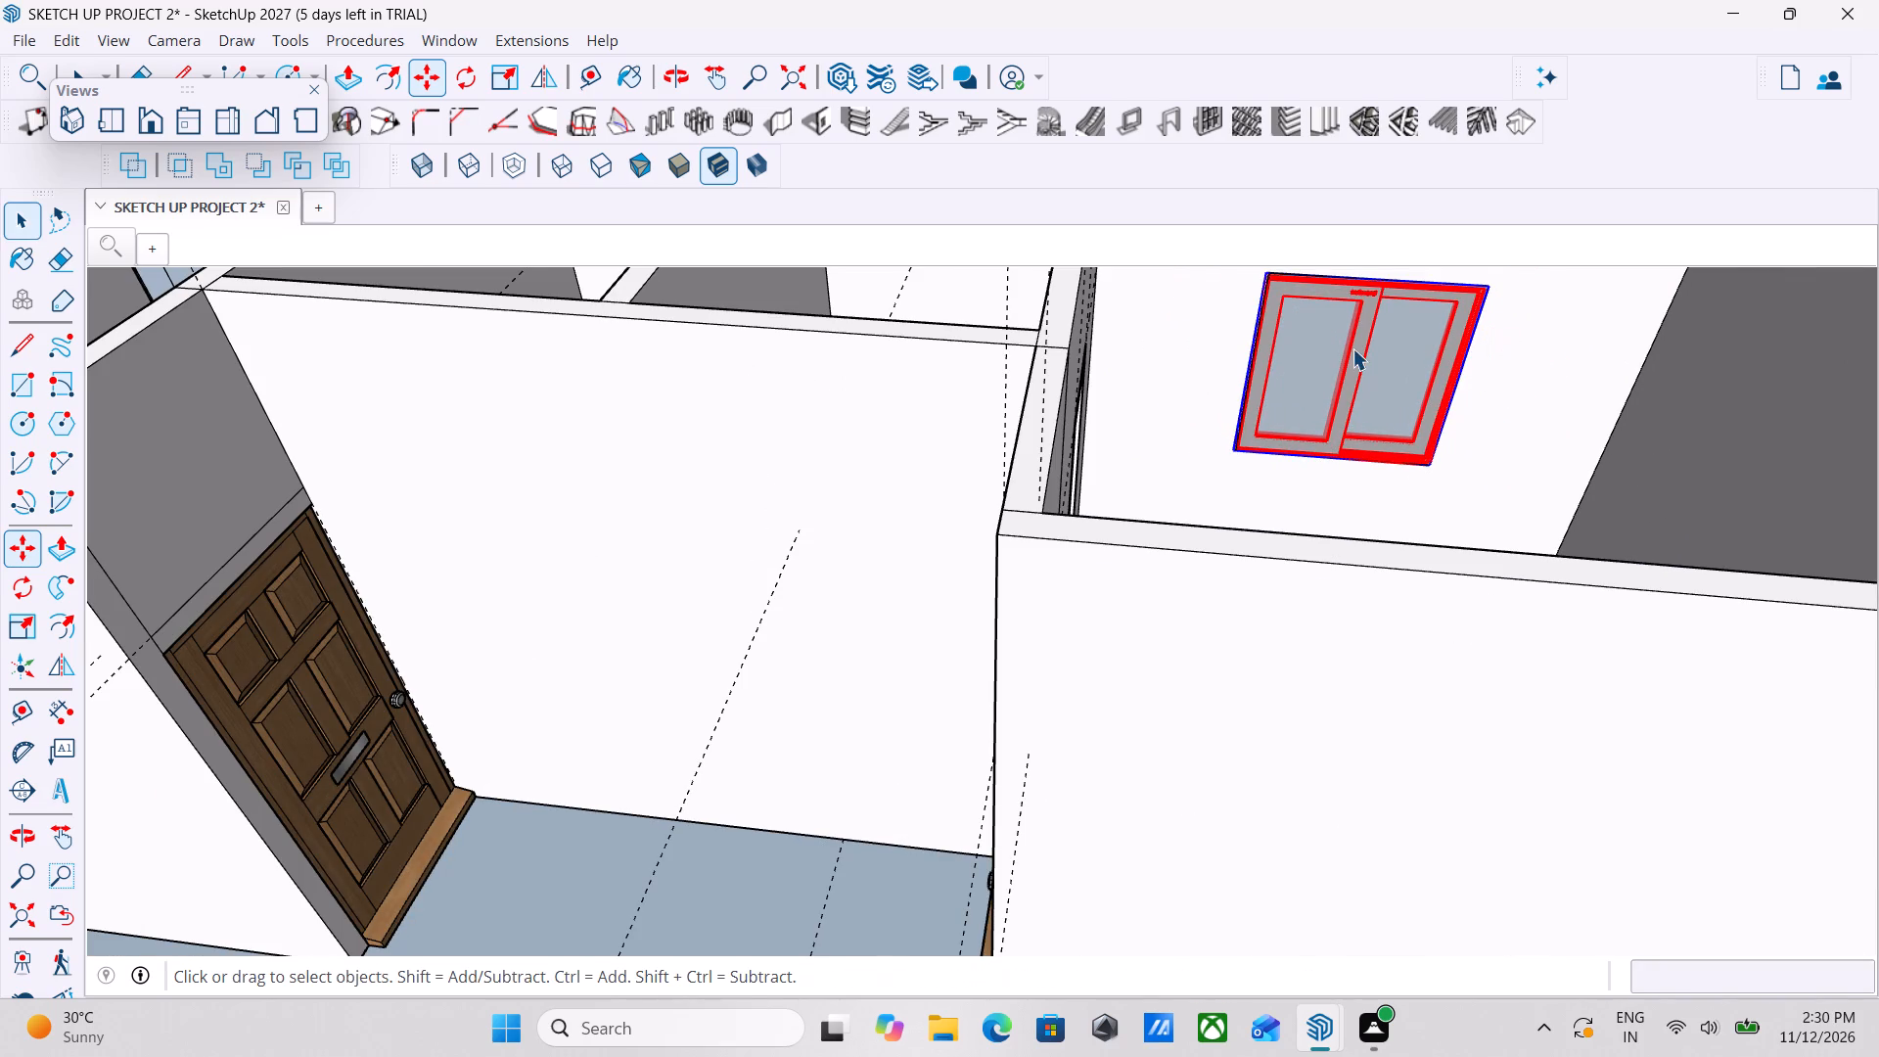
Scale the copied window slightly narrower with red scaling from one side edge to match the opening.
click(1352, 346)
scroll(1467, 345, up, 1)
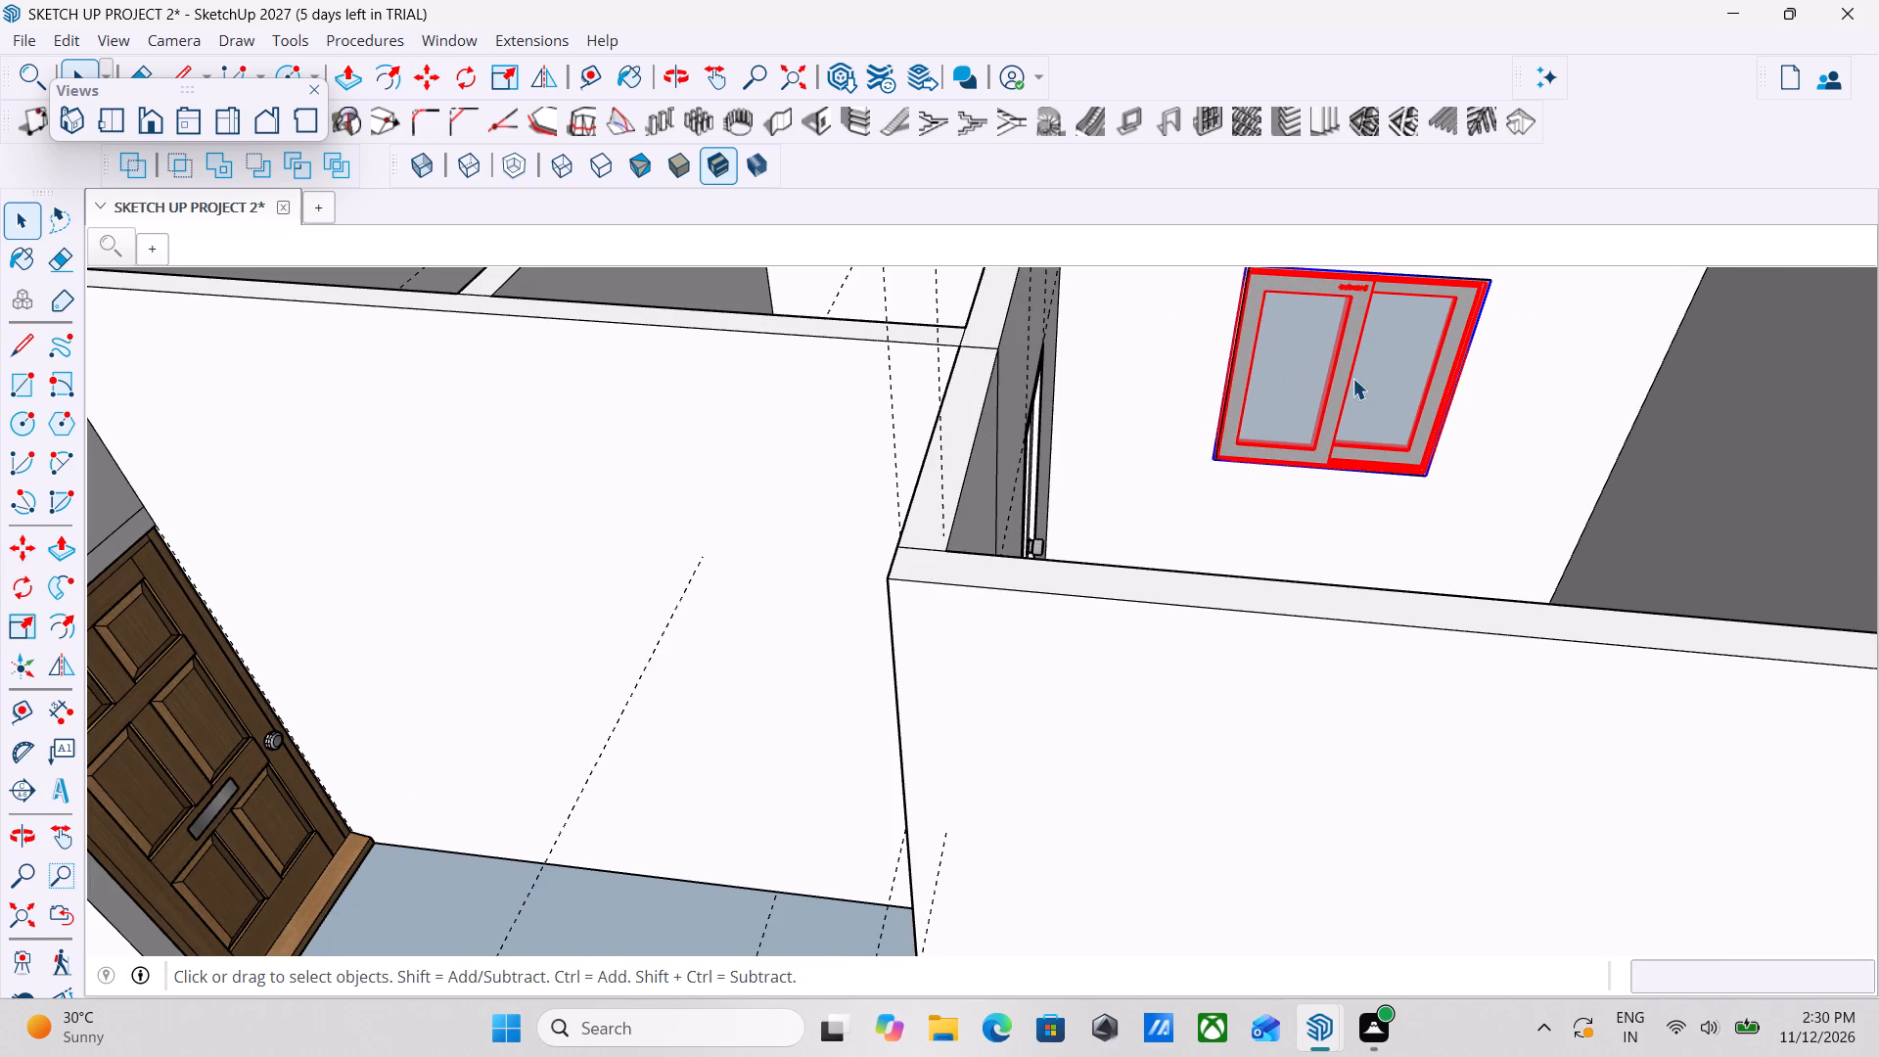
text(sc)
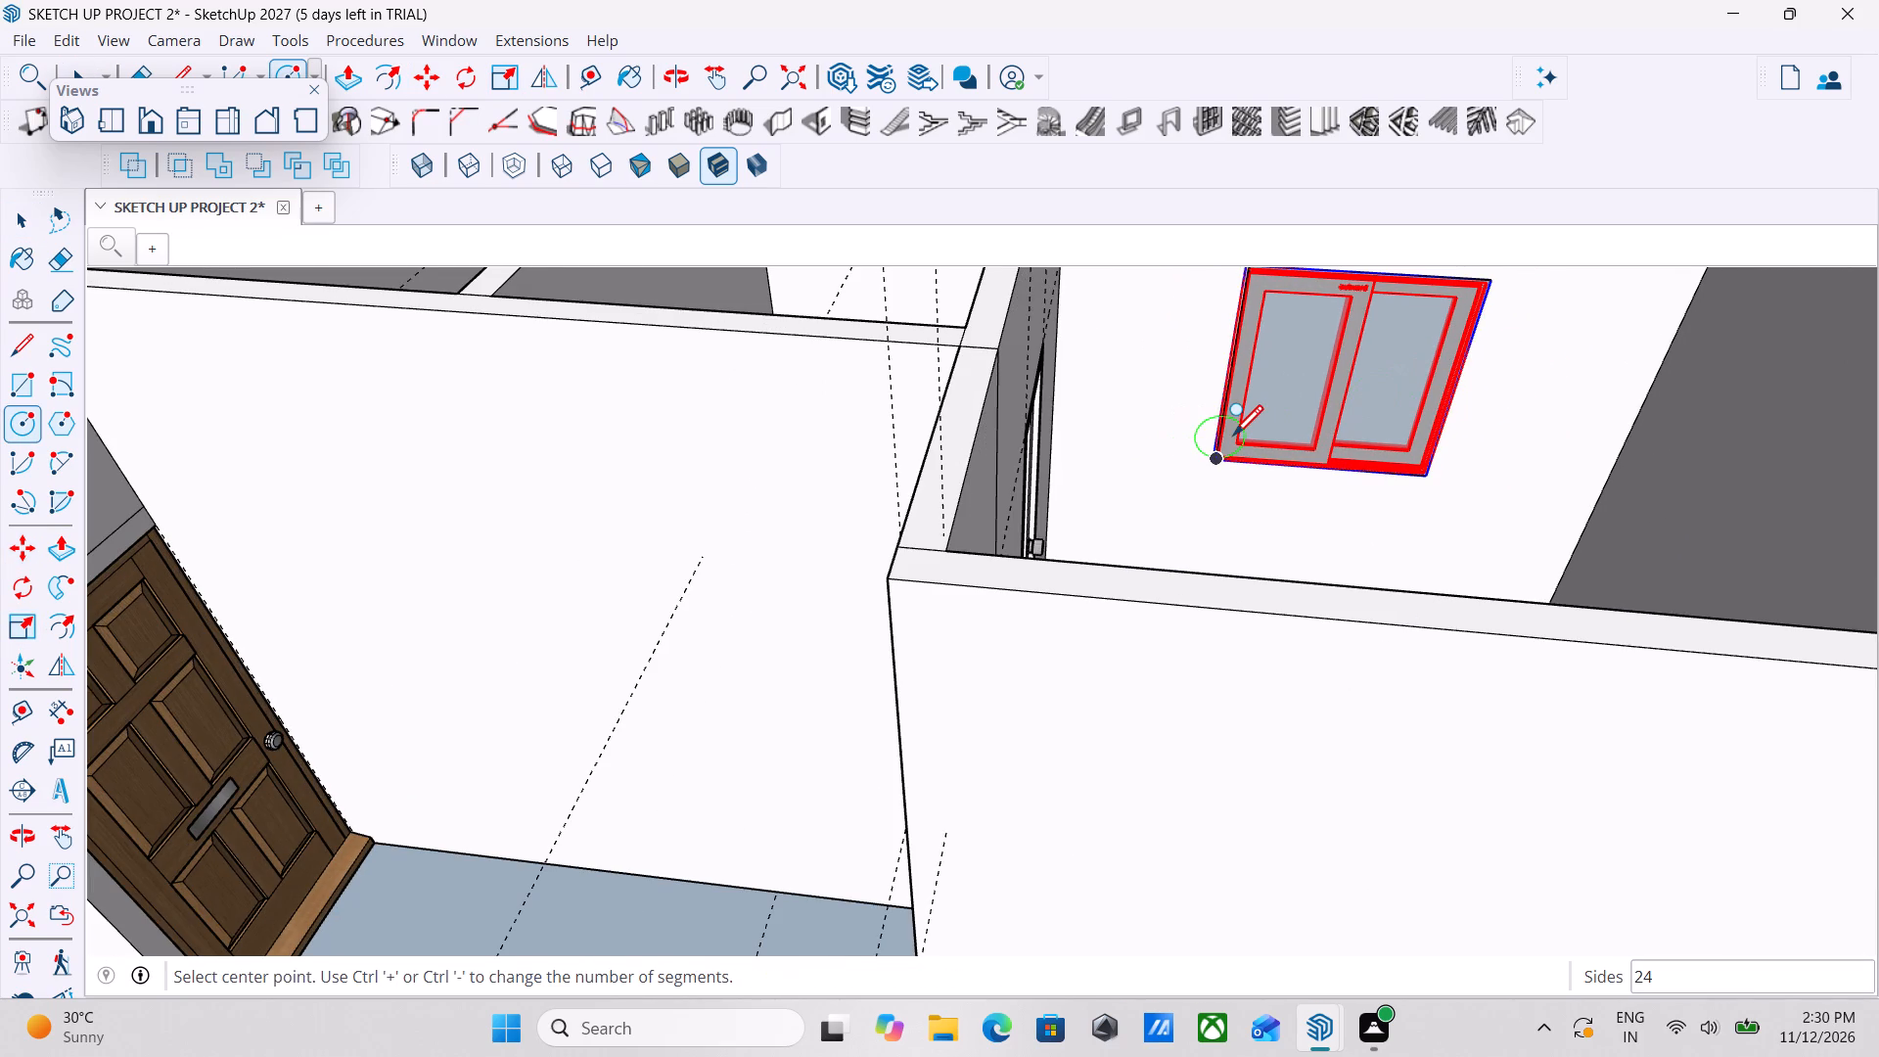
key(Escape)
key(space)
key(space)
click(23, 633)
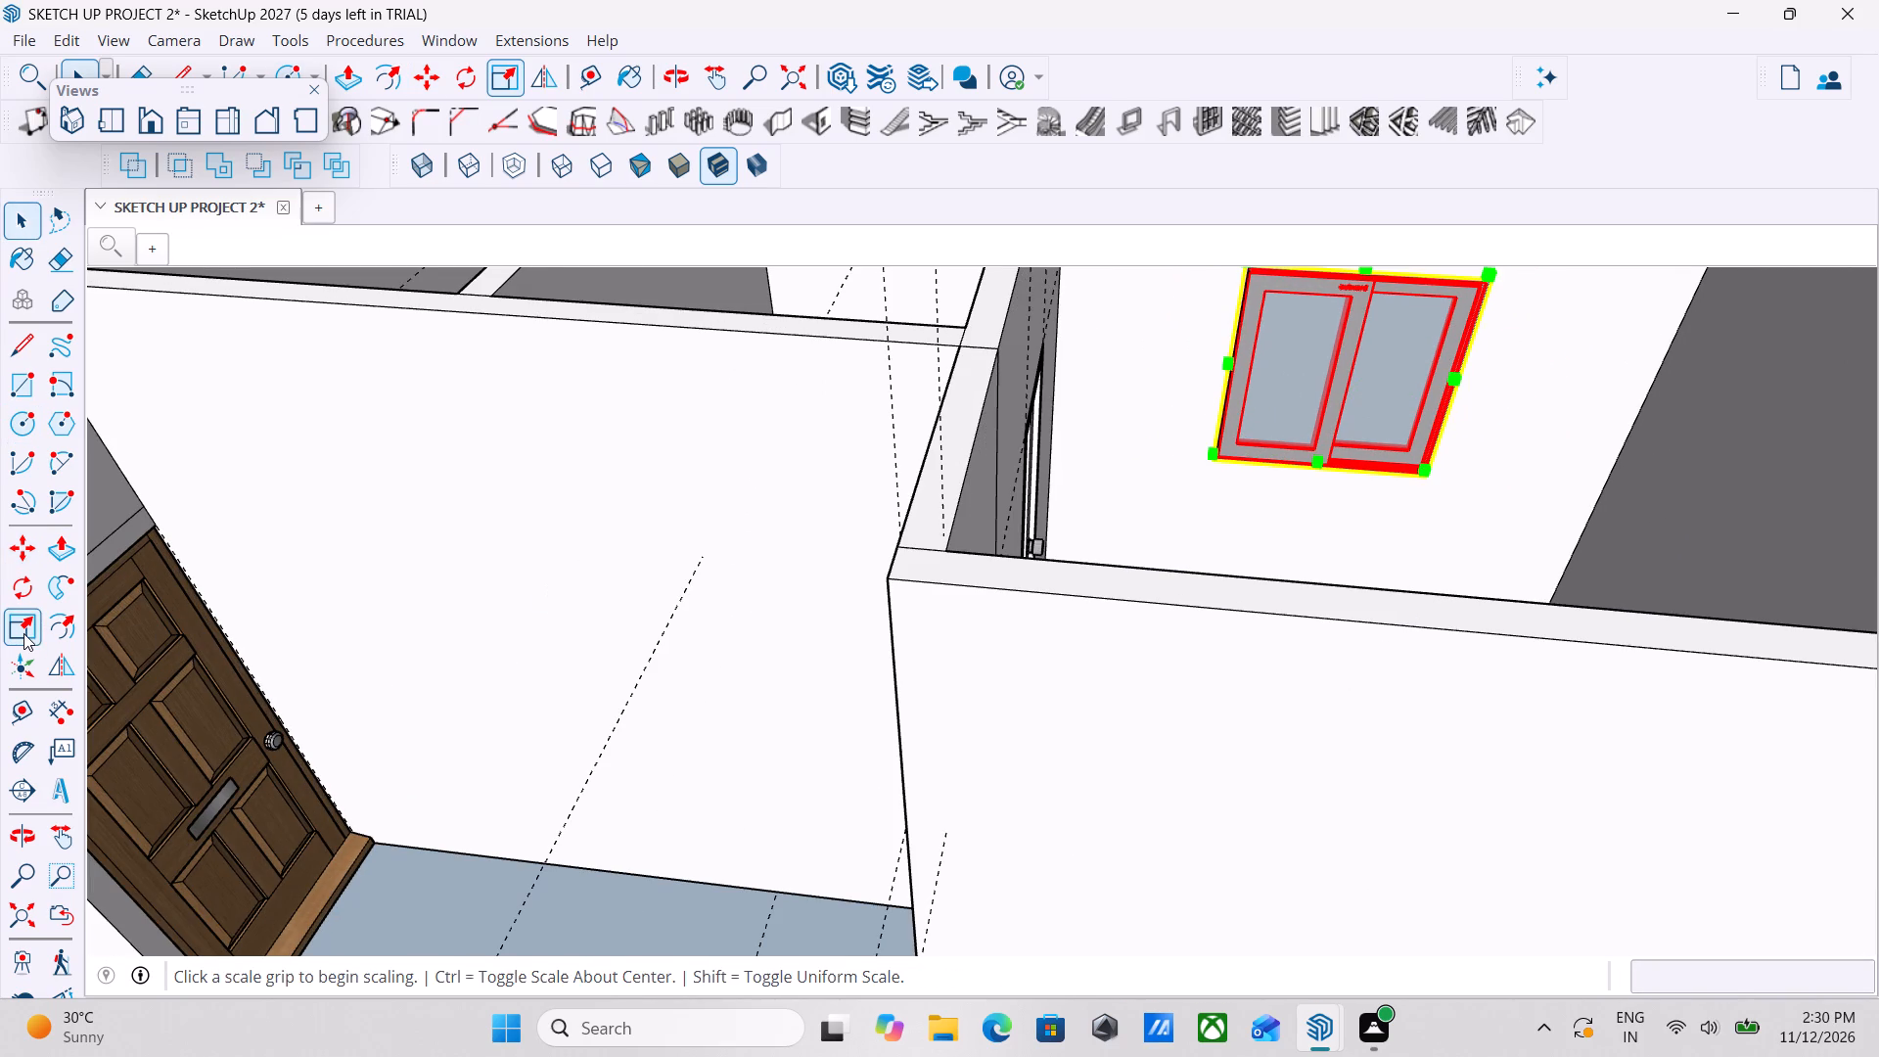
scroll(1269, 303, up, 7)
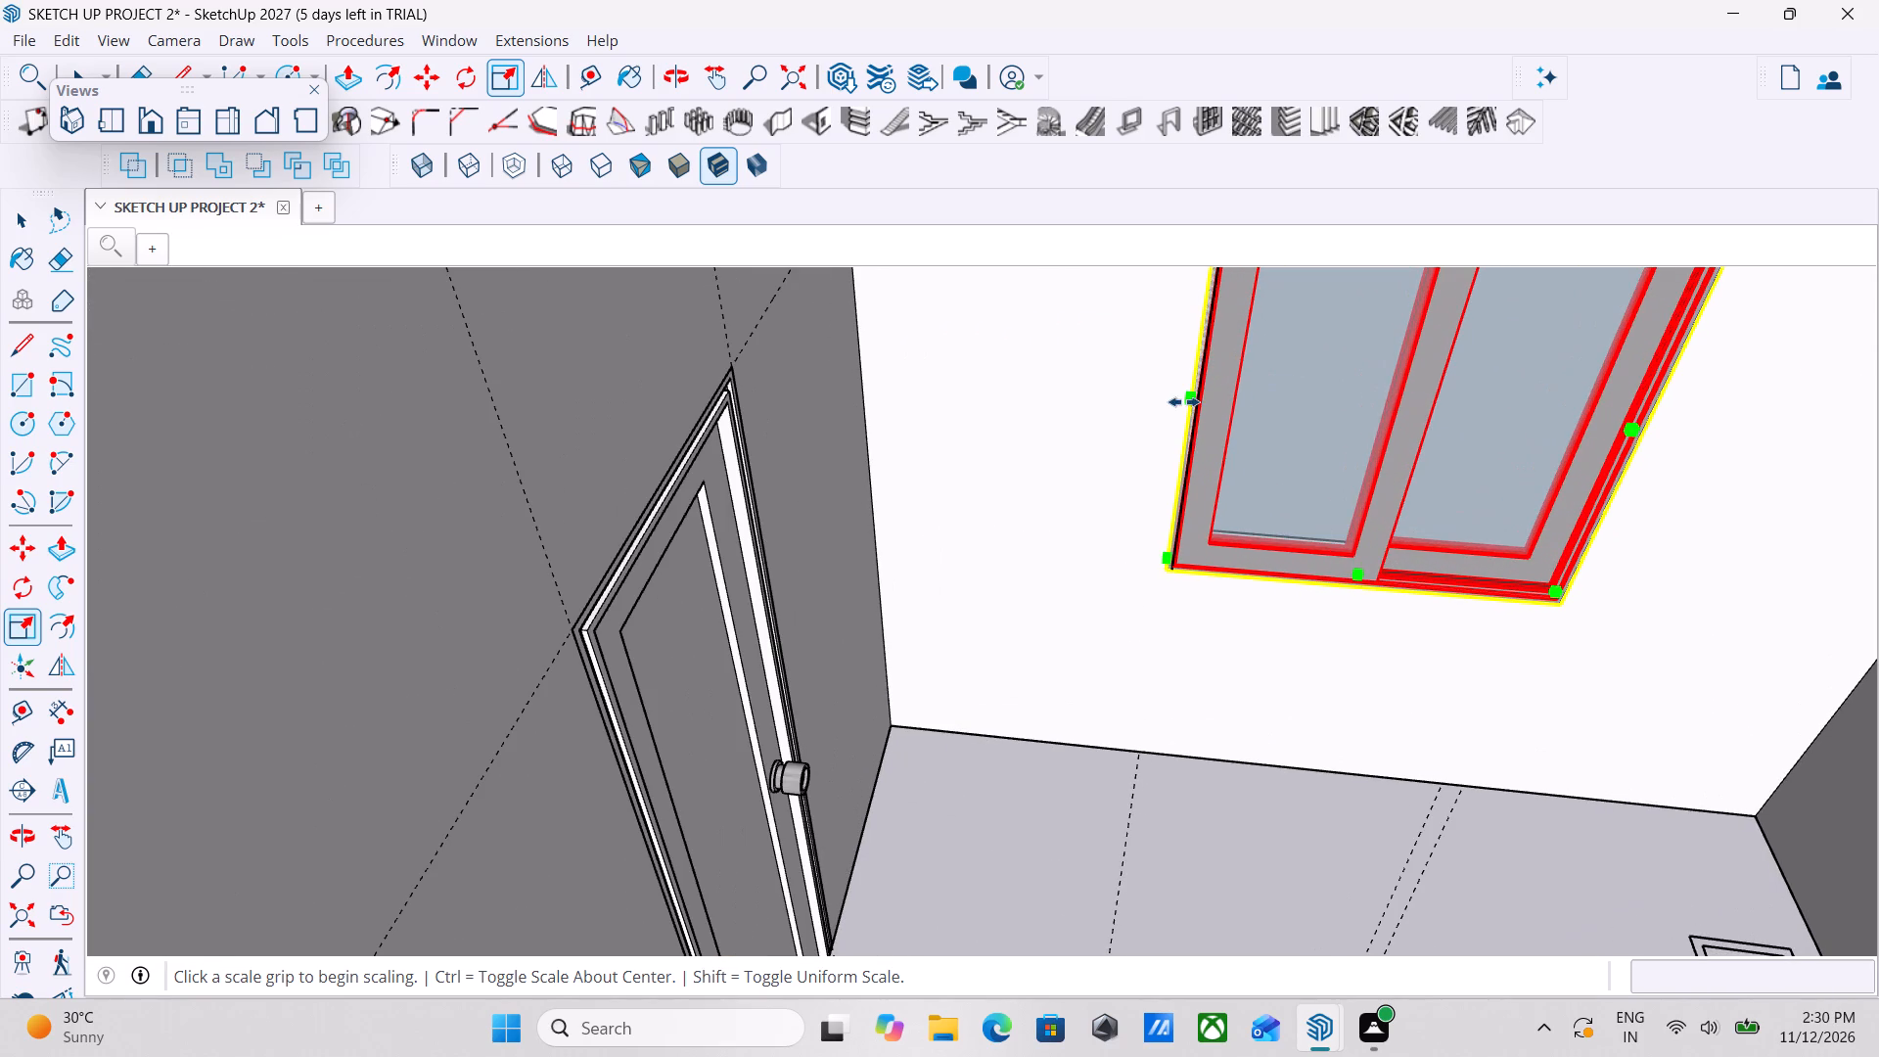
drag(1188, 402, 1209, 387)
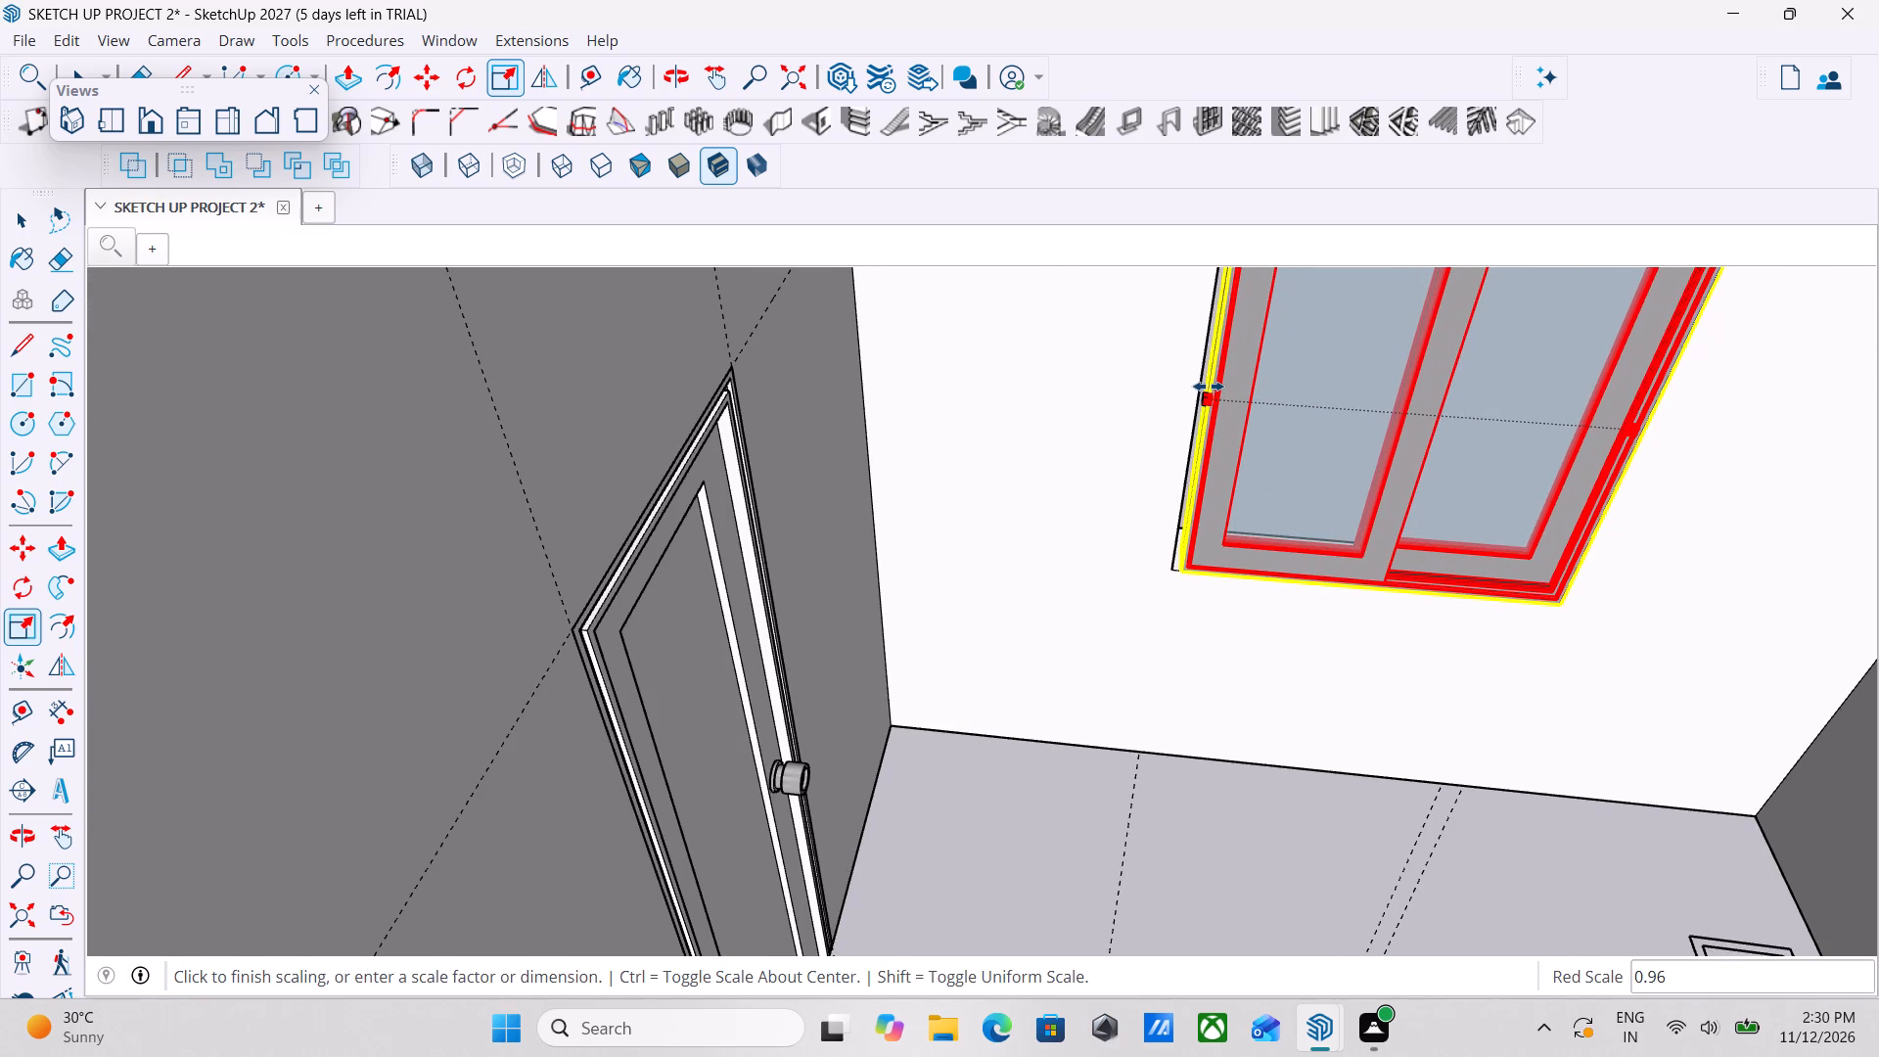
drag(1209, 387, 1201, 387)
scroll(1375, 405, down, 3)
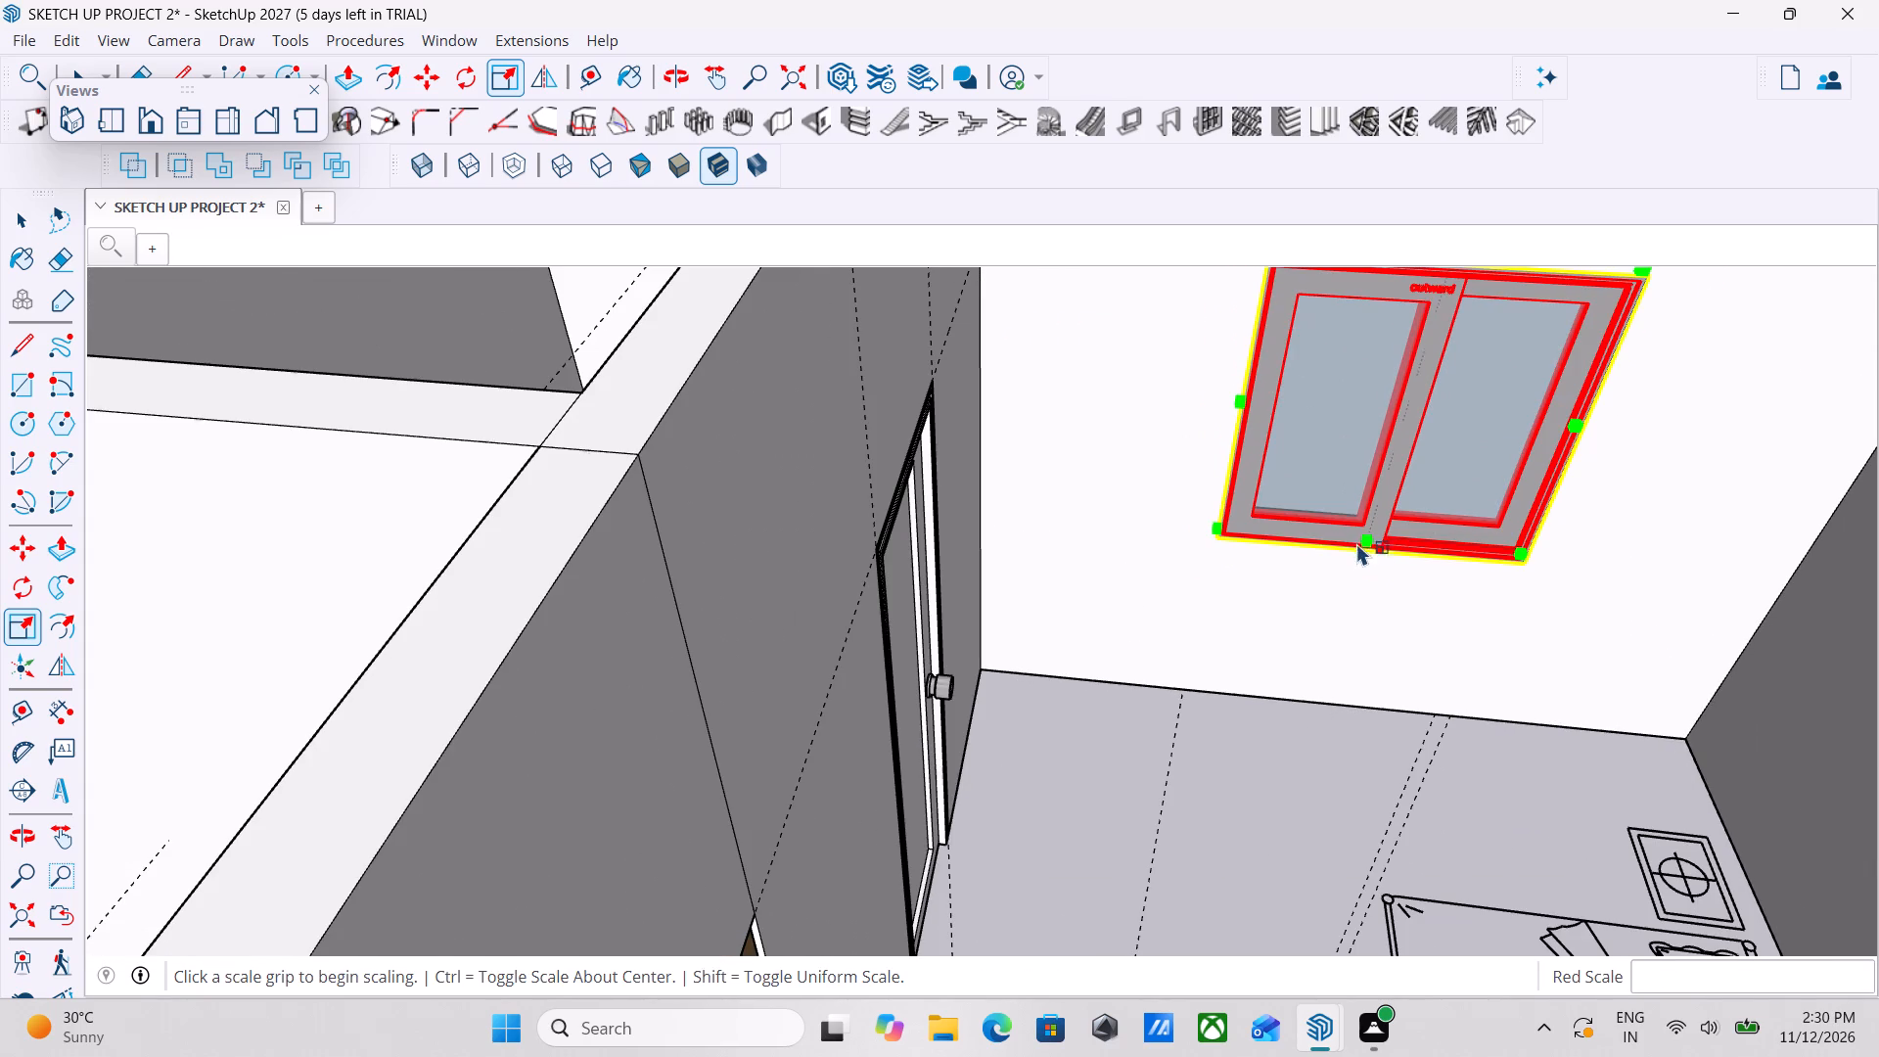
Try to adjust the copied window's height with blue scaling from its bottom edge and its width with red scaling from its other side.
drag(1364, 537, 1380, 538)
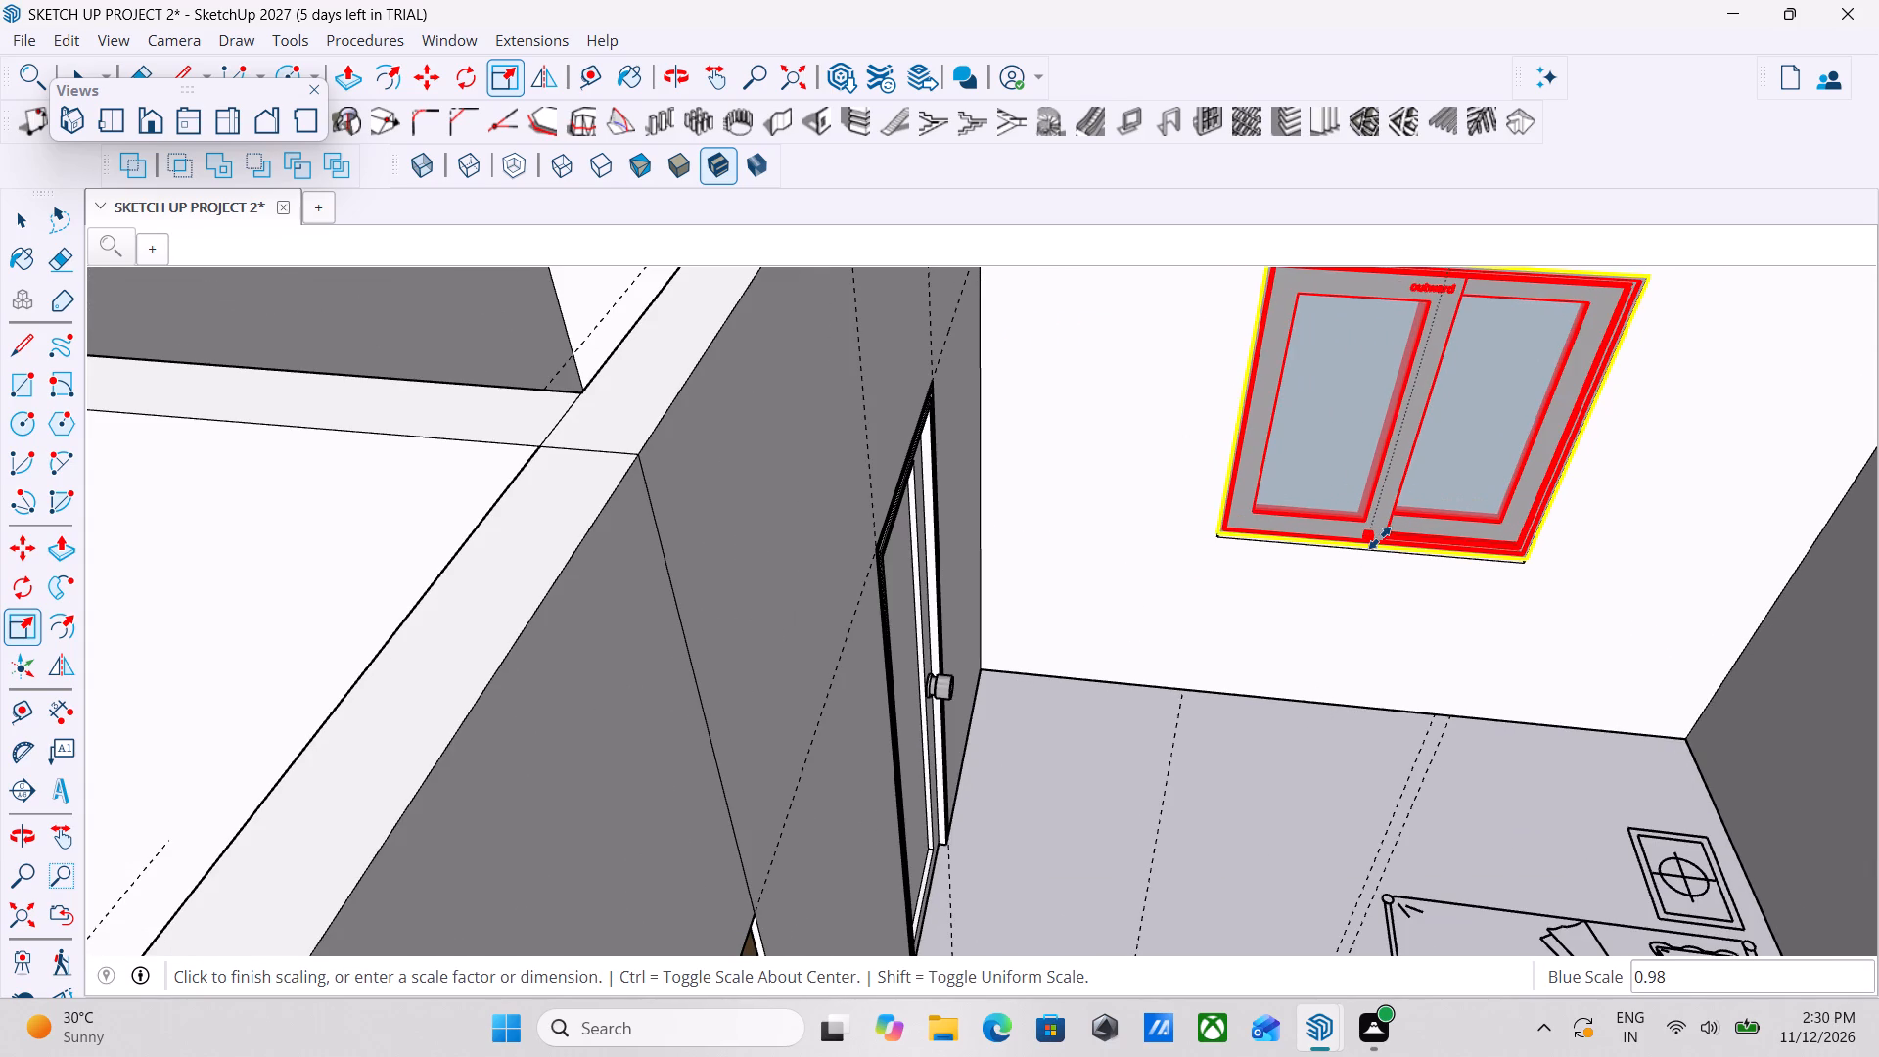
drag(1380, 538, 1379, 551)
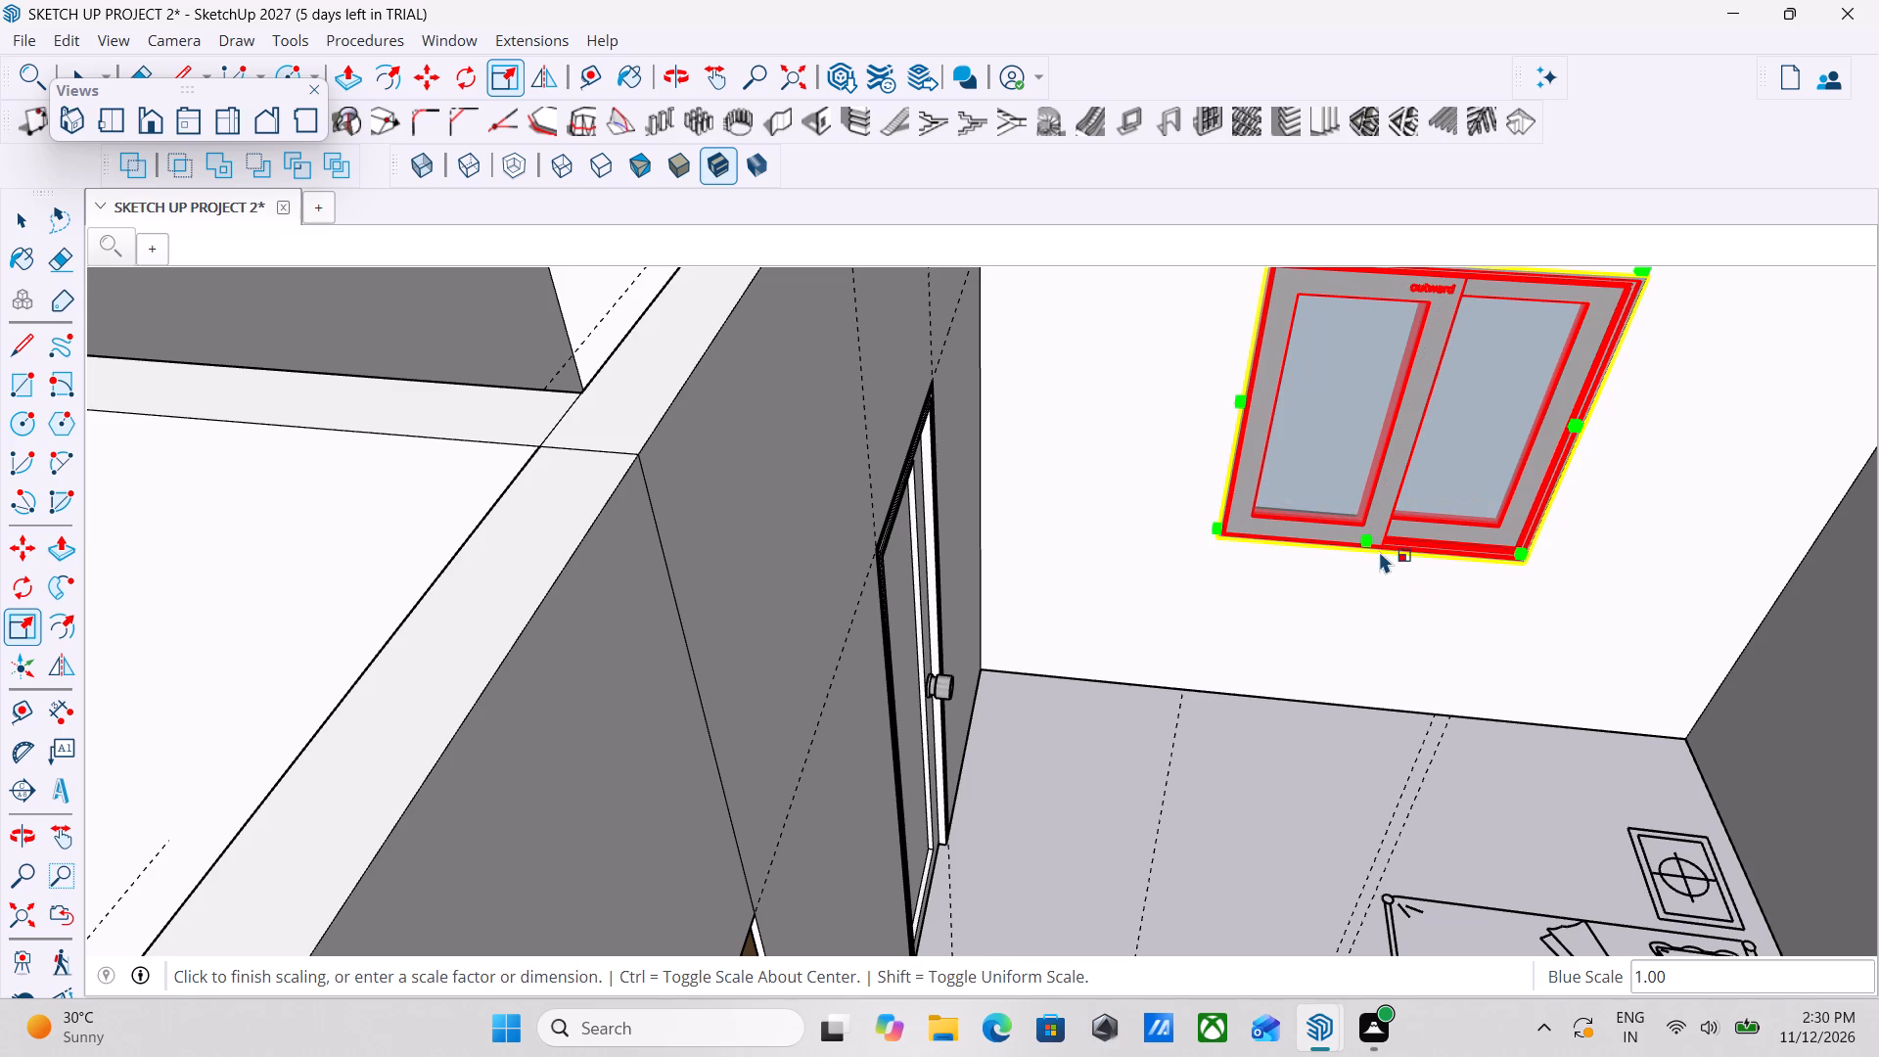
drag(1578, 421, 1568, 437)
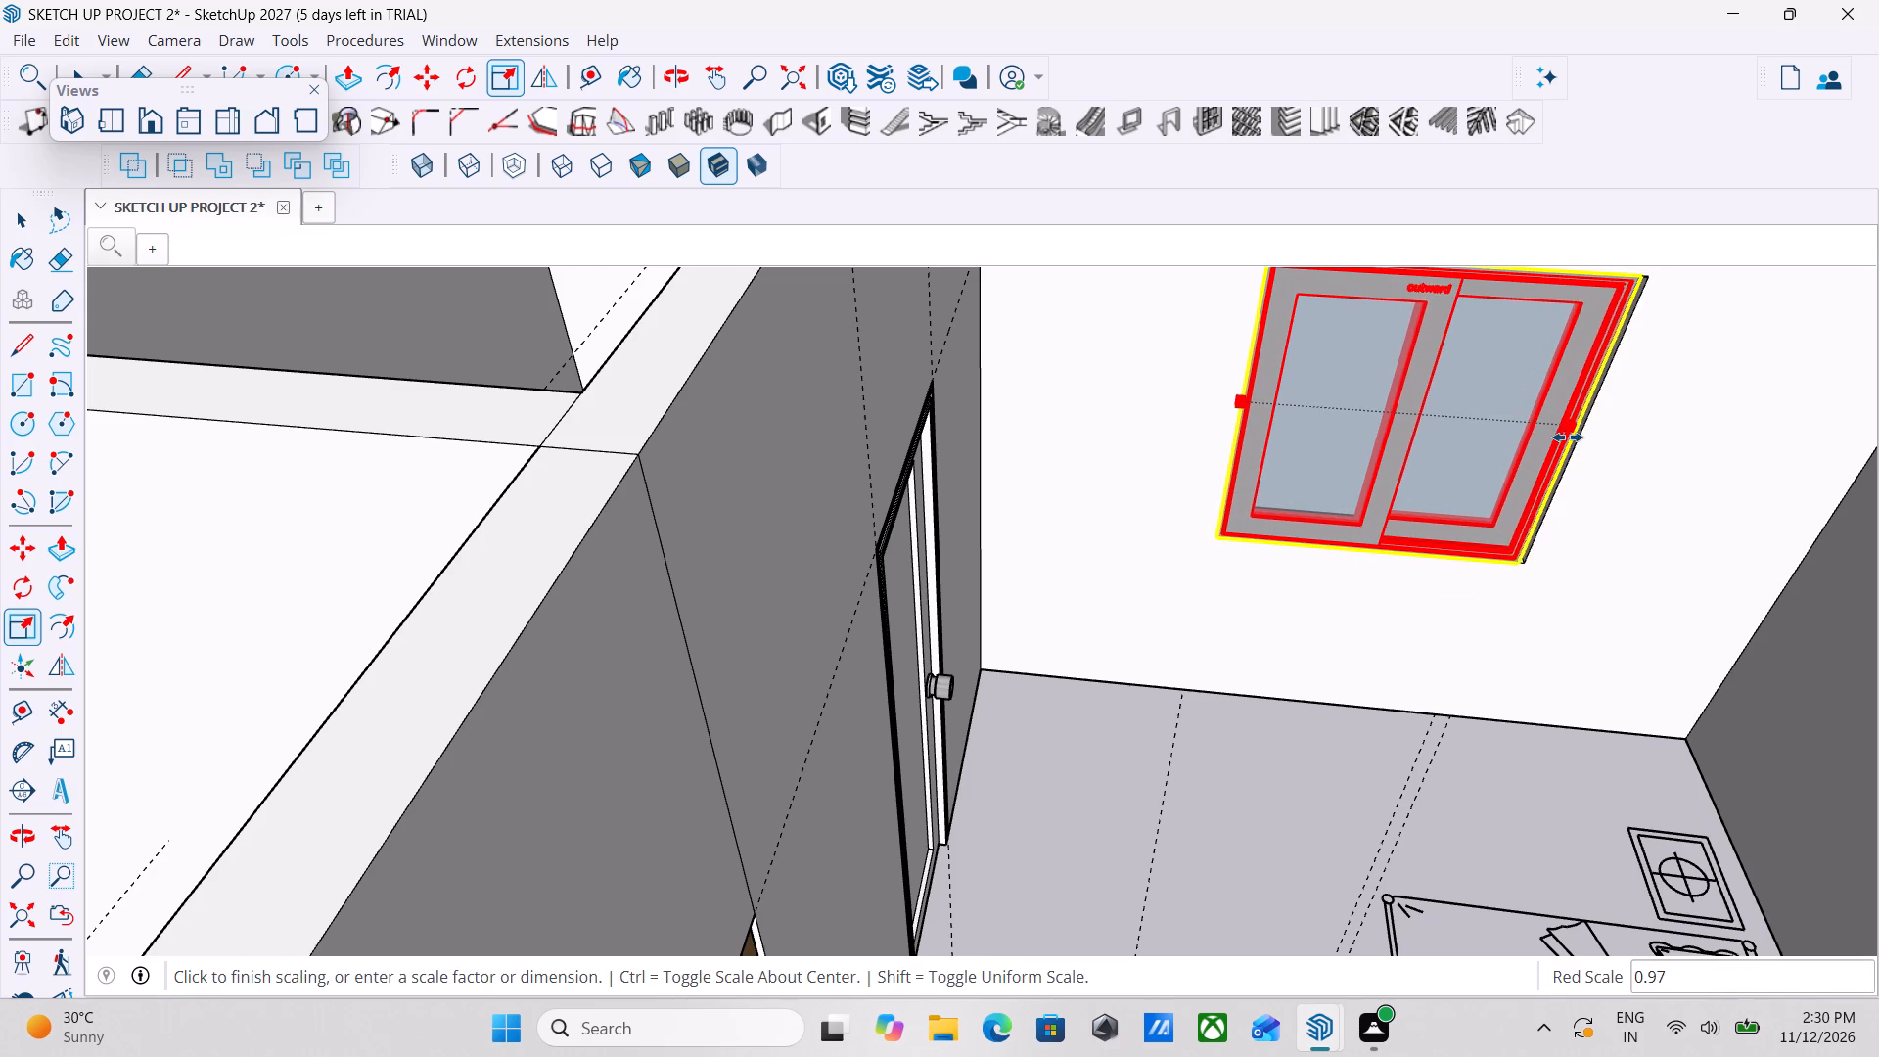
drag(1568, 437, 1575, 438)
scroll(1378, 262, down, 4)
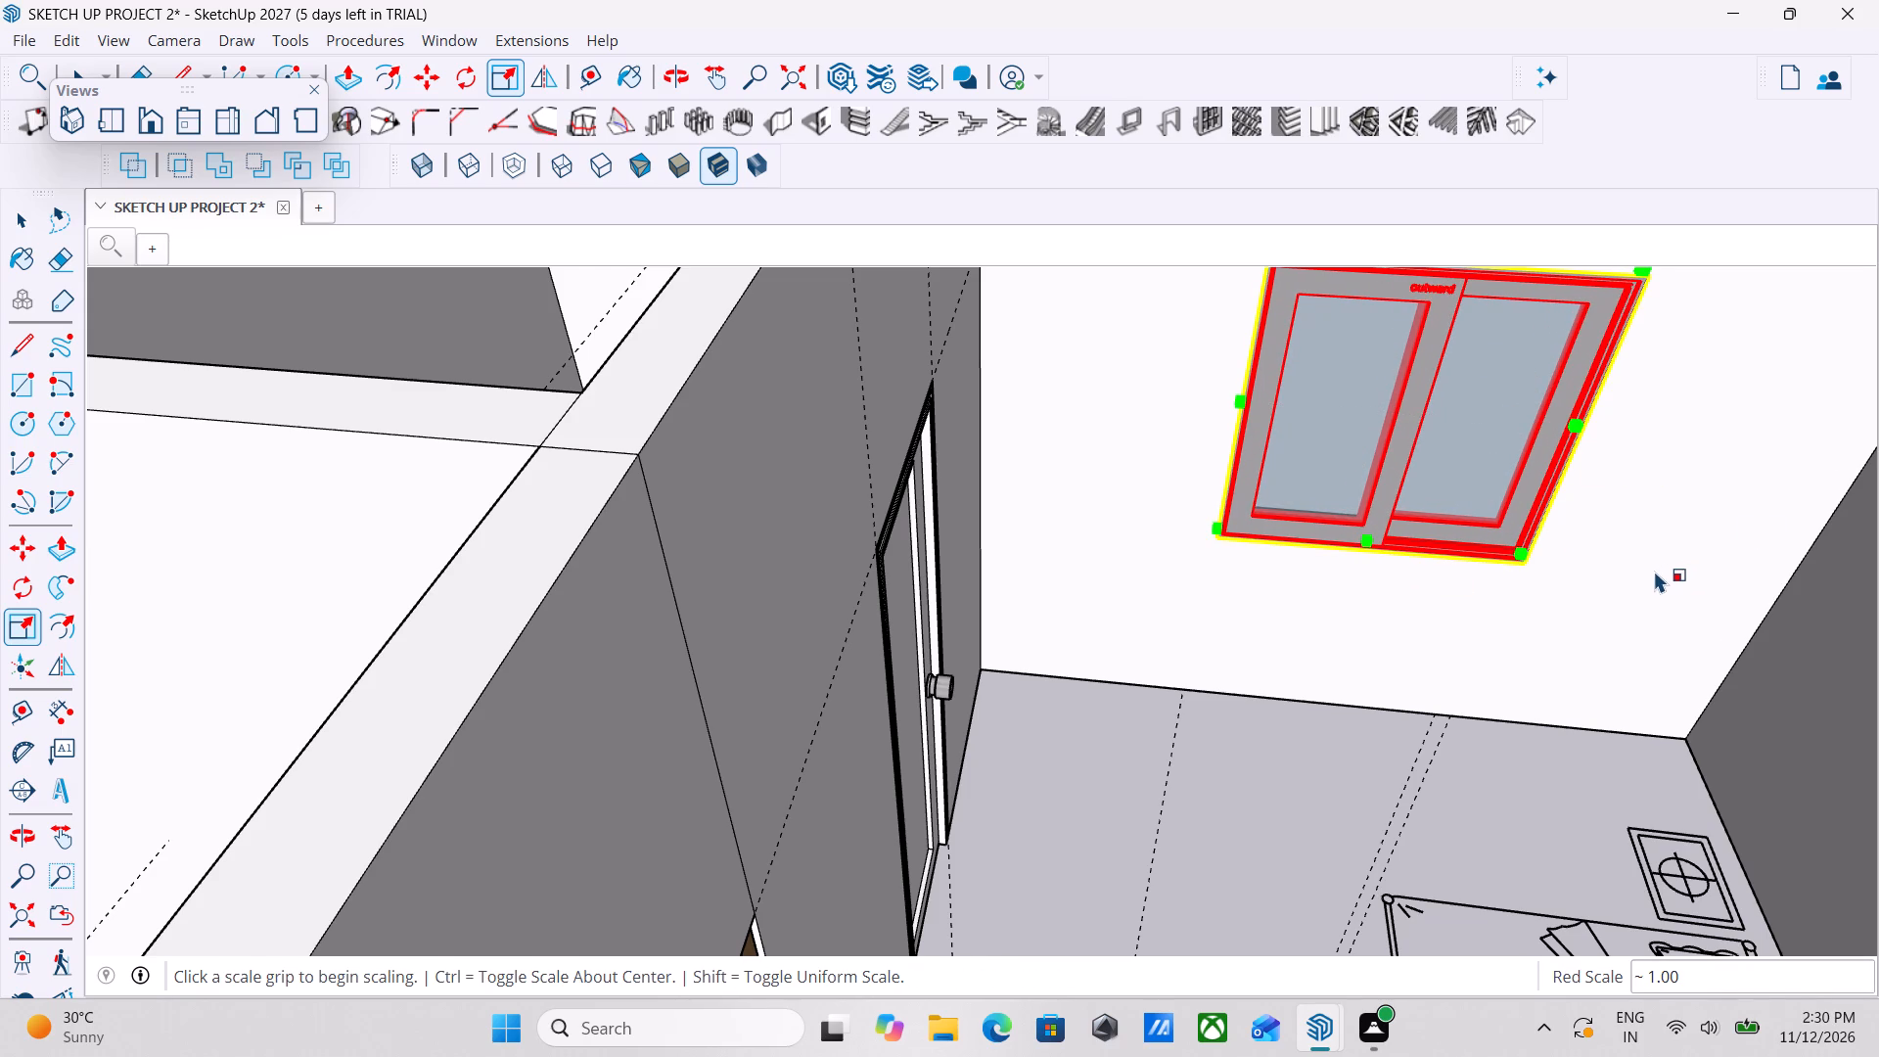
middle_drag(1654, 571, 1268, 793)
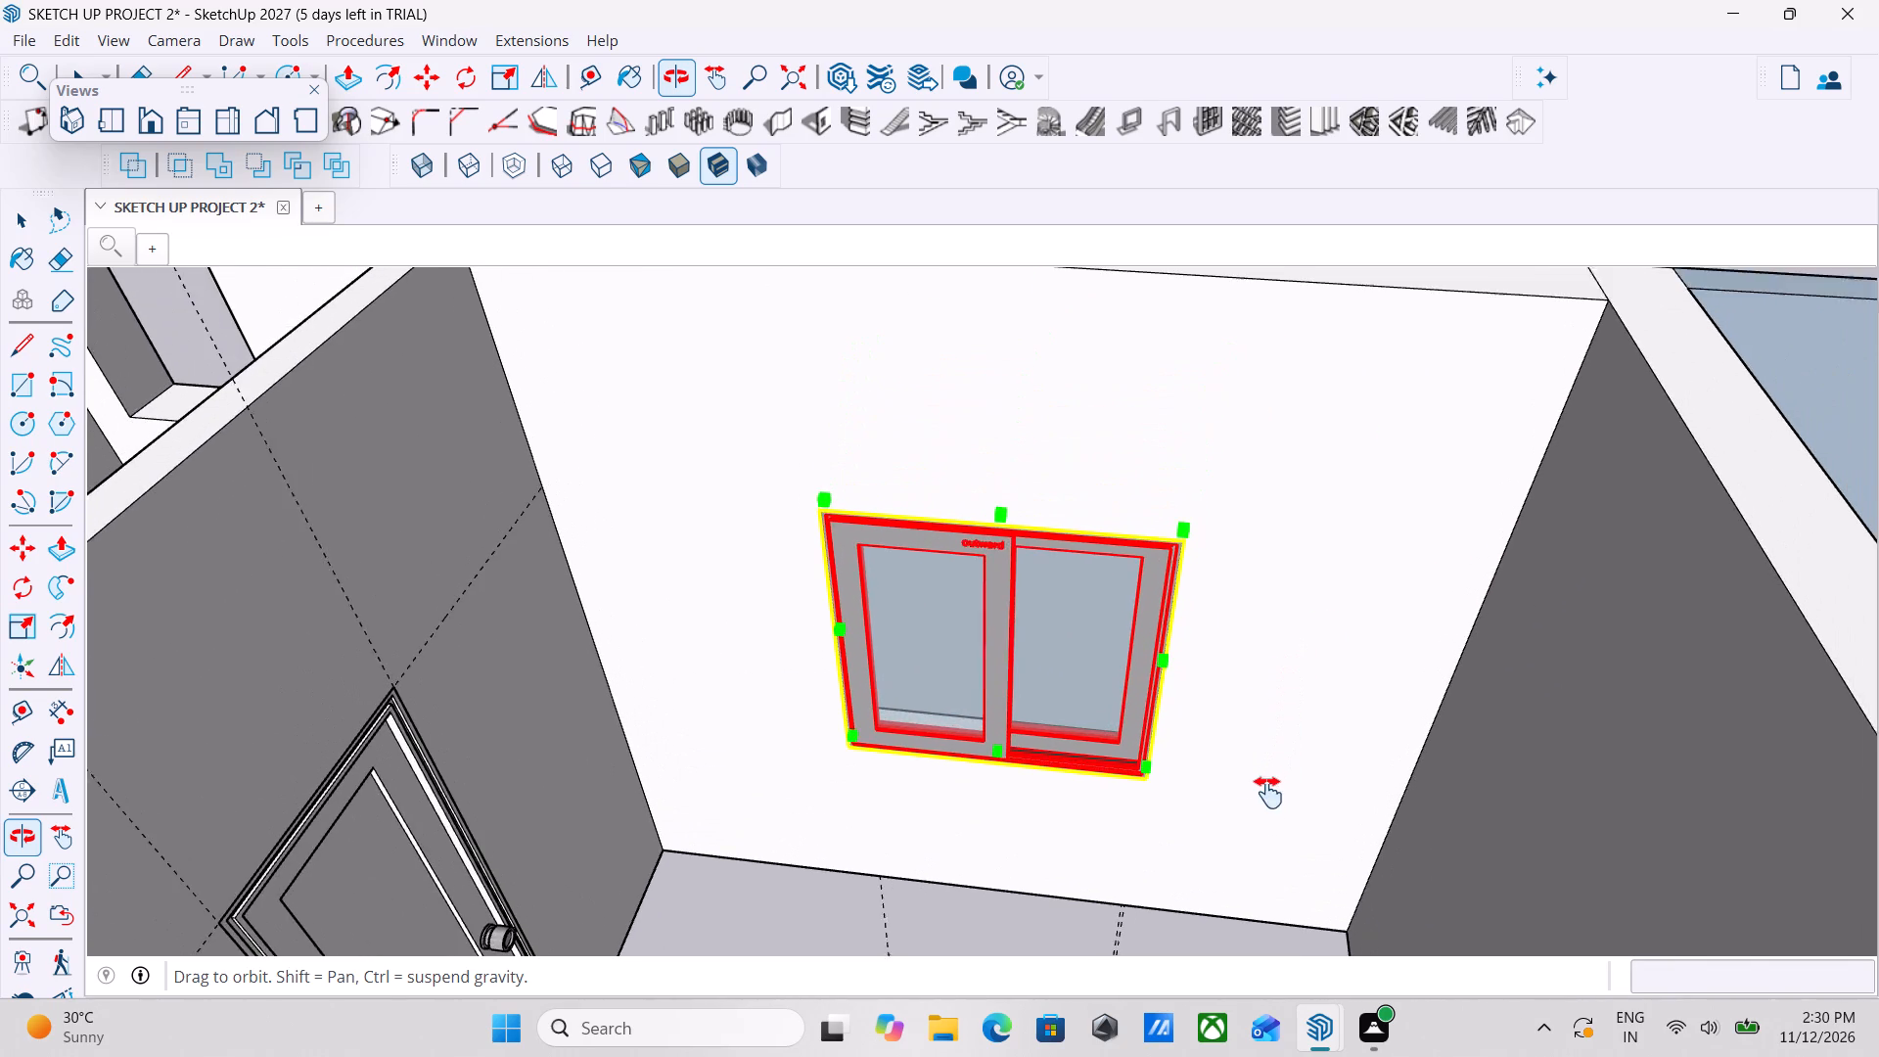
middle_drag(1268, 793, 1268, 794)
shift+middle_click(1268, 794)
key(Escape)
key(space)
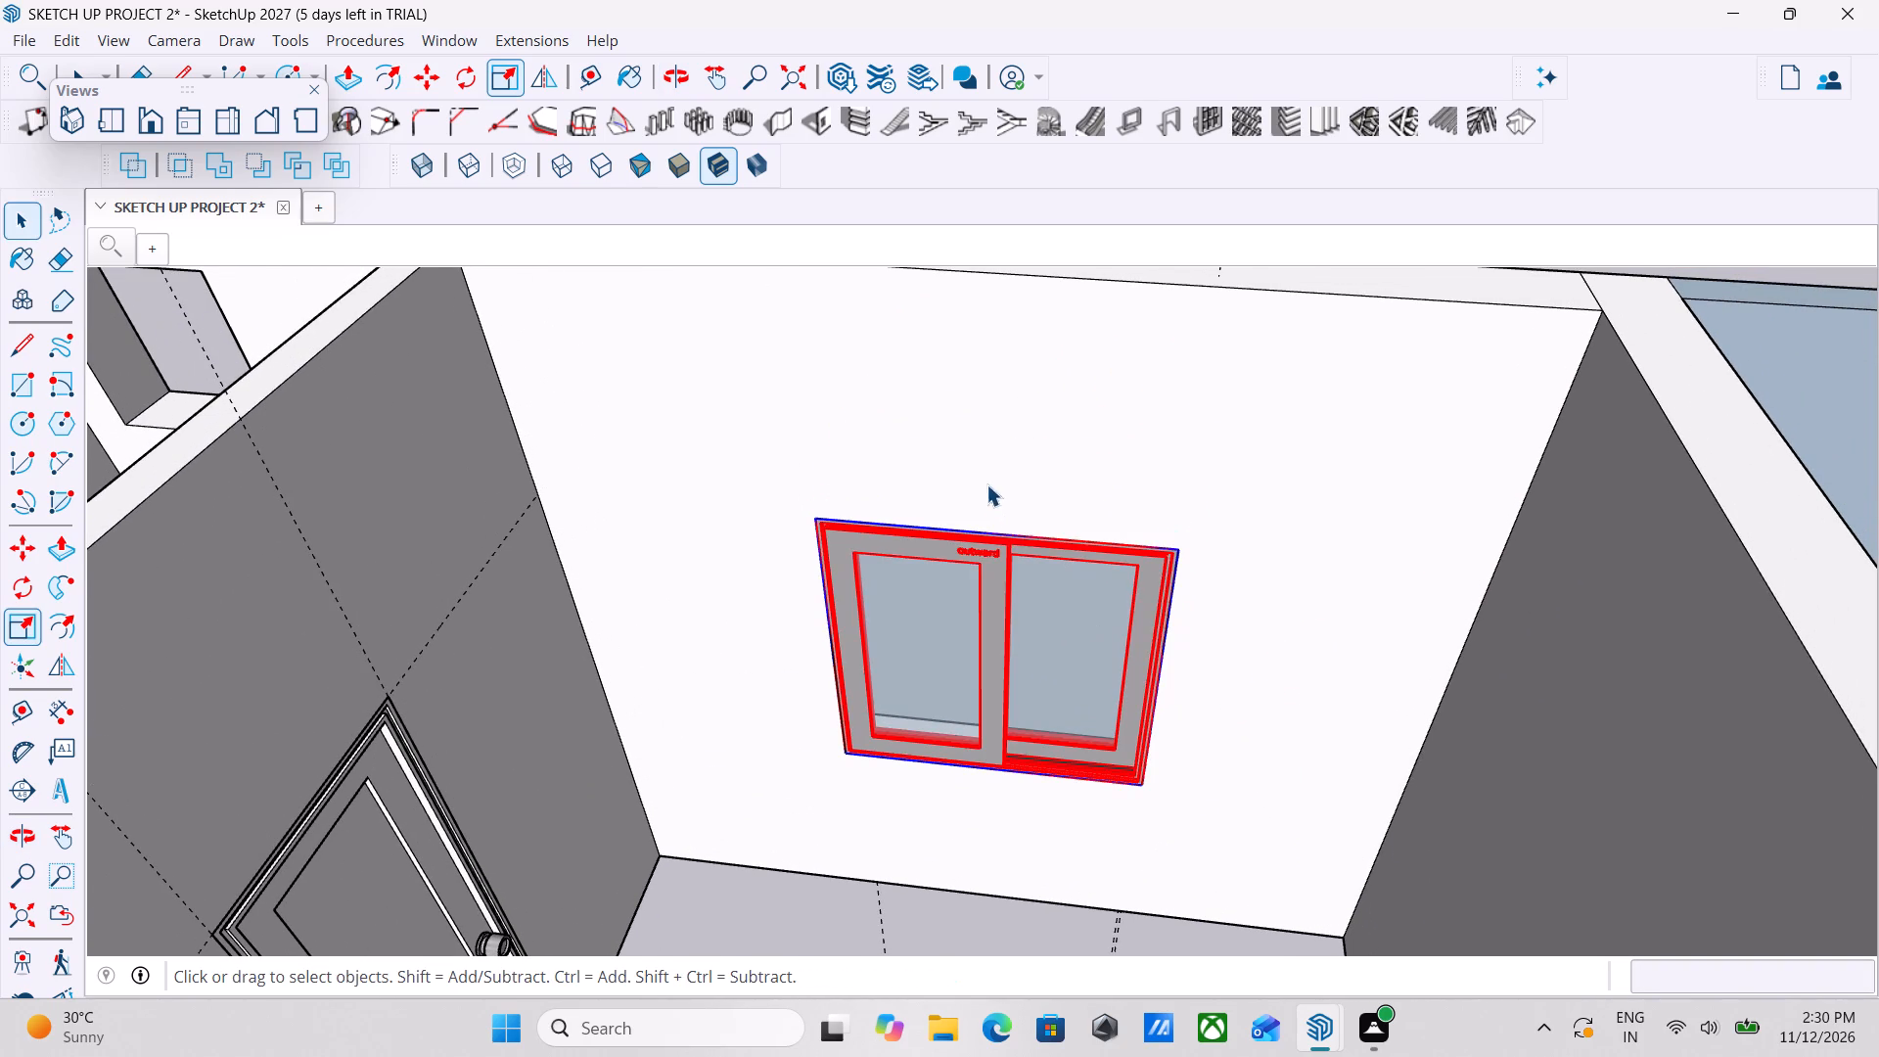
Examine the whole house from all sides, checking the fitted doors and windows and the remaining openings.
key(space)
middle_drag(1042, 548, 1133, 574)
middle_drag(1098, 585, 383, 605)
middle_drag(1241, 587, 529, 564)
scroll(529, 564, up, 1)
scroll(529, 564, down, 9)
middle_drag(957, 582, 159, 617)
middle_drag(1459, 629, 921, 551)
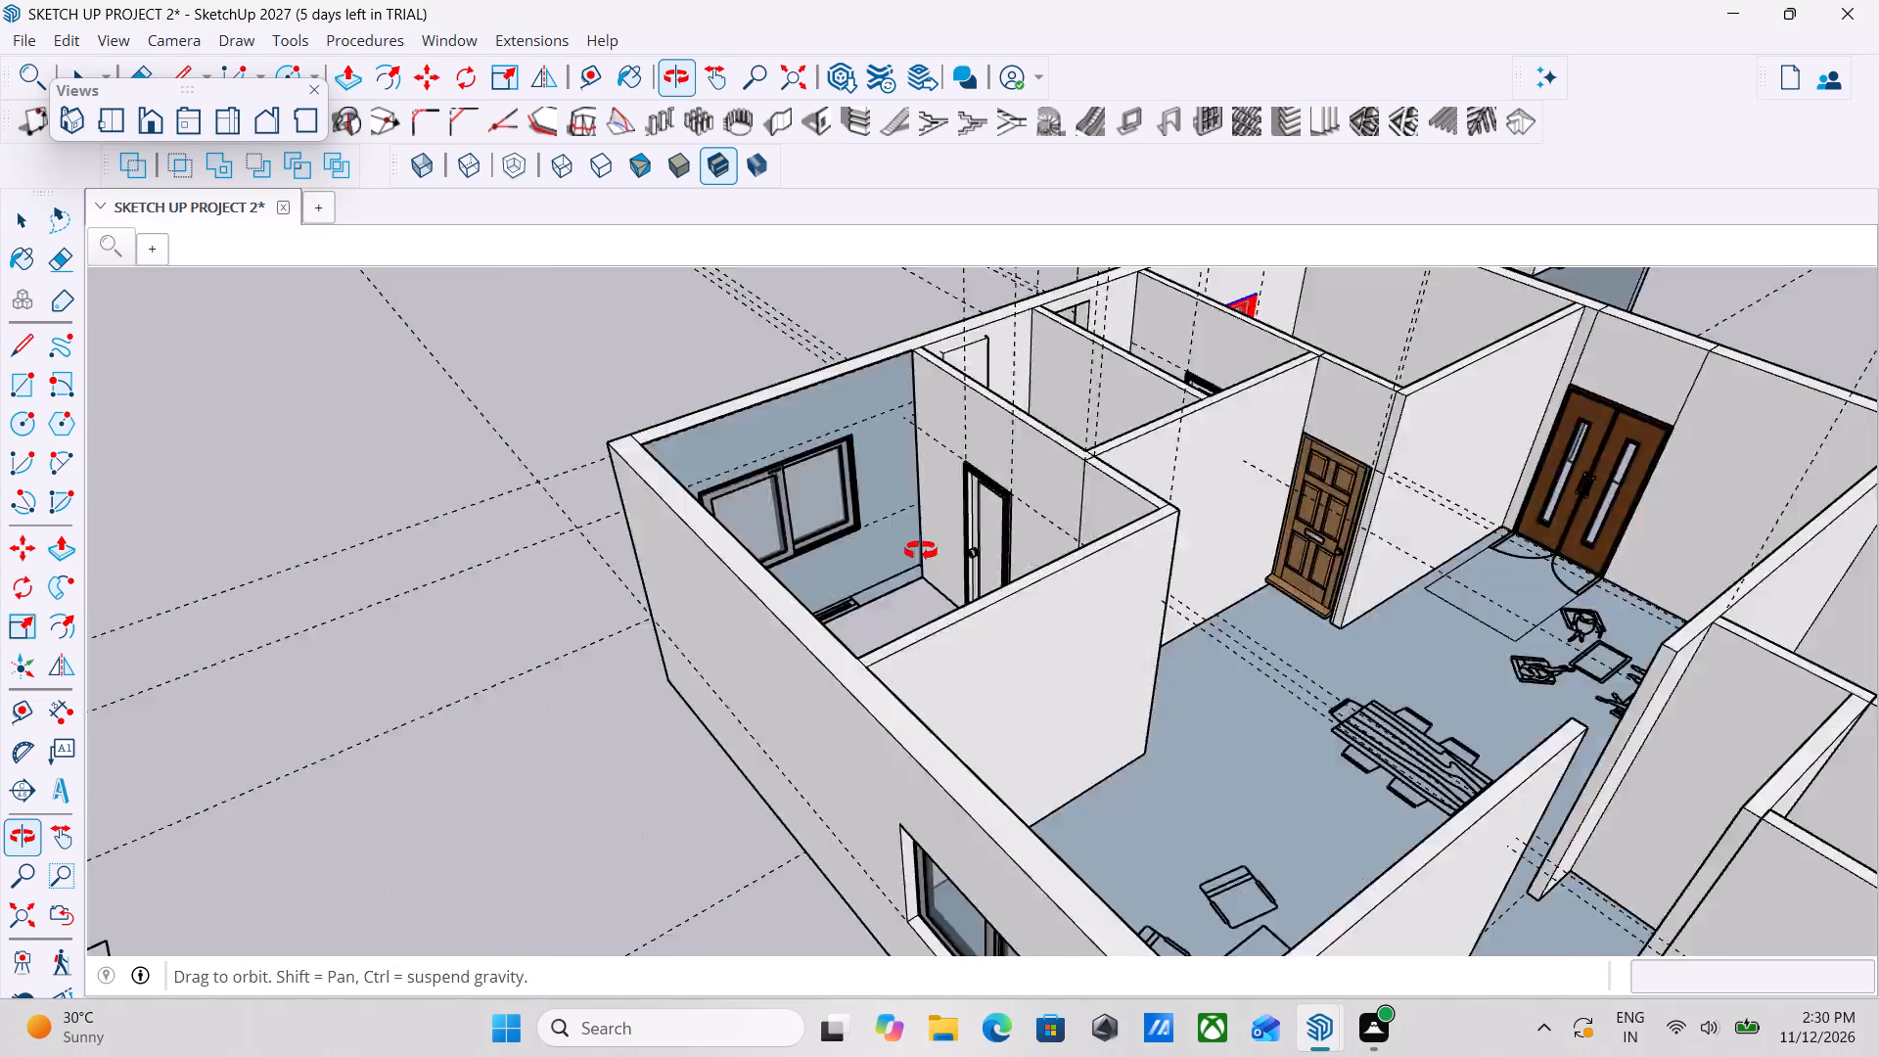
middle_drag(921, 551, 906, 547)
scroll(1144, 582, down, 7)
middle_drag(1346, 656, 1161, 547)
scroll(1169, 552, down, 2)
middle_drag(1366, 650, 798, 608)
middle_drag(1224, 688, 624, 711)
middle_drag(1353, 722, 1245, 696)
middle_drag(1075, 695, 1337, 888)
scroll(1337, 888, down, 1)
middle_drag(1209, 854, 1556, 933)
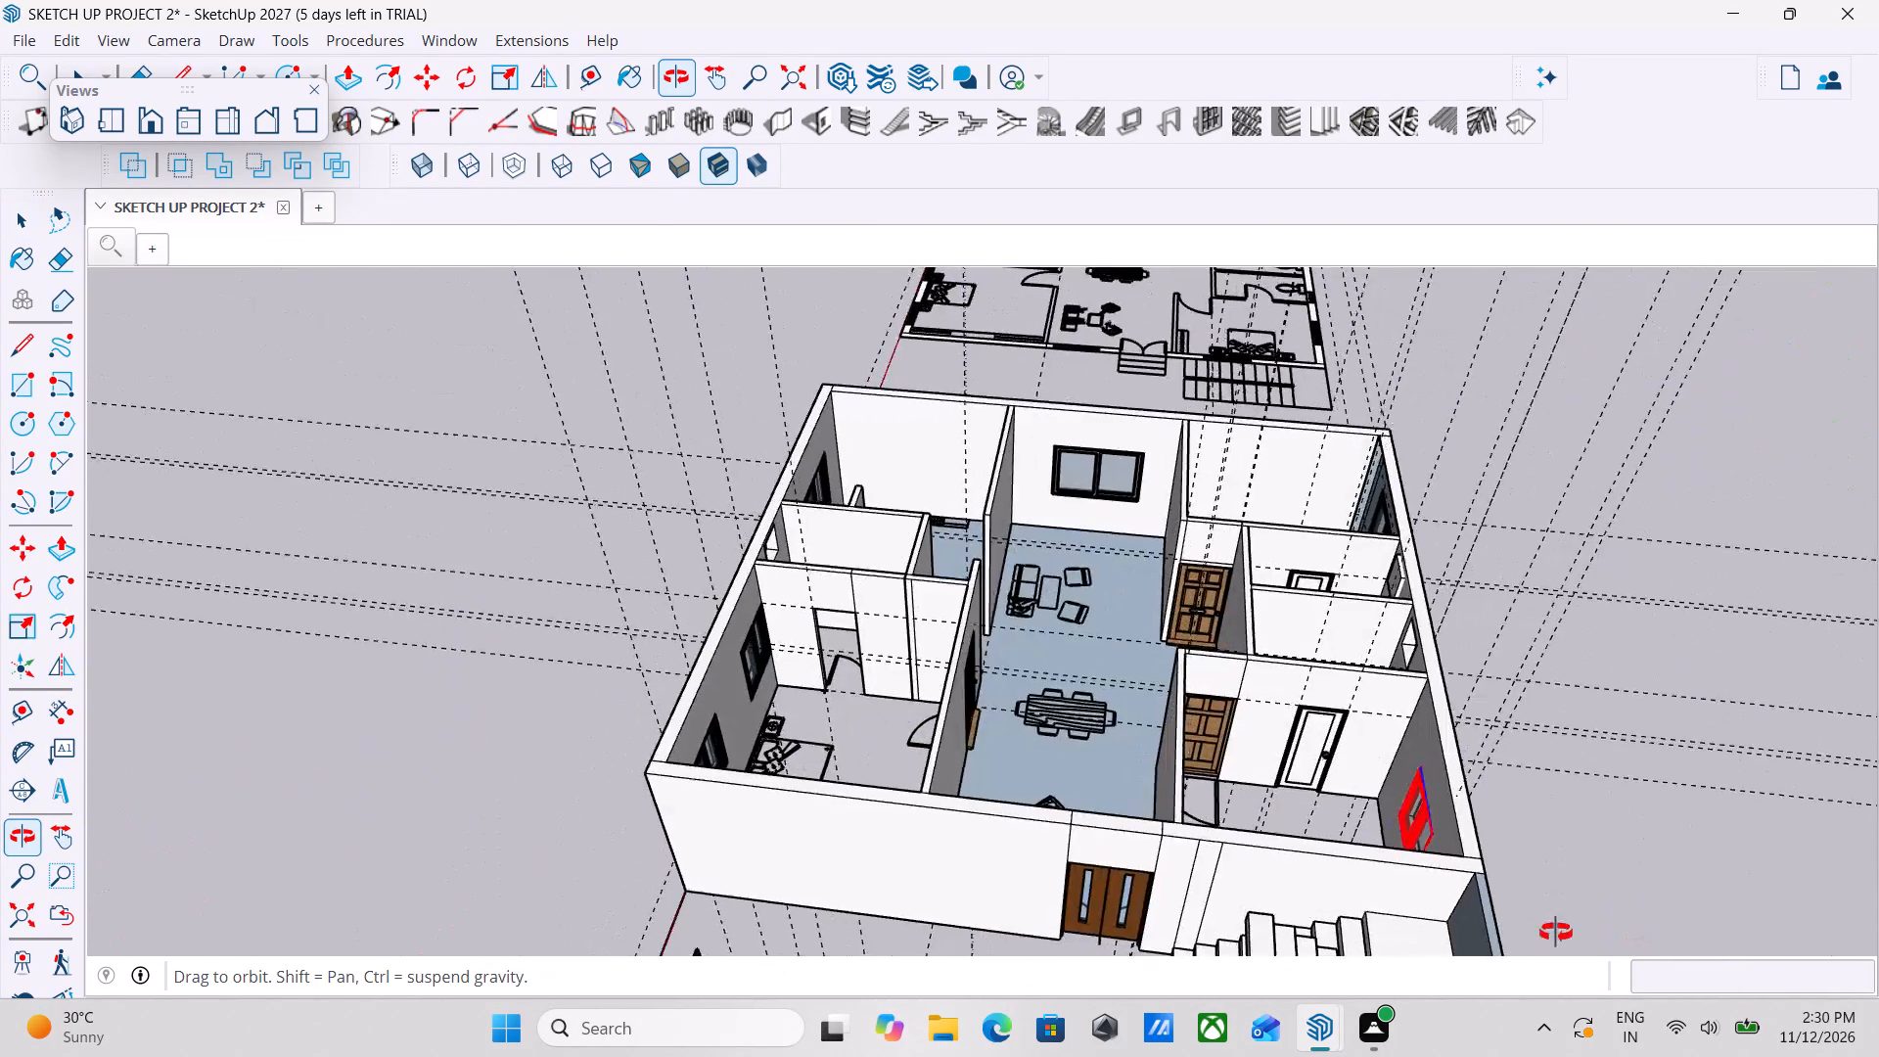
middle_drag(1556, 933, 1464, 929)
middle_drag(1011, 754, 302, 704)
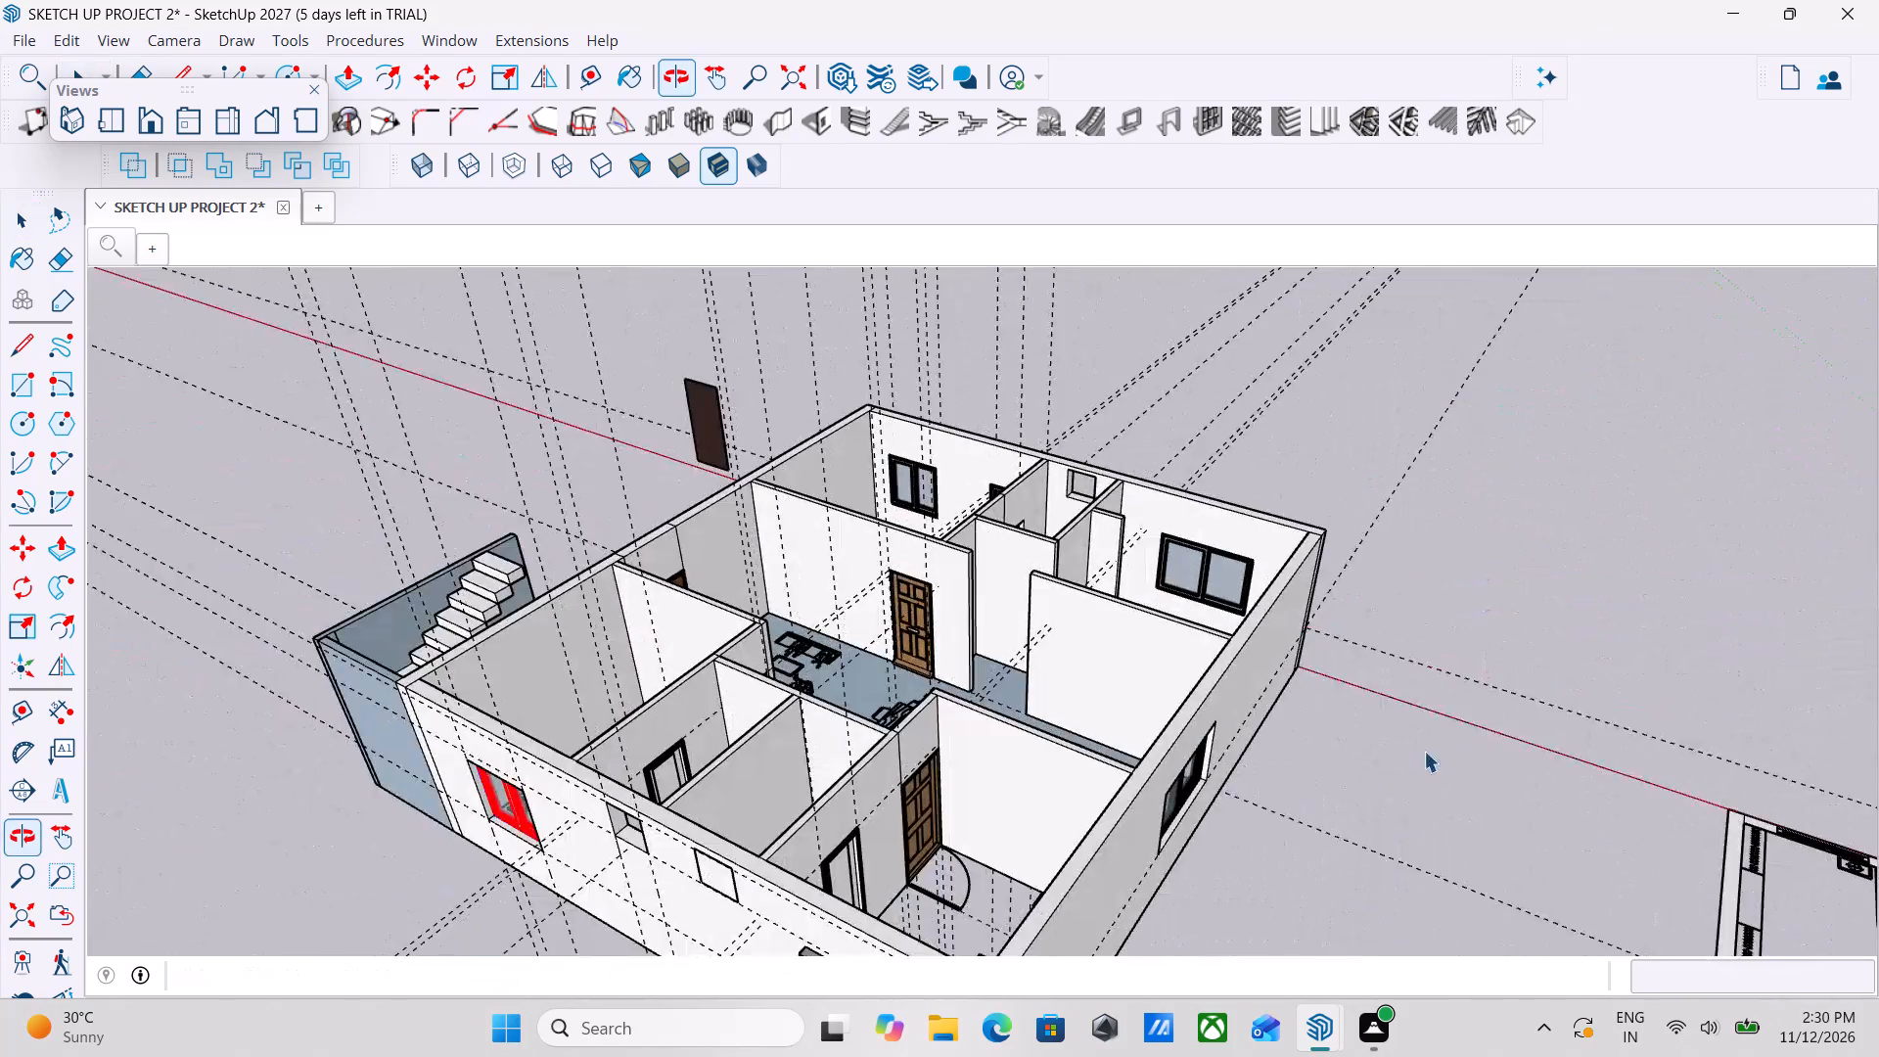
middle_drag(1447, 749, 686, 744)
middle_drag(1359, 769, 1435, 876)
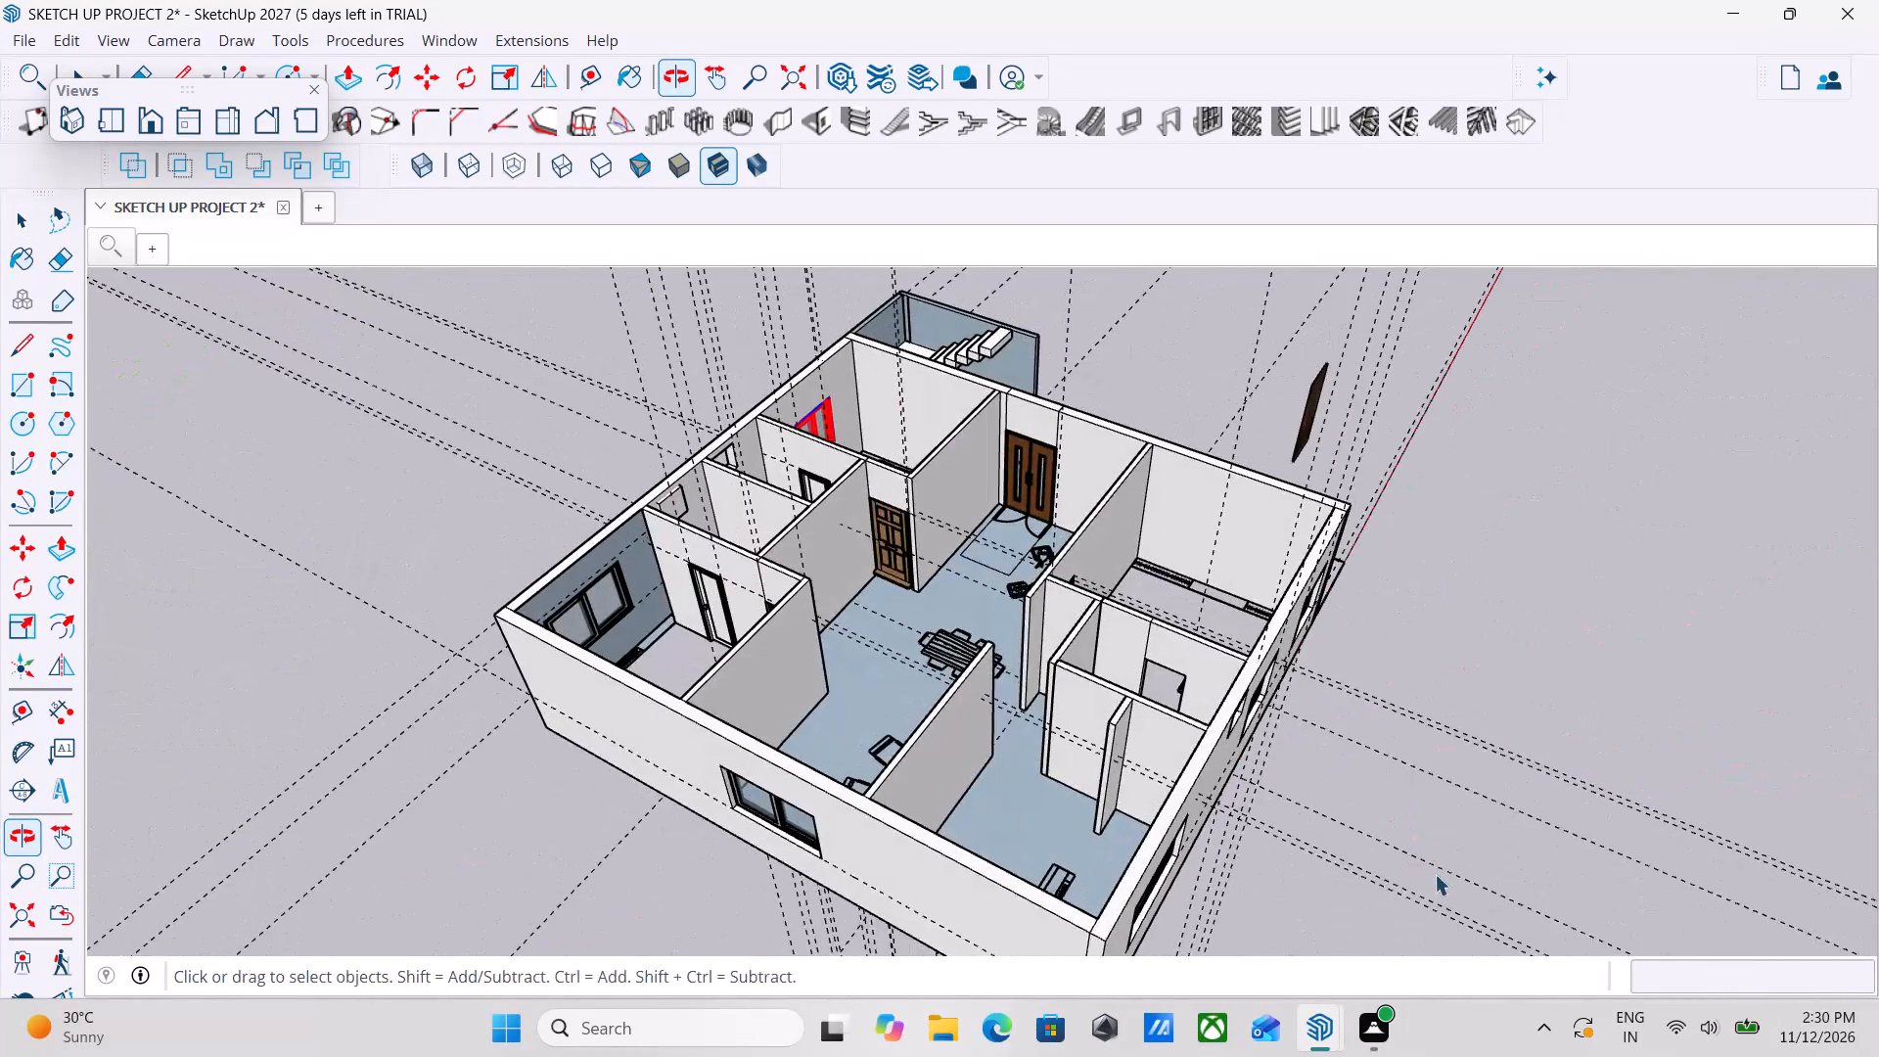
scroll(1321, 698, up, 2)
middle_drag(1075, 704, 1208, 766)
middle_drag(1208, 766, 1475, 819)
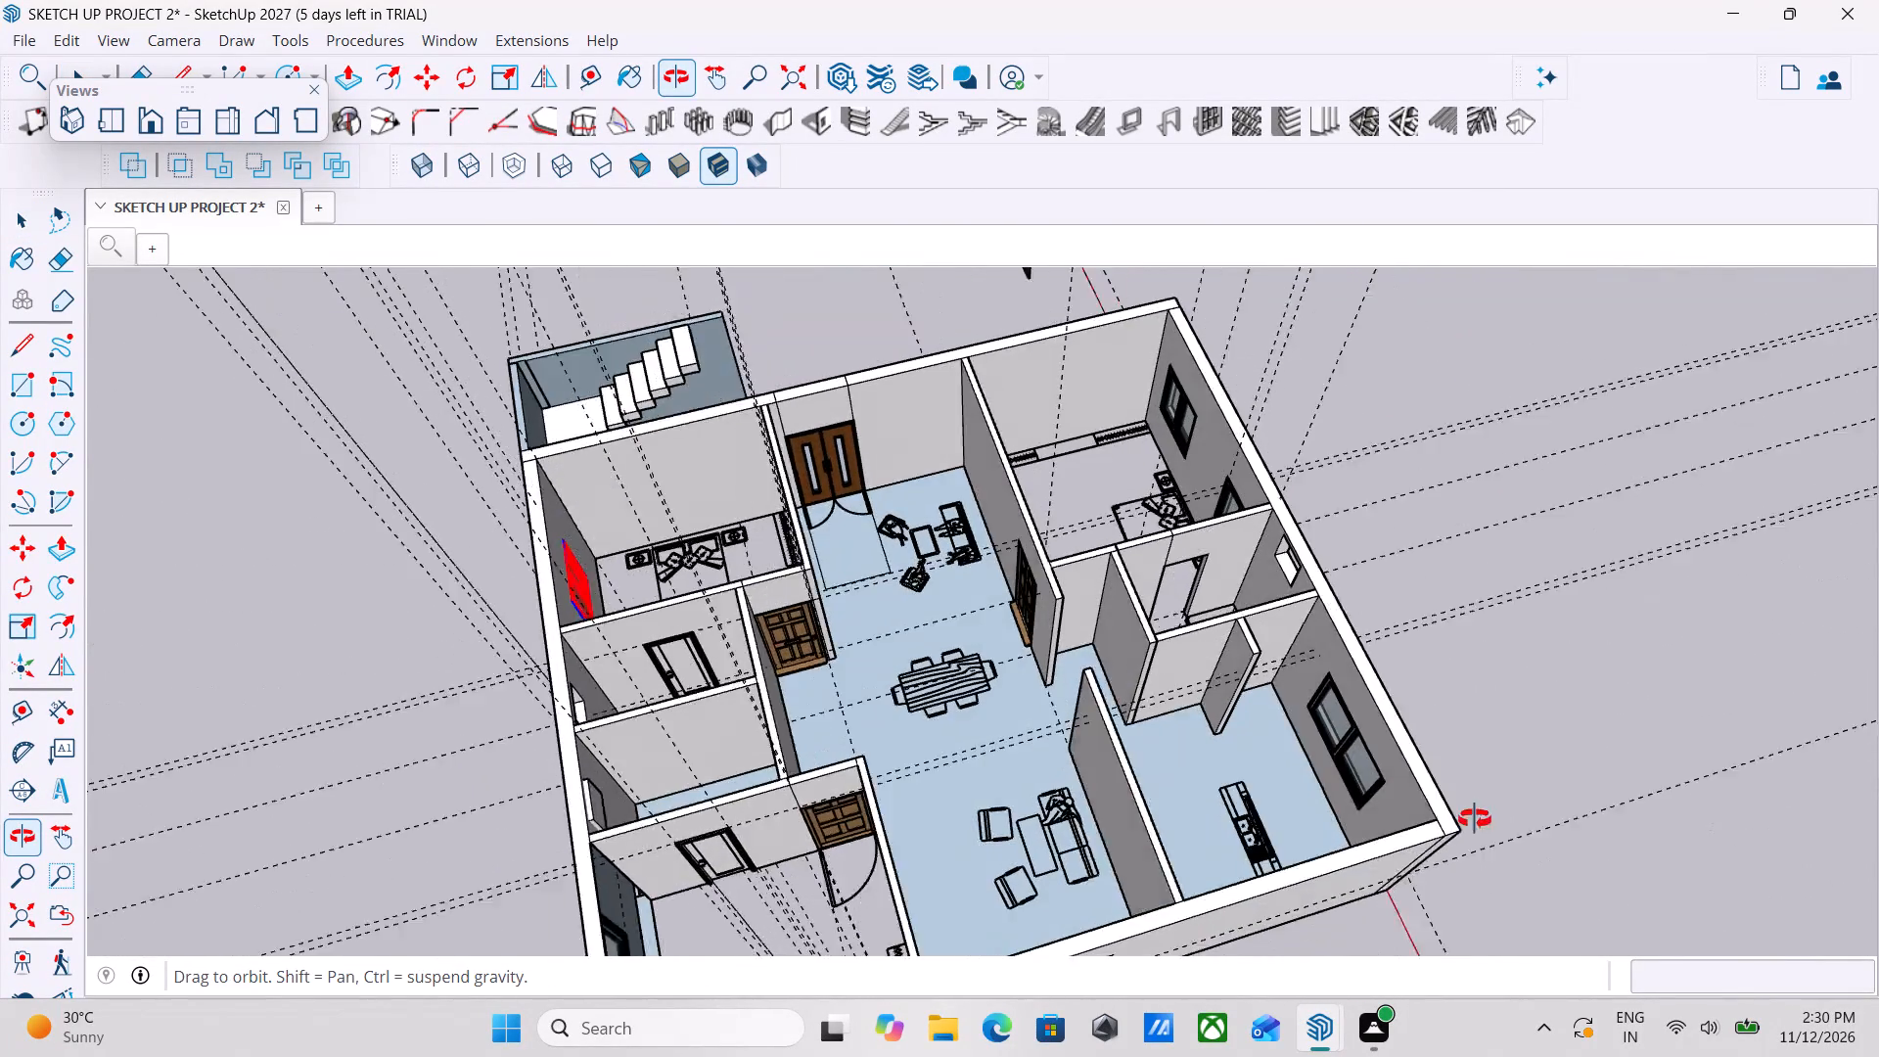
middle_drag(1475, 819, 1524, 808)
middle_drag(1189, 722, 1814, 761)
middle_drag(1153, 762, 1620, 686)
middle_drag(814, 740, 1198, 703)
middle_drag(947, 750, 503, 748)
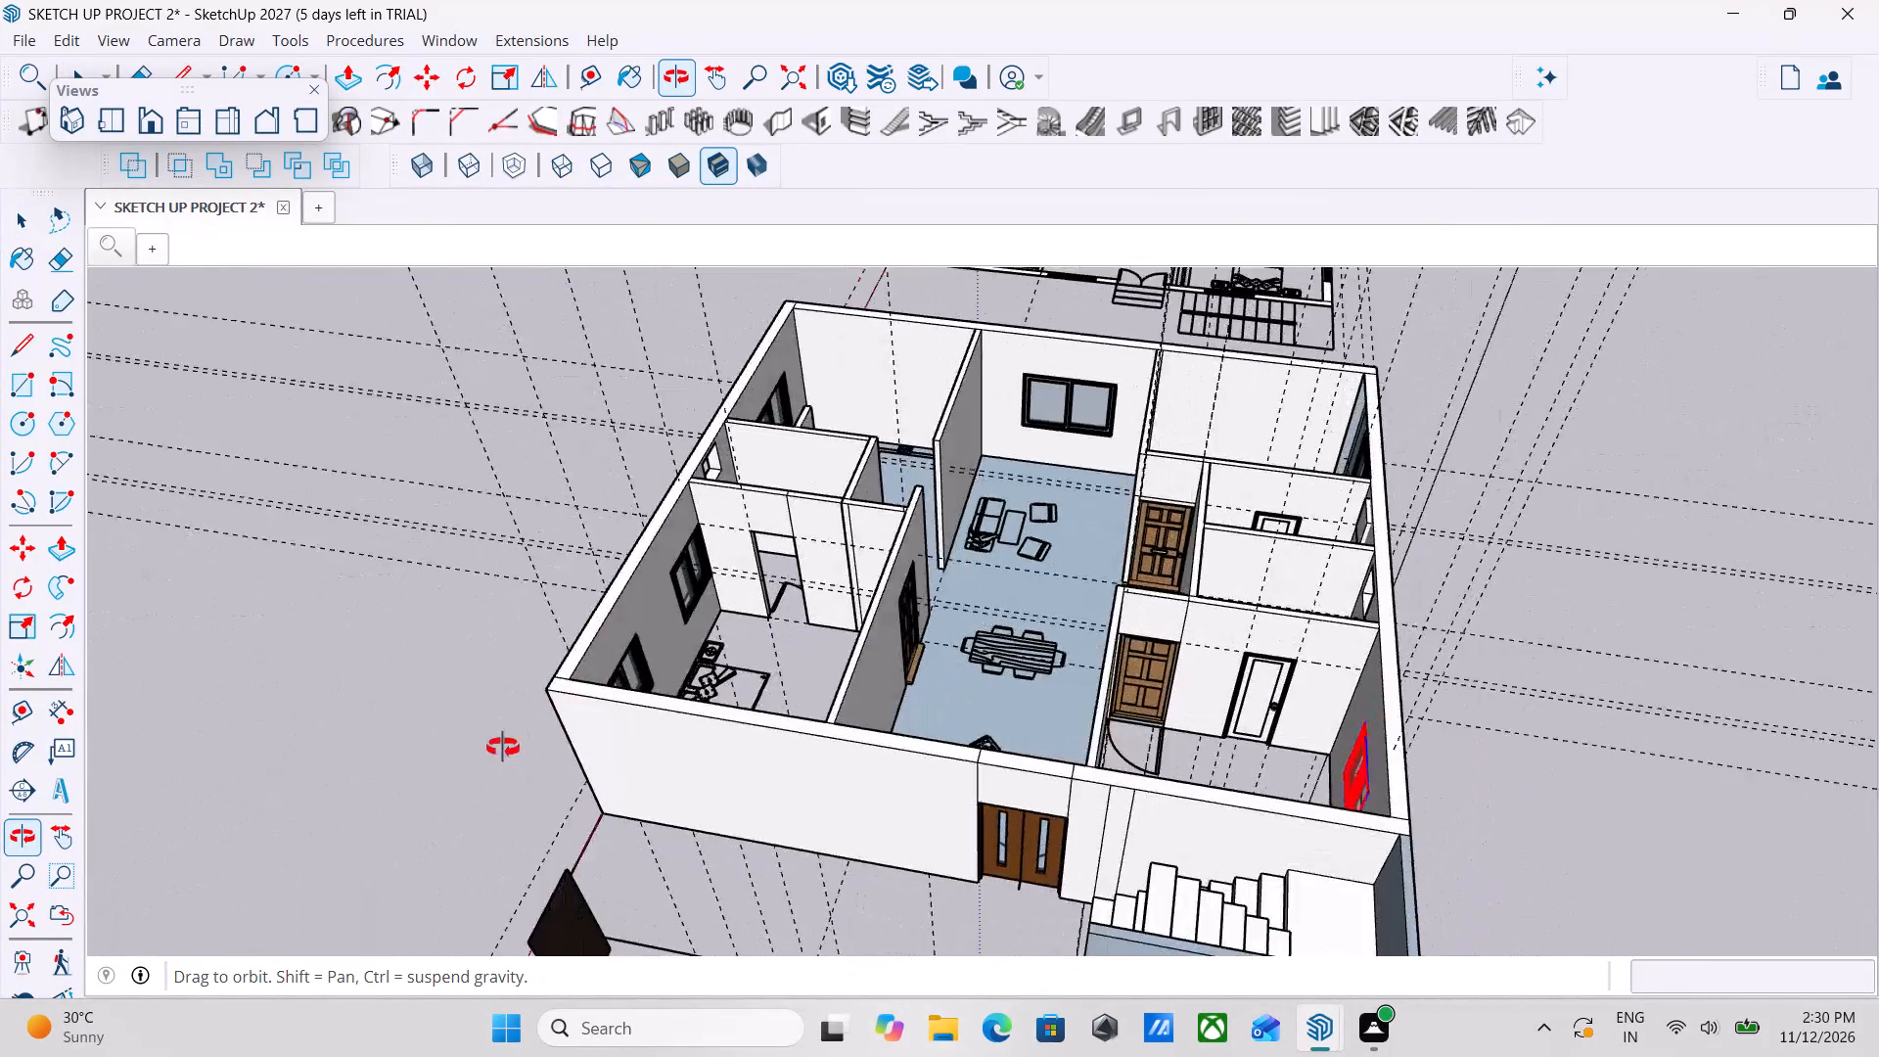
middle_drag(503, 748, 1627, 749)
middle_drag(1231, 814, 1067, 850)
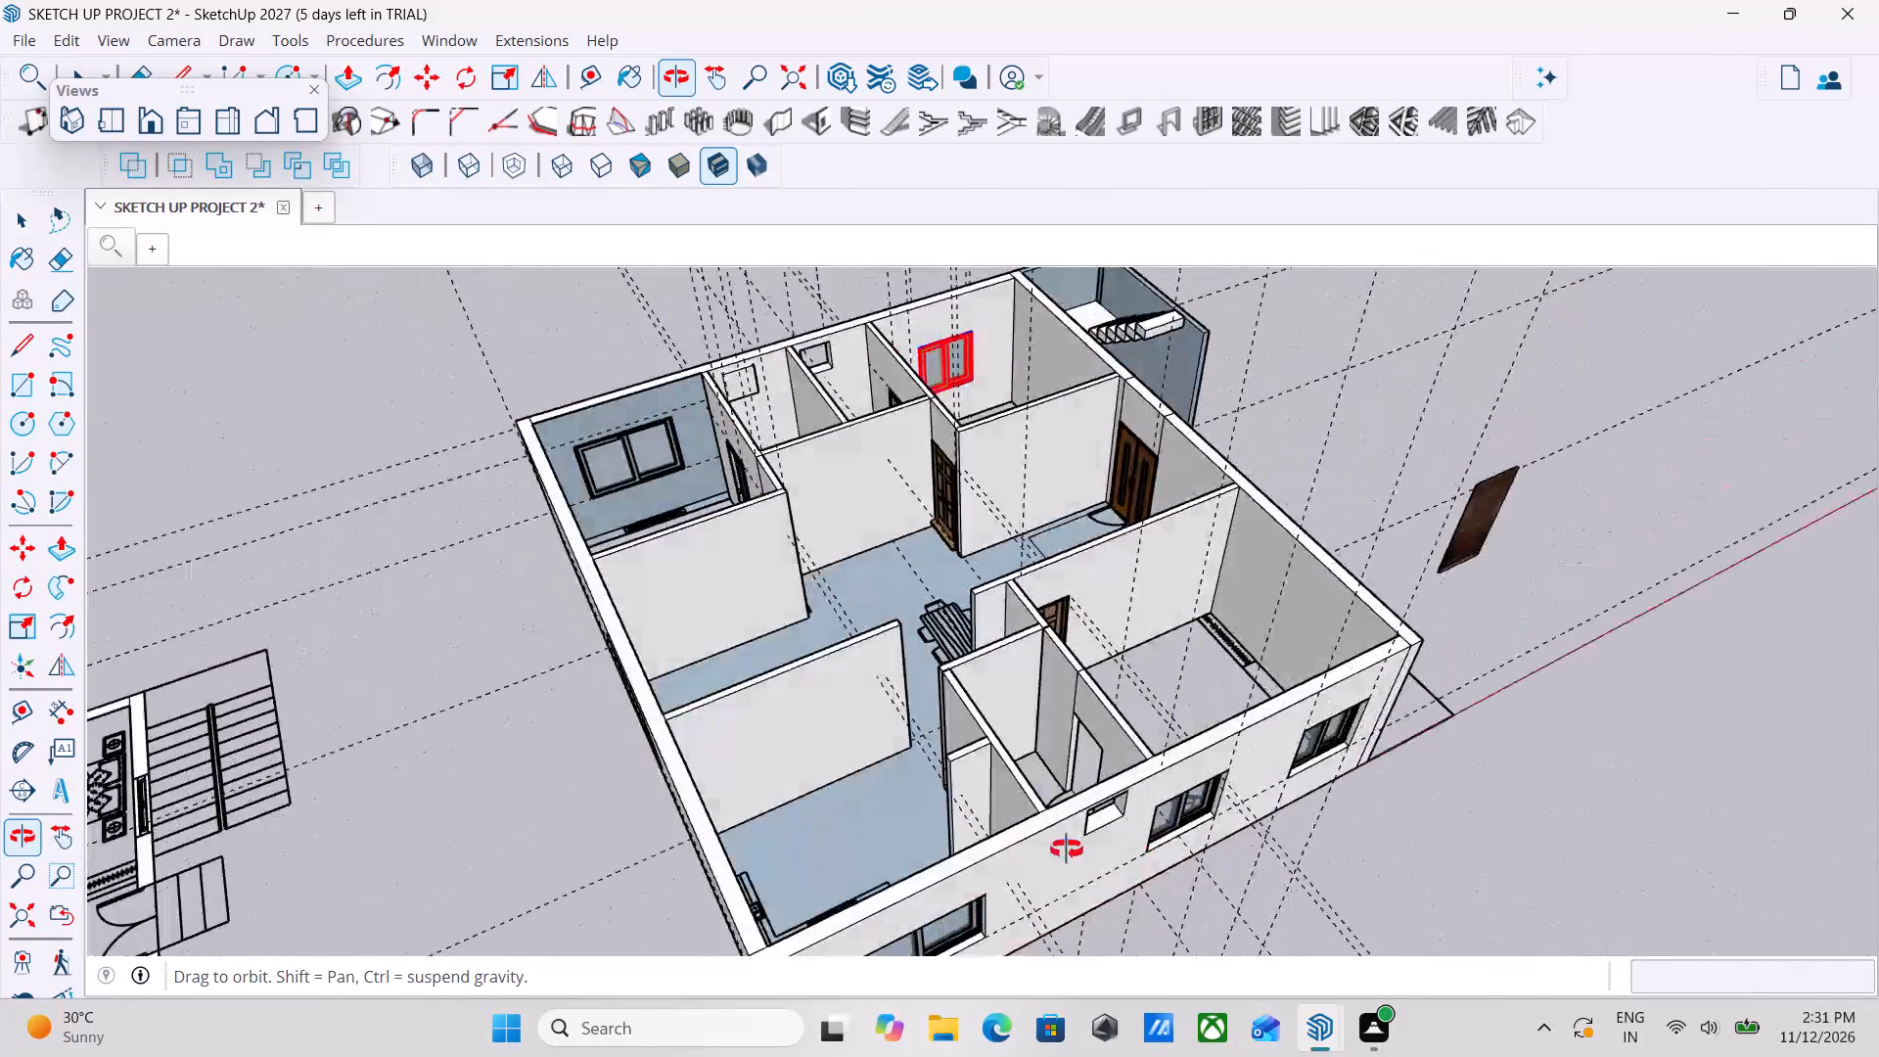
middle_drag(1067, 850, 316, 781)
middle_drag(1501, 628, 1359, 634)
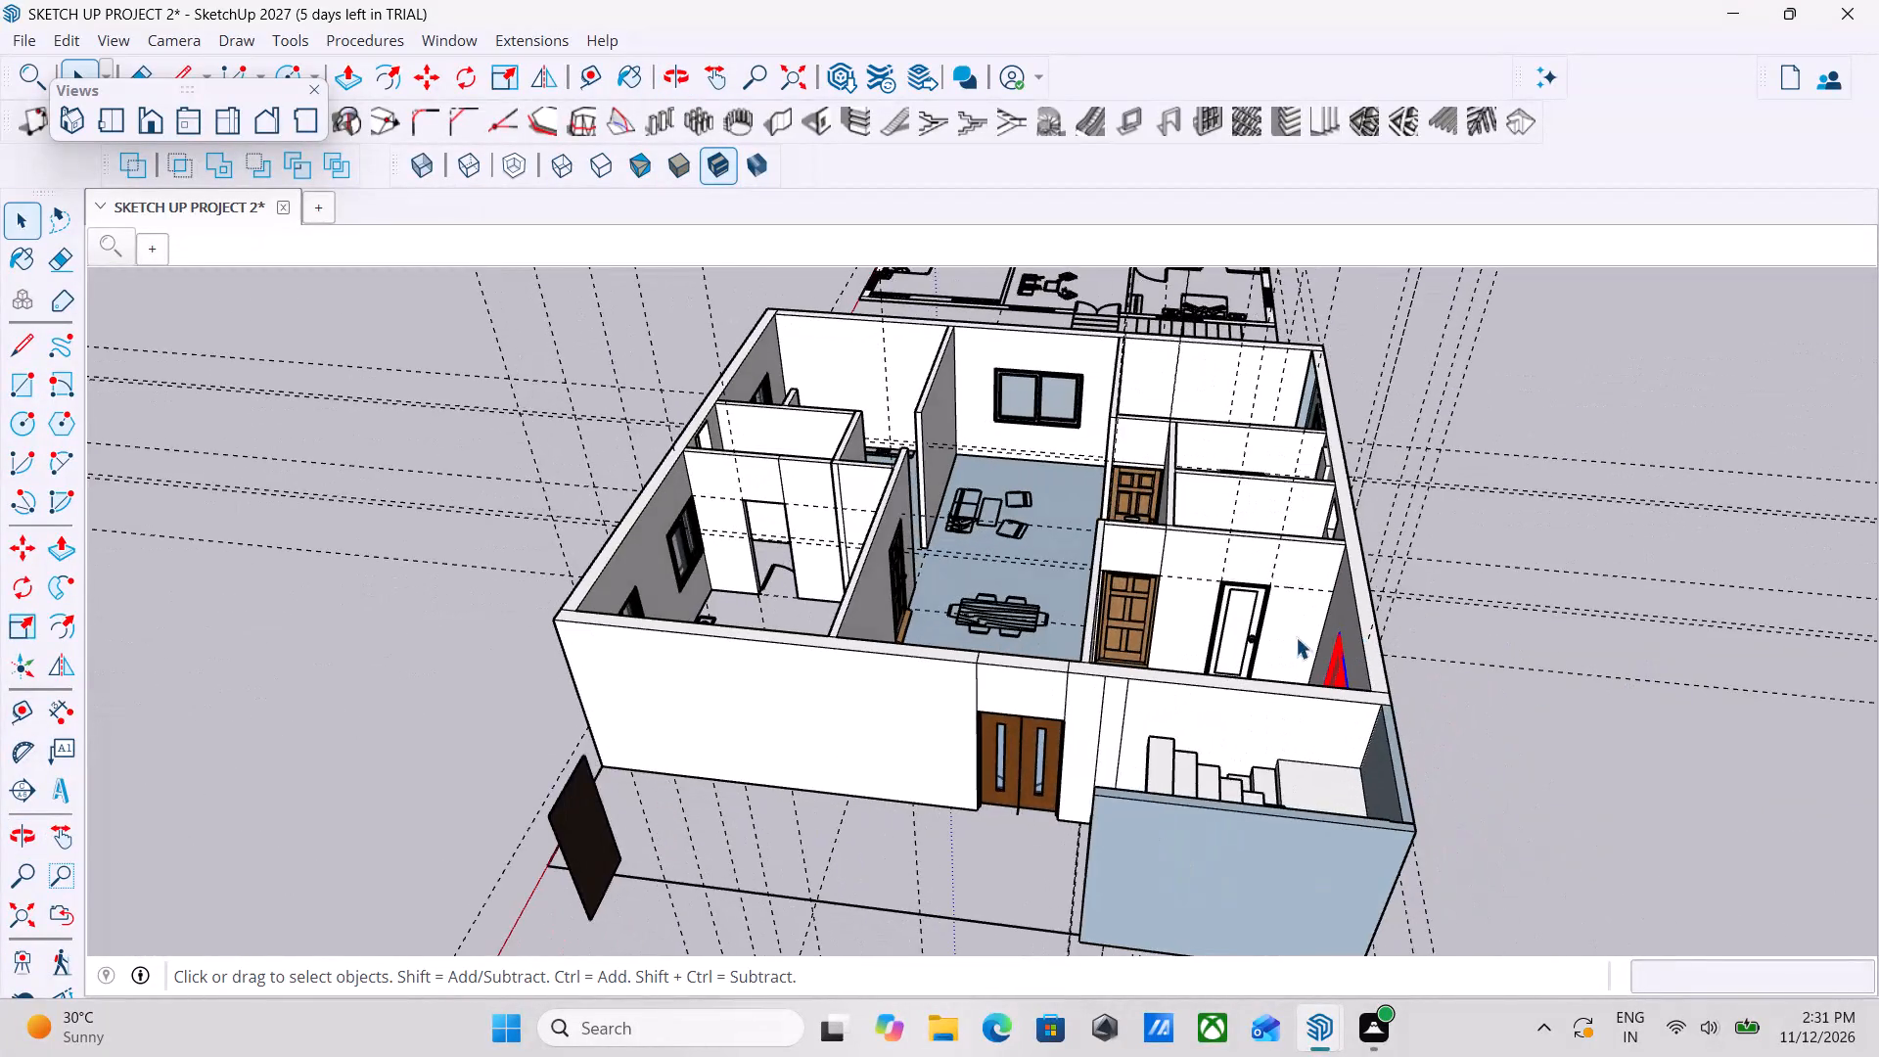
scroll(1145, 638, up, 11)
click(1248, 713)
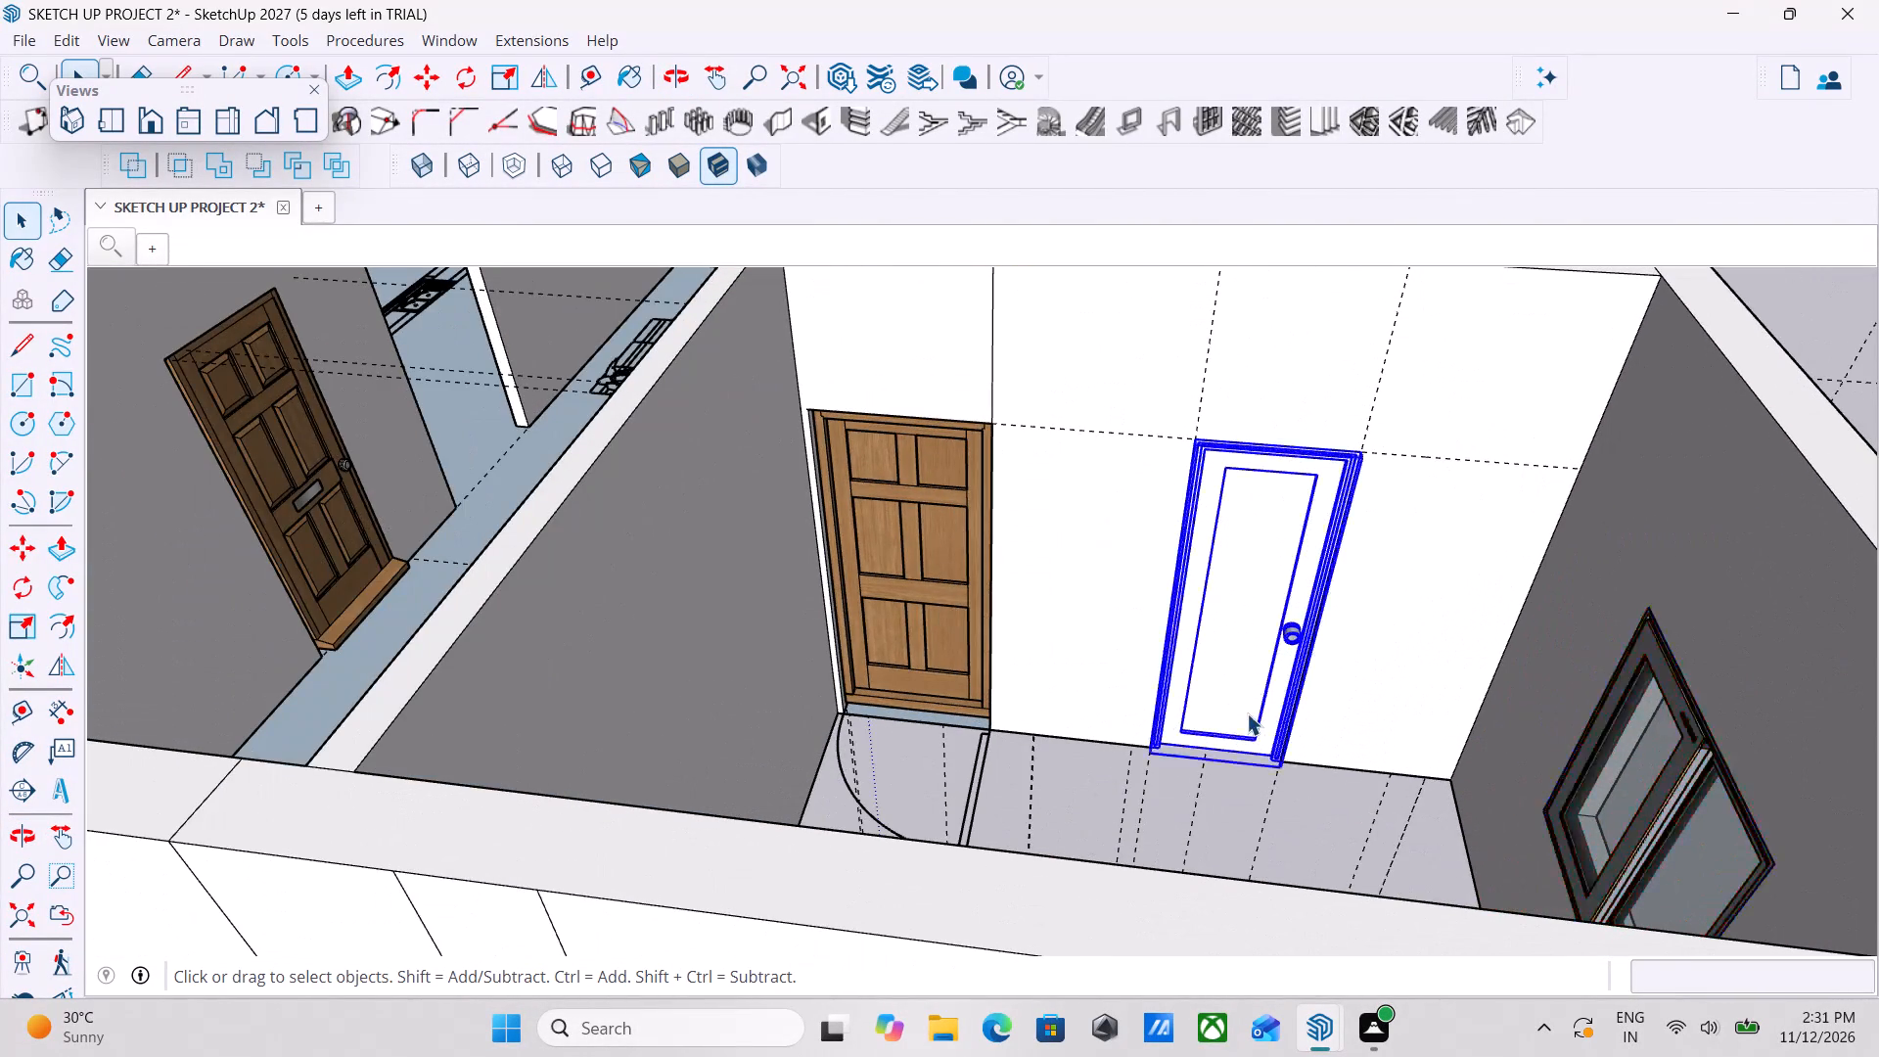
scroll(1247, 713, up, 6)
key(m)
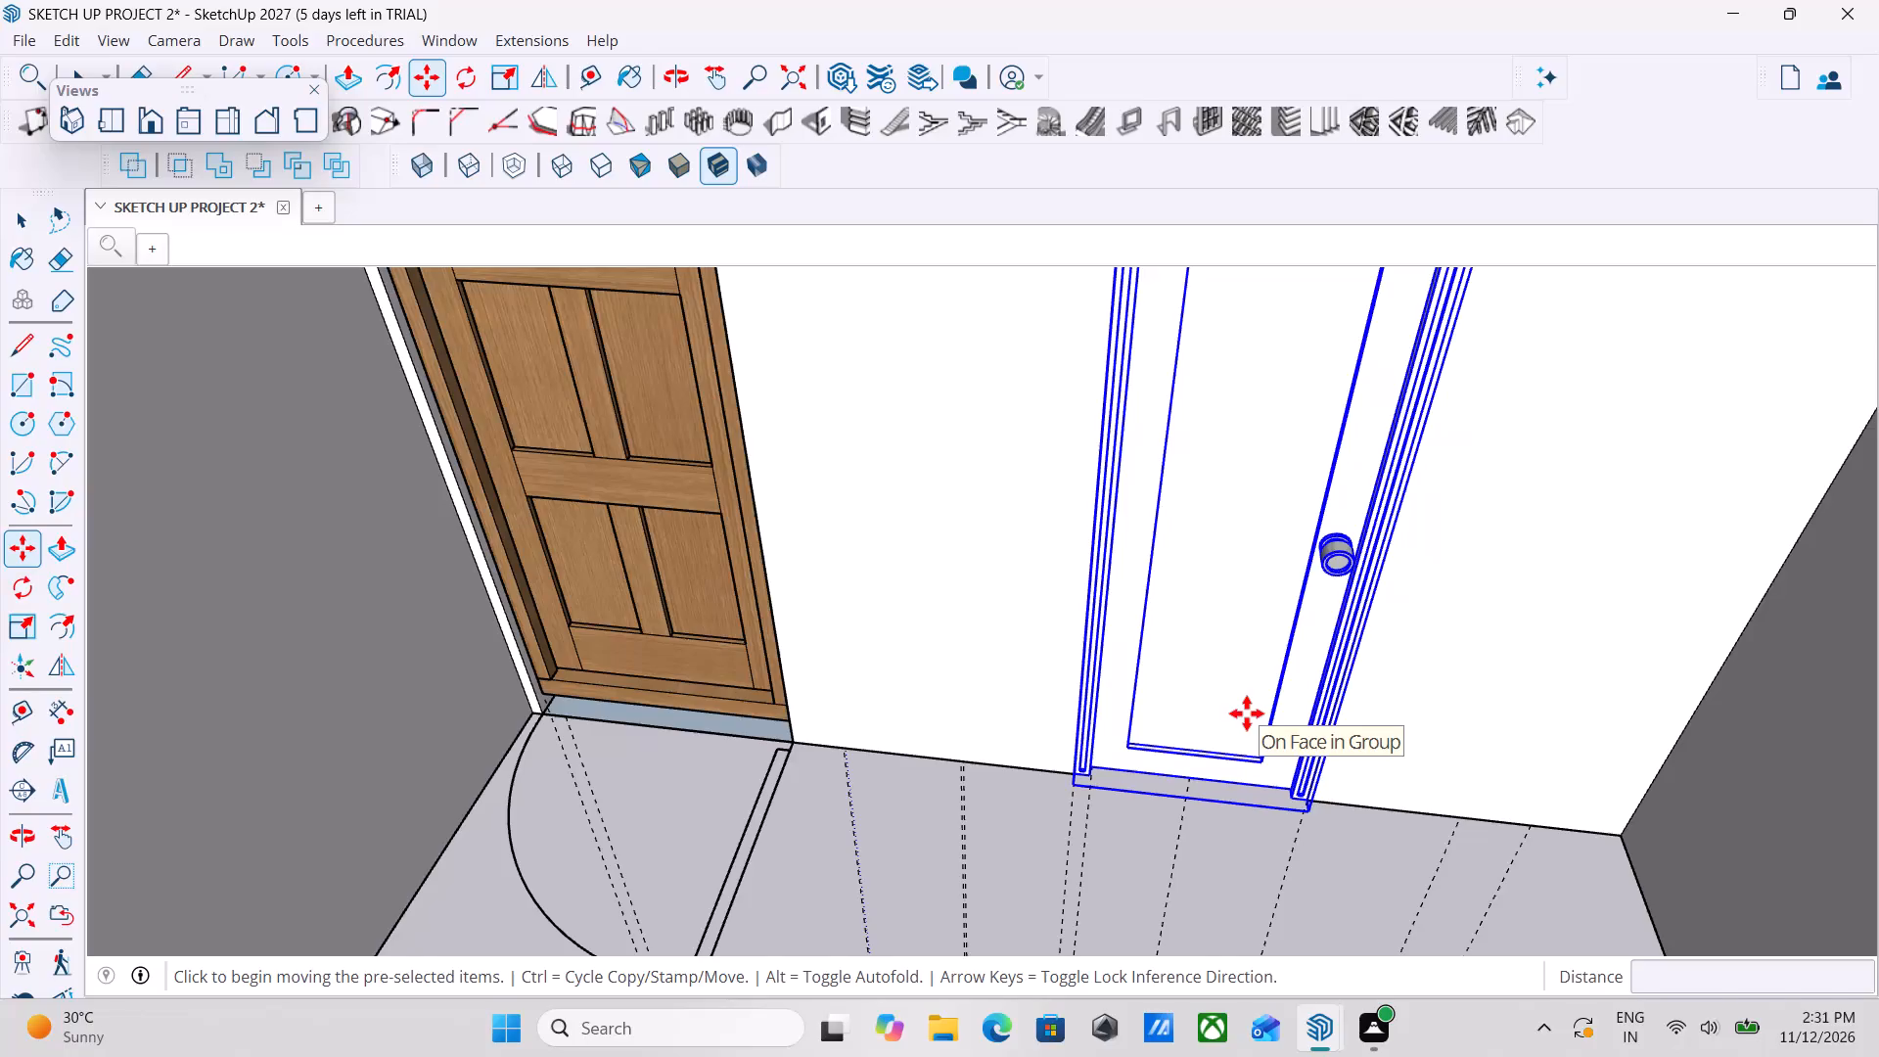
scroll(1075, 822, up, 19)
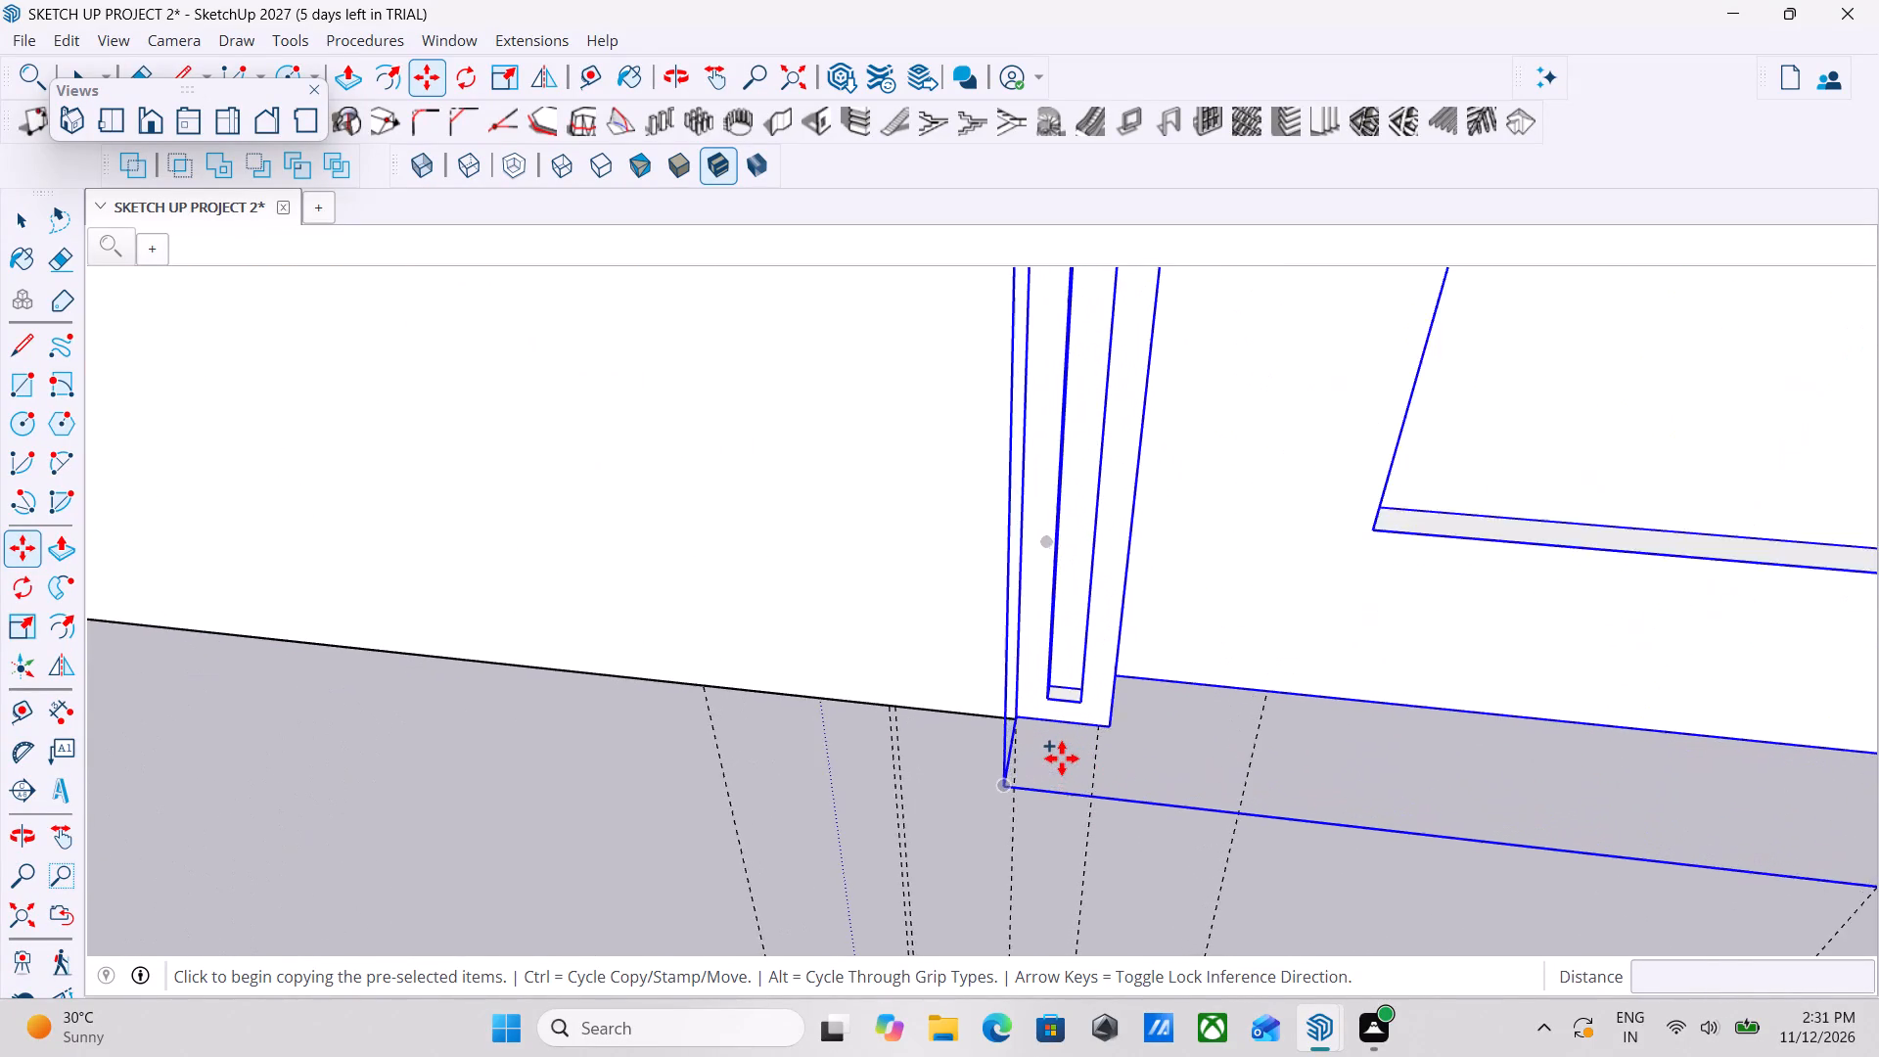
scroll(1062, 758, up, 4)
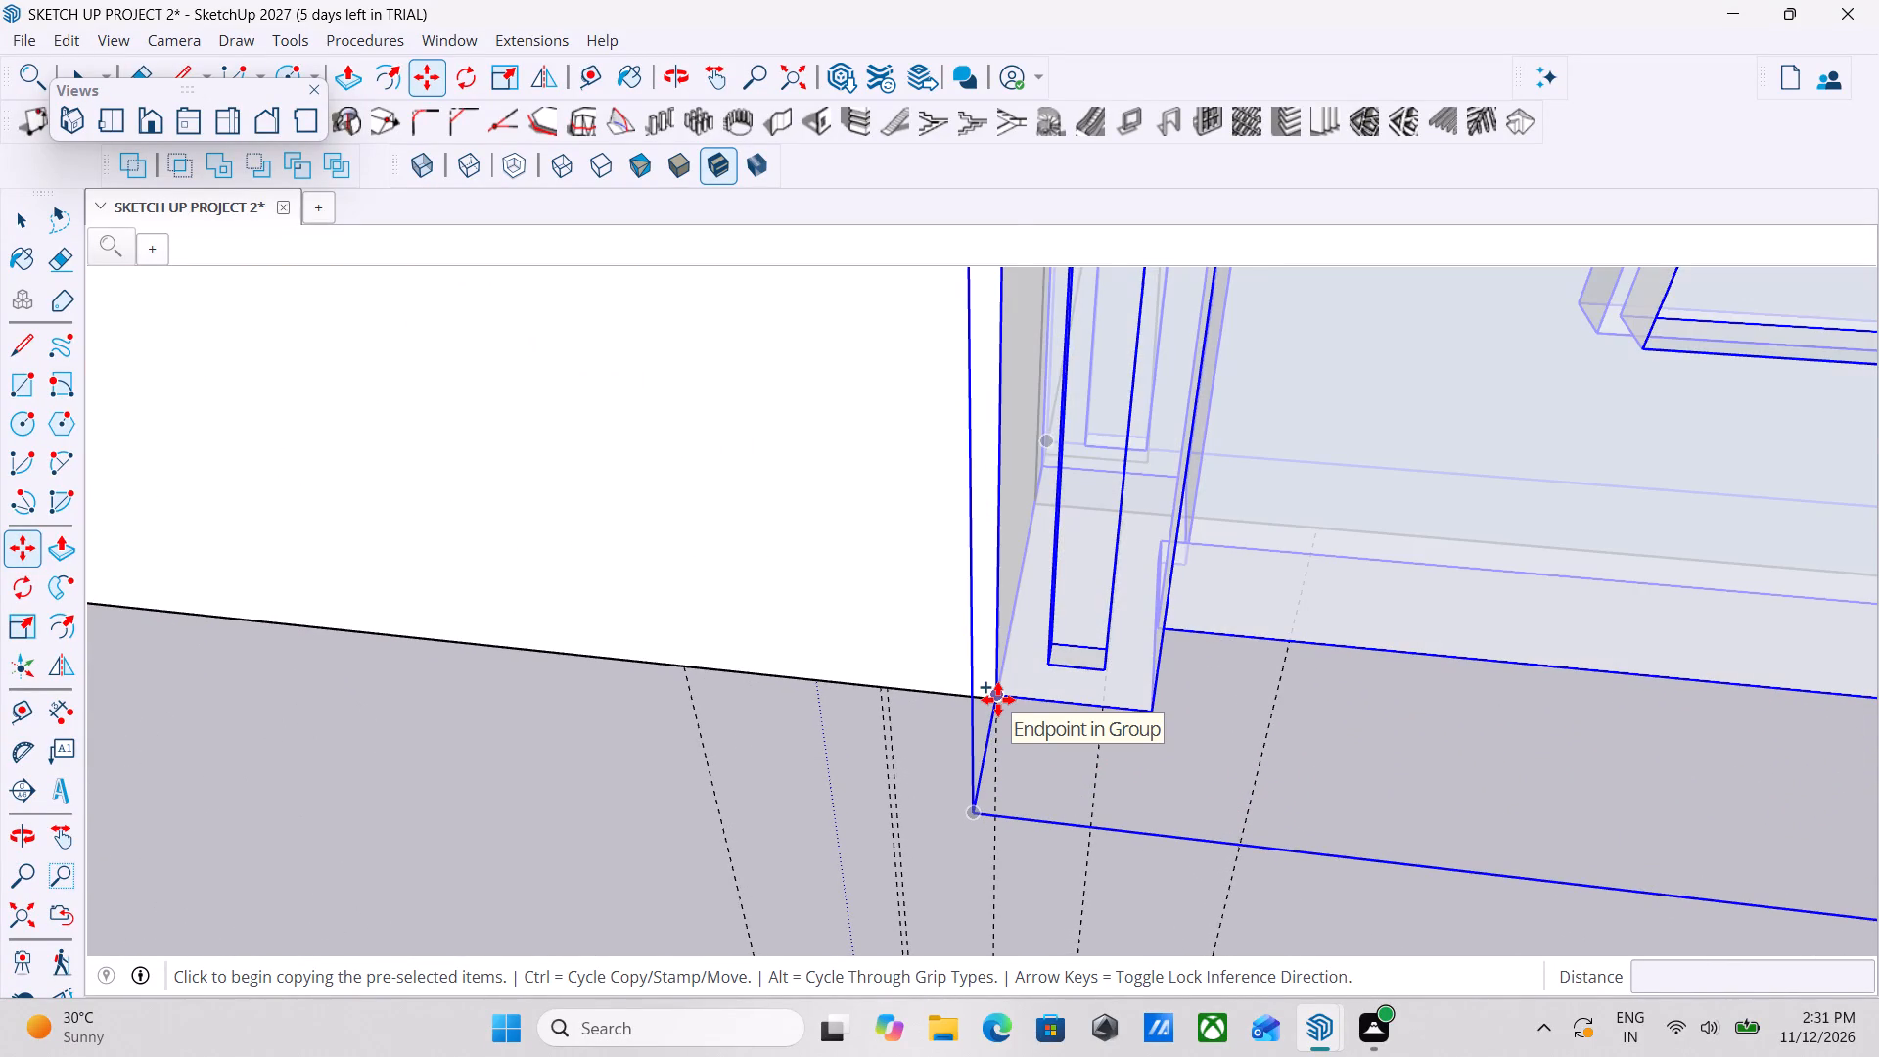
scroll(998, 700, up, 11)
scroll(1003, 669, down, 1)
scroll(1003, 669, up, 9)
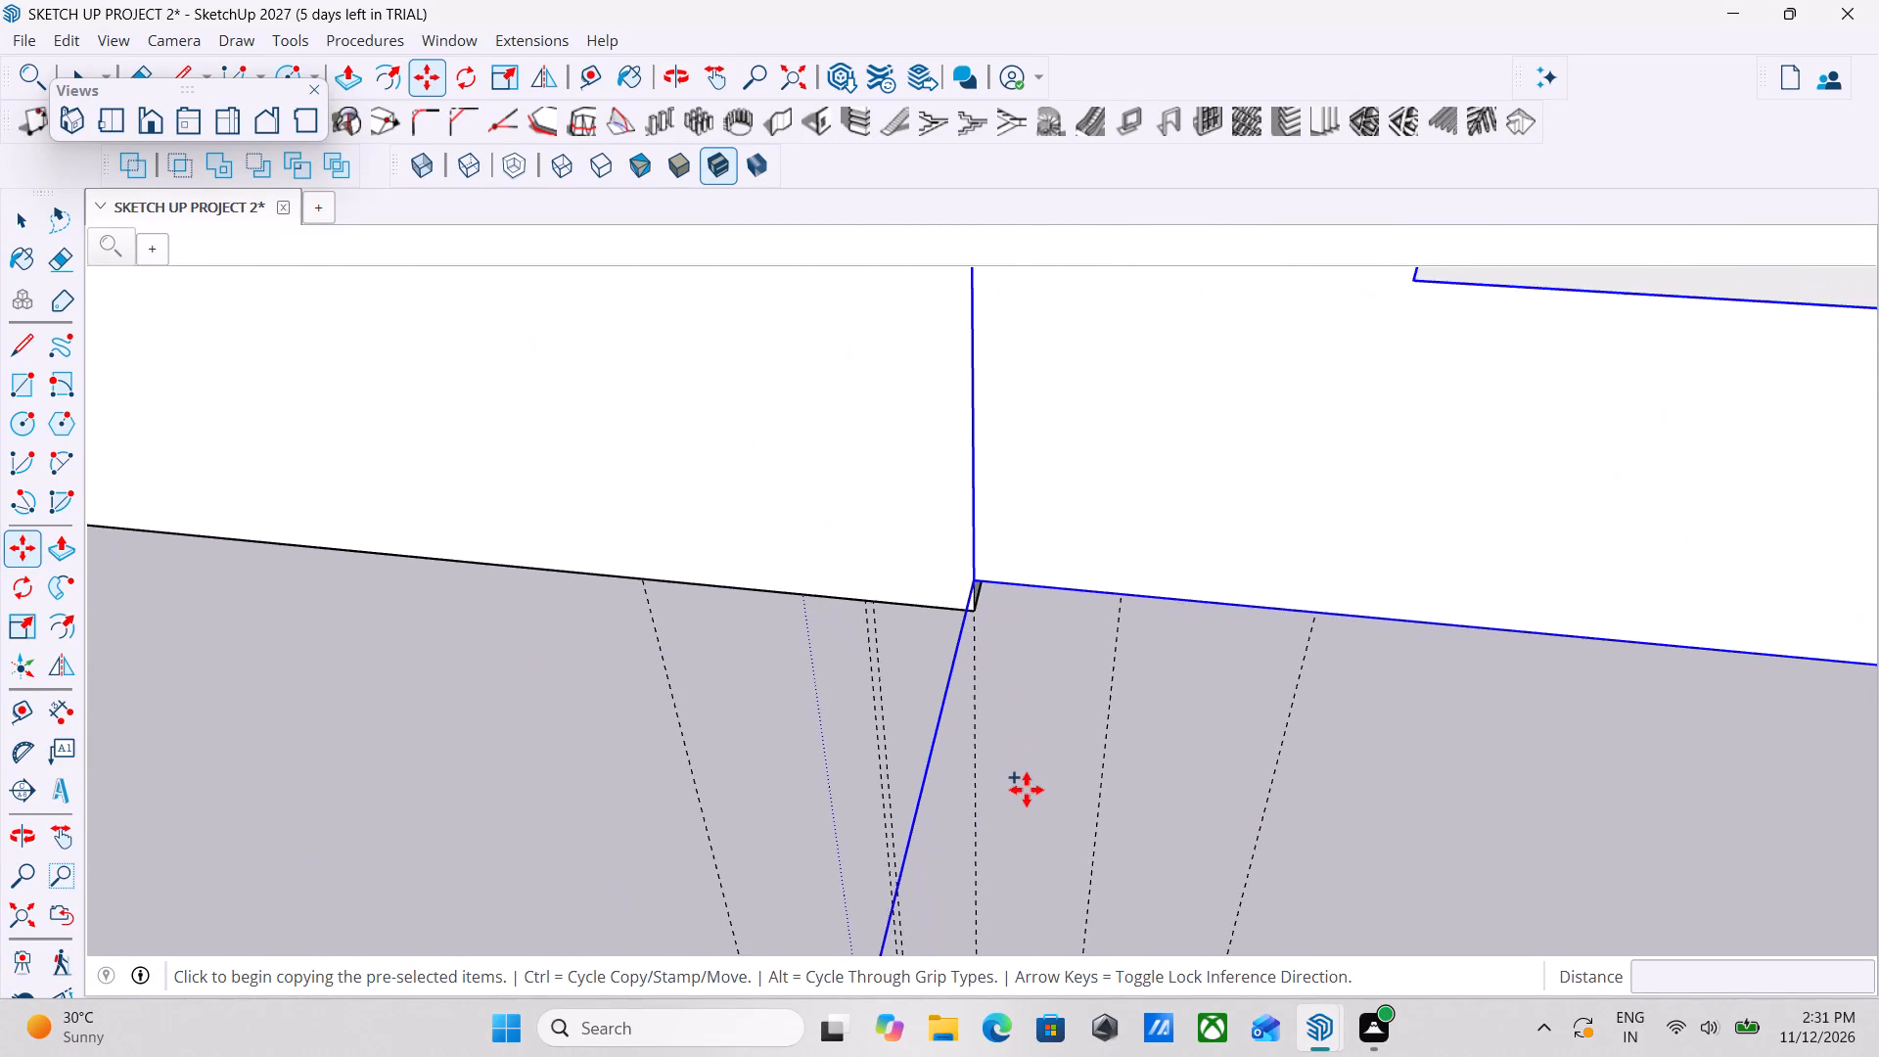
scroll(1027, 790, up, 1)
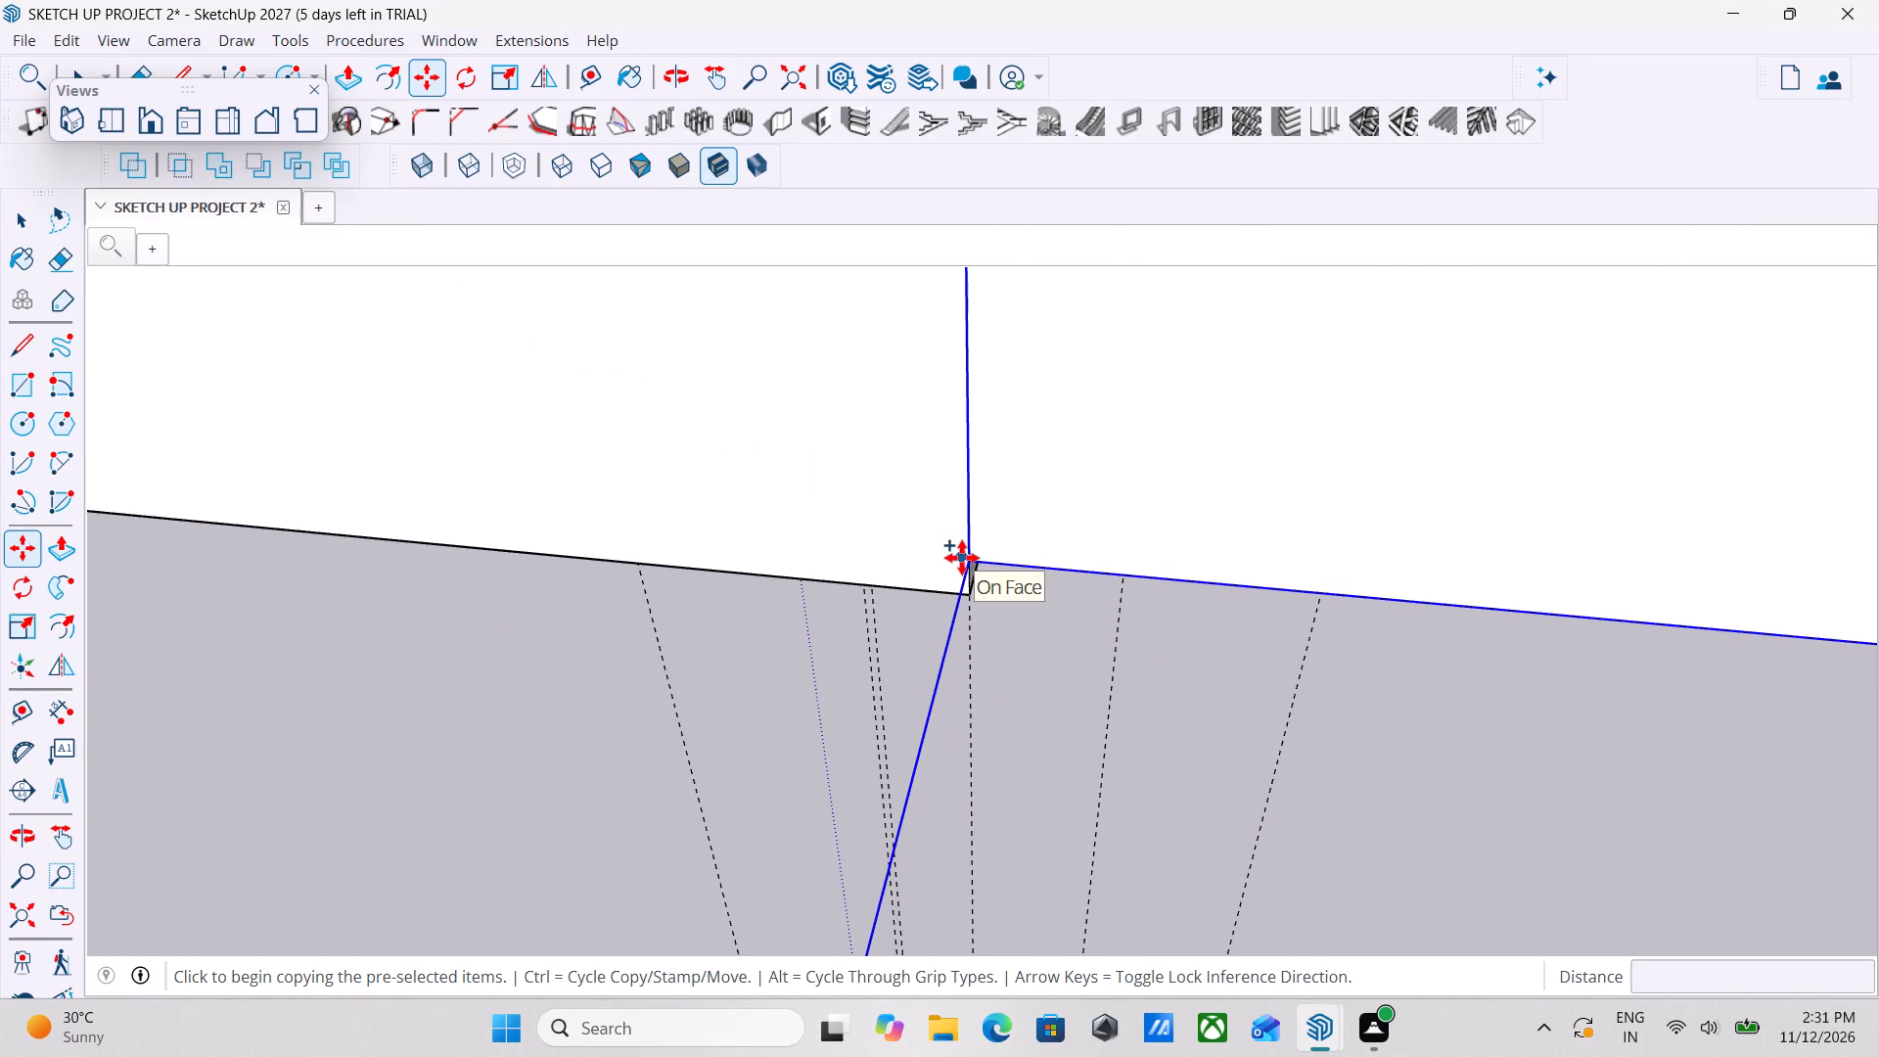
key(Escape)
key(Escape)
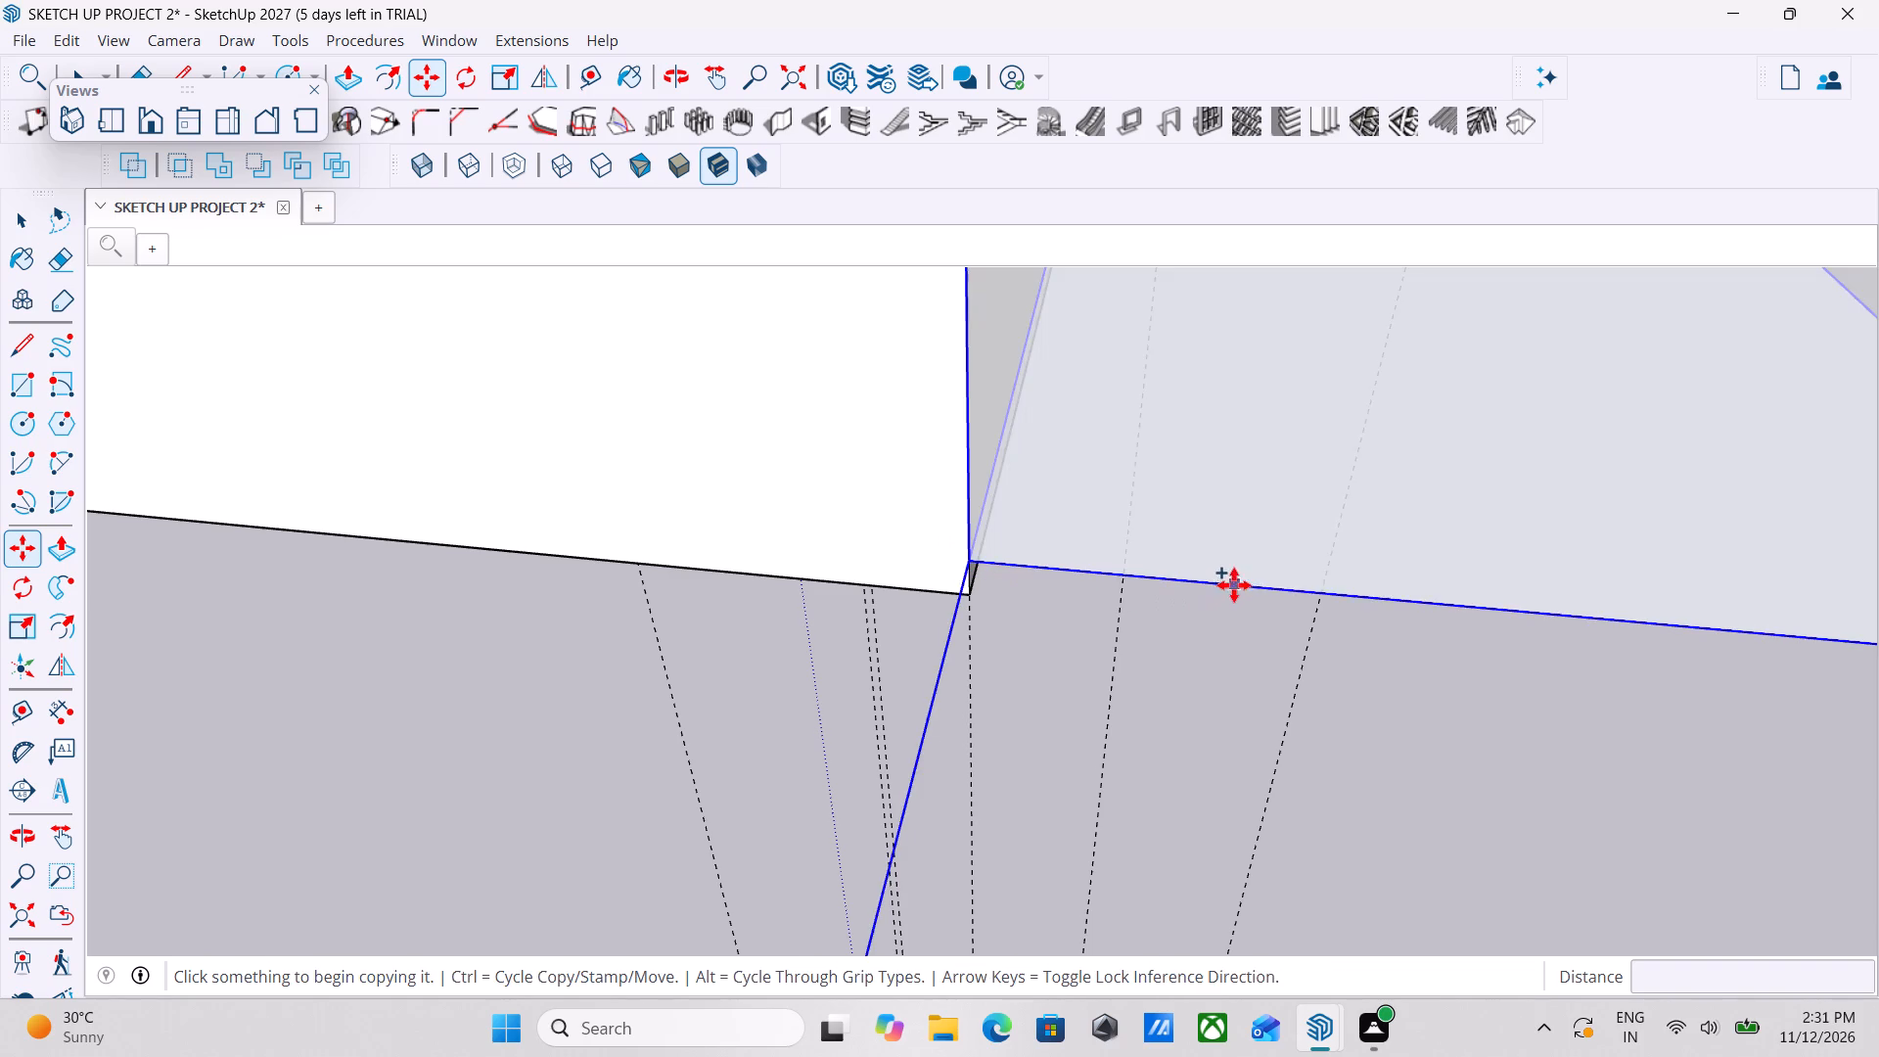
Move the white door in the room beside the staircase about 1/16" by its bottom corner to the door opening's bottom corner.
key(space)
click(1277, 575)
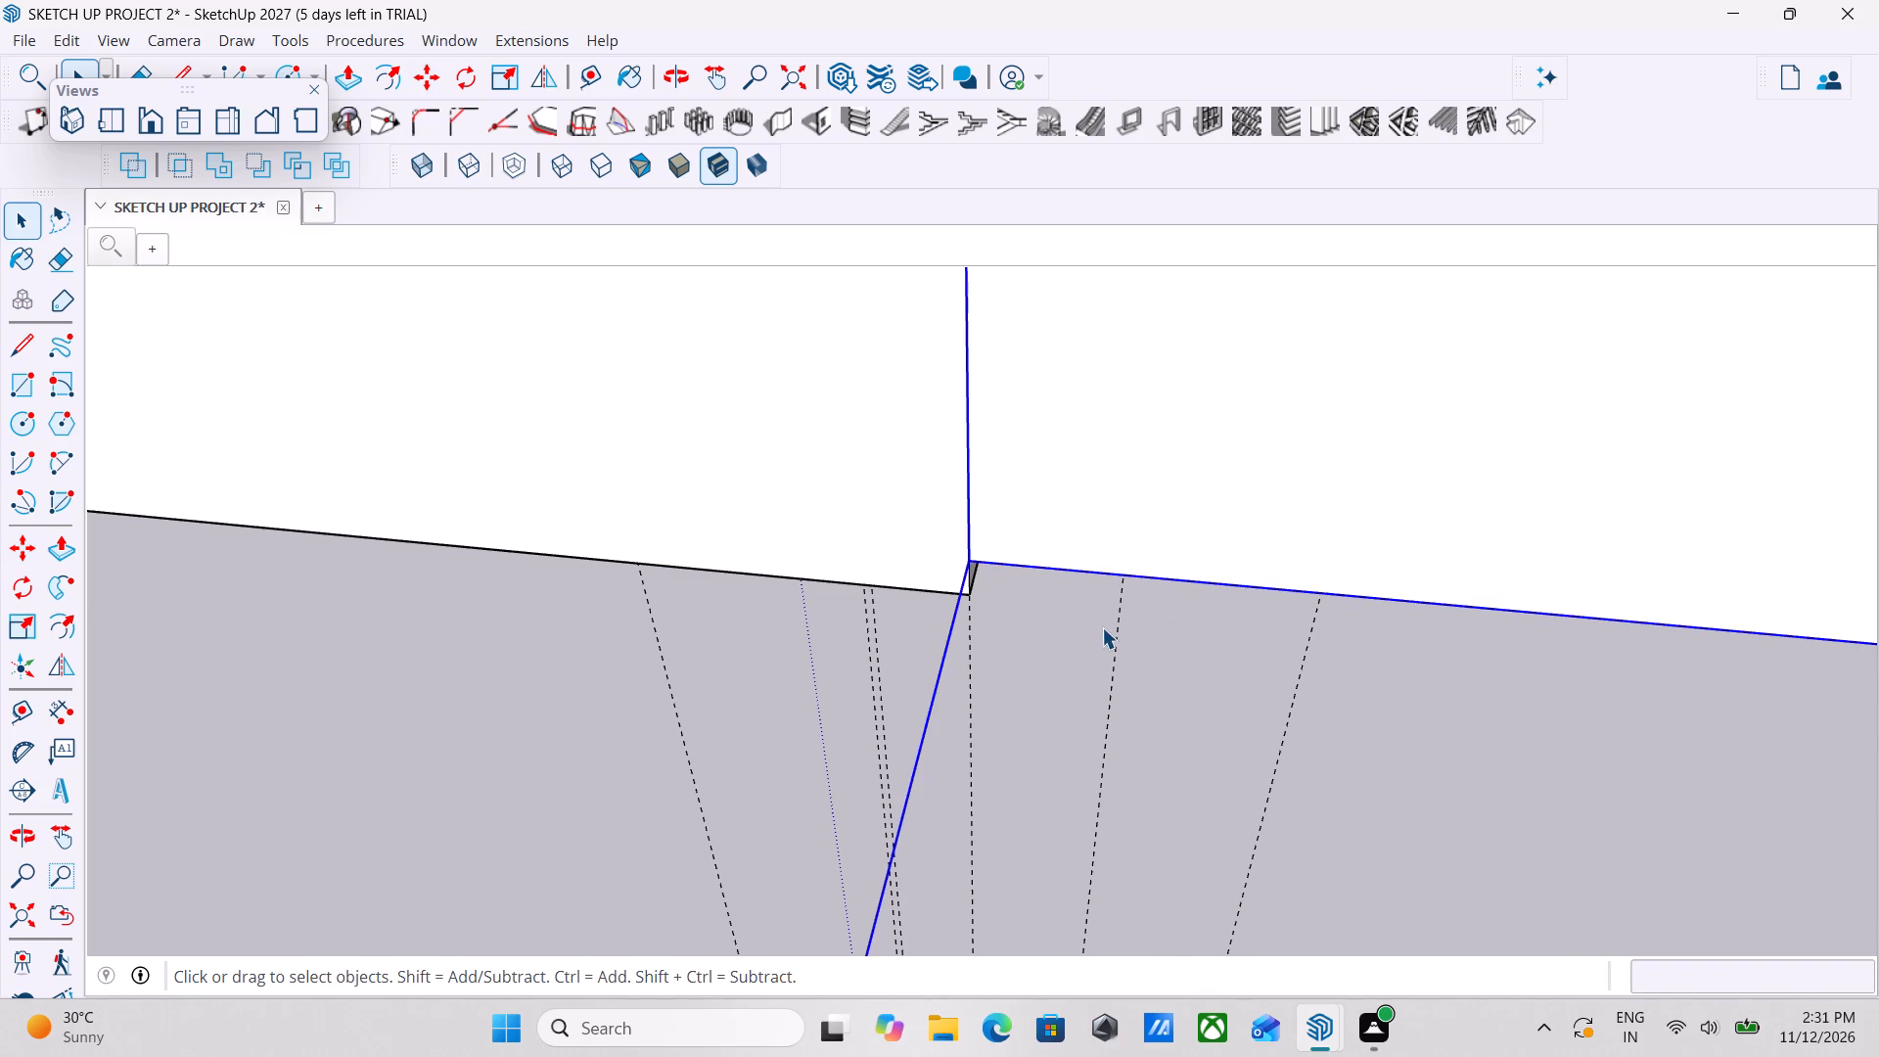
key(m)
scroll(969, 582, up, 10)
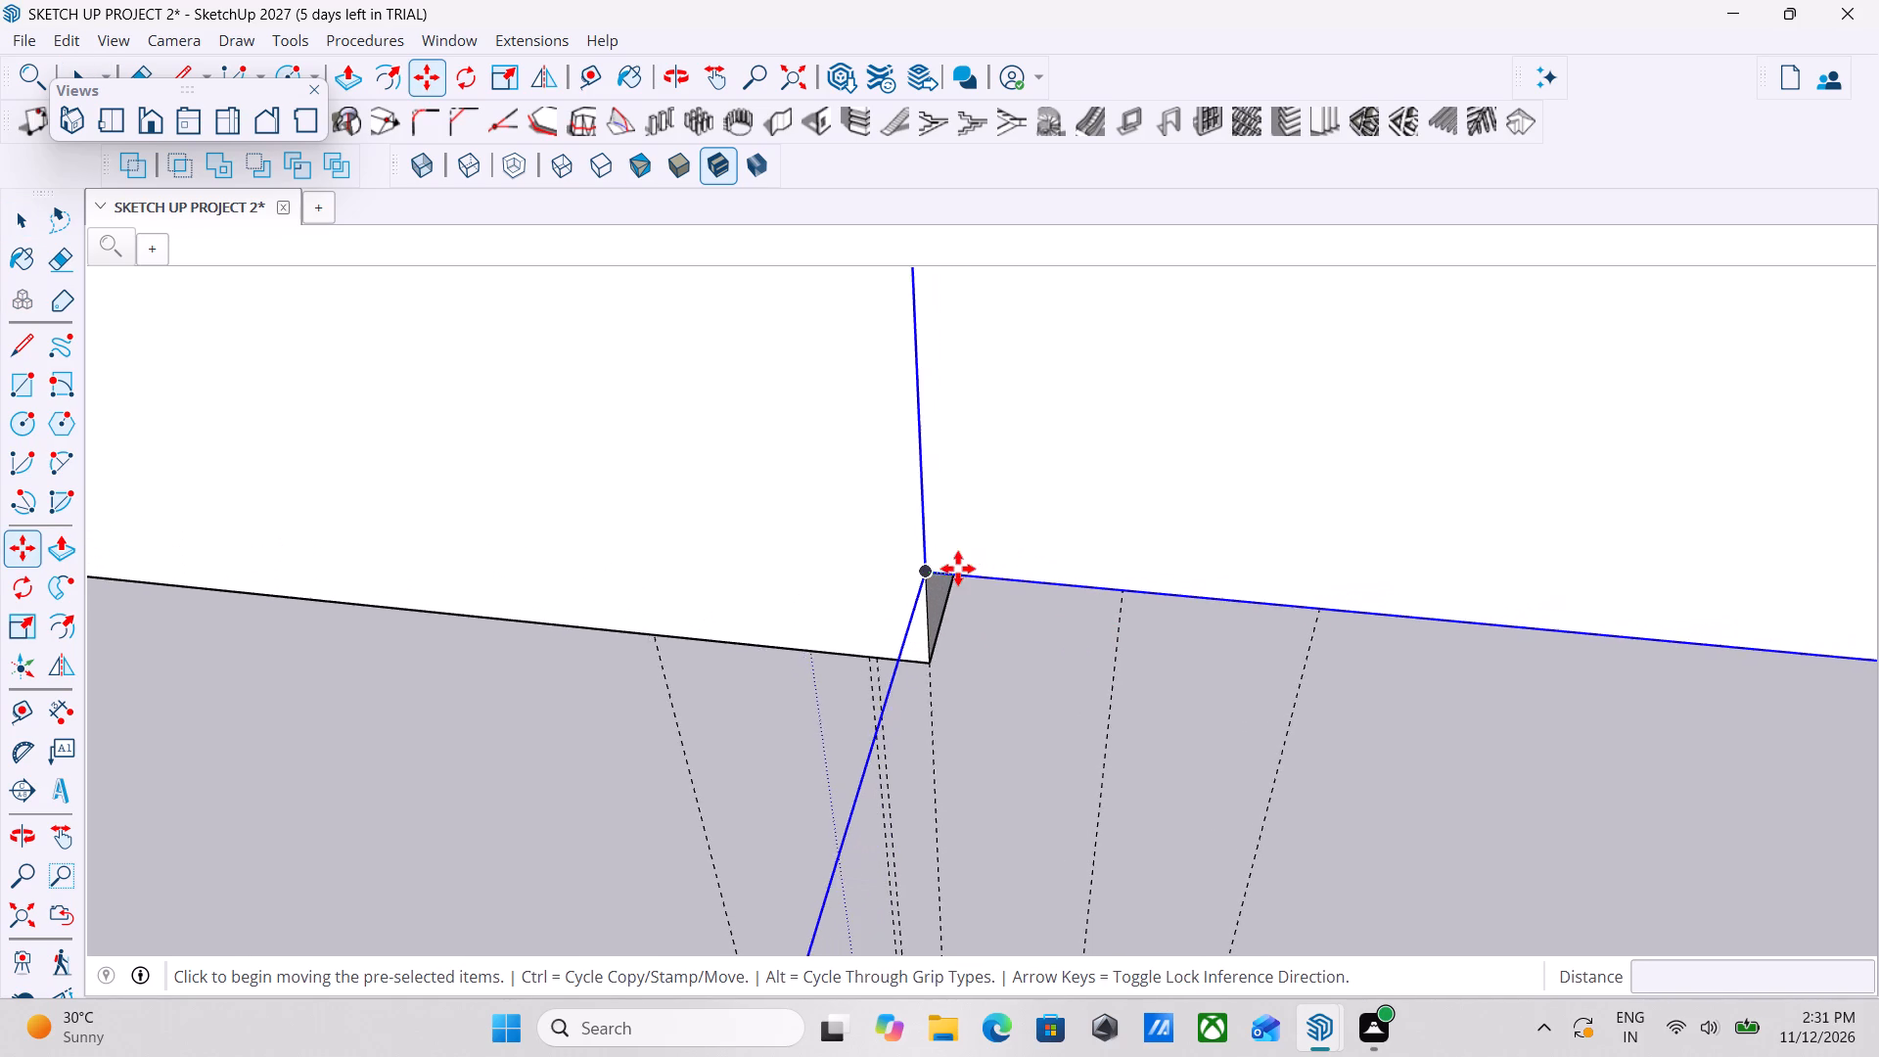
scroll(958, 569, up, 6)
click(908, 569)
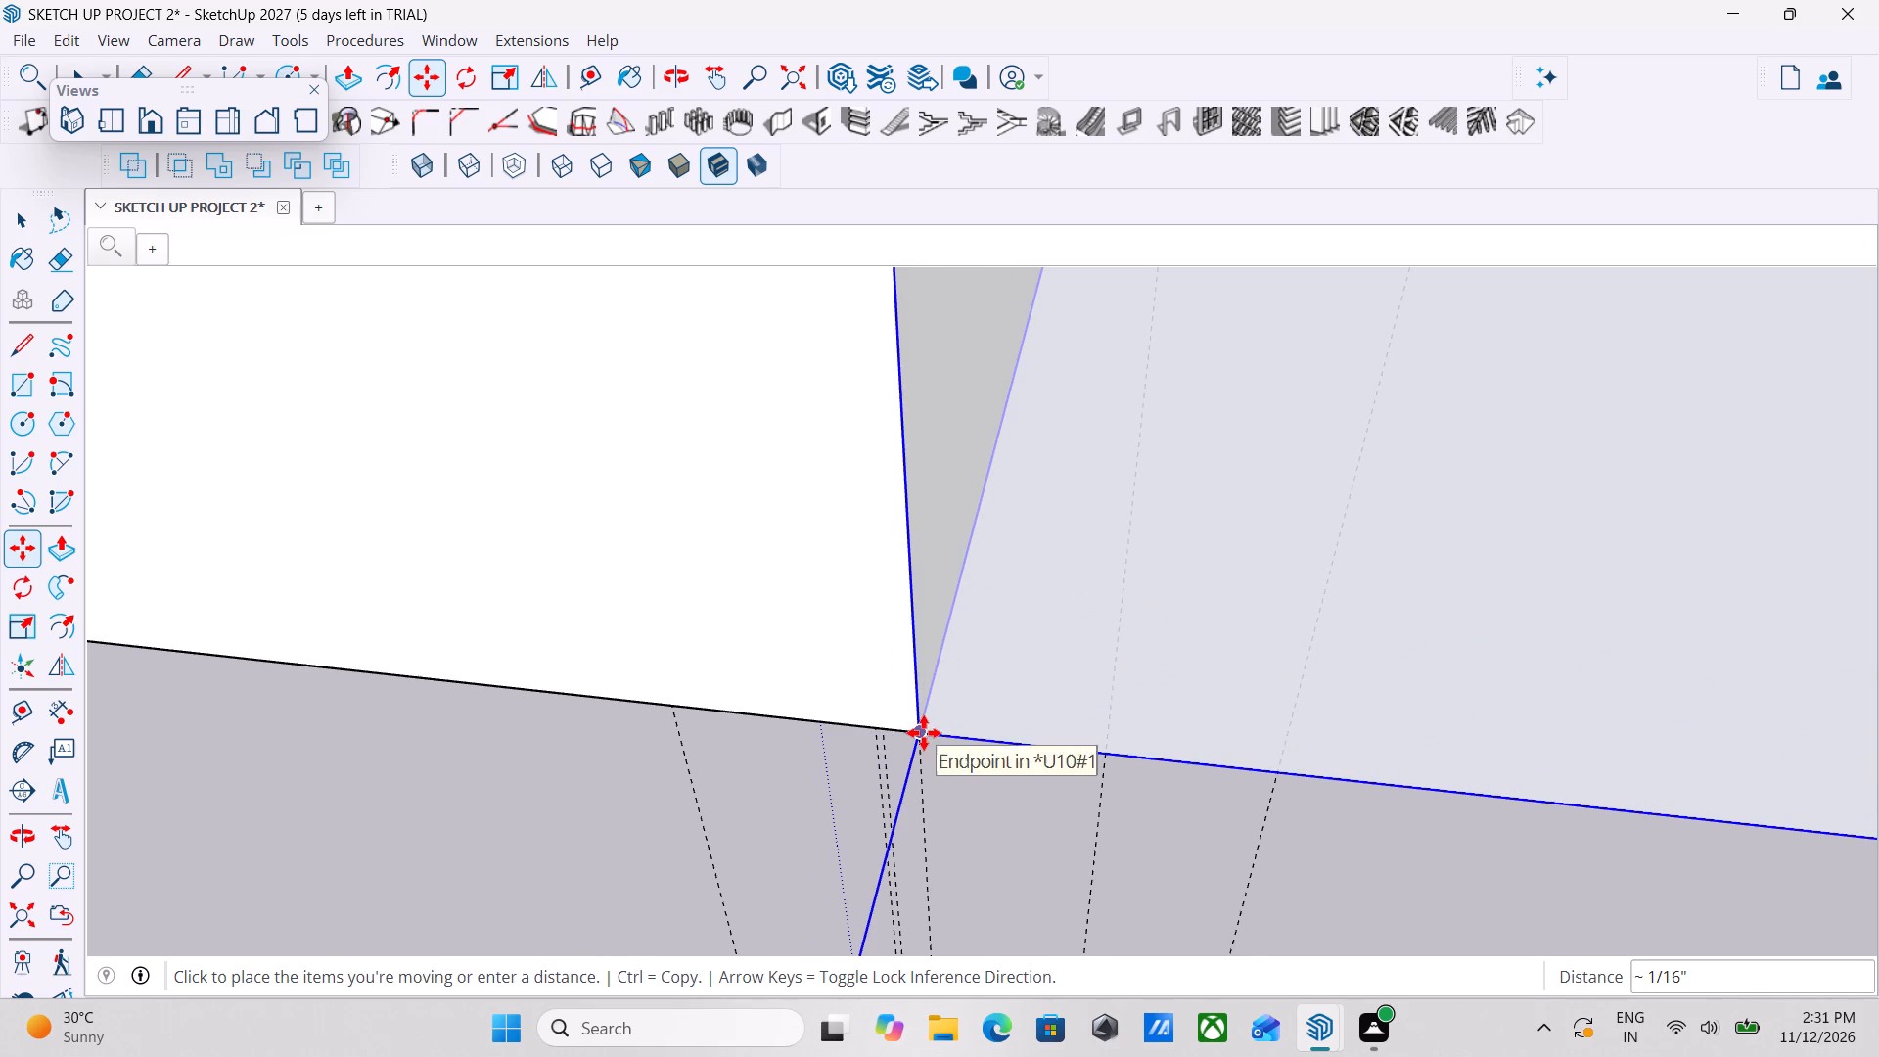
click(924, 733)
scroll(924, 733, down, 13)
scroll(1172, 707, down, 15)
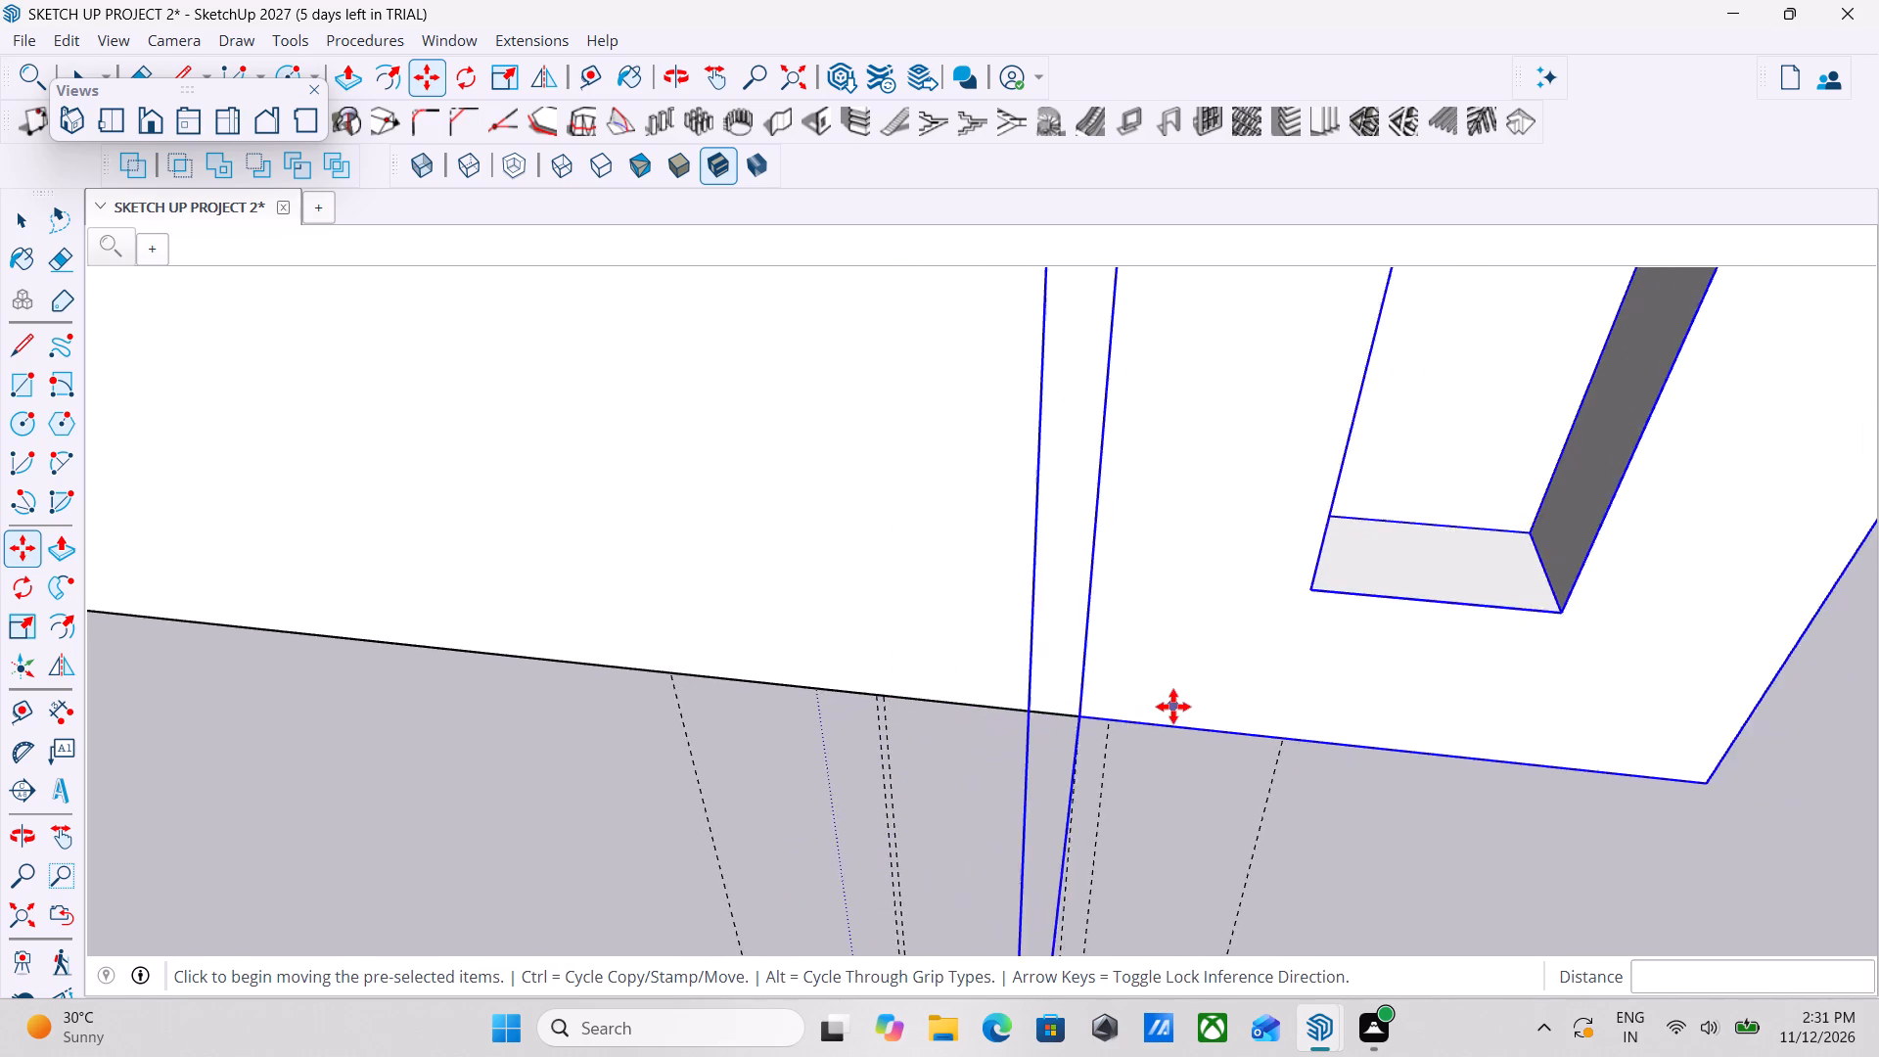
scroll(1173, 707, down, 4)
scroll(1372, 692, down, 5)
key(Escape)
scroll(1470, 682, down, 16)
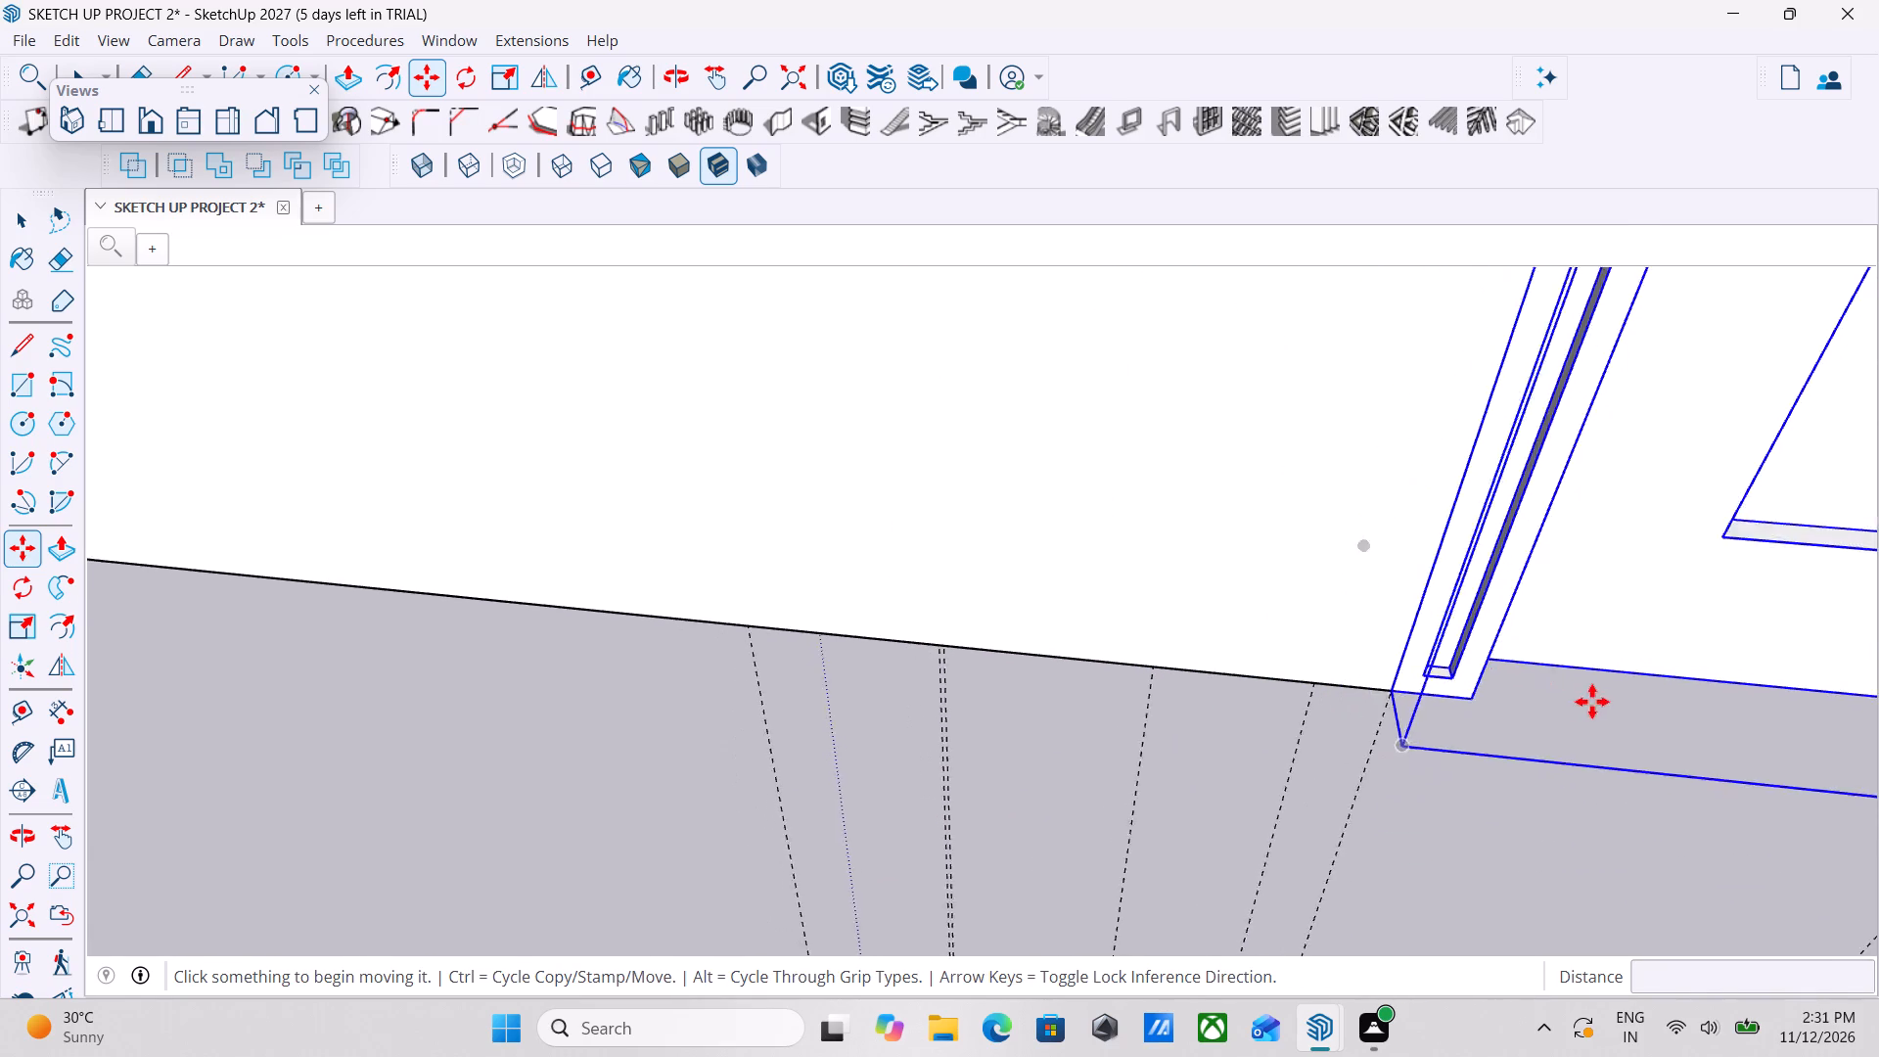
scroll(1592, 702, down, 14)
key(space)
Copy the white panel door beside the brown door about 27' 3" across the hall into the empty opening of the bedroom with the bed.
scroll(1800, 646, down, 12)
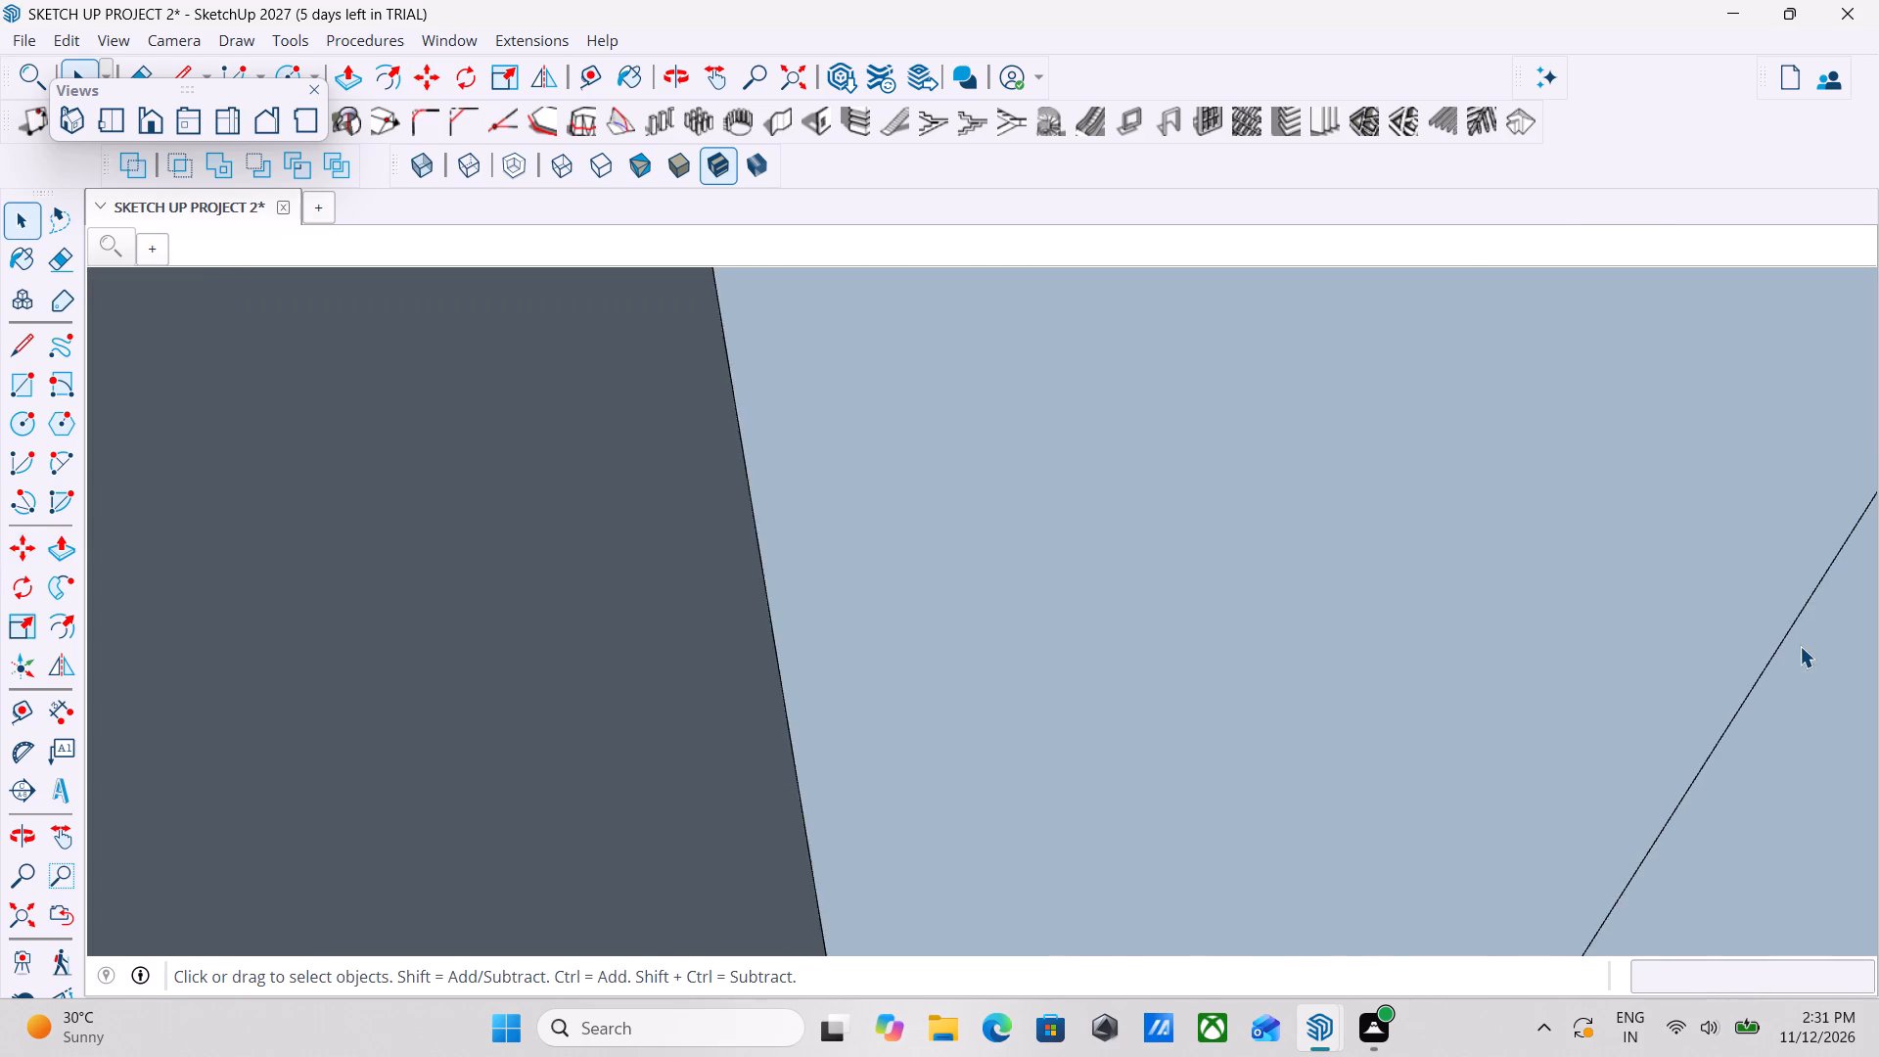
scroll(1800, 646, down, 16)
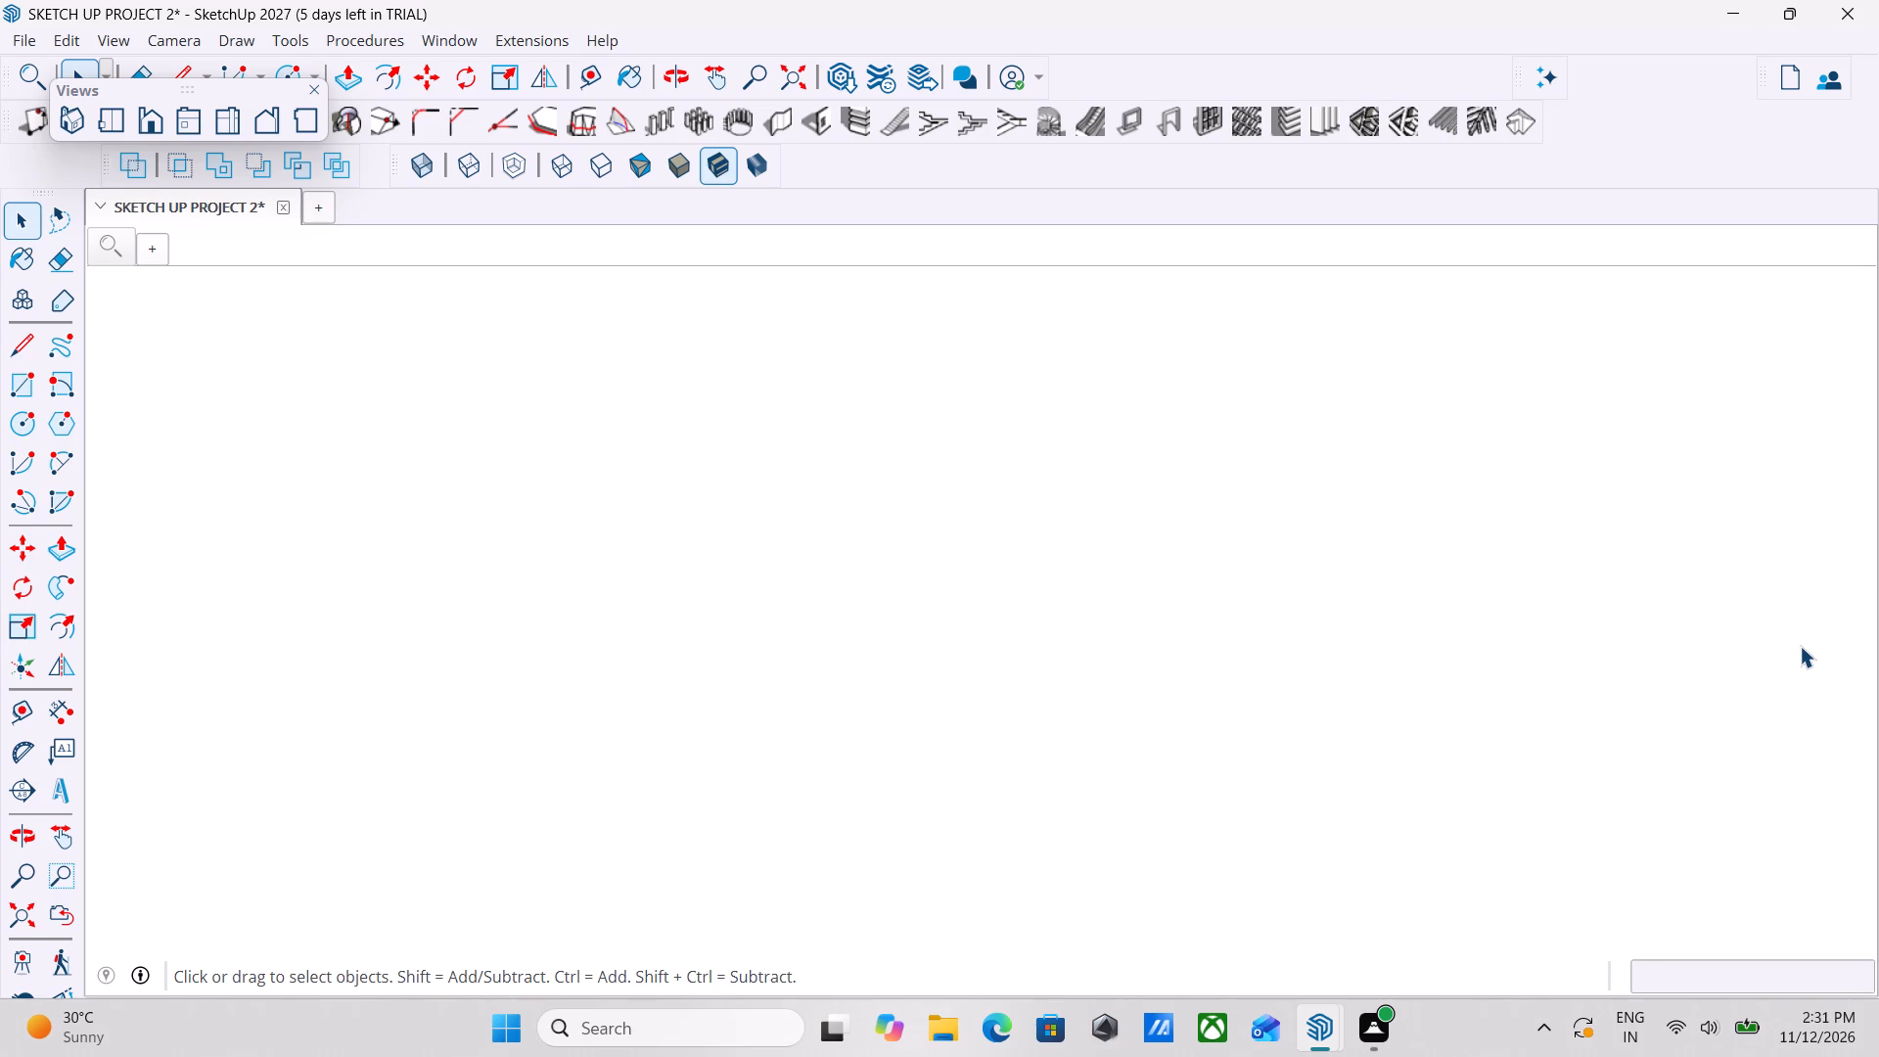
scroll(1800, 646, down, 3)
scroll(1602, 566, down, 5)
scroll(1498, 581, down, 20)
scroll(1498, 581, down, 5)
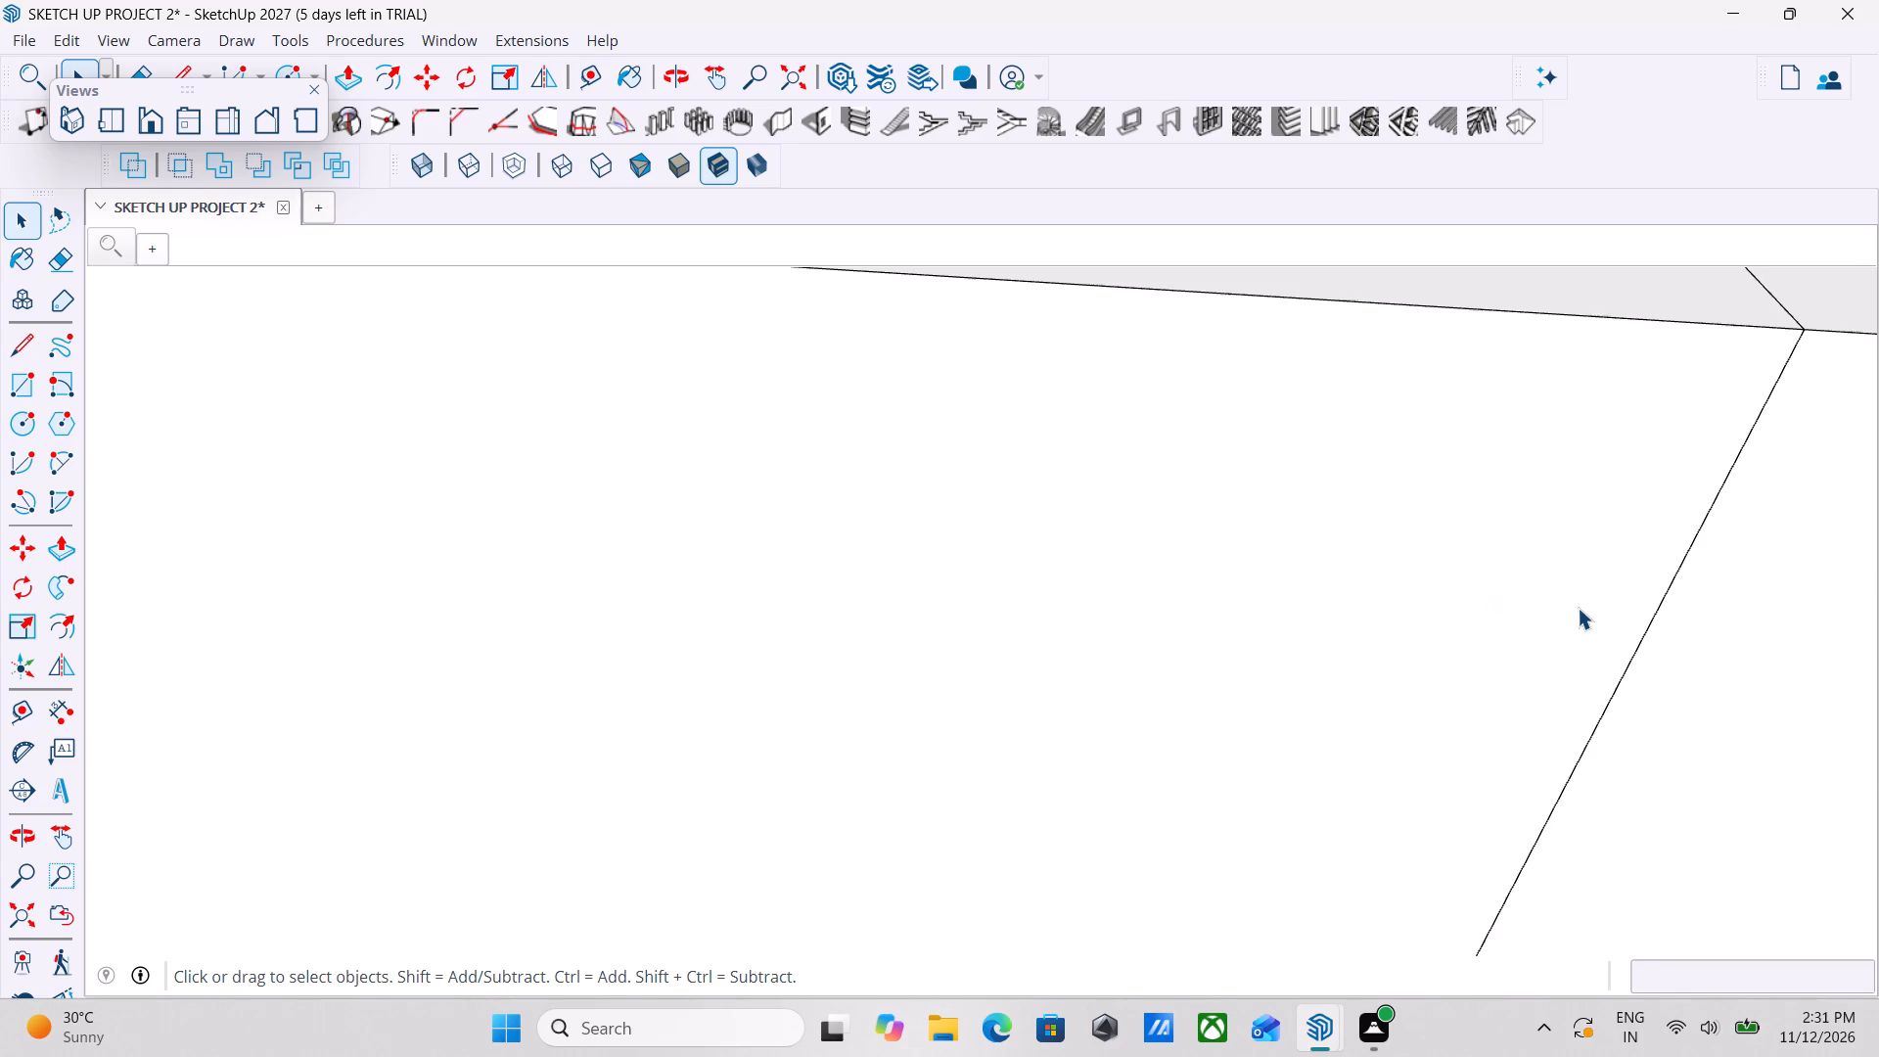
scroll(1675, 585, down, 20)
scroll(1675, 585, down, 10)
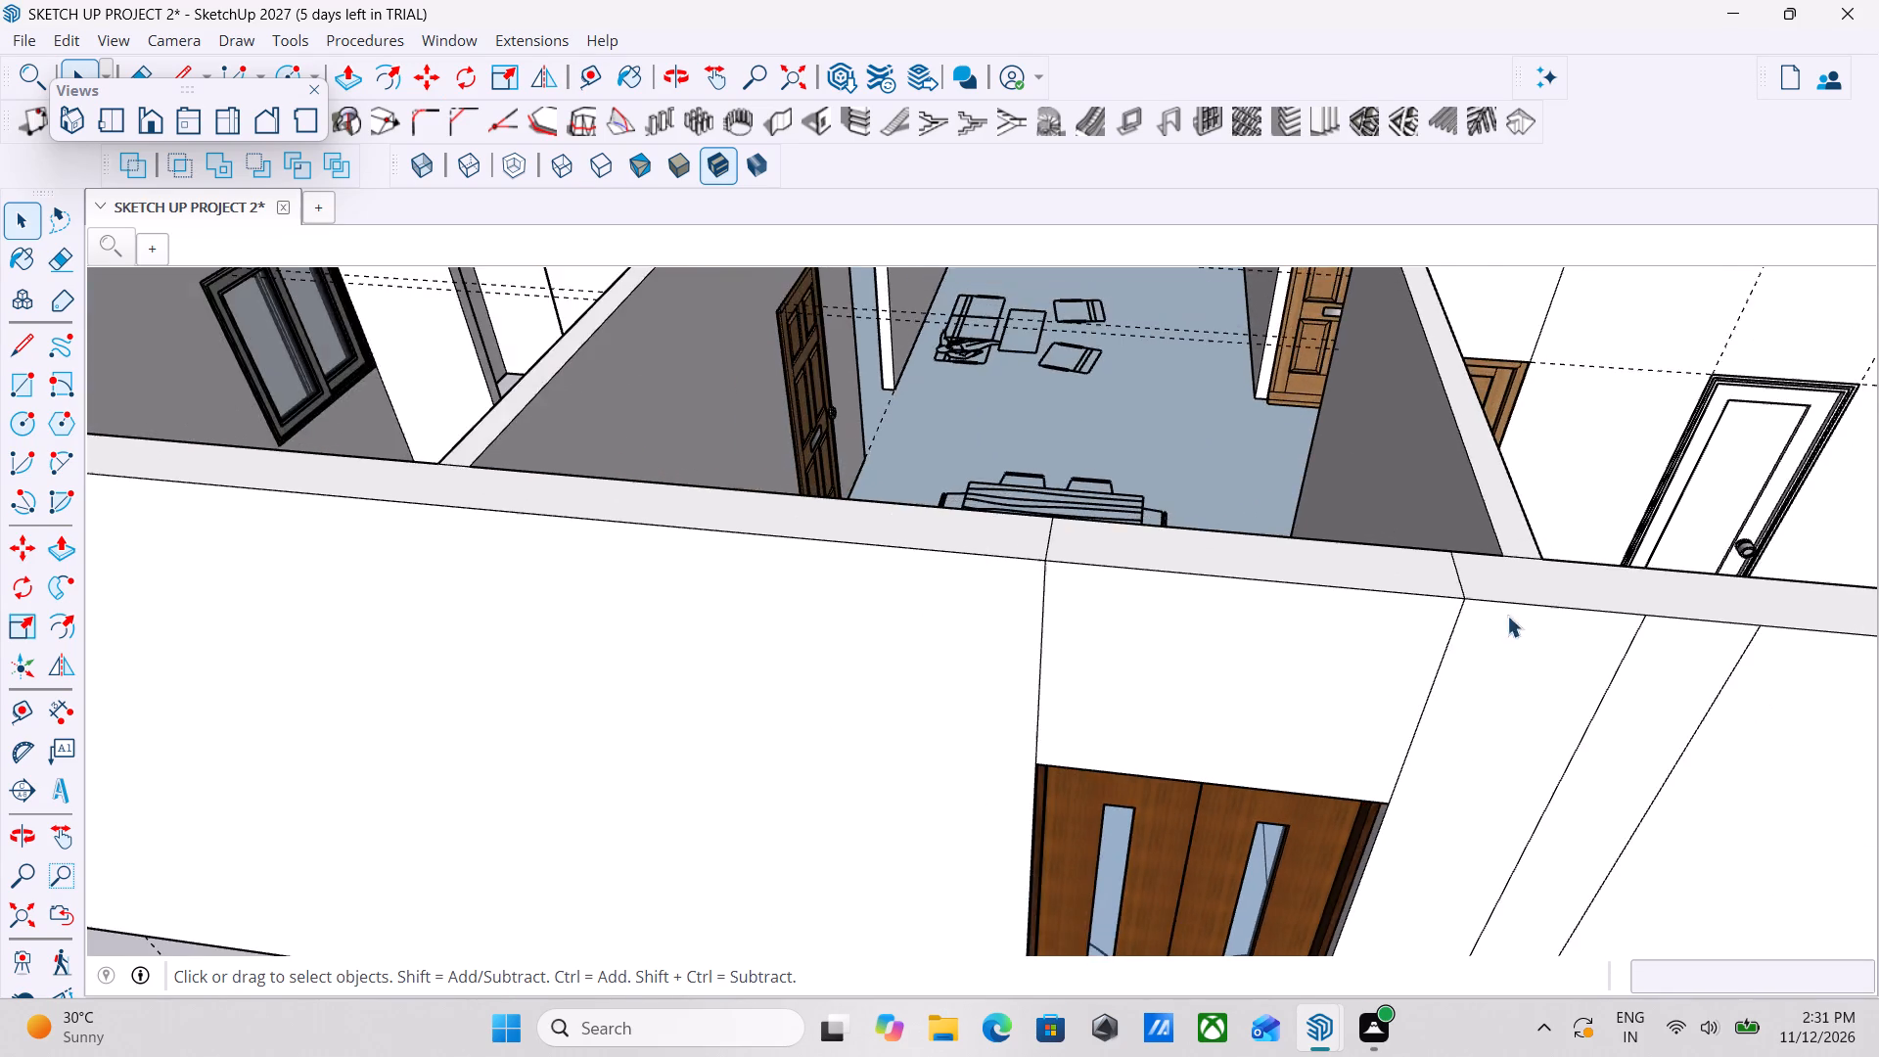
scroll(1557, 610, down, 5)
scroll(1673, 603, down, 9)
middle_drag(1574, 623, 1401, 651)
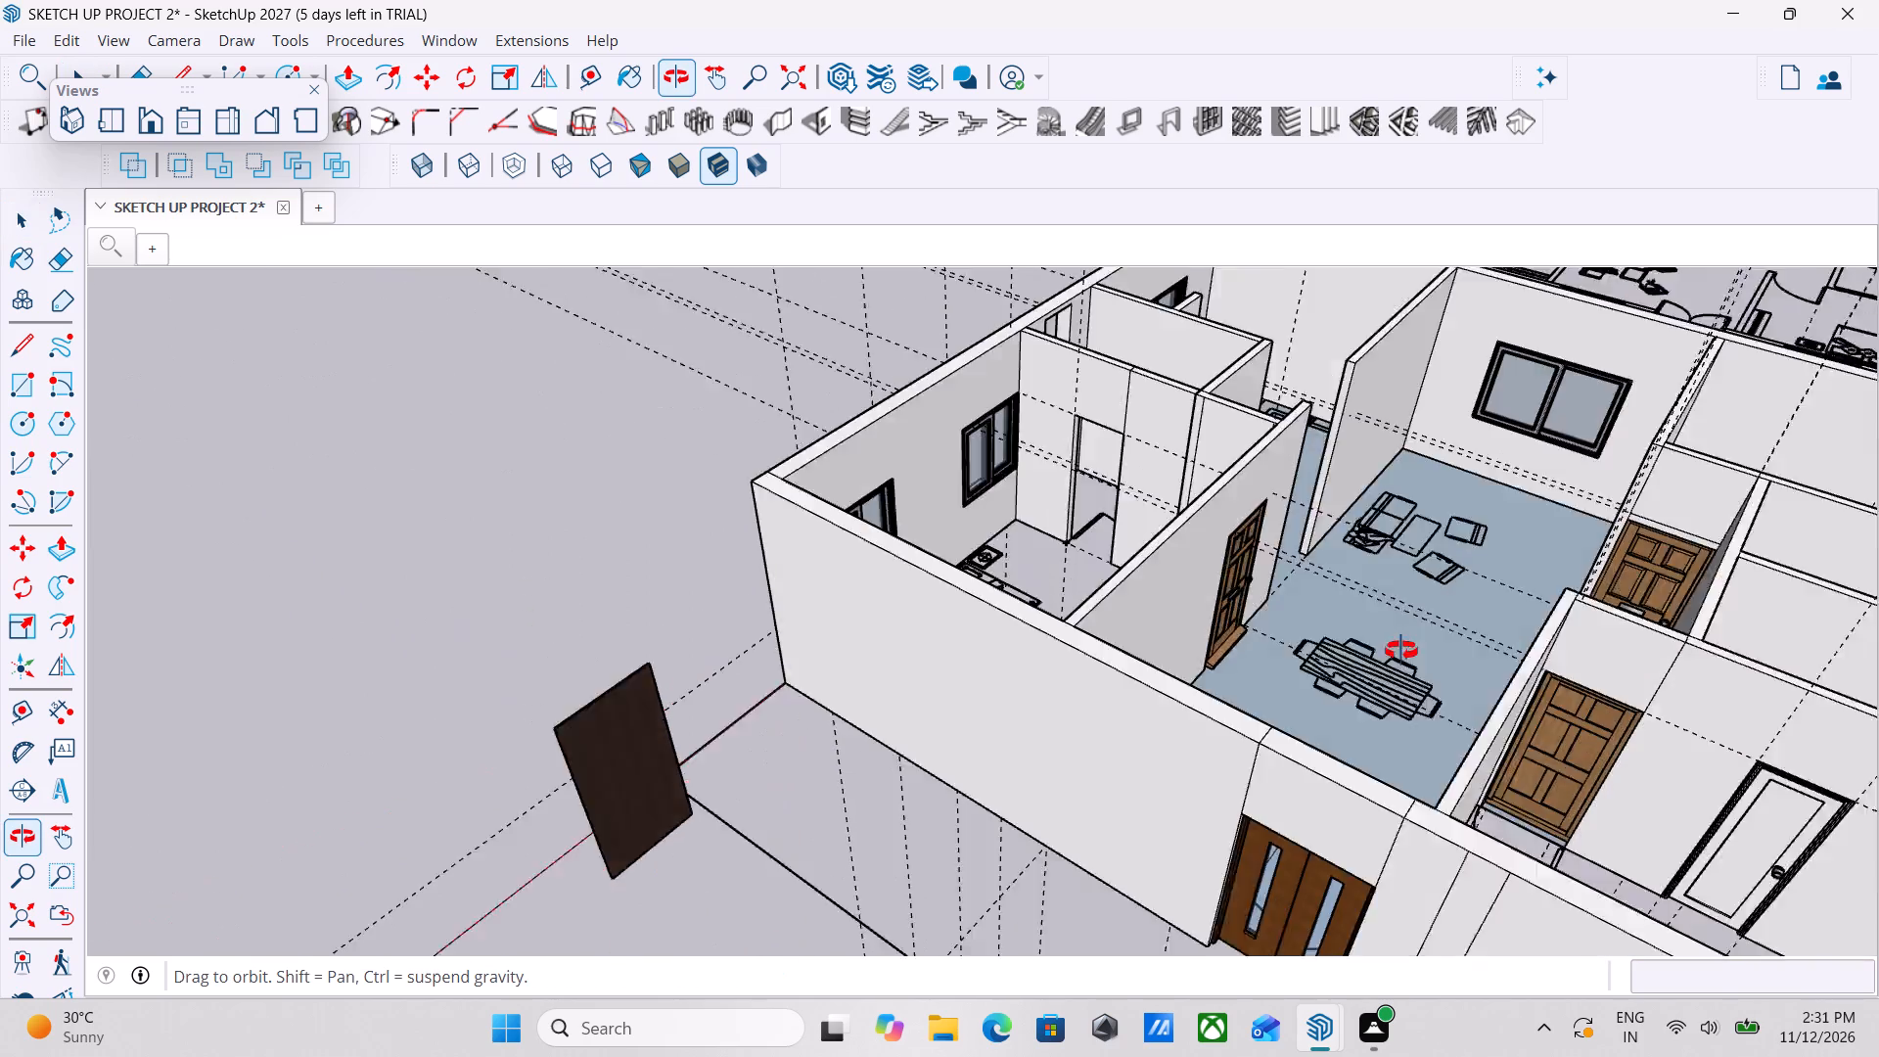
middle_drag(1401, 651, 1491, 637)
scroll(1614, 602, up, 1)
scroll(1637, 596, down, 6)
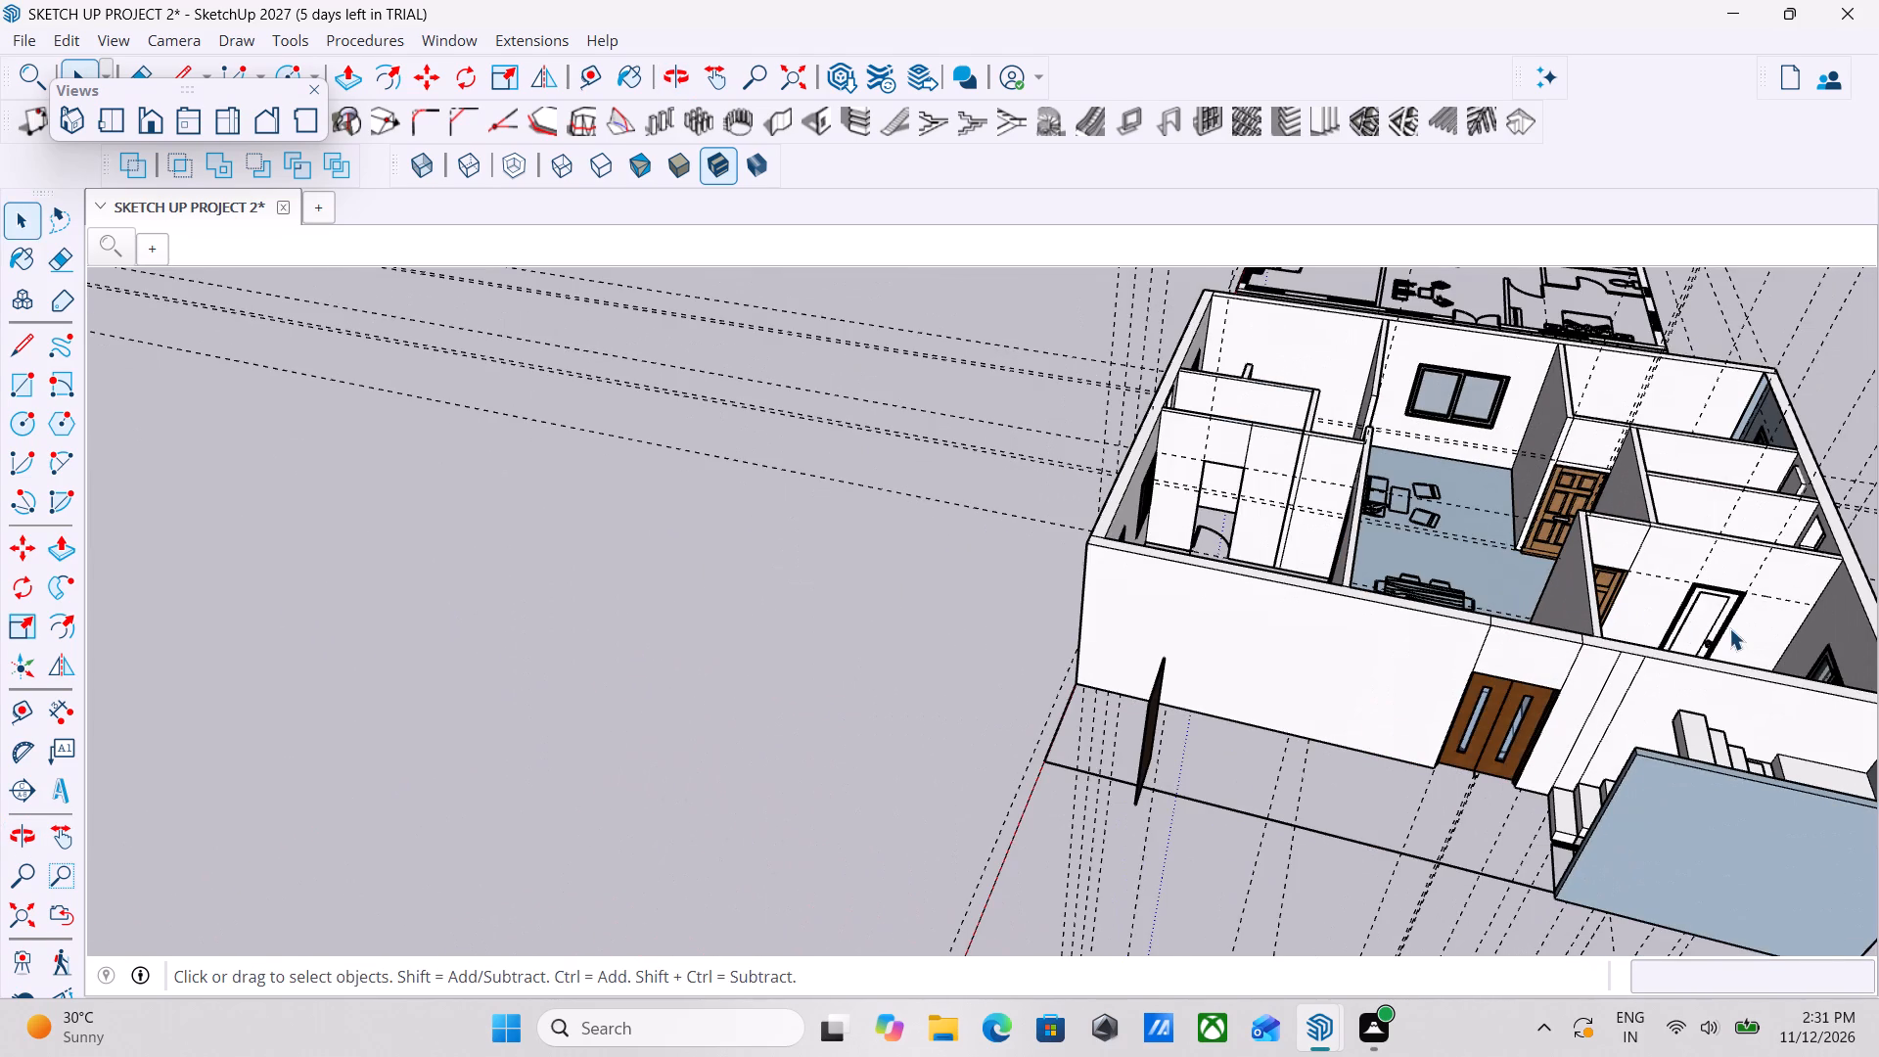
shift+middle_drag(1713, 619, 1317, 614)
shift+middle_drag(1398, 687, 1414, 653)
scroll(1228, 593, up, 13)
click(1309, 591)
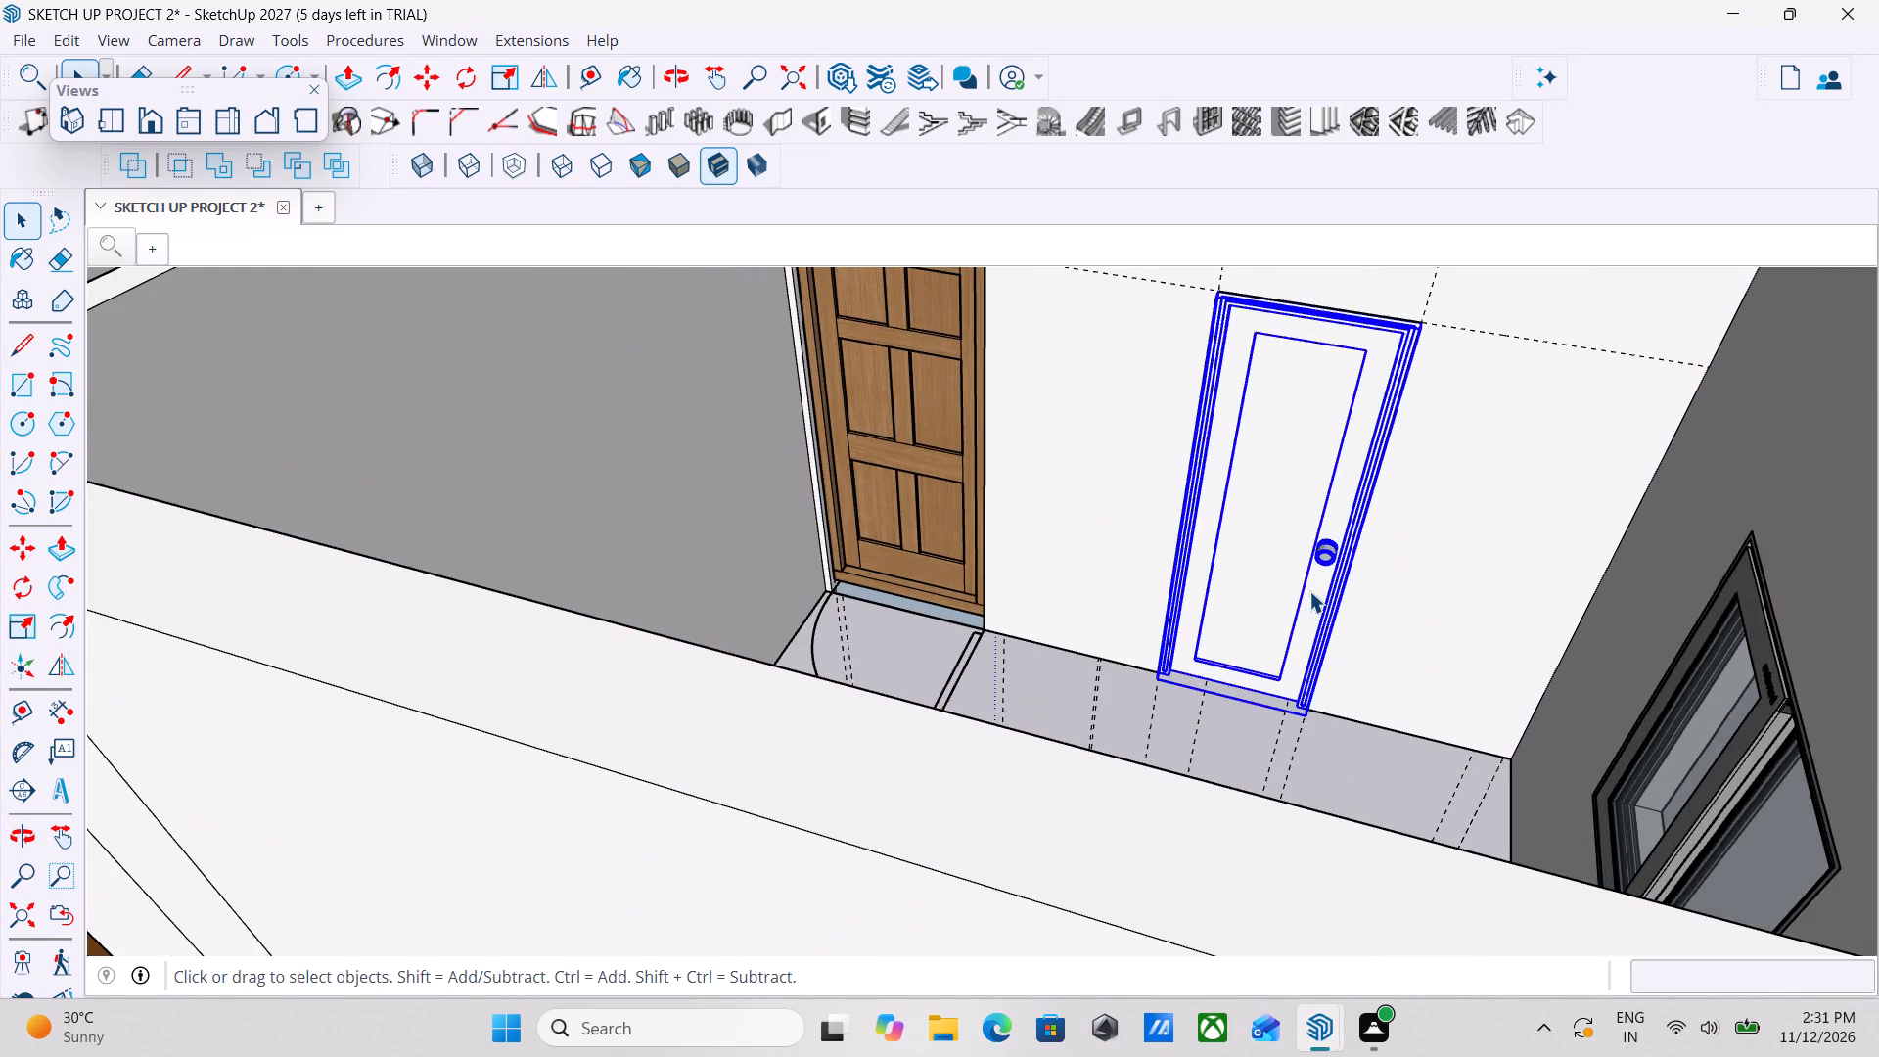
scroll(1258, 658, up, 4)
middle_drag(1228, 670, 1291, 673)
key(m)
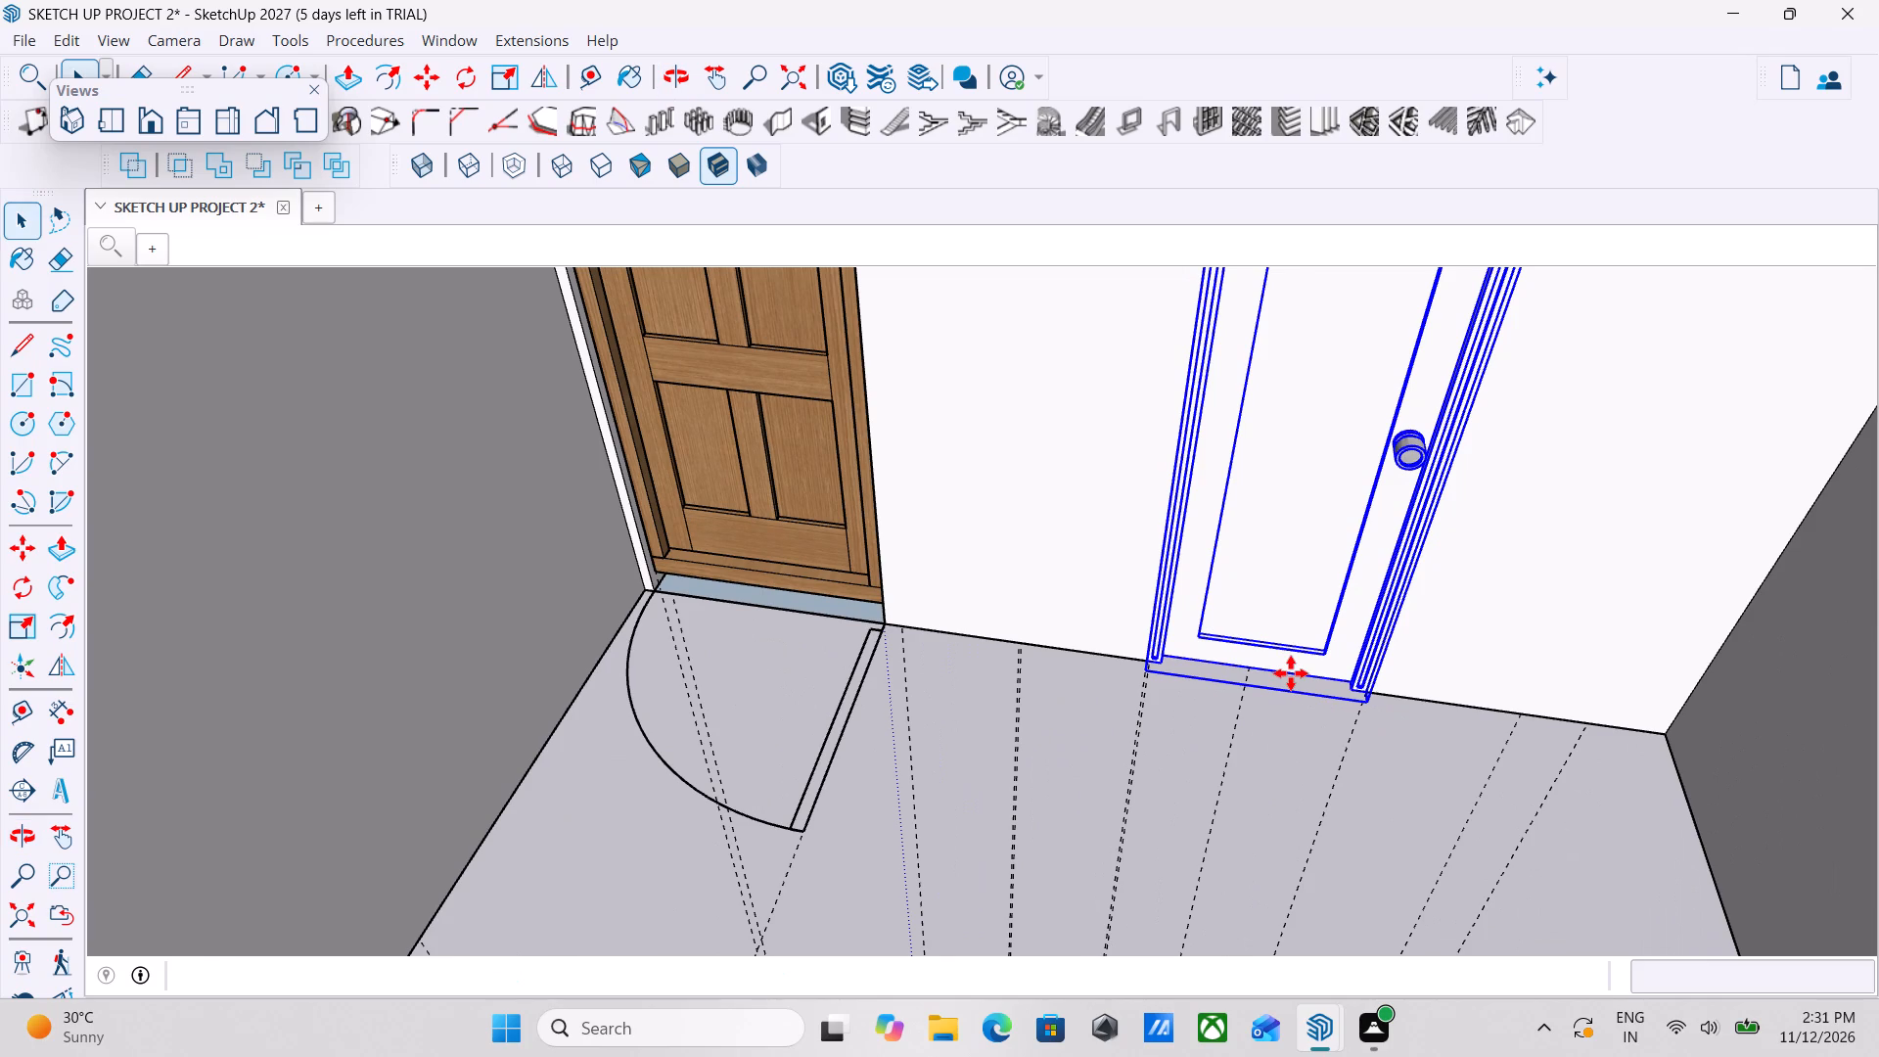
scroll(1085, 689, up, 4)
scroll(1191, 681, up, 2)
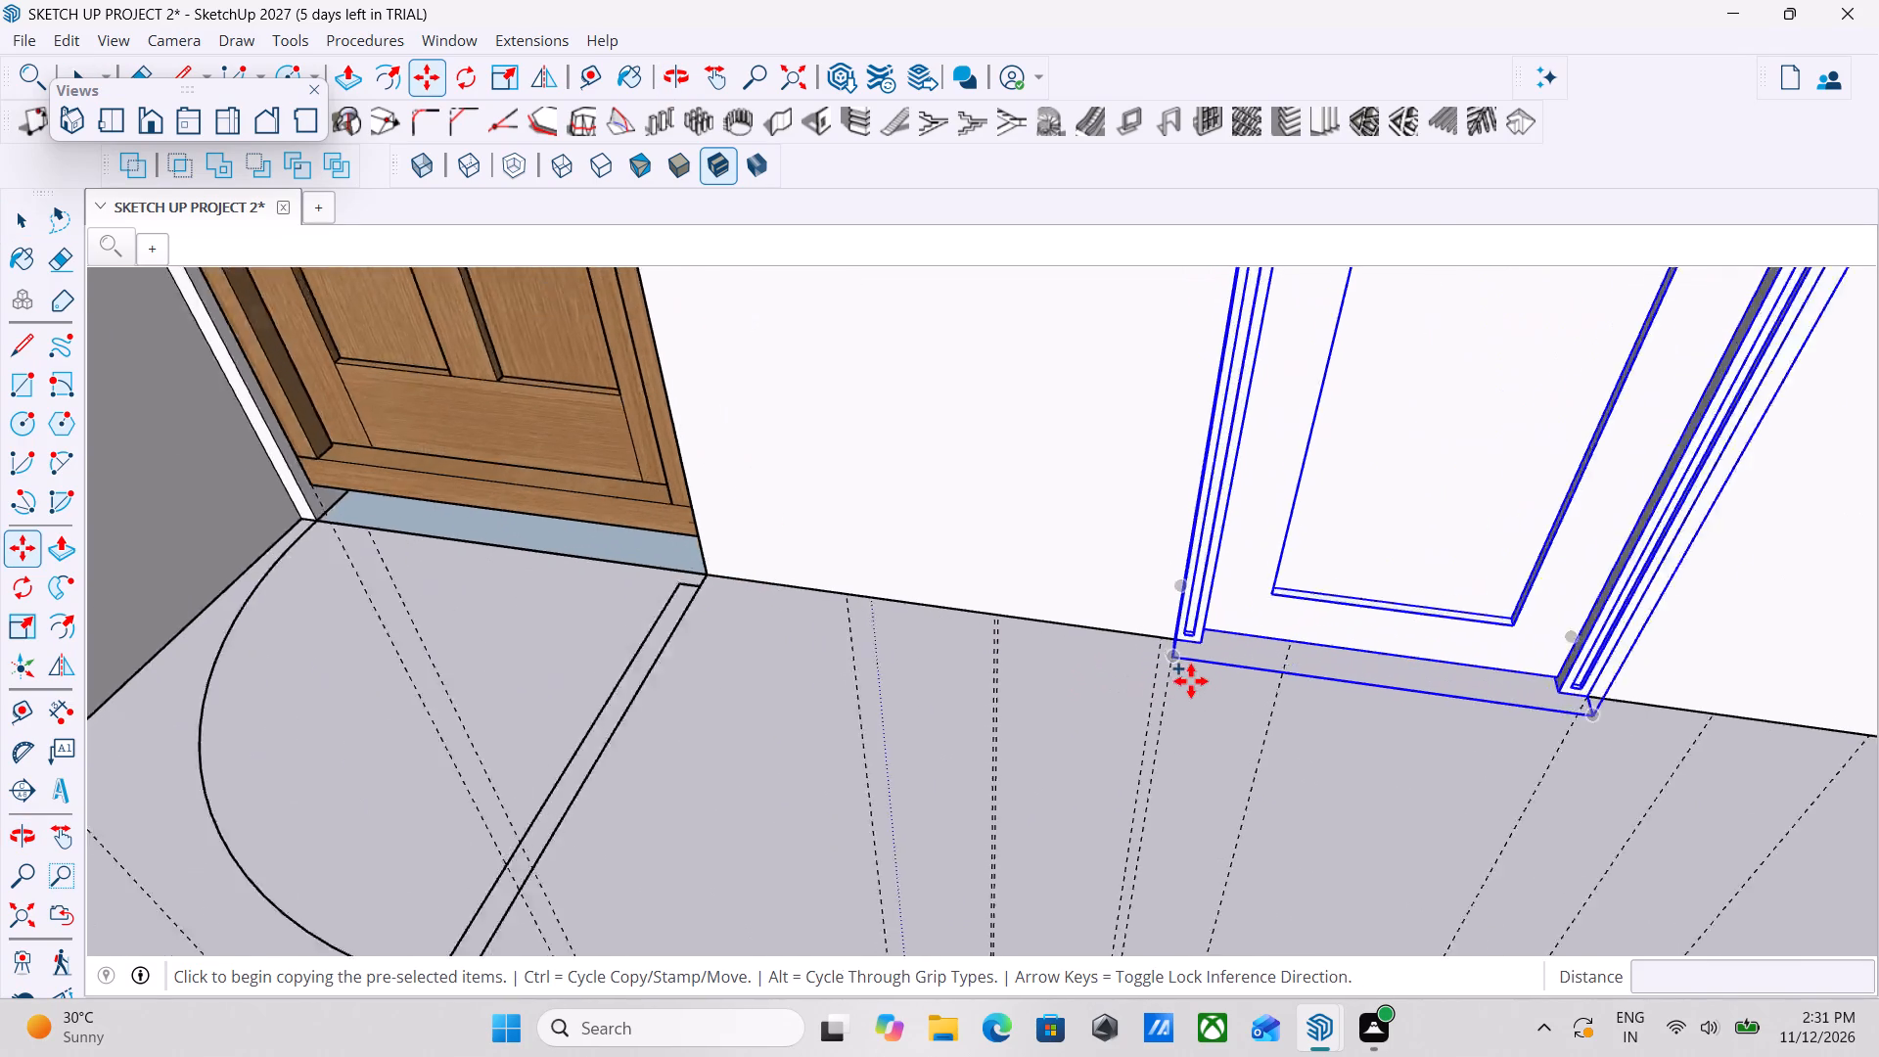
scroll(1191, 681, up, 20)
scroll(1191, 681, up, 3)
scroll(1105, 681, up, 2)
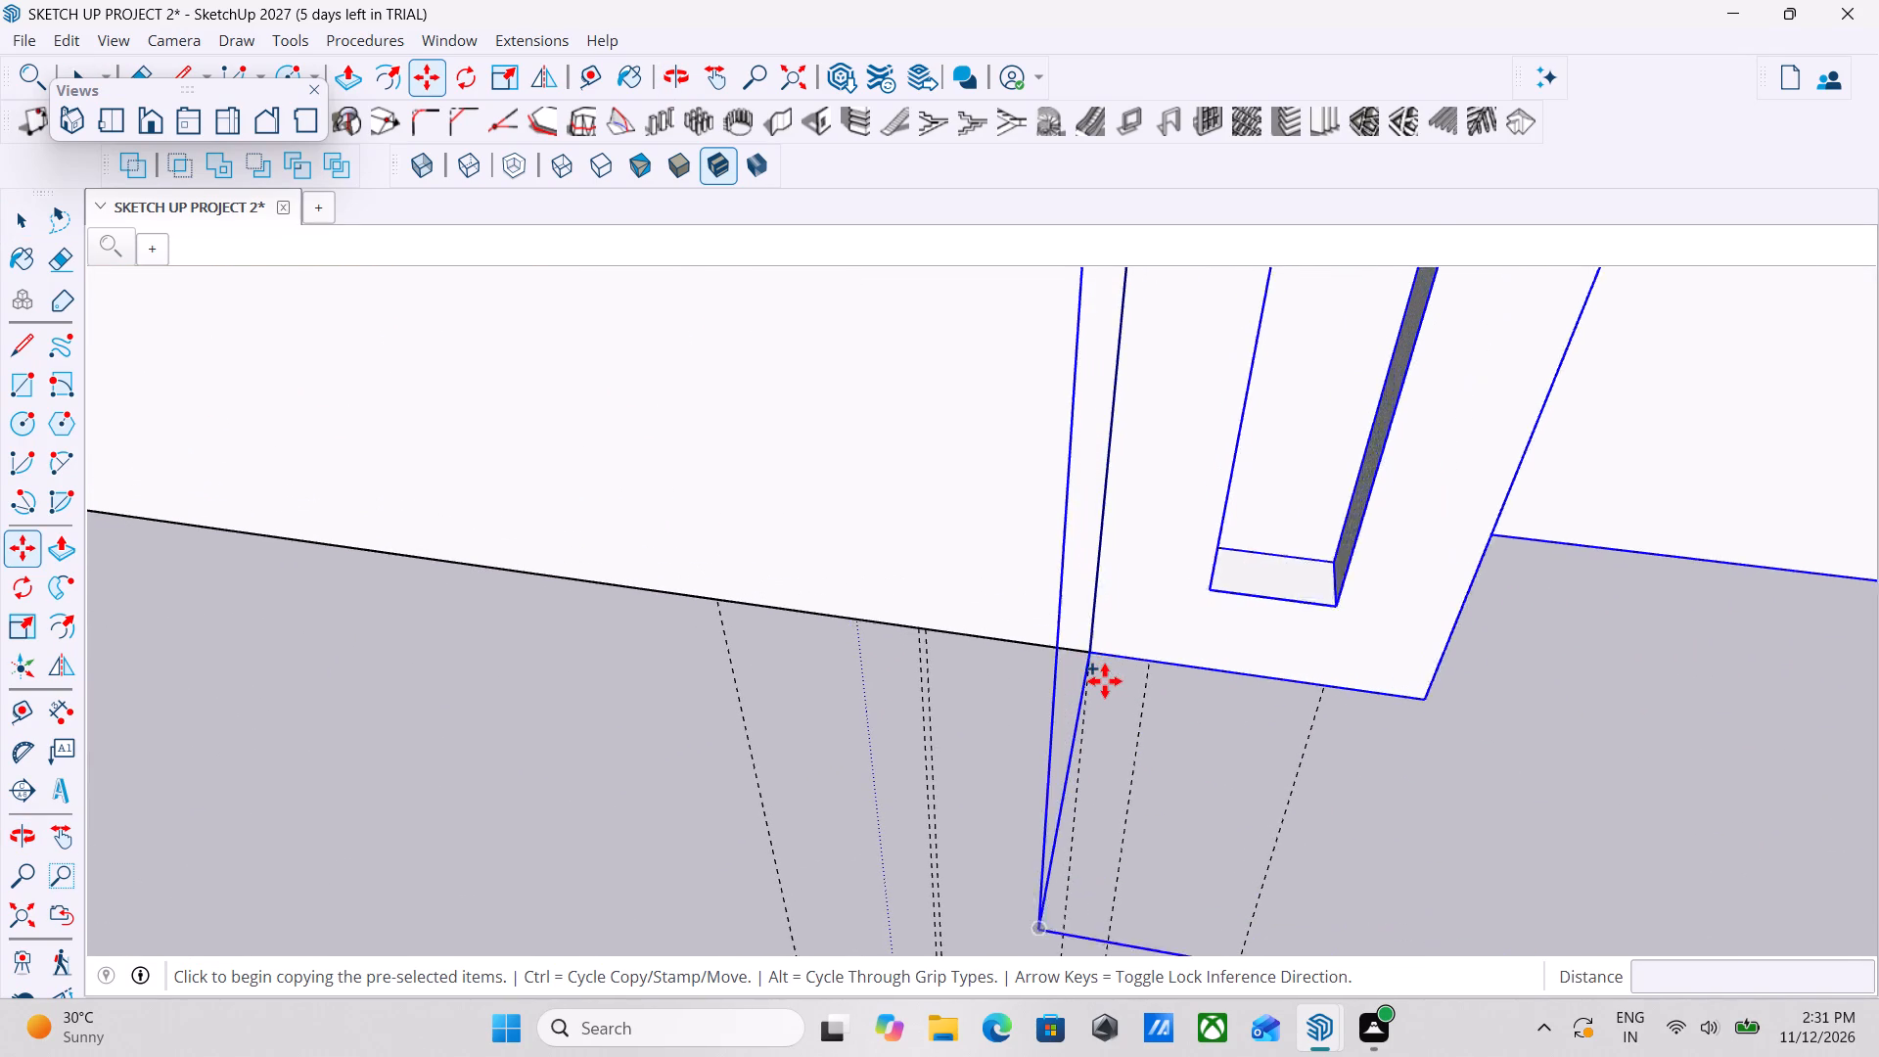
scroll(1105, 681, up, 2)
click(1085, 646)
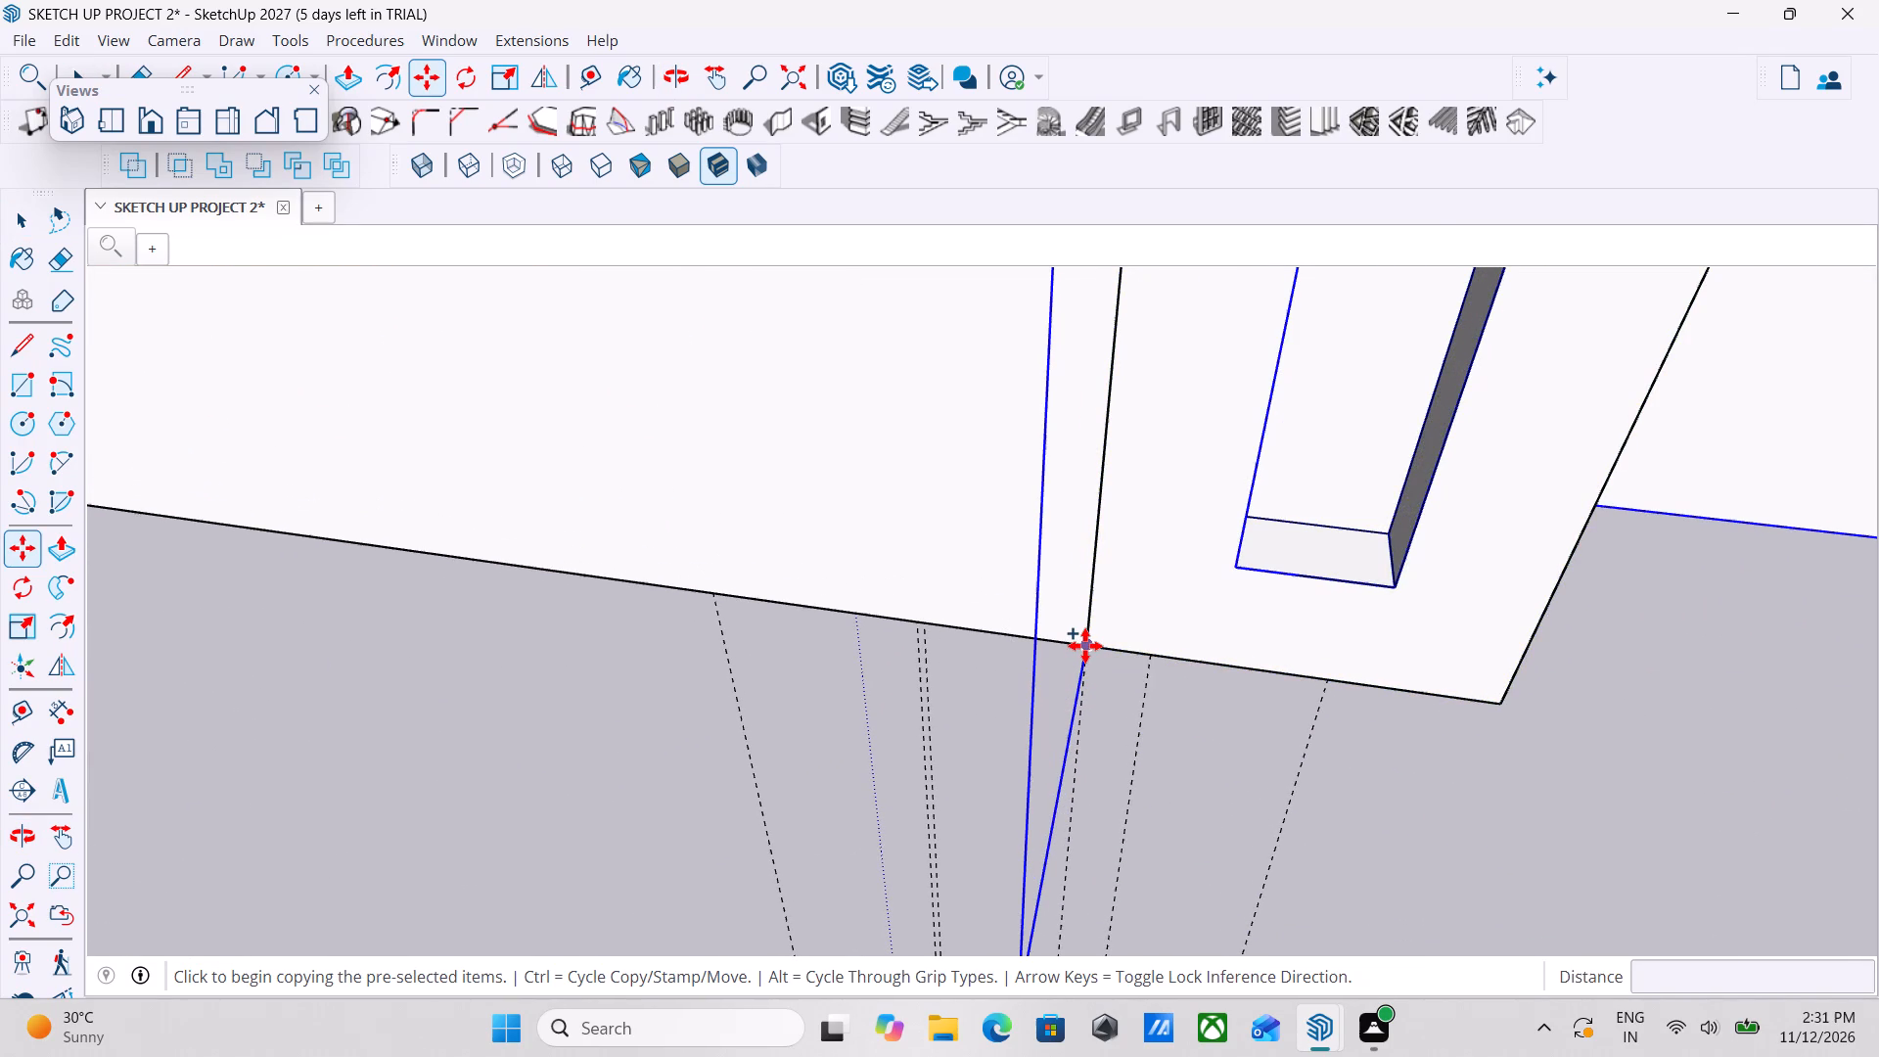
scroll(1076, 828, down, 7)
scroll(1405, 841, down, 7)
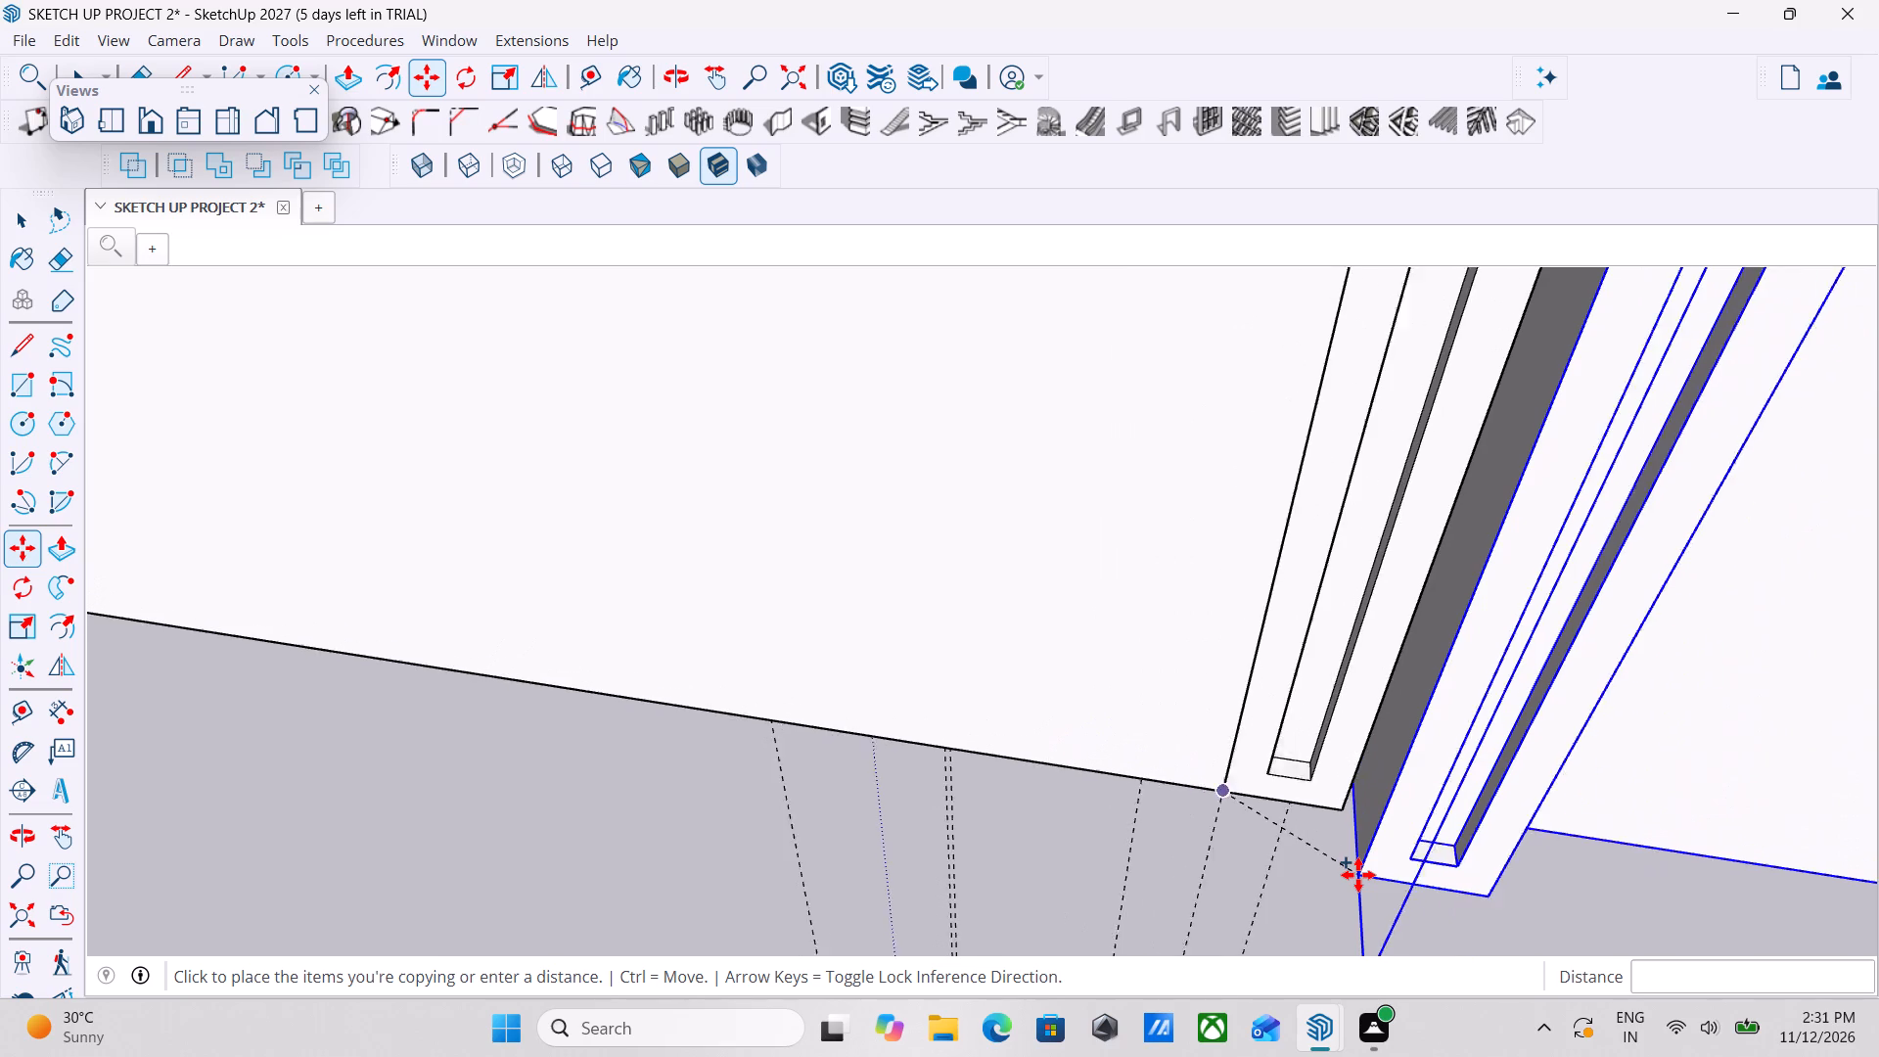
scroll(1358, 875, down, 20)
scroll(1358, 875, down, 20)
scroll(1358, 875, down, 1)
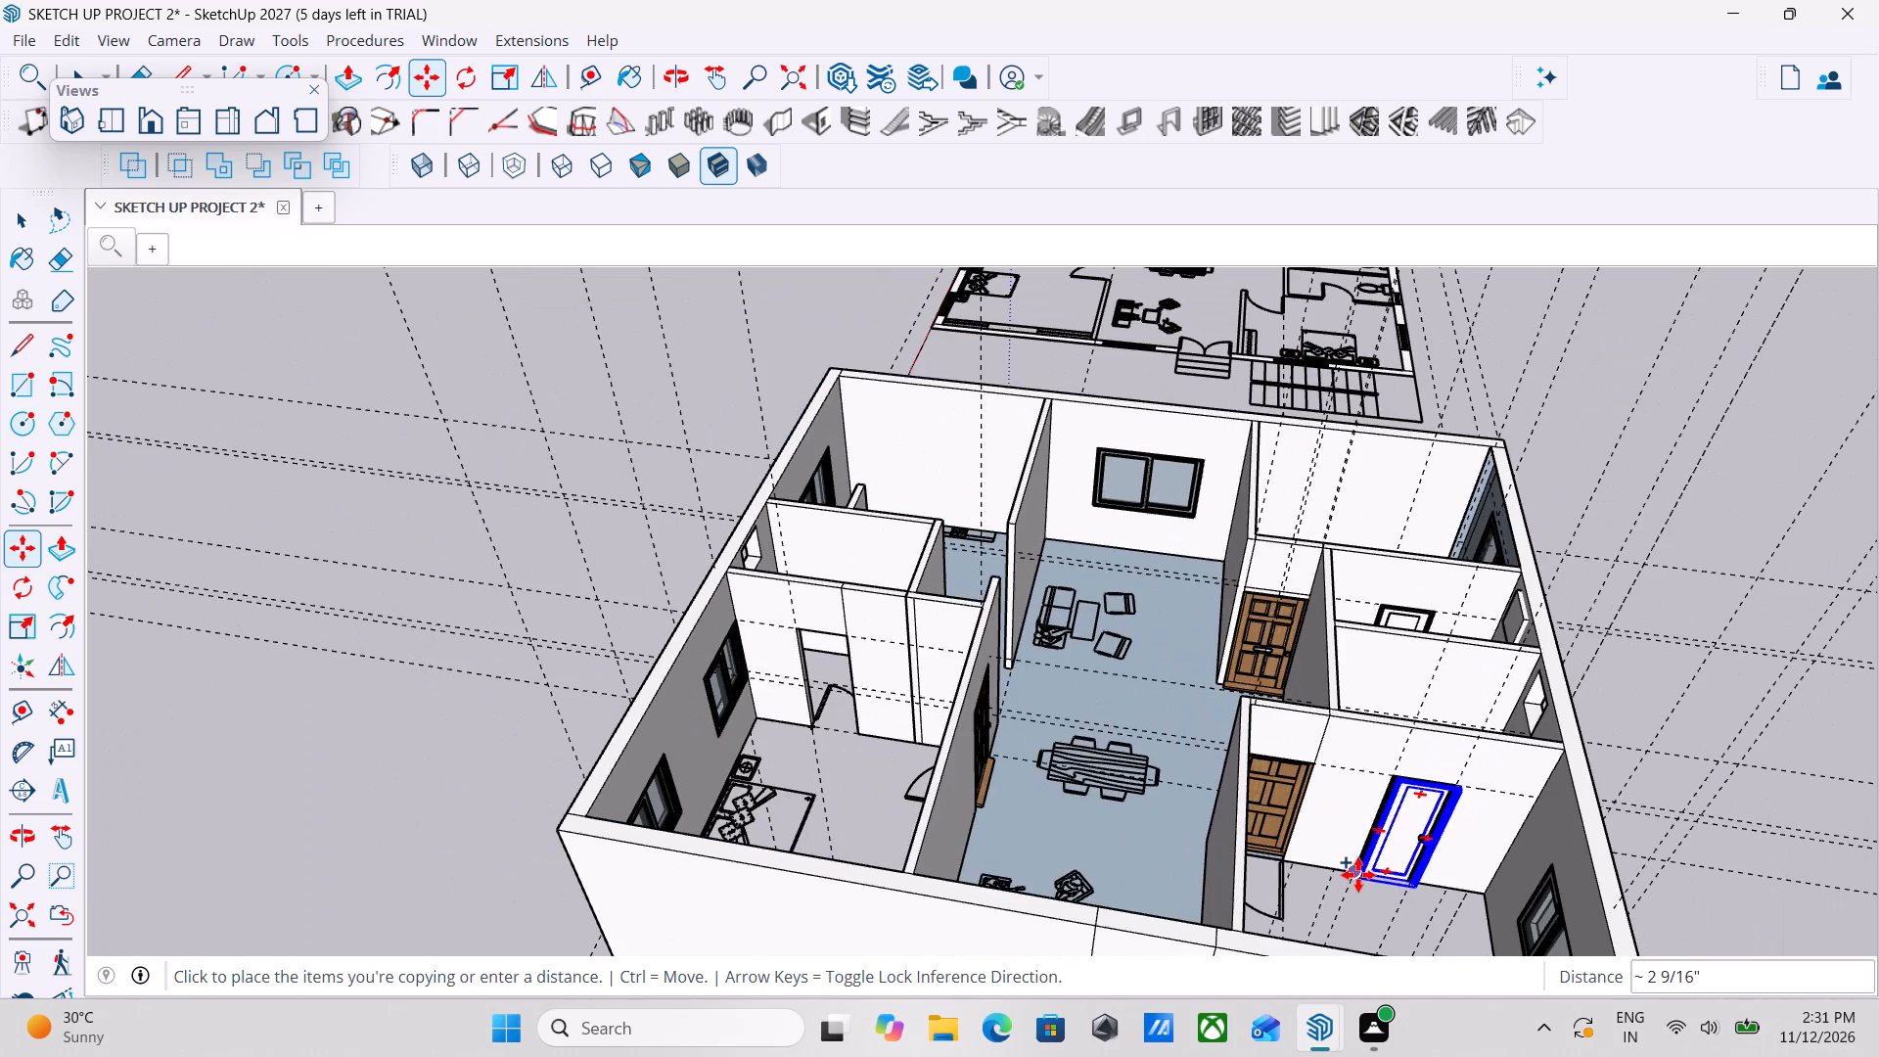
middle_drag(978, 863, 1152, 872)
scroll(971, 840, up, 5)
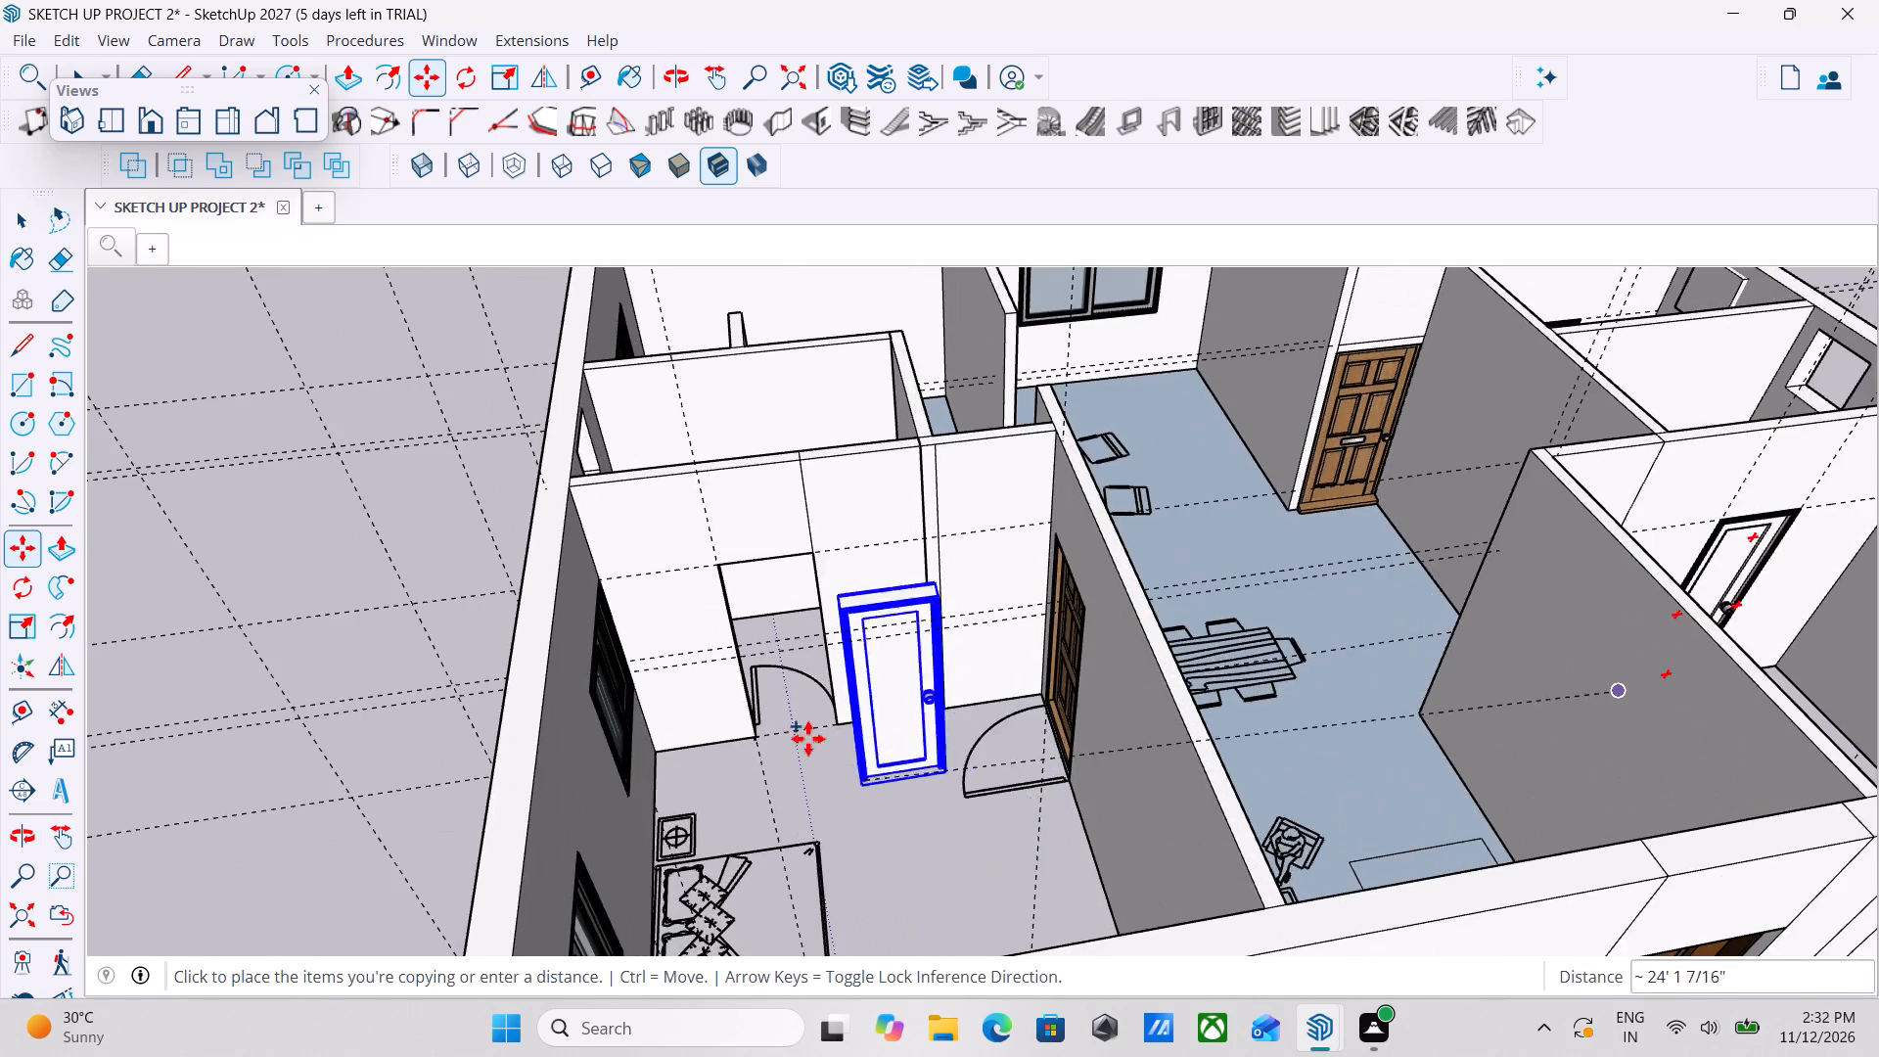
scroll(793, 723, up, 20)
scroll(793, 723, up, 7)
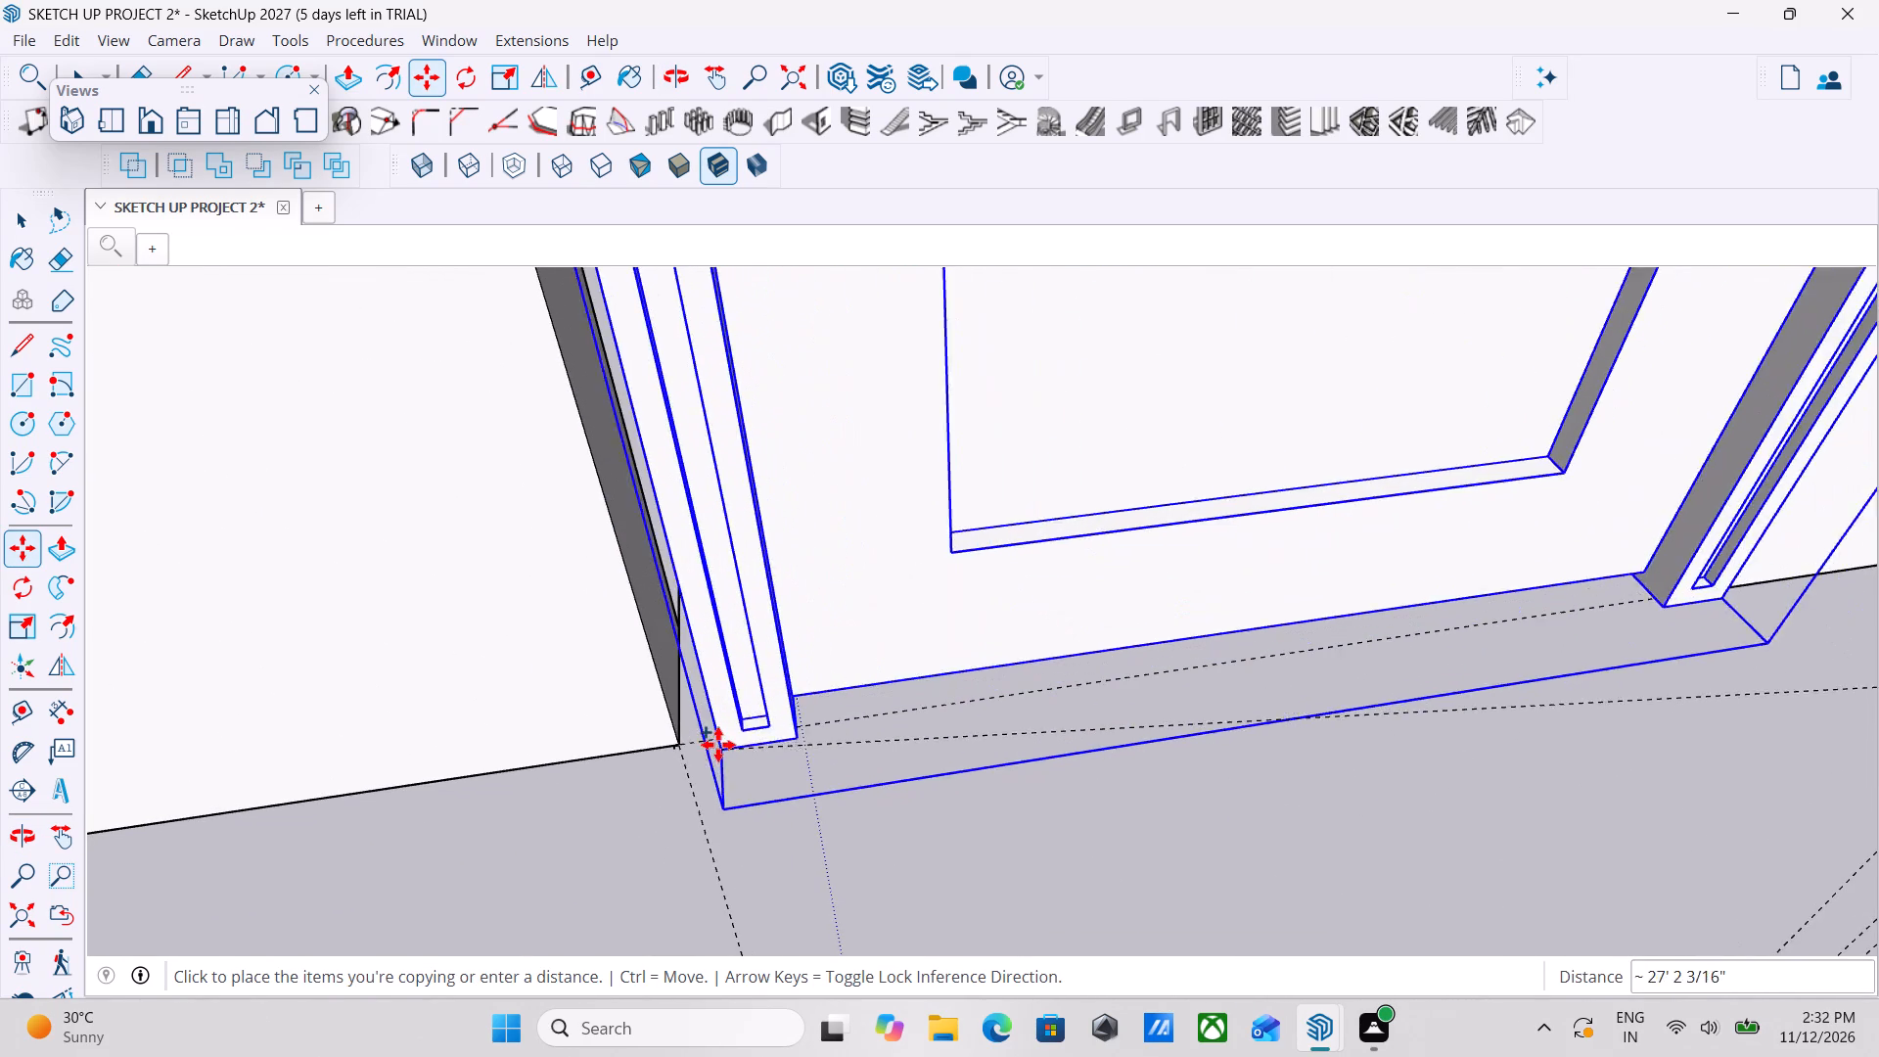
scroll(717, 743, up, 19)
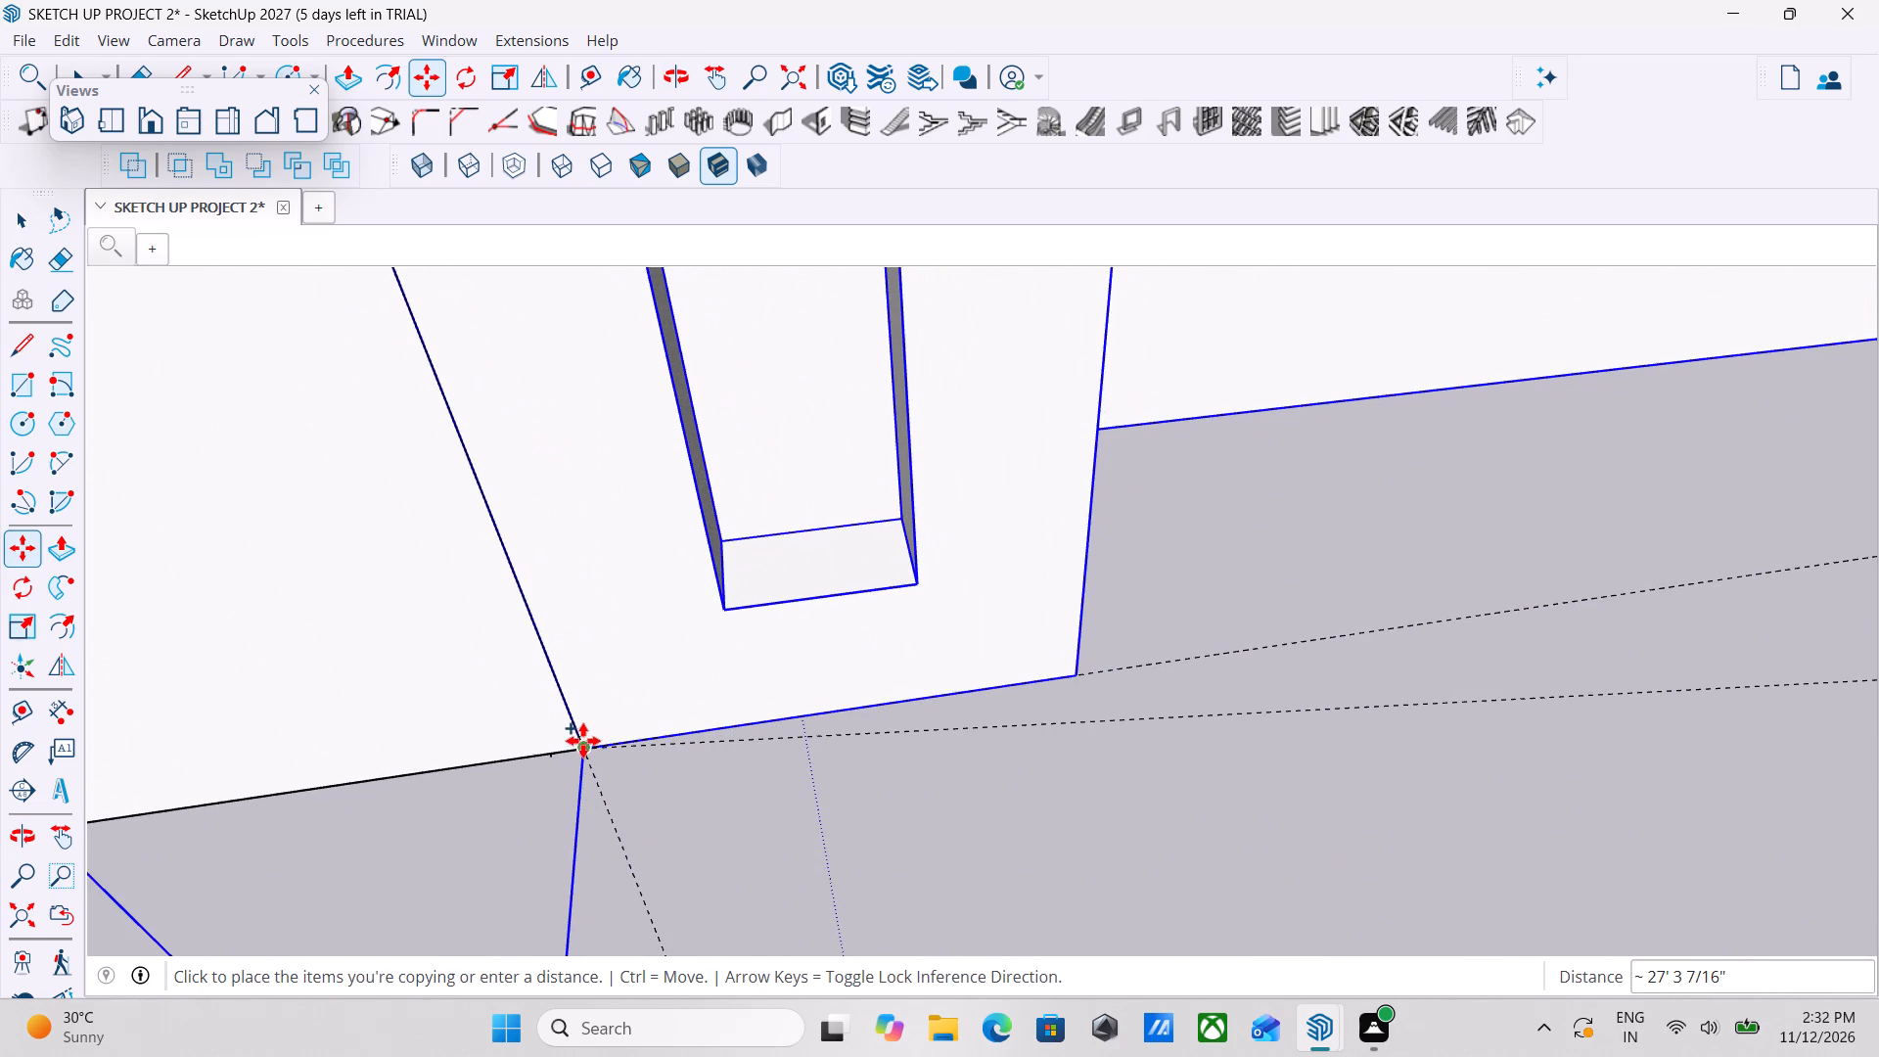
click(580, 746)
scroll(580, 746, down, 8)
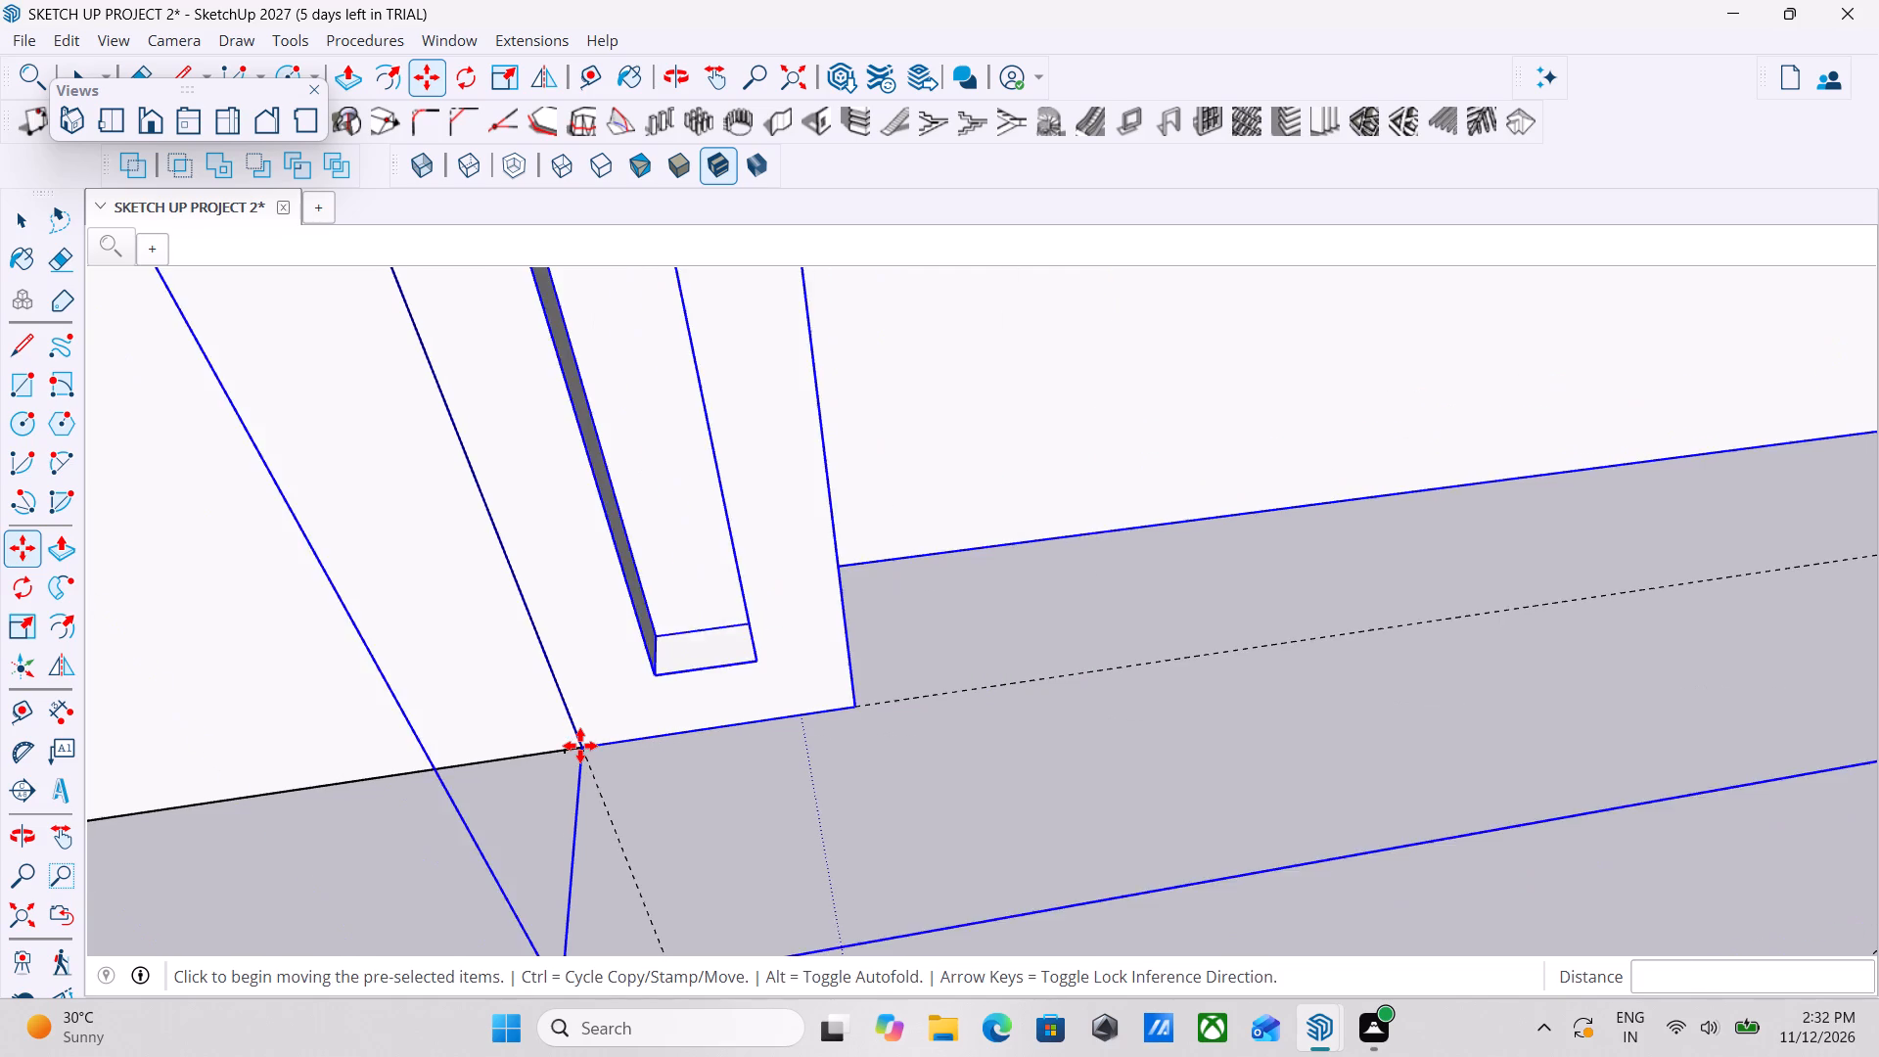
scroll(580, 746, down, 20)
scroll(580, 746, down, 20)
scroll(580, 746, down, 2)
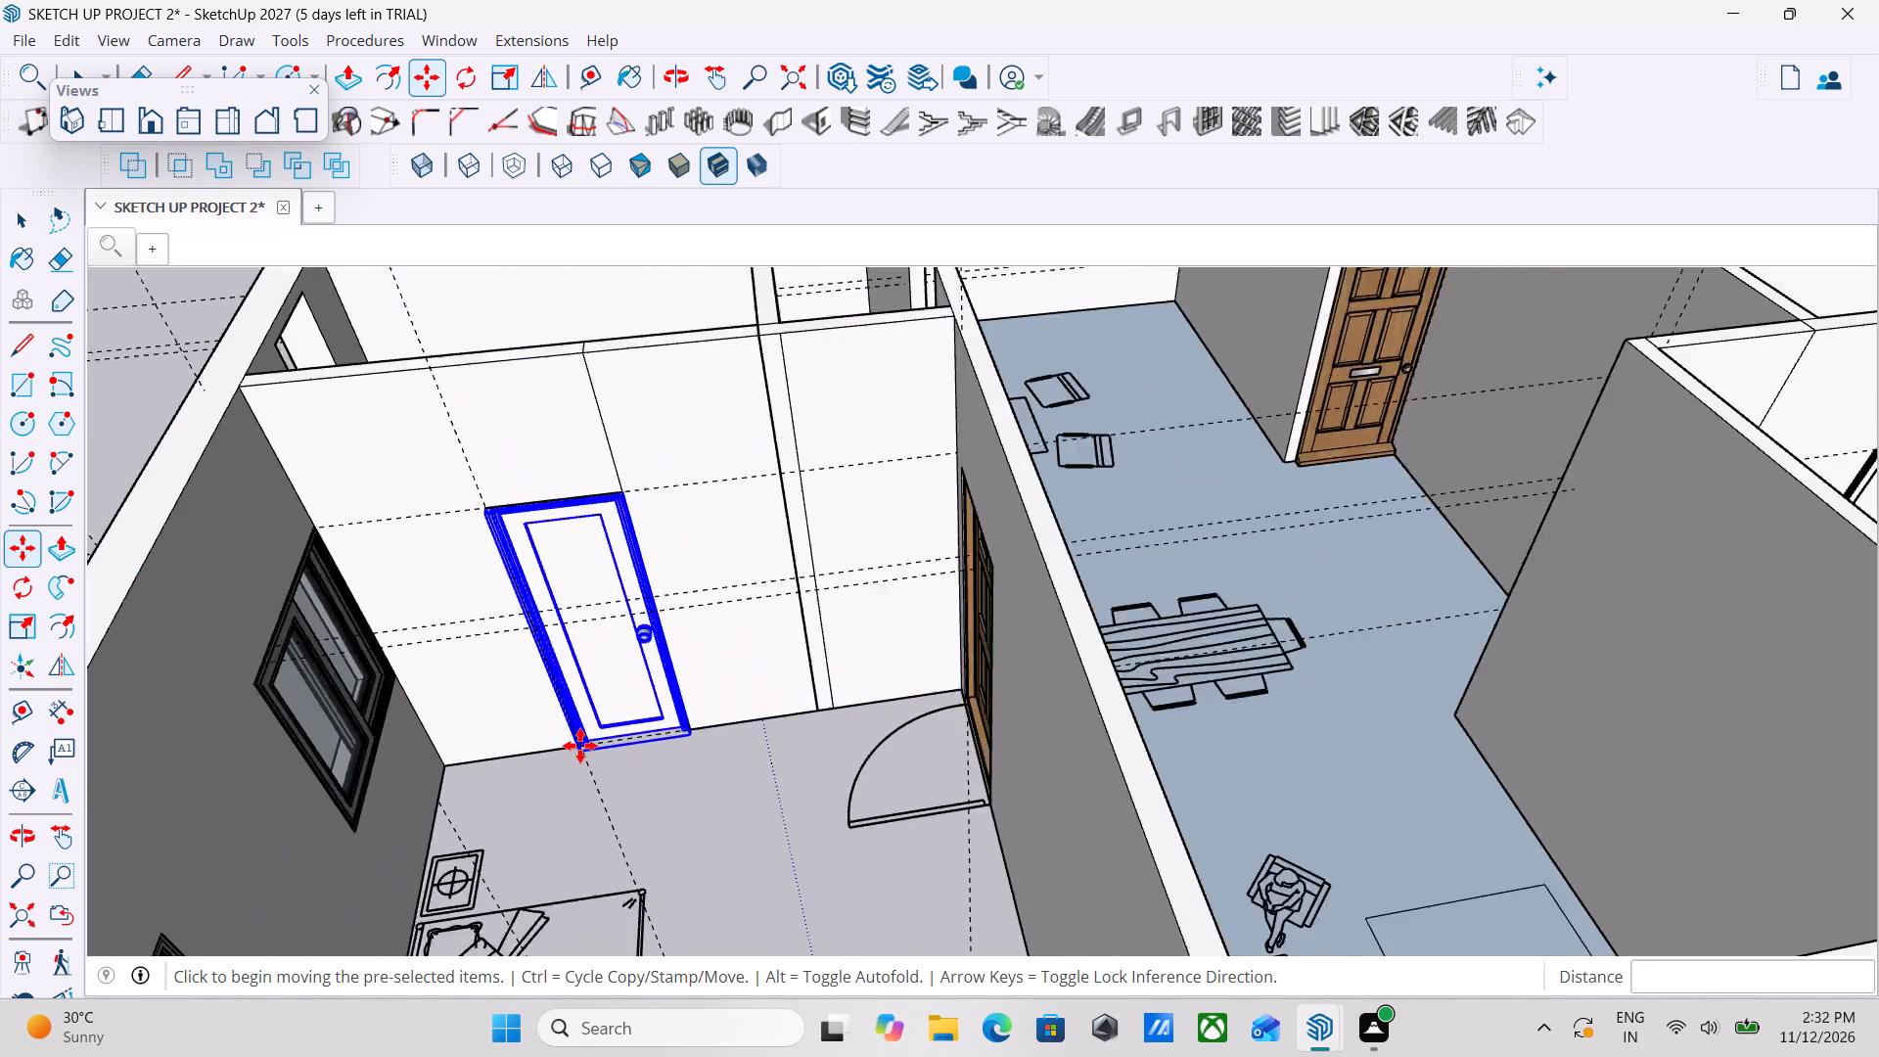
scroll(580, 746, down, 6)
key(Escape)
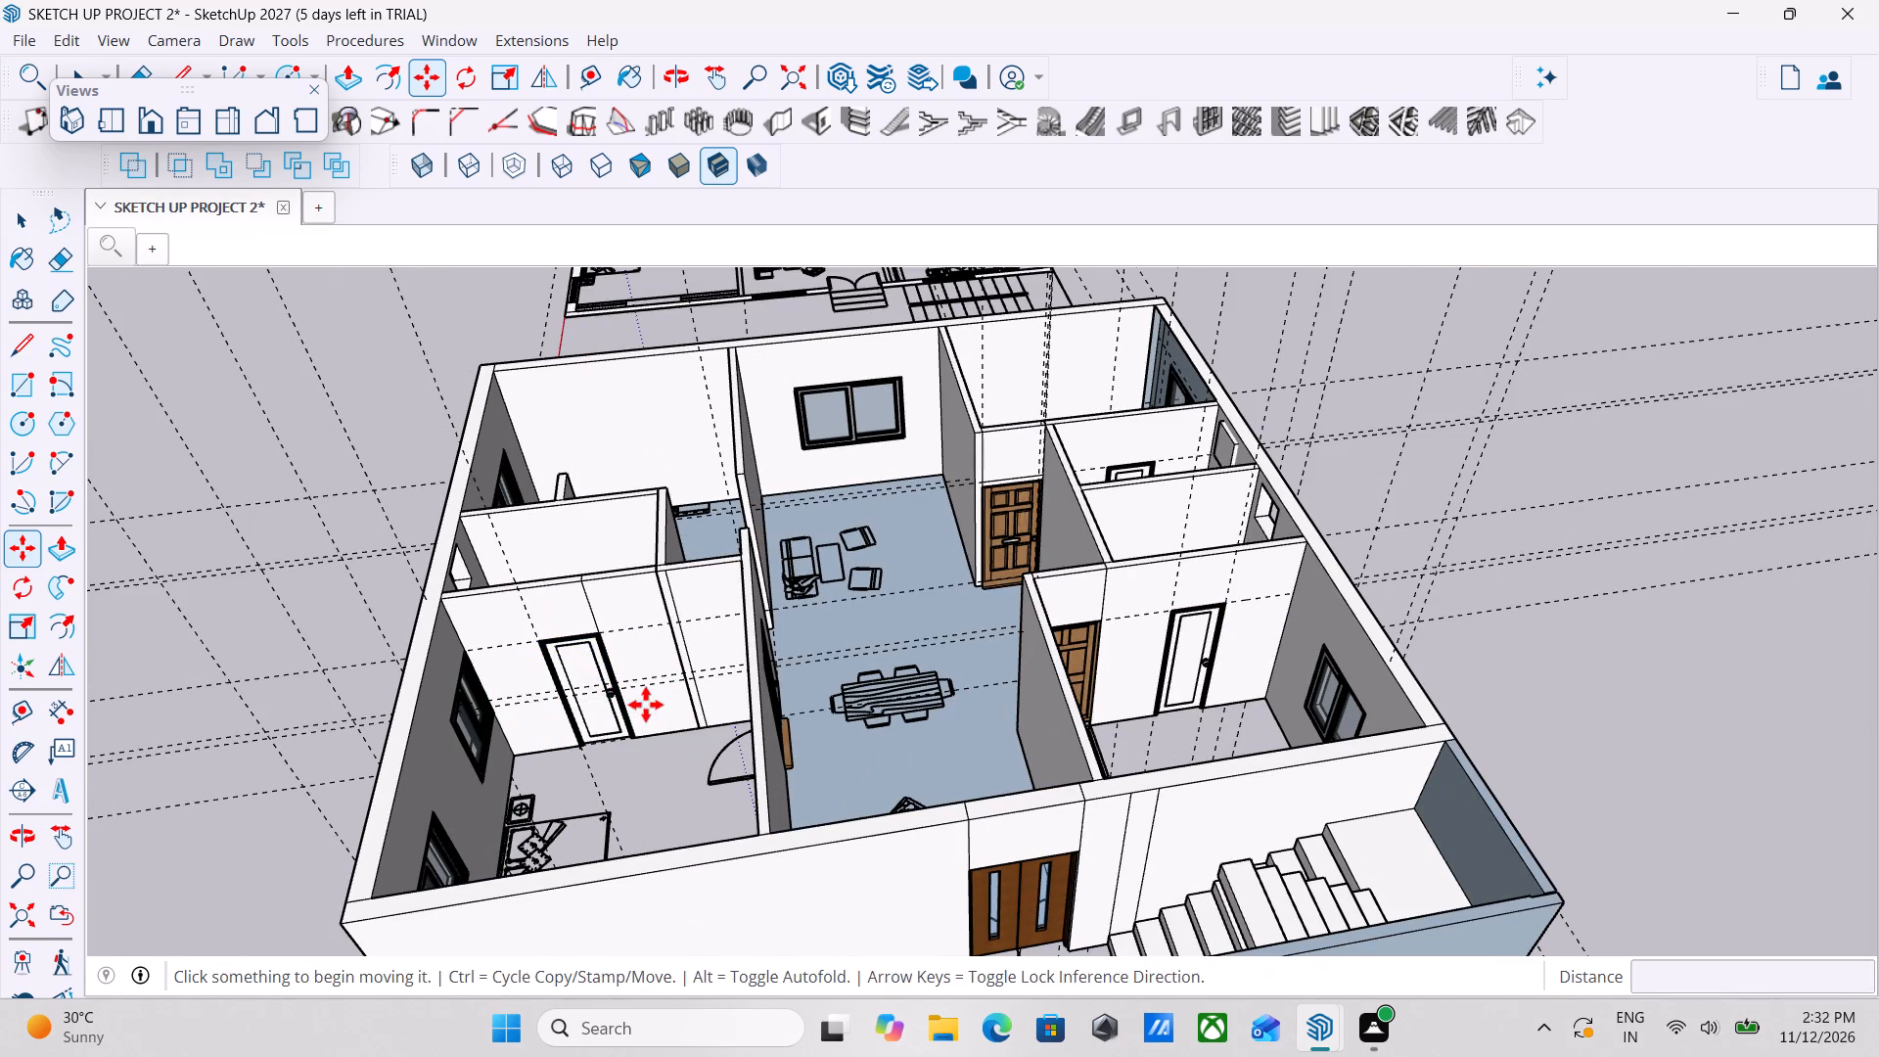
key(space)
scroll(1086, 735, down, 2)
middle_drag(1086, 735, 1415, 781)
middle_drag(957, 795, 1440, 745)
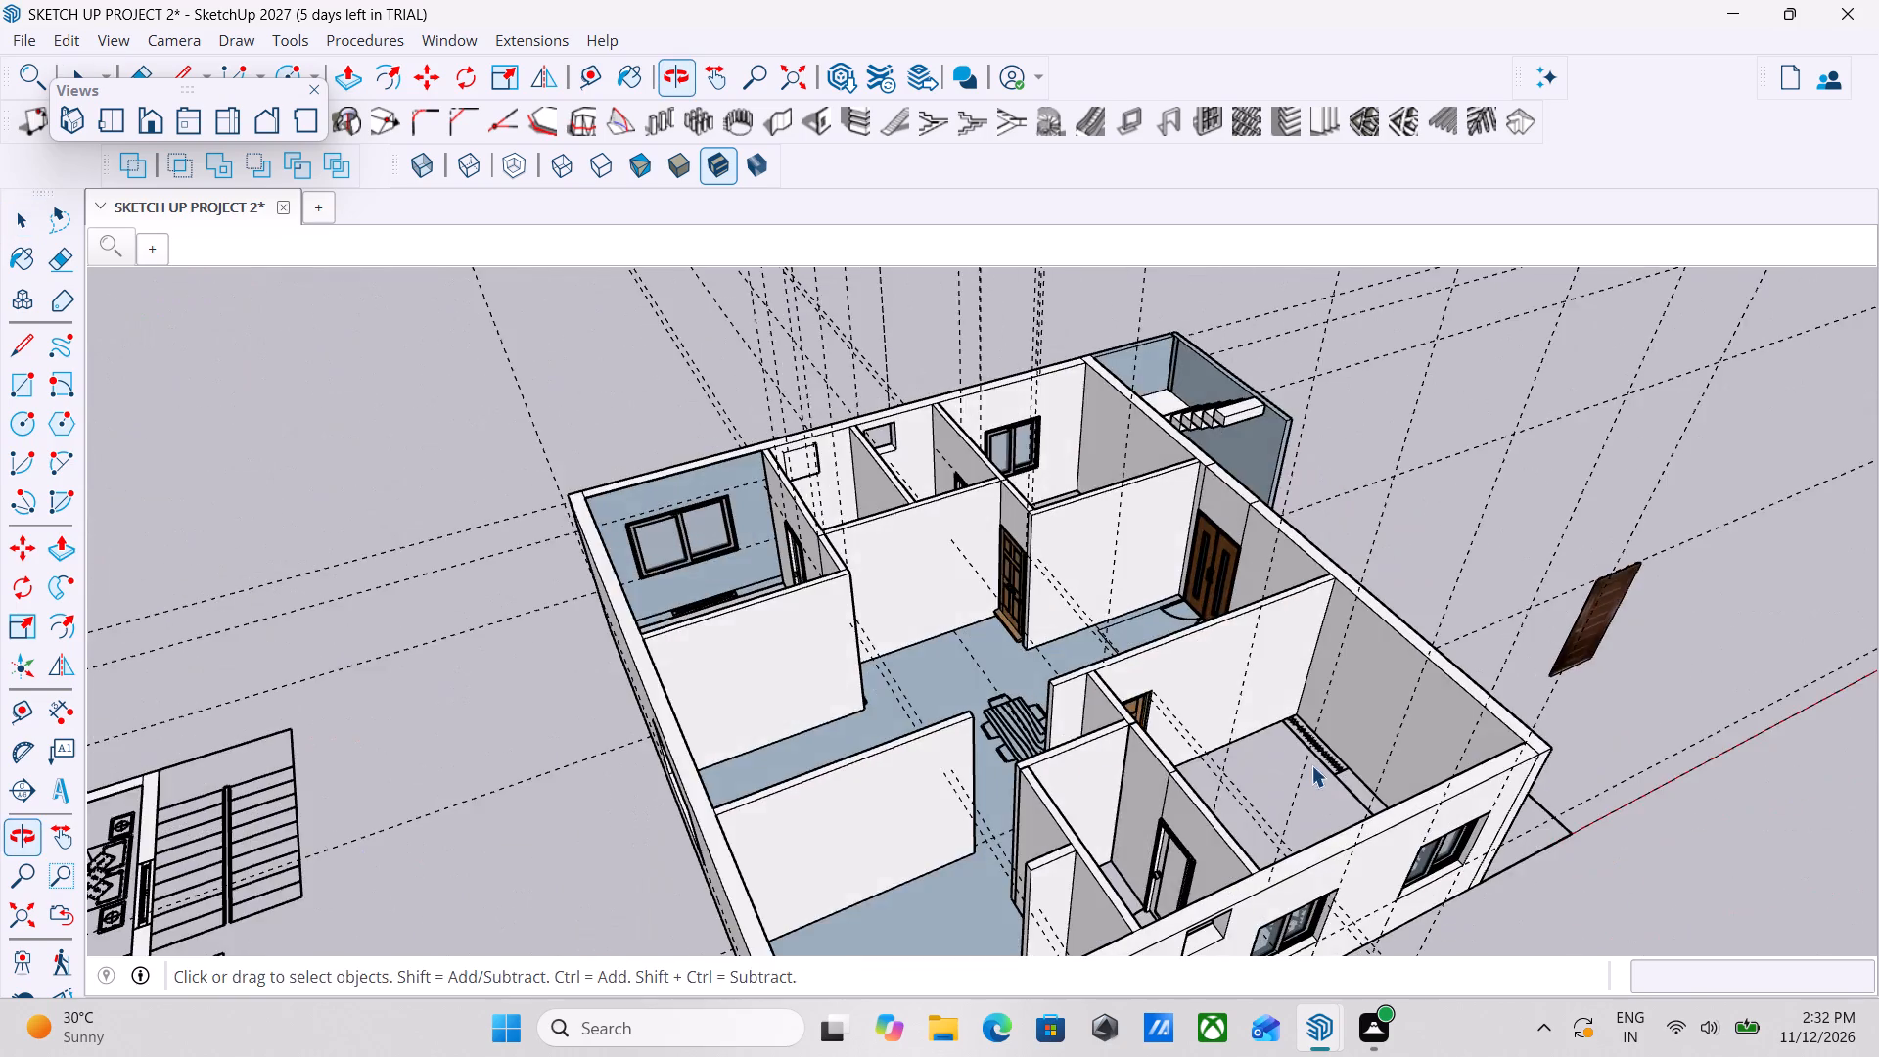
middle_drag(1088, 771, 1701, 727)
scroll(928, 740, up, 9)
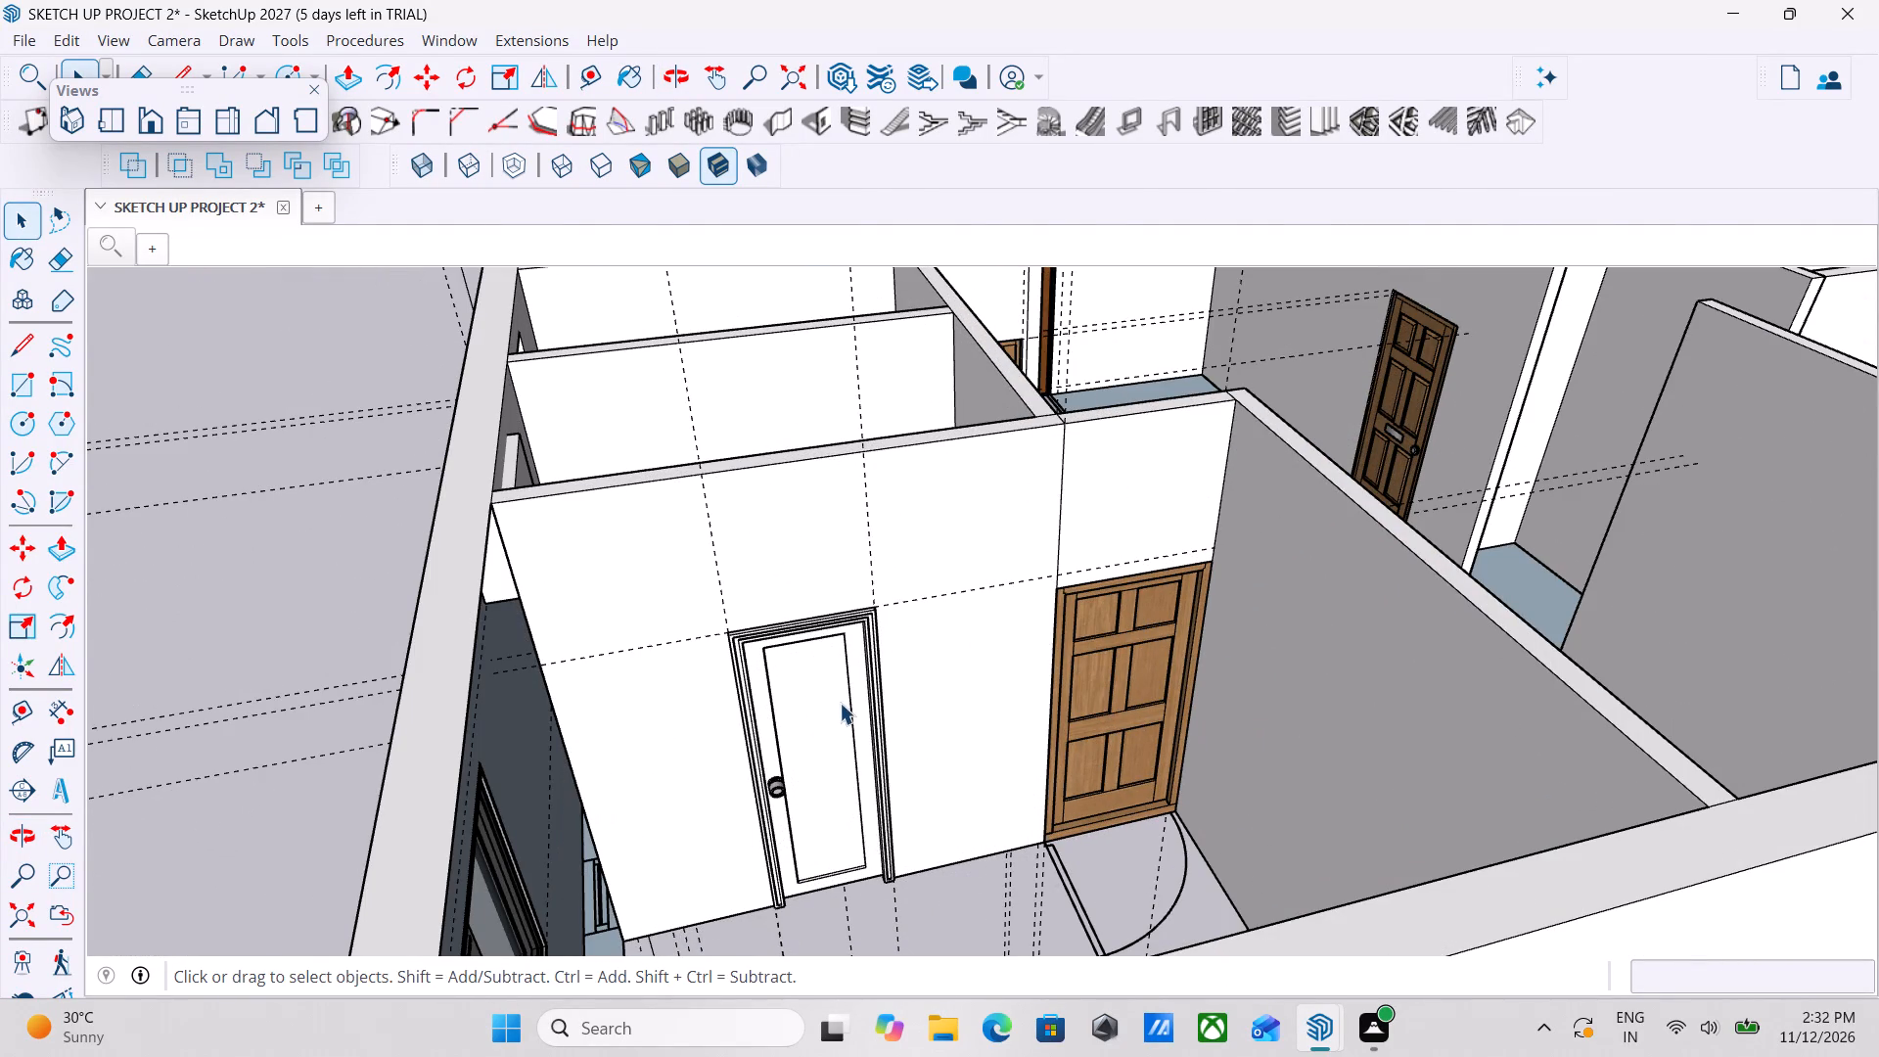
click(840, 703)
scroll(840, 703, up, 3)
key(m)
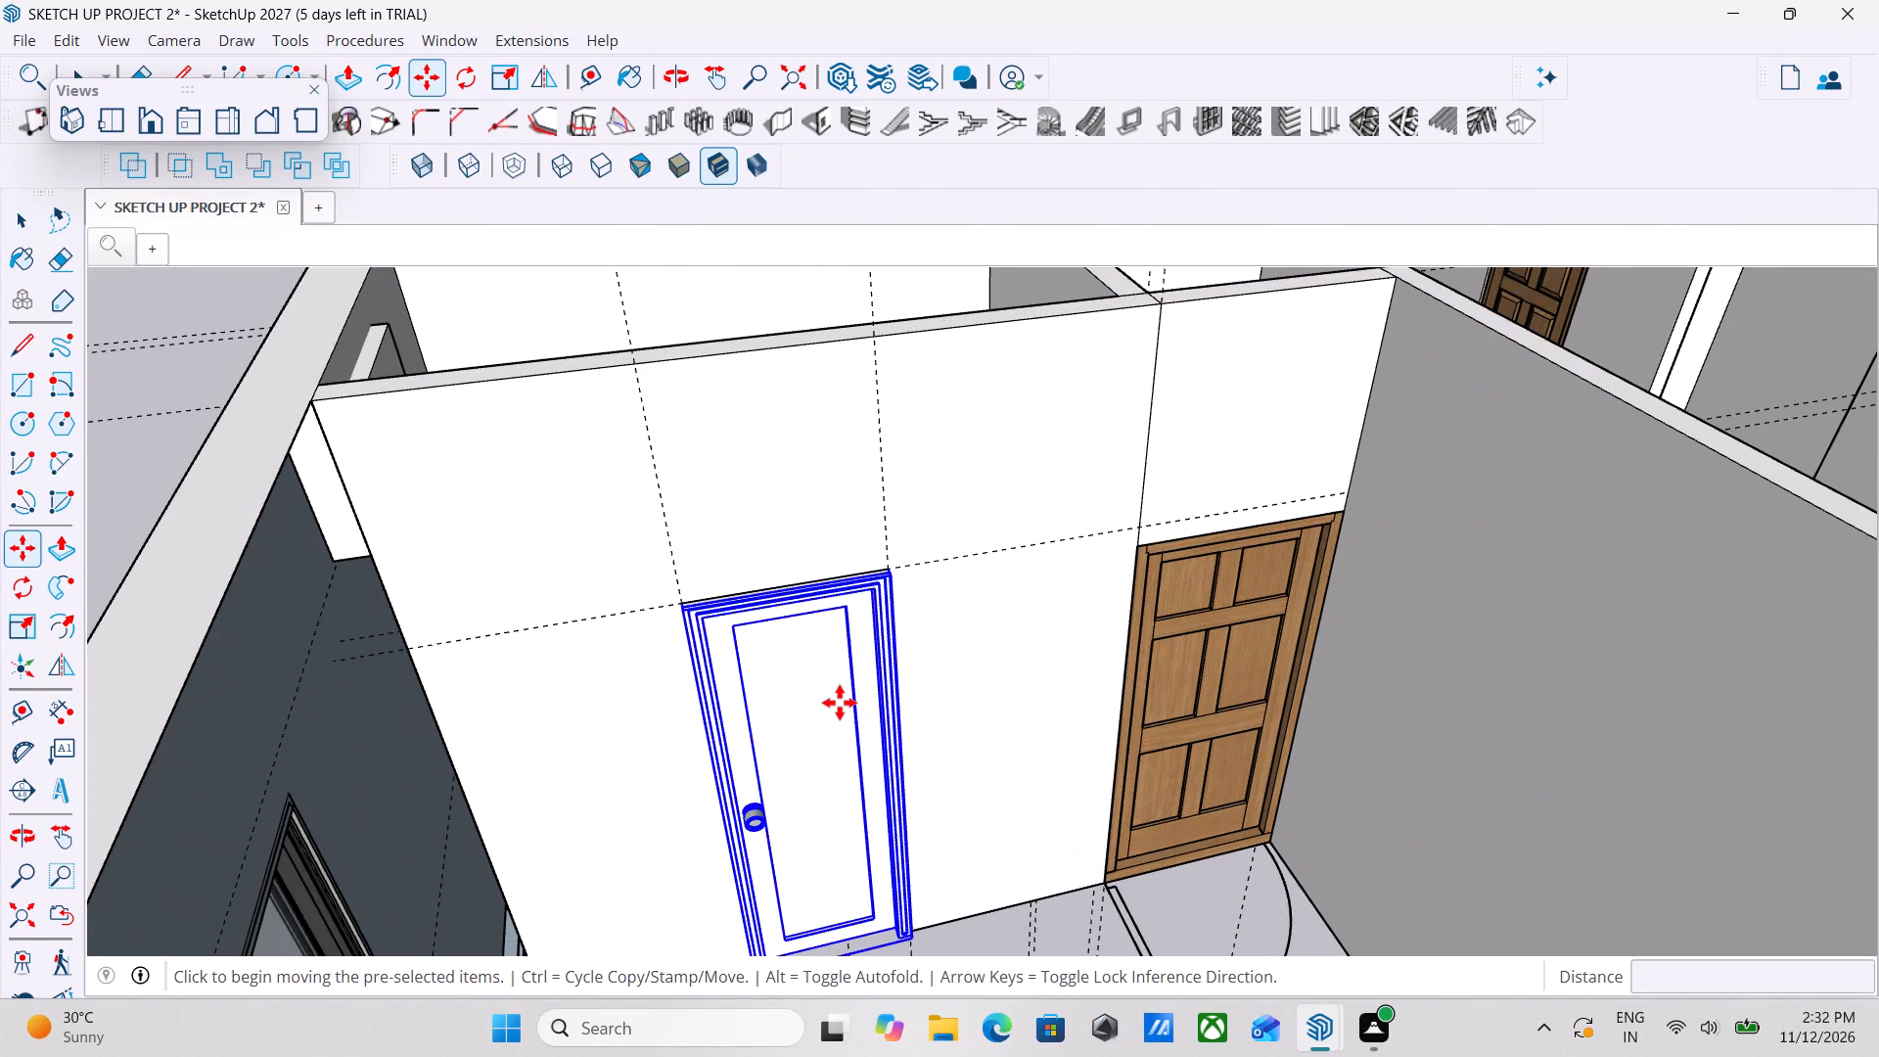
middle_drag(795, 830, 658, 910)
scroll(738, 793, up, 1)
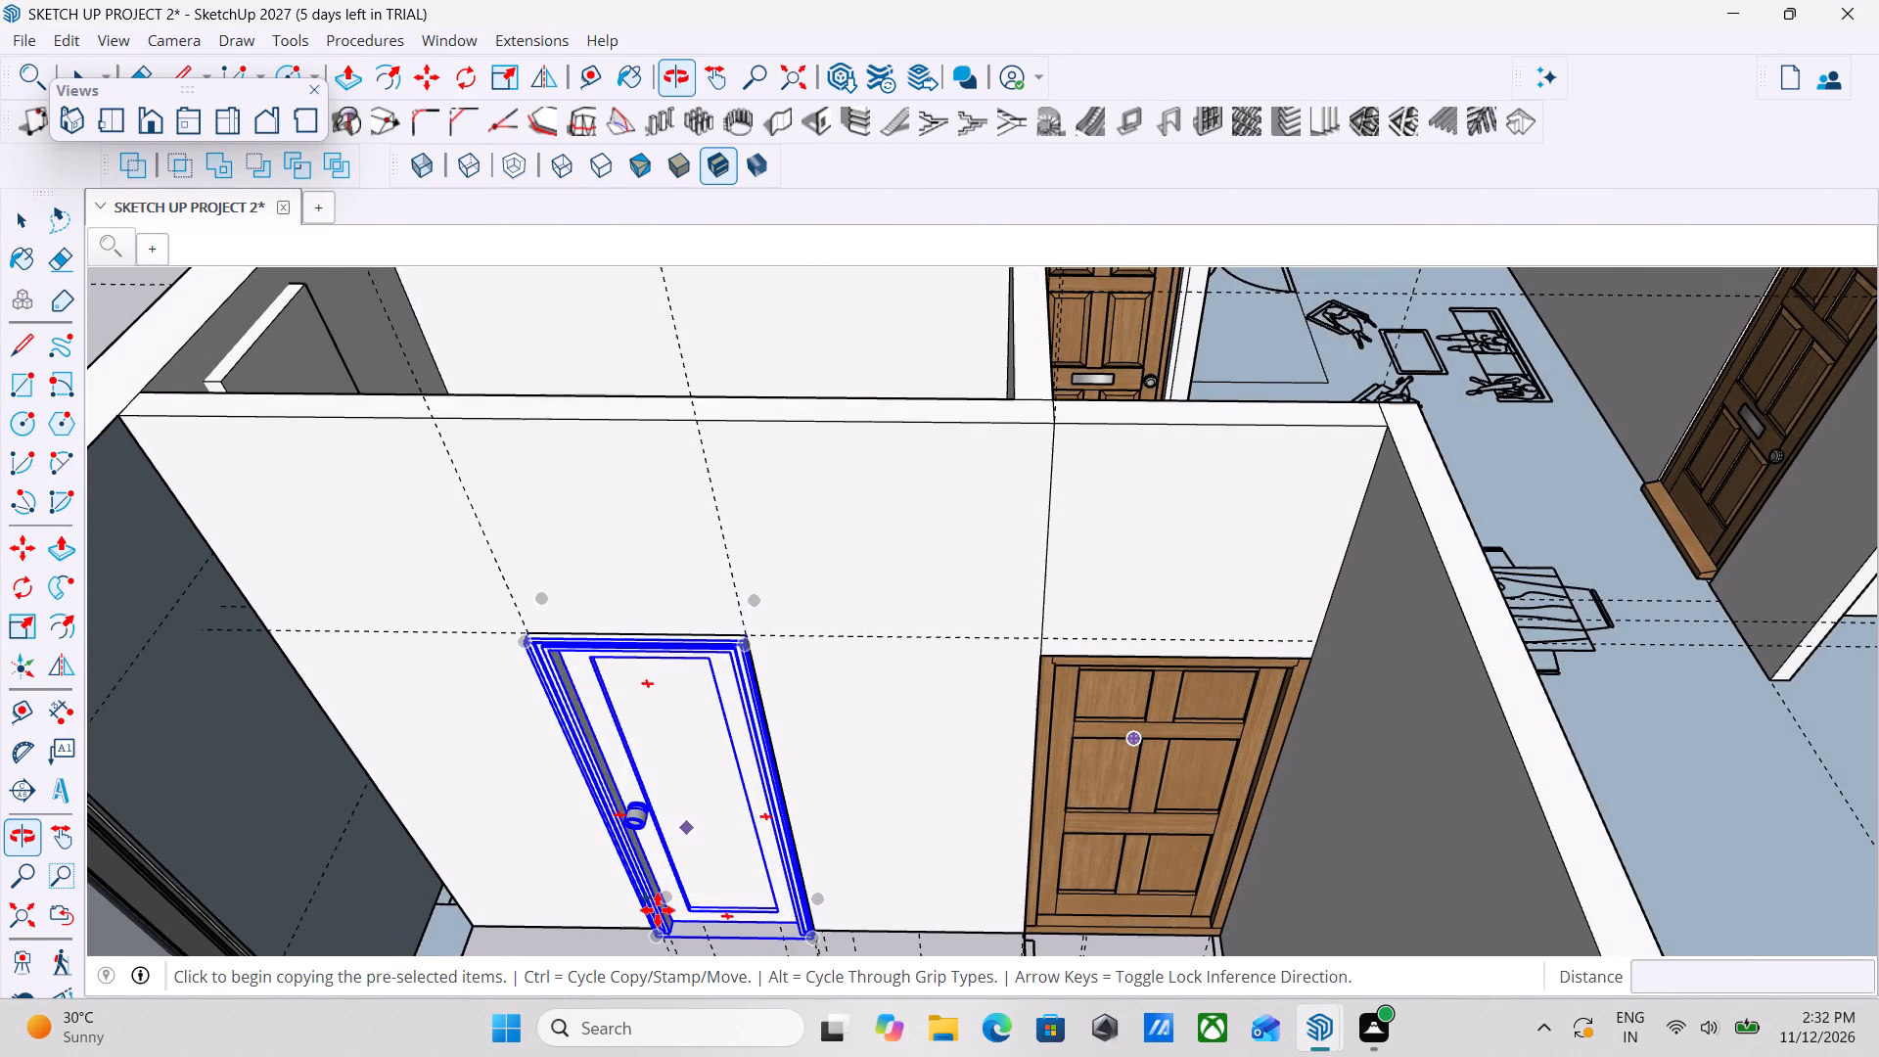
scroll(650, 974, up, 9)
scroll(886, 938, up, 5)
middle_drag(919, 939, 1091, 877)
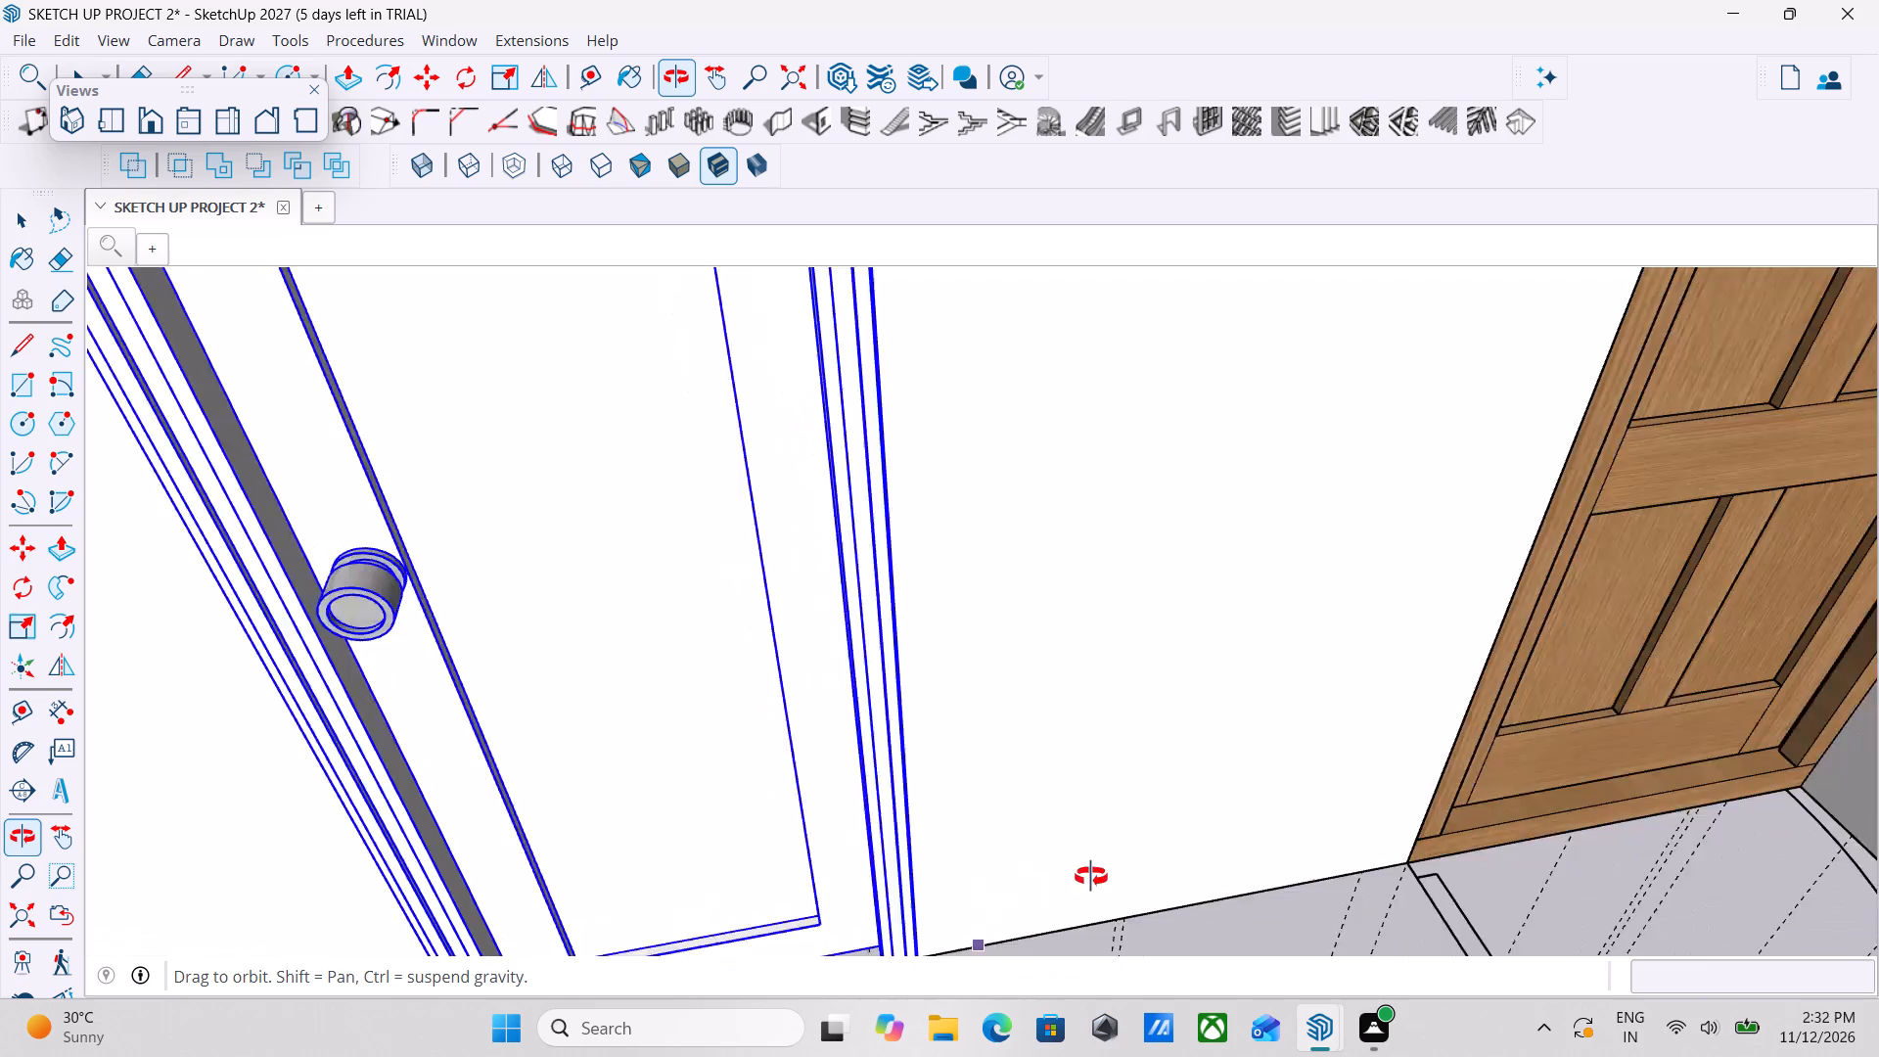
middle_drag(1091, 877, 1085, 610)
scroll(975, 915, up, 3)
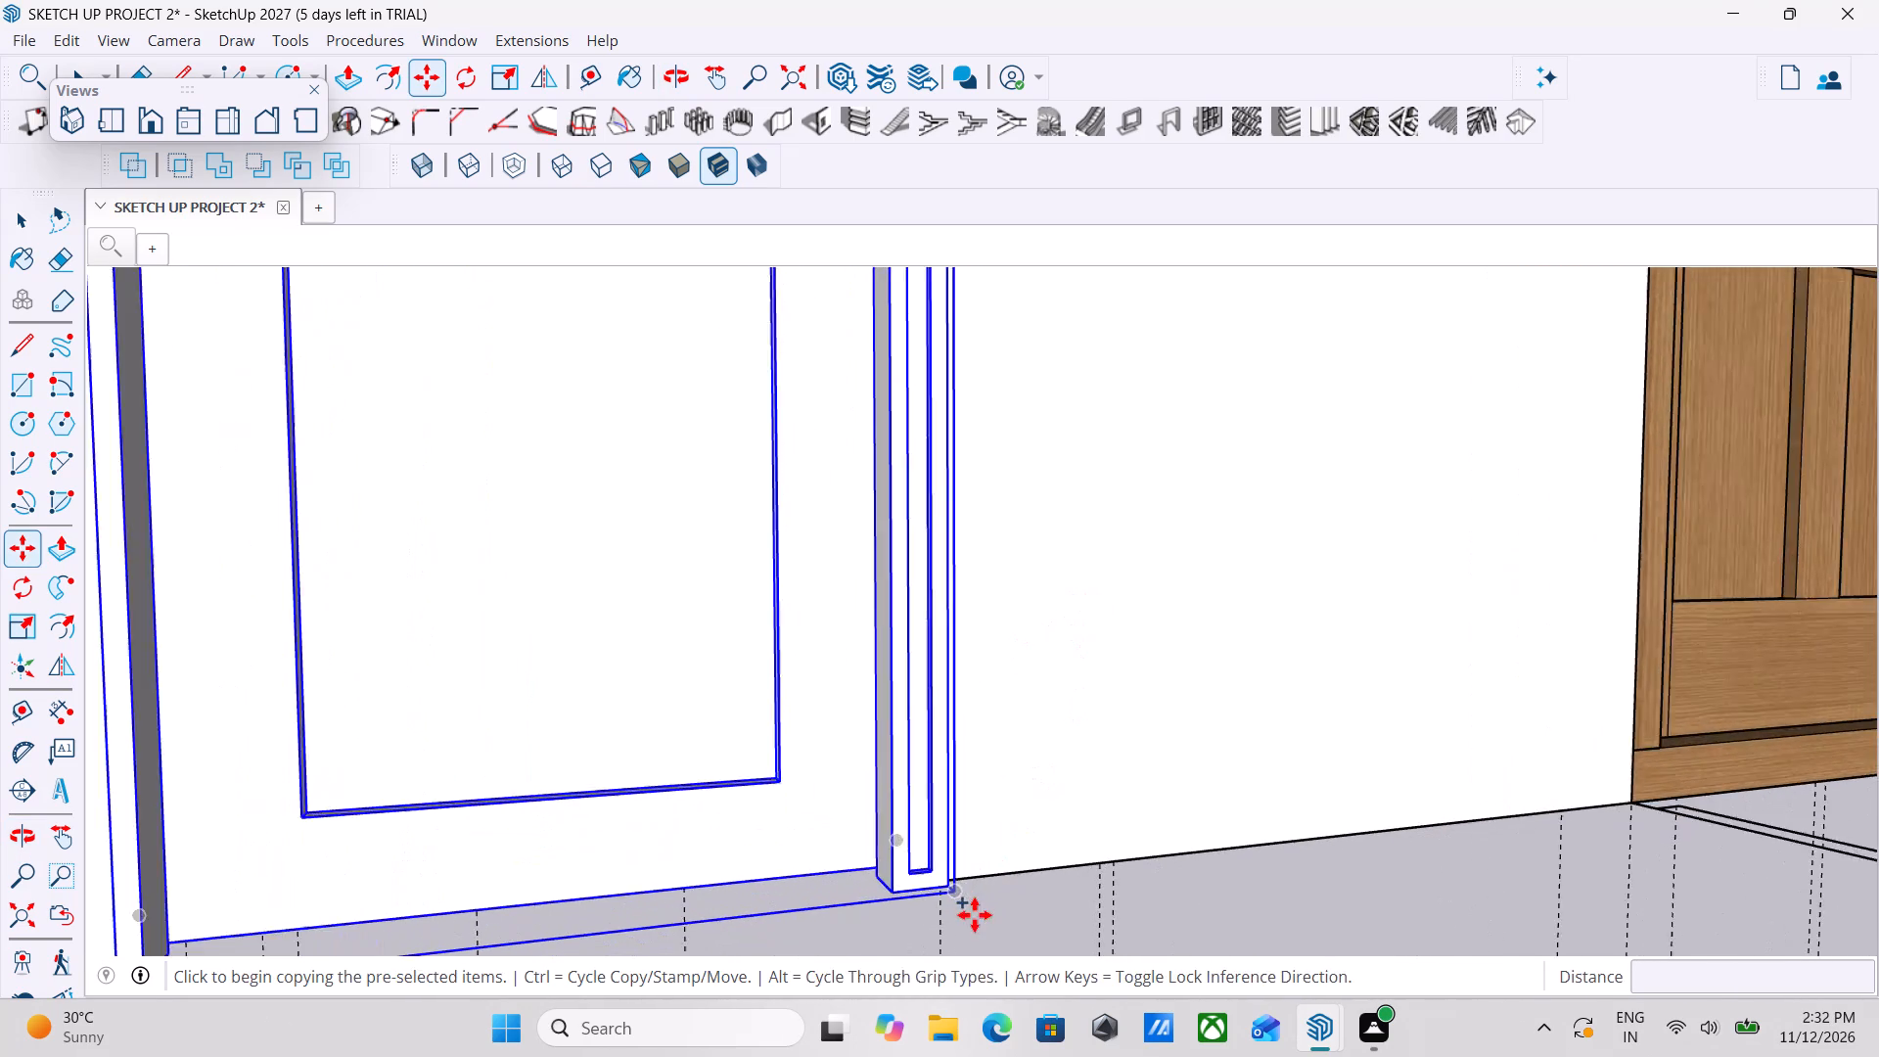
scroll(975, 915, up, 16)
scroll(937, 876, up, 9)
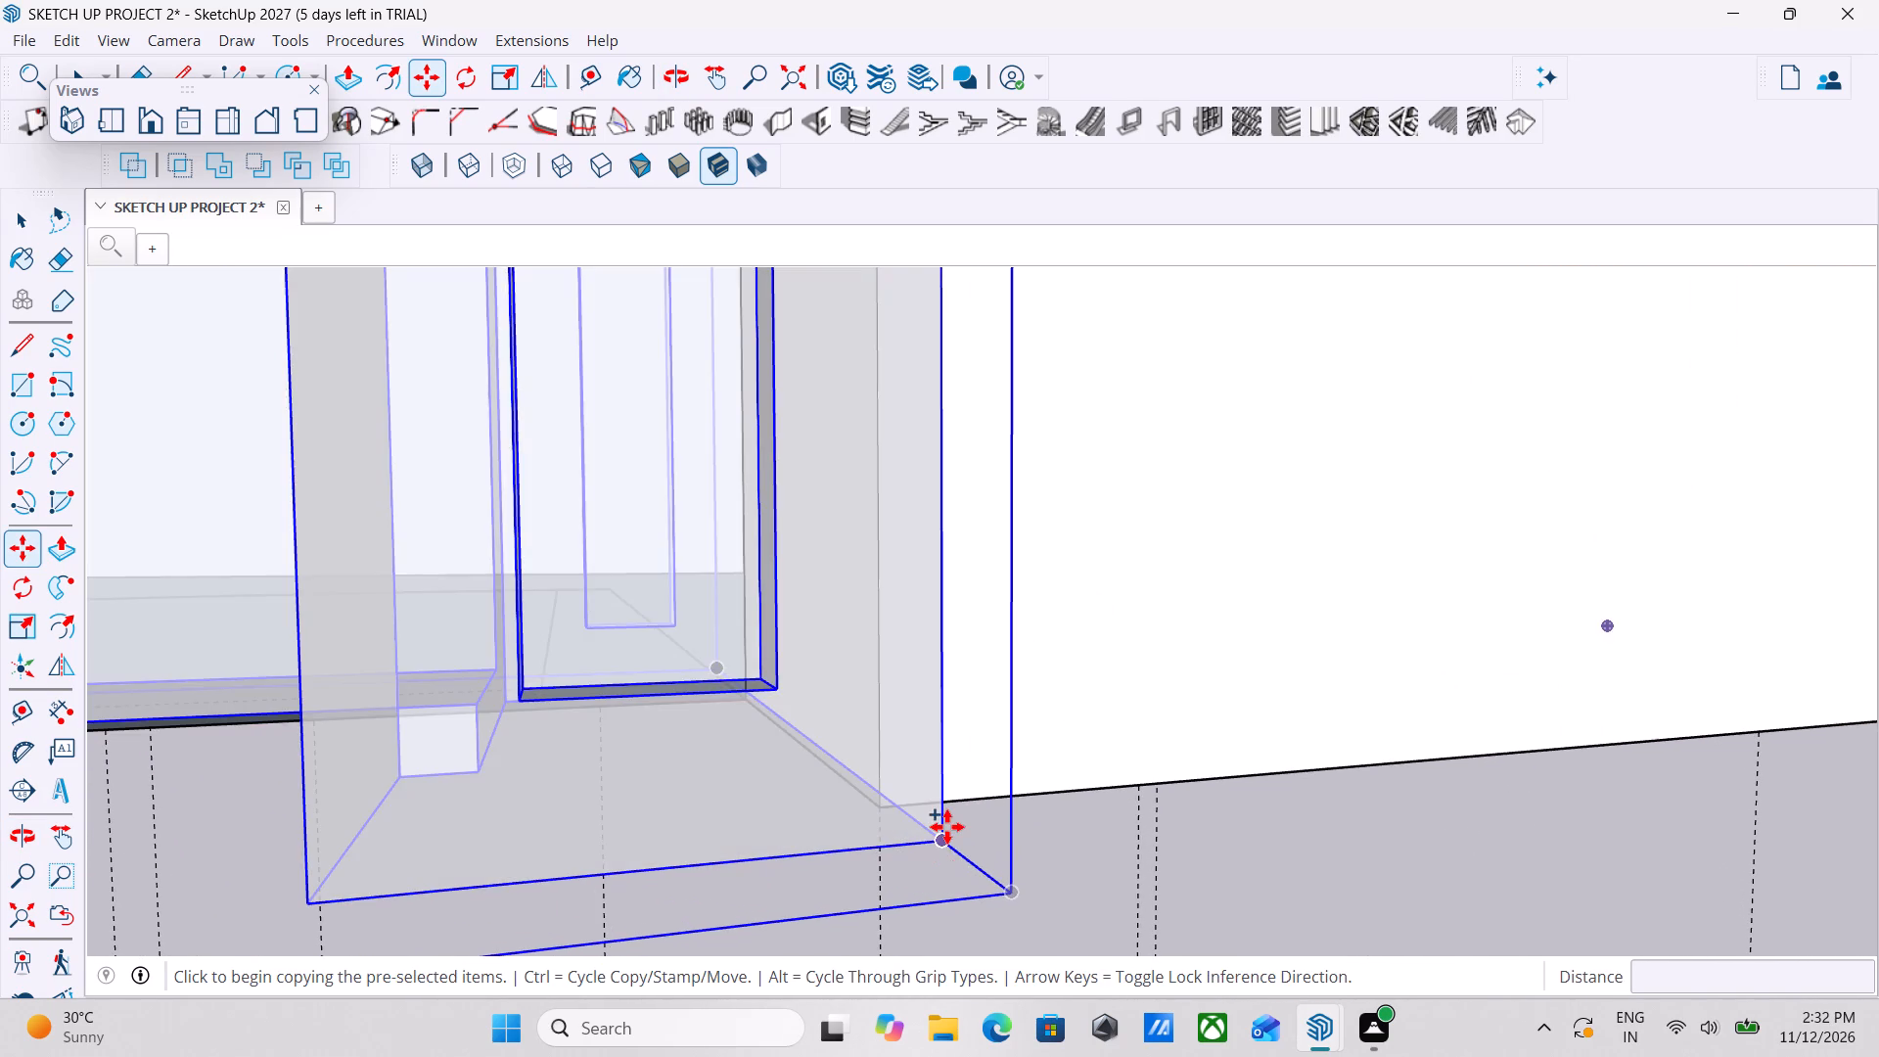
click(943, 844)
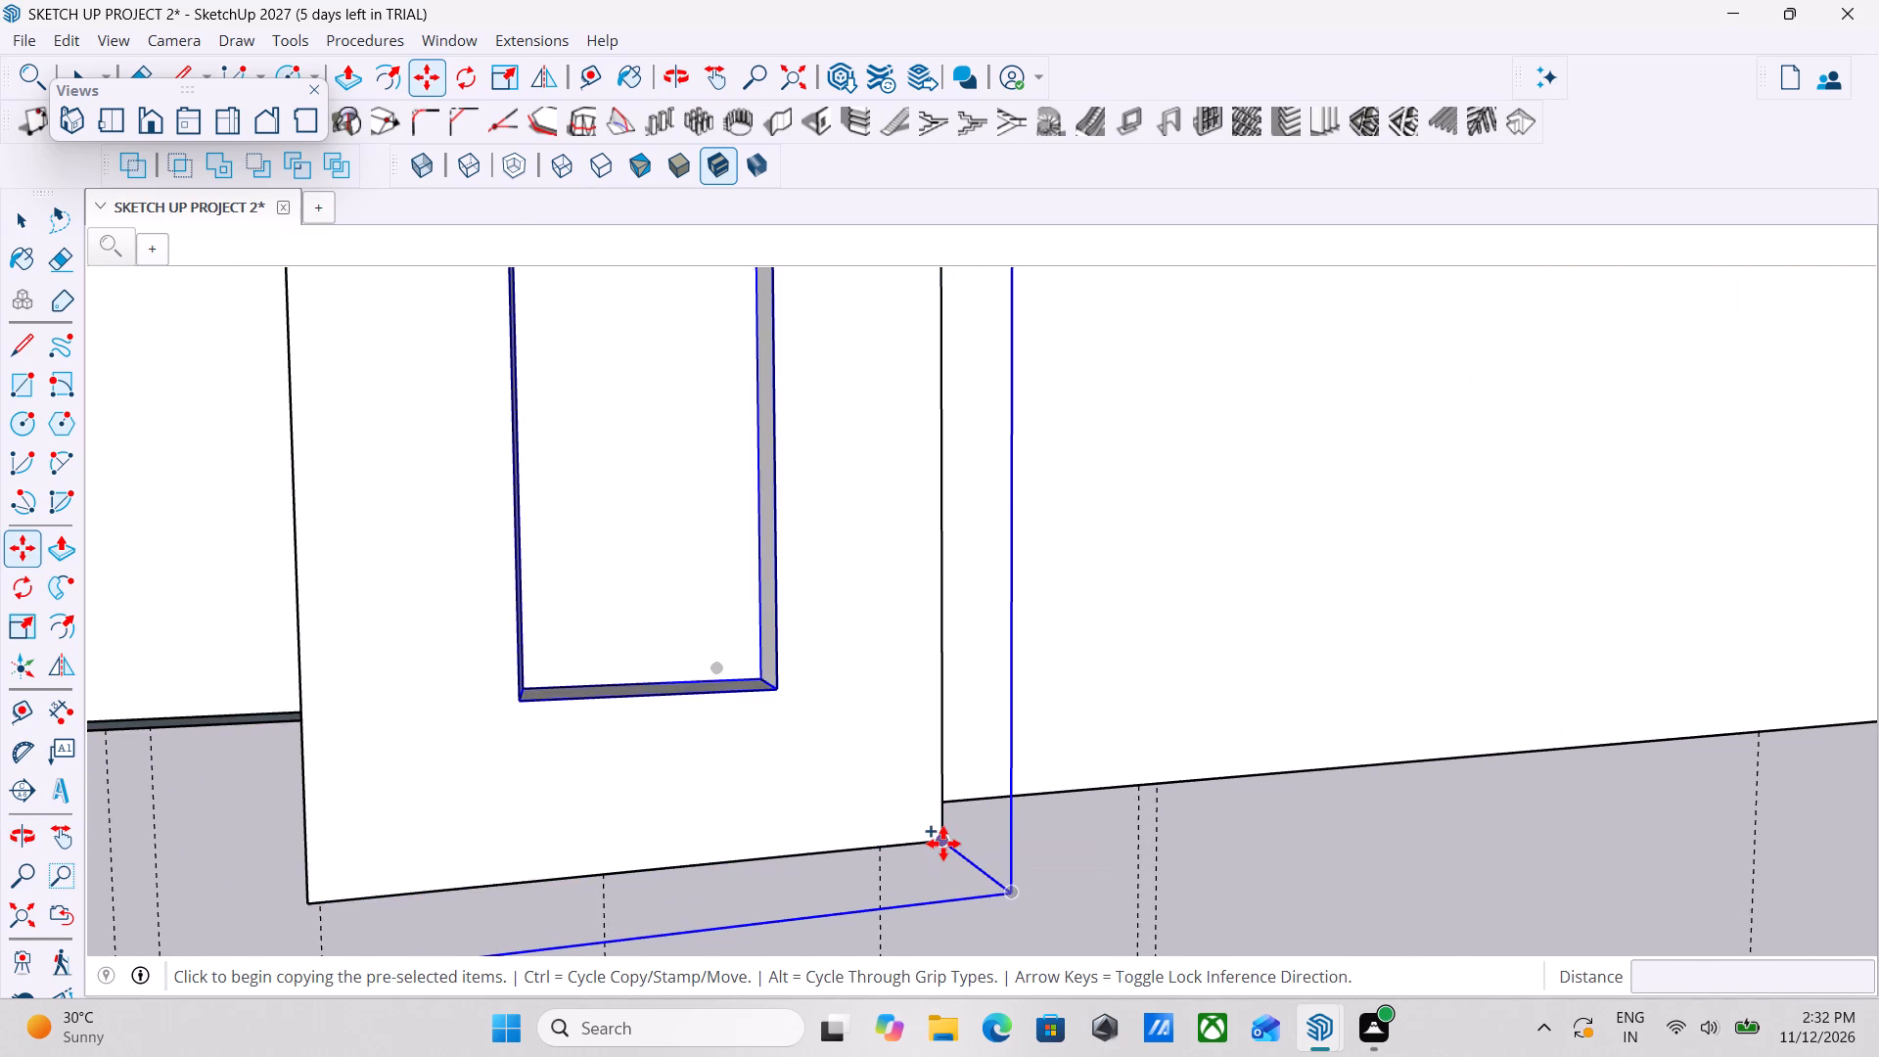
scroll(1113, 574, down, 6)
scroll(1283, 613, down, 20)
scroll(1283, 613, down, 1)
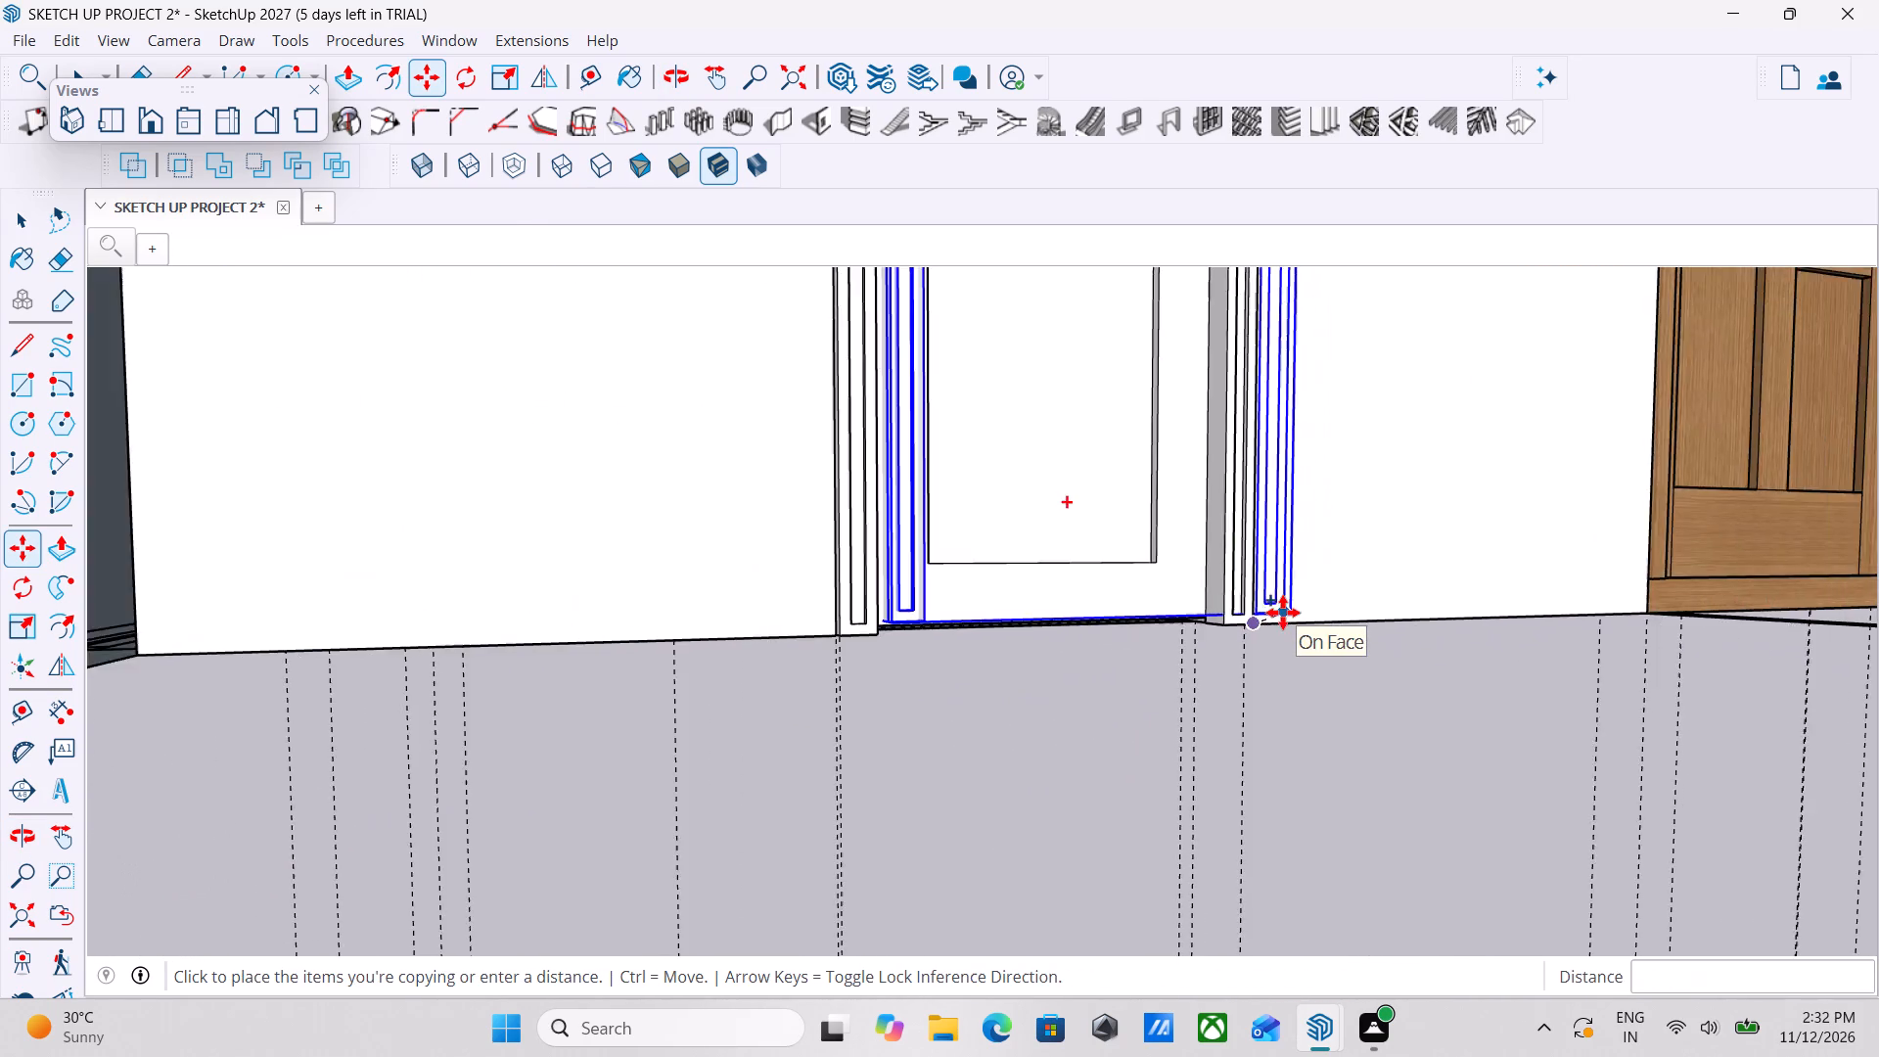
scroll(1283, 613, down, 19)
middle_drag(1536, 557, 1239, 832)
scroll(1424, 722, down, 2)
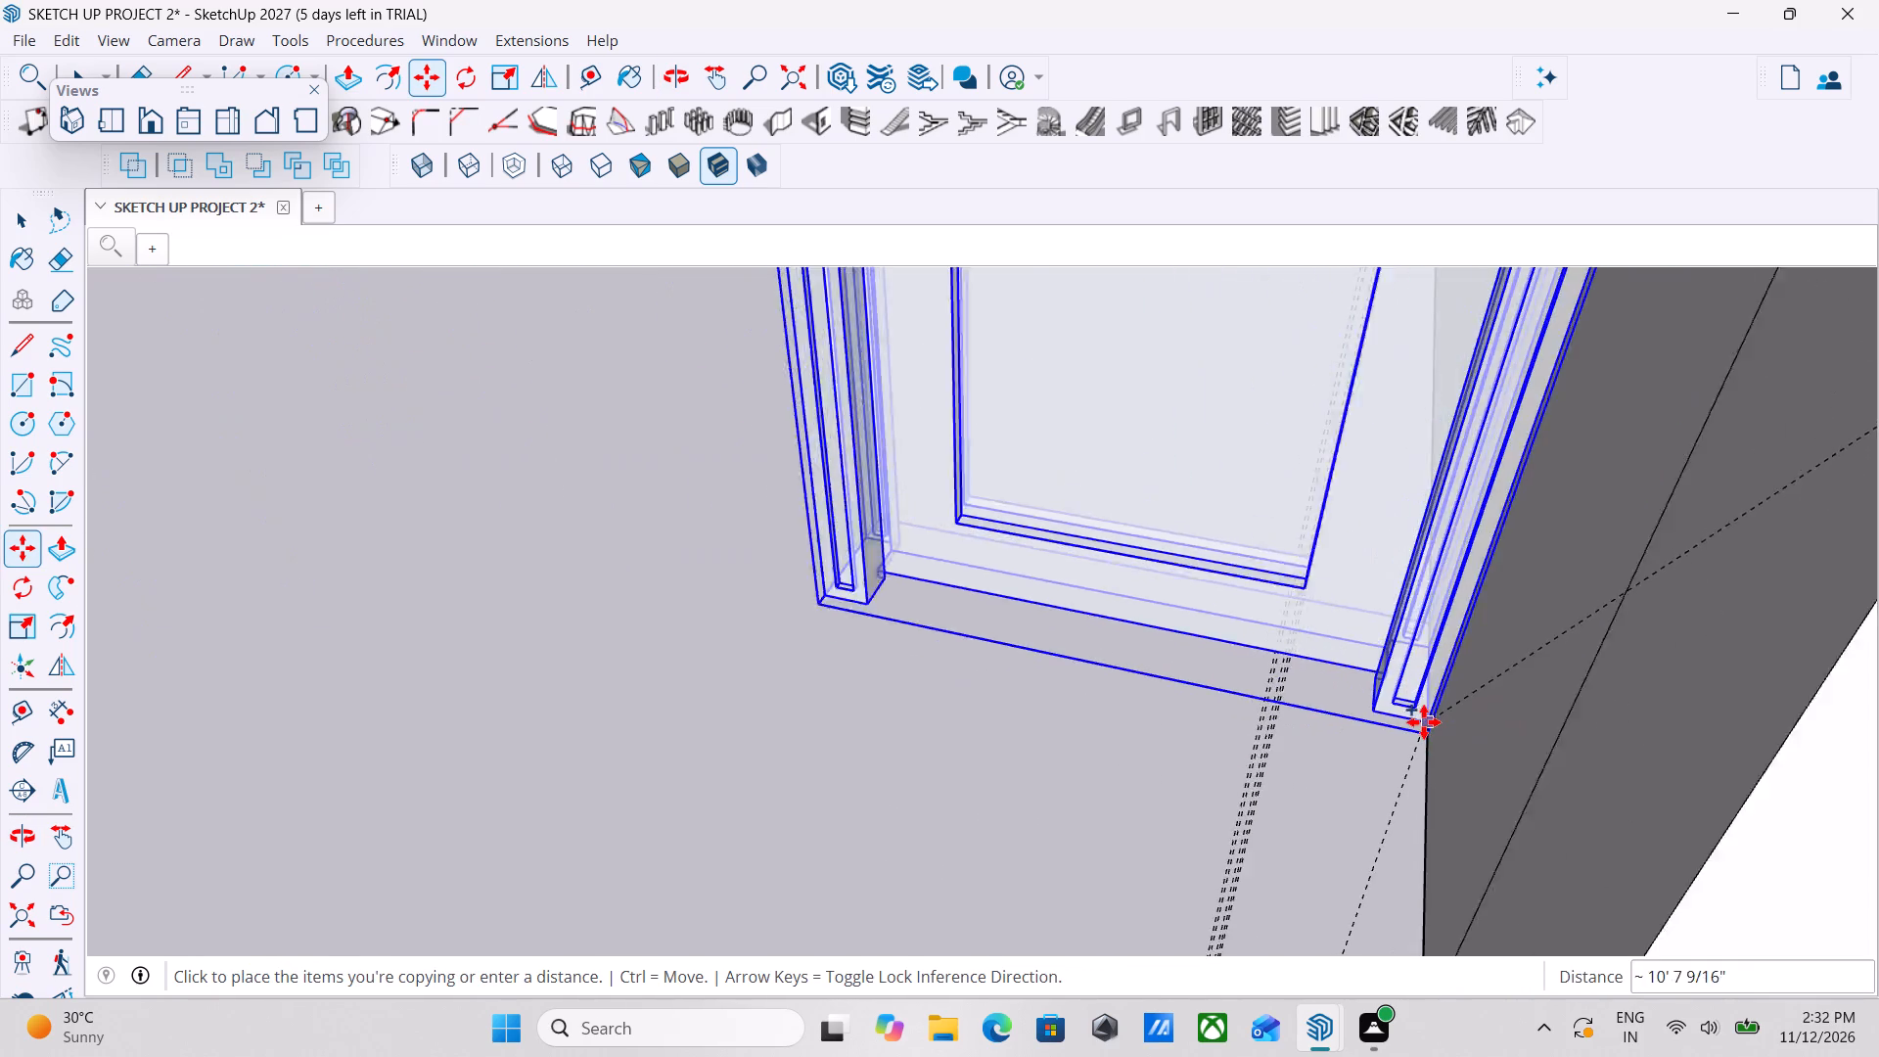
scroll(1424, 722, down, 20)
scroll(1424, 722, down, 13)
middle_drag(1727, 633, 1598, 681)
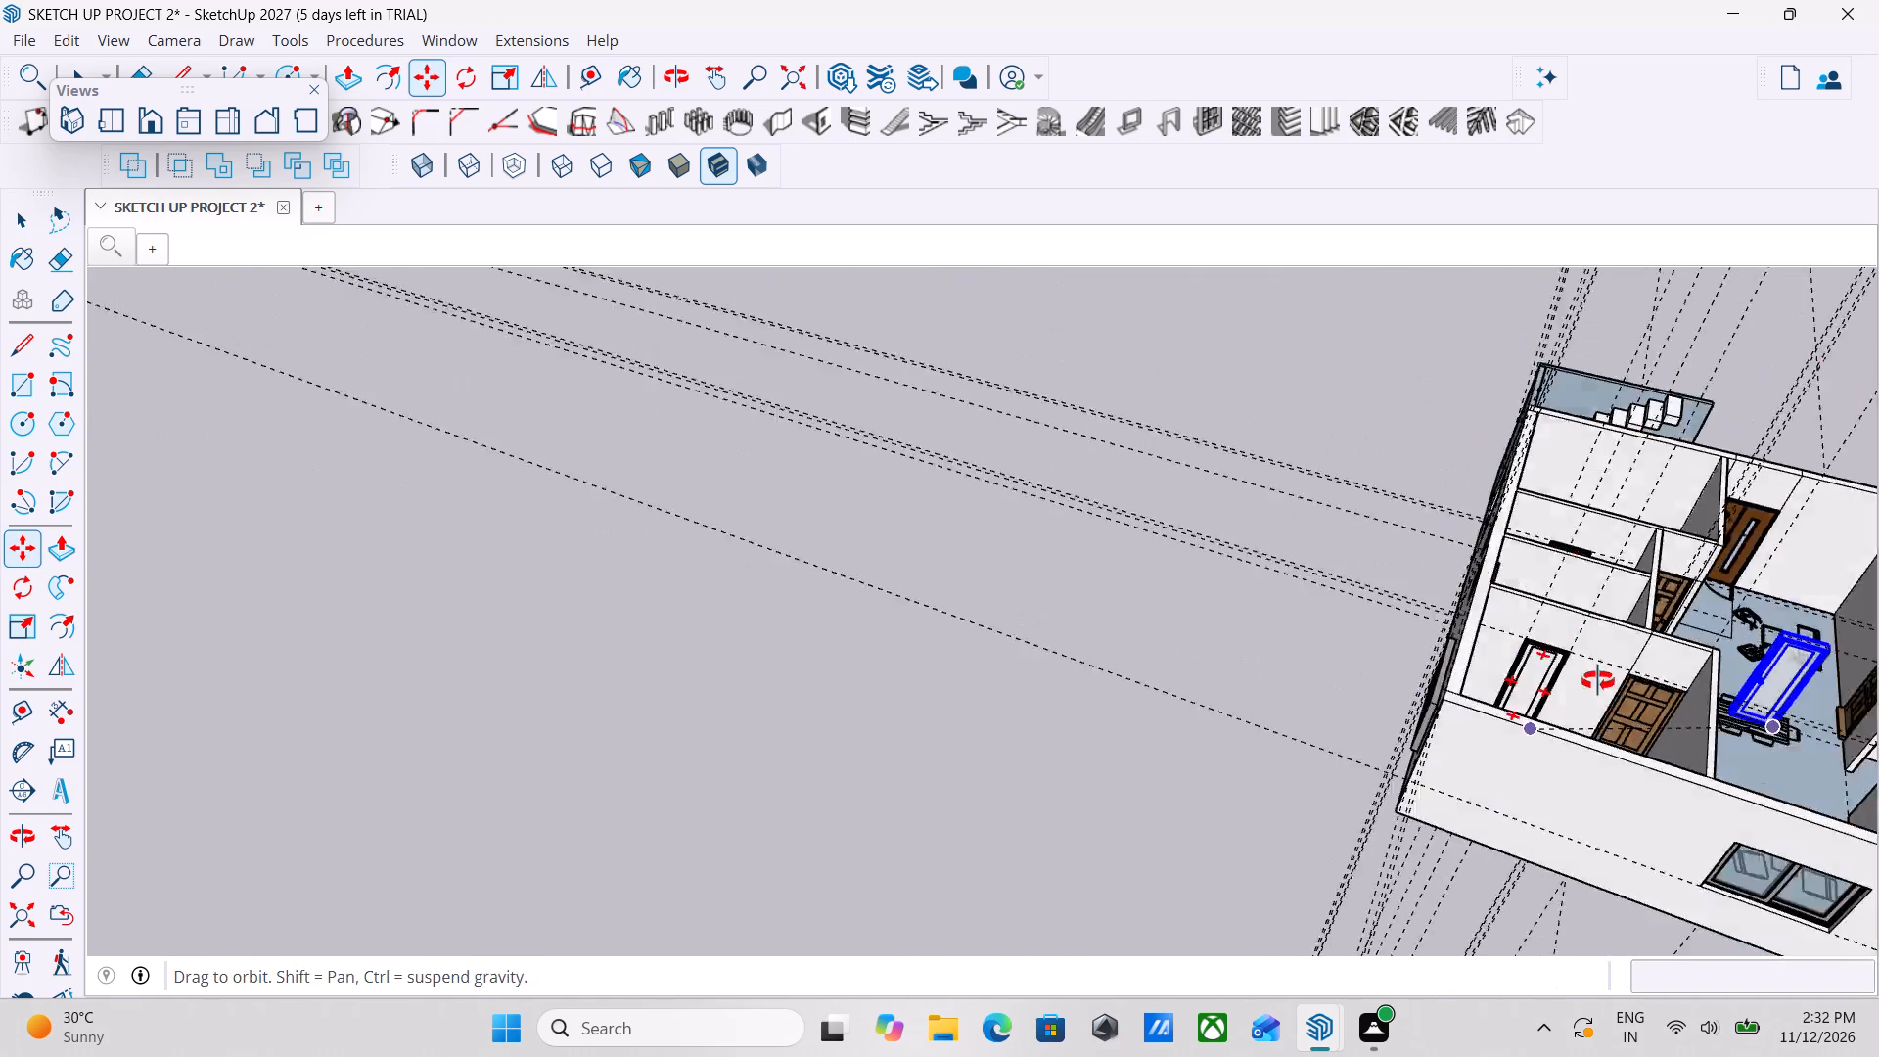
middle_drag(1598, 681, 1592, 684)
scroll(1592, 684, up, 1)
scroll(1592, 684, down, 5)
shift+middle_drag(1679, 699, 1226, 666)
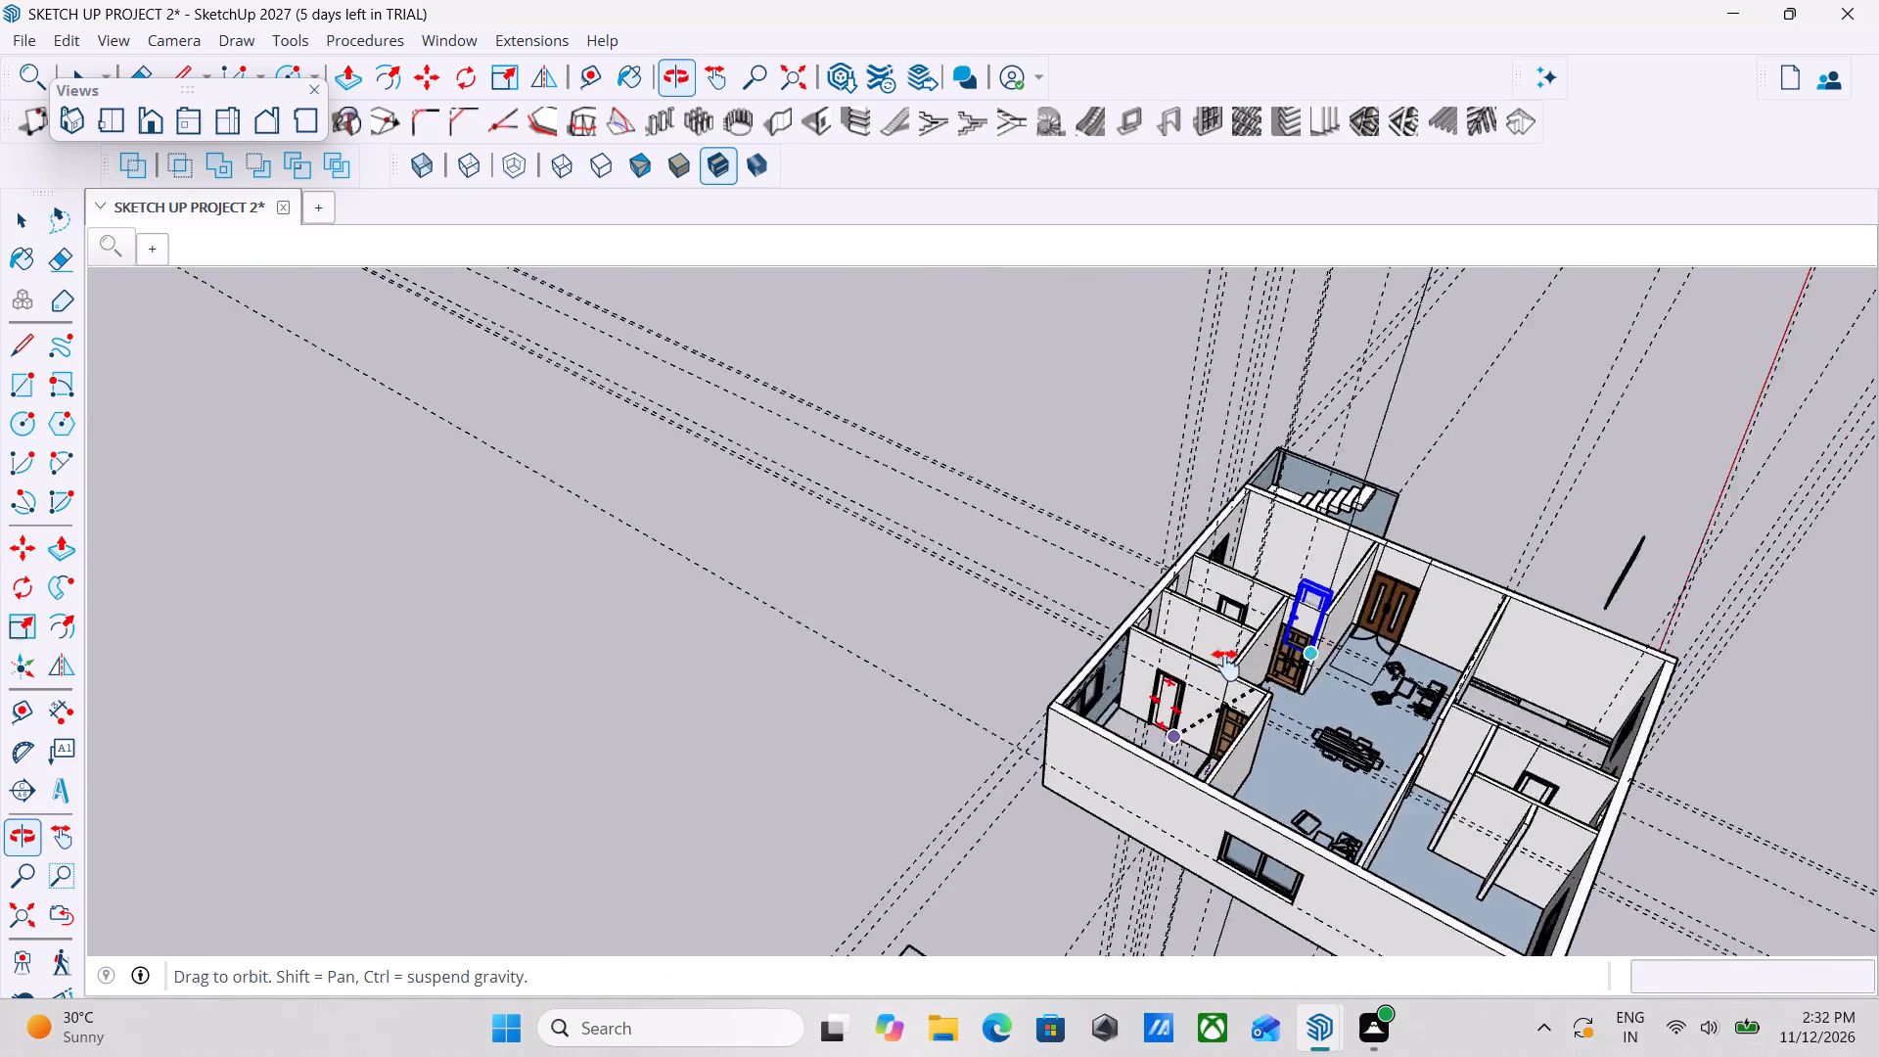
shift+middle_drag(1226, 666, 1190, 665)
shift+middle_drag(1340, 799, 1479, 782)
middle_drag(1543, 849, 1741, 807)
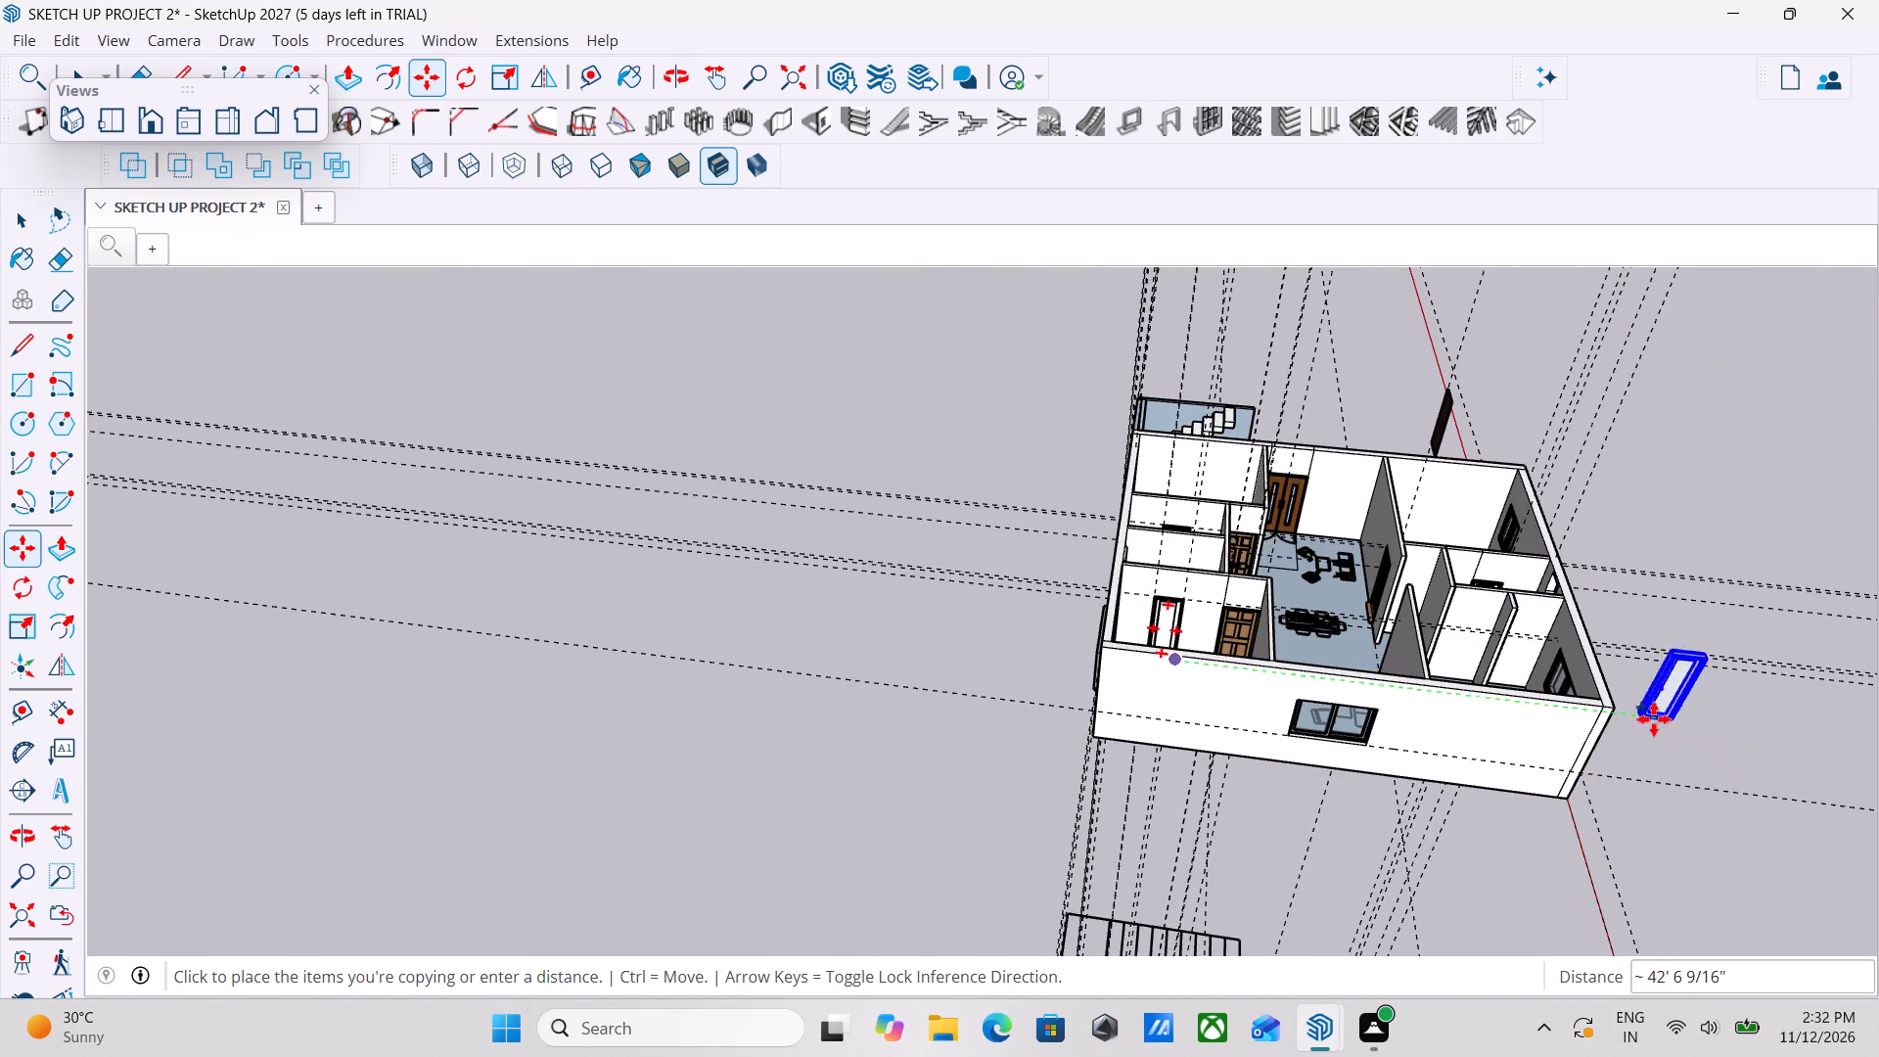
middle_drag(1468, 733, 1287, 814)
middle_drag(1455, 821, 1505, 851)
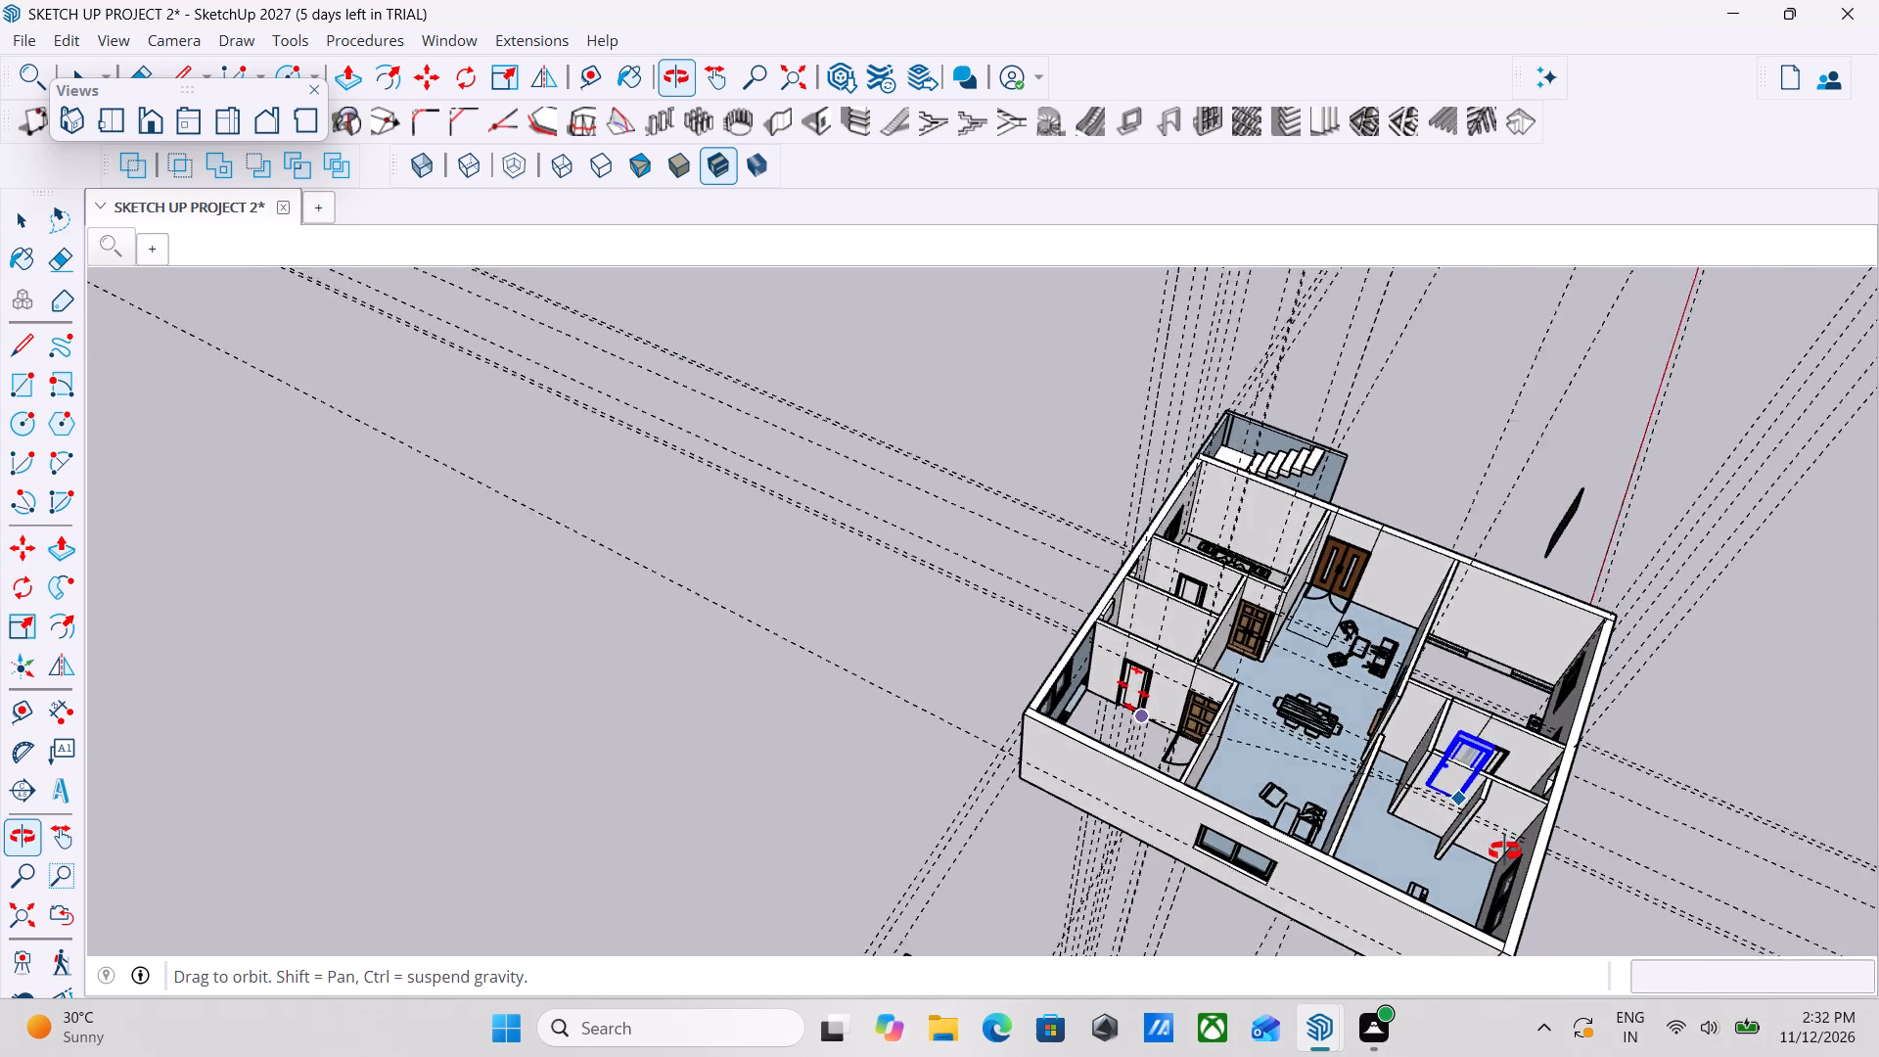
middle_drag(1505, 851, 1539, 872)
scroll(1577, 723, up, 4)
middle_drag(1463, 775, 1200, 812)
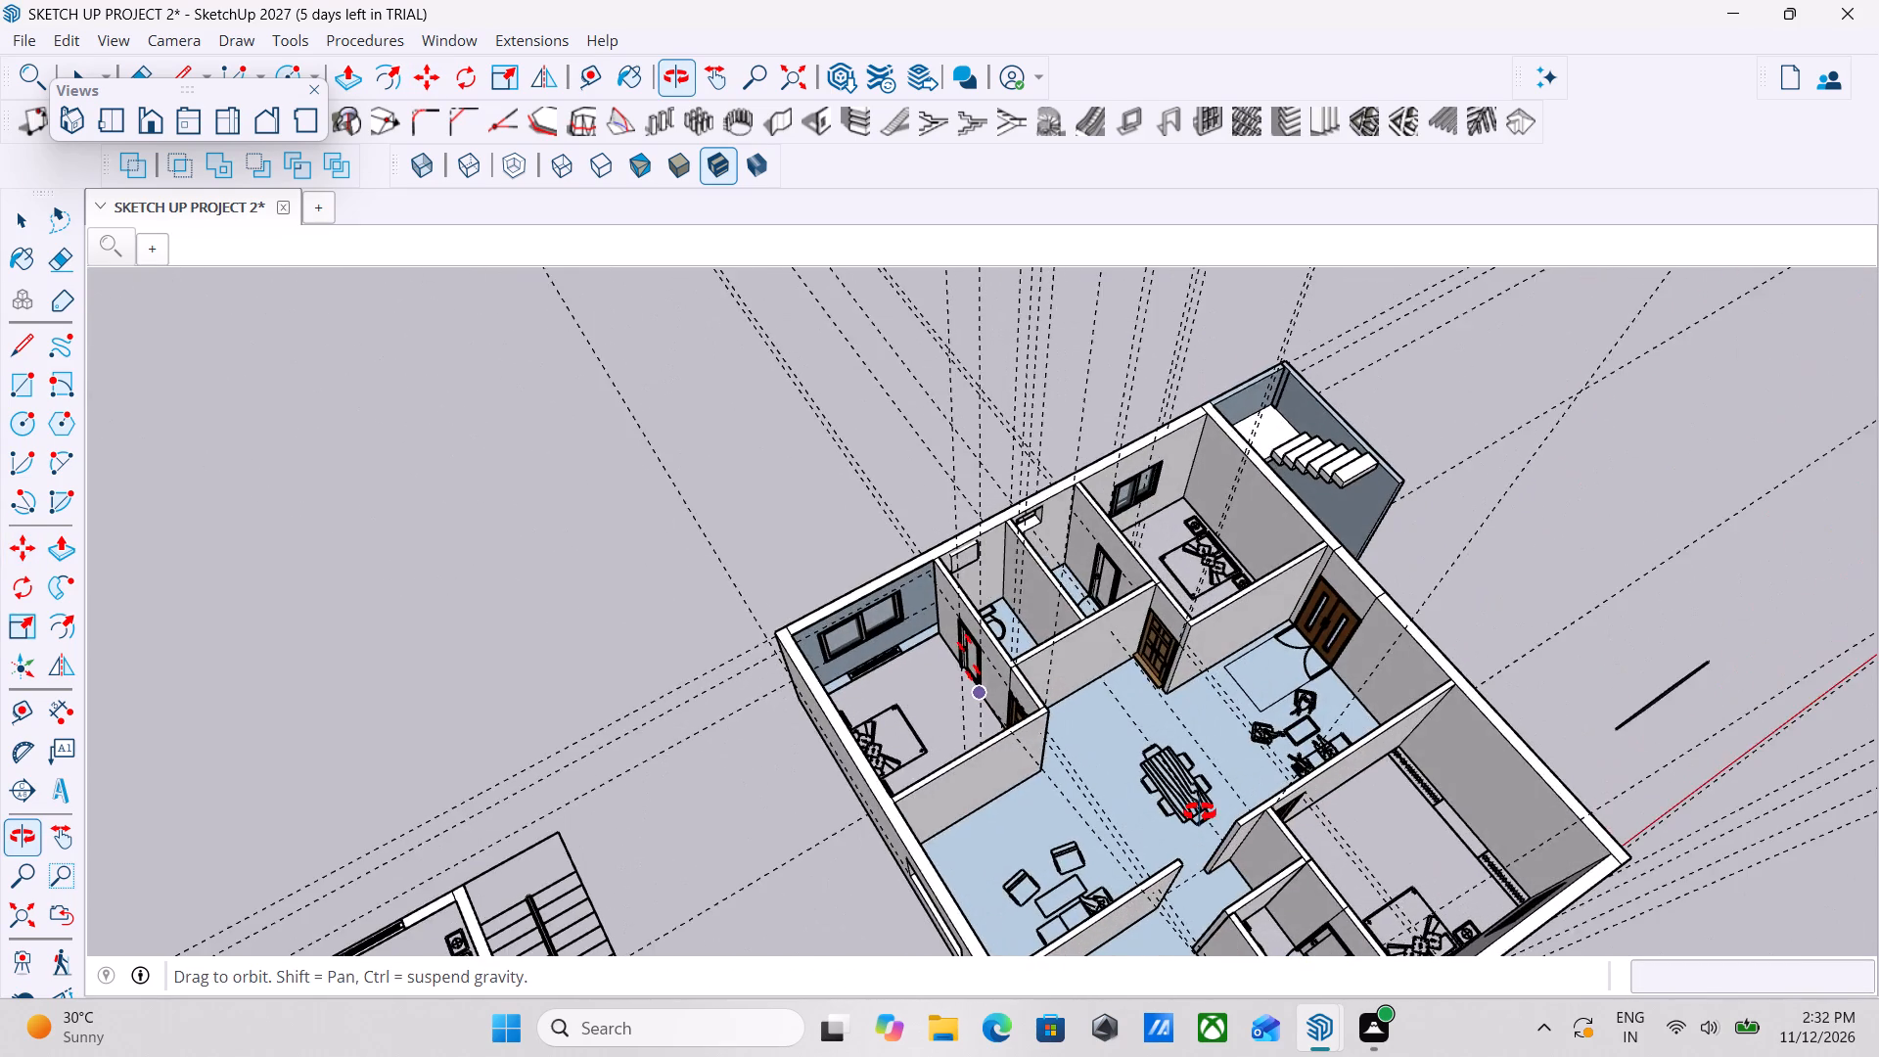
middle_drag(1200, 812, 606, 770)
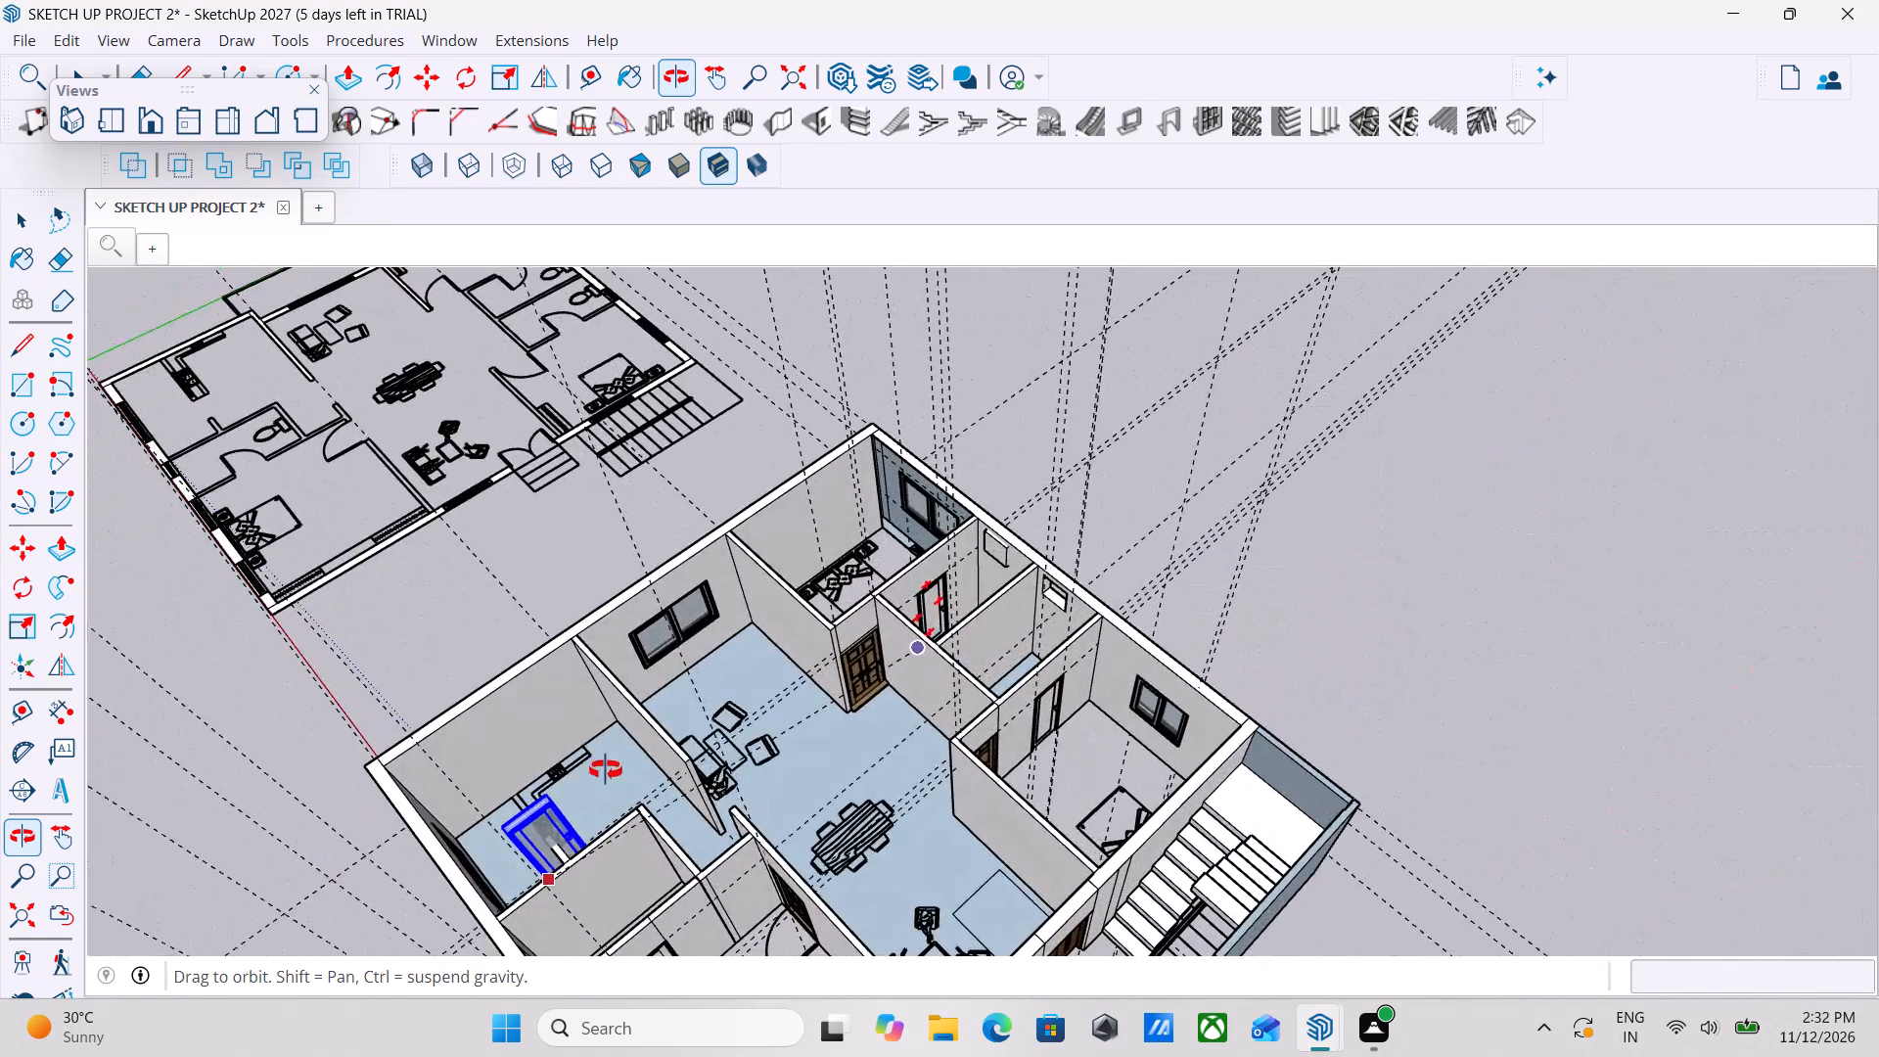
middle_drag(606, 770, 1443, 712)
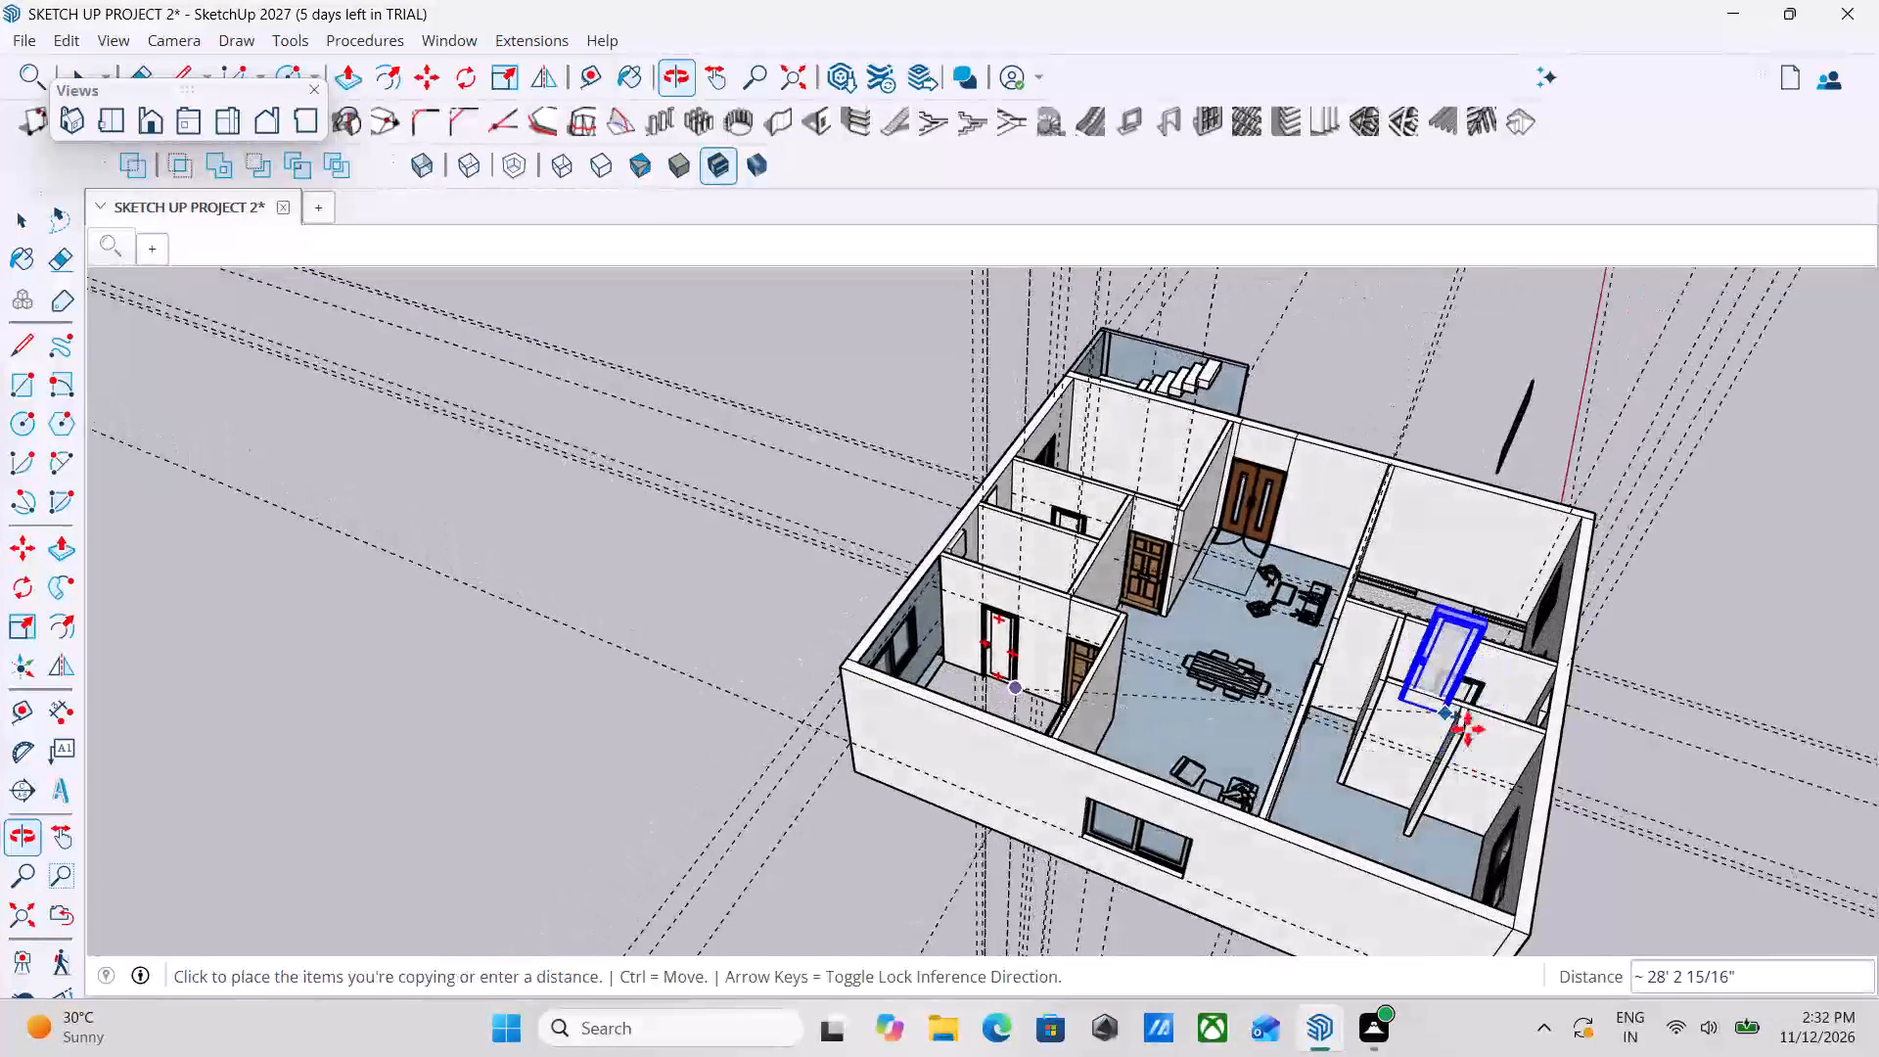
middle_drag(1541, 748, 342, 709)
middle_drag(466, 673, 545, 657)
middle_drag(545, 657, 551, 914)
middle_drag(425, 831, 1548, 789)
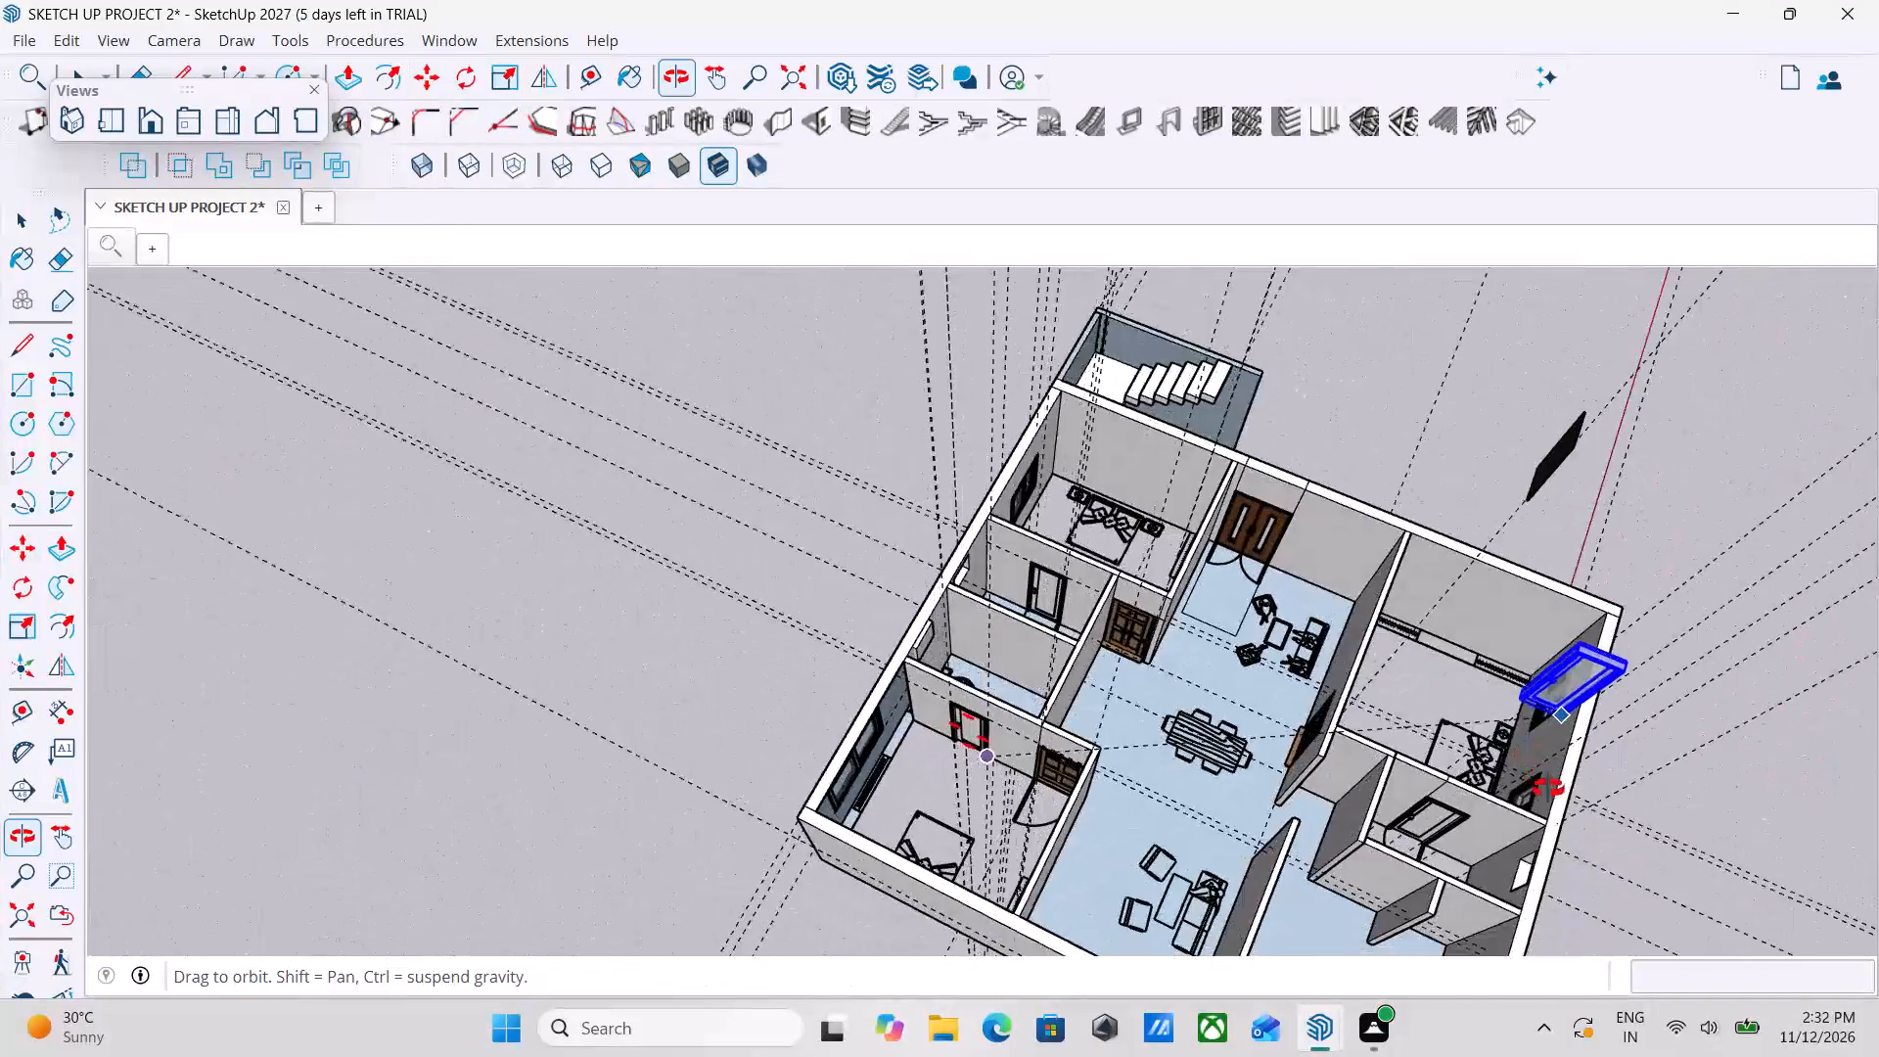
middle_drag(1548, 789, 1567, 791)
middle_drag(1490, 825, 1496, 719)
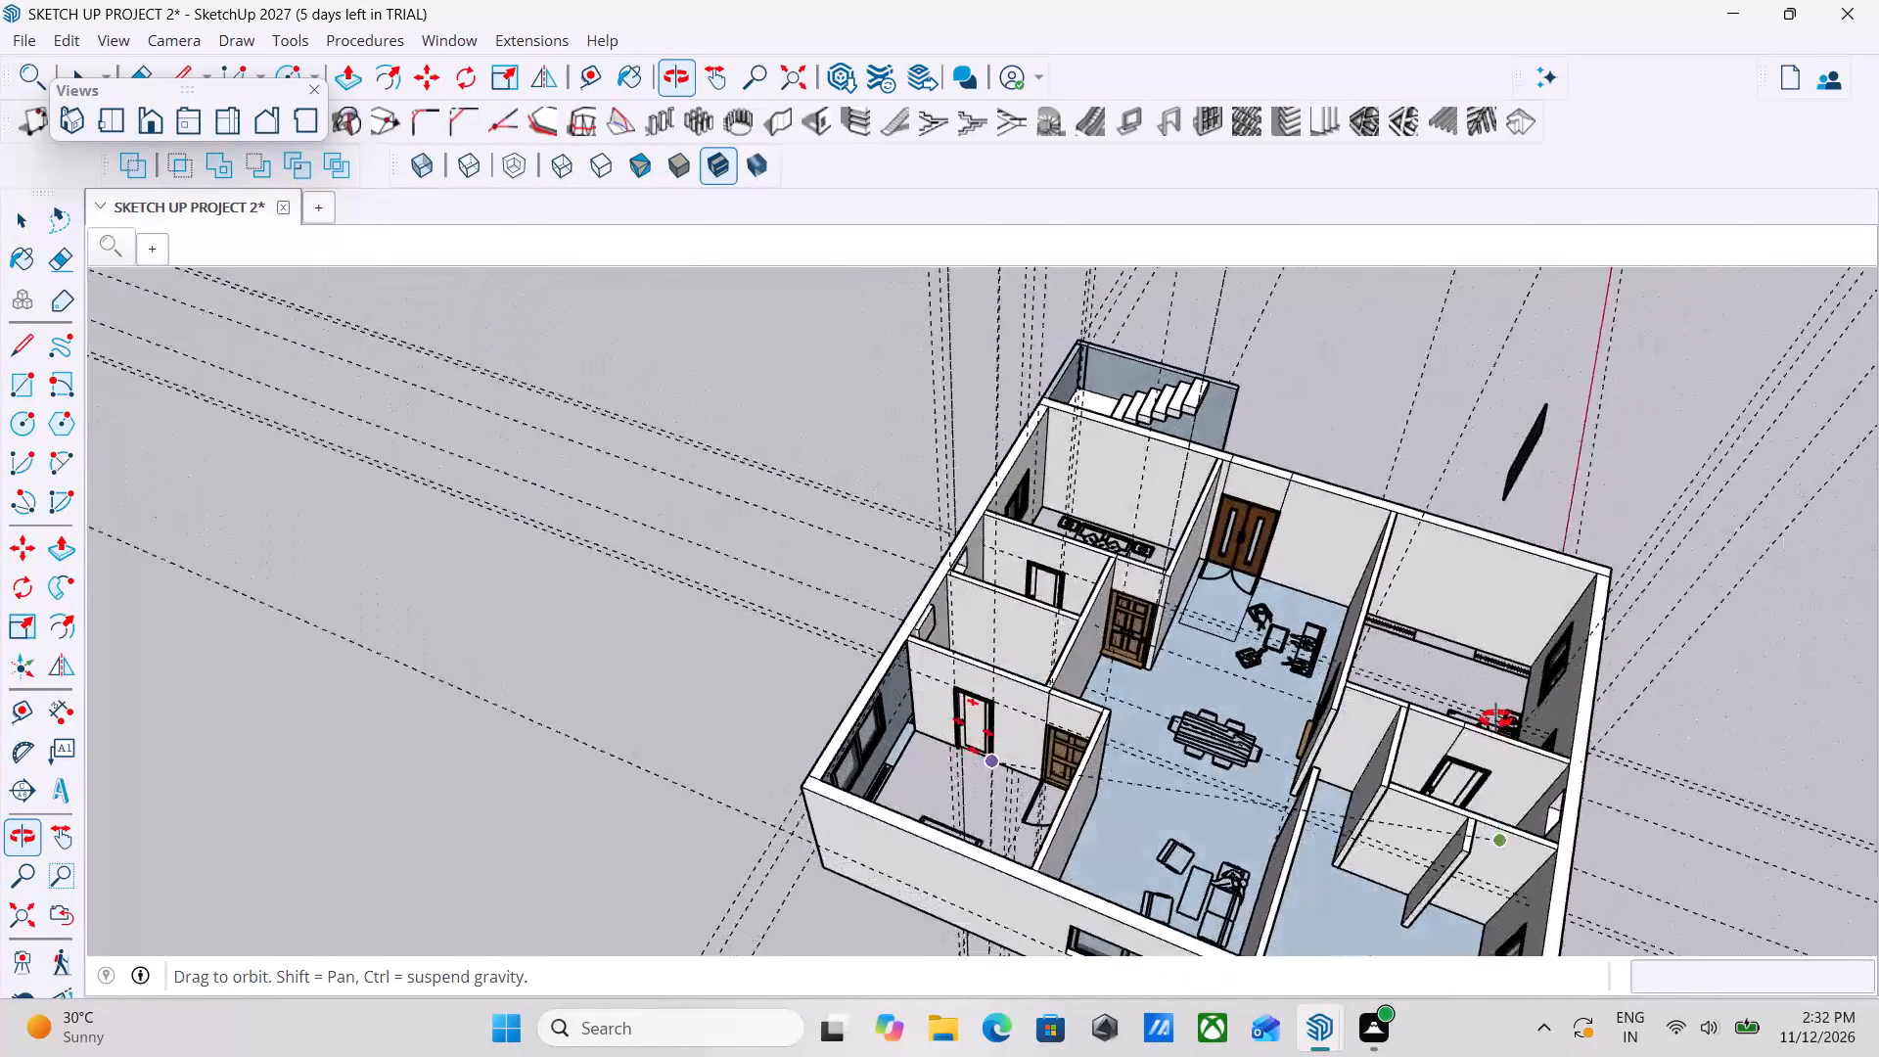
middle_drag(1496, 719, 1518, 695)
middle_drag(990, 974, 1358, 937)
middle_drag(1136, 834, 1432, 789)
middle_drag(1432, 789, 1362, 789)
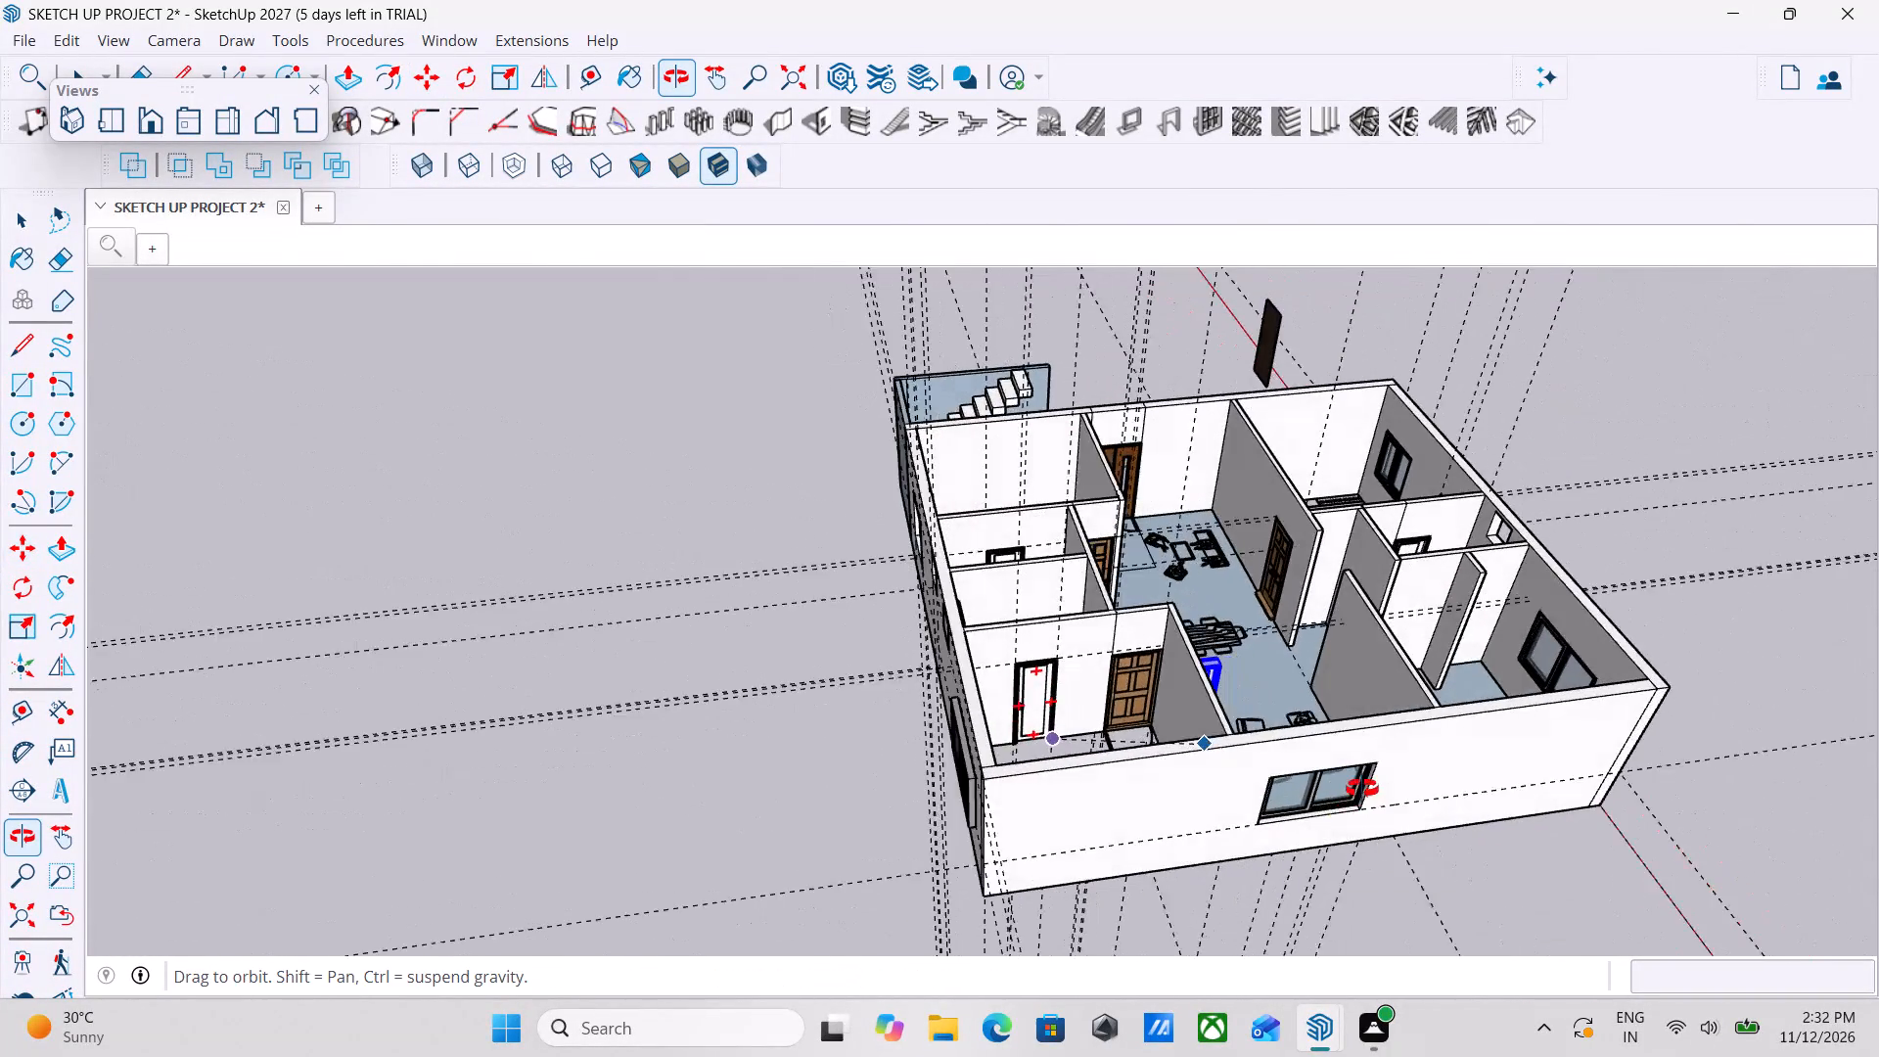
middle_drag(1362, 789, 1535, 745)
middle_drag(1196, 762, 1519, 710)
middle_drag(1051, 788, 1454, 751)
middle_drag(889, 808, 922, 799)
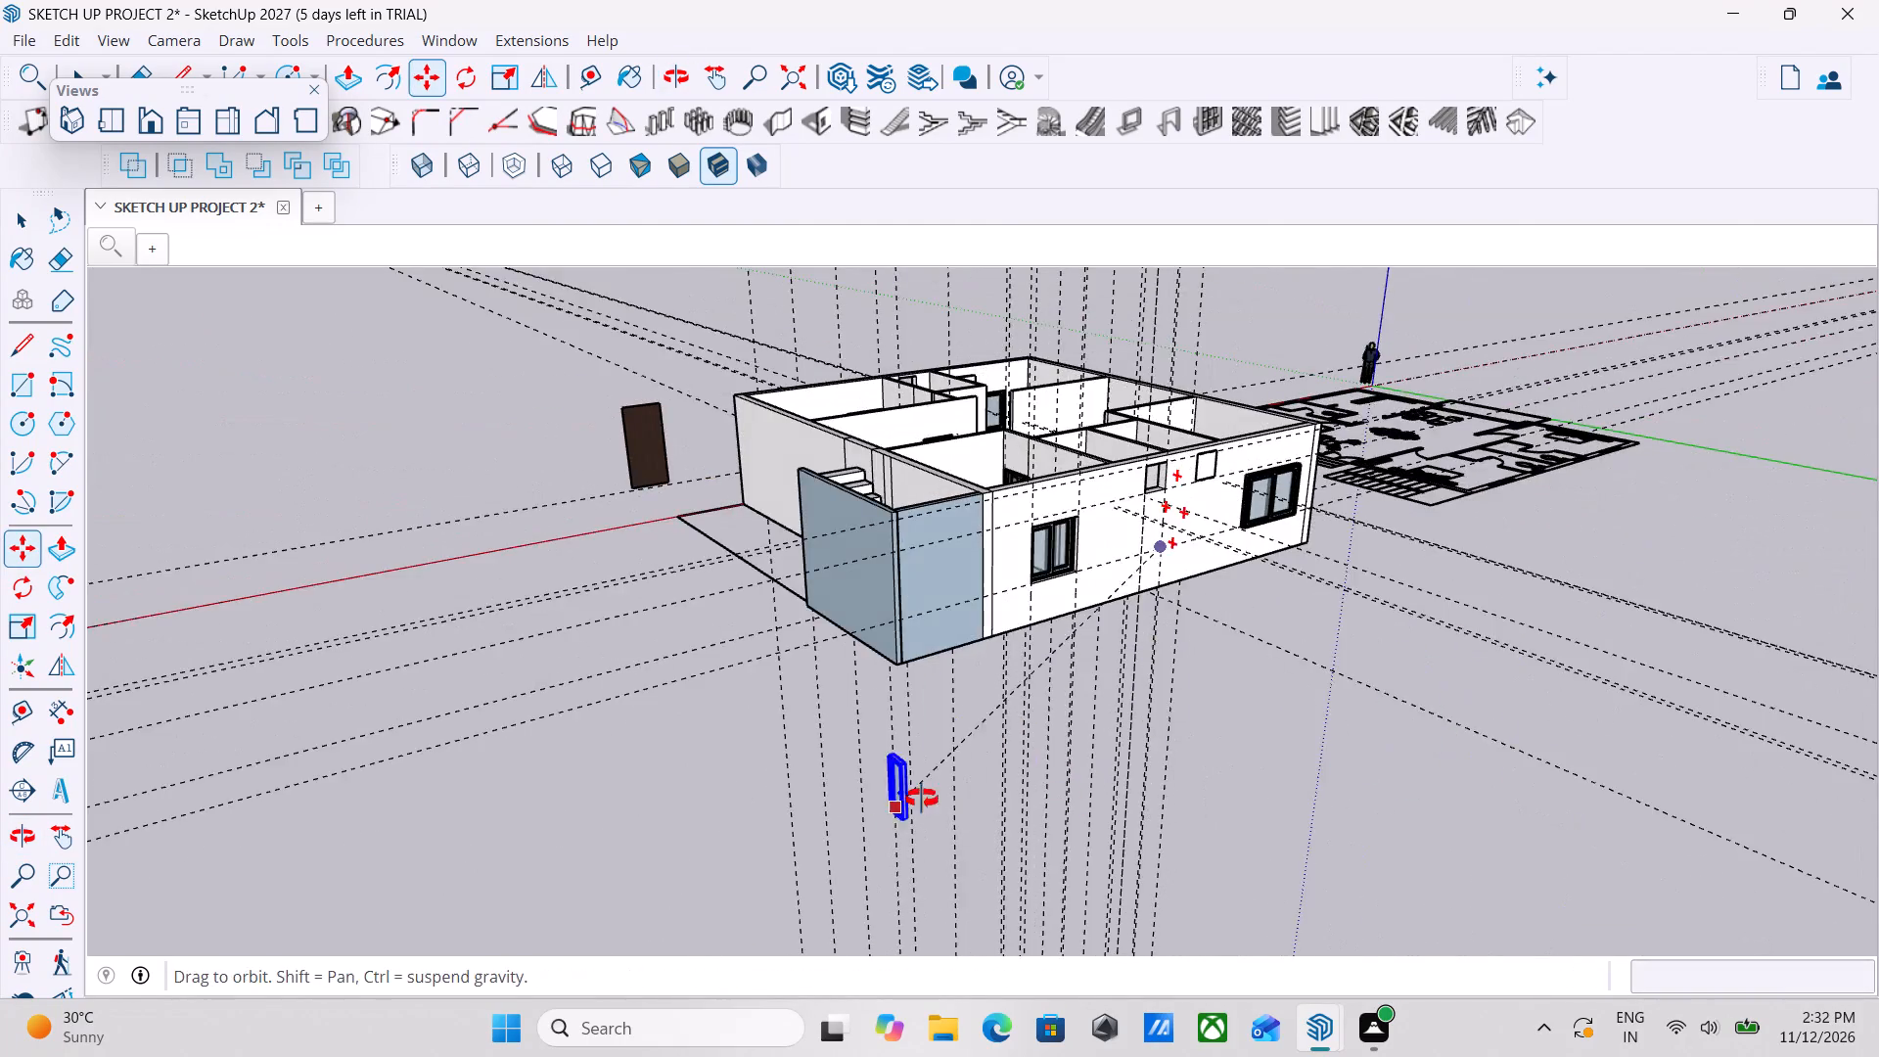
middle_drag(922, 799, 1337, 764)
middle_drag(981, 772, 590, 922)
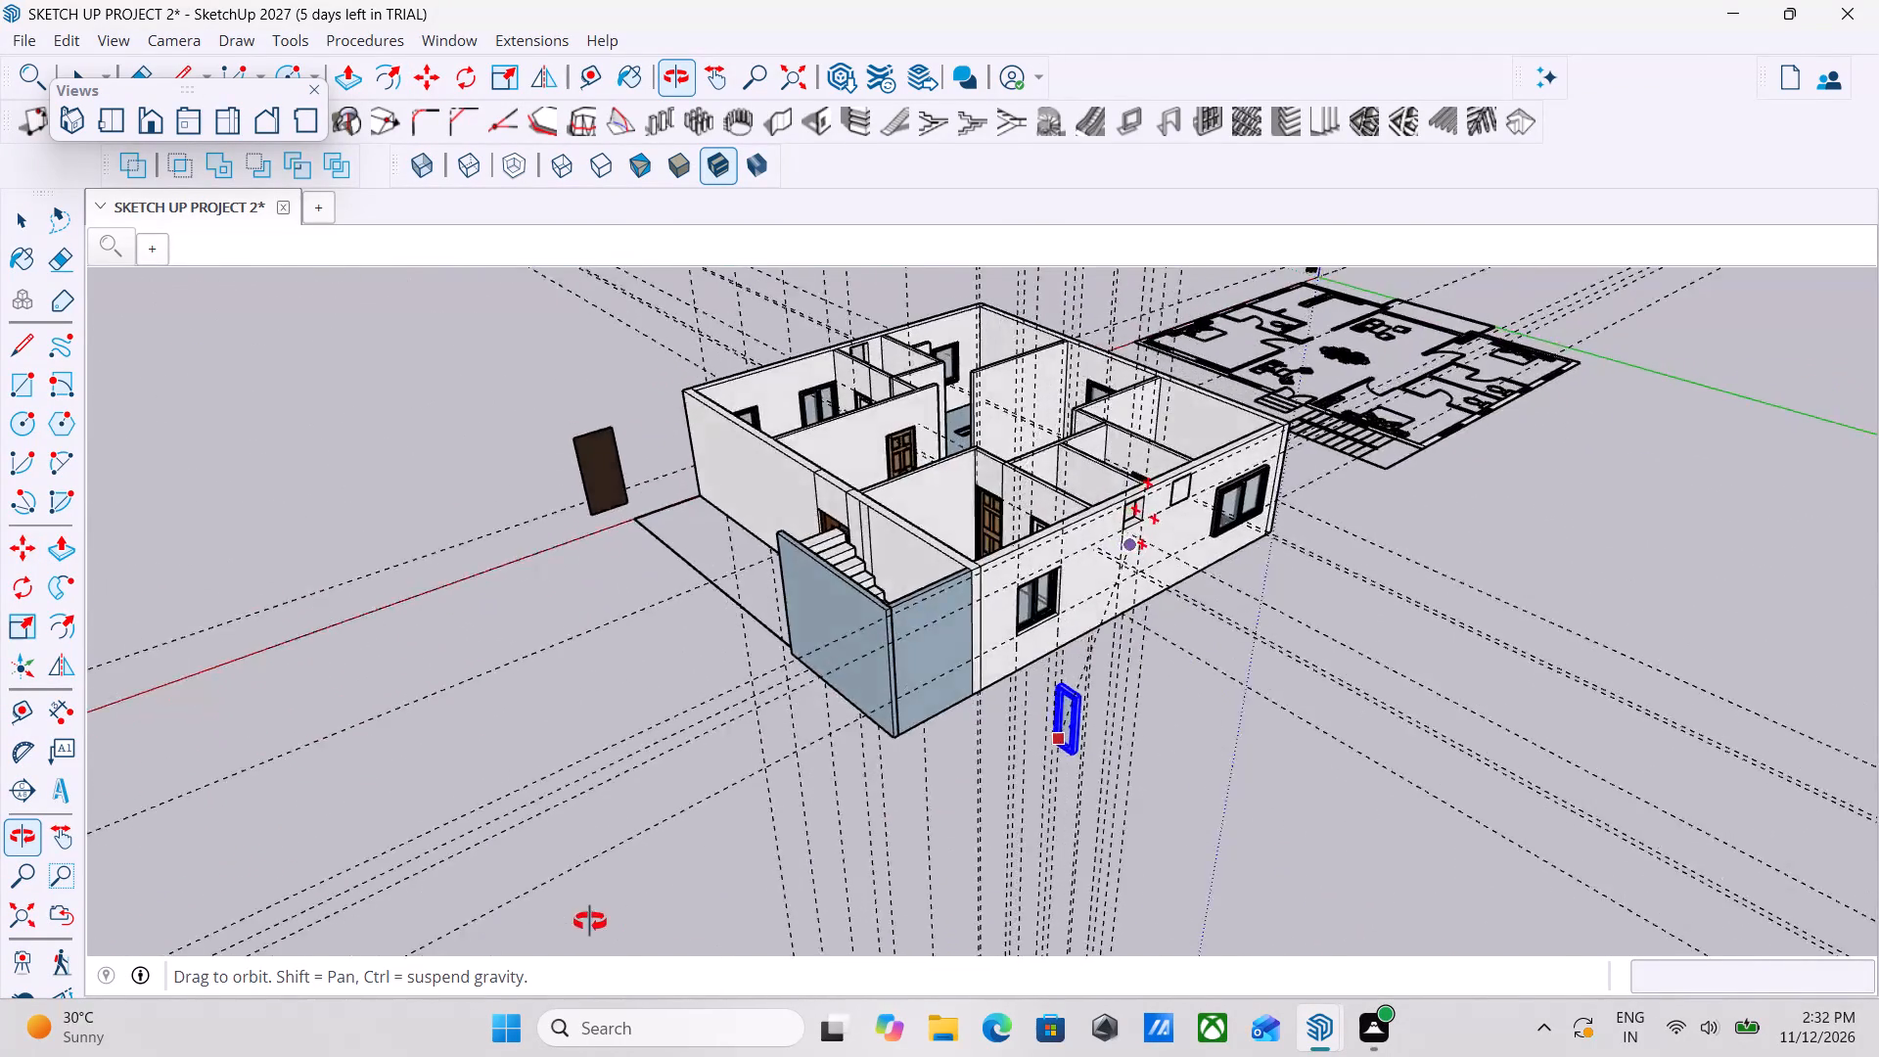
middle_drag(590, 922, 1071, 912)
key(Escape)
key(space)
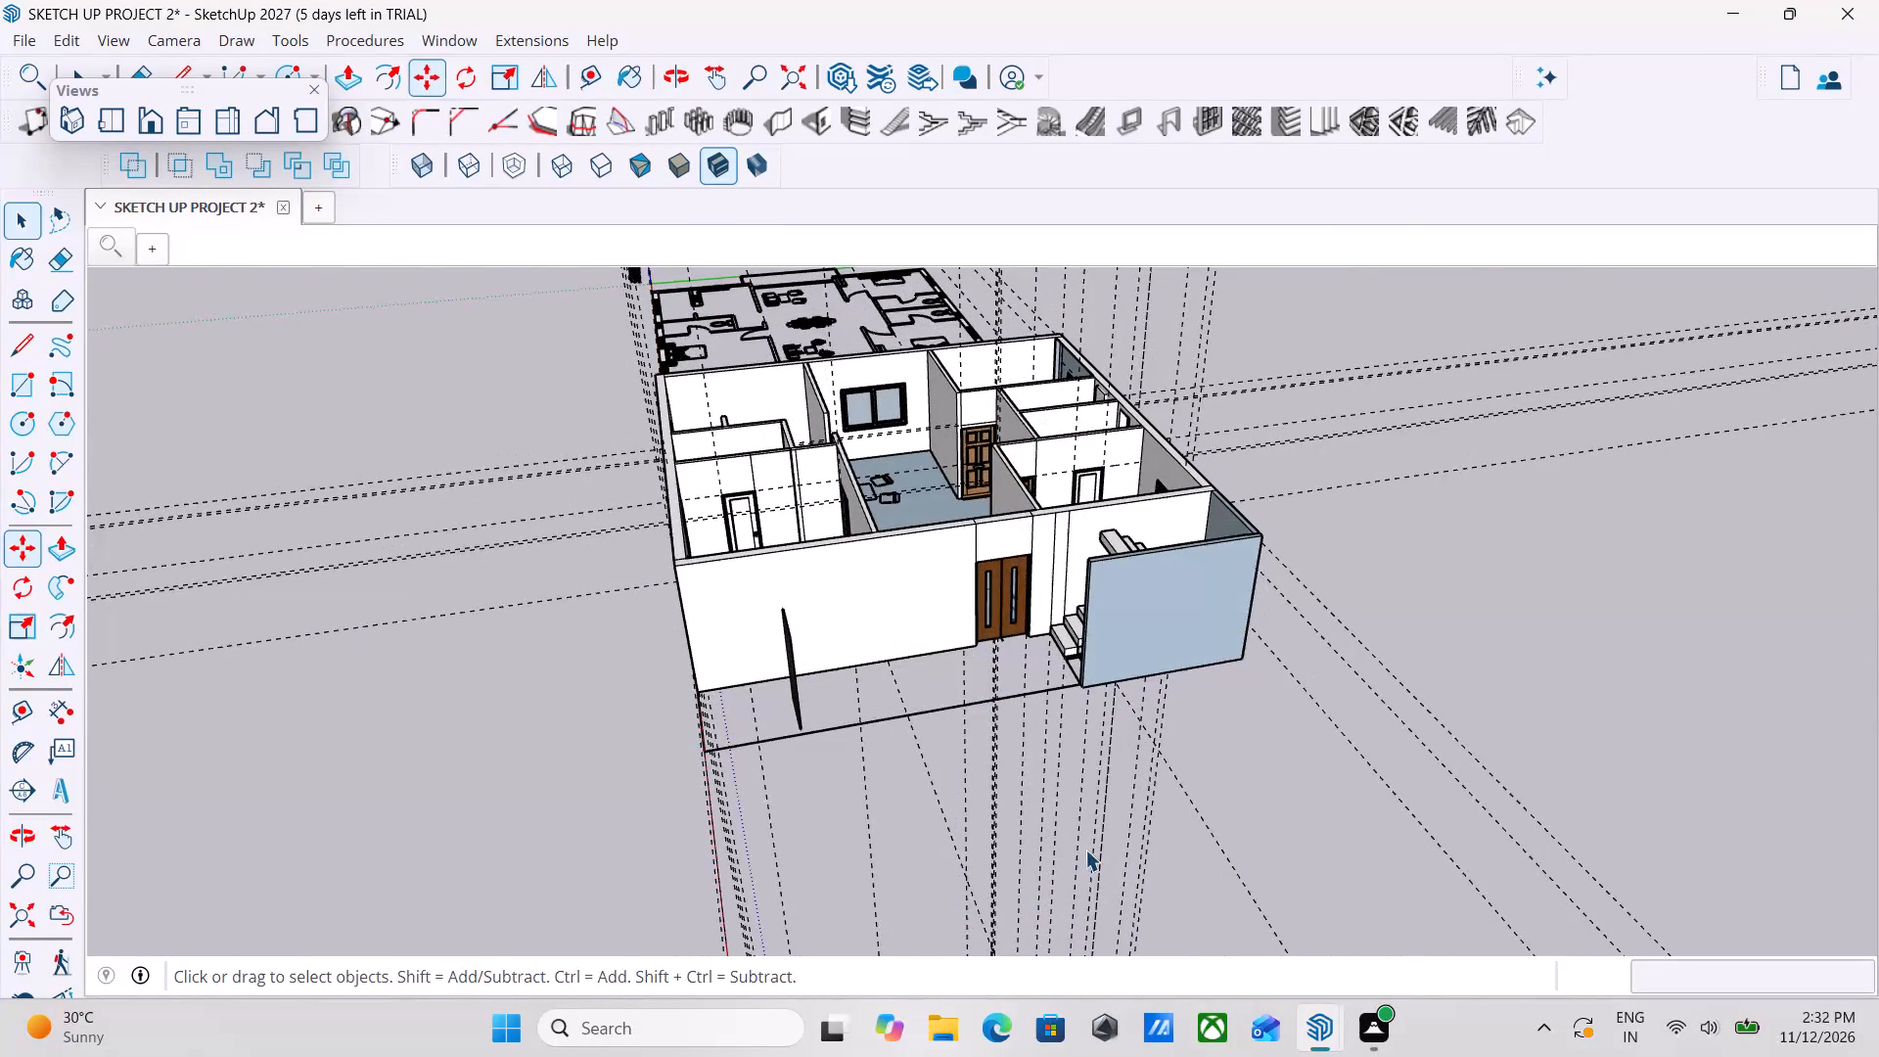
Erase the loose dark brown door panel standing outside the house in front of the bedroom's exterior wall.
key(space)
click(784, 626)
right_click(784, 626)
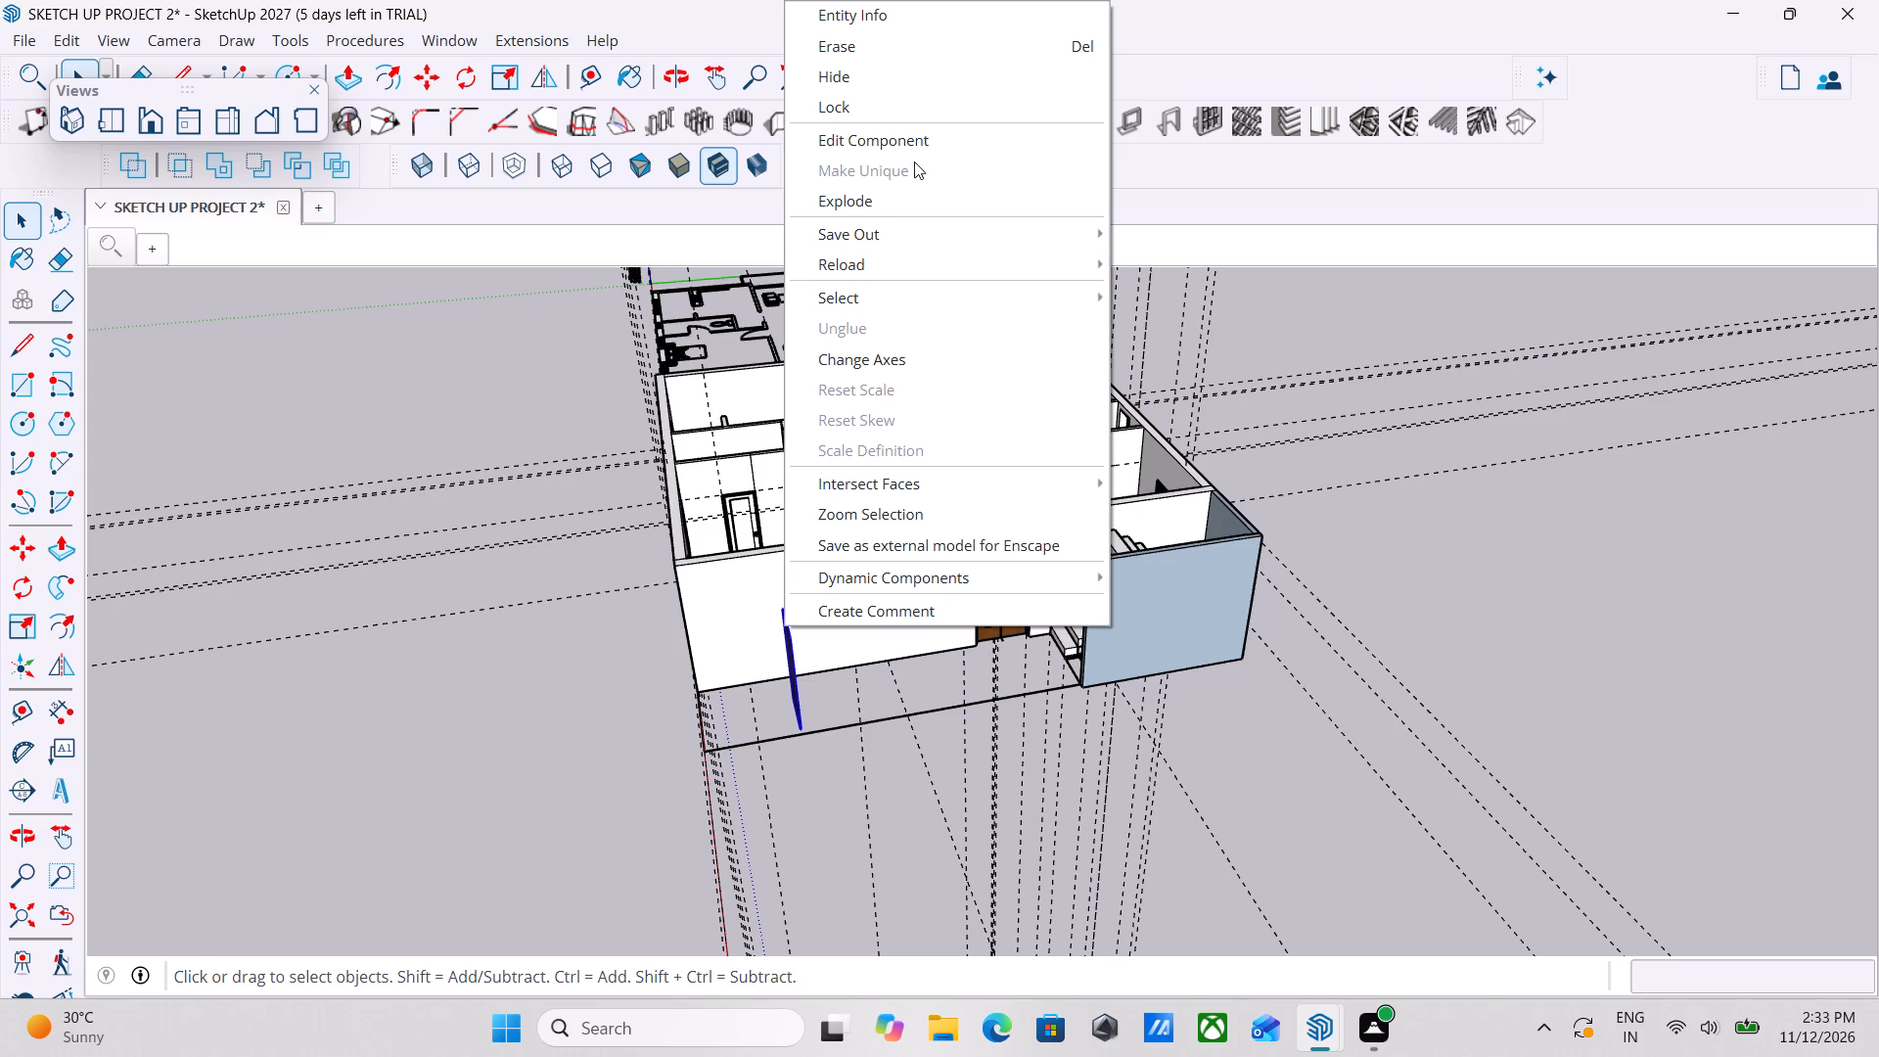
click(920, 58)
Inspect the house from all sides and from above, checking the rooms, interior doors and door openings.
middle_drag(827, 555, 1330, 529)
scroll(833, 555, down, 1)
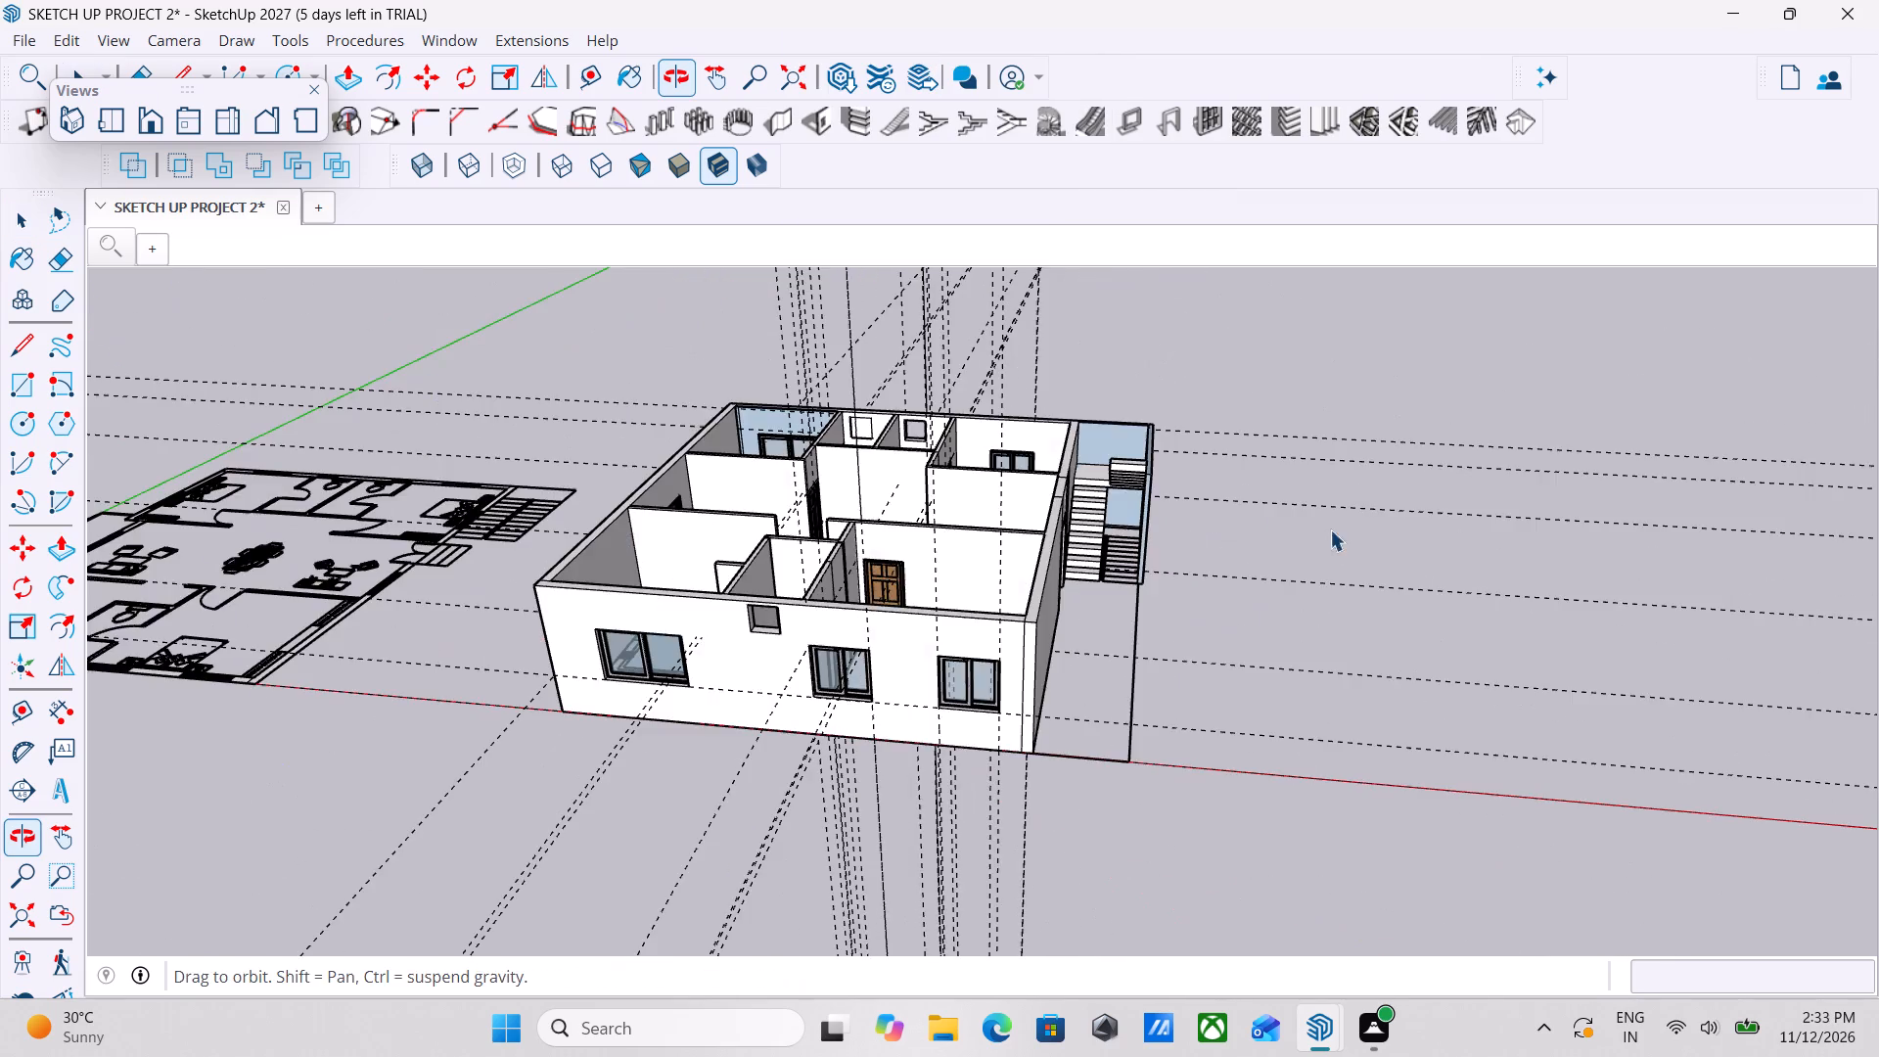
middle_drag(913, 608, 1210, 615)
middle_drag(973, 748, 1277, 696)
middle_drag(986, 711, 1127, 850)
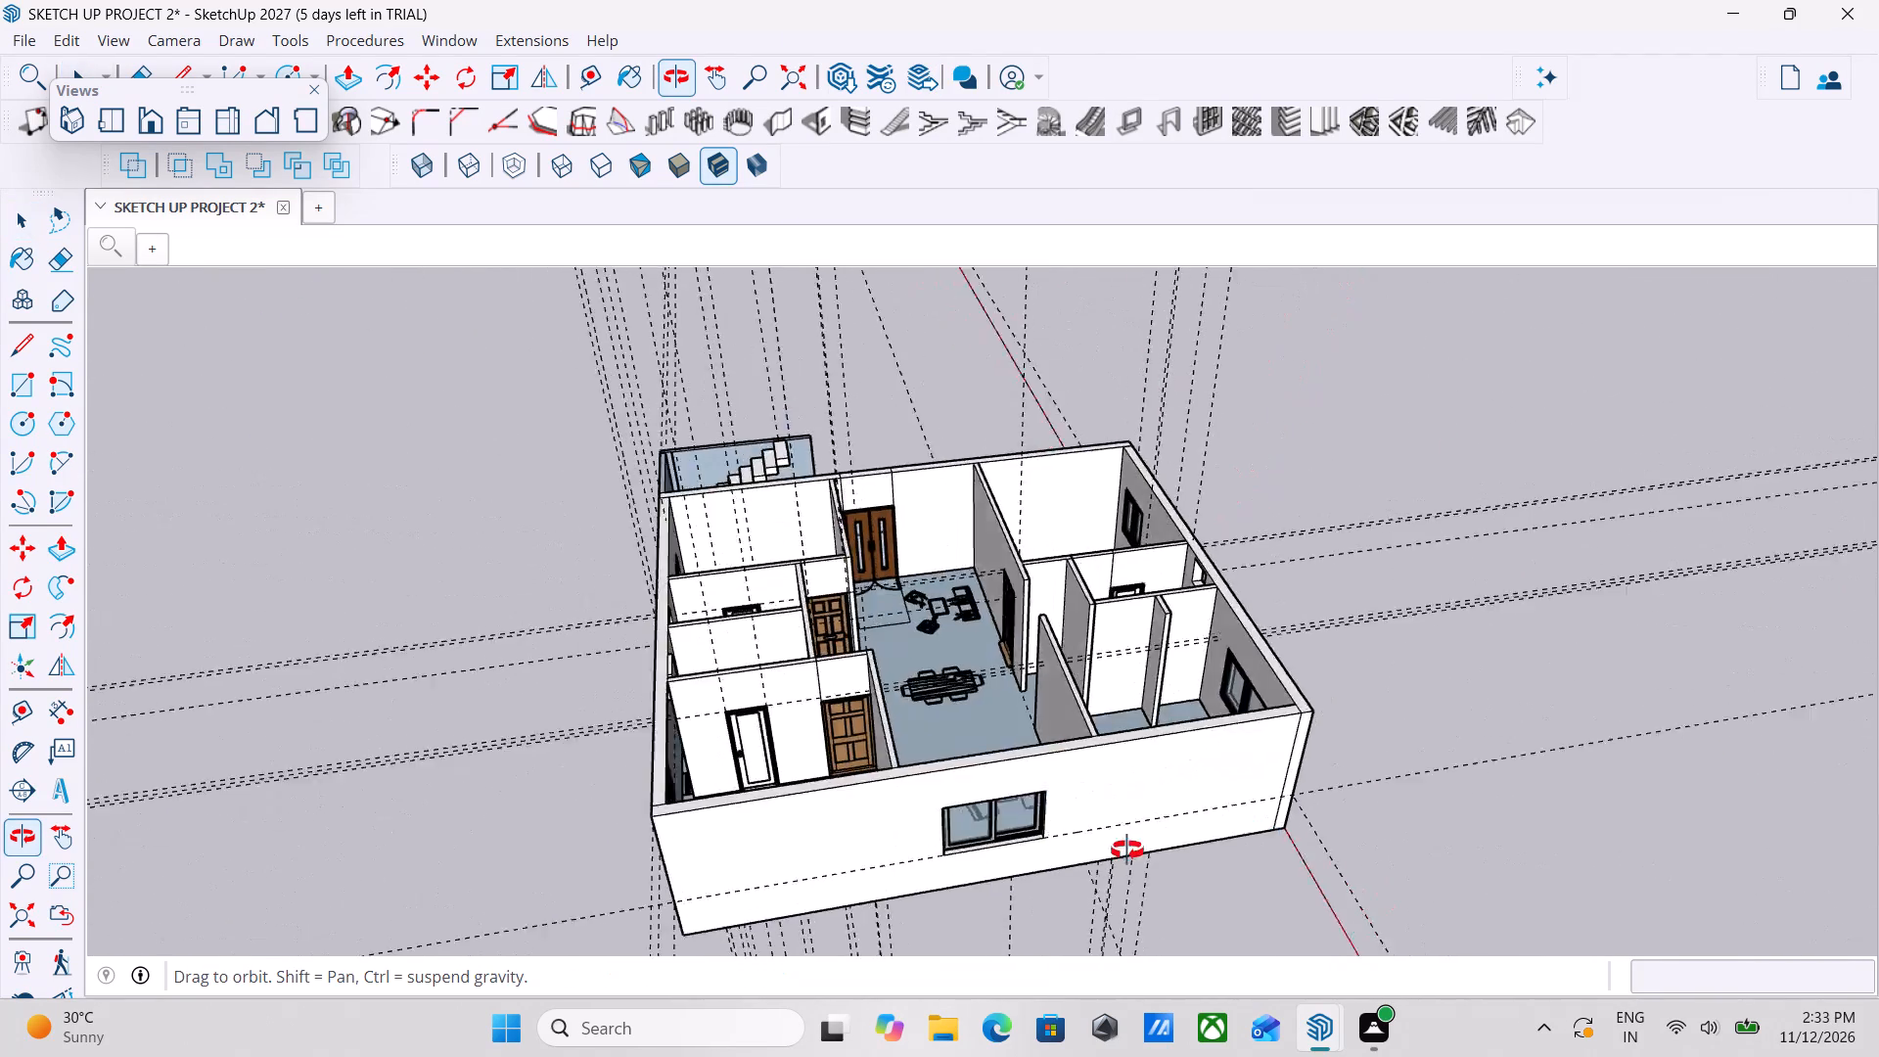
middle_drag(1127, 850, 150, 836)
middle_drag(1280, 776, 827, 843)
middle_drag(1387, 758, 1183, 789)
middle_drag(927, 779, 1563, 826)
middle_drag(1162, 821, 1579, 890)
middle_drag(1095, 835, 1276, 847)
scroll(712, 628, up, 3)
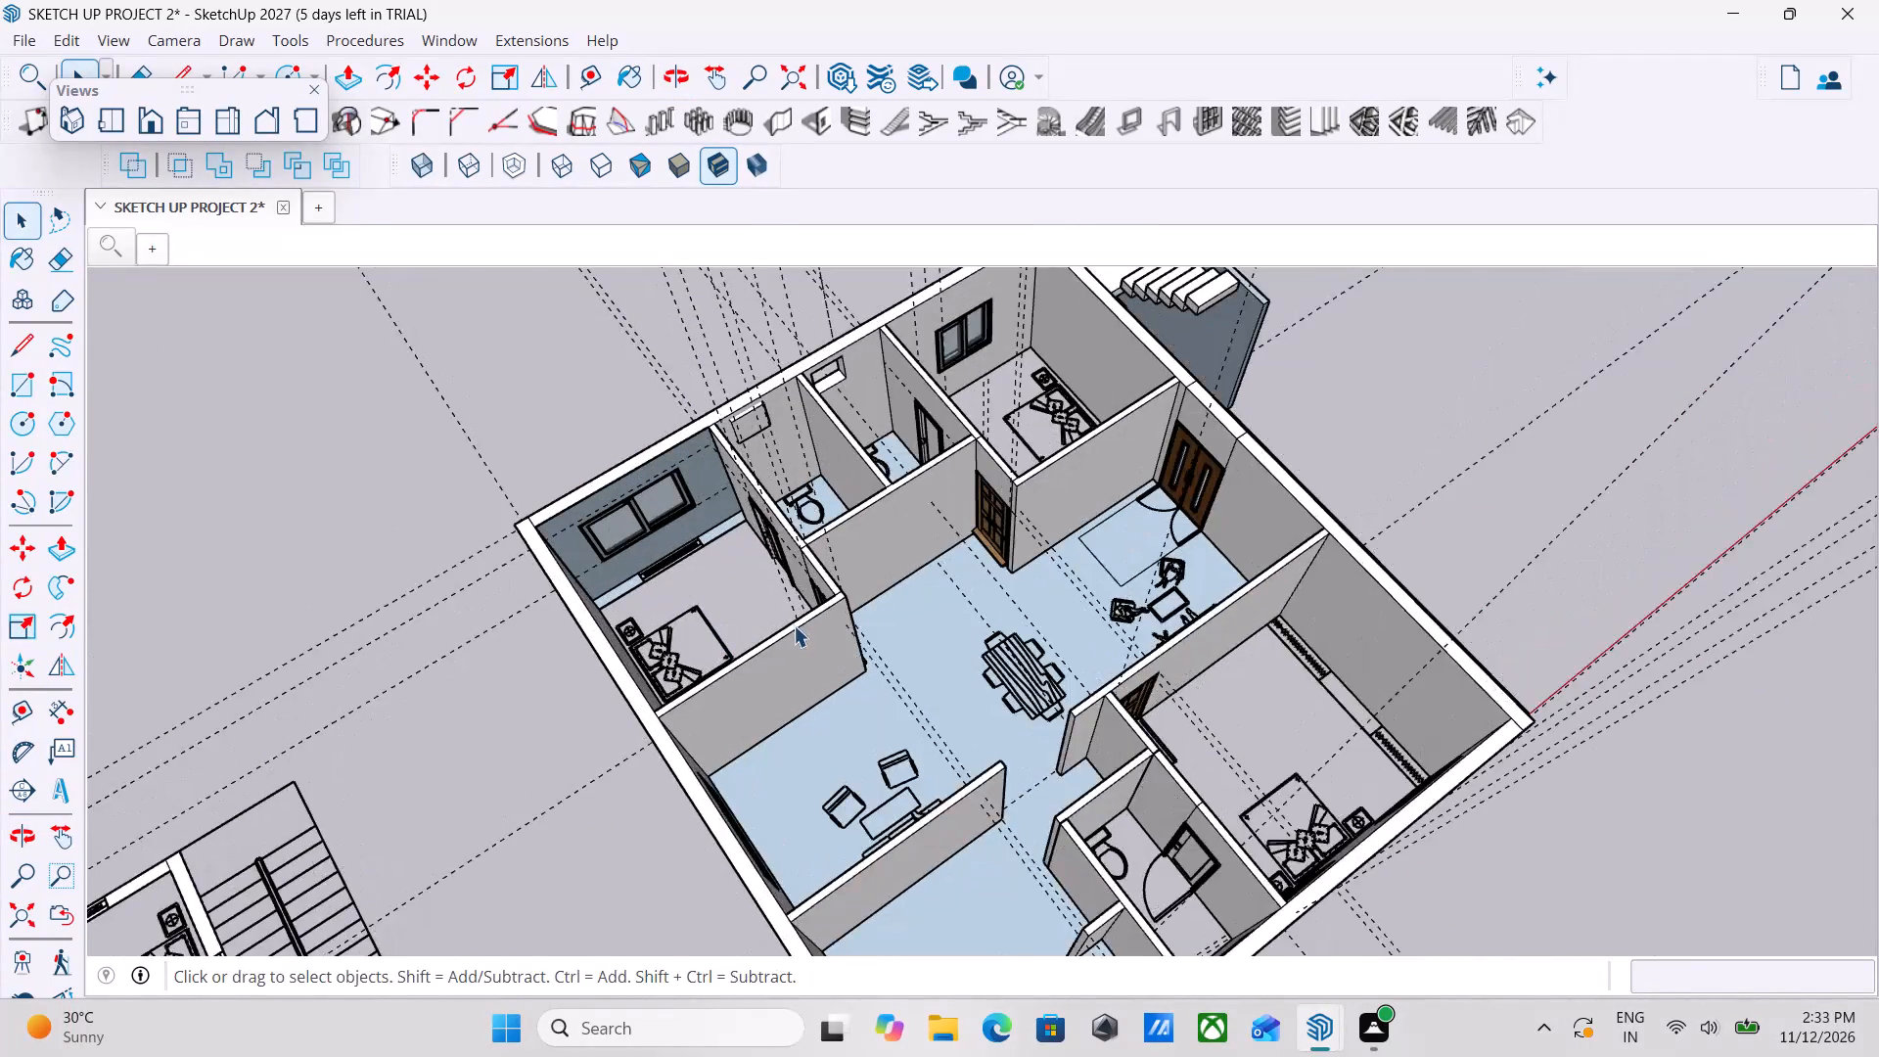
scroll(794, 625, up, 1)
middle_drag(794, 625, 1089, 710)
middle_drag(848, 671, 1098, 702)
scroll(1098, 702, down, 4)
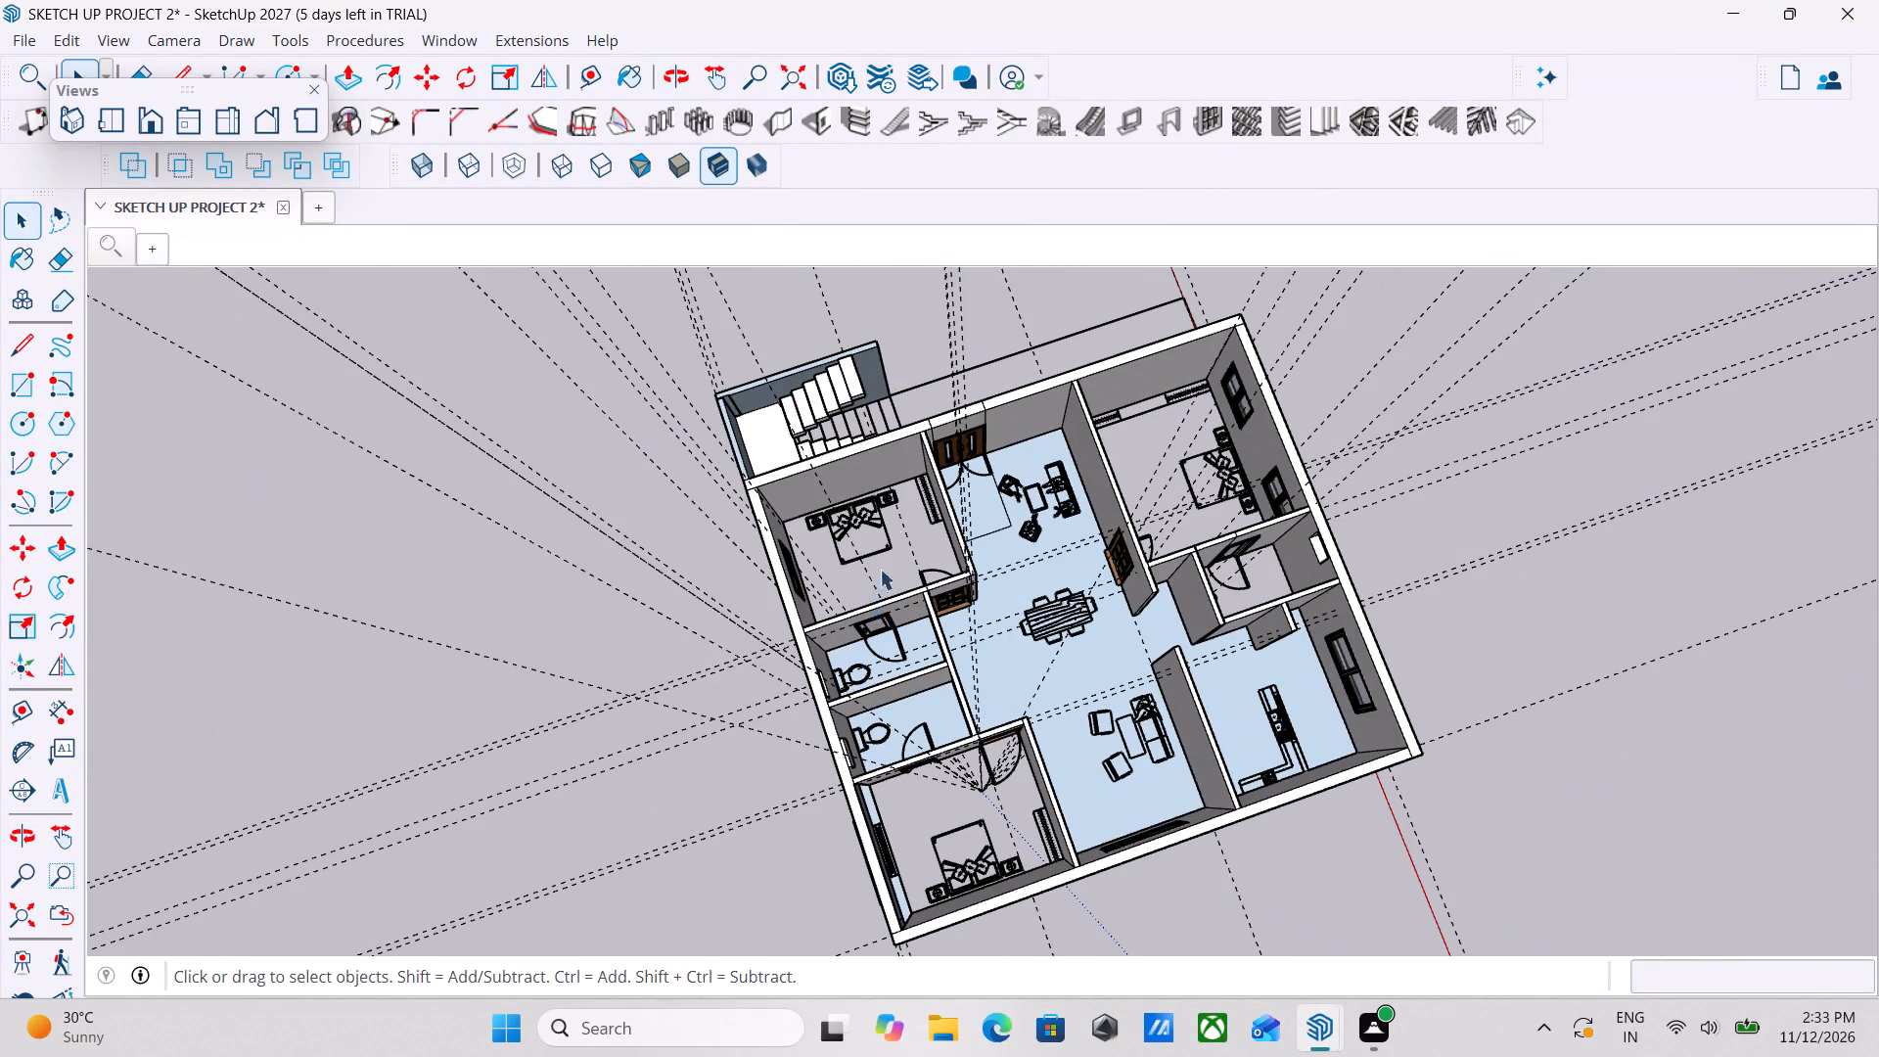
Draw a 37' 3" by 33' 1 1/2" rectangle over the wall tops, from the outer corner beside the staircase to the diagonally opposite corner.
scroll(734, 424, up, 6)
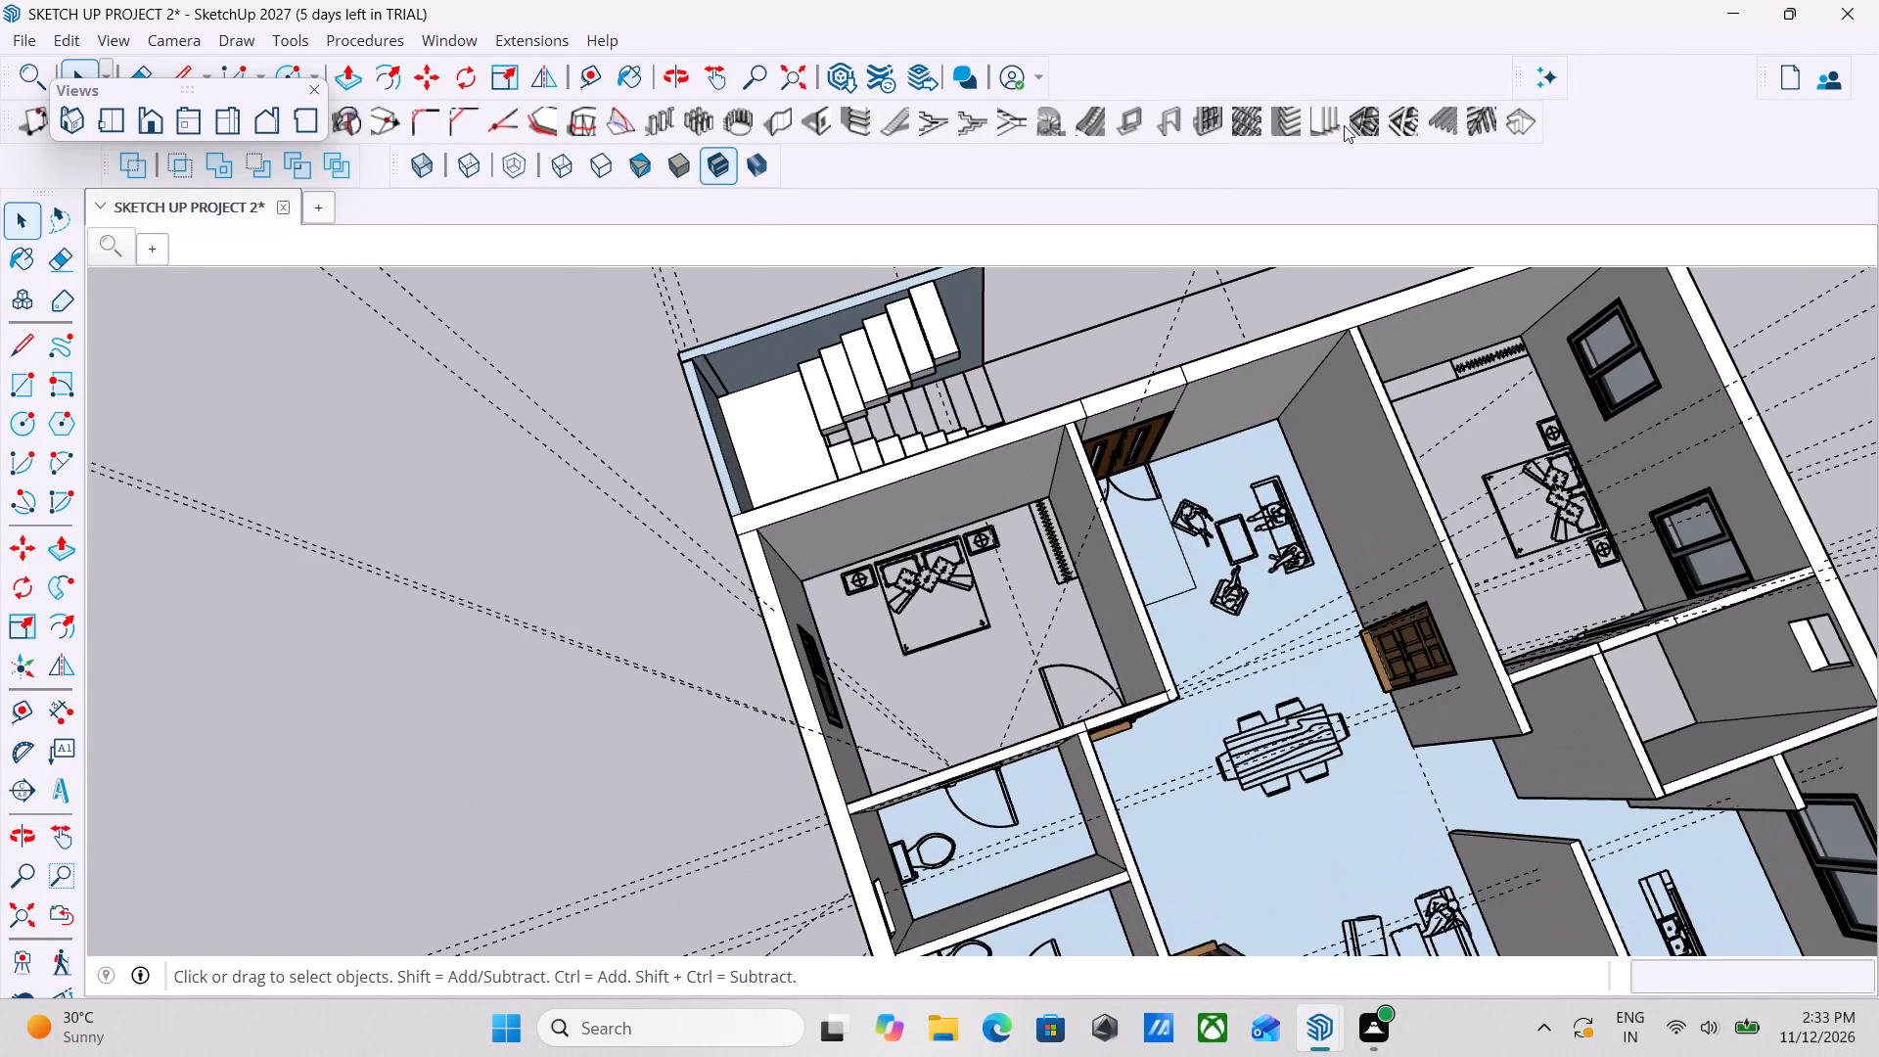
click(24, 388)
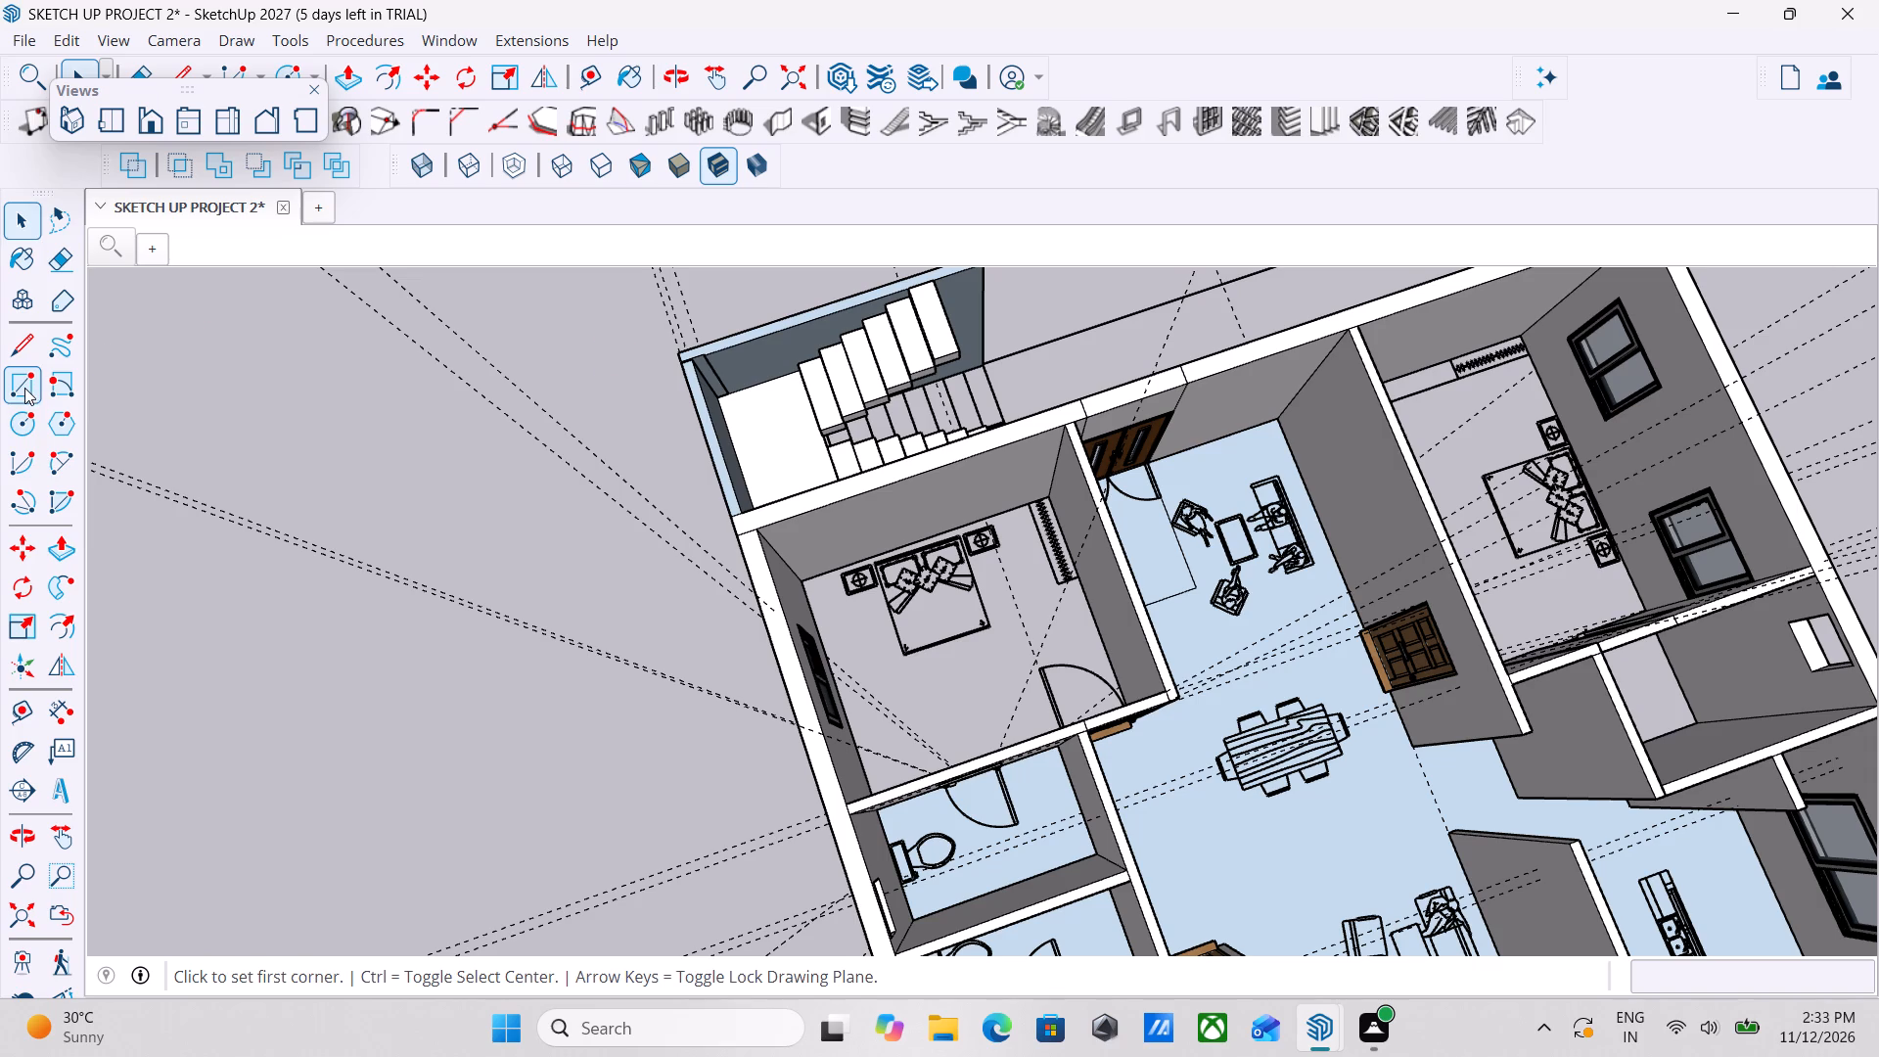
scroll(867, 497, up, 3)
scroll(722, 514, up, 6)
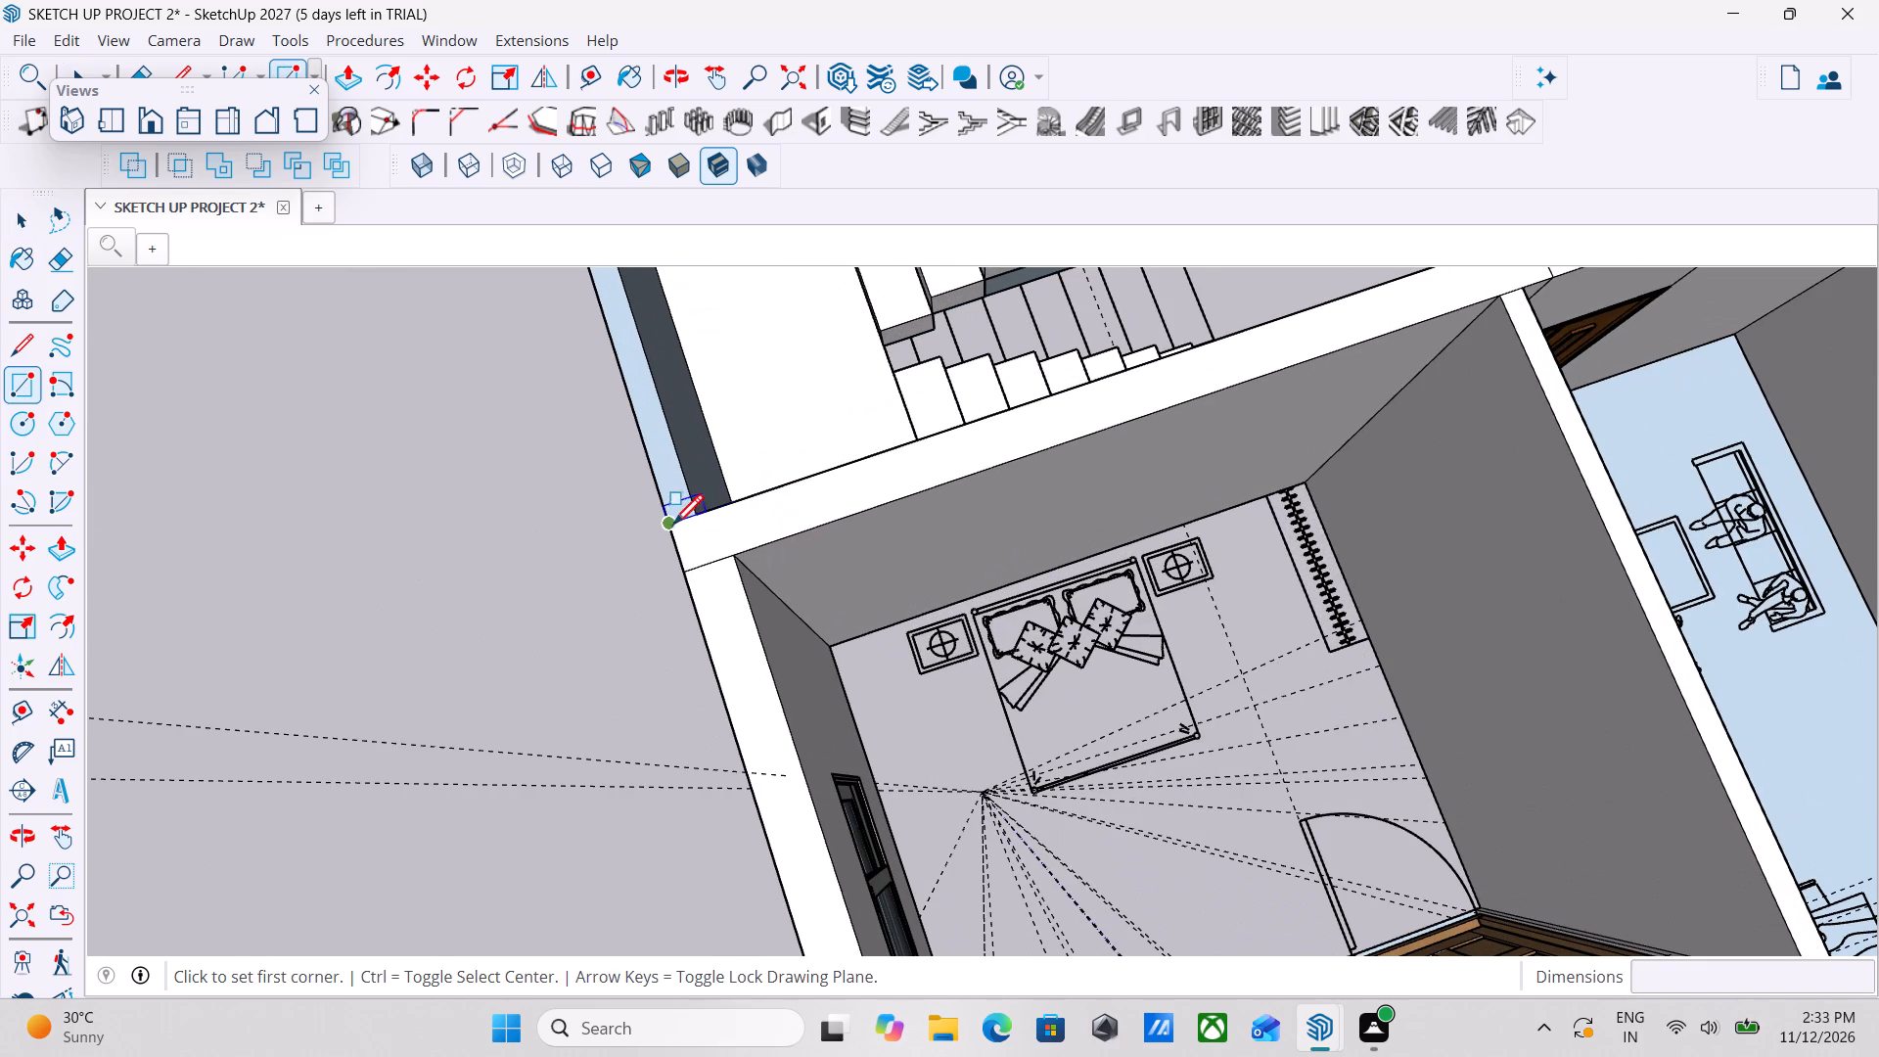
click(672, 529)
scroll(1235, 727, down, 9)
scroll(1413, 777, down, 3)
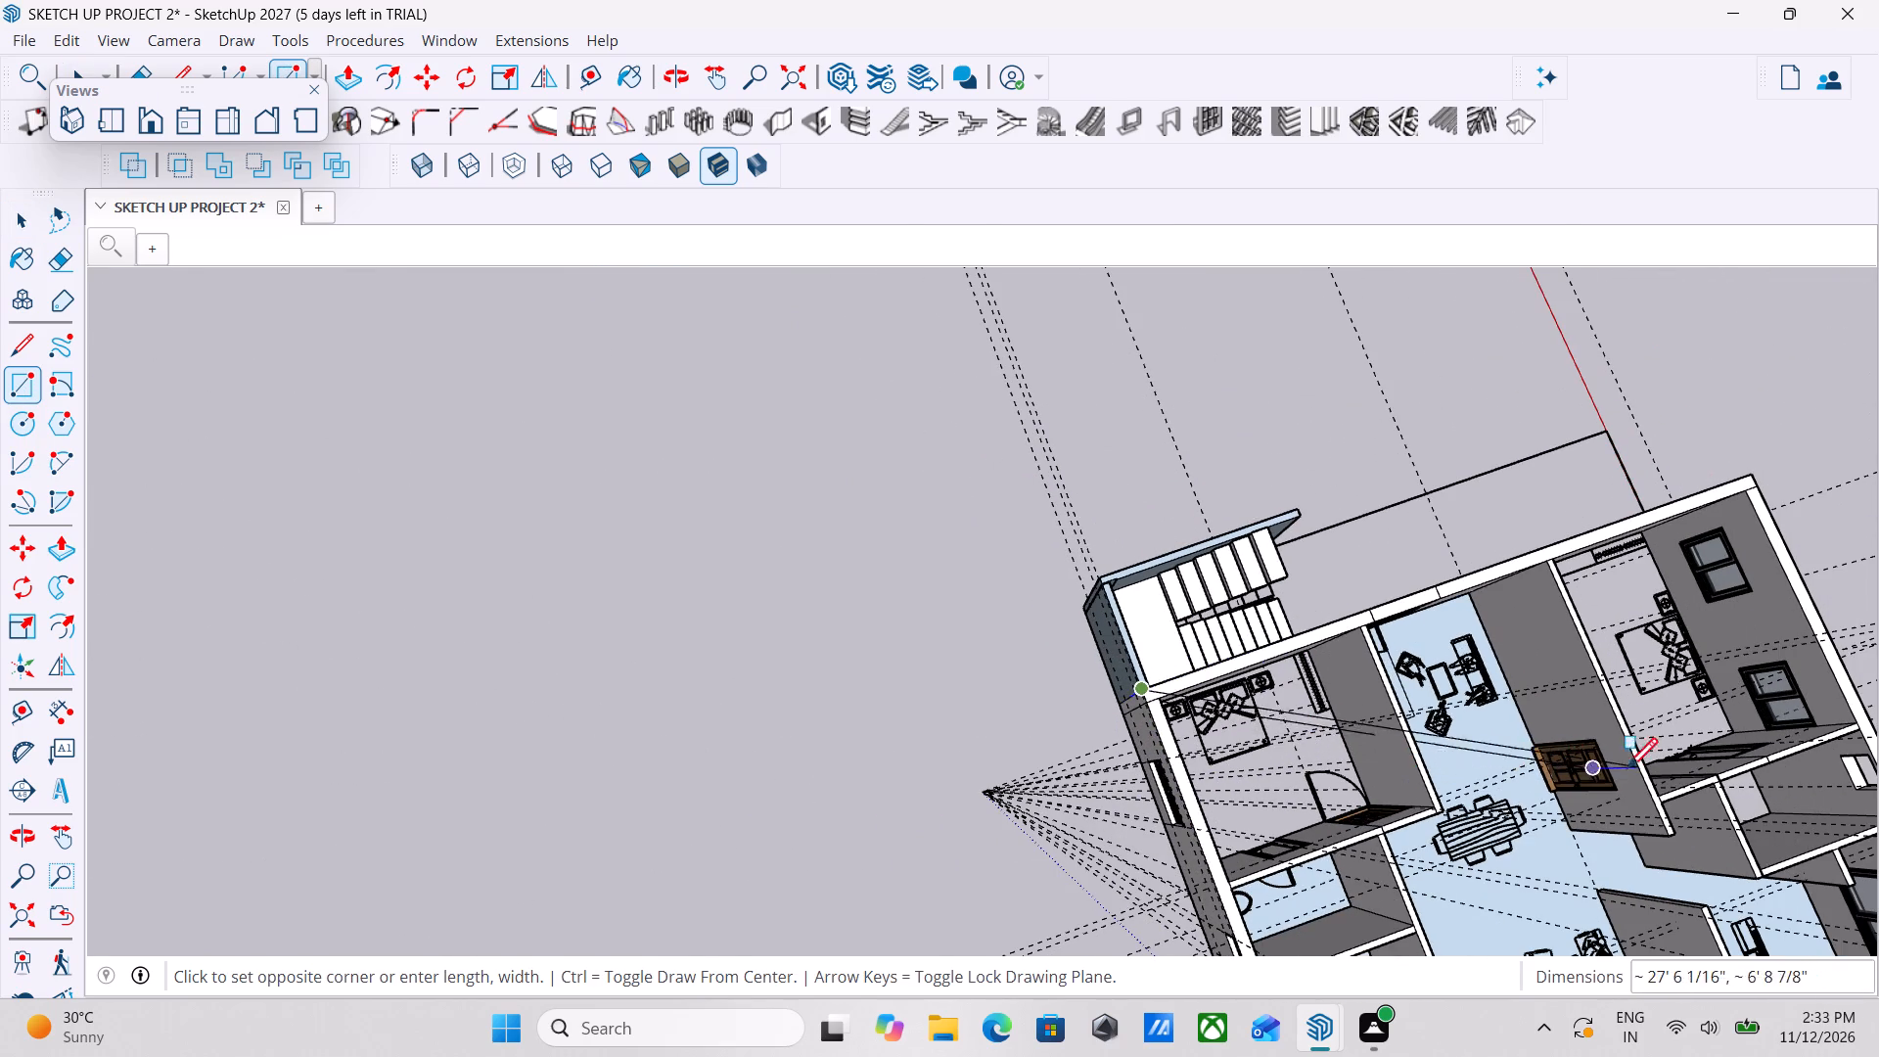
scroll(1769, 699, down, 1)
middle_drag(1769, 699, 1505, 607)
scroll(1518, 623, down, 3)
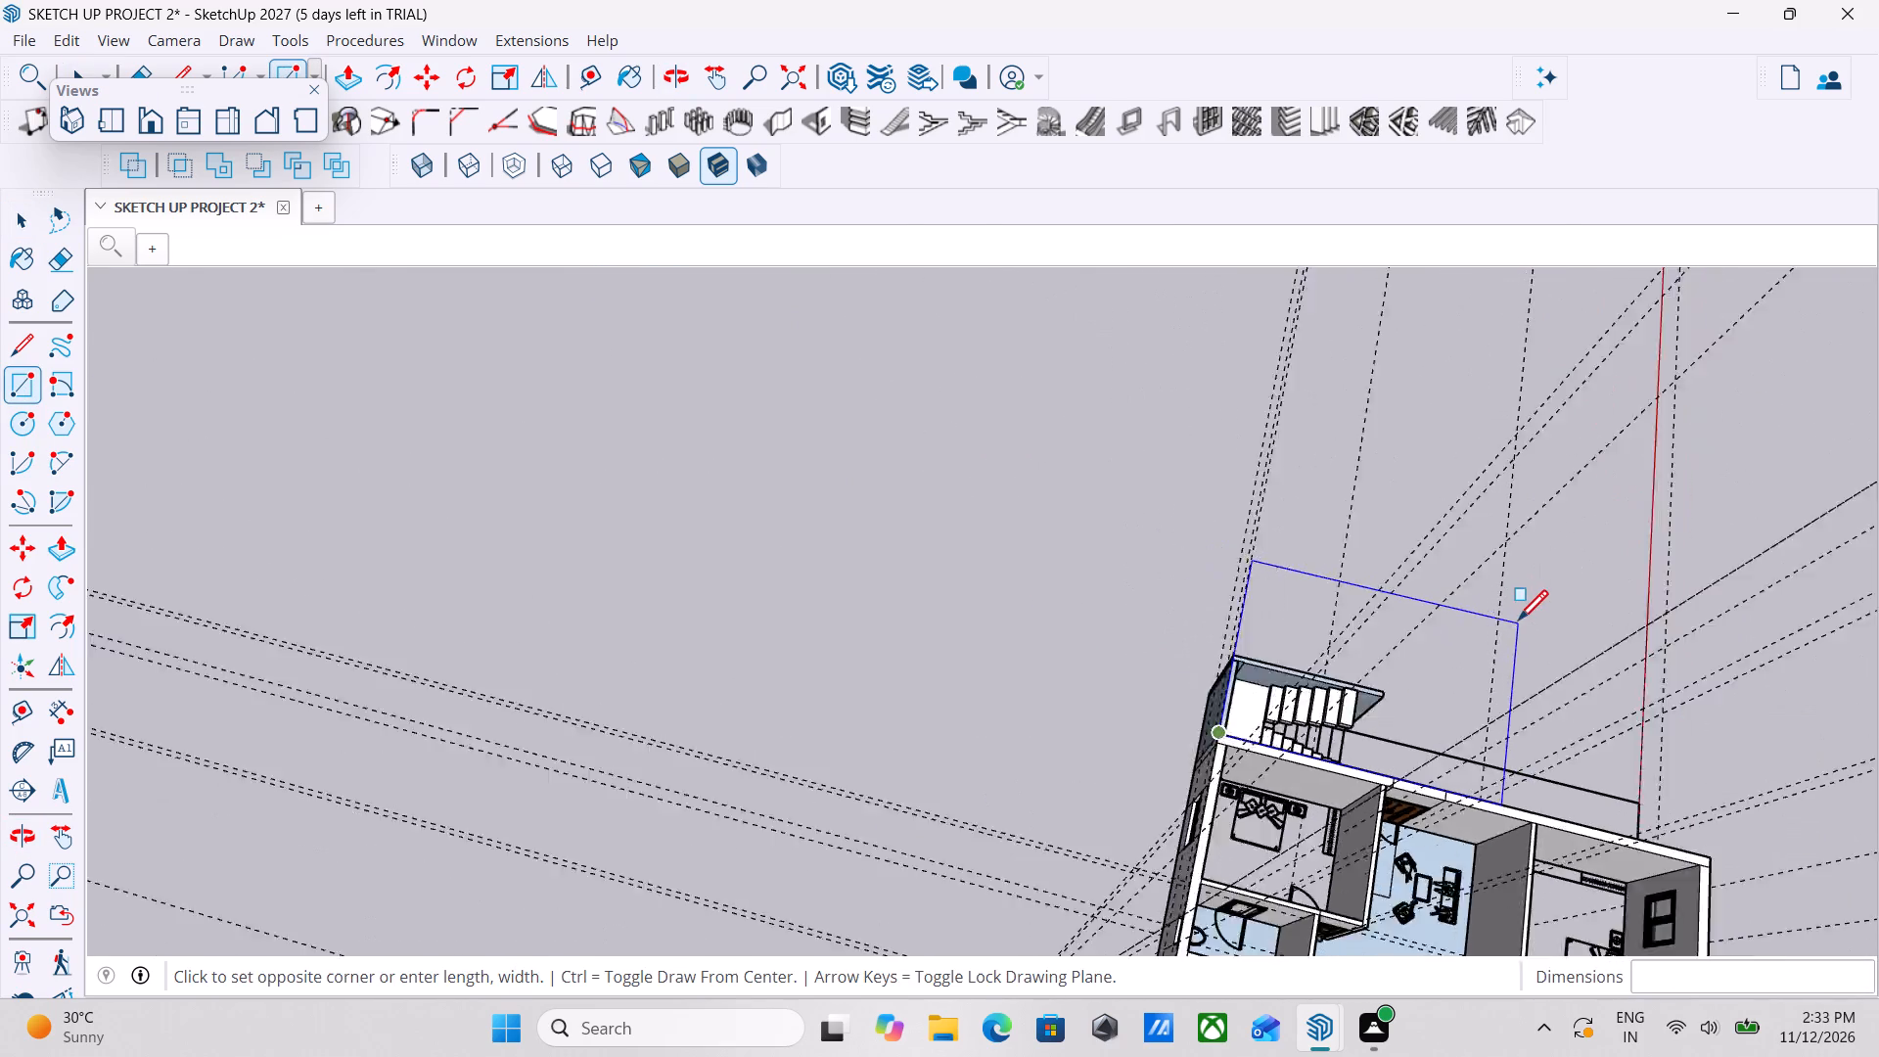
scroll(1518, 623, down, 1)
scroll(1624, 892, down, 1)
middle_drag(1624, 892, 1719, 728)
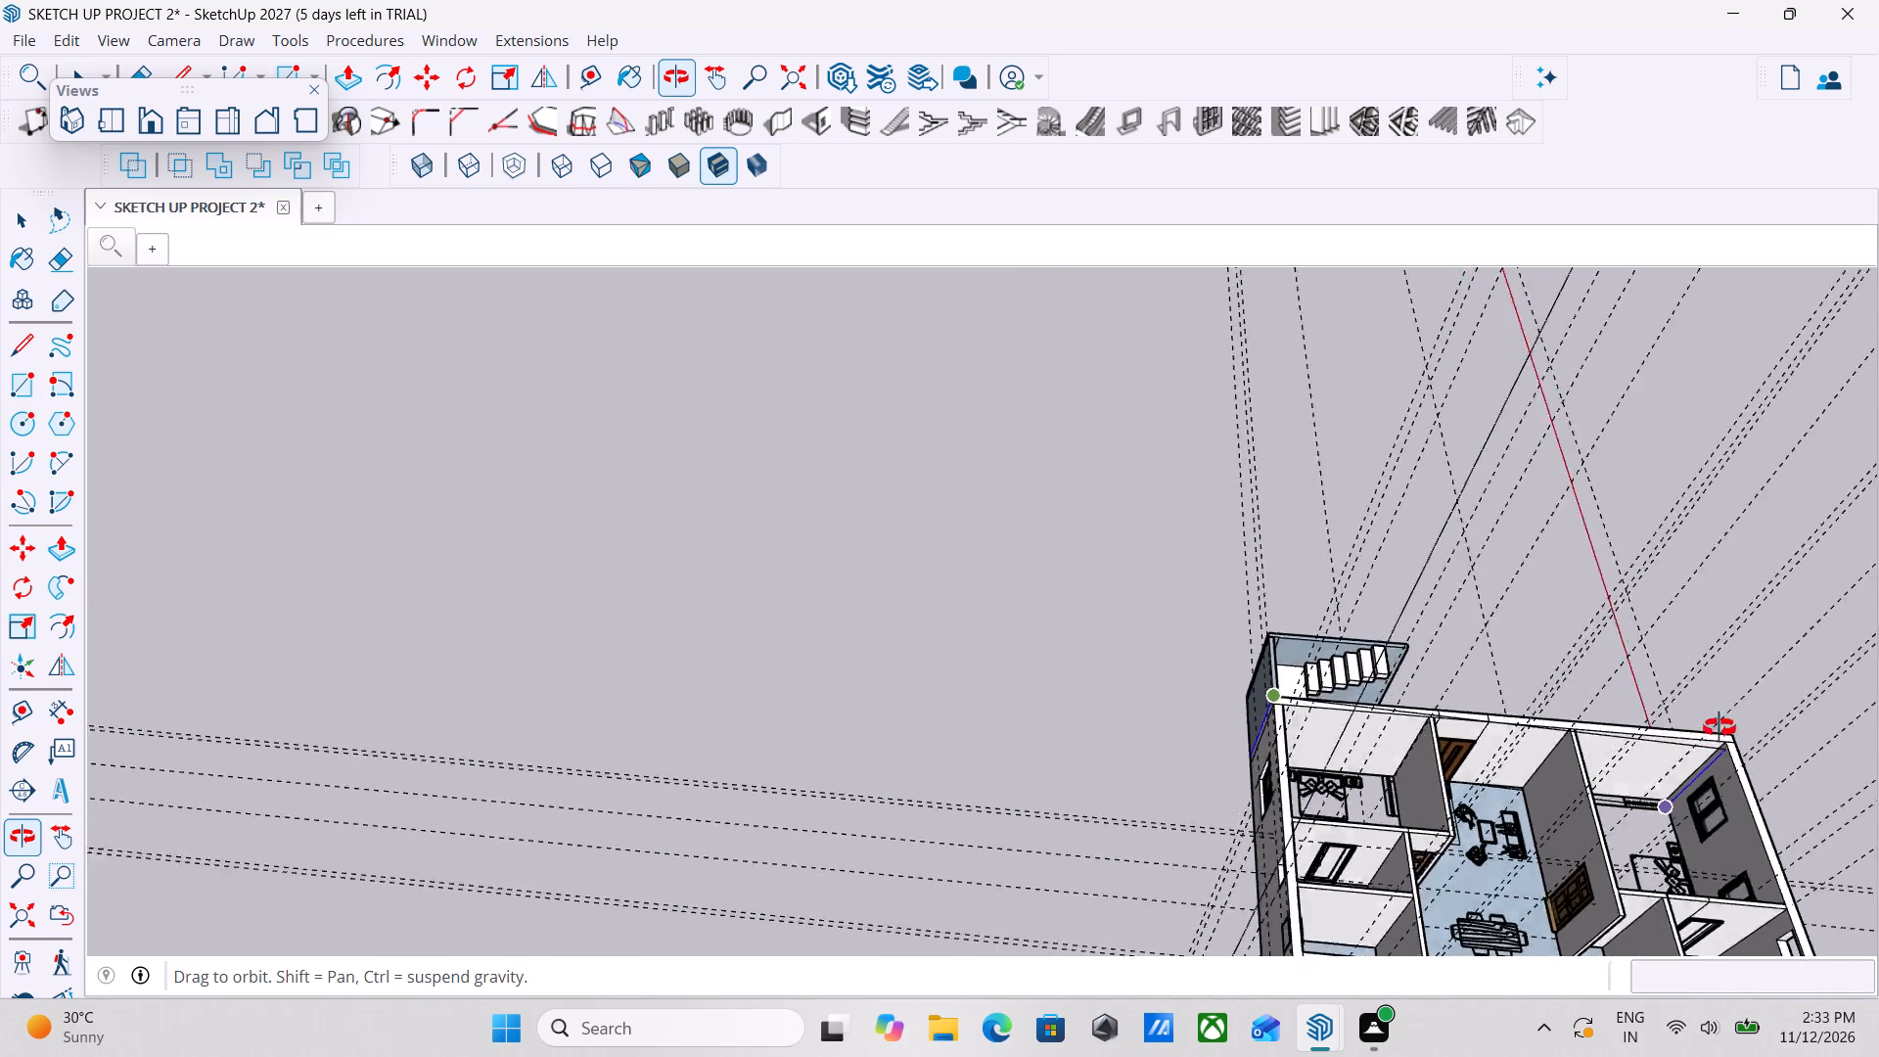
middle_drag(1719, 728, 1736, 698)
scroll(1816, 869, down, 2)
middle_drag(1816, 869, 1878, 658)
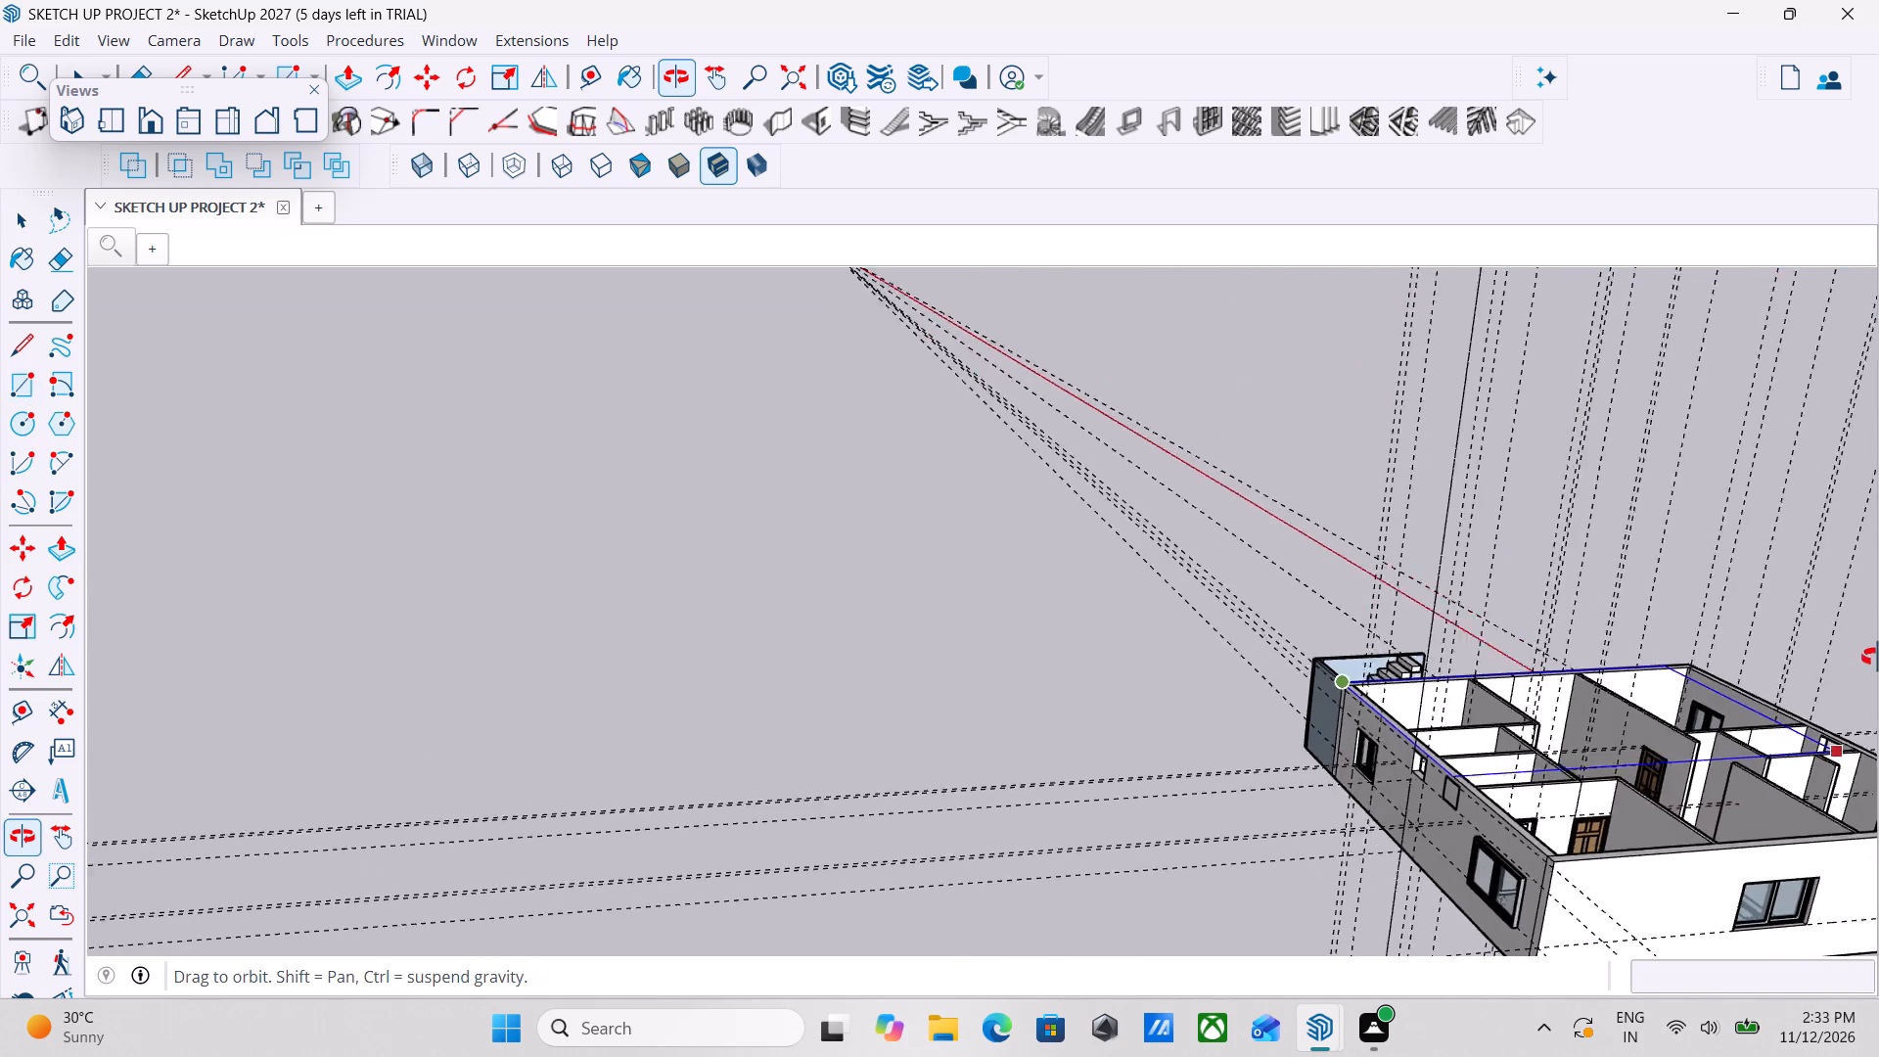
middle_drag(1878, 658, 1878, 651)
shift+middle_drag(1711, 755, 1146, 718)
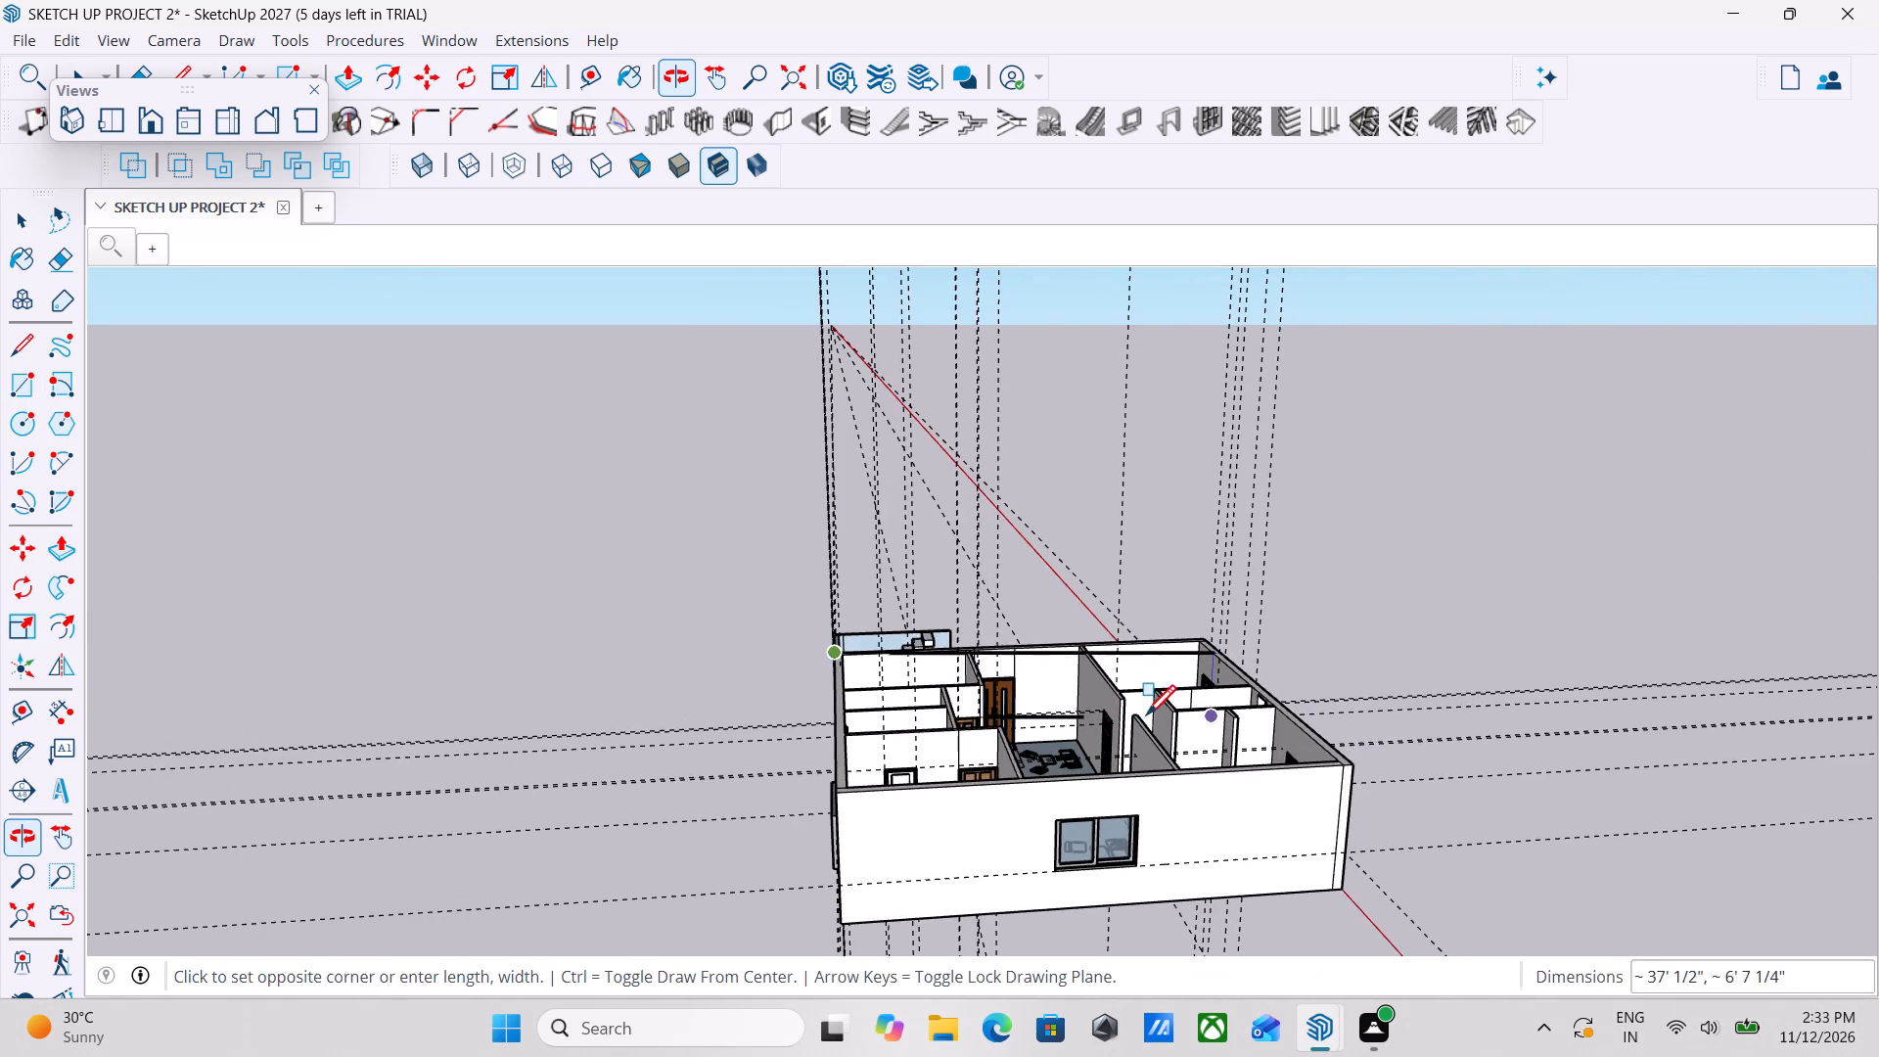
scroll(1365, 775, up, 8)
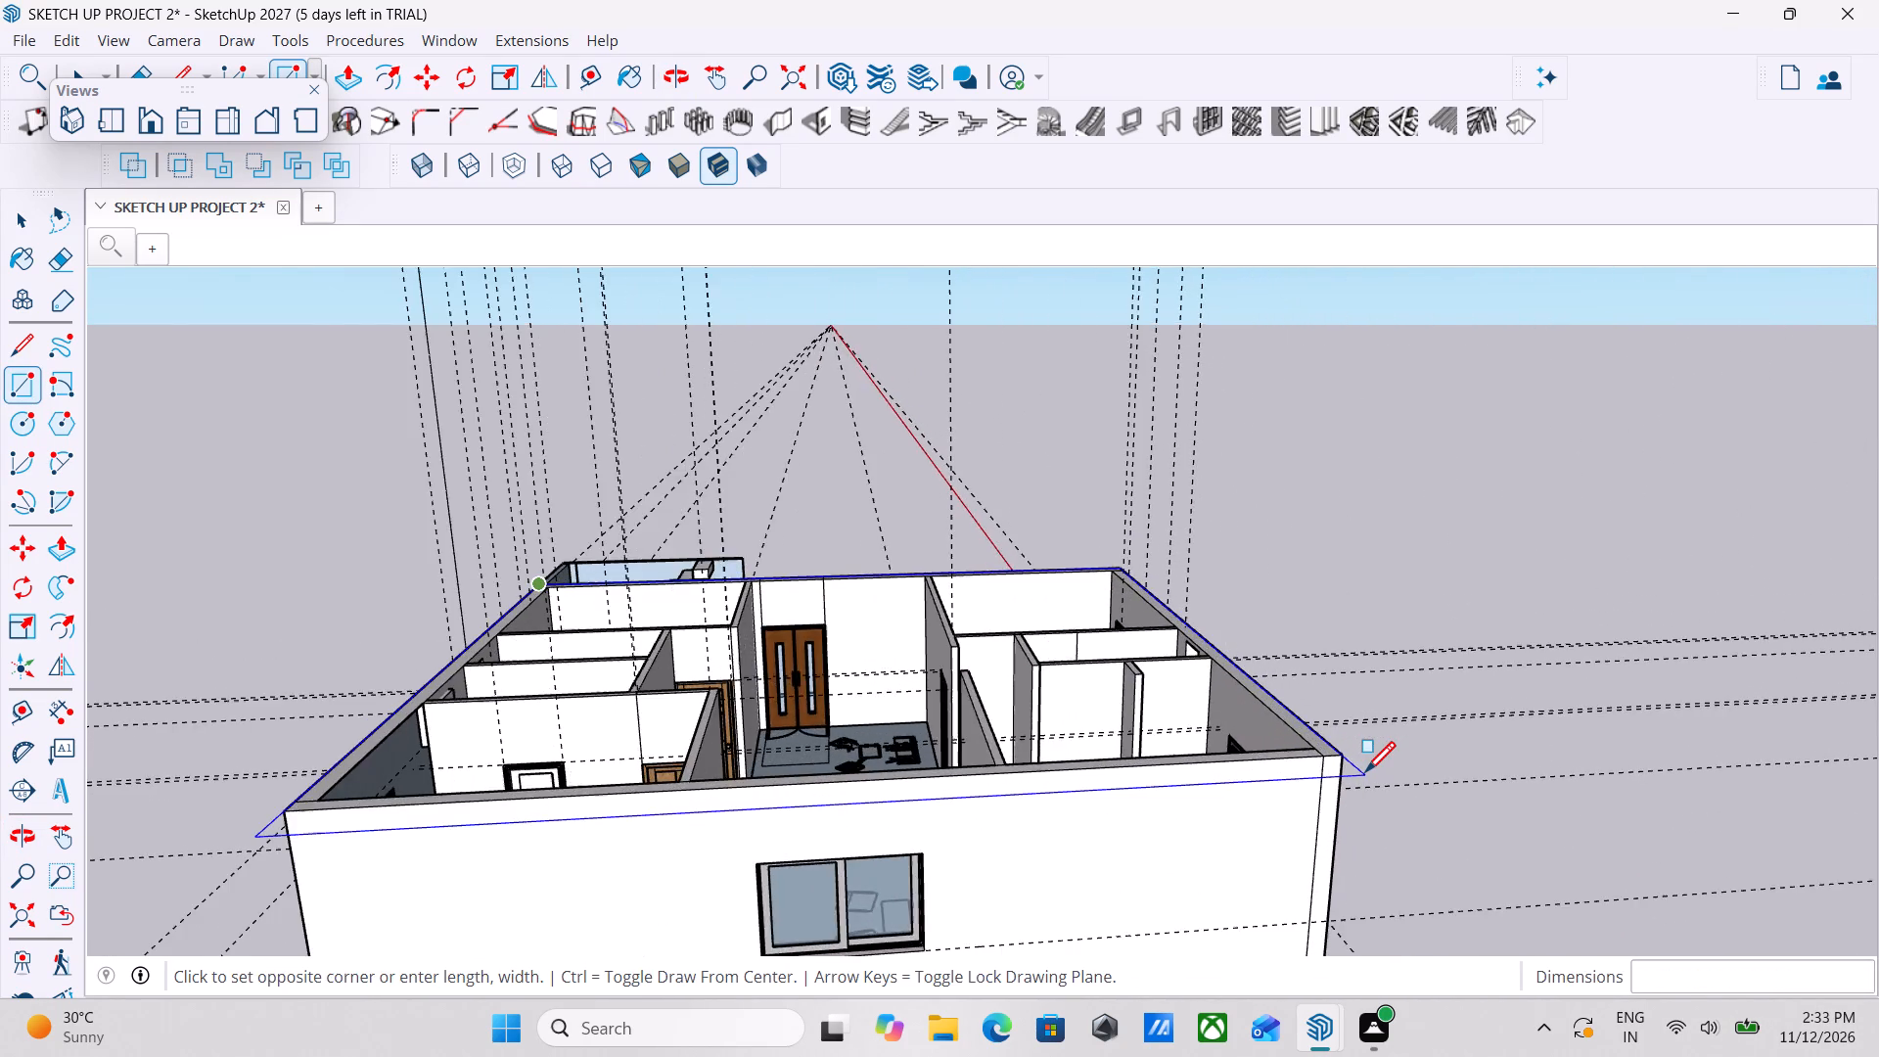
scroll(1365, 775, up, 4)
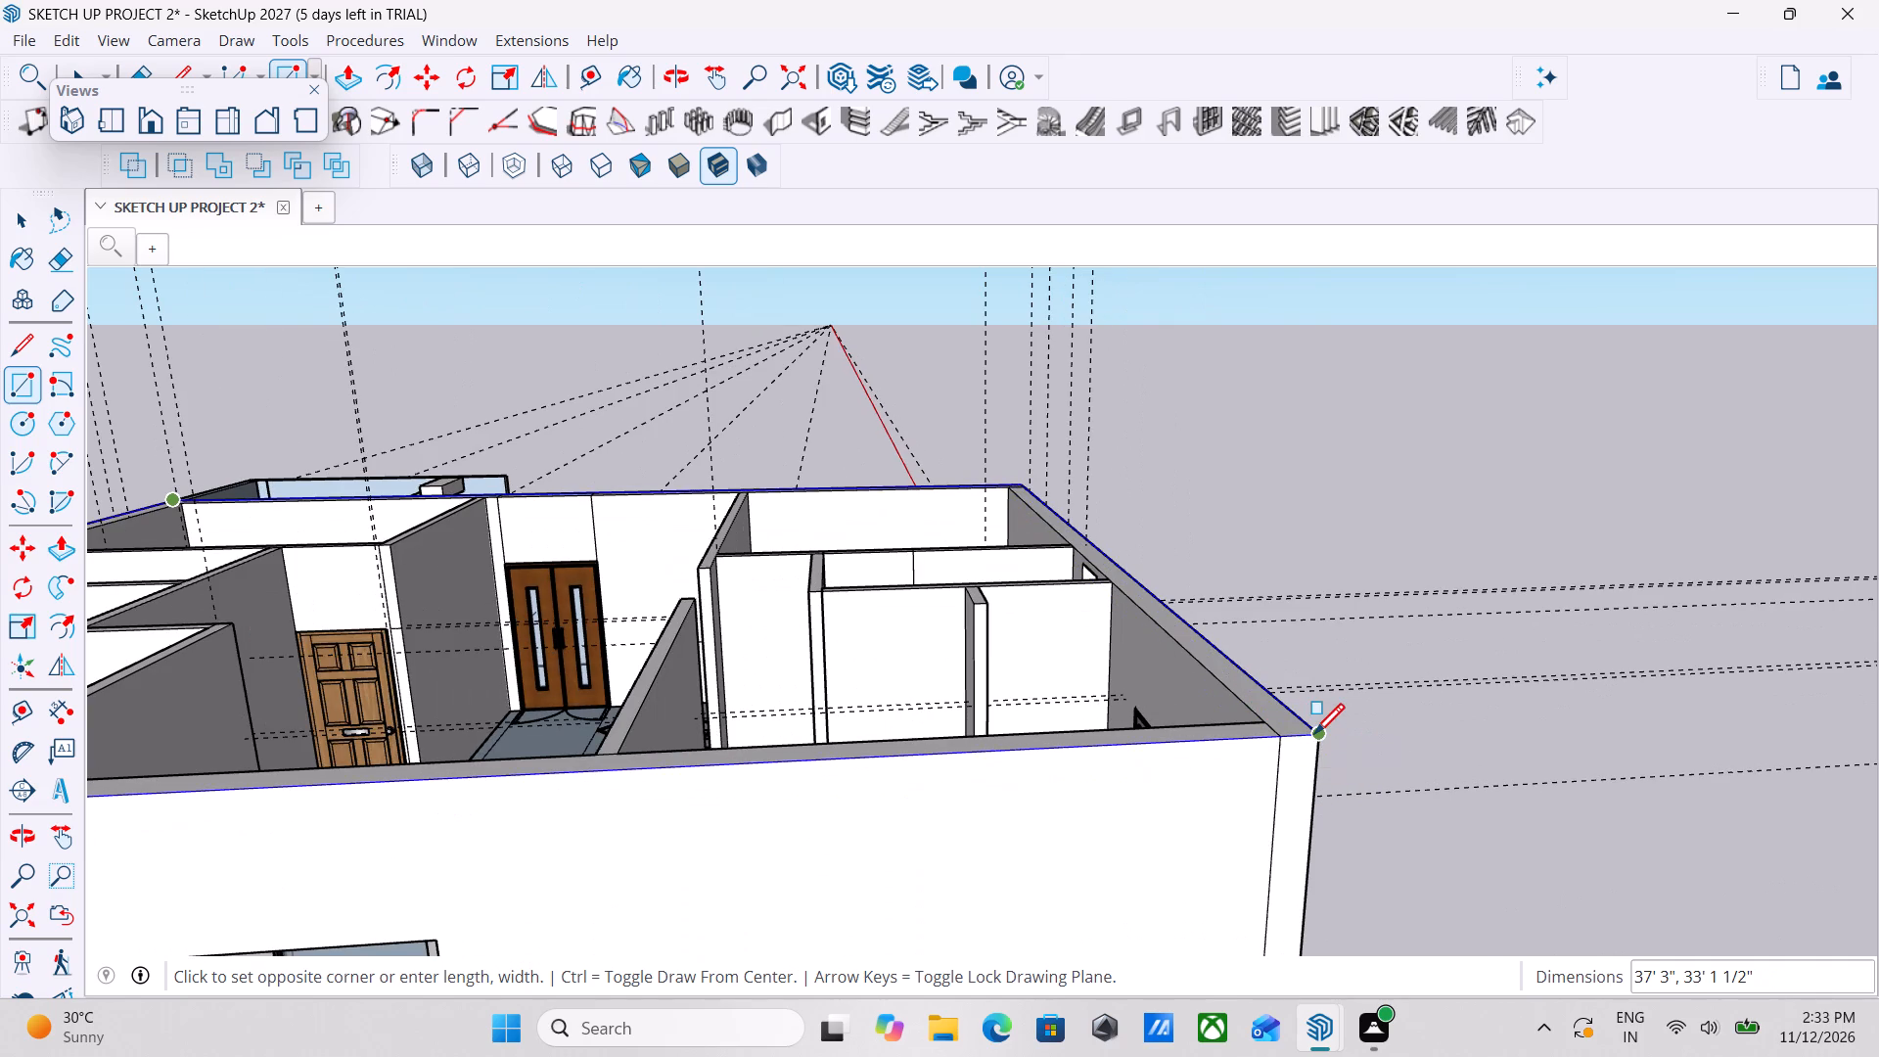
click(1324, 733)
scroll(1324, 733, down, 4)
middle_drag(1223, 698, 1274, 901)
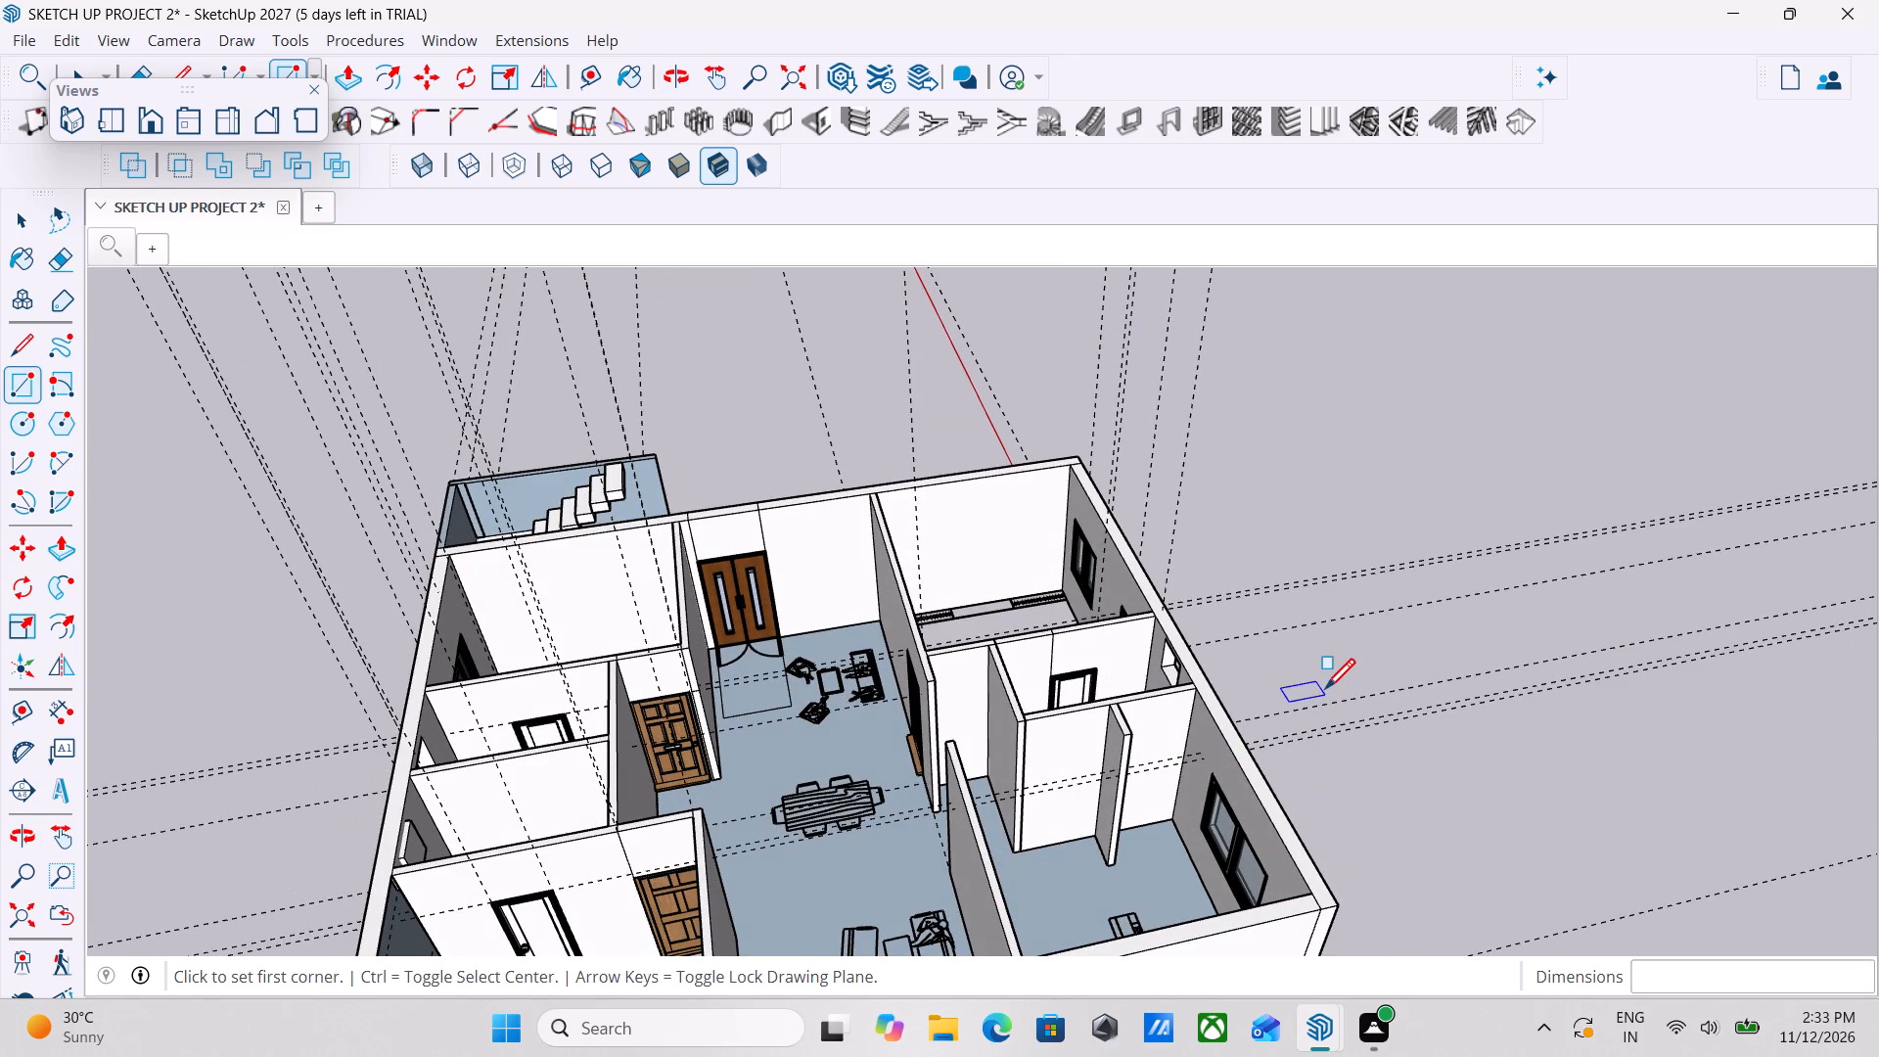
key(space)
Check for a new rectangle face over the house by selecting the side wall's top edges and a spot over the rooms.
click(1235, 748)
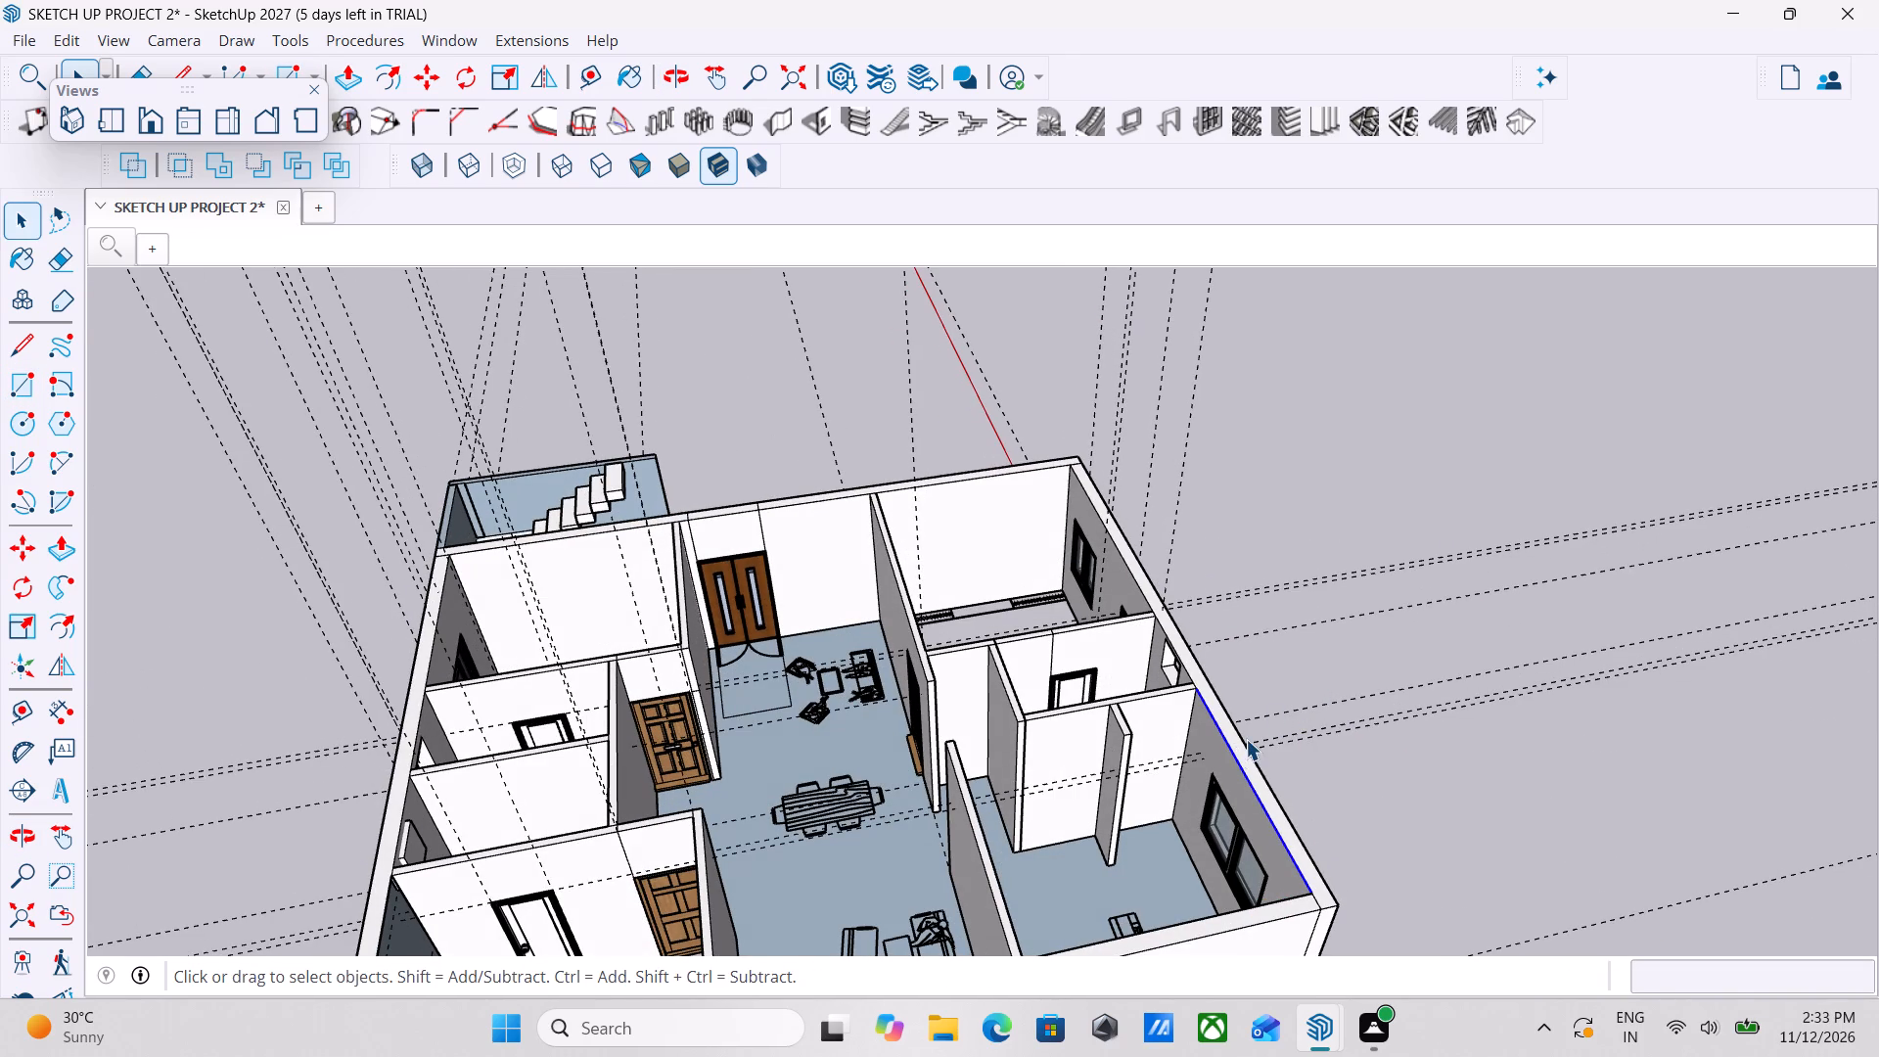
click(1244, 742)
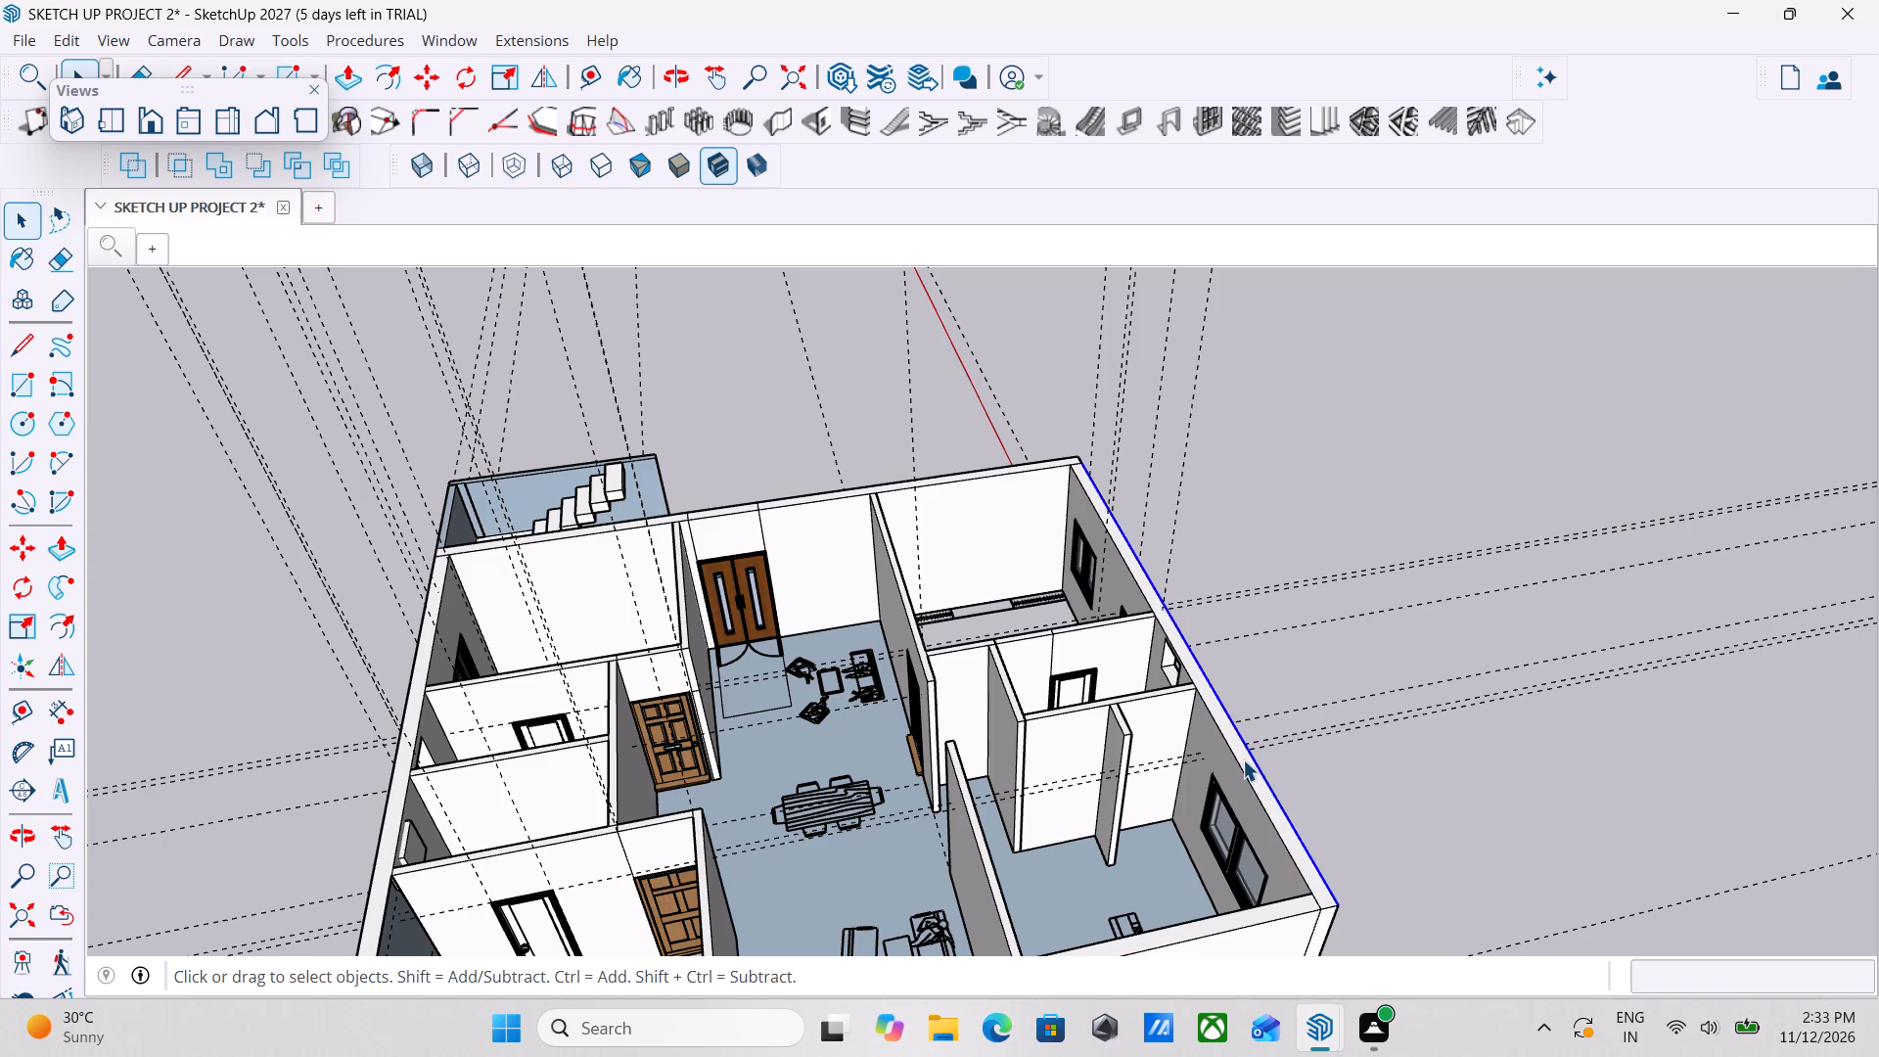
click(1243, 759)
scroll(1243, 759, down, 2)
middle_drag(1243, 759, 1227, 819)
click(1060, 792)
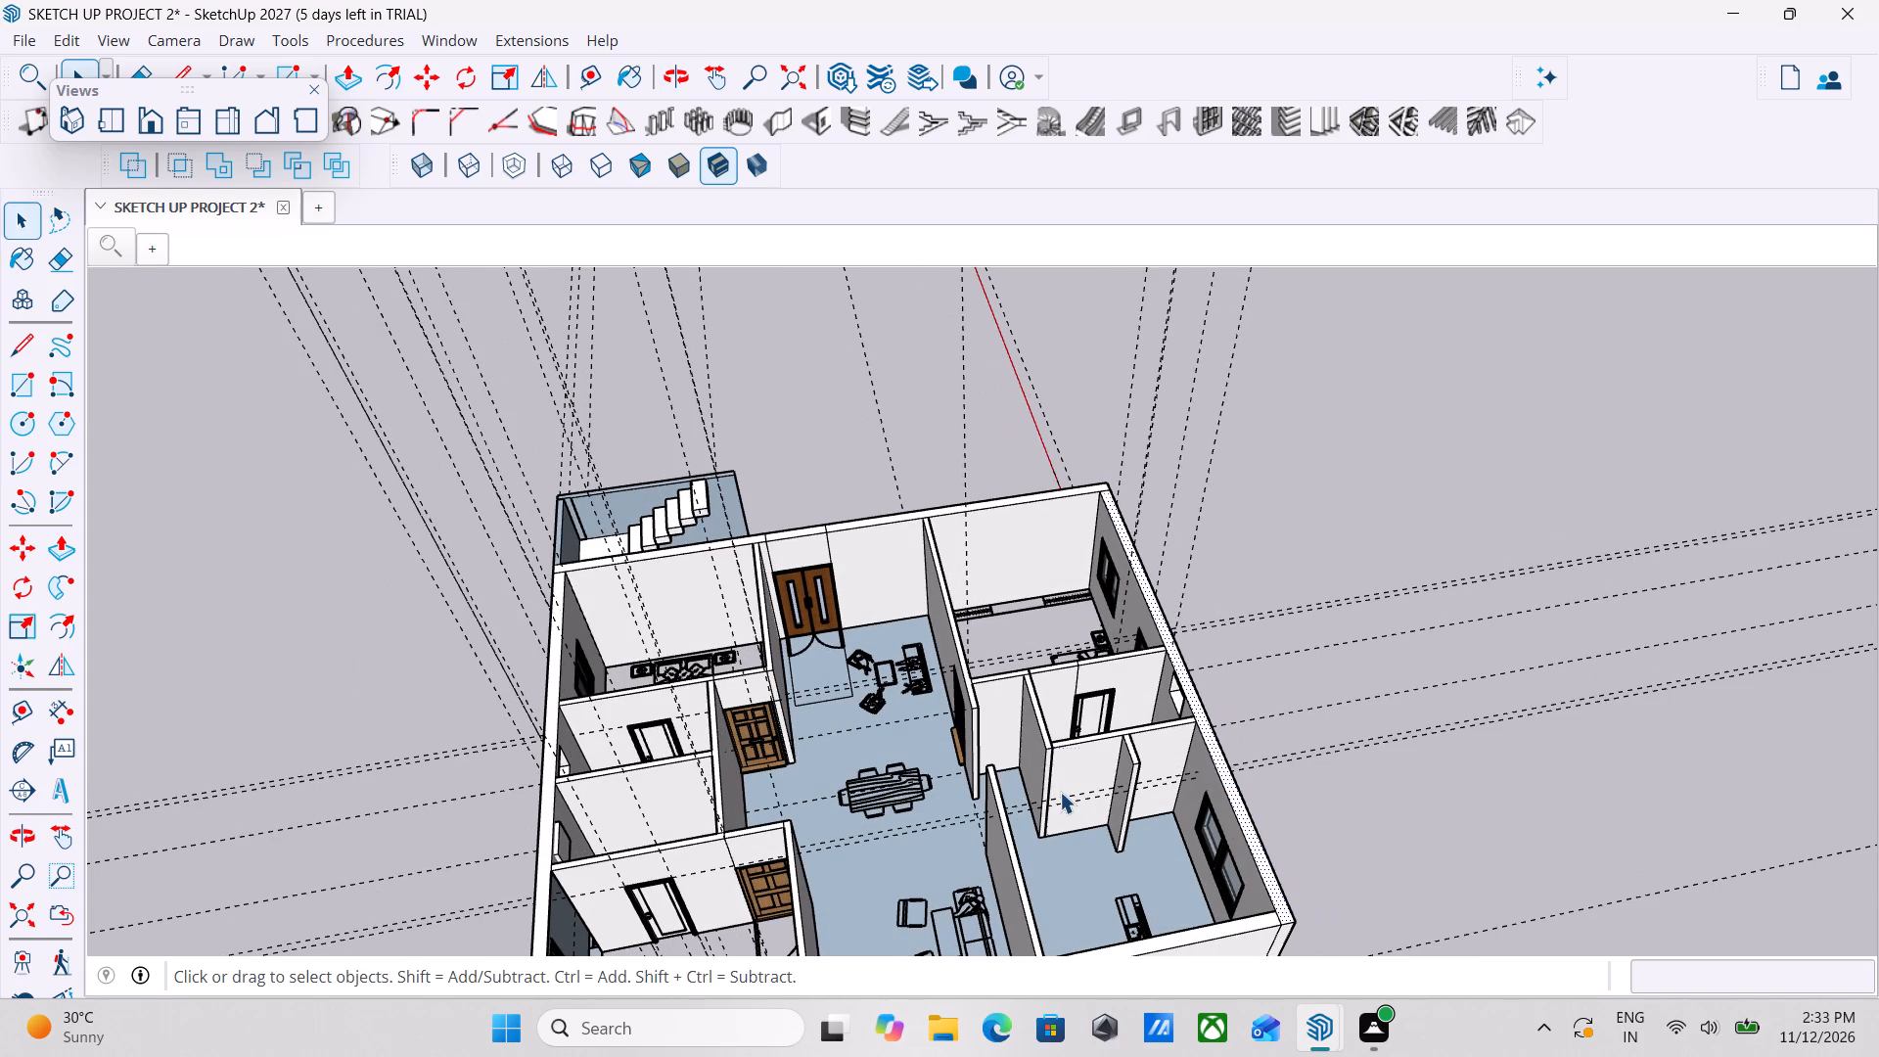
middle_drag(860, 783, 736, 876)
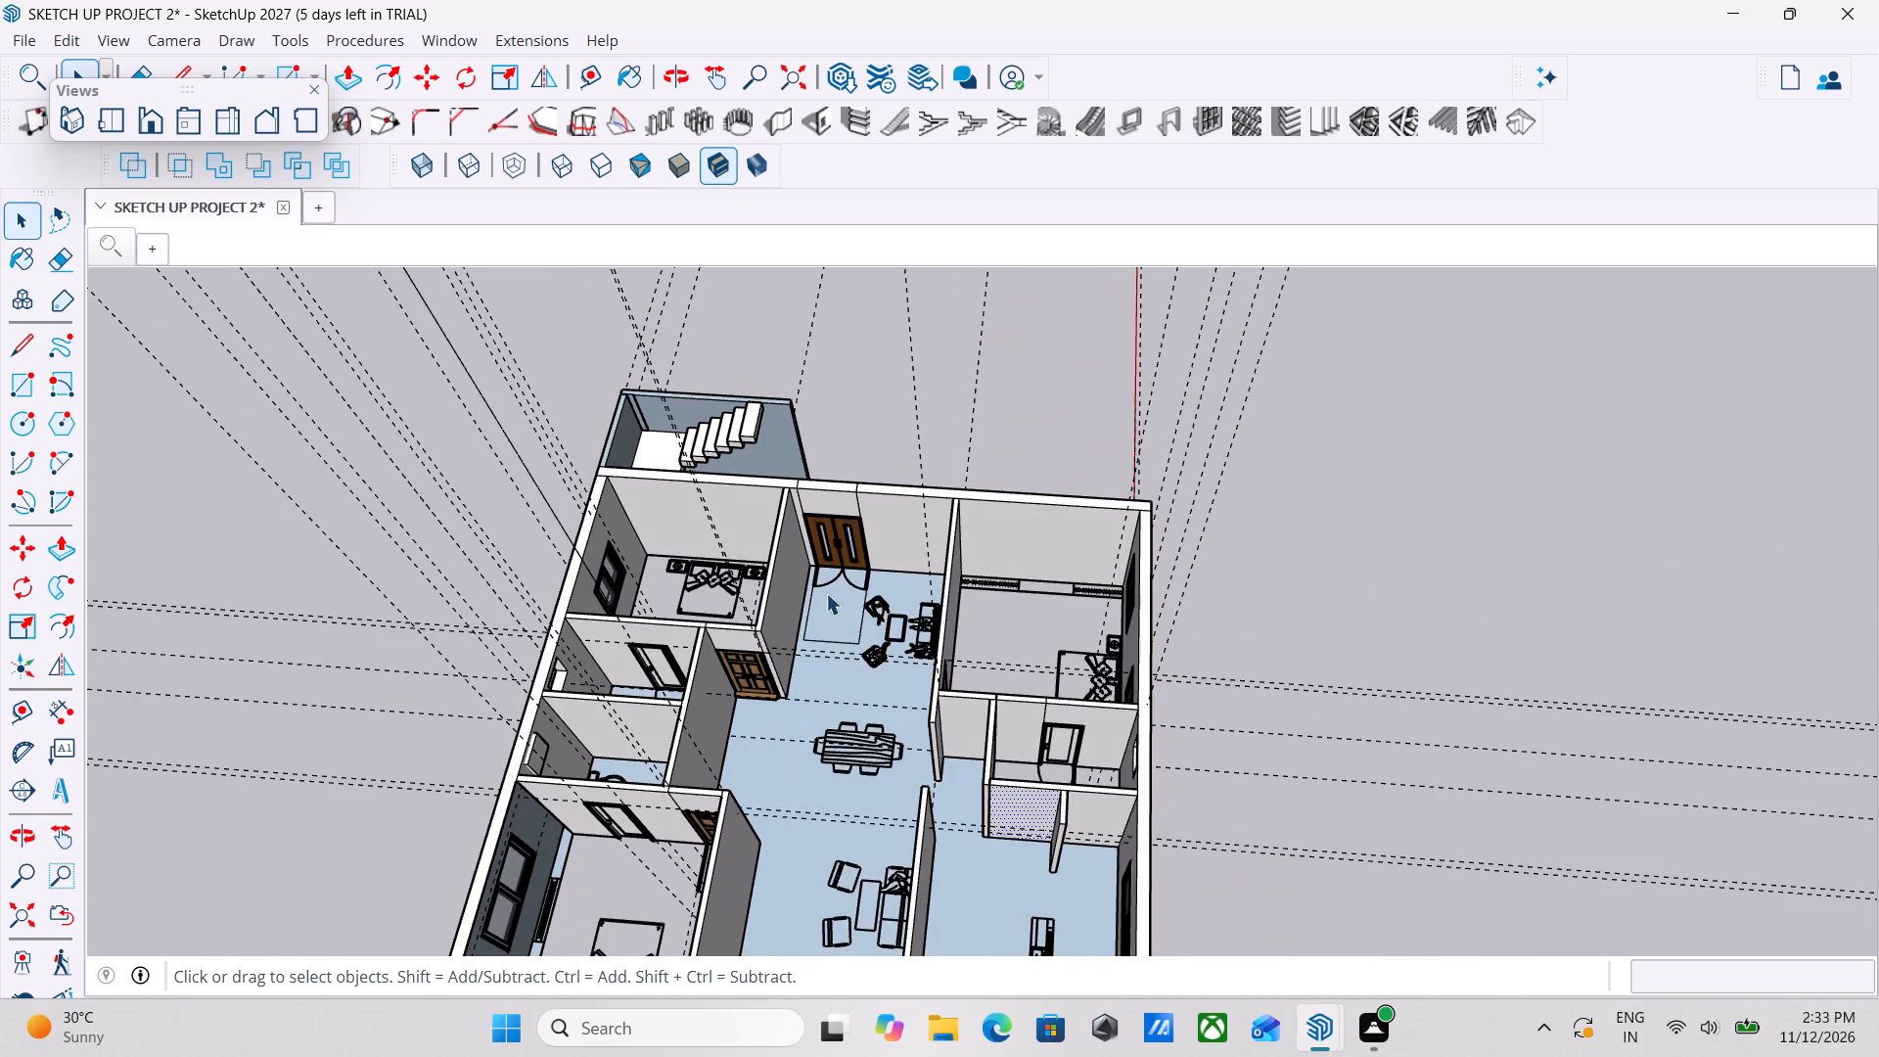
key(Escape)
key(space)
Redraw the 37' 3" by 33' 1 1/2" rectangle over the wall tops between the staircase-side outer corner and the diagonally opposite corner.
click(24, 383)
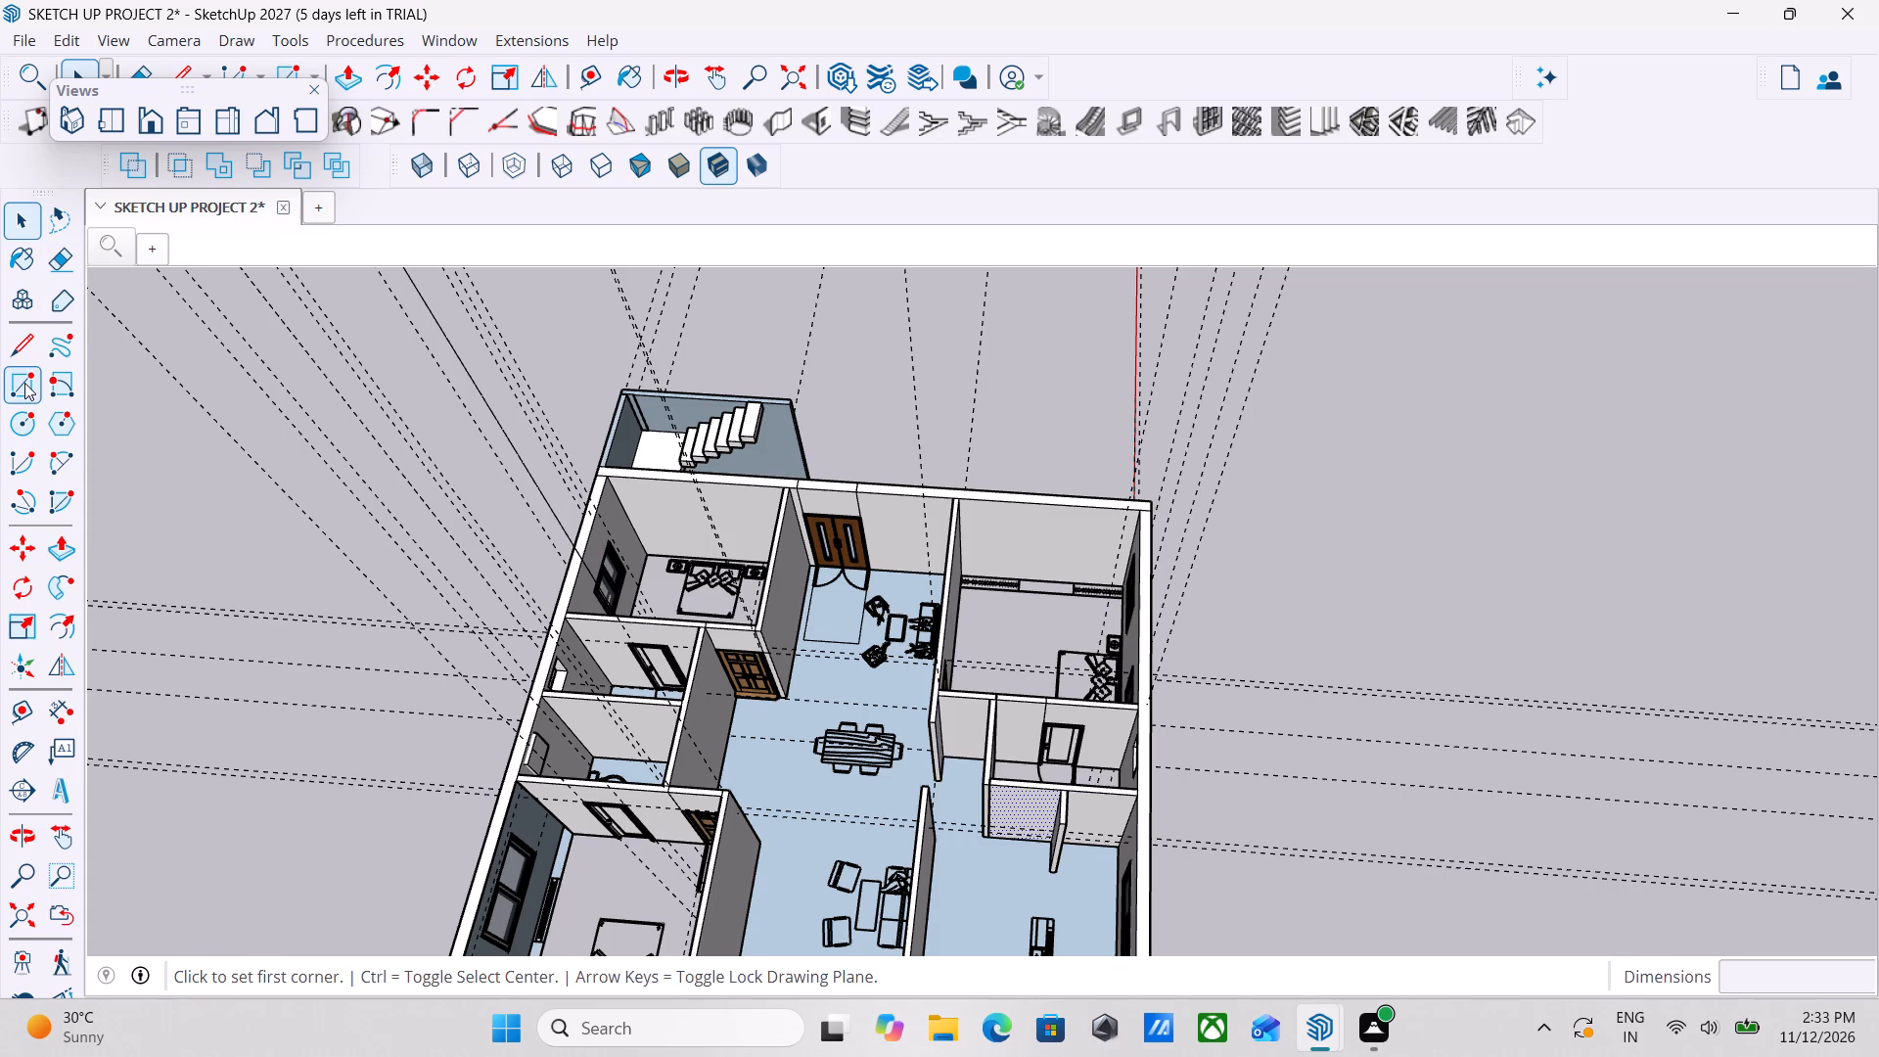
scroll(662, 466, up, 20)
scroll(662, 466, up, 1)
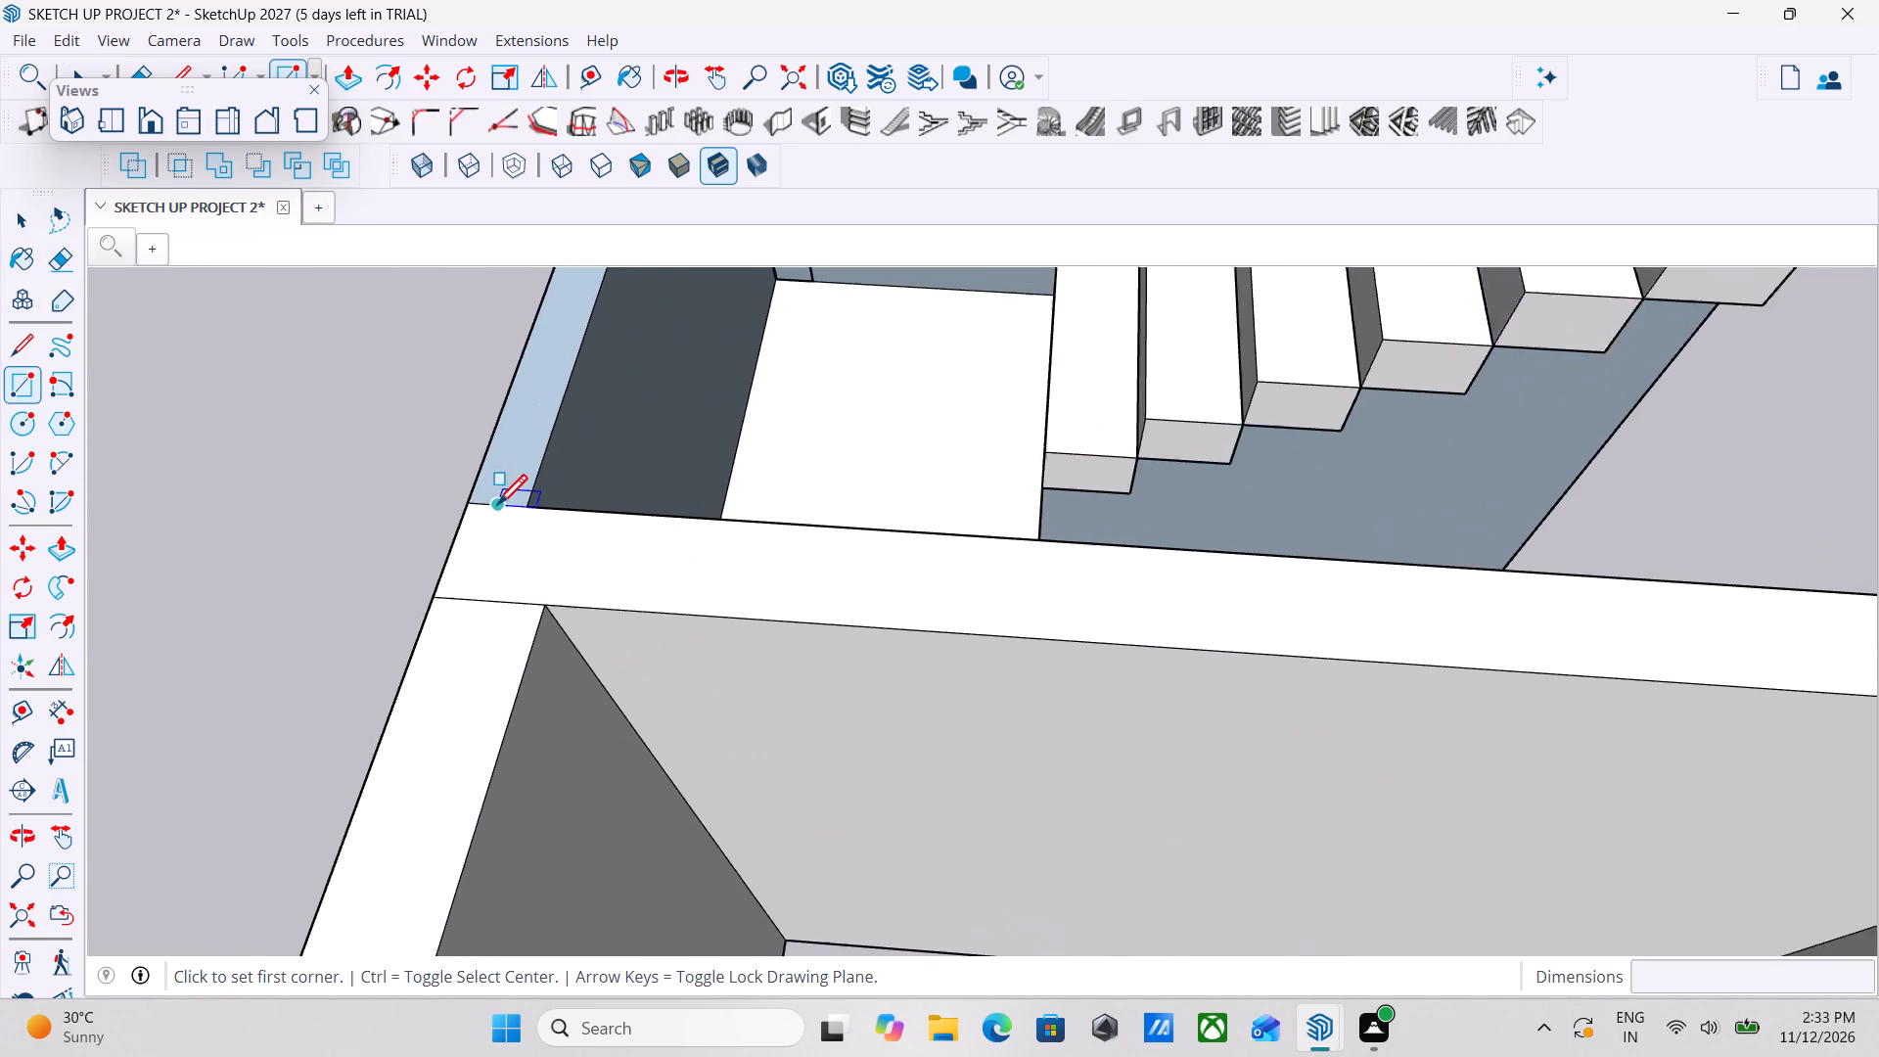
scroll(497, 508, up, 2)
click(472, 503)
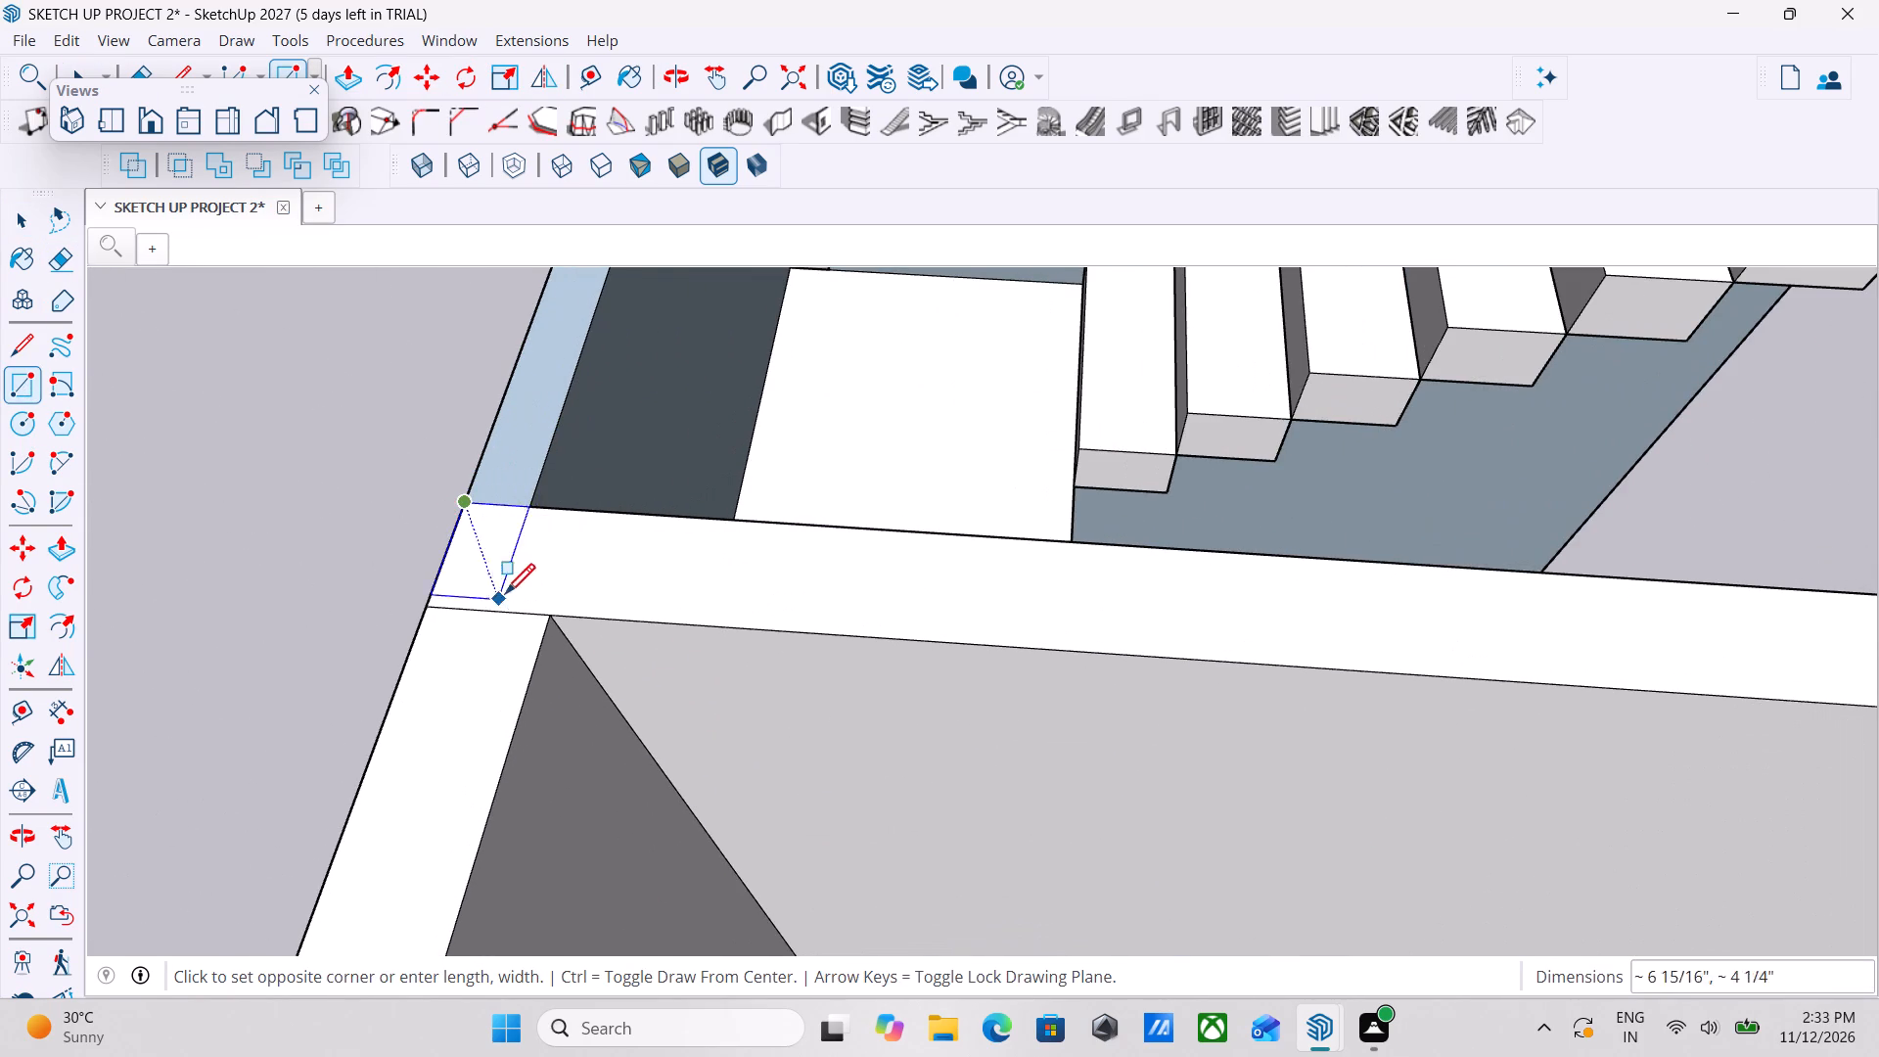
scroll(557, 639, down, 4)
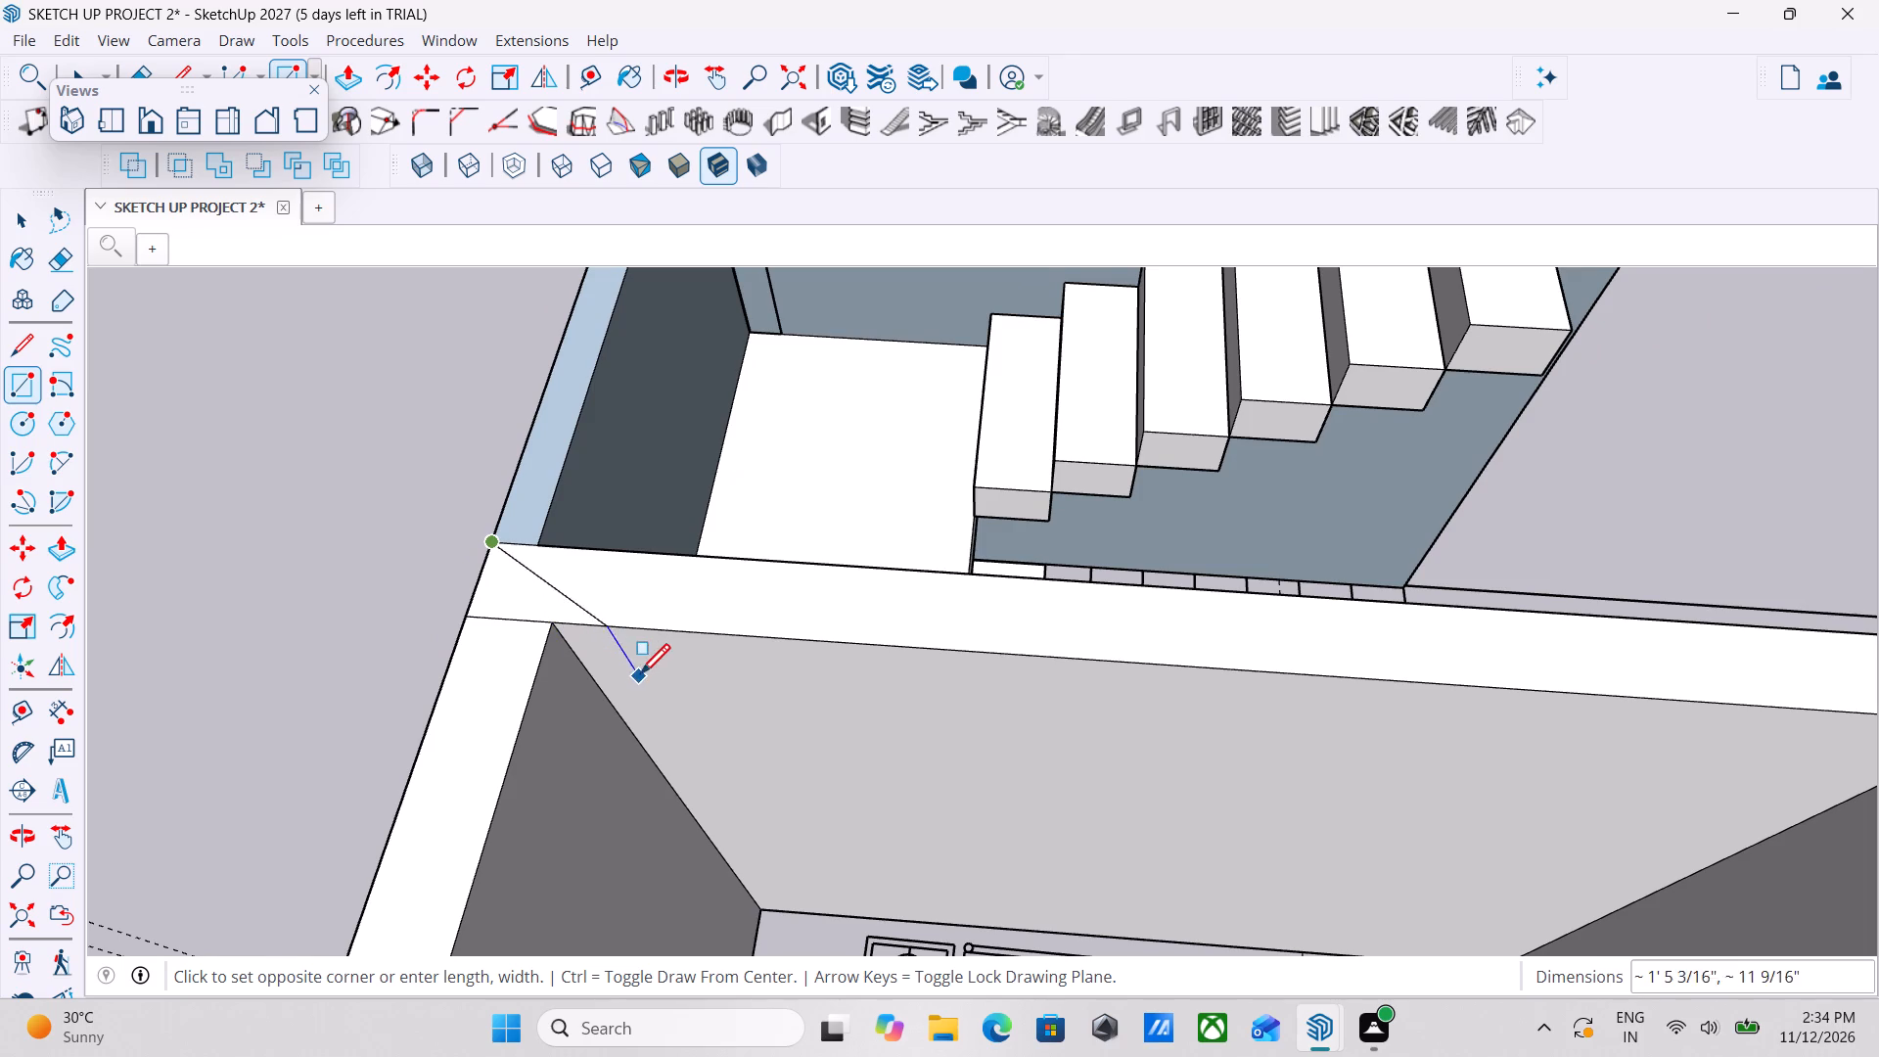
scroll(825, 734, down, 6)
scroll(983, 768, down, 6)
scroll(1130, 794, down, 2)
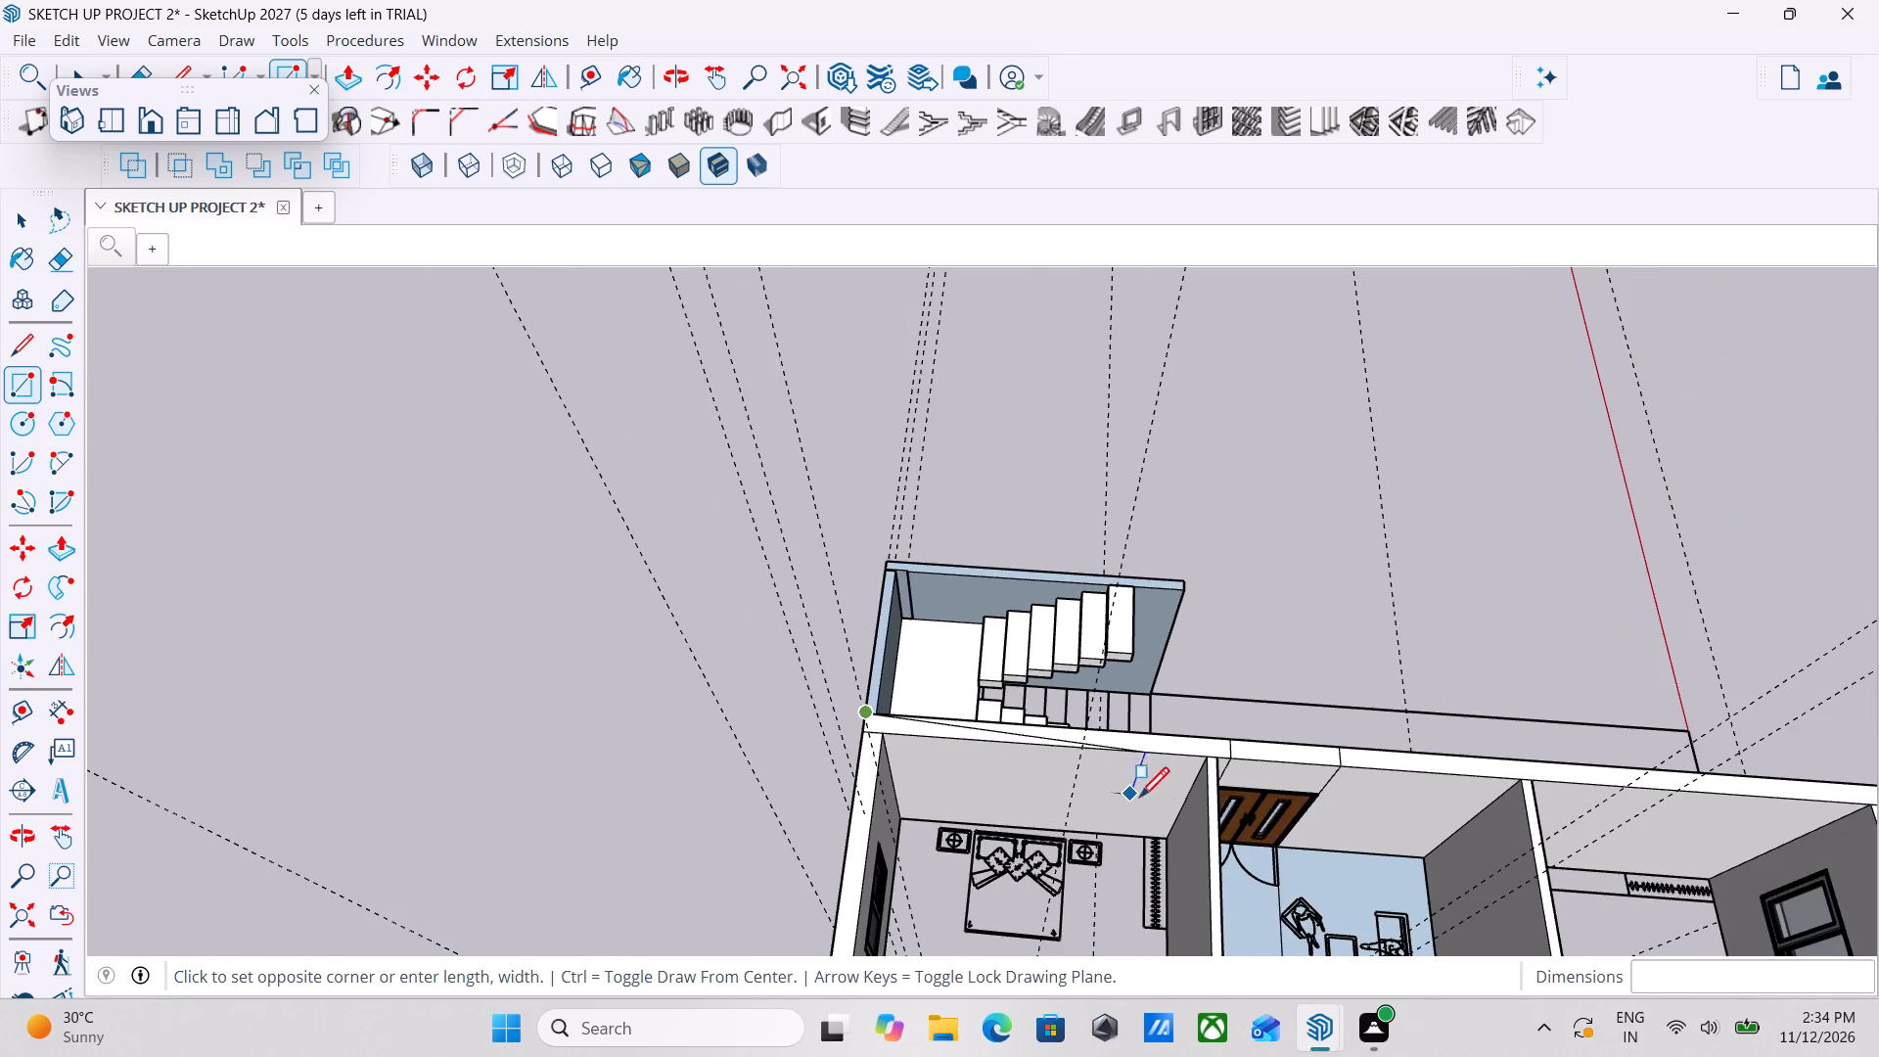
scroll(1318, 851, down, 2)
scroll(1402, 863, down, 6)
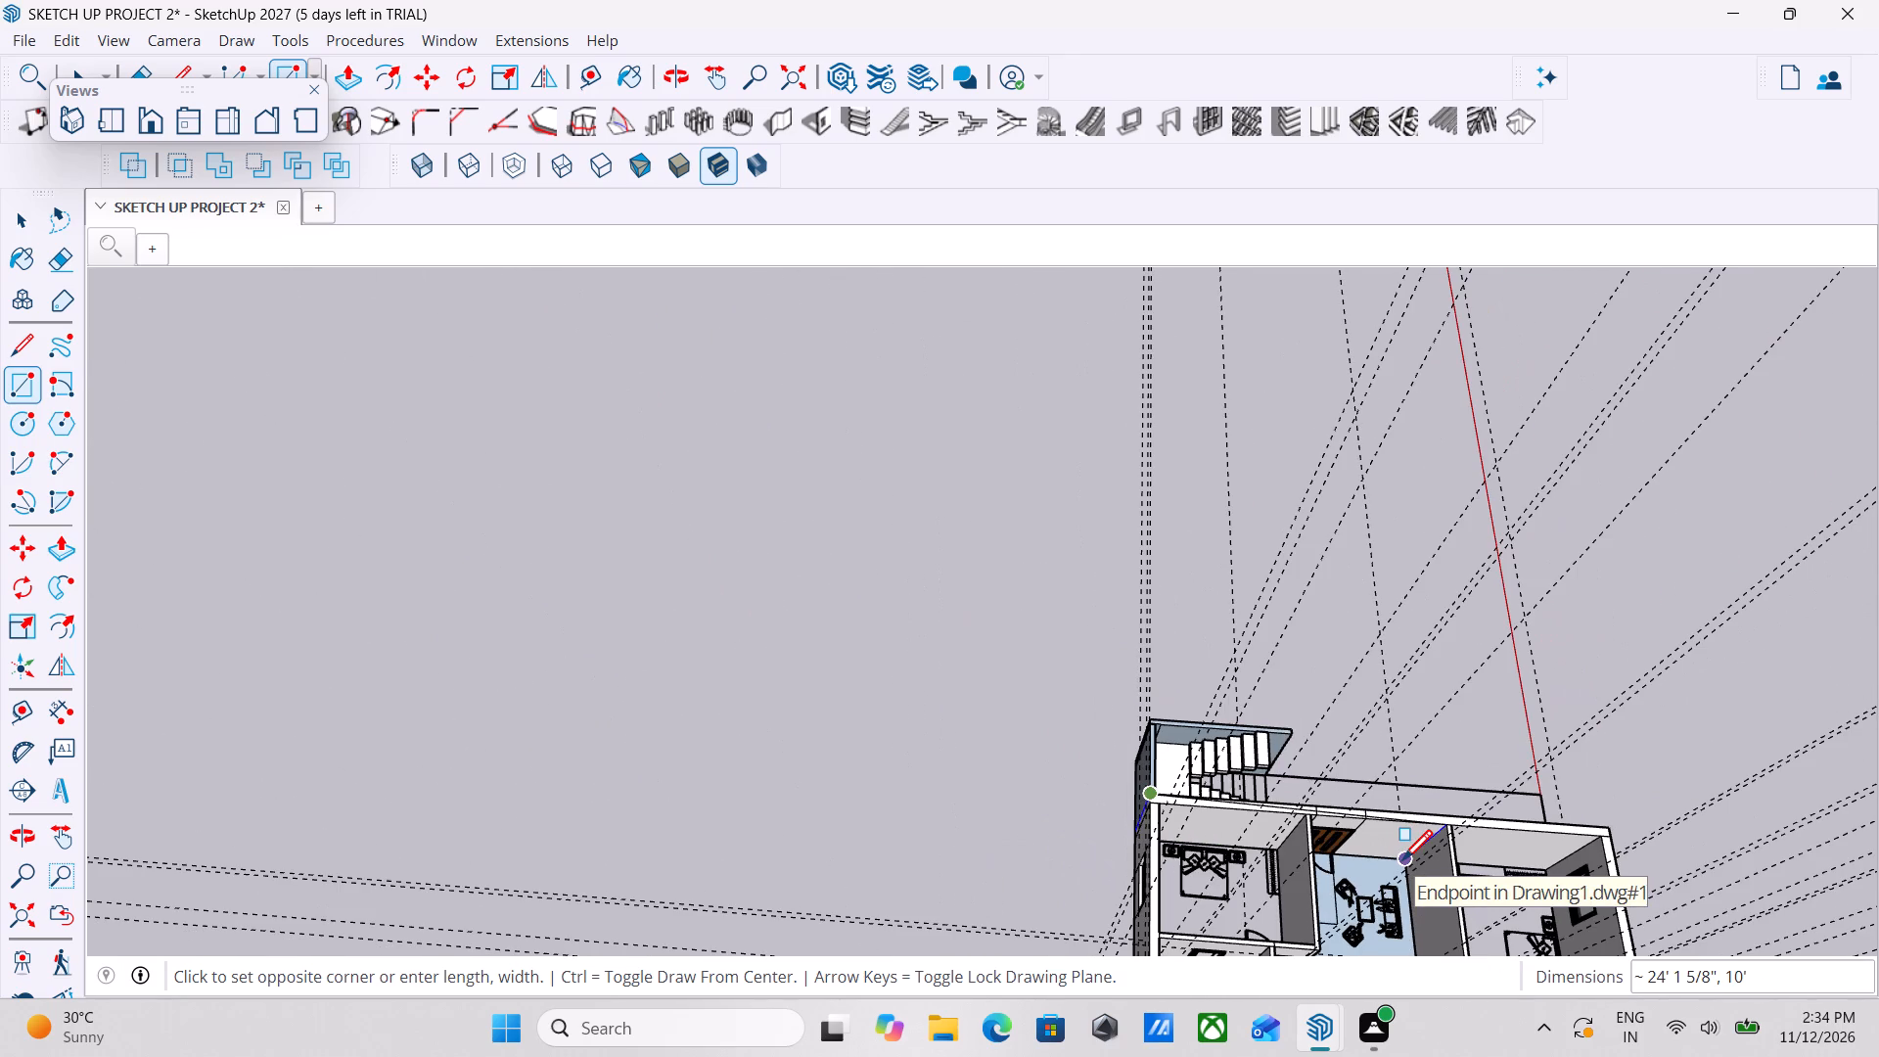
shift+middle_drag(1402, 863, 1140, 477)
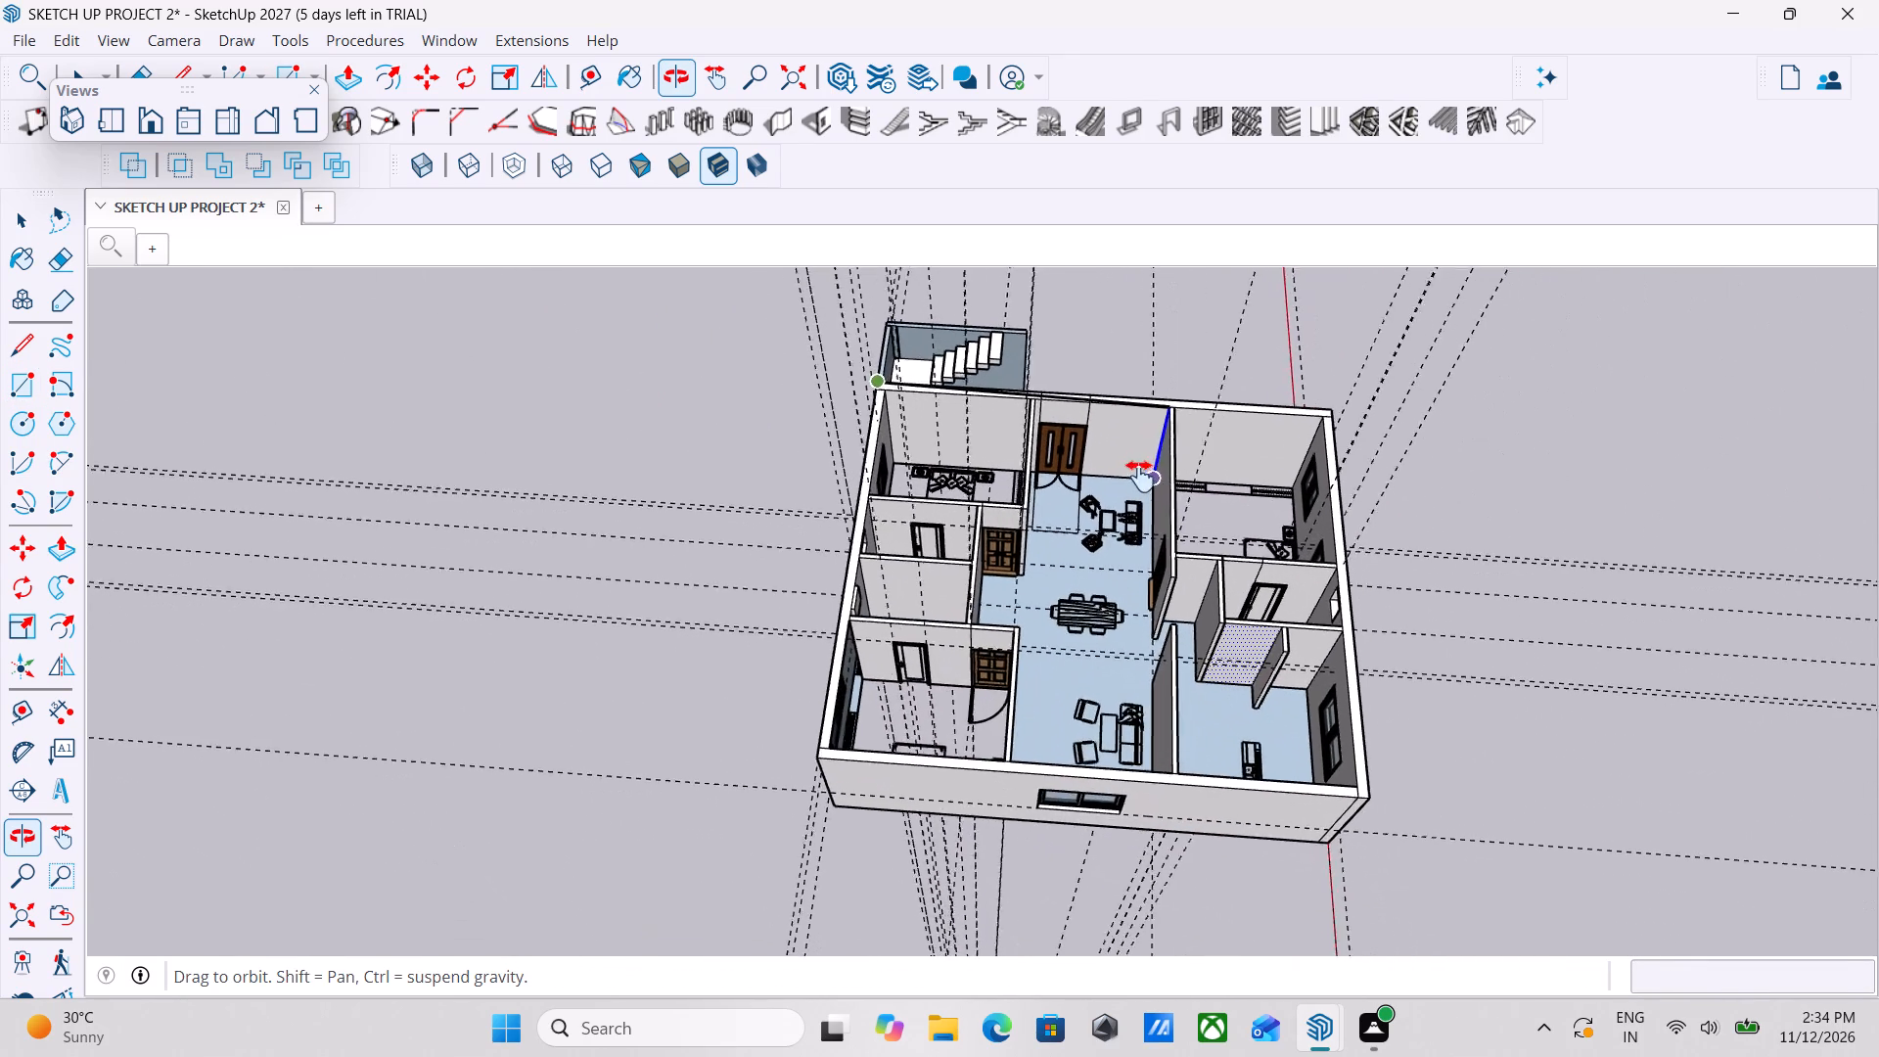
shift+middle_drag(1140, 477, 1135, 475)
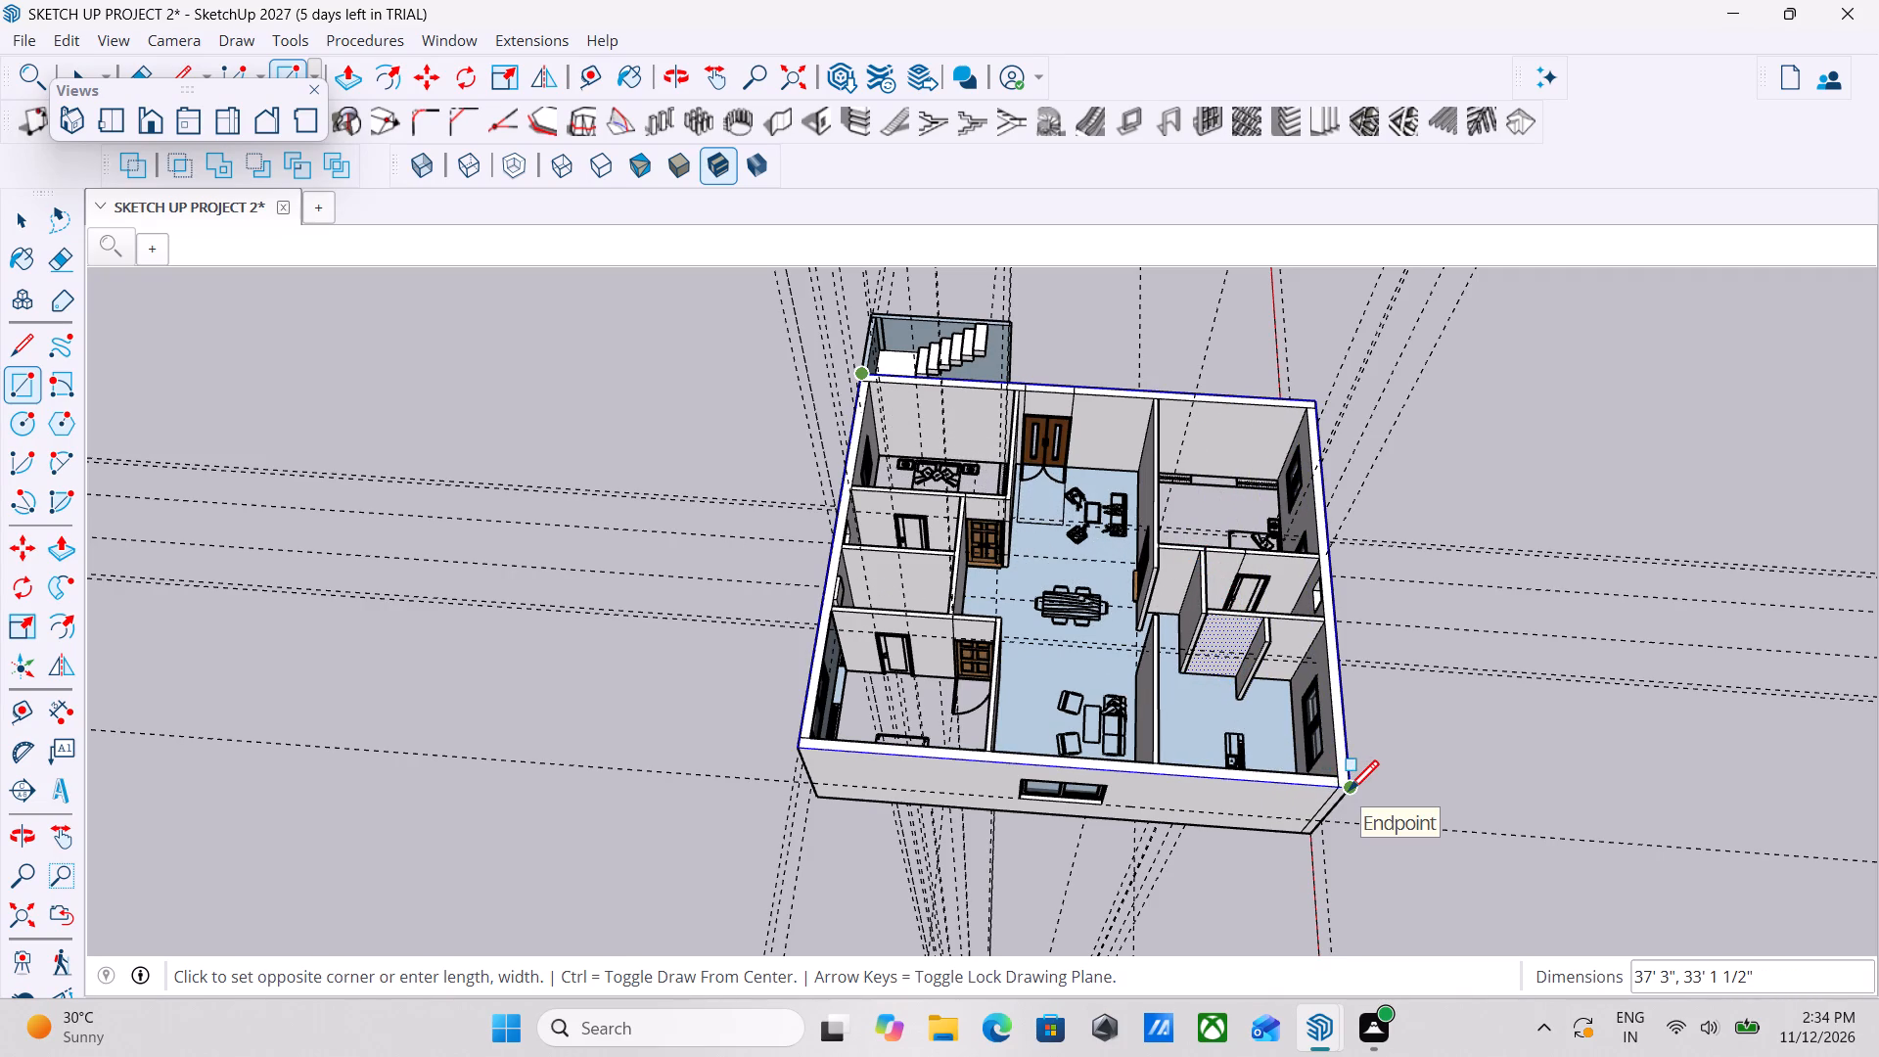
scroll(1350, 794, up, 9)
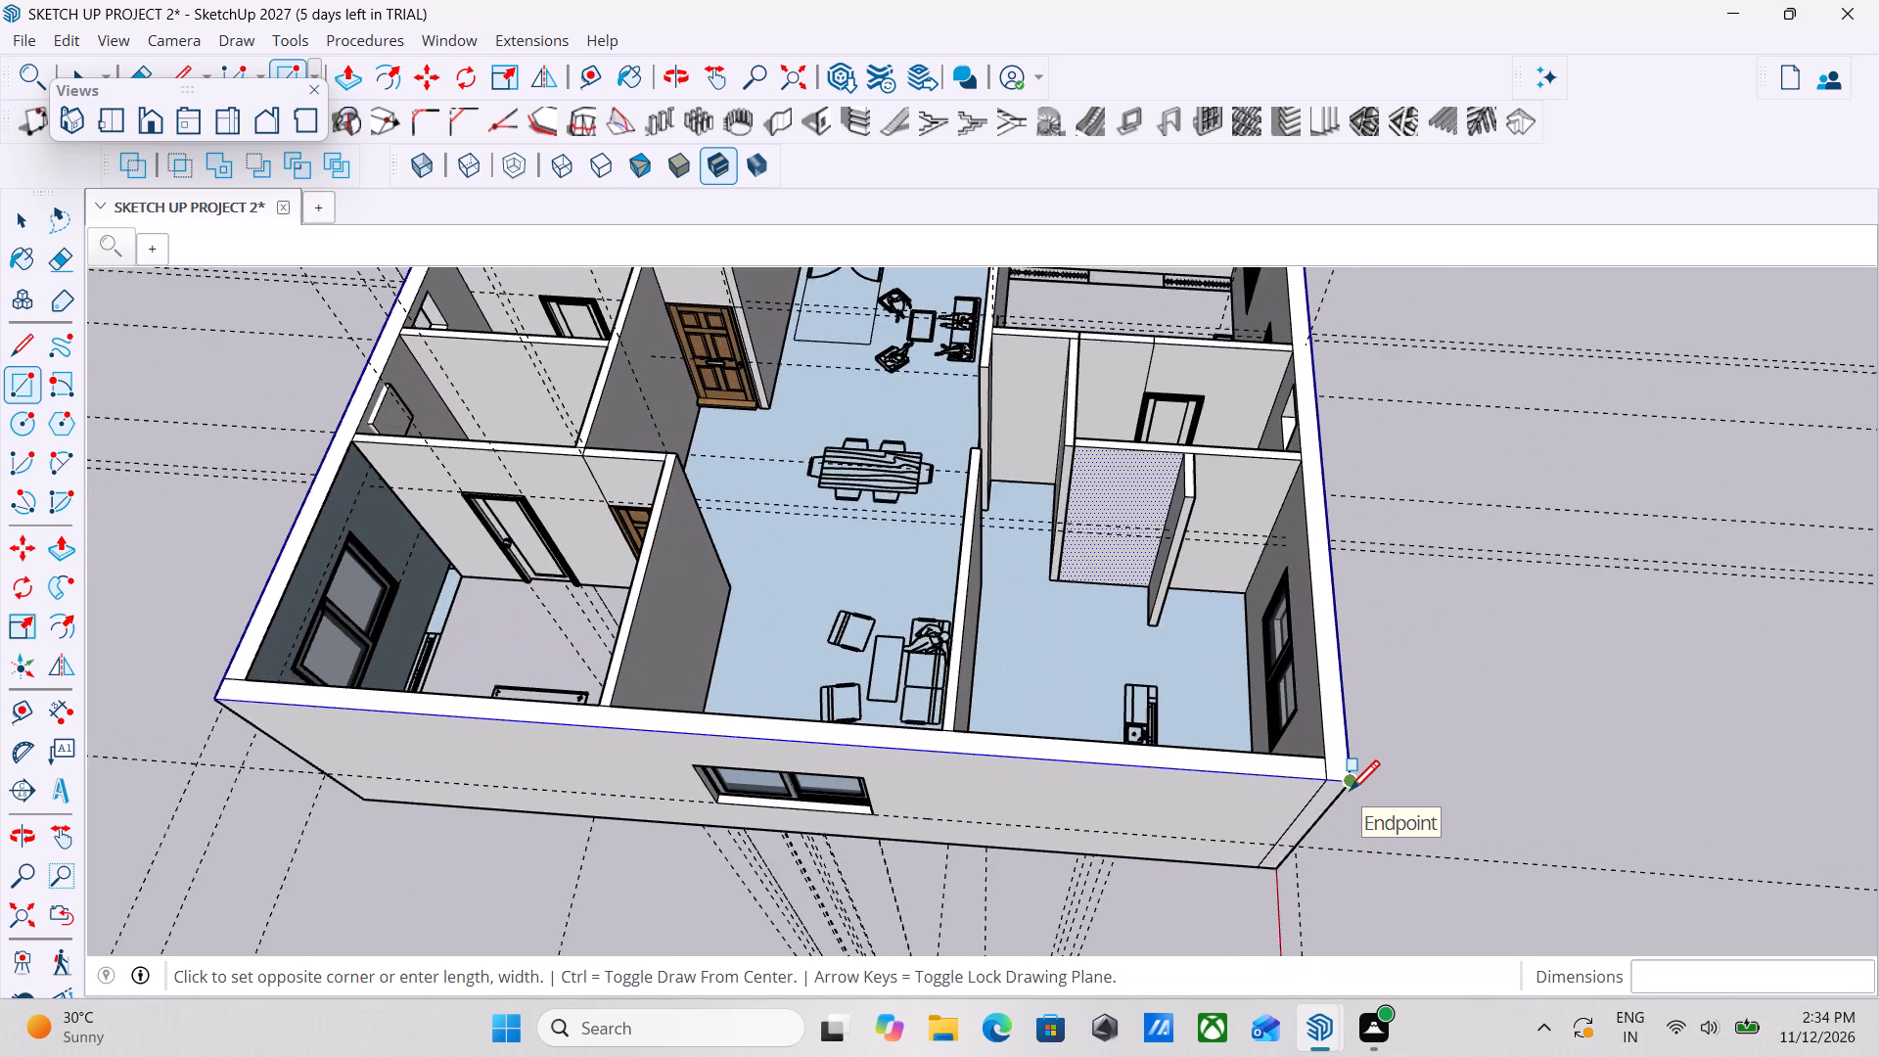
click(1355, 784)
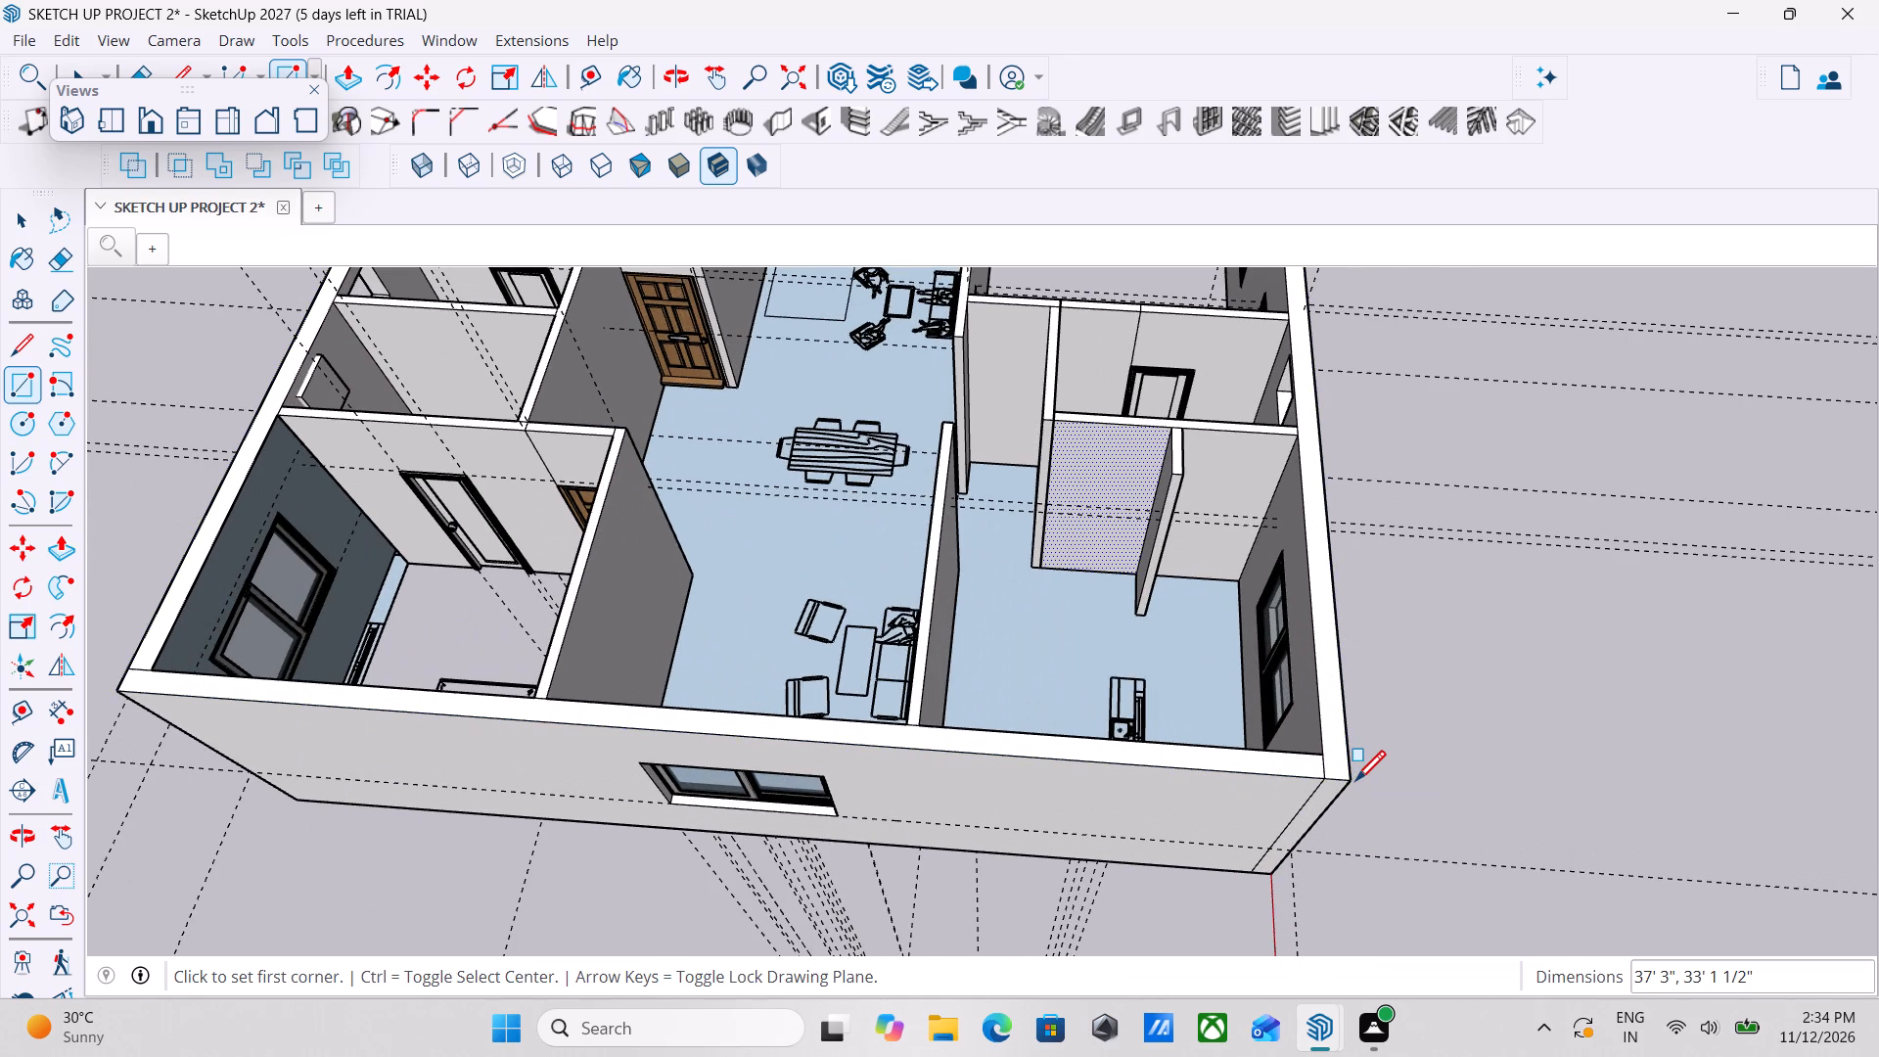
key(Escape)
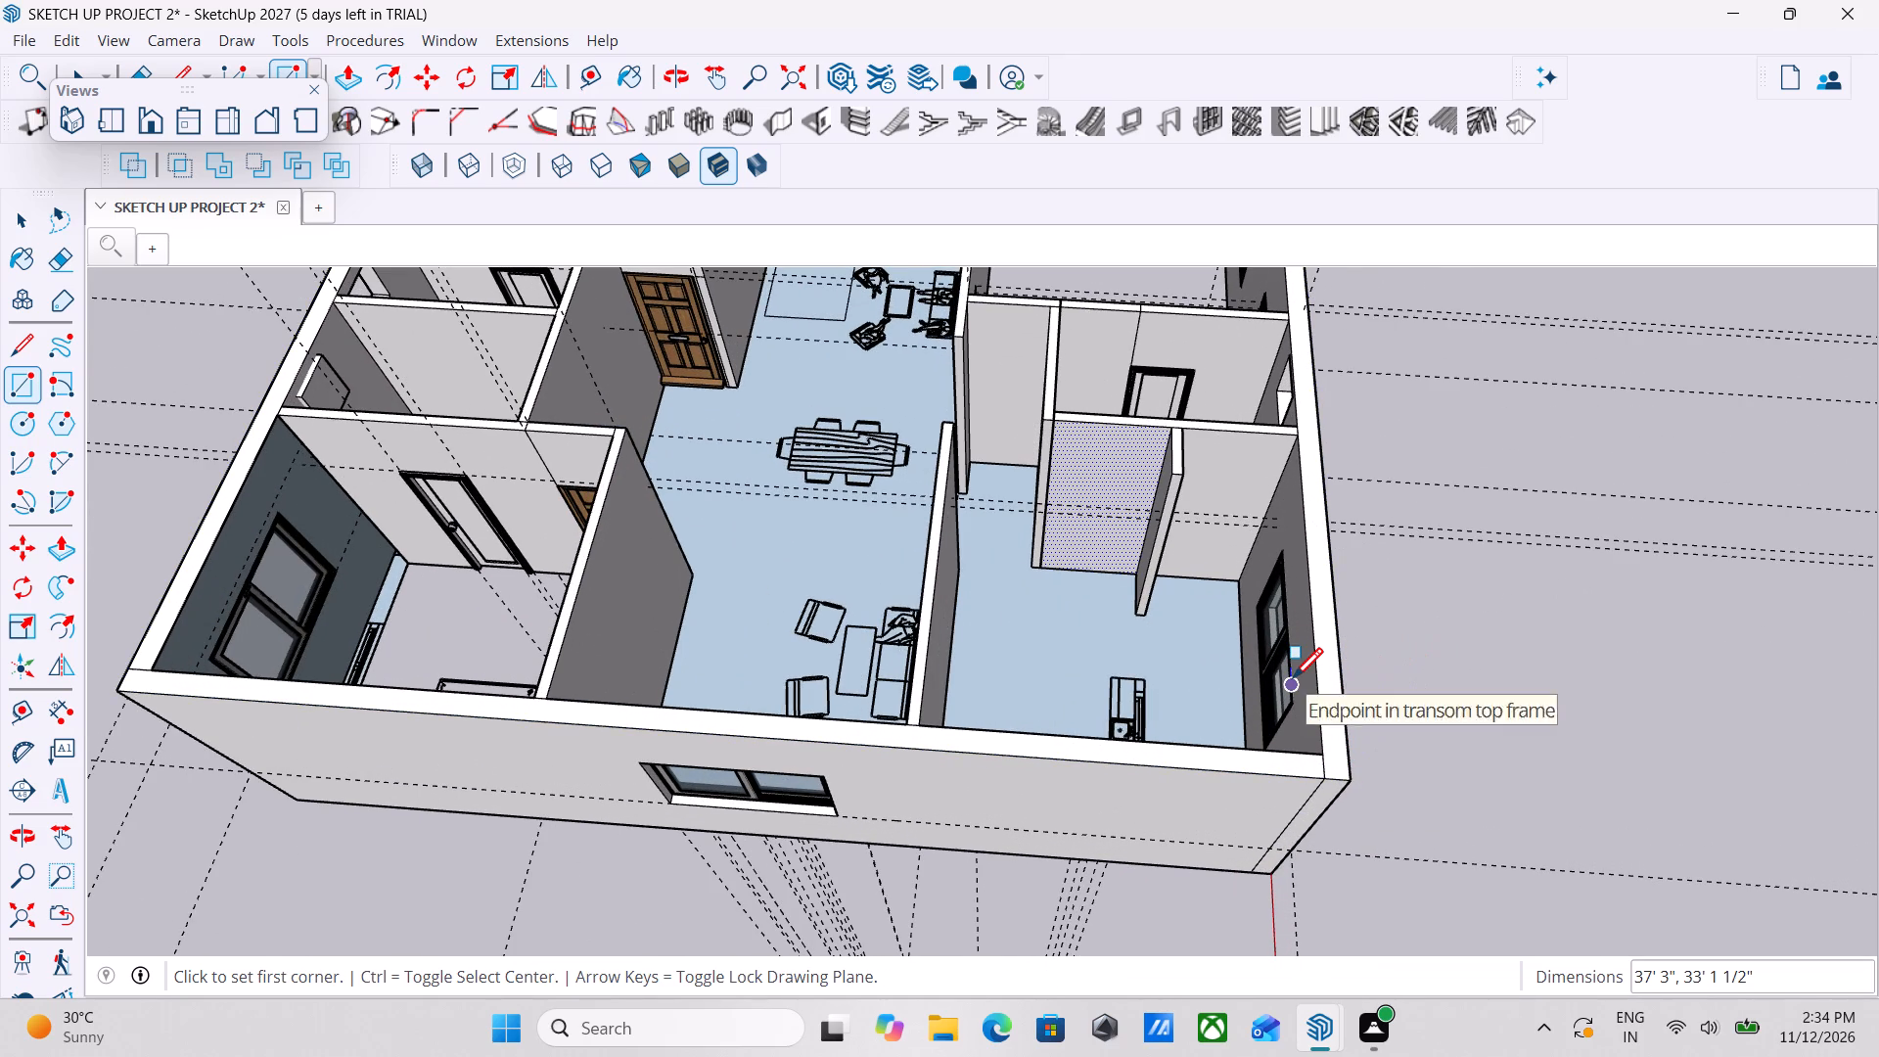
key(Escape)
key(space)
Check the wall-top and partition faces for the new rectangle, and examine the house from all sides around to the staircase.
click(1207, 758)
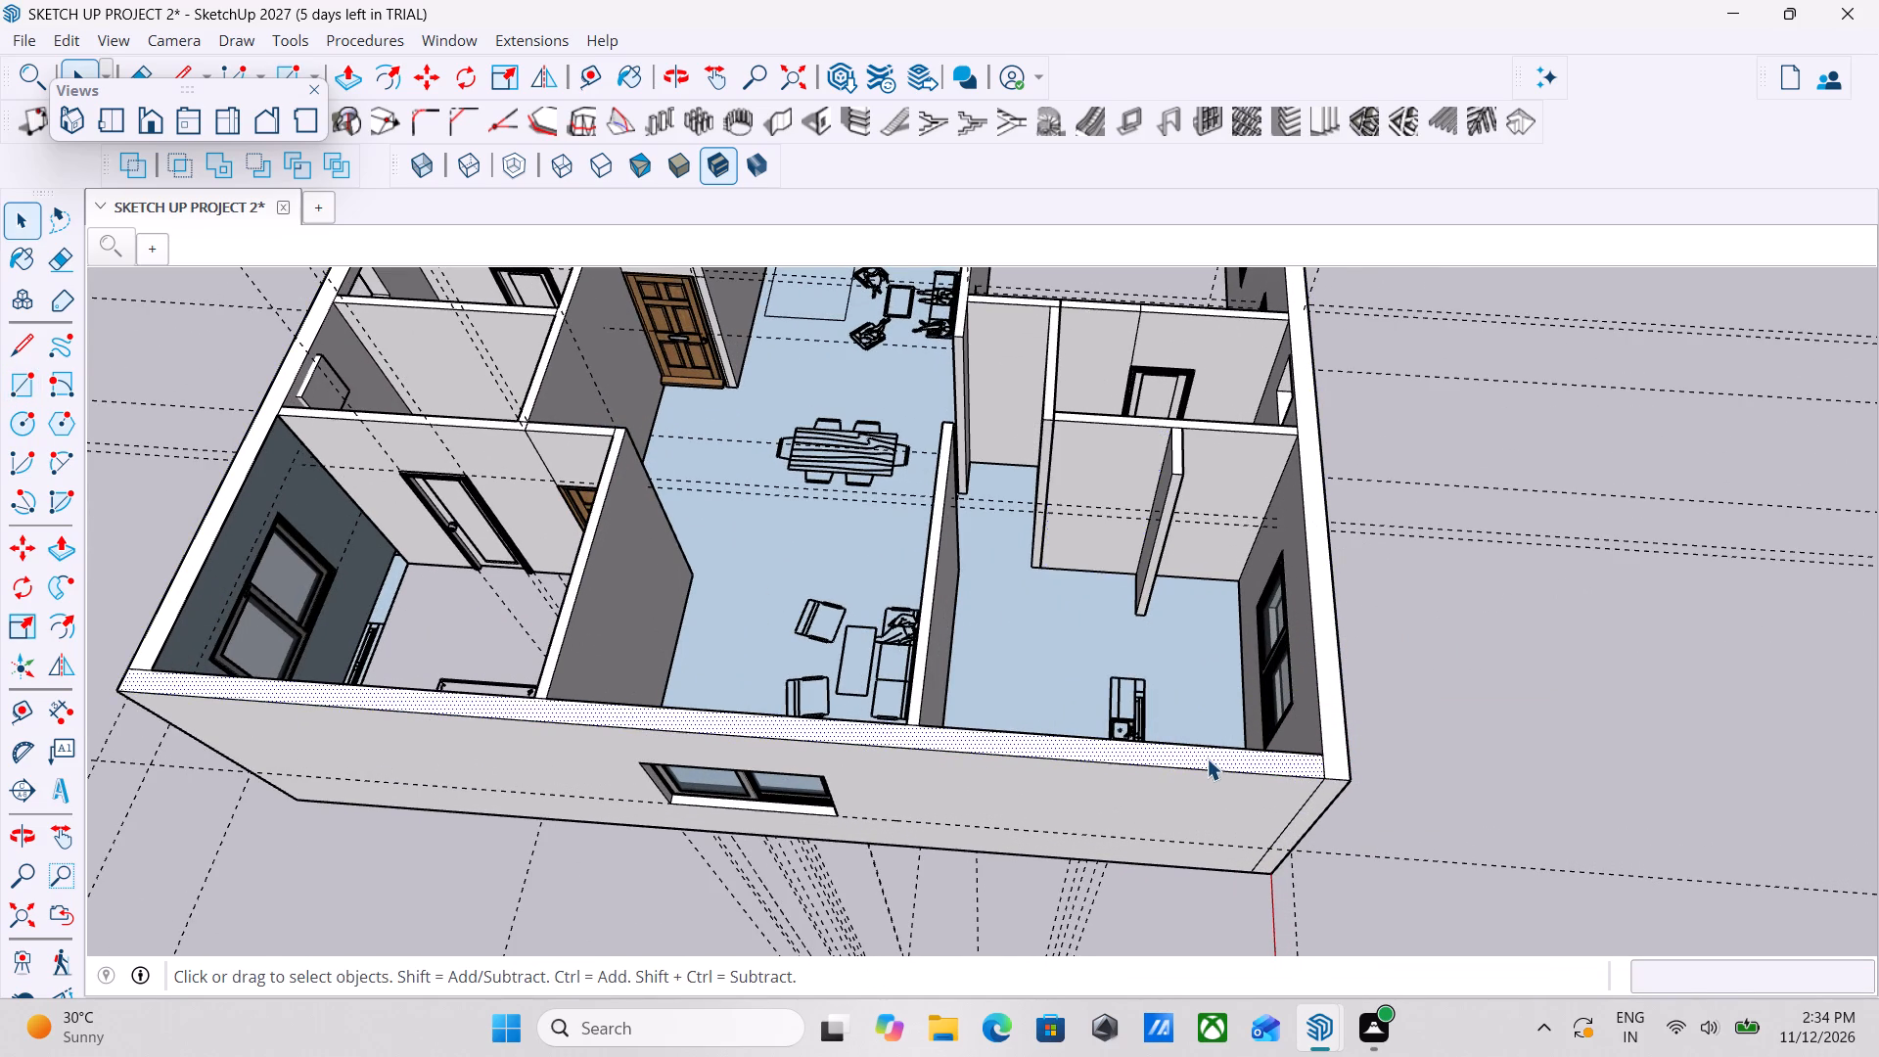
scroll(1207, 758, down, 3)
click(1220, 602)
scroll(1220, 602, down, 1)
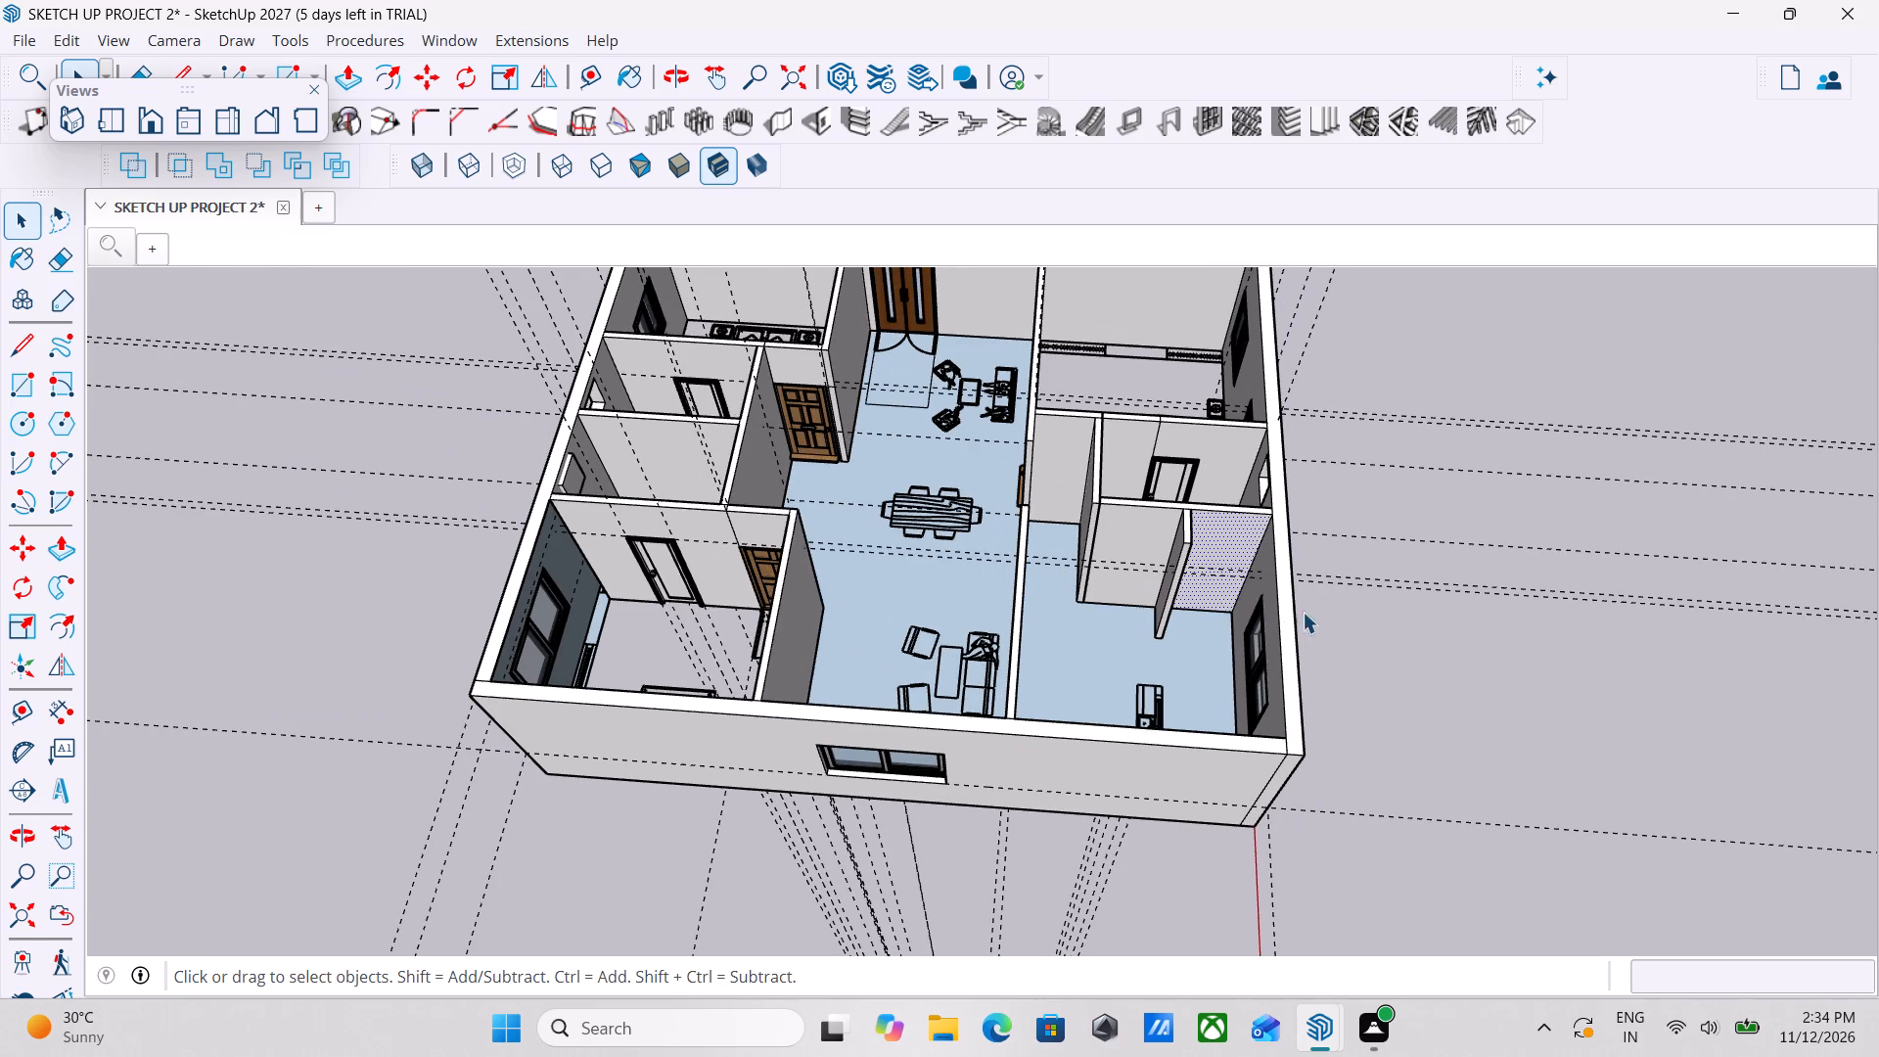
key(space)
key(space)
scroll(1345, 596, down, 10)
middle_drag(1578, 685, 1764, 503)
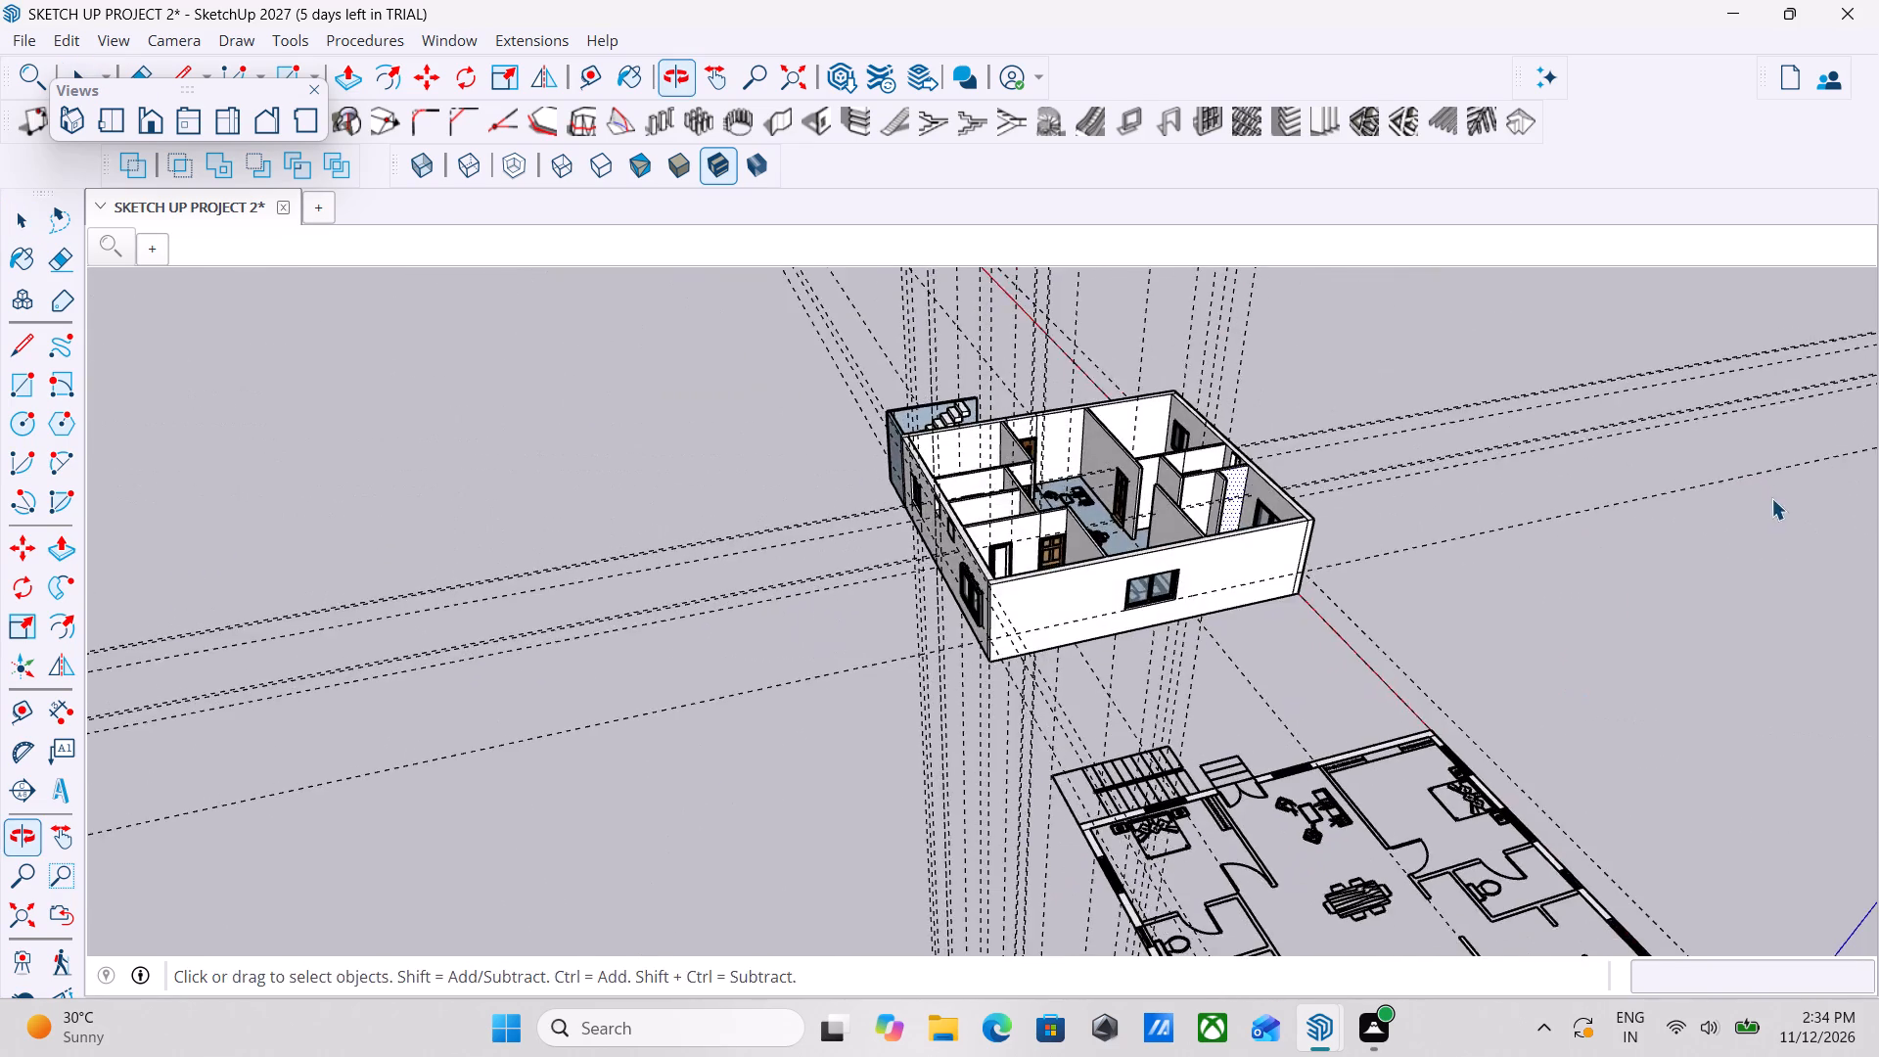
middle_drag(1372, 664, 1696, 511)
middle_drag(1221, 682, 531, 667)
middle_drag(1503, 677, 601, 692)
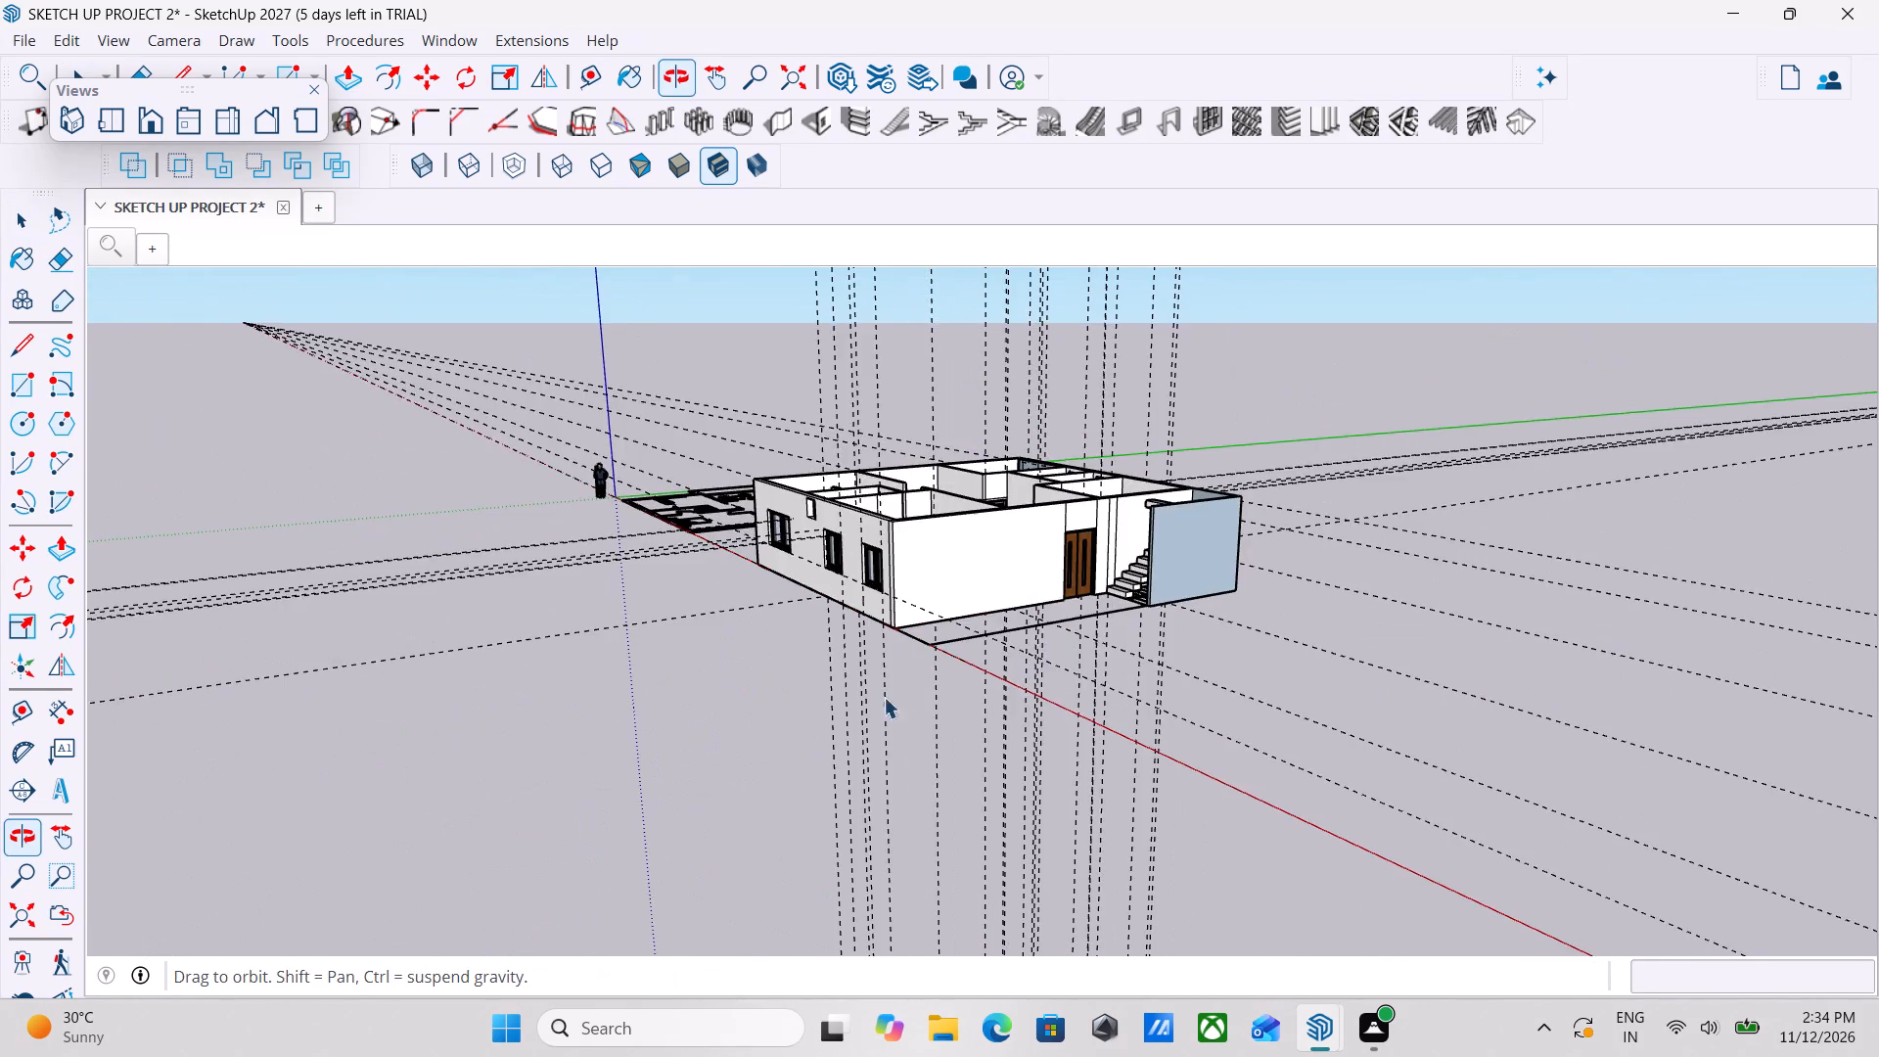
middle_drag(1262, 698, 633, 686)
scroll(658, 679, down, 1)
scroll(877, 525, up, 5)
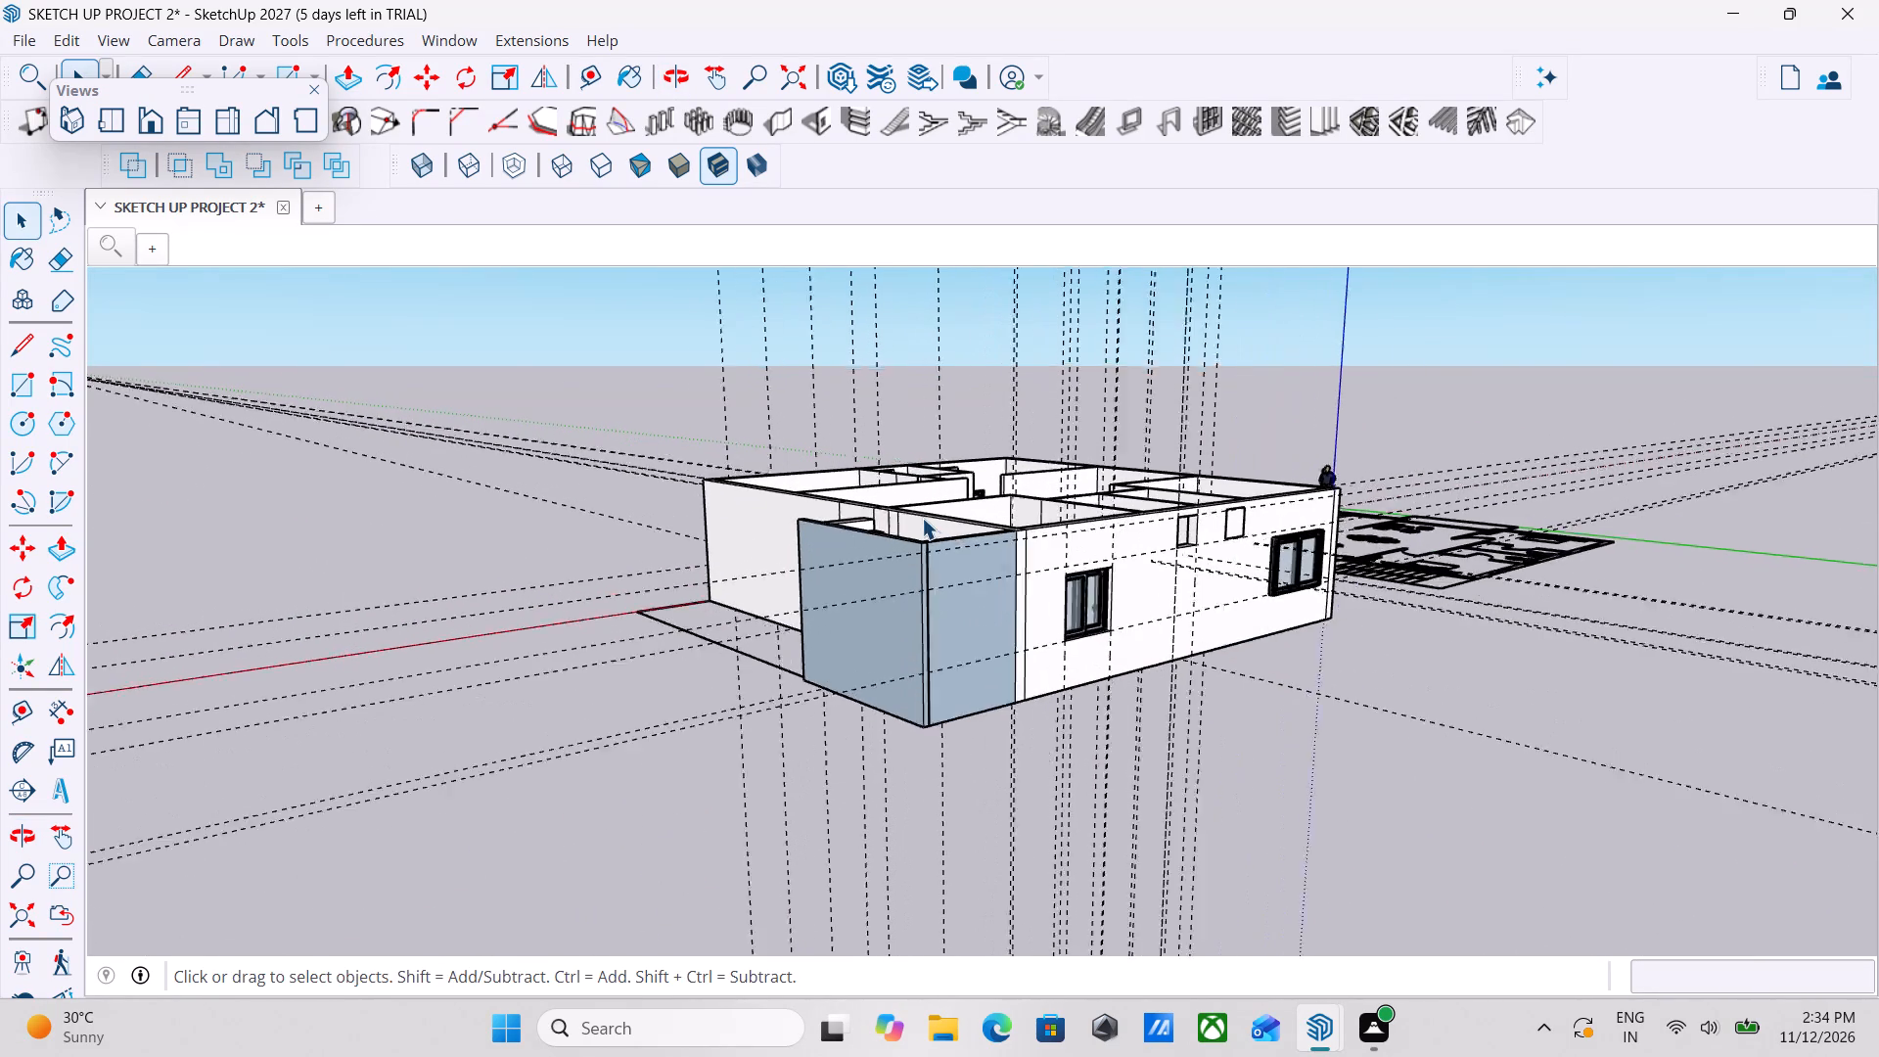
scroll(922, 518, up, 2)
middle_drag(910, 624, 1014, 829)
scroll(1083, 825, up, 3)
Push/pull the narrow end face of the staircase side wall 5/8" to close the gap at the outer corner.
click(1064, 778)
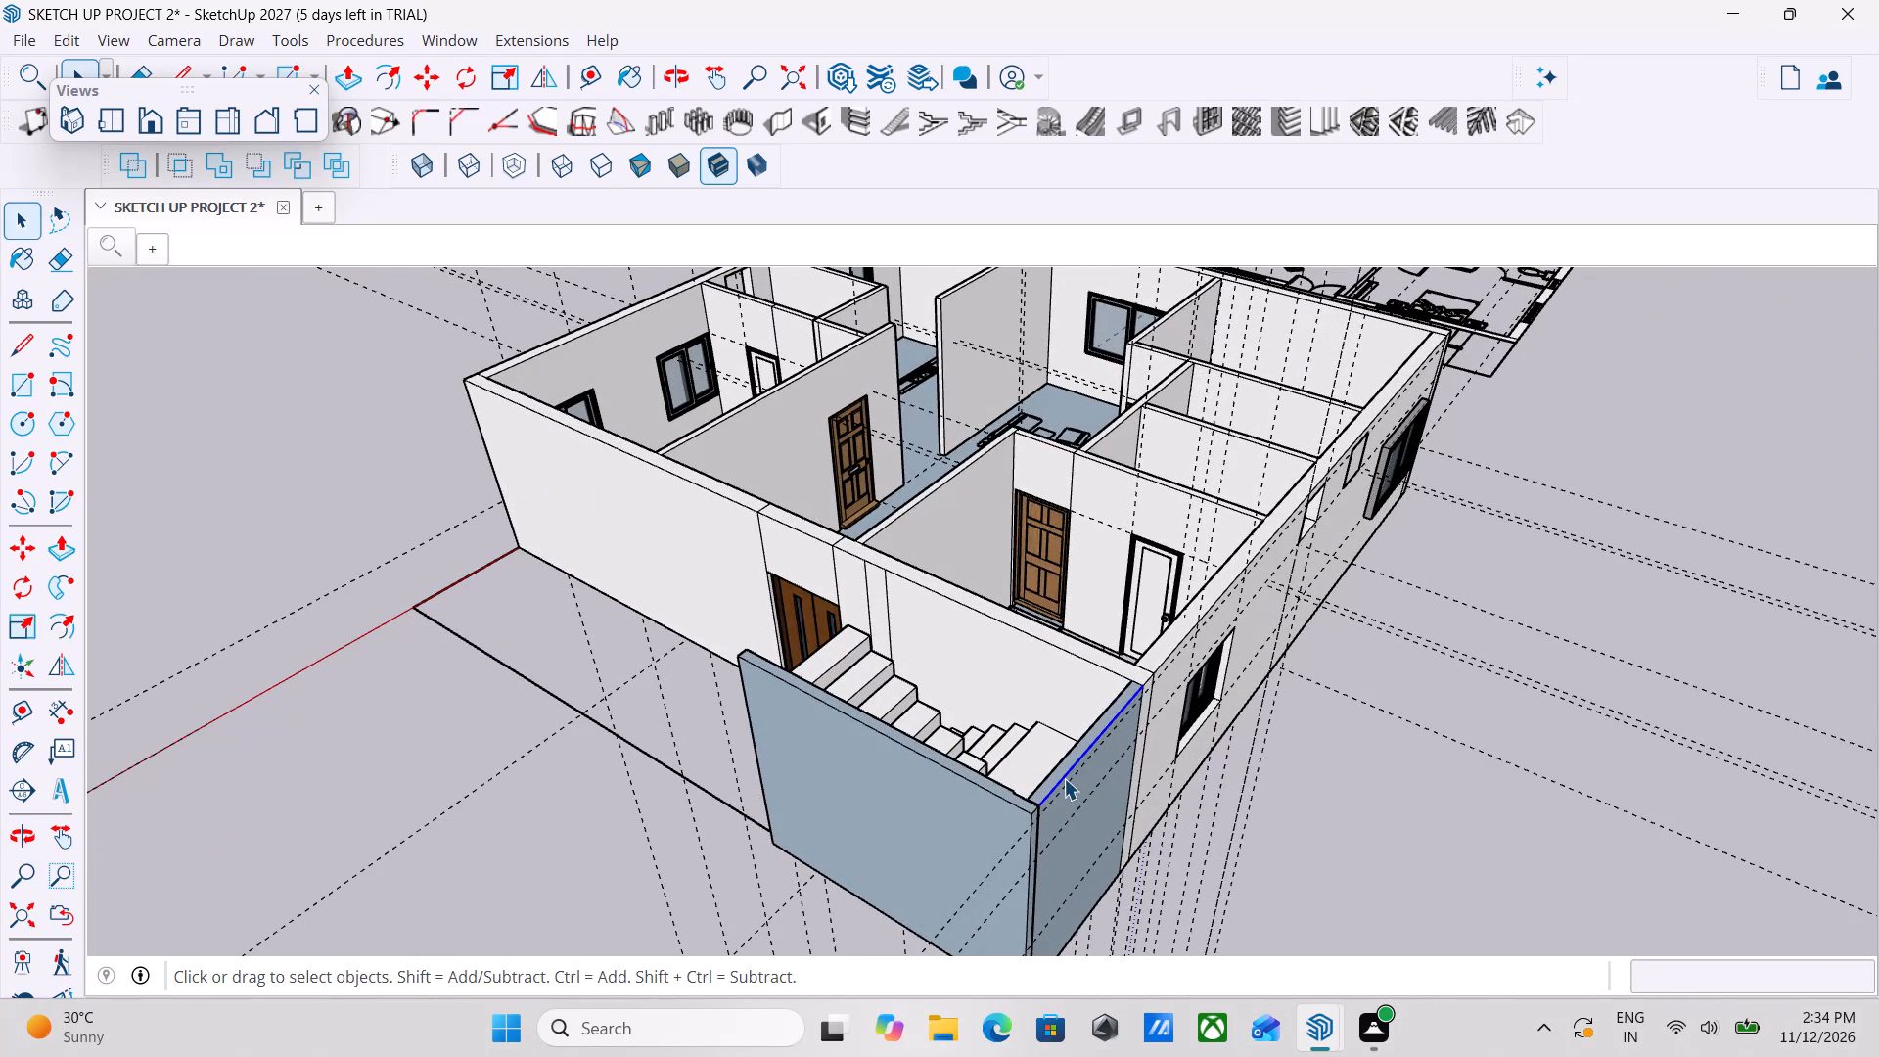
scroll(1037, 857, up, 10)
middle_drag(1021, 800, 907, 928)
scroll(906, 873, up, 3)
middle_drag(906, 873, 753, 938)
middle_drag(723, 893, 619, 893)
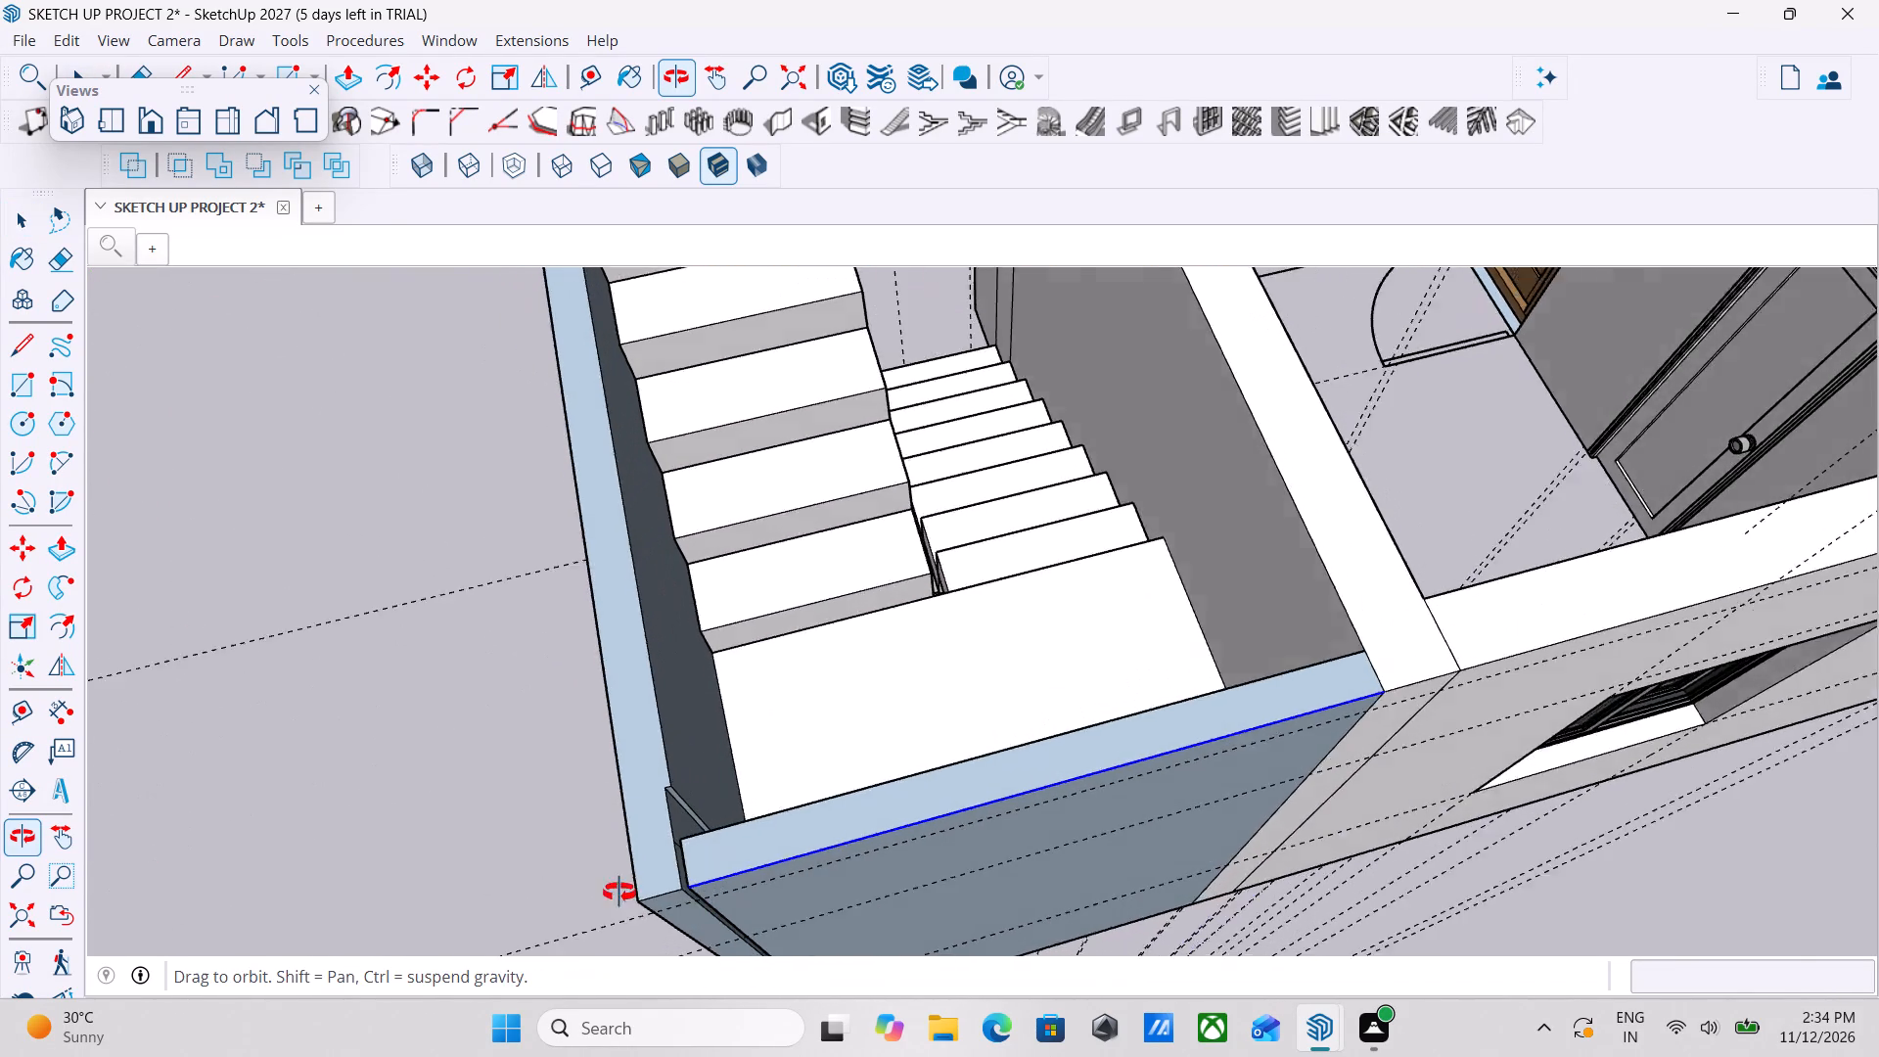
middle_drag(619, 893, 753, 617)
middle_drag(701, 655, 900, 689)
scroll(996, 595, up, 15)
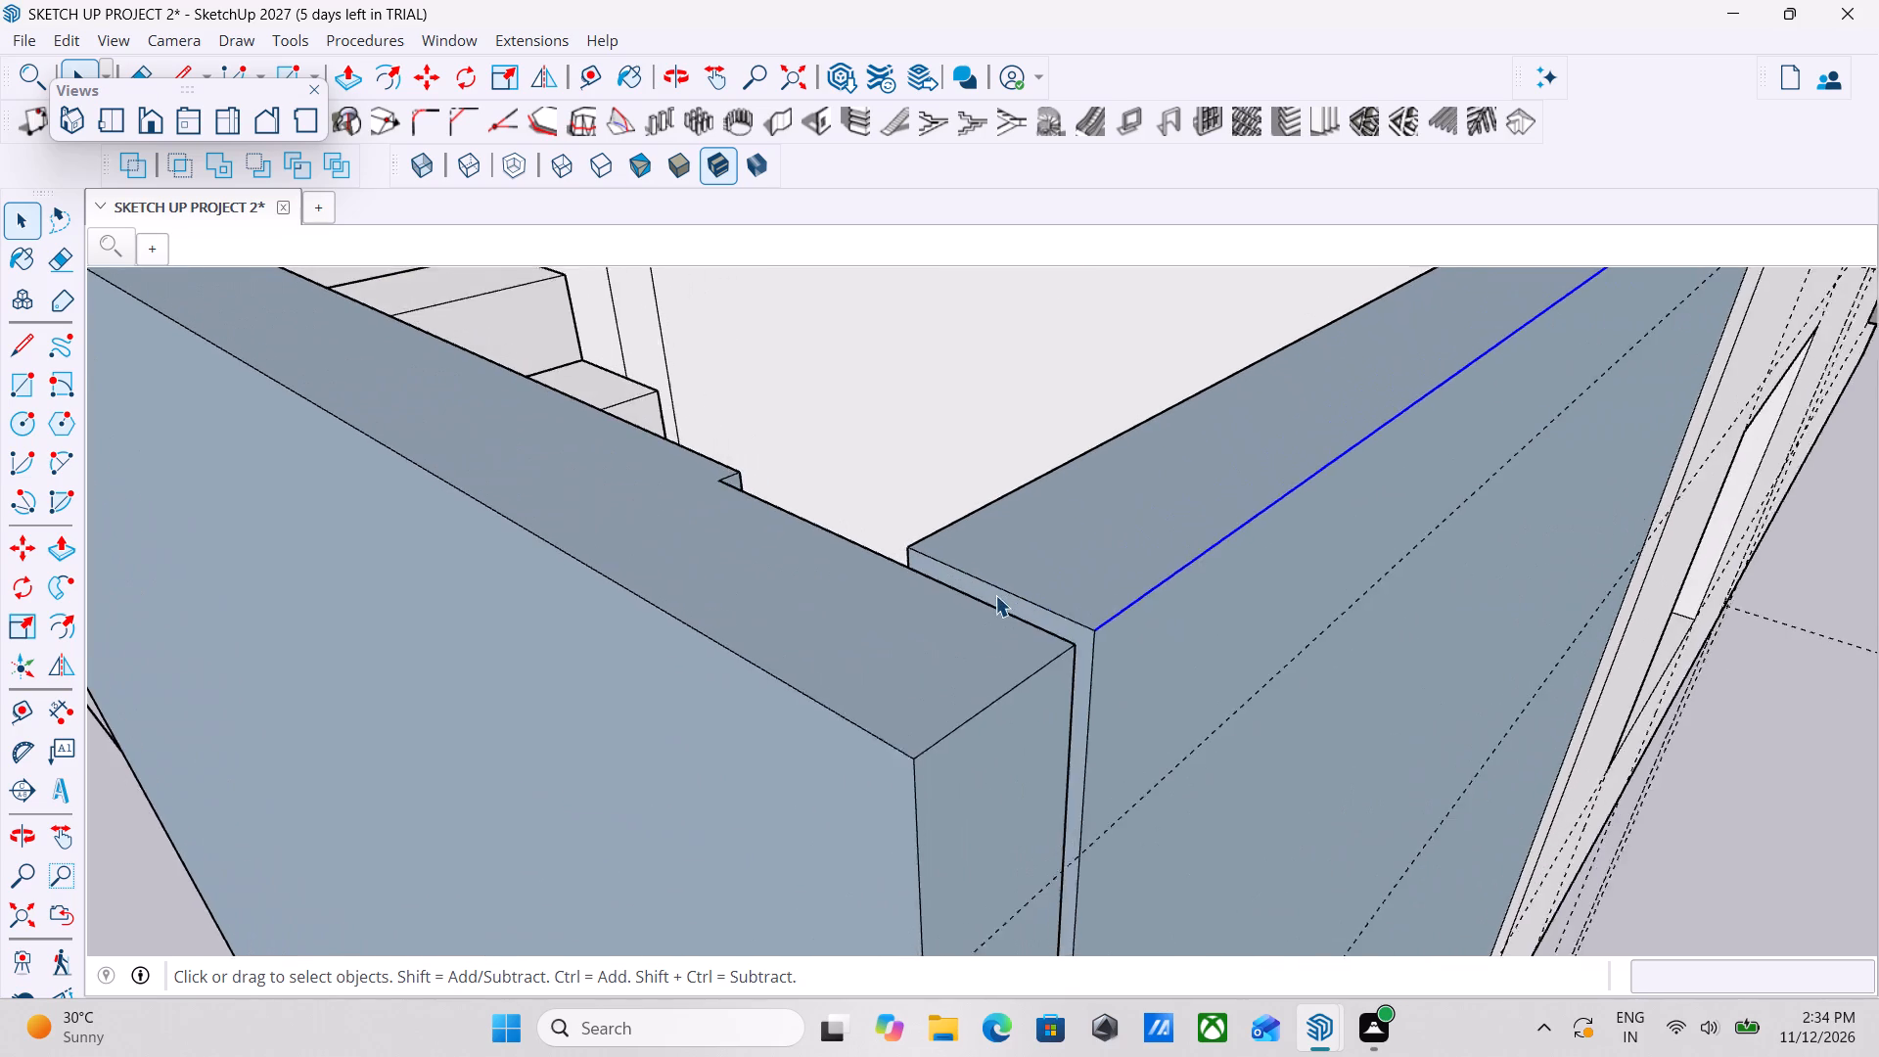
scroll(995, 595, up, 2)
click(995, 595)
scroll(1092, 672, down, 1)
middle_drag(1091, 672, 906, 599)
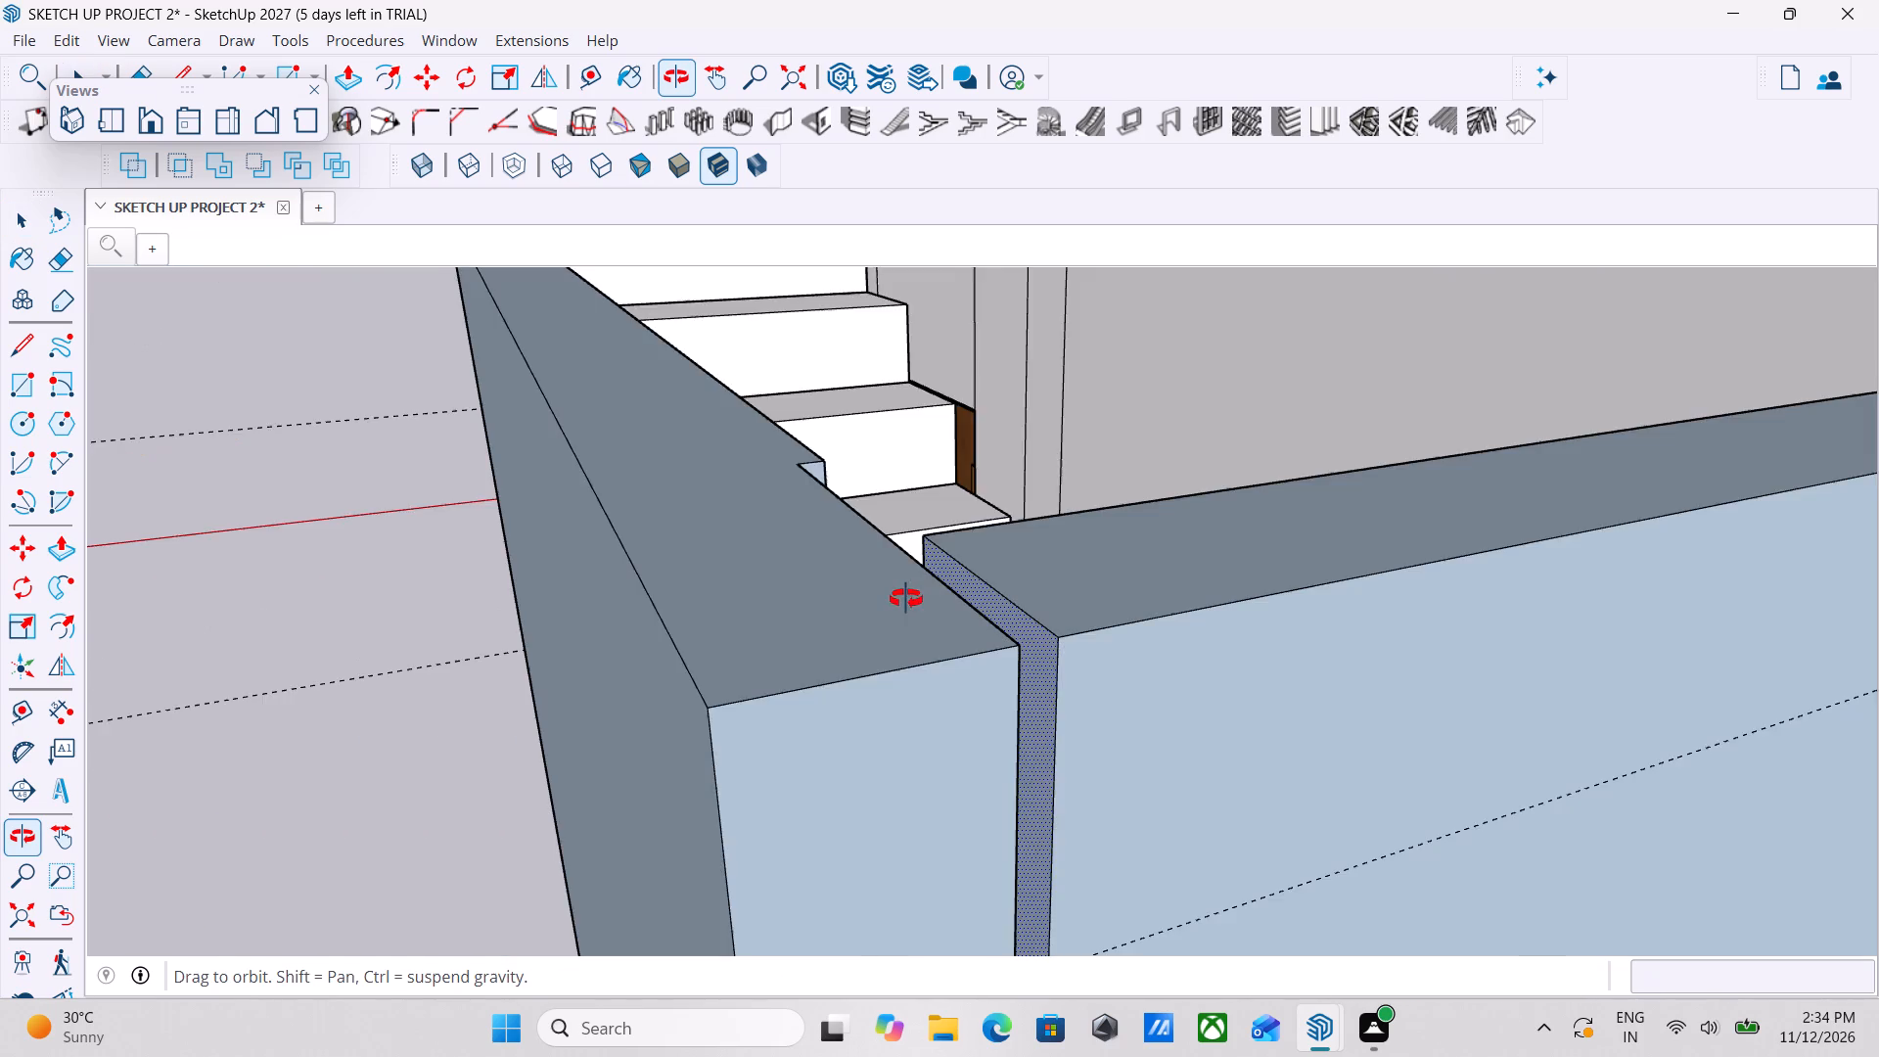
middle_drag(906, 599, 923, 629)
key(p)
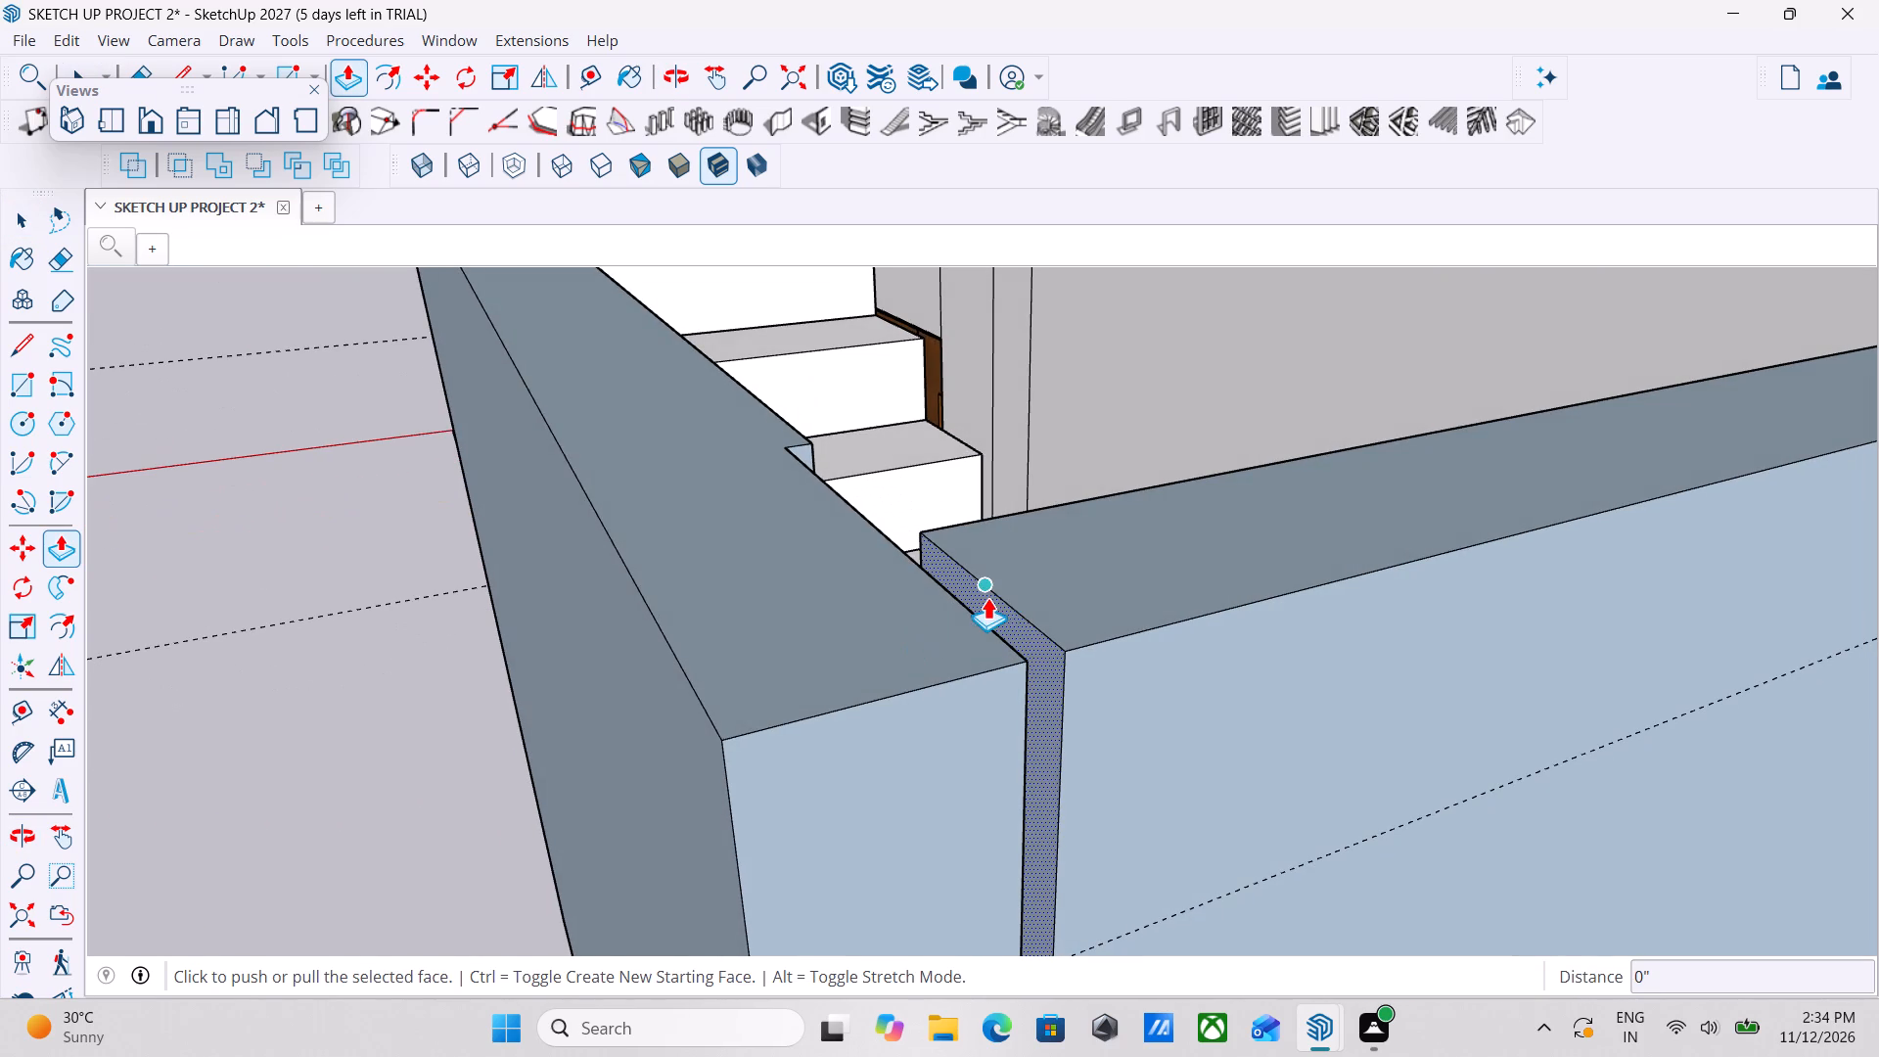
click(986, 611)
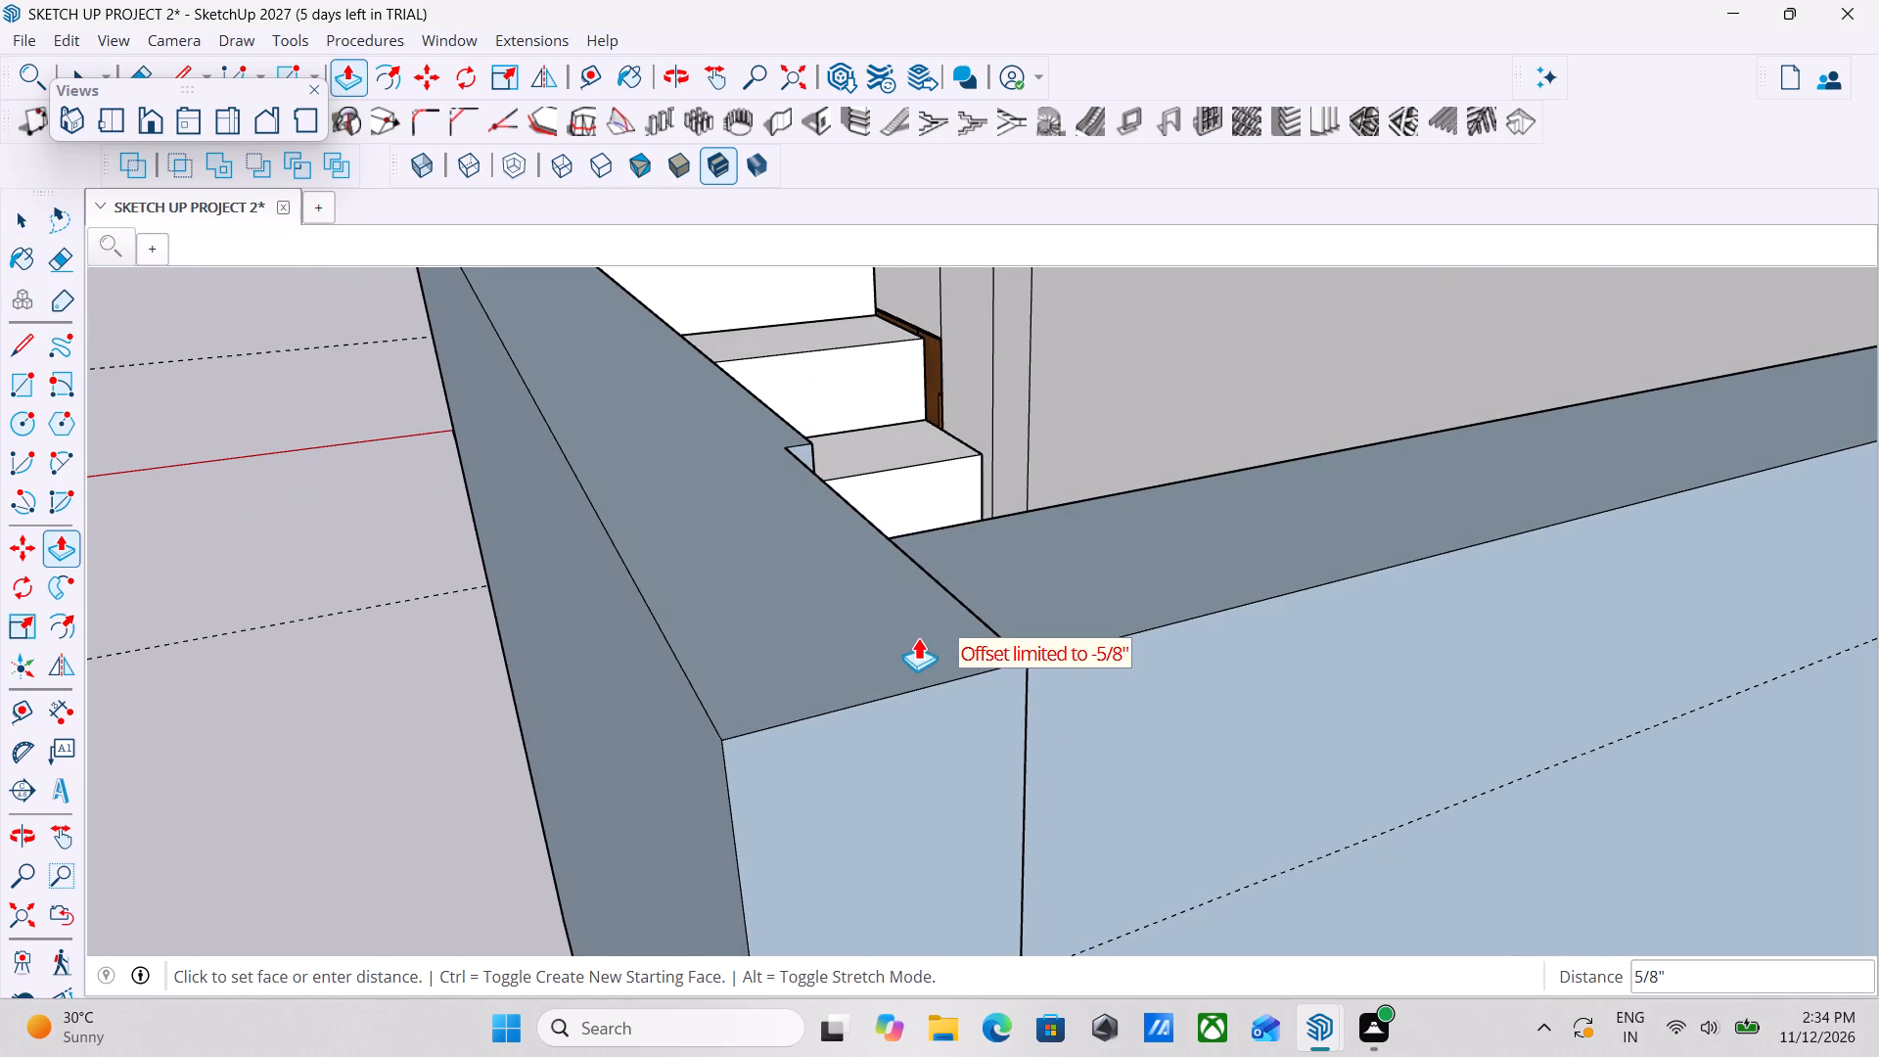
click(752, 651)
scroll(752, 651, down, 5)
middle_drag(1321, 752, 1135, 764)
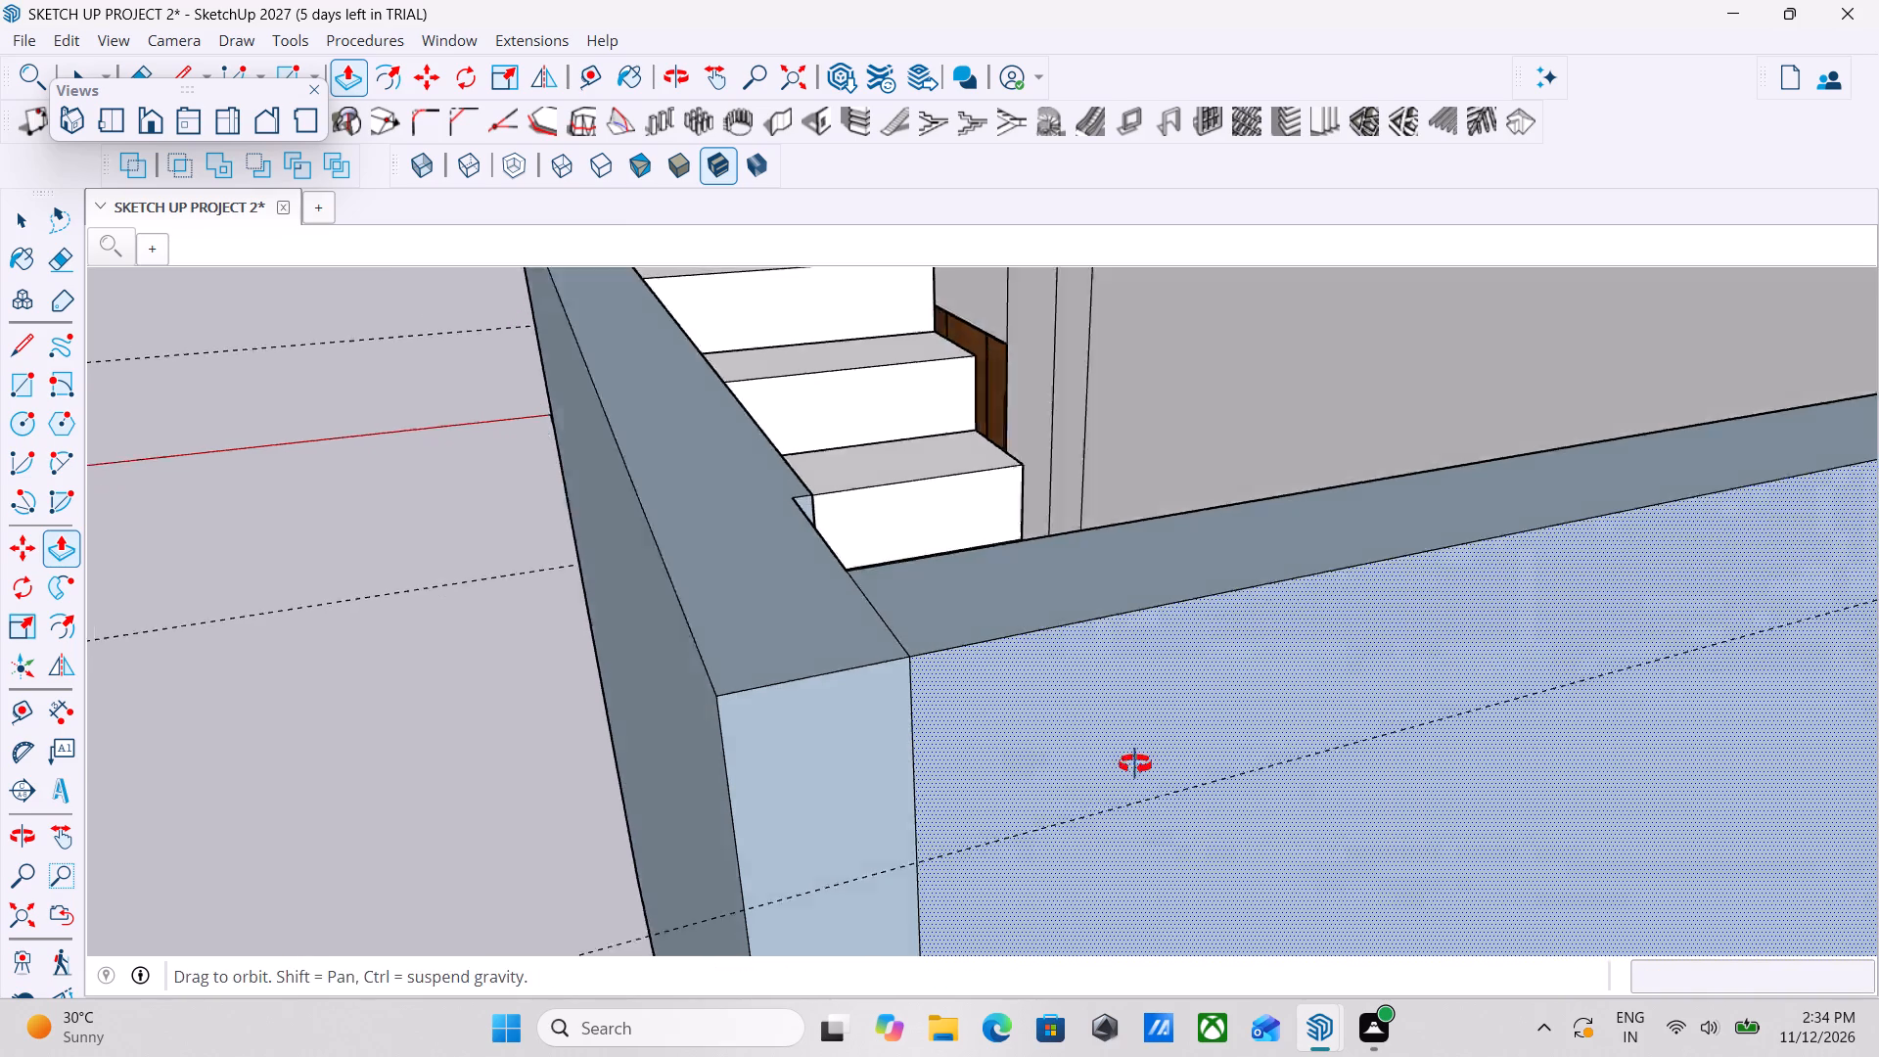
middle_drag(1135, 764, 1025, 765)
key(space)
key(space)
key(space)
key(space)
Erase the vertical seam line on the outer face of the walls at the staircase corner.
scroll(846, 747, down, 1)
middle_drag(896, 732, 984, 712)
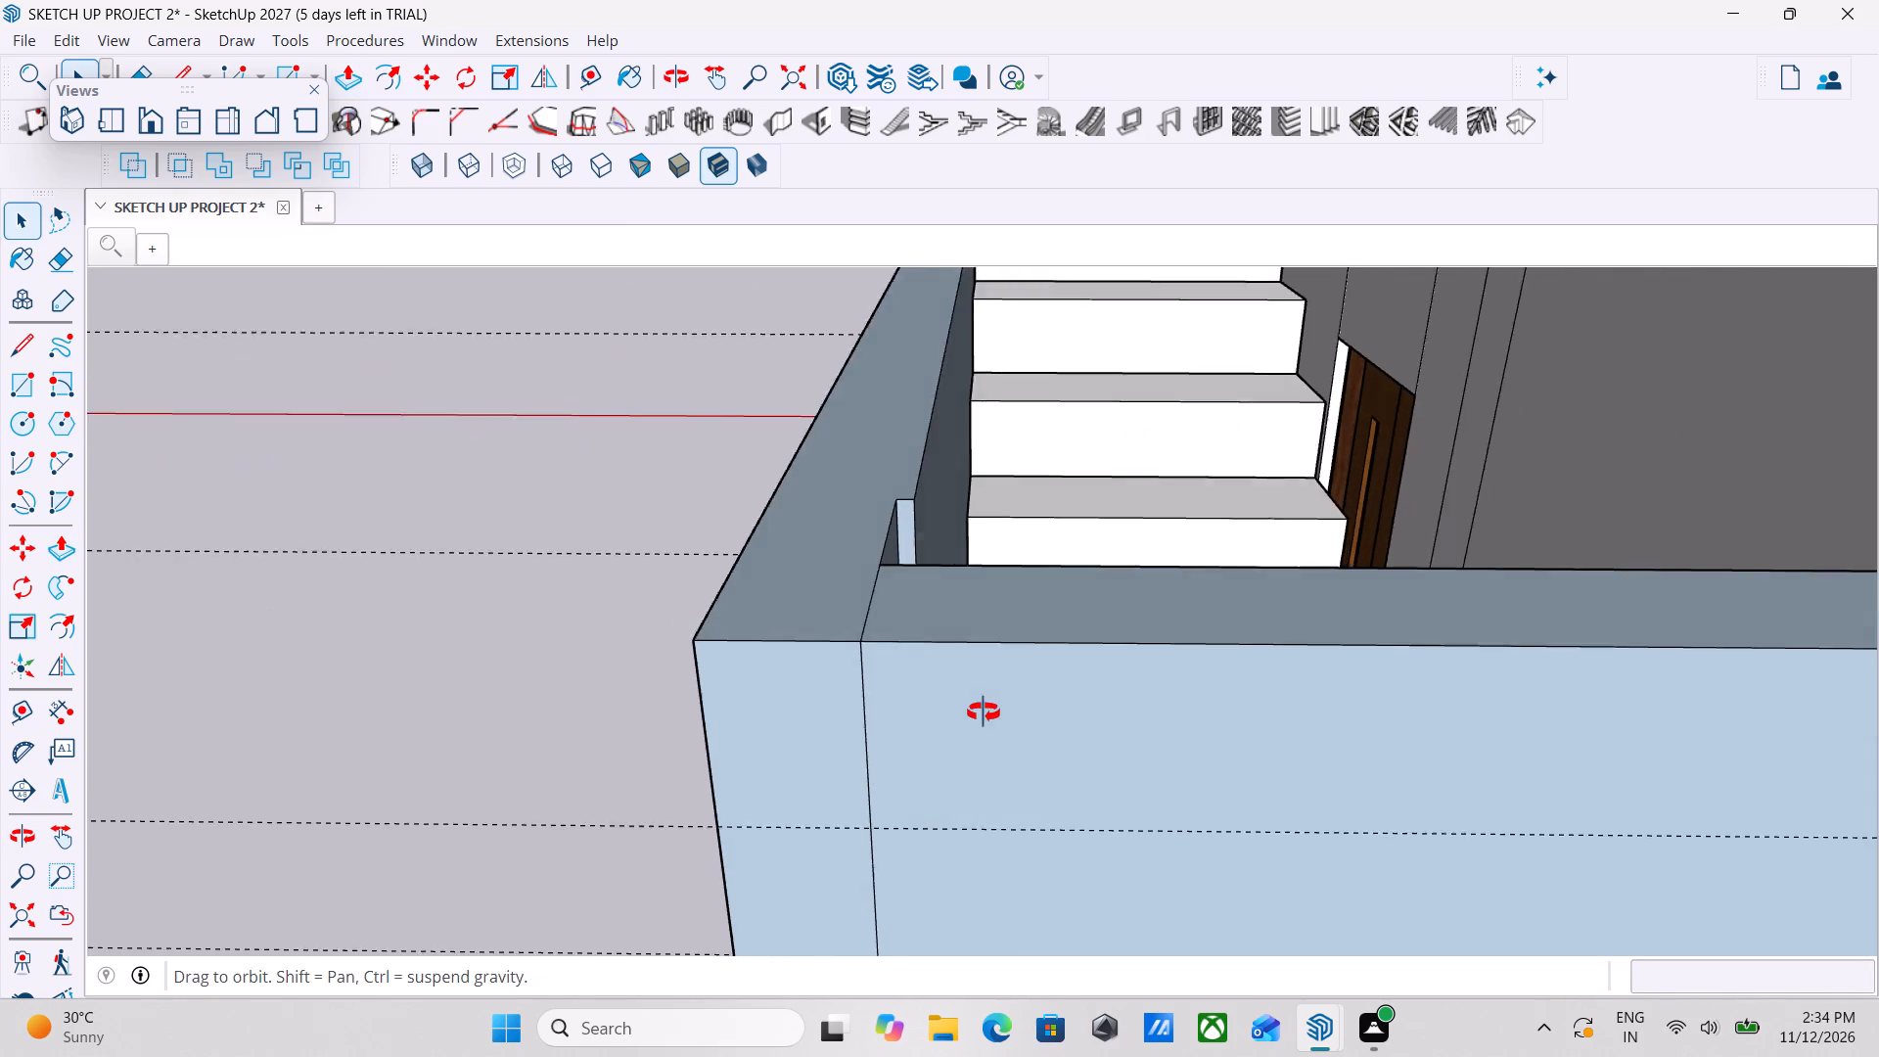
middle_drag(984, 712, 996, 708)
key(e)
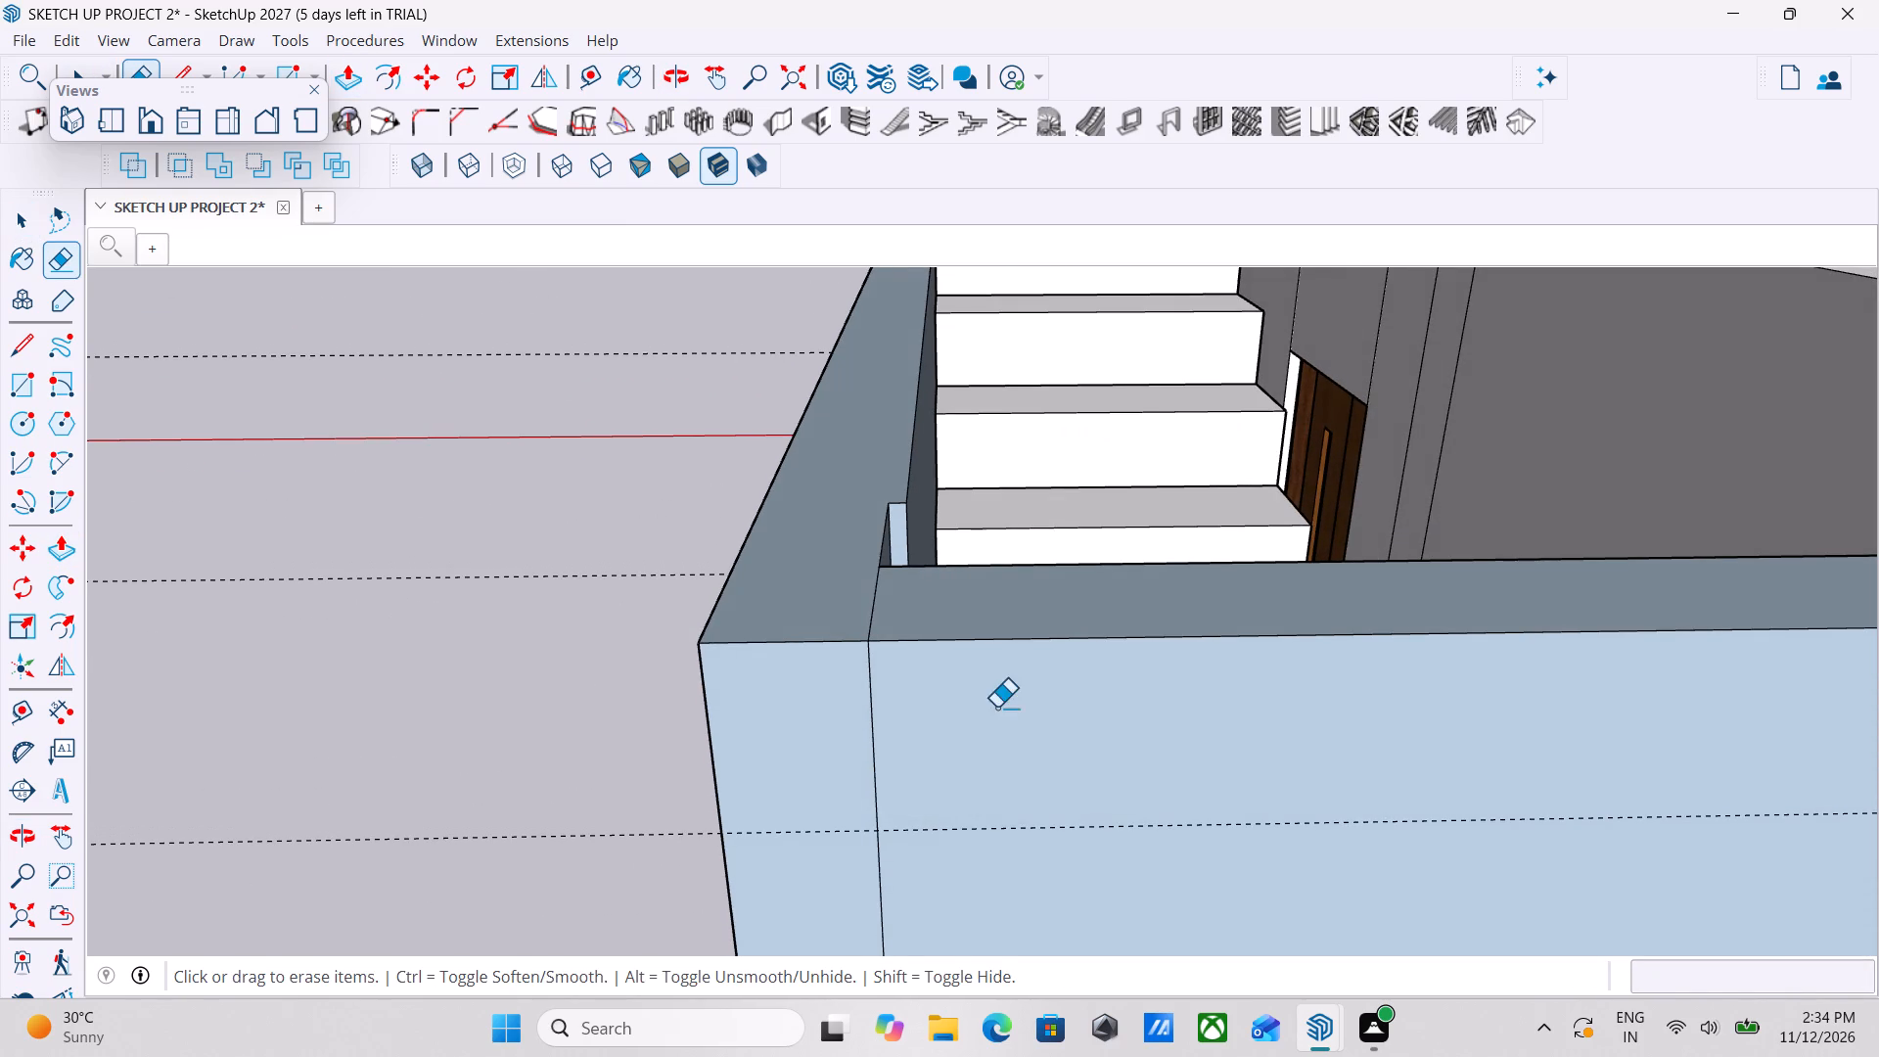
scroll(872, 754, up, 3)
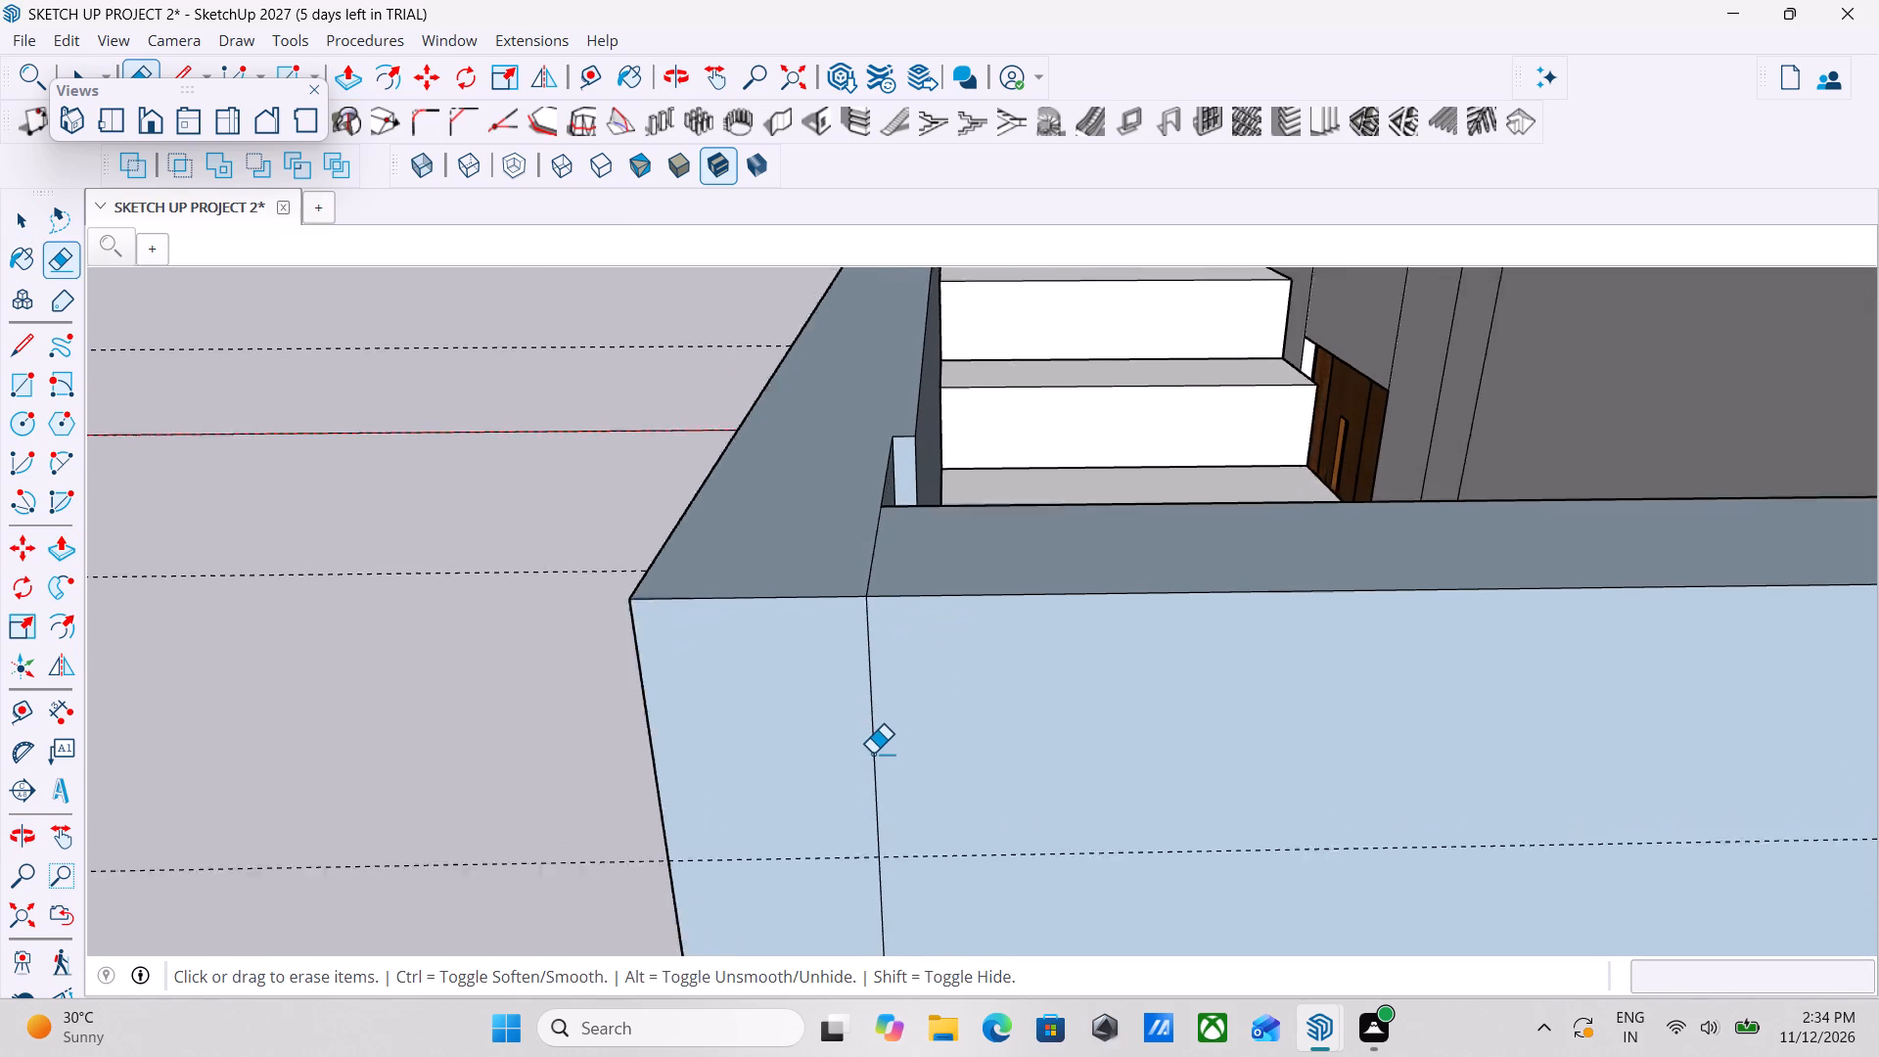
scroll(872, 754, up, 20)
scroll(872, 753, up, 5)
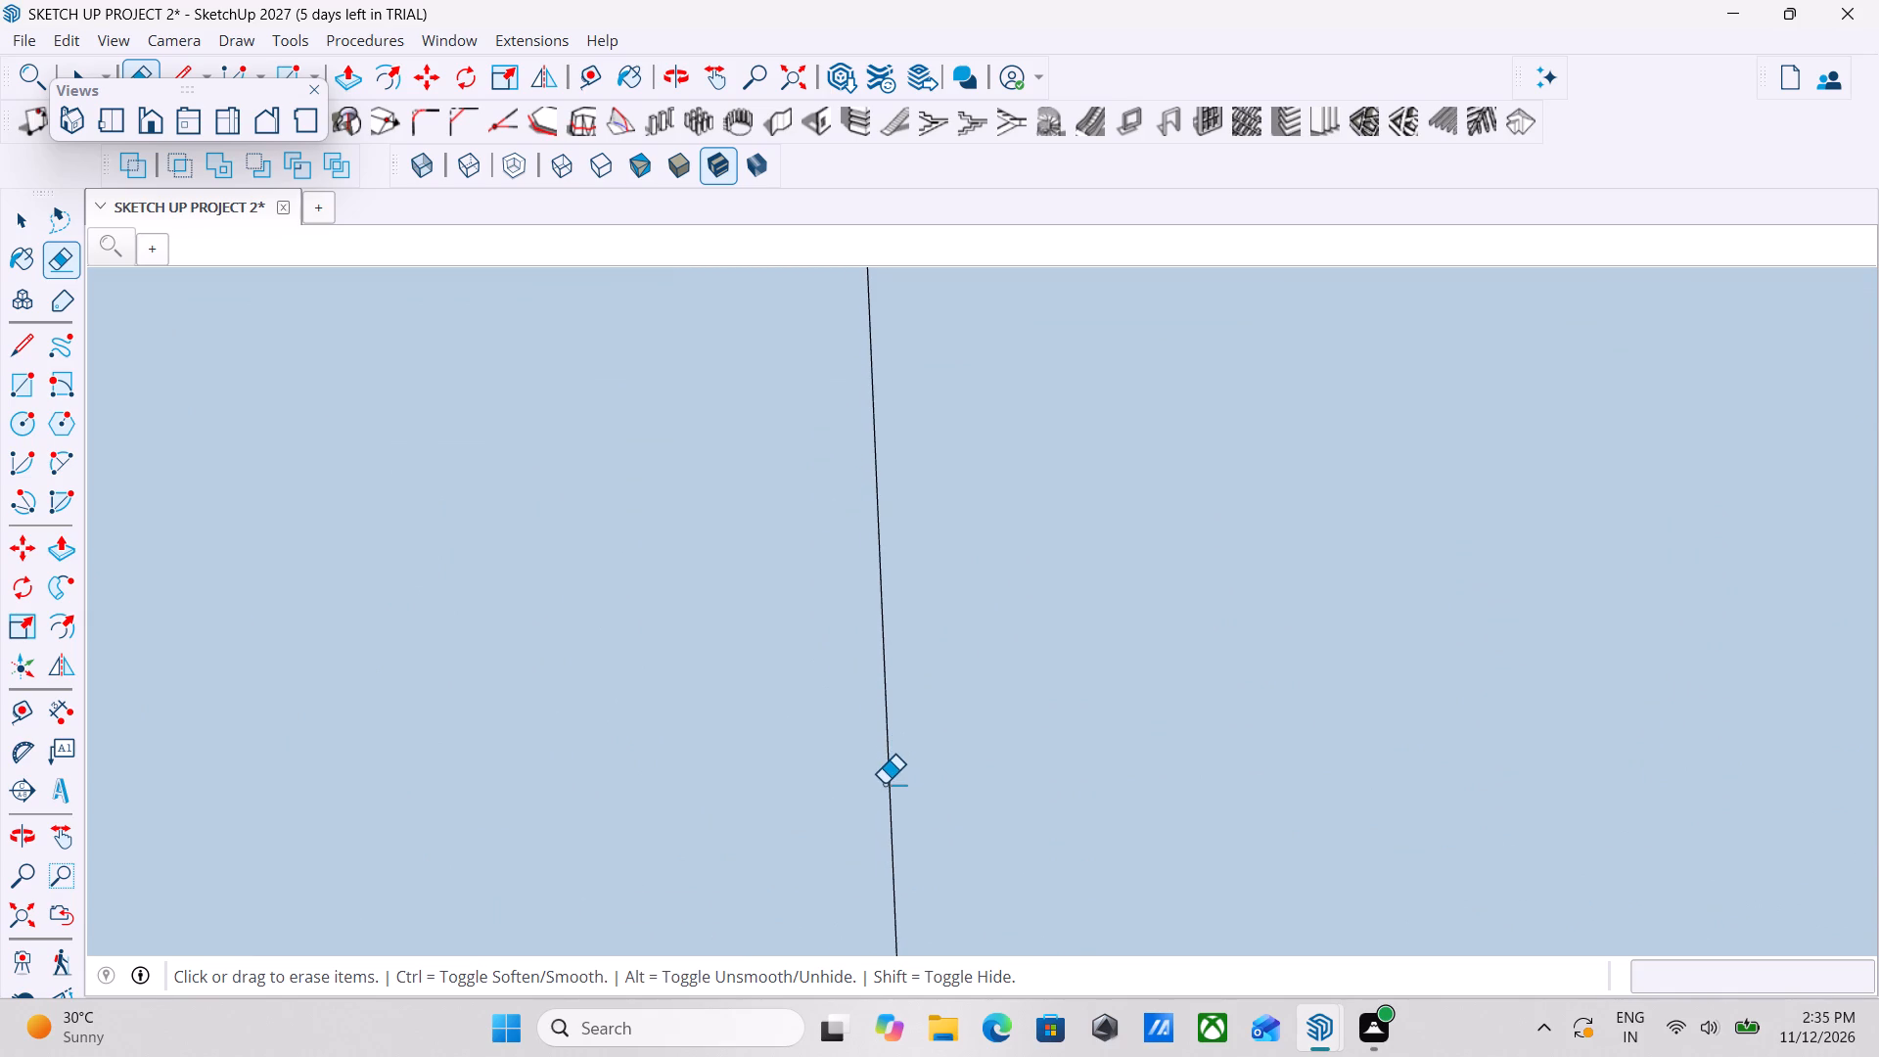
scroll(884, 784, up, 12)
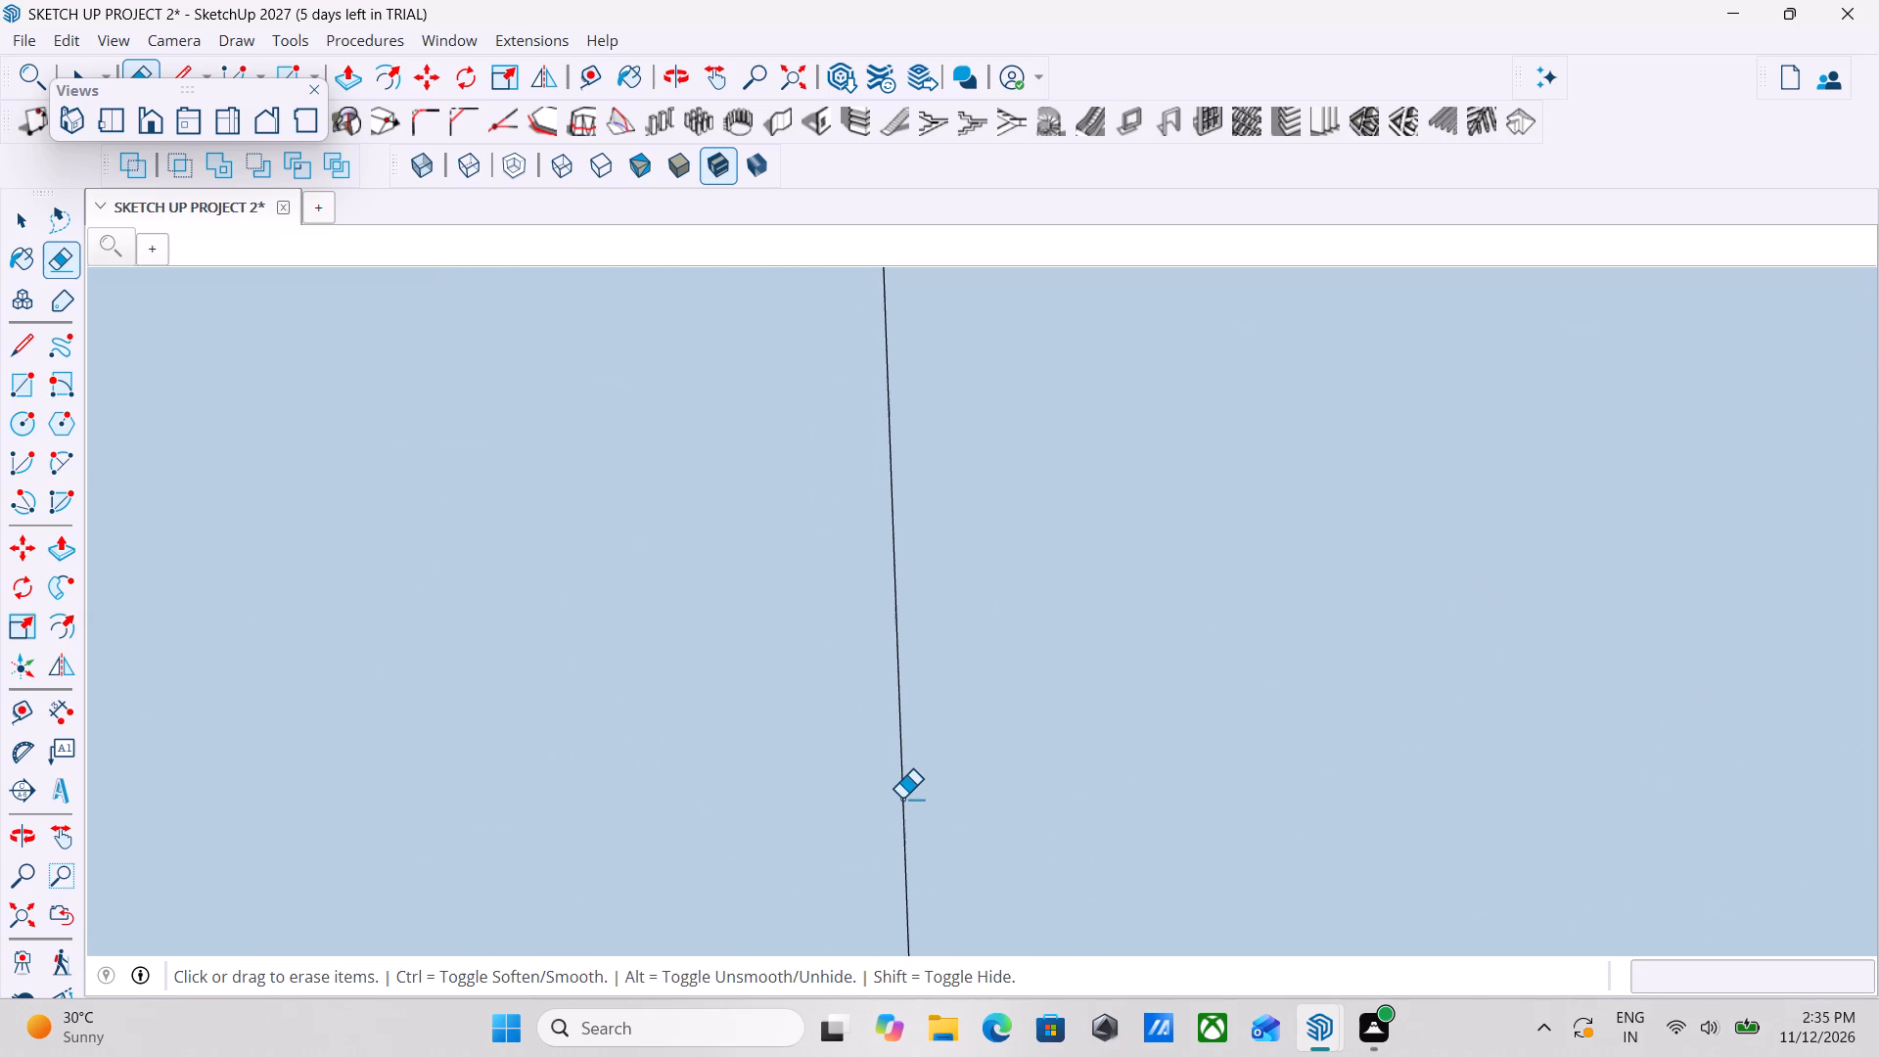
click(901, 799)
scroll(901, 799, down, 12)
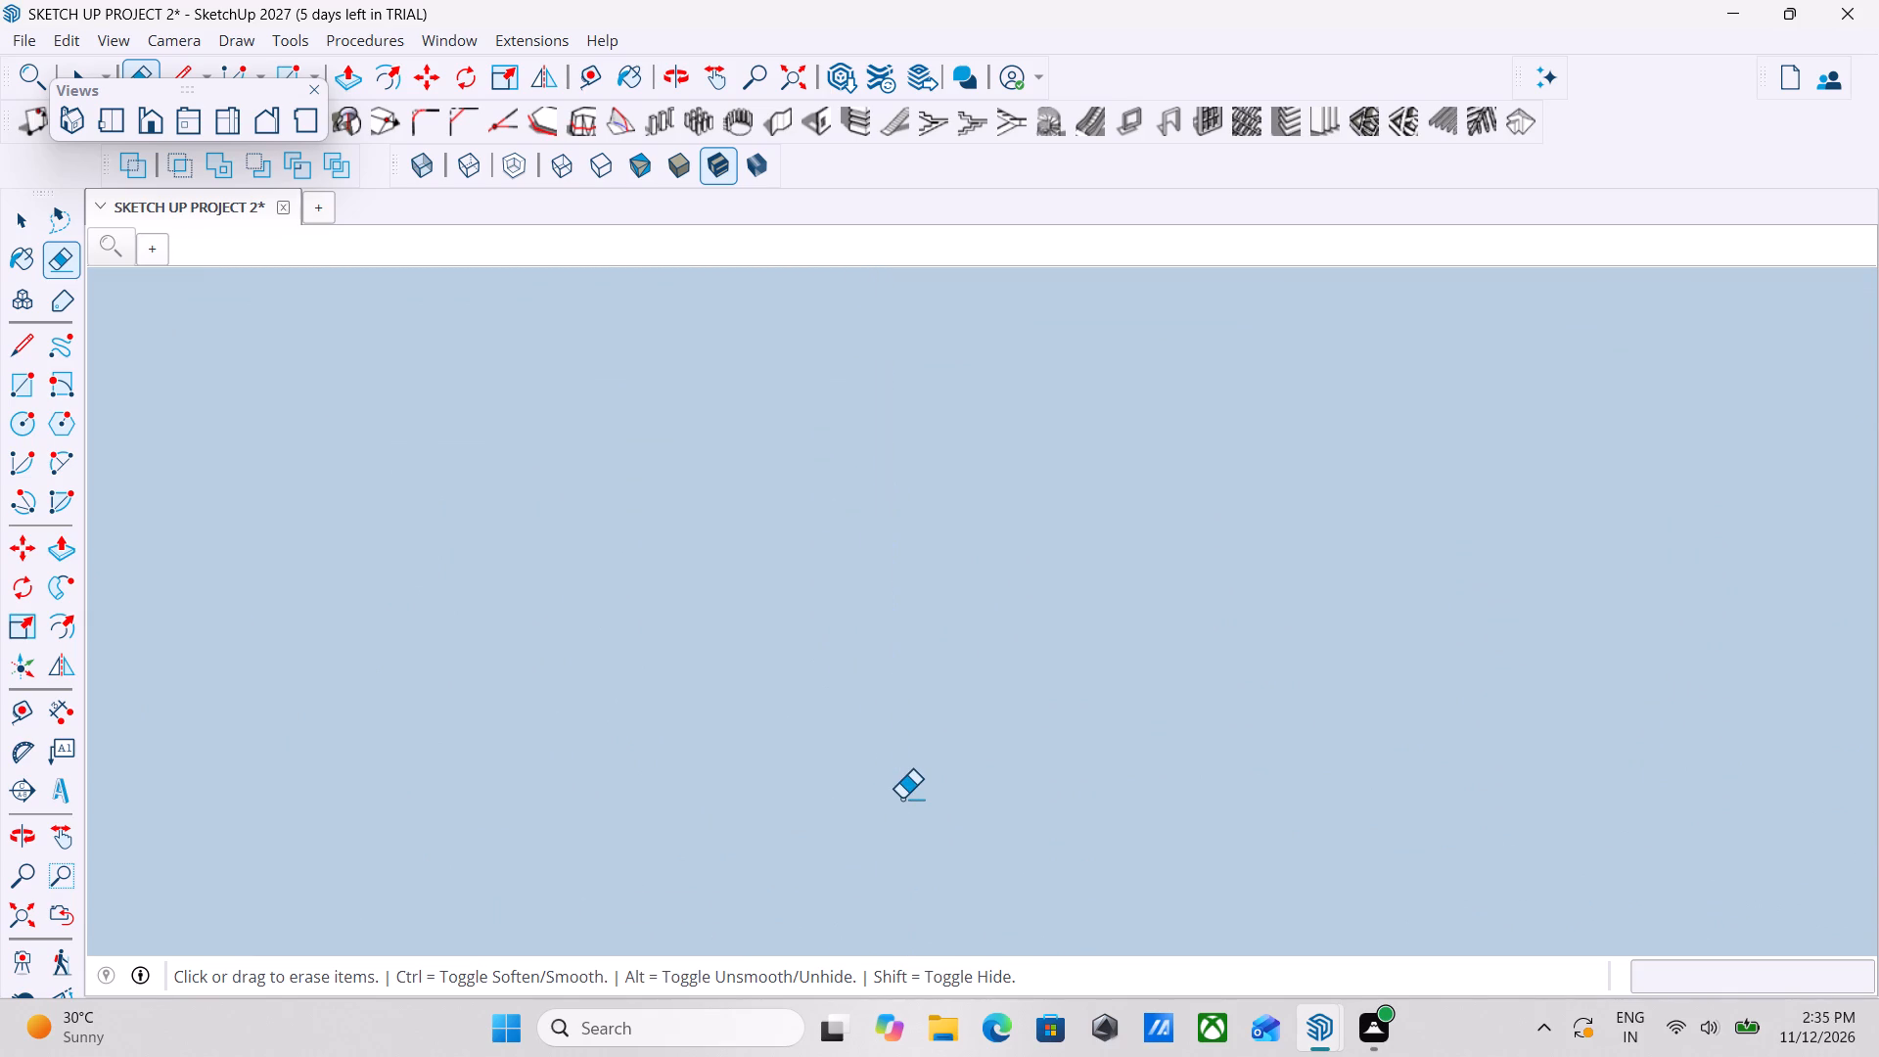
scroll(901, 799, down, 20)
scroll(901, 799, down, 16)
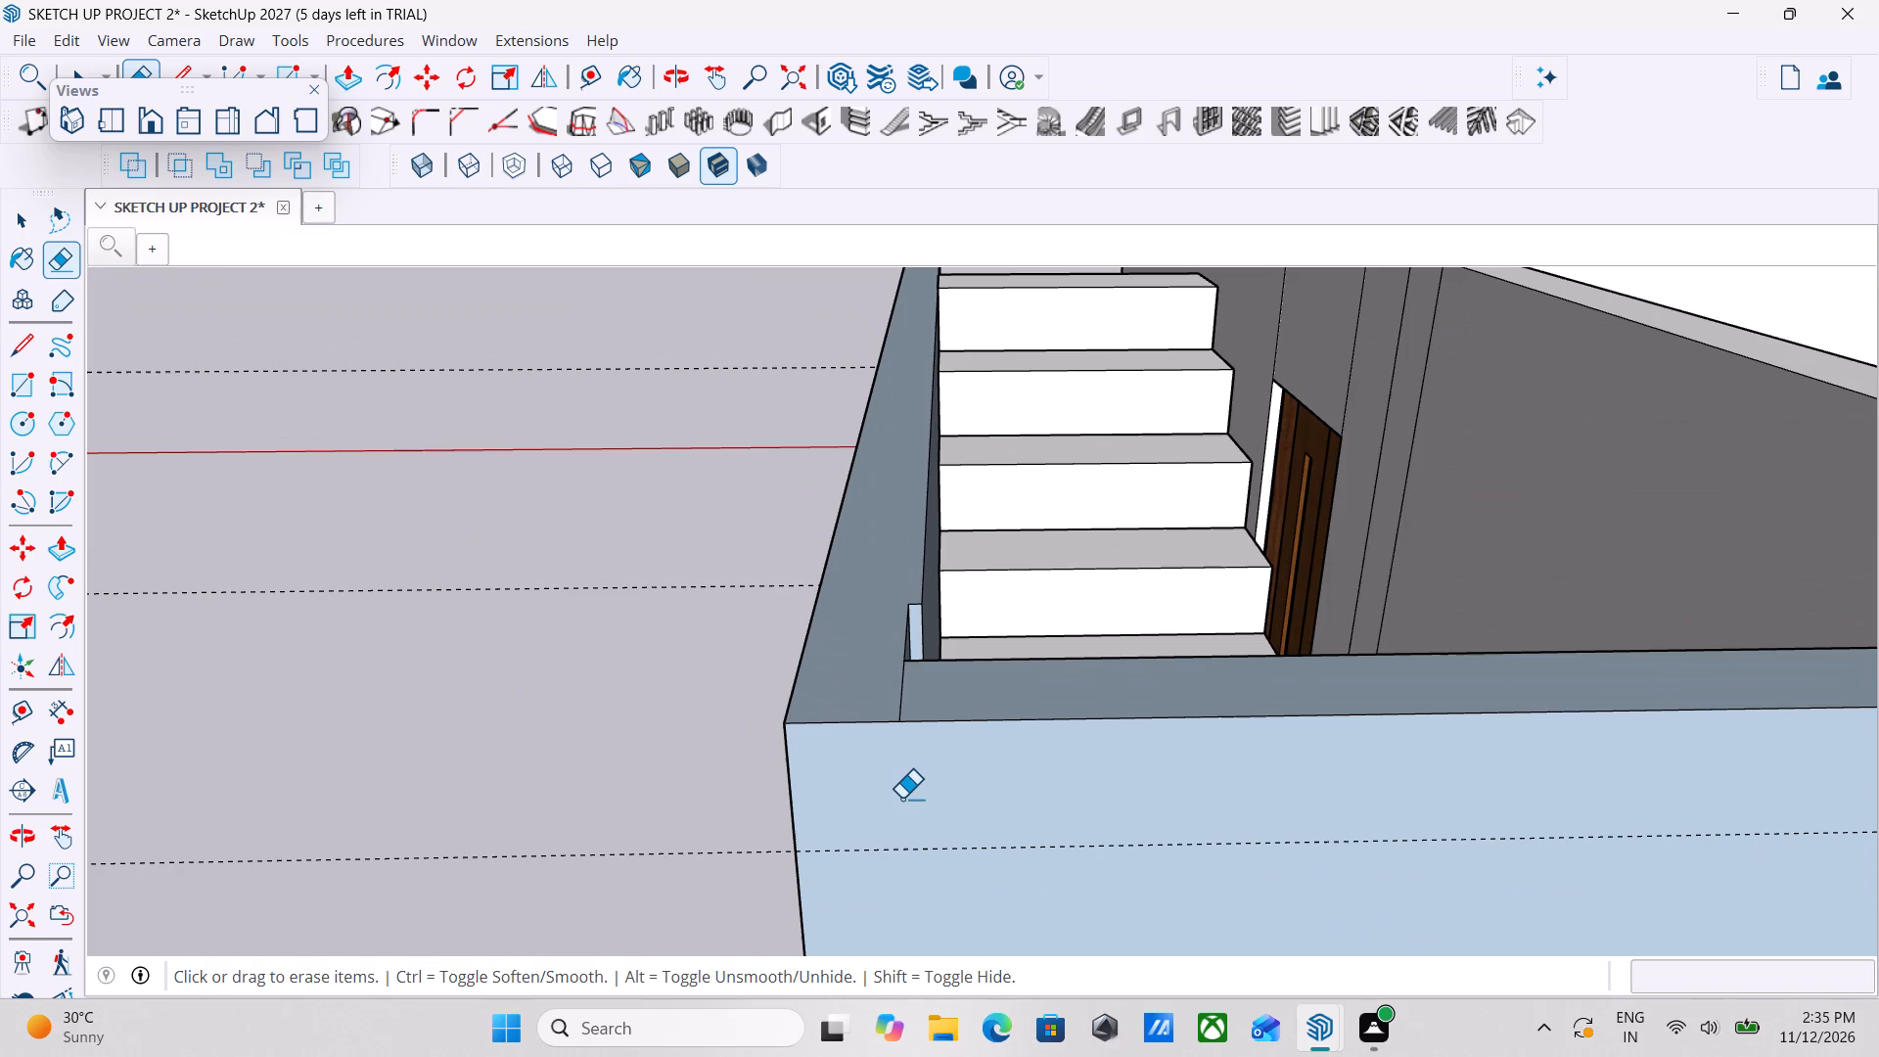
Erase the seam line across the wall tops at the staircase corner.
middle_drag(990, 804, 1167, 826)
scroll(1039, 740, up, 4)
scroll(865, 725, up, 4)
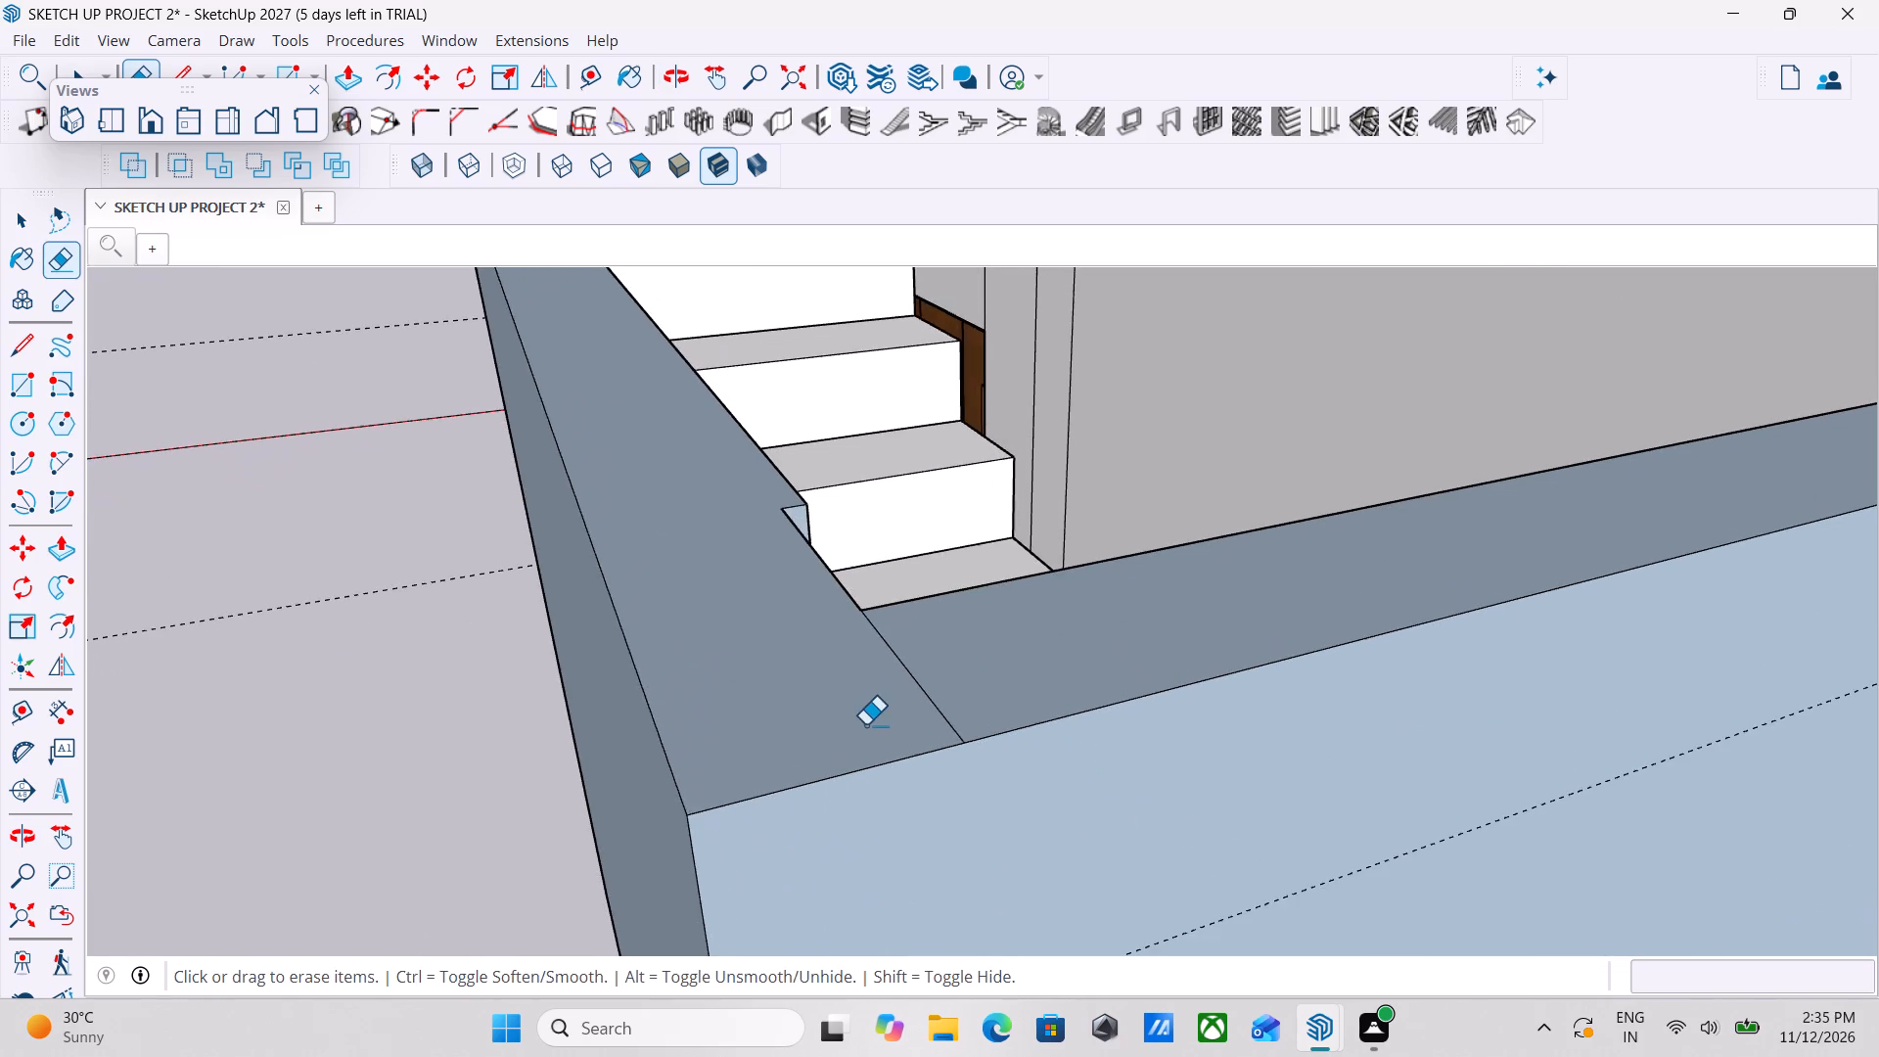
scroll(865, 725, up, 20)
scroll(865, 725, up, 9)
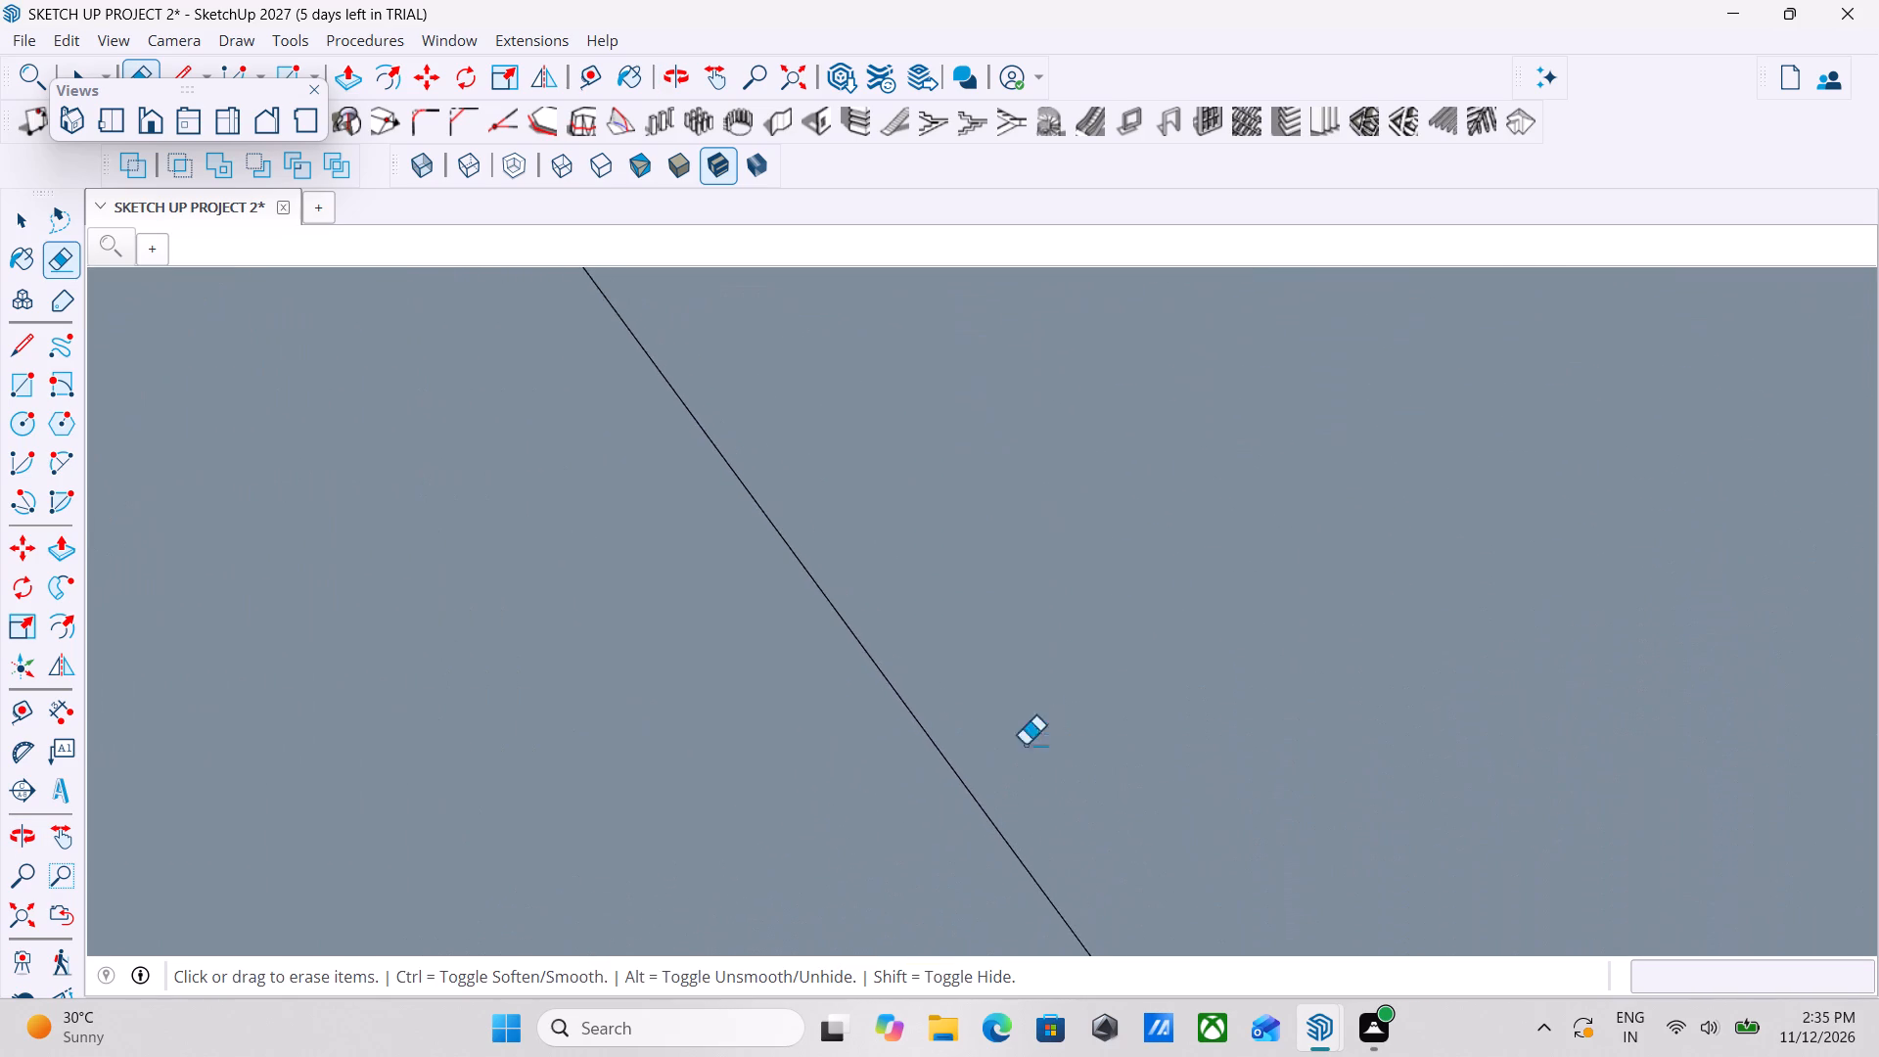
scroll(950, 790, up, 5)
scroll(1093, 755, up, 5)
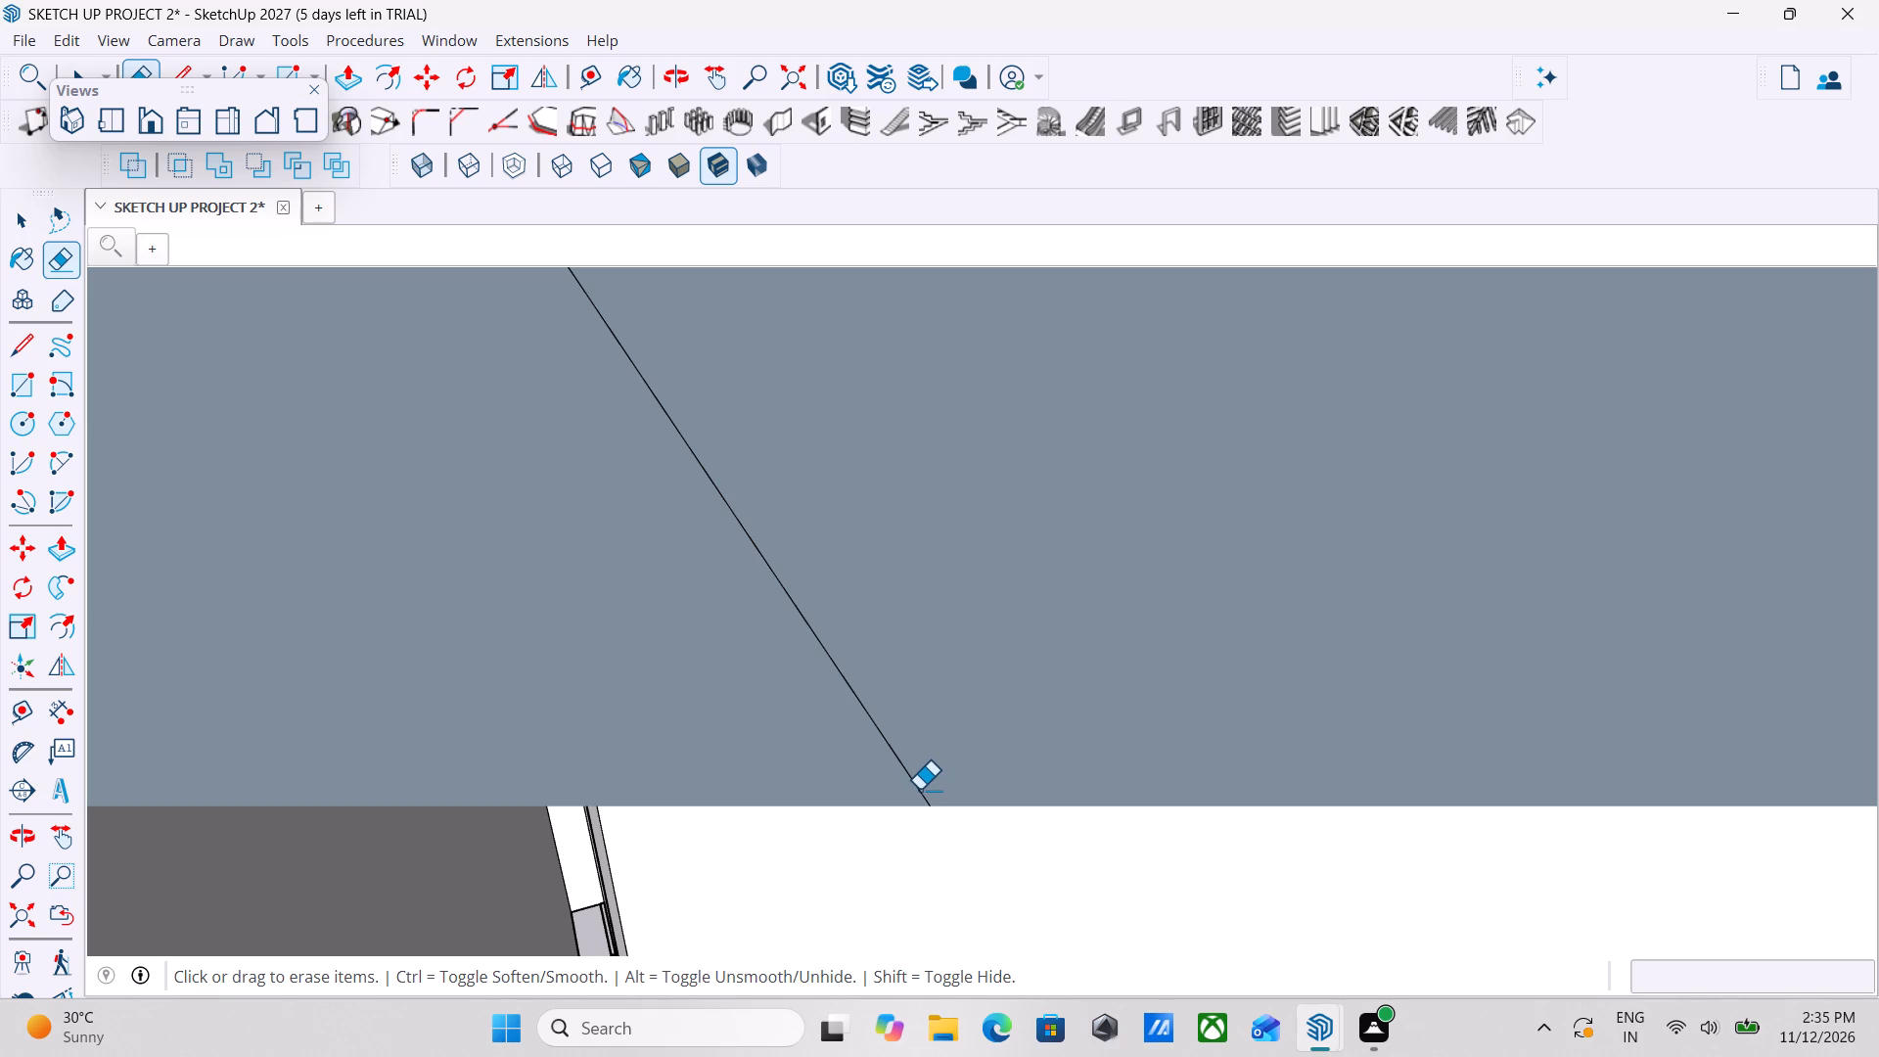
click(919, 791)
scroll(919, 791, down, 14)
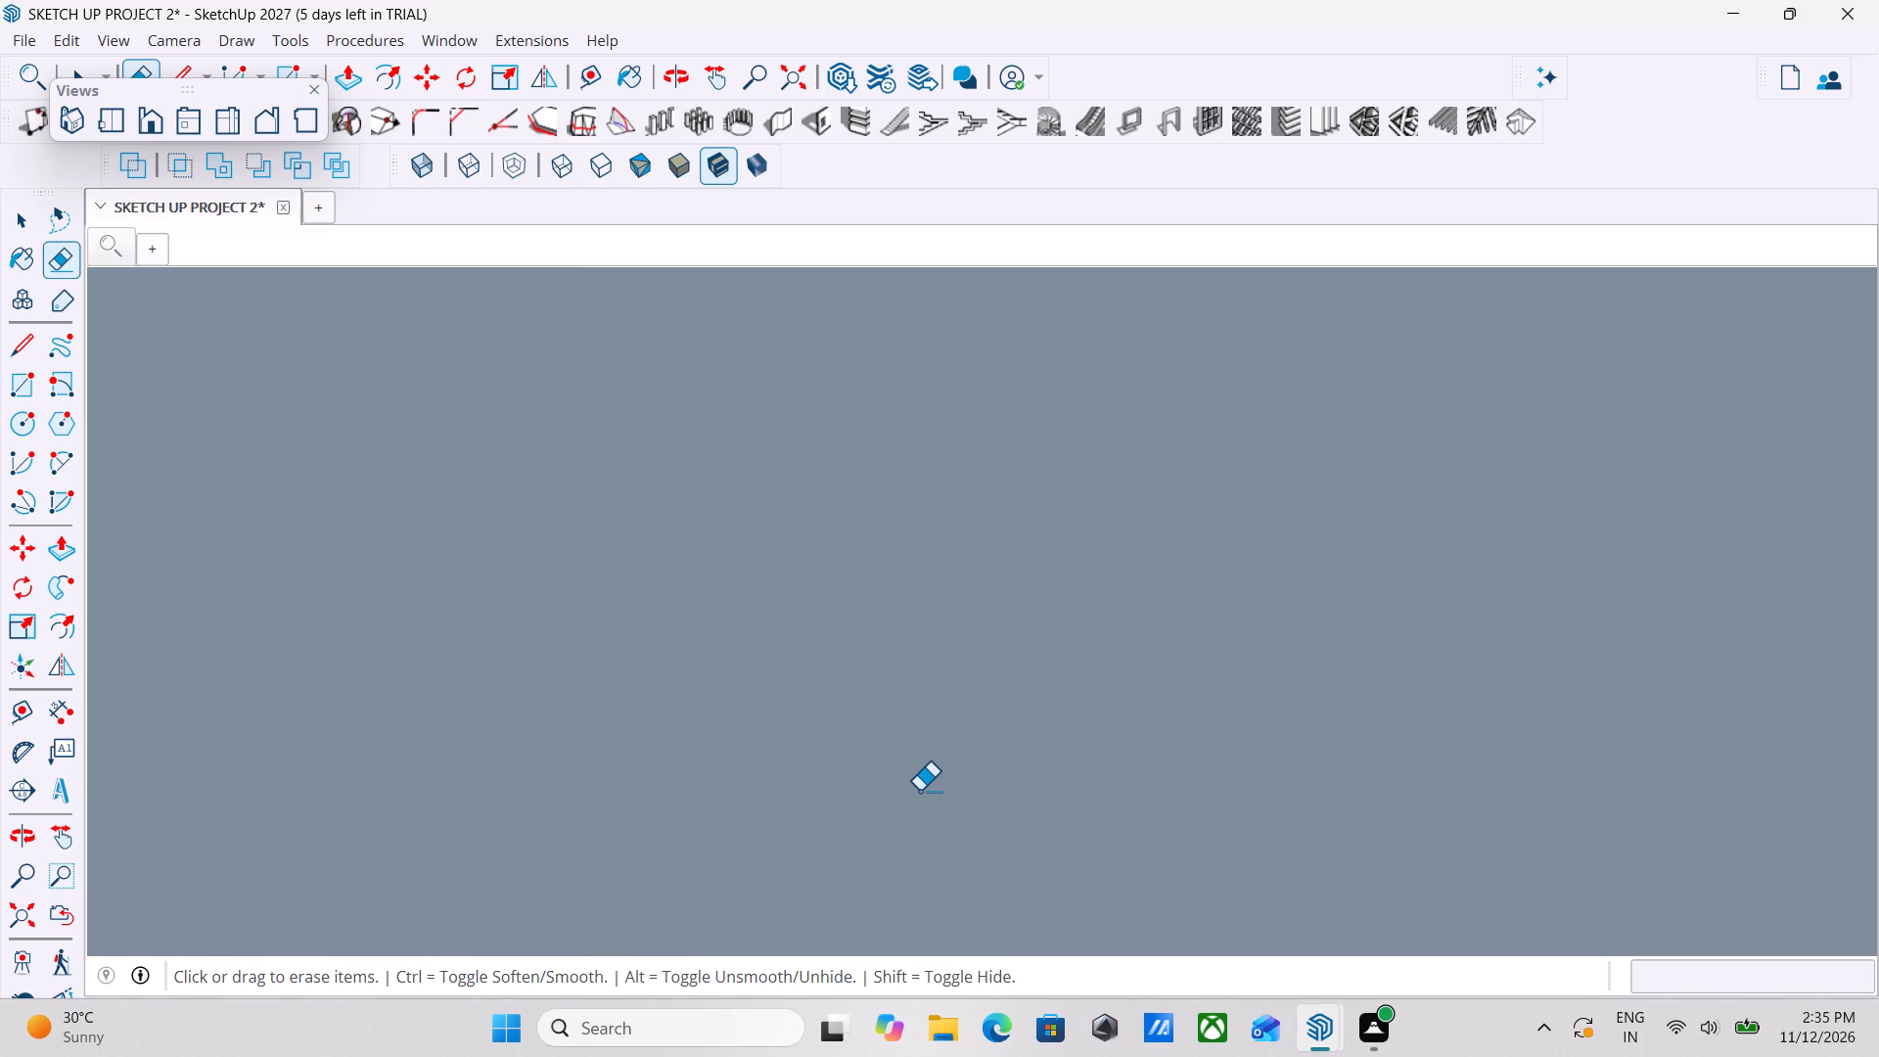
scroll(919, 791, down, 4)
key(Escape)
scroll(919, 791, down, 4)
key(space)
scroll(1024, 721, down, 9)
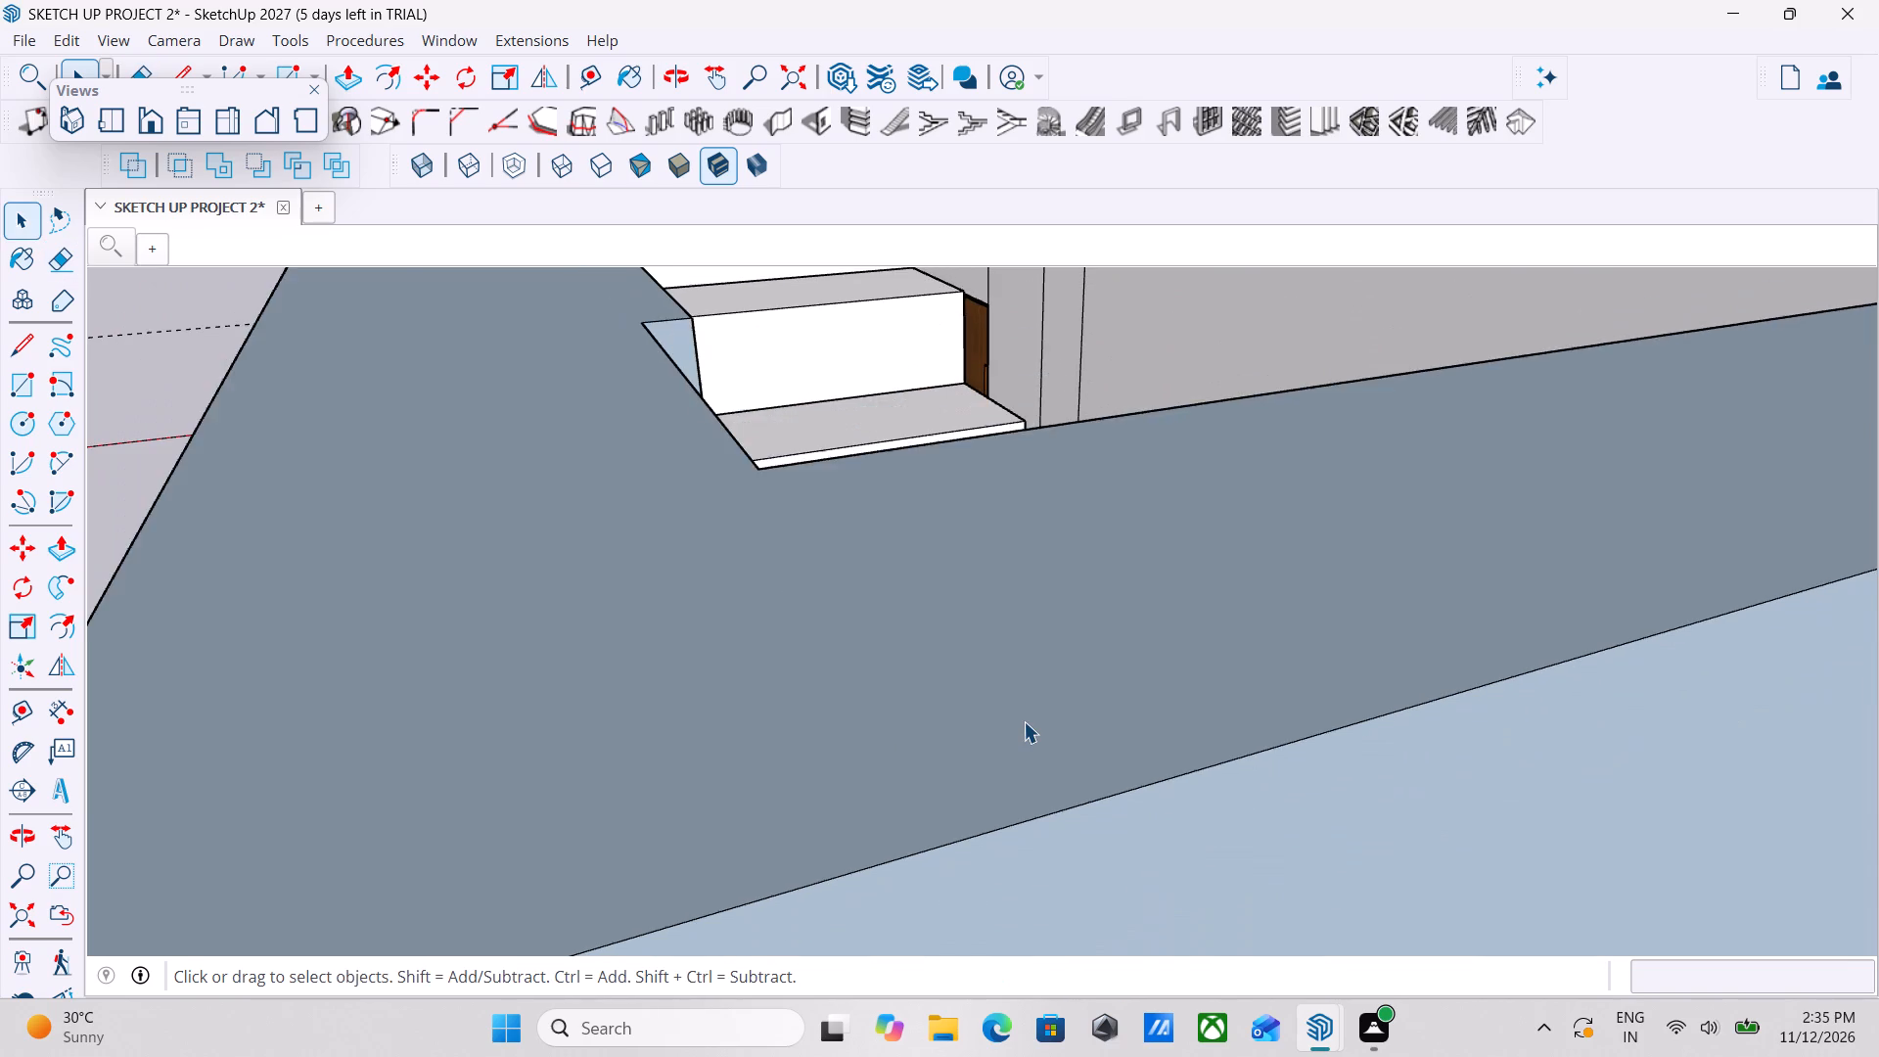
Examine the joined staircase walls and the whole house from all sides.
scroll(957, 638, down, 20)
scroll(957, 638, down, 7)
middle_drag(876, 703, 1275, 674)
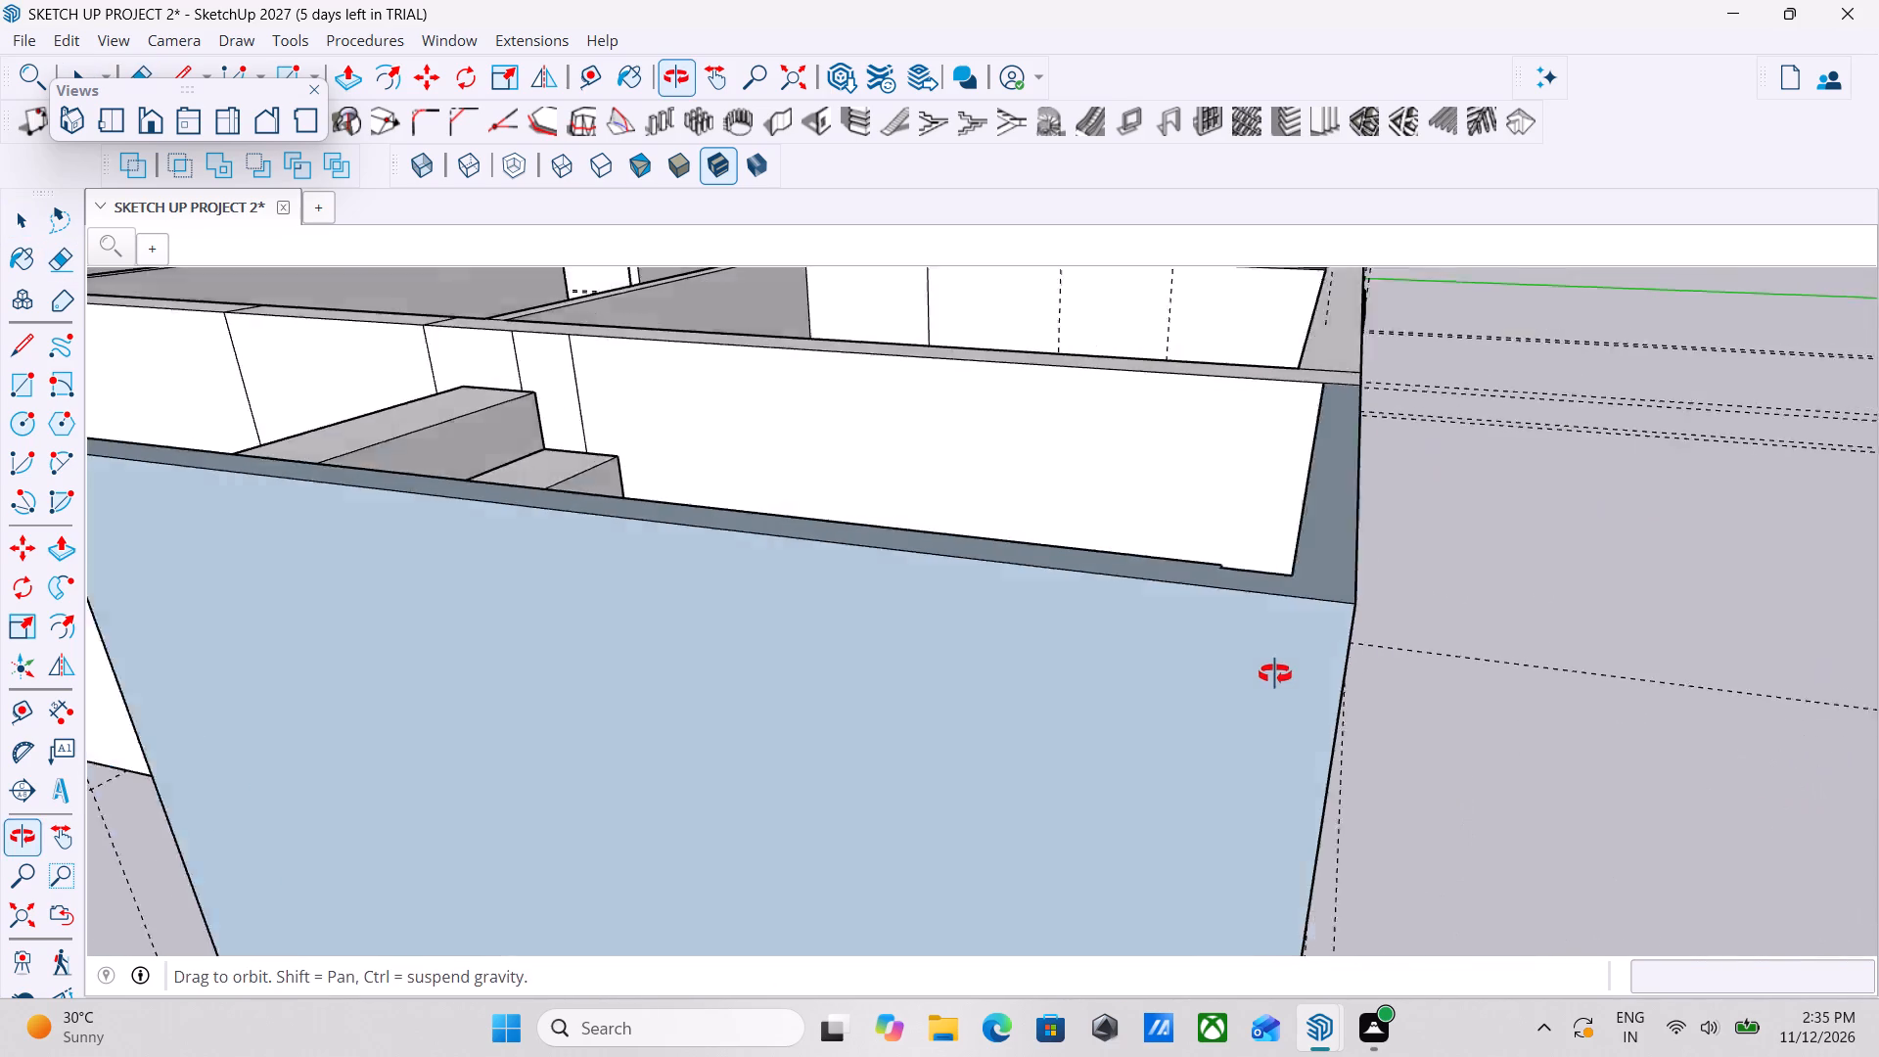
middle_drag(1275, 674, 1277, 674)
scroll(1277, 674, down, 6)
middle_drag(1597, 704, 1878, 583)
scroll(983, 721, down, 13)
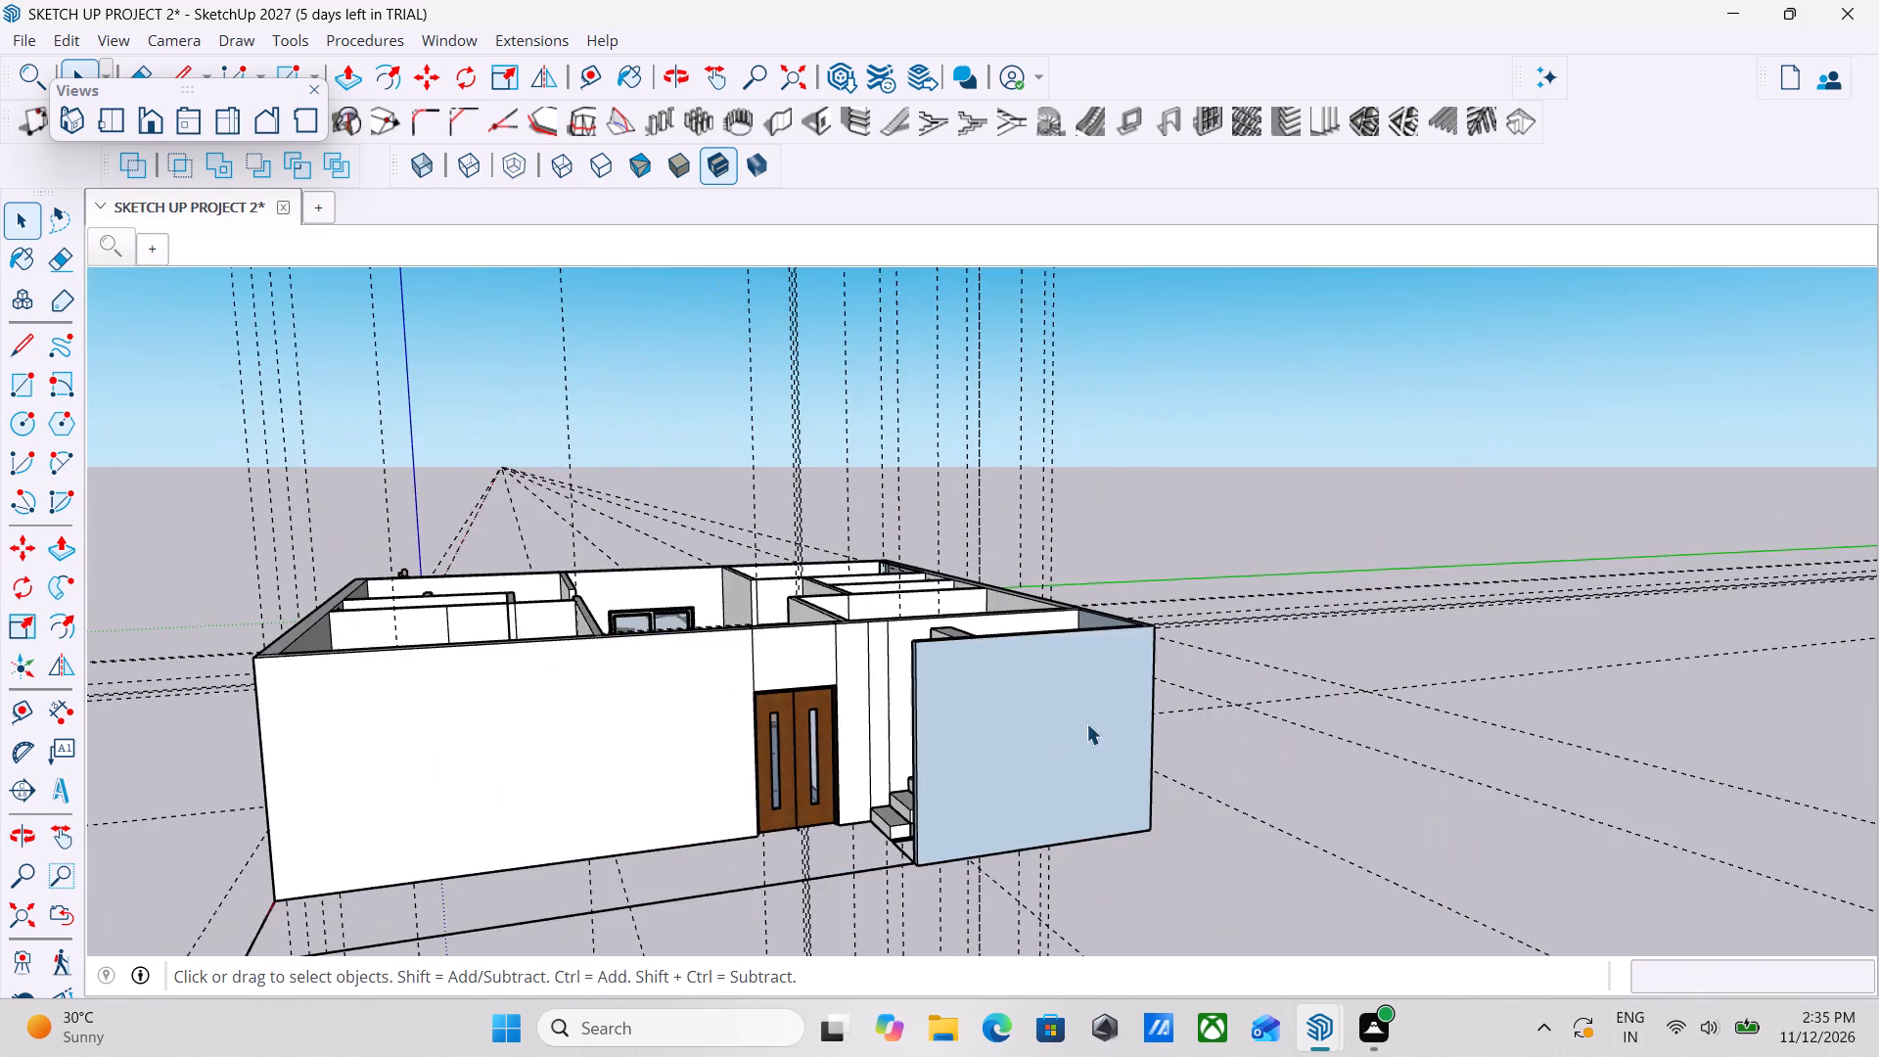
middle_drag(1137, 738, 977, 842)
scroll(924, 832, down, 4)
middle_drag(924, 832, 1124, 824)
middle_drag(1124, 824, 1404, 823)
scroll(1404, 823, down, 1)
middle_drag(1404, 823, 729, 748)
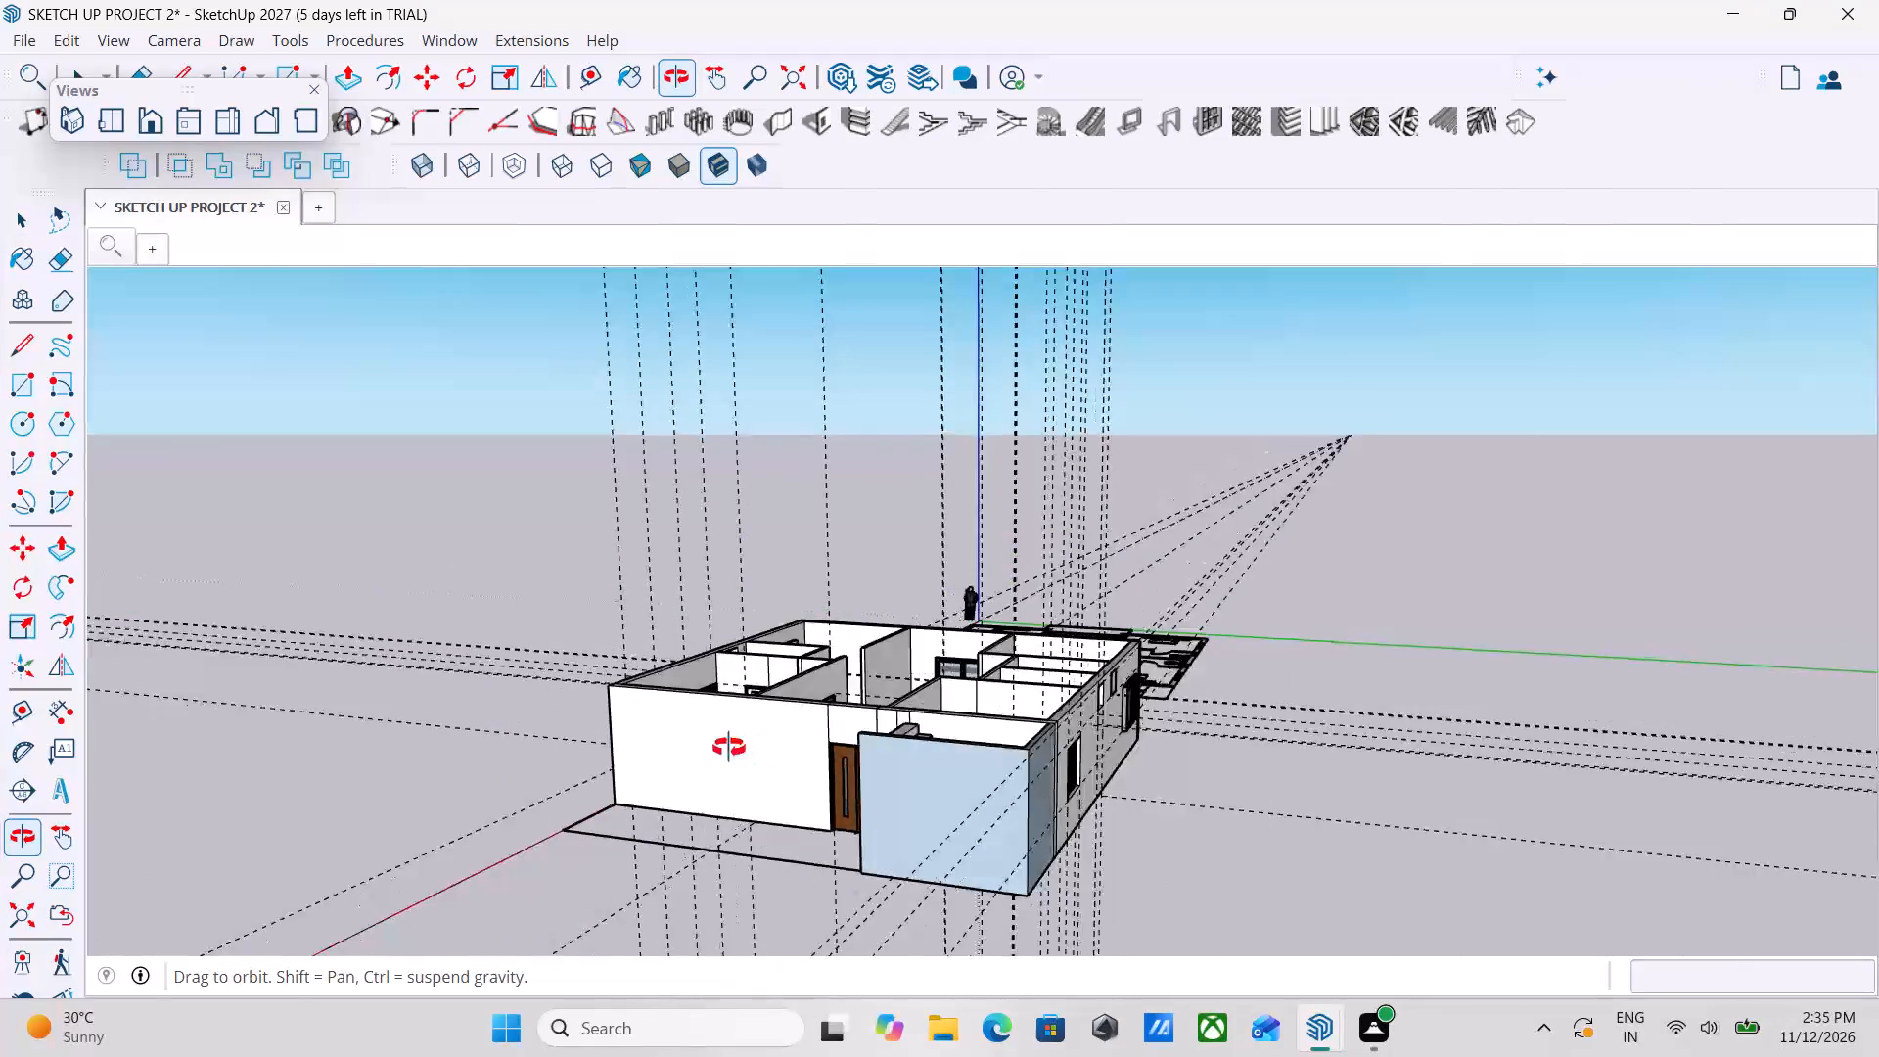
middle_drag(729, 748, 936, 761)
scroll(896, 763, down, 2)
middle_drag(896, 763, 1083, 807)
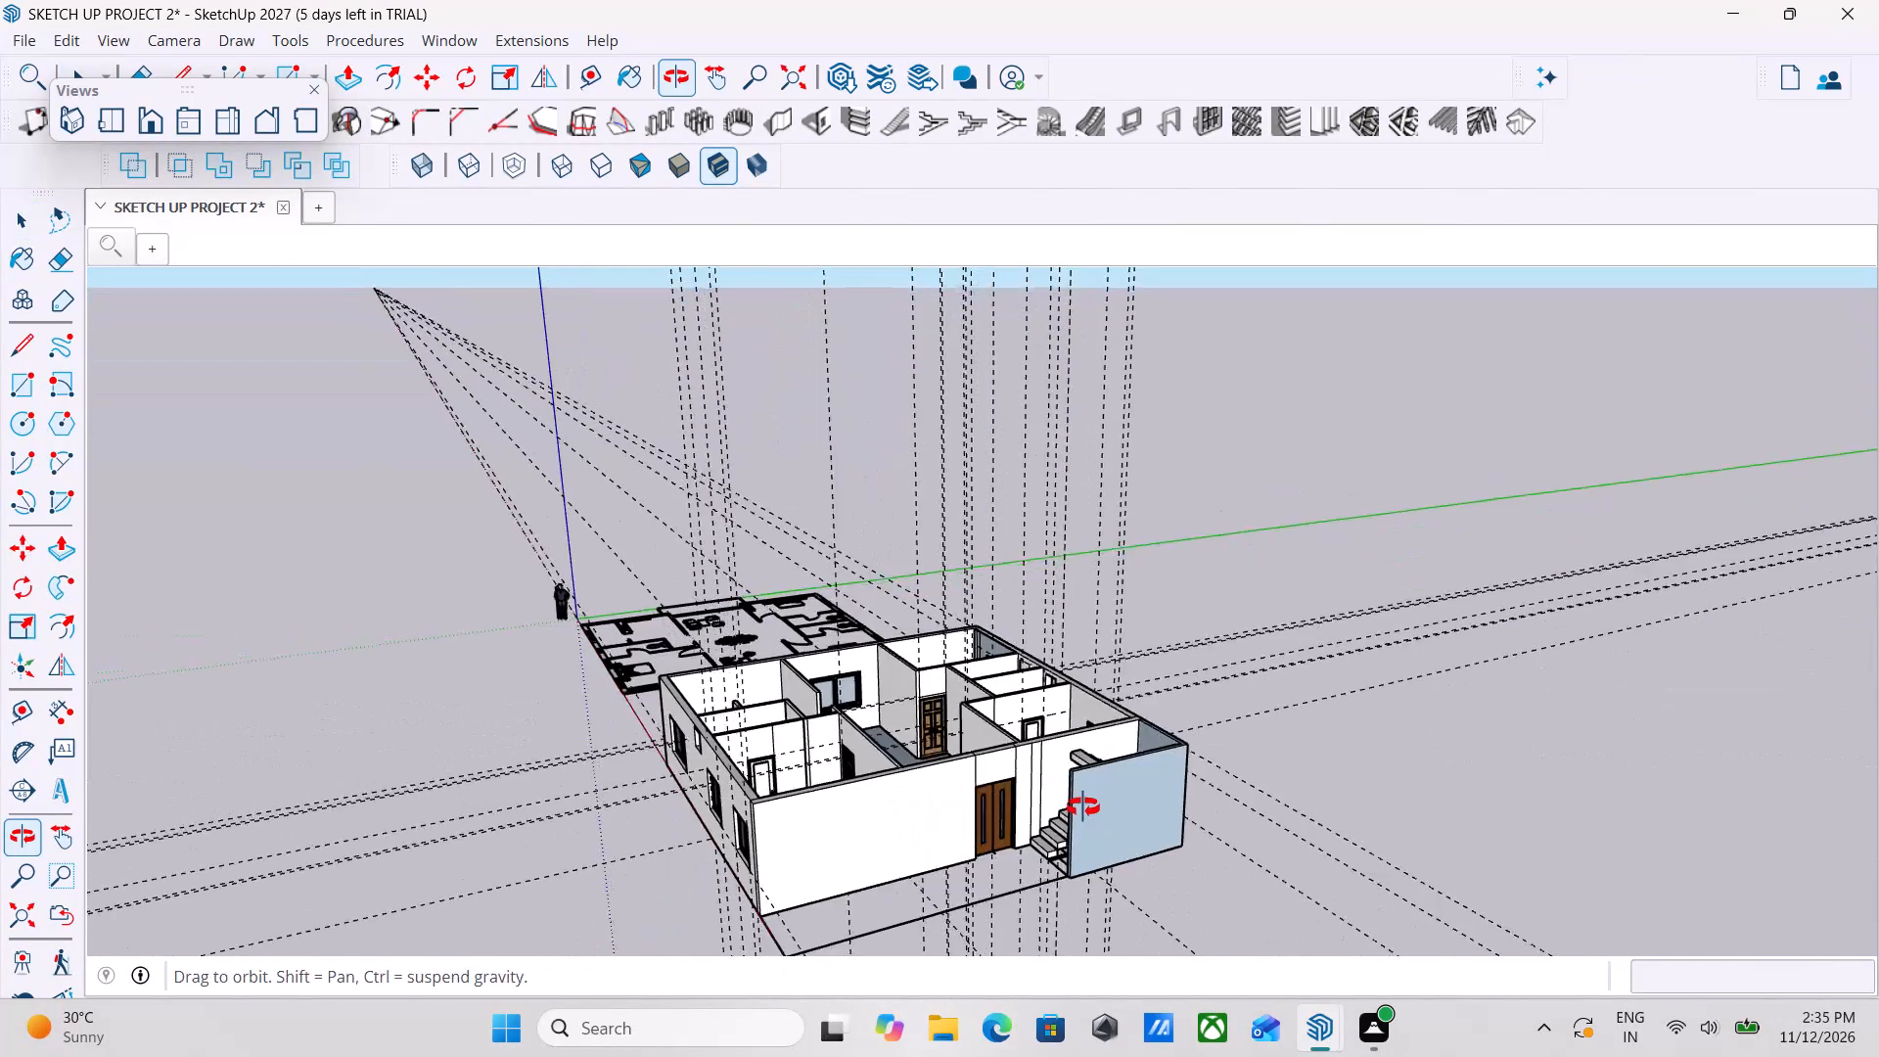
middle_drag(1083, 807, 1086, 808)
scroll(1086, 808, down, 3)
middle_drag(1086, 808, 815, 781)
scroll(815, 781, down, 4)
middle_drag(815, 781, 1222, 828)
middle_drag(908, 847, 627, 821)
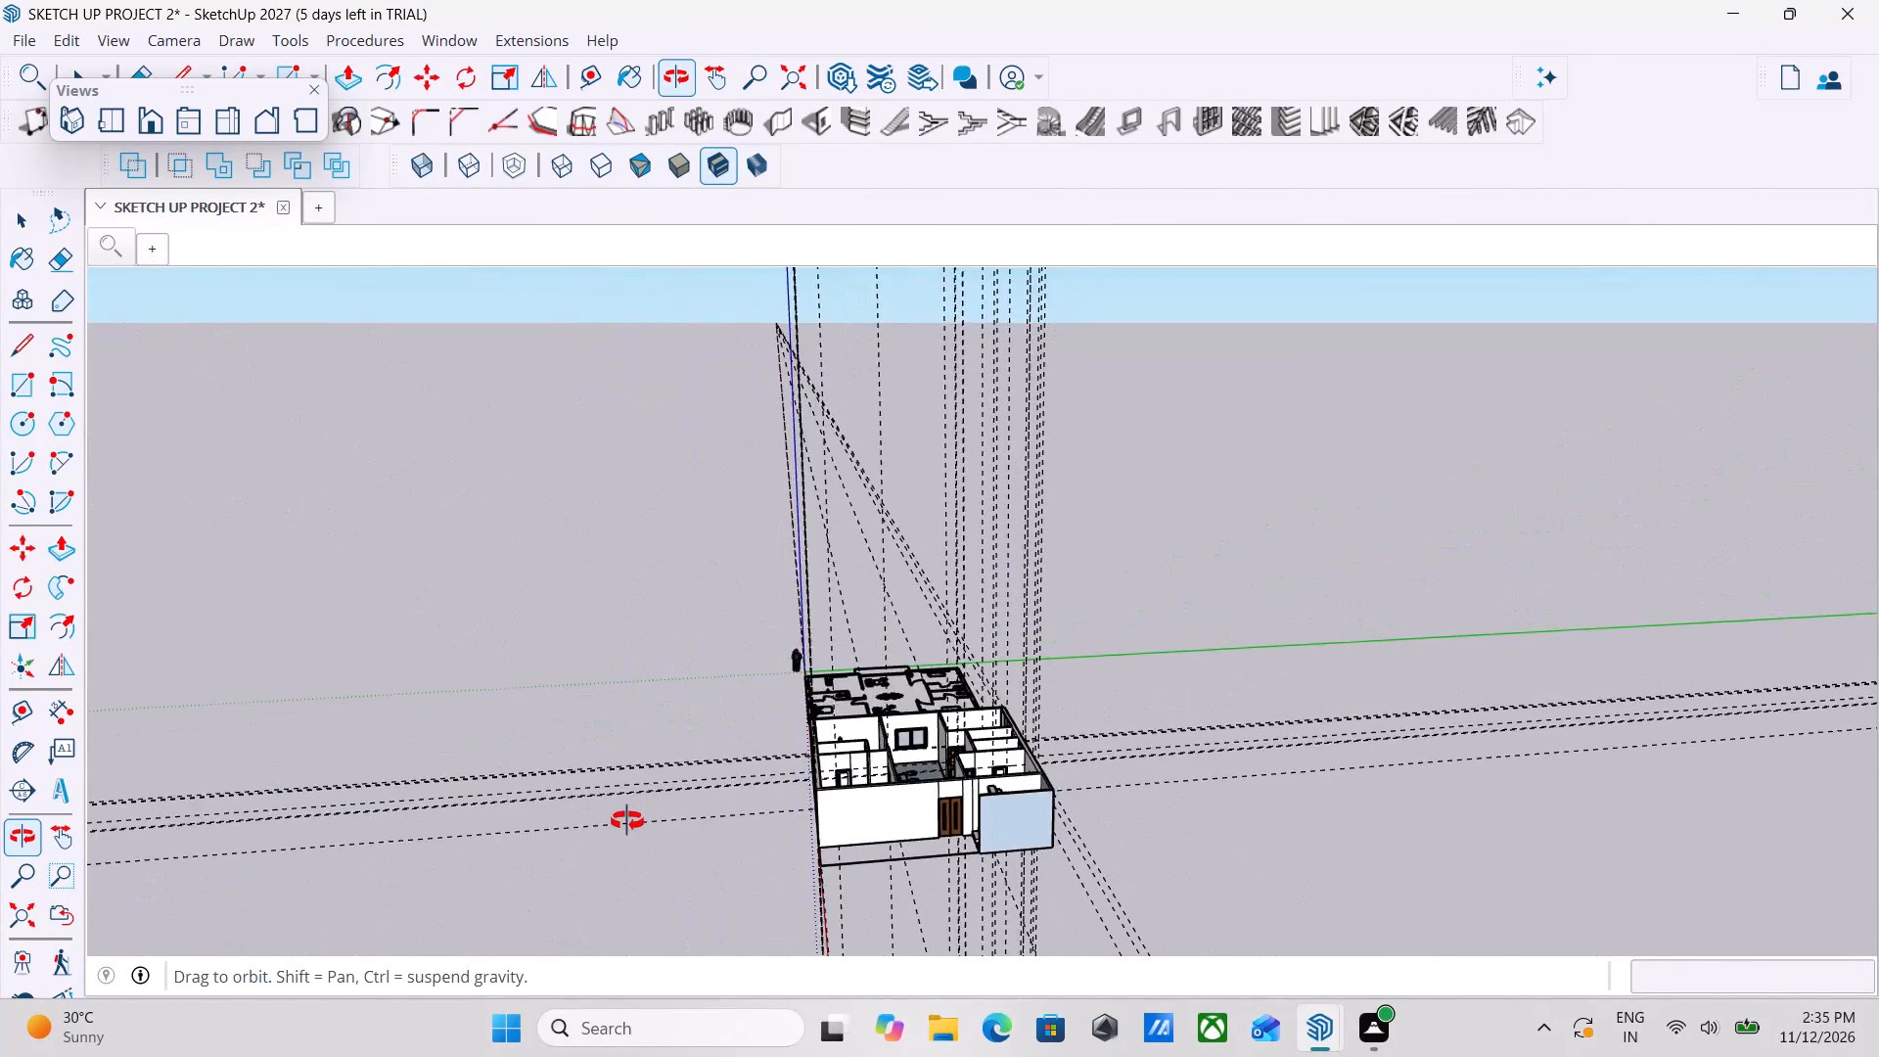
middle_drag(627, 821, 902, 799)
middle_drag(1093, 822, 1358, 774)
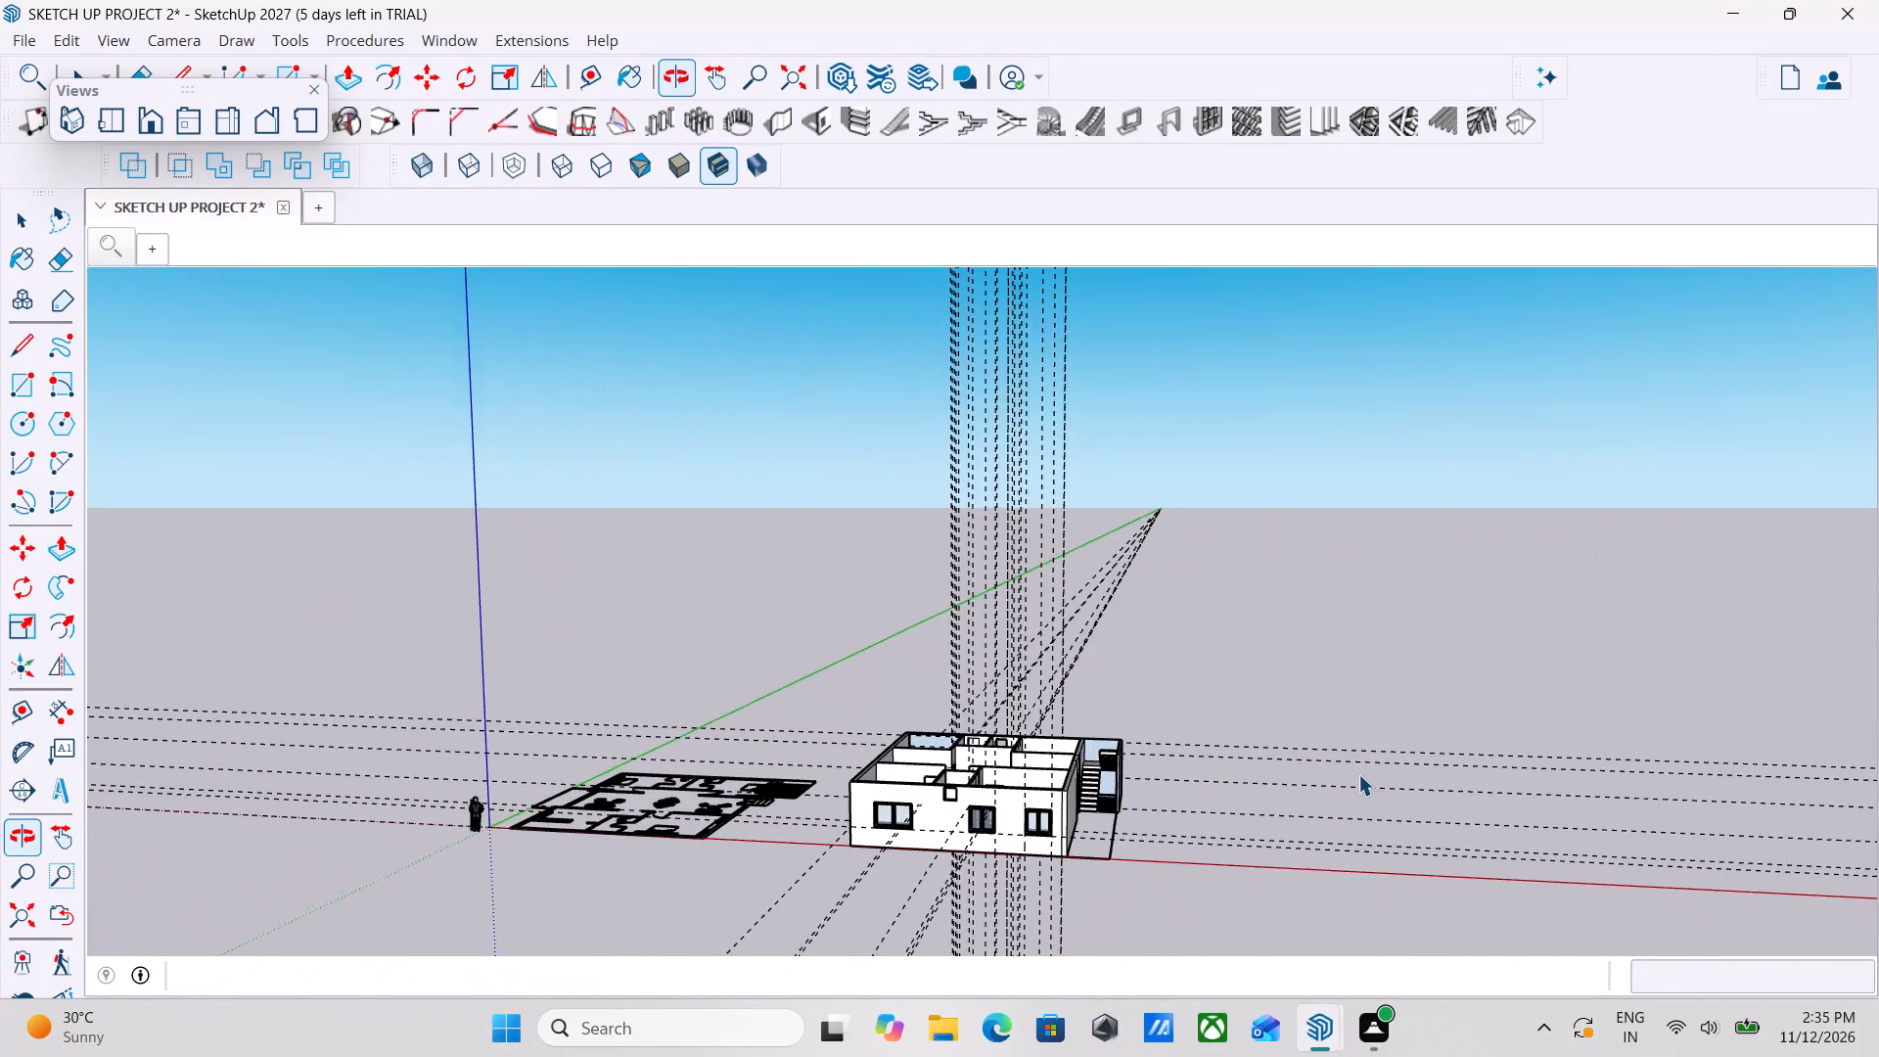
scroll(1112, 854, up, 4)
middle_drag(1109, 800, 971, 779)
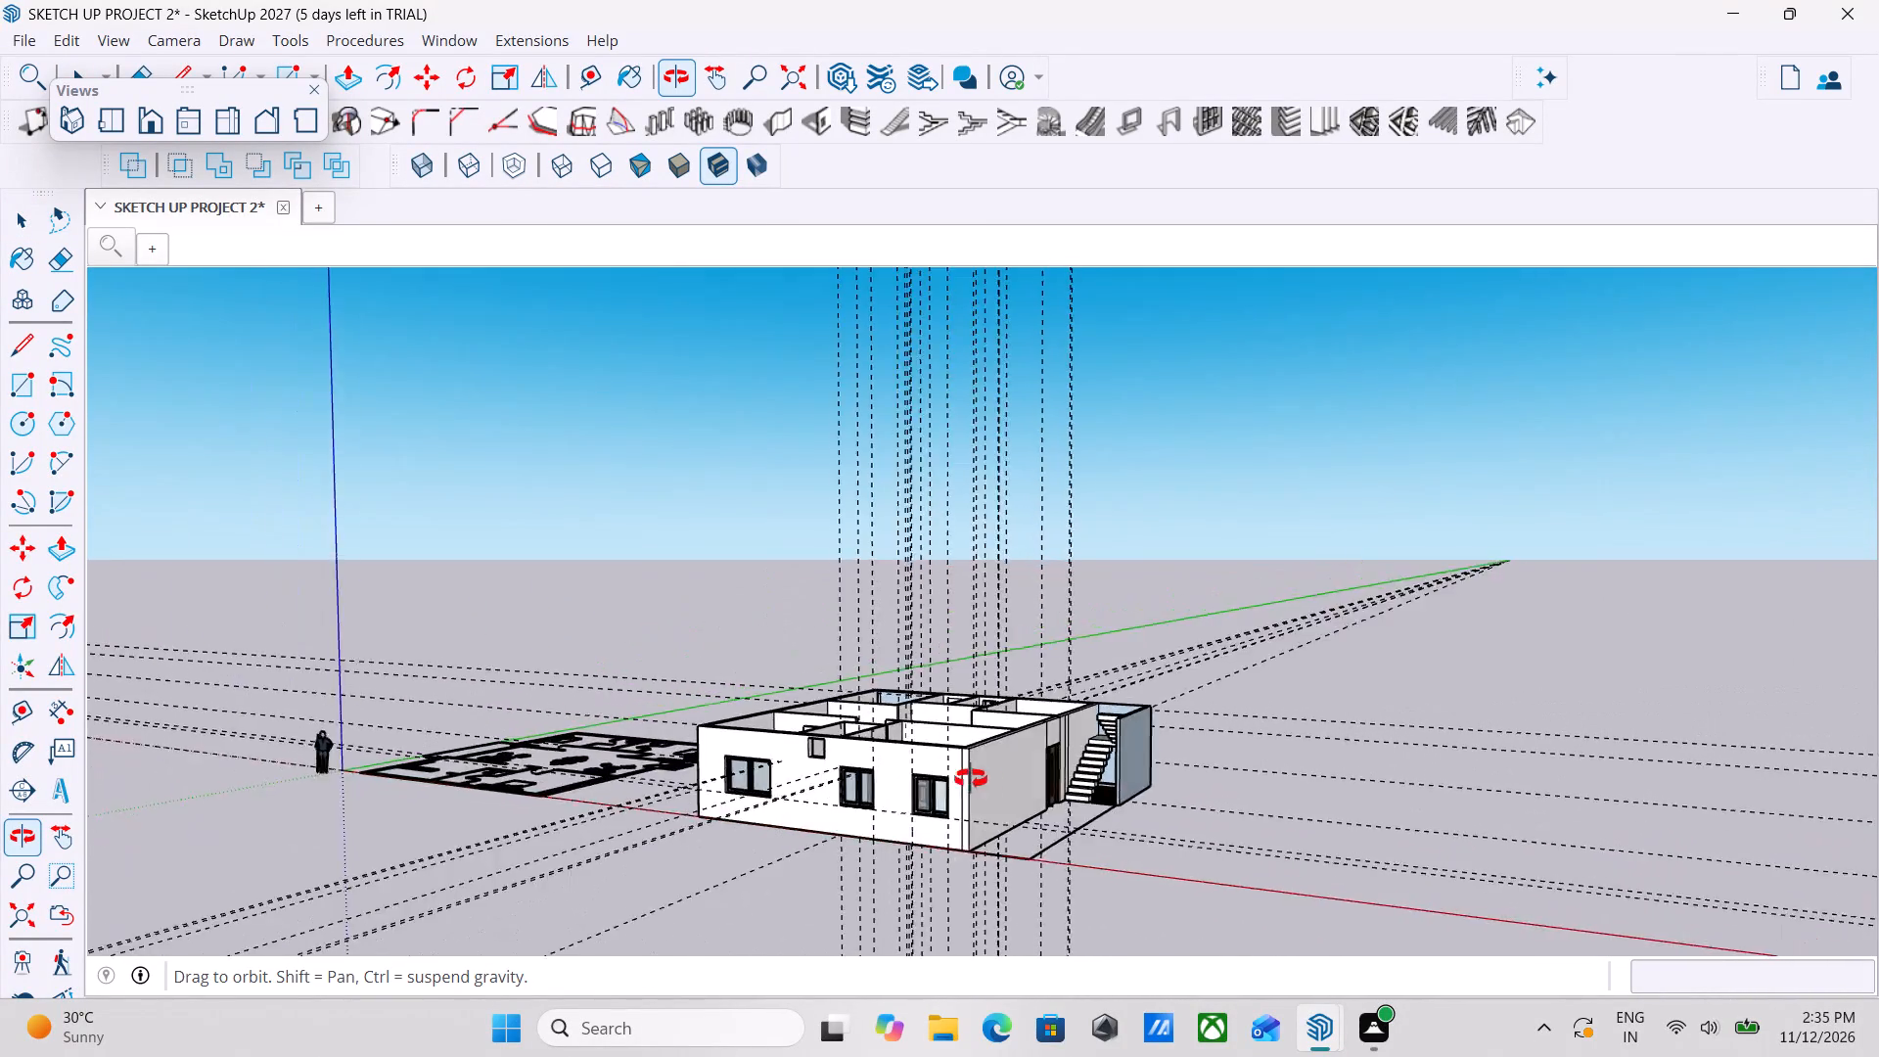
middle_drag(971, 779, 690, 789)
middle_drag(1111, 796, 982, 832)
middle_drag(796, 782, 1120, 811)
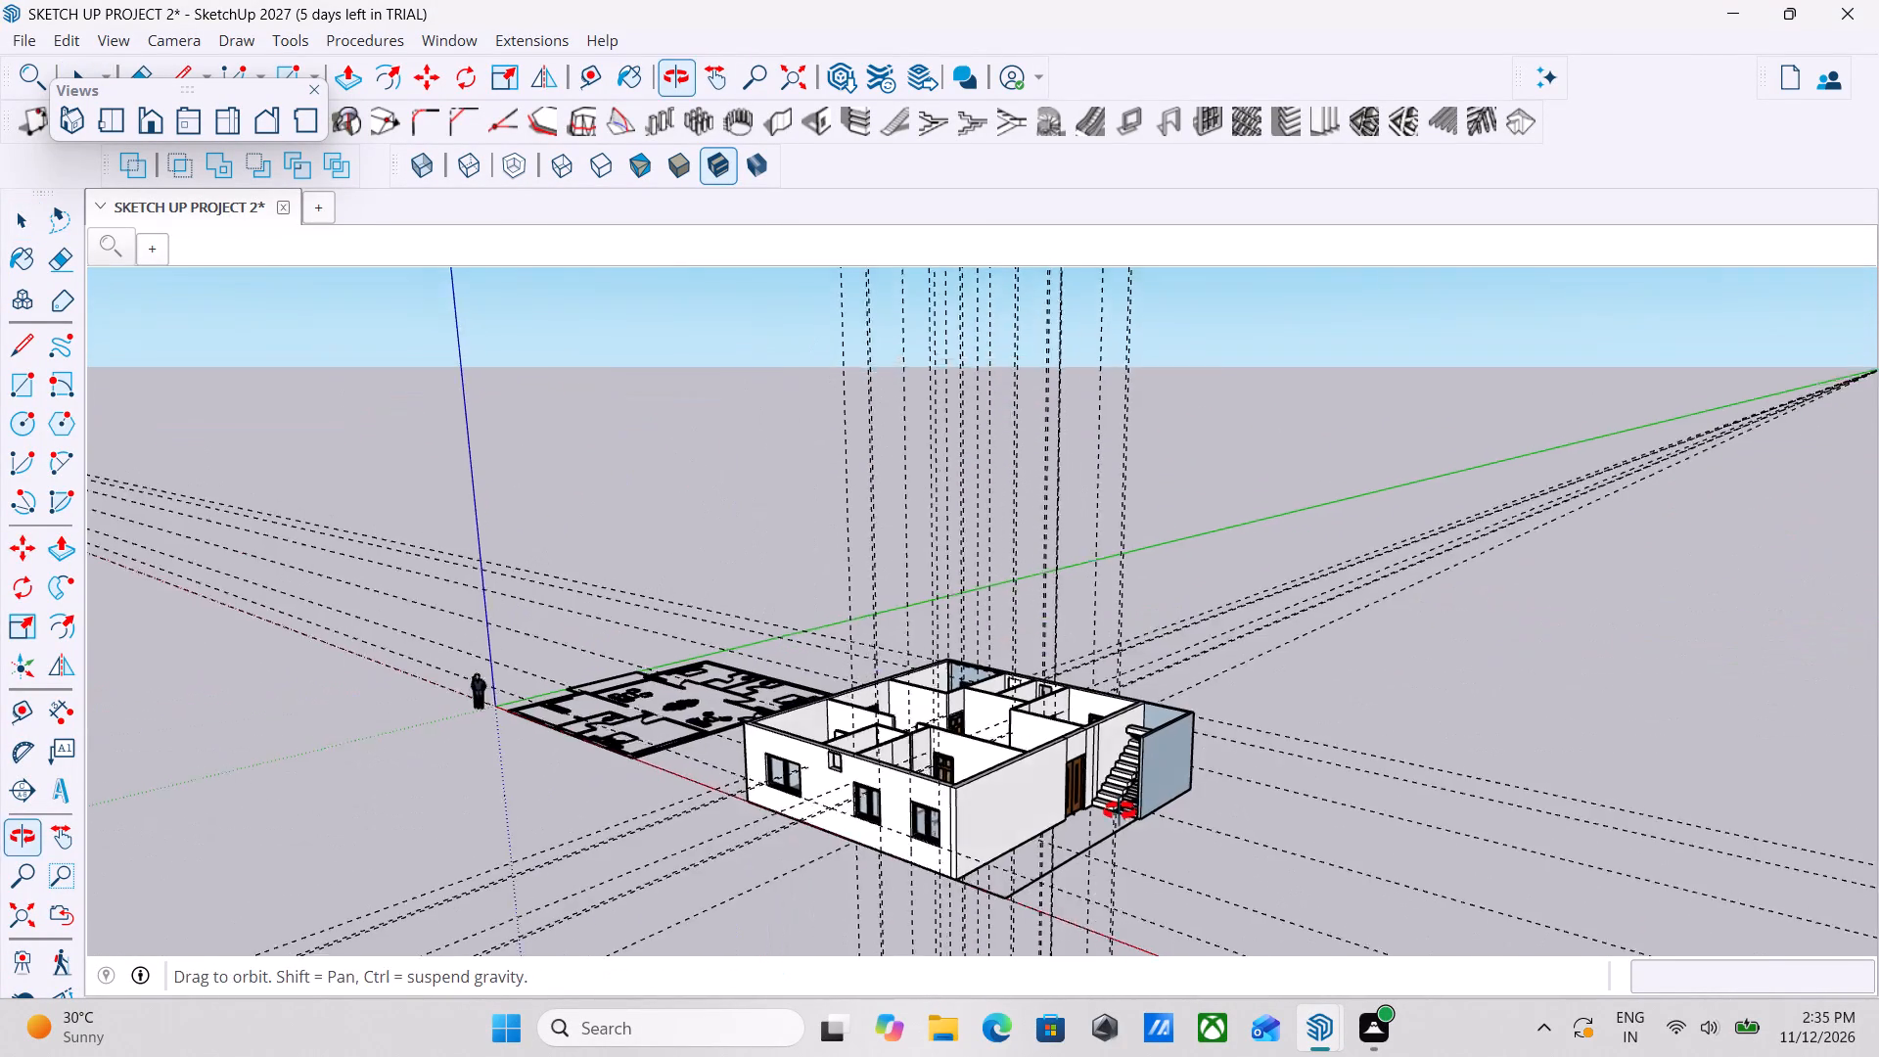
middle_drag(1120, 811, 1121, 811)
scroll(1121, 811, up, 1)
scroll(1121, 810, down, 4)
scroll(901, 727, down, 7)
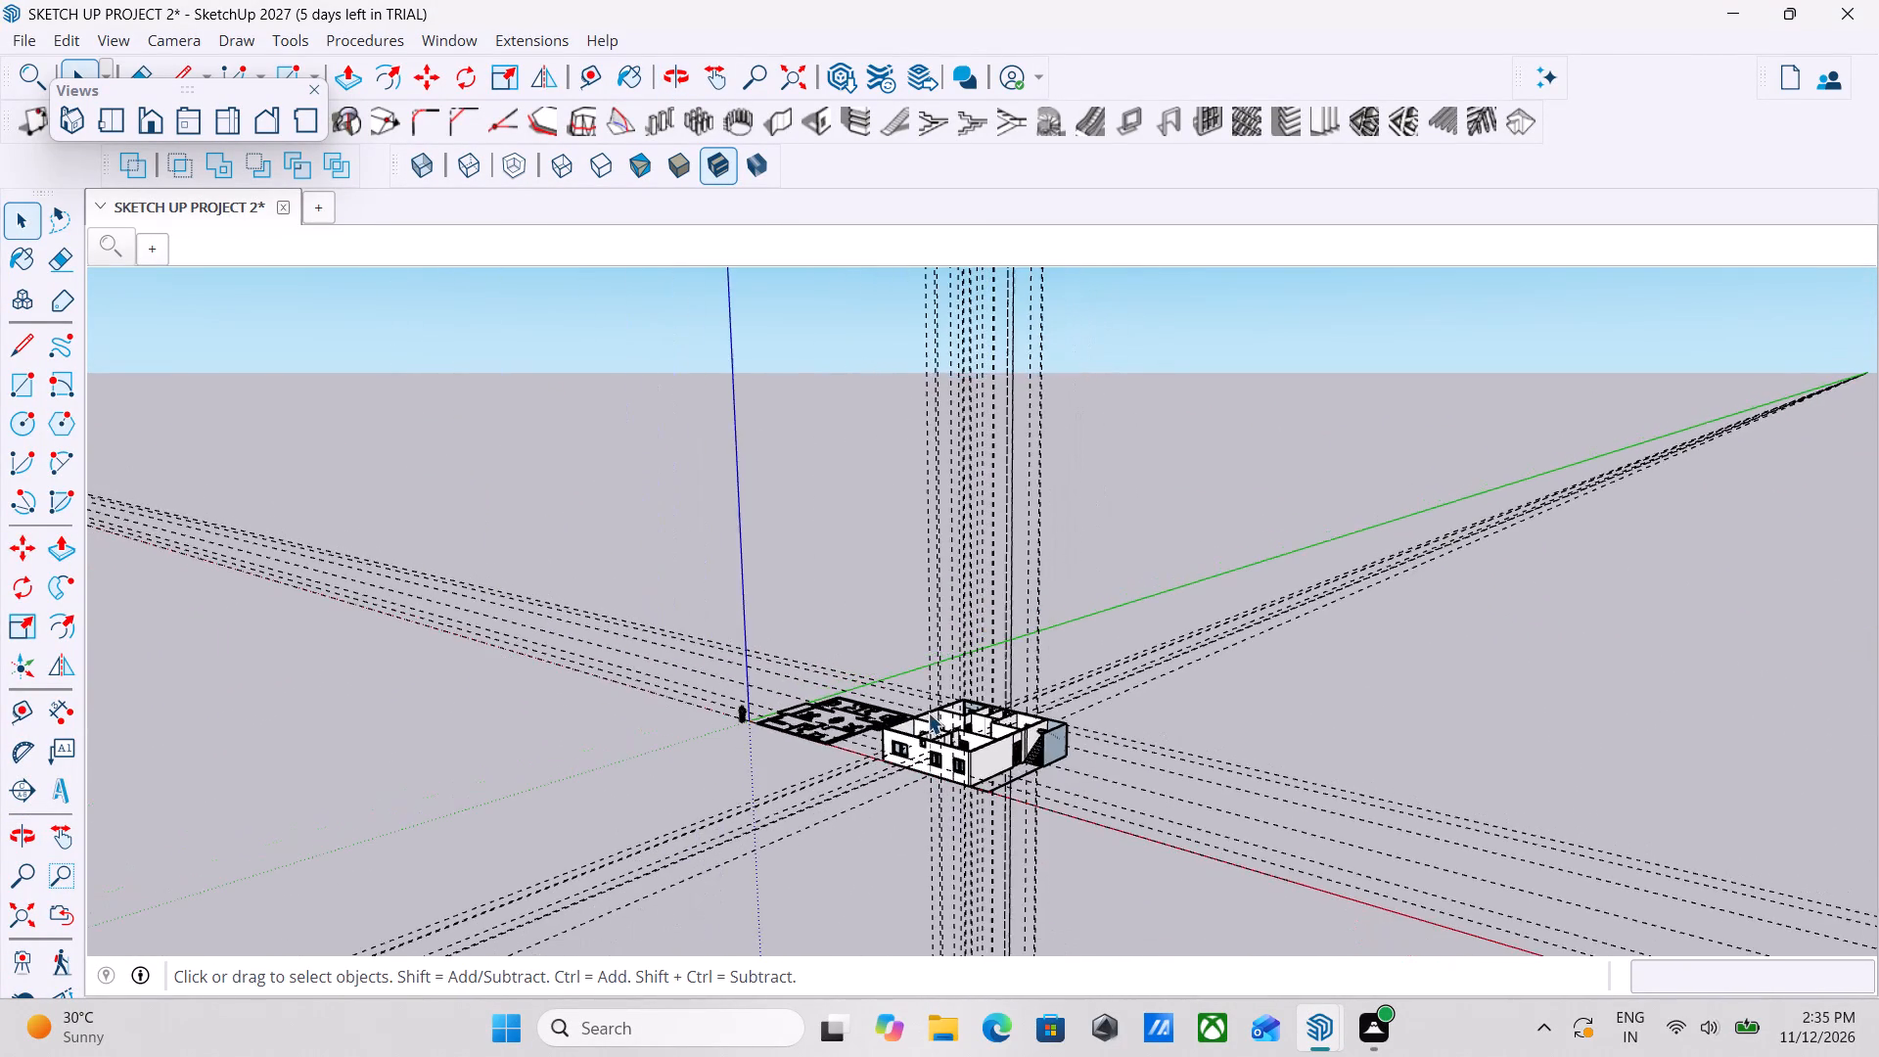
middle_drag(1119, 767, 747, 786)
scroll(956, 747, up, 15)
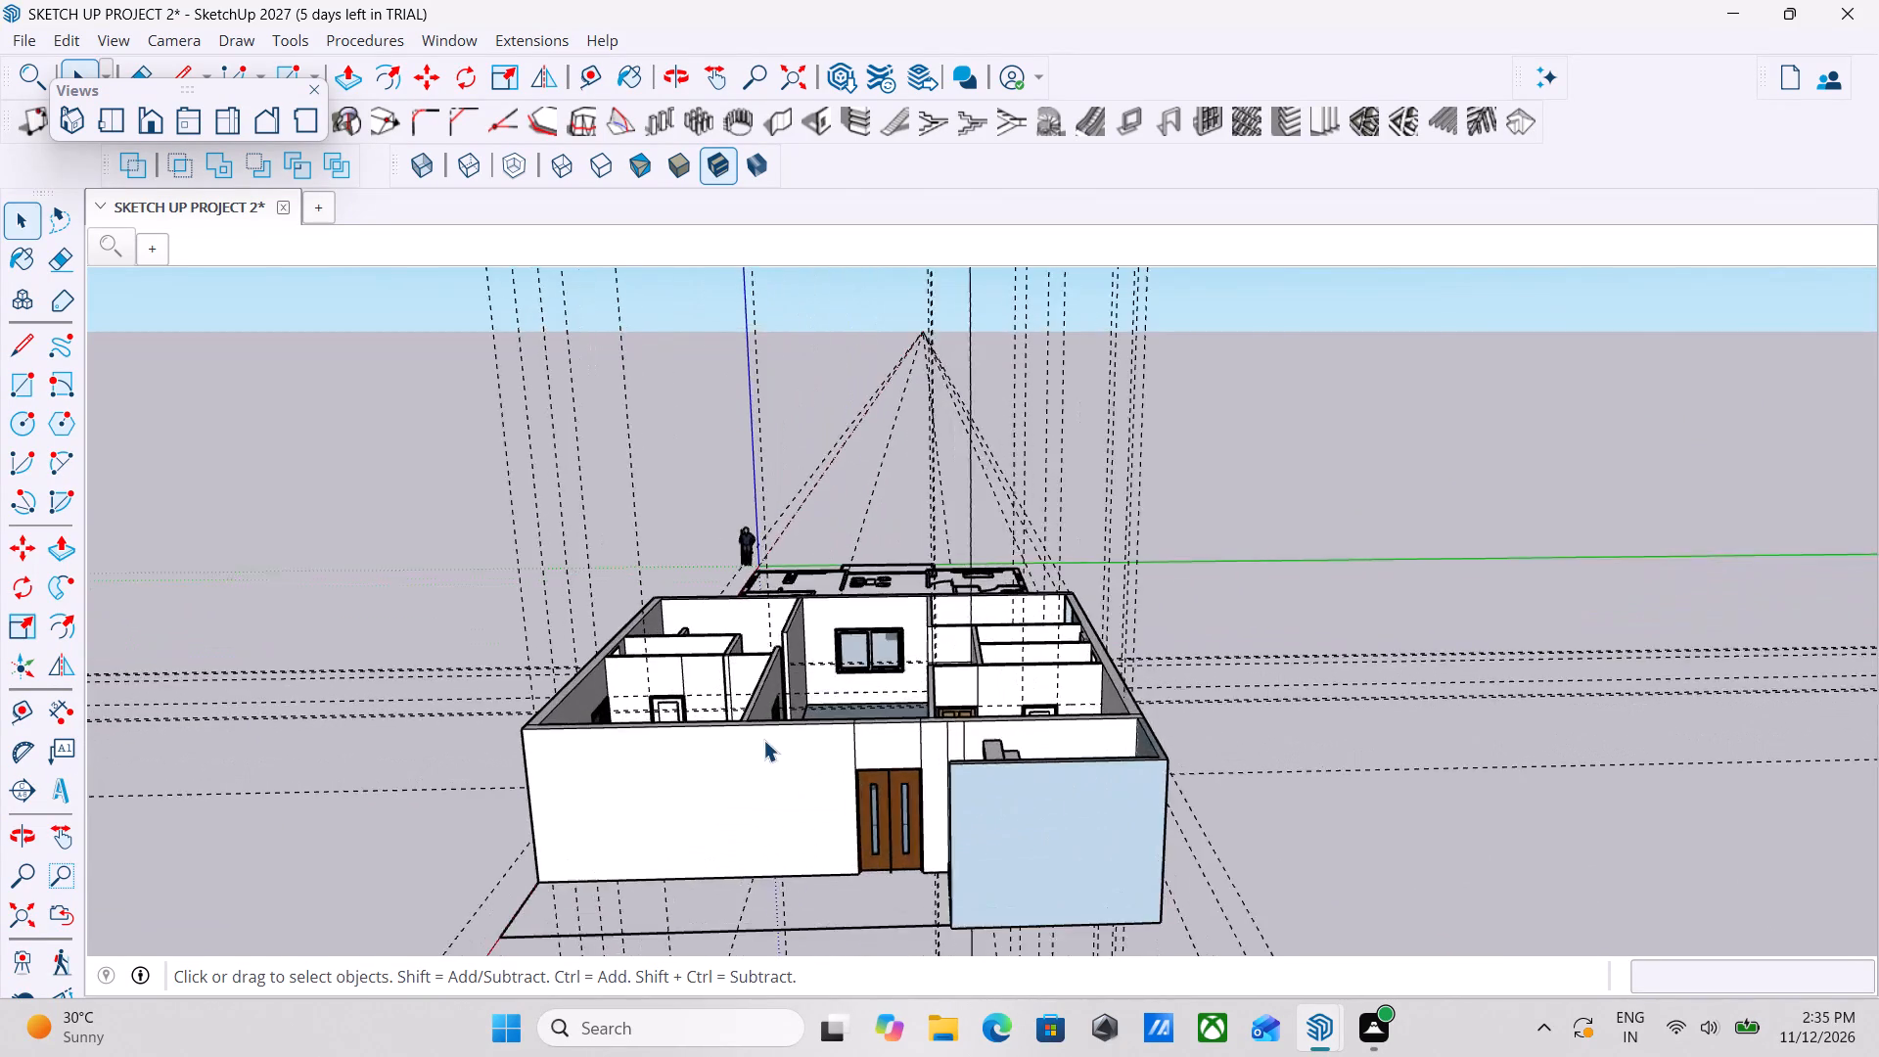
middle_drag(763, 740, 595, 878)
scroll(765, 680, down, 2)
middle_drag(765, 680, 865, 704)
scroll(865, 704, up, 1)
scroll(865, 704, down, 7)
Copy the floor plan linework from its outer wall corner onto the matching top corner of the house walls, about 57' 10" away.
middle_drag(816, 707, 421, 841)
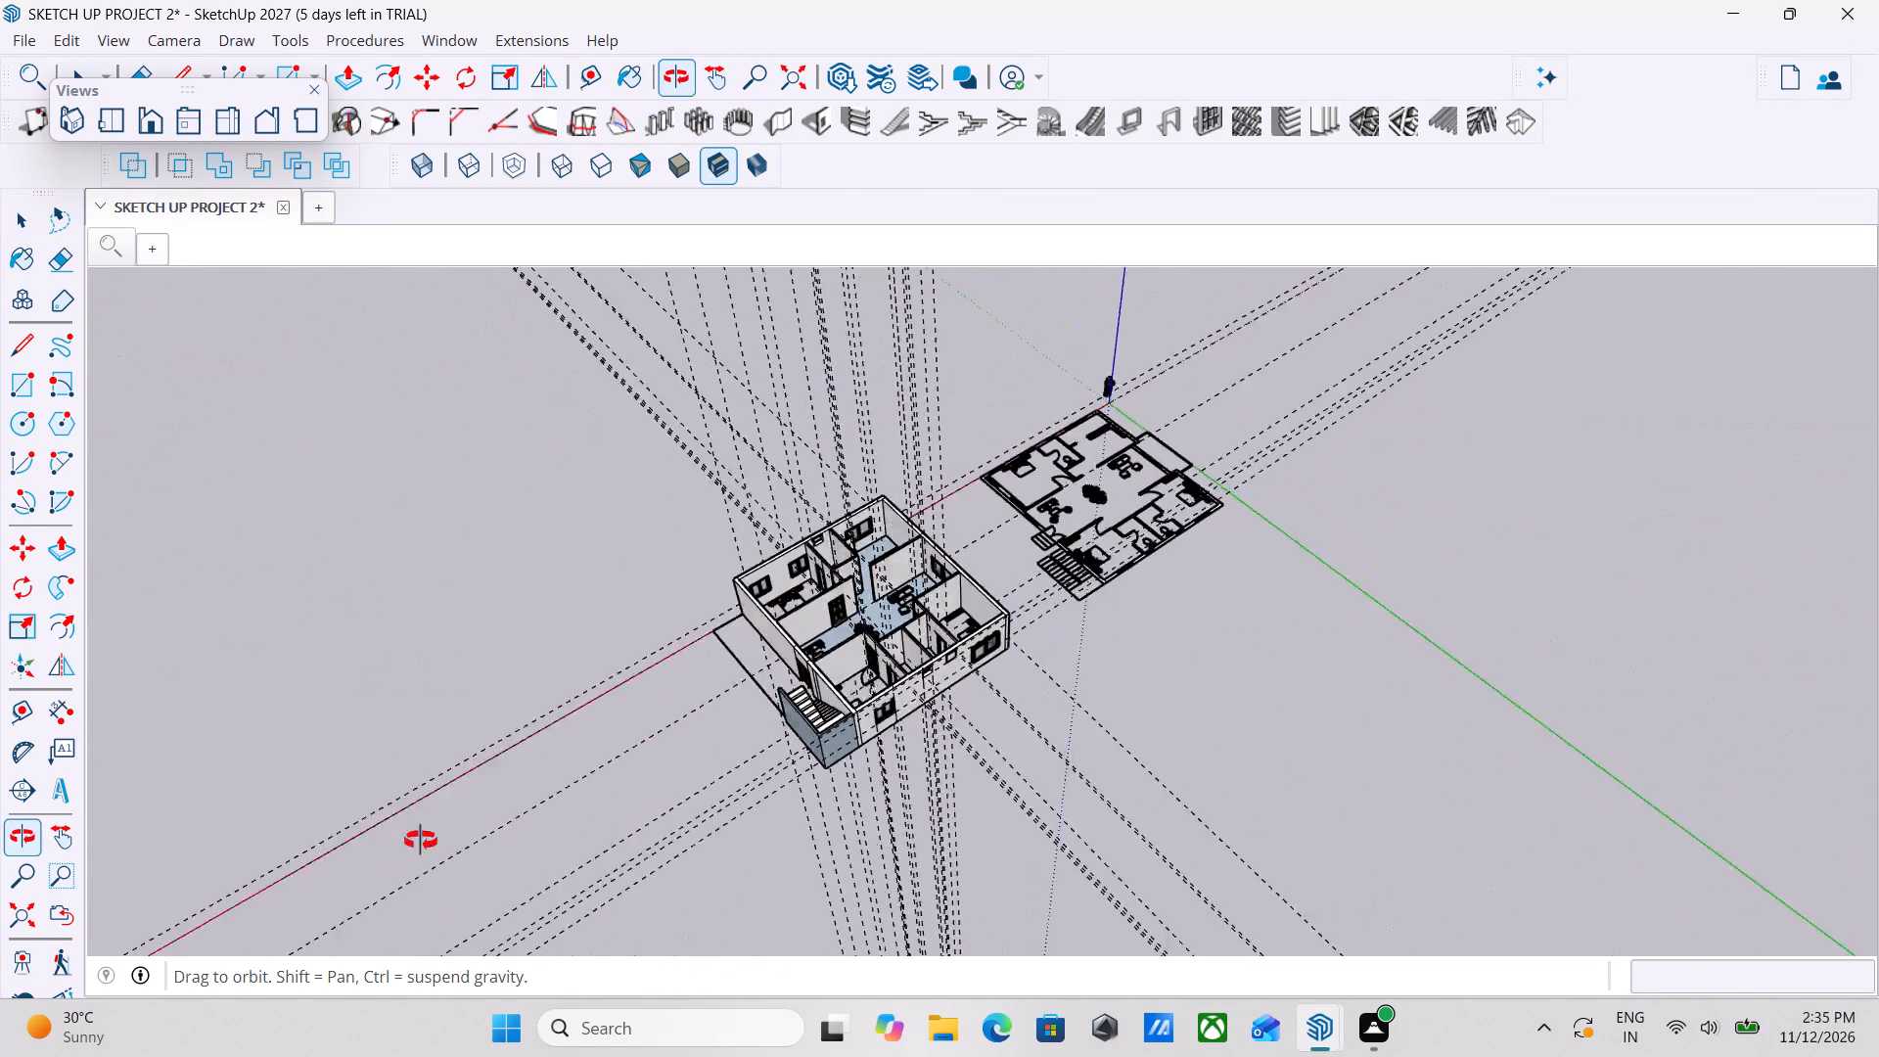
middle_drag(421, 841, 402, 843)
middle_drag(1113, 521, 803, 696)
scroll(1201, 652, up, 3)
middle_drag(1127, 636, 1380, 787)
scroll(1380, 787, up, 1)
click(1314, 527)
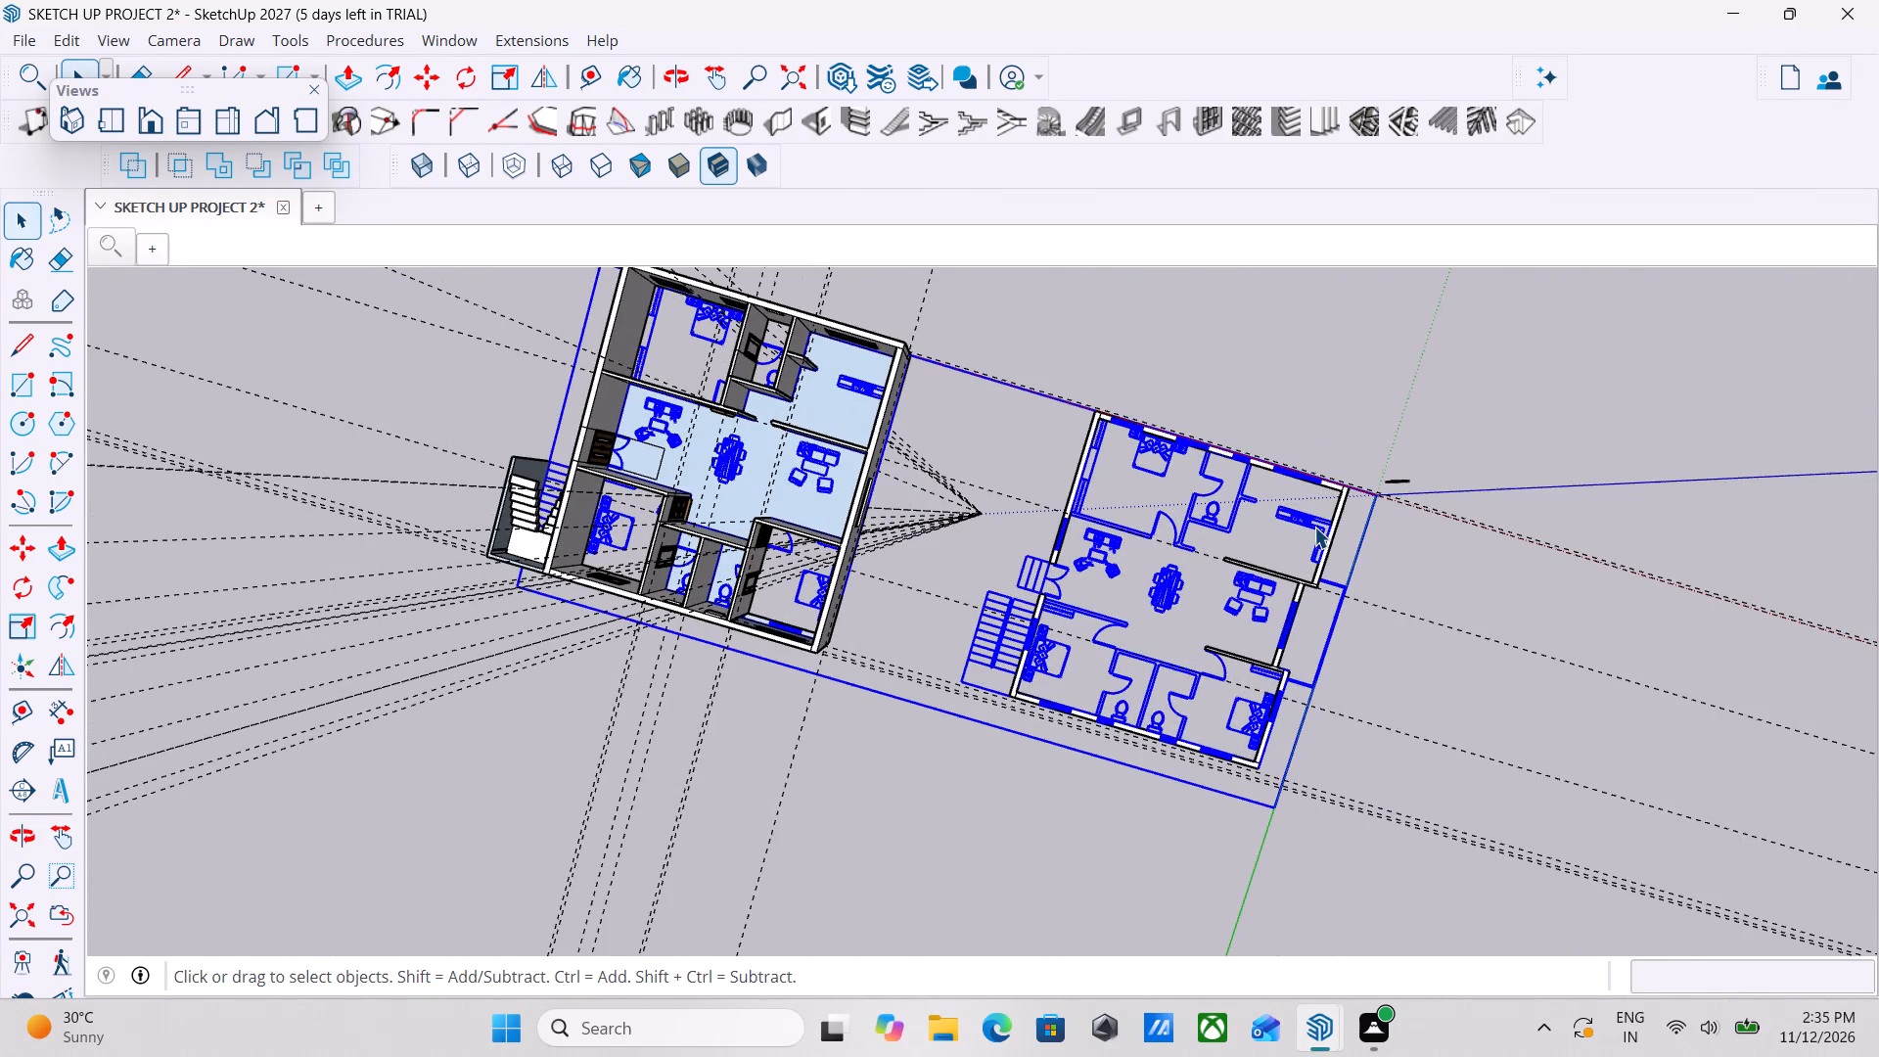
scroll(1314, 527, up, 2)
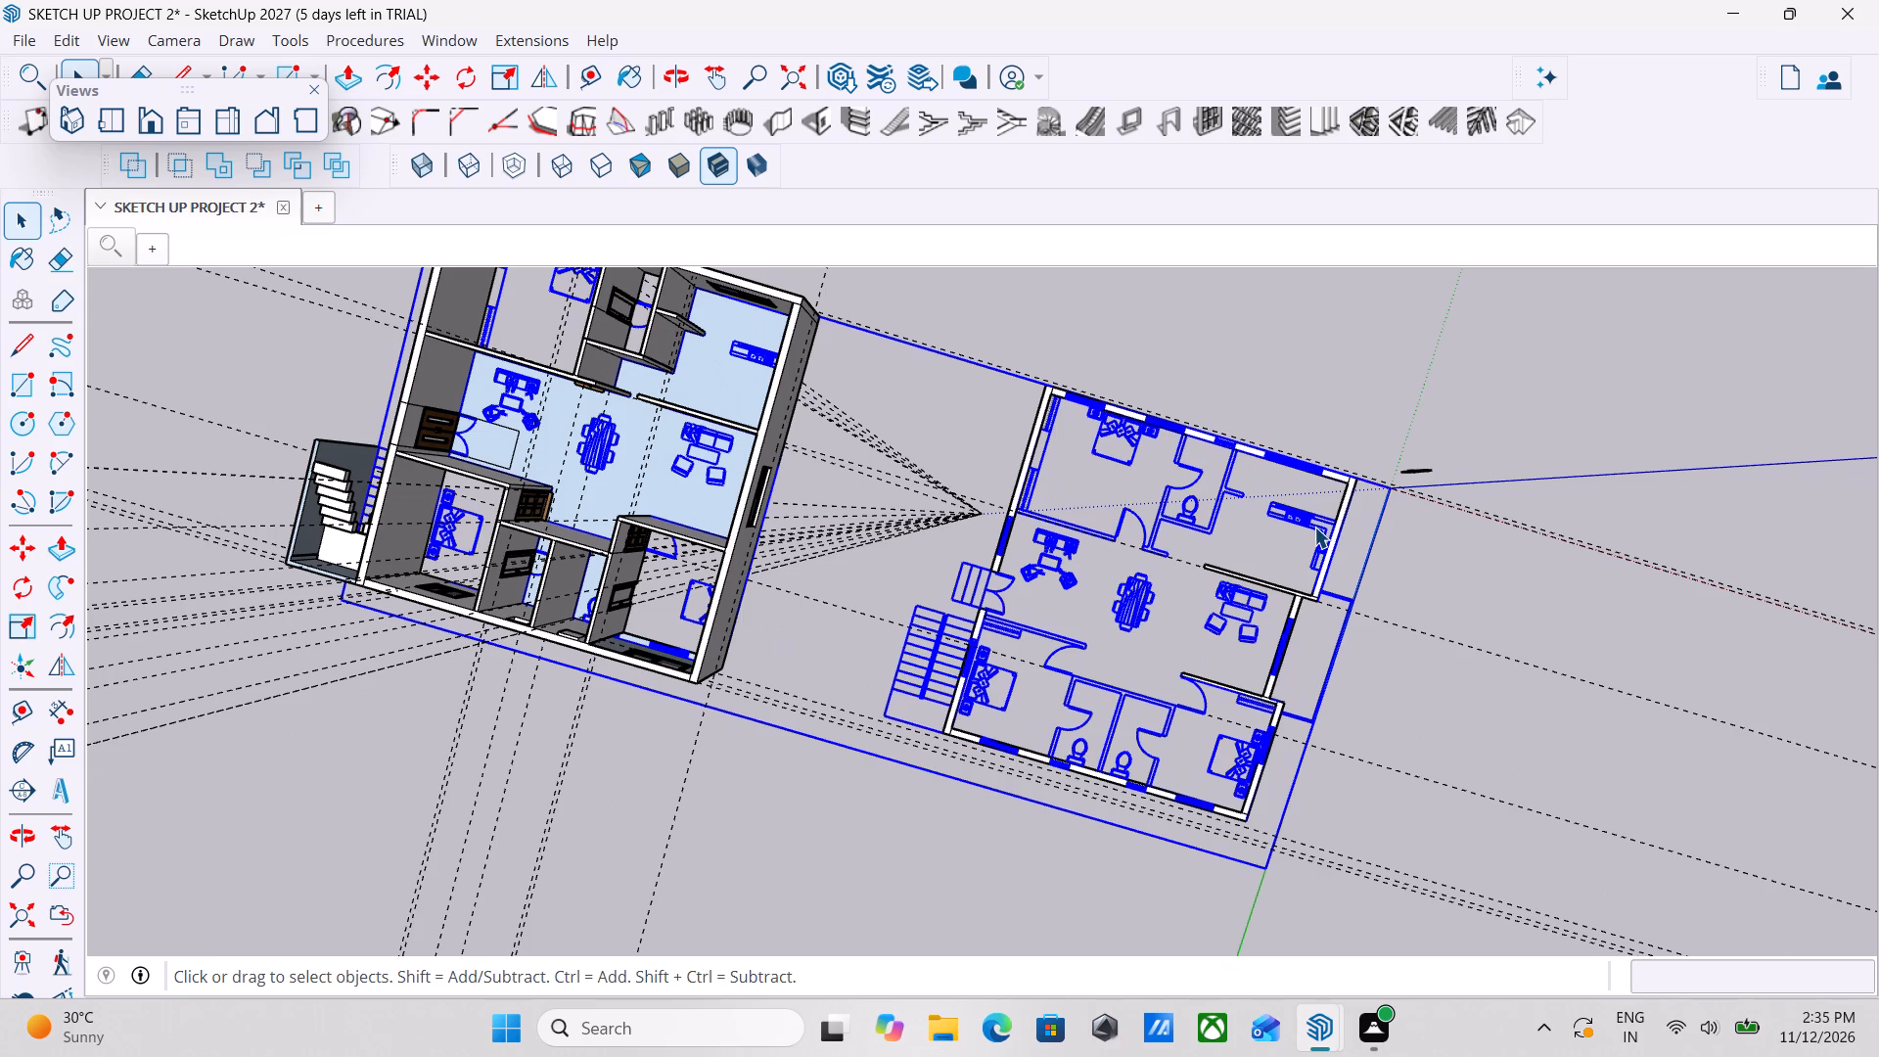
key(m)
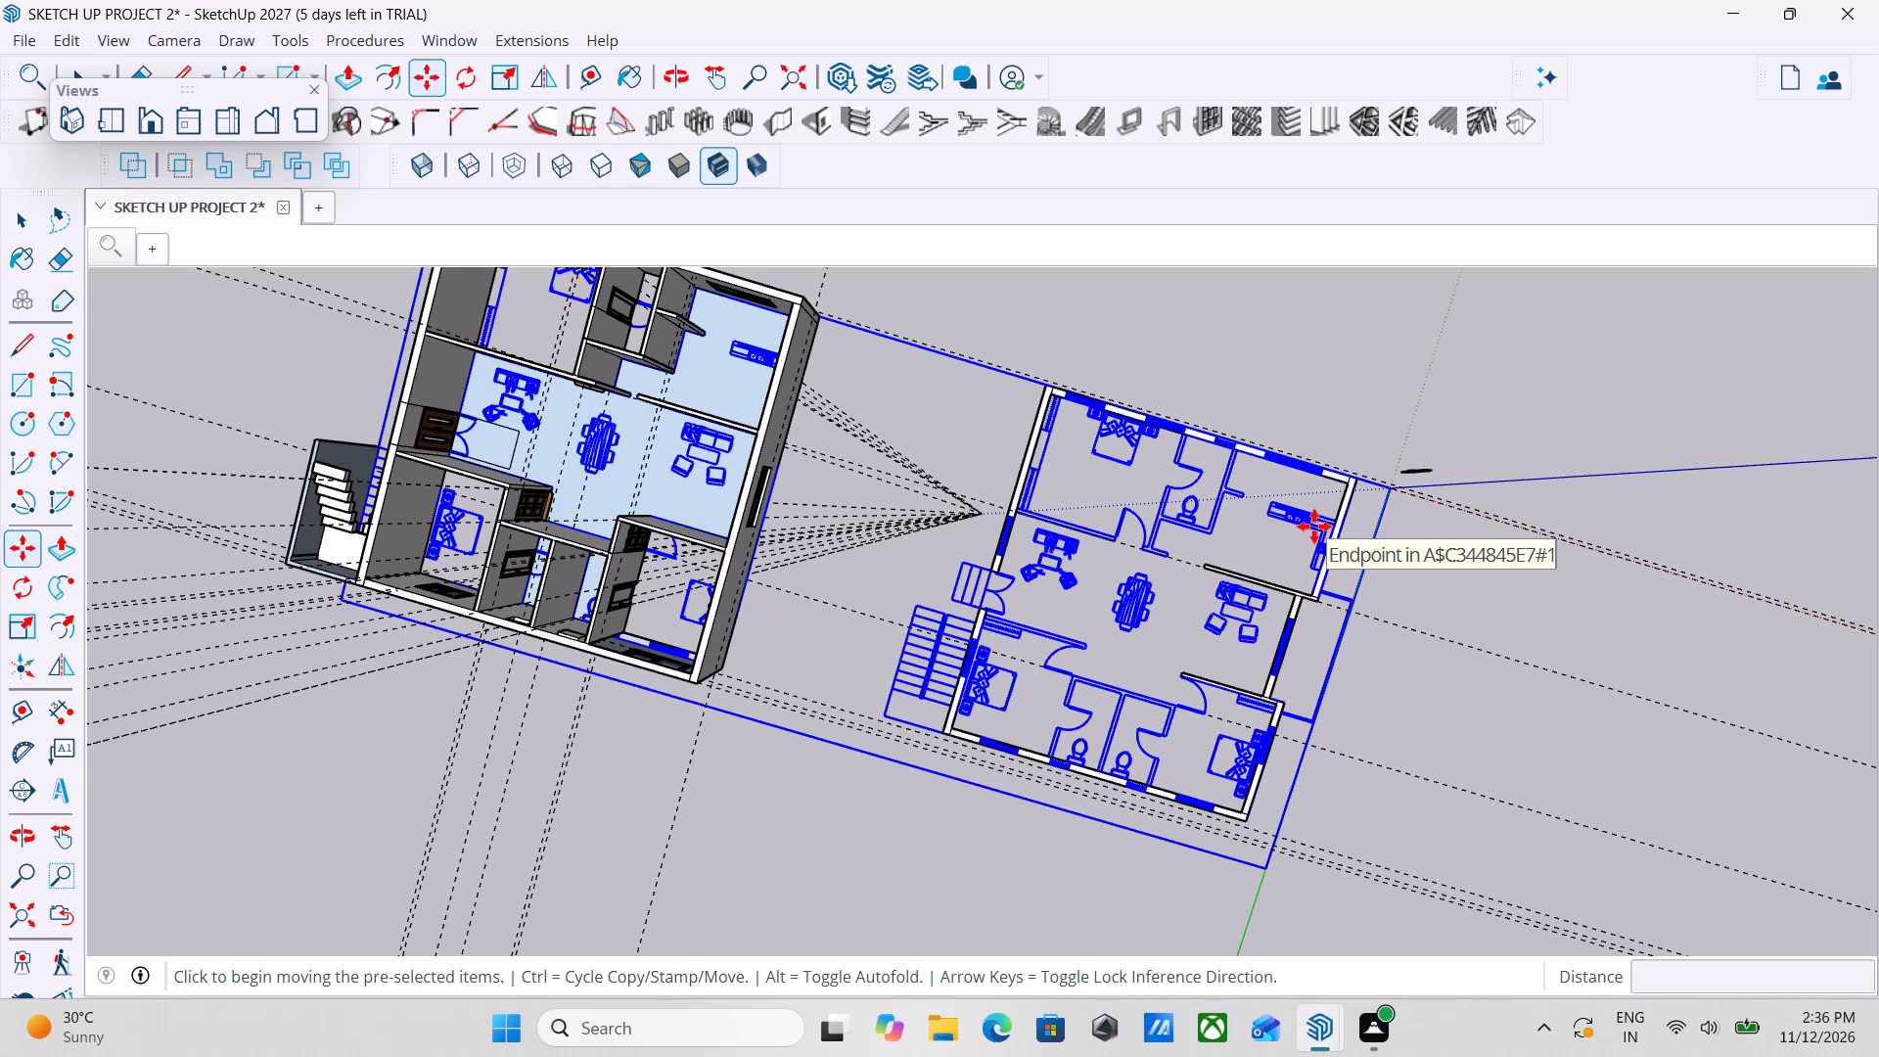
scroll(1278, 834, up, 5)
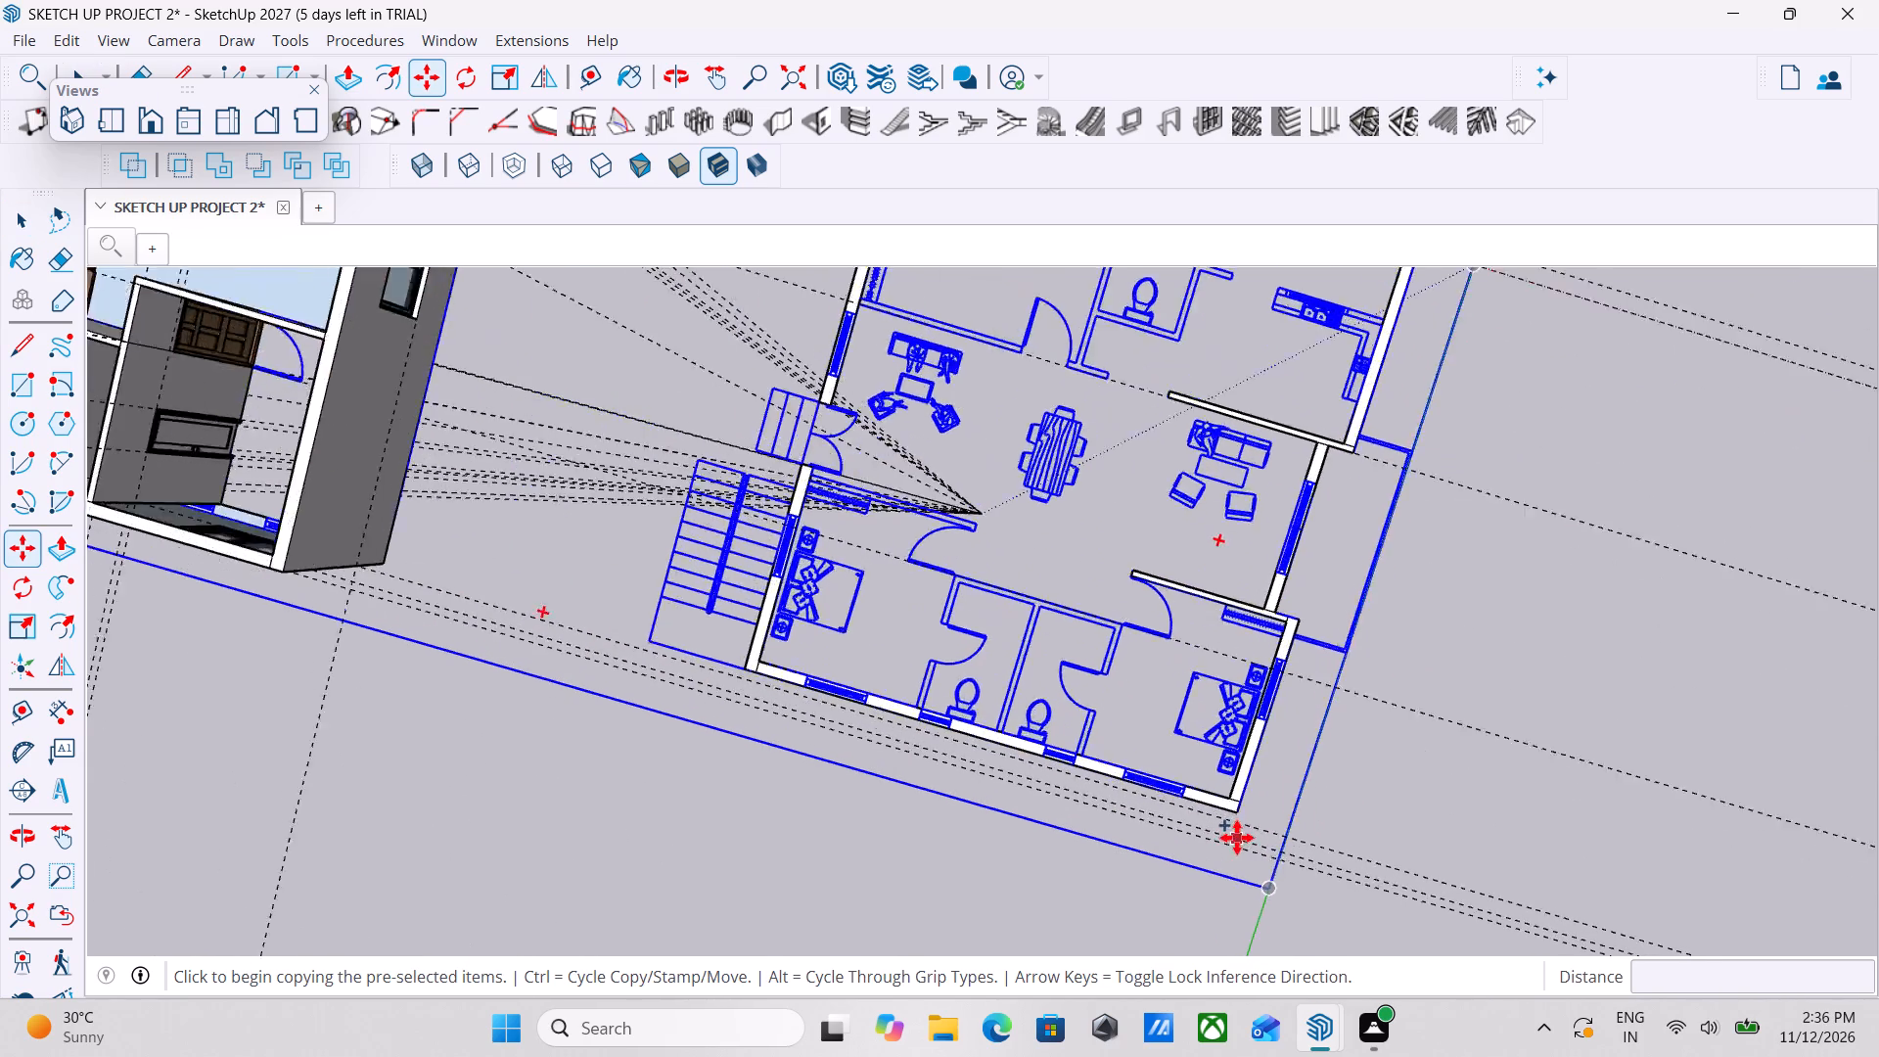
scroll(1237, 838, up, 16)
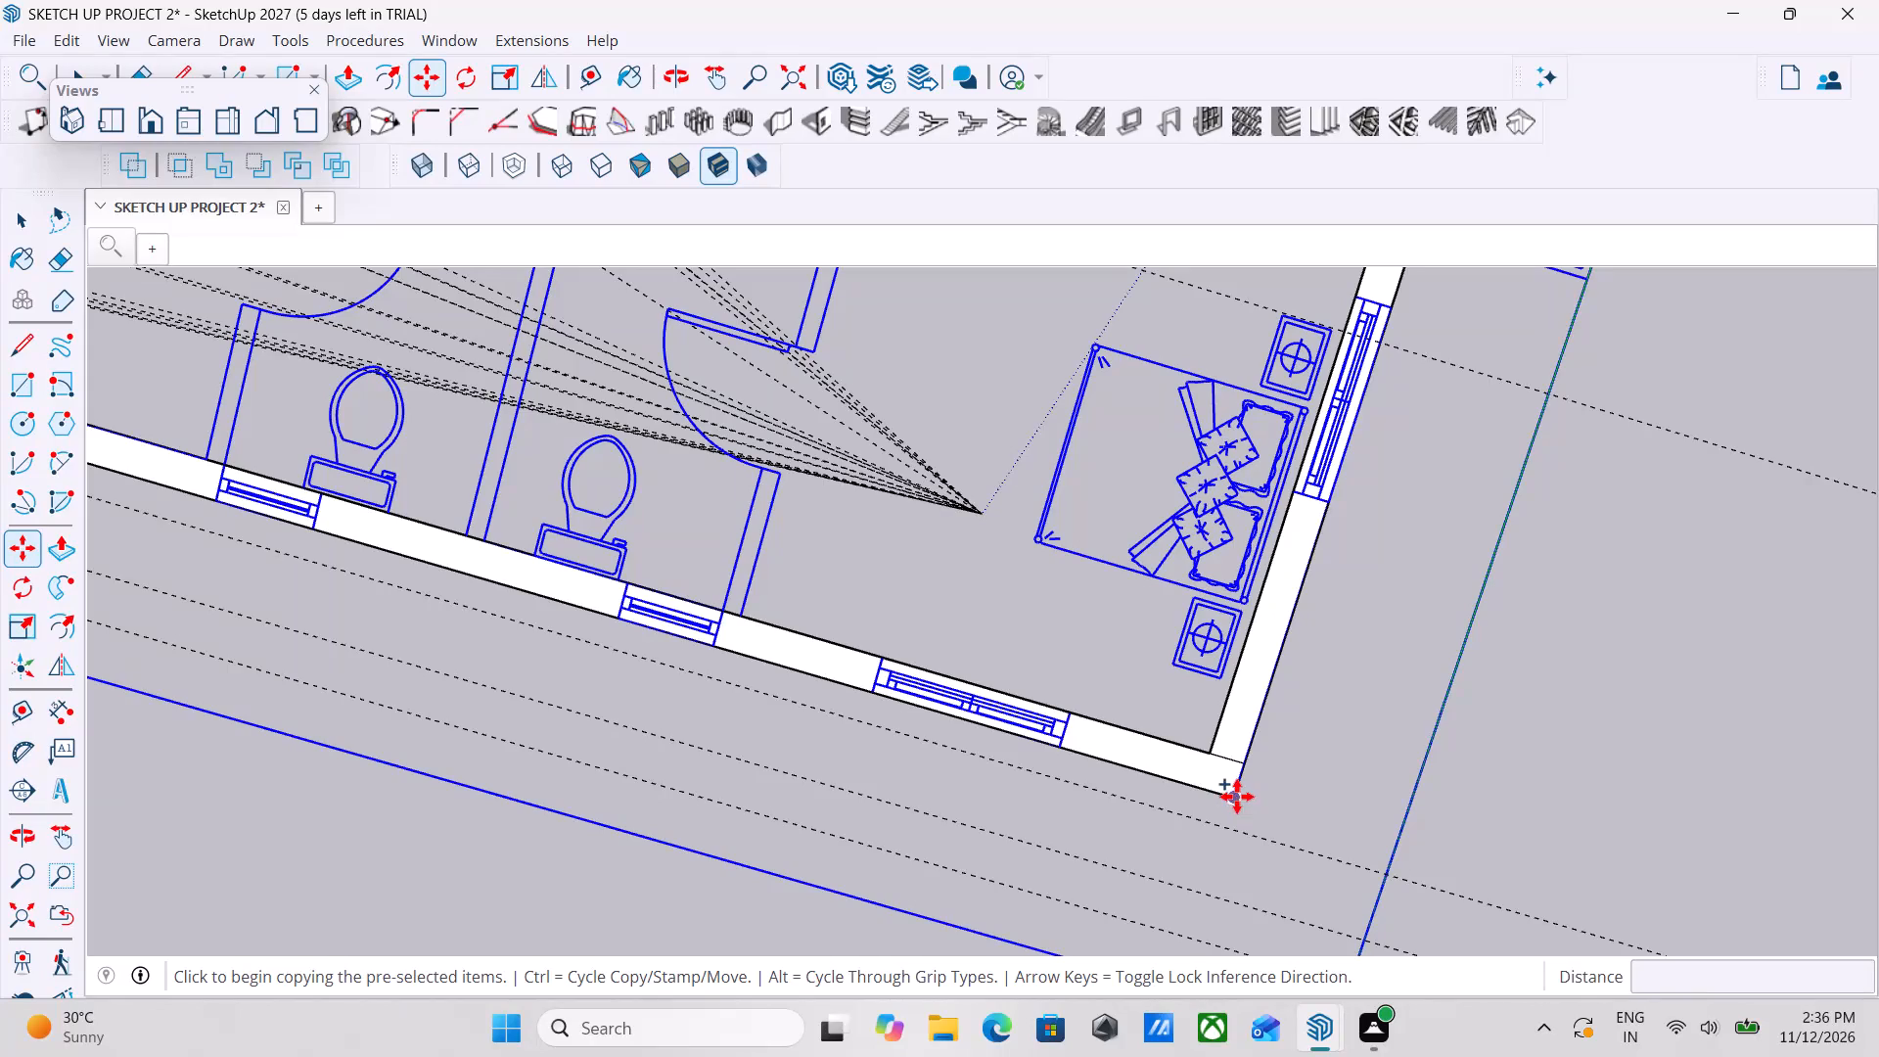
click(1238, 799)
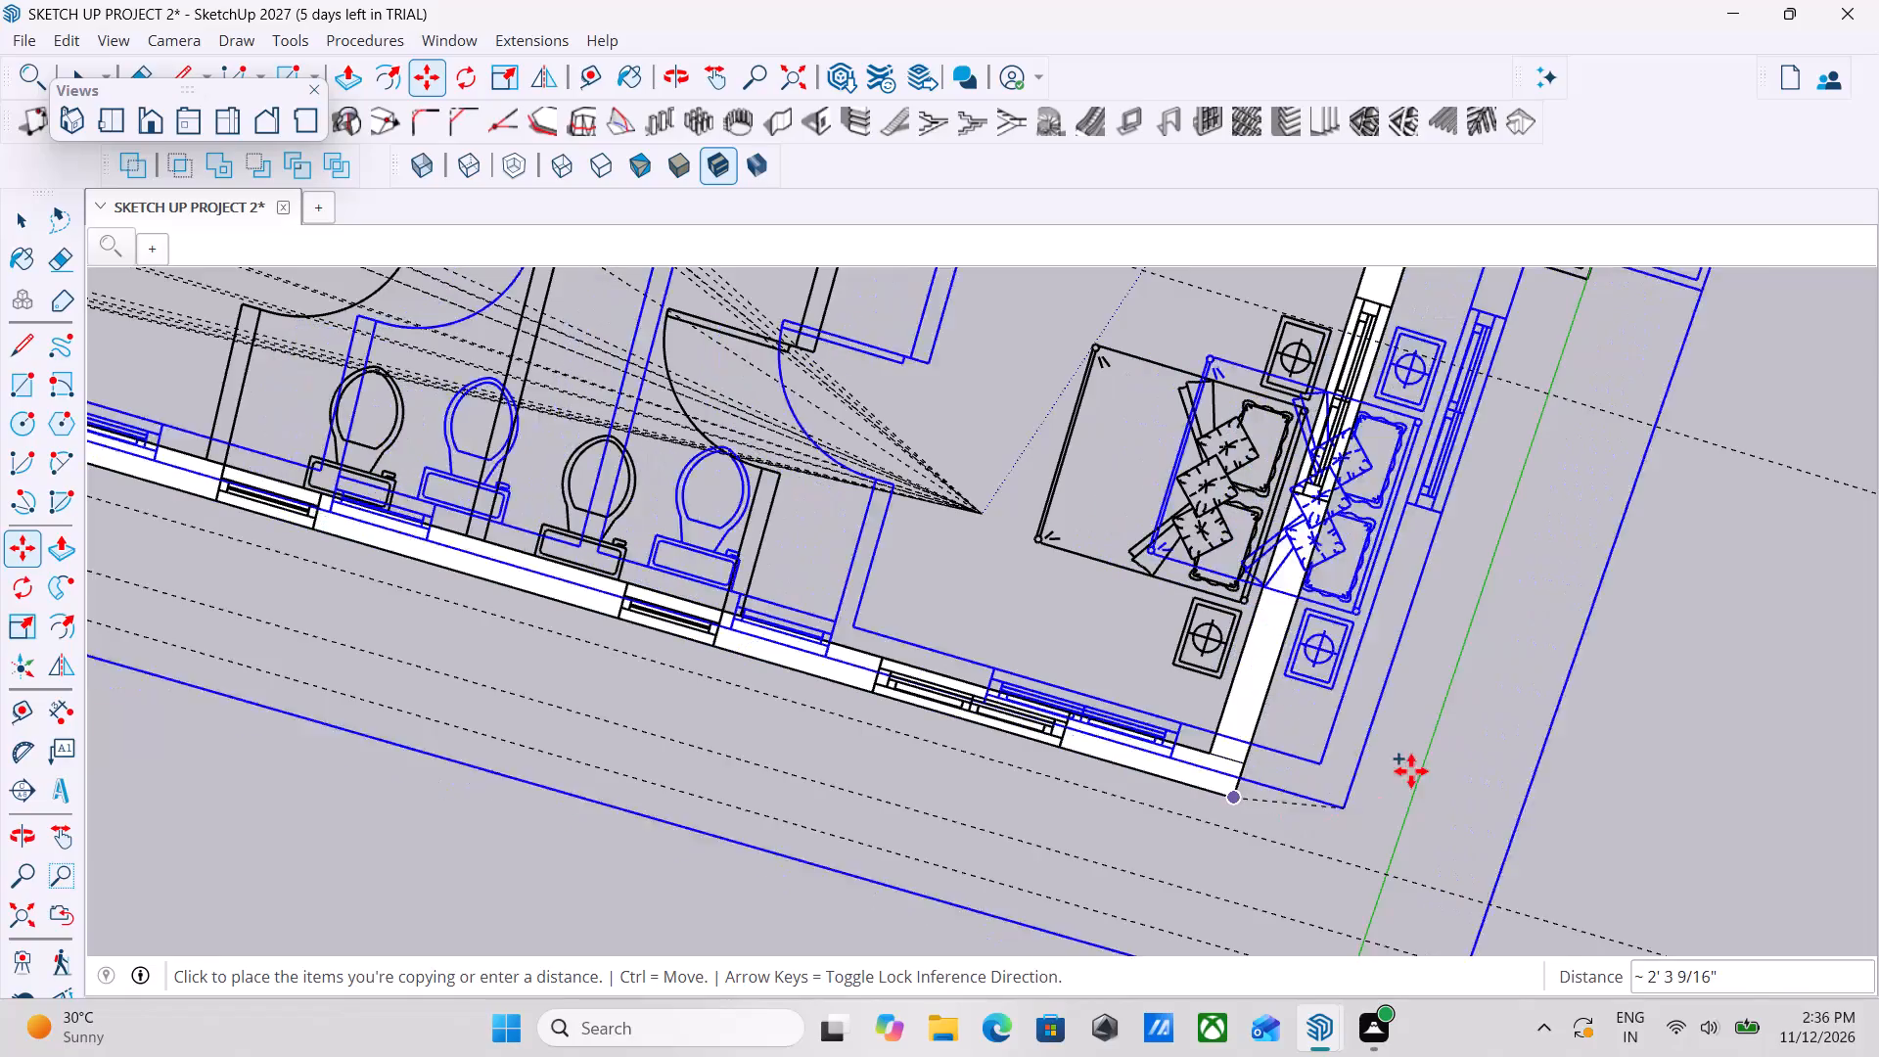
scroll(1049, 576, down, 7)
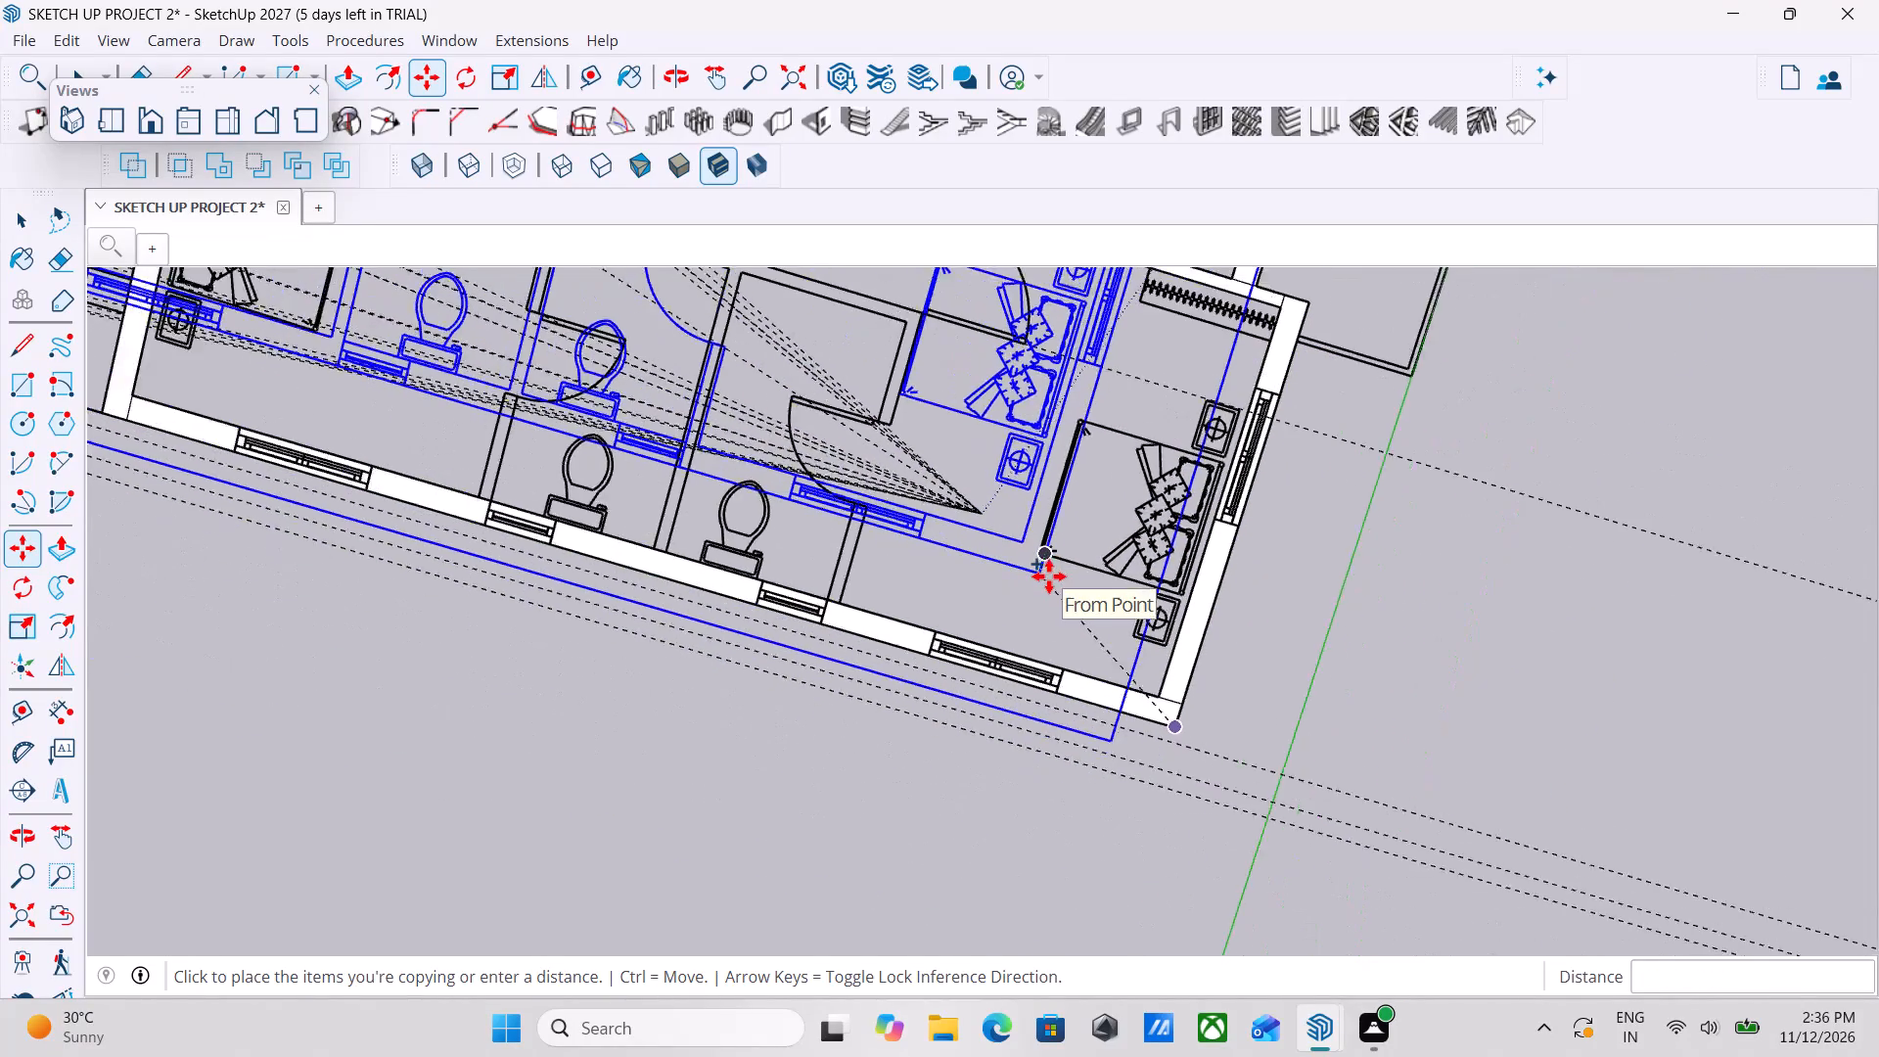
scroll(1049, 576, down, 16)
middle_drag(1049, 576, 1267, 579)
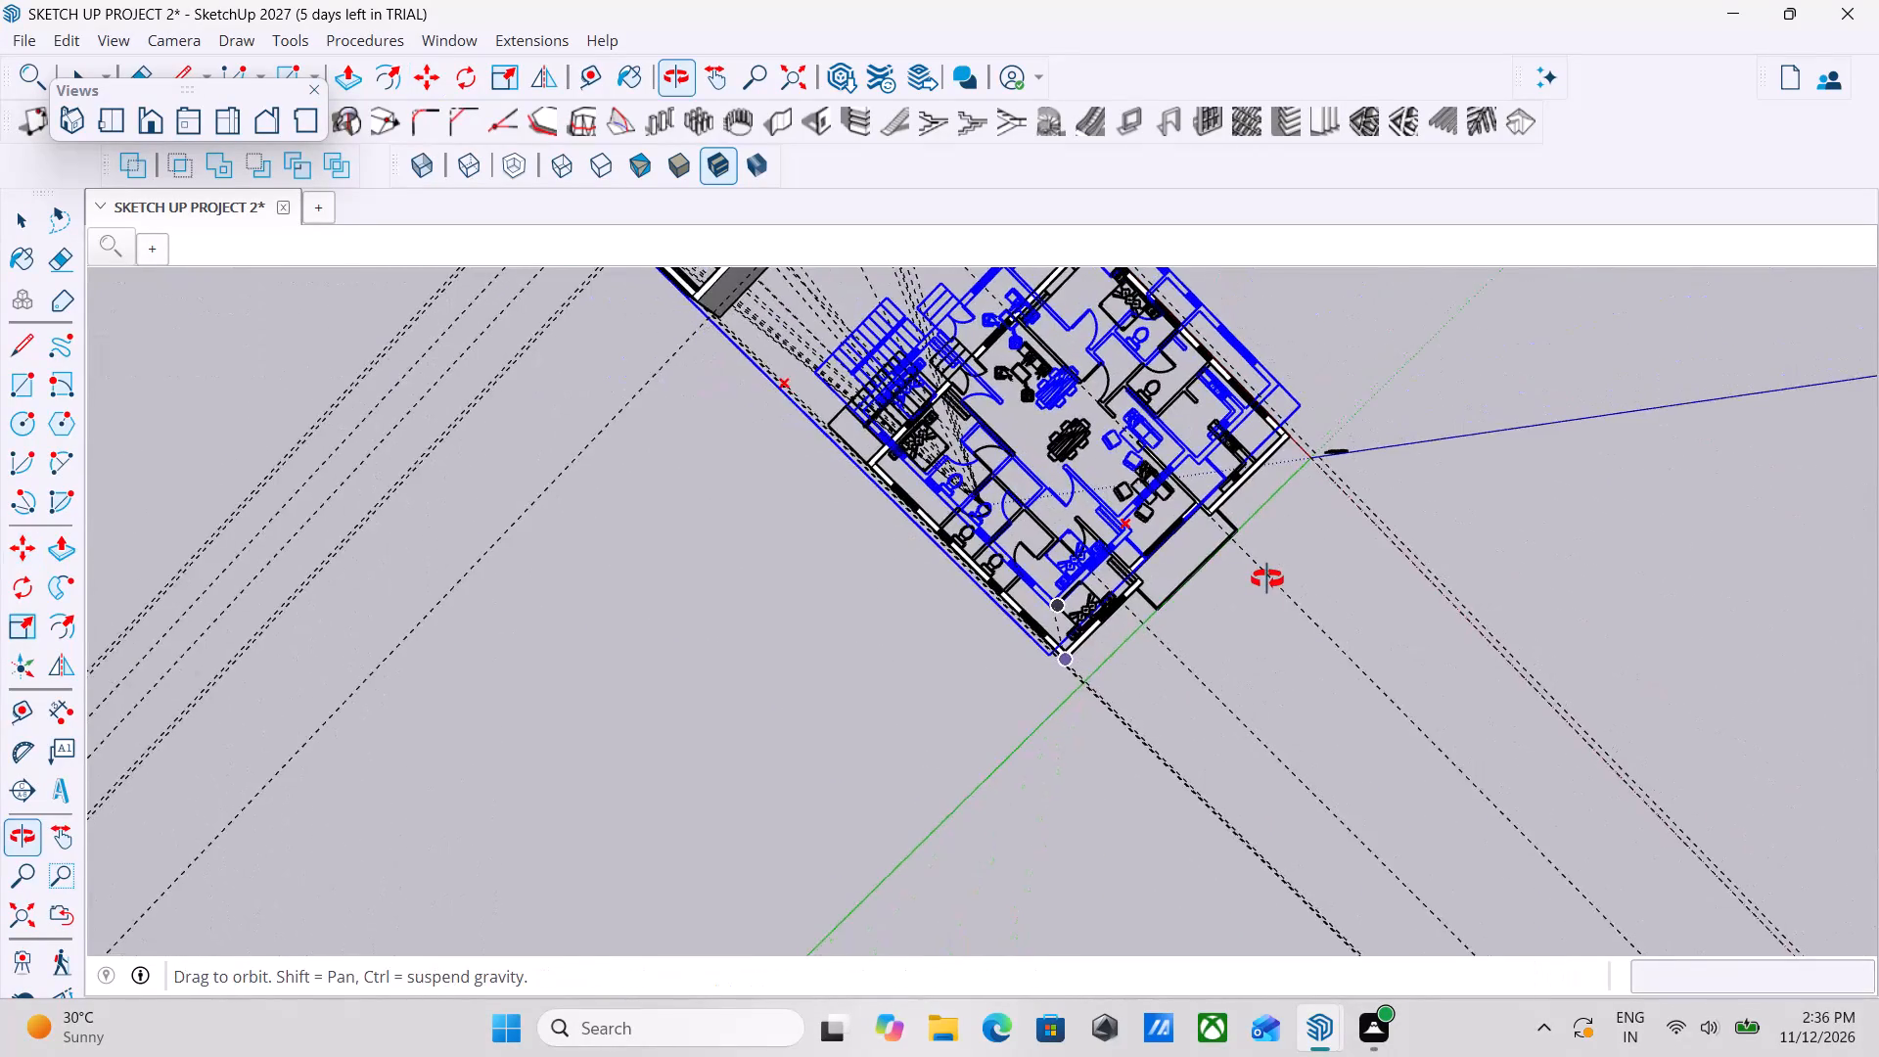
middle_drag(1267, 579, 1068, 472)
scroll(1068, 472, down, 8)
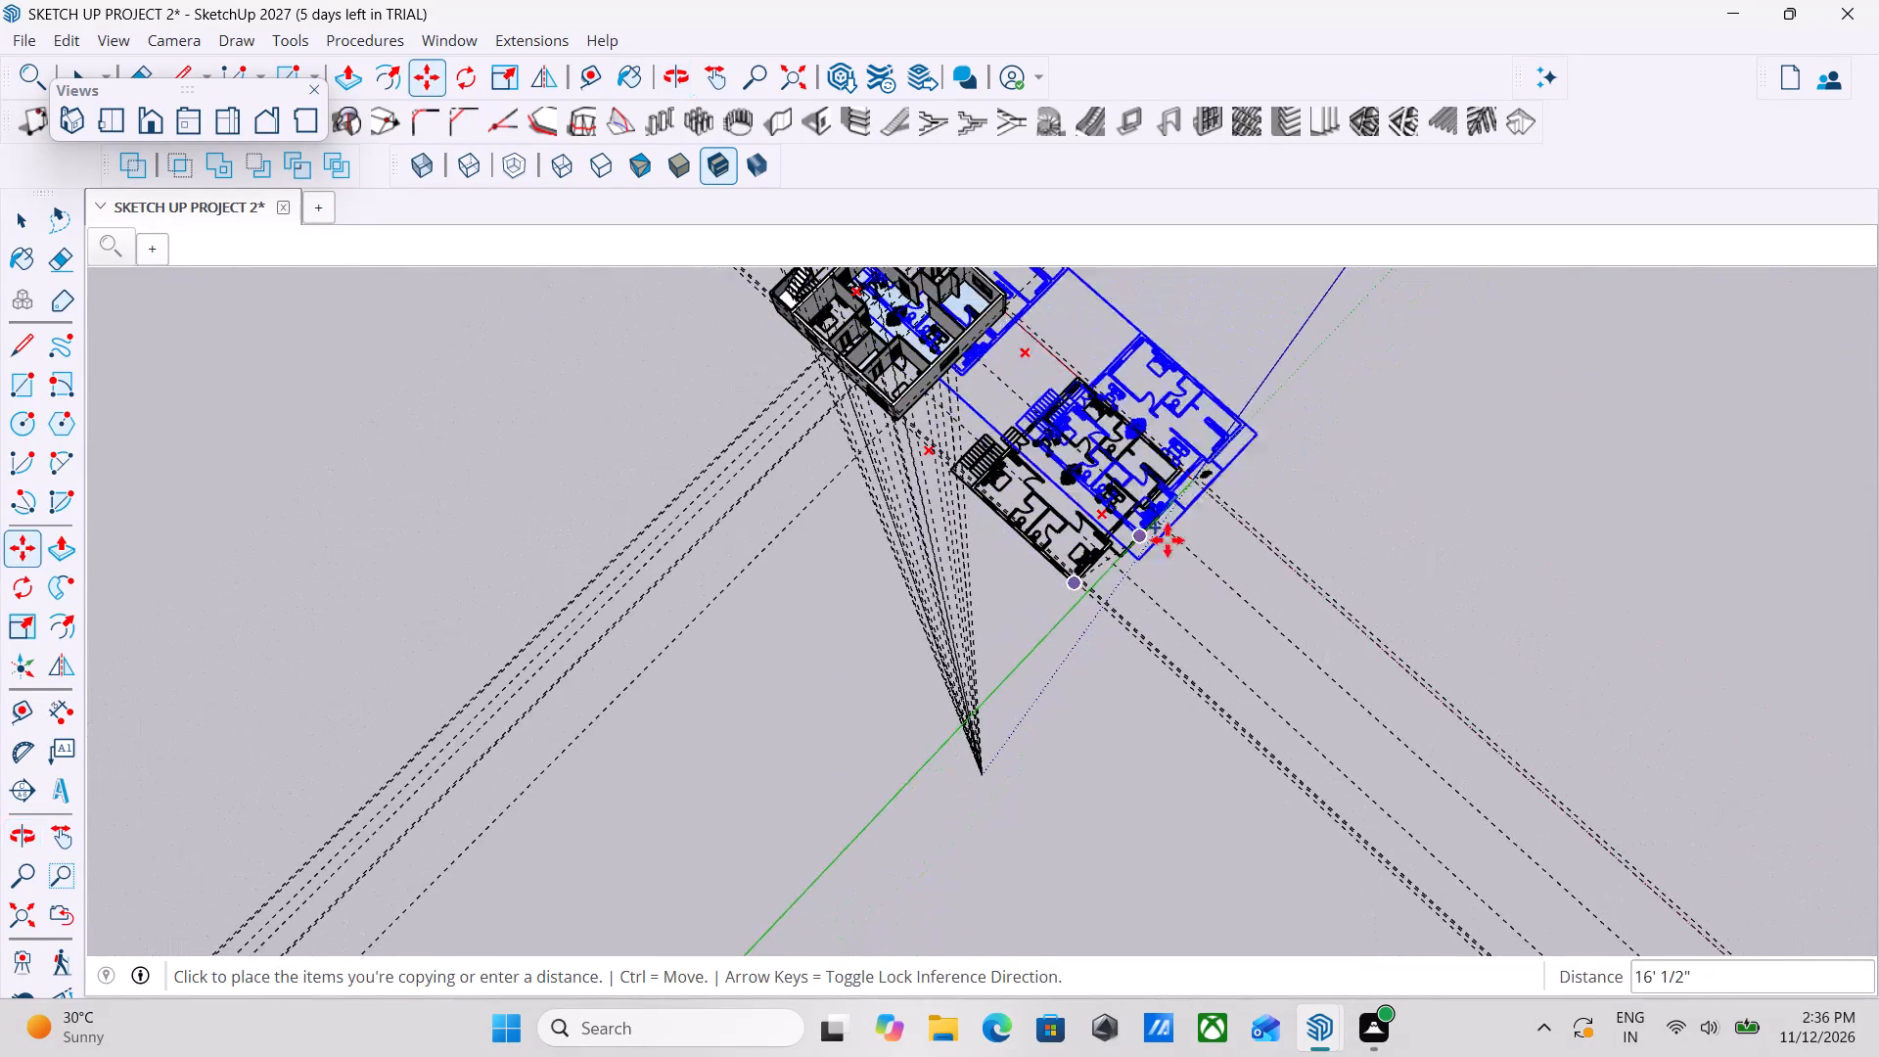
scroll(900, 361, up, 13)
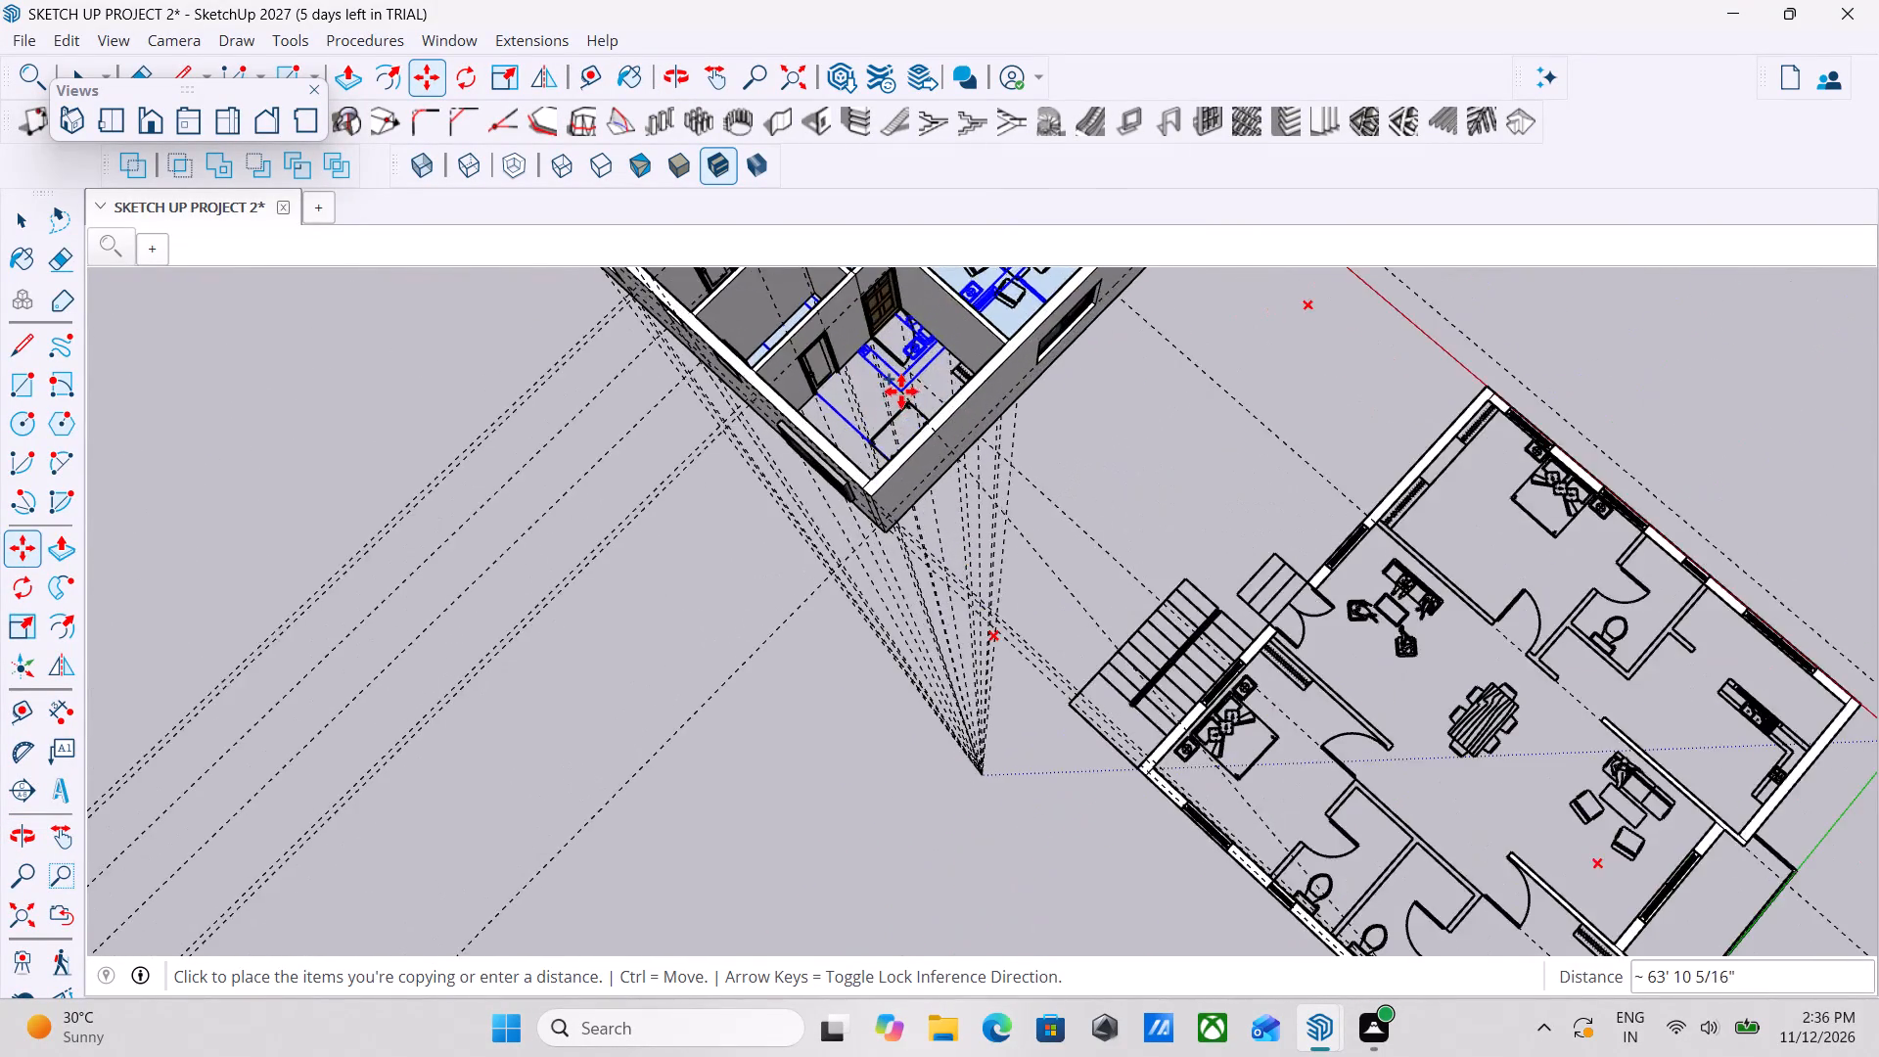
scroll(882, 448, up, 12)
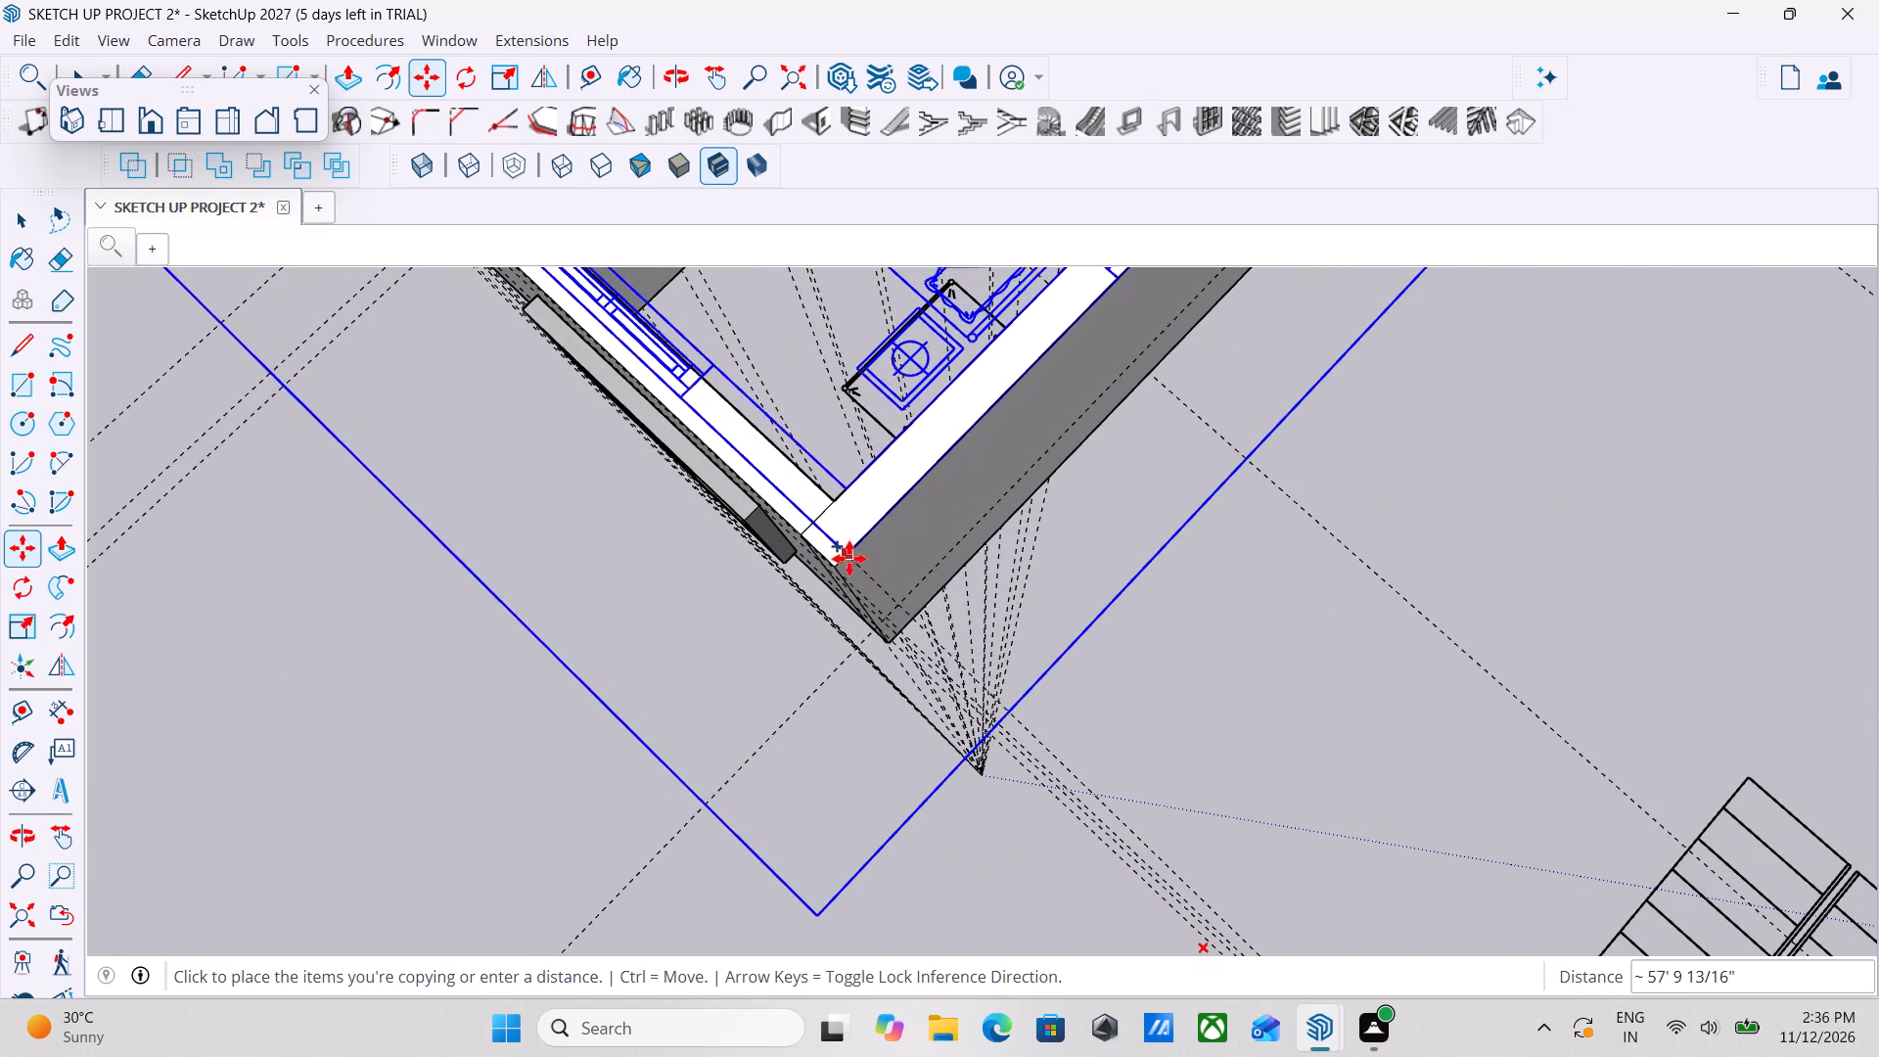
click(847, 563)
scroll(847, 563, down, 6)
scroll(1137, 537, down, 3)
middle_drag(1137, 537, 1590, 293)
middle_drag(959, 688, 1186, 483)
key(space)
key(space)
Examine how the copied floor plan lines up with the wall tops around the house.
scroll(1114, 563, down, 3)
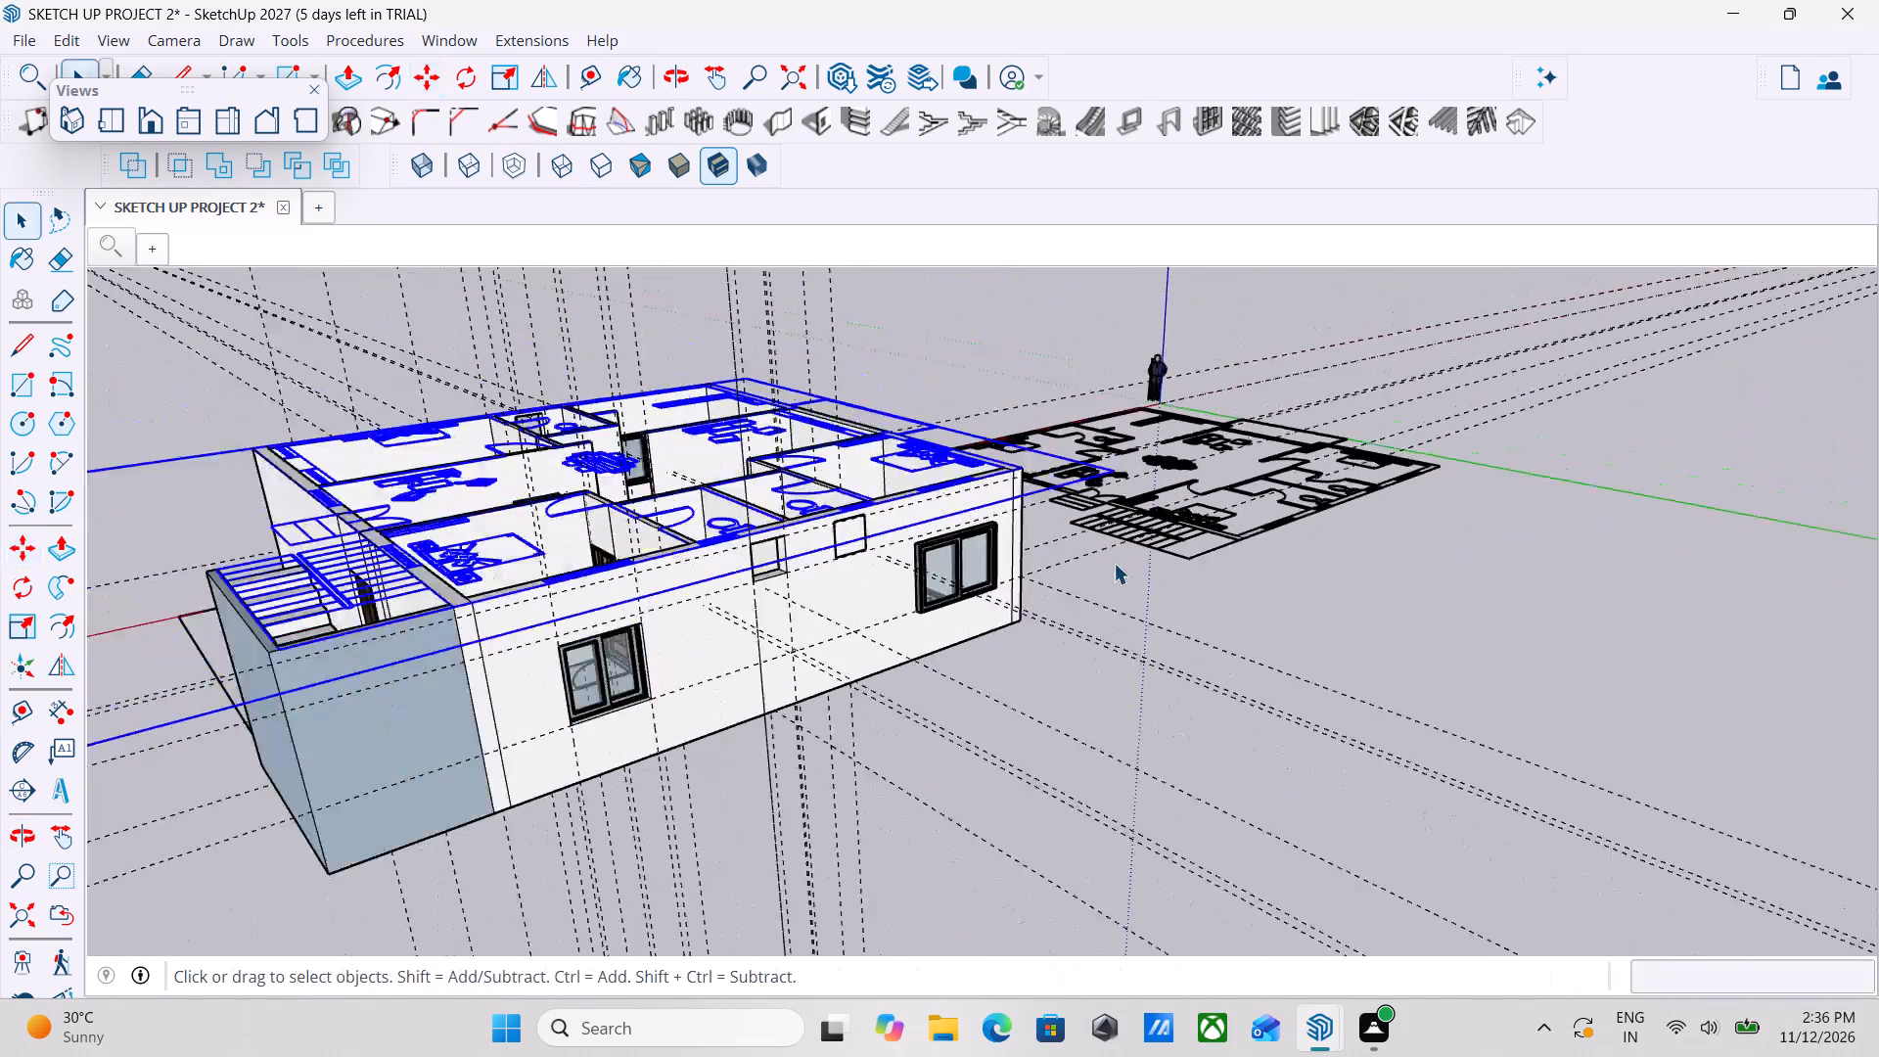
scroll(1114, 563, down, 3)
middle_drag(730, 631, 438, 773)
middle_drag(908, 676, 1103, 674)
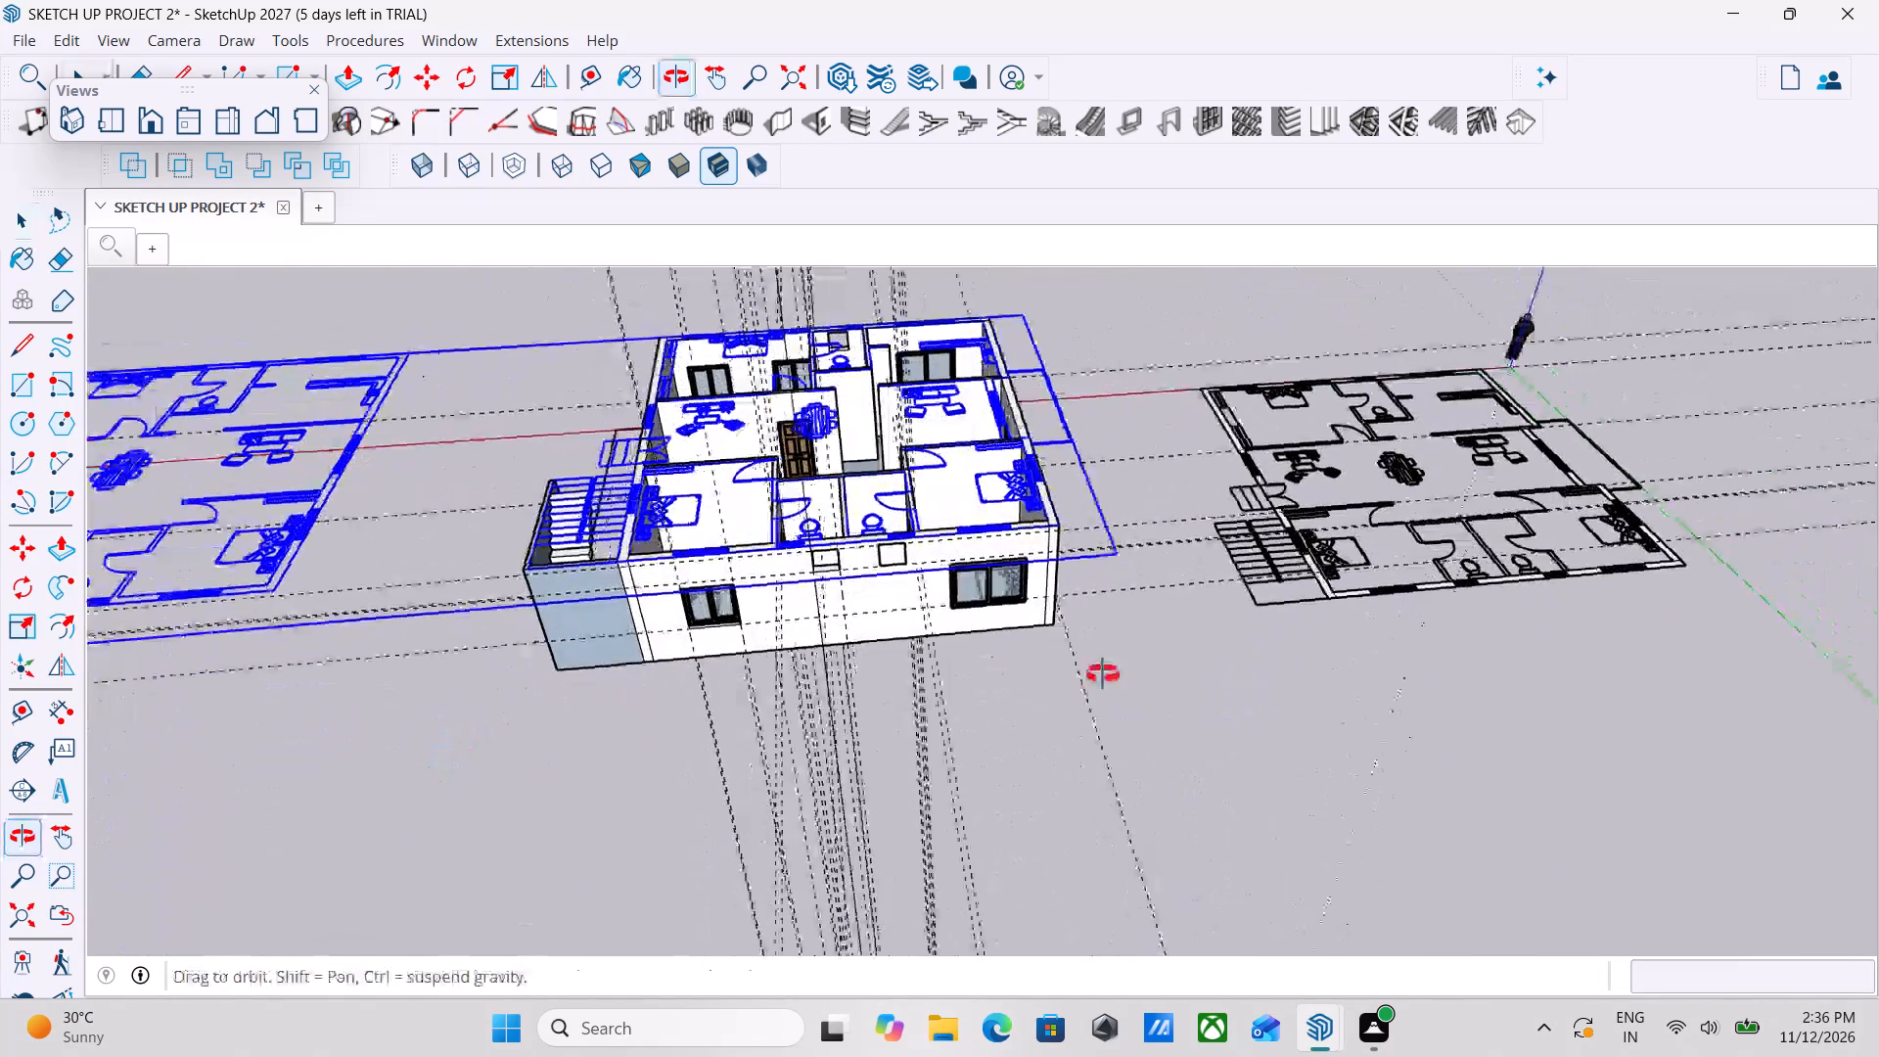
middle_drag(1103, 674, 1405, 705)
middle_drag(968, 699, 1345, 797)
scroll(963, 749, up, 1)
middle_drag(885, 726, 985, 700)
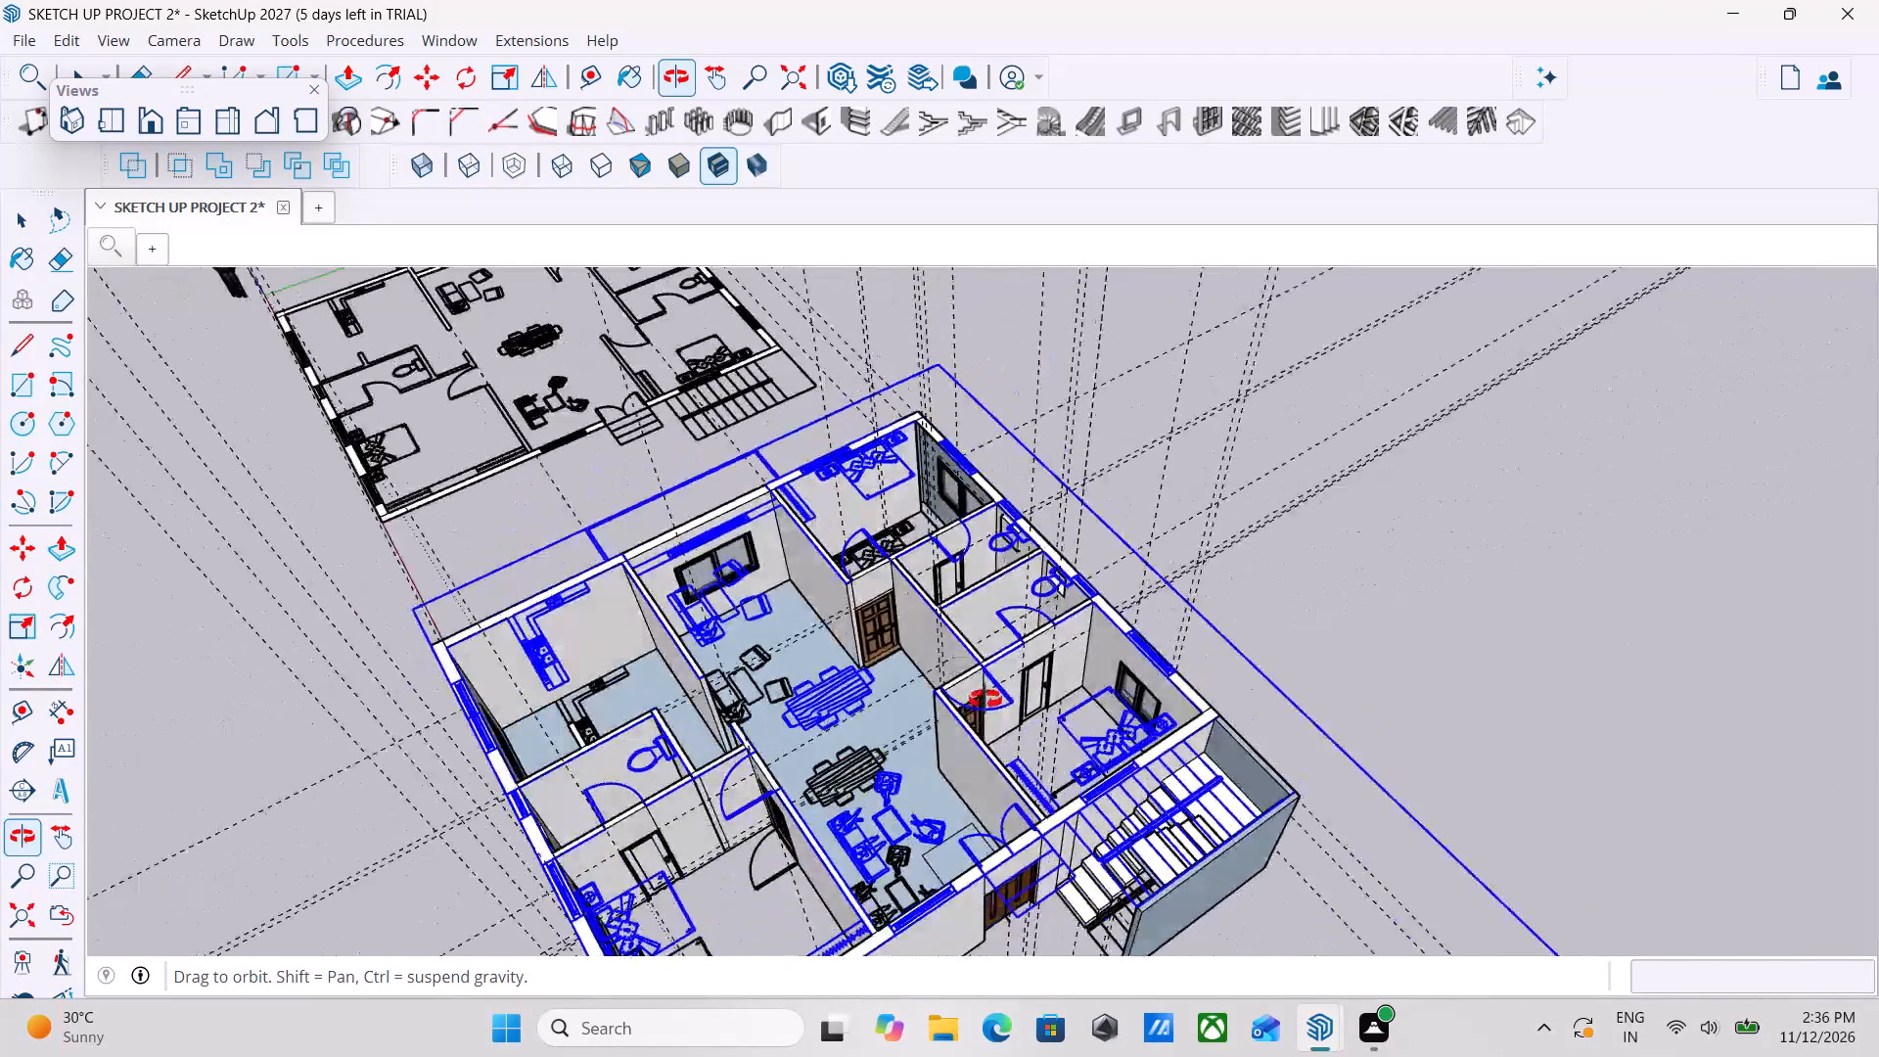
middle_drag(985, 700, 1209, 710)
scroll(828, 492, up, 2)
key(Escape)
scroll(828, 492, up, 3)
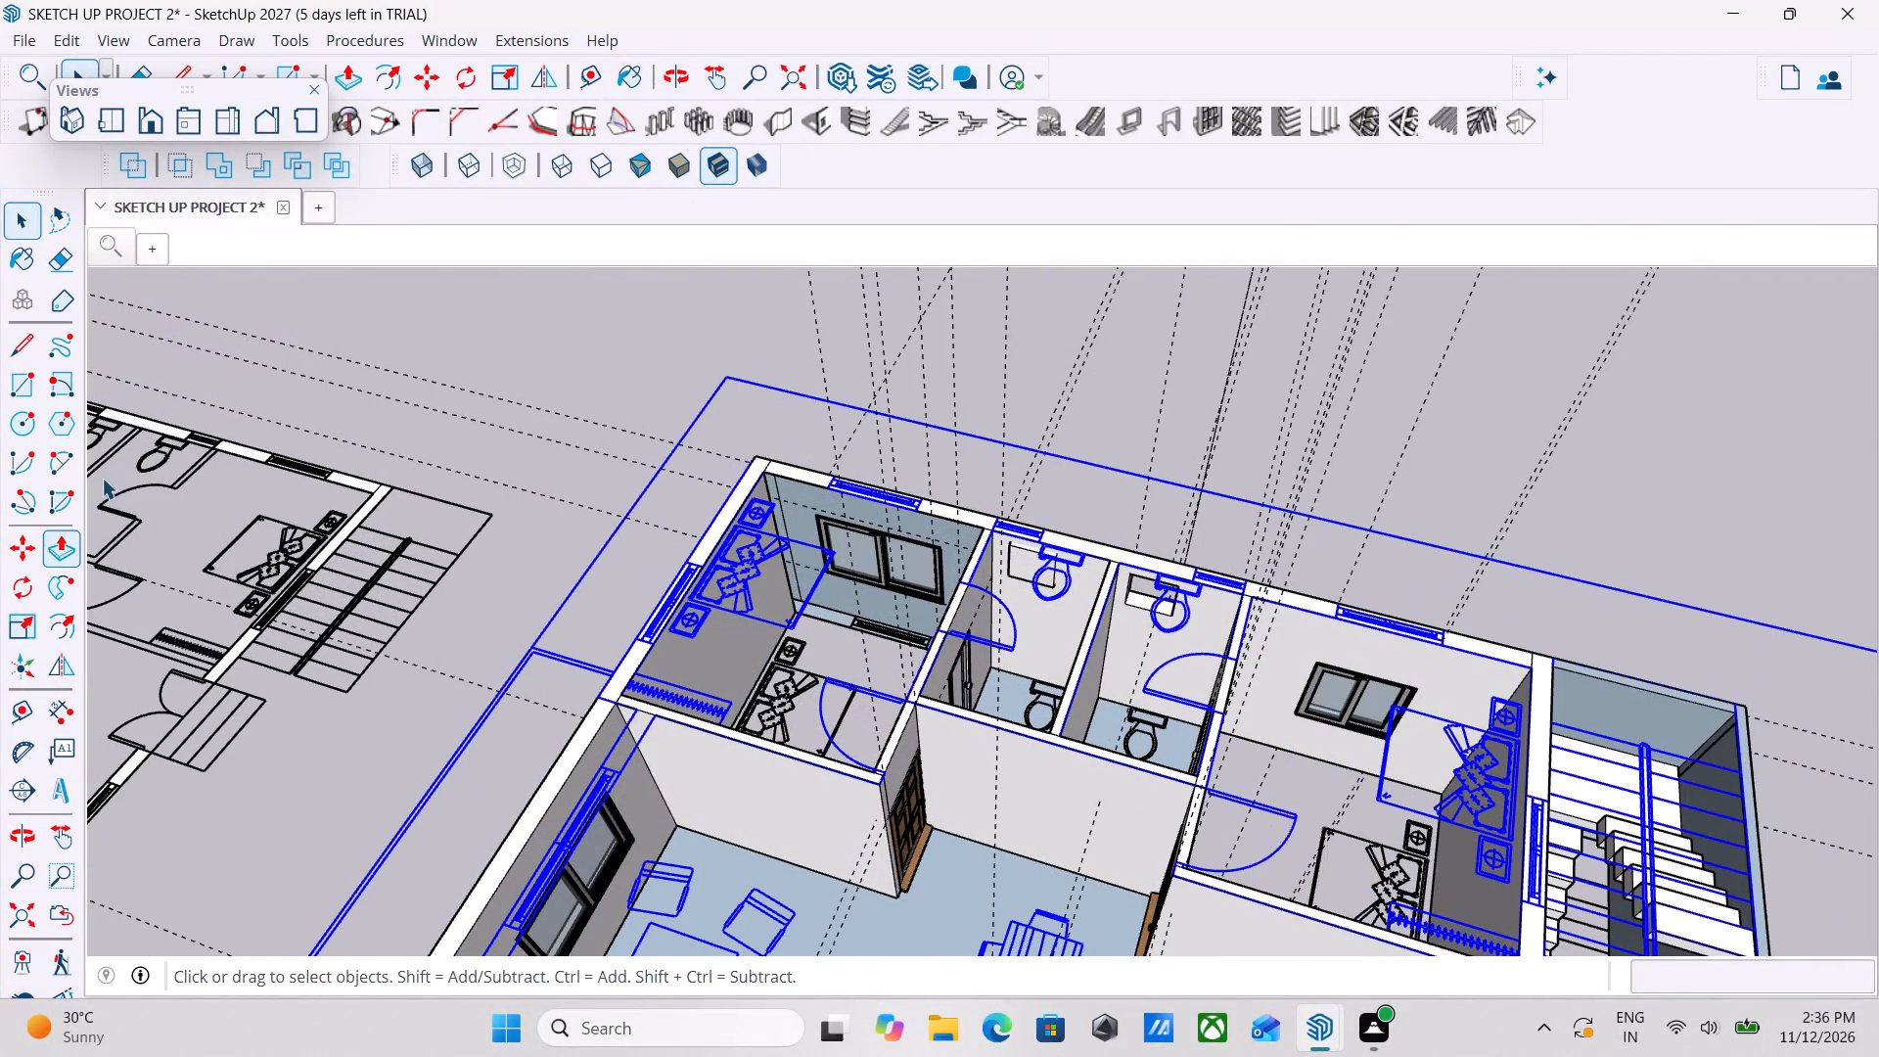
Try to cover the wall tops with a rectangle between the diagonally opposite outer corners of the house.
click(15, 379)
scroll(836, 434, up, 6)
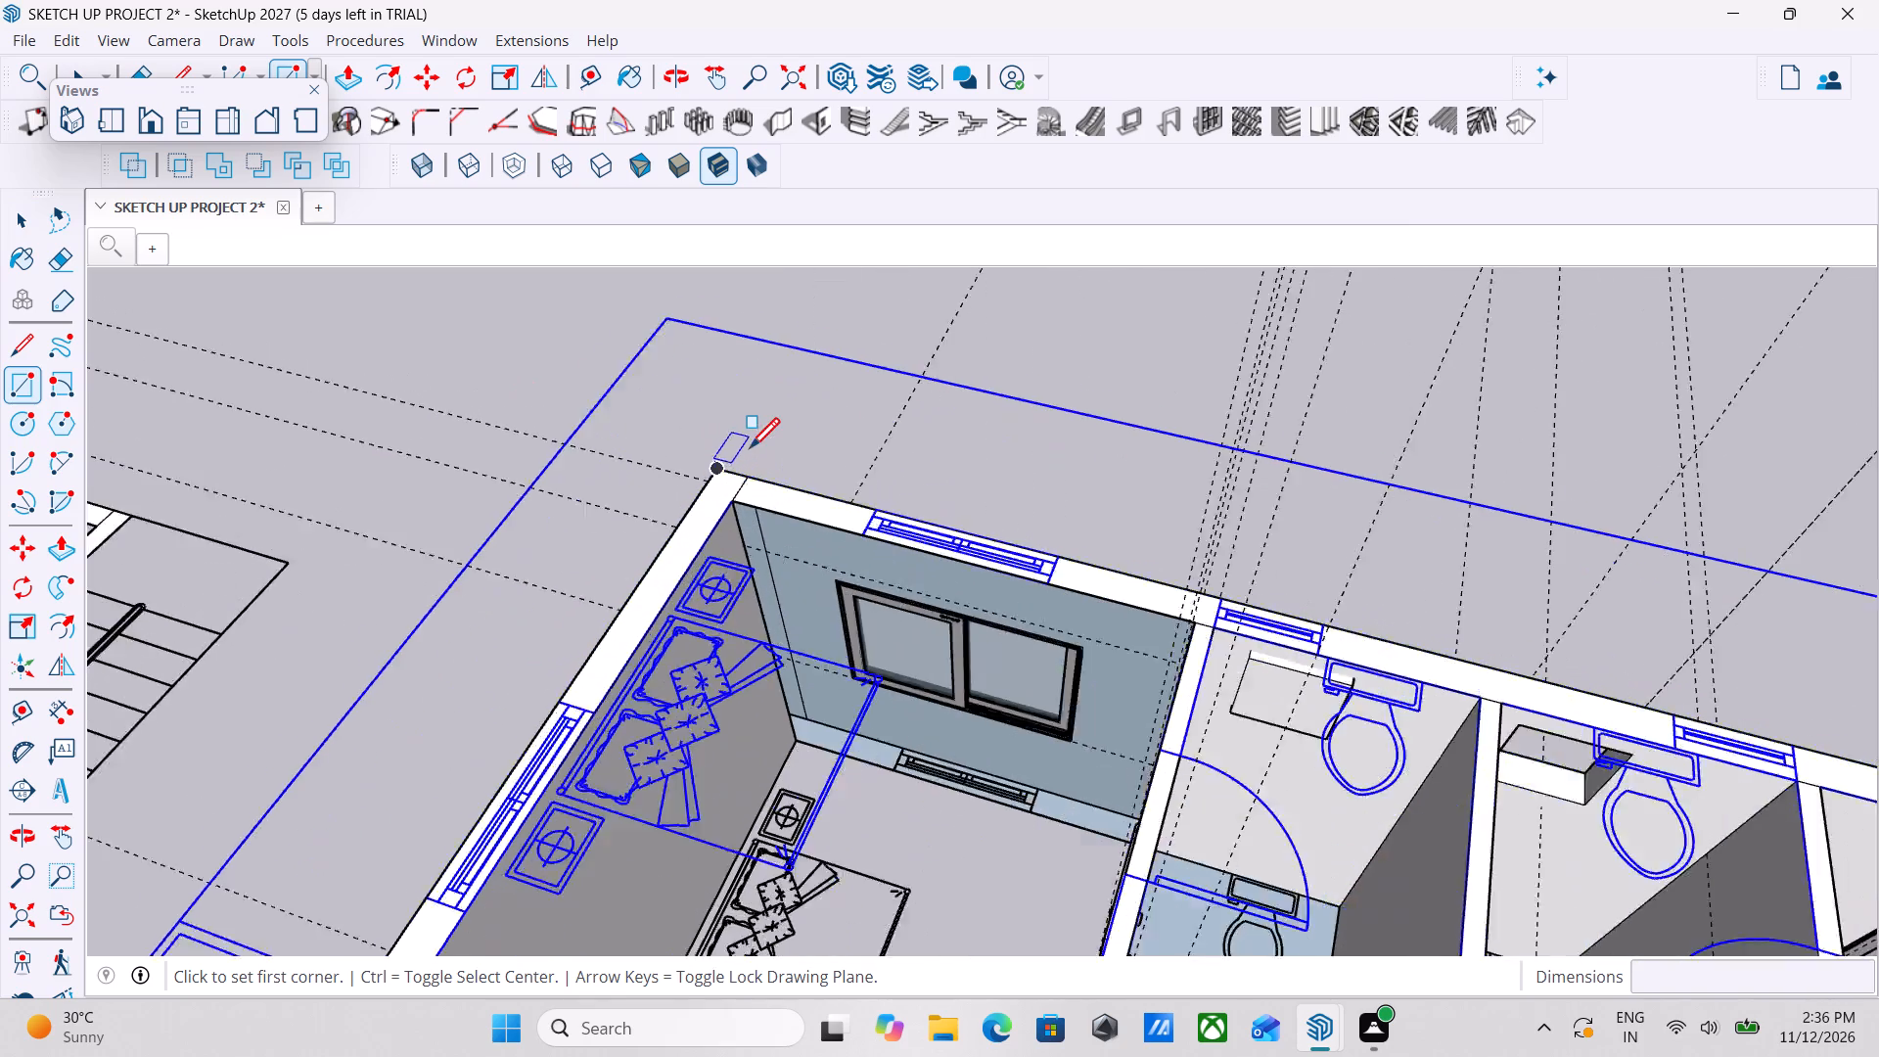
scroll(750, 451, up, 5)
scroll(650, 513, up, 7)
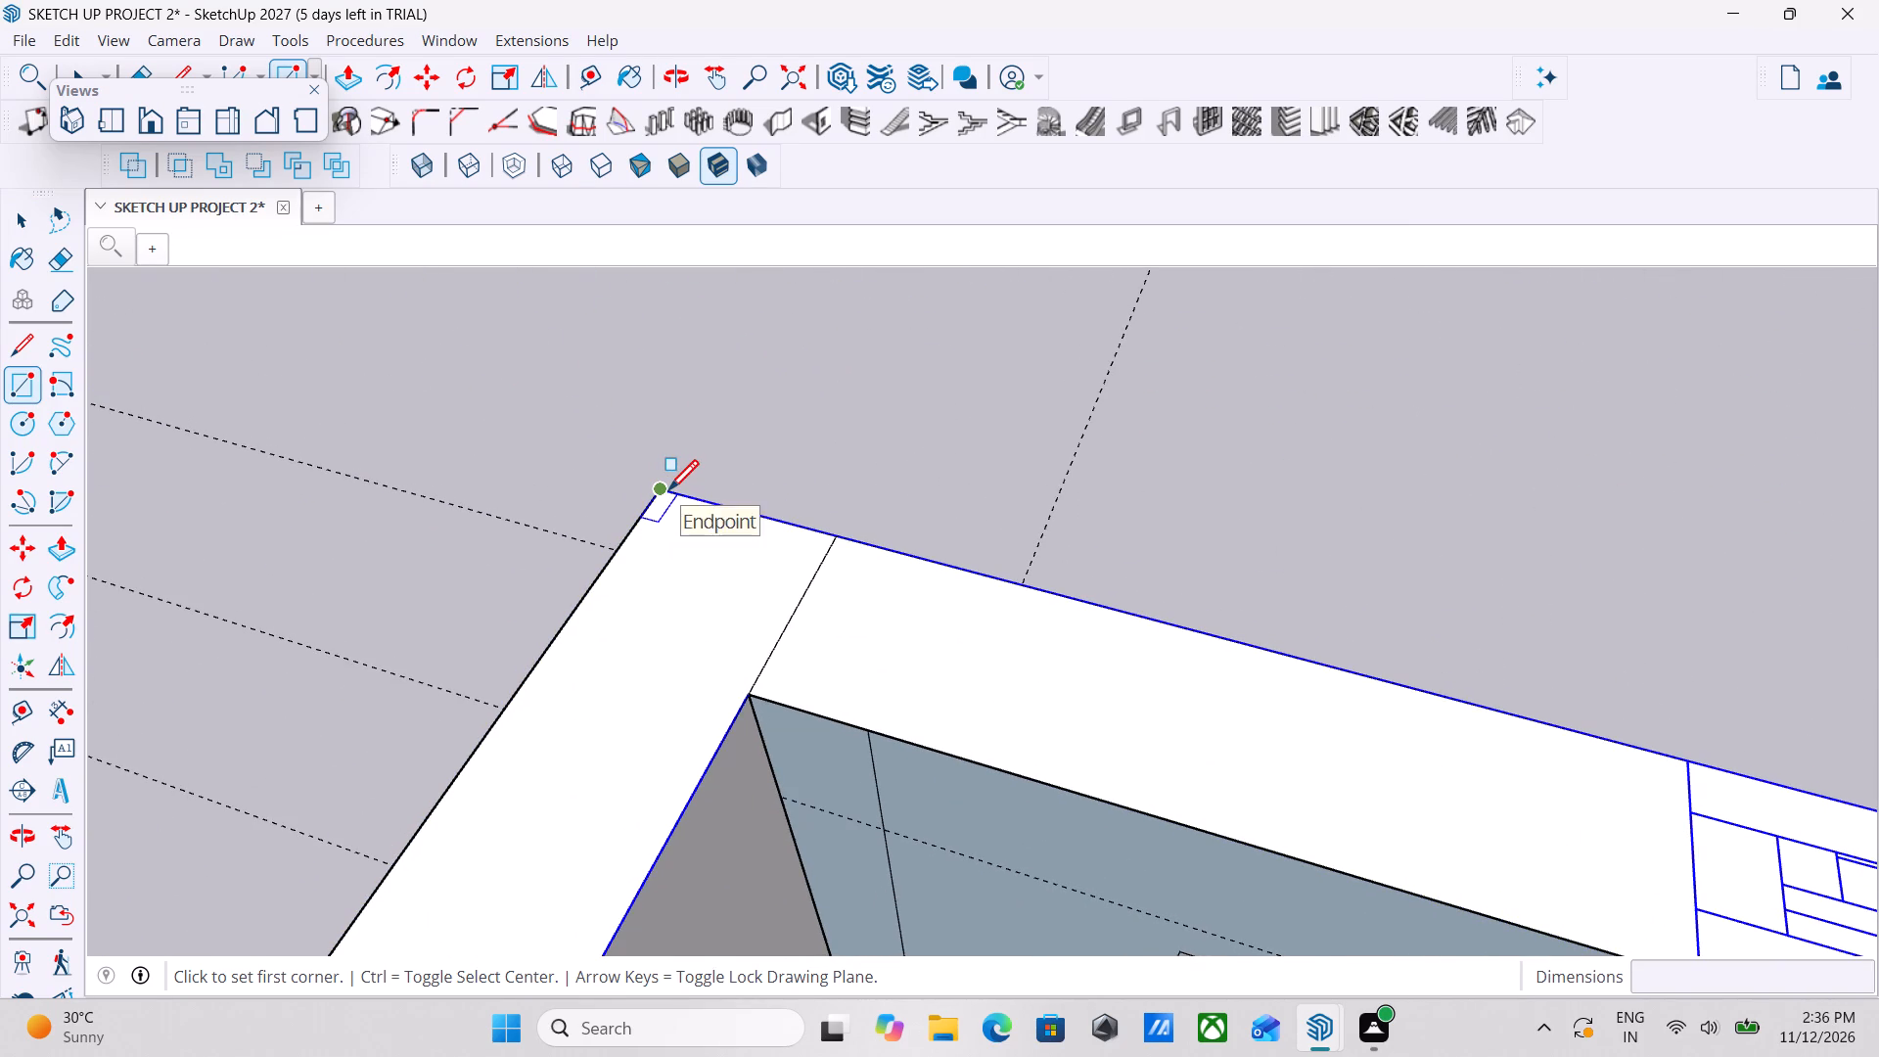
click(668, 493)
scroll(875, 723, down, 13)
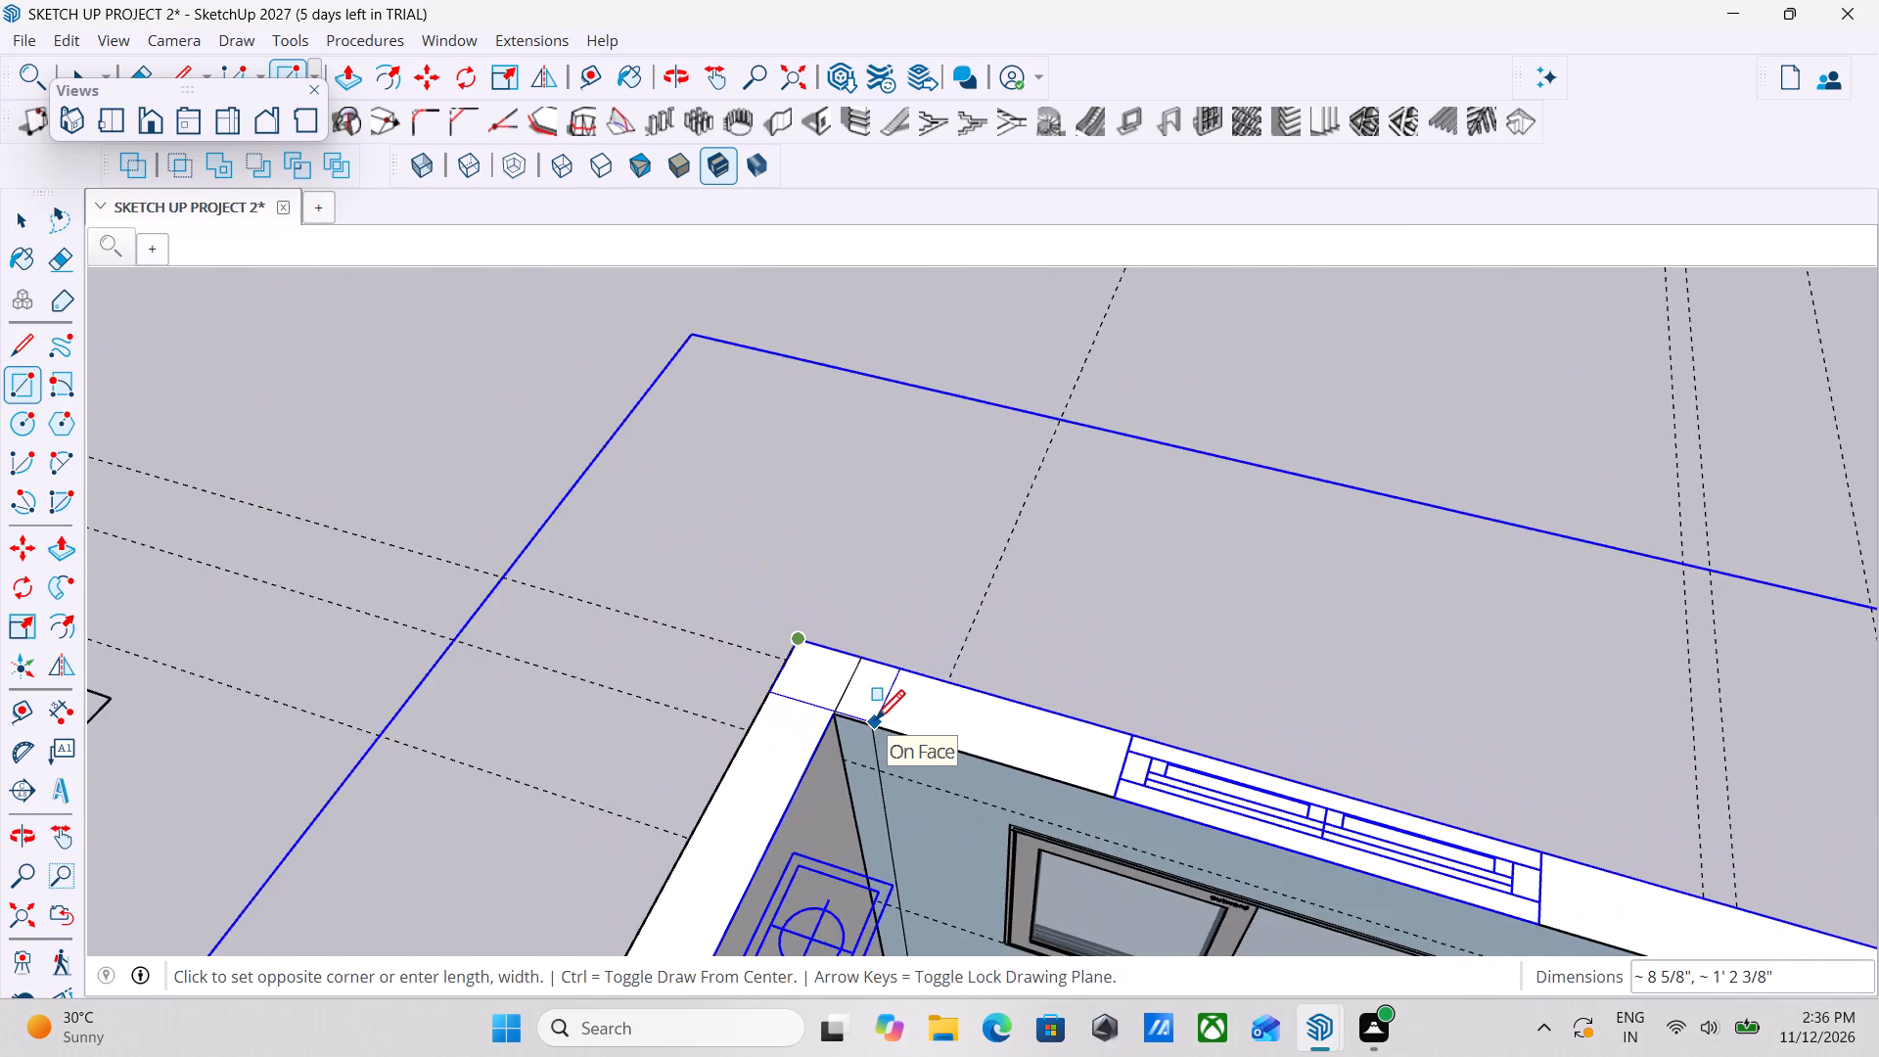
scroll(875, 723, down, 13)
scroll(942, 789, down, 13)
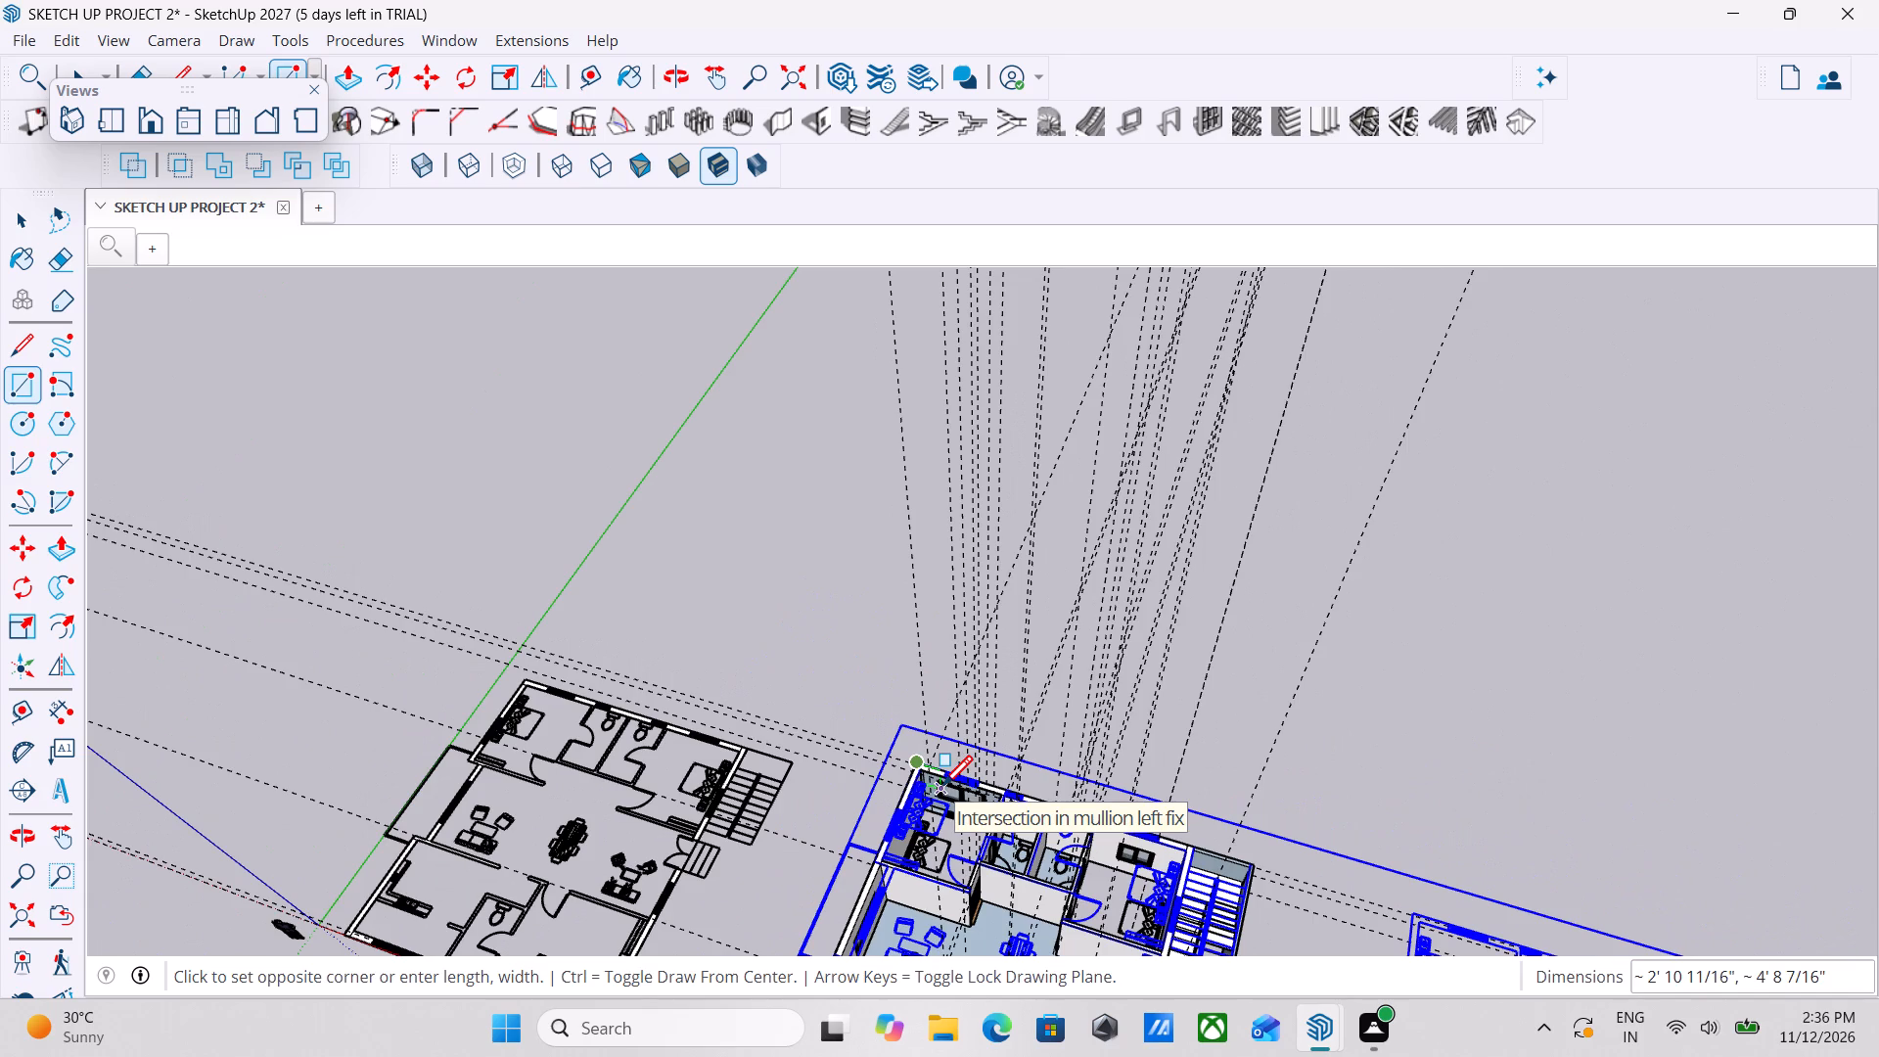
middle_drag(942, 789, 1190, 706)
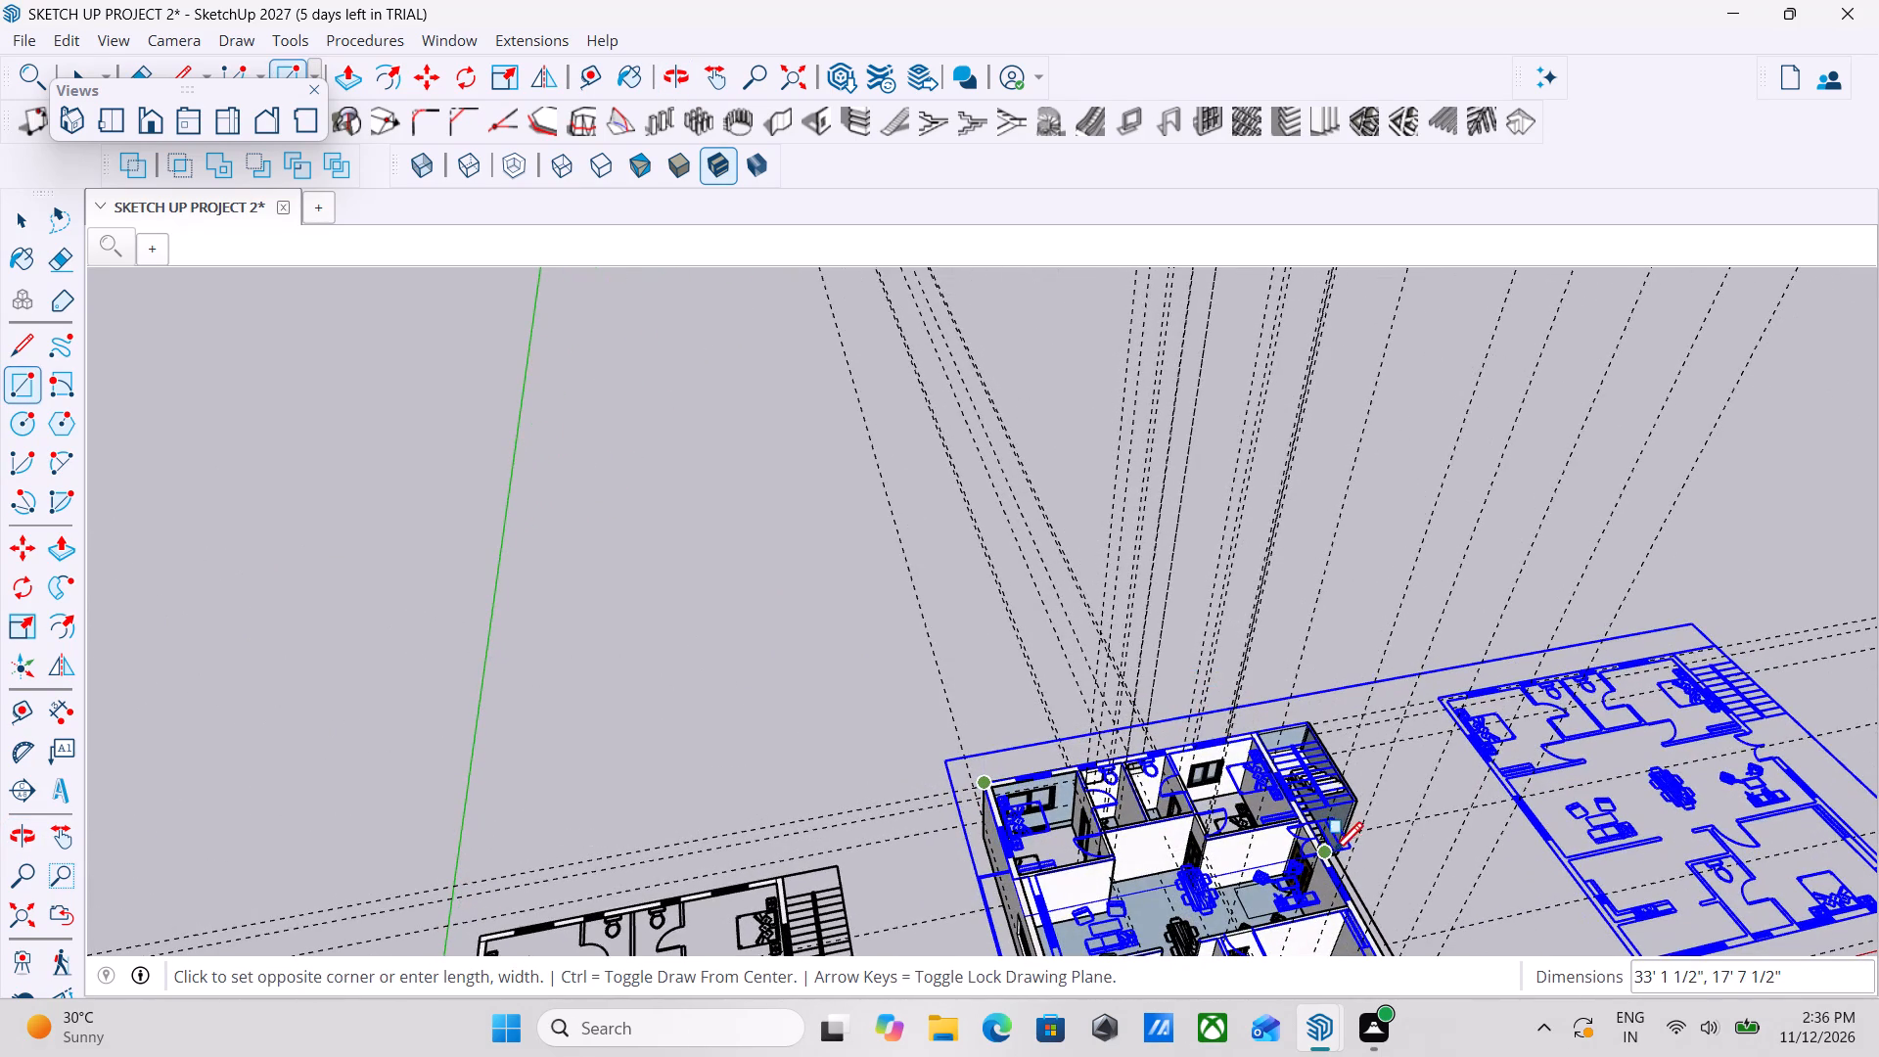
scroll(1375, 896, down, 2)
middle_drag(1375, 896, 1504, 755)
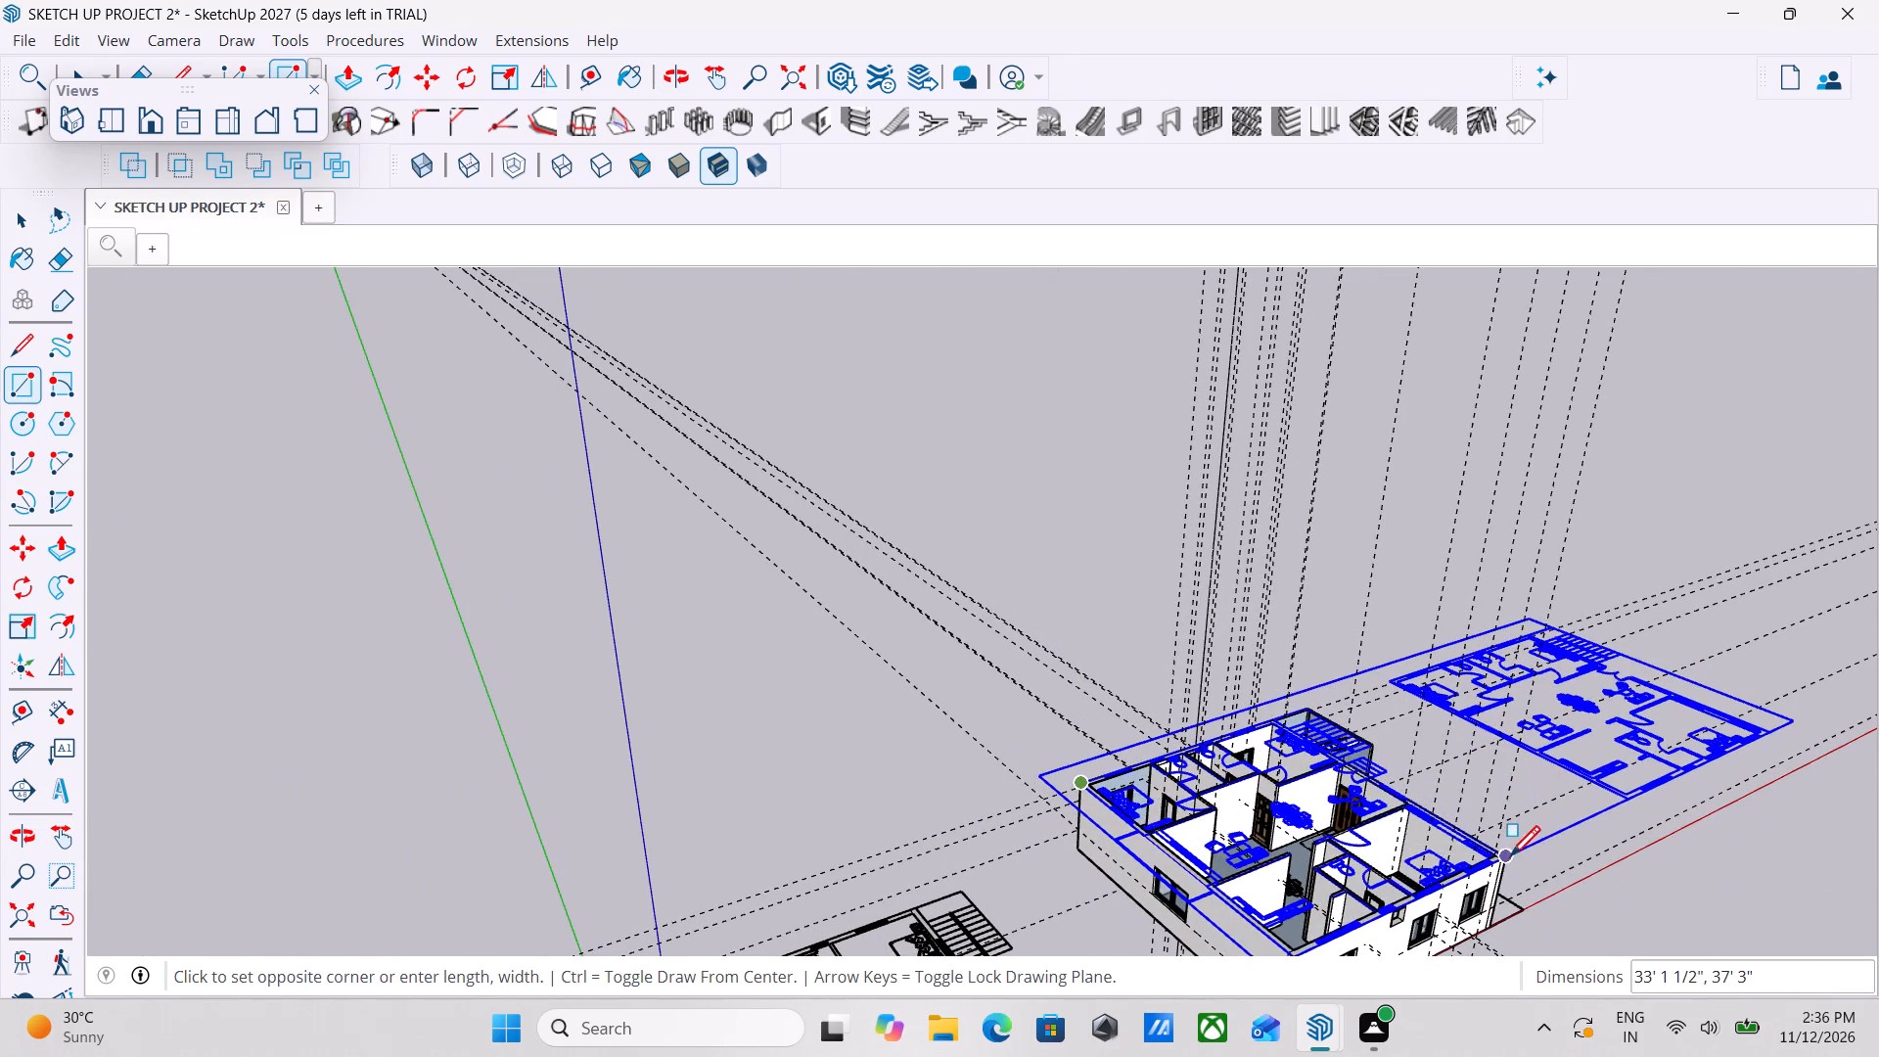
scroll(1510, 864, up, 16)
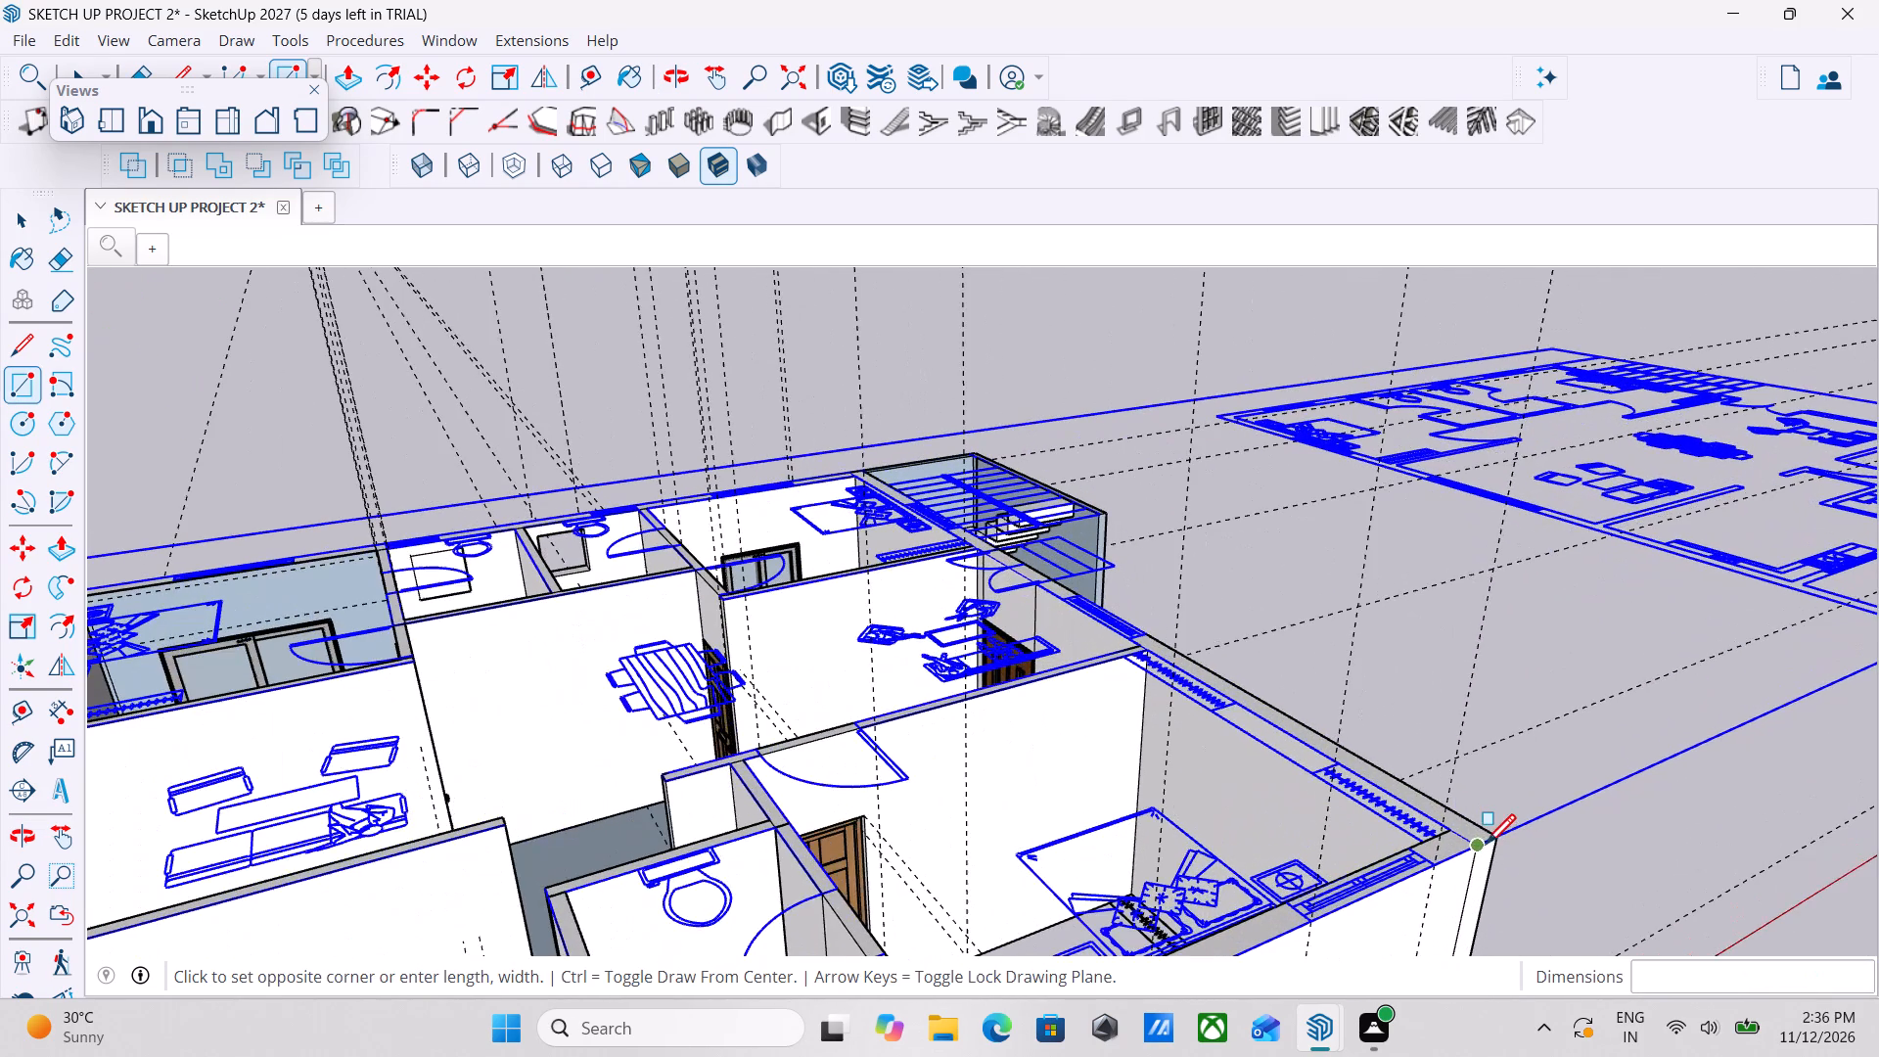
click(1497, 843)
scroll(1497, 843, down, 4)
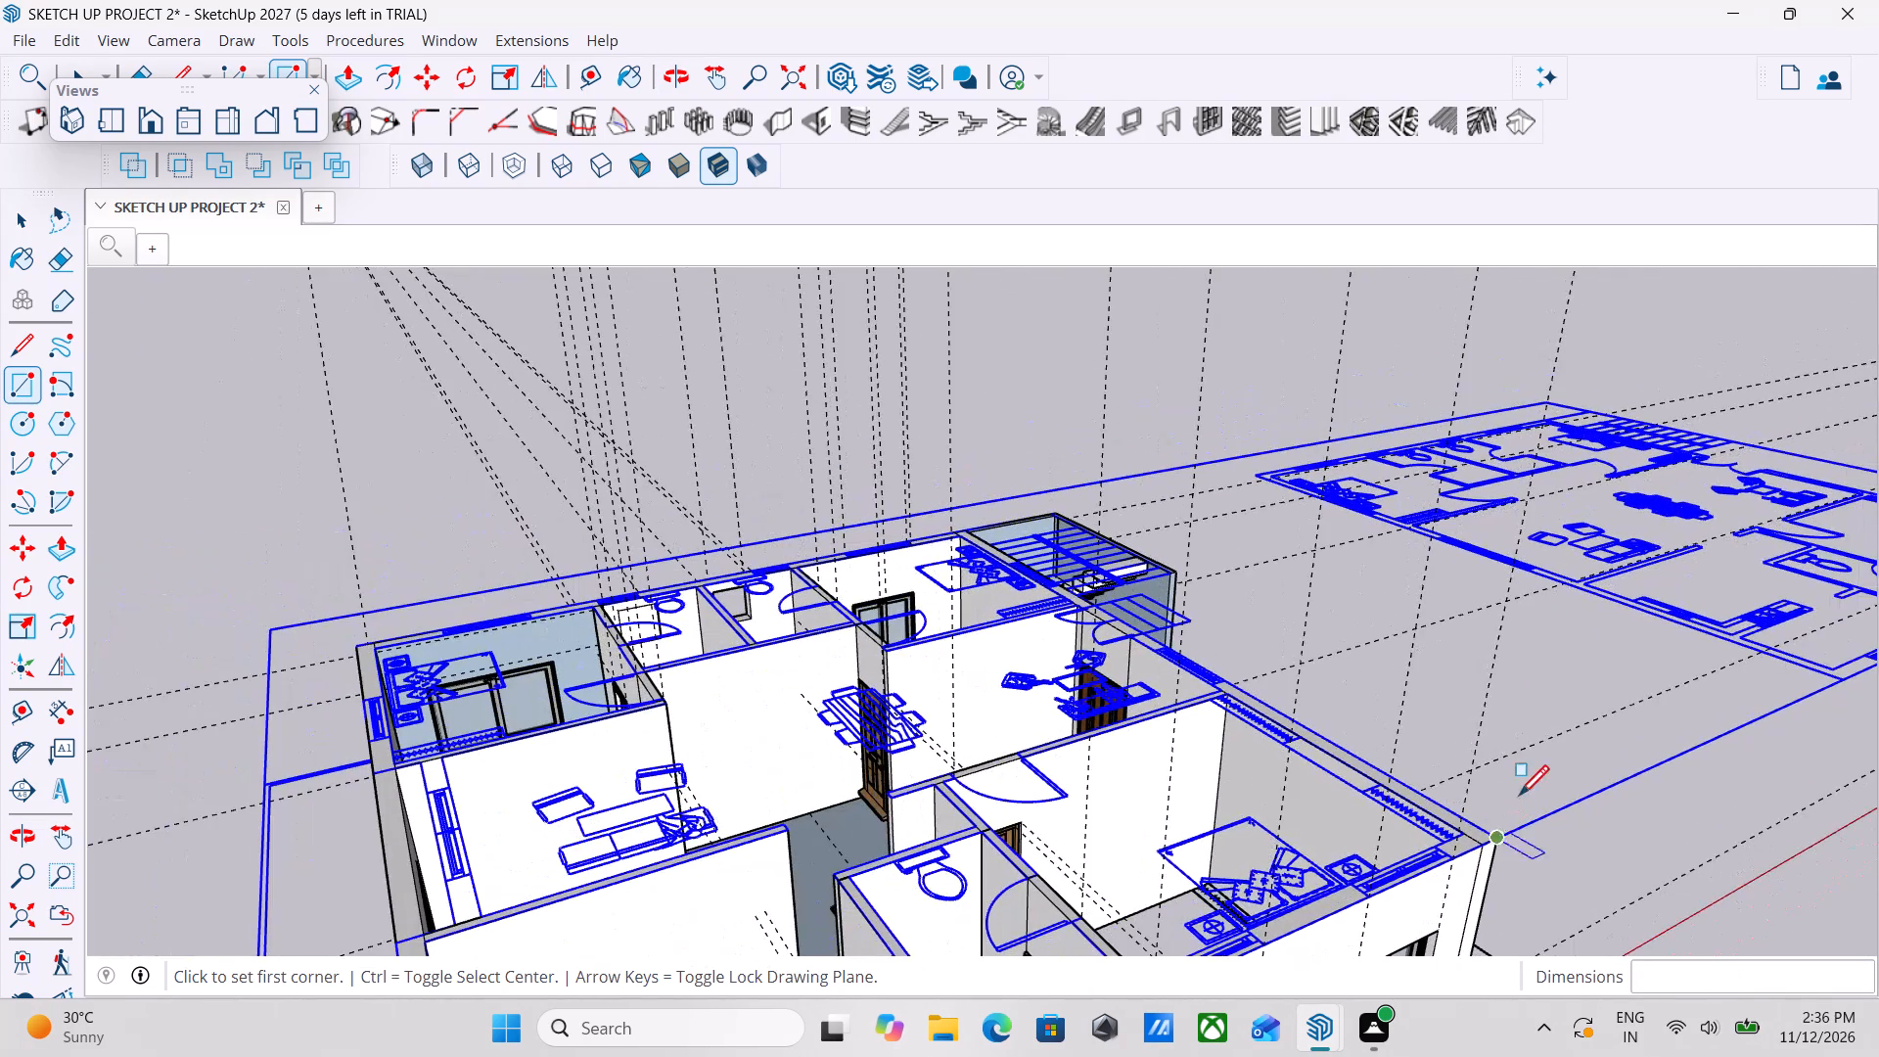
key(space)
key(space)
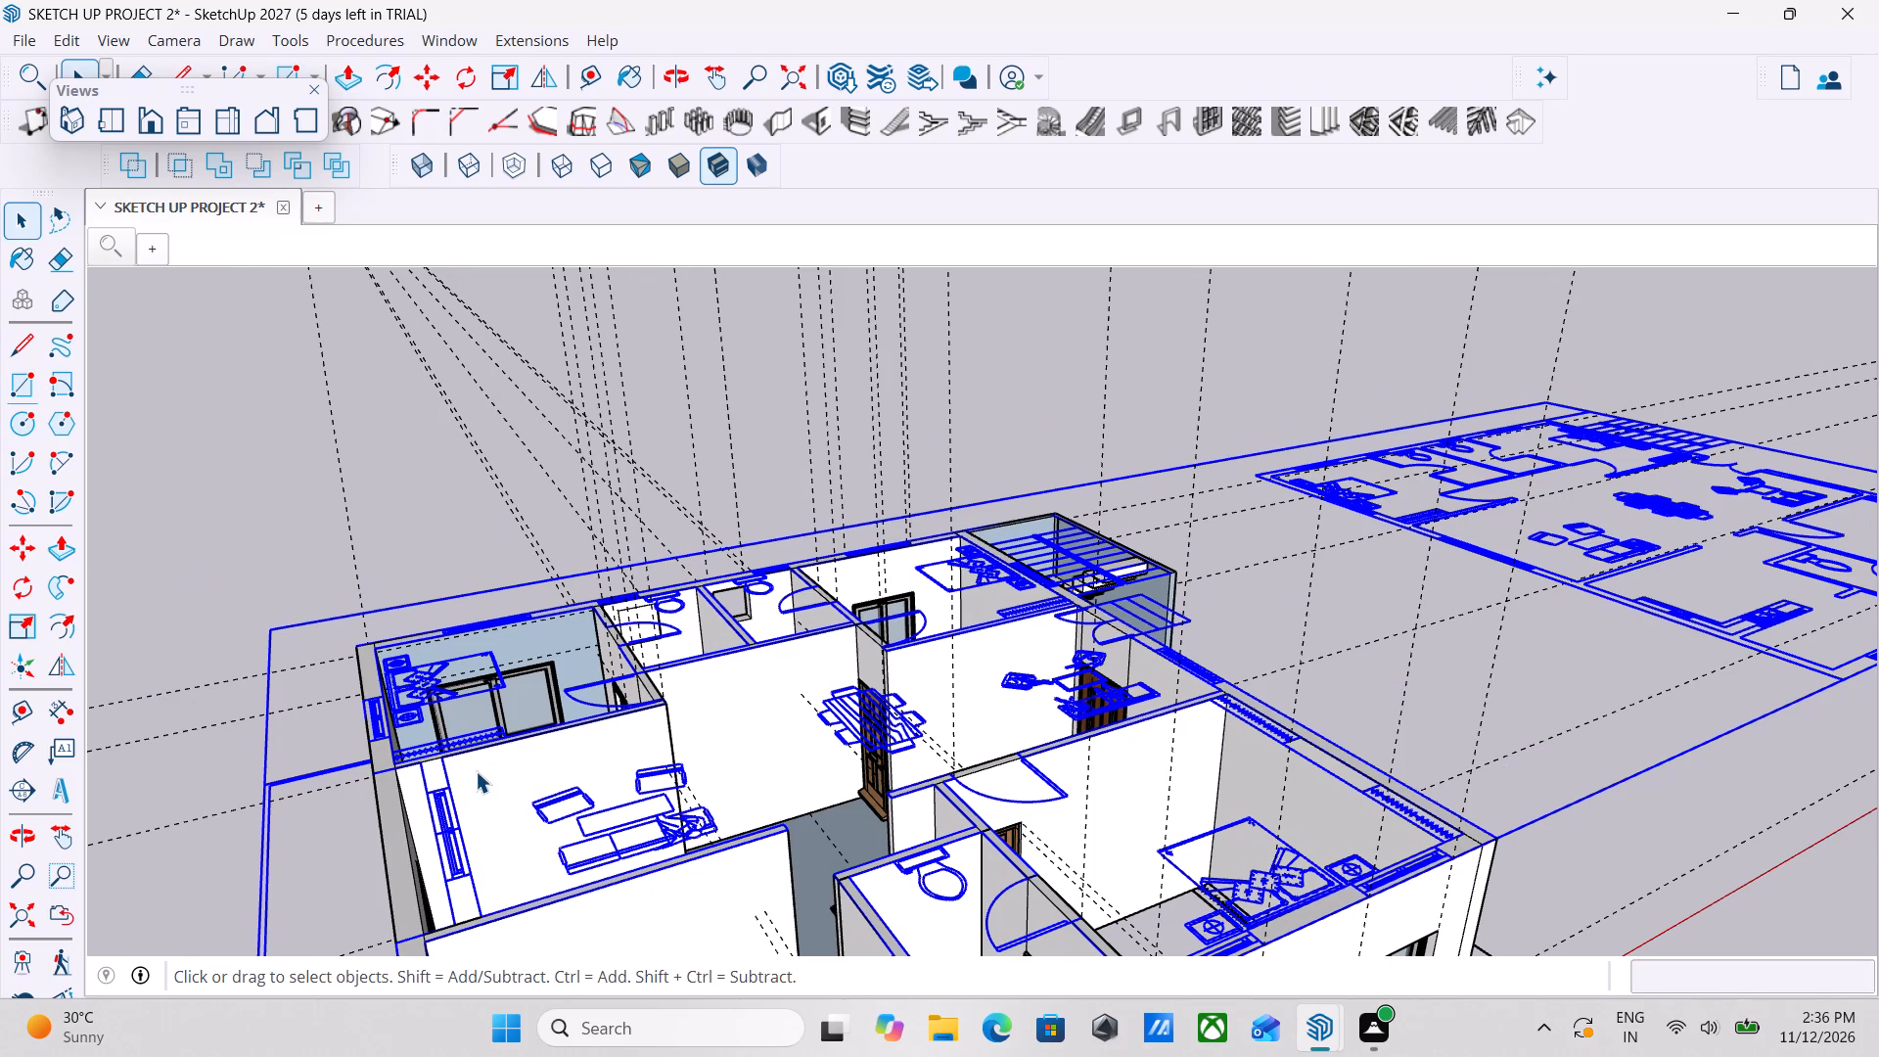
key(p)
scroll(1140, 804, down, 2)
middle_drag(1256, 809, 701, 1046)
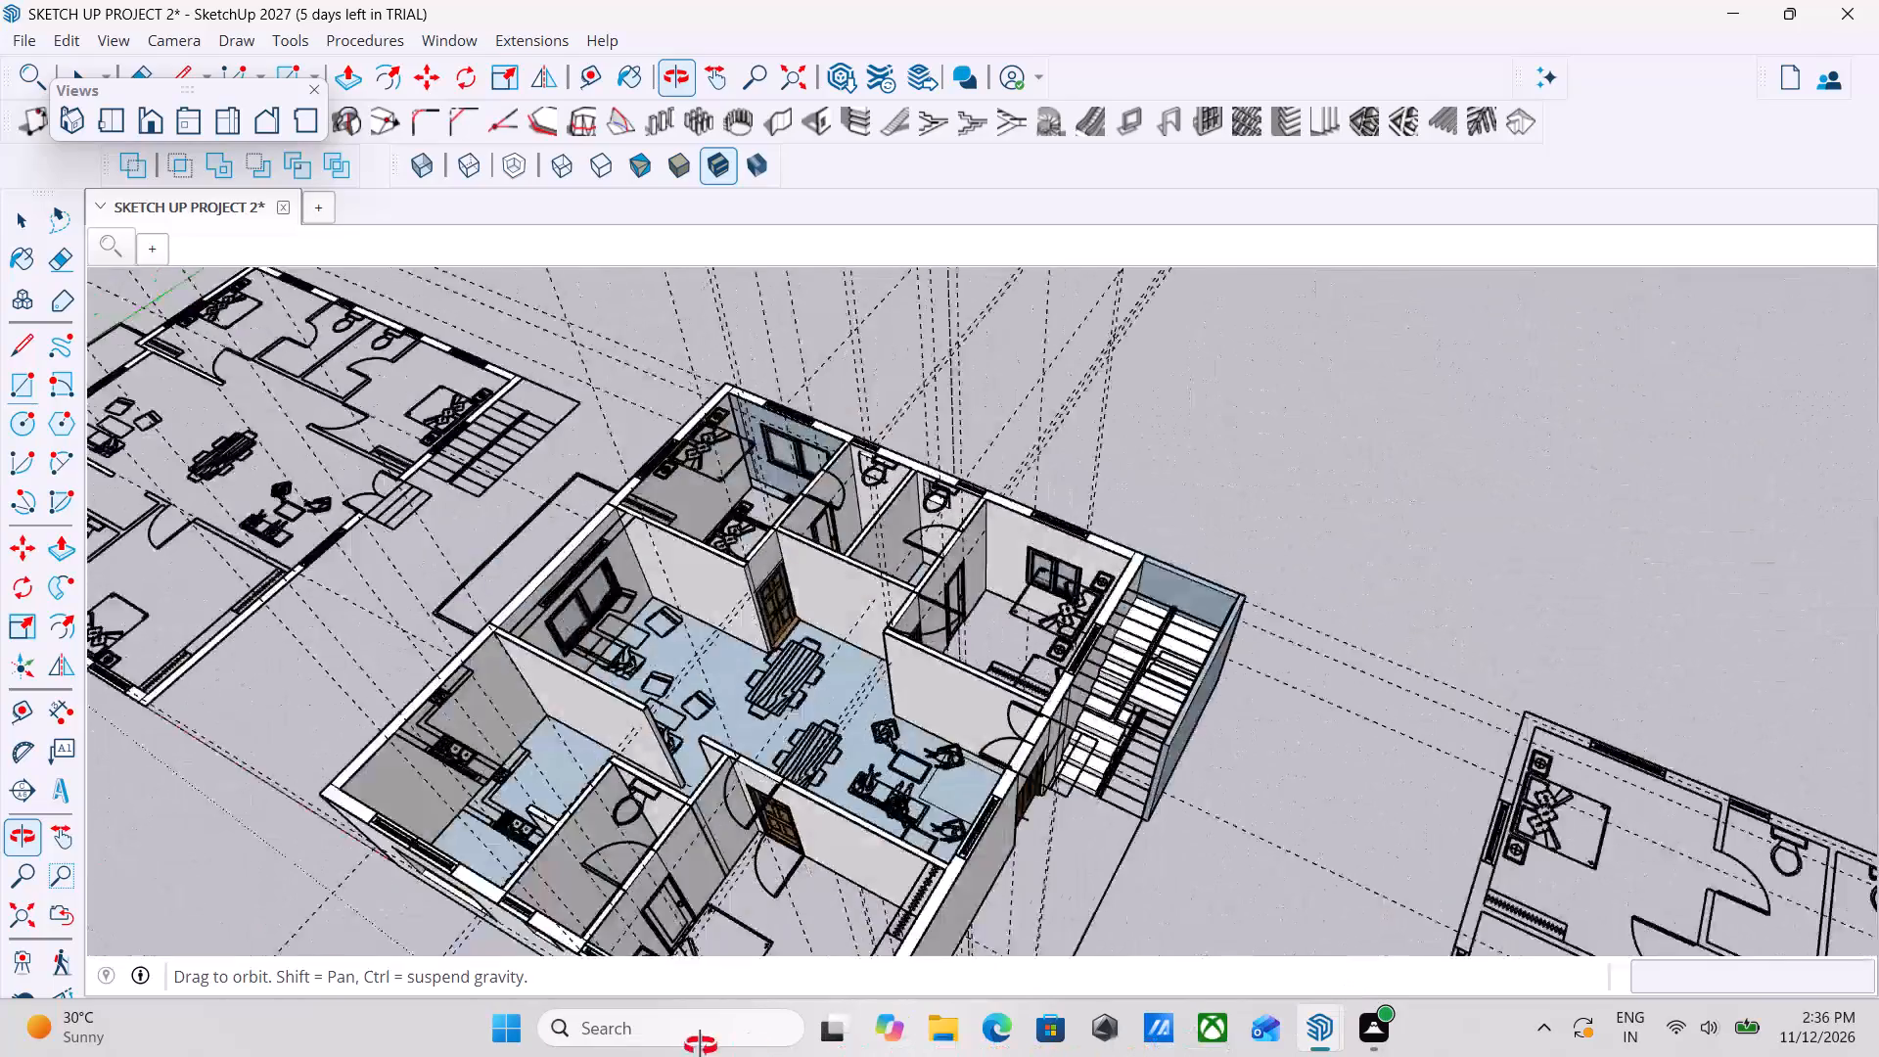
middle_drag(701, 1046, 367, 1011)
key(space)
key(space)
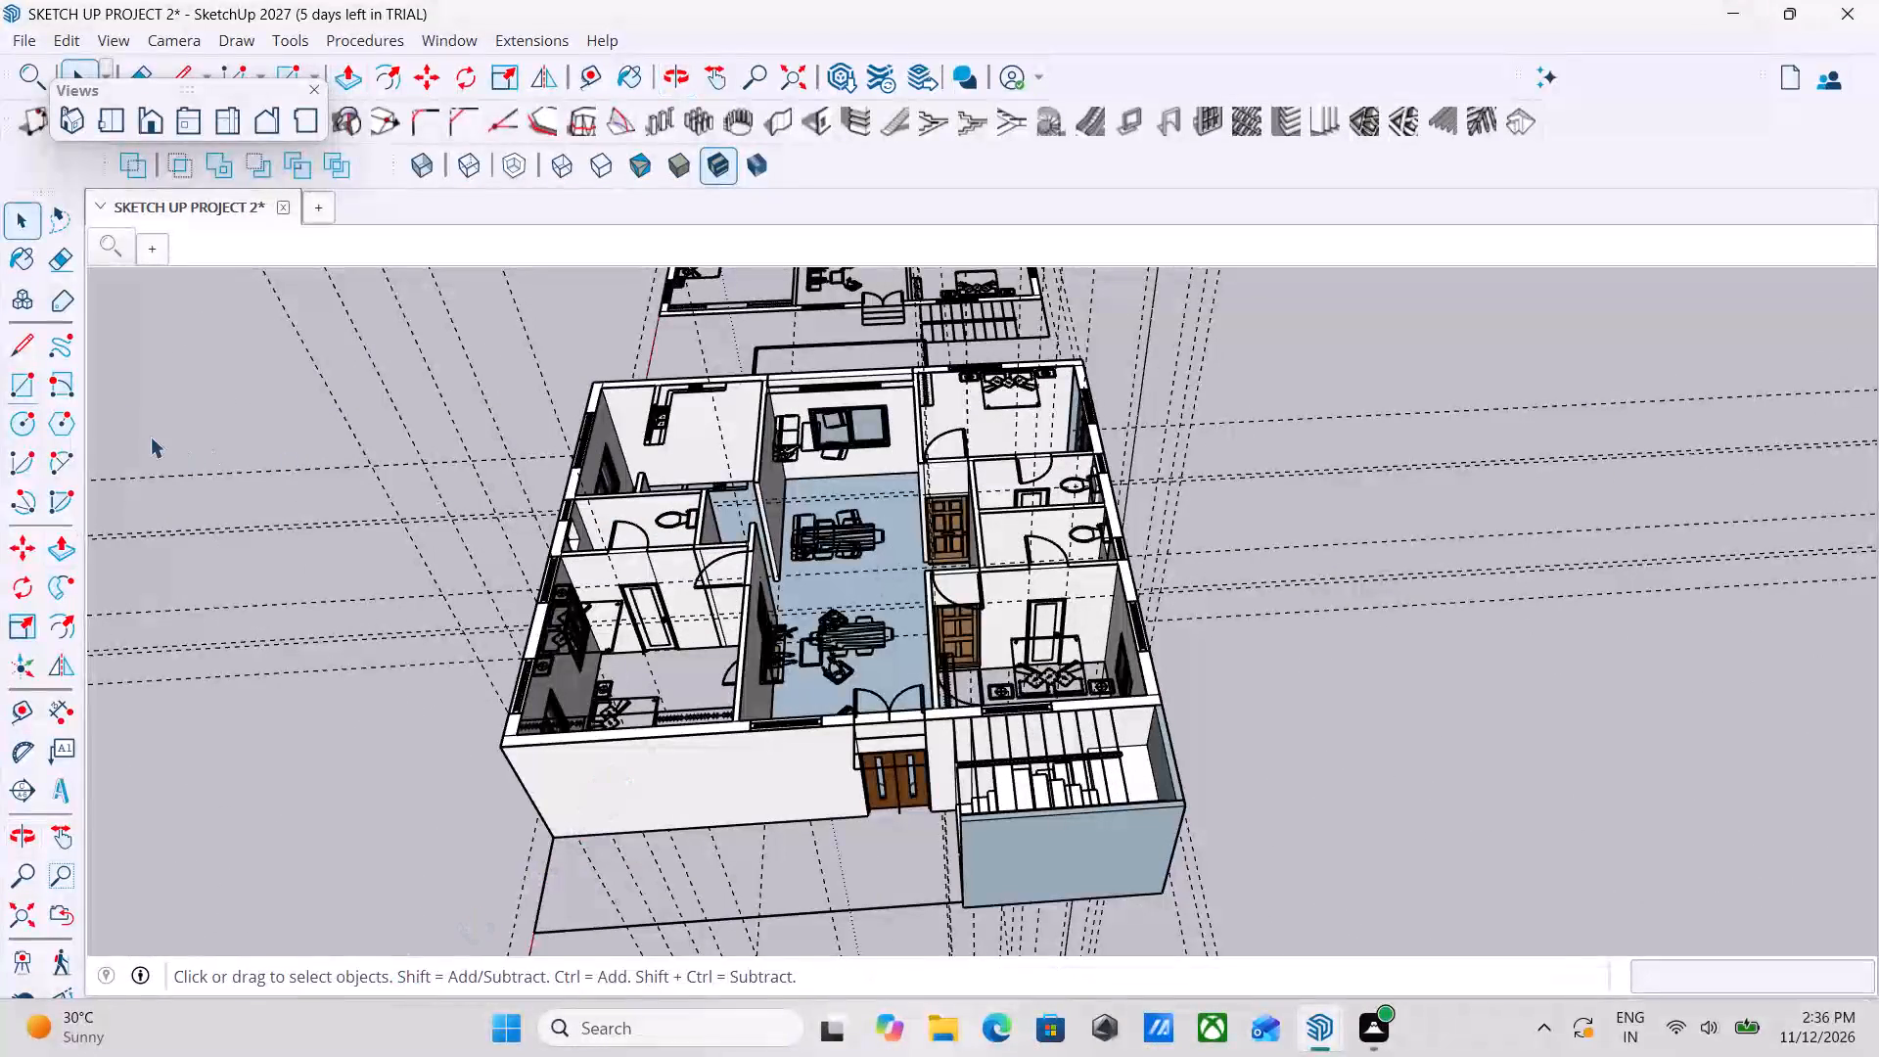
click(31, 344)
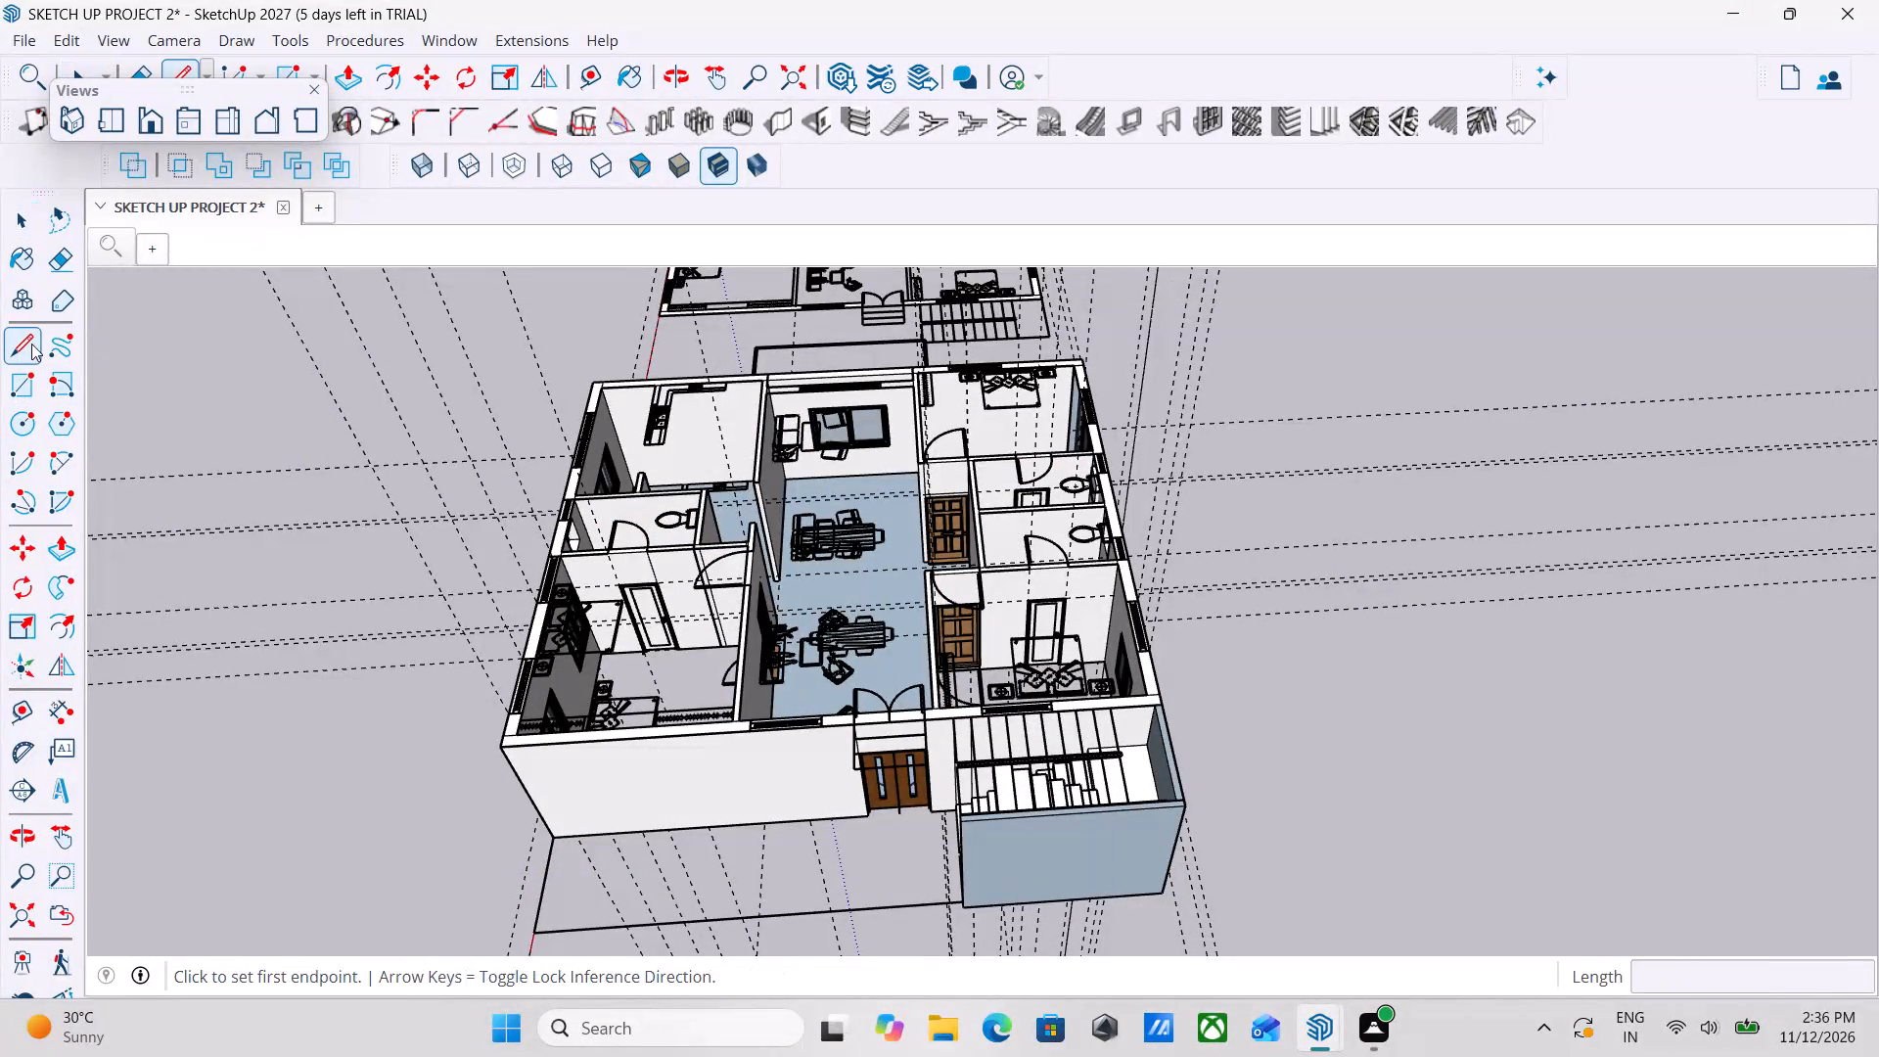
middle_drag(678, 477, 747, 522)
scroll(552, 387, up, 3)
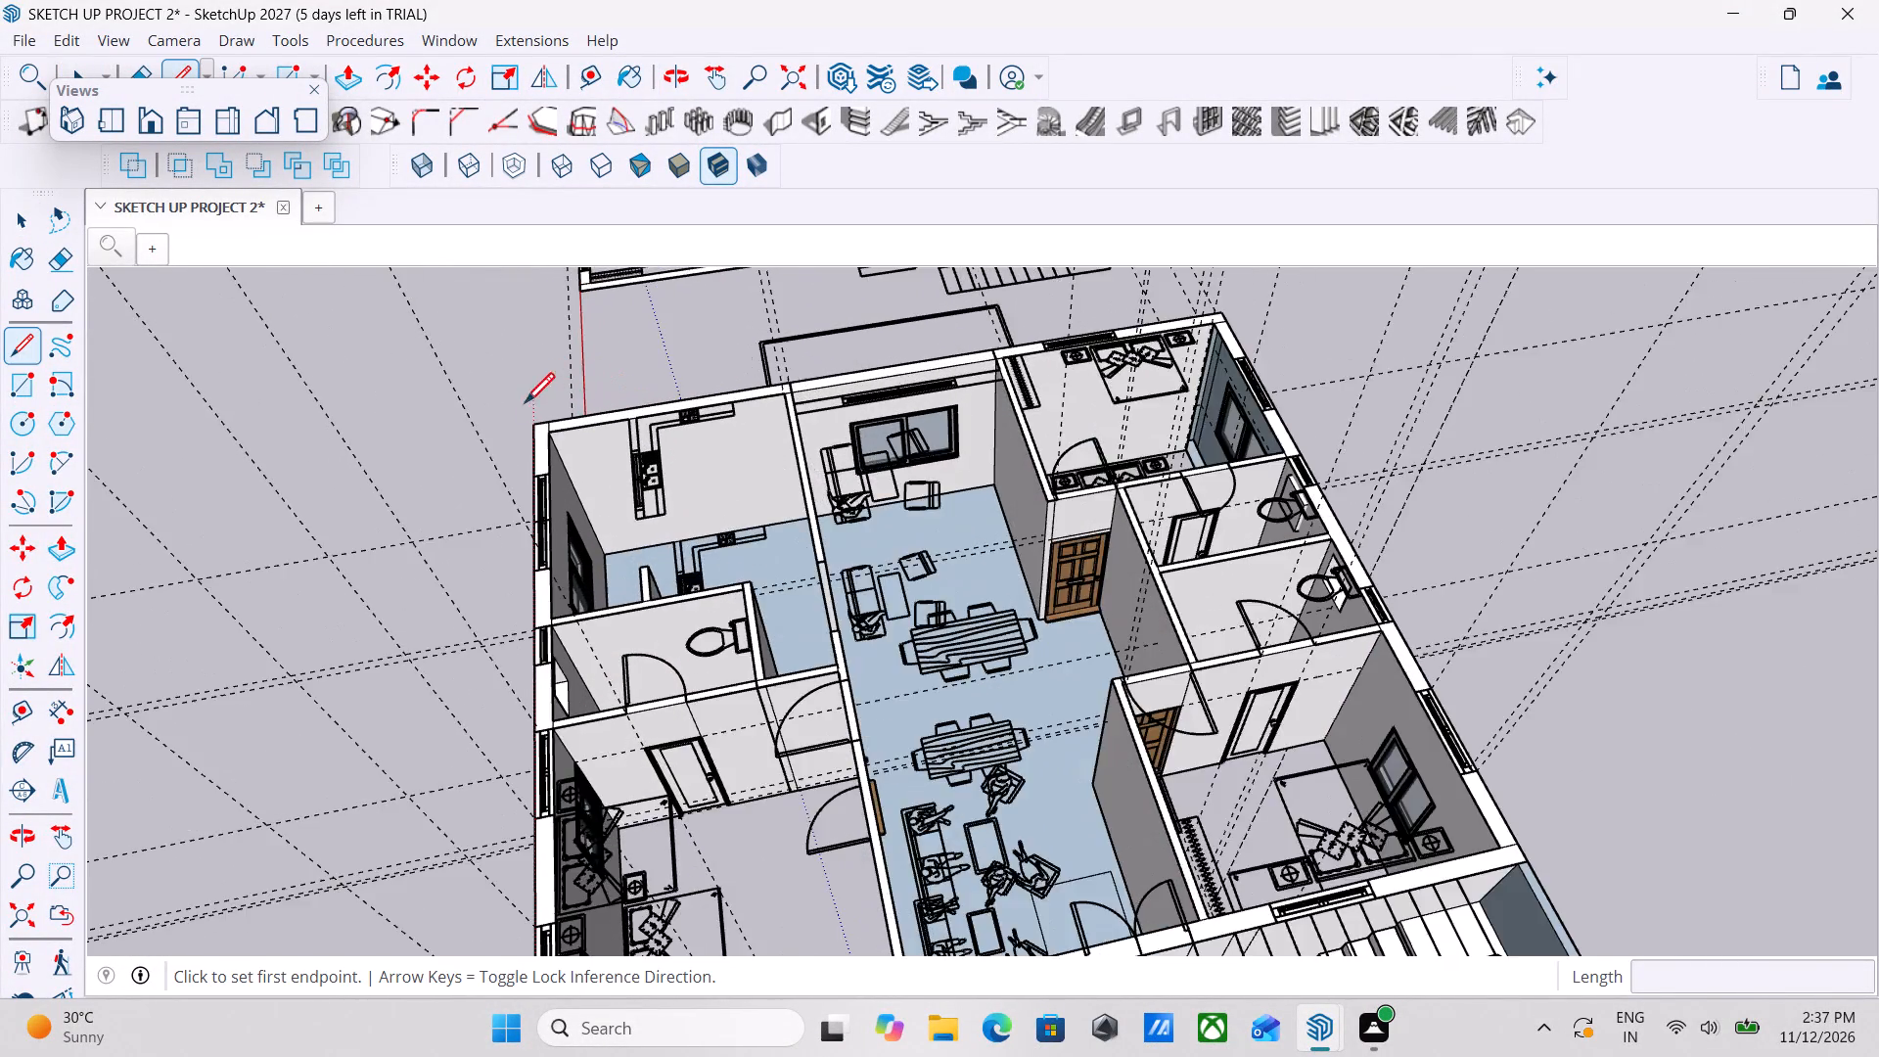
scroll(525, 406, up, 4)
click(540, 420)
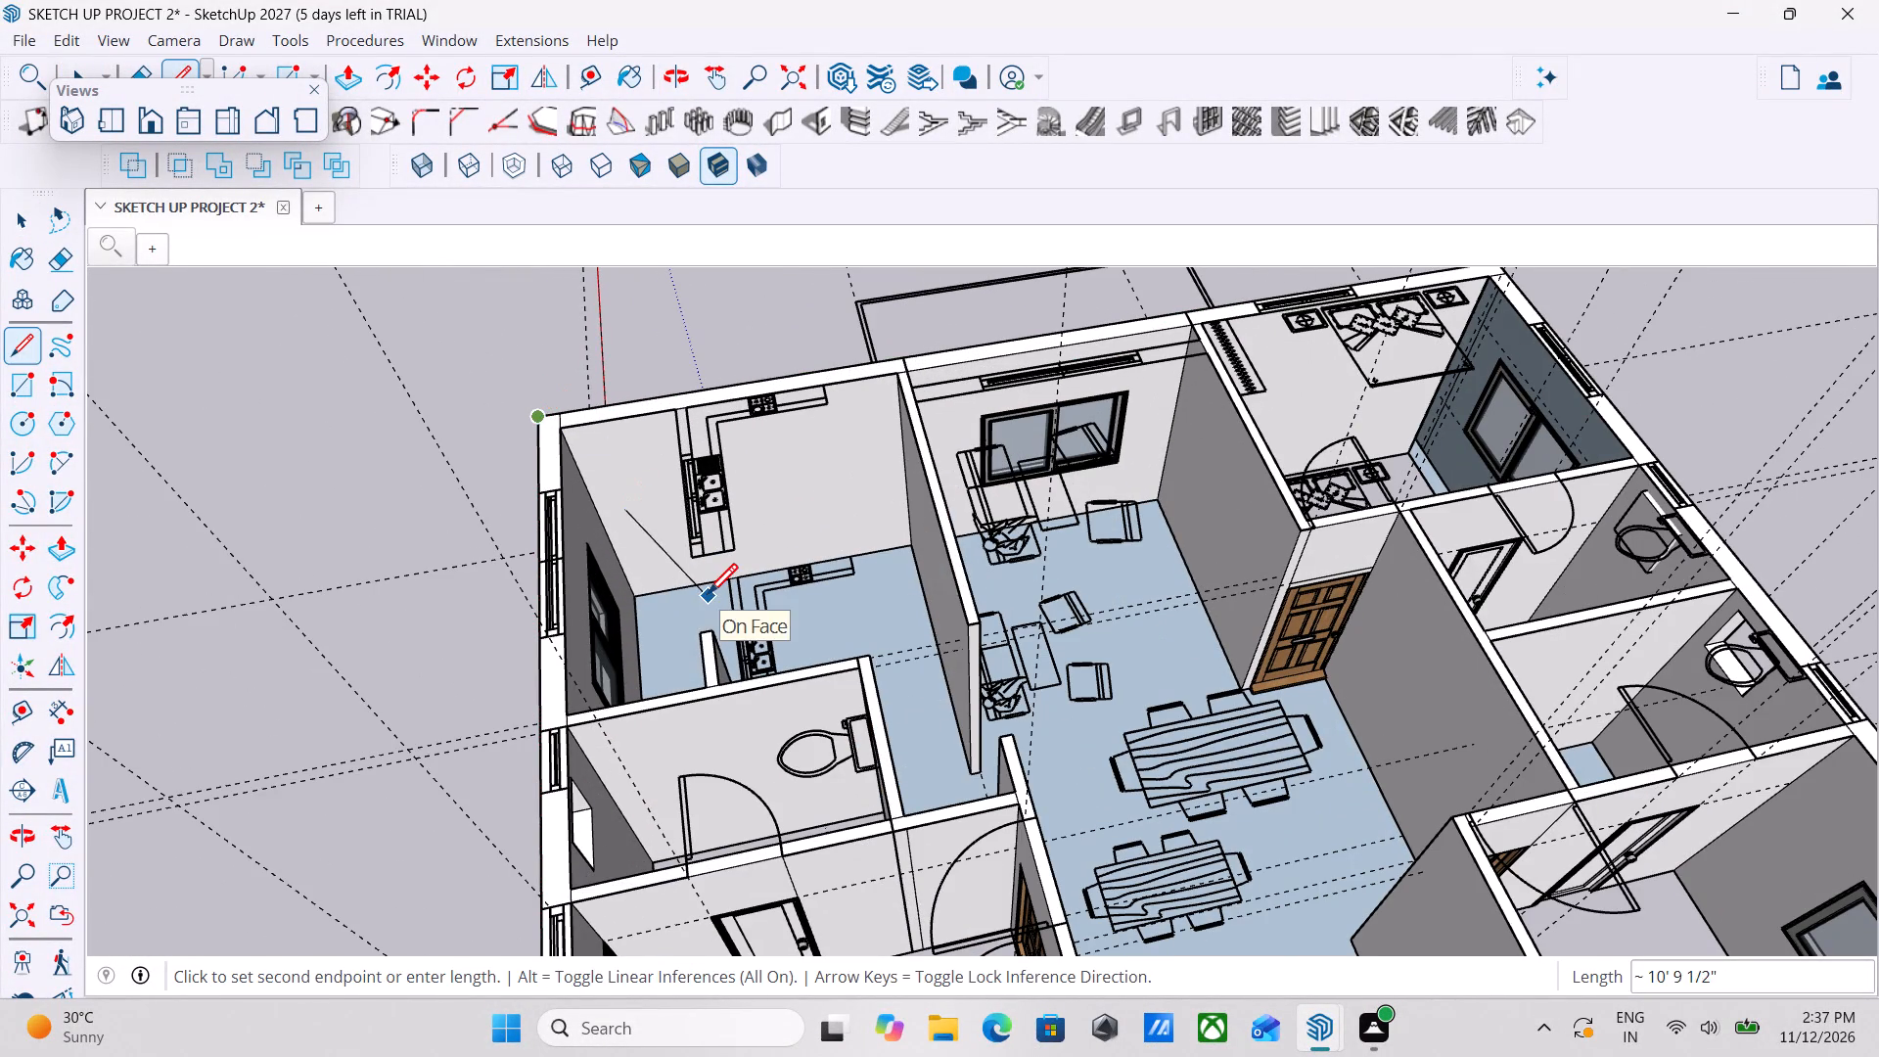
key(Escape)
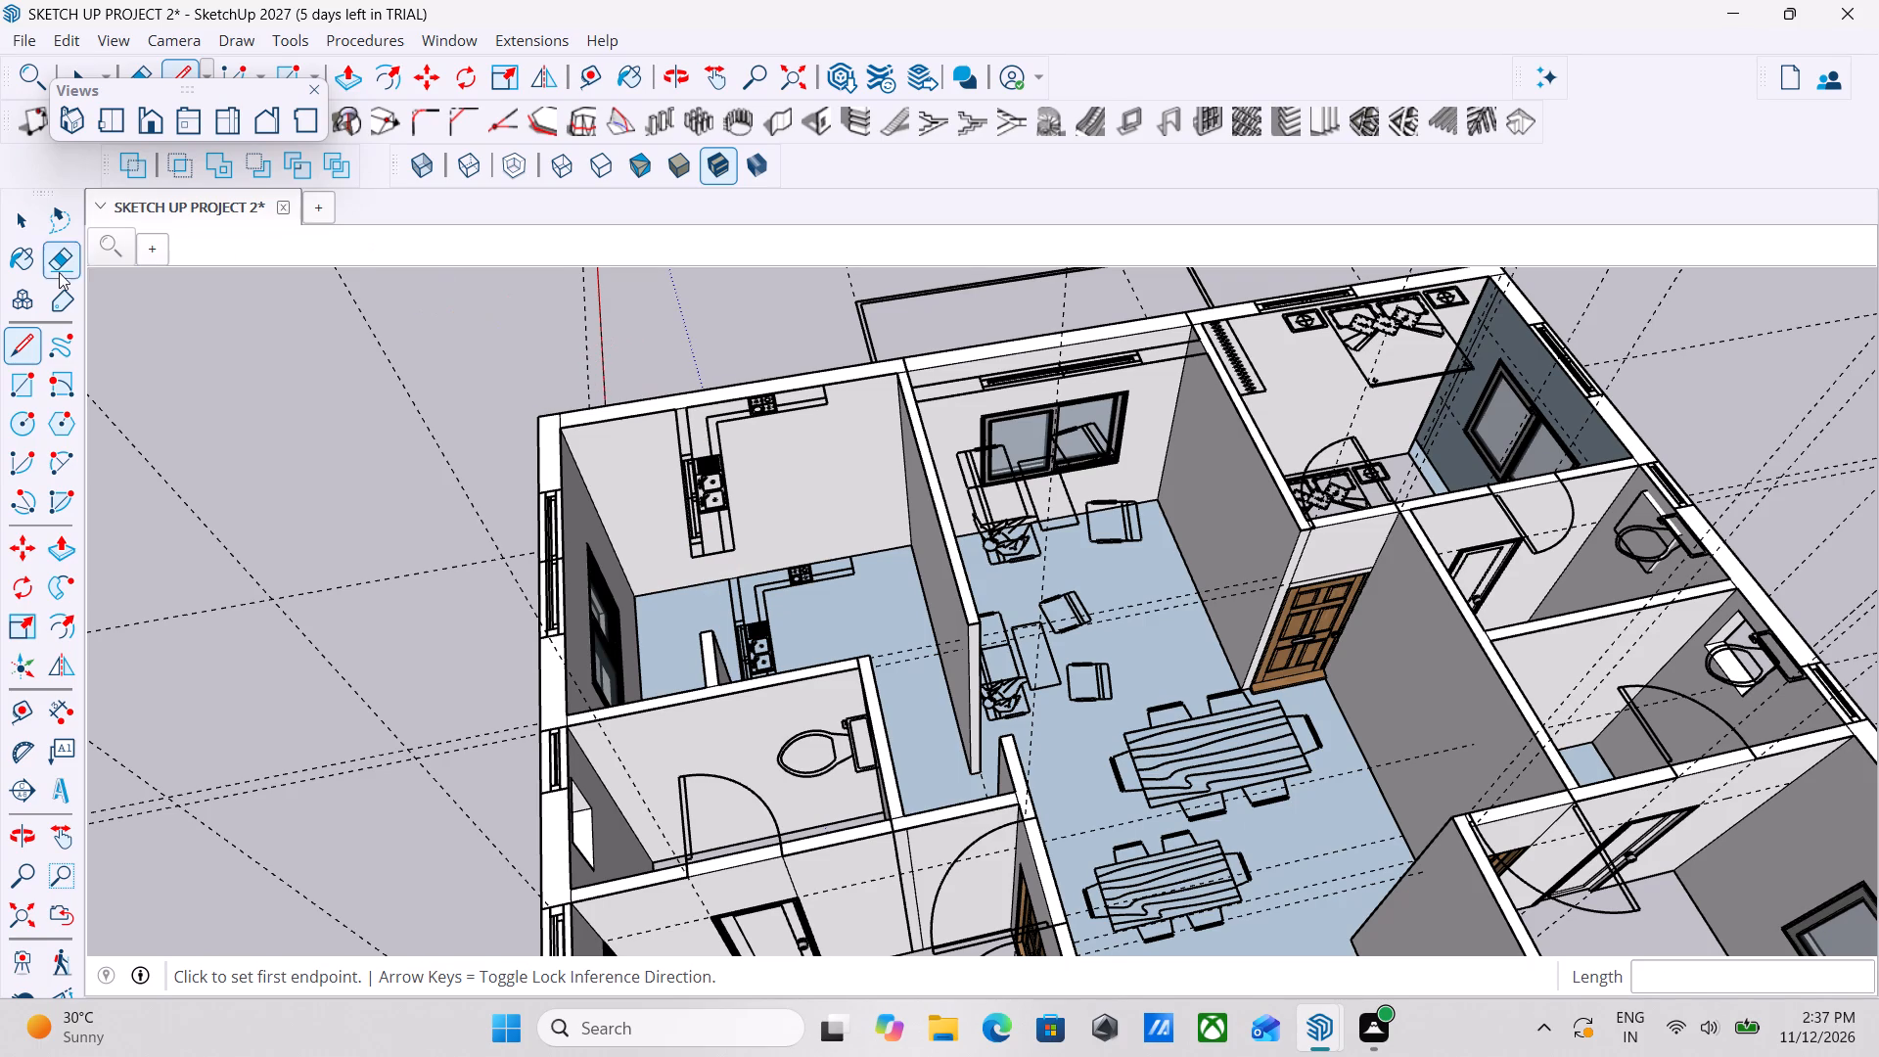
Try again to cover the wall tops with a 33' 1 1/2" by 37' 3" rectangle between the diagonally opposite outer corners of the house.
click(18, 341)
key(r)
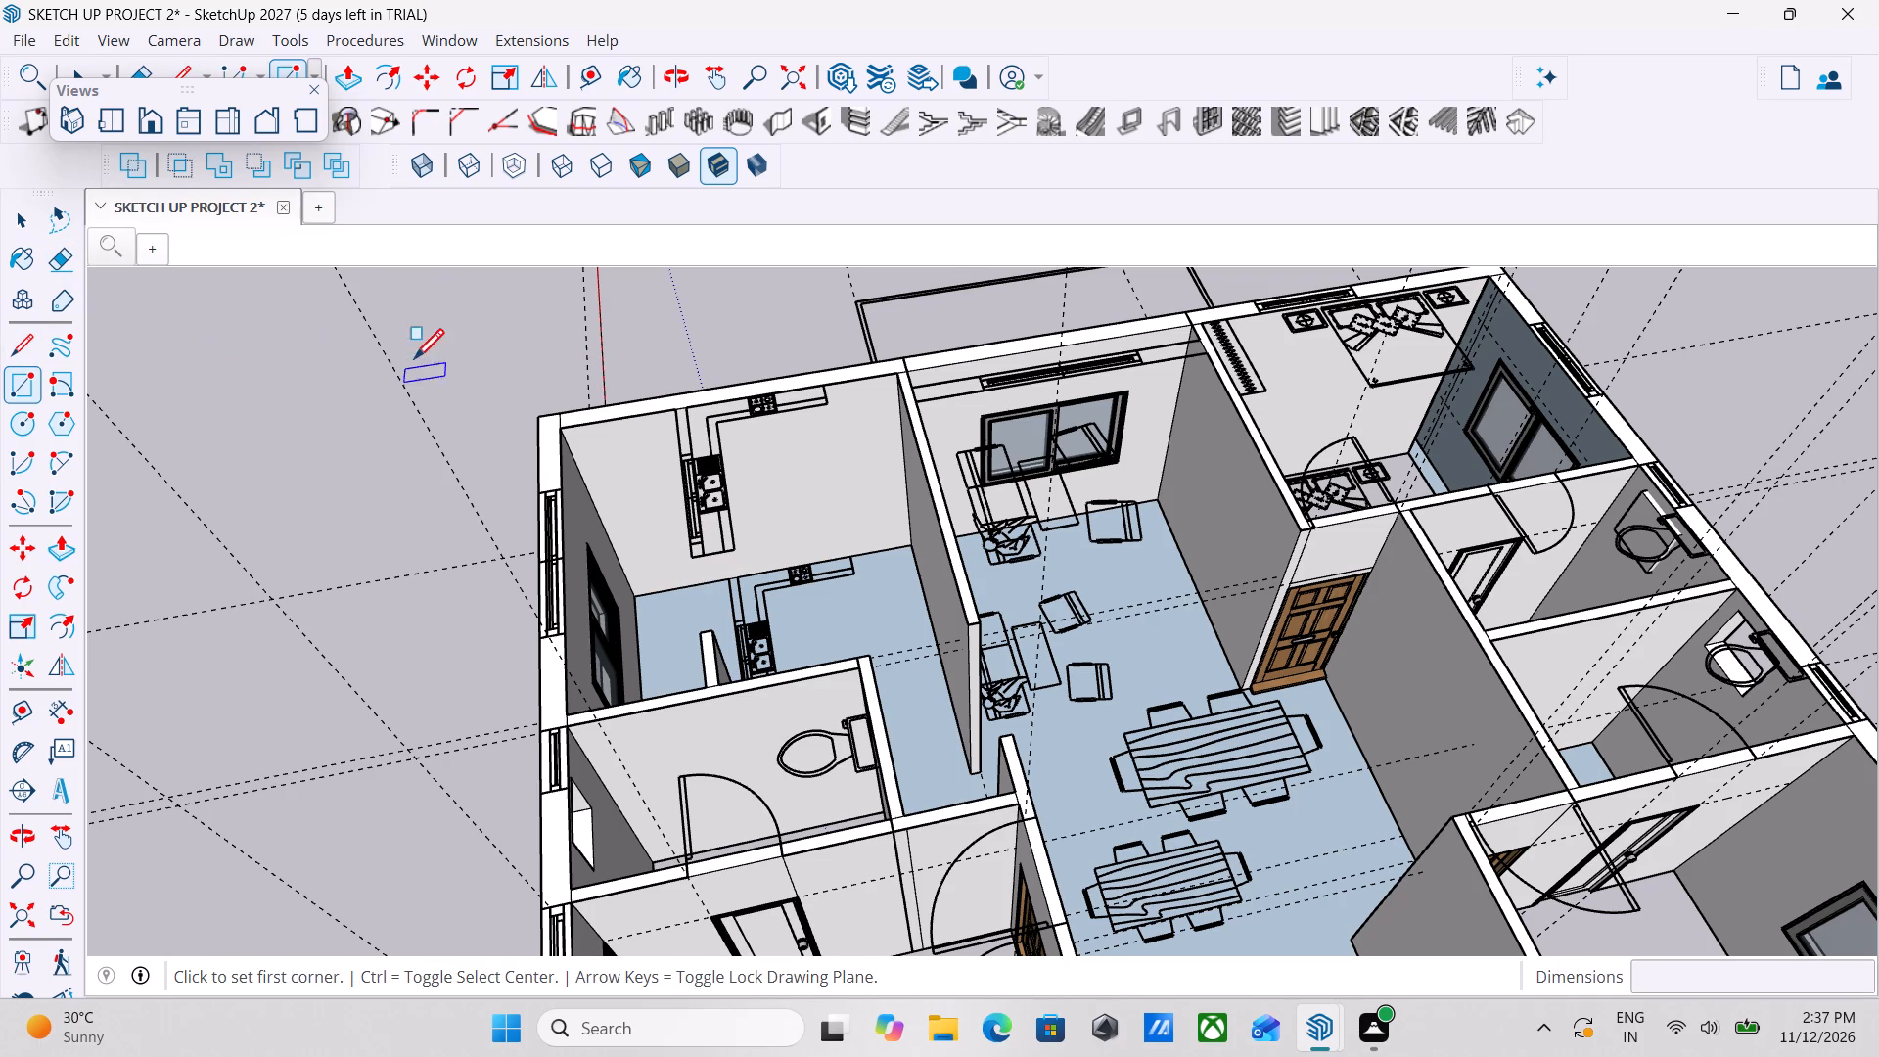
scroll(547, 371, up, 7)
click(518, 439)
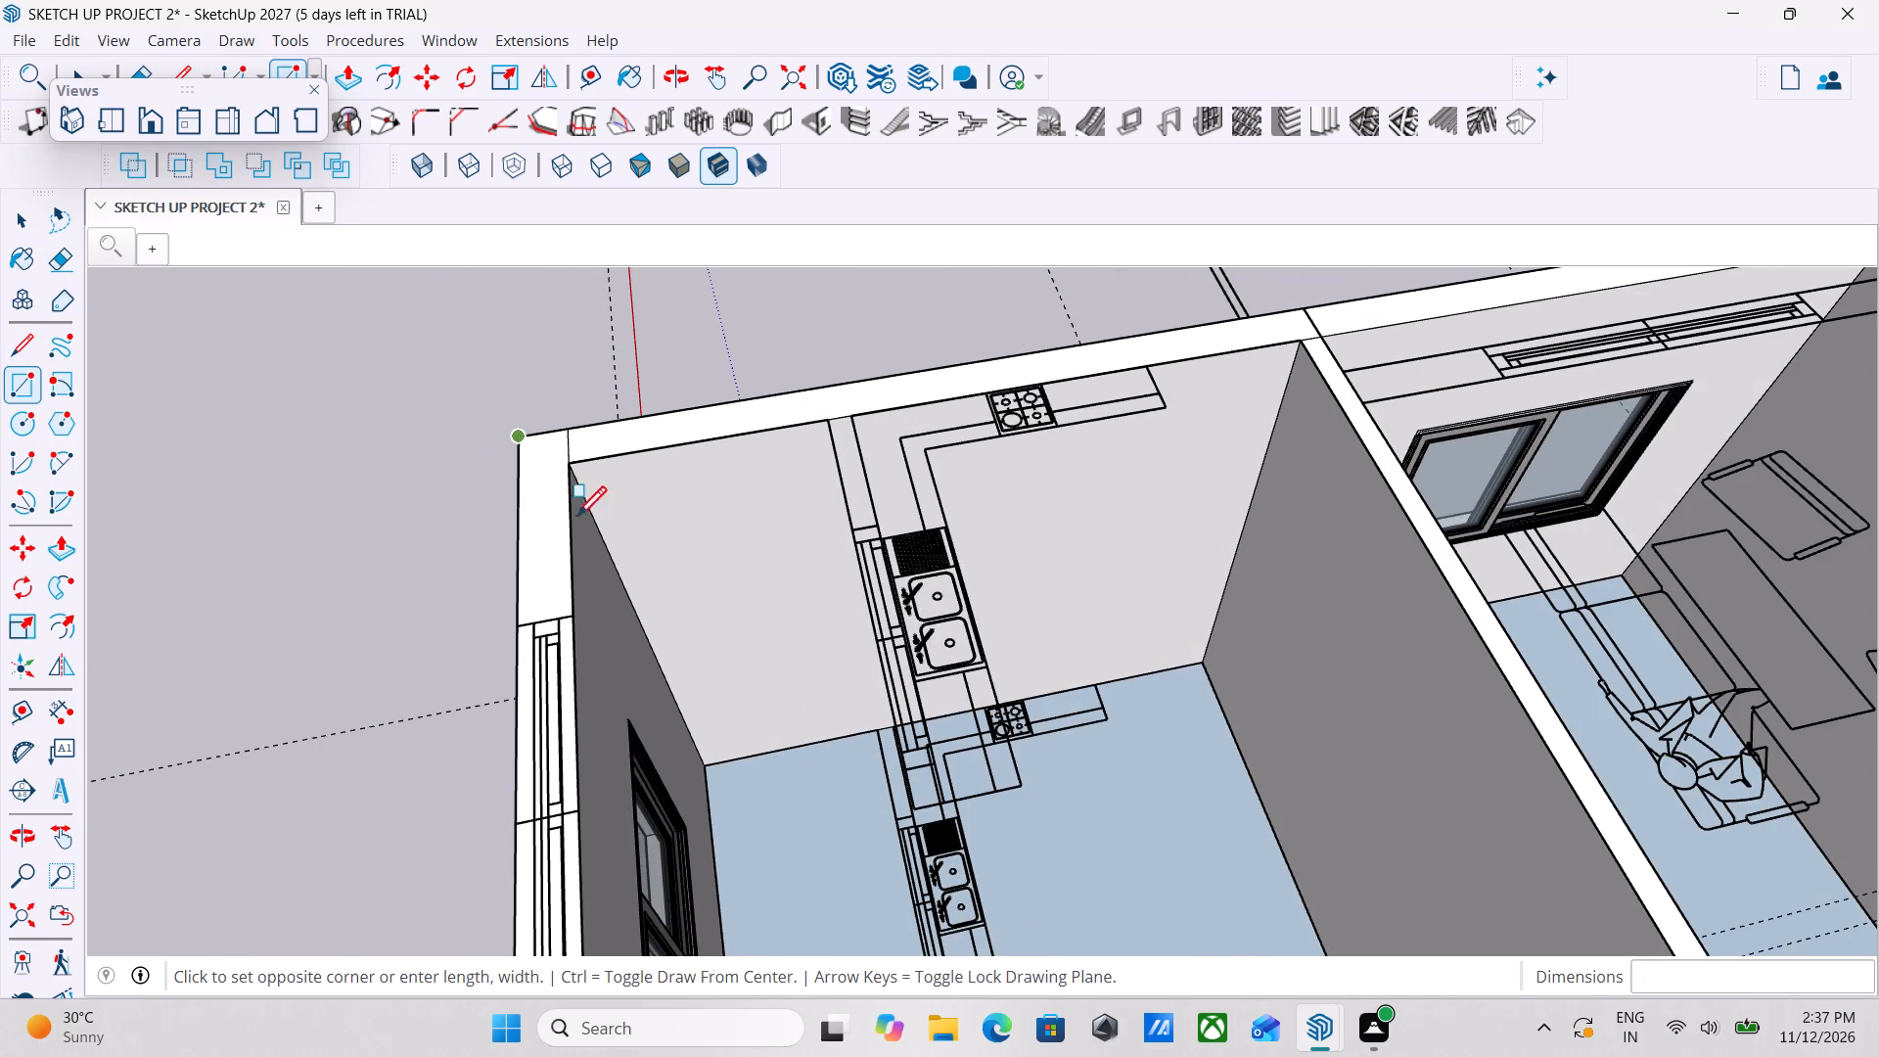
scroll(1099, 709, down, 5)
scroll(1379, 771, down, 5)
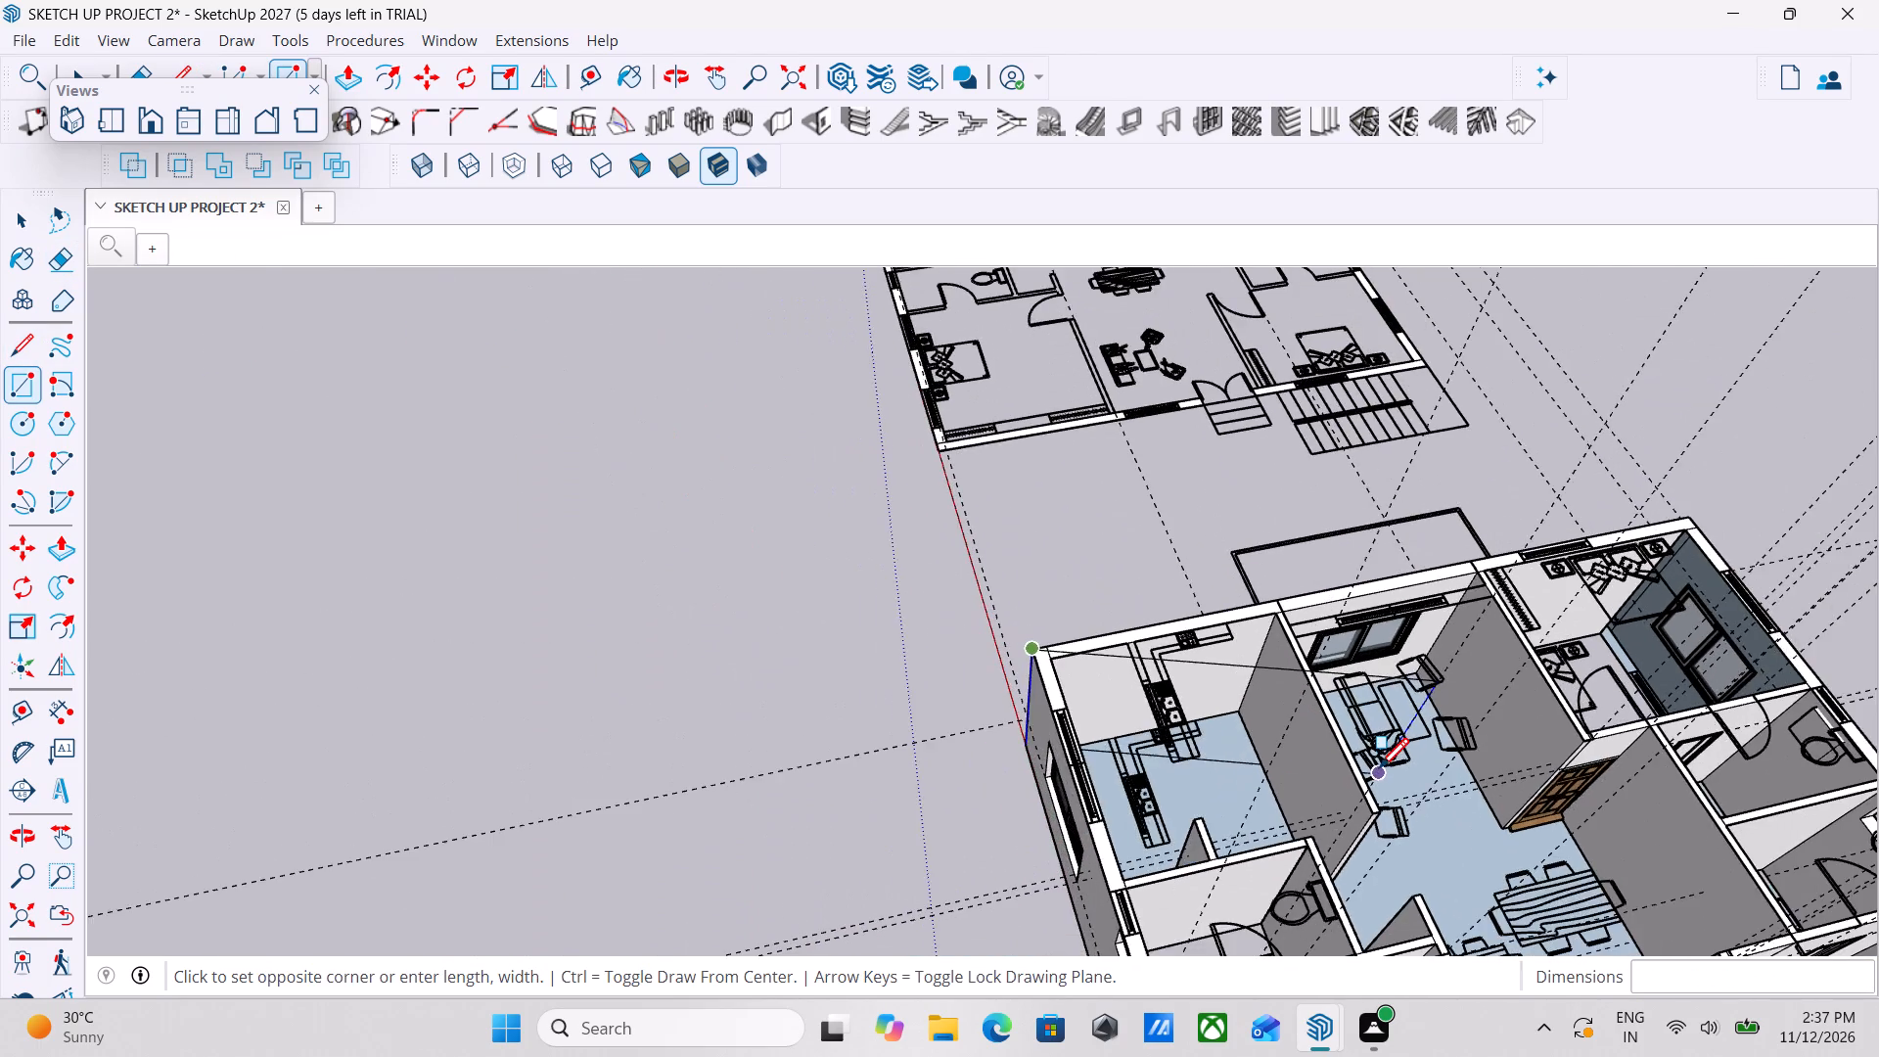
scroll(1379, 771, down, 5)
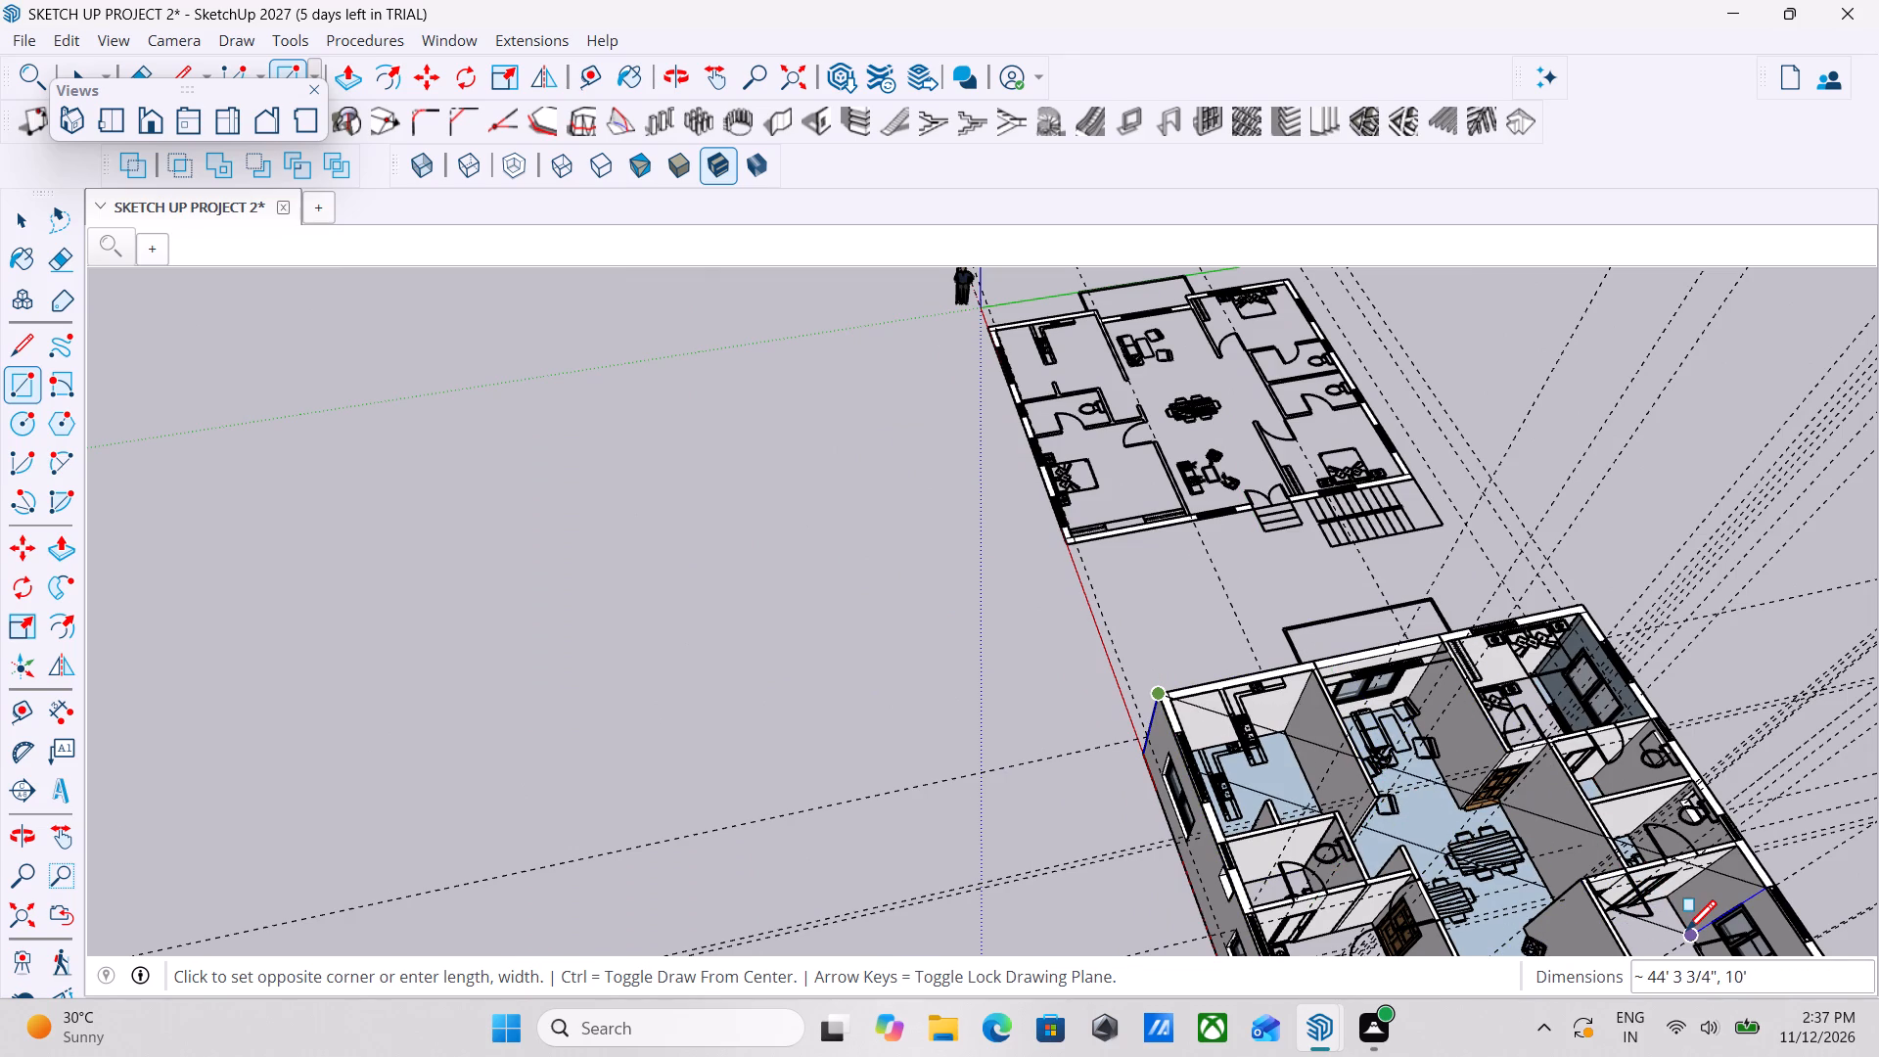
shift+middle_drag(1687, 934, 1008, 626)
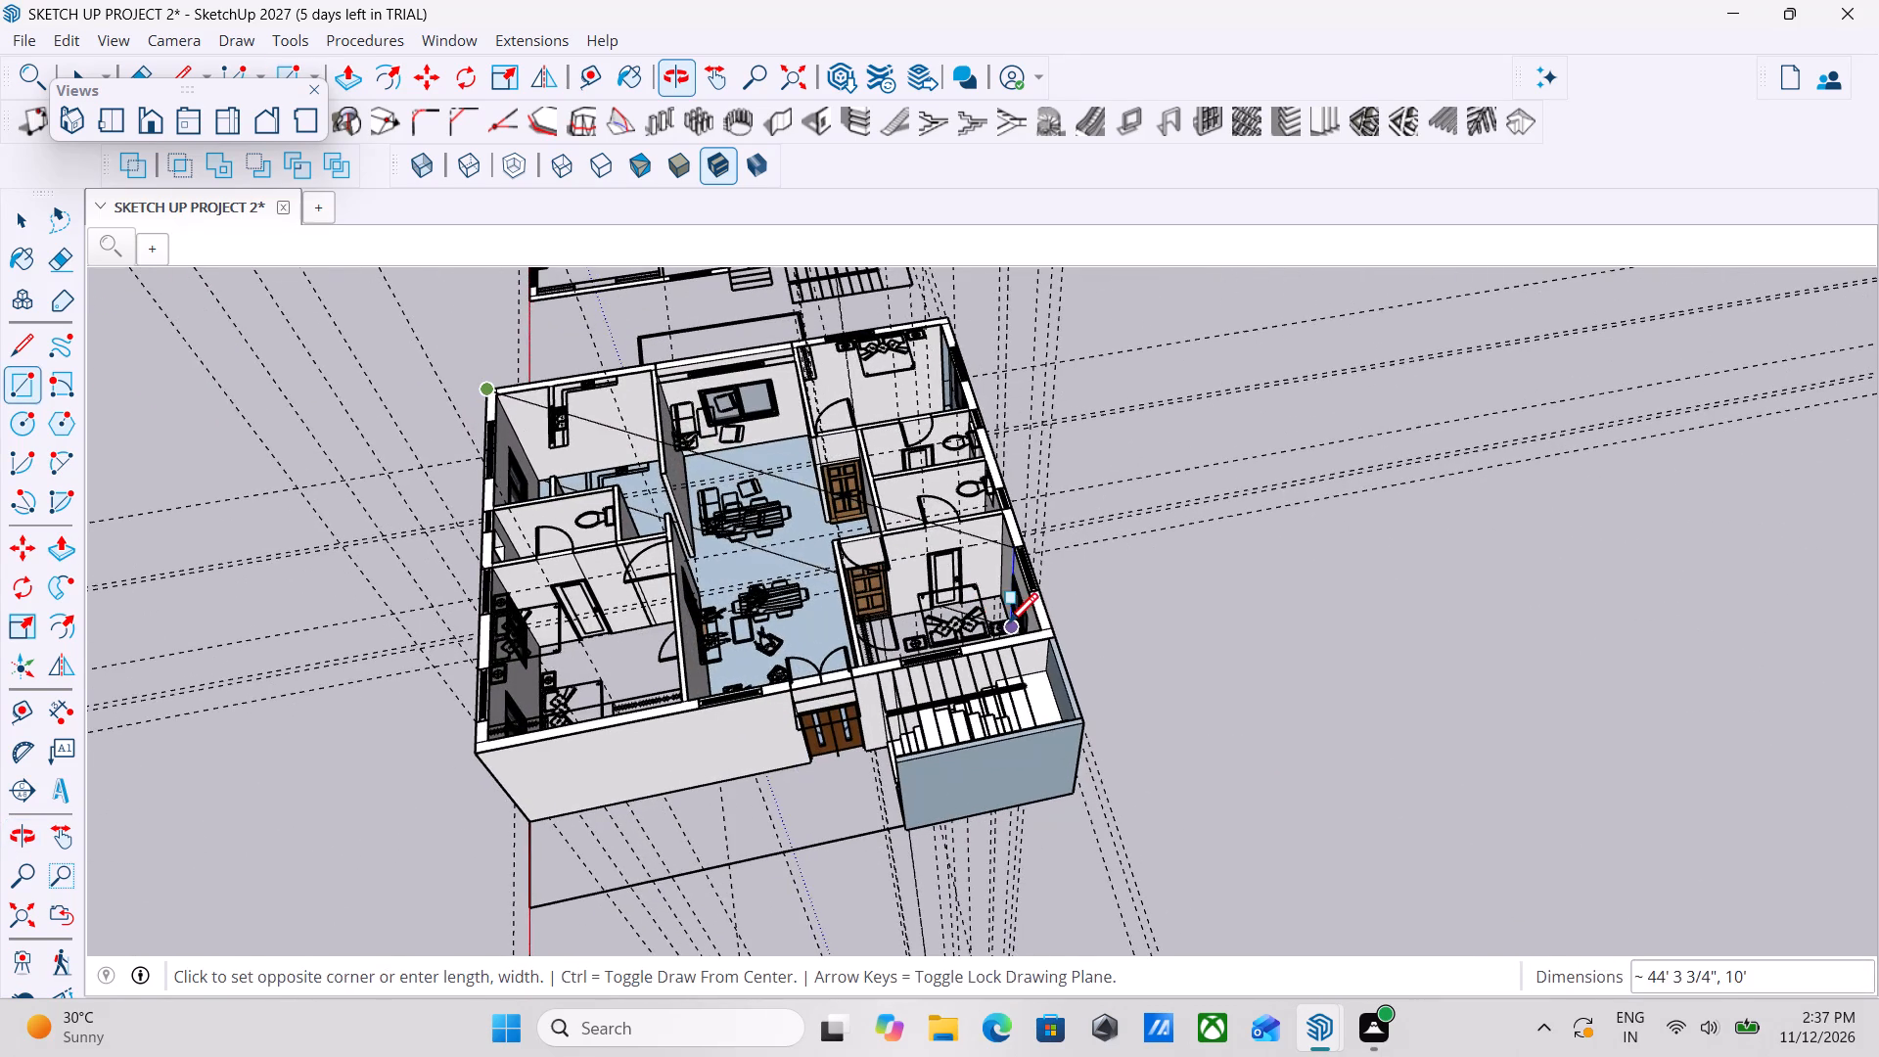
scroll(1041, 635, up, 3)
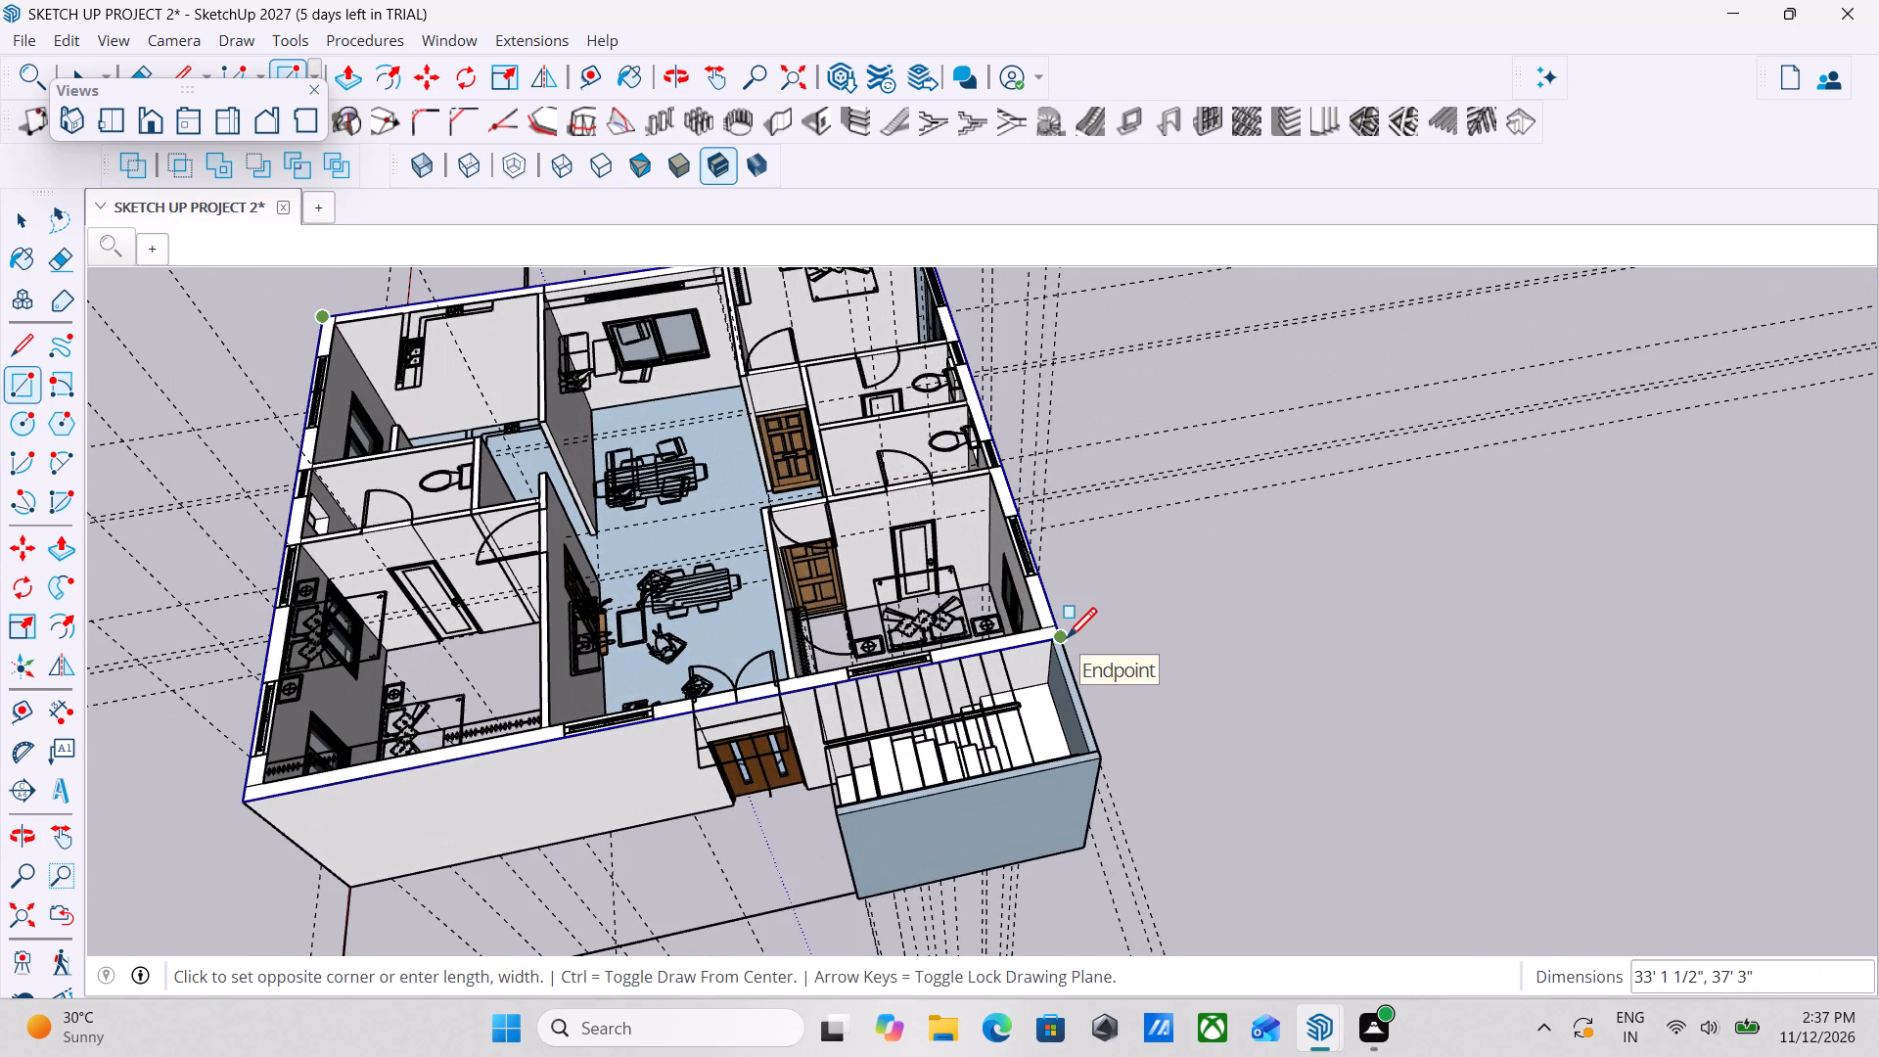
scroll(1067, 641, up, 7)
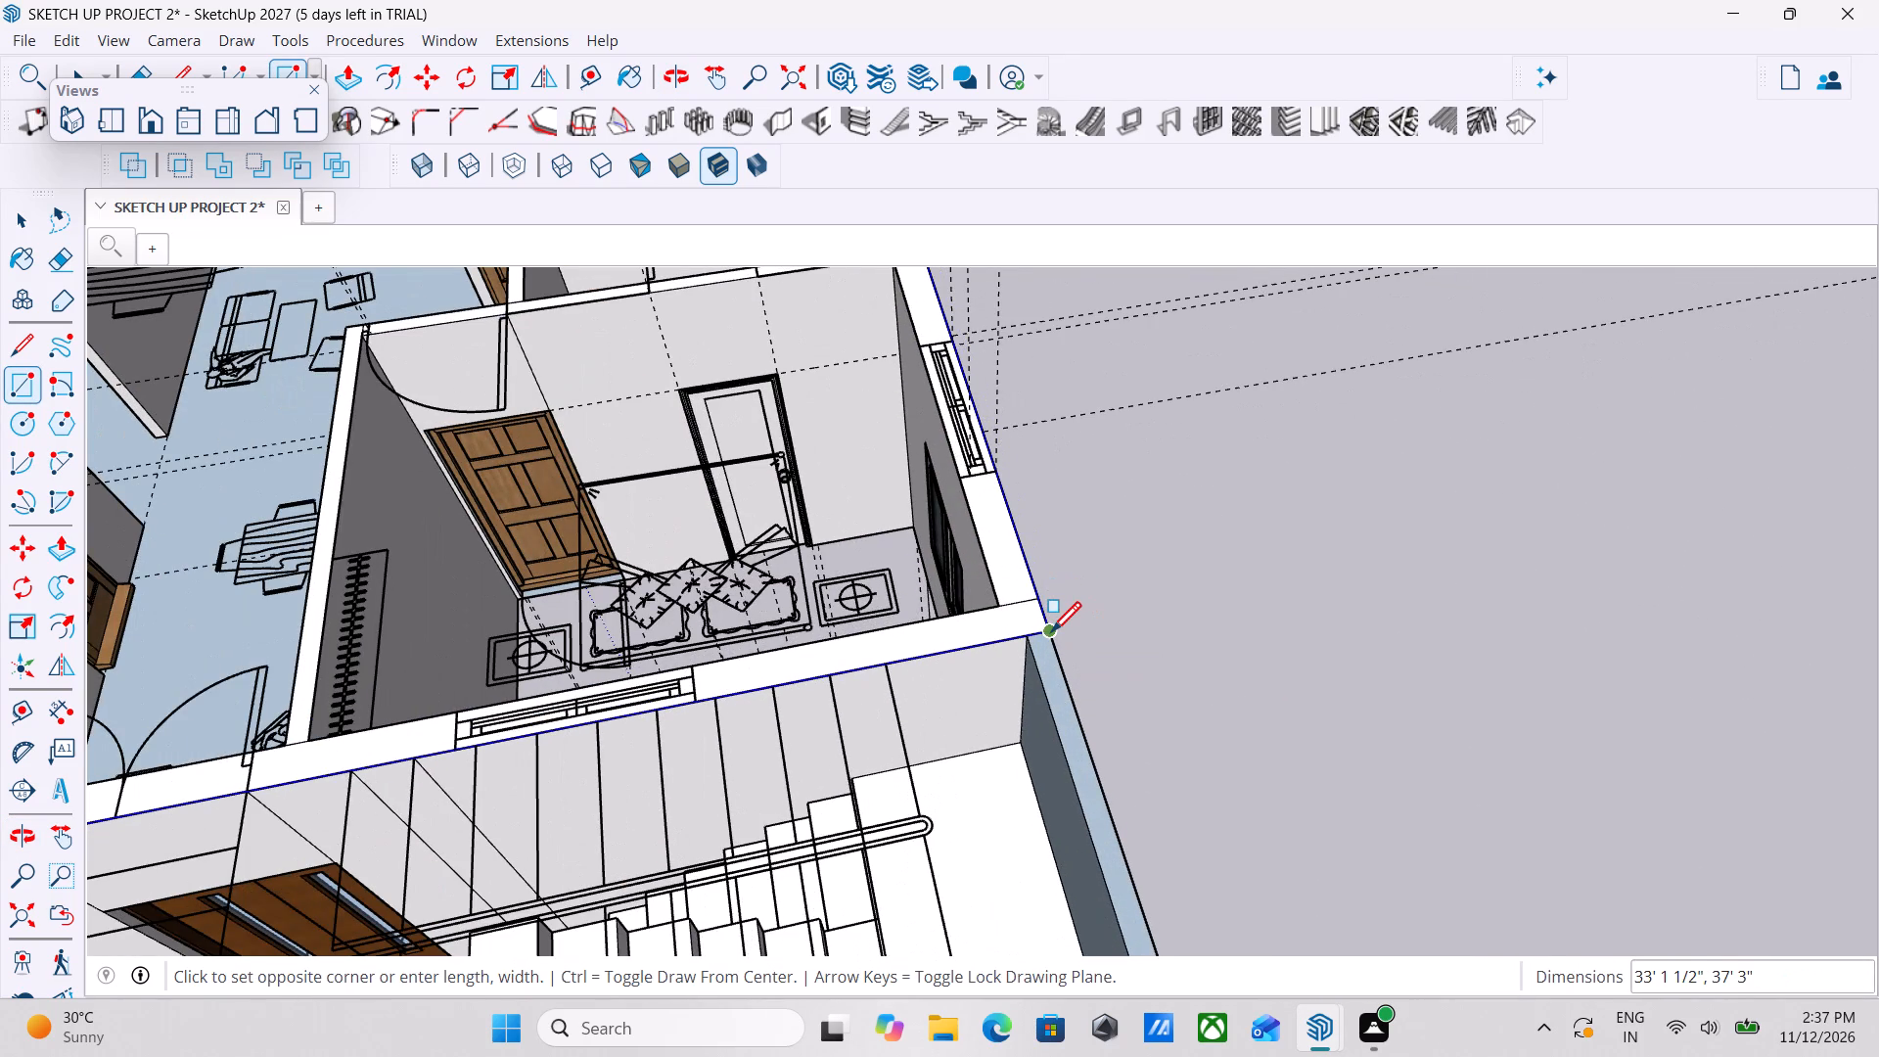
click(1051, 635)
scroll(1051, 635, down, 3)
scroll(911, 593, down, 2)
middle_drag(998, 626, 1109, 642)
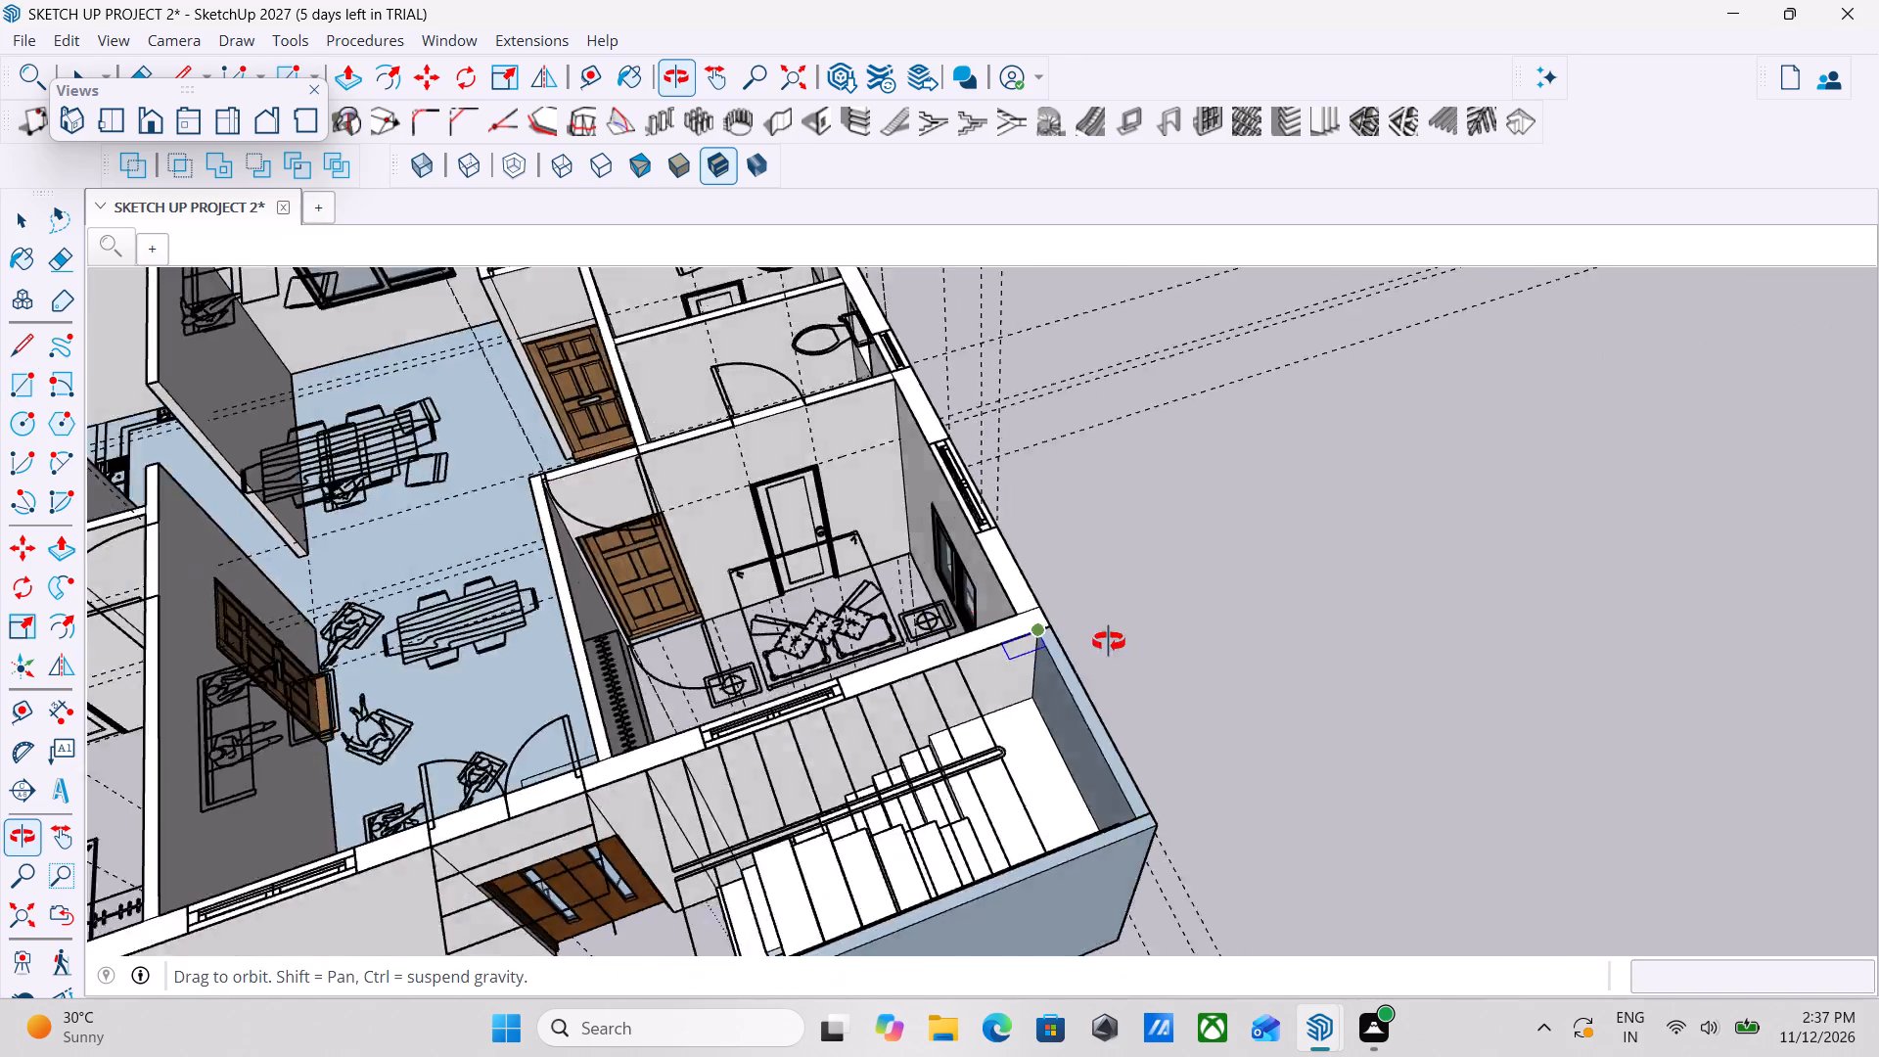
middle_drag(1109, 642, 1227, 617)
scroll(1185, 630, down, 3)
middle_drag(962, 683, 624, 692)
scroll(620, 686, up, 1)
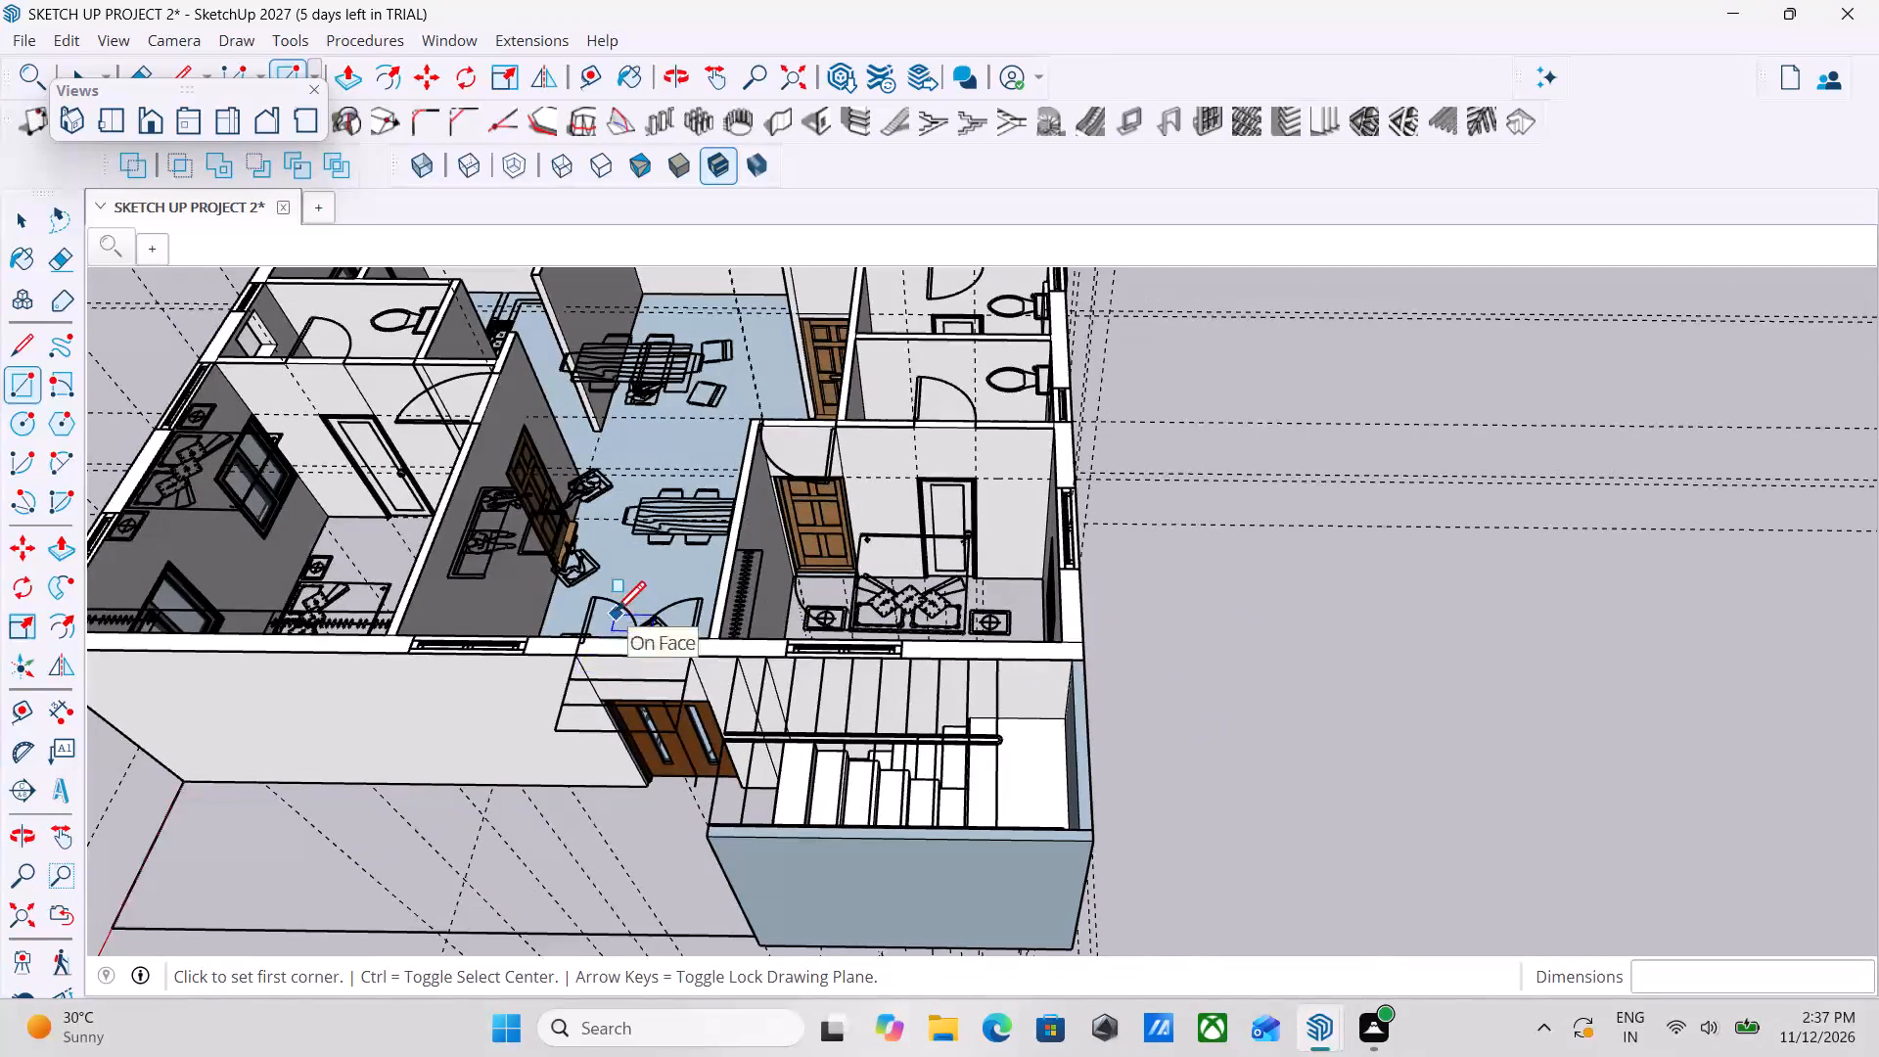
key(Escape)
key(Escape)
key(space)
Examine the wall tops, the staircase side and the whole house from all around for a covering face.
click(925, 550)
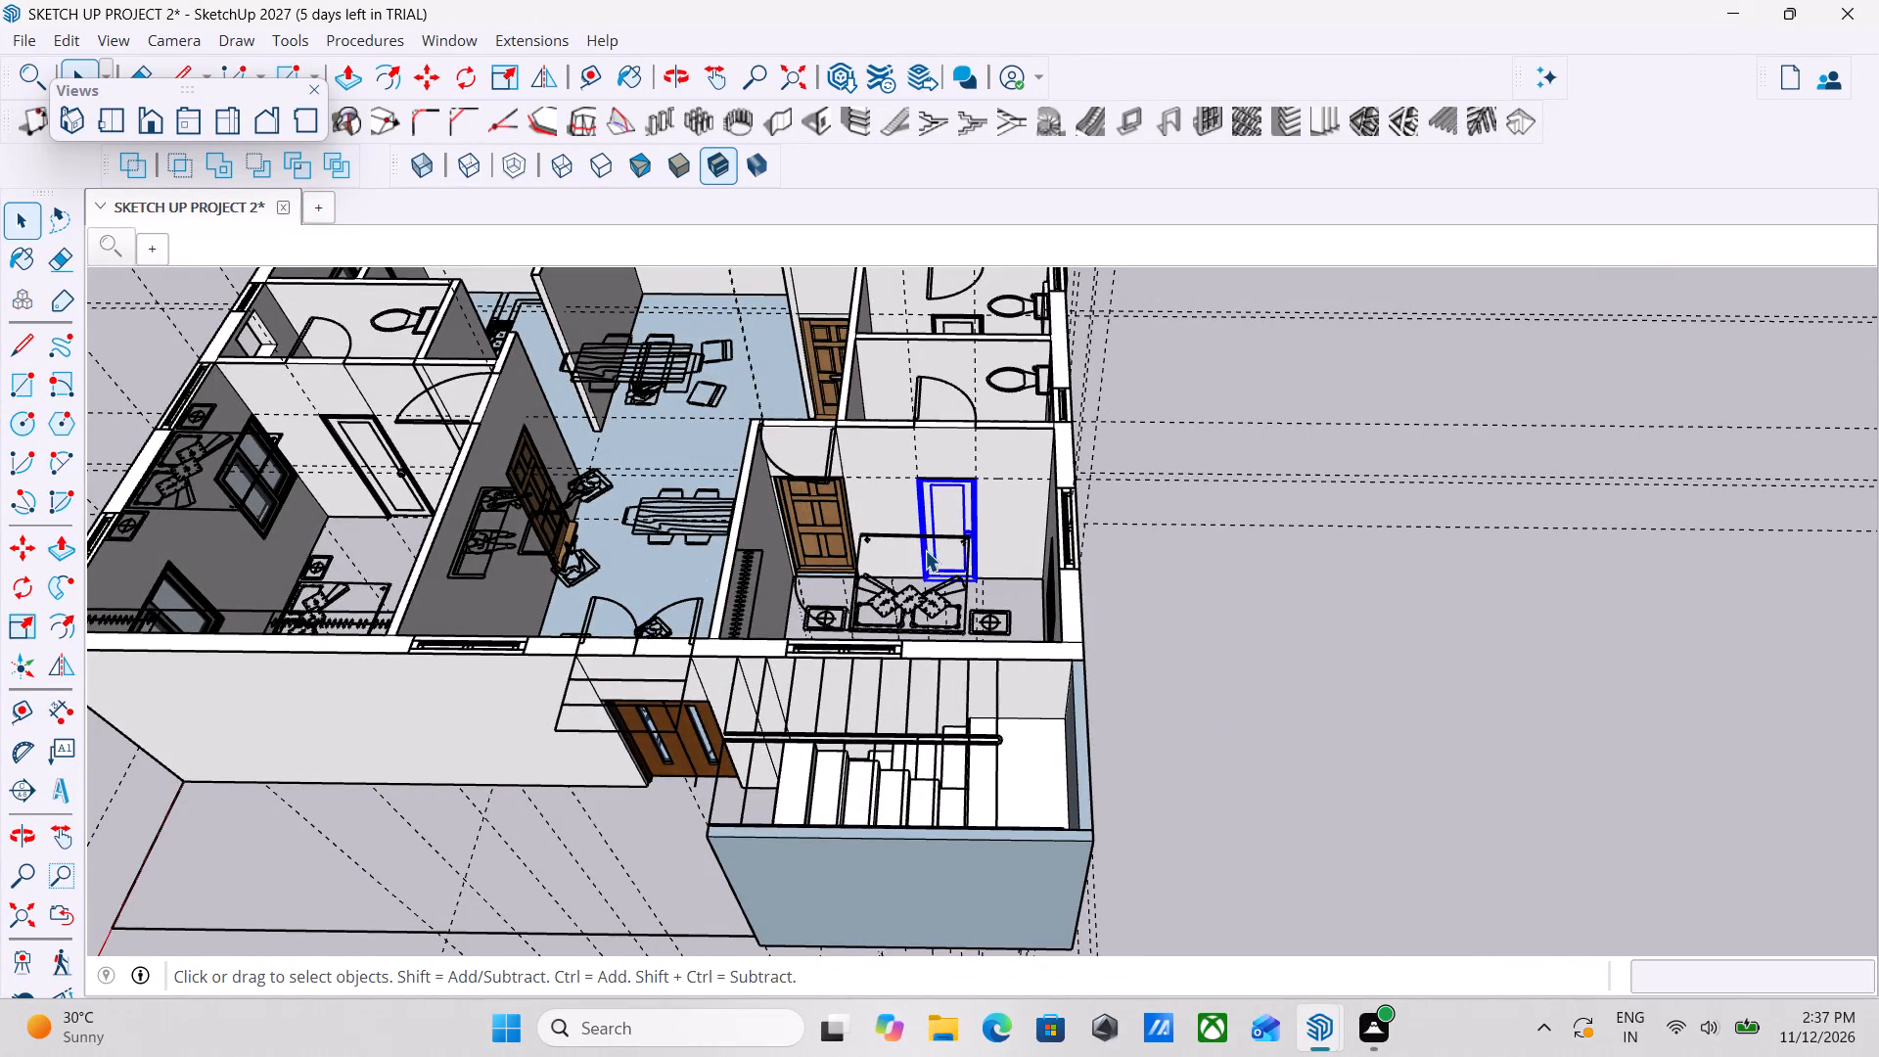
scroll(740, 569, down, 1)
key(Escape)
middle_drag(740, 569, 1113, 499)
key(Escape)
key(Escape)
key(Escape)
key(Escape)
key(Escape)
key(Escape)
key(Escape)
key(Escape)
key(Escape)
key(Escape)
key(Escape)
key(Escape)
key(Escape)
key(Escape)
key(Escape)
key(Escape)
key(Escape)
key(Escape)
key(Escape)
key(Escape)
middle_drag(1190, 616, 1151, 615)
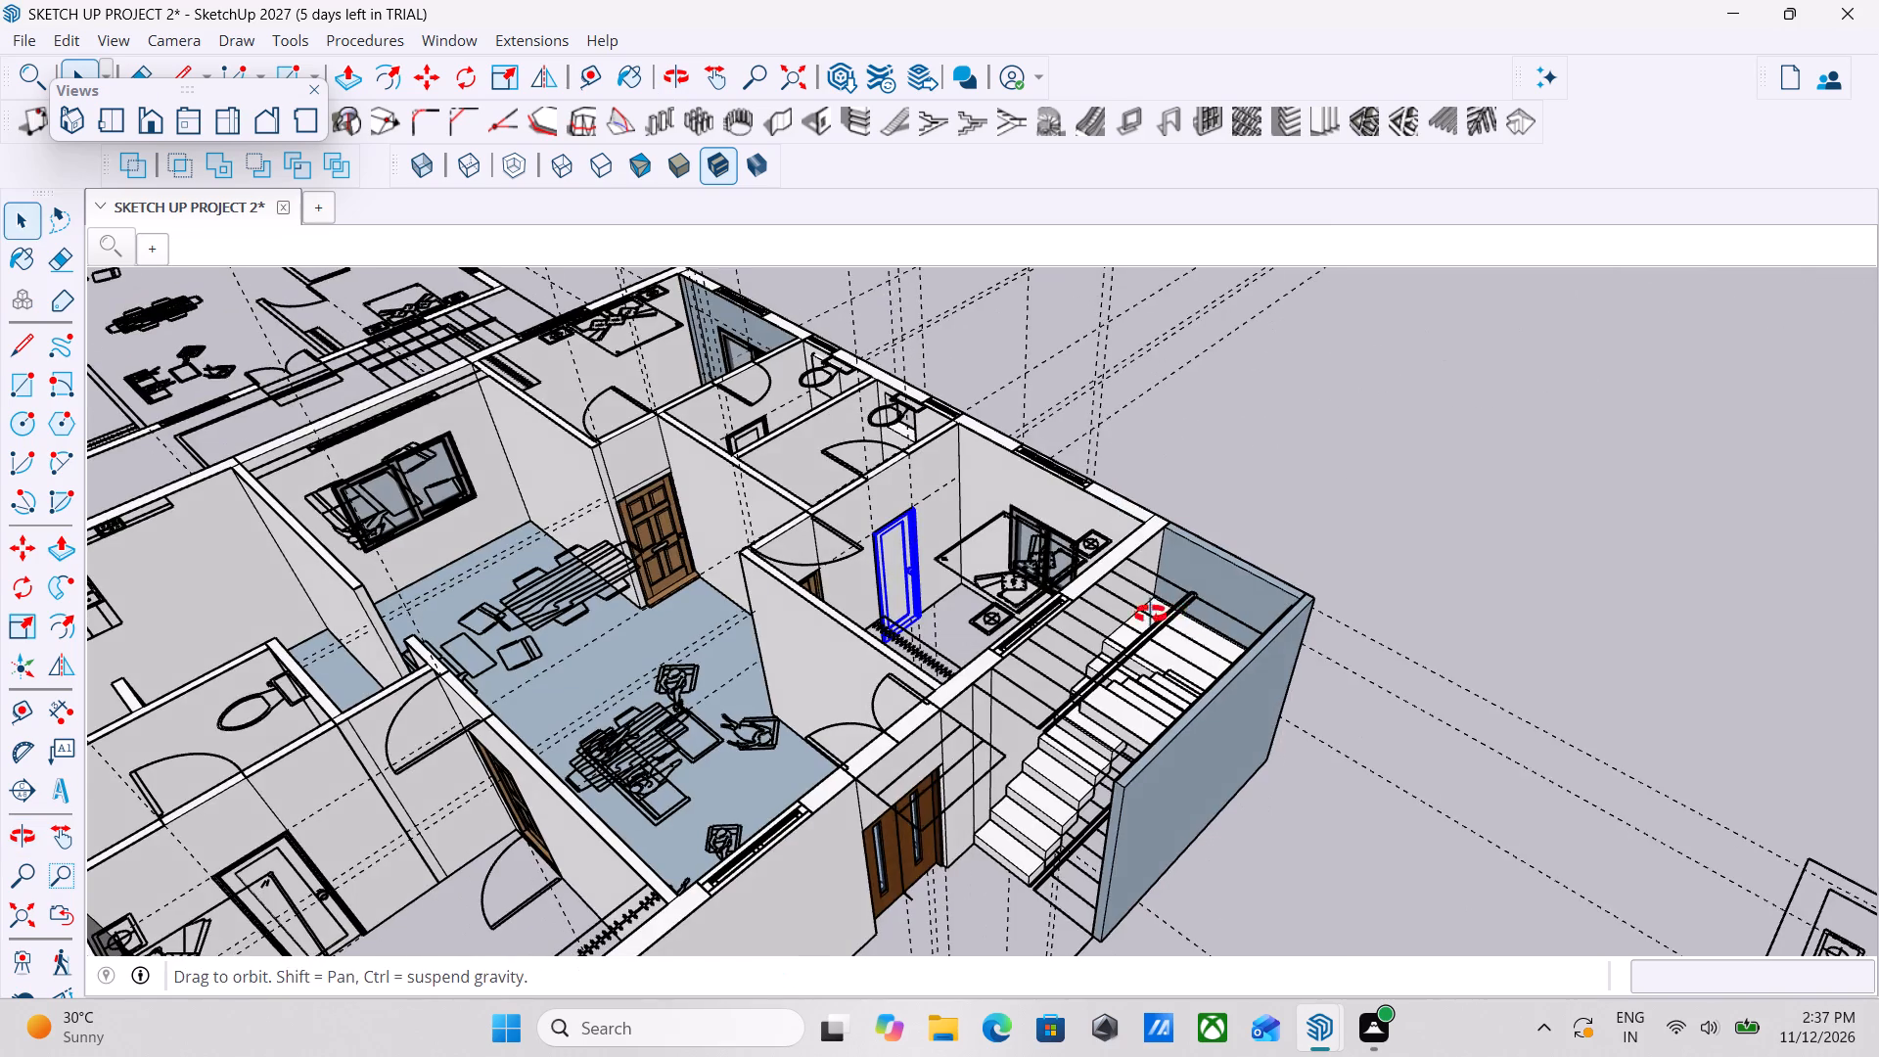
middle_drag(1151, 615, 506, 493)
middle_drag(528, 481, 977, 418)
middle_drag(684, 555, 390, 646)
key(Escape)
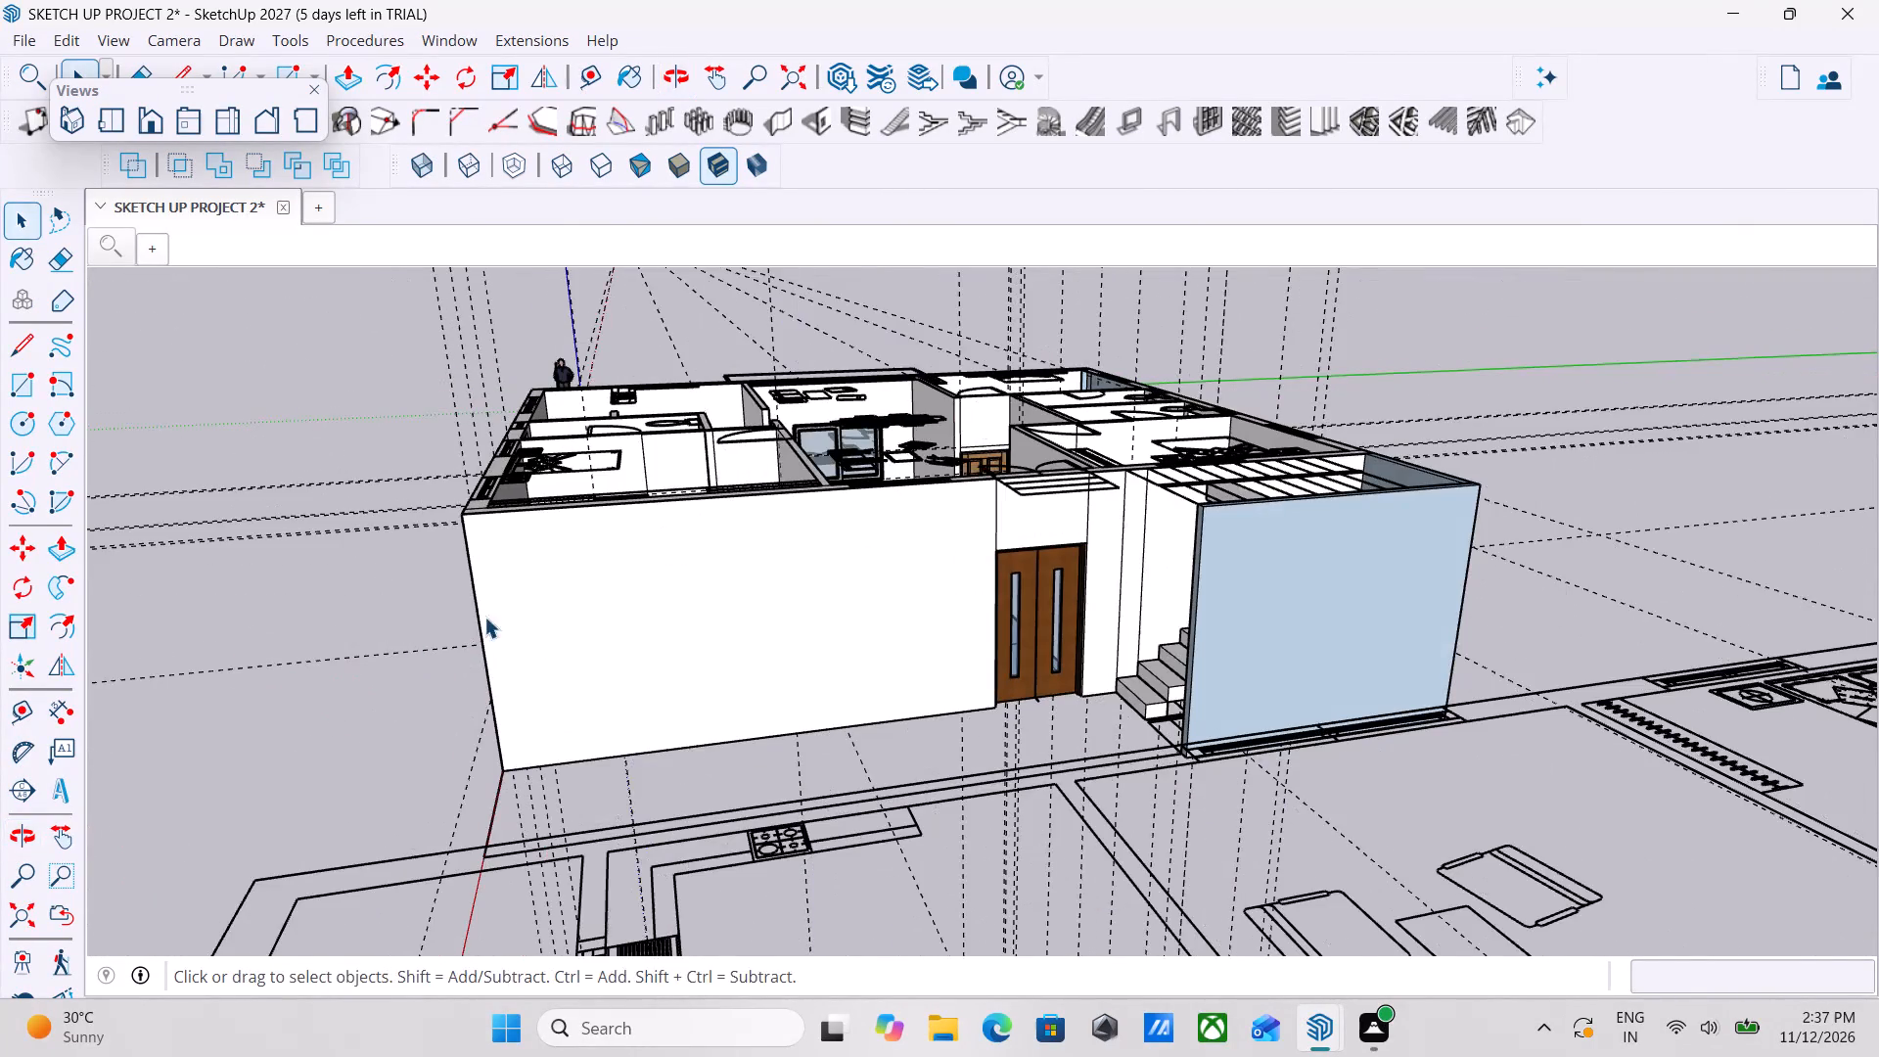
scroll(605, 587, down, 1)
middle_drag(740, 603, 321, 873)
middle_drag(661, 678, 459, 752)
scroll(627, 674, down, 4)
scroll(769, 638, down, 3)
middle_drag(769, 638, 905, 780)
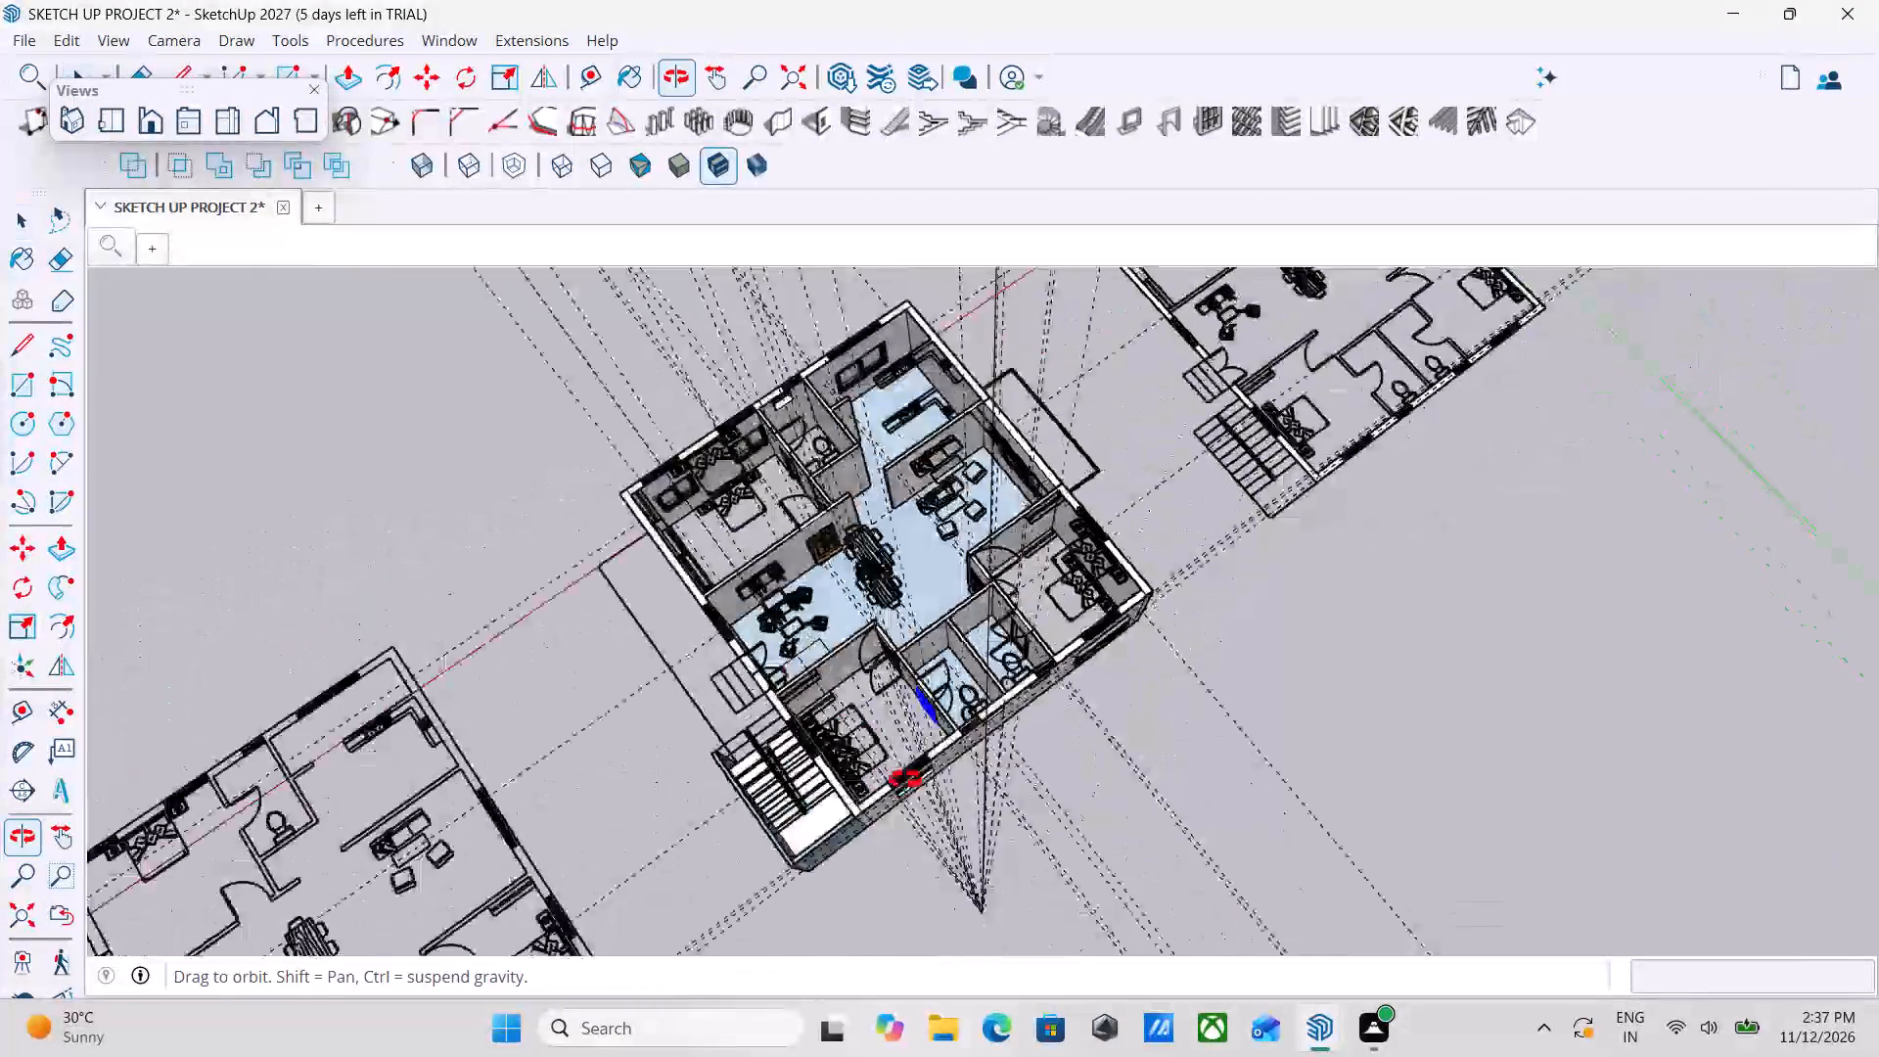
middle_drag(905, 780, 1131, 850)
middle_drag(943, 805, 1163, 634)
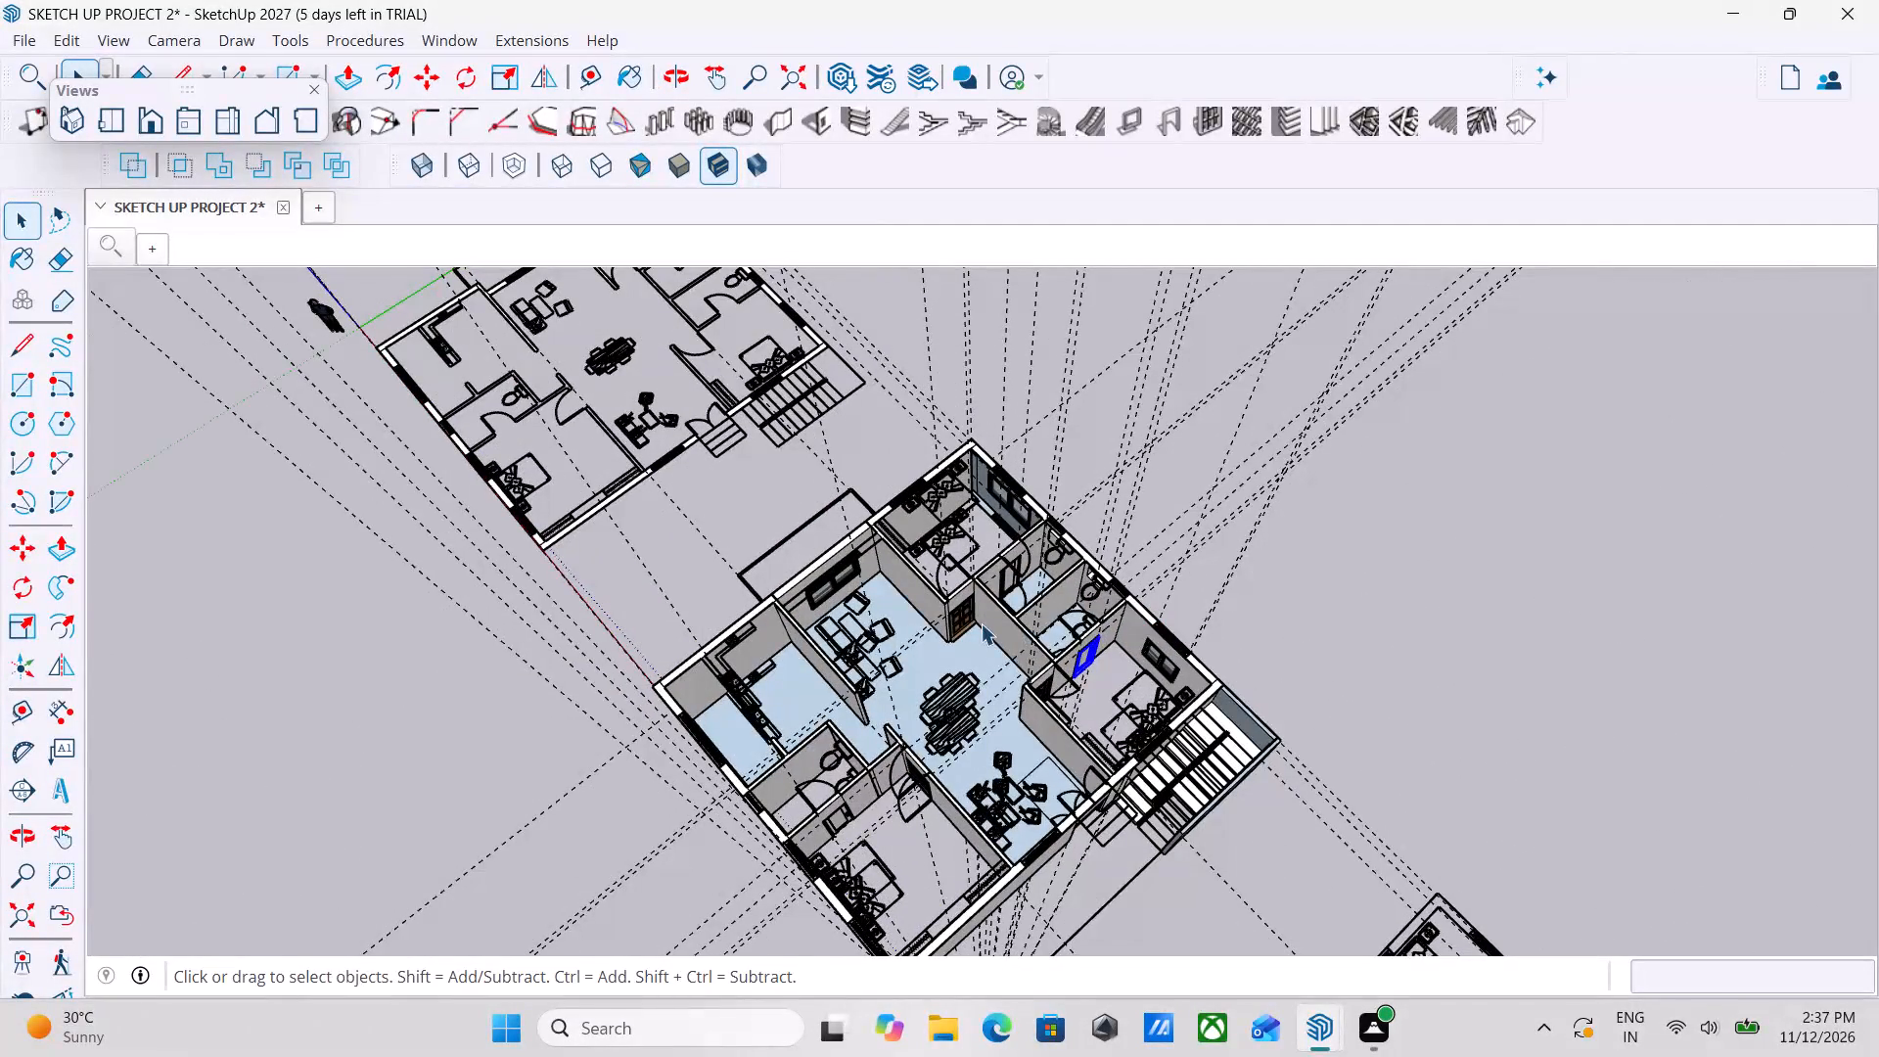
scroll(890, 582, up, 3)
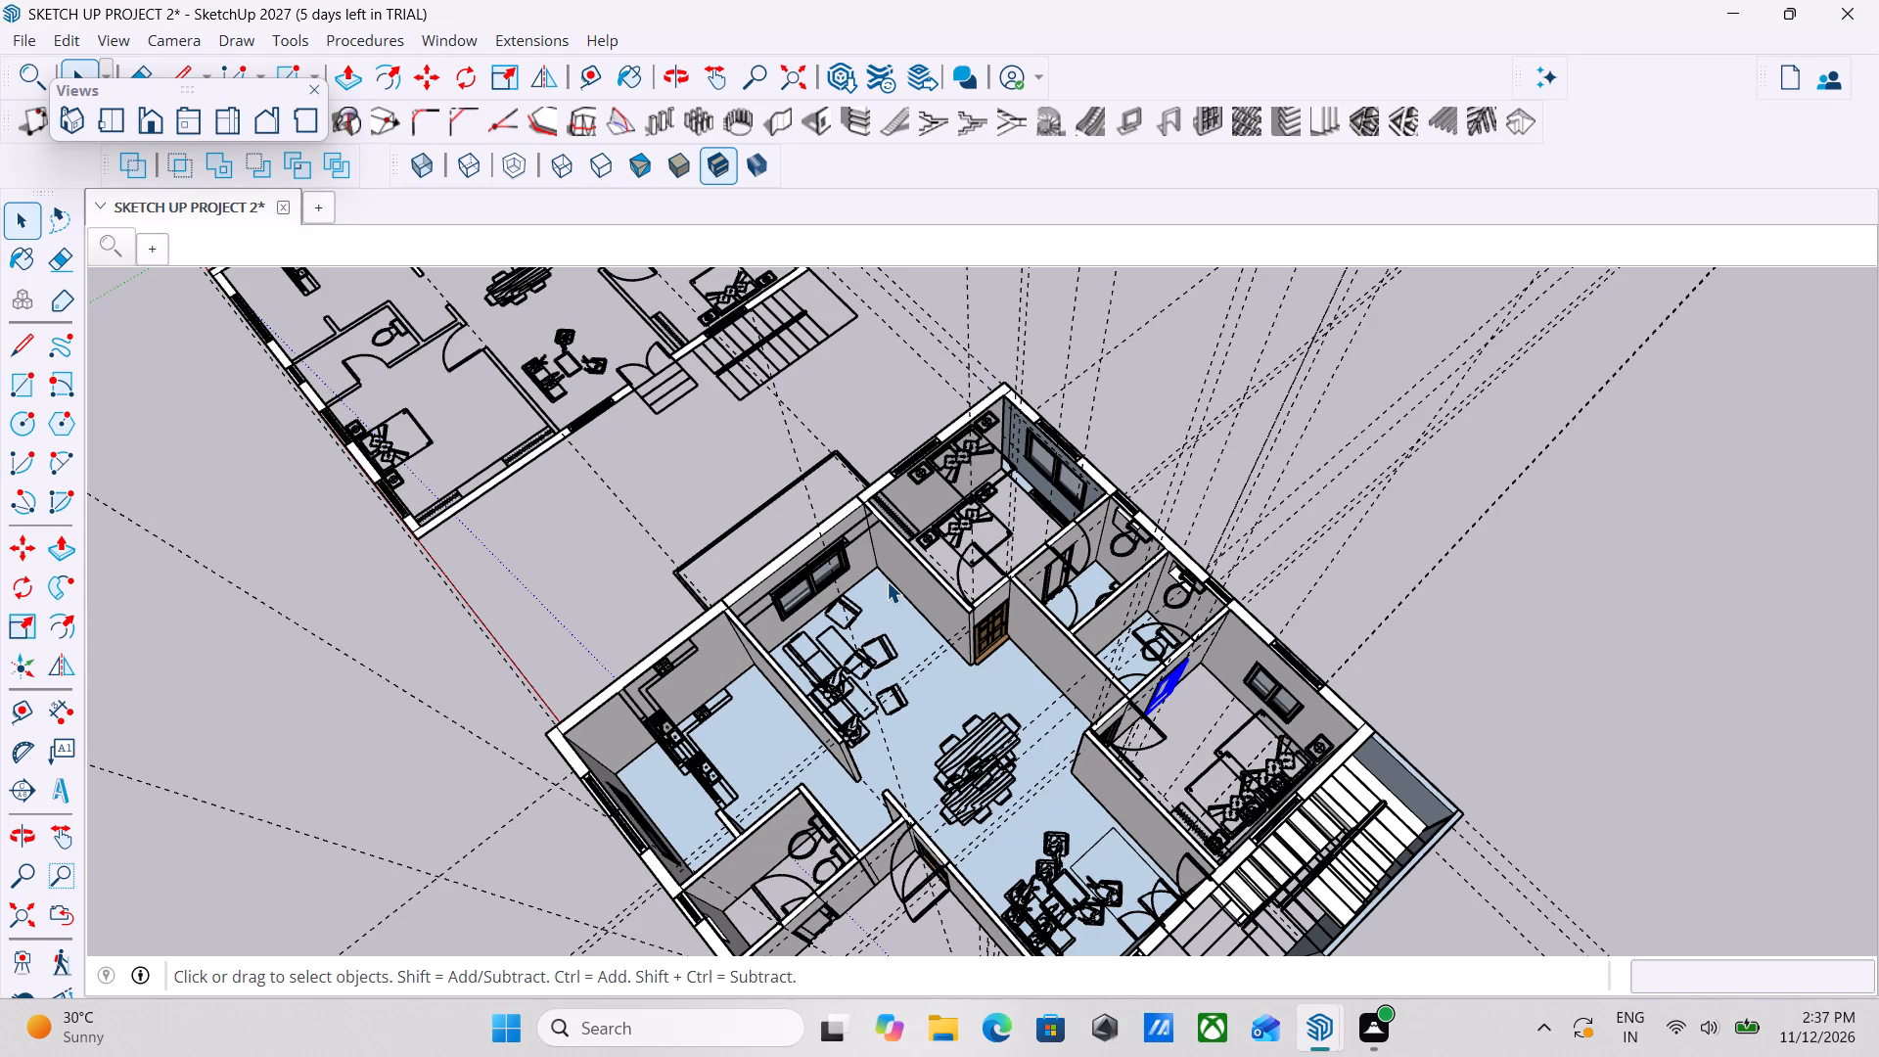
scroll(1108, 511, down, 3)
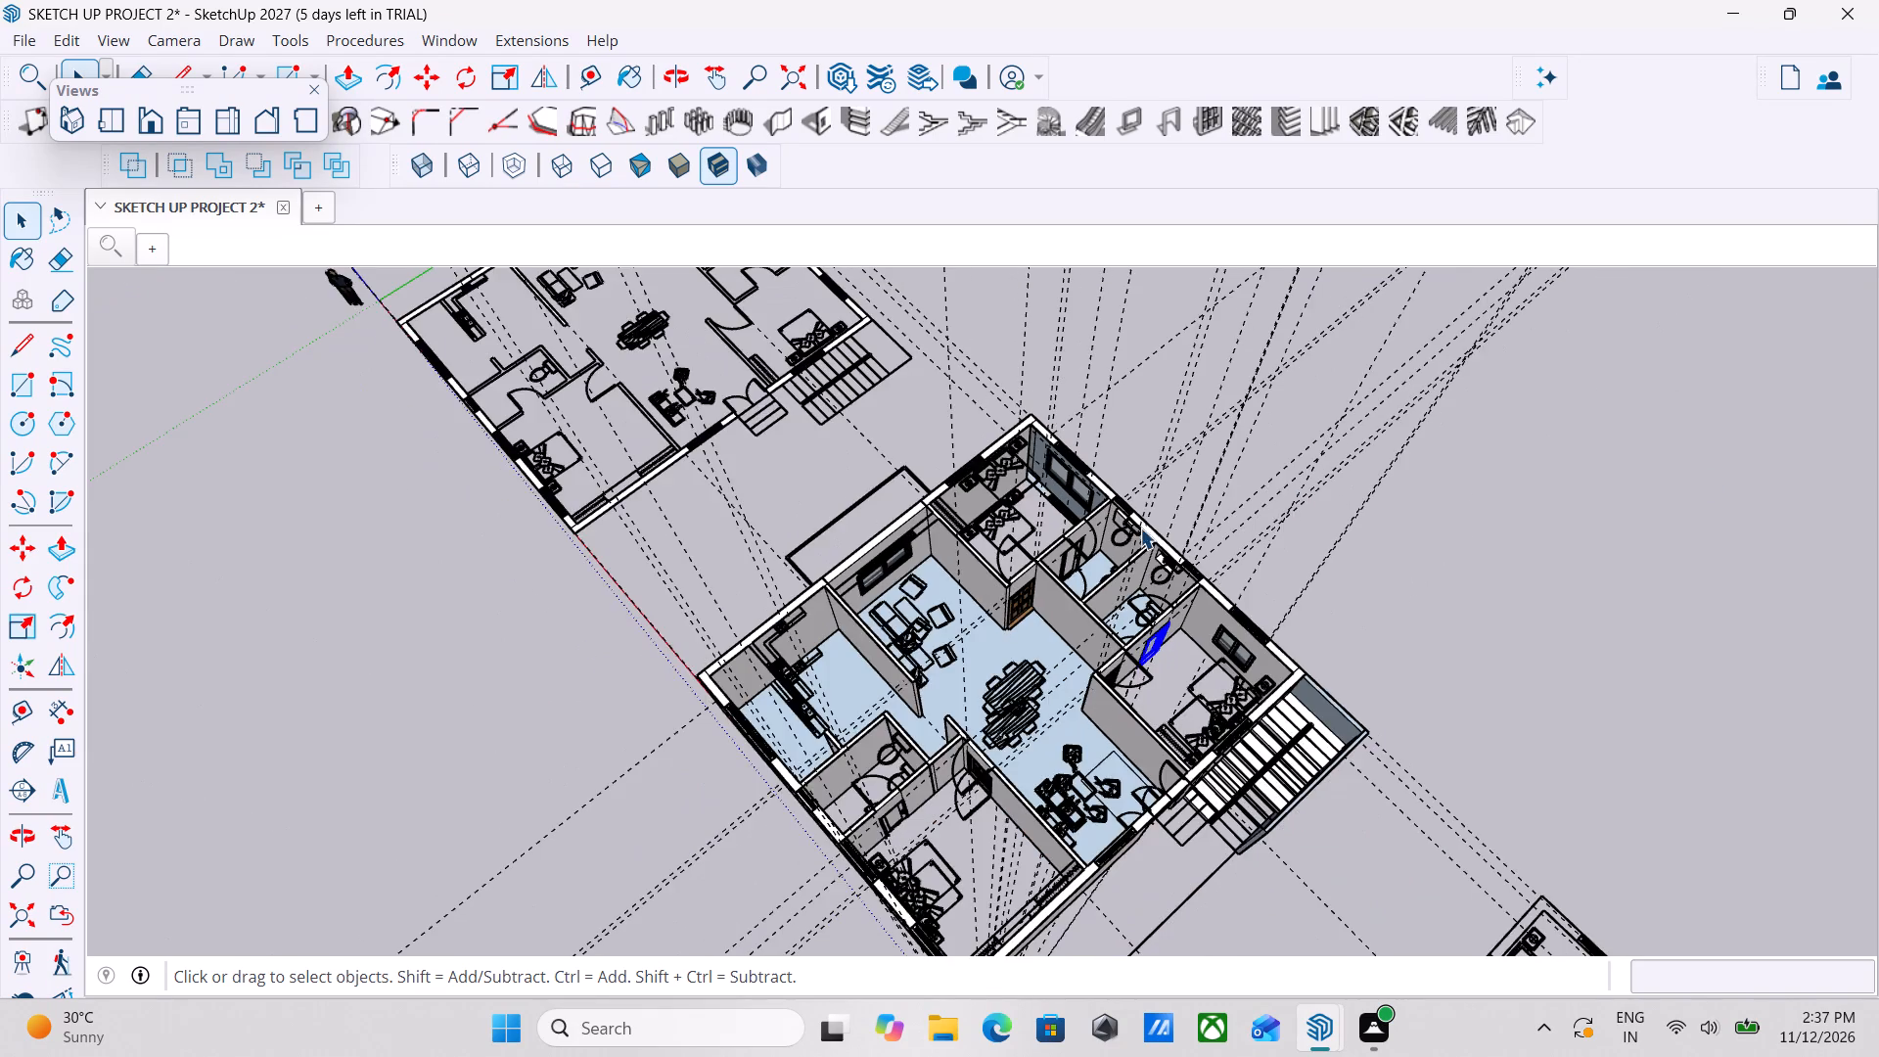
middle_drag(1293, 505, 1566, 420)
middle_drag(1285, 589, 1598, 611)
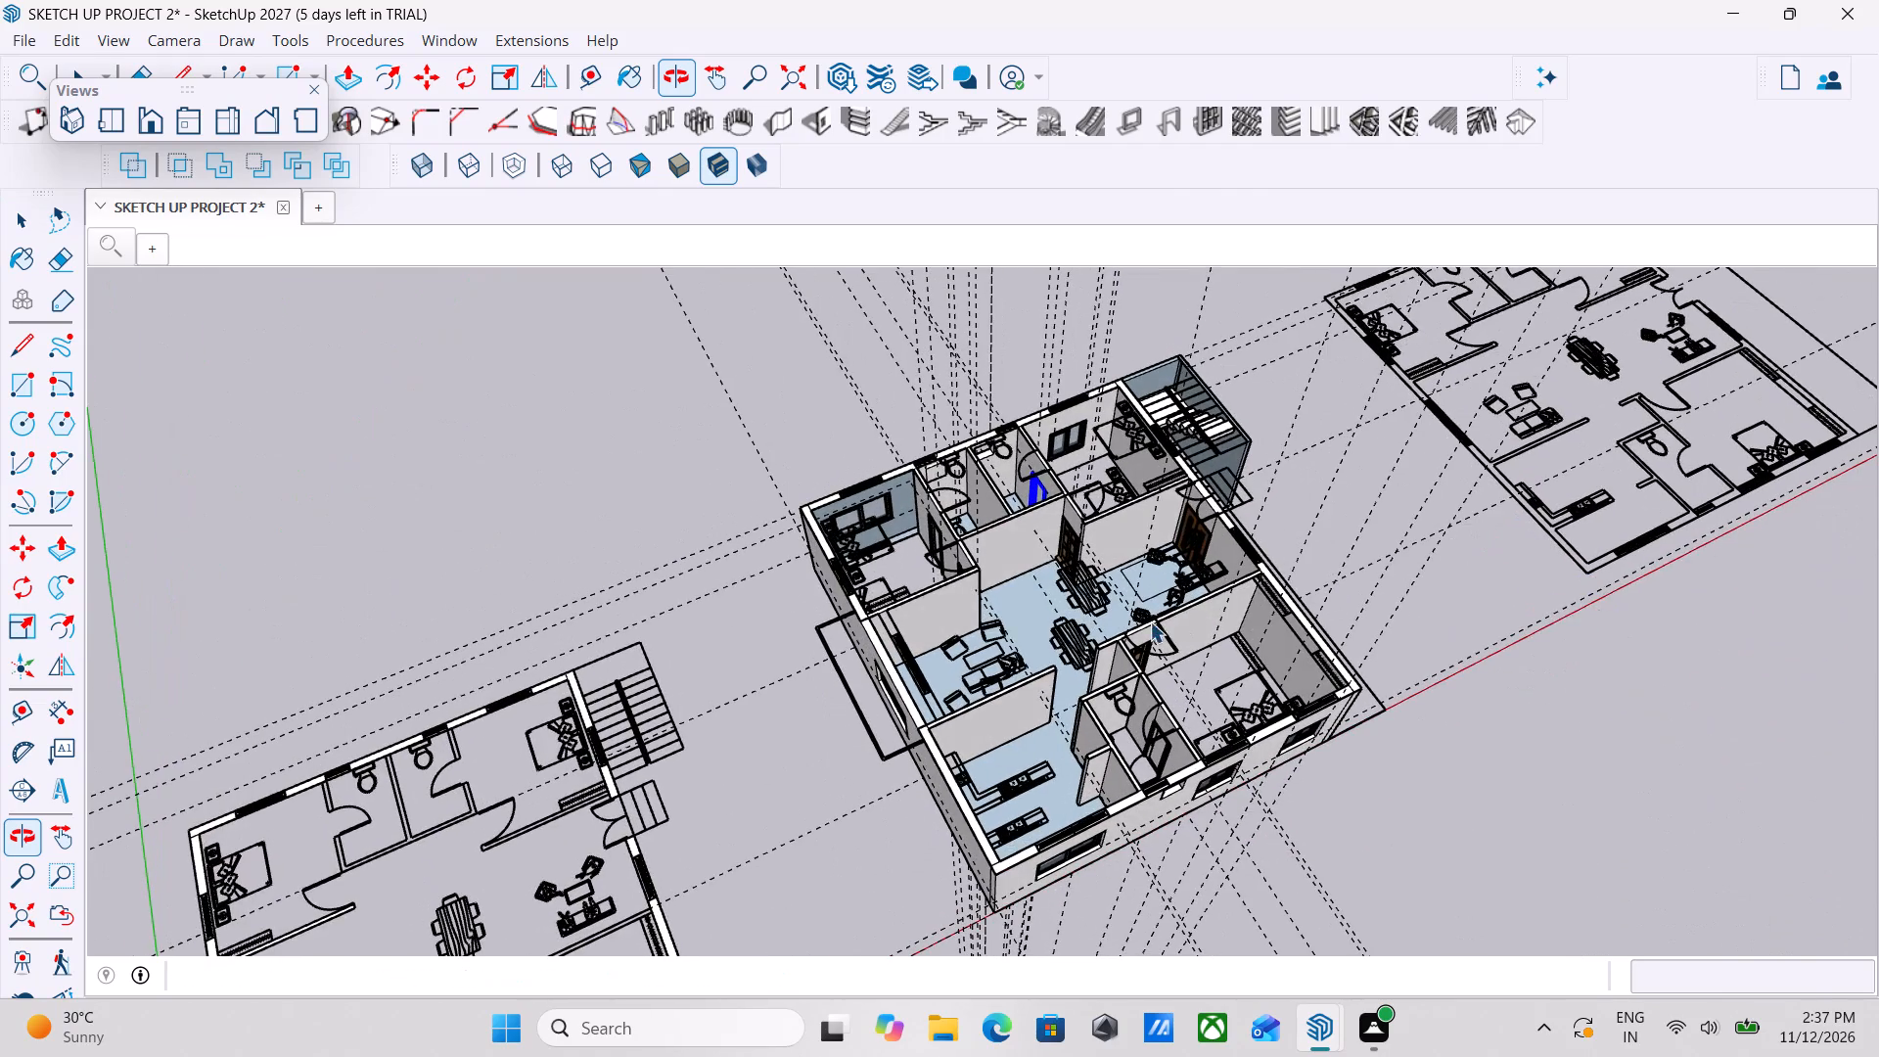
middle_drag(1150, 621, 994, 565)
scroll(1630, 551, up, 1)
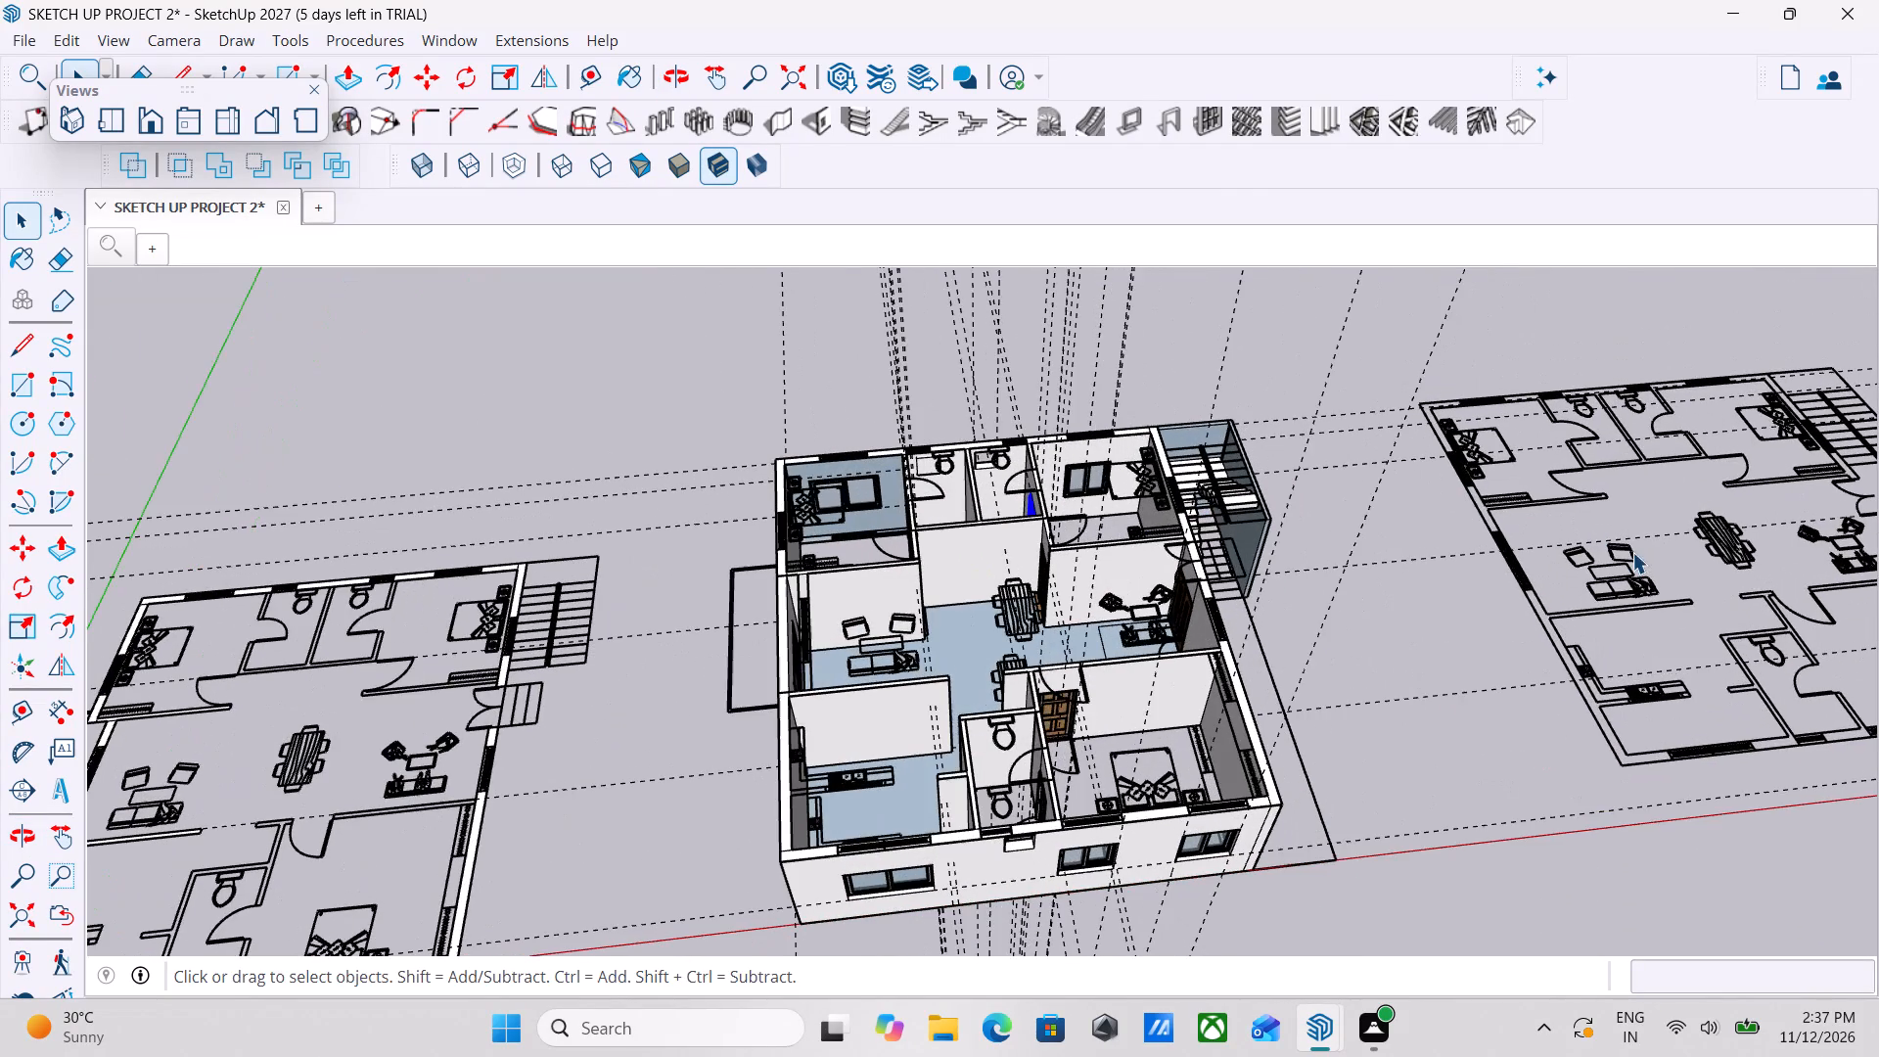
middle_drag(1294, 544, 1505, 563)
middle_drag(953, 647, 1125, 628)
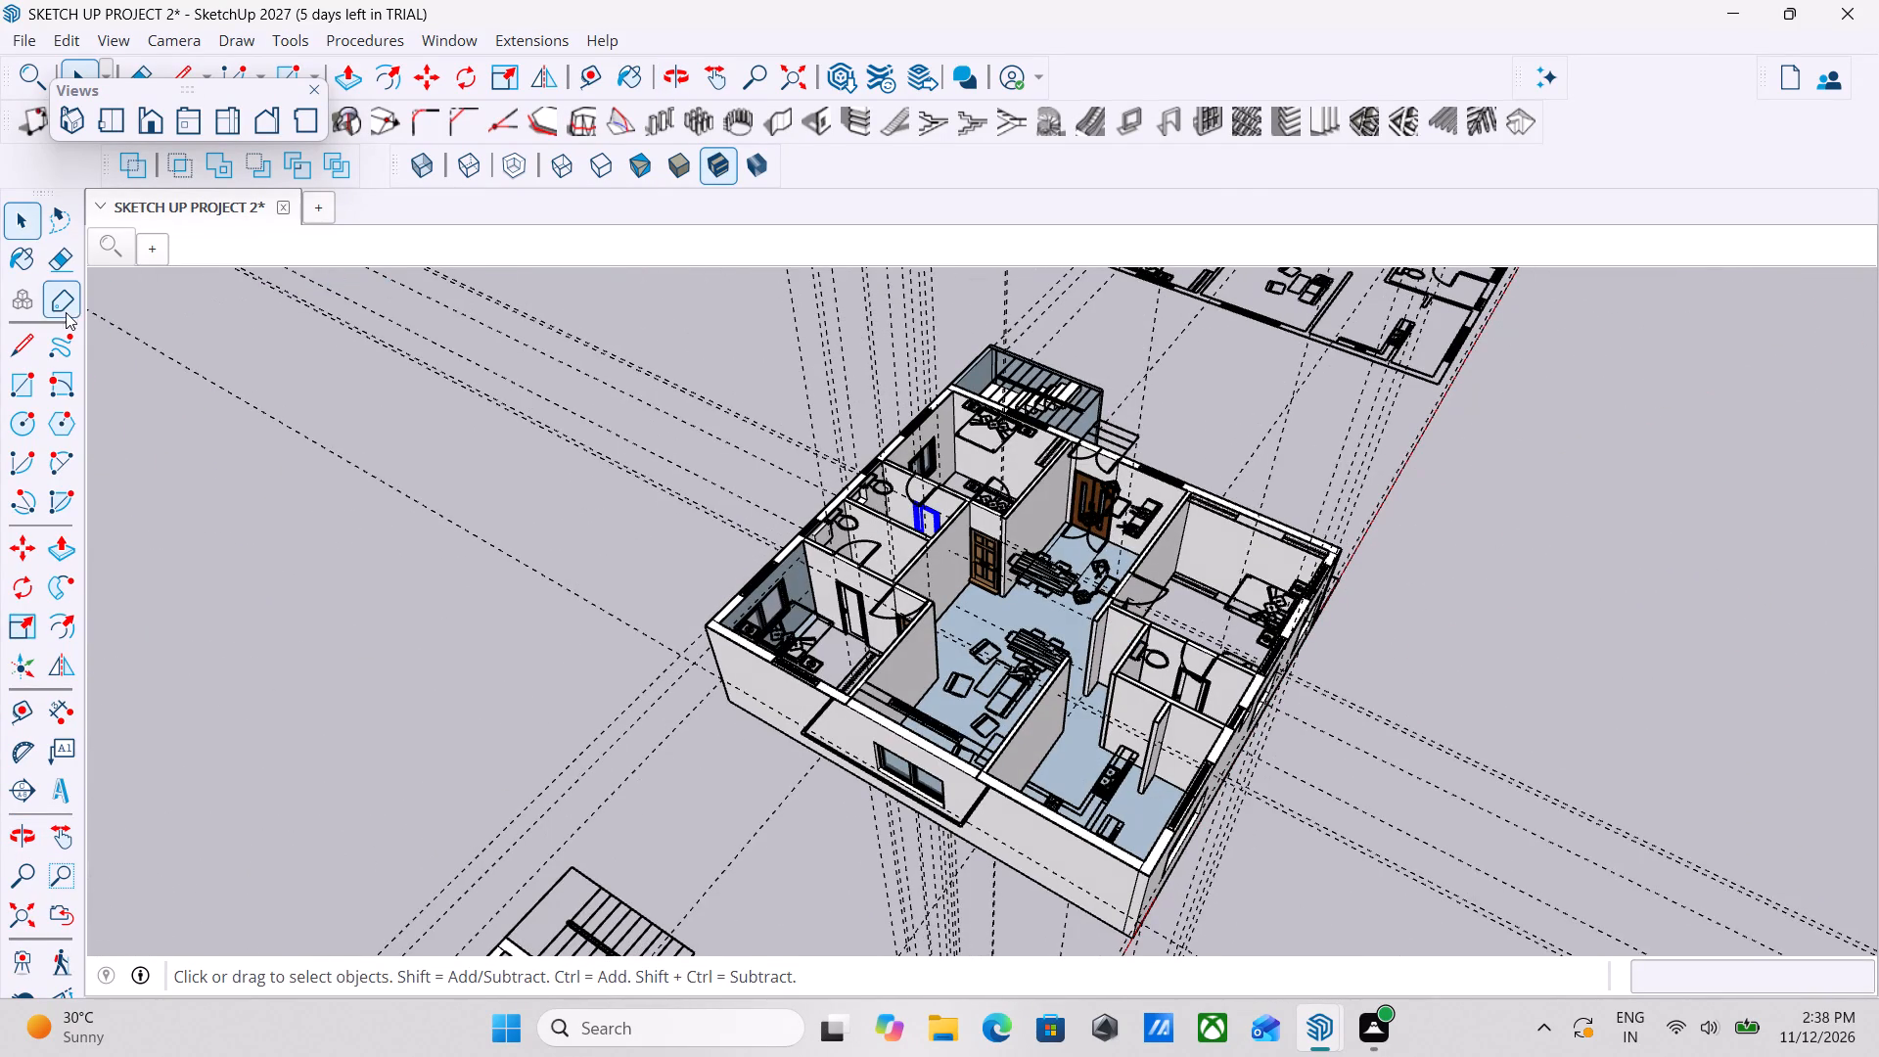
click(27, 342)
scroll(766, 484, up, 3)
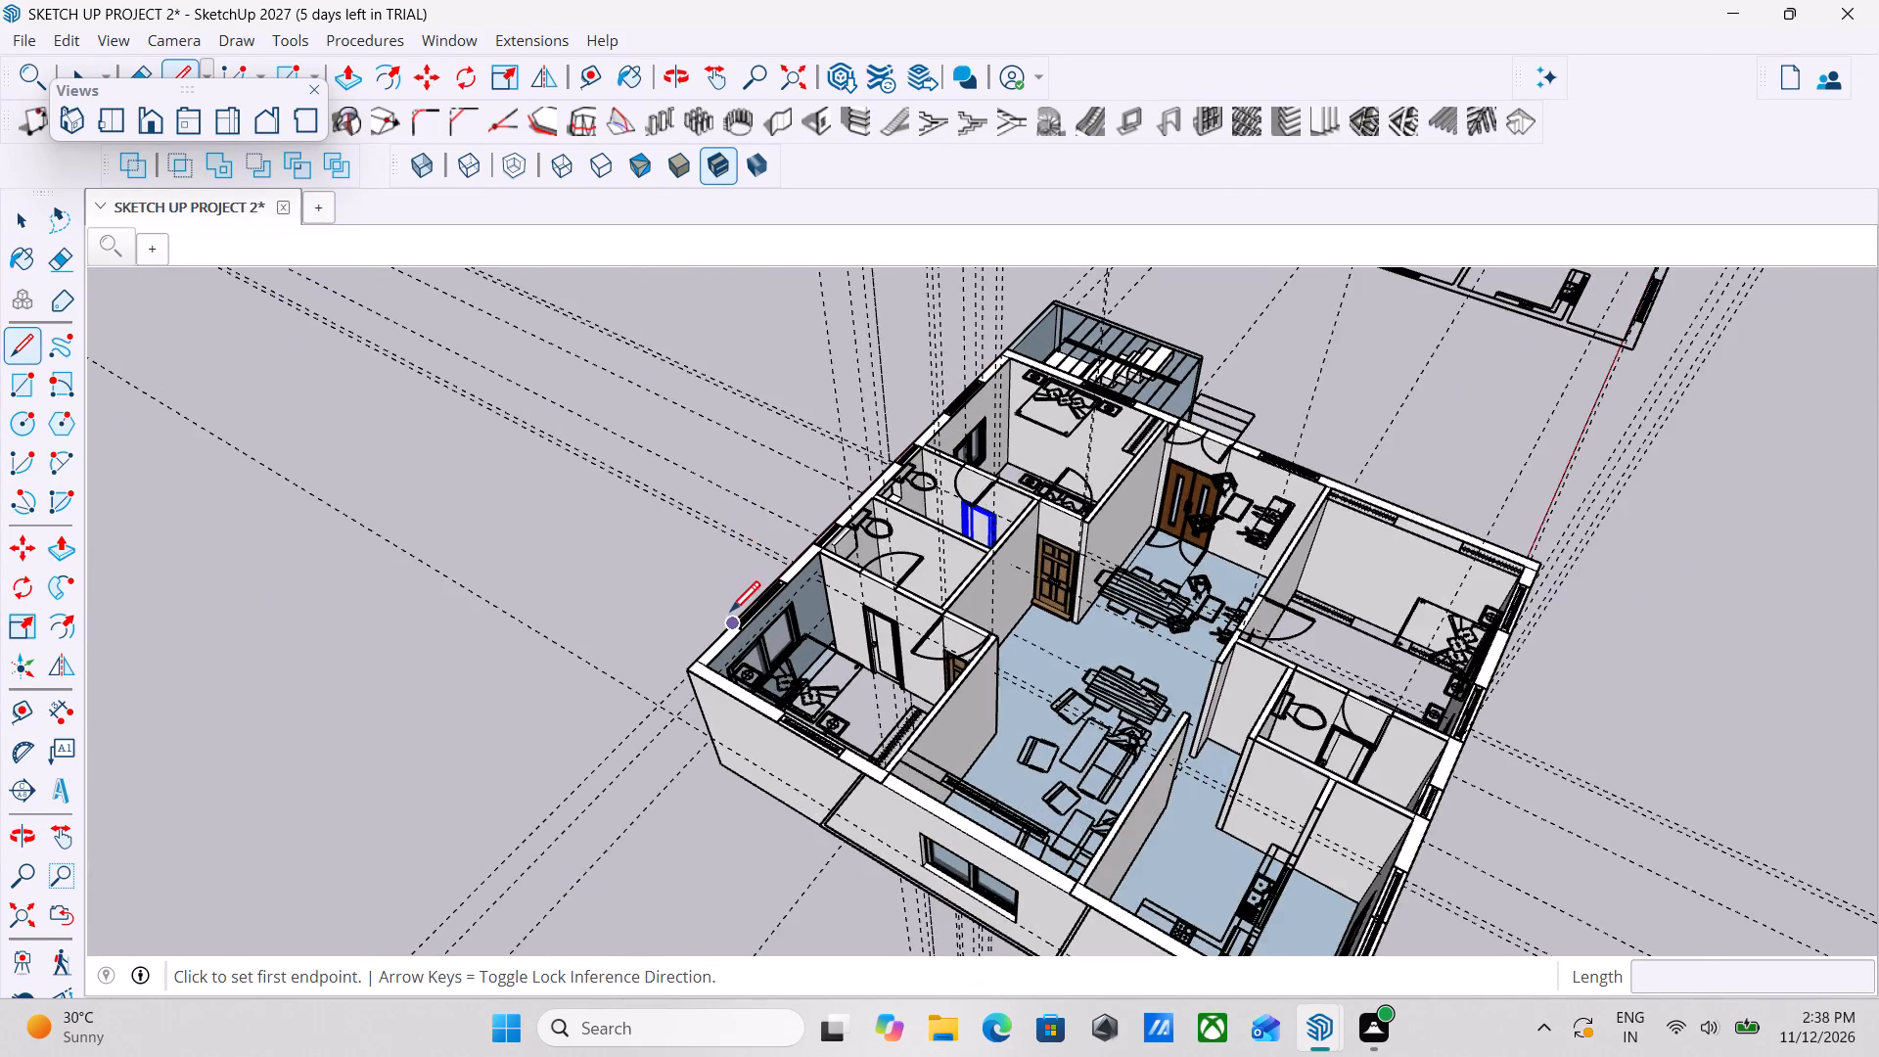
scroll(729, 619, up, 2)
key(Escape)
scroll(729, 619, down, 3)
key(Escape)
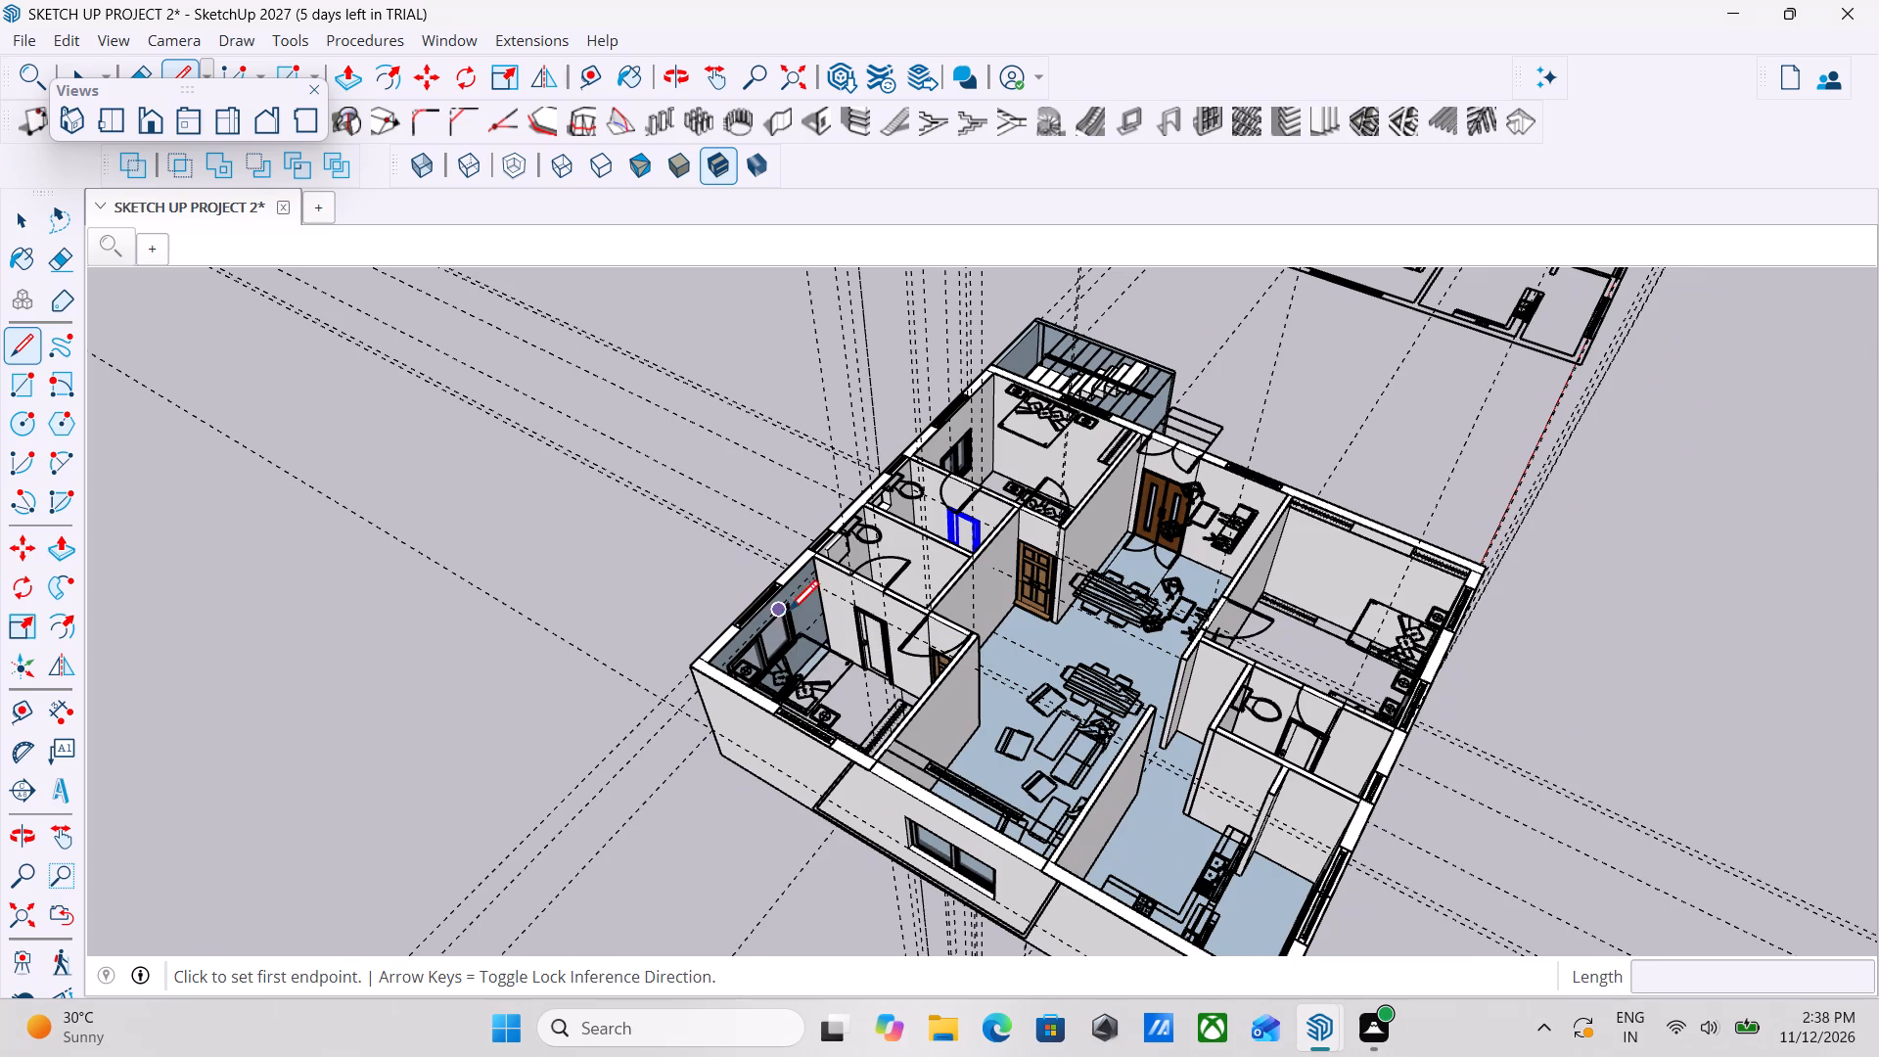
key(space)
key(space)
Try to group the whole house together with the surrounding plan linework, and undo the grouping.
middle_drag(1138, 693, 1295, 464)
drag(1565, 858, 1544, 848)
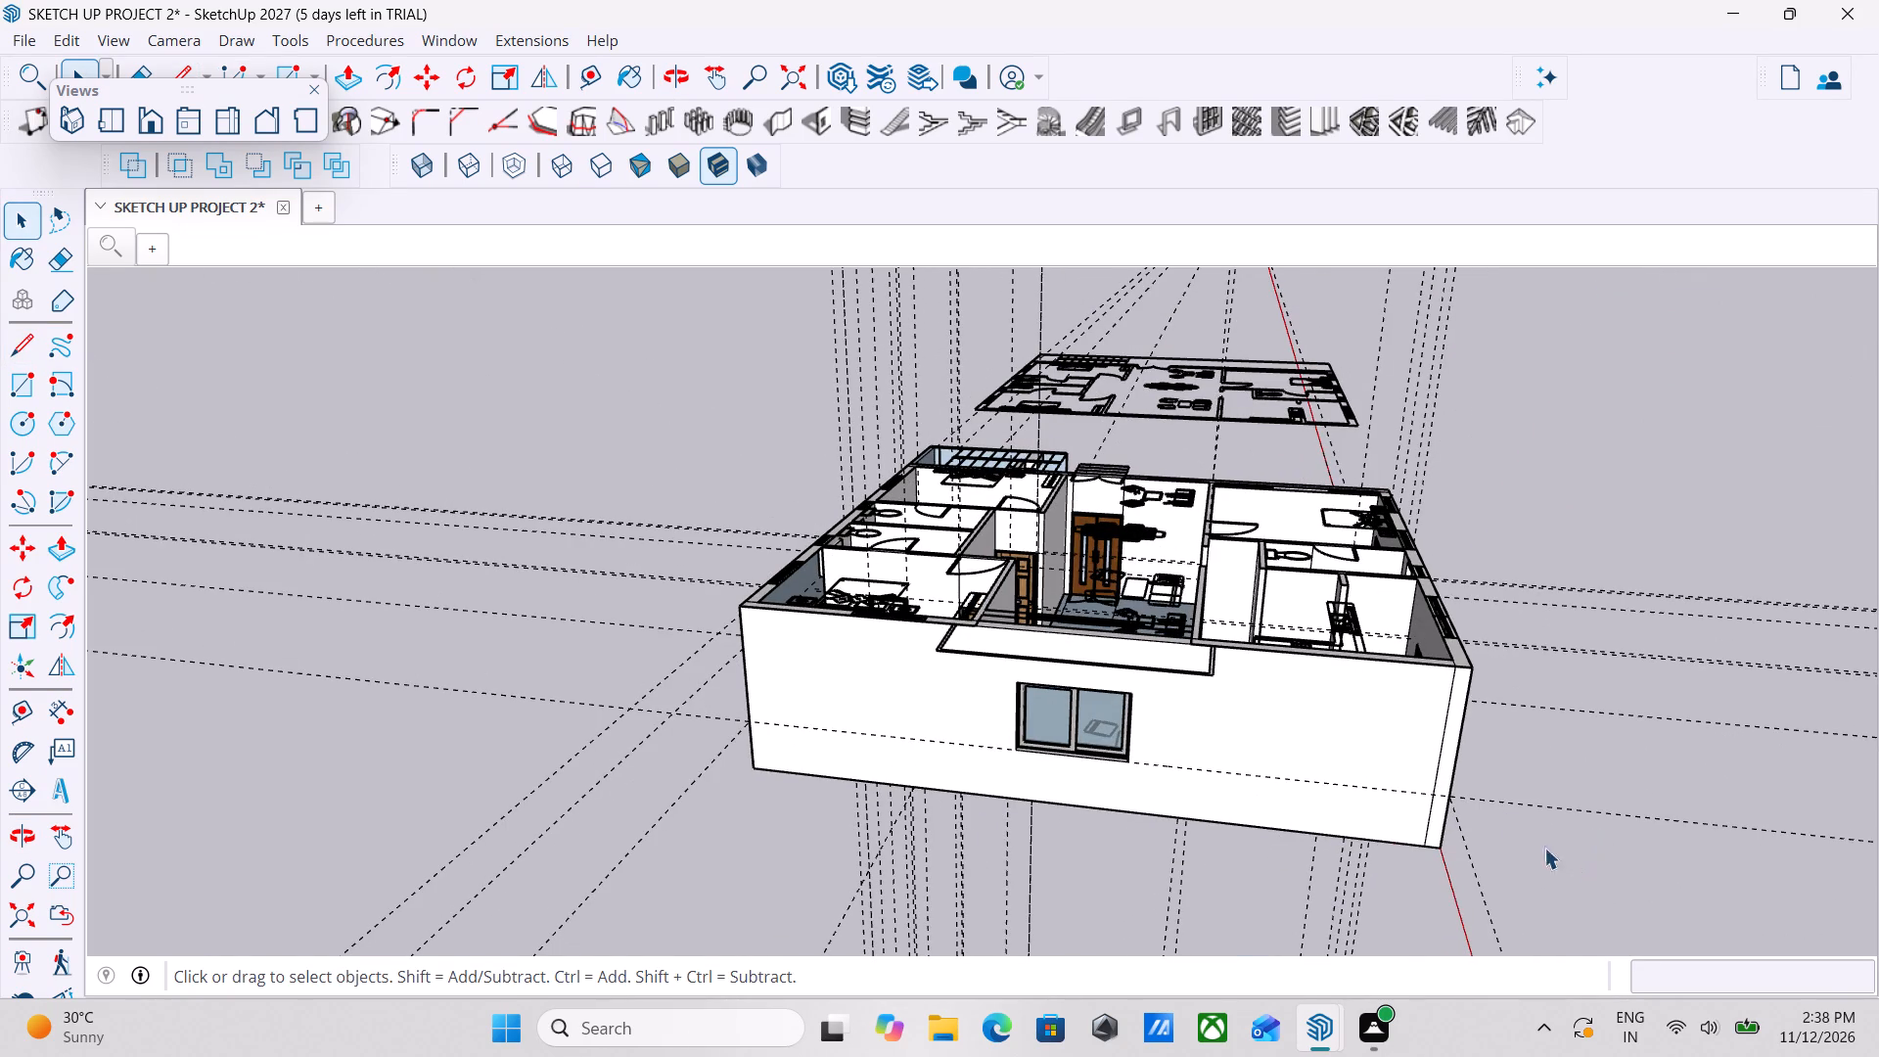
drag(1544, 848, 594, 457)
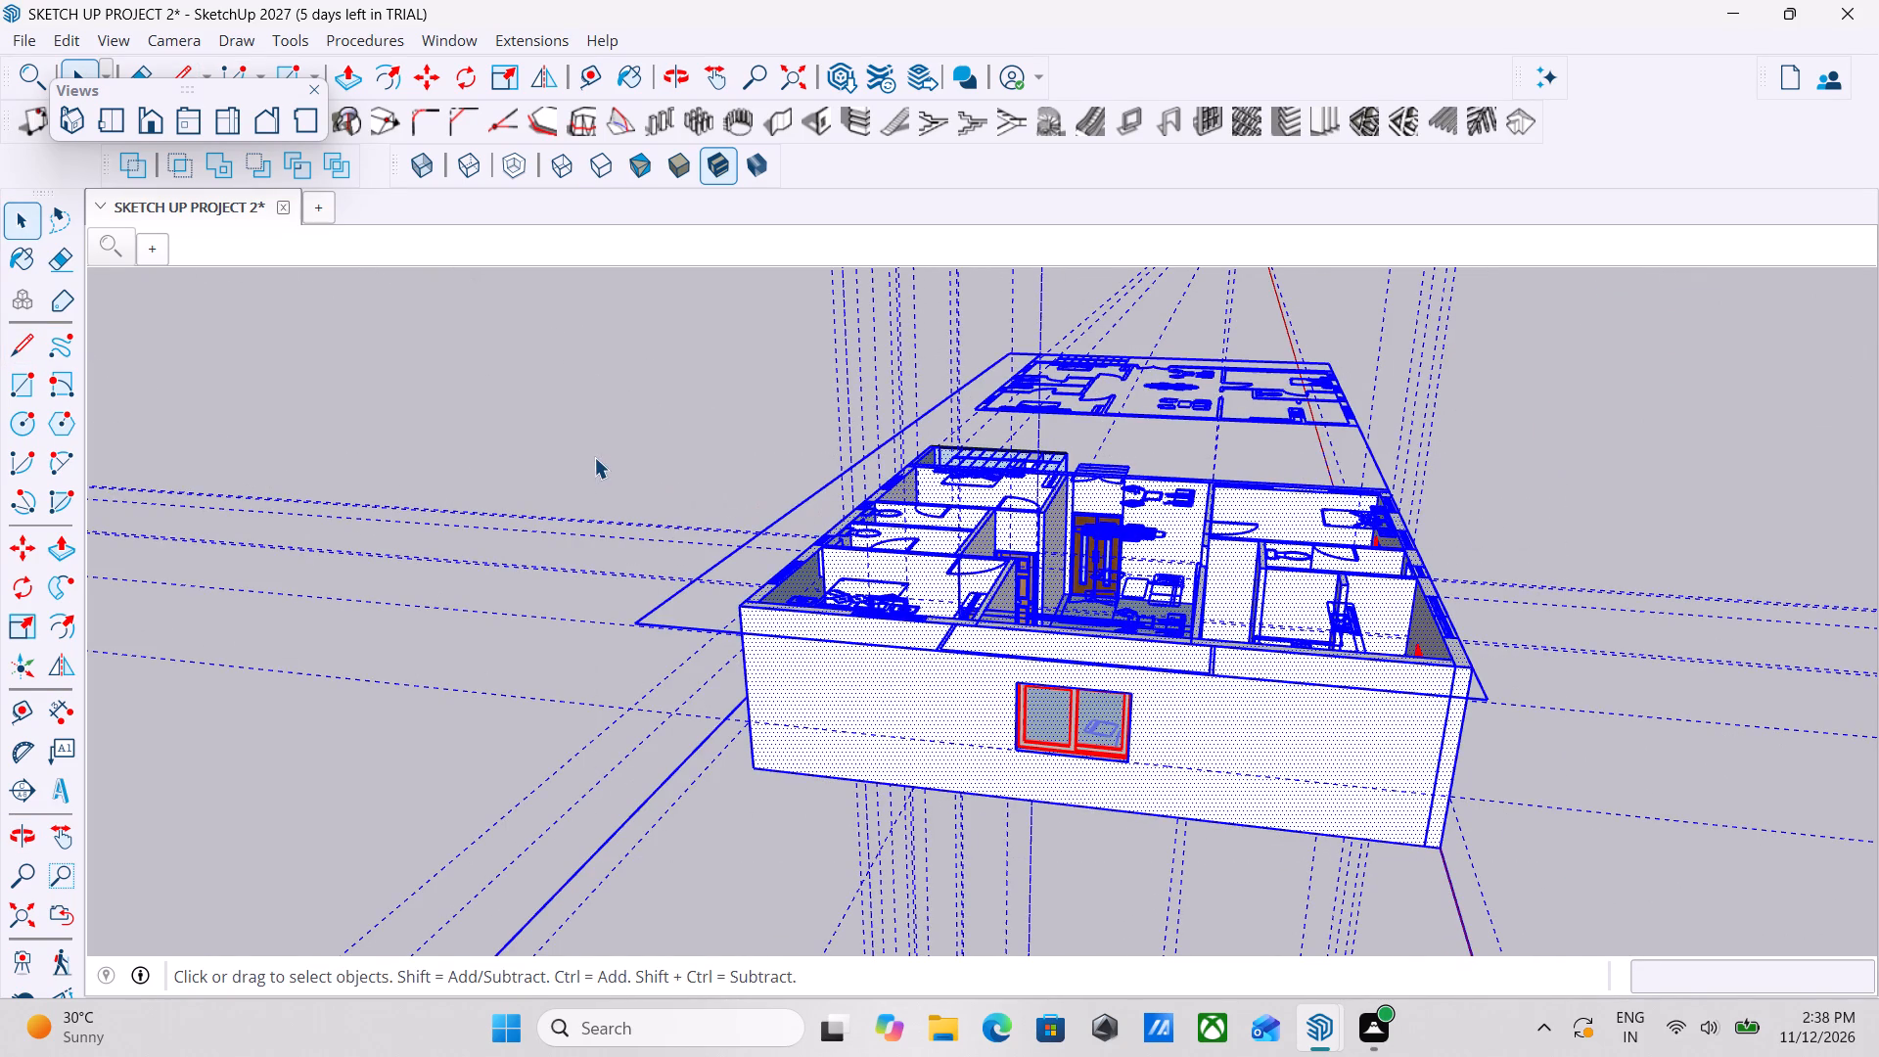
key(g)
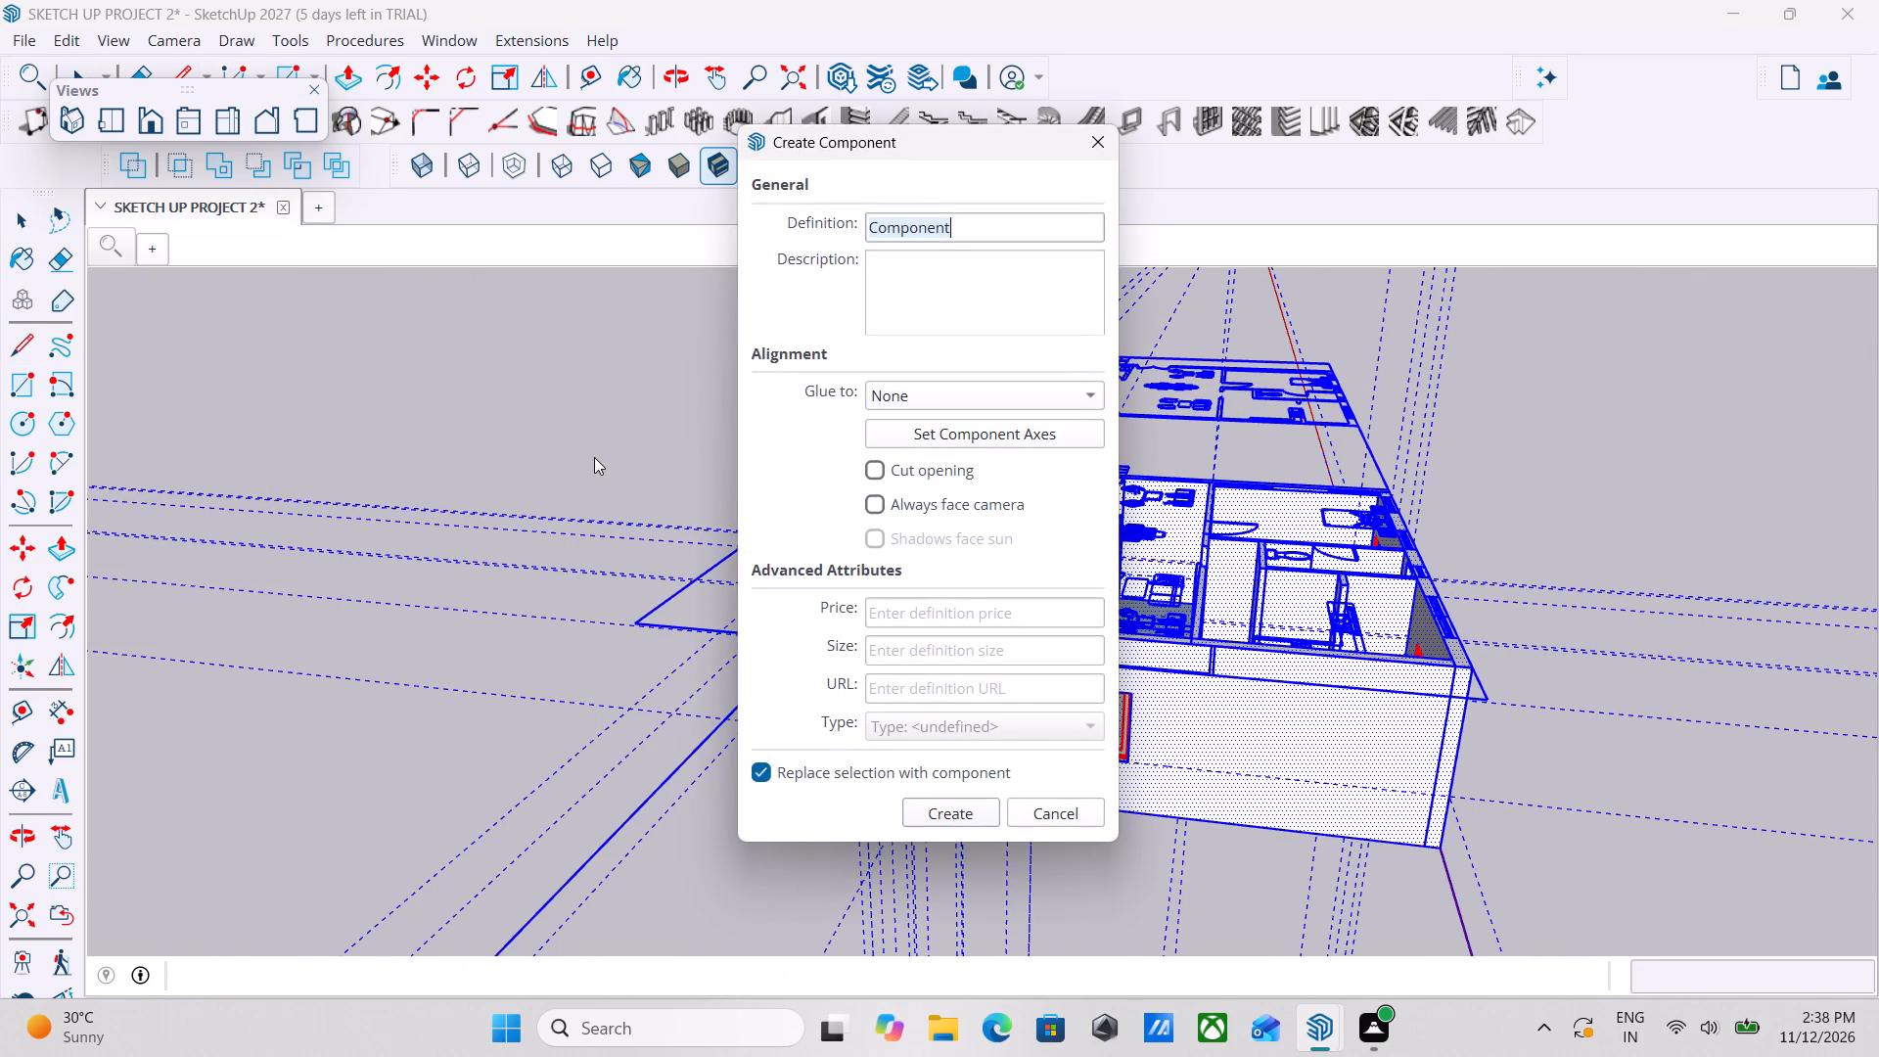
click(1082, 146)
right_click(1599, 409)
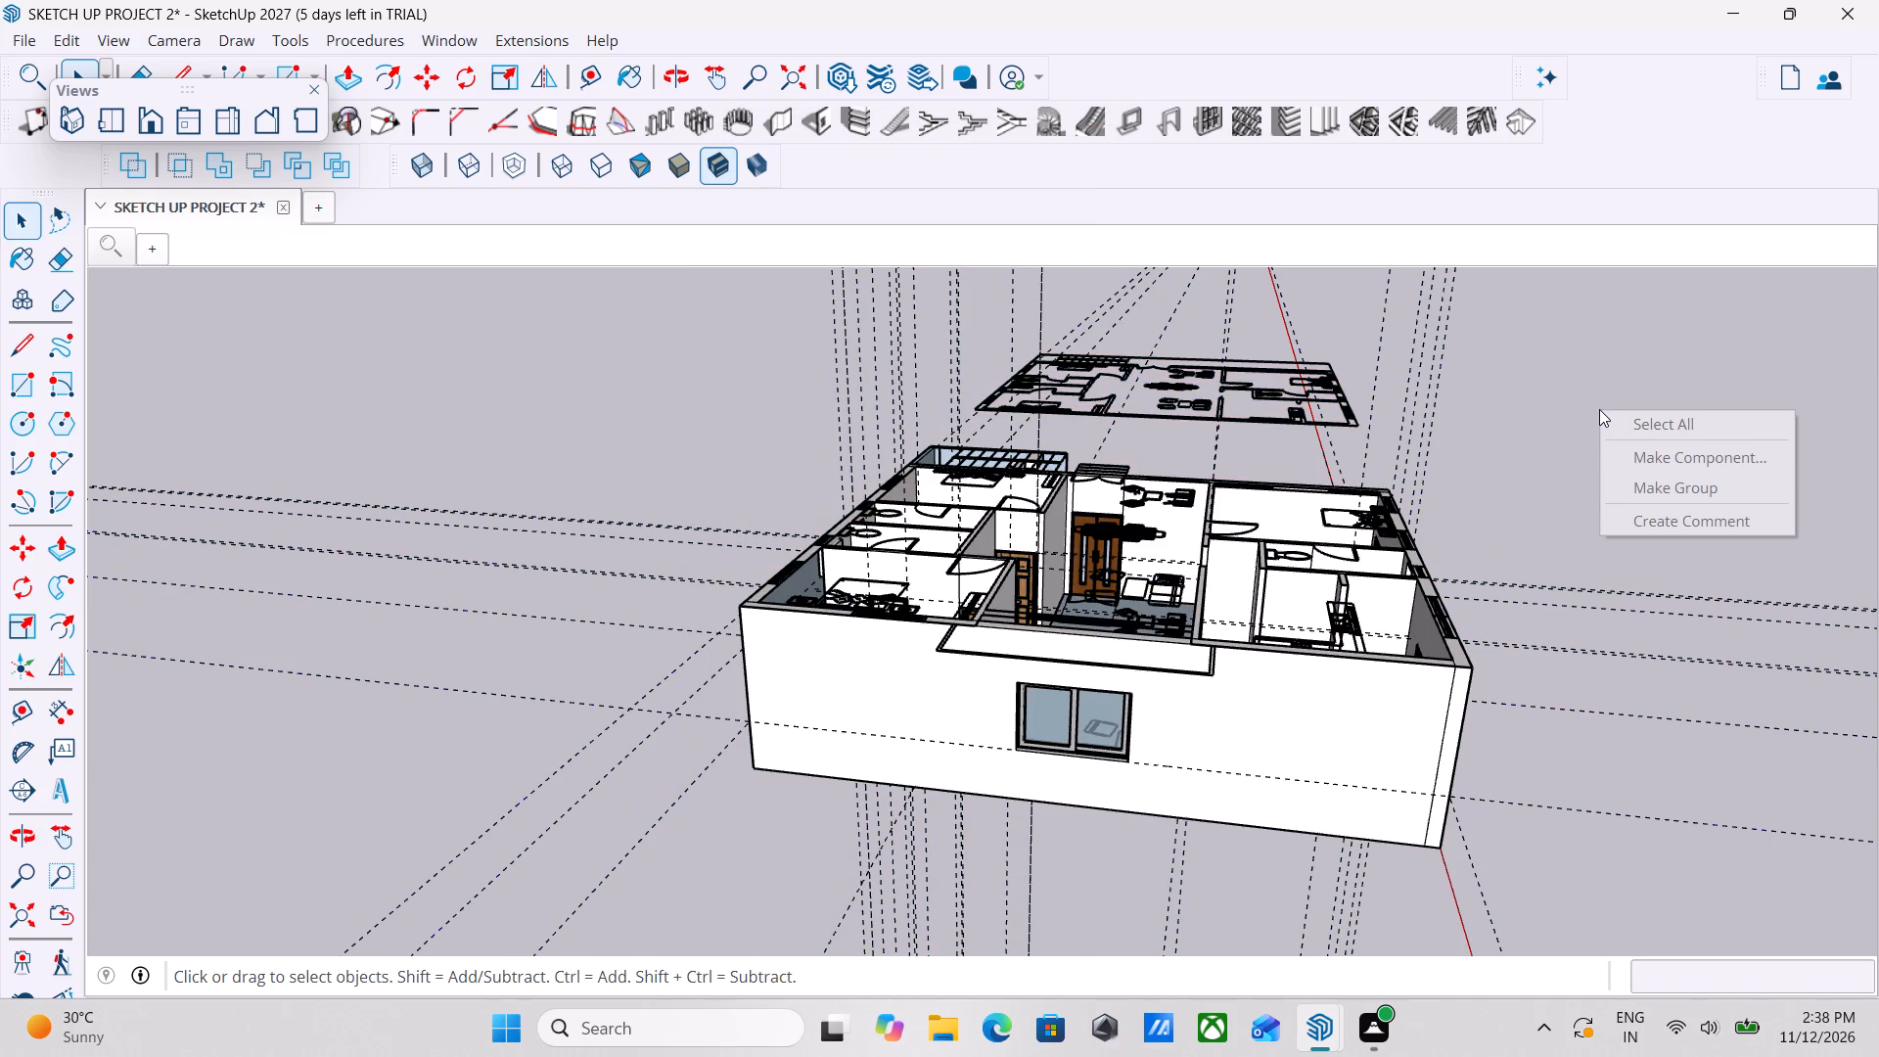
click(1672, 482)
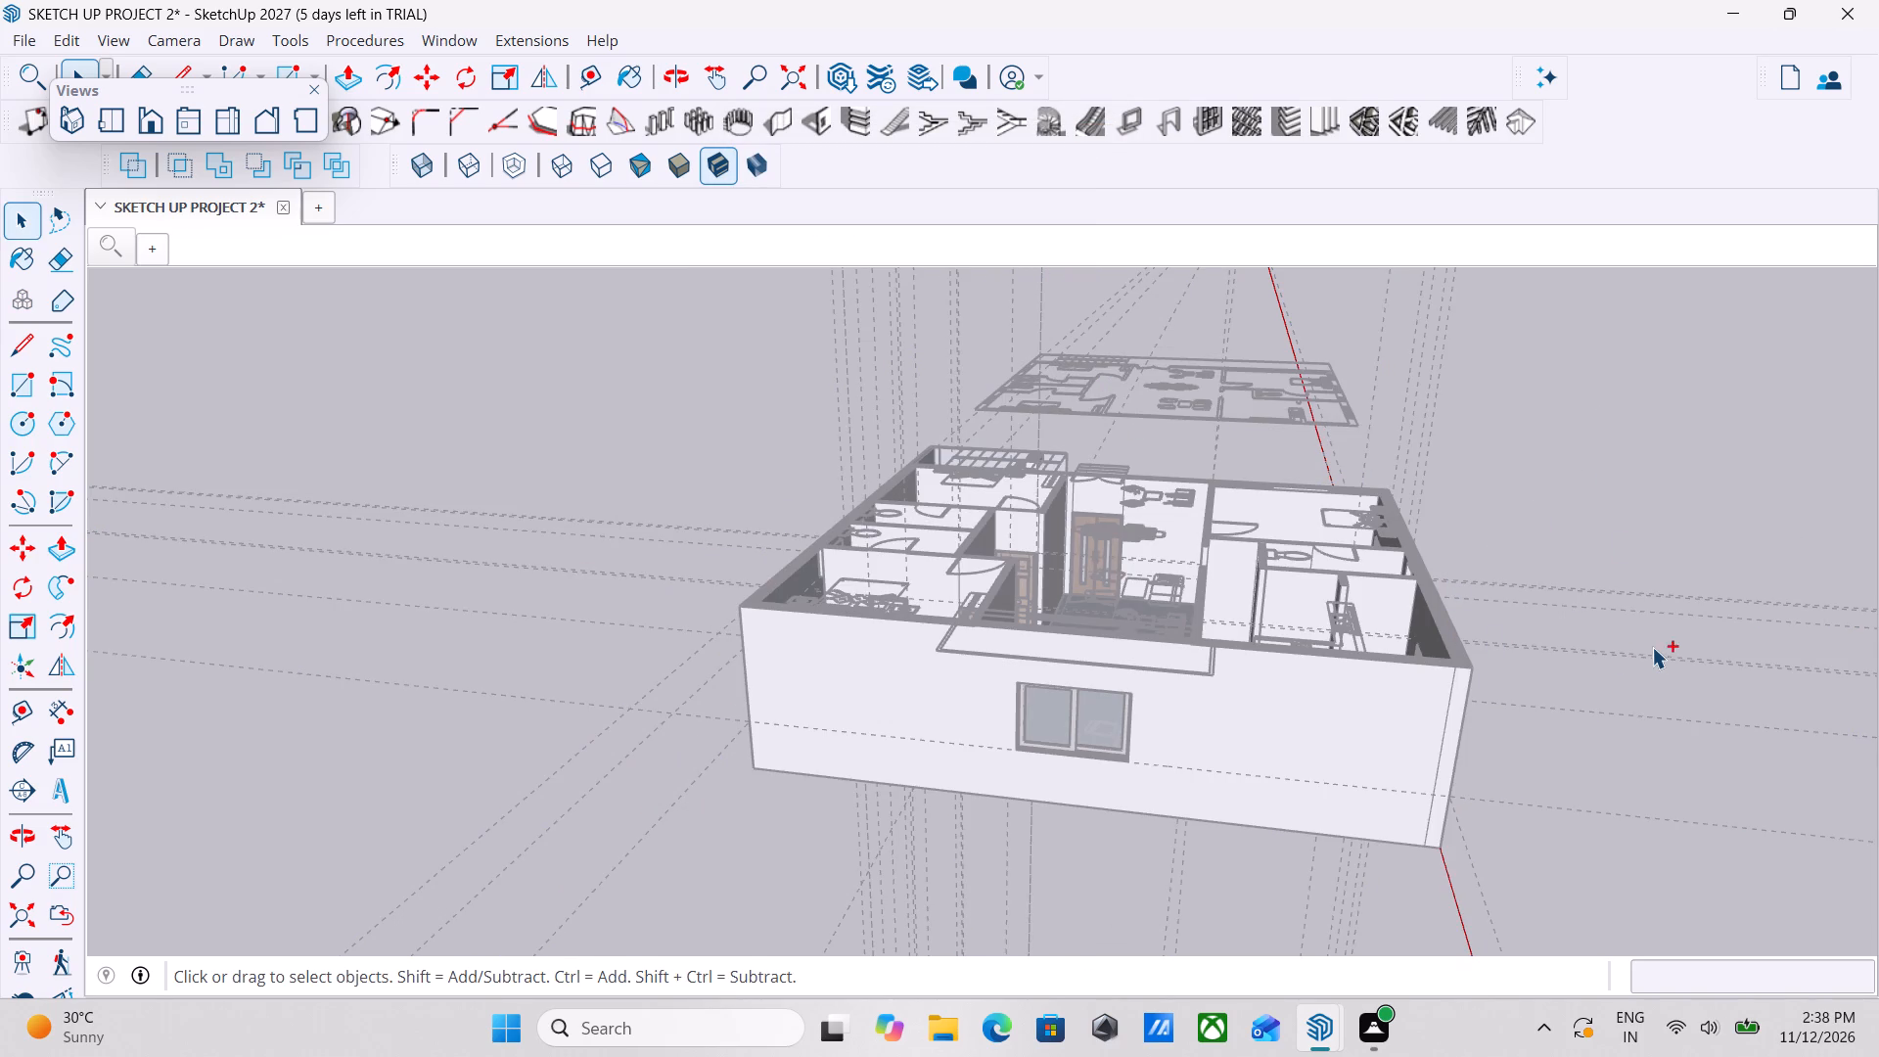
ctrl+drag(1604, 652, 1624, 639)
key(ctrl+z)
Group the house walls together with all their doors and windows, leaving out the surrounding plan linework.
scroll(1734, 663, down, 2)
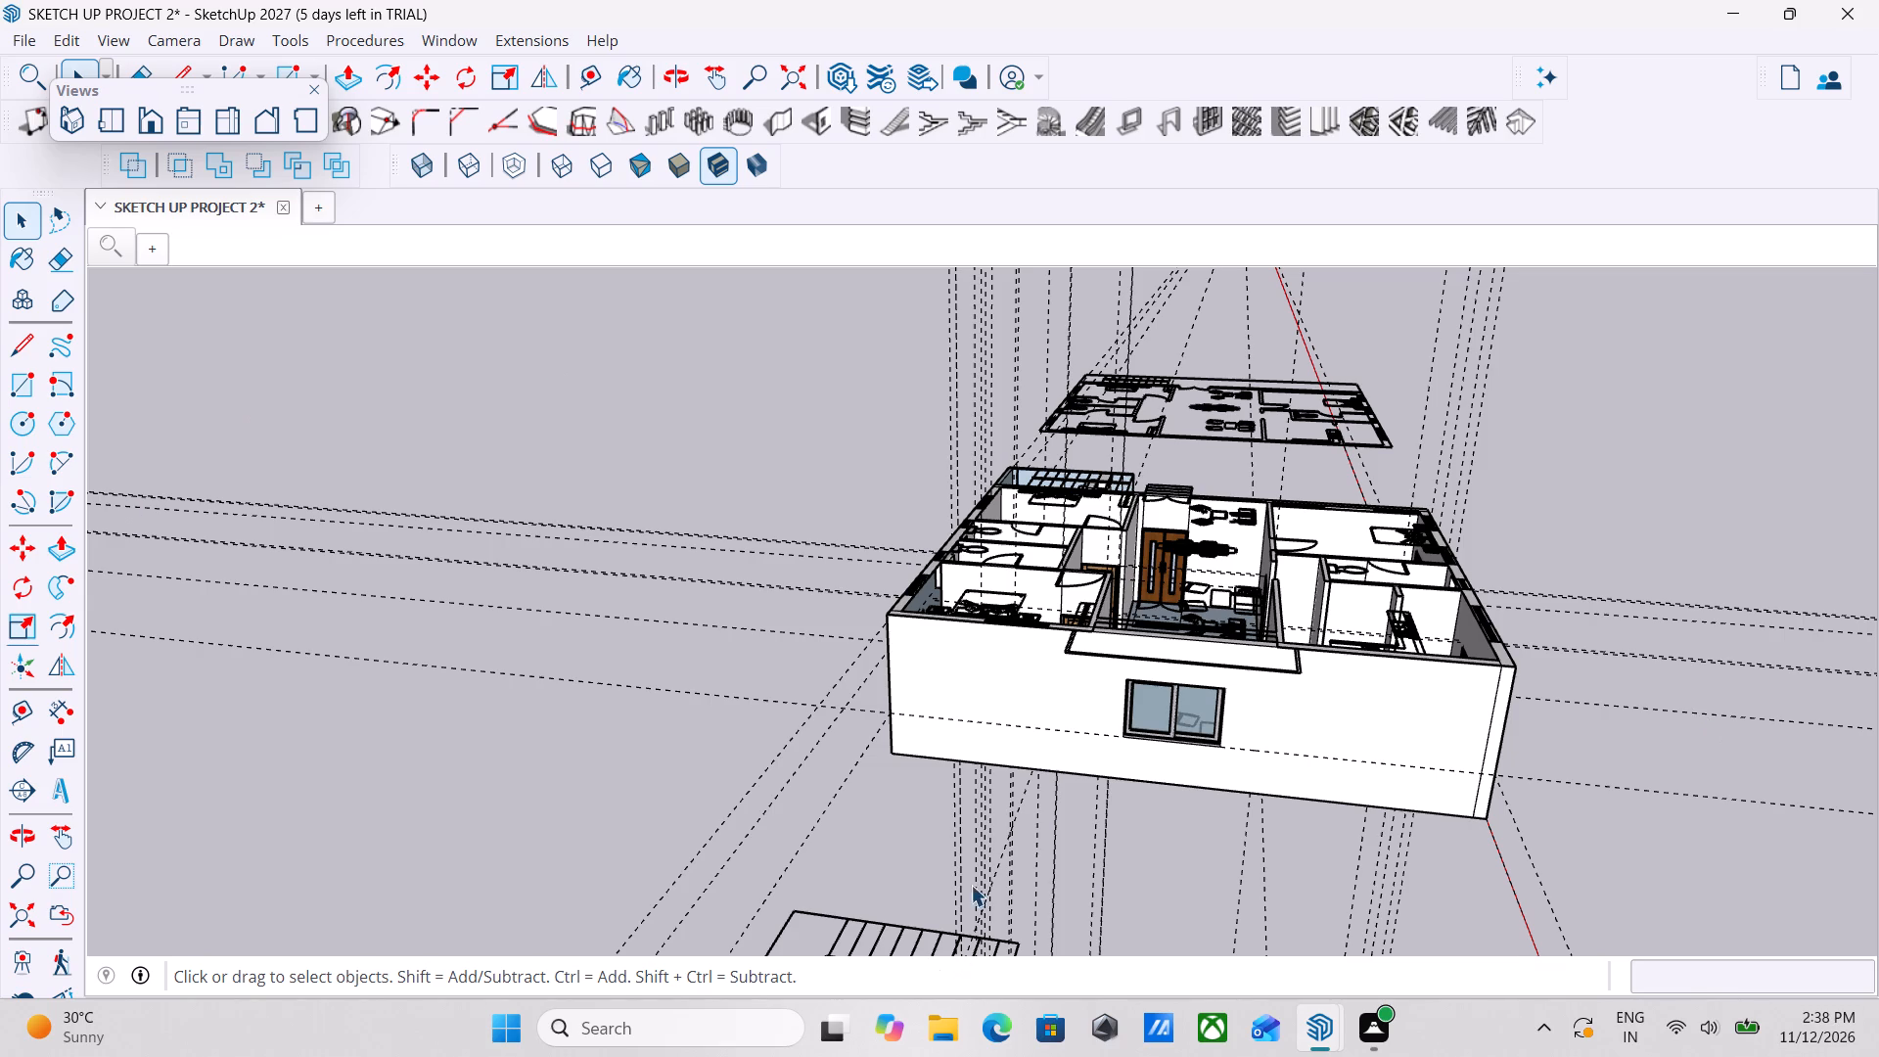
scroll(997, 685, down, 2)
scroll(1012, 686, up, 3)
scroll(1012, 686, down, 4)
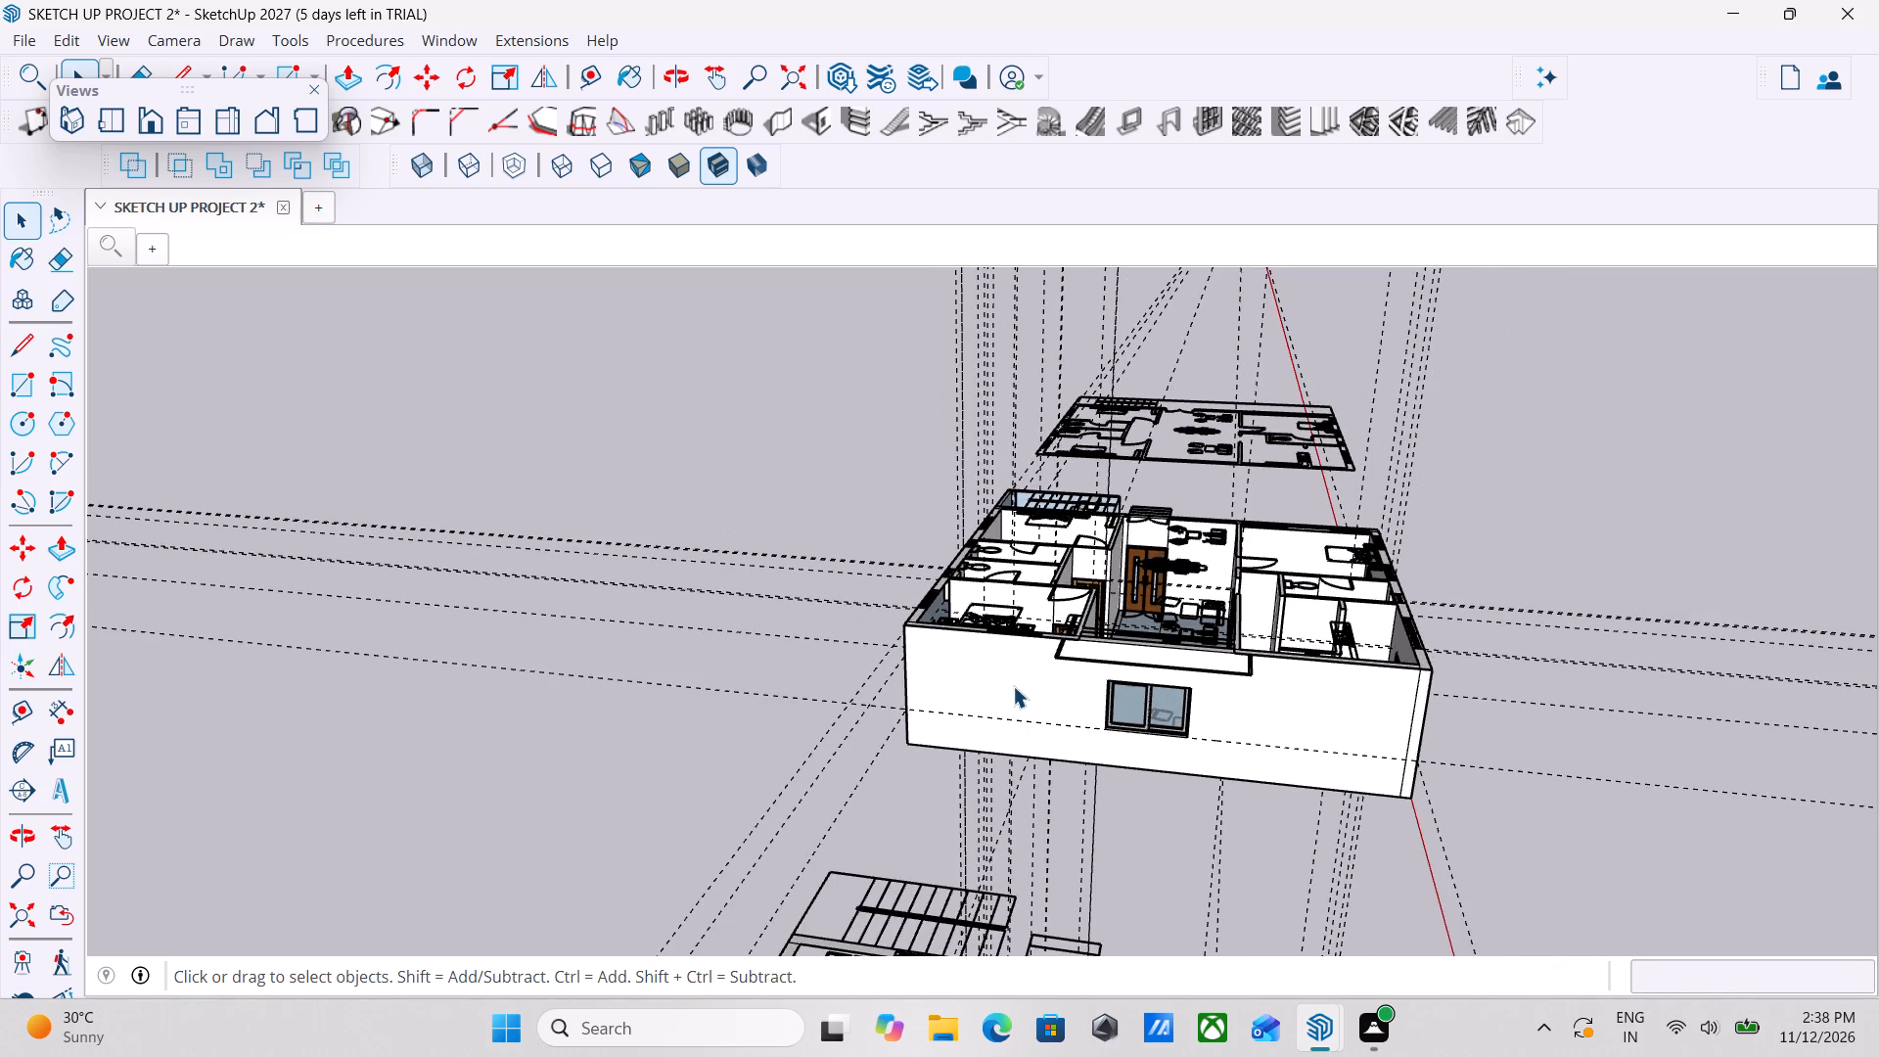
click(924, 679)
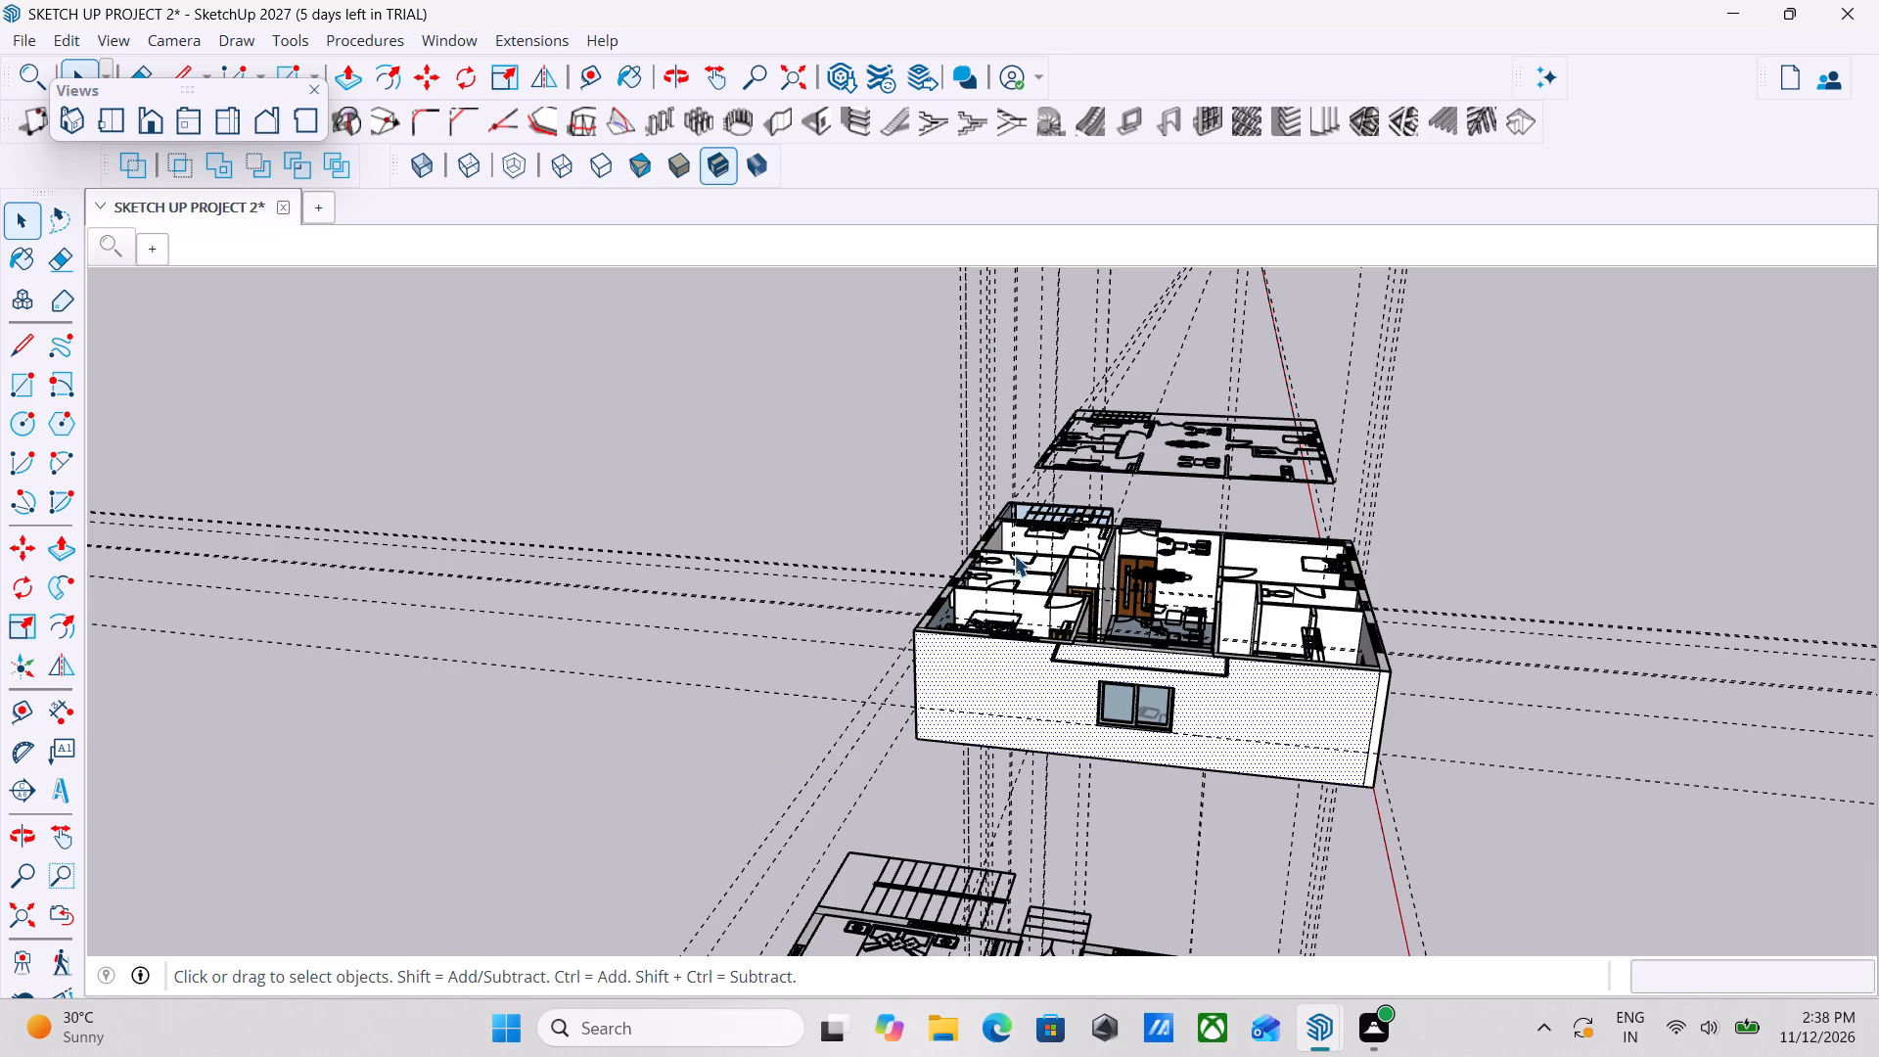
triple_click(1008, 676)
double_click(1008, 676)
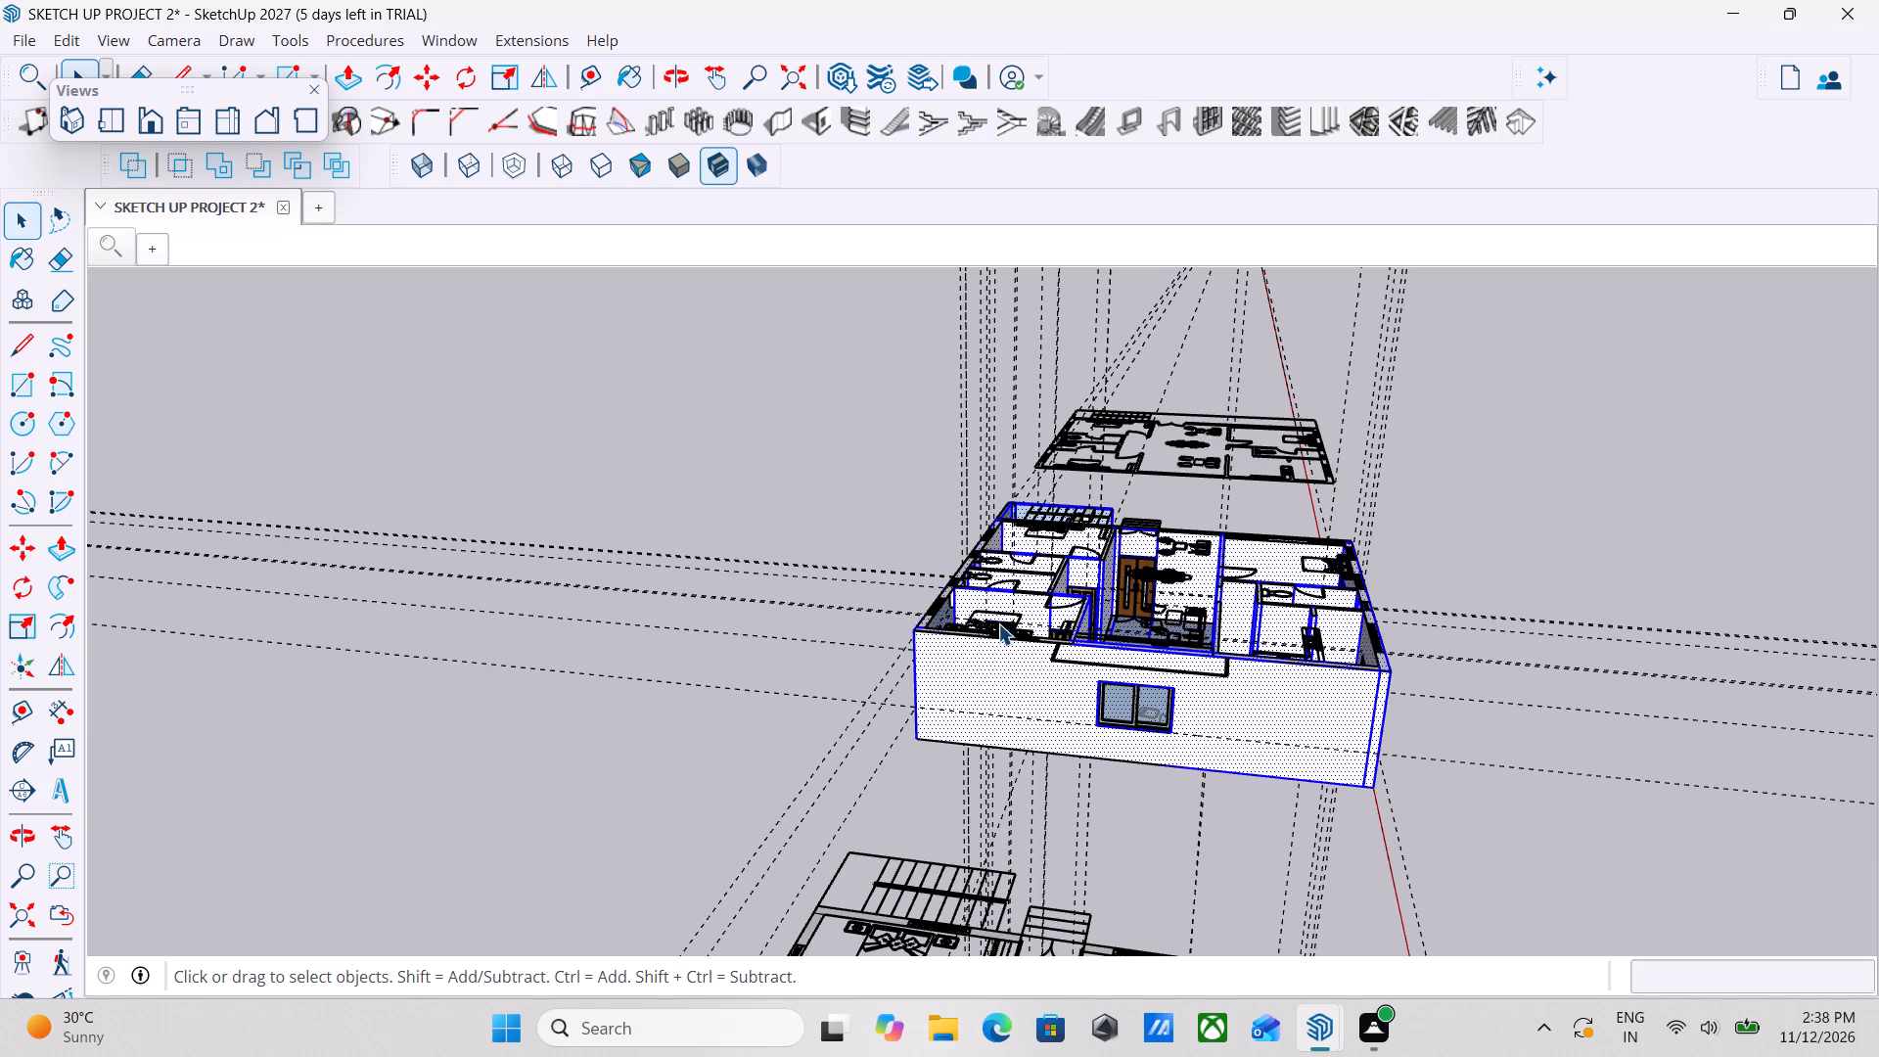
drag(880, 488, 985, 590)
drag(985, 590, 1413, 804)
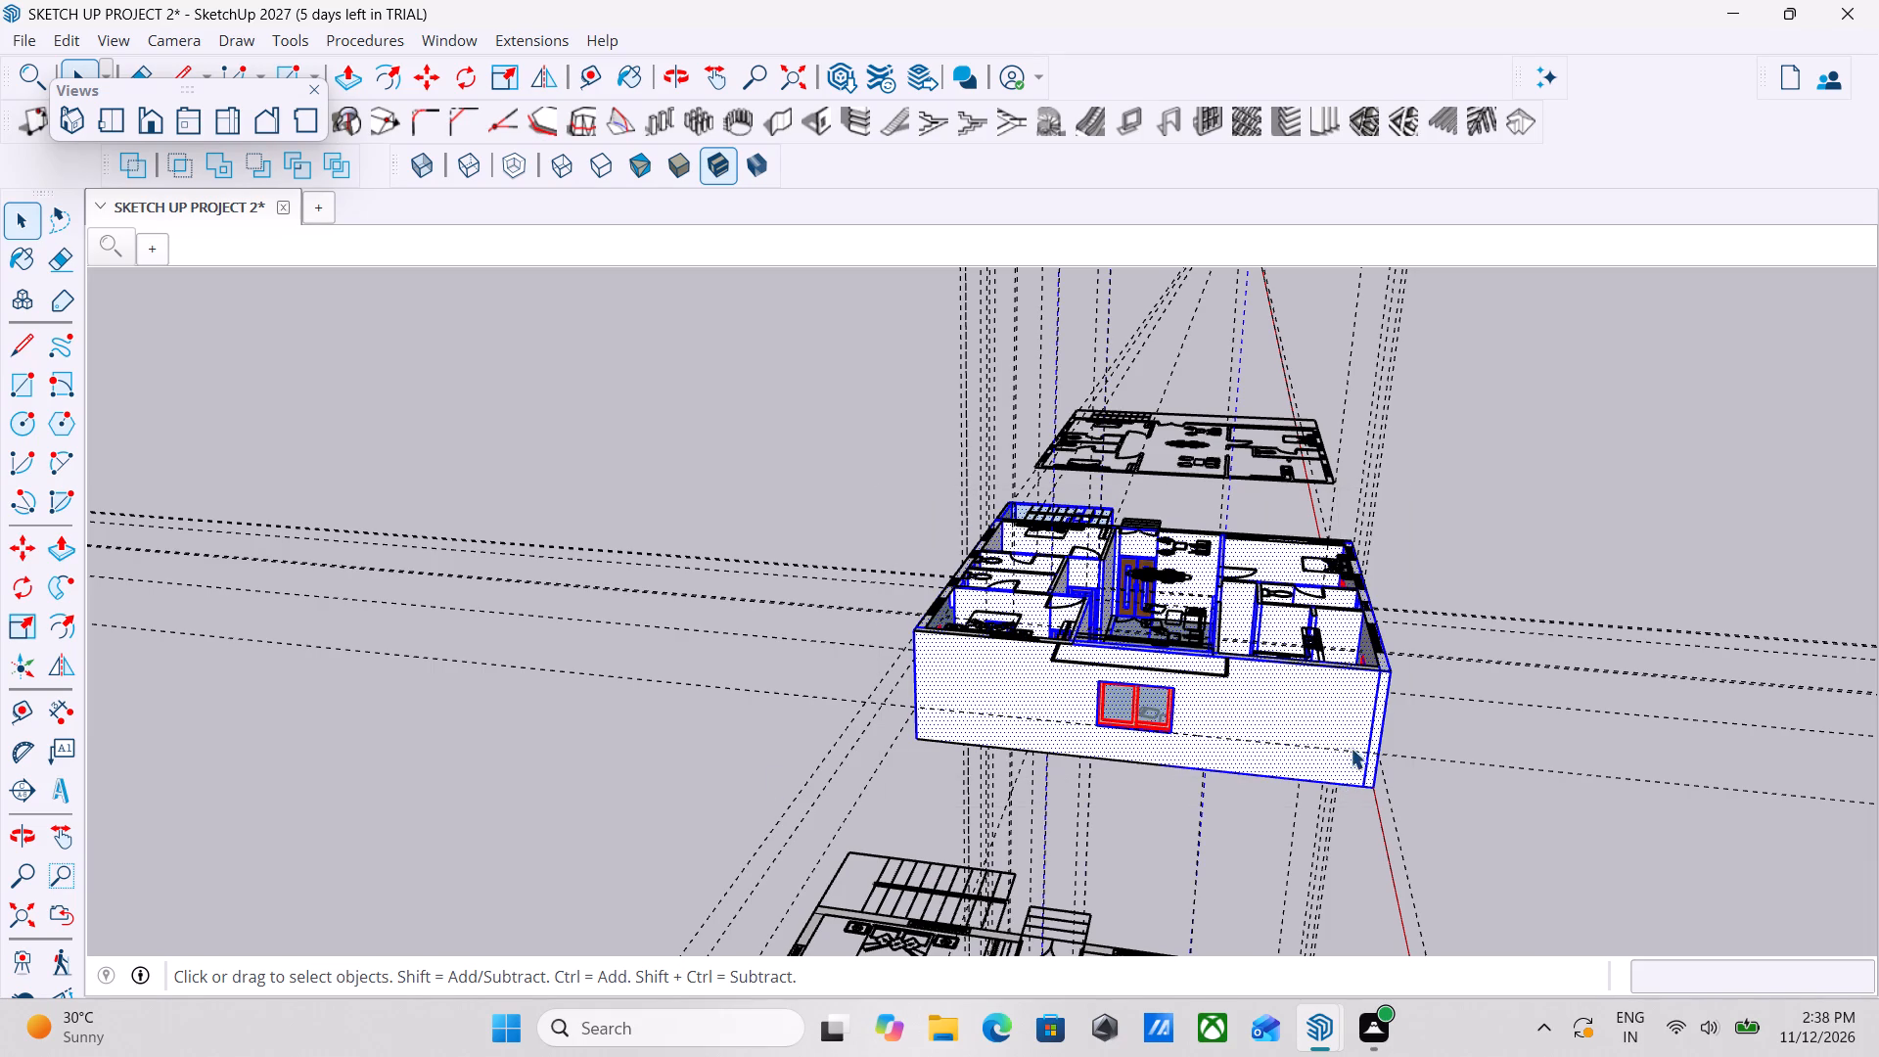
scroll(1176, 696, up, 7)
middle_drag(1197, 672, 1080, 817)
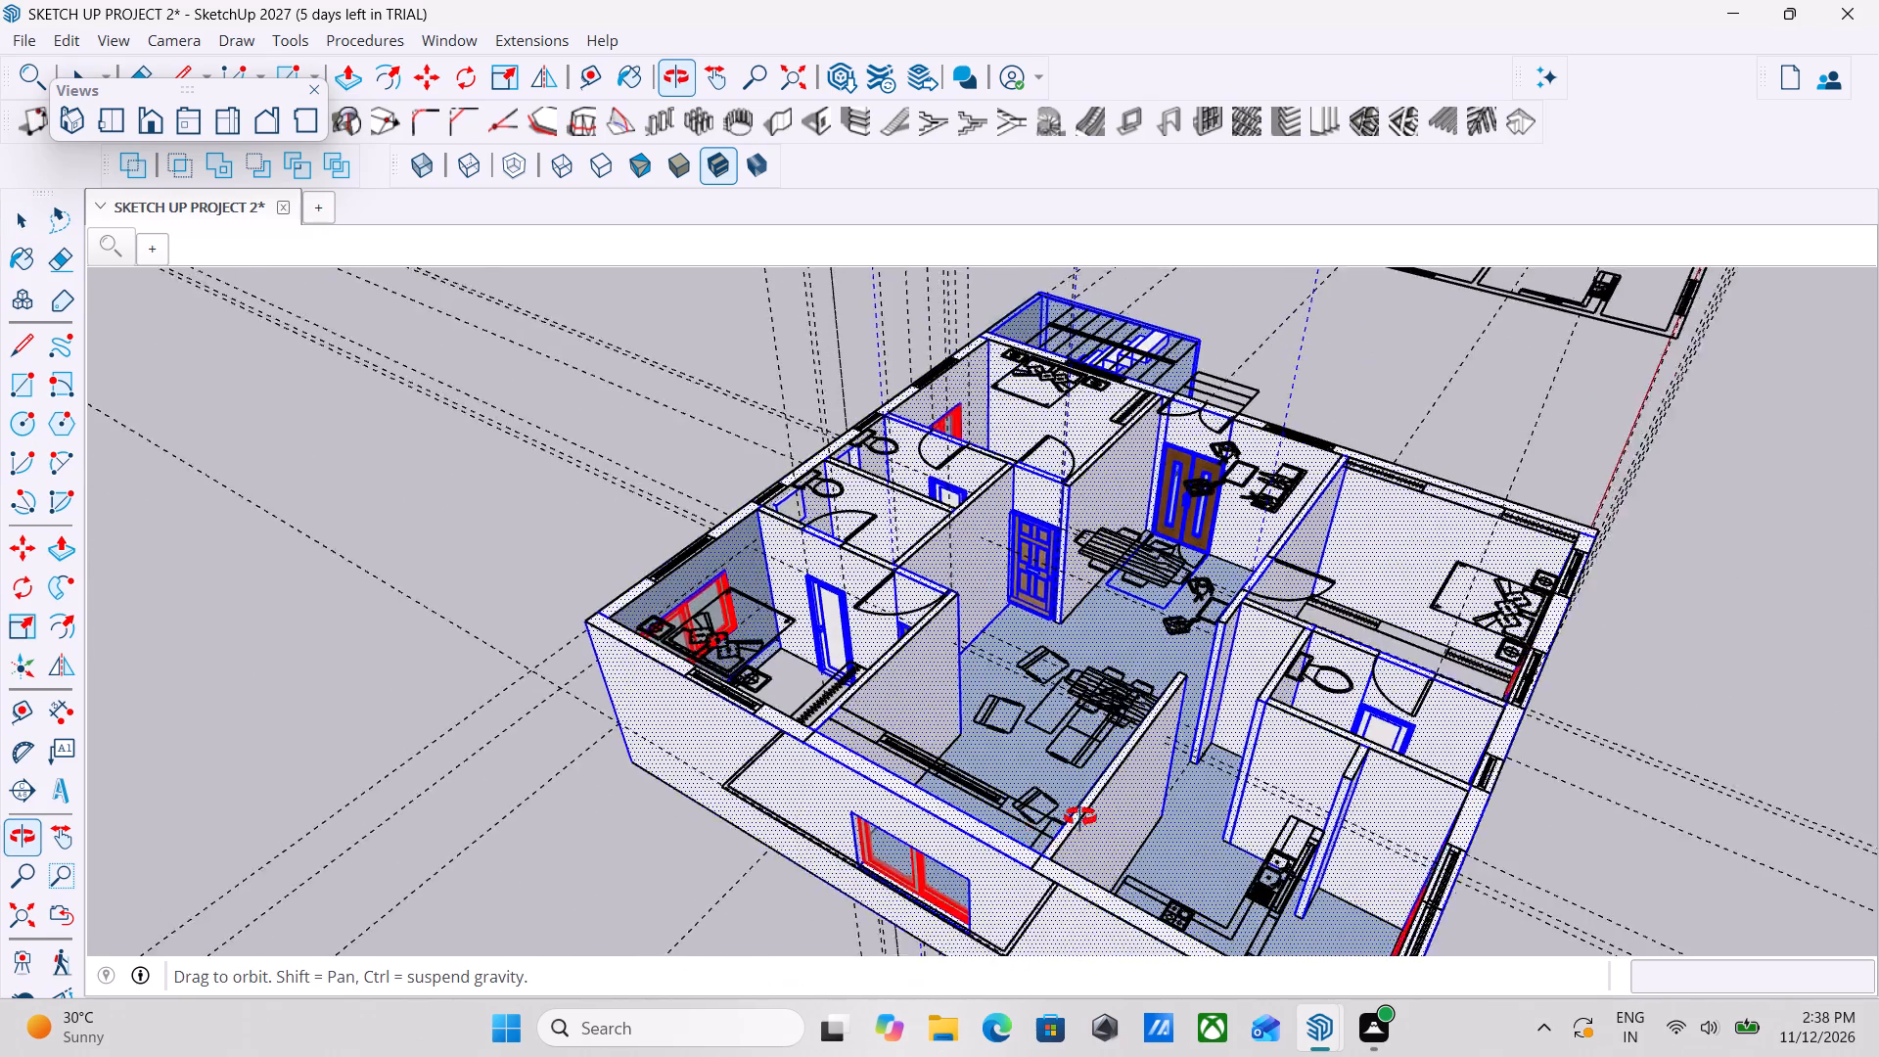
middle_drag(1080, 817, 980, 786)
scroll(1211, 571, down, 5)
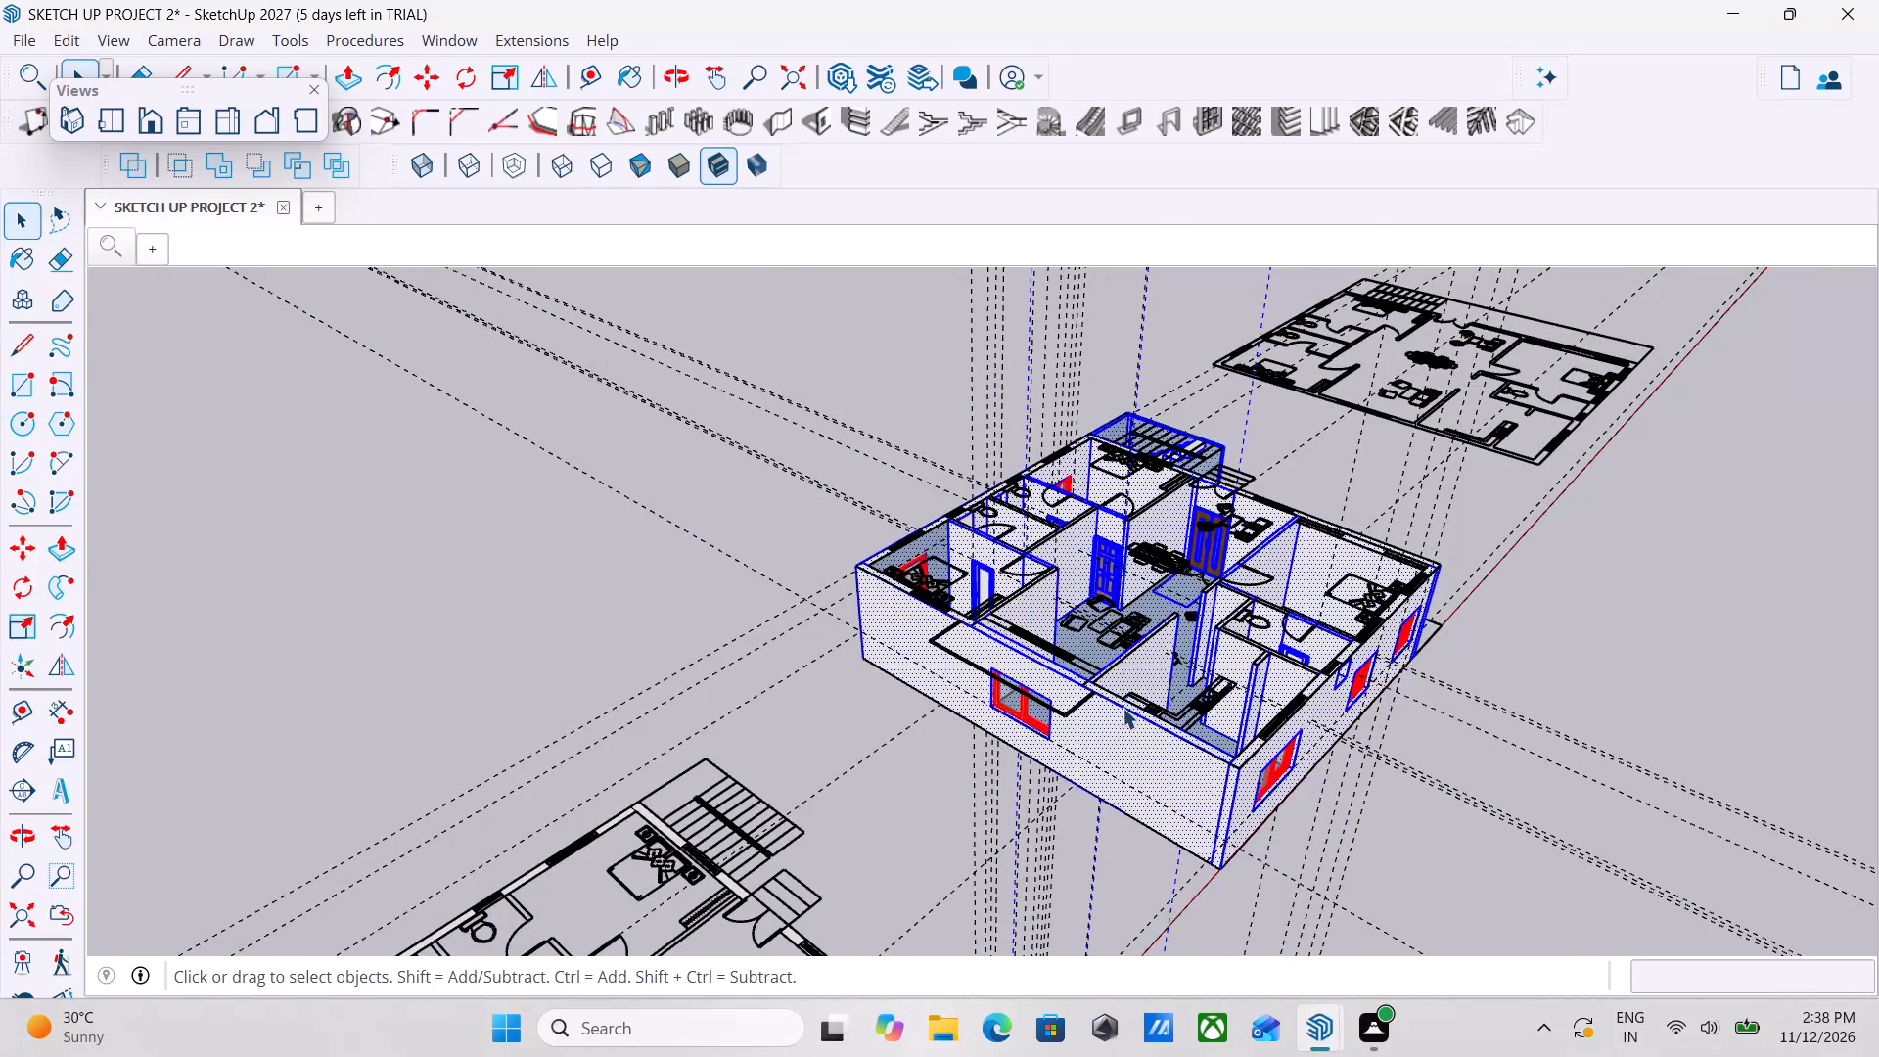
right_click(1118, 717)
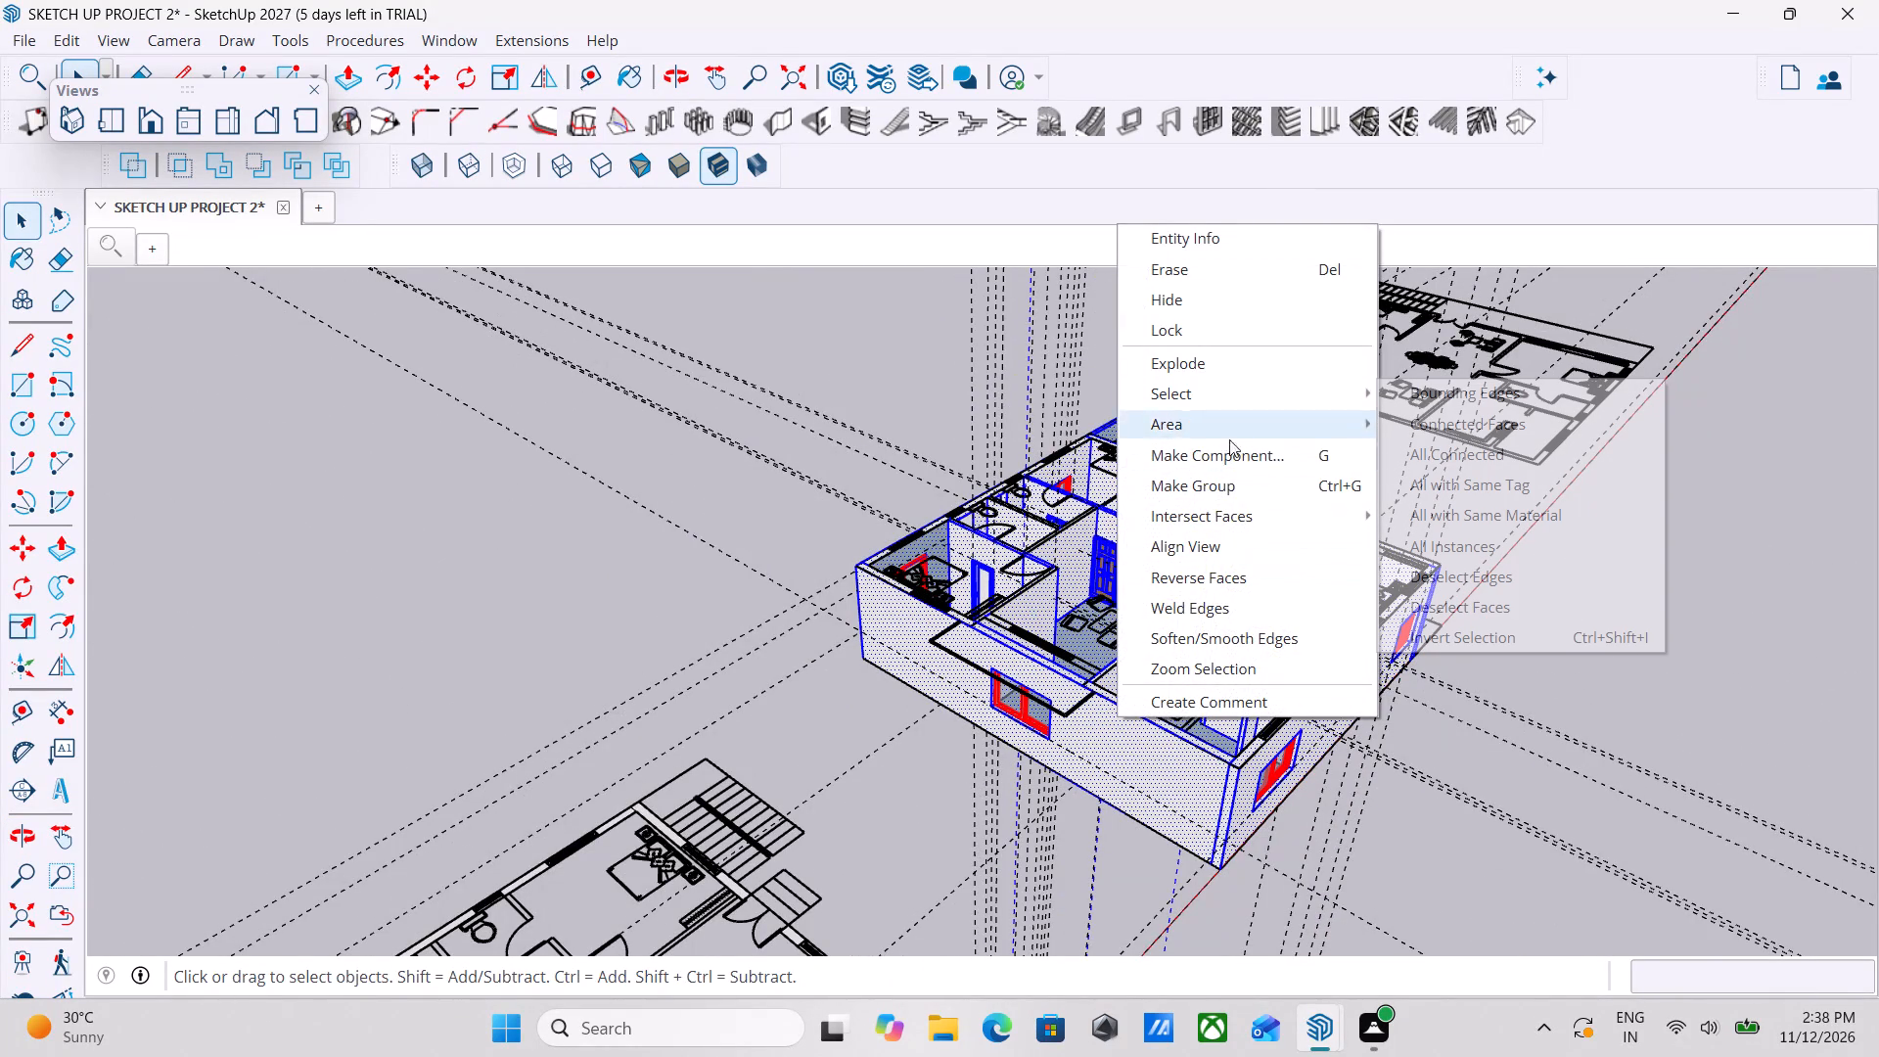
click(1244, 494)
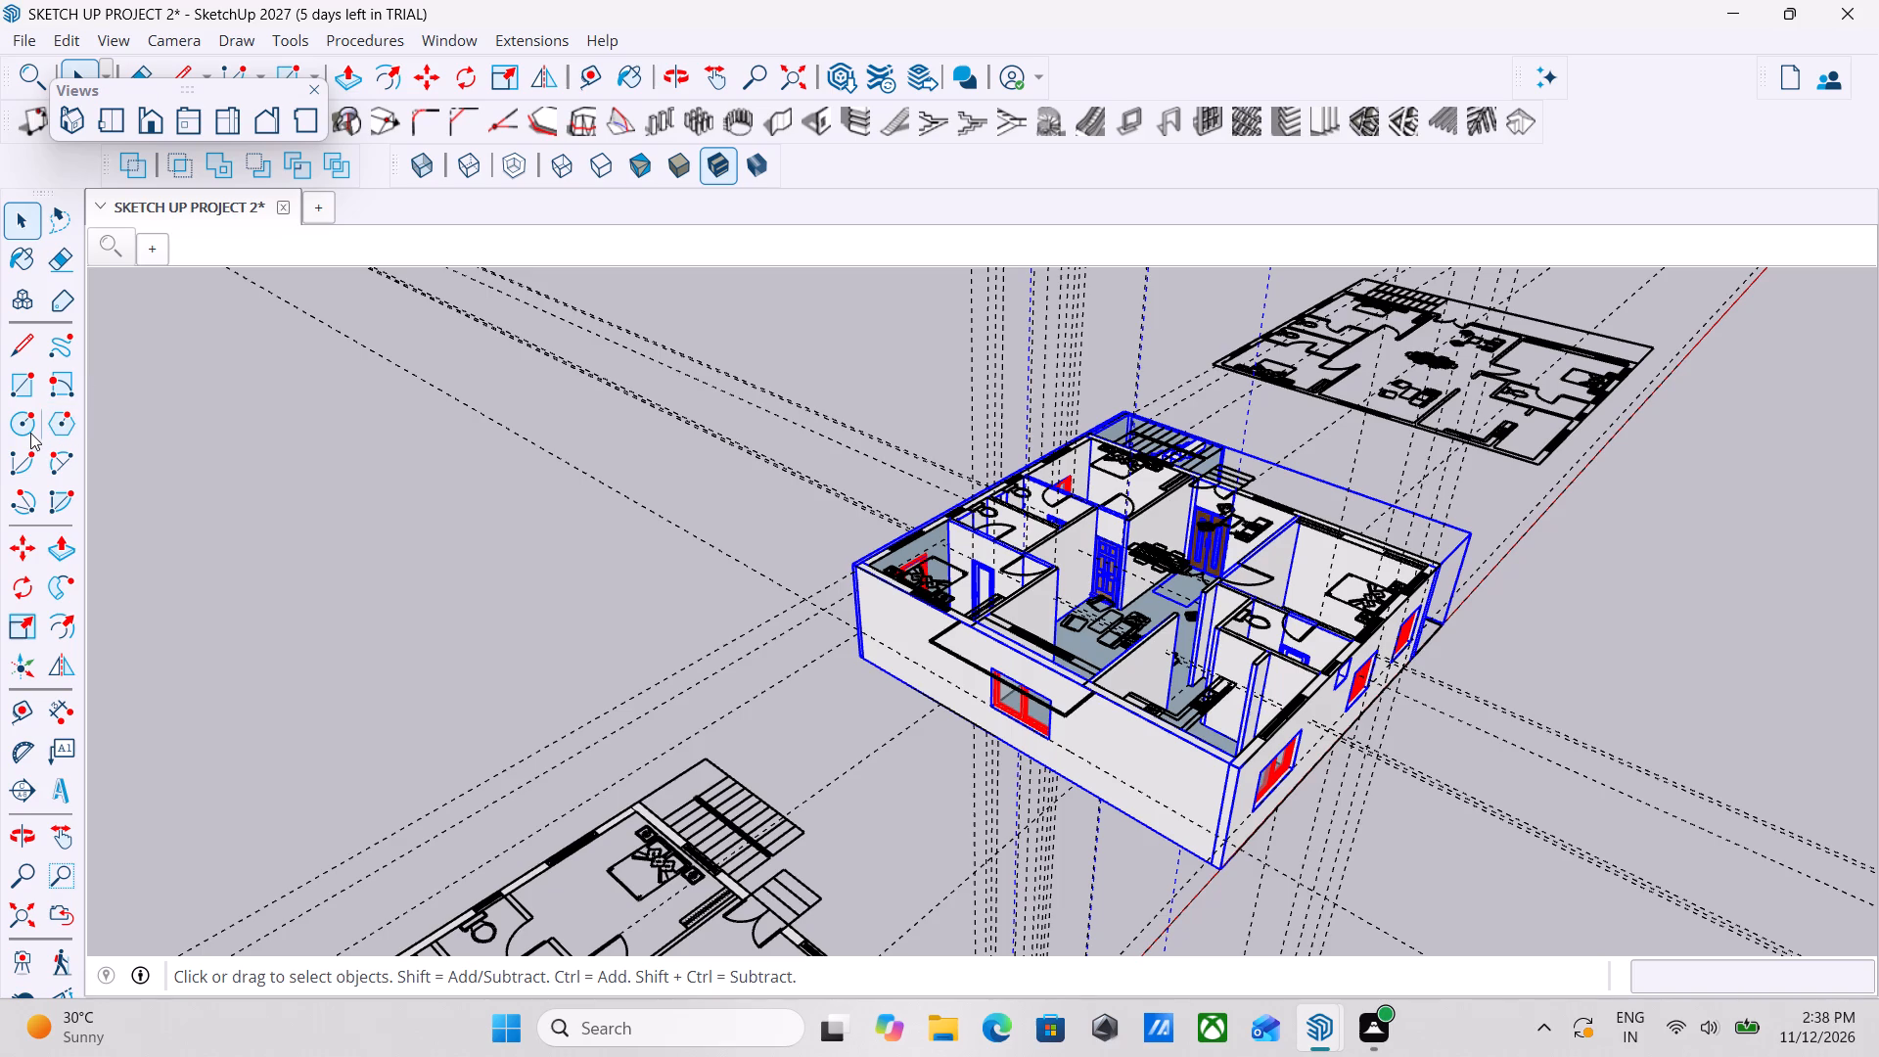
Cover the wall tops with a 37' 3" by 32' 4 1/2" rectangle between diagonally opposite outer corners of the house.
click(9, 386)
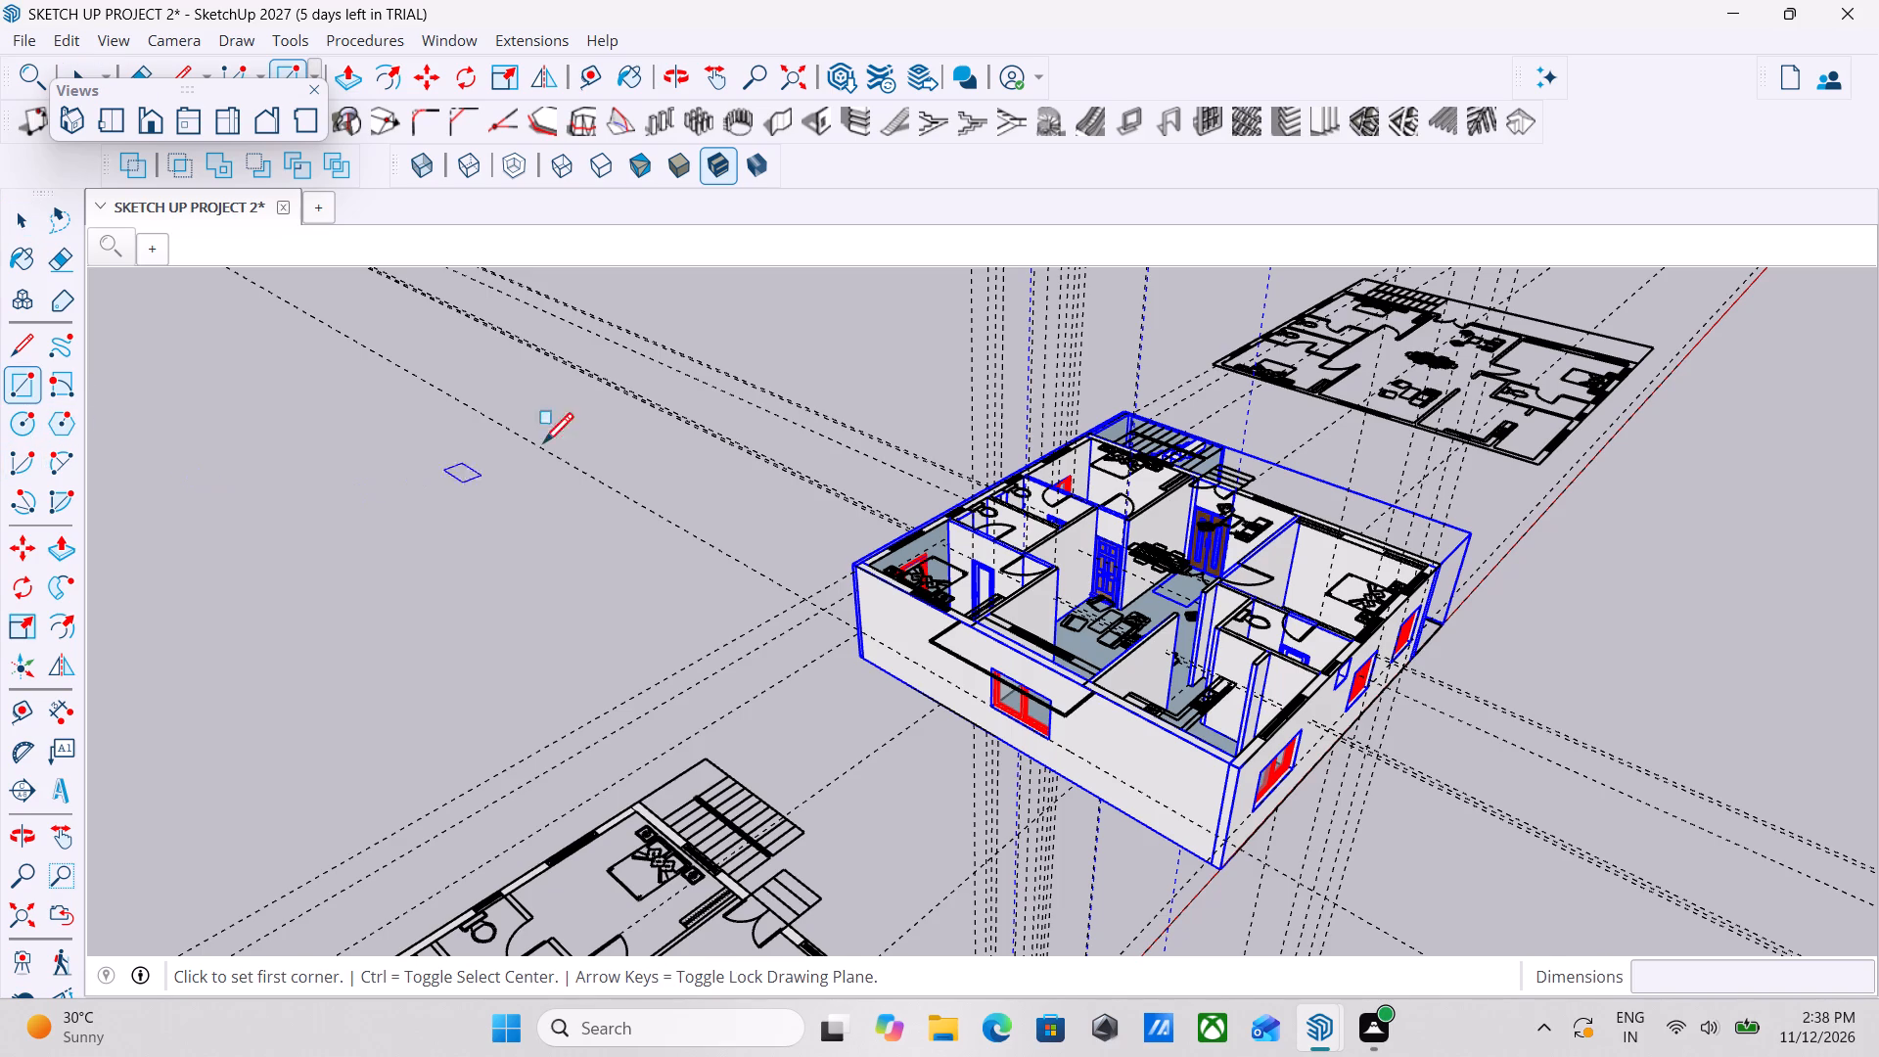
click(850, 562)
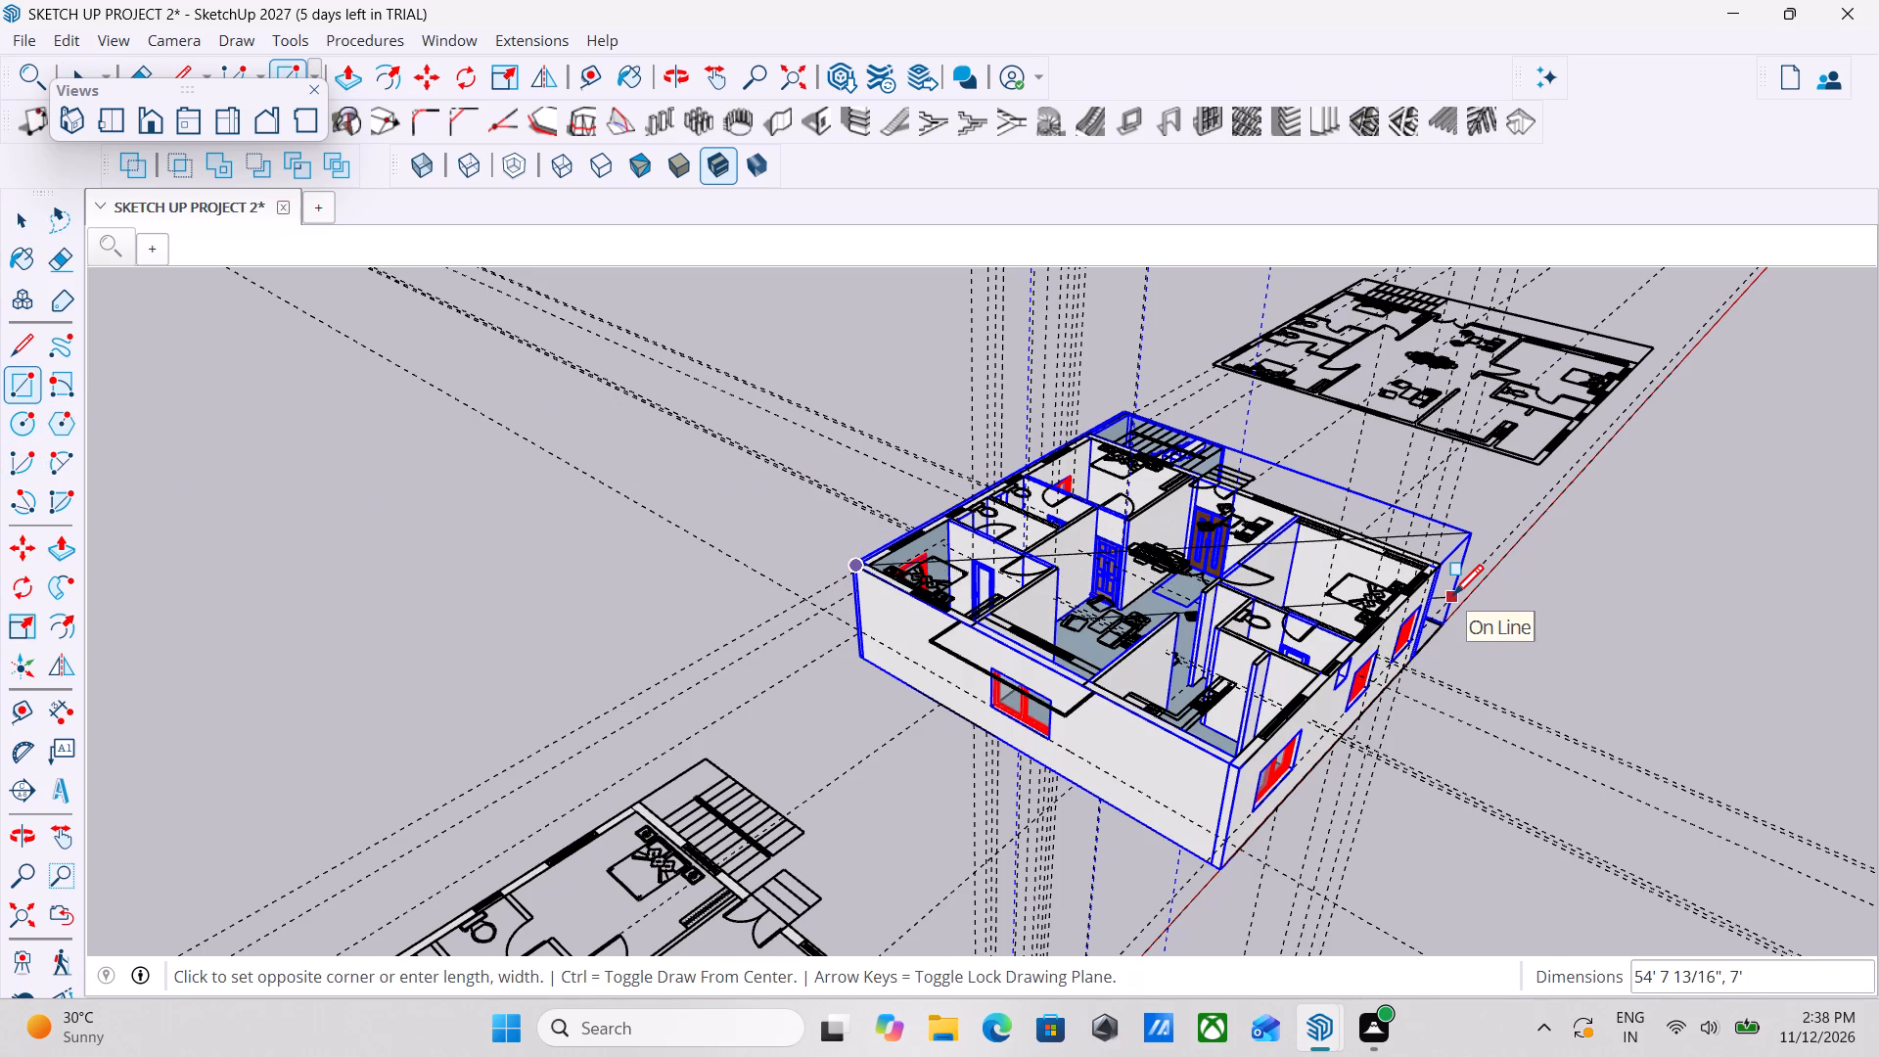
scroll(1431, 569, up, 19)
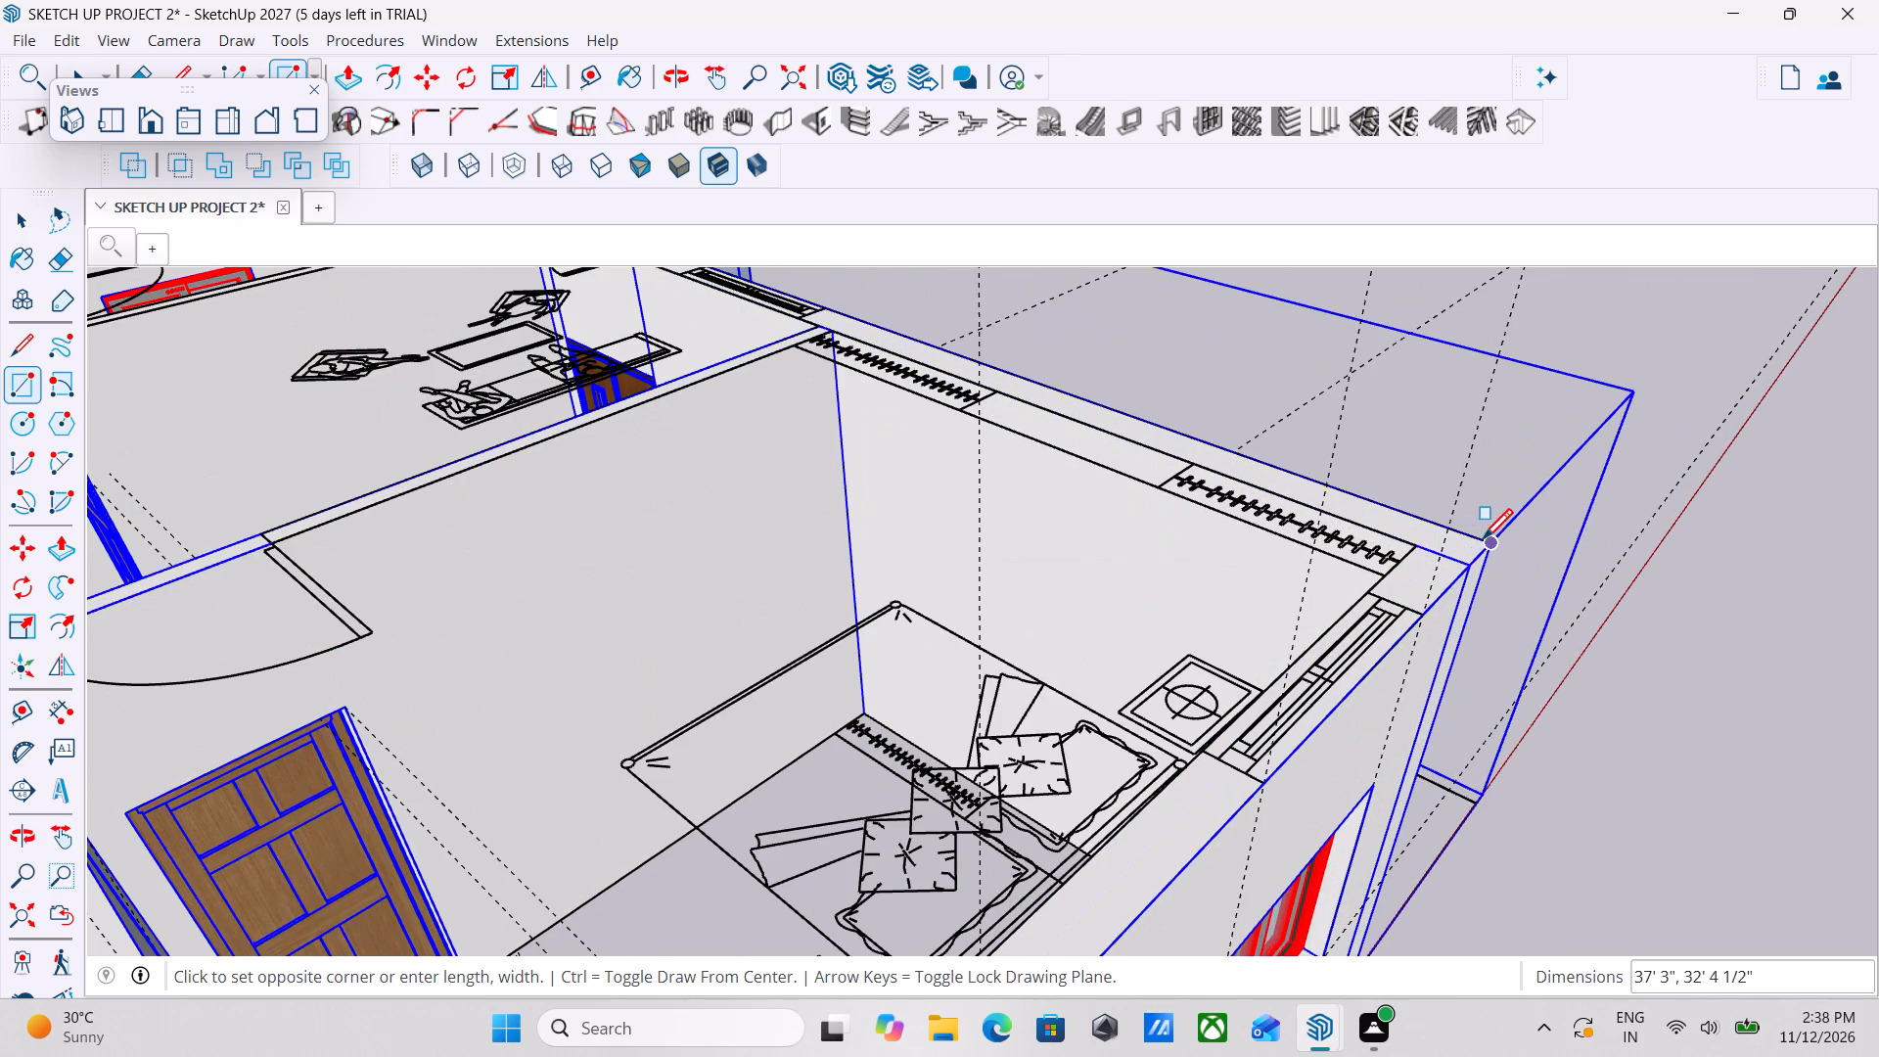
click(1483, 542)
scroll(1326, 544, down, 12)
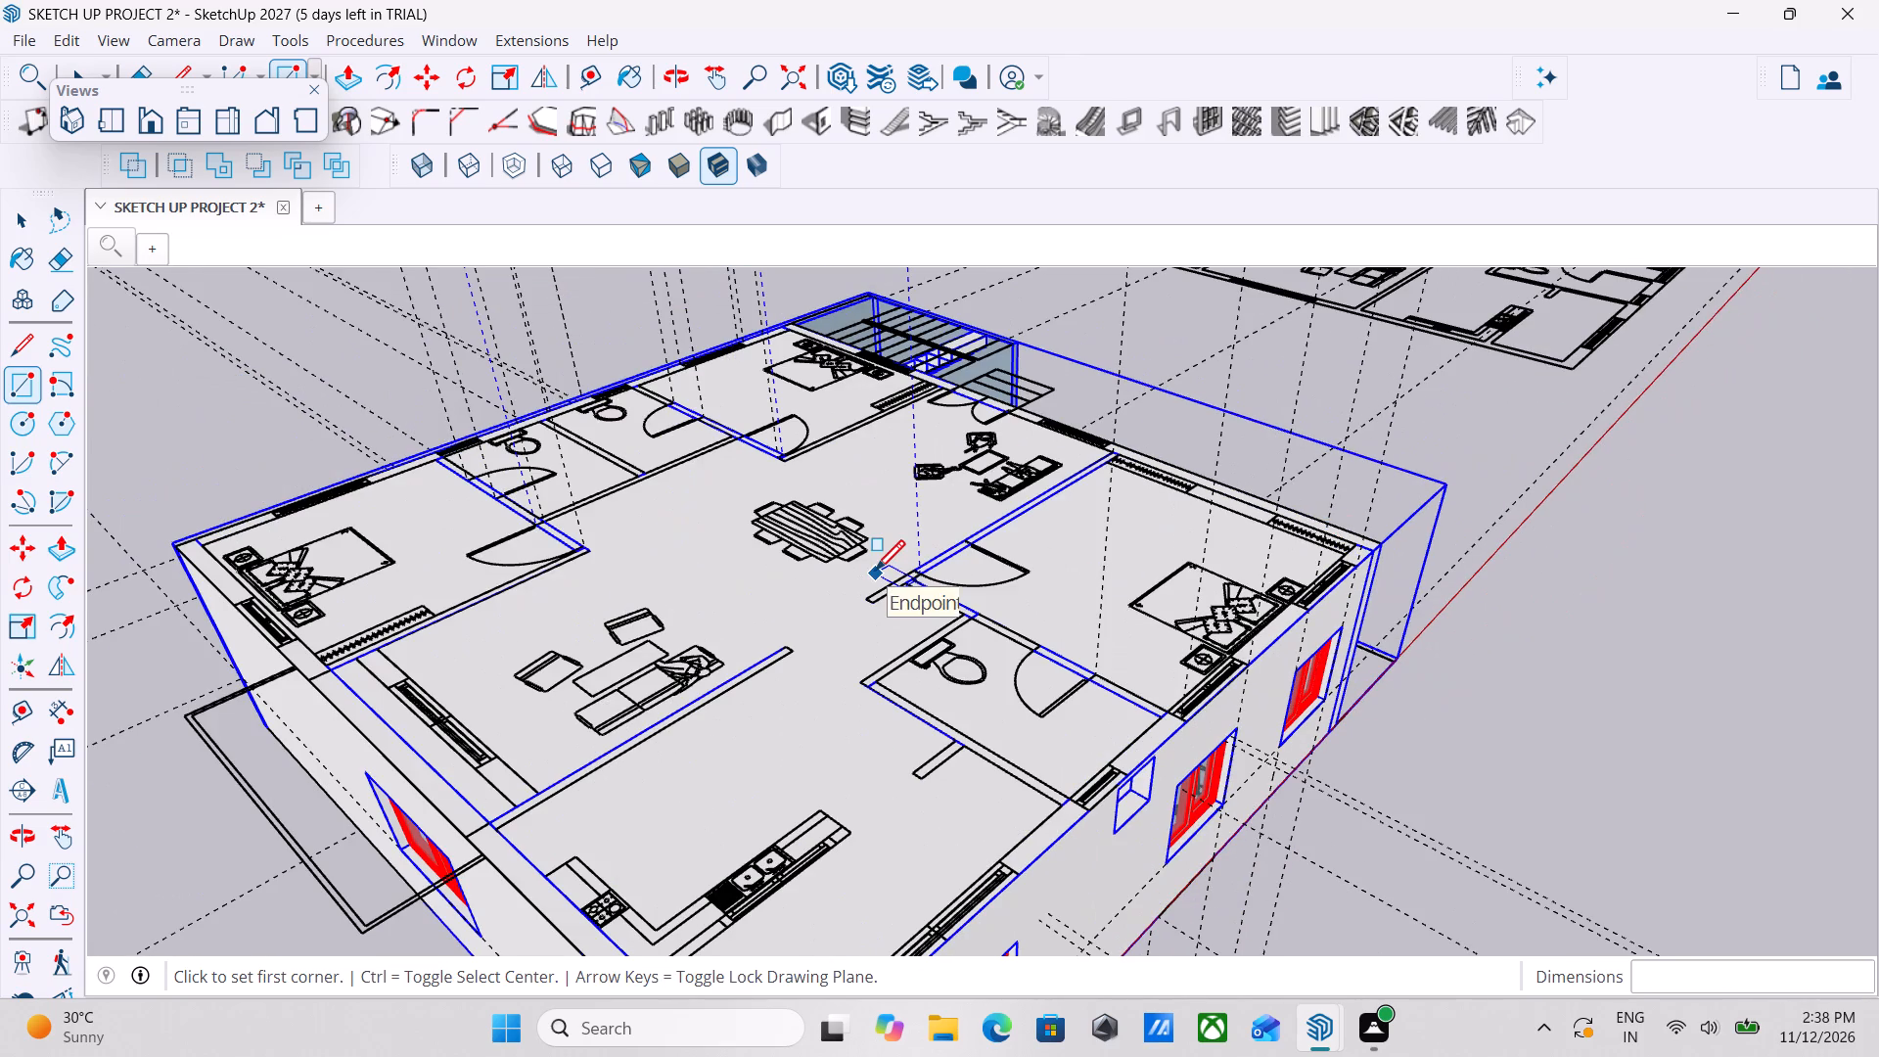
scroll(875, 574, left, 12)
key(space)
Make the rectangular face over the wall tops, with its edges, into its own group.
scroll(749, 634, up, 7)
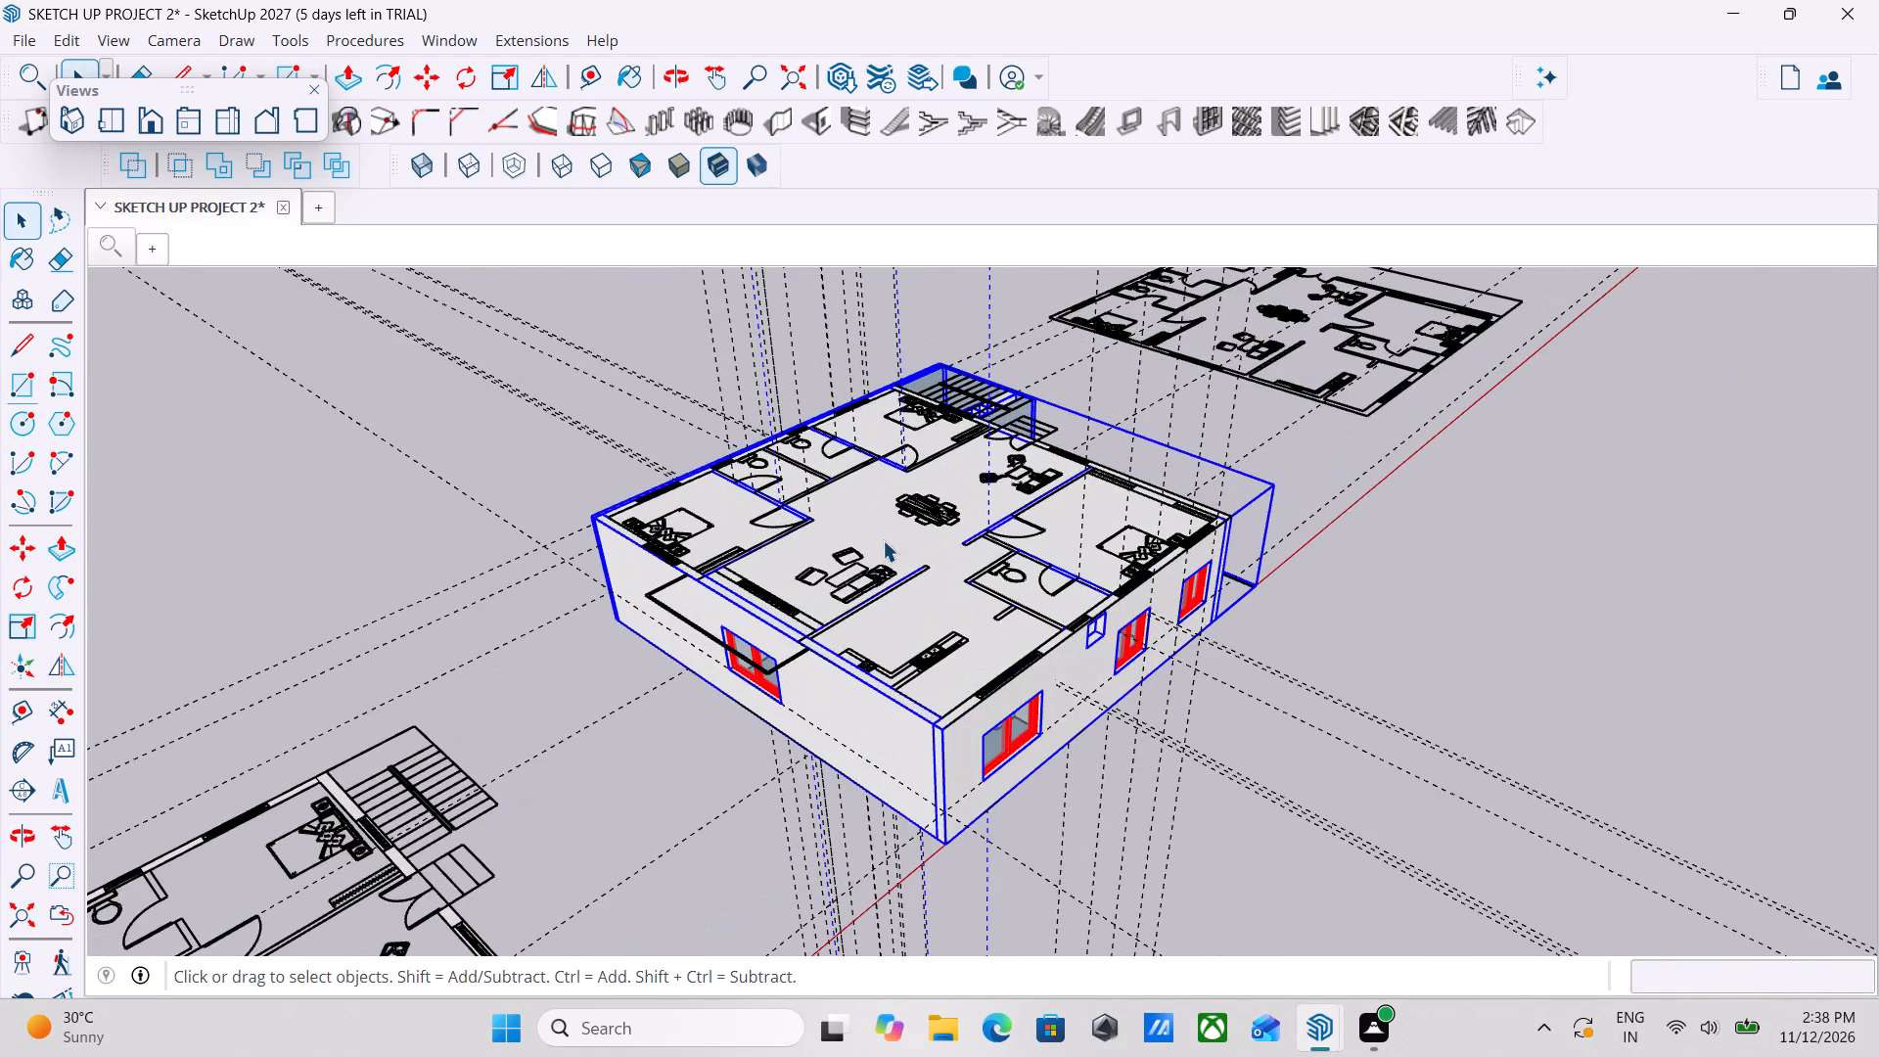
double_click(890, 528)
right_click(890, 528)
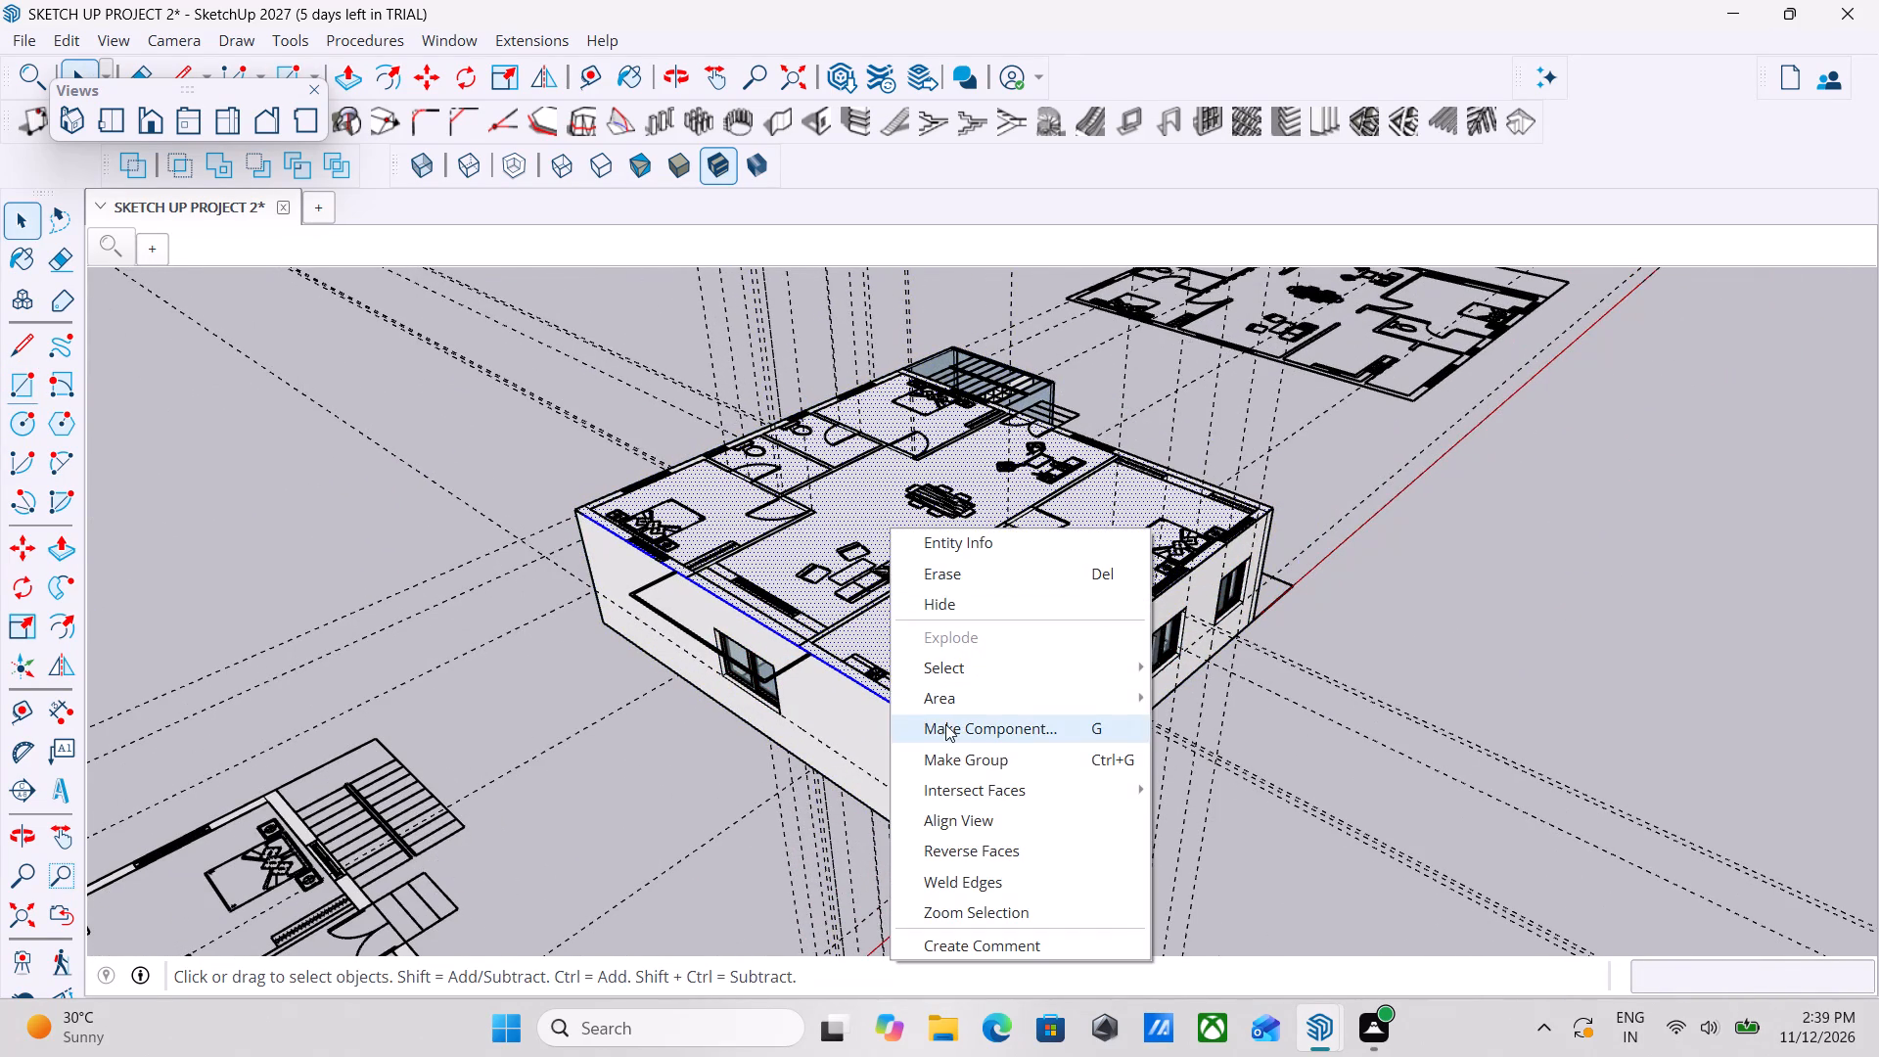
click(953, 756)
Open the slab group and pull its face up 6" with Push/Pull.
double_click(936, 577)
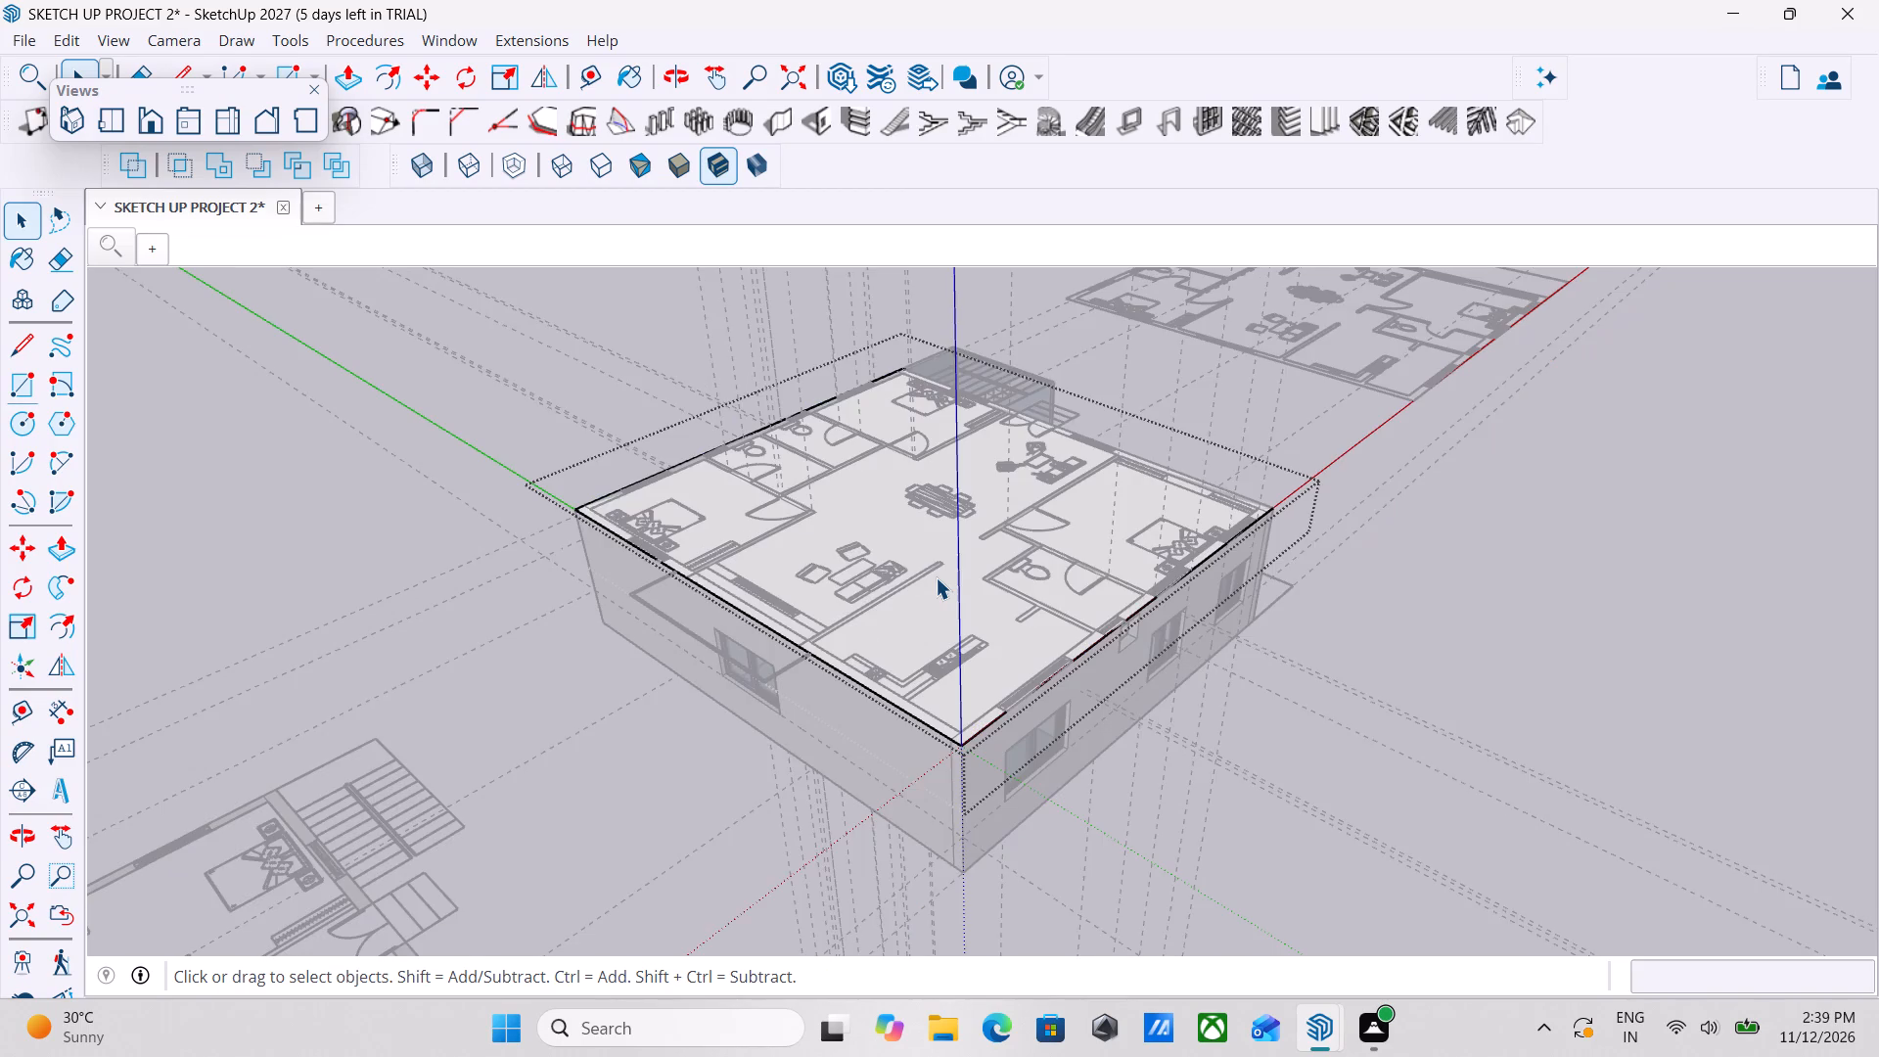
scroll(936, 577, up, 4)
key(p)
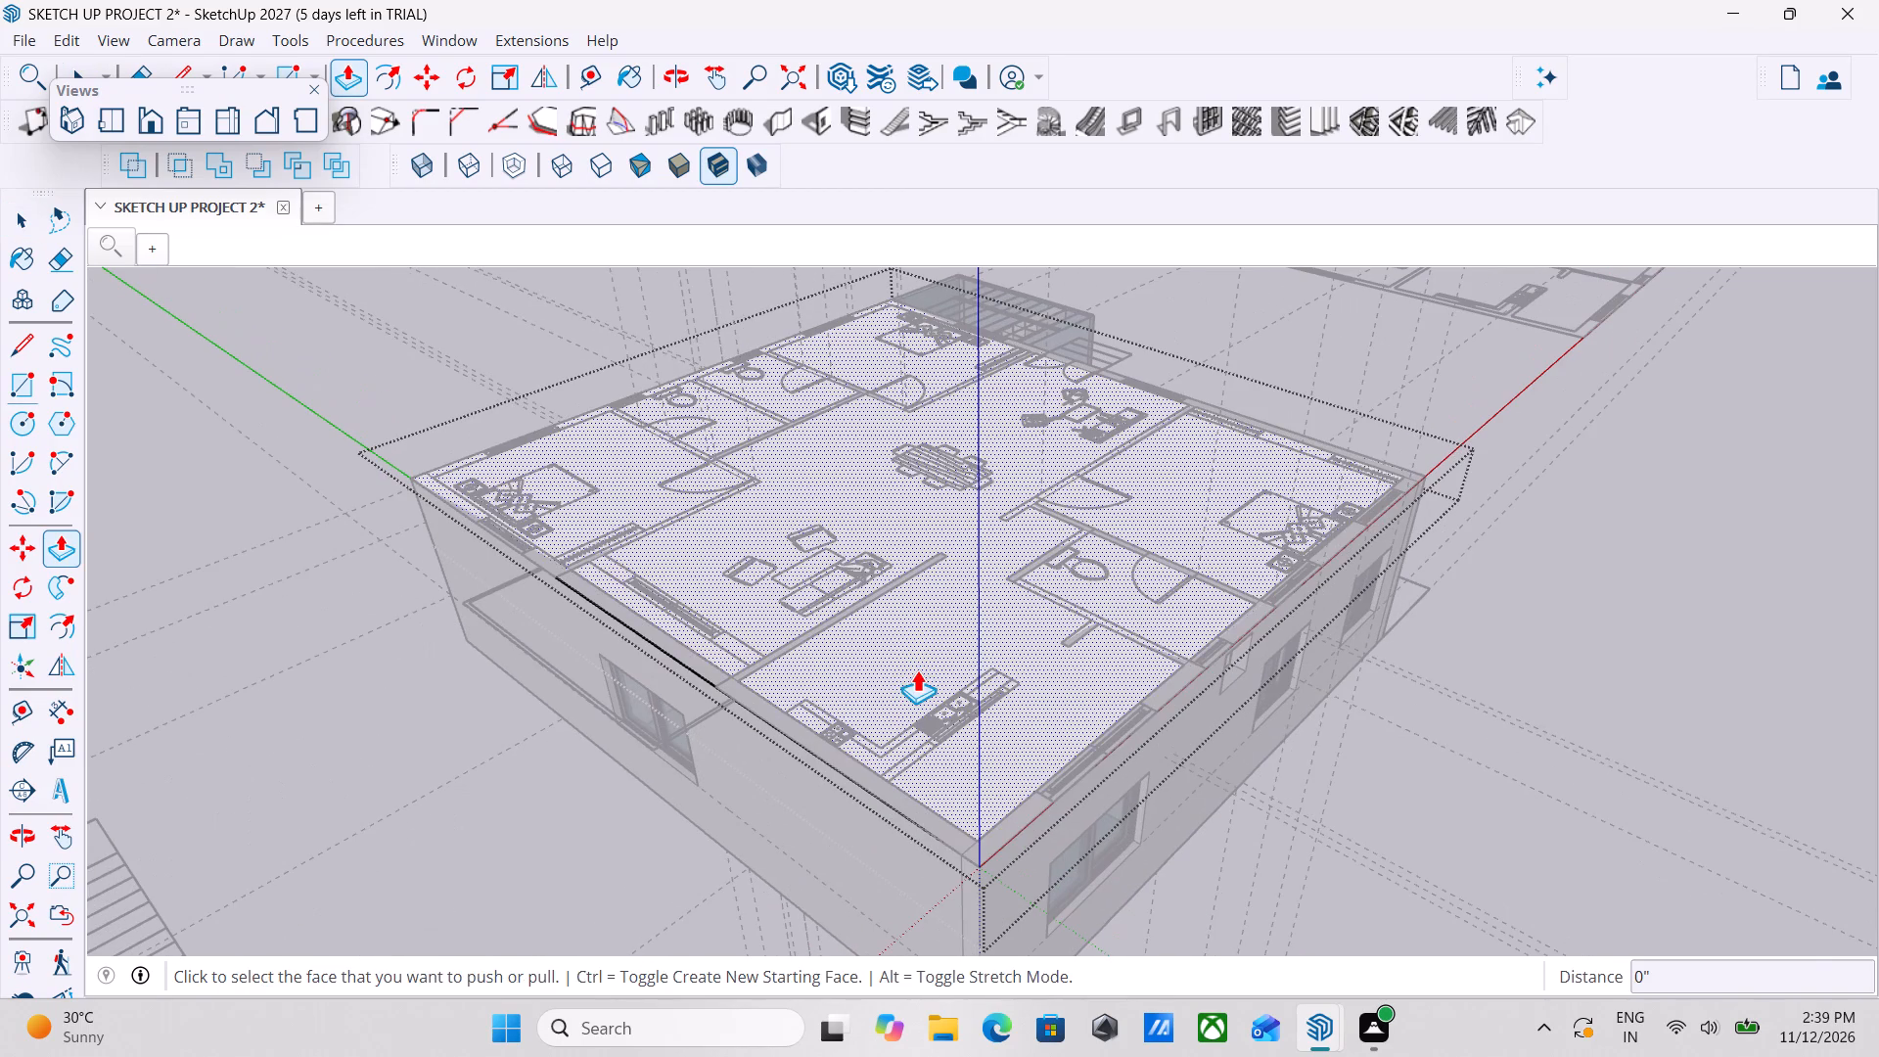
click(919, 646)
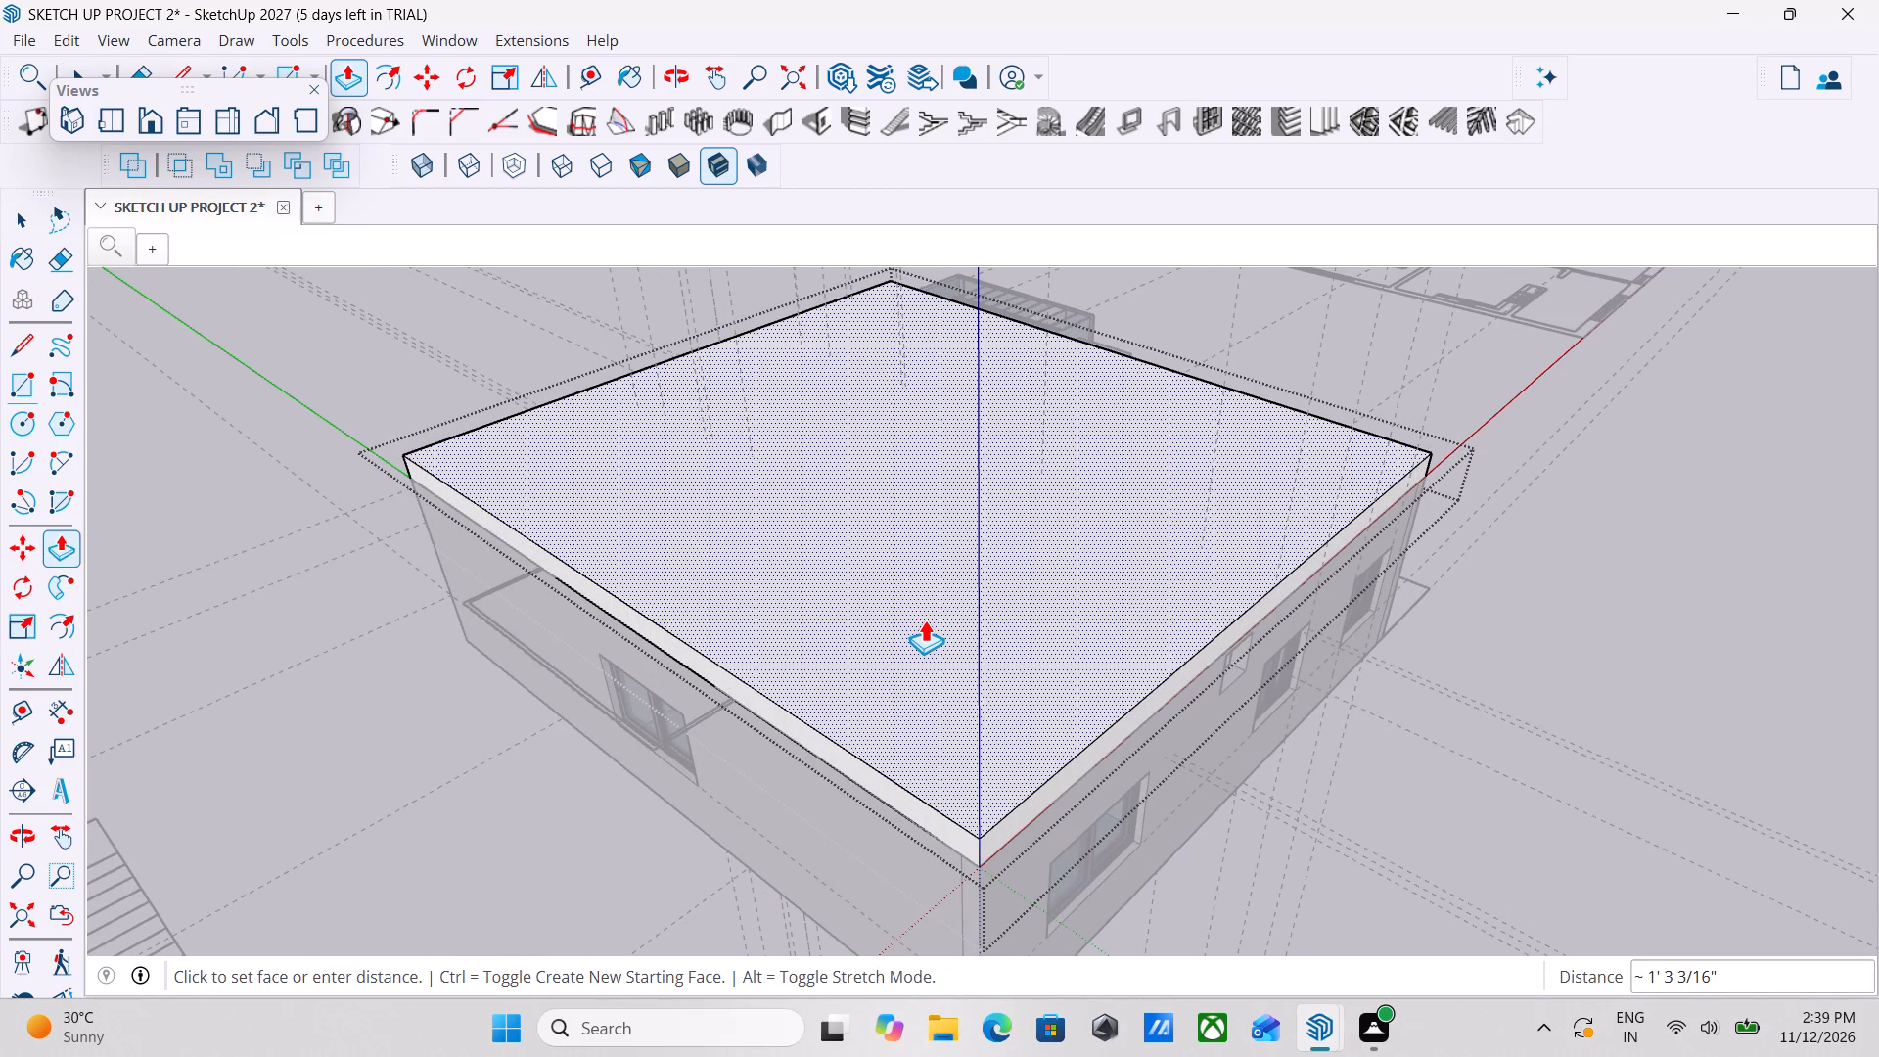
key(6)
key(Return)
key(space)
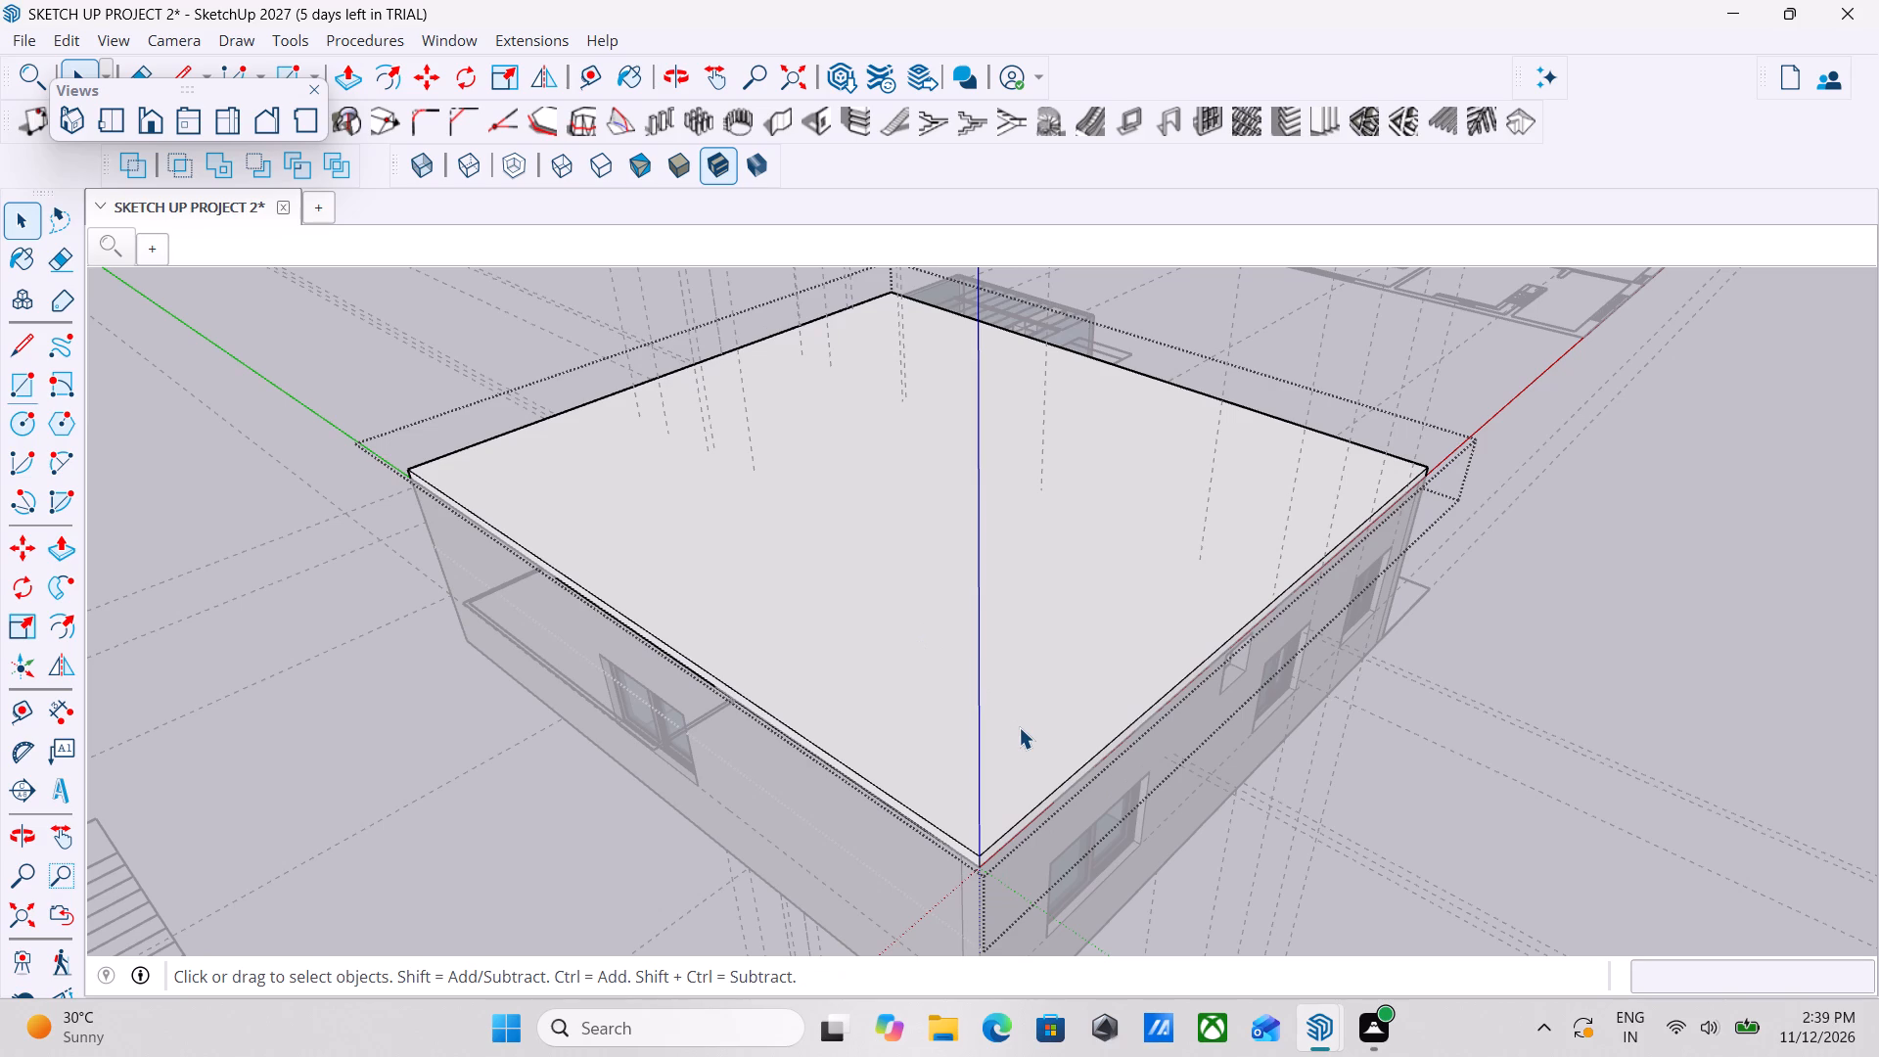
Examine the slab over the walls from several sides, and close the slab group.
scroll(910, 220, down, 2)
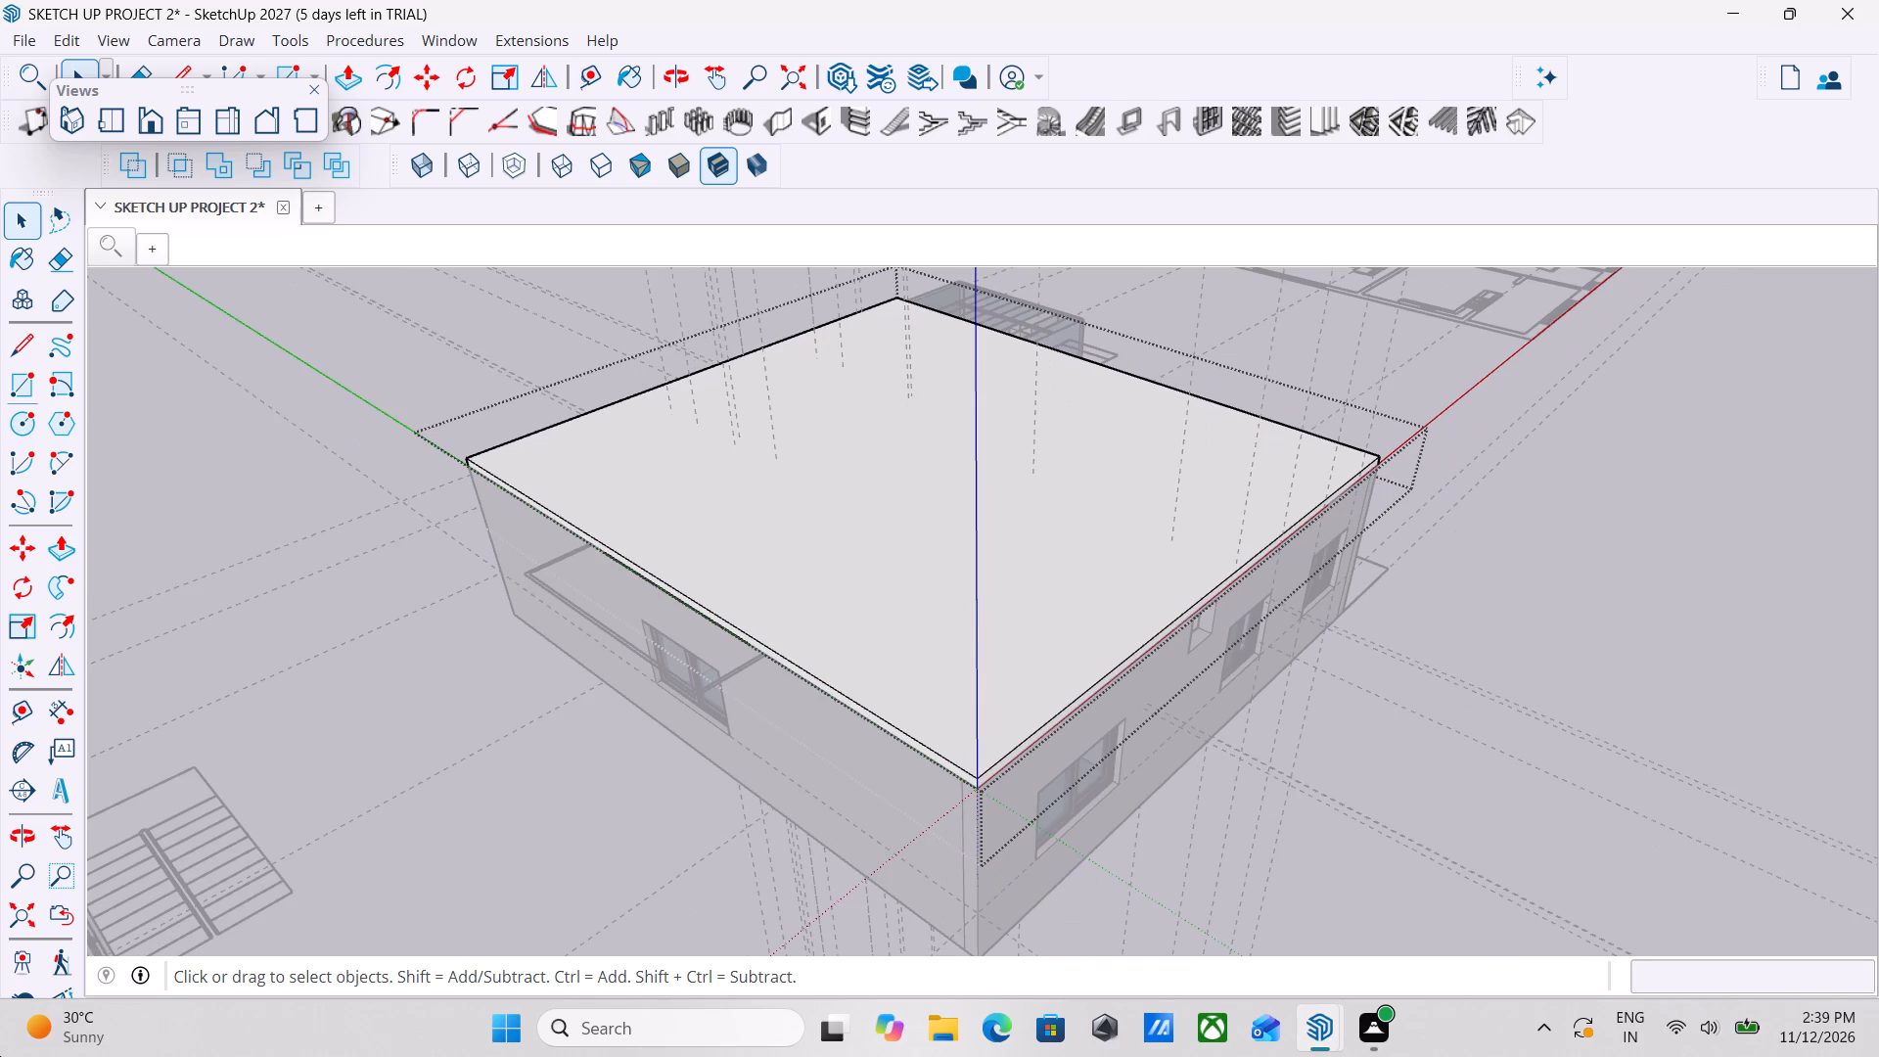
scroll(884, 122, down, 1)
middle_drag(1014, 531, 1352, 427)
middle_drag(985, 513, 919, 519)
scroll(1027, 448, down, 1)
middle_drag(1030, 448, 1249, 456)
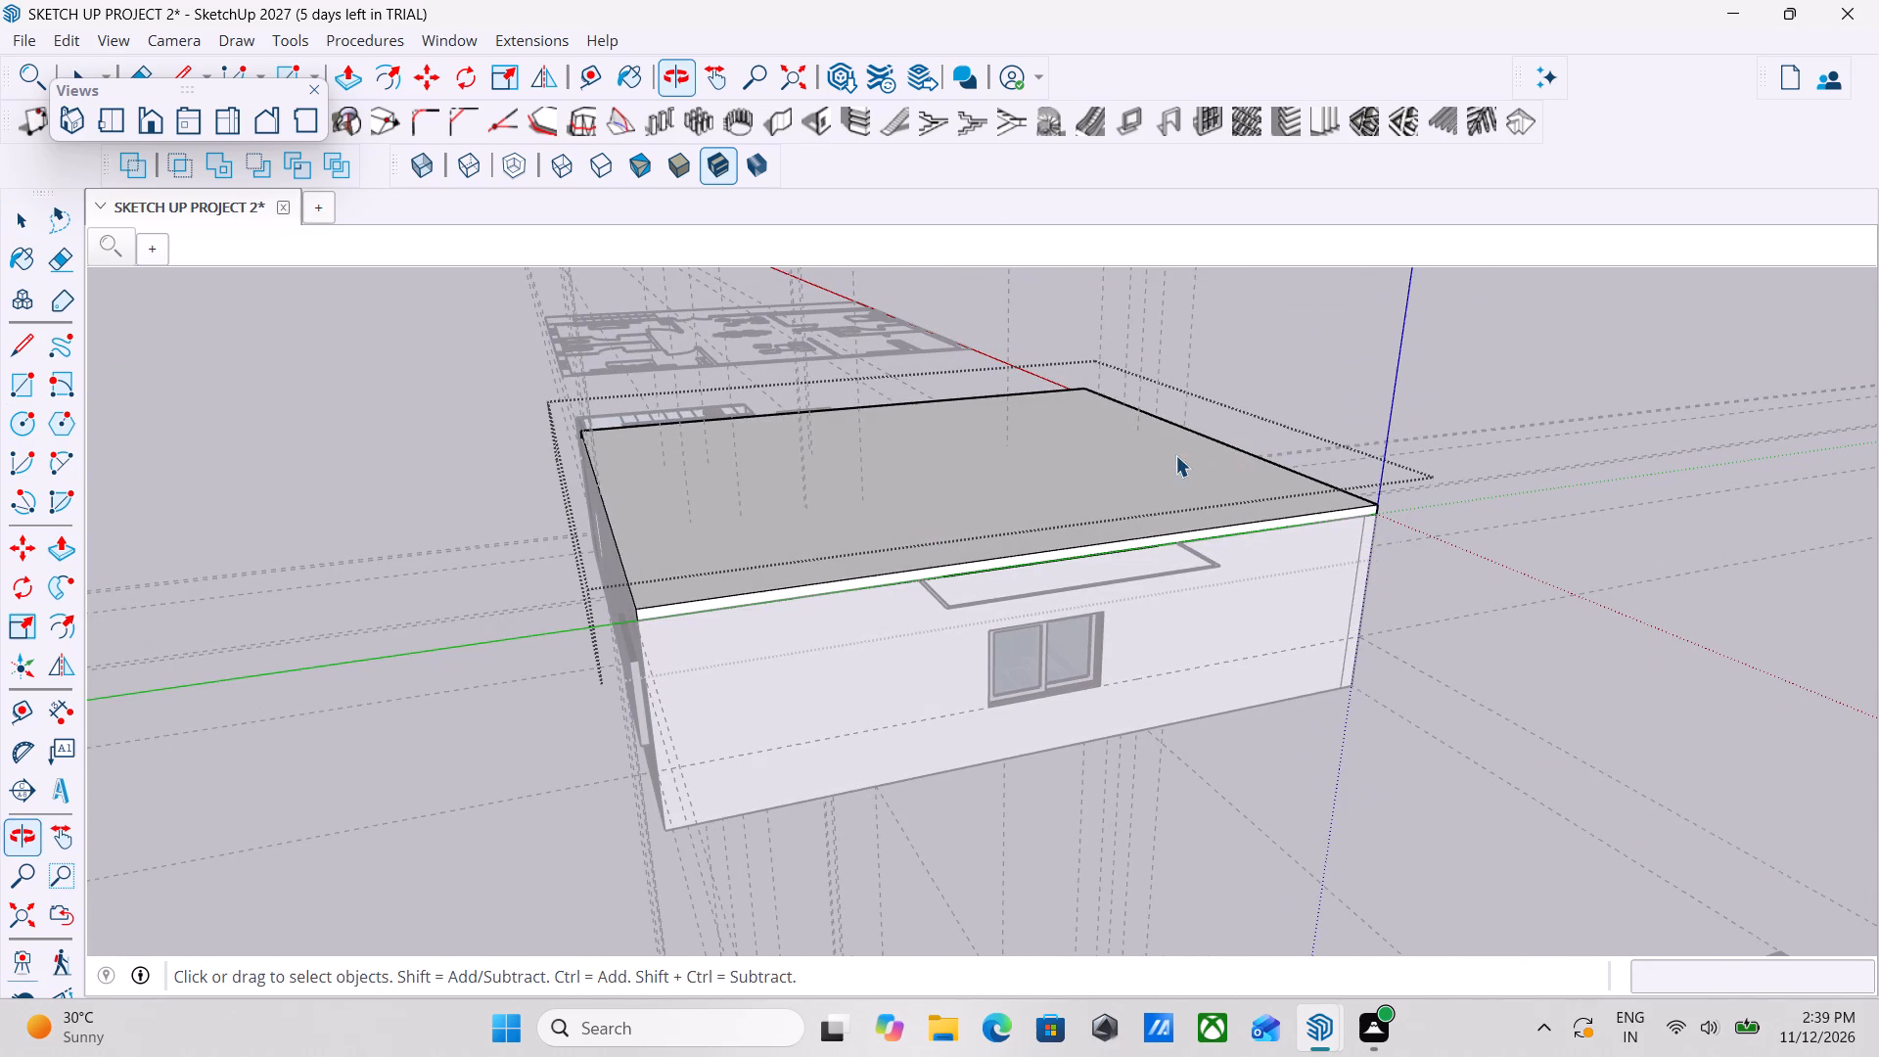
key(space)
key(space)
middle_drag(1103, 460, 974, 490)
key(space)
scroll(1174, 429, down, 3)
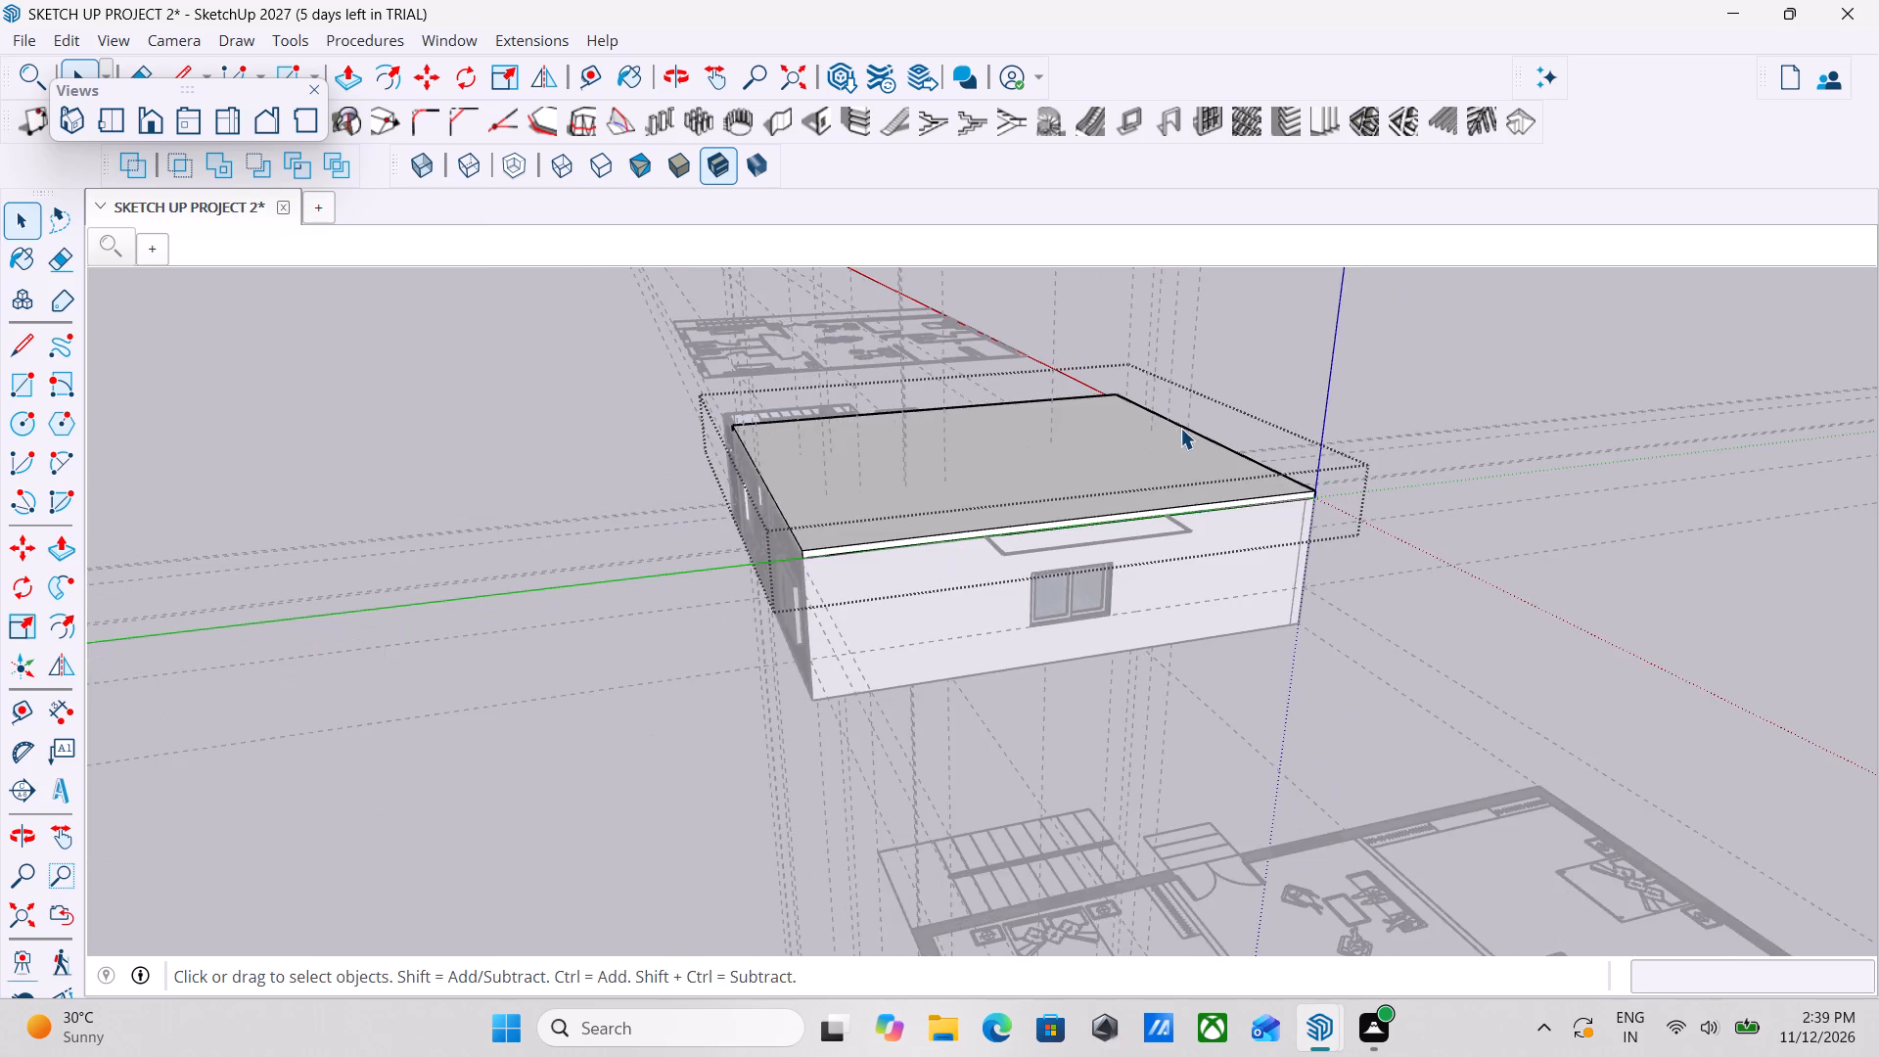
middle_drag(1180, 428, 751, 440)
scroll(1103, 426, down, 6)
middle_drag(1170, 418, 872, 466)
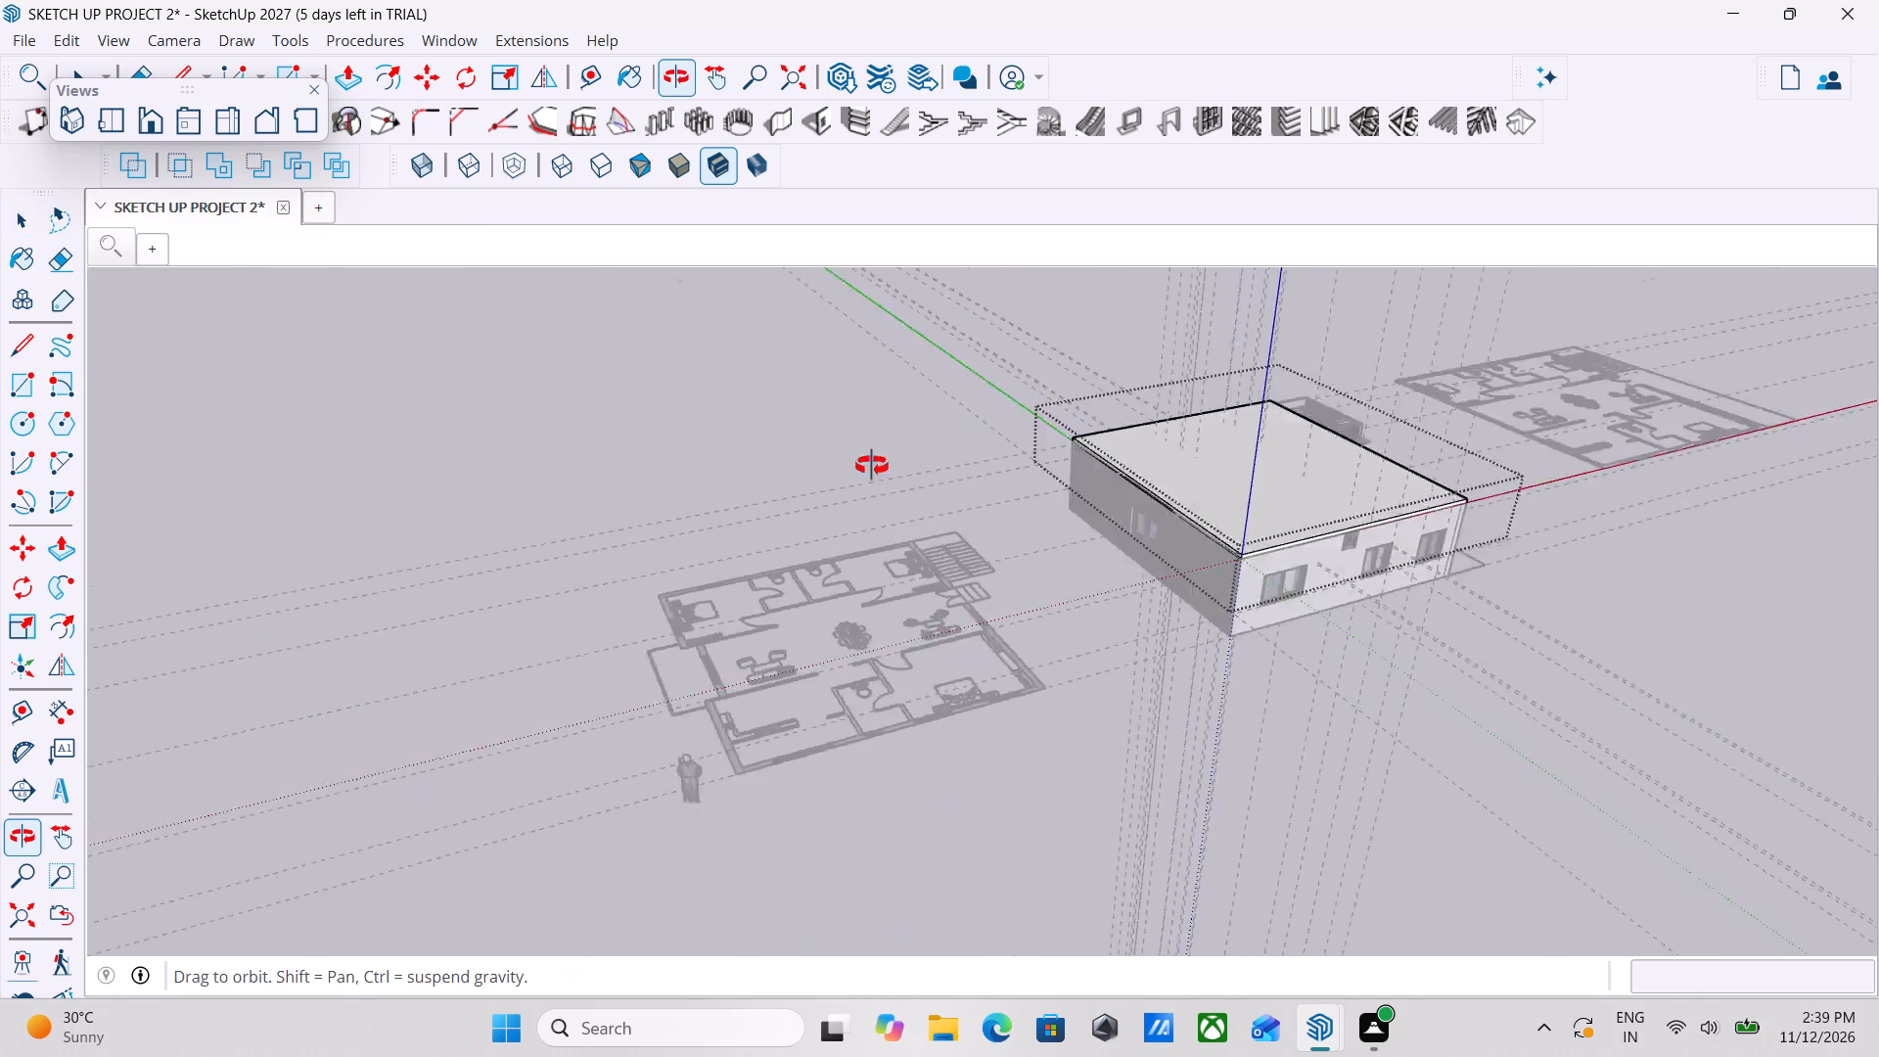
middle_drag(872, 466, 828, 462)
scroll(1329, 457, up, 2)
scroll(1278, 531, up, 2)
key(Escape)
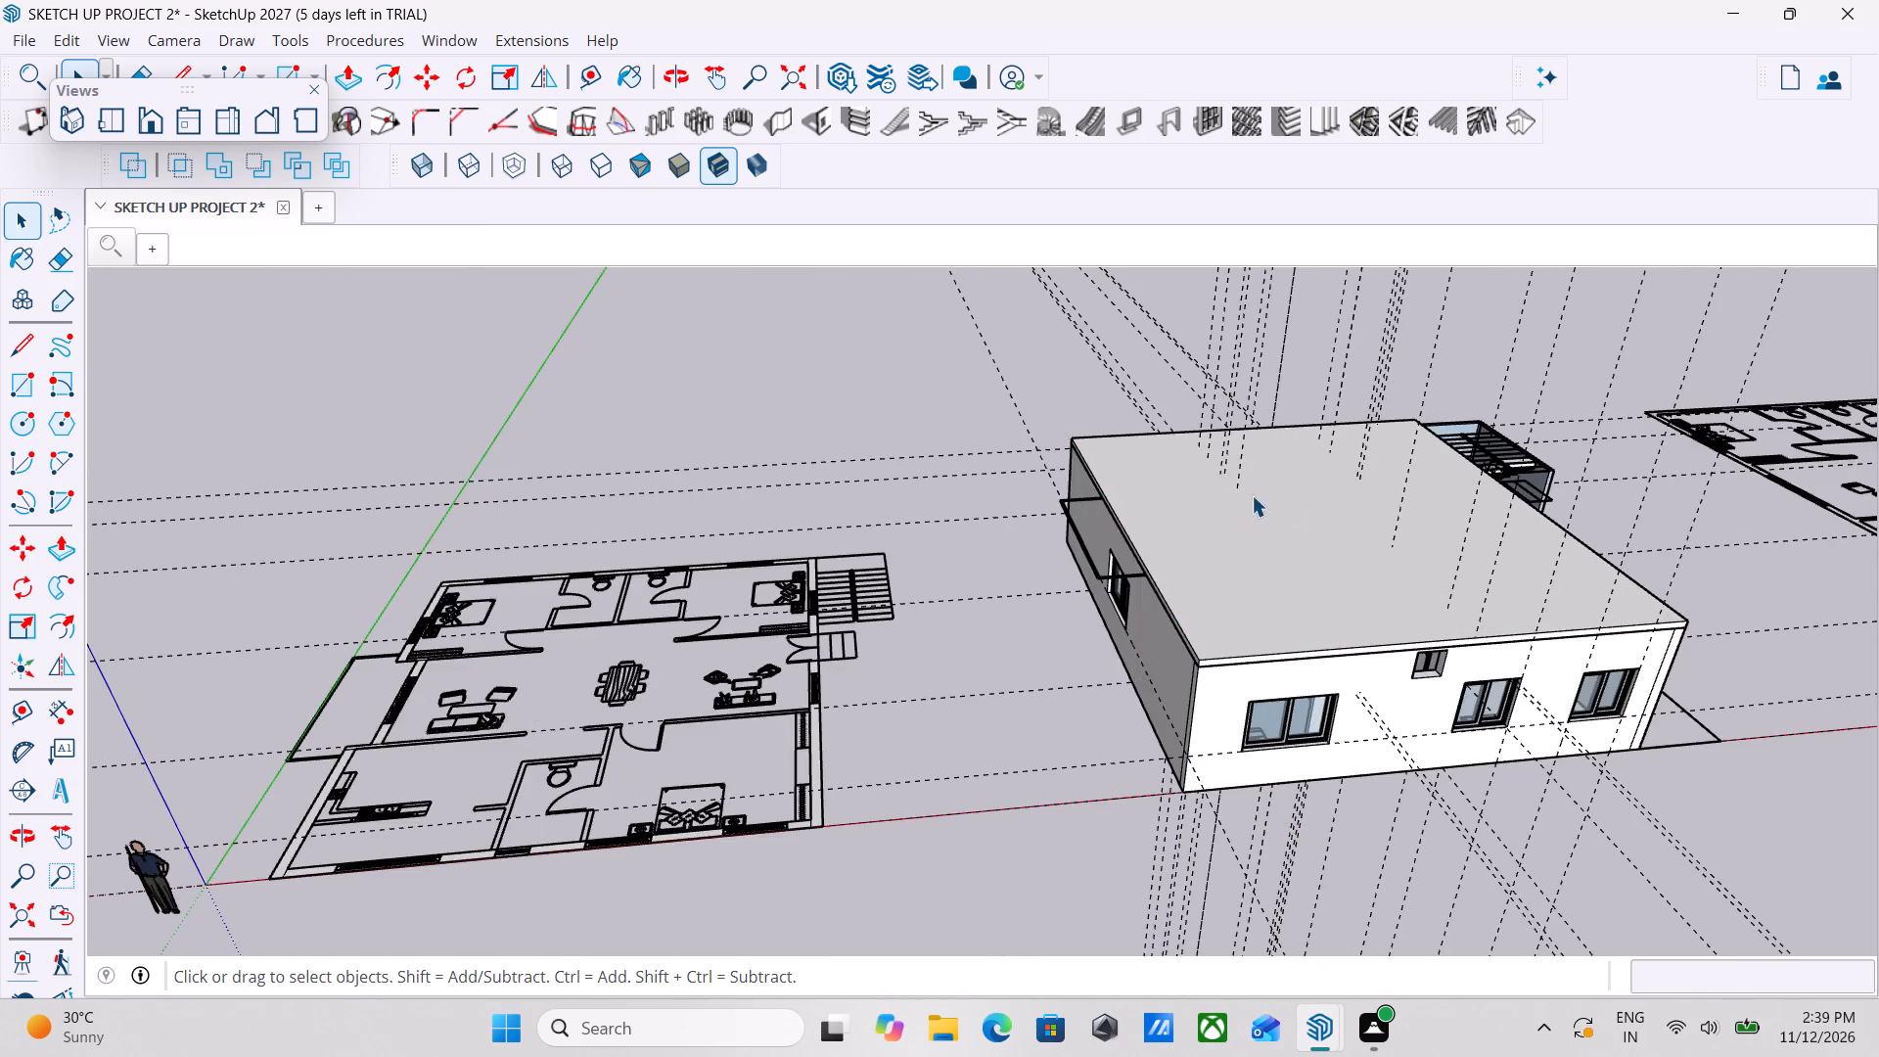
Select the slab group and examine how it sits over the walls, entrance door and staircase from all around.
middle_drag(1252, 495, 1155, 525)
click(1177, 521)
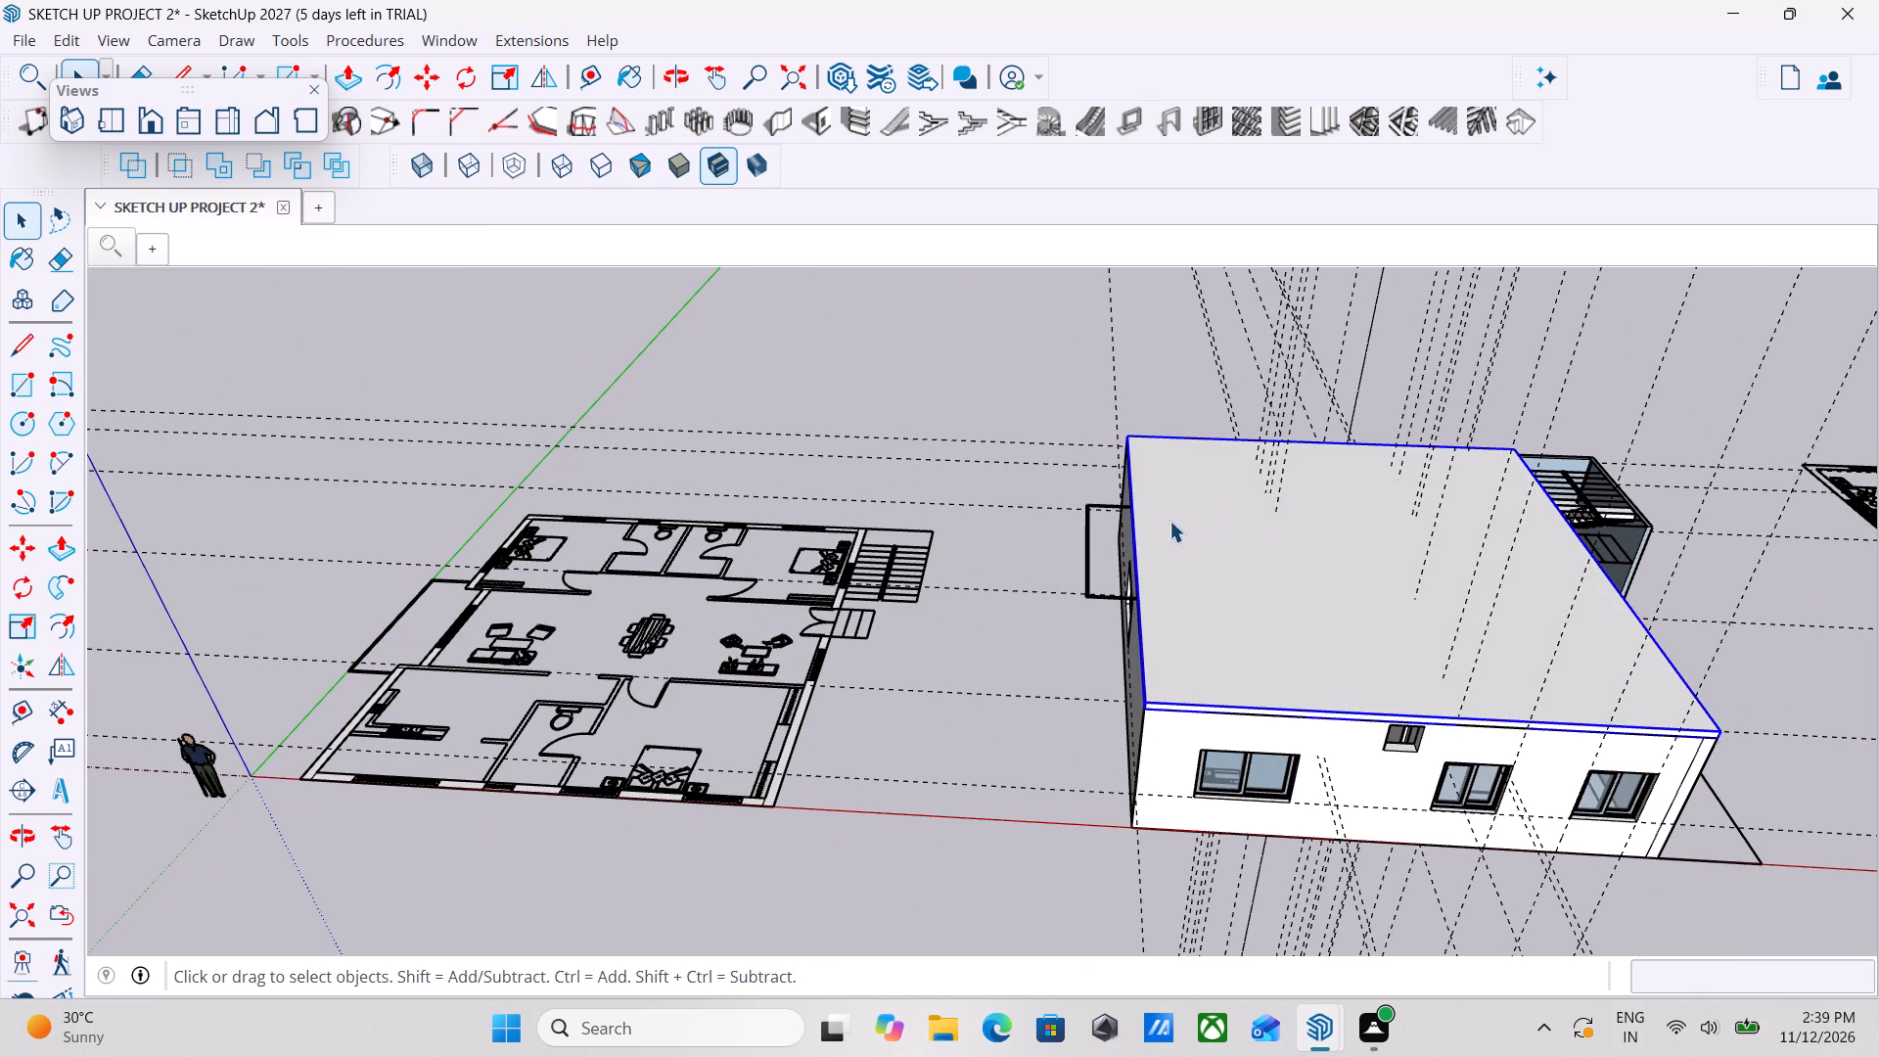
middle_drag(1181, 521, 1516, 474)
scroll(1175, 478, up, 3)
scroll(989, 474, up, 1)
middle_drag(989, 474, 1399, 437)
middle_drag(887, 477, 1160, 475)
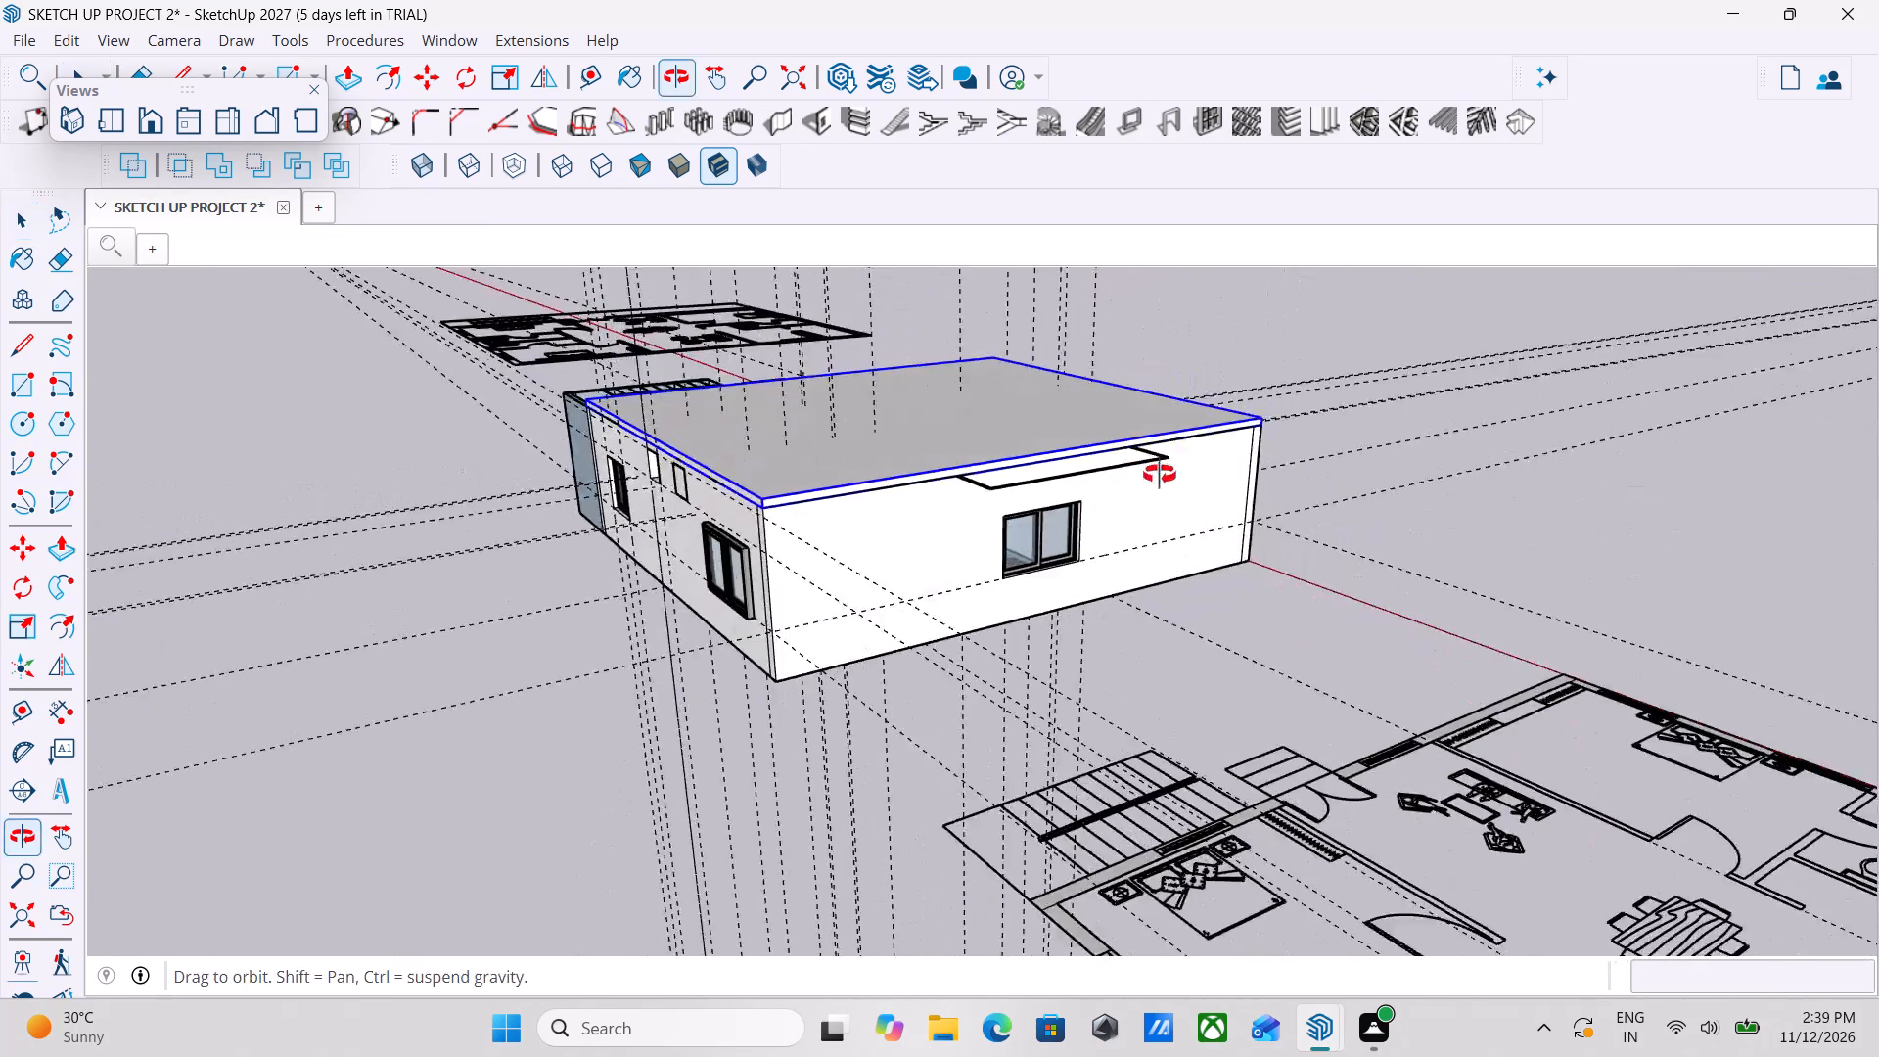
middle_drag(1160, 475, 1161, 475)
middle_drag(964, 477, 473, 466)
scroll(1423, 477, down, 1)
middle_drag(1423, 477, 976, 530)
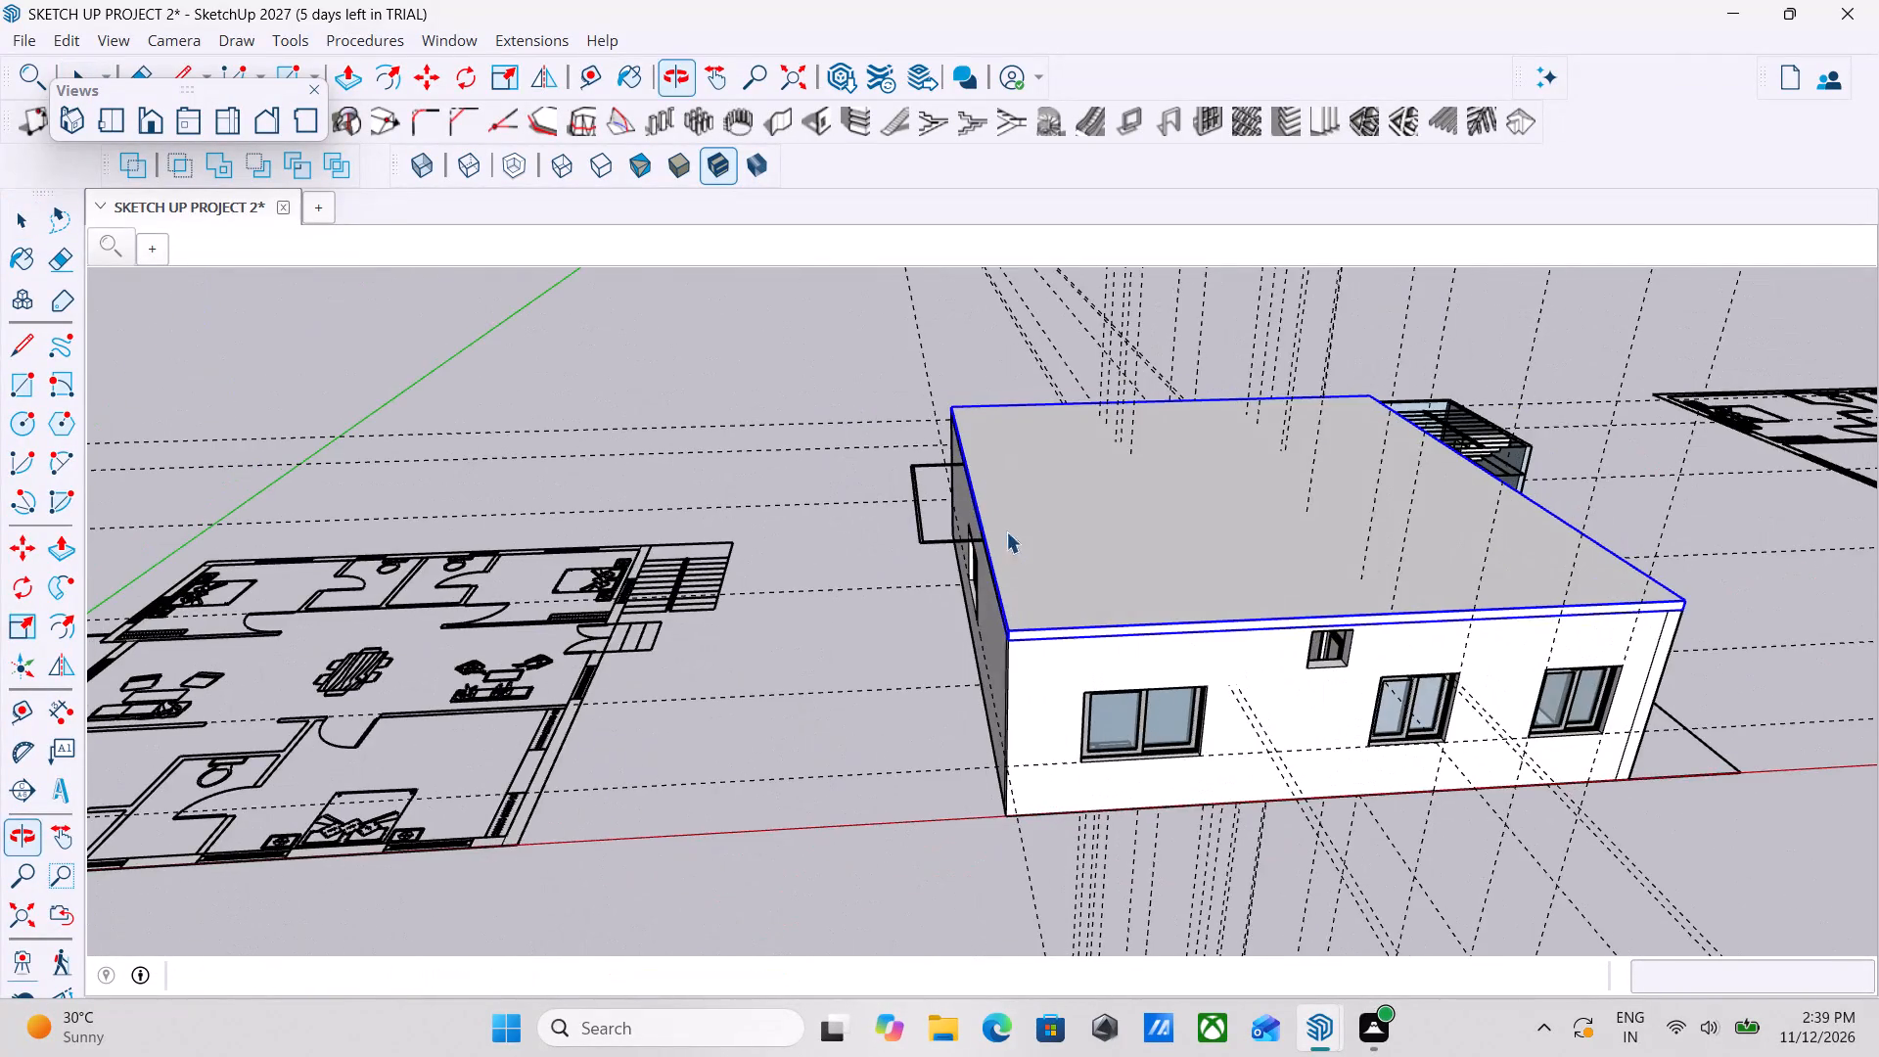
middle_drag(1392, 547, 697, 459)
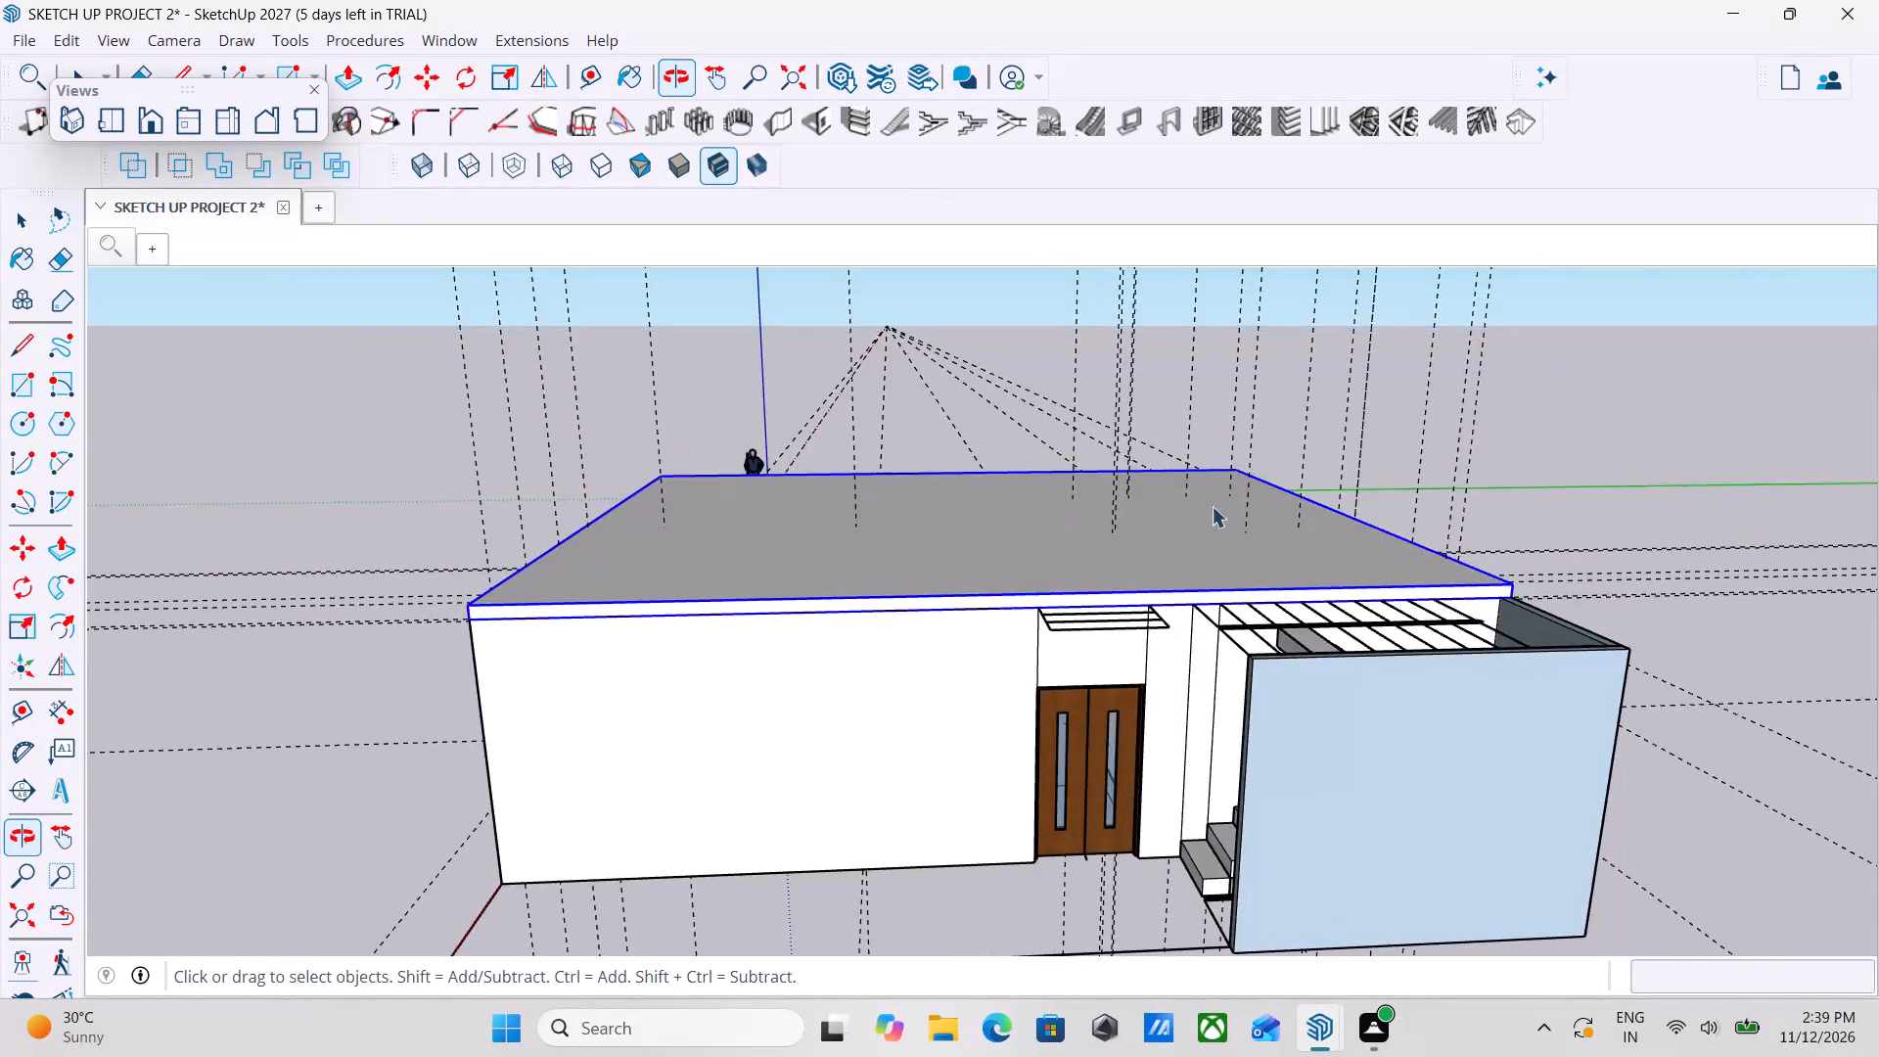
middle_drag(1225, 501, 1456, 564)
middle_drag(1456, 564, 1237, 504)
scroll(1229, 504, up, 1)
scroll(1229, 504, down, 4)
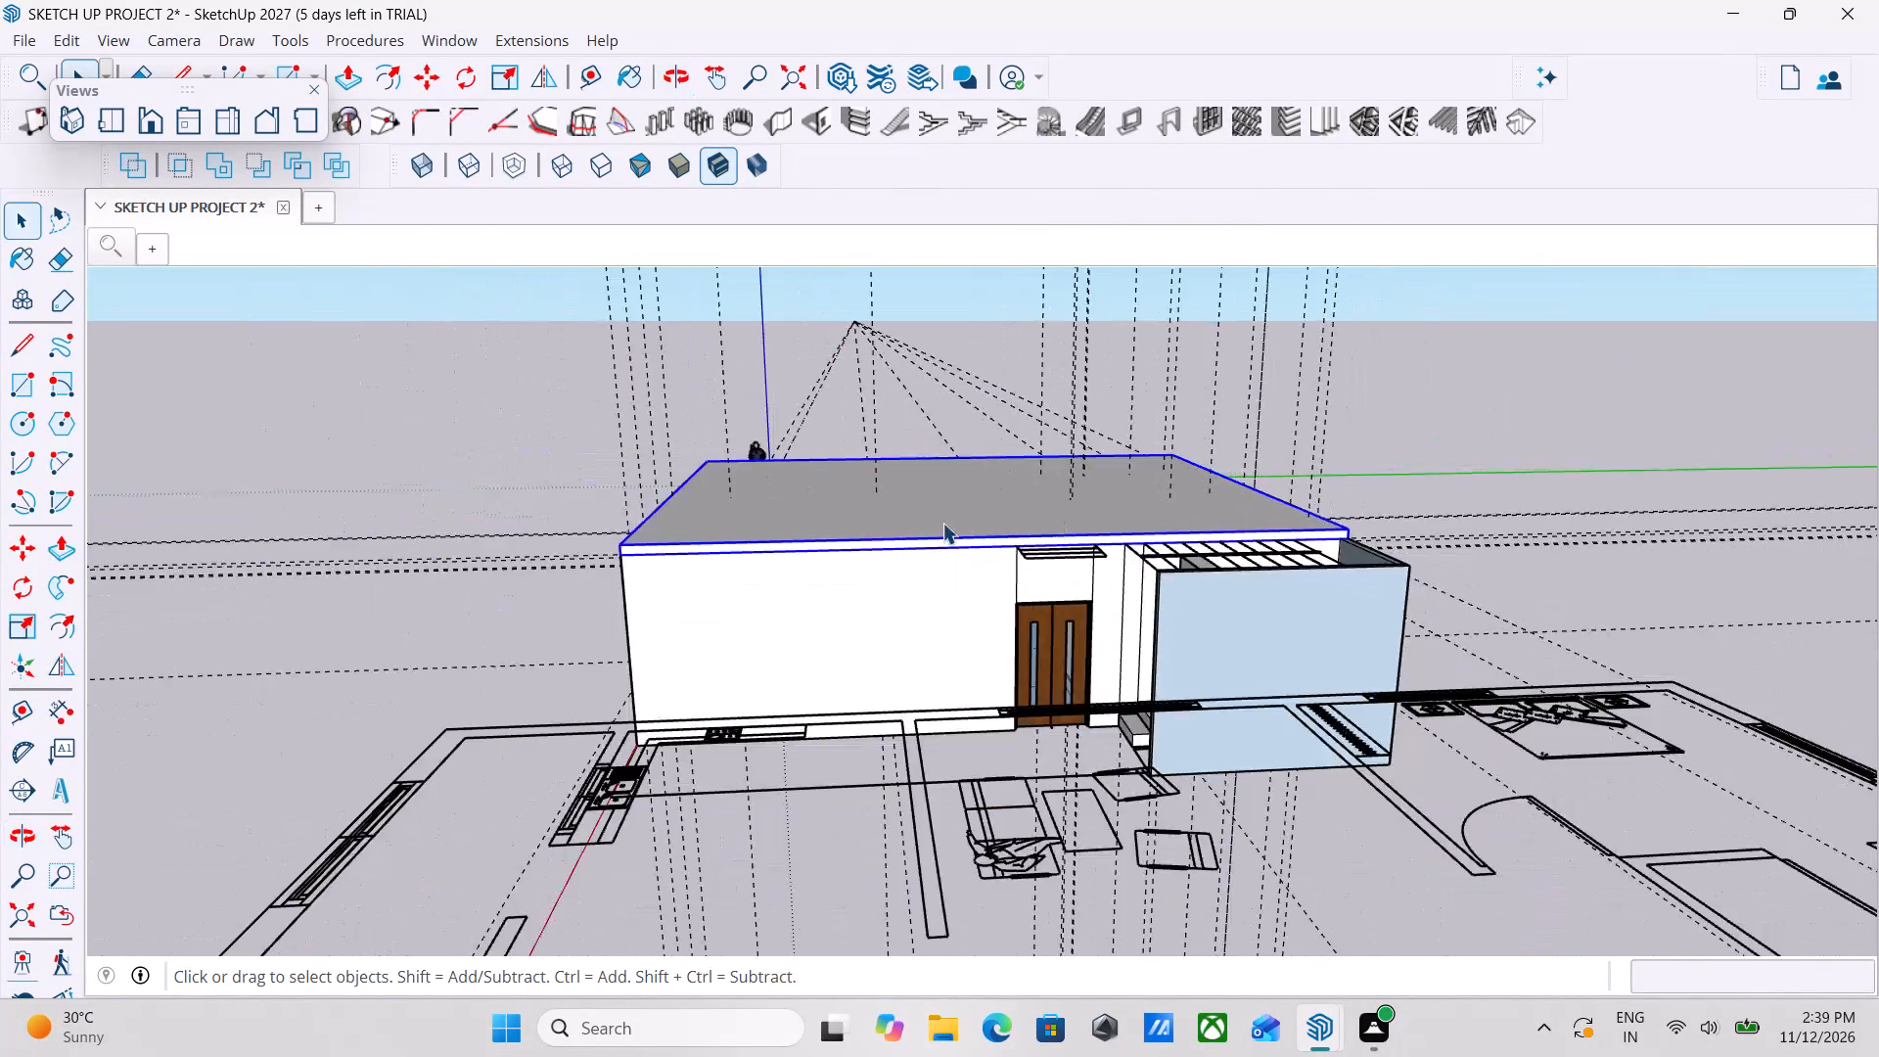
scroll(942, 523, down, 1)
middle_drag(942, 523, 1024, 535)
scroll(1035, 526, down, 5)
scroll(1212, 539, down, 2)
middle_drag(1099, 539, 1524, 591)
middle_drag(1524, 591, 1540, 535)
middle_drag(1319, 551, 1341, 648)
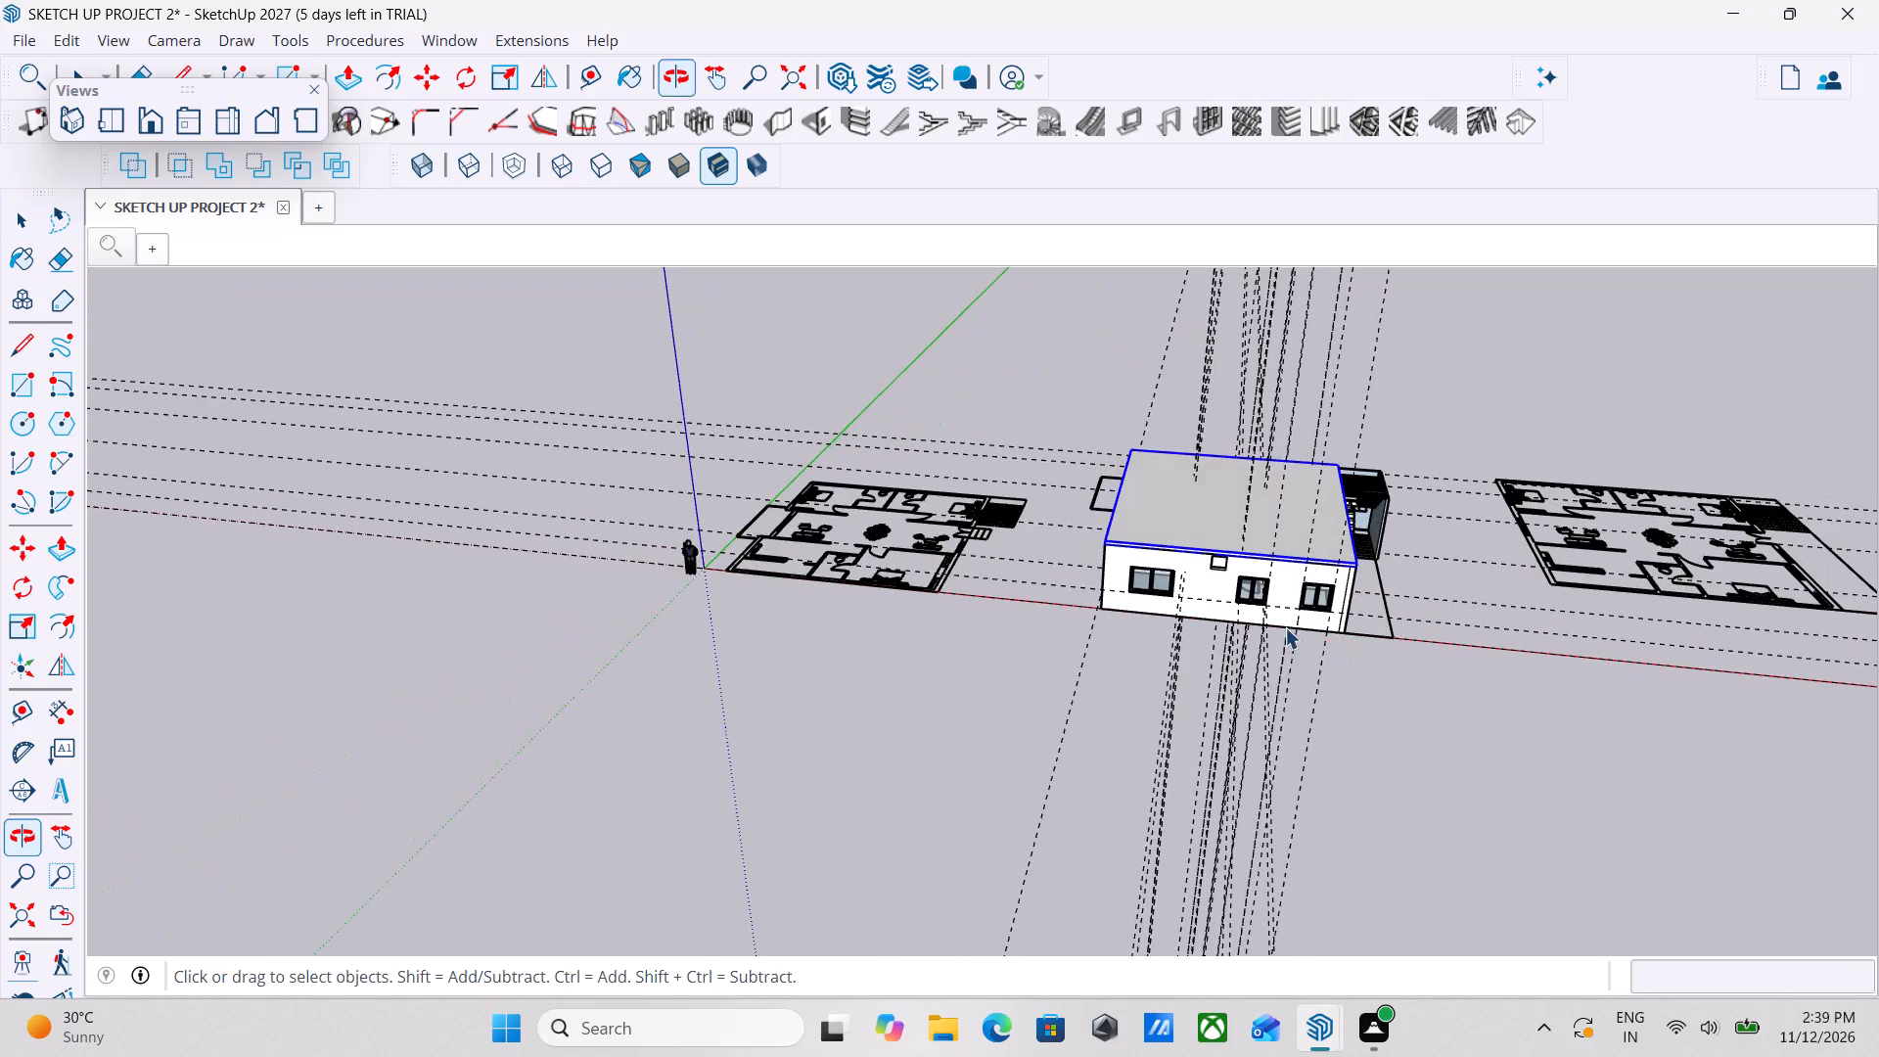
scroll(1080, 498, up, 1)
Show back edges to examine the rooms and plan beneath the slab from above, and switch back edges off again.
key(k)
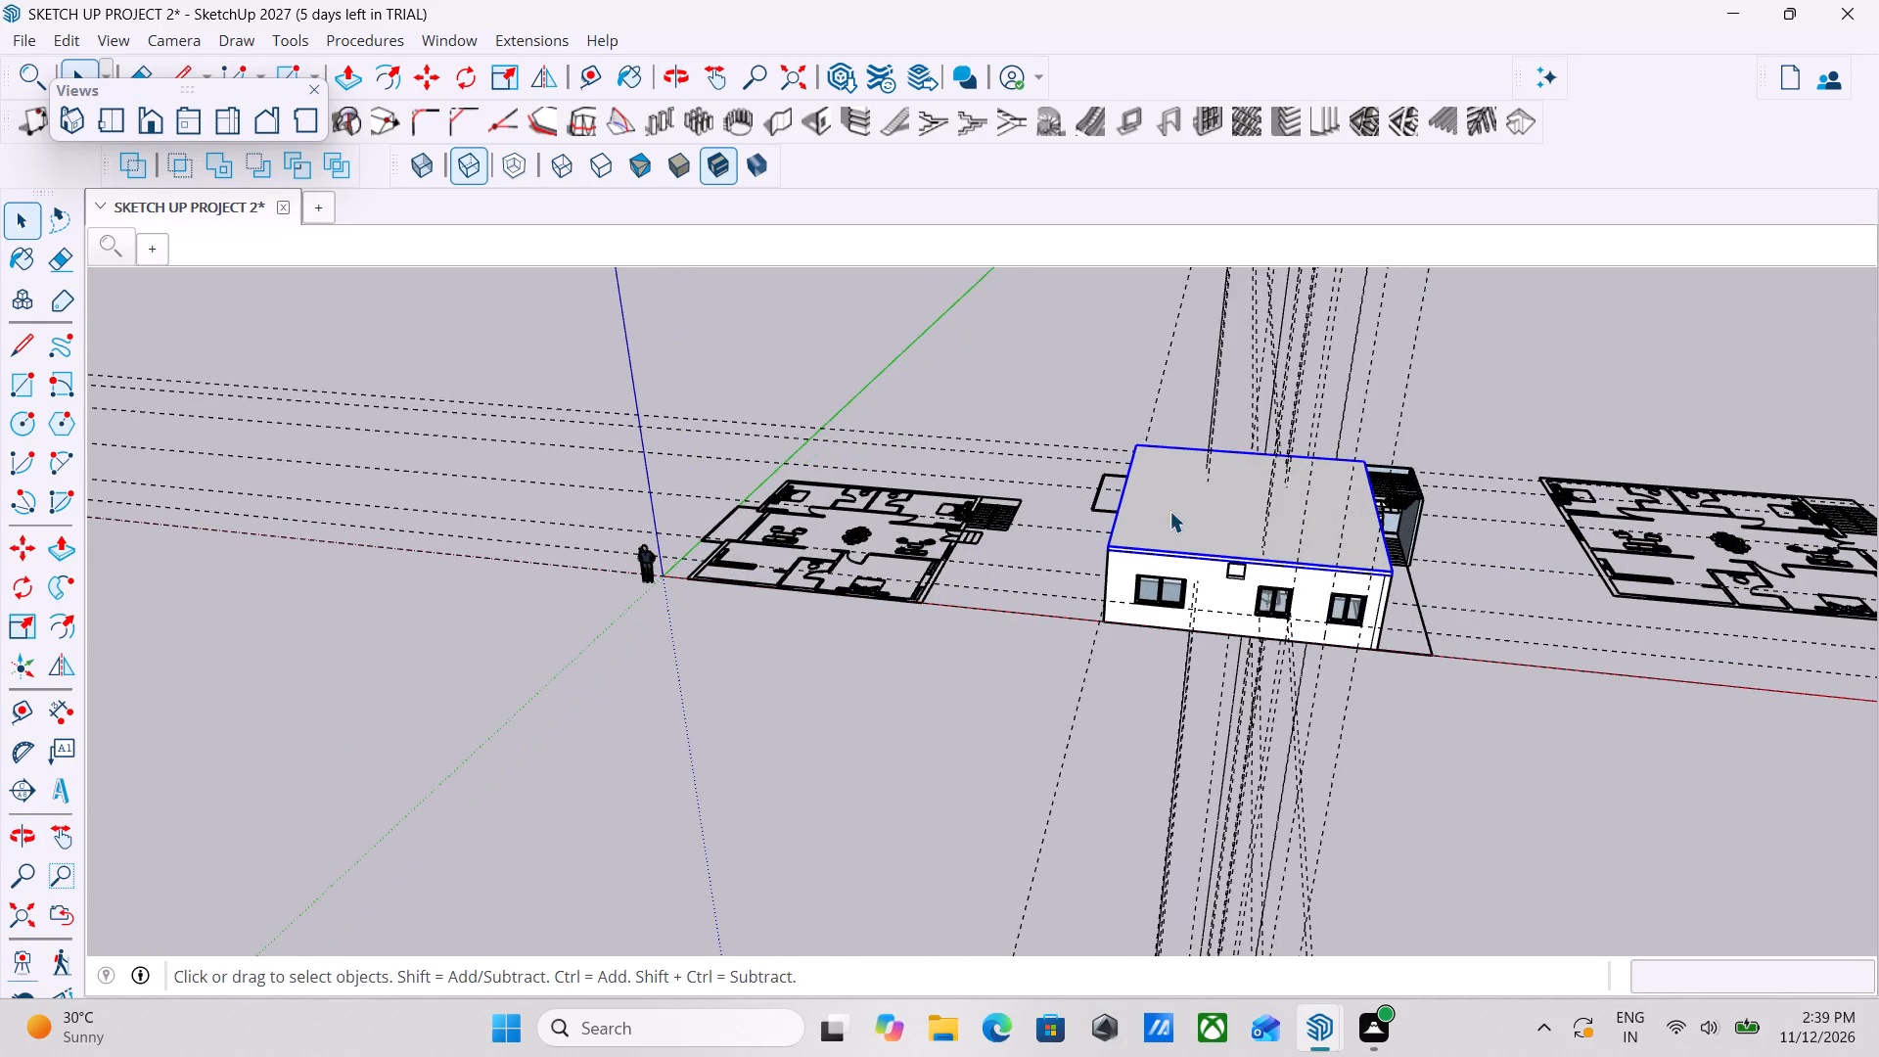
middle_drag(1175, 528, 1169, 677)
middle_drag(1160, 574, 1237, 667)
scroll(1196, 374, up, 3)
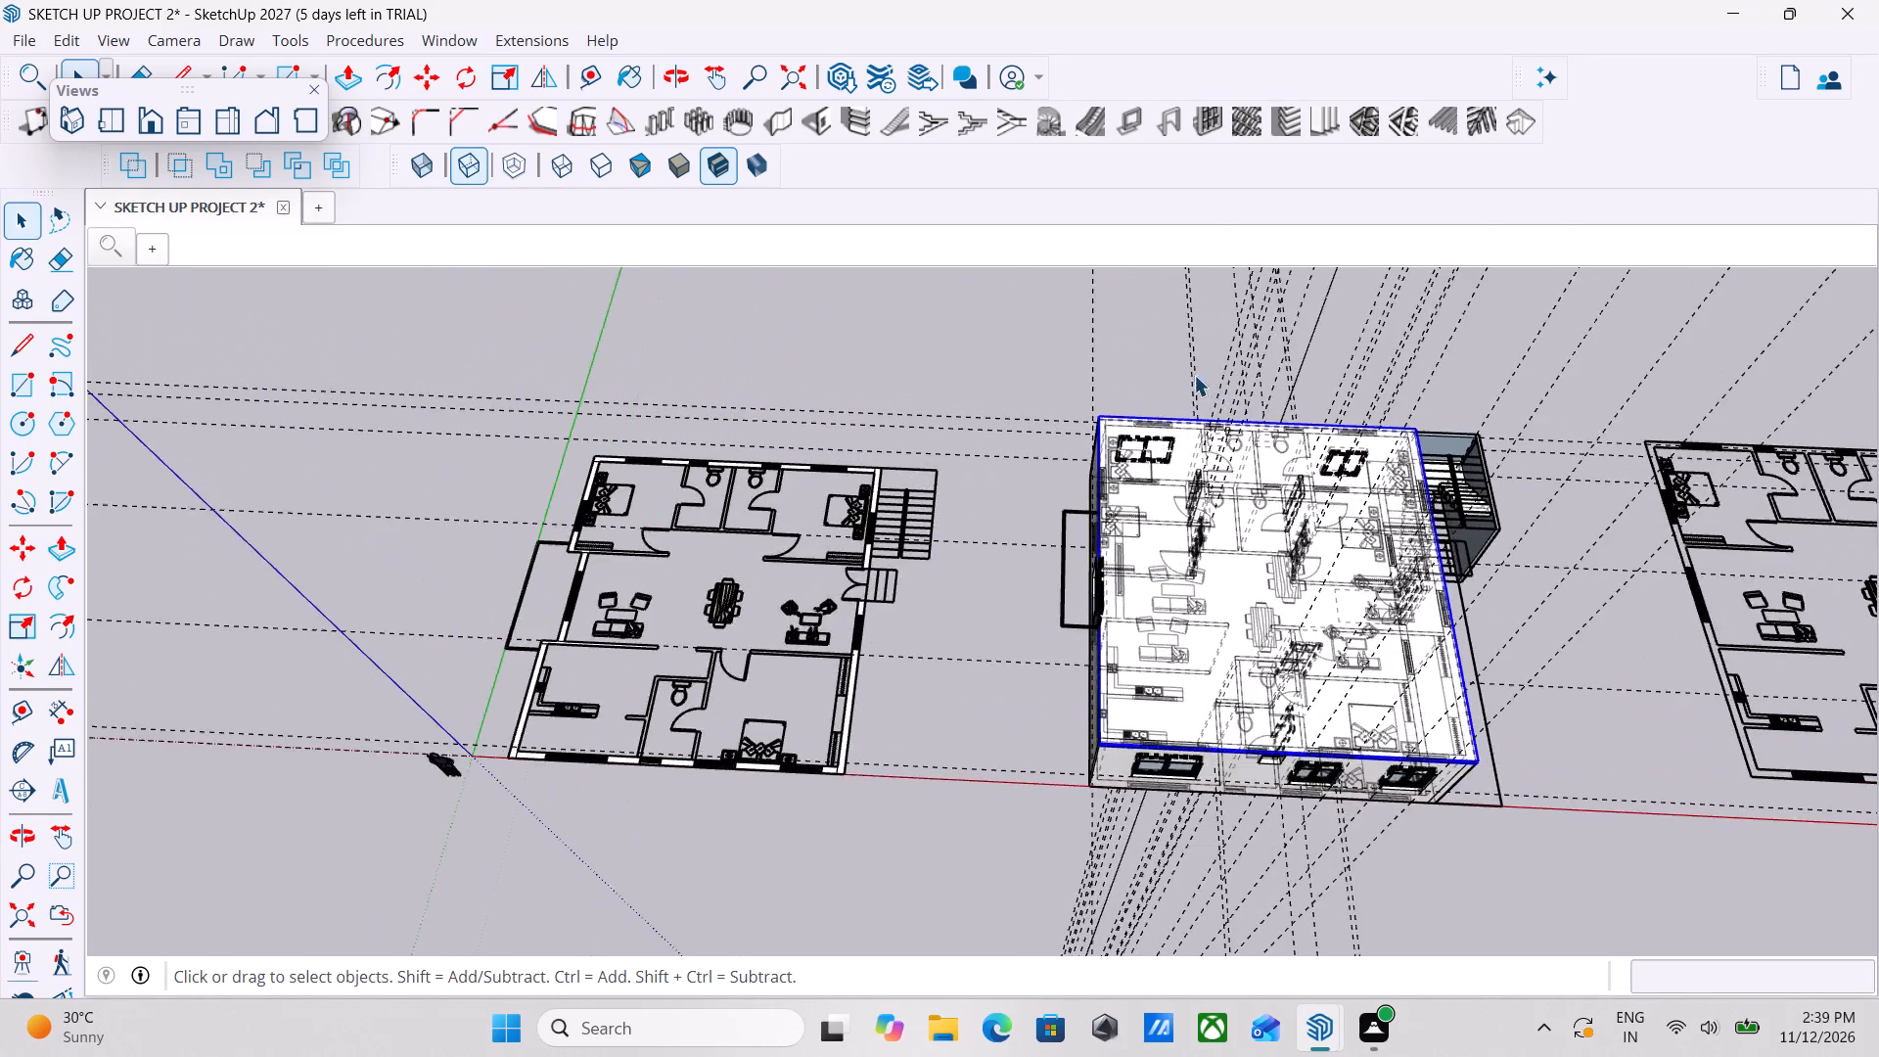
scroll(1179, 391, up, 5)
middle_drag(1080, 415, 1033, 511)
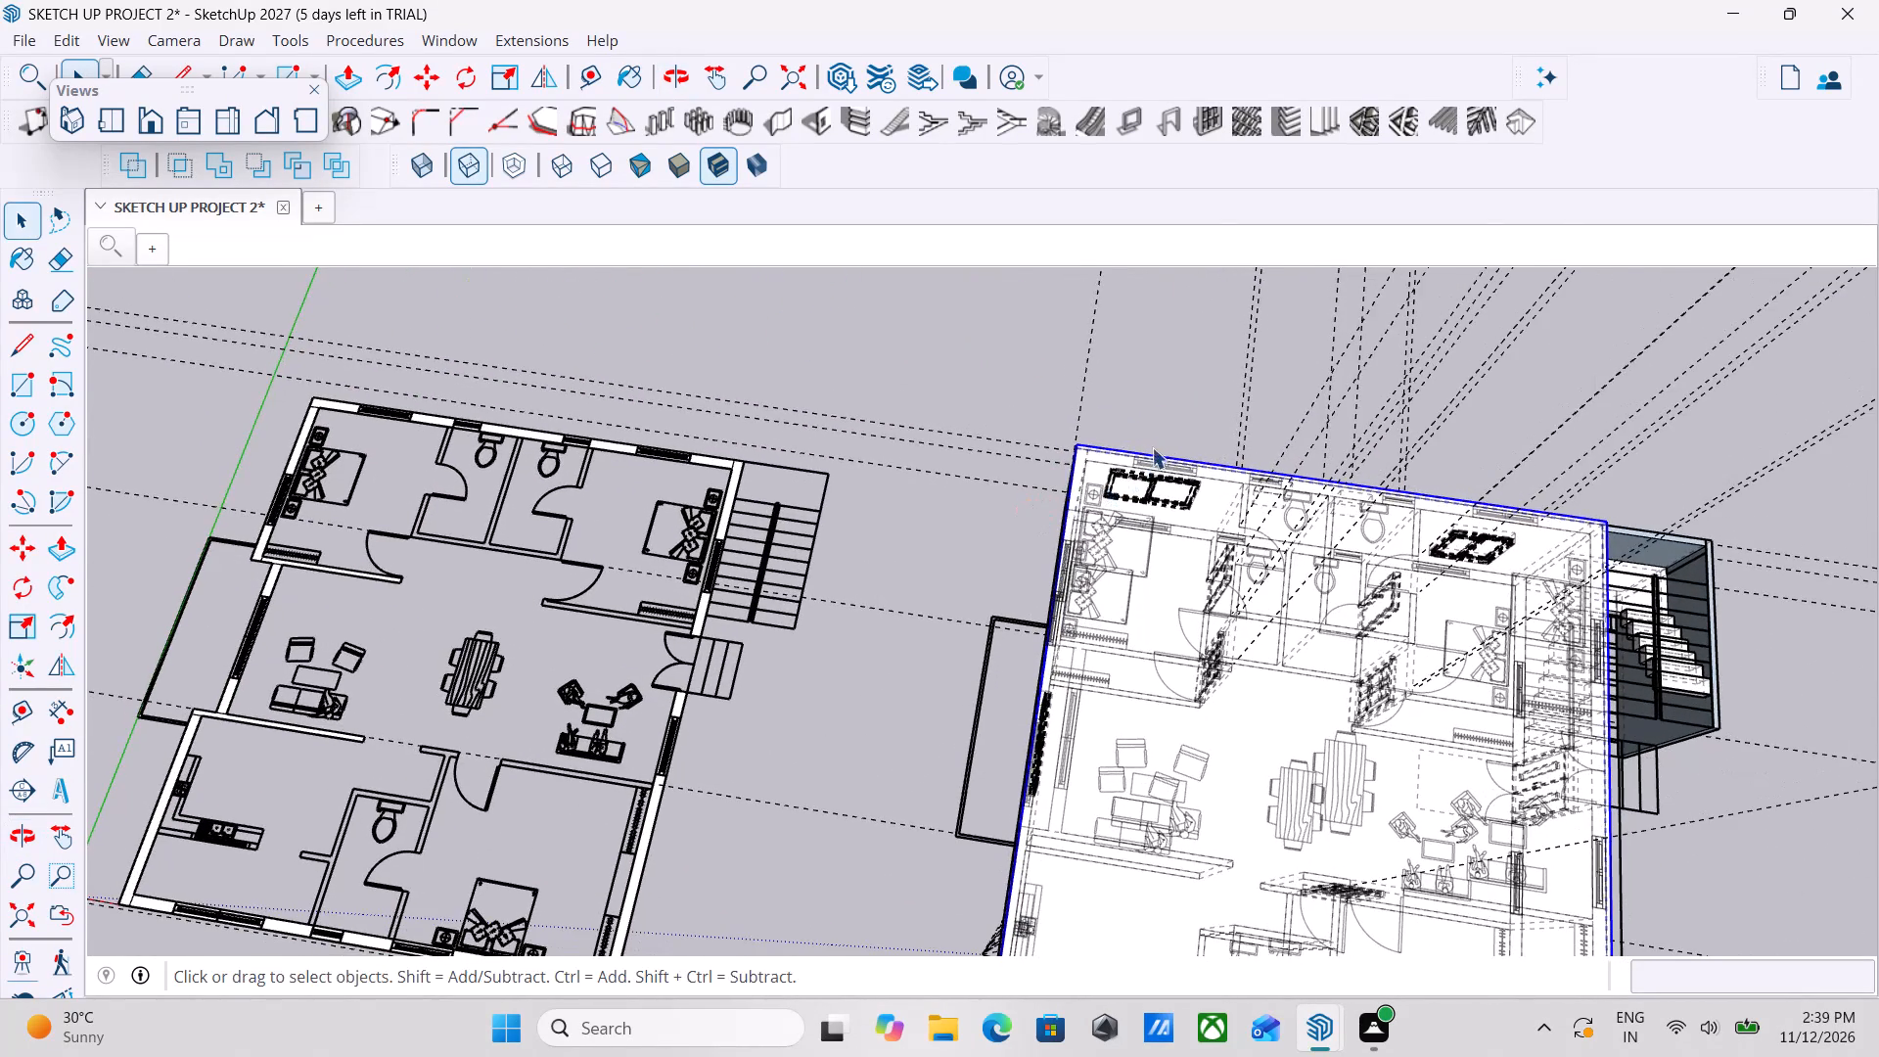
middle_drag(1169, 438, 1287, 347)
key(k)
scroll(1324, 343, down, 1)
middle_drag(1345, 366, 1266, 215)
scroll(1353, 325, down, 5)
middle_drag(1383, 330, 1456, 255)
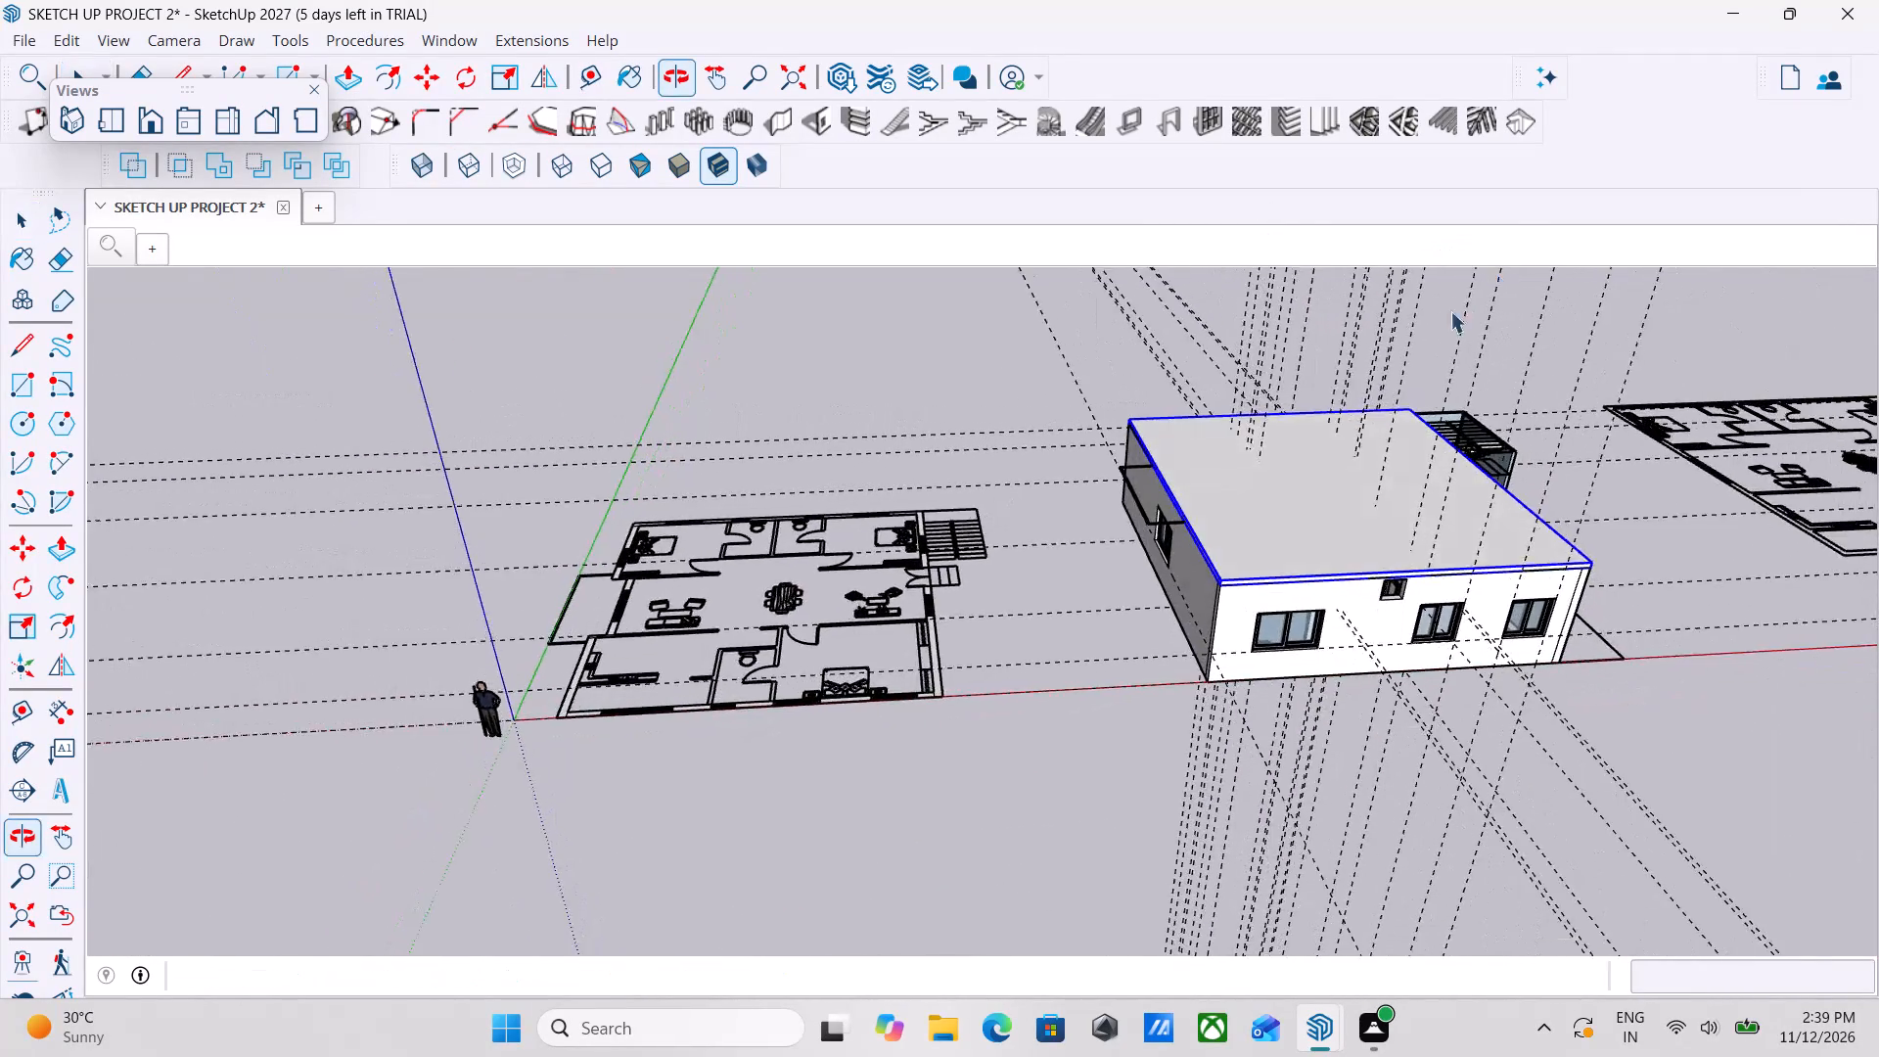
Examine the house with its slab and the floor plans on either side of it from all around.
scroll(1441, 321, down, 1)
middle_drag(1431, 320, 1385, 228)
scroll(1374, 306, down, 2)
middle_drag(1374, 311, 1024, 204)
scroll(1266, 407, down, 3)
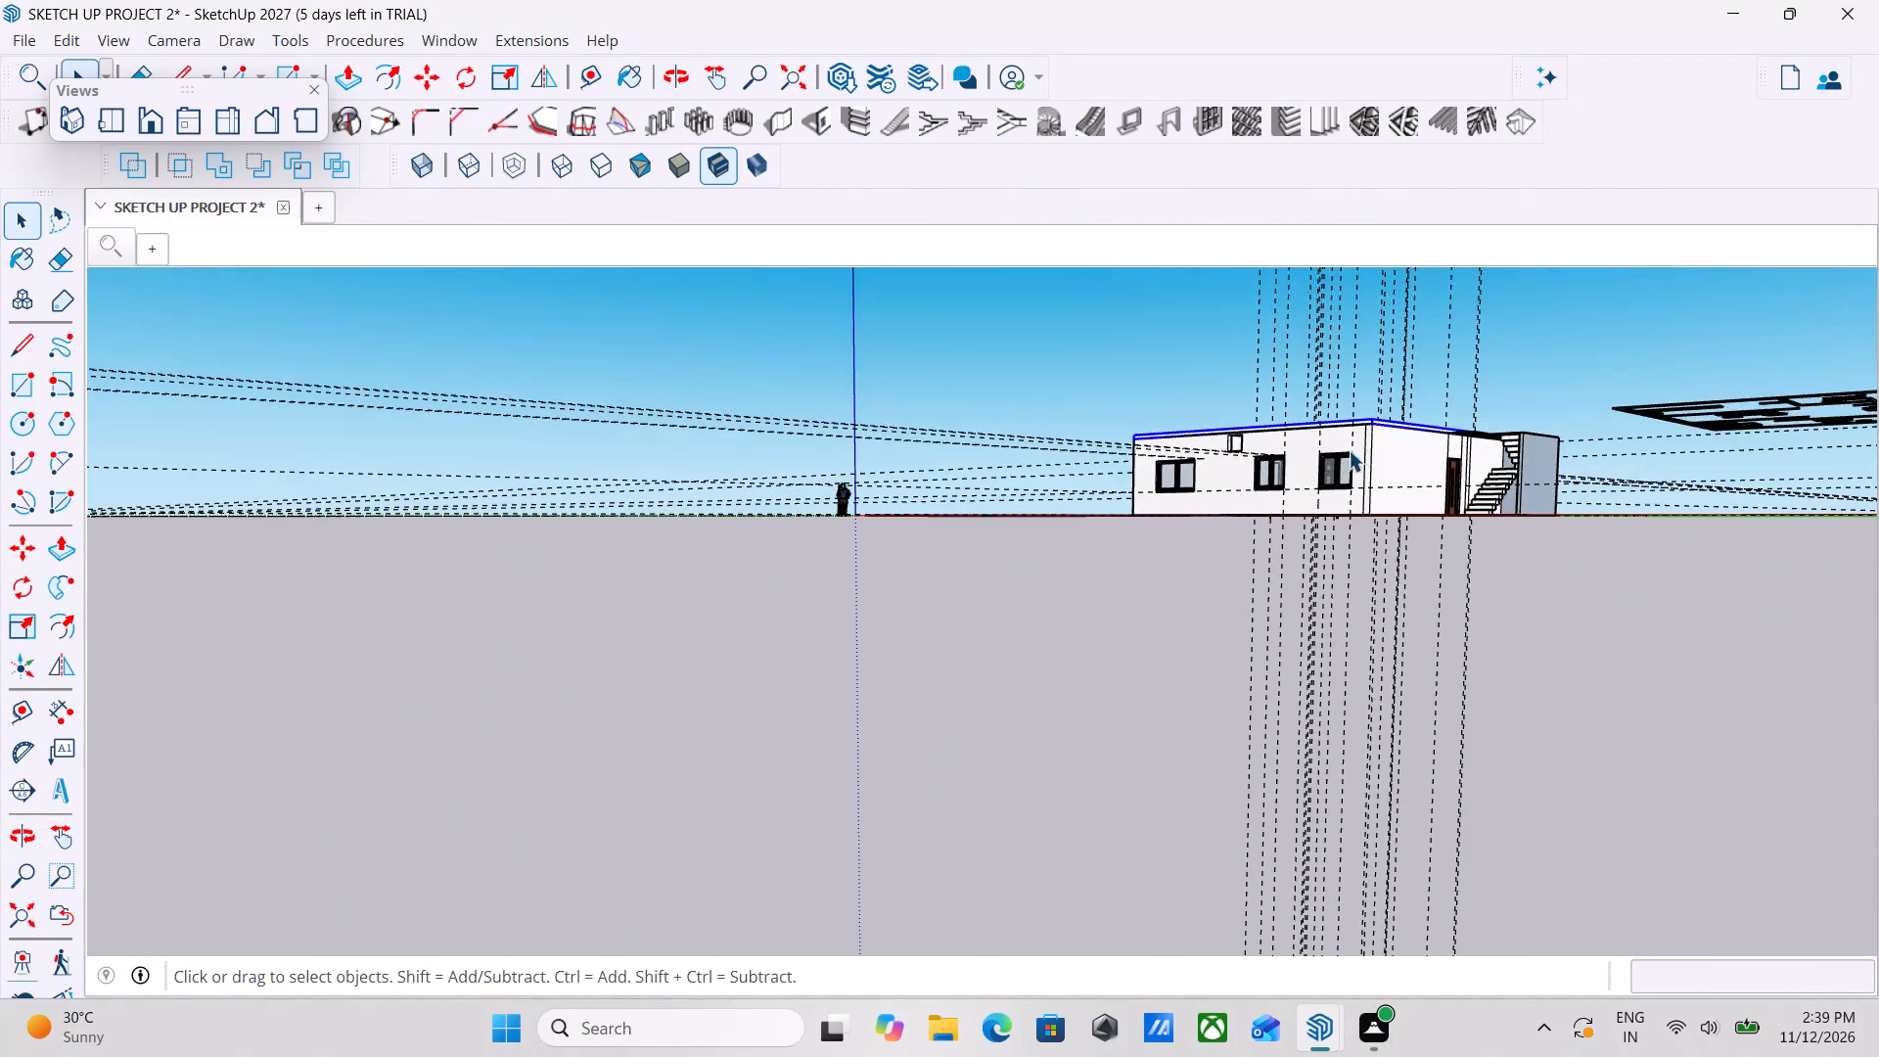
middle_drag(1351, 451, 928, 486)
middle_drag(591, 535, 470, 521)
middle_drag(989, 447, 605, 527)
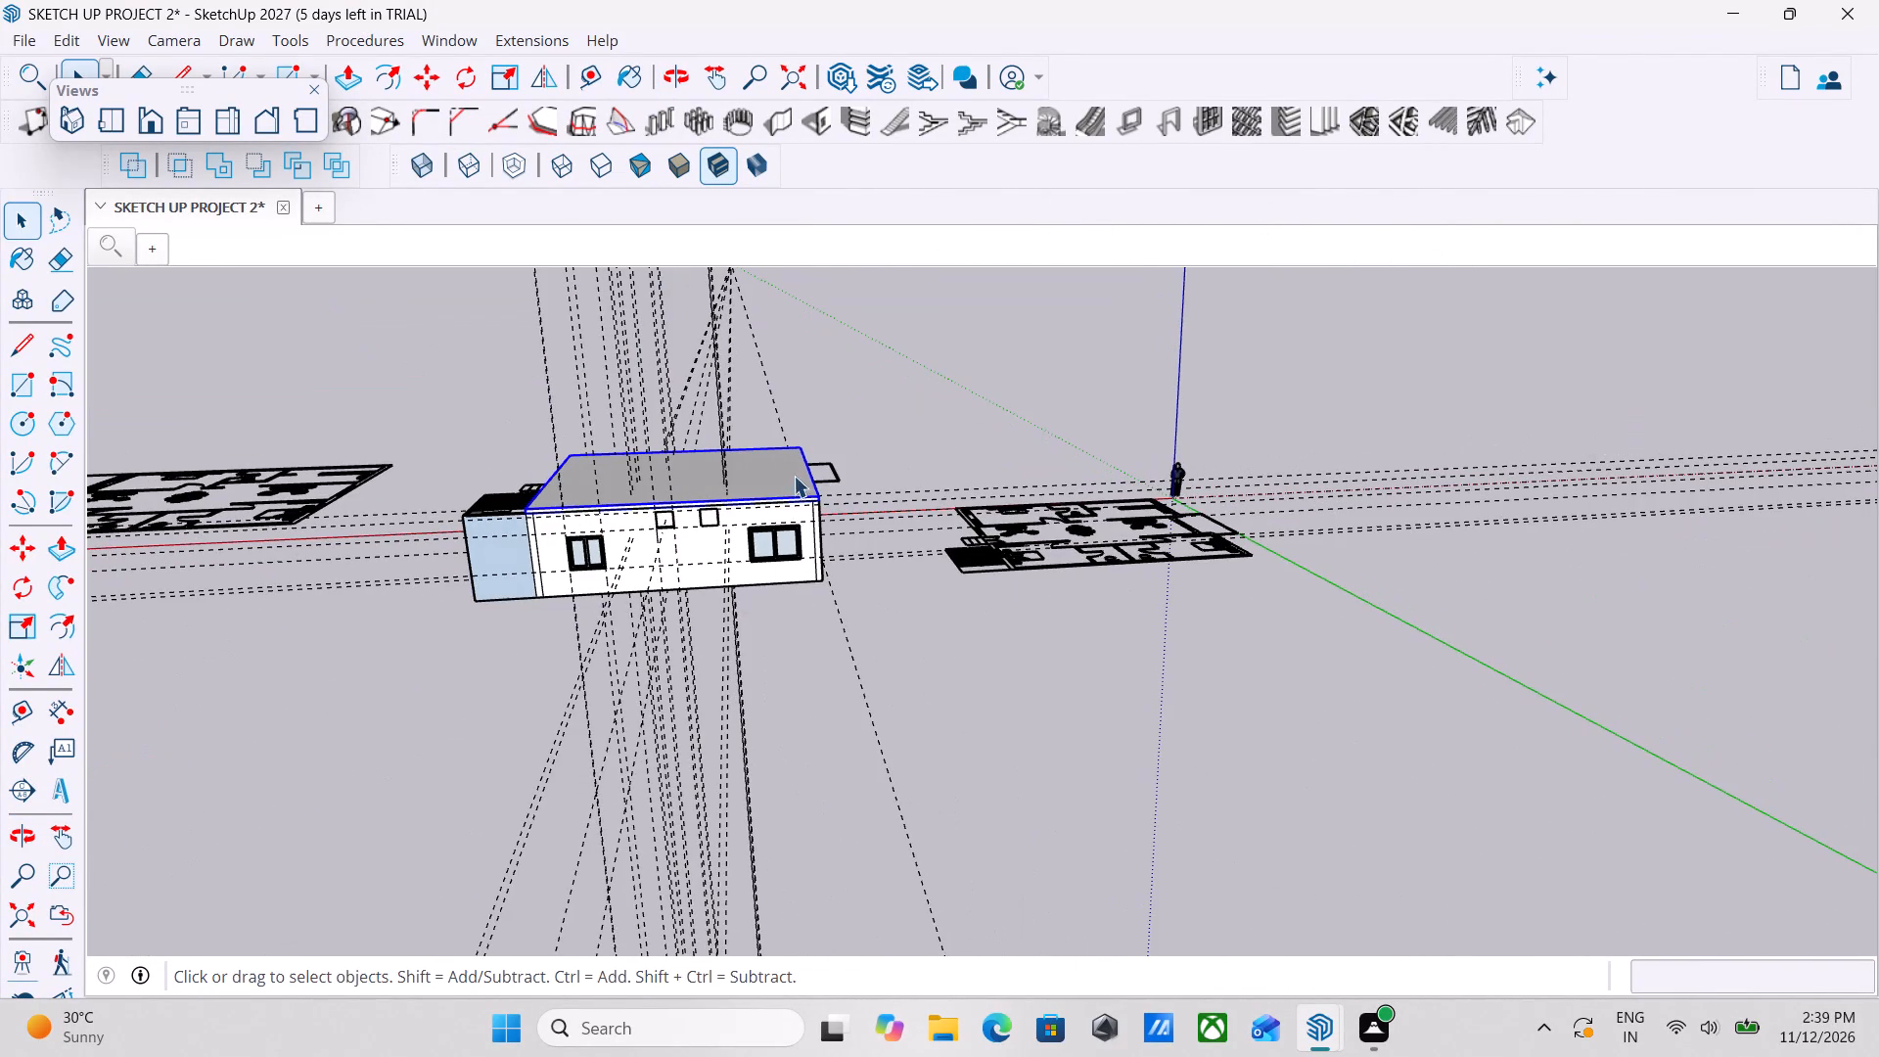
middle_click(1007, 472)
shift+middle_drag(878, 462, 1407, 472)
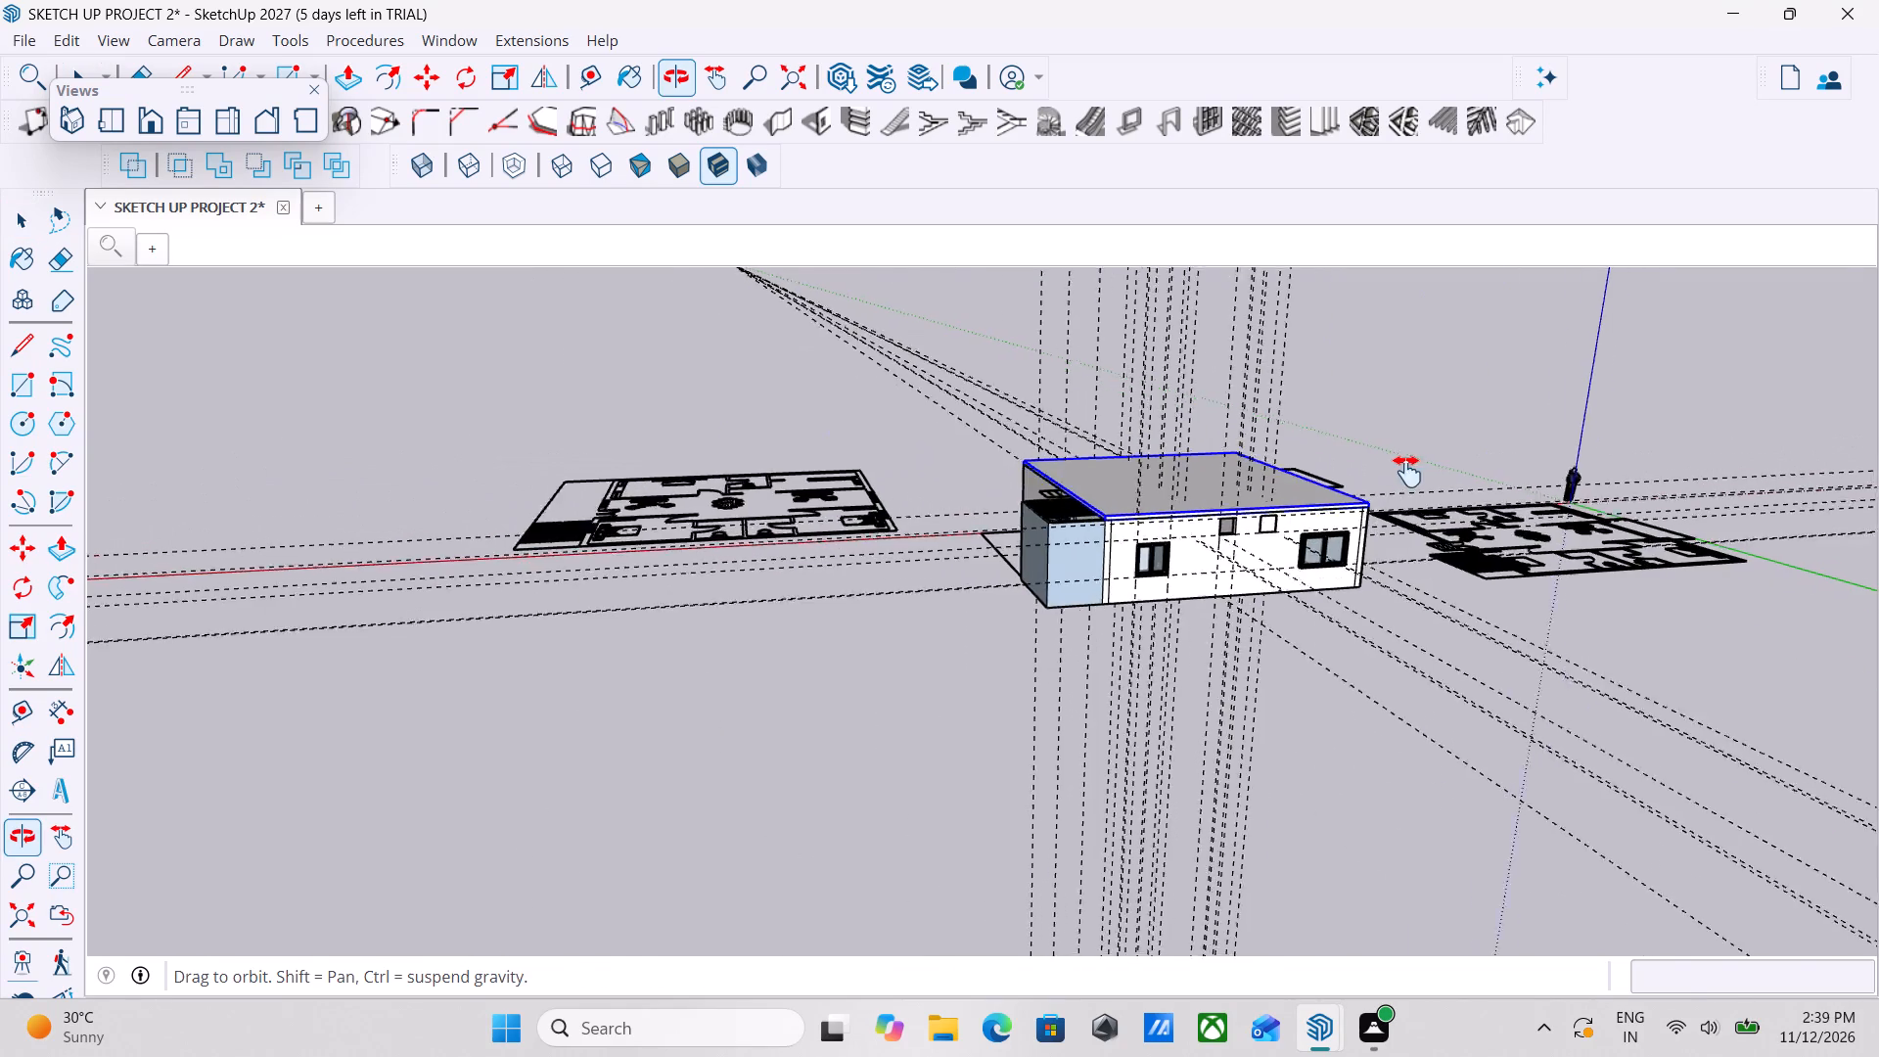
shift+middle_drag(1407, 472, 1408, 472)
scroll(785, 566, up, 7)
Erase the spare floor plan copy lying on the ground beyond the house's staircase side.
click(944, 471)
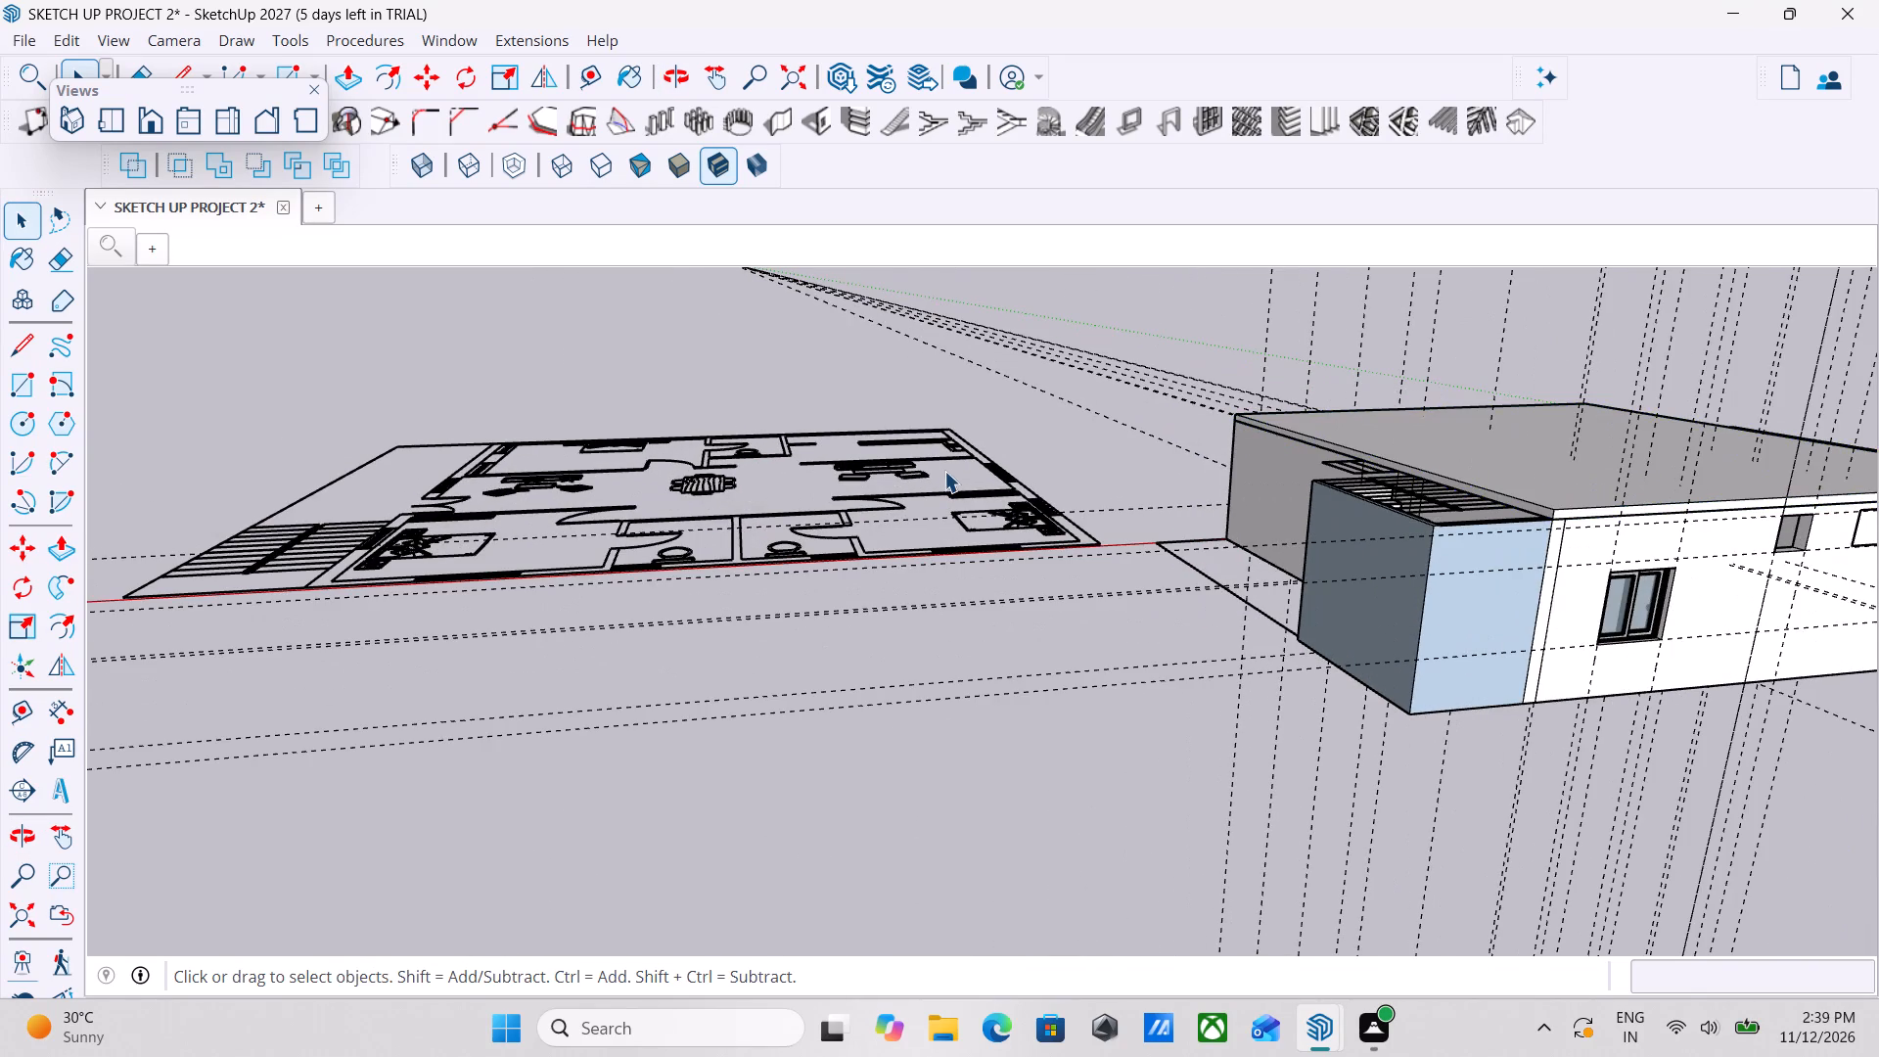
scroll(944, 471, down, 1)
click(1021, 484)
scroll(997, 505, down, 3)
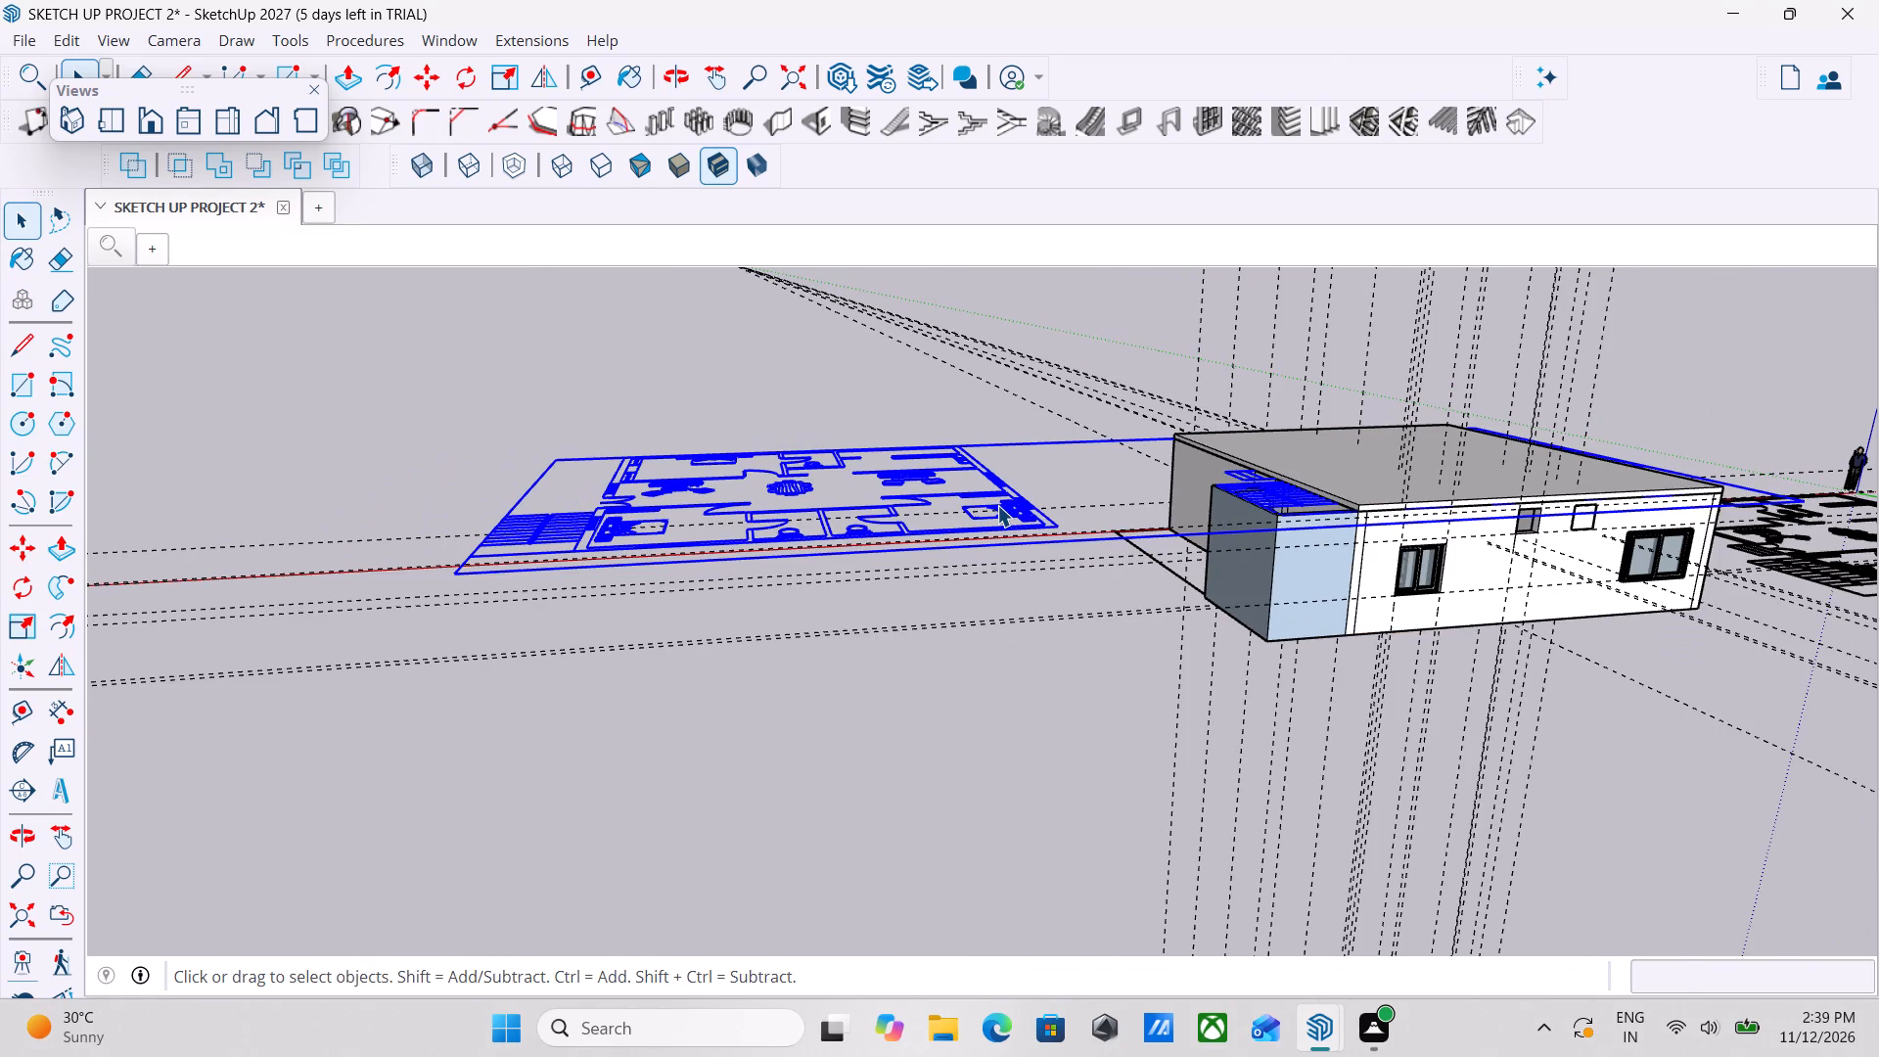
right_click(997, 505)
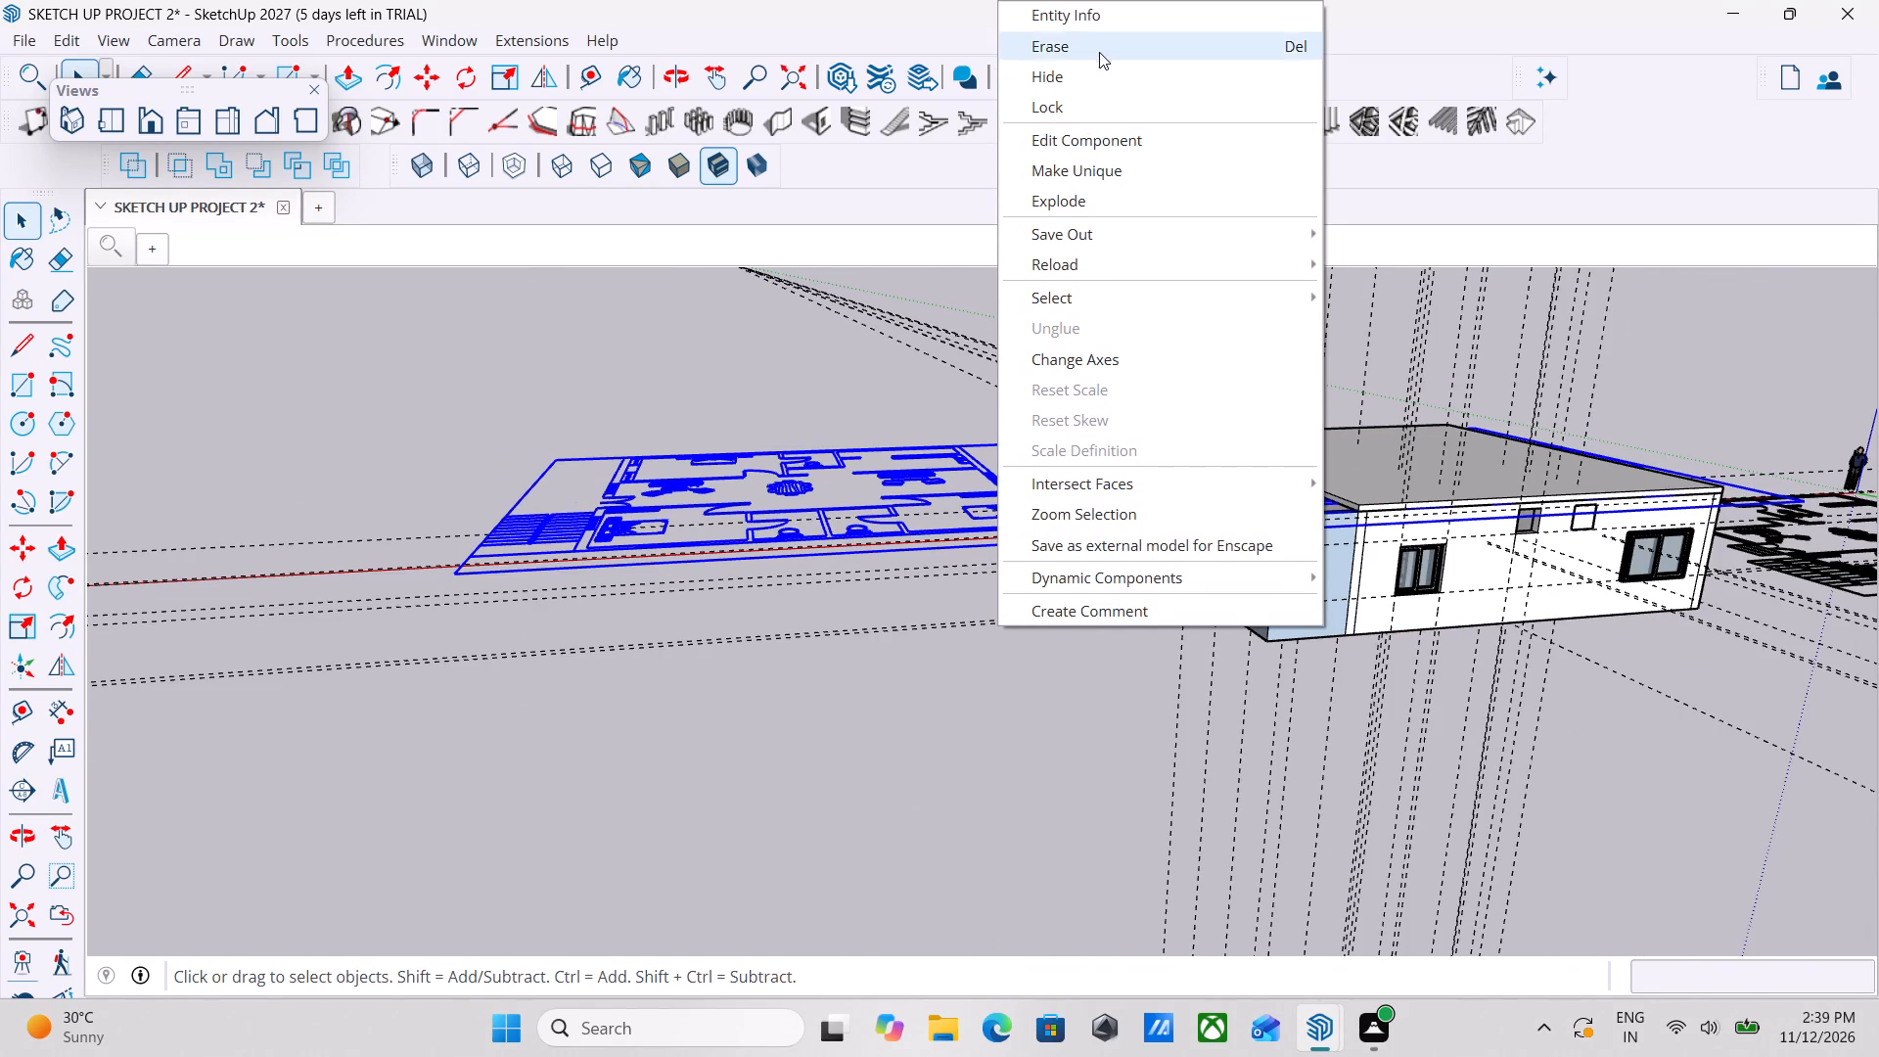
click(1099, 49)
Examine the house and the remaining floor plan near the origin from several sides.
scroll(1036, 454, down, 2)
middle_drag(1035, 454, 845, 464)
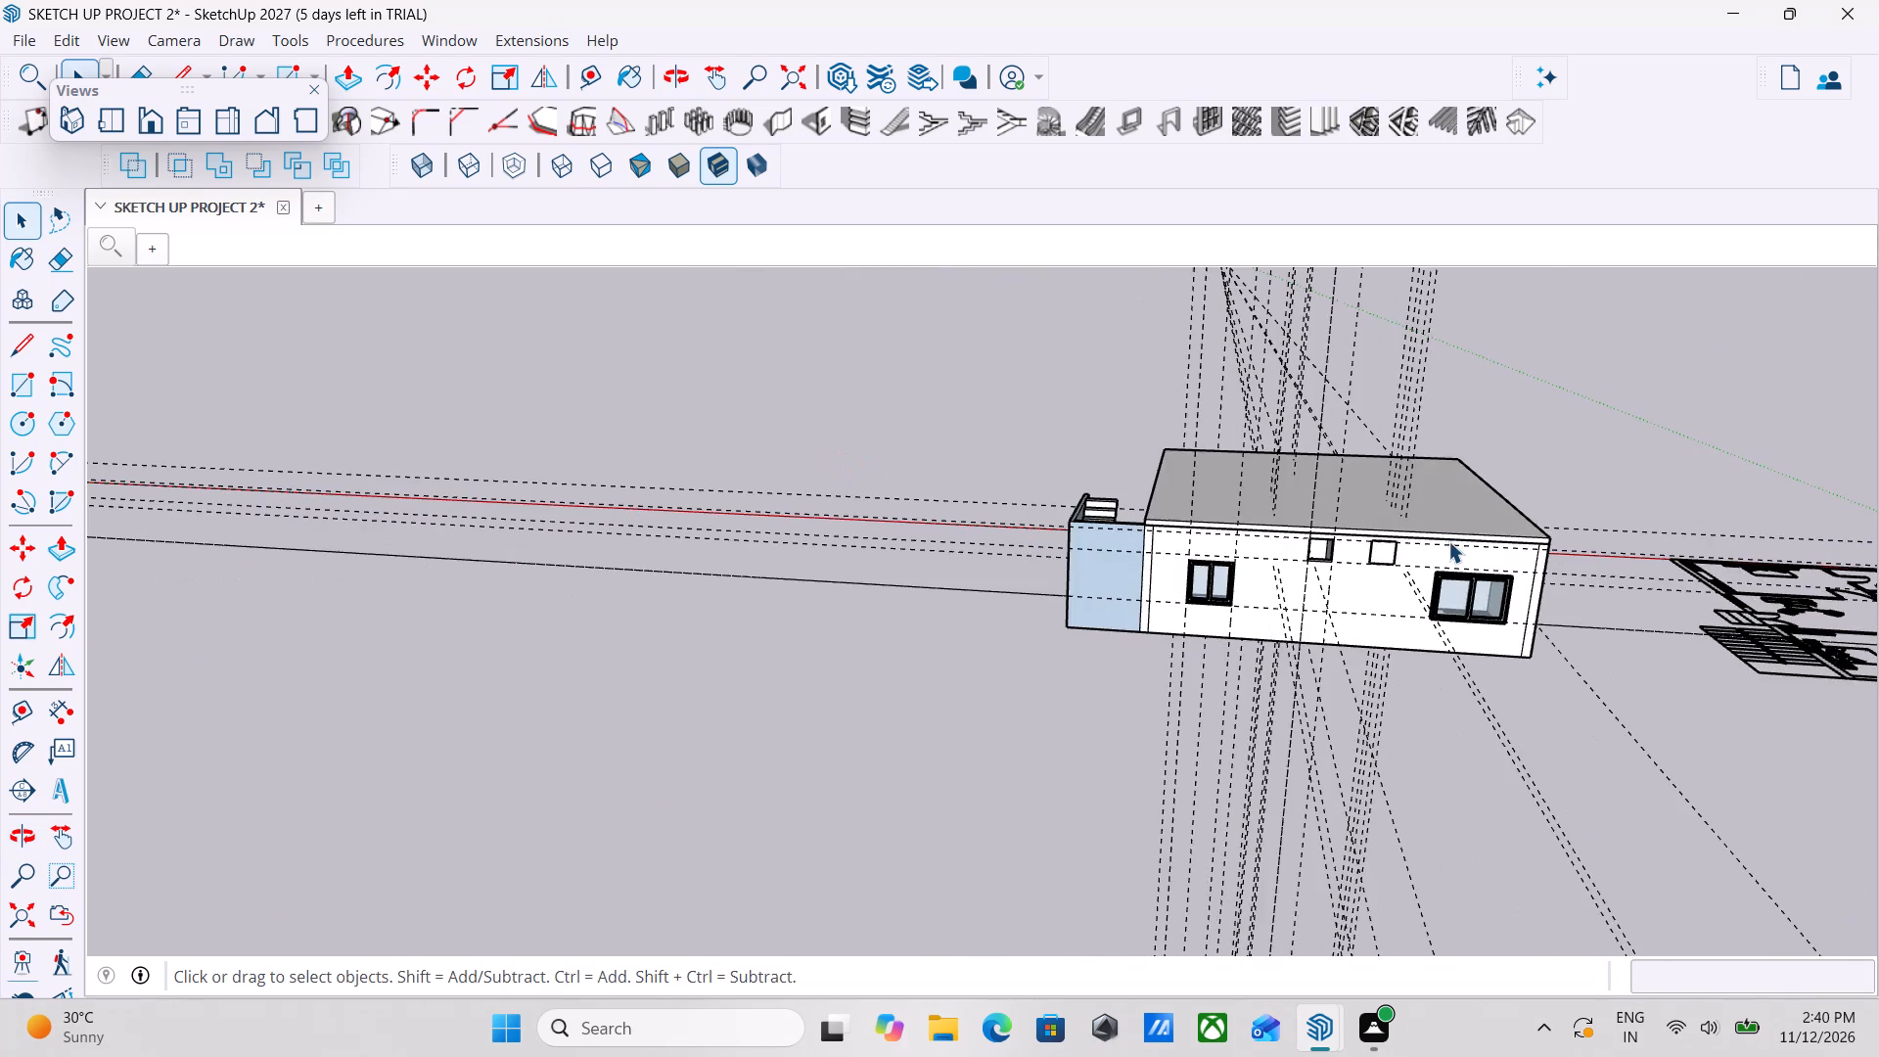
scroll(1448, 541, down, 4)
middle_drag(1577, 533, 1101, 459)
scroll(1101, 459, down, 1)
scroll(1101, 459, up, 1)
scroll(1105, 460, down, 4)
middle_drag(1292, 560, 1411, 620)
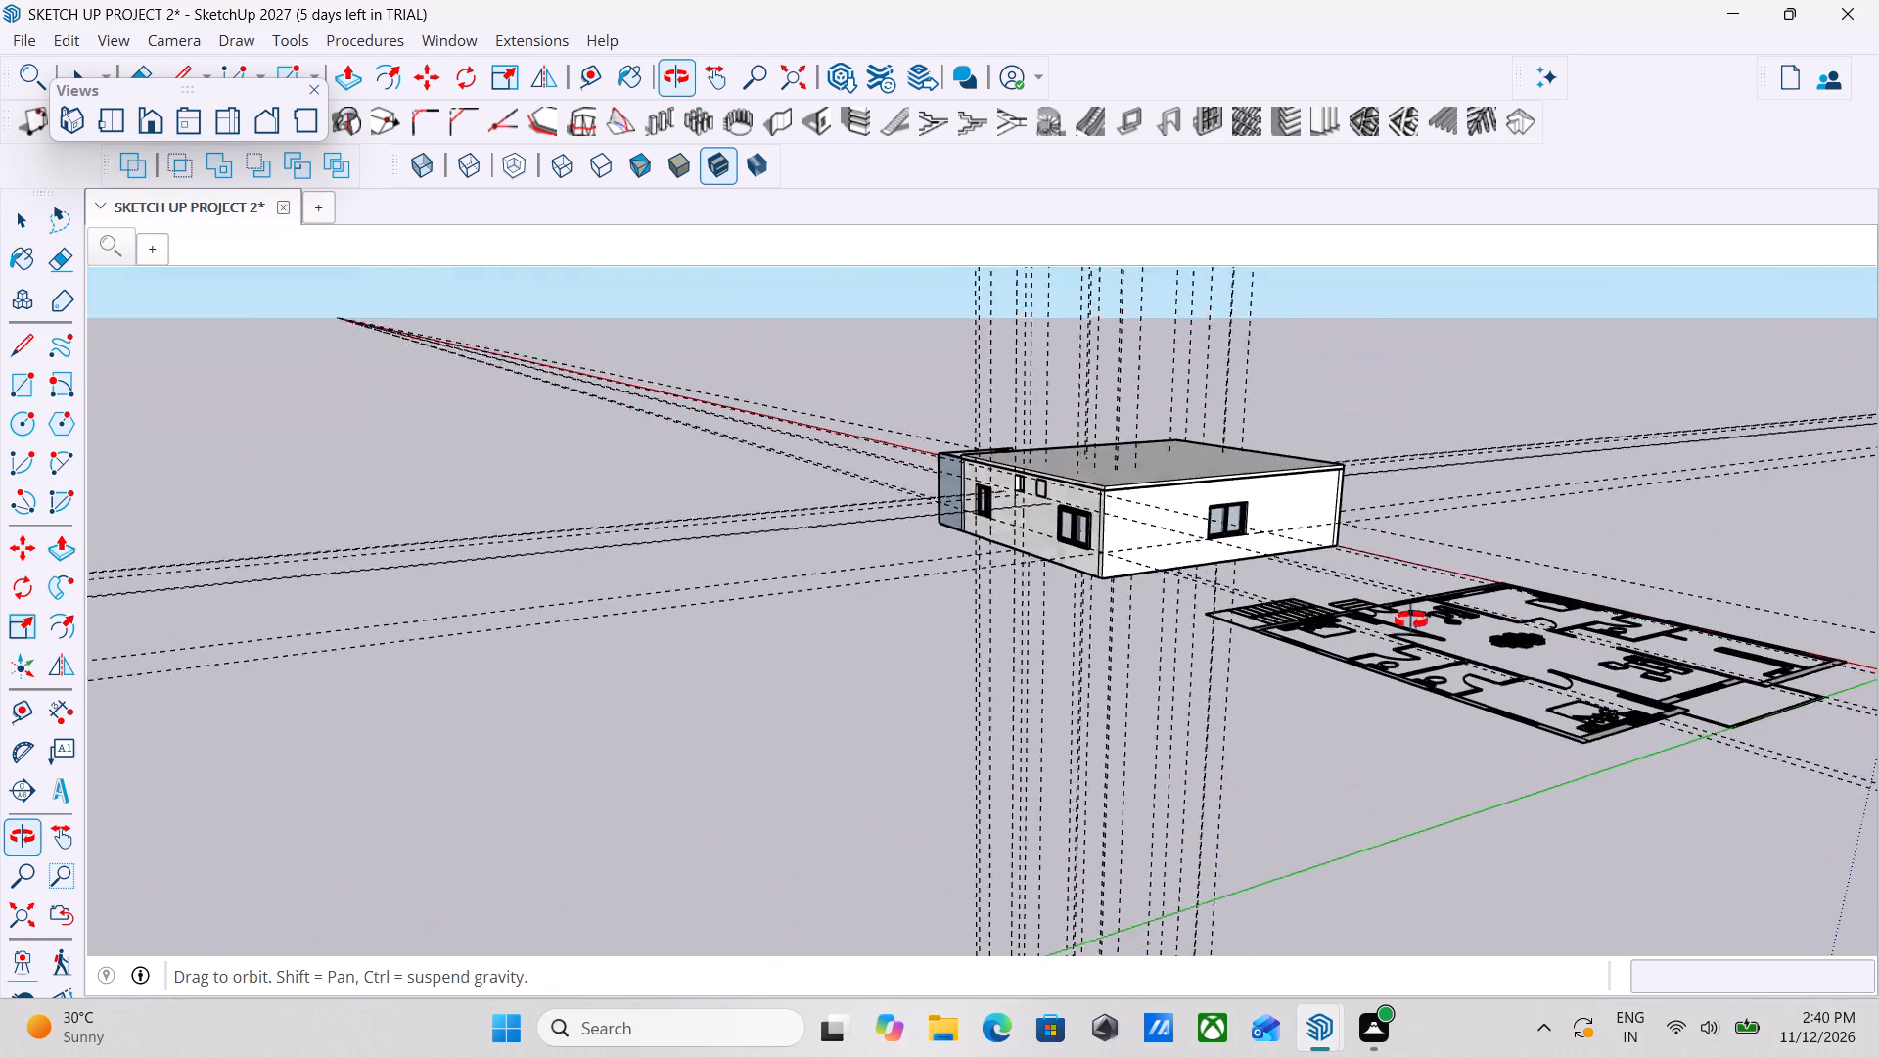
middle_drag(1411, 620, 1416, 620)
middle_drag(1419, 620, 1300, 561)
middle_drag(1333, 592, 1440, 691)
middle_drag(1141, 678, 1437, 728)
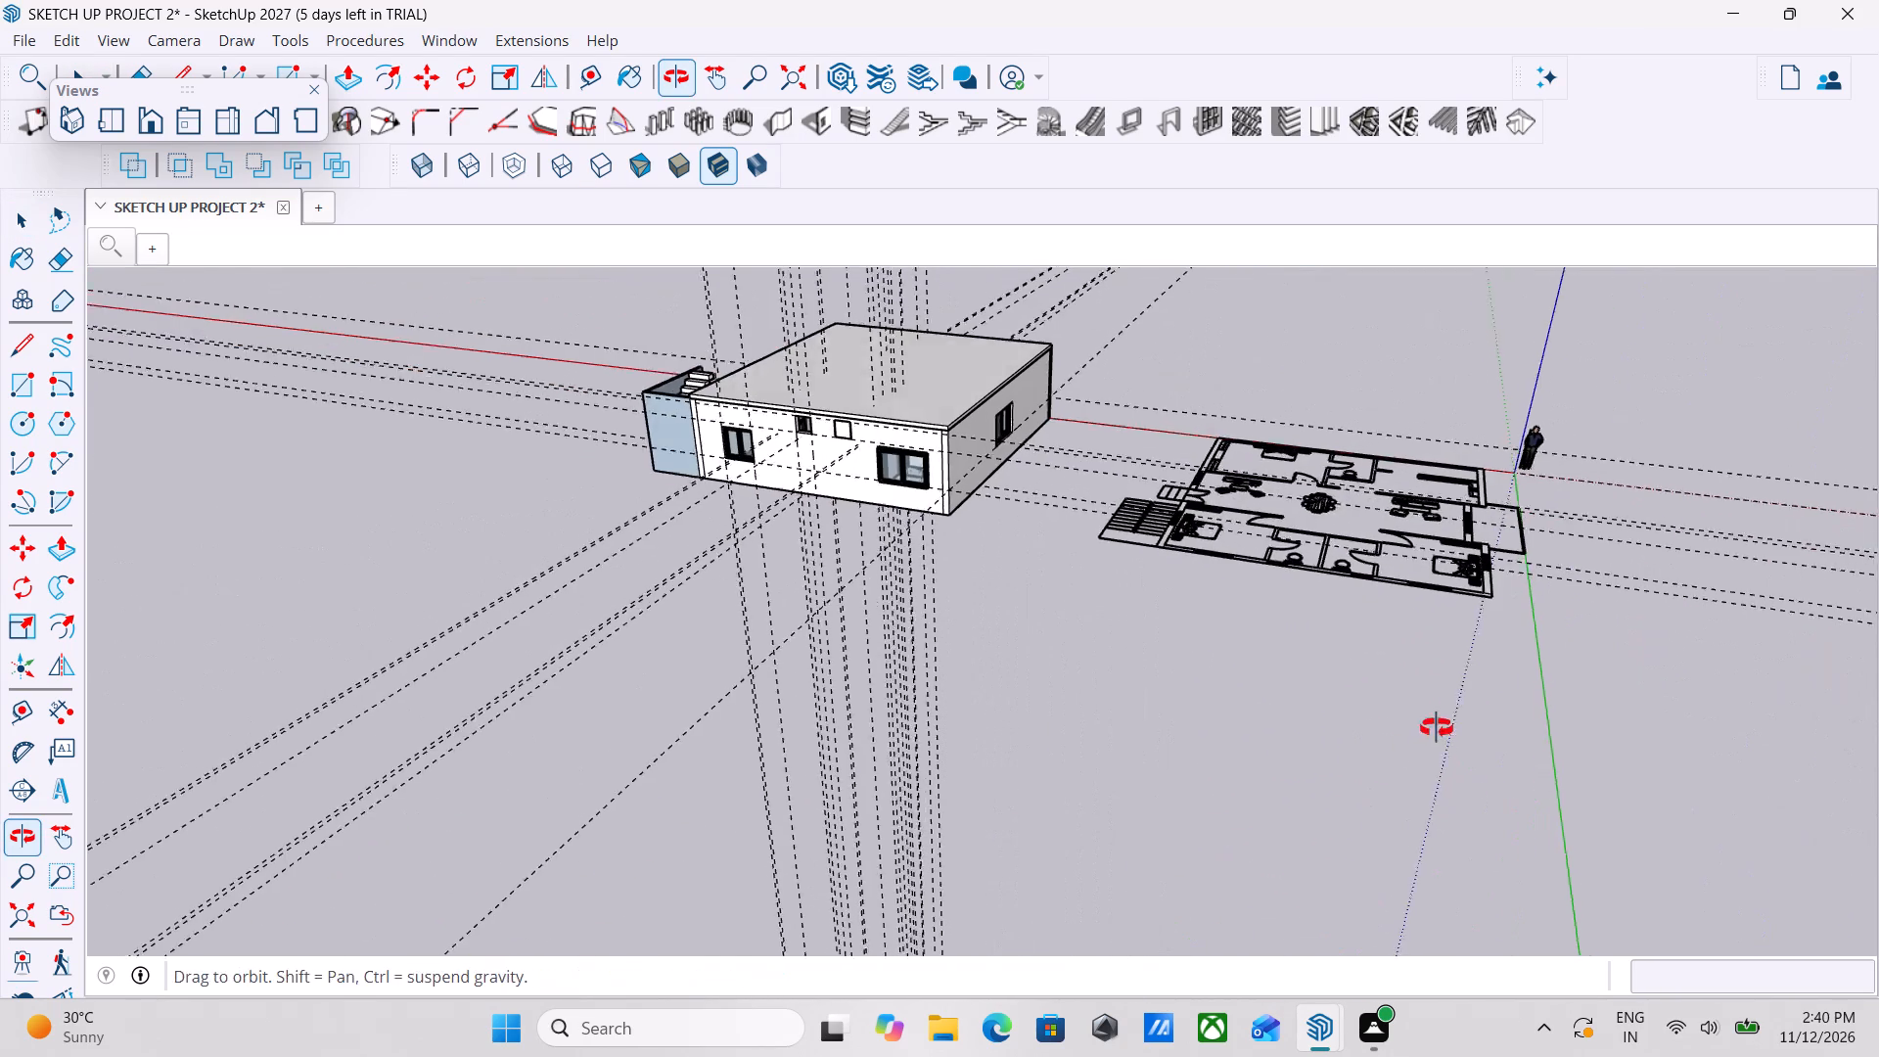
middle_drag(1437, 728, 1438, 725)
Copy the floor plan near the origin onto the slab, matching its outer bedroom wall corner to the slab's top corner.
click(1407, 574)
click(1277, 568)
middle_drag(1075, 574, 1180, 850)
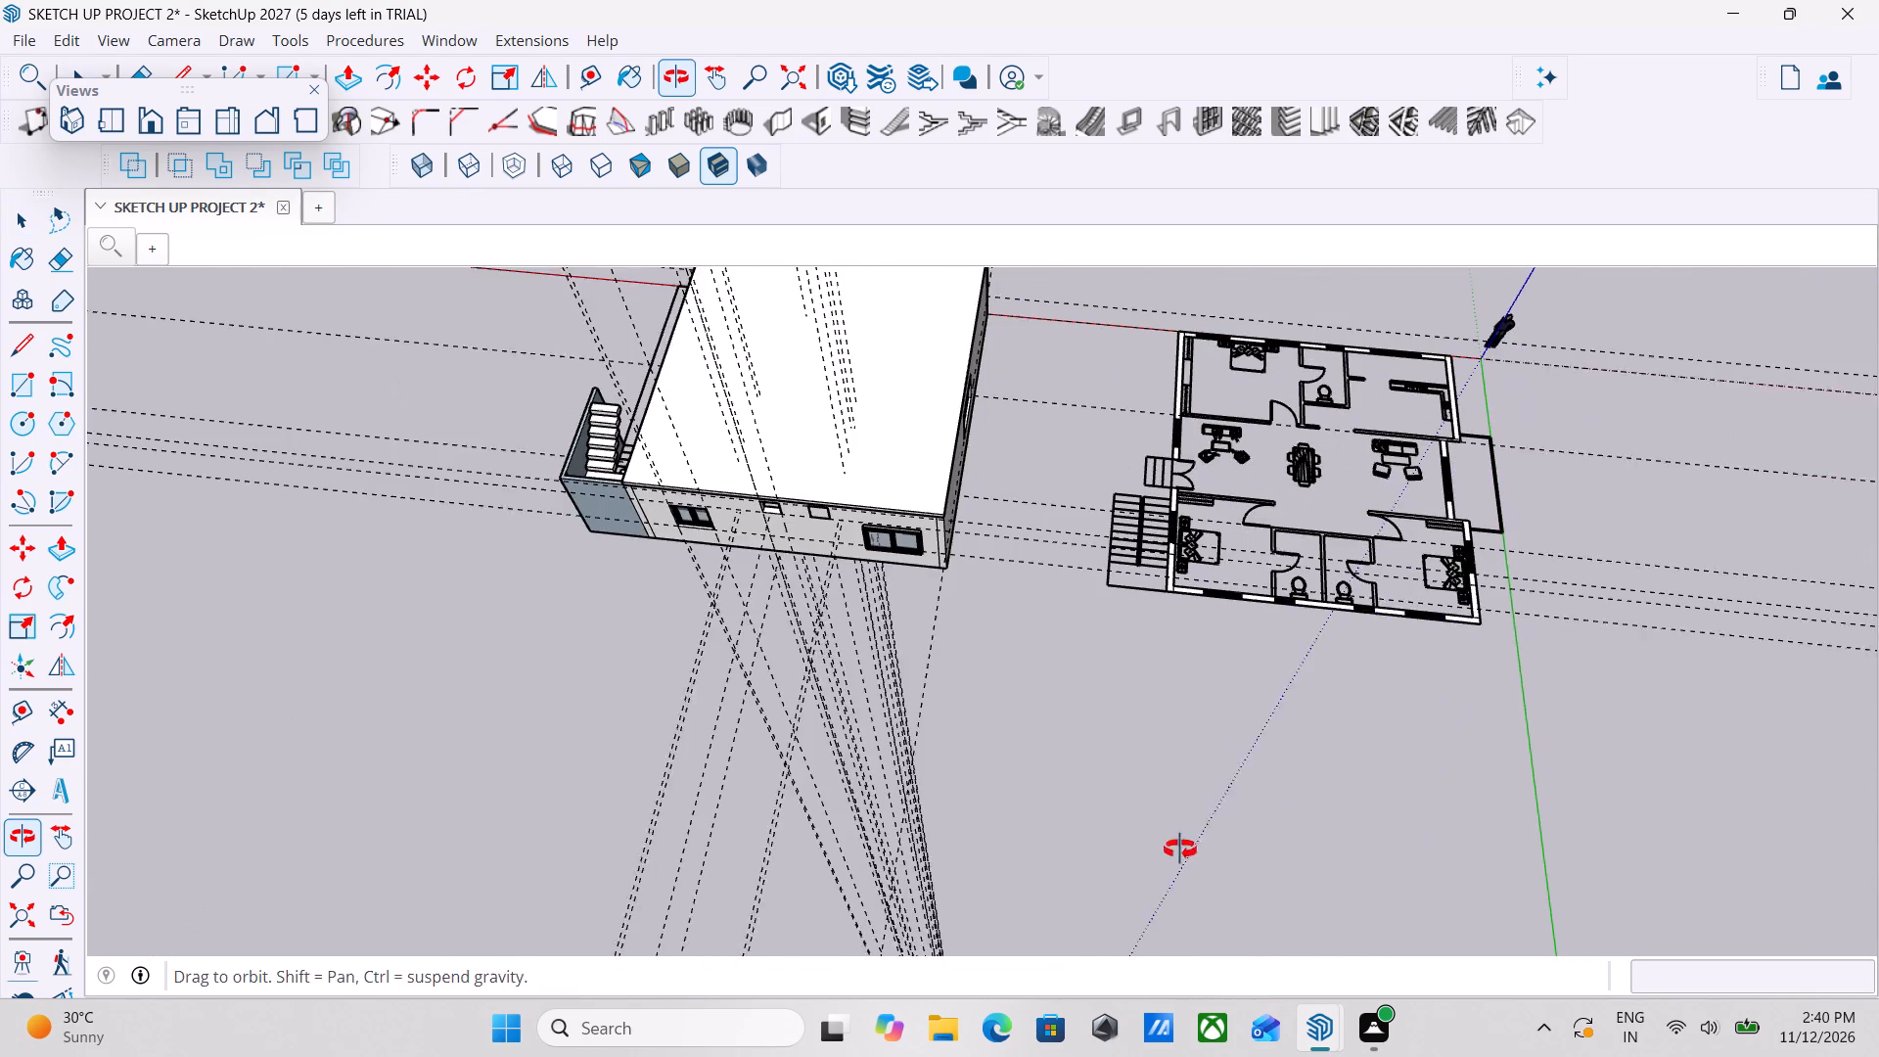
middle_drag(1180, 850, 1183, 851)
click(1260, 521)
middle_drag(1153, 555, 1204, 691)
click(1269, 565)
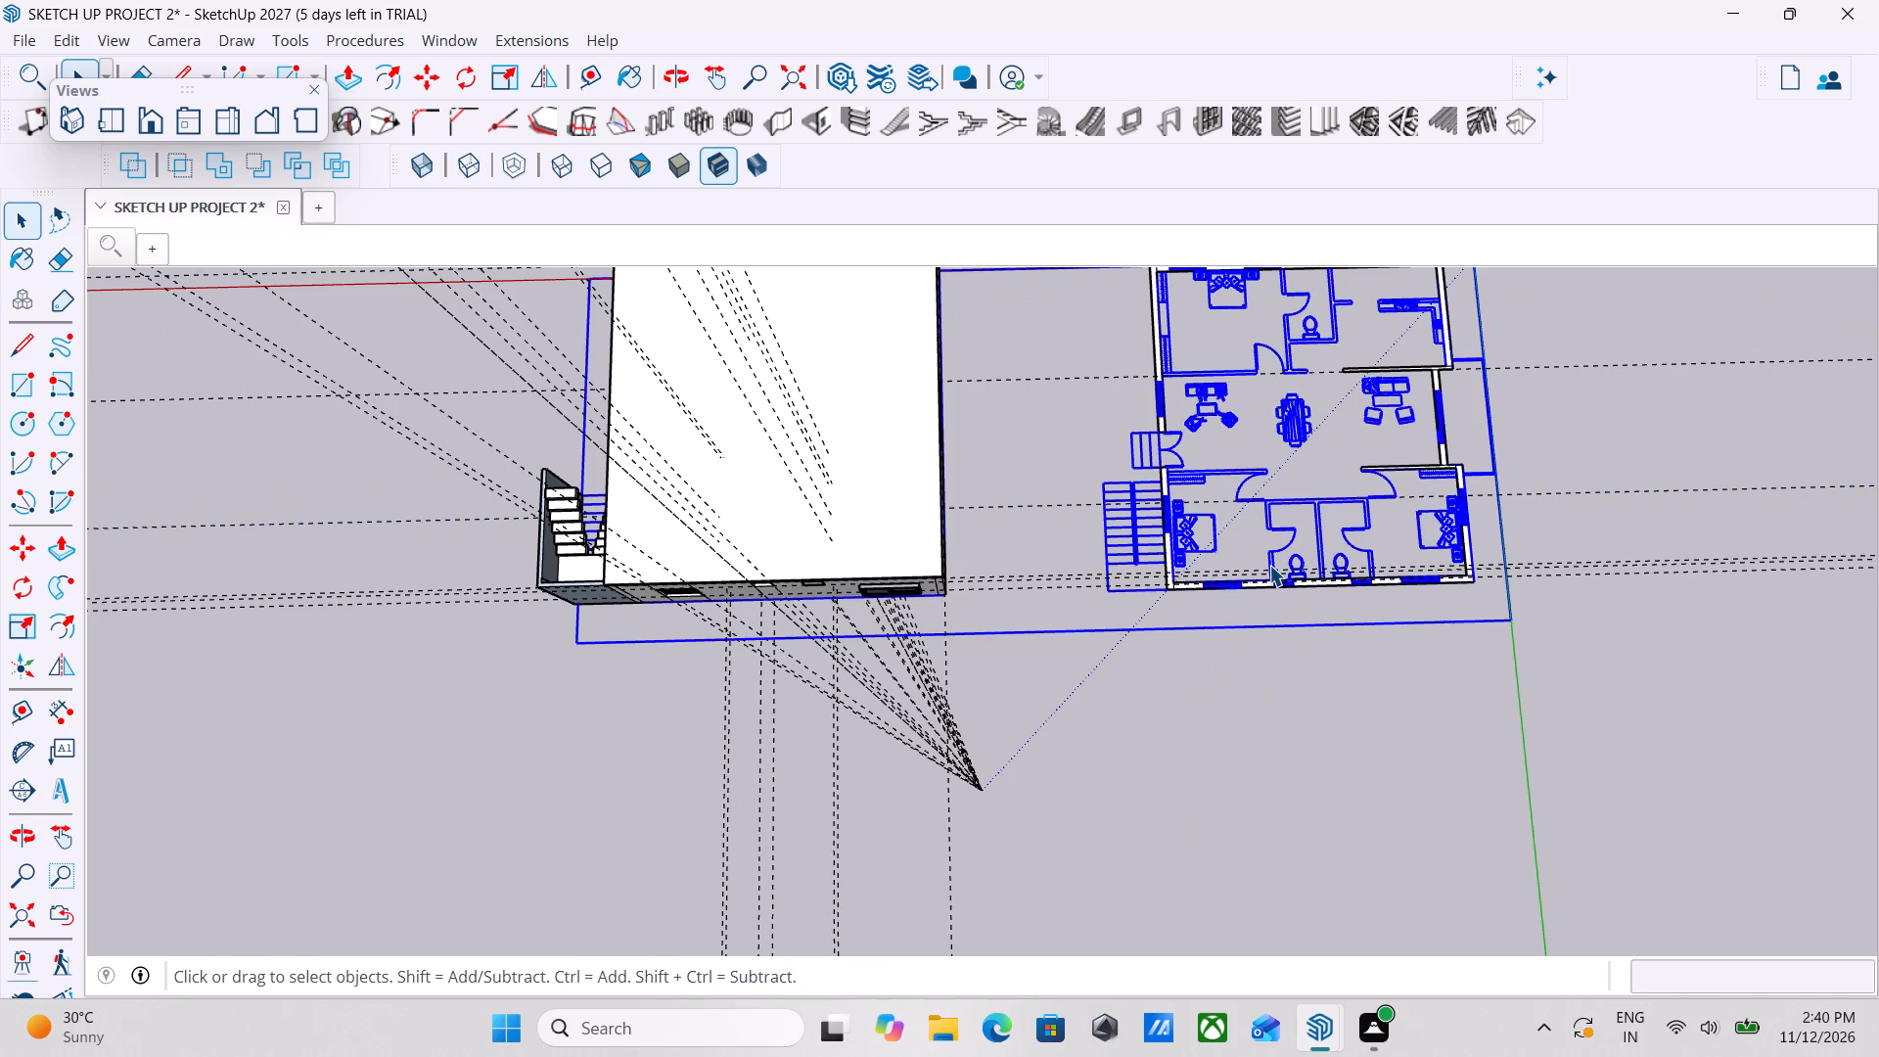
middle_drag(1269, 565, 1274, 638)
middle_drag(1274, 632, 1249, 616)
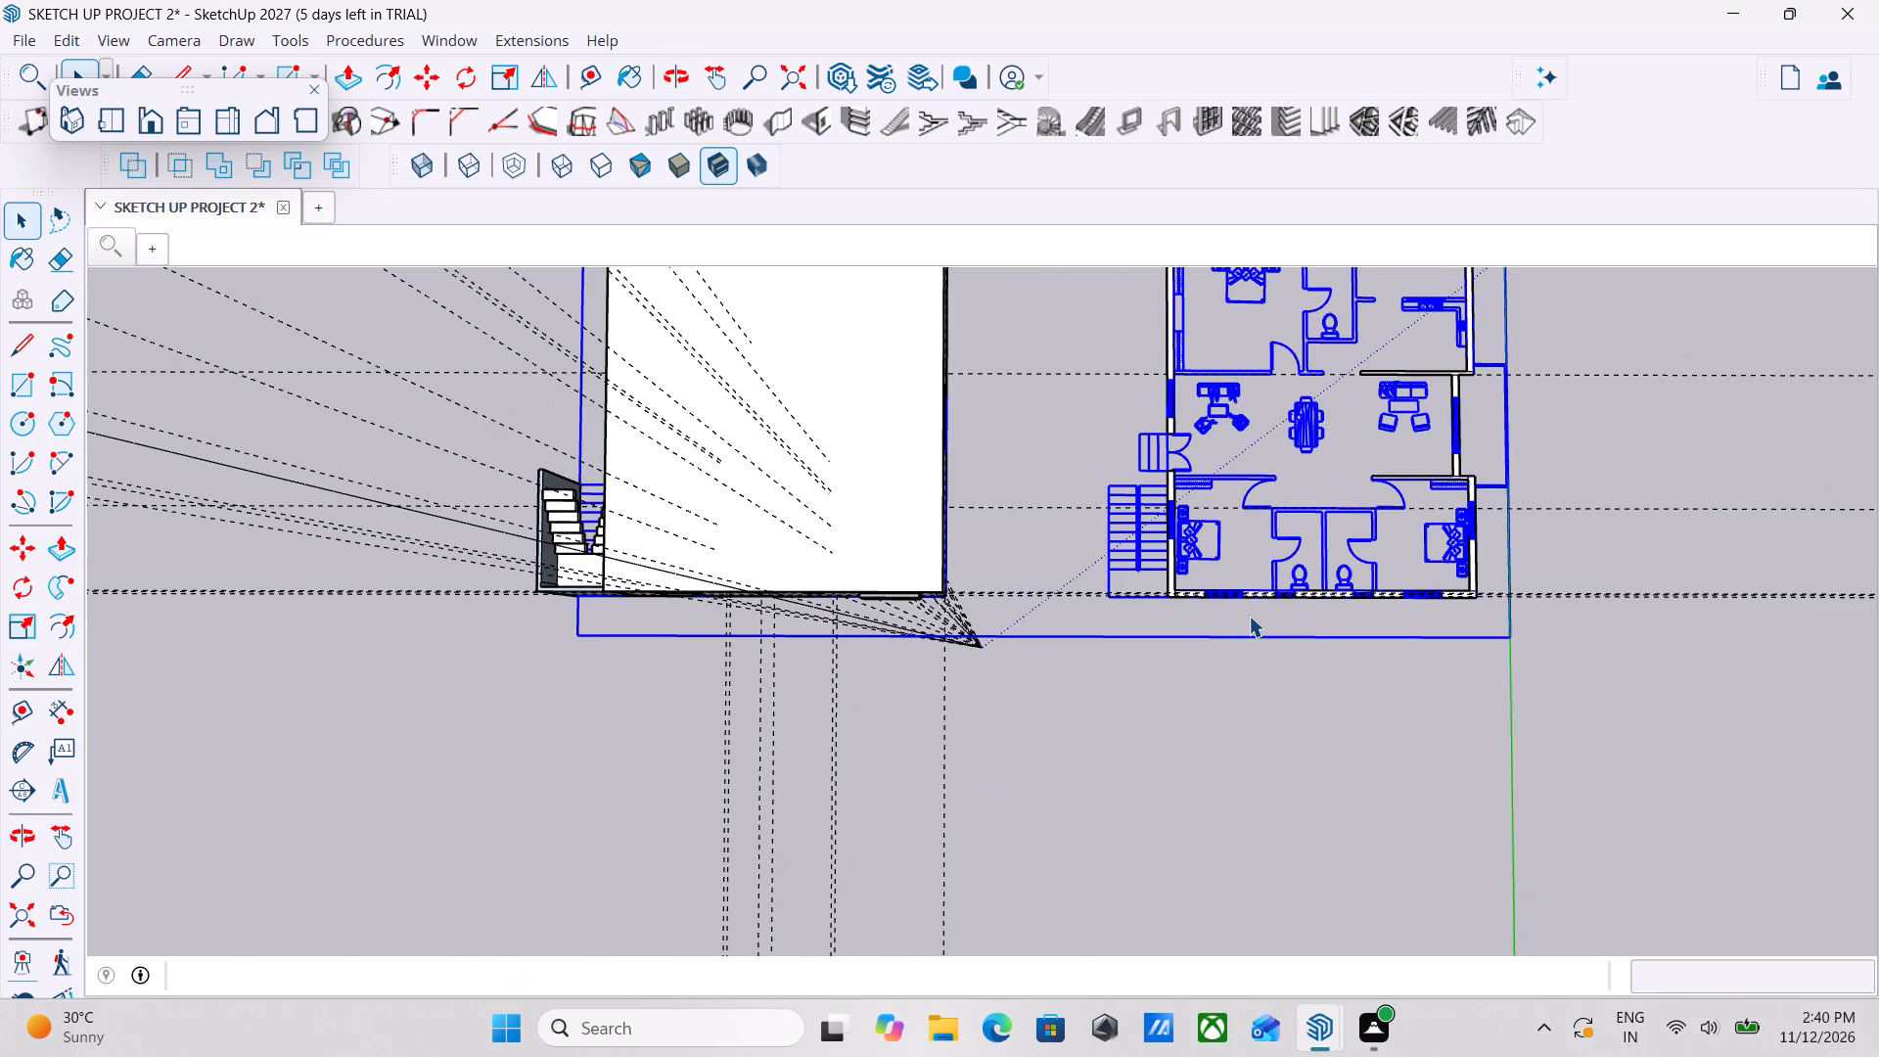
key(m)
scroll(1608, 593, up, 3)
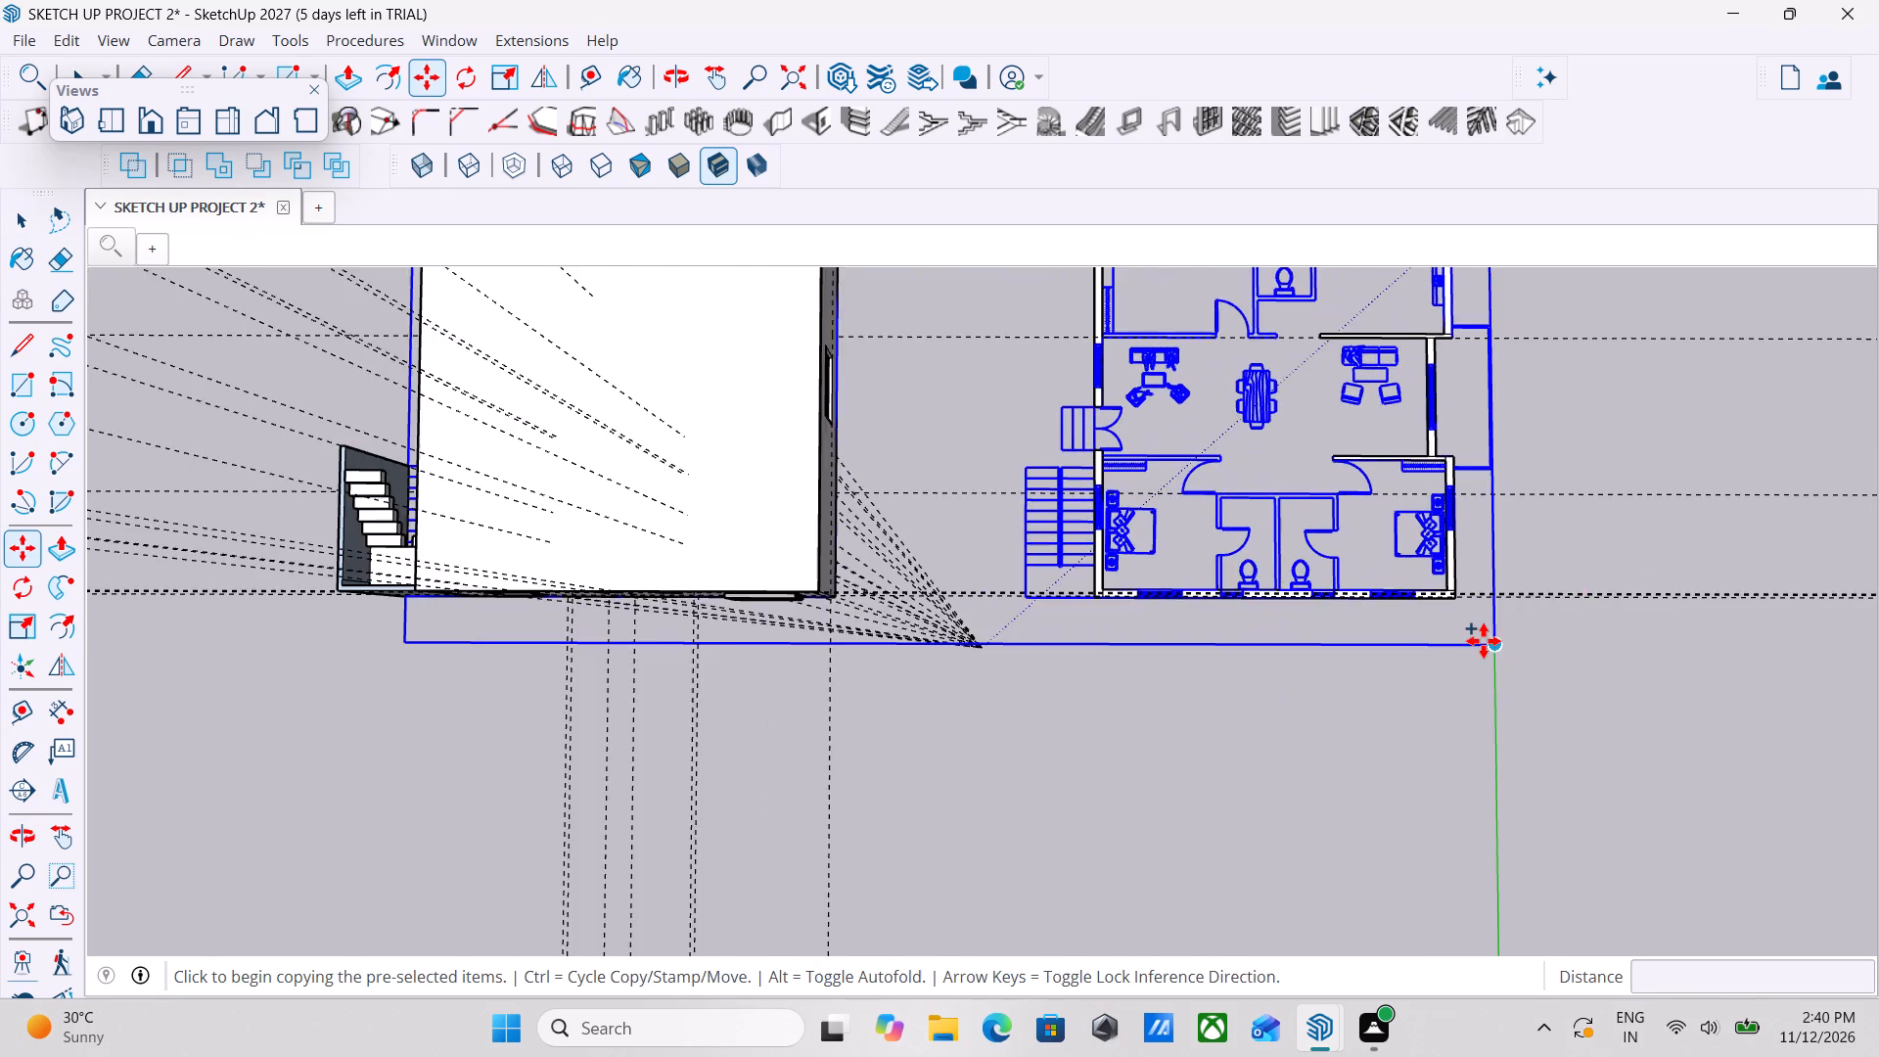
scroll(1484, 641, up, 16)
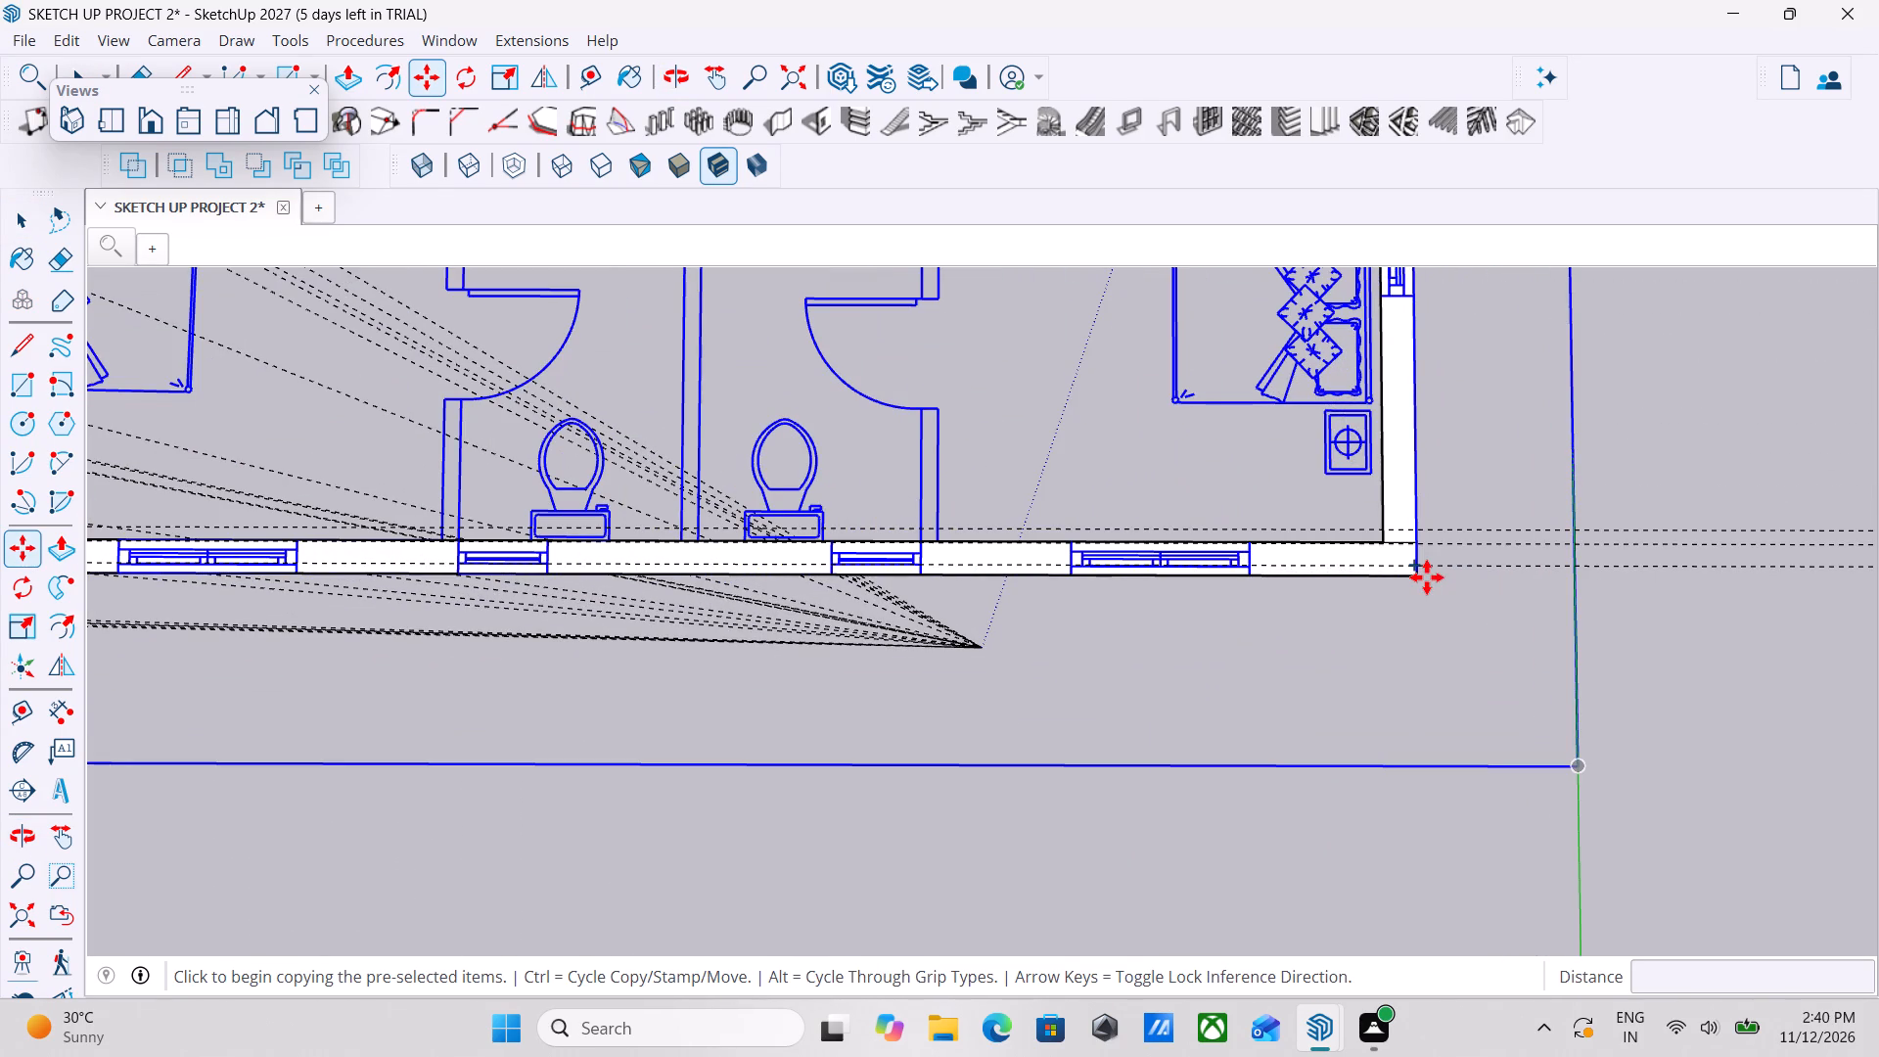
click(1419, 578)
scroll(1113, 533, down, 4)
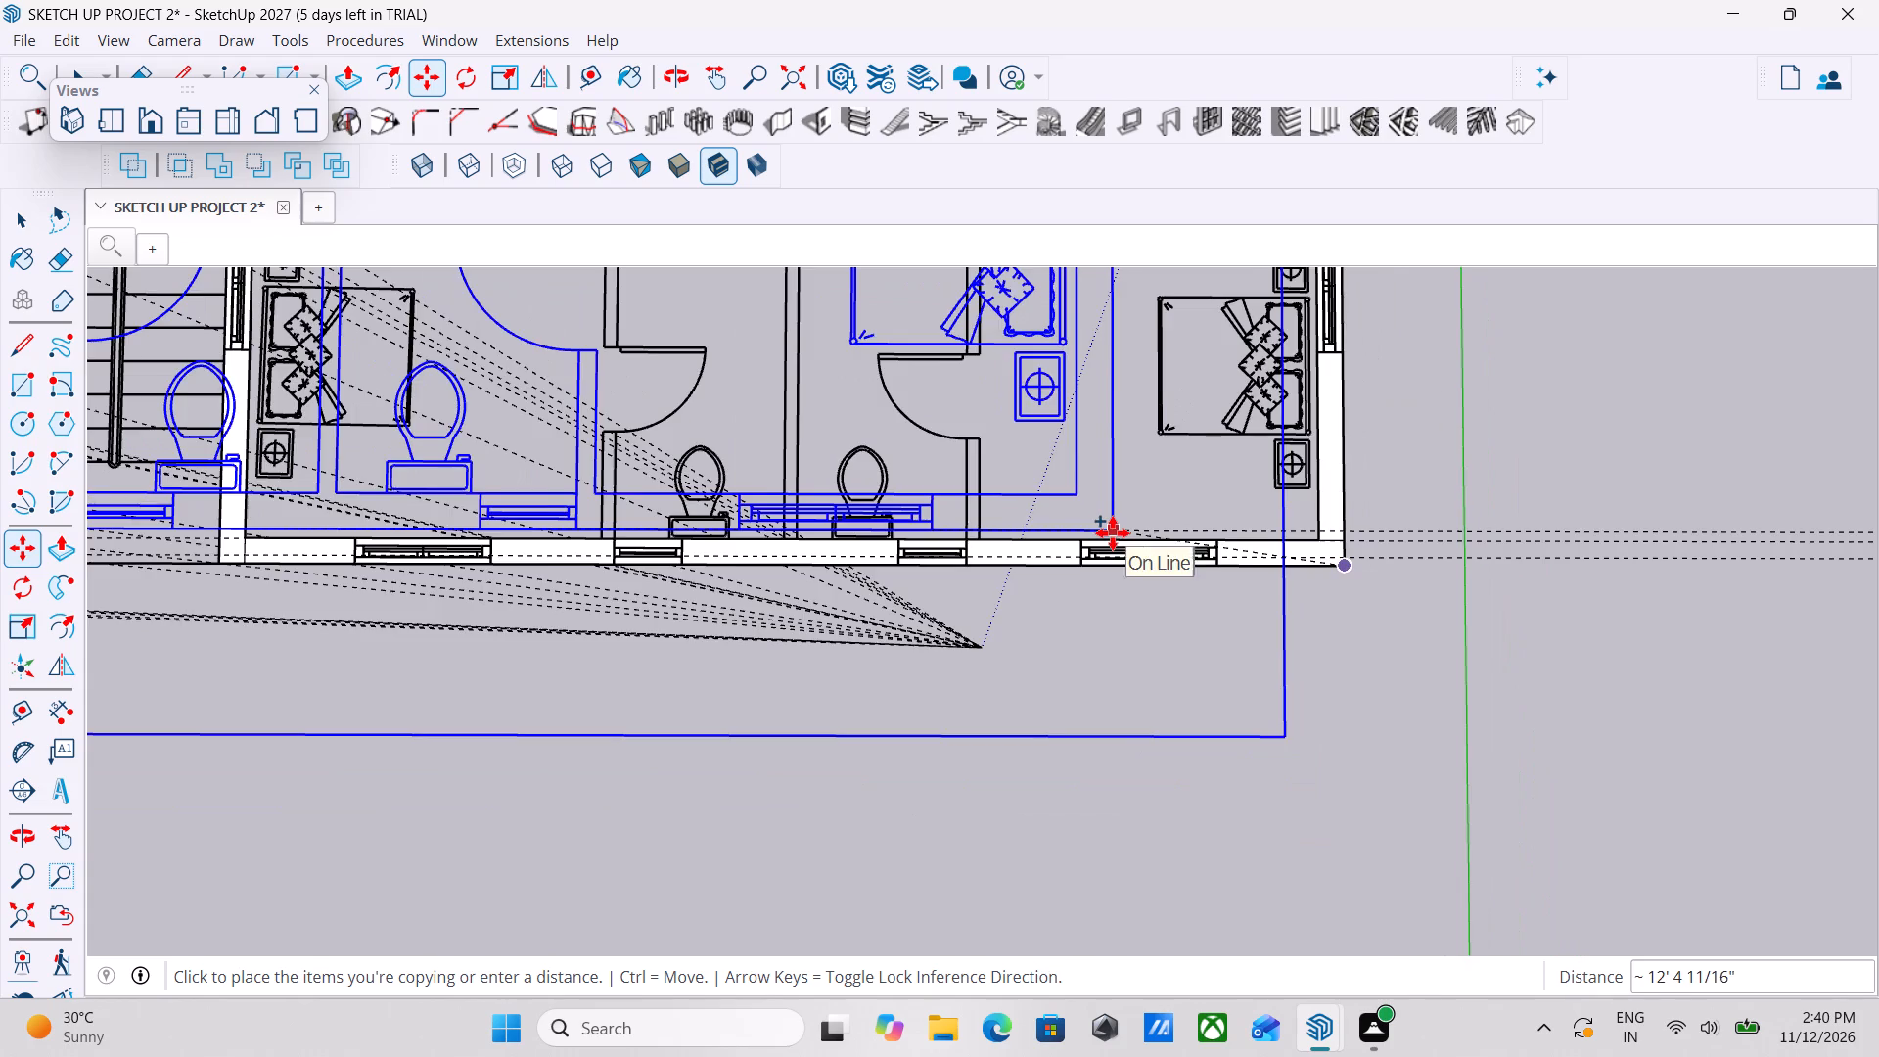
scroll(1113, 533, down, 17)
middle_drag(1113, 533, 1299, 531)
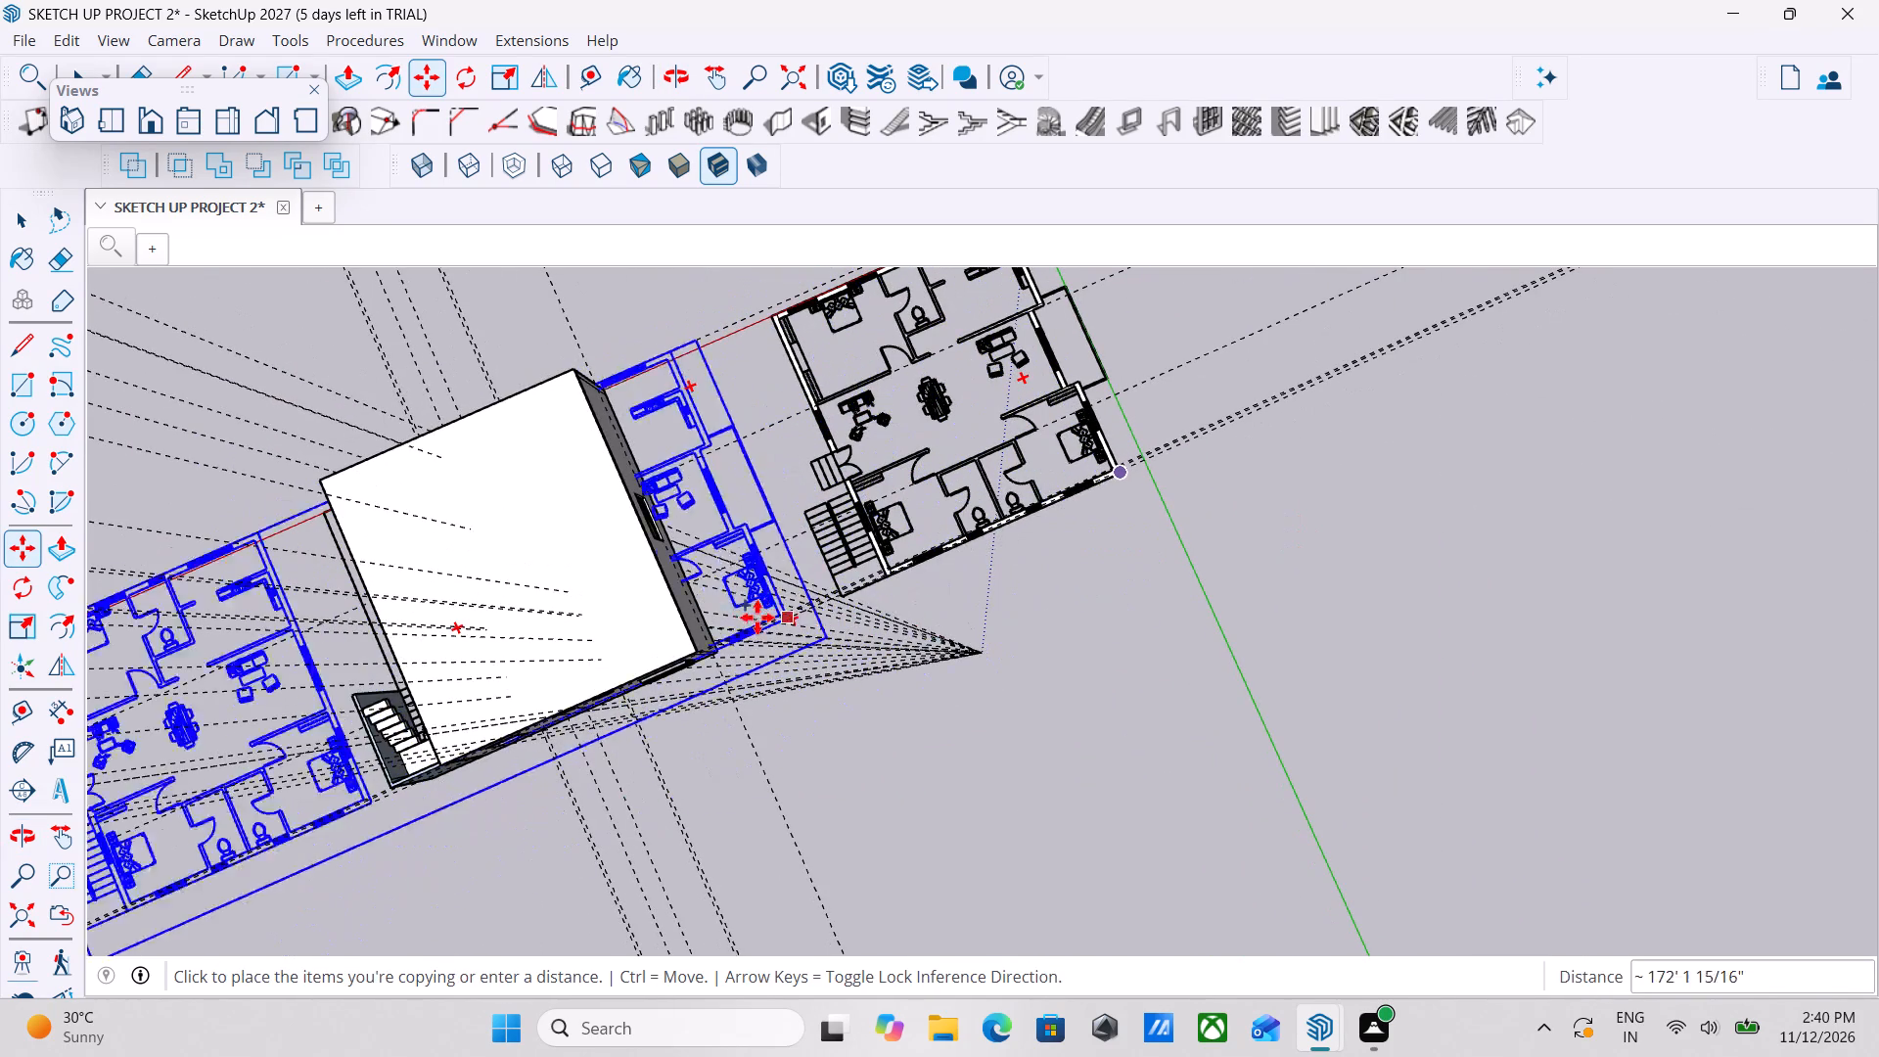
scroll(666, 634, up, 16)
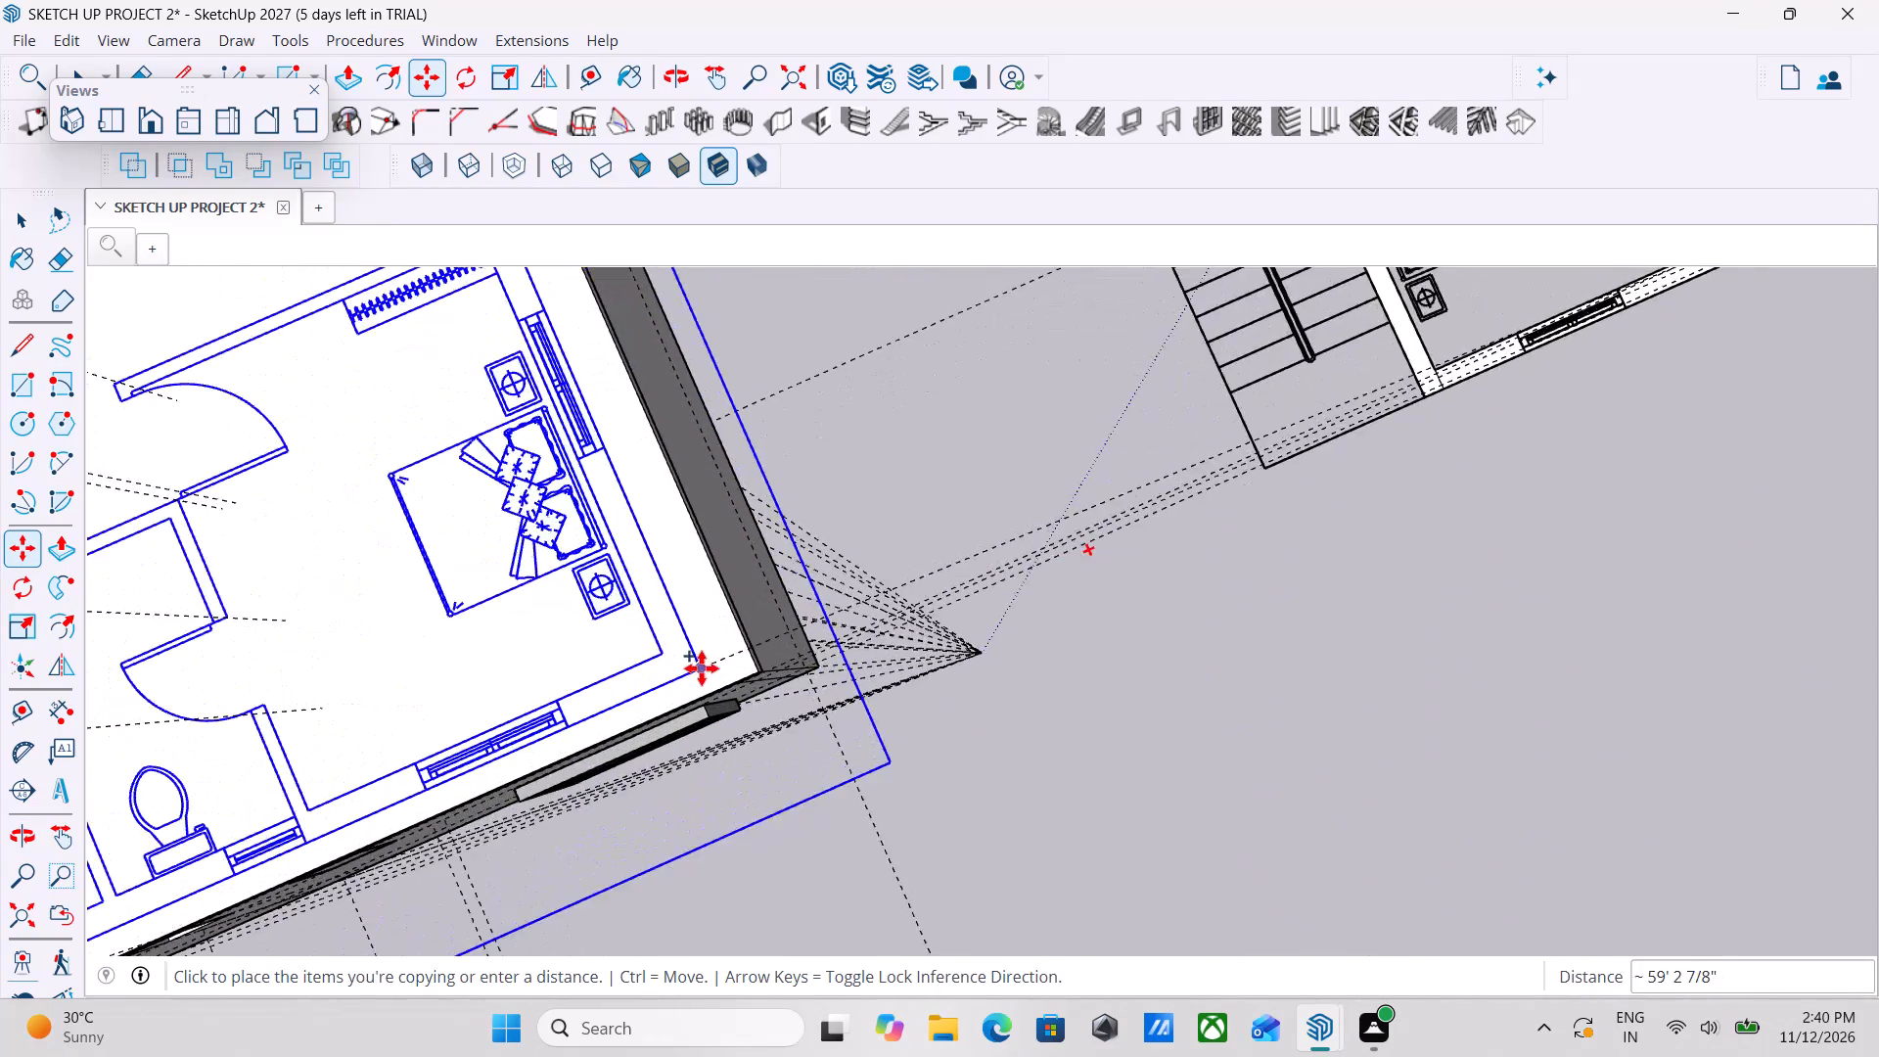
scroll(702, 668, up, 6)
click(776, 681)
Clear the selection and examine how the copied floor plan sits on the slab from several sides.
scroll(775, 661, down, 2)
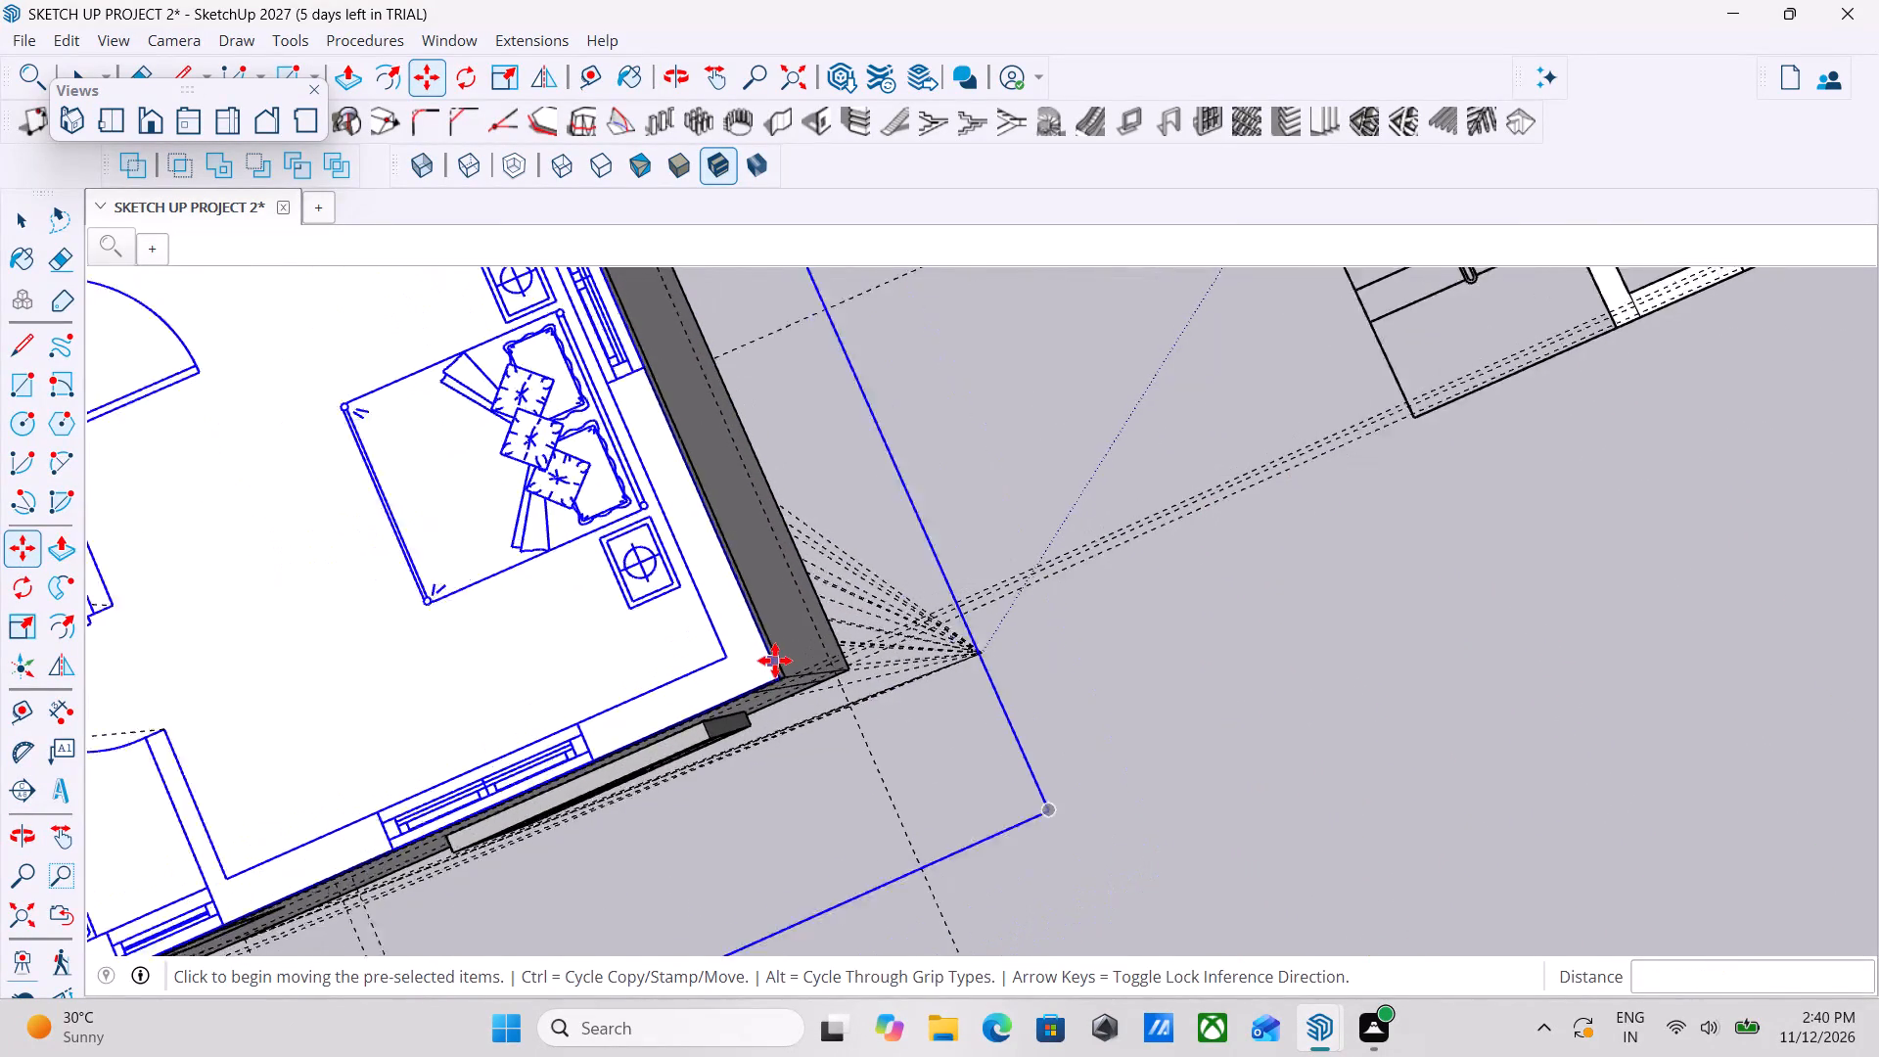
scroll(775, 661, down, 4)
middle_drag(773, 661, 1145, 538)
scroll(861, 623, down, 6)
middle_drag(877, 654, 1199, 612)
scroll(988, 639, down, 5)
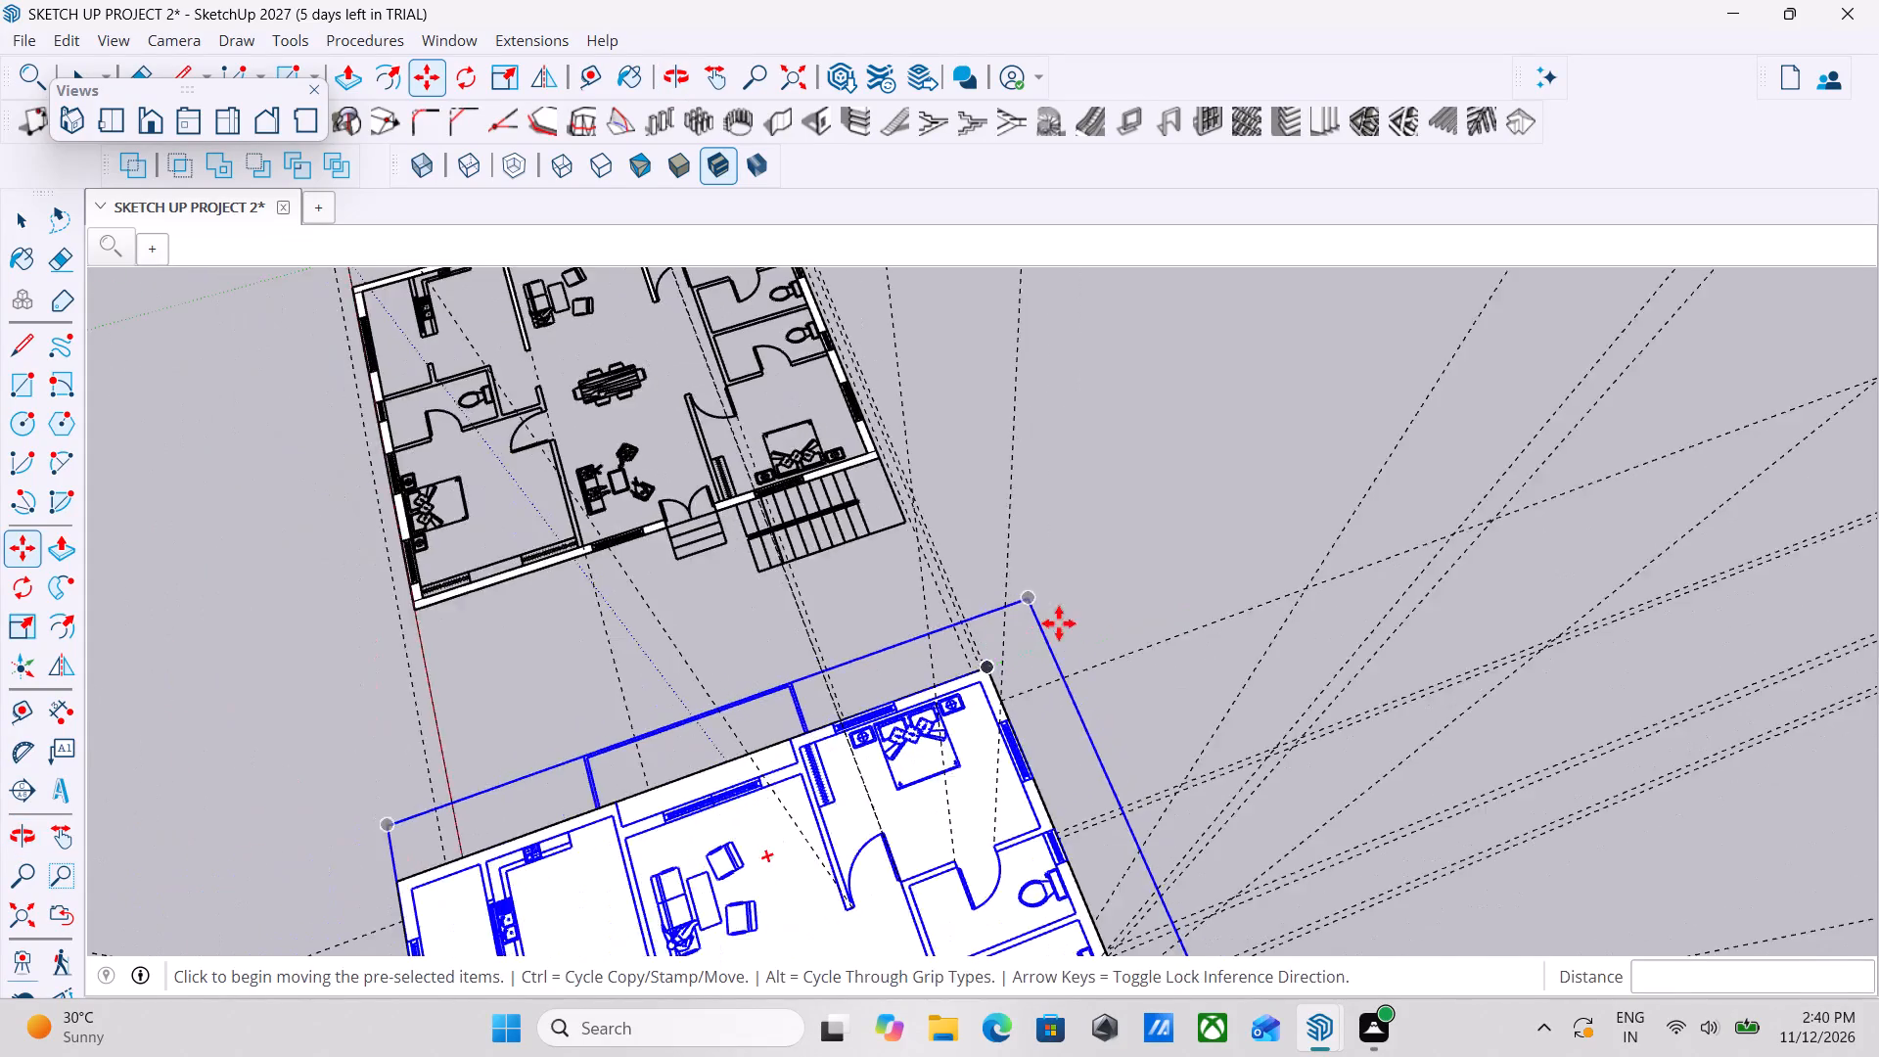
middle_drag(1064, 621, 1388, 506)
scroll(1388, 506, up, 1)
scroll(1310, 523, down, 2)
middle_drag(1310, 523, 1468, 411)
key(Escape)
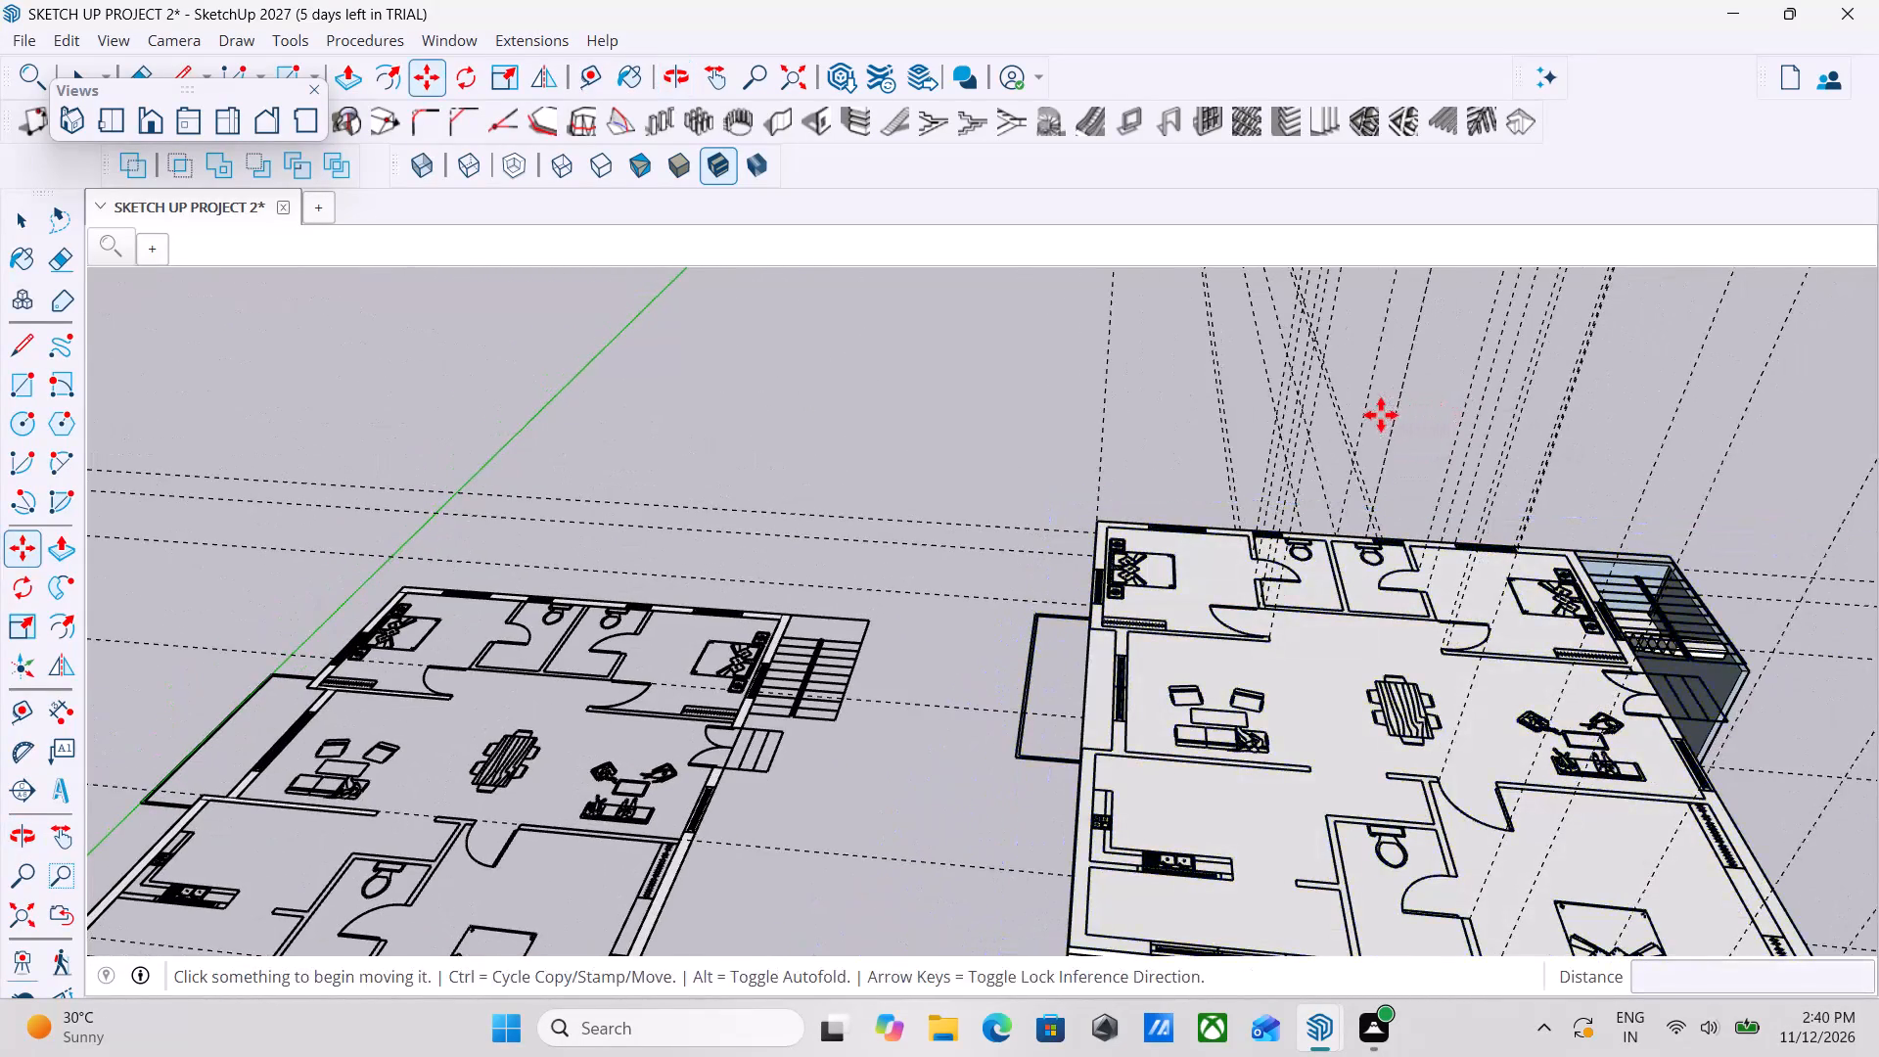
key(space)
middle_drag(1260, 617, 1021, 576)
middle_drag(1142, 592, 624, 651)
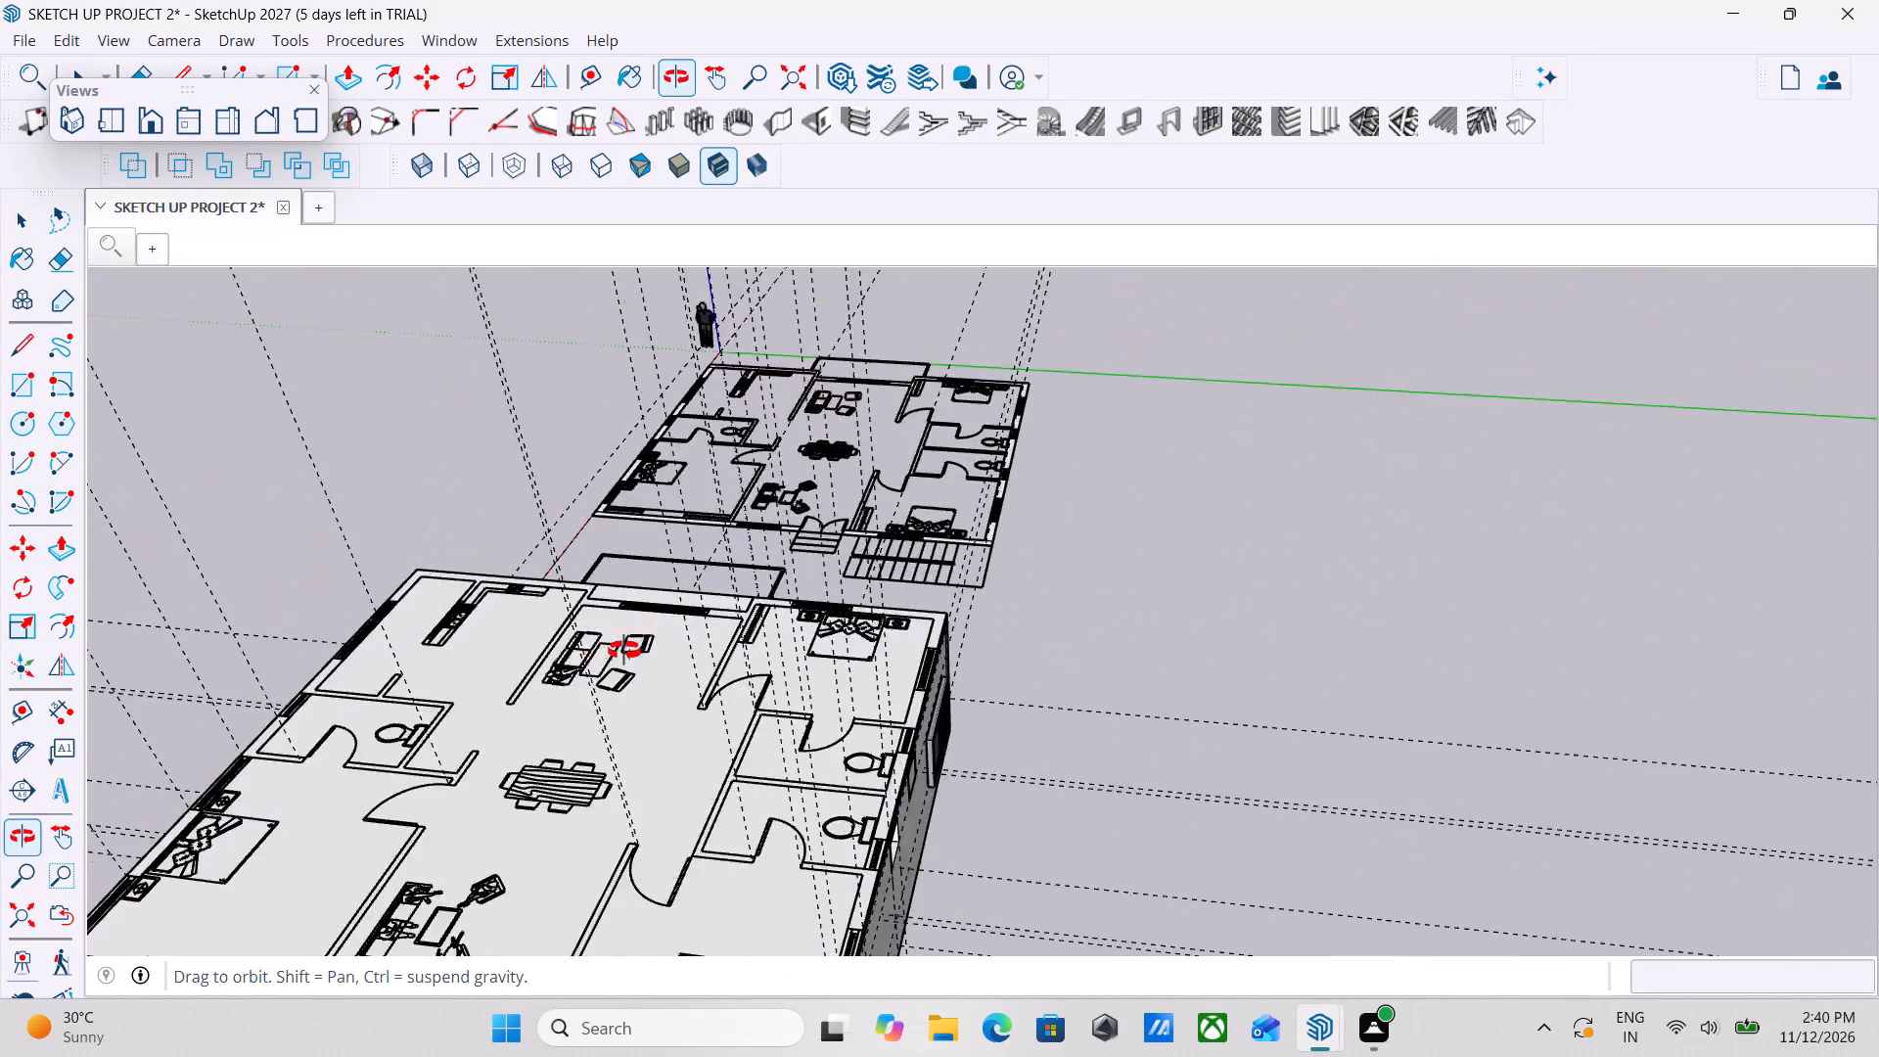
middle_drag(624, 651, 596, 653)
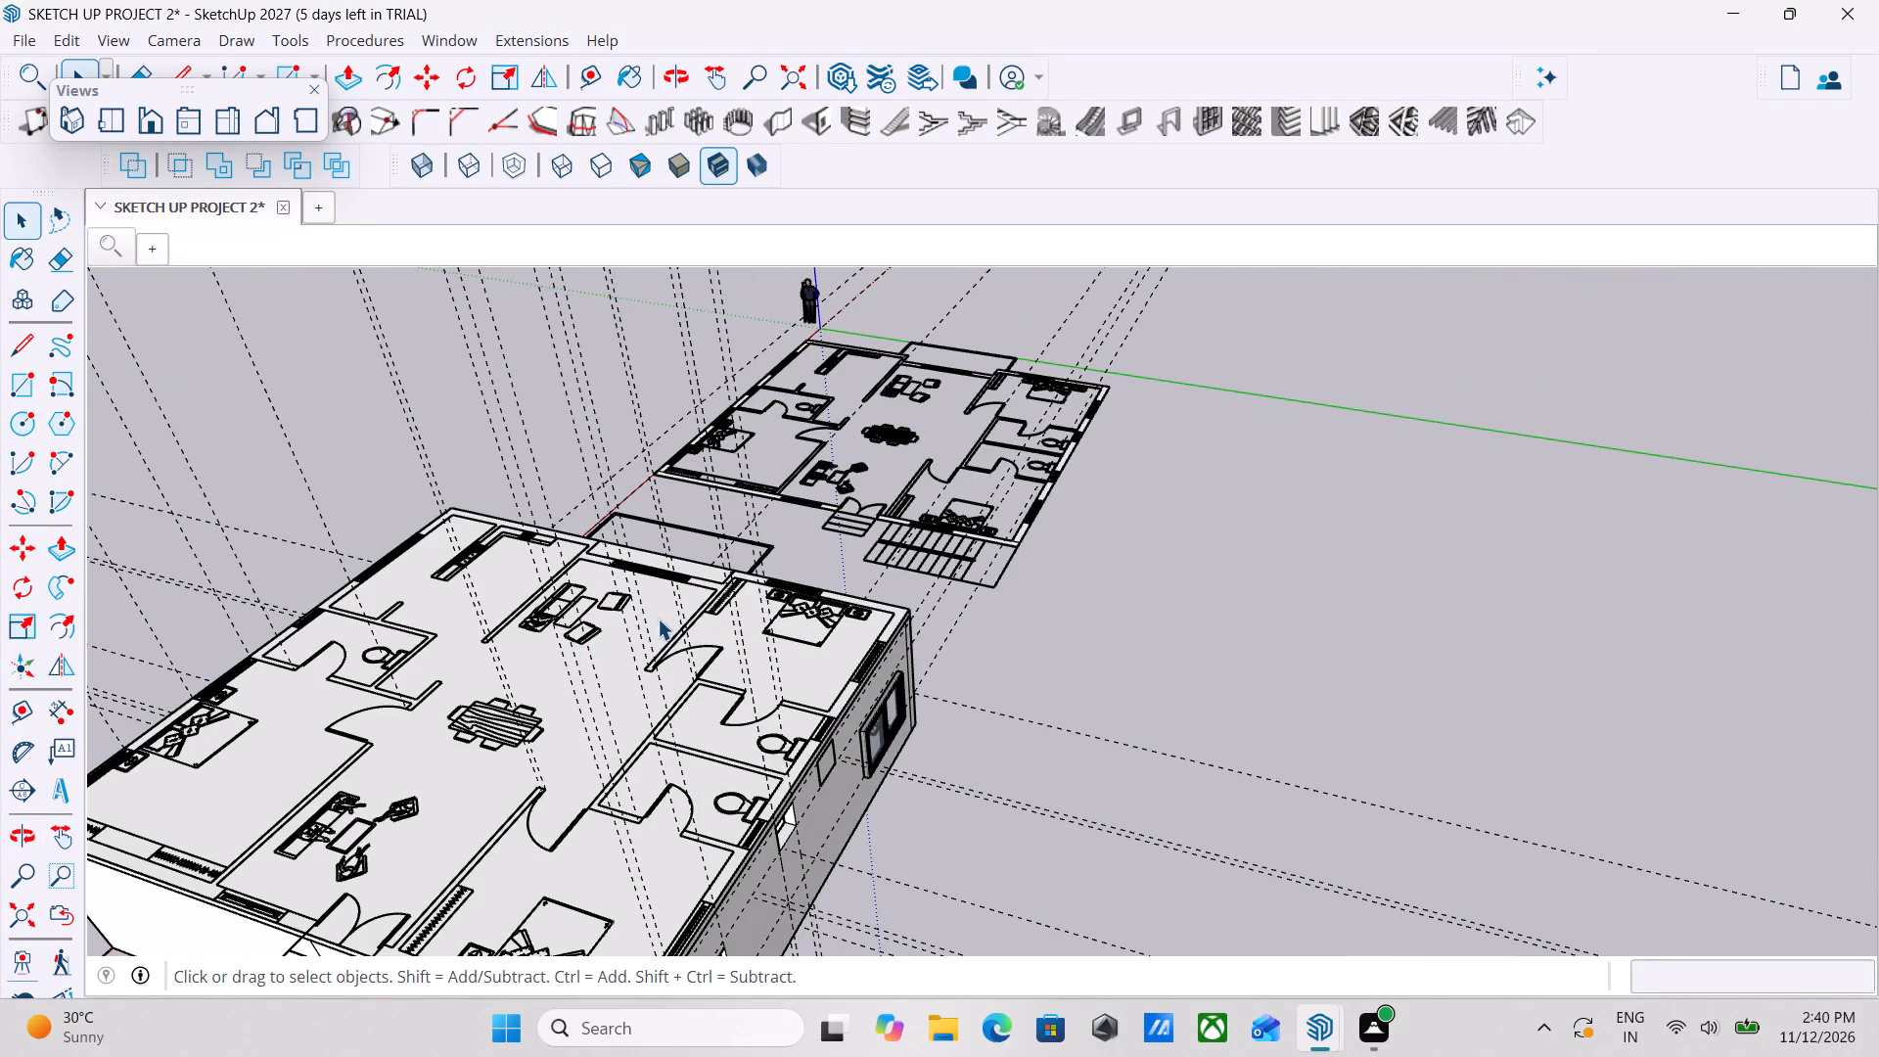
middle_drag(632, 620, 1294, 590)
middle_drag(892, 702, 1057, 702)
middle_drag(1206, 671, 1194, 711)
middle_drag(1129, 682, 1124, 761)
middle_drag(1143, 689, 1165, 904)
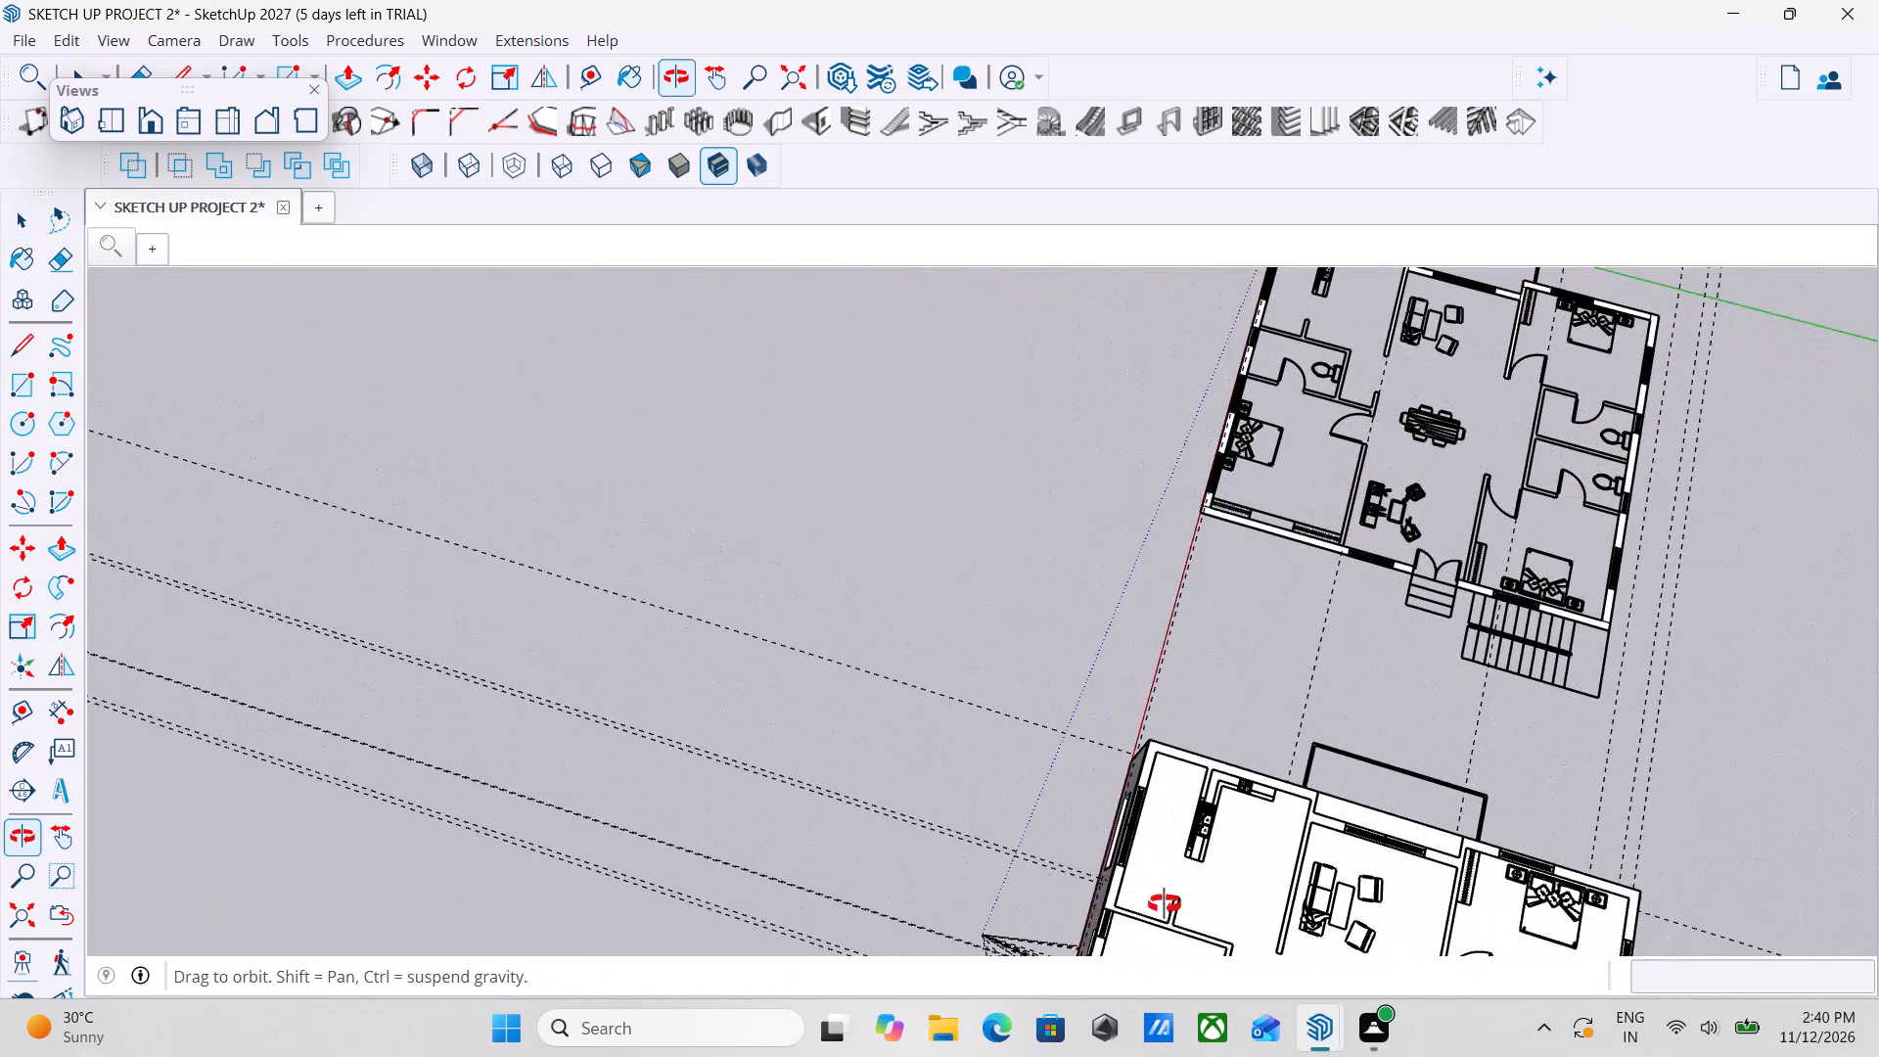
middle_drag(1165, 904, 1167, 907)
scroll(1311, 585, down, 3)
middle_drag(1287, 737, 1105, 612)
scroll(1296, 484, down, 2)
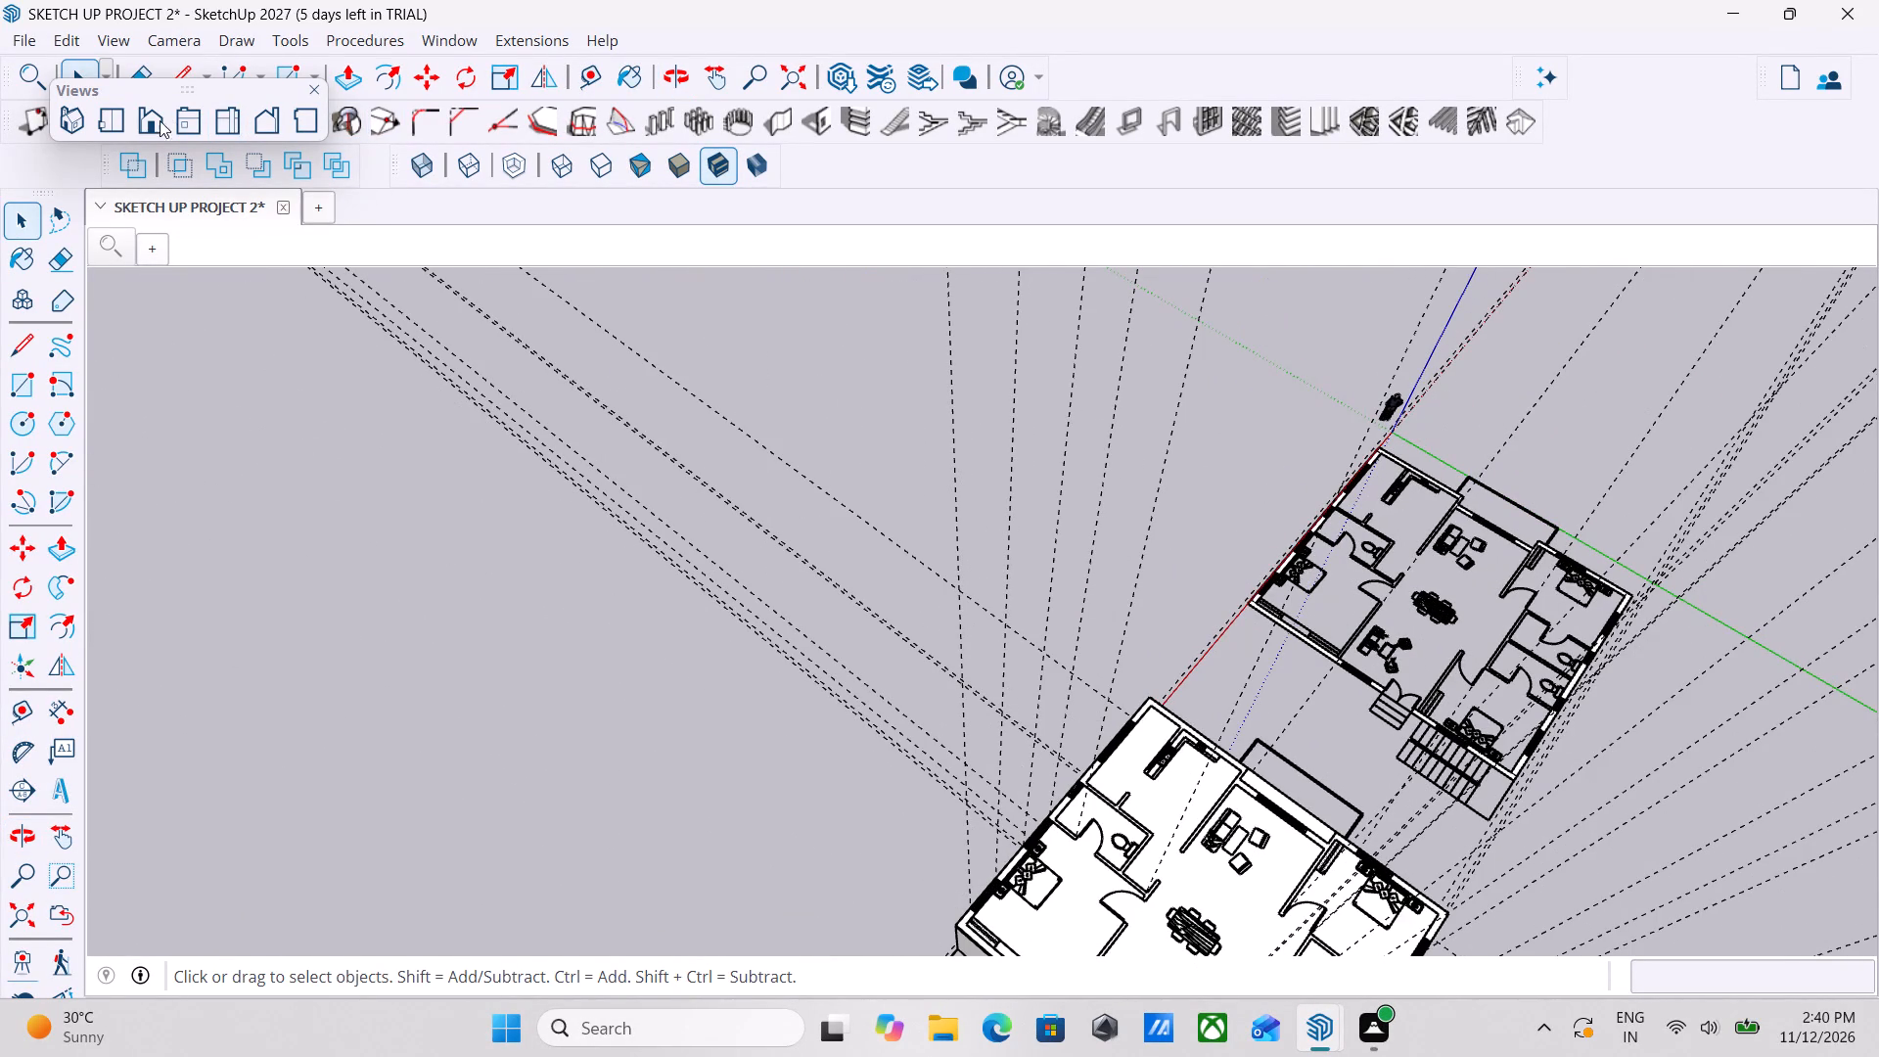
In top view, draw a 9" by 12' 9" rectangle over the copied plan's balcony-side wall of the corner bedroom.
click(121, 115)
scroll(882, 327, up, 3)
scroll(1276, 543, up, 1)
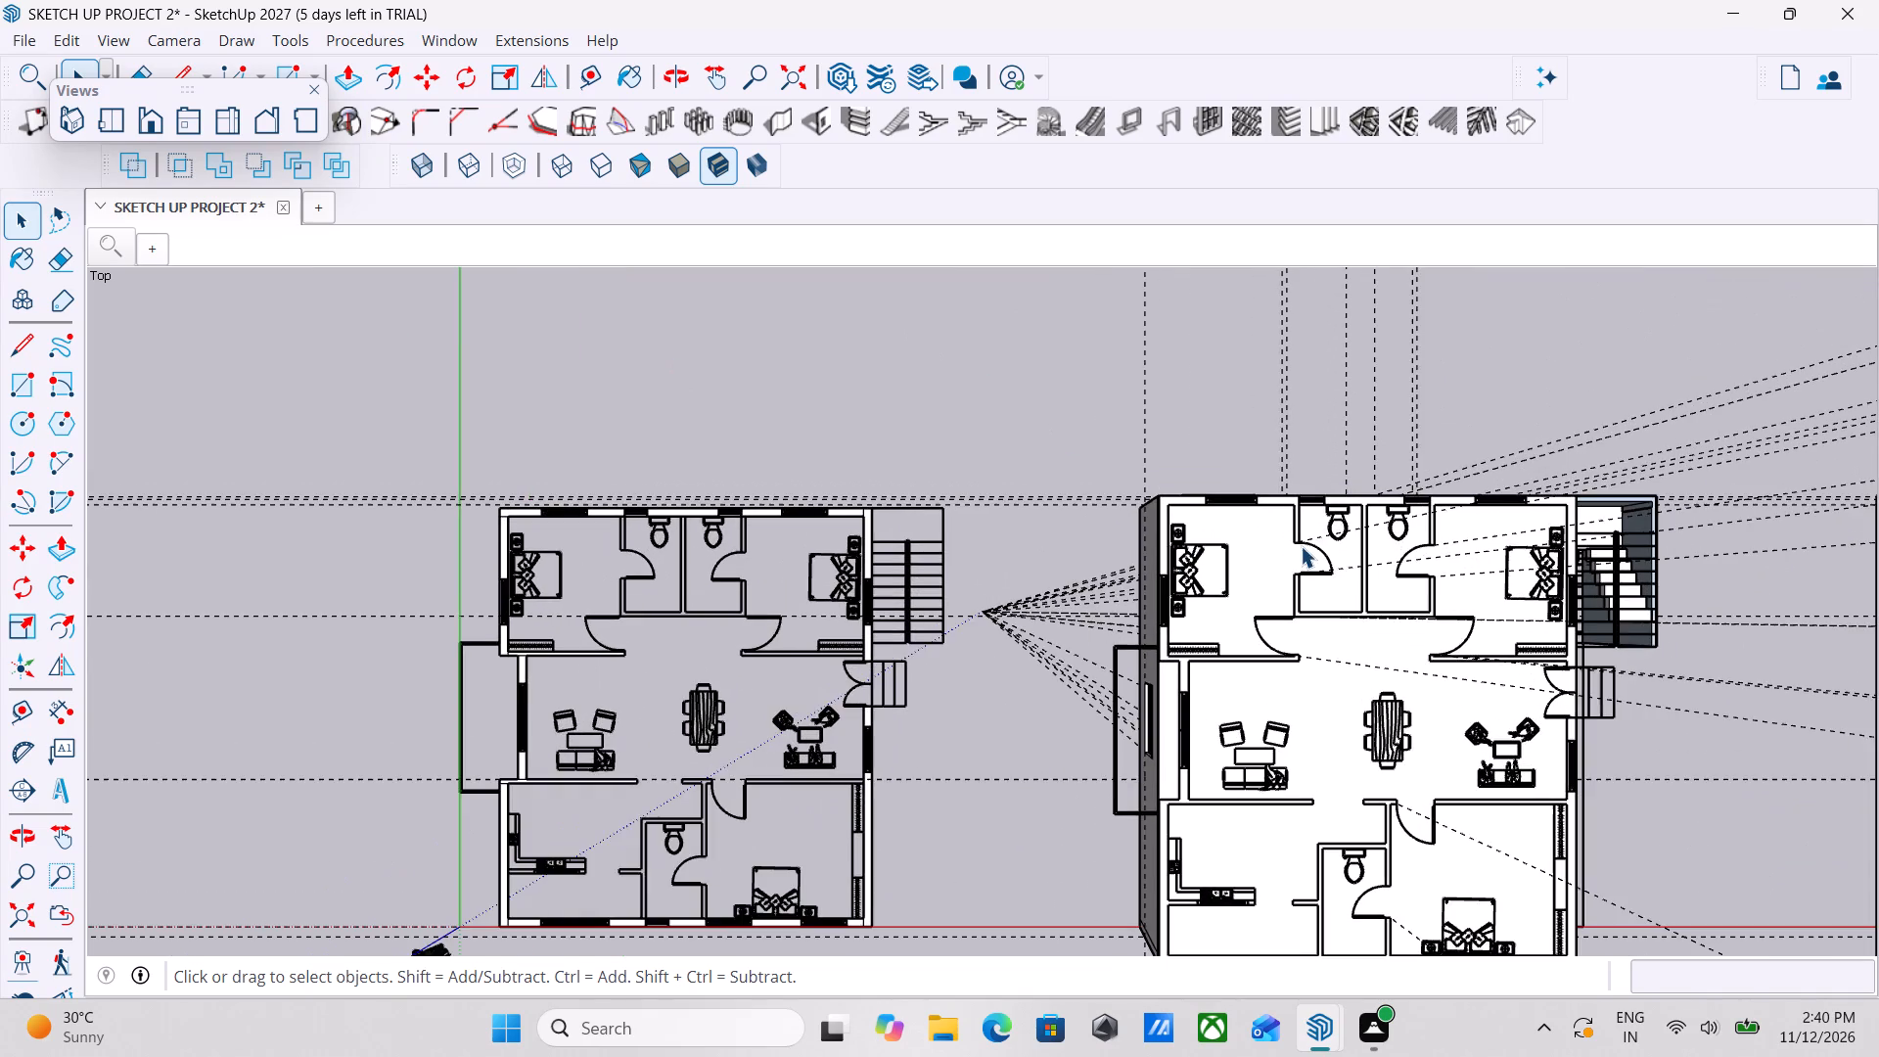
middle_drag(1301, 546, 1239, 565)
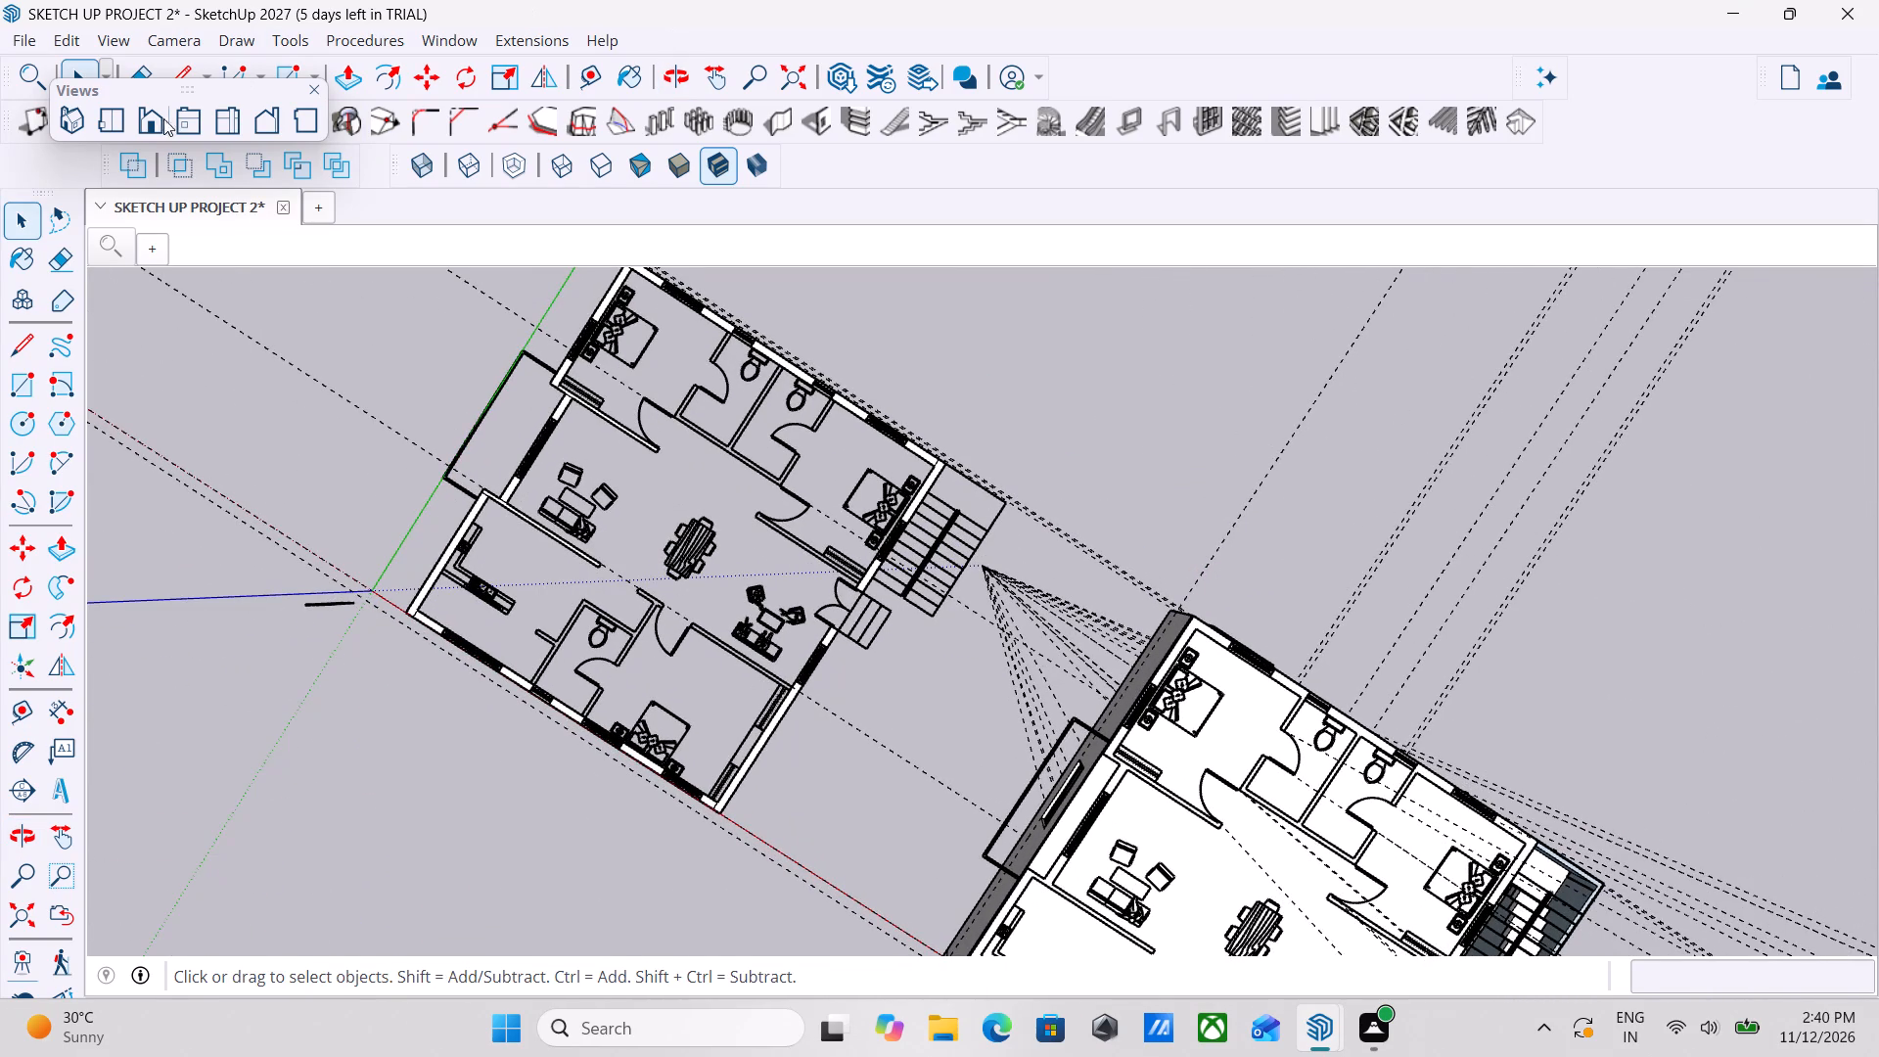
click(120, 113)
scroll(1204, 570, up, 6)
scroll(1287, 403, up, 2)
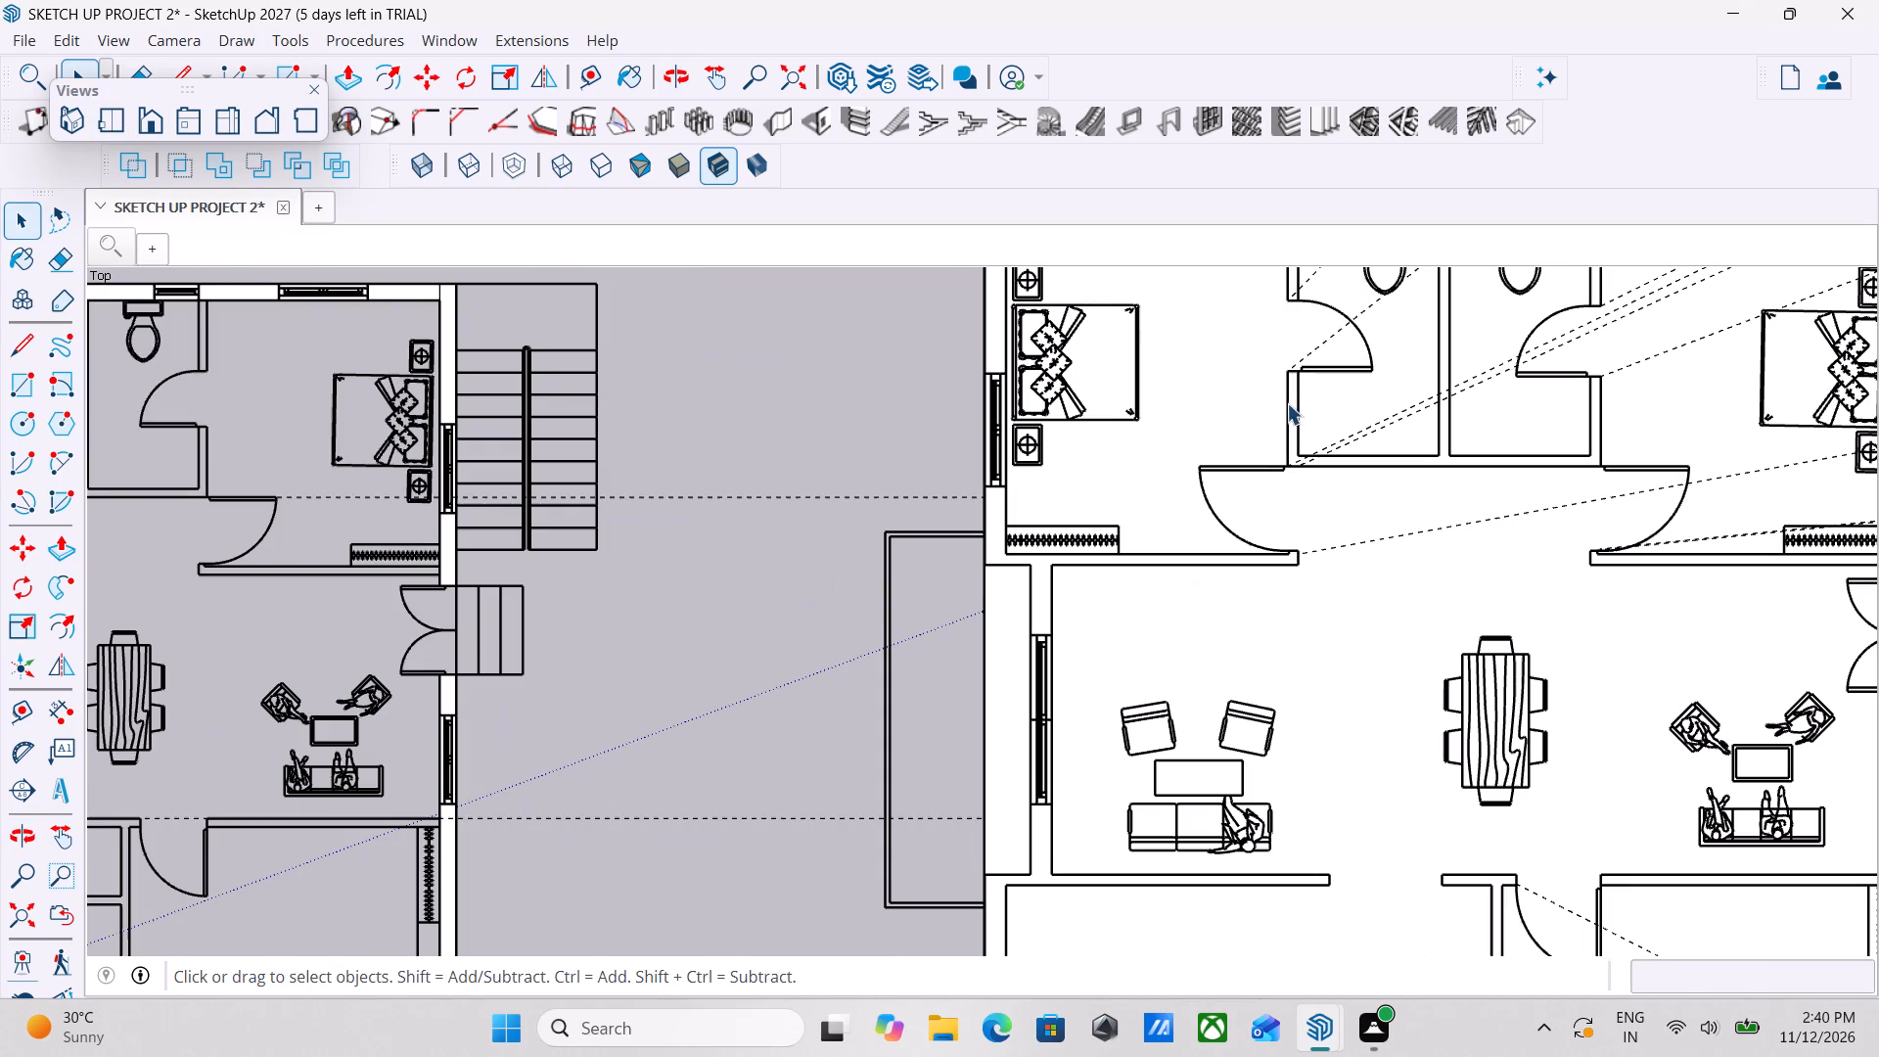
scroll(1106, 462, down, 2)
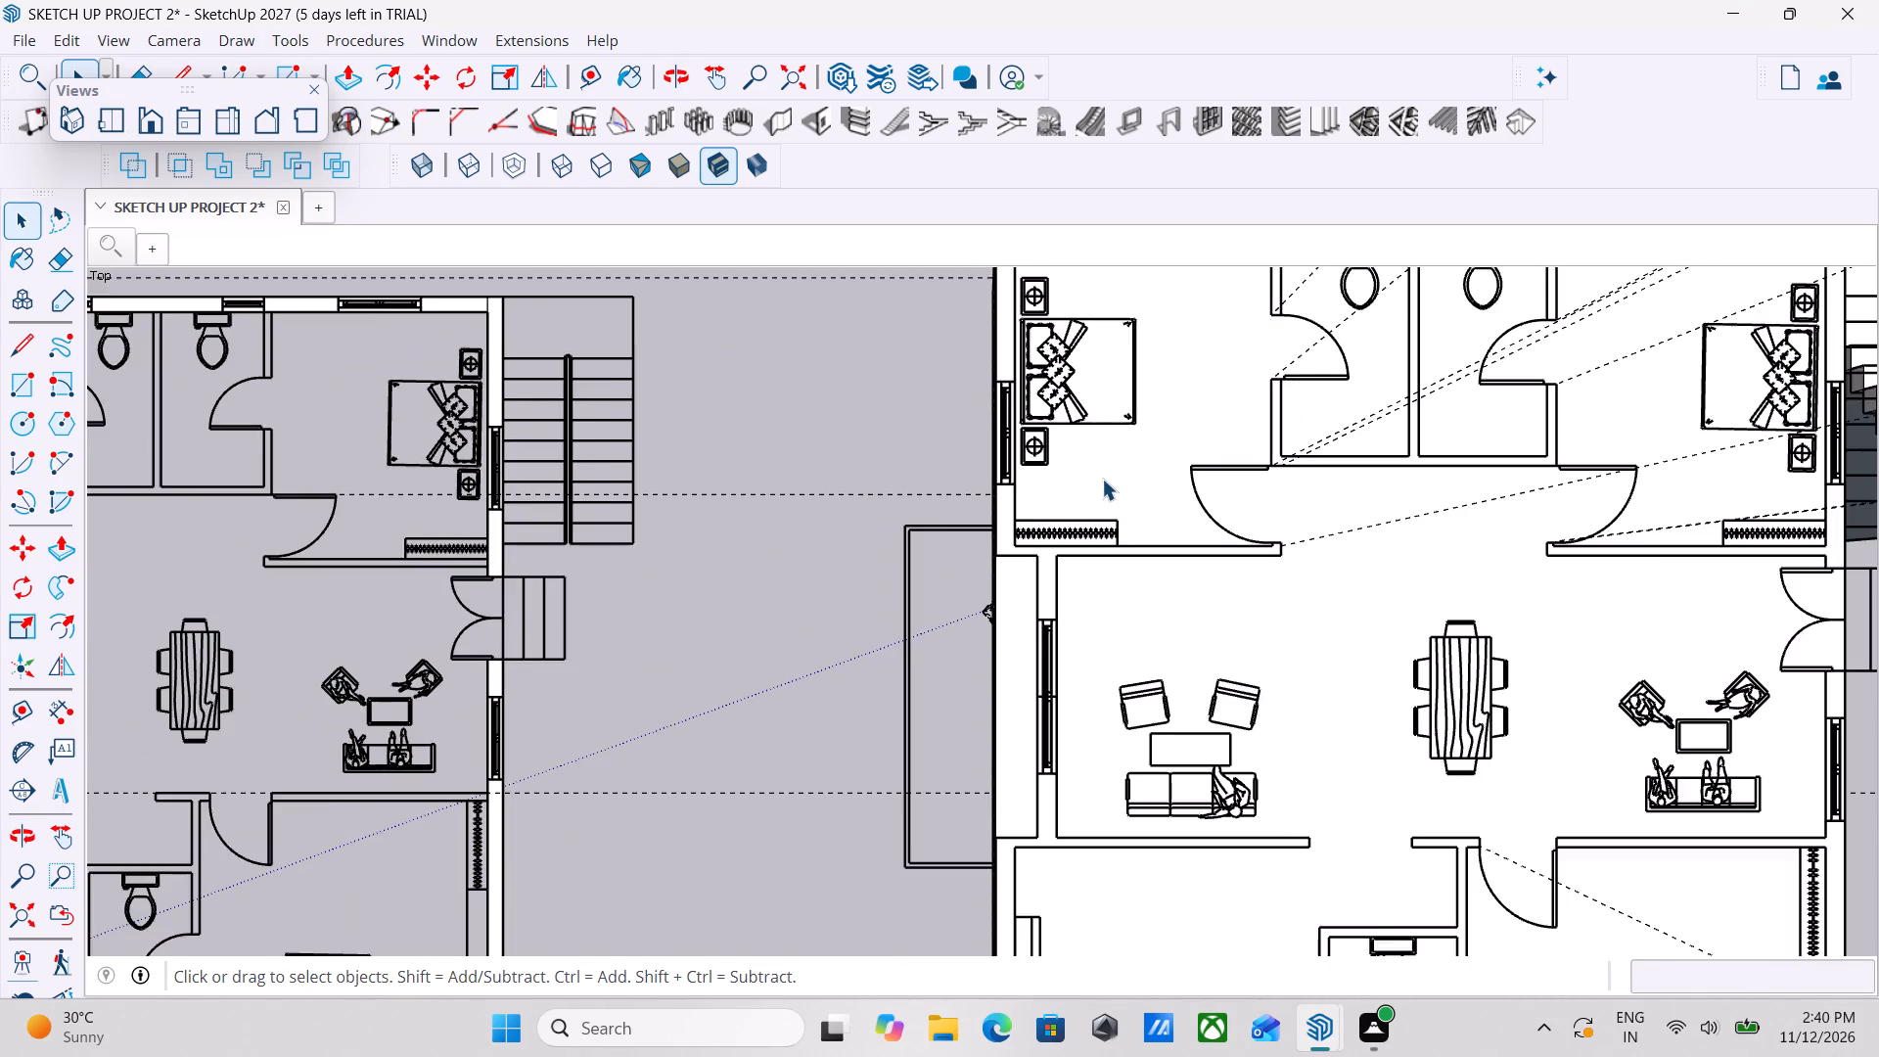
scroll(1102, 479, down, 4)
scroll(1117, 287, up, 11)
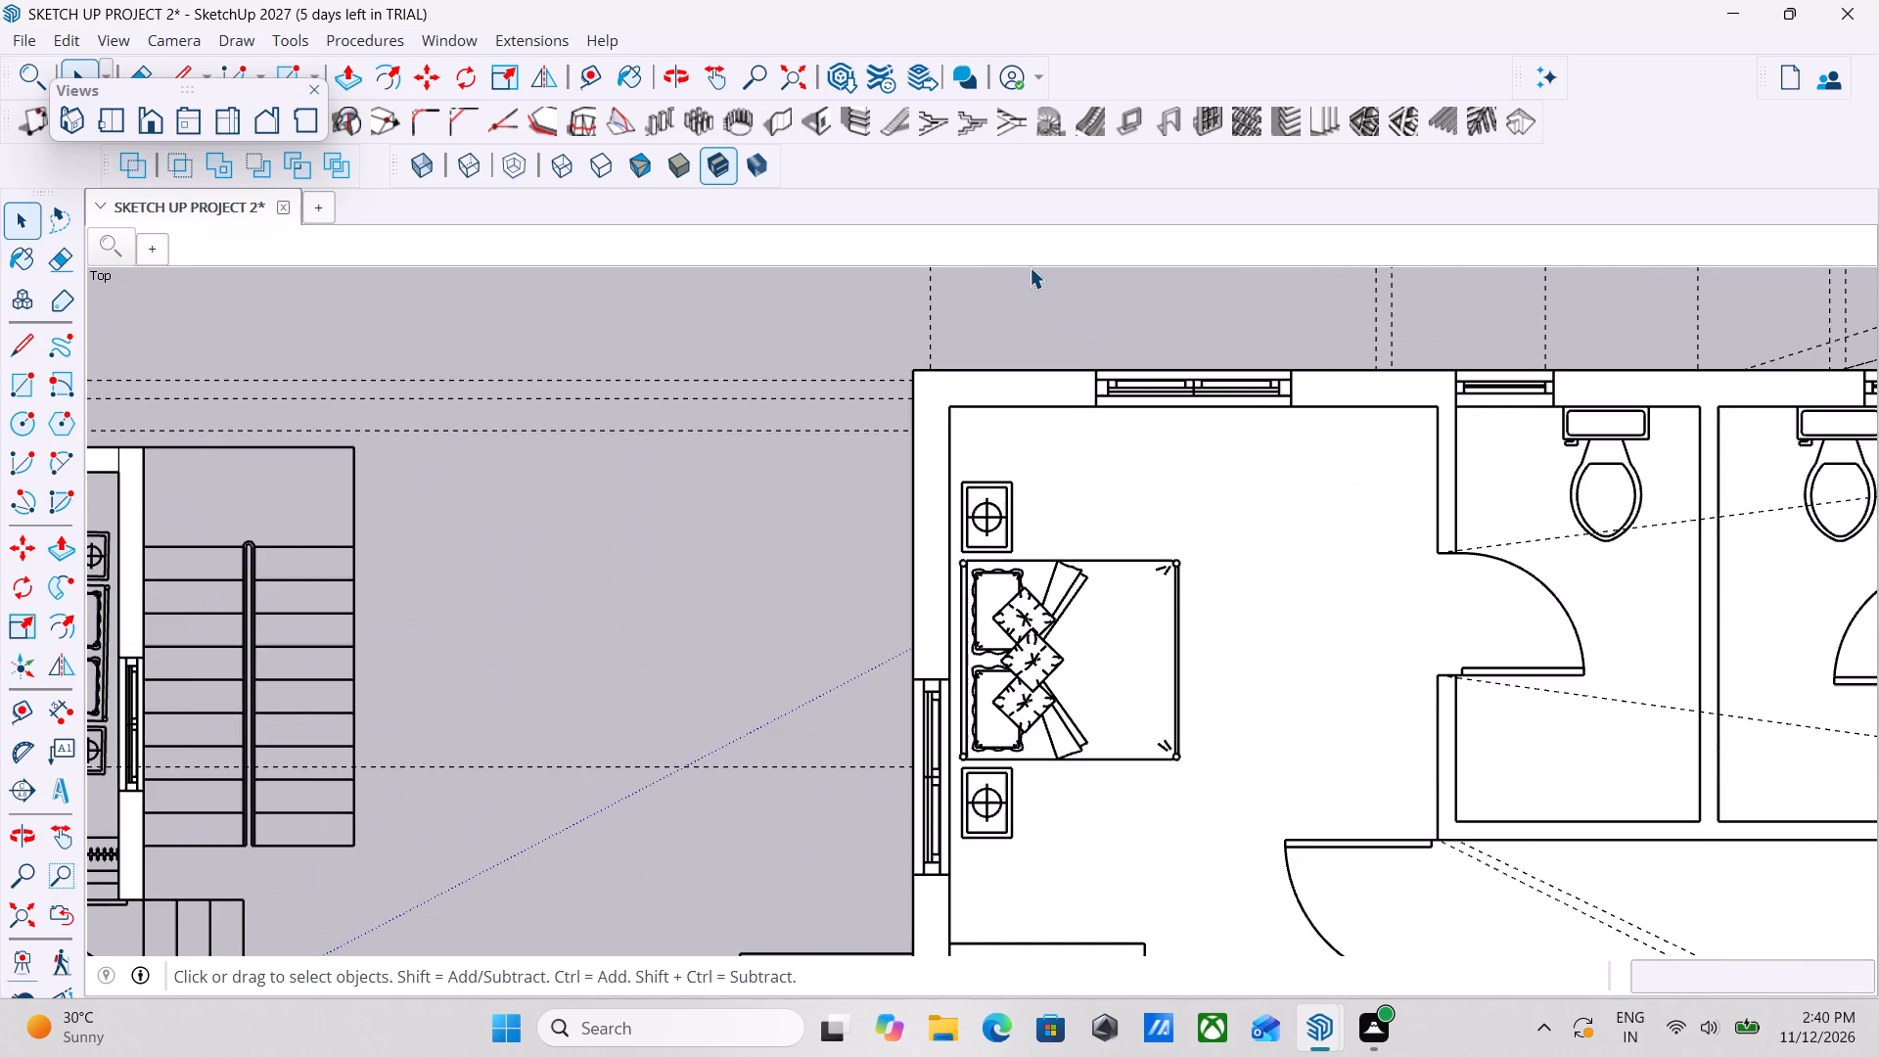
scroll(1030, 267, up, 2)
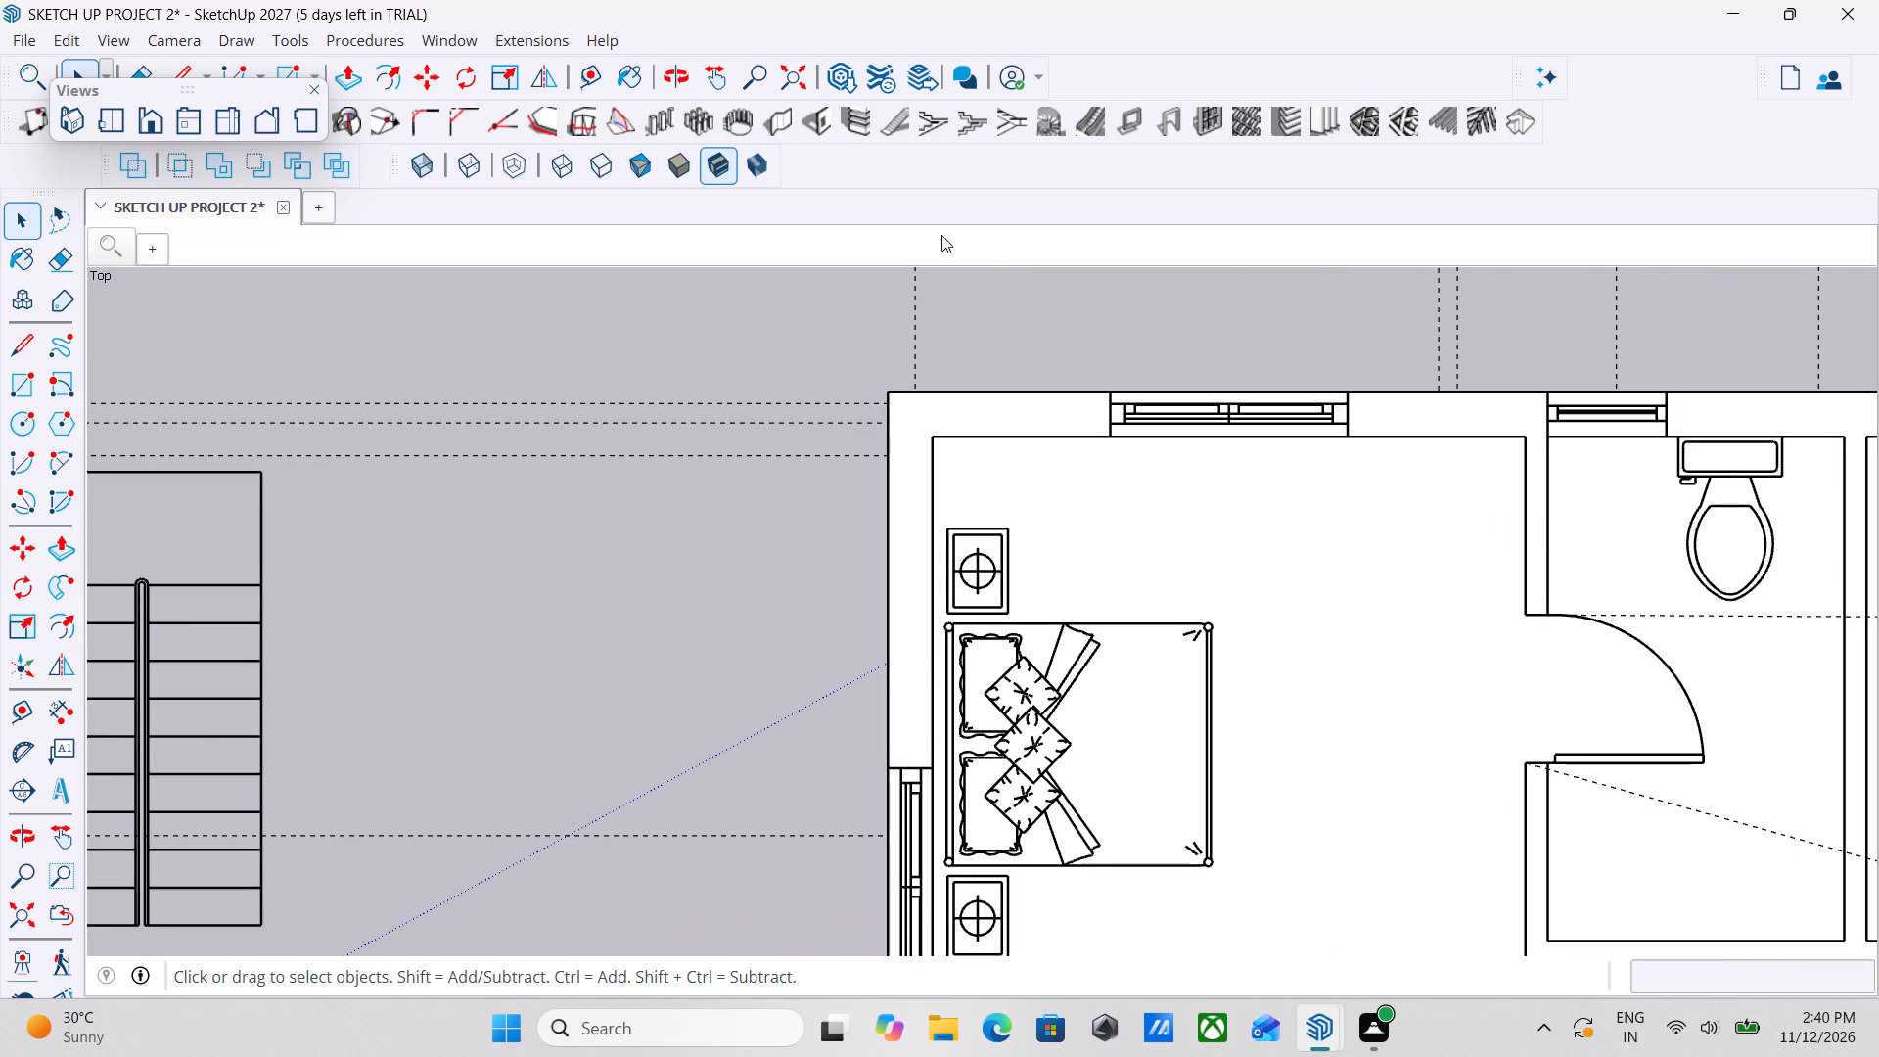
key(r)
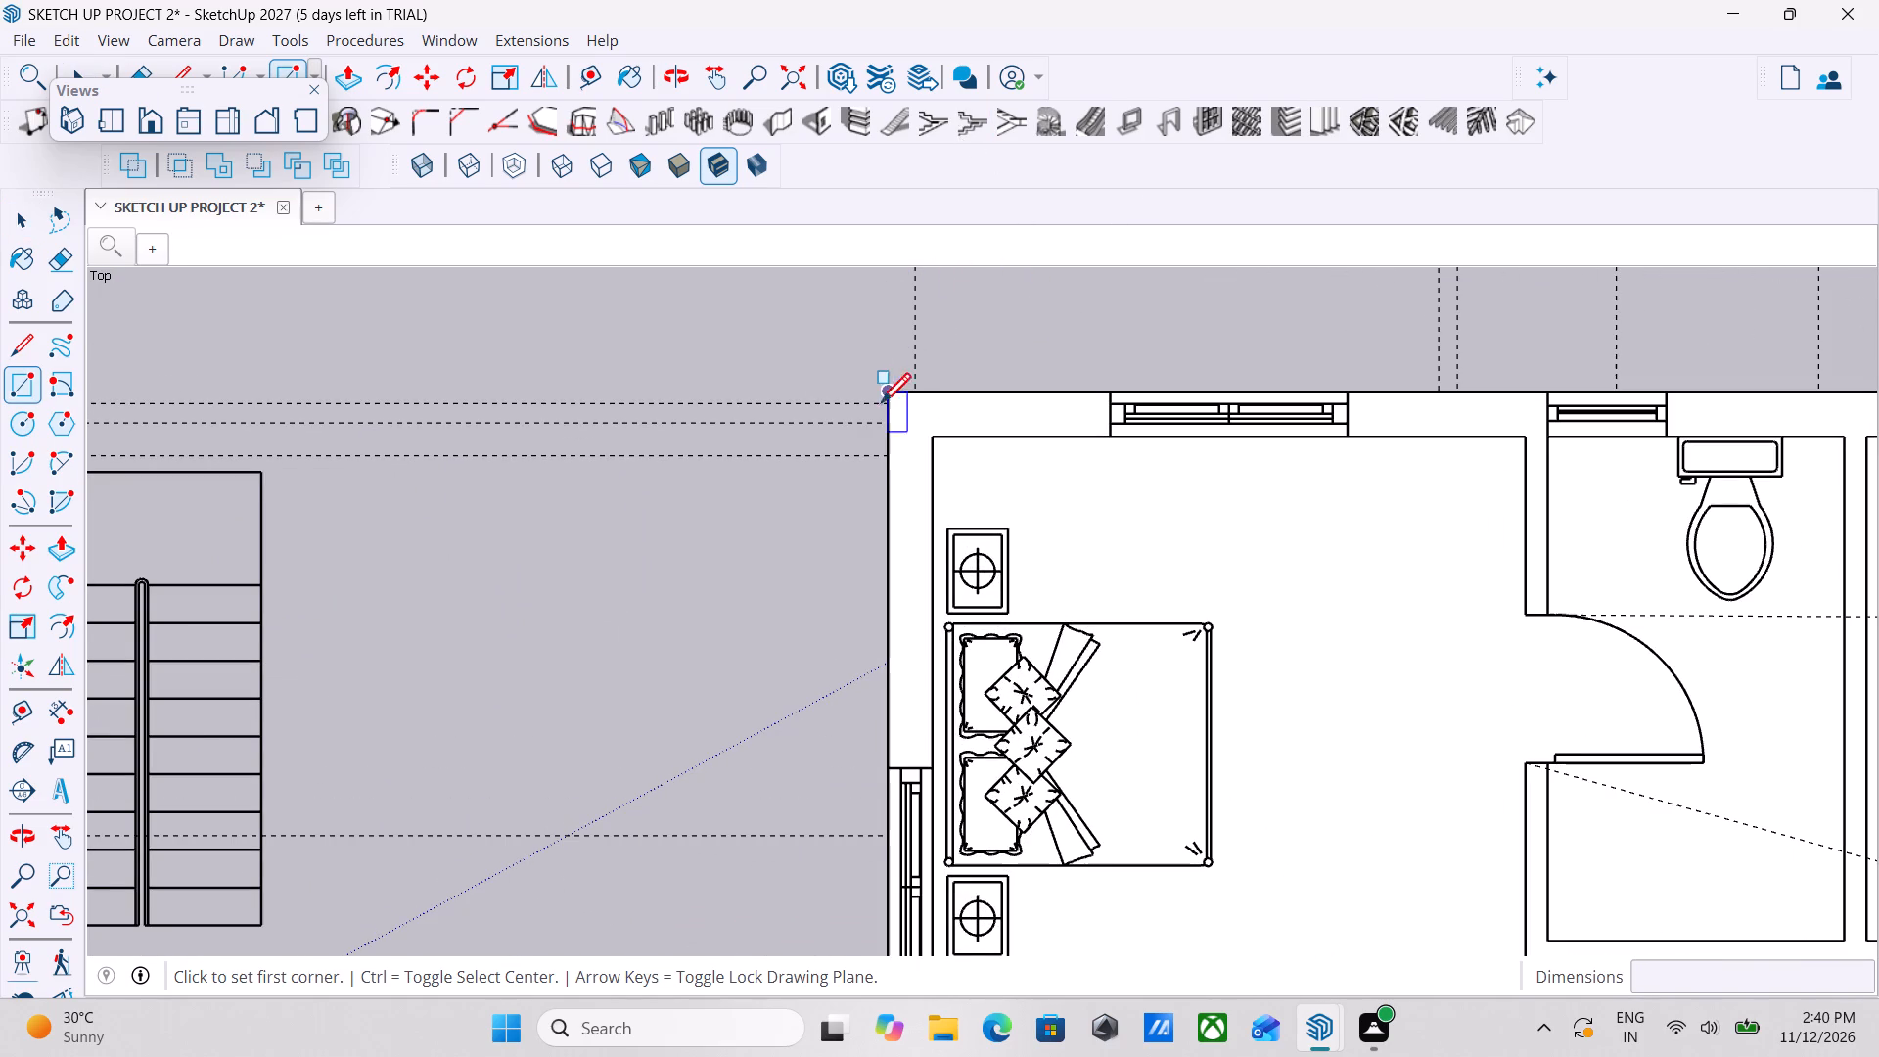
click(897, 394)
scroll(1202, 422, down, 2)
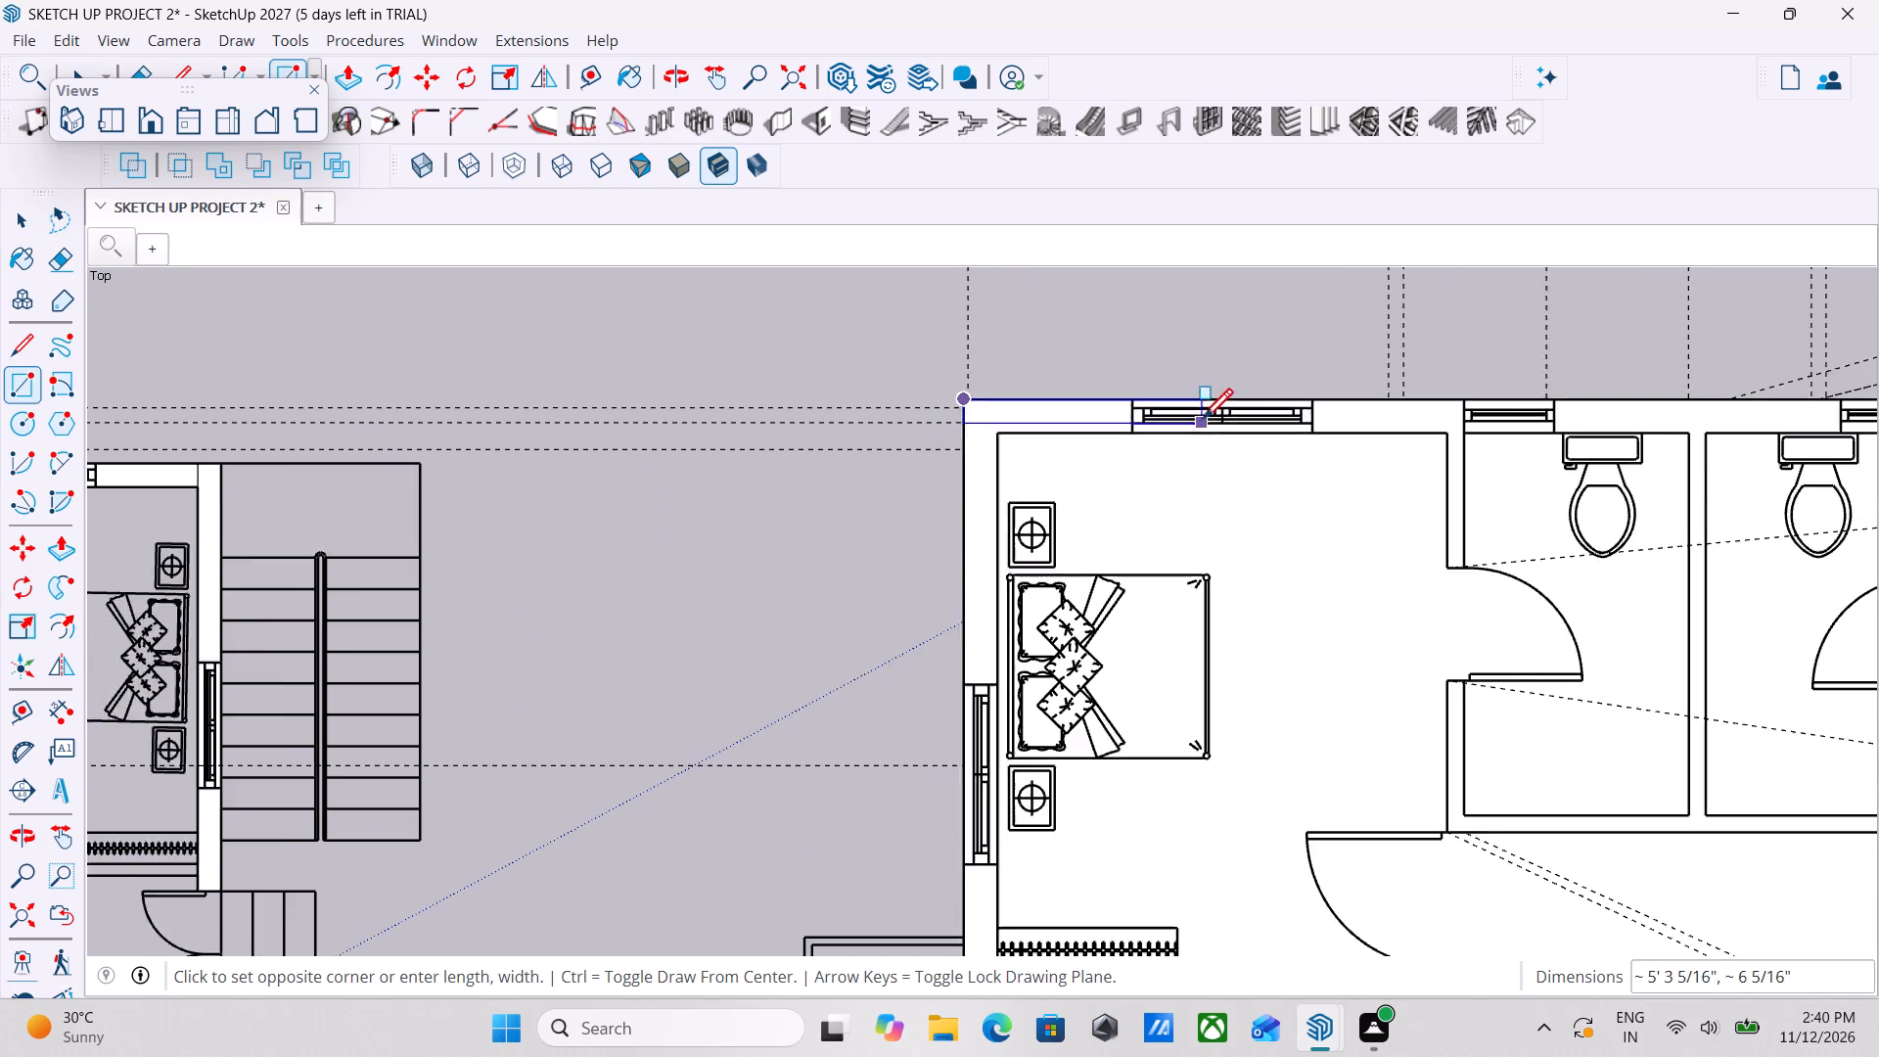
scroll(1203, 422, down, 3)
middle_drag(1325, 432, 1430, 425)
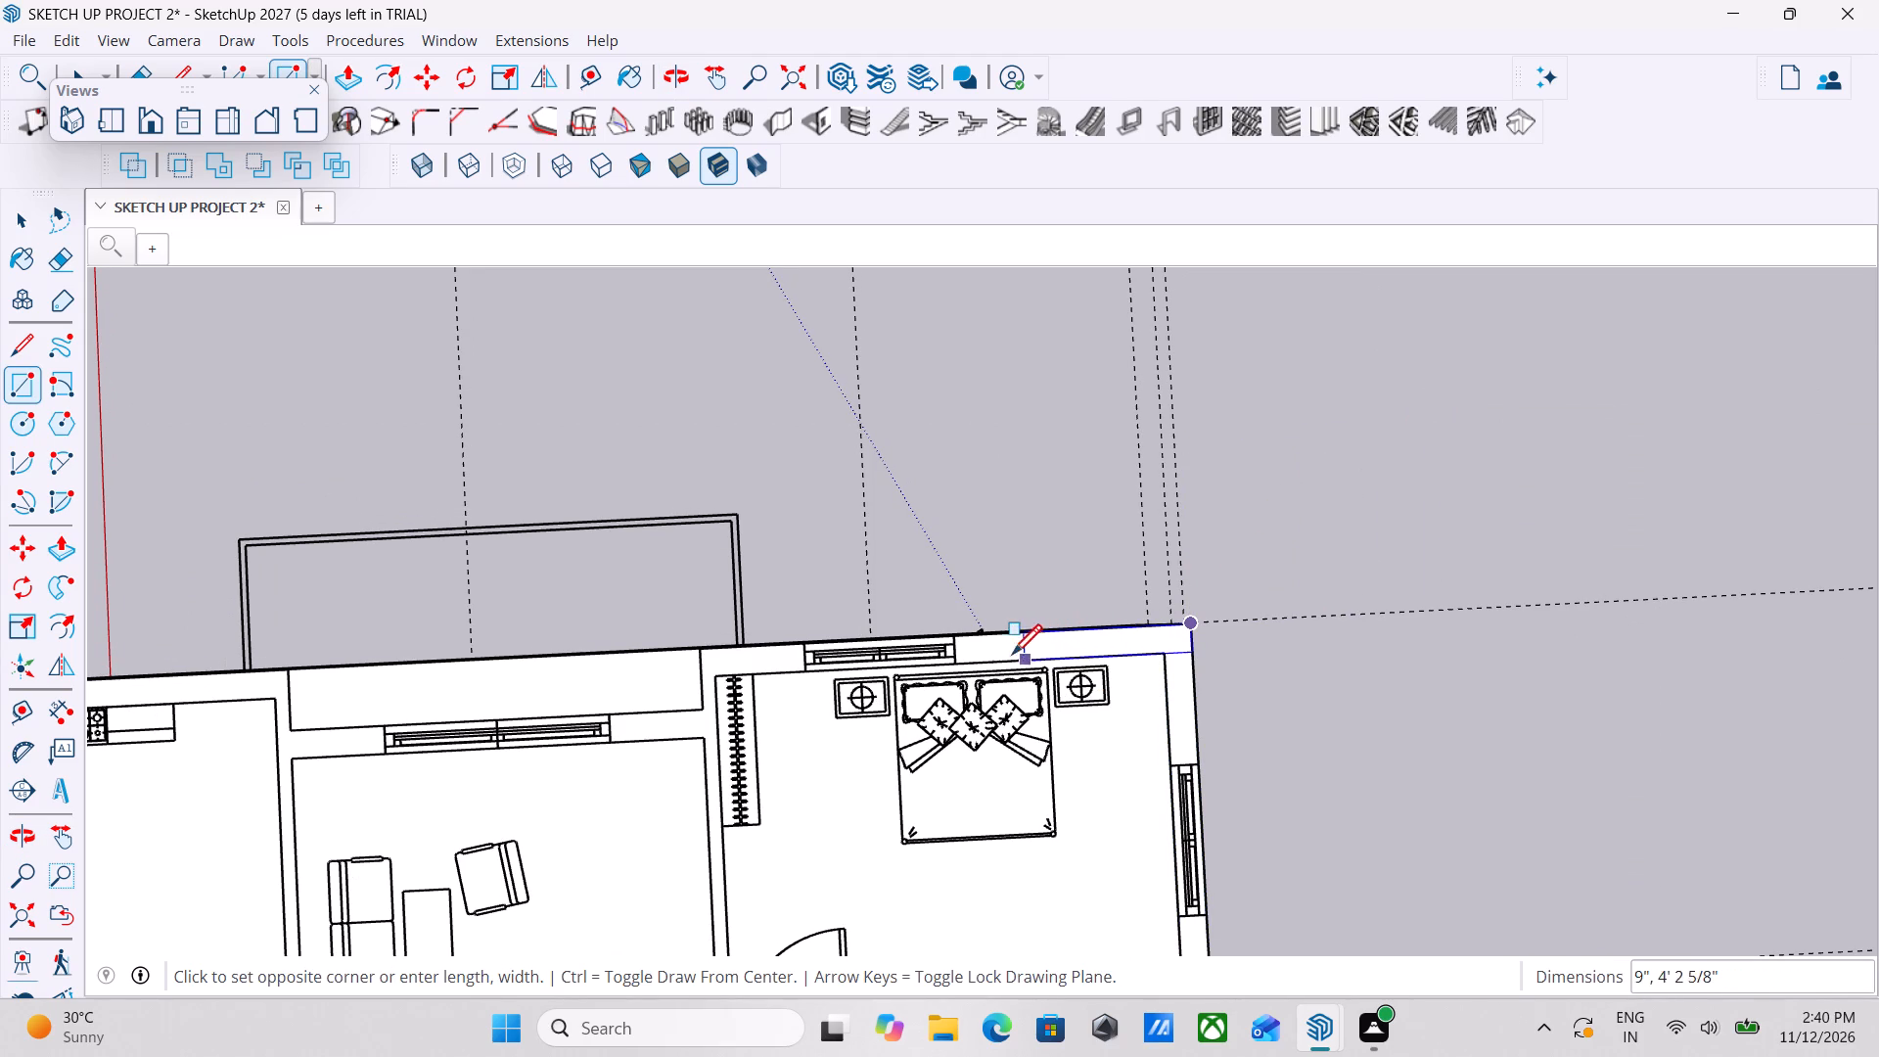
scroll(714, 669, up, 4)
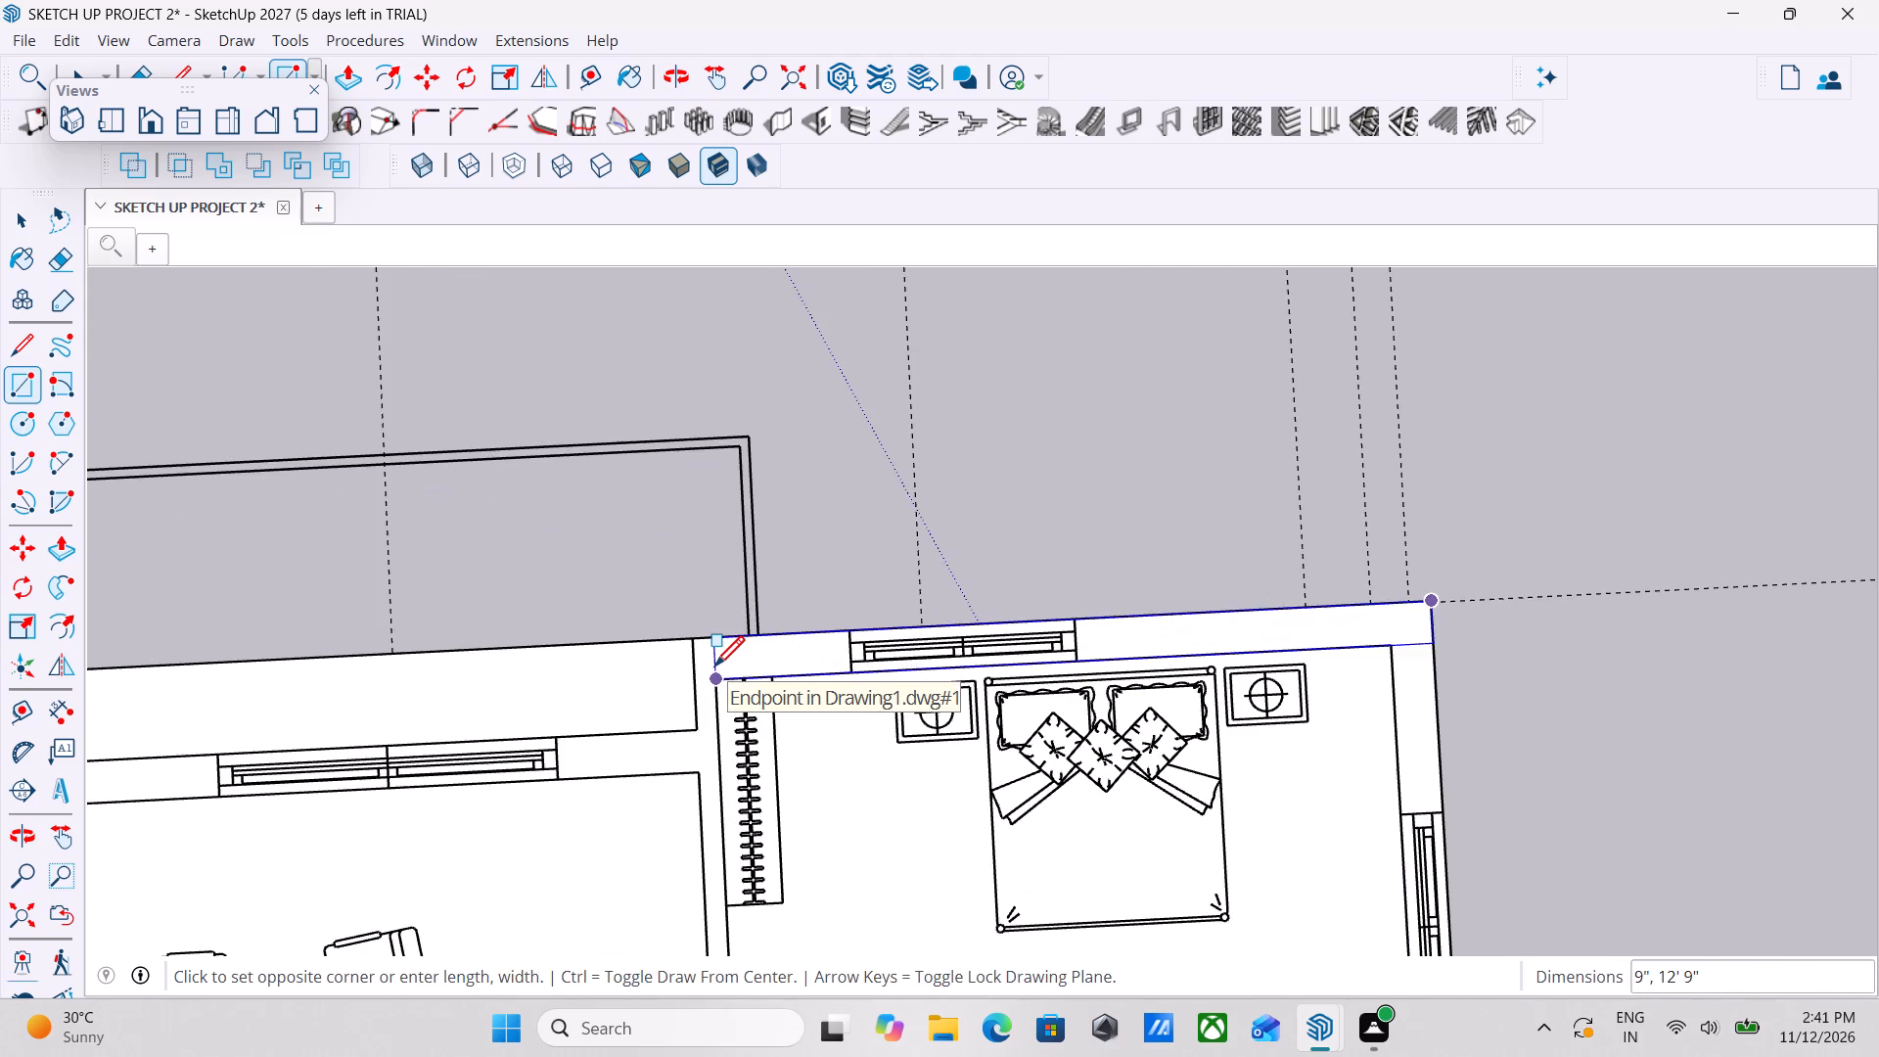
scroll(714, 669, up, 3)
click(715, 682)
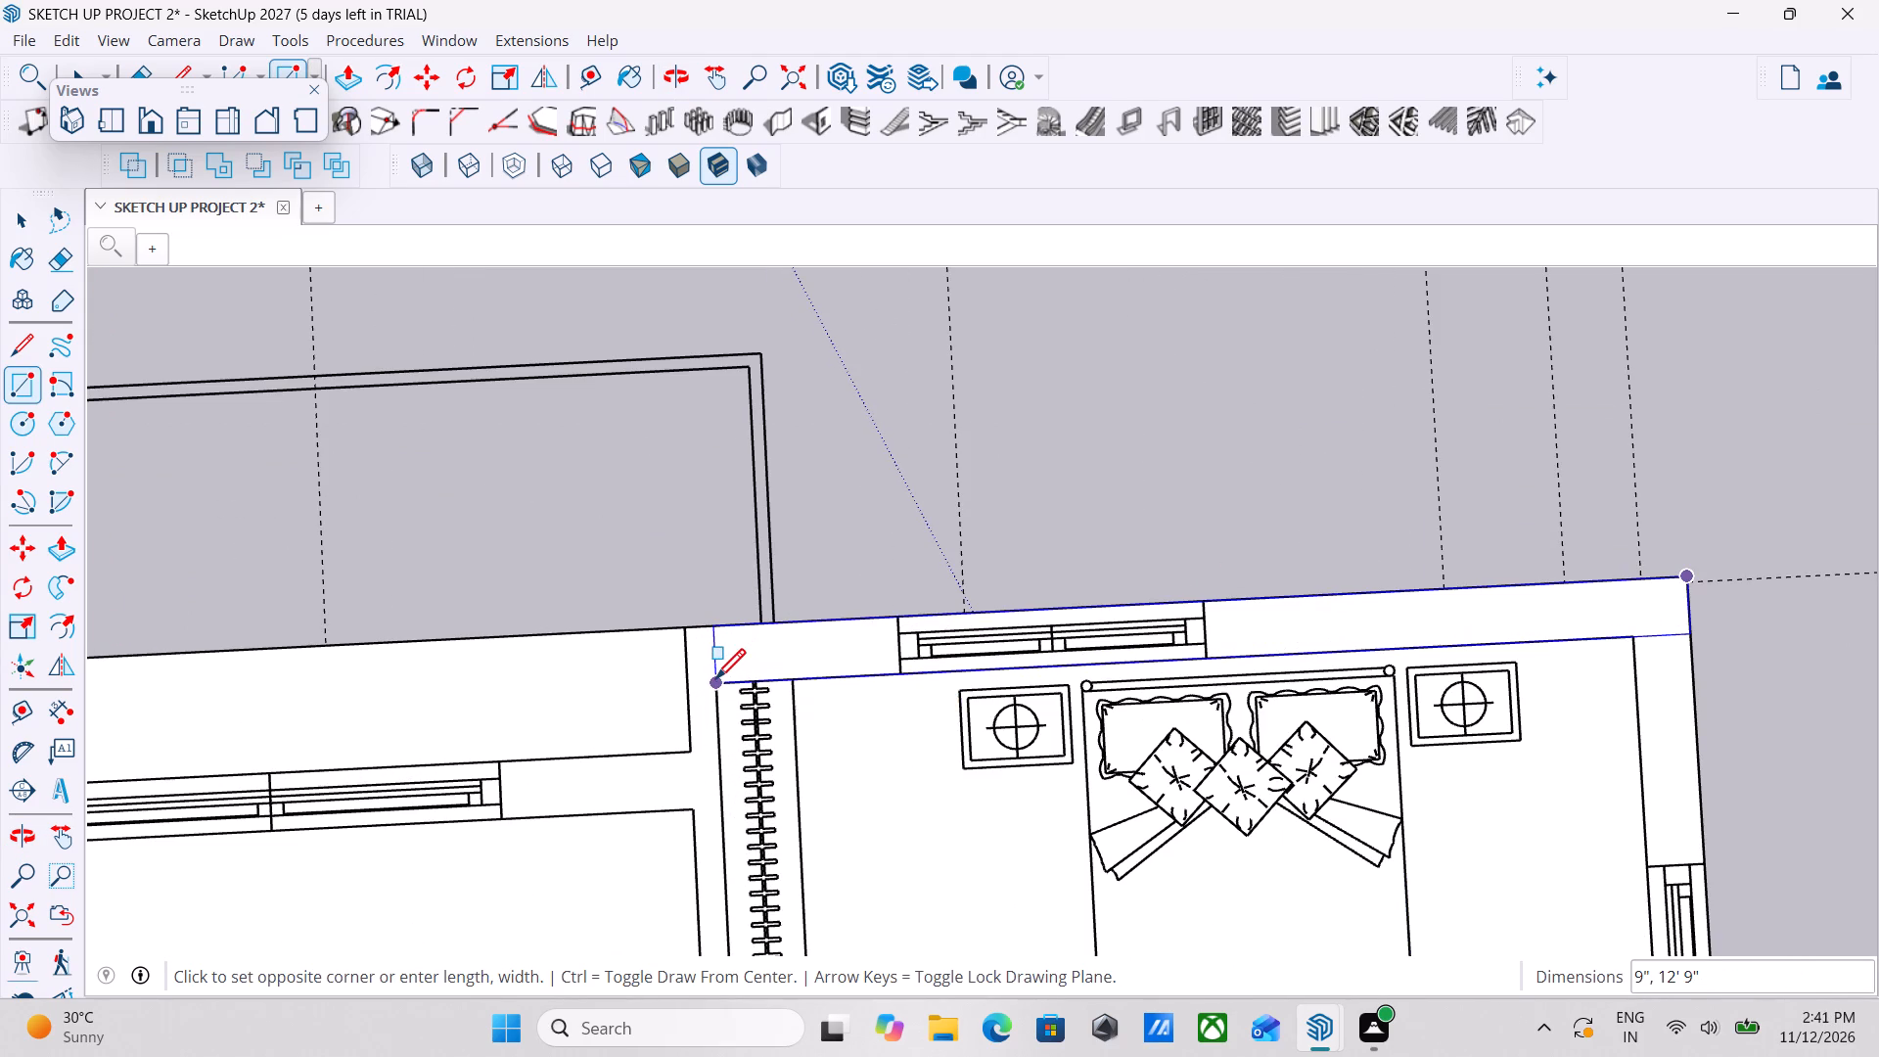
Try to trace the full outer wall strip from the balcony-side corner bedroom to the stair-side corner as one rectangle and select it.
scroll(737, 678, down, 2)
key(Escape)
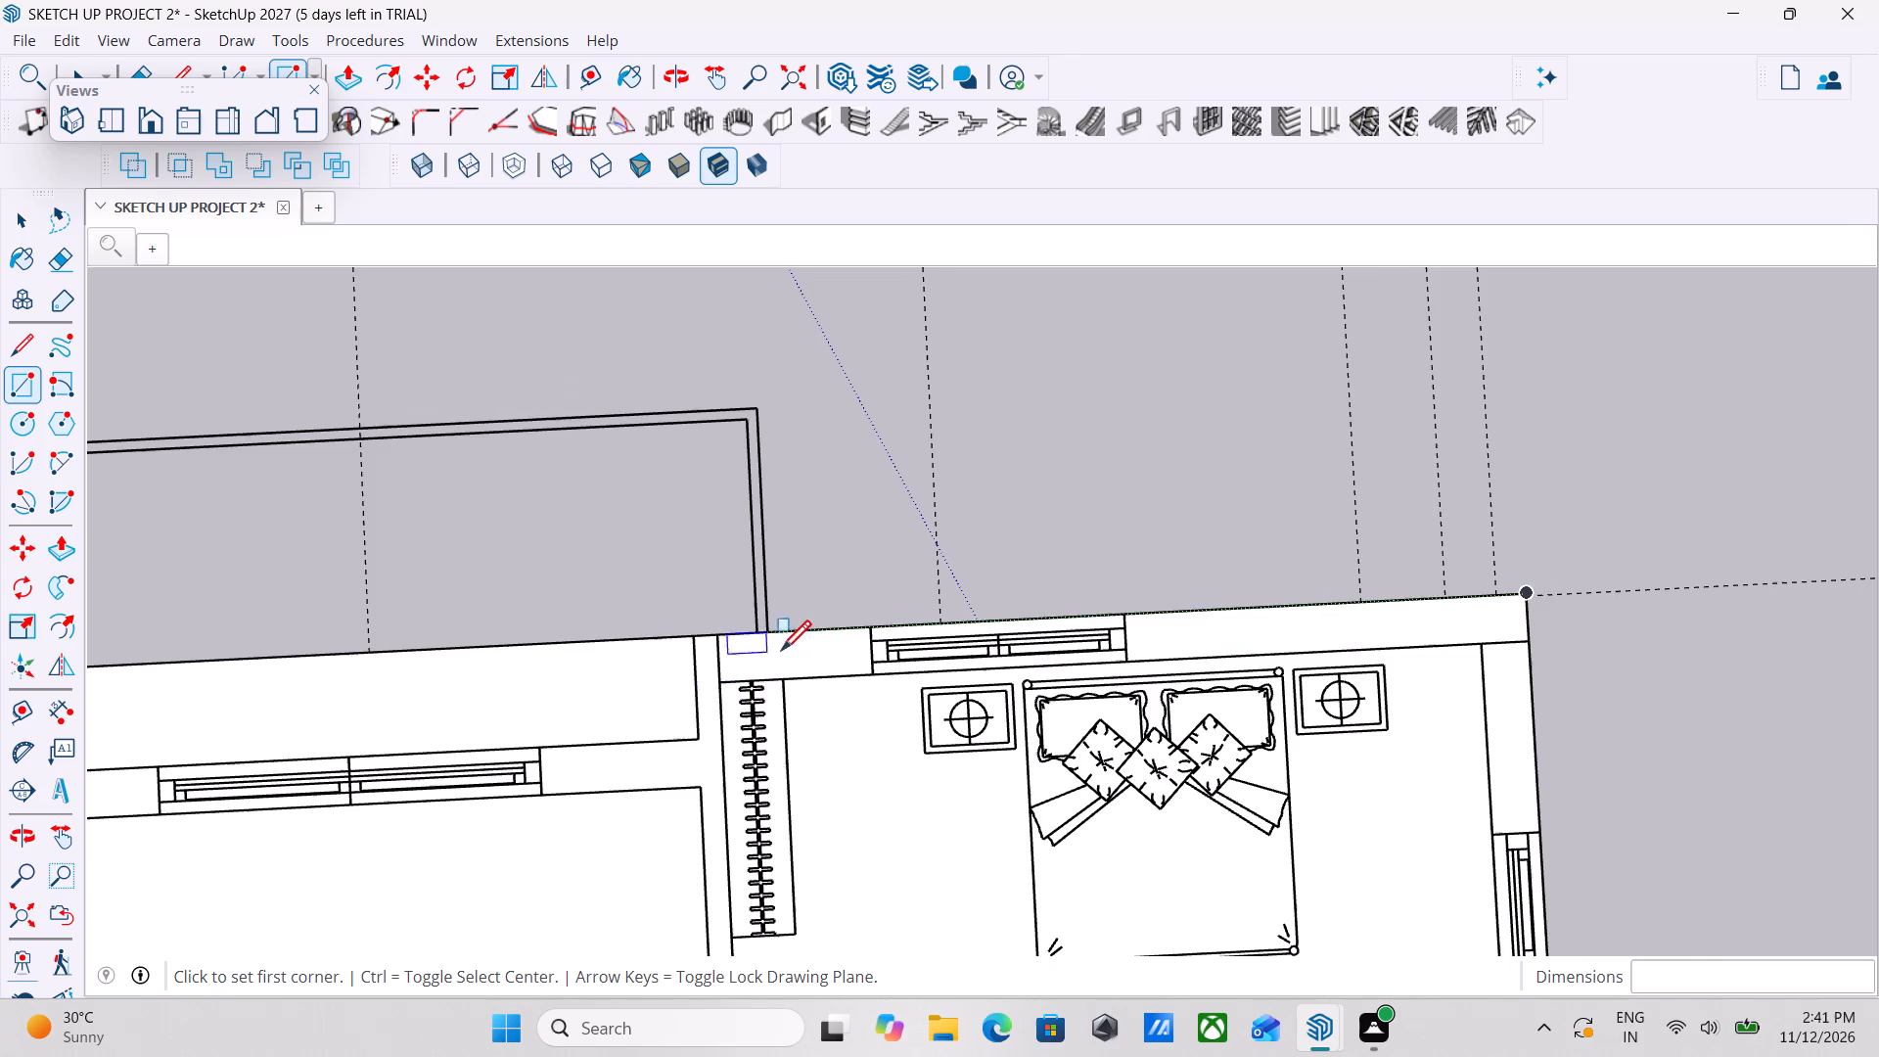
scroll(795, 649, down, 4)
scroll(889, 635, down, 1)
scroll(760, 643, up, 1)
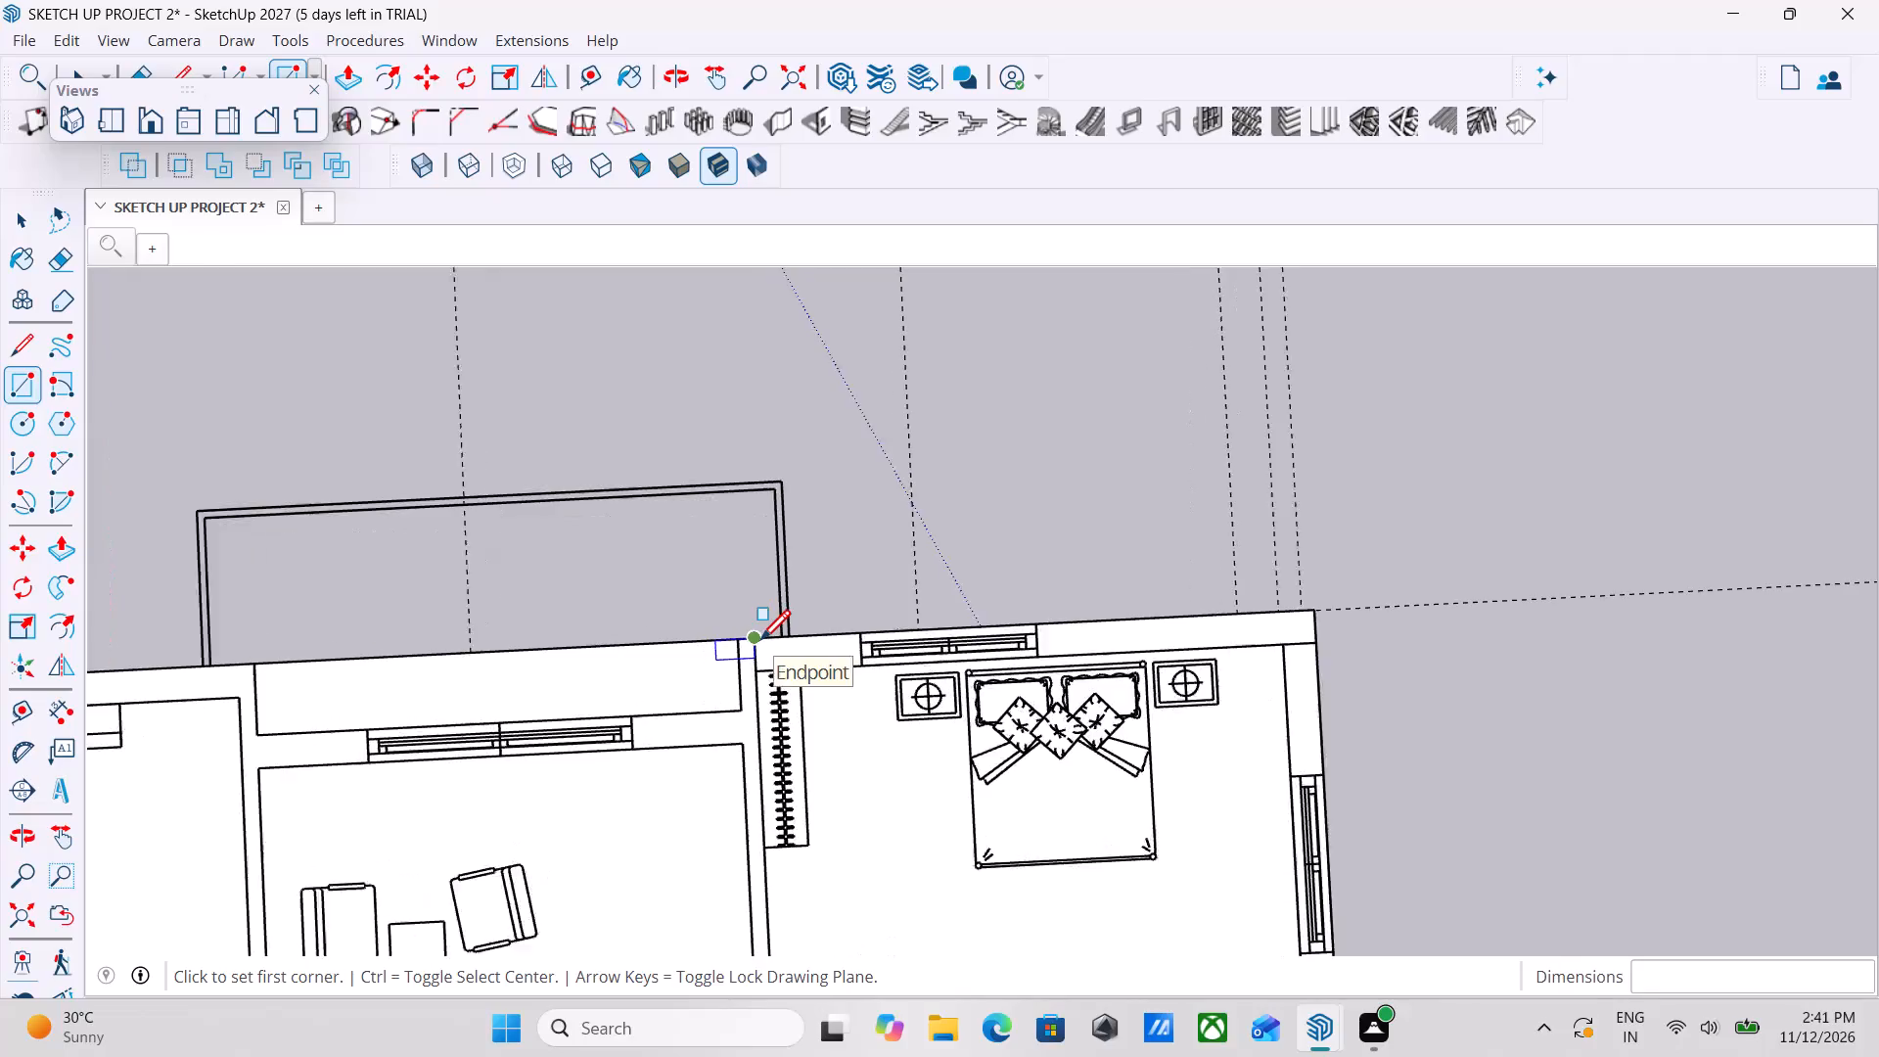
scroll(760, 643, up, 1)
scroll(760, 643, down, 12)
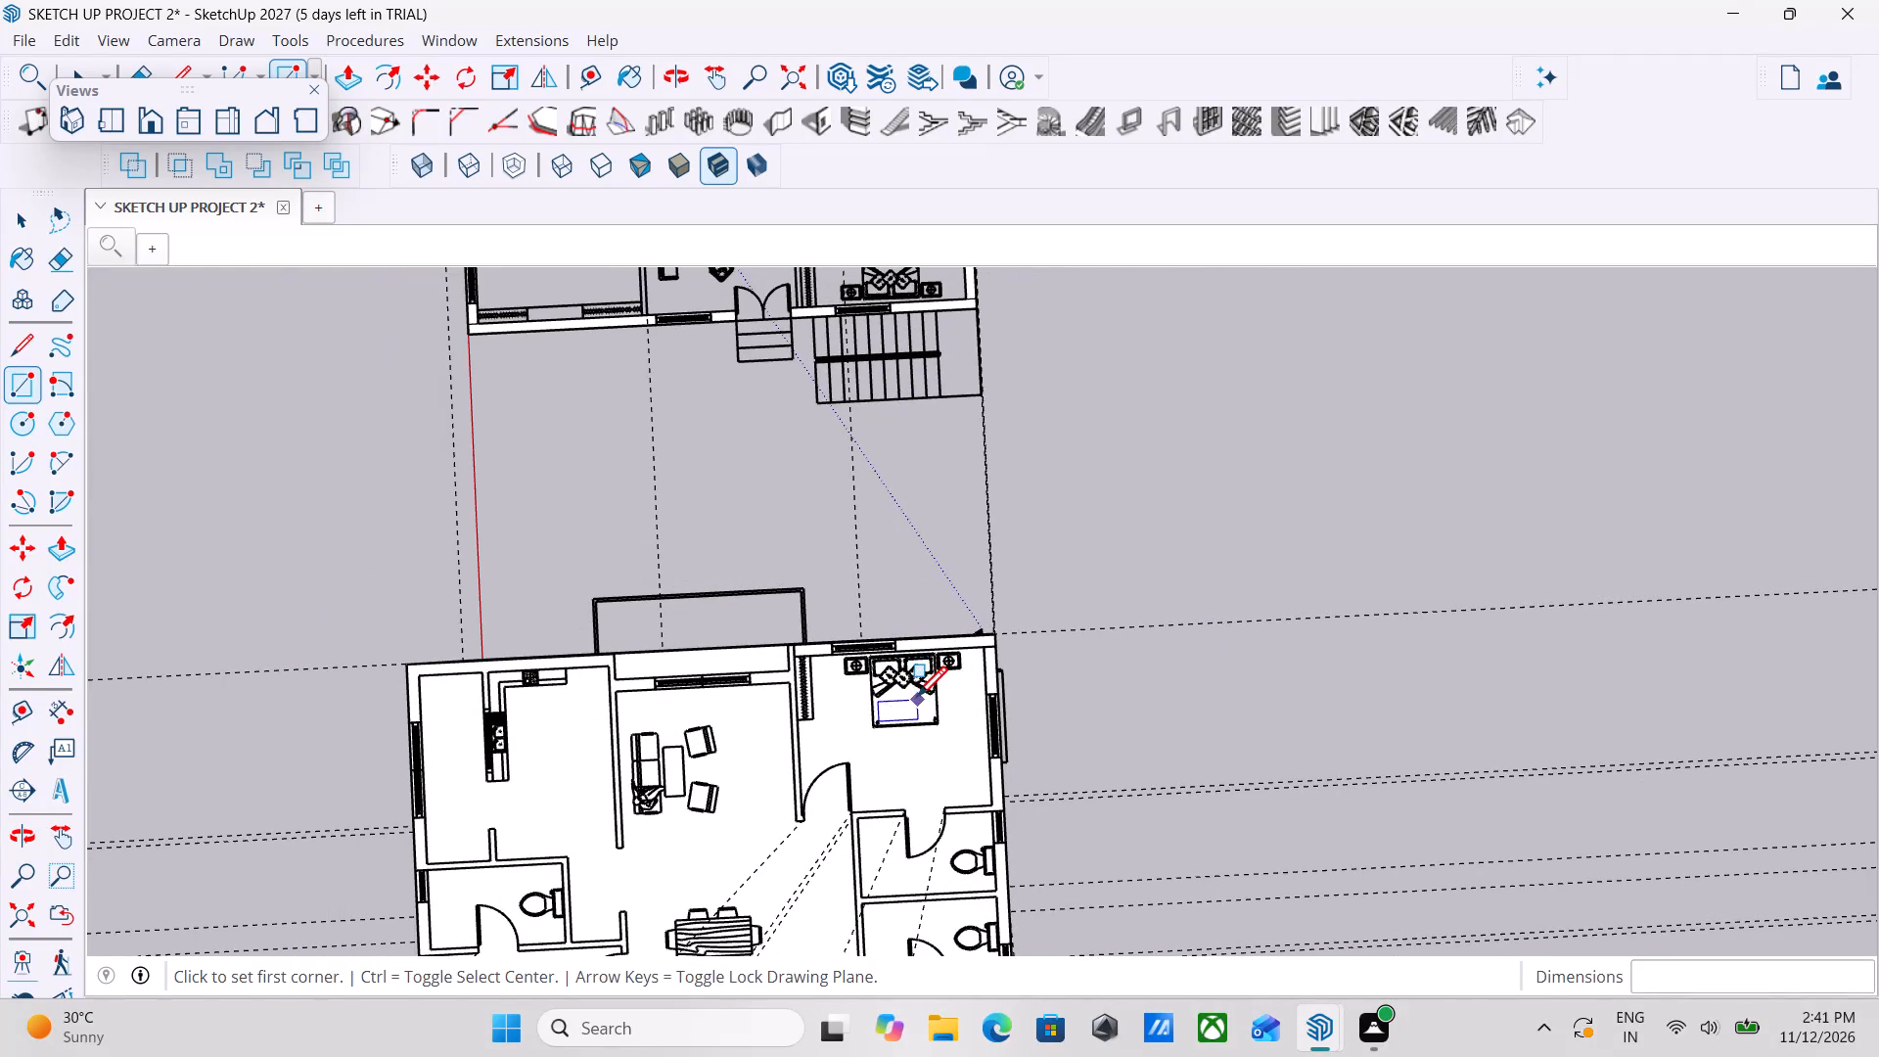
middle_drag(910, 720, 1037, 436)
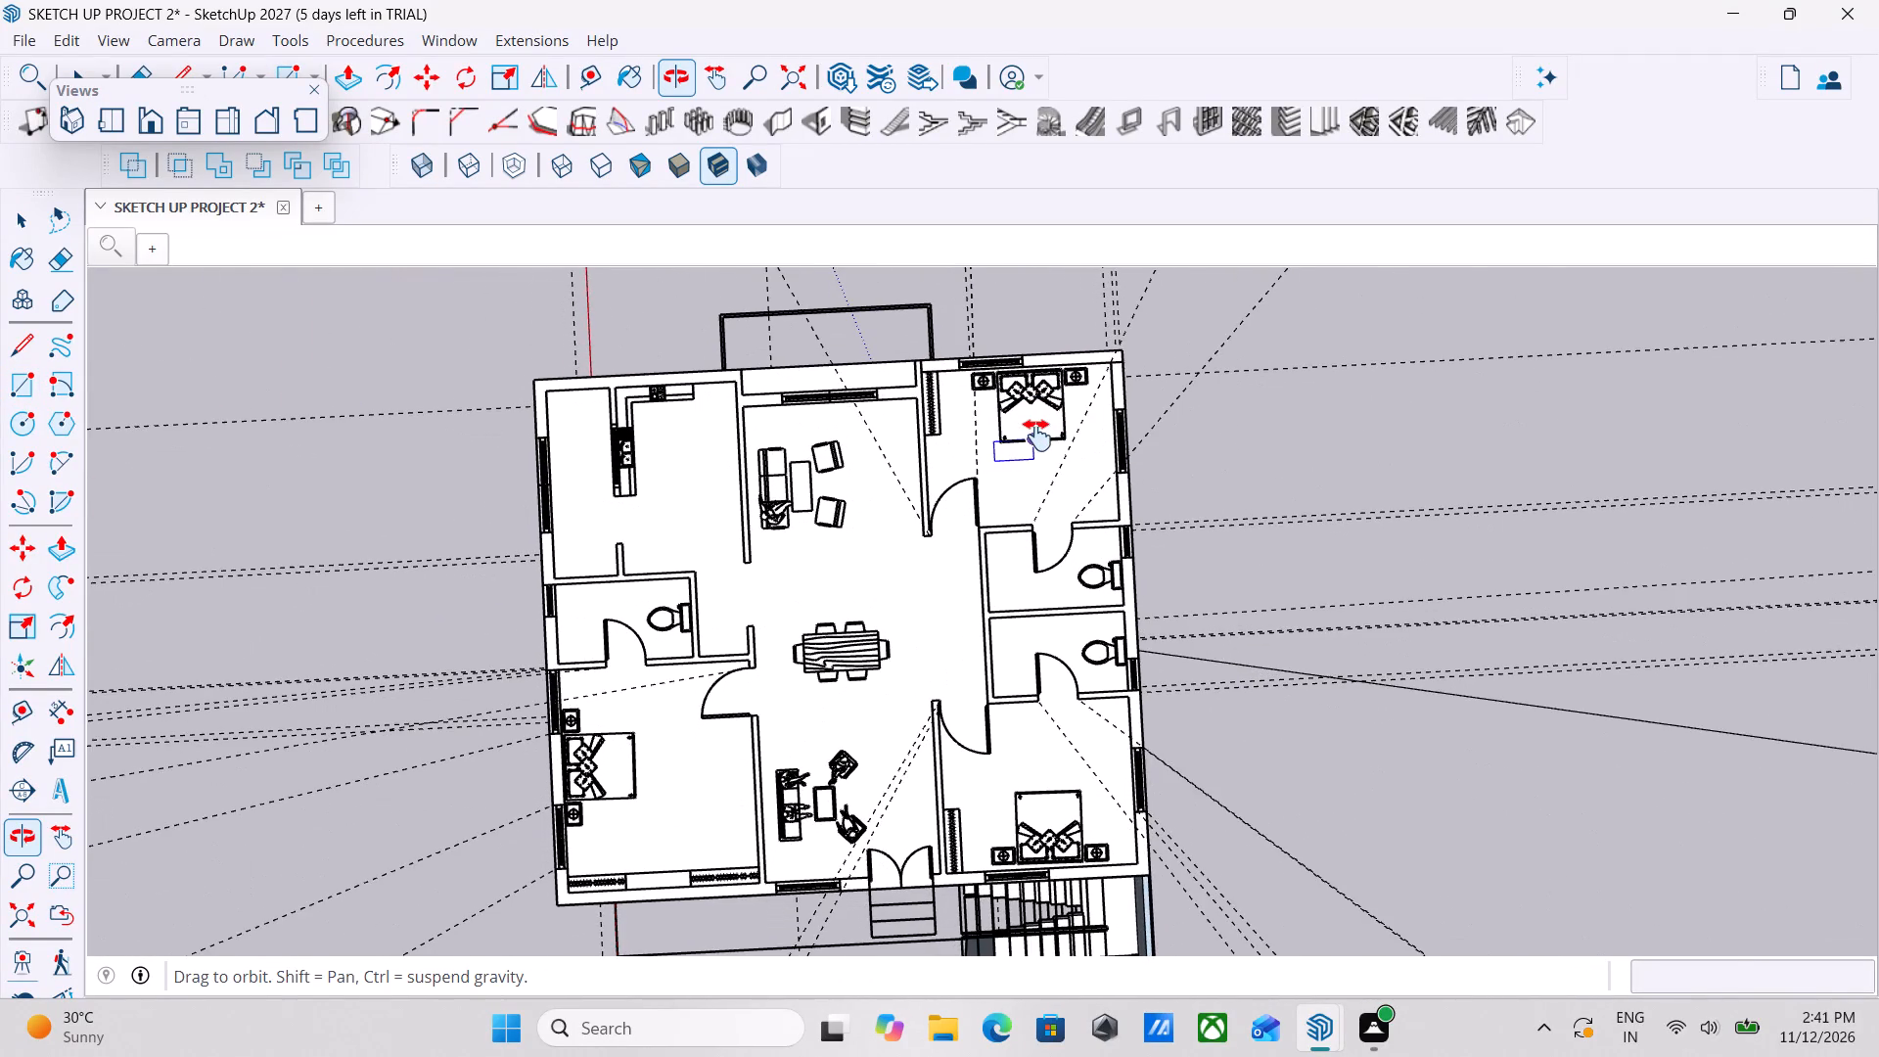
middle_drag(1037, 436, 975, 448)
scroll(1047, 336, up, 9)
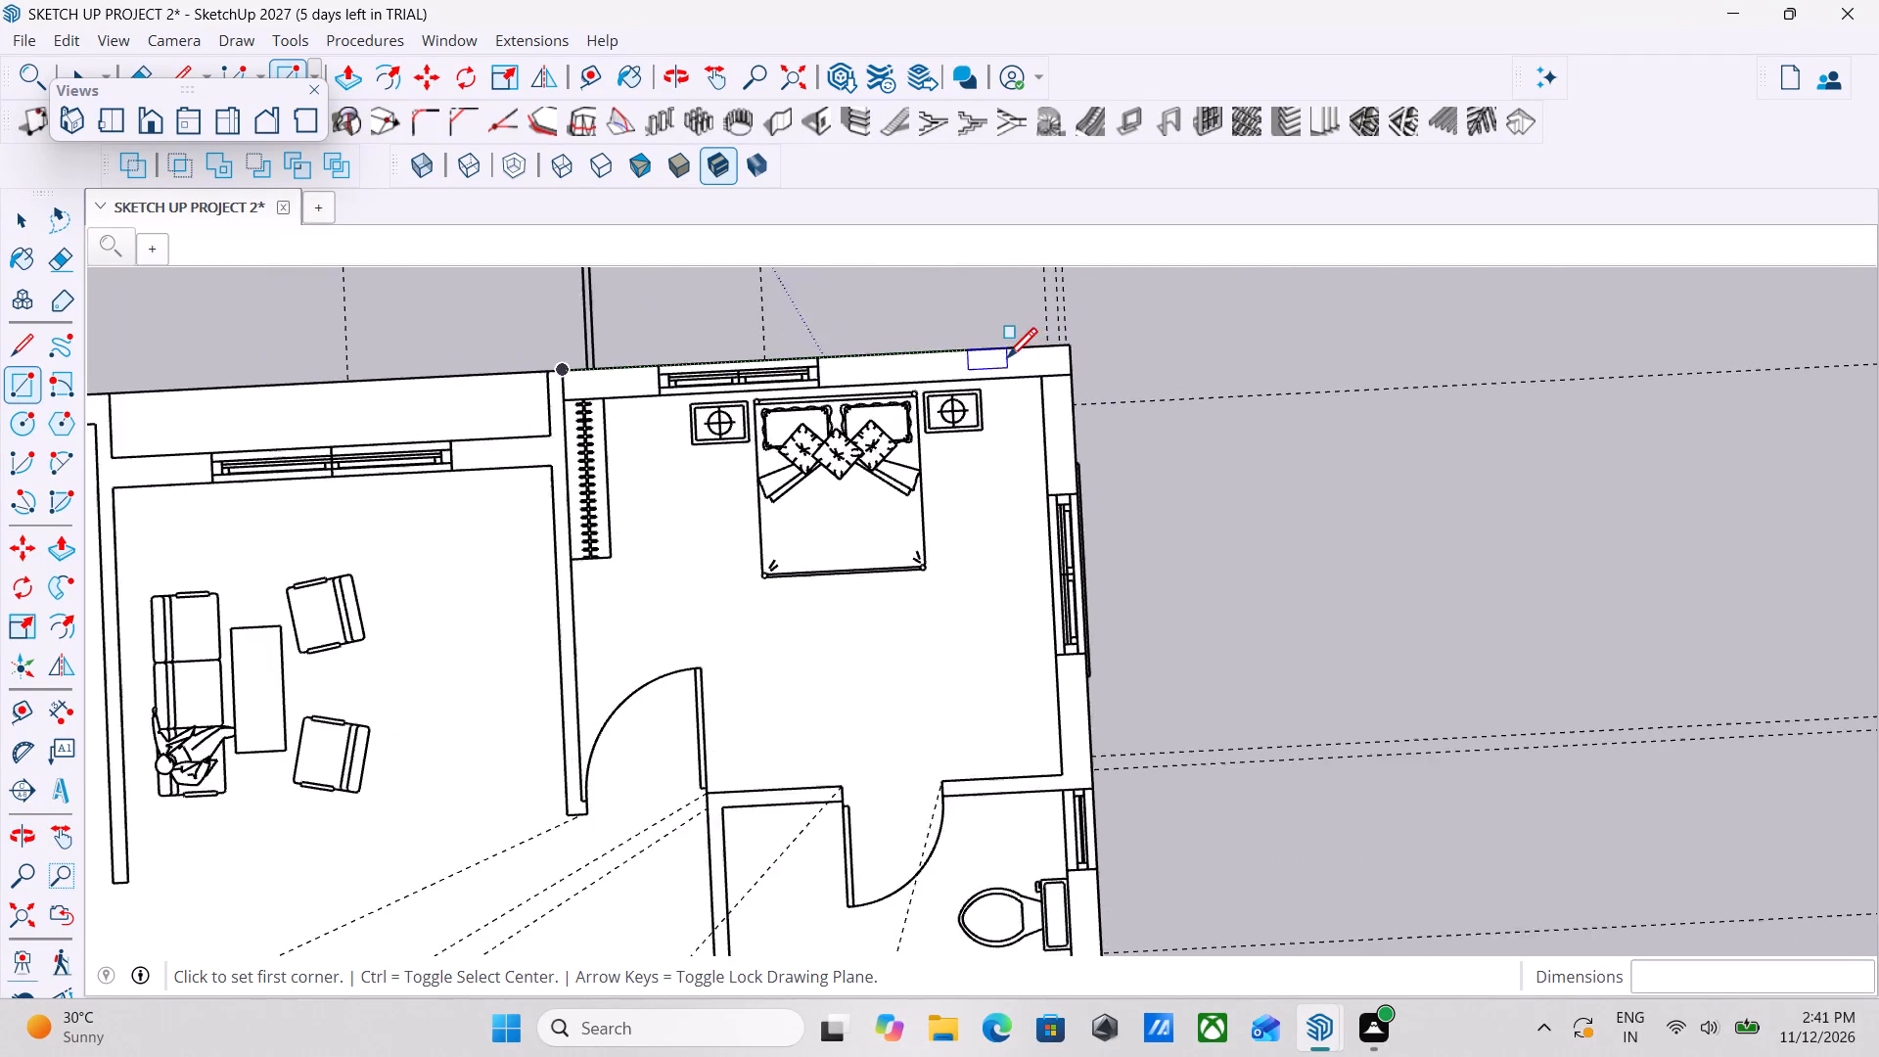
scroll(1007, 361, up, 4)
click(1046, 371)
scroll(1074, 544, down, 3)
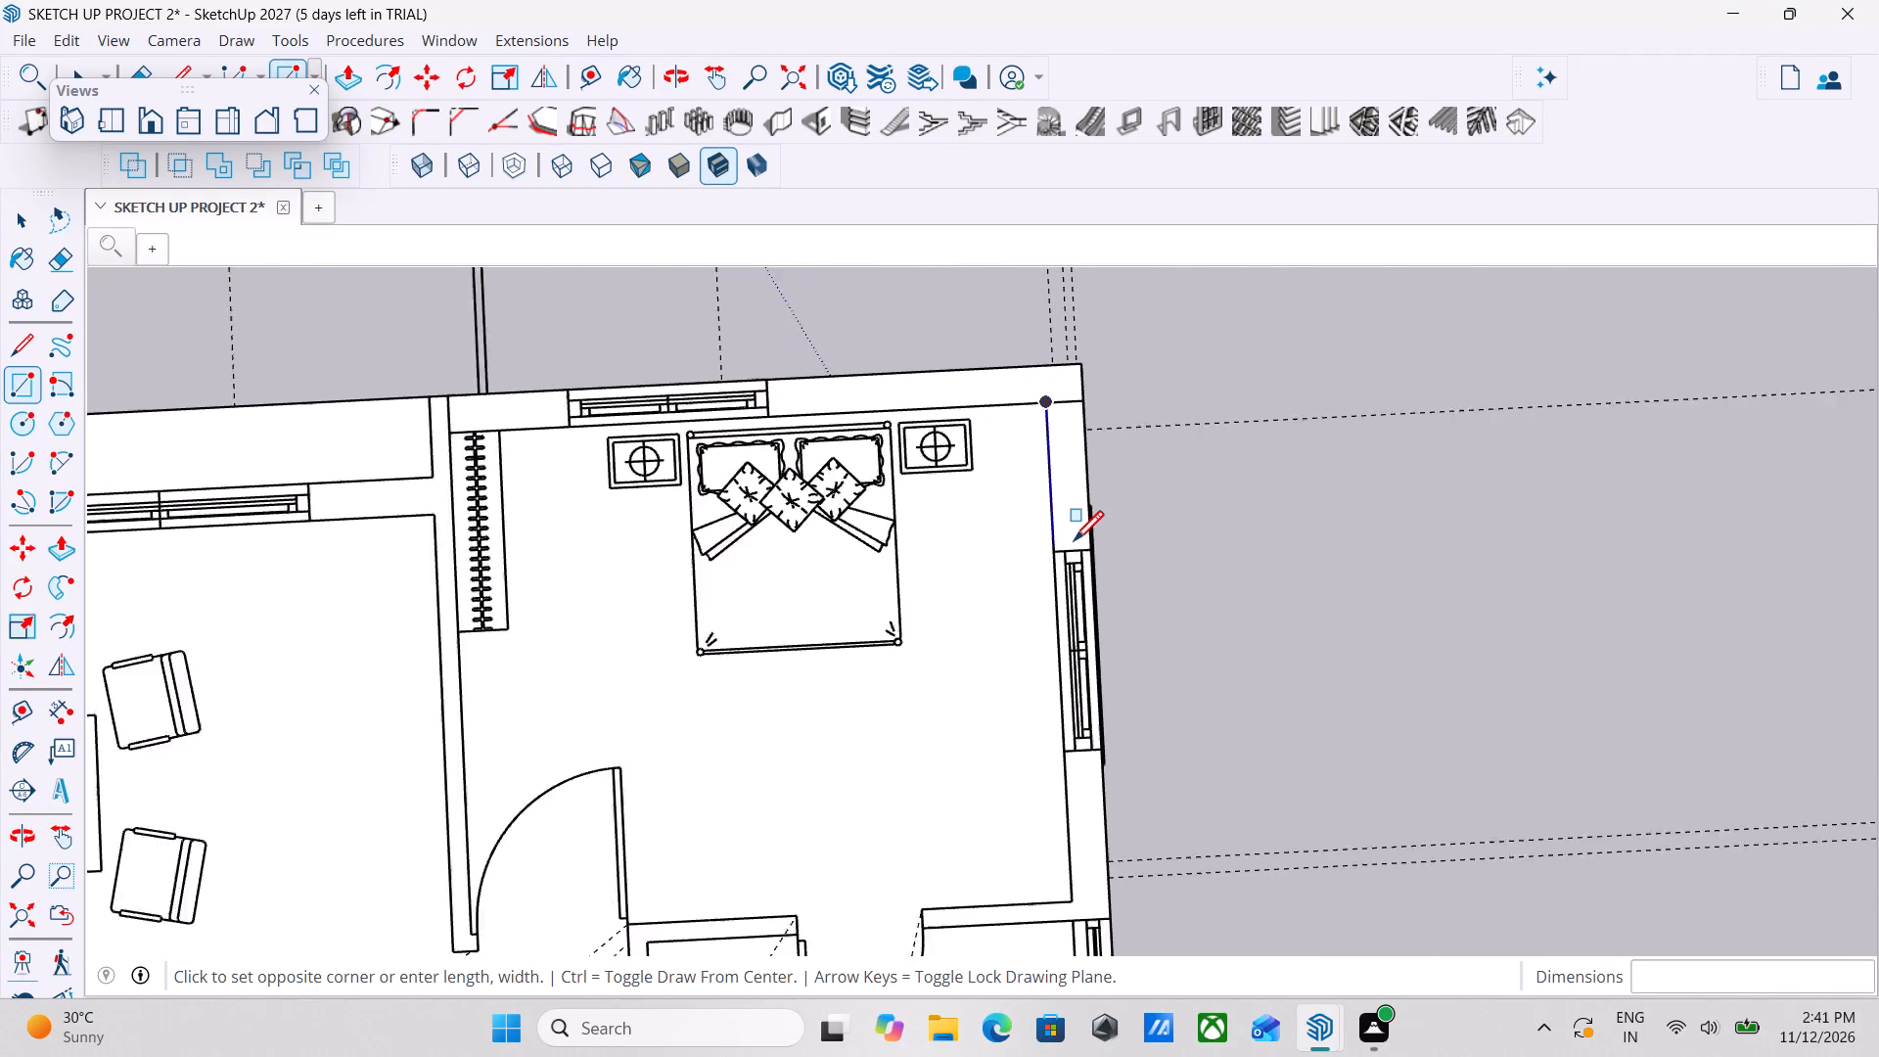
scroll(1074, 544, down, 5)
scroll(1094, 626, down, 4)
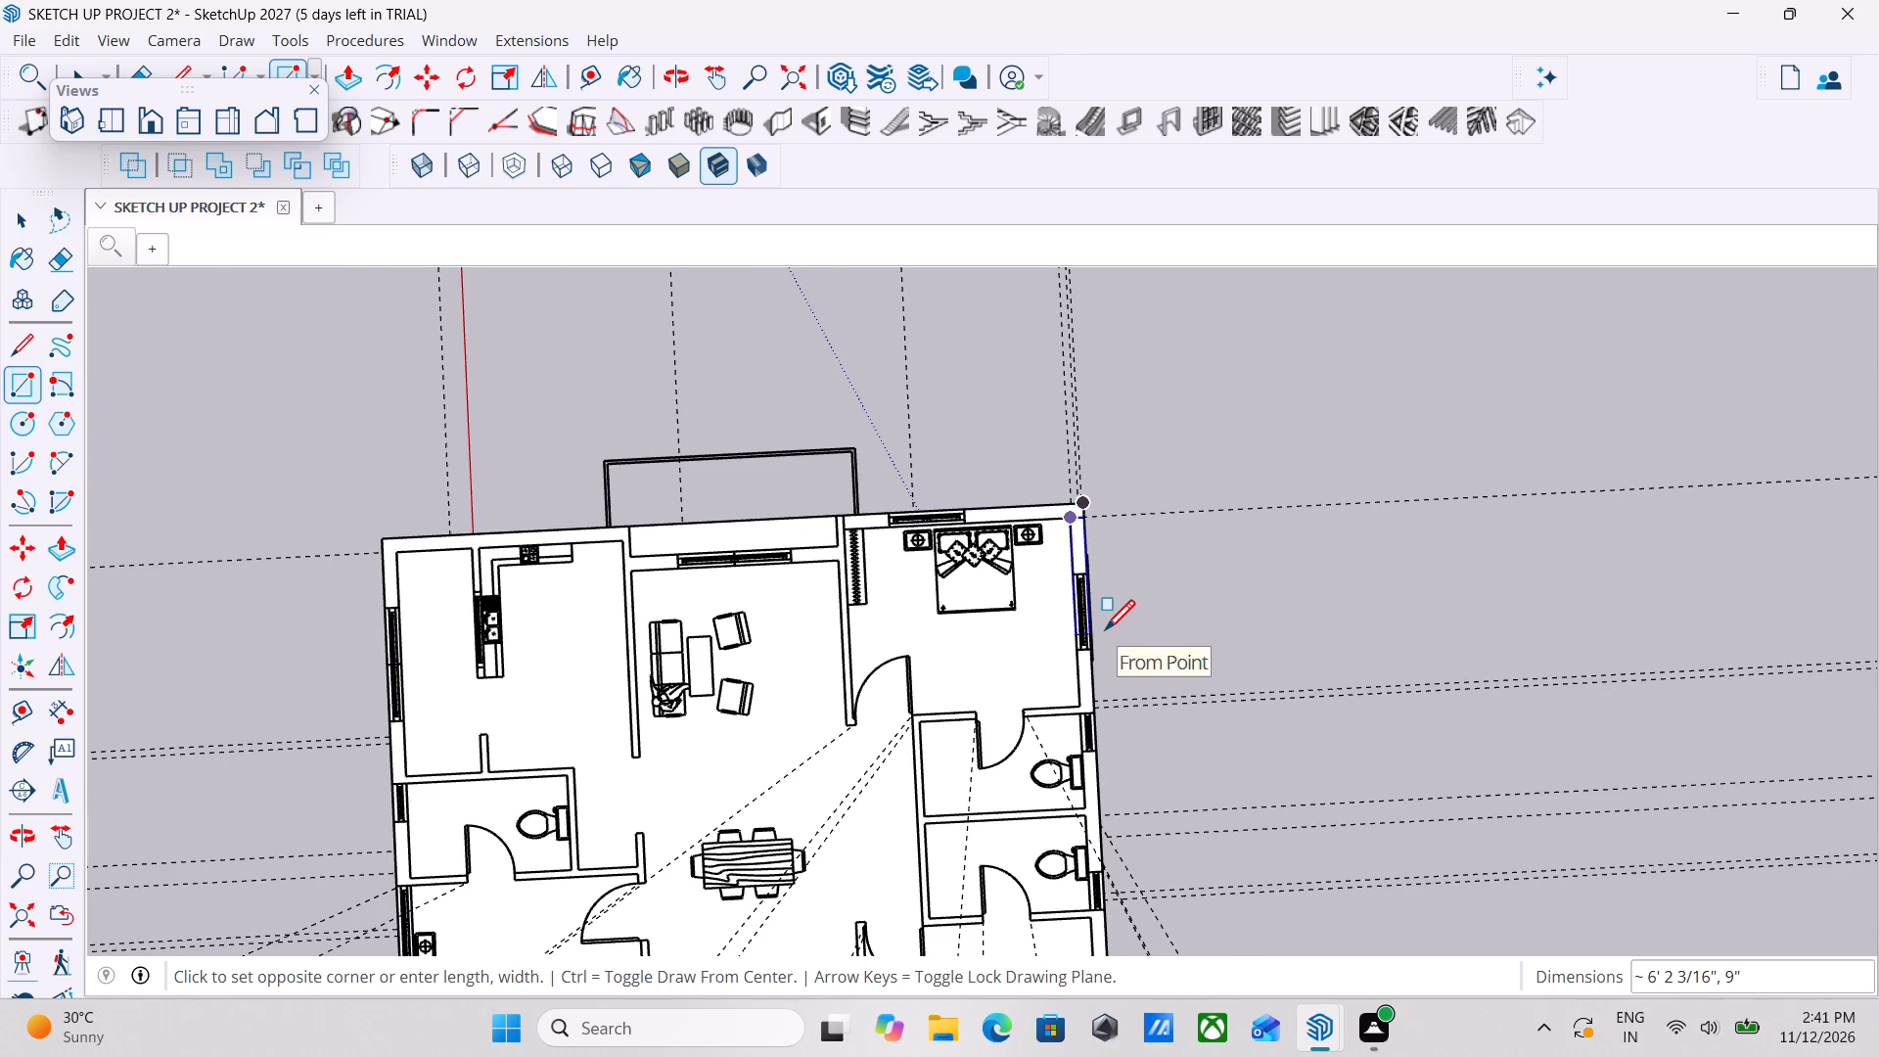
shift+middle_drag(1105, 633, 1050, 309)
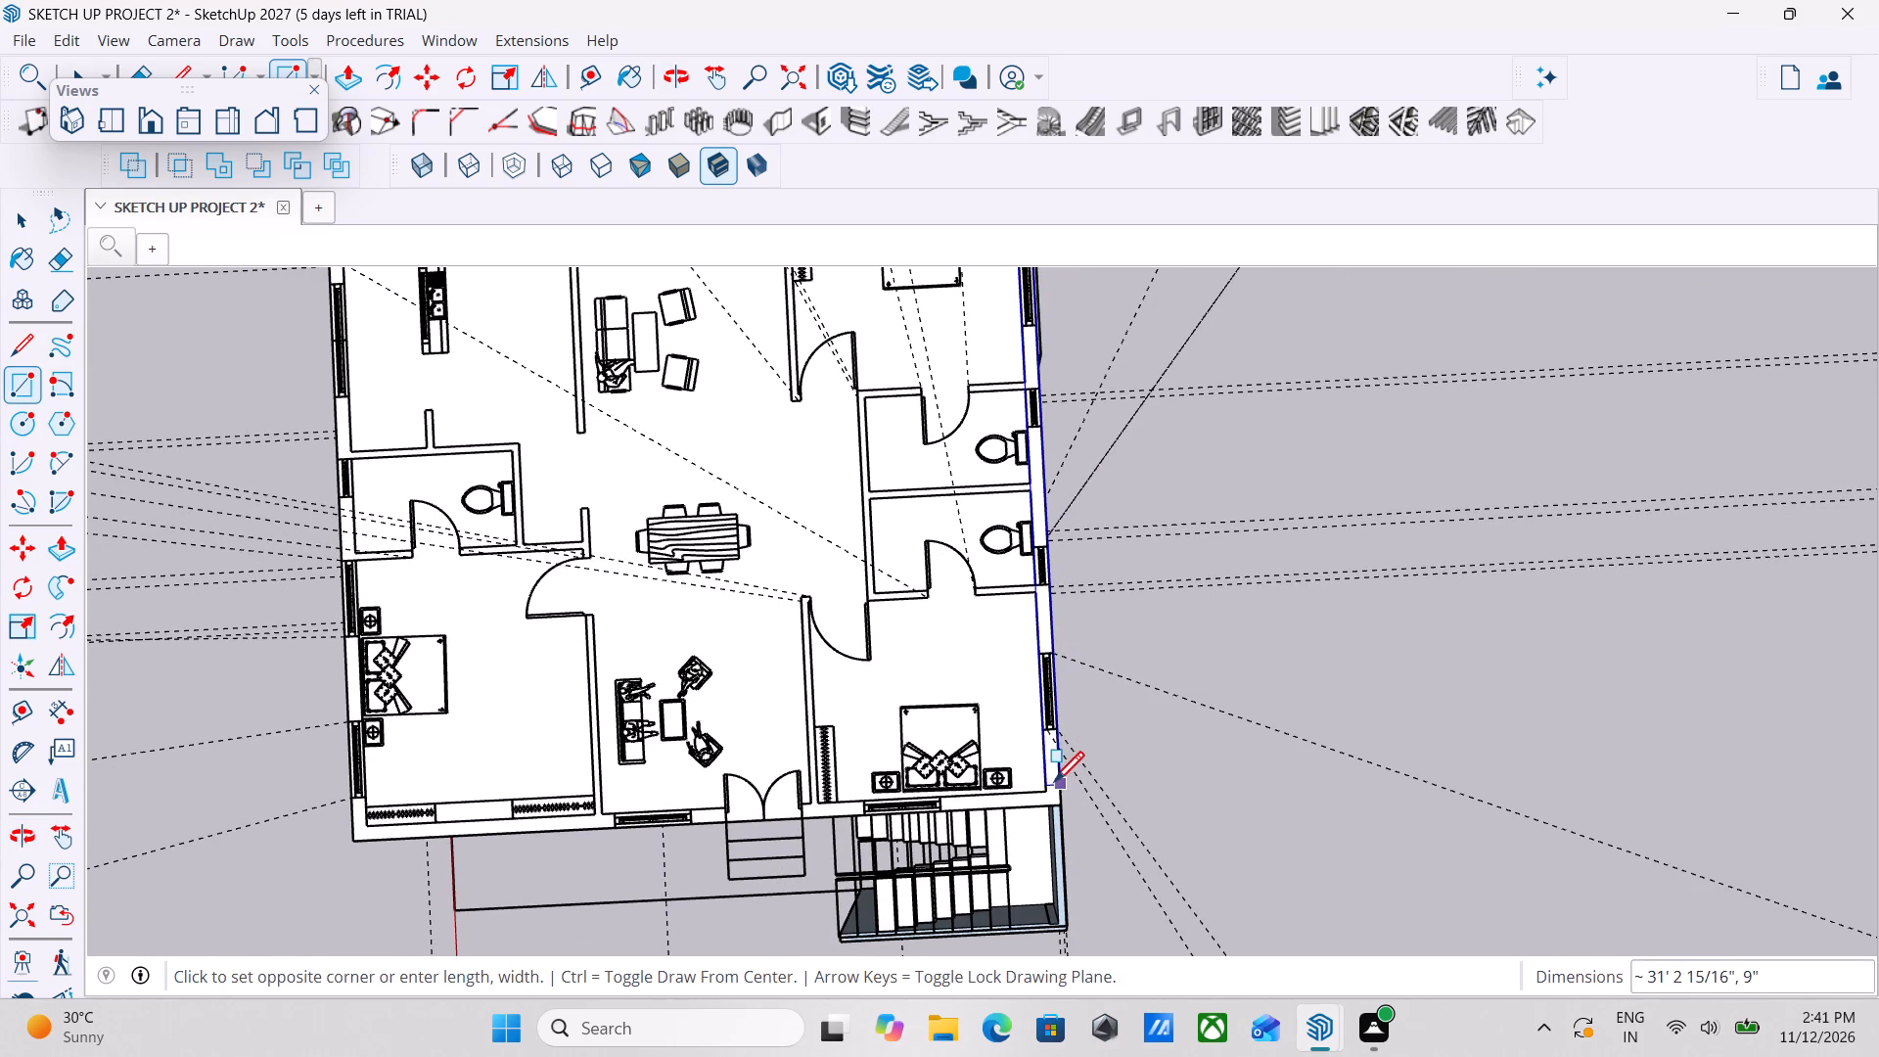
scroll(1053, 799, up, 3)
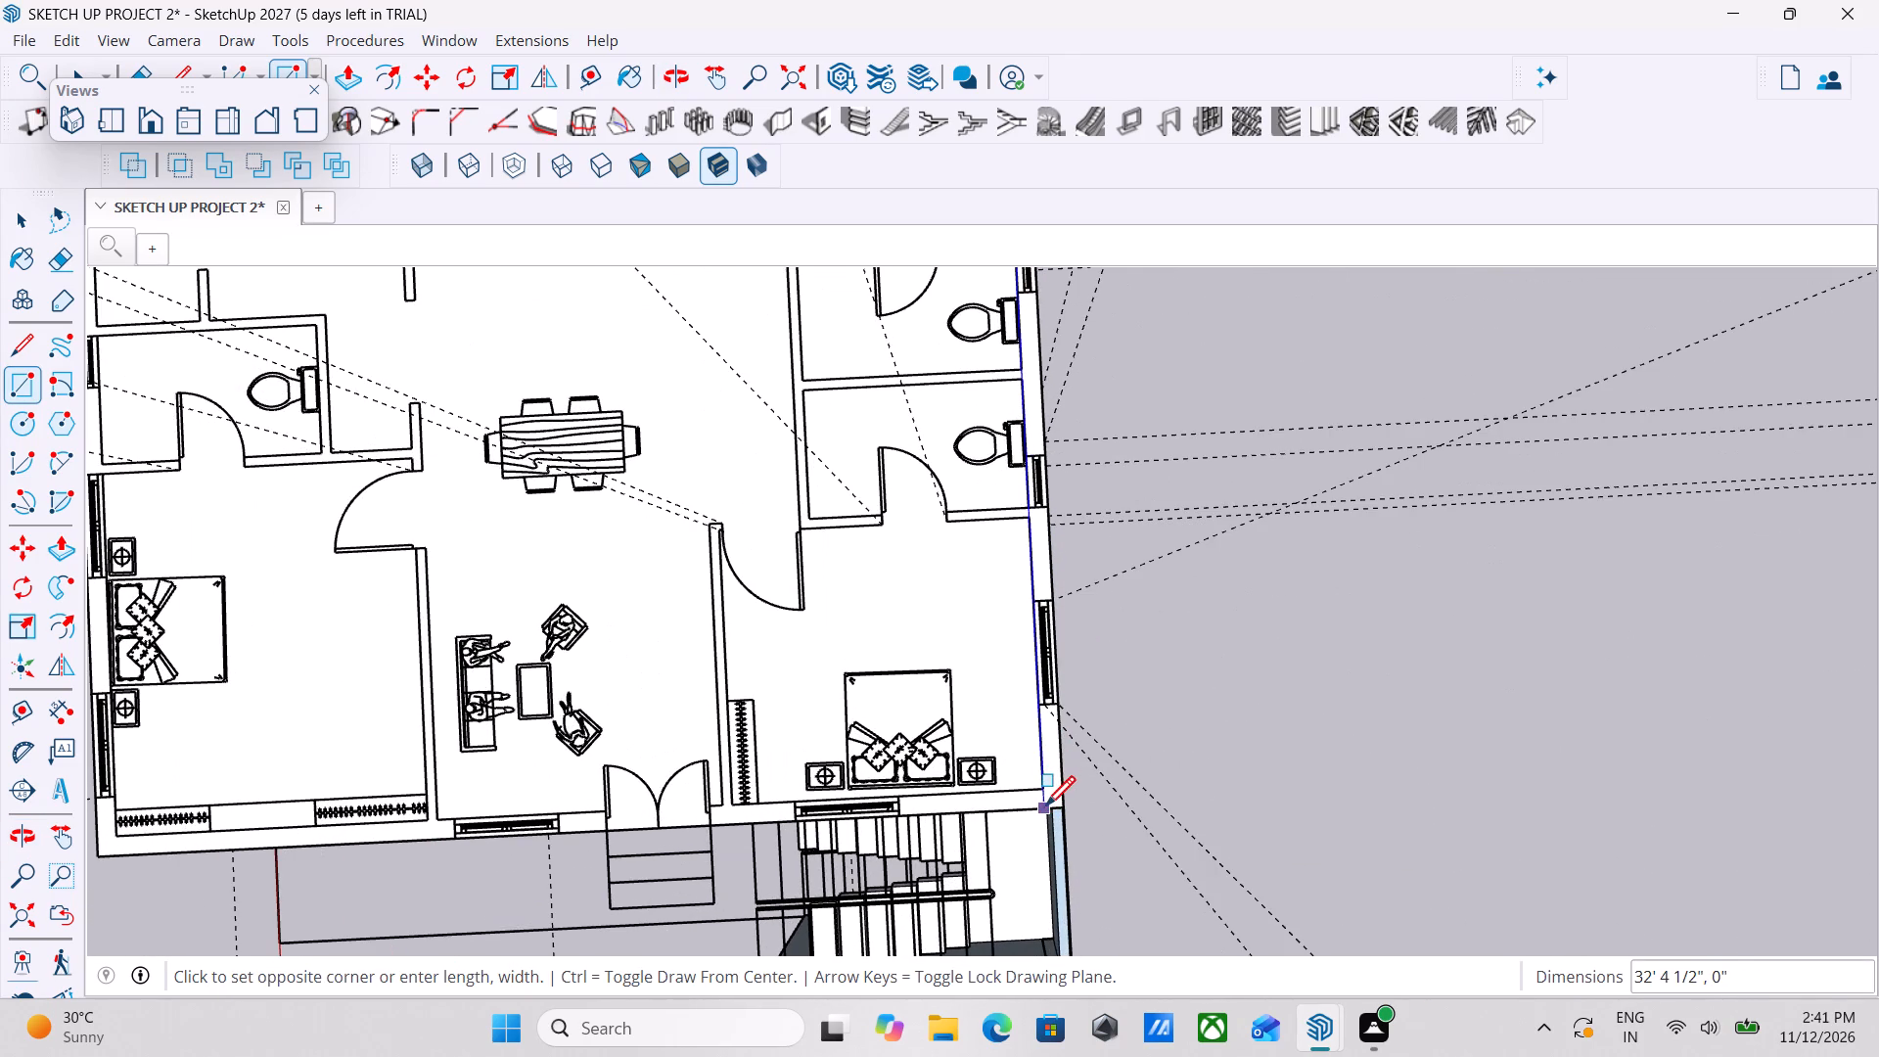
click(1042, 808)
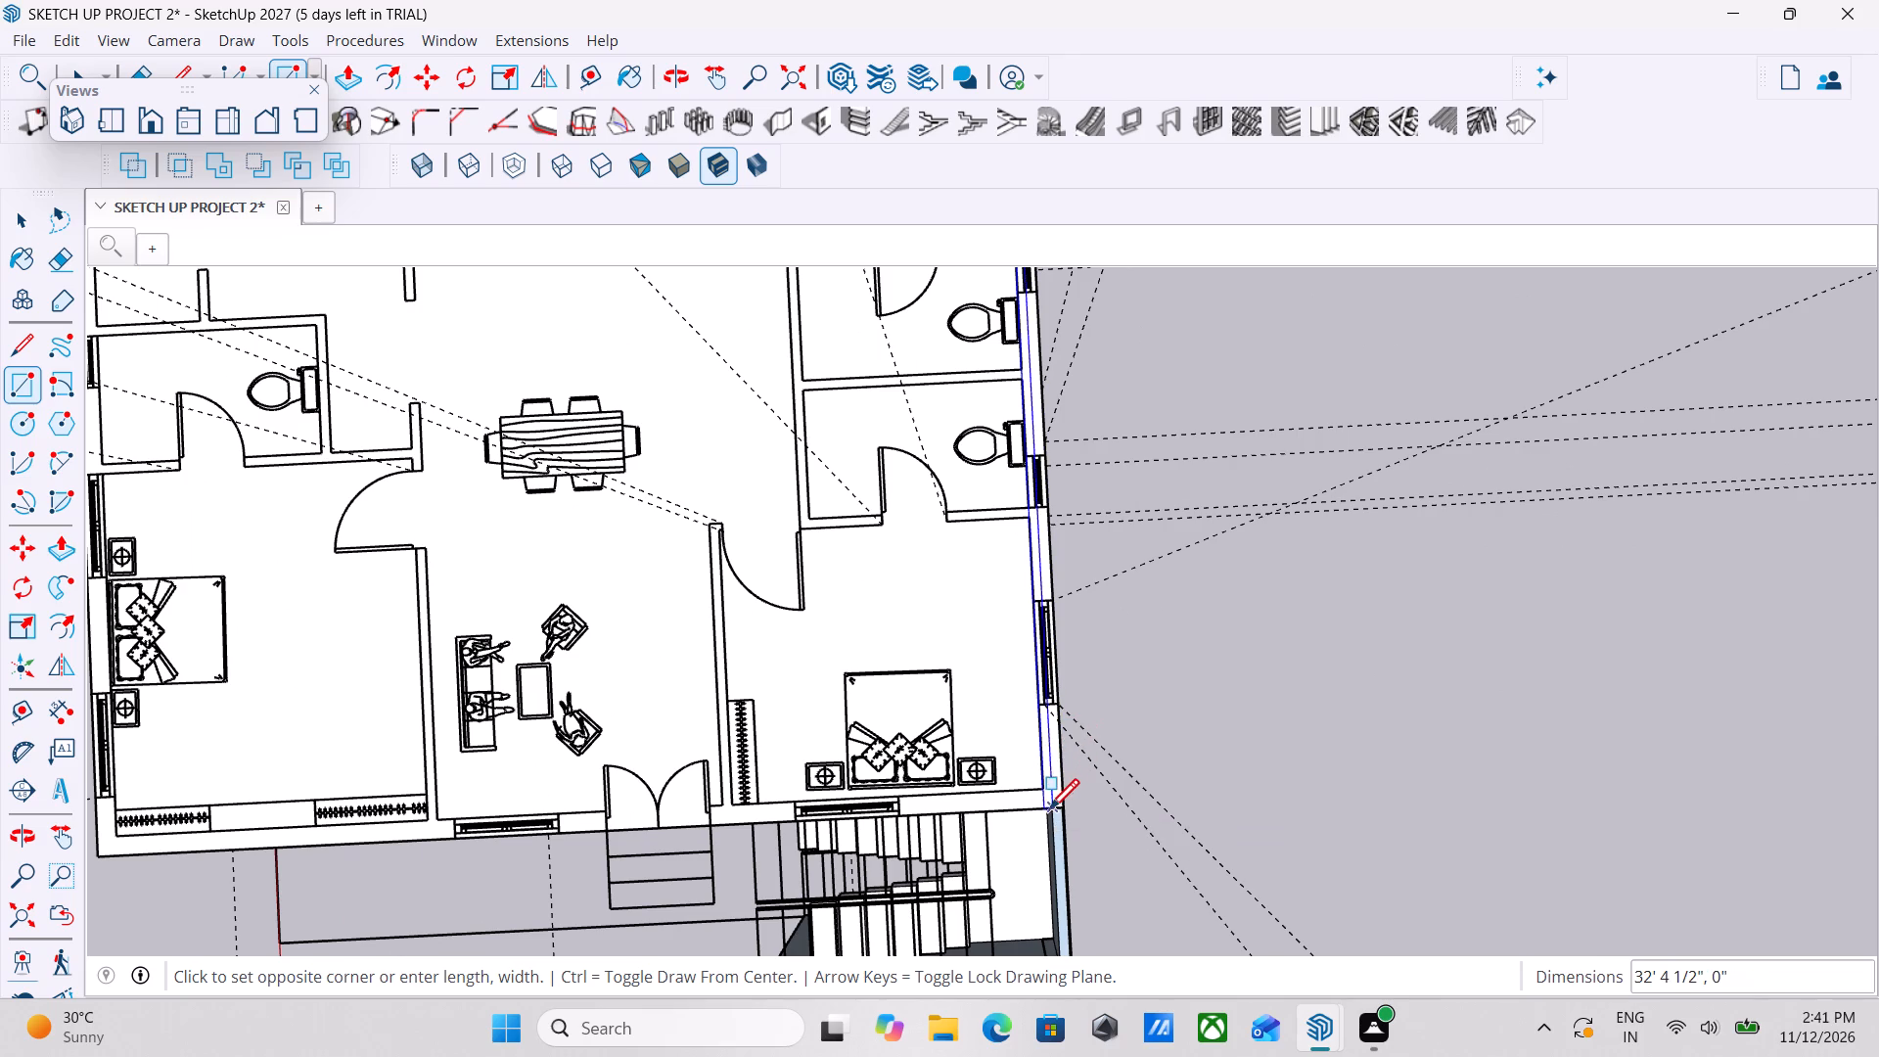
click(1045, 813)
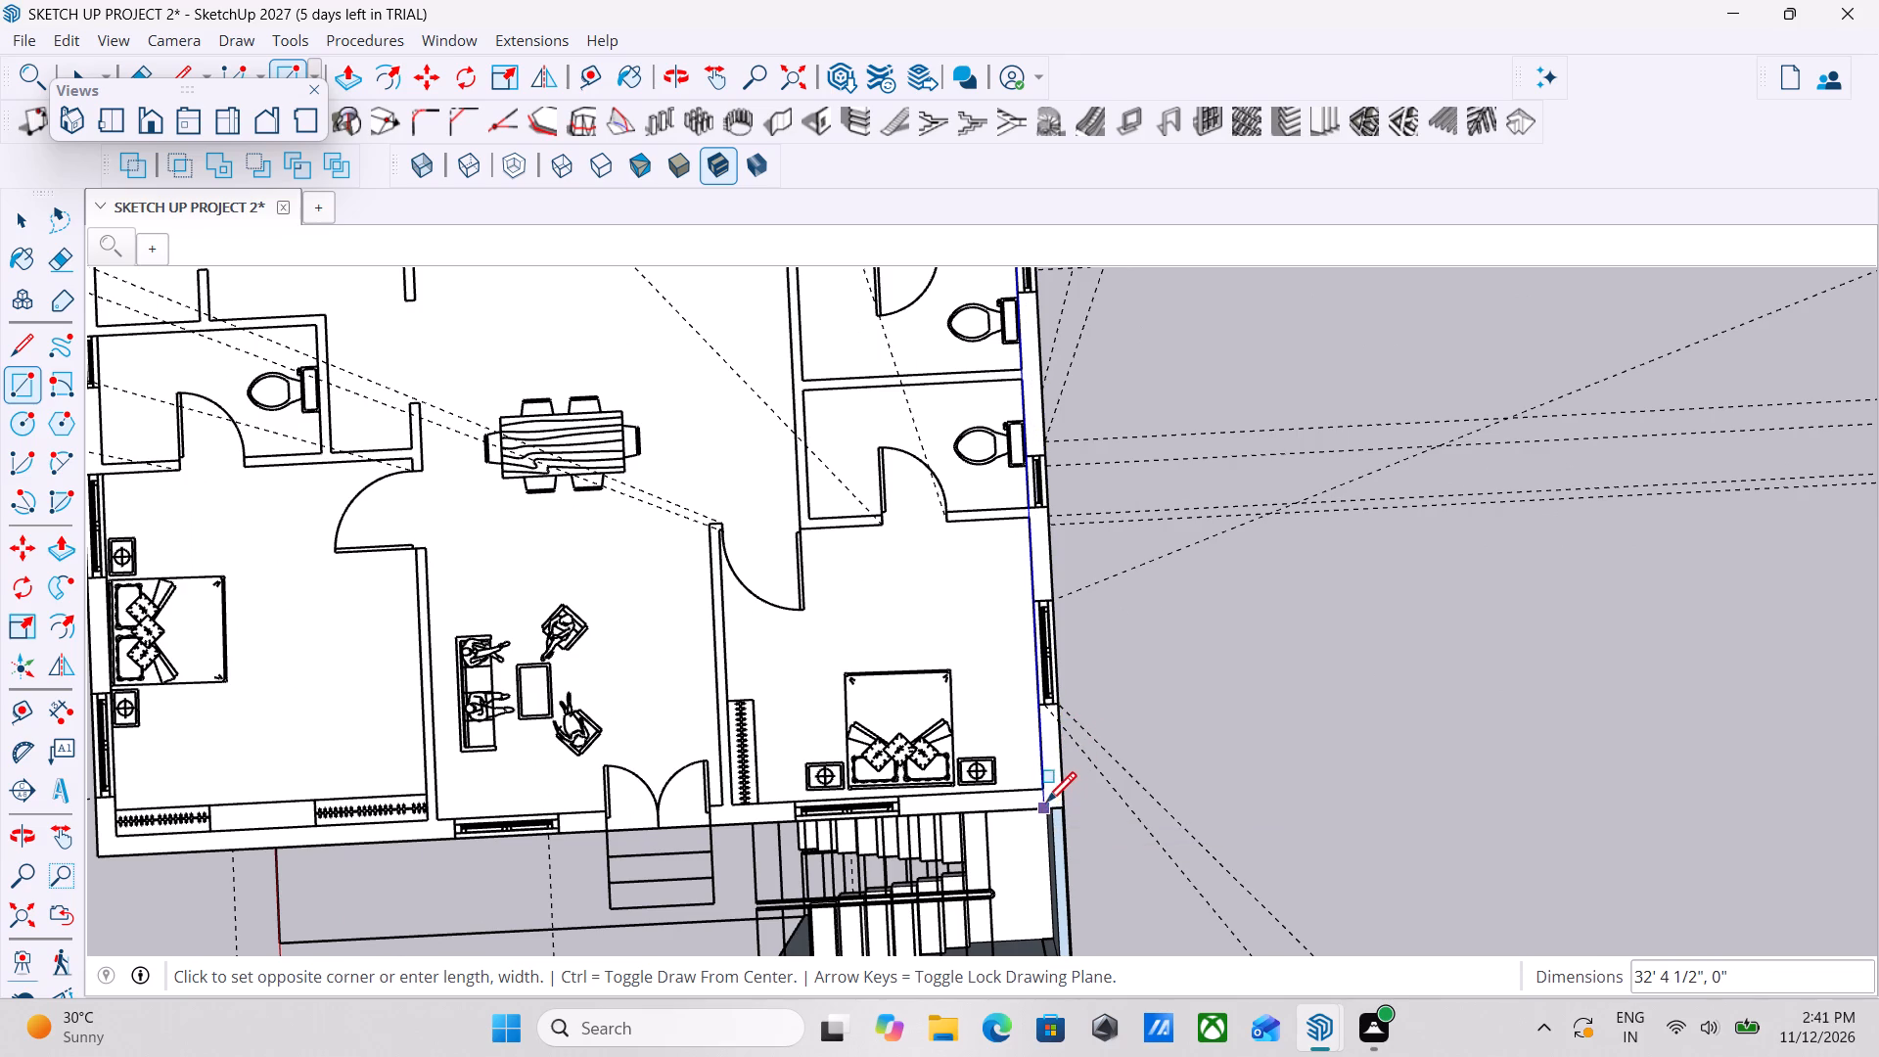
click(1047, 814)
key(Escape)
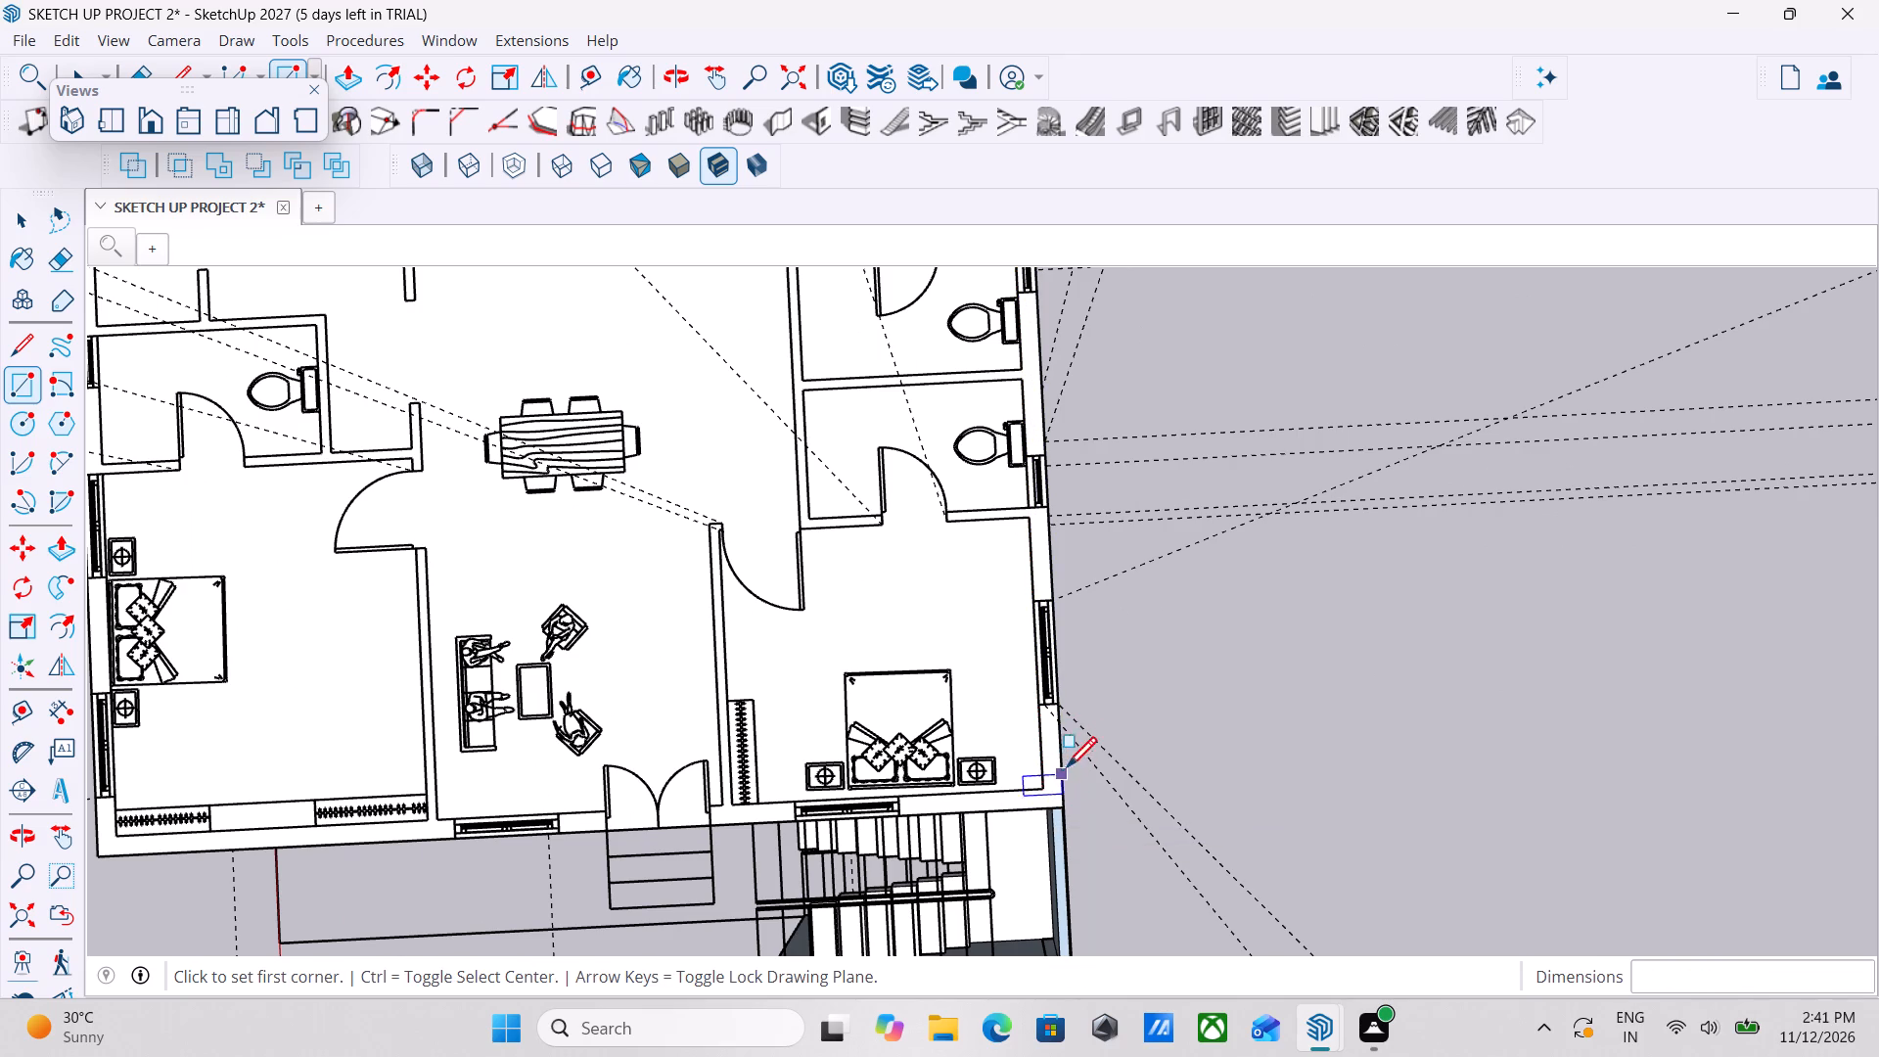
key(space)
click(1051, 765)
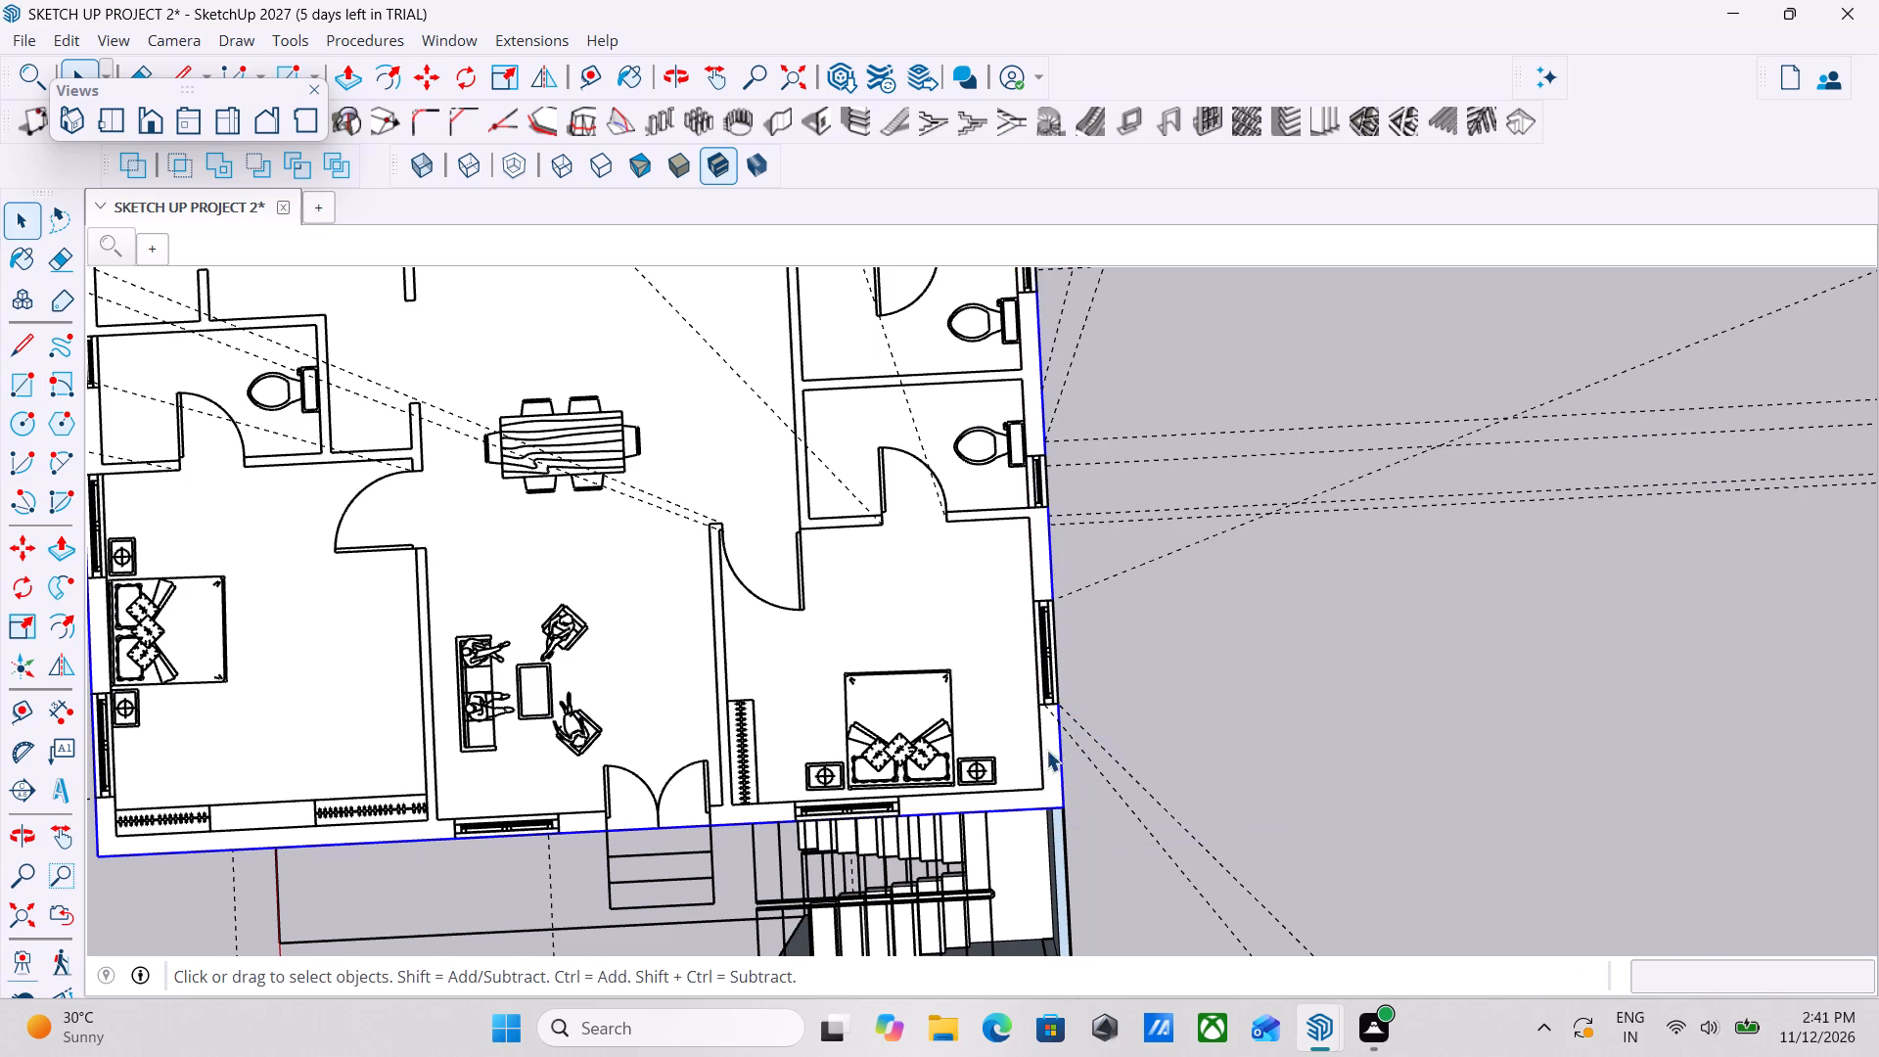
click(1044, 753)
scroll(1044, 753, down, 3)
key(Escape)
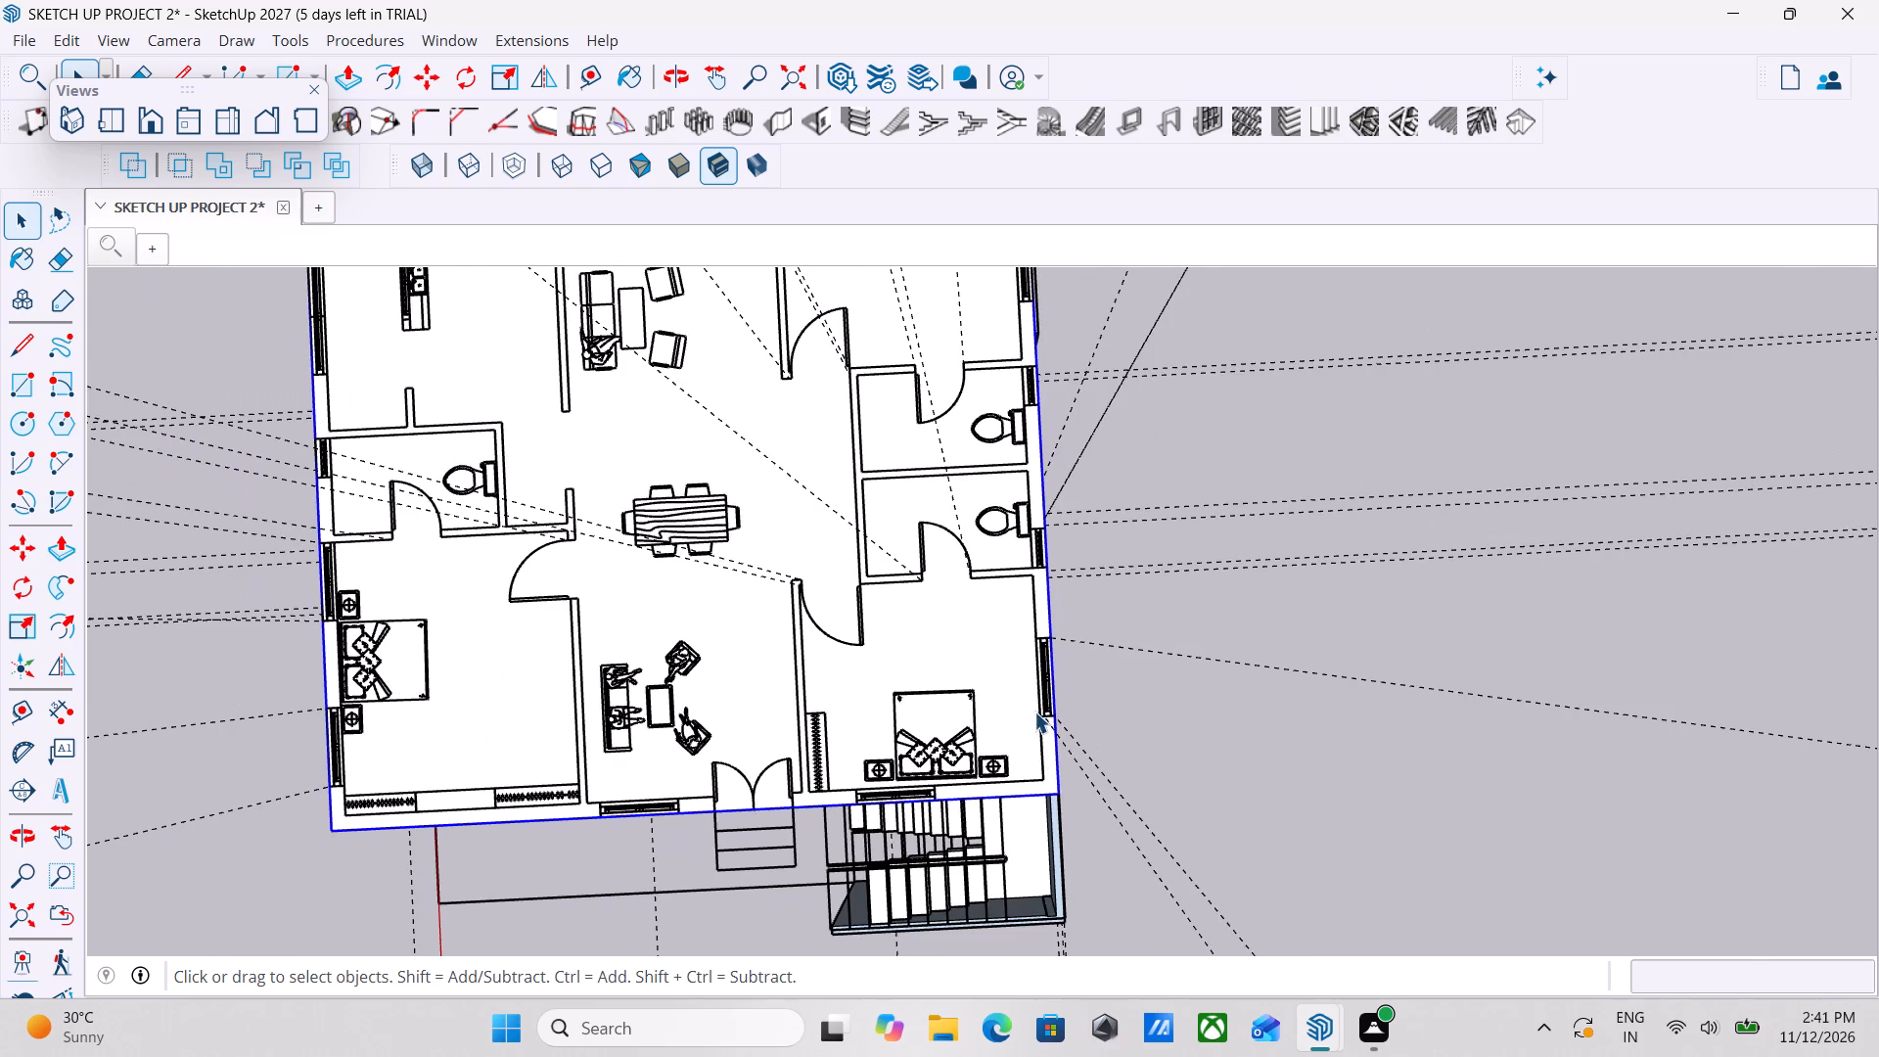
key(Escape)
Push/Pull the traced balcony-side wall strip of the corner bedroom up 10'.
scroll(1034, 712, down, 3)
scroll(939, 720, down, 3)
scroll(951, 373, up, 4)
key(space)
scroll(966, 360, up, 3)
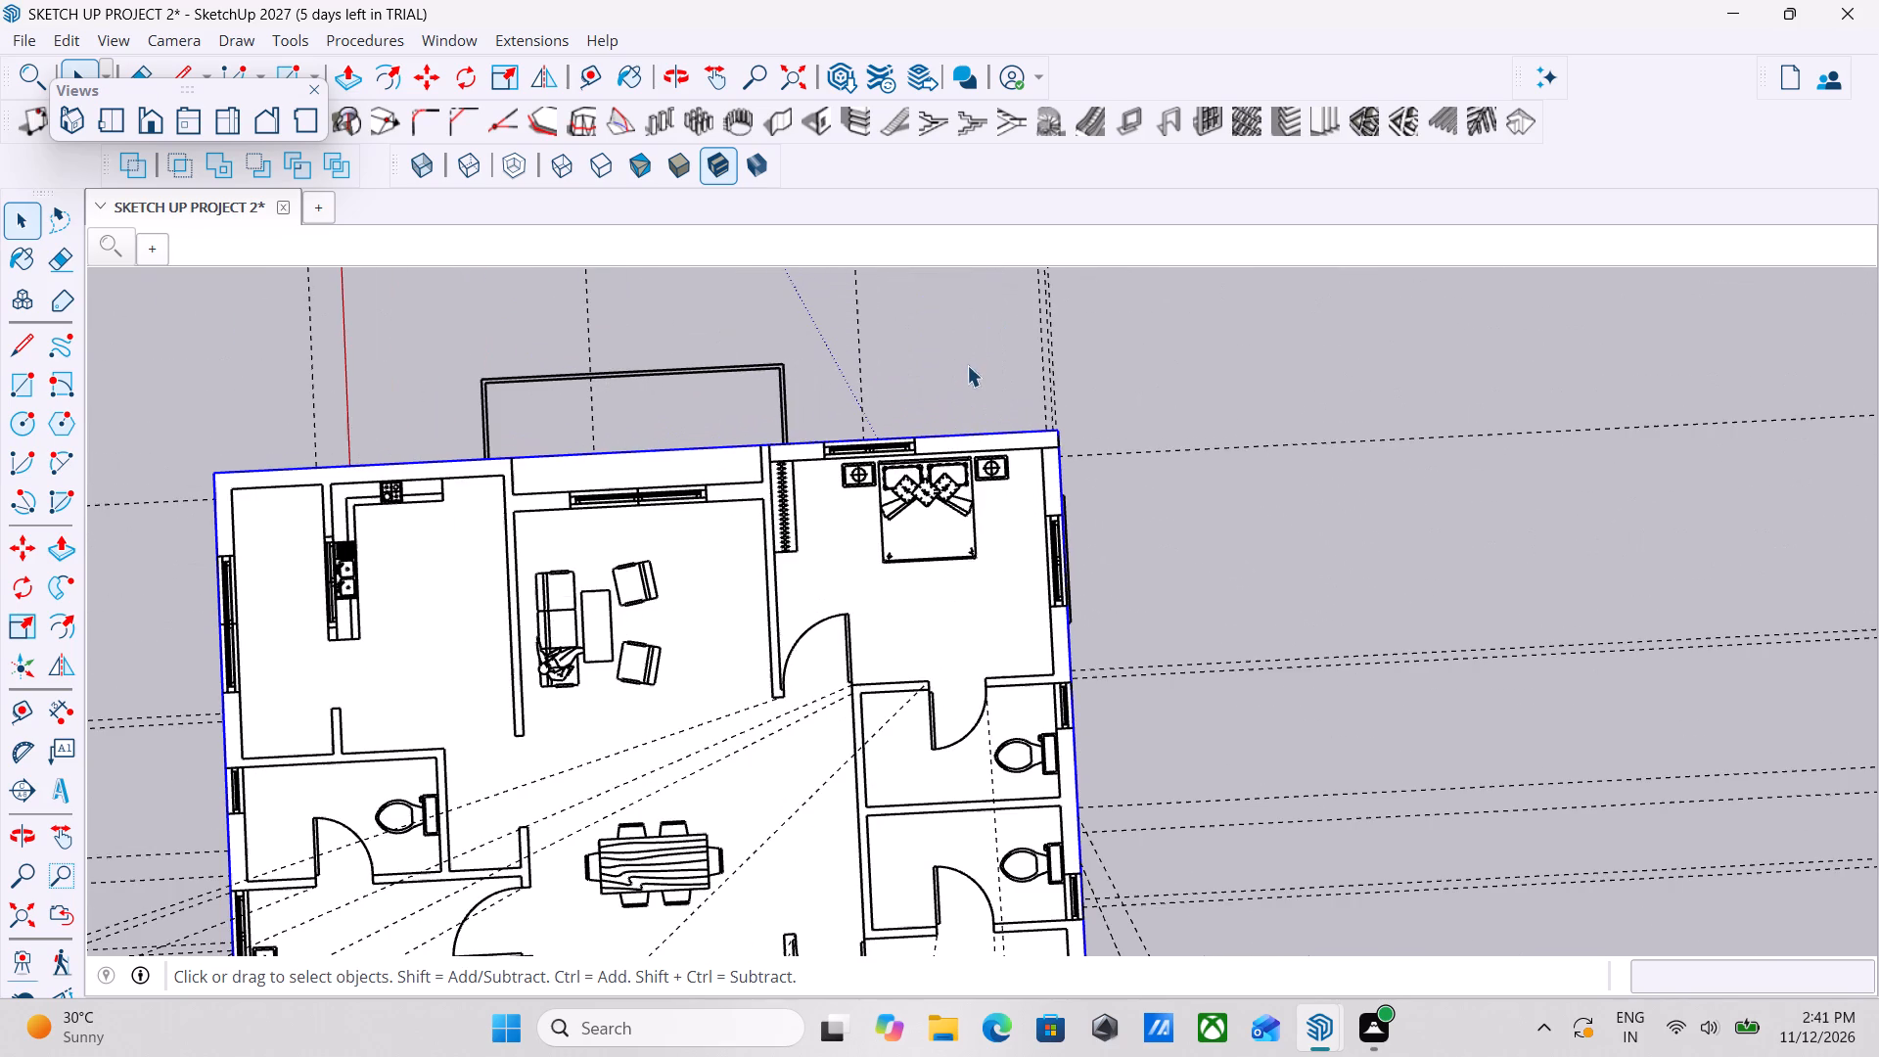
key(v)
scroll(974, 432, up, 5)
click(978, 445)
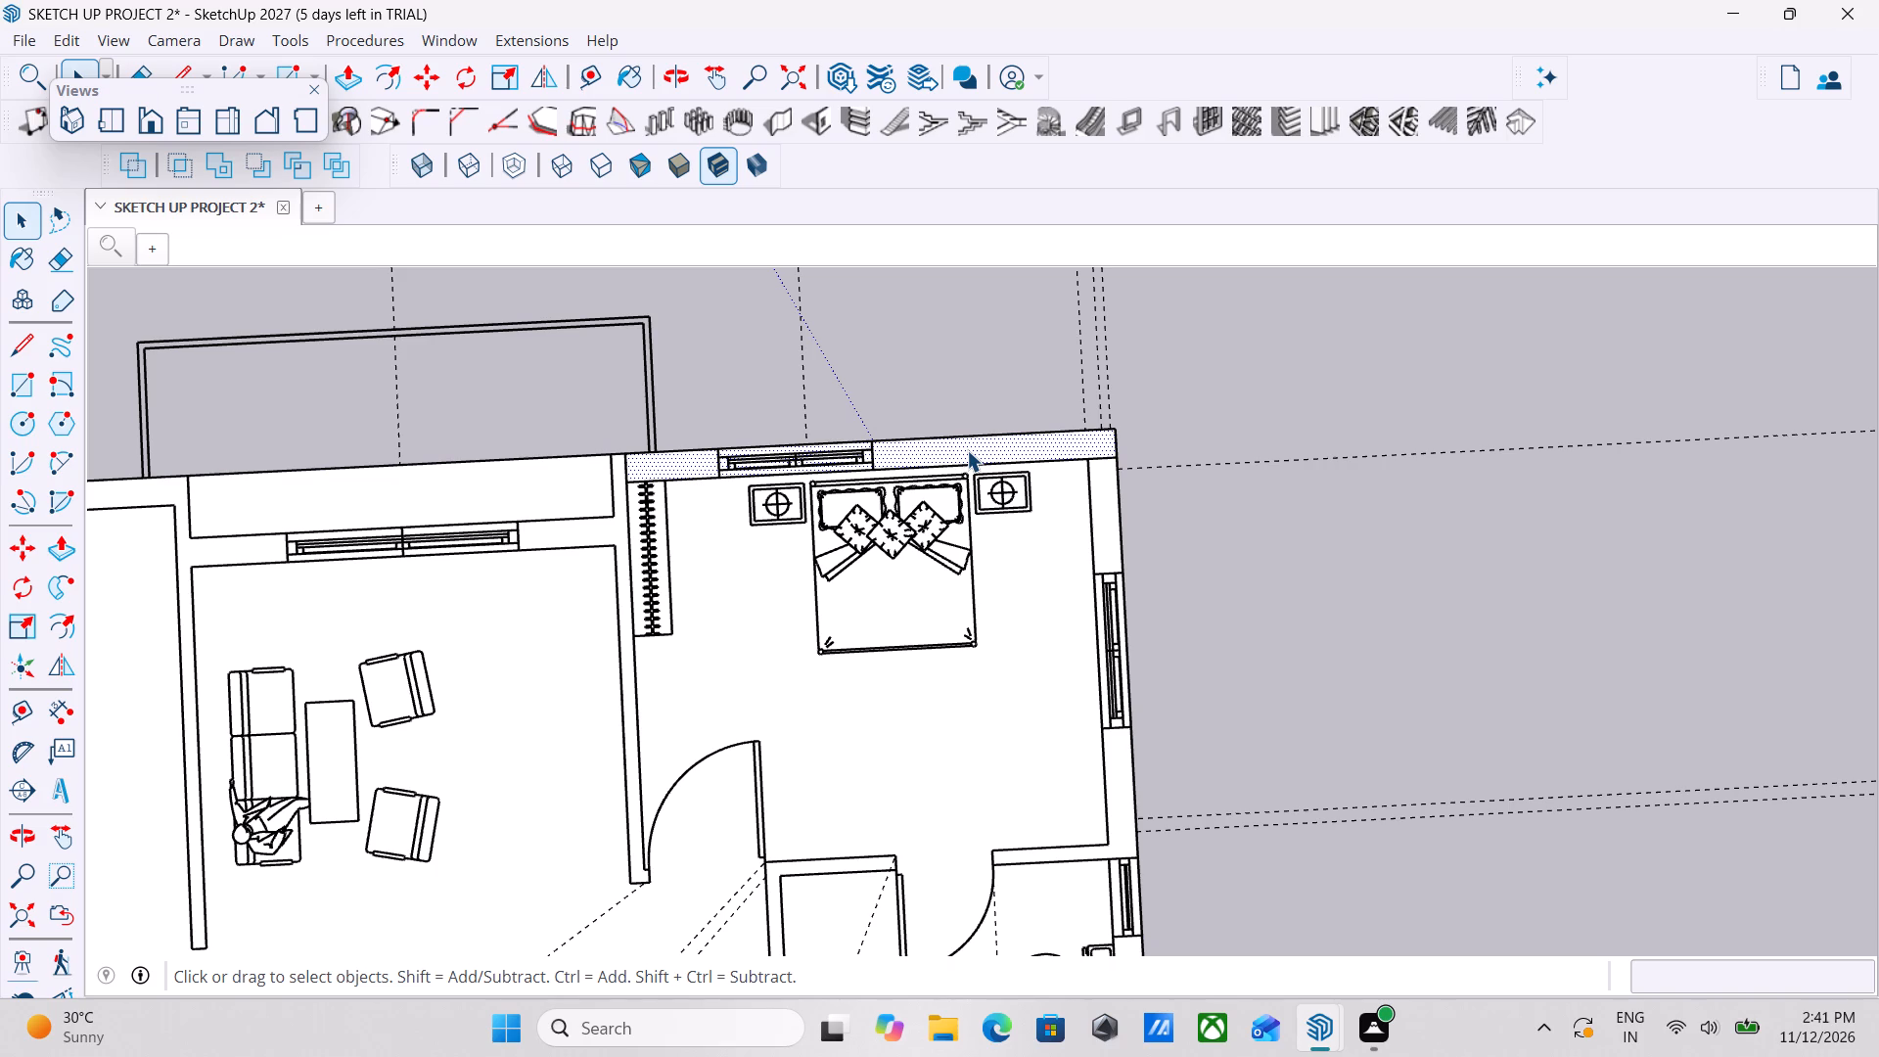
key(p)
click(967, 450)
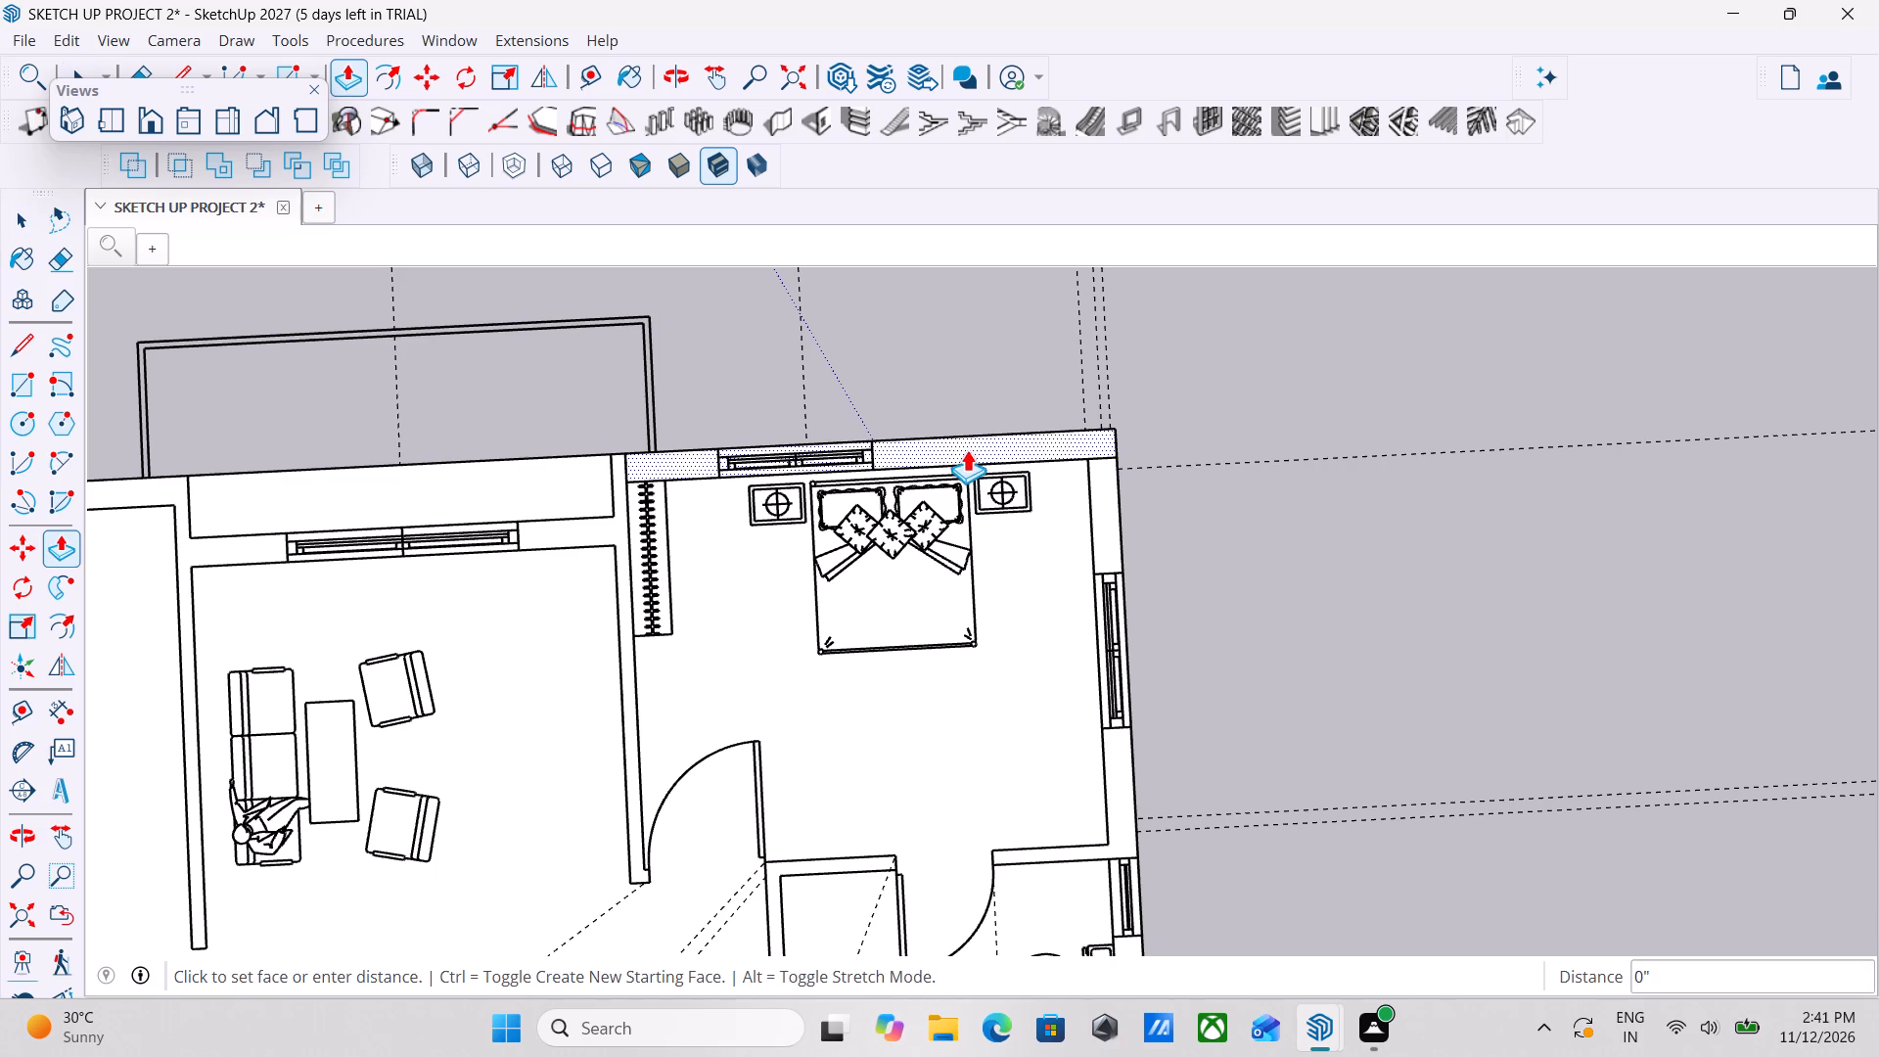
scroll(1002, 336, down, 3)
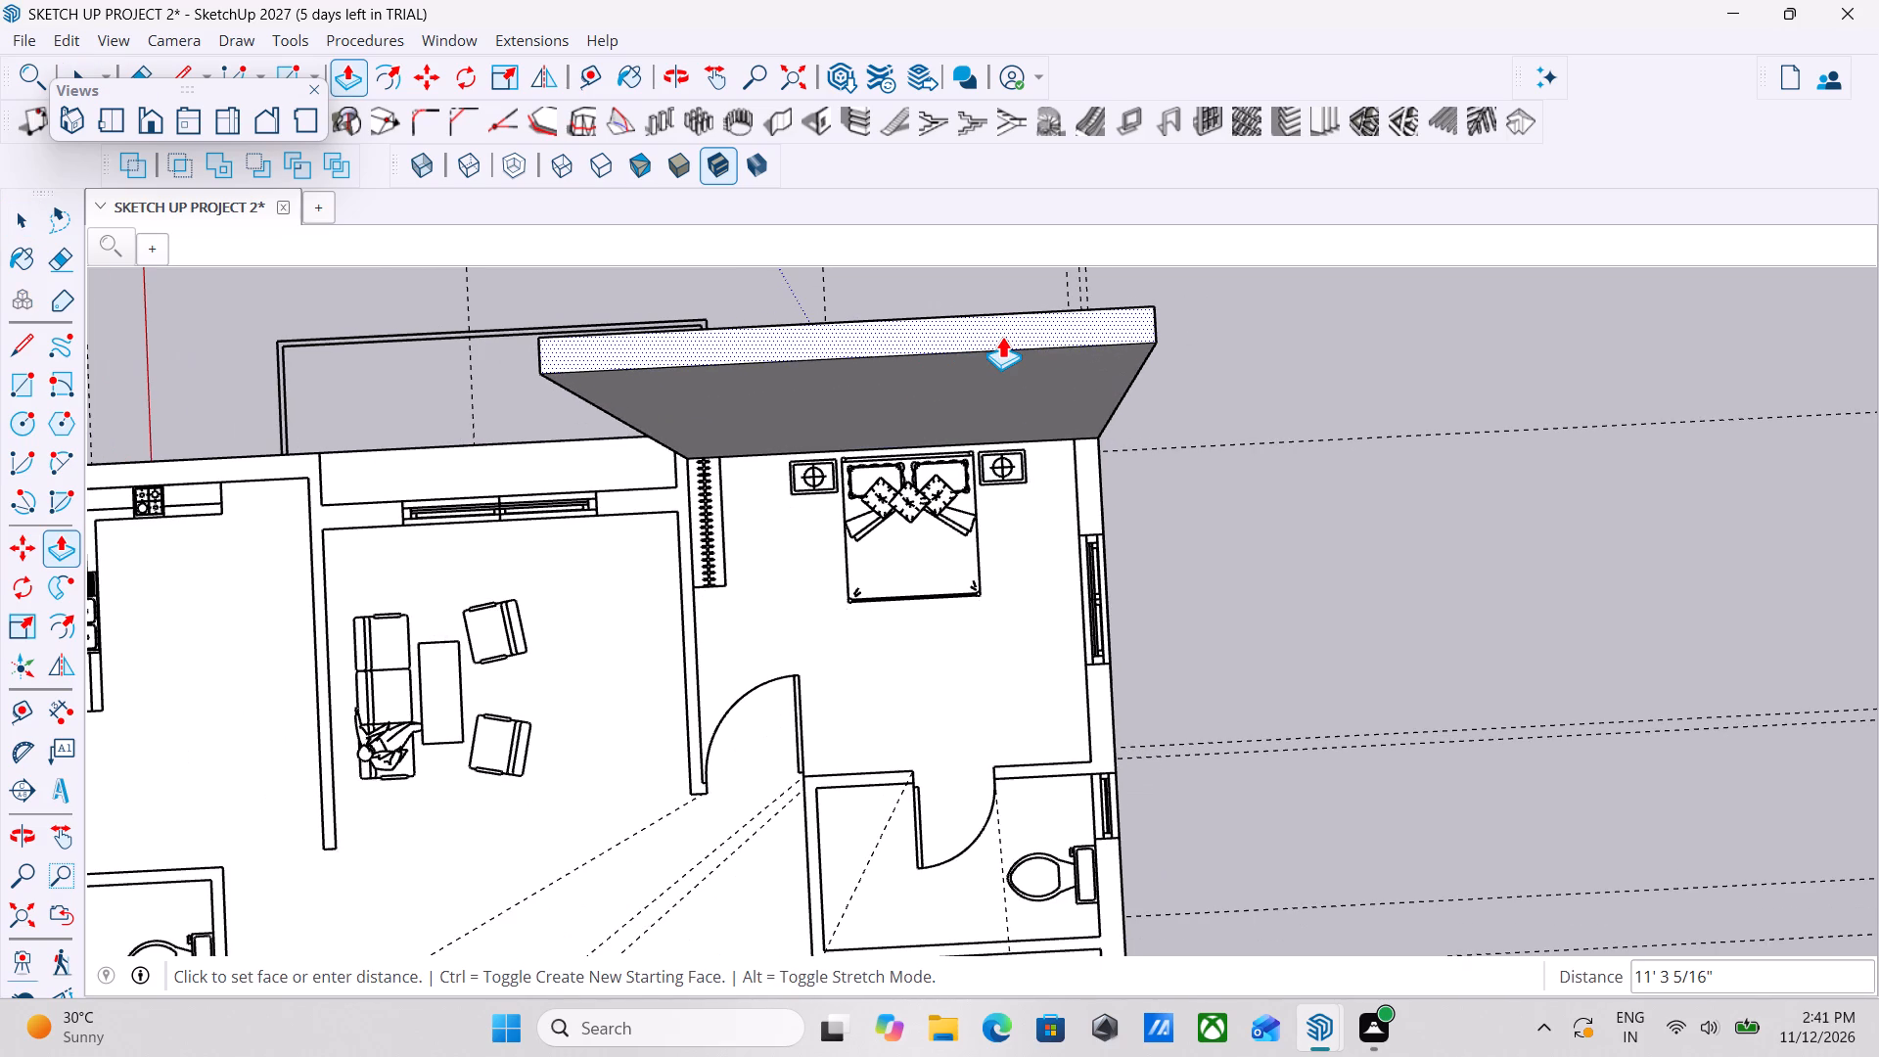
key(1)
text(0')
key(Return)
scroll(1002, 336, down, 2)
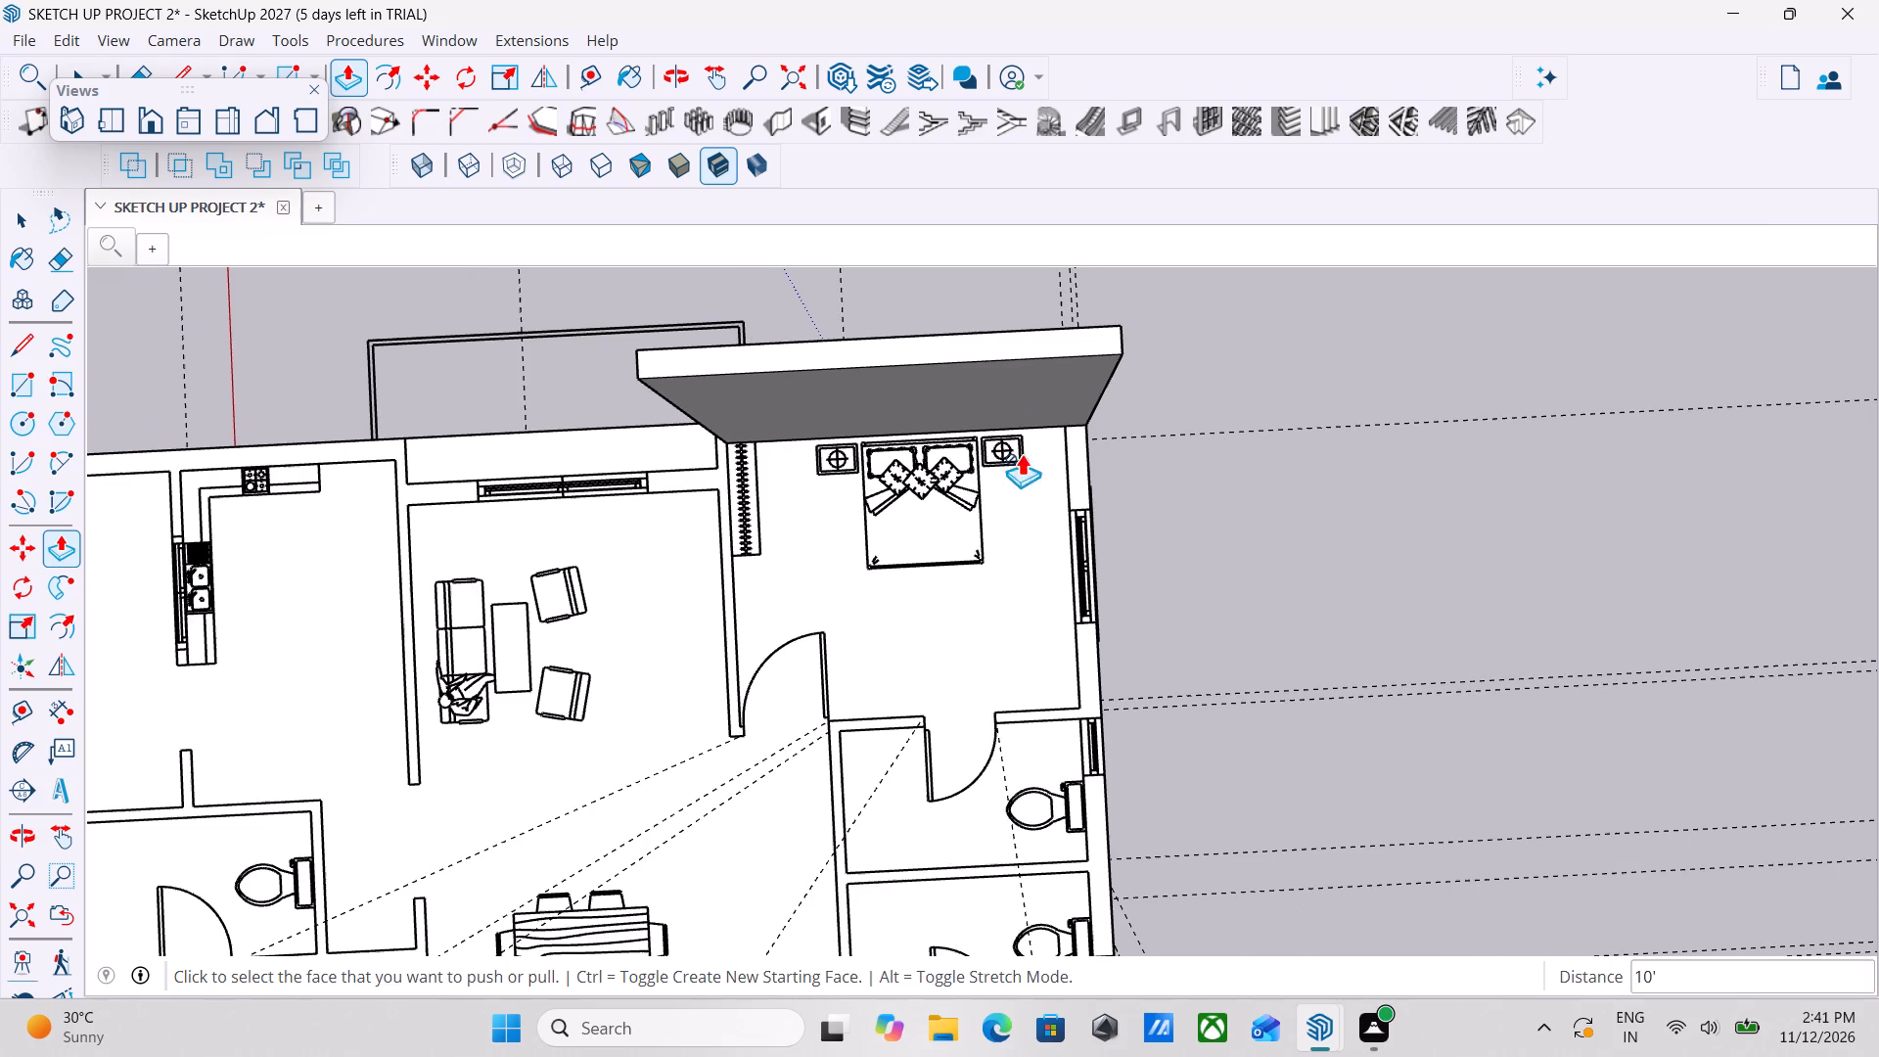
scroll(1080, 457, up, 2)
key(Escape)
key(Escape)
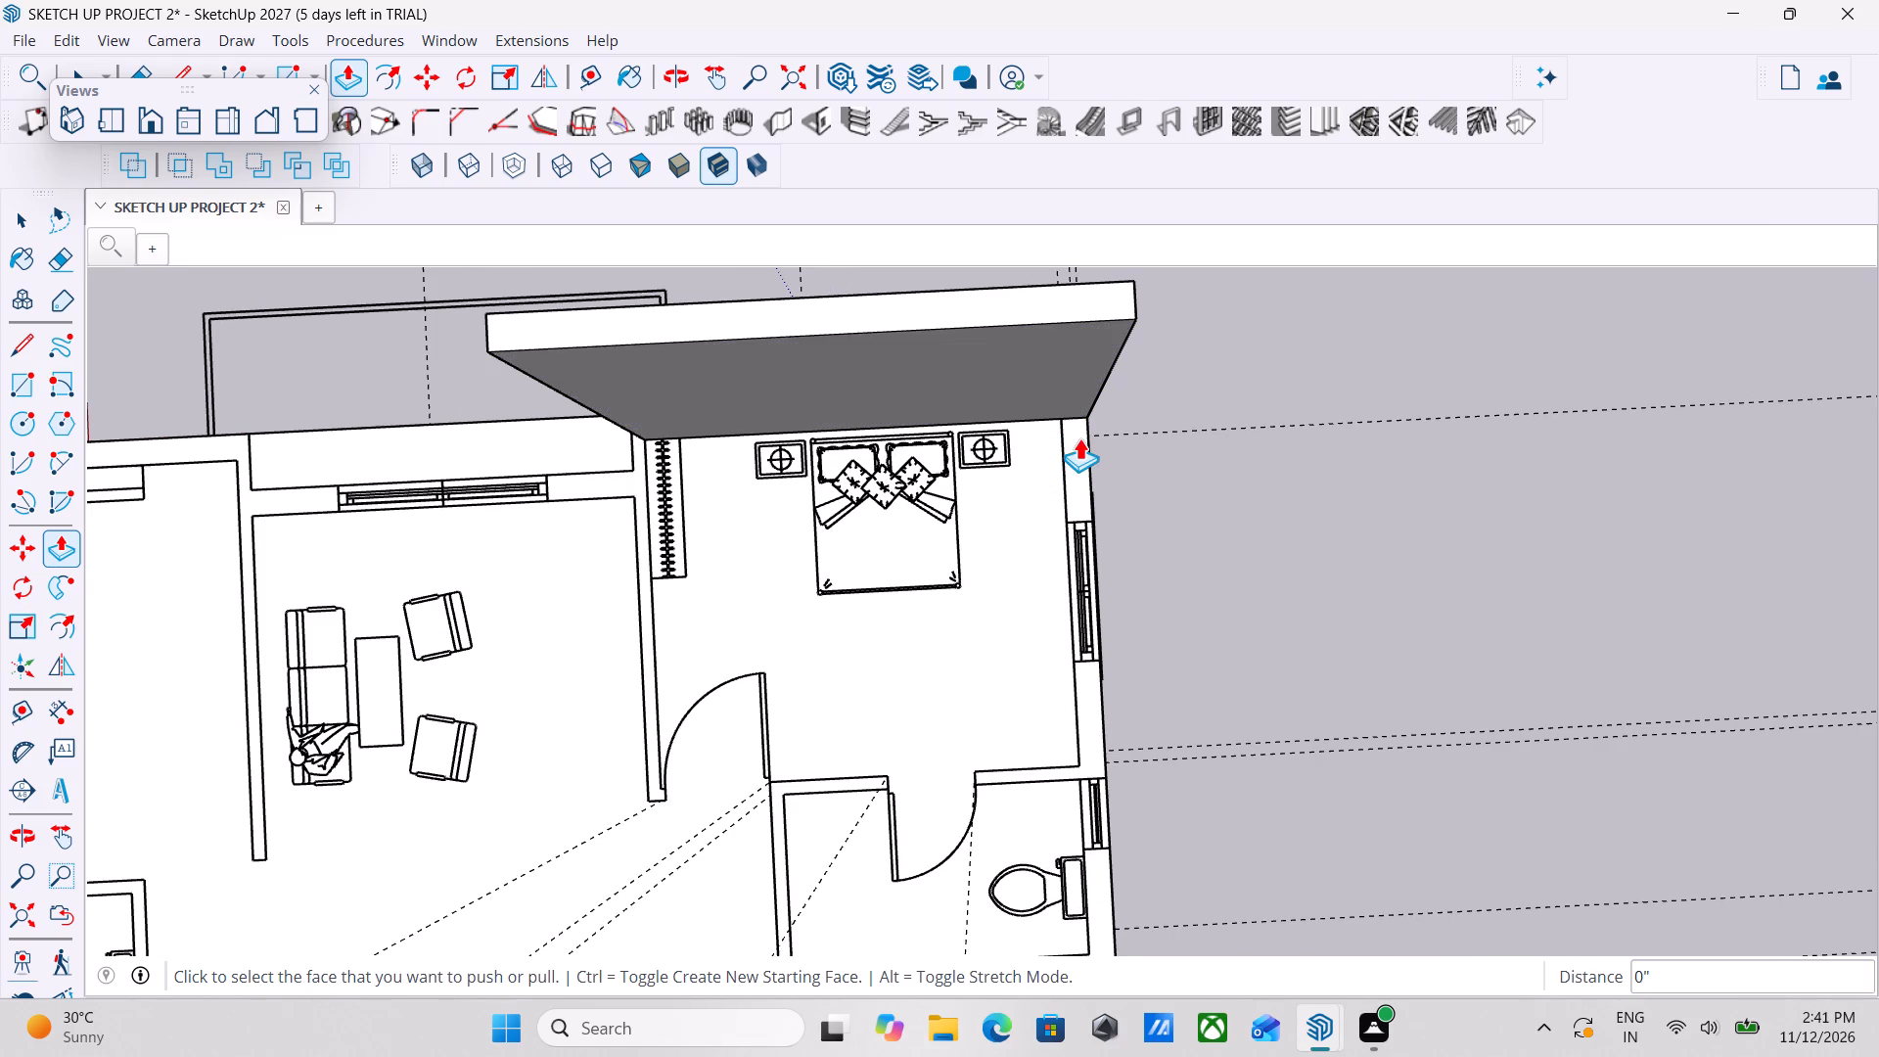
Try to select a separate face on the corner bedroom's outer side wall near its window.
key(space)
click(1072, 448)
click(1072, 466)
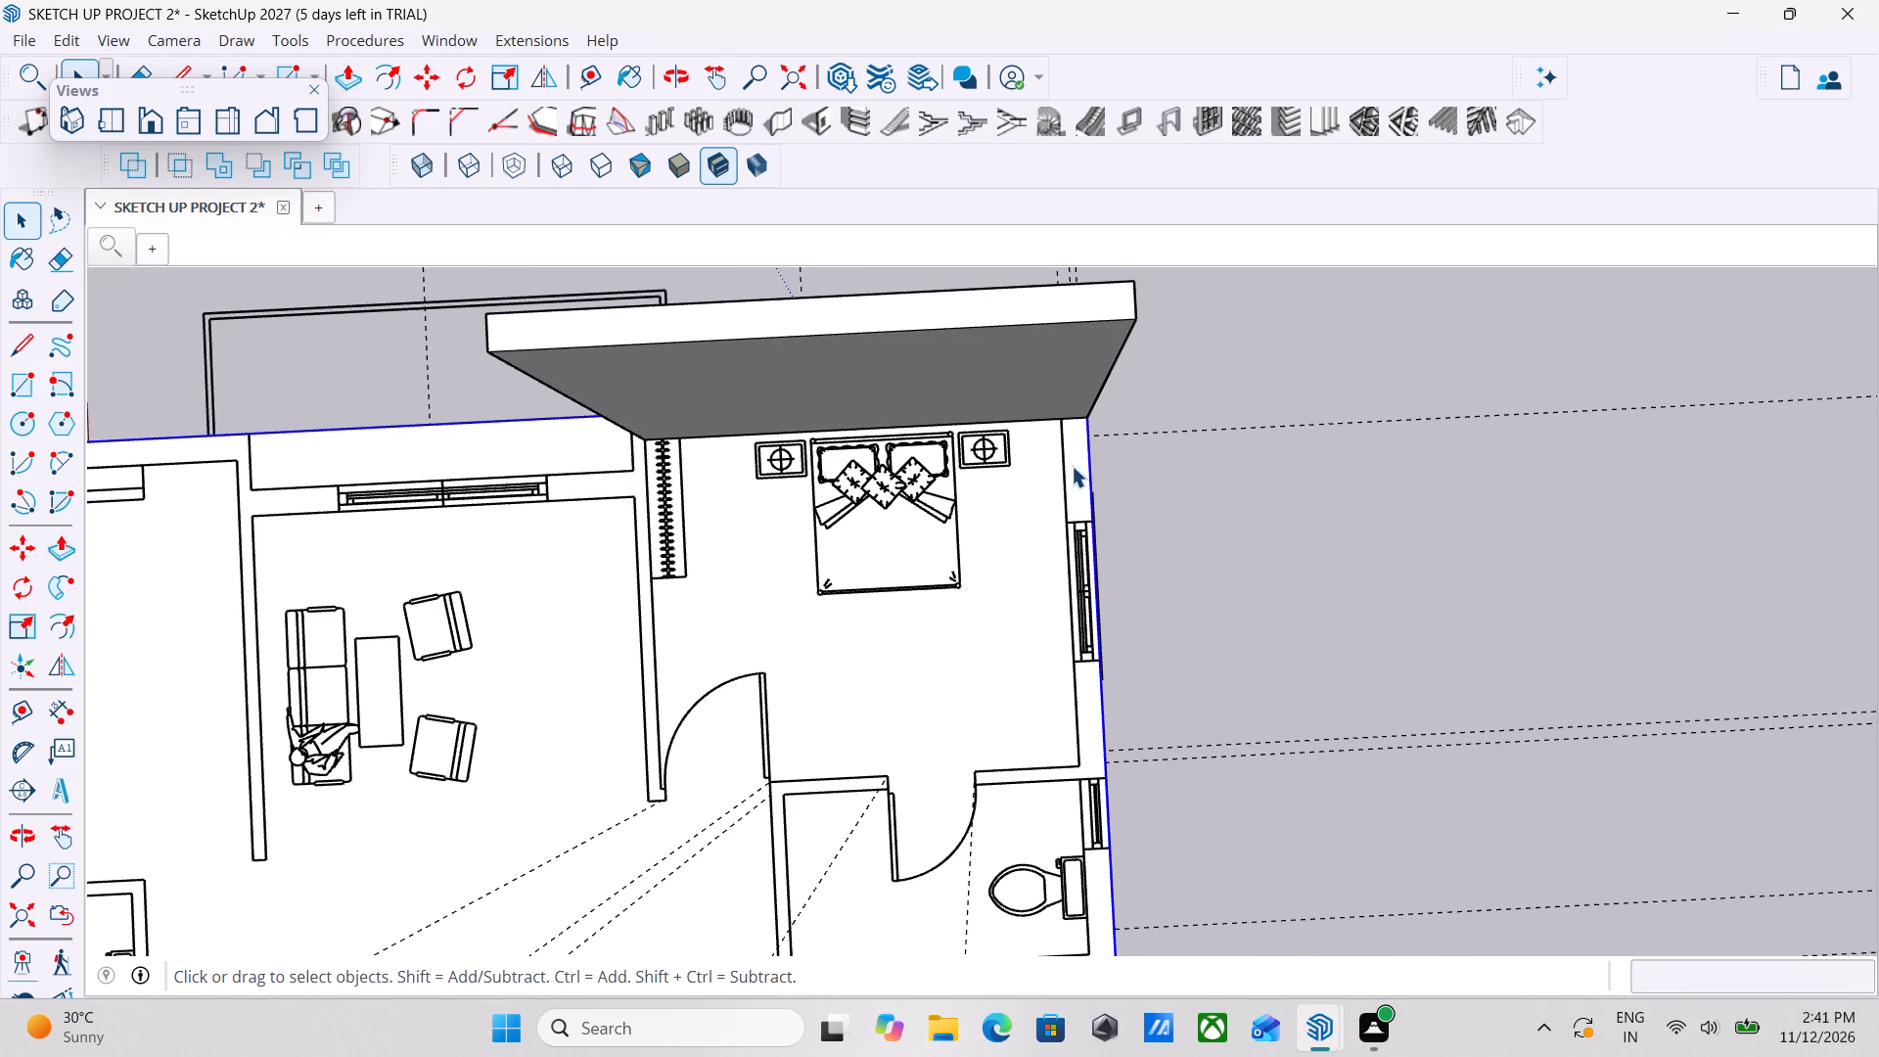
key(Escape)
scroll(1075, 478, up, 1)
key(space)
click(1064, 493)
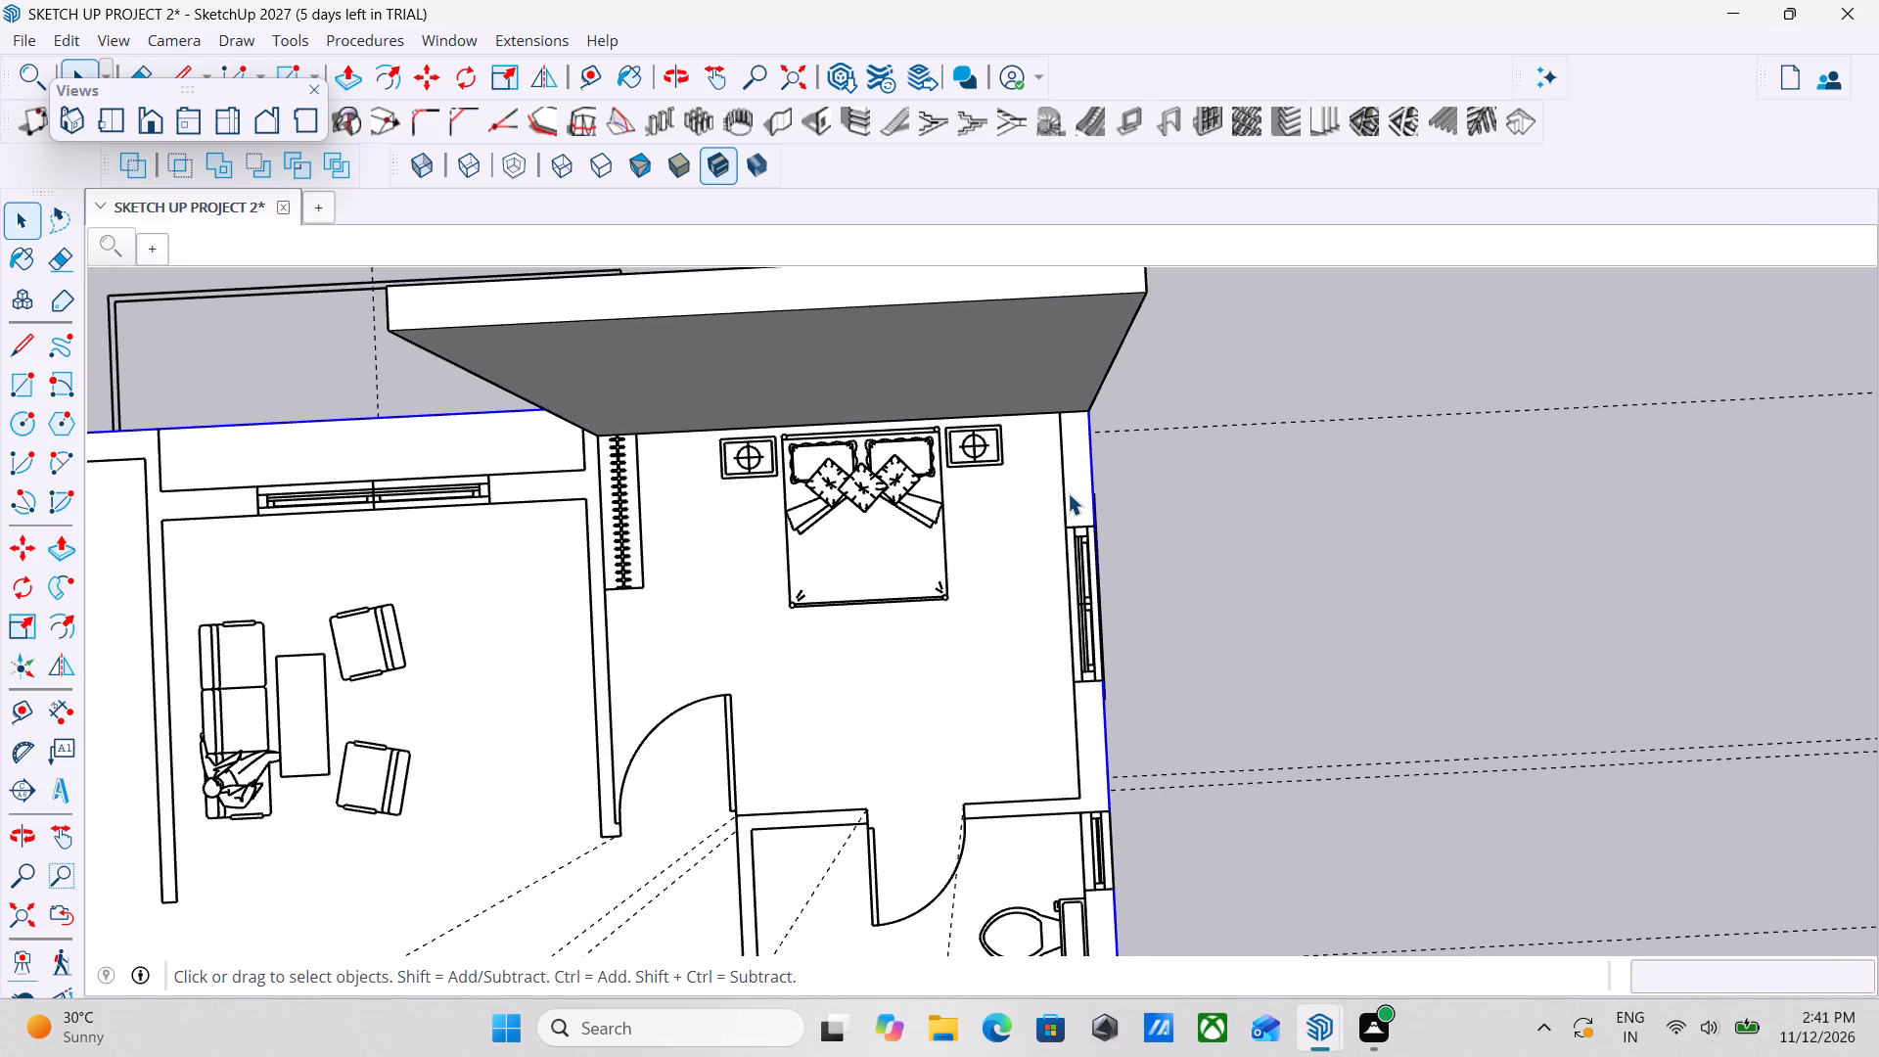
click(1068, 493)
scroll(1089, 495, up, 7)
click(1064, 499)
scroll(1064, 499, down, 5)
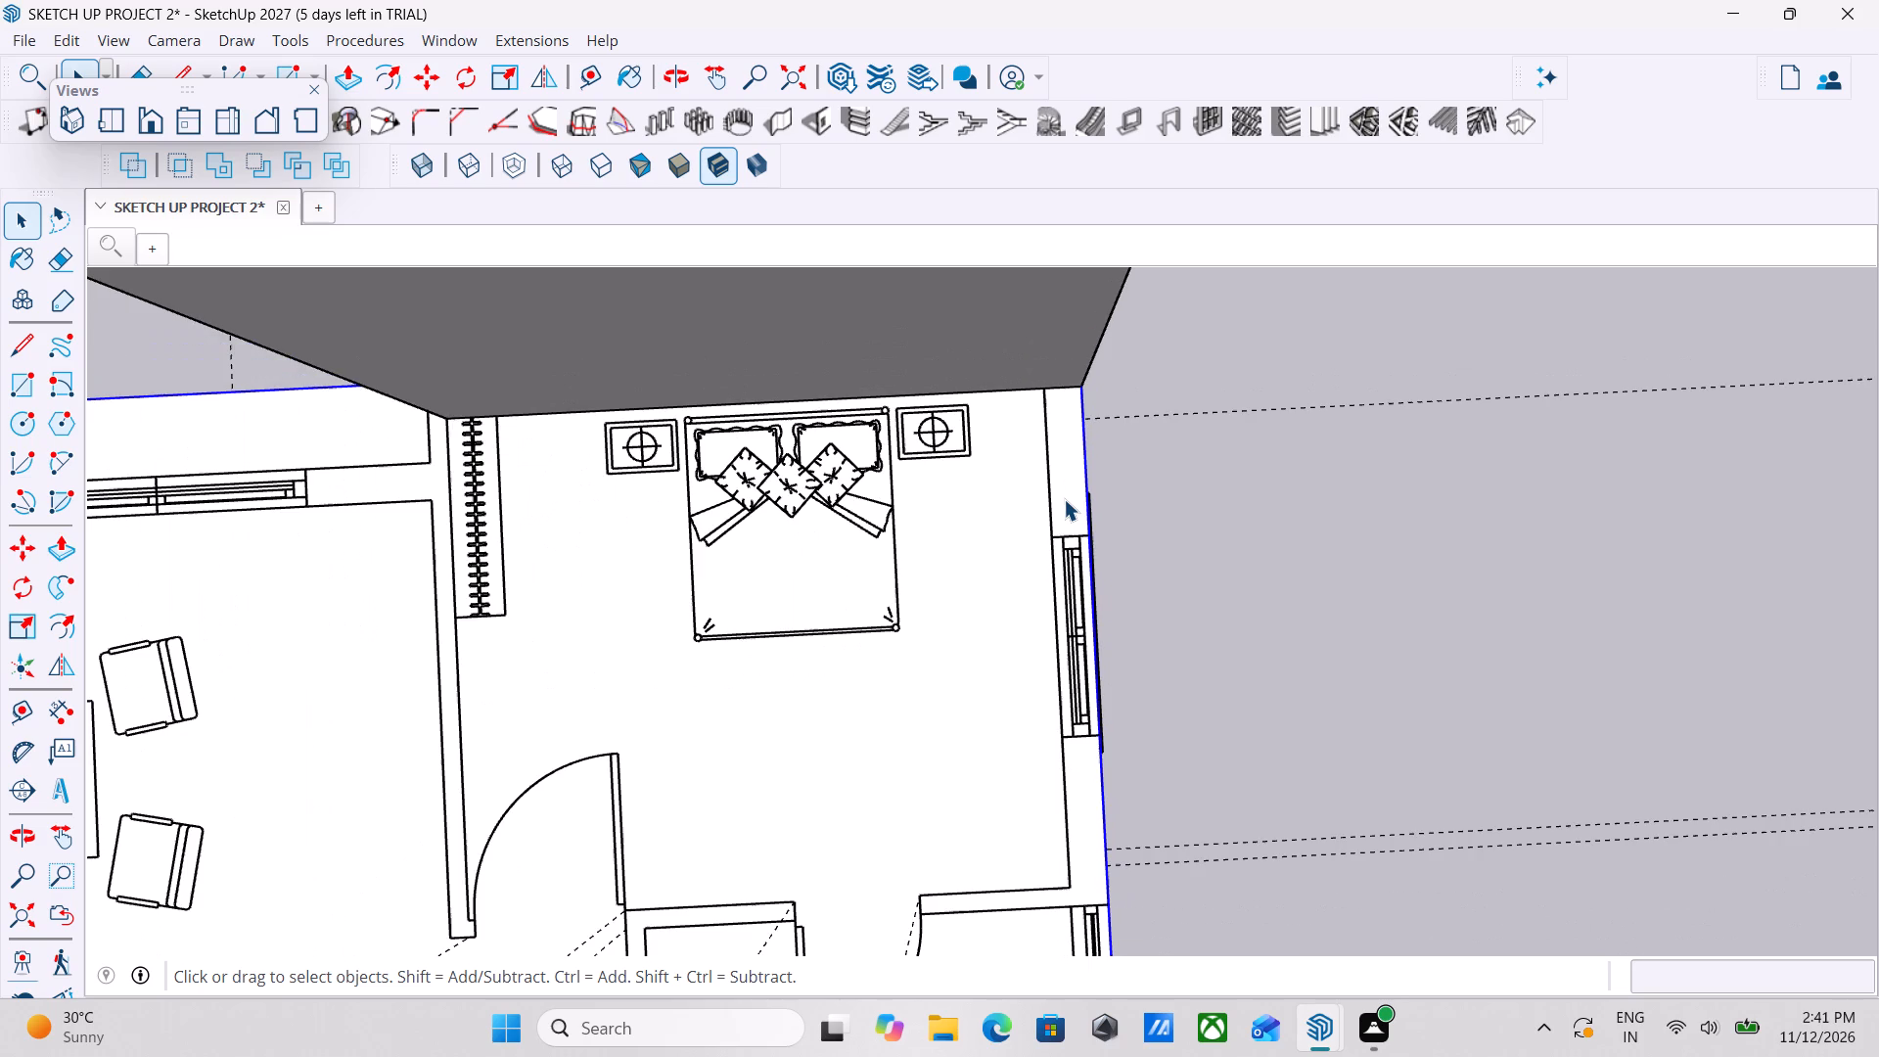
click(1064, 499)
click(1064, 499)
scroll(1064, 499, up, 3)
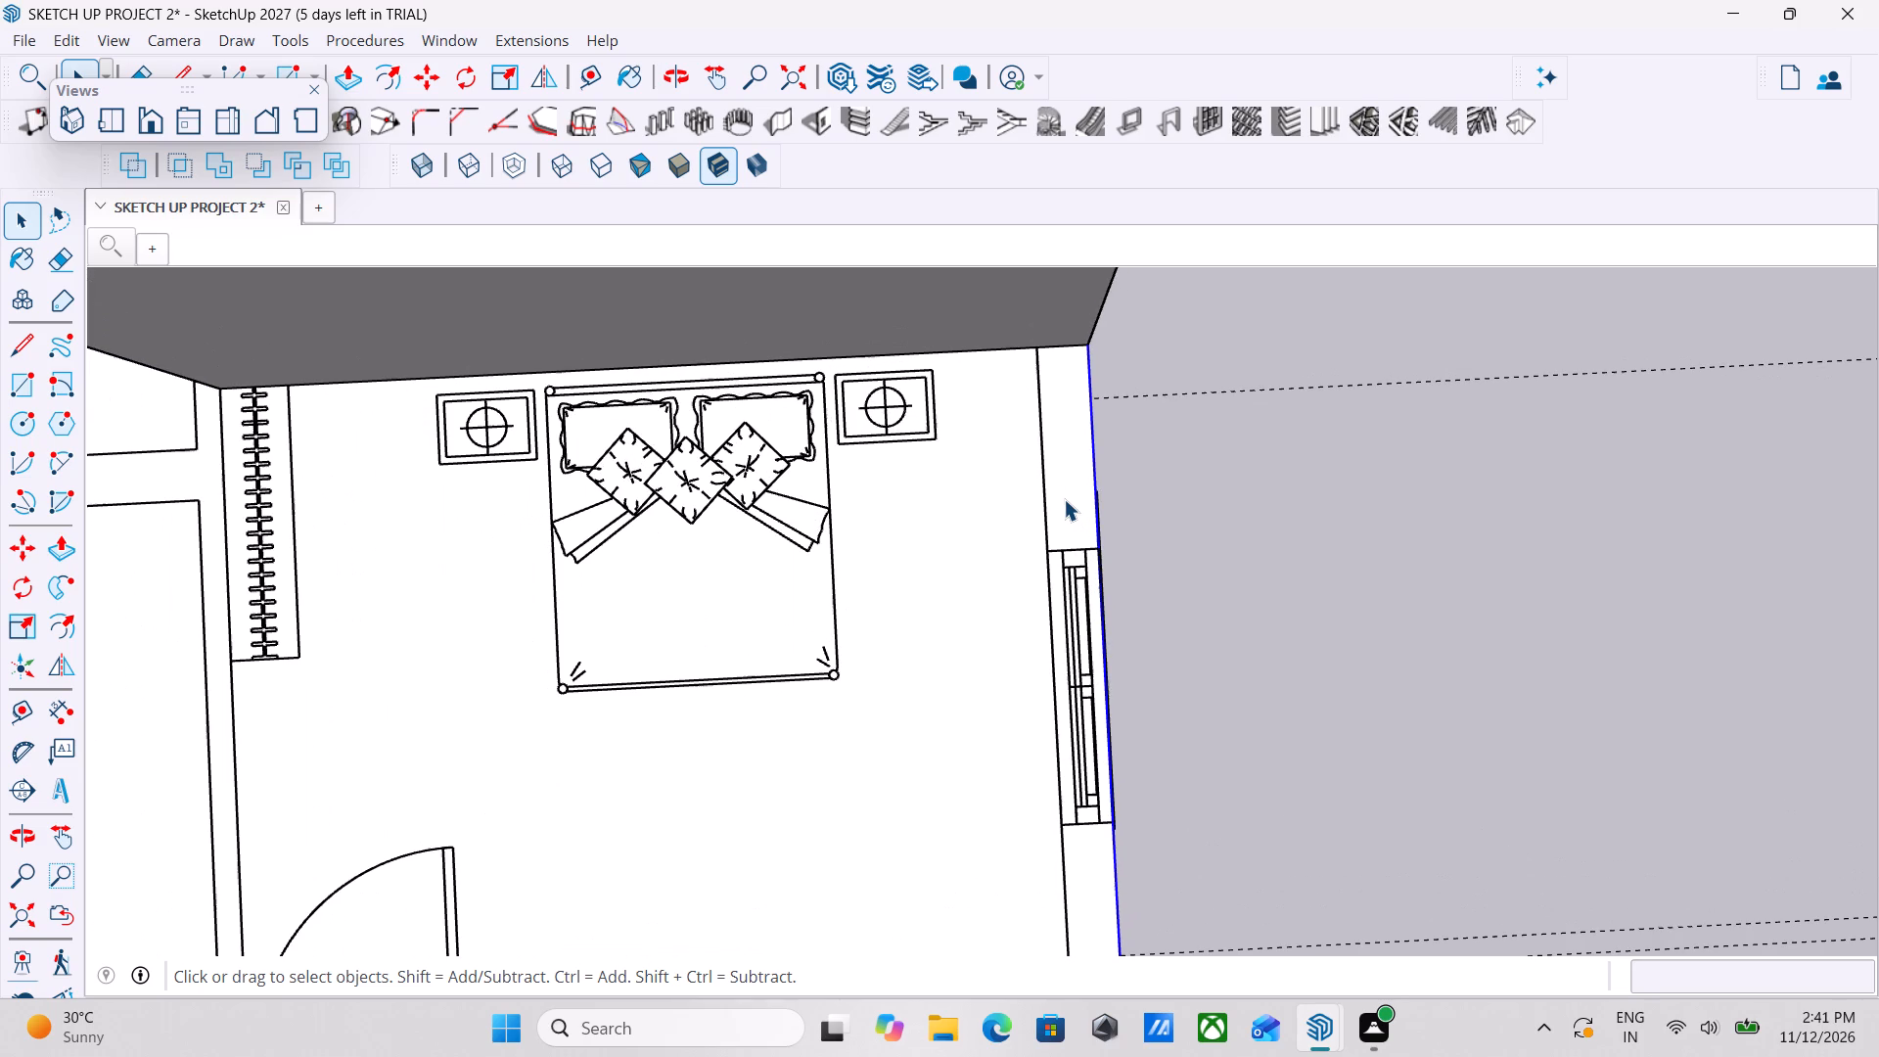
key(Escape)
Draw a 9" wide rectangle over the corner bedroom's outer side wall, from the raised wall past the window to the bathroom window's edge.
key(r)
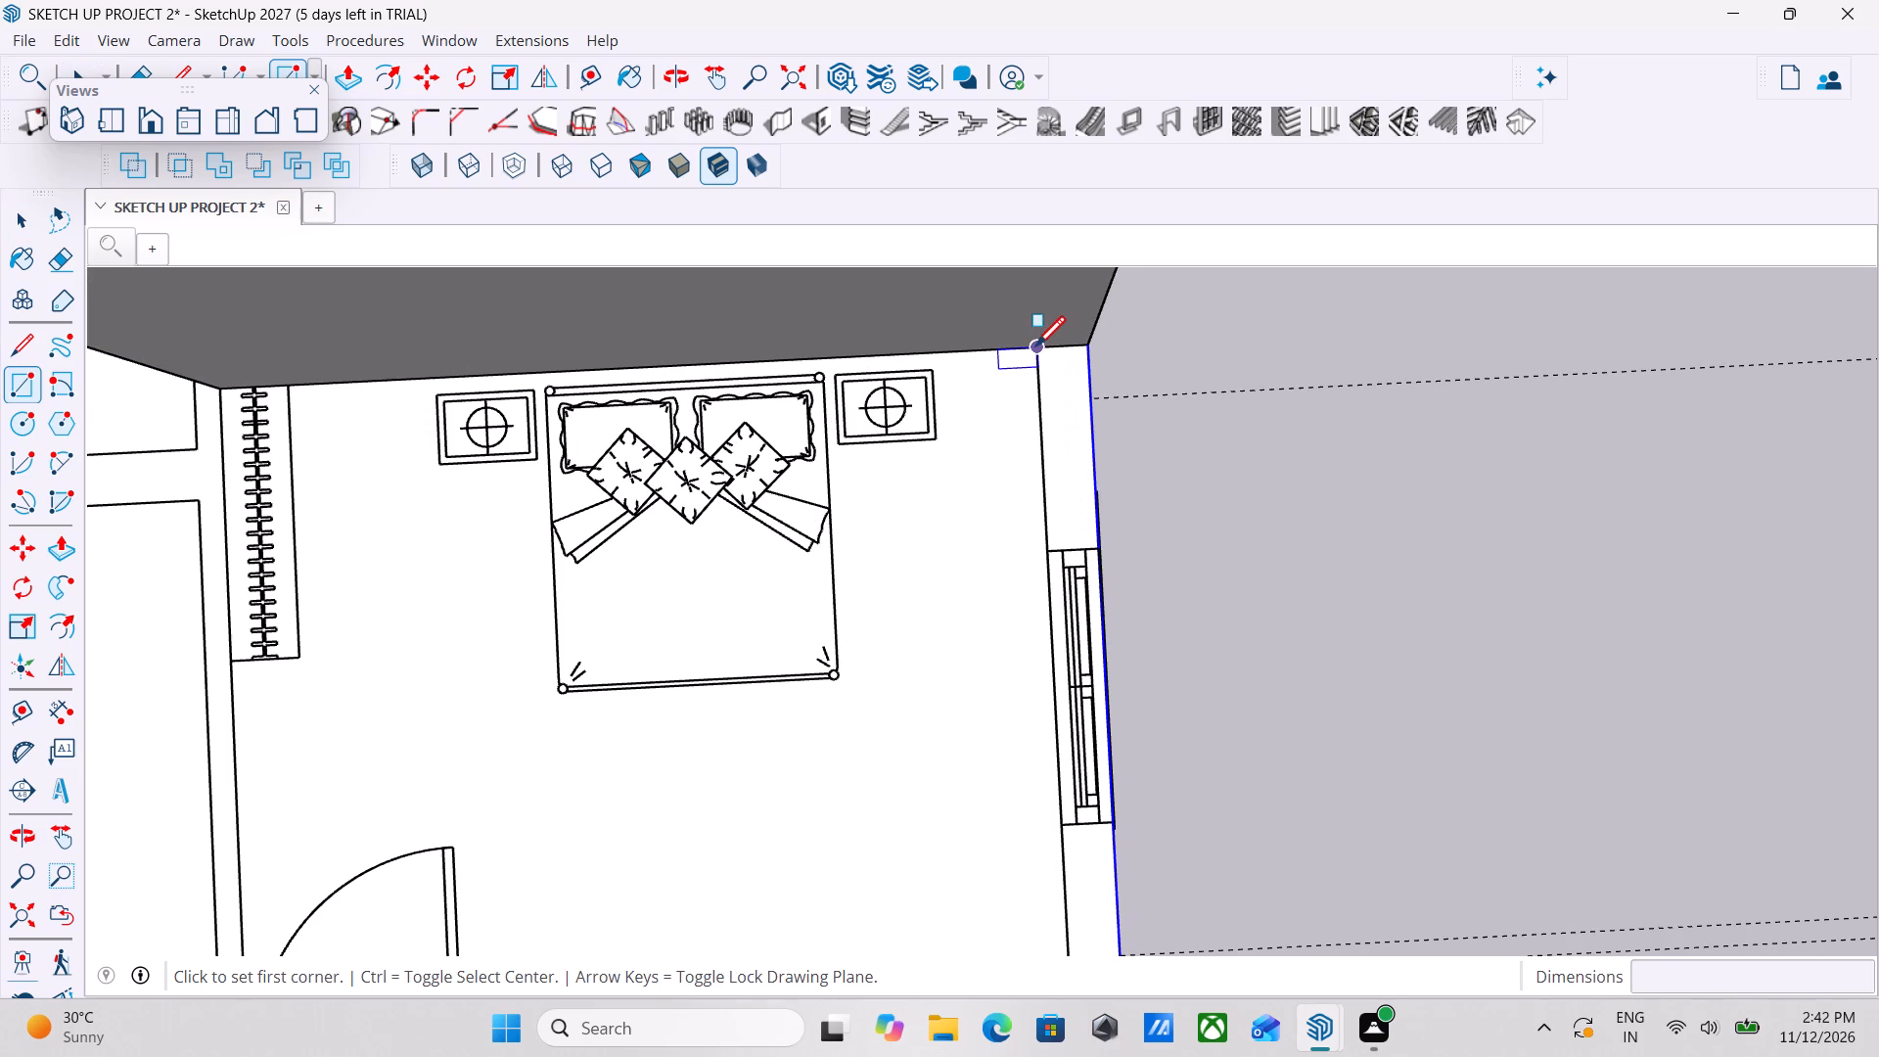
click(1035, 349)
scroll(1081, 543, down, 4)
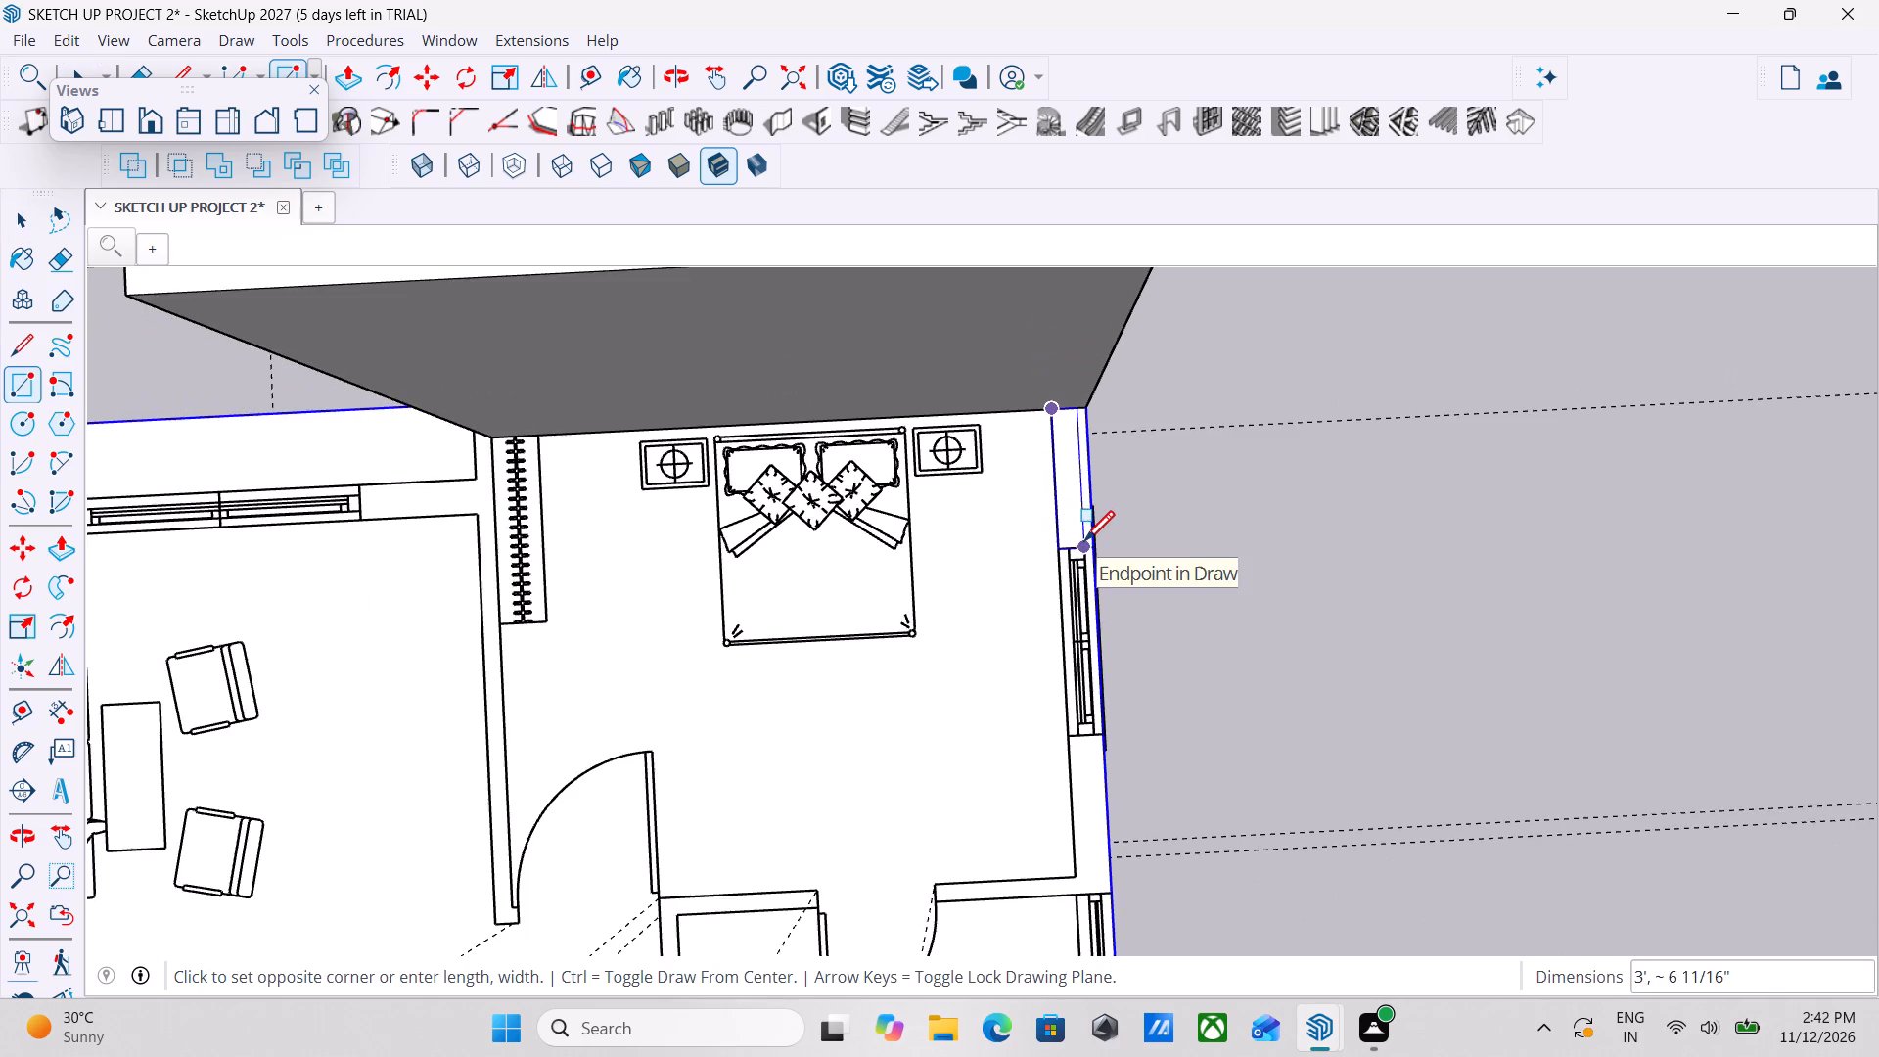
scroll(1084, 544, down, 10)
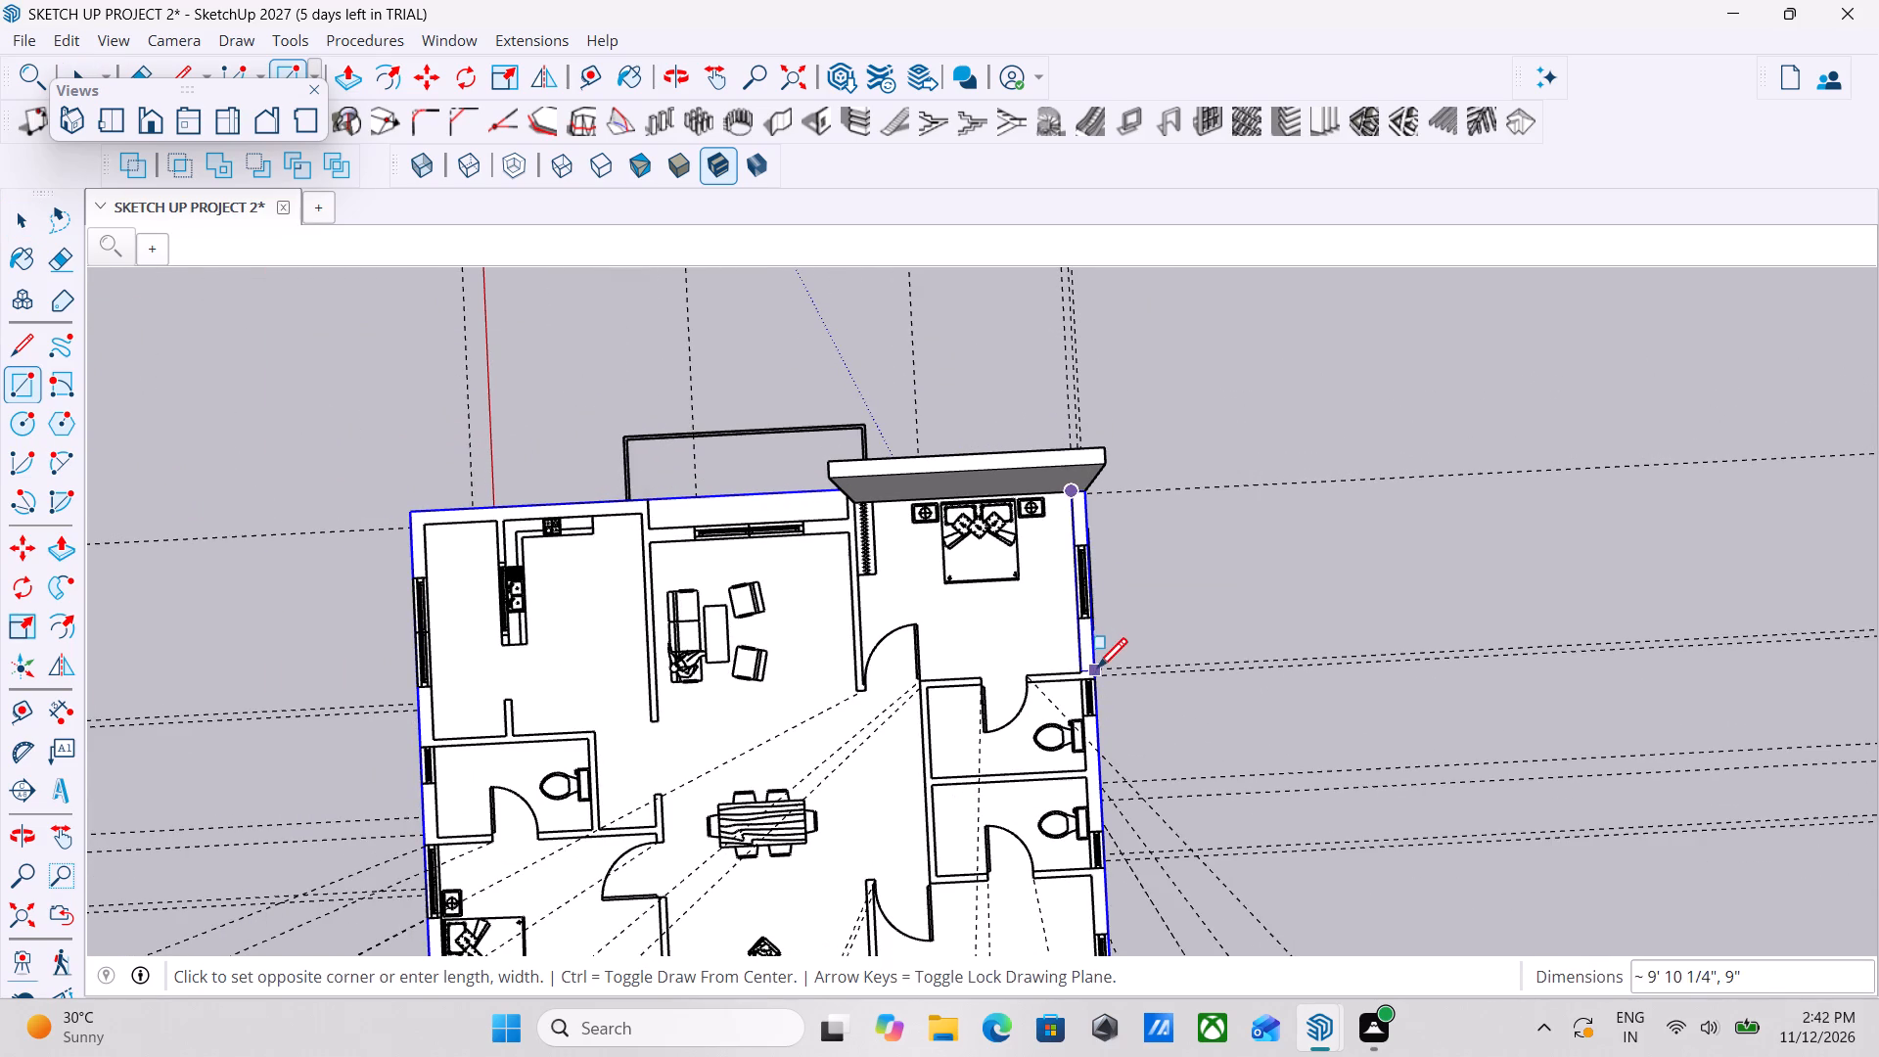
scroll(1097, 676, up, 13)
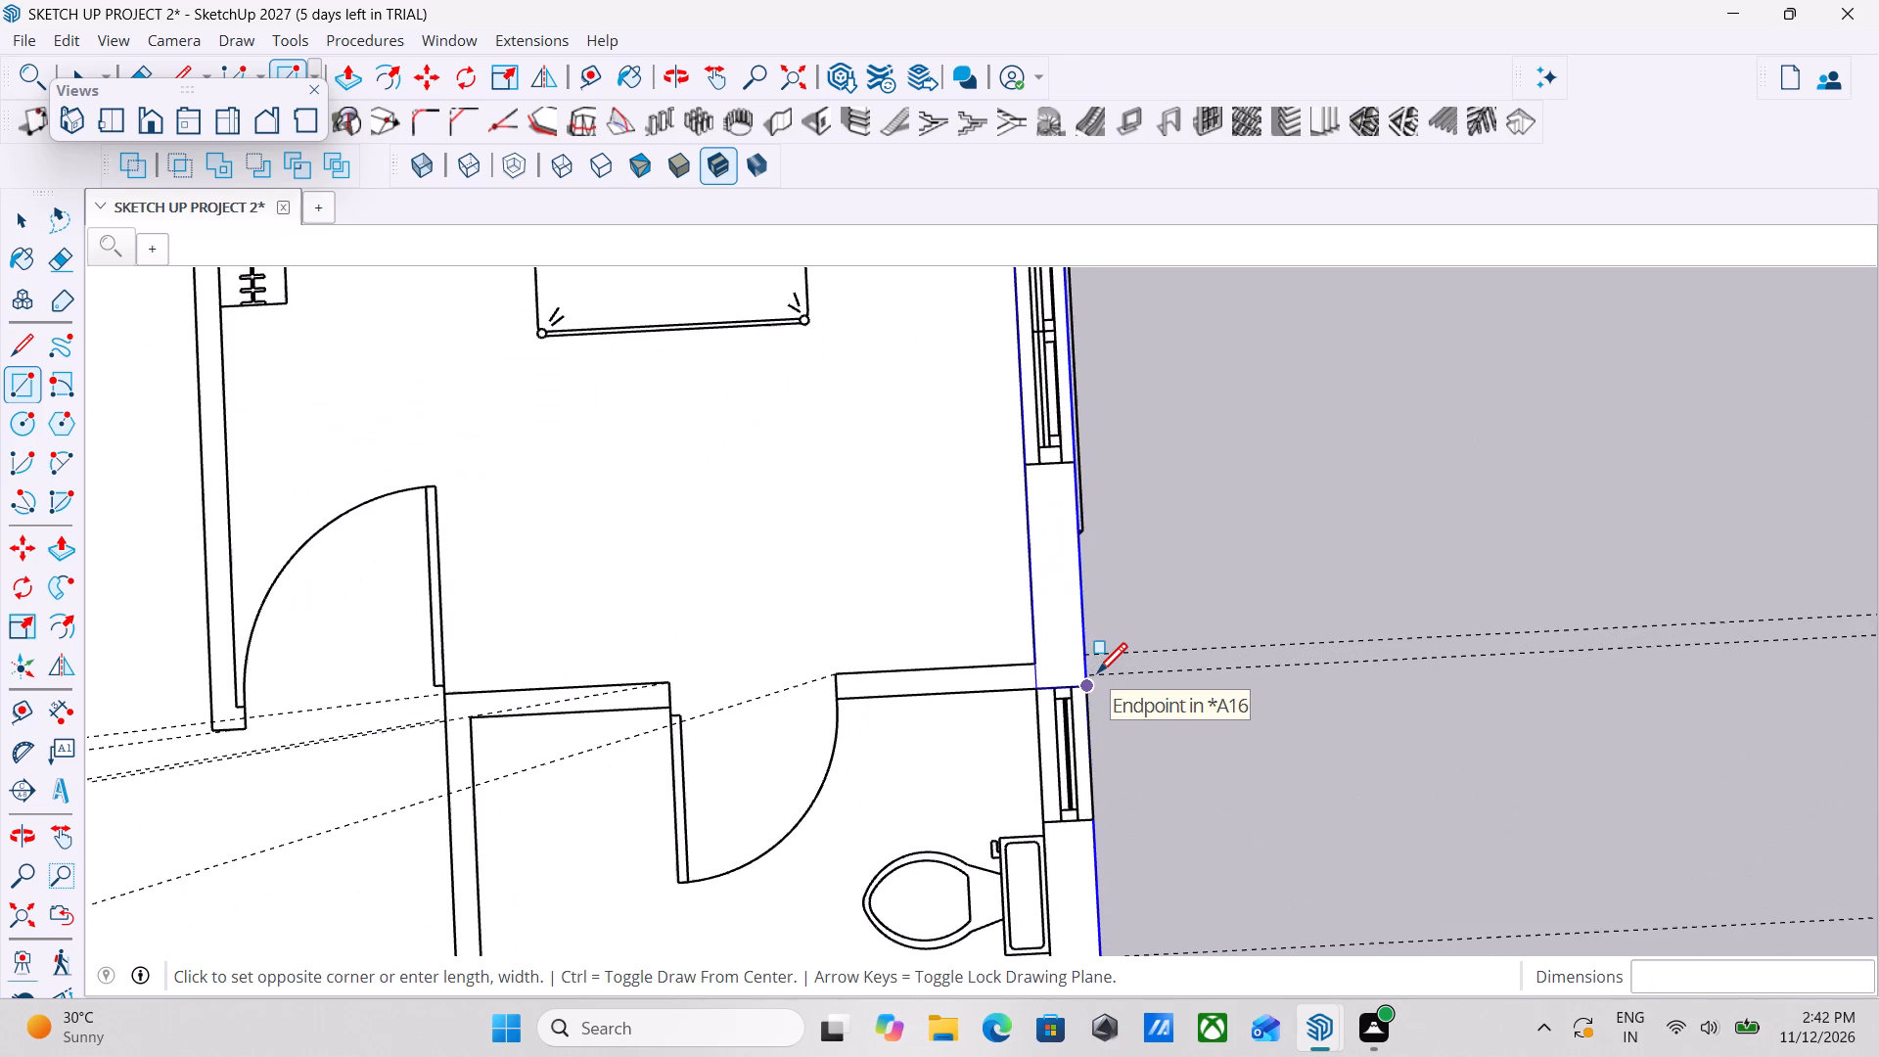
click(1097, 676)
key(Escape)
key(space)
key(space)
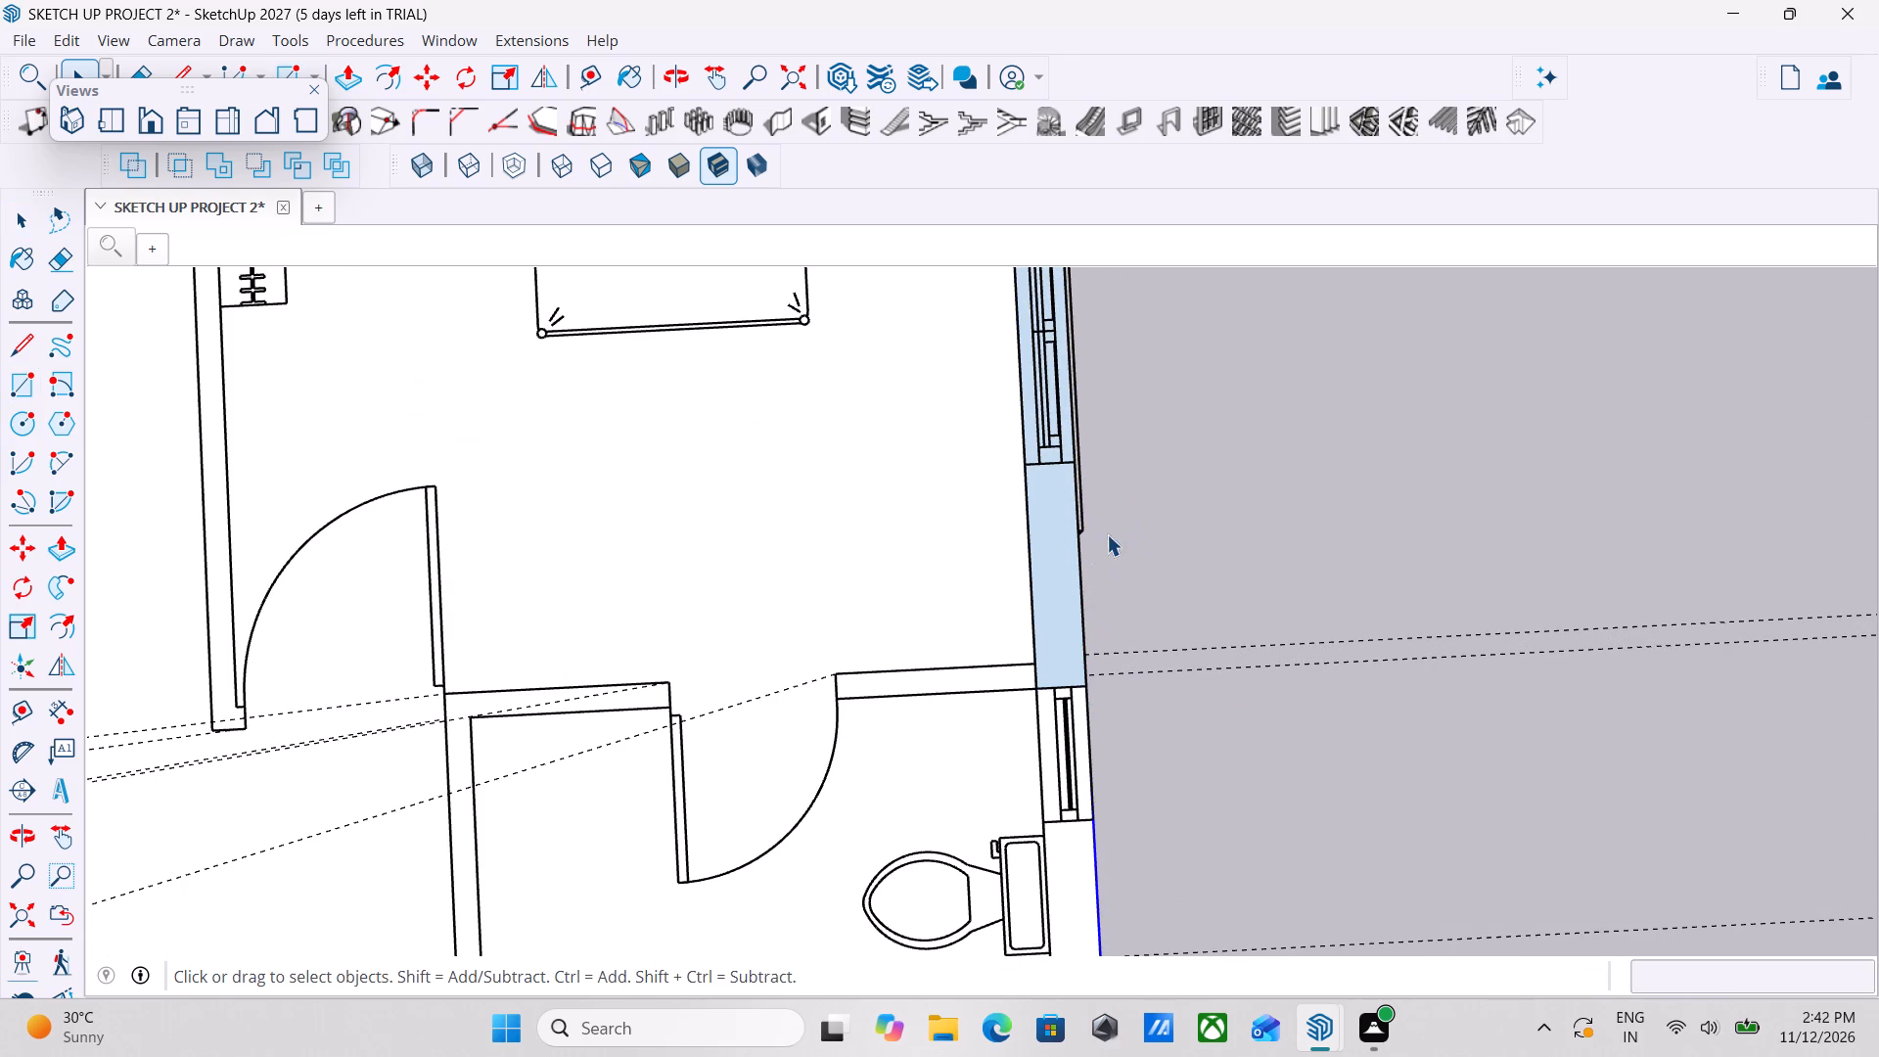
Push/Pull the traced outer side wall strip of the corner bedroom up 10'.
click(1059, 567)
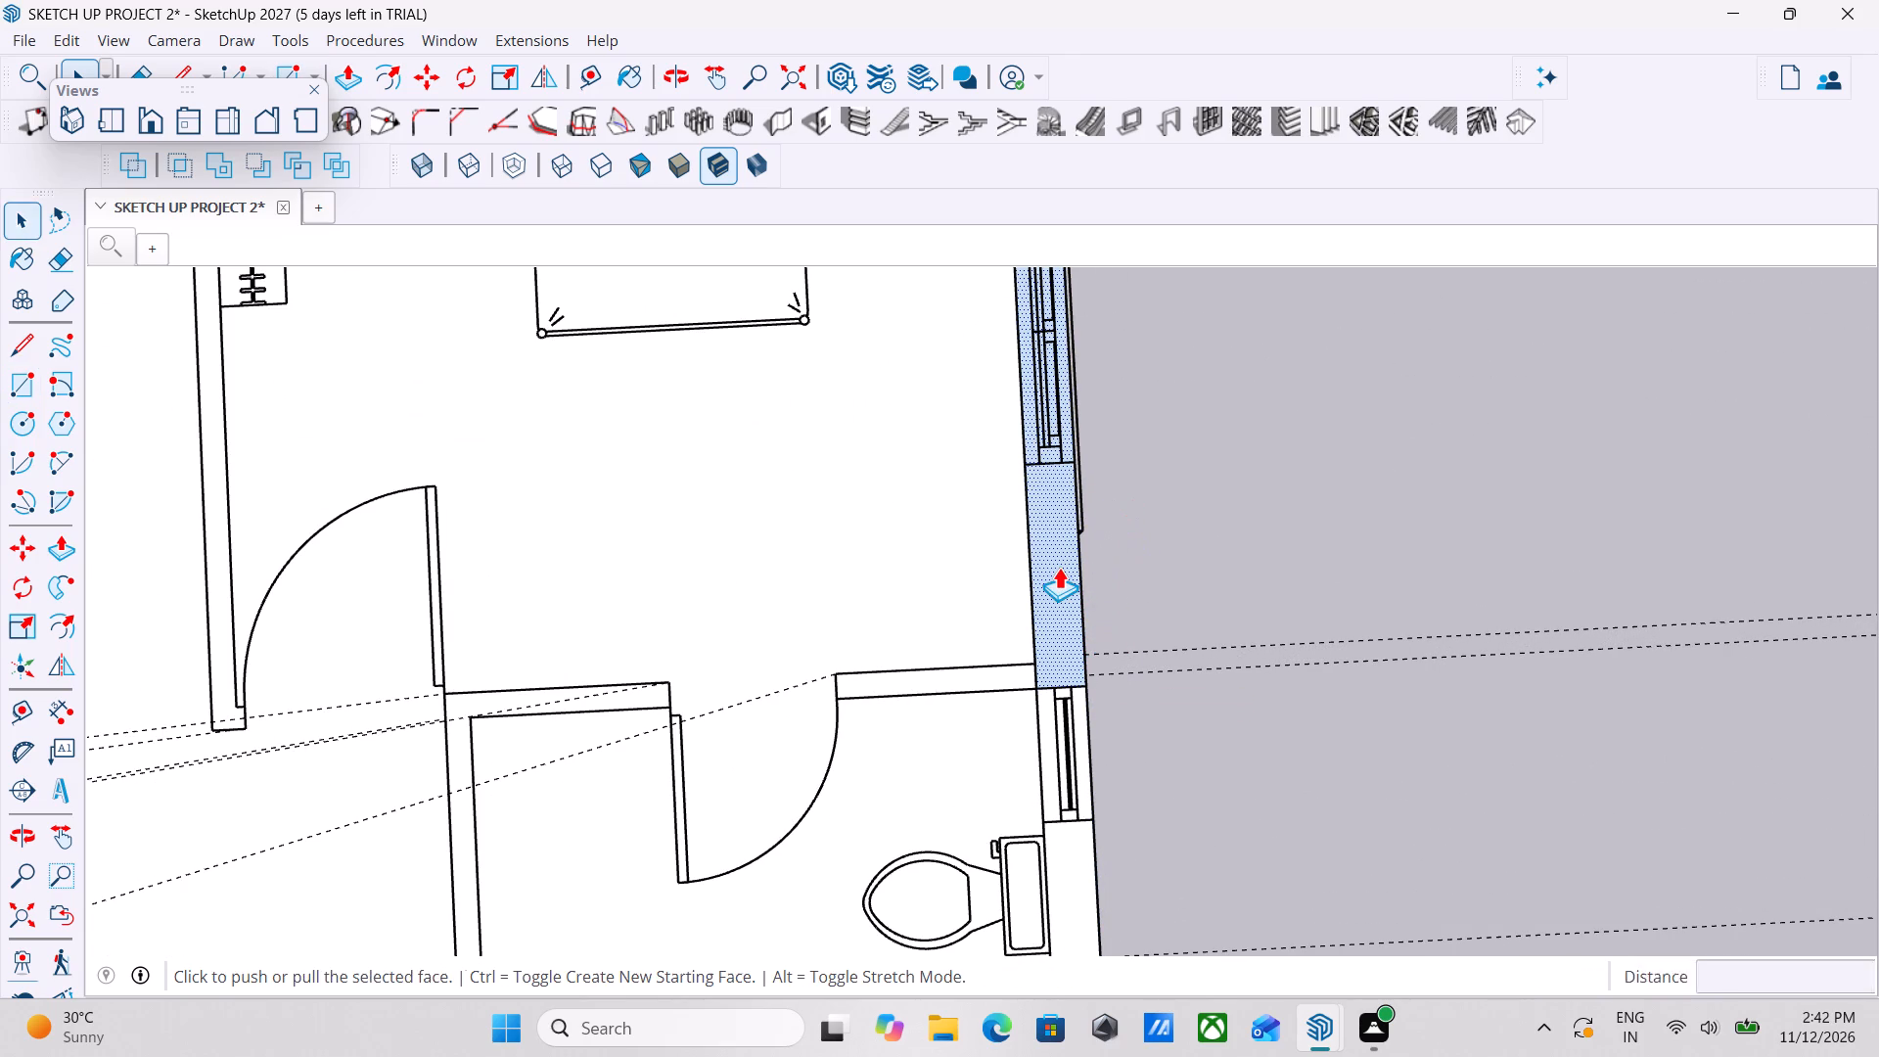
key(p)
click(1059, 567)
scroll(1045, 461, down, 12)
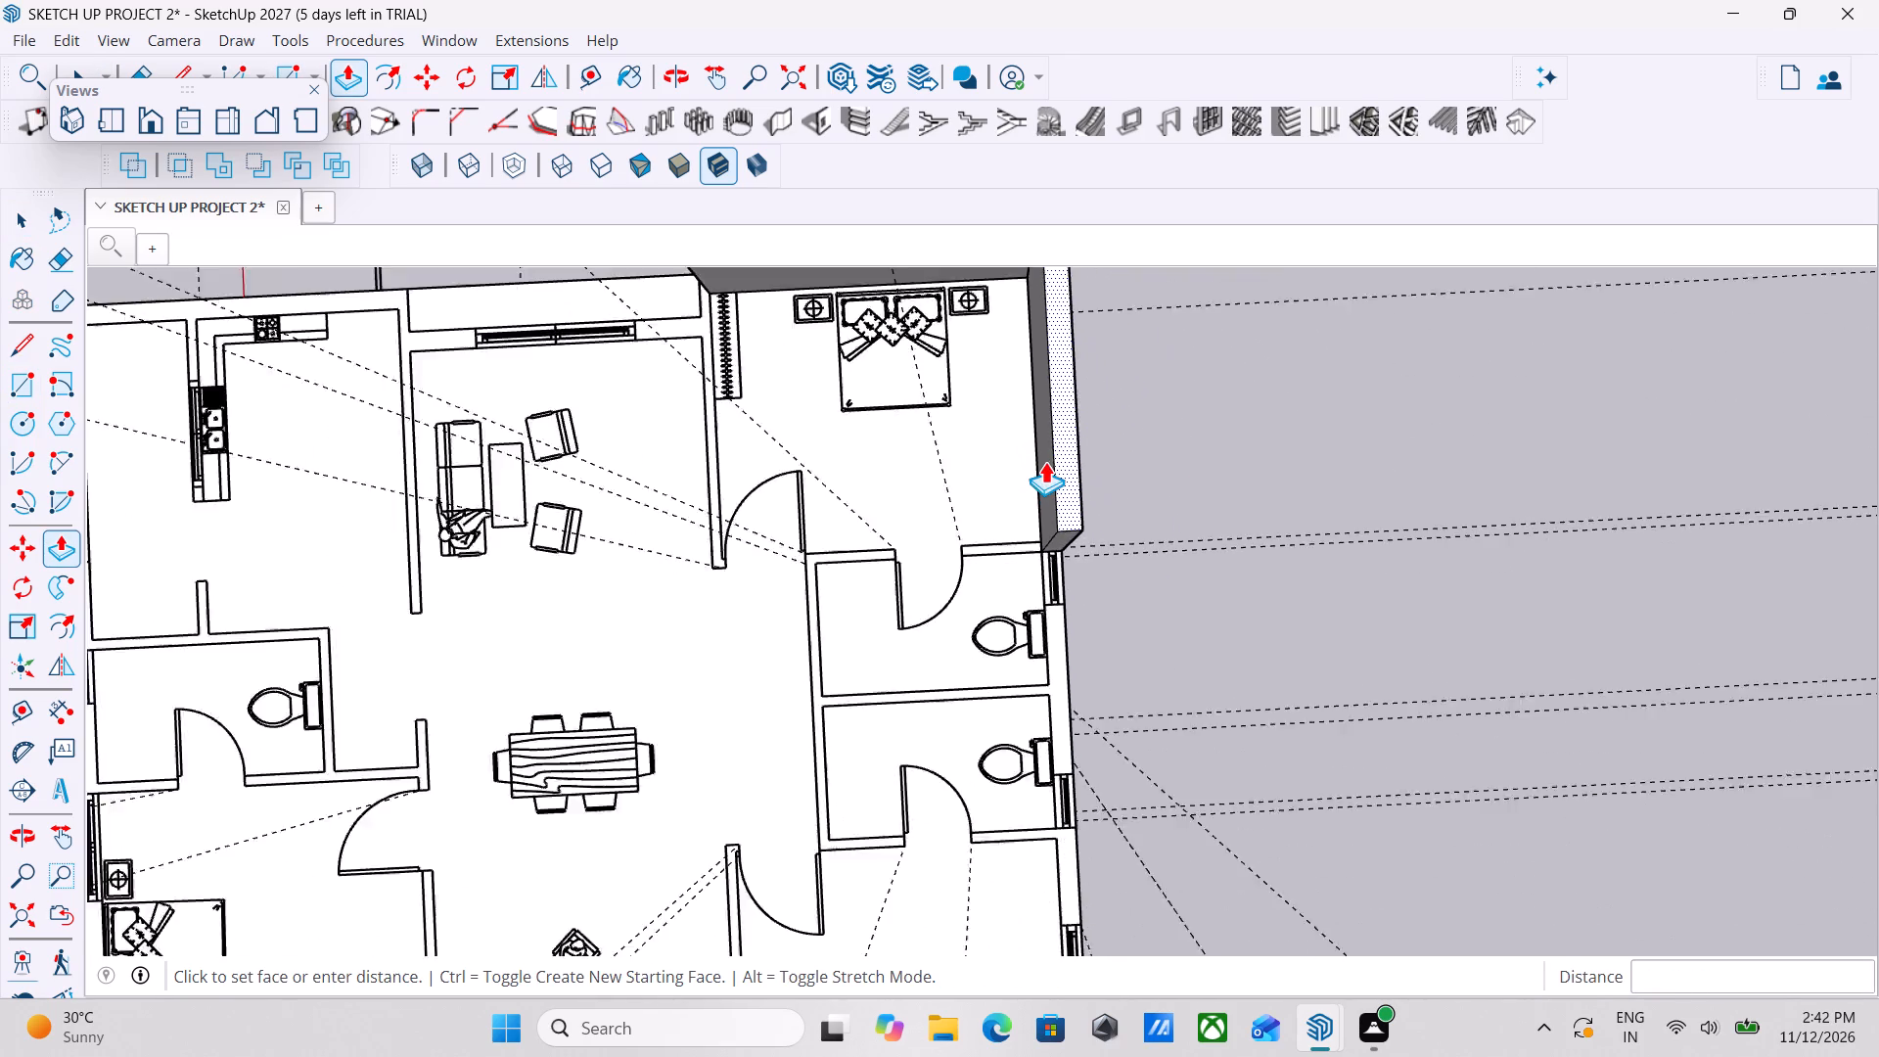
scroll(1045, 461, down, 4)
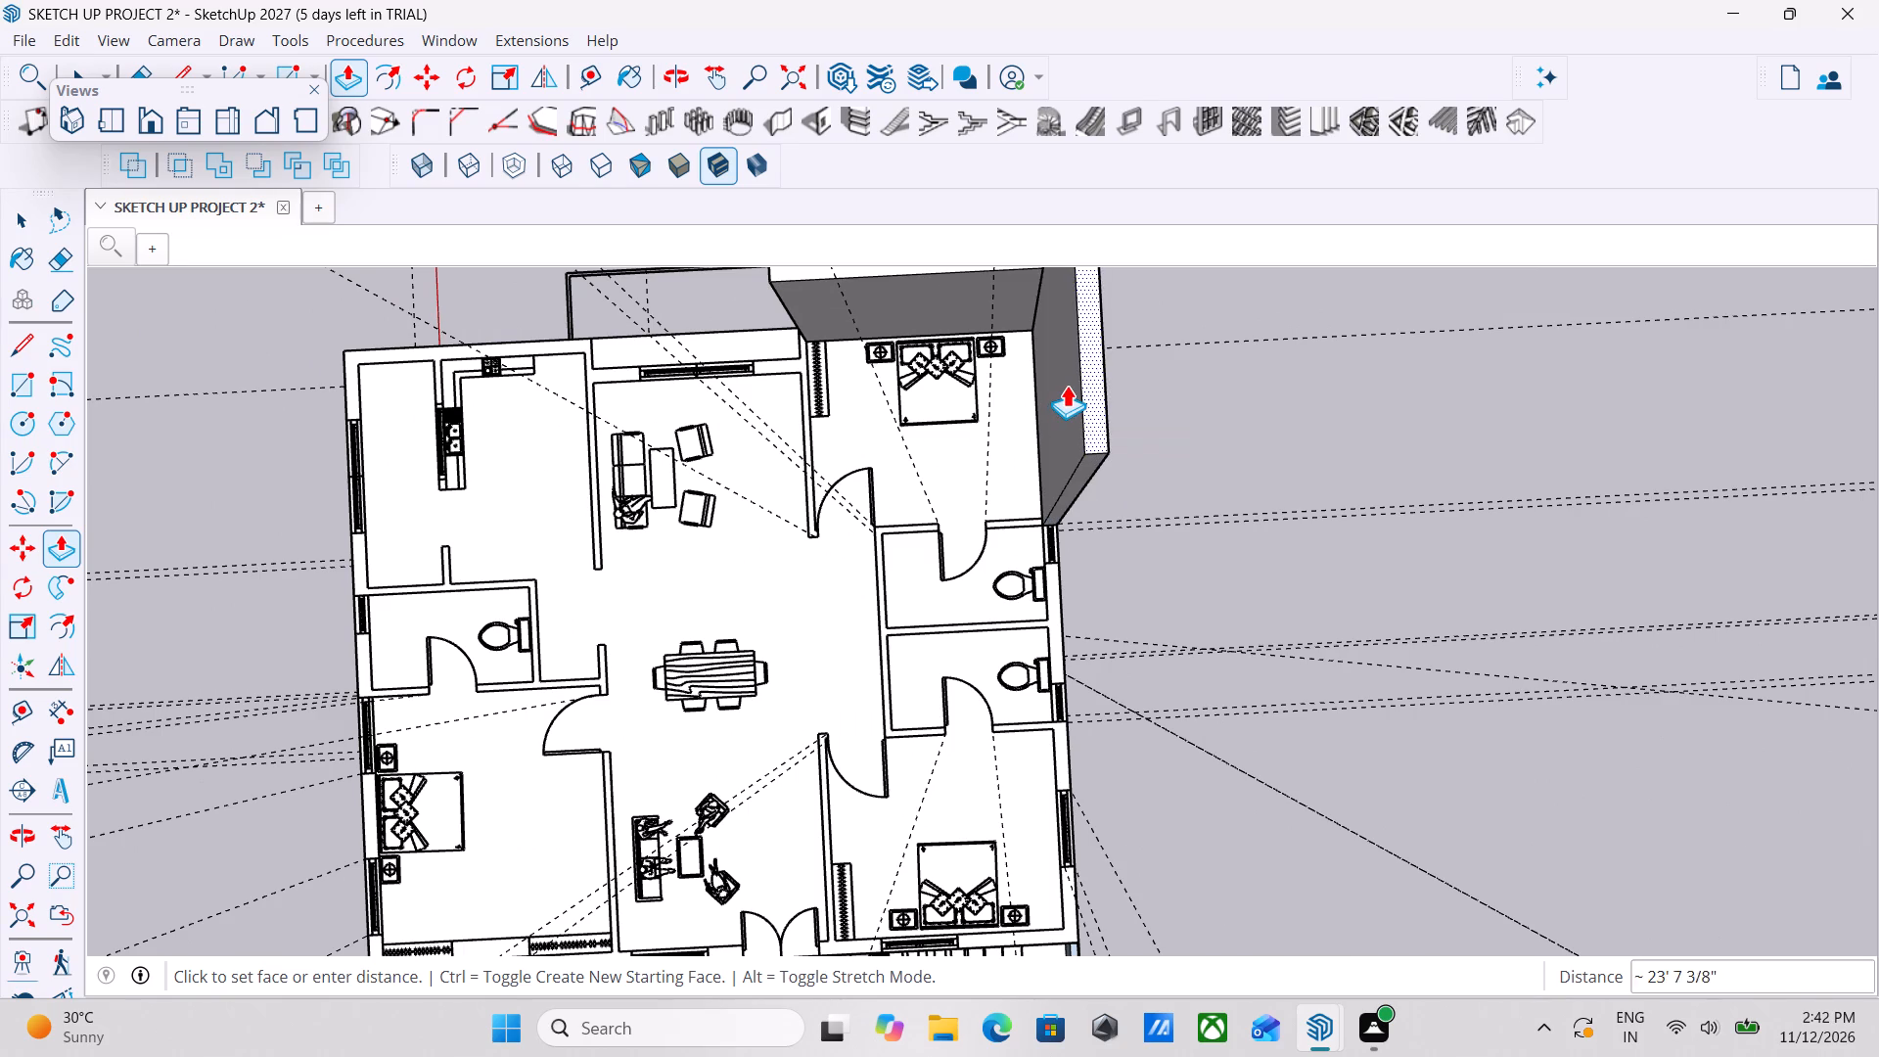
text(10)
key(apostrophe)
key(Return)
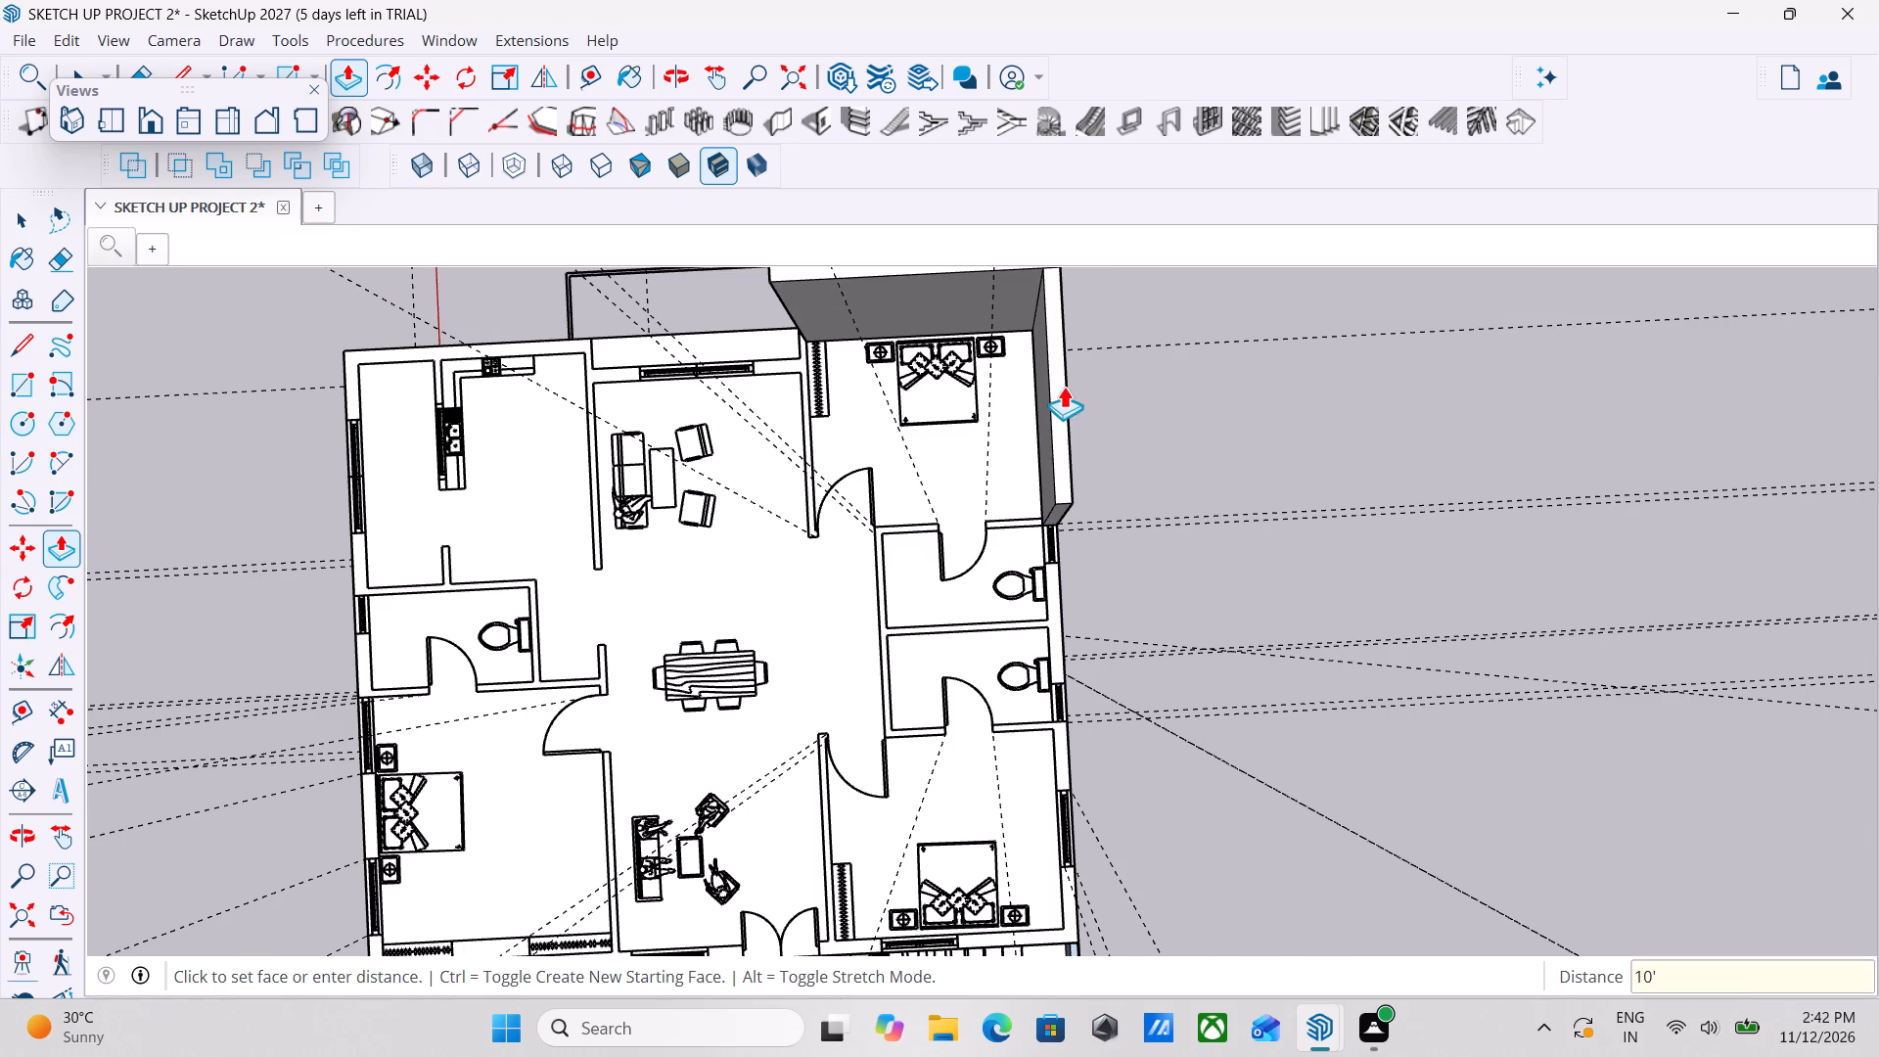
scroll(1072, 510, up, 1)
key(Escape)
key(space)
scroll(1069, 518, up, 1)
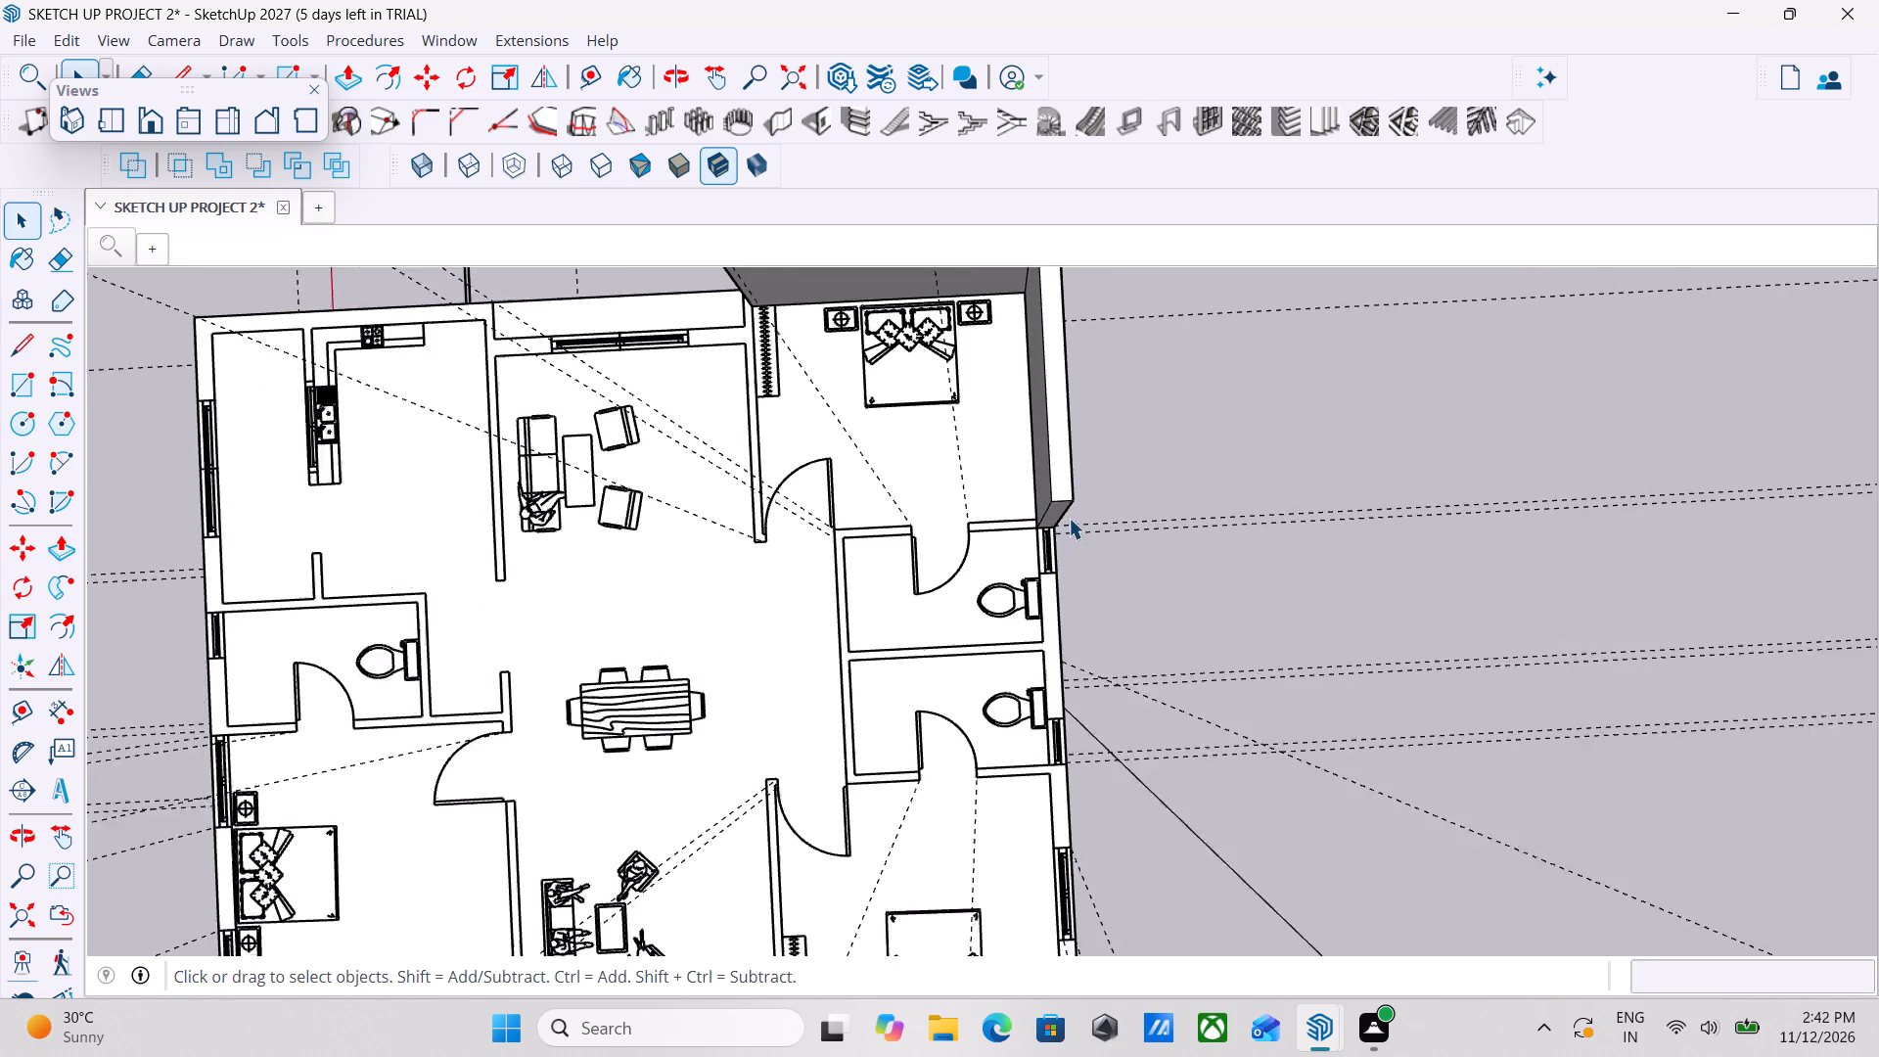
Draw a 10' 4 1/2" by 9" rectangle over the two bathrooms' outer side wall, from the raised wall past both bathroom windows.
scroll(1069, 518, up, 5)
key(r)
scroll(1041, 536, up, 6)
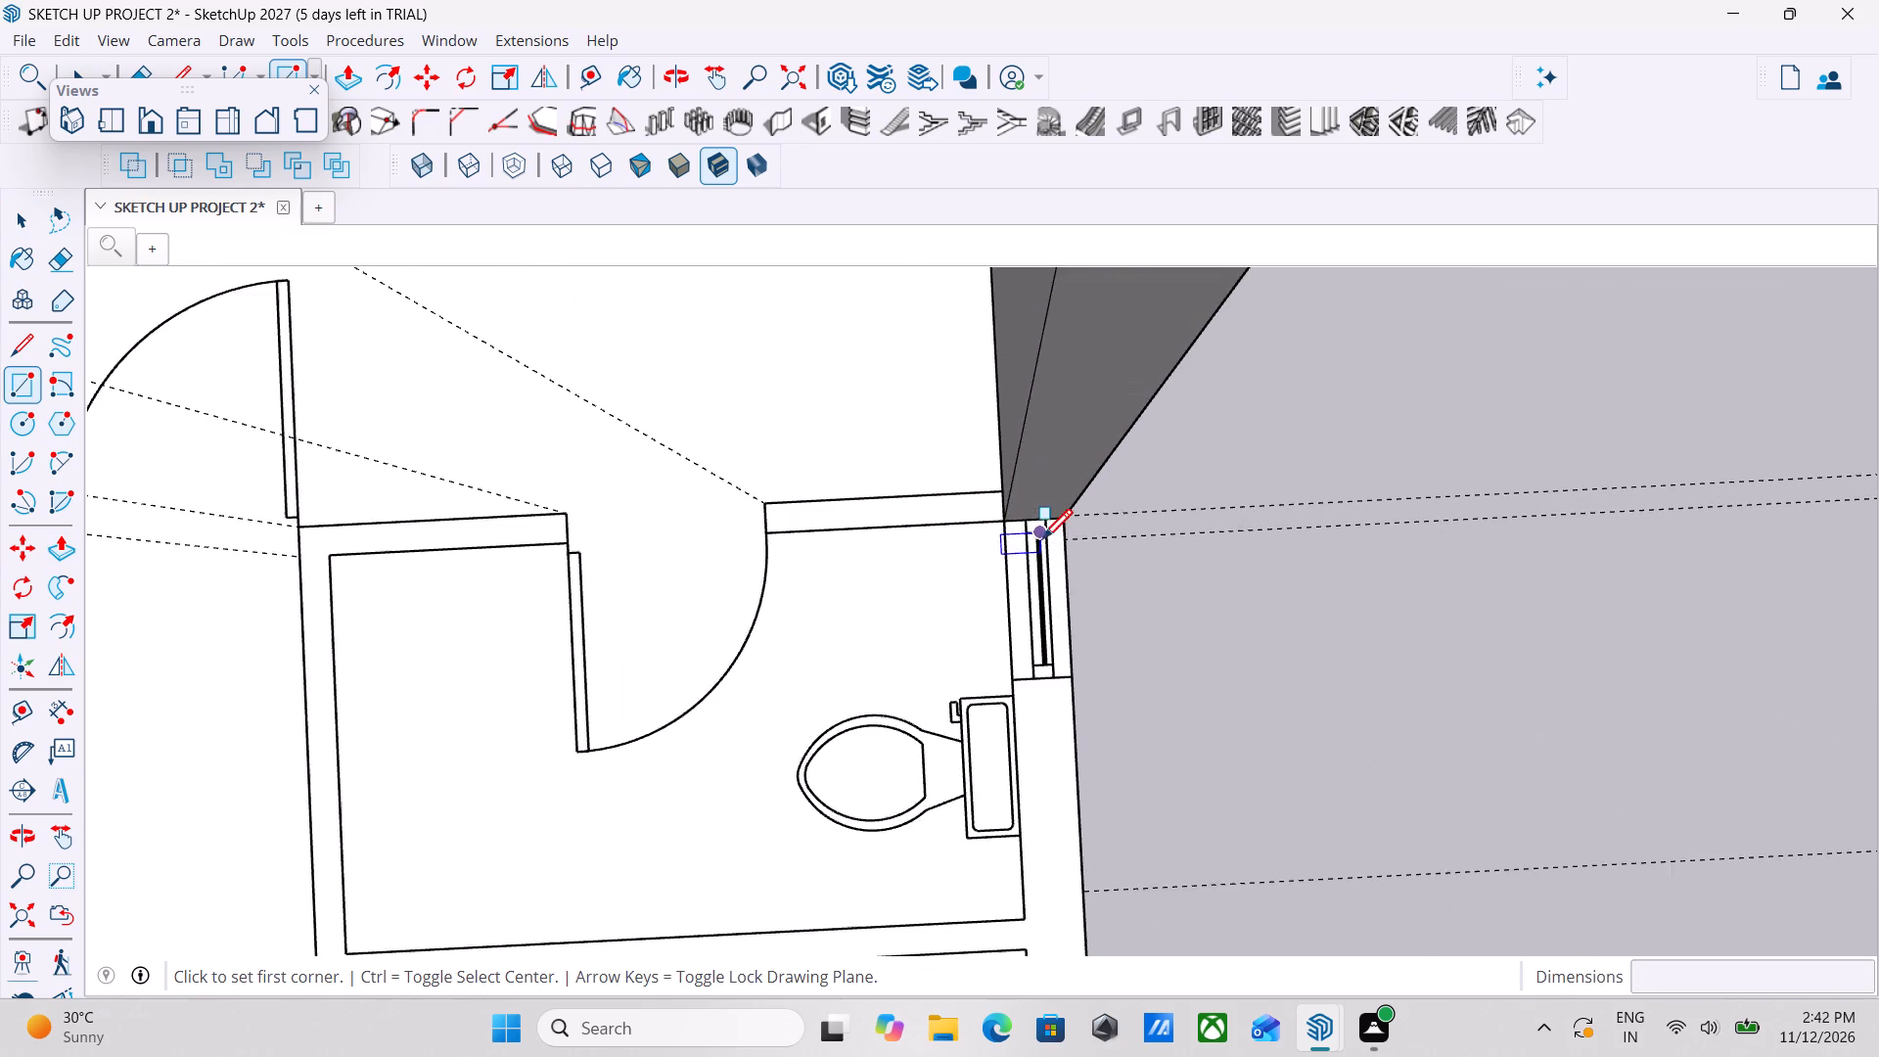
scroll(1042, 542, up, 9)
click(1000, 517)
scroll(1096, 688, down, 5)
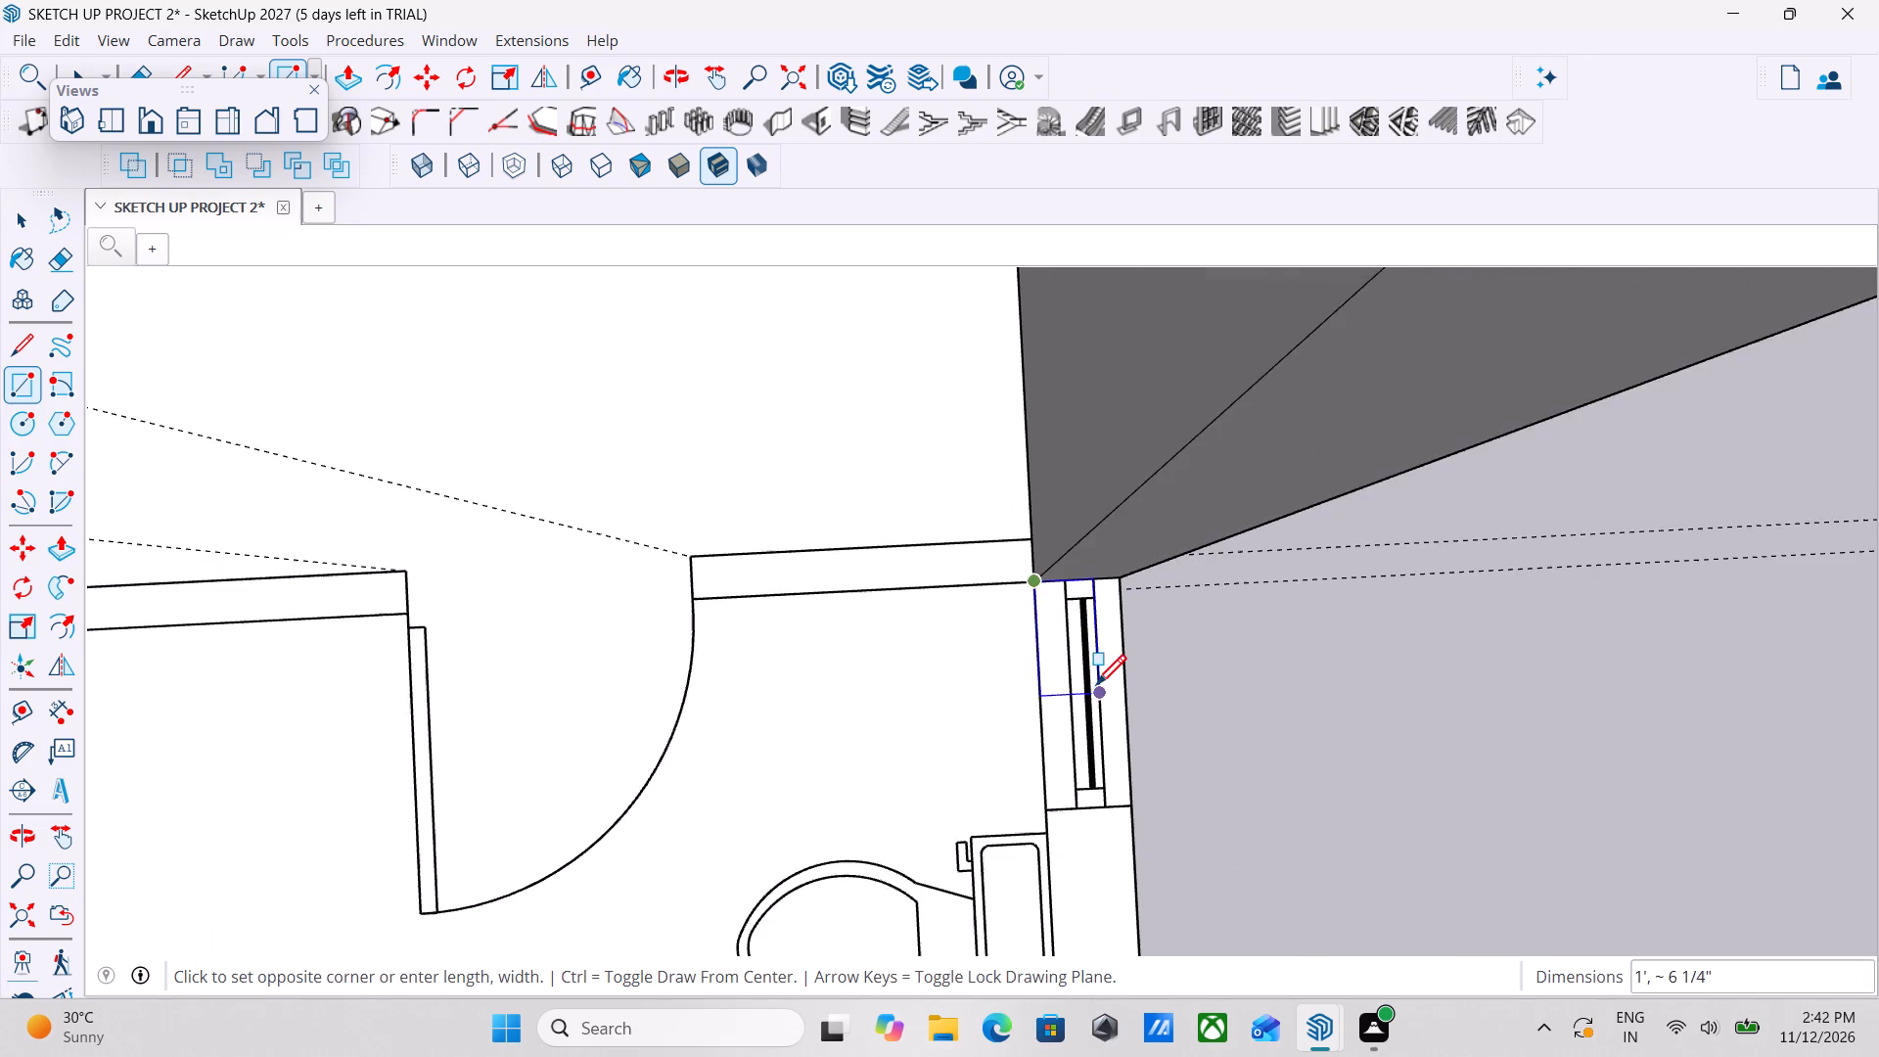
scroll(1096, 688, down, 10)
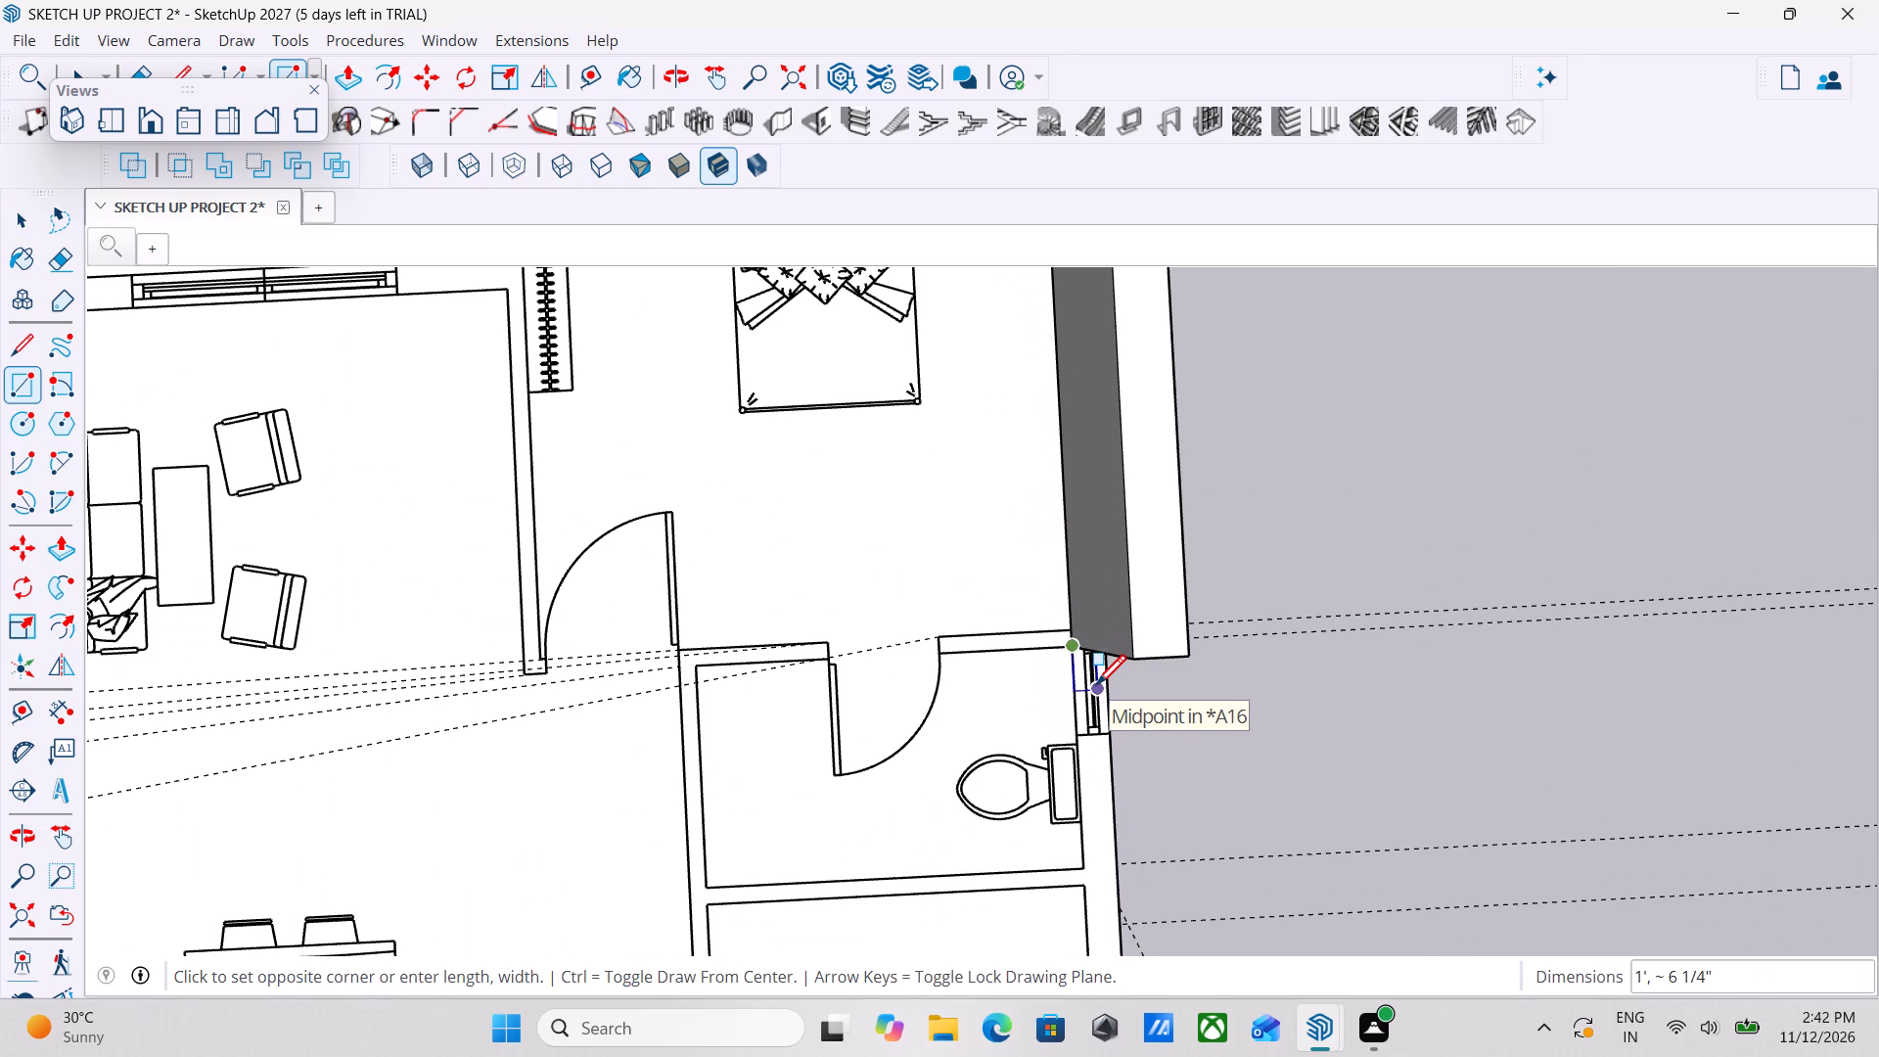
shift+middle_drag(1096, 688, 989, 317)
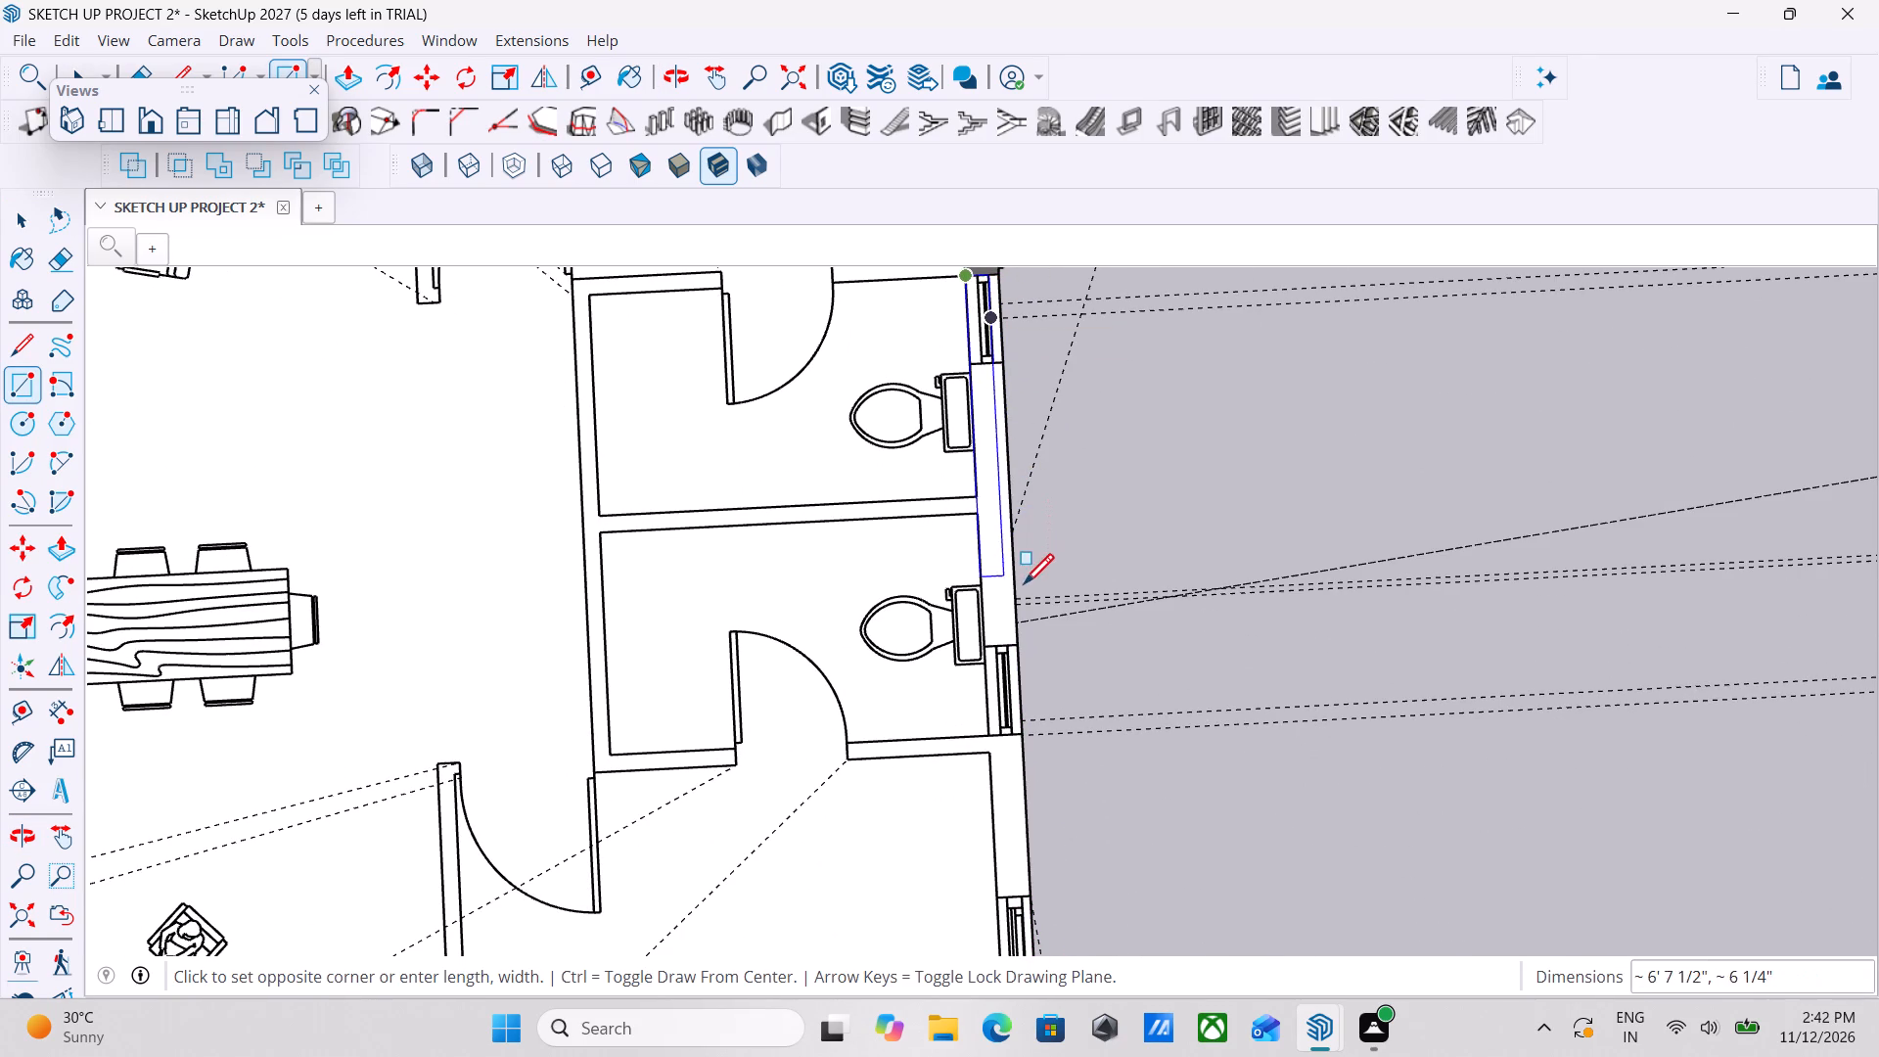
scroll(1016, 710, down, 3)
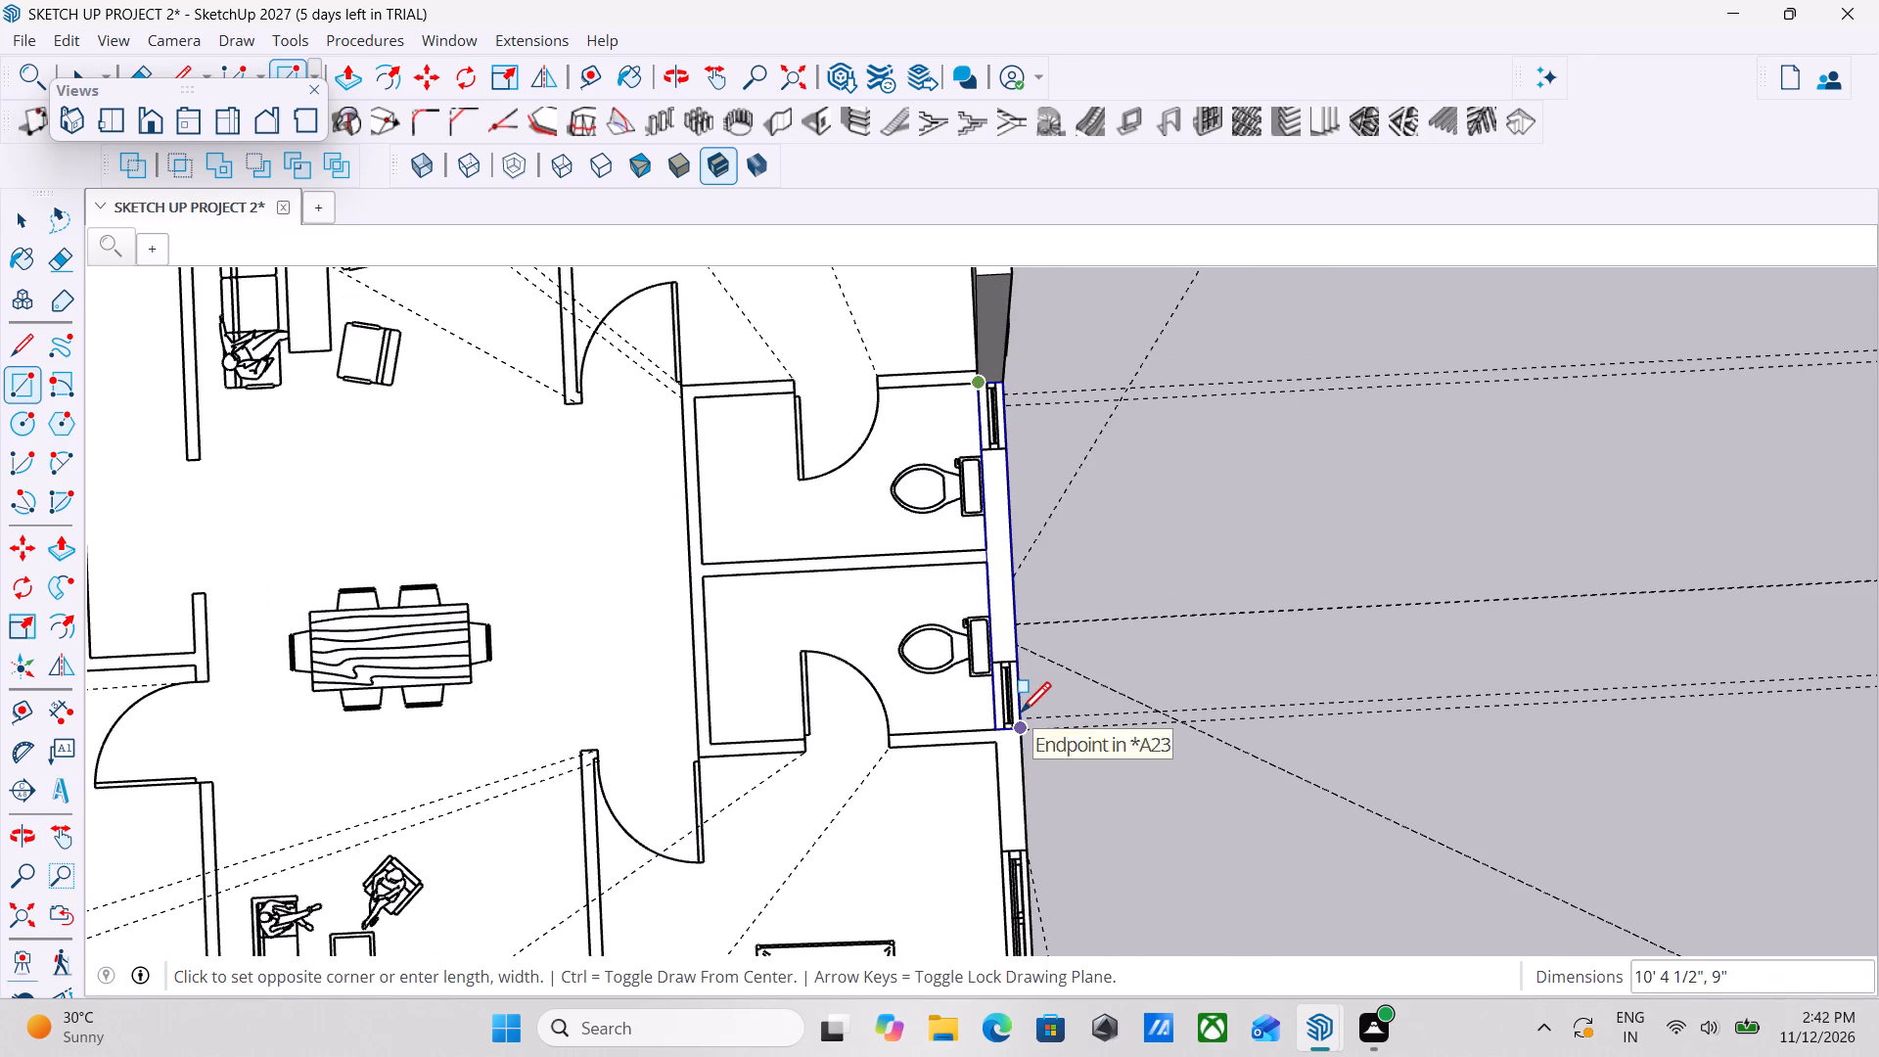
scroll(1018, 731, up, 4)
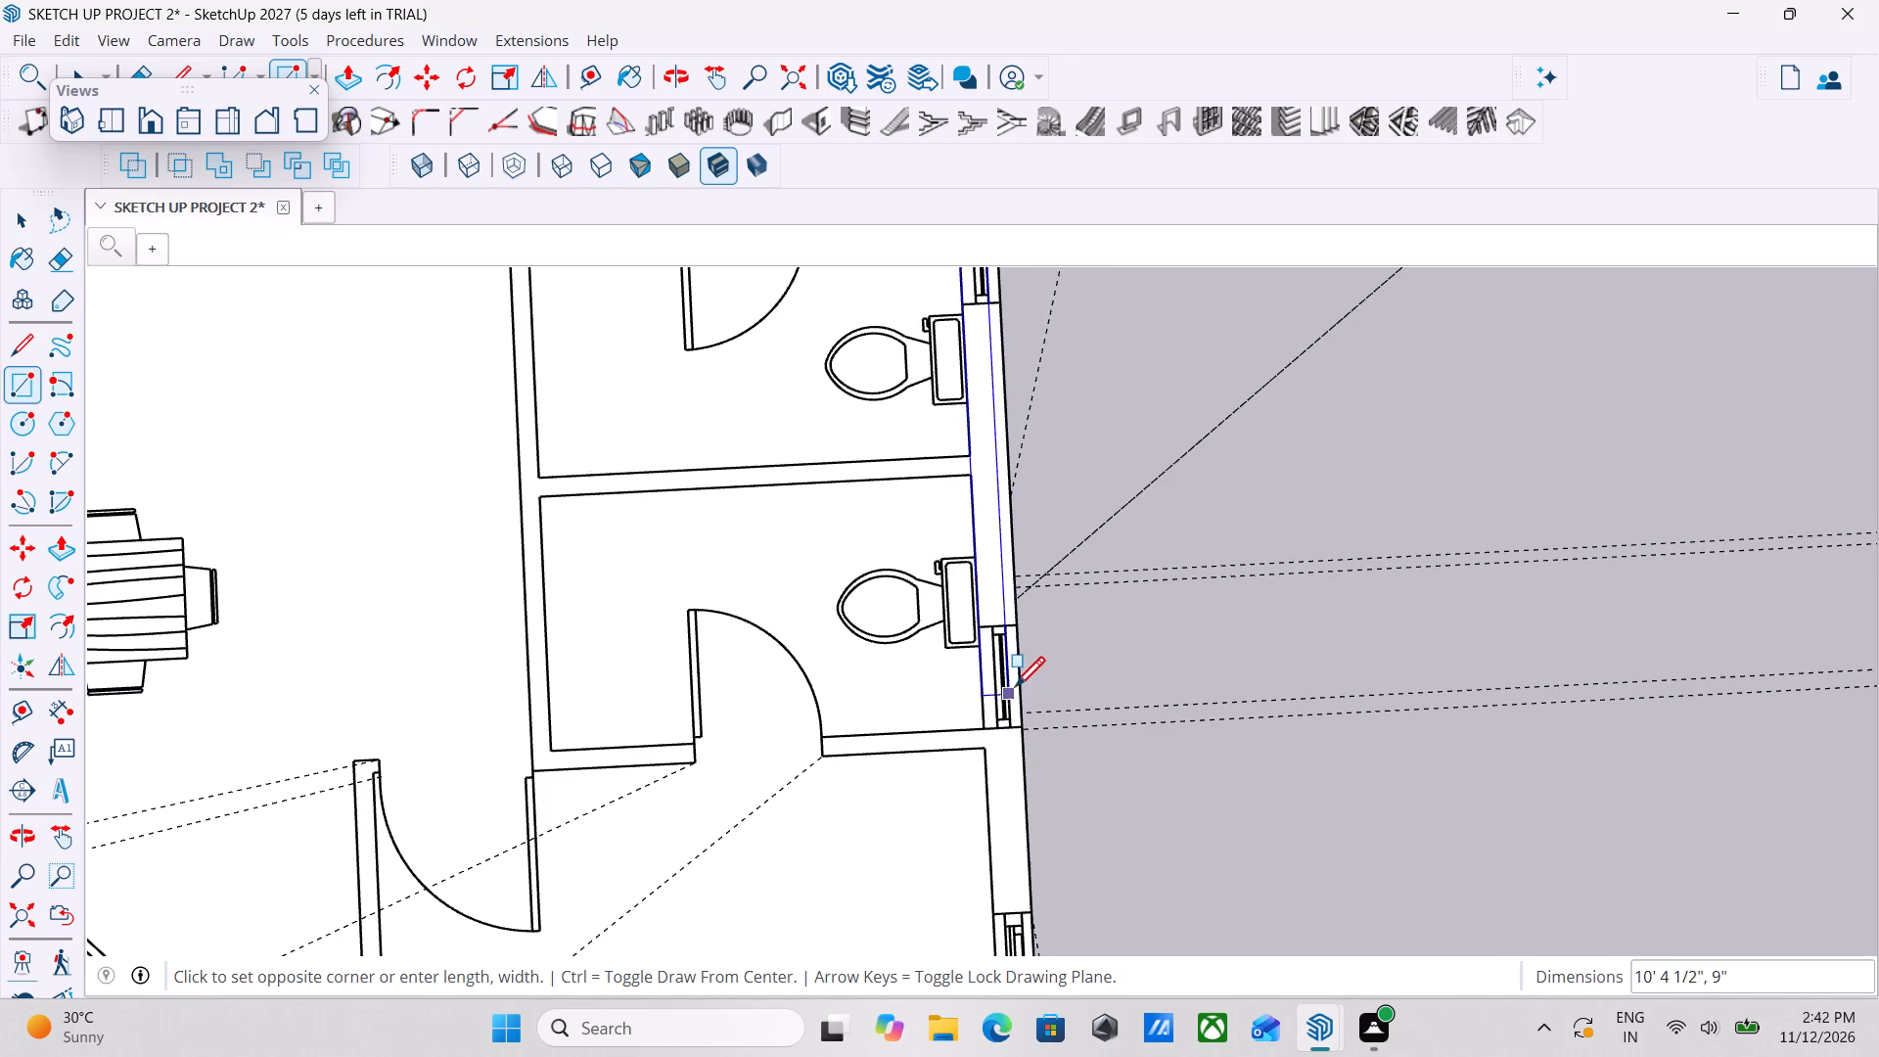
click(1022, 731)
key(Escape)
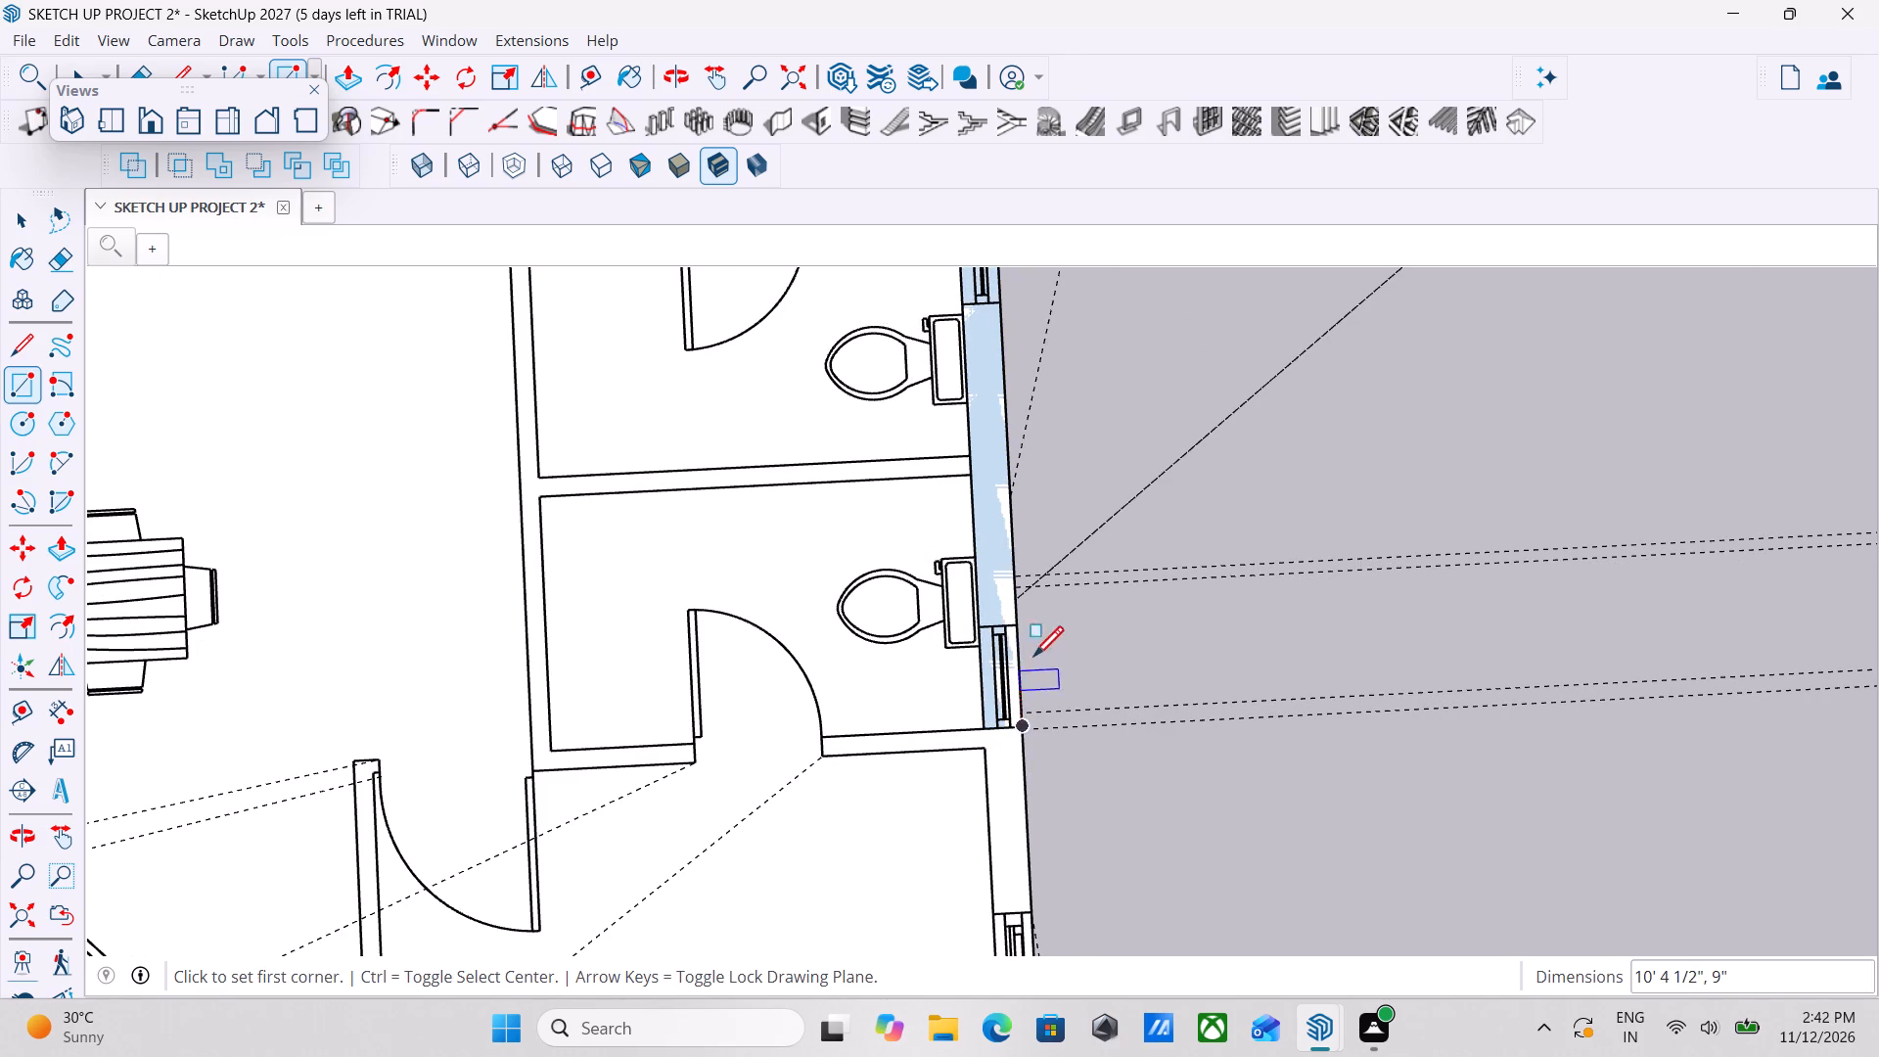
Push/Pull the traced outer side wall strip of the two bathrooms up 10'.
key(space)
key(p)
click(984, 471)
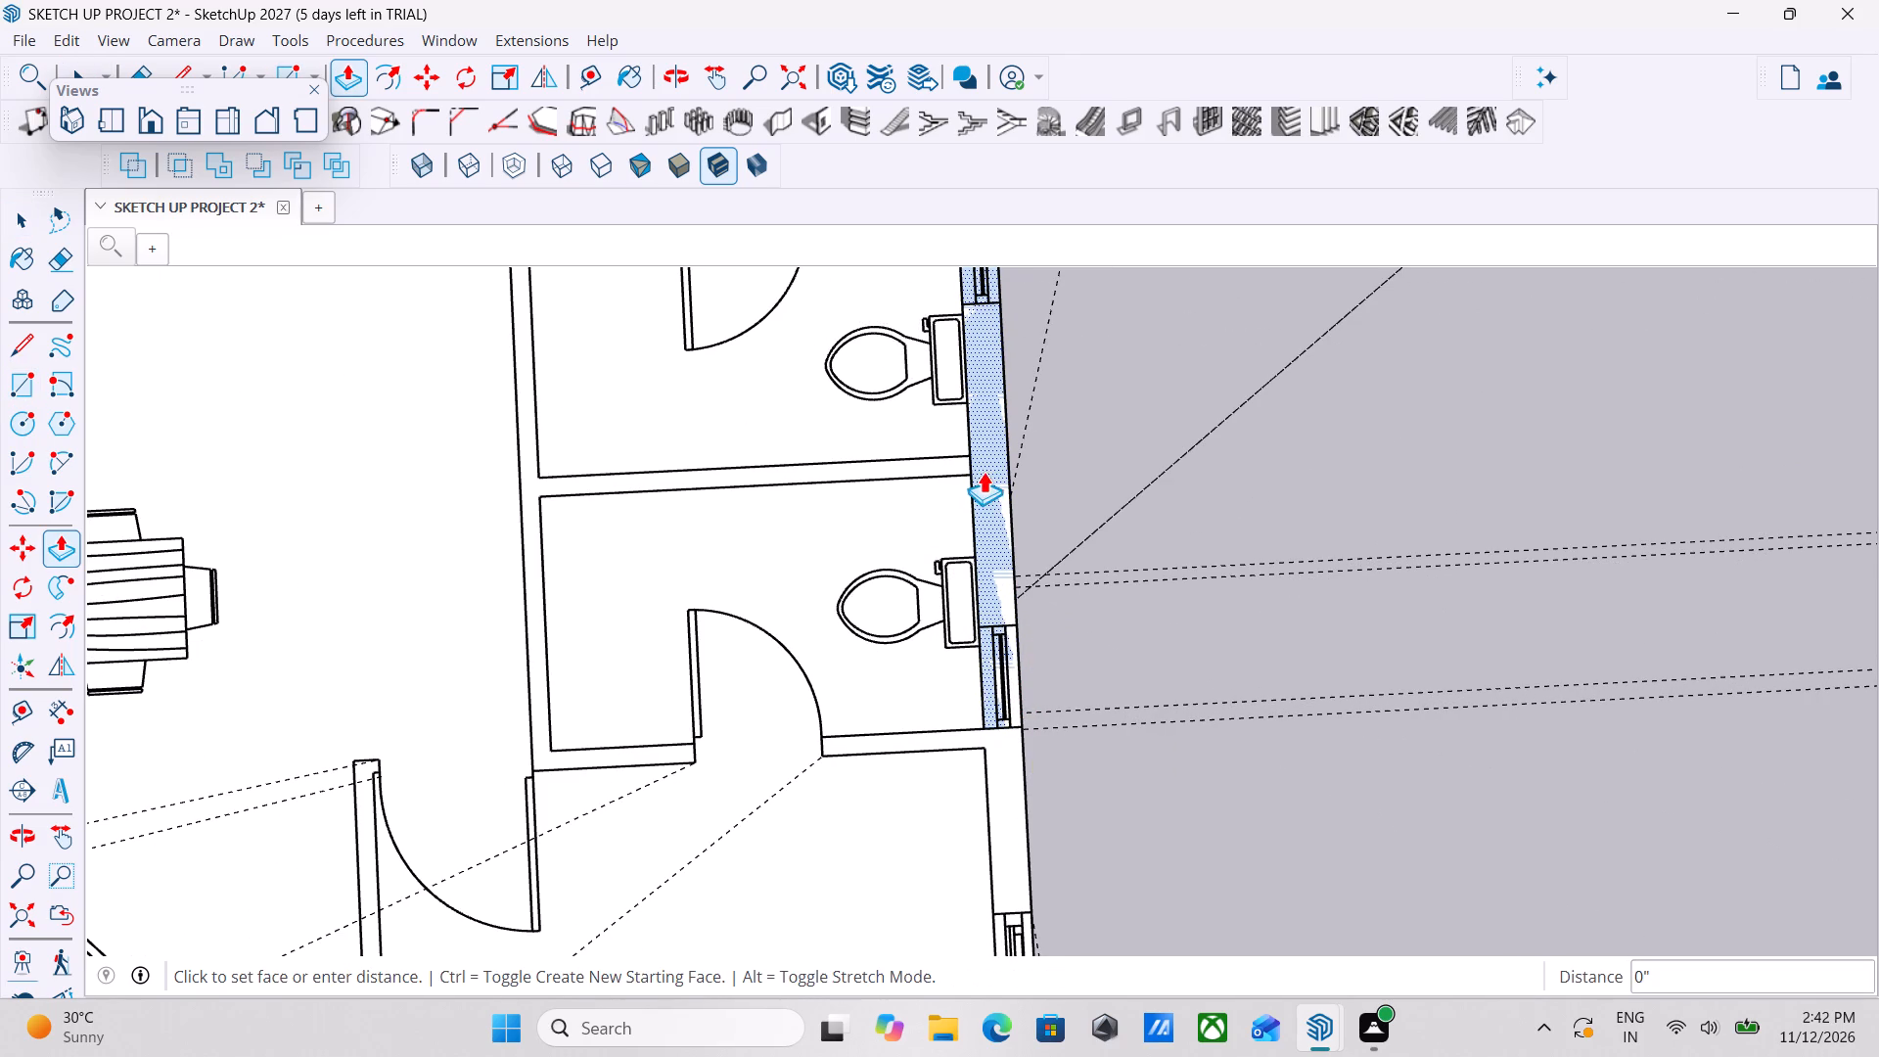
scroll(1015, 403, down, 14)
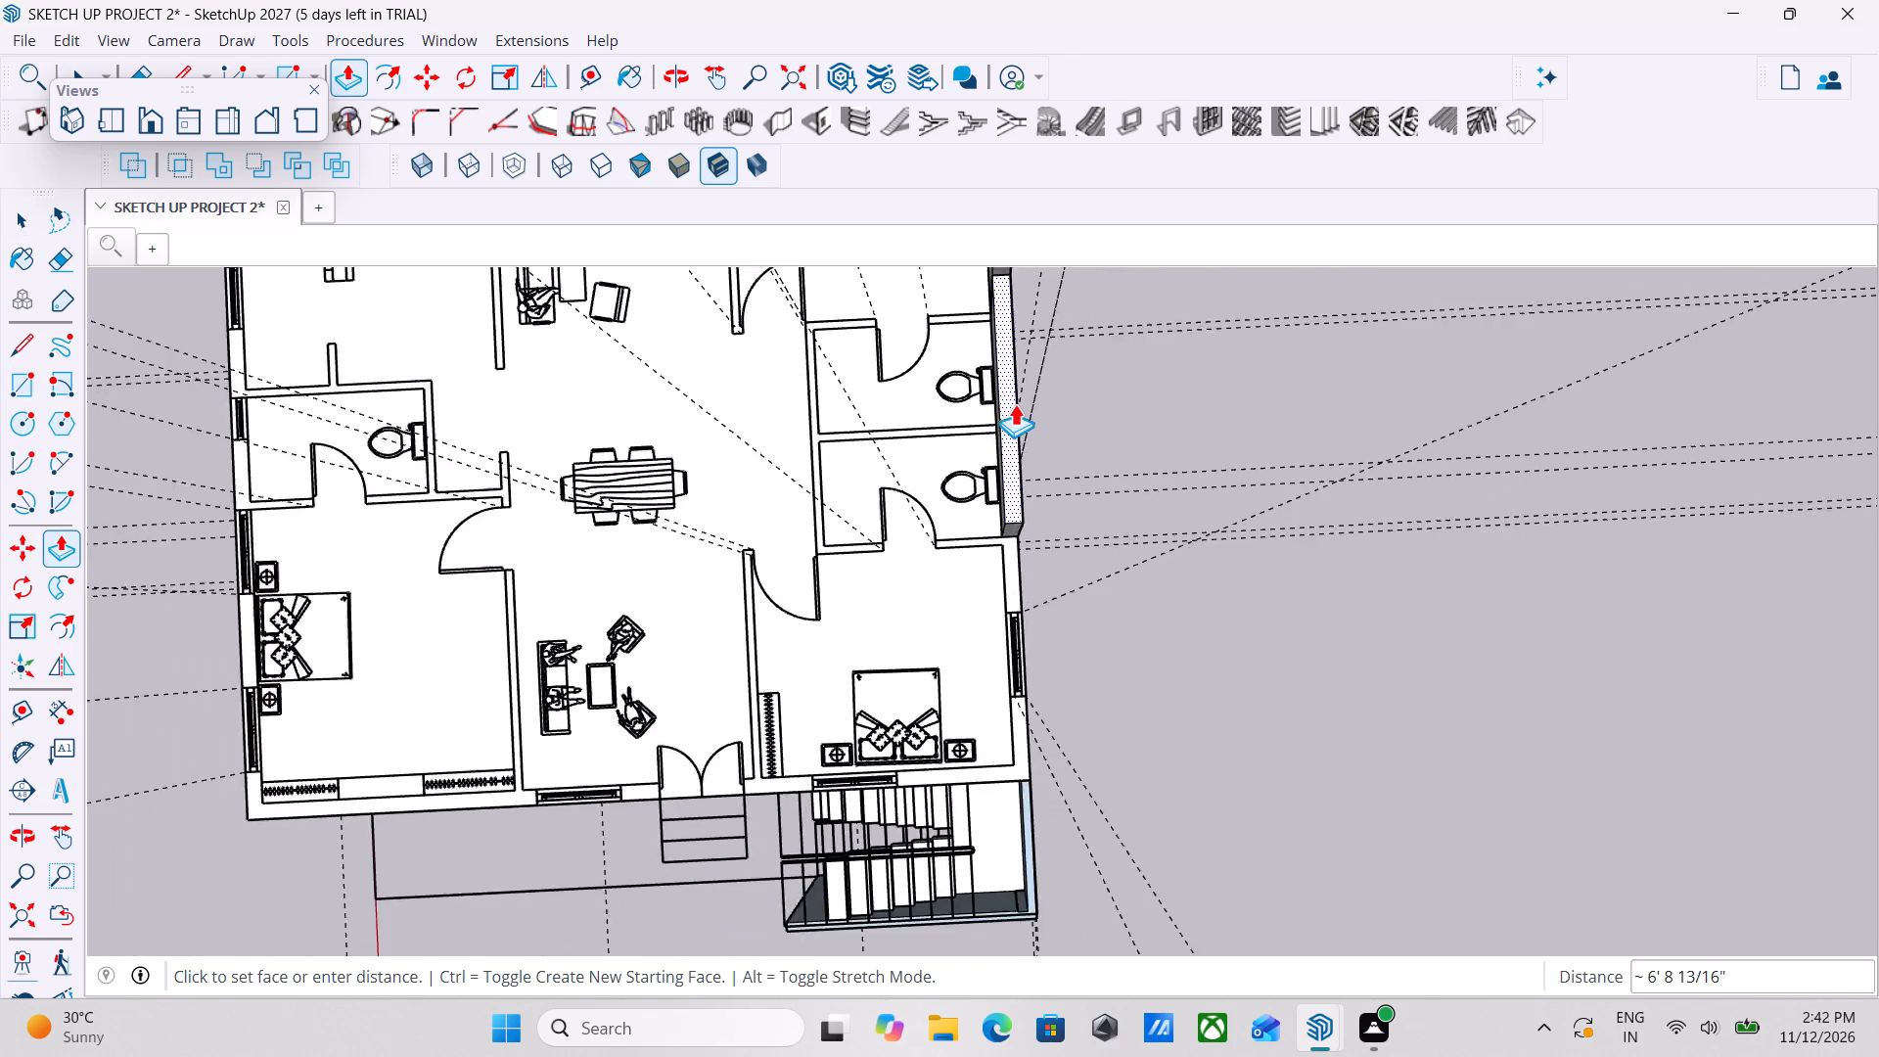
scroll(1015, 403, down, 2)
text(10')
key(Return)
middle_drag(1019, 533, 1057, 510)
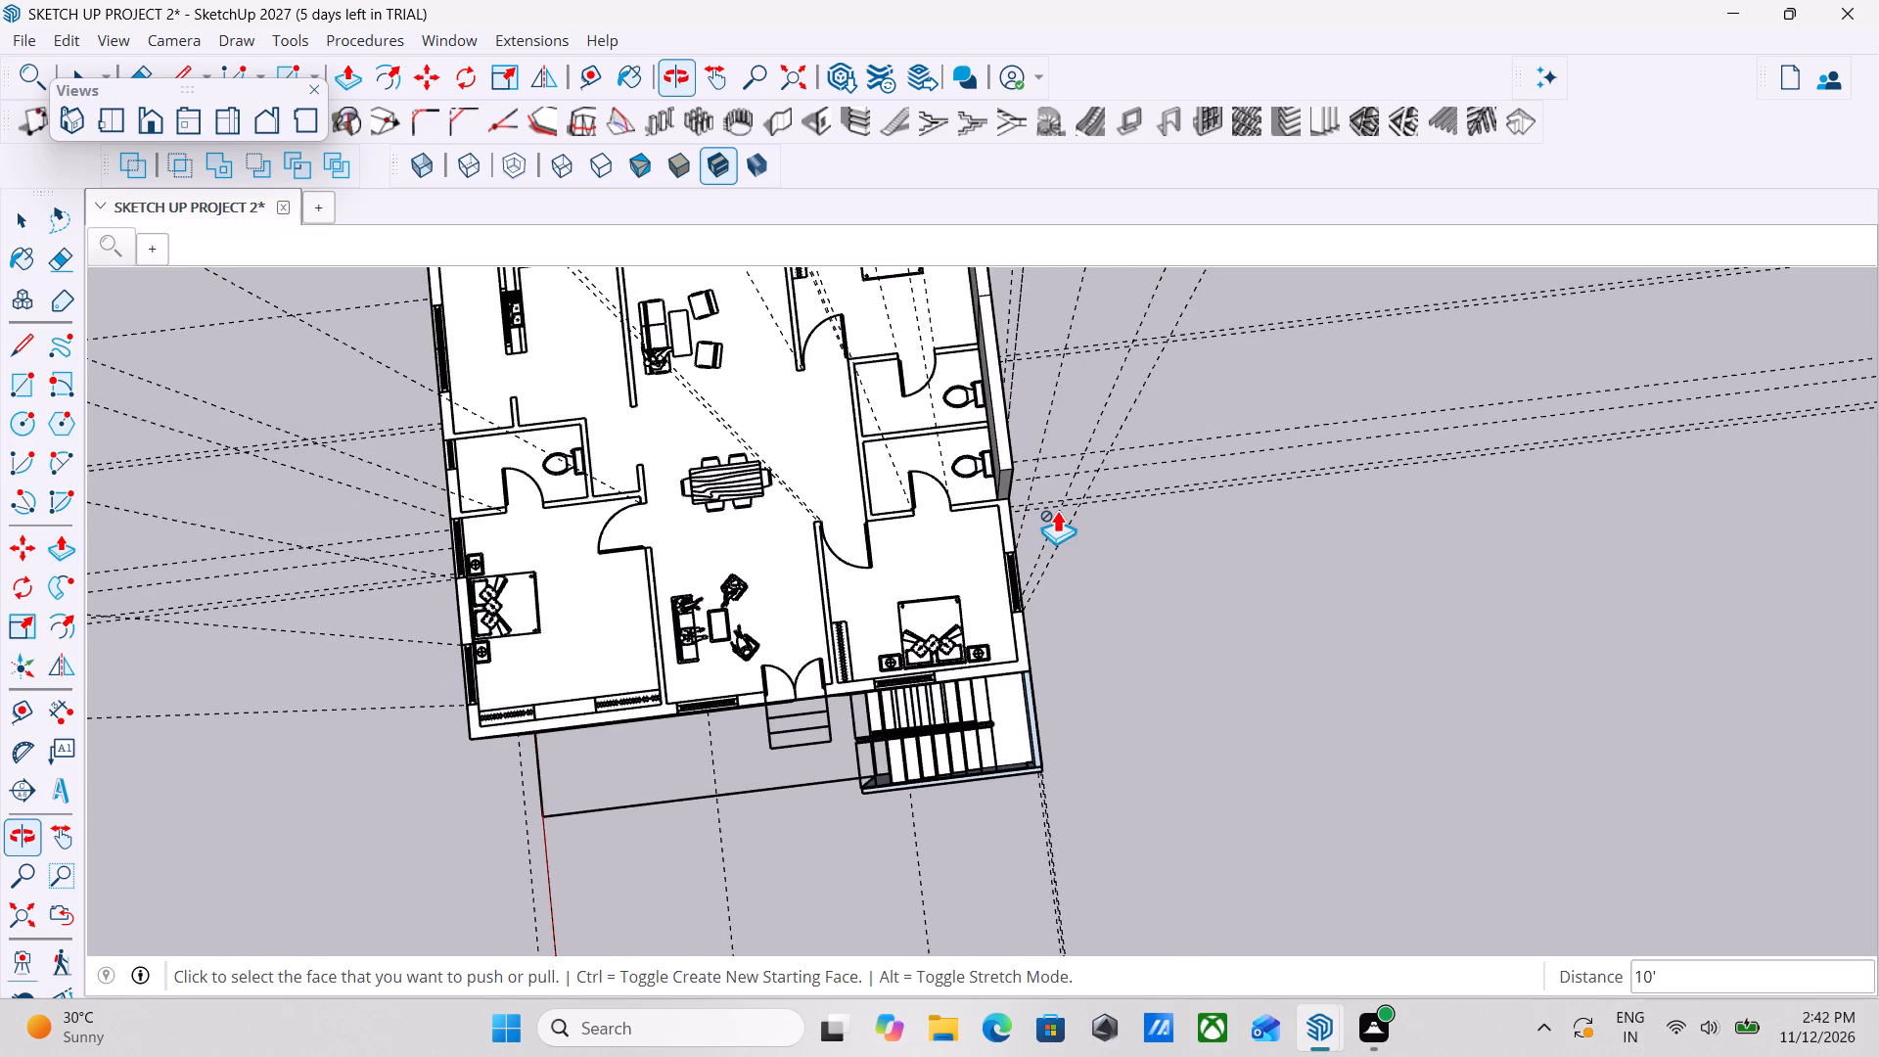
key(Escape)
key(space)
Draw an 11' 3" by 9" rectangle over the staircase-side bedroom's outer side wall, from its staircase corner to the bathroom partition's bedroom face.
scroll(1035, 533, up, 10)
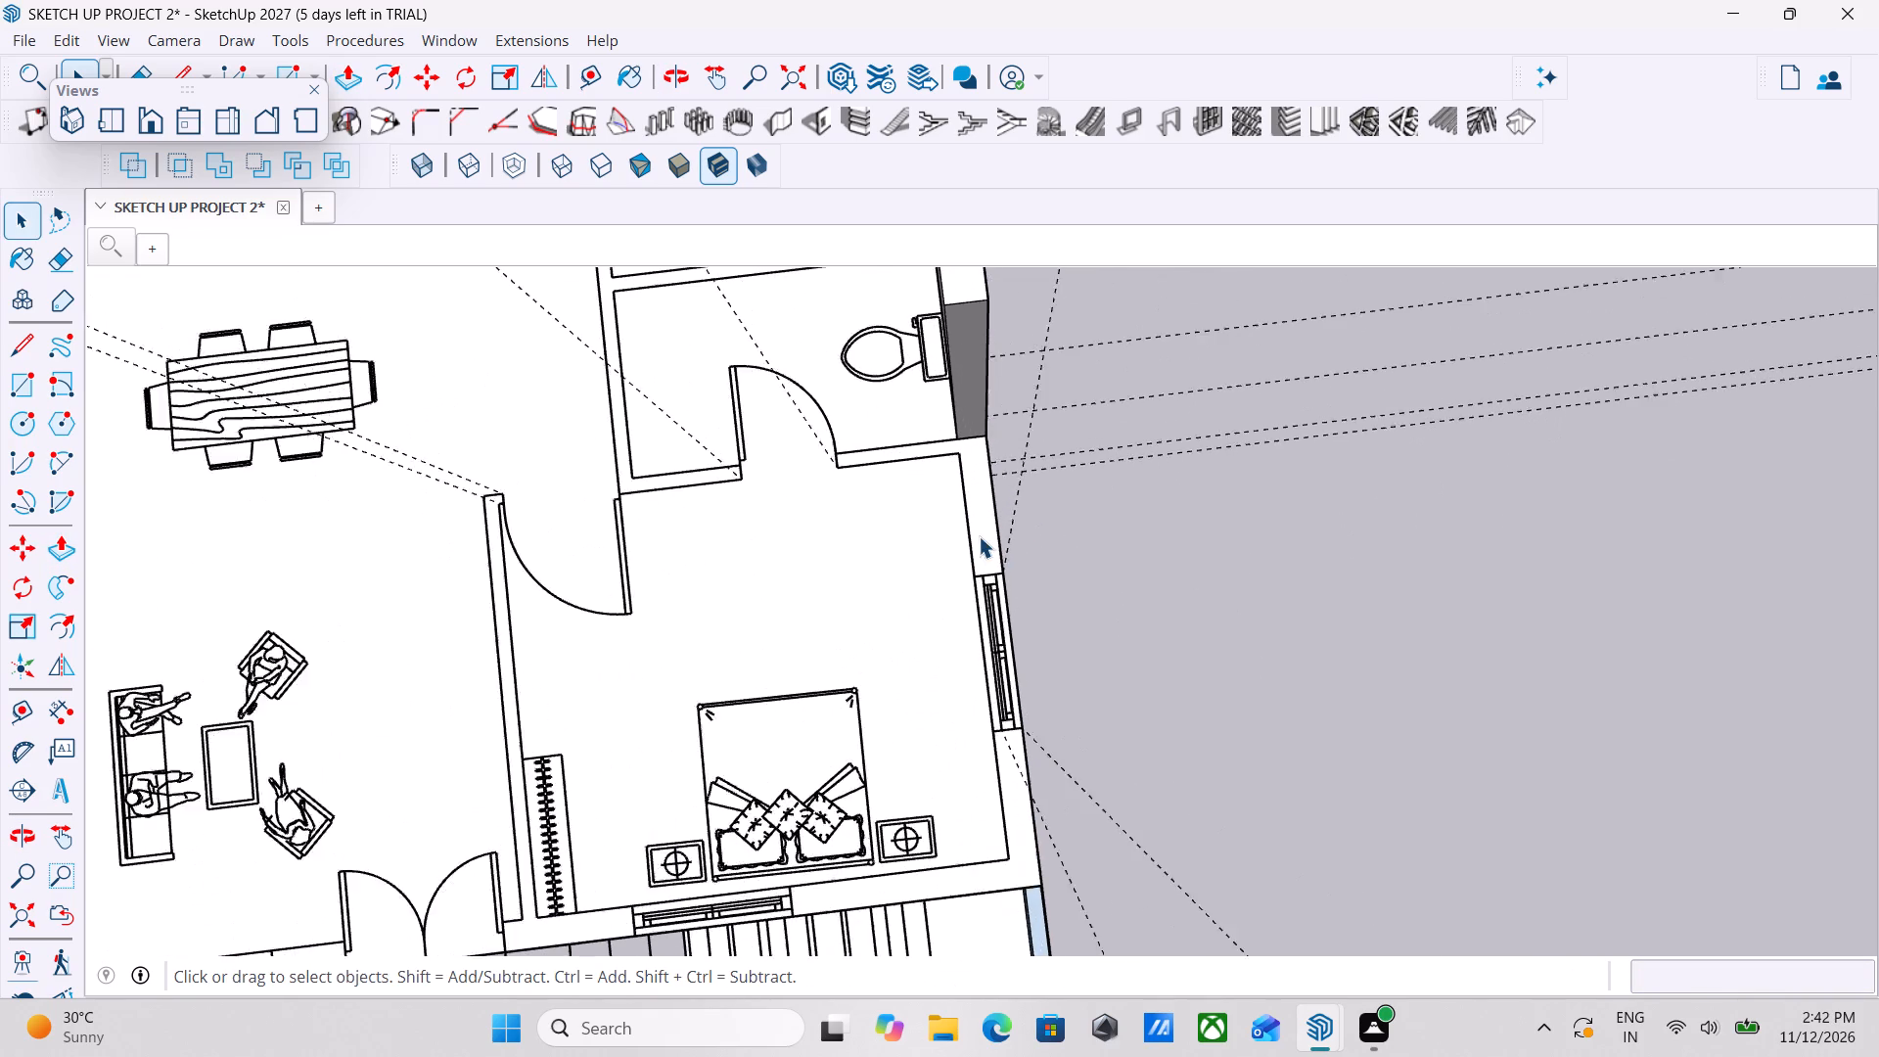
scroll(979, 536, up, 1)
key(r)
scroll(974, 422, up, 3)
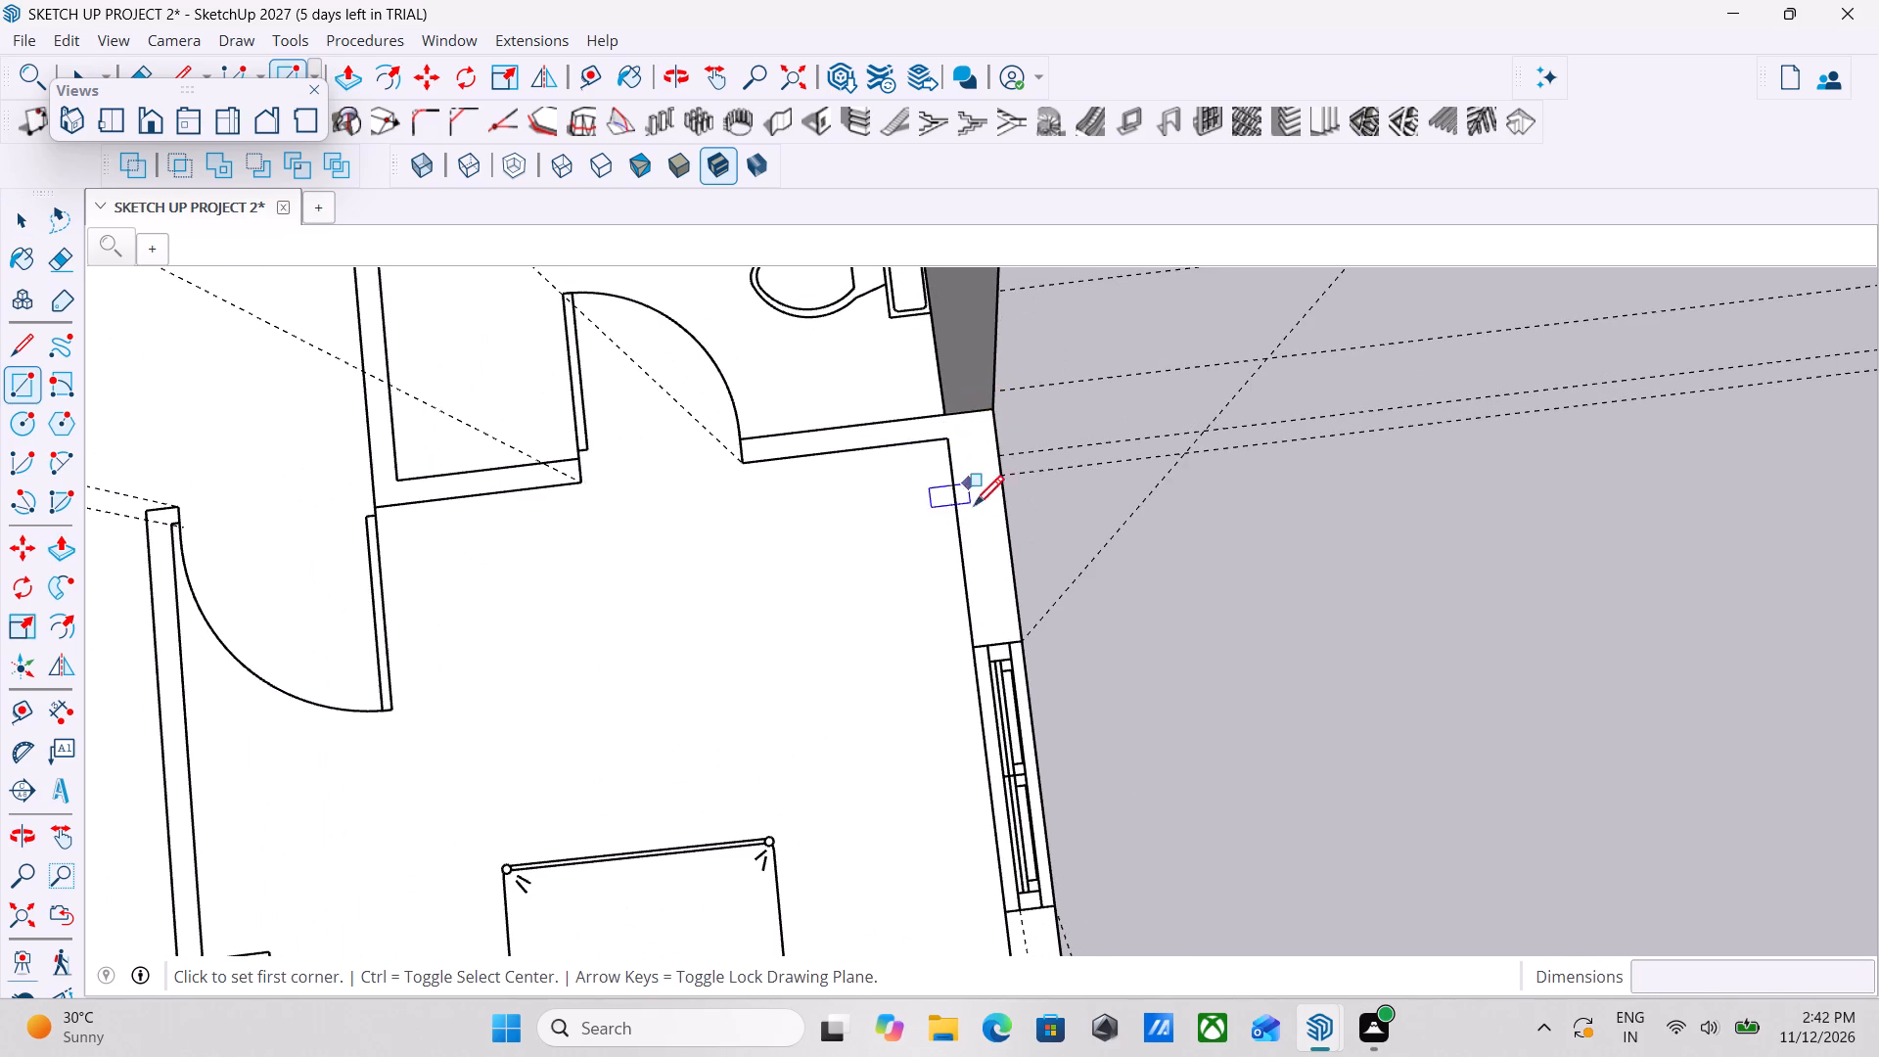
scroll(977, 532, down, 8)
middle_drag(981, 599, 1115, 603)
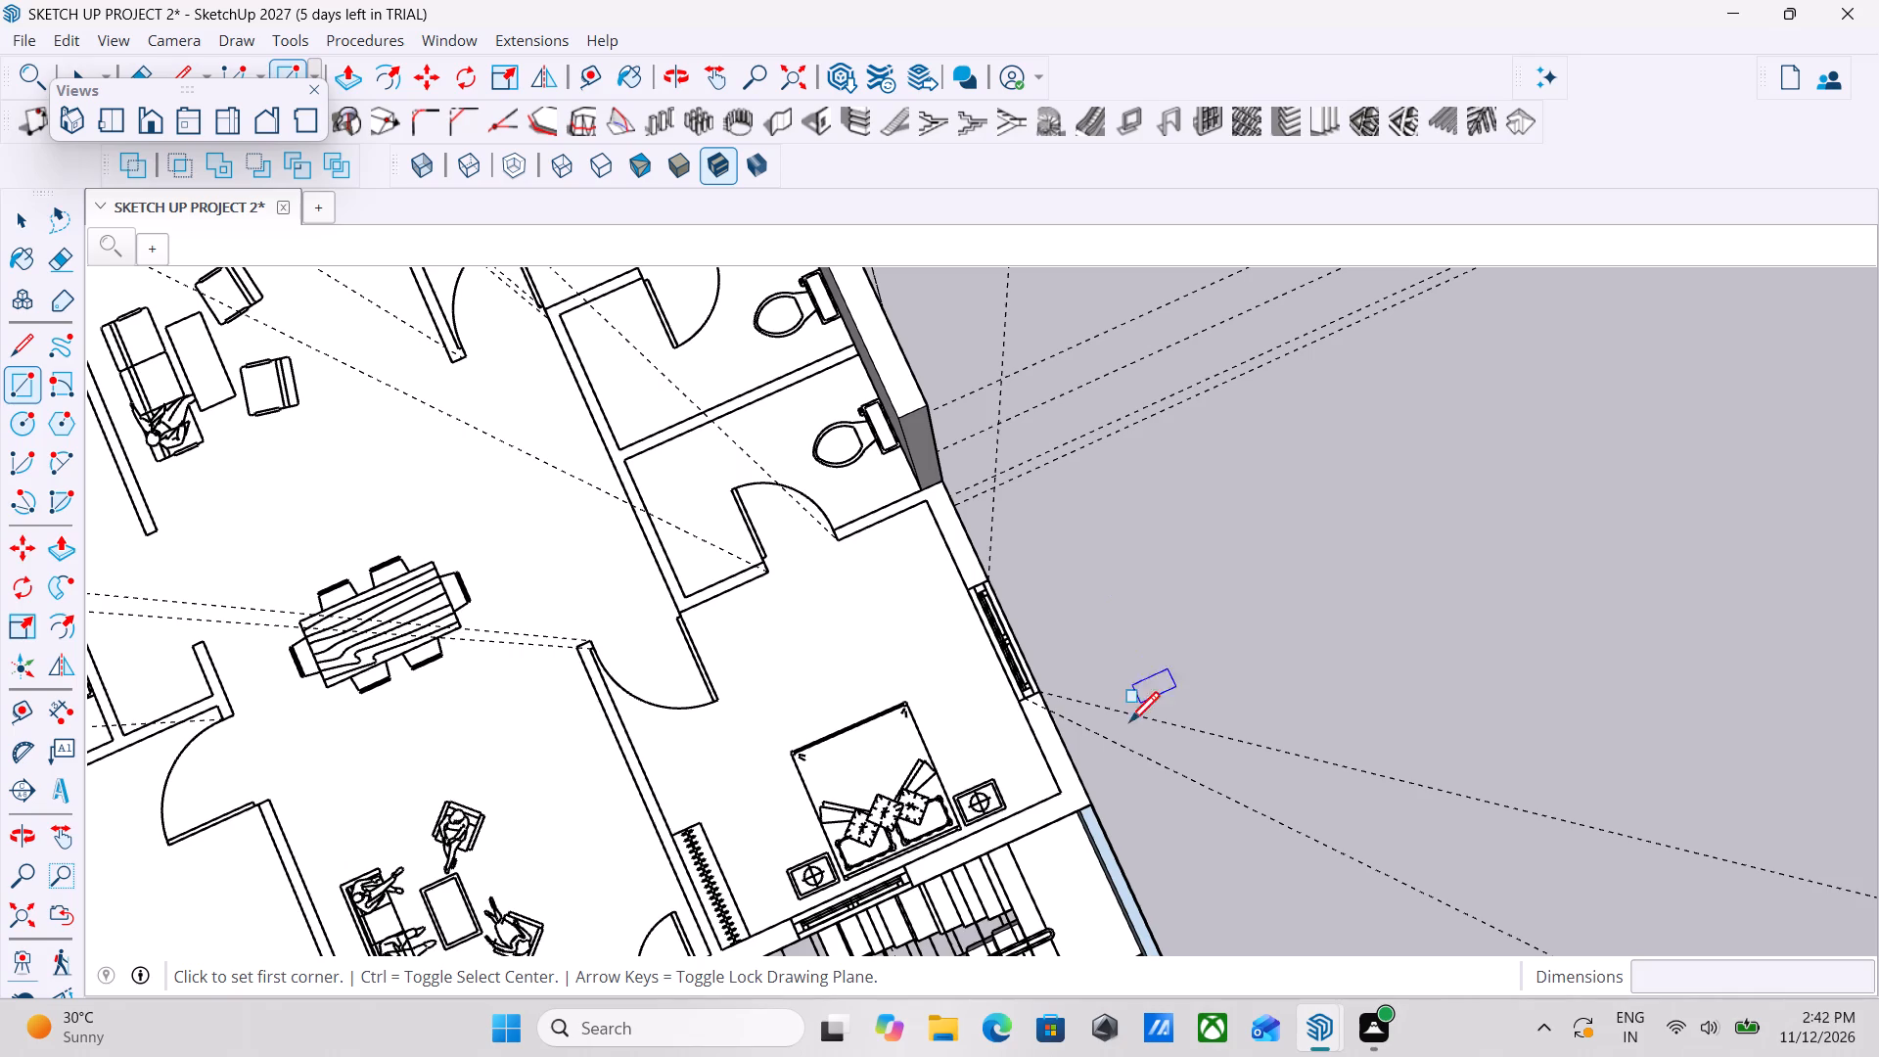
click(1084, 810)
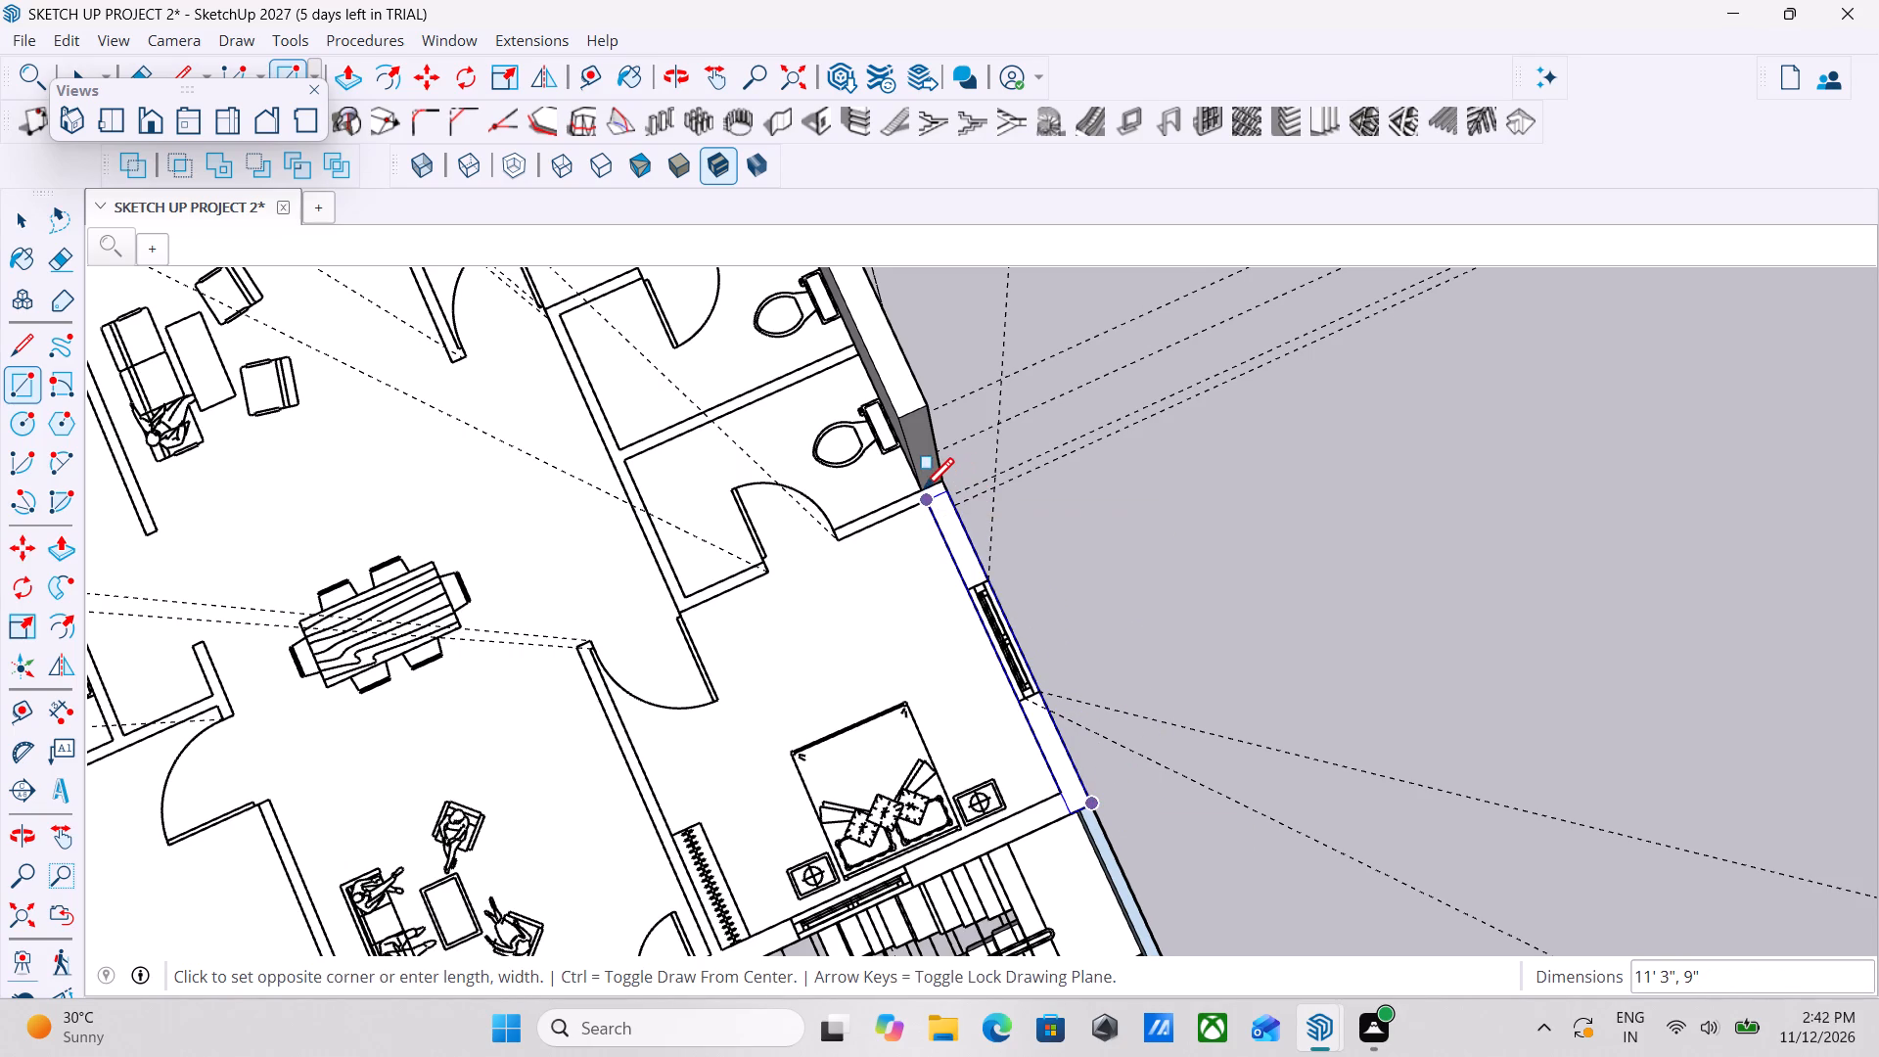
scroll(924, 491, up, 8)
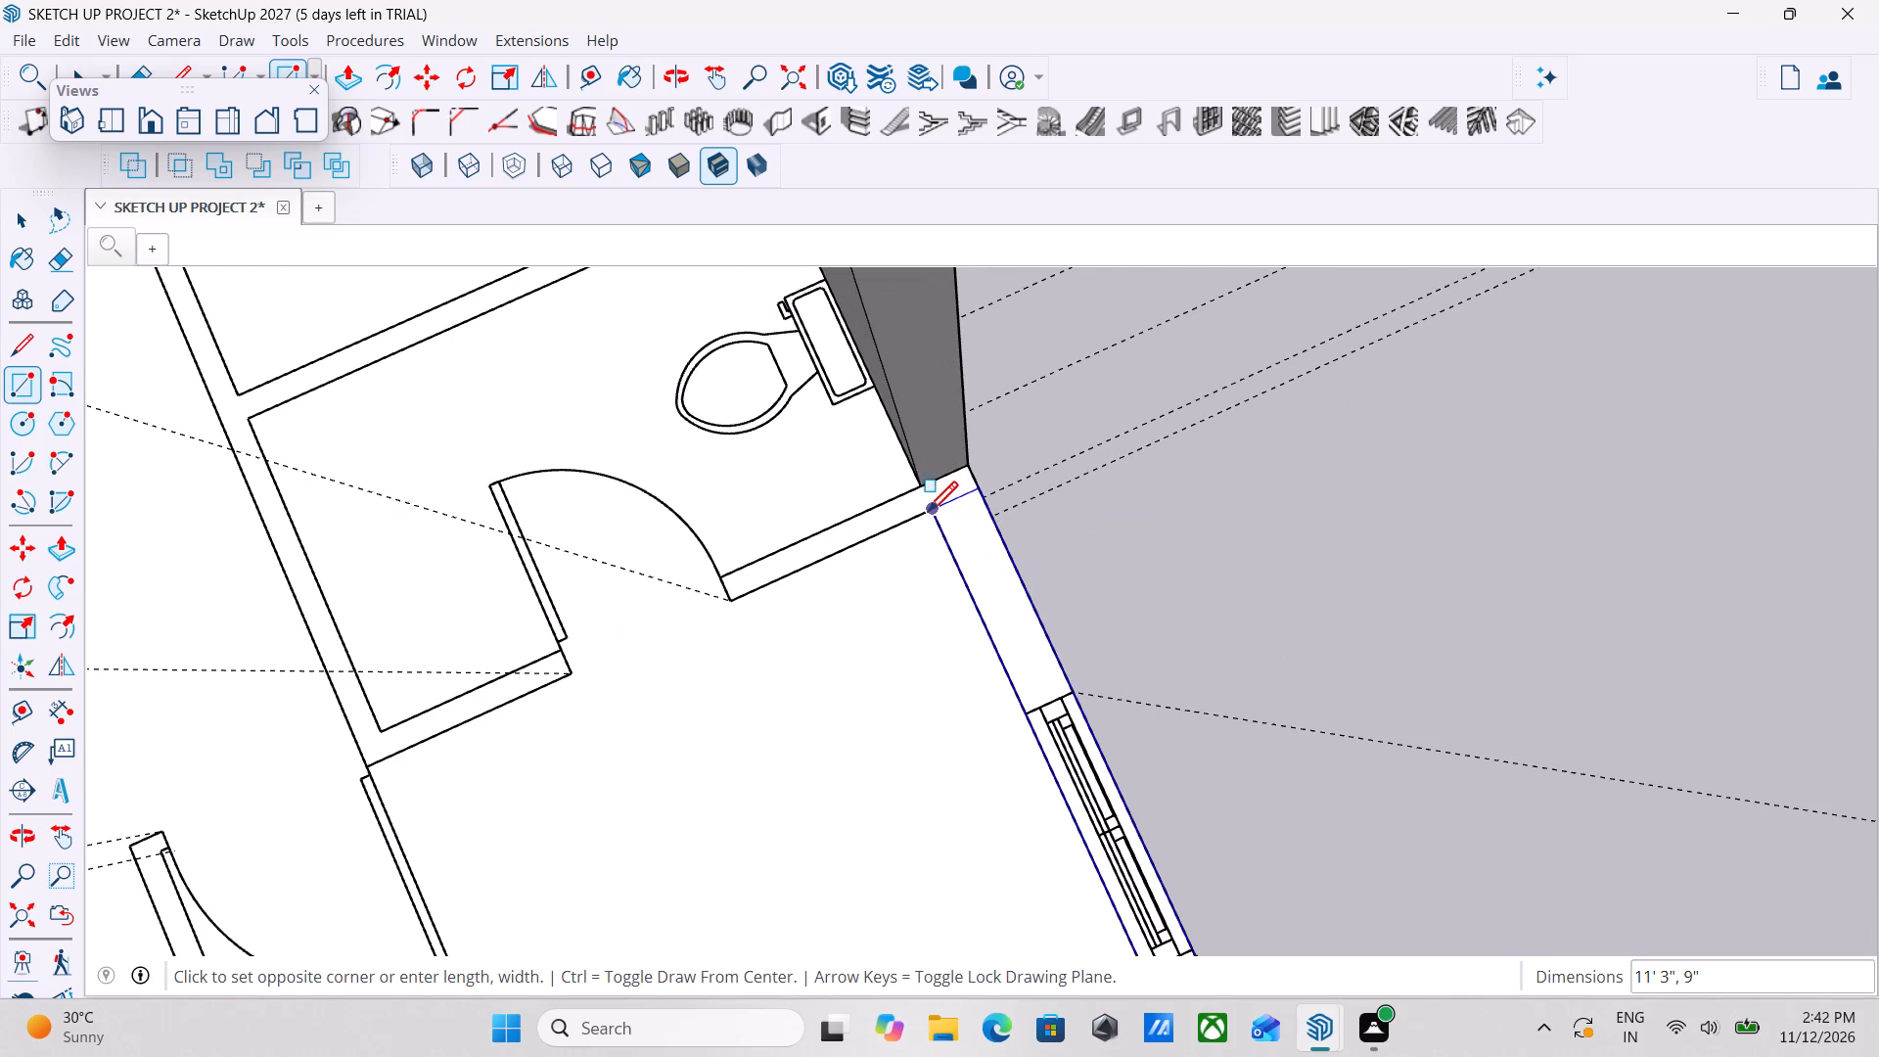
click(927, 514)
key(Escape)
key(Escape)
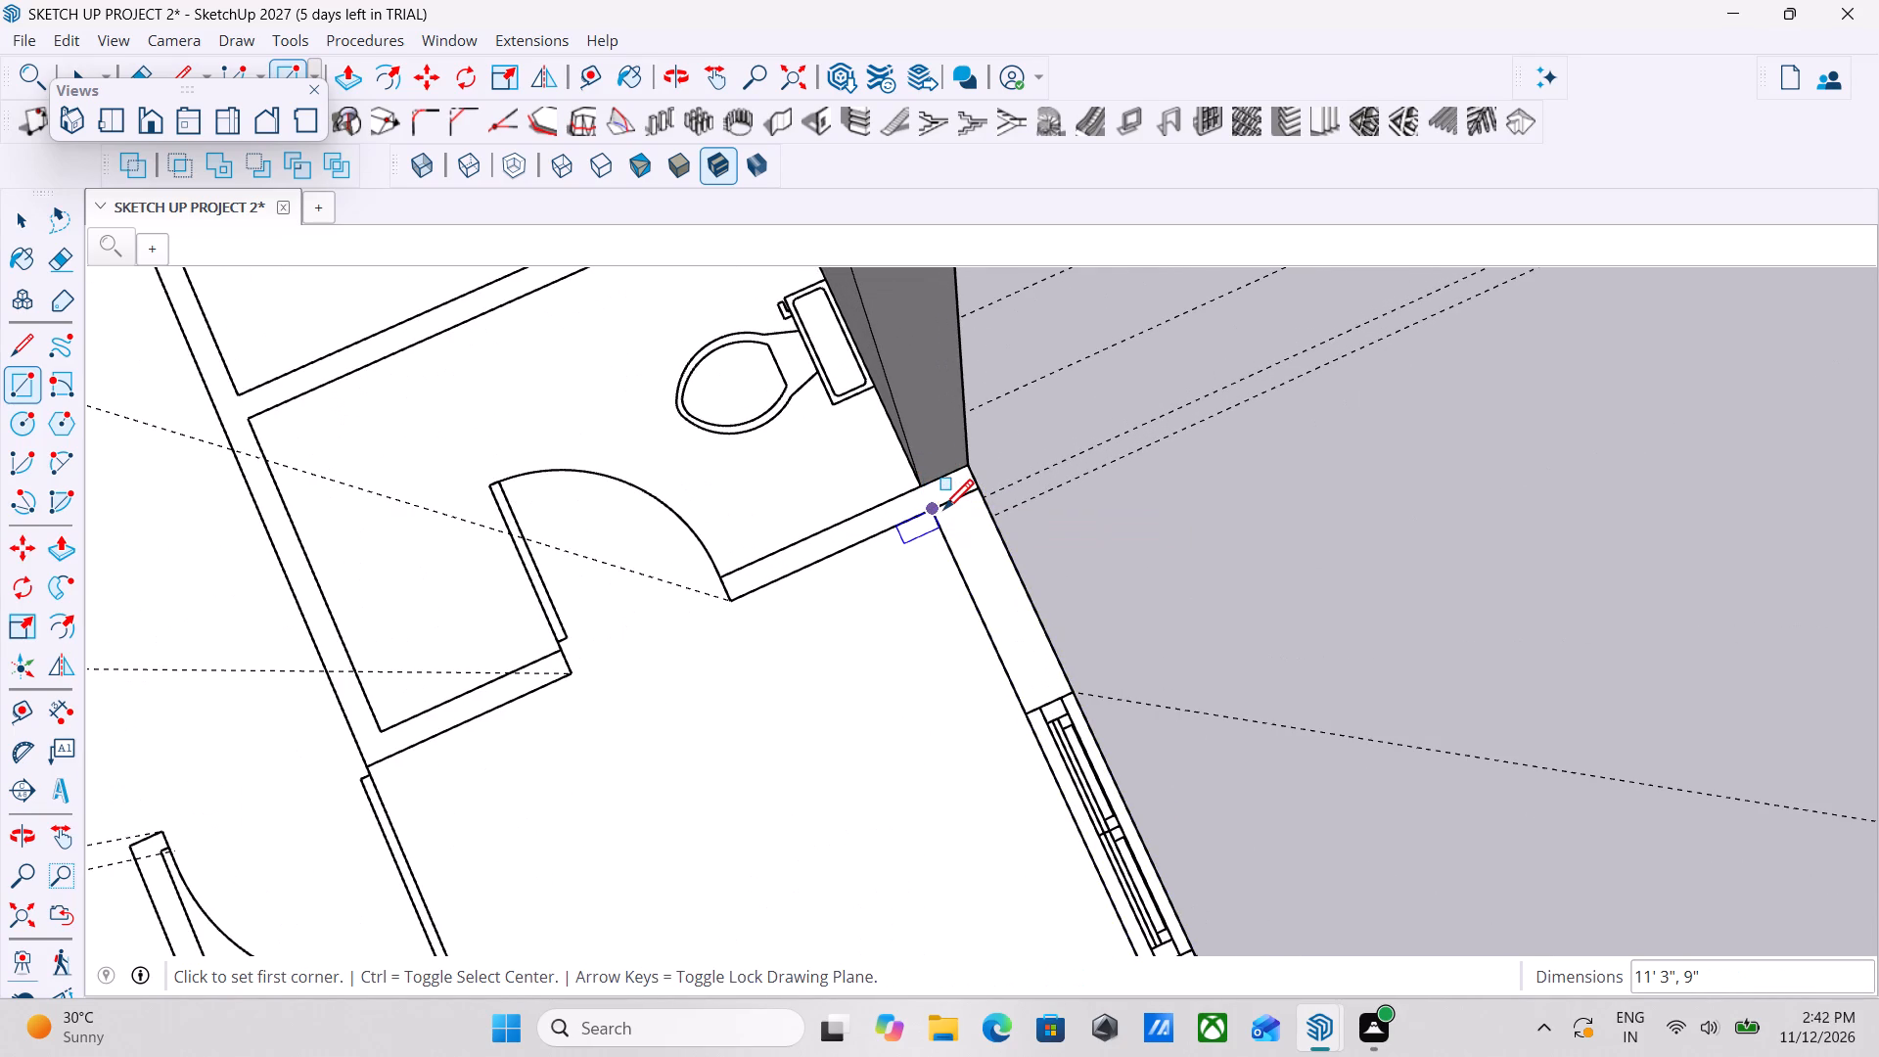
Push/Pull the traced outer side wall strip of the staircase-side bedroom up 10'.
key(space)
key(p)
click(988, 561)
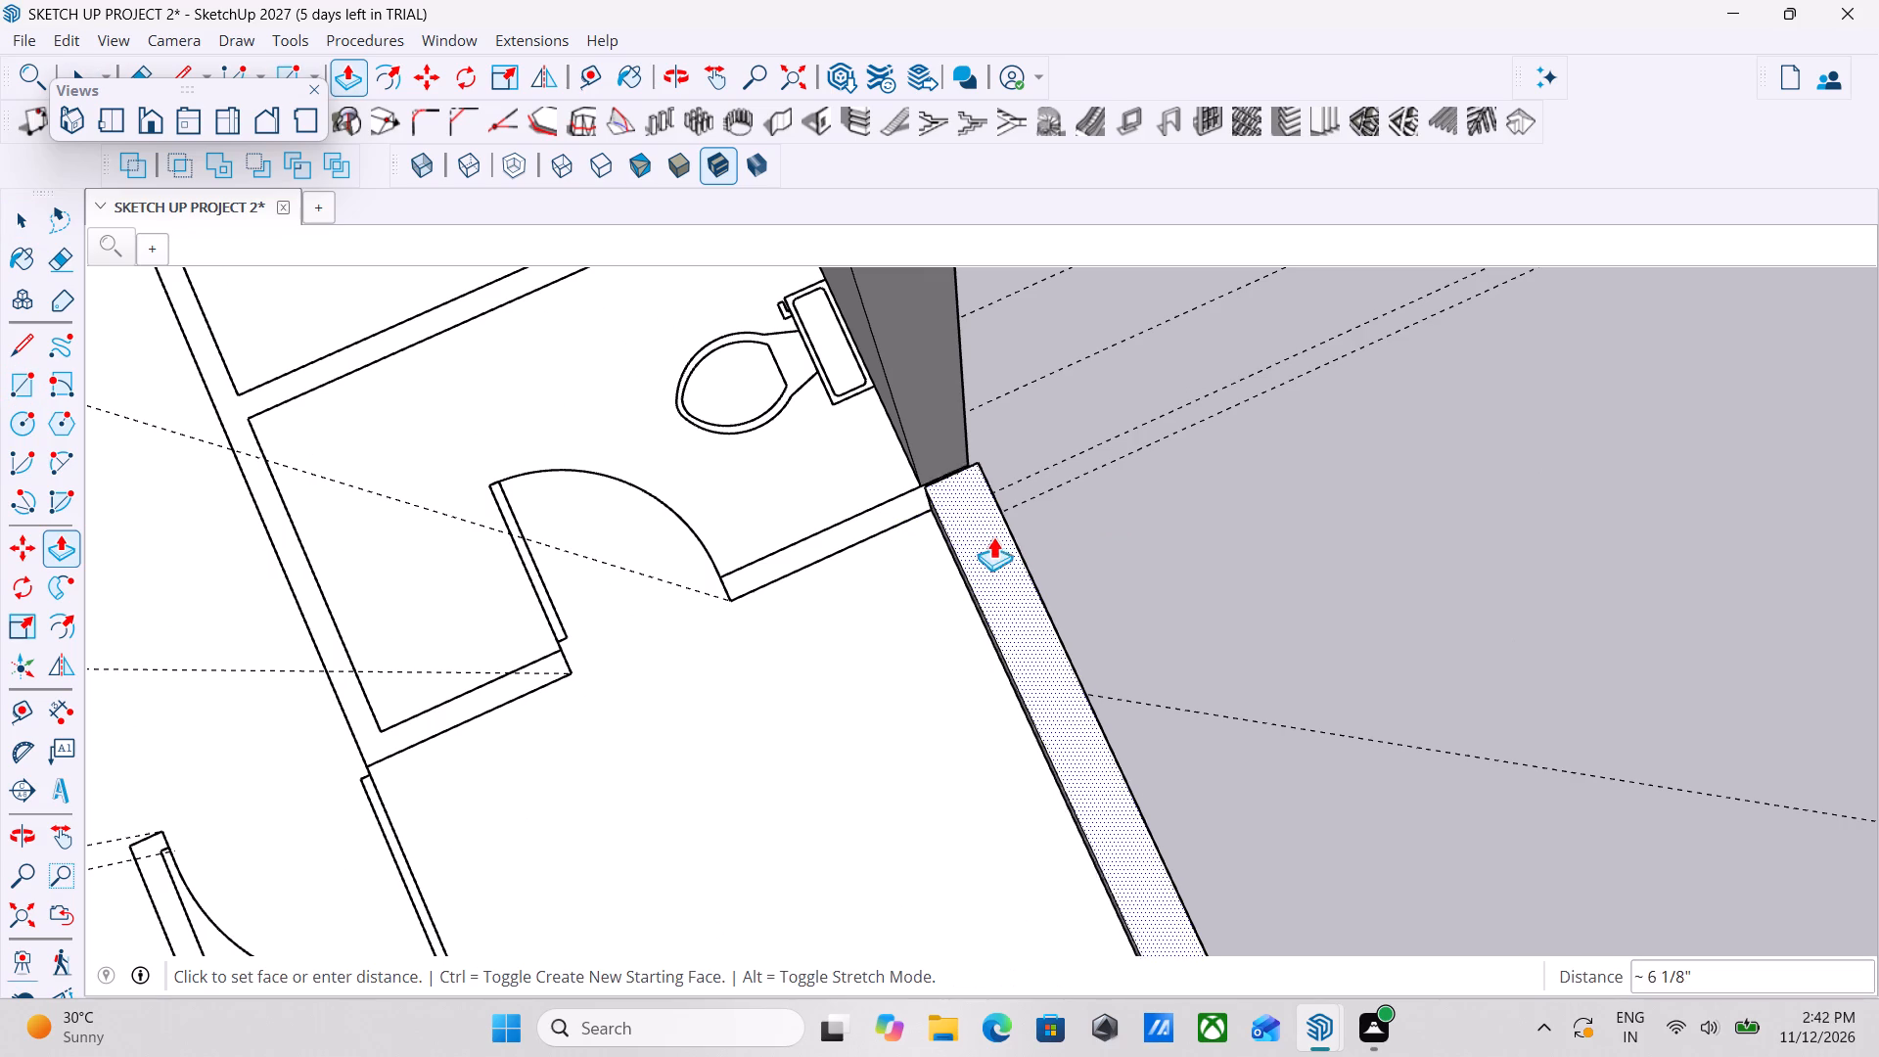
scroll(993, 535, down, 9)
text(10')
key(Return)
scroll(993, 535, down, 3)
middle_drag(993, 535, 1140, 535)
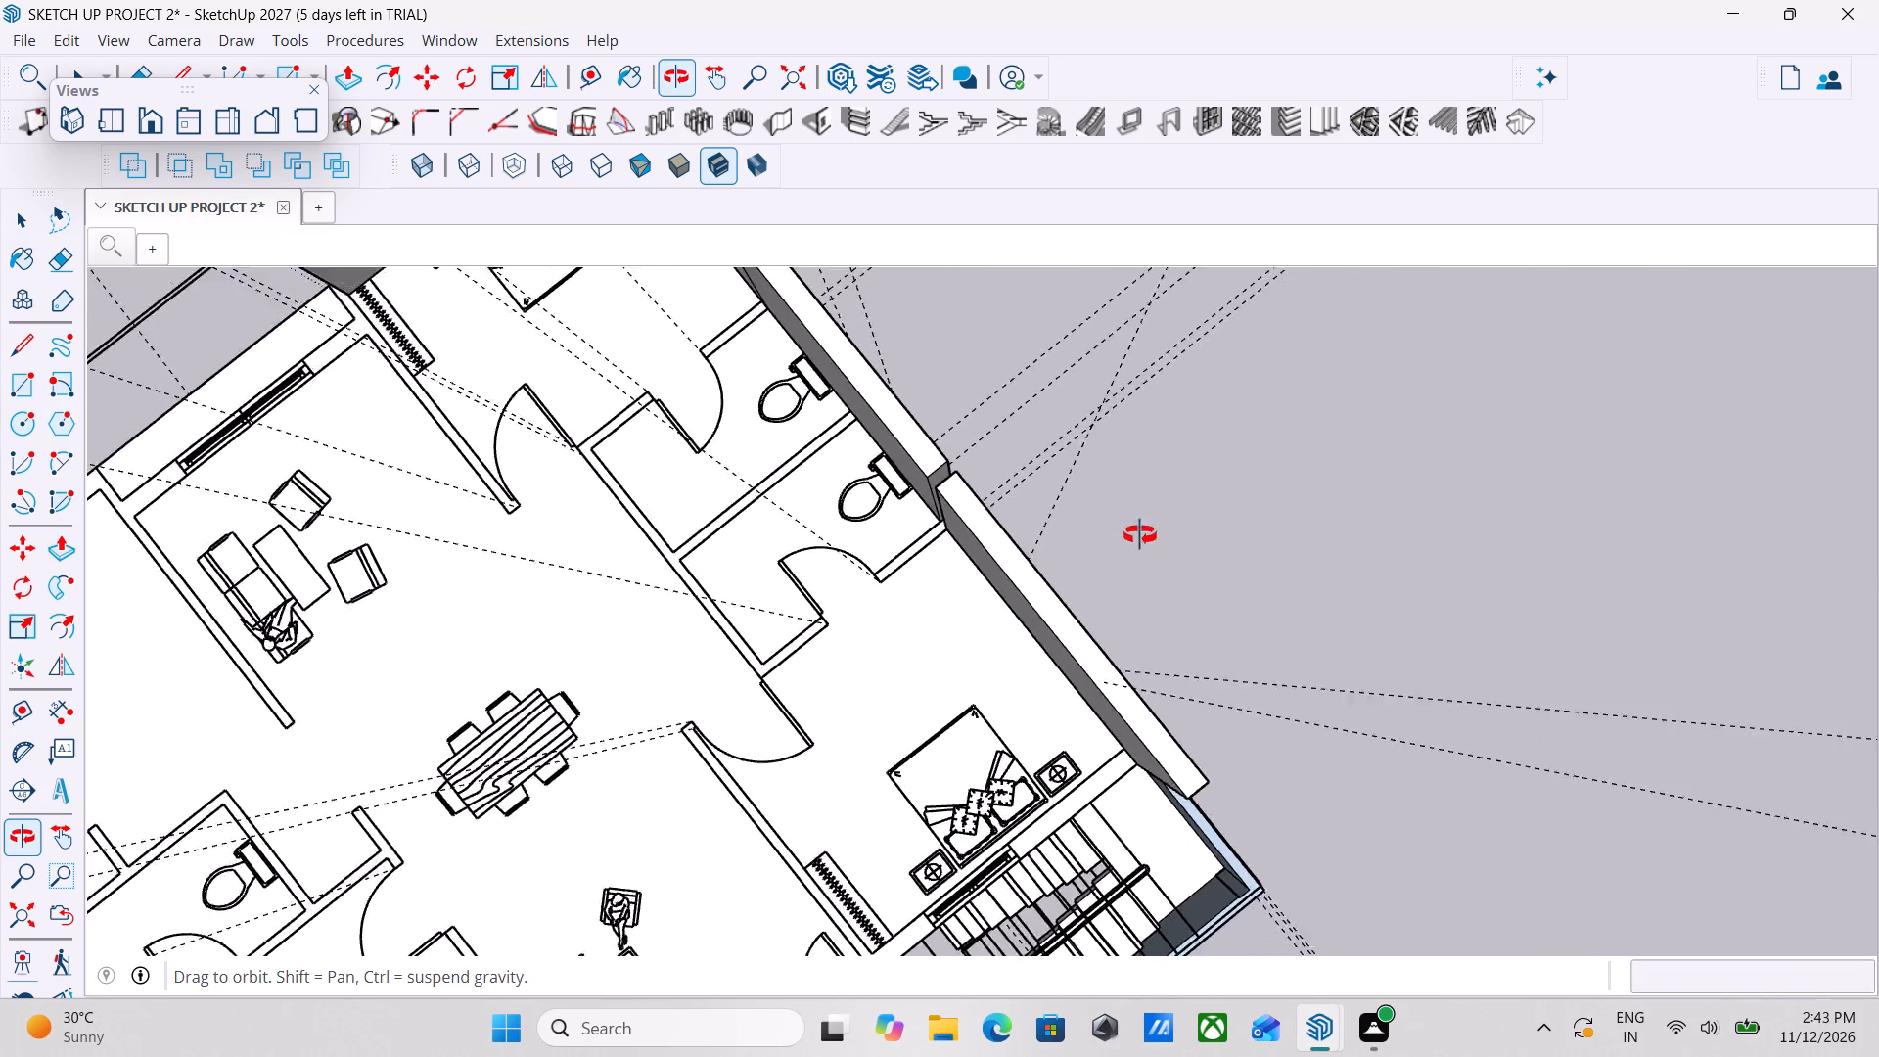
middle_drag(1140, 535, 1190, 527)
middle_drag(1005, 593, 1227, 531)
middle_drag(961, 618, 1139, 608)
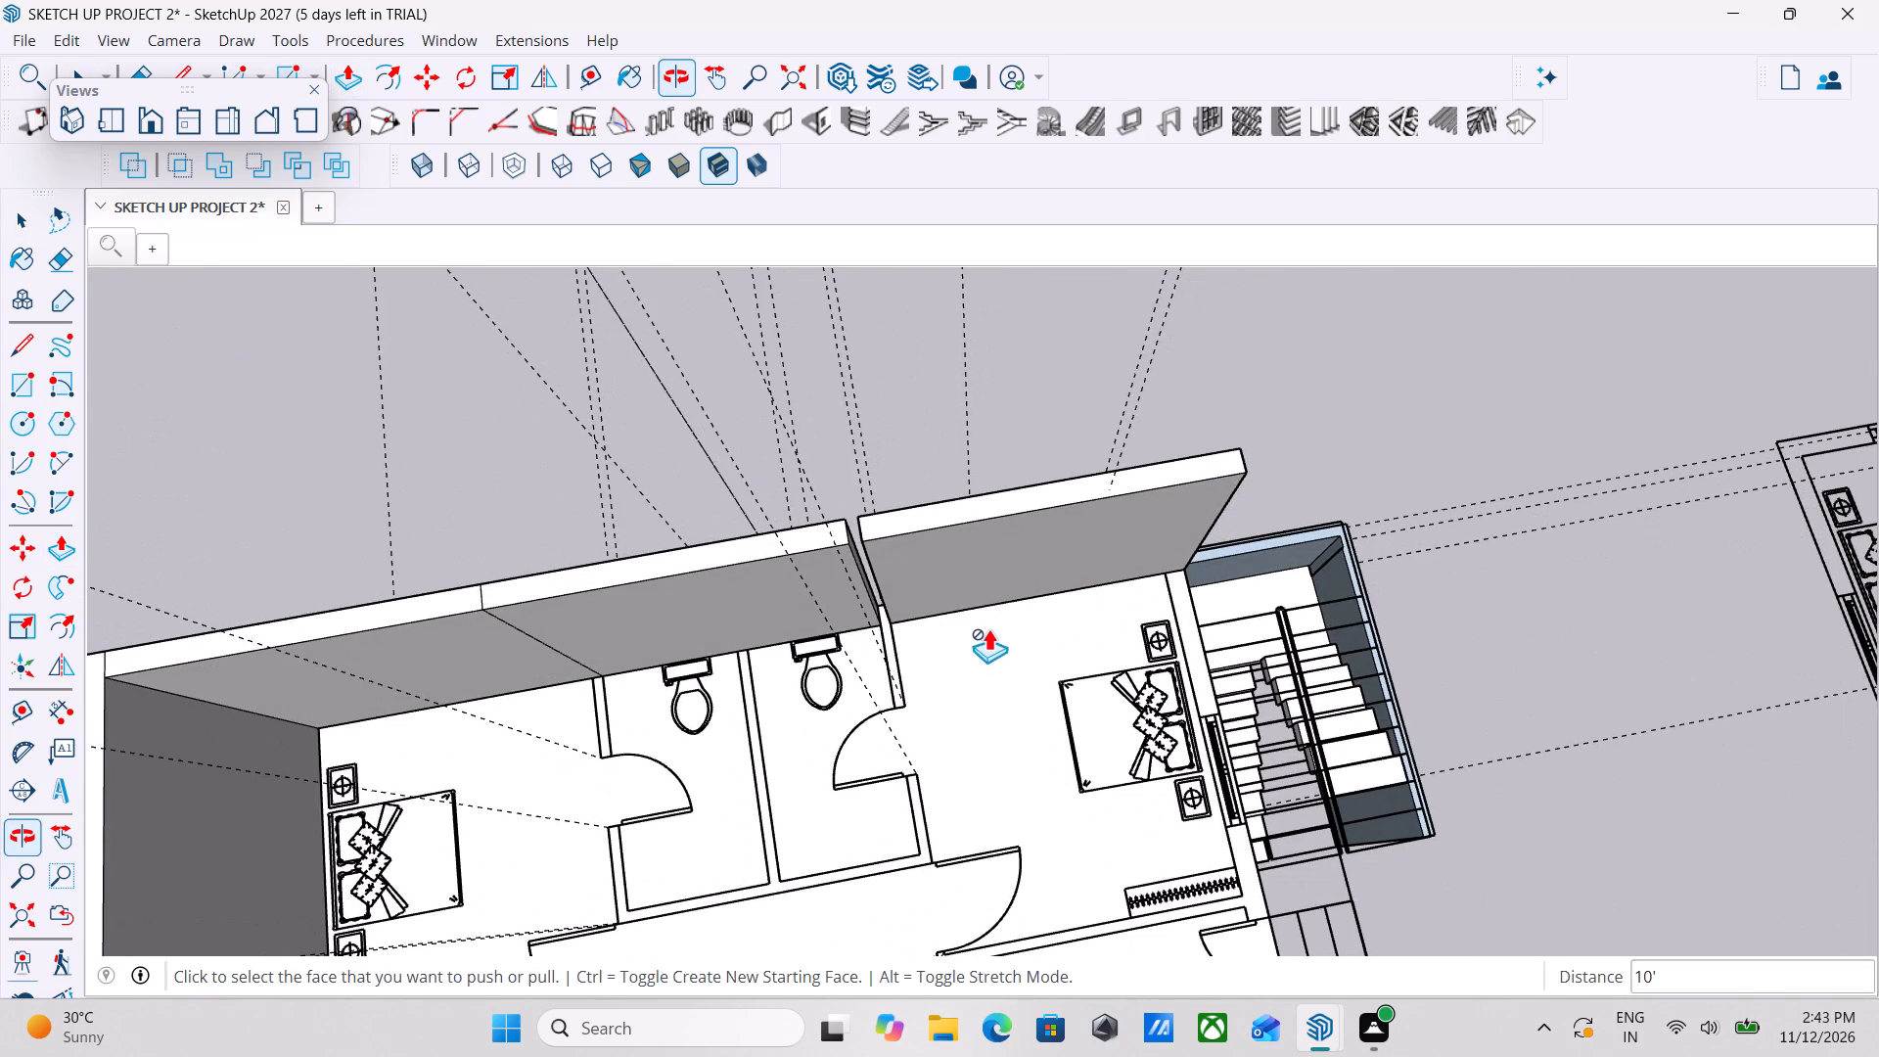
key(space)
Examine the raised outer side walls where they meet the partition between the bathroom and the staircase-side bedroom.
middle_drag(967, 622, 1067, 735)
middle_drag(906, 719, 1029, 672)
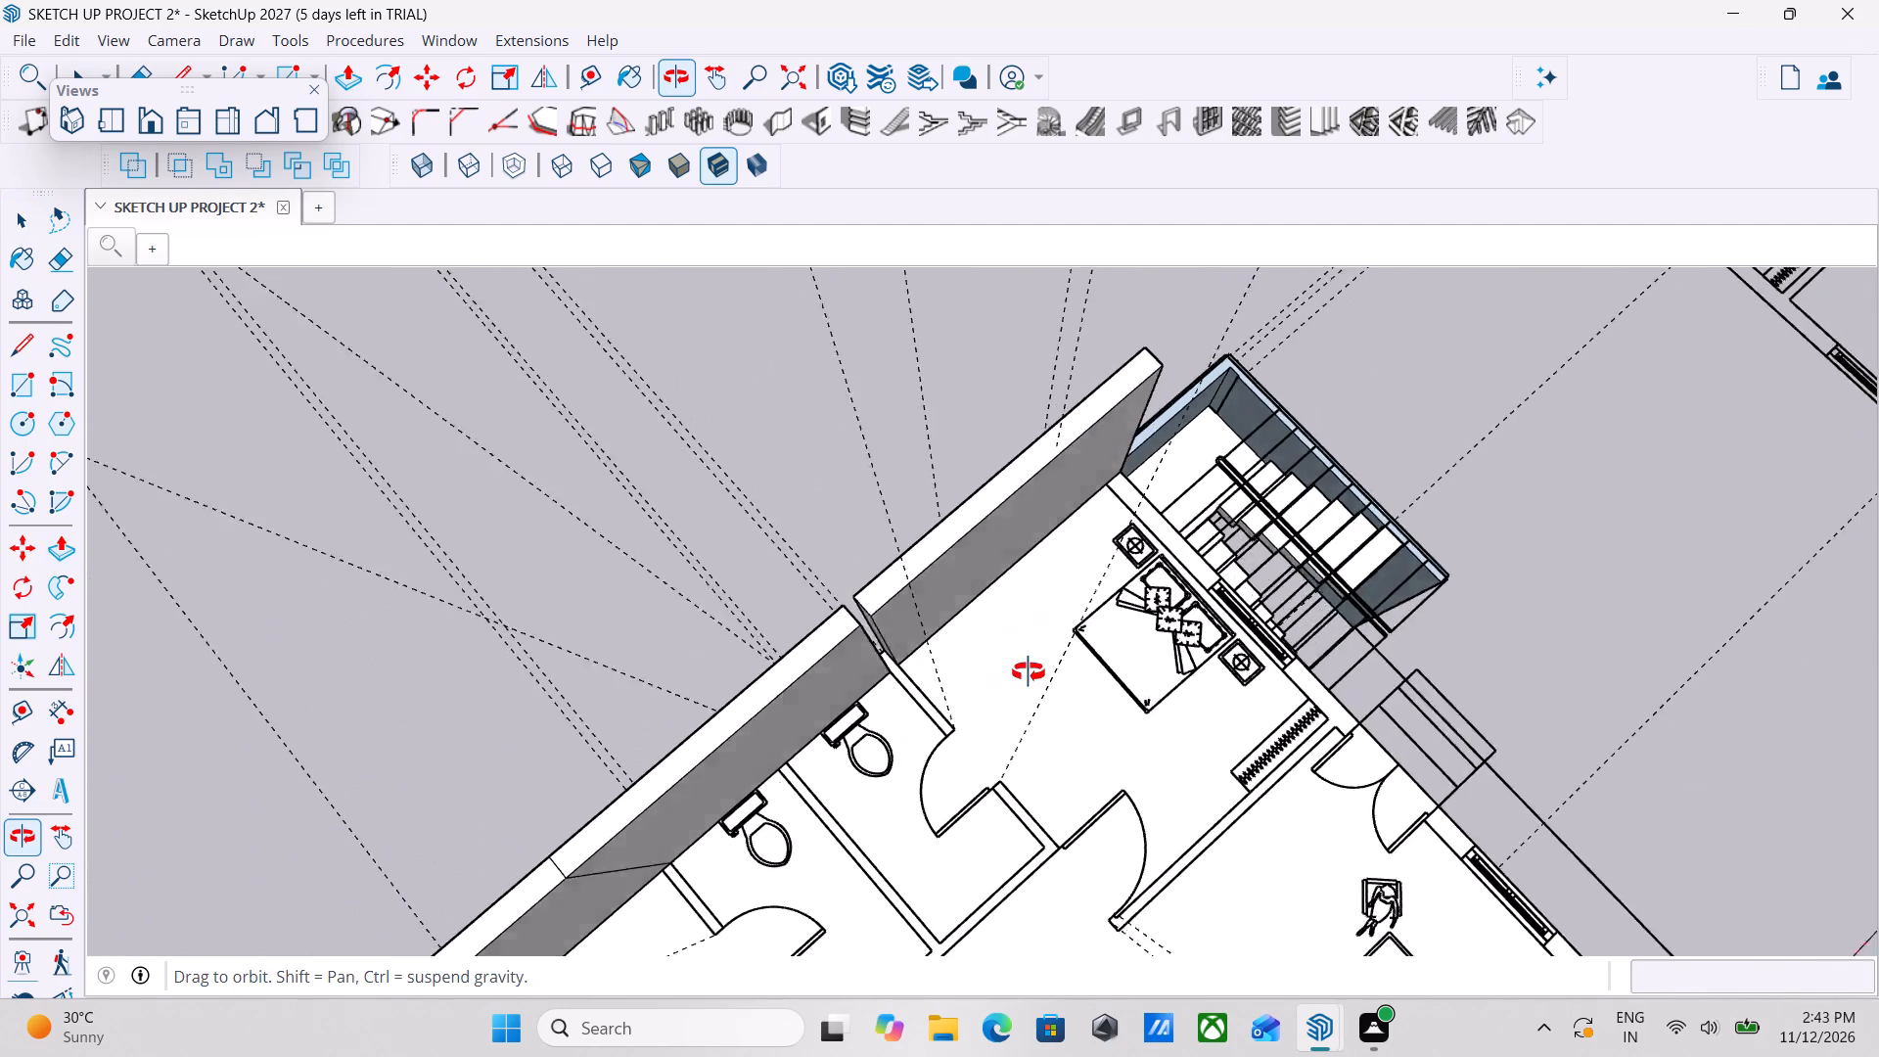
middle_drag(1029, 672, 1029, 674)
scroll(838, 656, up, 2)
middle_drag(846, 657, 1076, 648)
middle_drag(1076, 648, 849, 703)
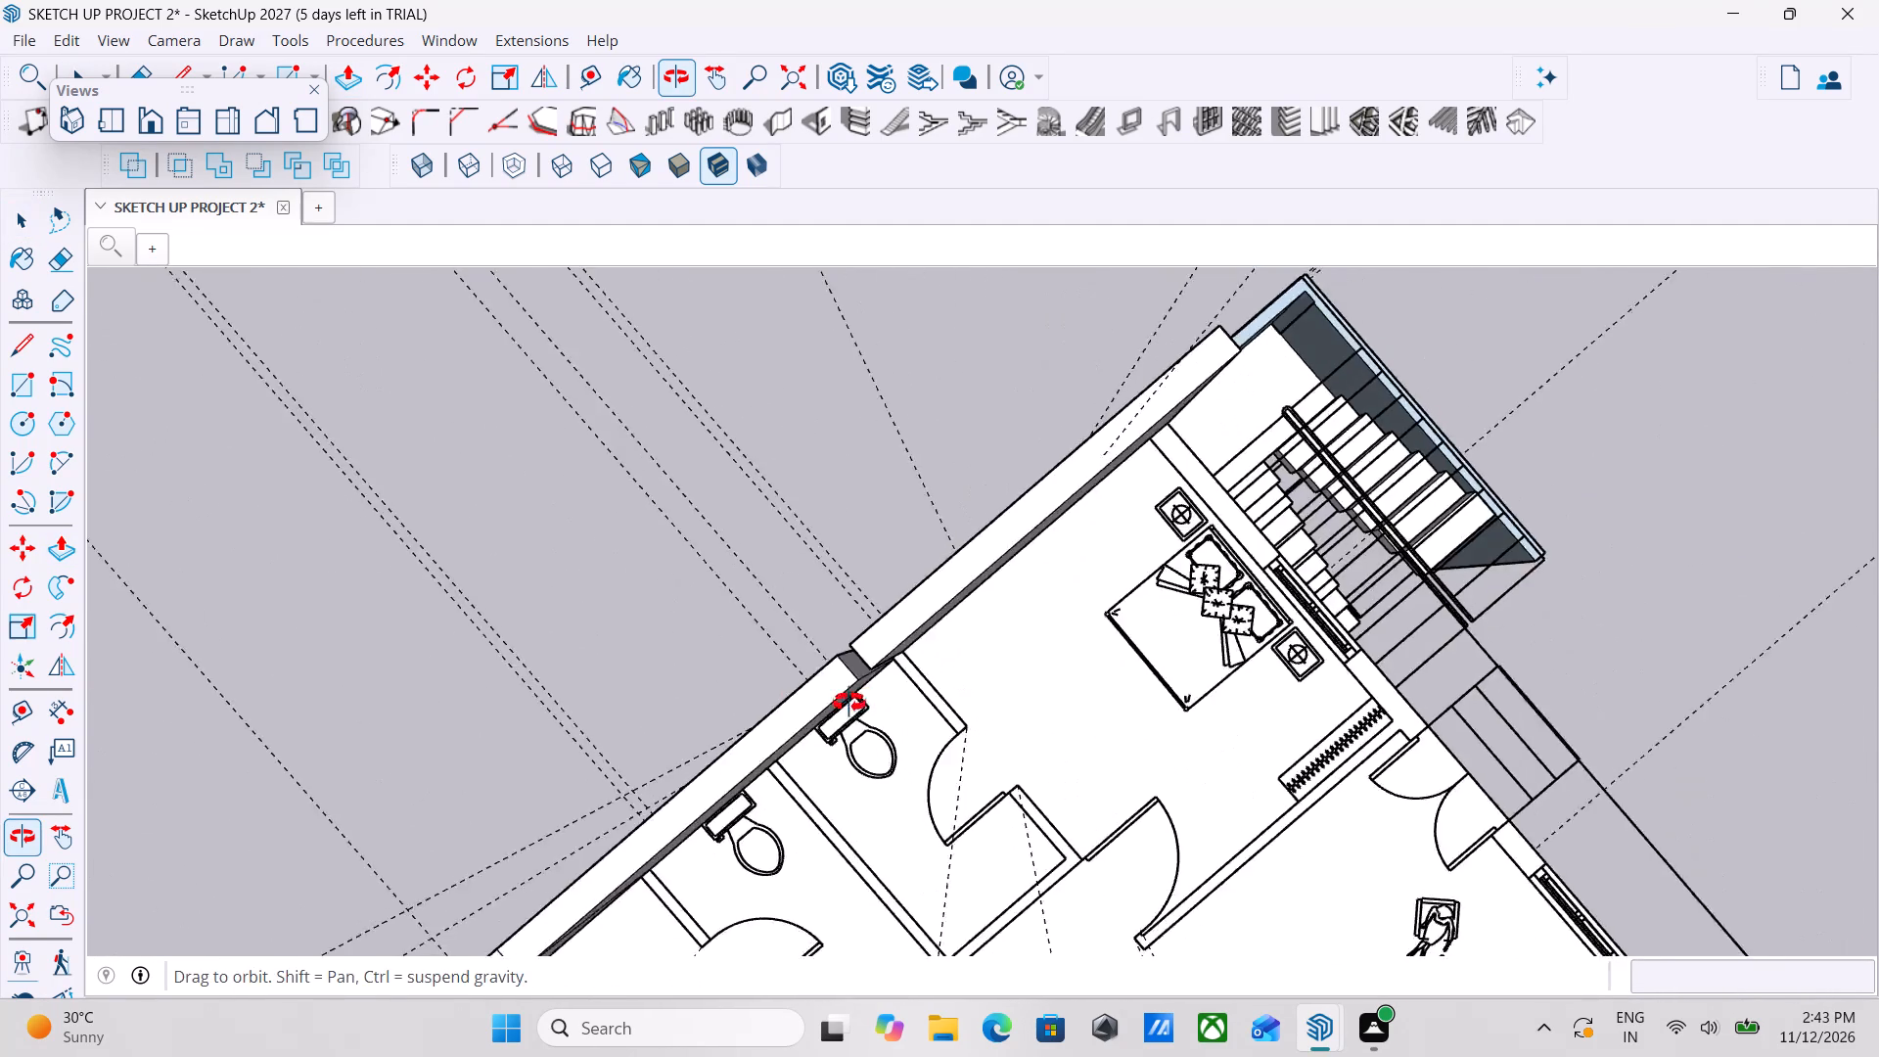
middle_drag(849, 703, 767, 708)
middle_drag(843, 681, 1103, 524)
middle_drag(919, 705, 525, 781)
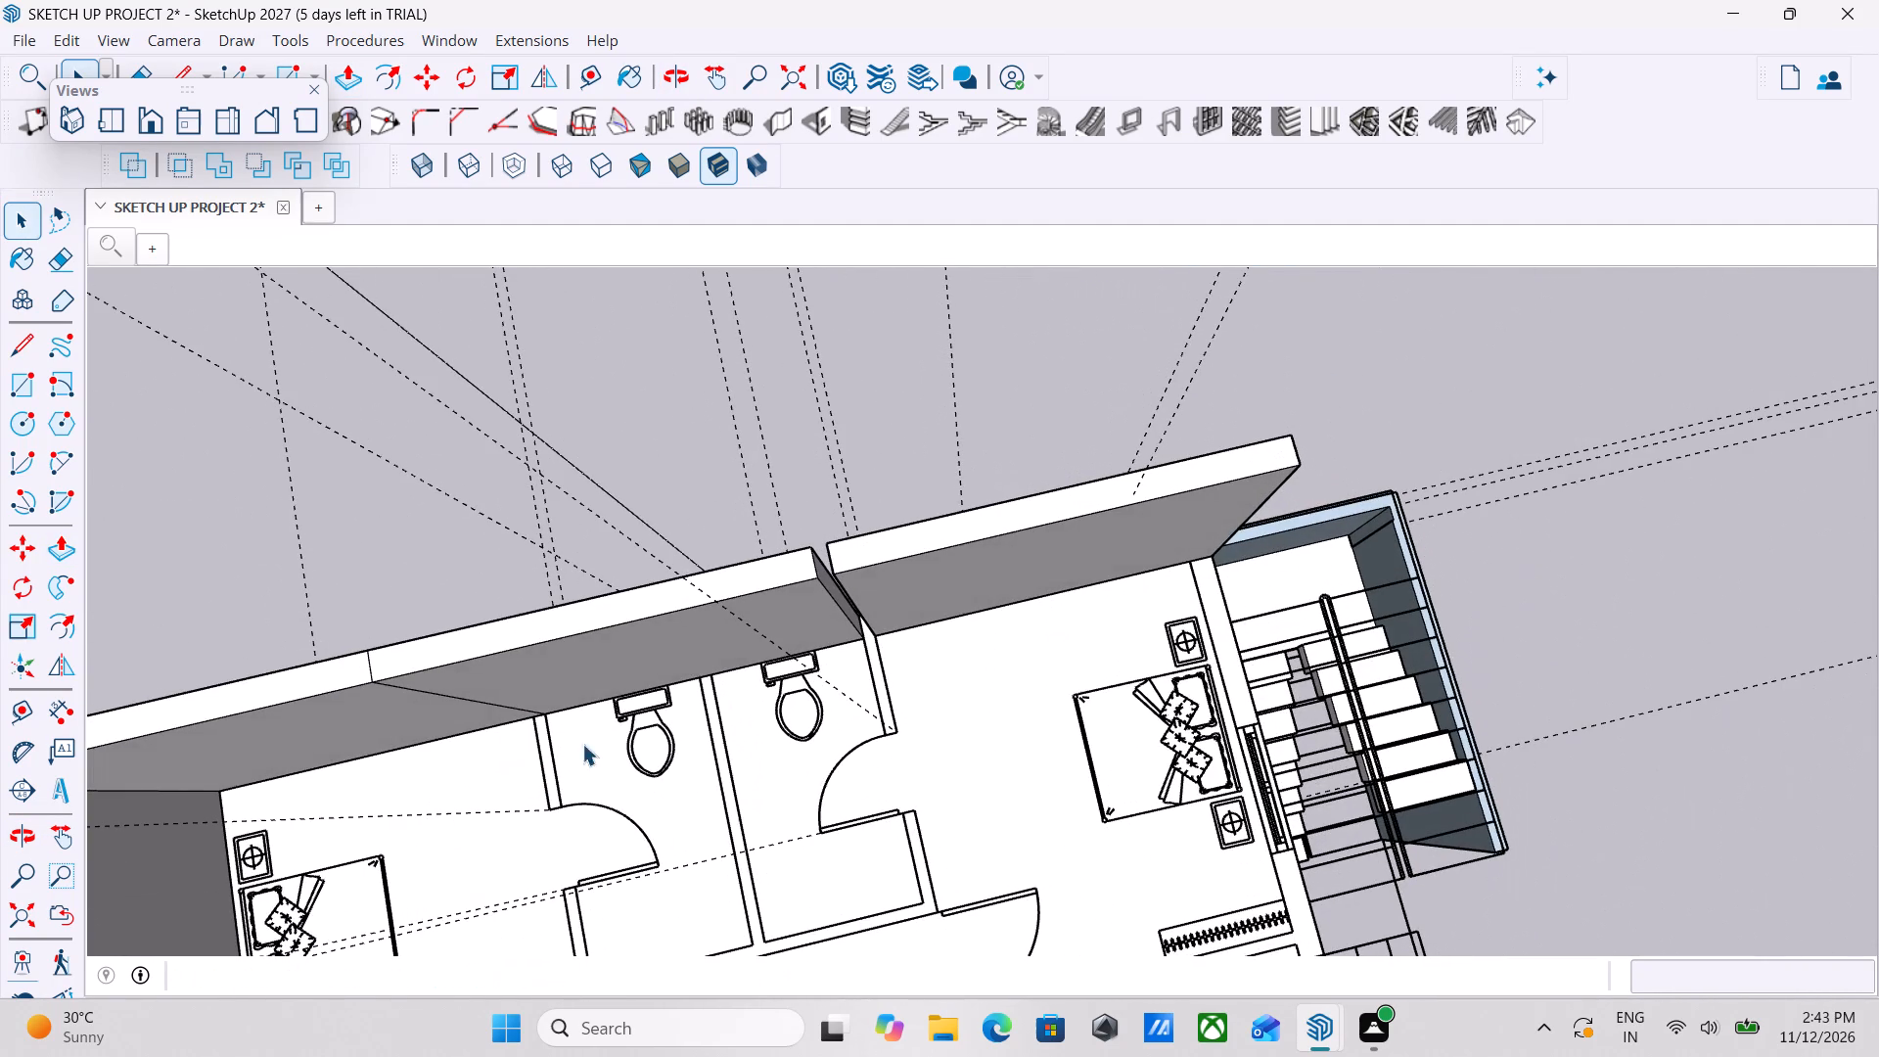
scroll(1185, 363, down, 5)
middle_drag(1084, 510, 1027, 519)
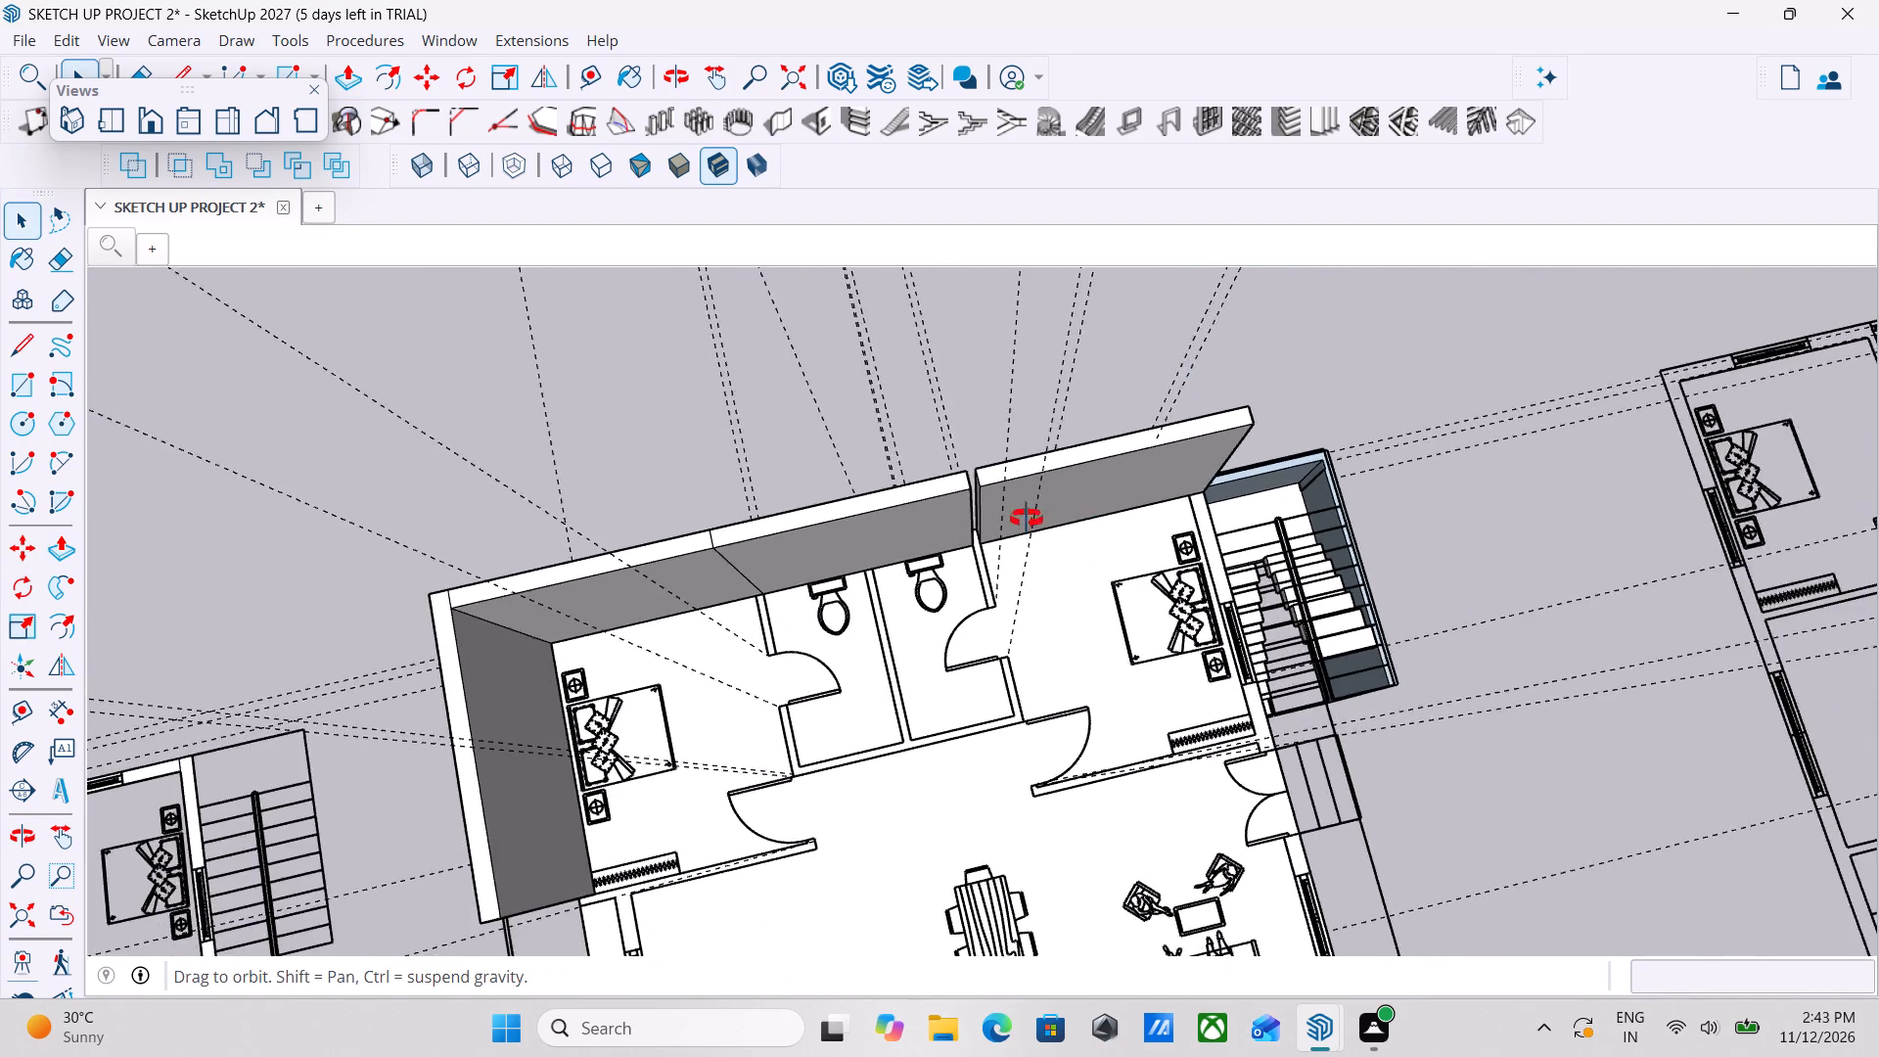
middle_drag(1027, 519, 1159, 414)
Draw a 4 1/2" by 3' 11 1/4" rectangle over the bathroom–bedroom partition, from the outer wall face to the bathroom door opening.
scroll(988, 530, up, 6)
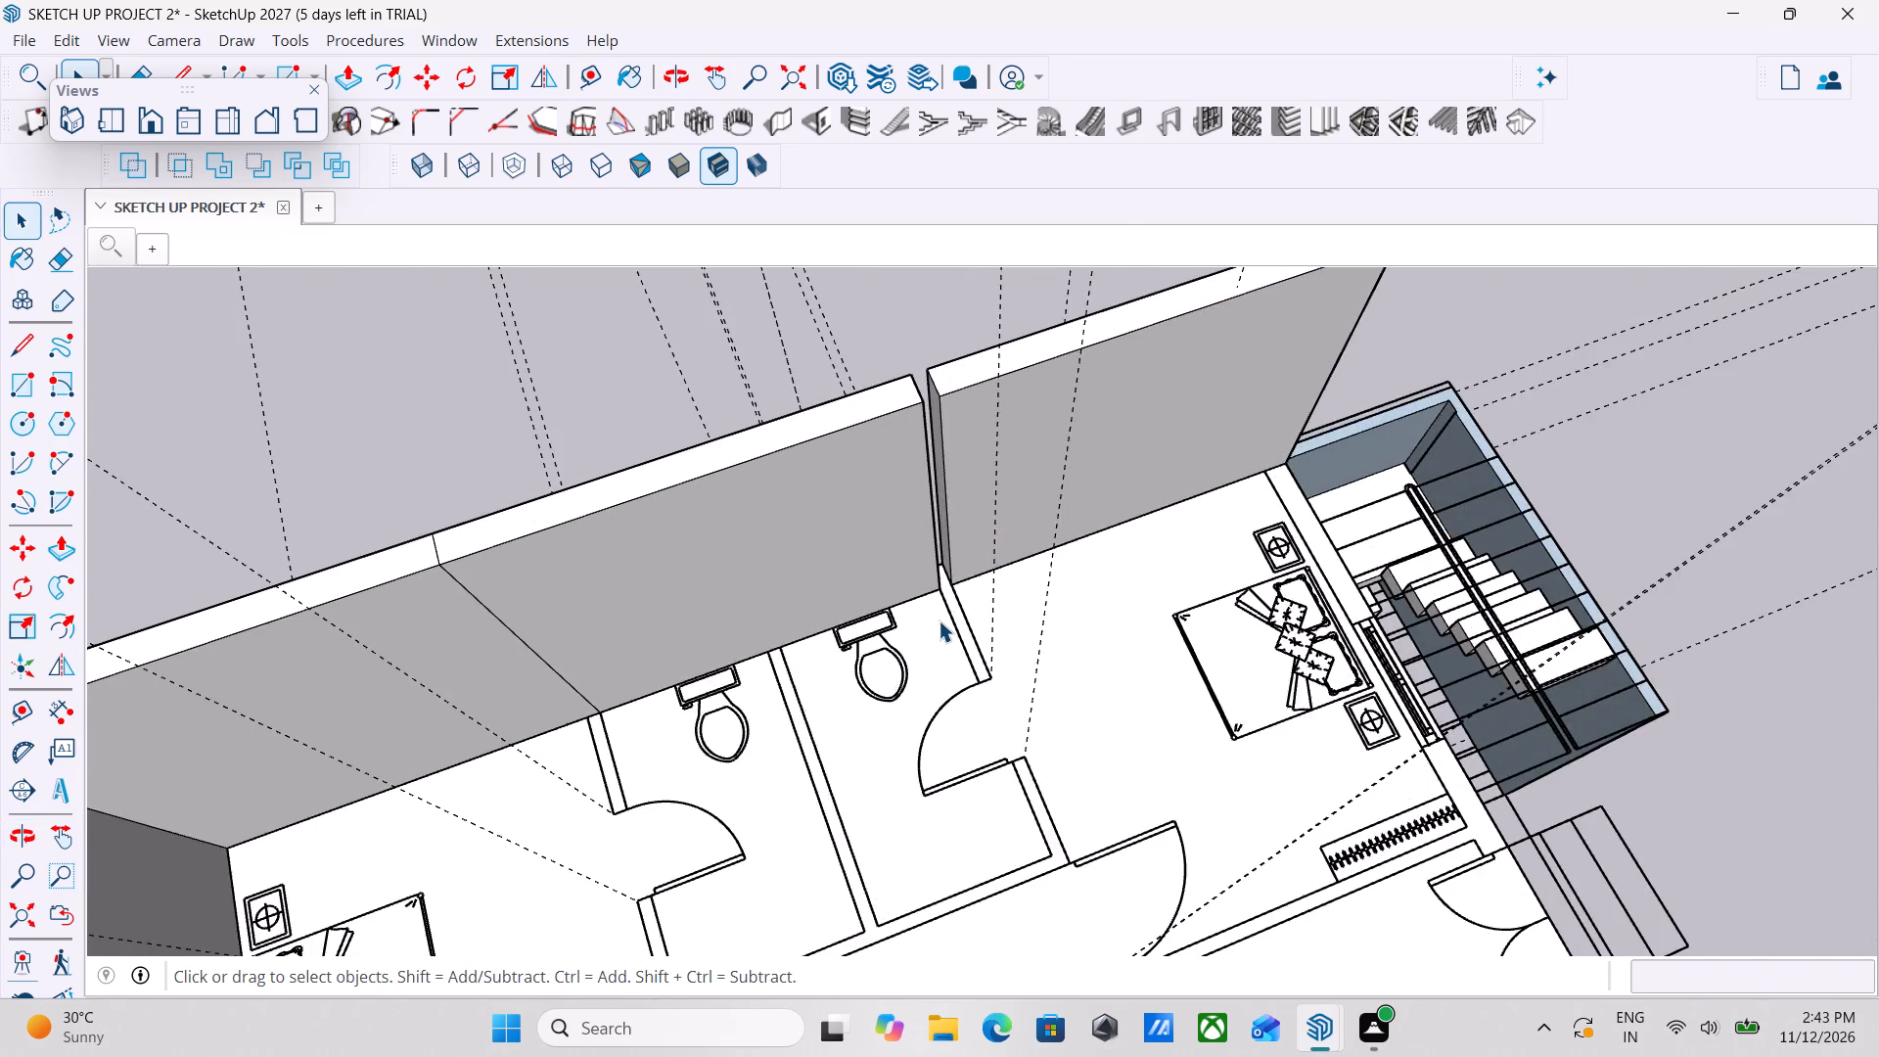
scroll(939, 620, up, 2)
key(r)
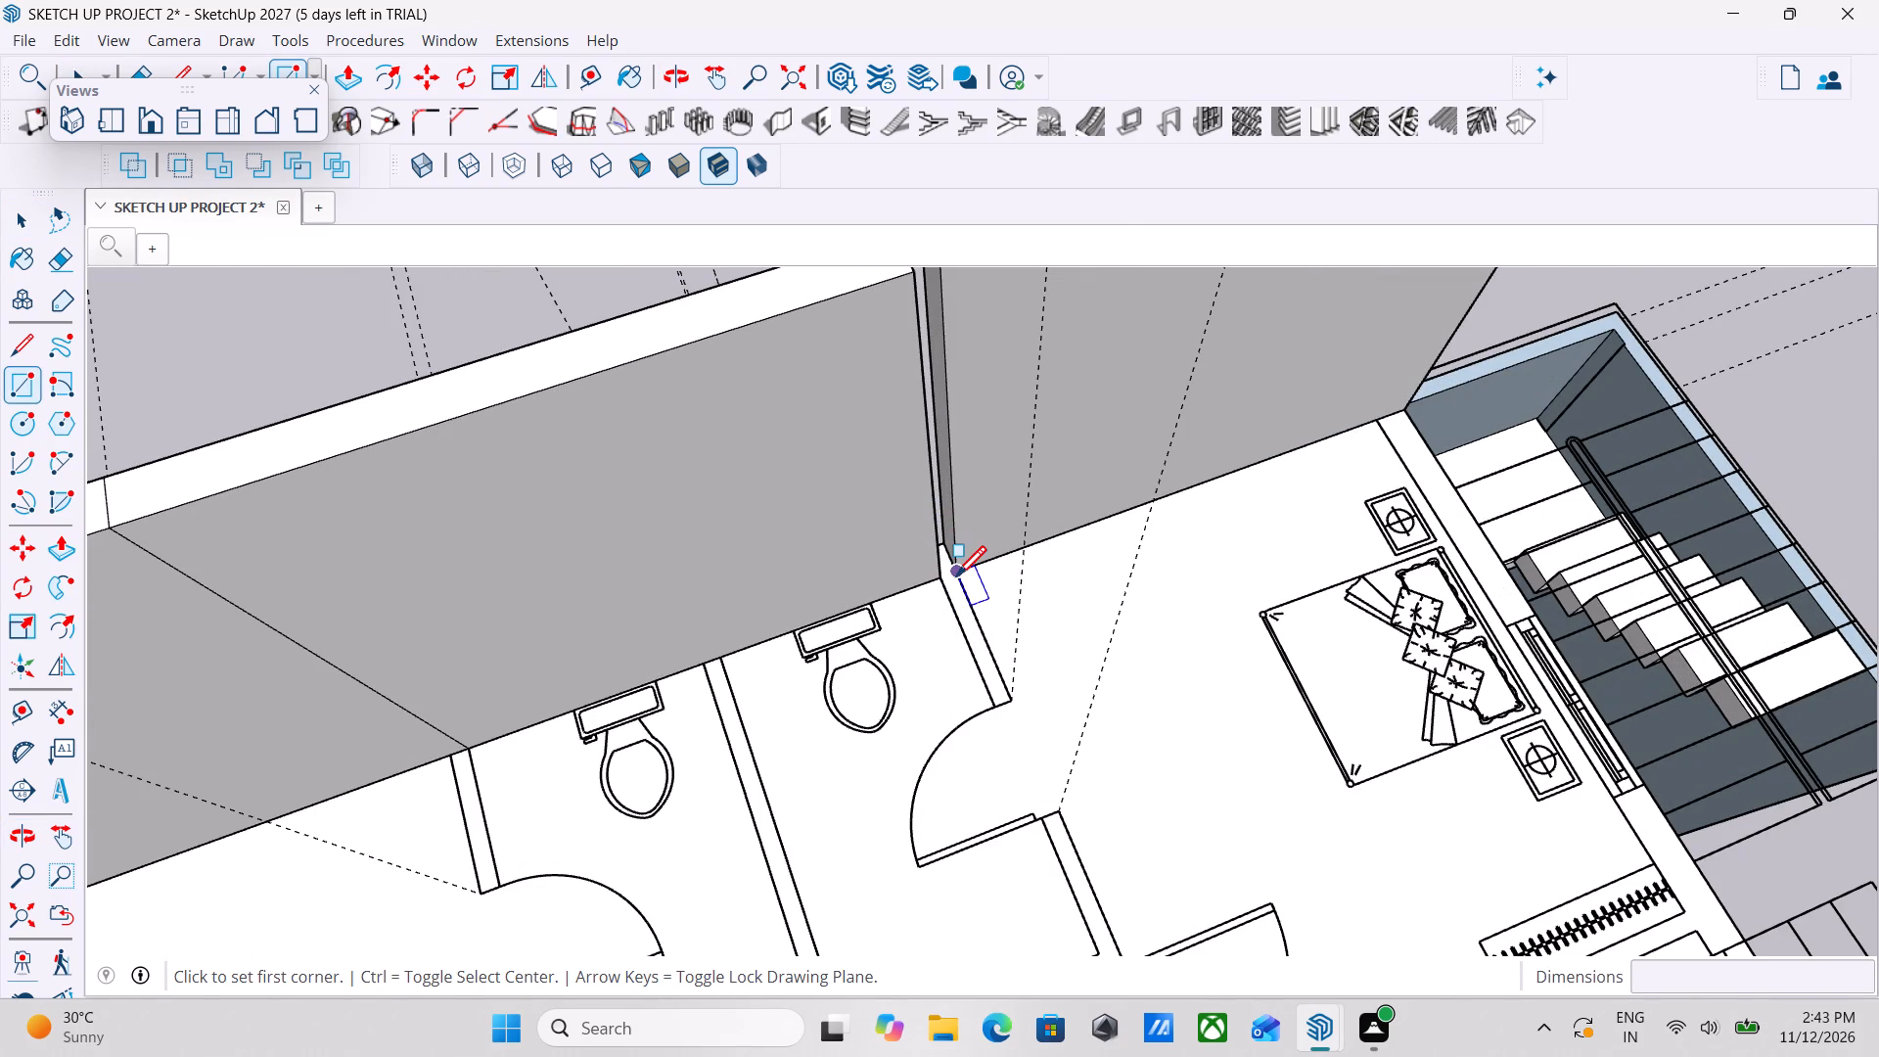
shift+middle_drag(956, 578, 885, 728)
middle_drag(890, 697, 884, 774)
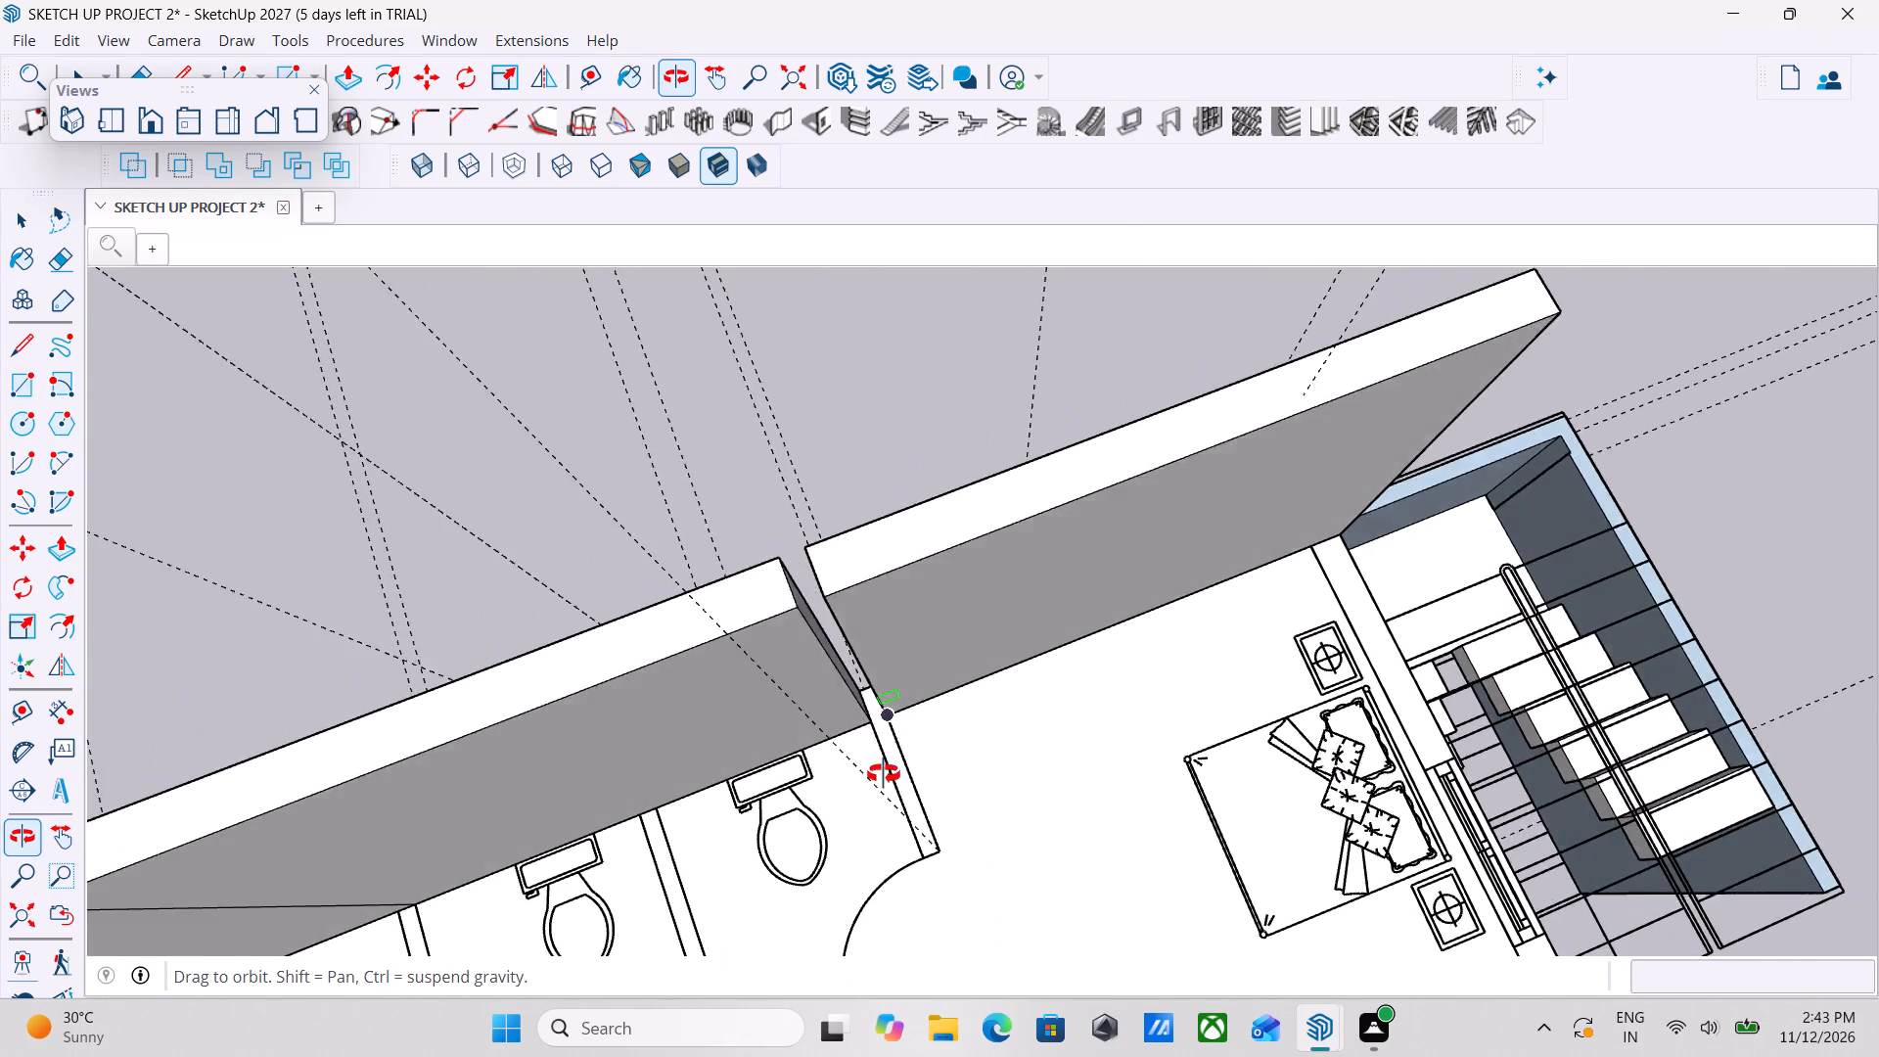
middle_drag(884, 774, 858, 804)
scroll(830, 712, up, 7)
scroll(887, 647, up, 6)
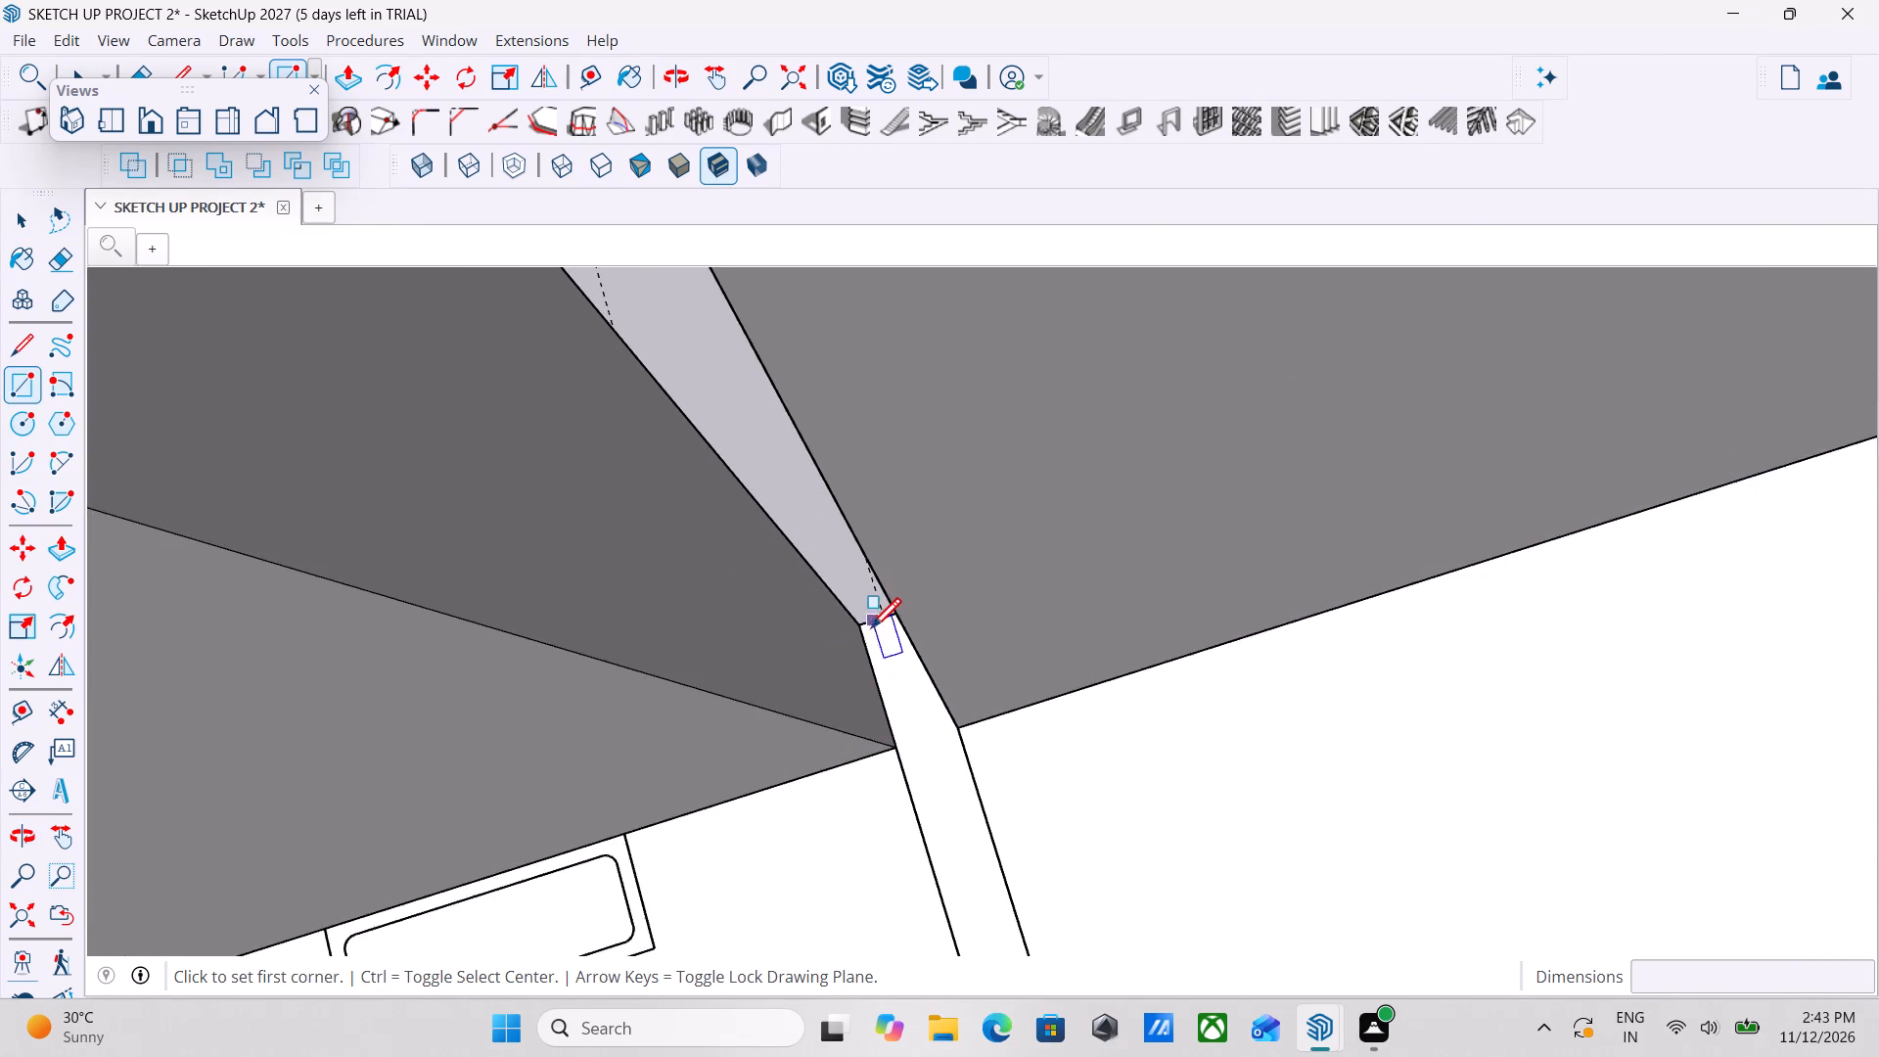
scroll(869, 633, up, 3)
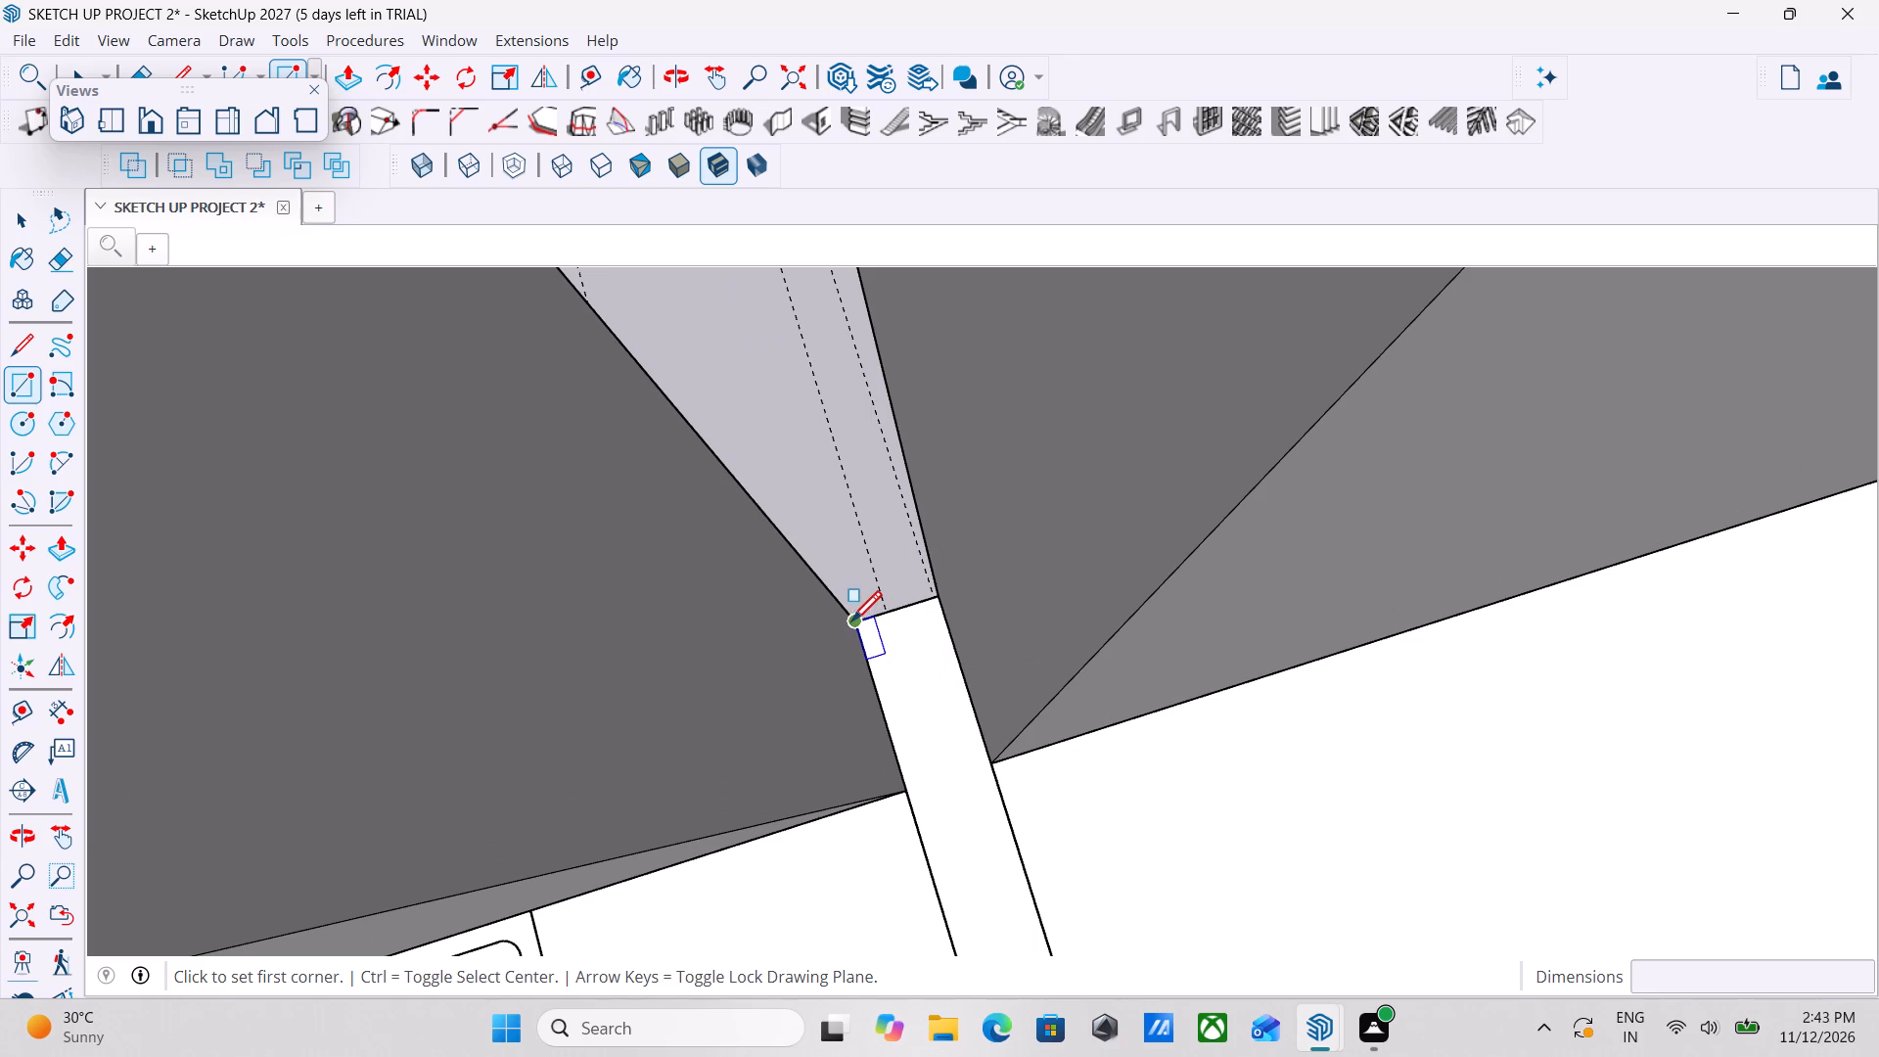
click(851, 623)
scroll(949, 781, down, 12)
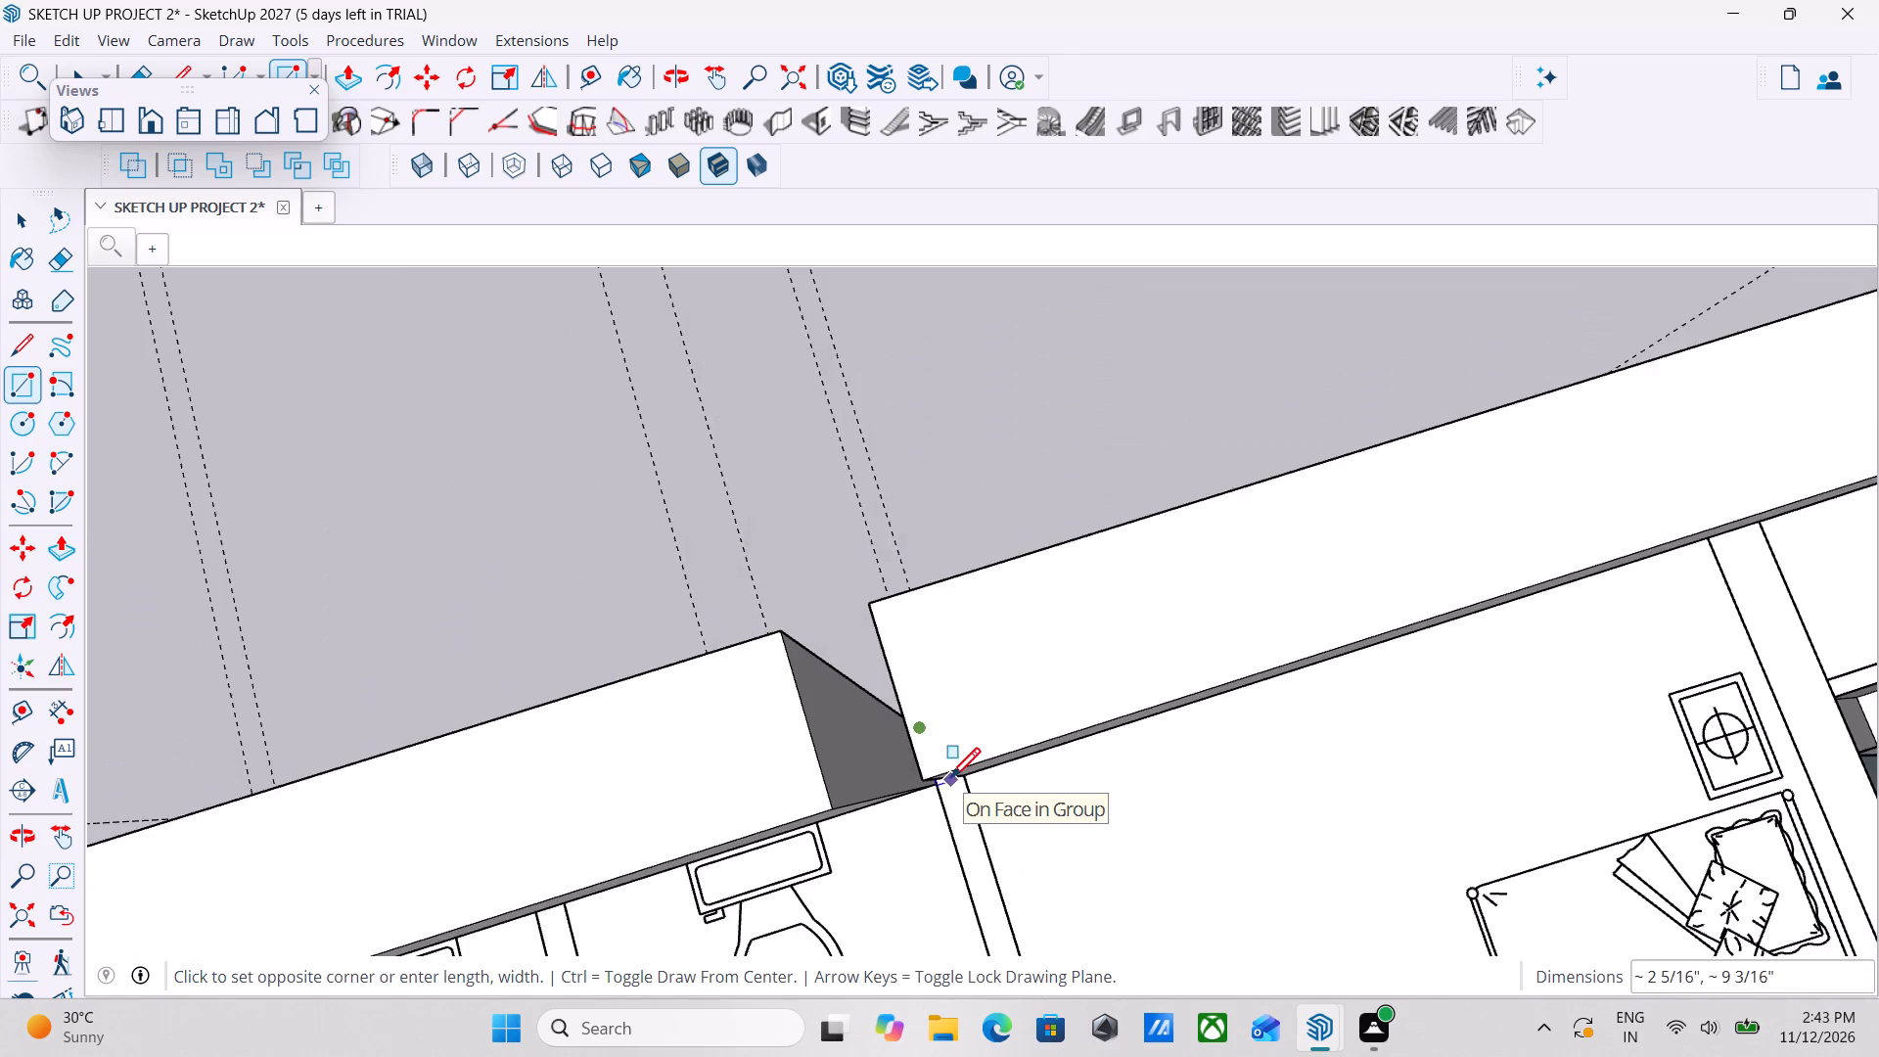
middle_drag(950, 781, 986, 685)
scroll(994, 870, down, 5)
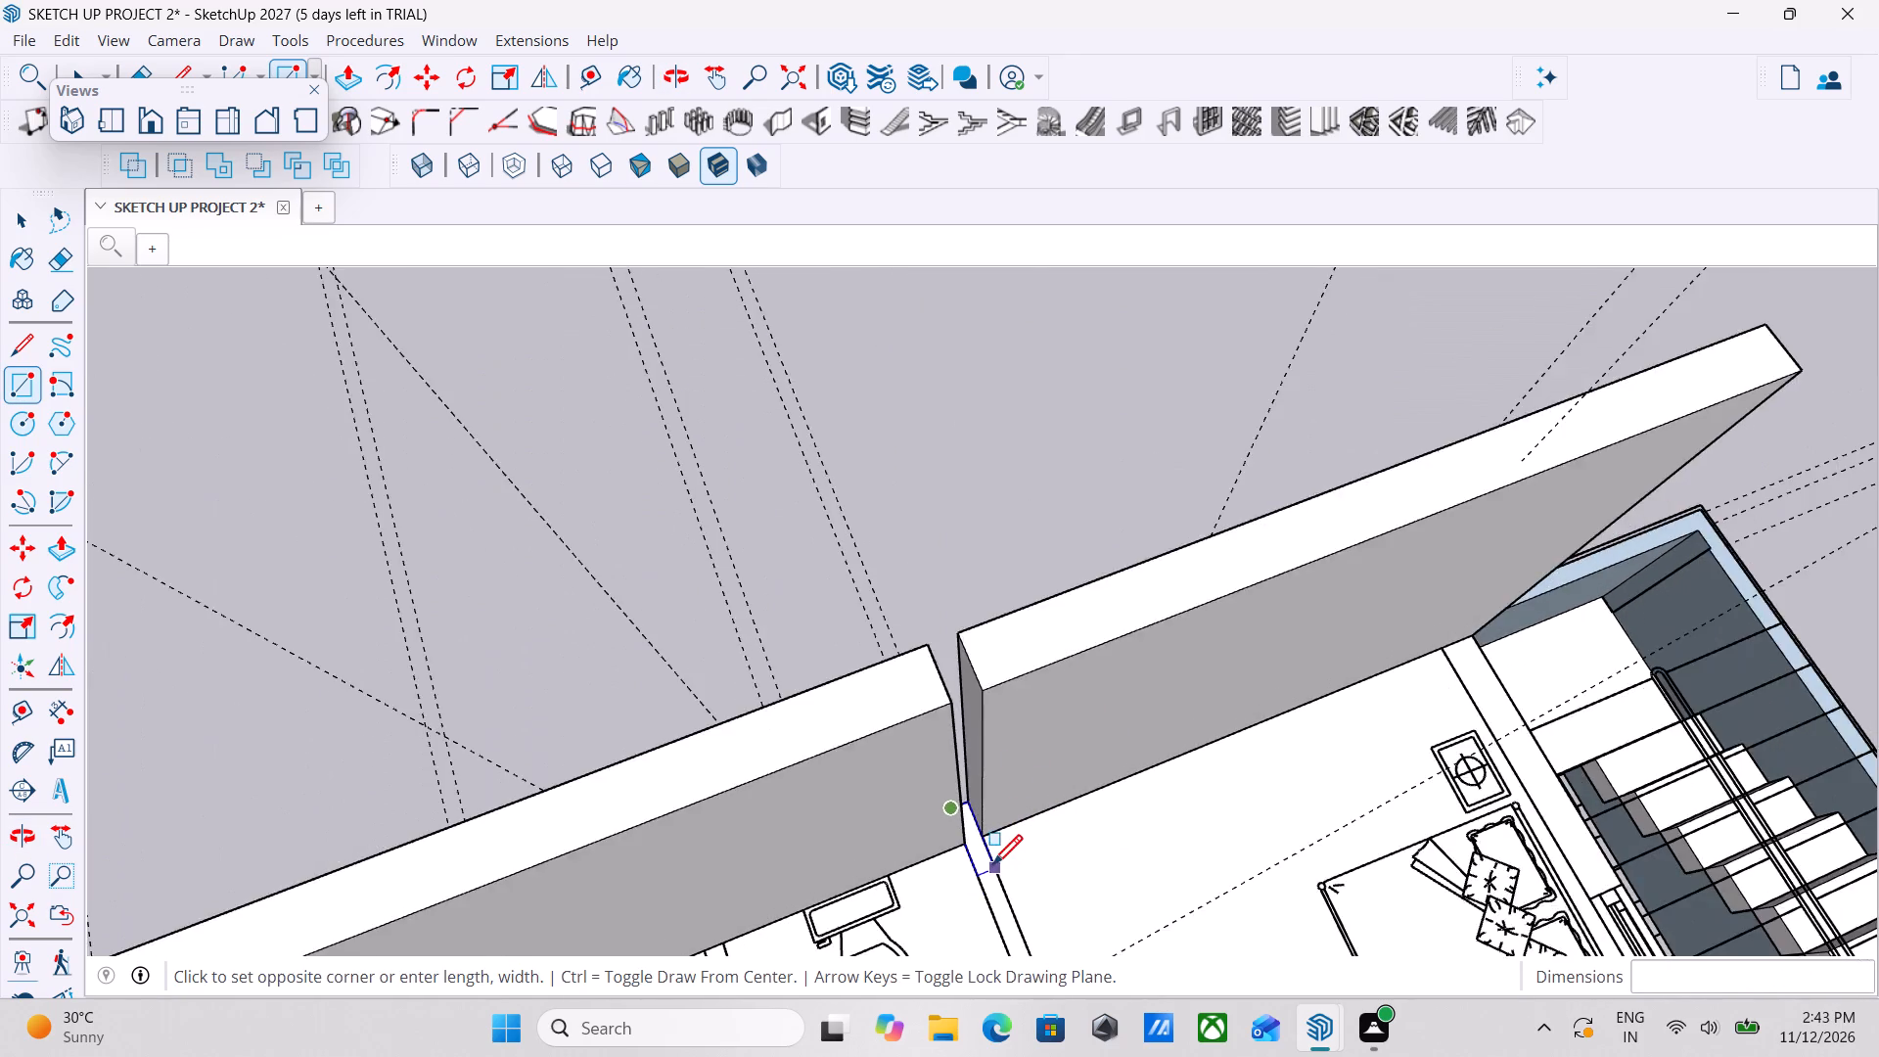
scroll(992, 865, down, 4)
shift+middle_drag(992, 865, 984, 591)
scroll(1016, 674, up, 1)
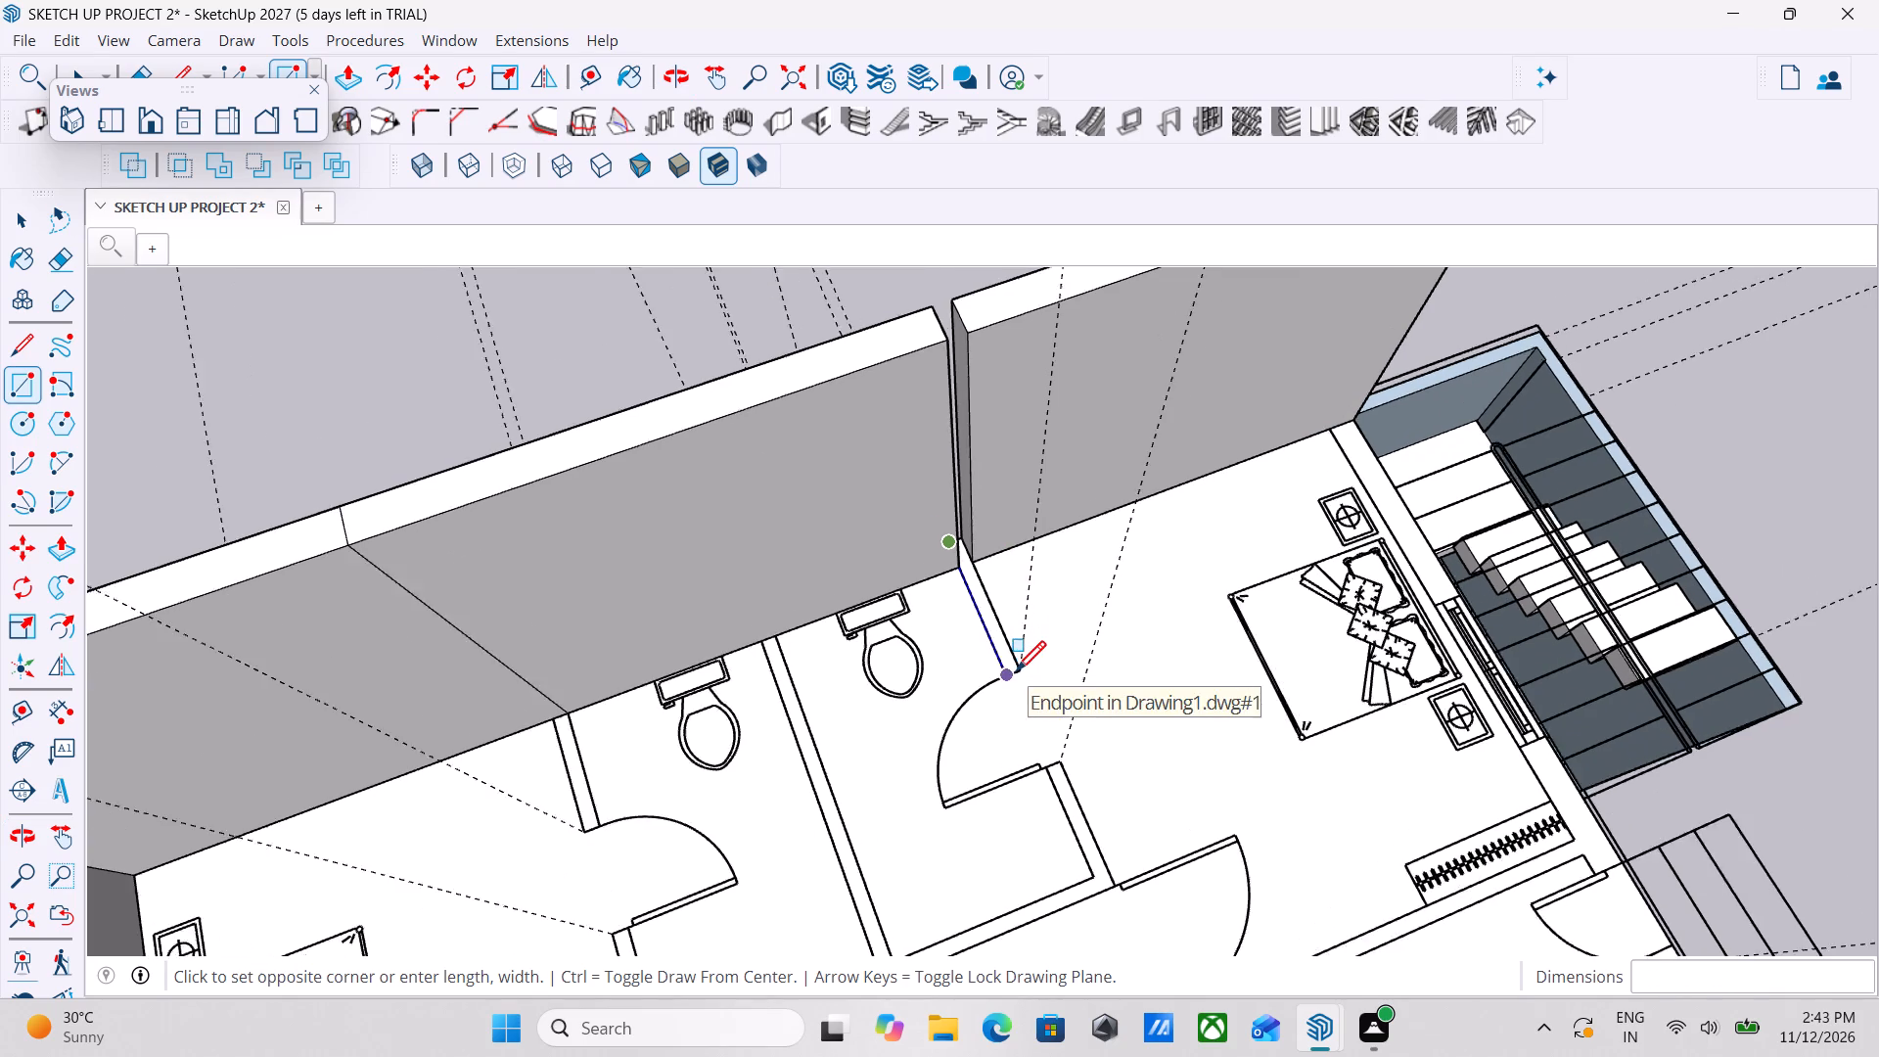
scroll(1016, 674, up, 7)
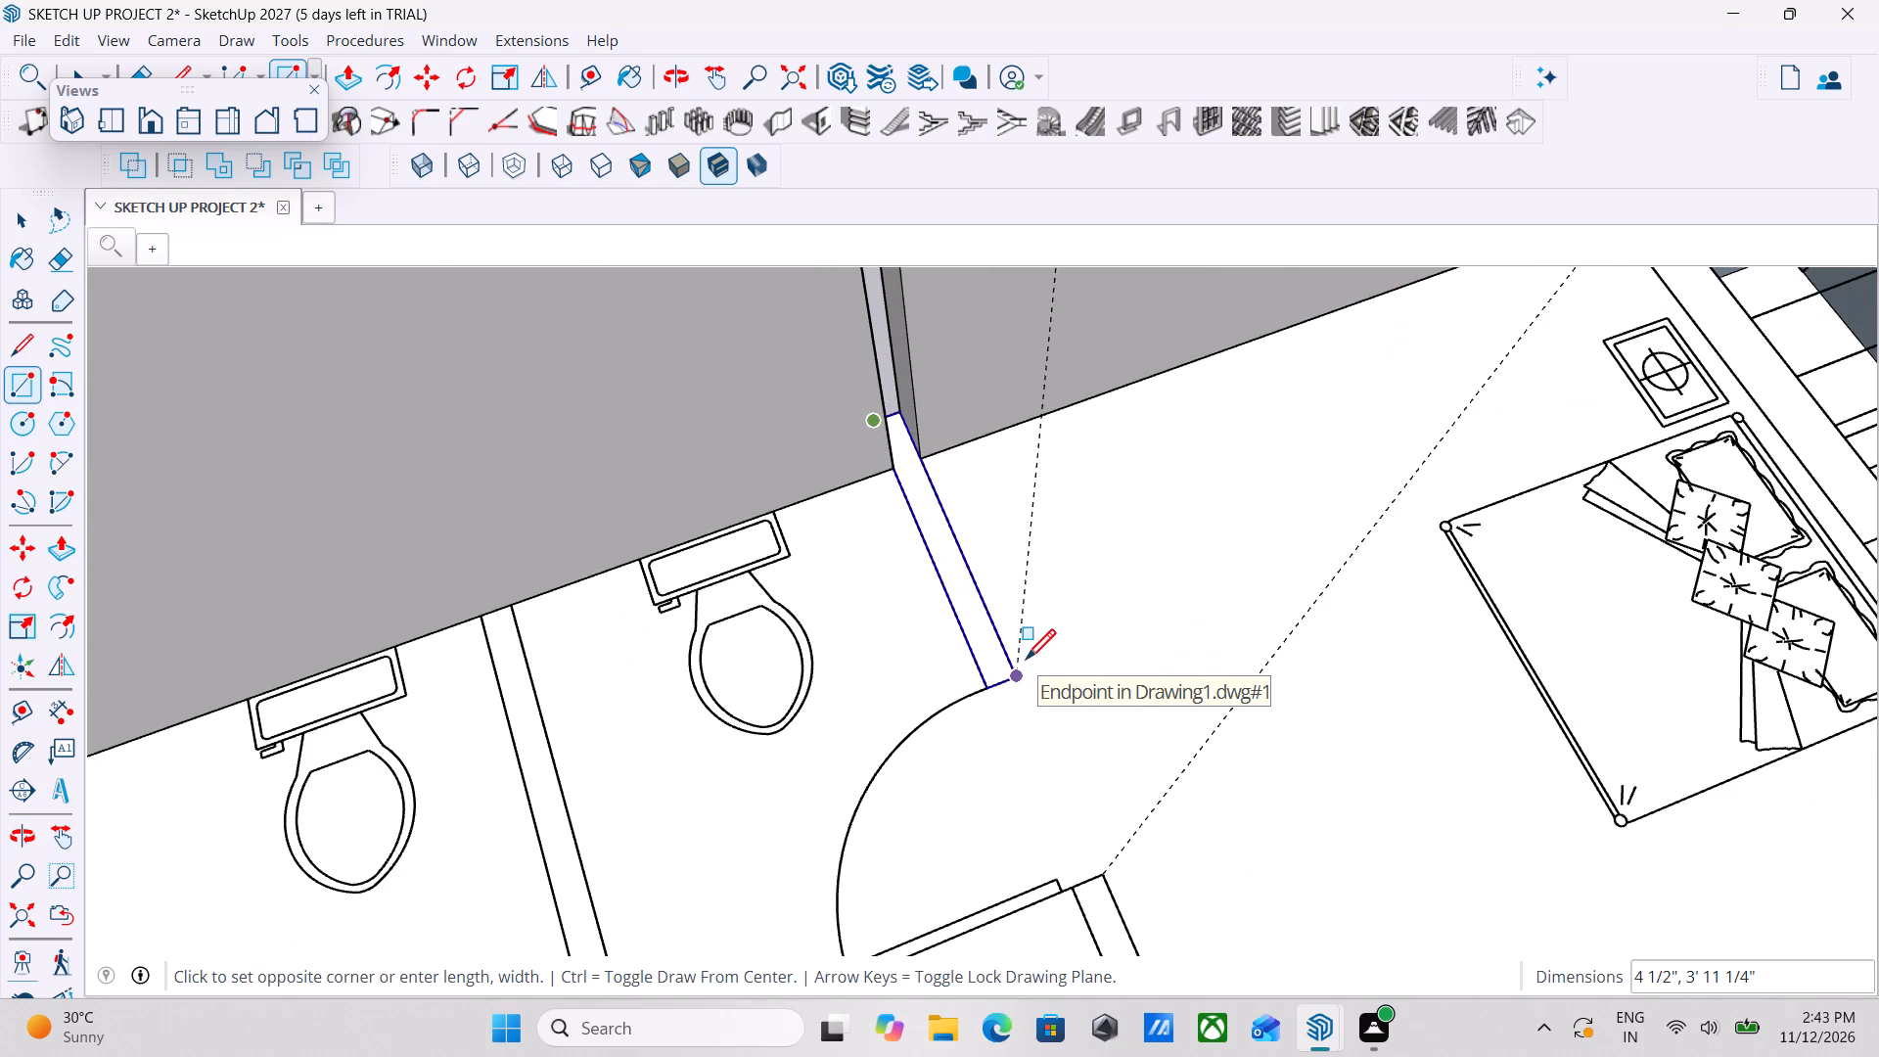
click(1026, 663)
key(Escape)
key(space)
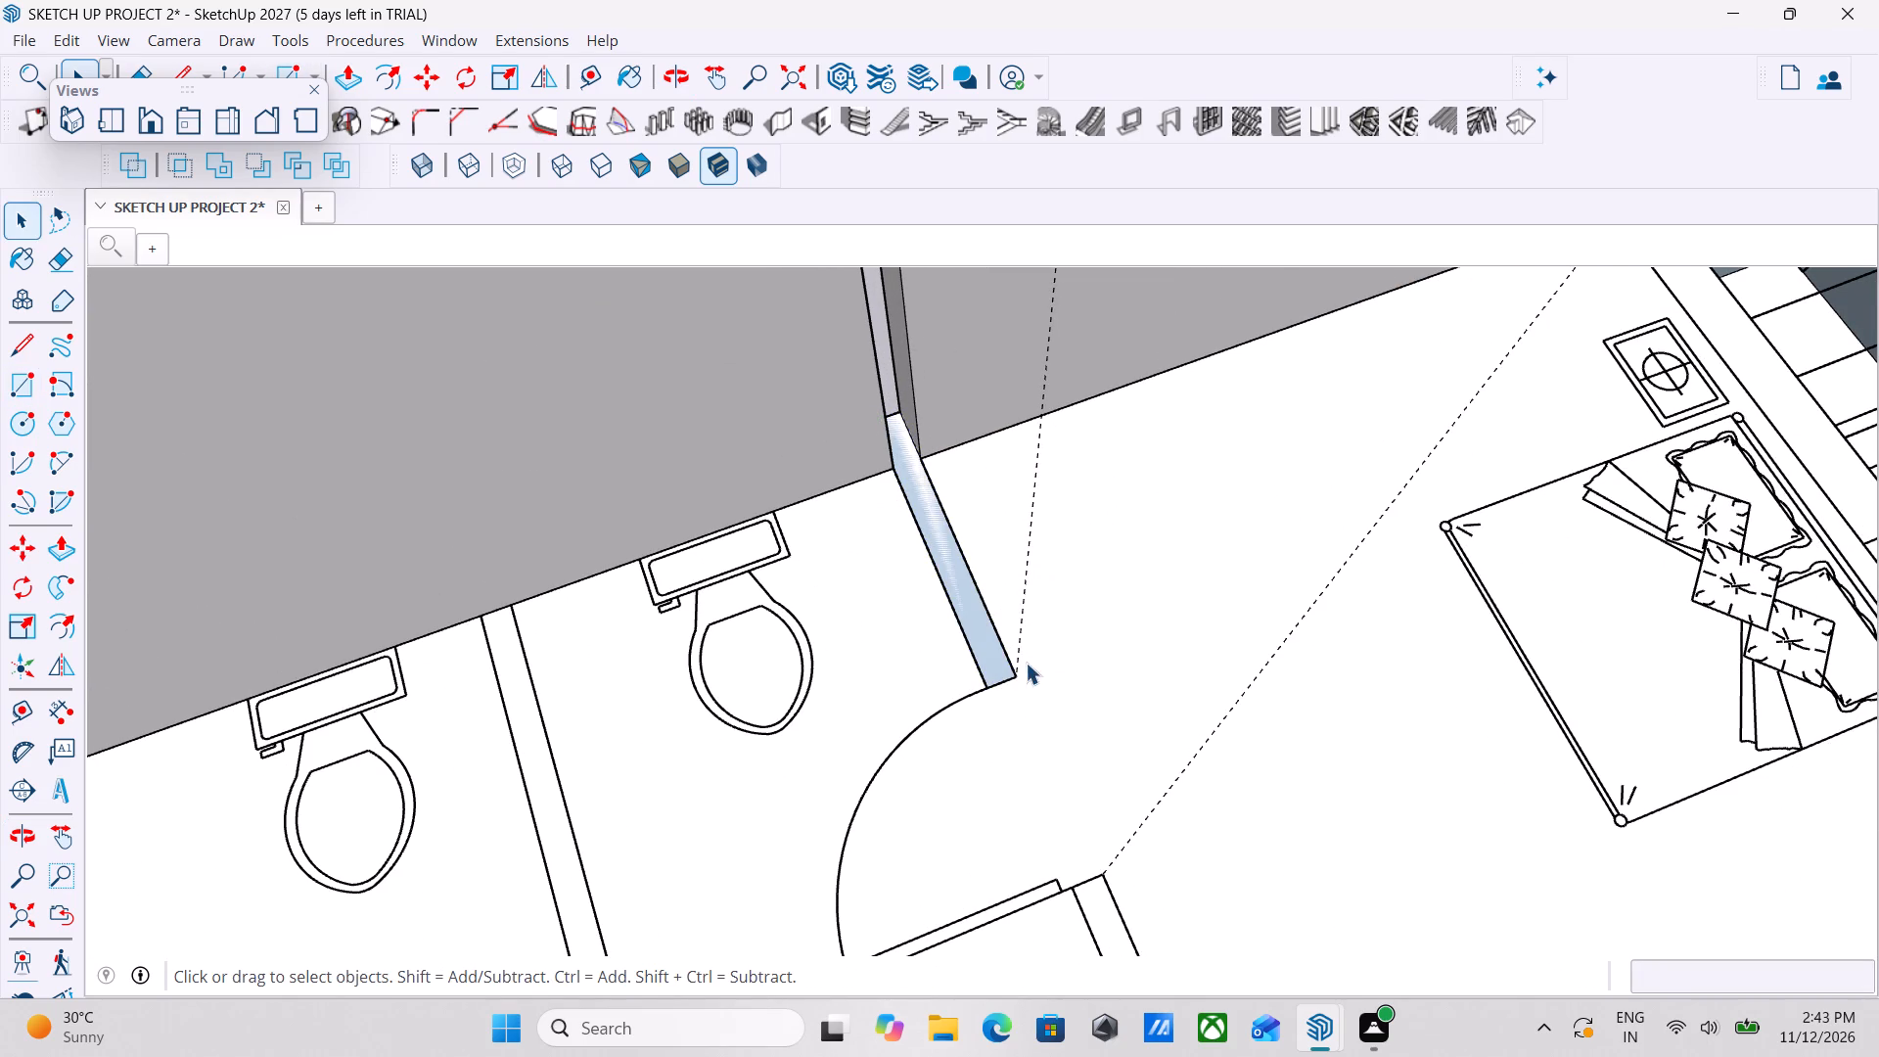
Push/Pull the traced partition strip between the bathroom and the staircase-side bedroom up 10'.
click(961, 585)
key(p)
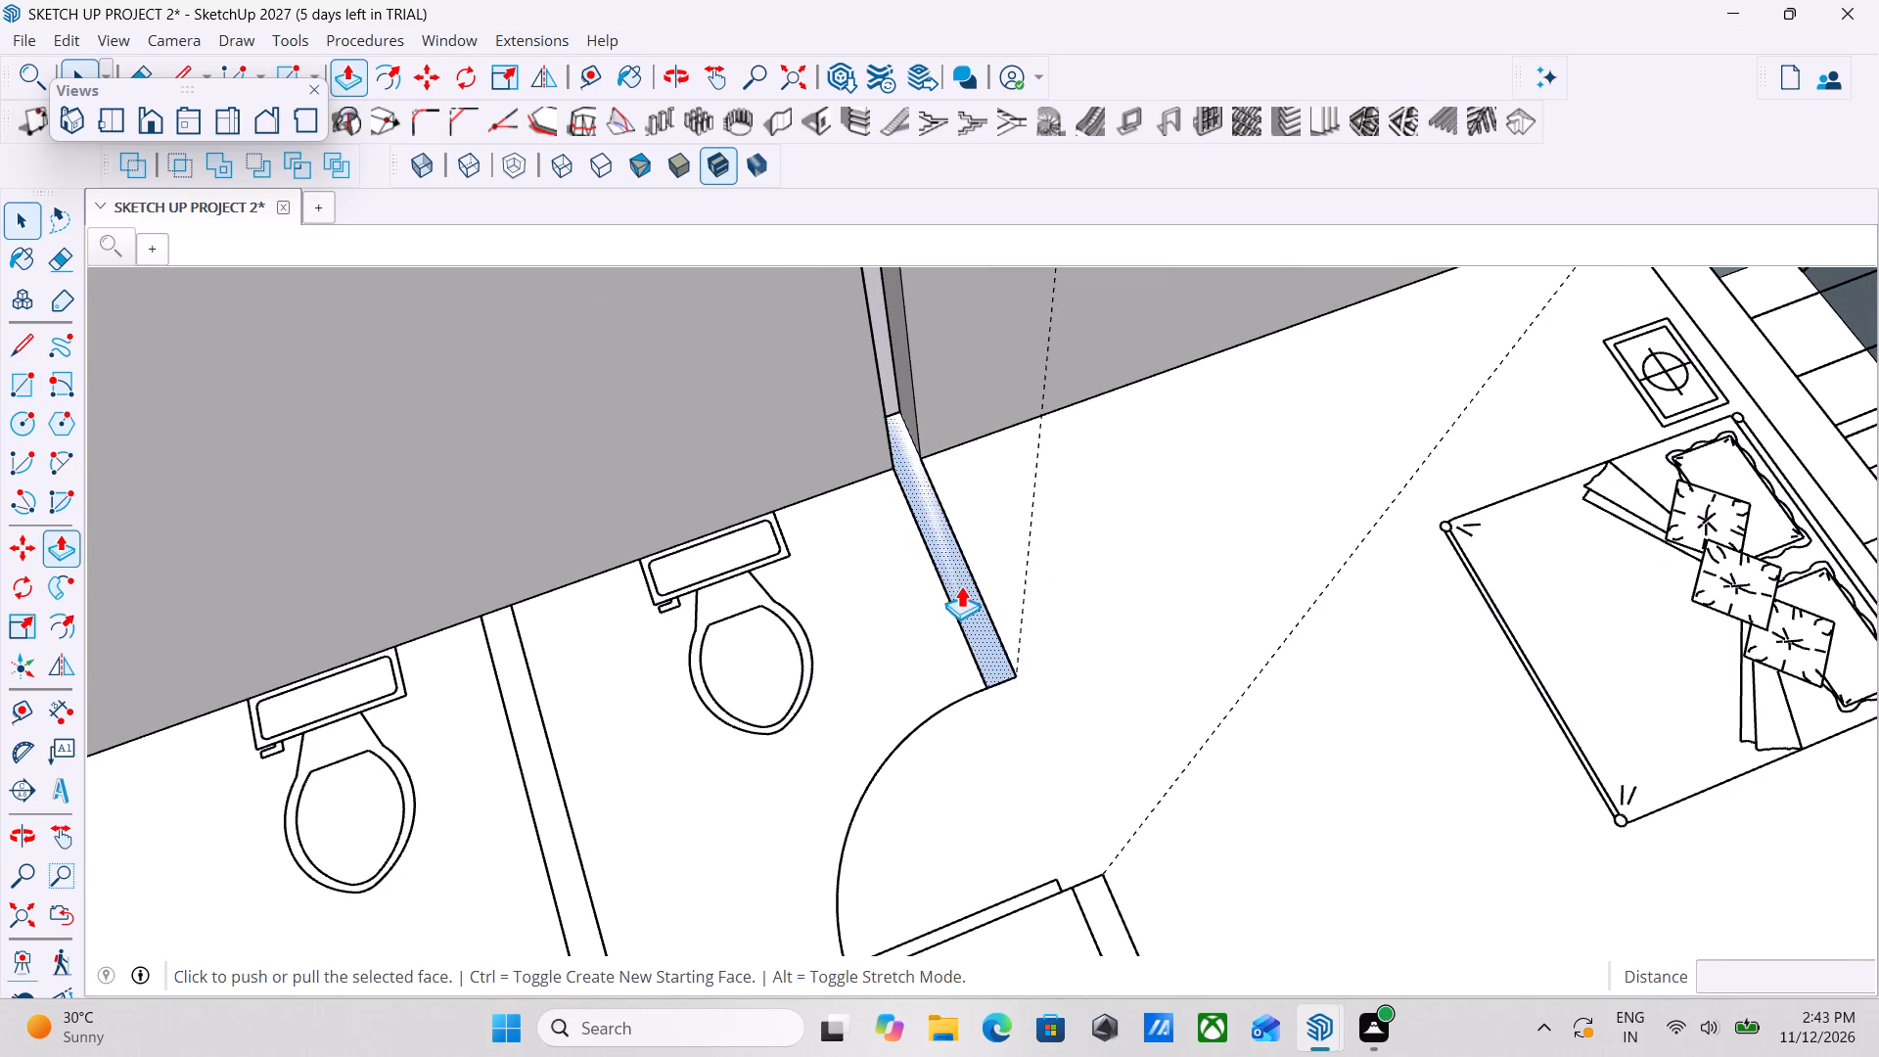
click(961, 585)
scroll(935, 448, down, 6)
text(10')
scroll(935, 448, down, 4)
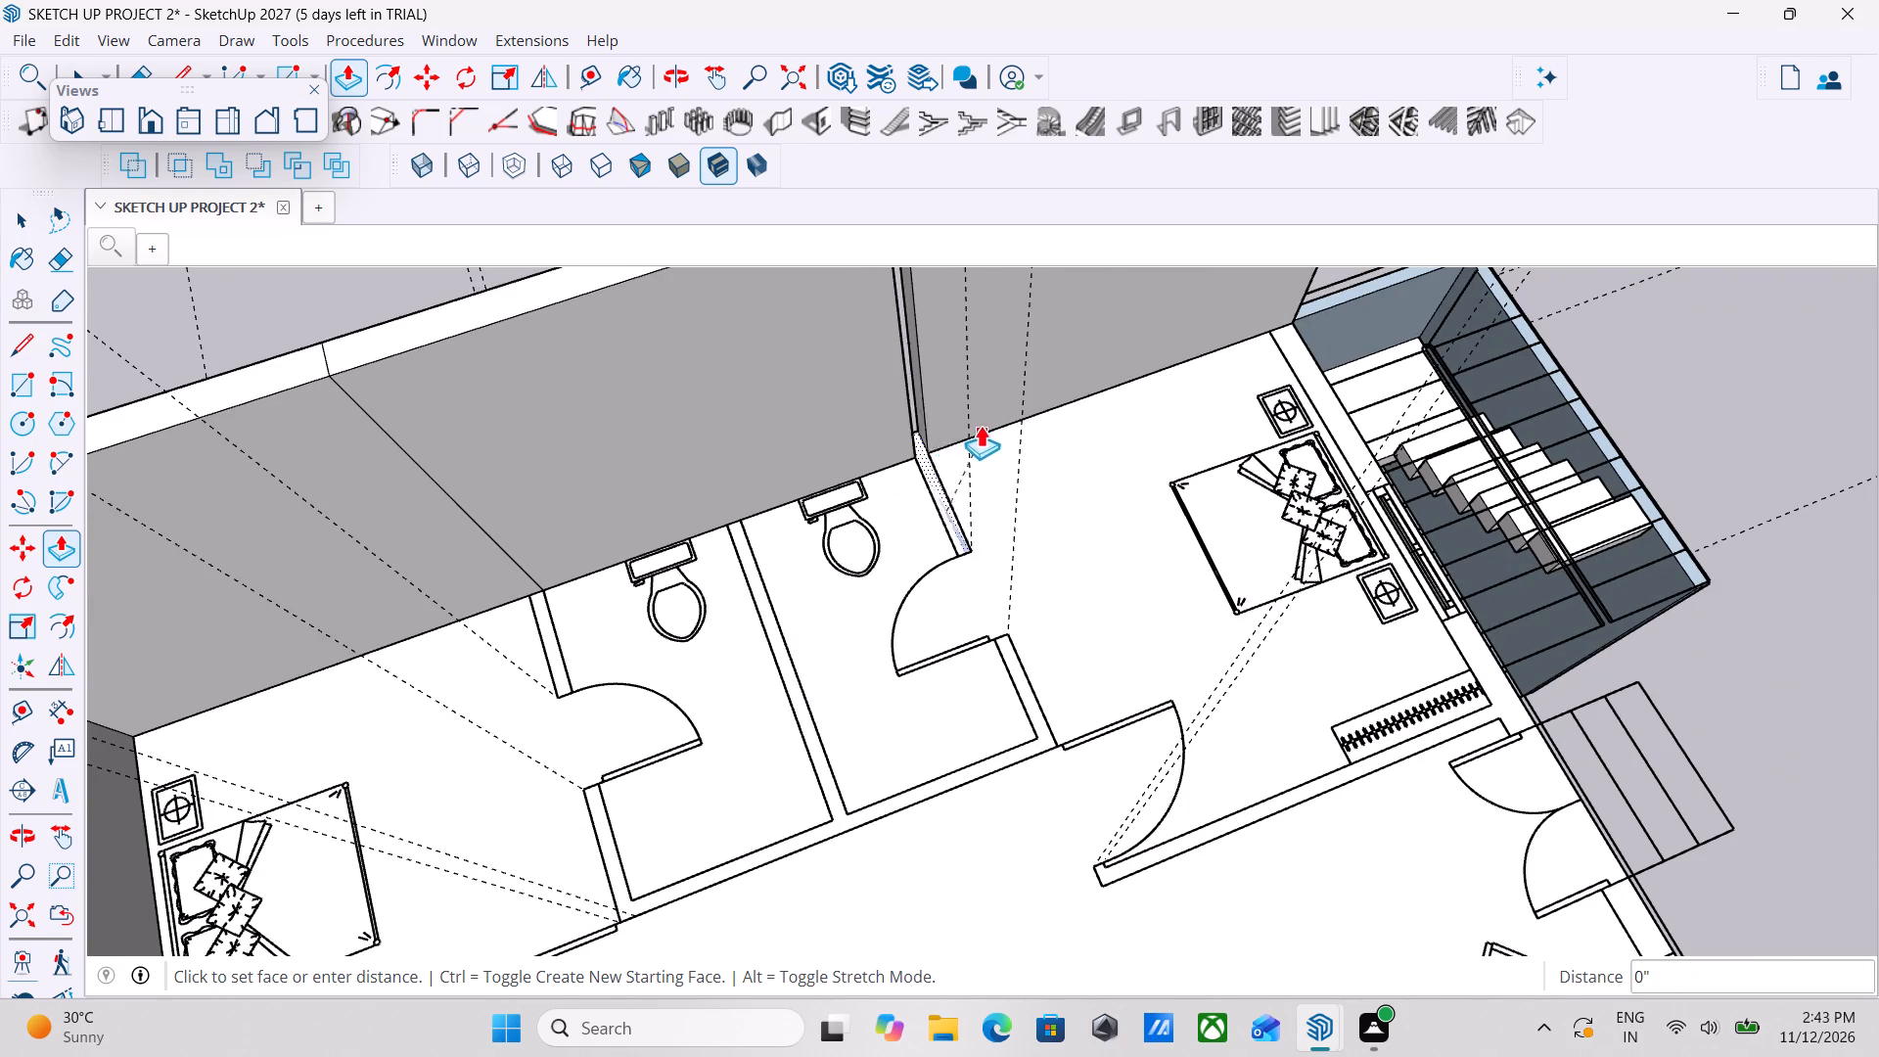
text(10')
key(Return)
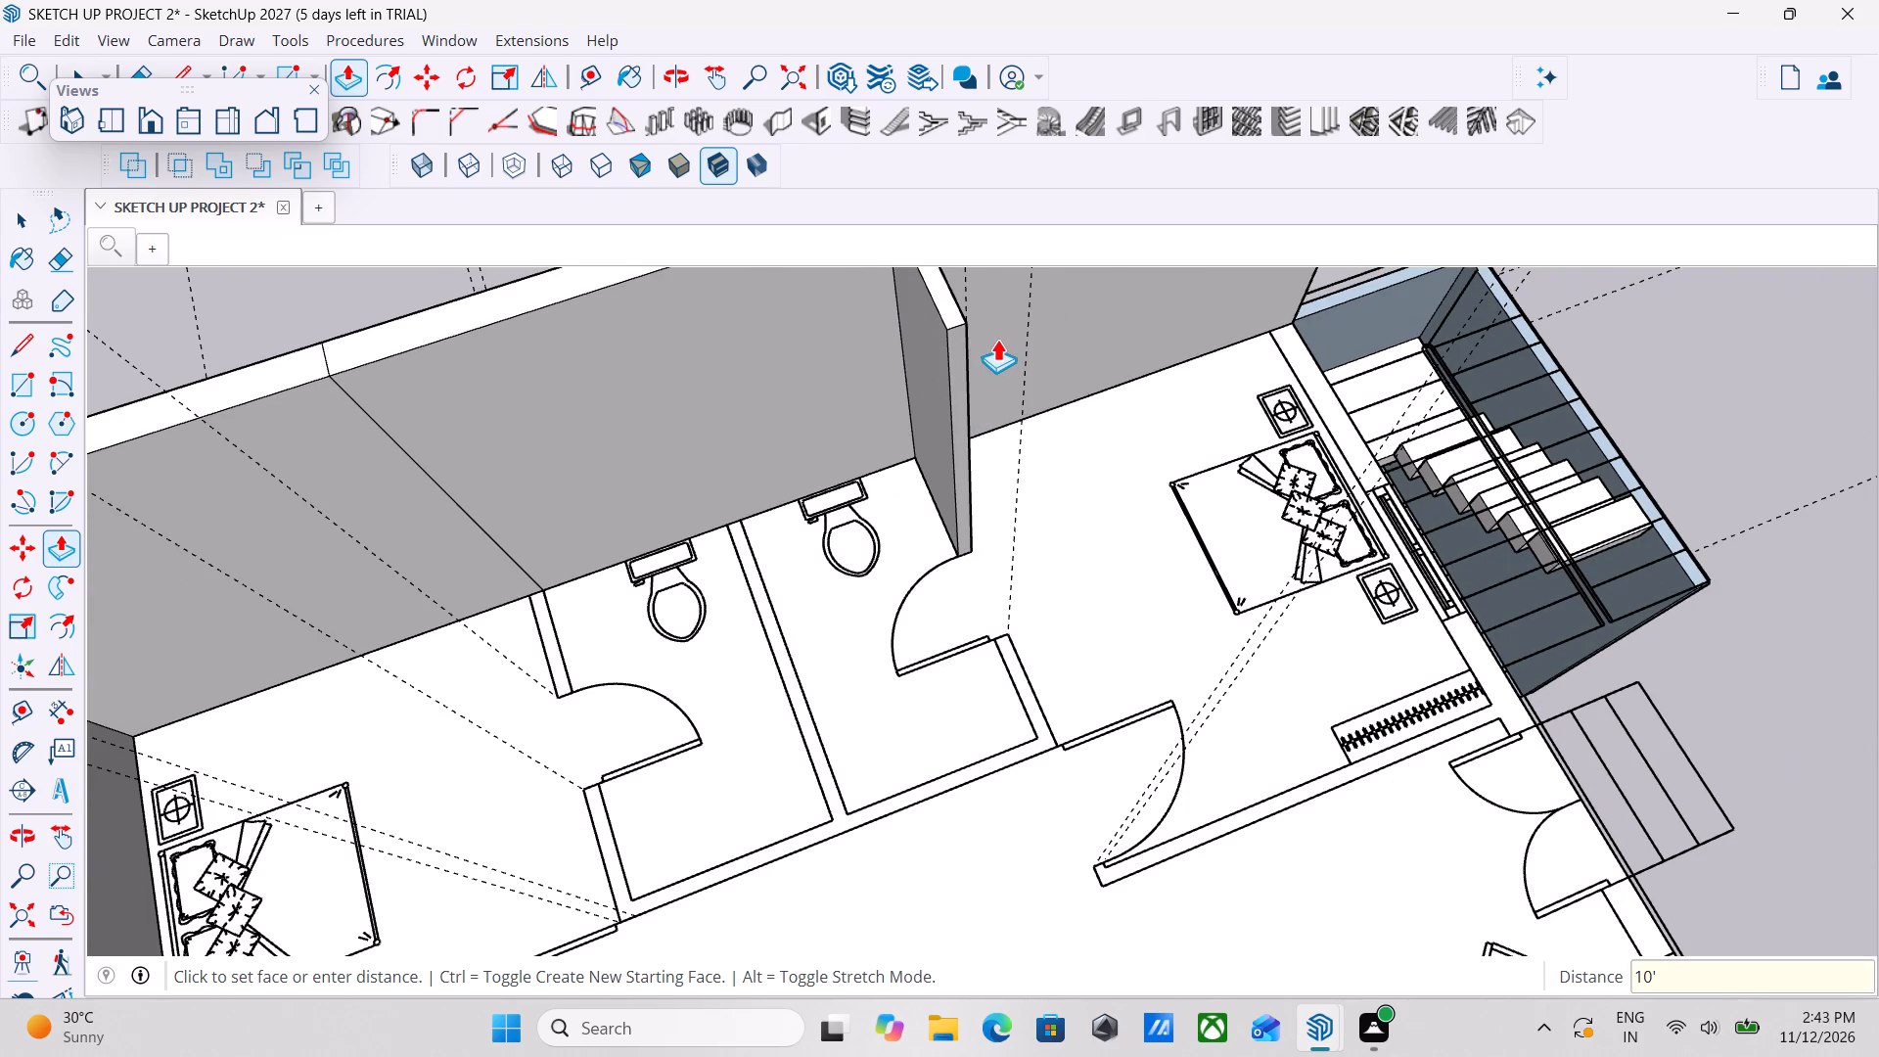
scroll(997, 339, down, 5)
key(Escape)
scroll(1021, 541, up, 1)
key(Escape)
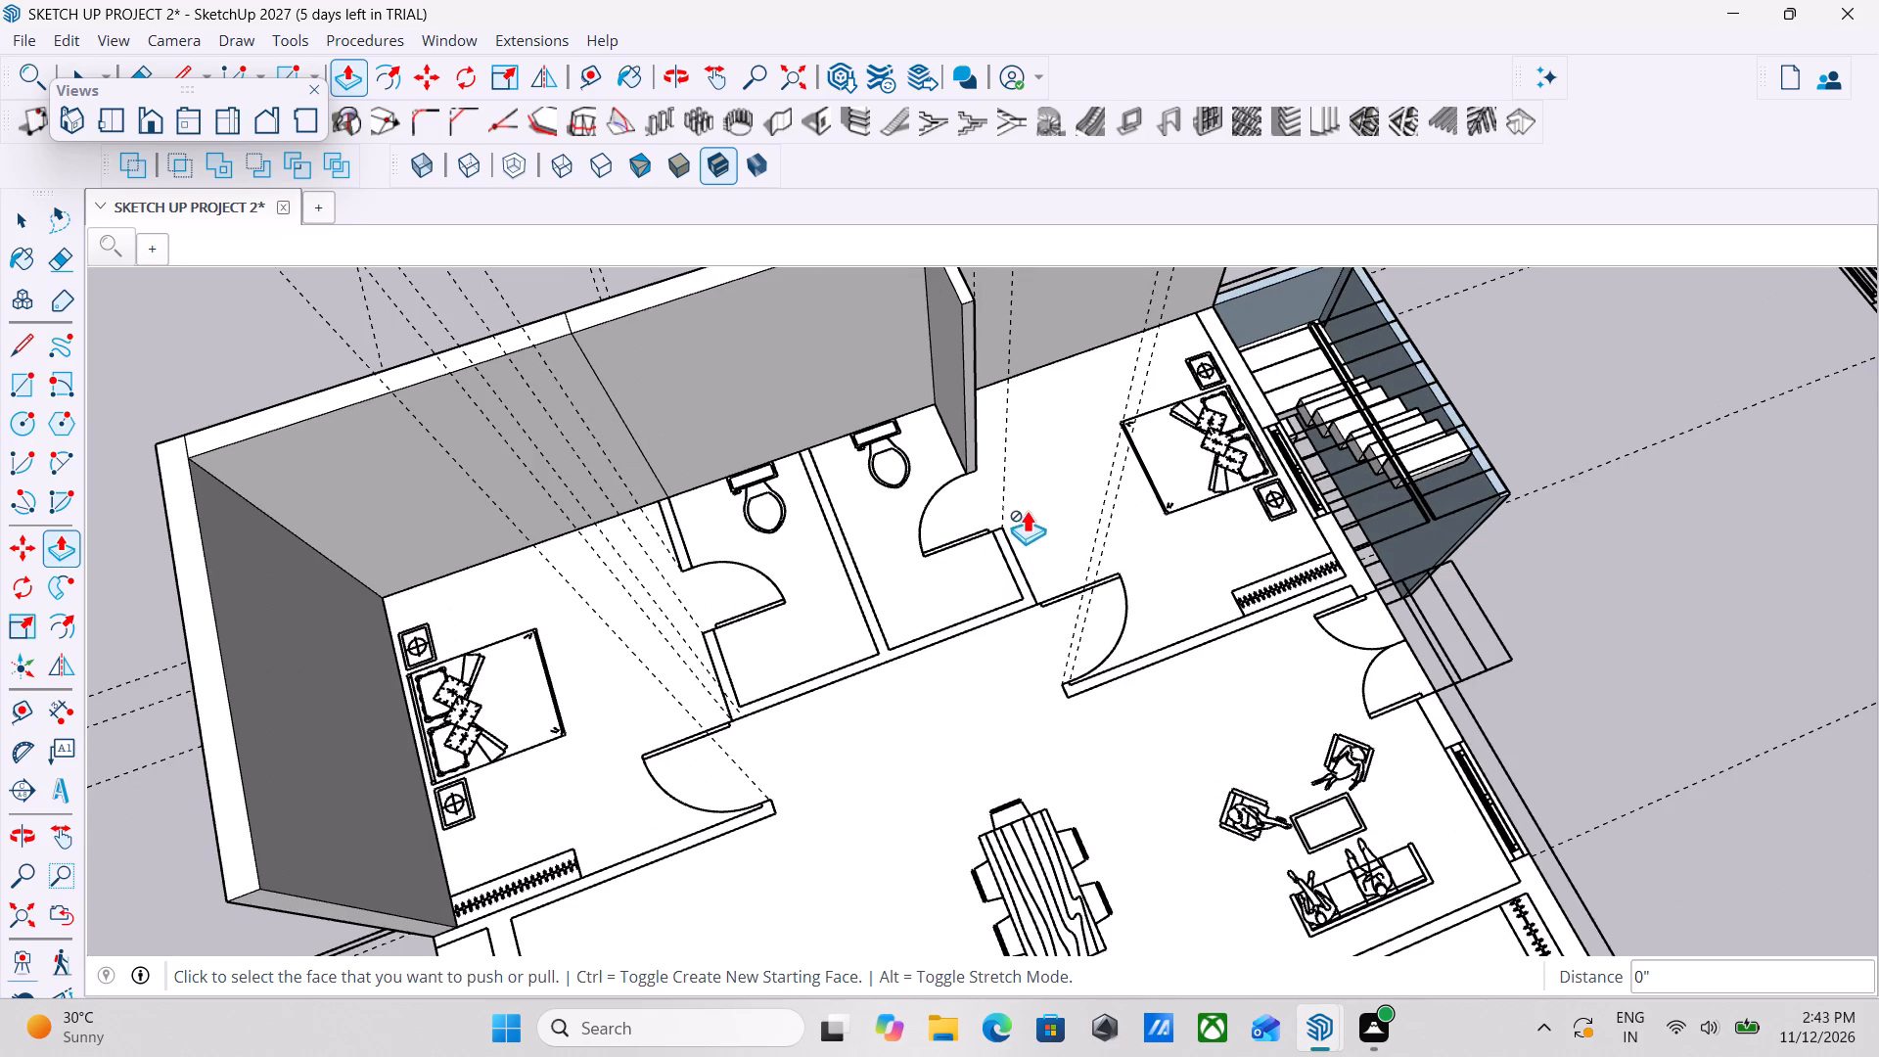
key(space)
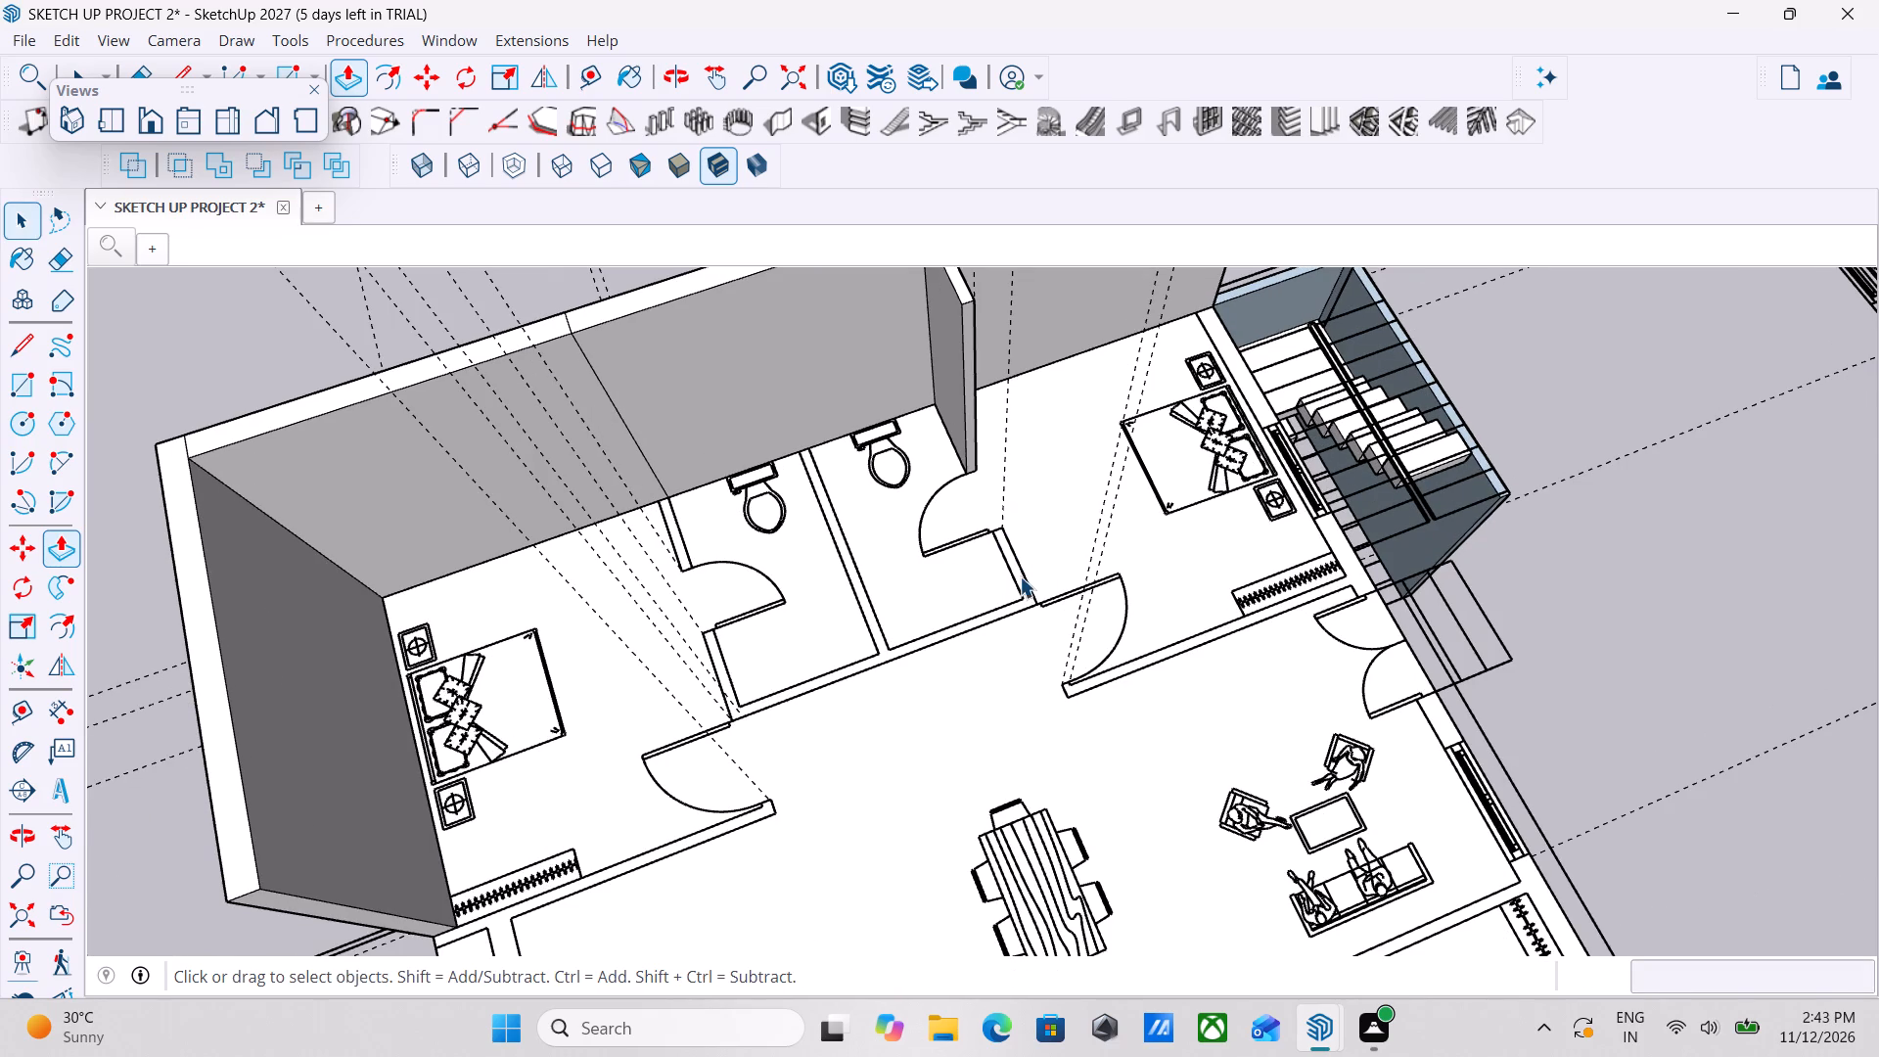
Examine the raised upper-floor walls and the storey below from all sides of the house.
scroll(1020, 576, down, 2)
middle_drag(1020, 576, 815, 608)
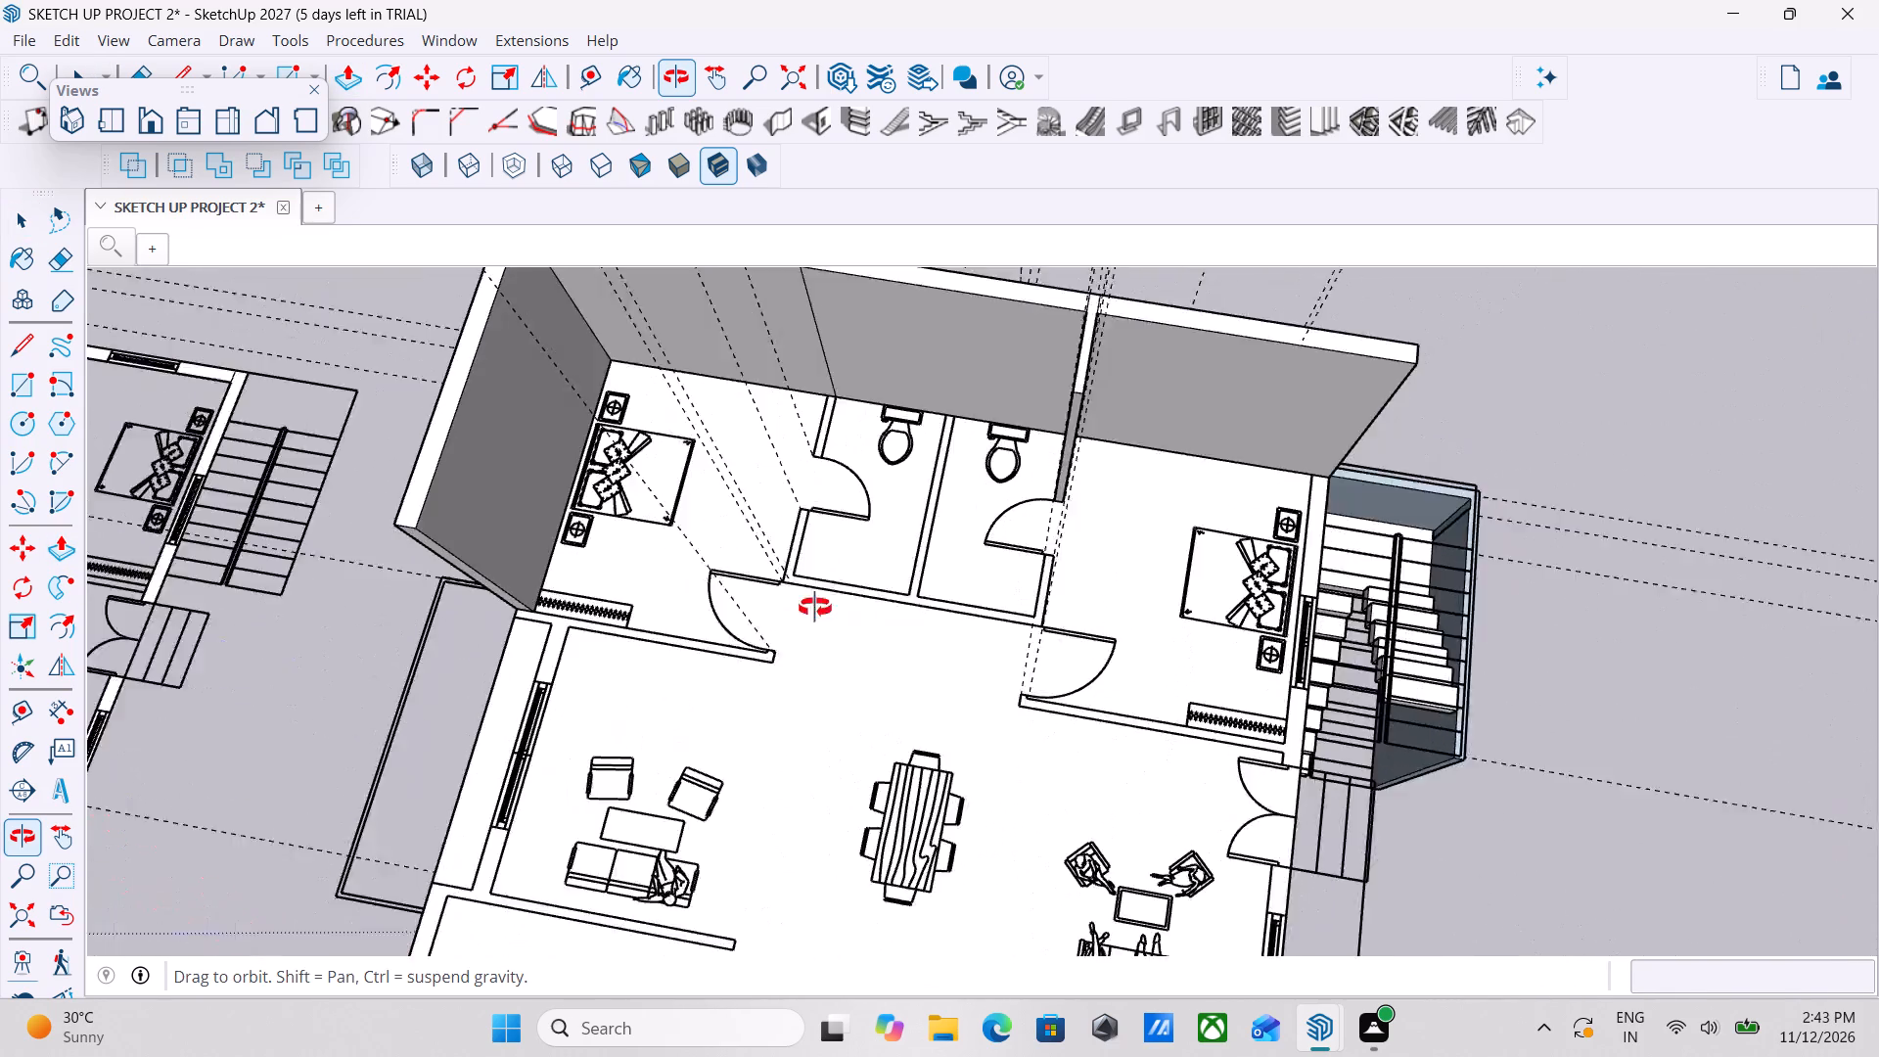
middle_drag(815, 608, 824, 606)
scroll(824, 606, up, 1)
scroll(824, 606, down, 5)
middle_drag(824, 606, 731, 564)
key(space)
scroll(731, 564, down, 1)
middle_drag(960, 620, 772, 569)
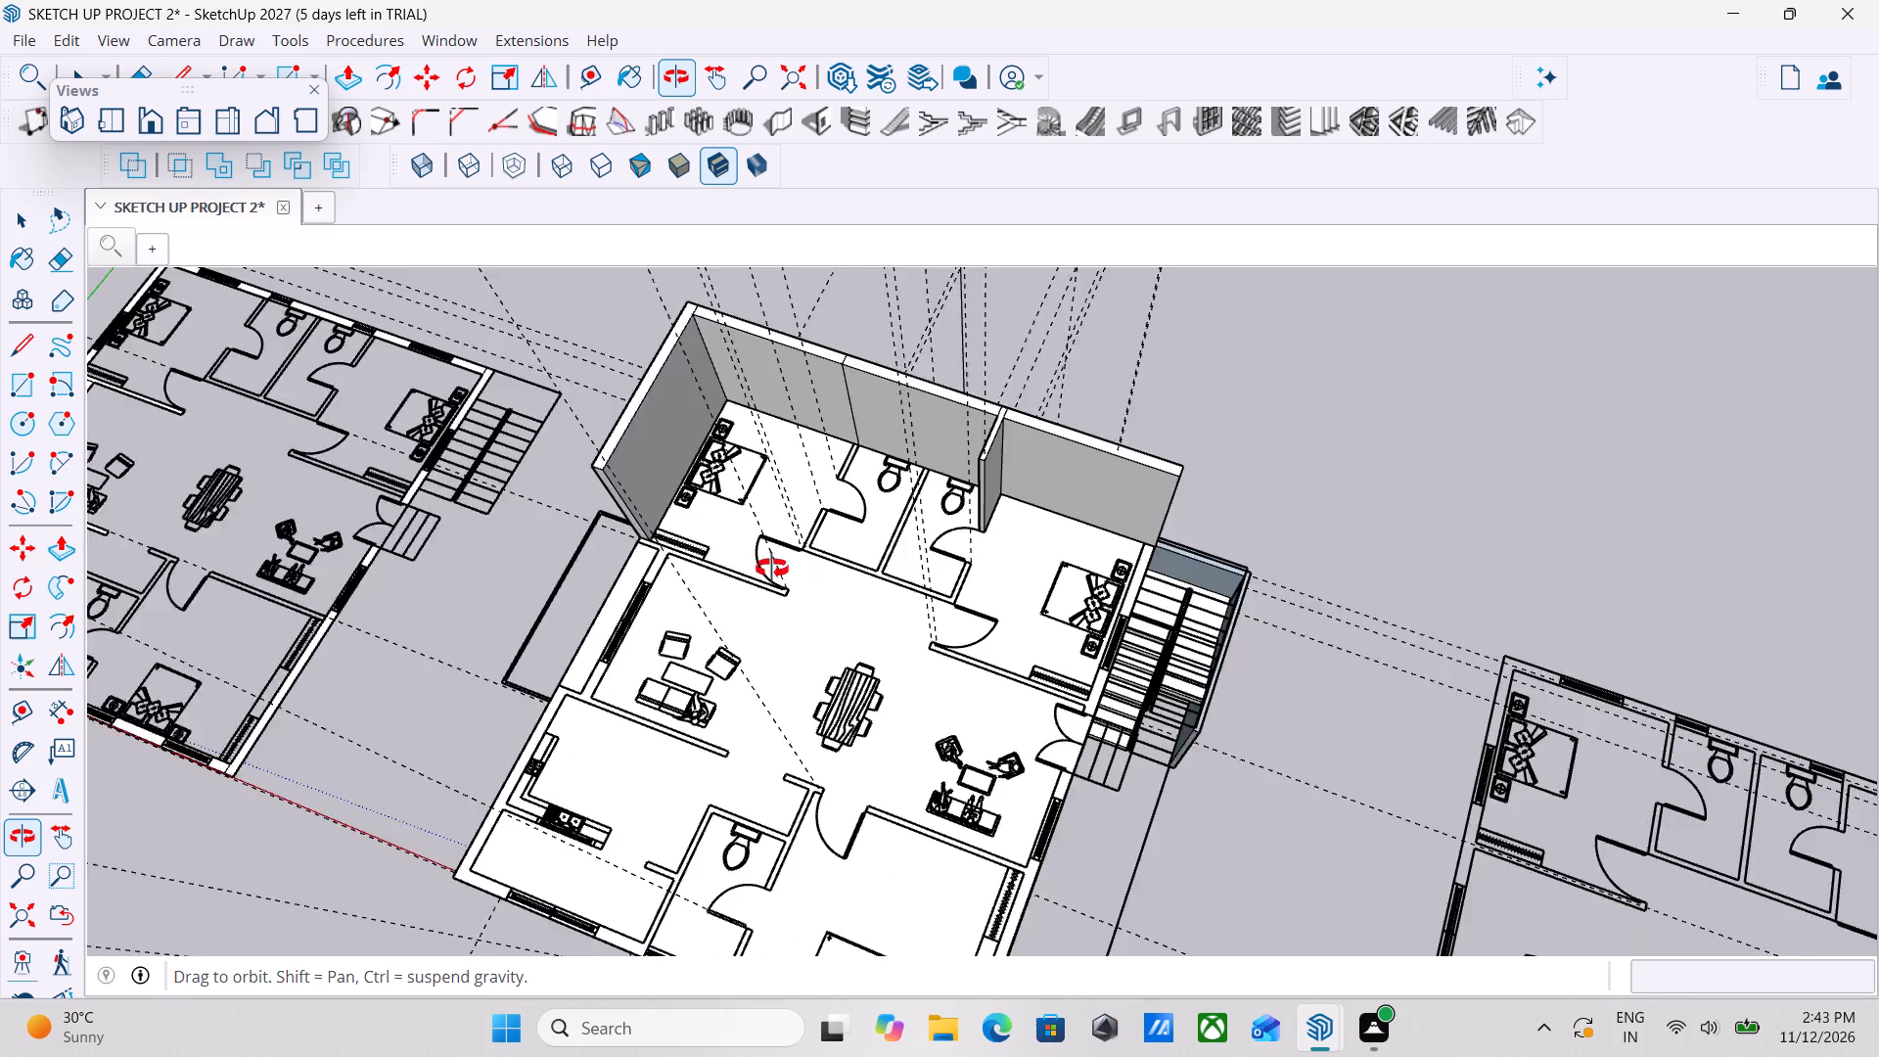
middle_drag(772, 569, 819, 333)
middle_drag(726, 602, 649, 541)
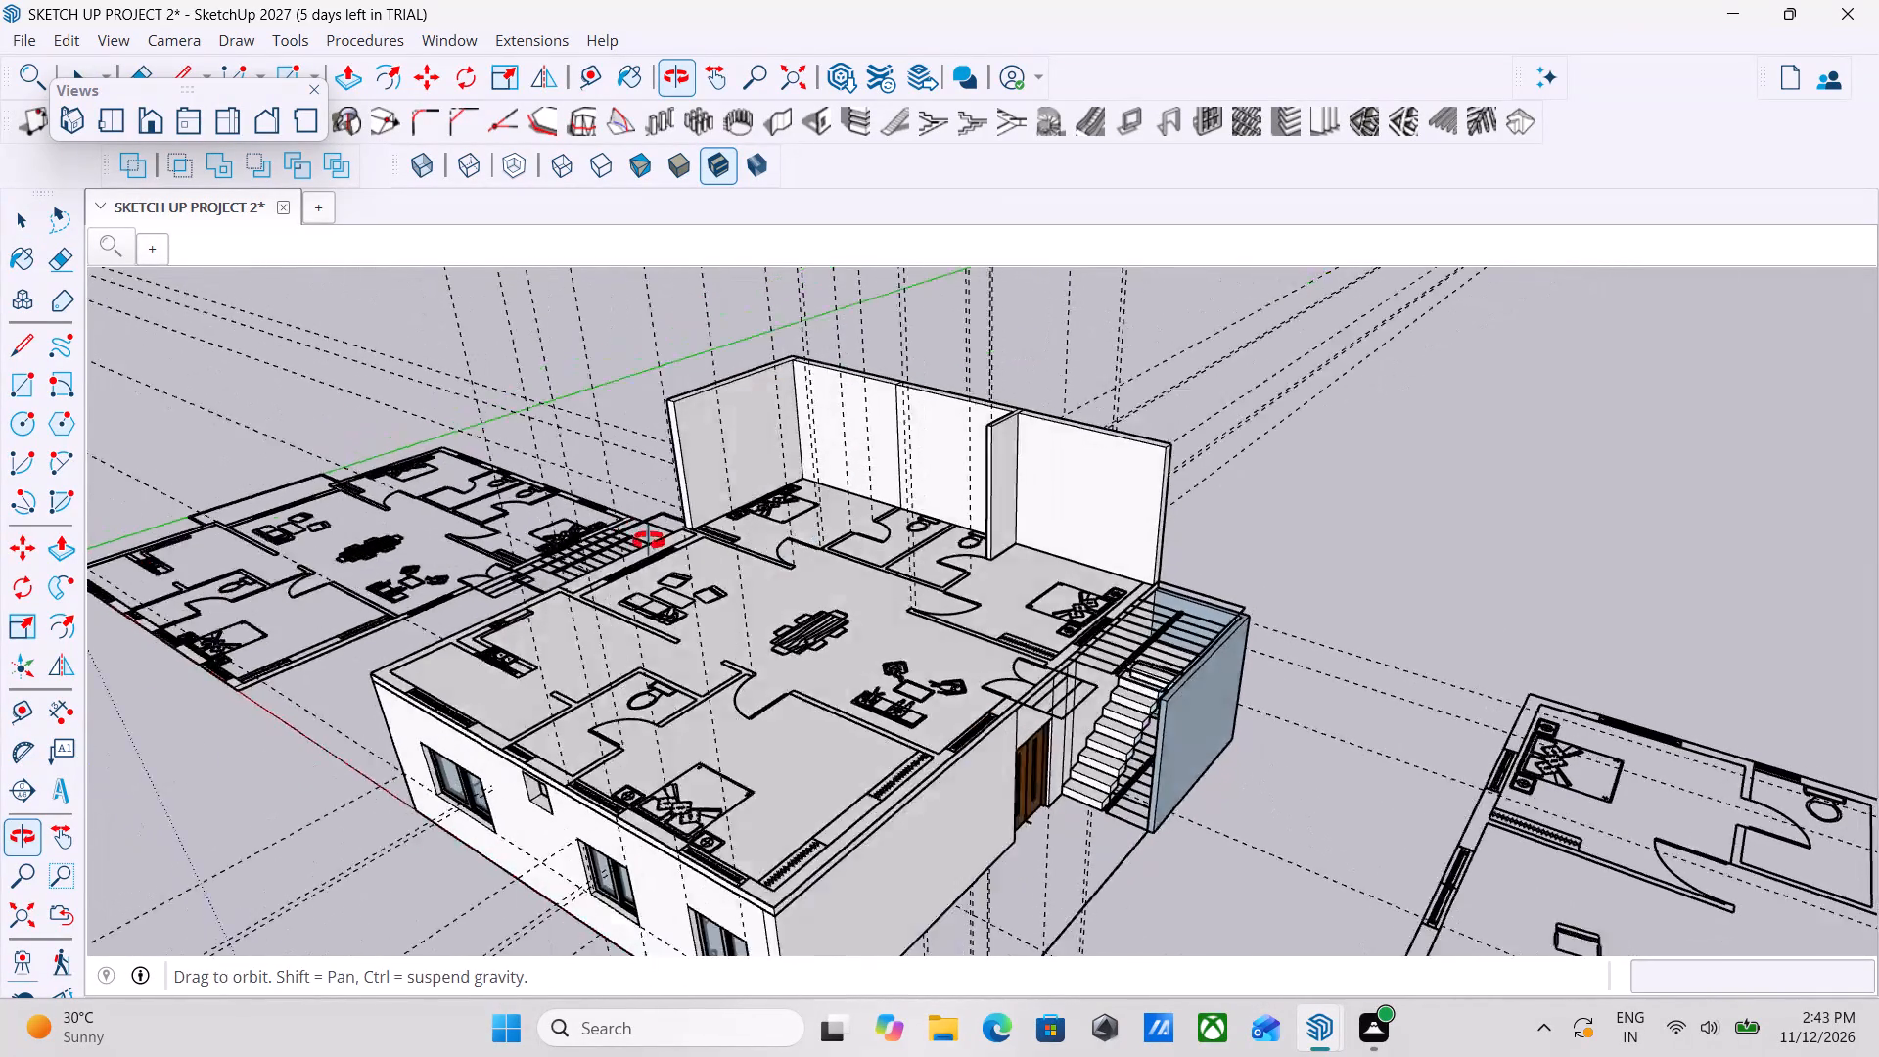
middle_drag(649, 541, 609, 517)
click(768, 714)
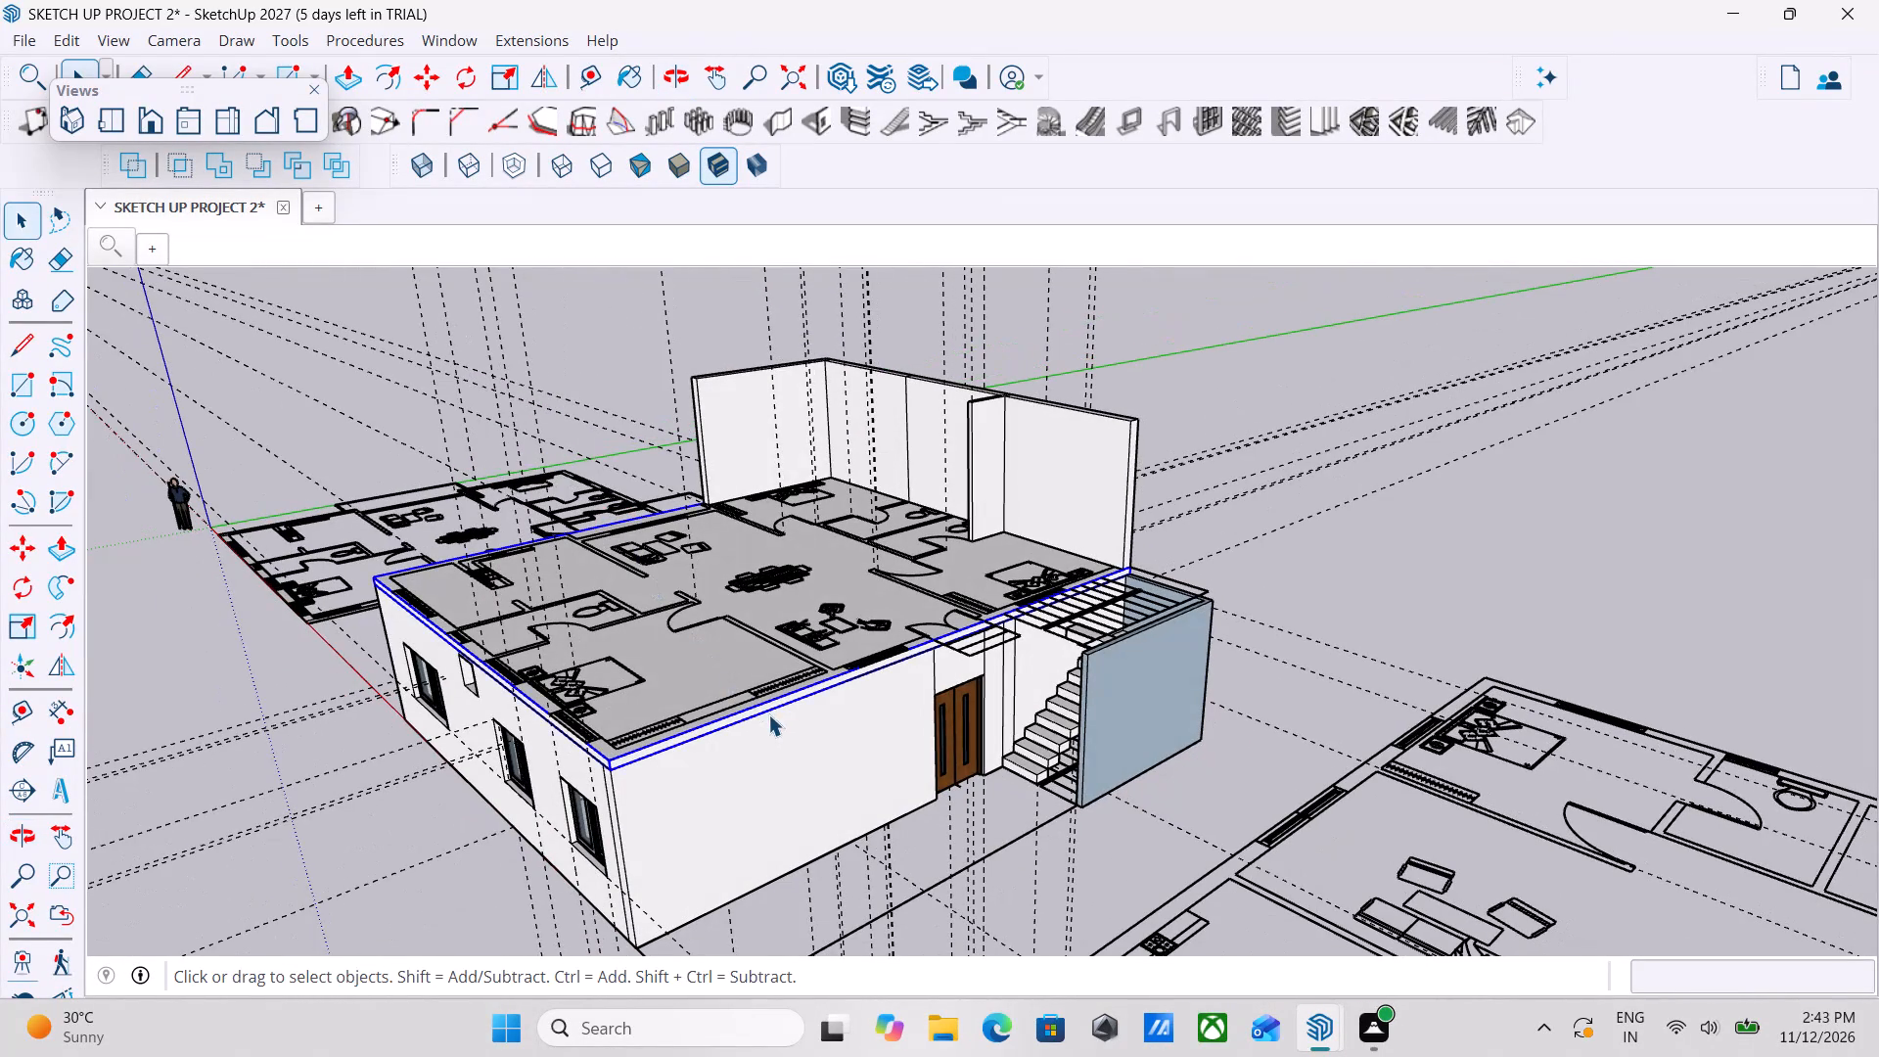
middle_drag(767, 701, 628, 705)
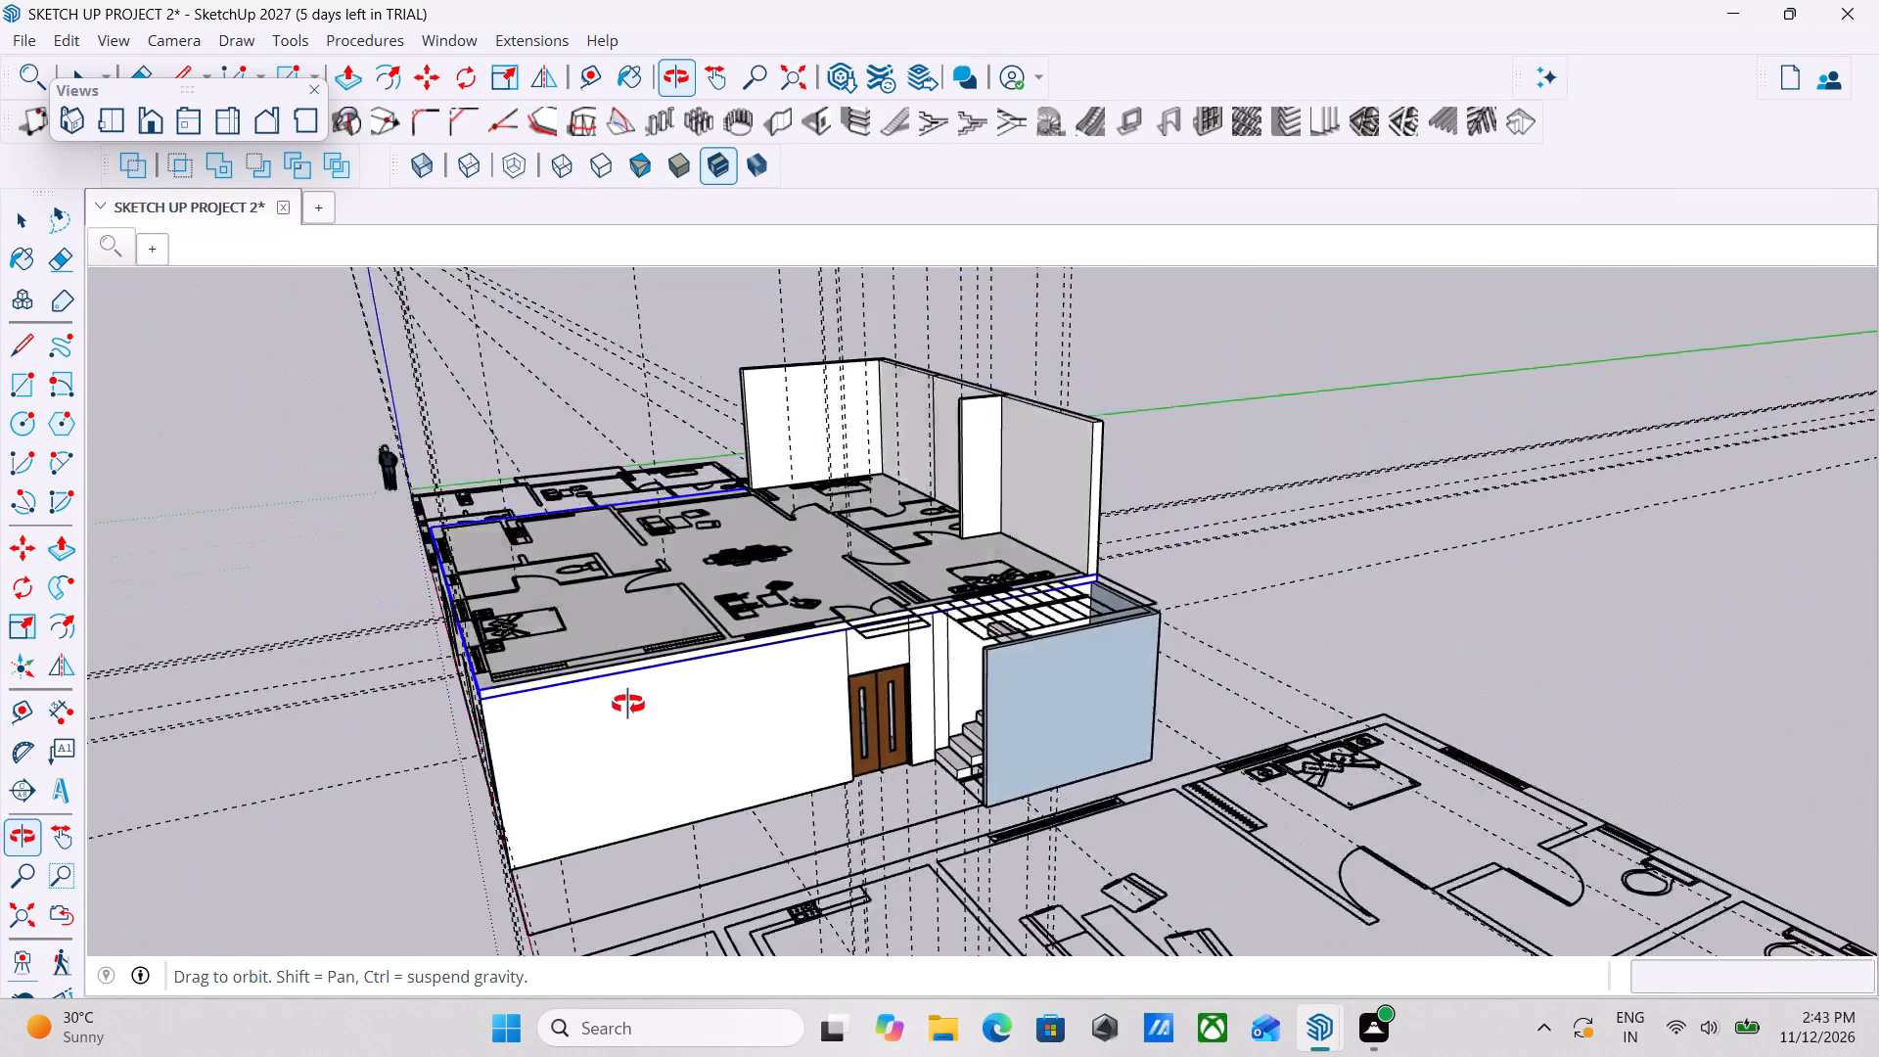
middle_drag(628, 705, 1009, 579)
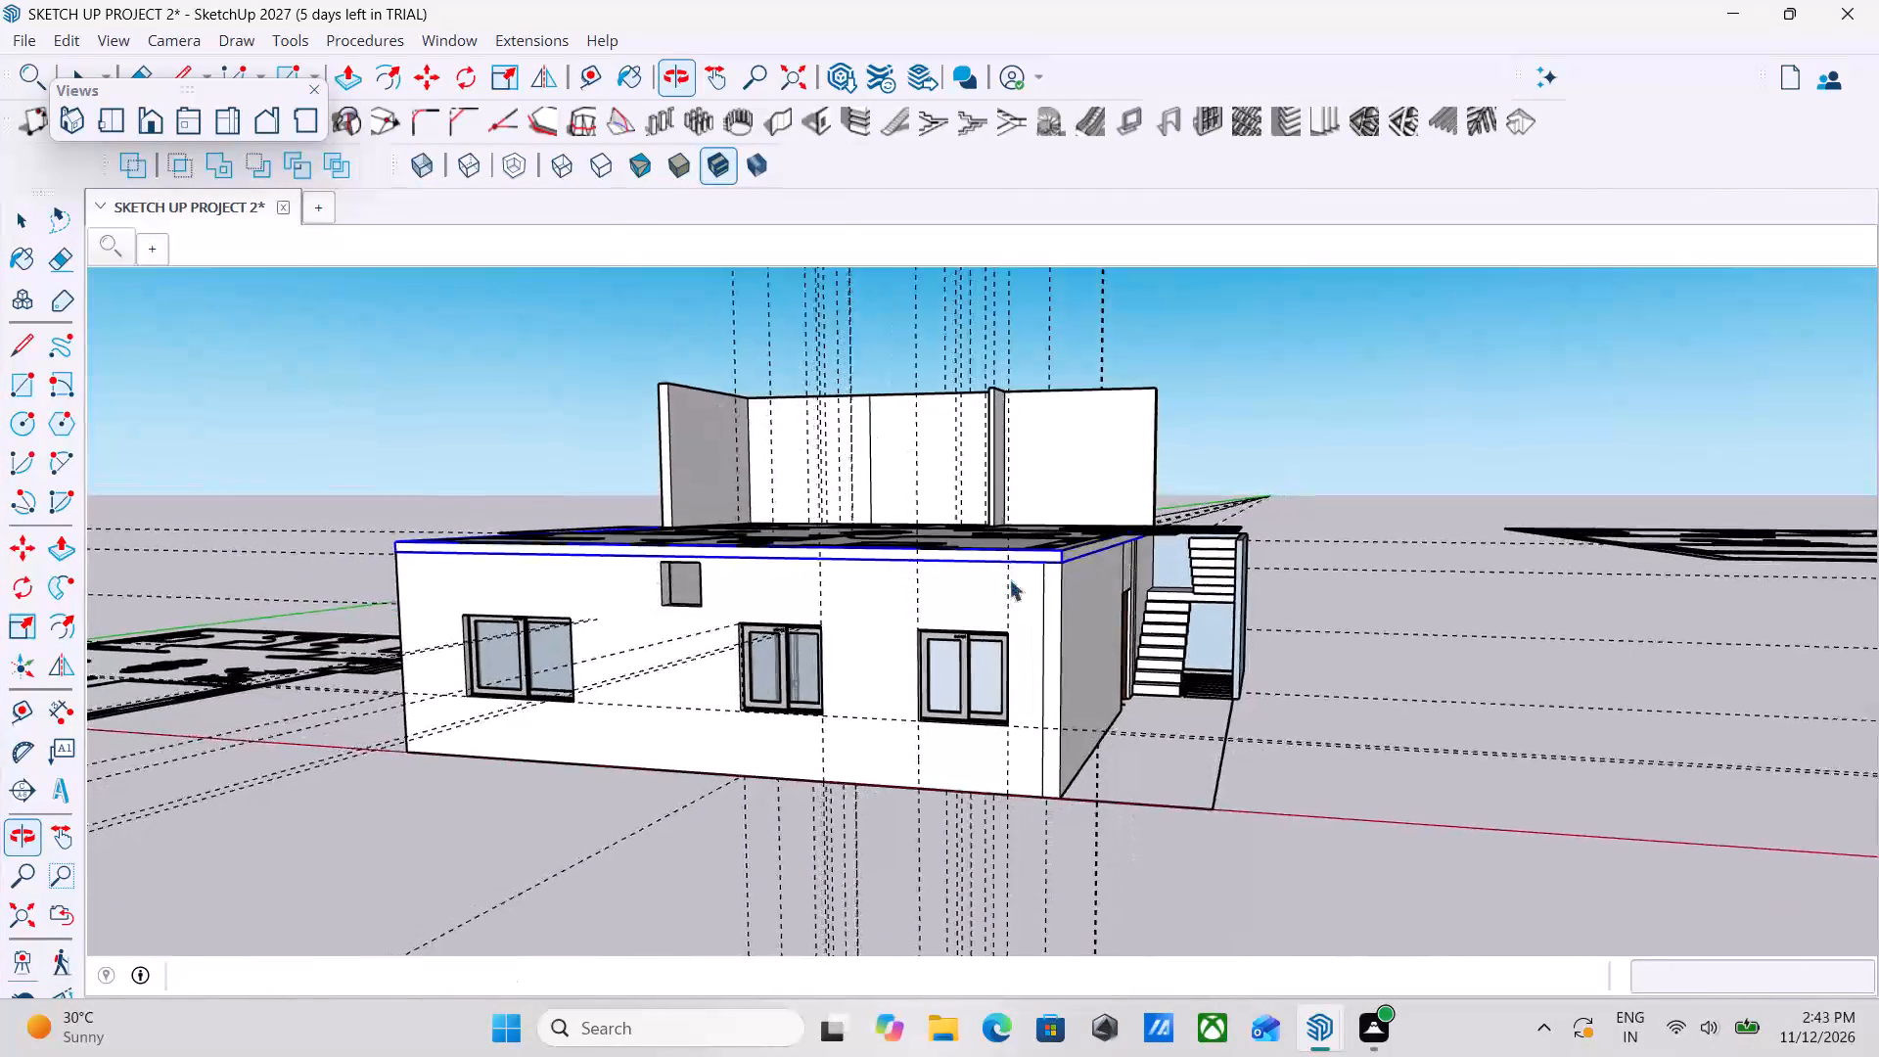
middle_drag(1008, 578, 765, 699)
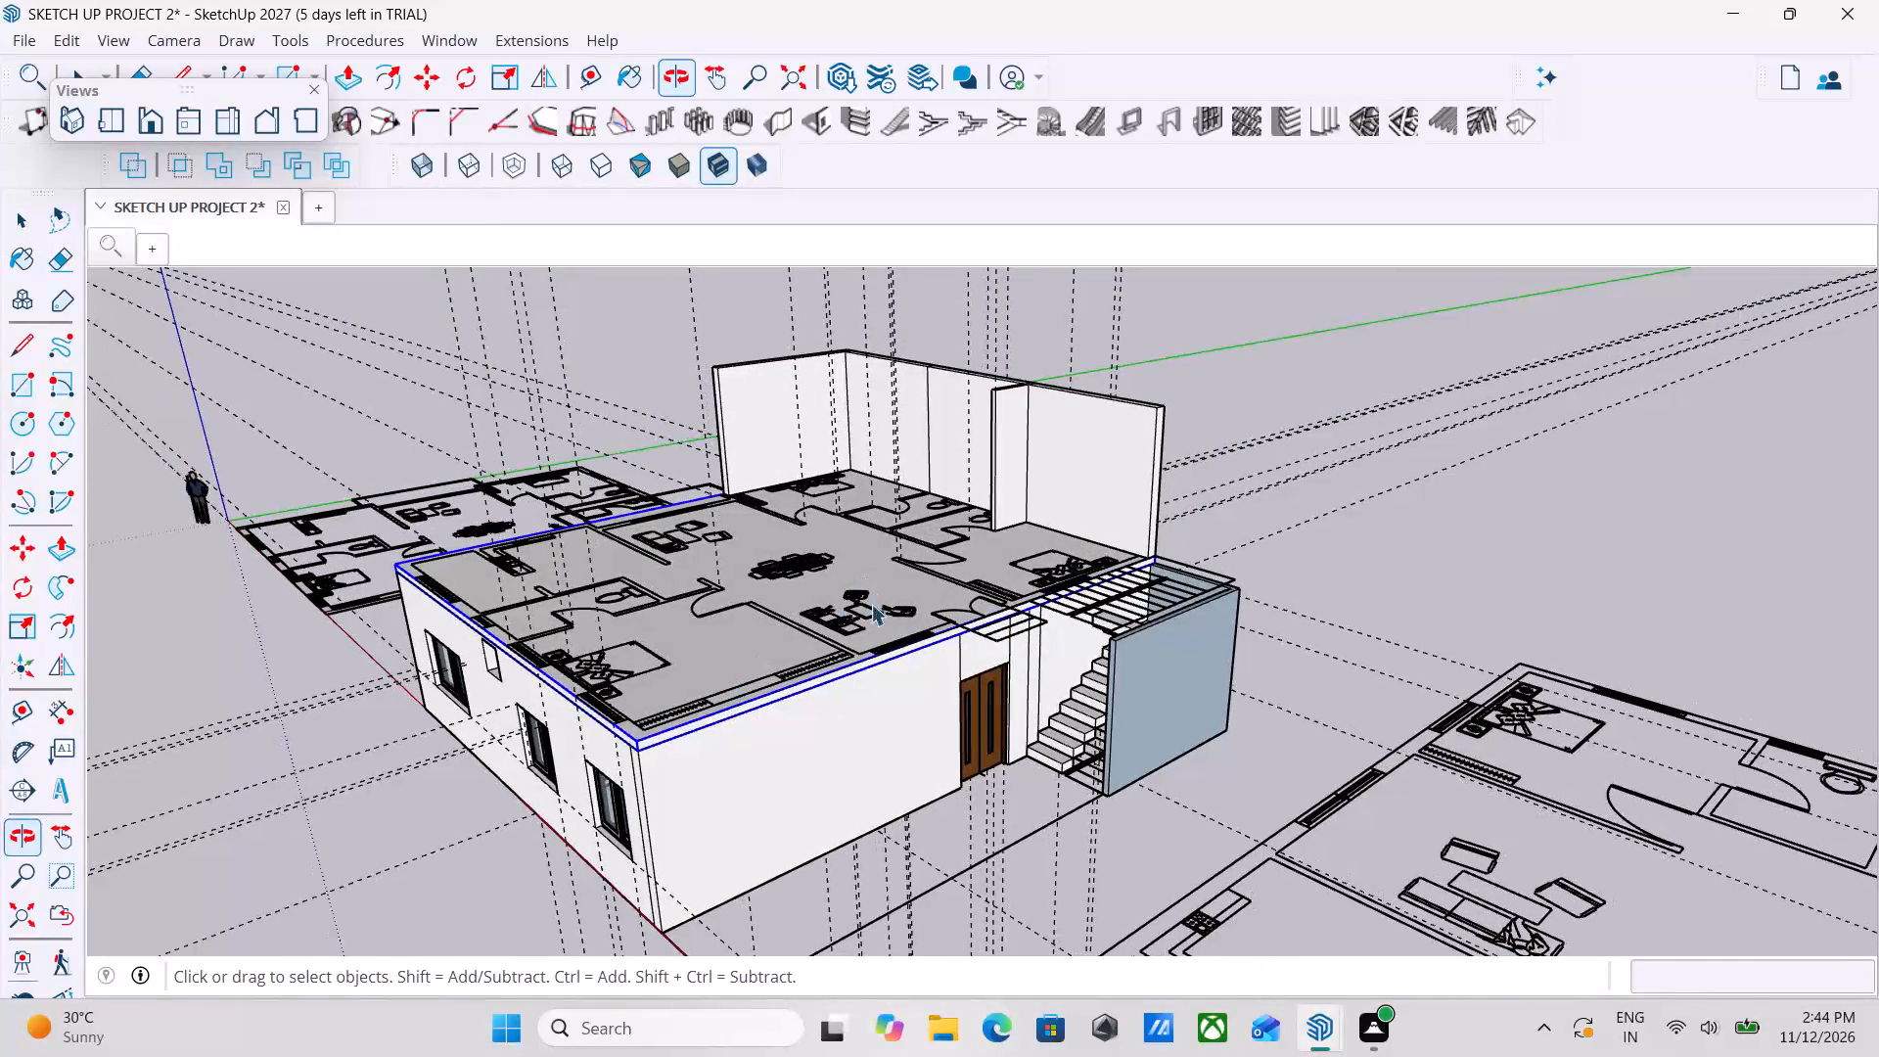
scroll(871, 635, up, 2)
scroll(871, 635, down, 4)
middle_drag(876, 631, 1095, 583)
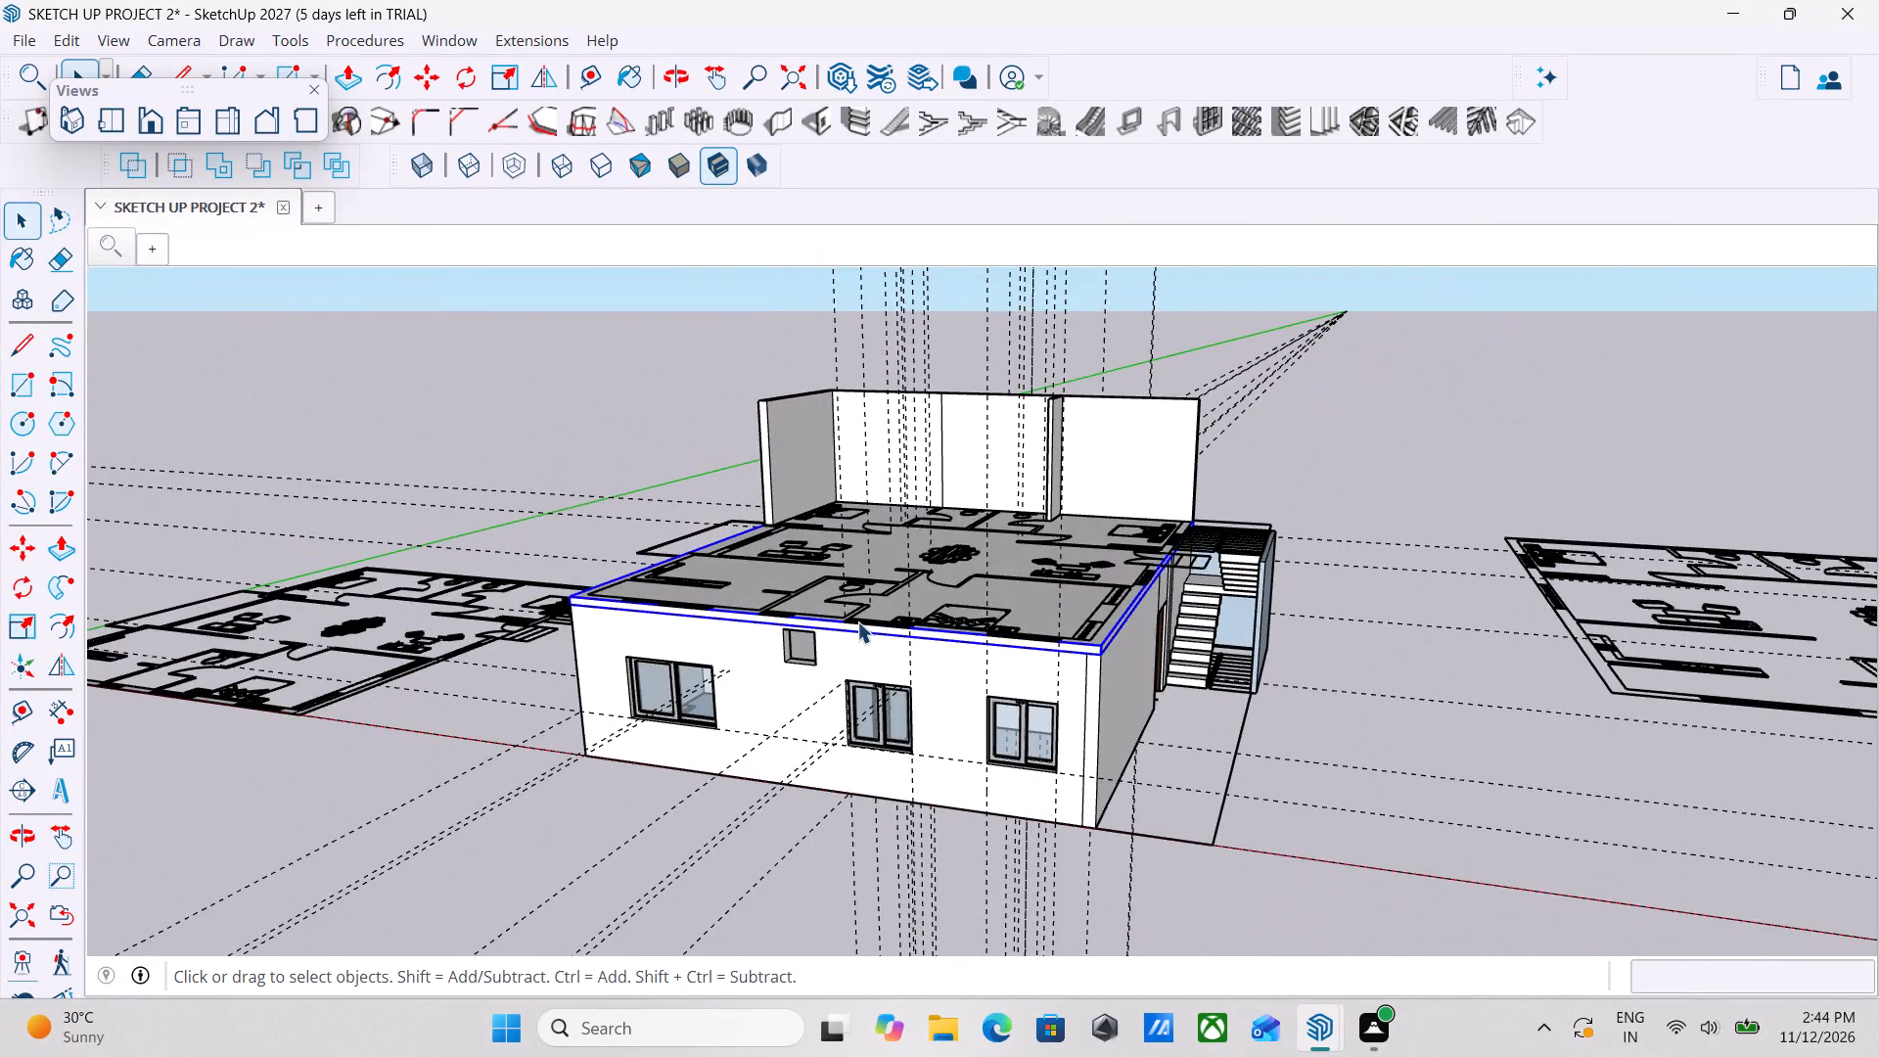
middle_drag(859, 621, 1093, 593)
scroll(956, 614, down, 2)
middle_drag(956, 614, 1081, 618)
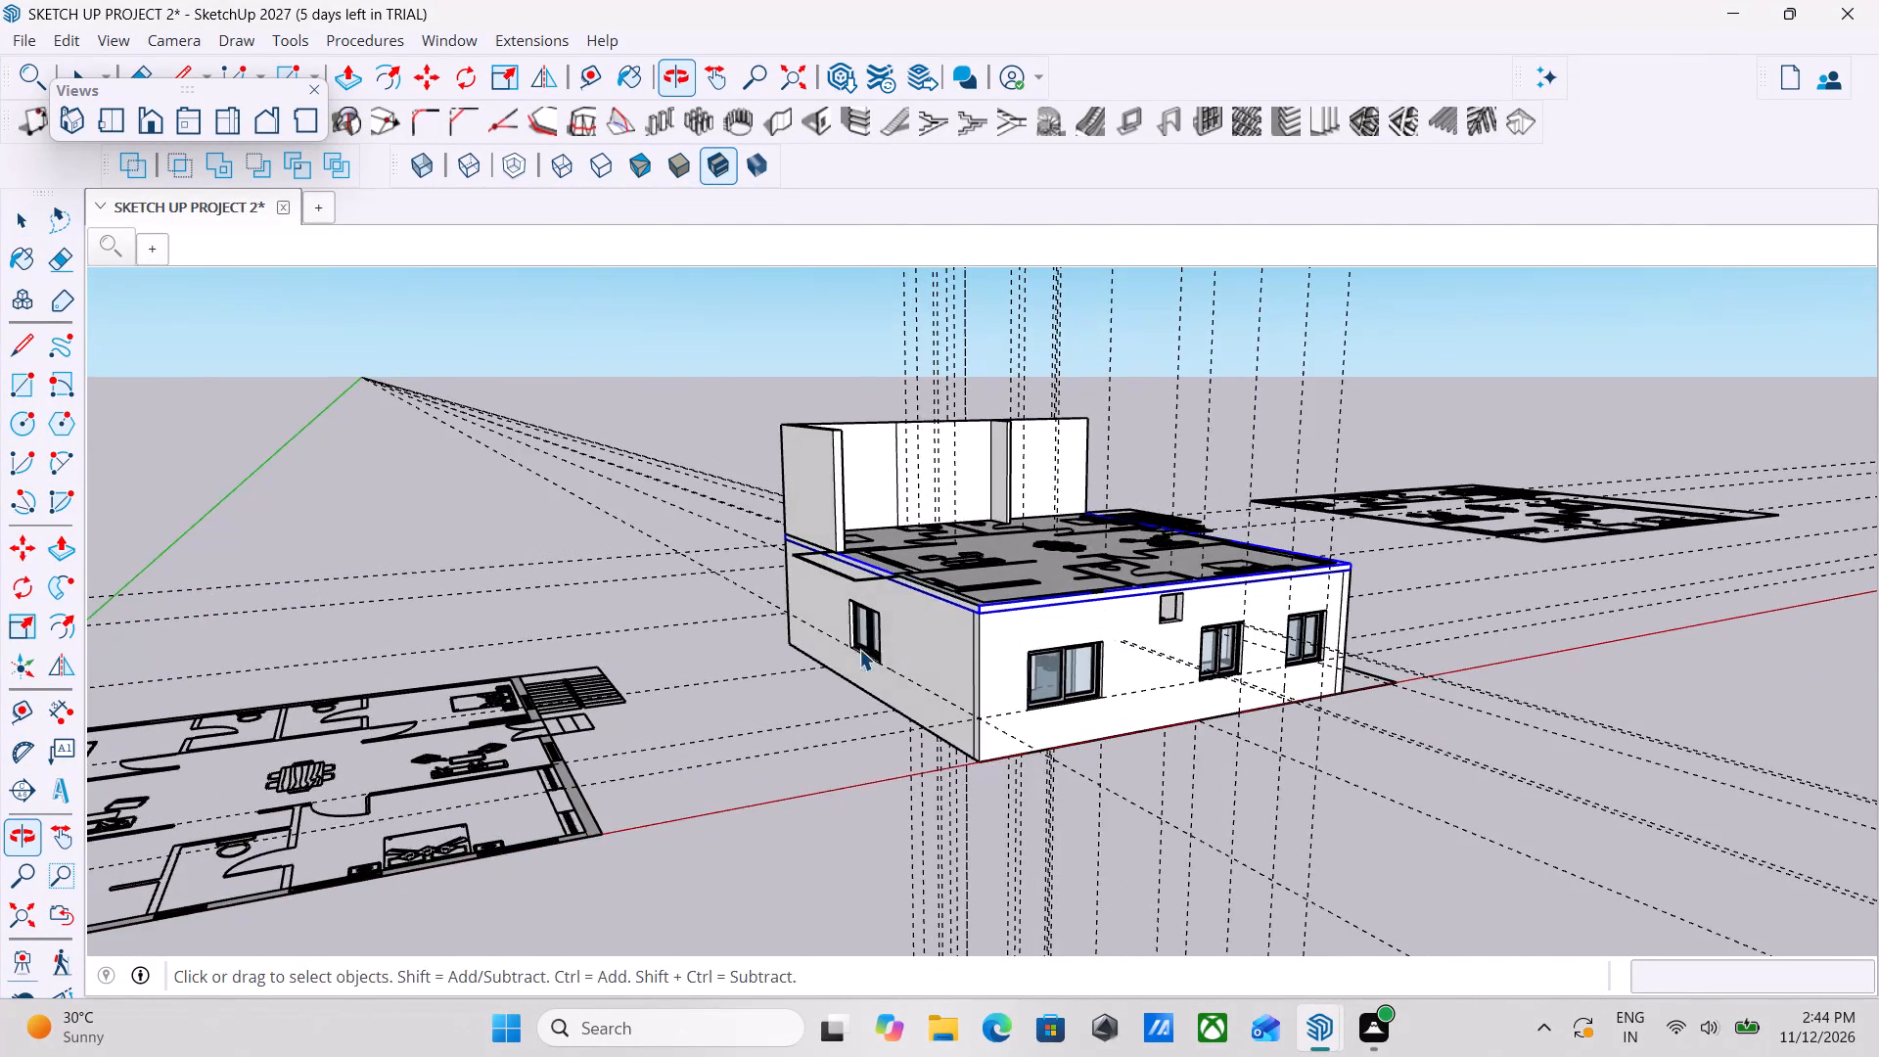
middle_drag(900, 641, 1060, 621)
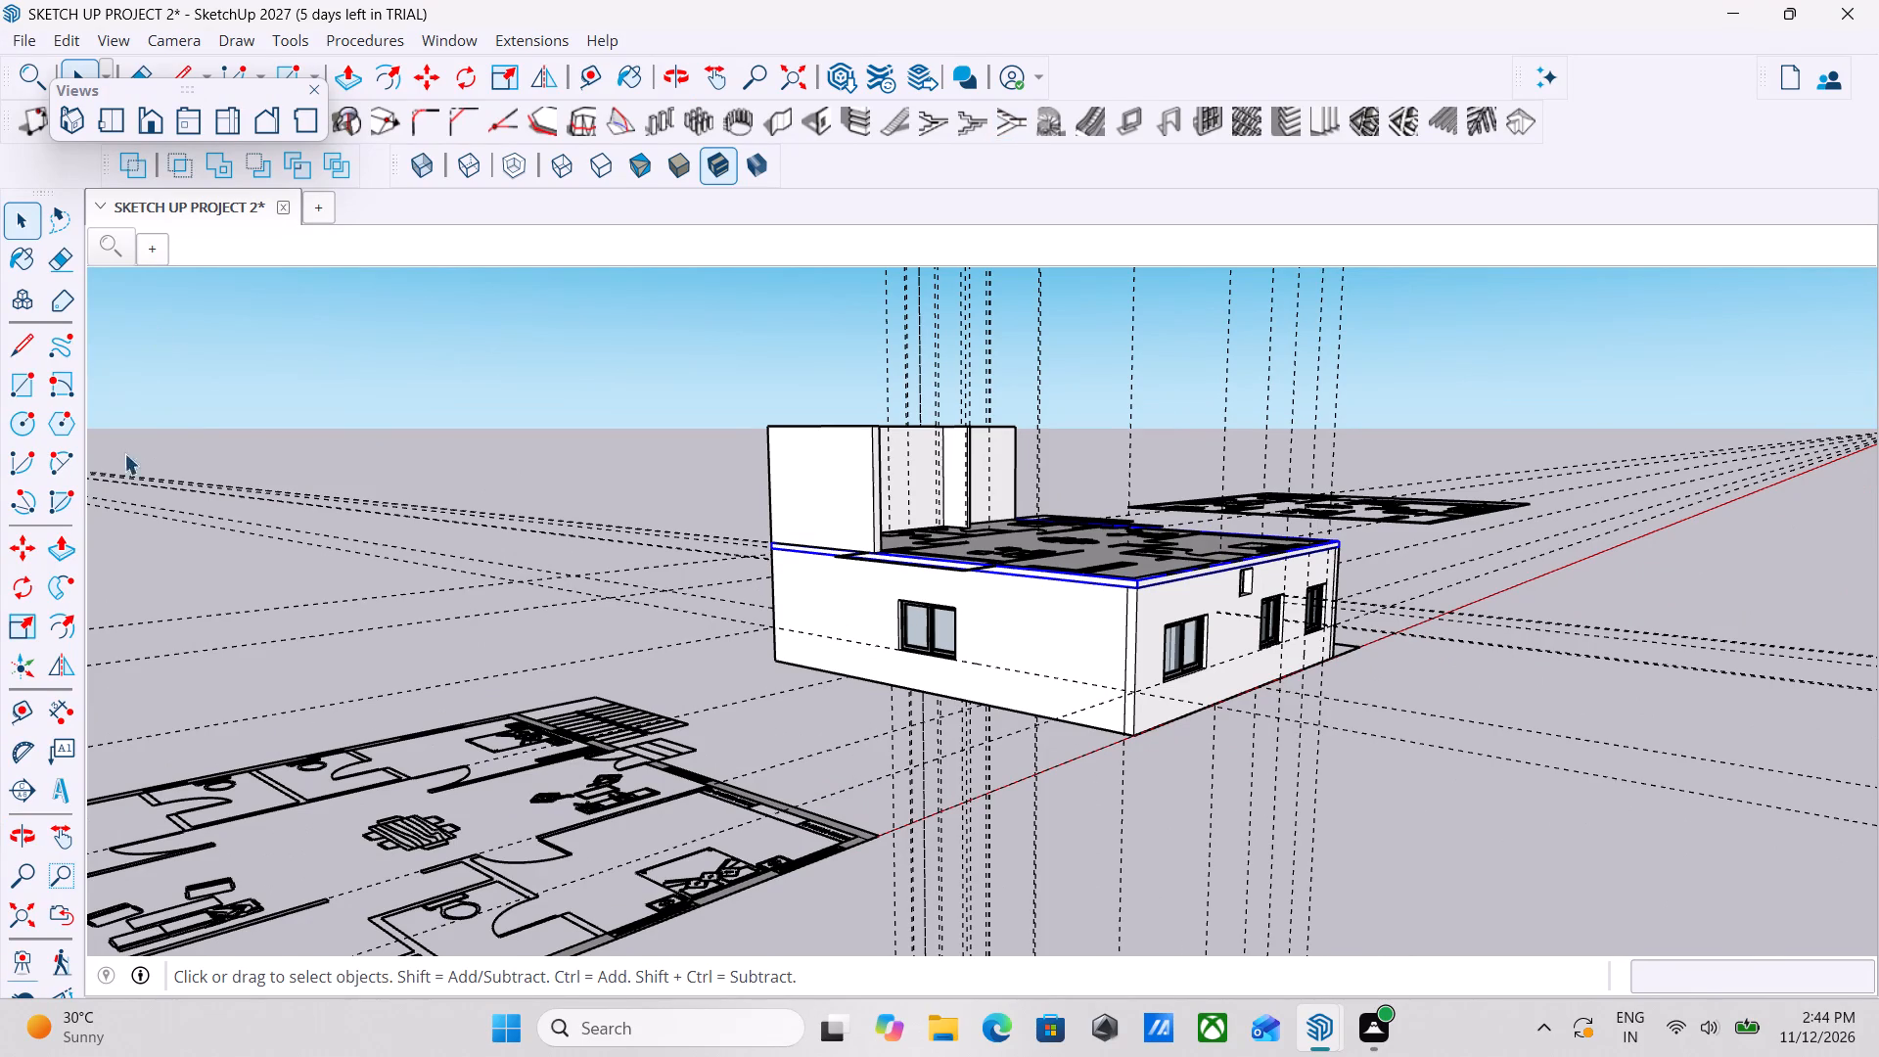
scroll(3, 621, down, 2)
Place a horizontal section plane on the upper floor slab's top face, named Section 1 with symbol 1.
click(23, 792)
scroll(435, 638, down, 3)
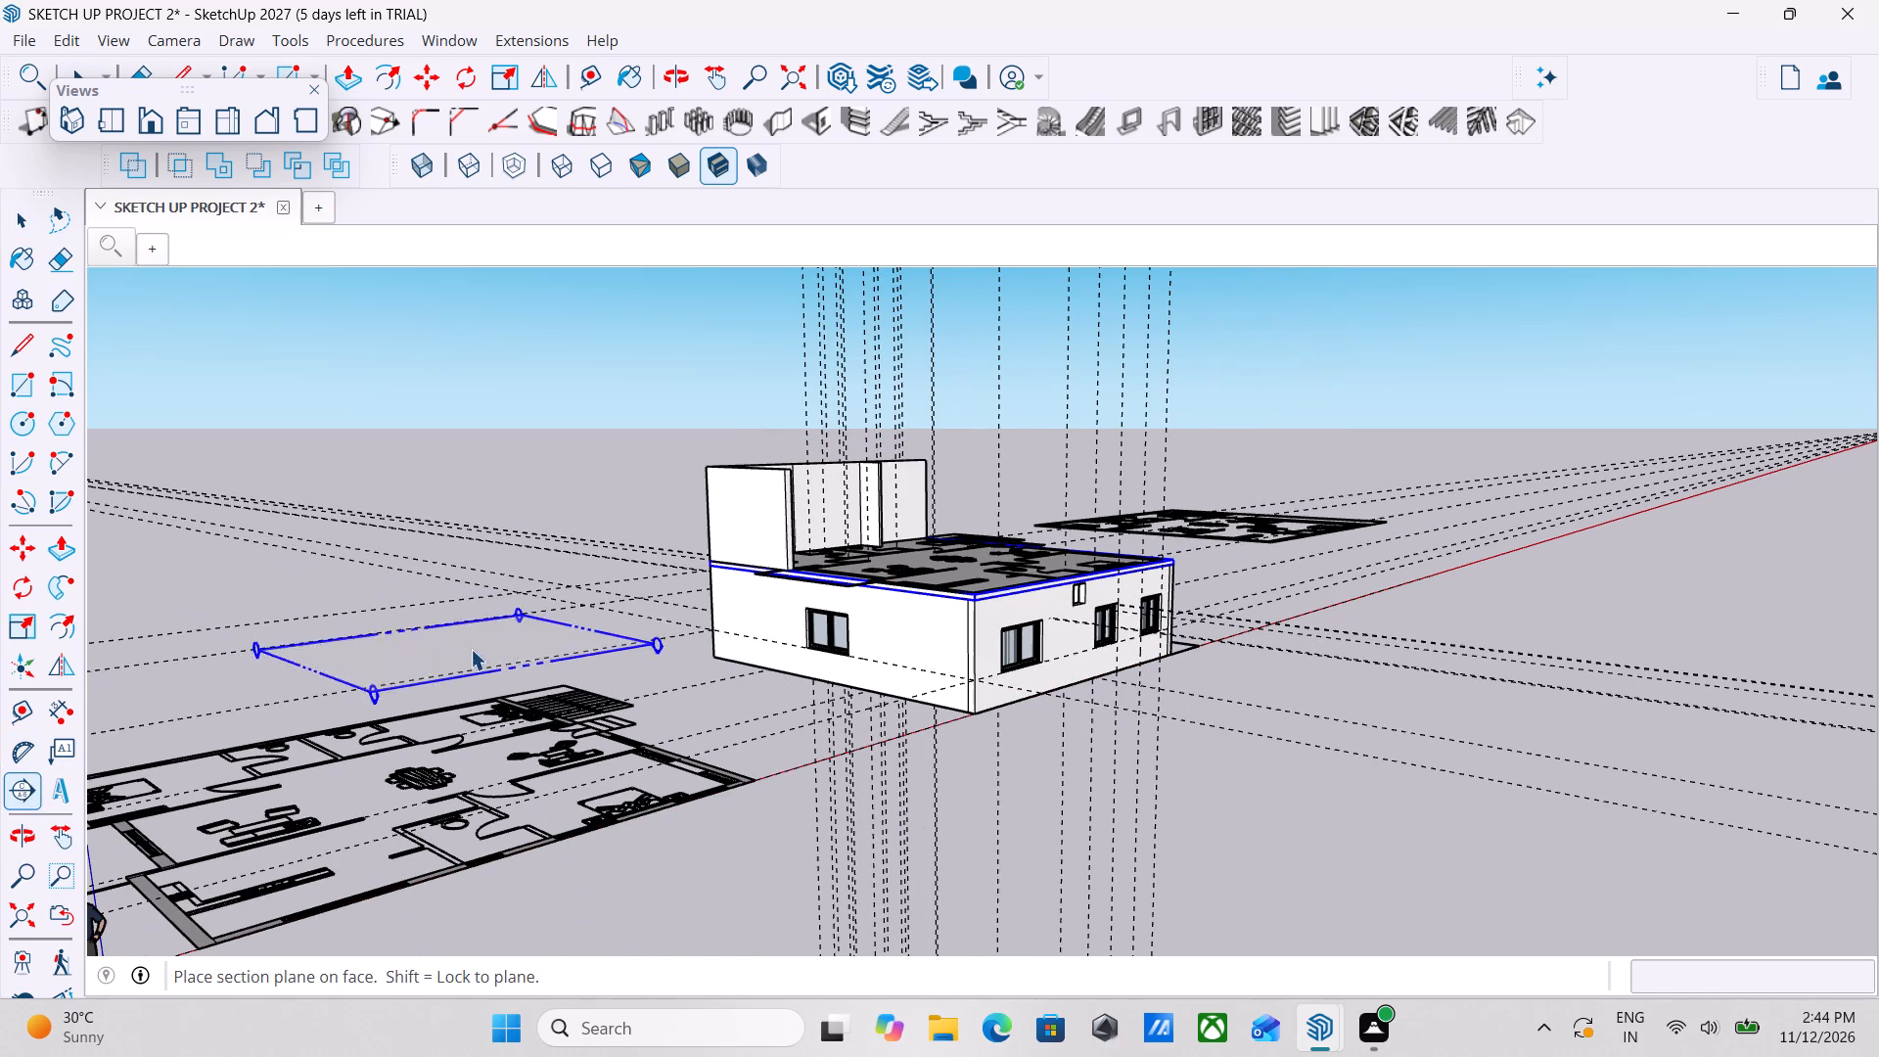
scroll(686, 641, up, 7)
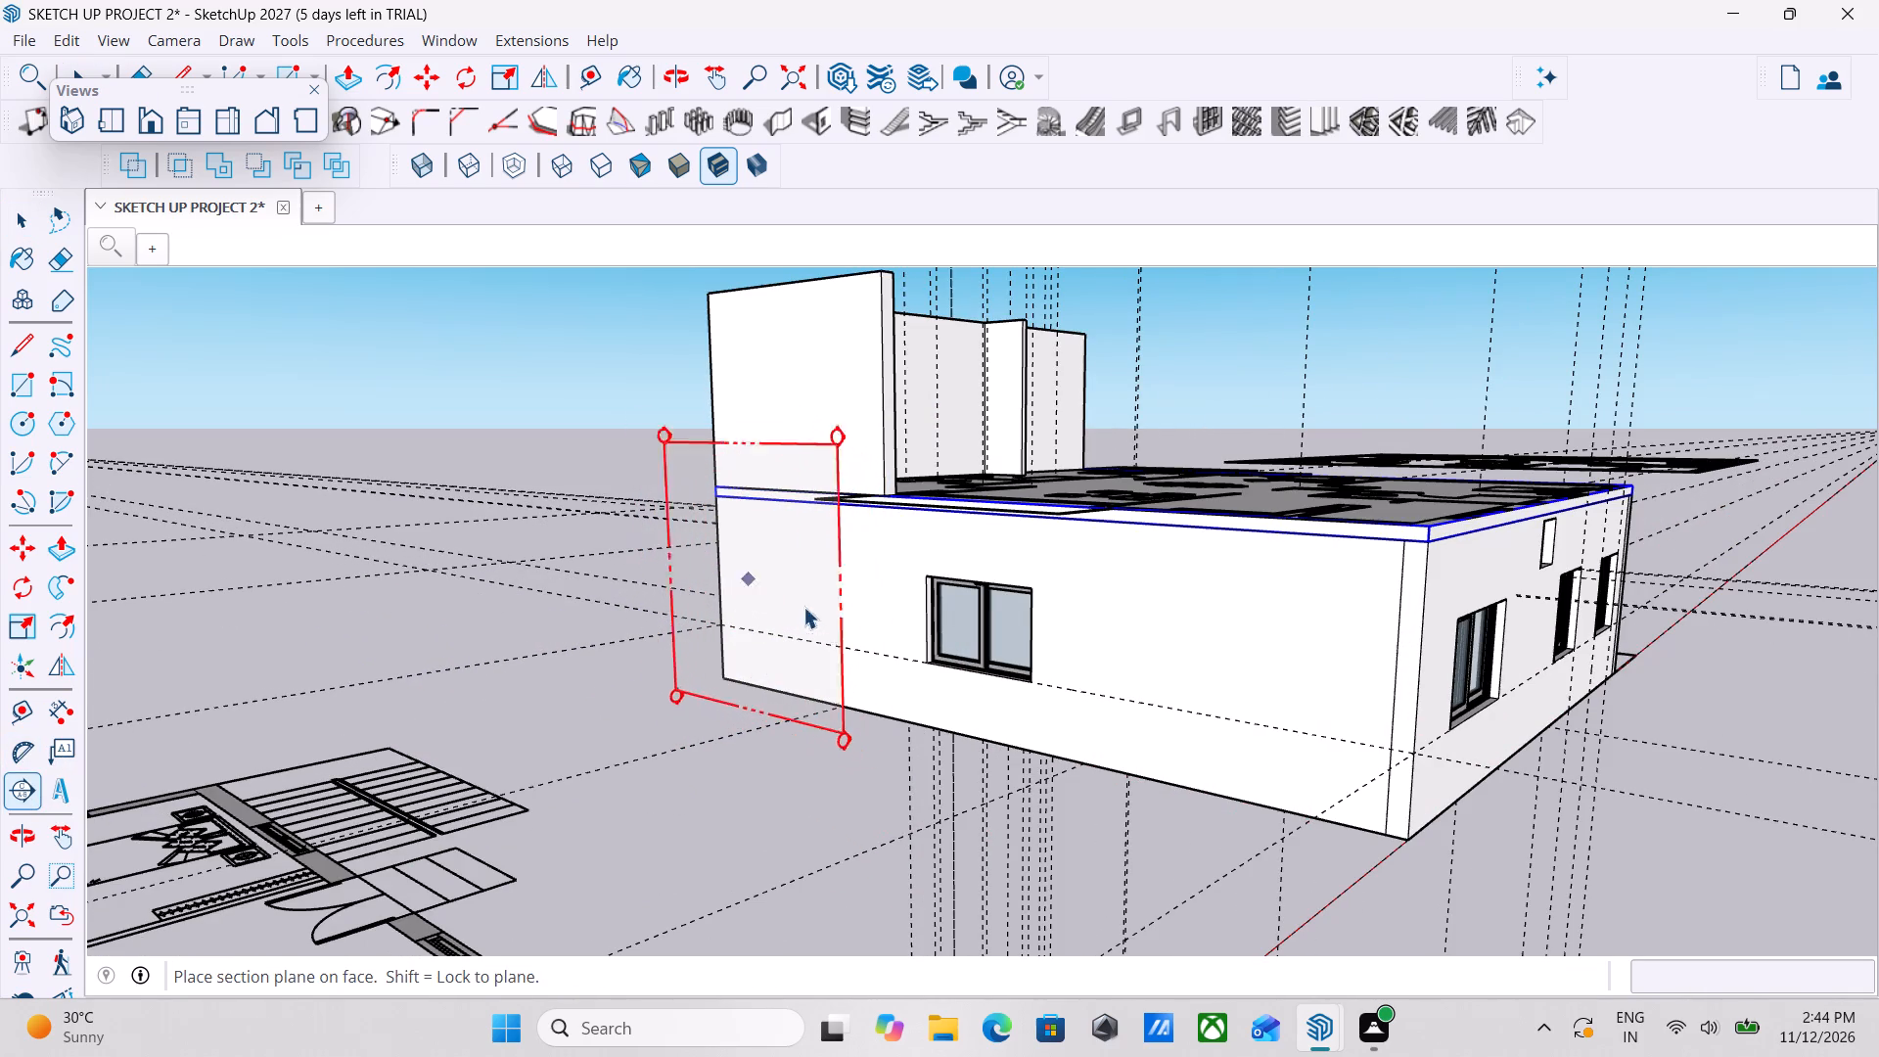
scroll(526, 810, down, 3)
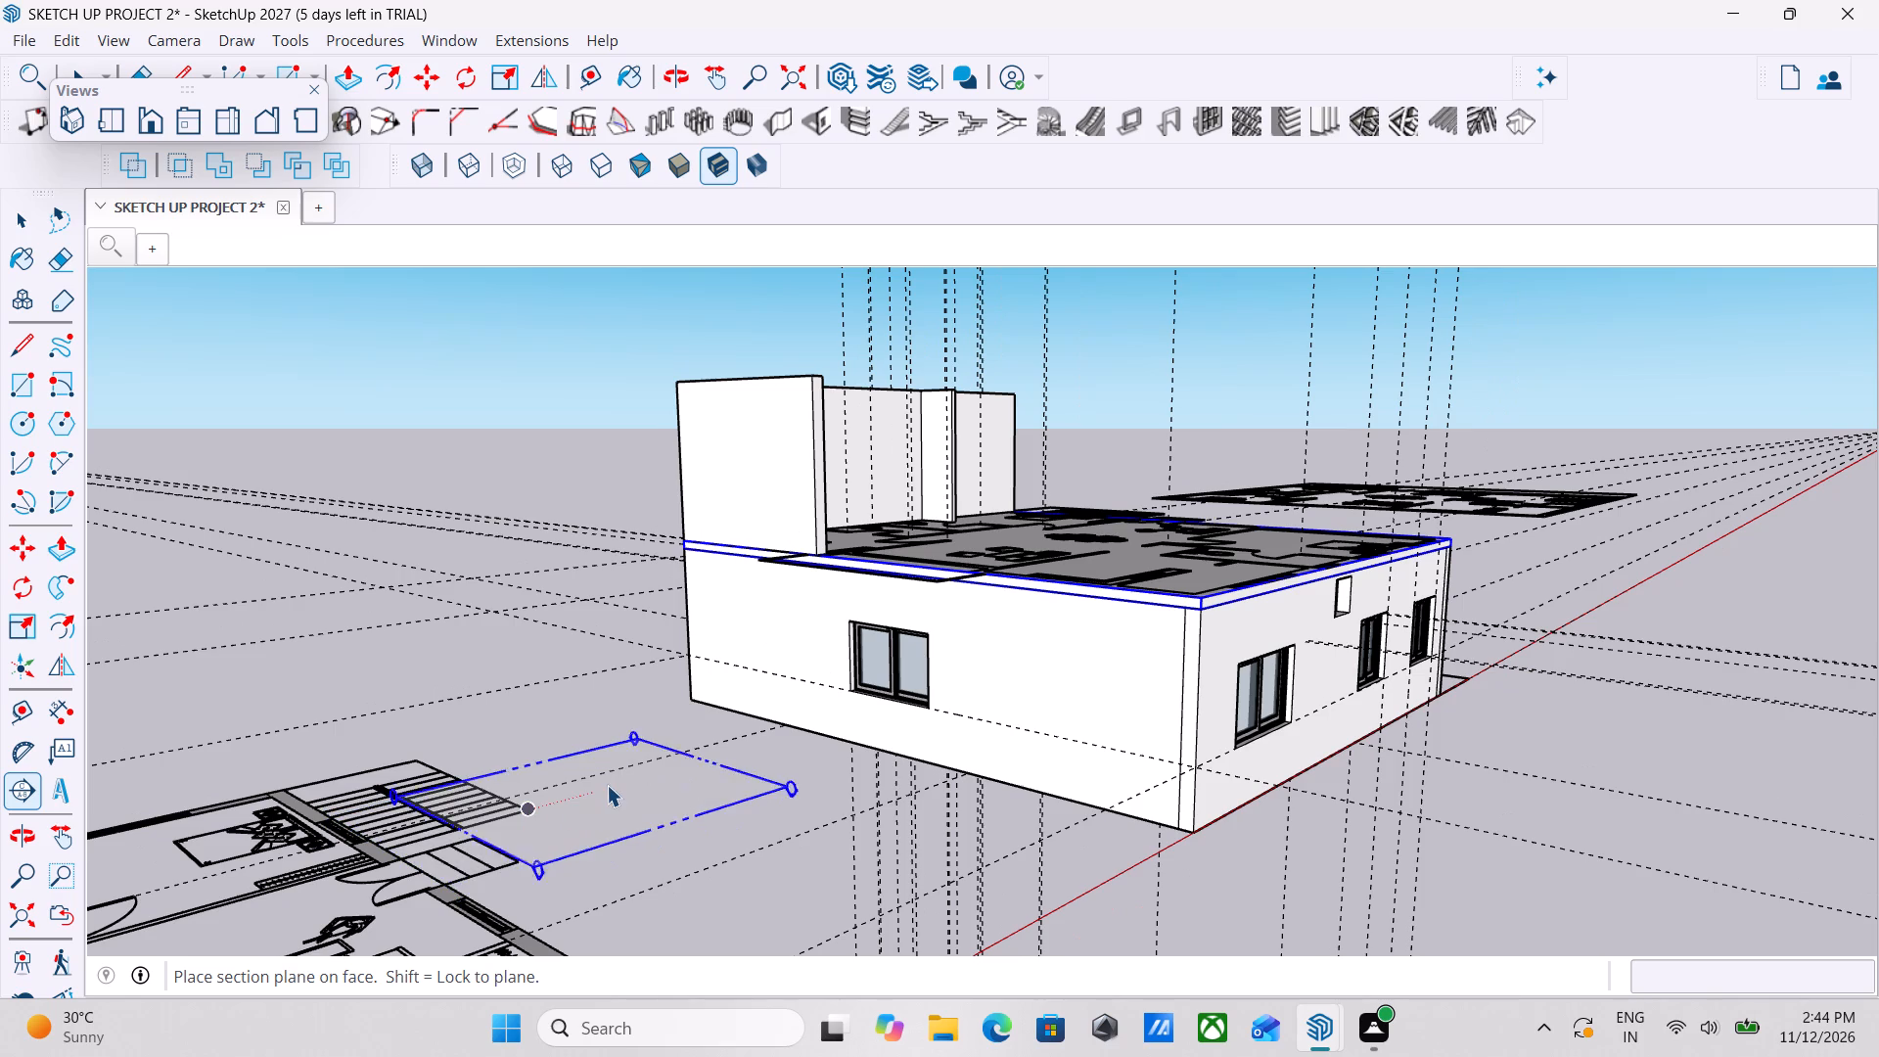
scroll(624, 786, down, 1)
shift+middle_drag(689, 787, 329, 883)
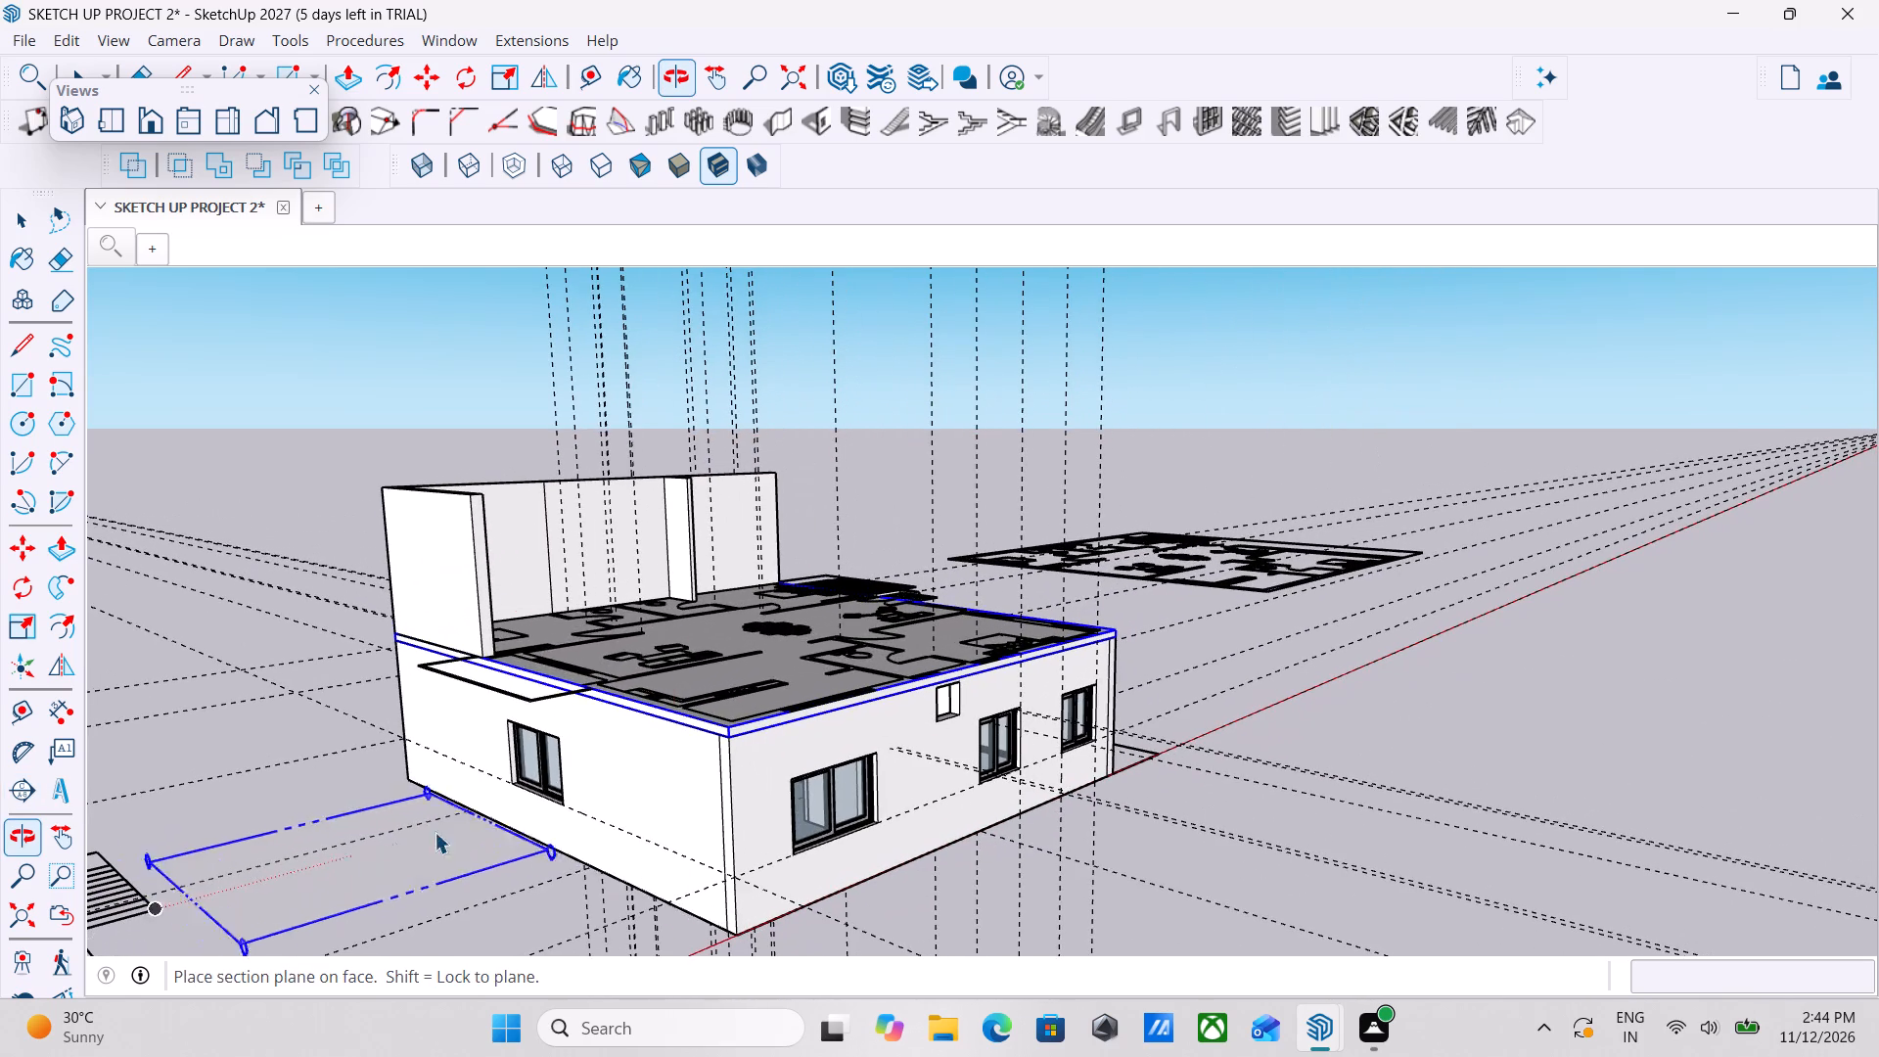
click(740, 647)
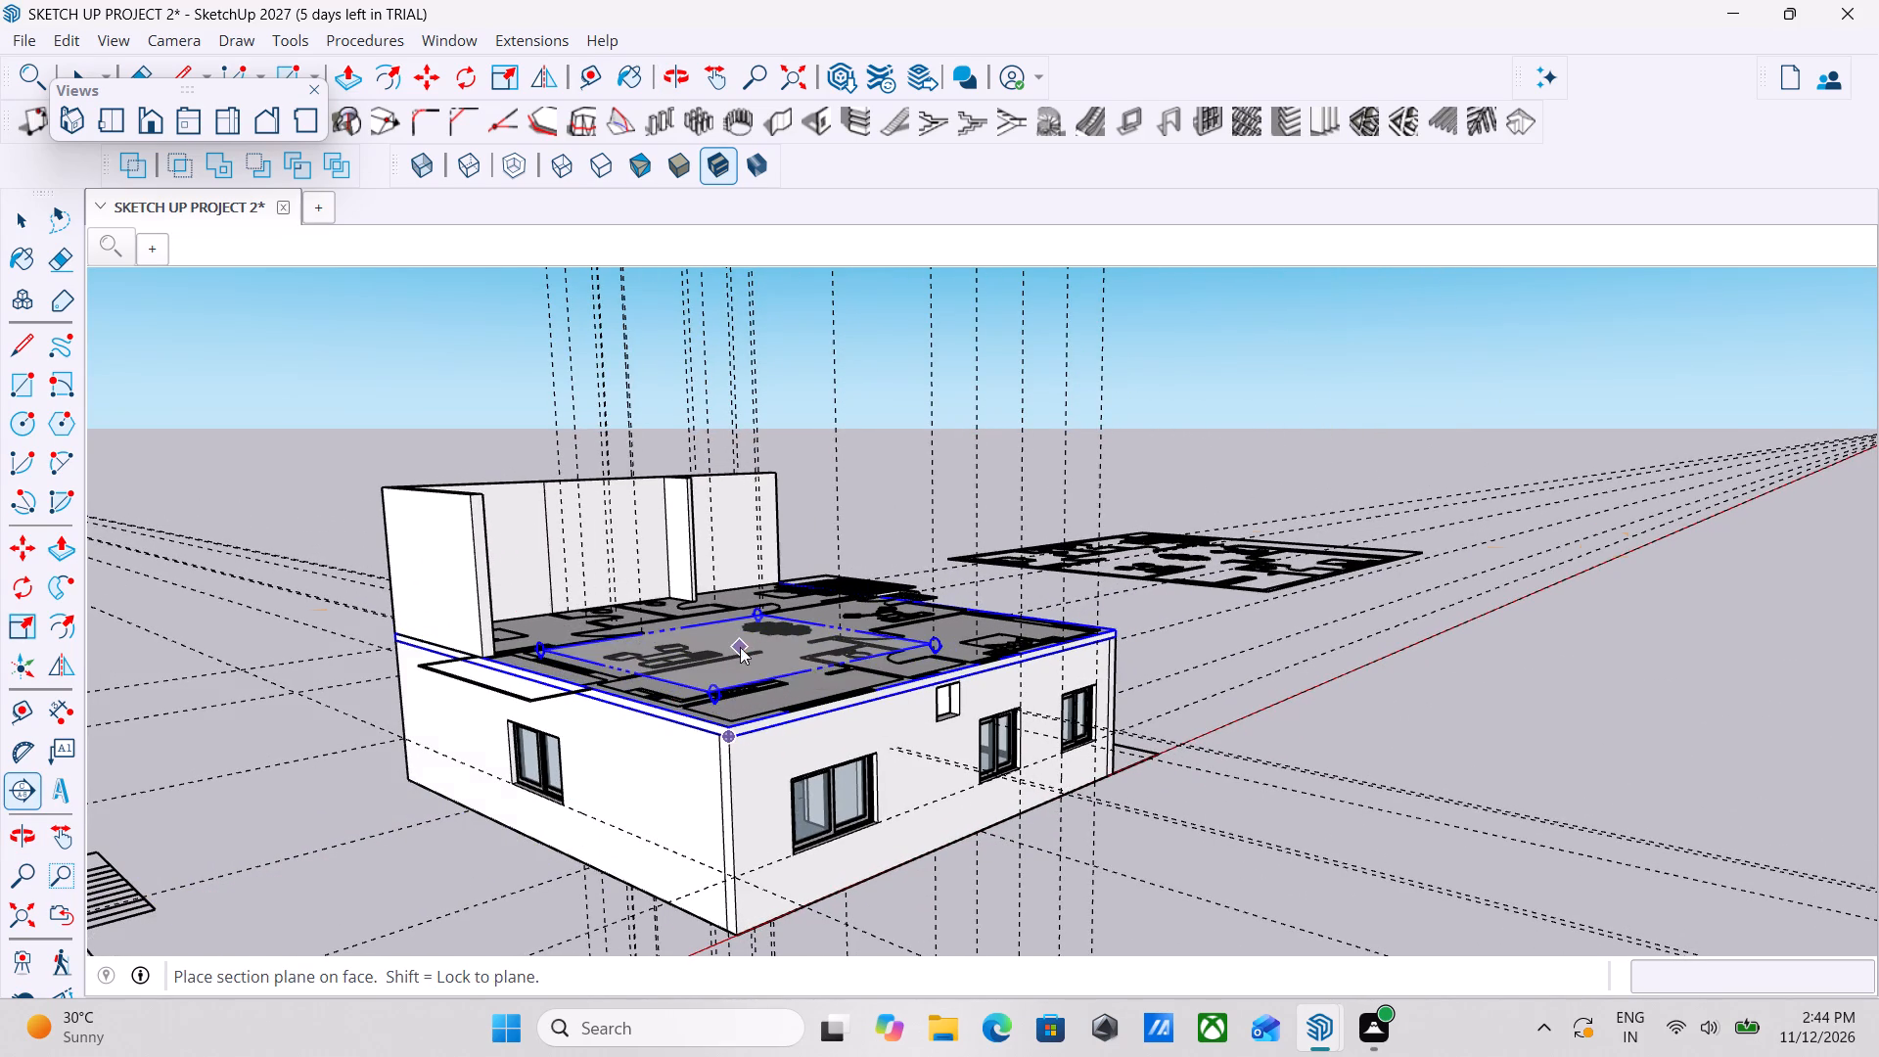
middle_drag(769, 685, 634, 759)
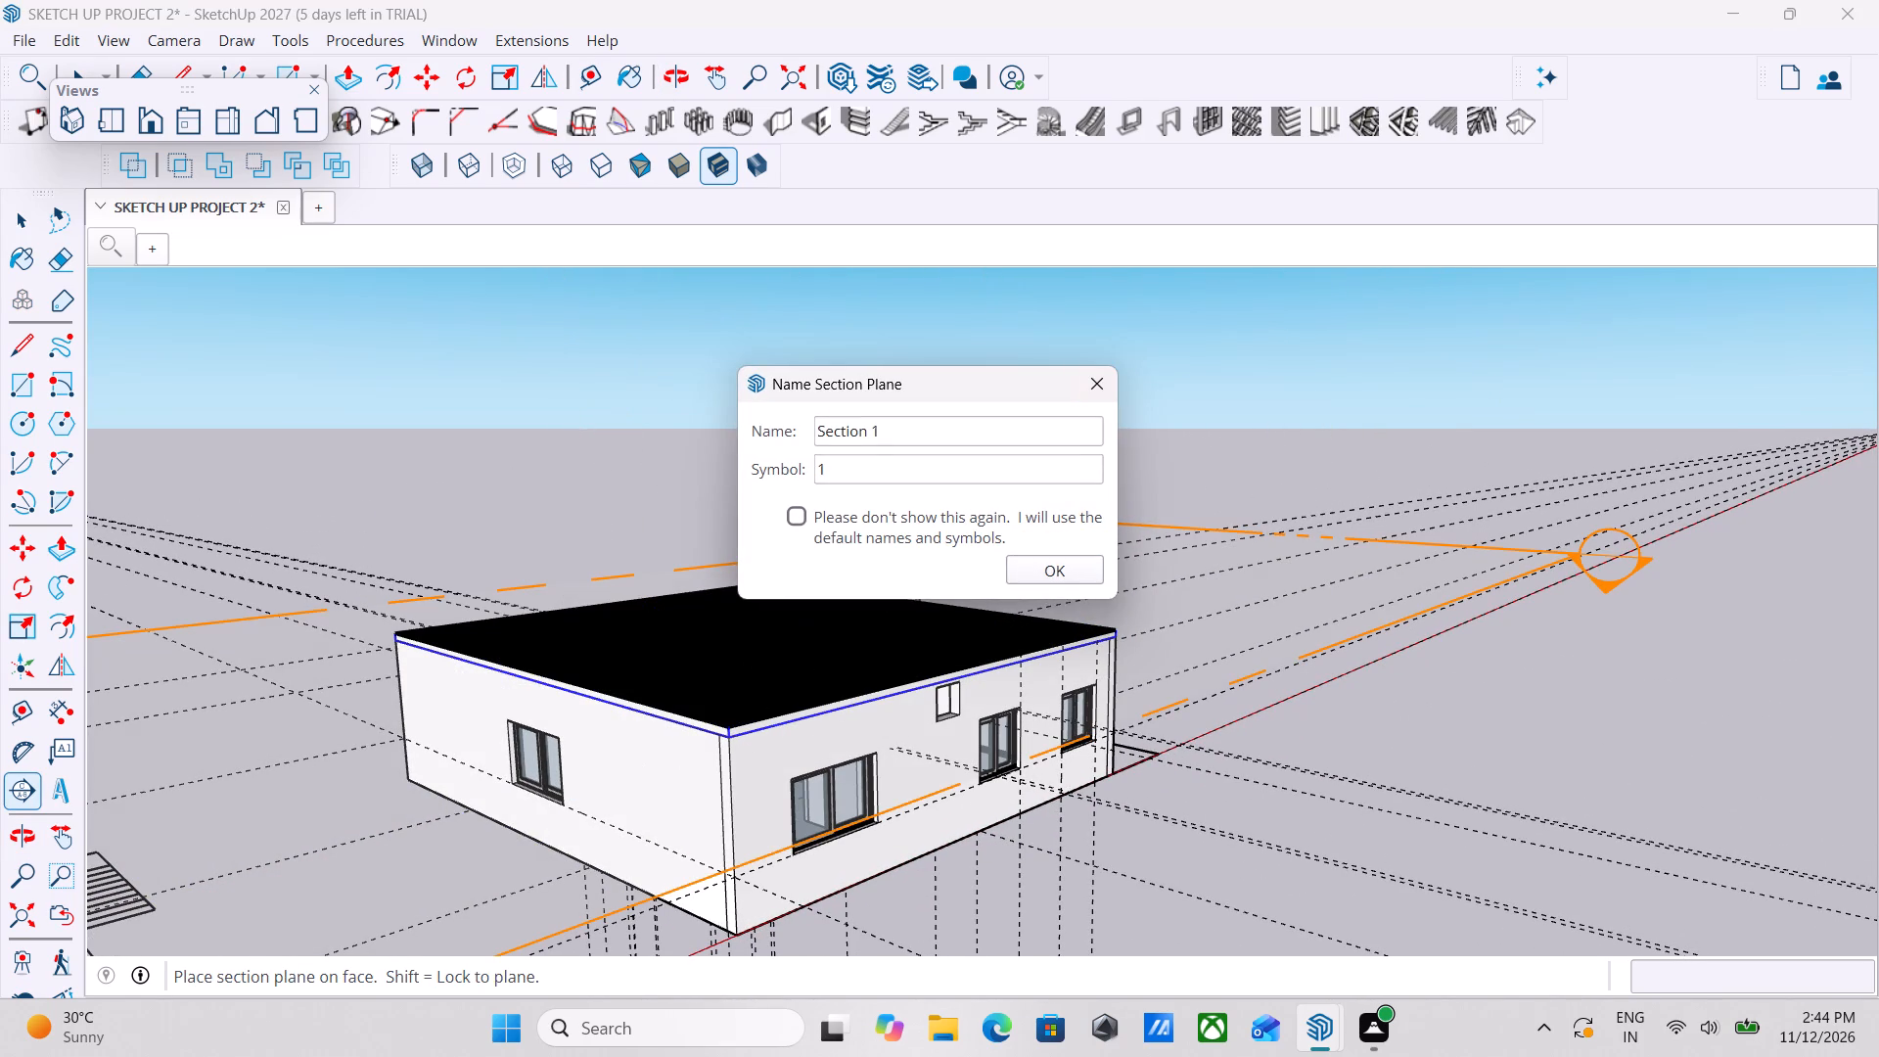
click(1076, 425)
drag(920, 444, 735, 444)
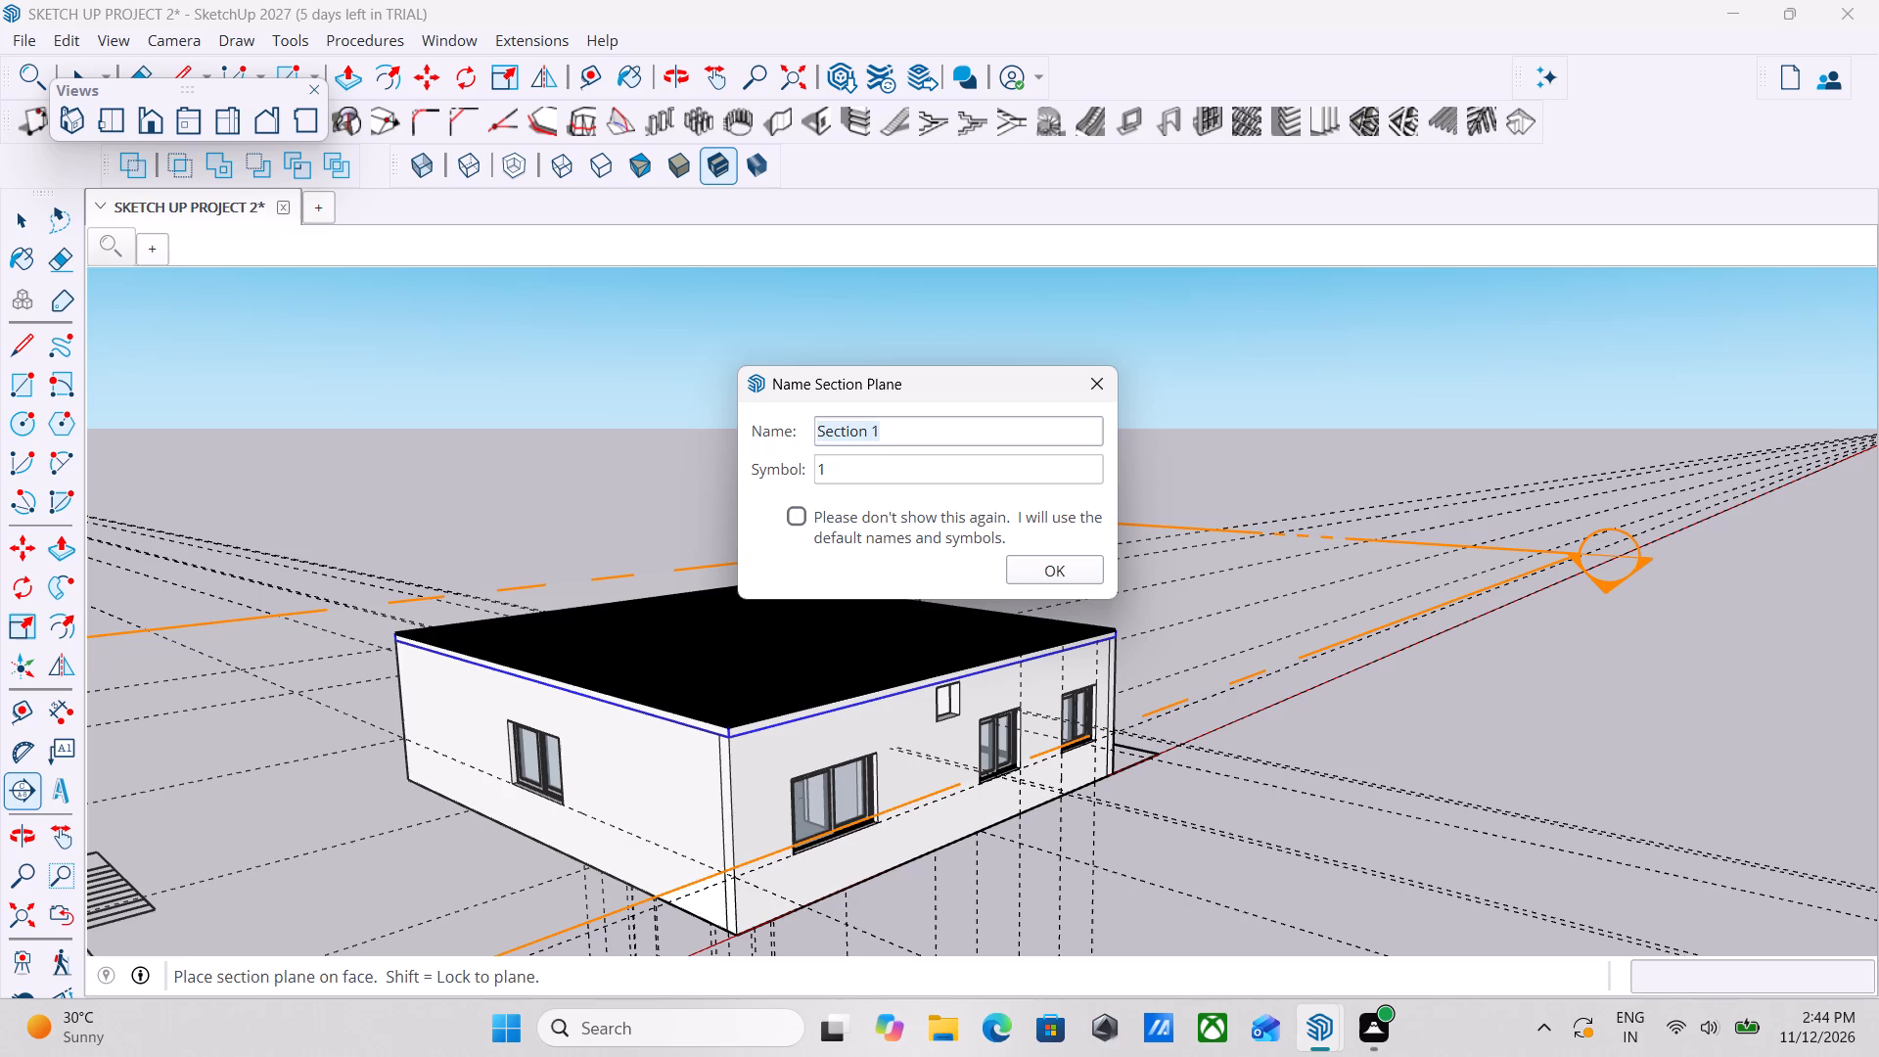
click(904, 435)
click(1040, 577)
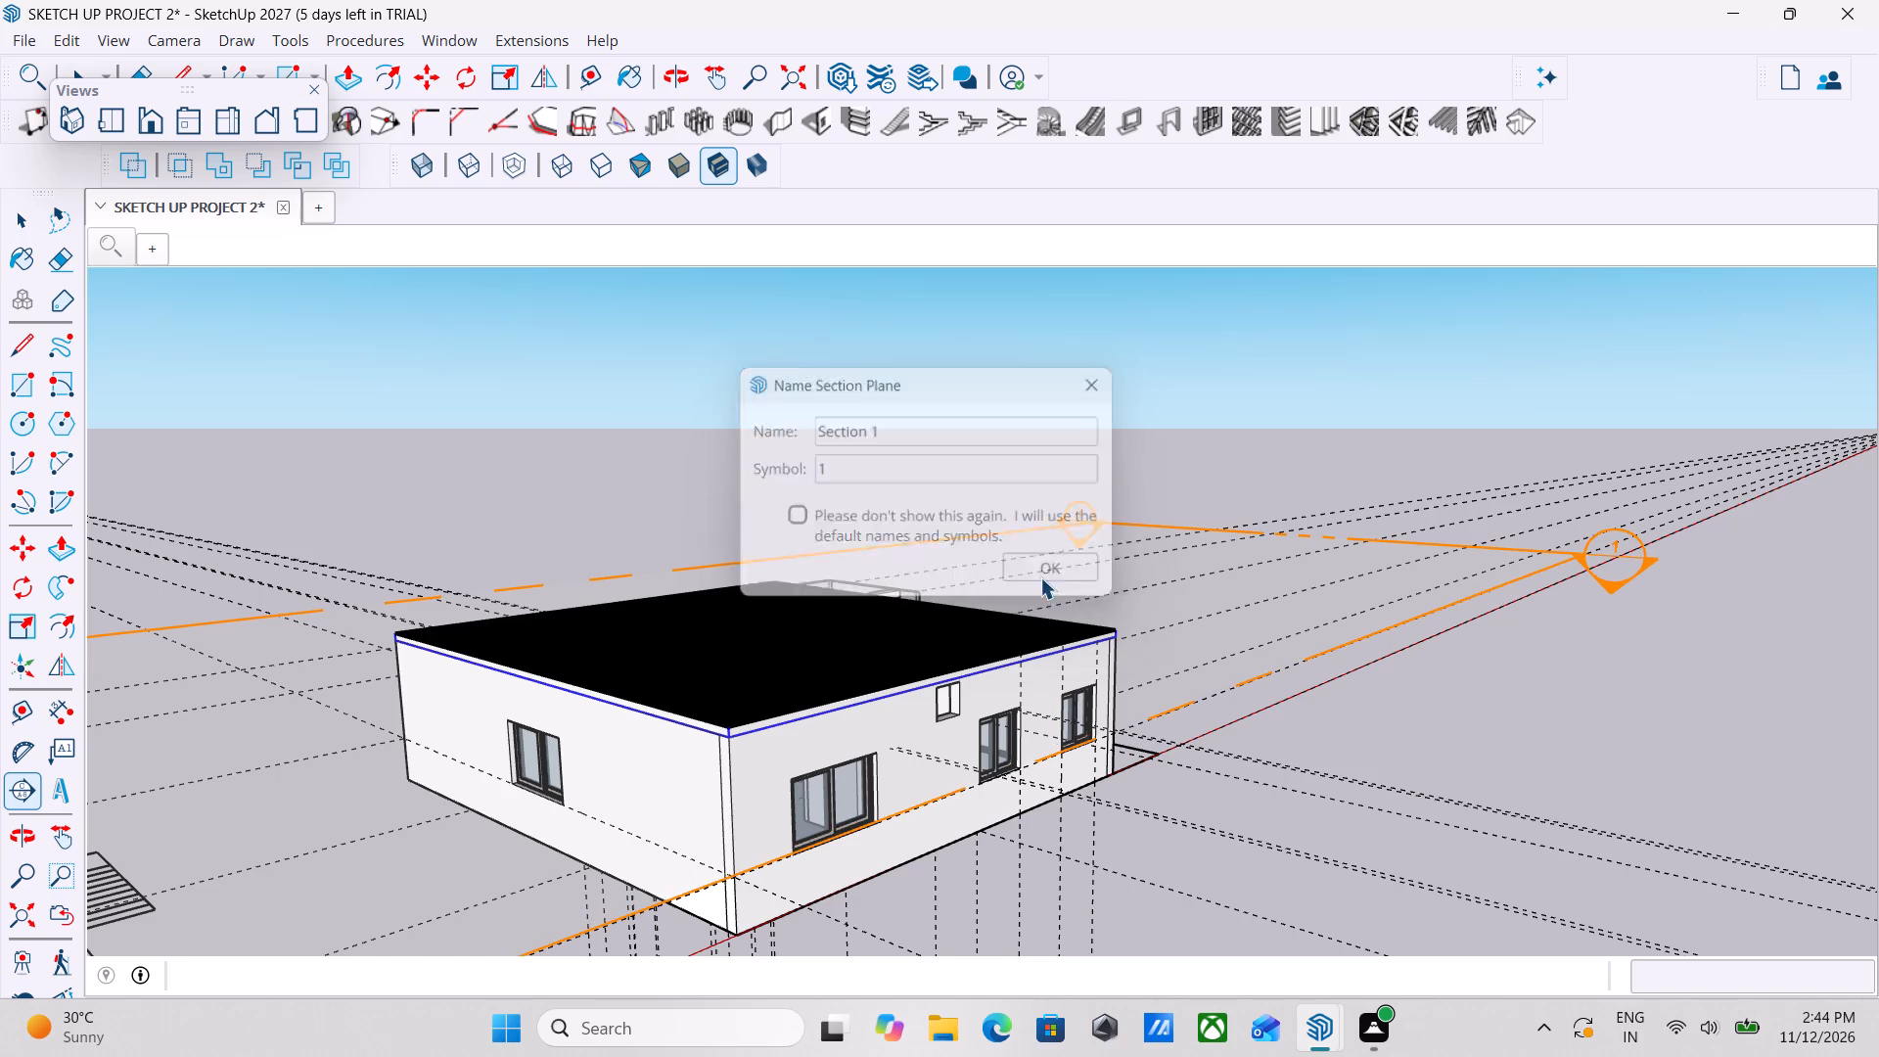
Examine the house as cut by the horizontal section plane from above, the window side and the staircase side.
middle_drag(854, 673, 637, 895)
scroll(781, 792, down, 3)
middle_drag(781, 792, 718, 745)
scroll(718, 745, up, 1)
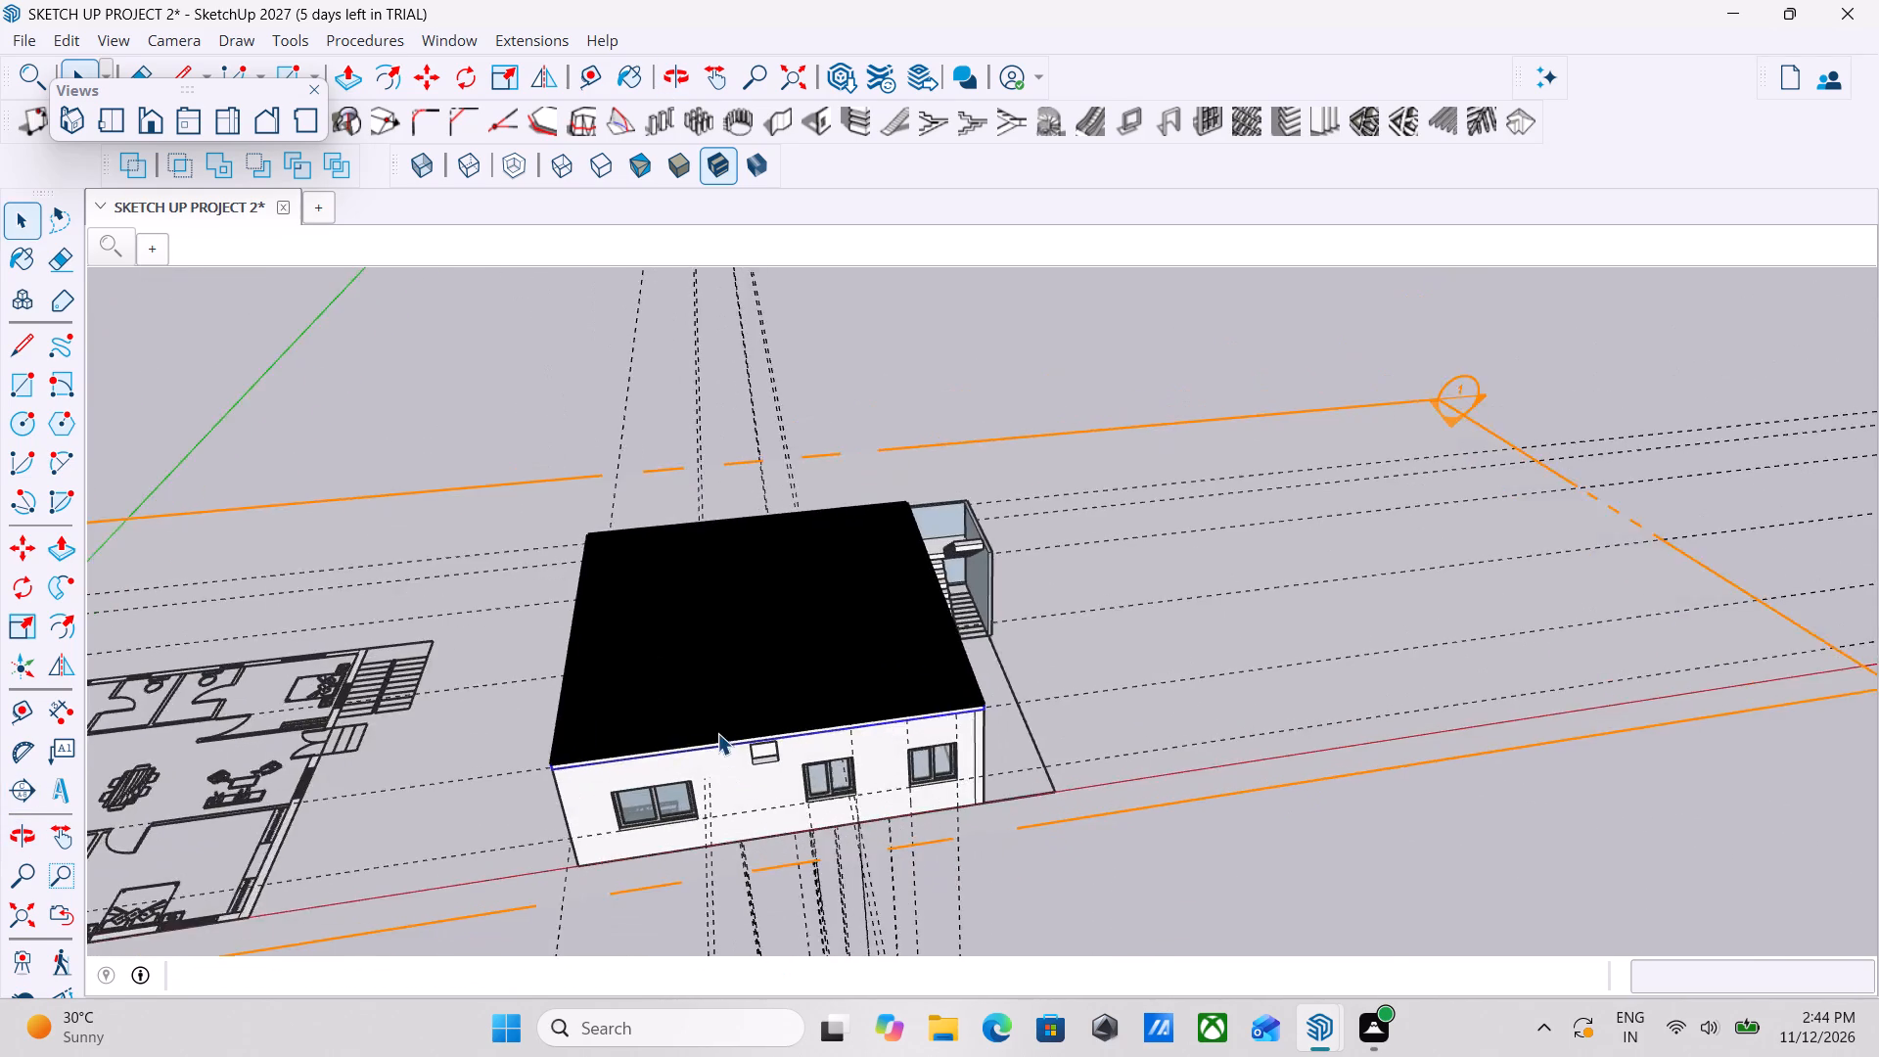
scroll(717, 733, down, 4)
middle_drag(787, 798, 788, 560)
middle_drag(767, 685, 786, 683)
scroll(853, 632, down, 1)
scroll(786, 683, up, 1)
scroll(786, 683, down, 4)
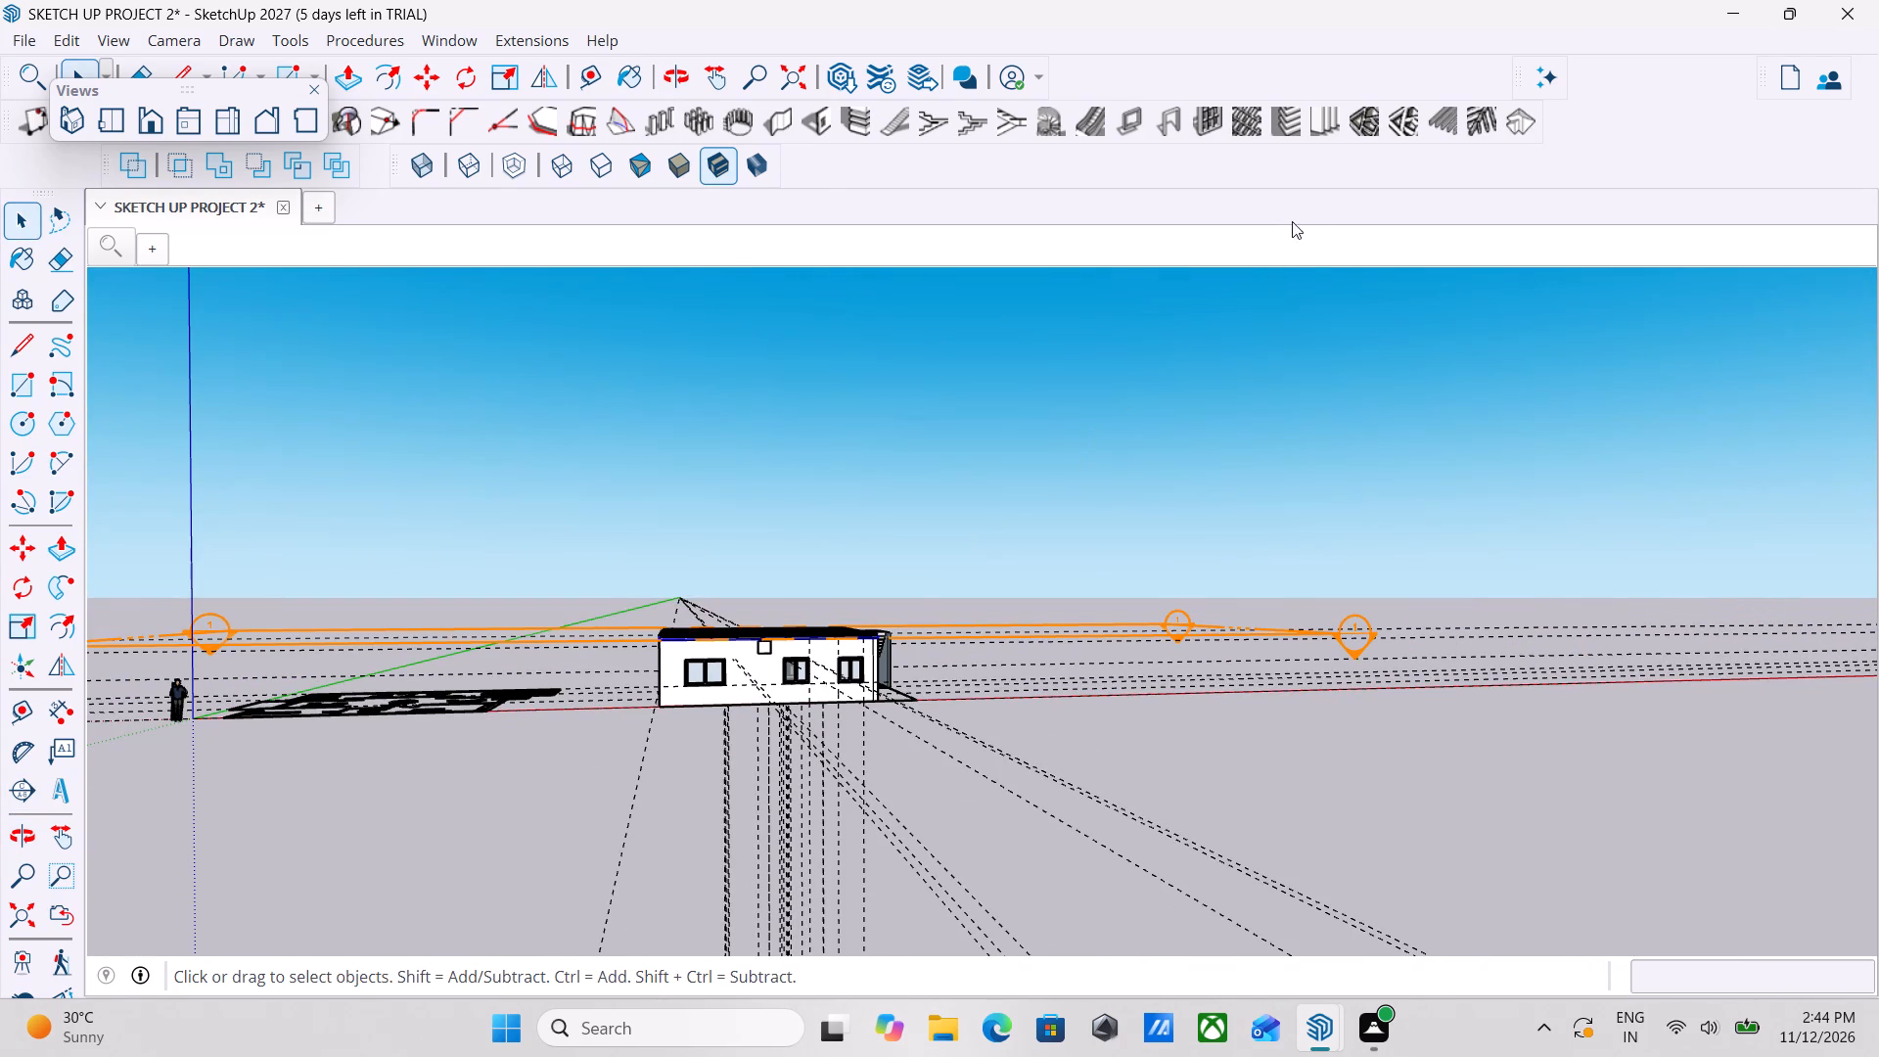
scroll(1315, 226, down, 4)
scroll(400, 666, up, 3)
click(514, 626)
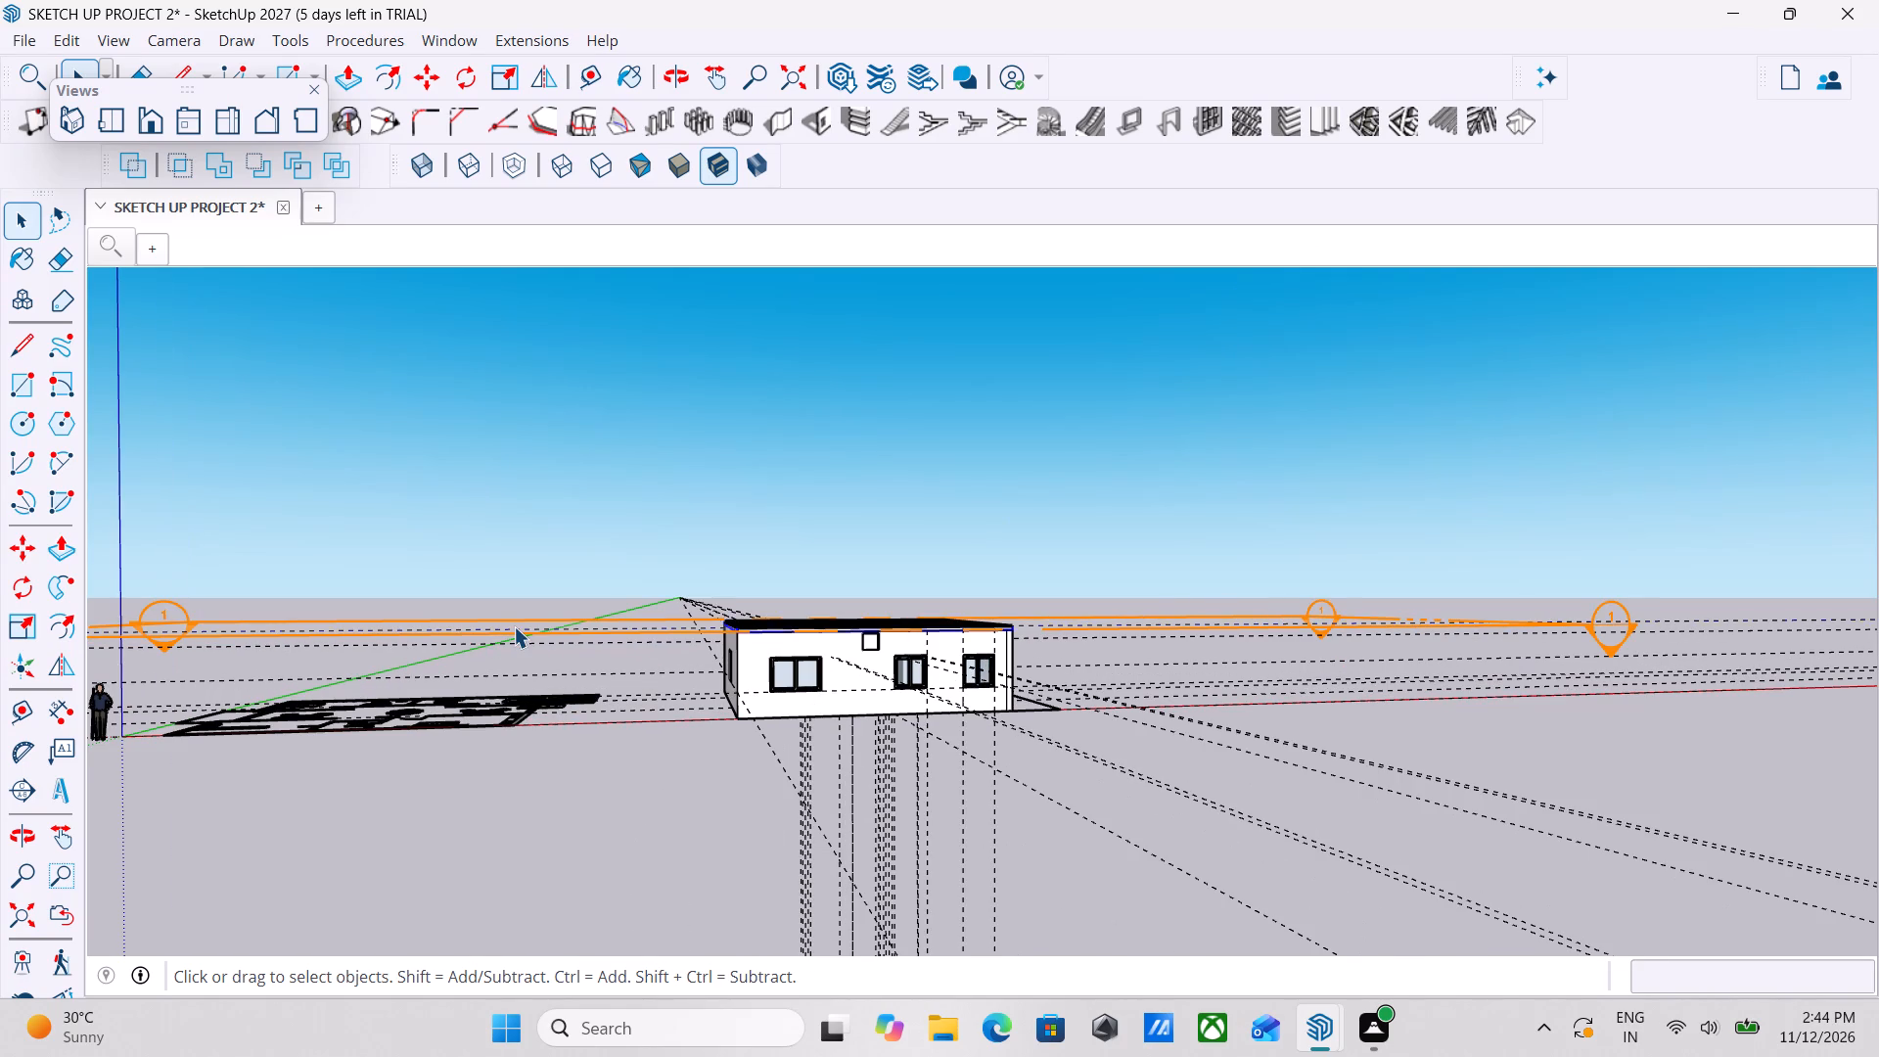
scroll(934, 640, up, 2)
middle_drag(972, 634, 551, 776)
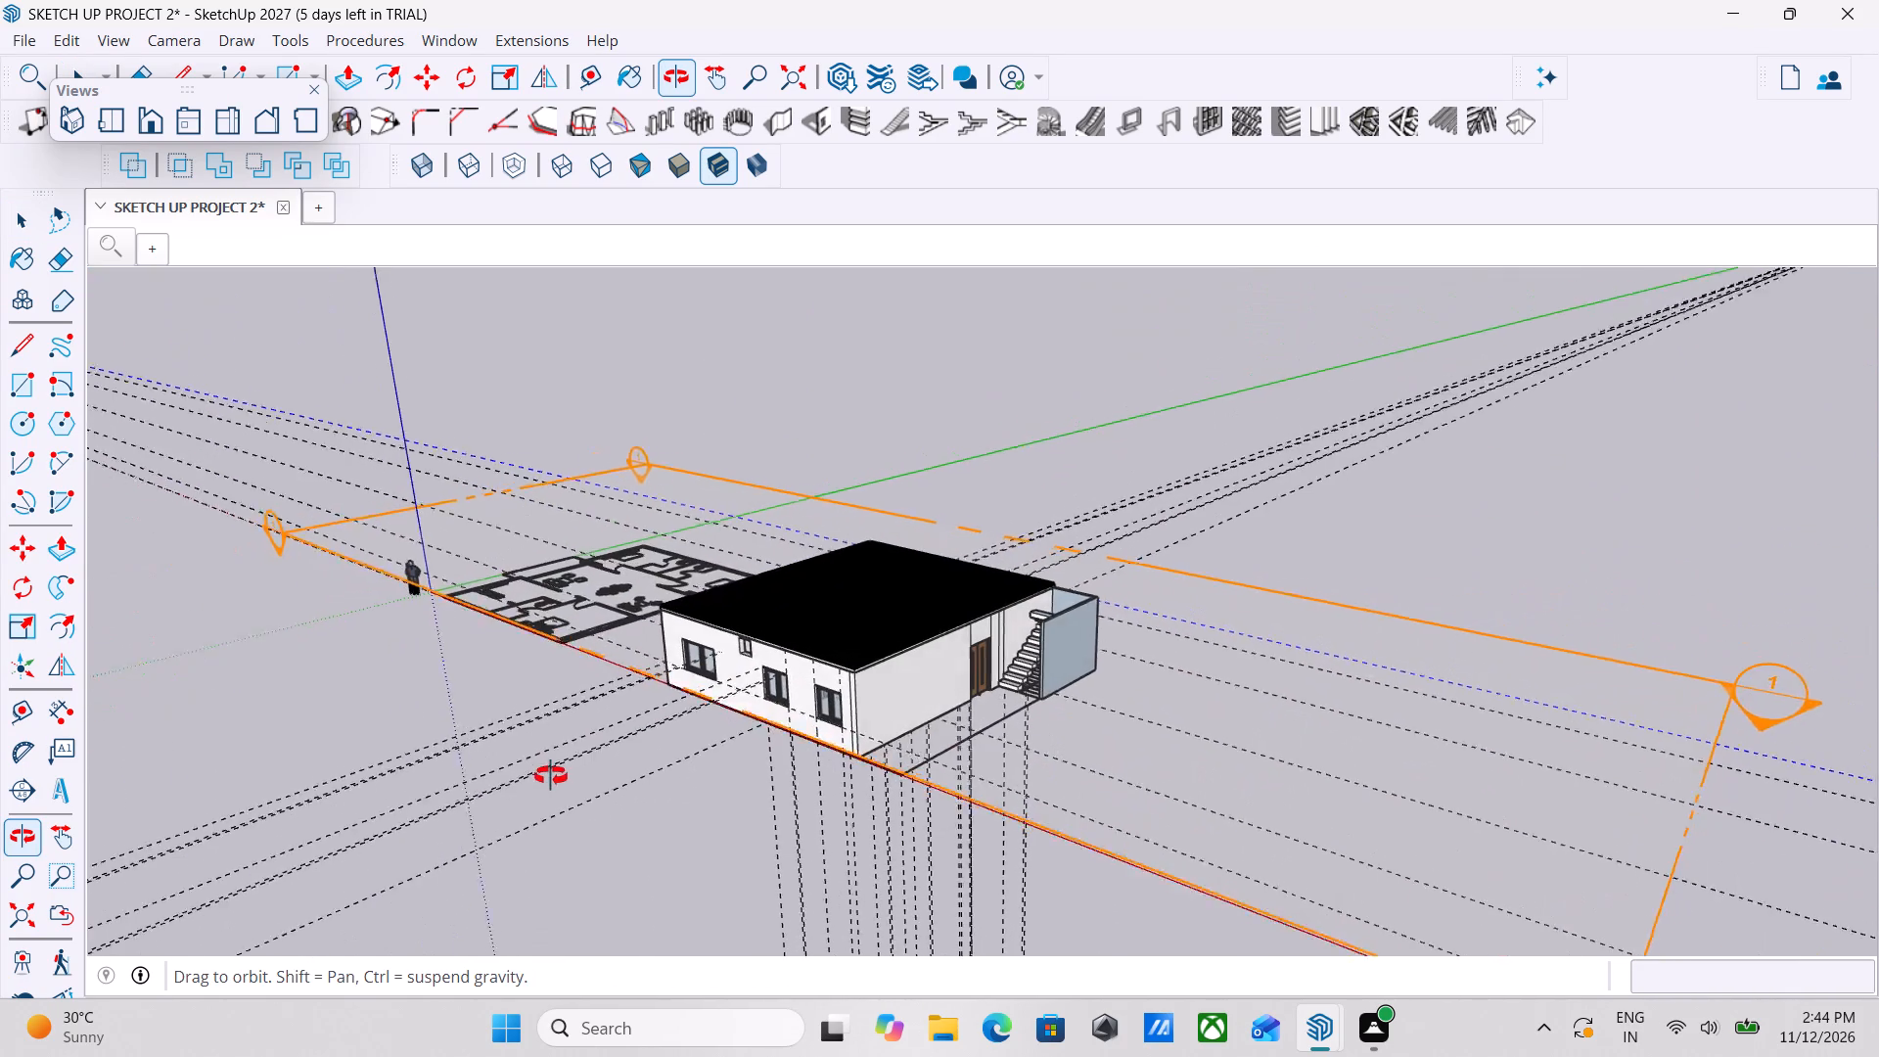
middle_drag(551, 776, 619, 769)
key(Down)
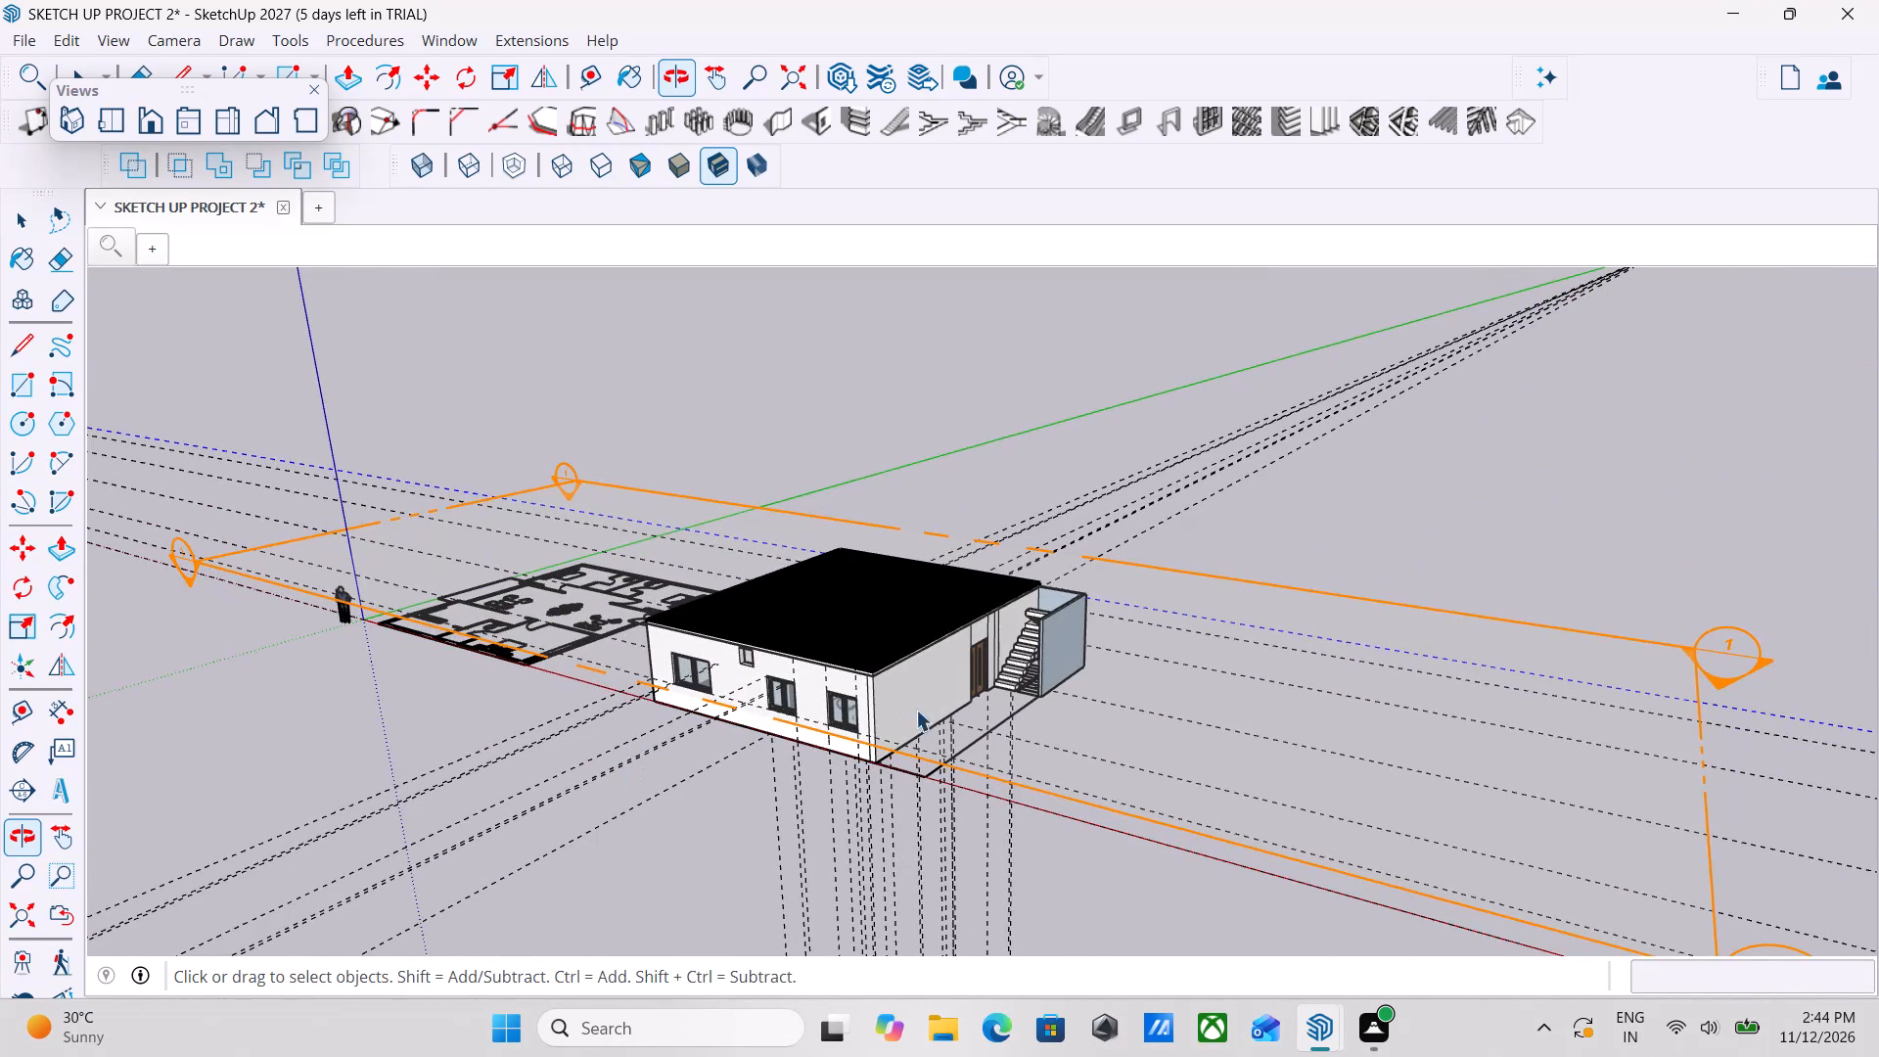
middle_drag(916, 710, 1022, 678)
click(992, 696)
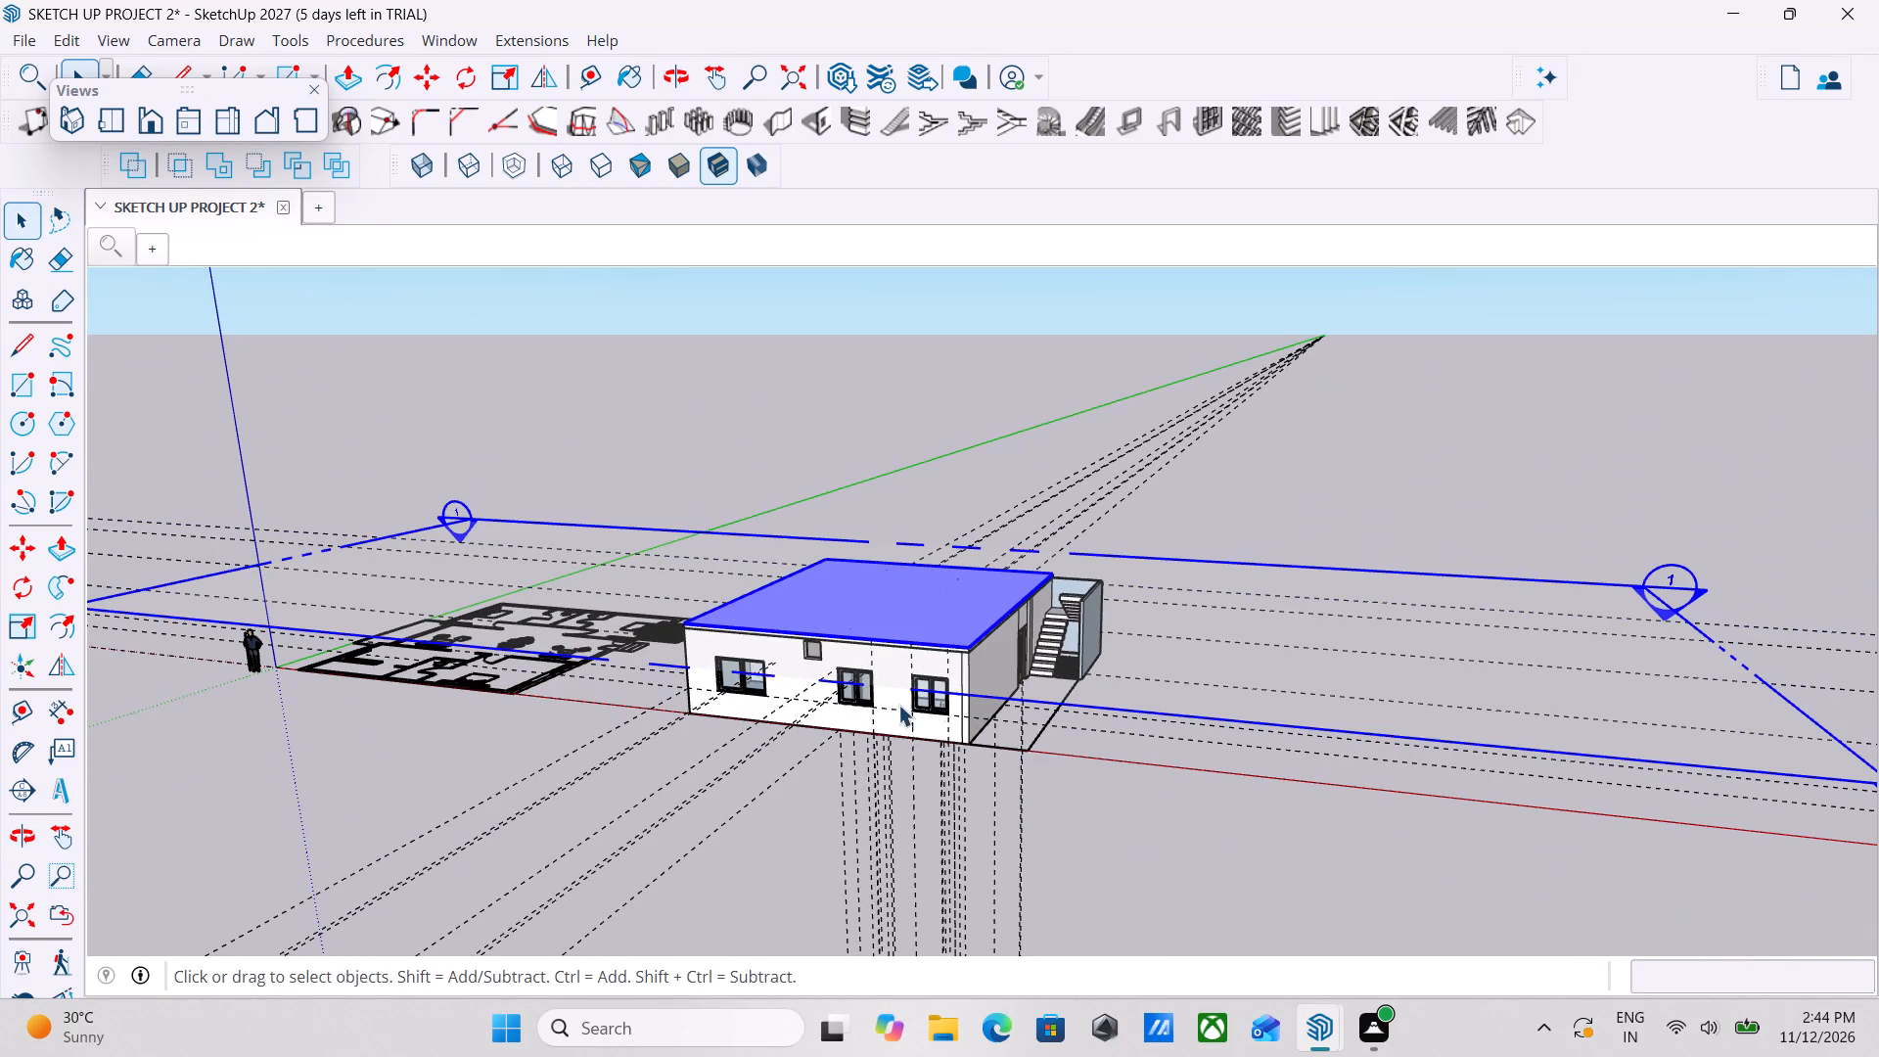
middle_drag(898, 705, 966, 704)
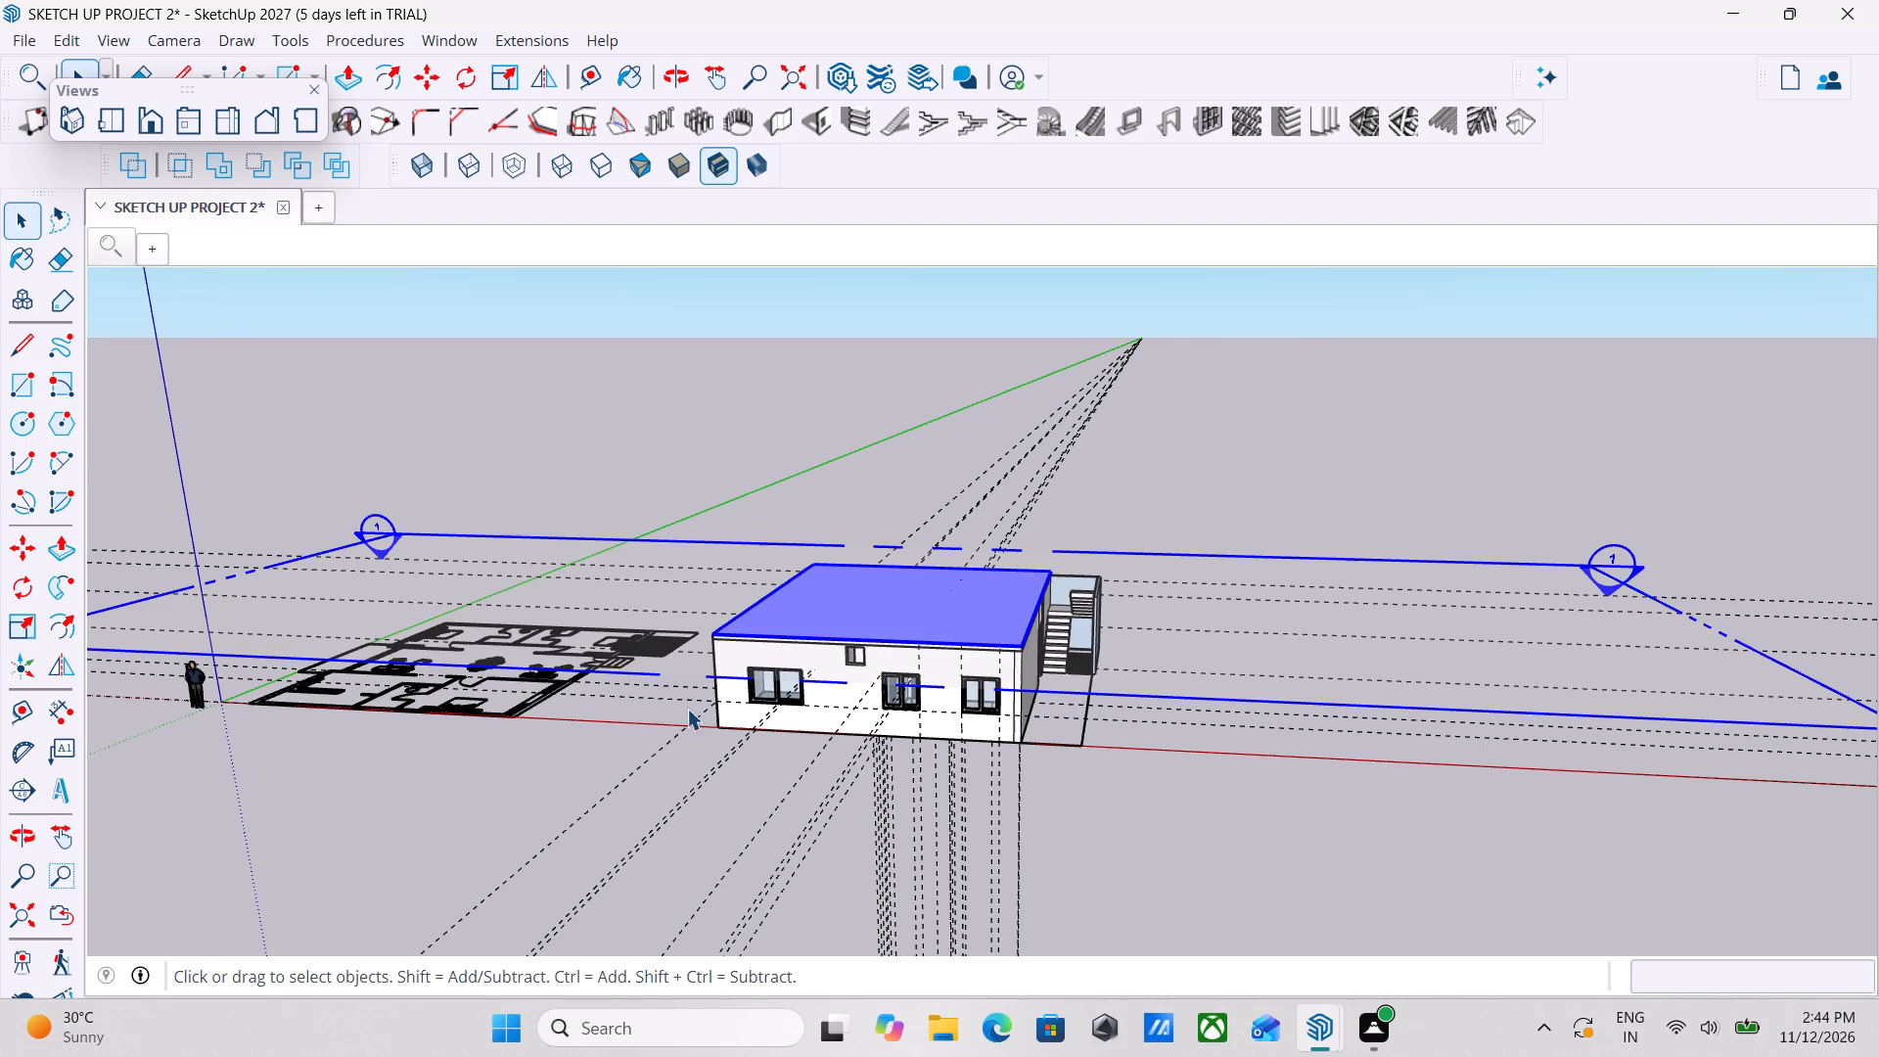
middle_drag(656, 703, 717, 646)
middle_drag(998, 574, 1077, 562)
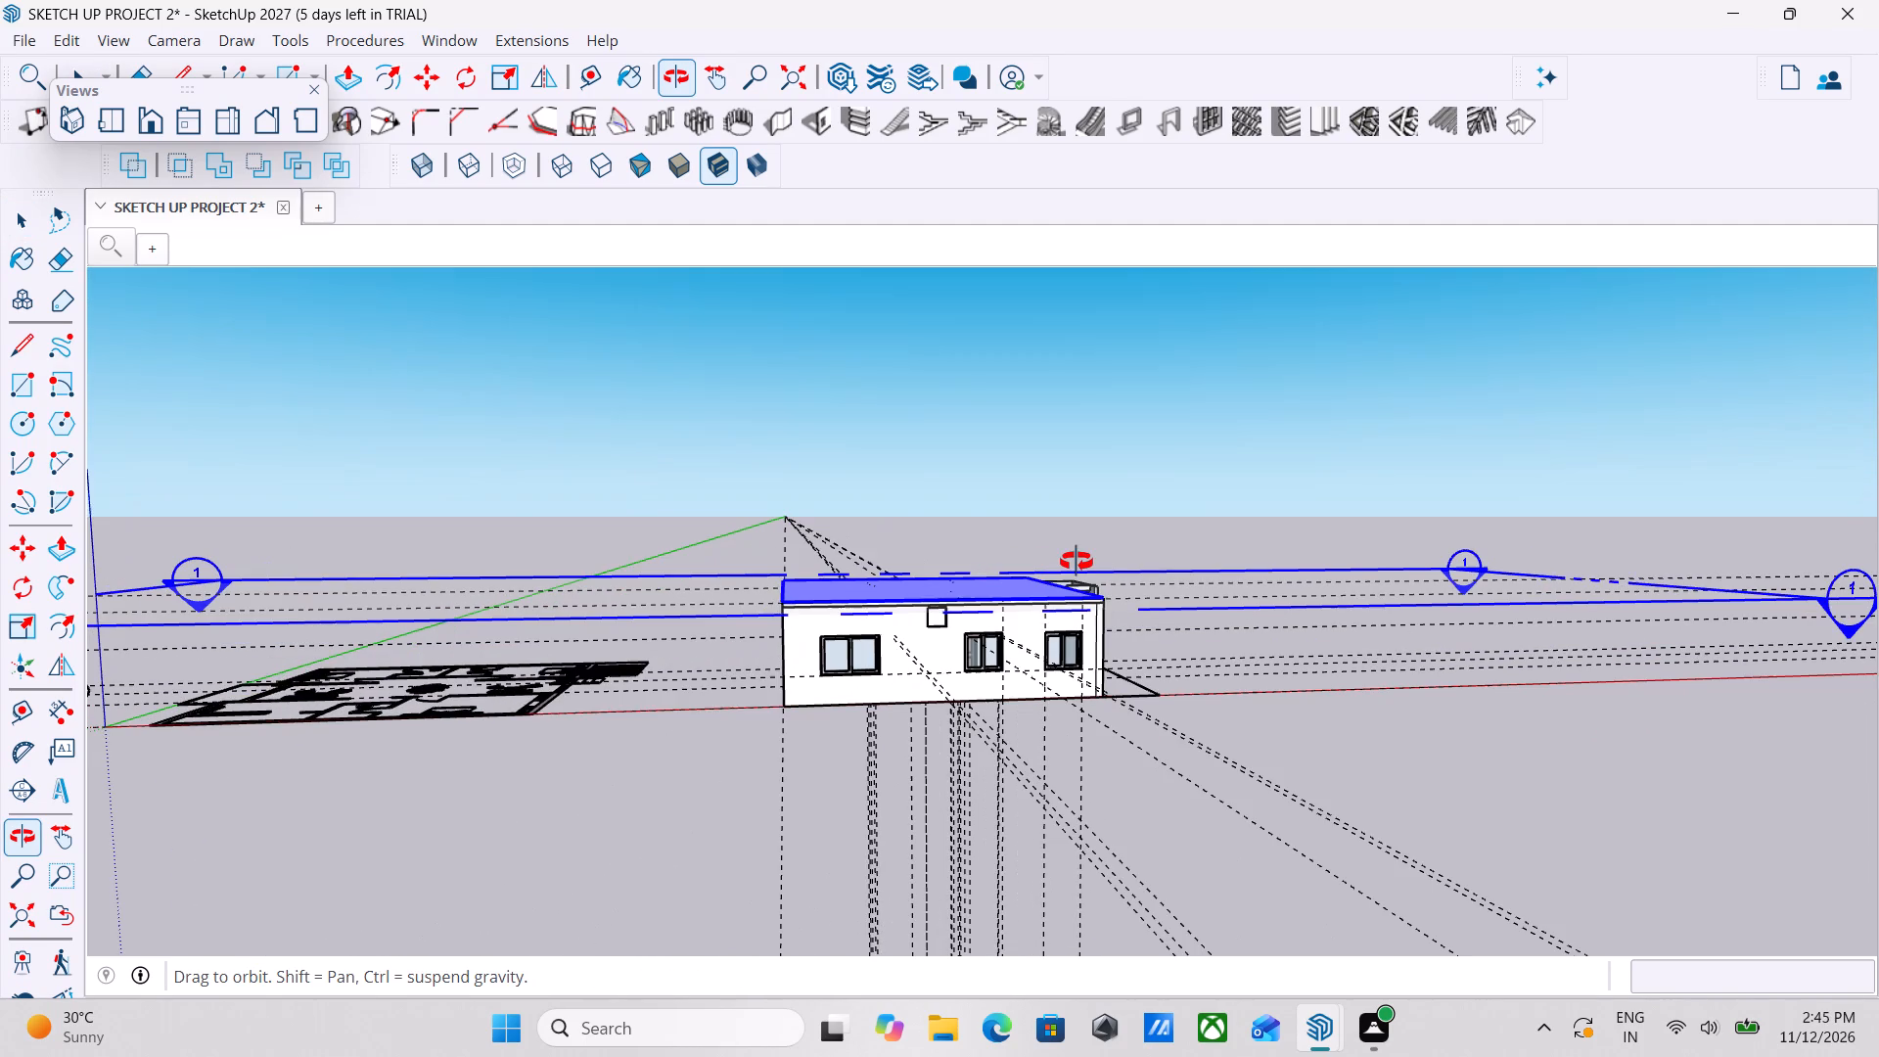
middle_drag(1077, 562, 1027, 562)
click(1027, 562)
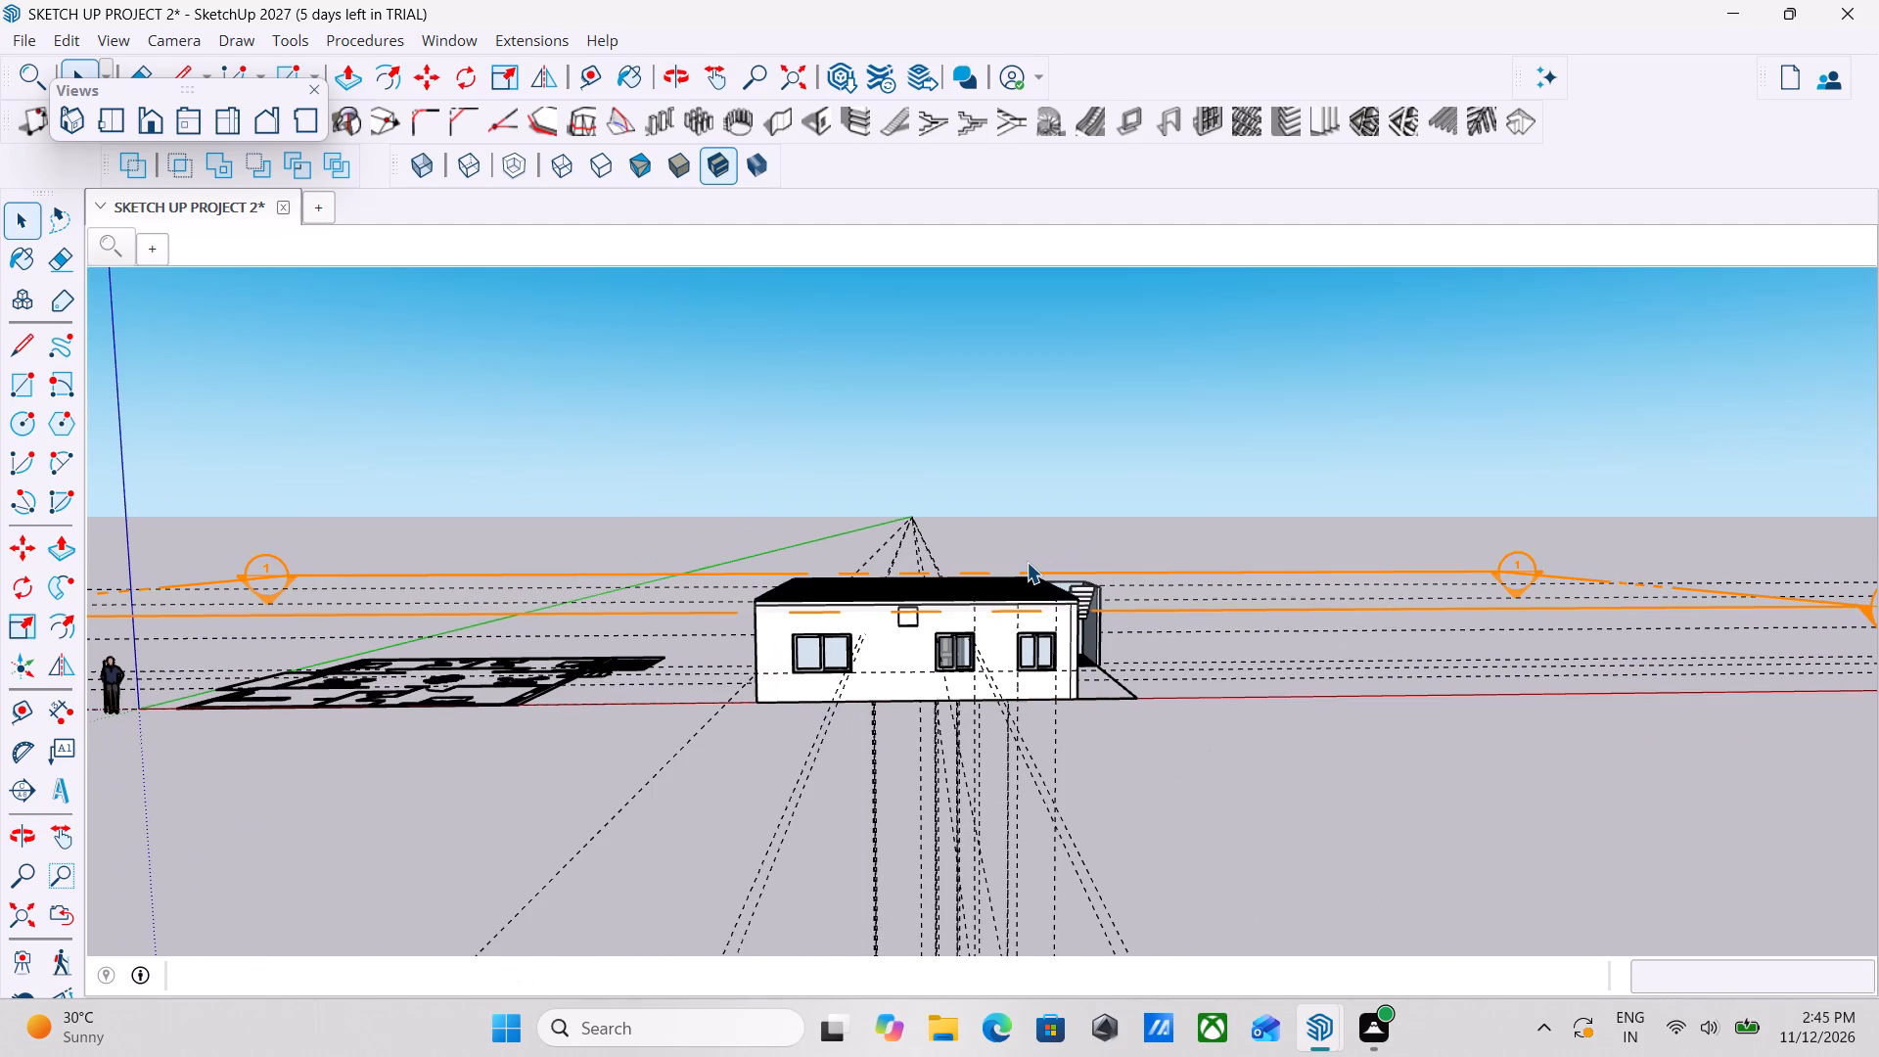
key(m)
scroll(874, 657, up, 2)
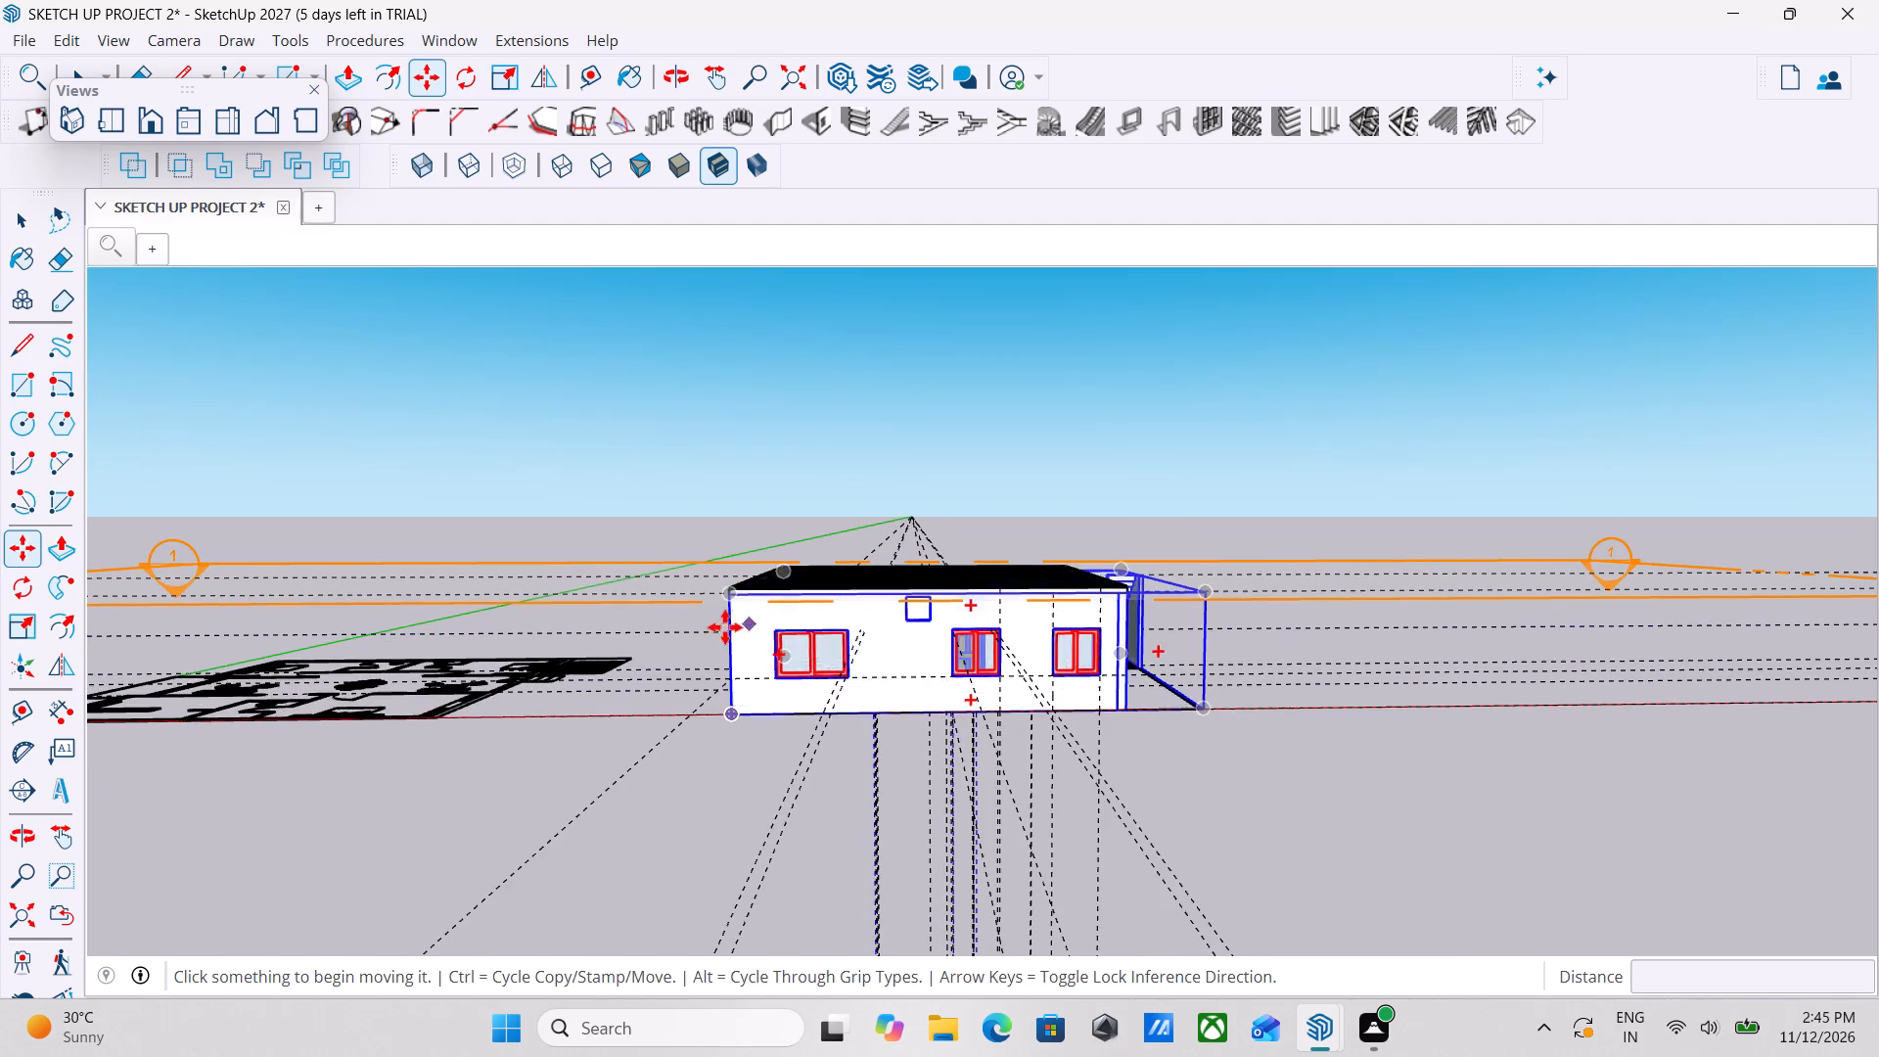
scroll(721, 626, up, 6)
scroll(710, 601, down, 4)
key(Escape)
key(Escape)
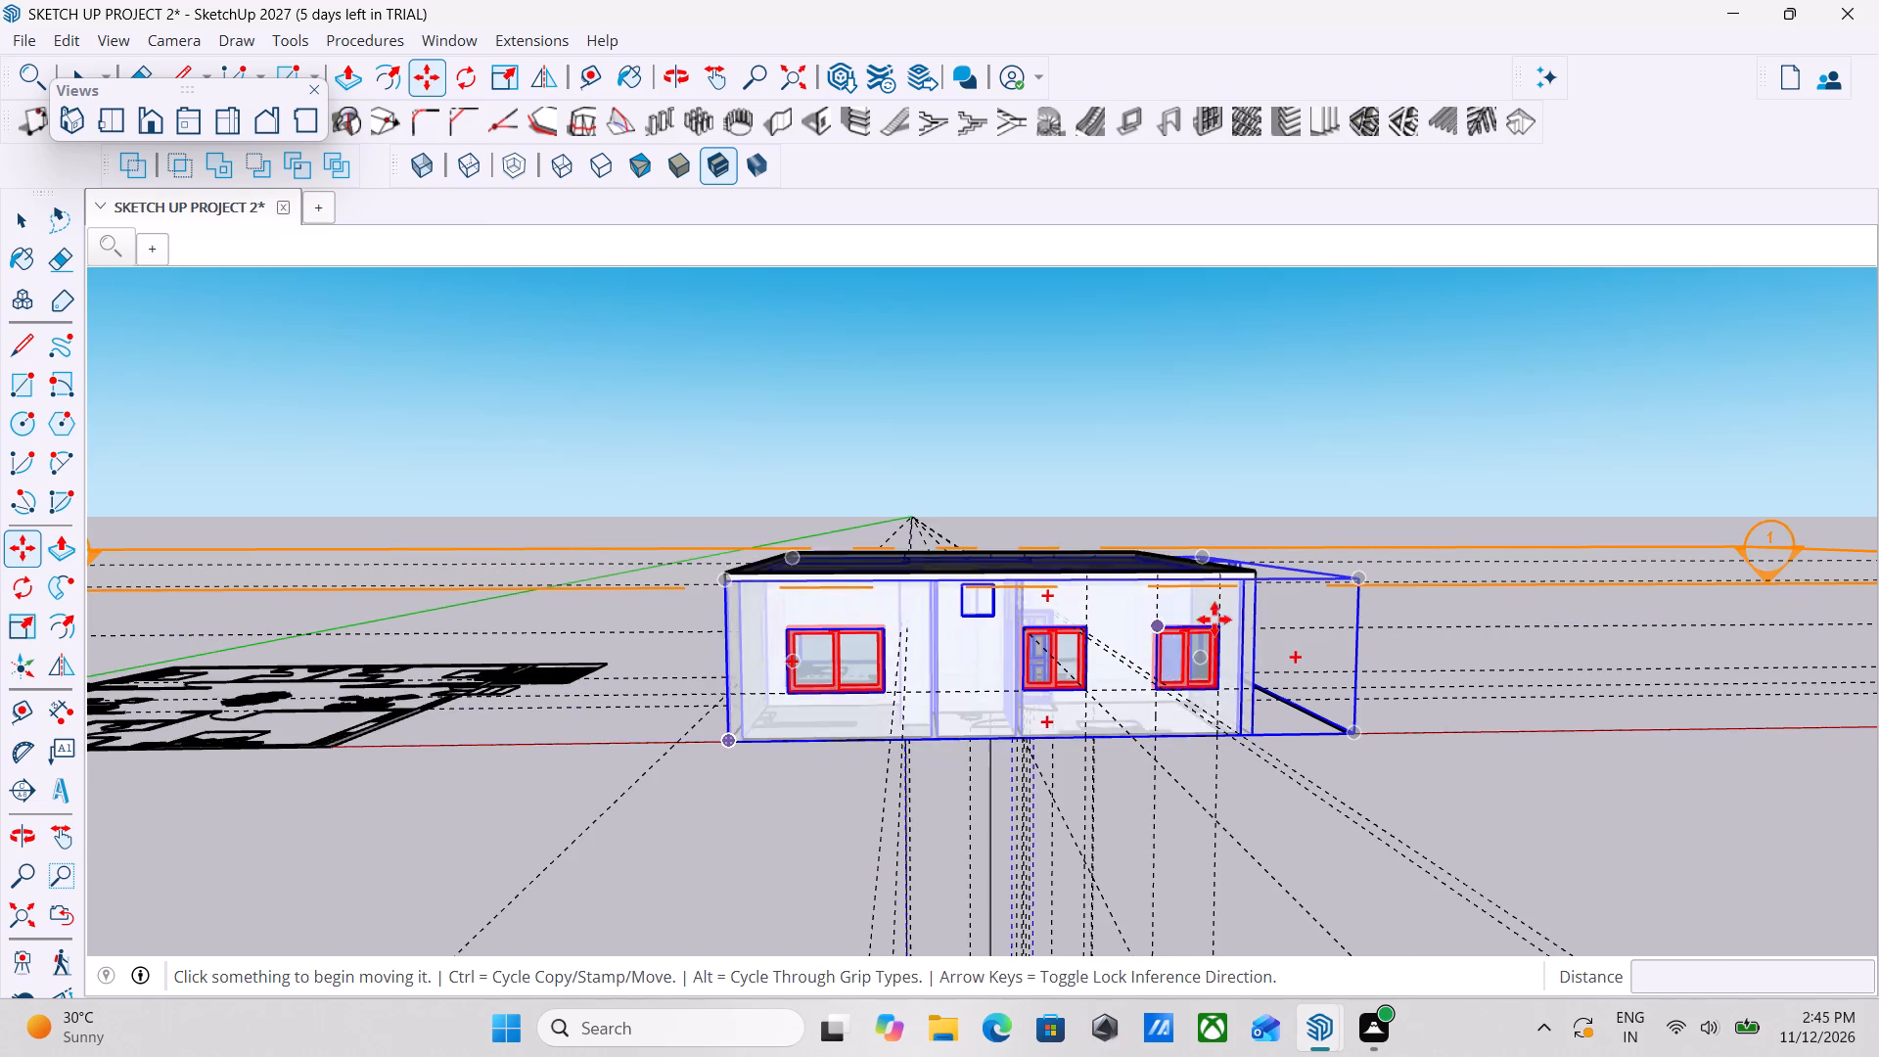
Move the horizontal section plane down about 3' 2" from the slab level to cut through the ground-floor walls.
key(space)
click(1420, 585)
scroll(1420, 585, down, 2)
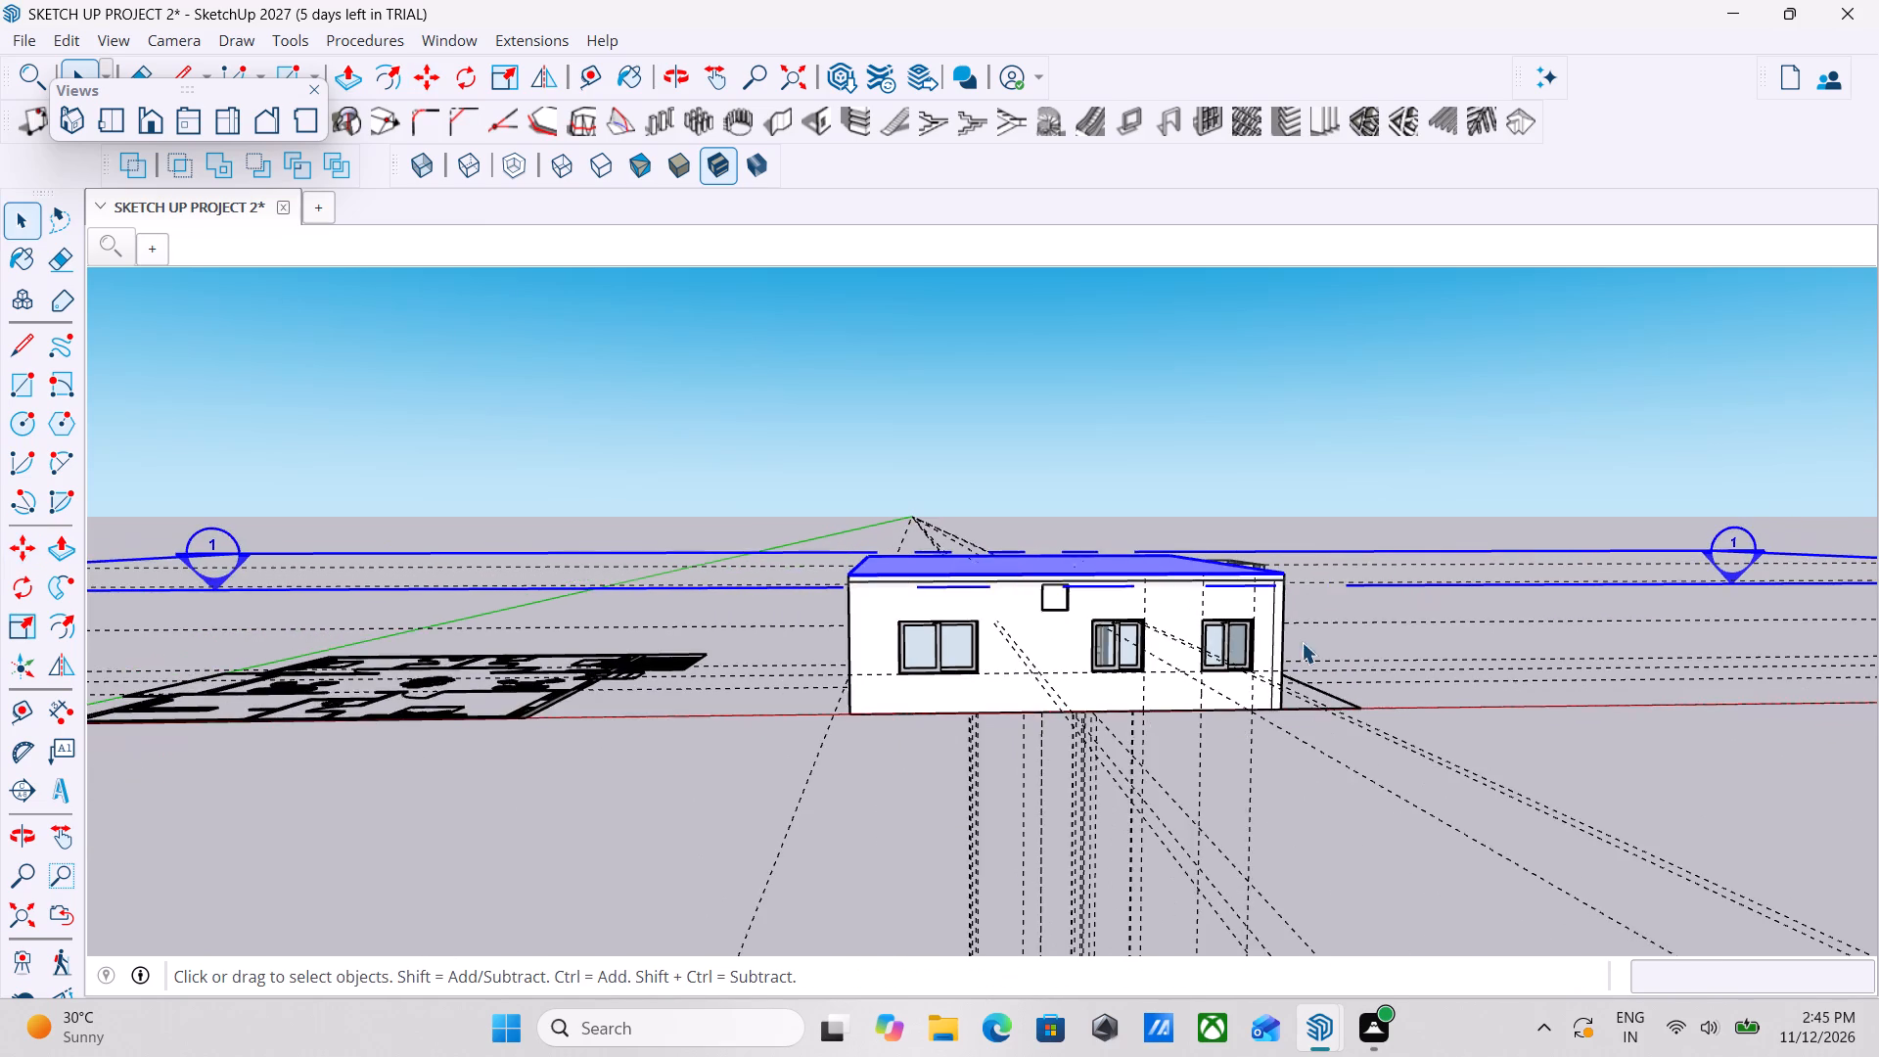
middle_drag(1272, 645, 1400, 740)
scroll(1327, 727, down, 3)
middle_drag(1331, 721, 1378, 716)
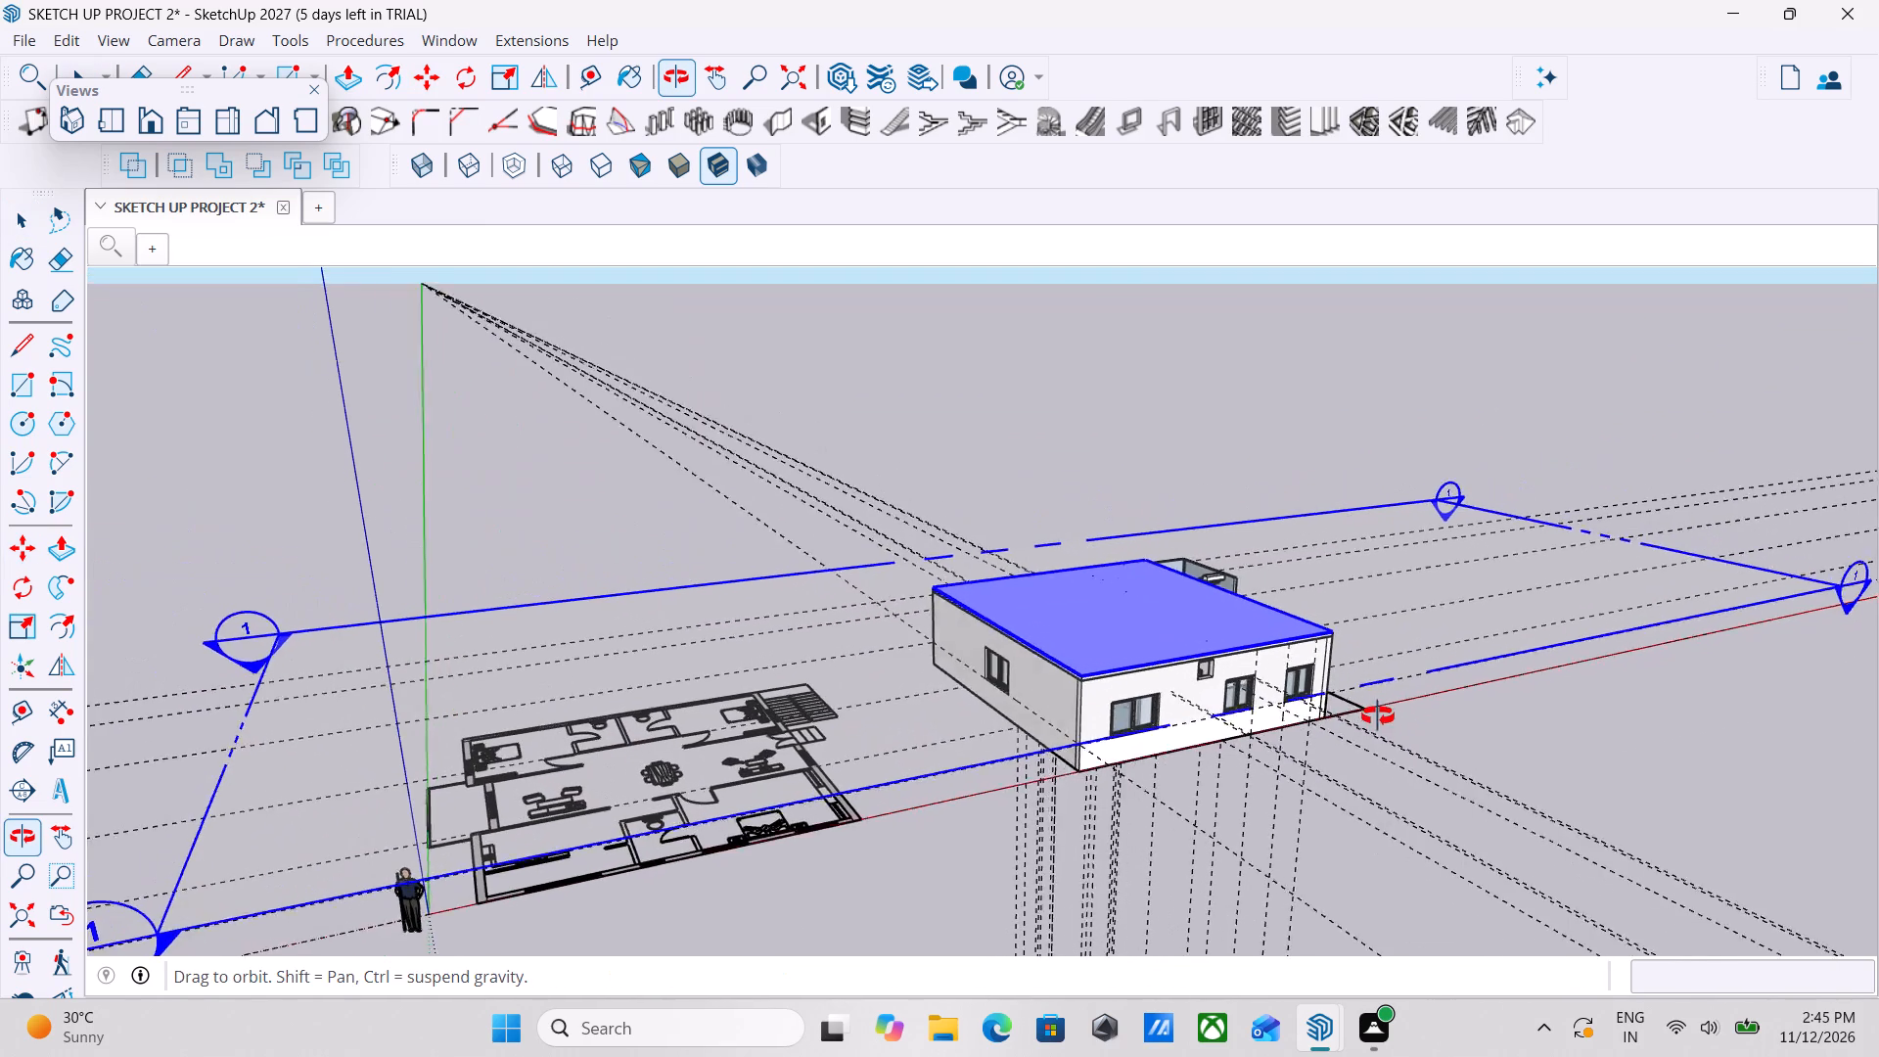
middle_drag(1378, 716, 1145, 707)
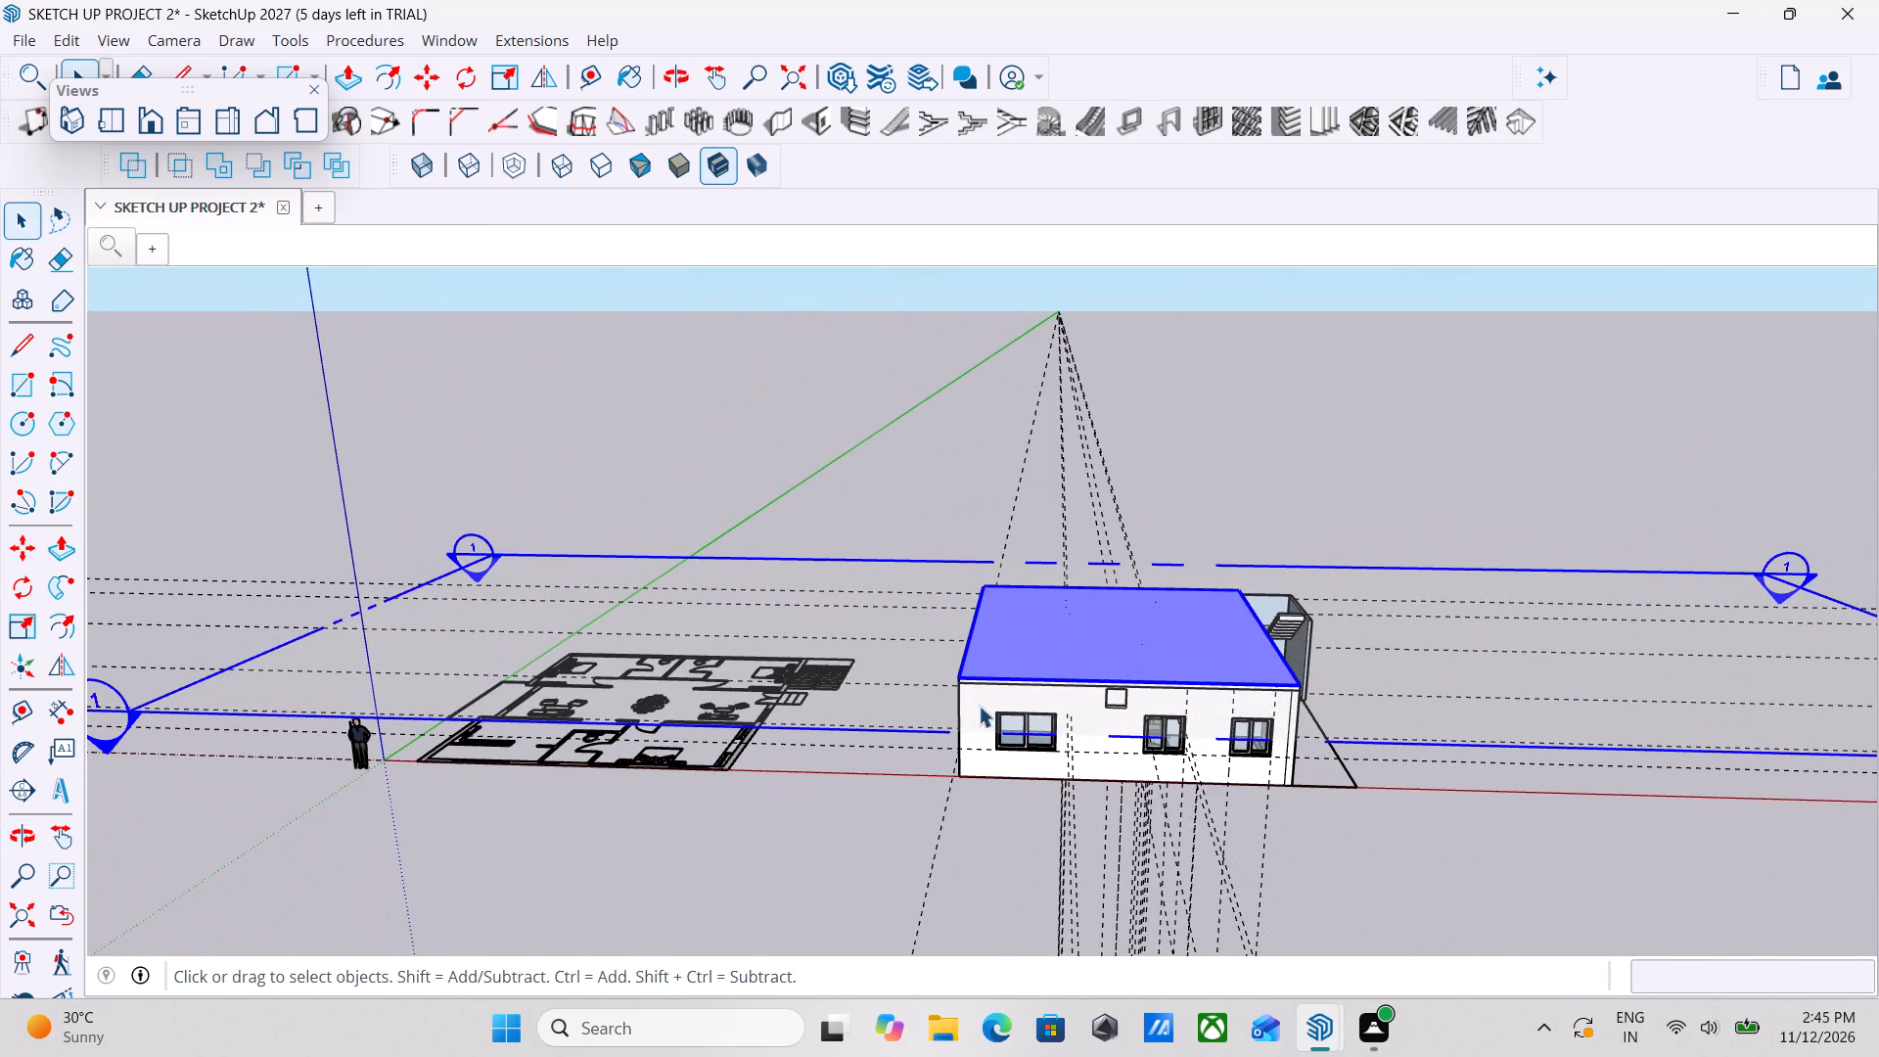
key(m)
scroll(974, 711, up, 2)
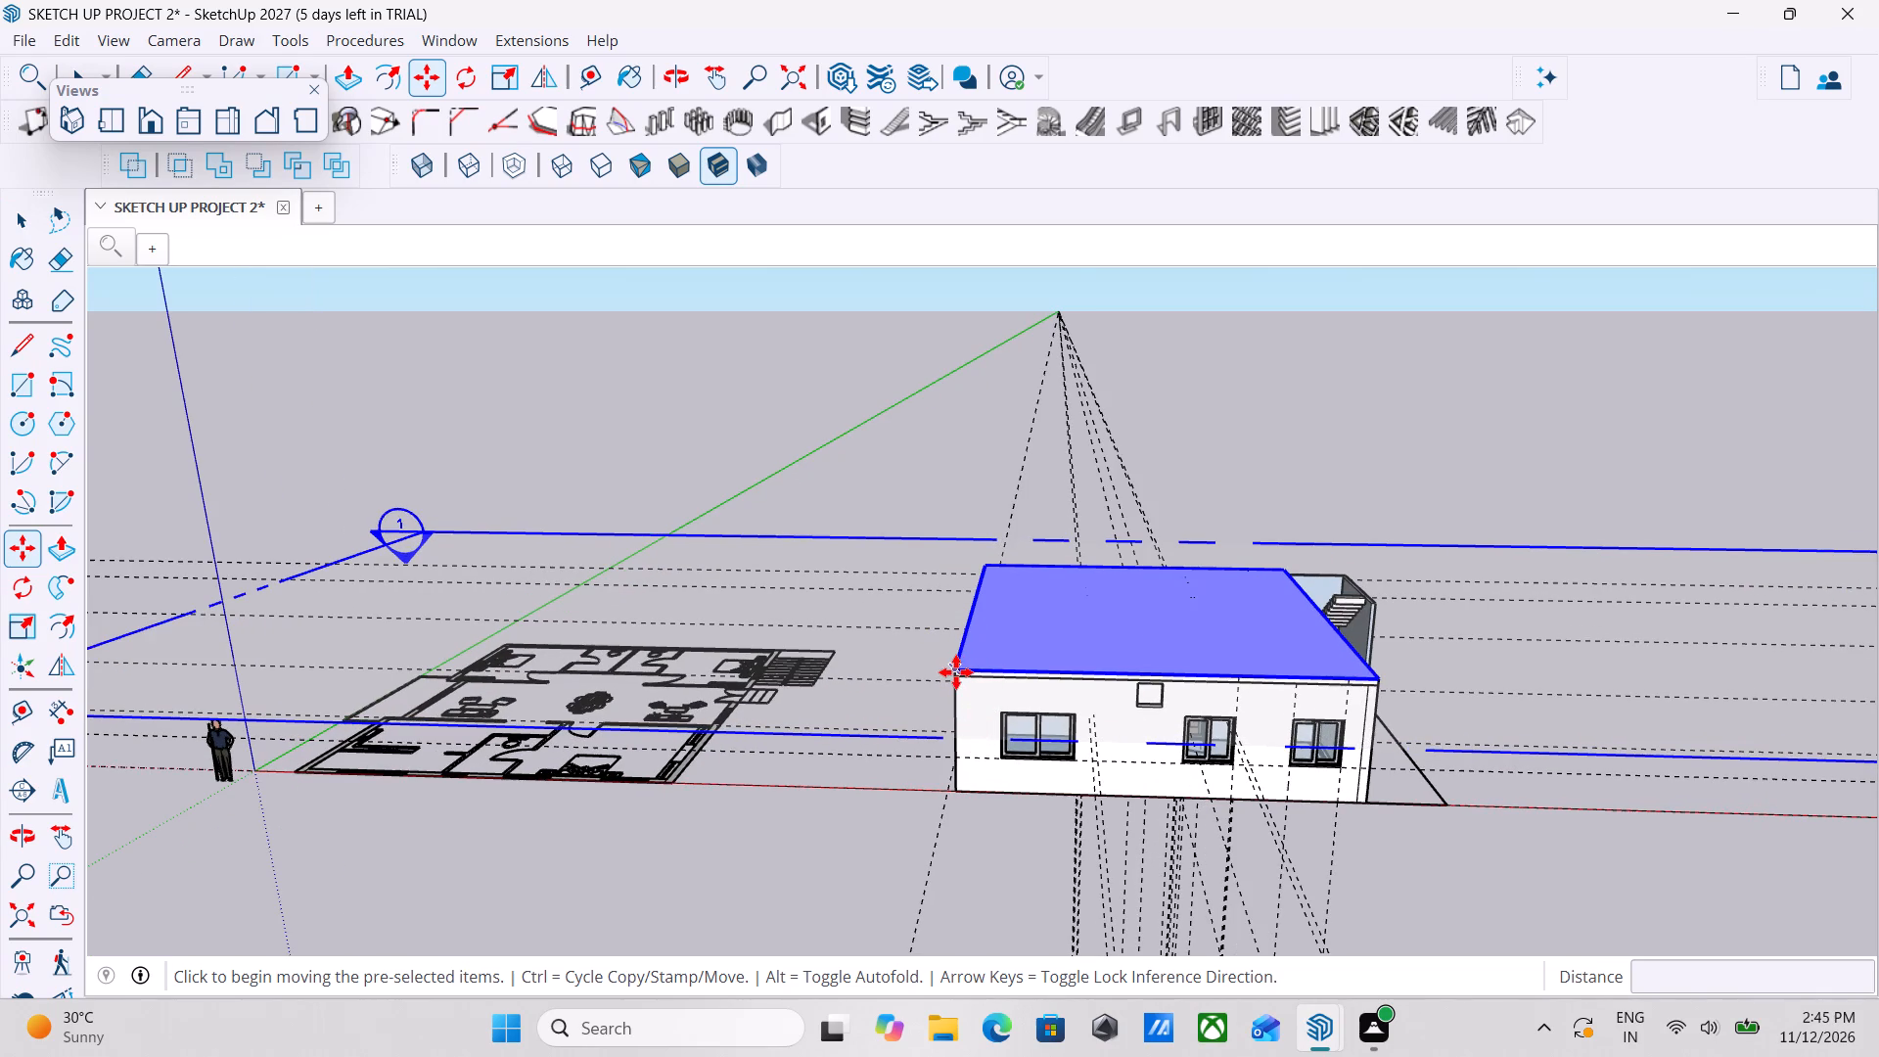
click(956, 672)
click(947, 708)
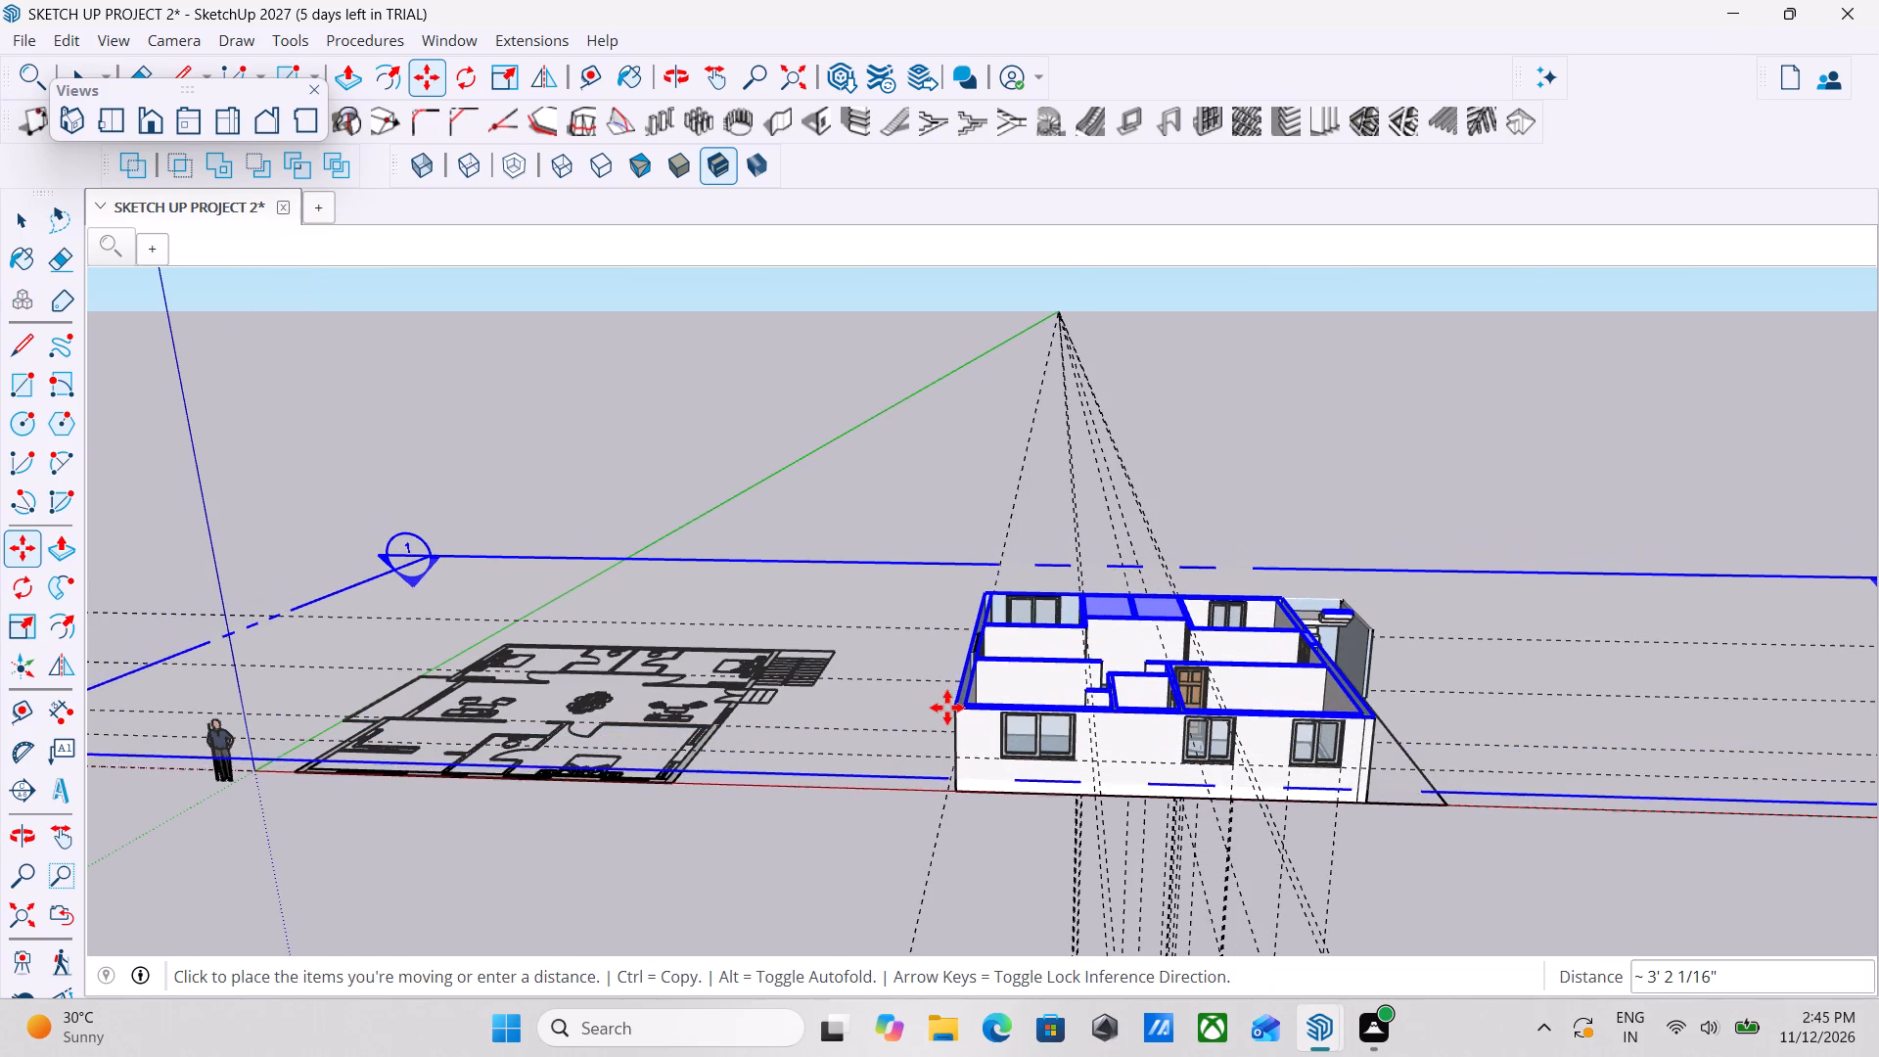
middle_drag(996, 671, 694, 1012)
middle_drag(991, 776, 557, 822)
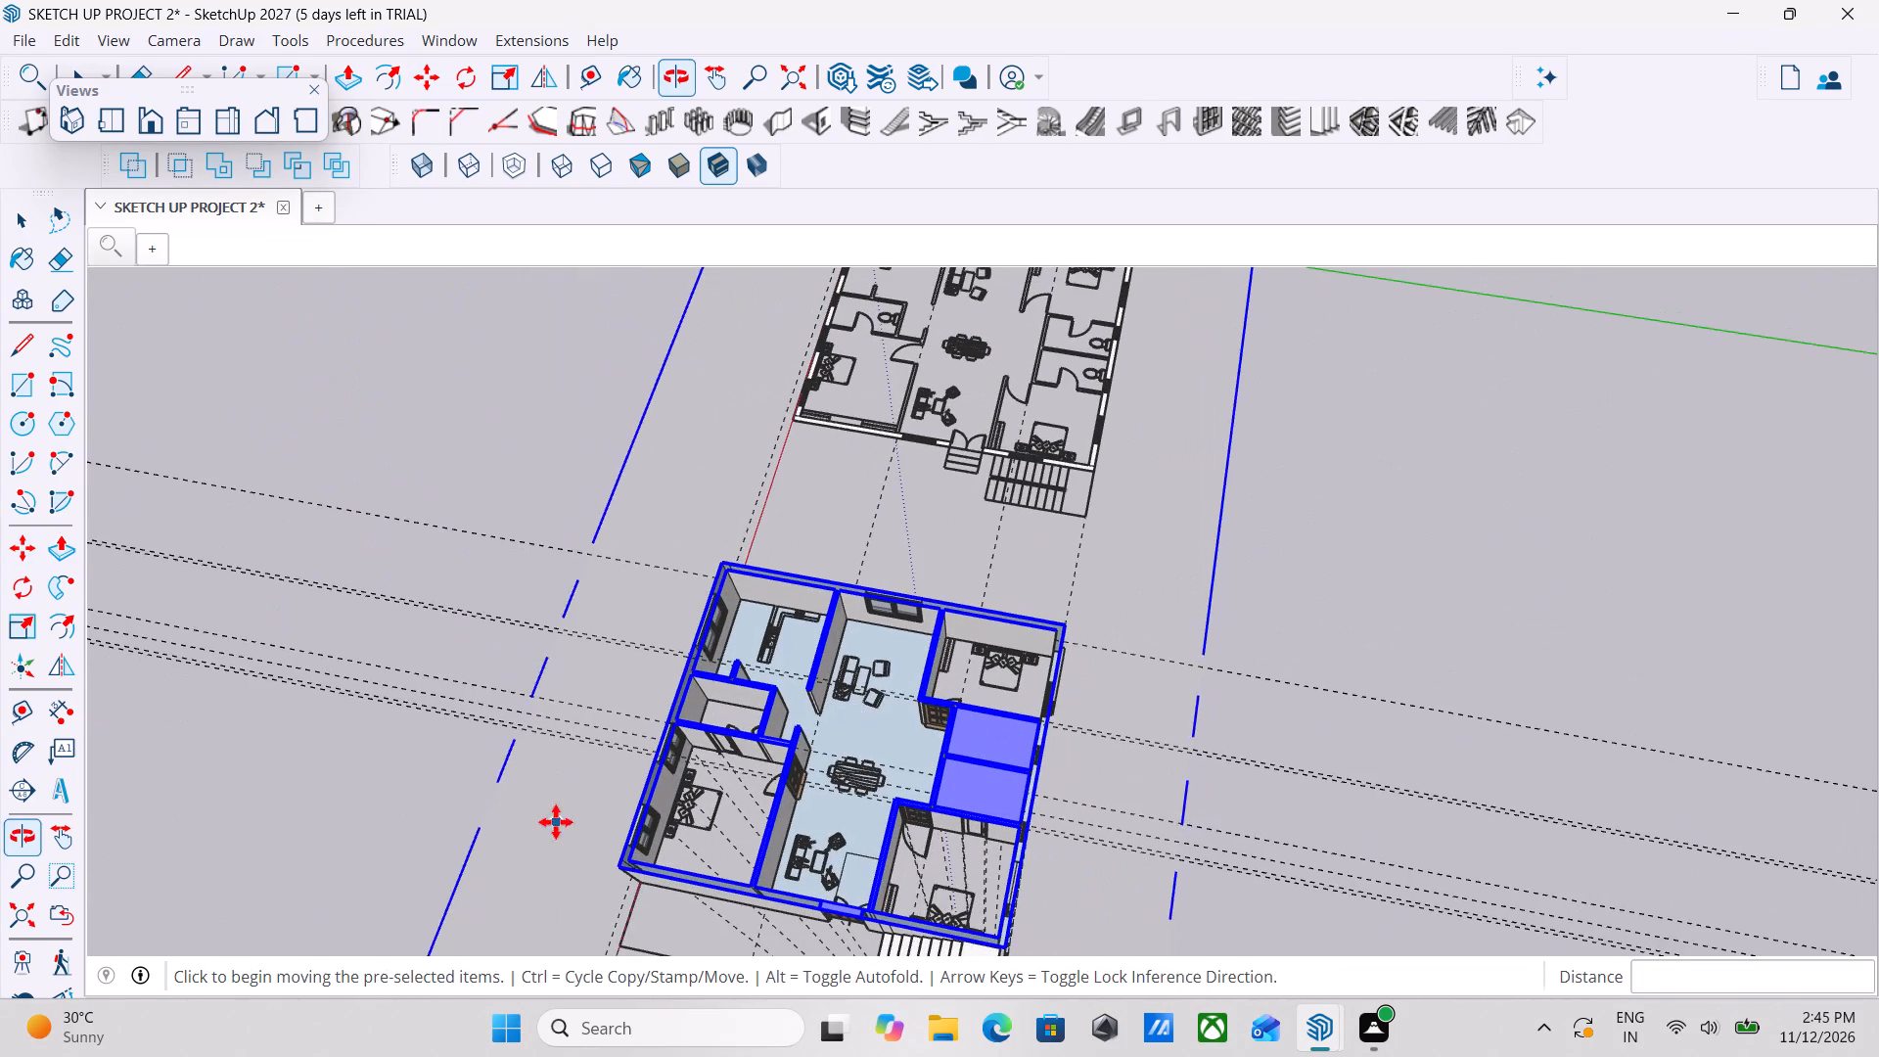
key(space)
key(space)
Examine the cut ground-floor rooms from above, including in the standard Top view, around the bedroom beside the bathrooms.
middle_drag(854, 638, 935, 691)
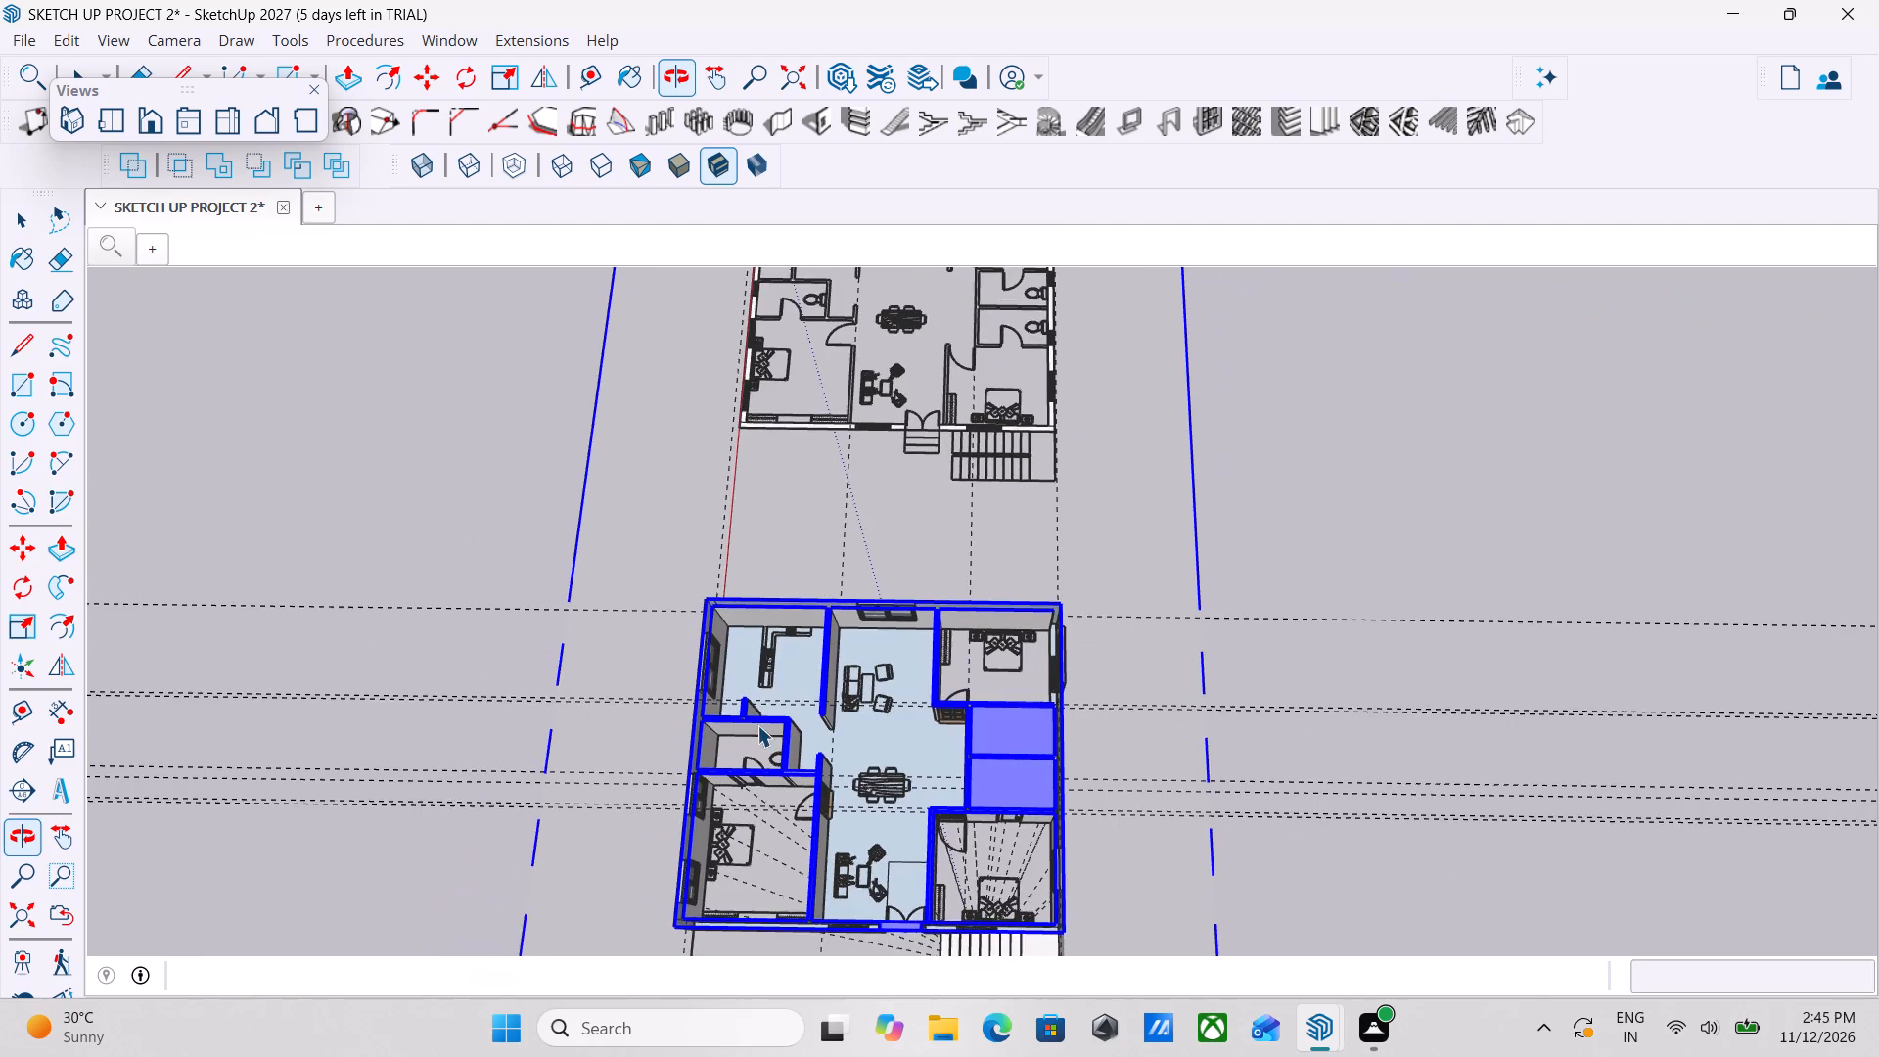
scroll(757, 725, up, 7)
middle_drag(1085, 652, 1160, 796)
scroll(1160, 796, up, 7)
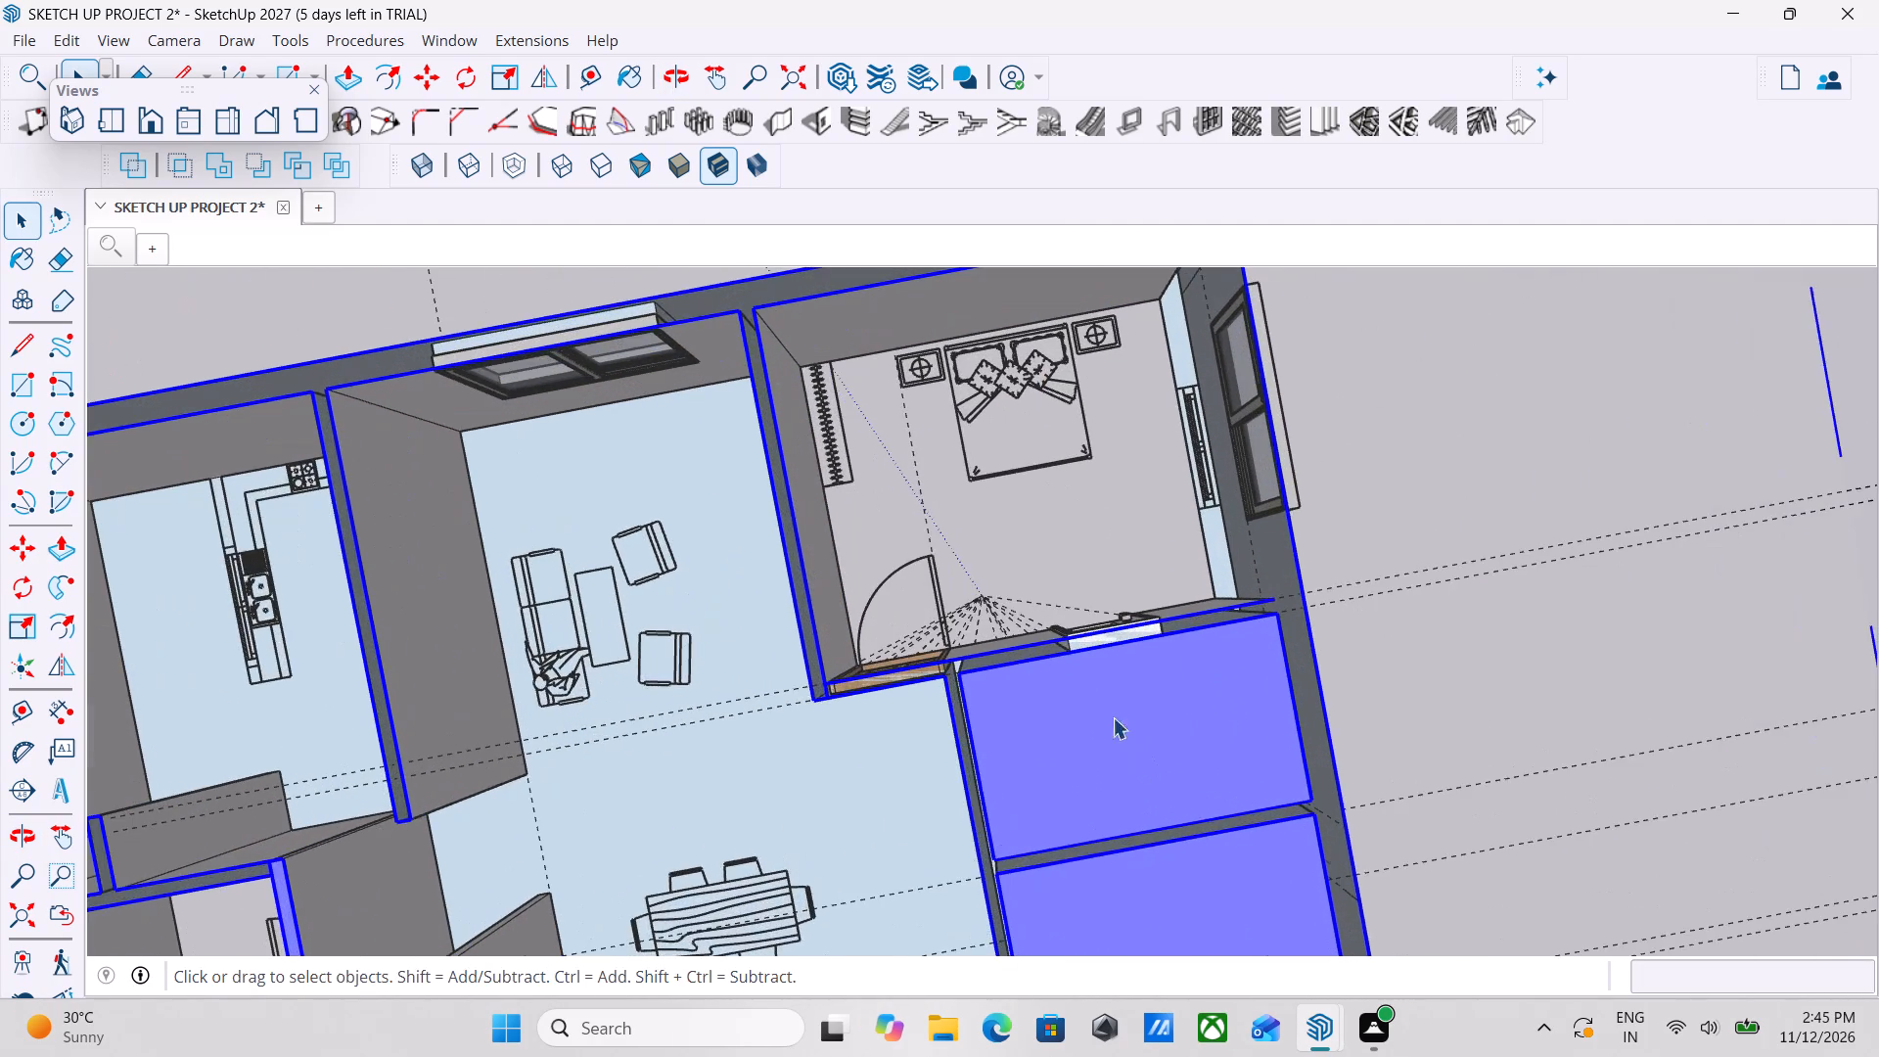
middle_drag(928, 525, 745, 574)
scroll(745, 574, up, 1)
scroll(837, 548, down, 2)
middle_drag(837, 548, 728, 494)
scroll(719, 494, down, 3)
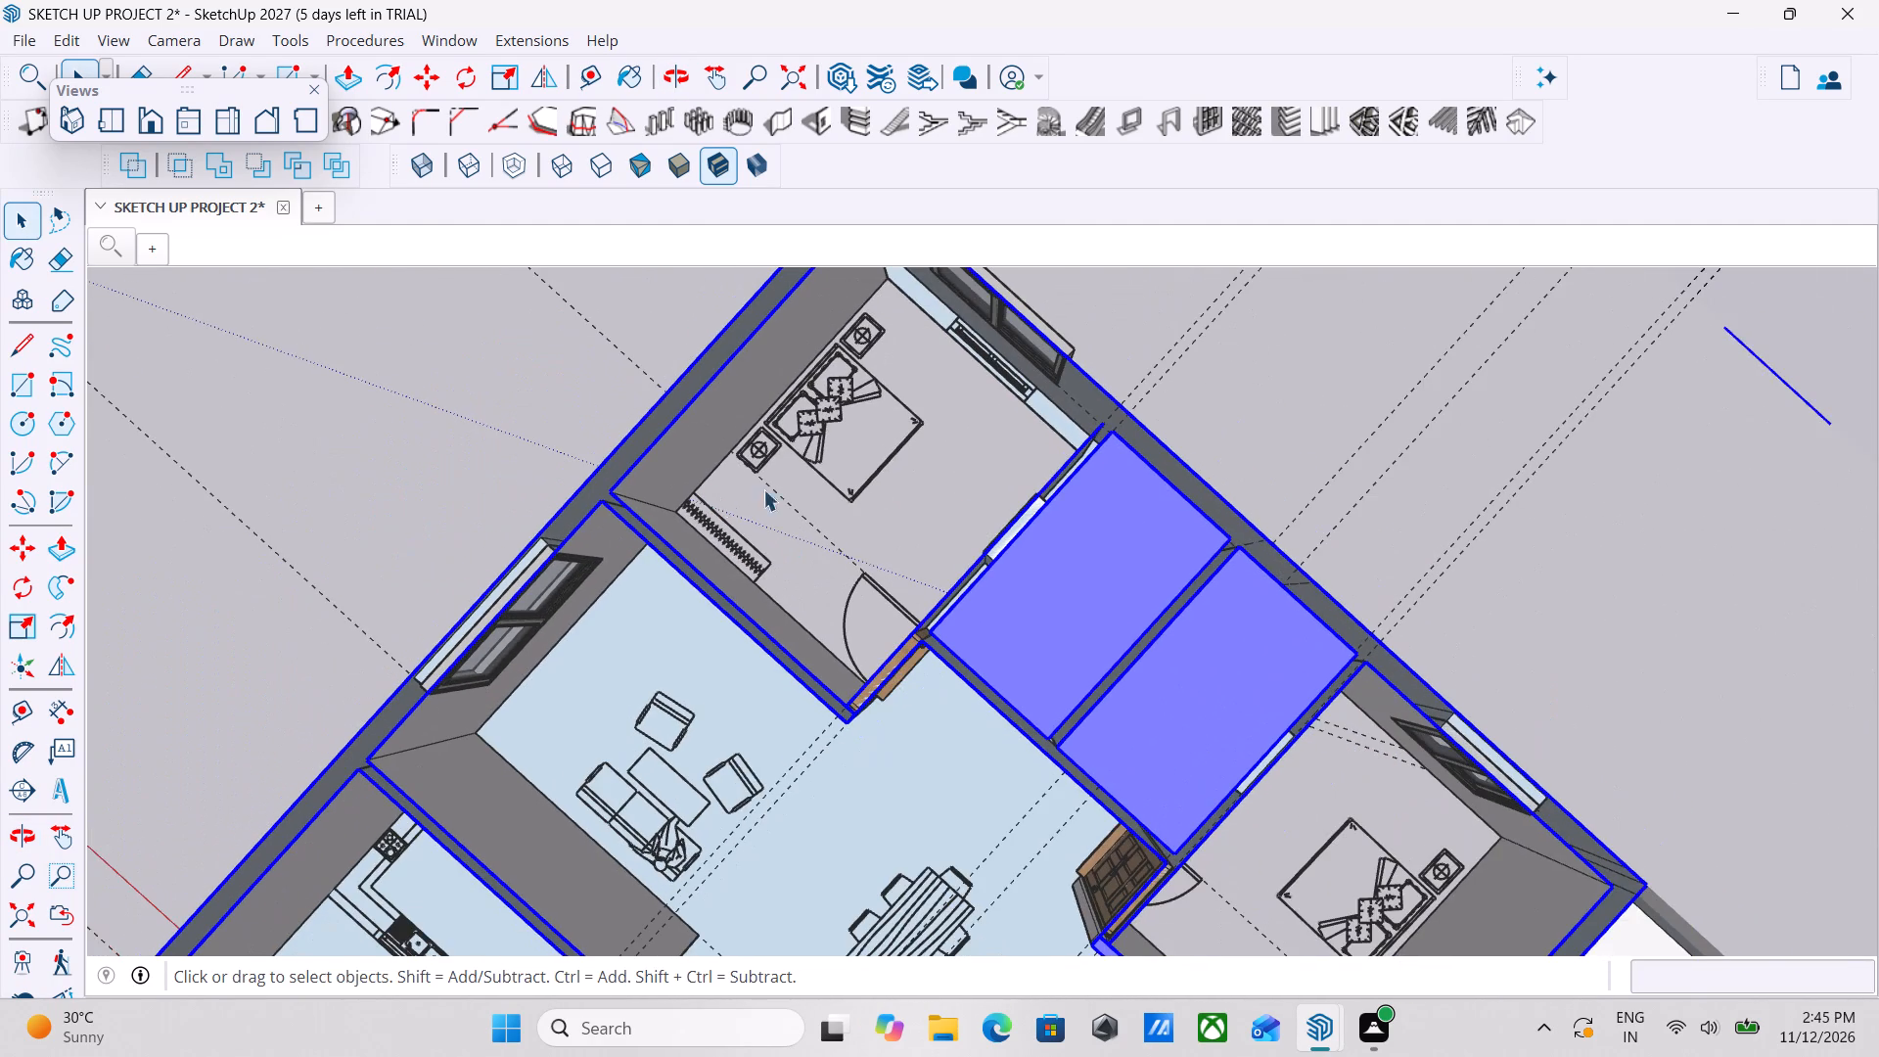
click(107, 120)
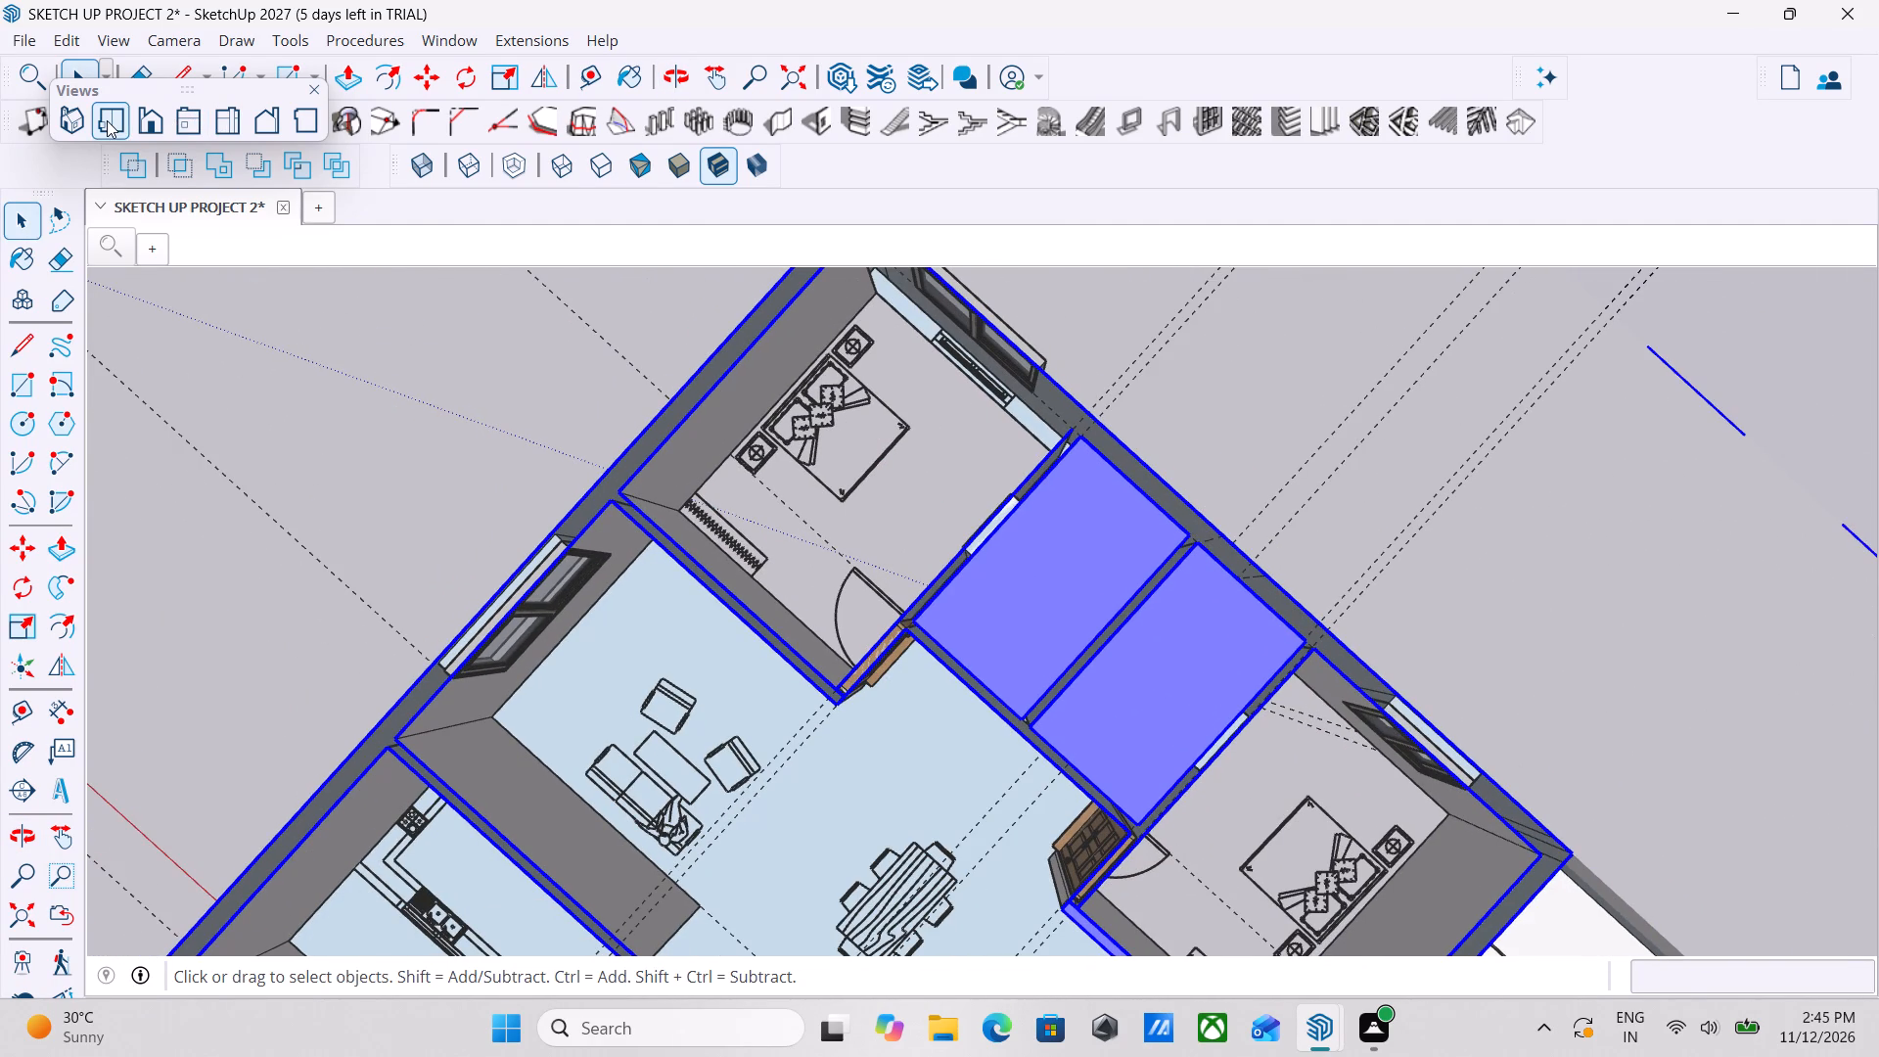
scroll(821, 472, down, 8)
scroll(572, 391, up, 7)
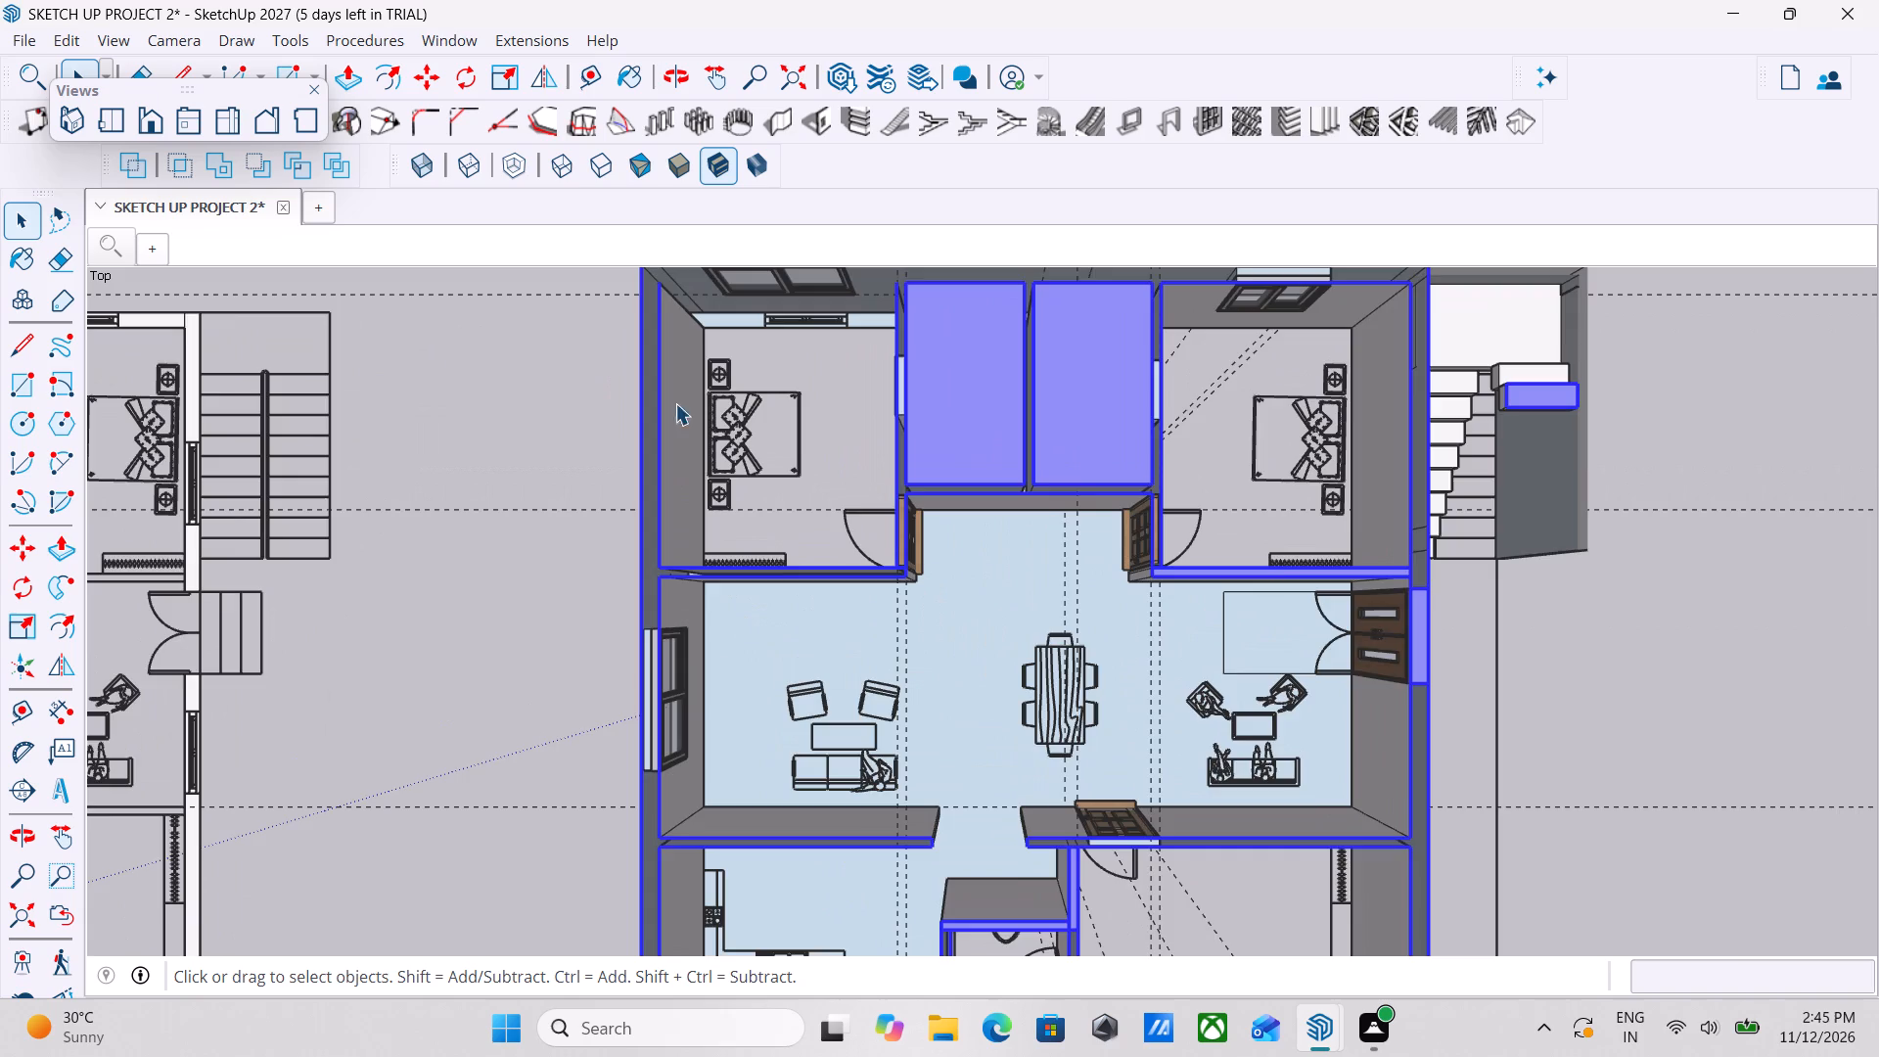
scroll(675, 403, up, 5)
scroll(805, 464, up, 3)
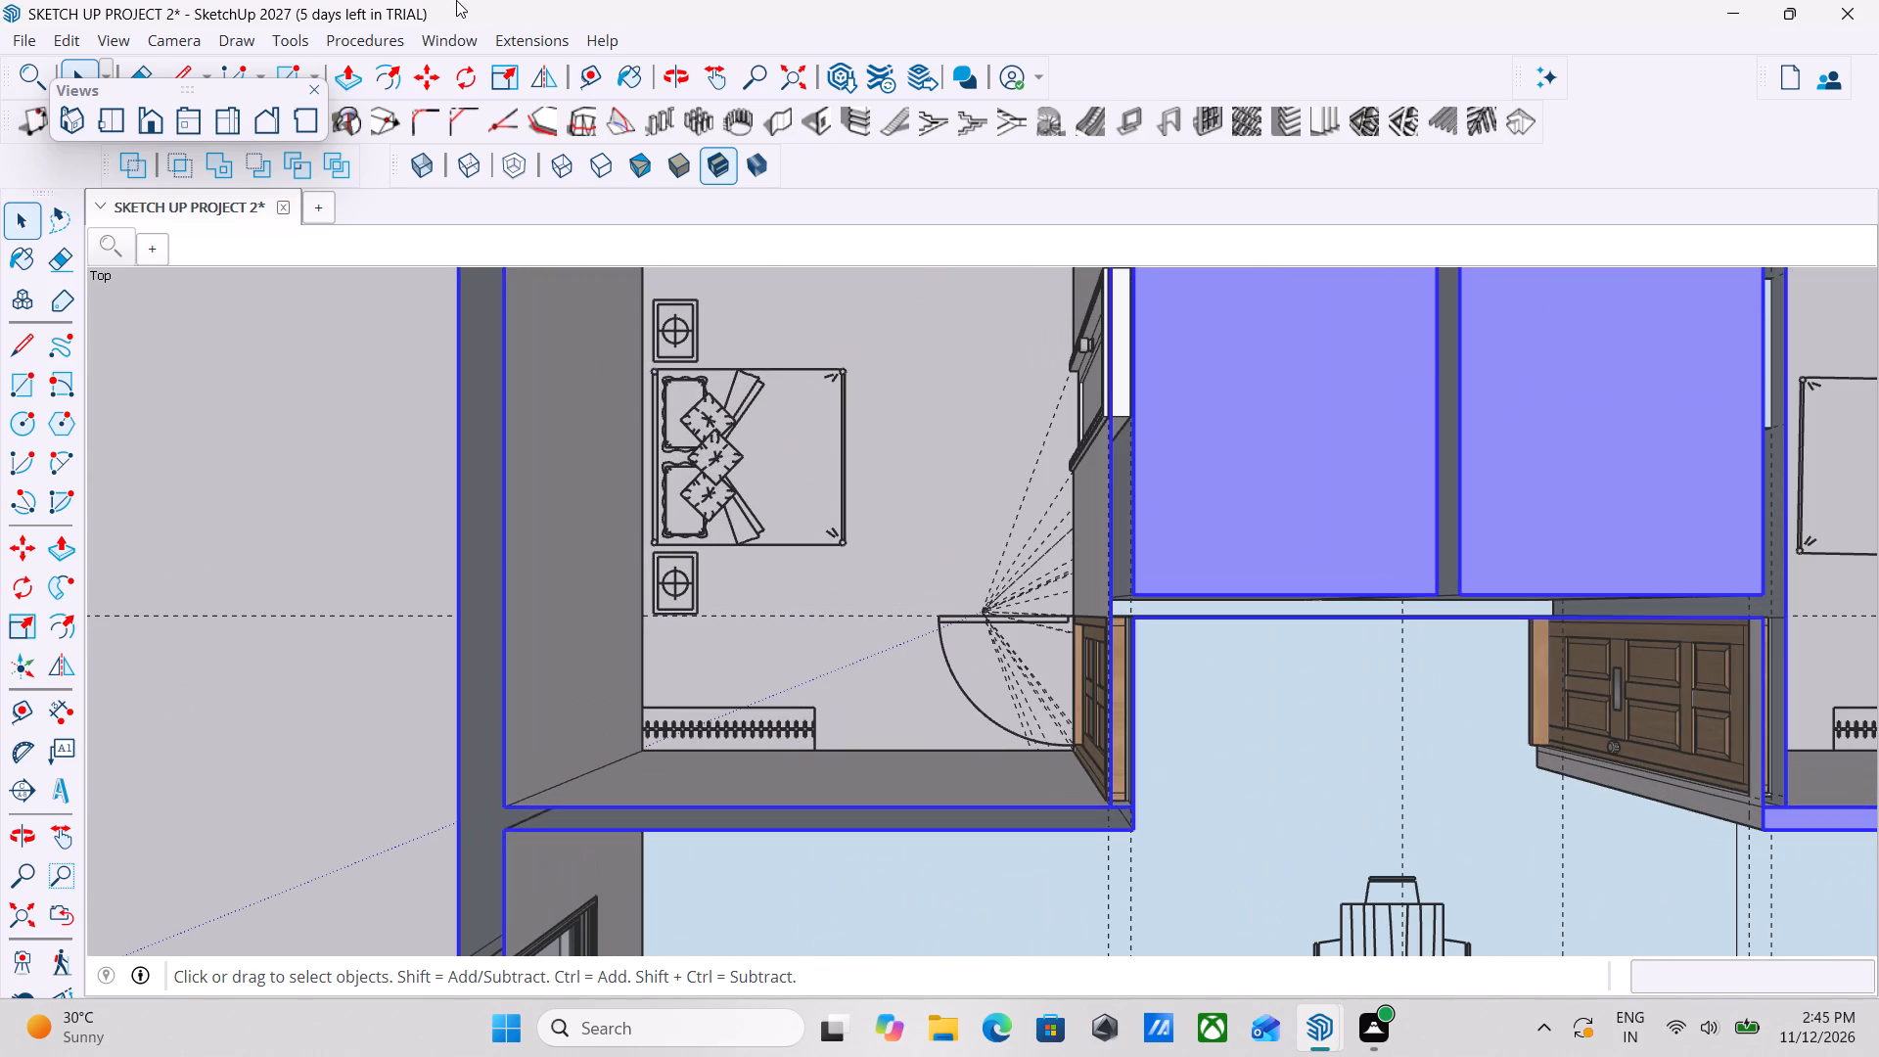
Search the 3D Warehouse for BEDS.
click(458, 34)
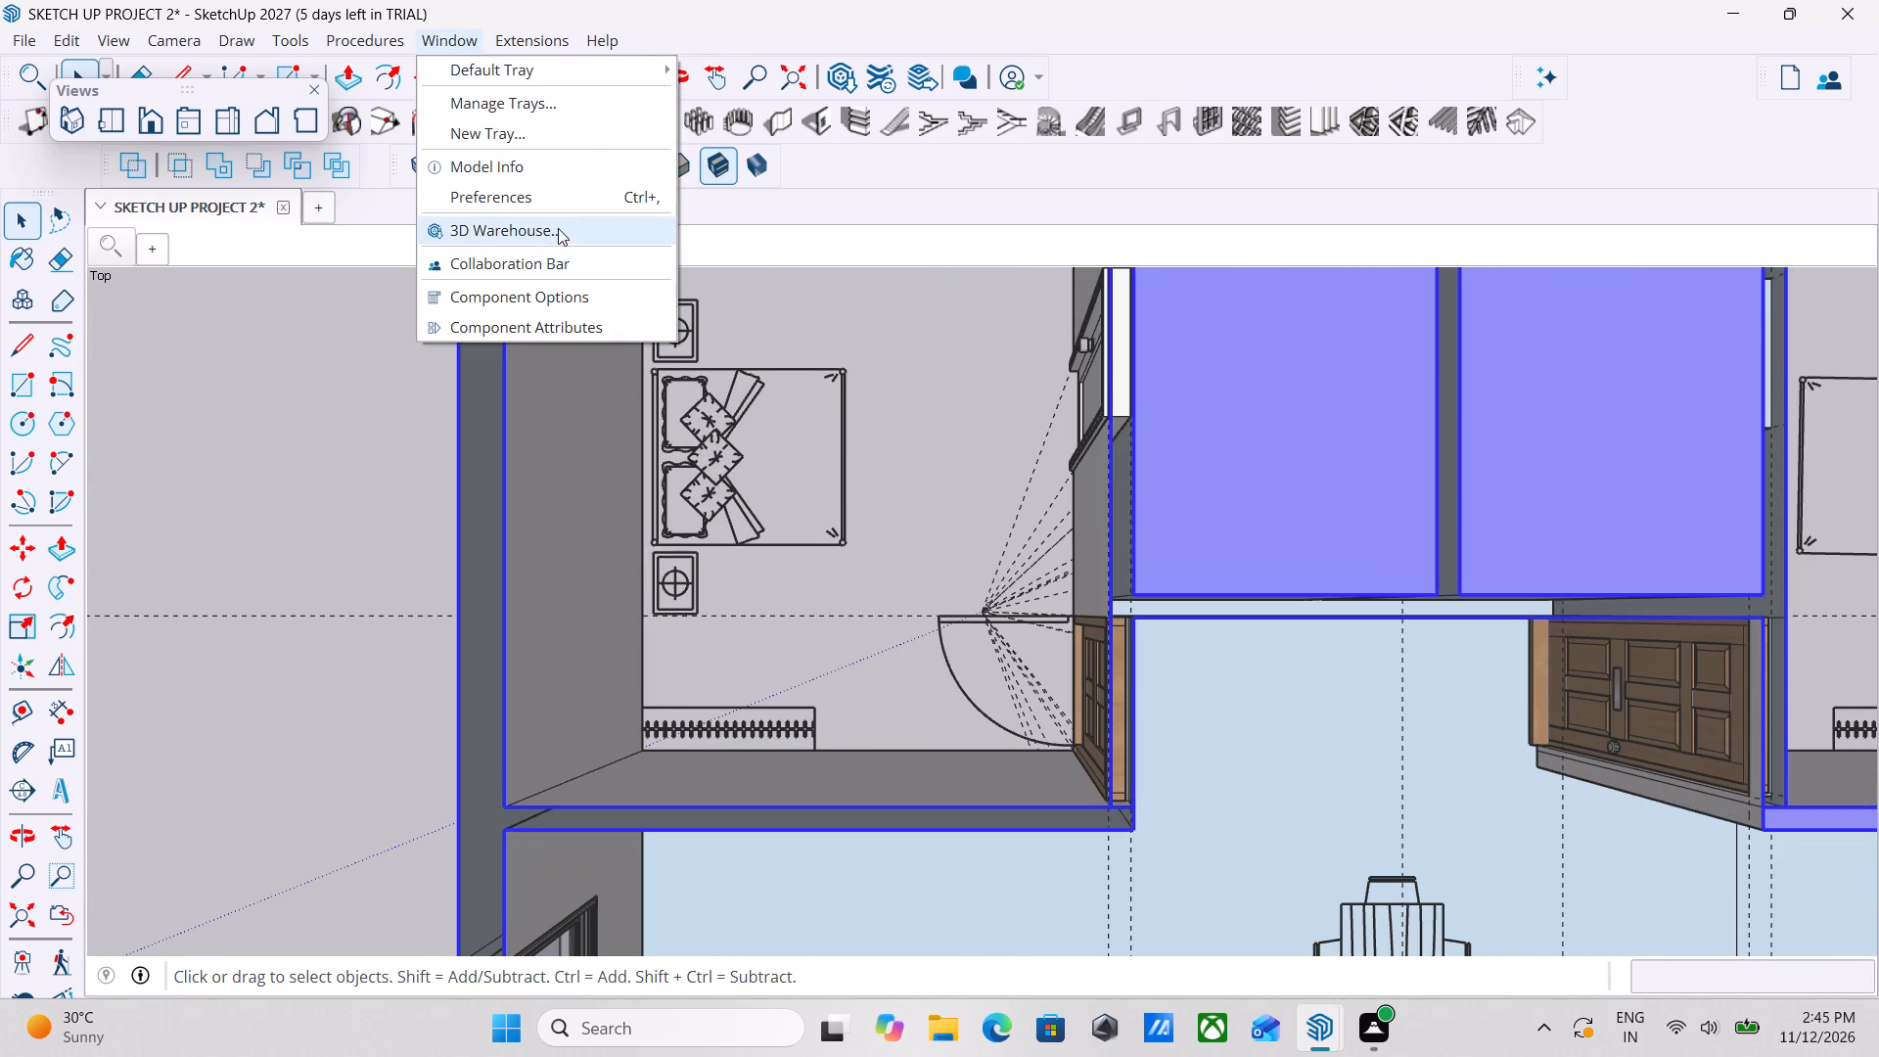
click(562, 237)
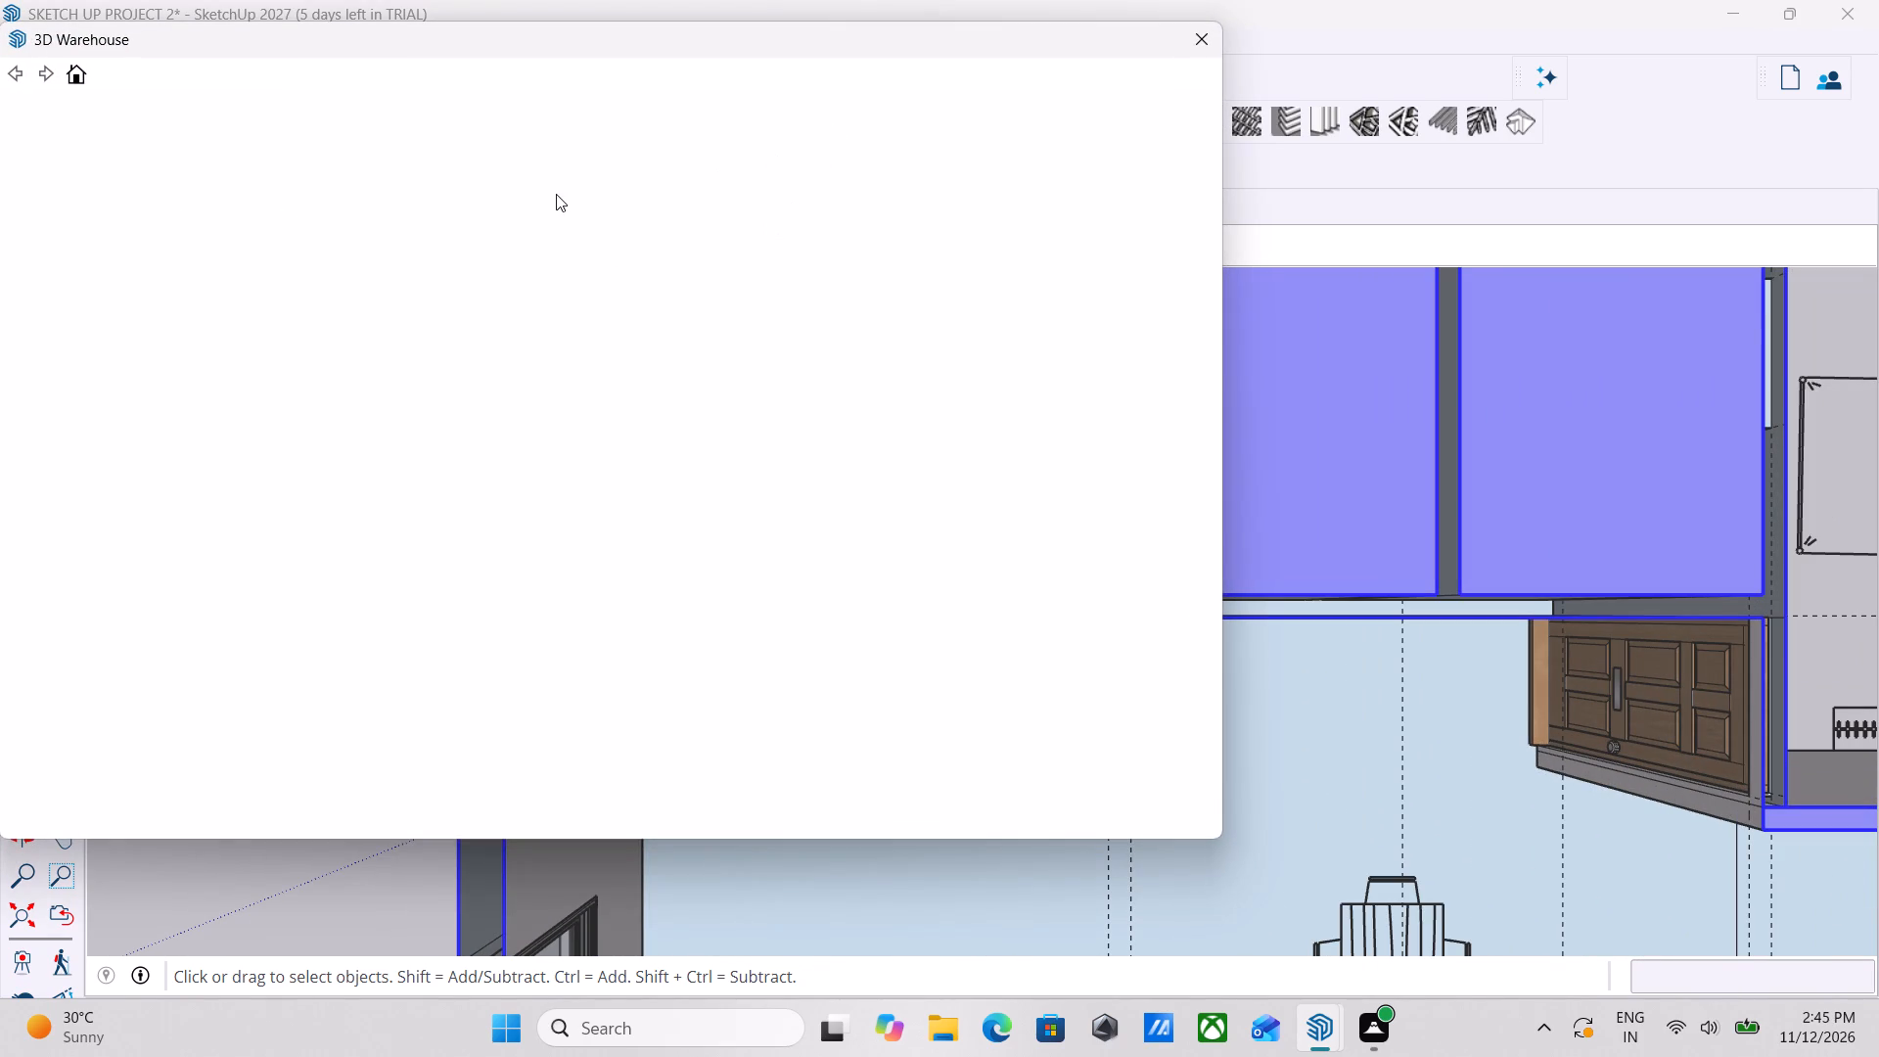
scroll(992, 305, down, 1)
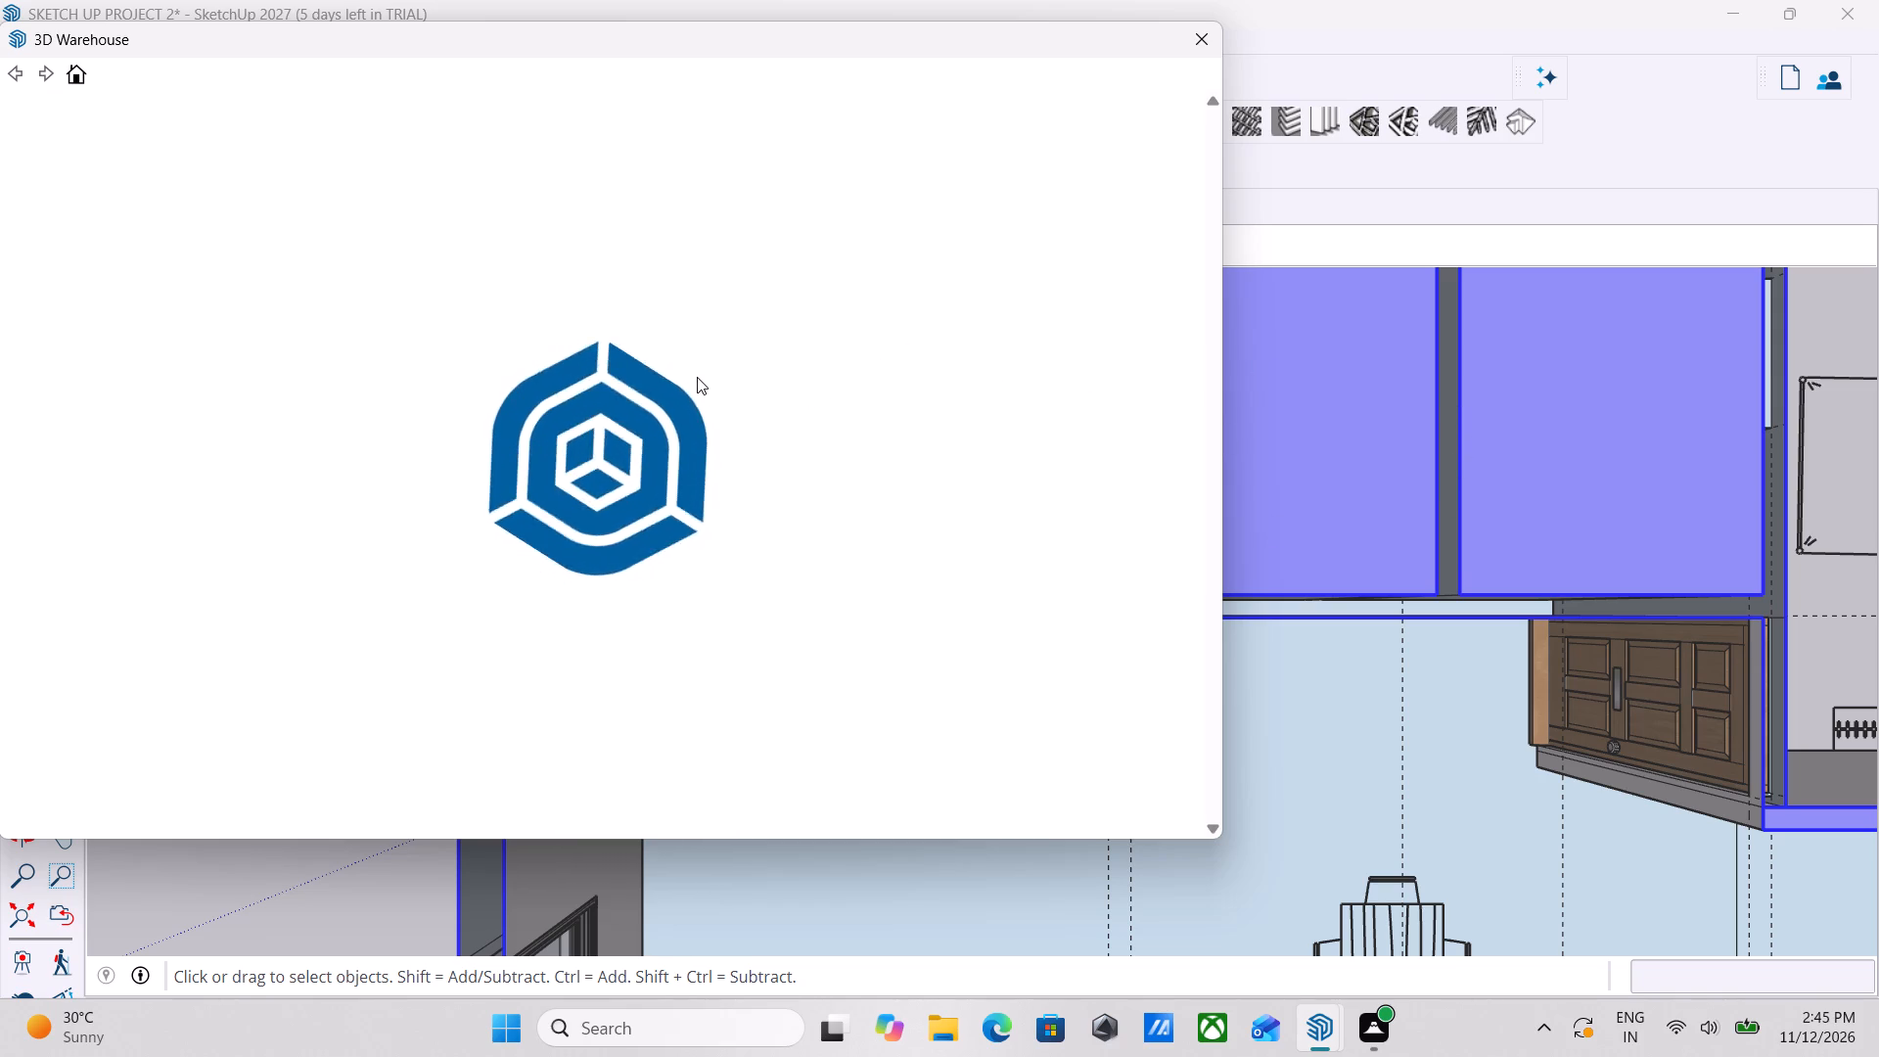
scroll(693, 373, down, 7)
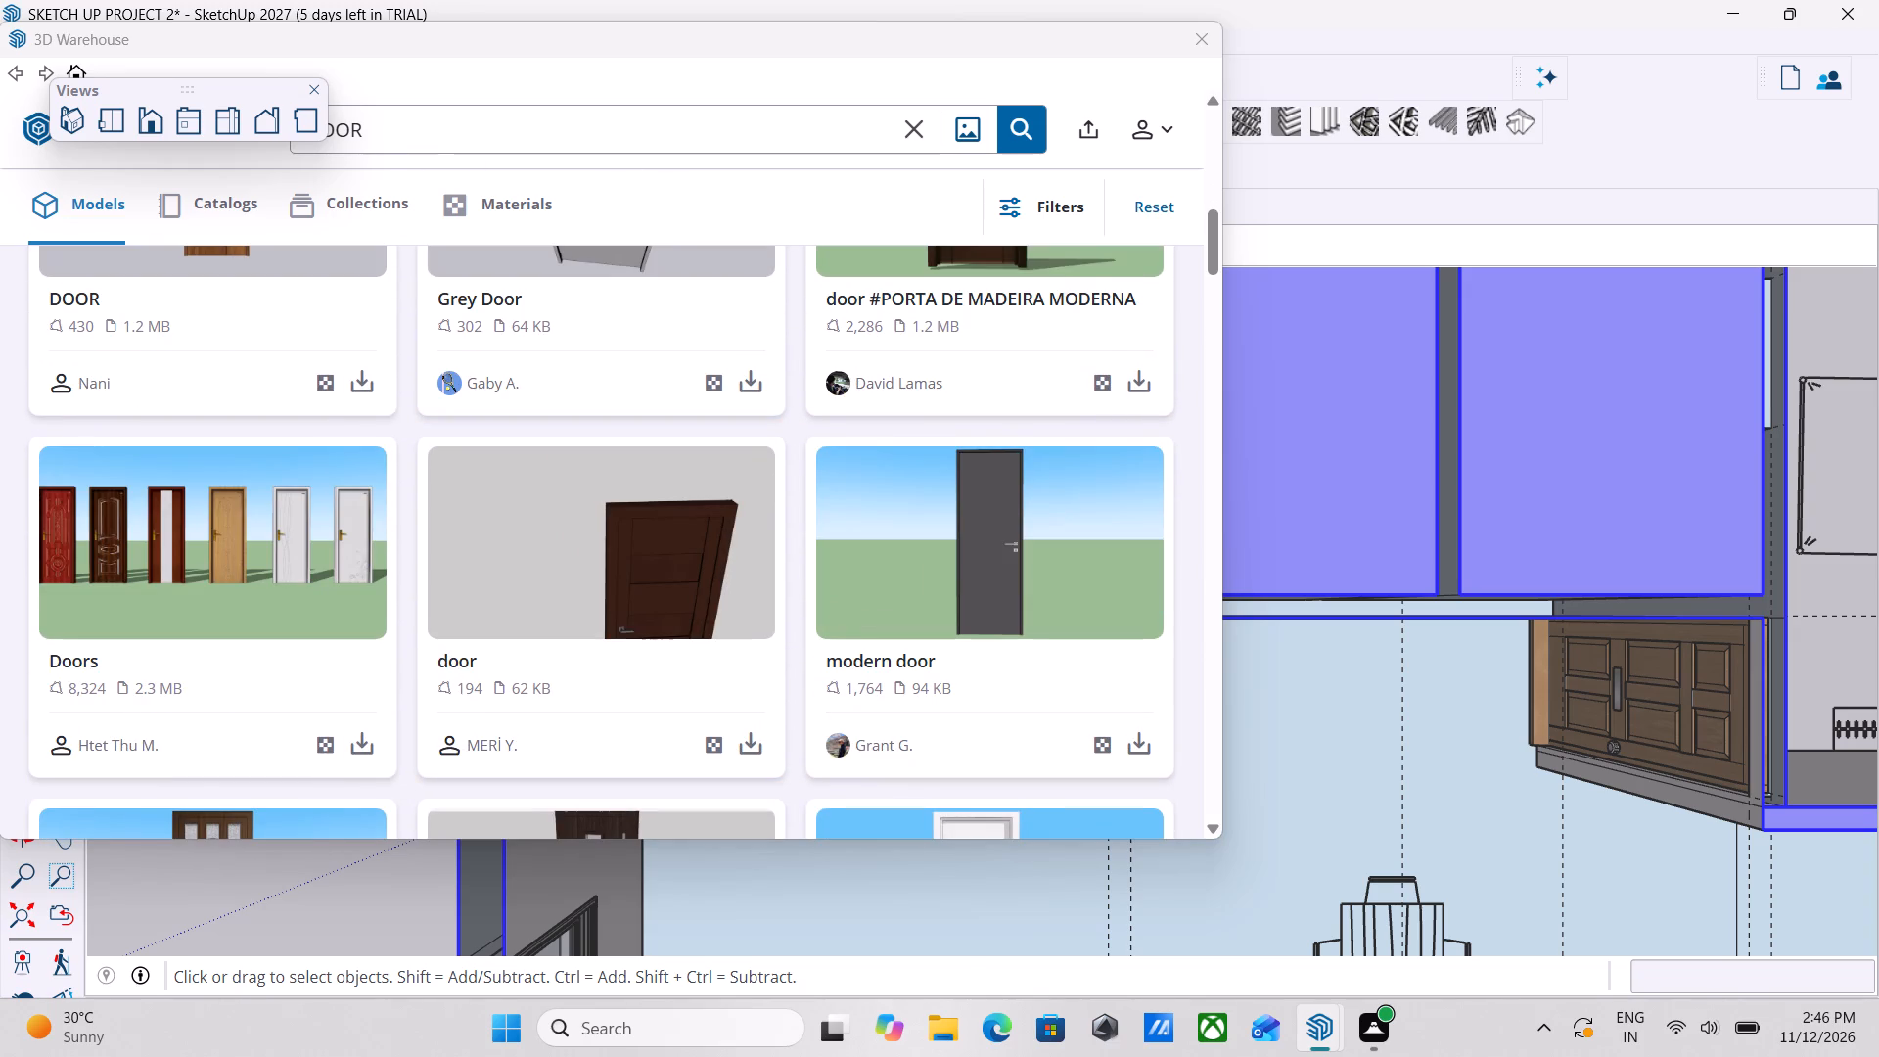
drag(366, 130, 243, 132)
text(BEDS)
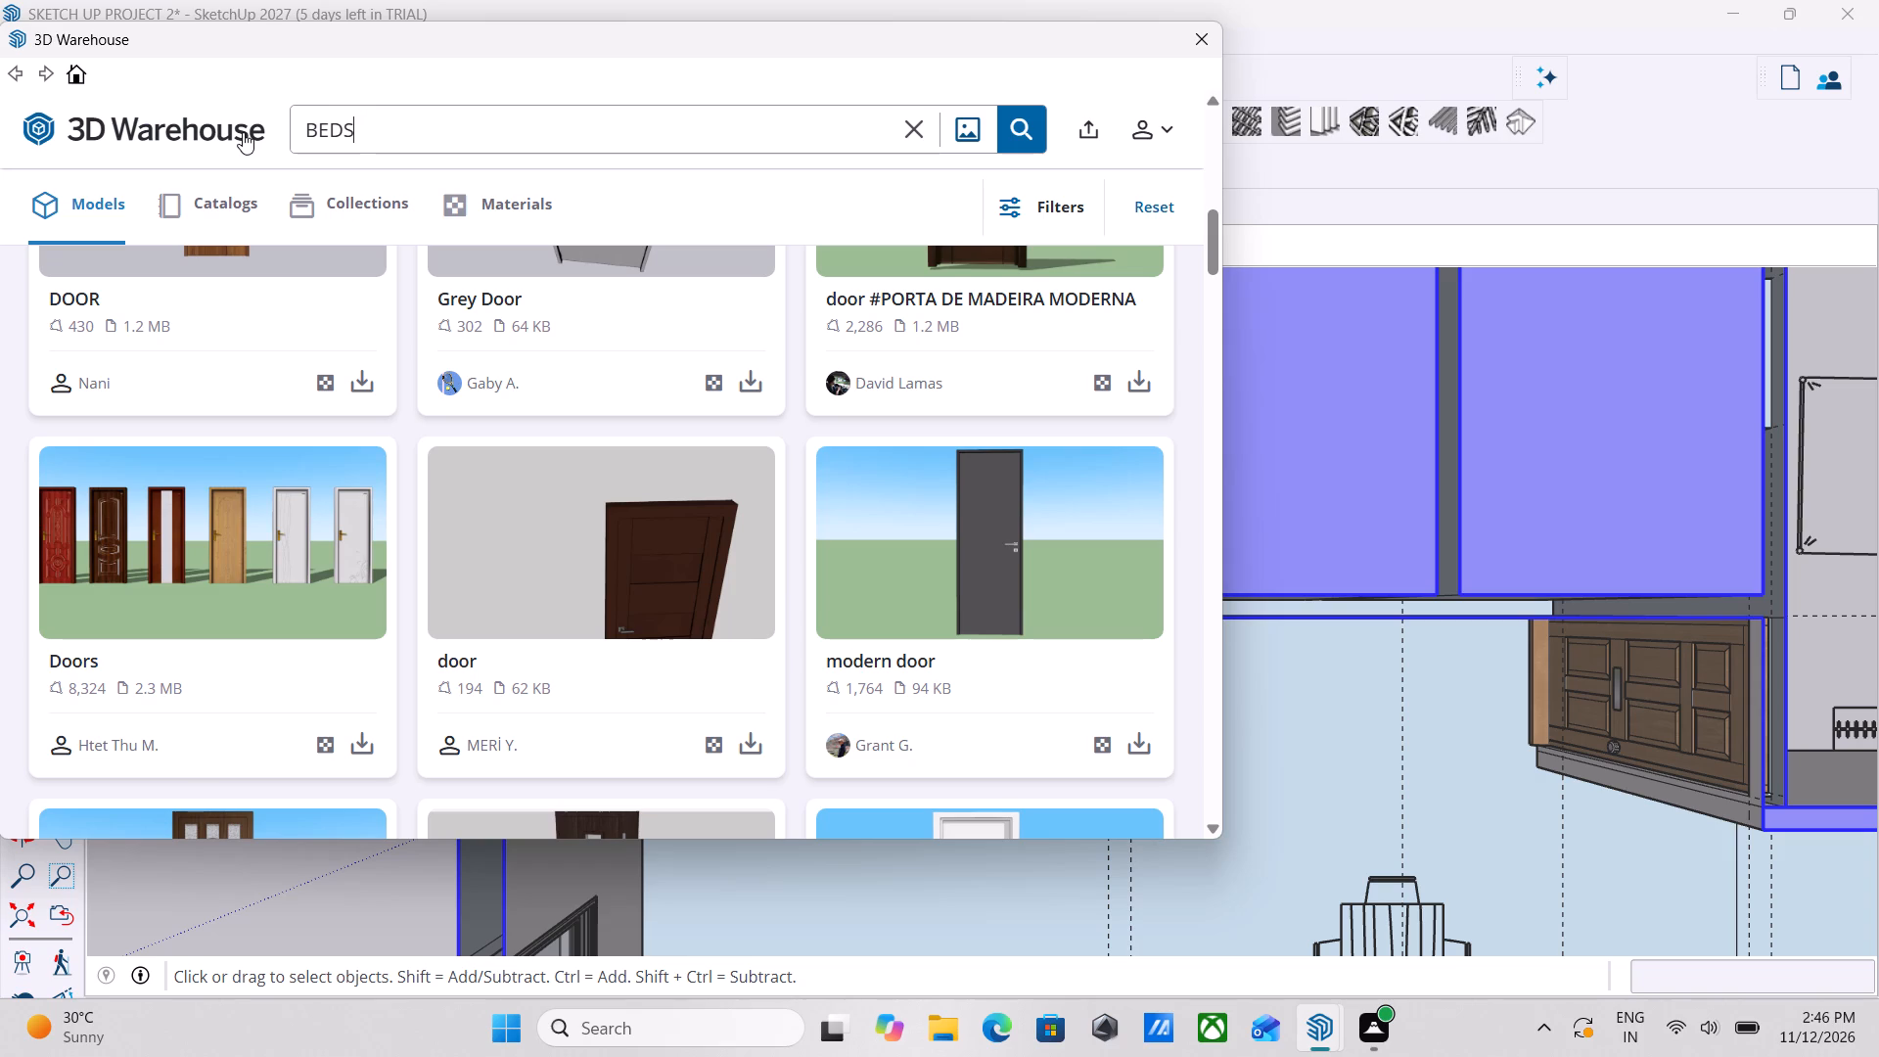
key(Return)
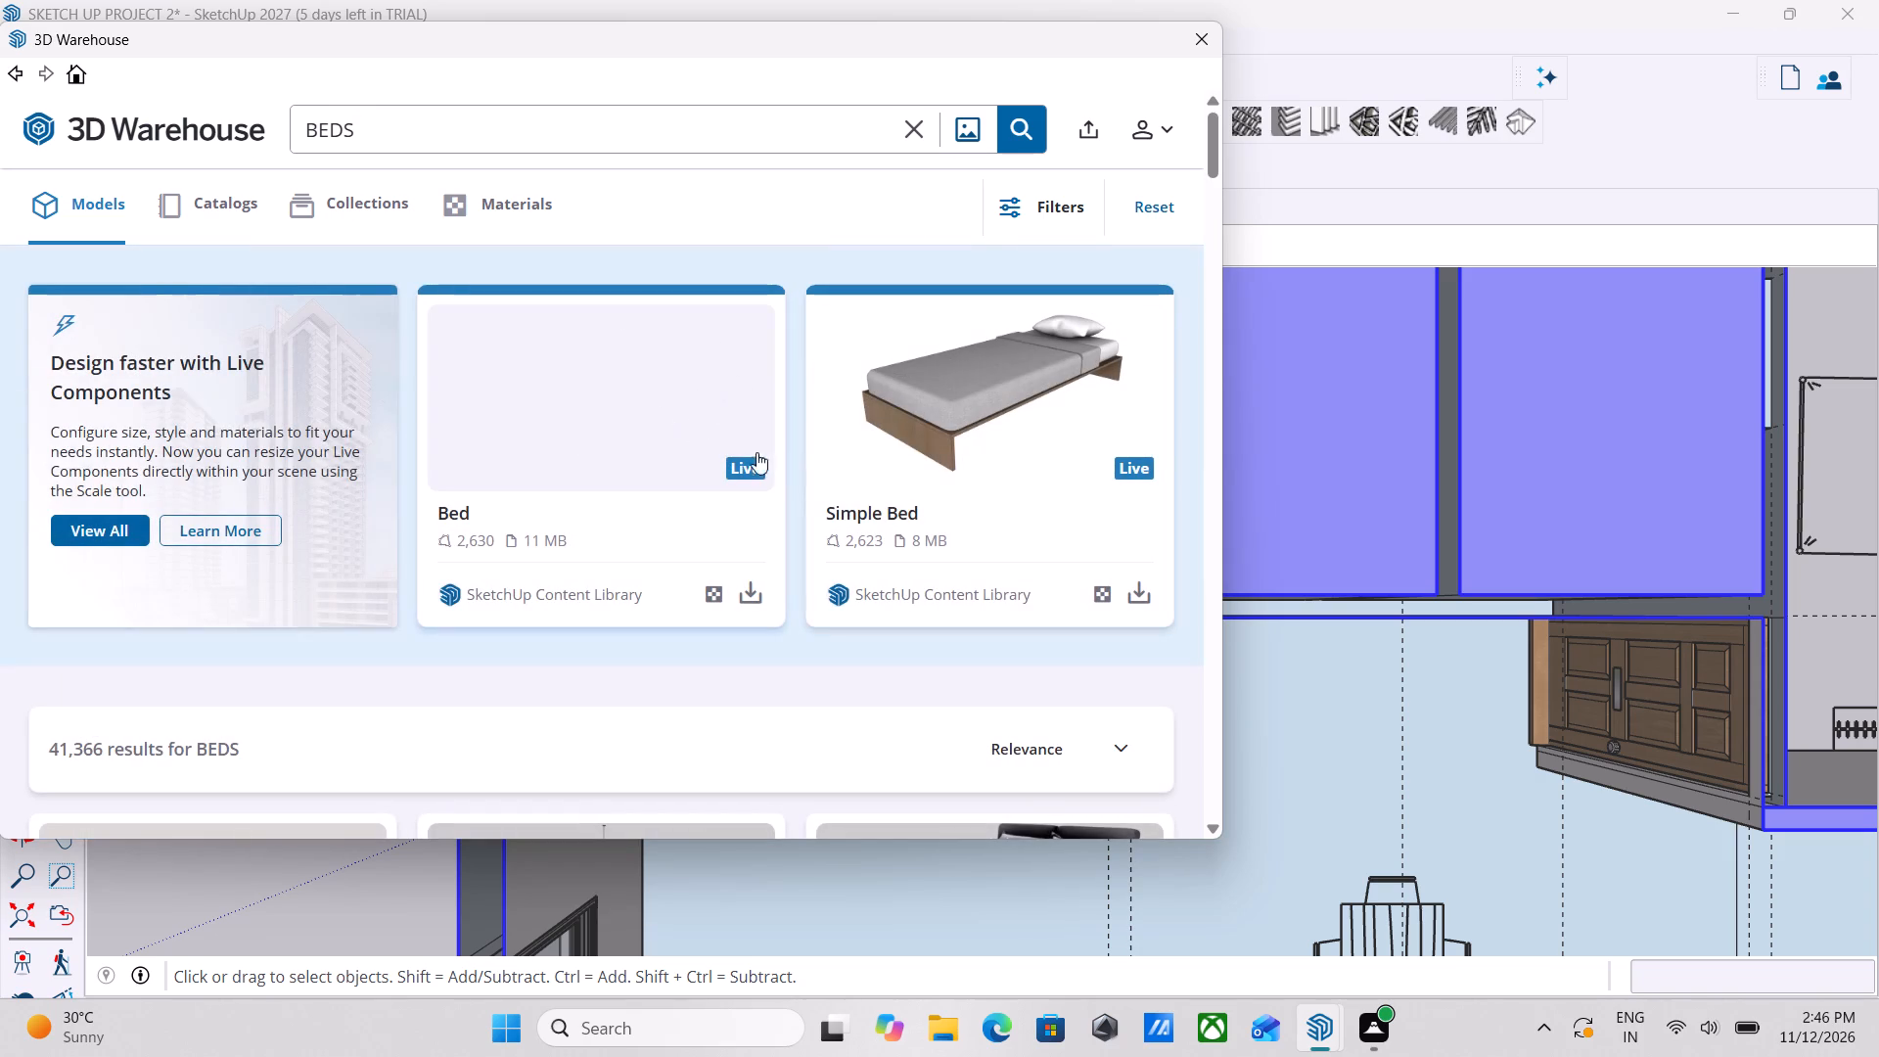
Browse the 3D Warehouse bed models for one suited to the bedroom.
scroll(812, 462, down, 5)
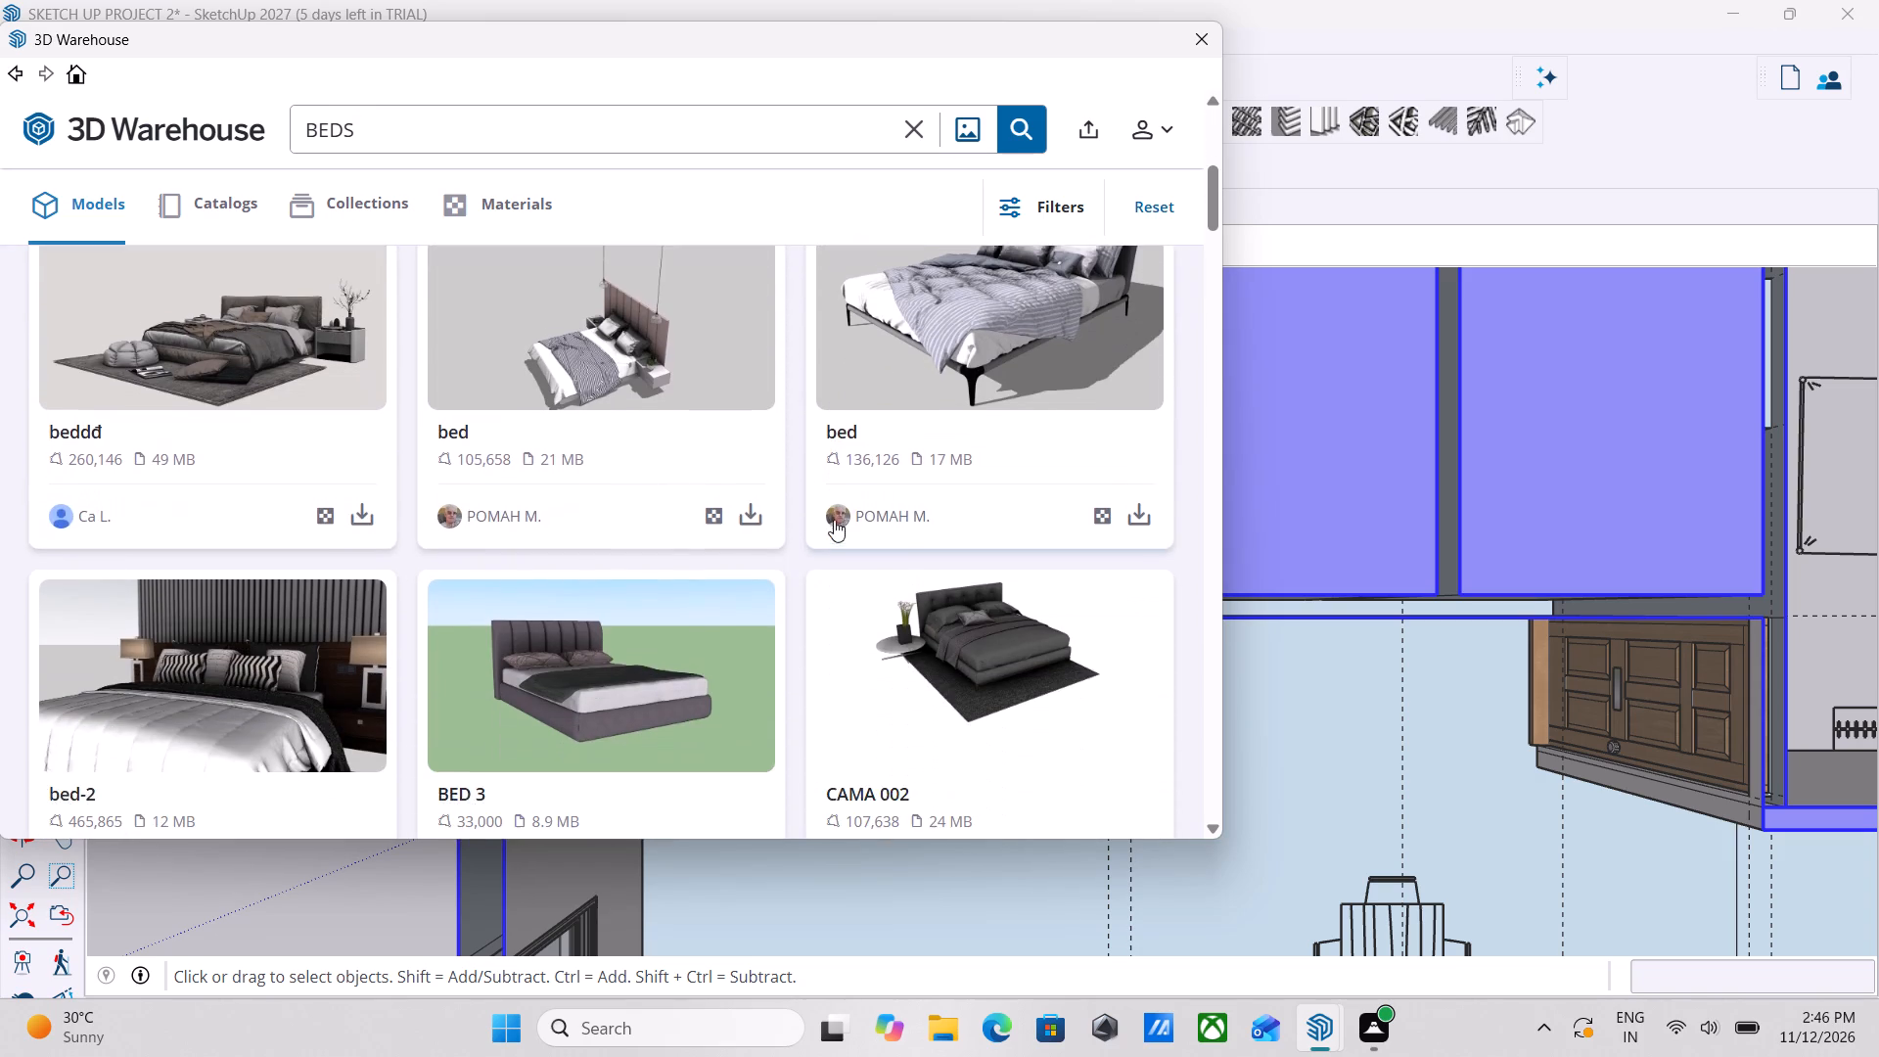
scroll(834, 520, down, 7)
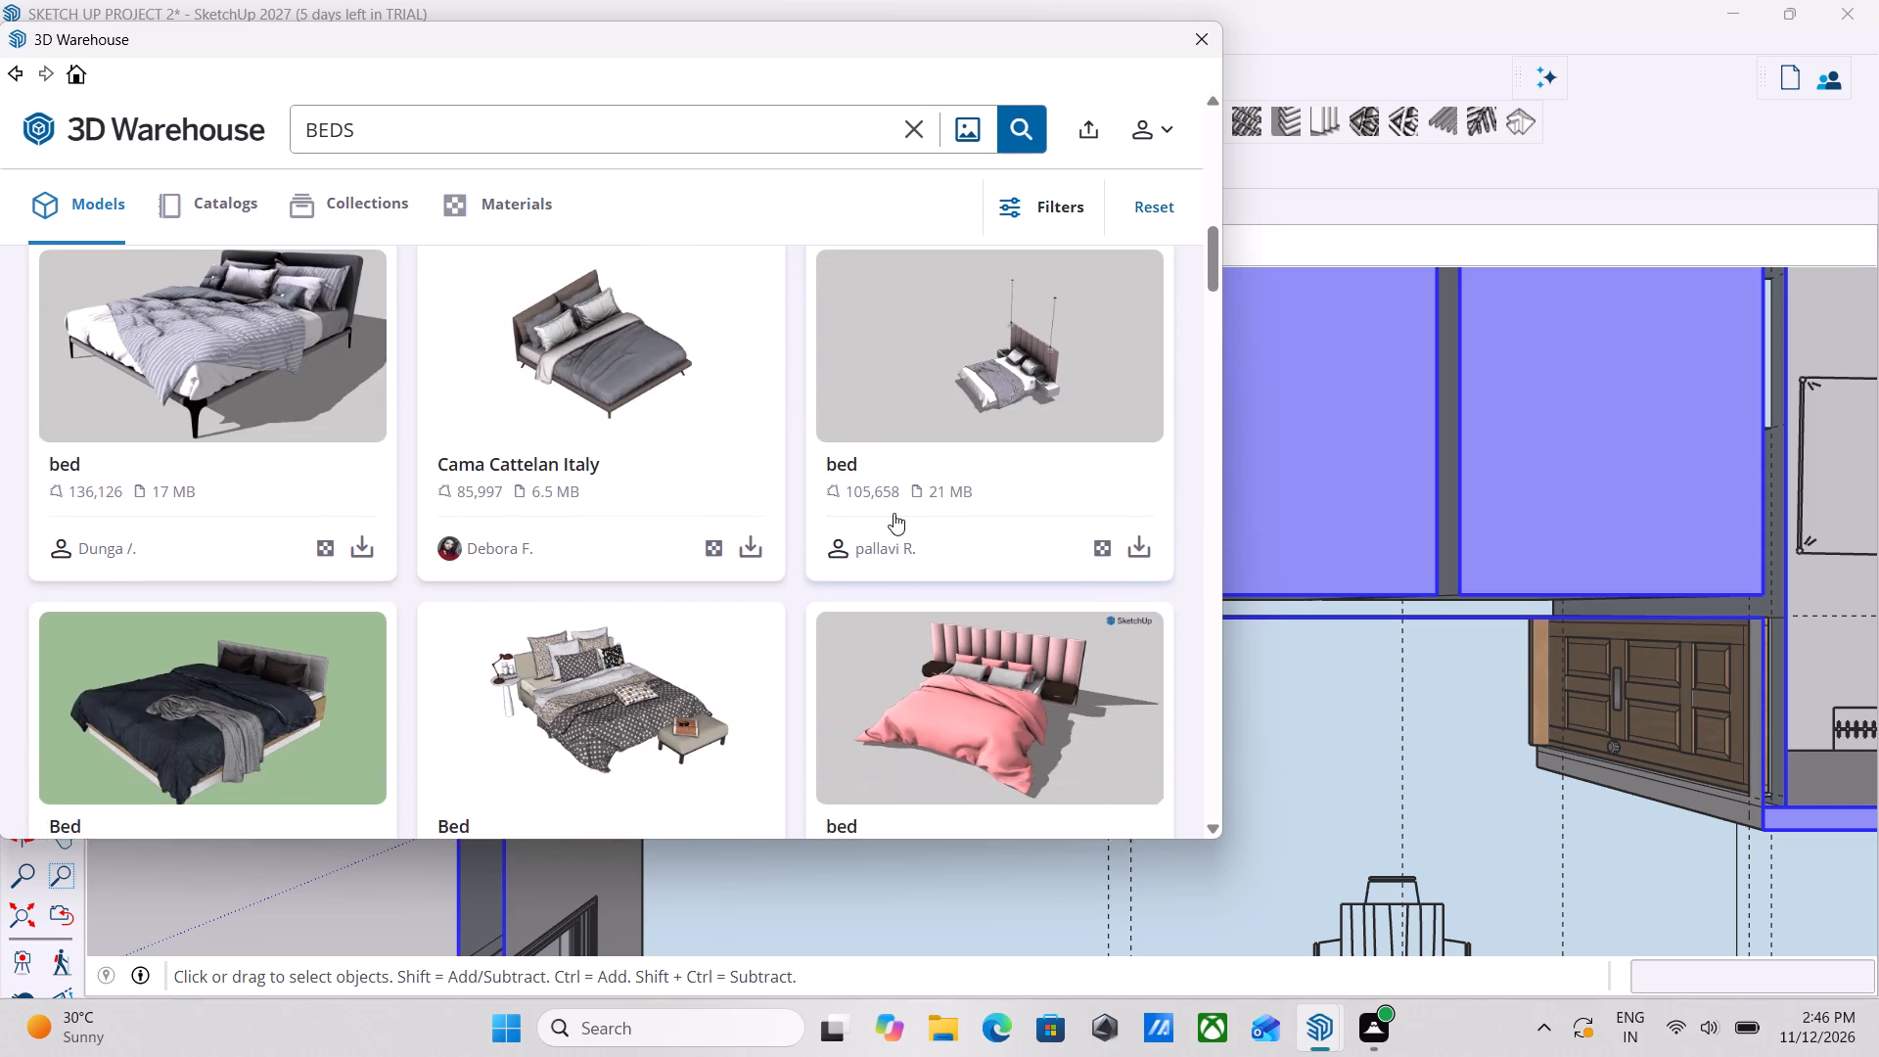
scroll(894, 513, down, 8)
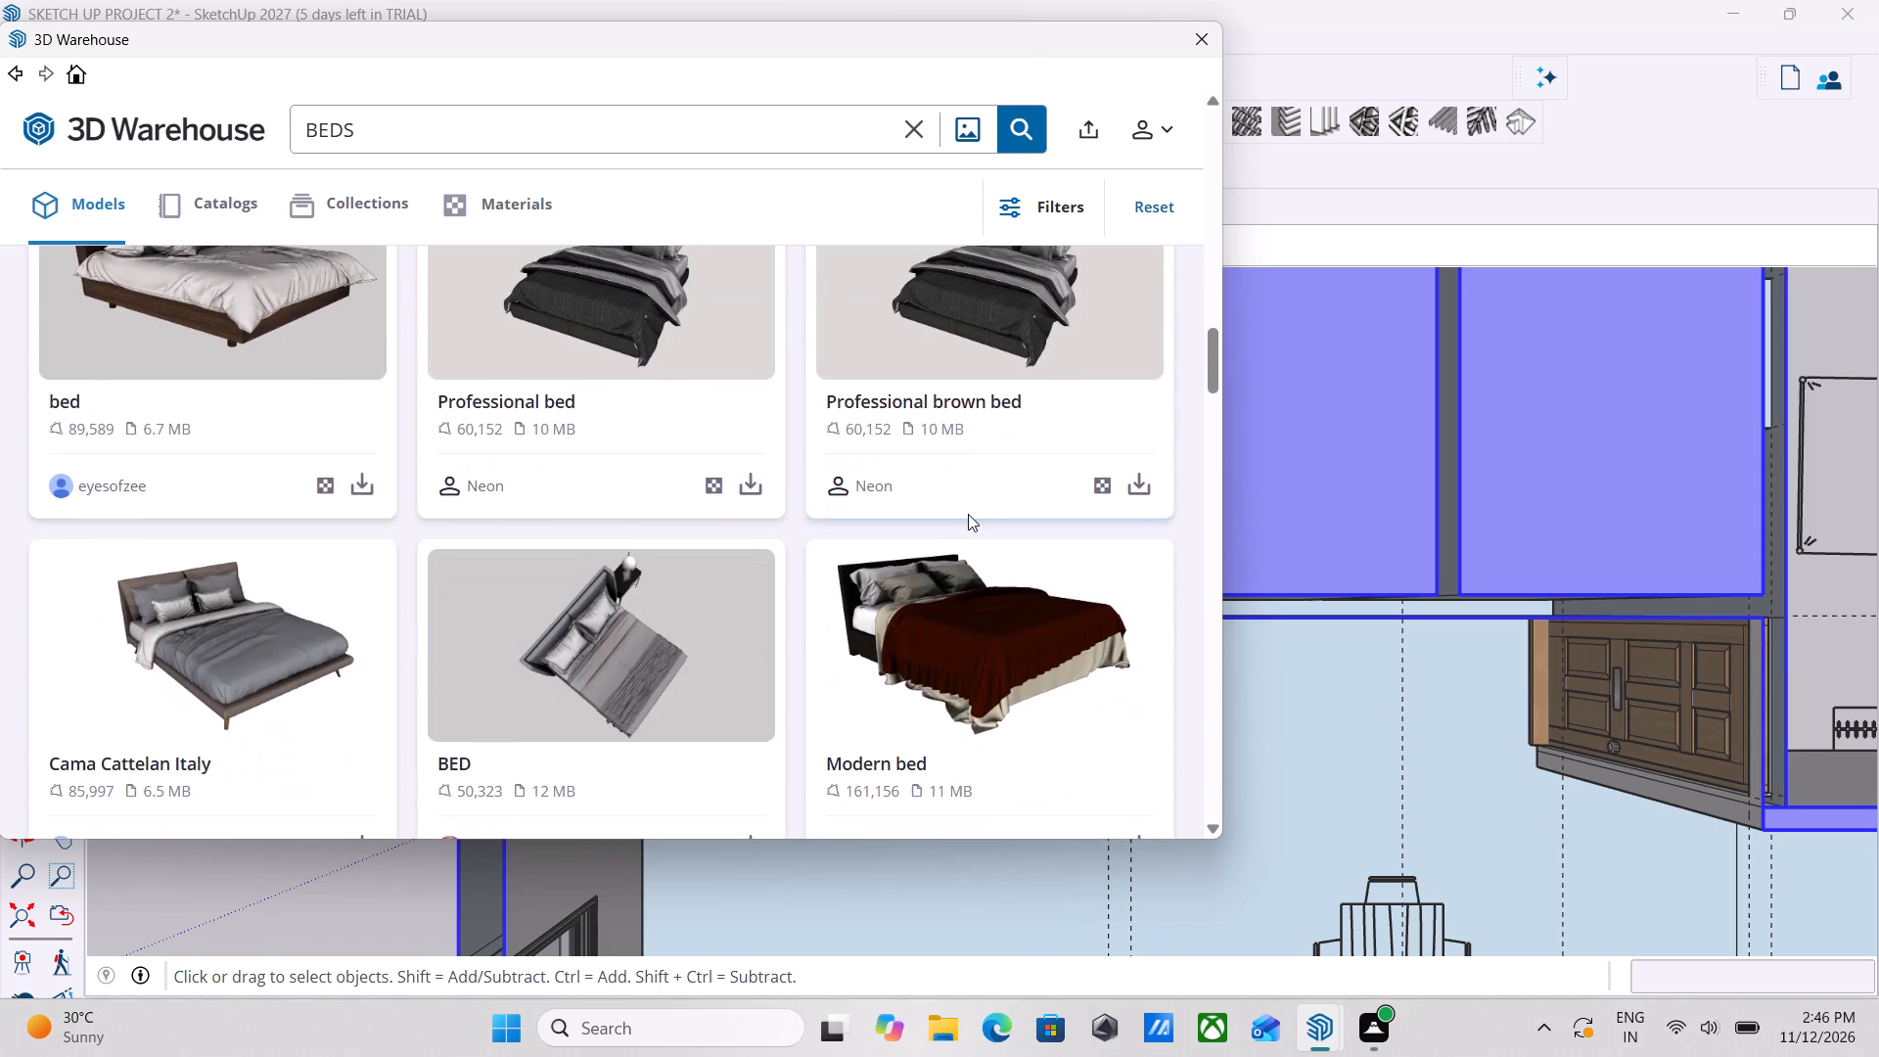
scroll(968, 514, down, 4)
scroll(769, 534, down, 2)
scroll(857, 485, down, 2)
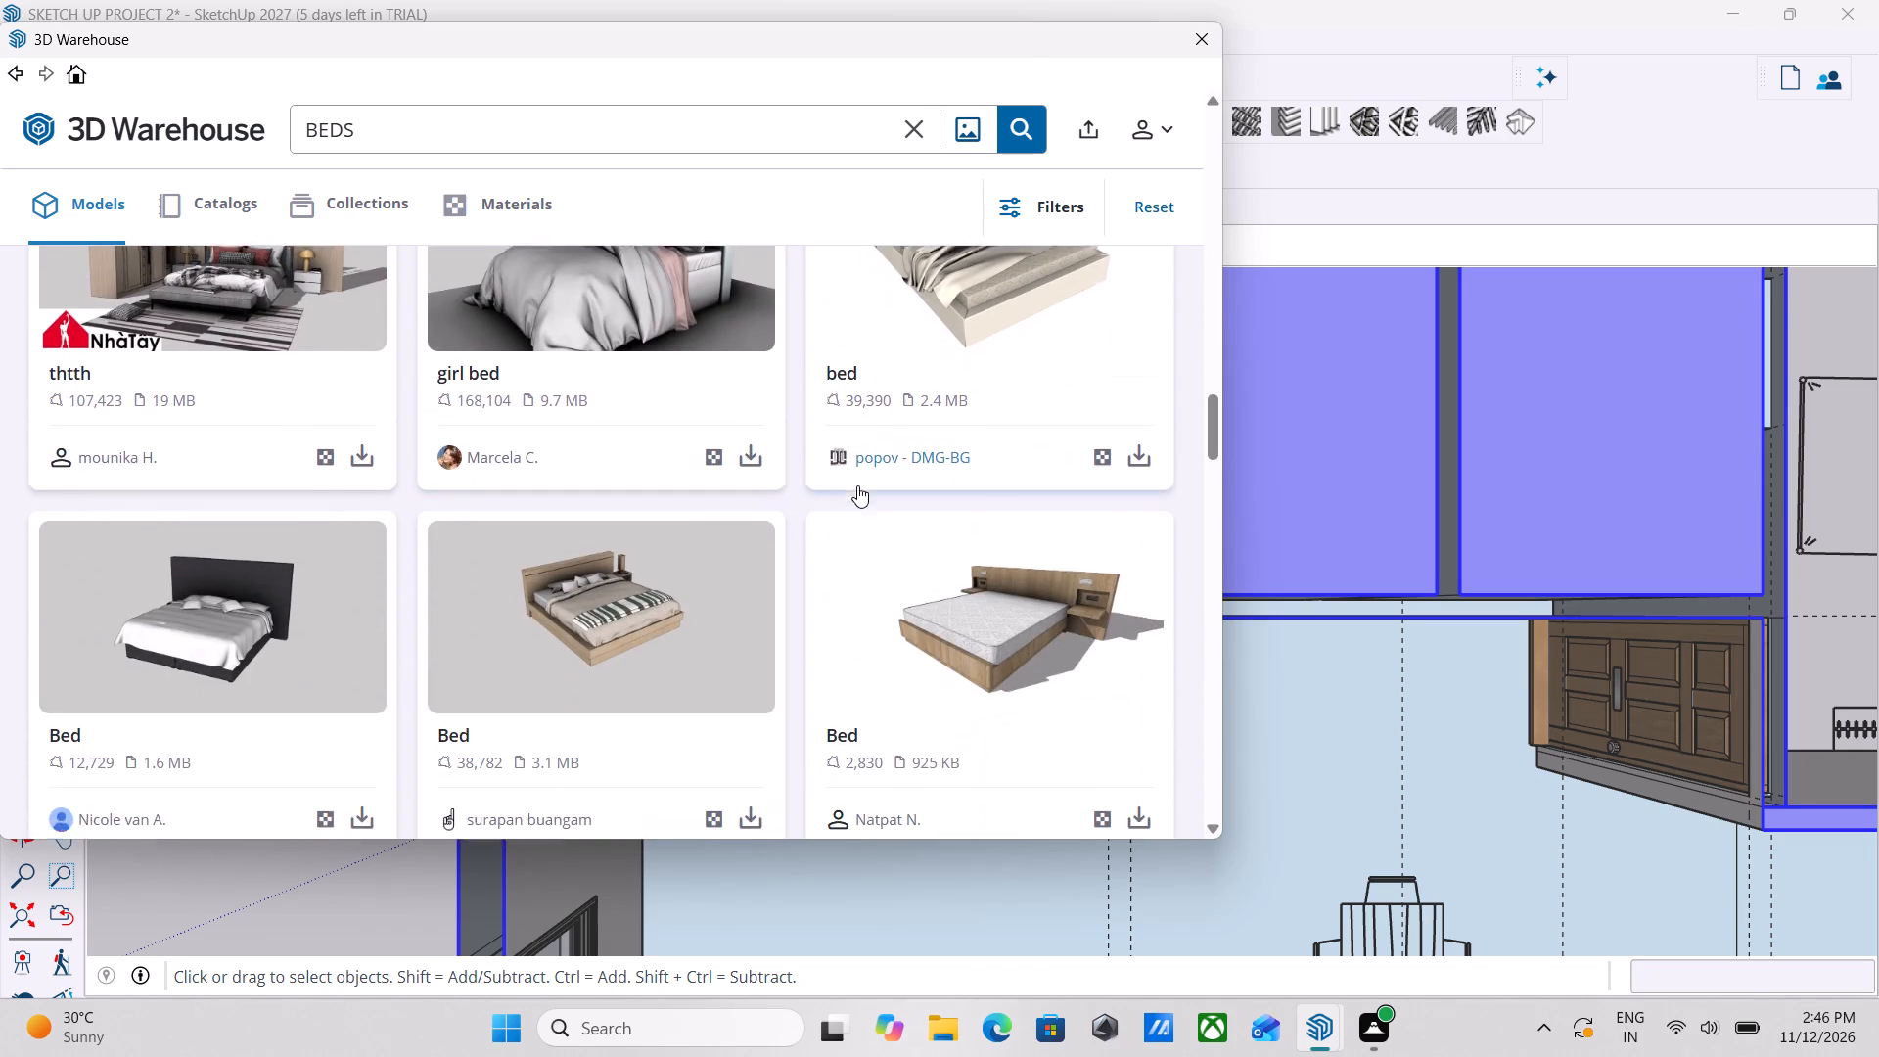
scroll(858, 486, down, 3)
scroll(784, 511, down, 1)
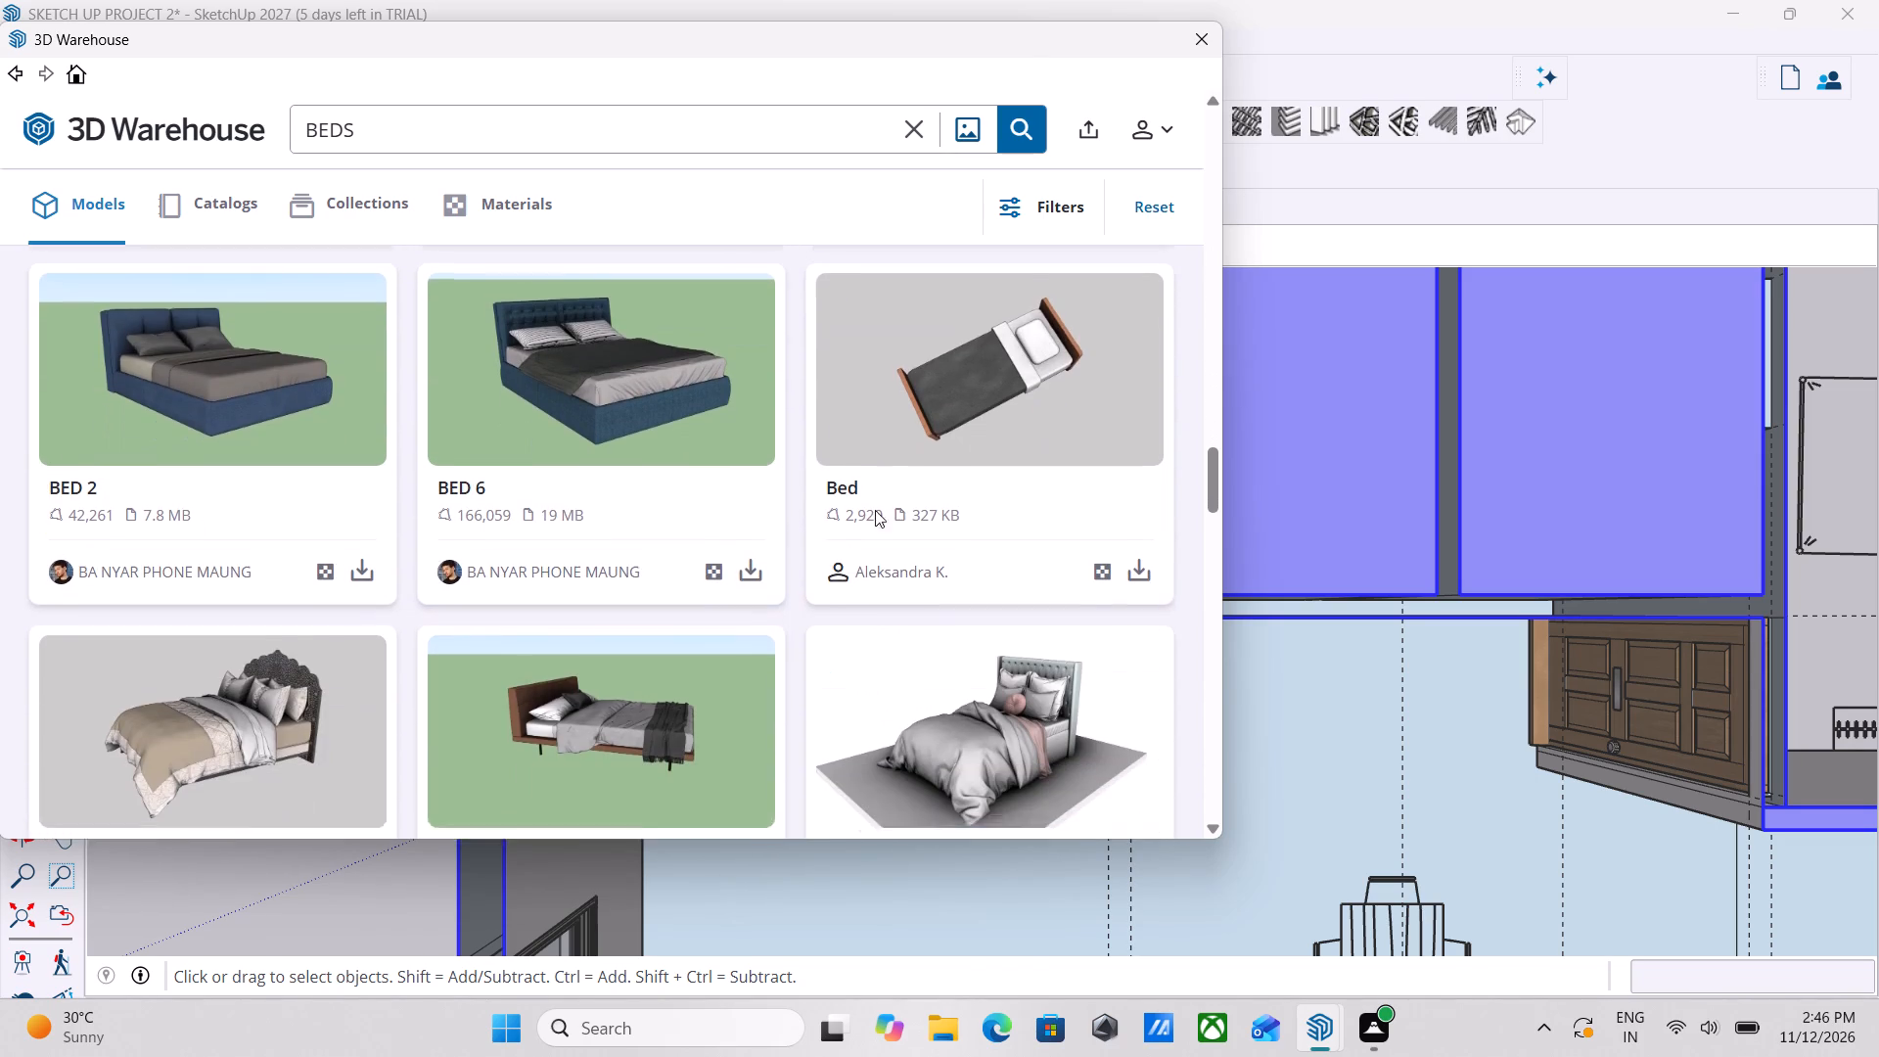
scroll(875, 510, down, 1)
scroll(433, 506, down, 1)
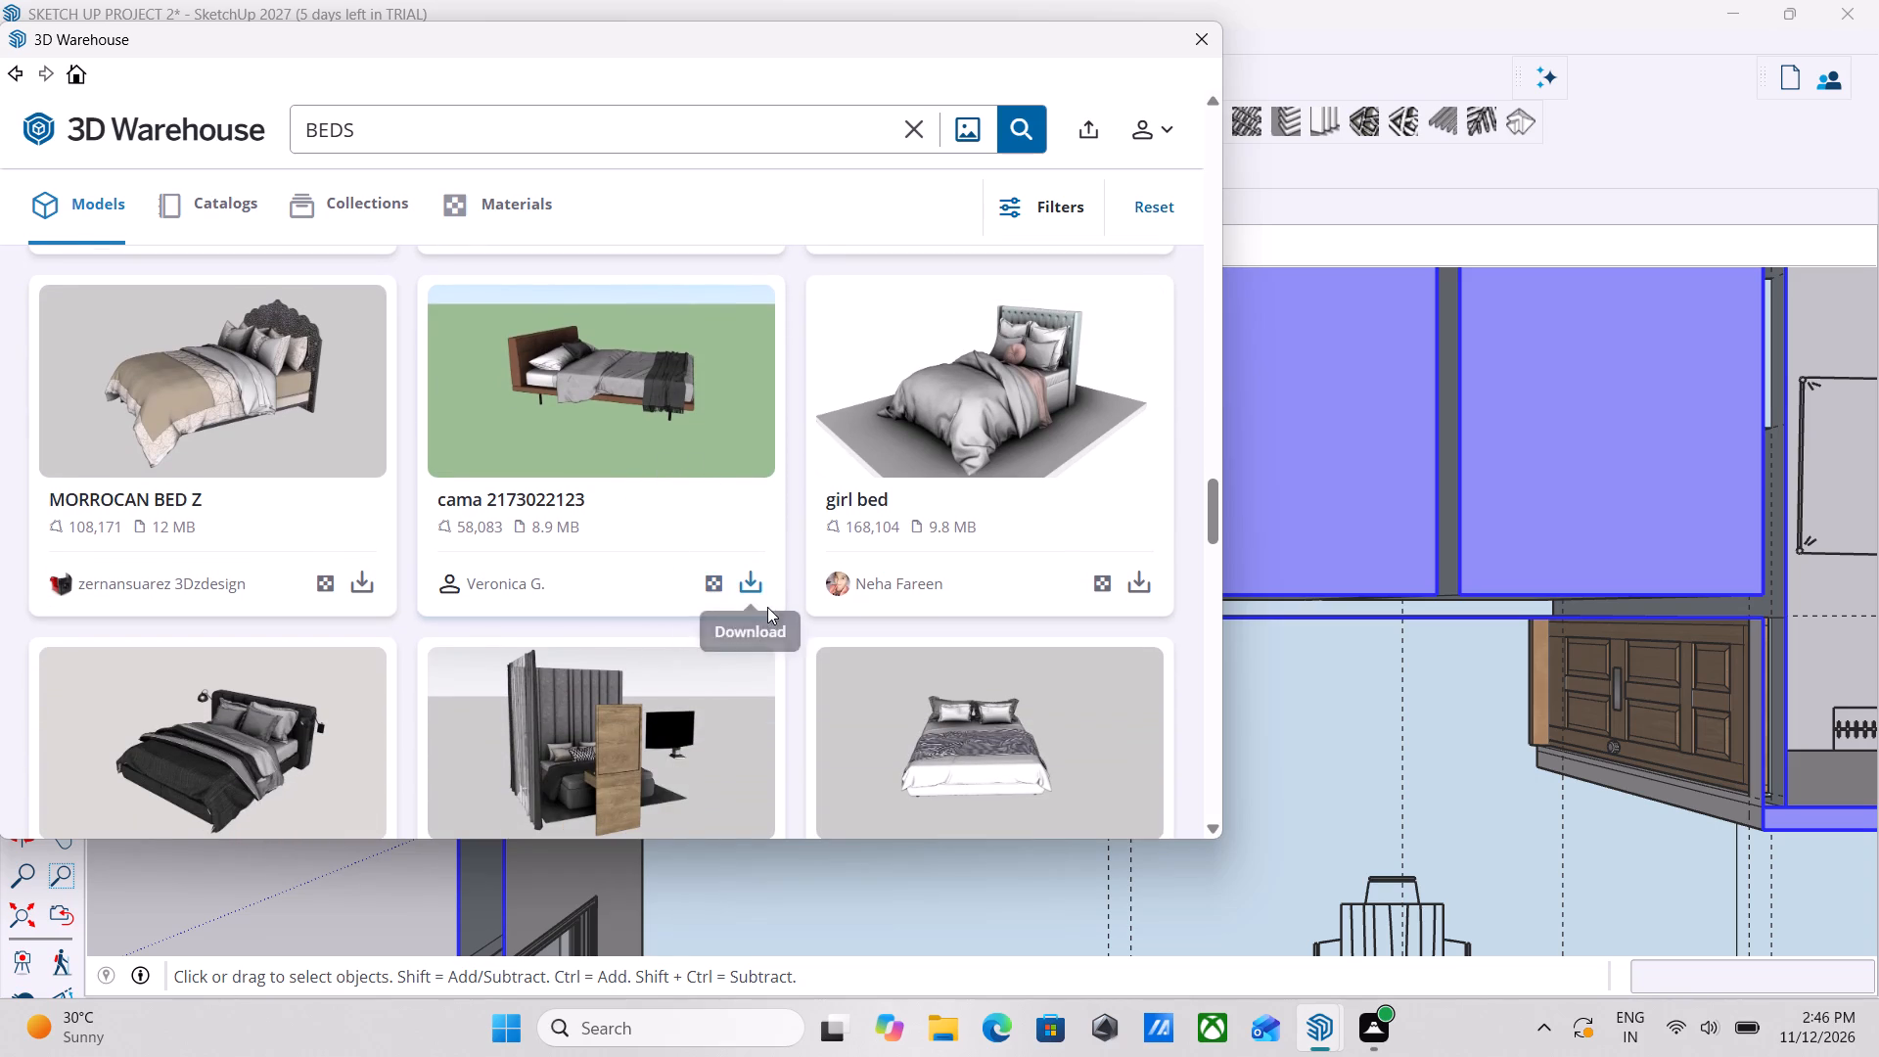
scroll(687, 543, down, 1)
scroll(1038, 584, down, 2)
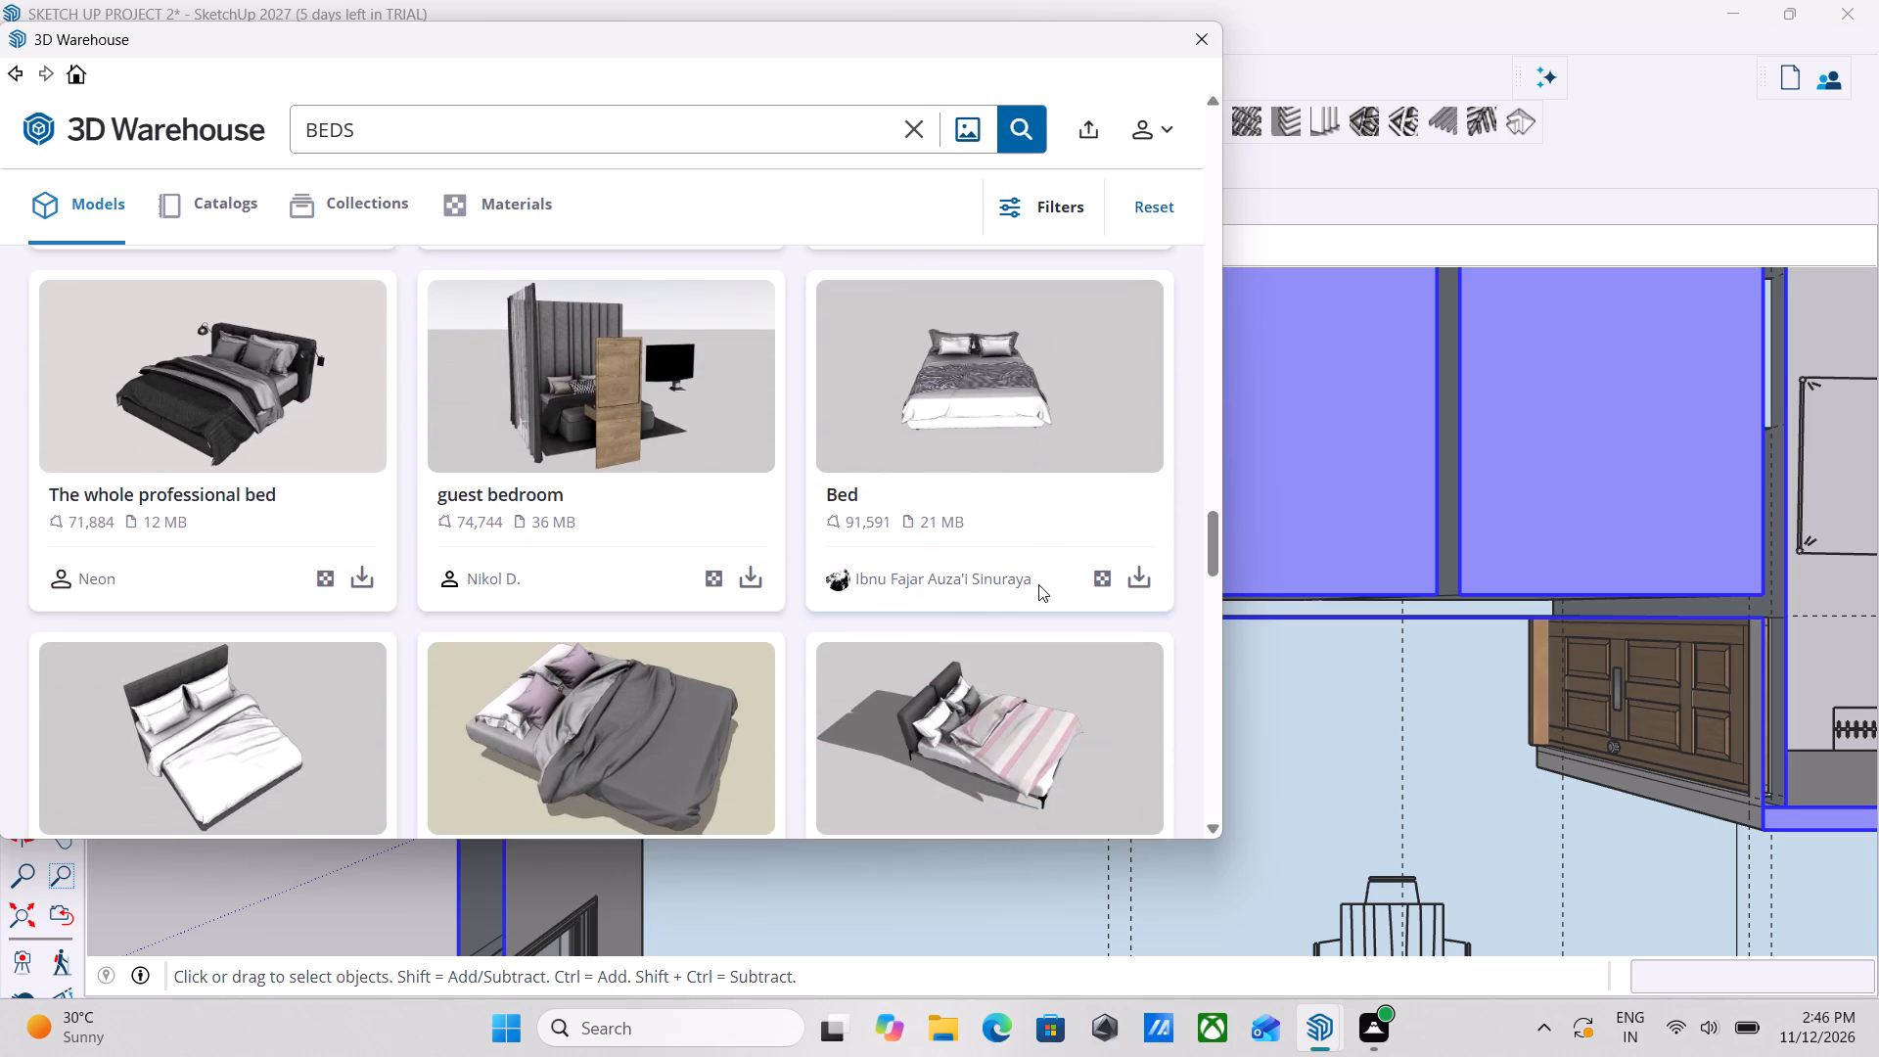
scroll(801, 588, down, 3)
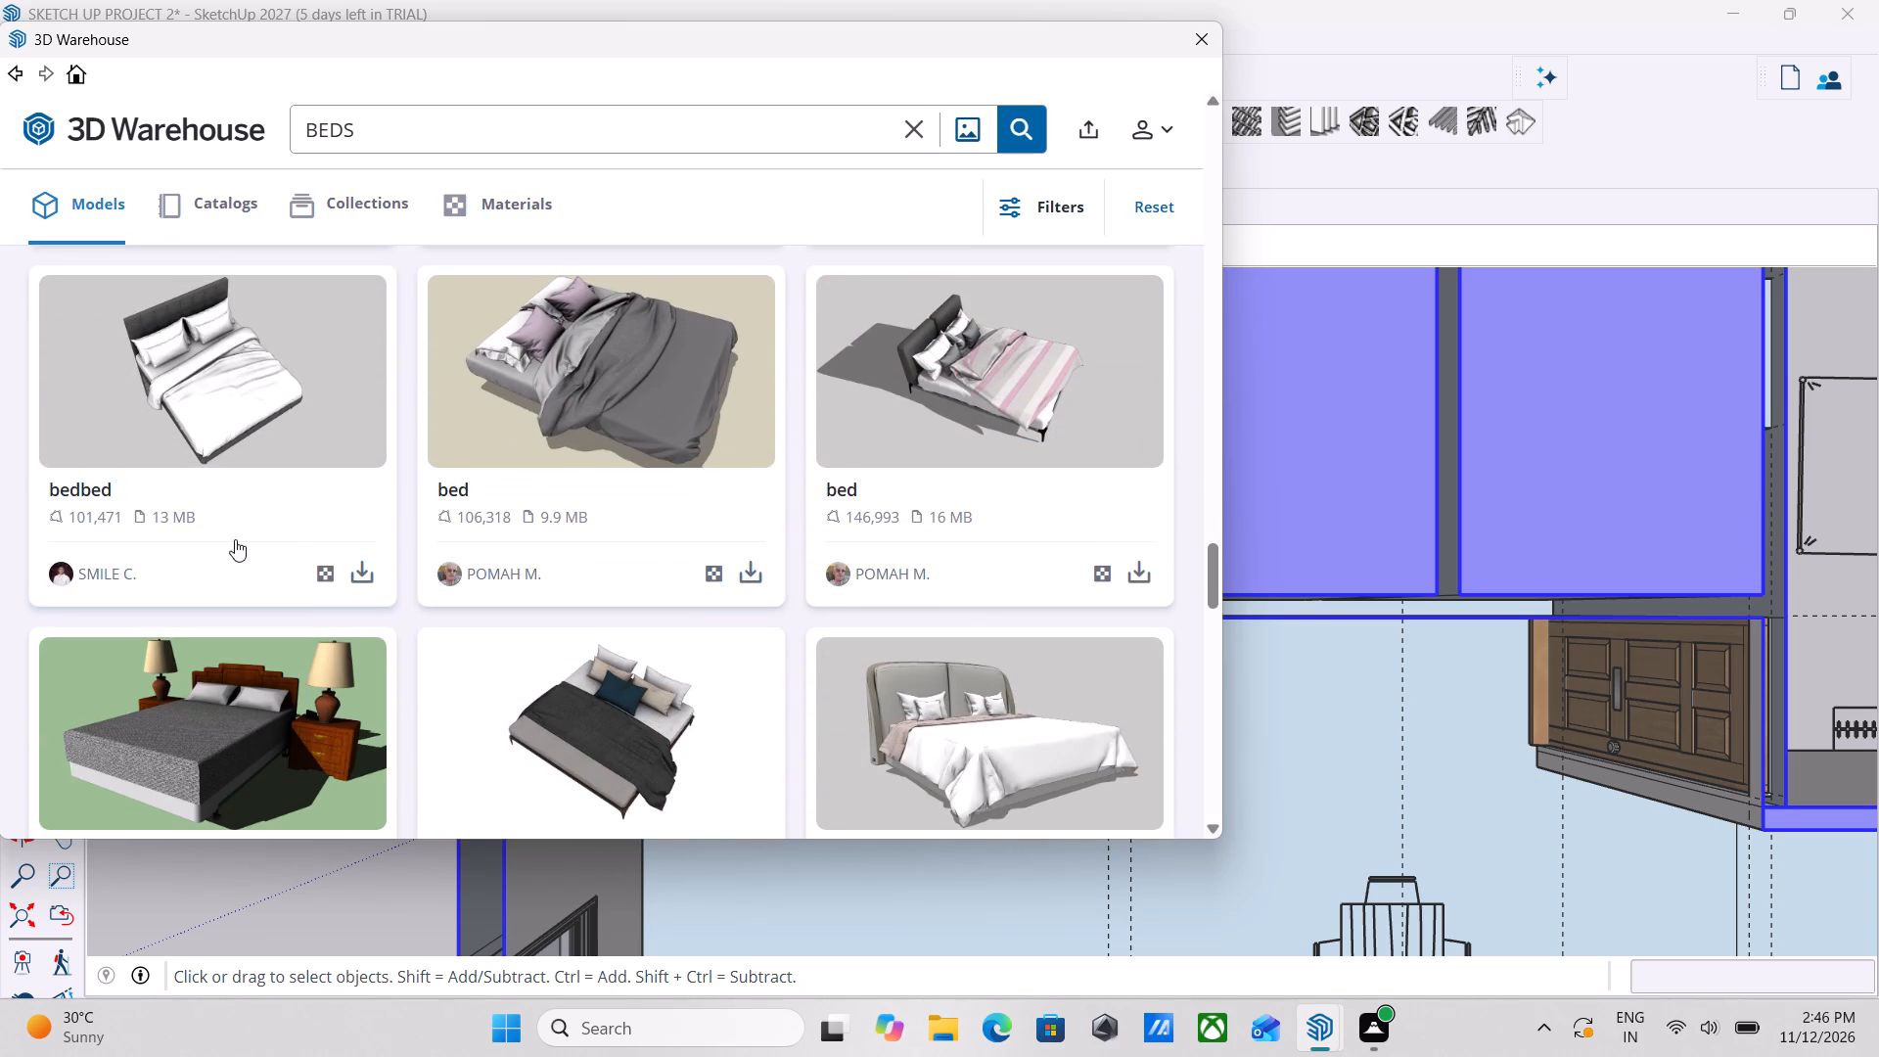
scroll(250, 536, up, 1)
scroll(277, 542, down, 3)
scroll(739, 571, down, 2)
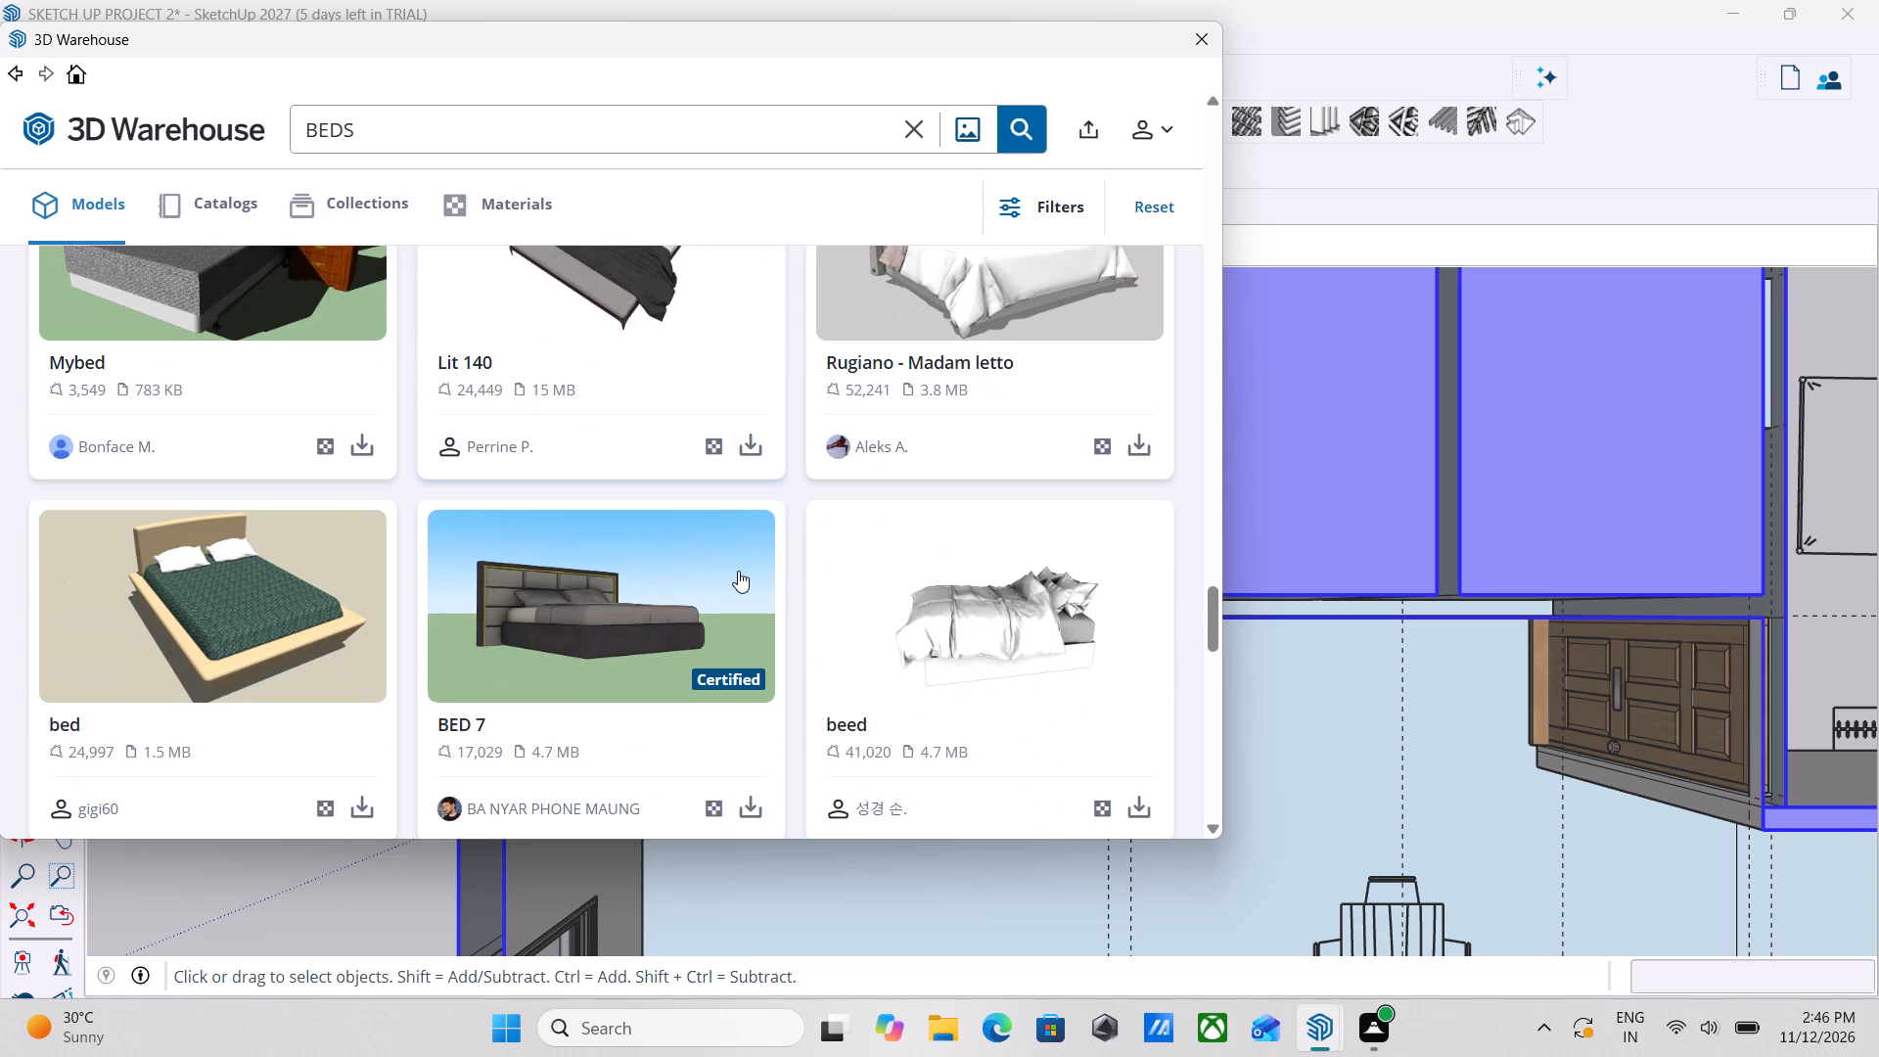
scroll(1128, 629, up, 1)
scroll(1128, 629, down, 2)
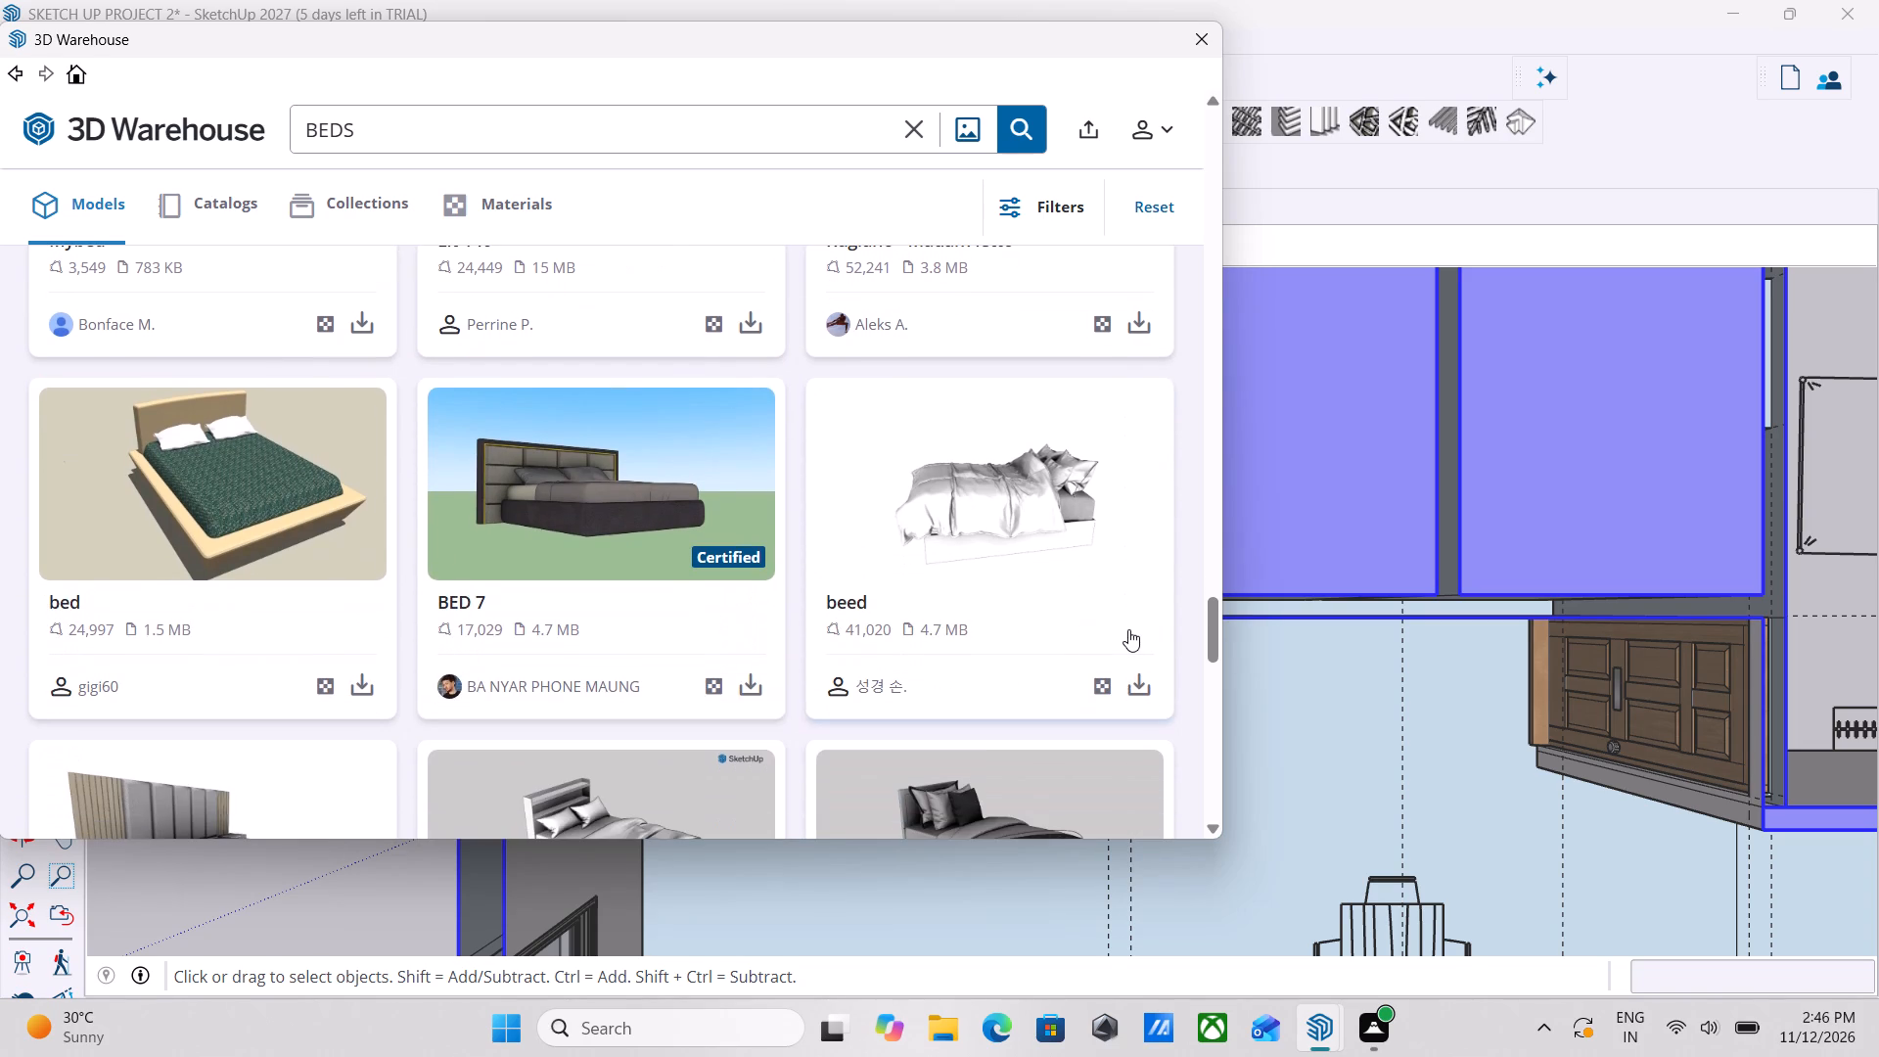
scroll(1128, 629, down, 1)
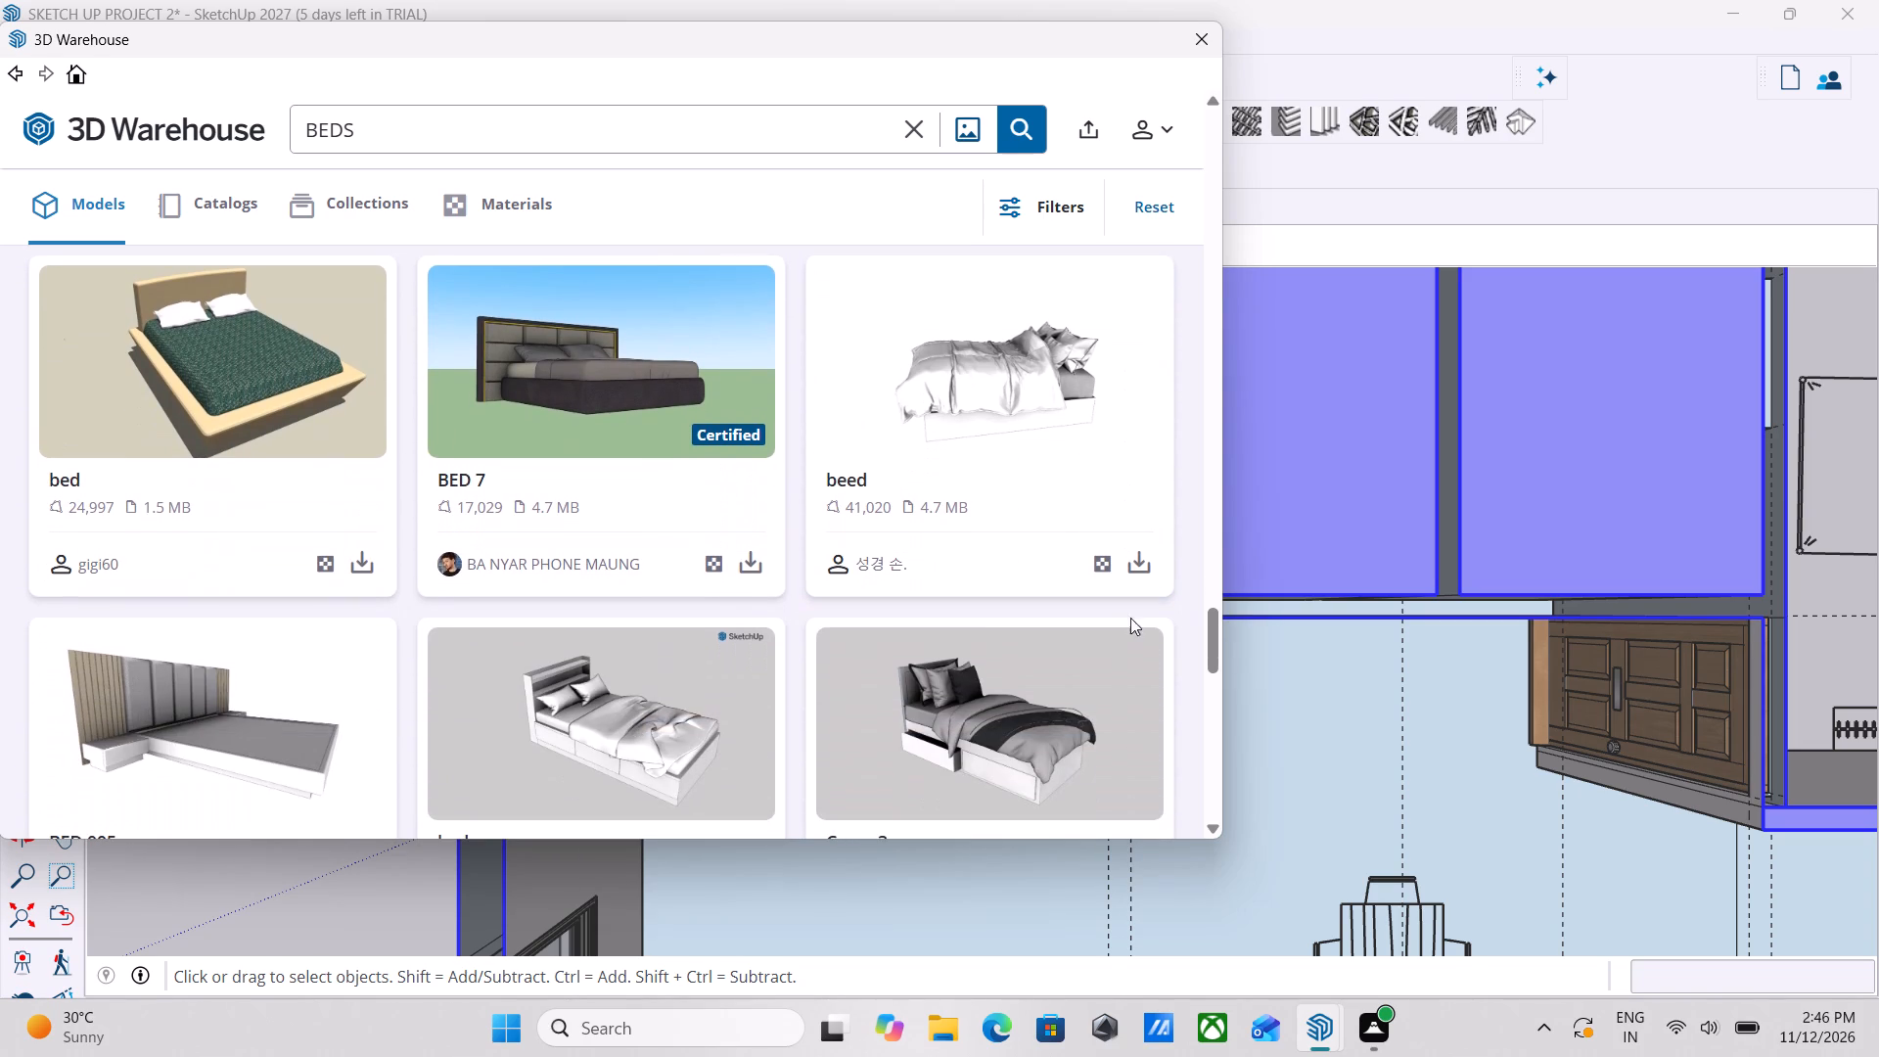
Load the white bed model "beed" from the 3D Warehouse directly into the house model and close the library.
click(1145, 548)
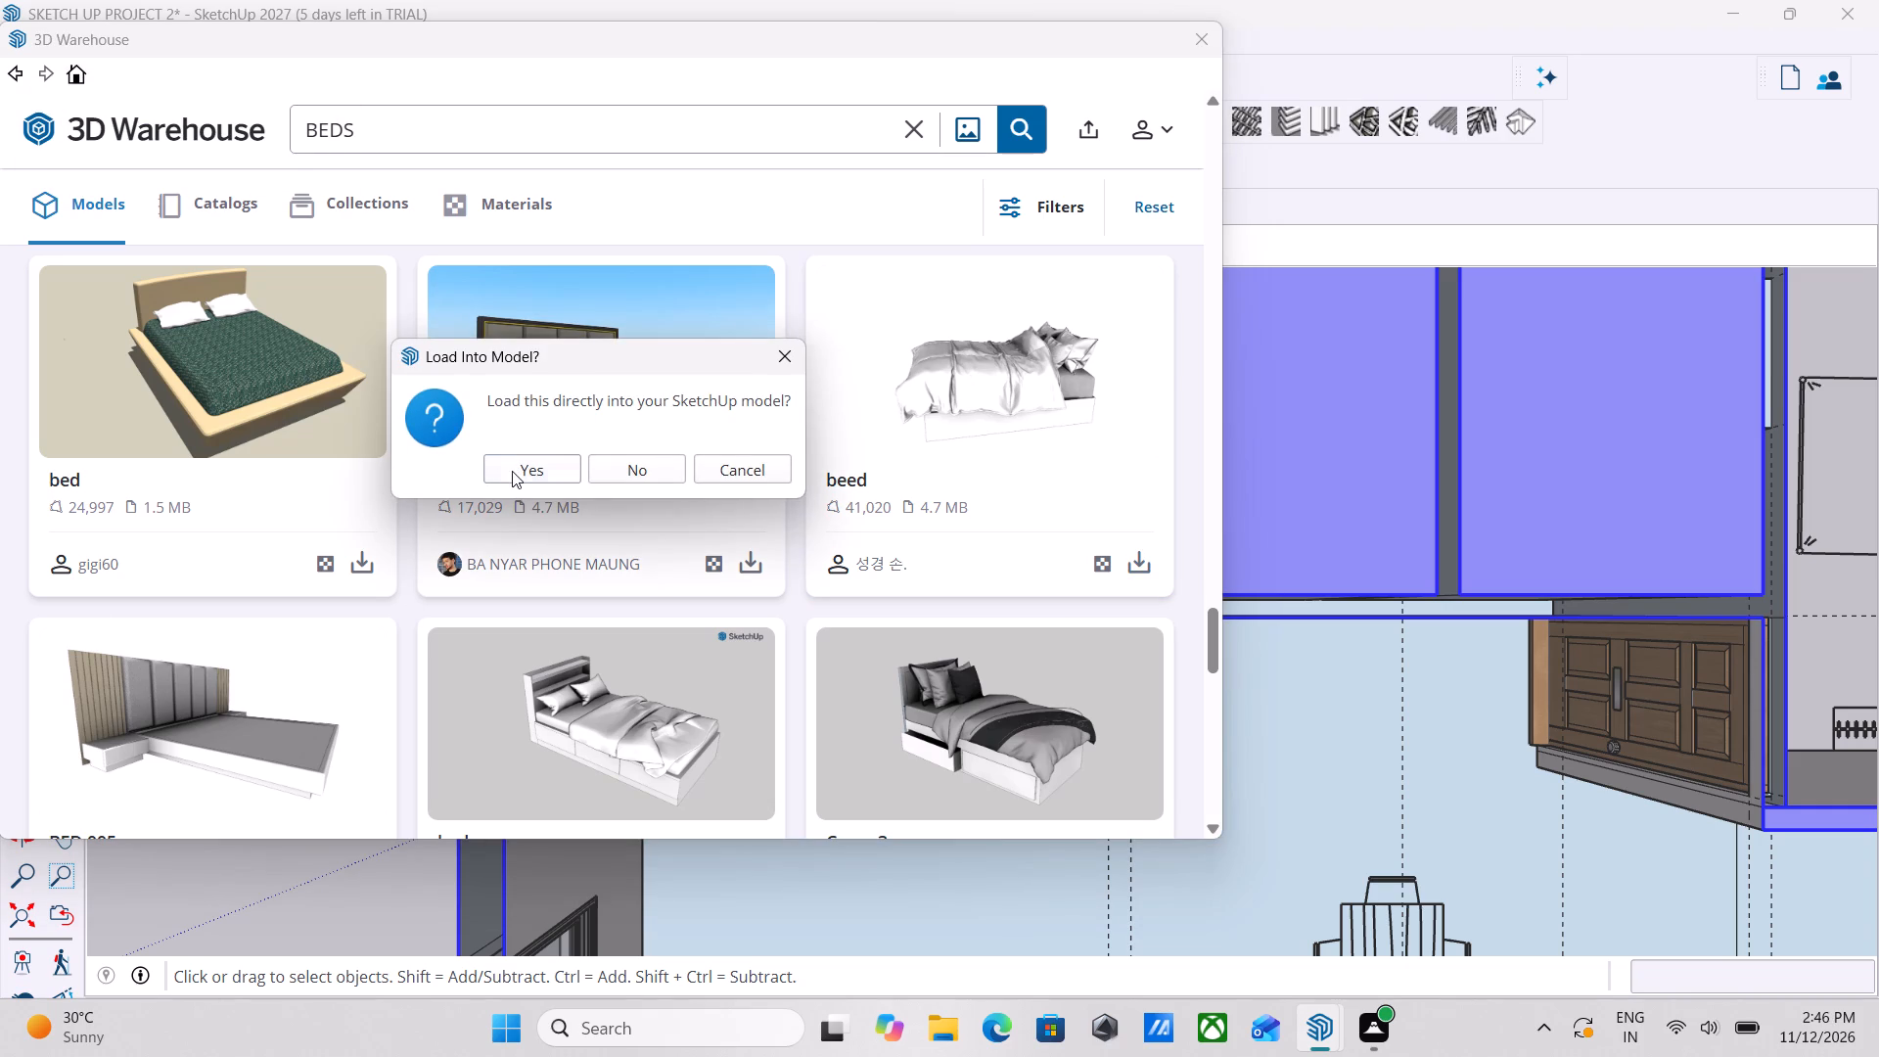
click(512, 471)
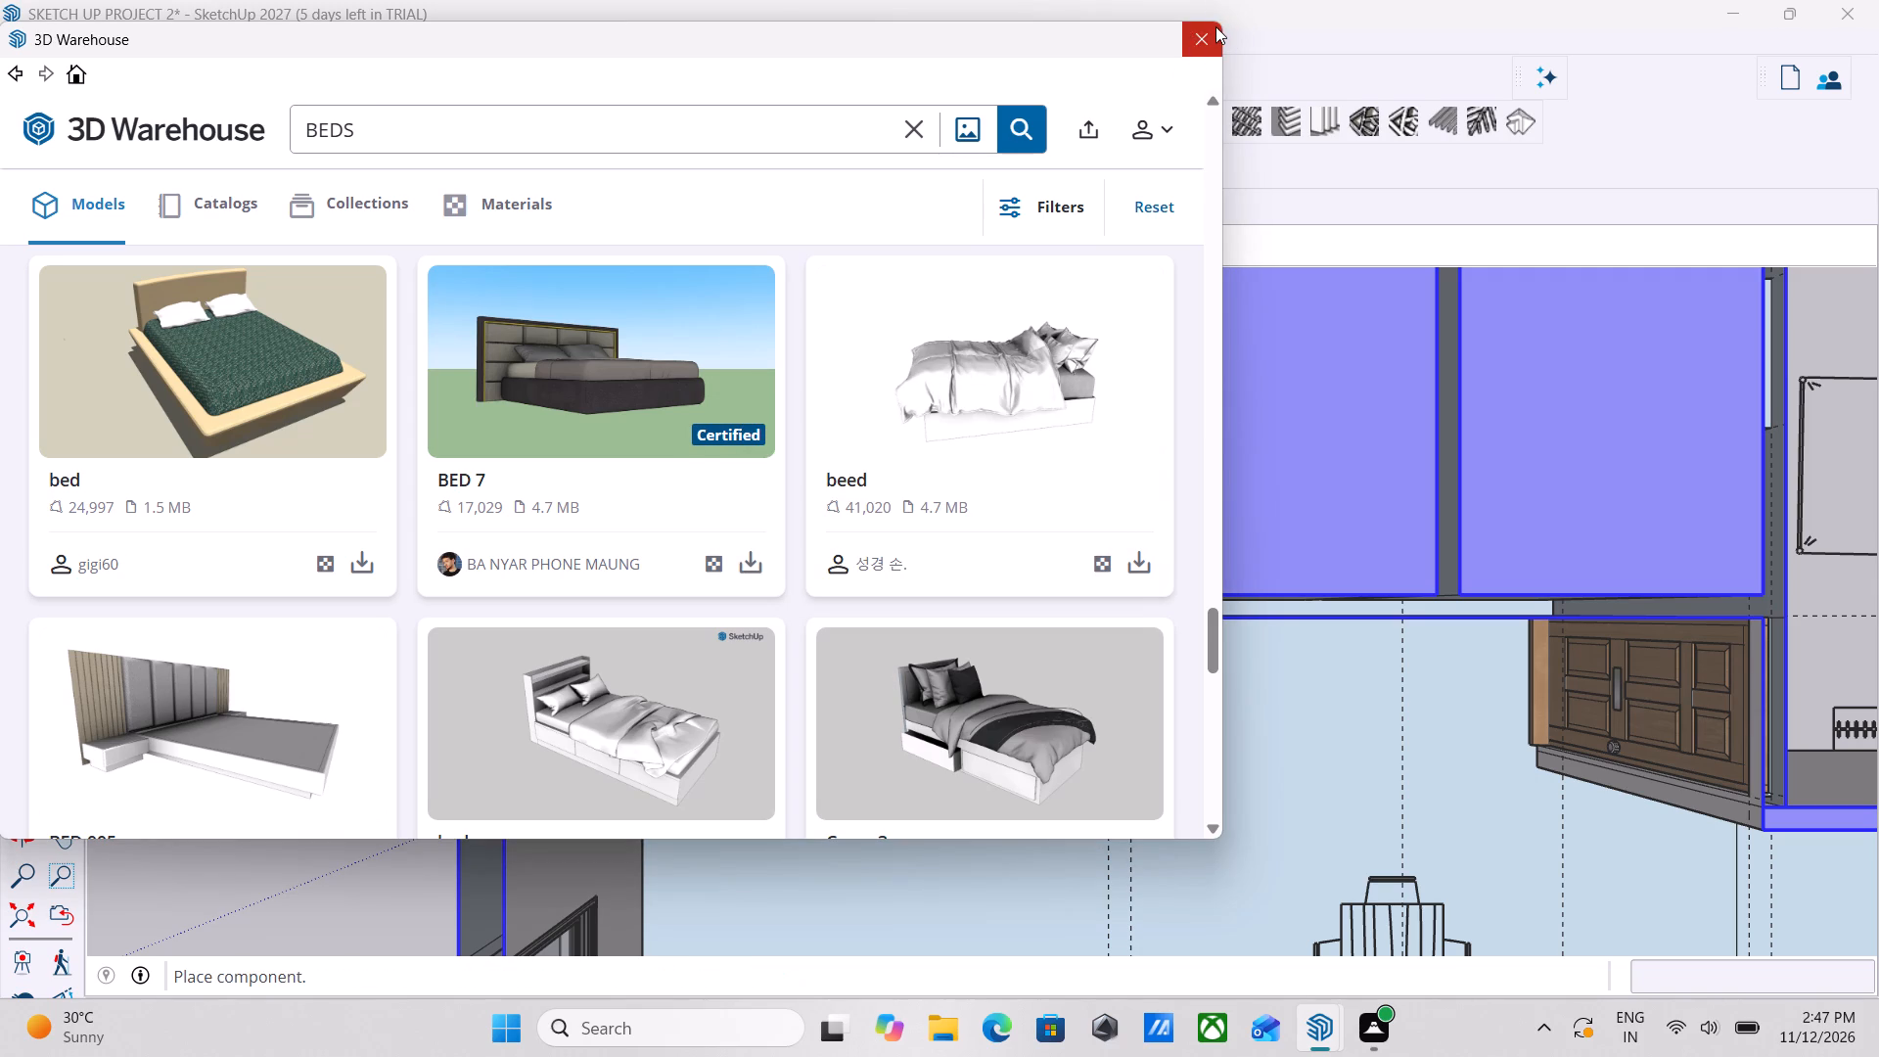
click(1215, 26)
Place the bed model in the bedroom beside the bathrooms, at the outer corner of the traced bedside table nearest the wardrobe.
scroll(985, 517, down, 4)
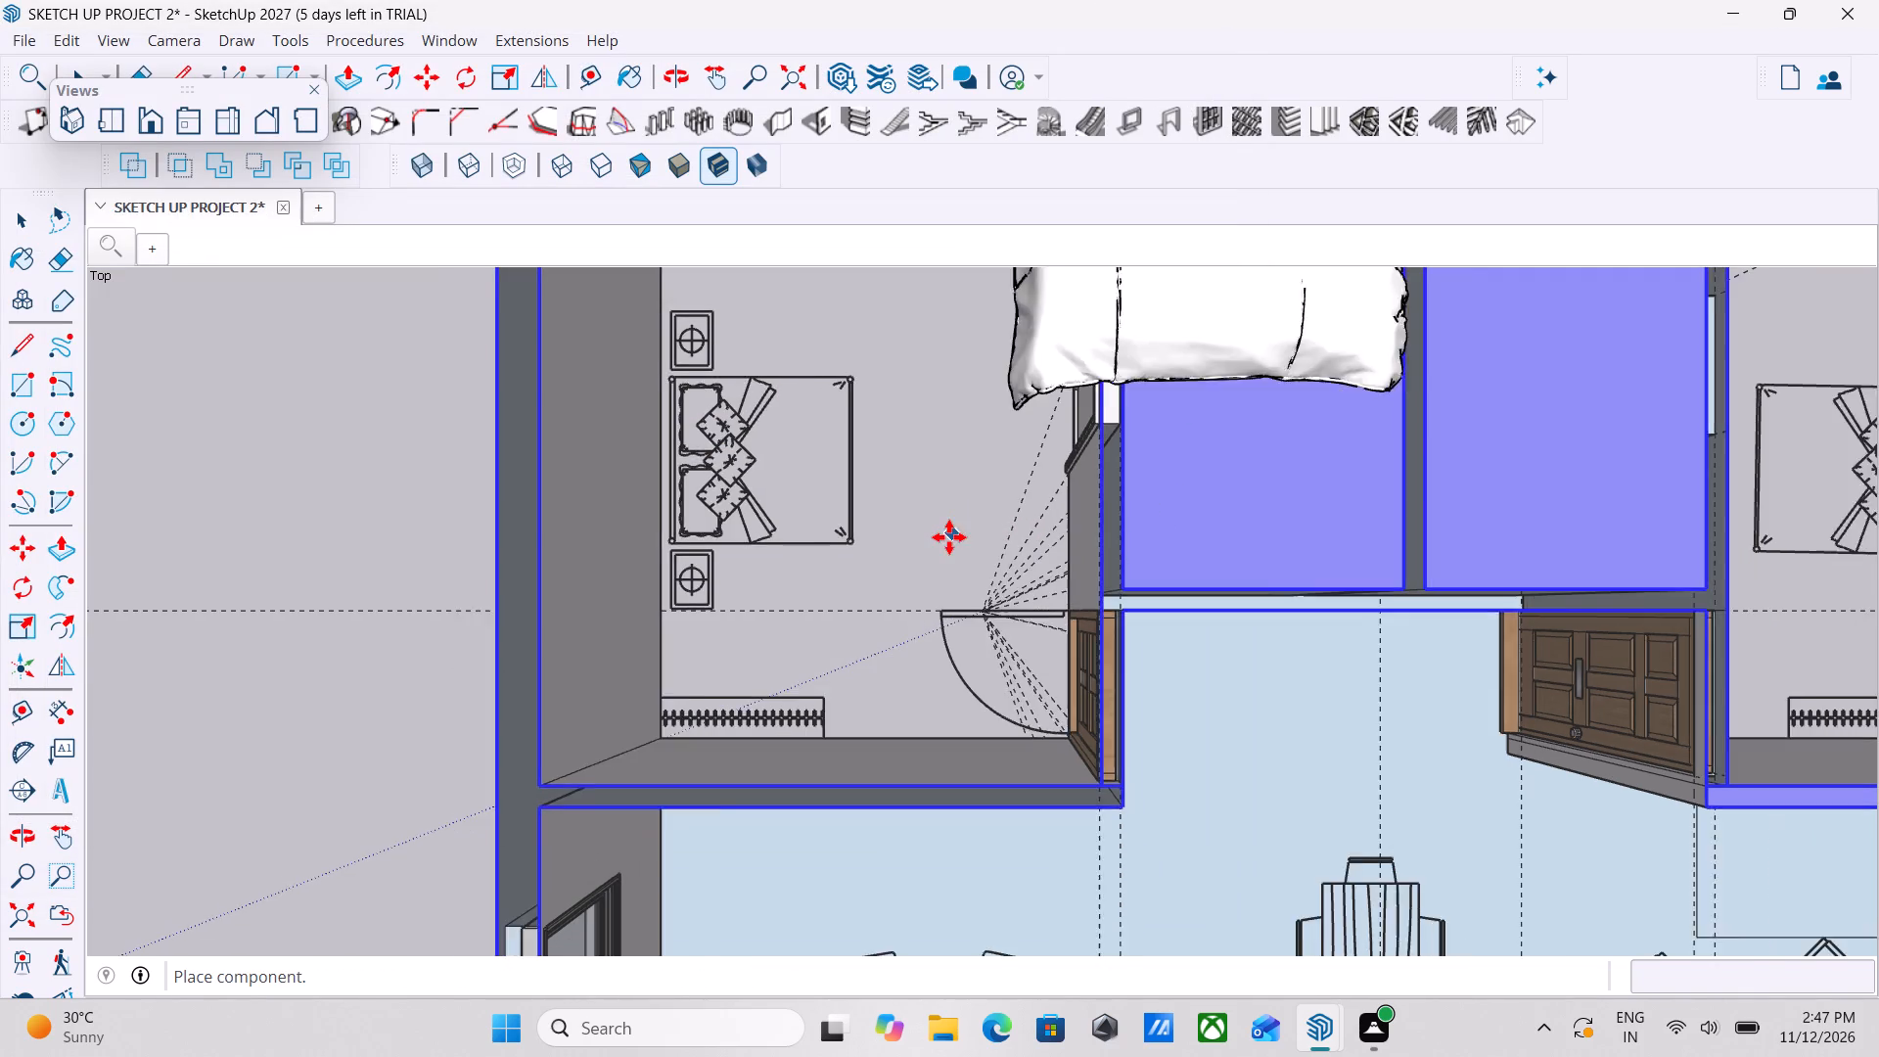
scroll(949, 537, down, 3)
scroll(747, 613, down, 10)
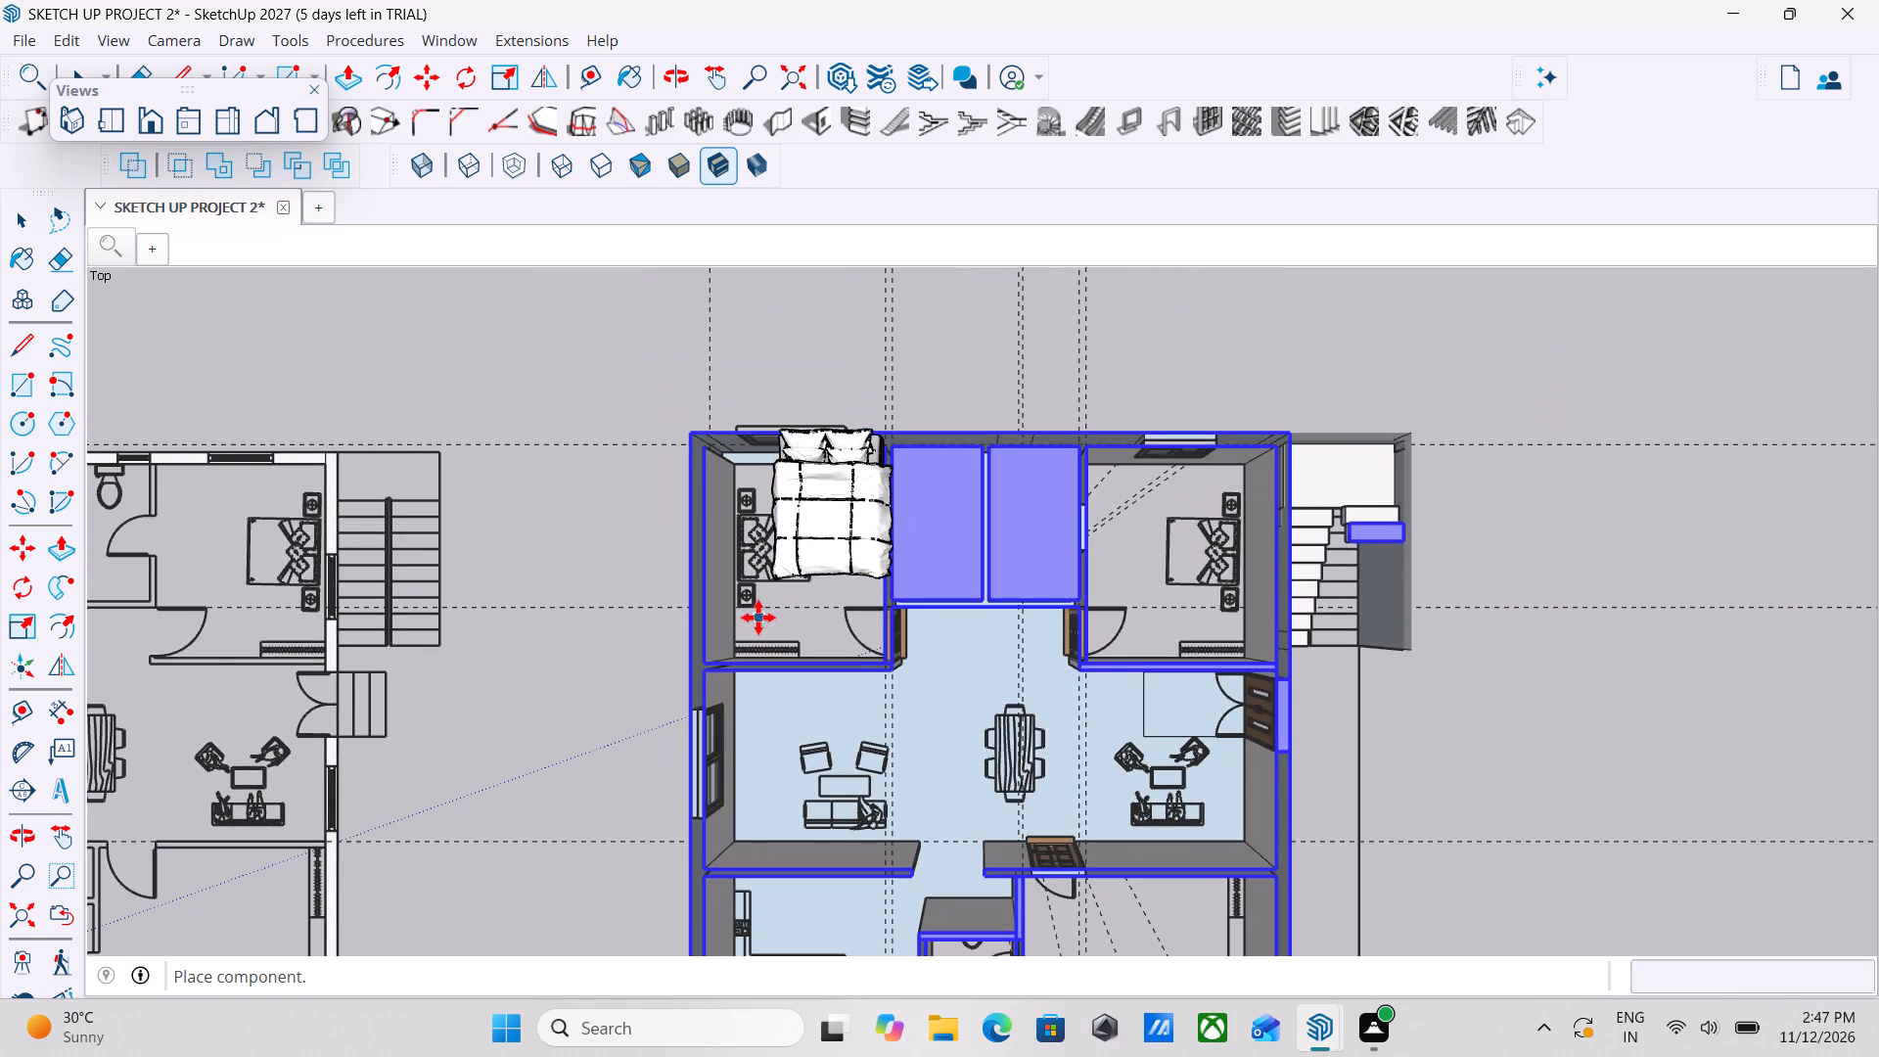
scroll(758, 618, up, 15)
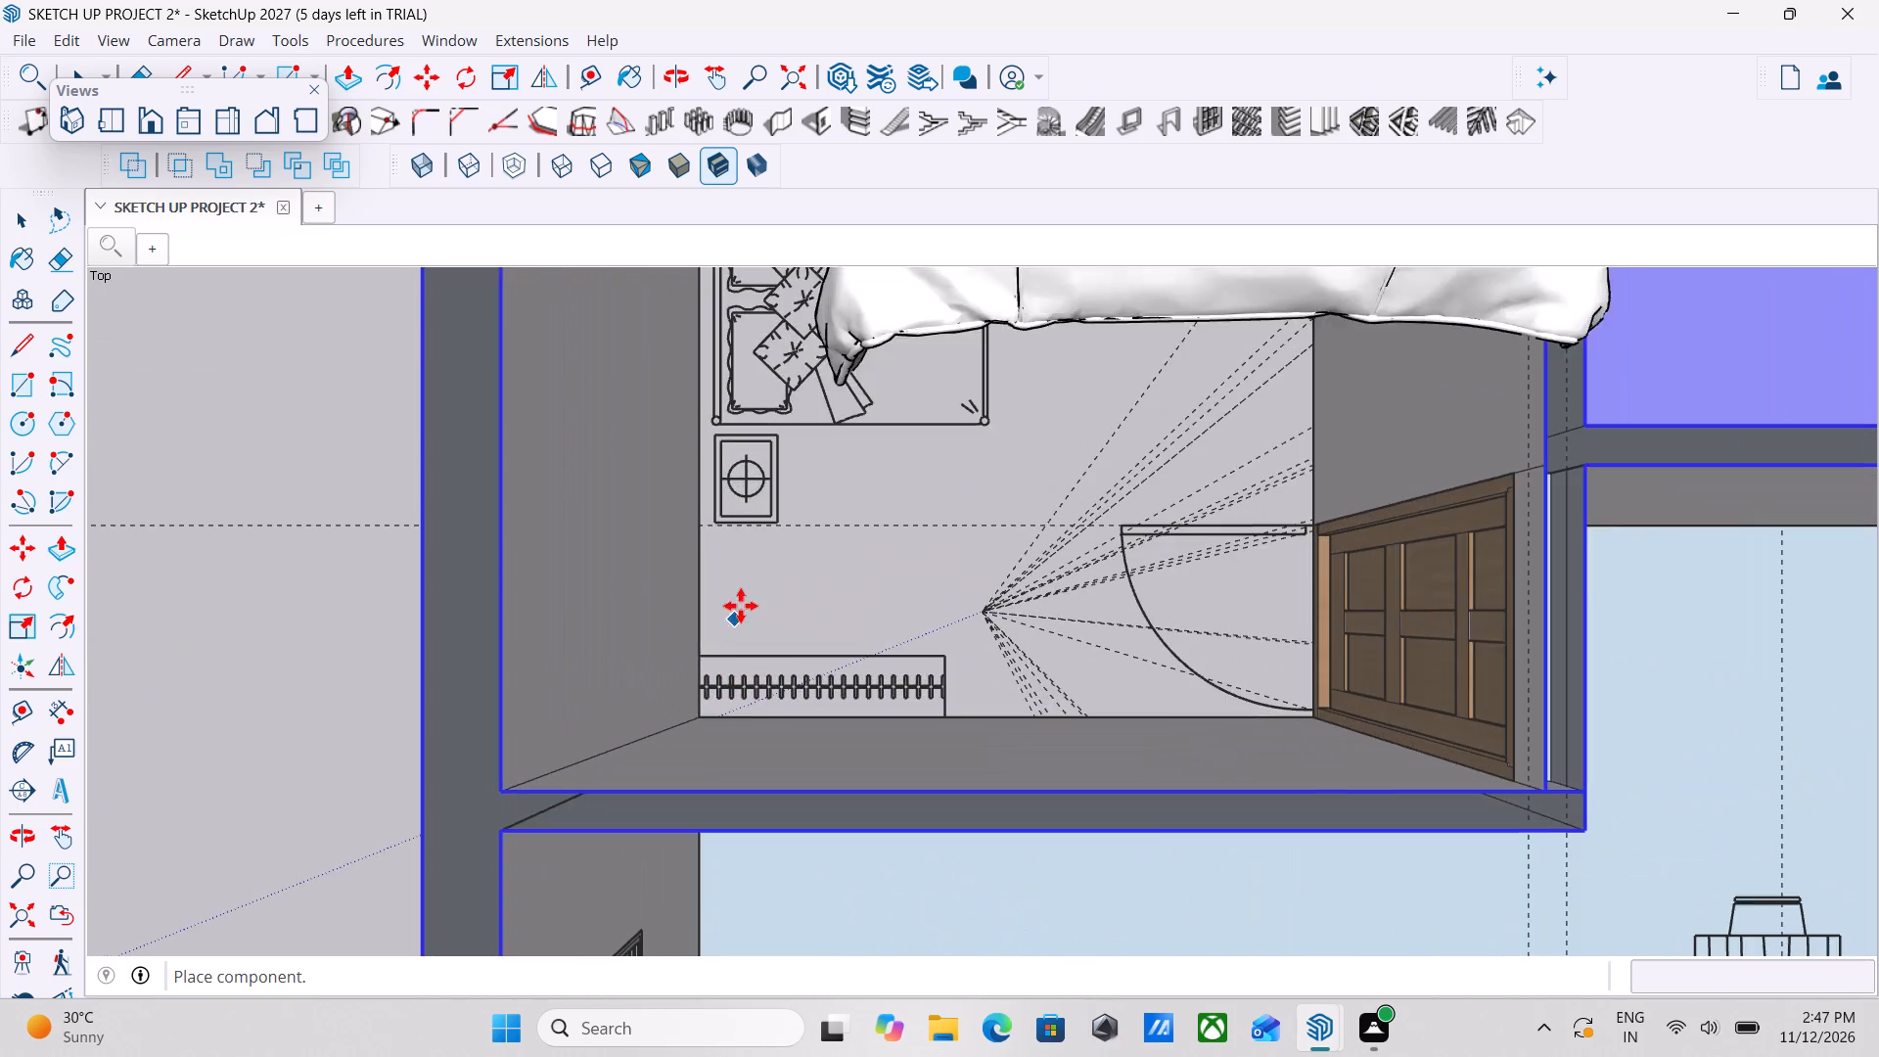
scroll(743, 625, down, 9)
scroll(750, 636, up, 2)
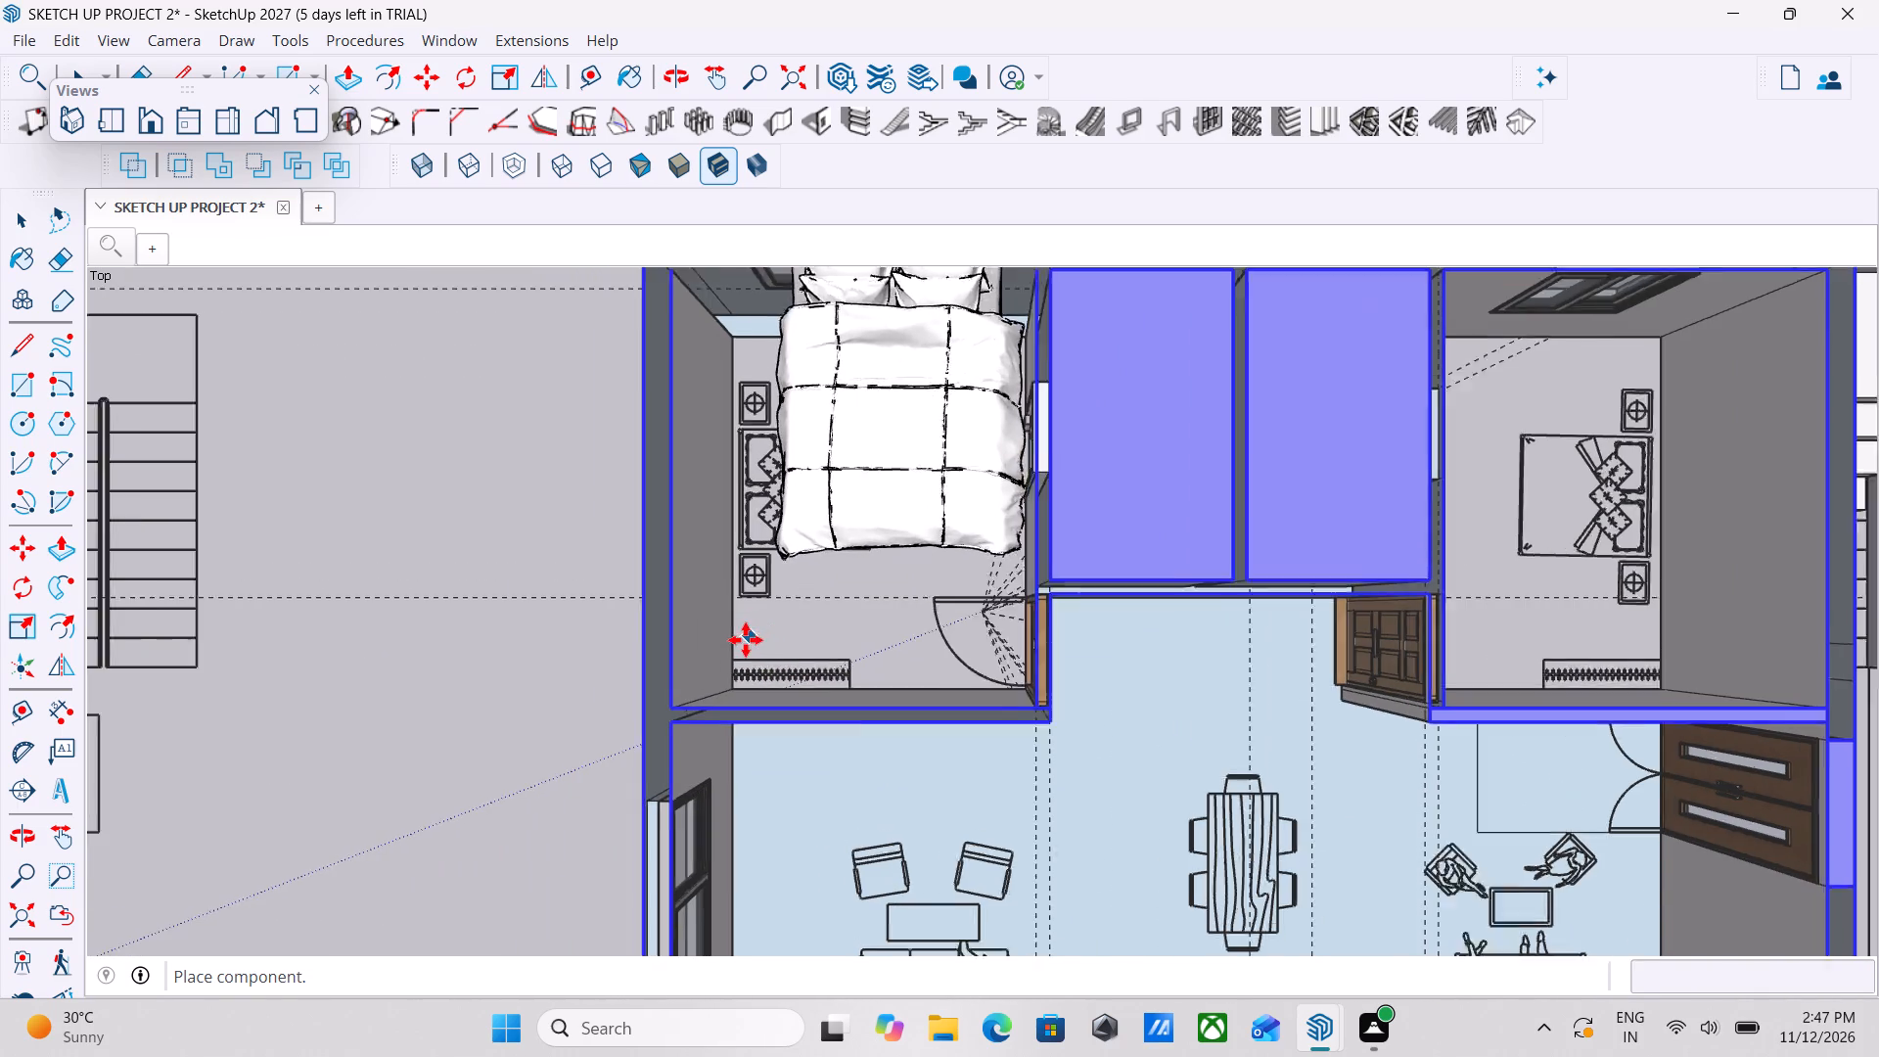
scroll(746, 640, up, 14)
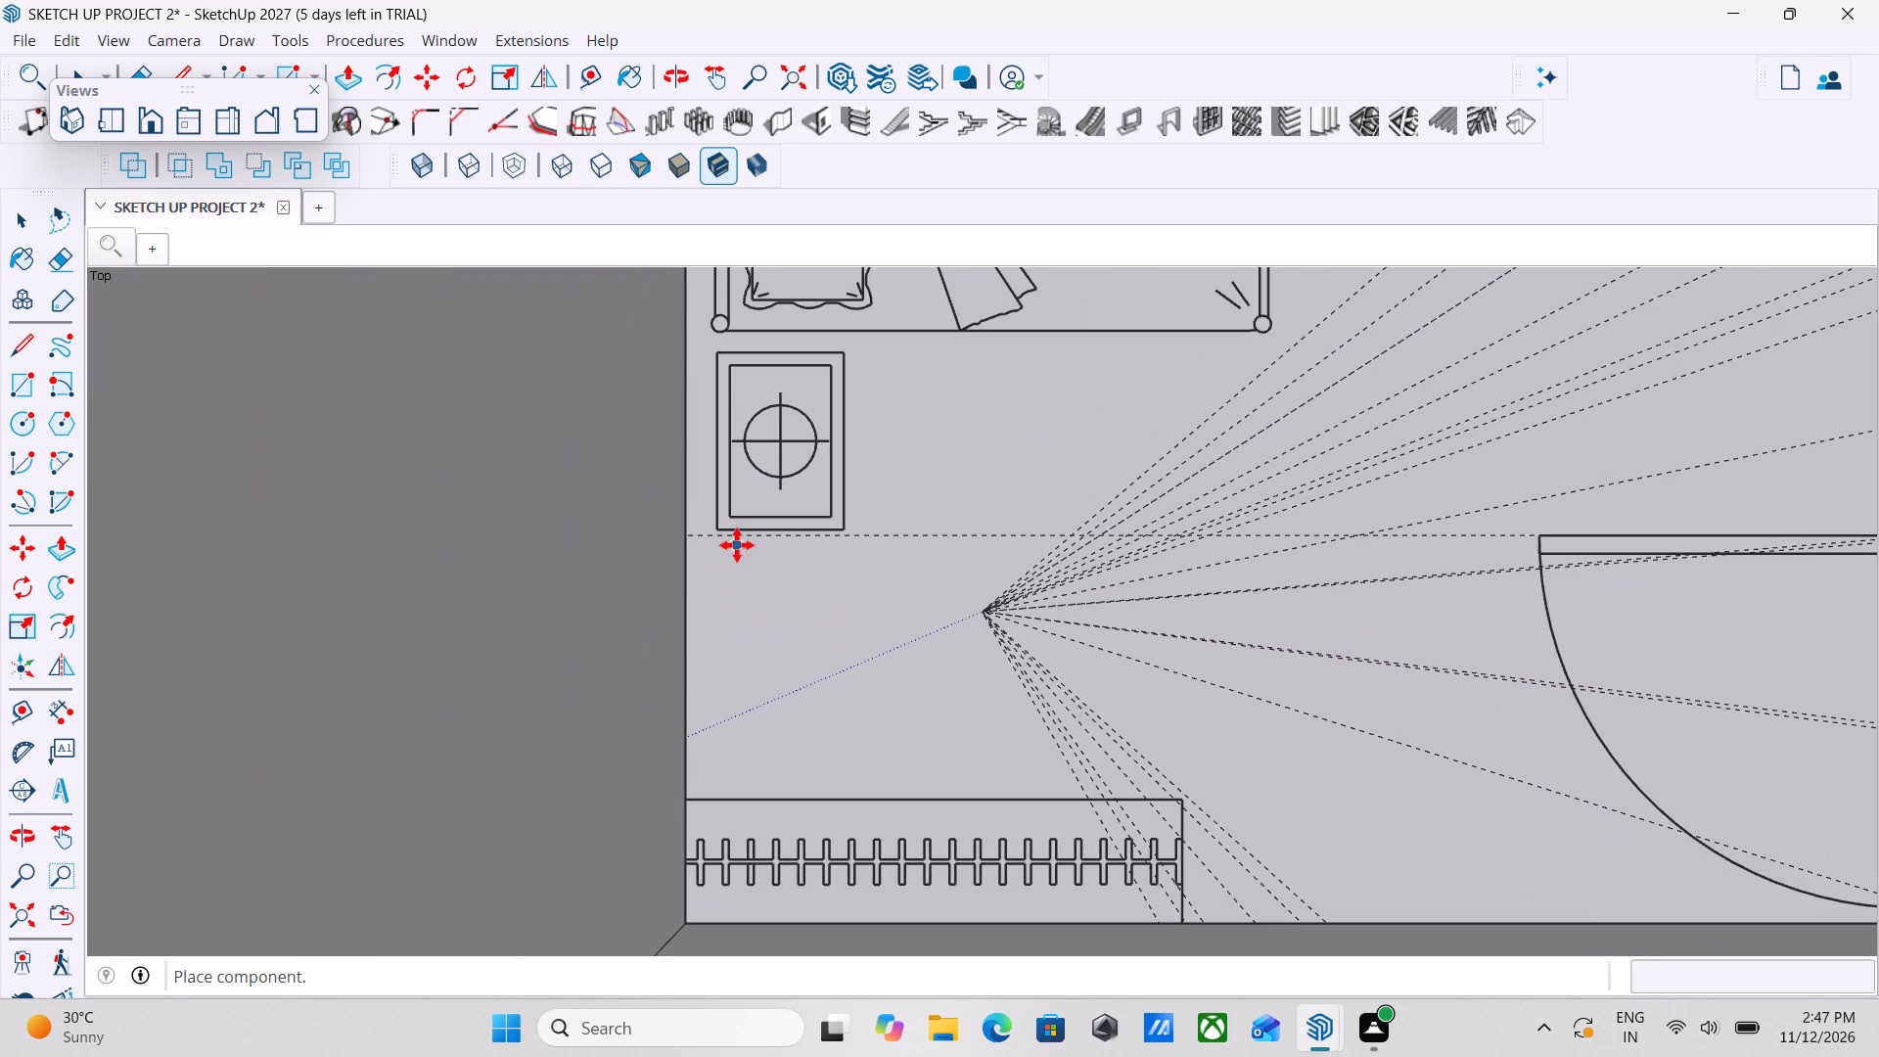
click(720, 533)
Examine the placed bed from several angles against the traced bed outline on the bedroom floor.
scroll(720, 533, down, 5)
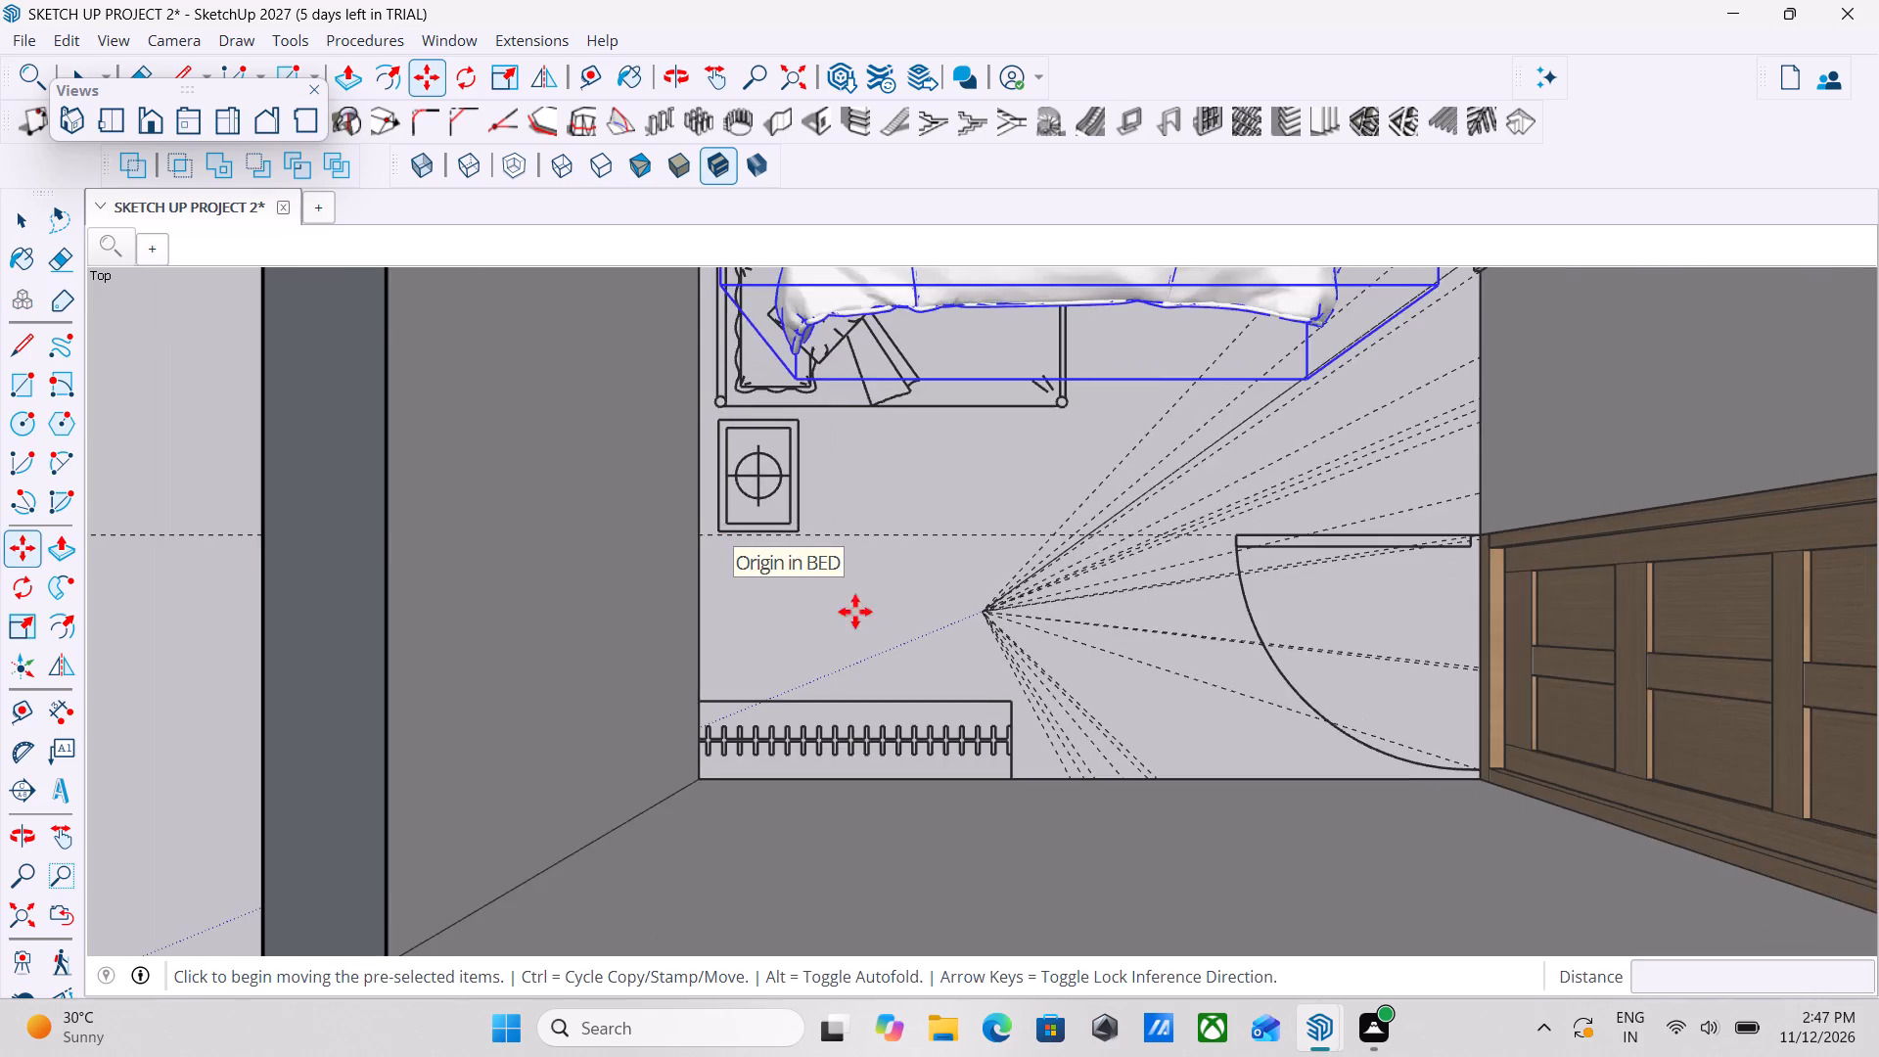
scroll(890, 613, down, 3)
middle_drag(906, 585, 1251, 384)
middle_drag(924, 534, 1104, 366)
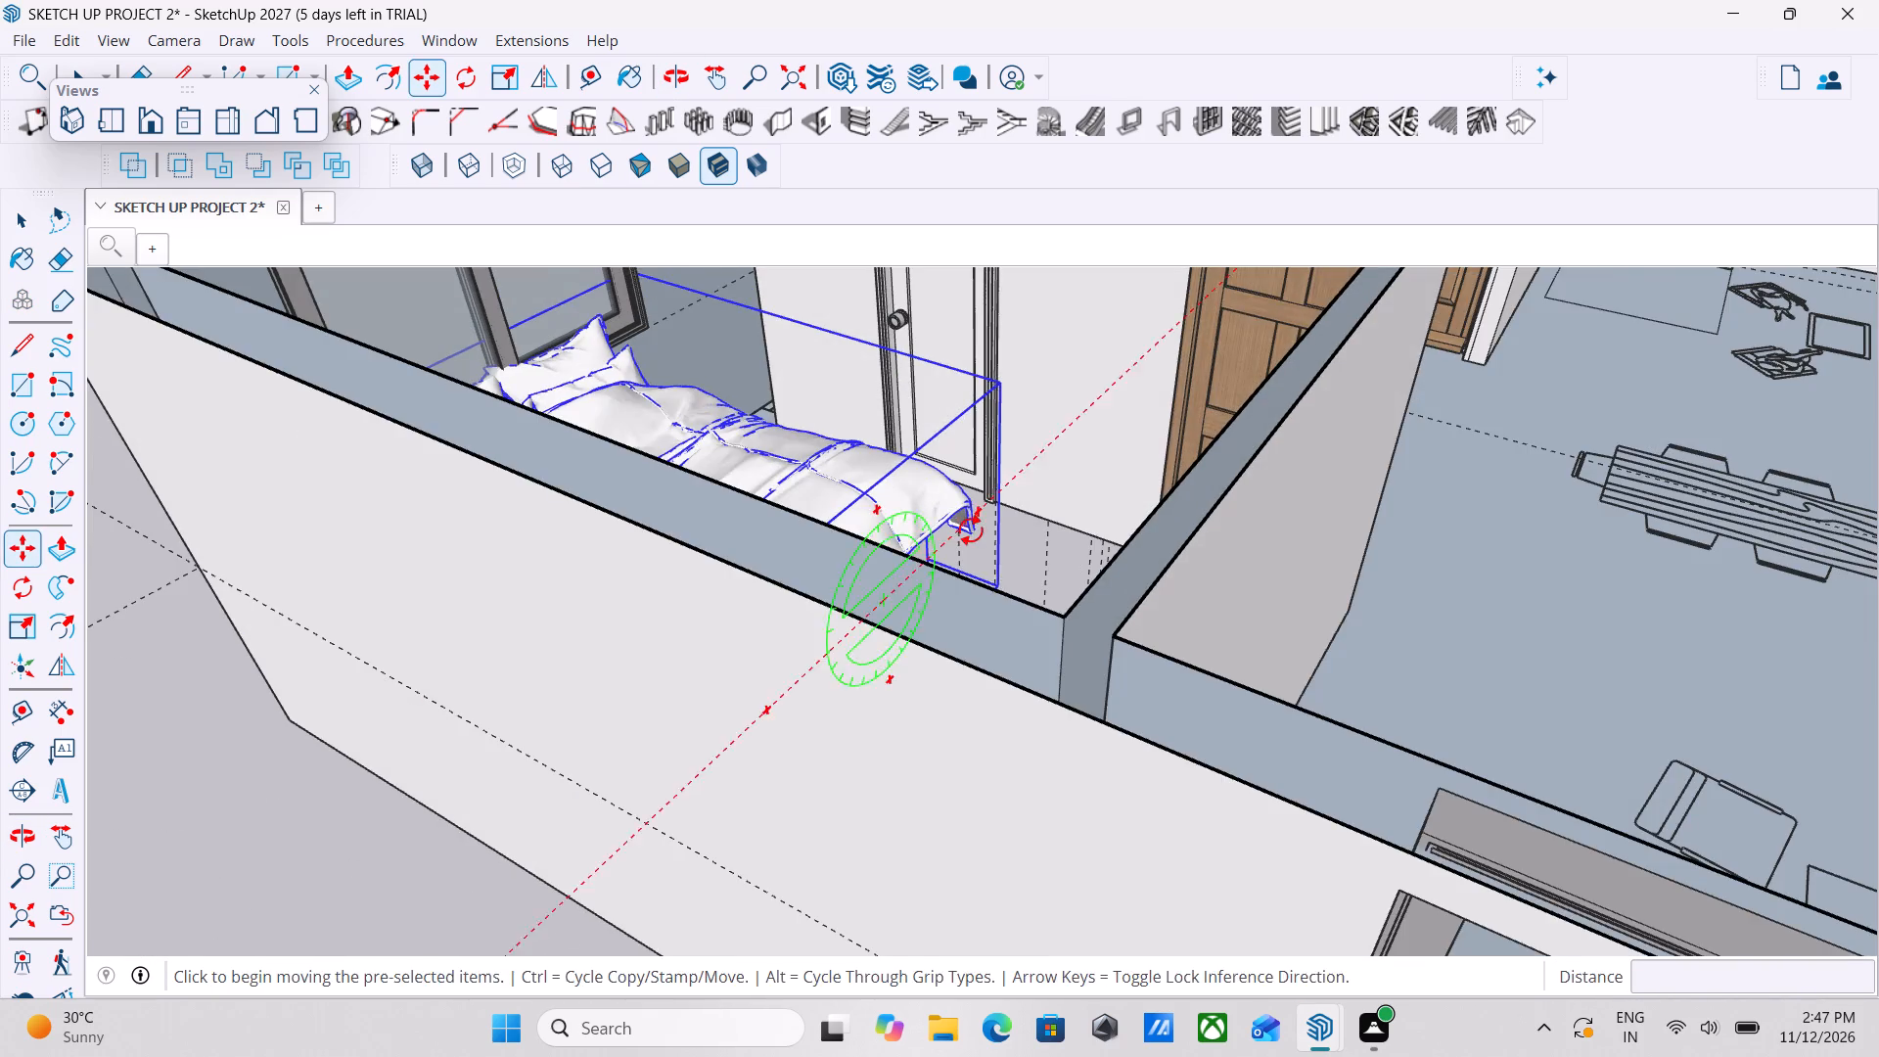
middle_drag(971, 529, 360, 547)
middle_drag(969, 509, 701, 604)
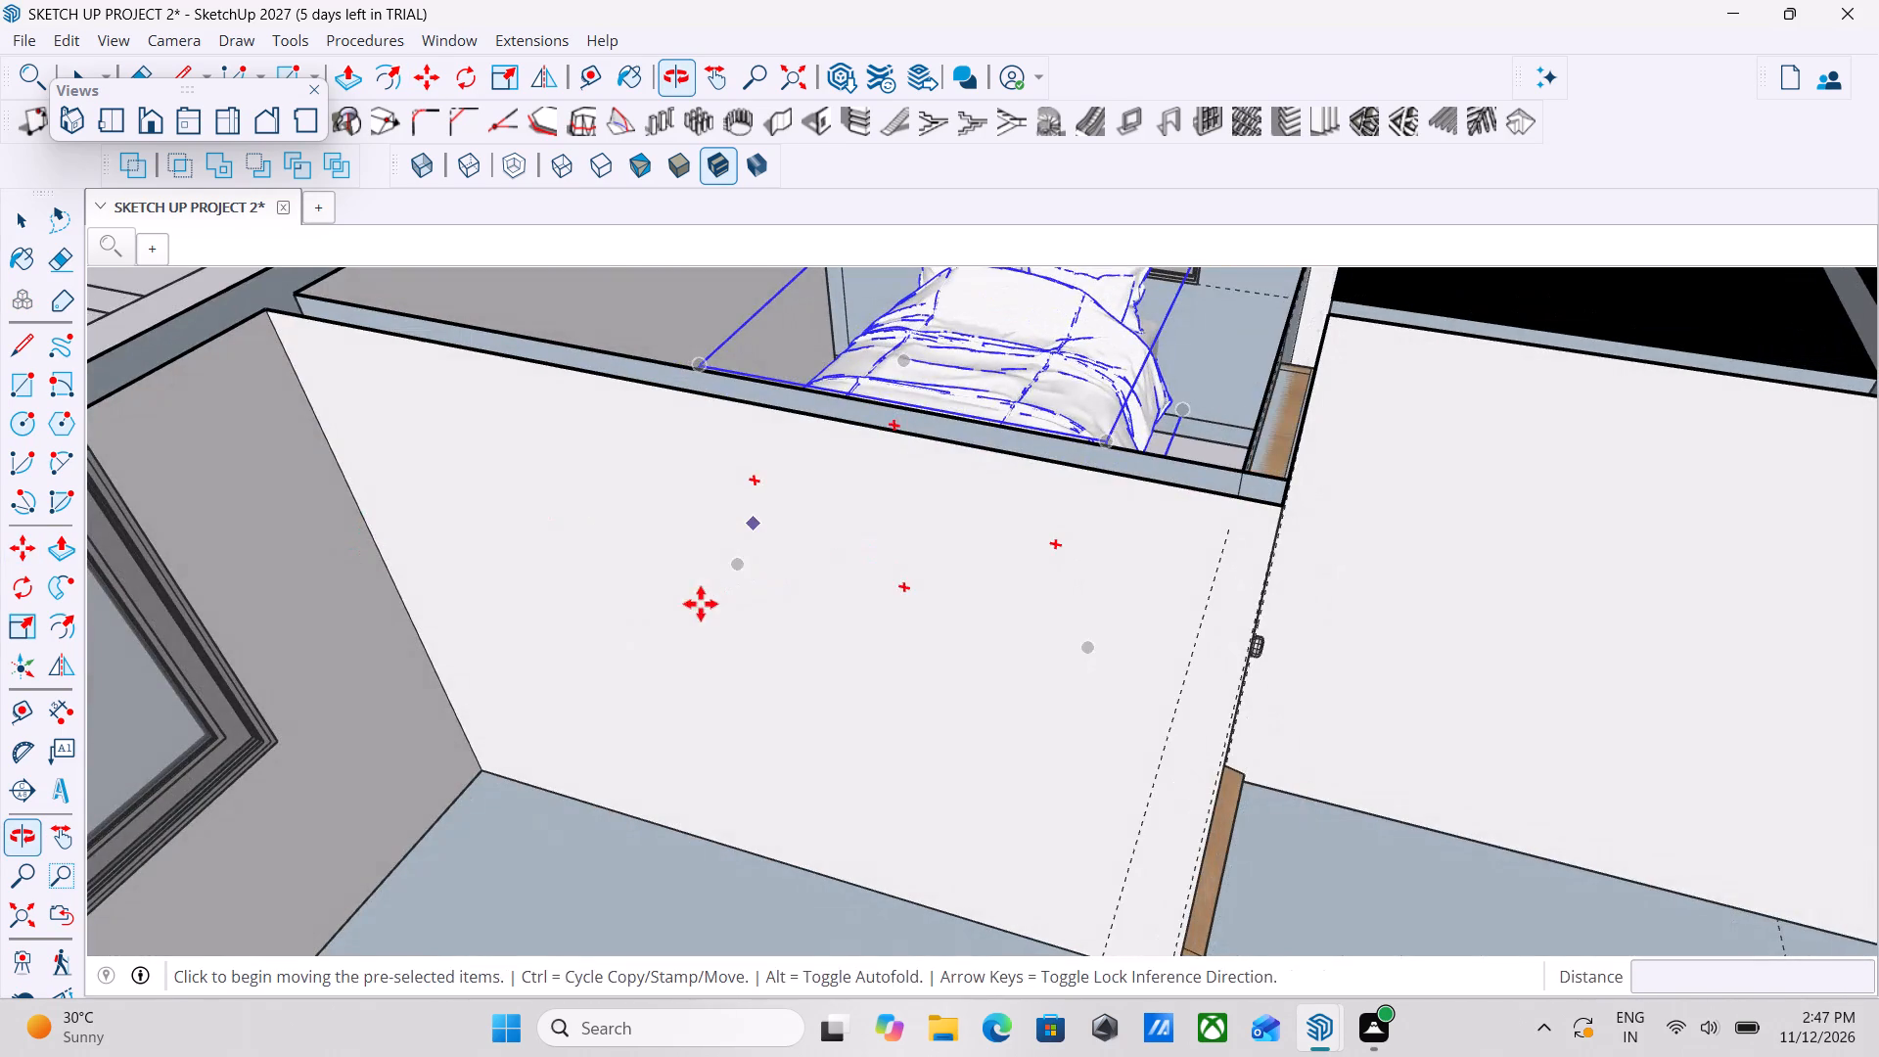
middle_drag(701, 604, 694, 607)
middle_drag(907, 453, 803, 571)
scroll(1228, 433, up, 3)
scroll(1088, 445, up, 3)
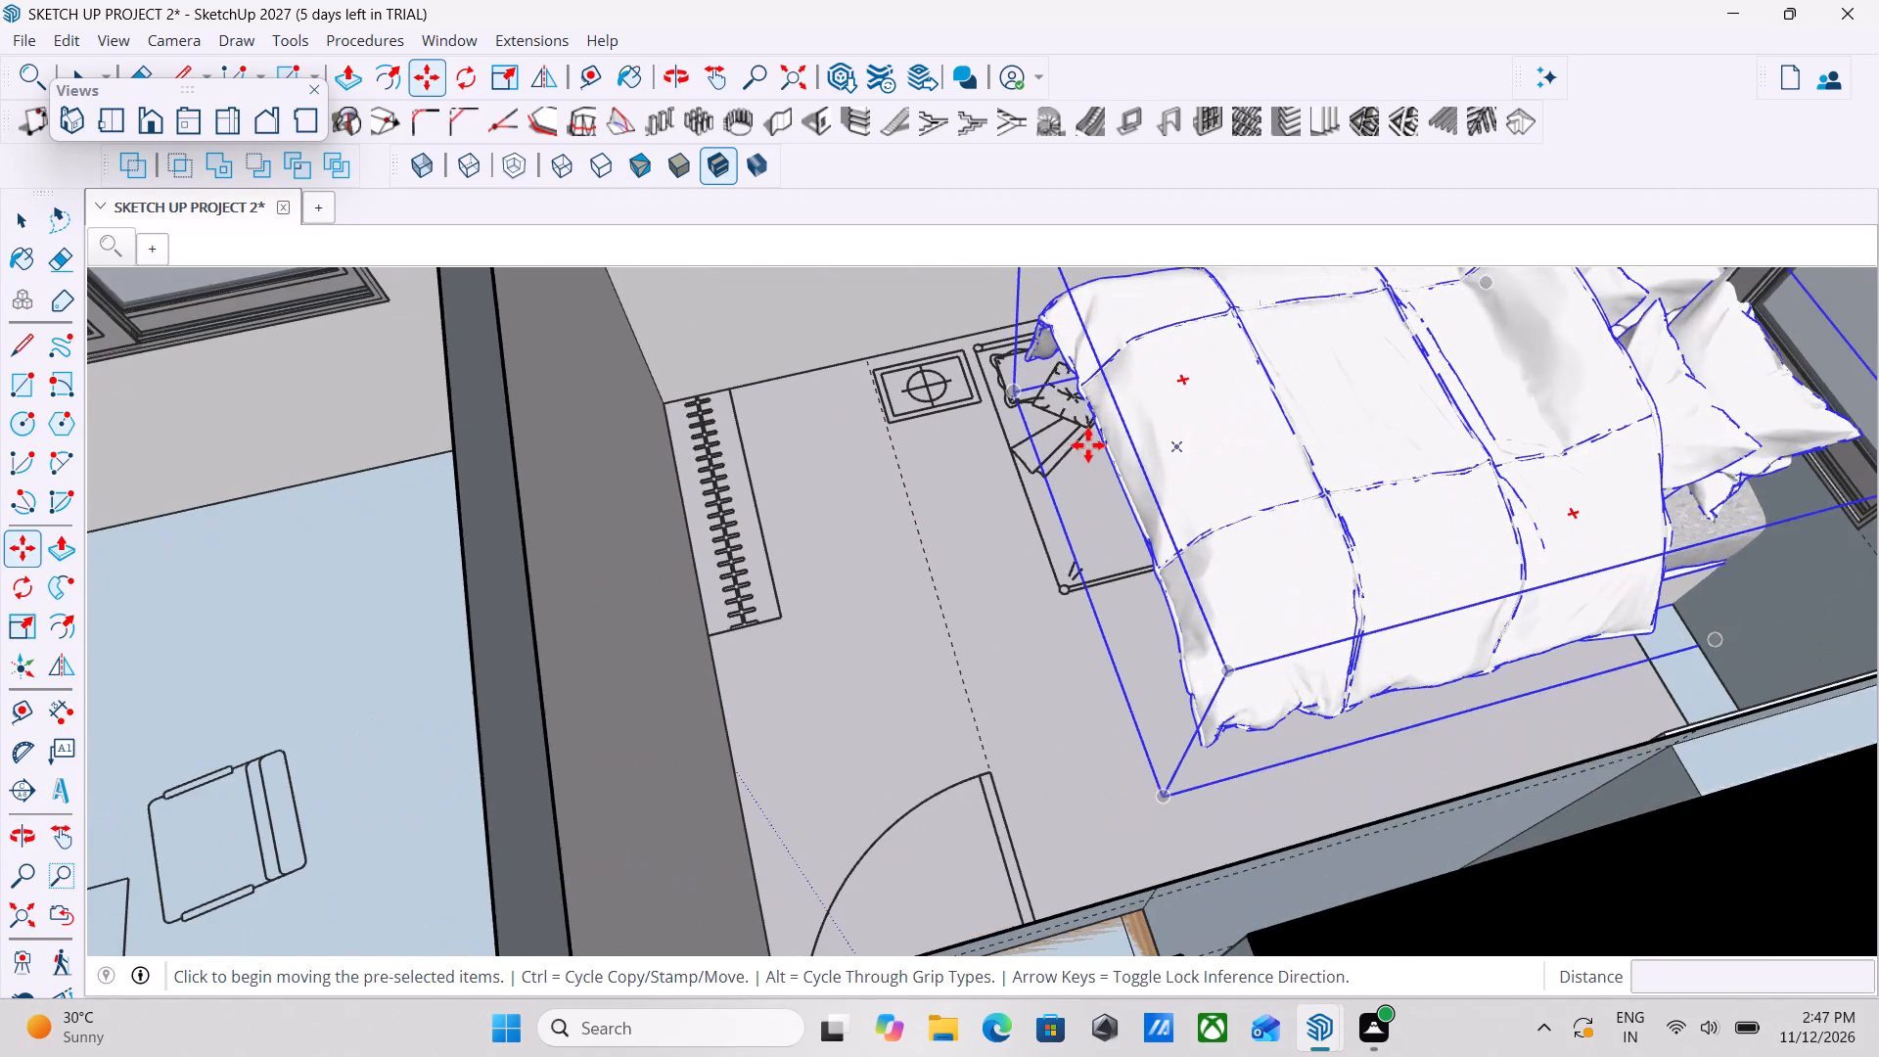
scroll(997, 444, up, 3)
scroll(1076, 391, up, 3)
middle_drag(1141, 393, 1362, 351)
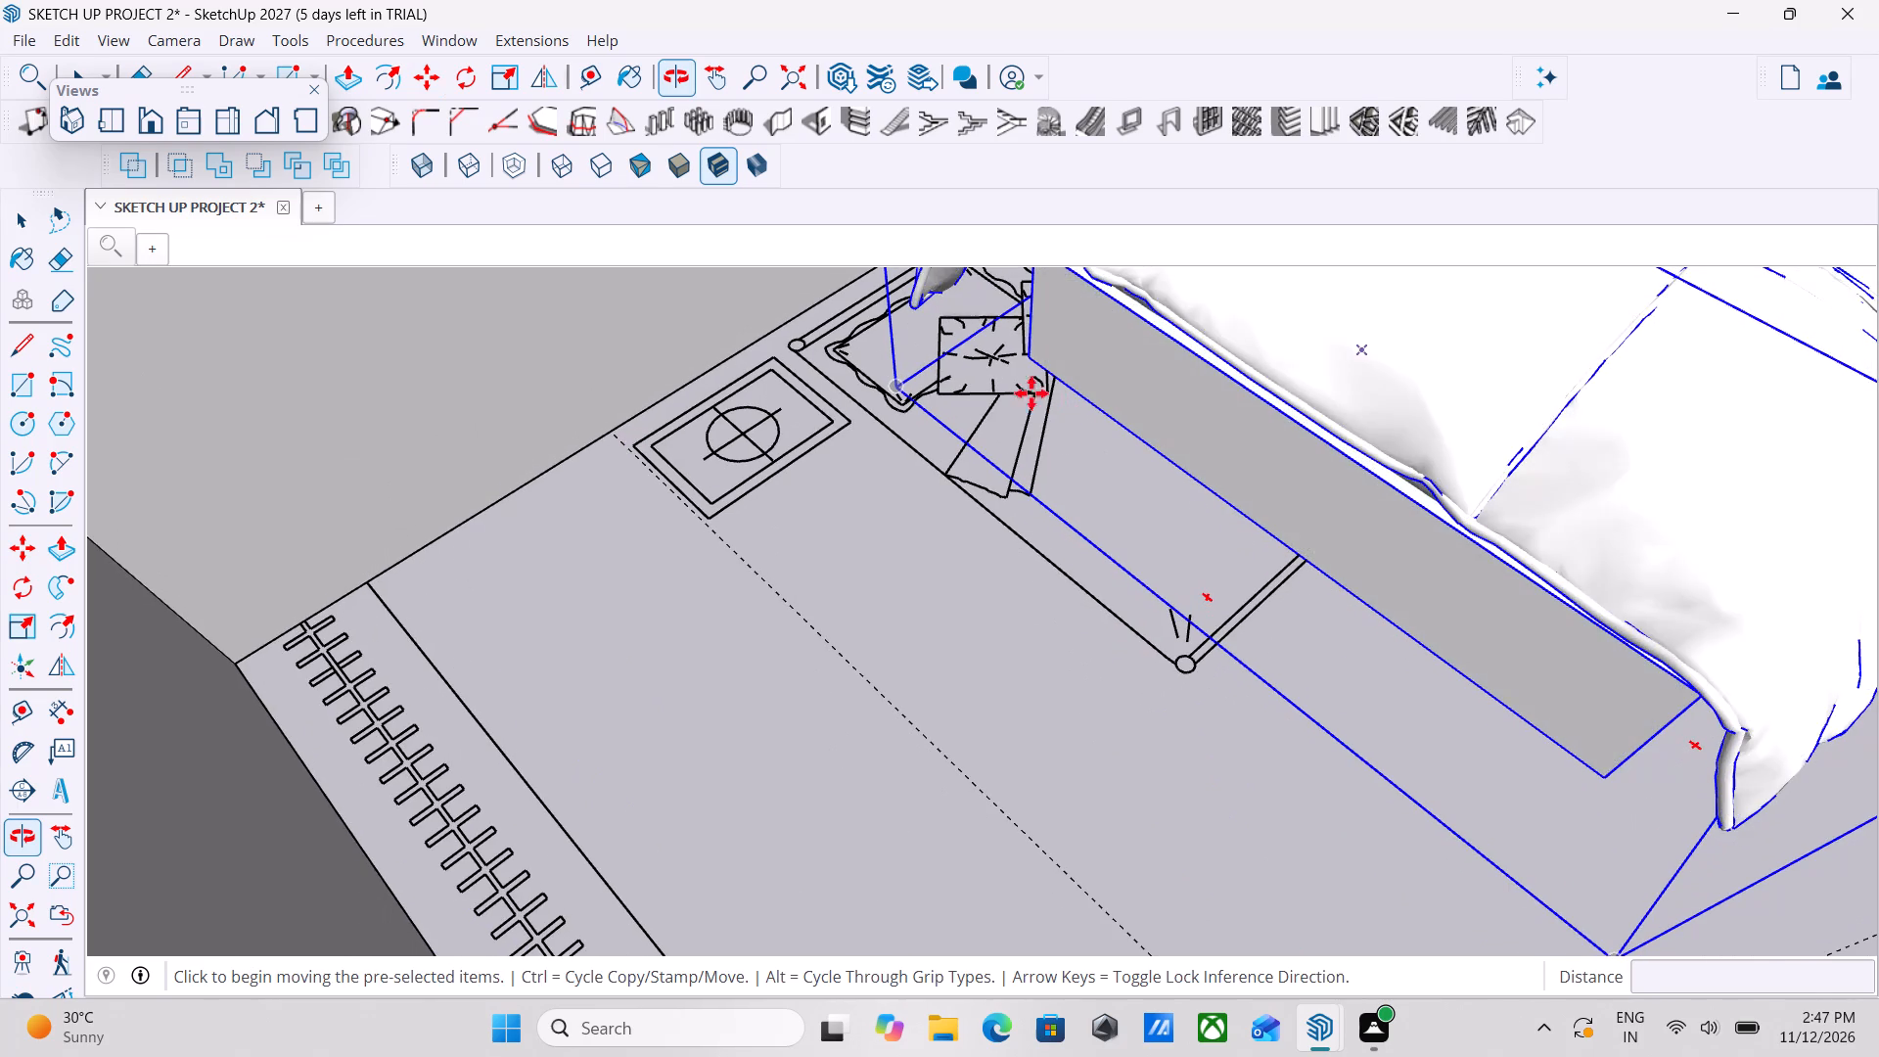
scroll(1023, 386, up, 2)
middle_drag(1002, 338, 1155, 343)
scroll(950, 363, up, 3)
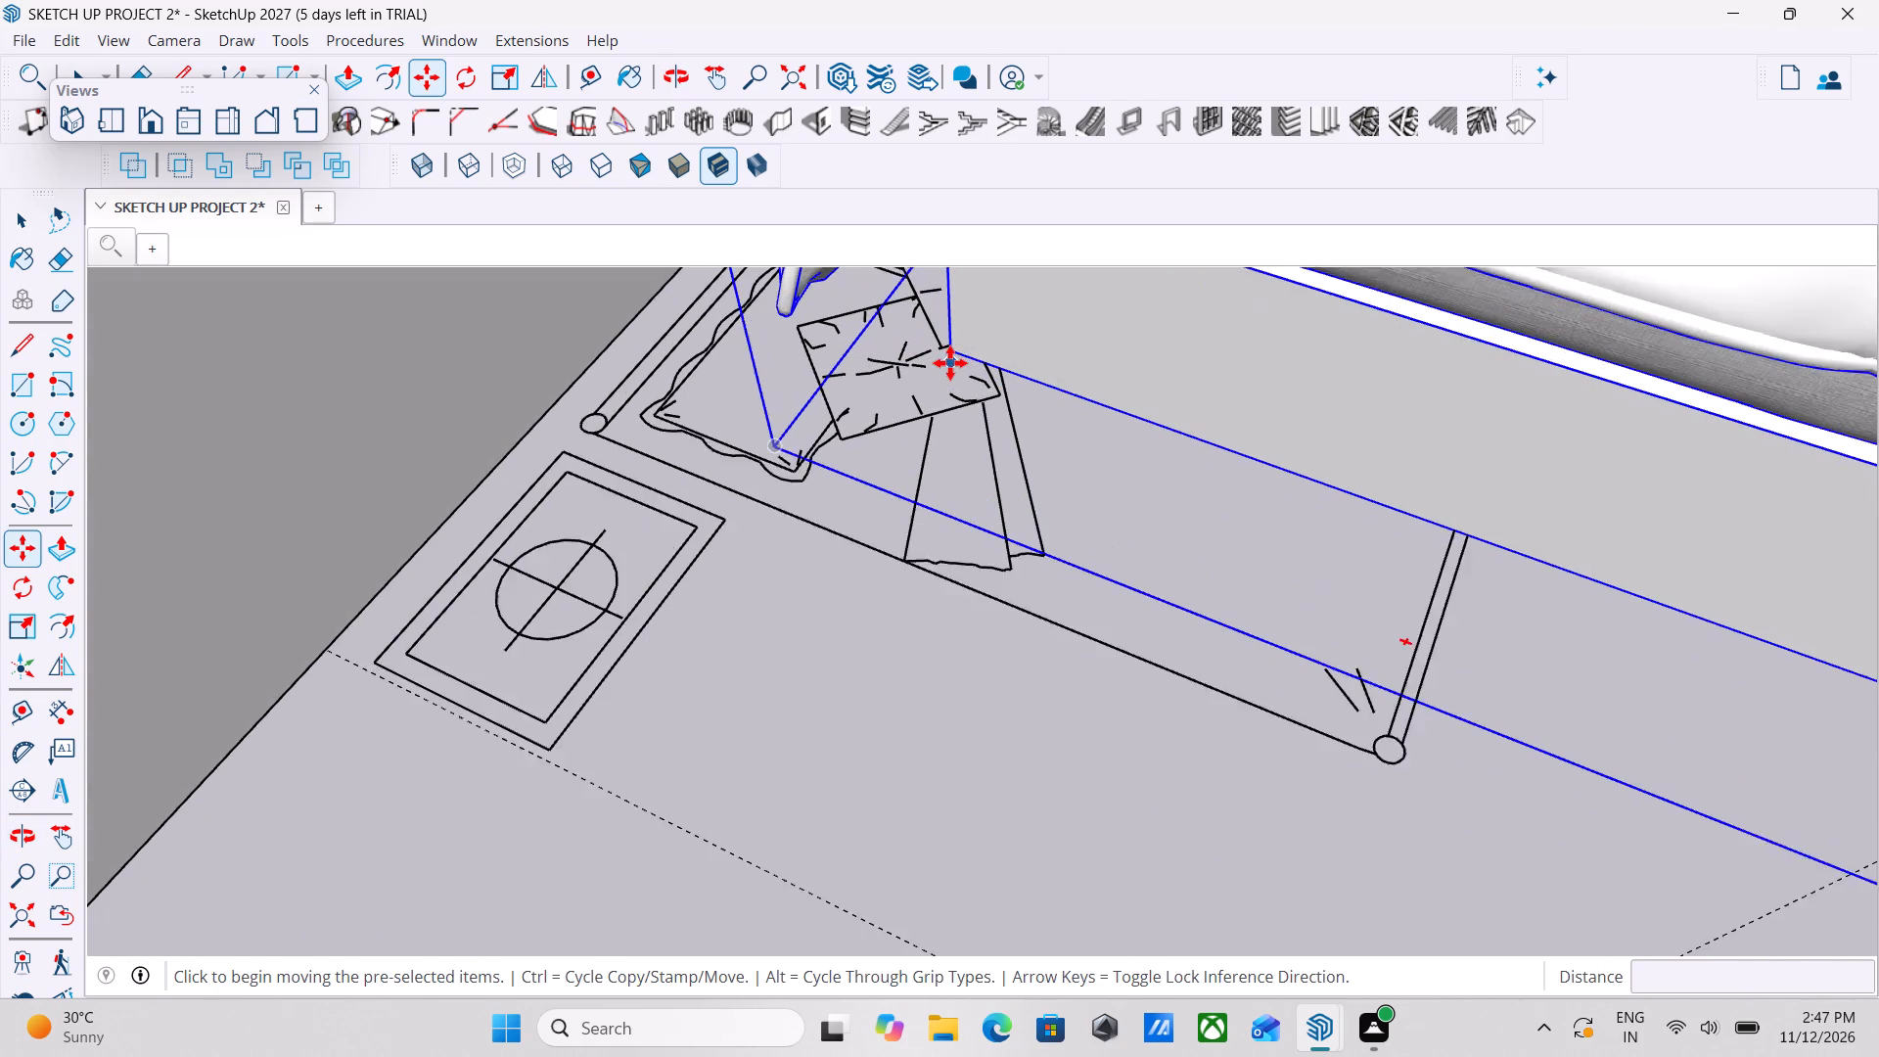
key(Escape)
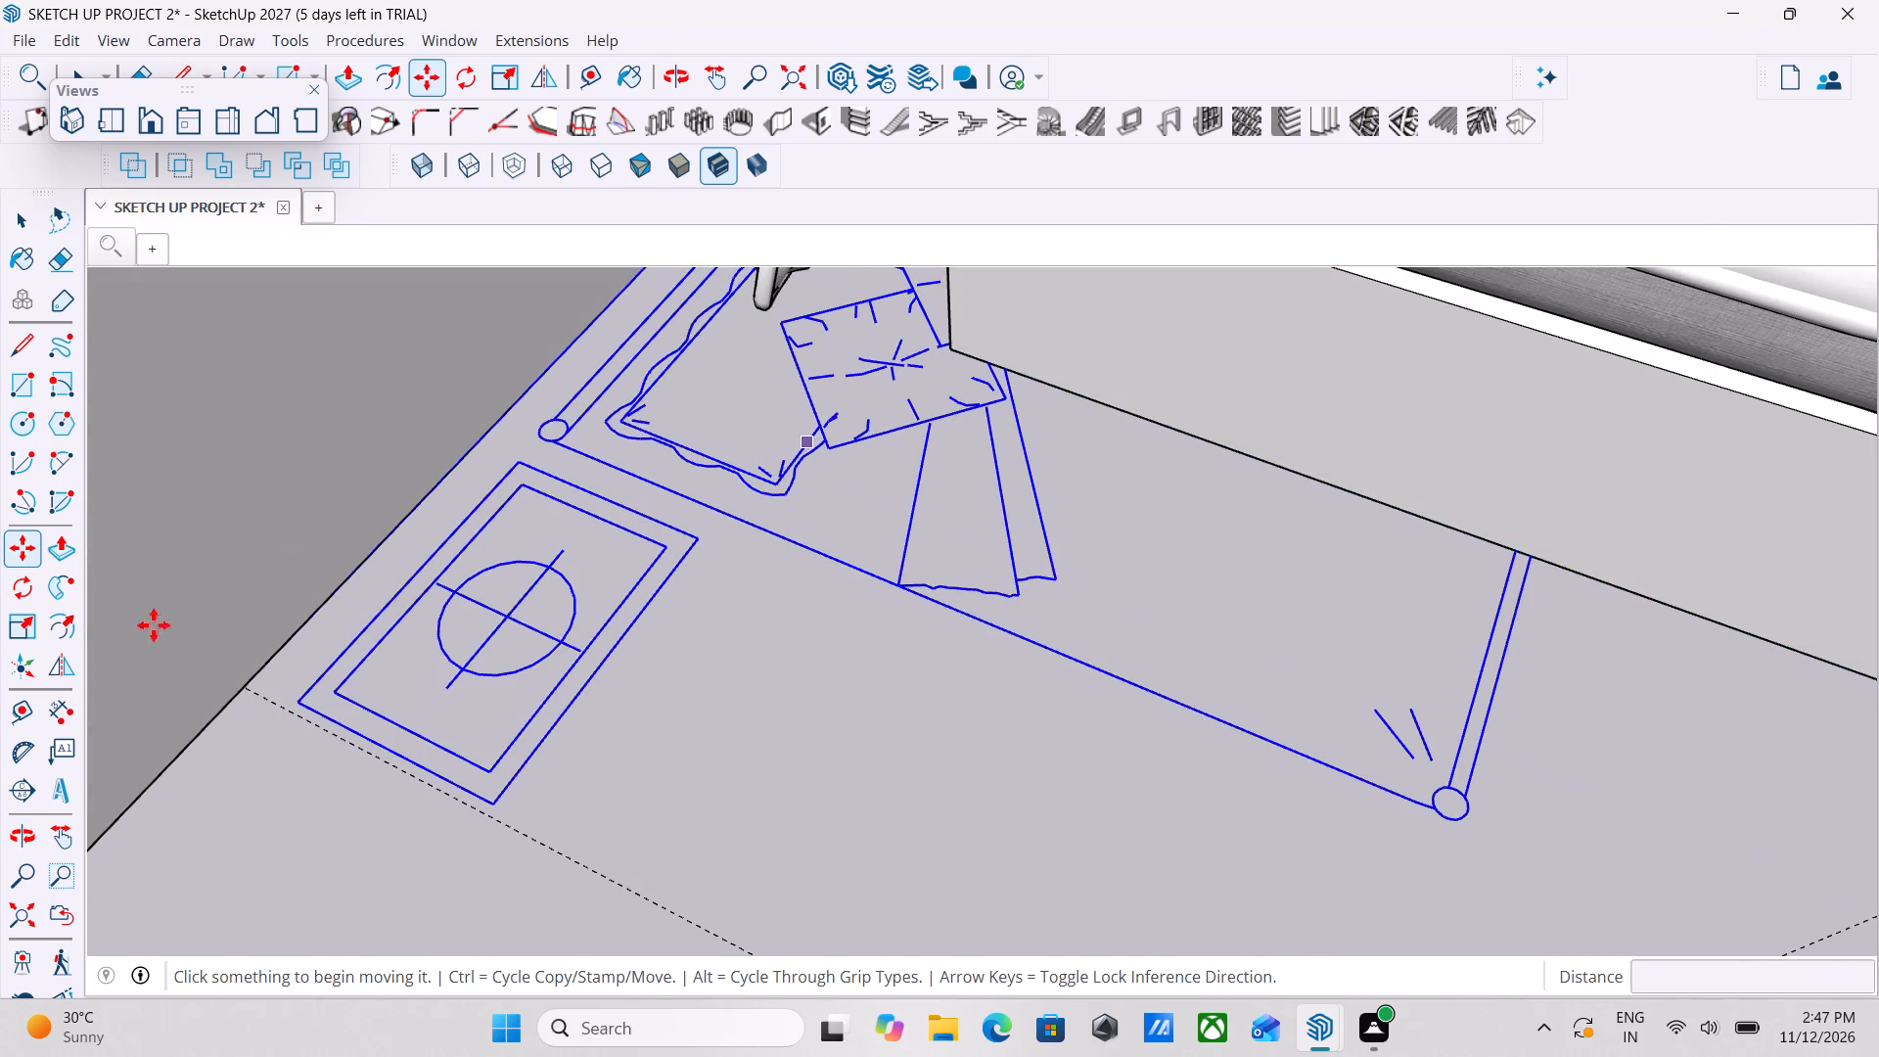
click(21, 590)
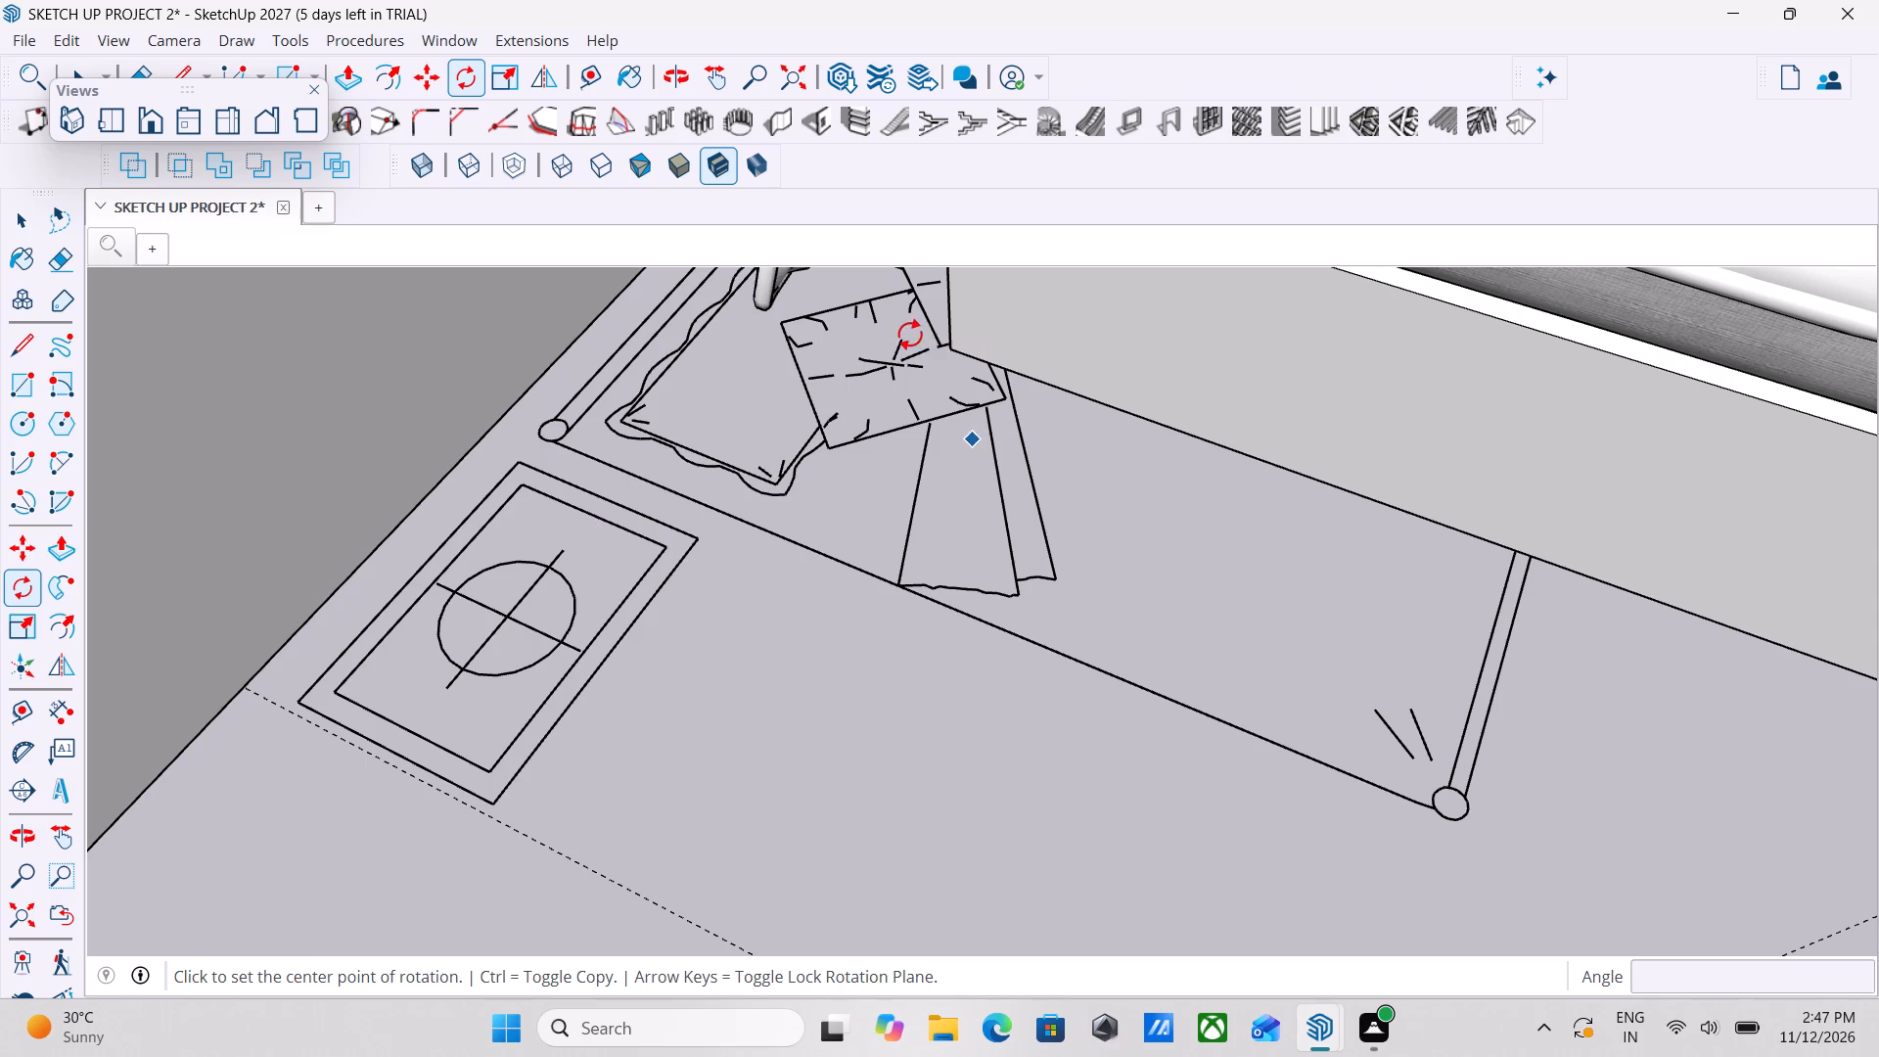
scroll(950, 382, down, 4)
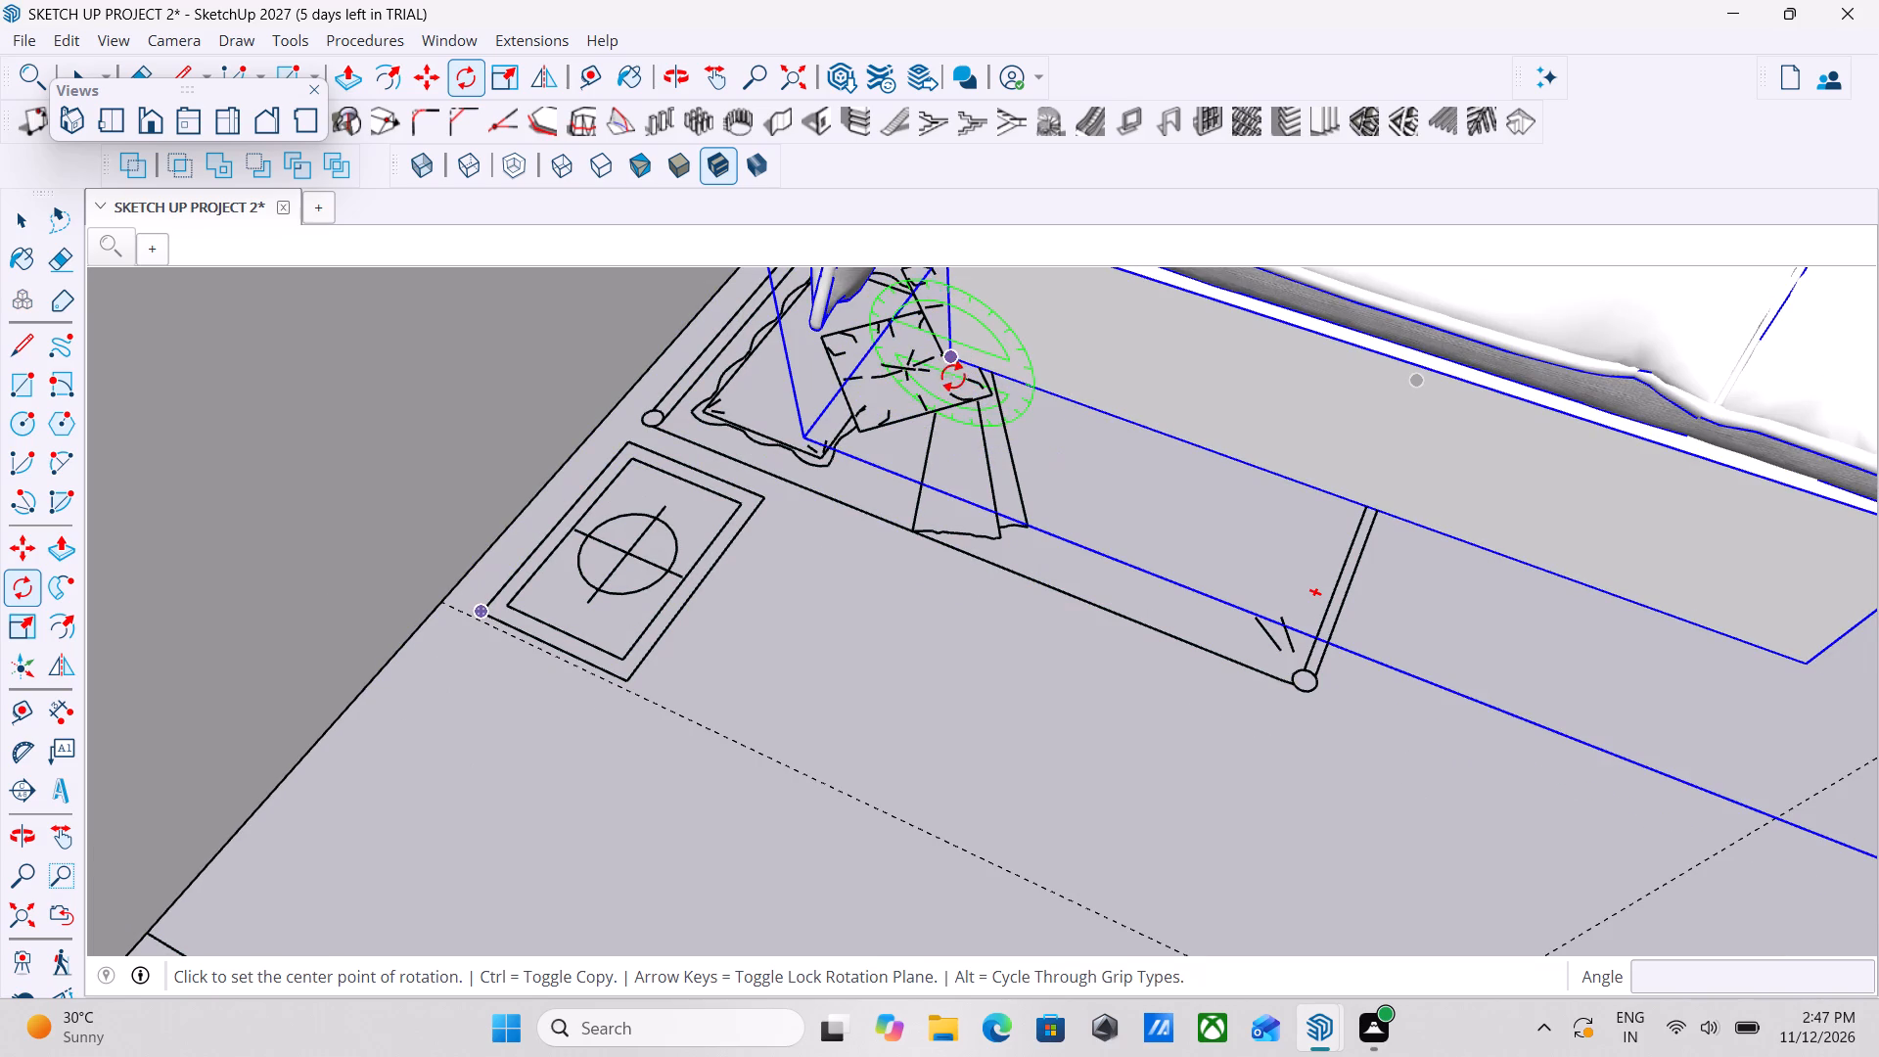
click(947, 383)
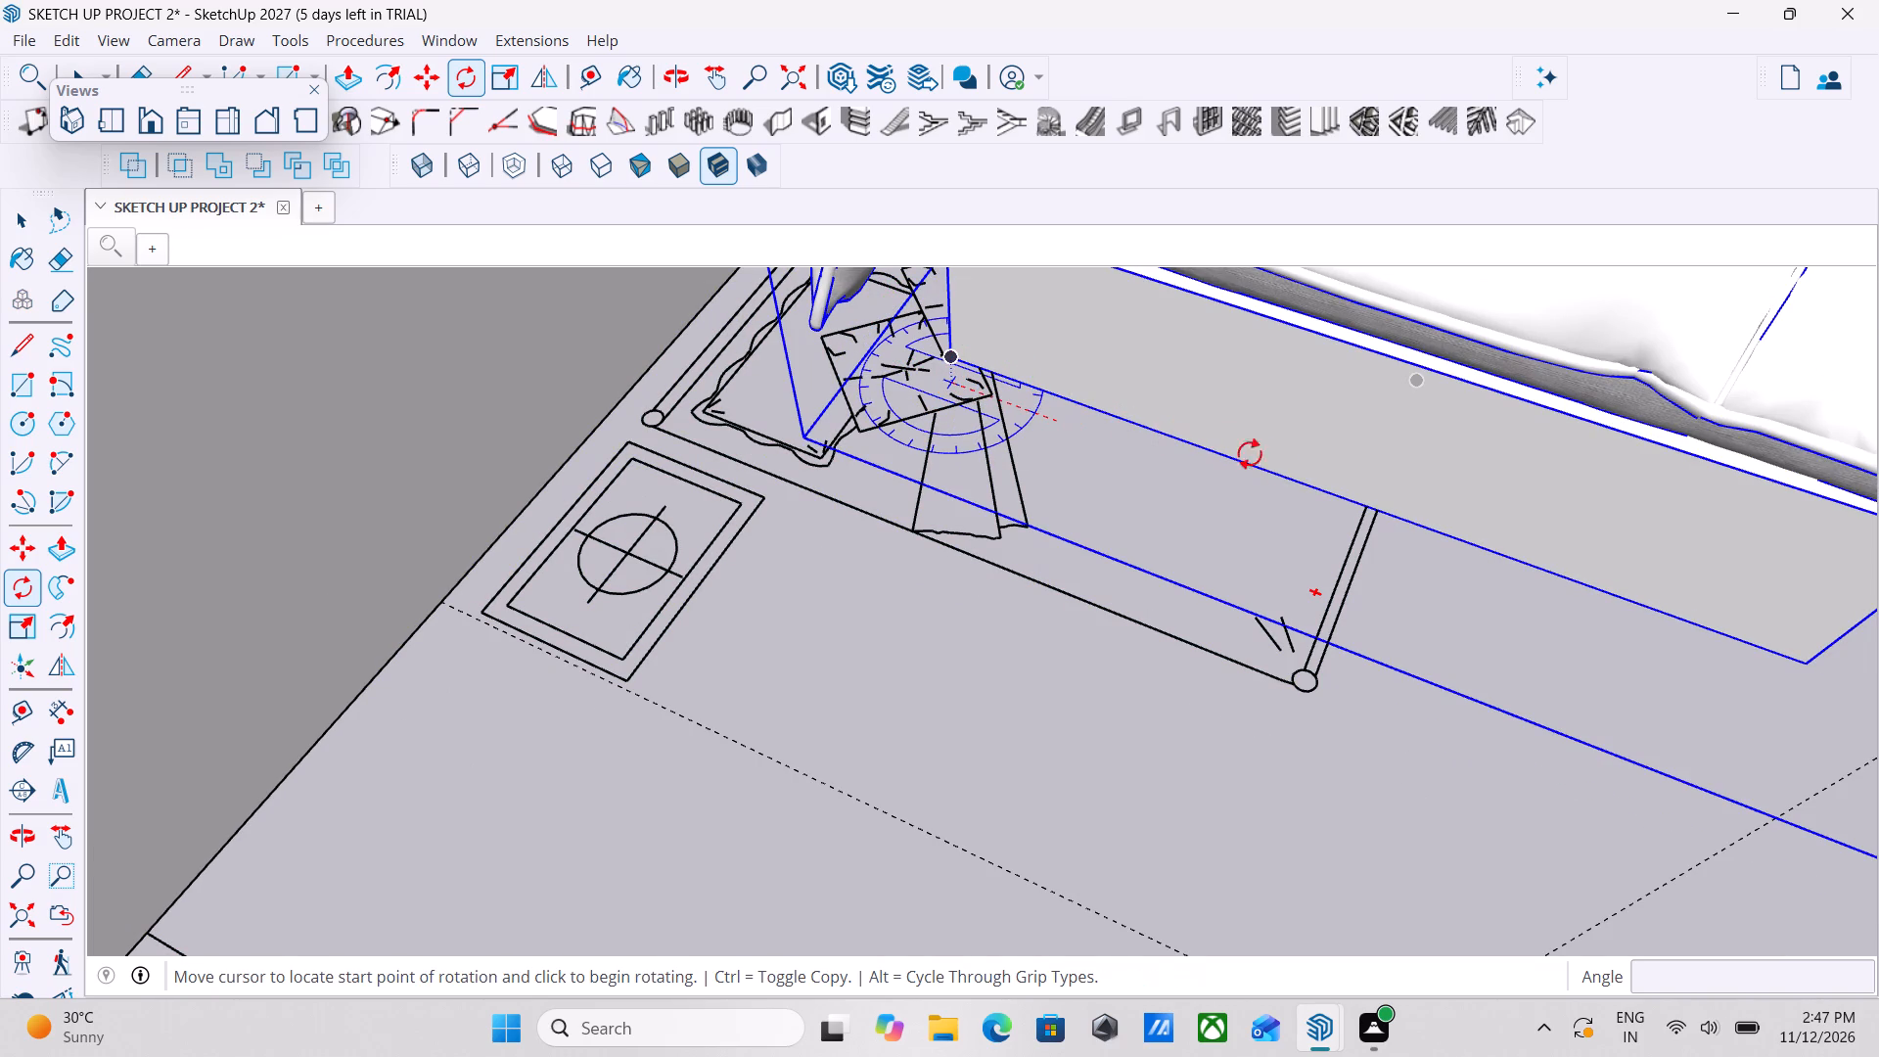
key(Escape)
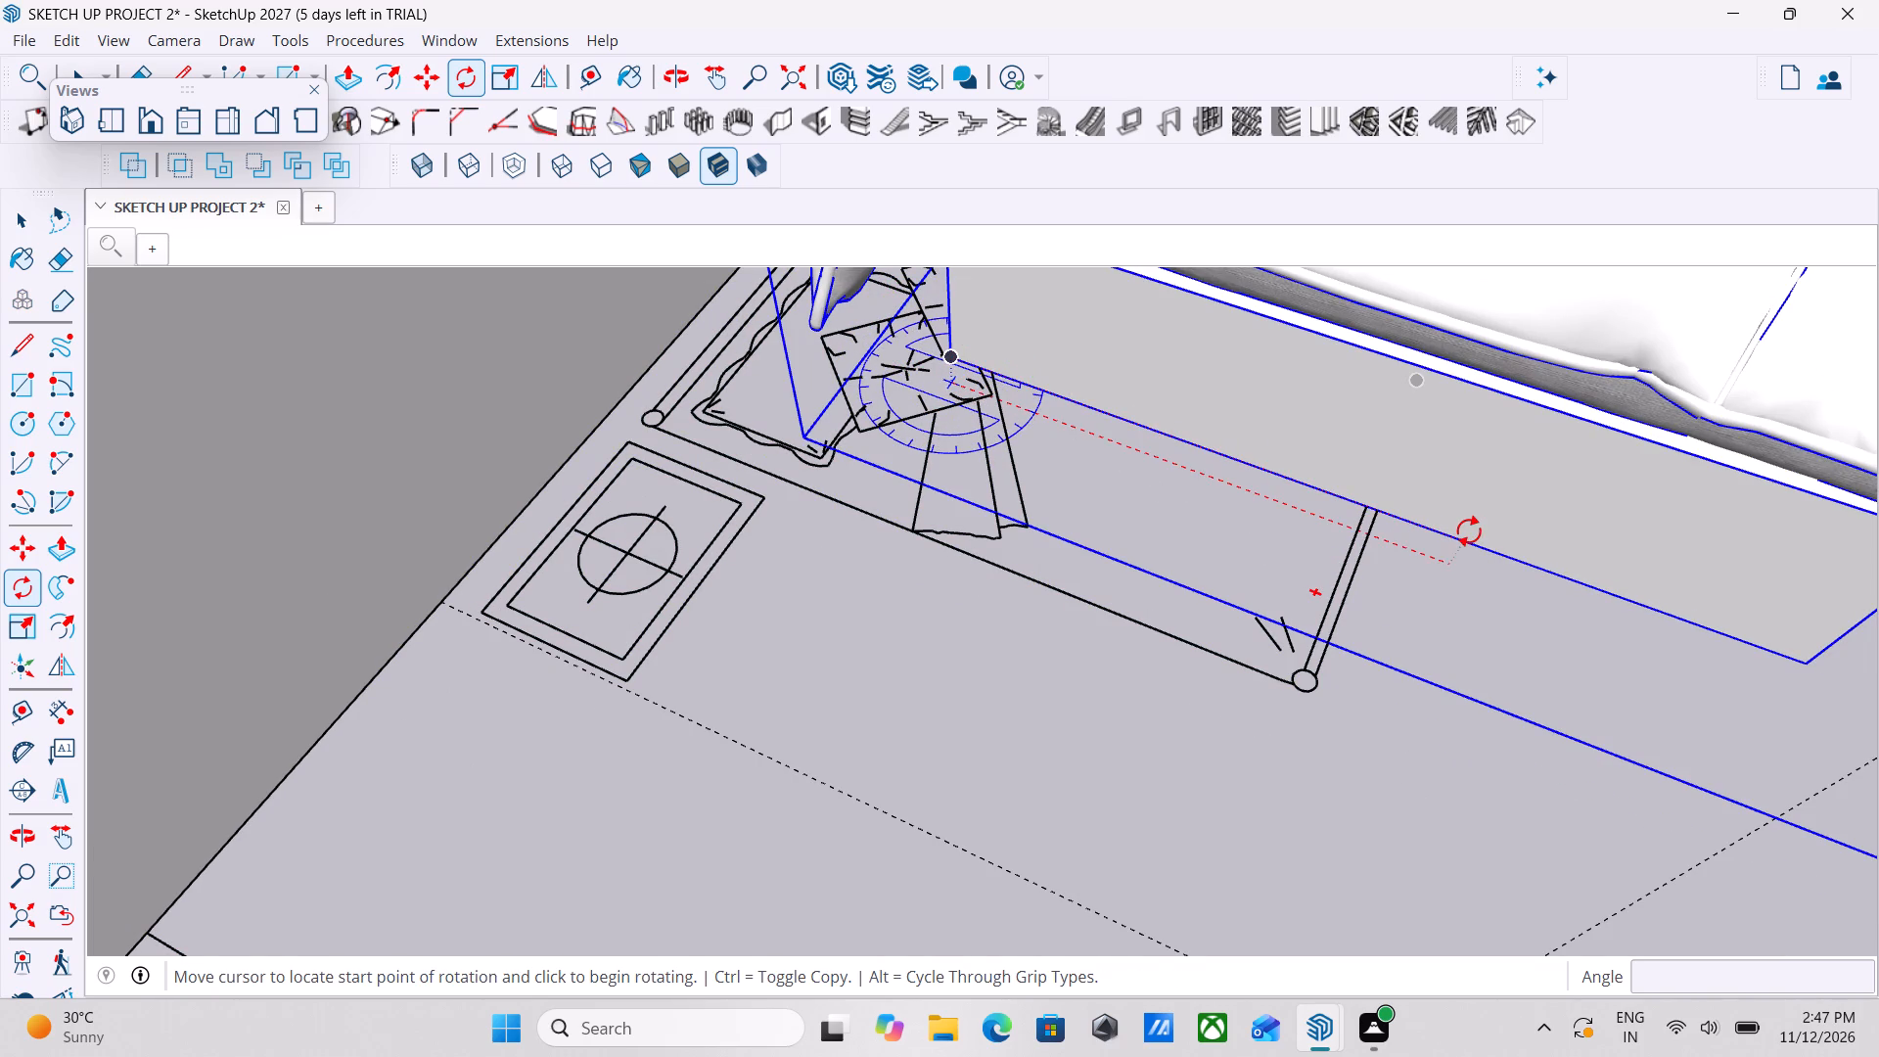
Rotate the bed 90 degrees horizontally about a point near its base corner beside the traced pillows.
scroll(978, 362, up, 3)
scroll(871, 348, up, 2)
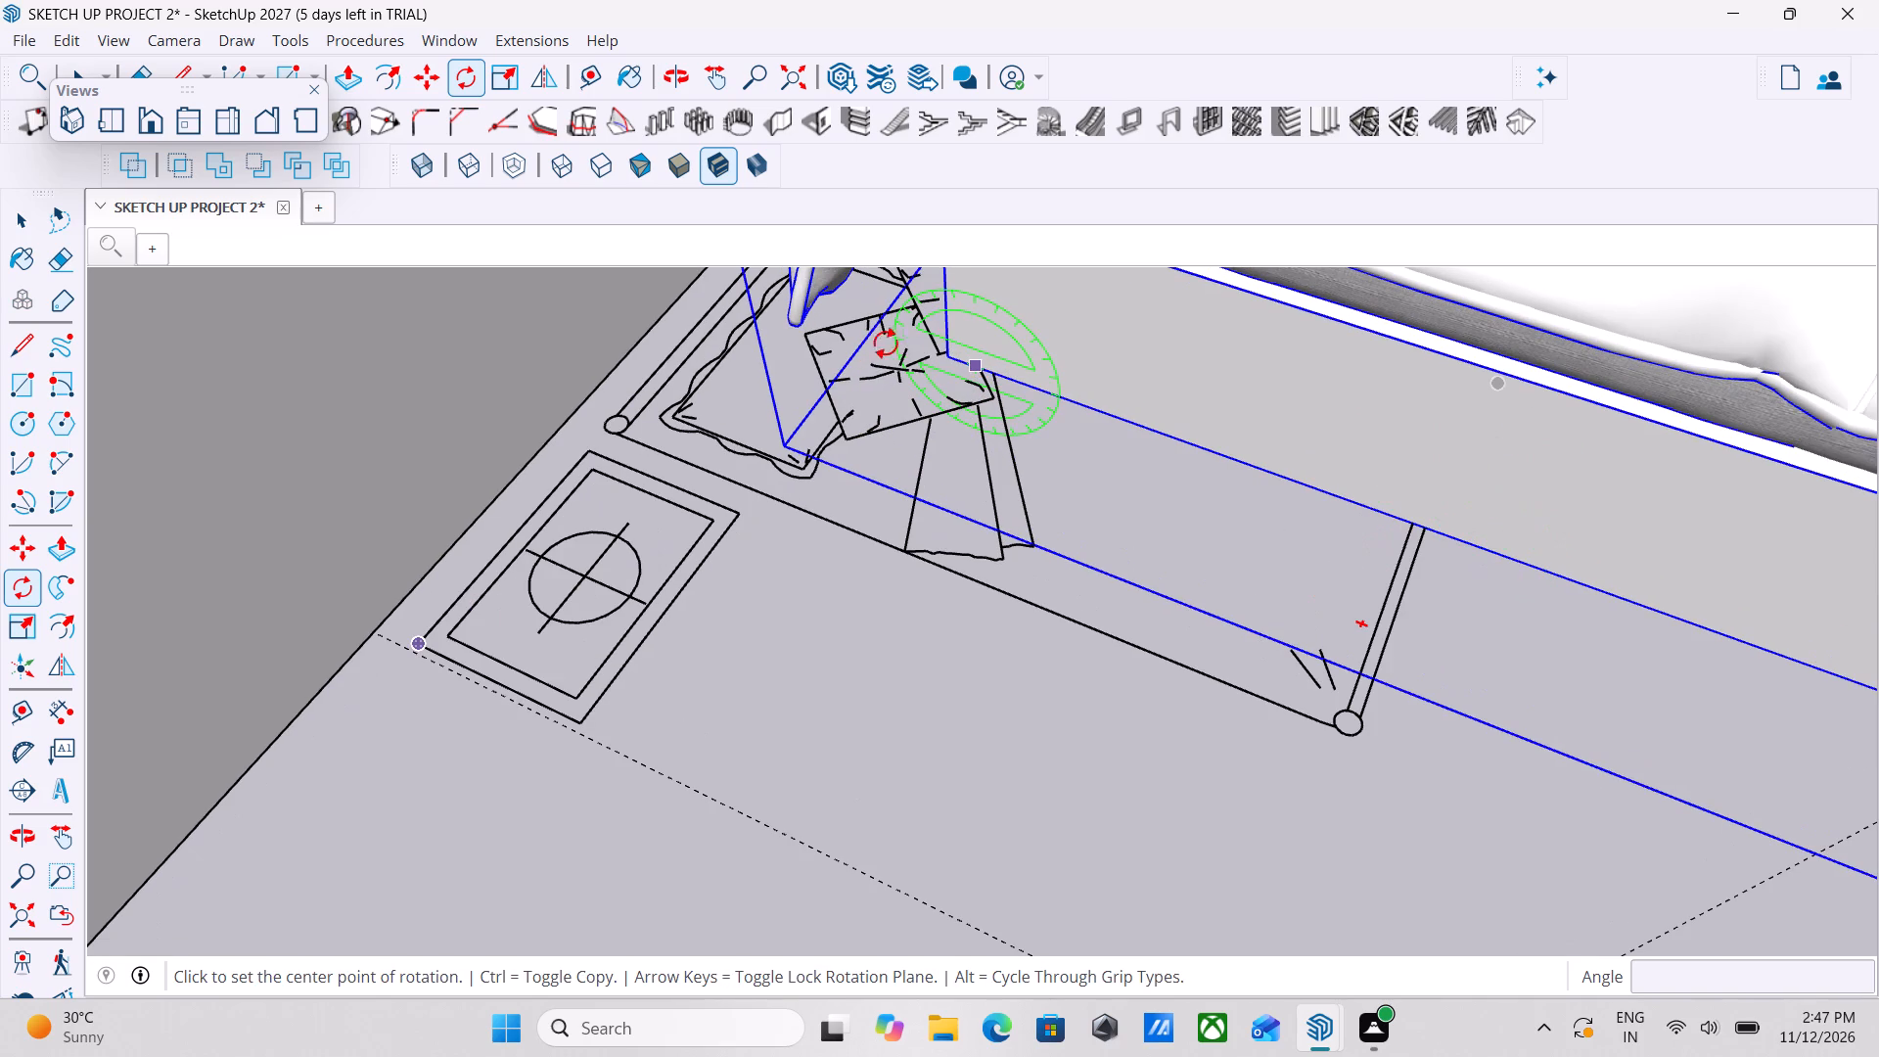
scroll(969, 351, up, 4)
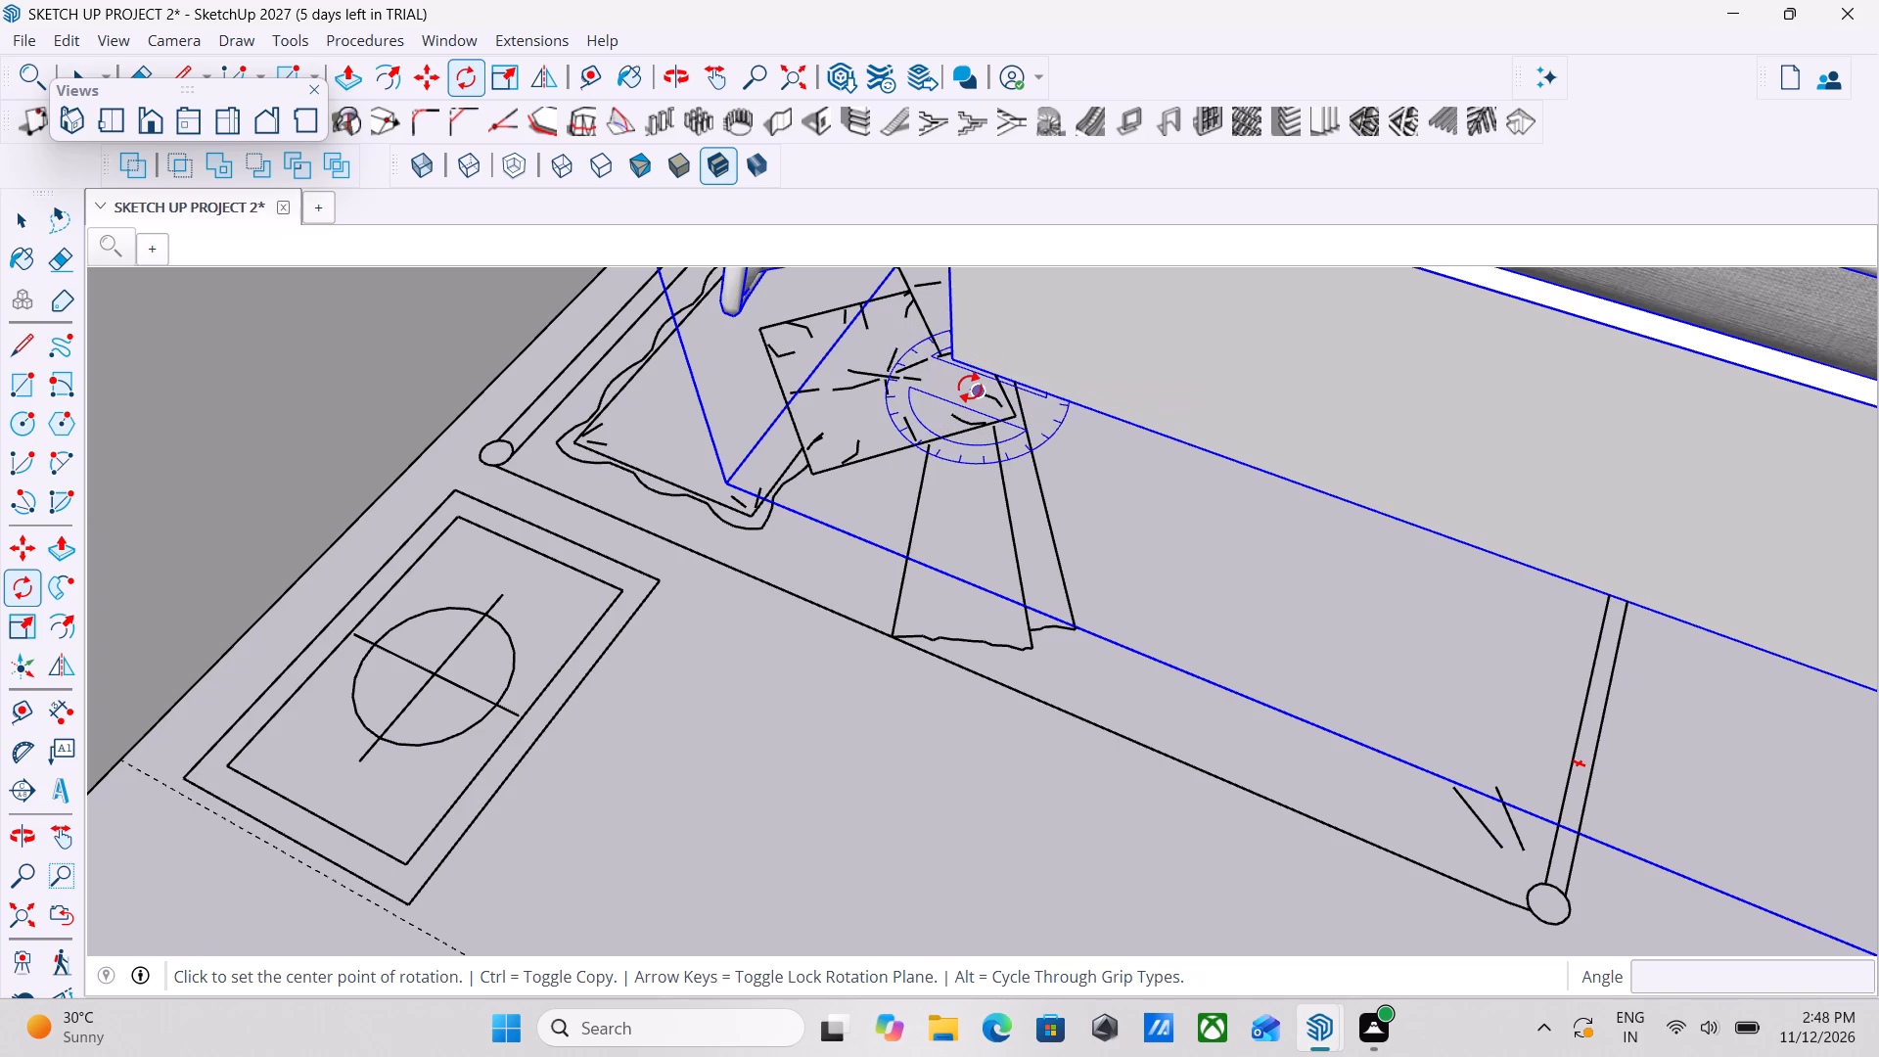
click(970, 387)
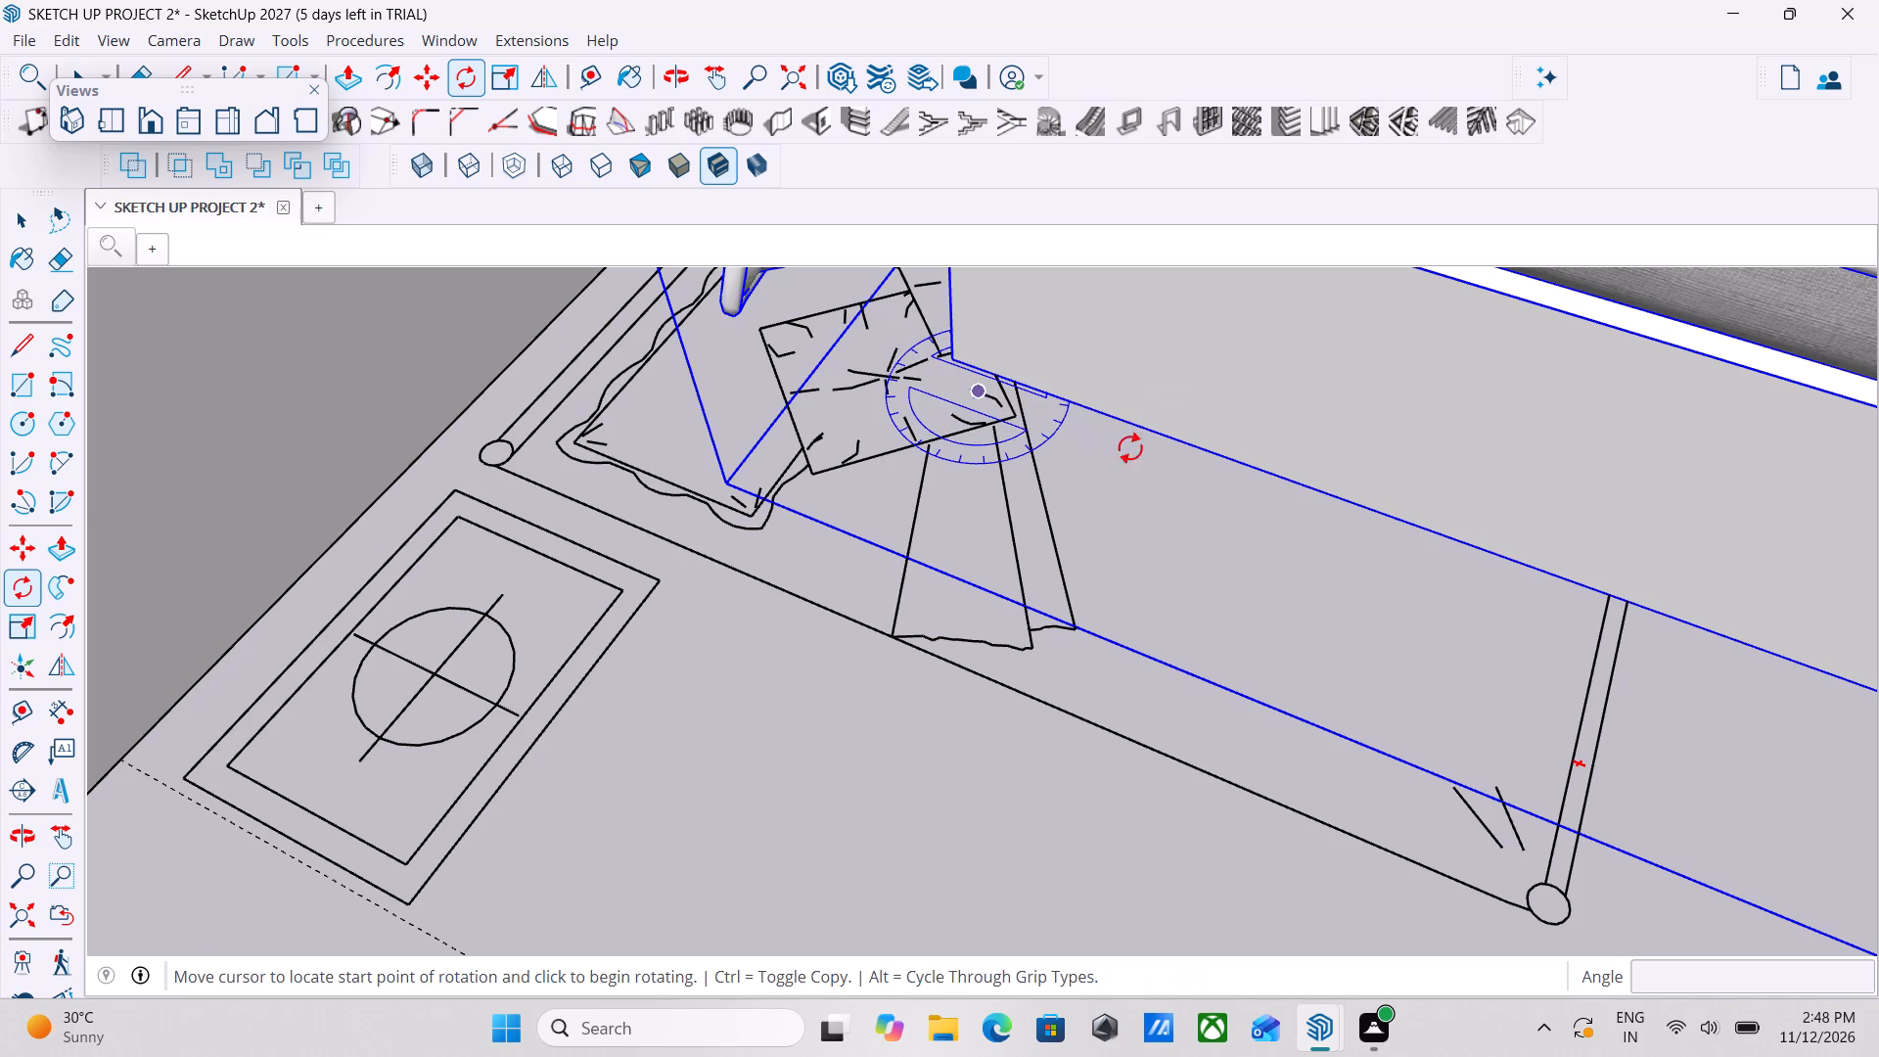
scroll(1346, 545, down, 3)
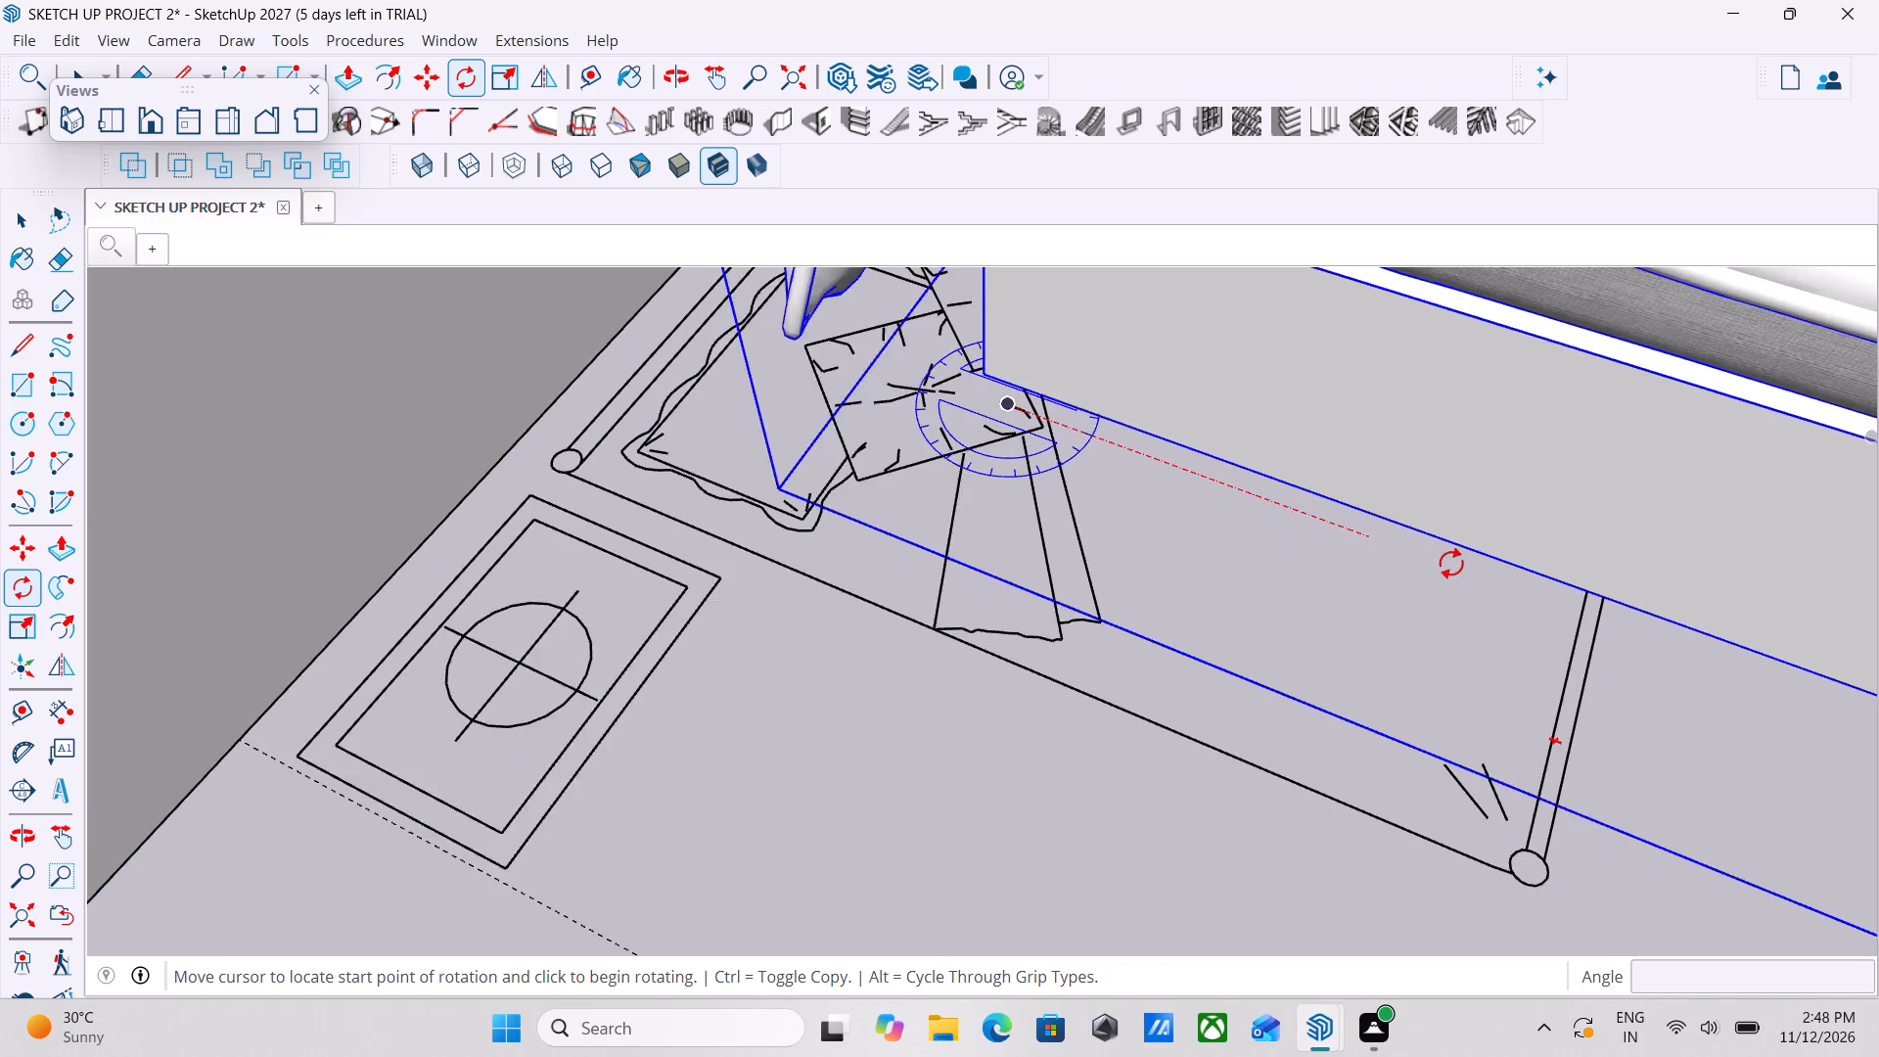
scroll(1451, 563, down, 10)
scroll(1449, 562, up, 6)
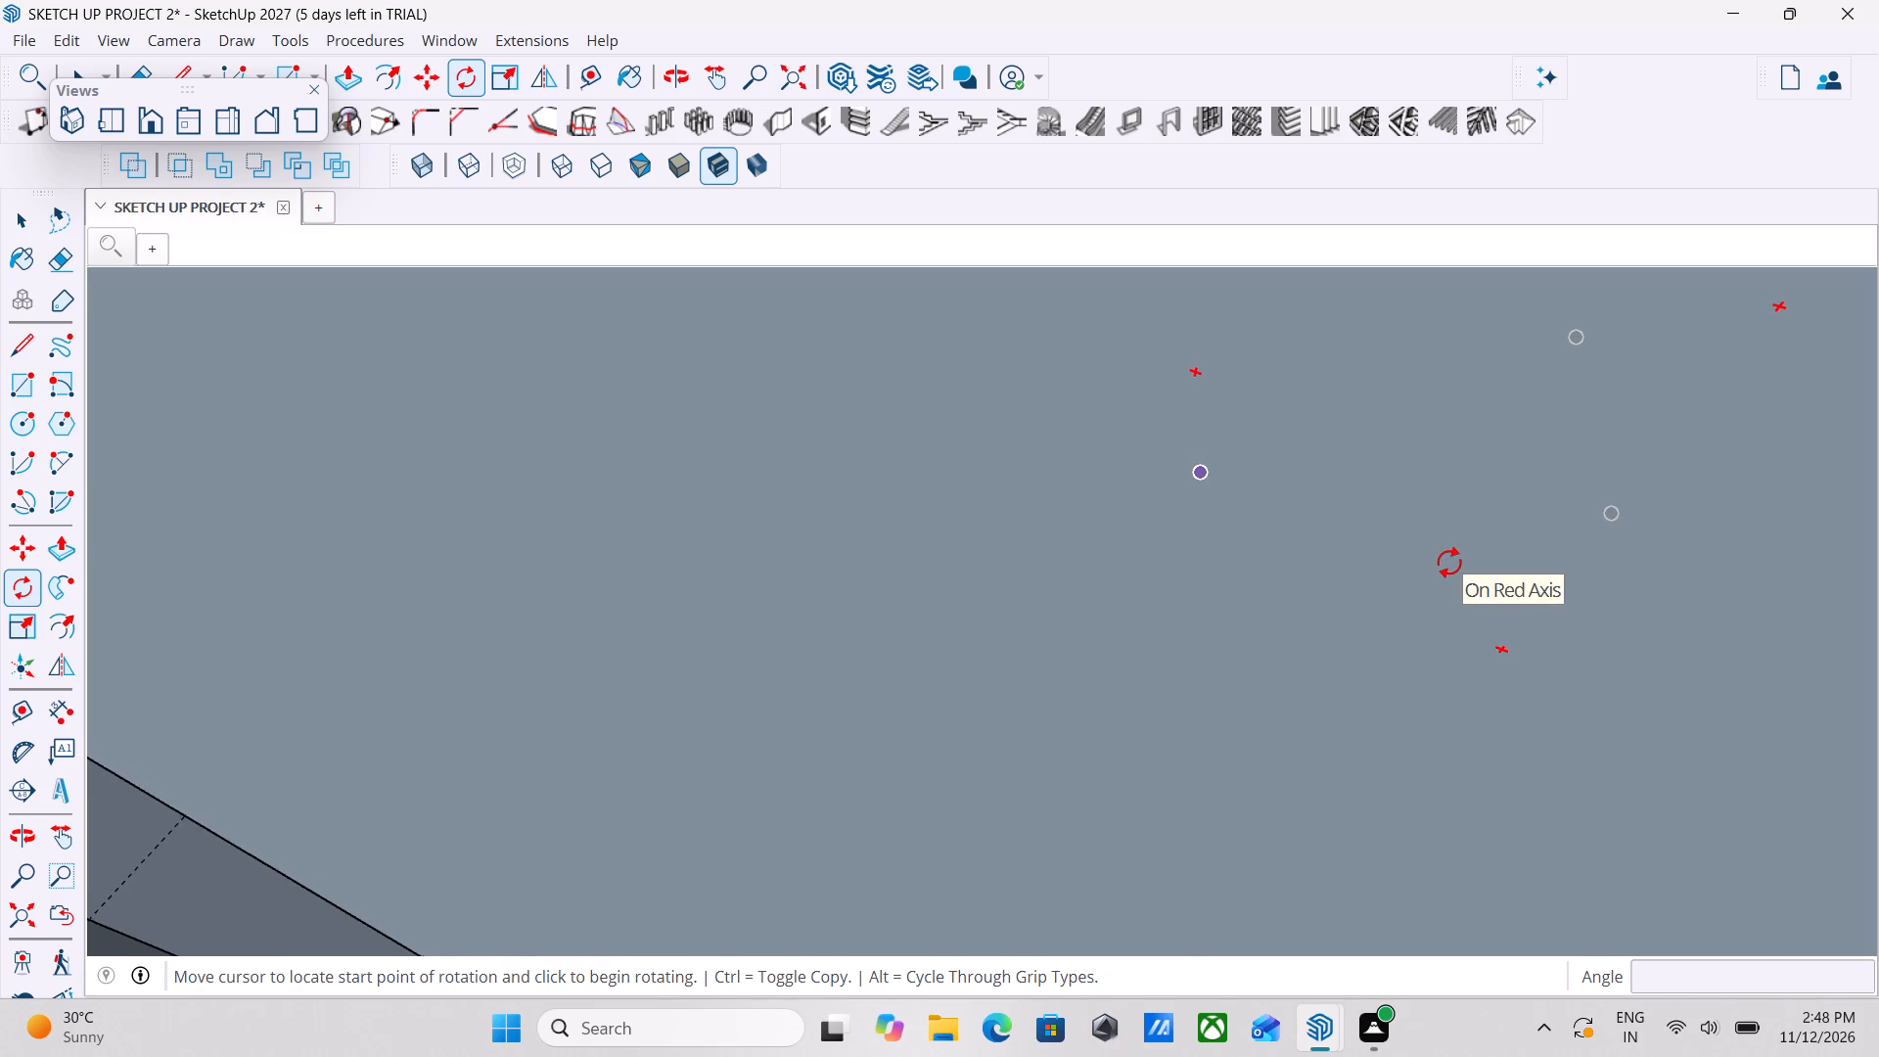
scroll(1449, 562, up, 10)
scroll(1399, 494, up, 3)
scroll(1320, 509, up, 5)
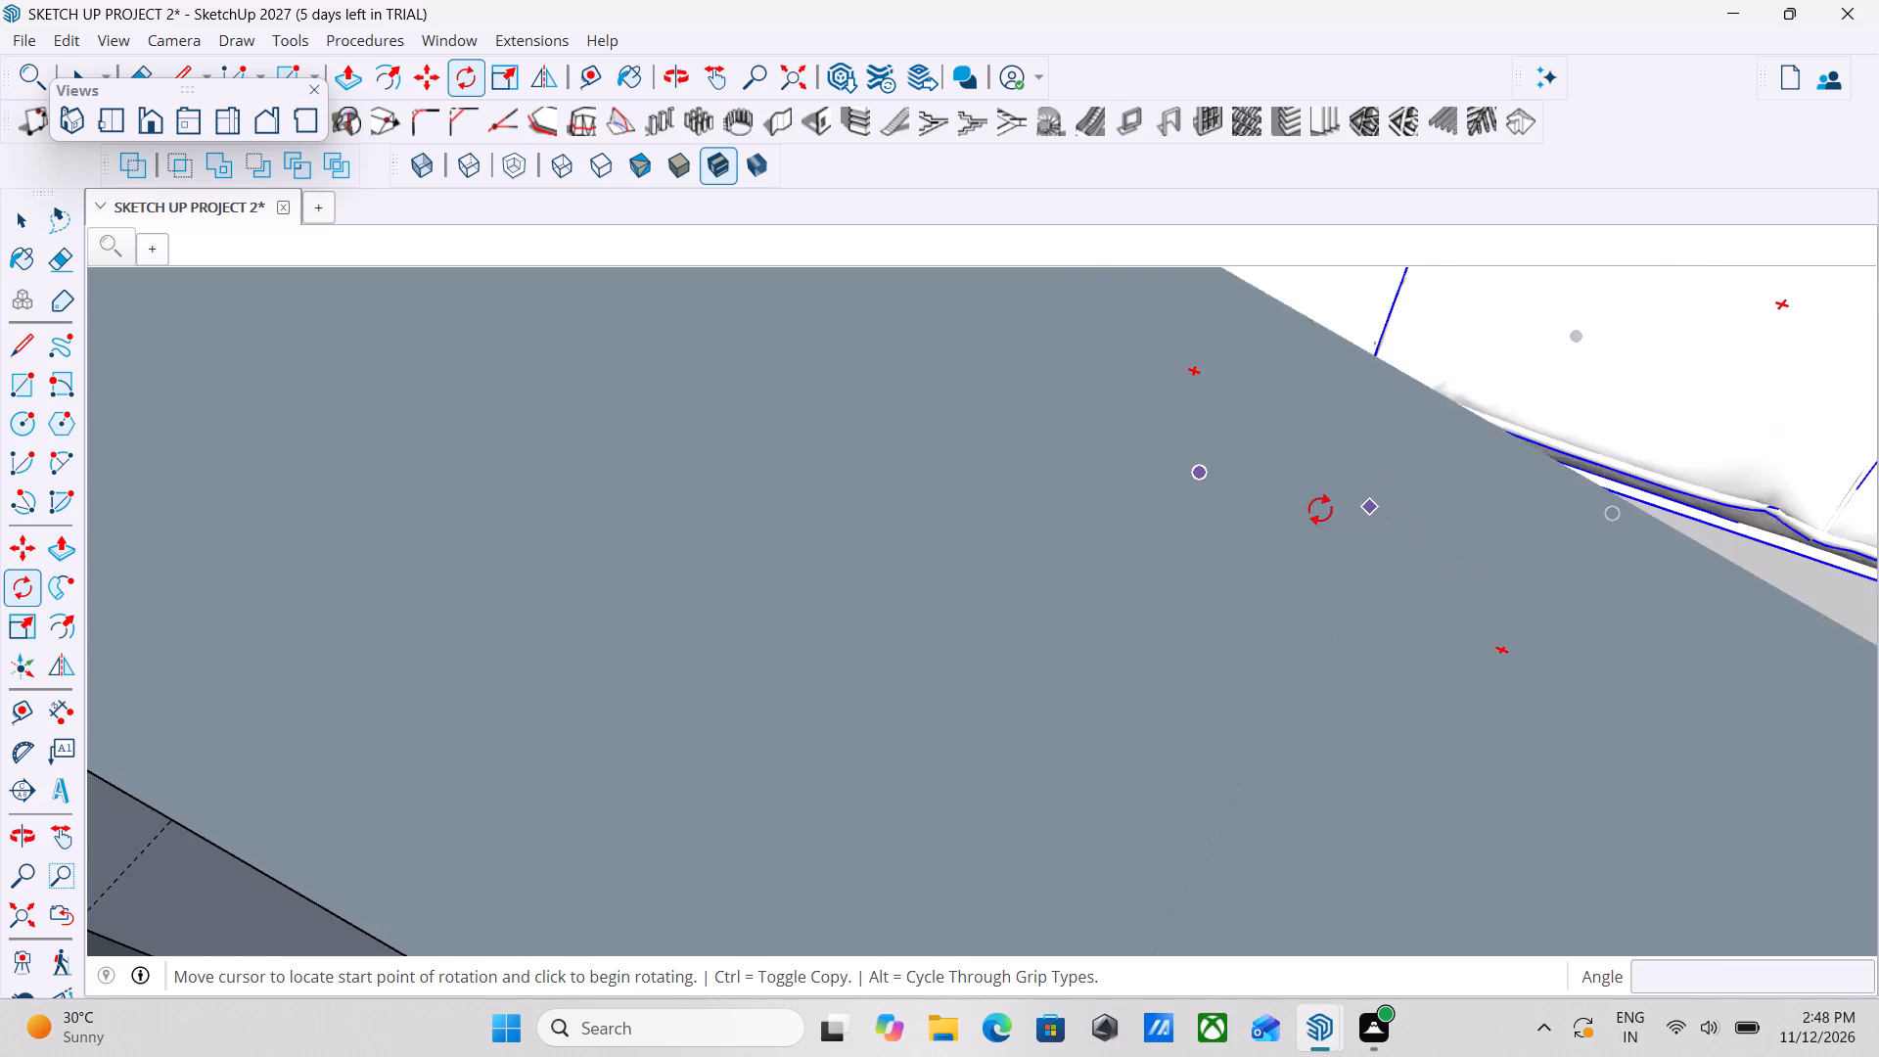
scroll(1320, 509, up, 5)
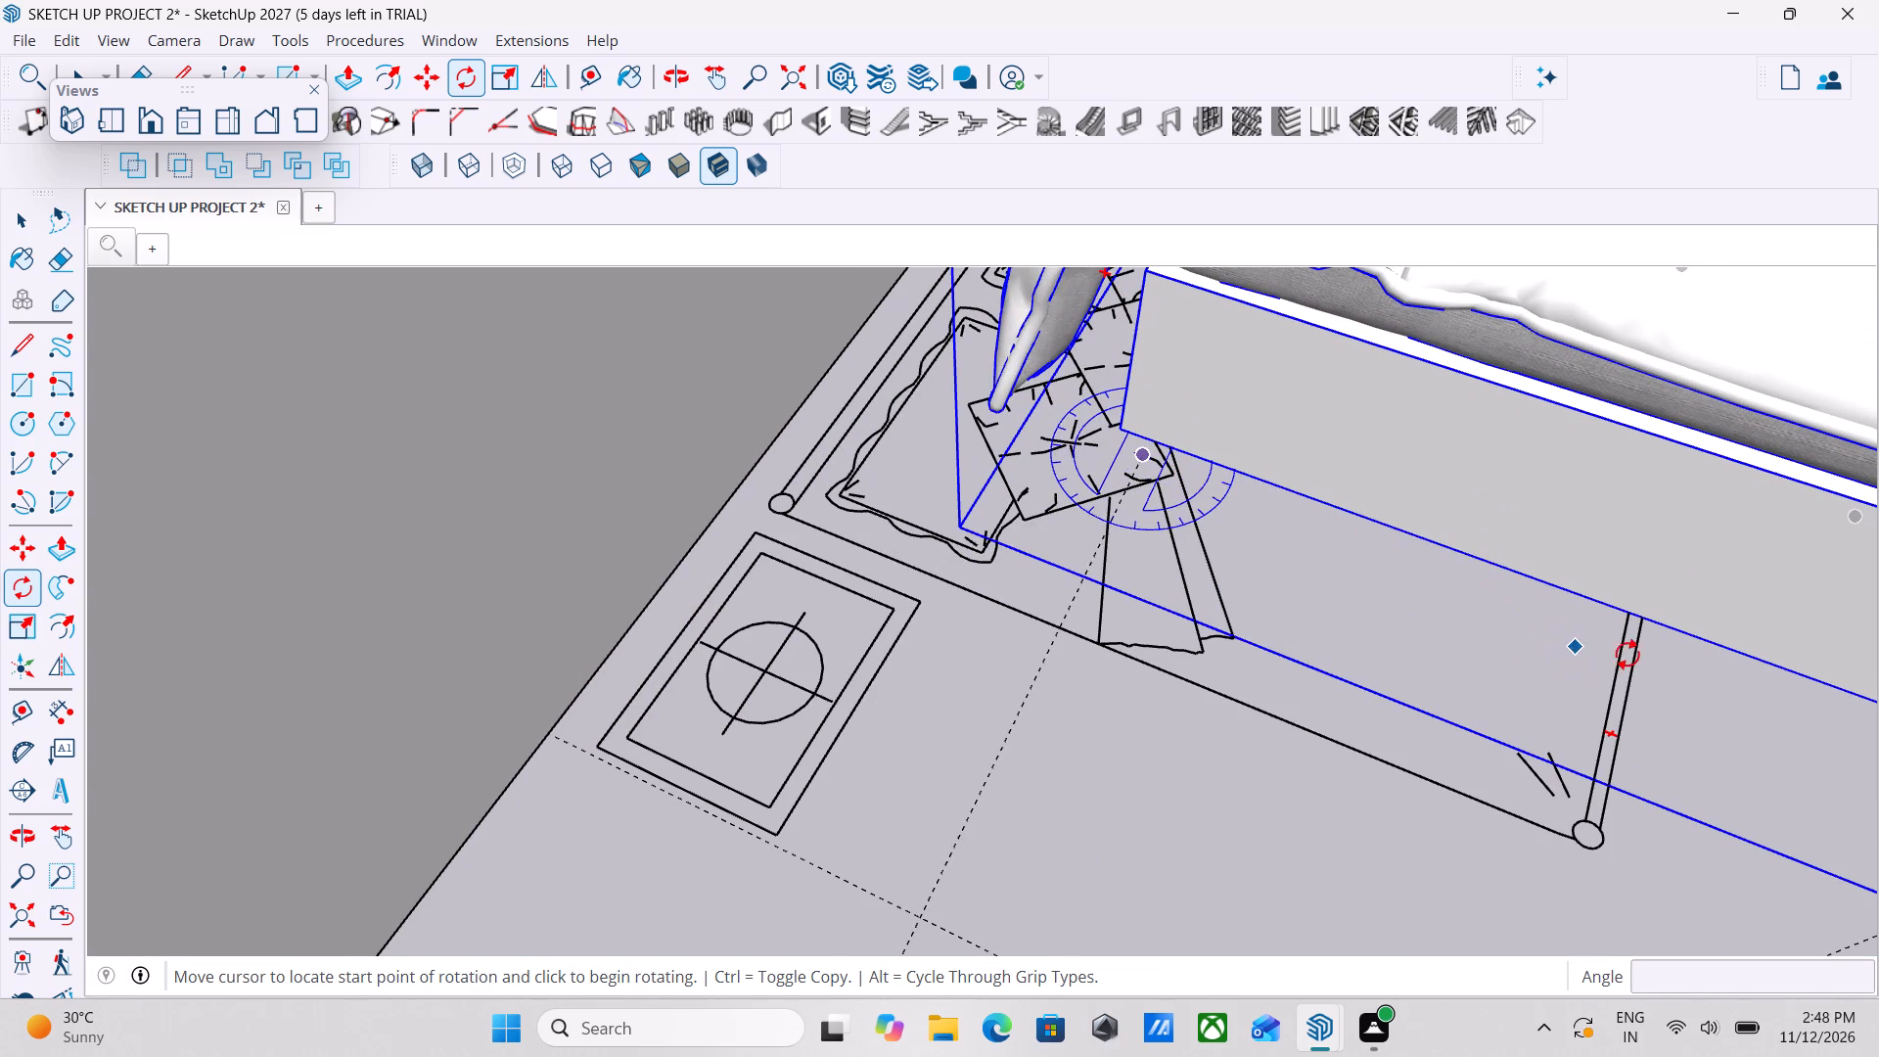
click(1650, 631)
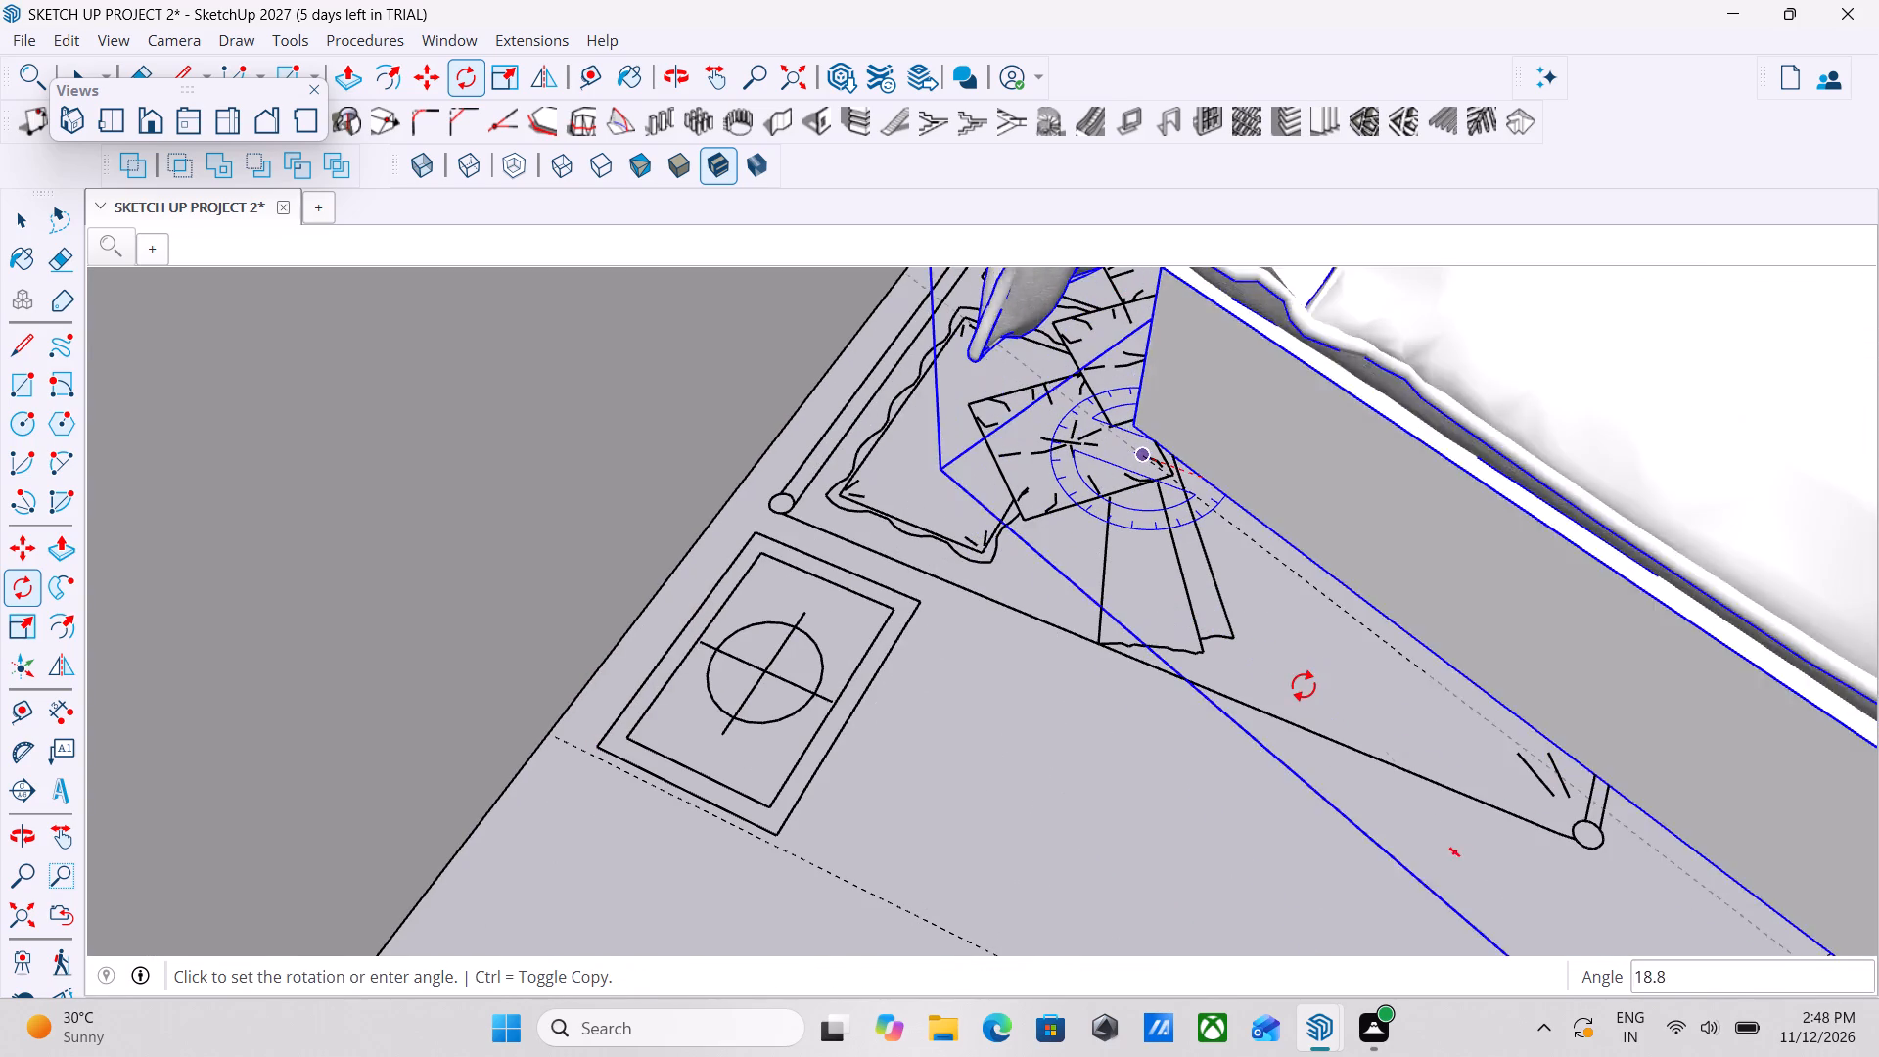
scroll(1403, 661, down, 9)
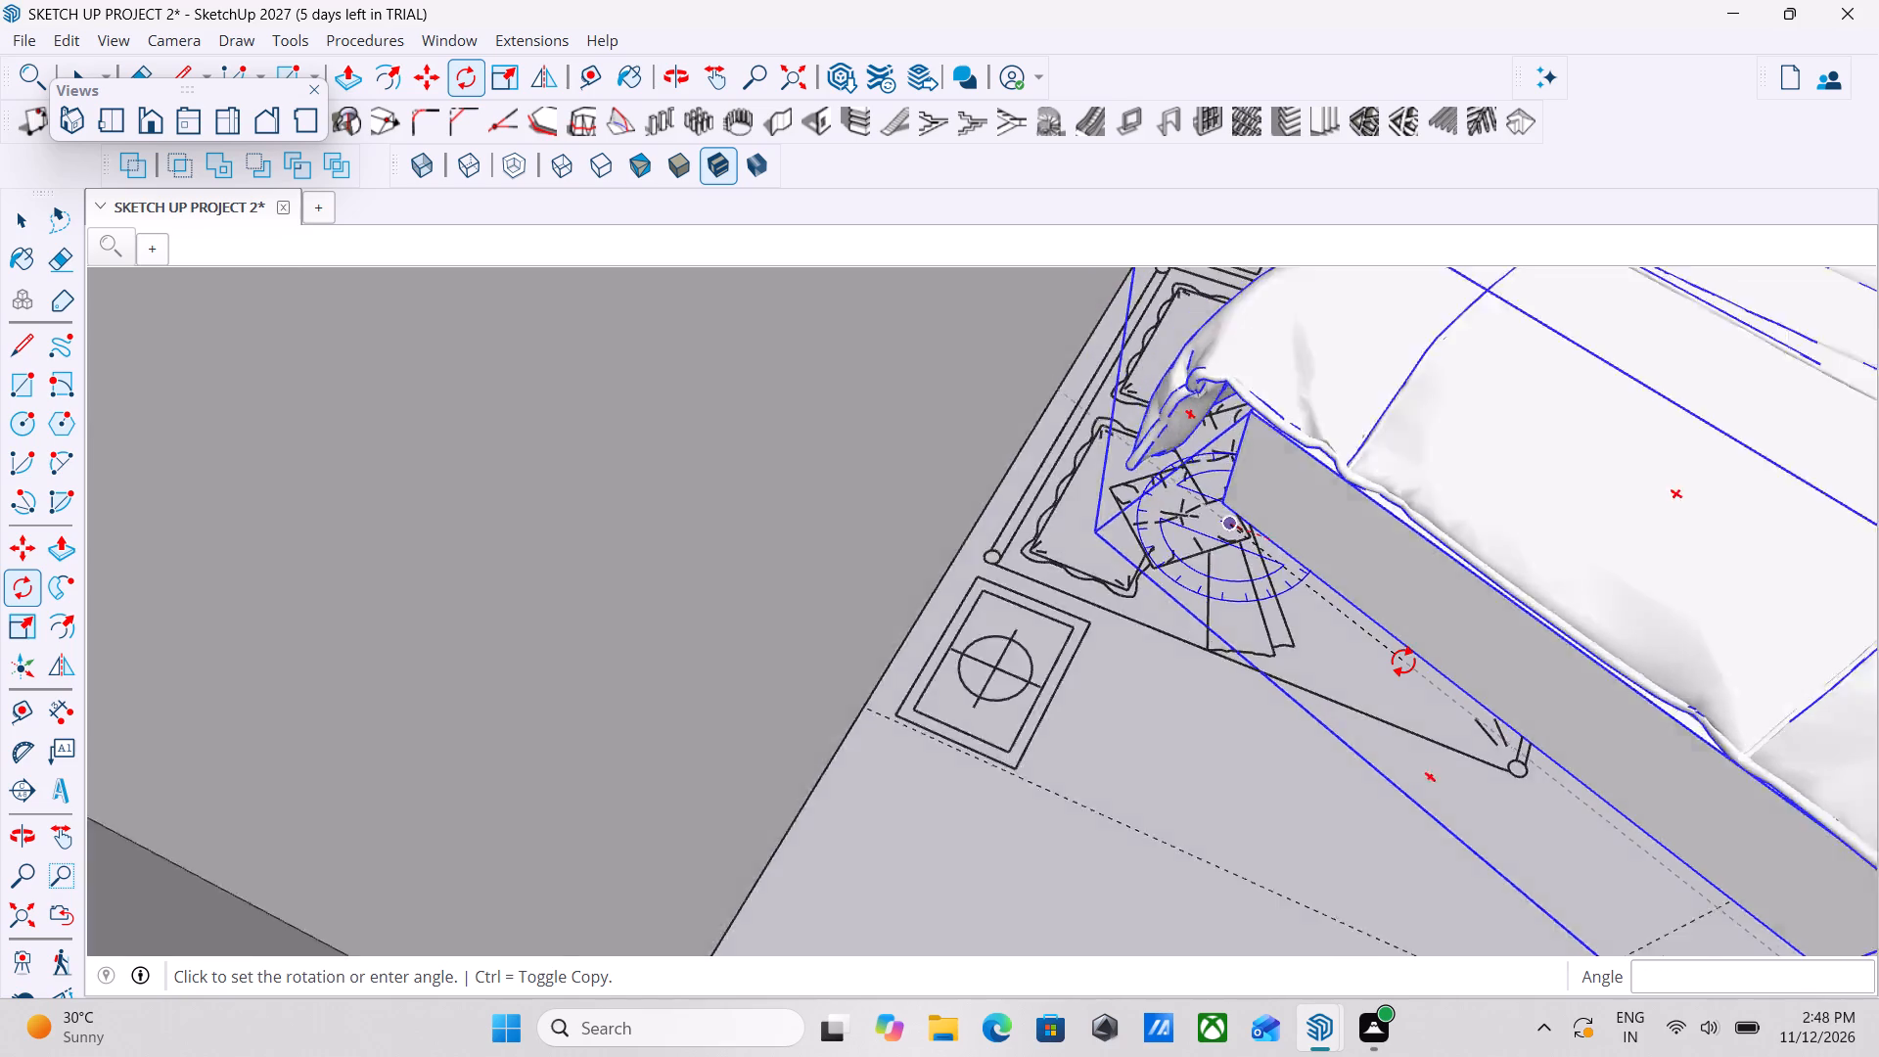
scroll(1403, 661, down, 4)
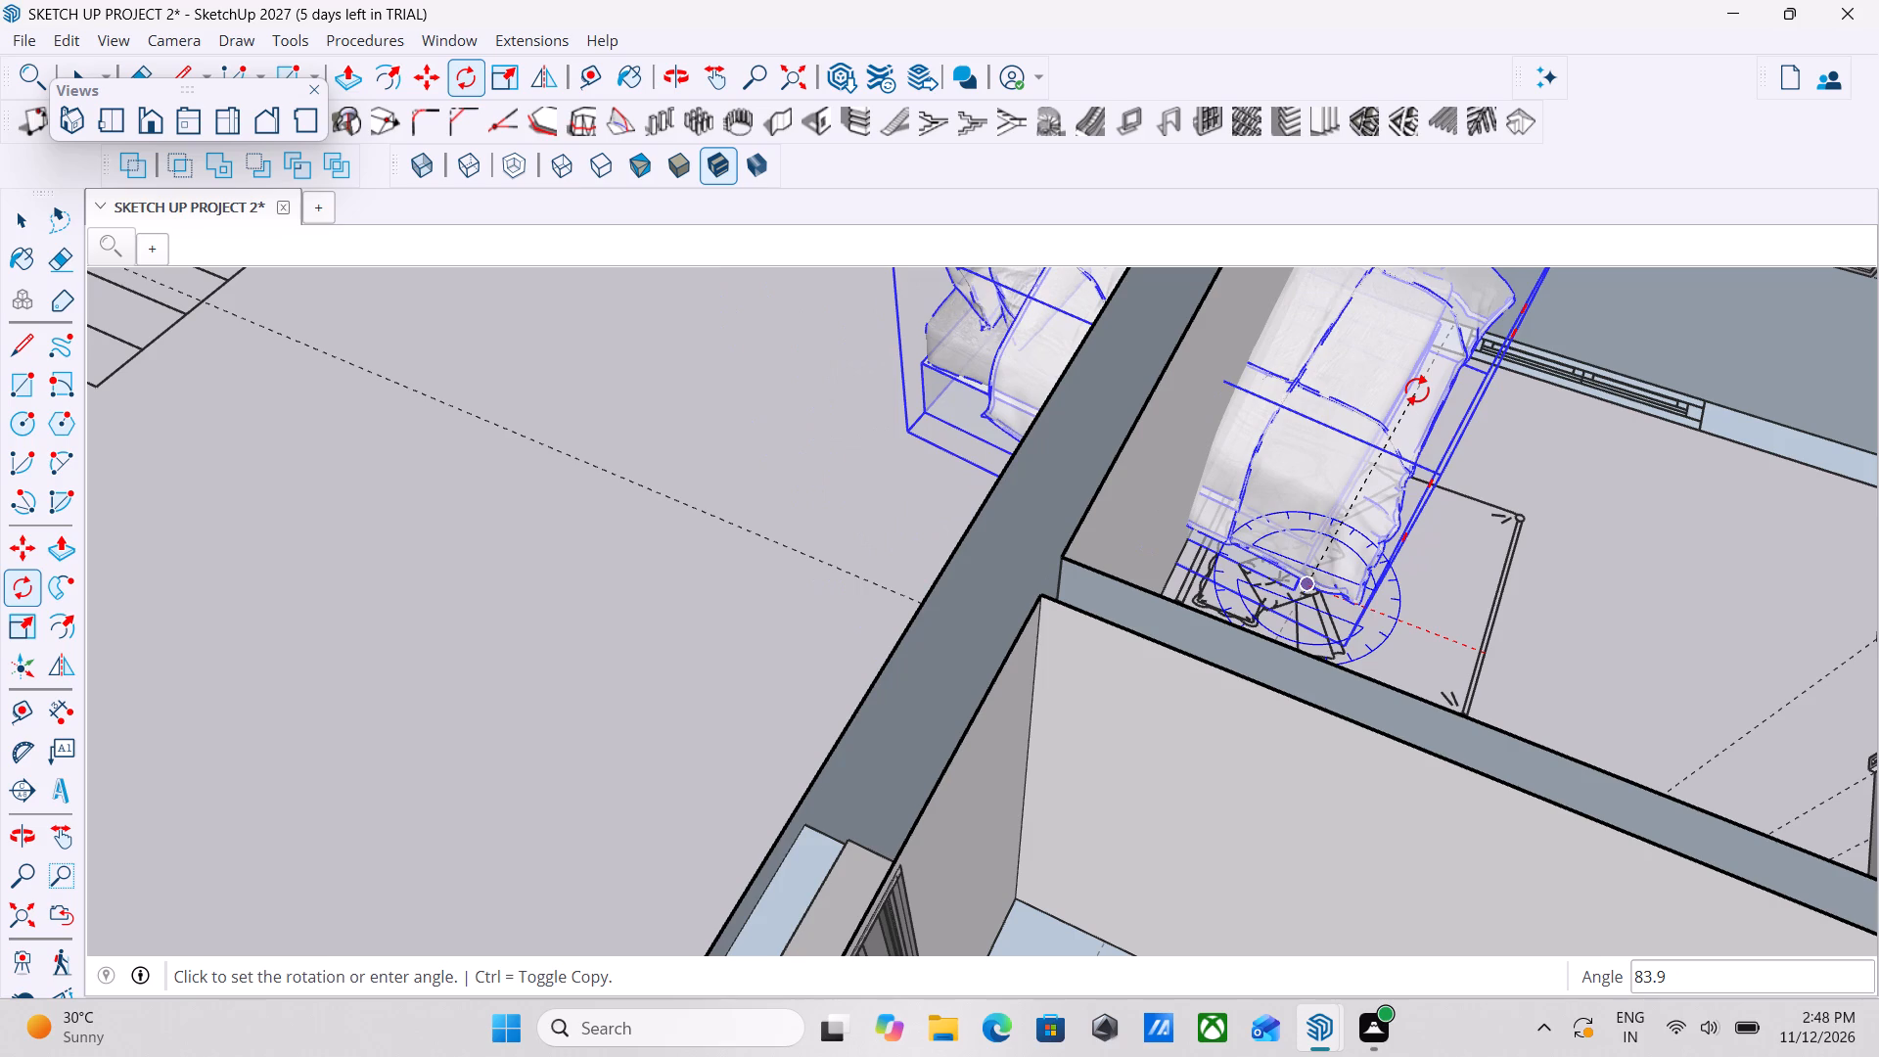
text(90)
key(Return)
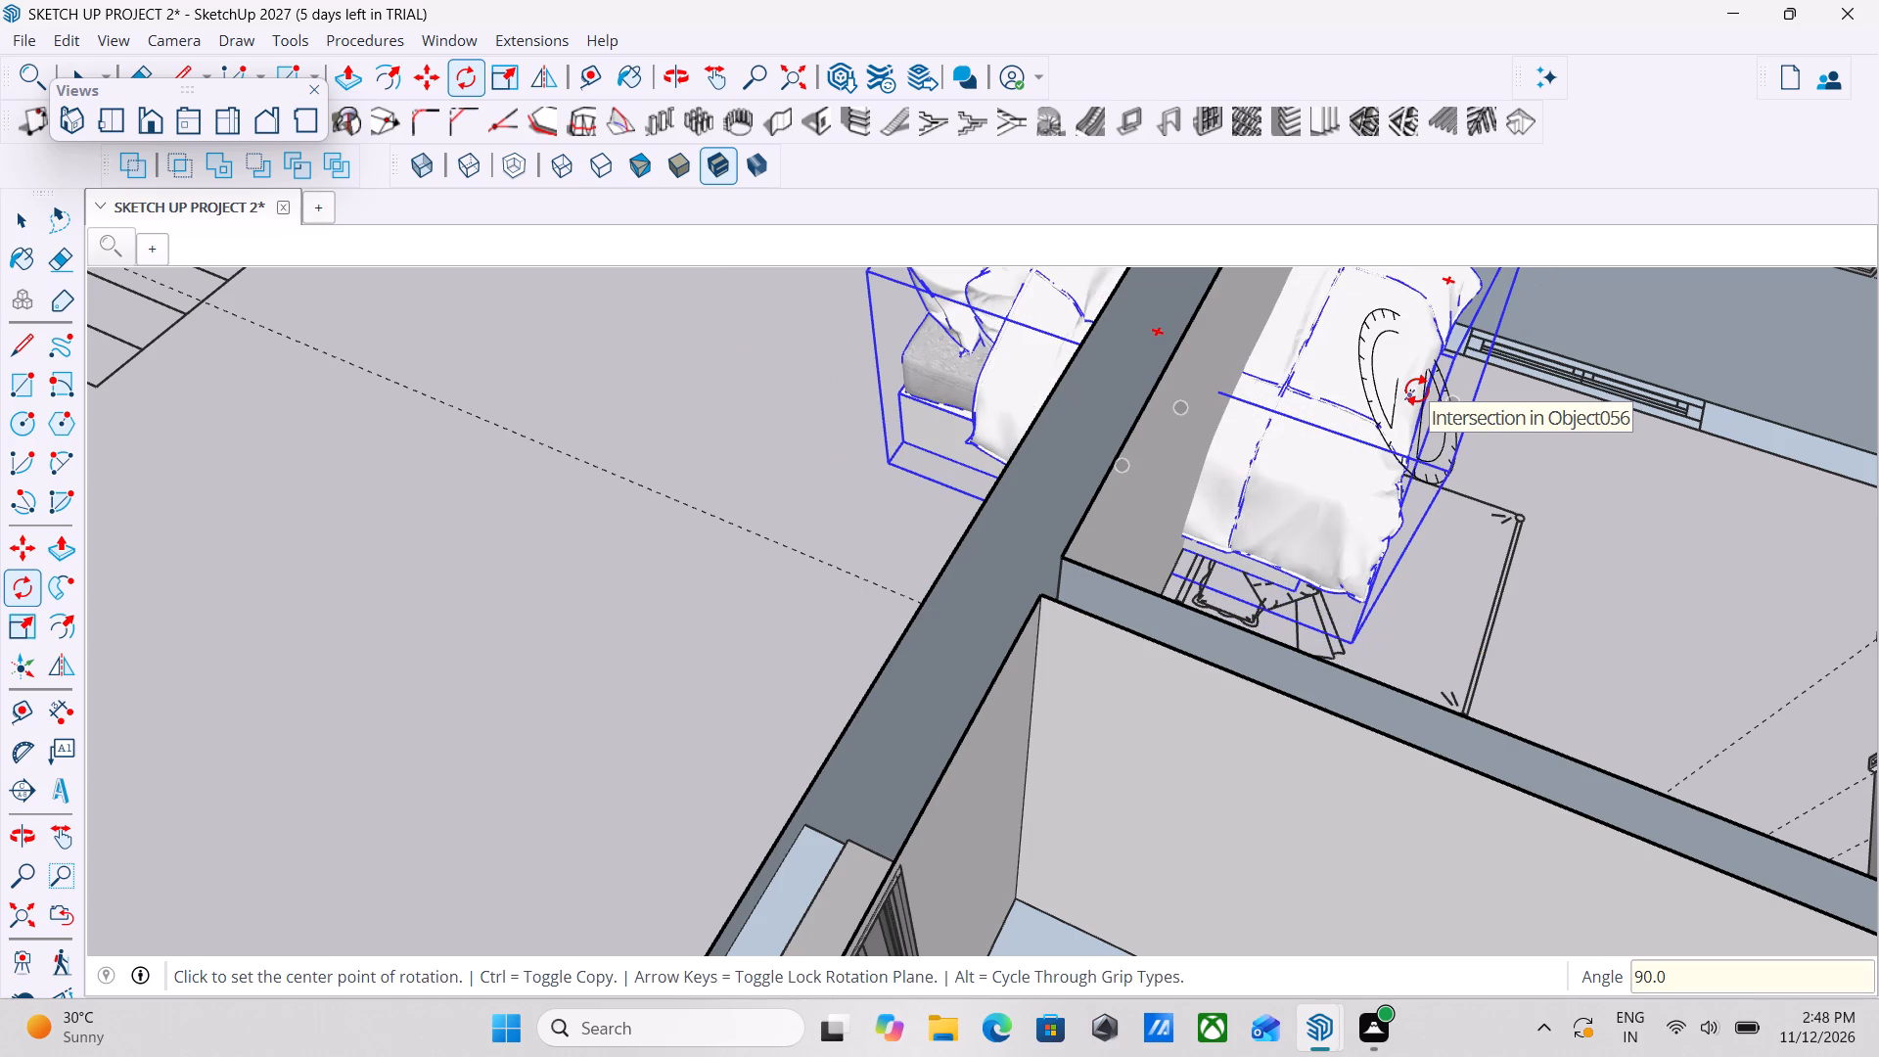
scroll(1417, 390, down, 3)
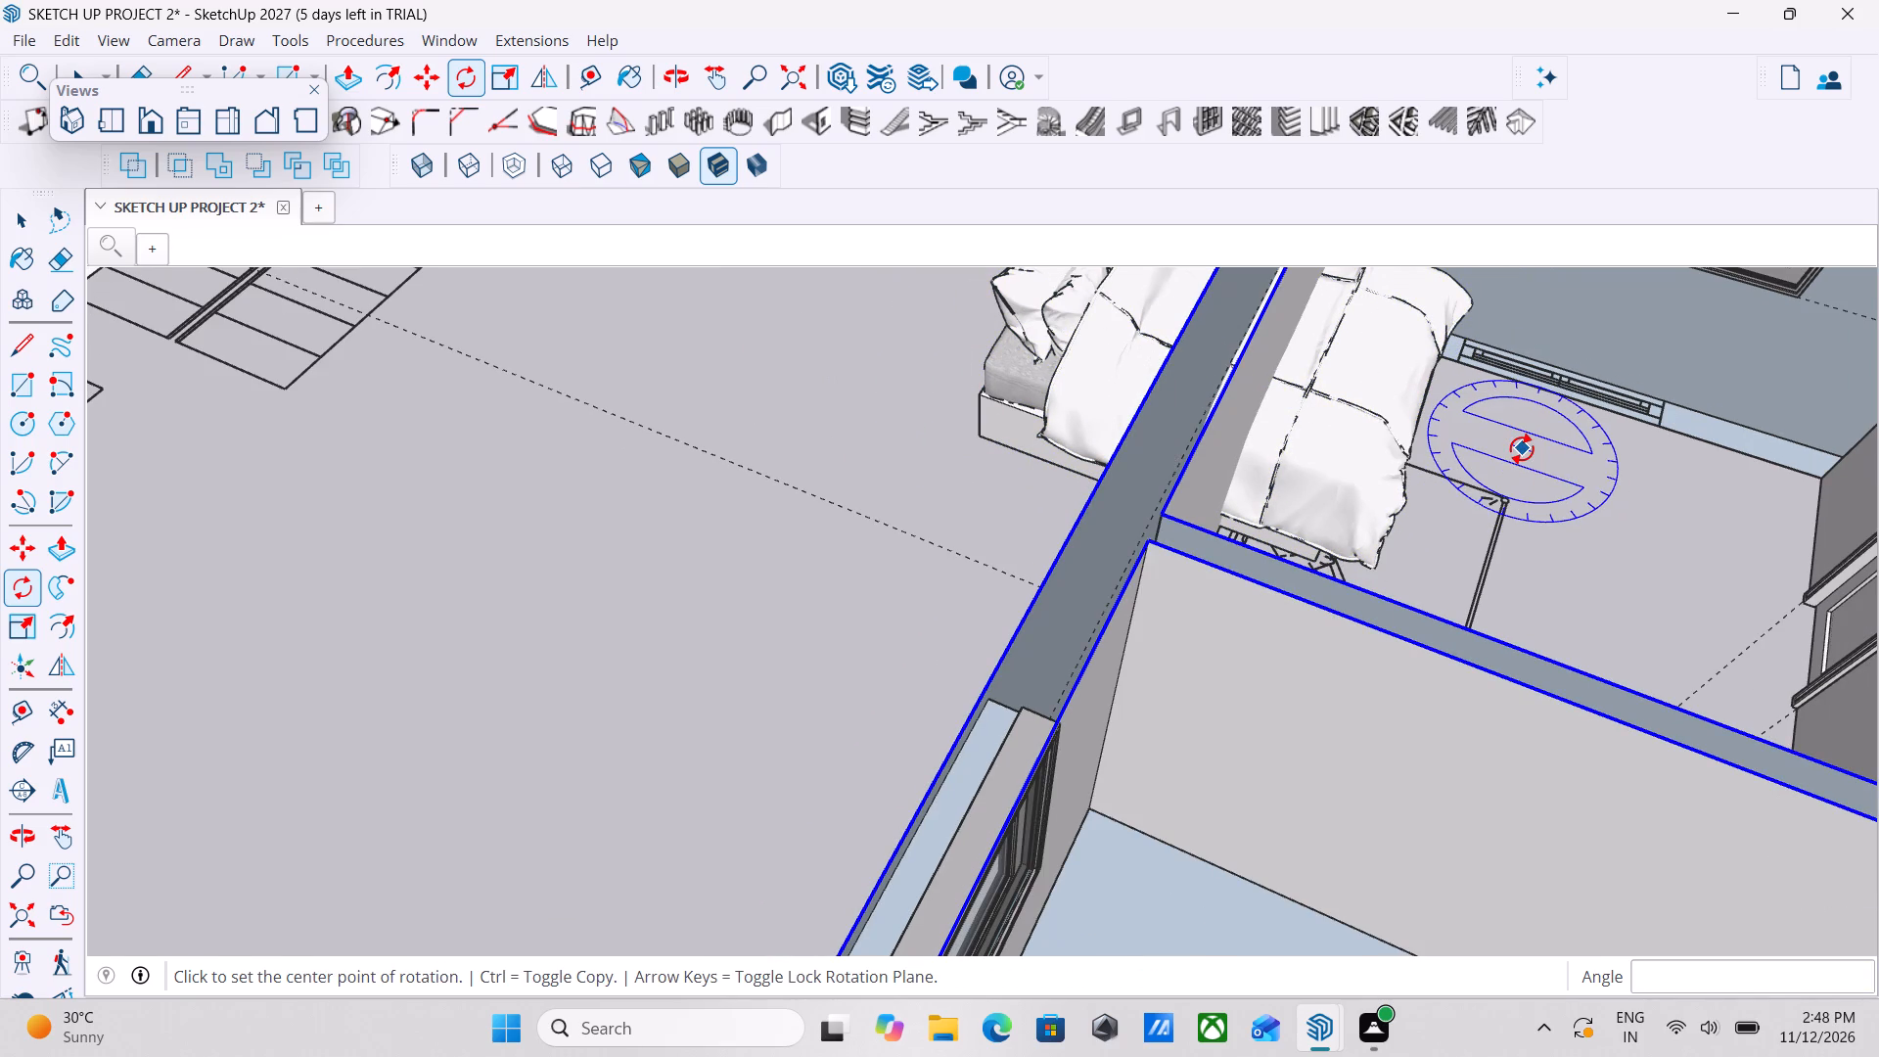
key(Escape)
Move the bed about 5' 5 3/8" by its head-end base corner to the traced bed's corner circle beside the wardrobe-side bedside table.
scroll(969, 493, up, 4)
scroll(982, 396, up, 3)
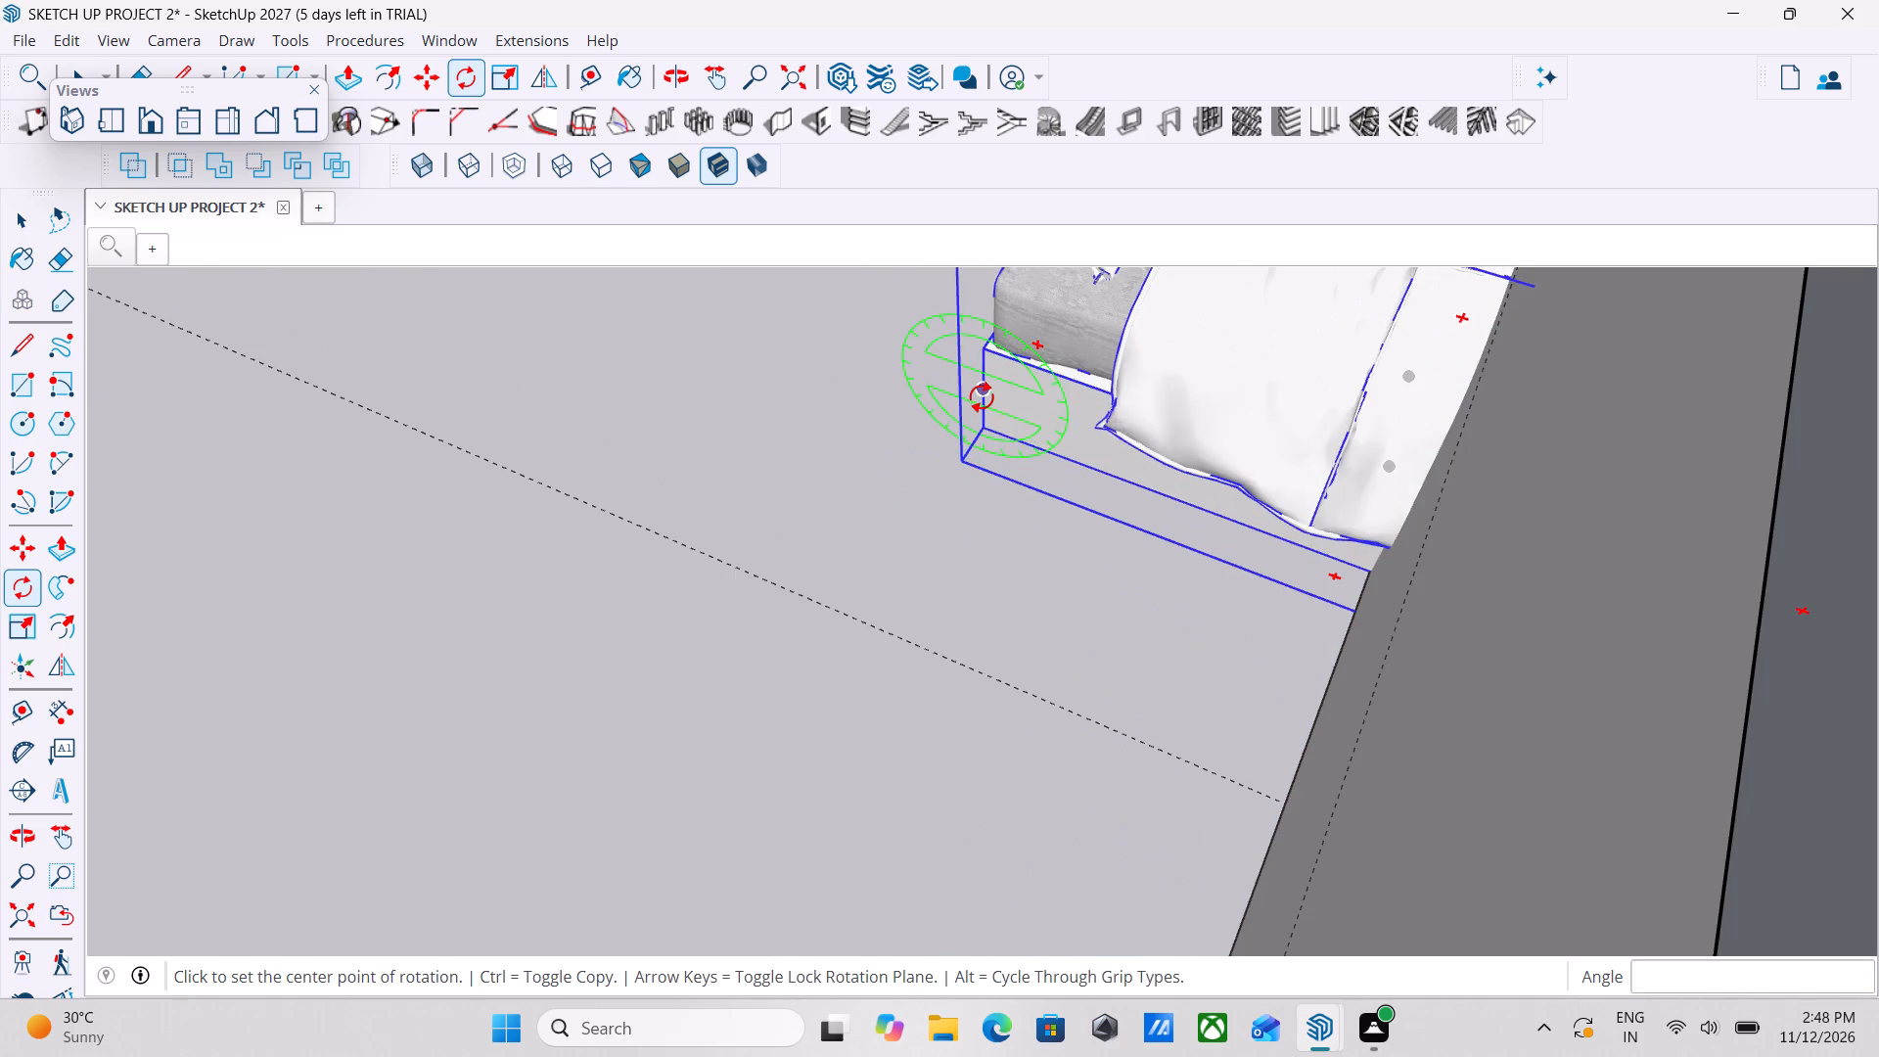
key(space)
scroll(982, 396, up, 3)
key(m)
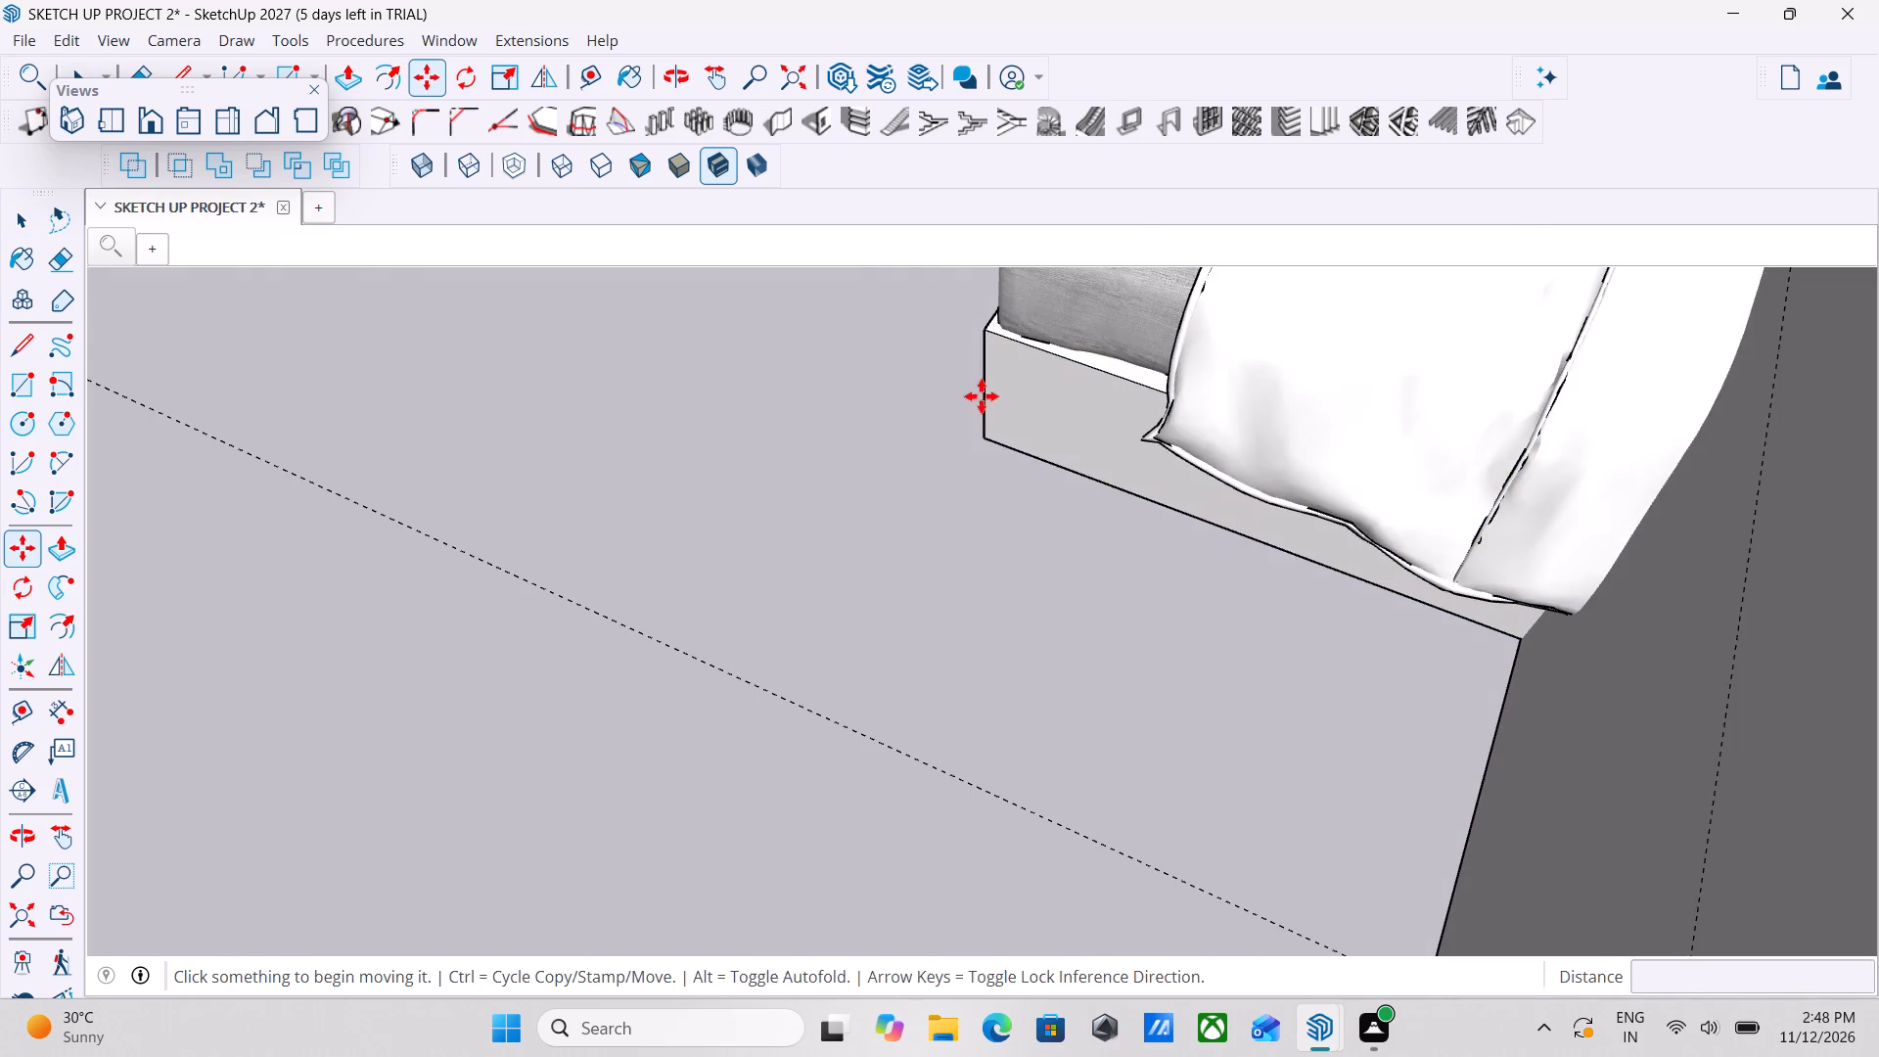
scroll(1036, 411, up, 16)
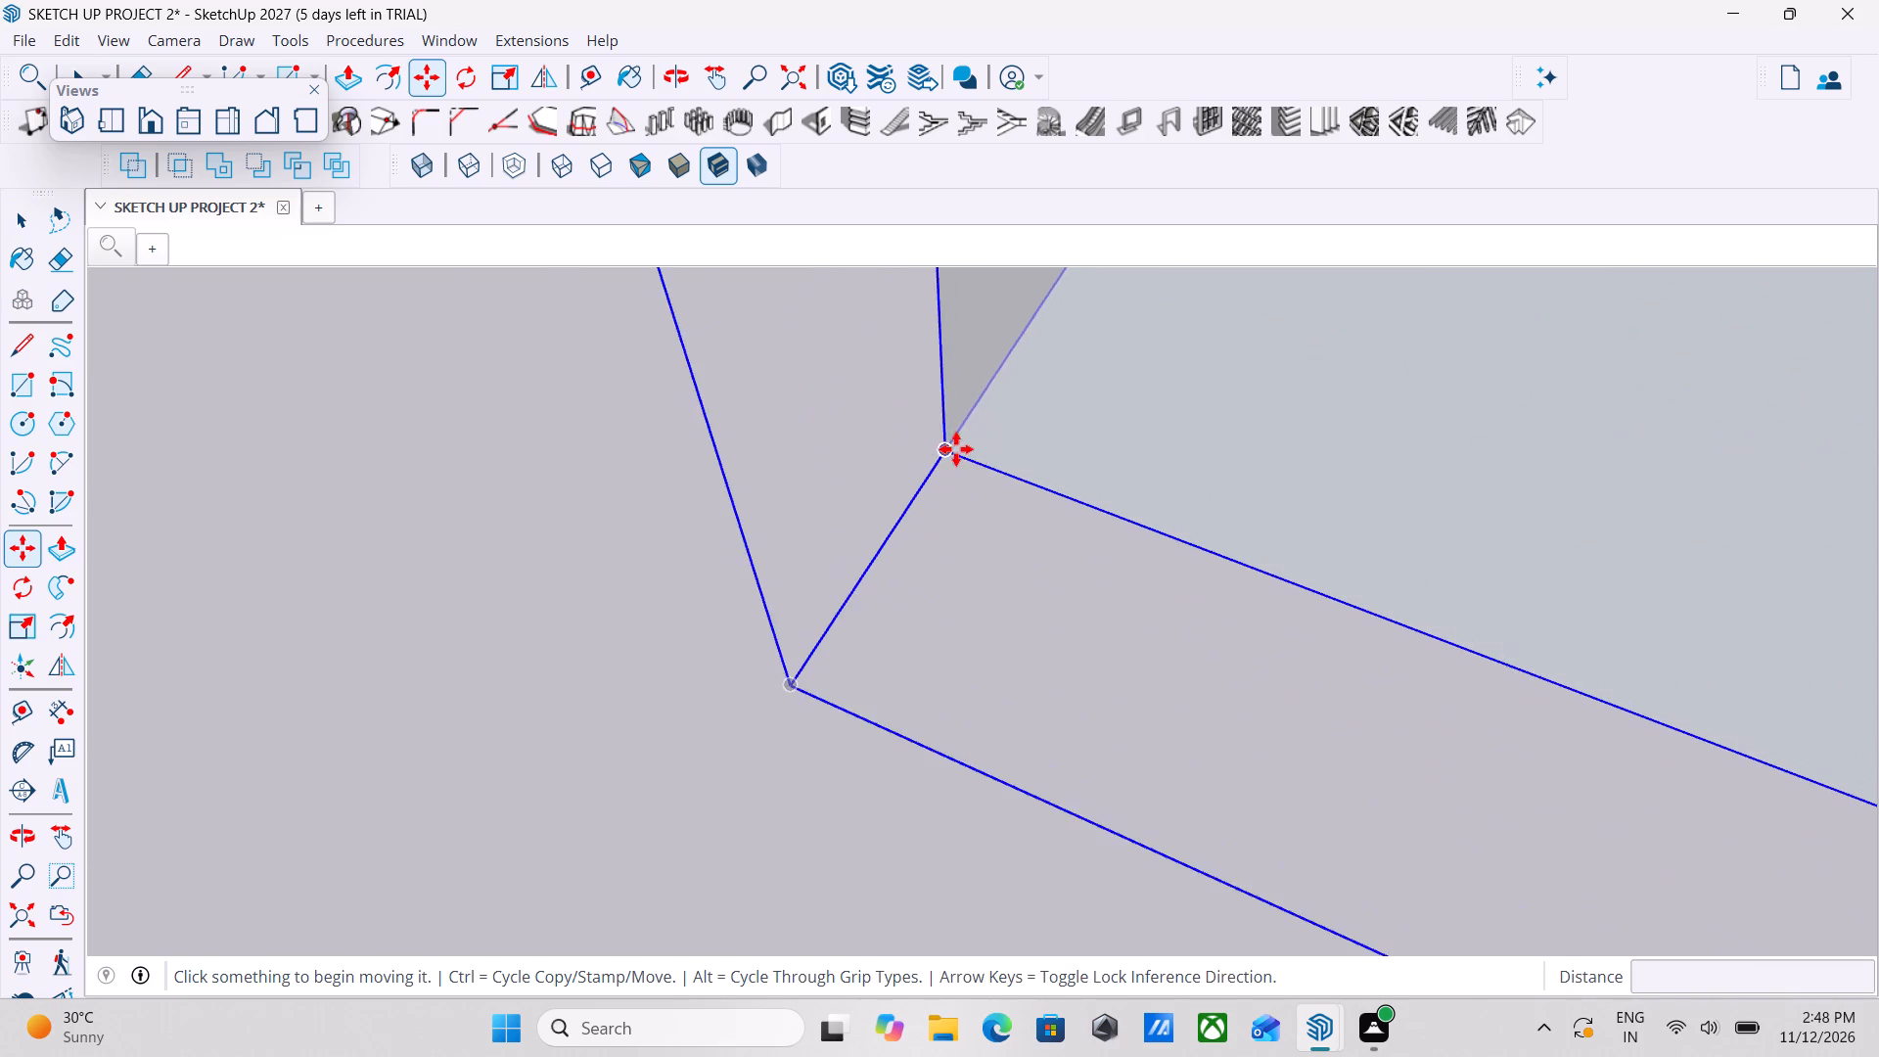
scroll(956, 449, up, 4)
click(942, 449)
scroll(1419, 547, down, 6)
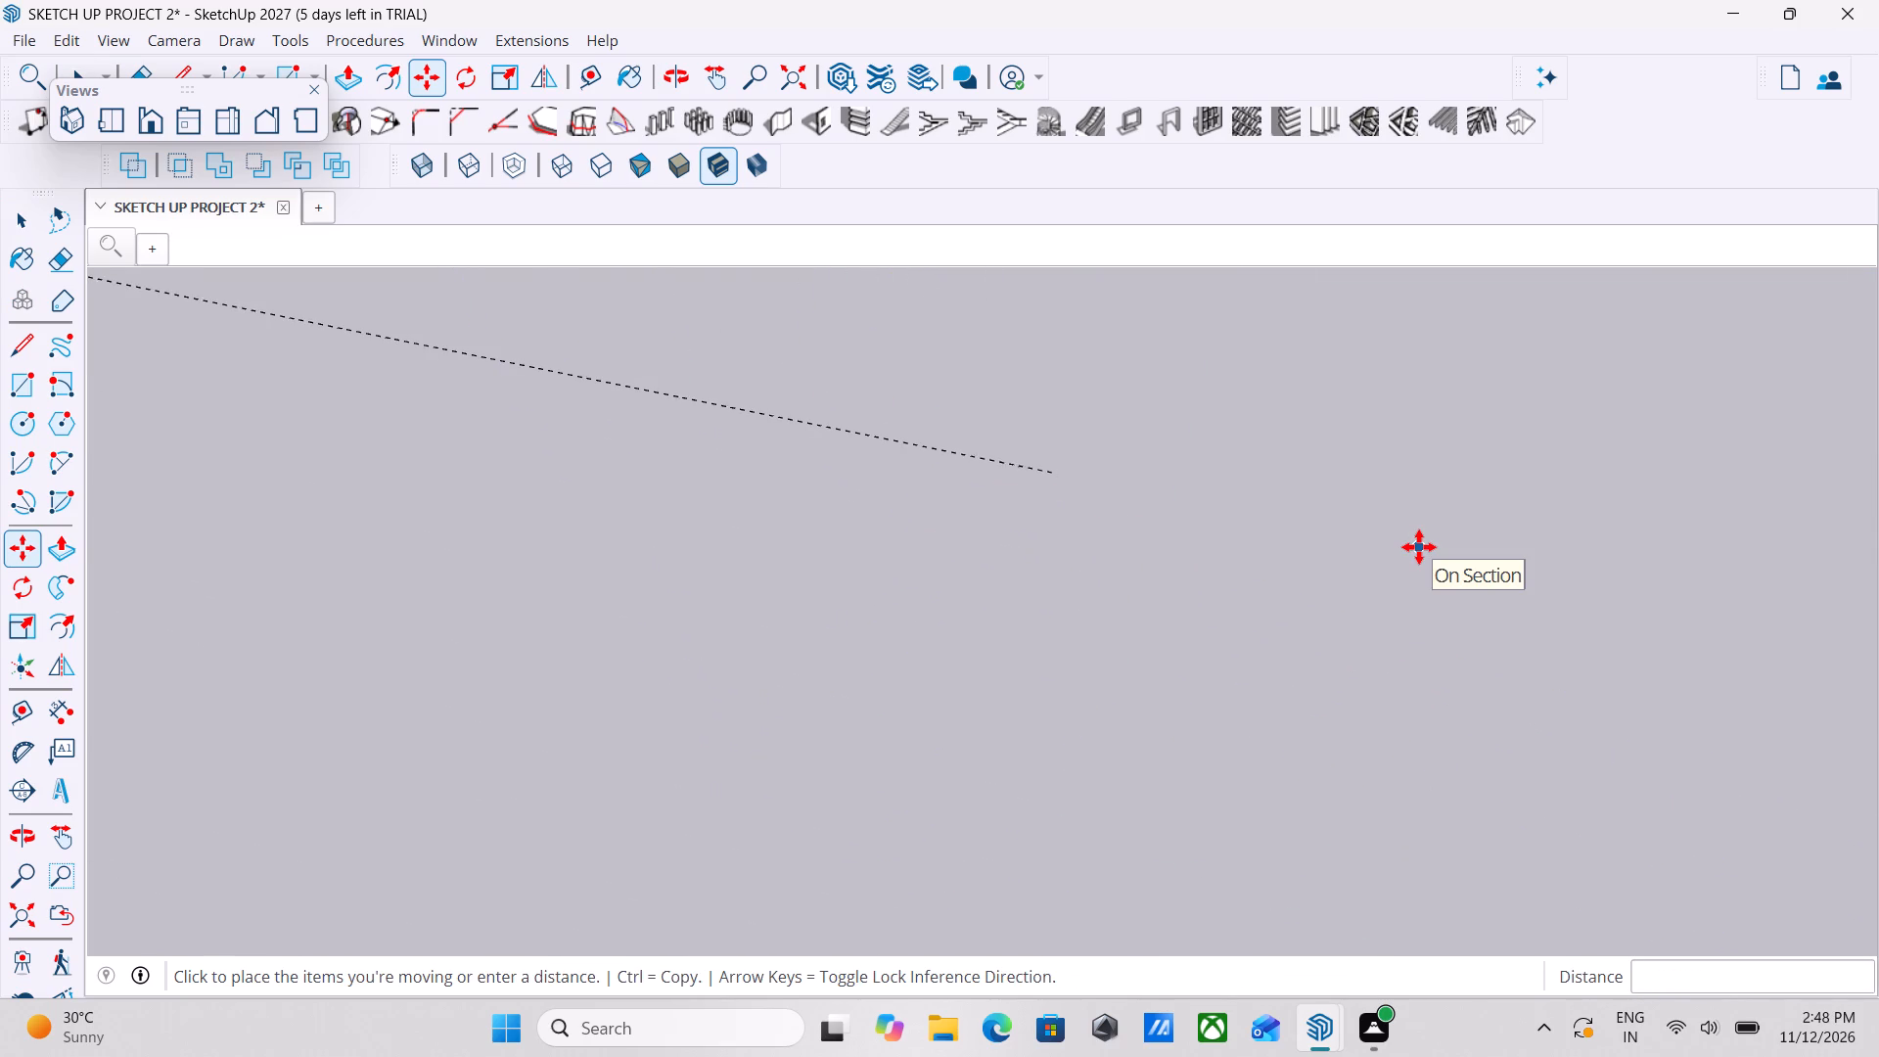
scroll(1419, 547, down, 20)
scroll(1419, 547, down, 15)
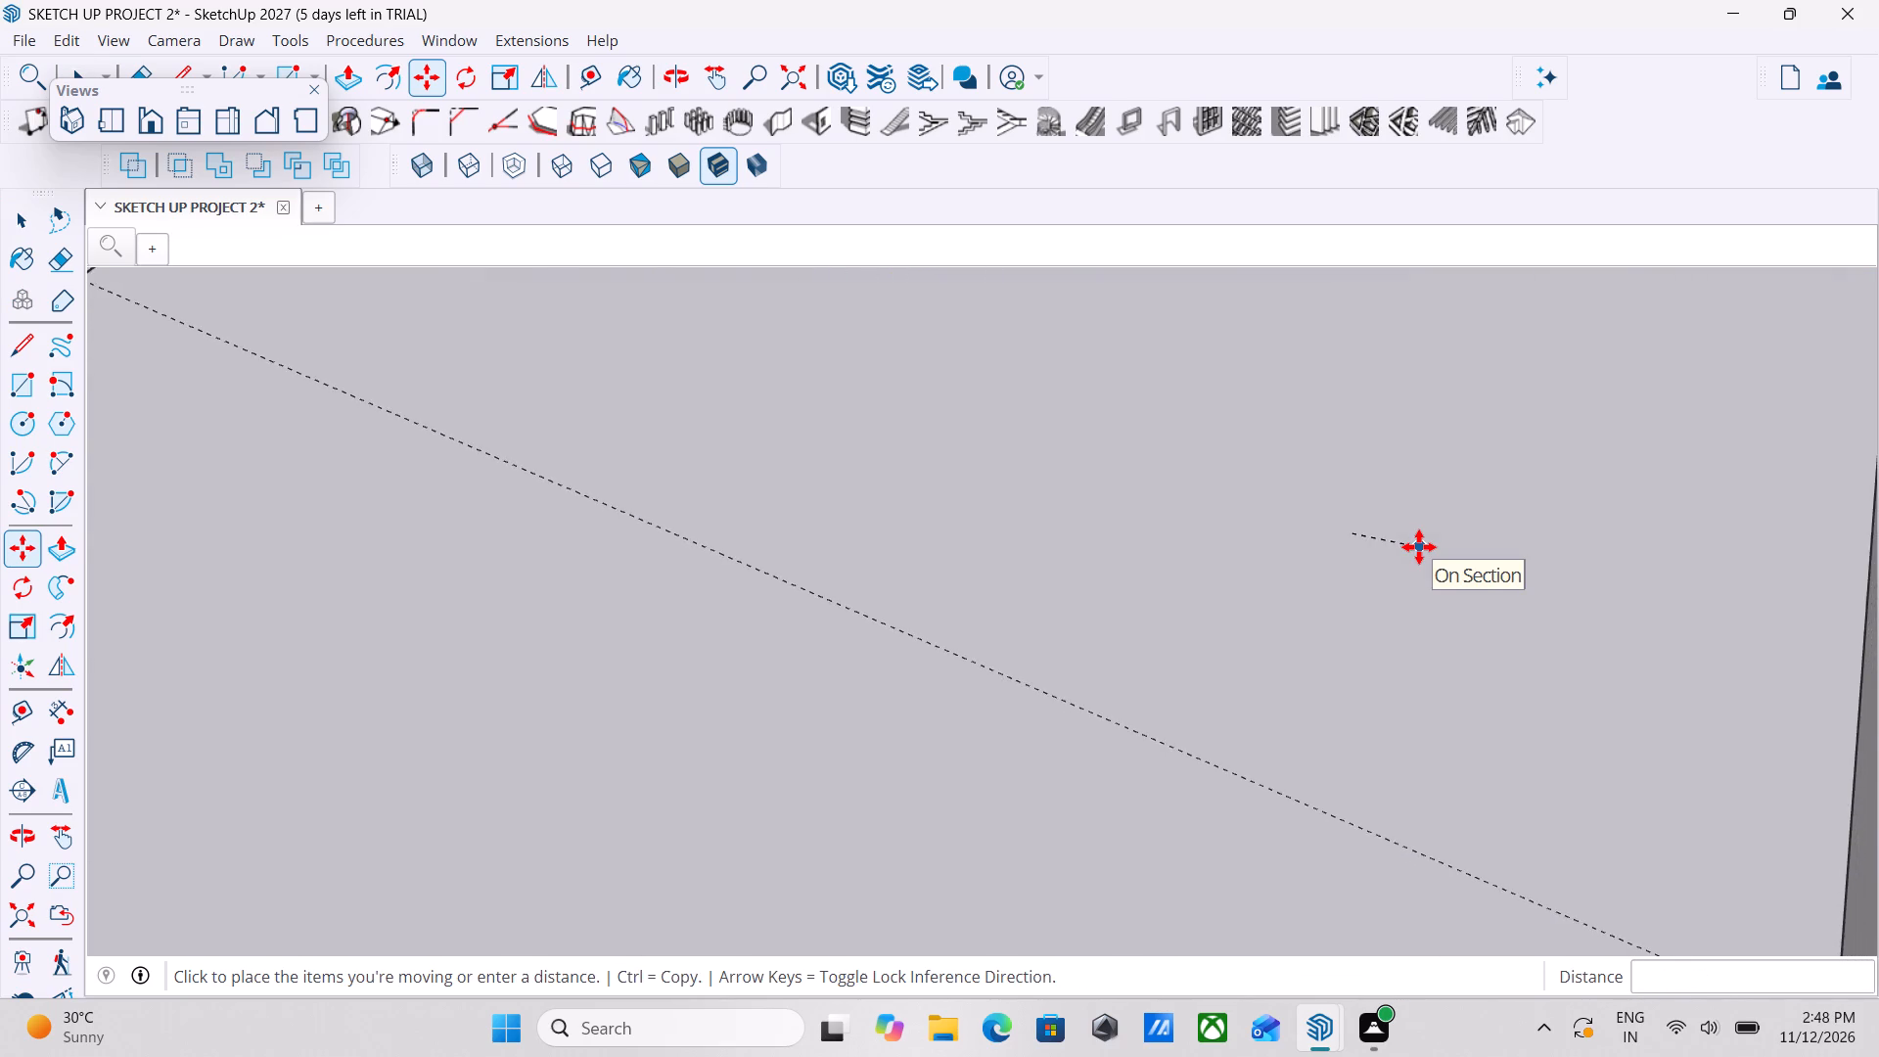
scroll(1419, 547, down, 20)
scroll(1419, 547, down, 20)
scroll(1419, 547, down, 1)
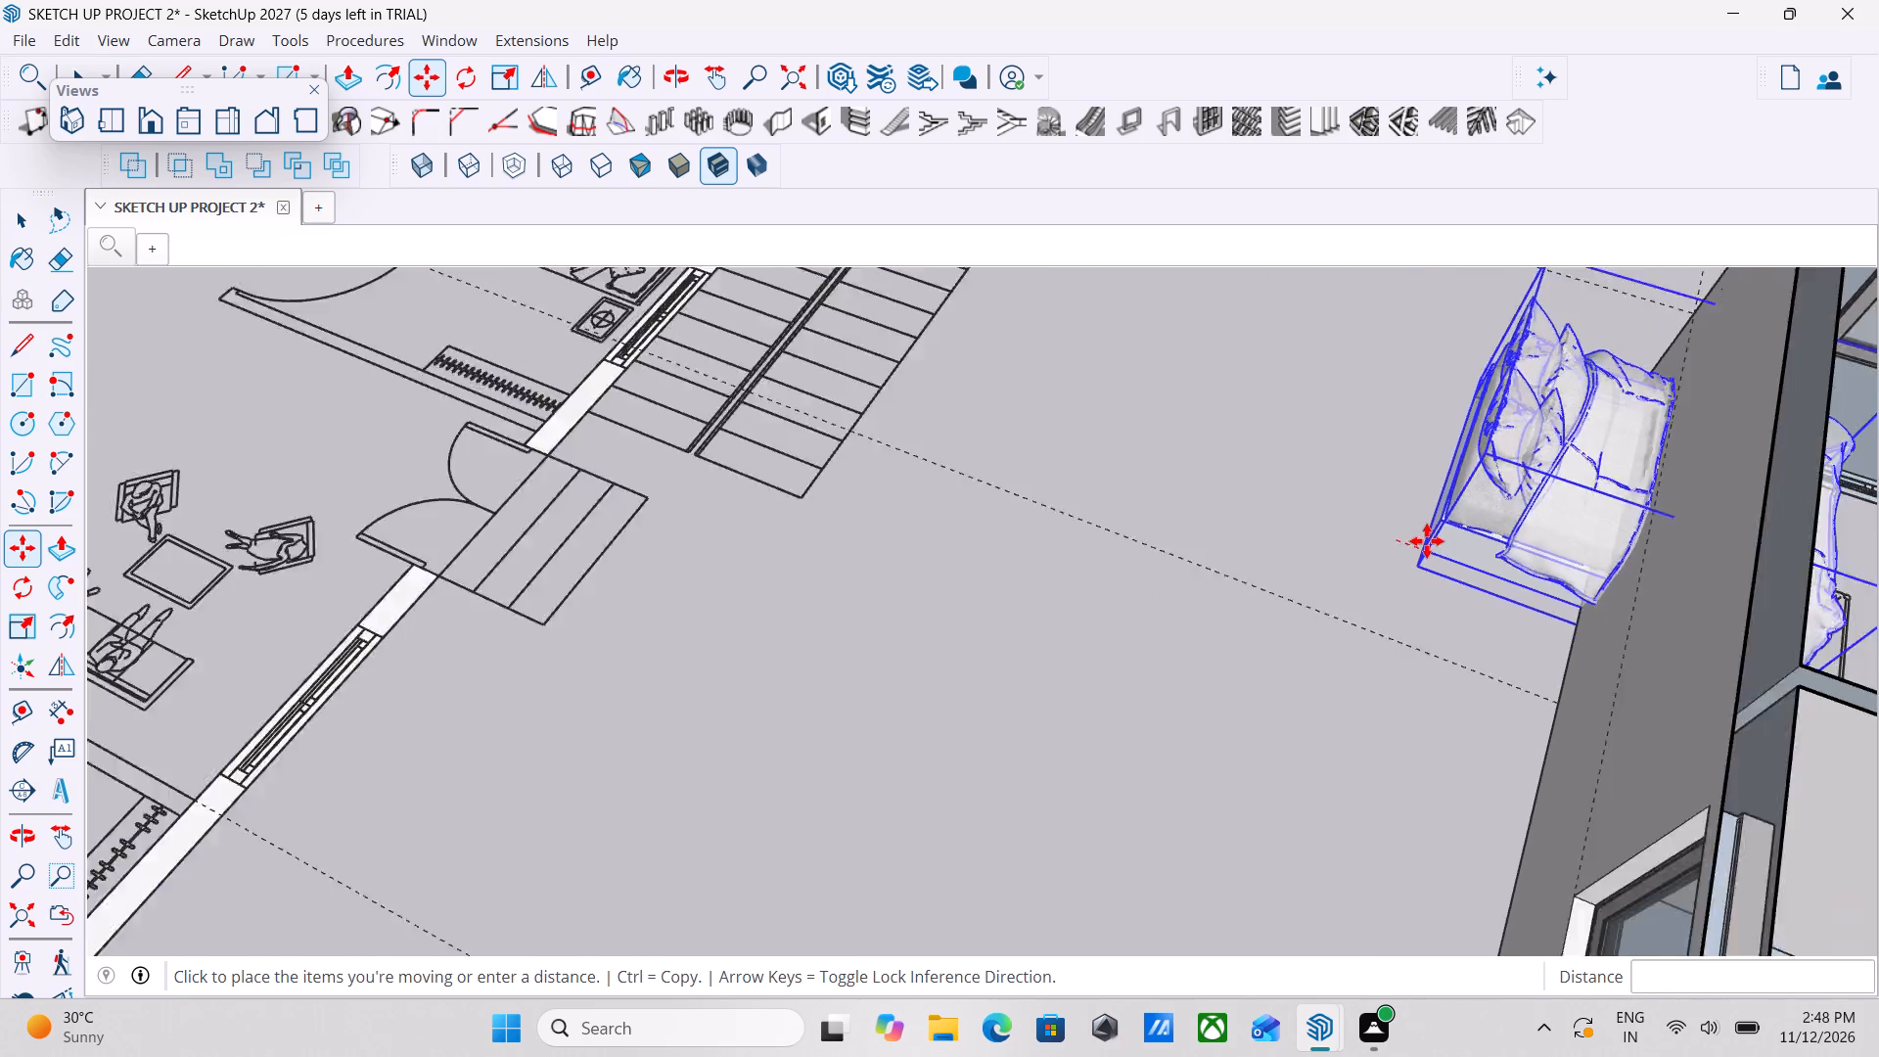
scroll(1427, 541, down, 7)
middle_drag(1675, 593, 1493, 620)
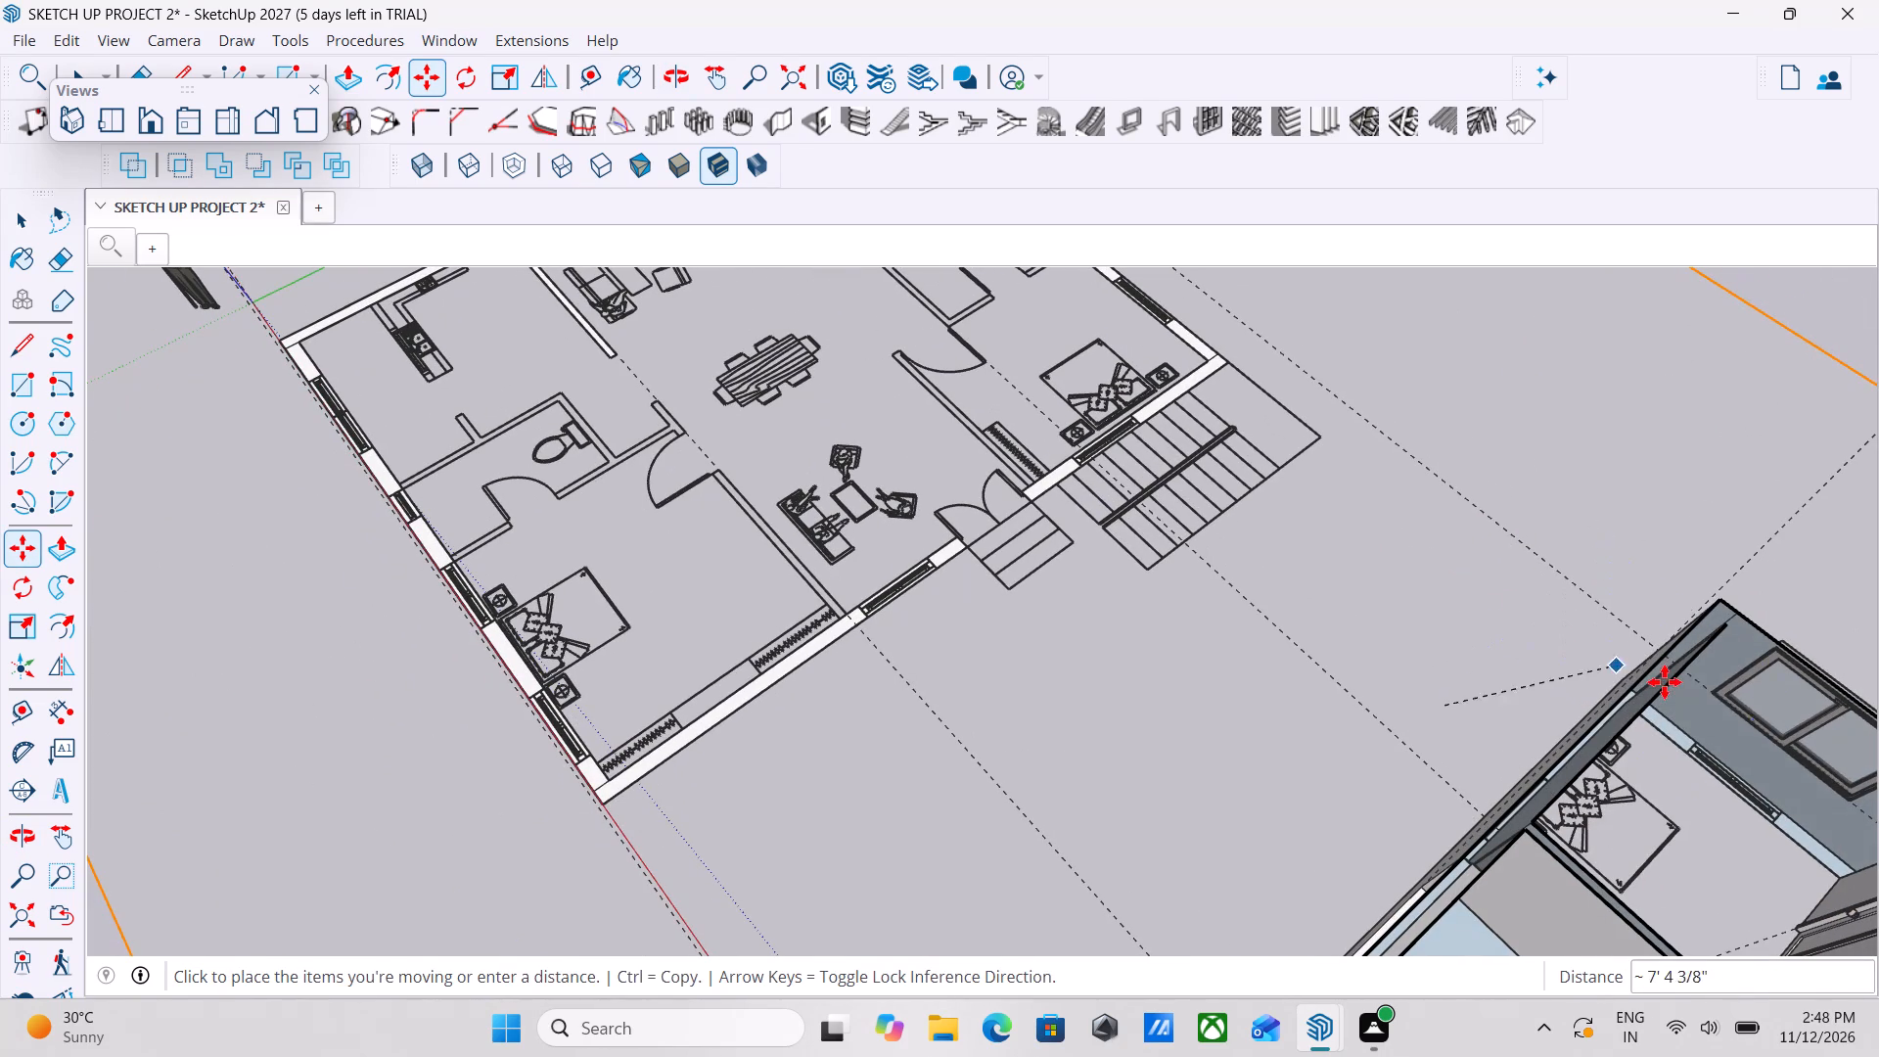
shift+middle_drag(1643, 696, 1397, 437)
scroll(1398, 547, up, 2)
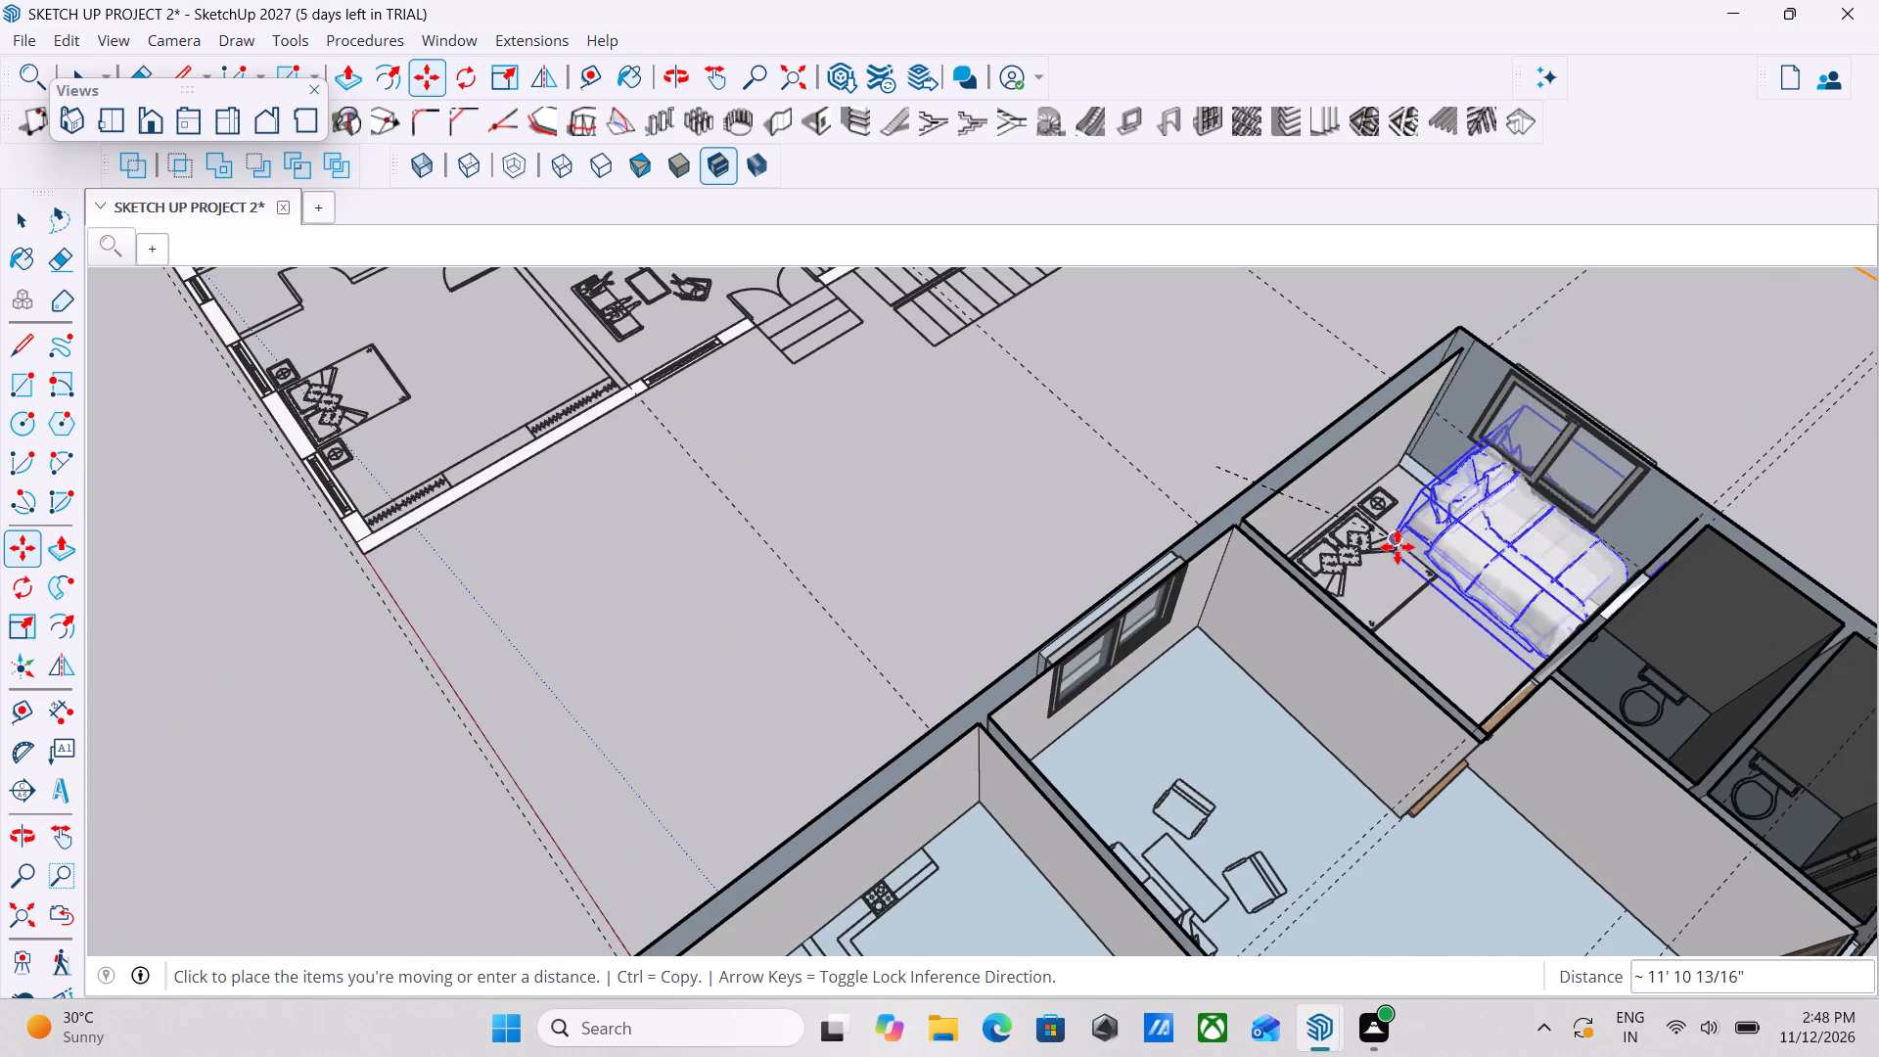
scroll(1398, 547, up, 9)
scroll(1254, 558, up, 4)
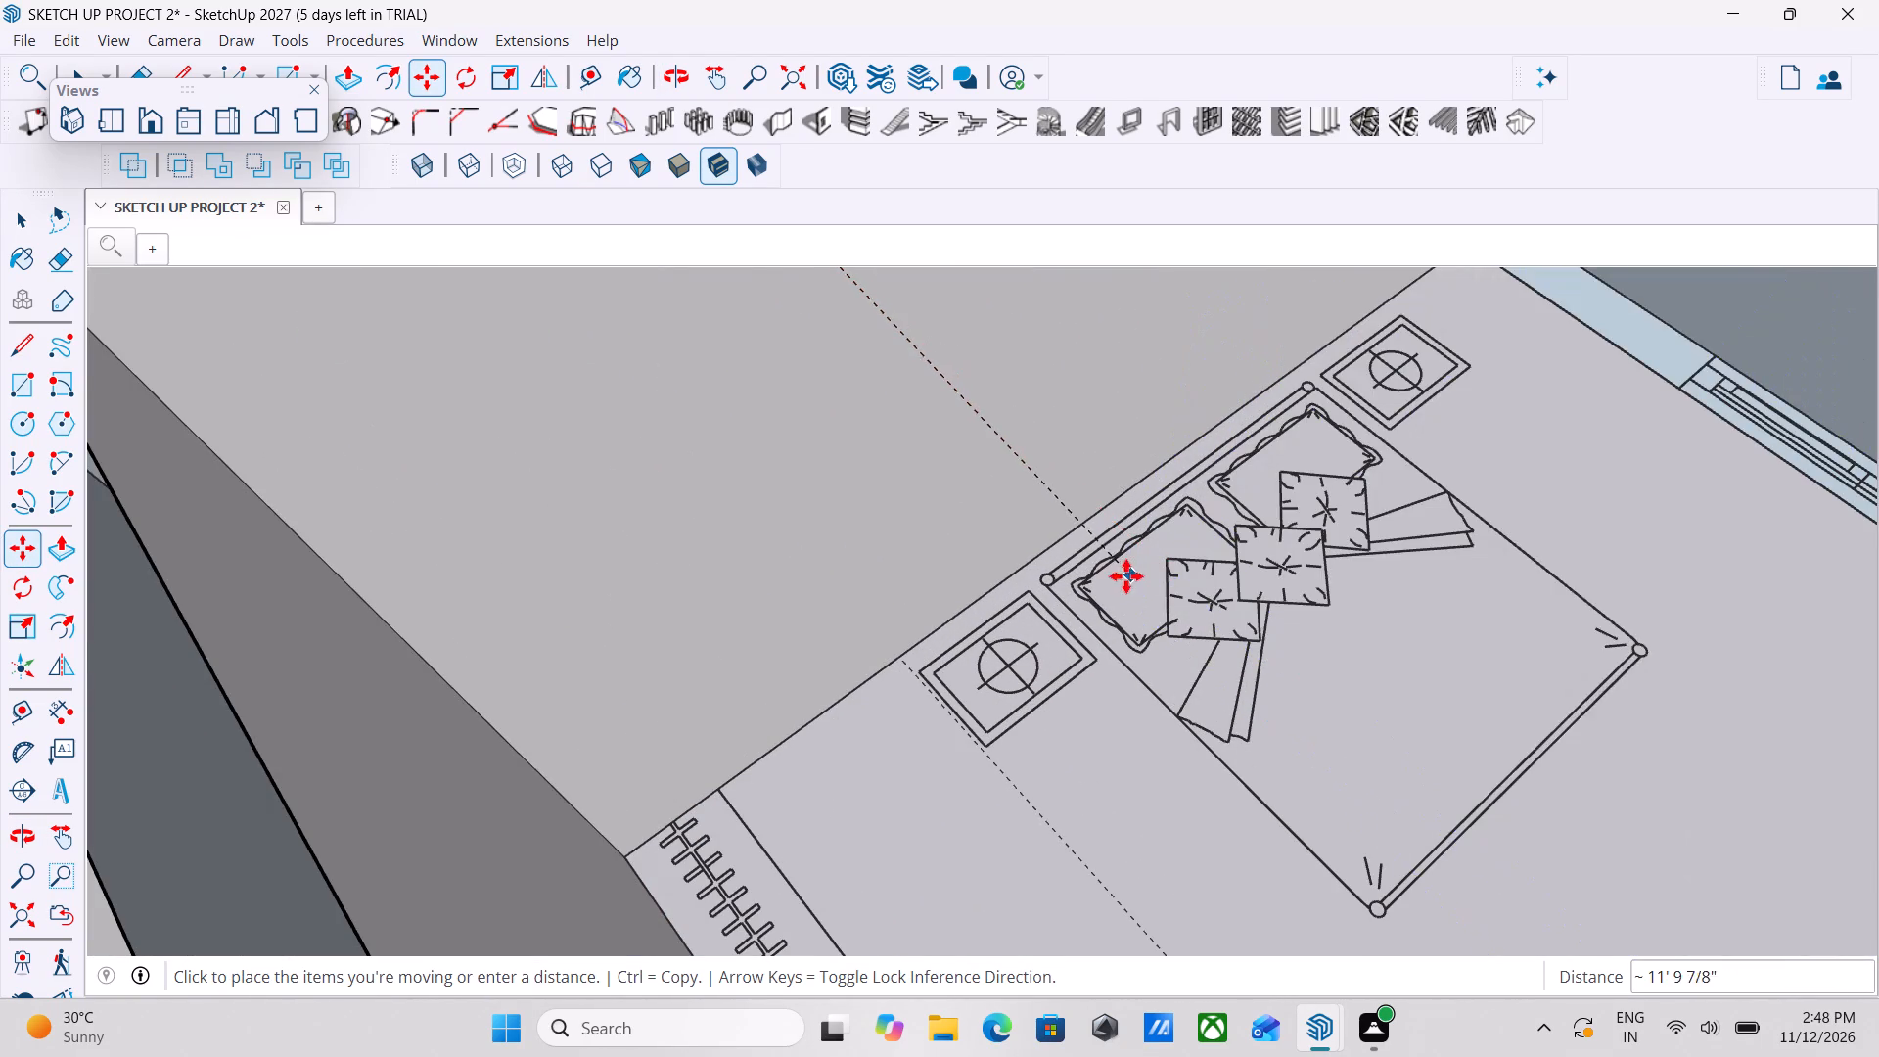
scroll(1122, 576, up, 6)
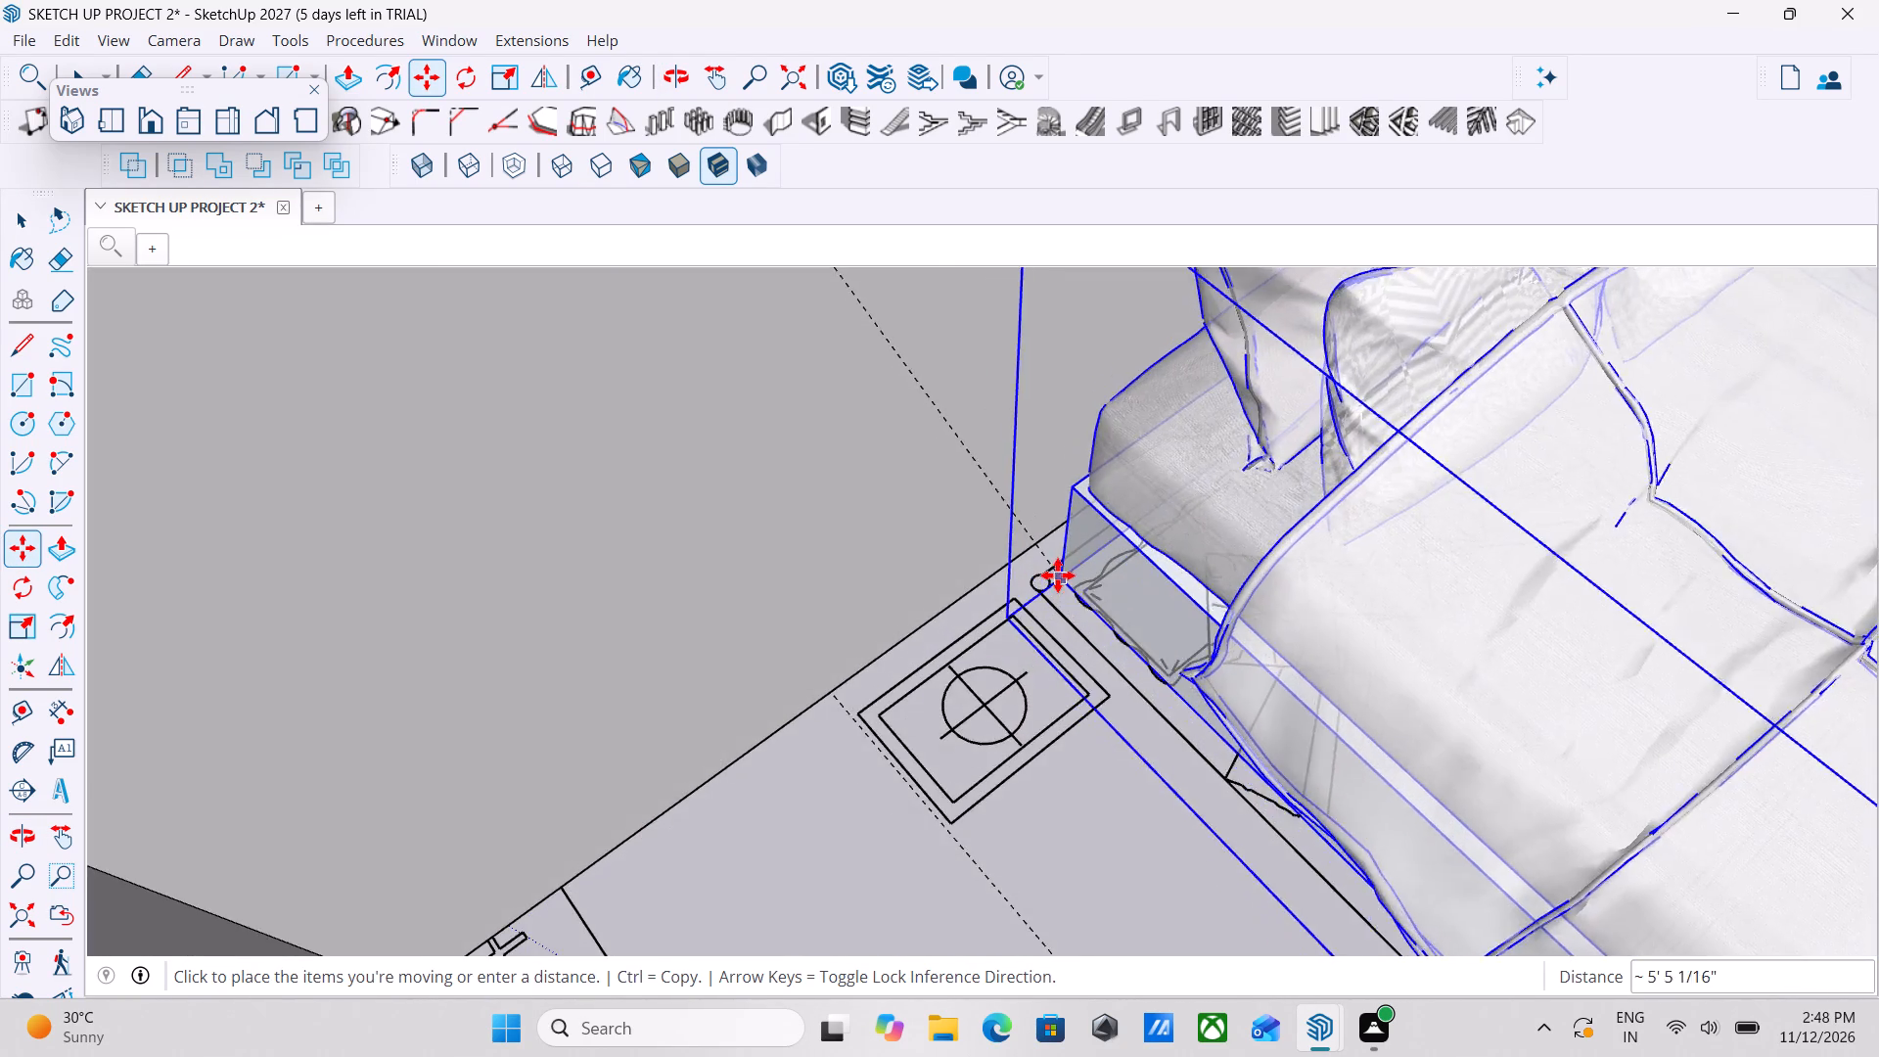
scroll(1058, 575, up, 5)
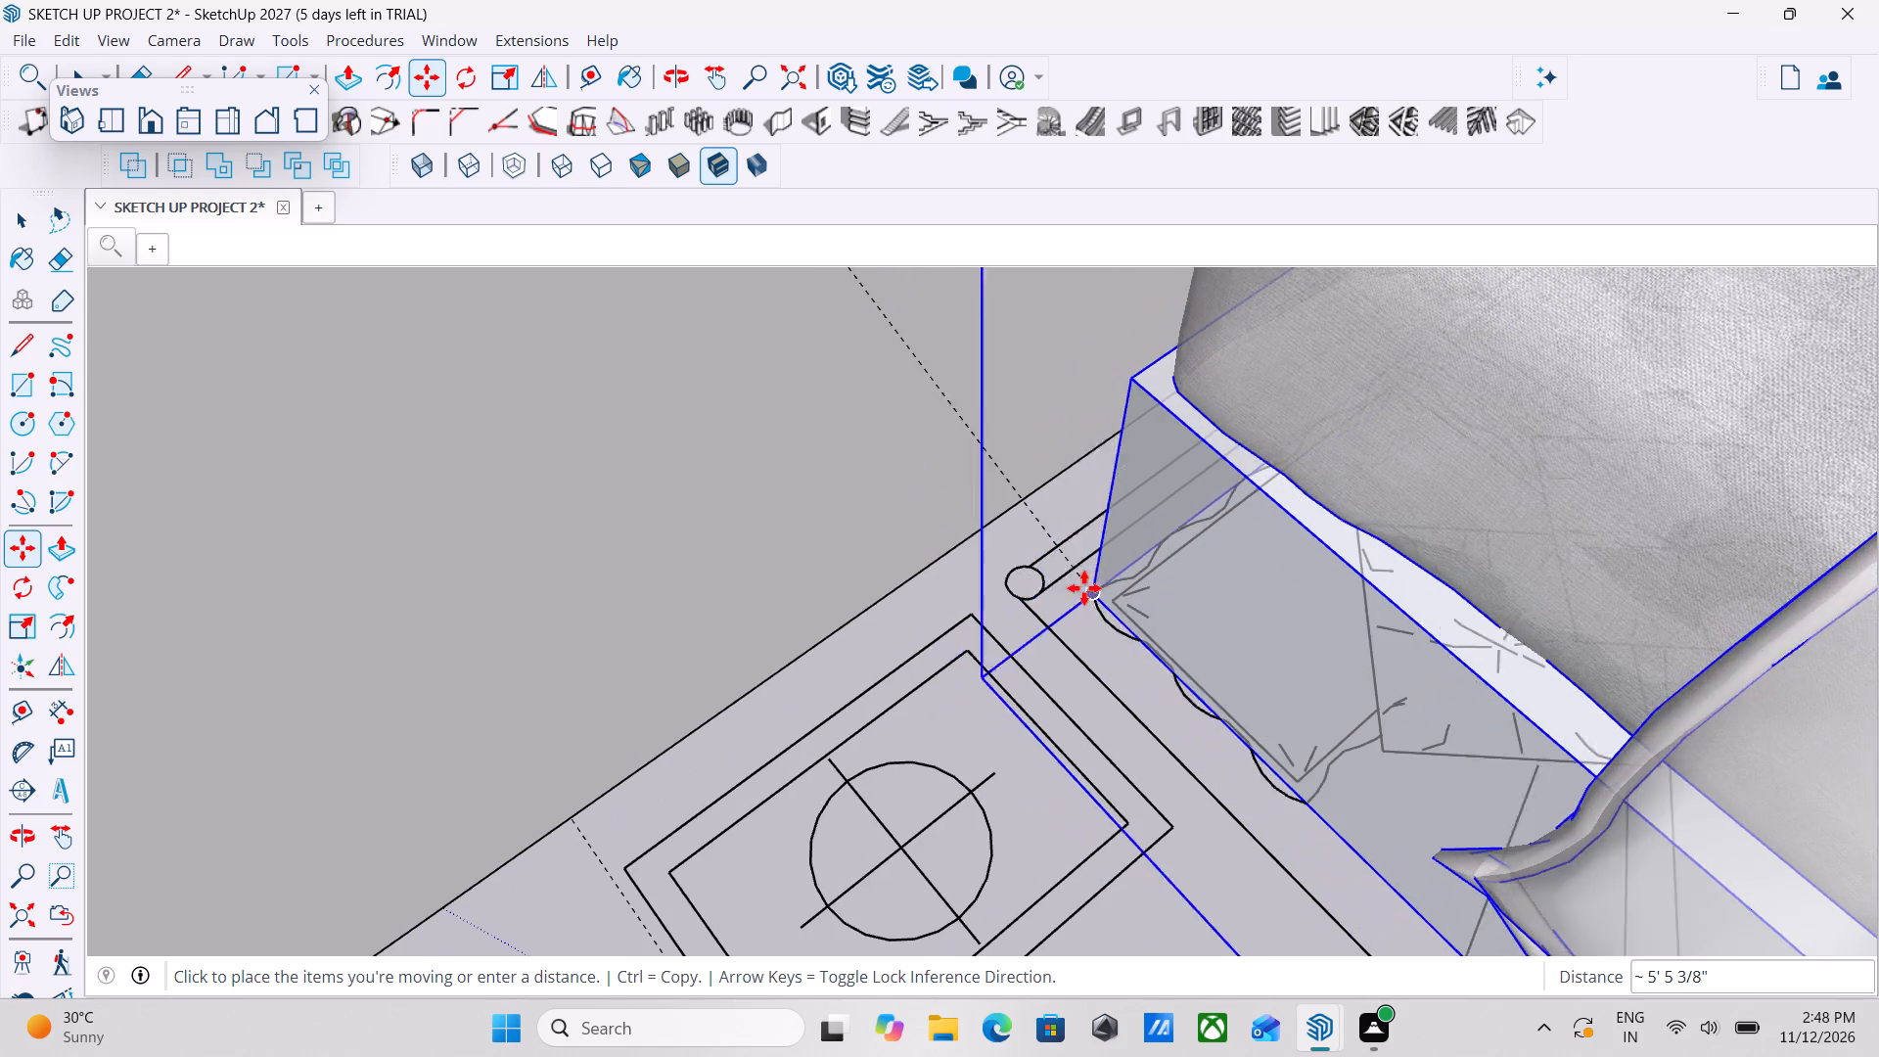
click(1040, 589)
Examine the repositioned bed from several angles against the bedroom walls, window, doors and the rest of the ground-floor layout.
scroll(1040, 589, down, 6)
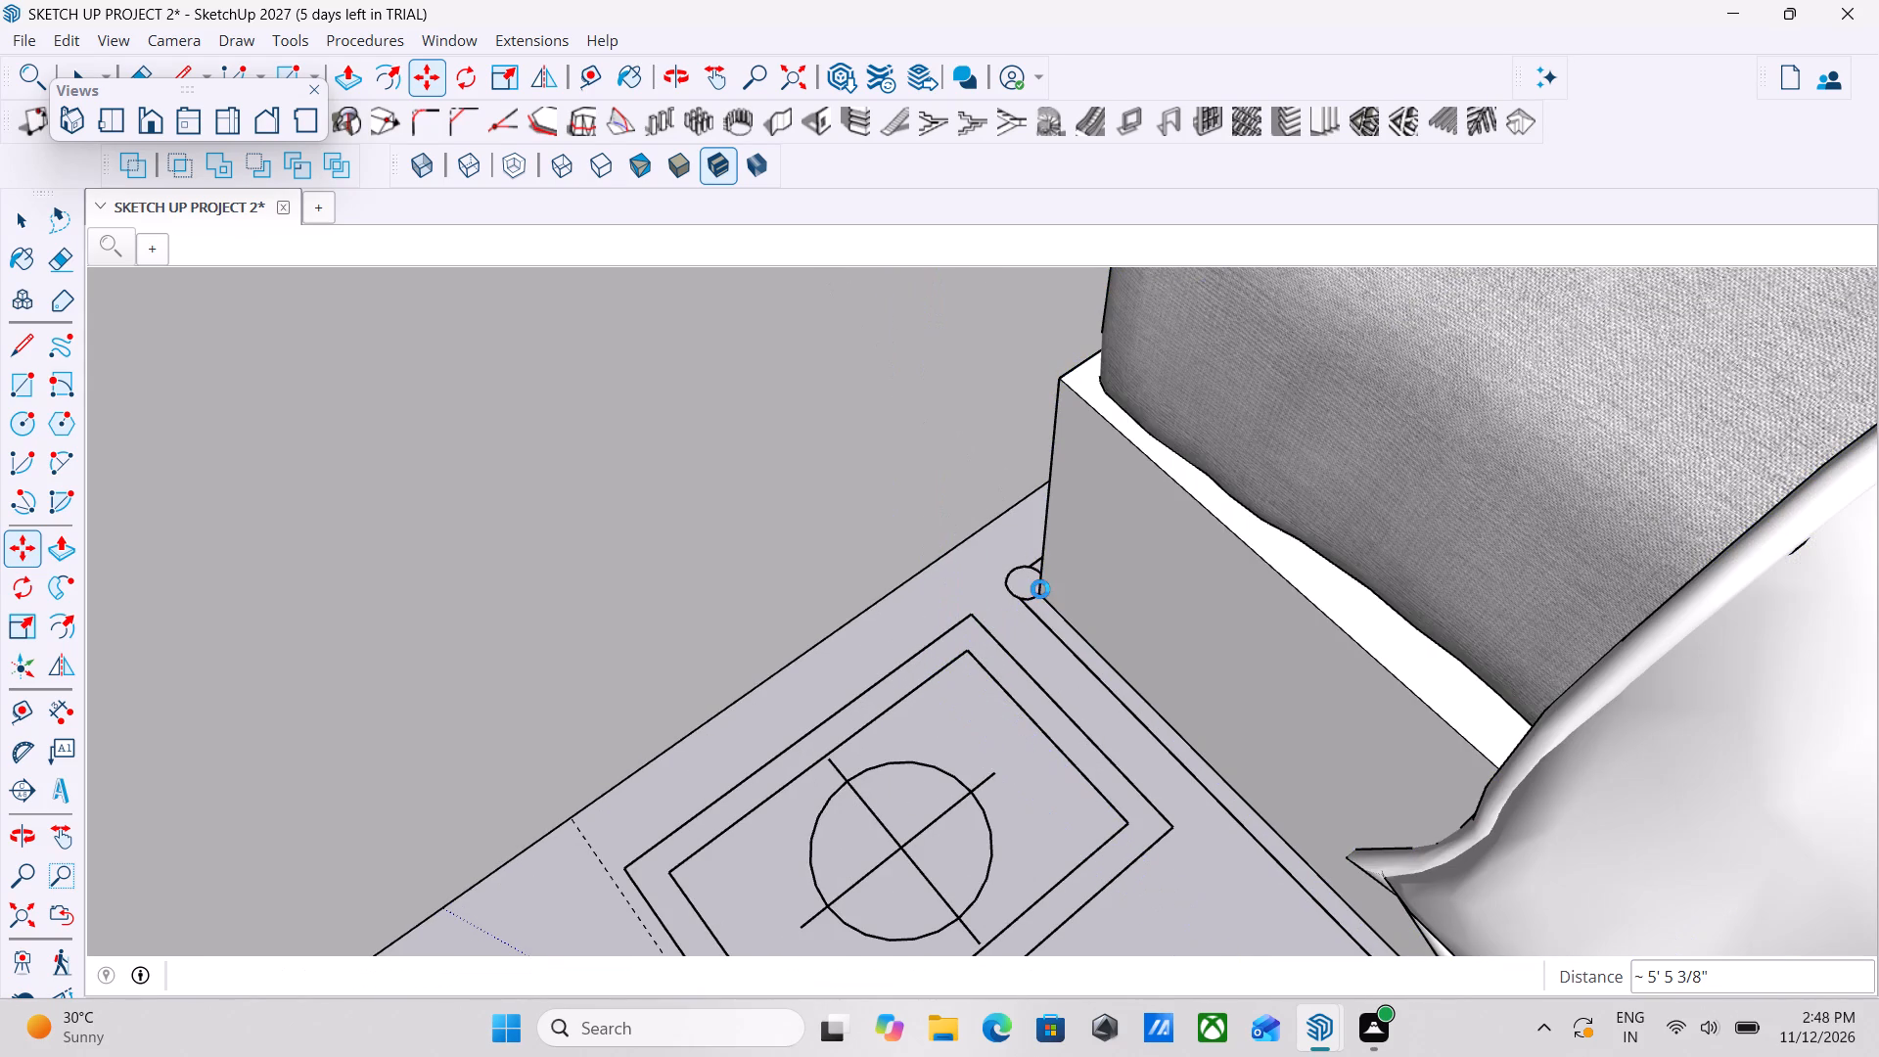
scroll(1040, 589, down, 1)
scroll(1209, 573, down, 6)
scroll(1367, 480, down, 4)
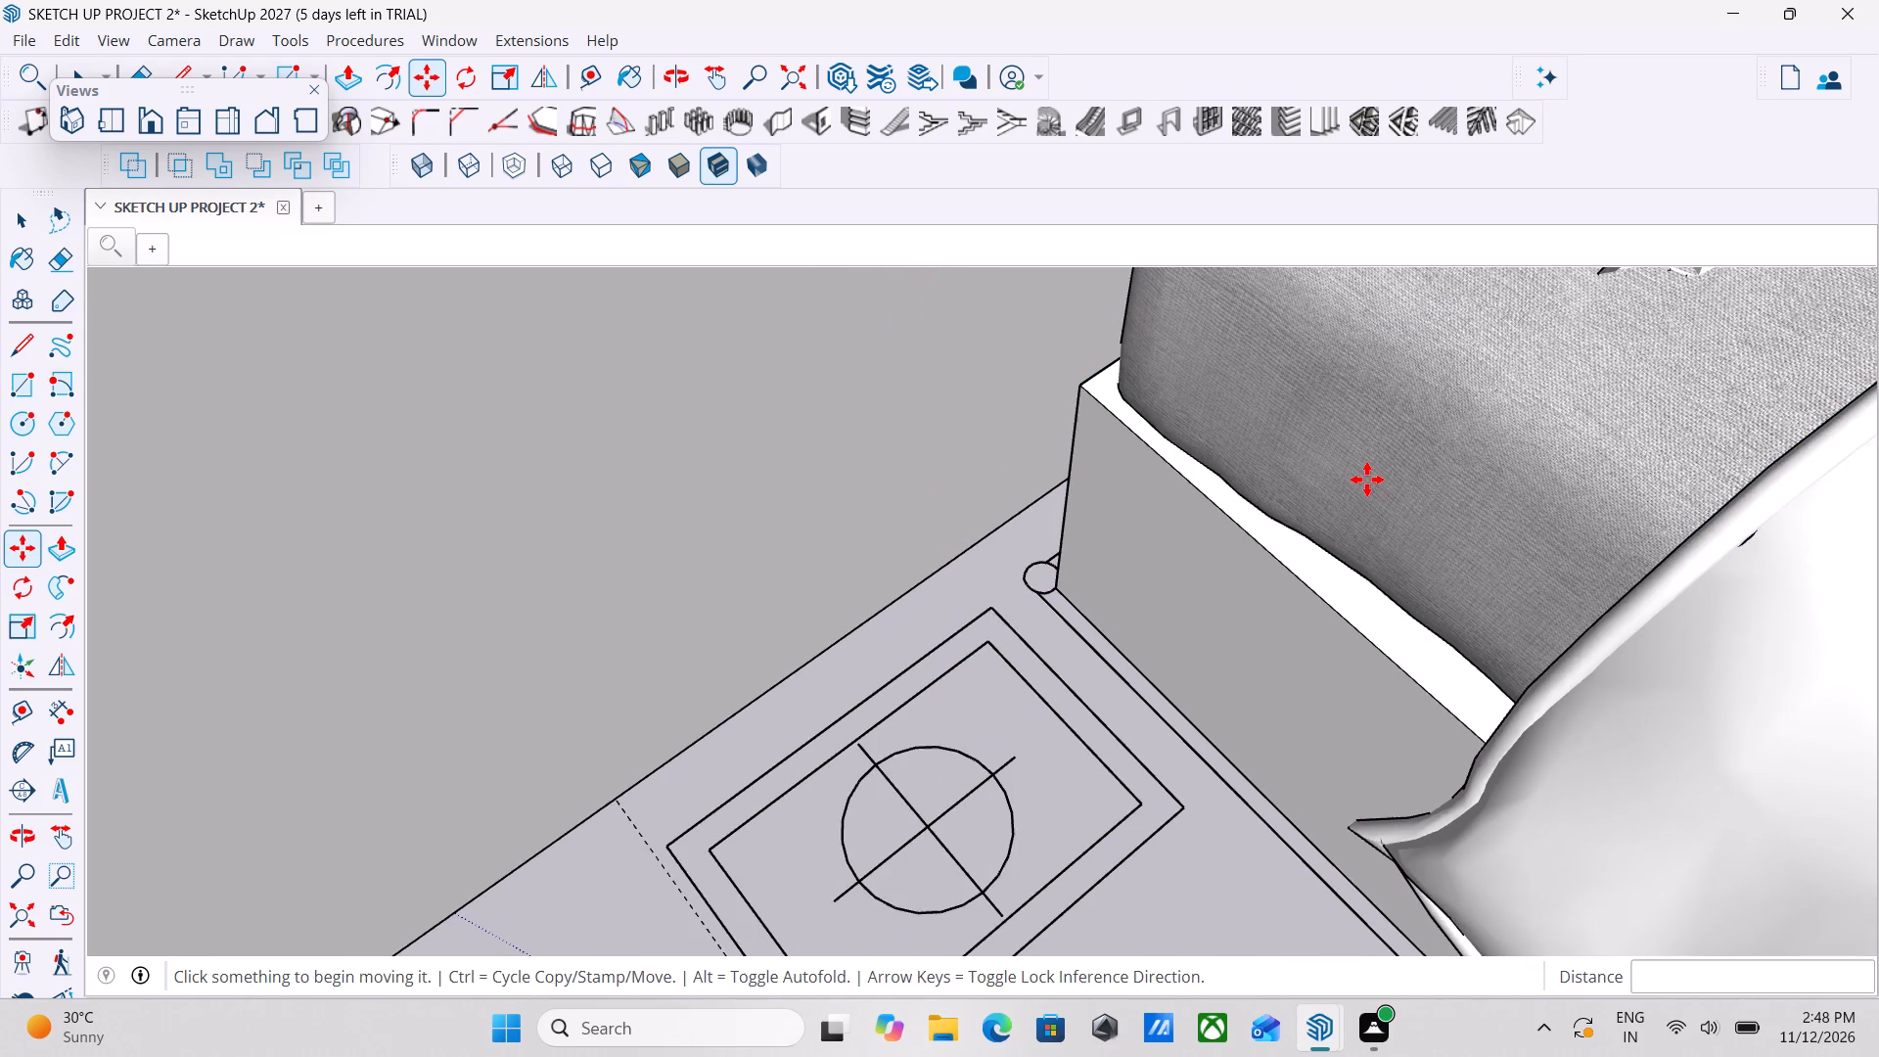
scroll(1367, 480, down, 20)
scroll(1367, 480, down, 11)
scroll(1609, 501, down, 3)
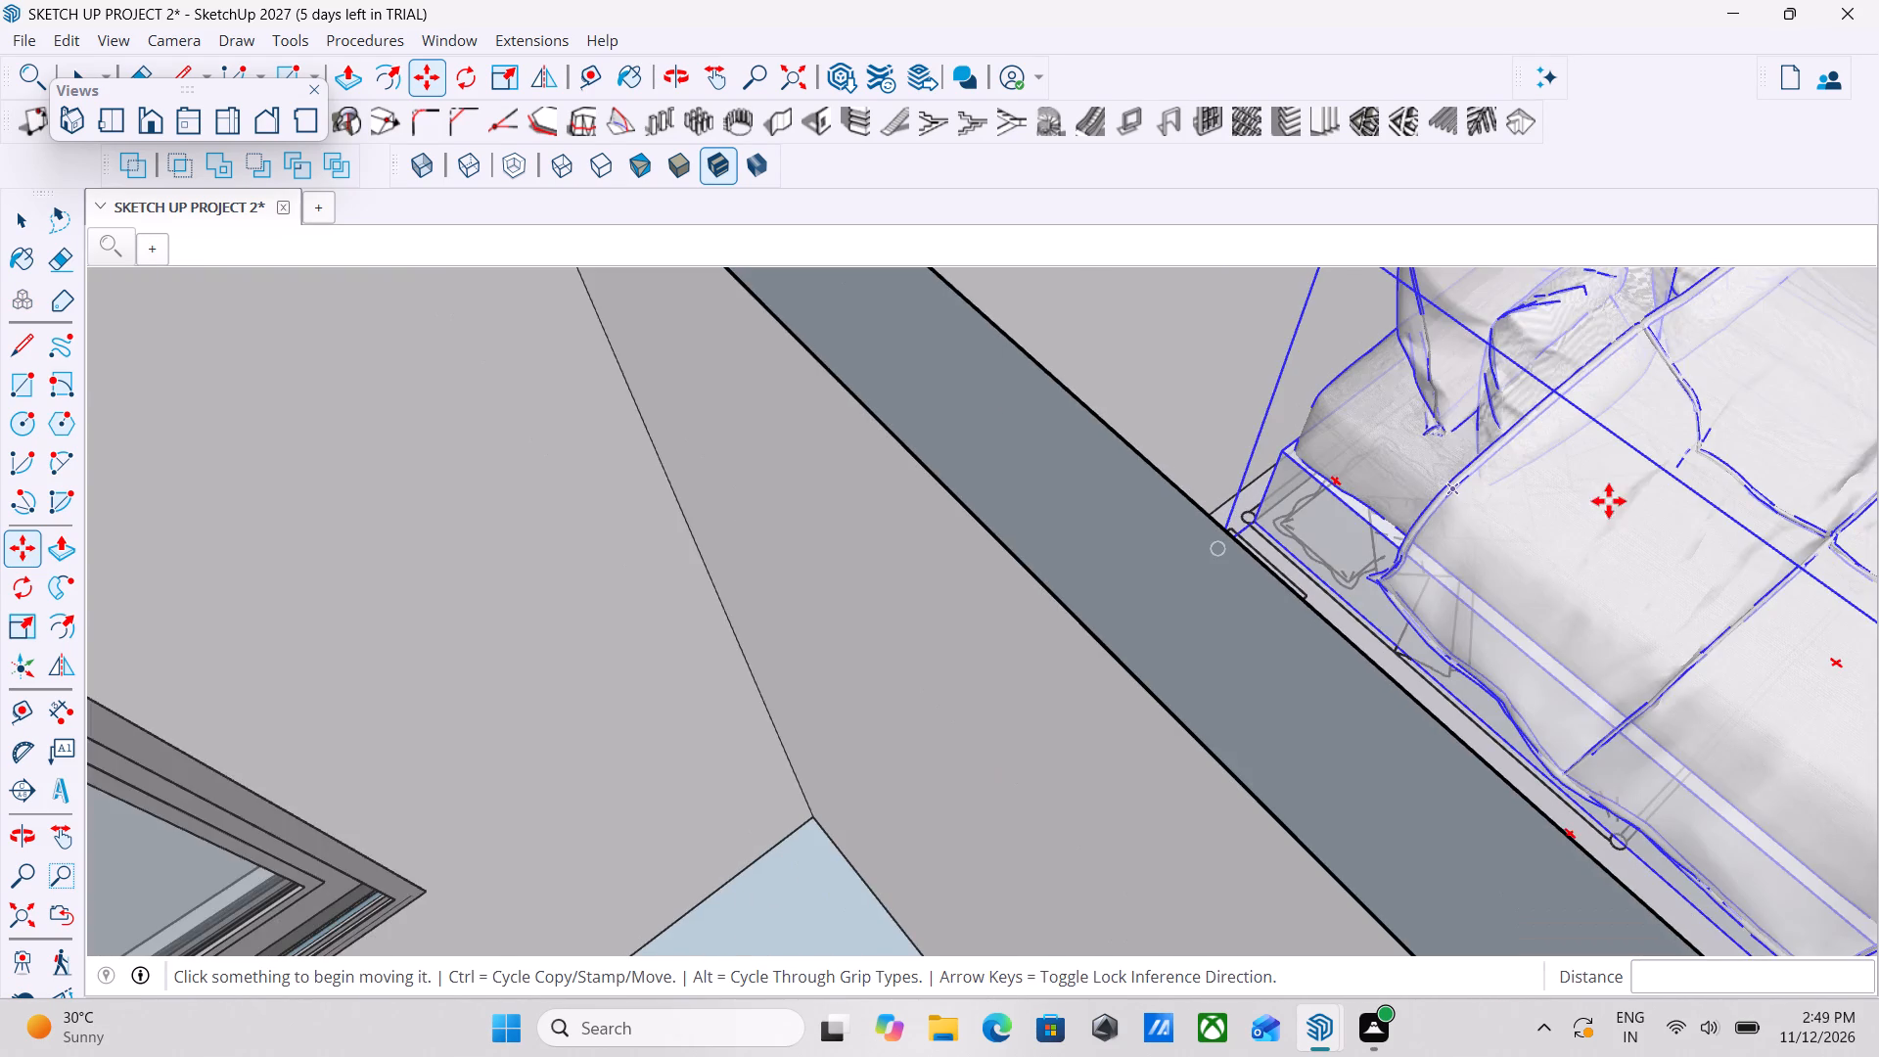
scroll(1609, 501, down, 13)
middle_drag(1746, 509, 1437, 576)
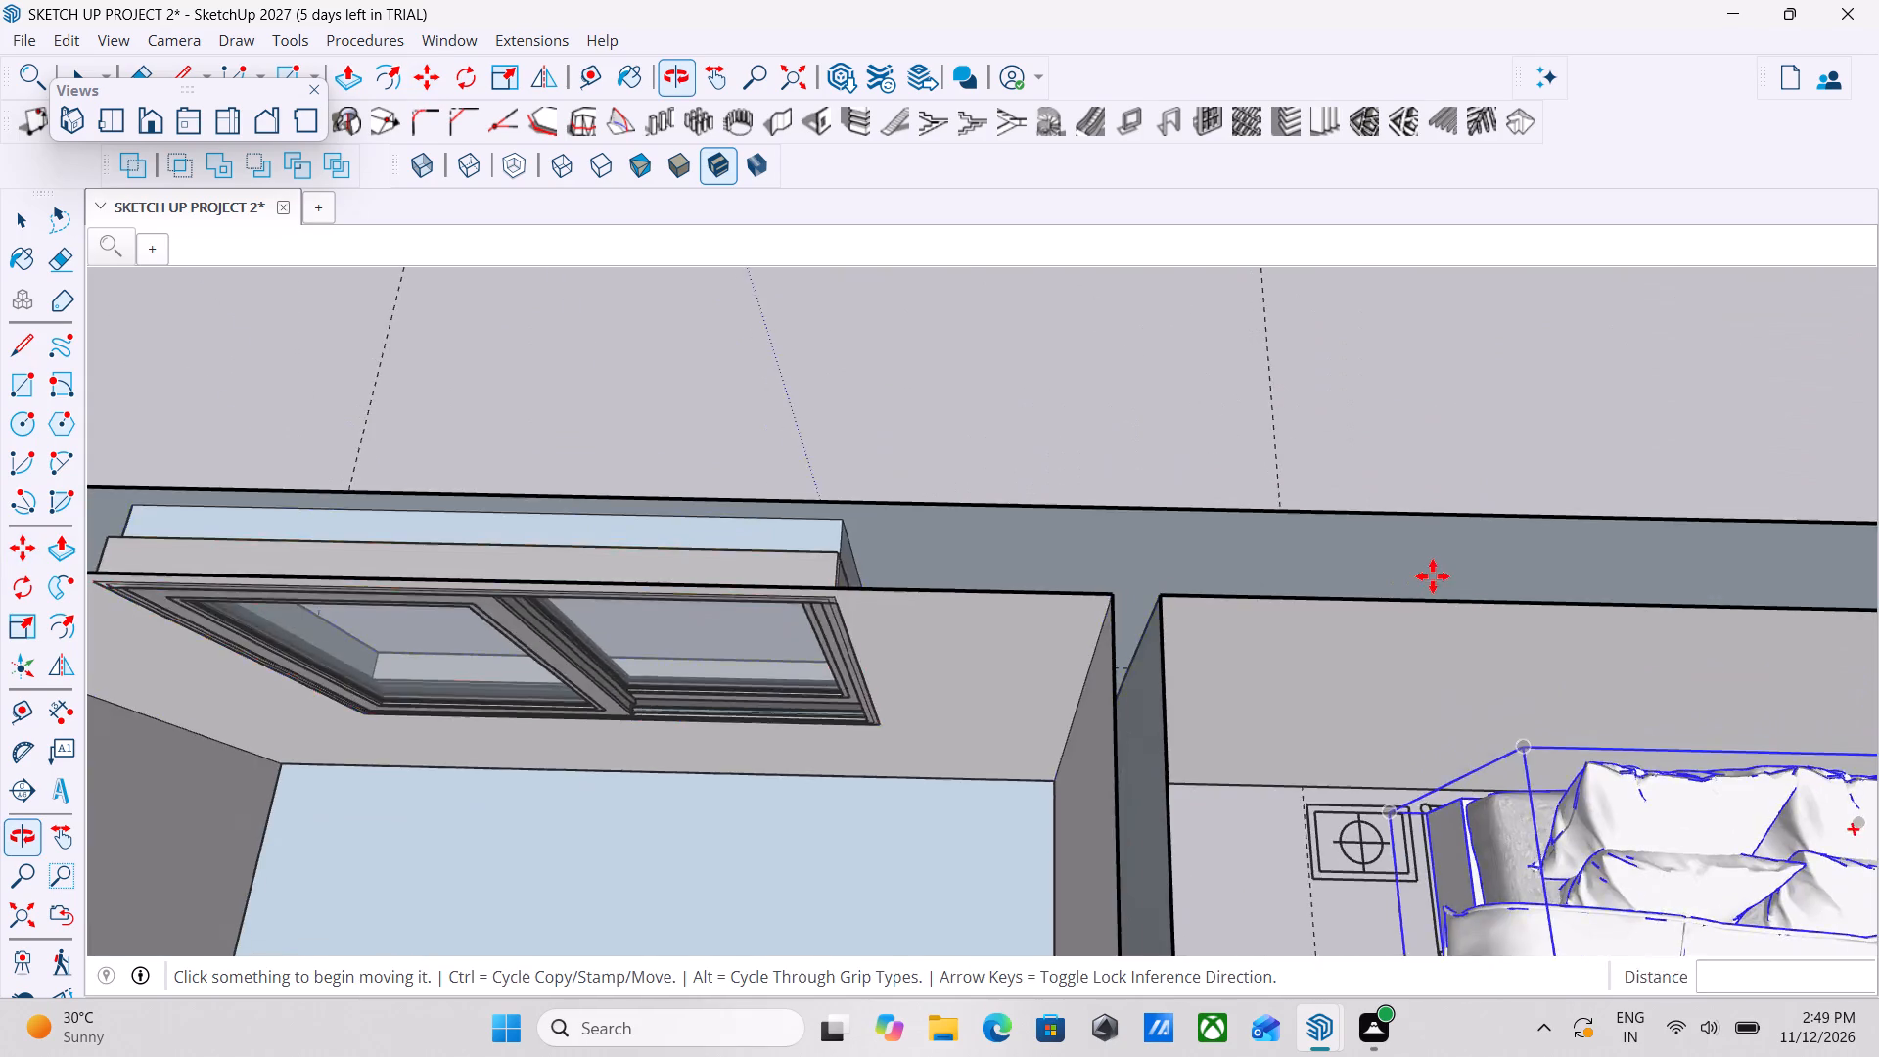
scroll(1433, 576, down, 5)
scroll(1481, 644, down, 9)
scroll(1552, 705, down, 3)
middle_drag(1552, 705, 1657, 670)
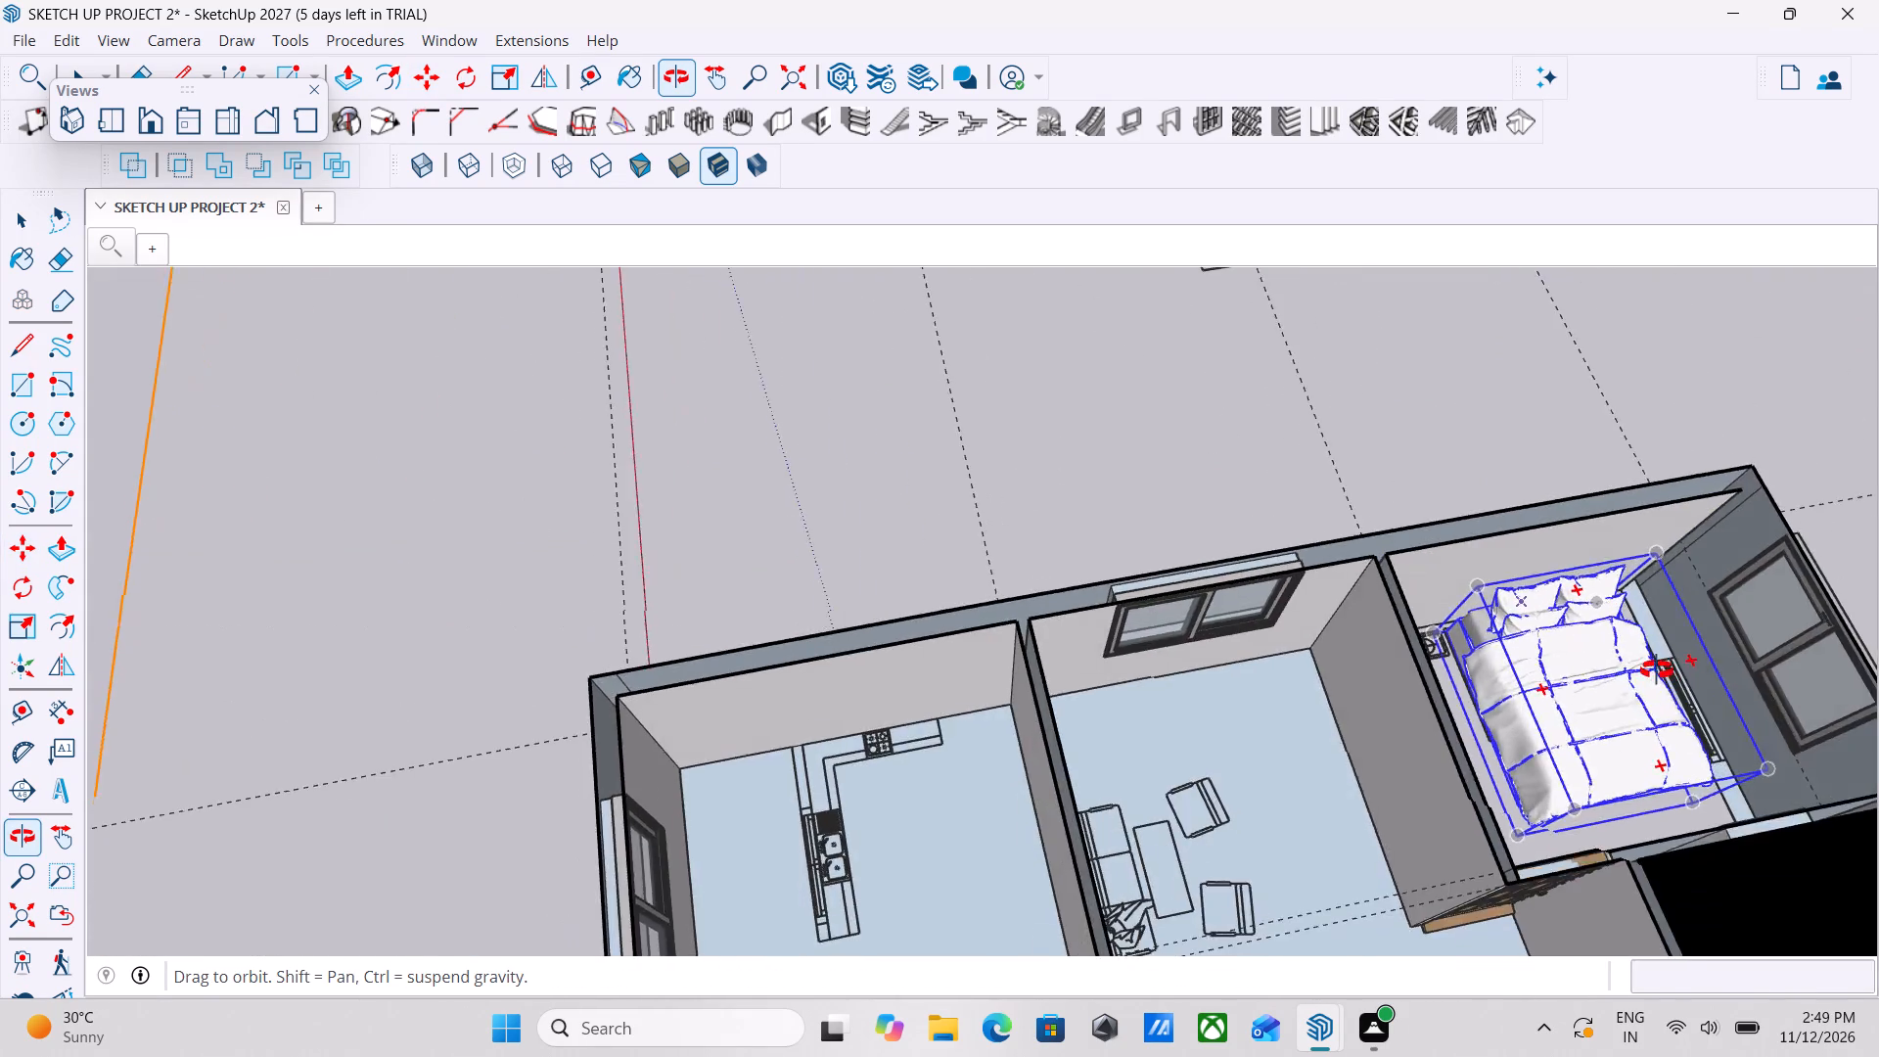
middle_drag(1657, 670, 1553, 715)
scroll(1543, 703, down, 4)
middle_drag(1543, 703, 1356, 560)
scroll(1355, 563, down, 4)
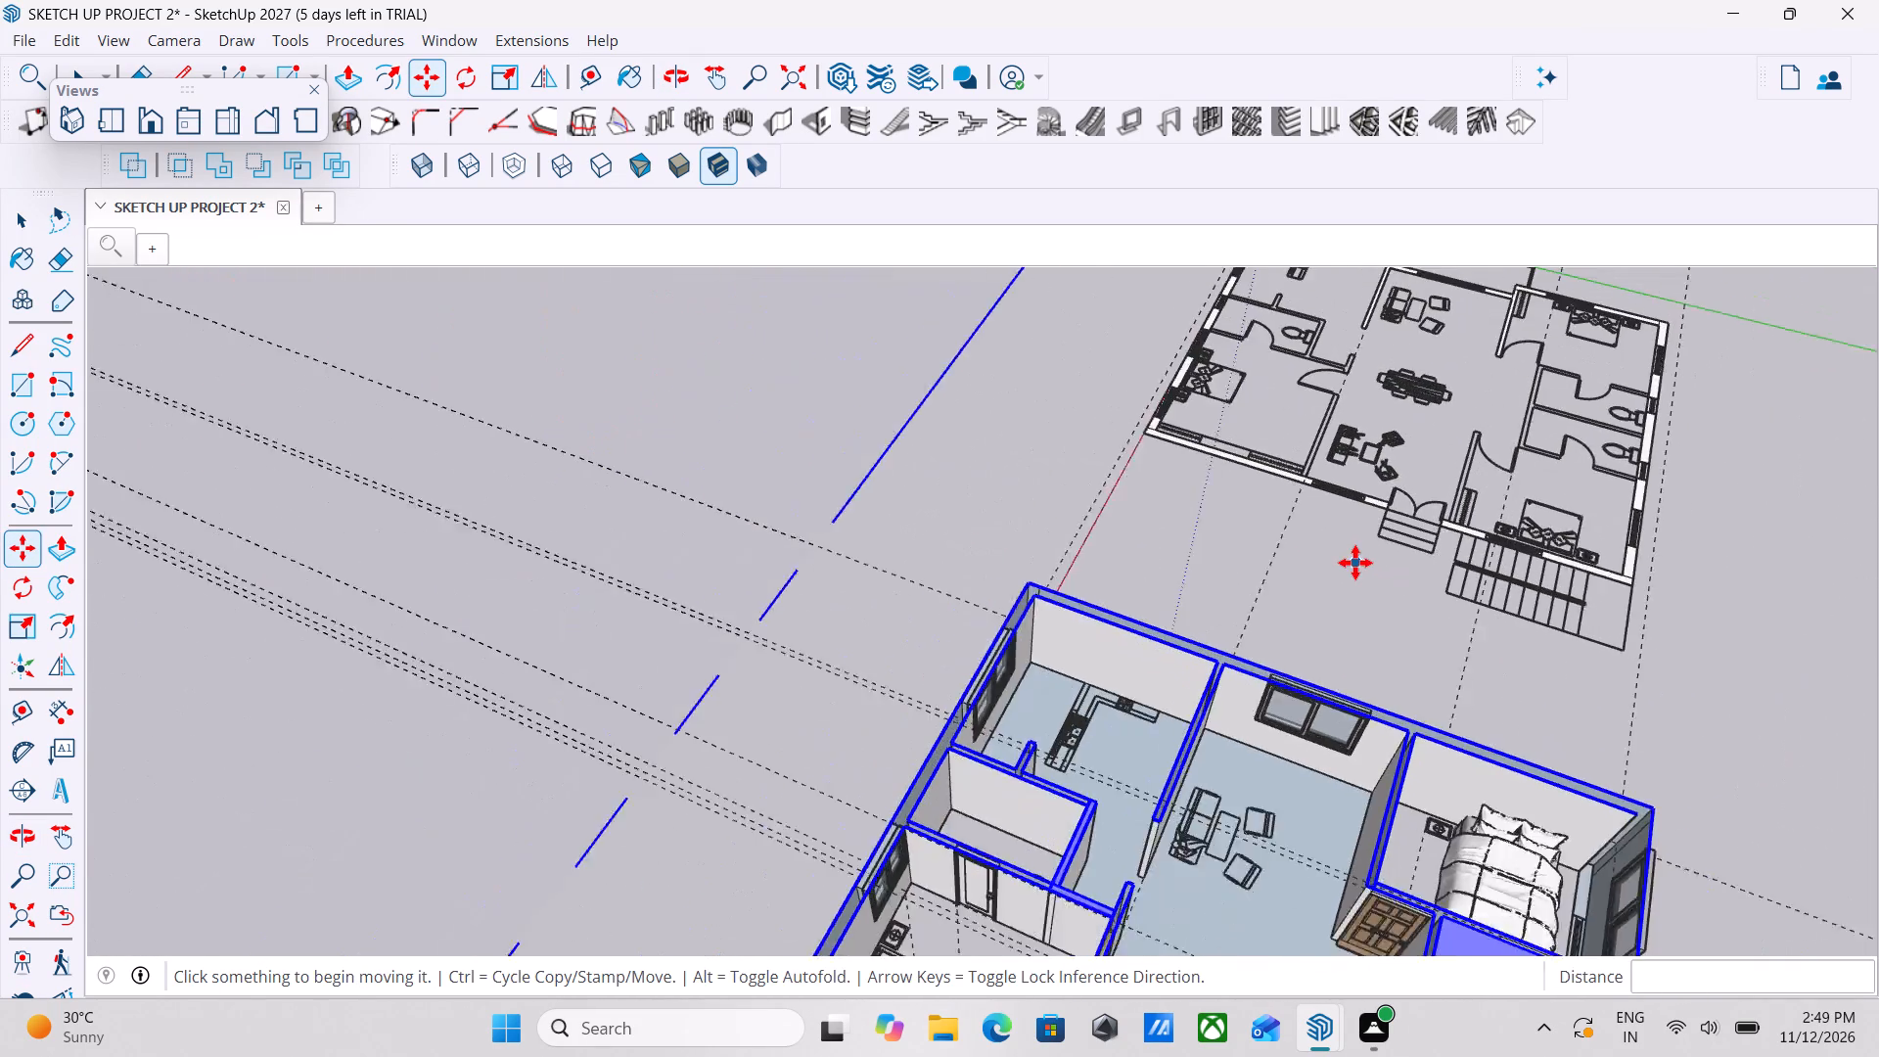
scroll(1355, 563, down, 5)
middle_drag(1522, 783, 1703, 758)
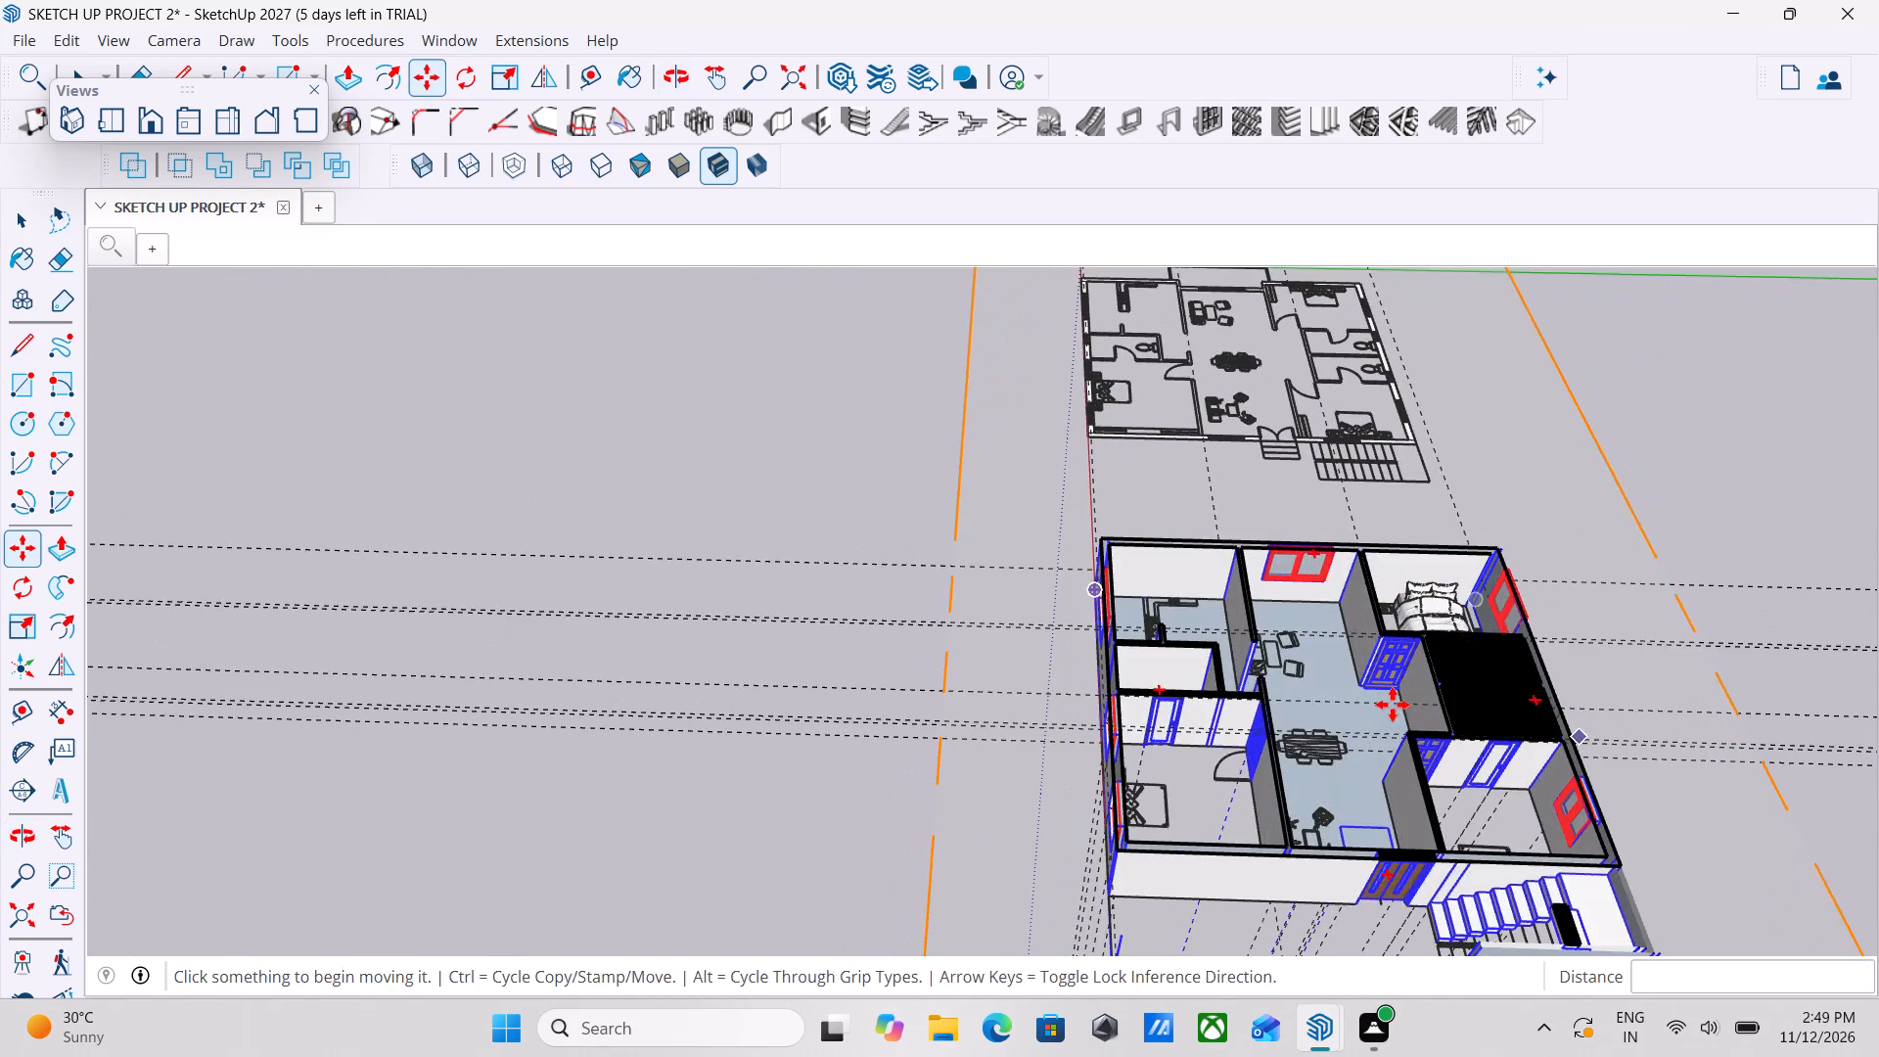
middle_drag(1393, 705, 1435, 829)
middle_drag(1413, 781, 1399, 901)
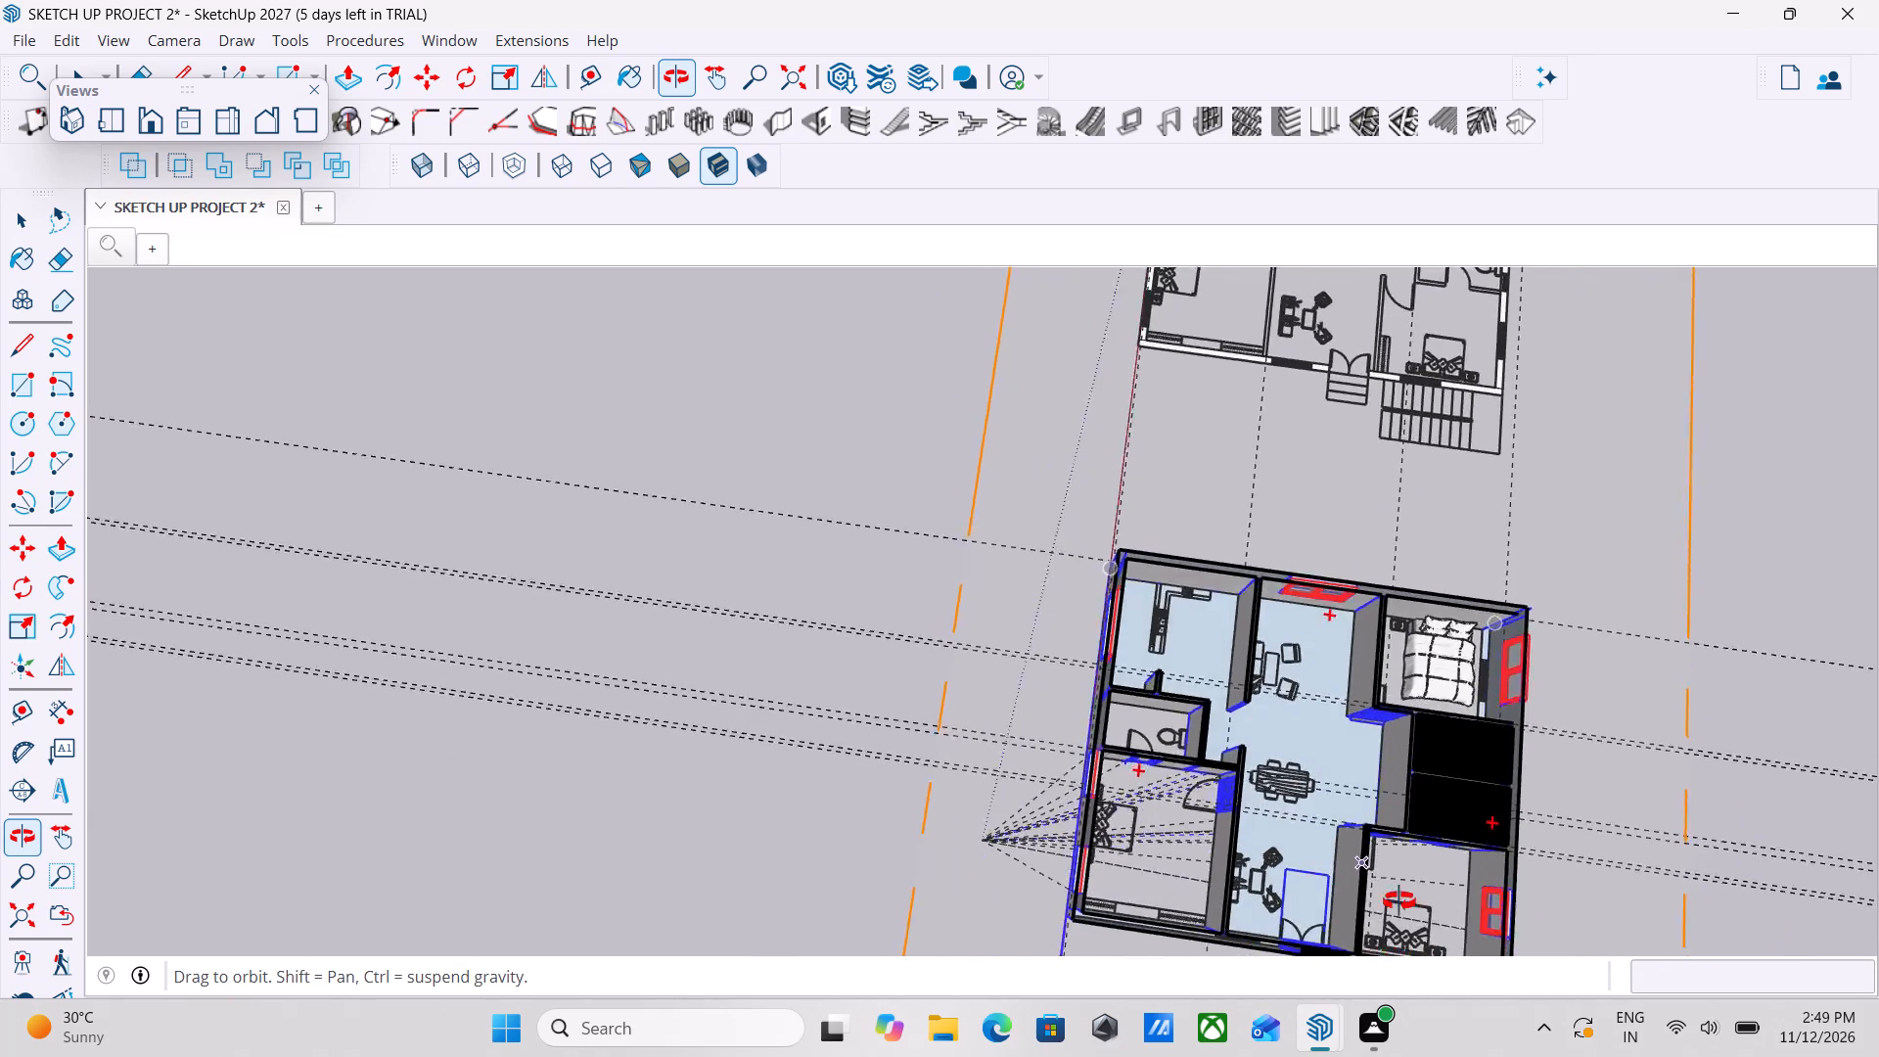
middle_drag(1399, 901, 1525, 884)
middle_drag(1282, 704, 1239, 710)
scroll(1239, 710, up, 1)
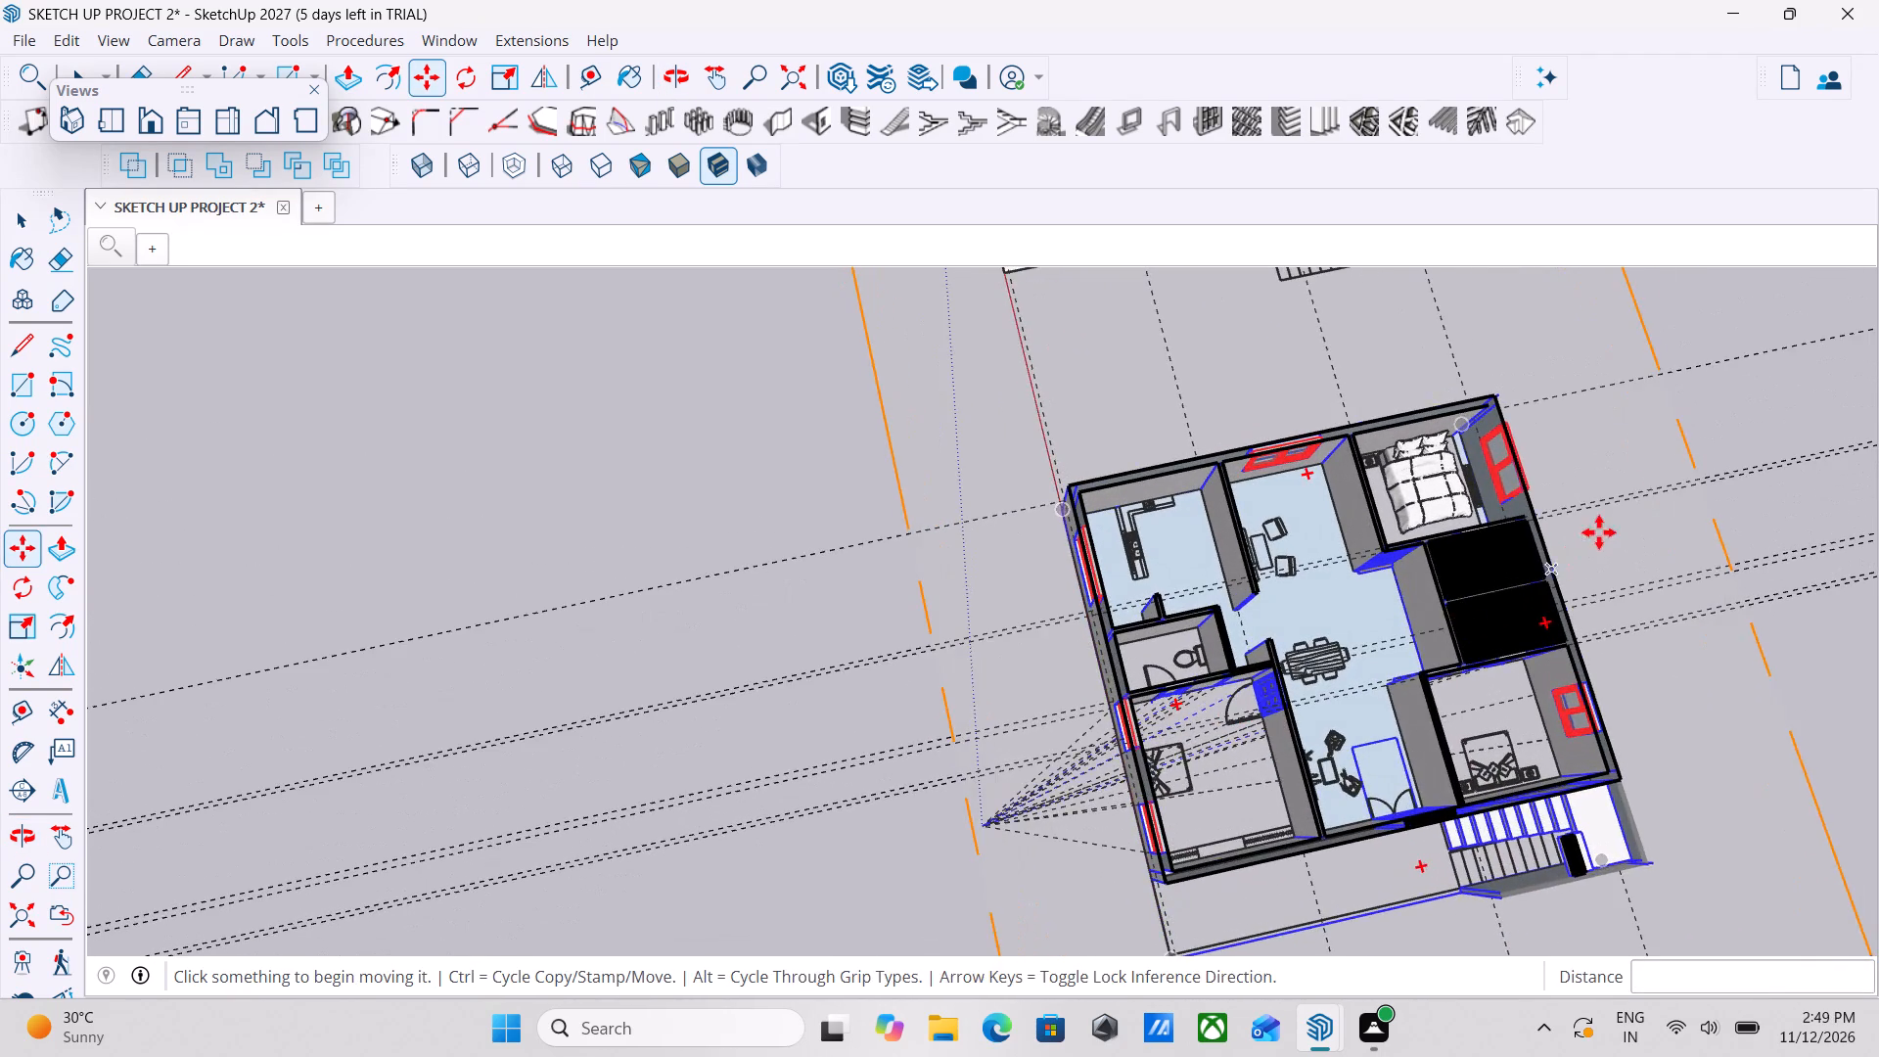
scroll(1599, 532, up, 3)
middle_drag(1599, 532, 1444, 562)
scroll(1444, 562, up, 8)
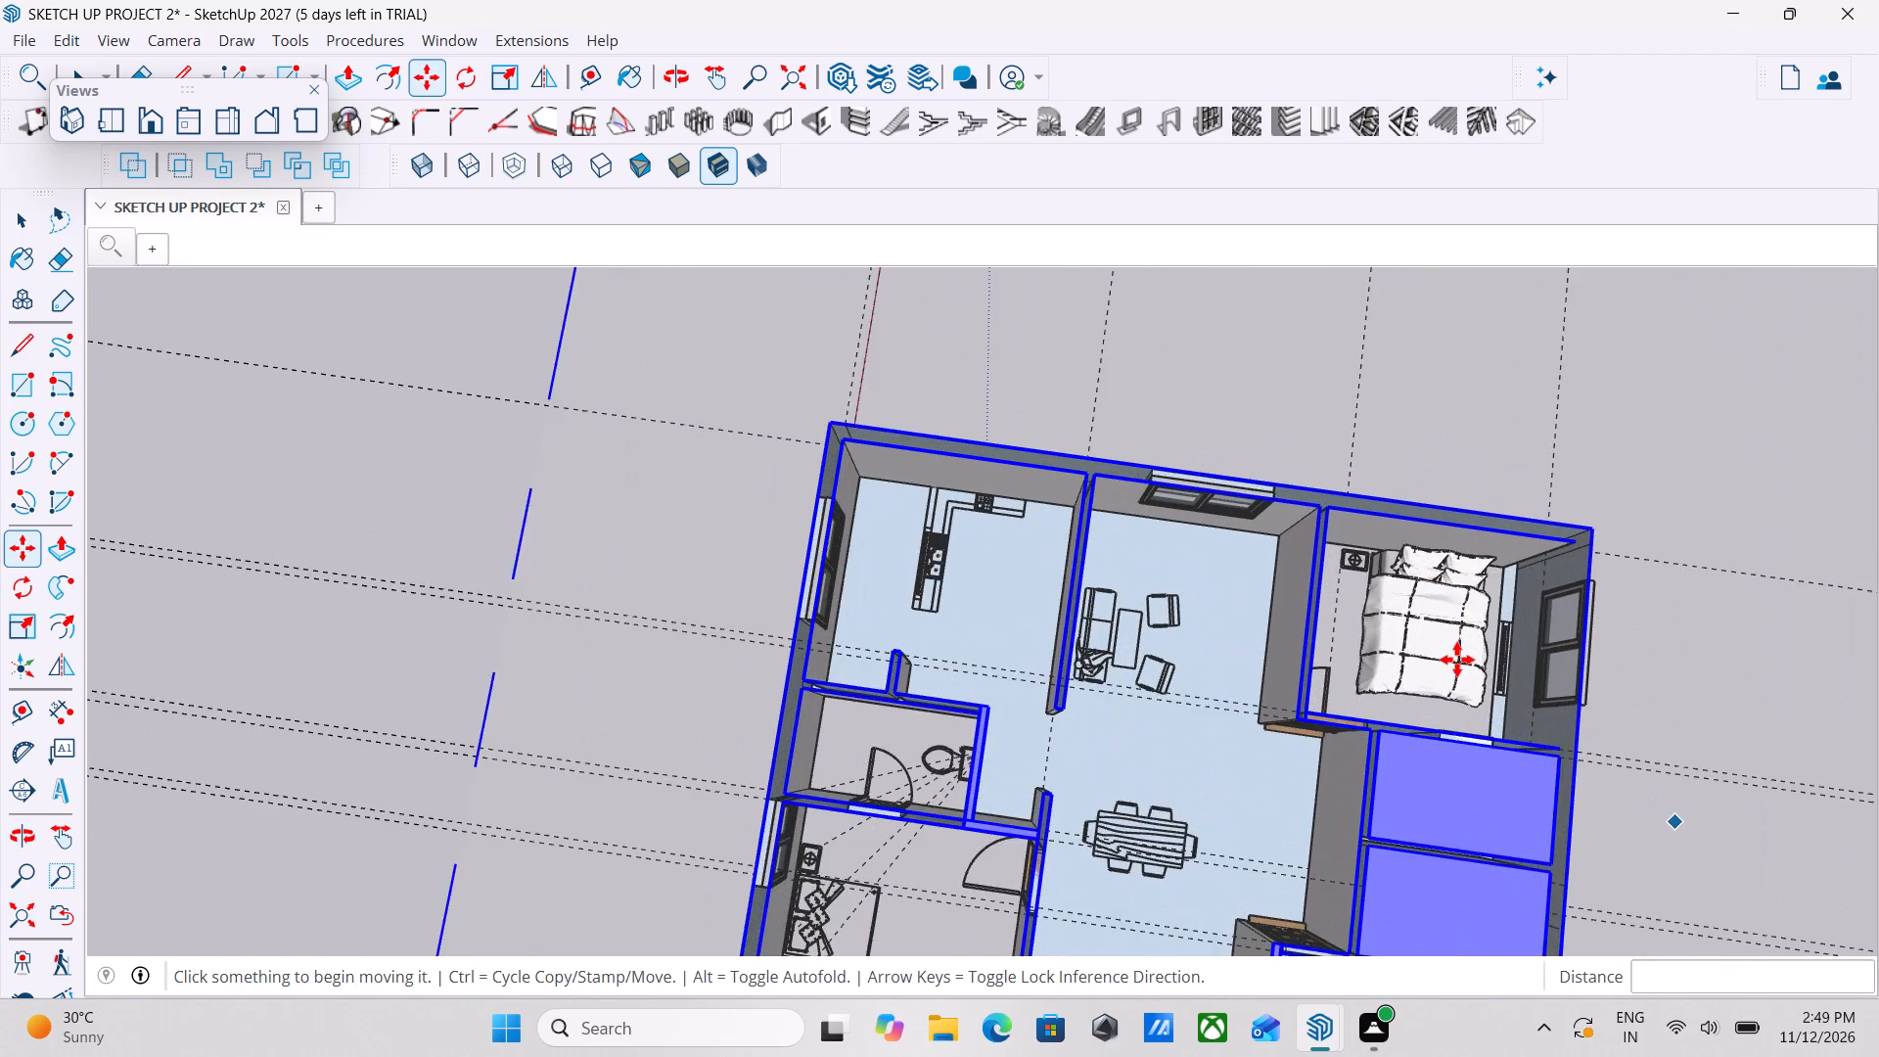
scroll(1457, 660, down, 6)
middle_drag(1463, 702, 1740, 714)
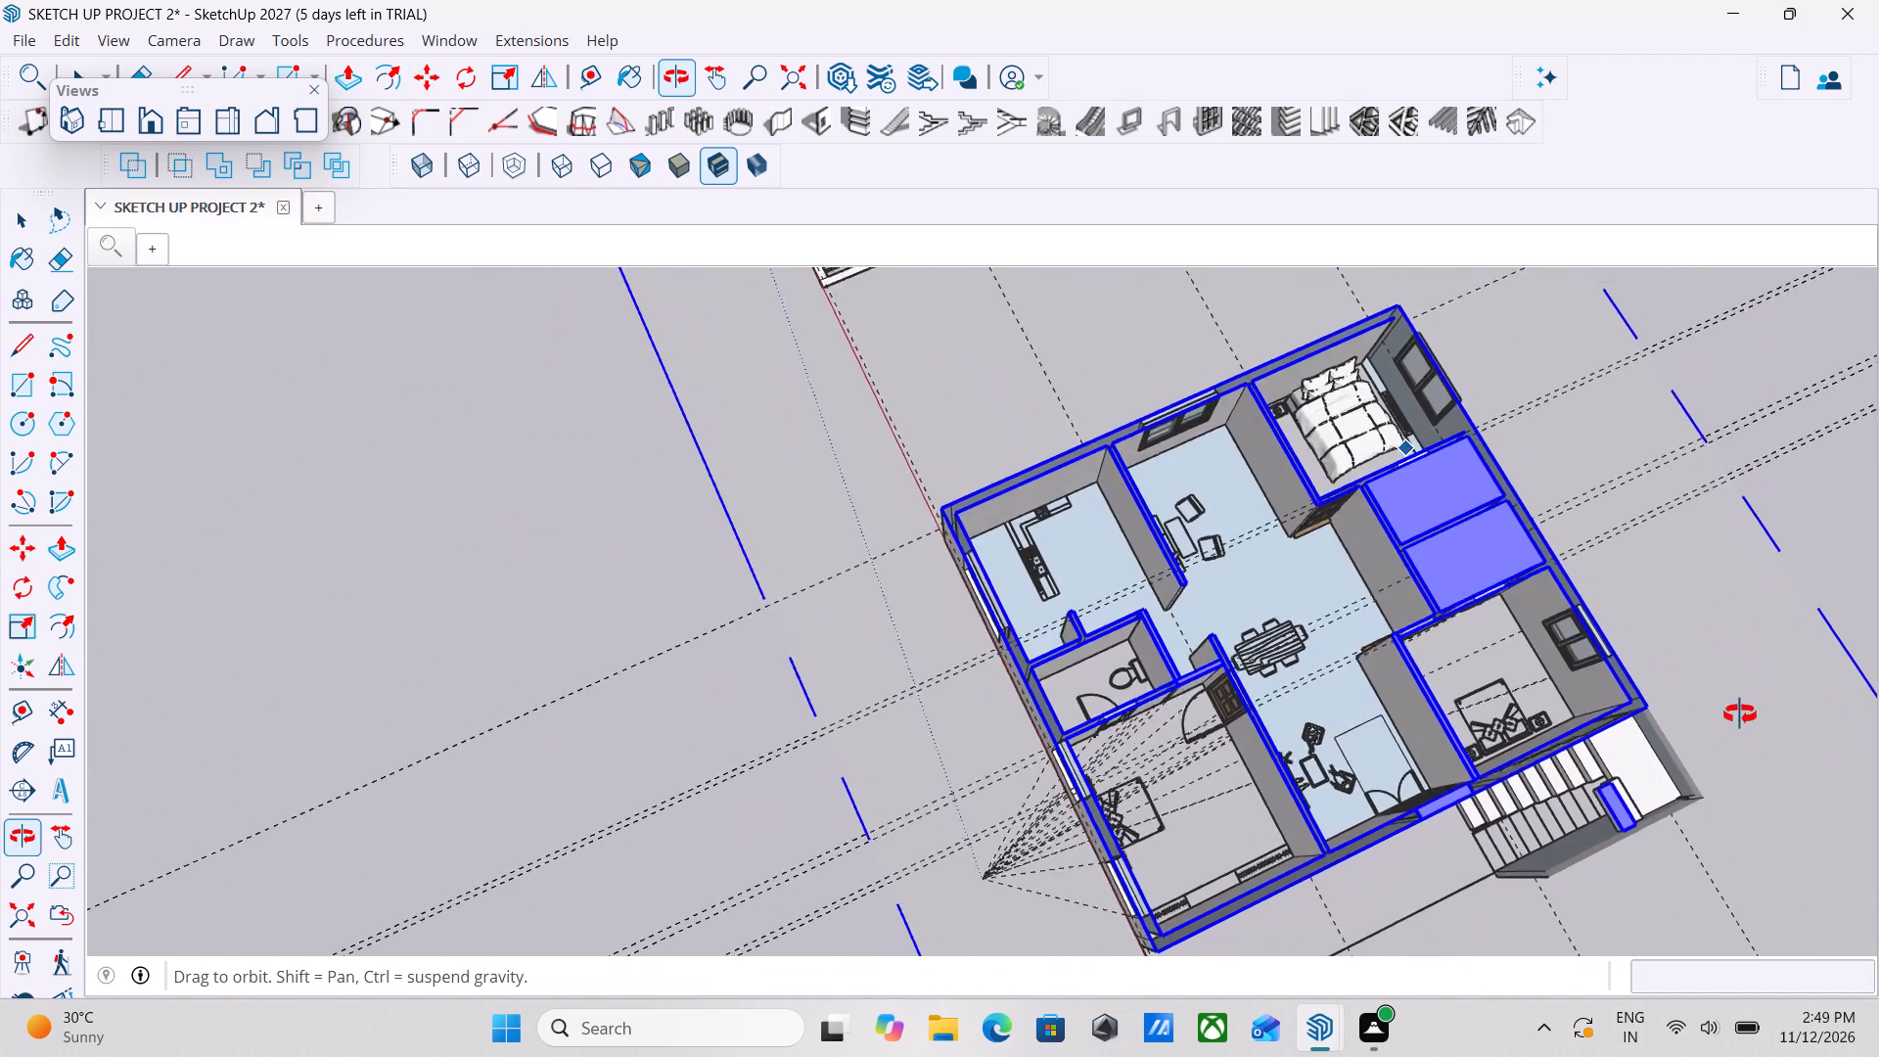
middle_drag(1740, 714, 1739, 739)
scroll(1413, 288, up, 20)
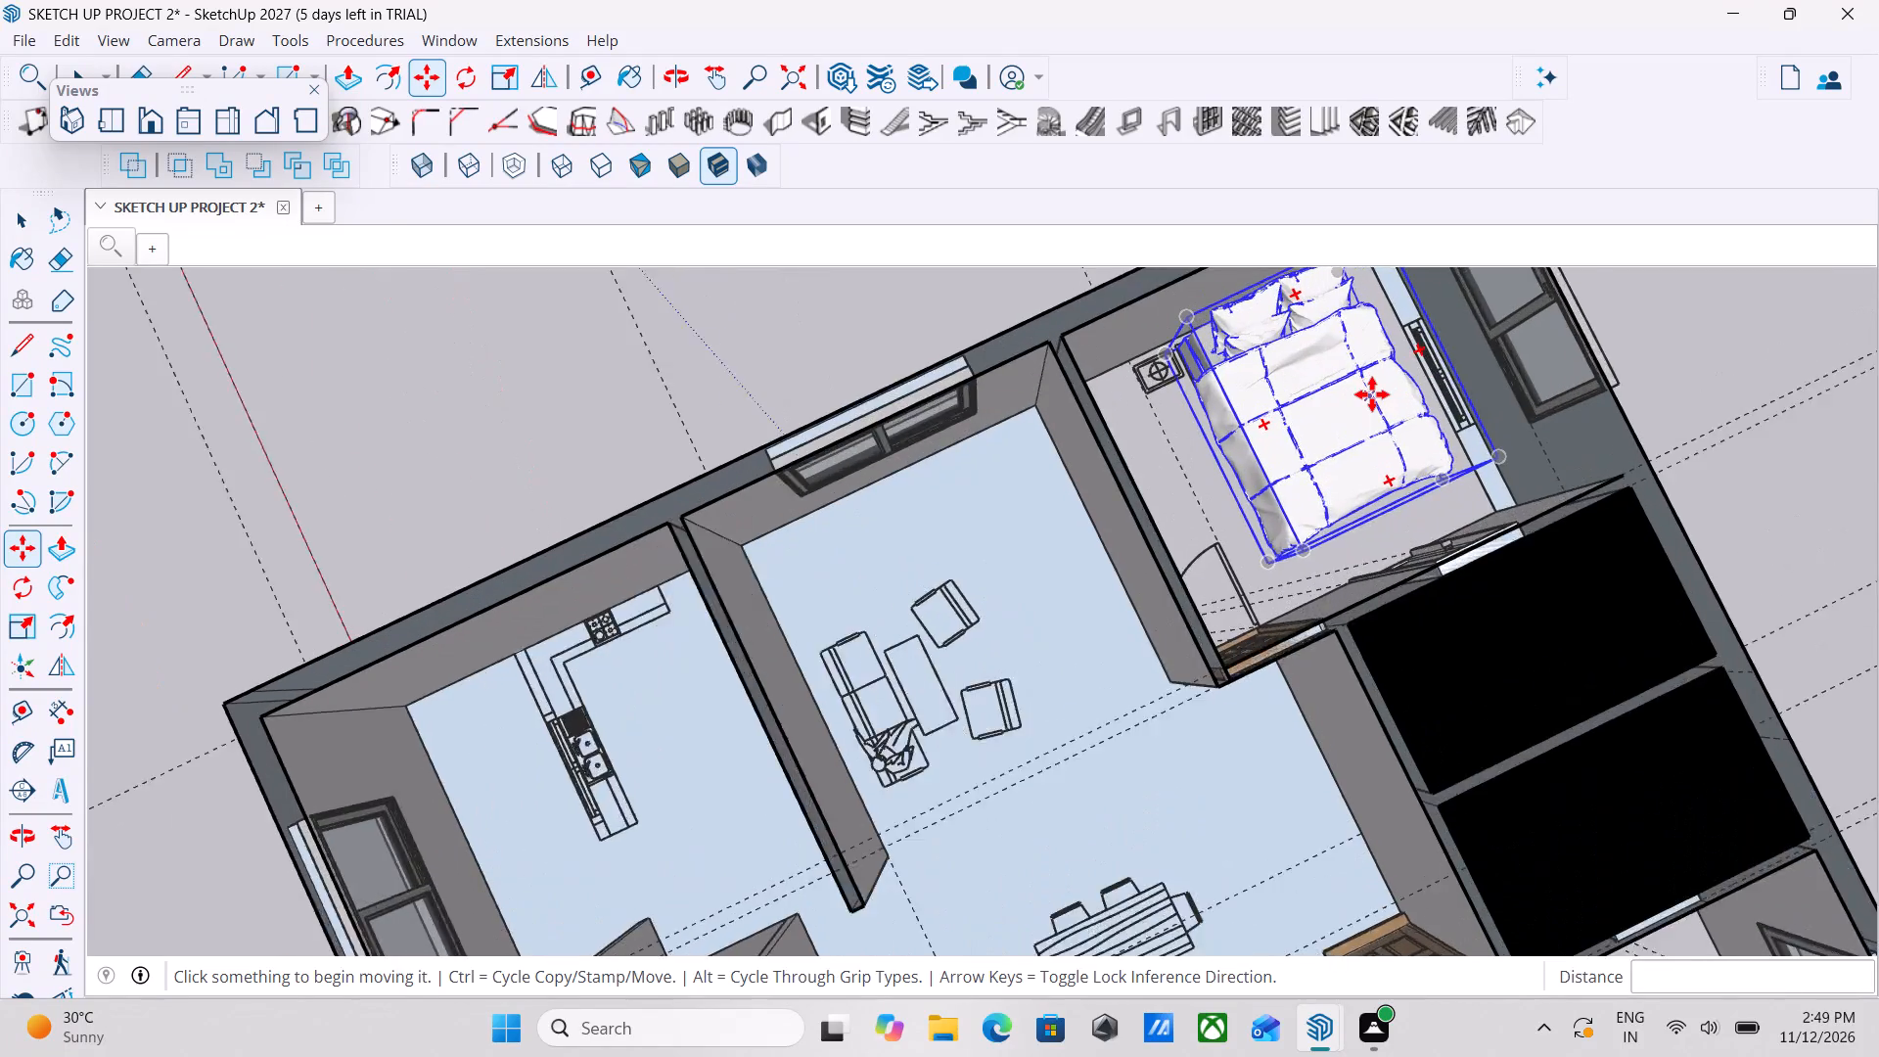
scroll(1372, 394, up, 3)
scroll(1245, 469, up, 5)
scroll(1160, 429, up, 5)
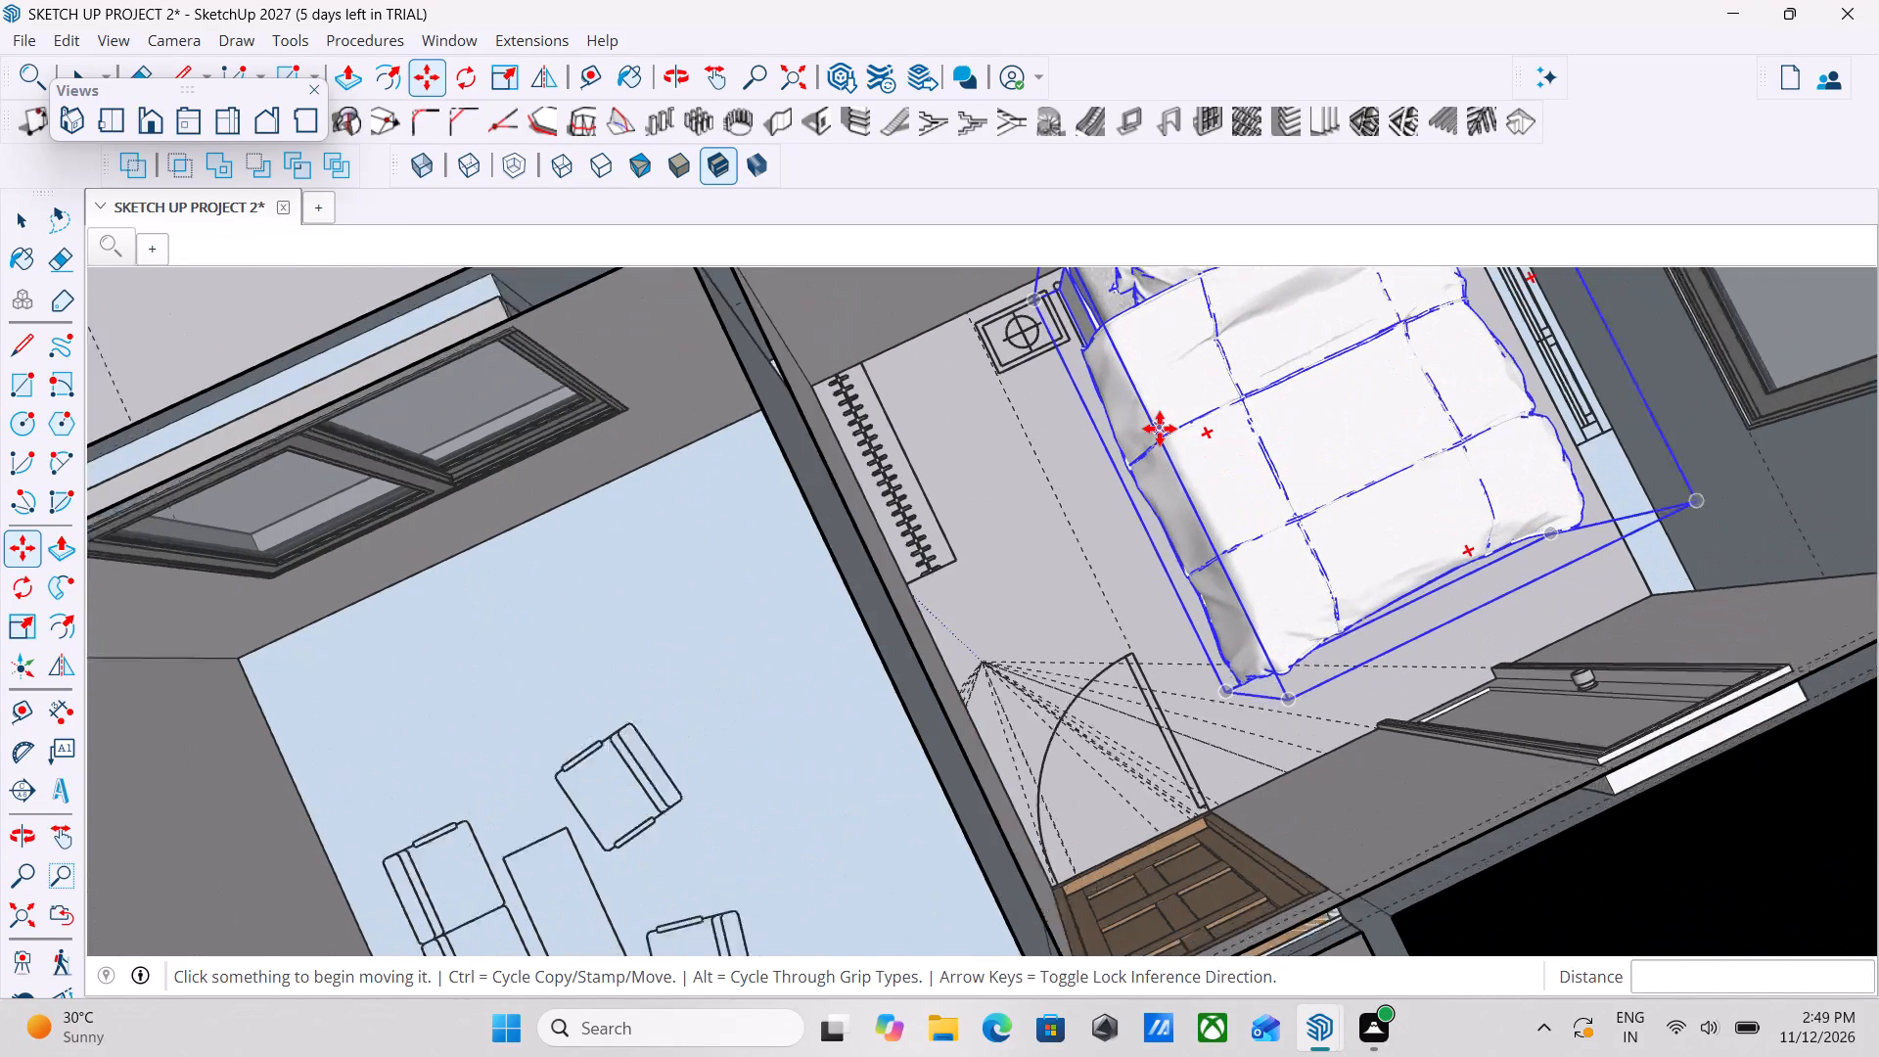
scroll(1160, 429, down, 14)
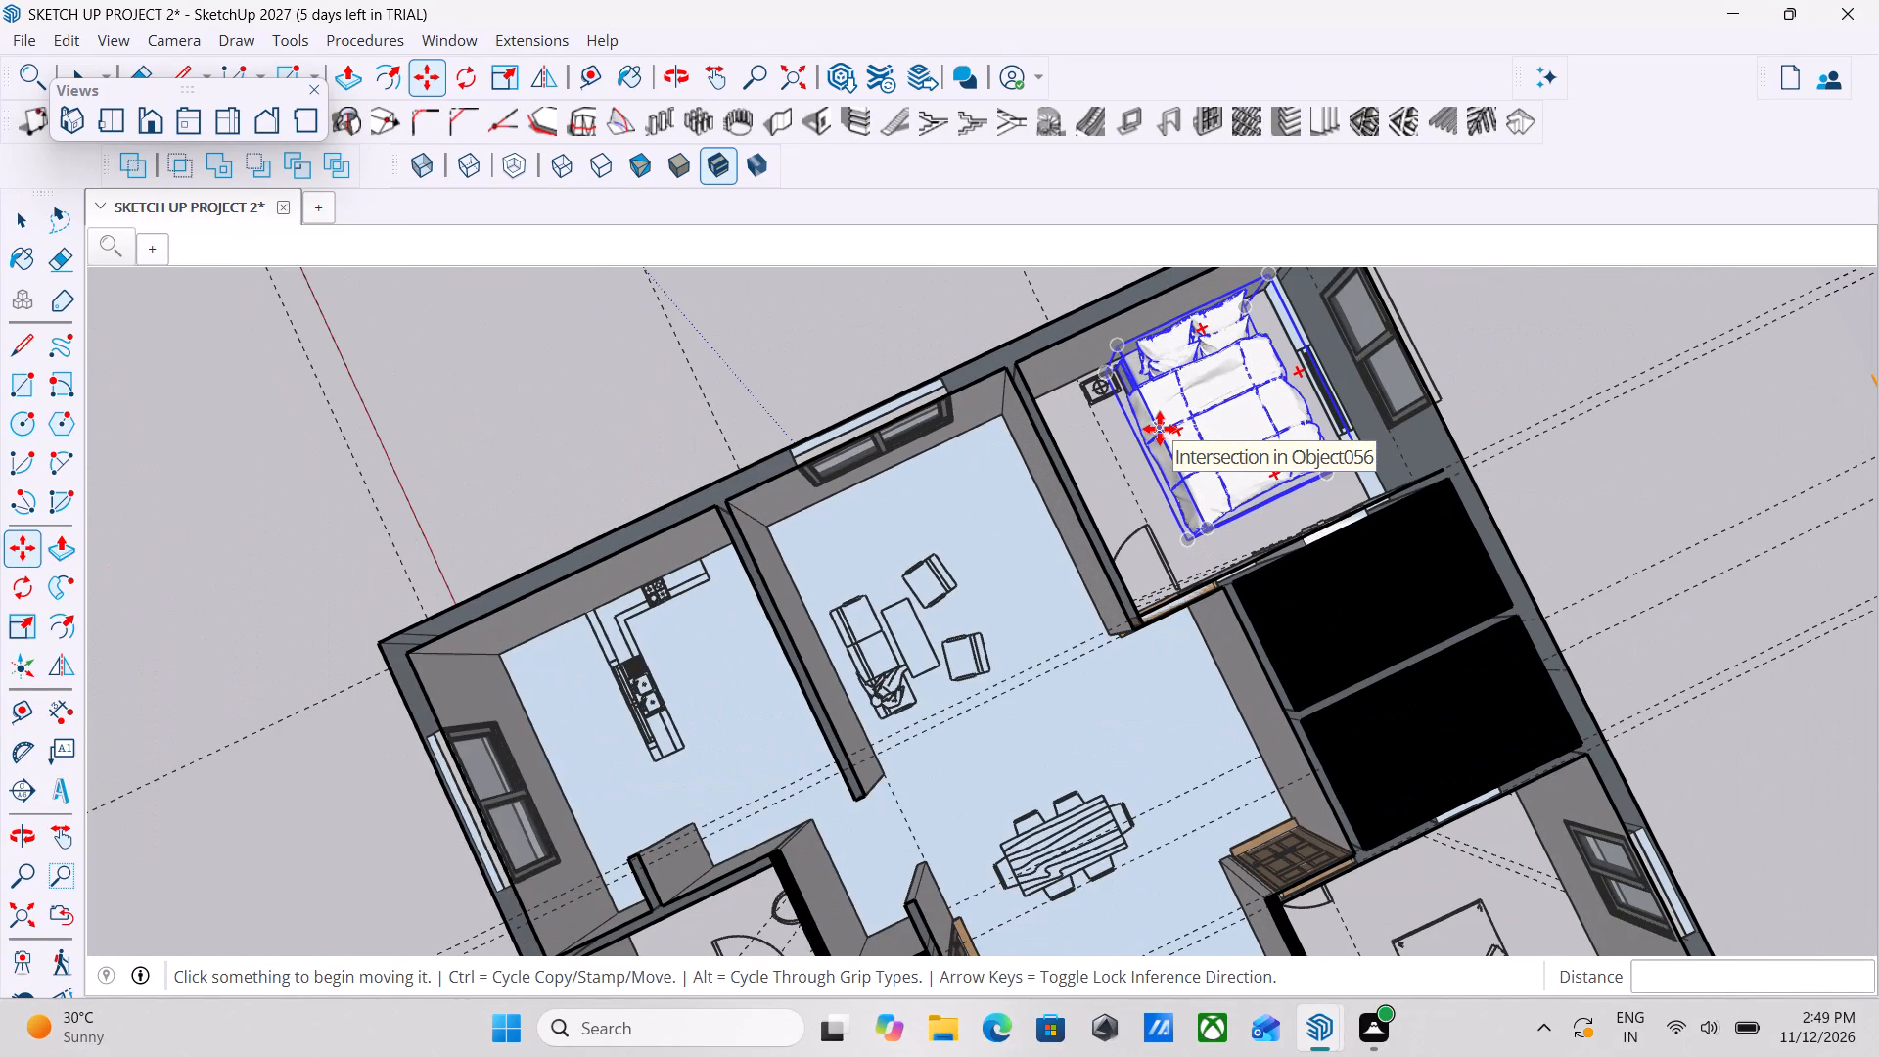
scroll(1224, 441, down, 9)
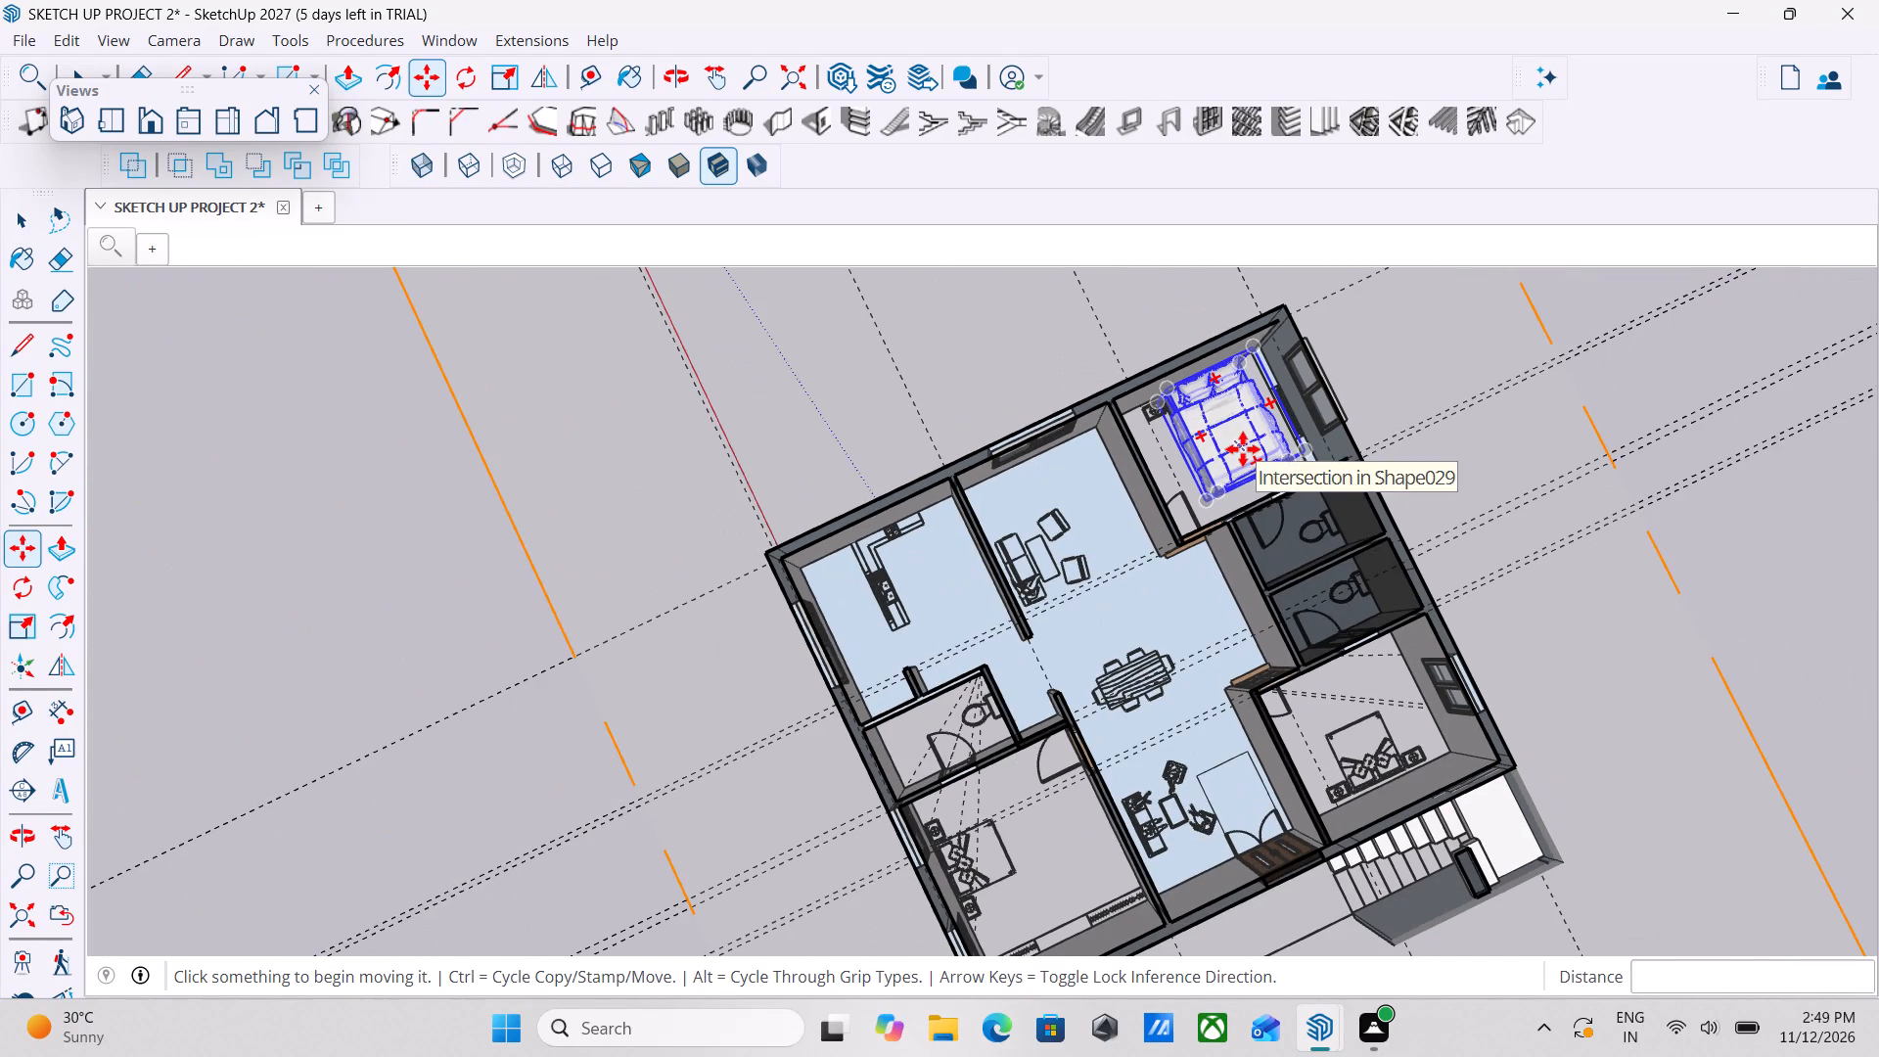
scroll(1261, 434, up, 3)
middle_drag(1149, 506, 1600, 372)
middle_drag(1049, 618, 1389, 617)
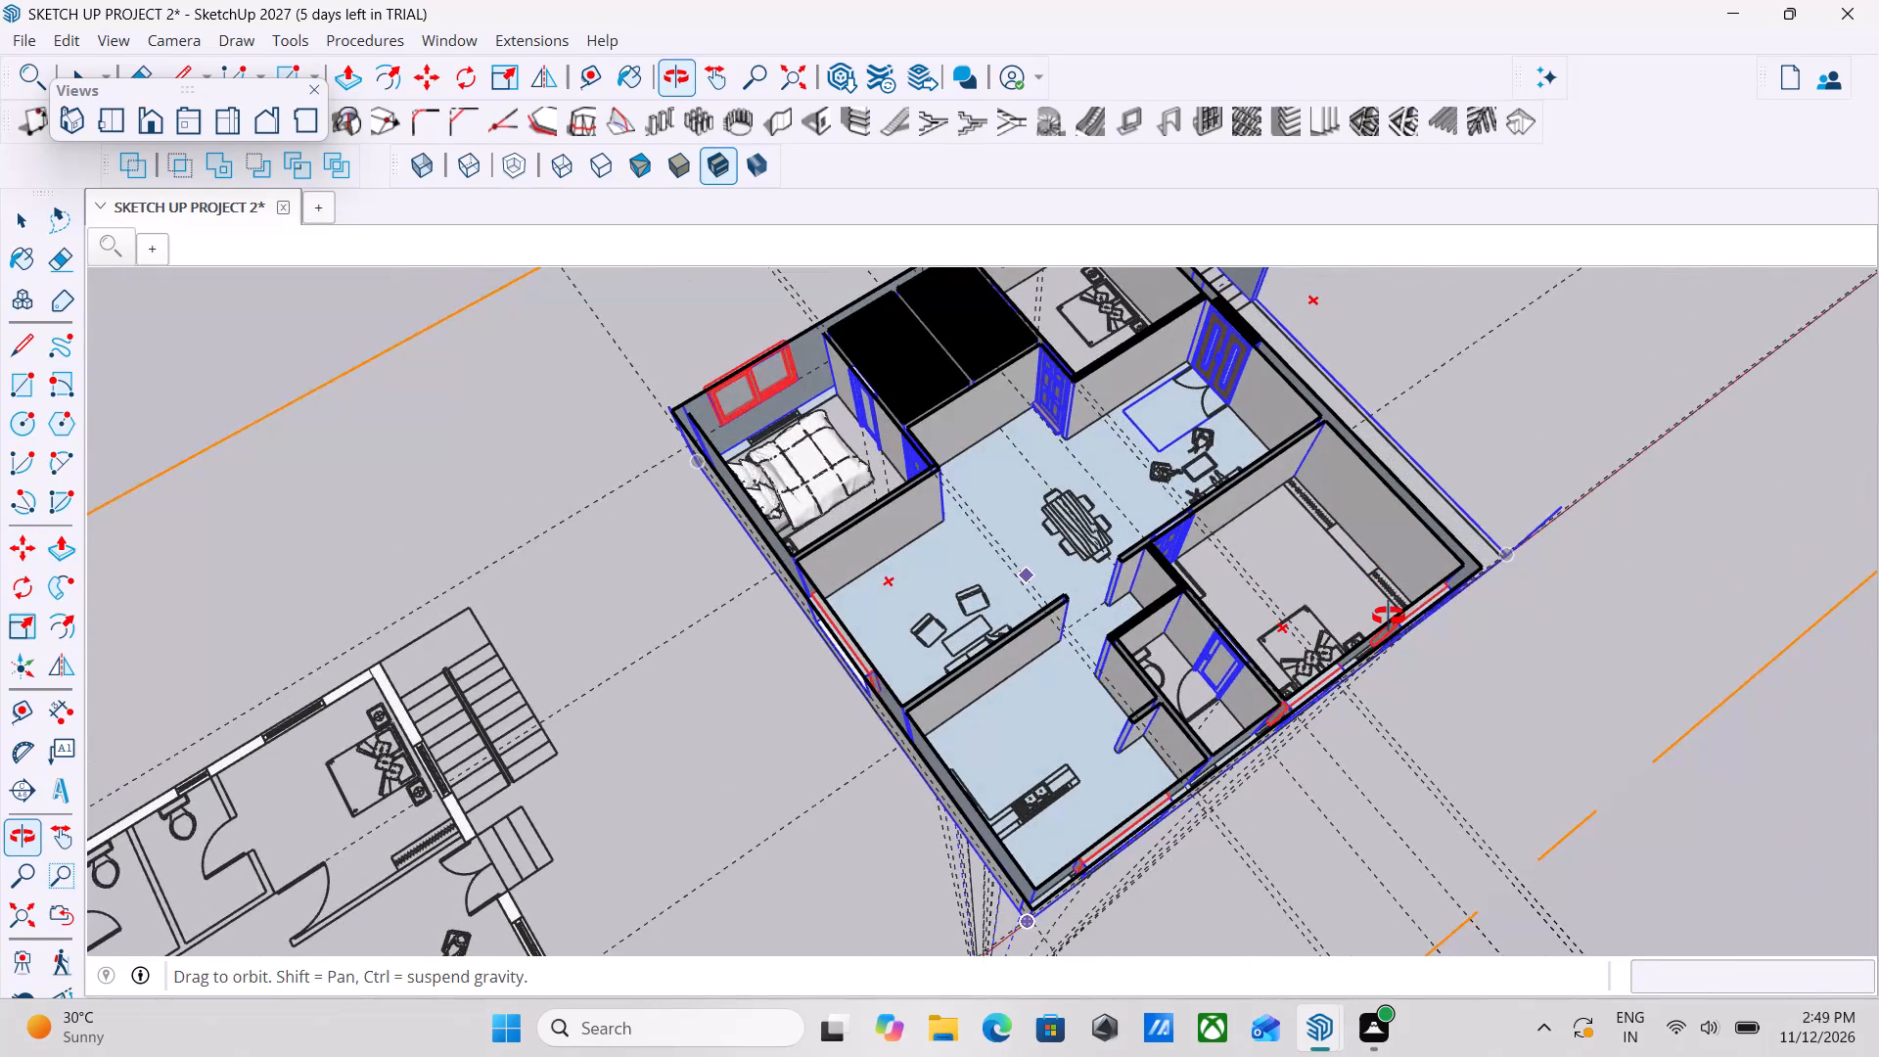
middle_drag(1389, 617, 1354, 608)
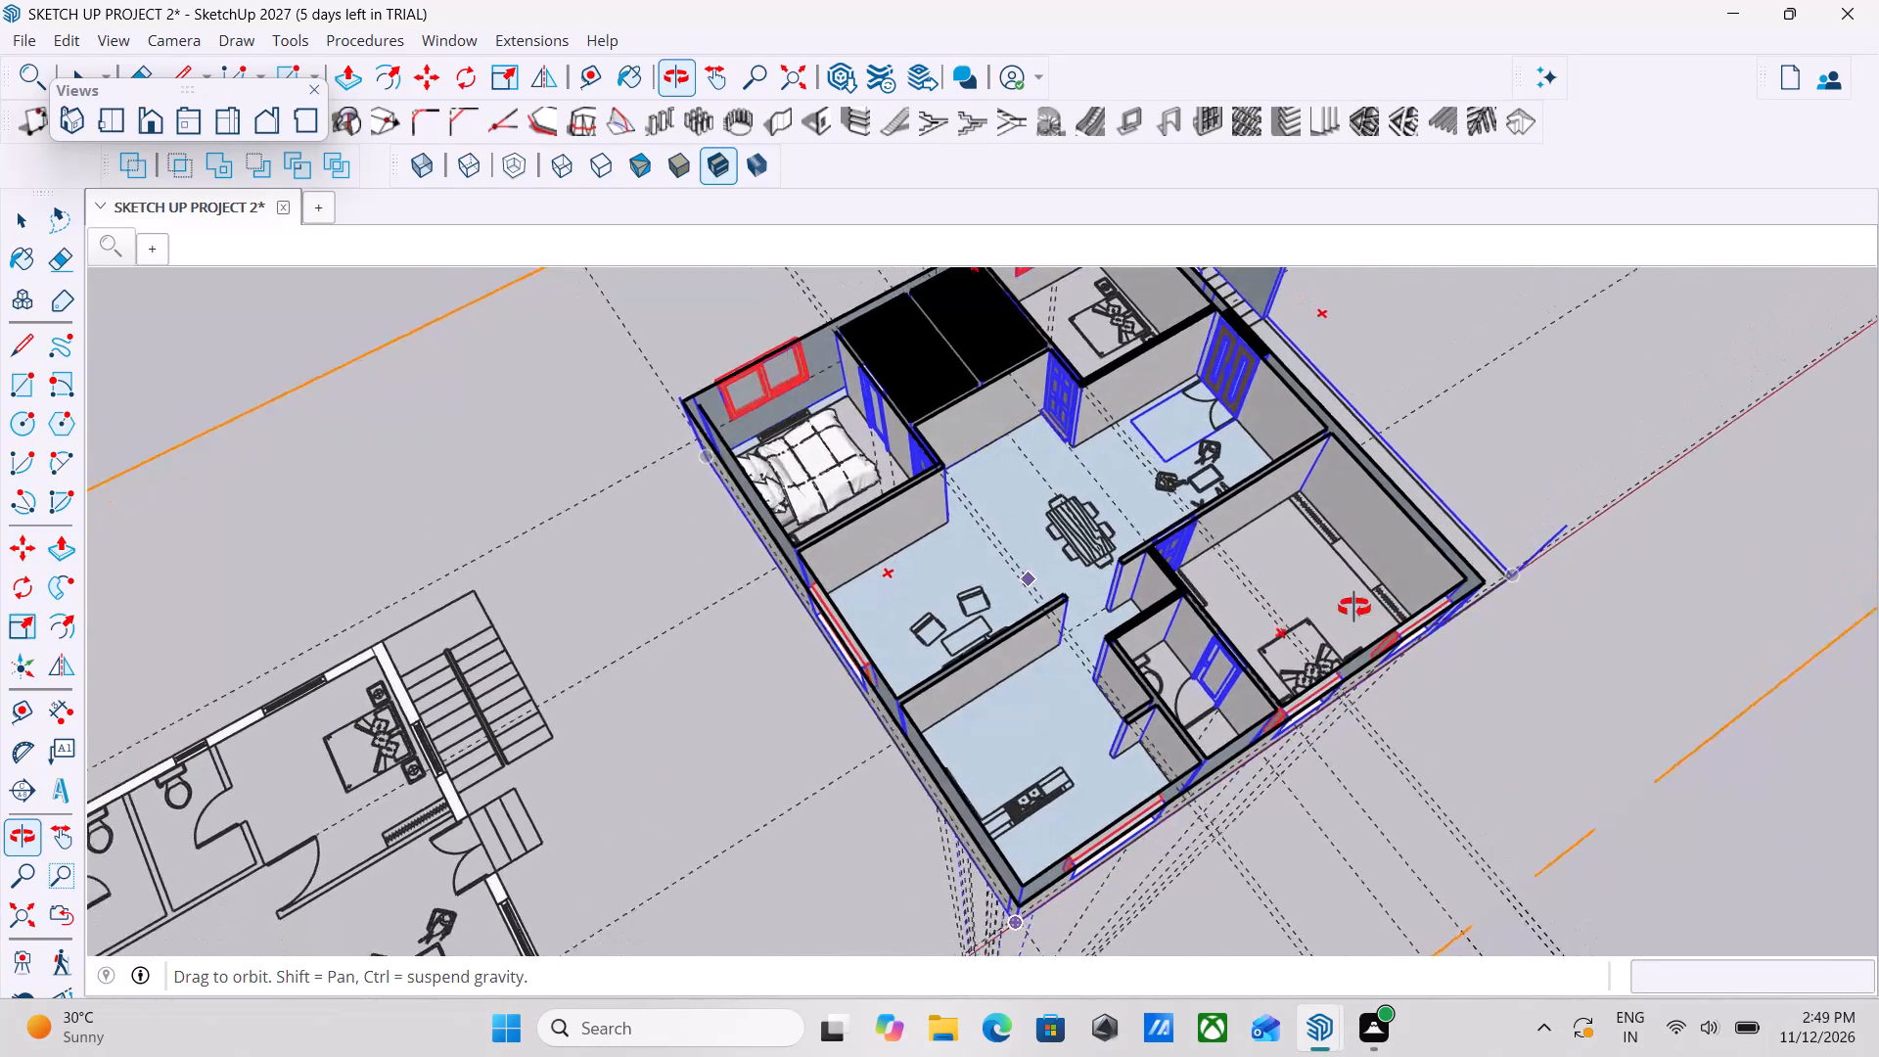
middle_drag(1354, 608, 1308, 629)
middle_drag(825, 561, 1169, 530)
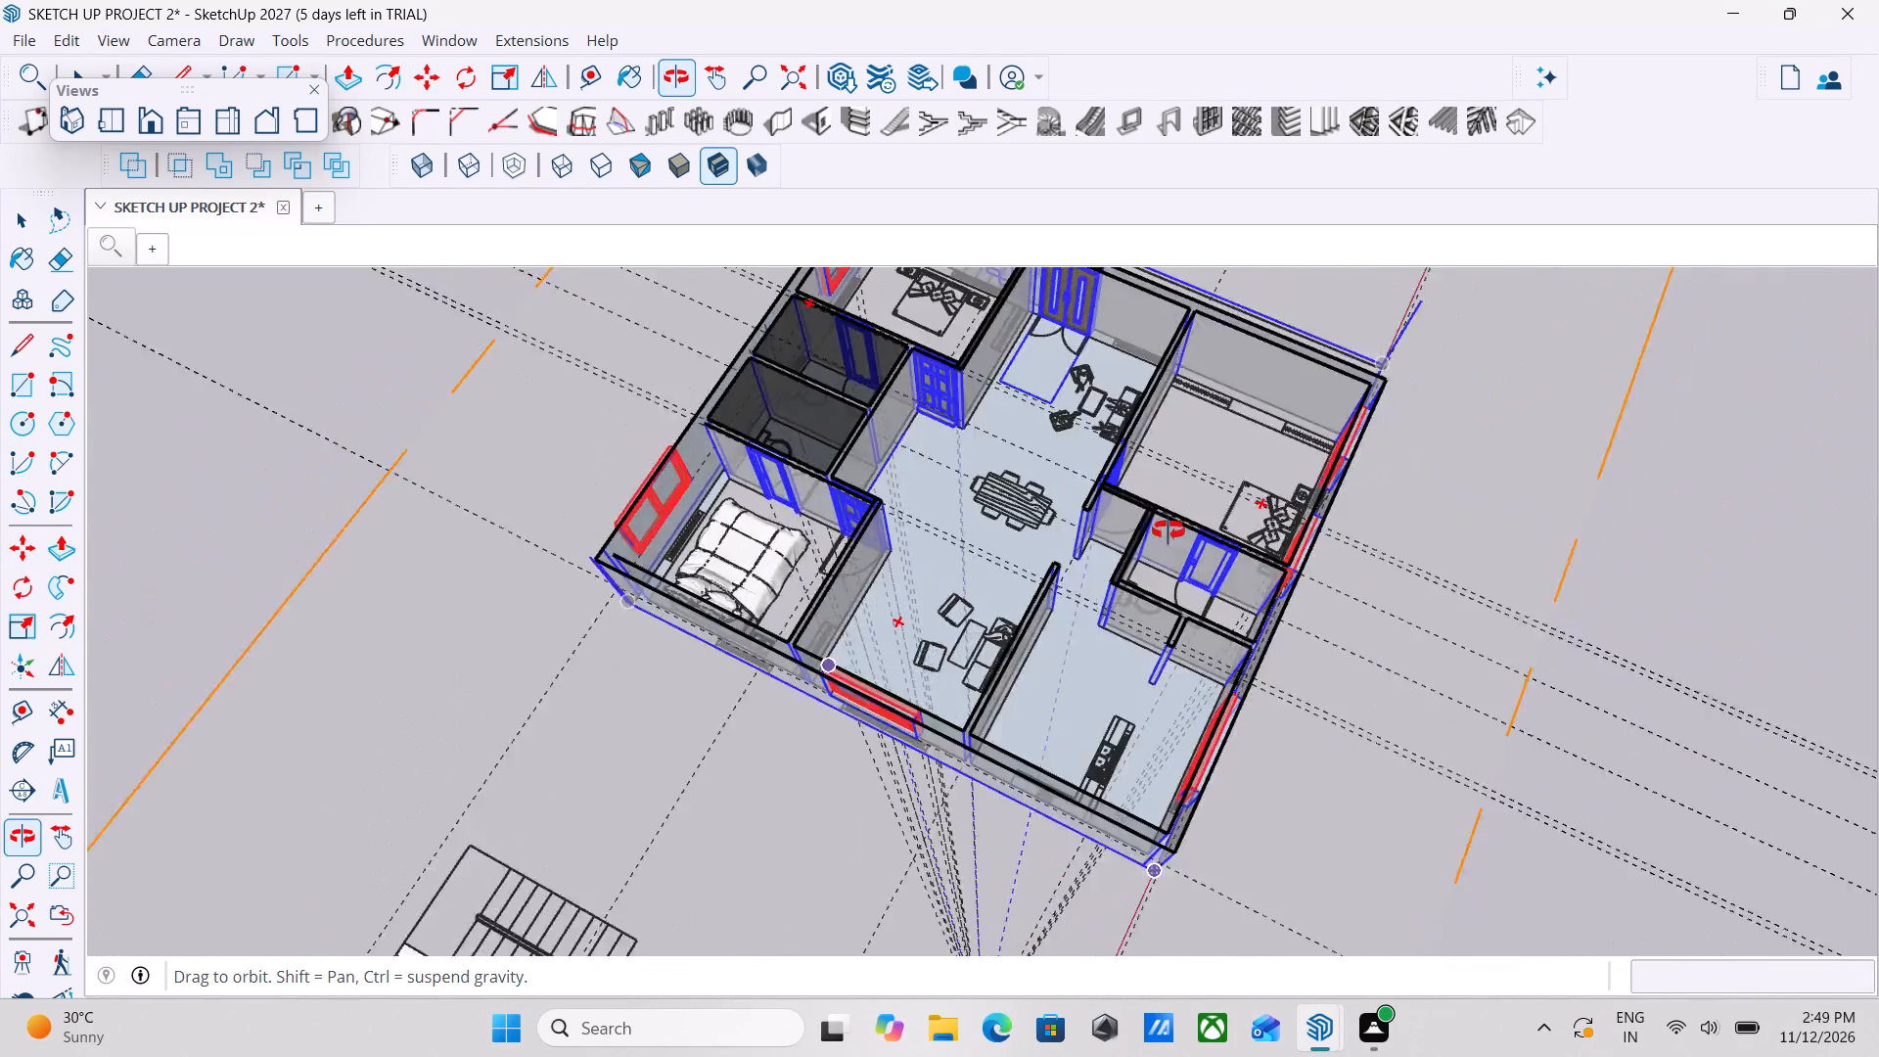
middle_drag(1169, 530, 1313, 493)
scroll(662, 544, up, 2)
scroll(770, 705, up, 1)
middle_drag(770, 706, 618, 726)
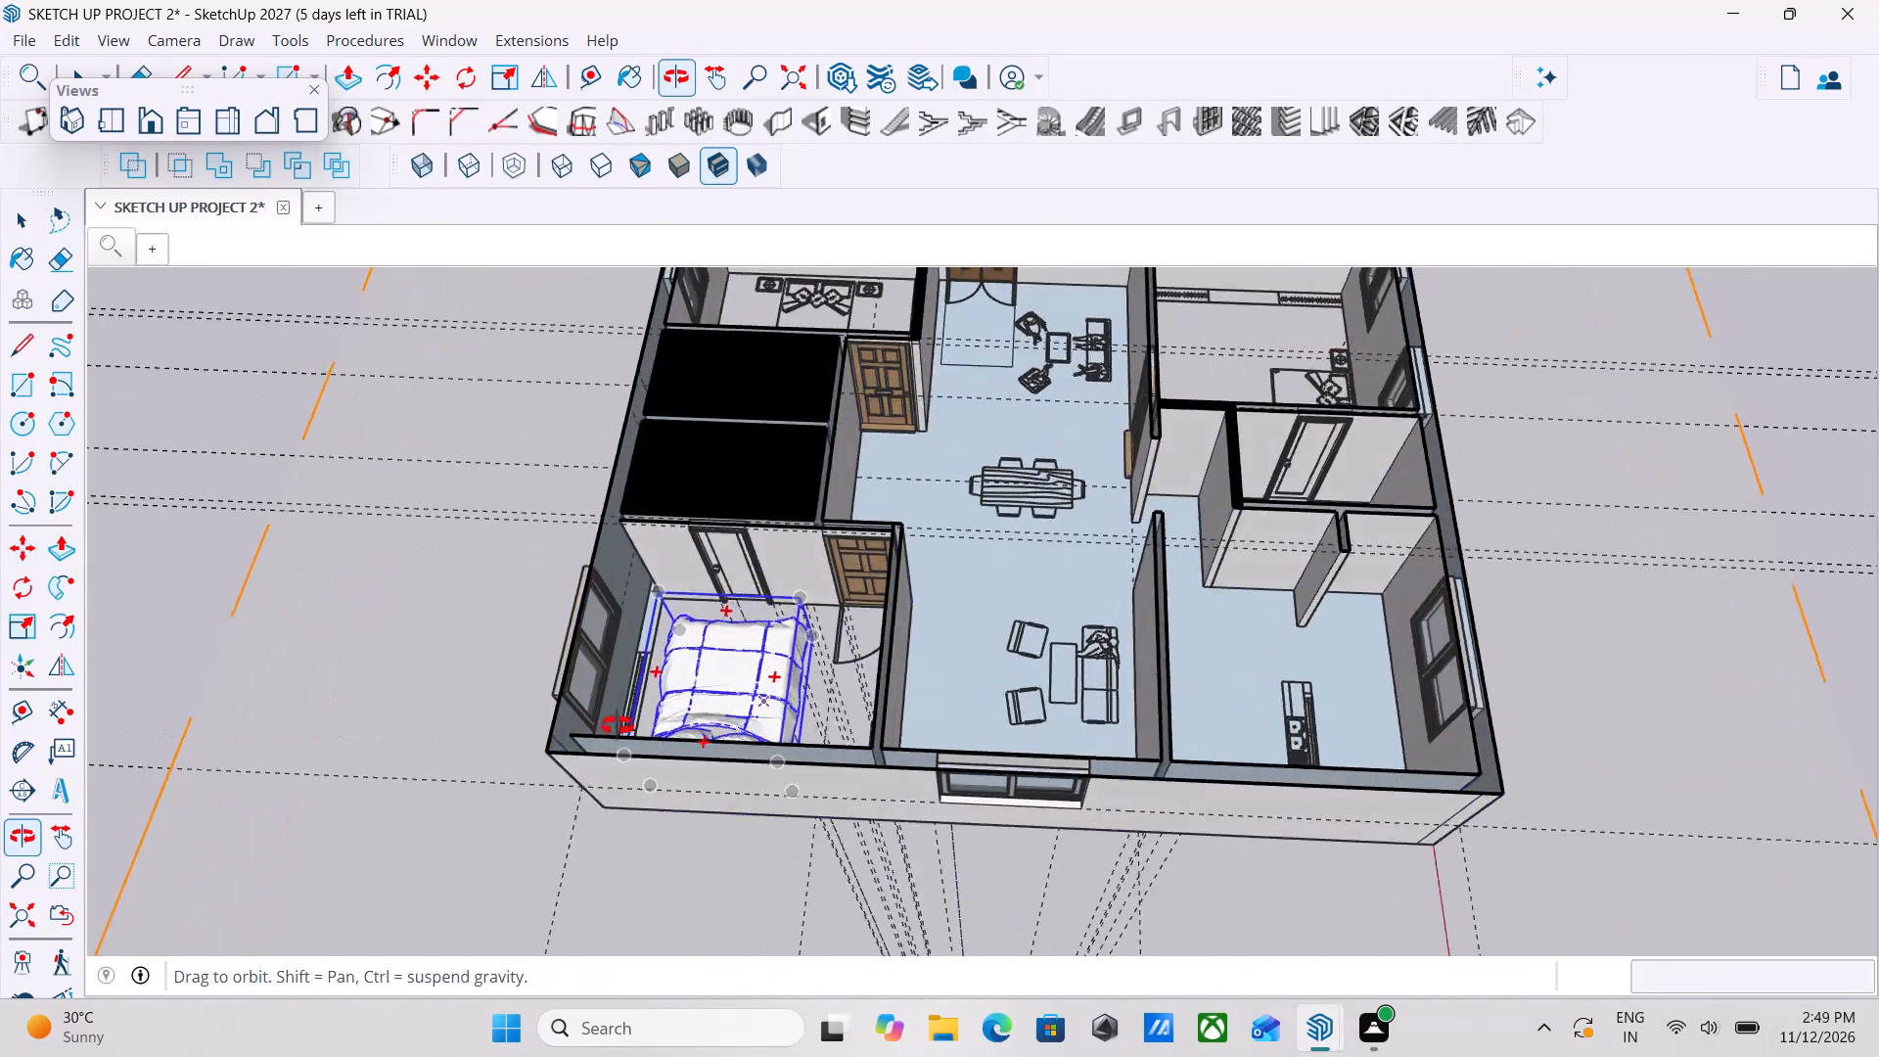
middle_drag(618, 726, 417, 711)
middle_drag(1065, 683, 571, 732)
middle_drag(1095, 655, 921, 659)
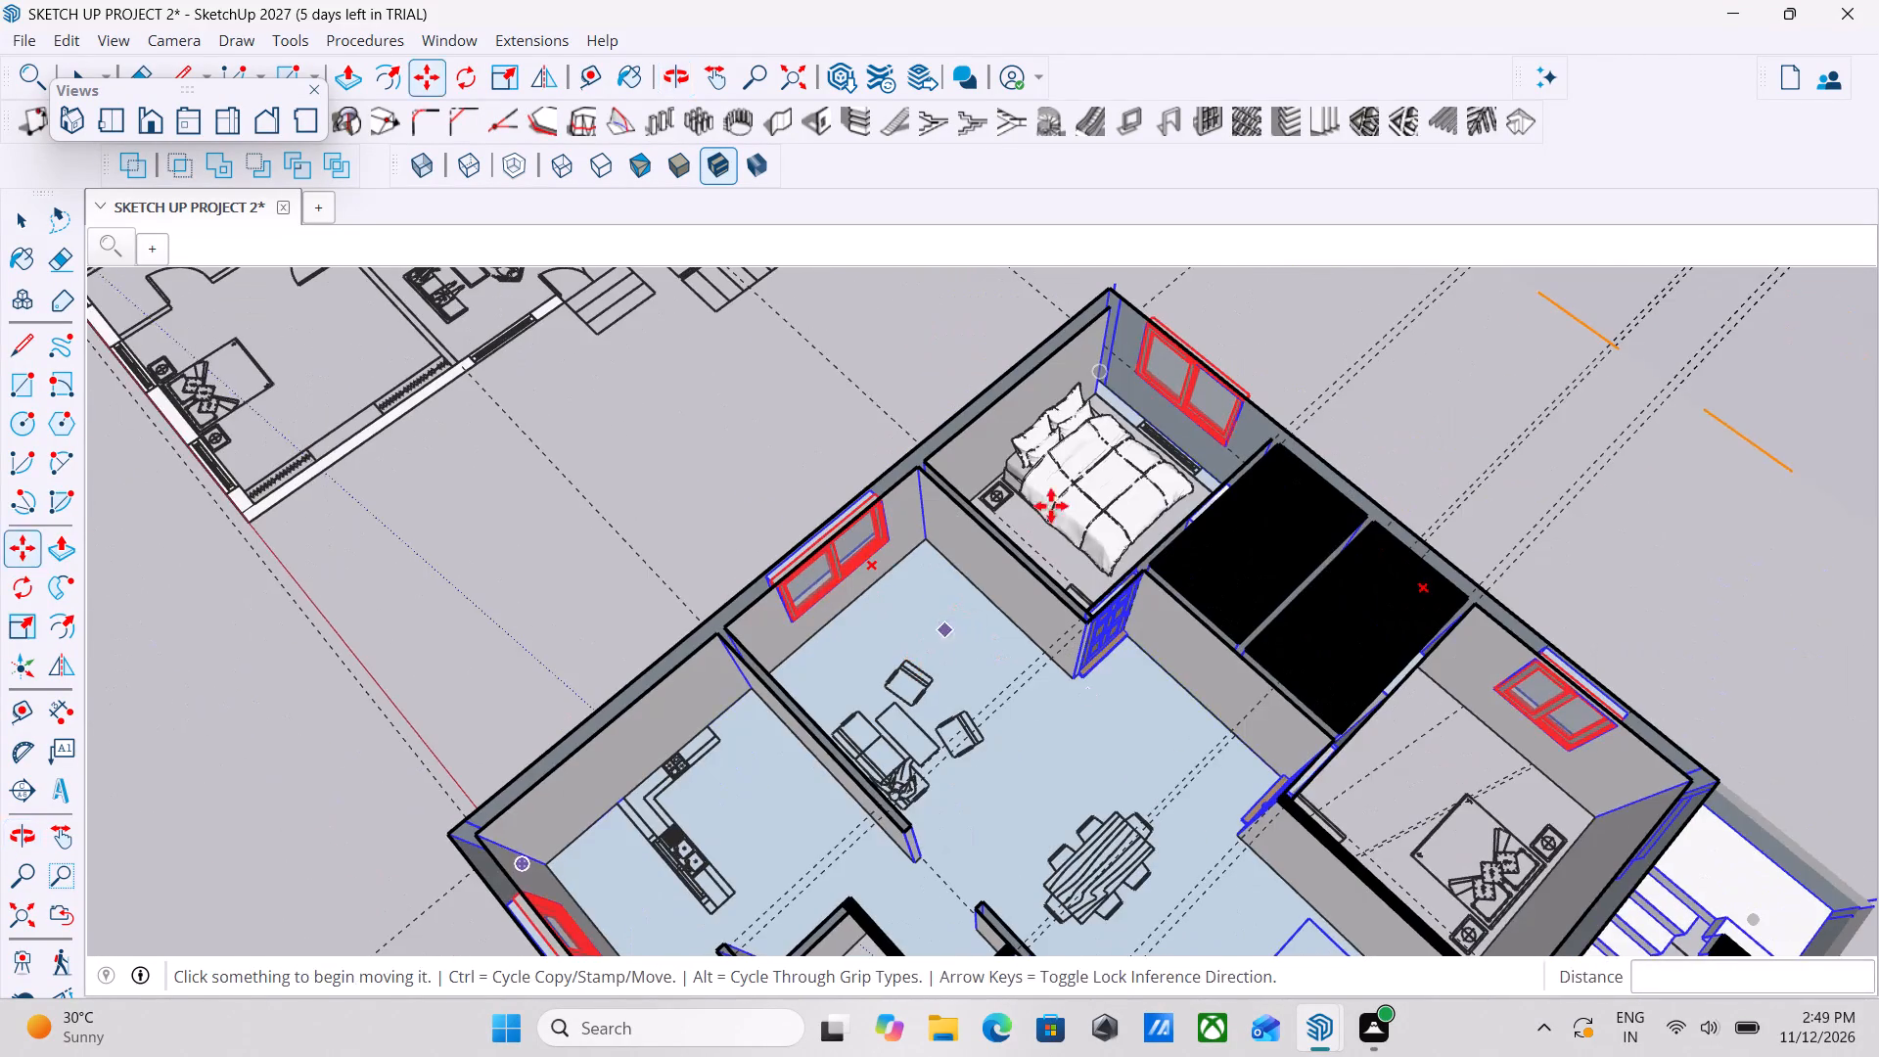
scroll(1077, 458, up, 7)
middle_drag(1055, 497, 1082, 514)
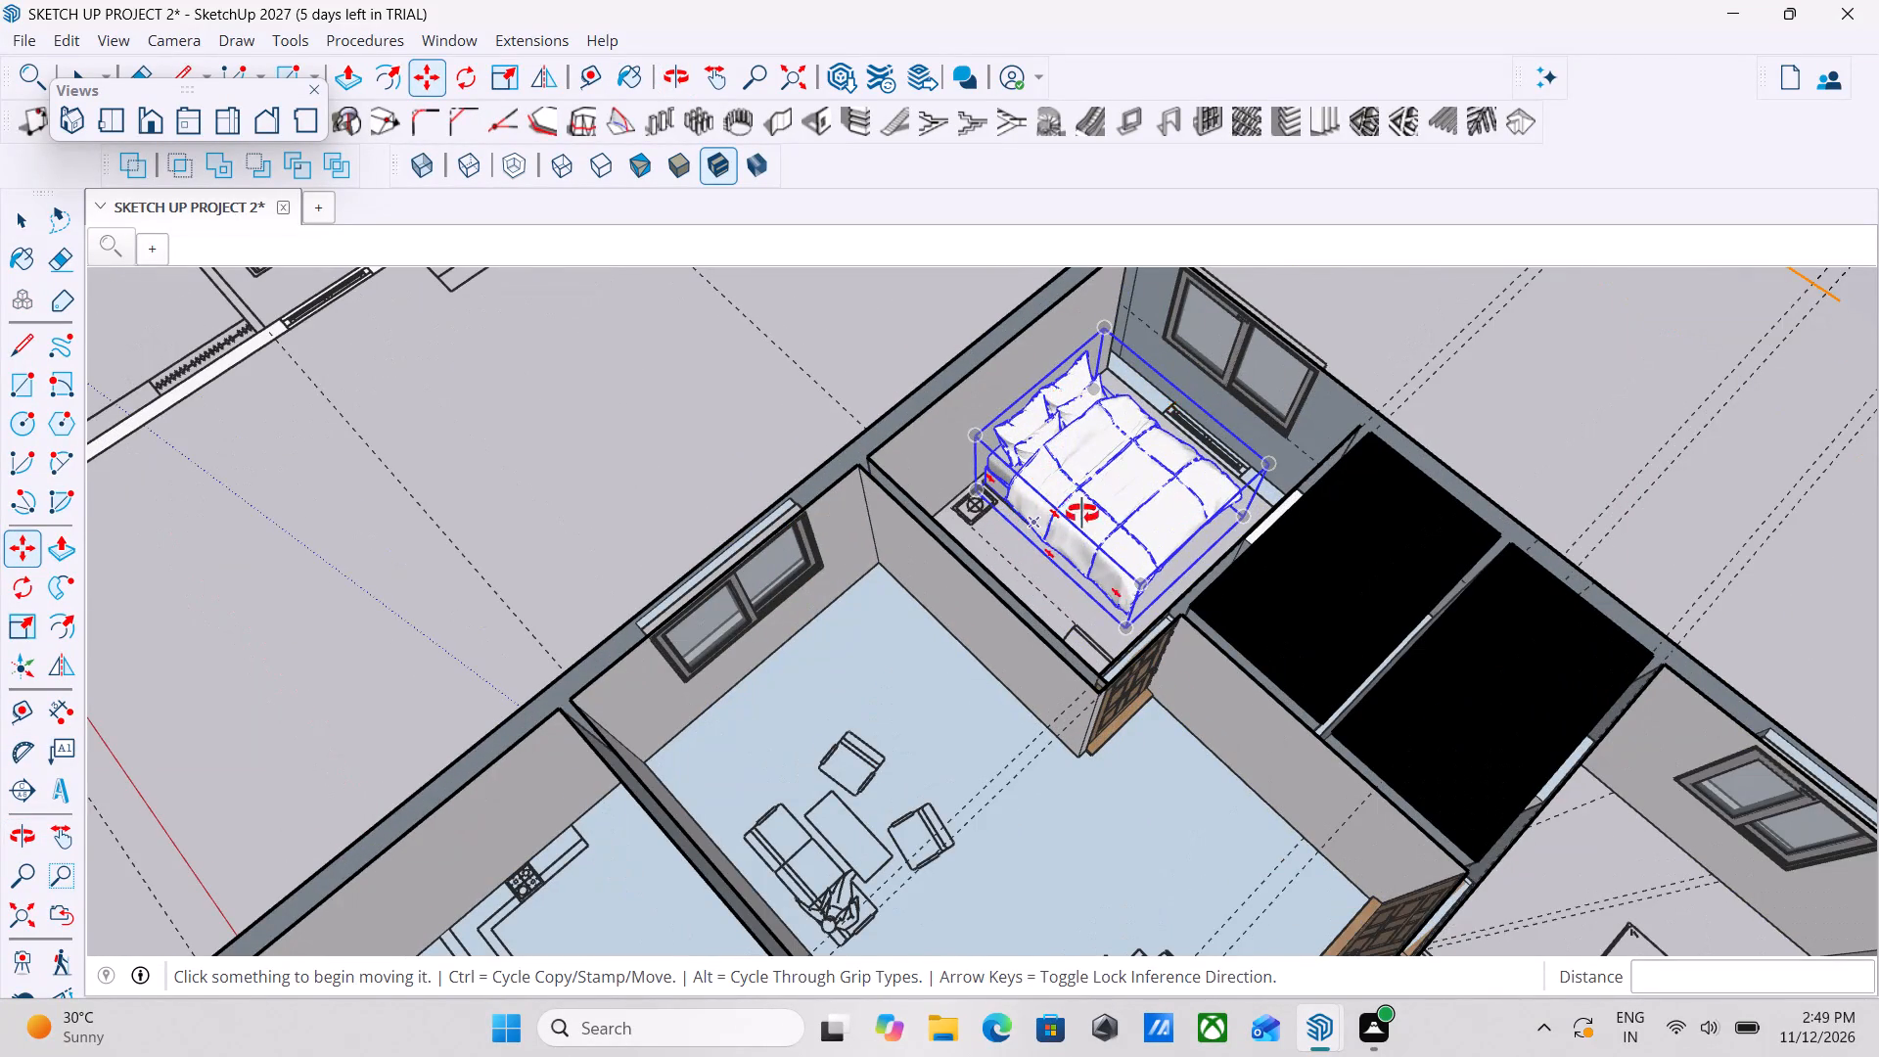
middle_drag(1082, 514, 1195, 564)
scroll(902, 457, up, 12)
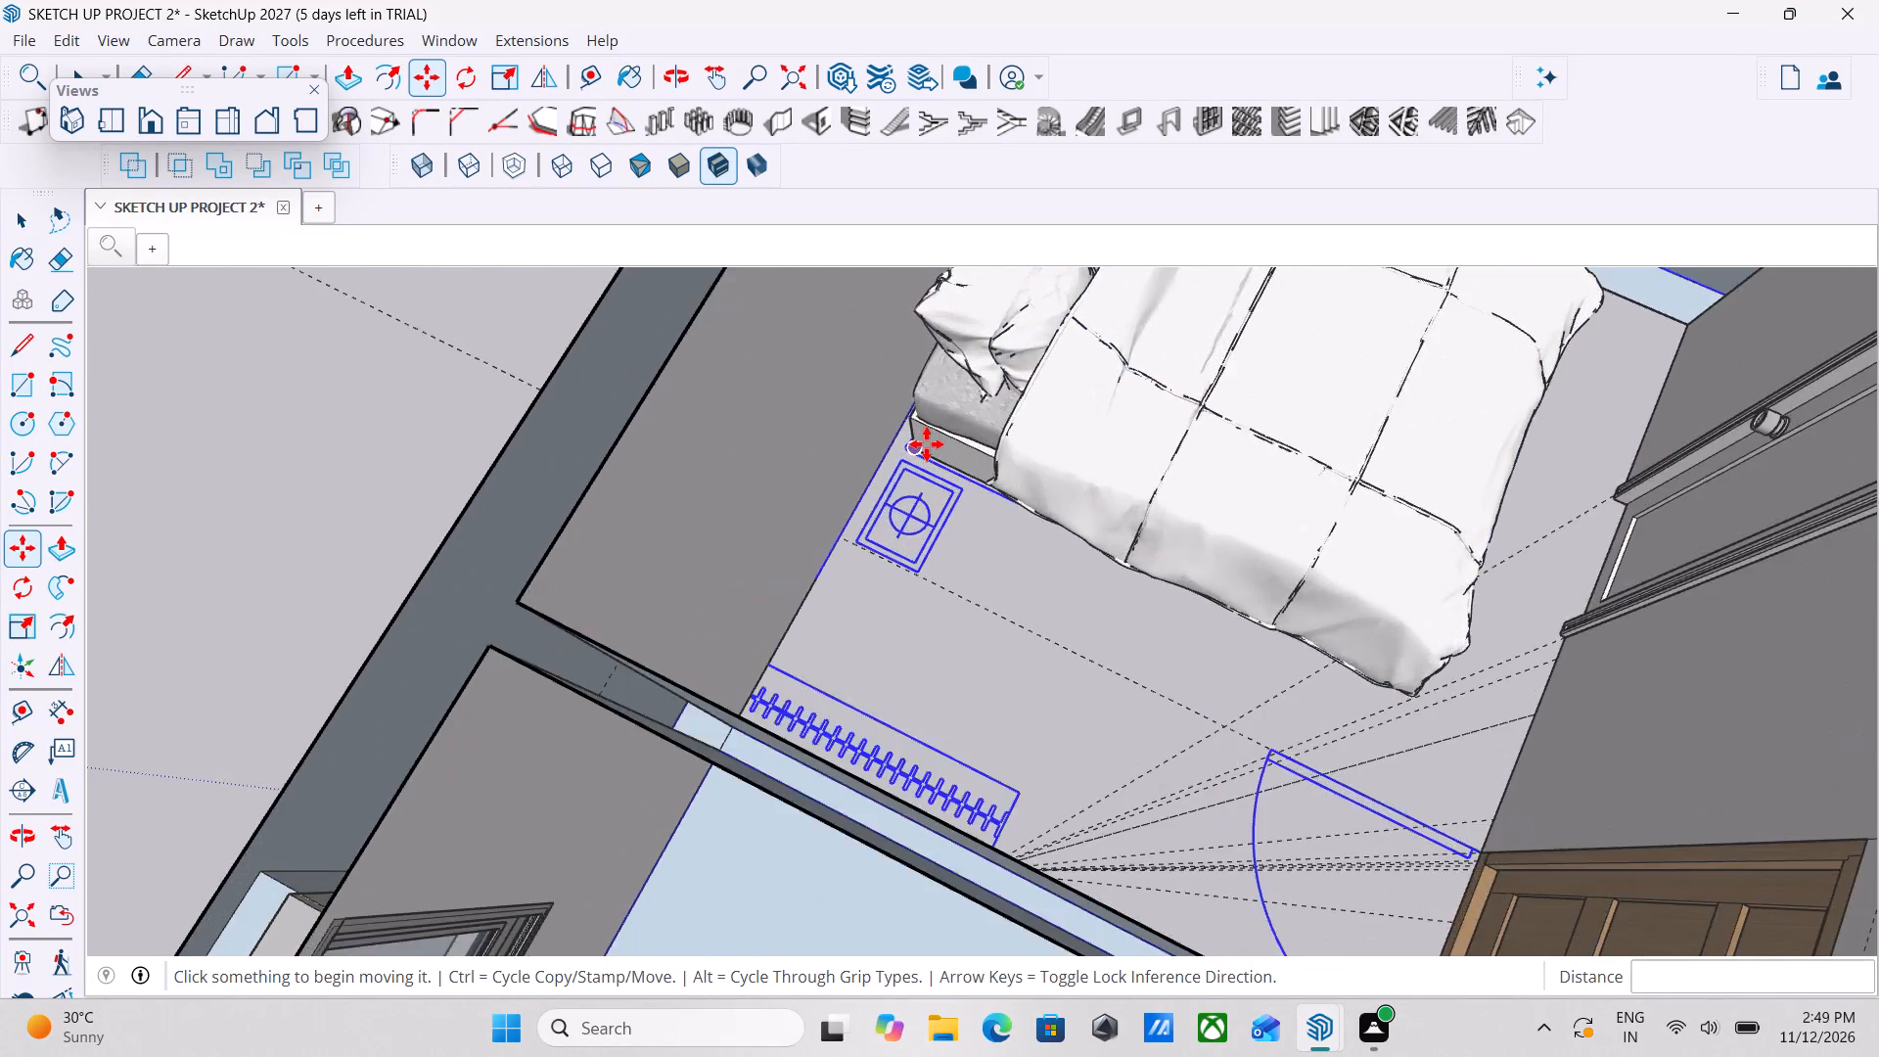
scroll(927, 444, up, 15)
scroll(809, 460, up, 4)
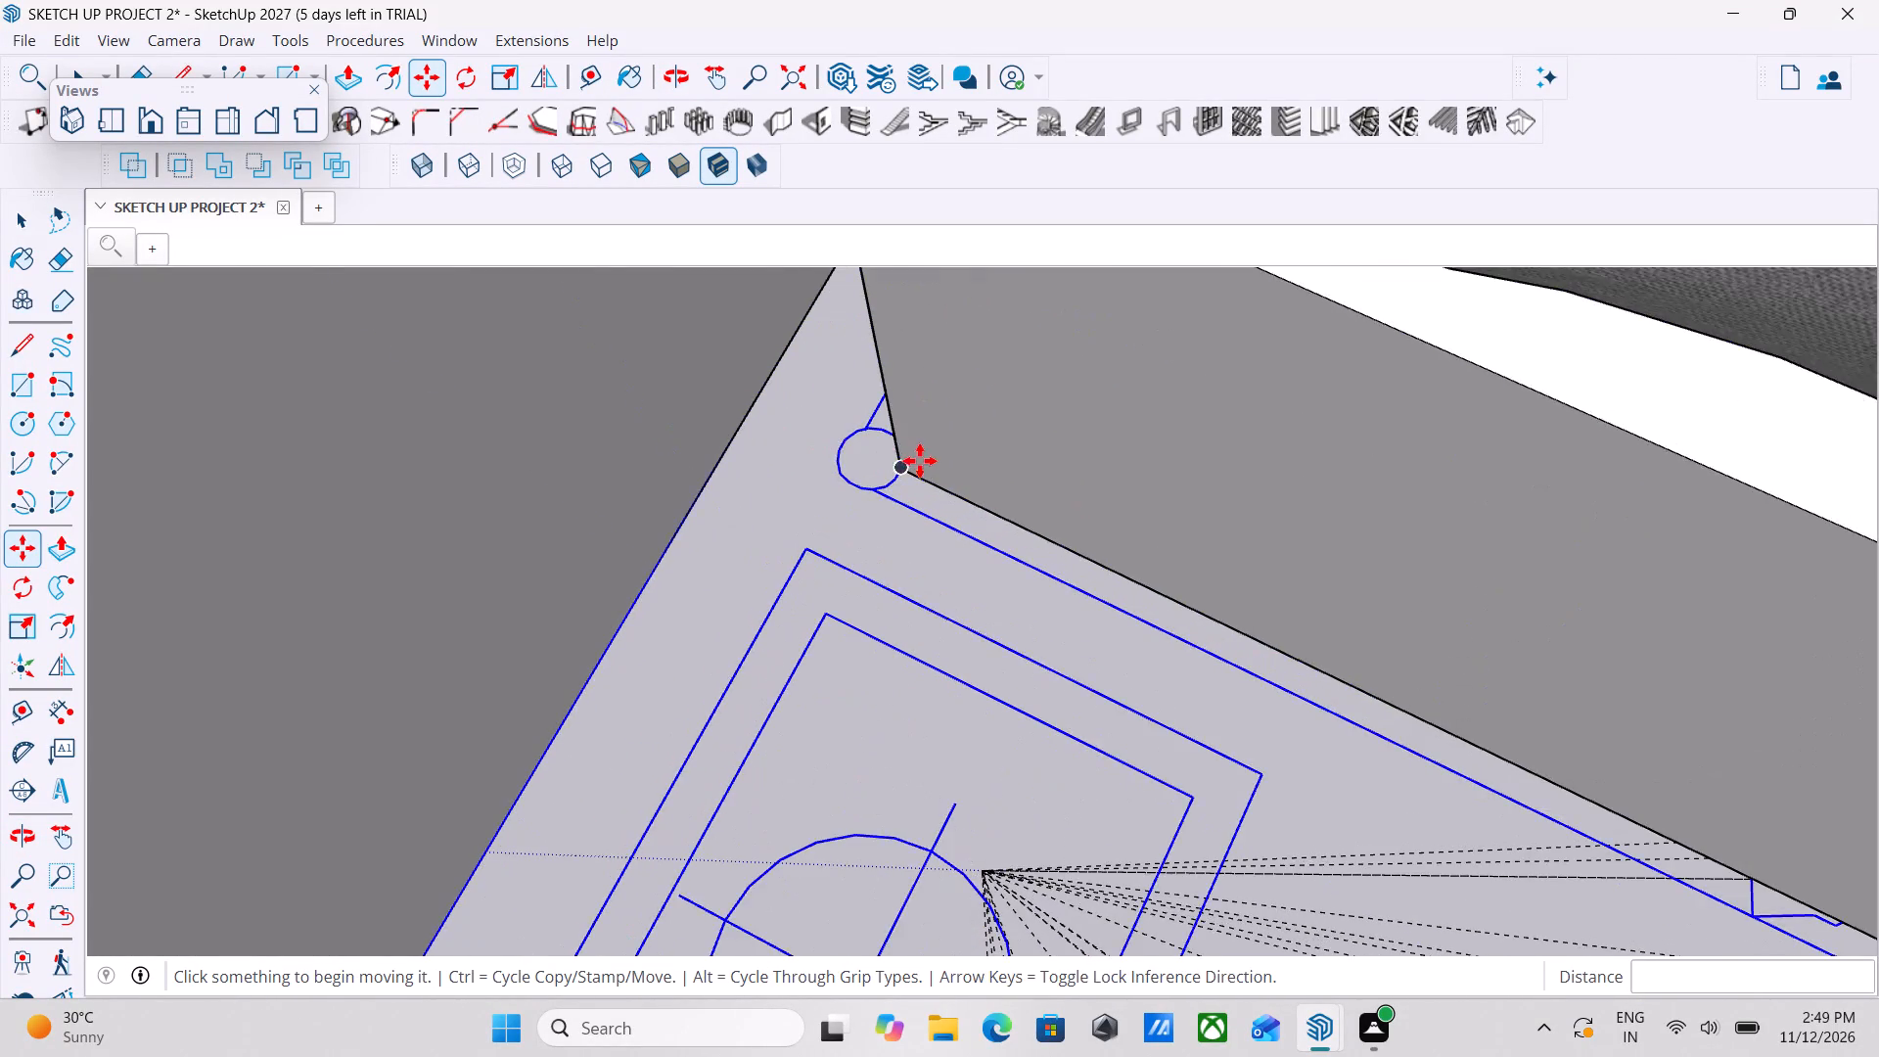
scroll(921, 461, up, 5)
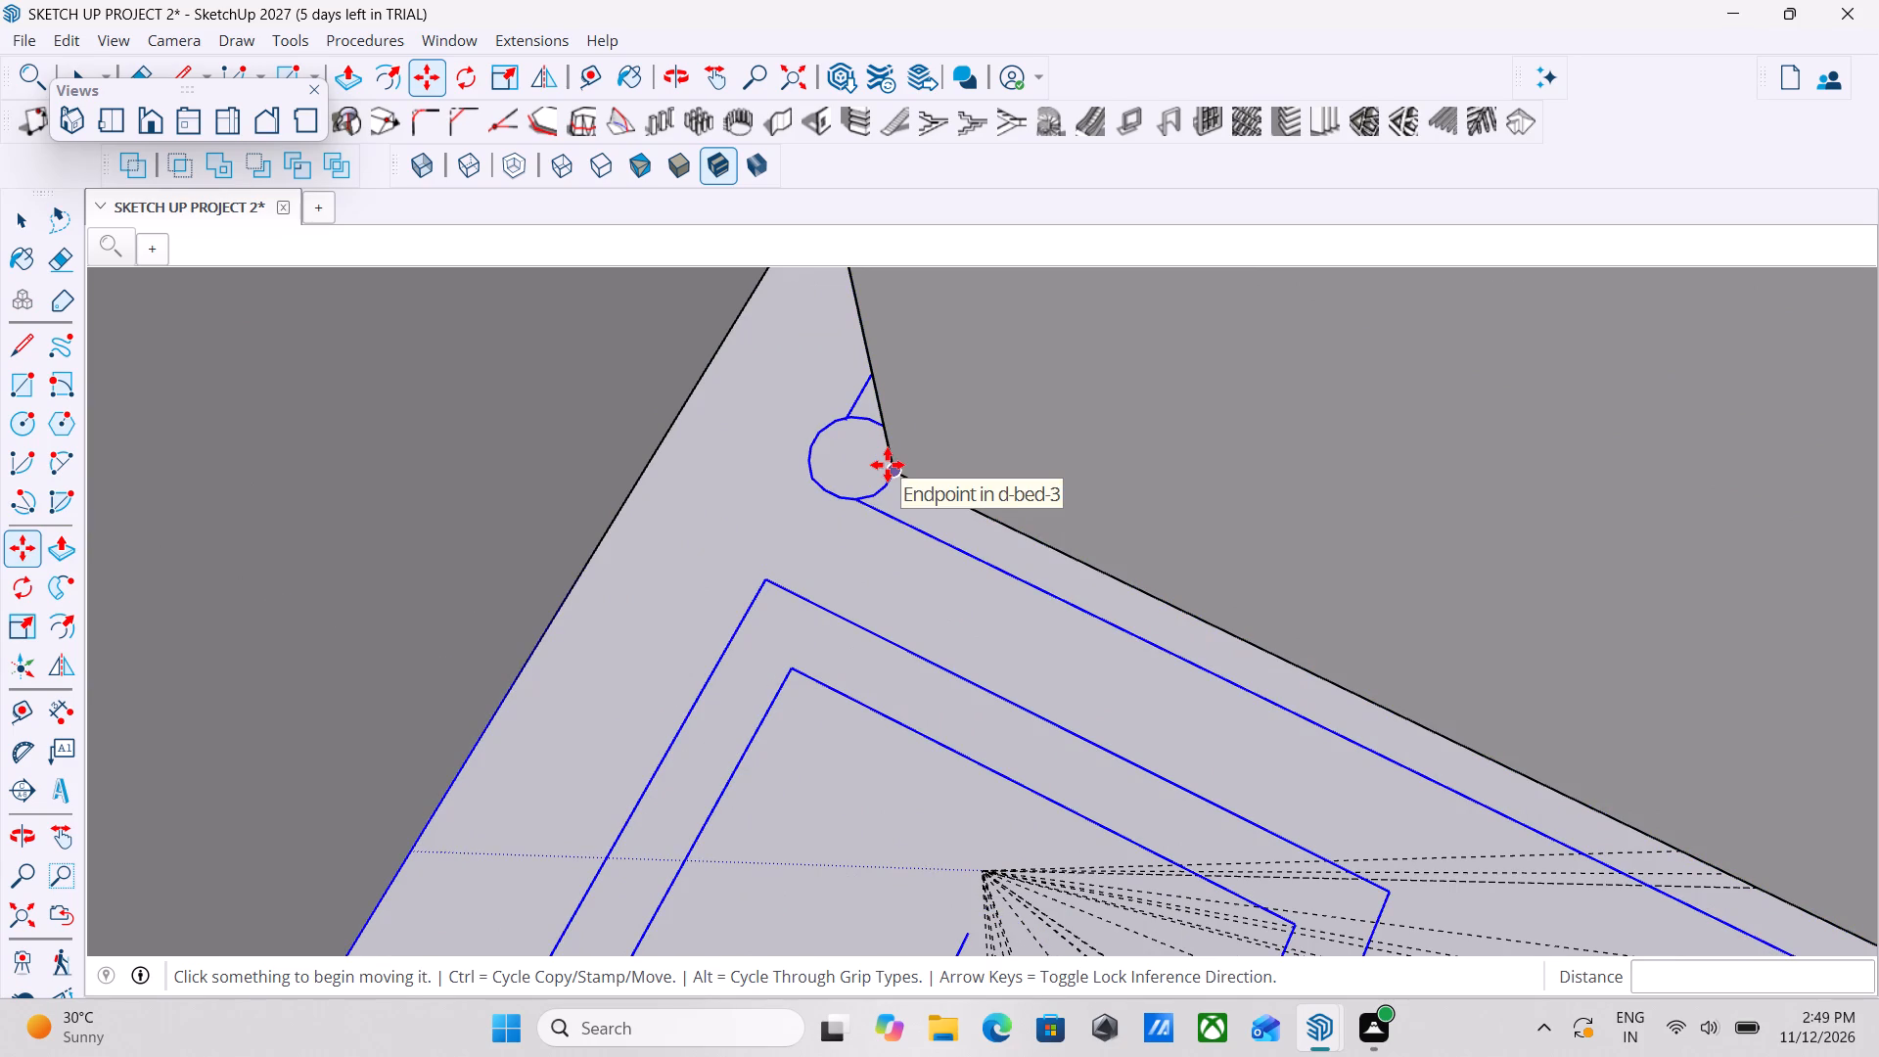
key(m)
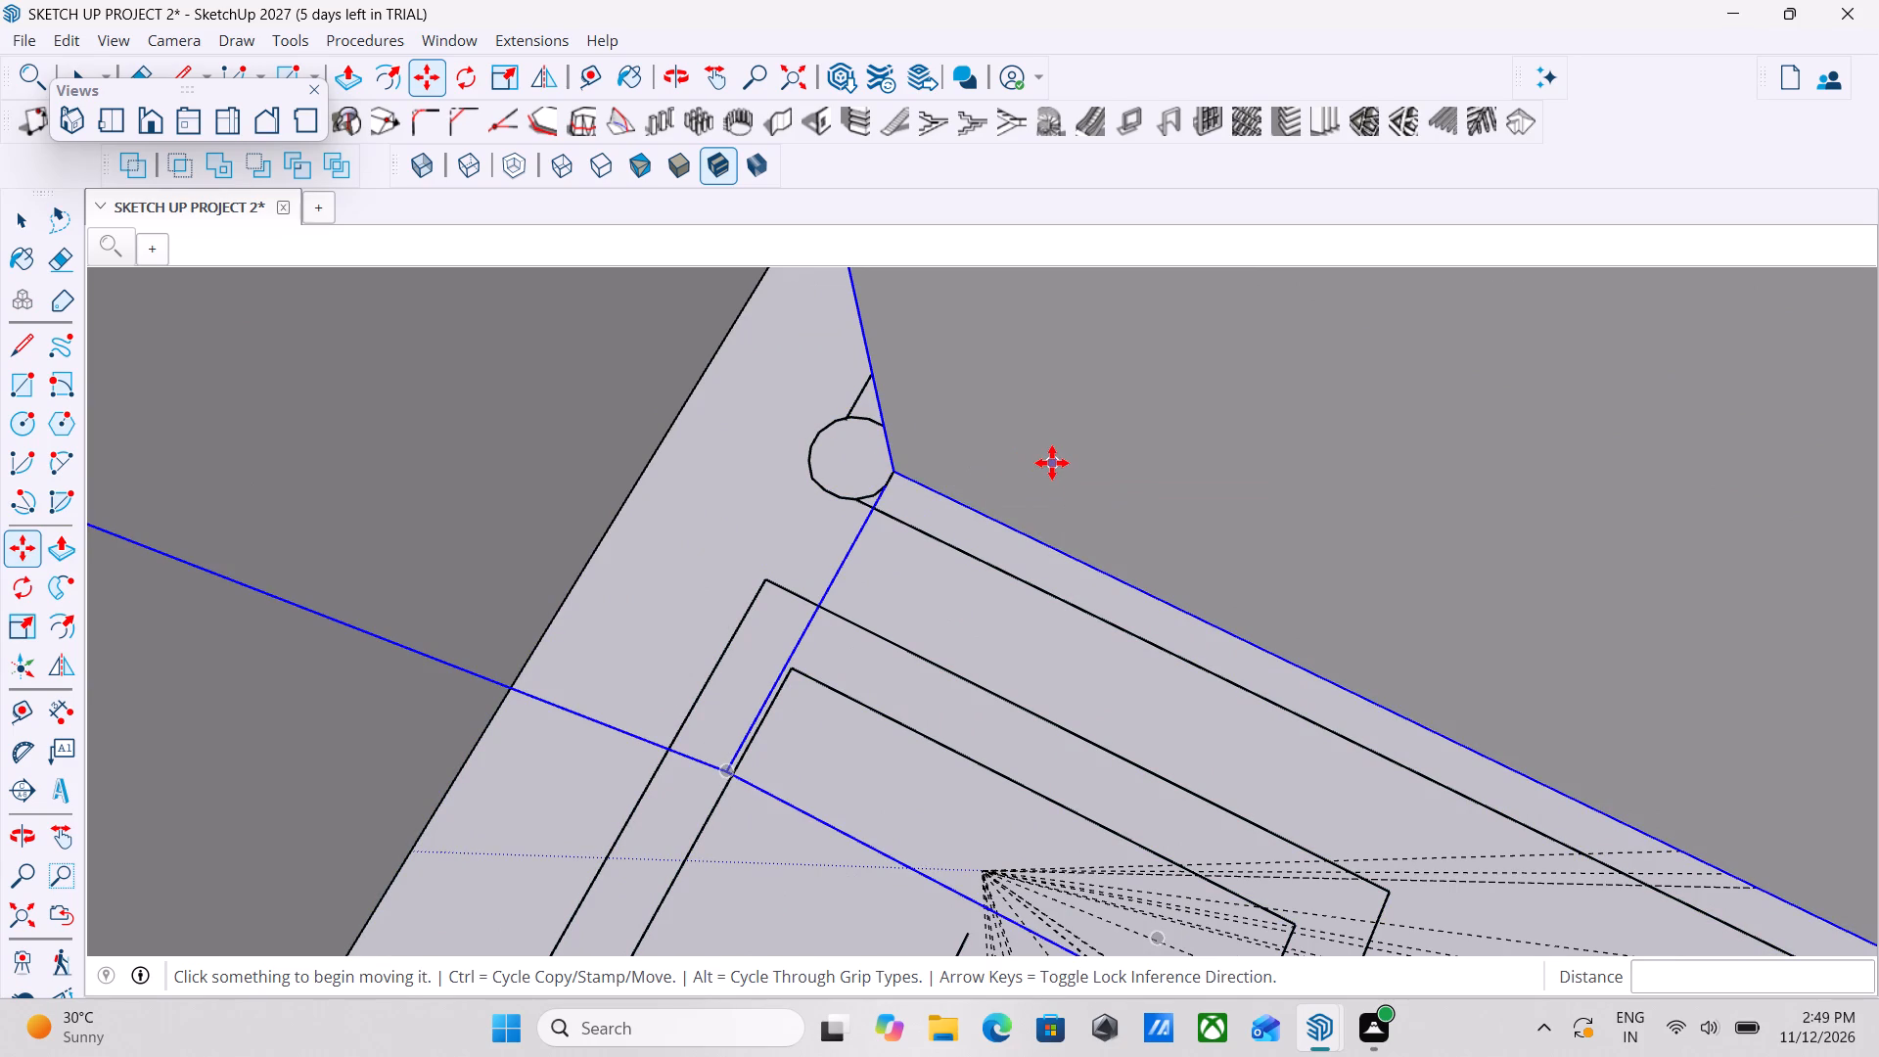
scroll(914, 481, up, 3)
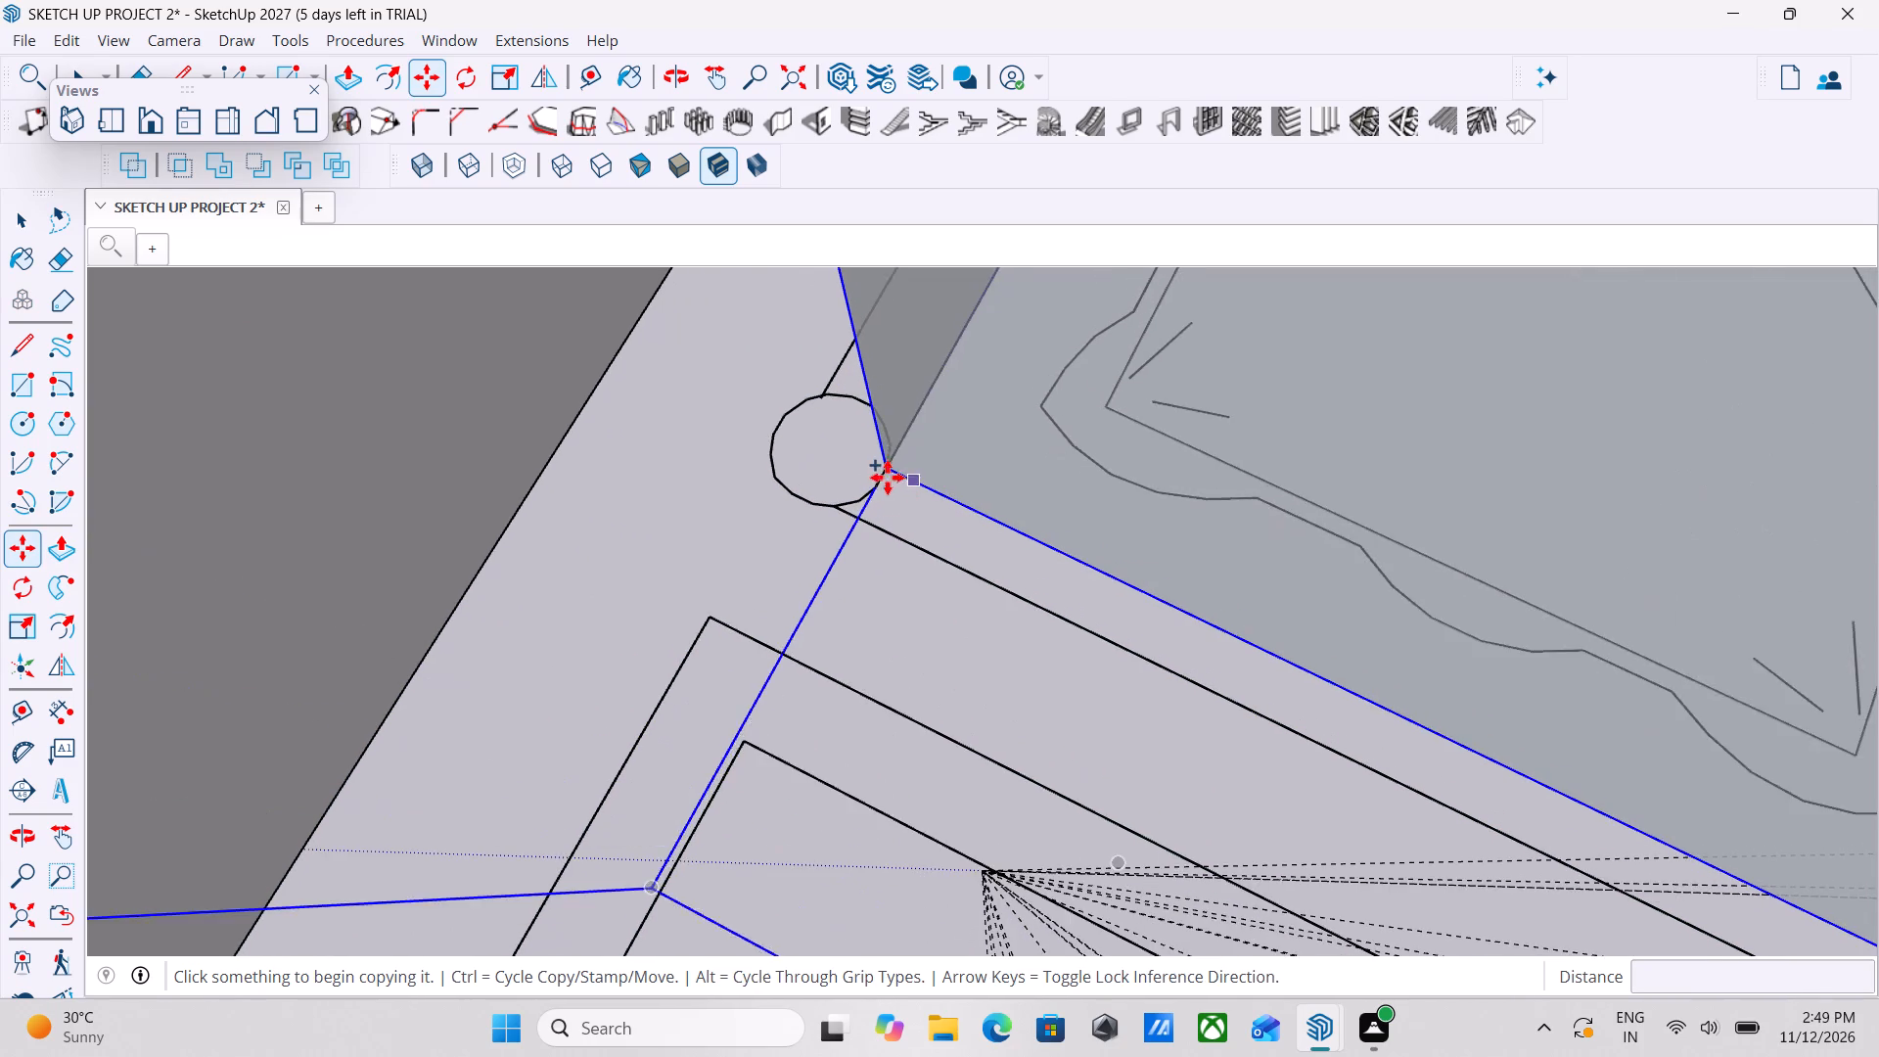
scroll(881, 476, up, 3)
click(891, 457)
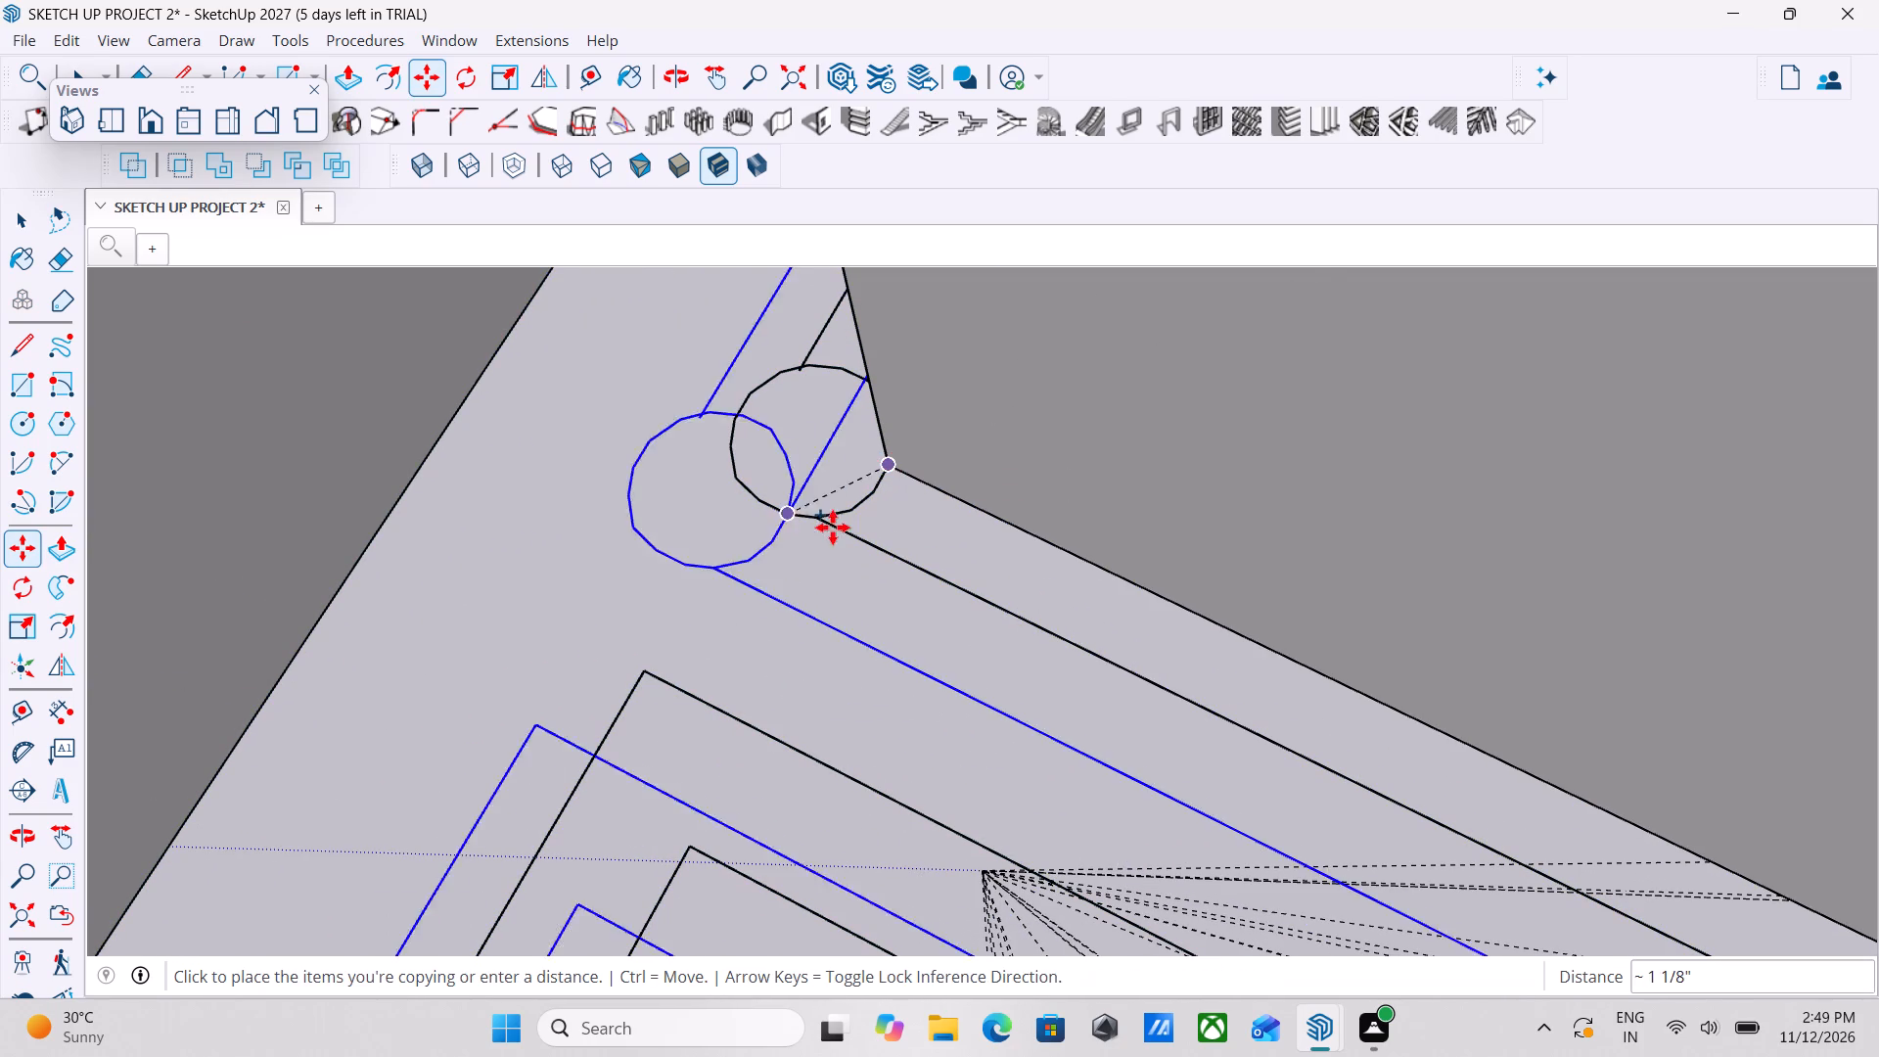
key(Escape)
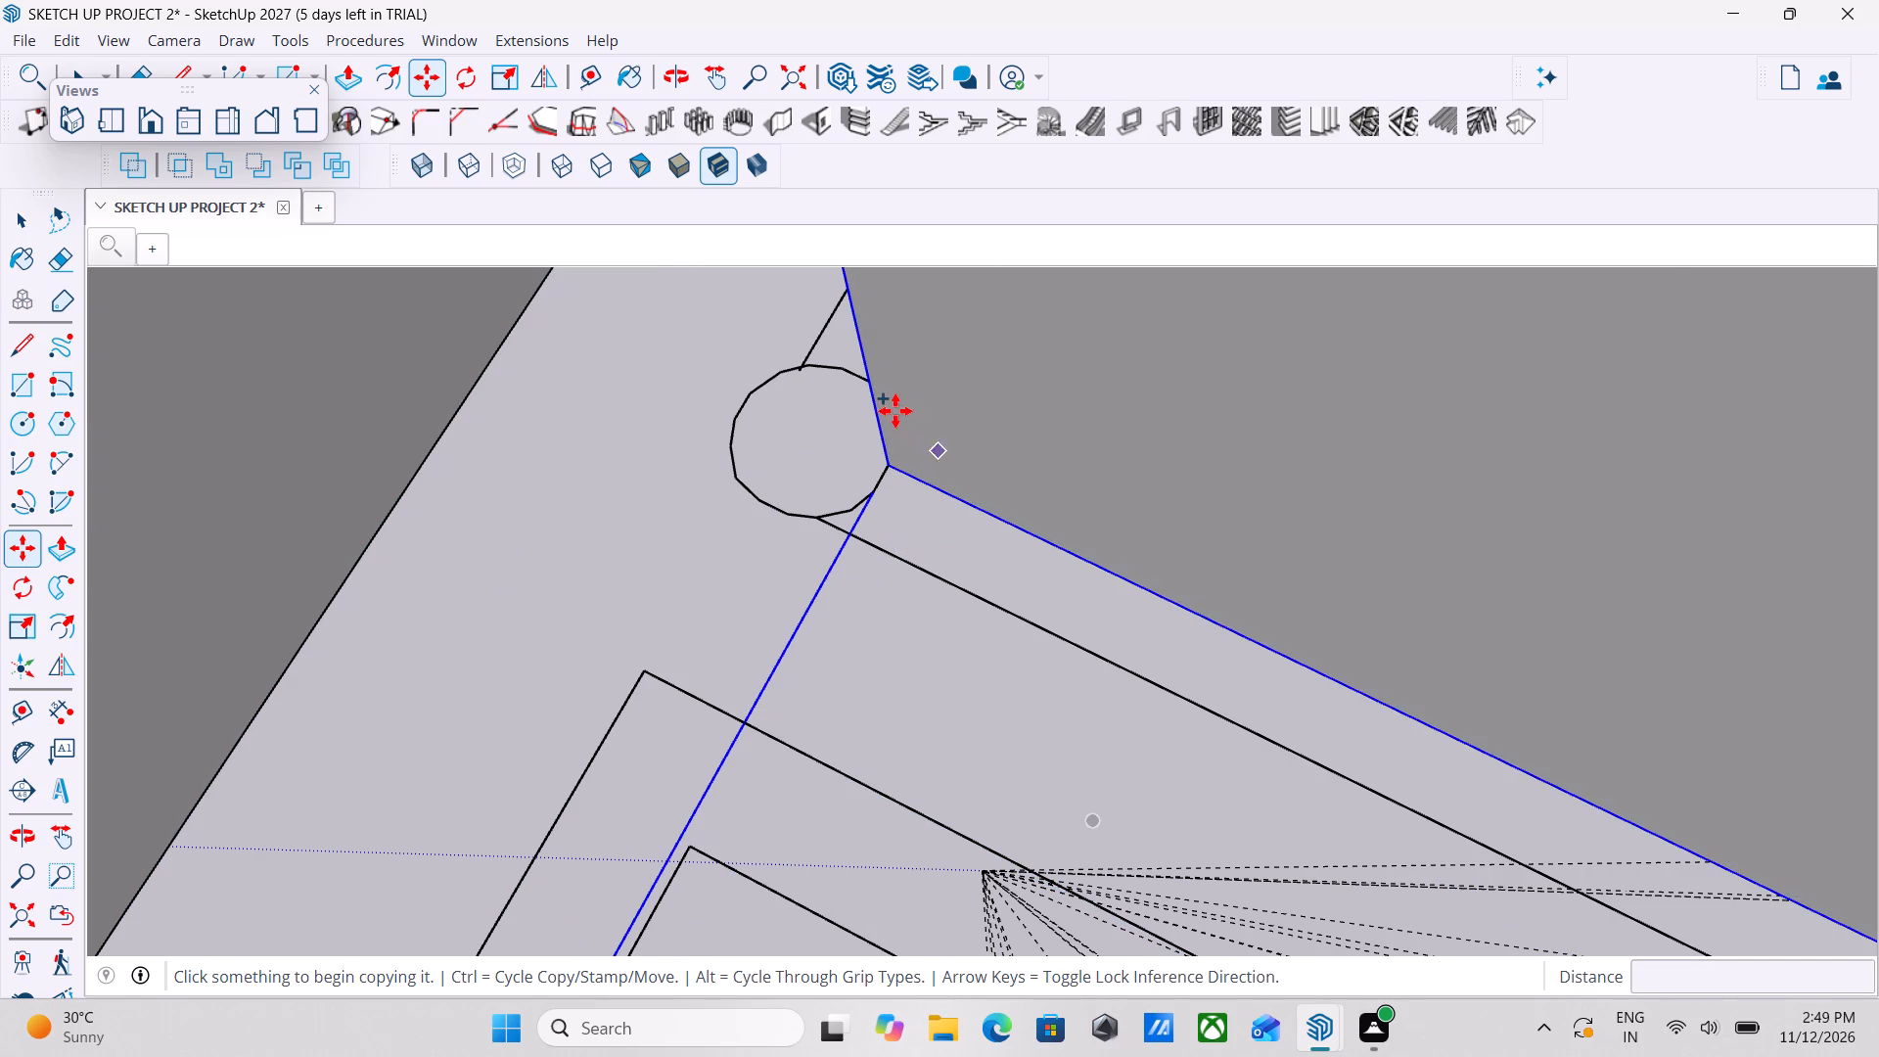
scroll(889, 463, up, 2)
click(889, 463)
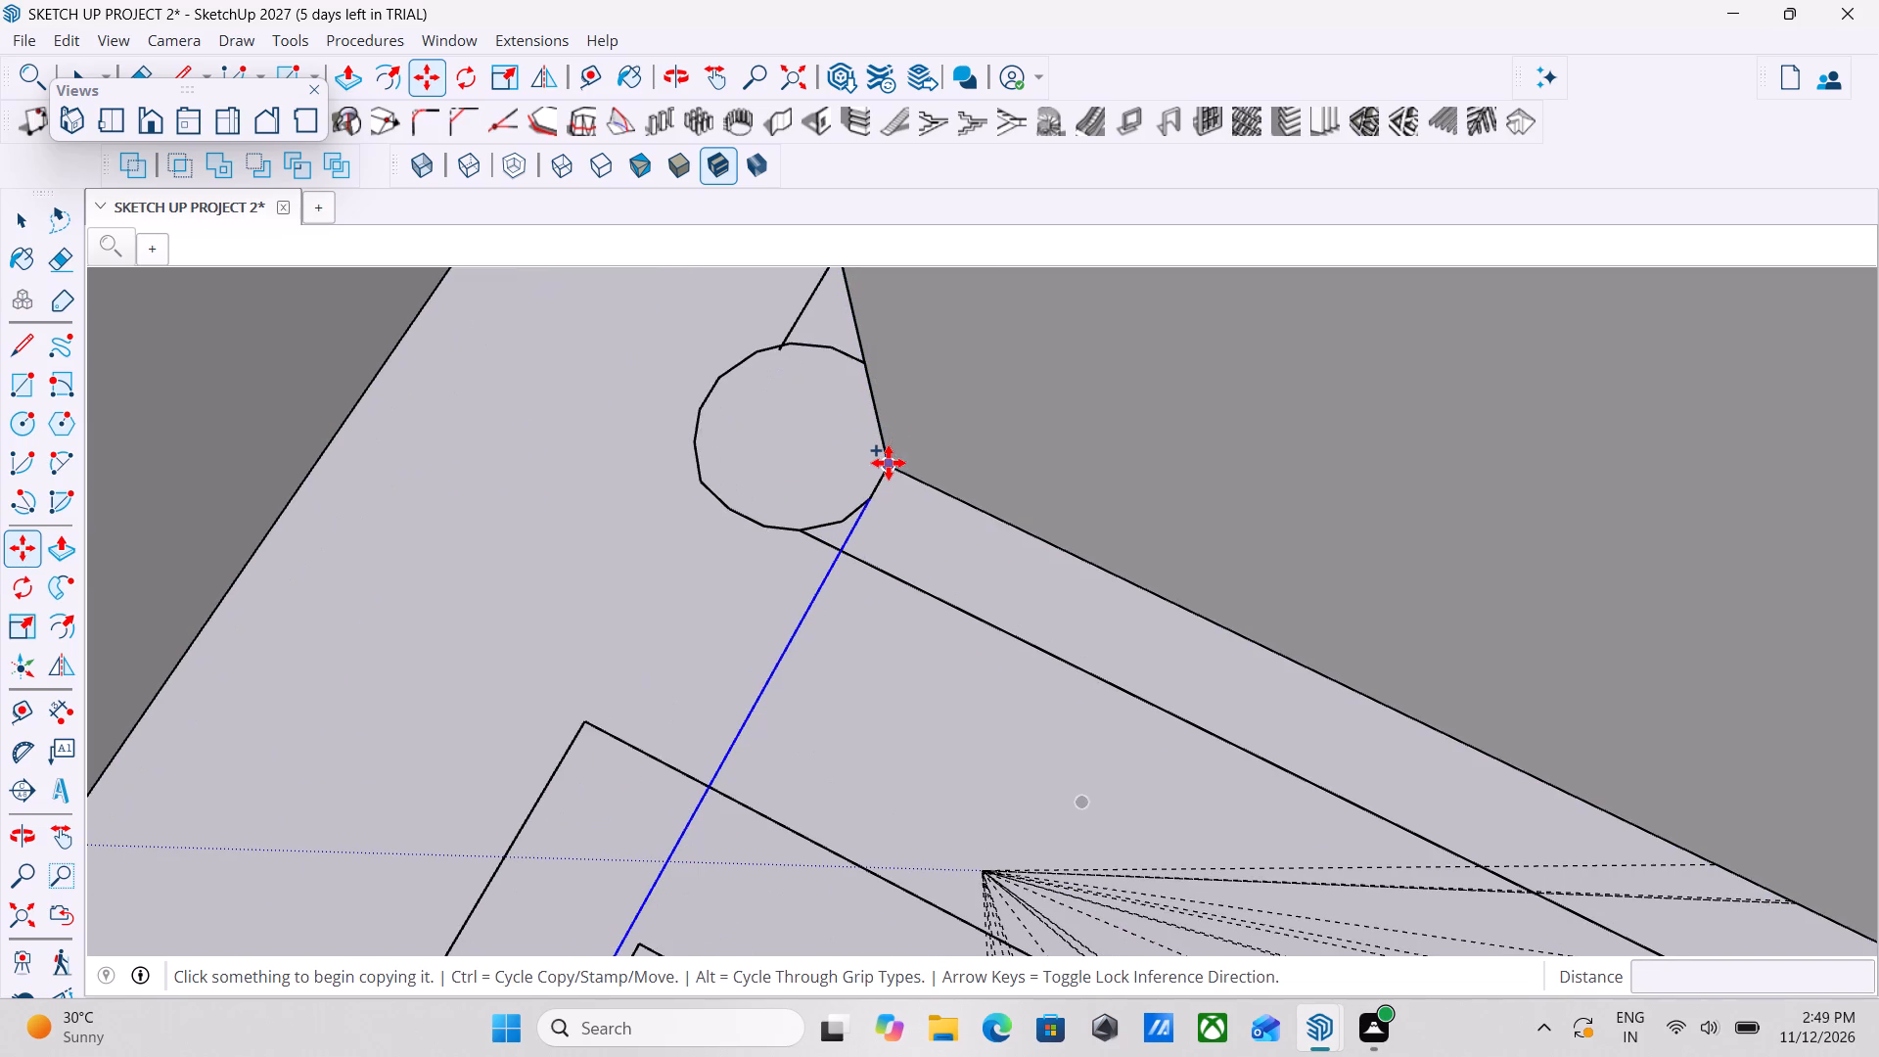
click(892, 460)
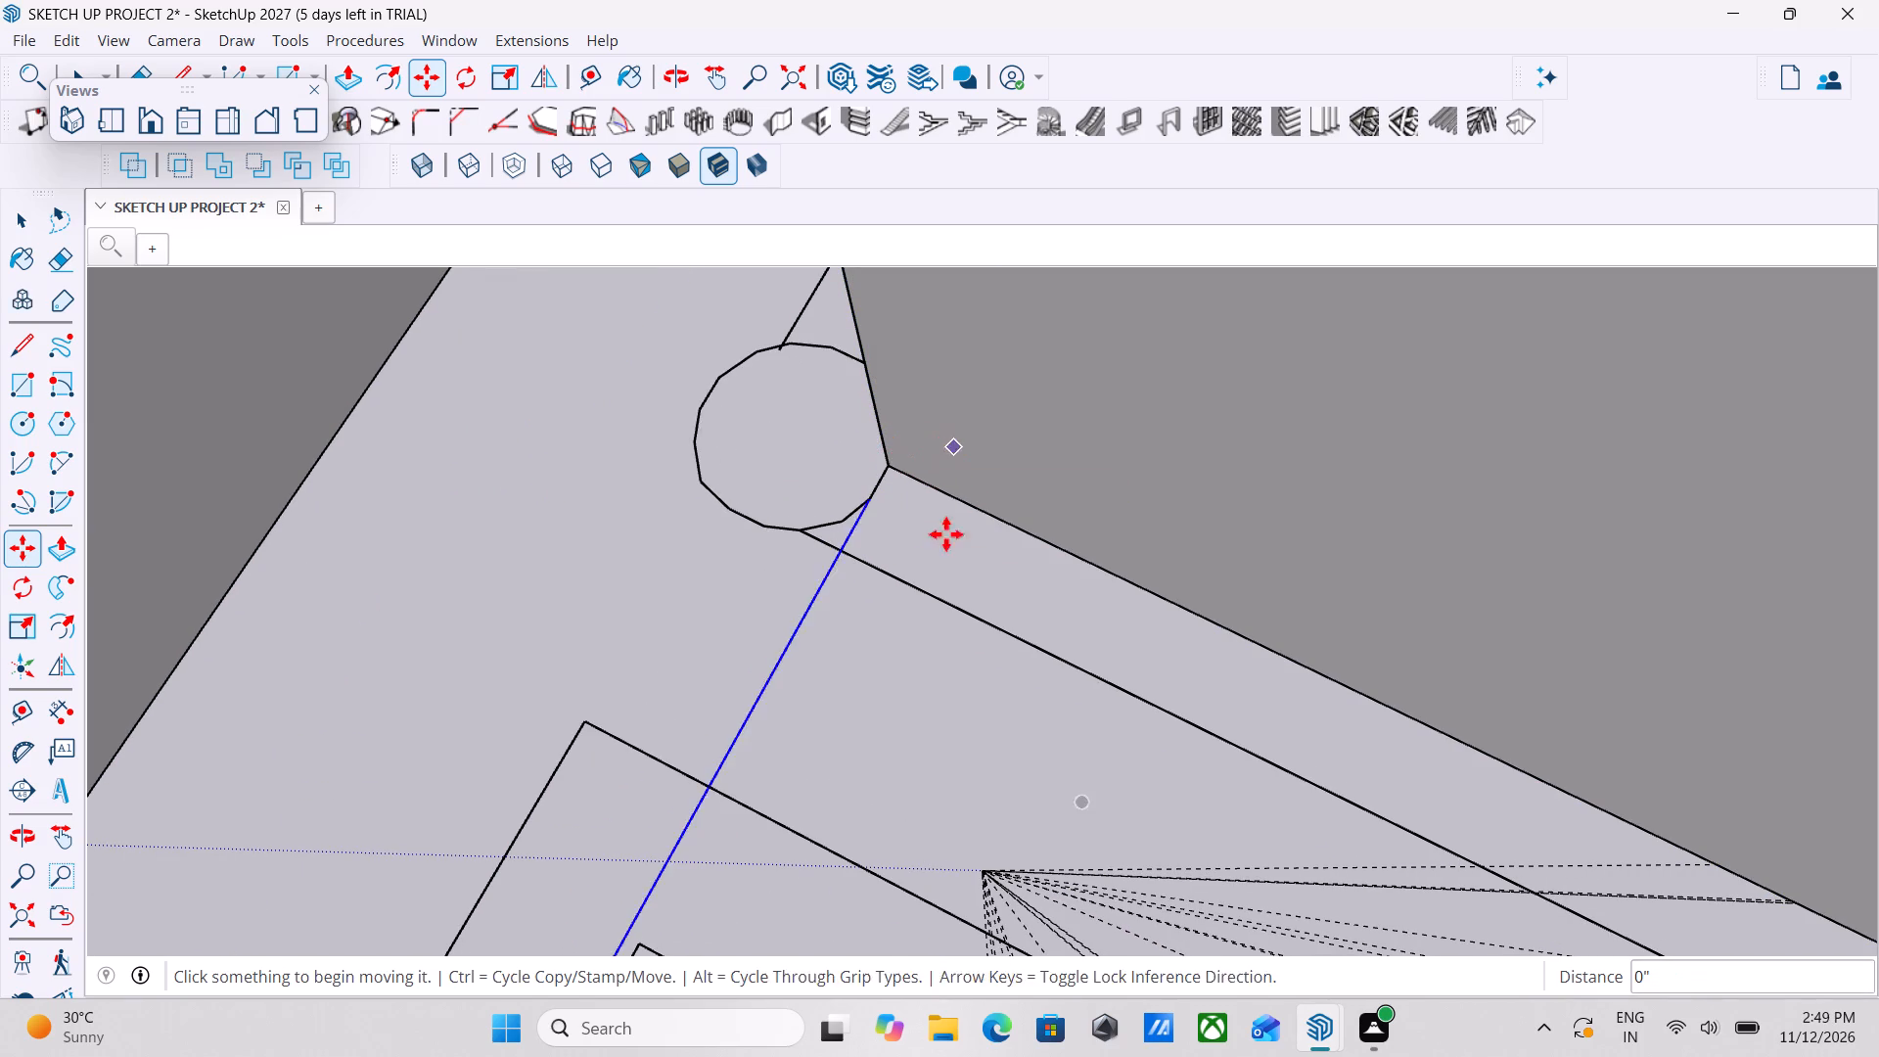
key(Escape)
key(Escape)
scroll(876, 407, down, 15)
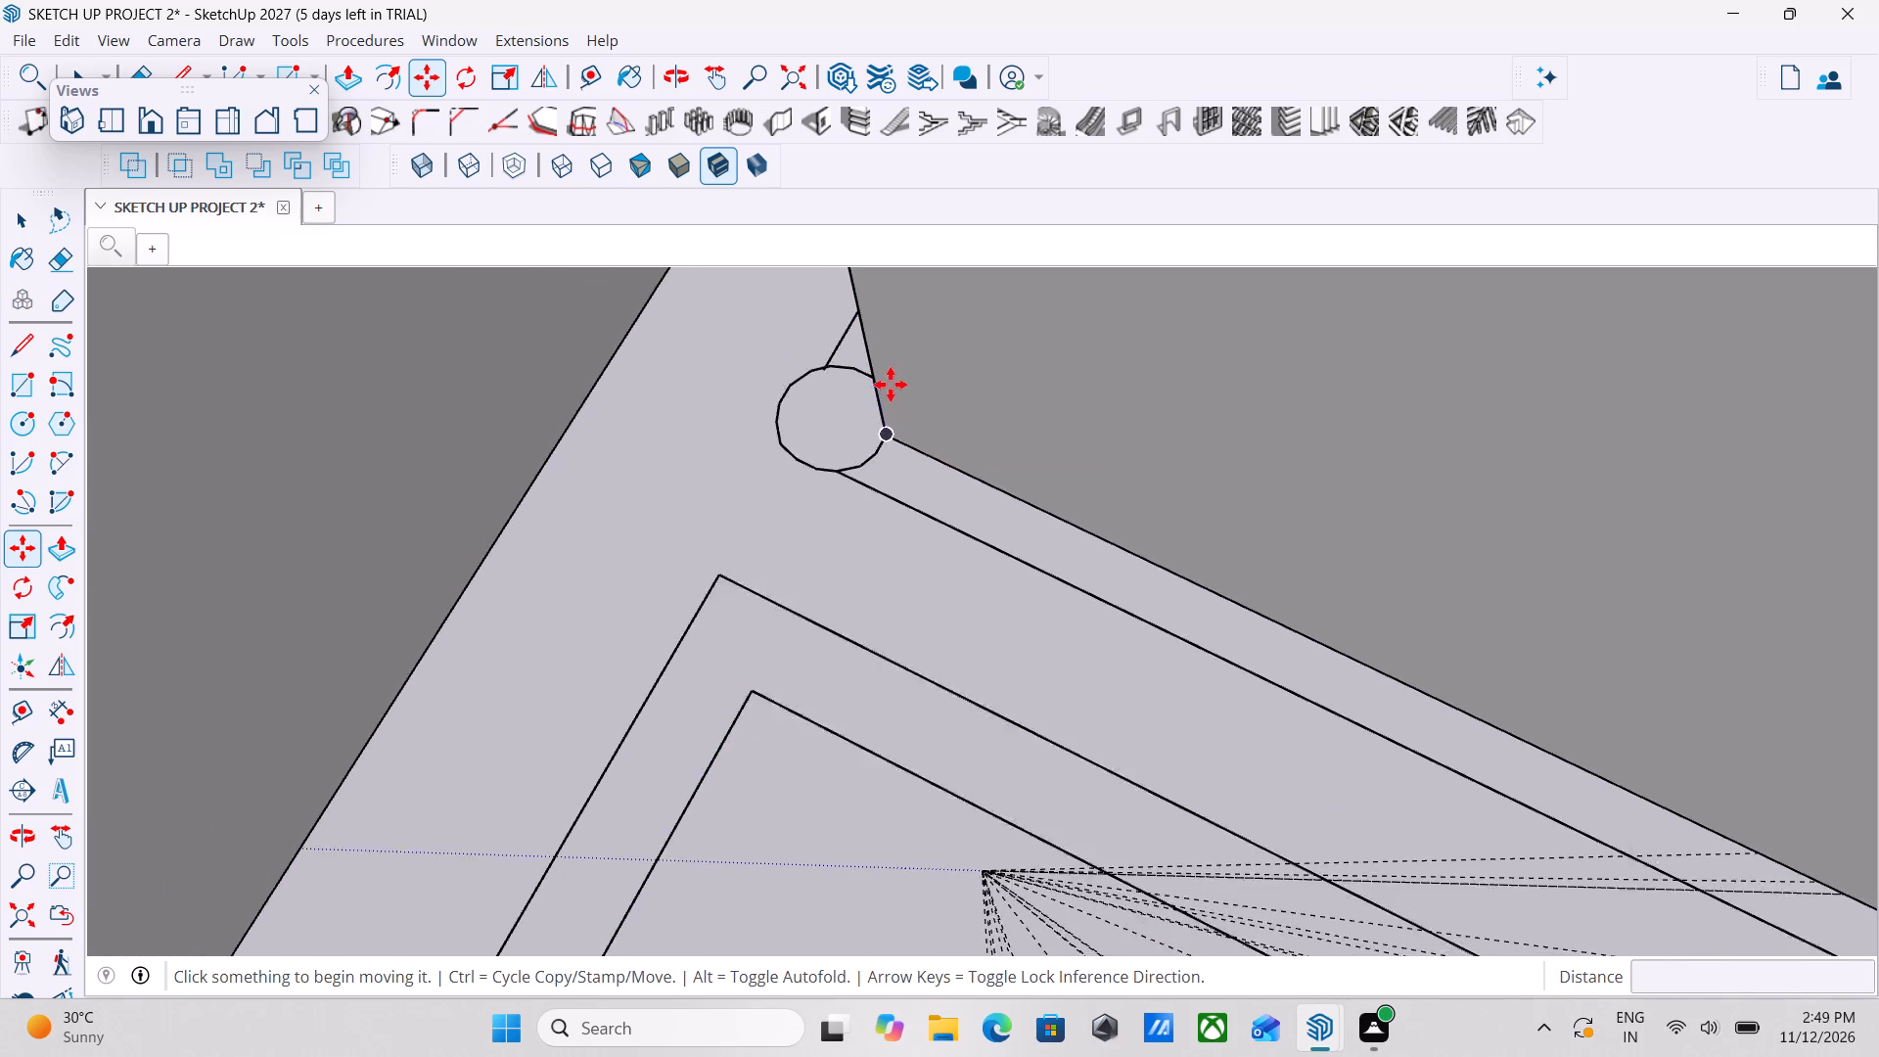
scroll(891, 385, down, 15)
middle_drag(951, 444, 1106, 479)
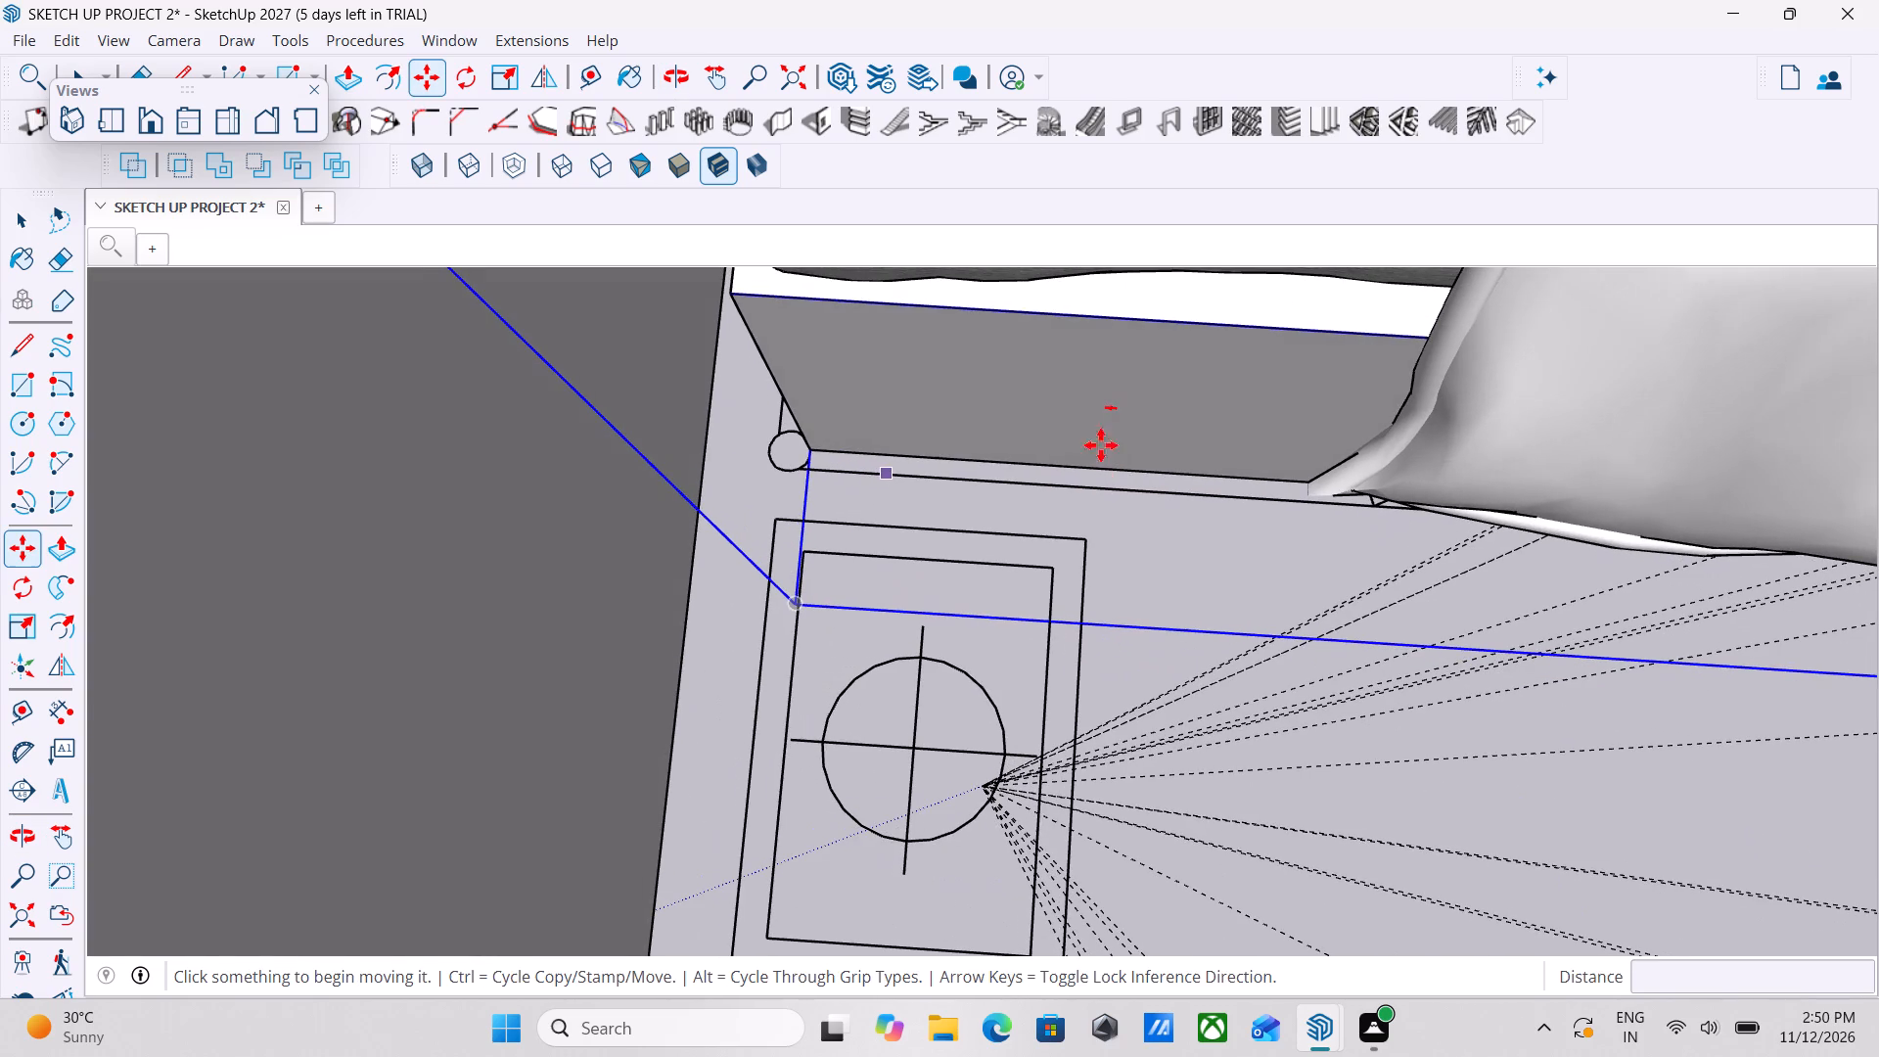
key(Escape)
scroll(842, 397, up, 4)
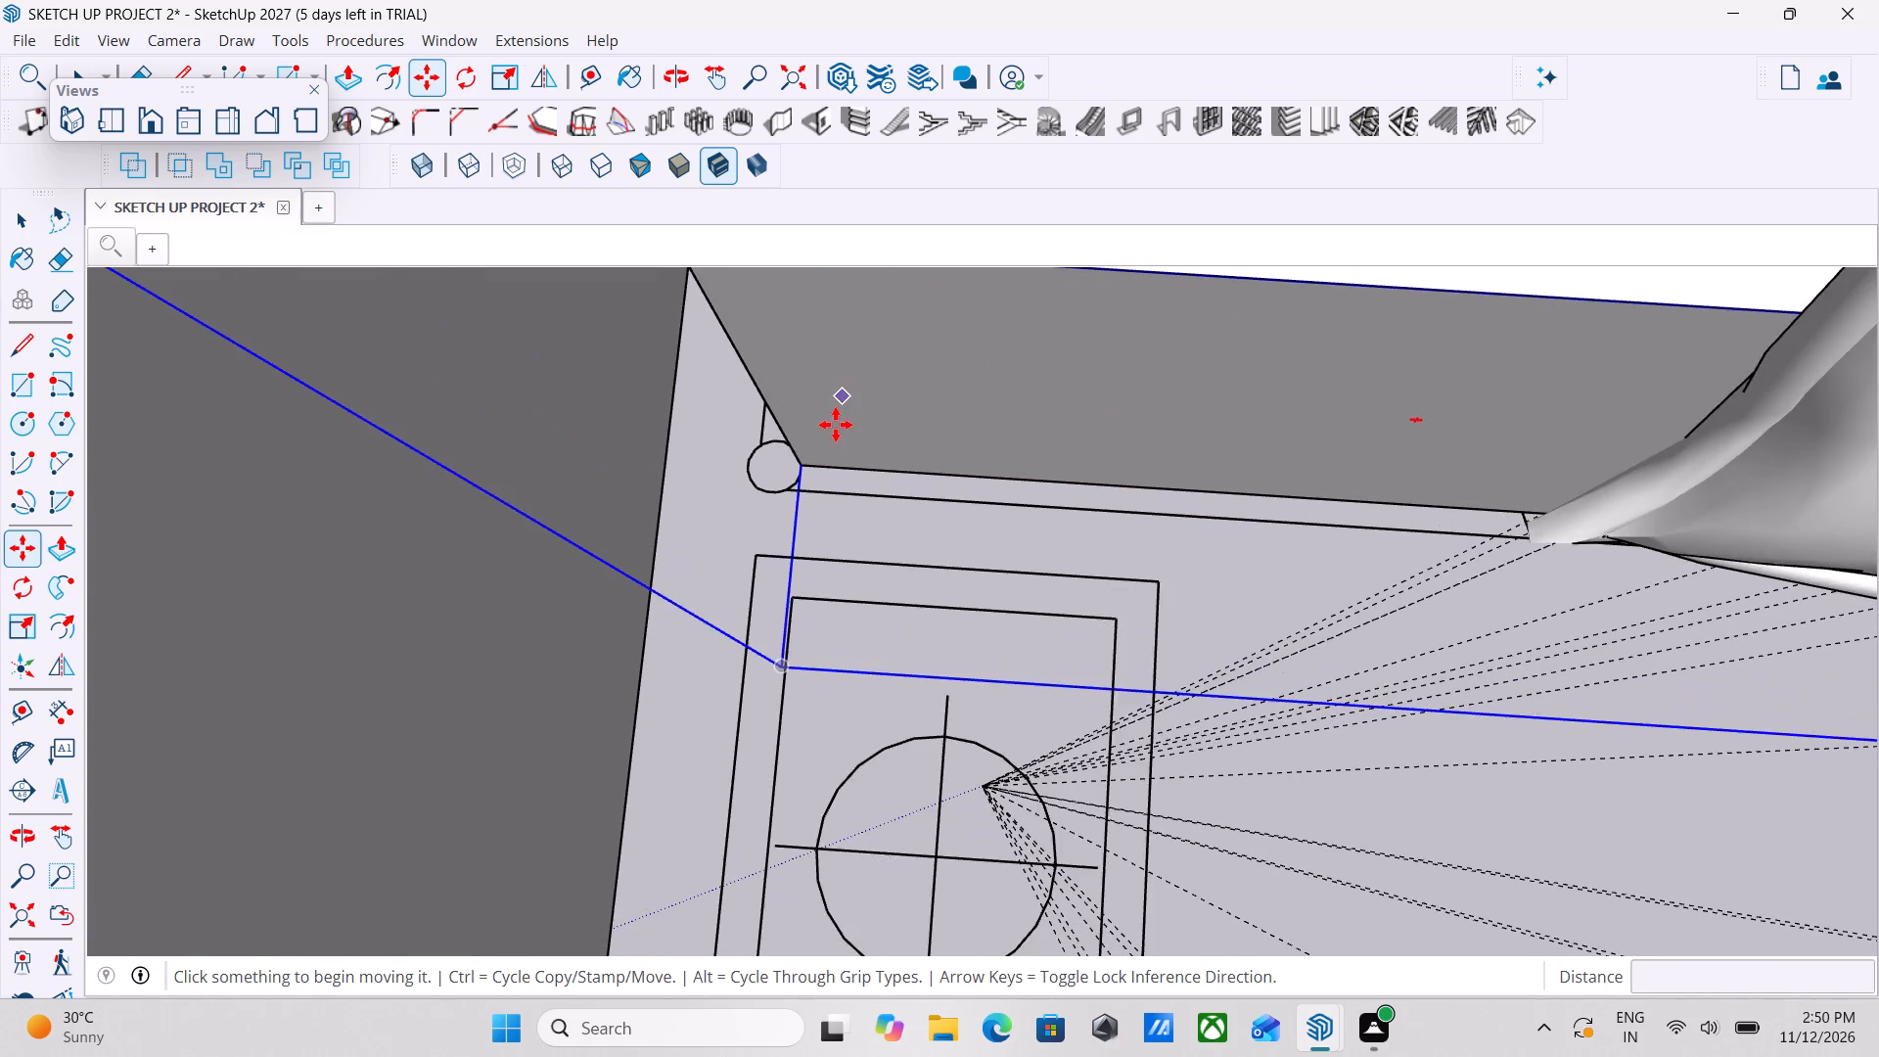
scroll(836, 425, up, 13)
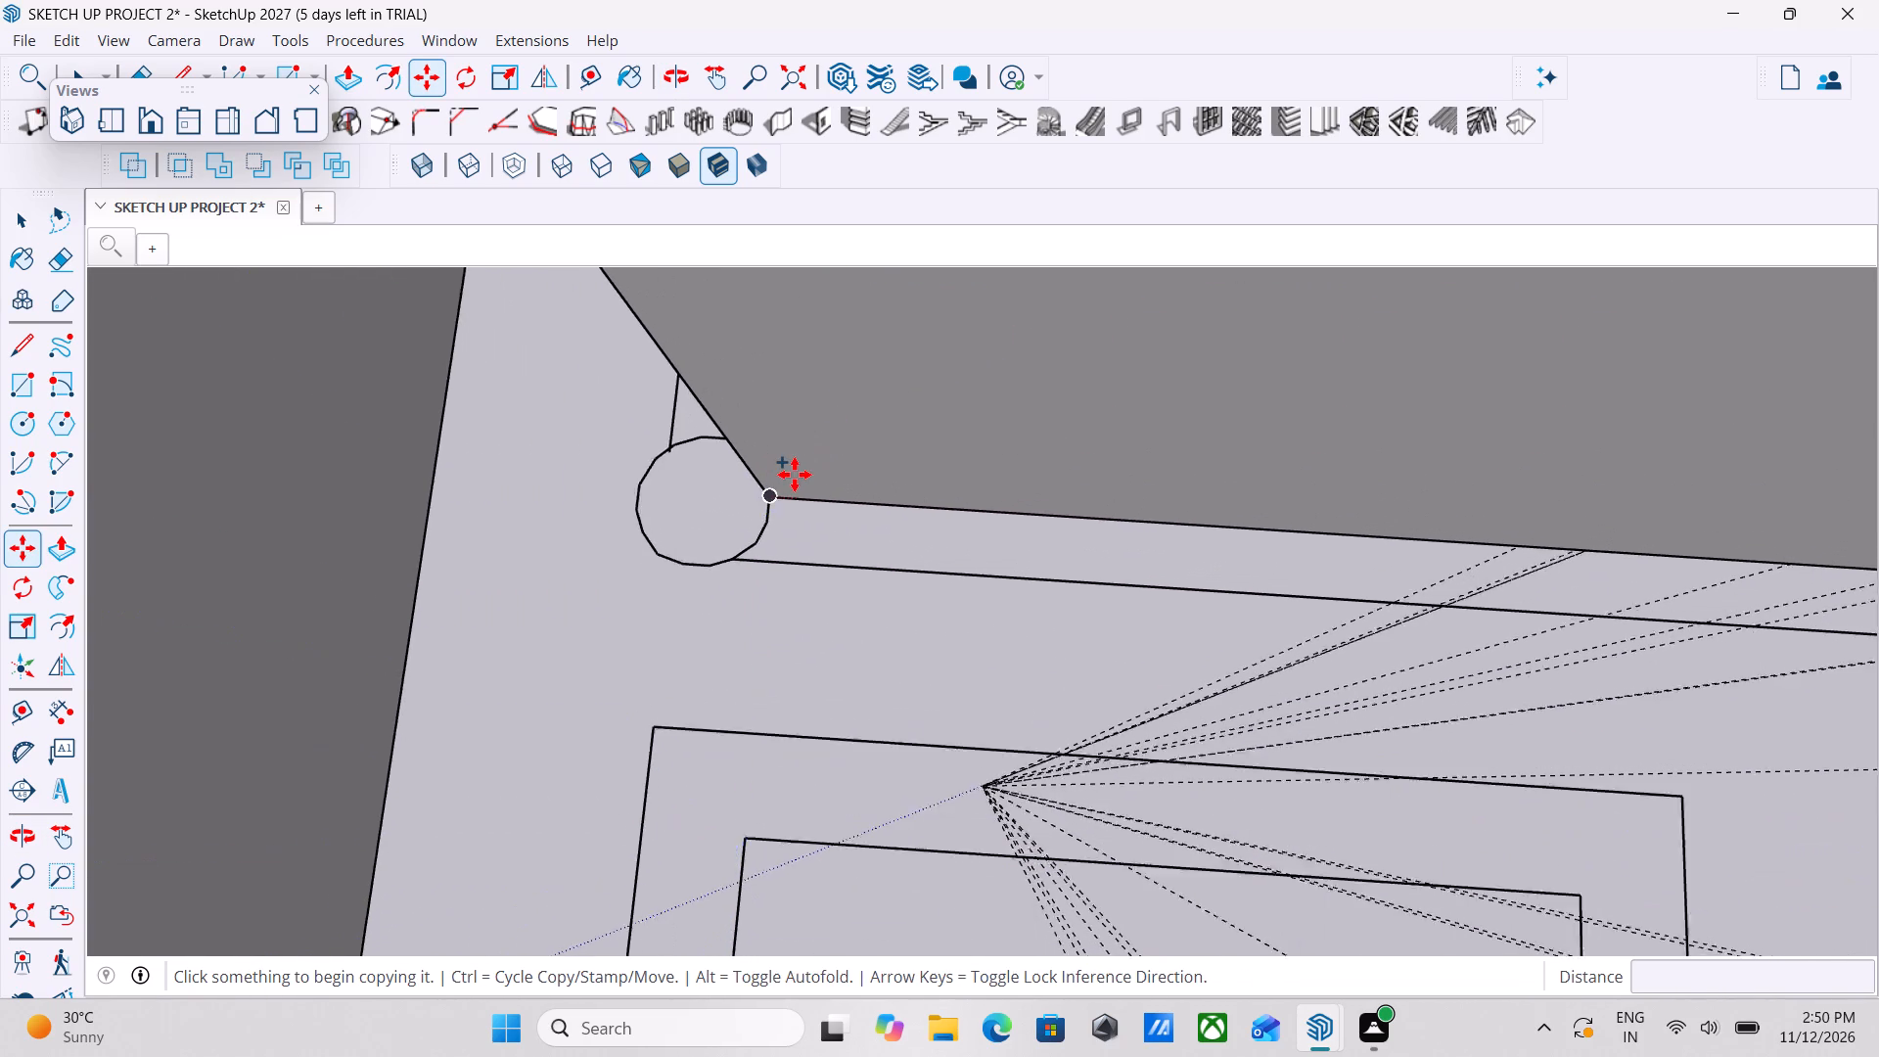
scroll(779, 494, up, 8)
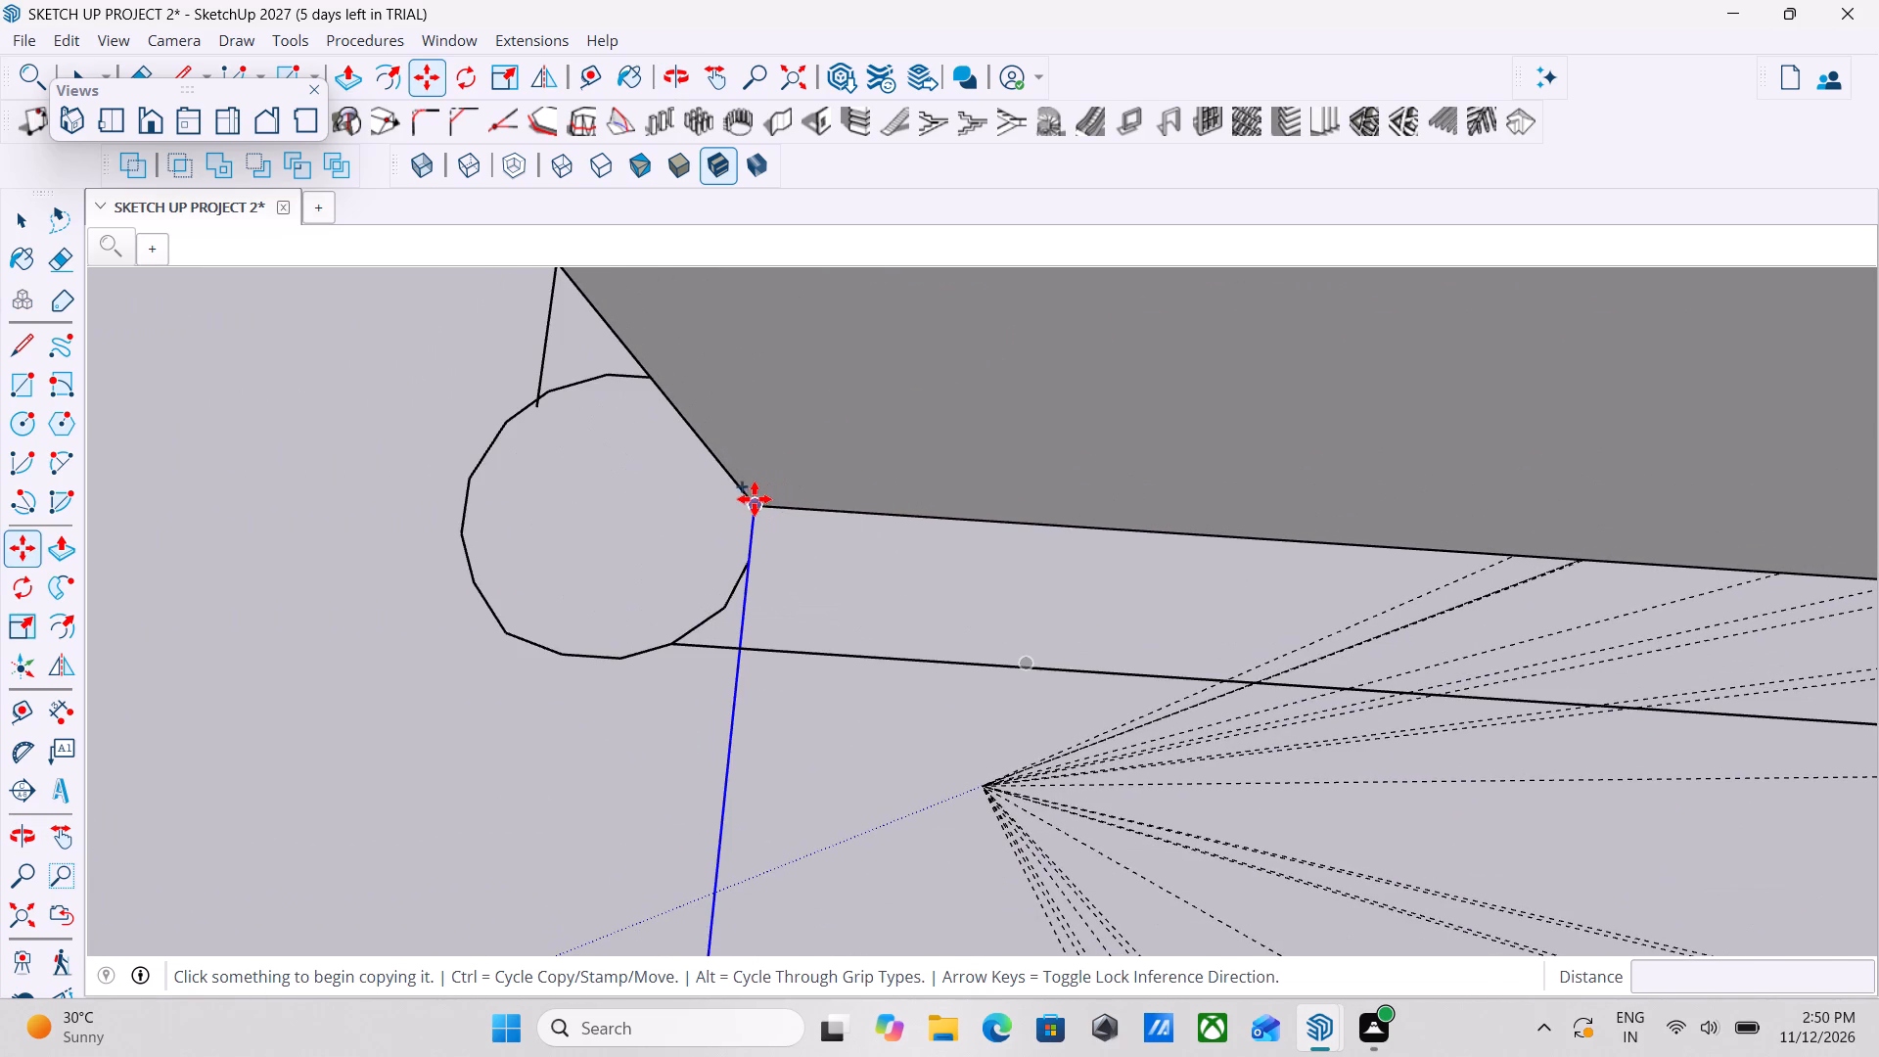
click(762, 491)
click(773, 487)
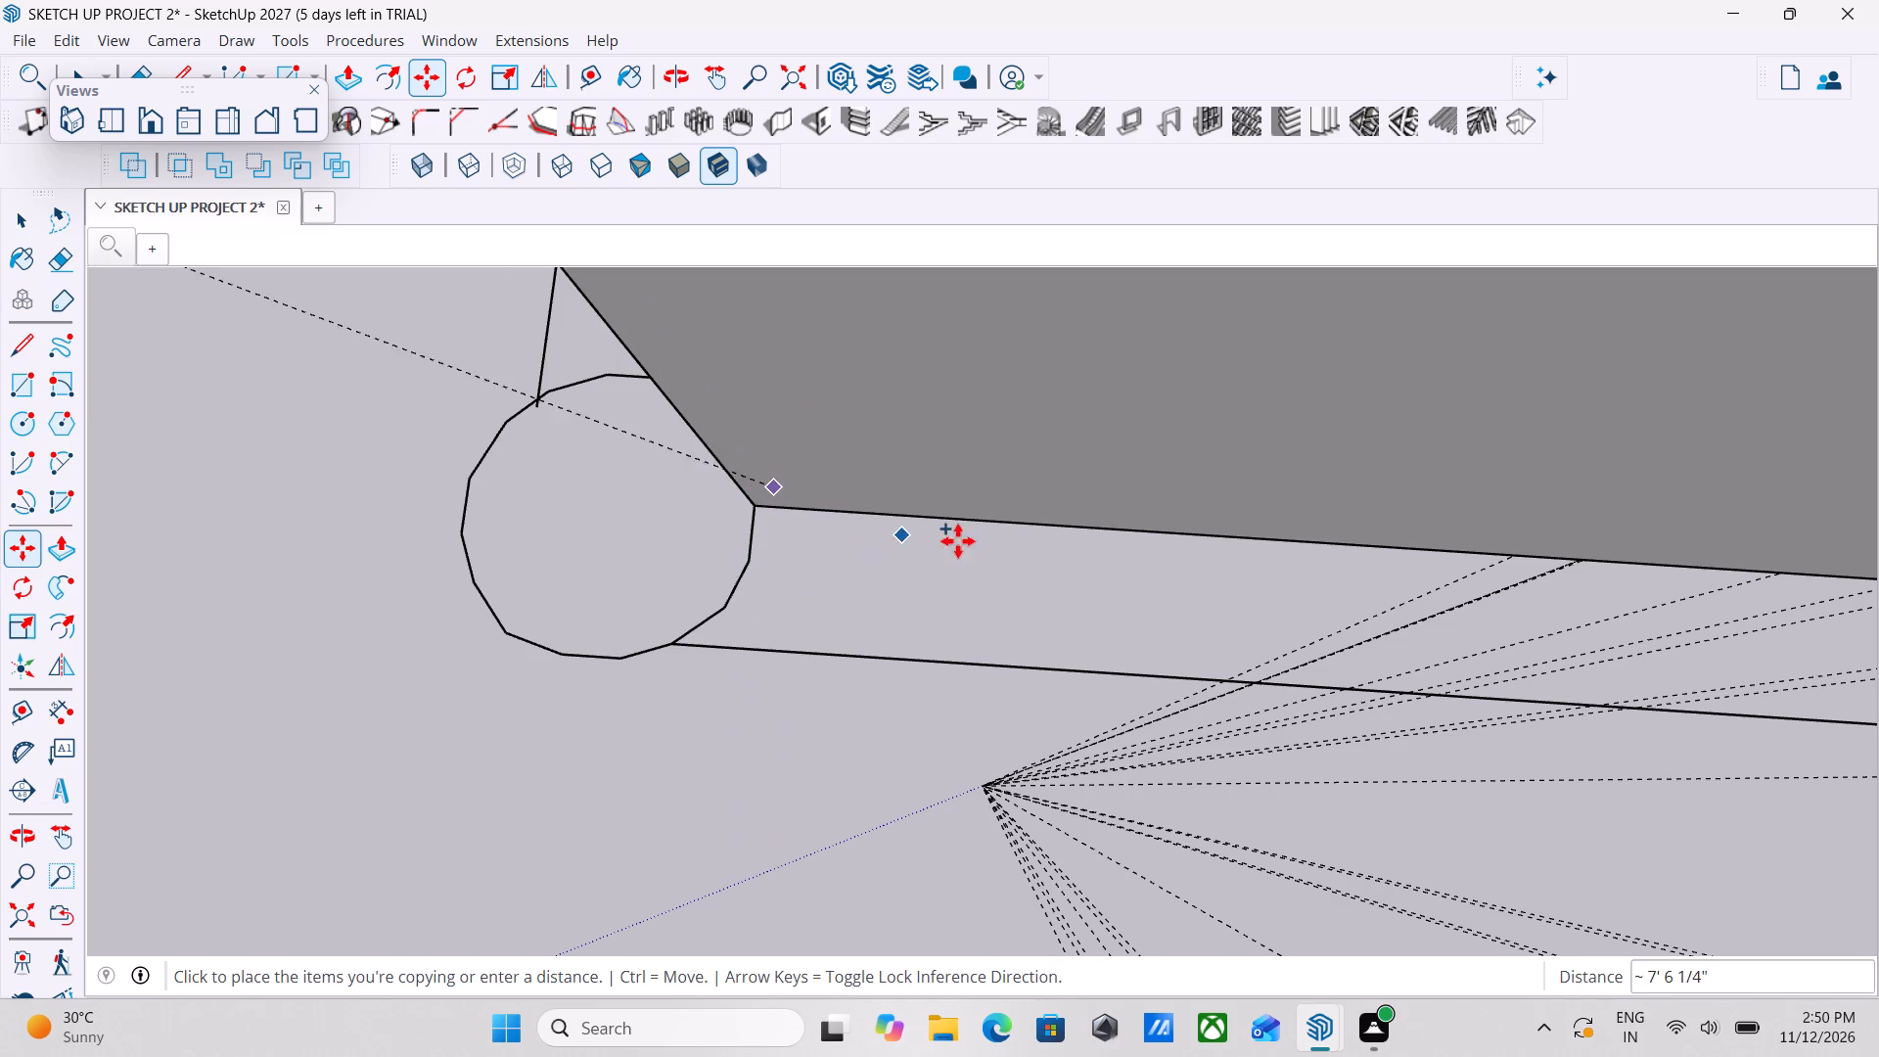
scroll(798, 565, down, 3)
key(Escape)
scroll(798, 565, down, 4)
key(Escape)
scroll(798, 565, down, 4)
Copy the bed by its head-end base corner about 21' 10 13/16" along the red axis into the bedroom beyond the two black-capped rooms.
middle_drag(798, 565, 675, 530)
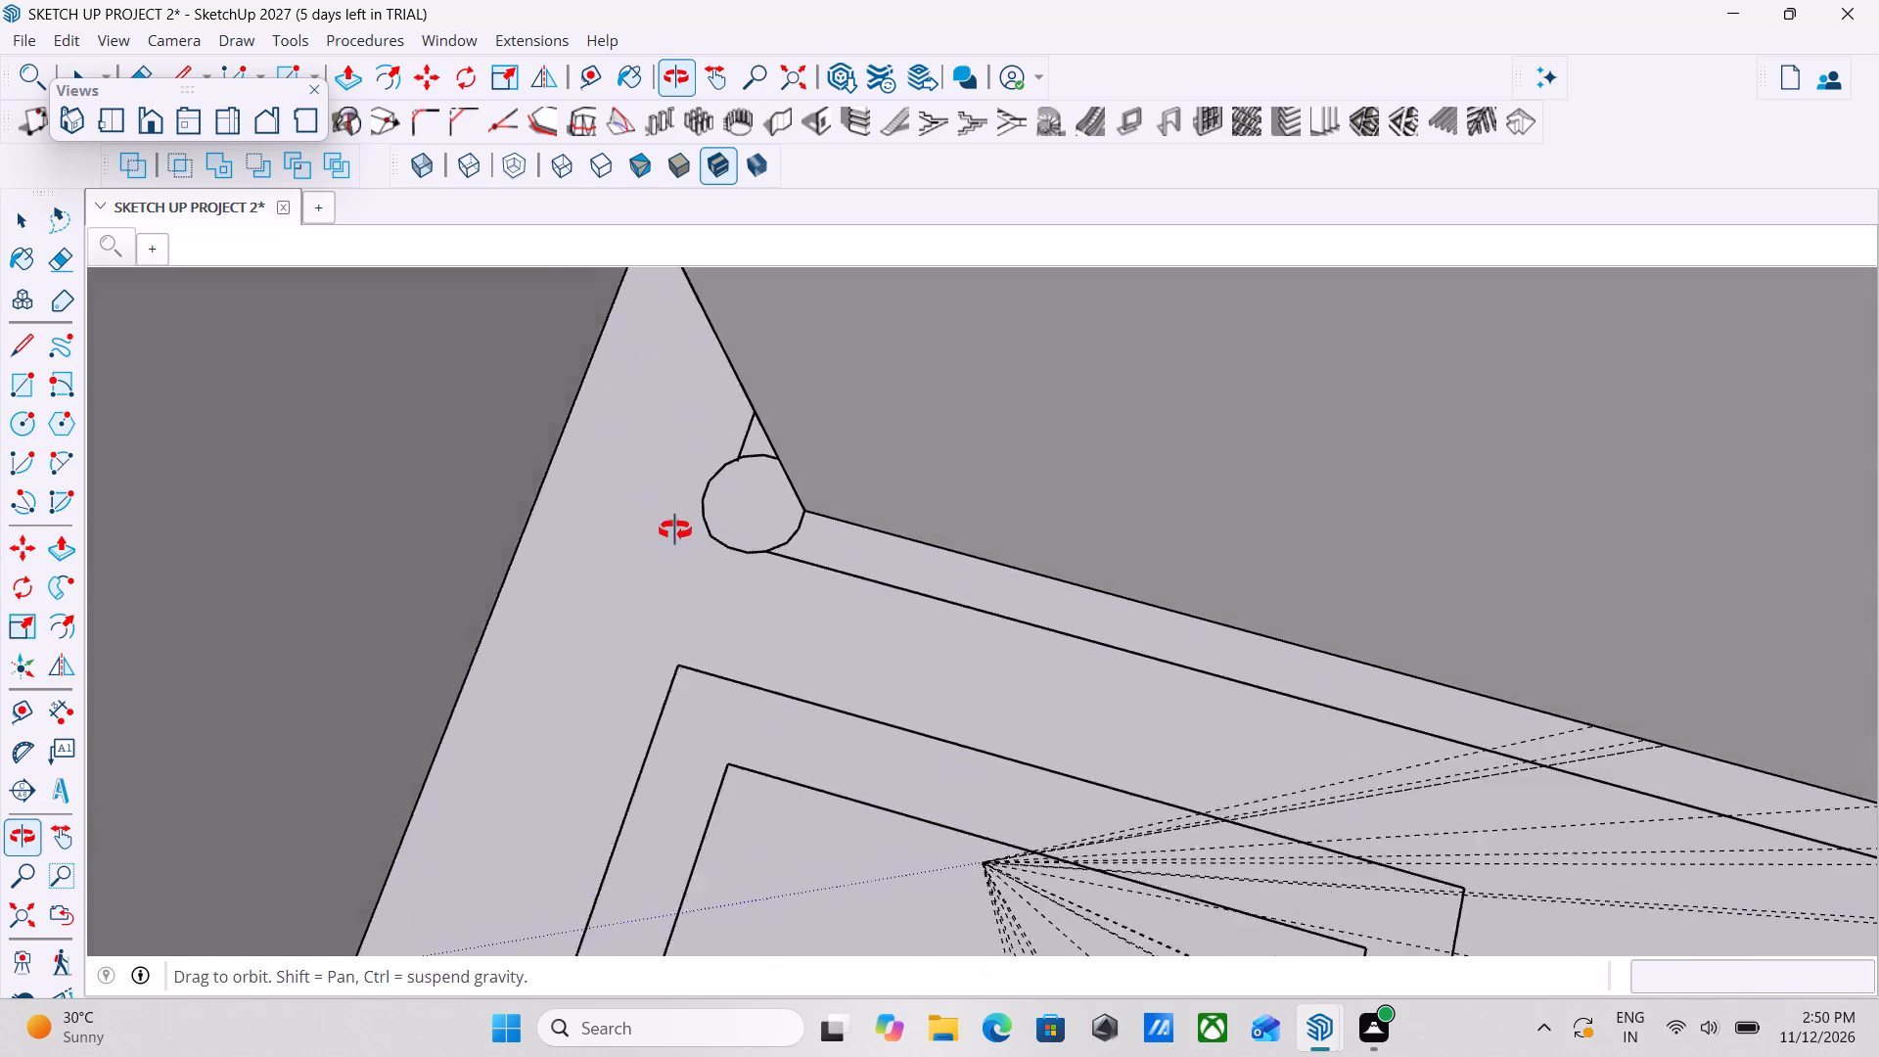
middle_drag(675, 530, 672, 529)
scroll(672, 529, up, 1)
scroll(672, 529, down, 17)
middle_drag(769, 533, 1062, 556)
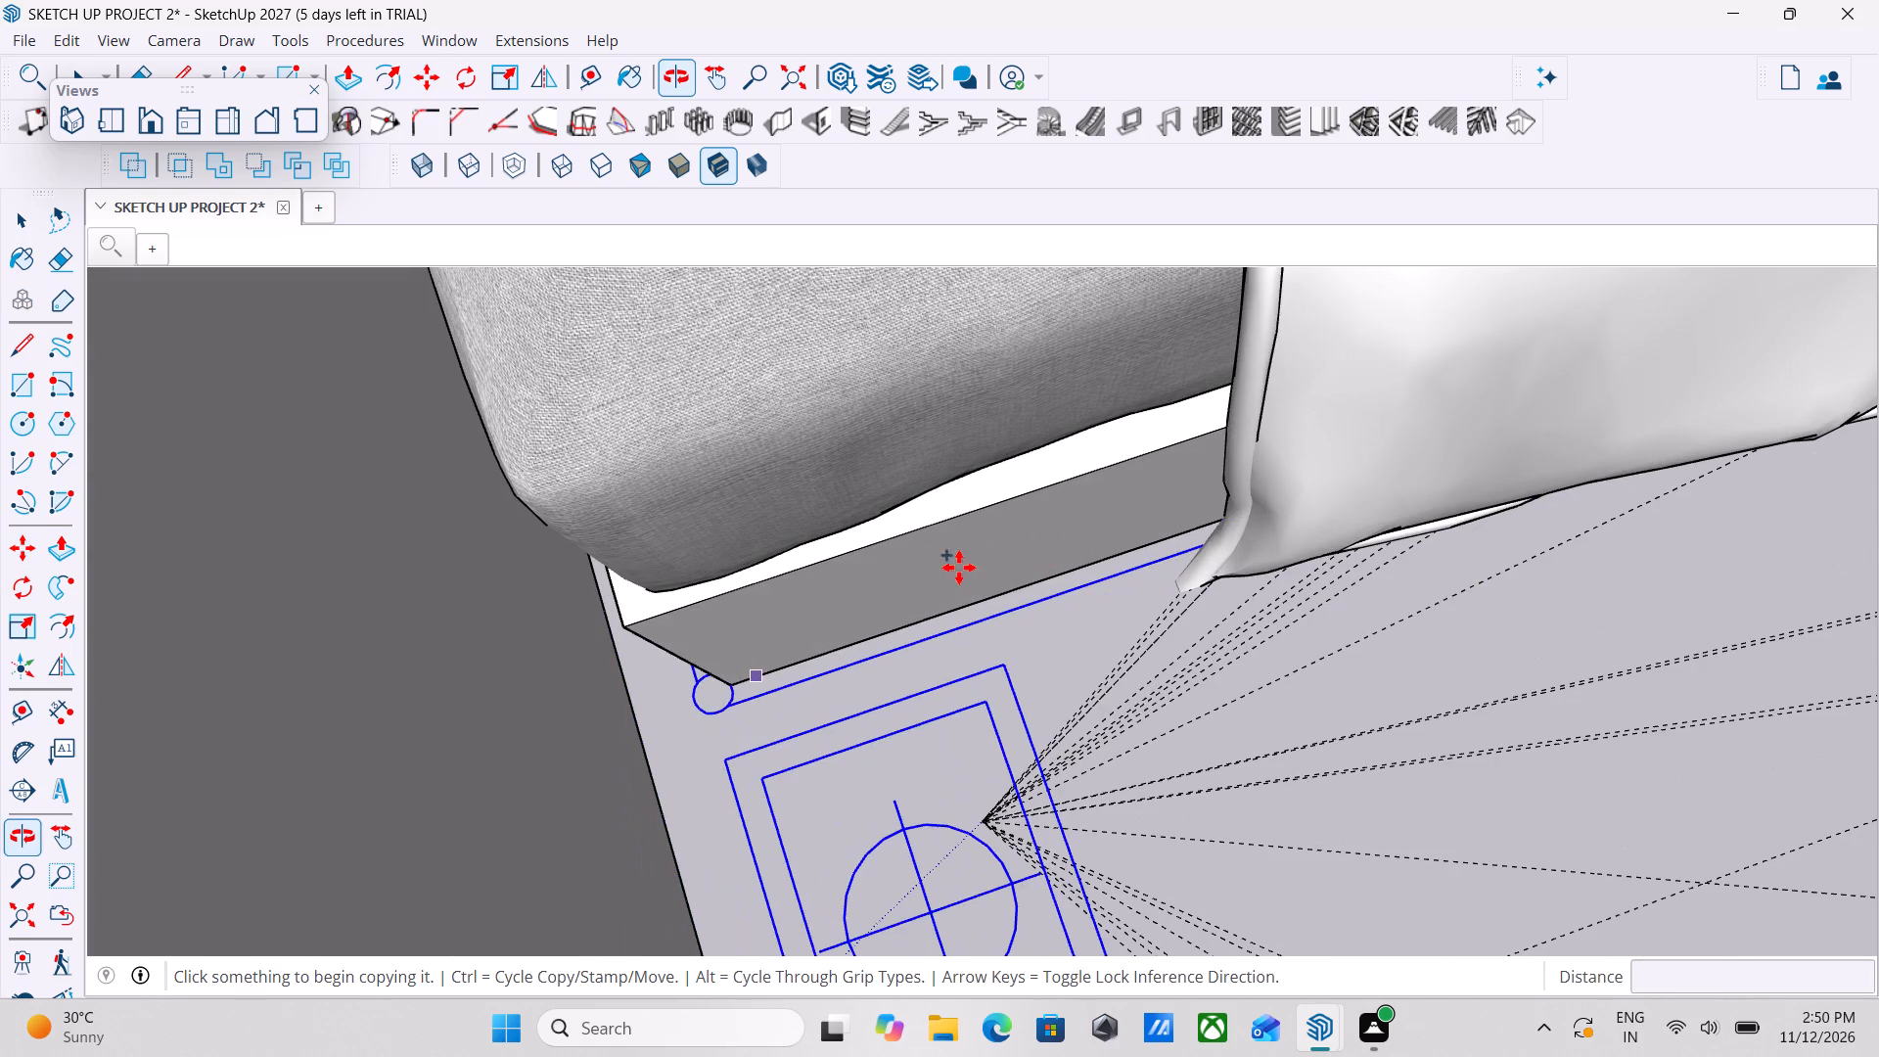
scroll(820, 636, up, 5)
scroll(750, 707, up, 8)
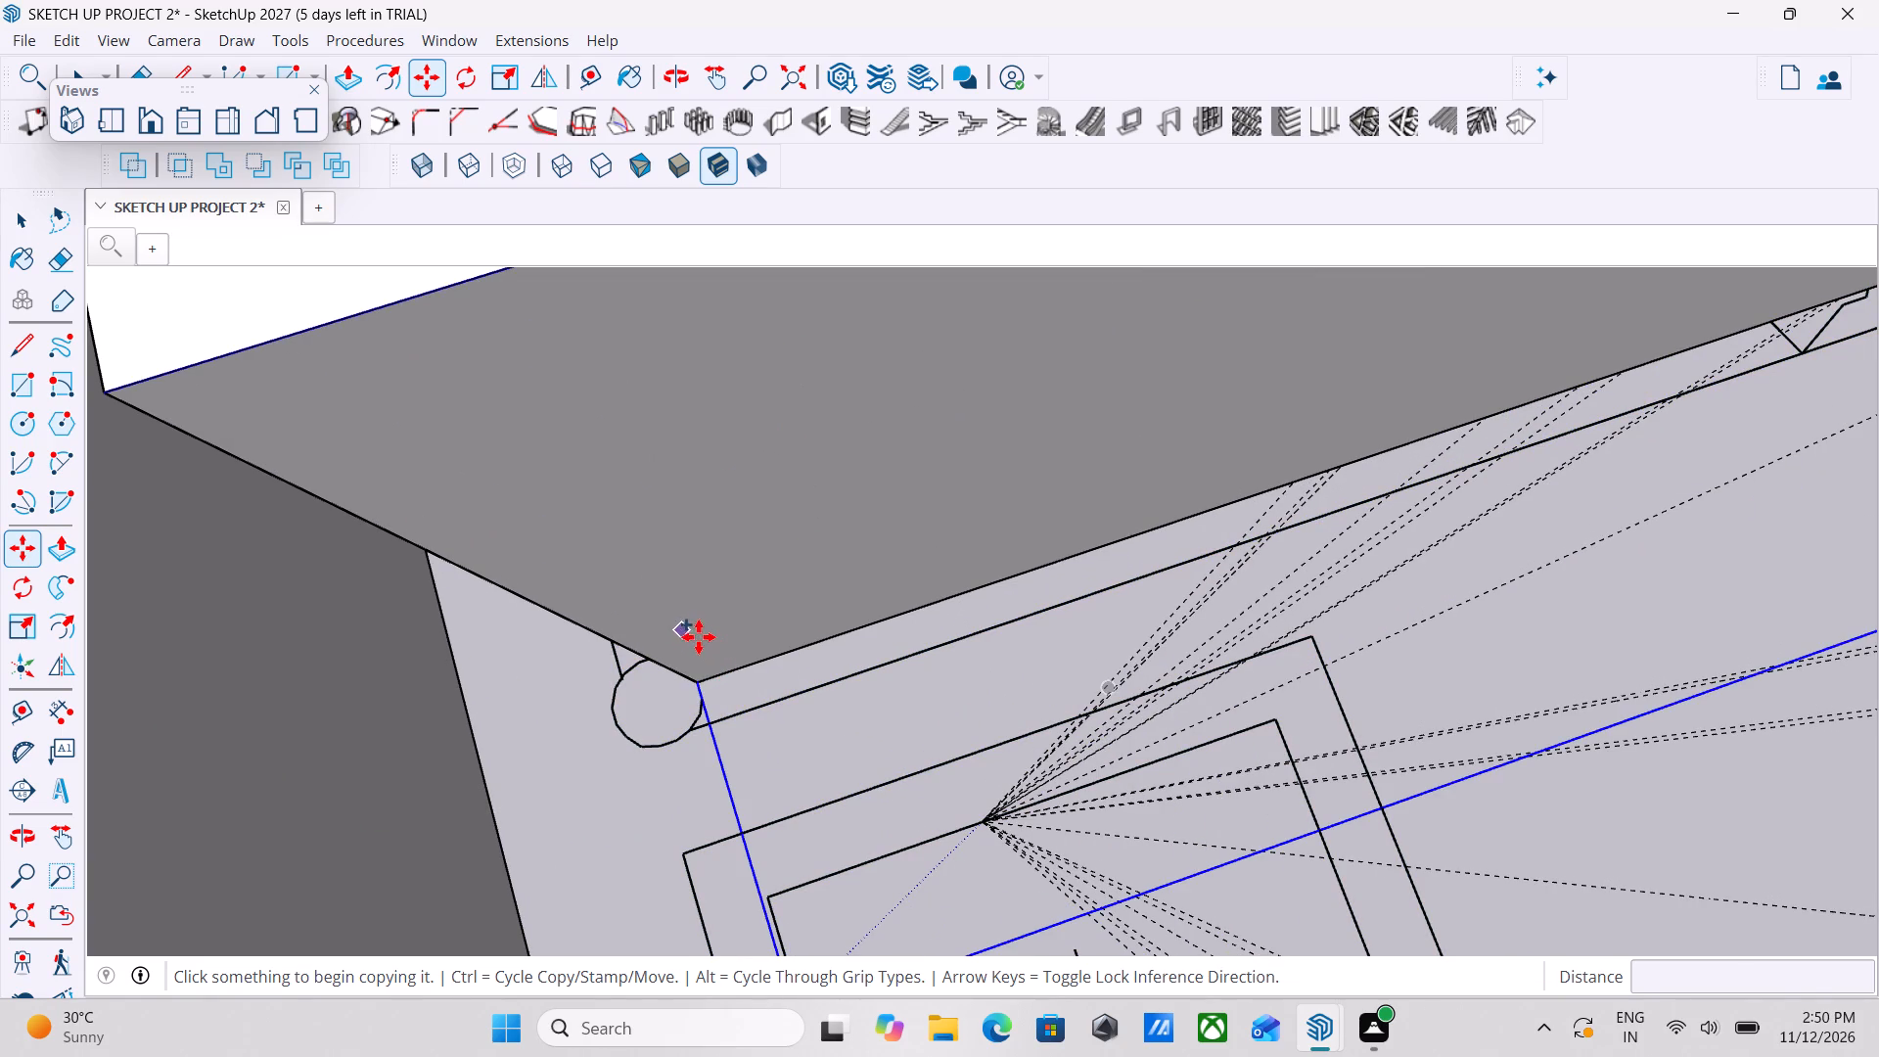
click(699, 637)
scroll(852, 588, down, 7)
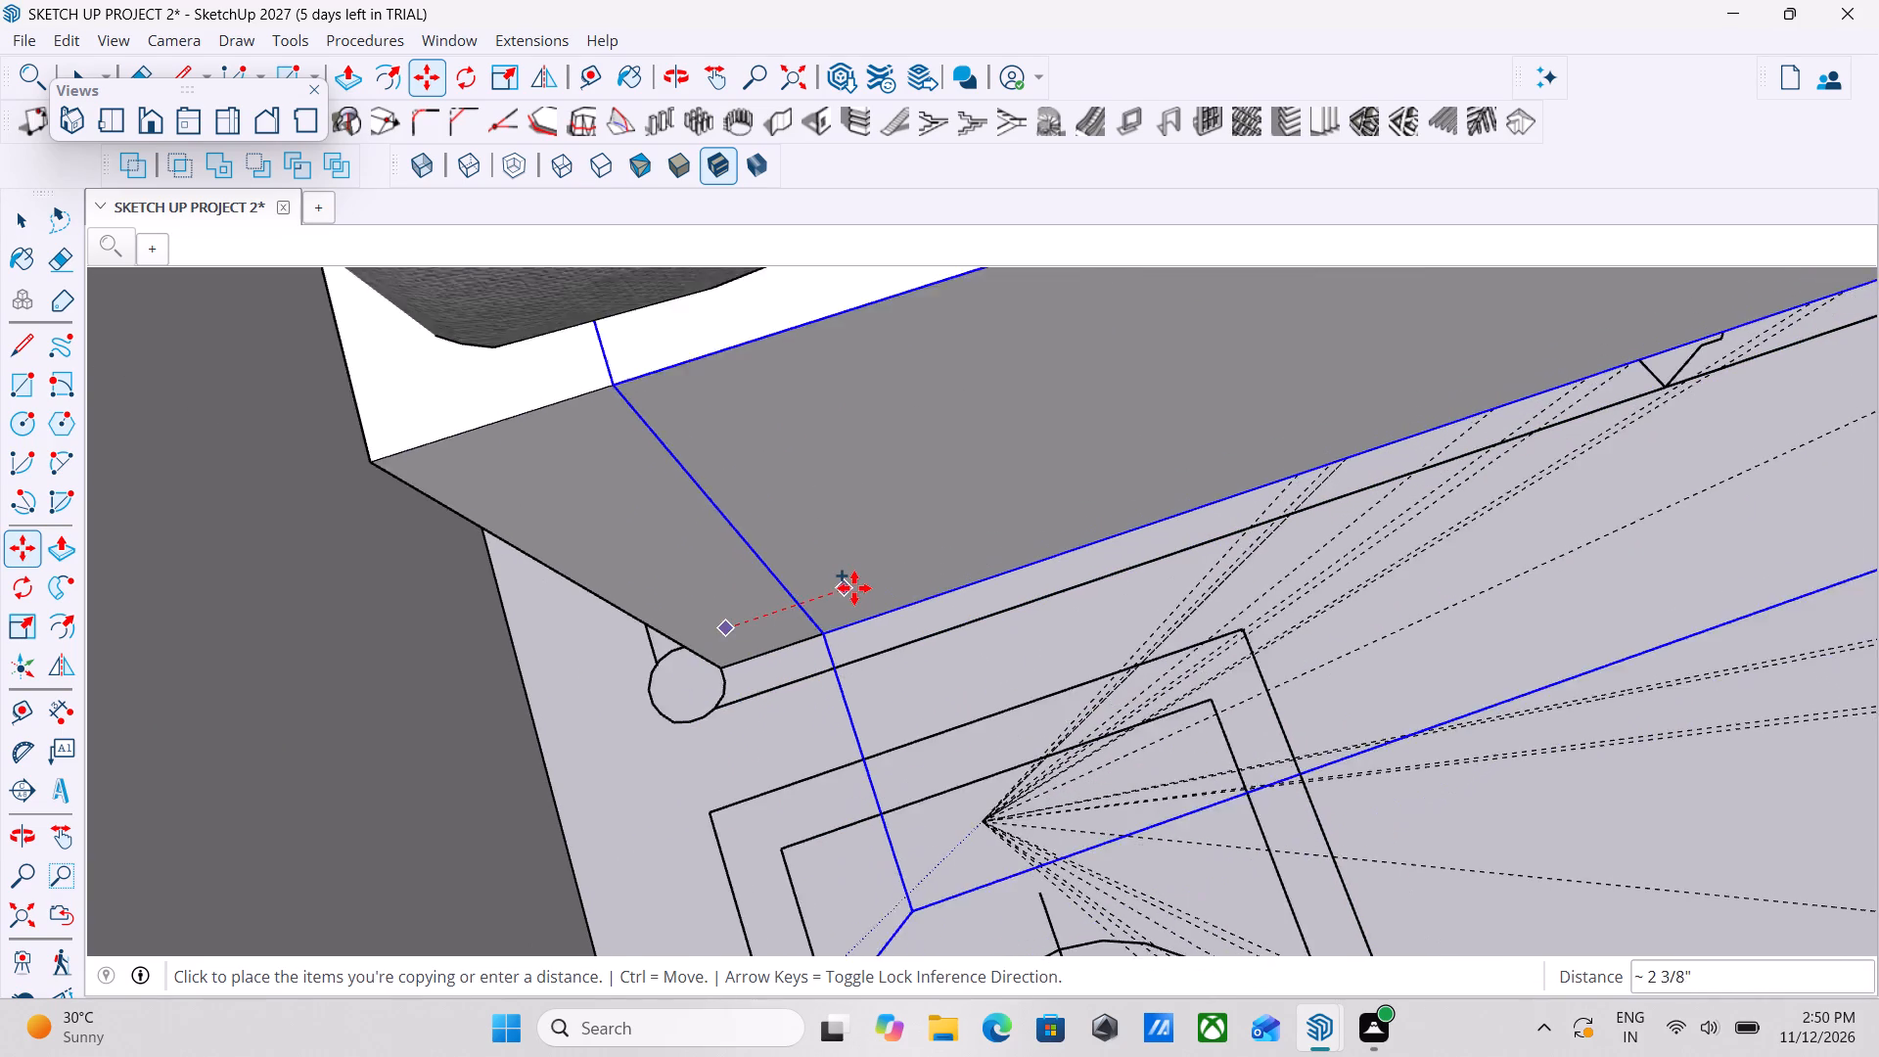
scroll(854, 588, down, 20)
scroll(854, 588, down, 19)
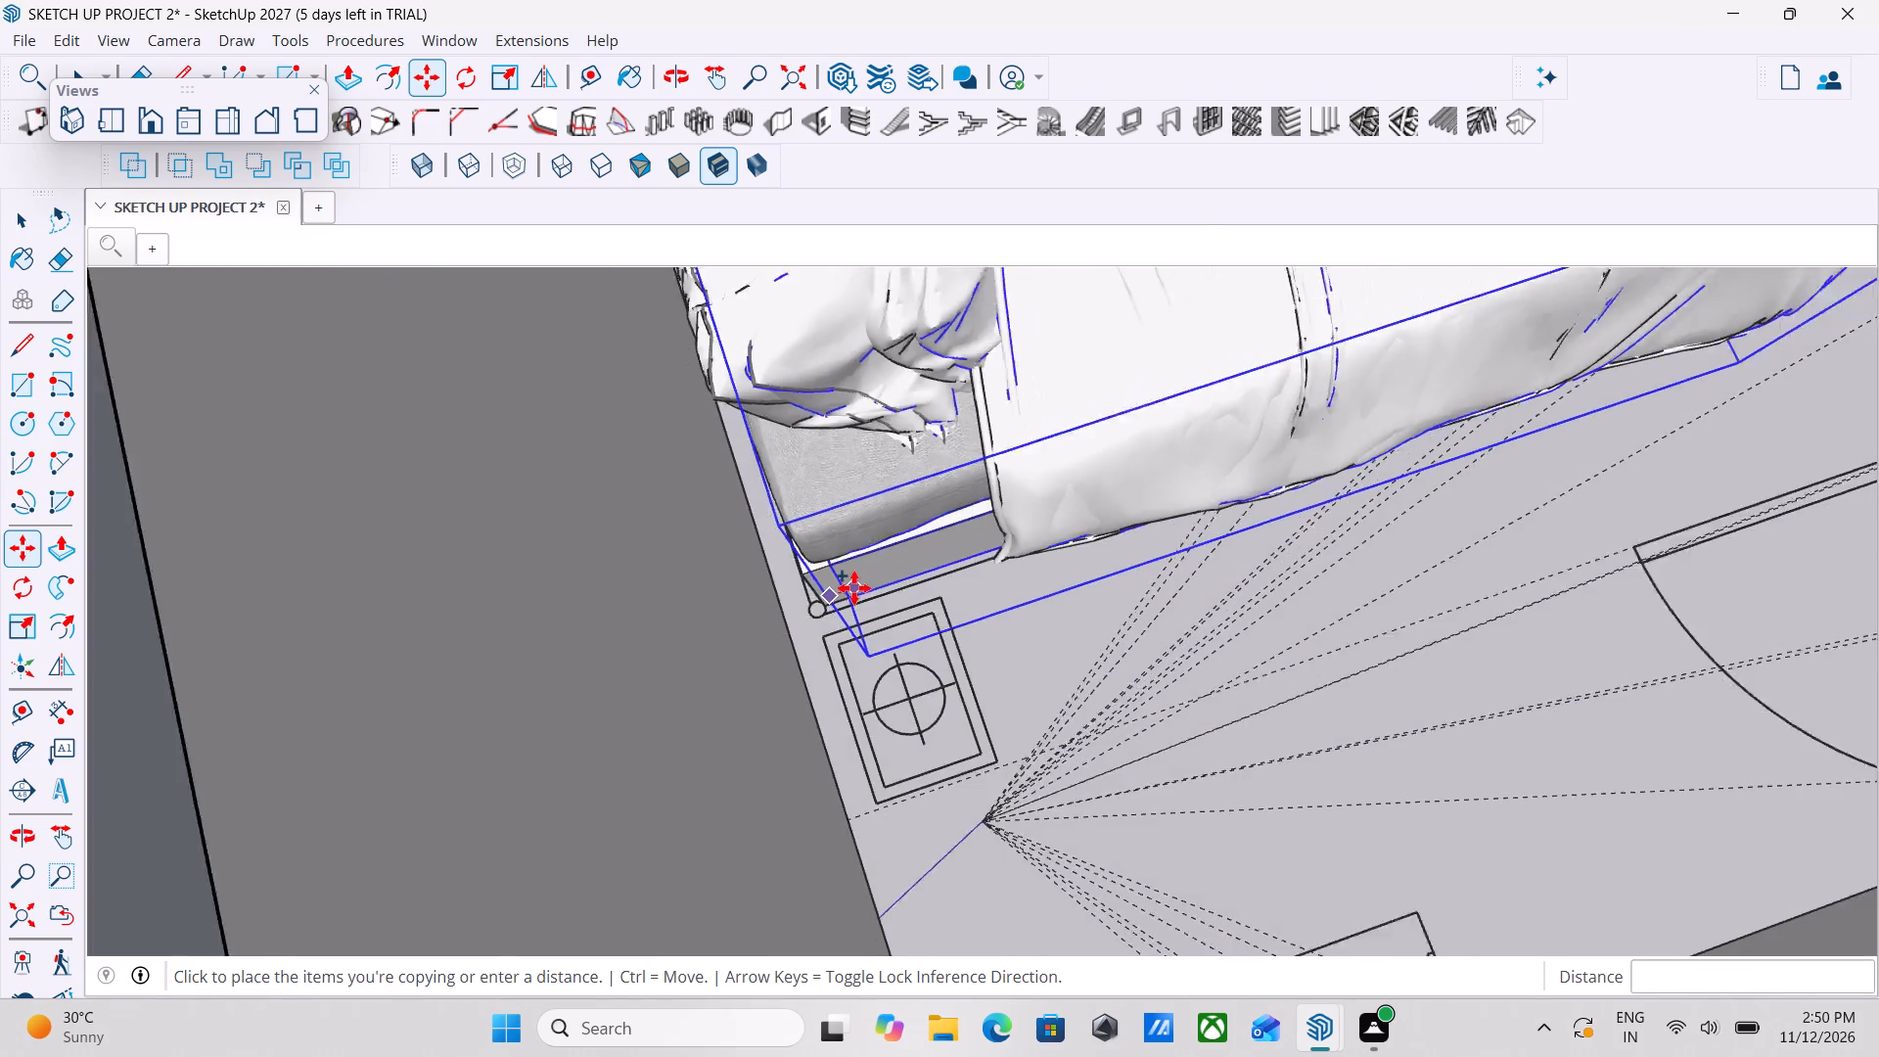
scroll(854, 588, down, 20)
scroll(854, 588, down, 14)
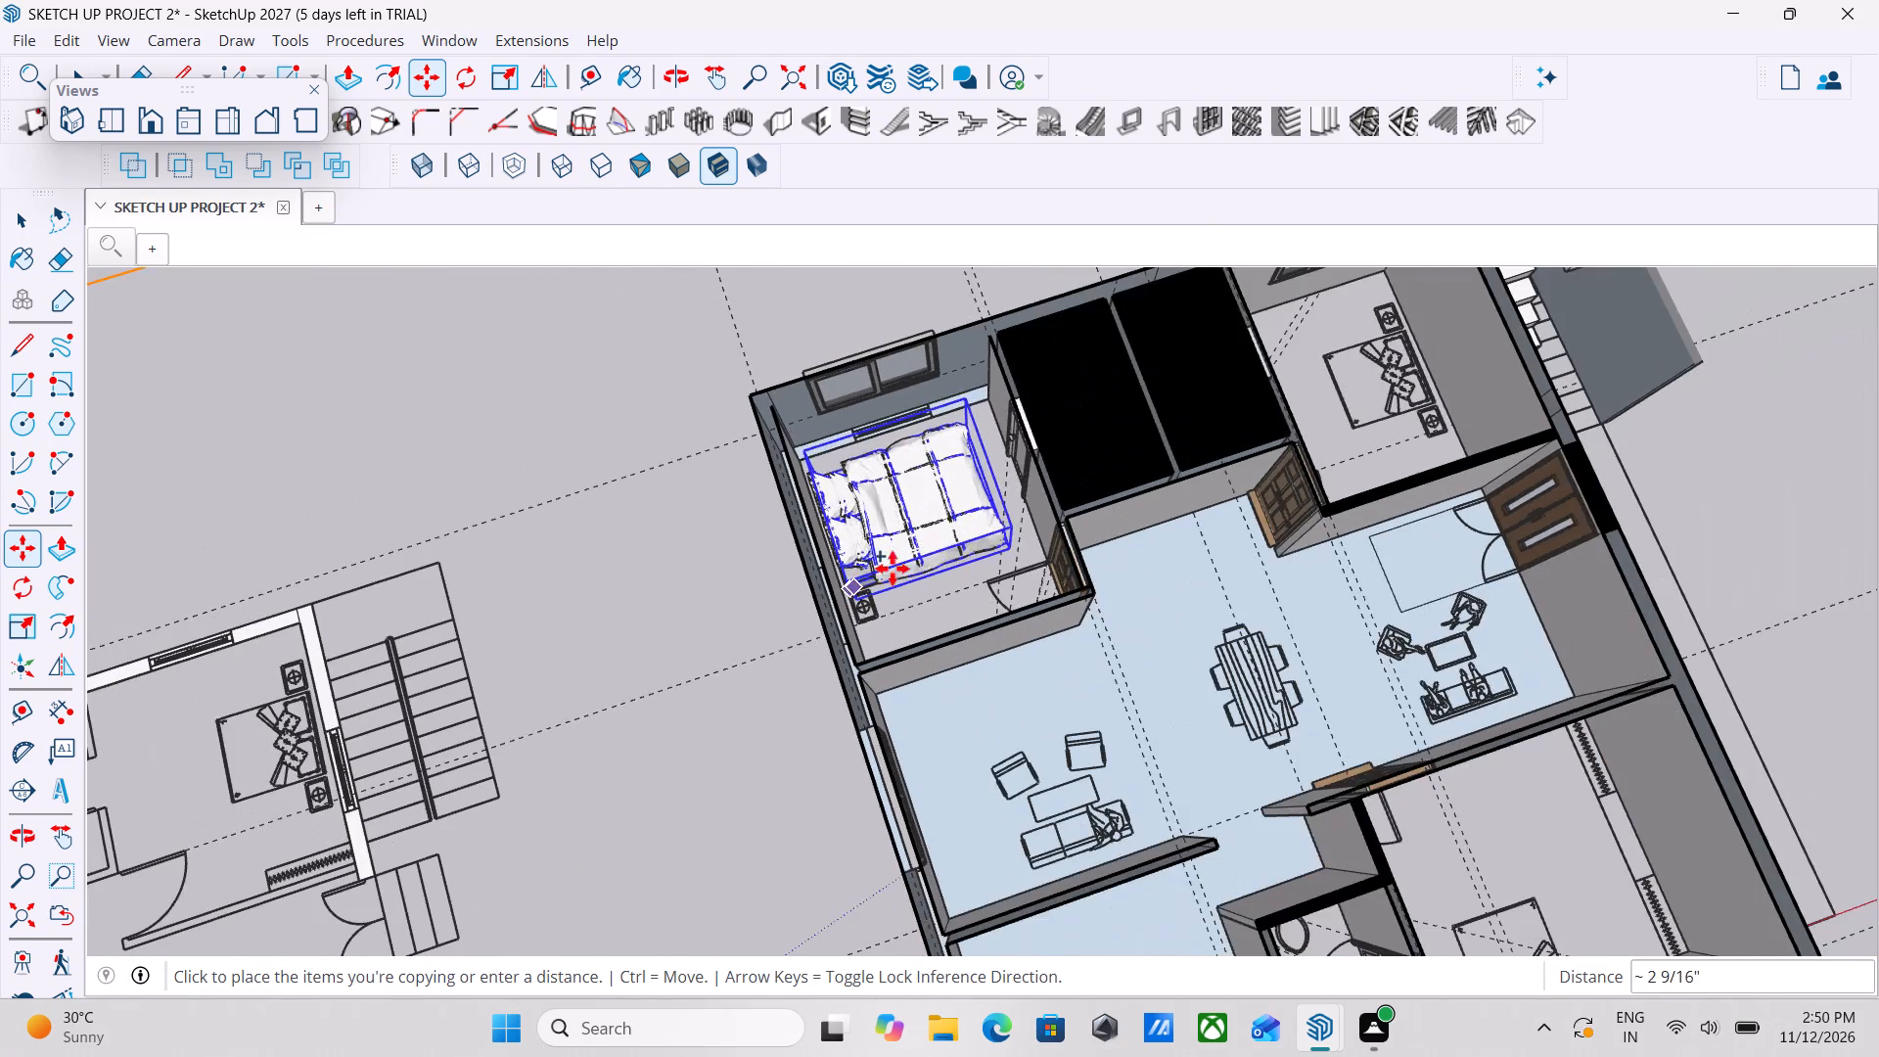
scroll(1346, 389, up, 7)
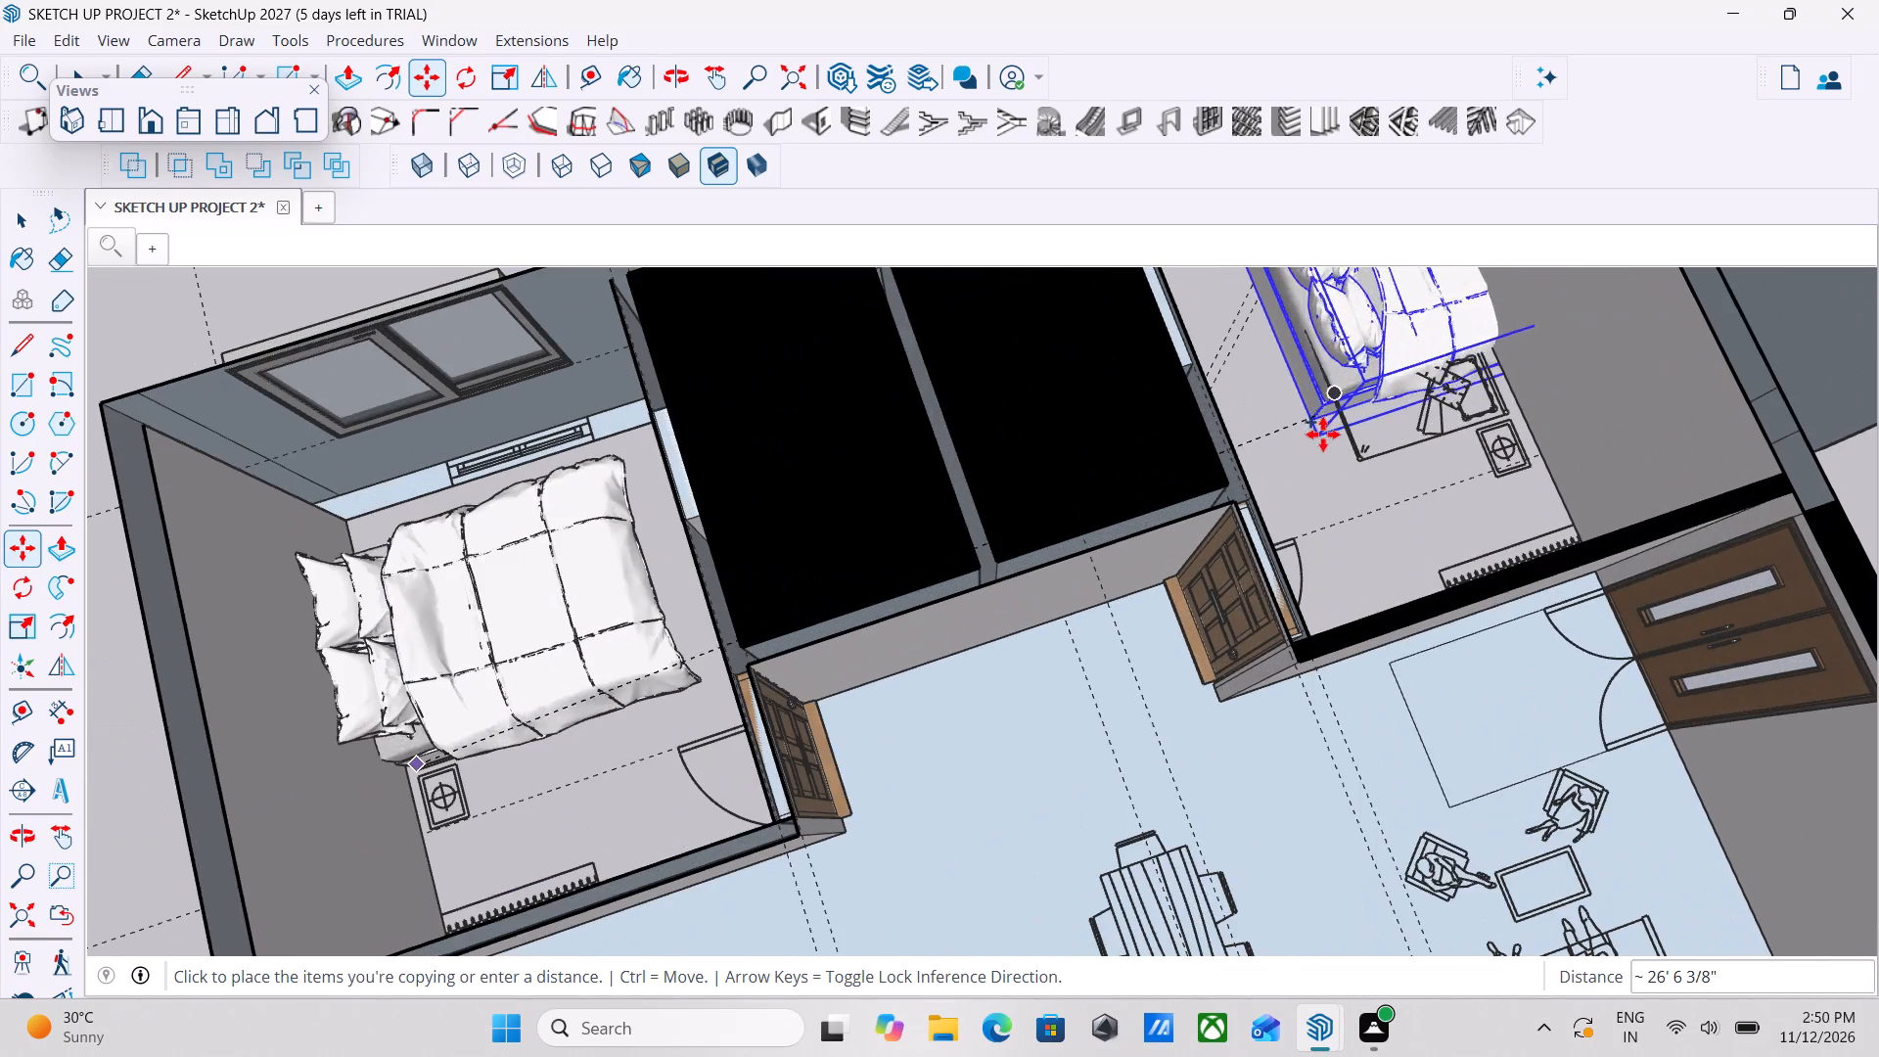
scroll(1323, 436, up, 4)
scroll(1156, 497, down, 2)
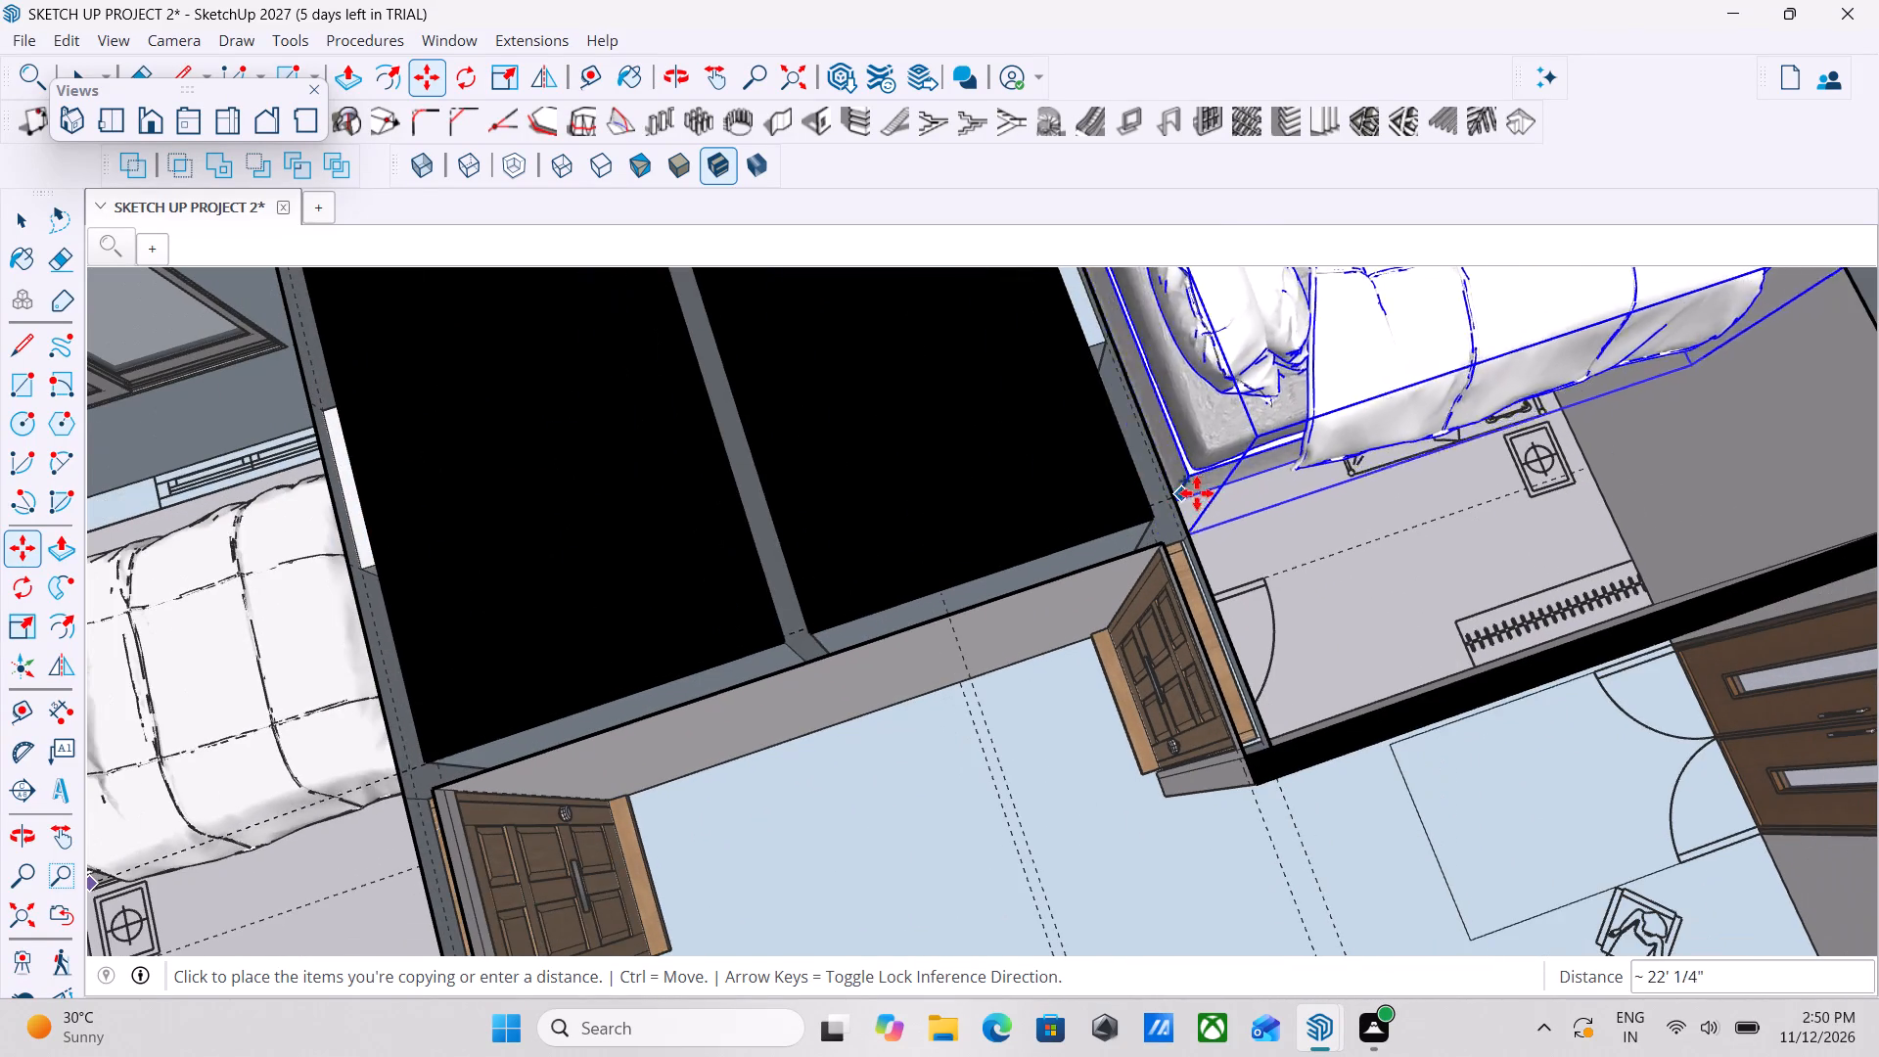
scroll(1219, 493, up, 14)
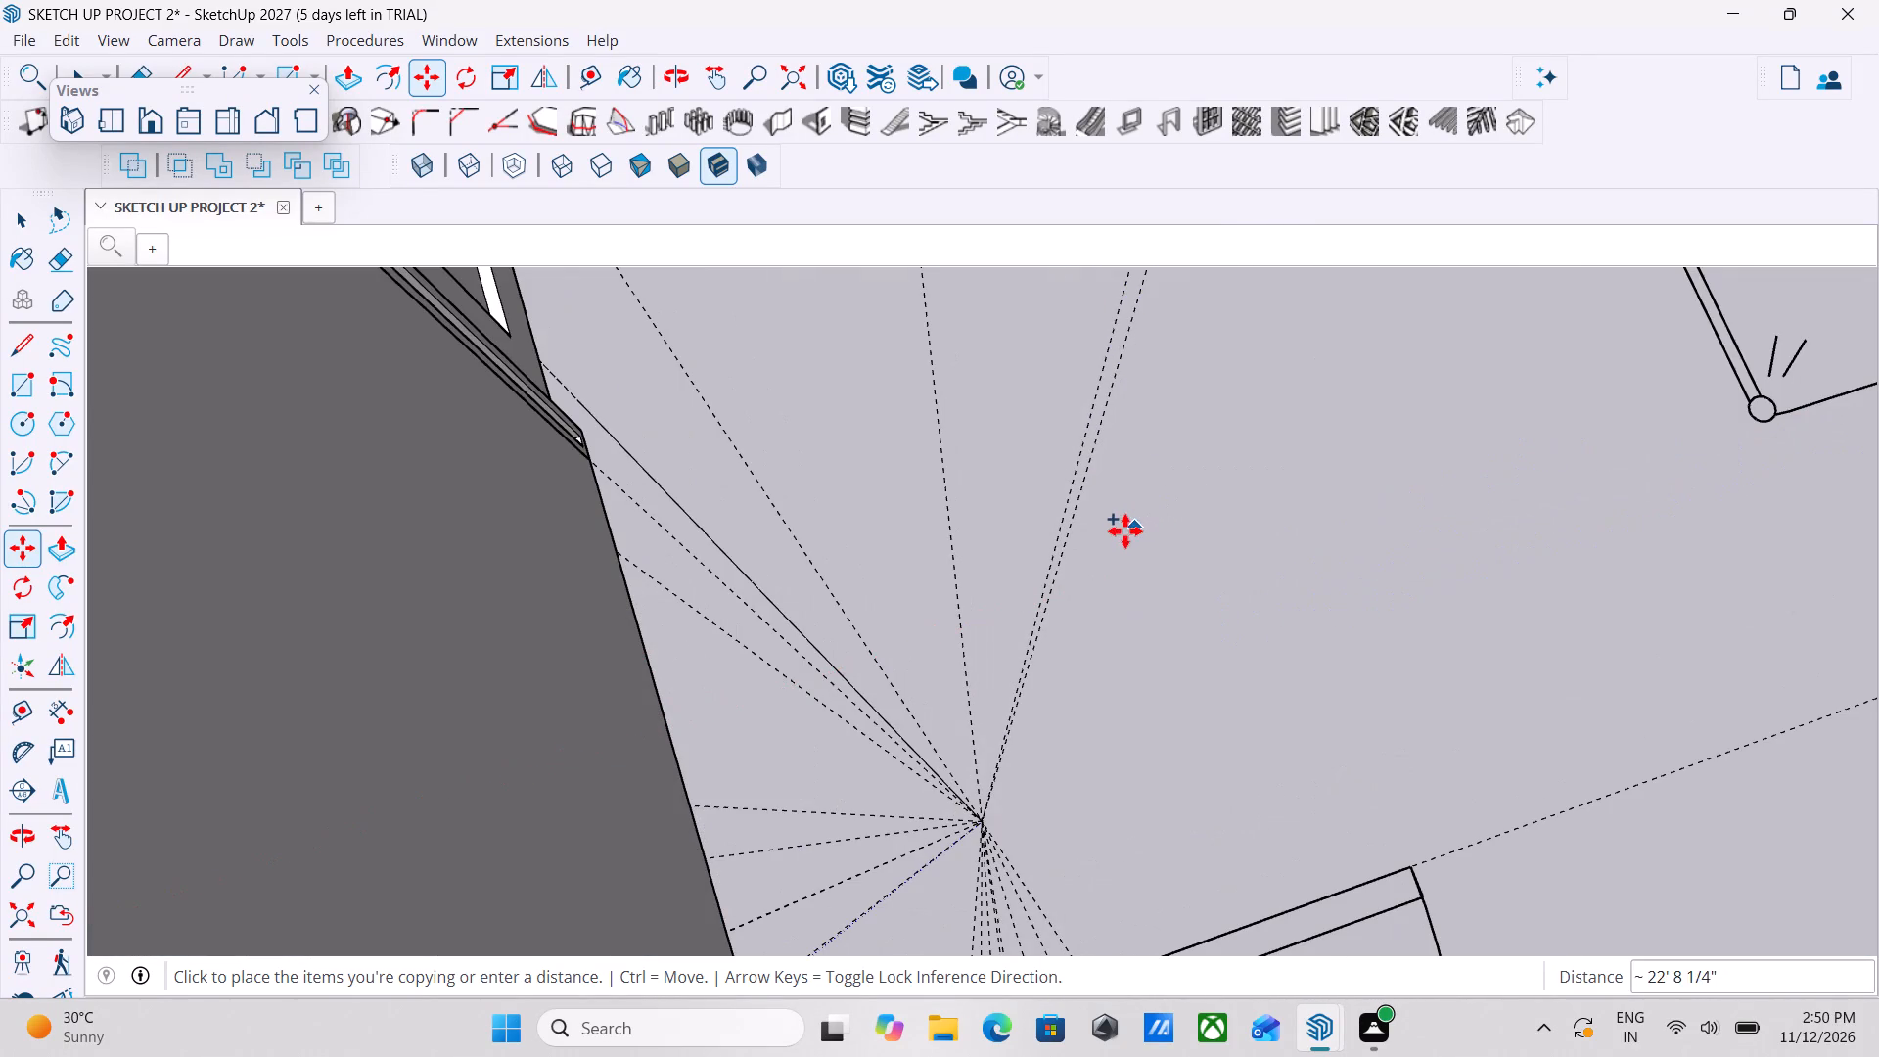
scroll(1119, 539, down, 10)
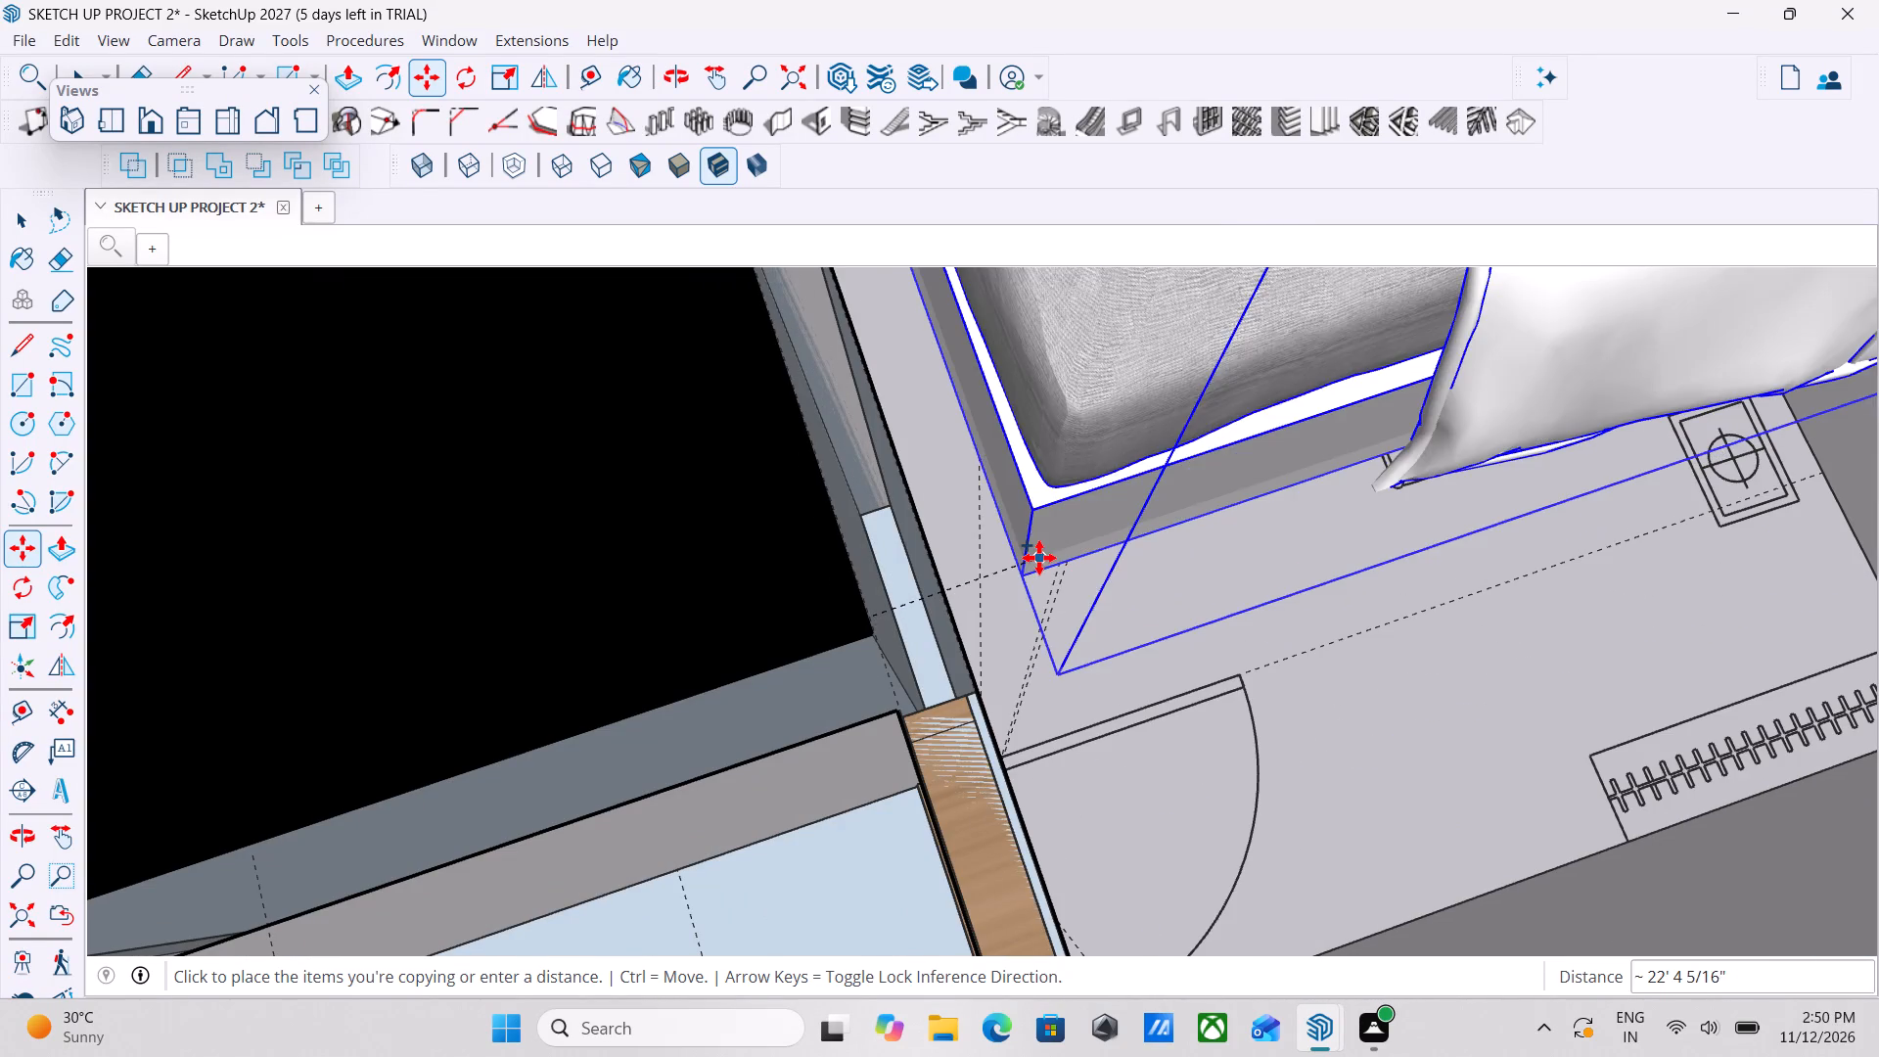
scroll(1053, 552, down, 6)
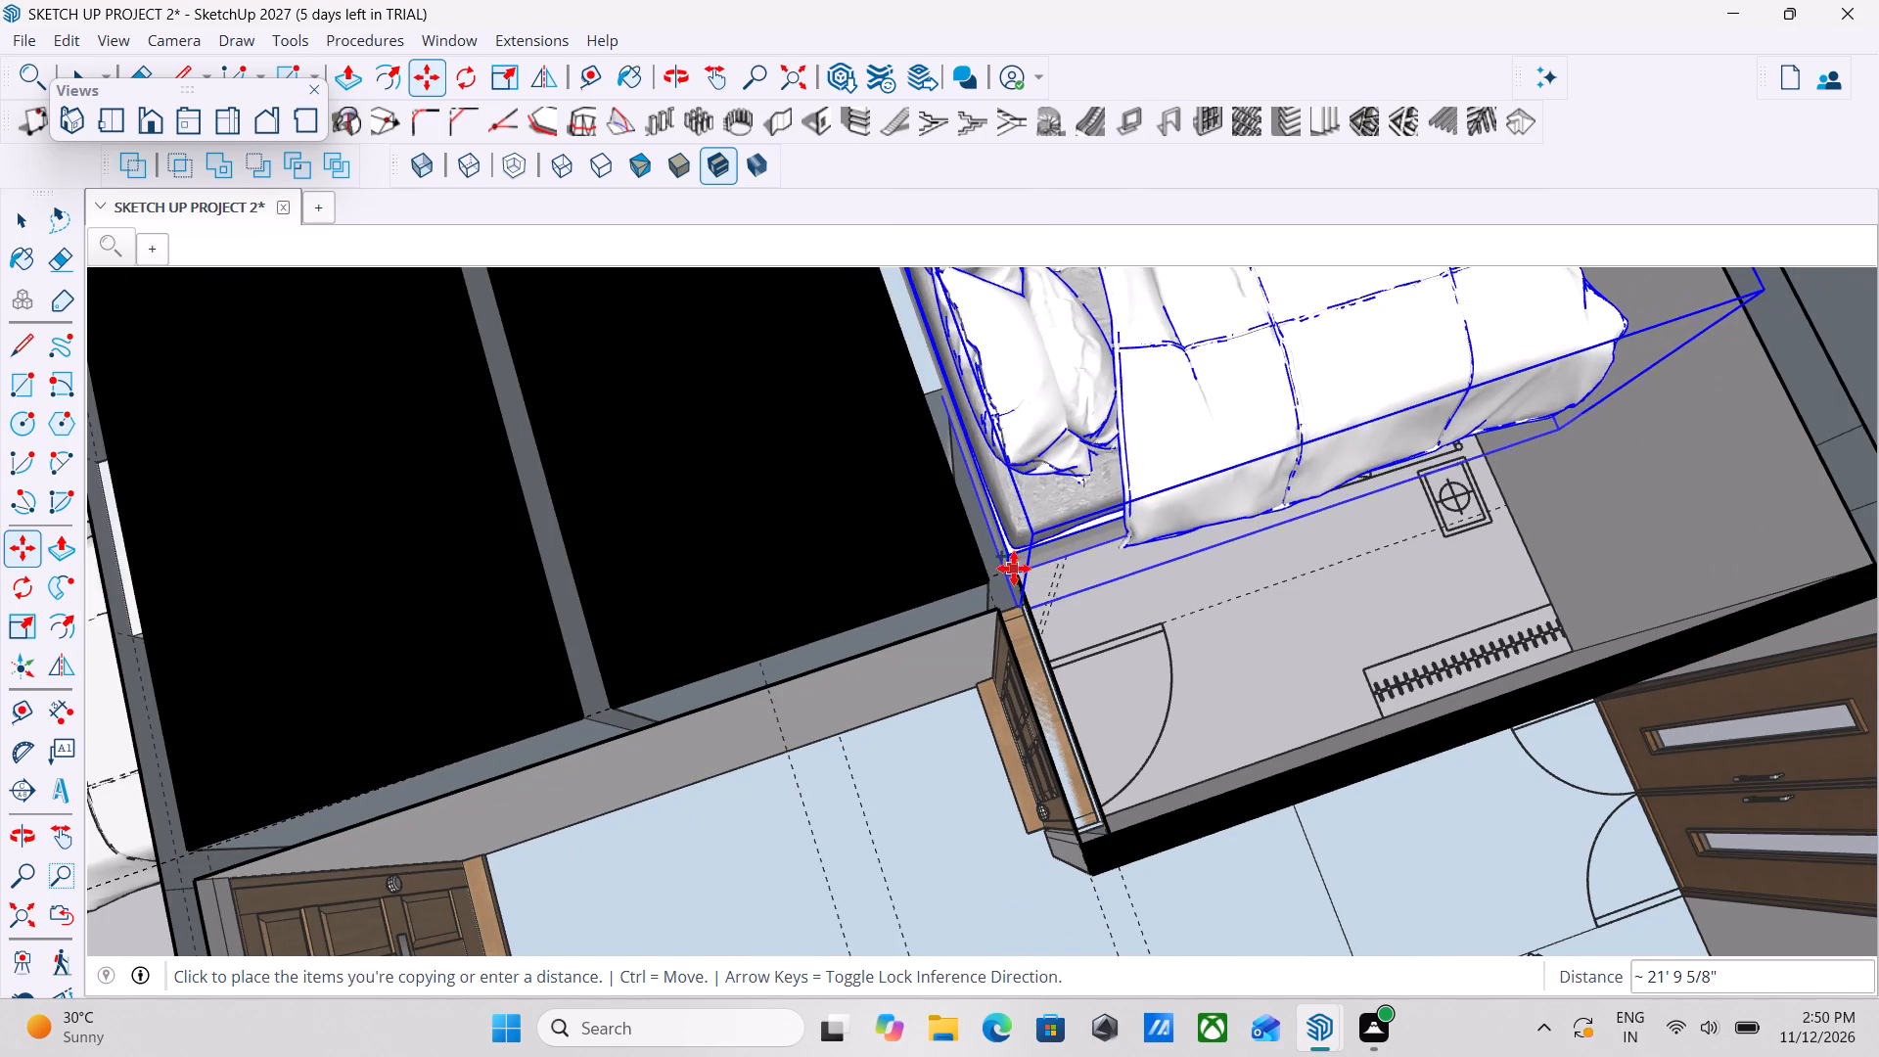
scroll(1043, 568, up, 13)
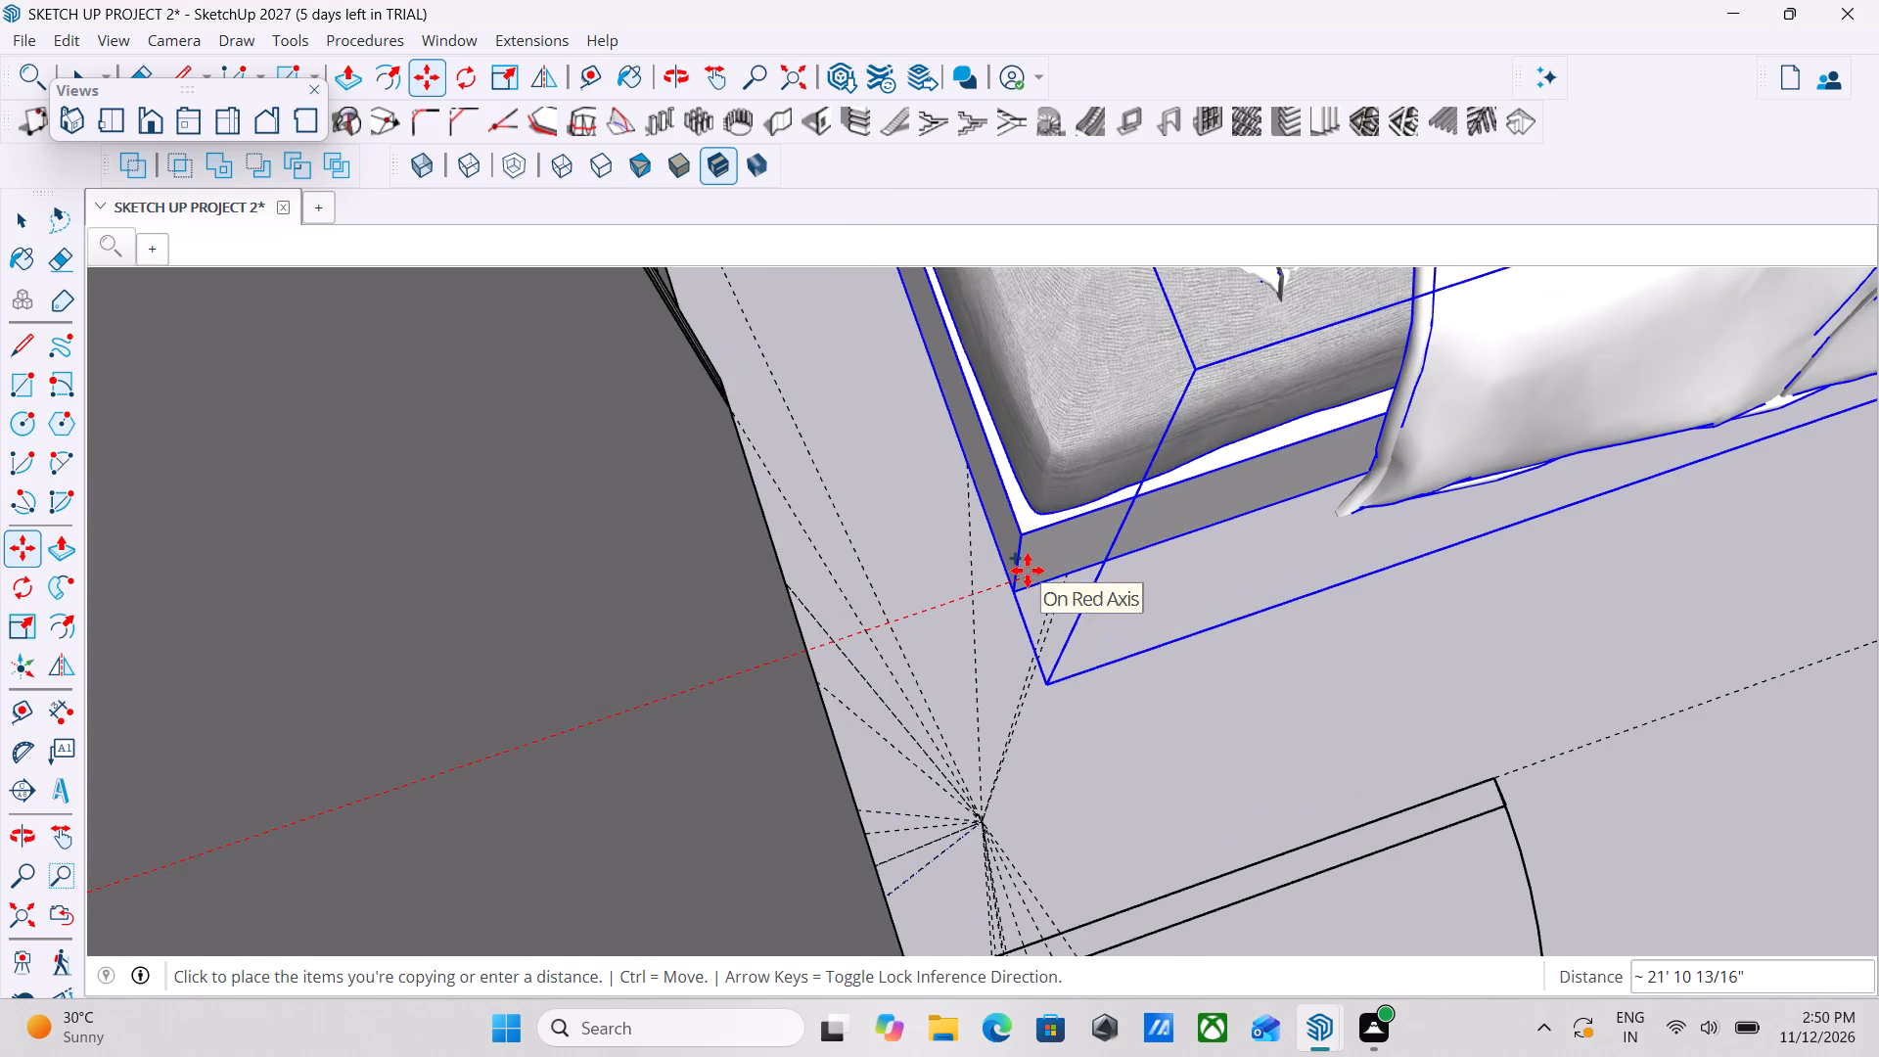
click(1028, 571)
scroll(1028, 571, down, 11)
scroll(1300, 551, down, 3)
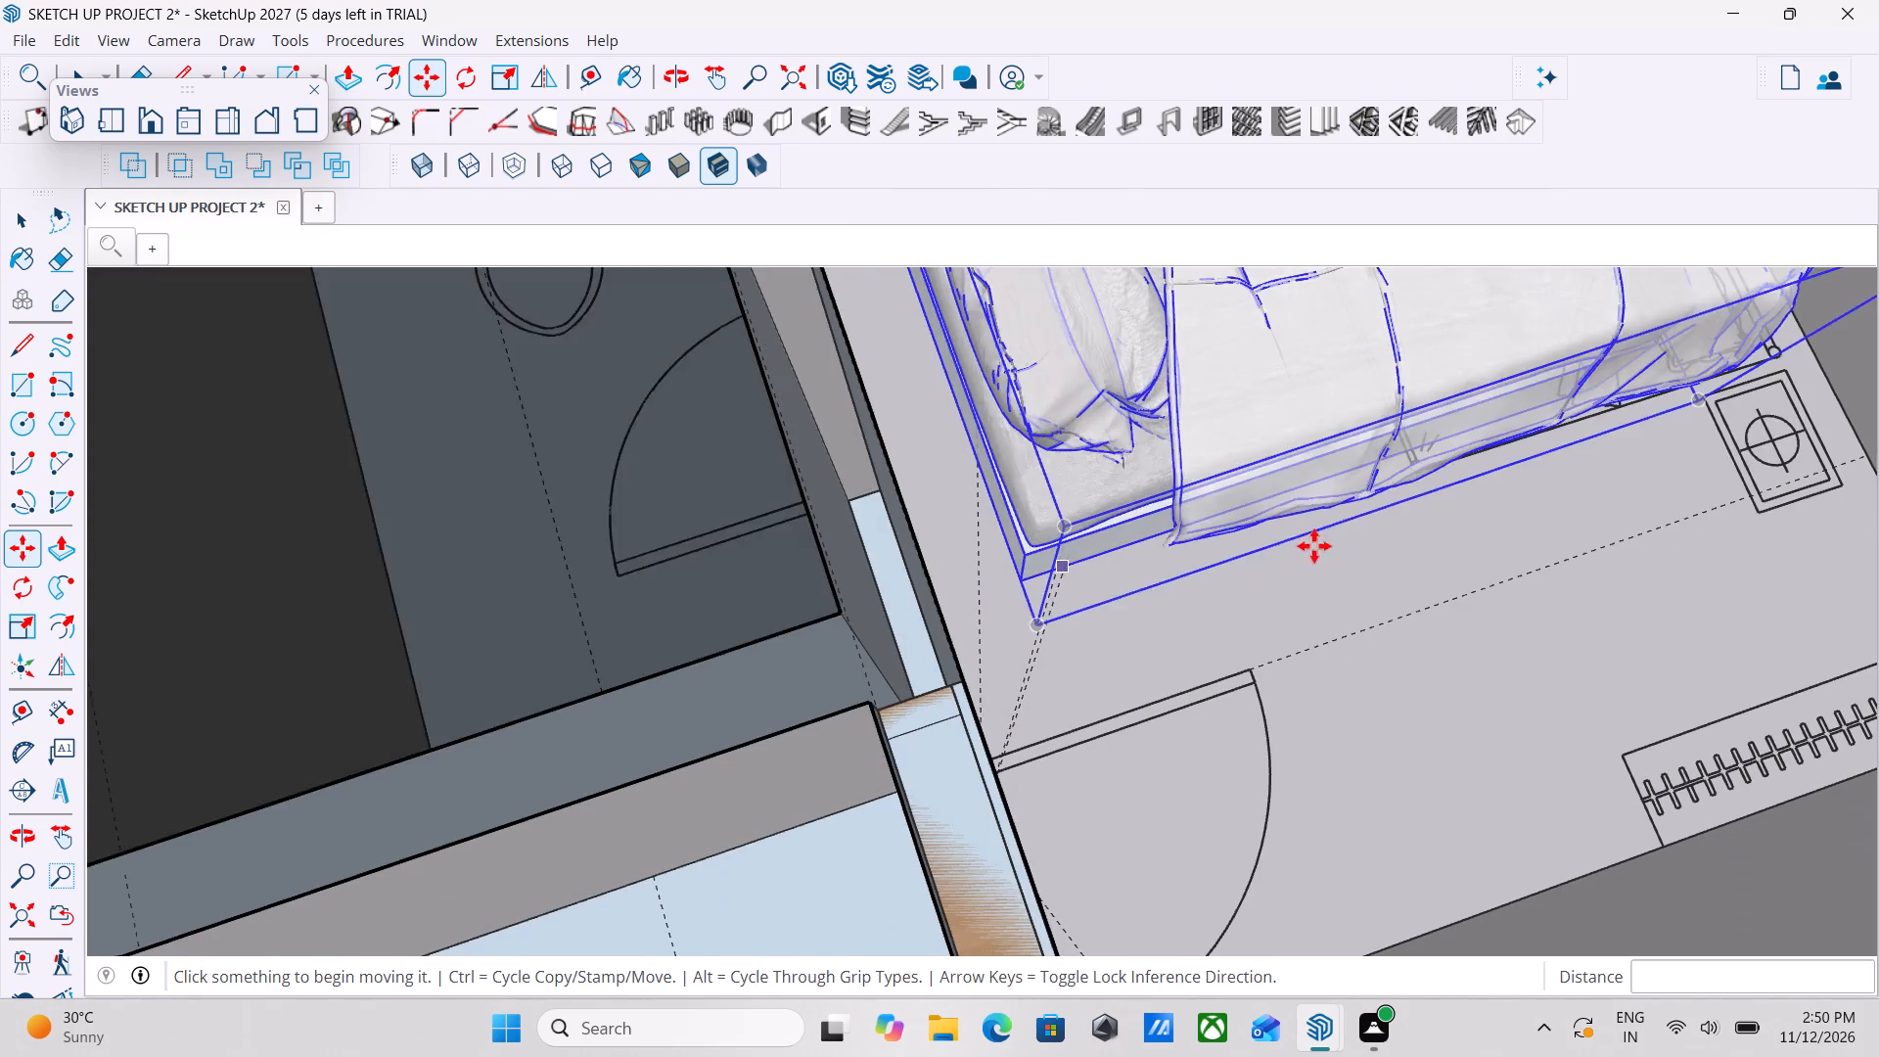
scroll(1314, 546, down, 6)
key(space)
key(space)
scroll(1534, 398, down, 3)
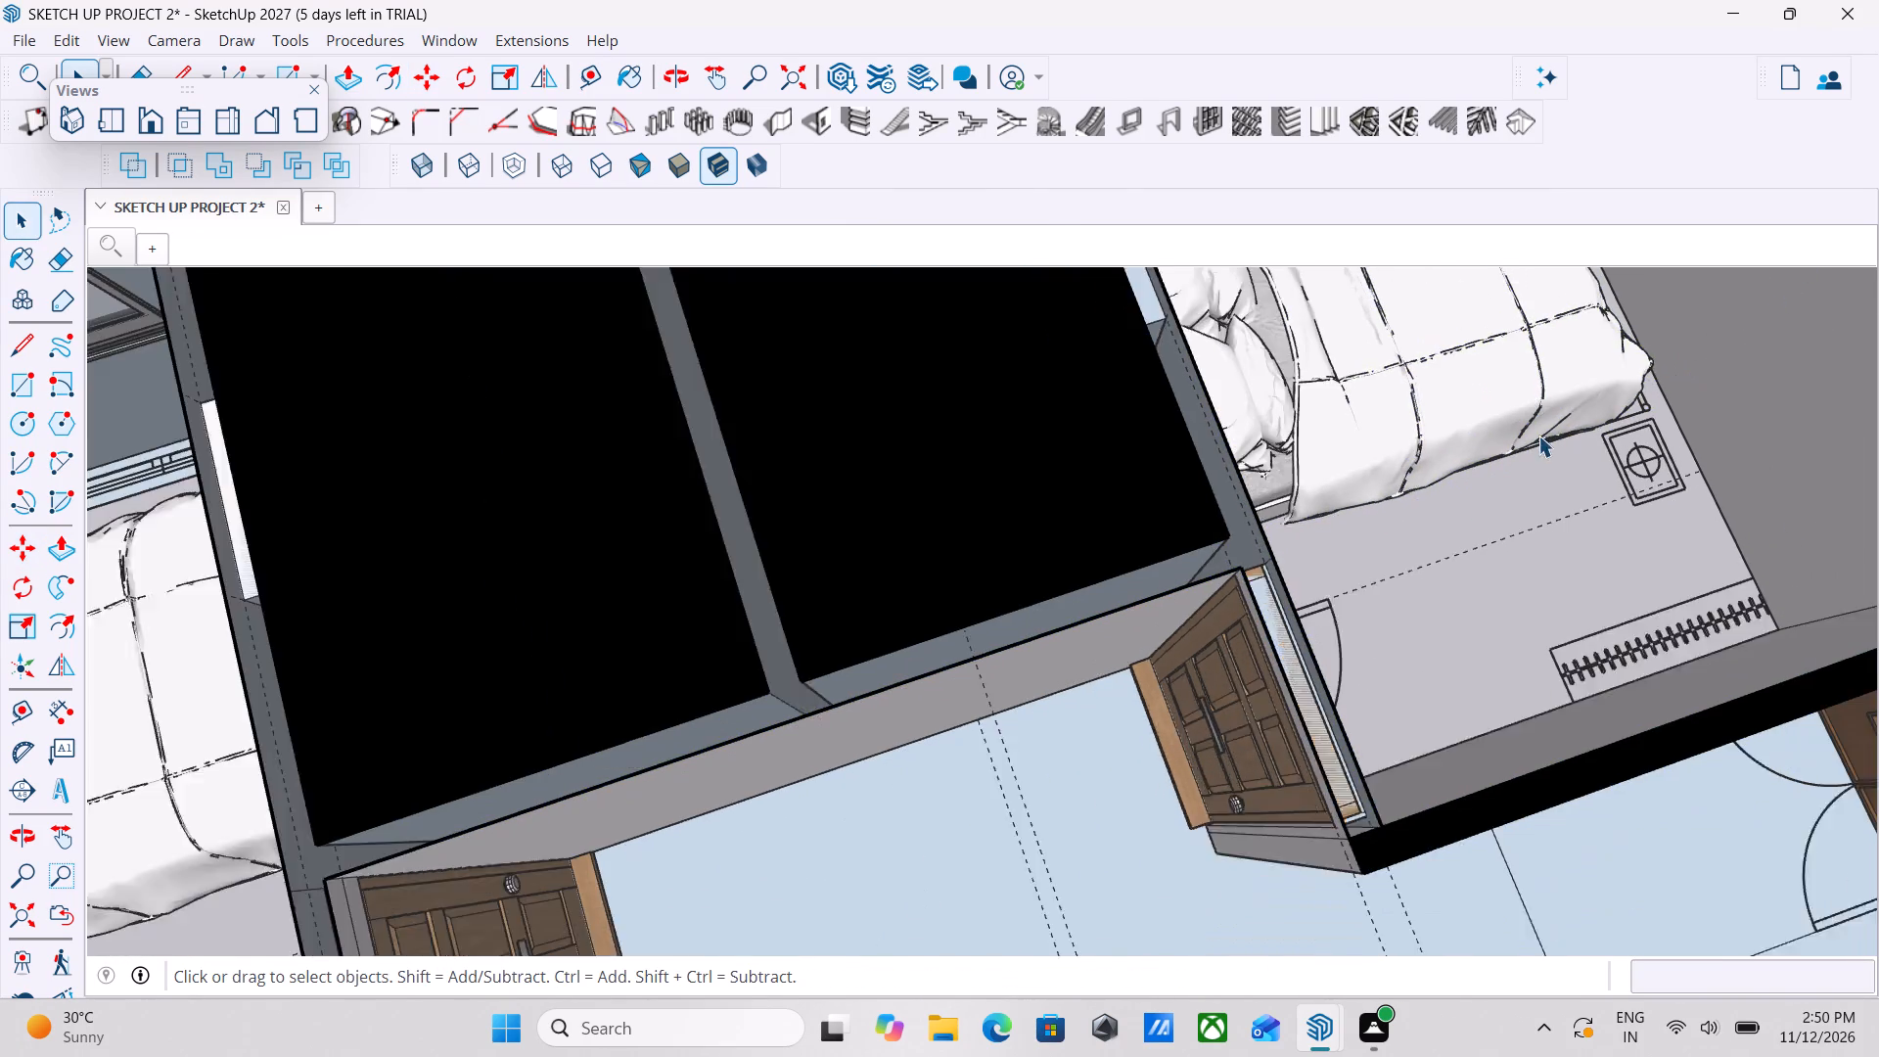
Select the copied bed and examine it from several angles against the traced bed, bedside tables, walls and door of the second bedroom.
middle_drag(1551, 464, 941, 473)
scroll(1433, 505, down, 2)
middle_drag(1433, 505, 647, 400)
scroll(621, 400, up, 1)
scroll(1077, 497, down, 4)
middle_drag(1071, 497, 751, 428)
middle_drag(1084, 556, 894, 682)
click(759, 492)
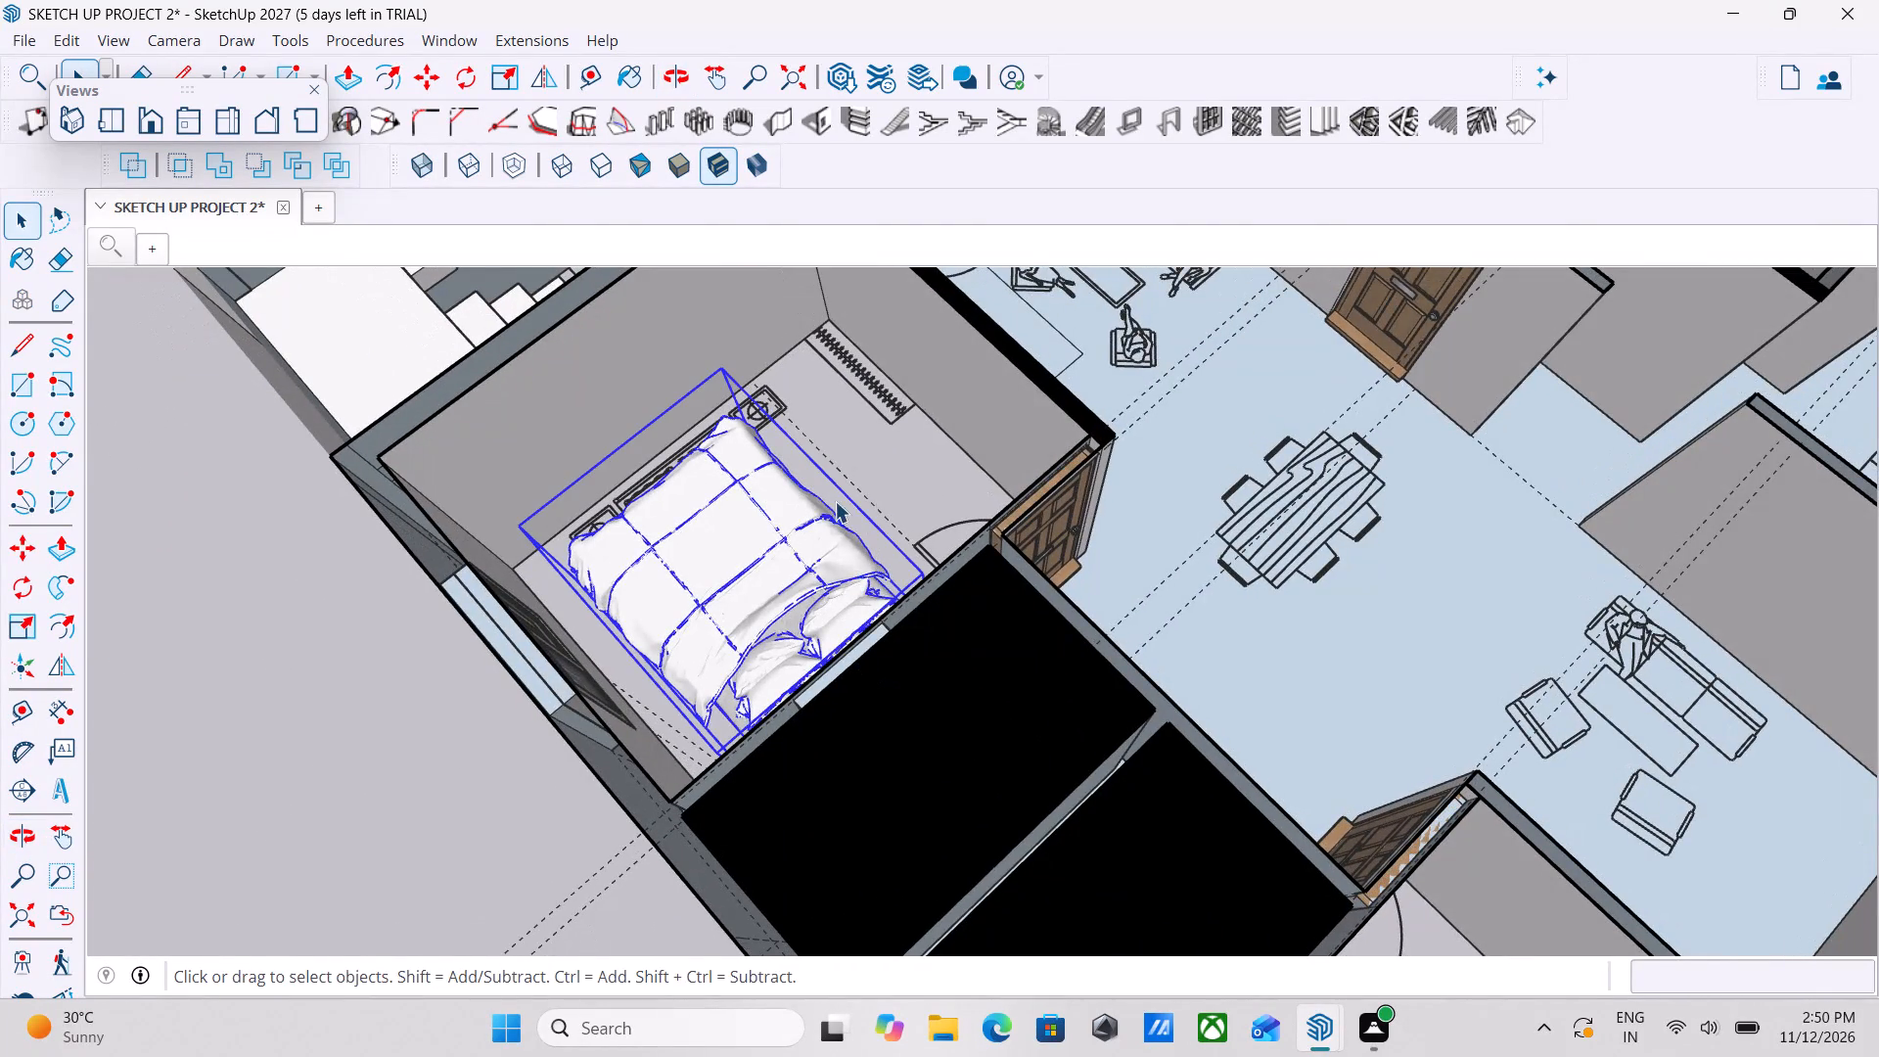
middle_drag(916, 504, 473, 565)
middle_drag(1241, 565, 908, 616)
scroll(1224, 572, up, 1)
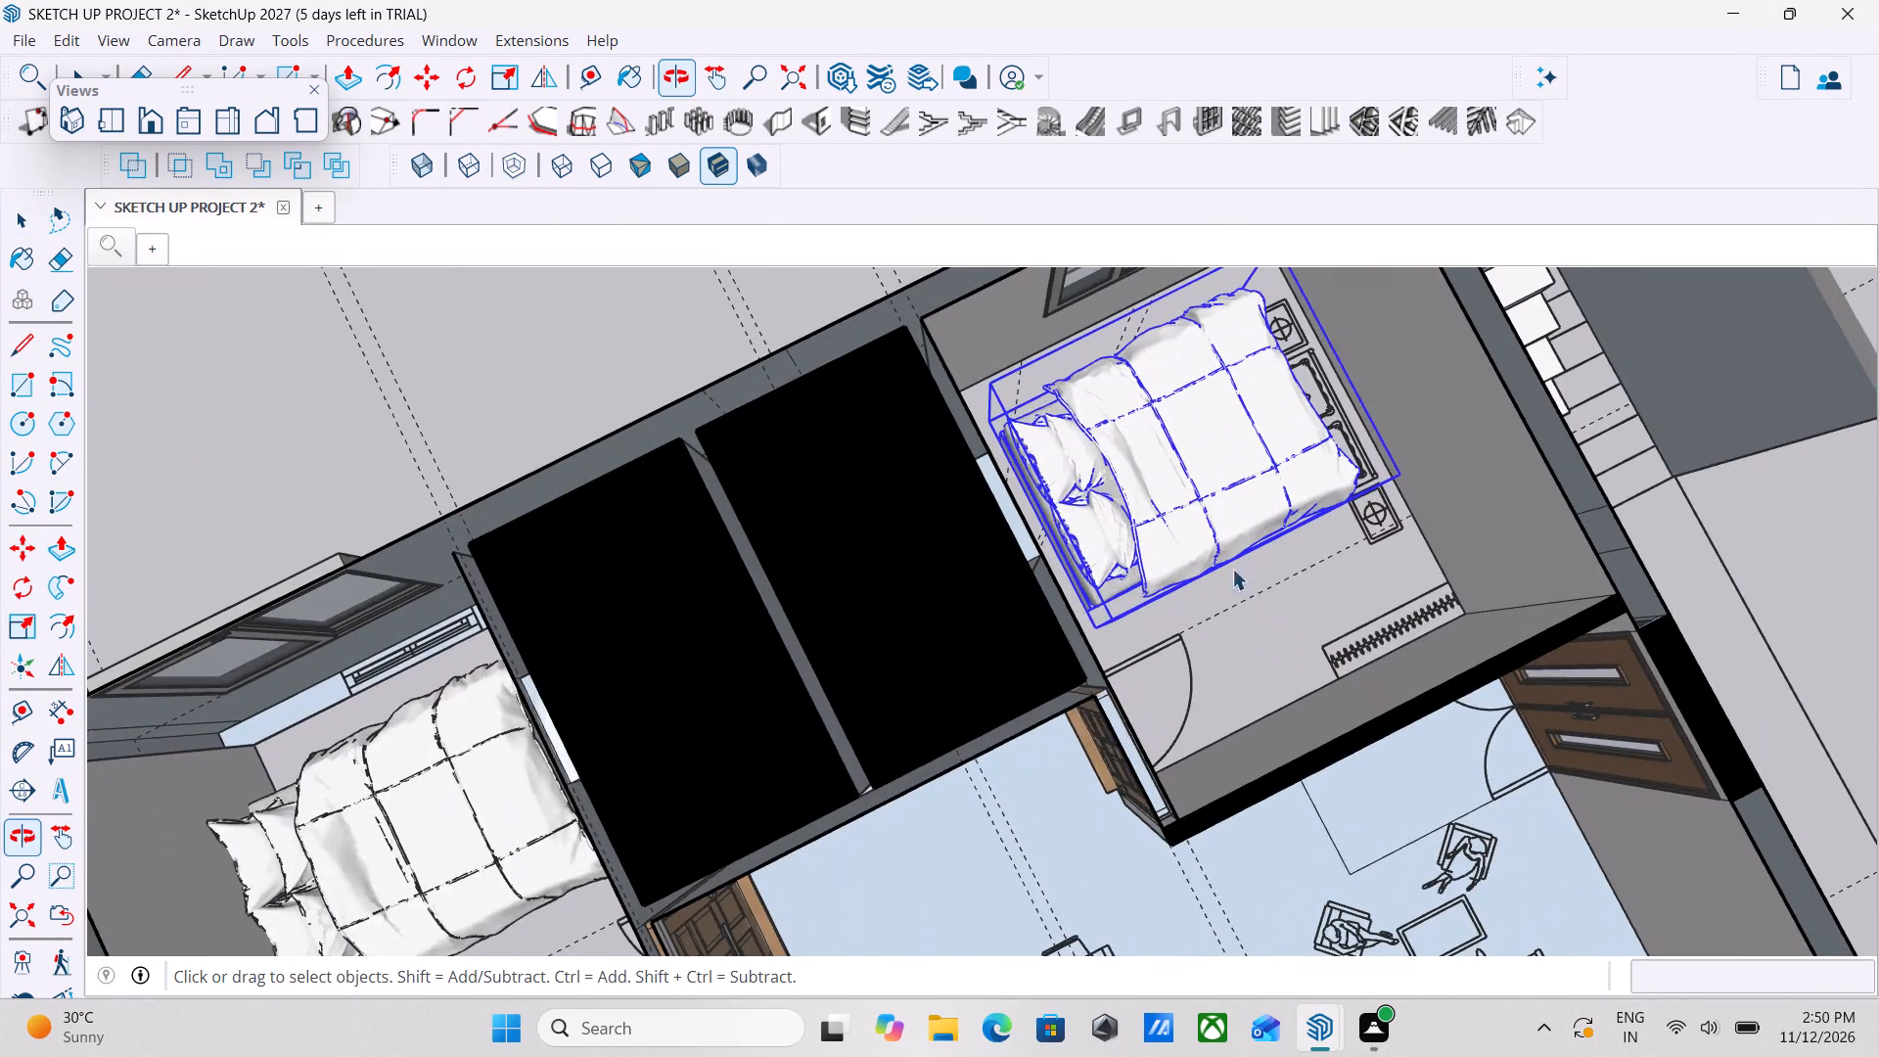
scroll(1232, 569, up, 9)
middle_drag(1296, 537, 876, 356)
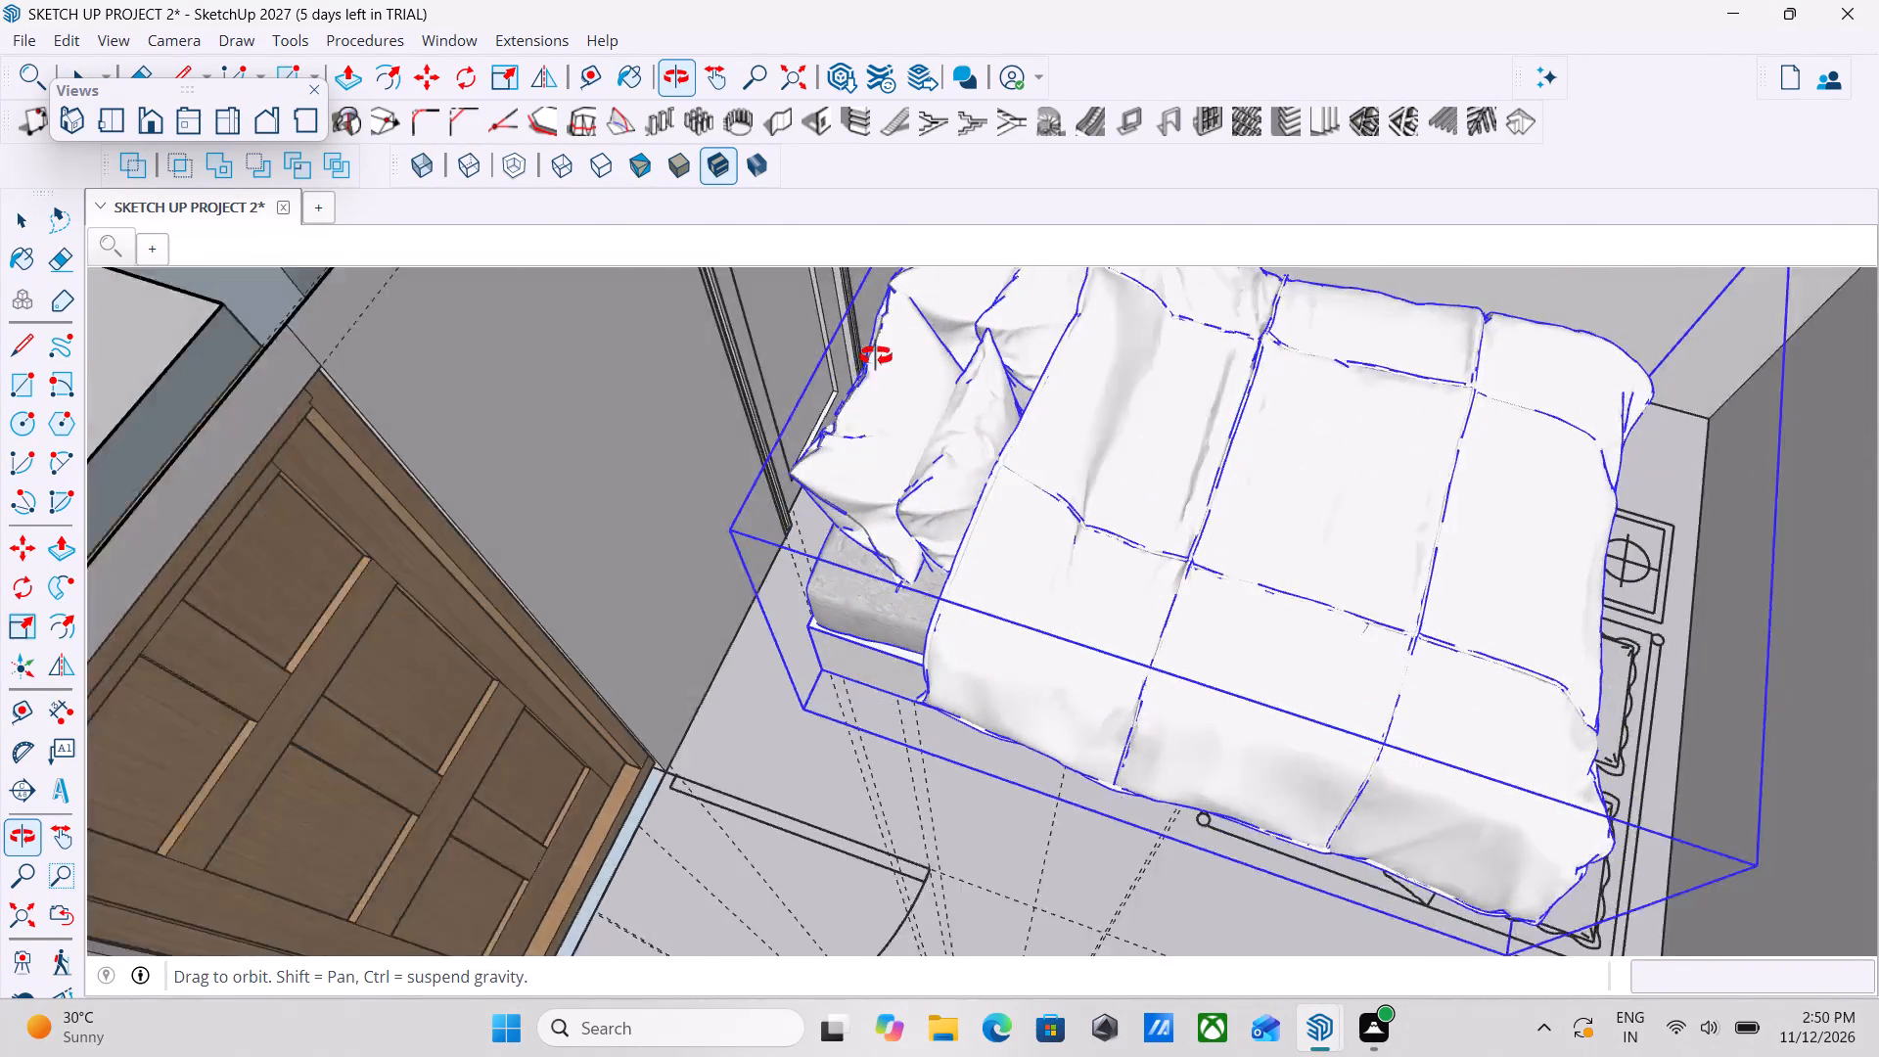
middle_drag(876, 356, 1043, 312)
middle_drag(1216, 645, 1293, 589)
middle_drag(1160, 666, 1230, 644)
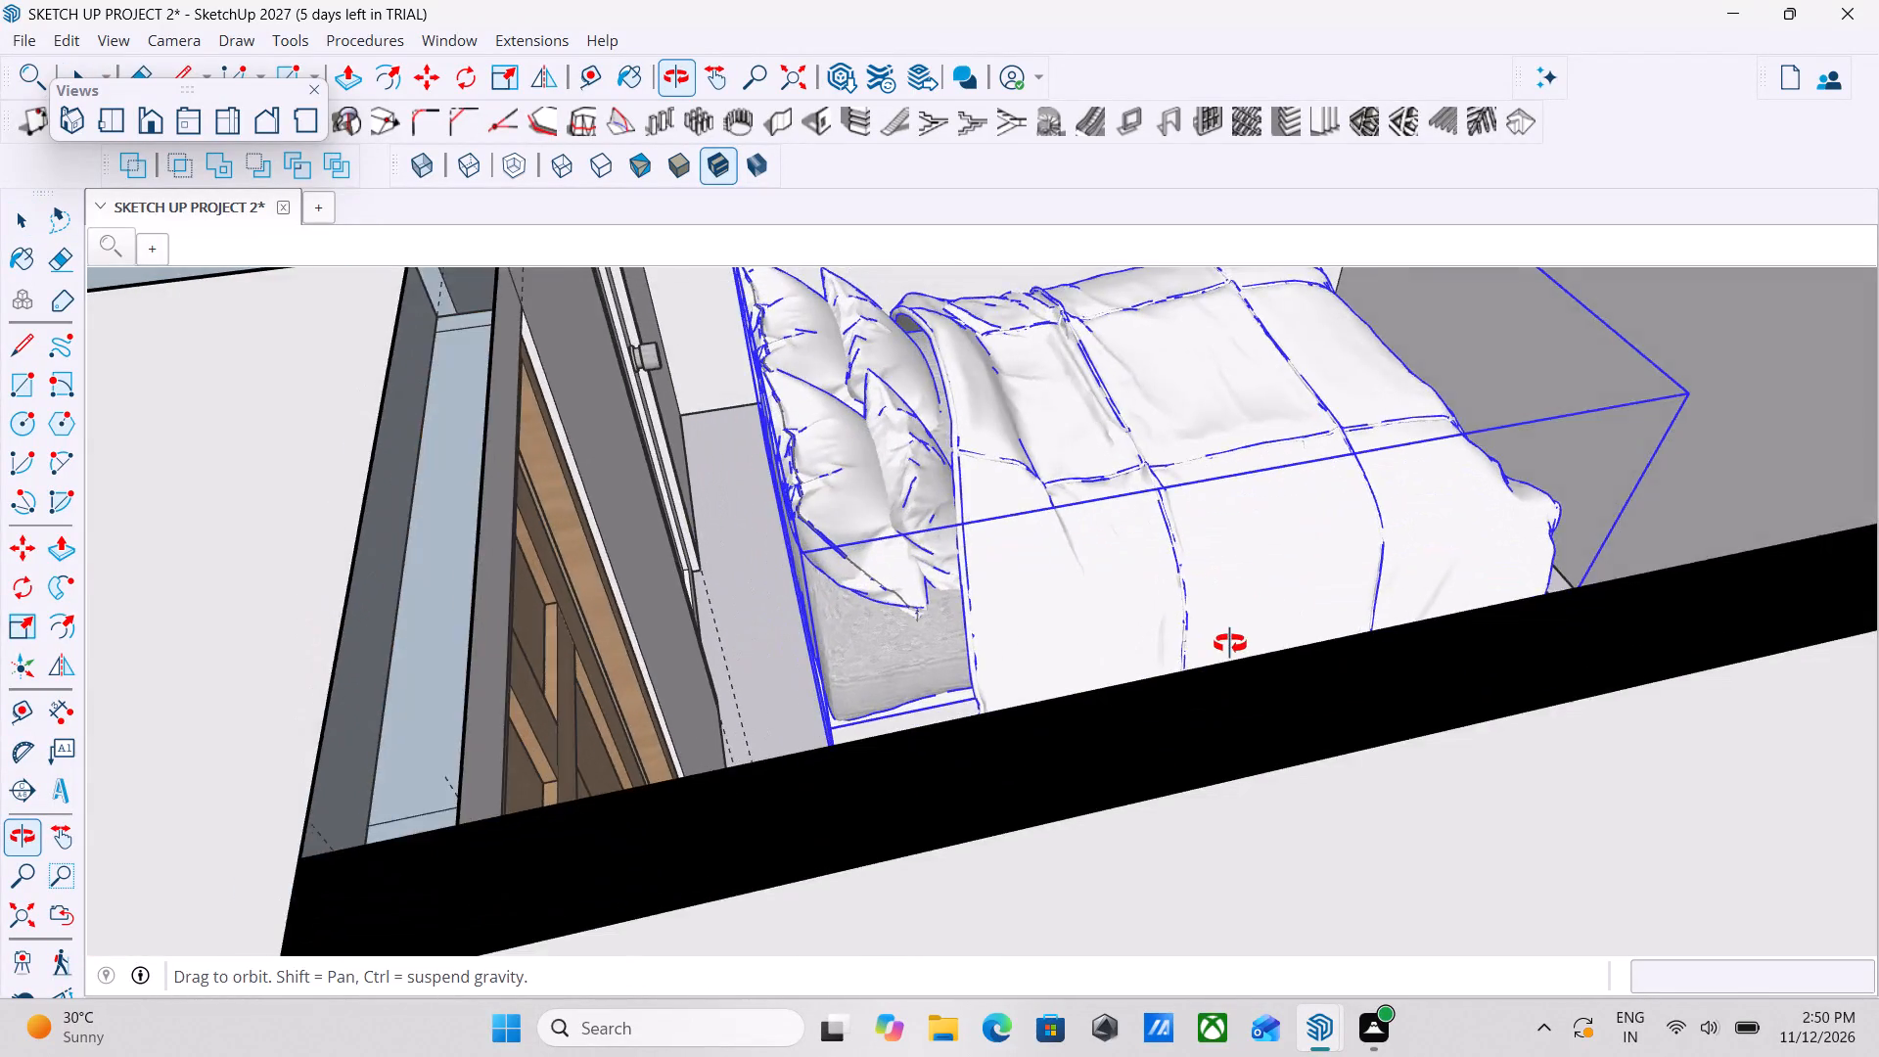
Rotate the copied bed 180 degrees in the floor plane about its head-end base corner in the second bedroom.
middle_drag(1230, 644, 1088, 741)
middle_drag(1352, 746, 1147, 699)
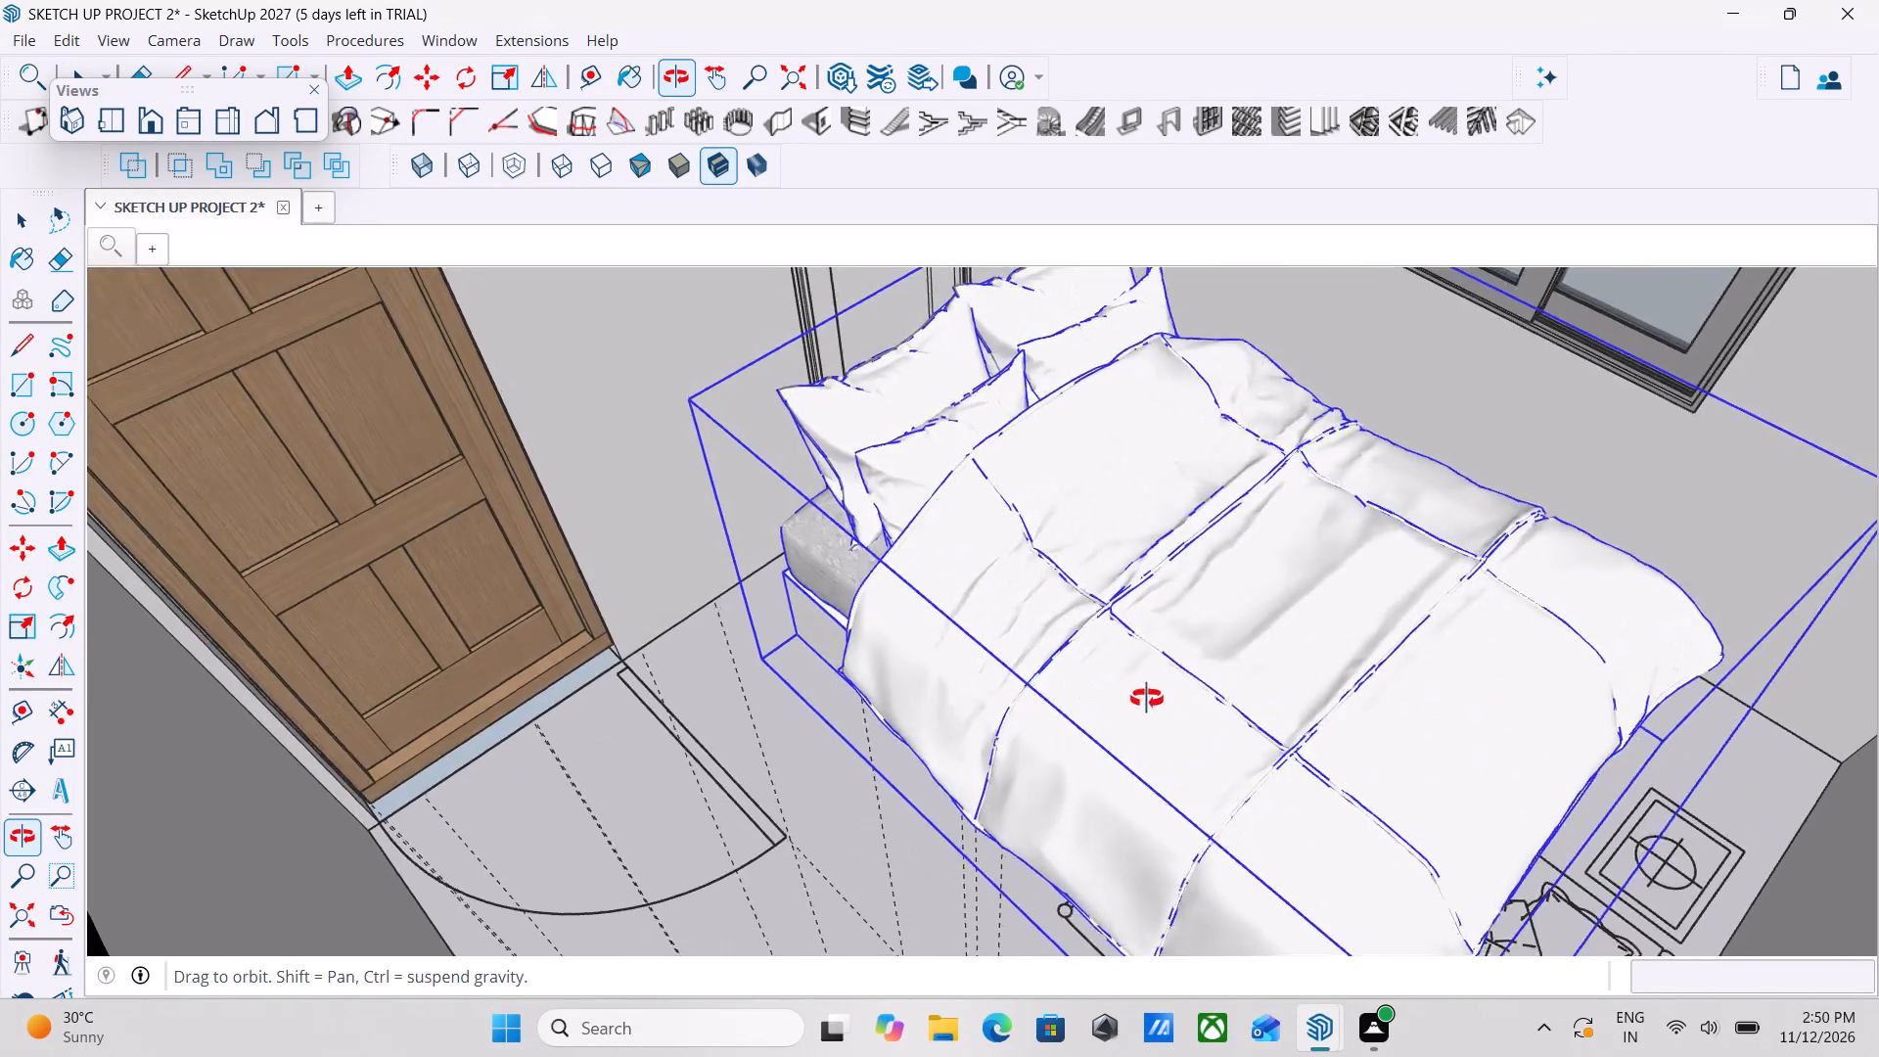
middle_drag(1147, 699, 1182, 694)
scroll(830, 735, up, 5)
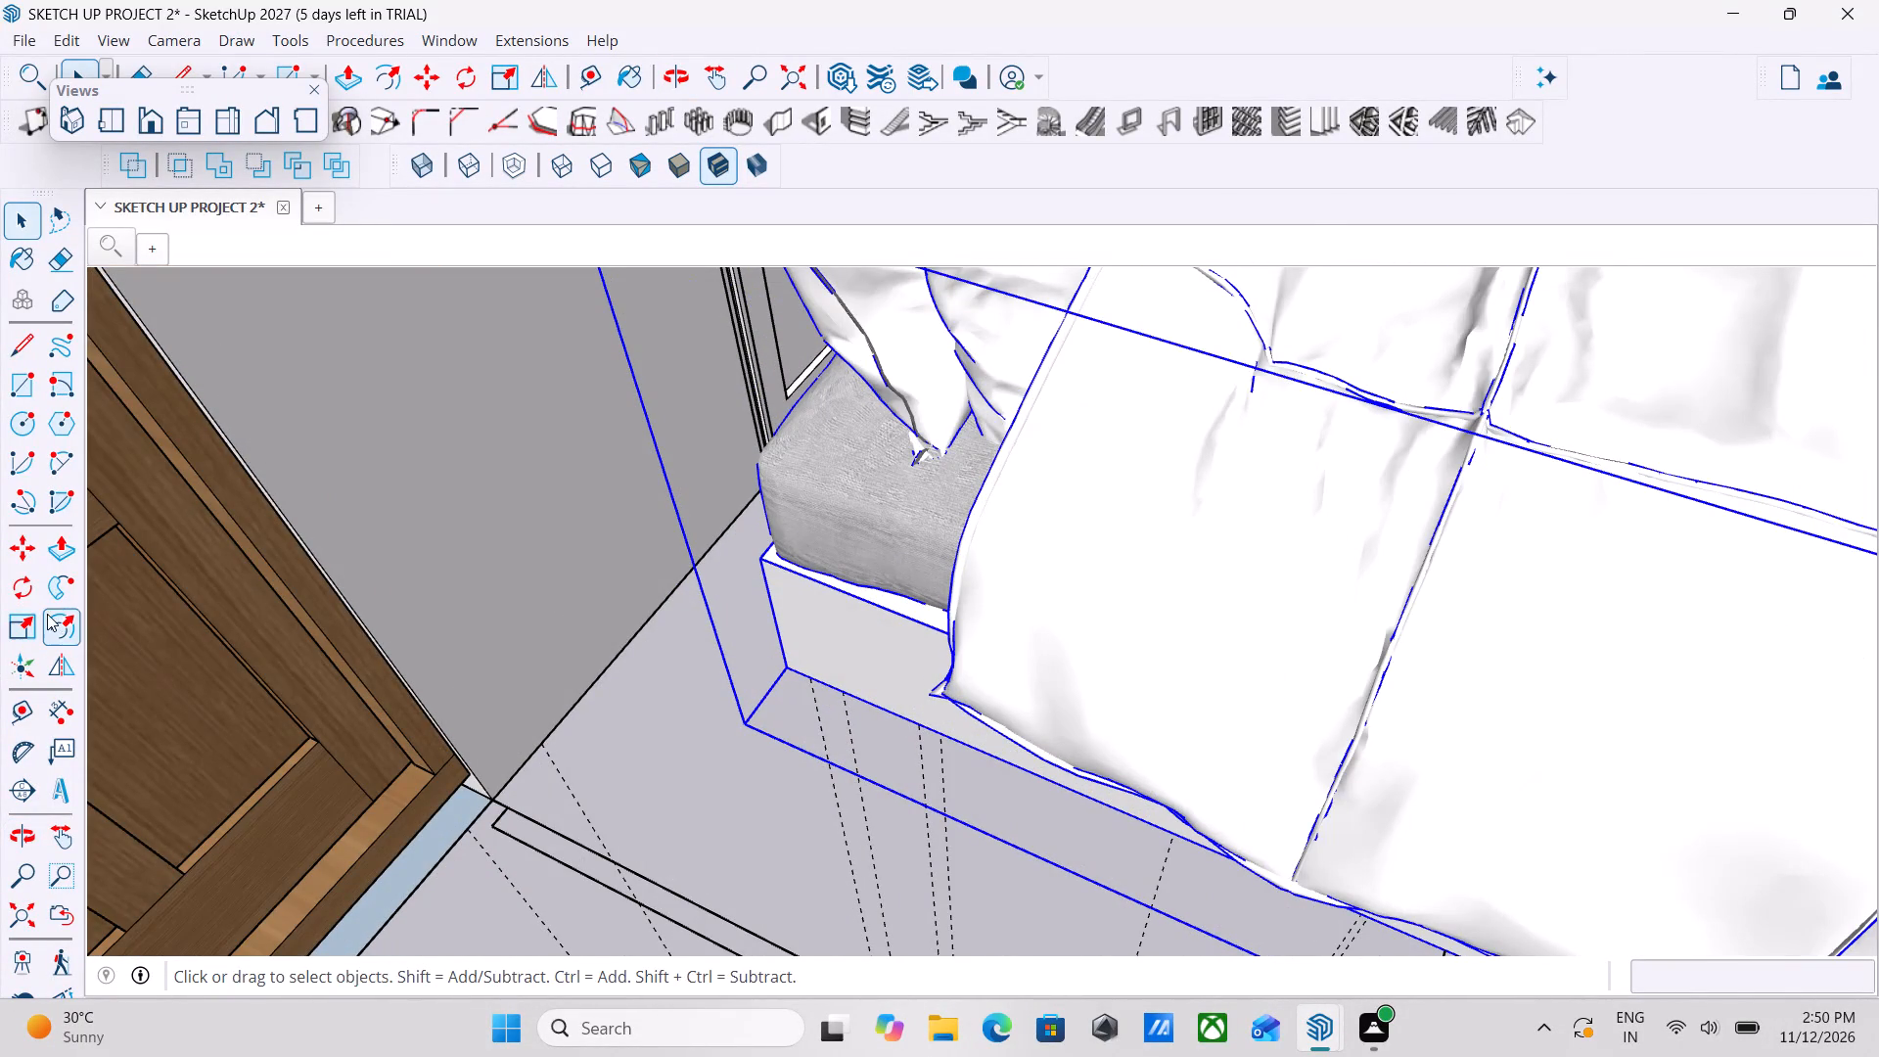
click(21, 578)
scroll(912, 705, up, 2)
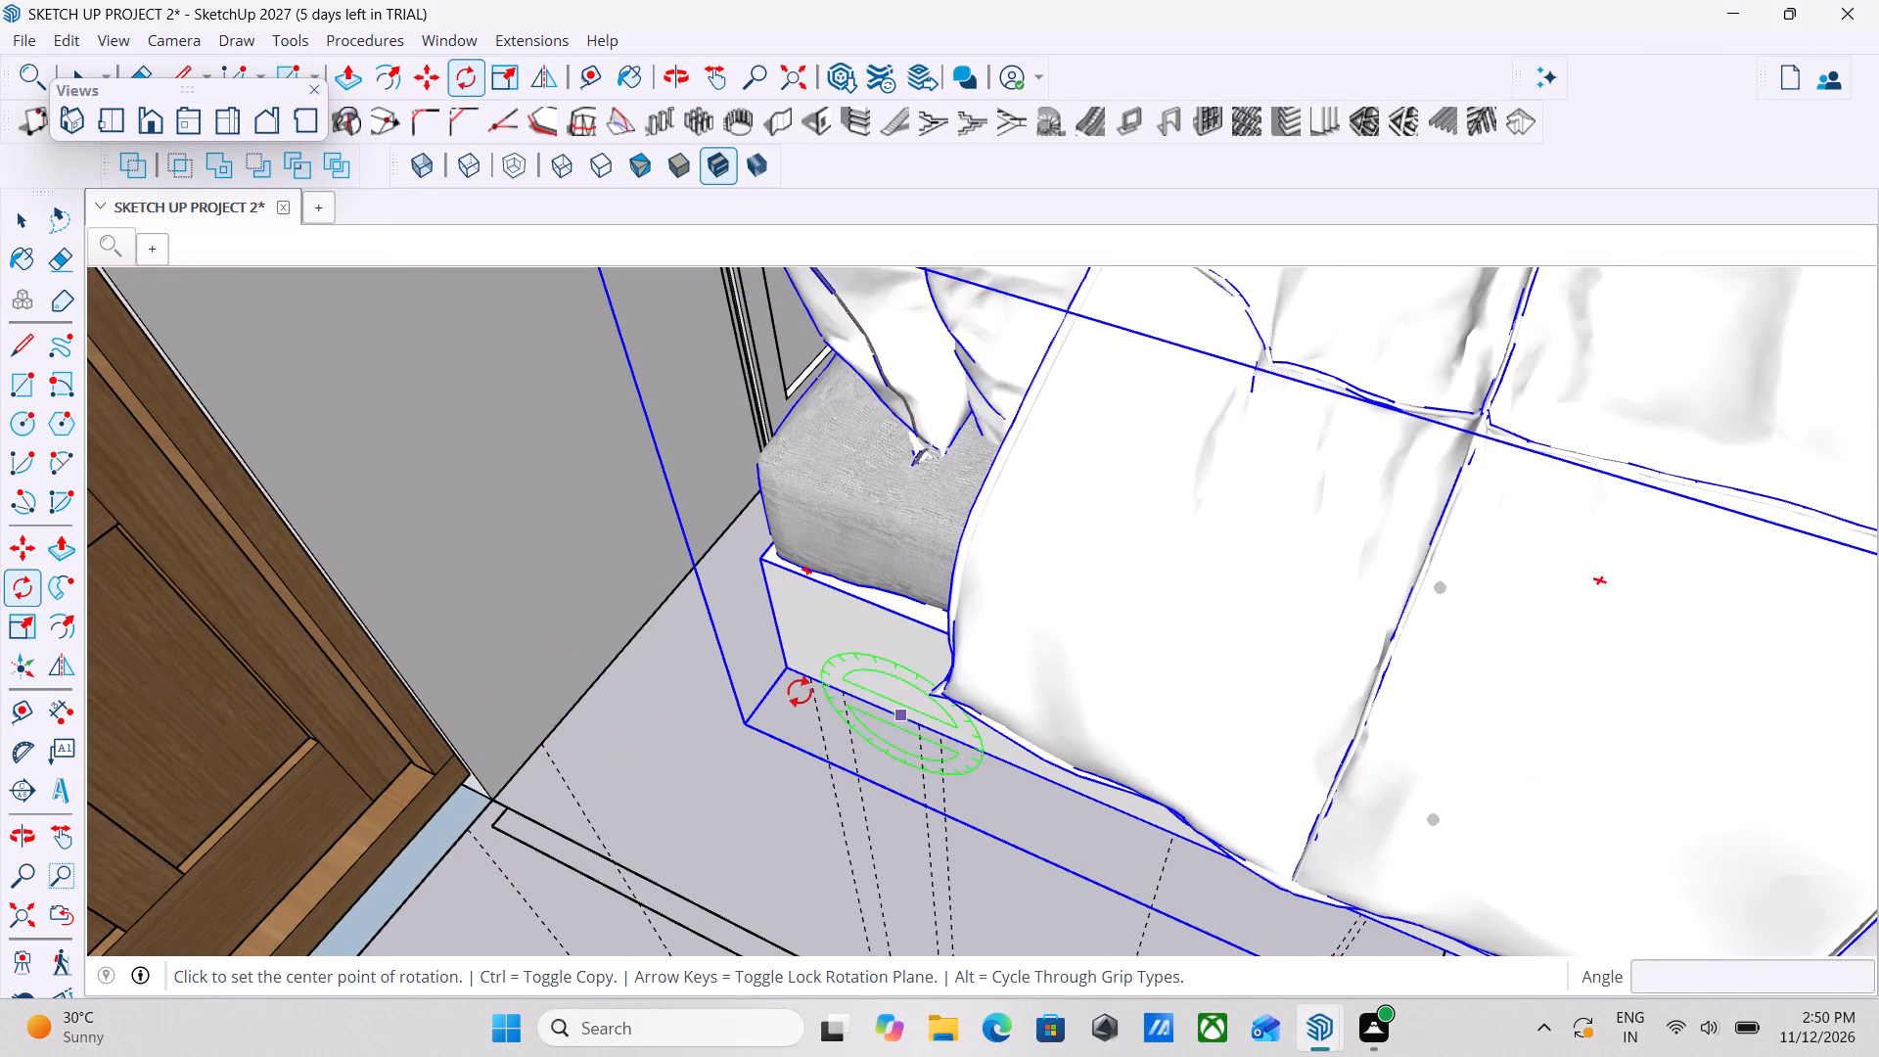
scroll(781, 676, up, 7)
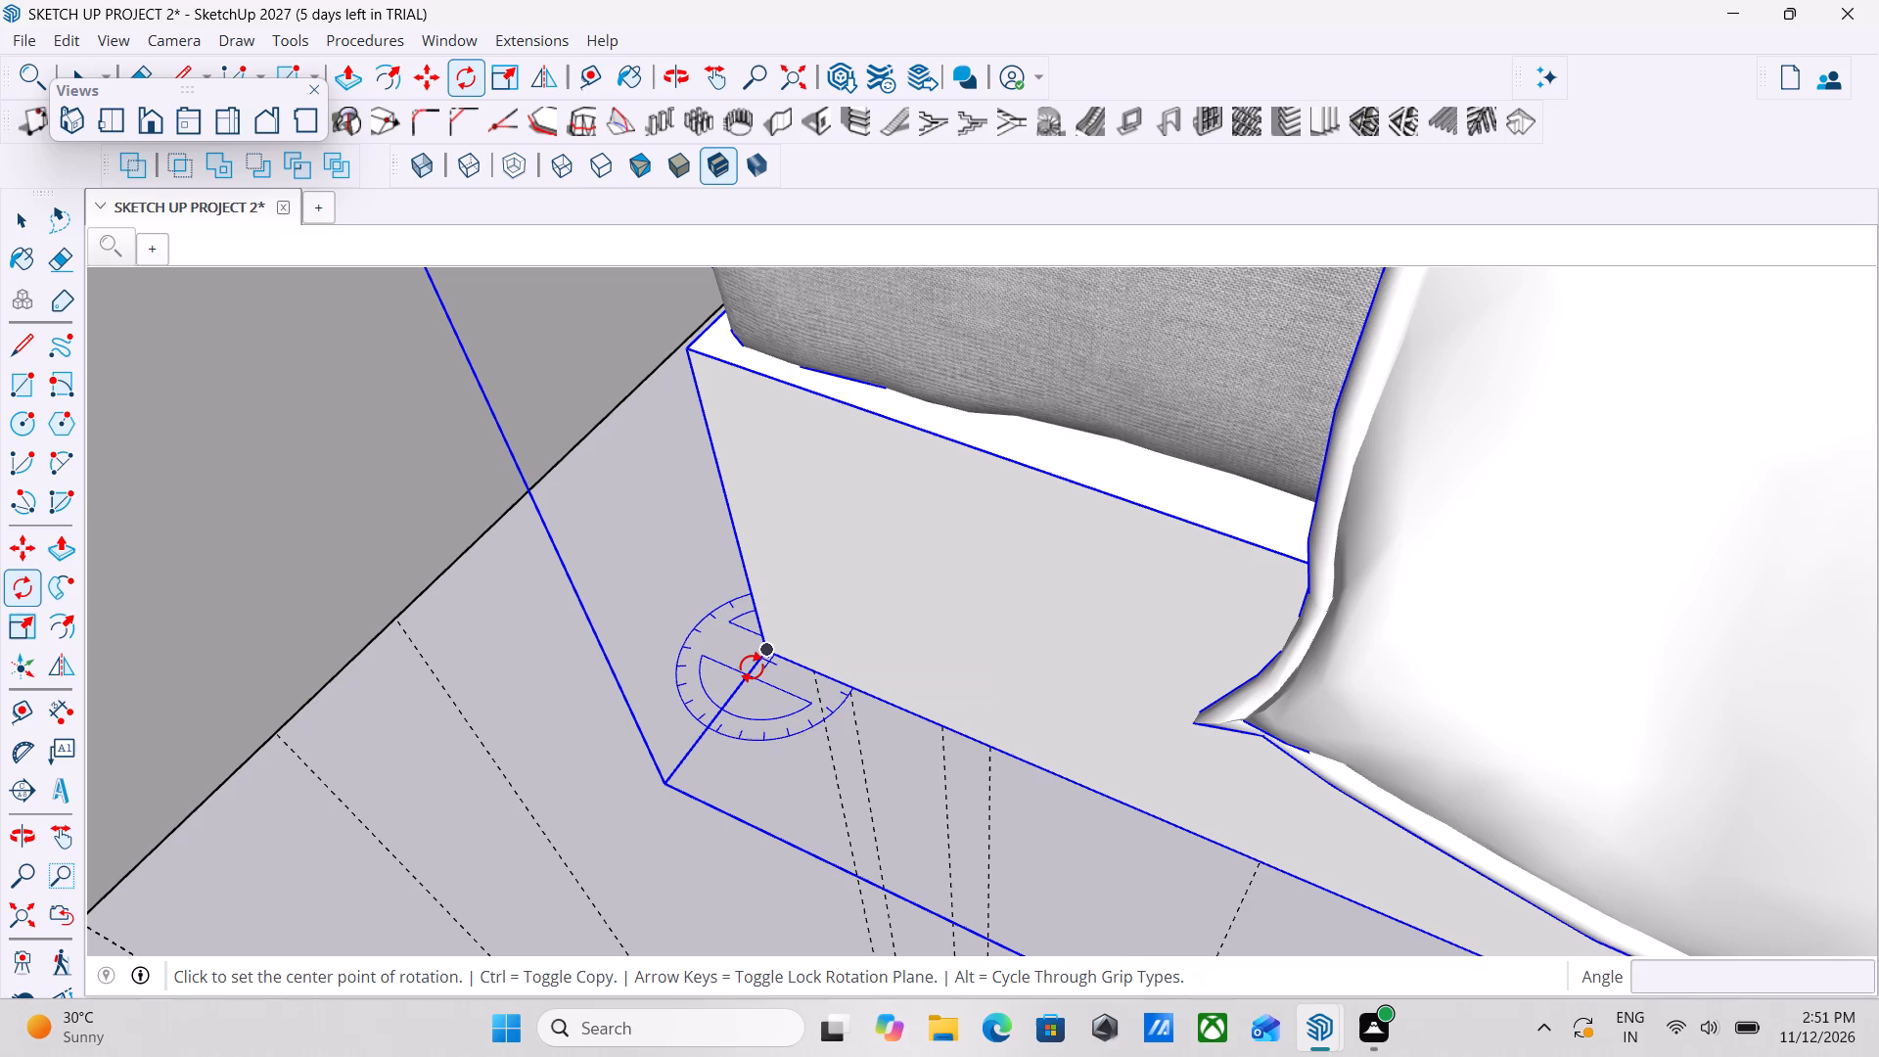
click(752, 666)
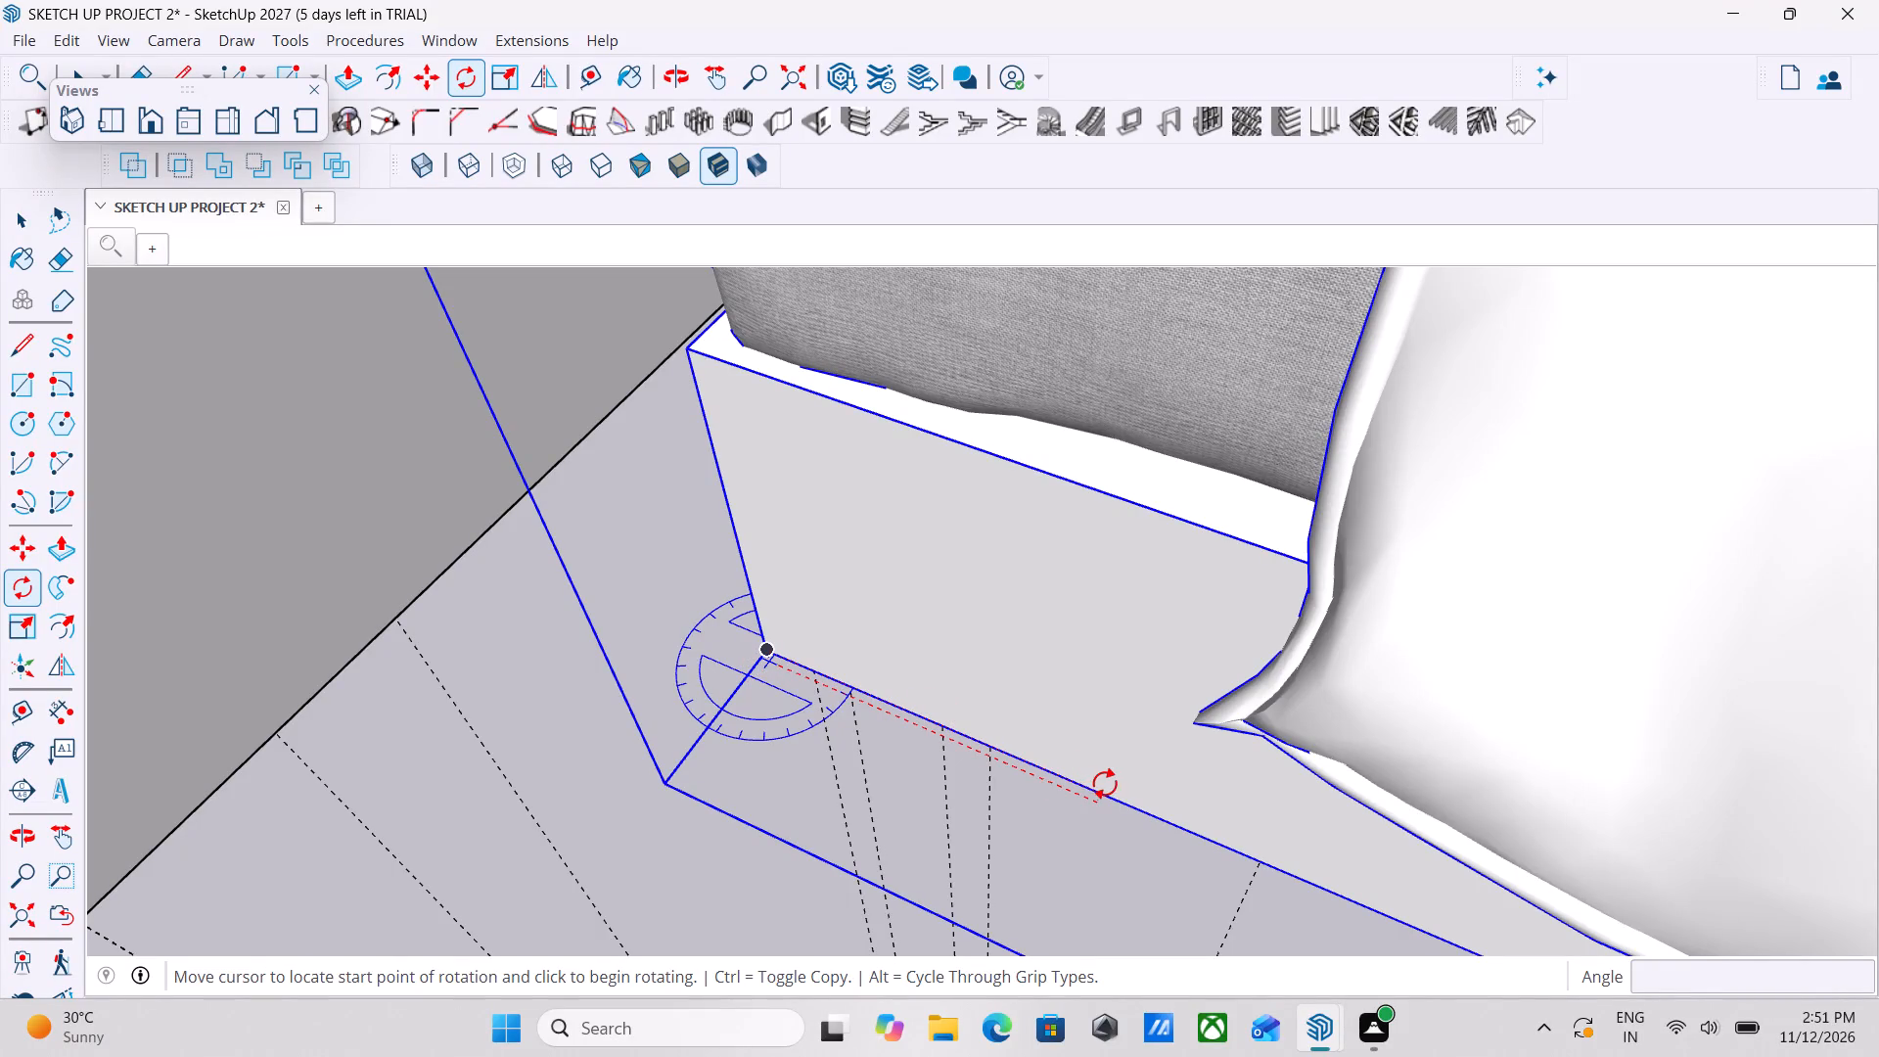
click(1129, 790)
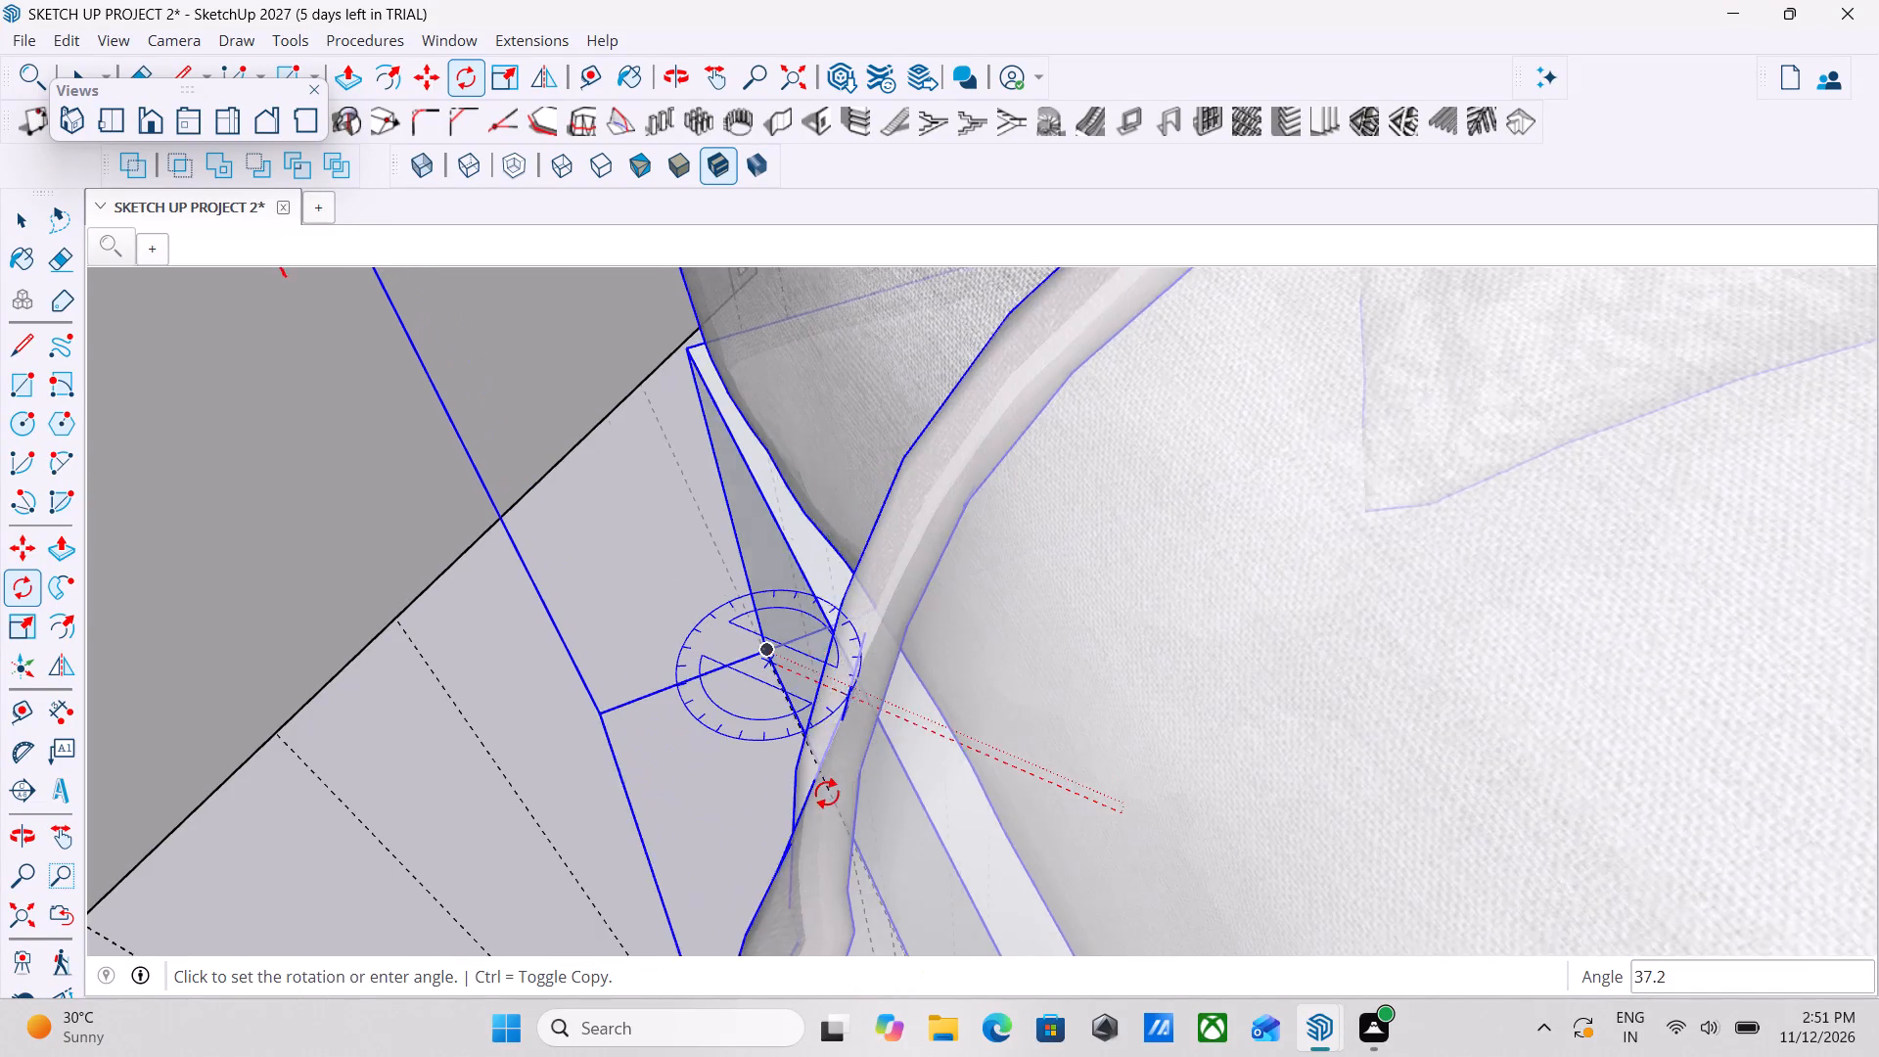
scroll(827, 793, down, 4)
scroll(852, 793, down, 17)
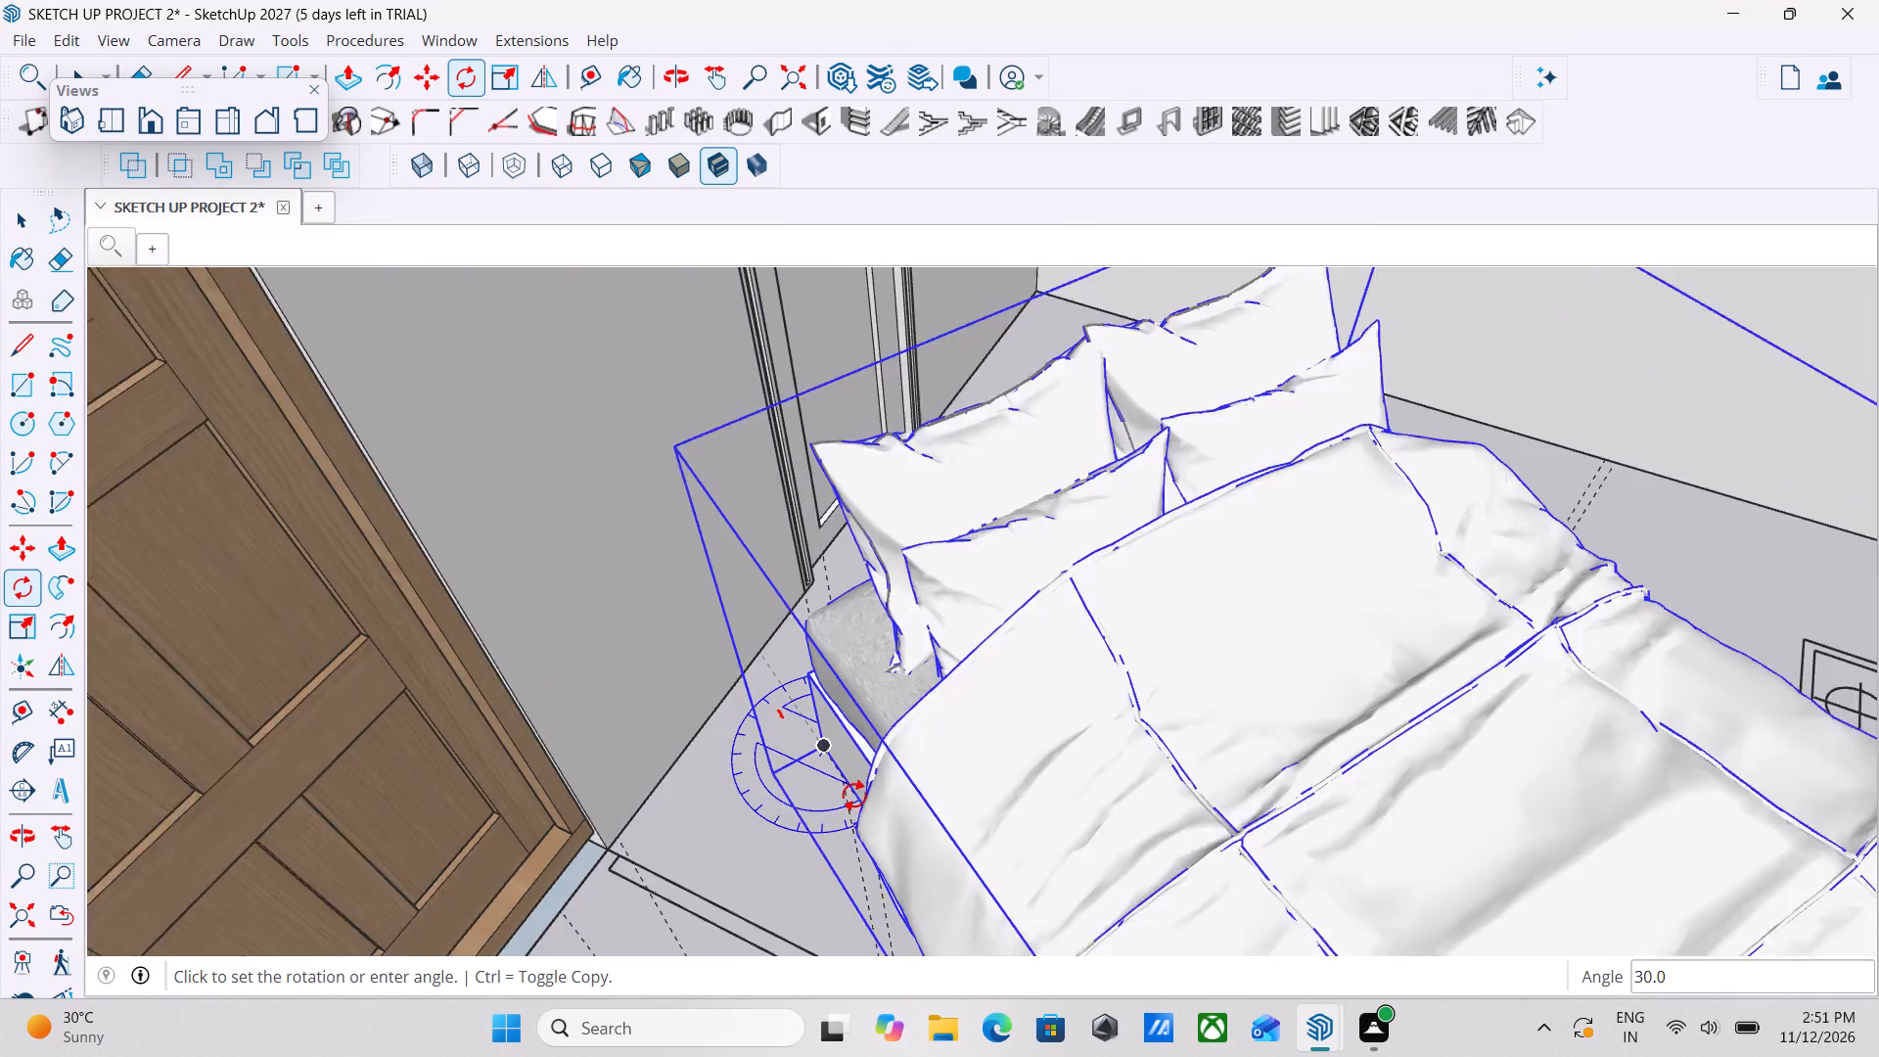
scroll(854, 795, down, 12)
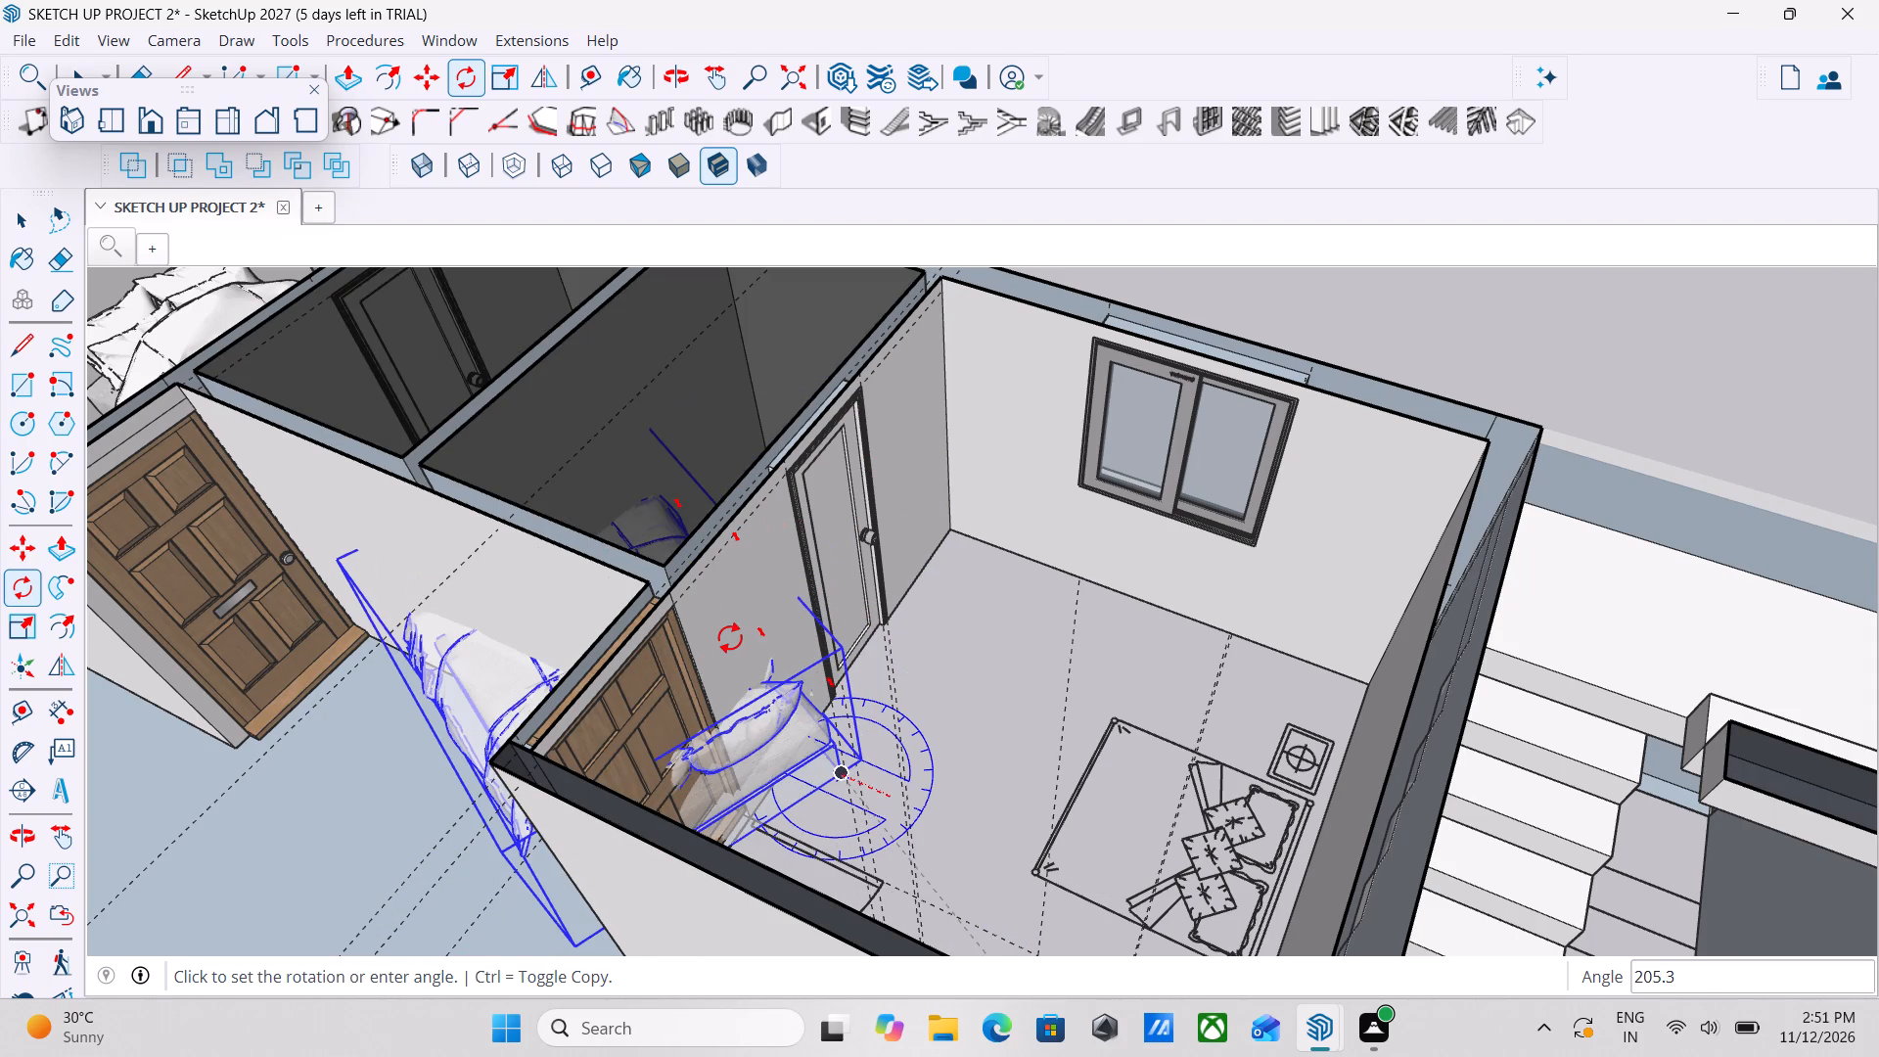
text(180)
key(Return)
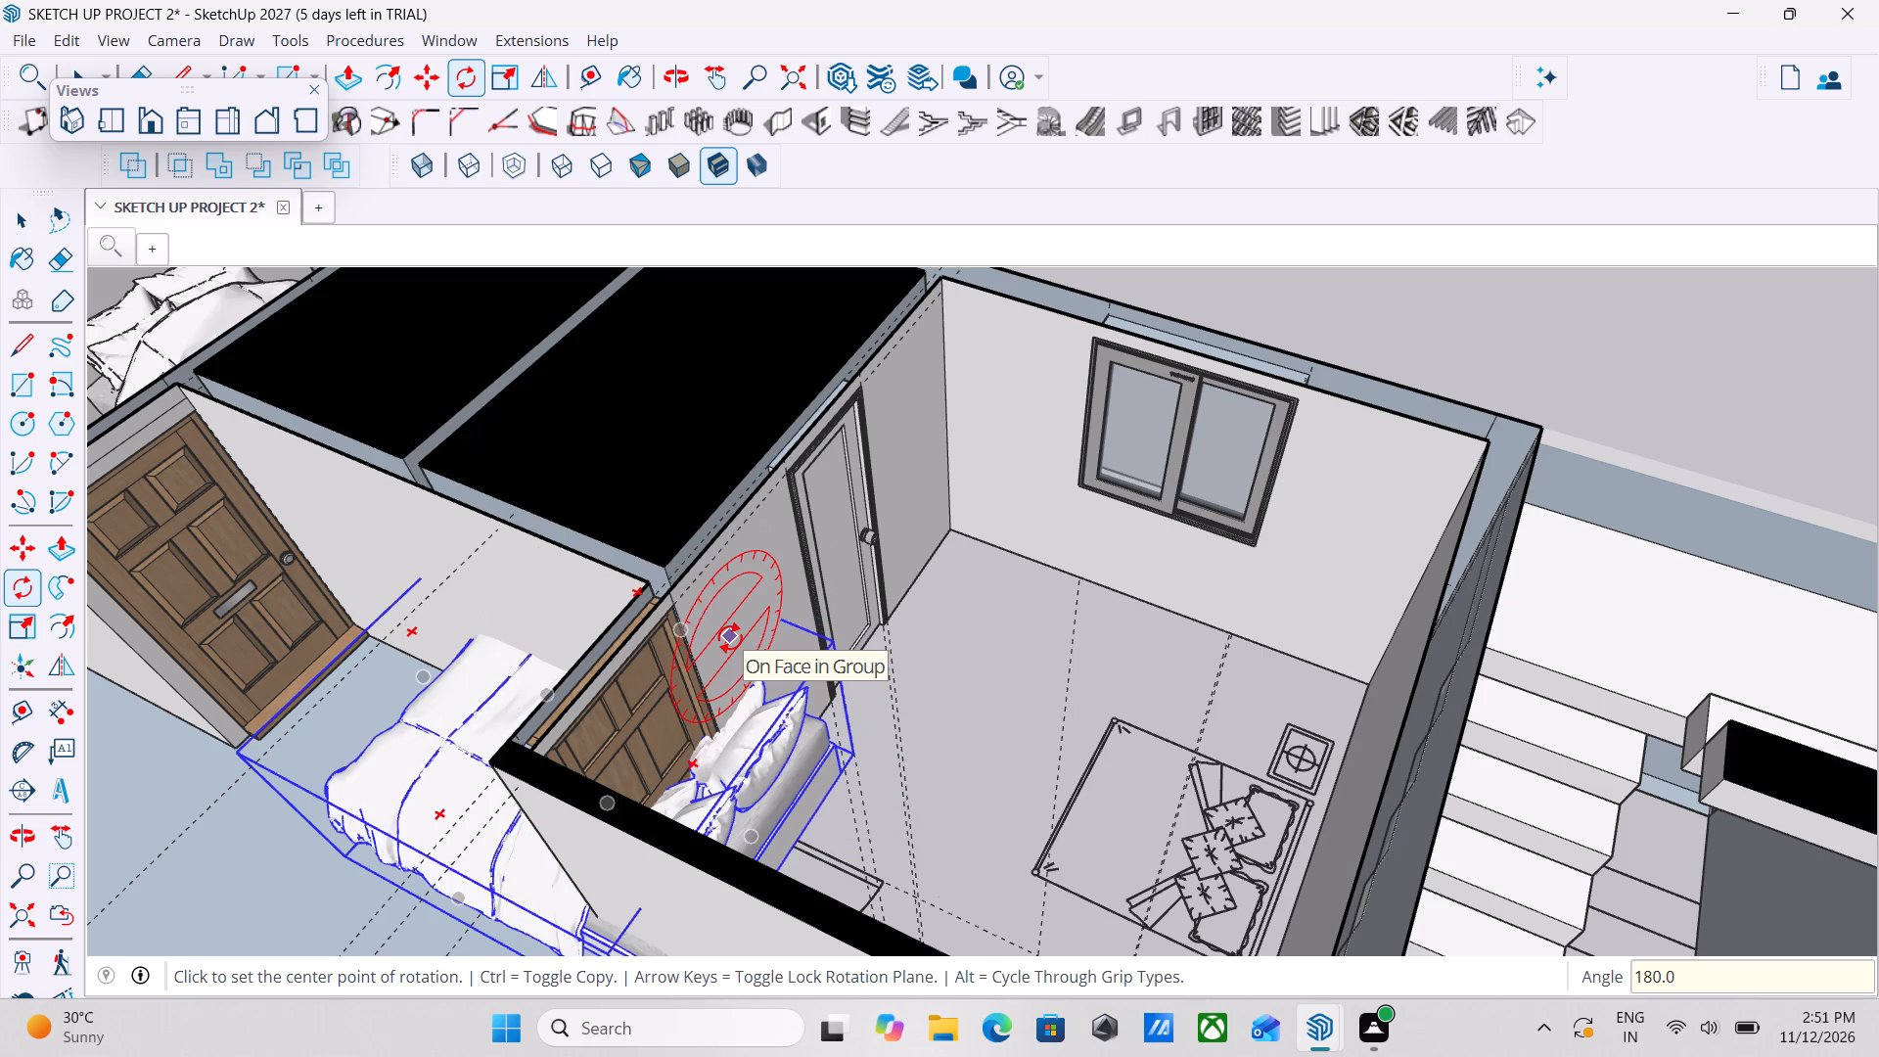
key(Escape)
key(Escape)
Move the rotated bed about 9' 8" by its head-end base corner to the traced bed's corner beside the window-side bedside table.
scroll(987, 718, up, 2)
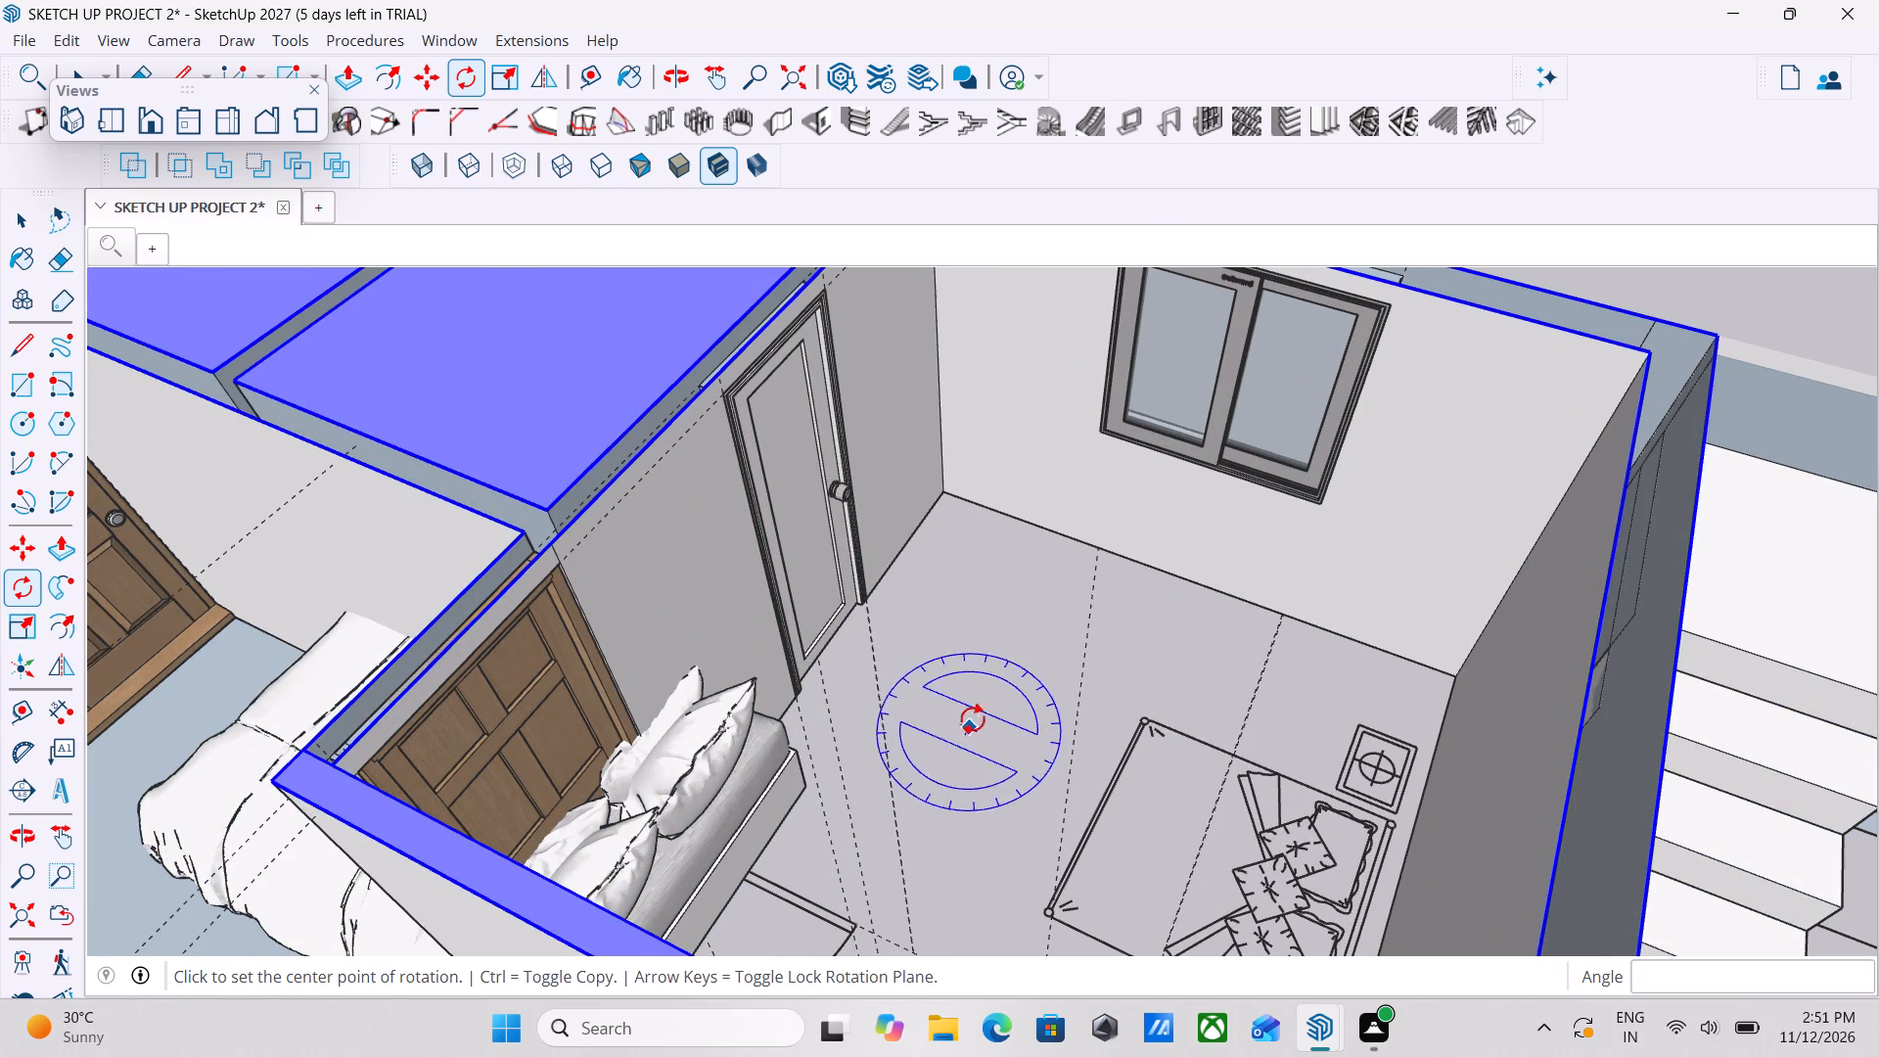
key(space)
key(space)
click(733, 757)
scroll(733, 757, down, 1)
middle_drag(733, 757, 823, 838)
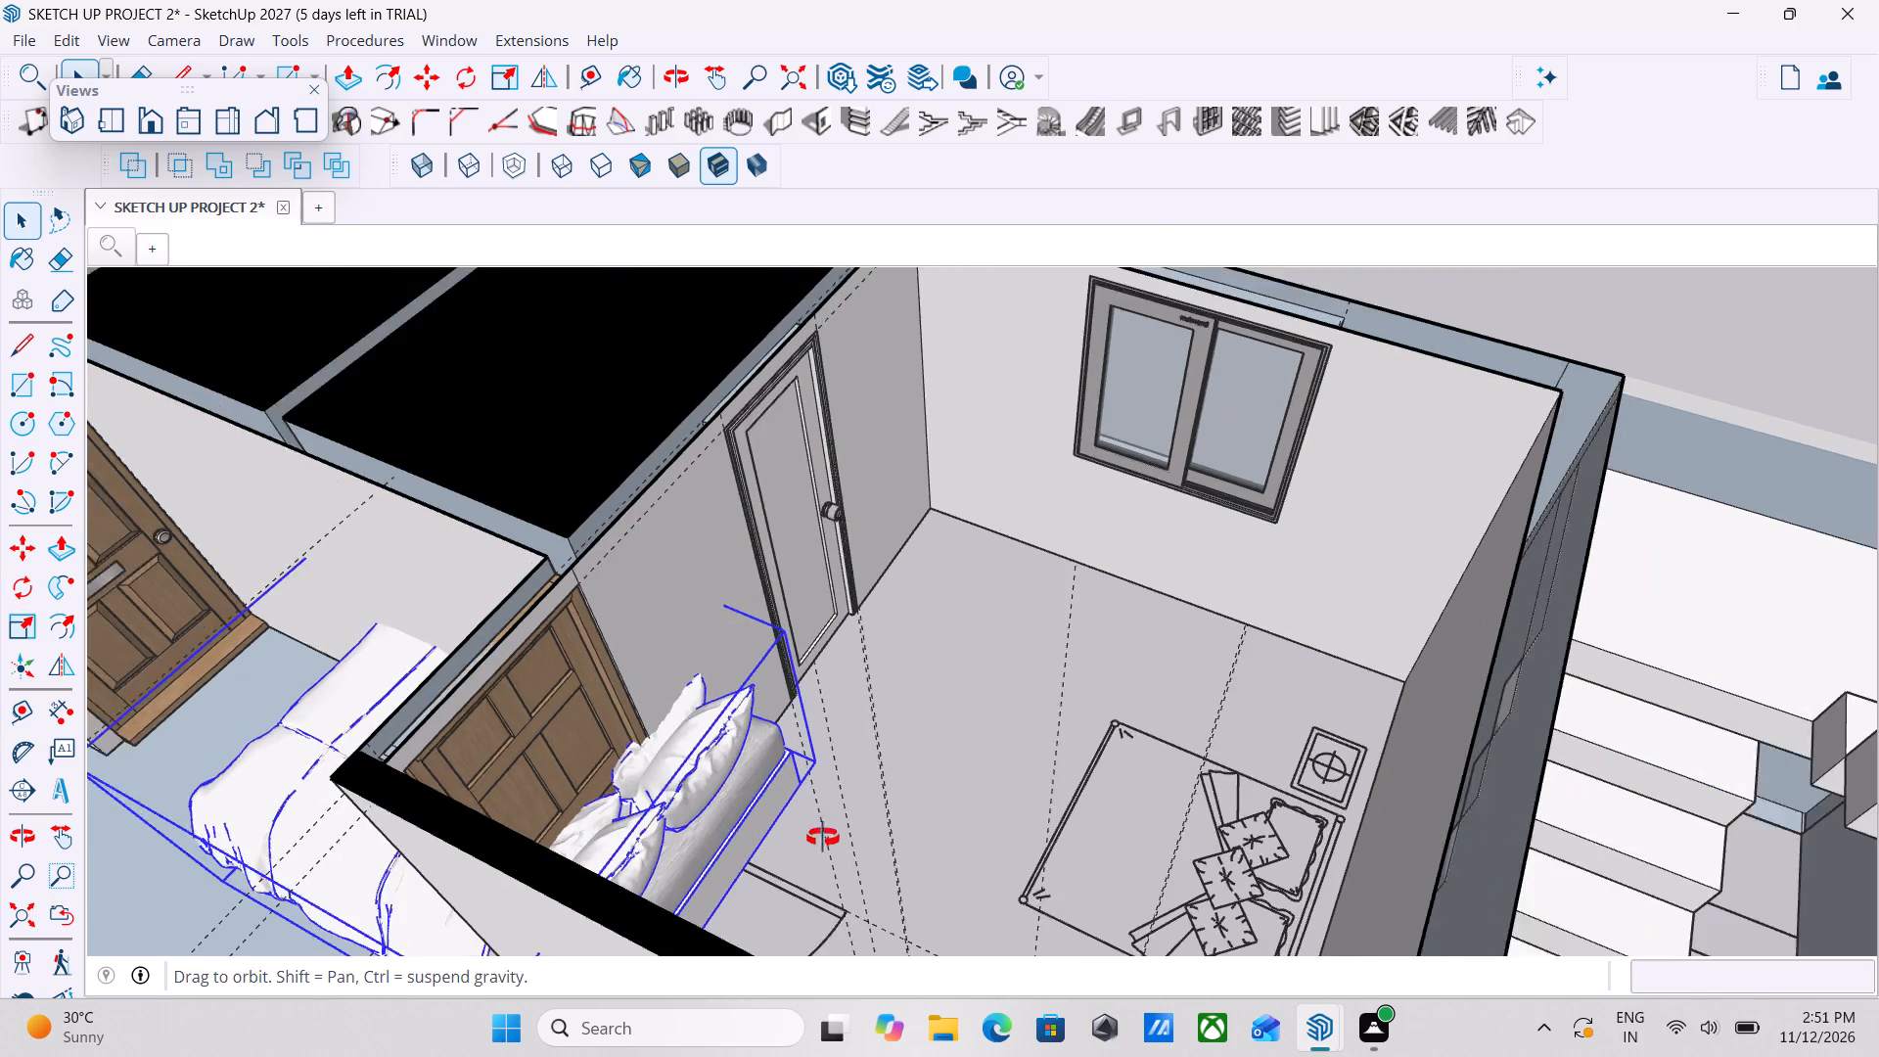
middle_drag(823, 838, 1757, 1055)
middle_drag(1254, 814, 1662, 724)
scroll(1298, 722, down, 2)
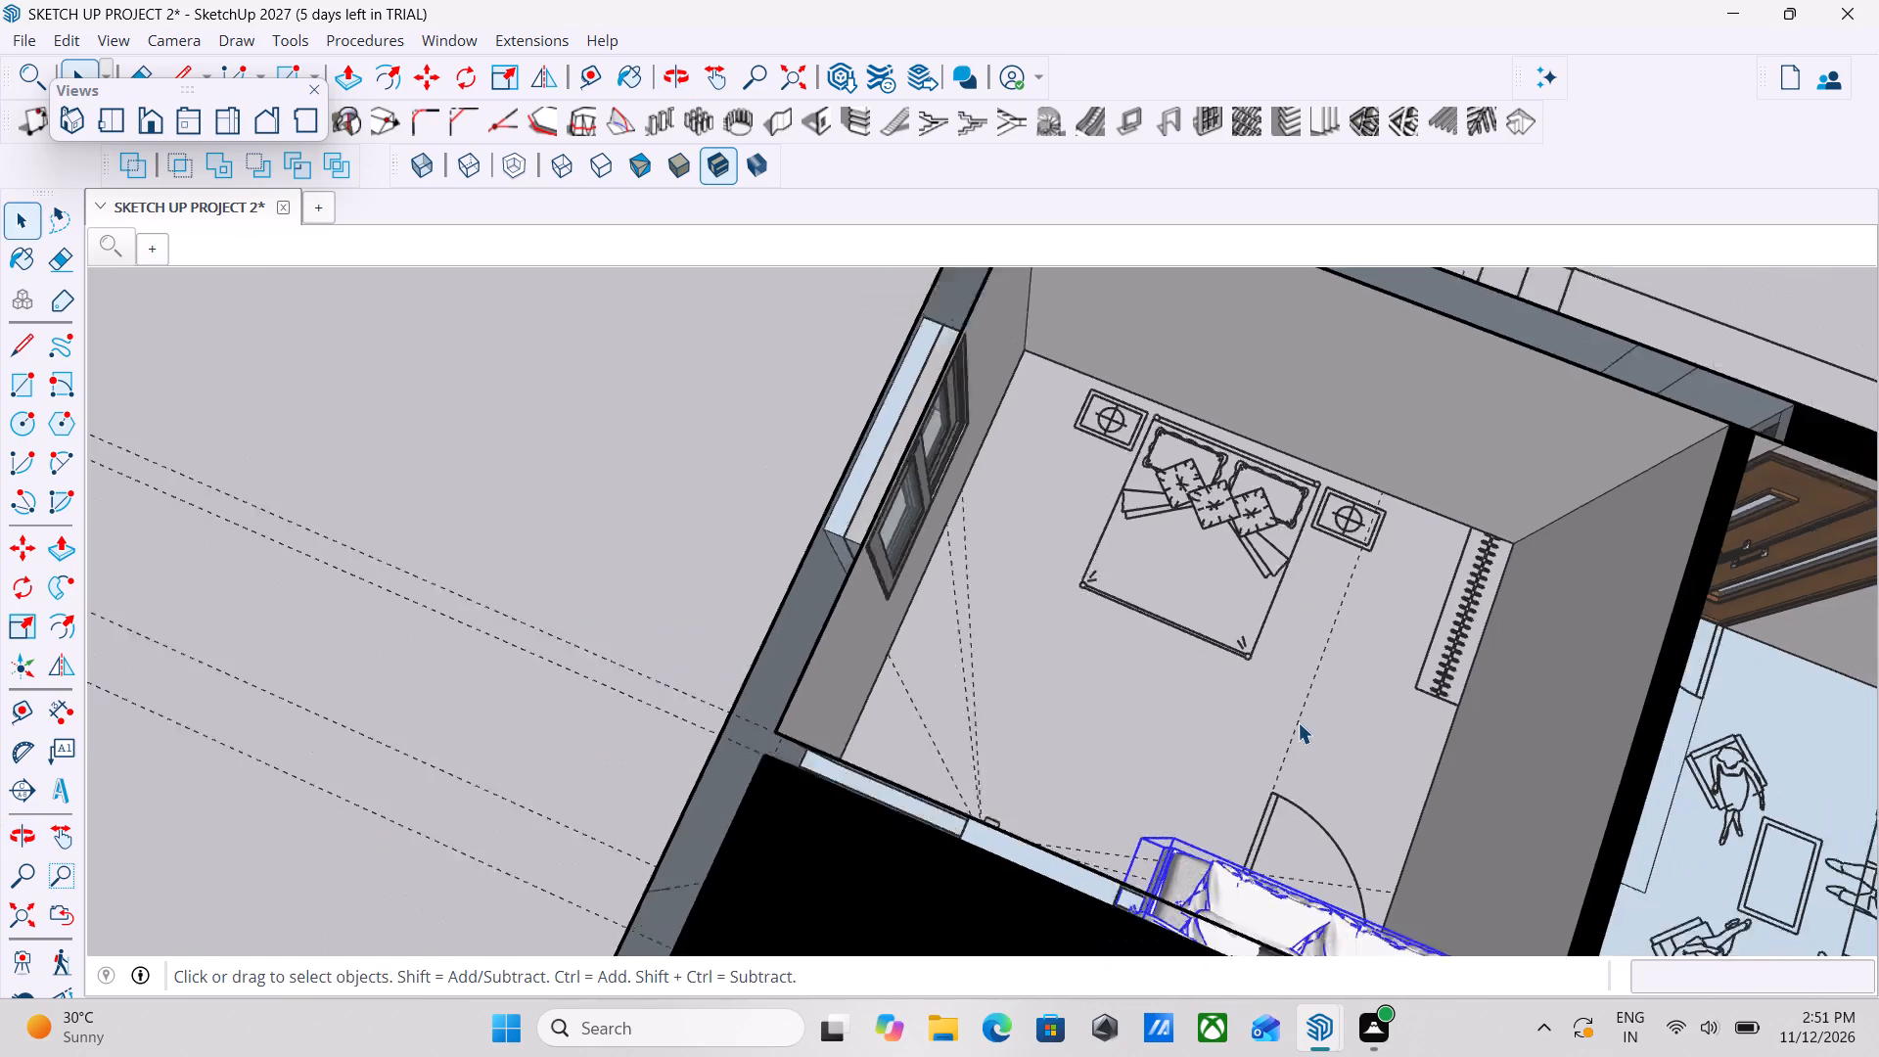
scroll(1298, 722, down, 5)
middle_drag(1205, 776, 1641, 796)
middle_drag(1065, 717, 1516, 677)
scroll(896, 442, up, 7)
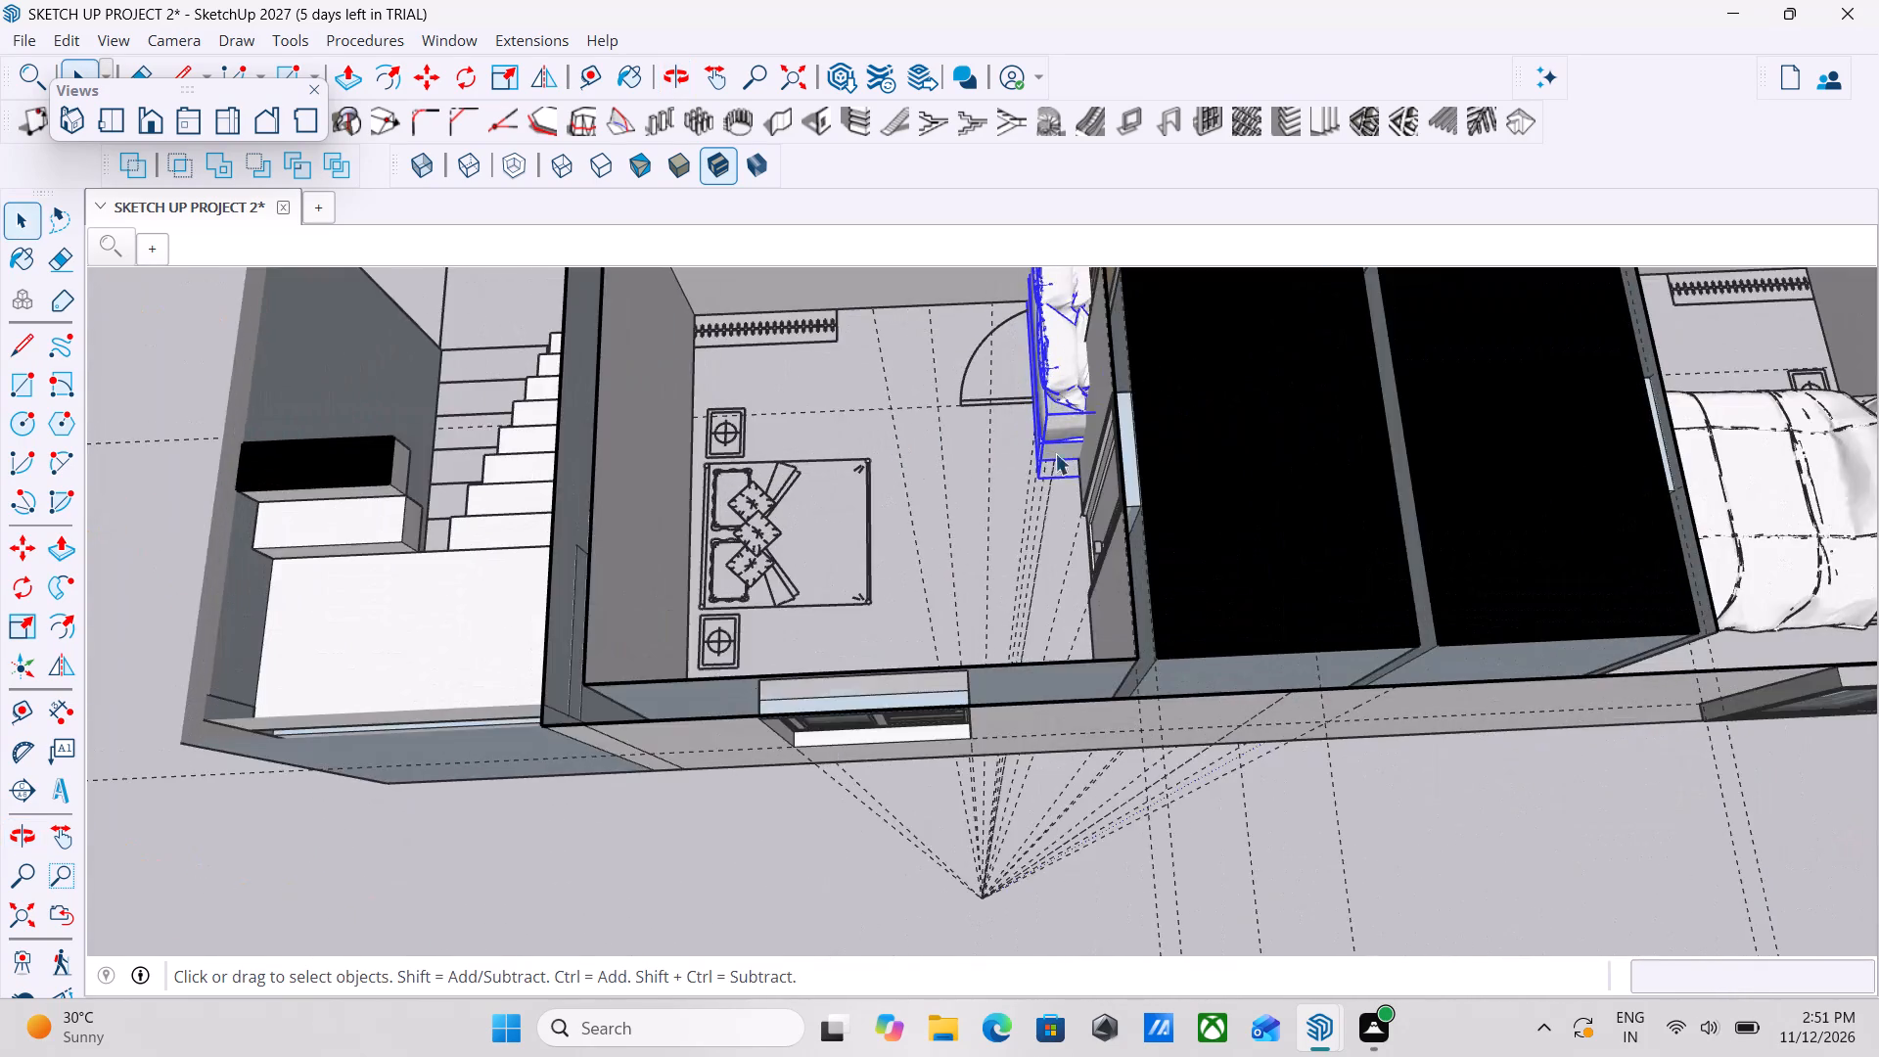
scroll(1055, 453, up, 10)
key(m)
scroll(1073, 298, up, 4)
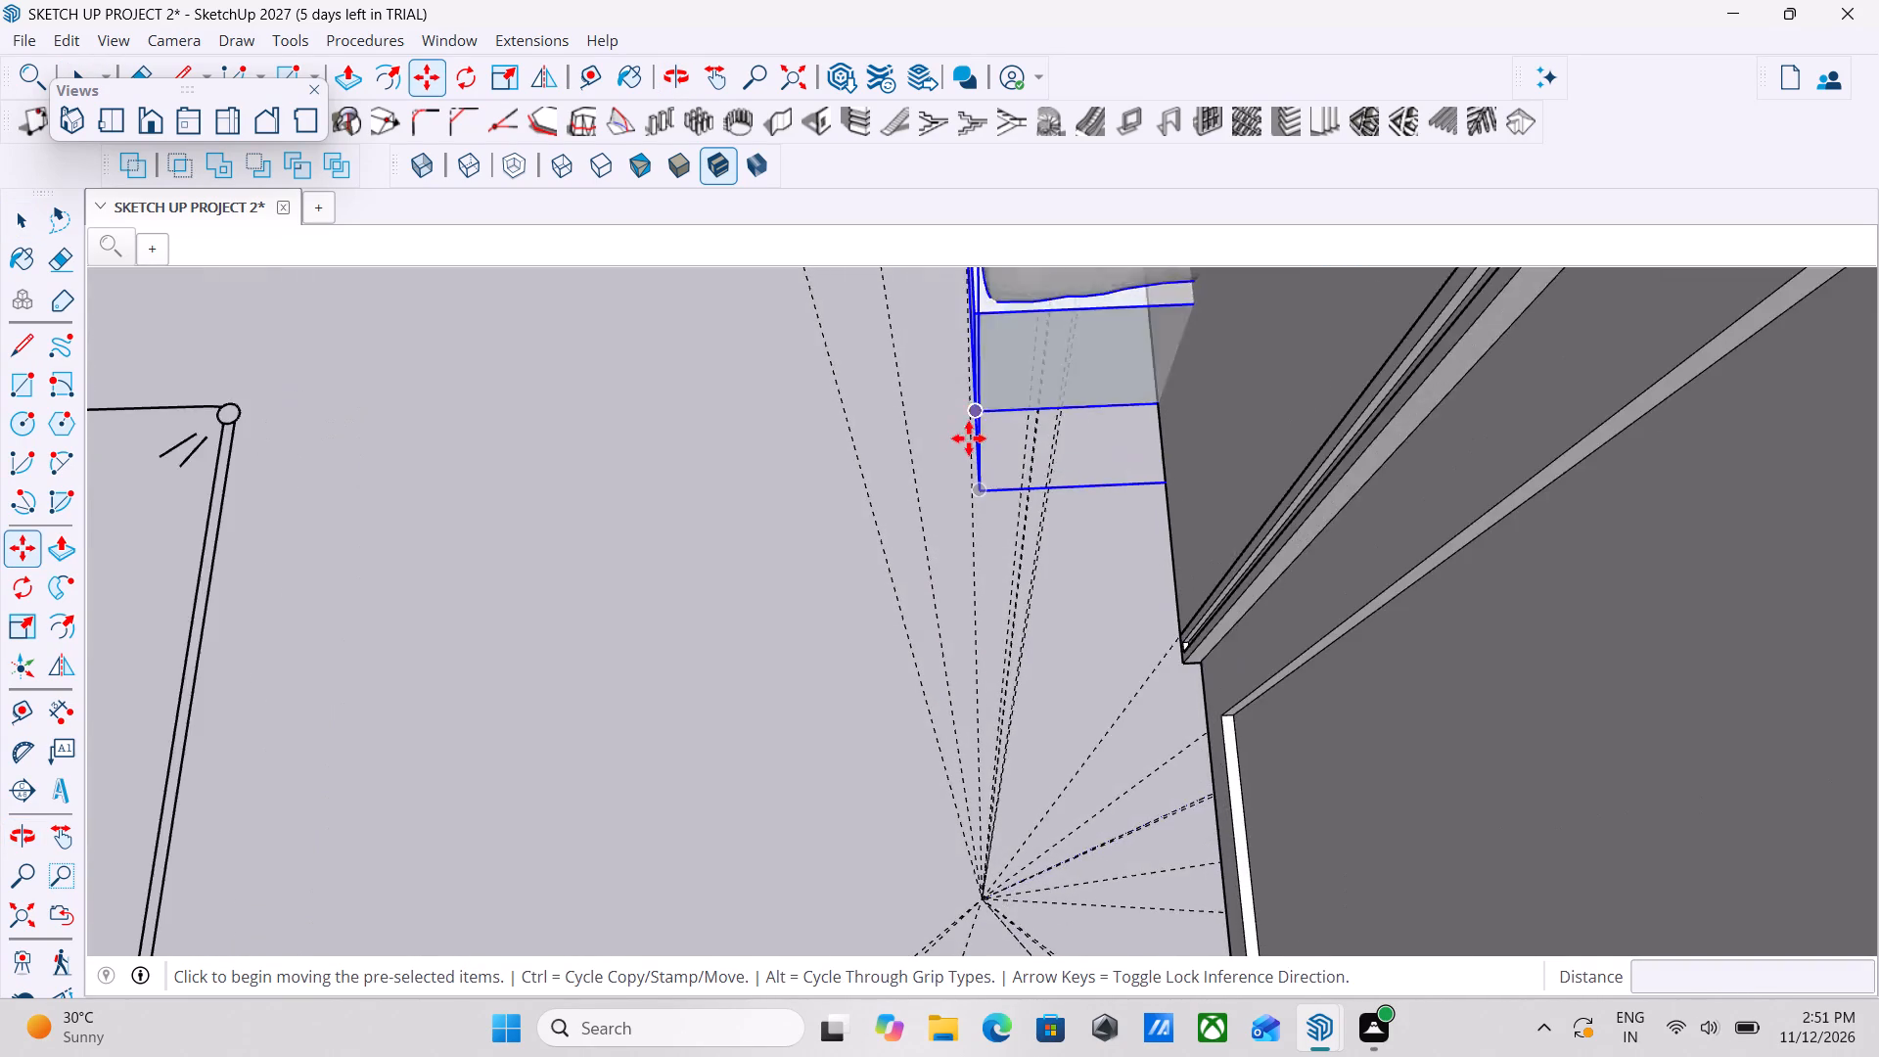
scroll(969, 440, up, 20)
scroll(969, 440, up, 5)
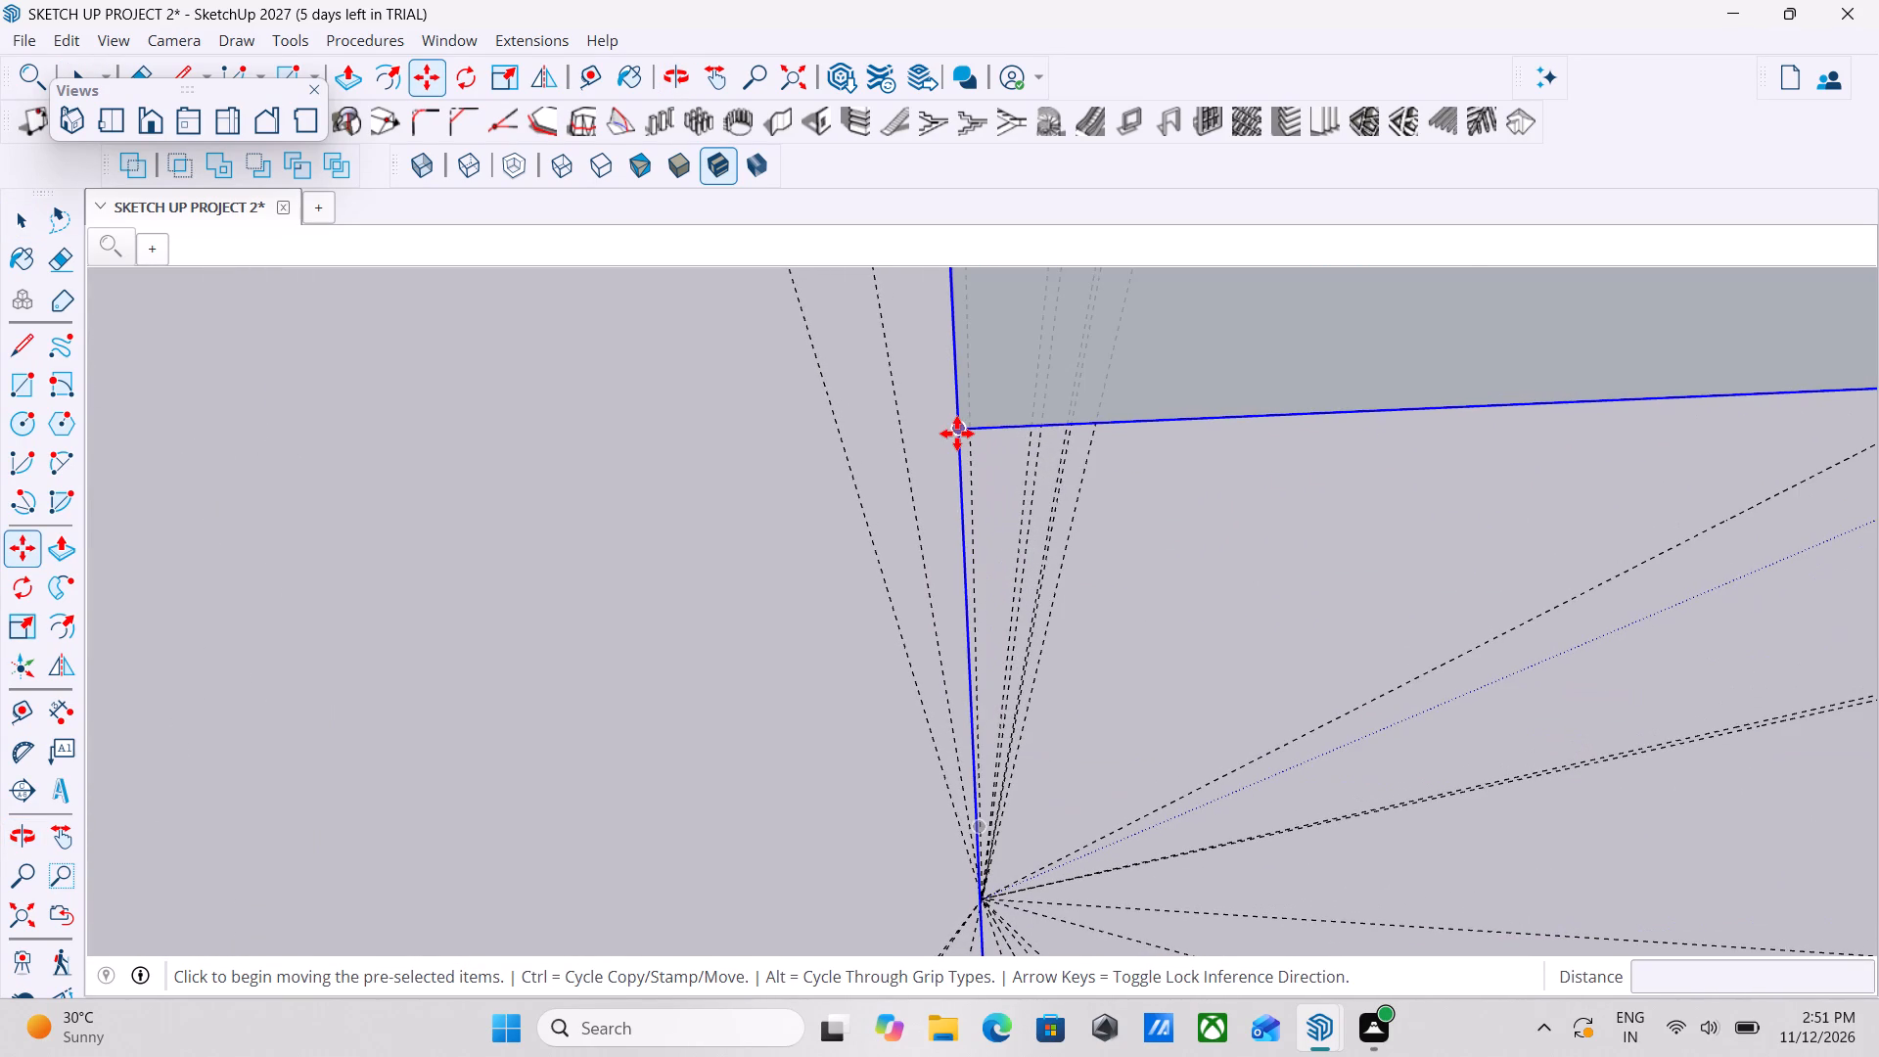
click(957, 434)
scroll(765, 480, down, 10)
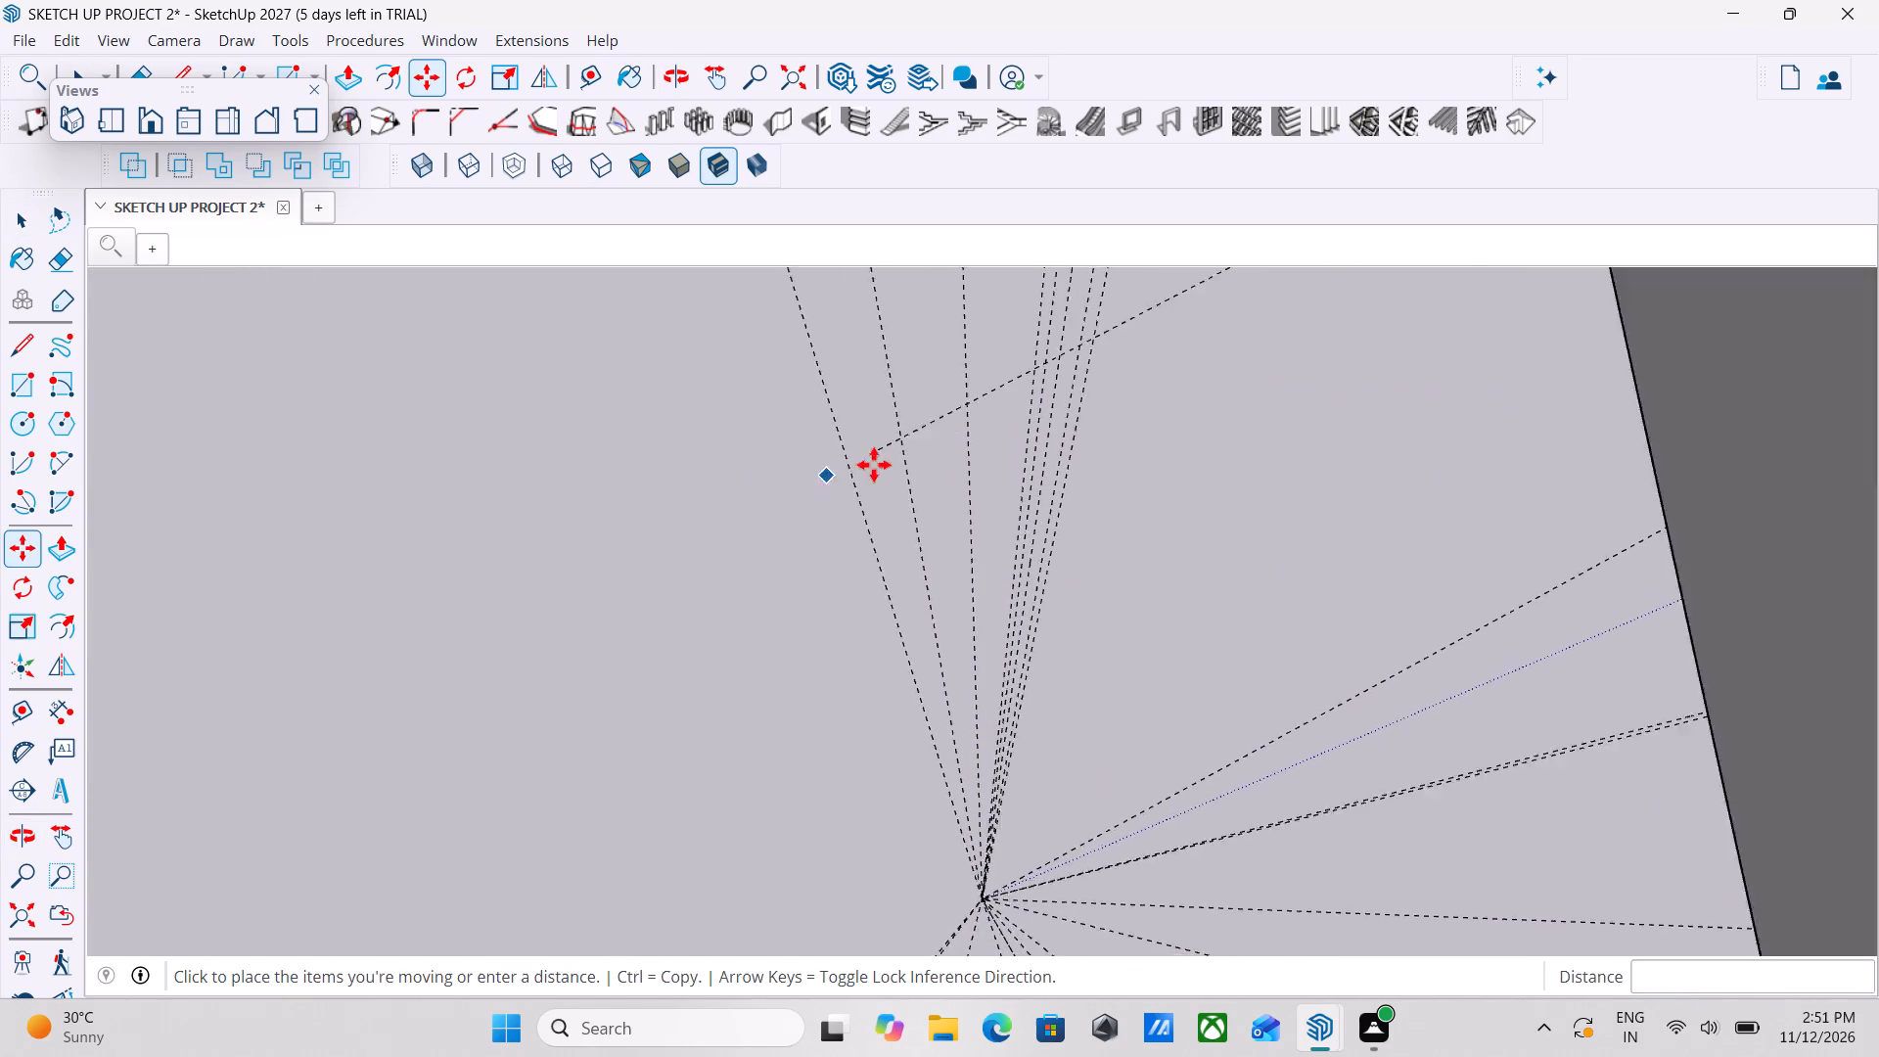
scroll(874, 465, down, 20)
scroll(874, 465, down, 16)
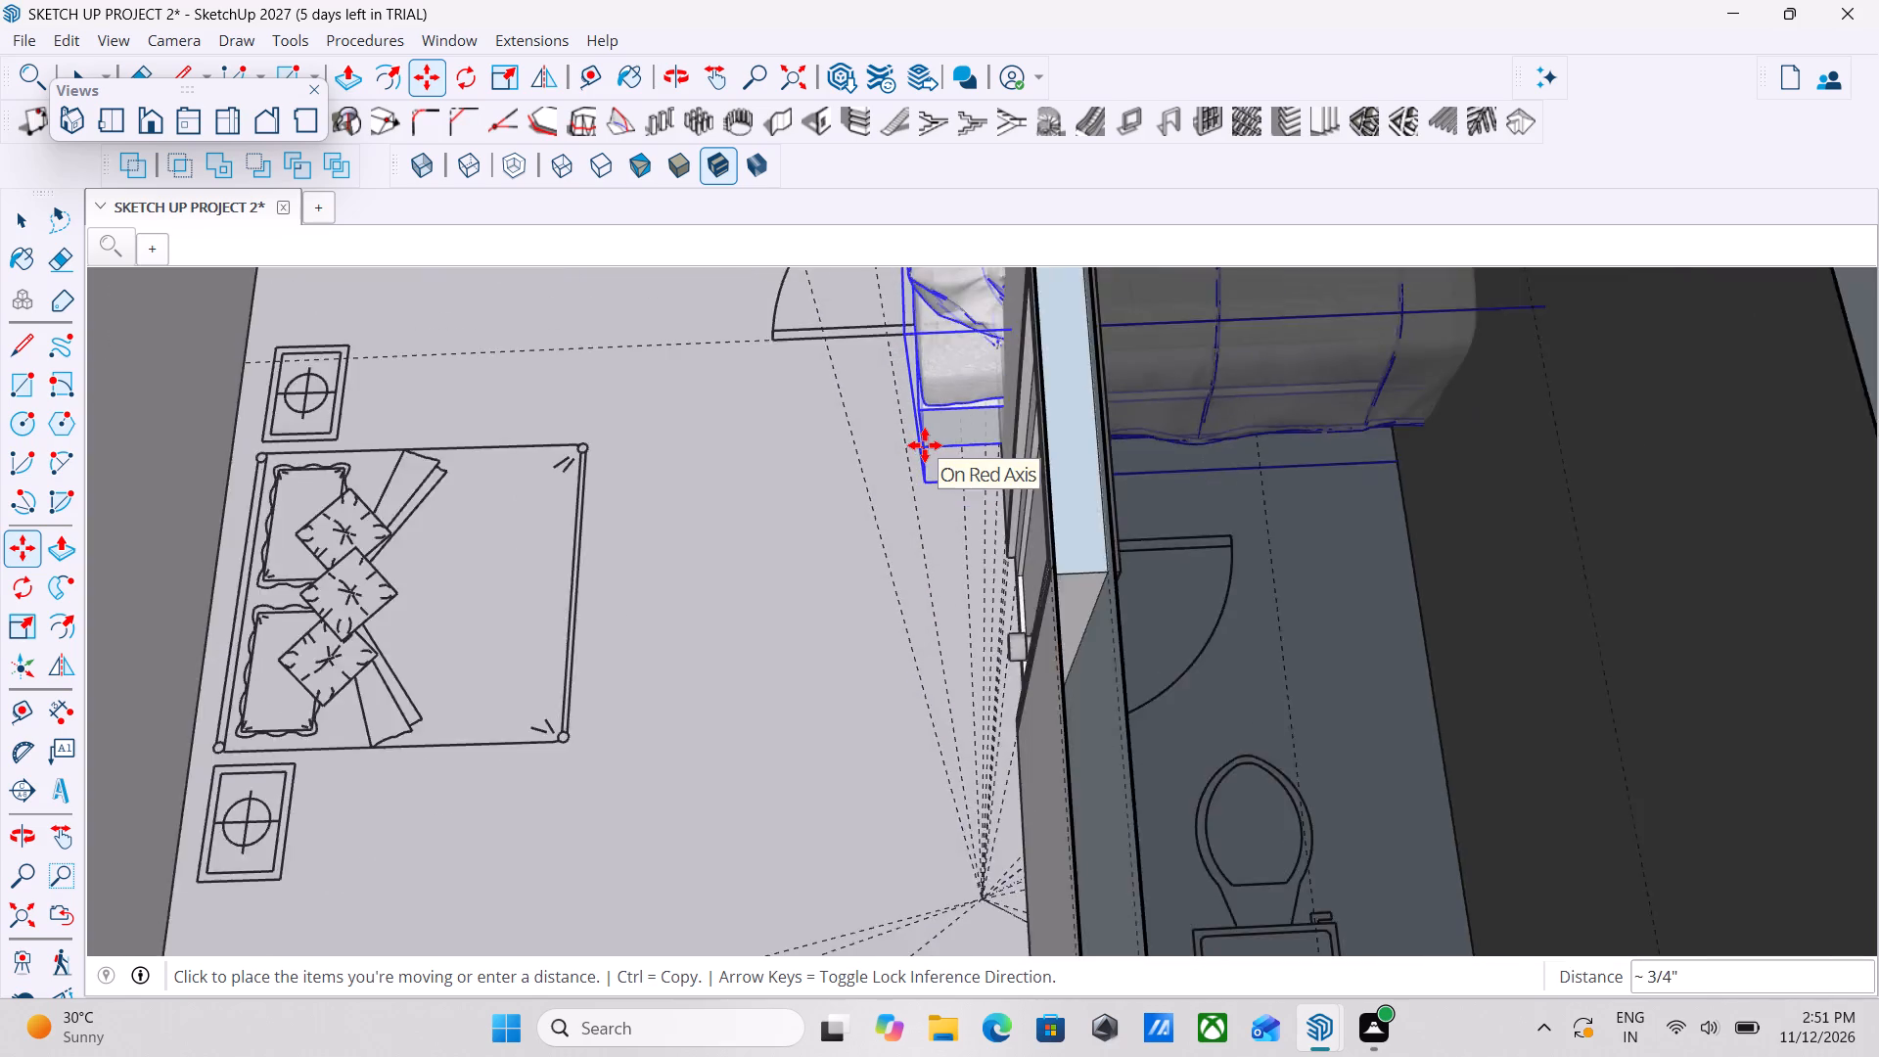
scroll(925, 445, down, 3)
scroll(564, 598, up, 10)
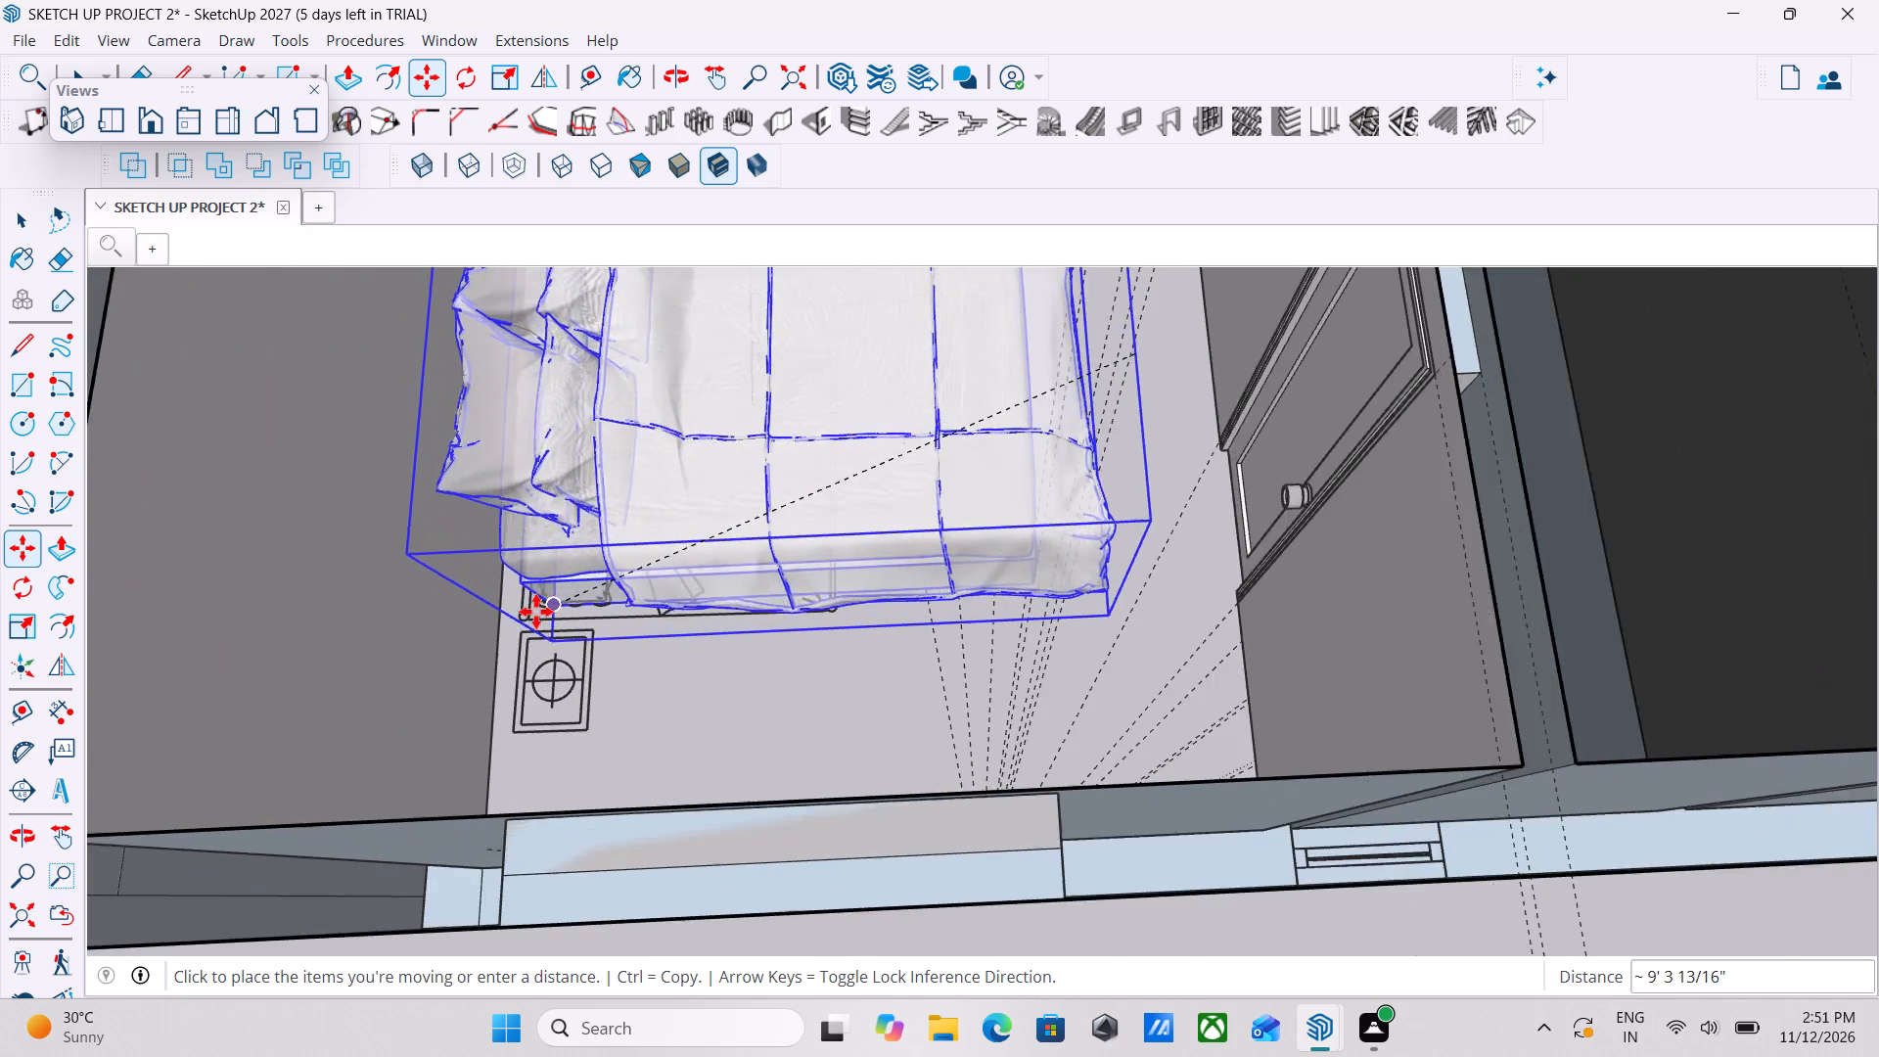
scroll(536, 612, up, 18)
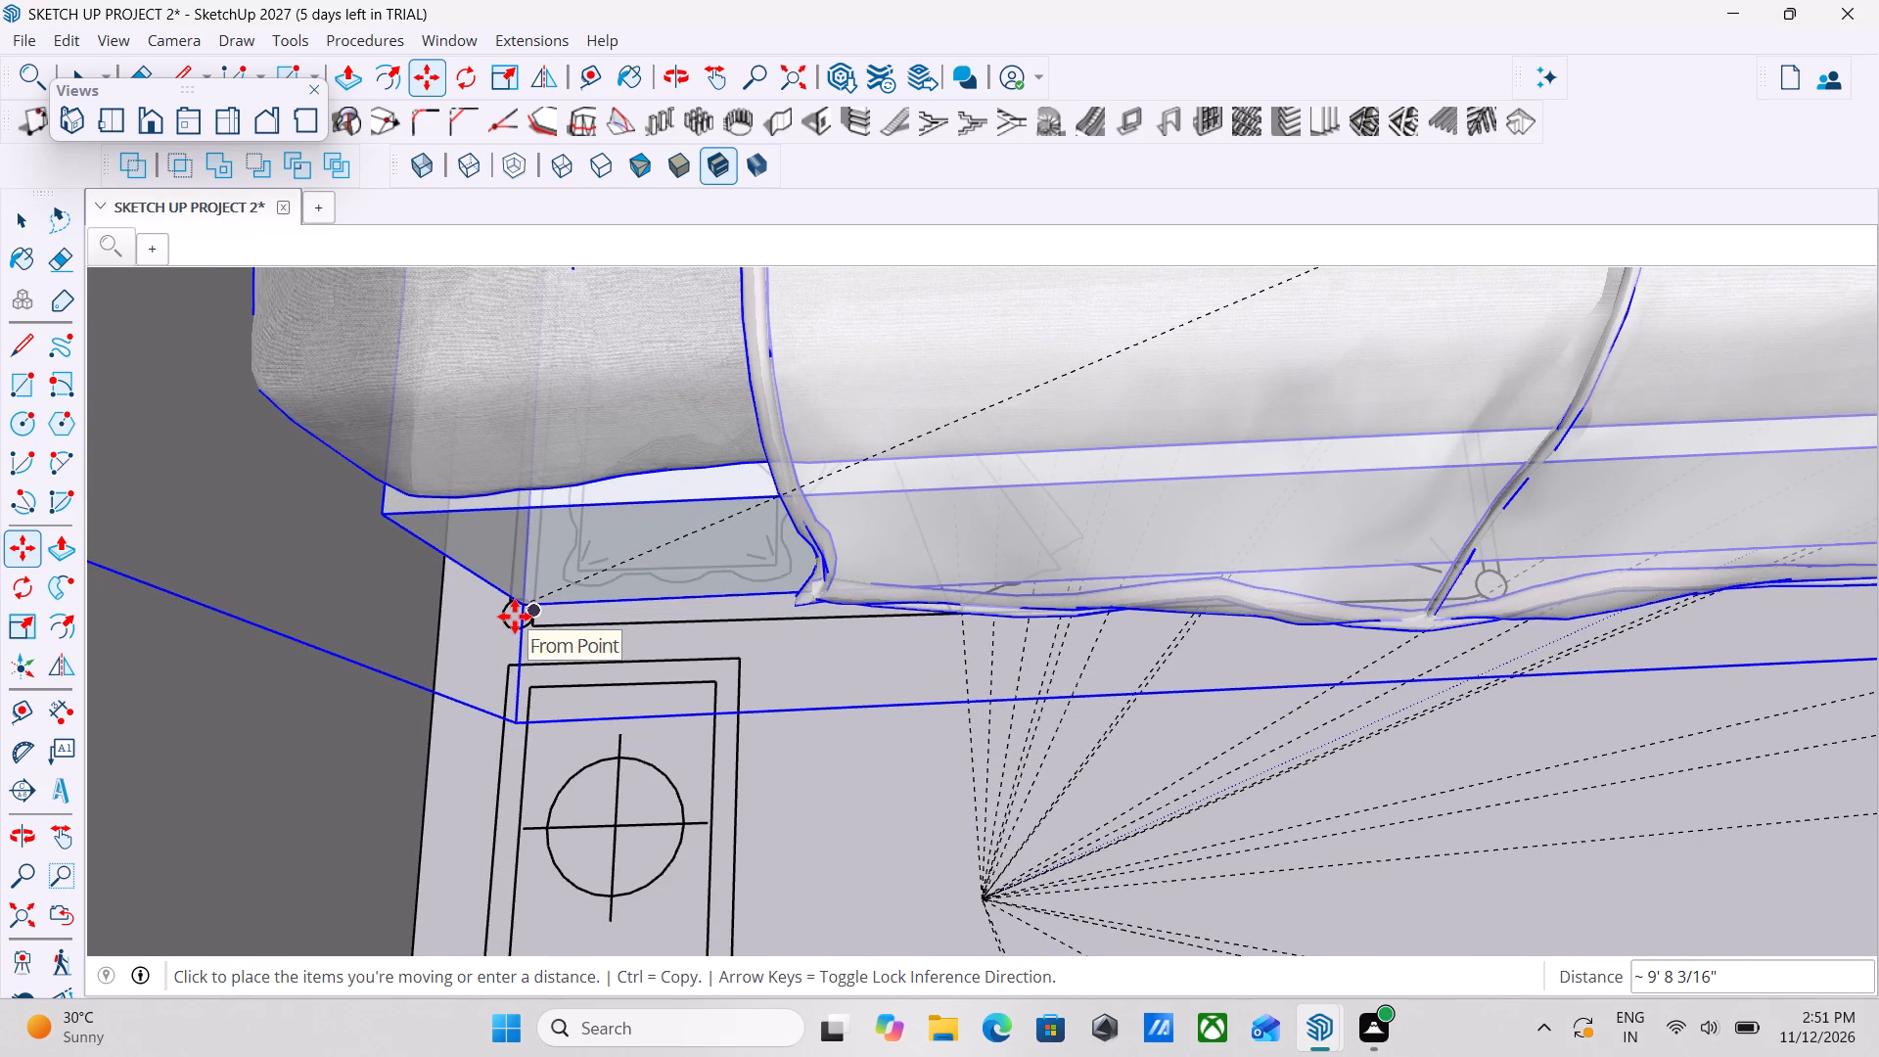
scroll(535, 620, up, 13)
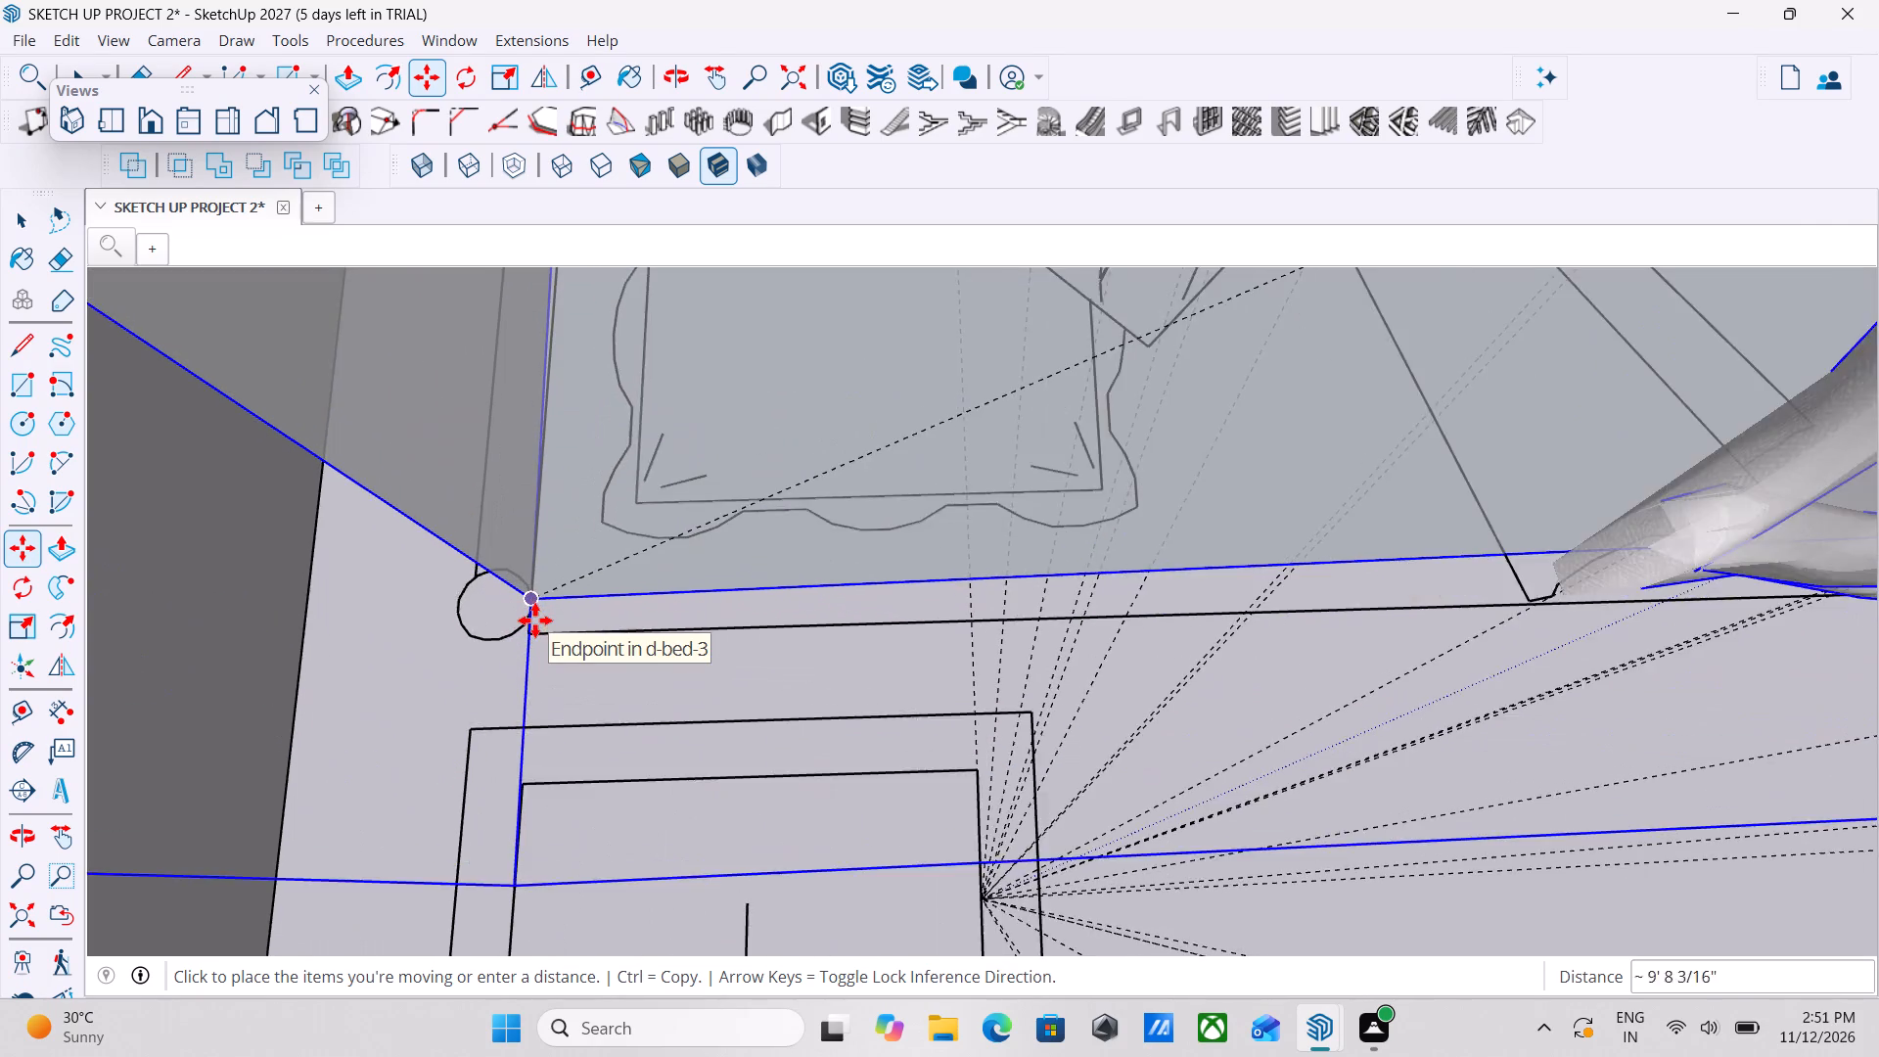
scroll(535, 620, up, 4)
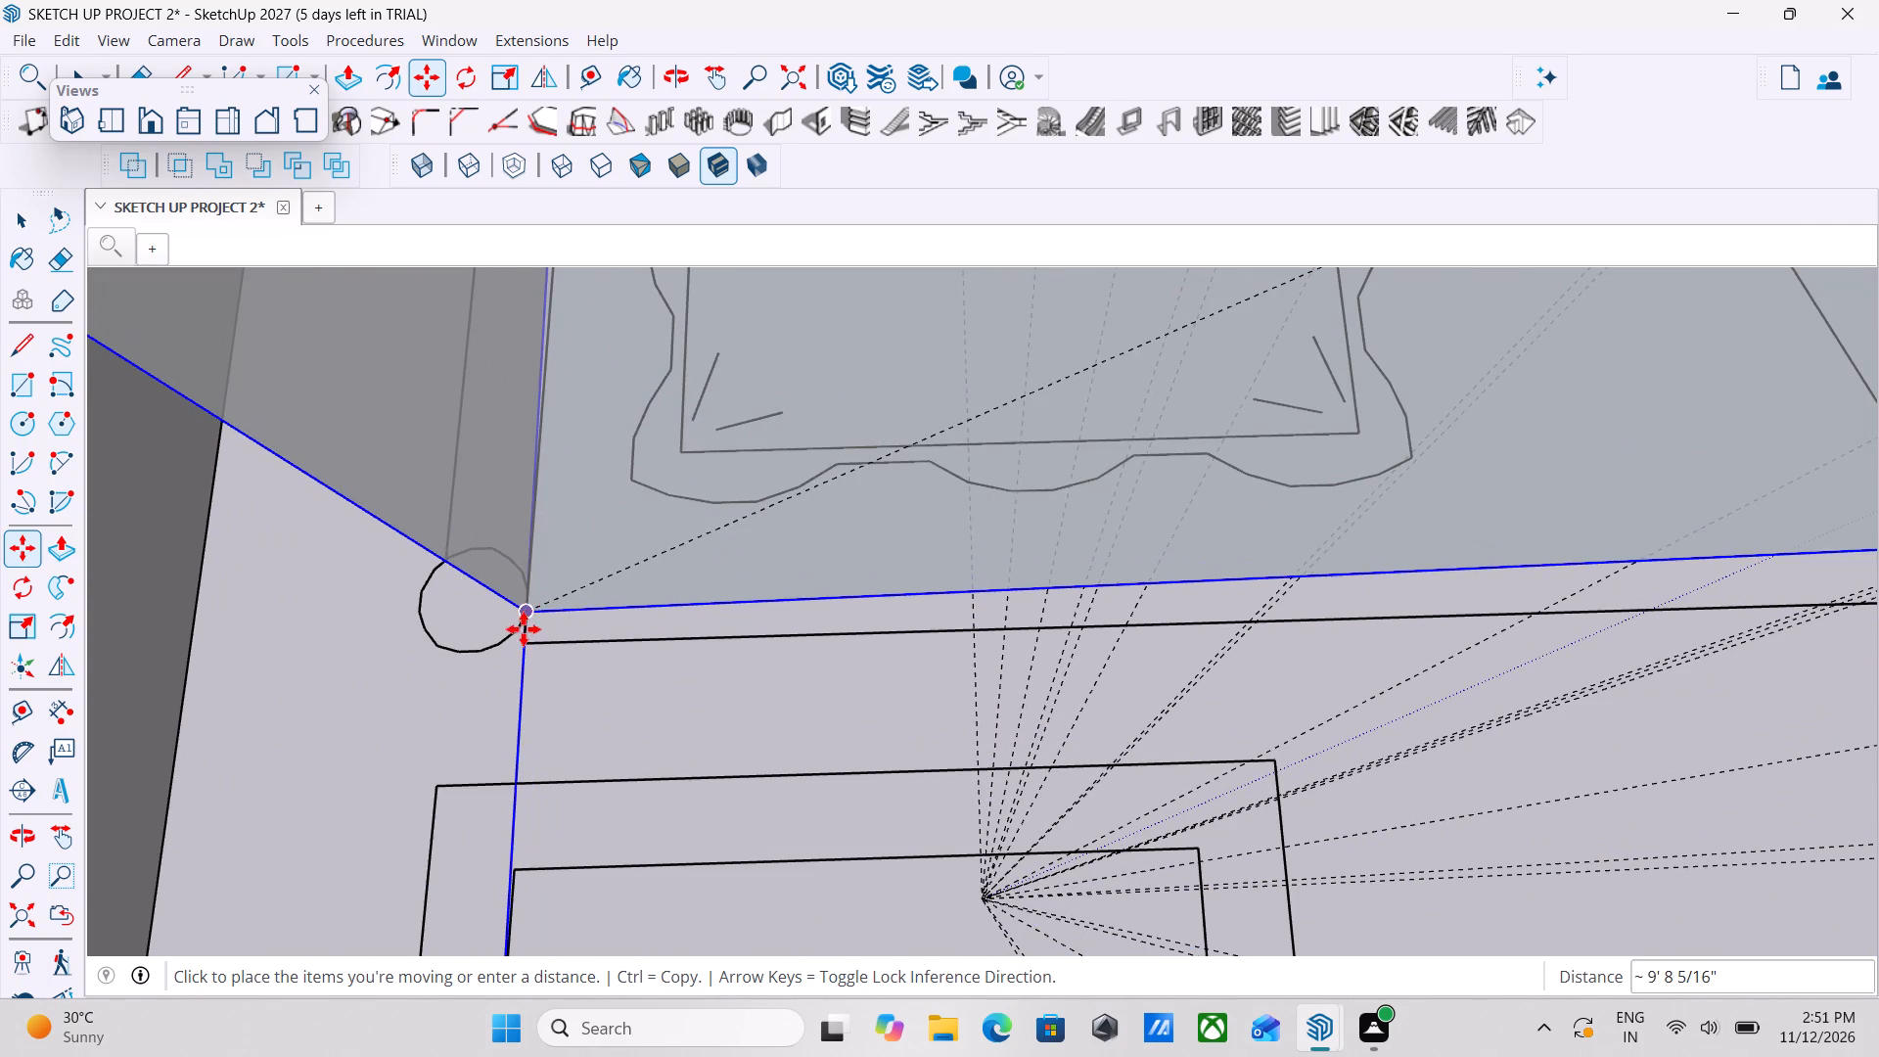
click(527, 641)
Examine the second bedroom's bed from several angles against the walls, wardrobe, door, traced corner circle and the rest of the ground floor.
scroll(529, 634, down, 8)
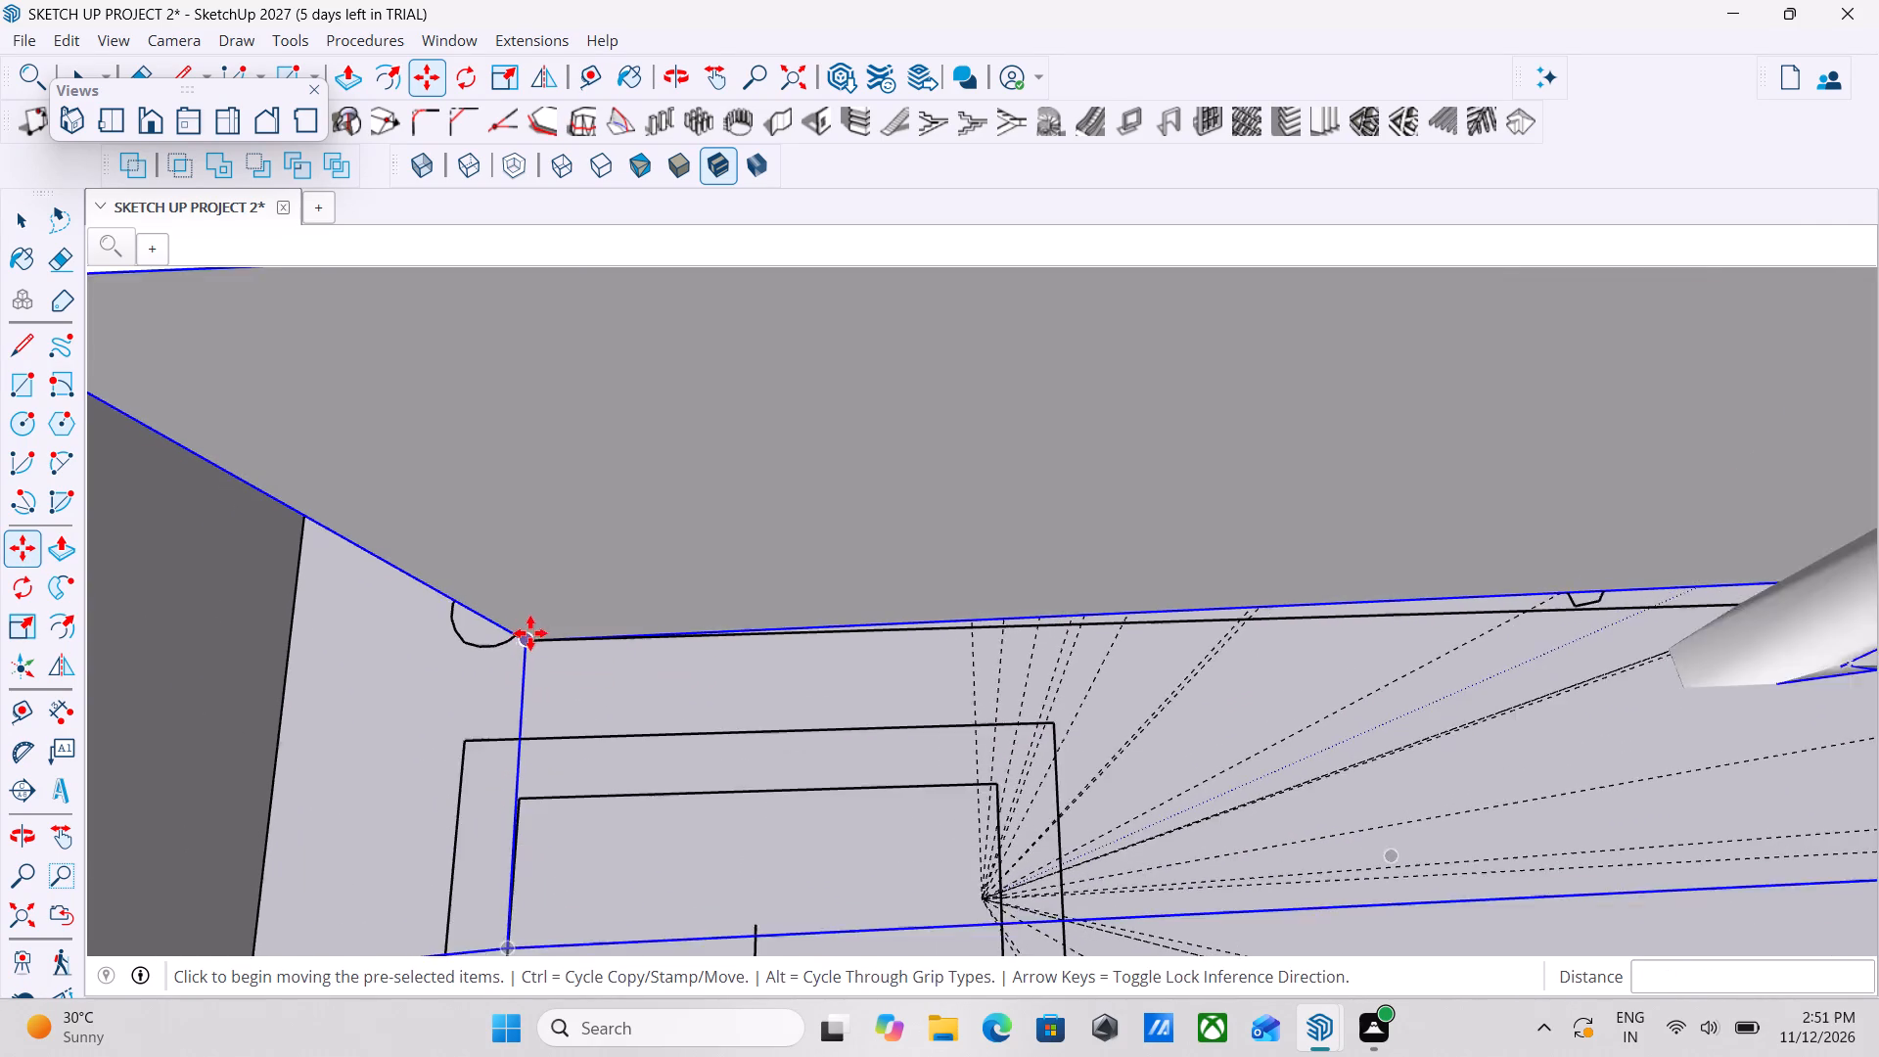
scroll(530, 633, down, 11)
scroll(773, 617, down, 20)
scroll(773, 617, down, 4)
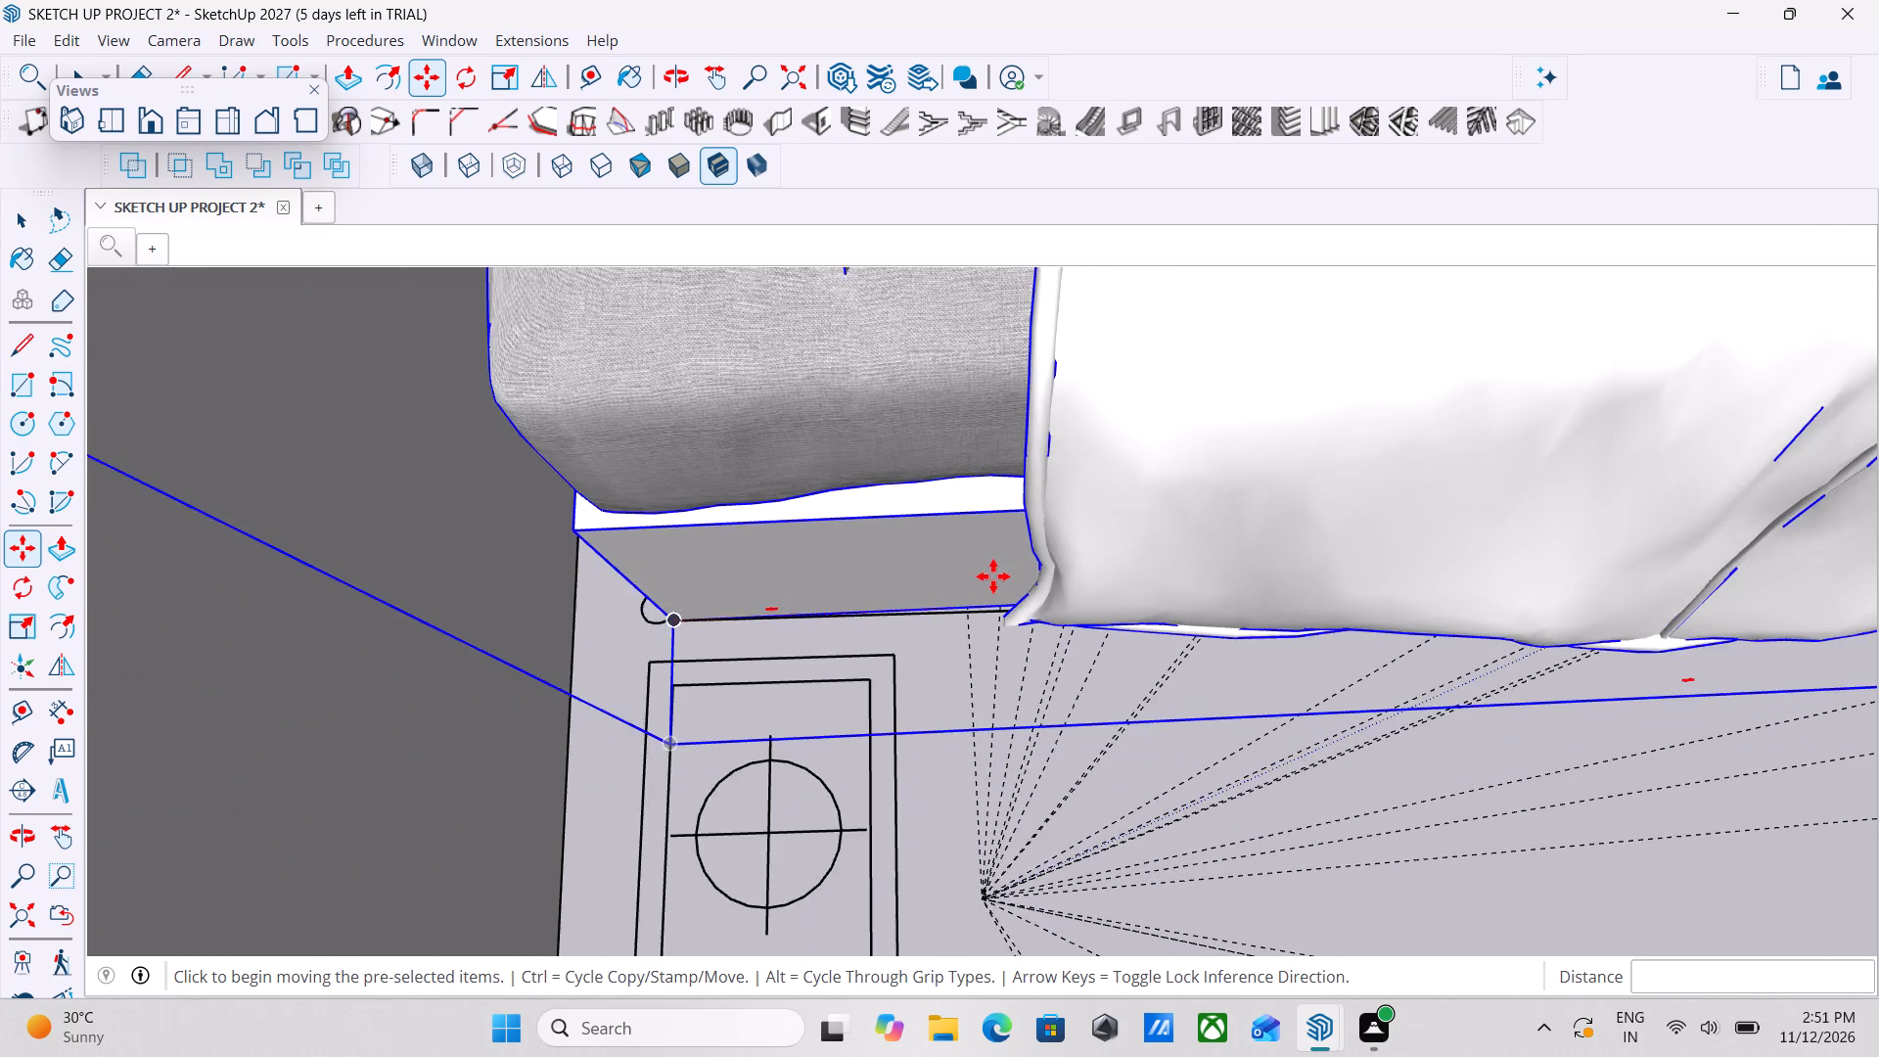
scroll(993, 576, down, 20)
scroll(993, 576, down, 13)
middle_drag(1265, 544, 1059, 509)
scroll(1059, 509, up, 1)
scroll(1260, 483, down, 11)
middle_drag(1348, 490, 1071, 506)
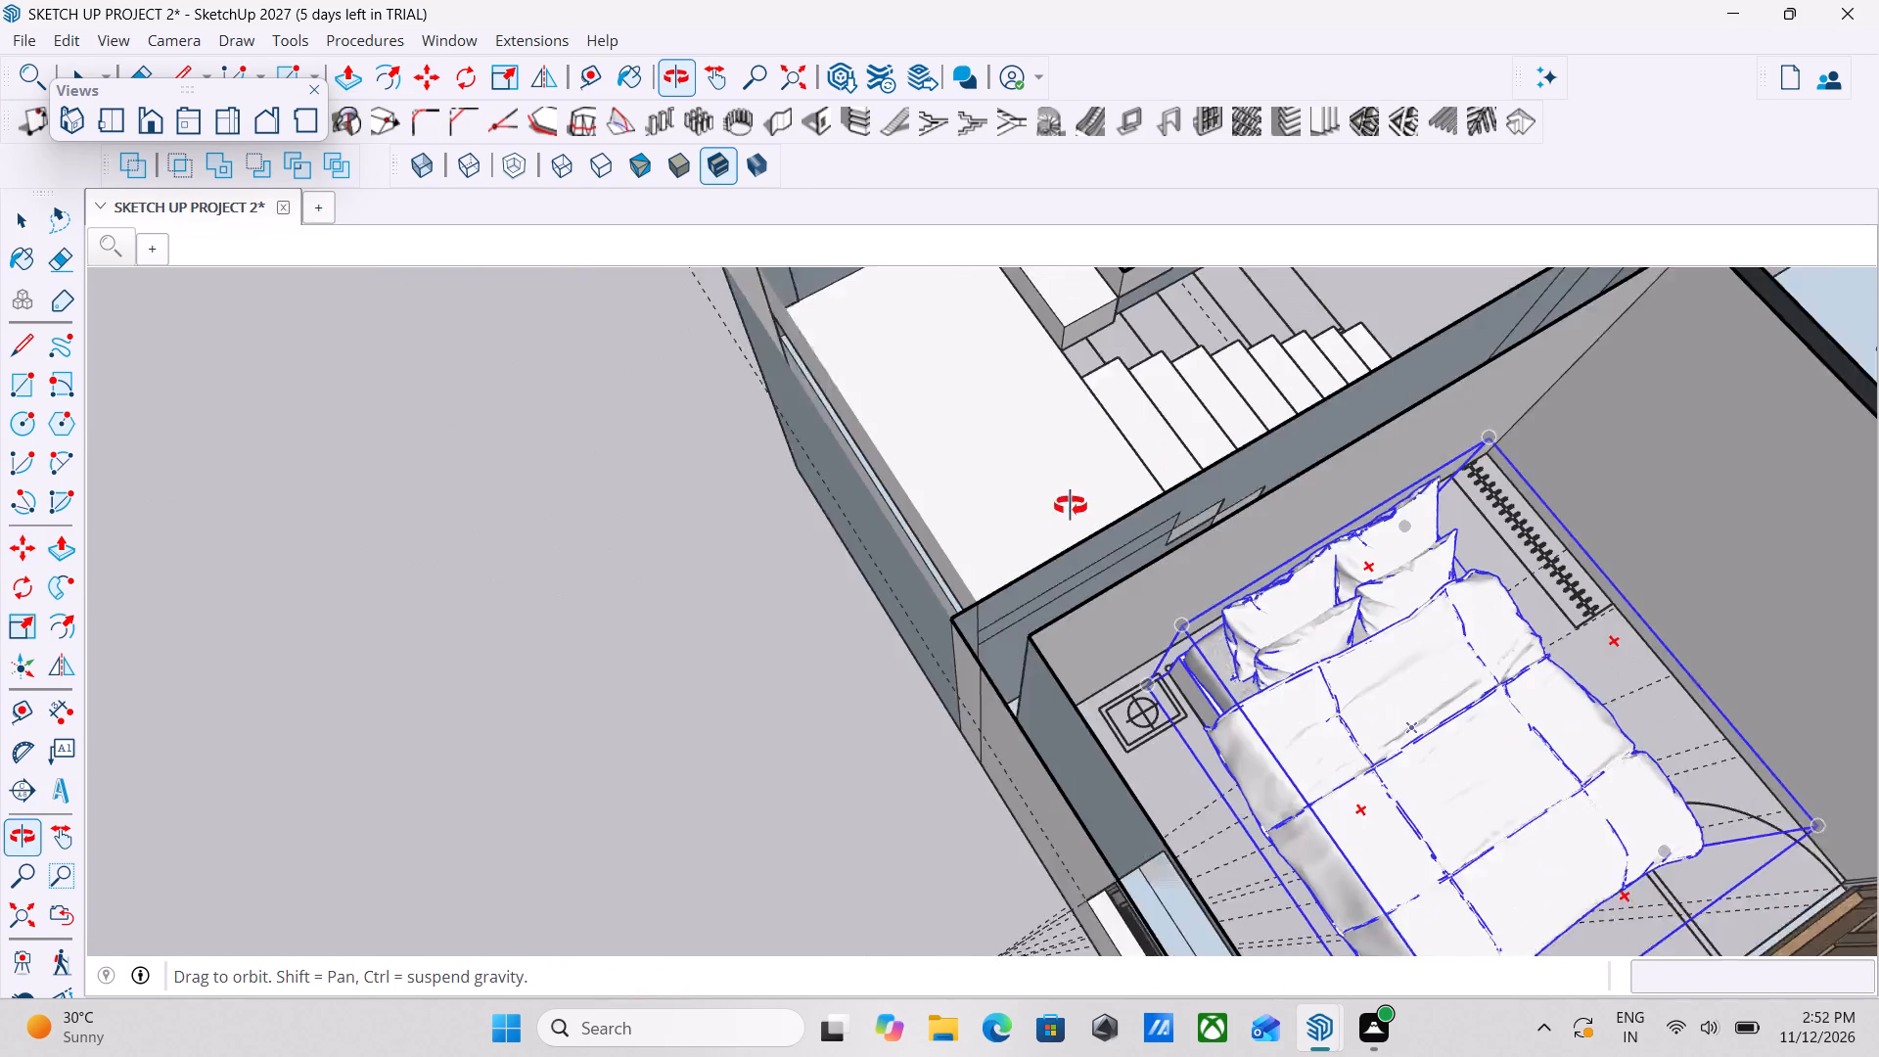
middle_drag(1071, 506, 1069, 506)
scroll(1069, 506, up, 2)
scroll(1069, 506, down, 5)
scroll(1361, 521, down, 11)
scroll(1535, 535, down, 3)
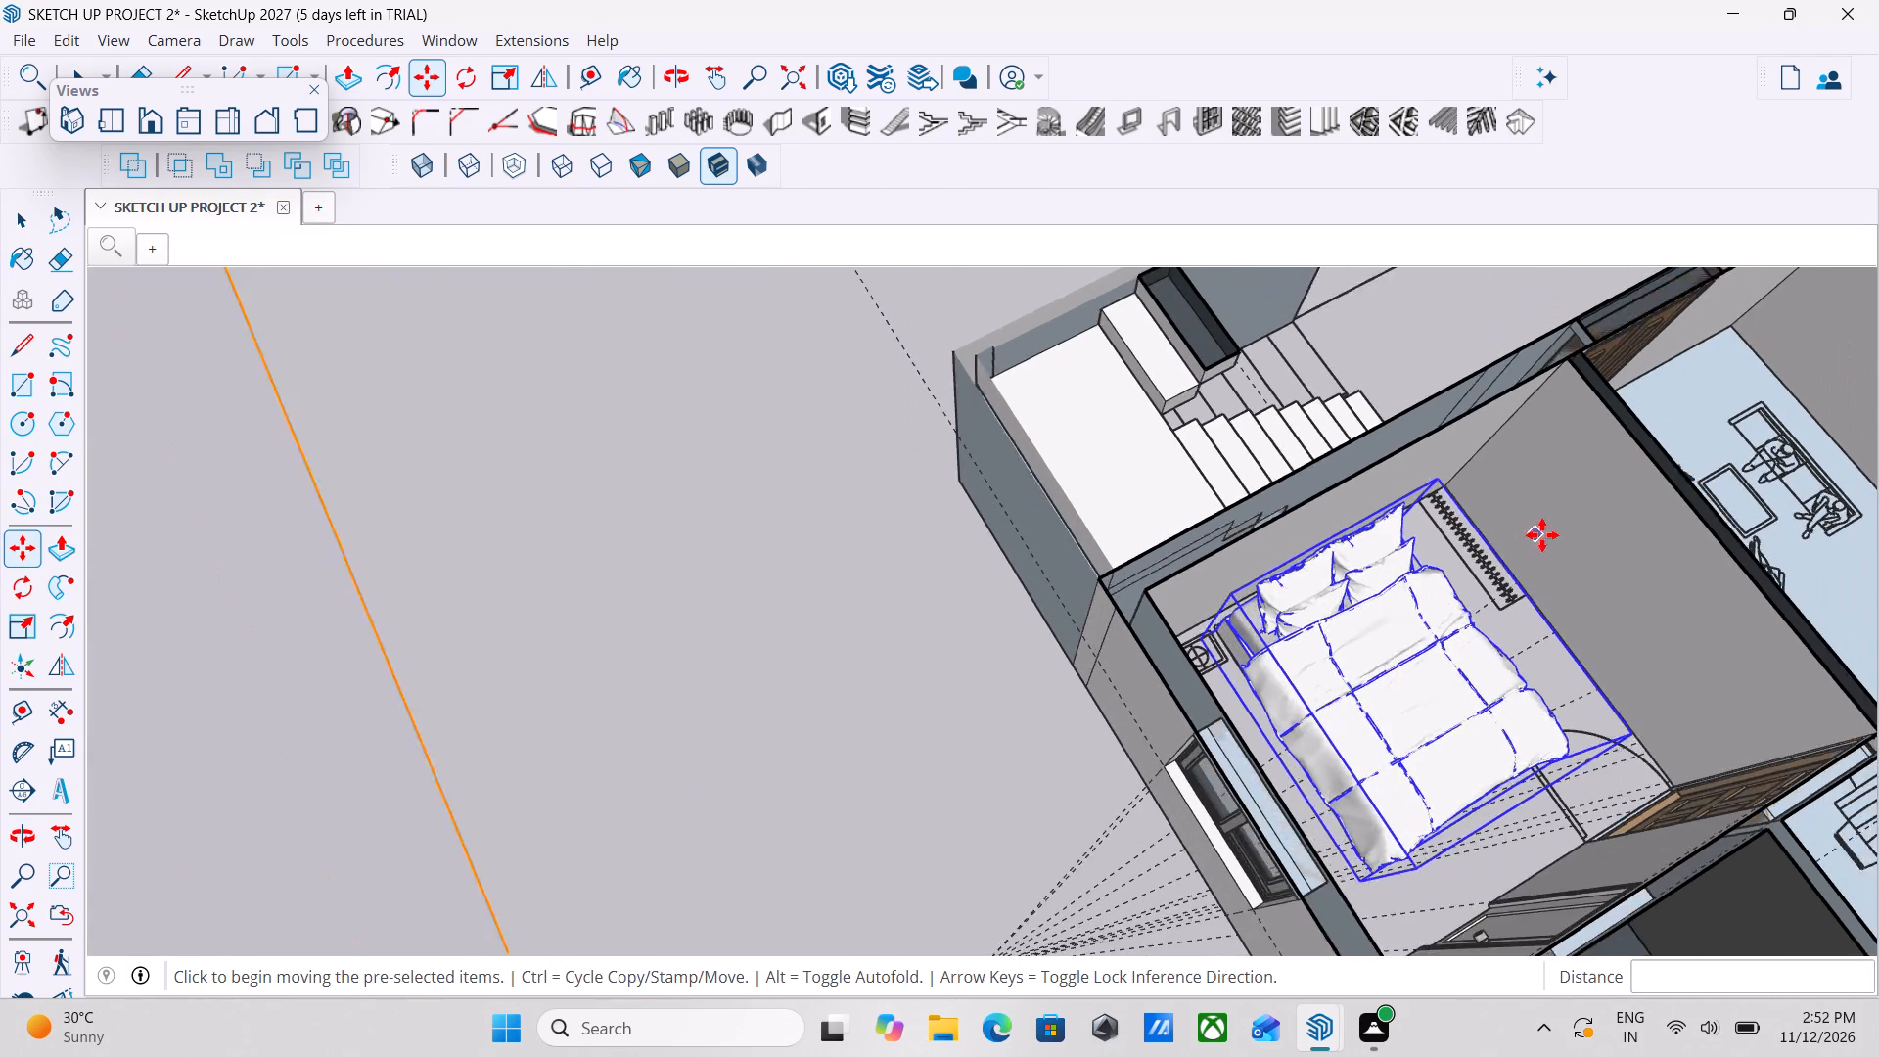
scroll(1542, 535, down, 5)
middle_drag(1542, 535, 1771, 487)
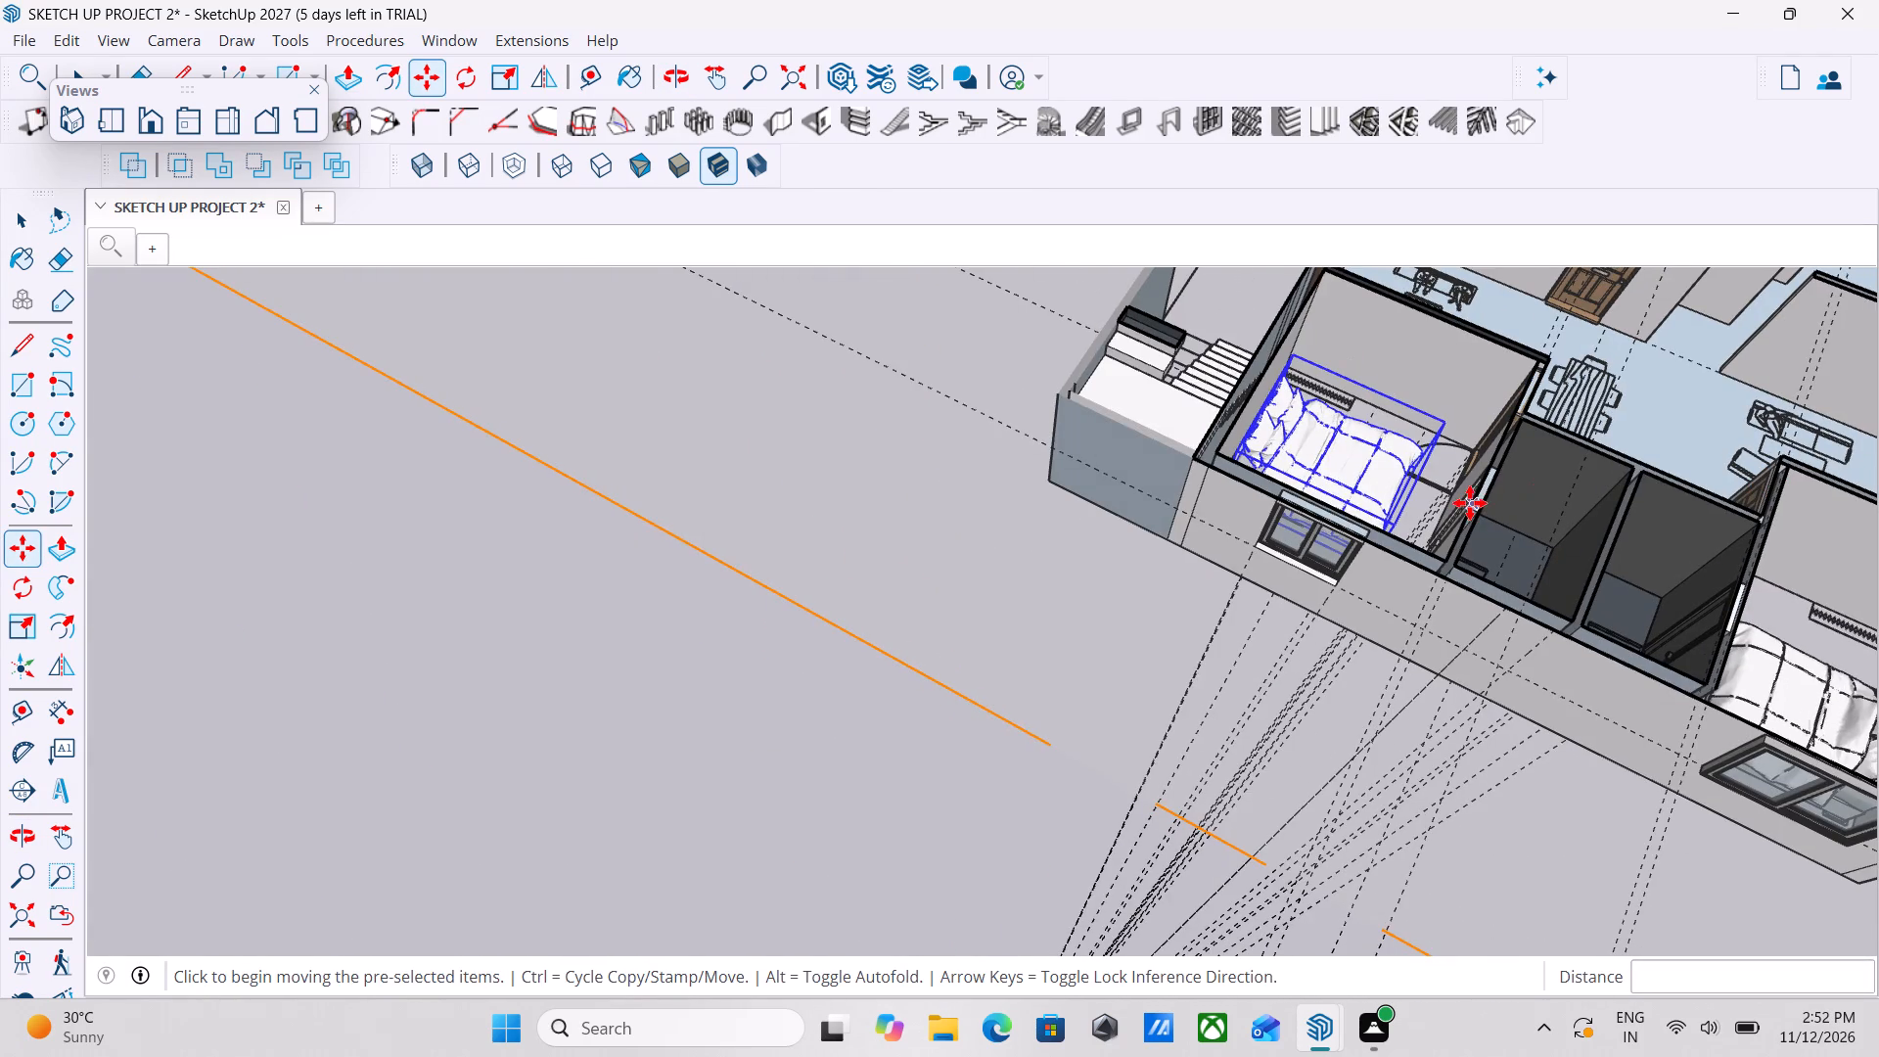
scroll(1493, 490, up, 1)
shift+middle_drag(1579, 477, 1071, 432)
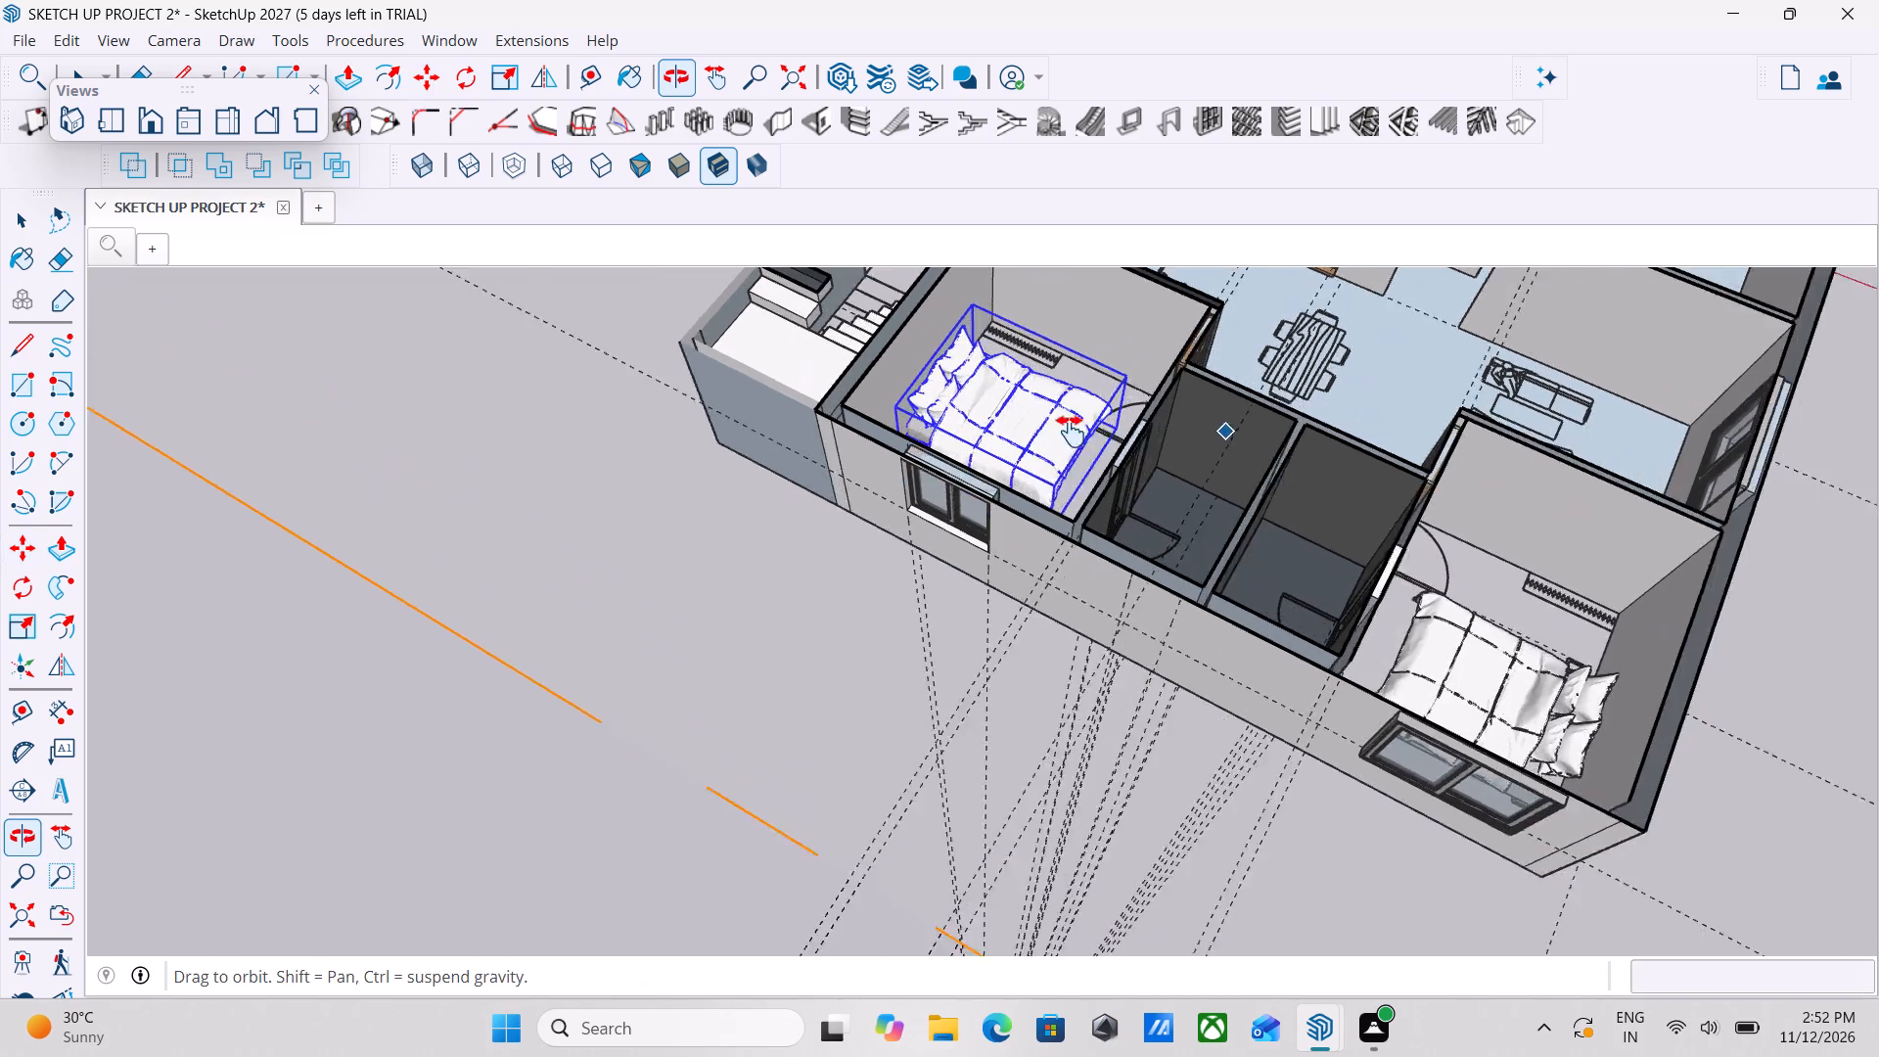
shift+middle_drag(1071, 432, 1051, 432)
middle_drag(1448, 410, 1295, 653)
shift+middle_drag(1128, 613, 1495, 714)
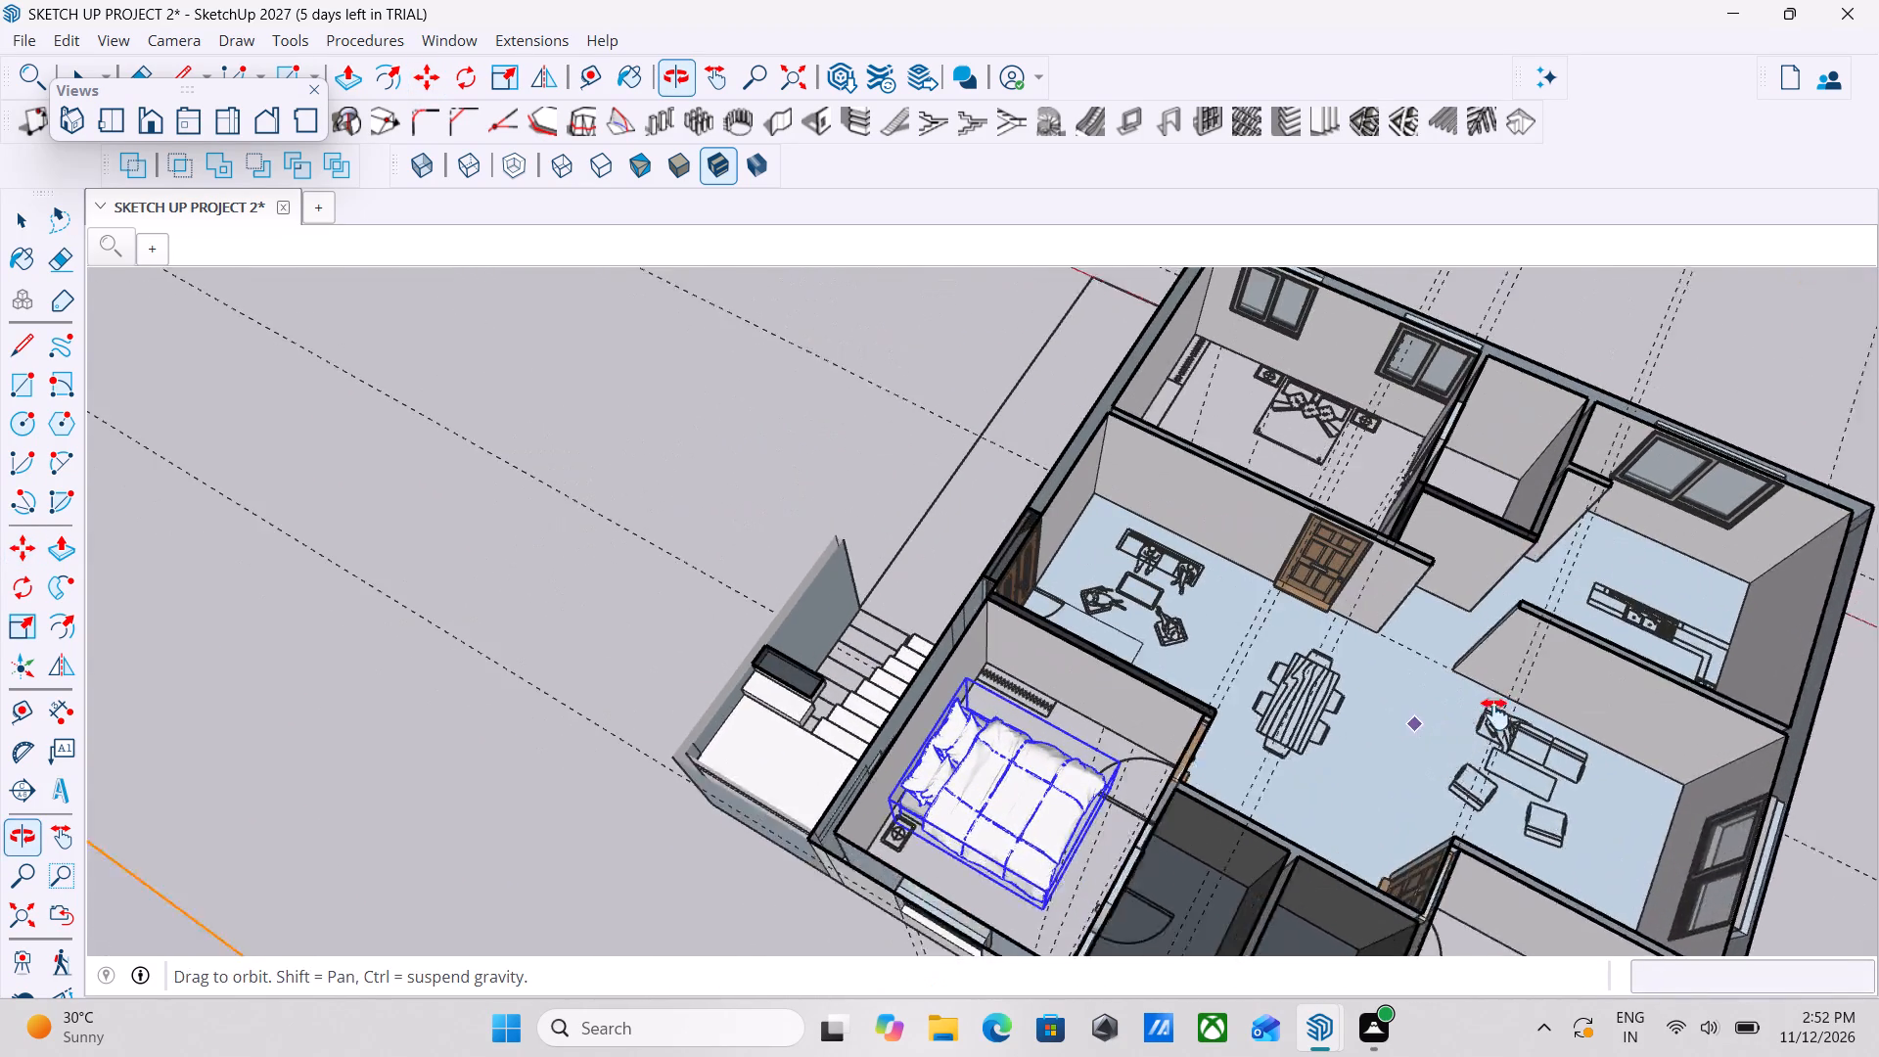
shift+middle_drag(1495, 714, 1288, 717)
shift+middle_drag(1143, 698, 1305, 677)
scroll(1050, 736, up, 2)
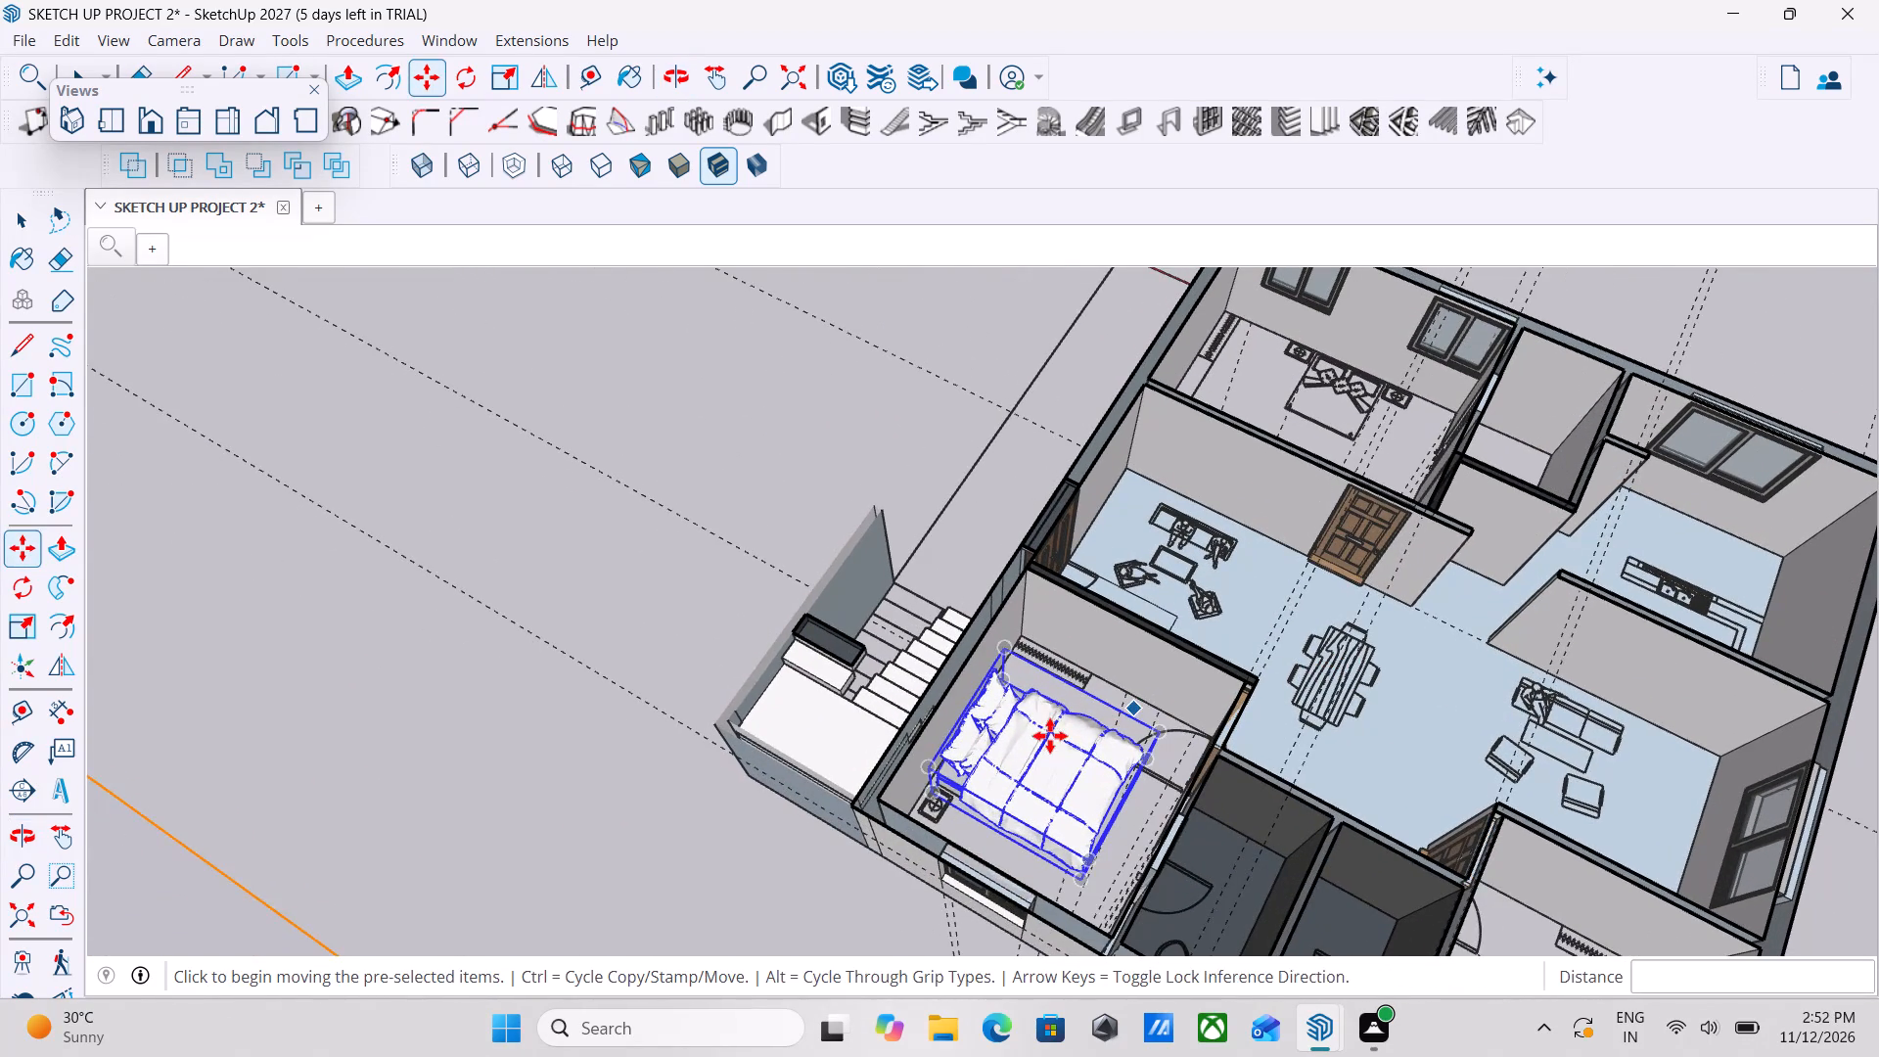
scroll(1050, 736, up, 6)
middle_drag(1050, 736, 1228, 727)
middle_drag(1030, 818, 894, 712)
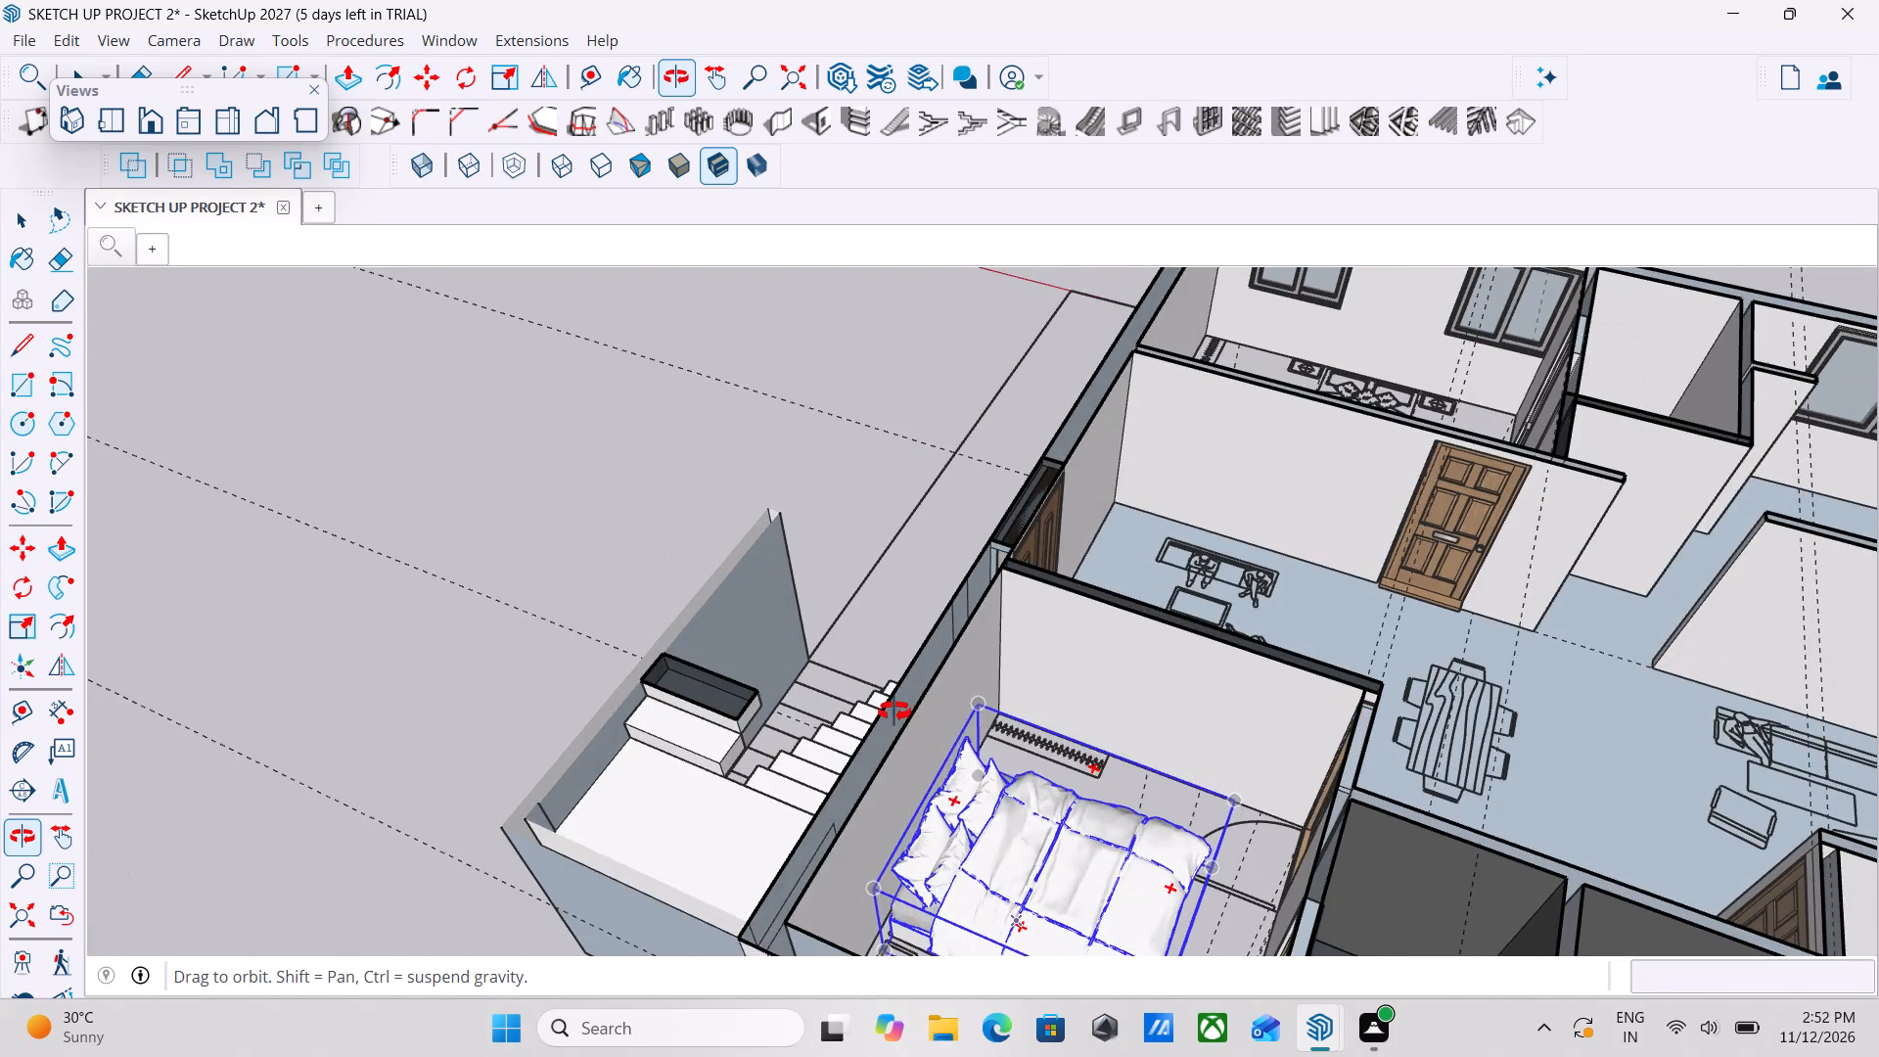
middle_drag(894, 712, 1168, 713)
scroll(1169, 713, up, 3)
middle_drag(1004, 722, 831, 643)
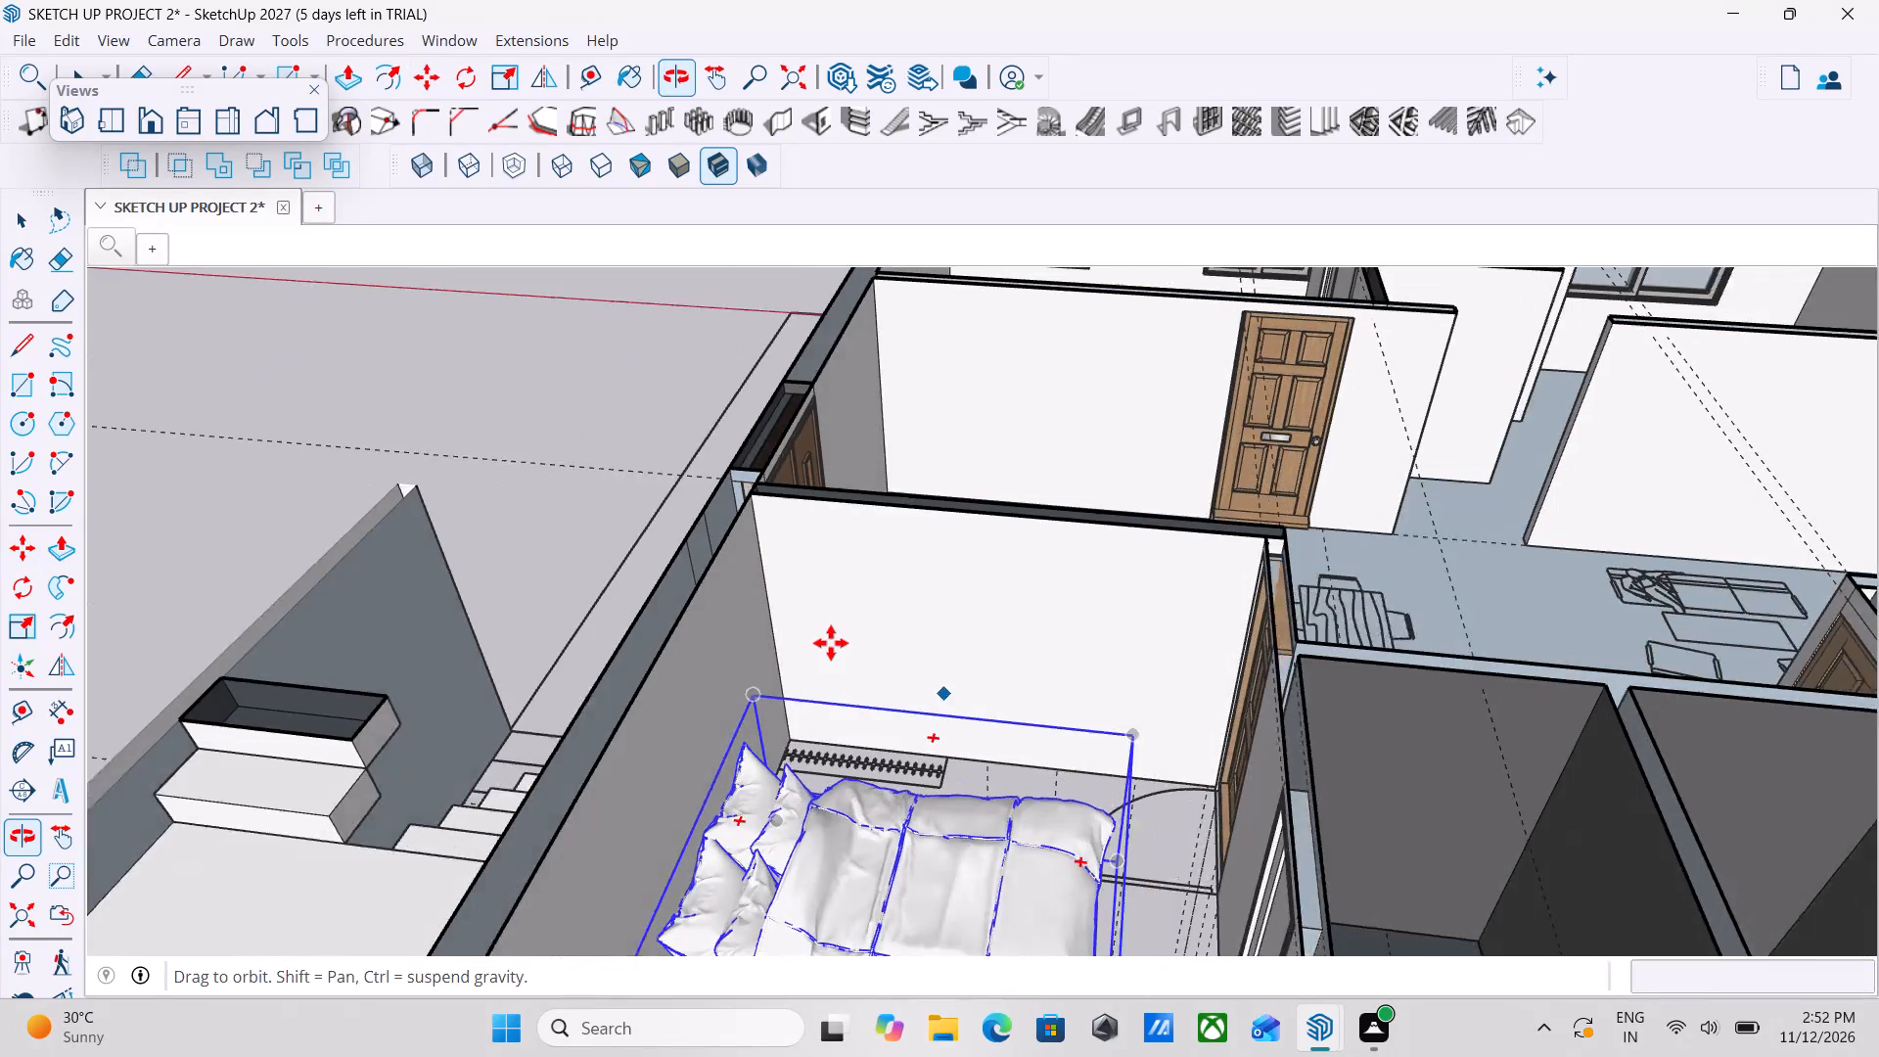
scroll(832, 643, down, 5)
middle_drag(907, 706, 598, 747)
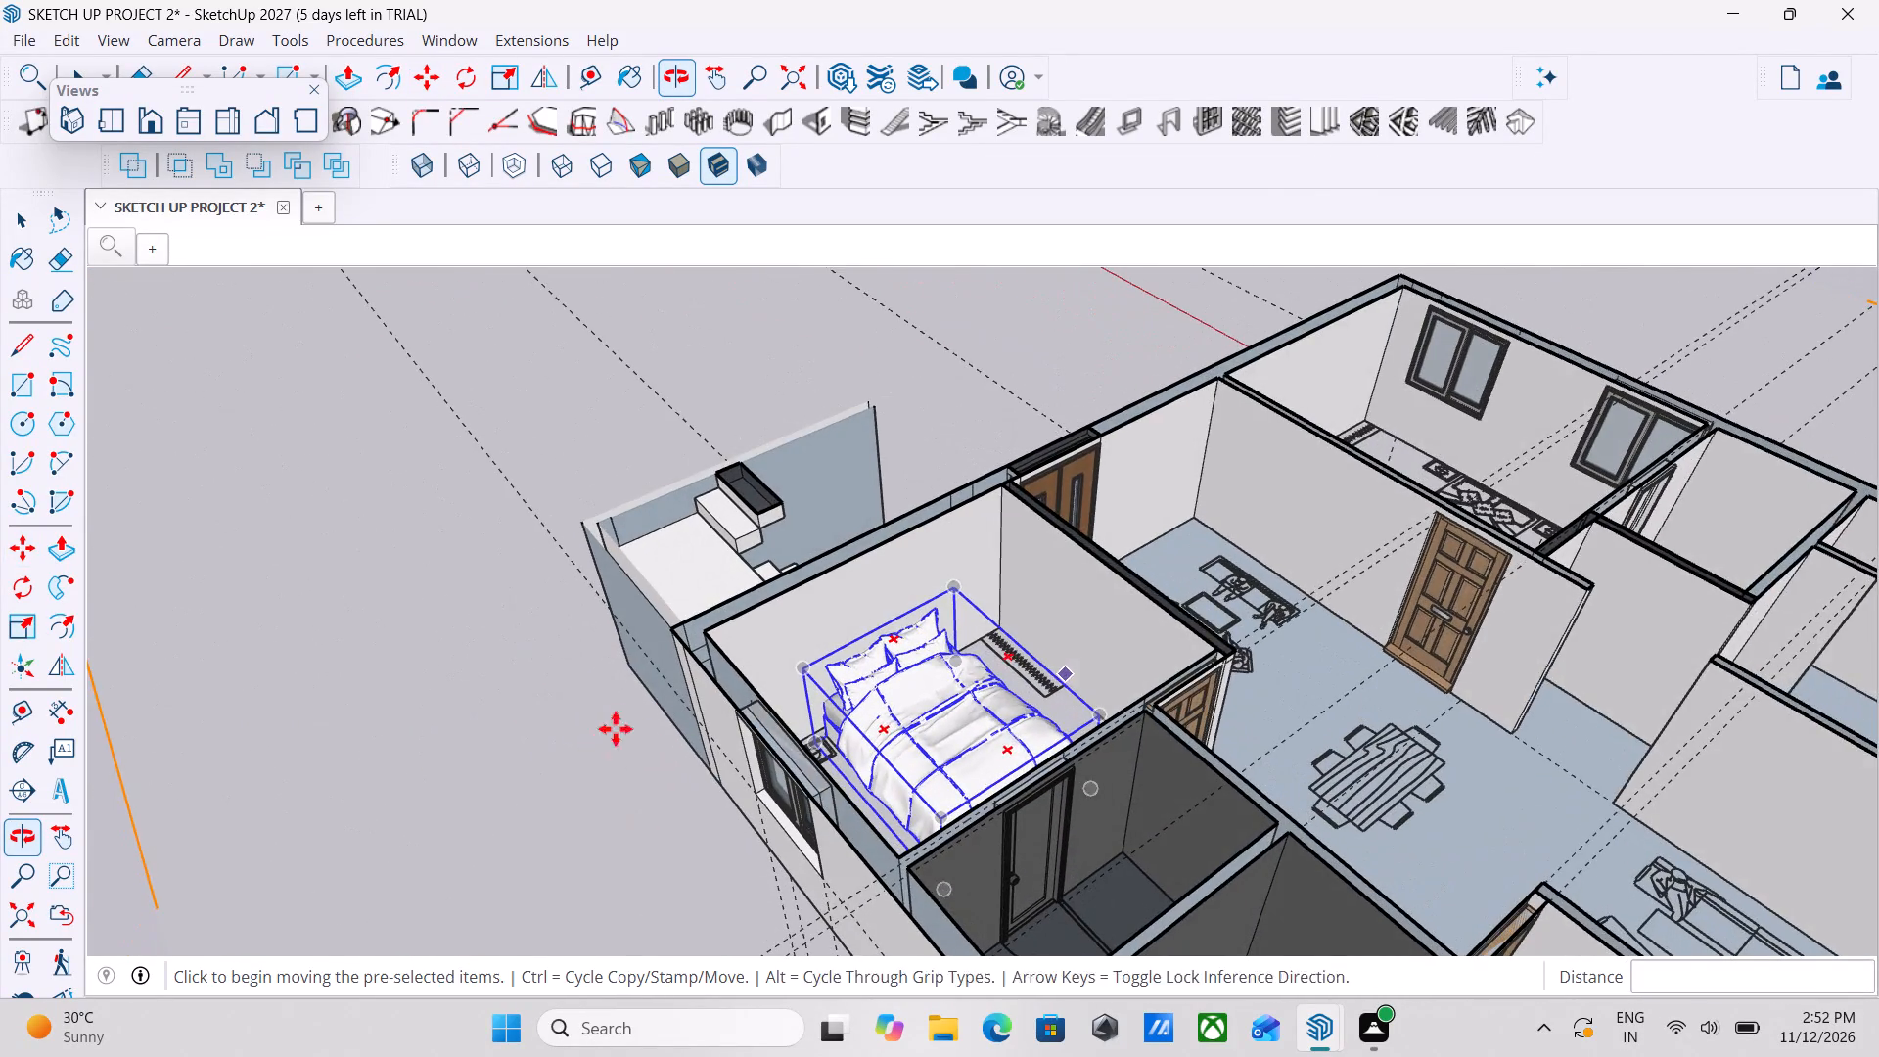
scroll(740, 708, up, 8)
scroll(965, 733, up, 13)
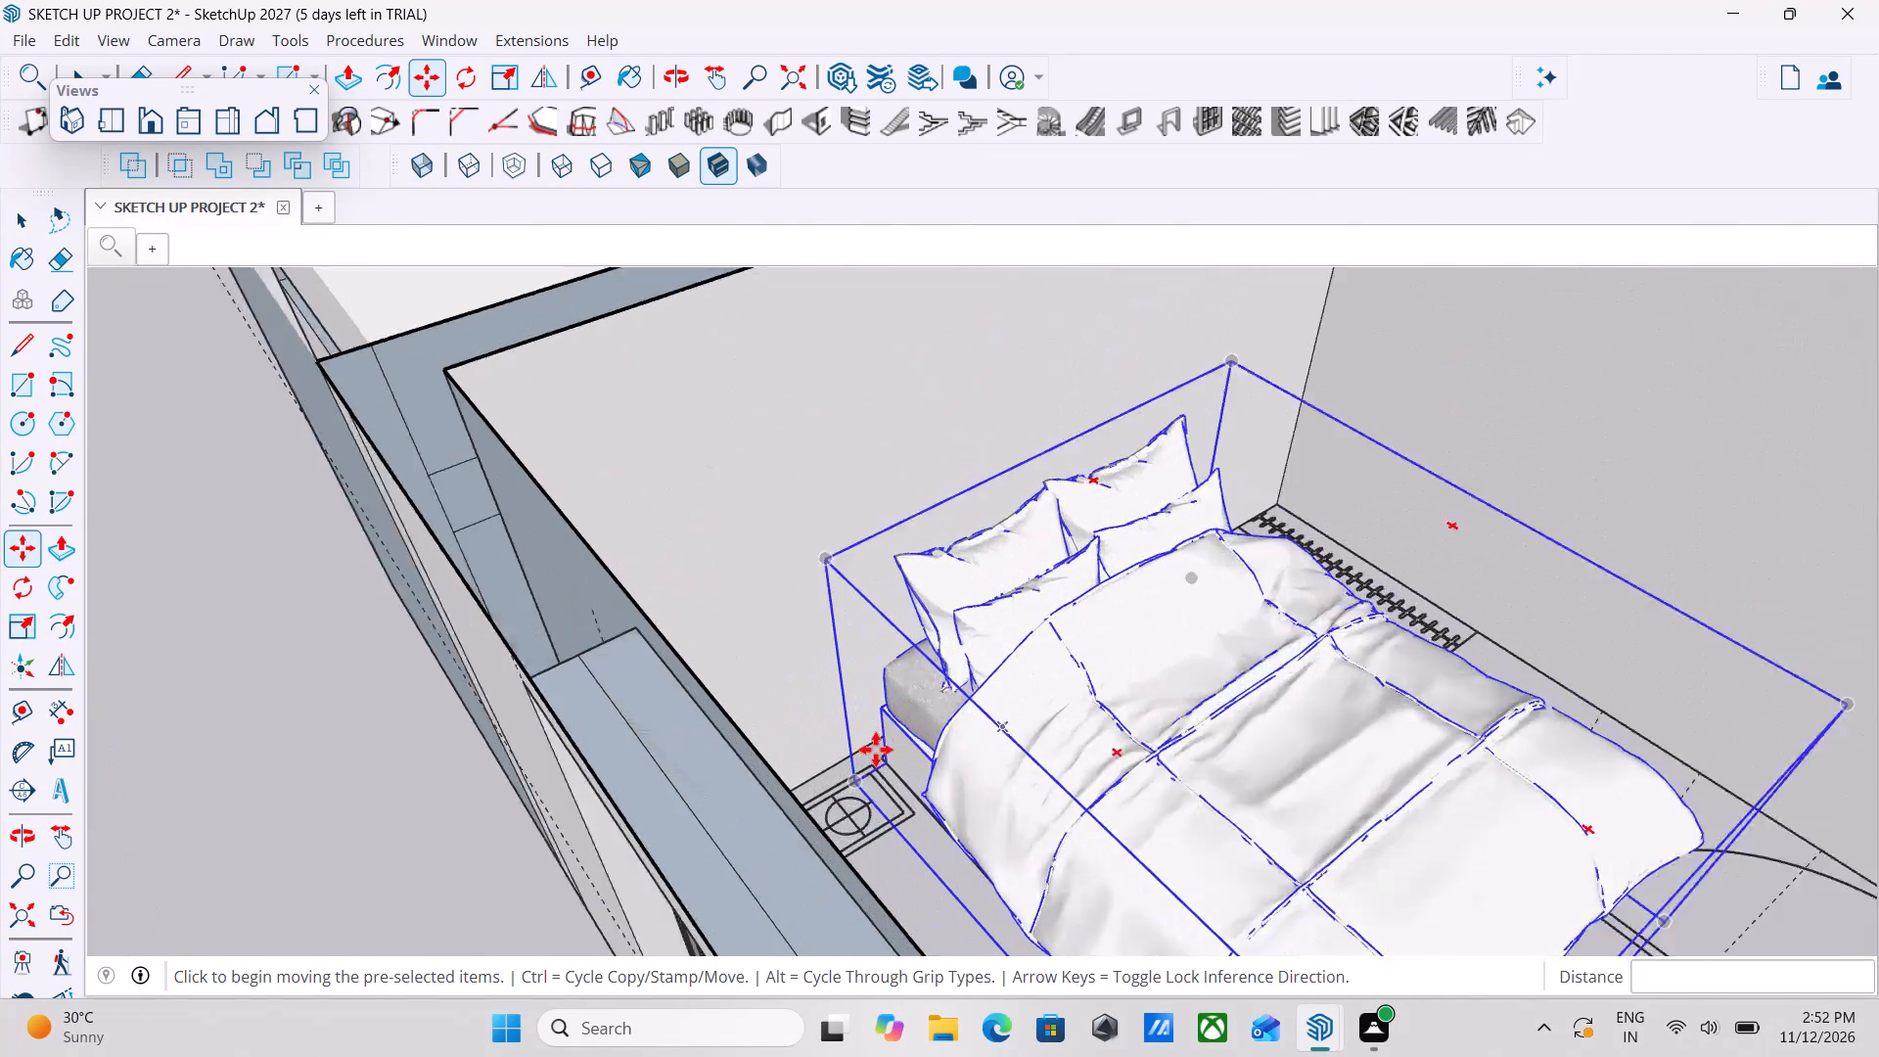
scroll(876, 750, up, 11)
middle_drag(876, 750, 1155, 804)
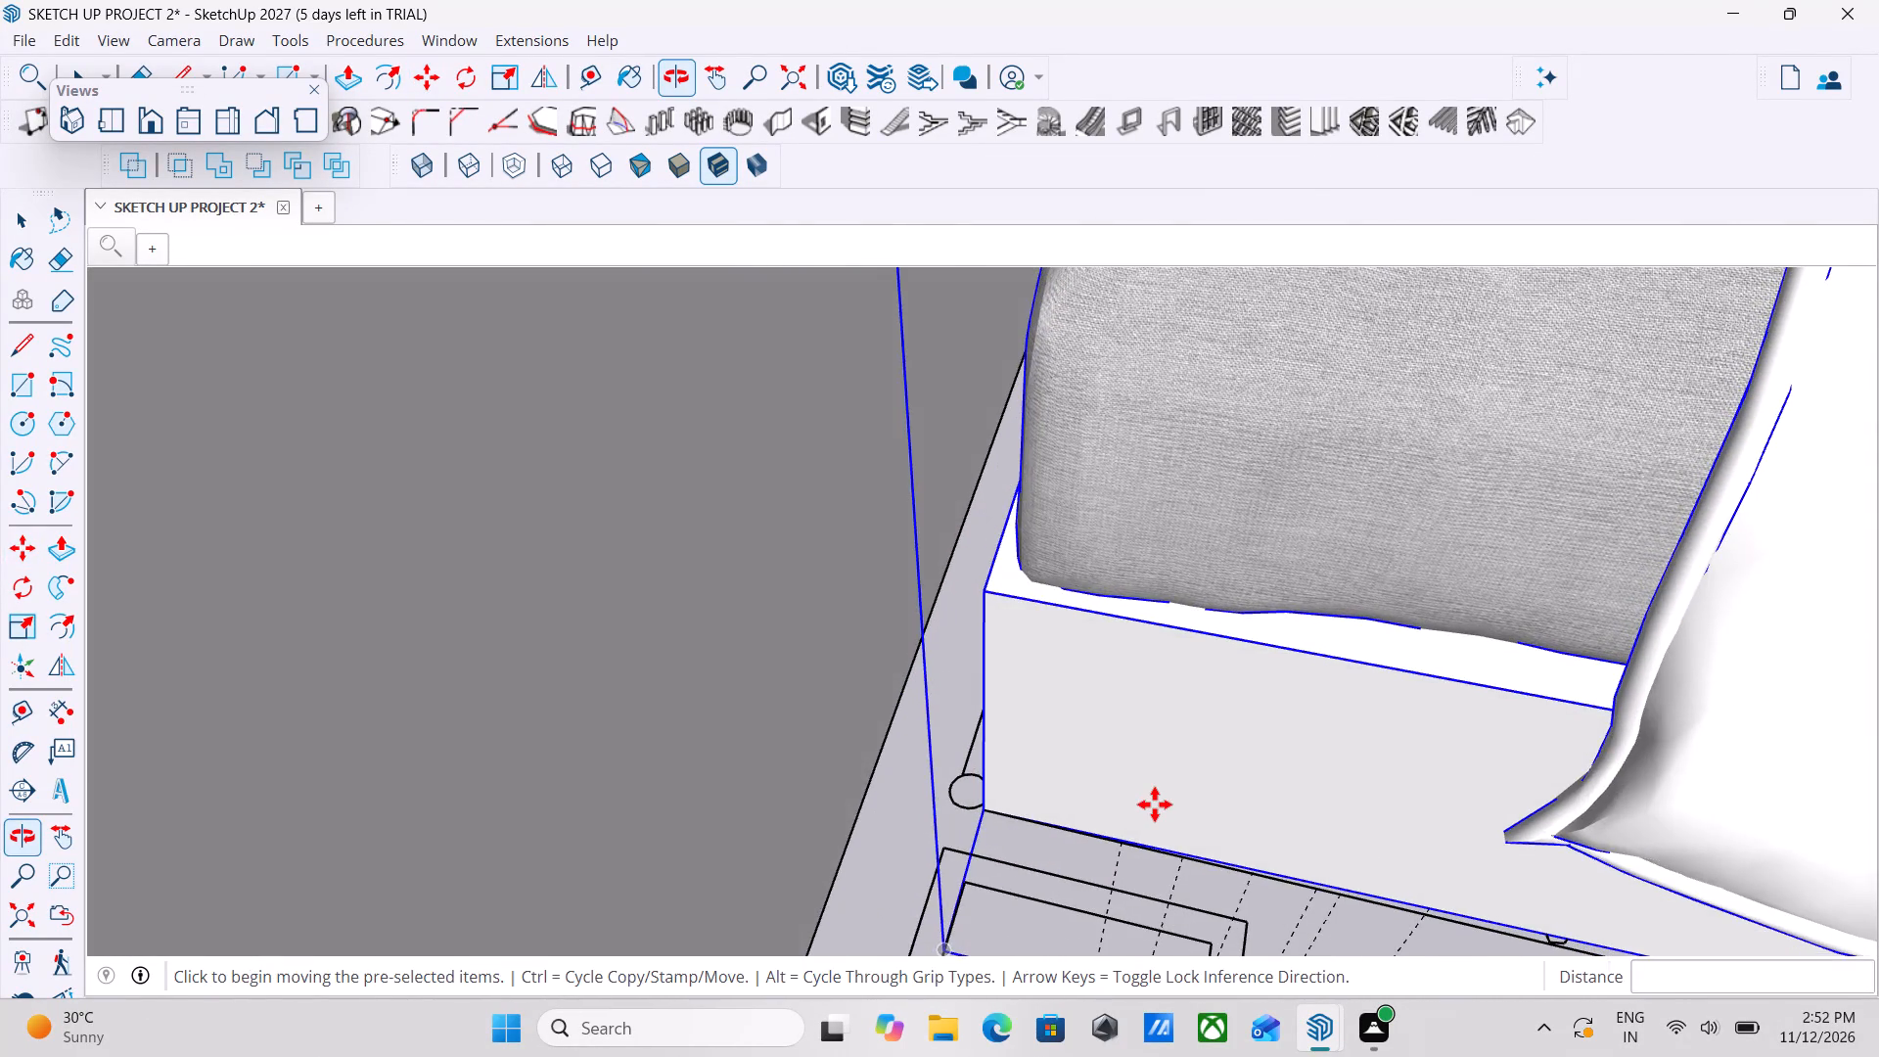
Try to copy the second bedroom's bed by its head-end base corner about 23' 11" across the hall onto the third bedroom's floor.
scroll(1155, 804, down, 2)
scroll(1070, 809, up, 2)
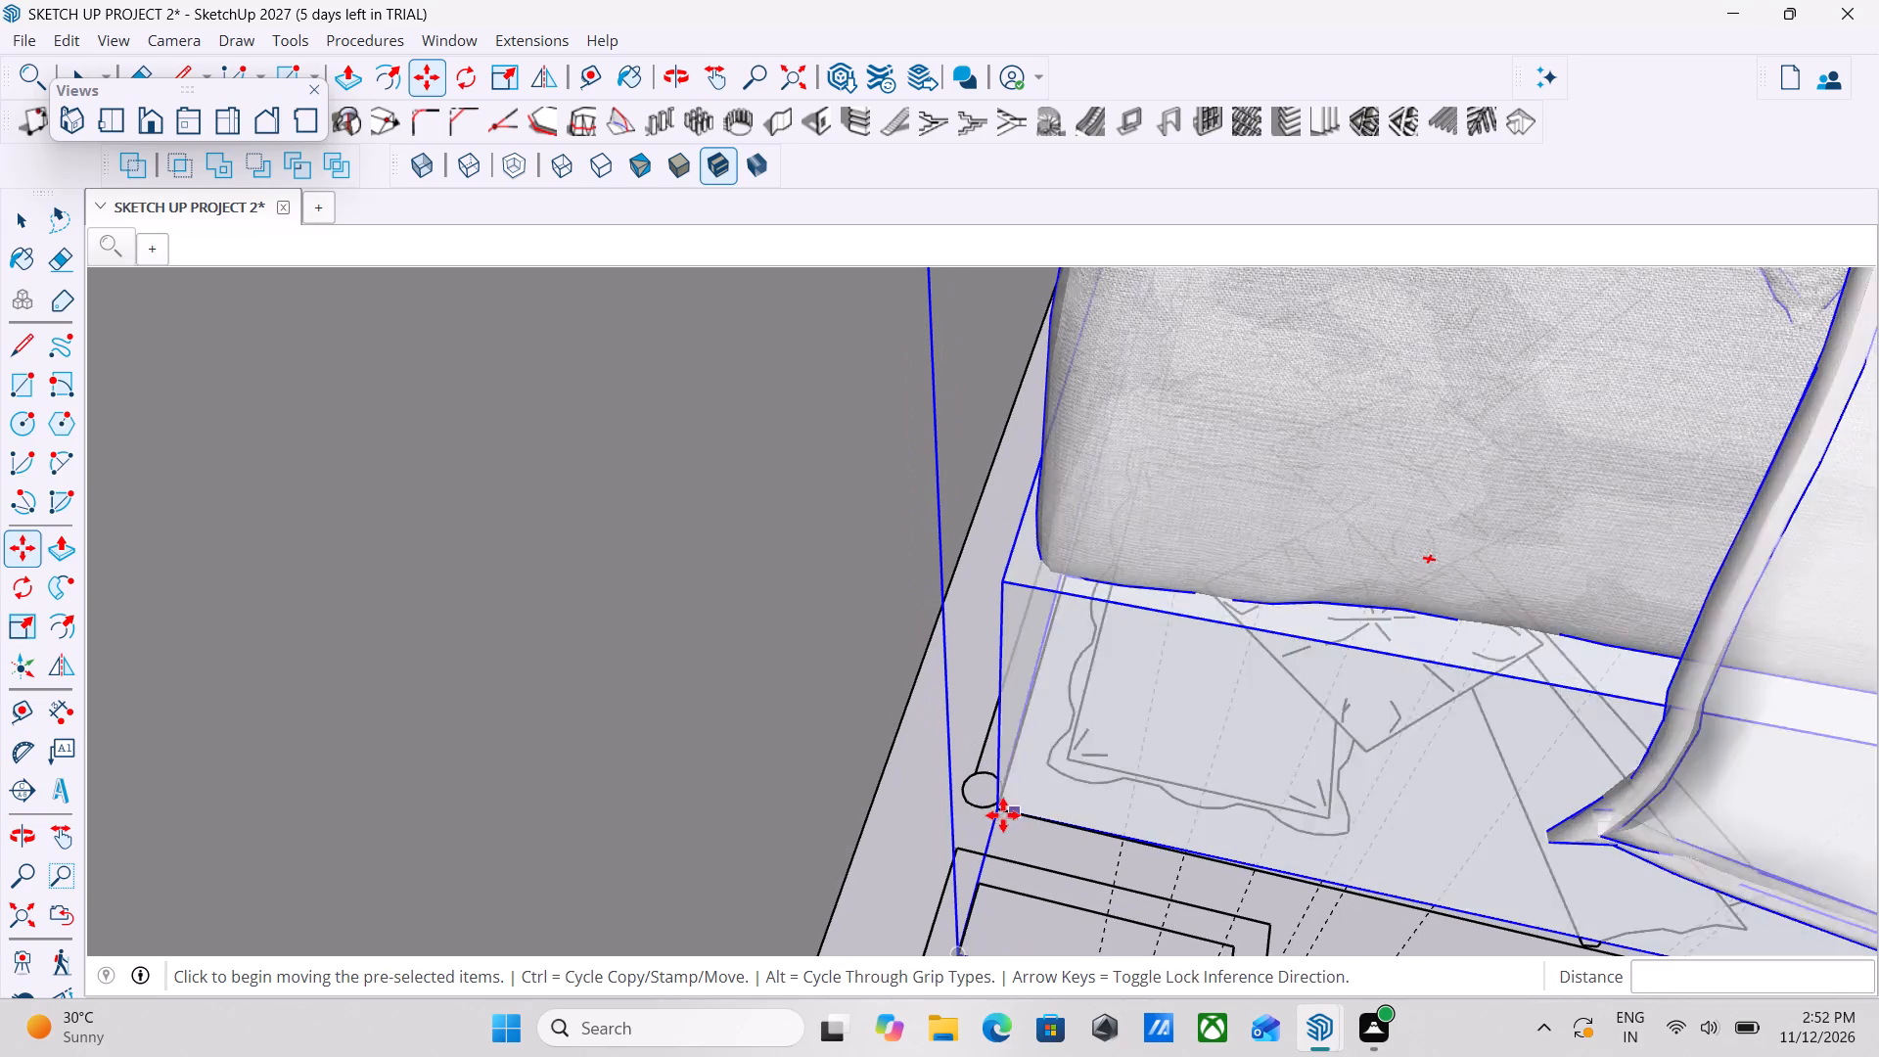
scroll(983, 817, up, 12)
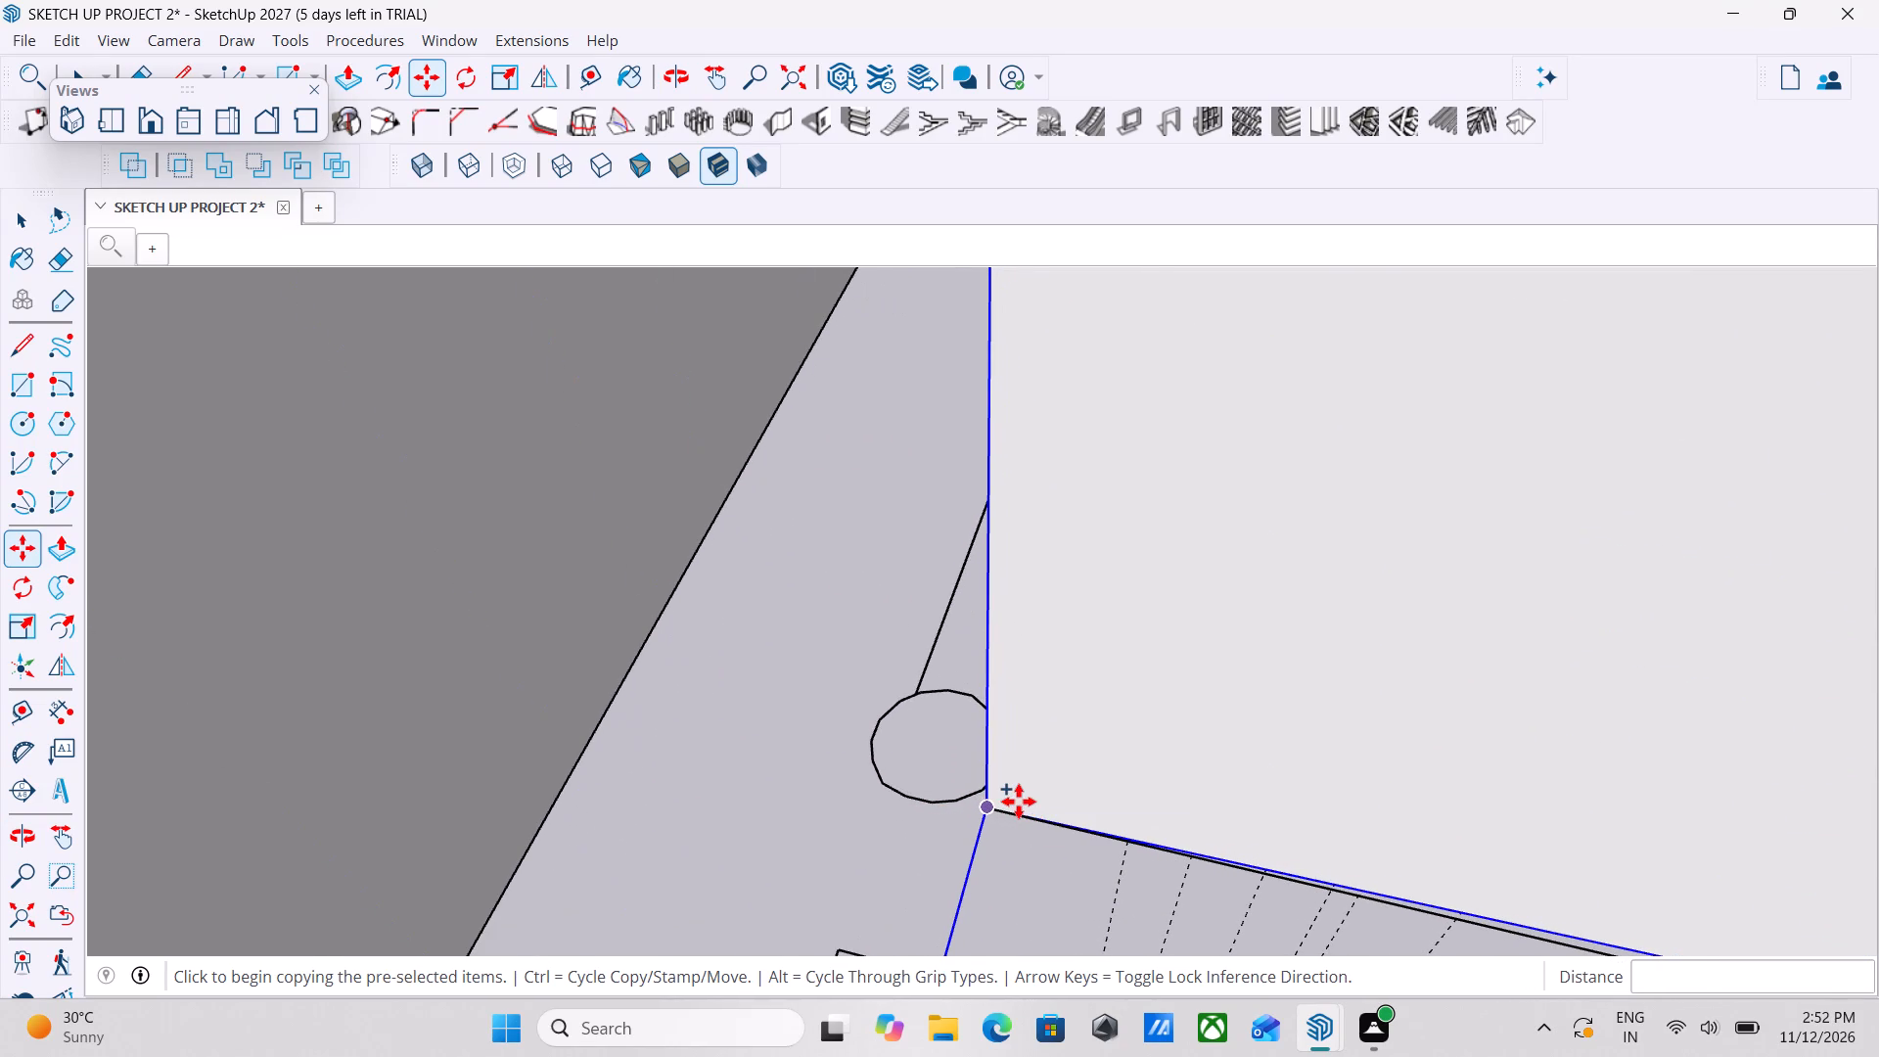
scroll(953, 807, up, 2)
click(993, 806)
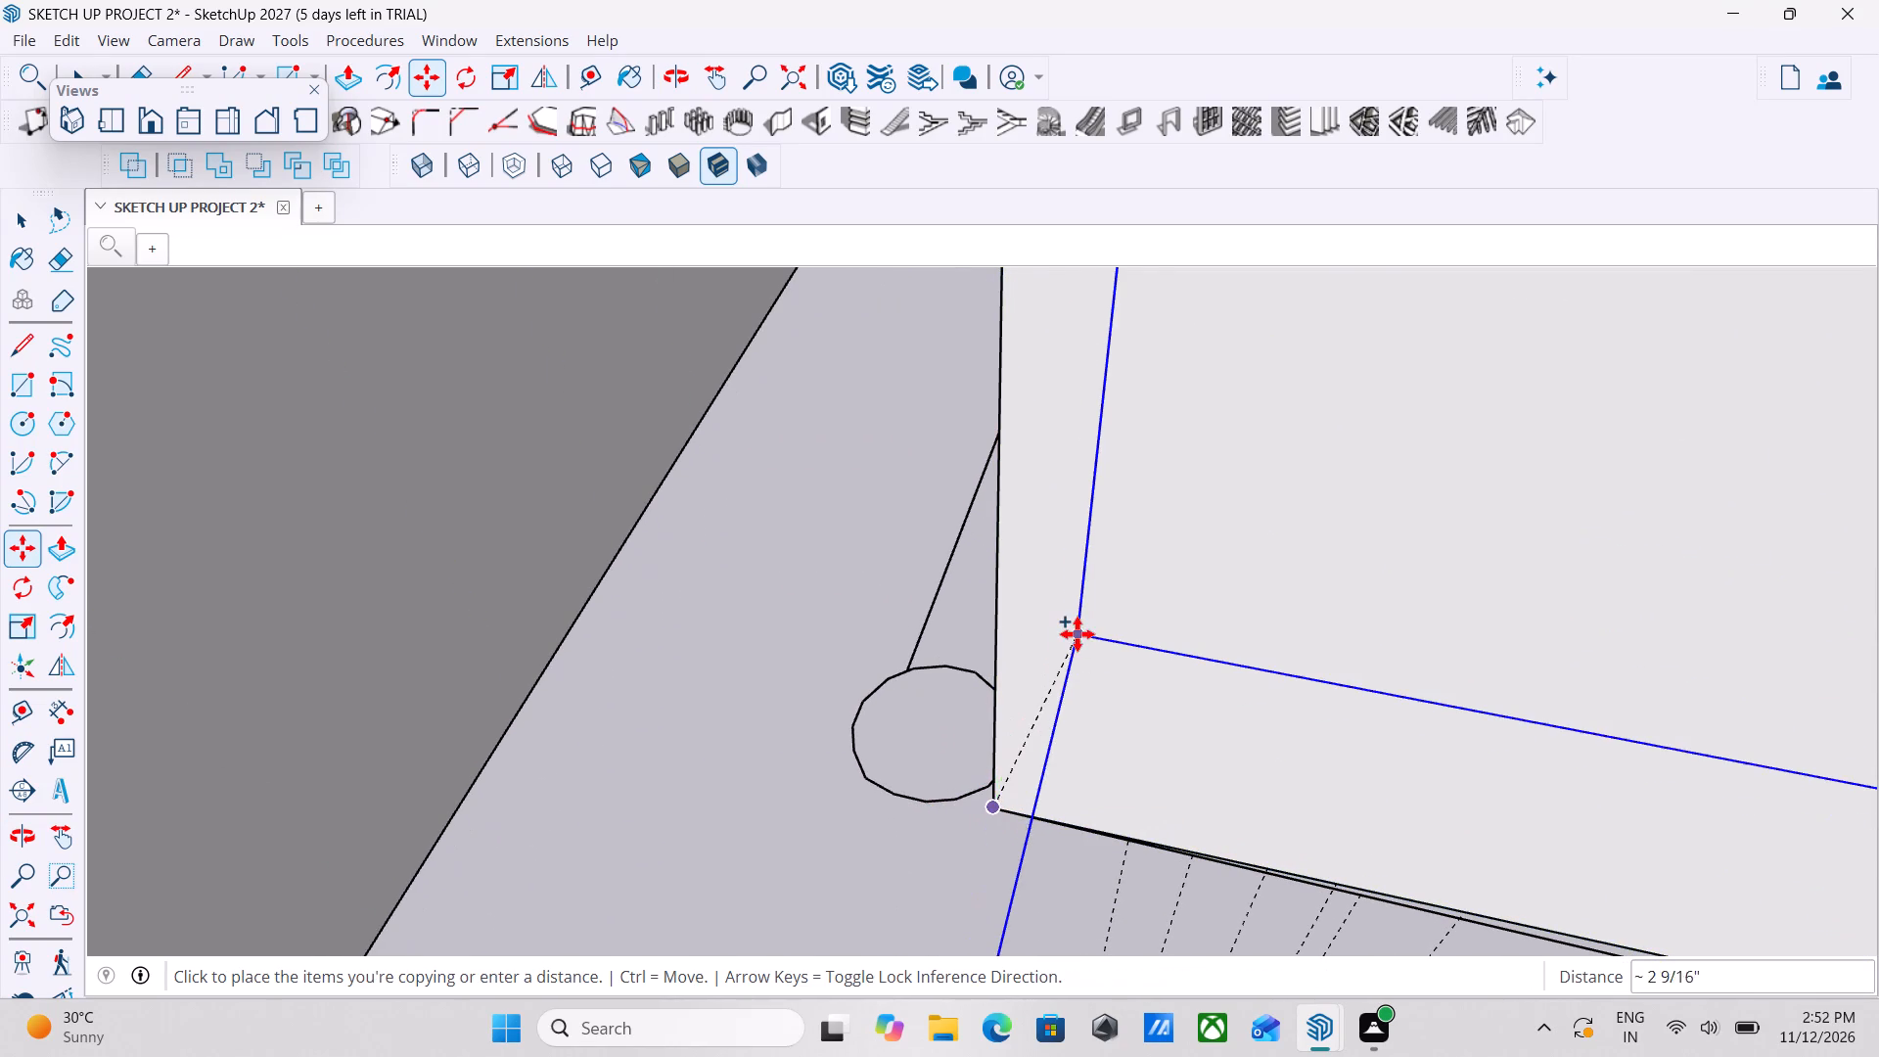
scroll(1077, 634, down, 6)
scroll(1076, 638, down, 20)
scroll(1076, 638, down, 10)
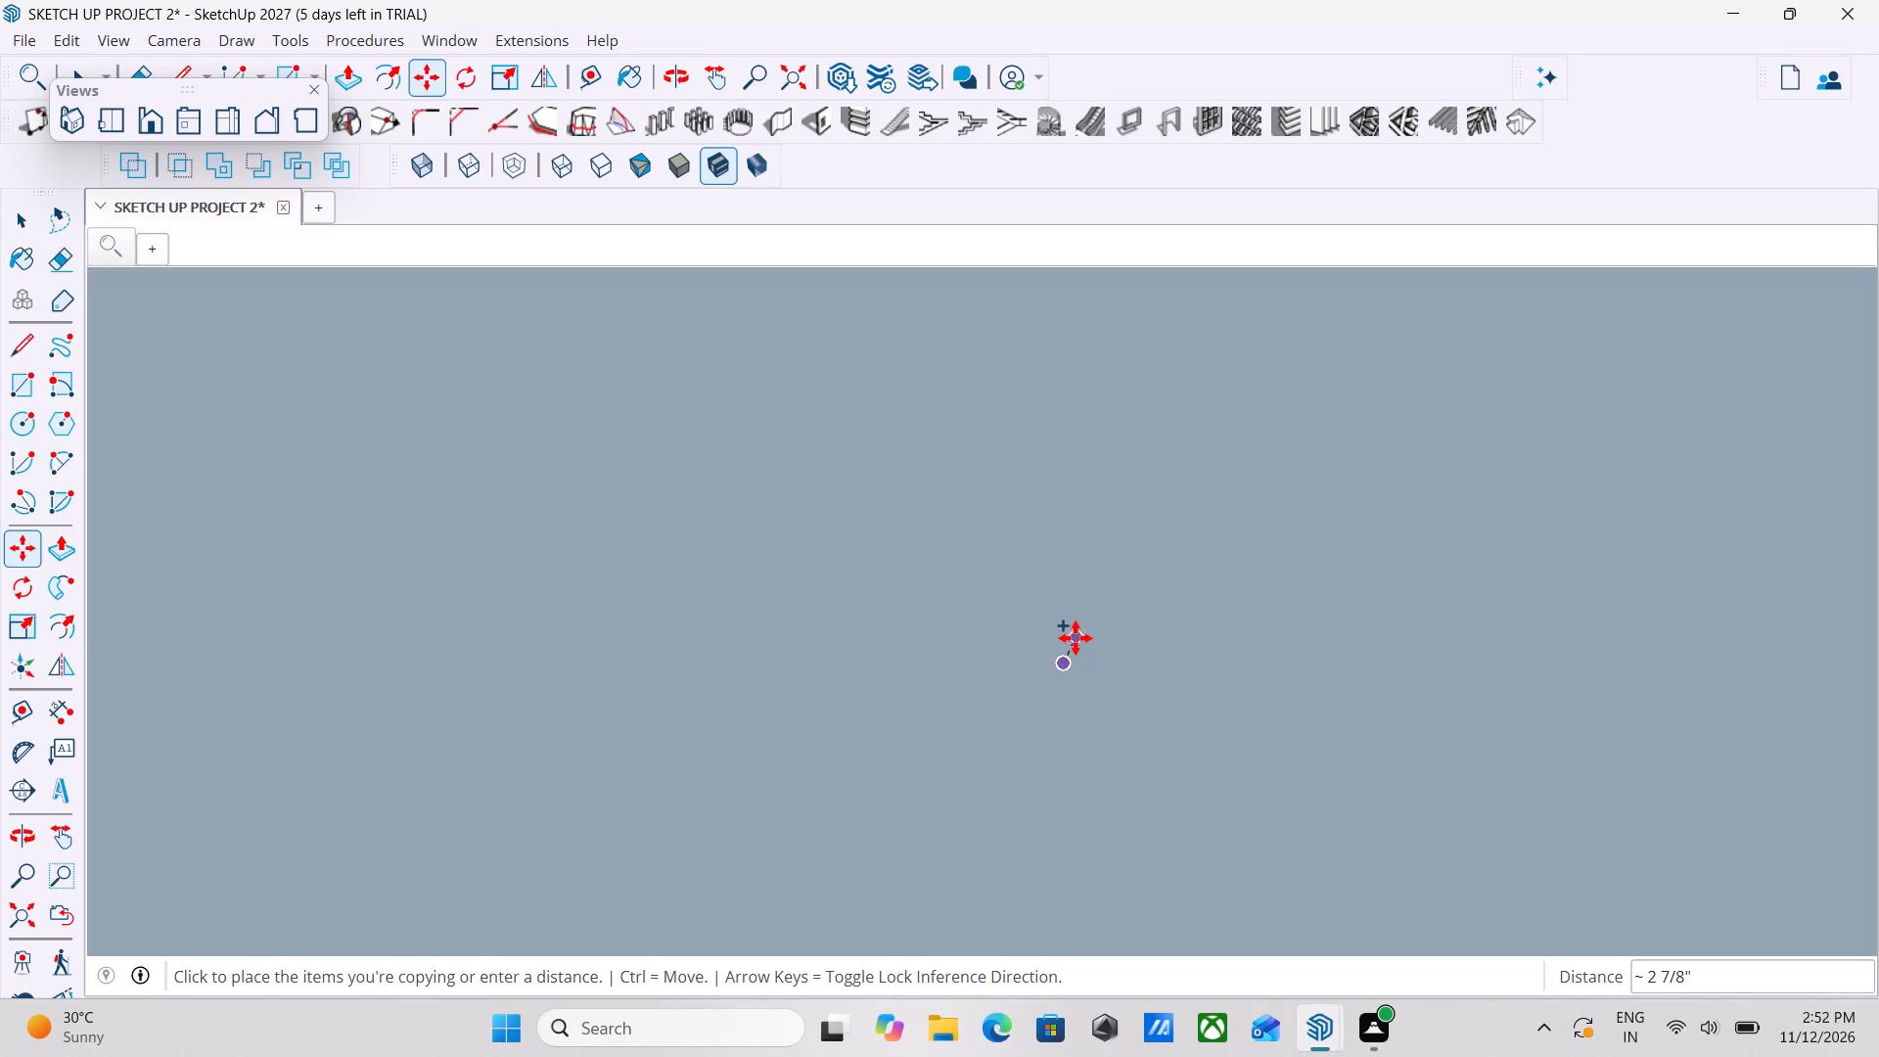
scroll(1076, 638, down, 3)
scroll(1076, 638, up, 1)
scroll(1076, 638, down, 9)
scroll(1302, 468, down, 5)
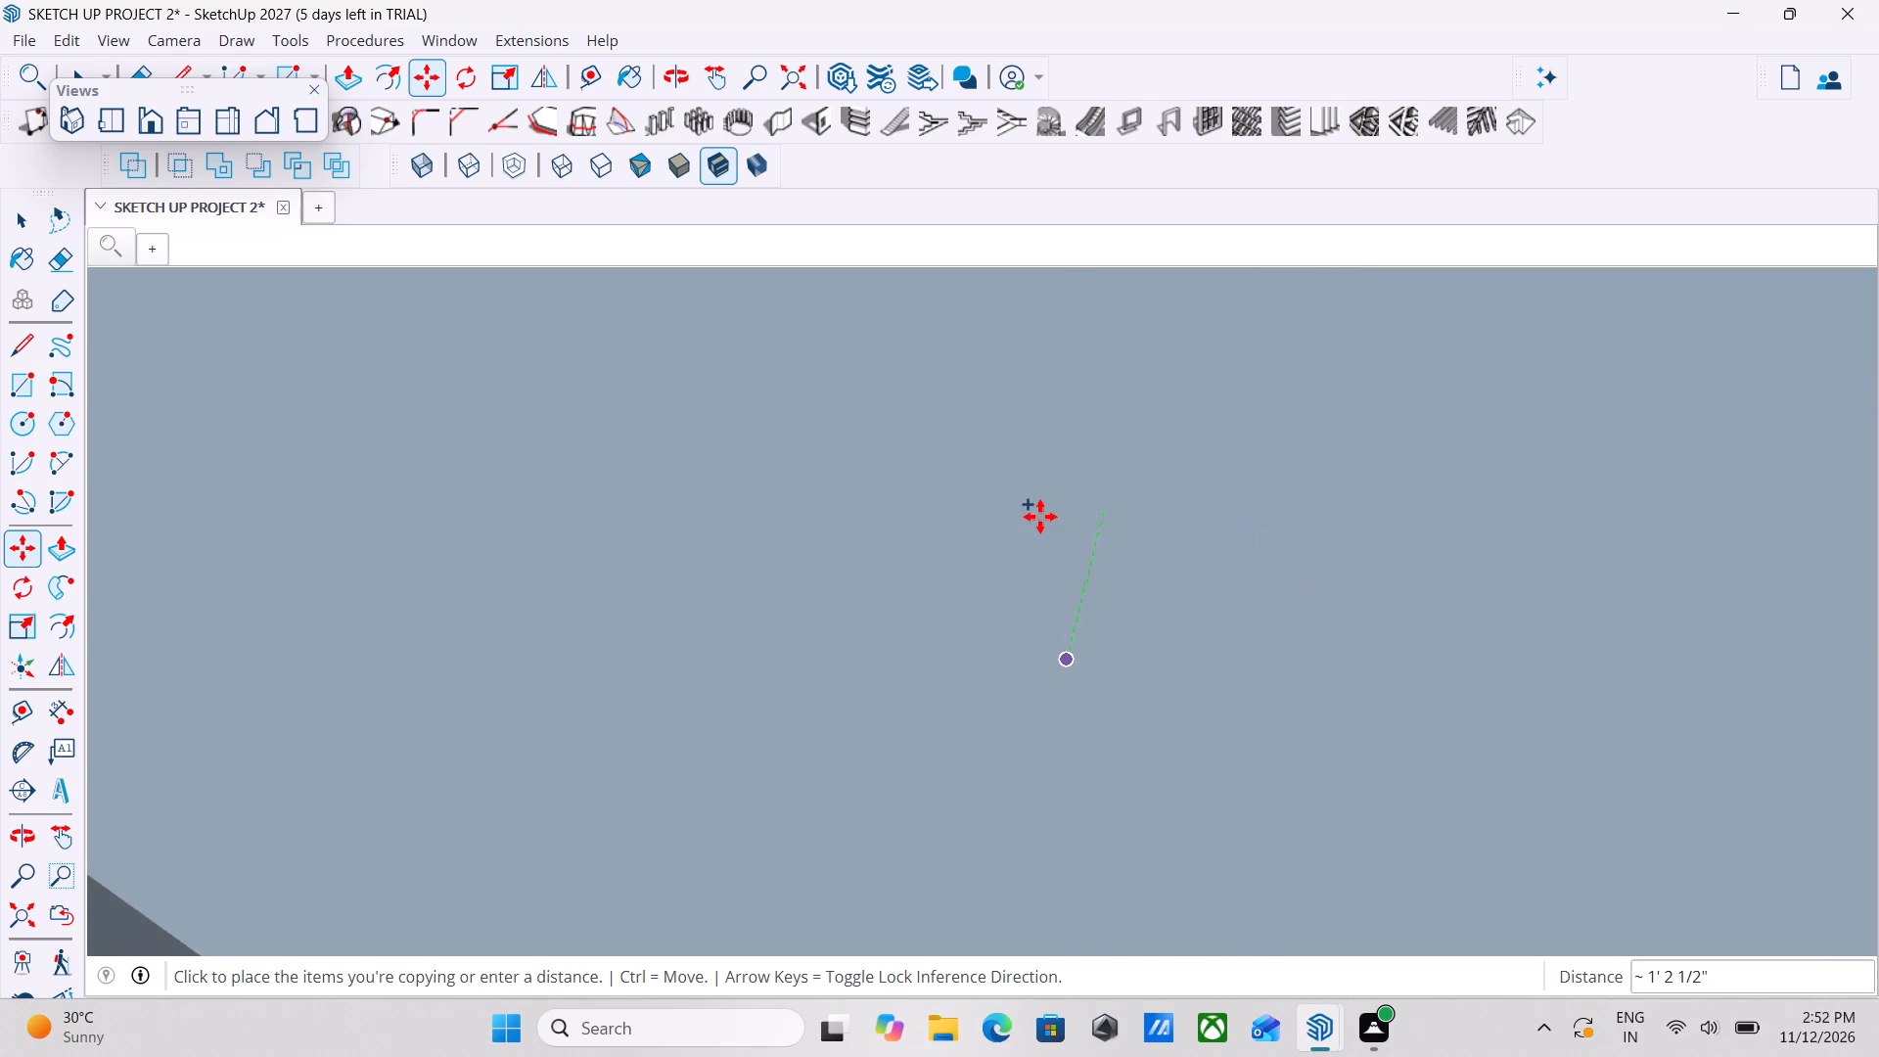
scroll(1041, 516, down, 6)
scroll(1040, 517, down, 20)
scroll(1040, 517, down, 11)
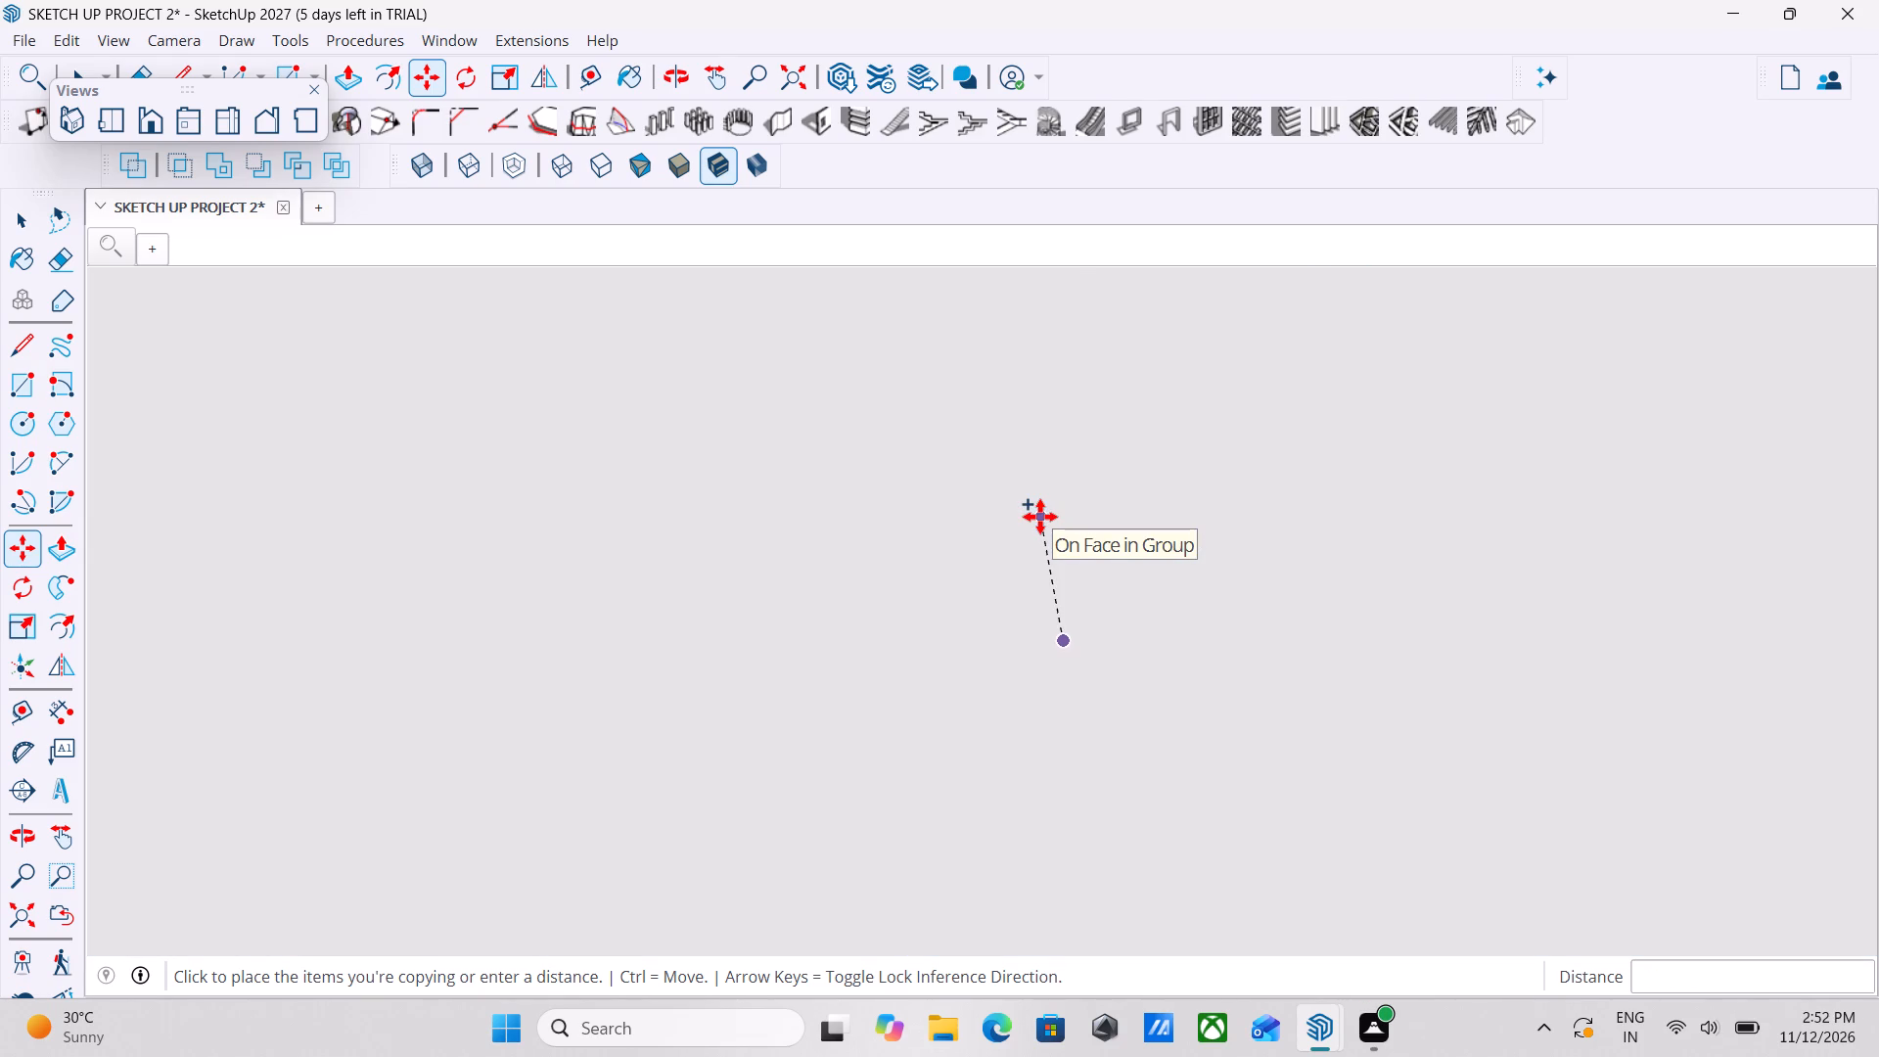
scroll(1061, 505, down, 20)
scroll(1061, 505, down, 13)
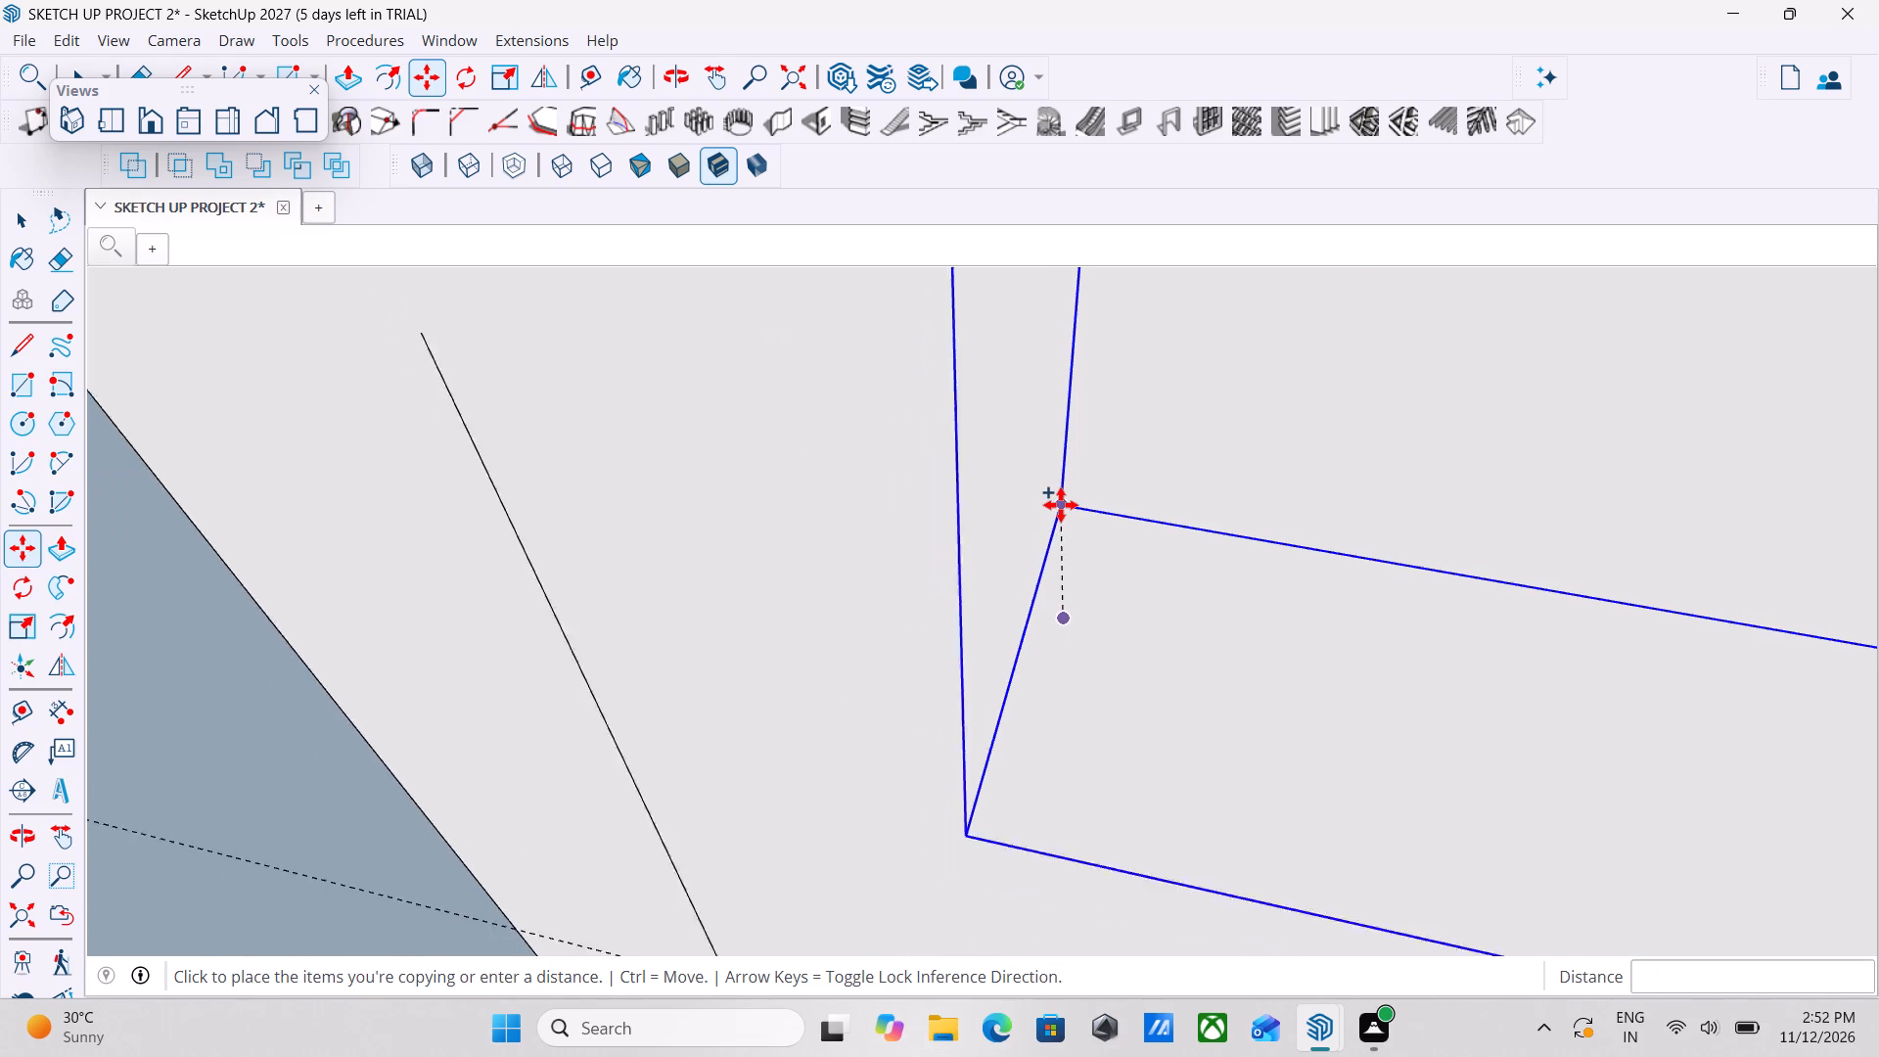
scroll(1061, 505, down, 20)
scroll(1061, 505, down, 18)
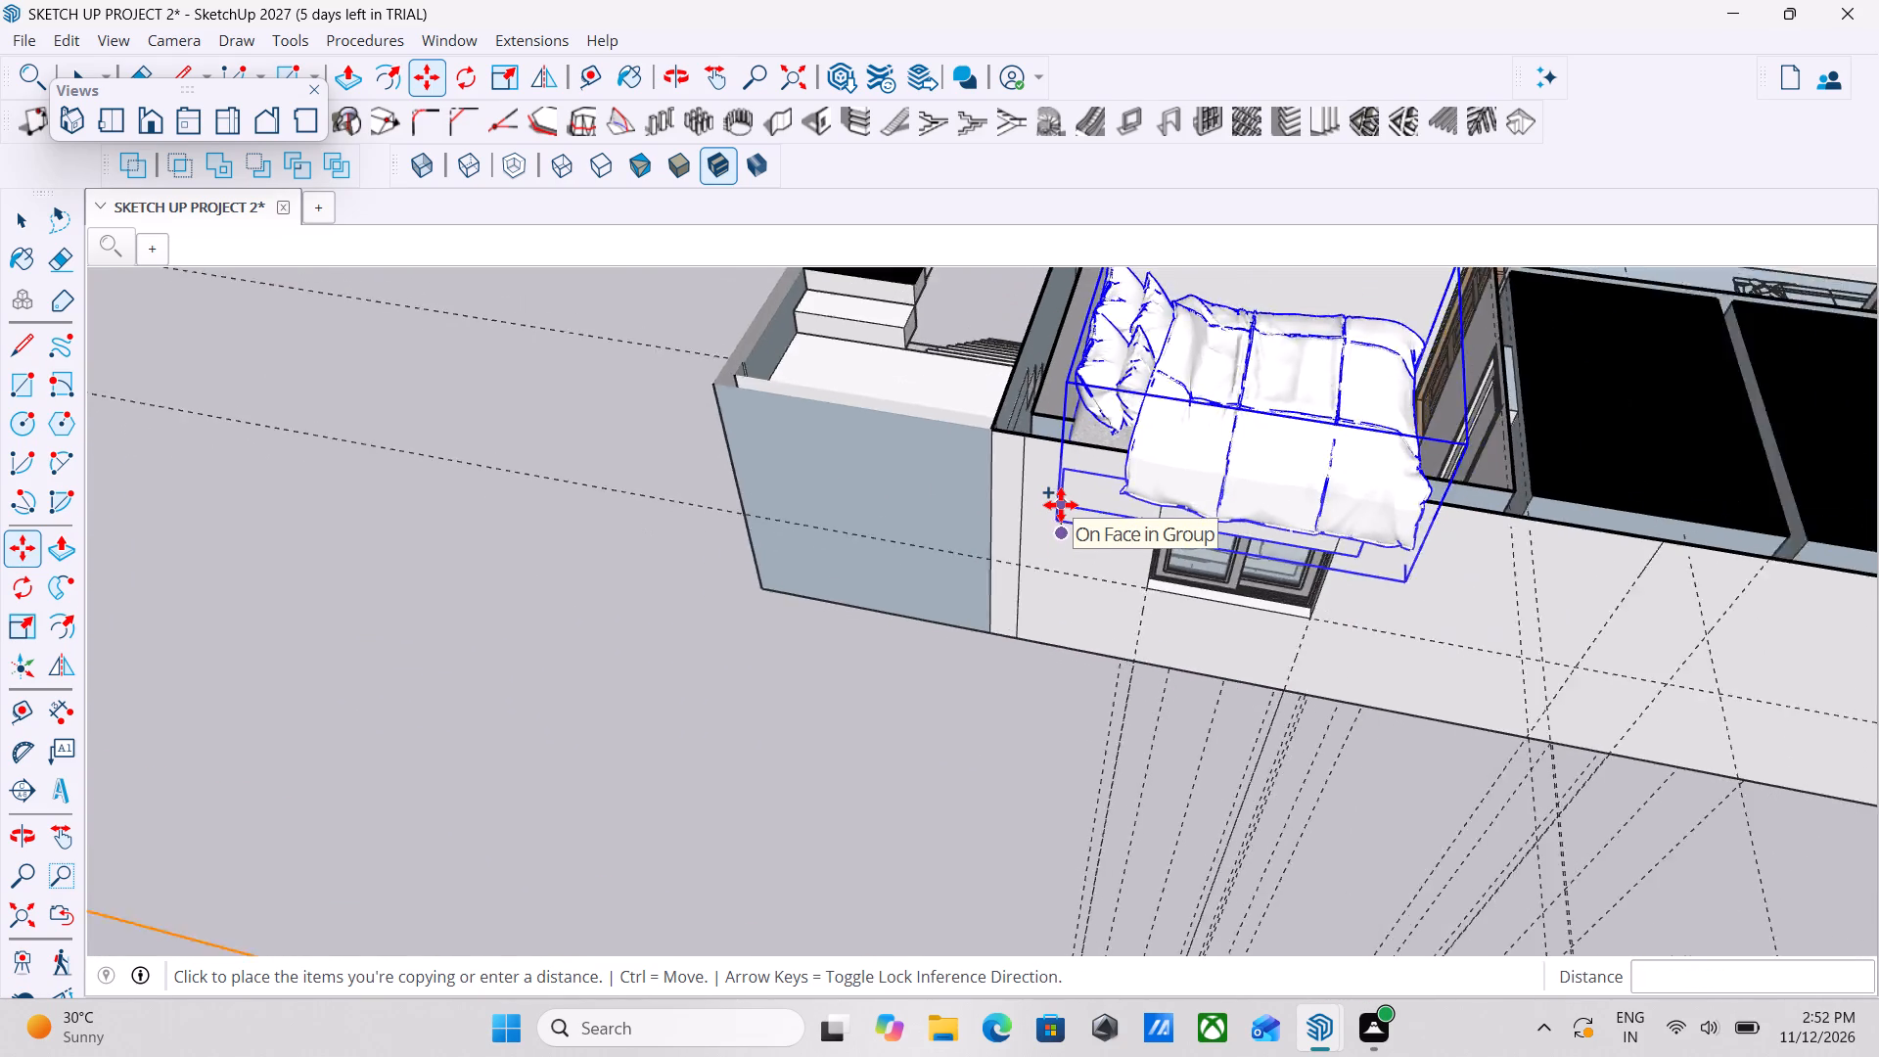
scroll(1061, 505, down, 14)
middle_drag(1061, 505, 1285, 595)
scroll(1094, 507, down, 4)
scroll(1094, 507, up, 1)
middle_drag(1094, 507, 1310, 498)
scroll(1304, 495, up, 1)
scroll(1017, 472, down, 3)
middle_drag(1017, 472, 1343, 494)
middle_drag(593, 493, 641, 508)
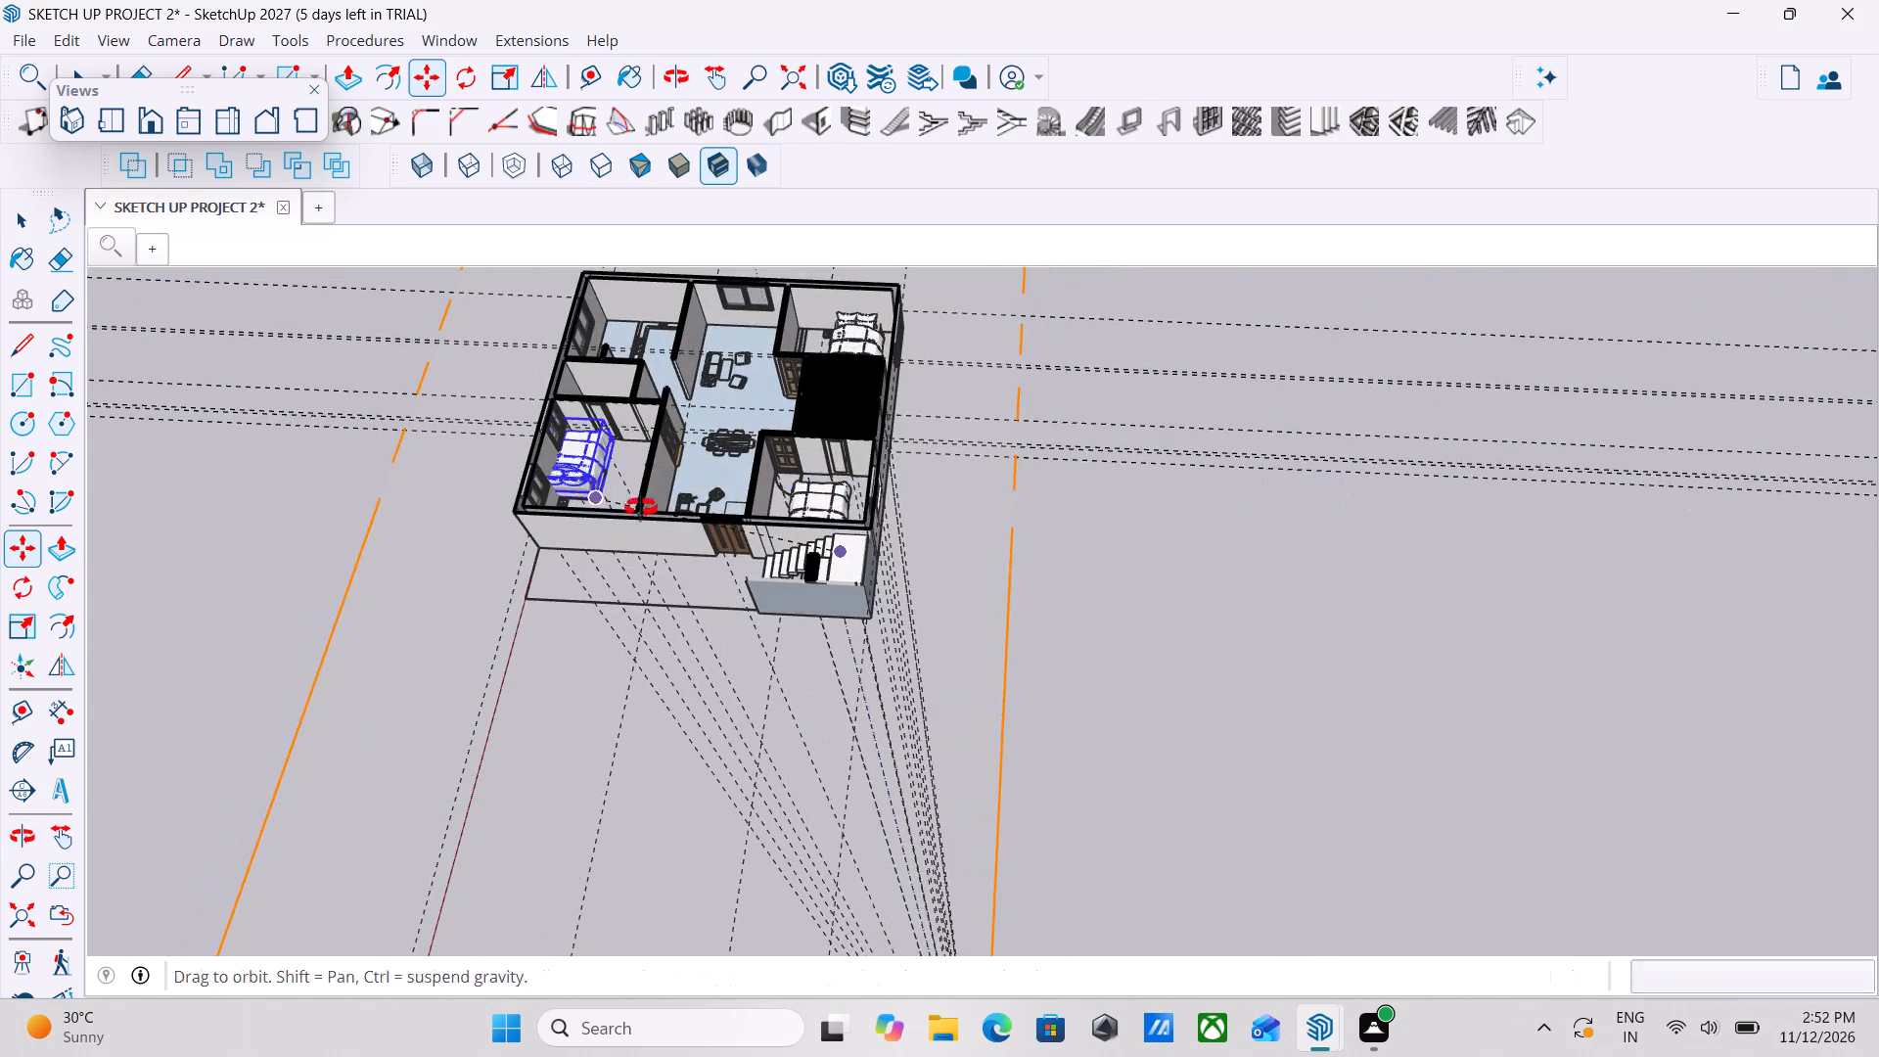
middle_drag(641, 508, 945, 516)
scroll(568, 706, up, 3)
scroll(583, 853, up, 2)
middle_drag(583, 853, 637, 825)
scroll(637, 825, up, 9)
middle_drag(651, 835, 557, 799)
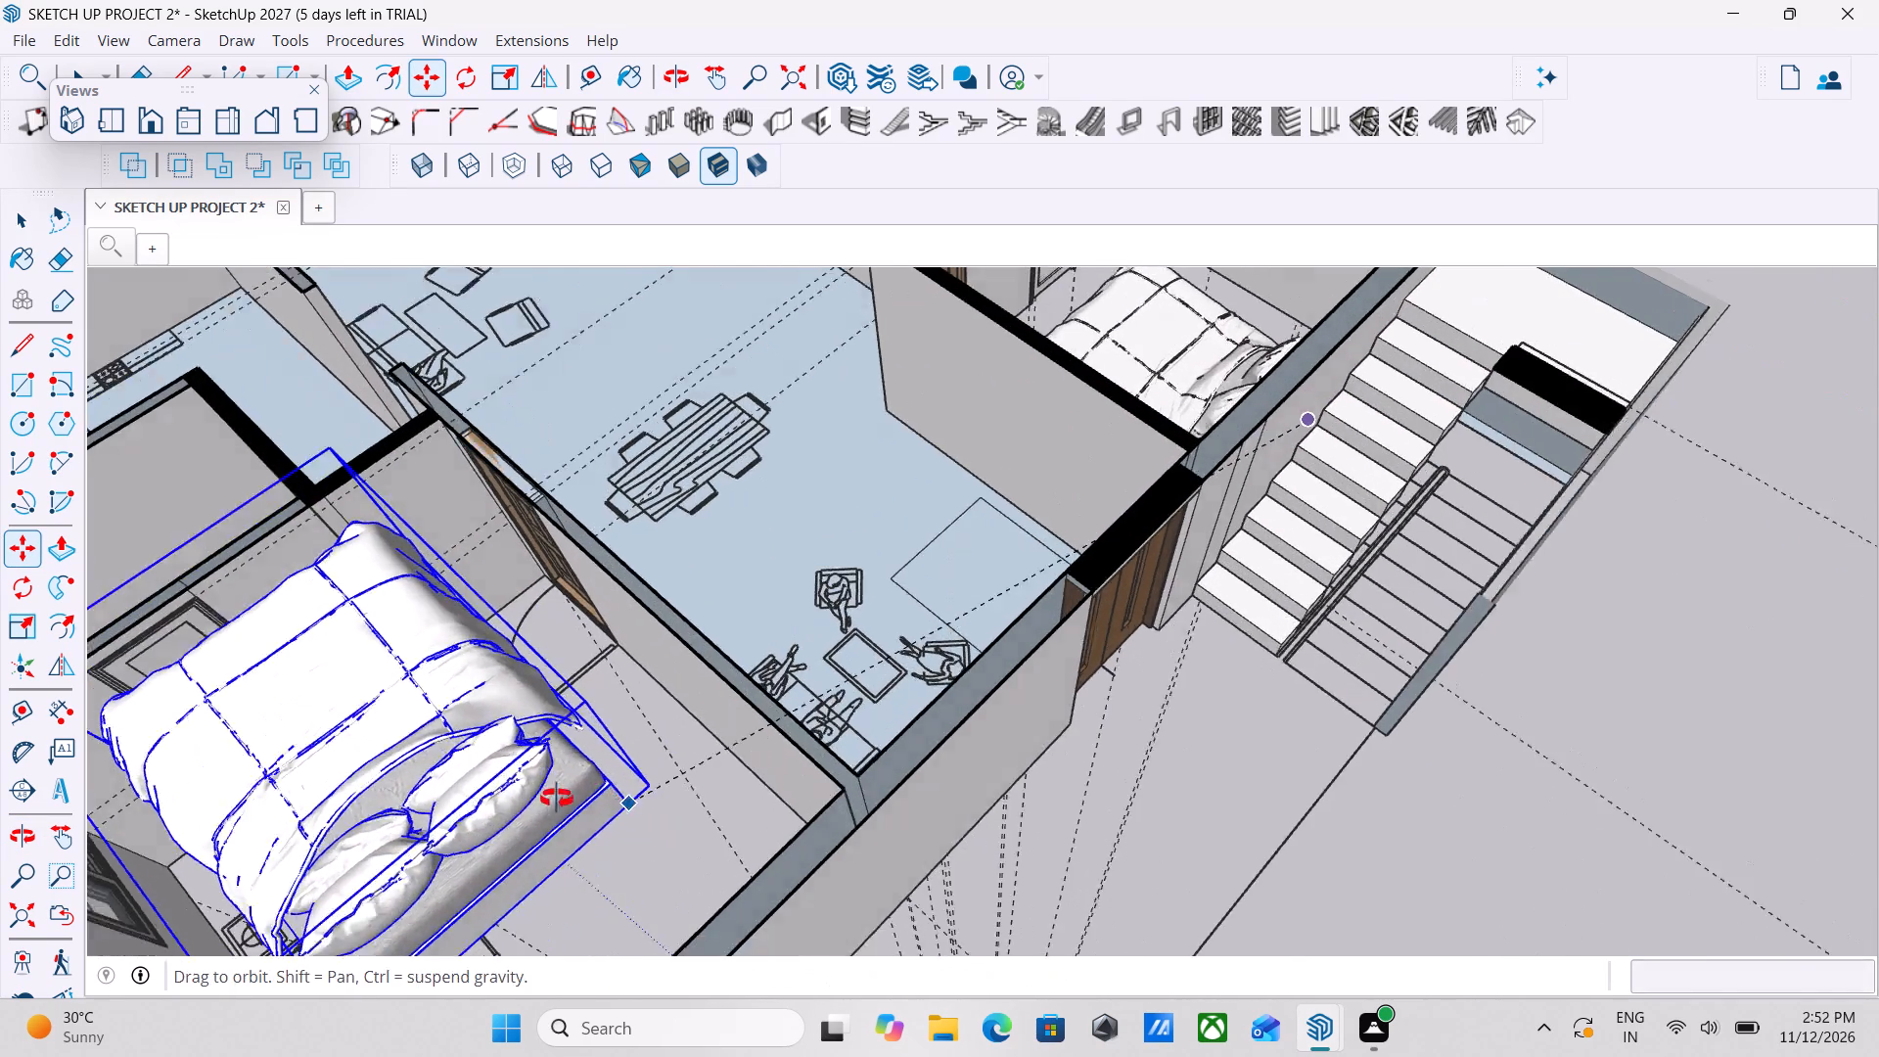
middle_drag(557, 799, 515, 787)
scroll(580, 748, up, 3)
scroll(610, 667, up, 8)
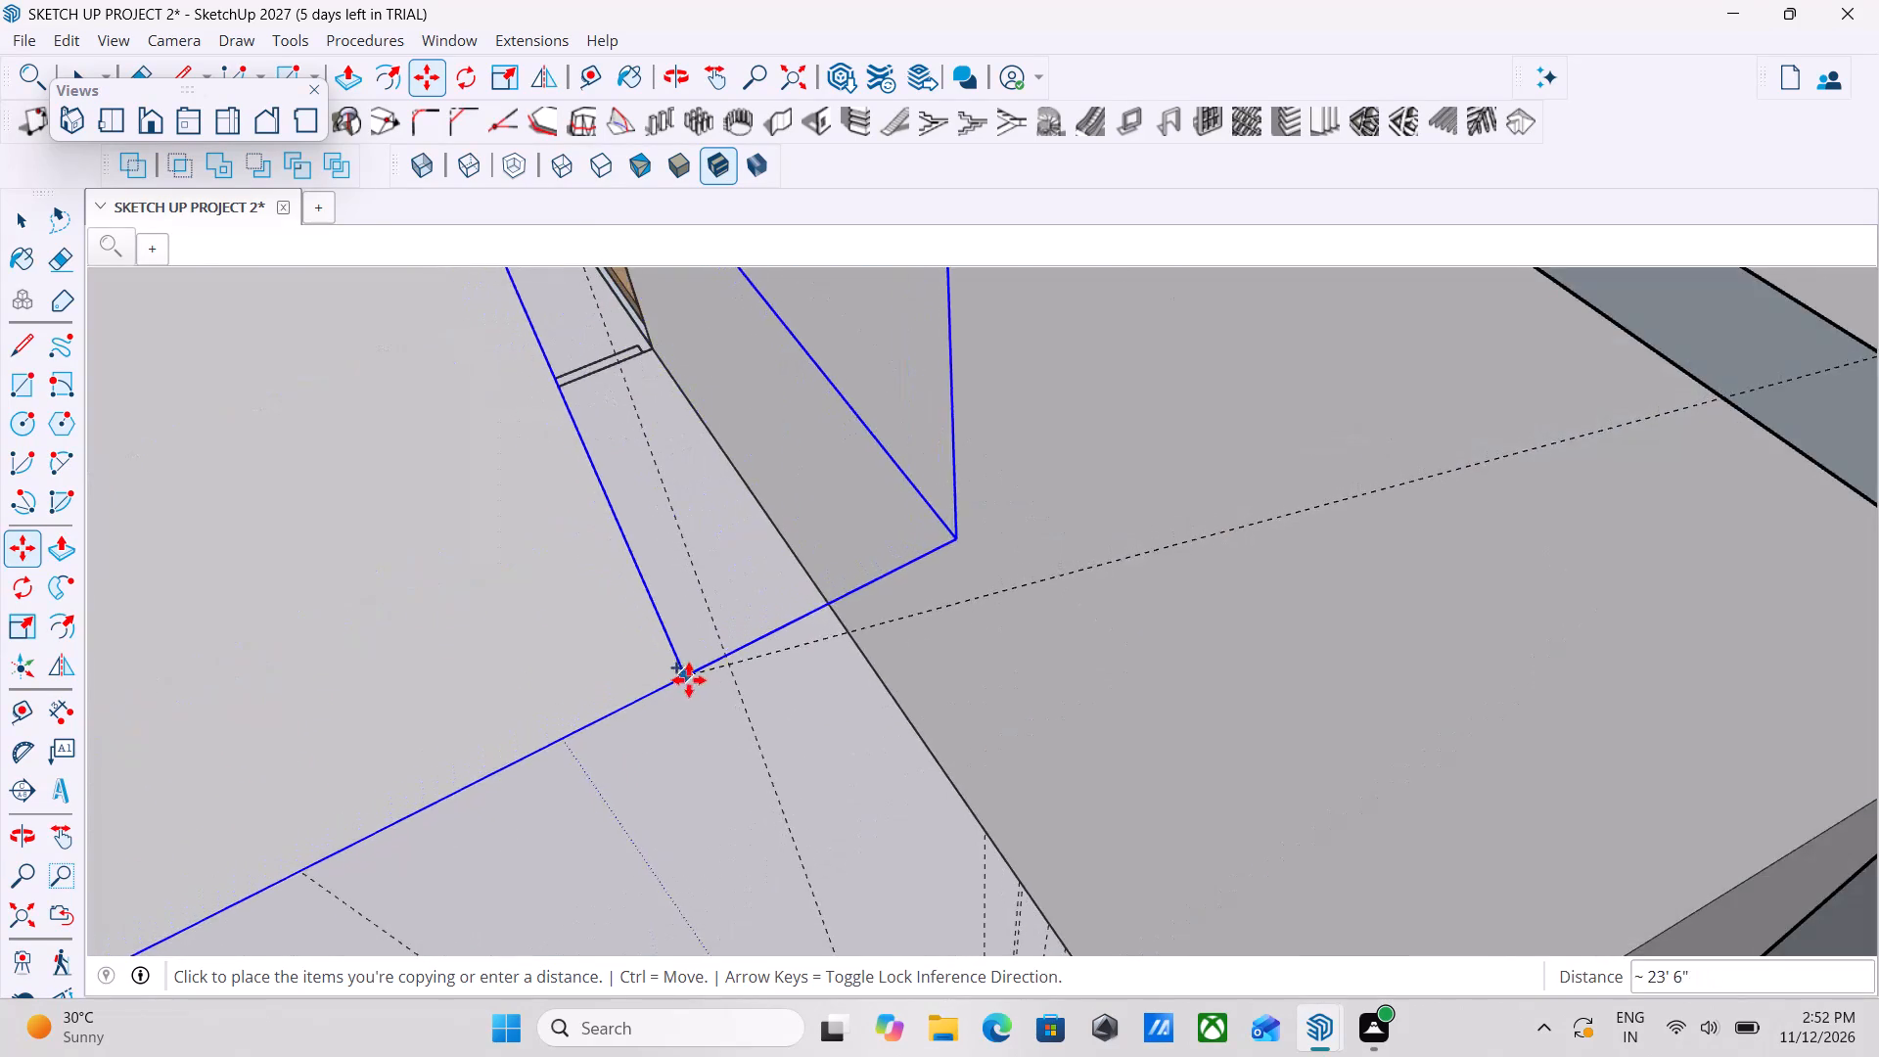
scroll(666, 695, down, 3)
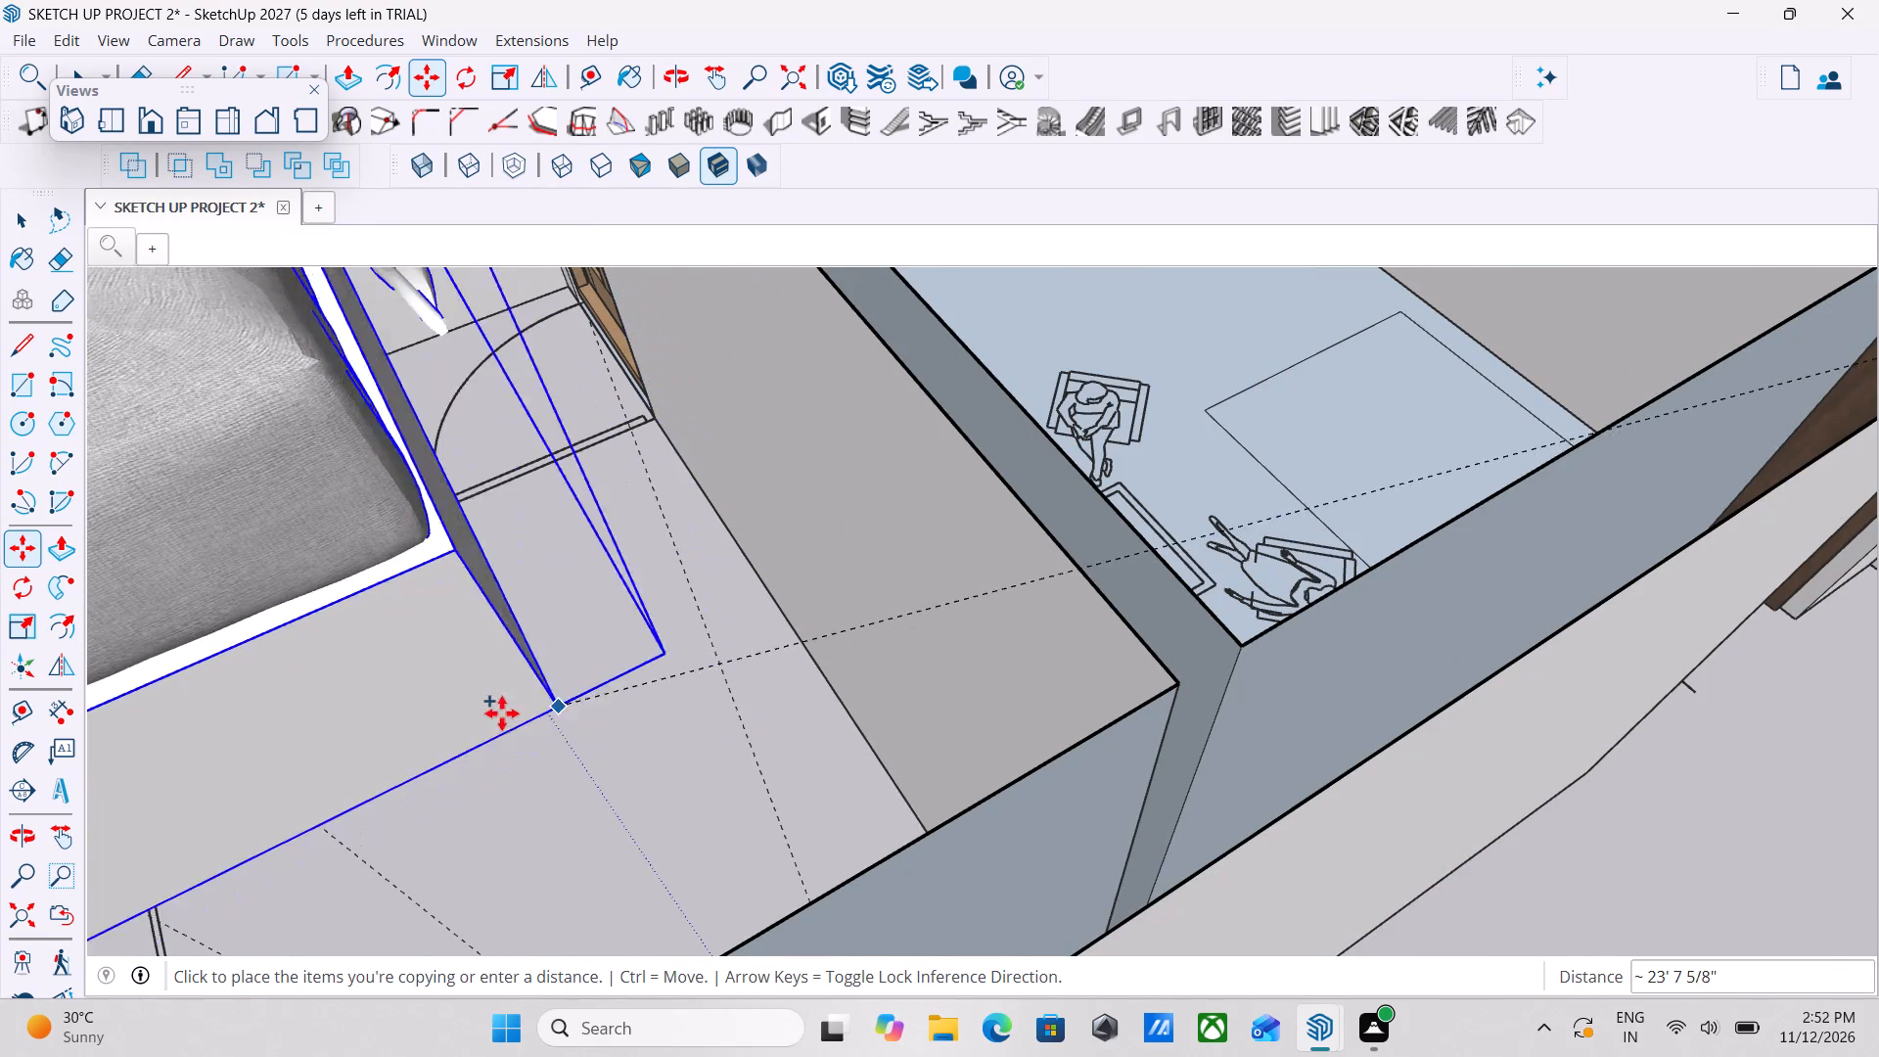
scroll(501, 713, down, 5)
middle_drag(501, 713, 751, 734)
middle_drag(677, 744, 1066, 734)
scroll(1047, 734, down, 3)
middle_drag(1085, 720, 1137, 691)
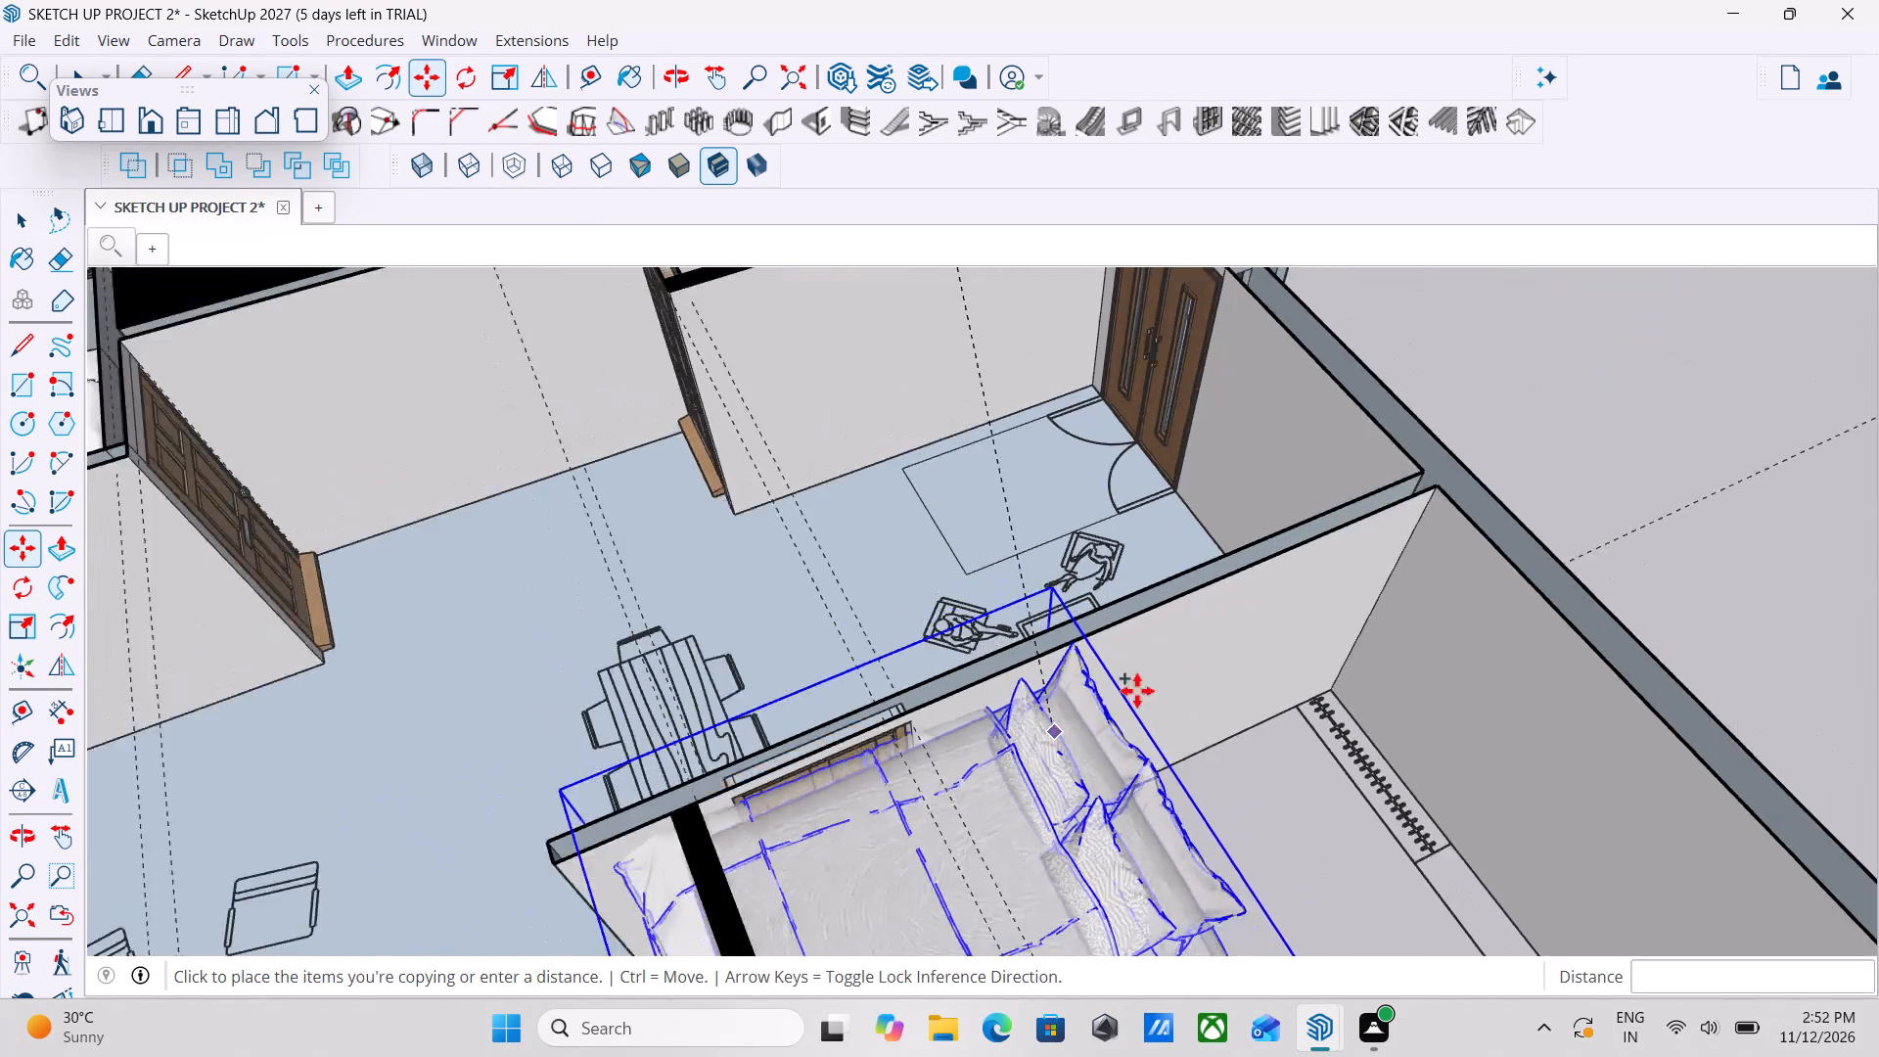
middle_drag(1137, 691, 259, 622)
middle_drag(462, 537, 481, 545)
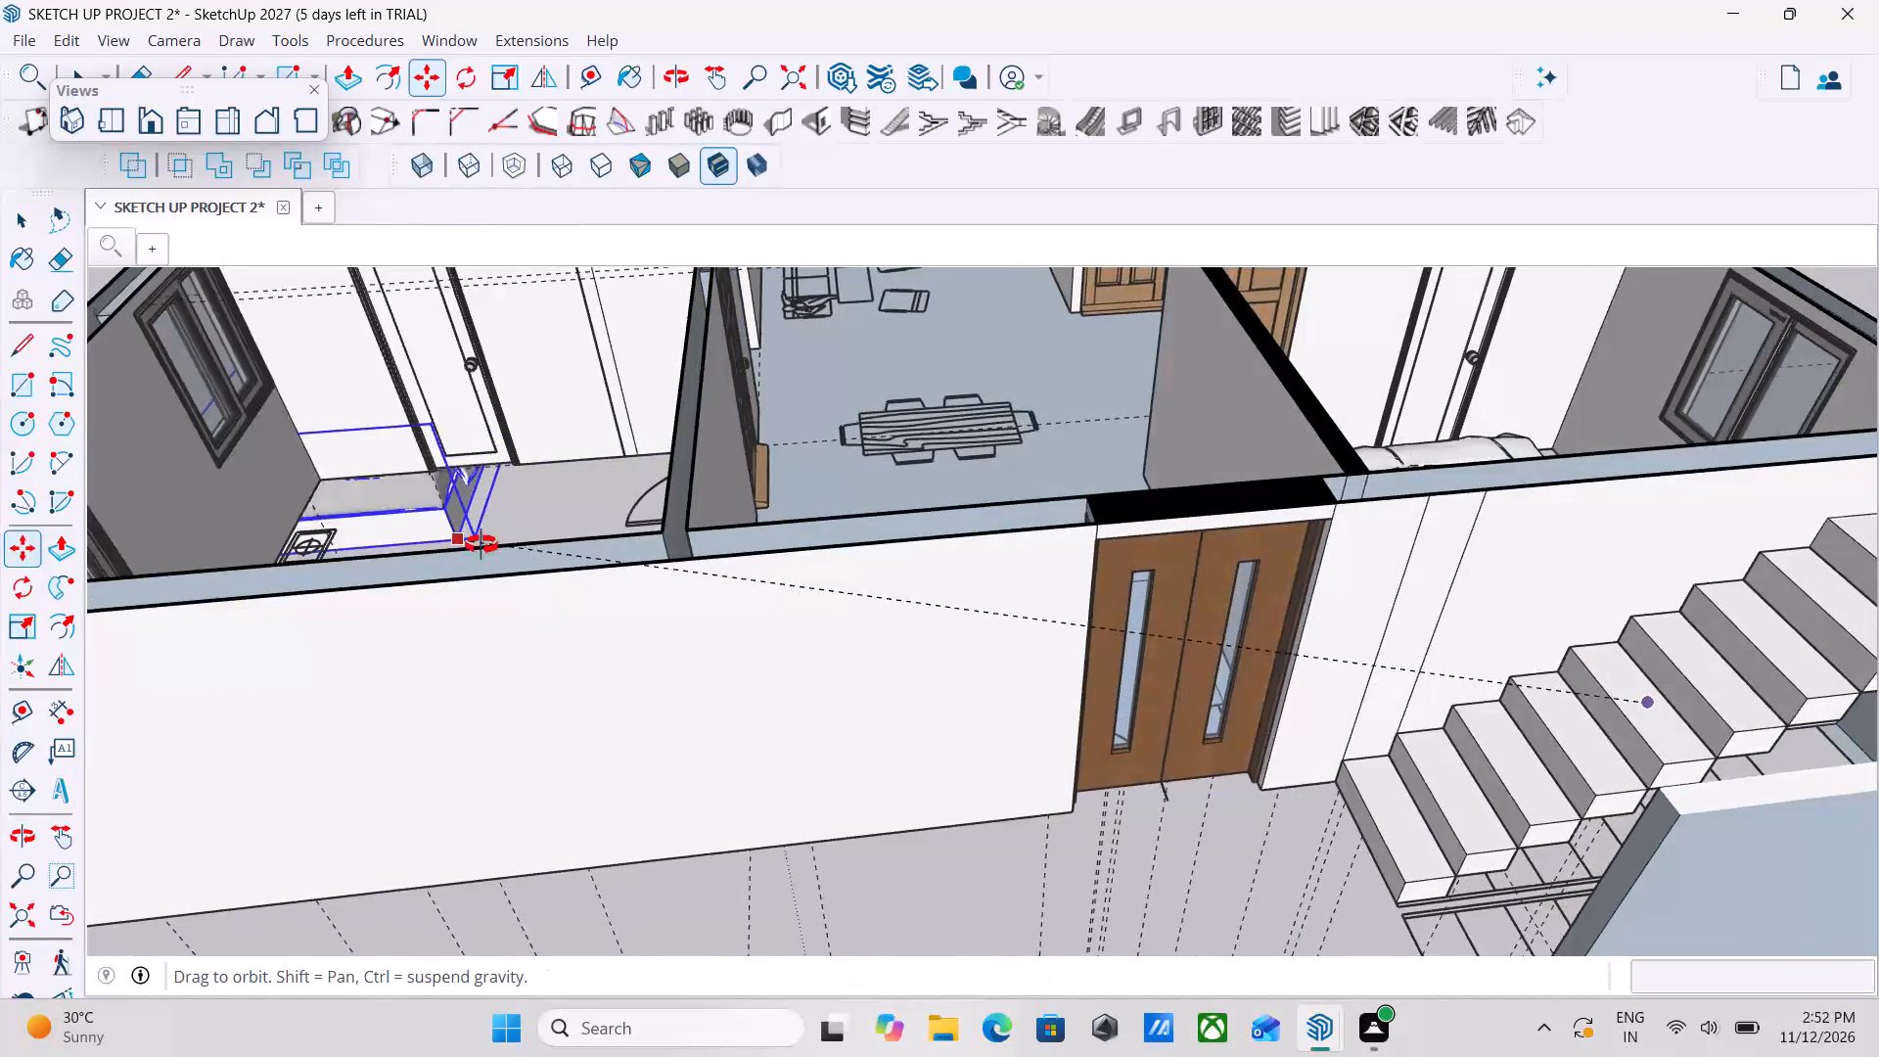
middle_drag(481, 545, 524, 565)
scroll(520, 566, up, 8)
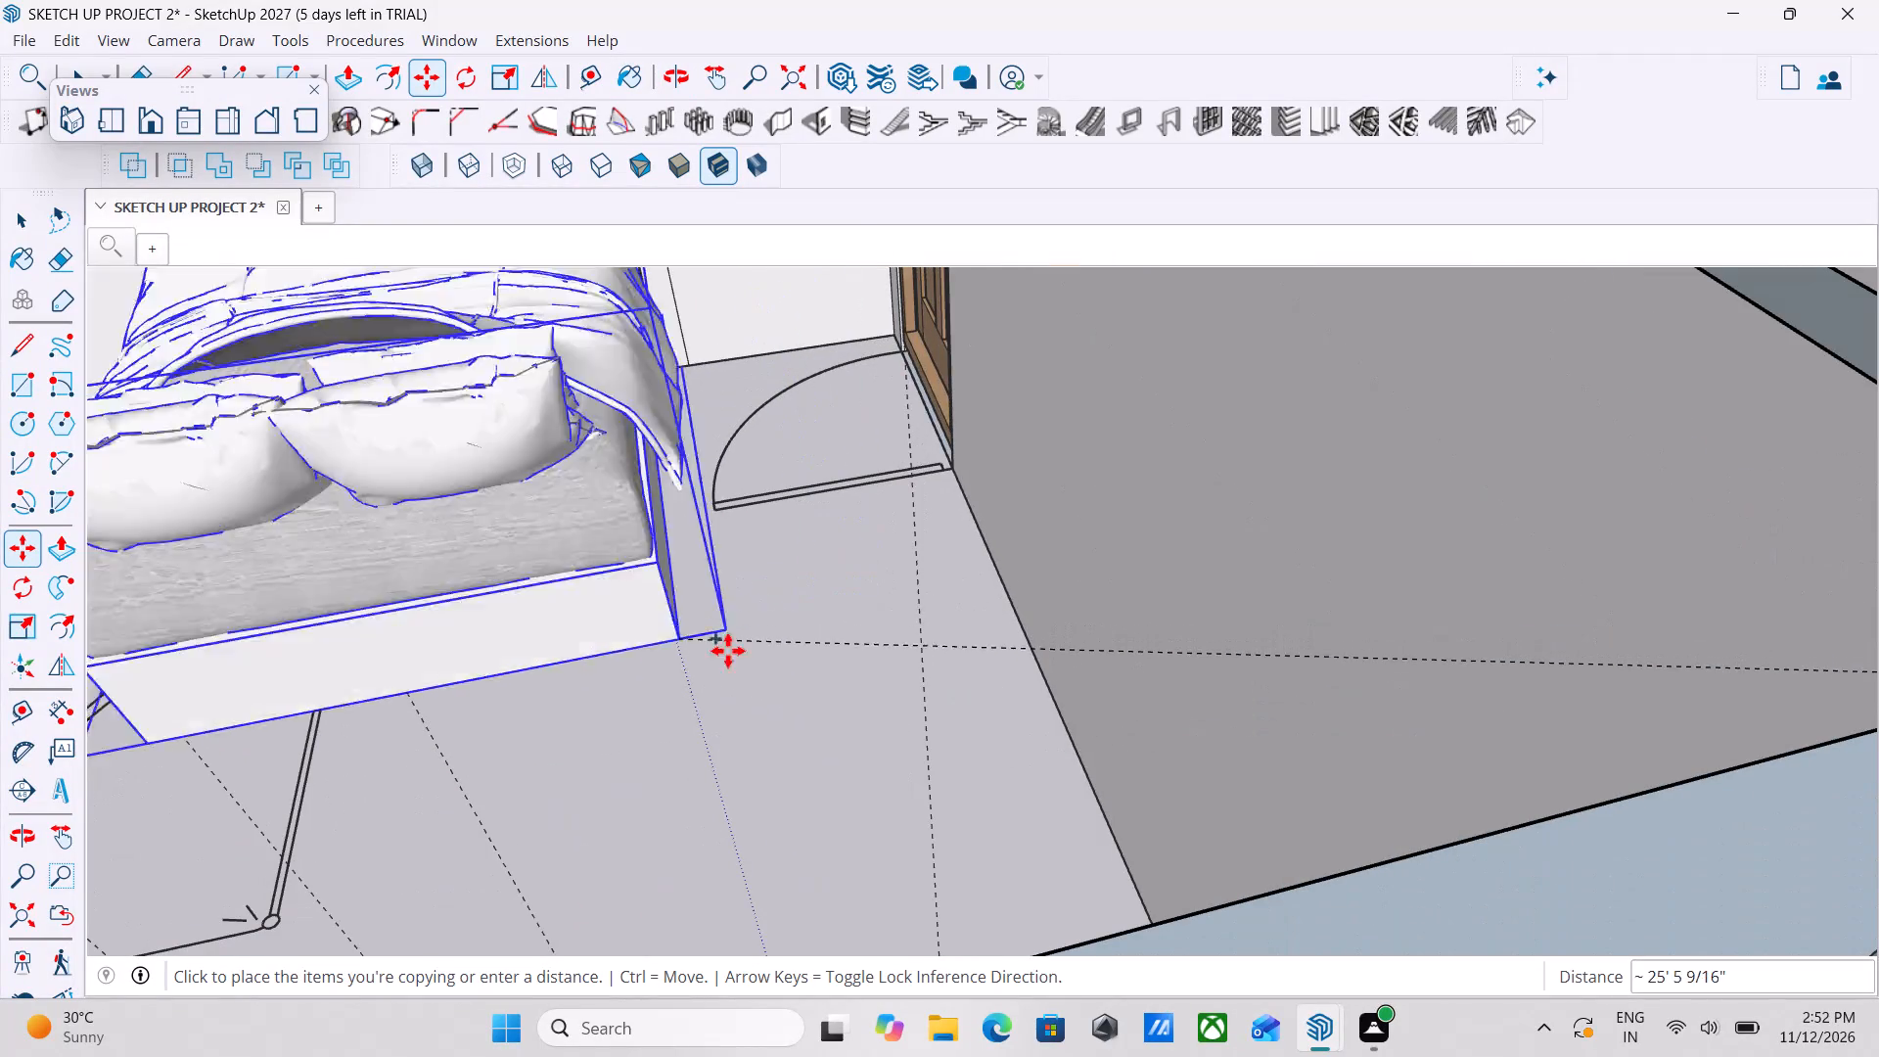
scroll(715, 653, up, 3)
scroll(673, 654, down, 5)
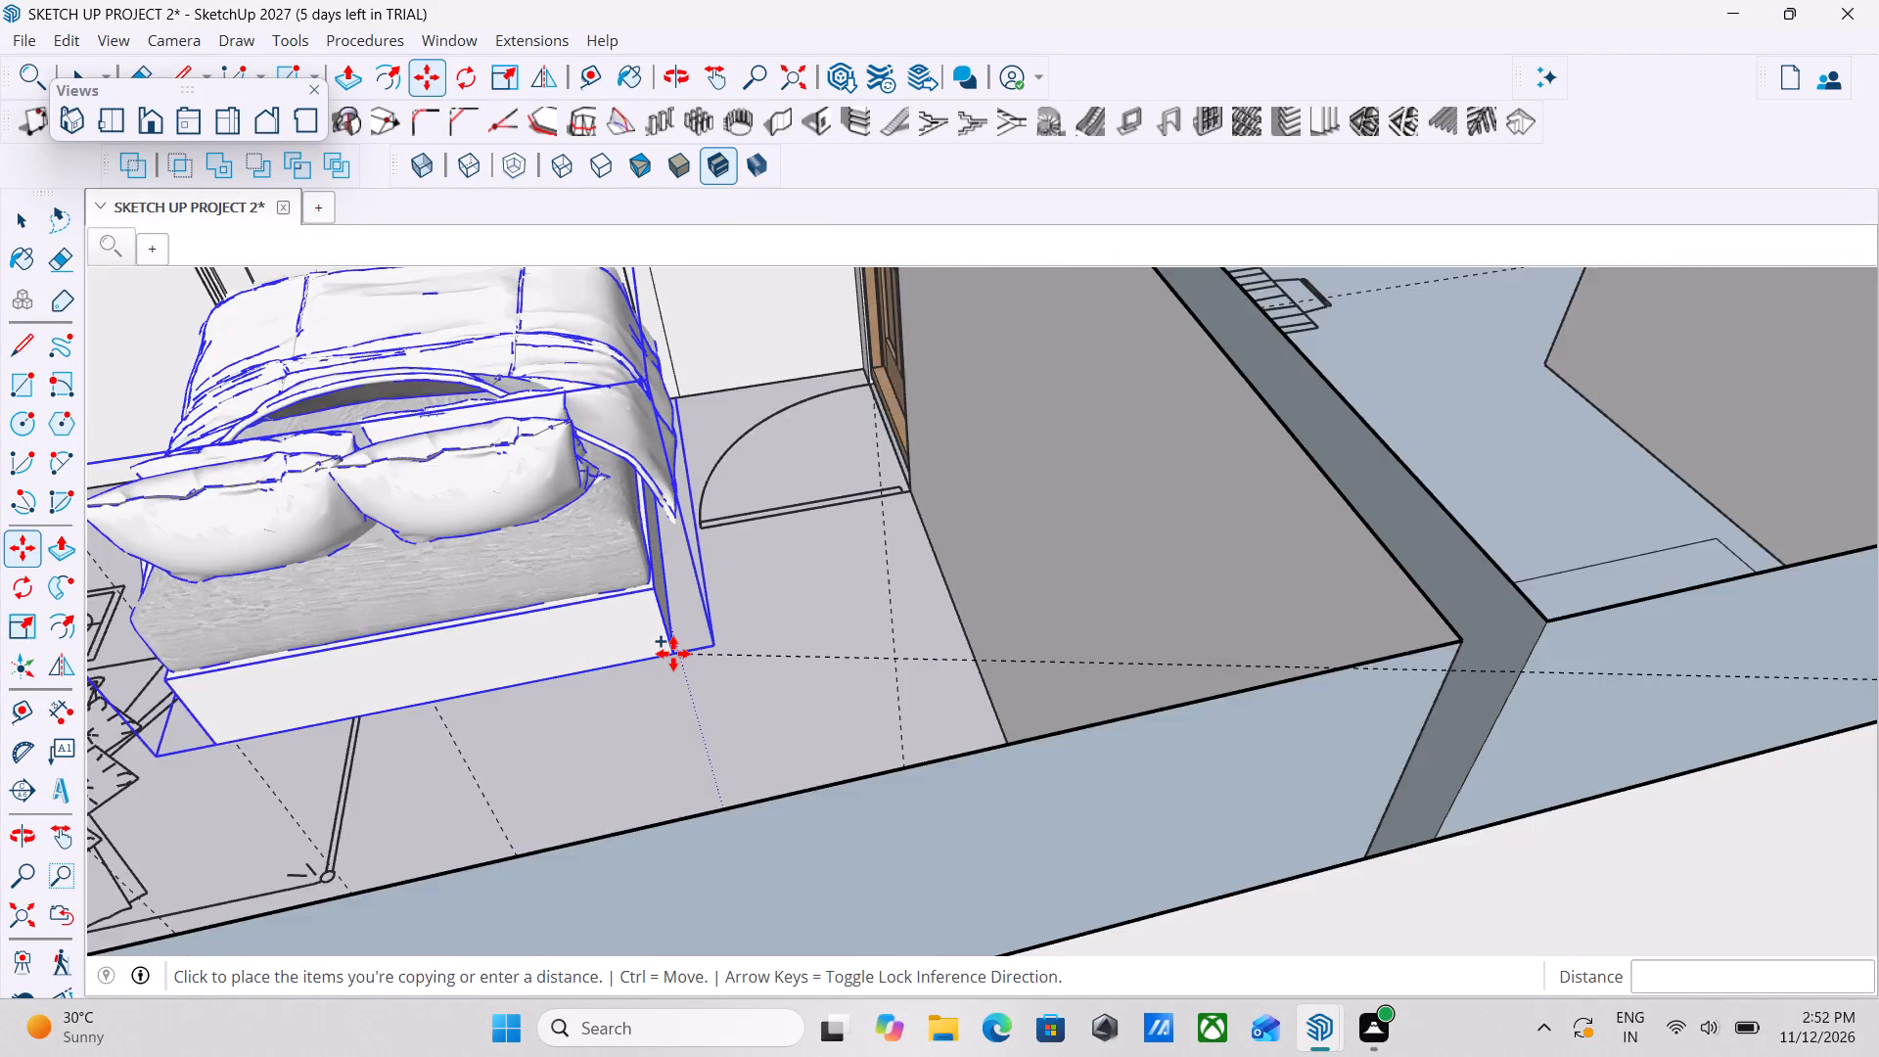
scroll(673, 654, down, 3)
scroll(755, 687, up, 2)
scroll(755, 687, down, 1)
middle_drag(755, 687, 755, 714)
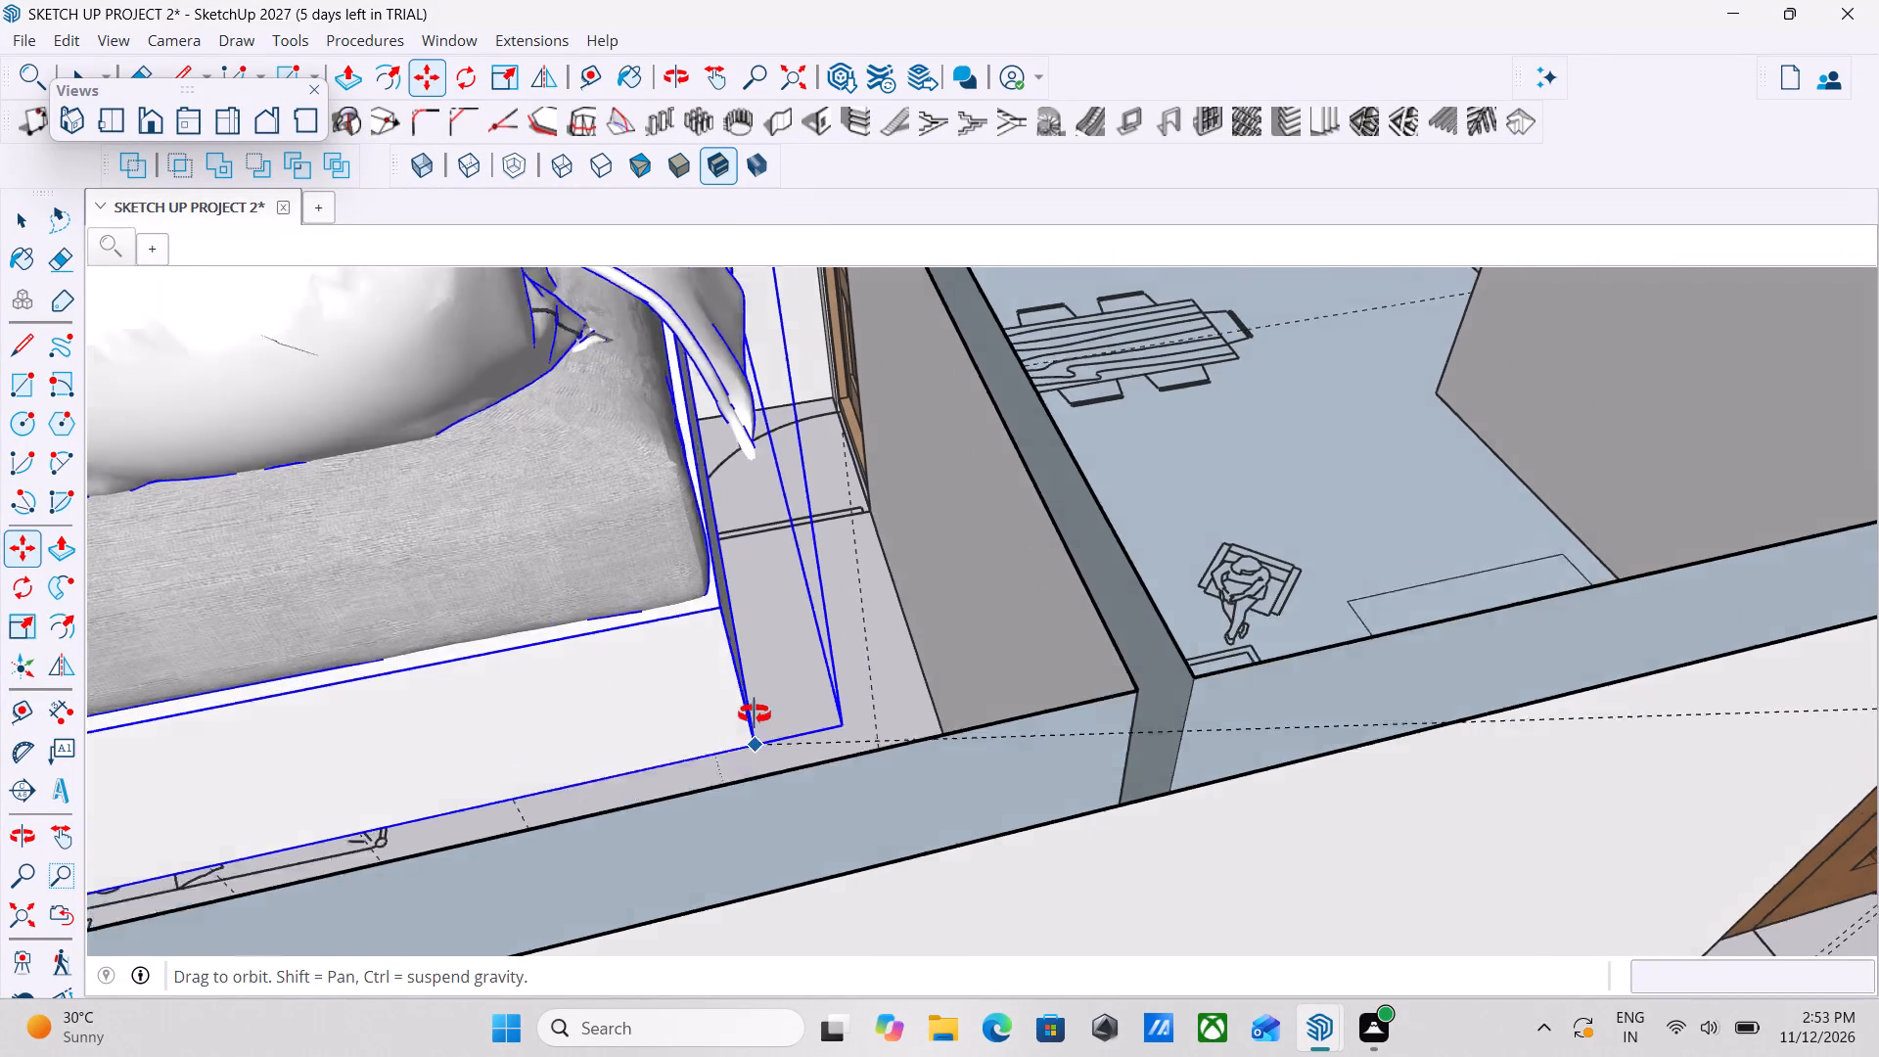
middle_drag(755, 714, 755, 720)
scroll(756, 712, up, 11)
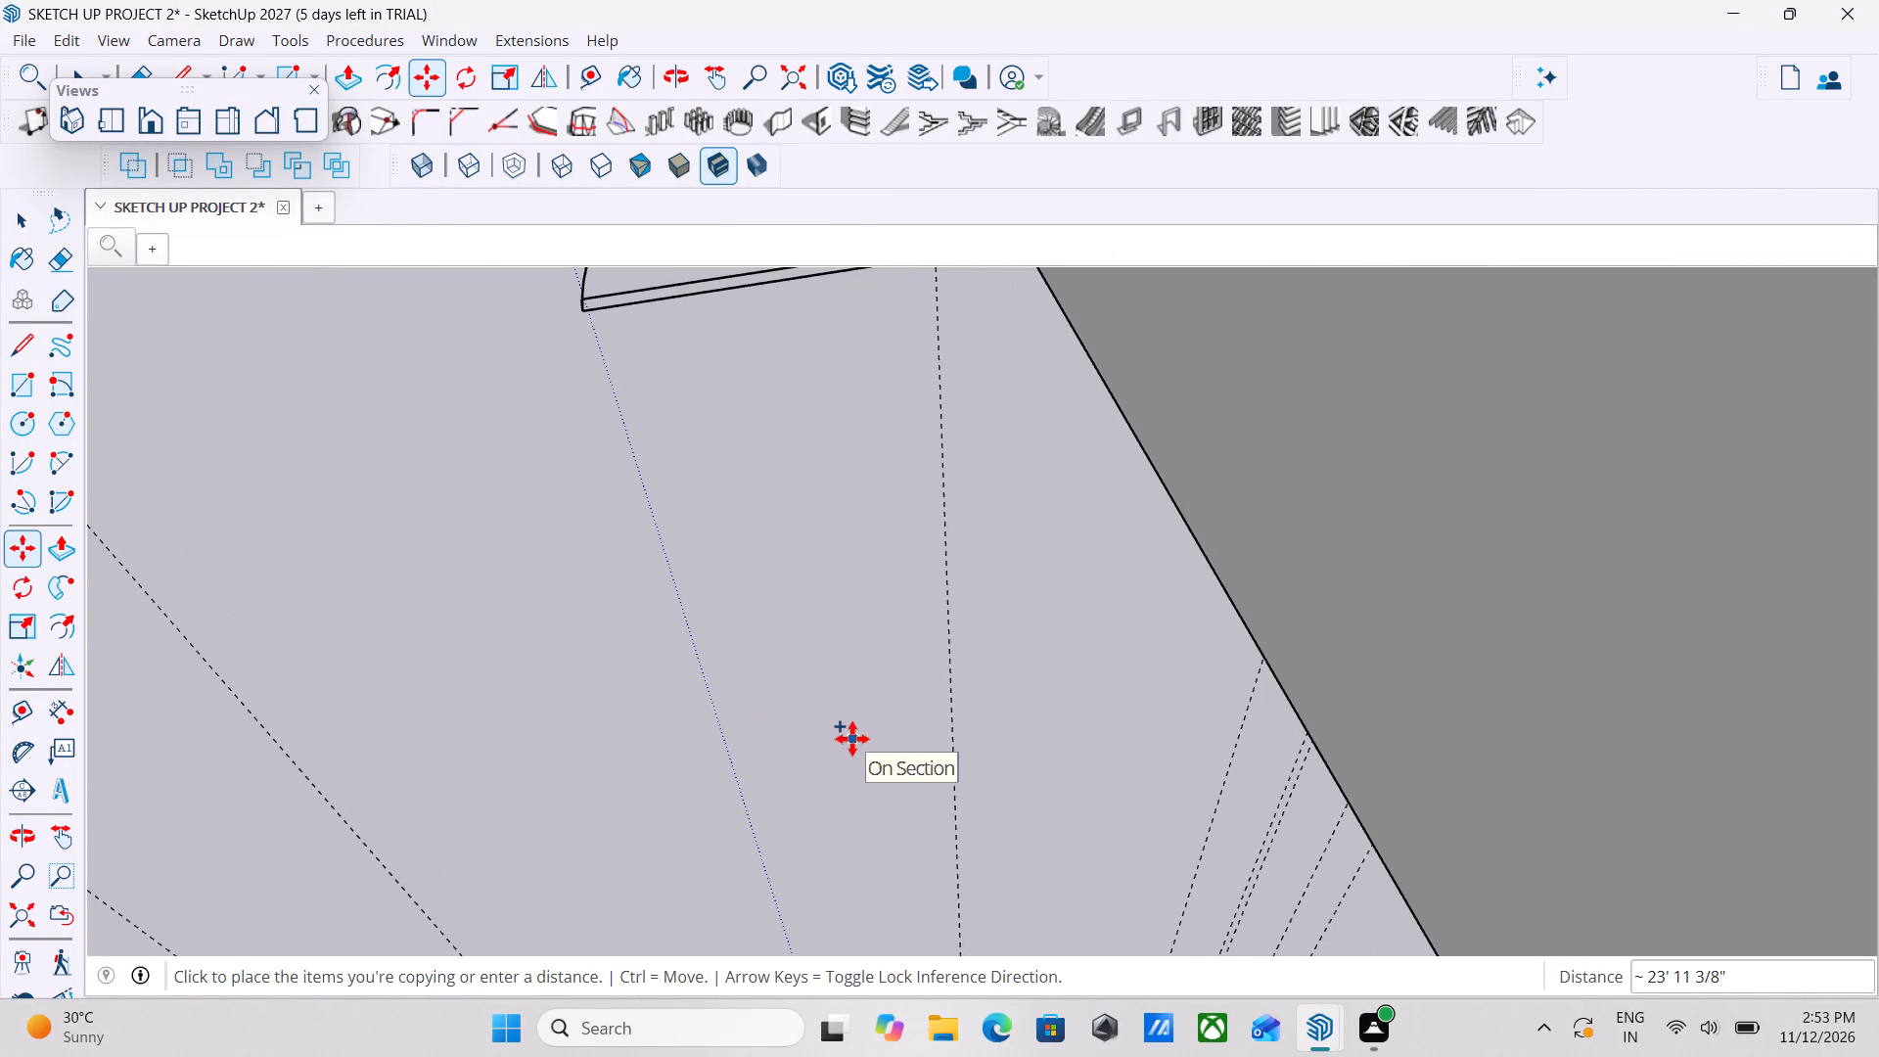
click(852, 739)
Examine the third bedroom and the whole house from above and below to find where the copied bed landed.
scroll(852, 739, down, 19)
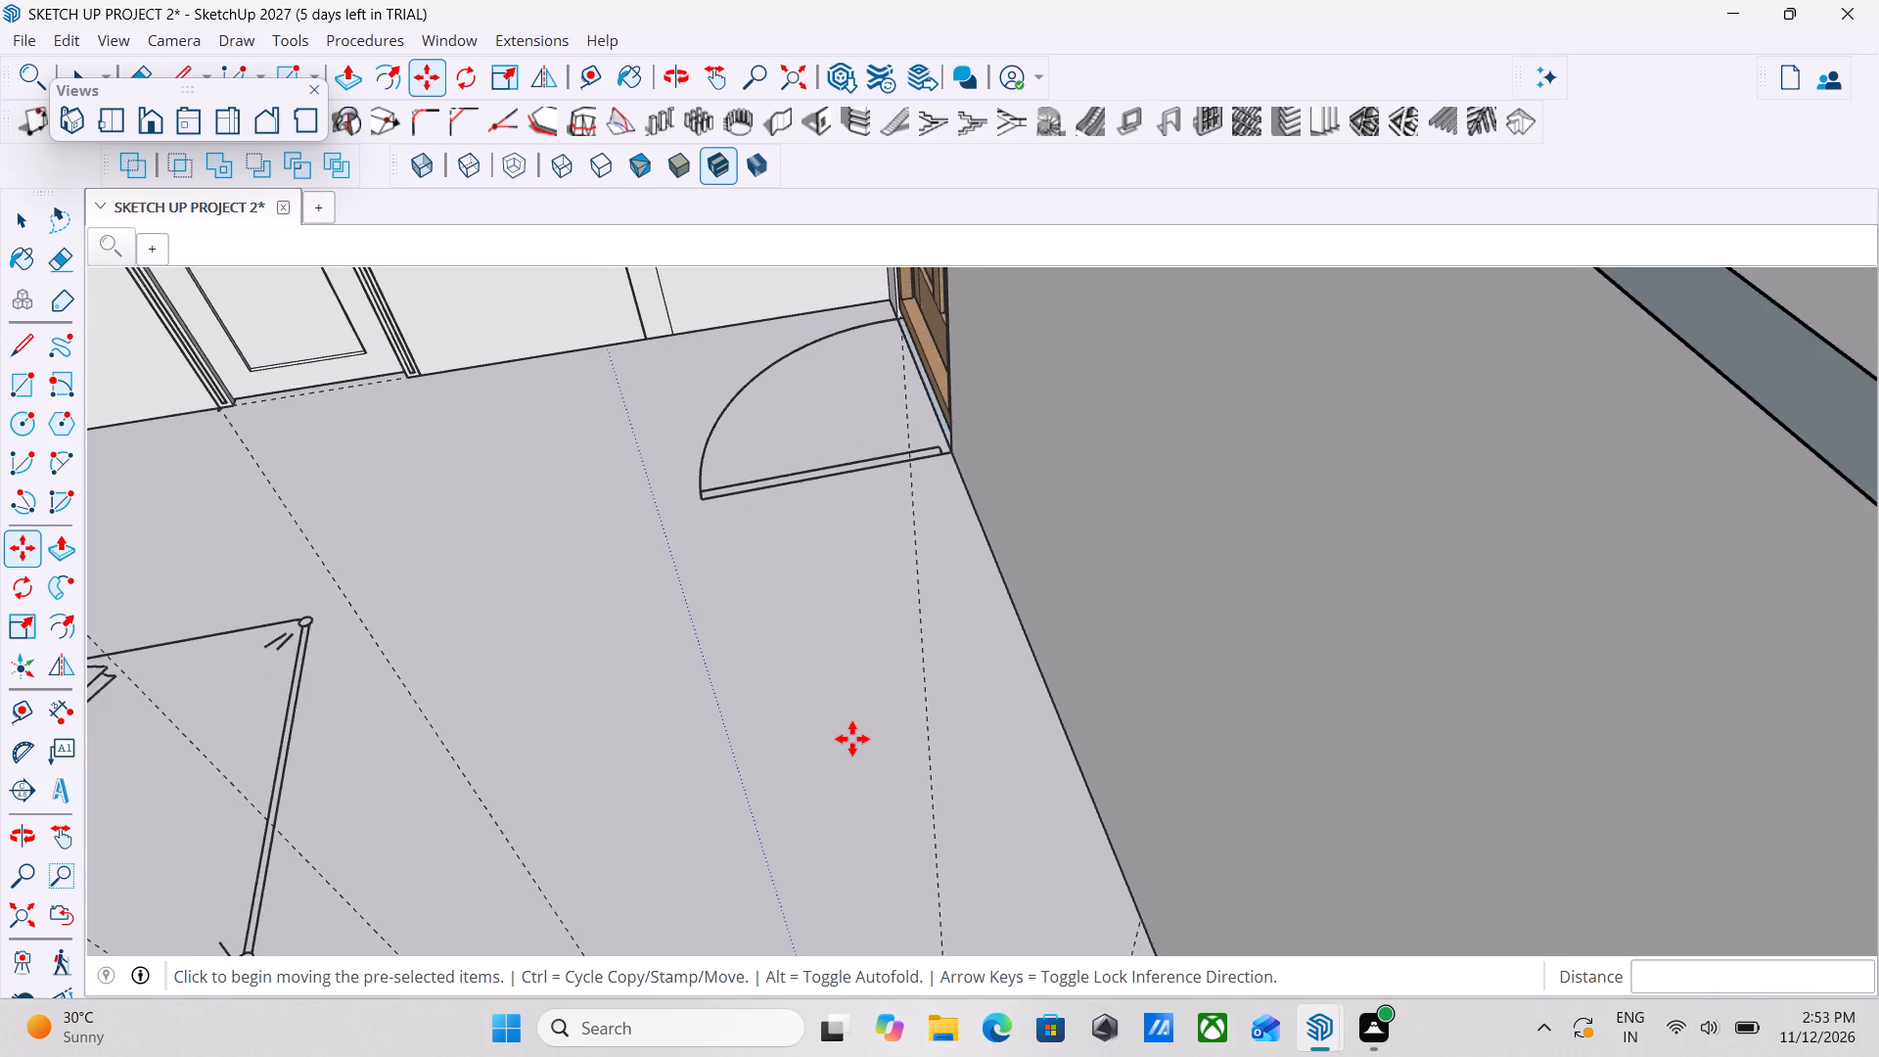
scroll(852, 739, down, 20)
scroll(852, 739, down, 17)
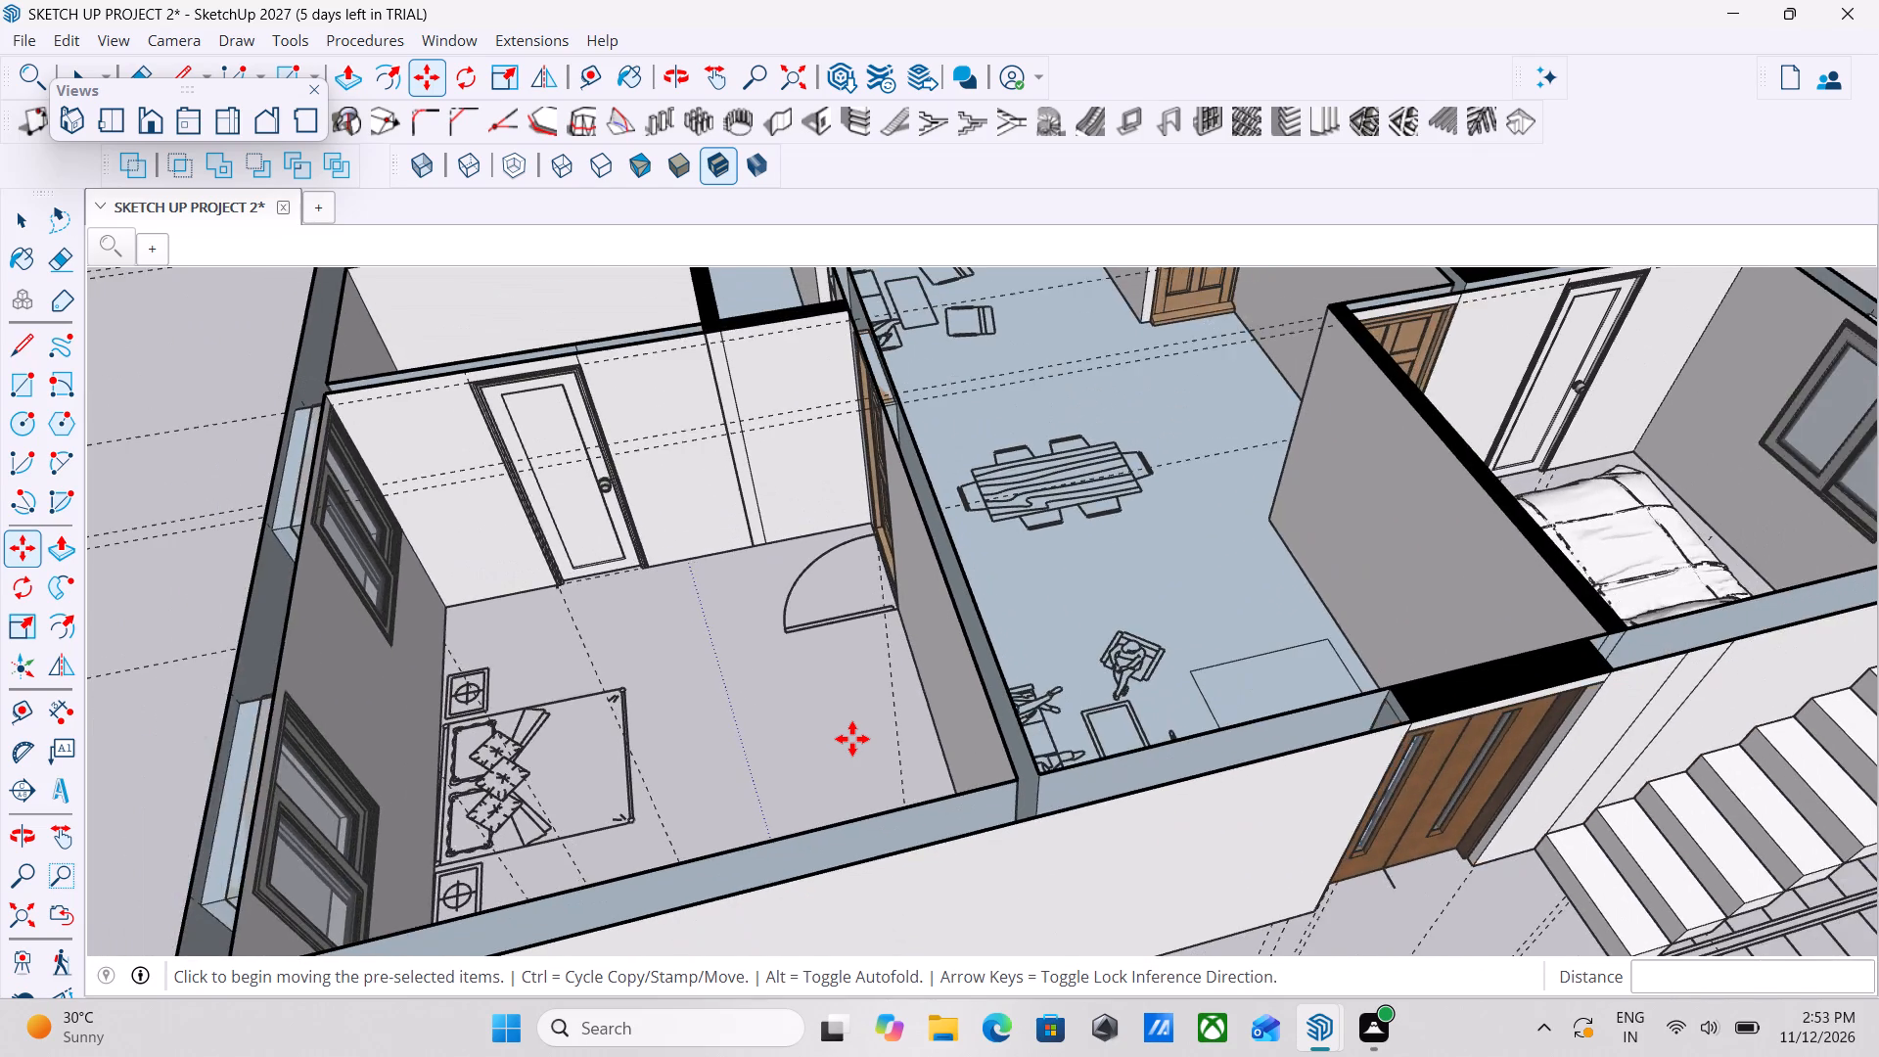
scroll(852, 739, down, 3)
middle_drag(802, 694, 771, 473)
middle_drag(756, 484, 712, 111)
middle_drag(712, 111, 678, 386)
scroll(678, 386, up, 1)
scroll(699, 388, down, 16)
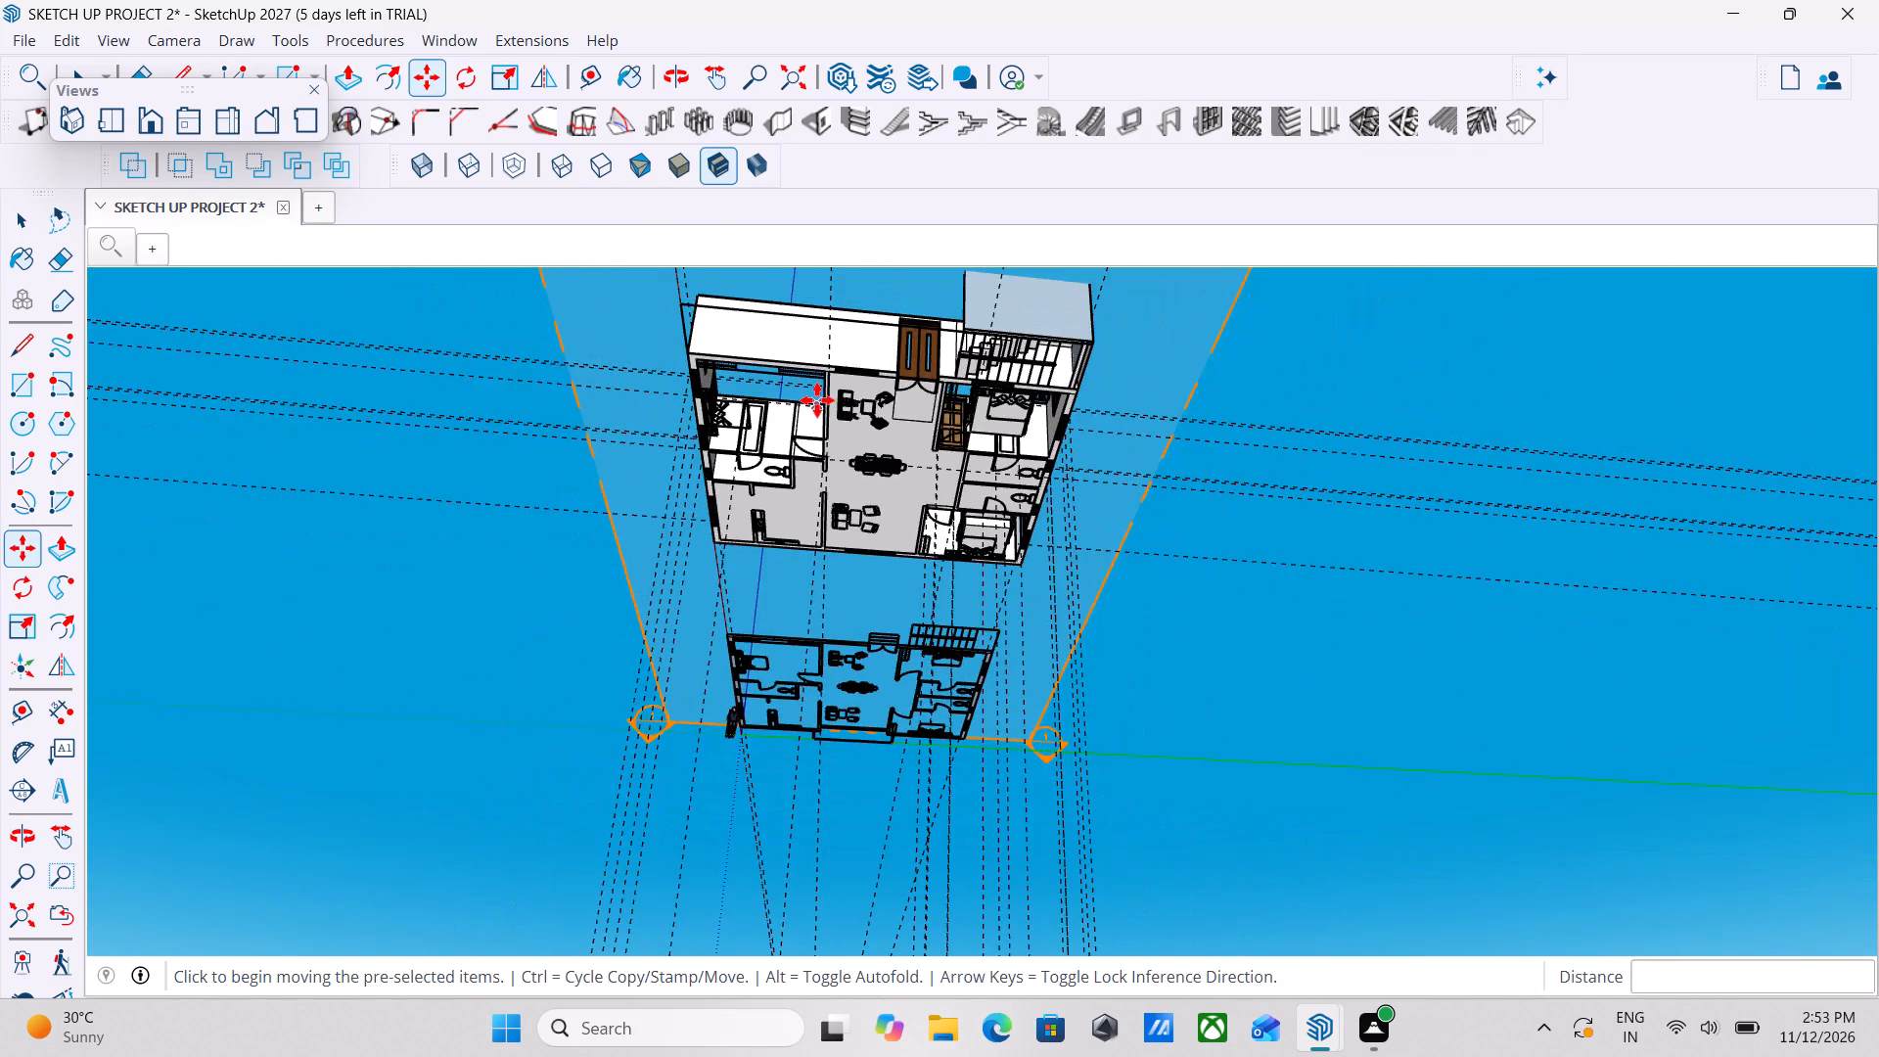
middle_drag(817, 400, 617, 872)
middle_drag(919, 746, 733, 841)
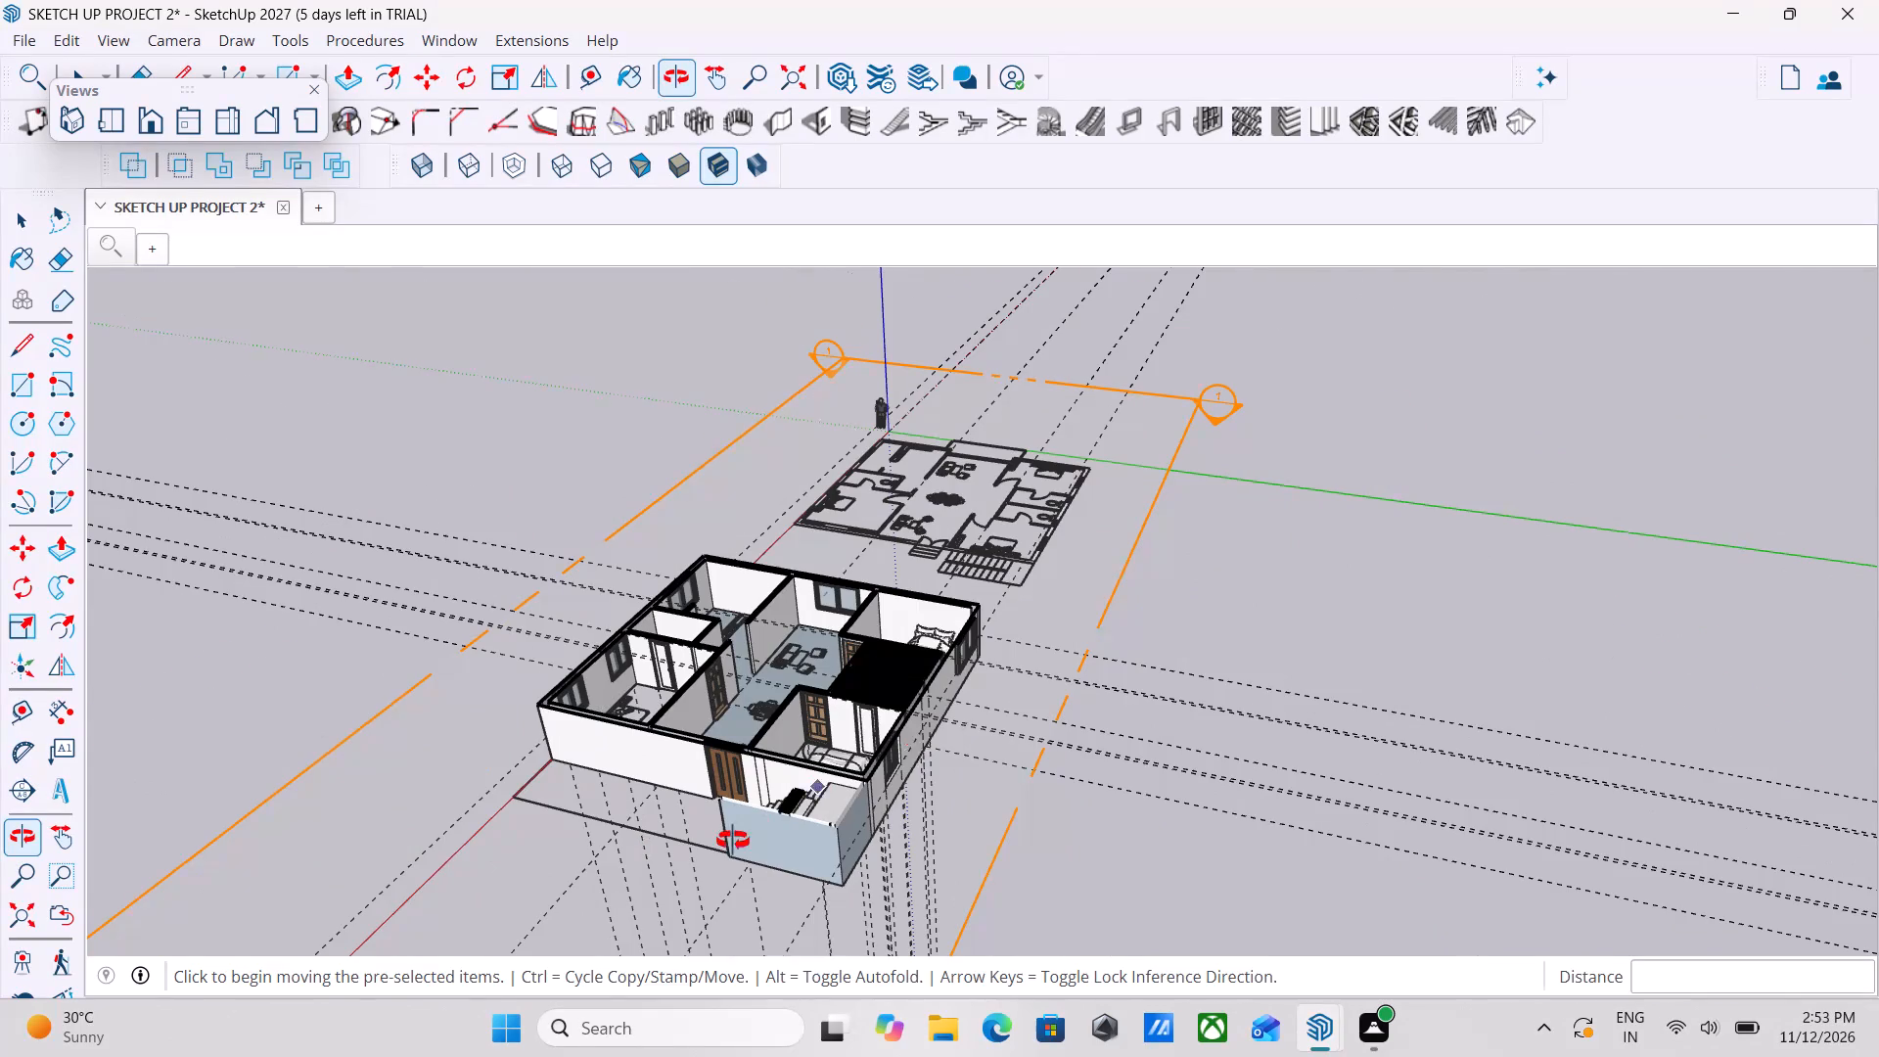
middle_drag(733, 841, 582, 869)
scroll(752, 488, up, 6)
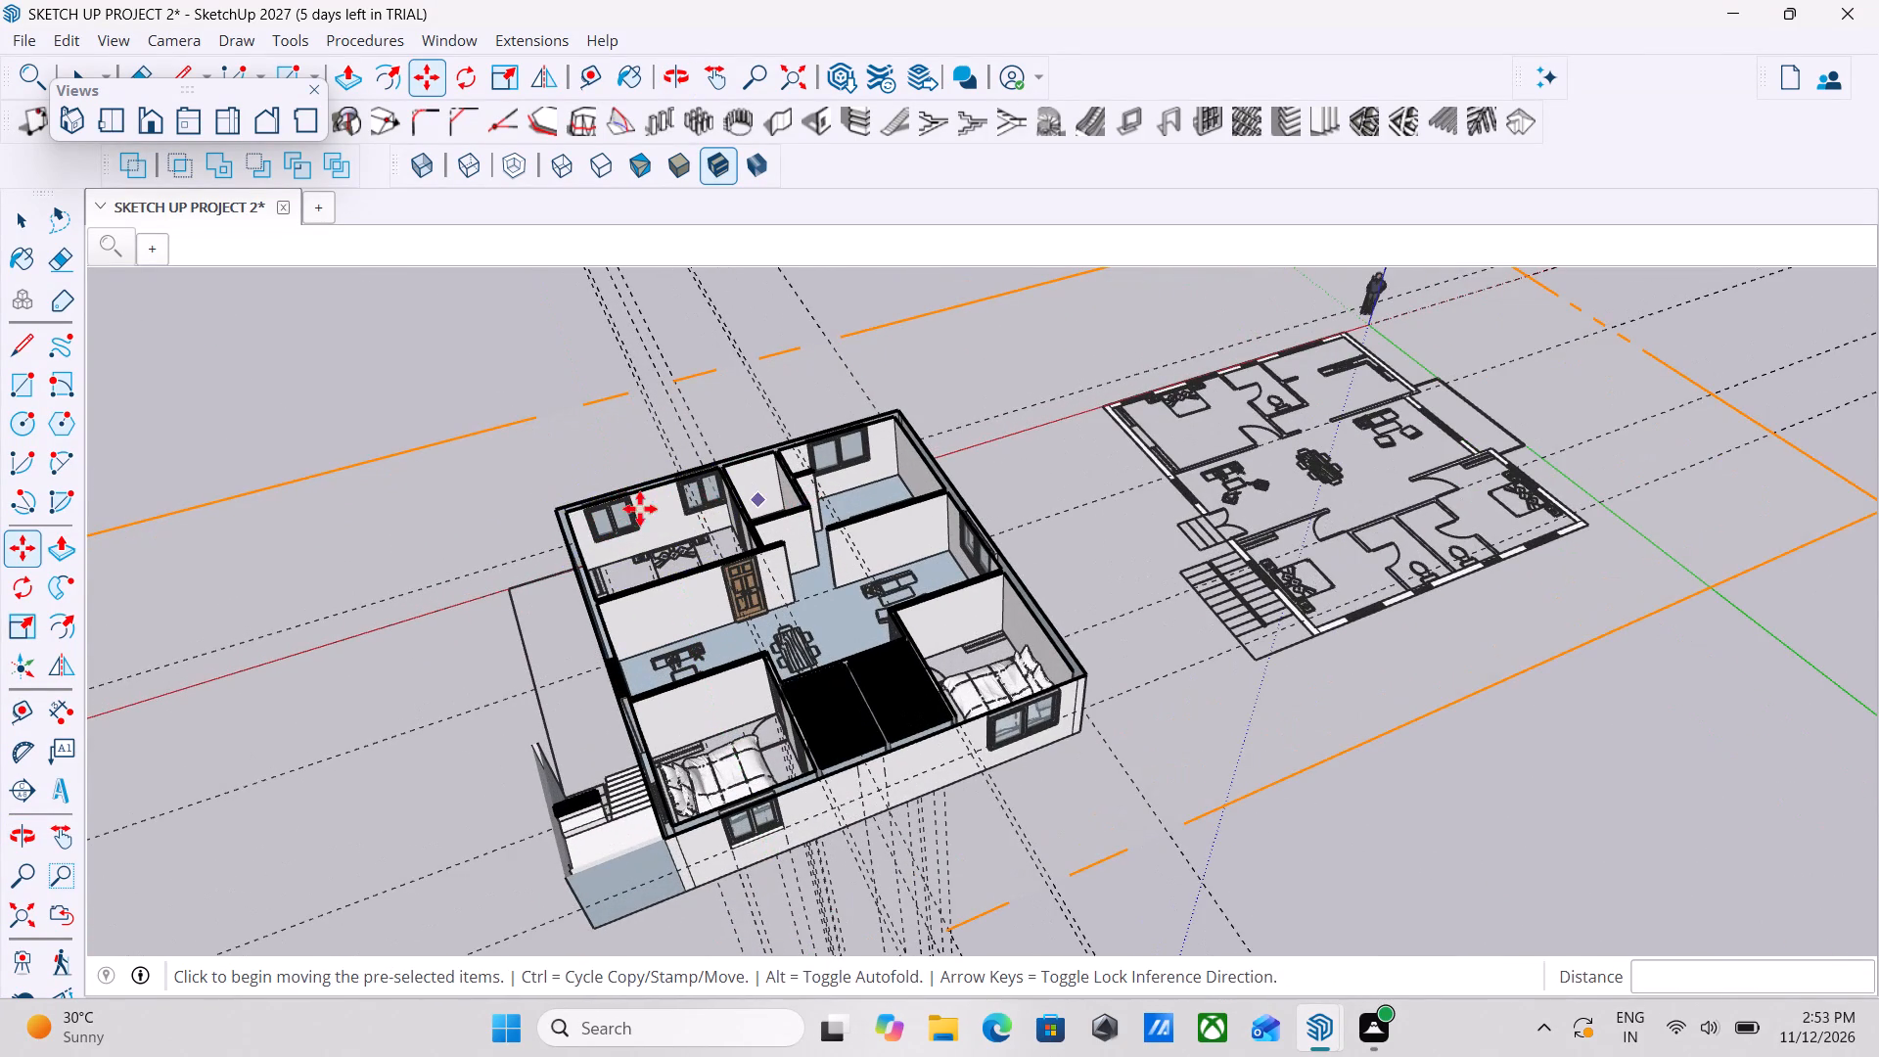
scroll(581, 522, down, 5)
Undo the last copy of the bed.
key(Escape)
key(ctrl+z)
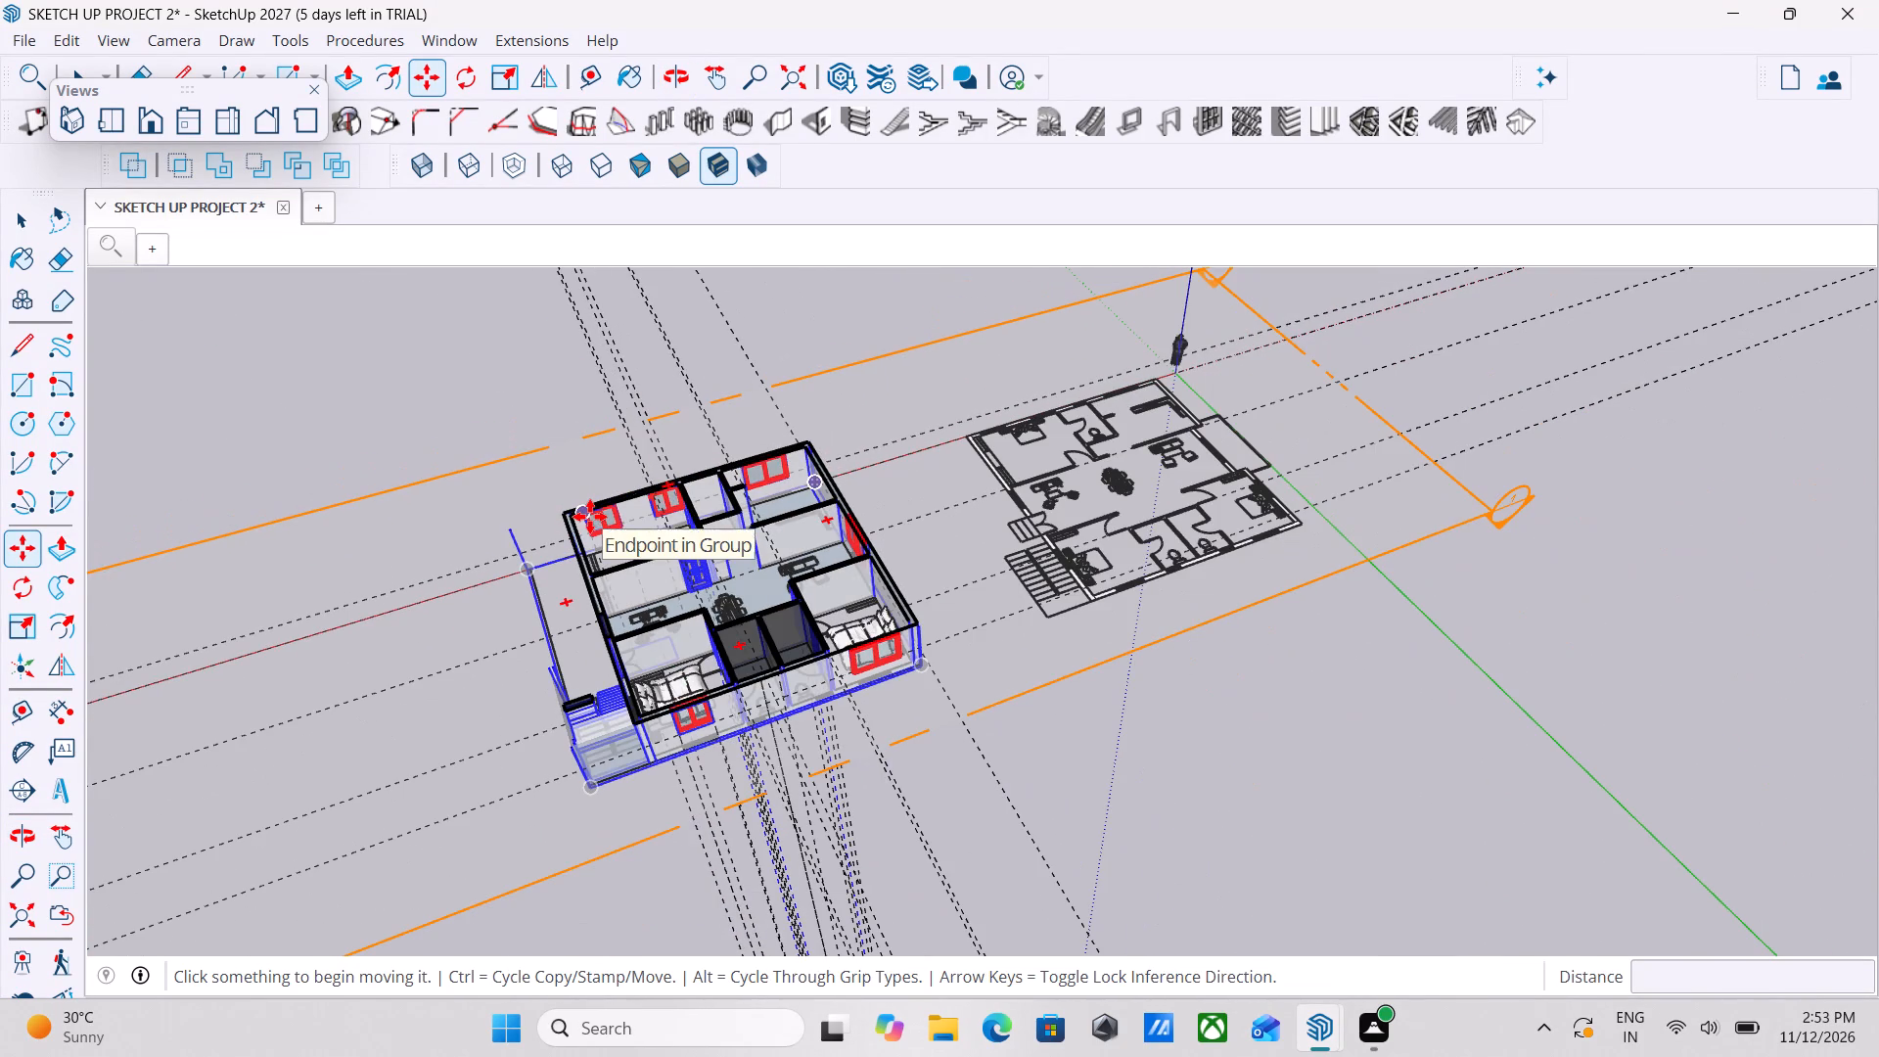
Examine the section-cut ground floor and its bedrooms from several sides to check the furniture placed so far.
middle_drag(772, 528, 1026, 715)
scroll(834, 589, up, 1)
key(Escape)
middle_drag(870, 549, 1014, 338)
middle_drag(782, 571, 1243, 349)
middle_drag(983, 507, 714, 578)
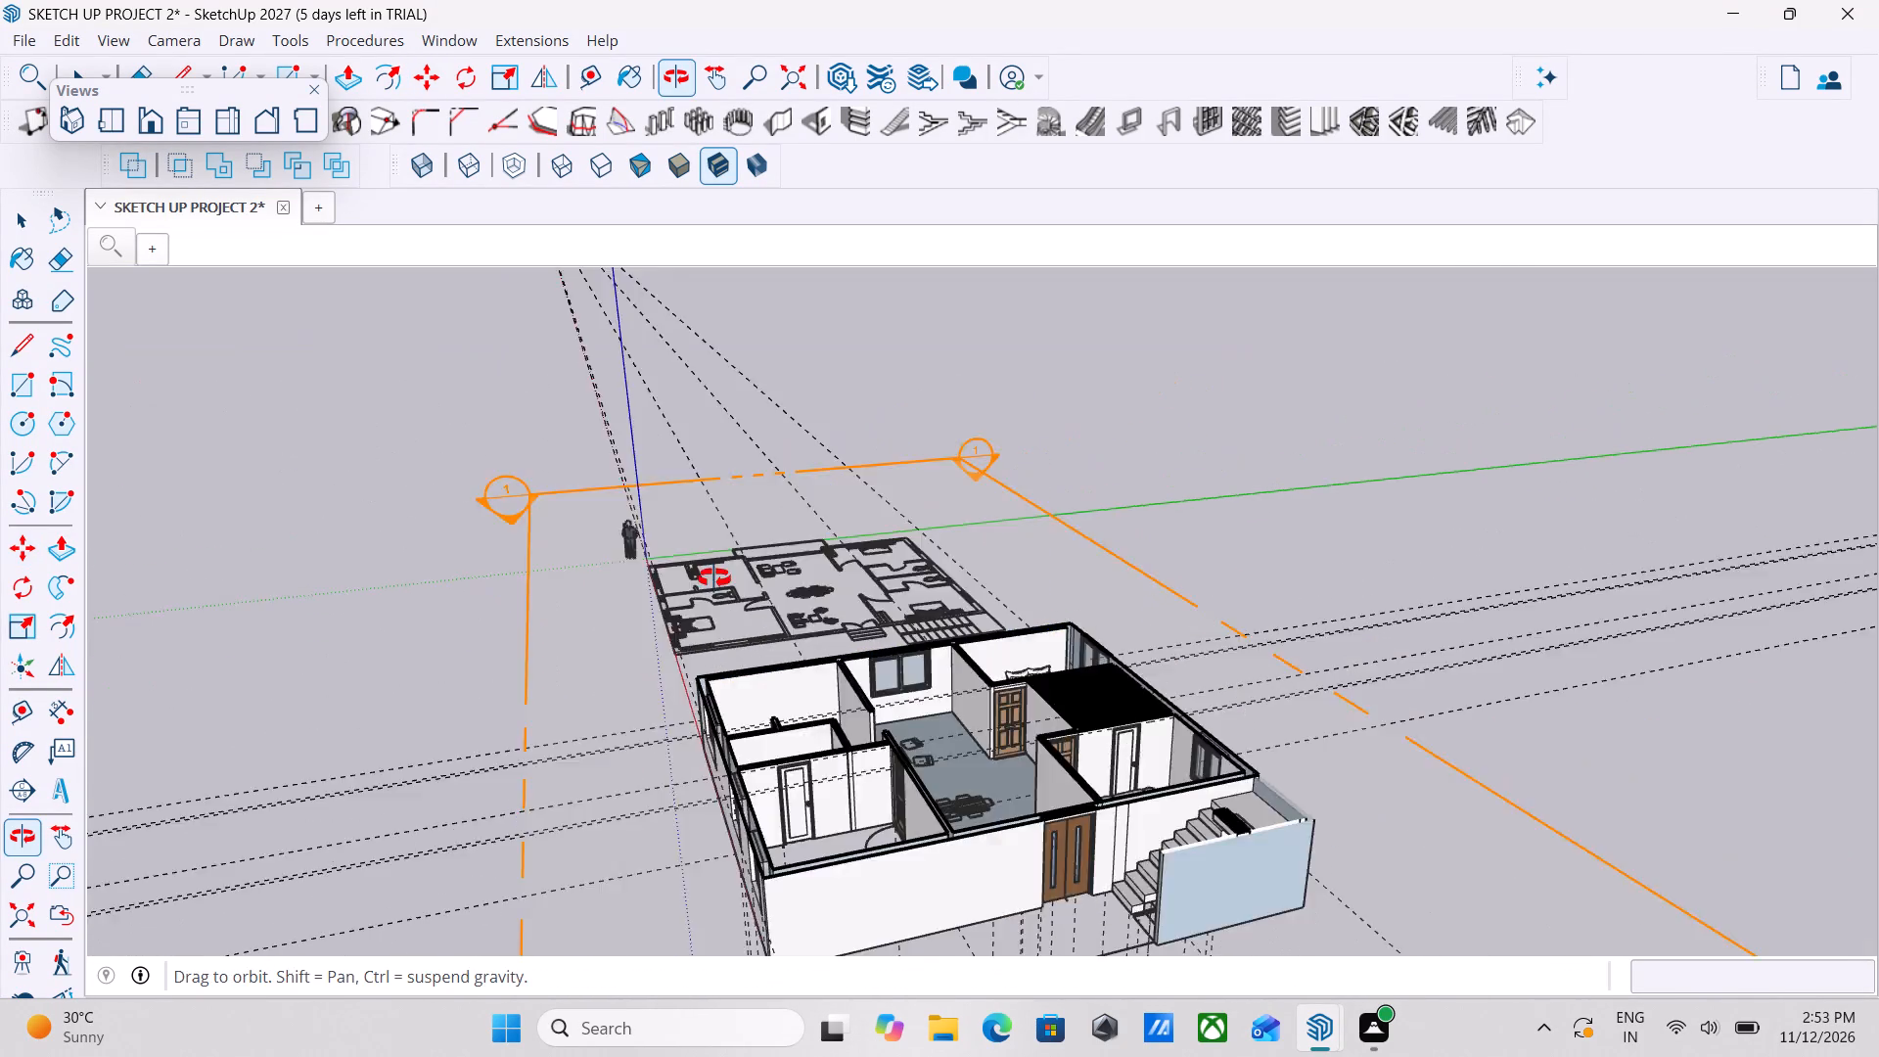
middle_drag(714, 578, 504, 562)
scroll(495, 560, up, 1)
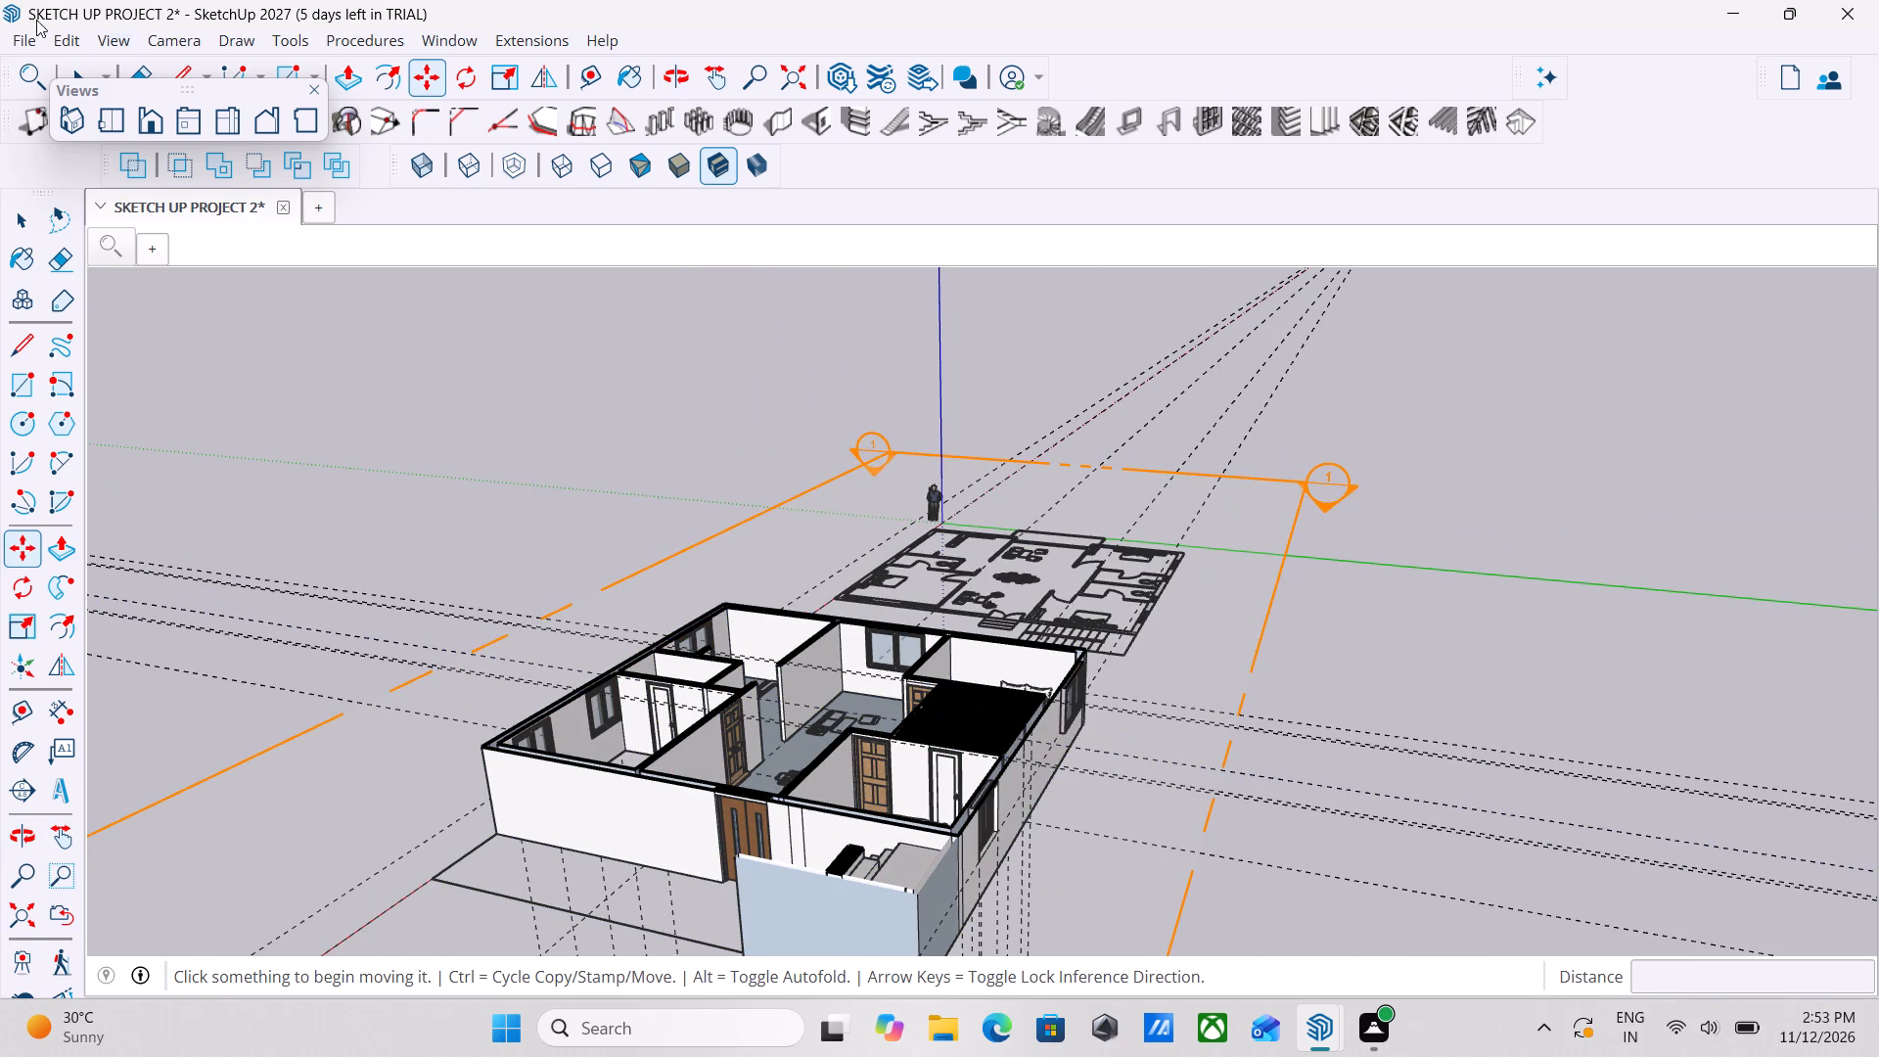
scroll(1054, 673, up, 2)
Examine the section-cut ground floor and its two furnished bedrooms from the side and from above.
key(space)
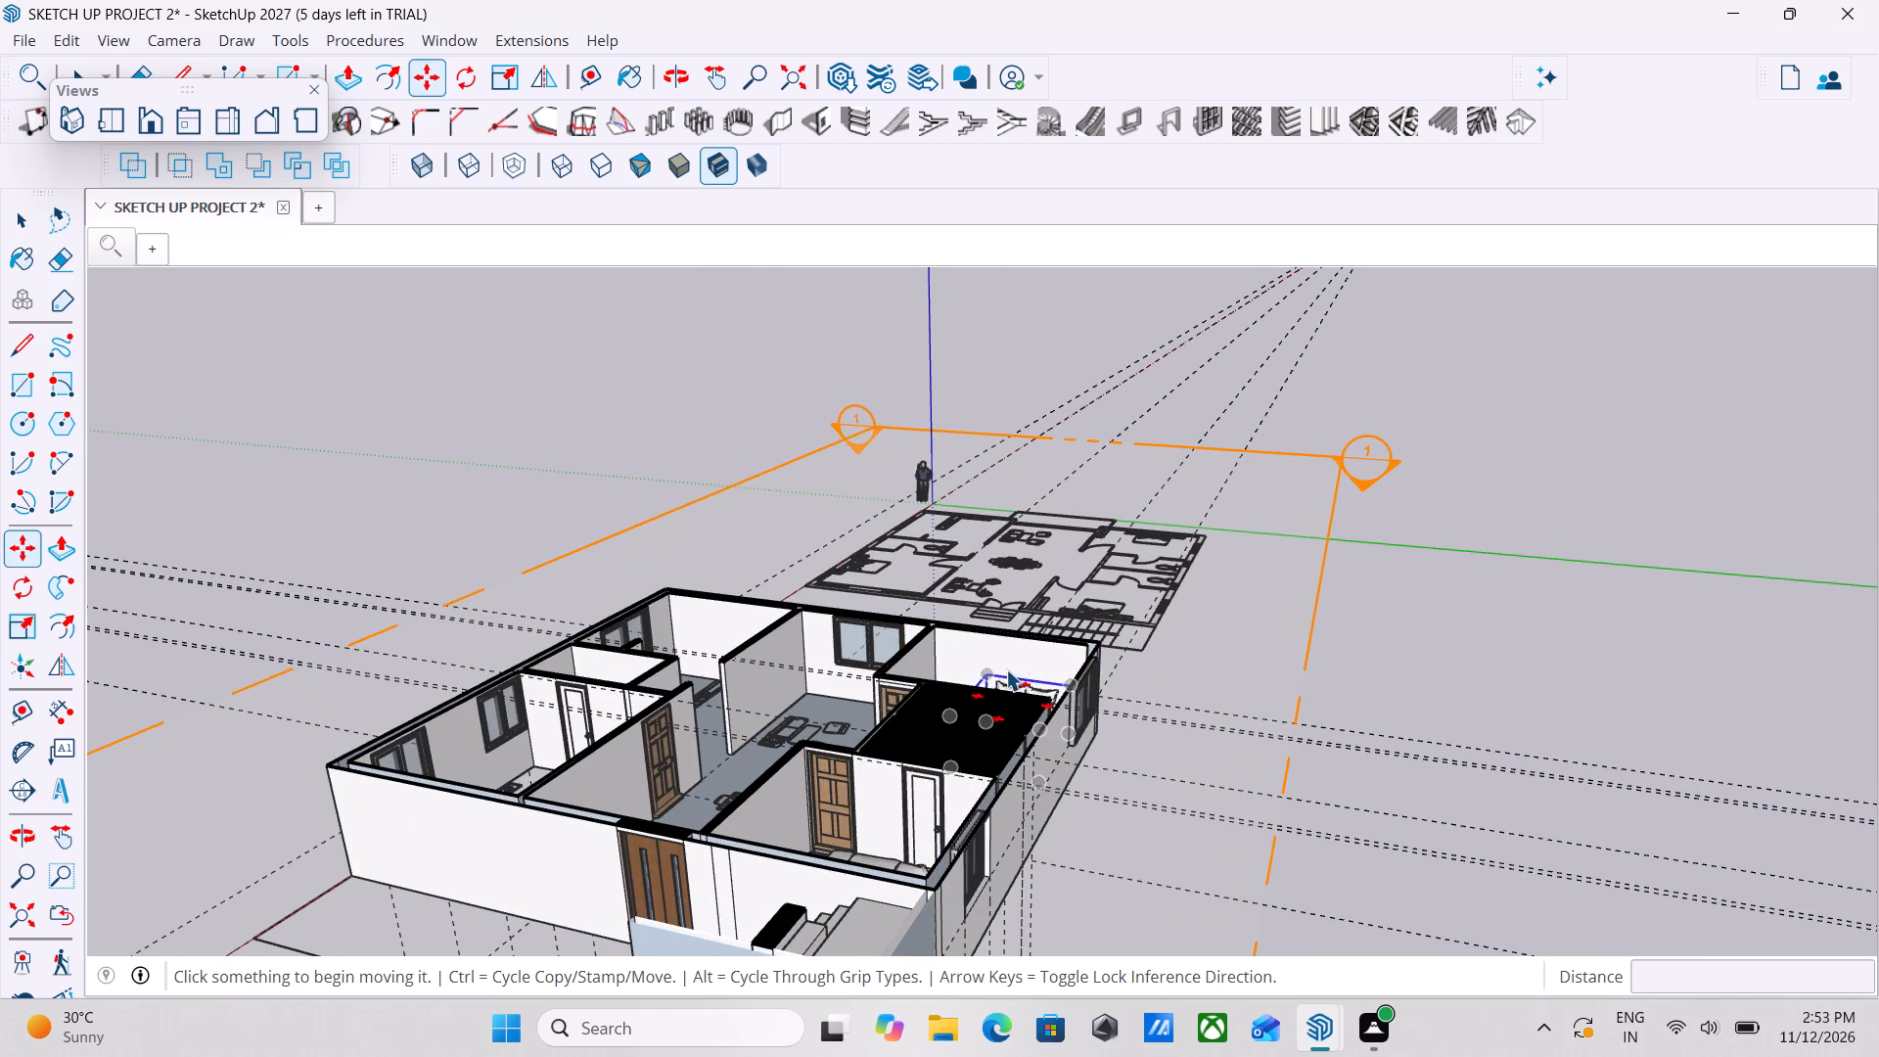
key(space)
middle_drag(961, 681, 1749, 869)
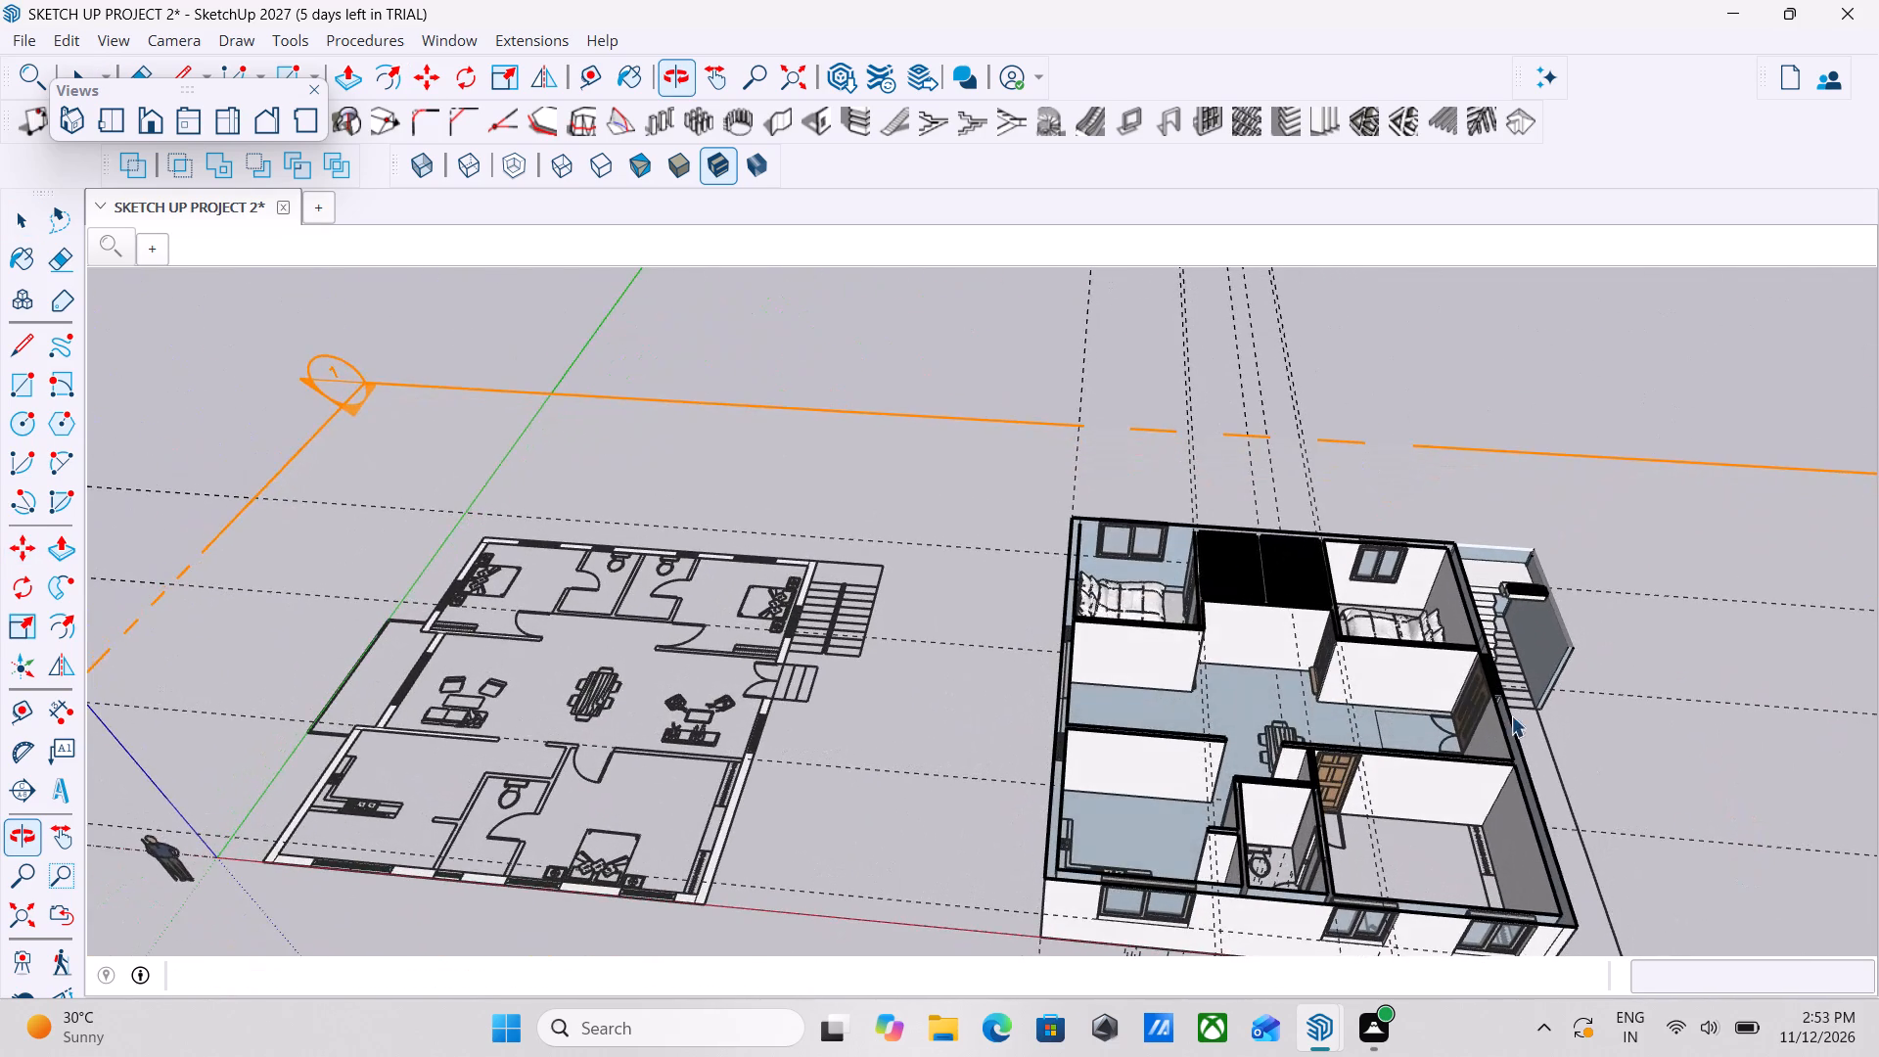
middle_drag(1480, 704, 1504, 824)
middle_drag(1148, 698, 1229, 925)
scroll(1390, 613, up, 2)
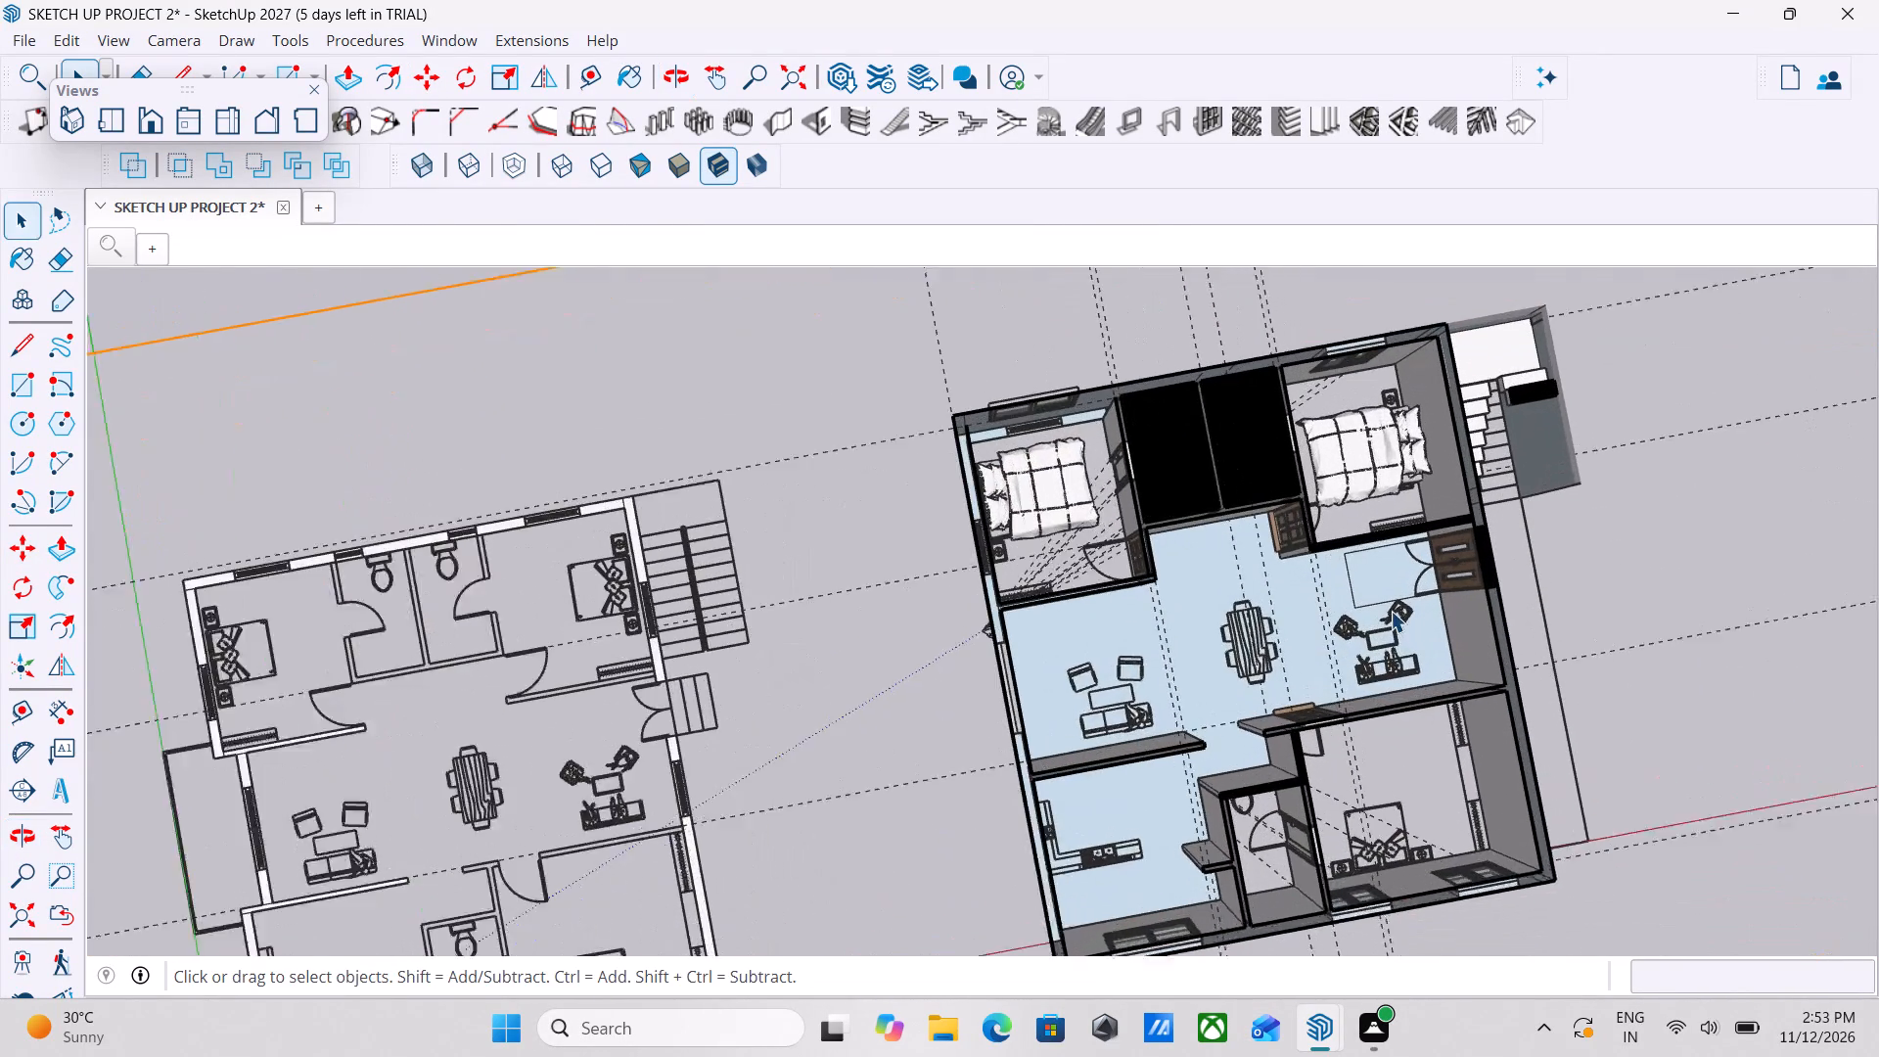
scroll(1391, 611, up, 1)
scroll(1439, 384, up, 4)
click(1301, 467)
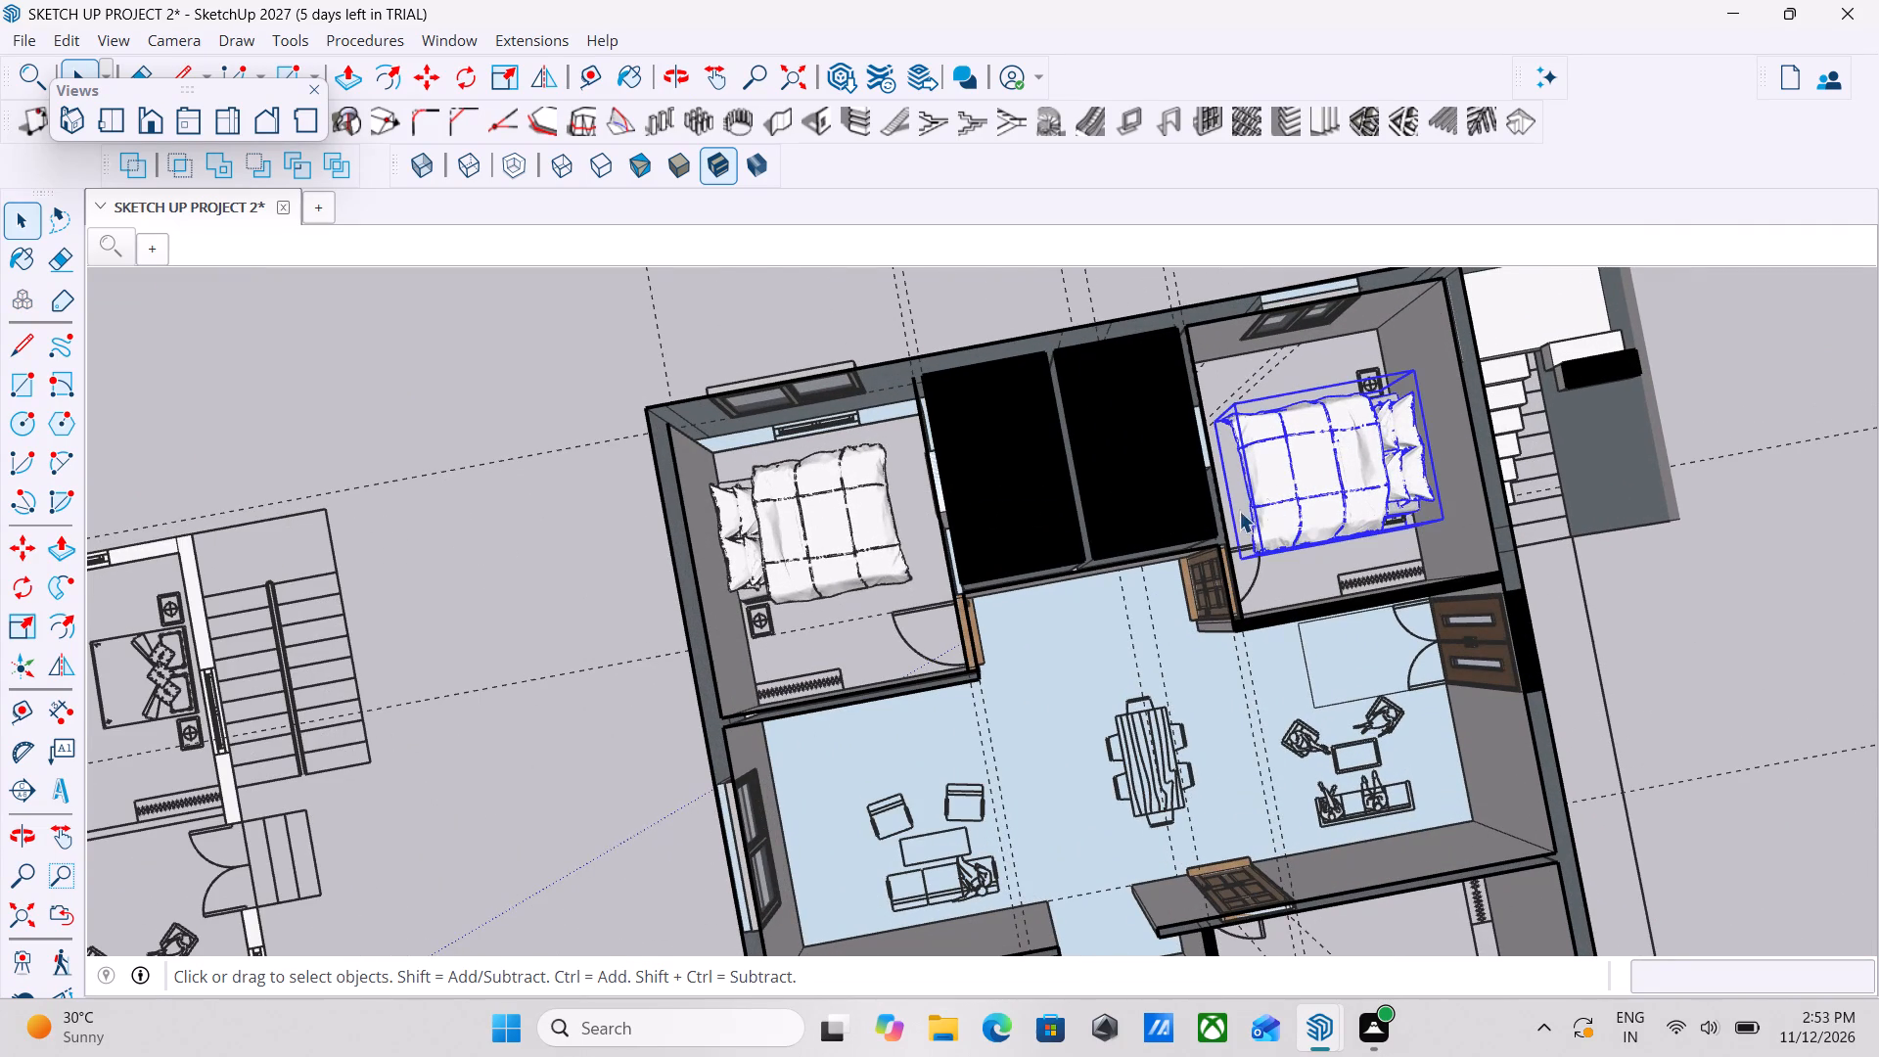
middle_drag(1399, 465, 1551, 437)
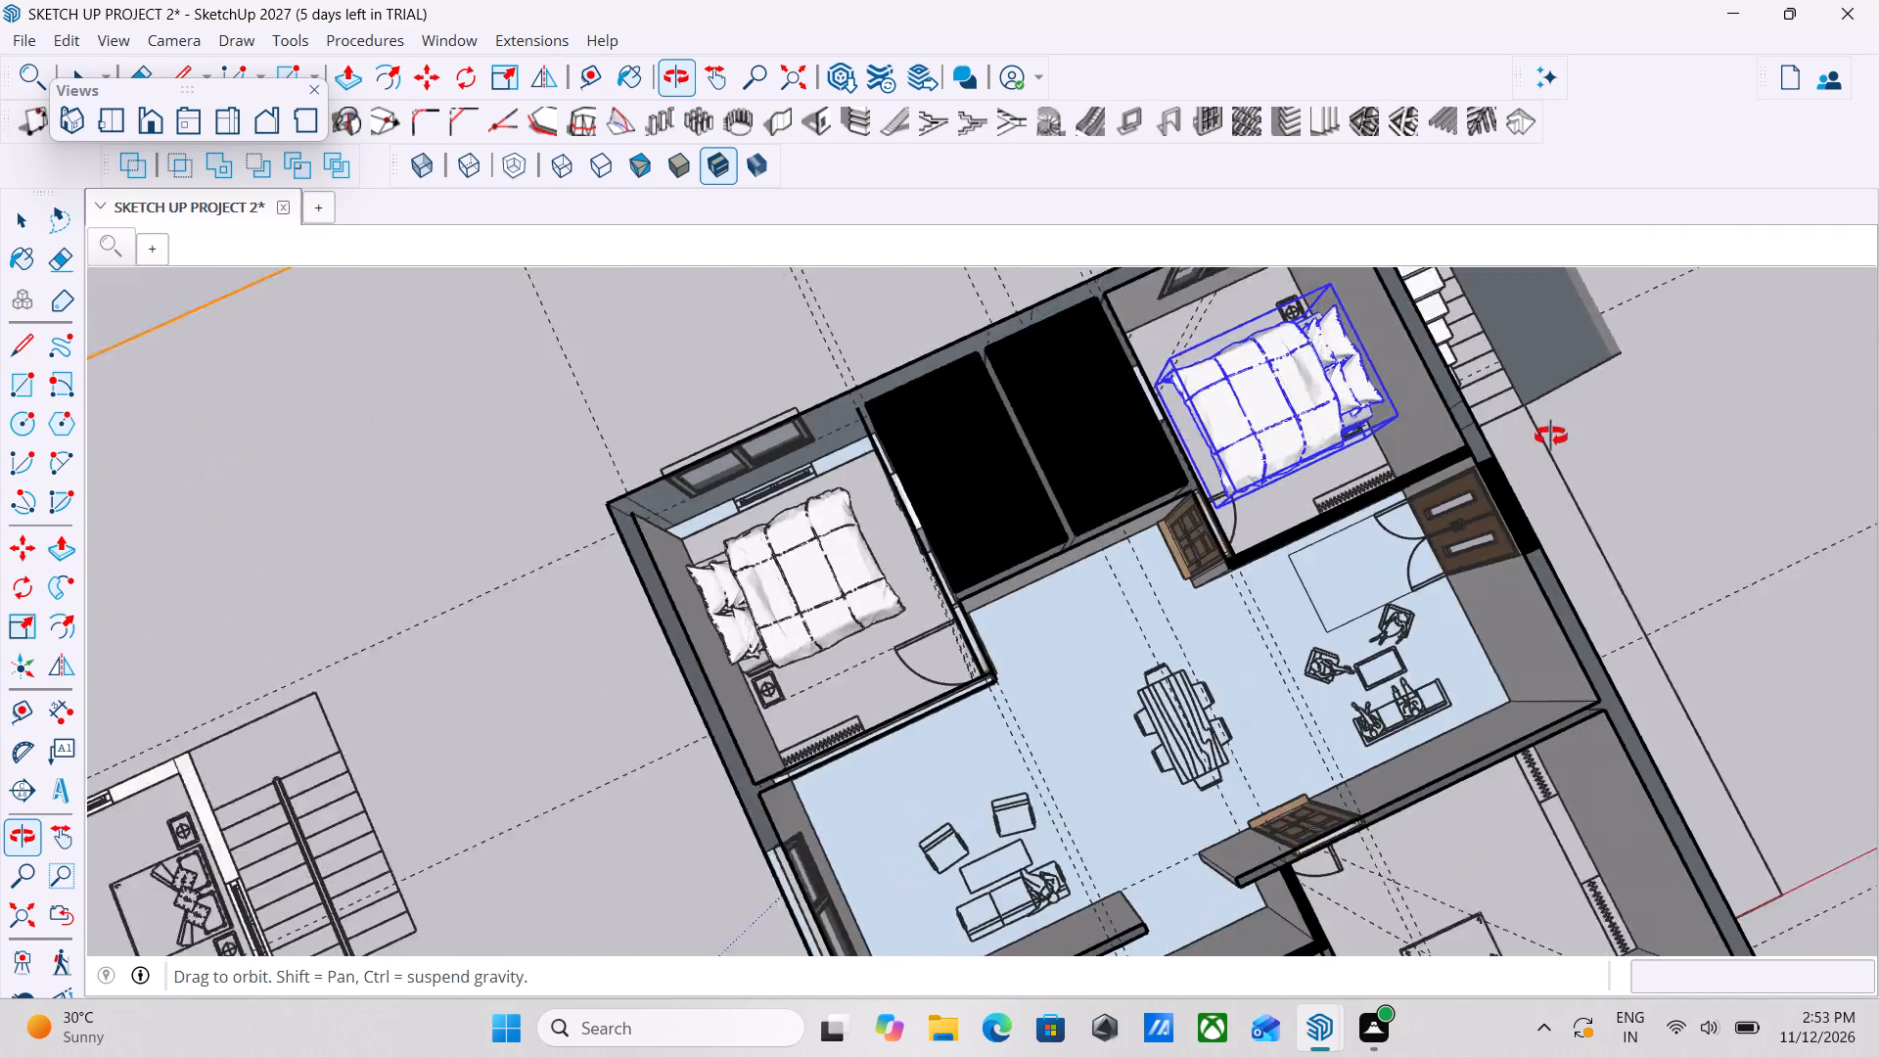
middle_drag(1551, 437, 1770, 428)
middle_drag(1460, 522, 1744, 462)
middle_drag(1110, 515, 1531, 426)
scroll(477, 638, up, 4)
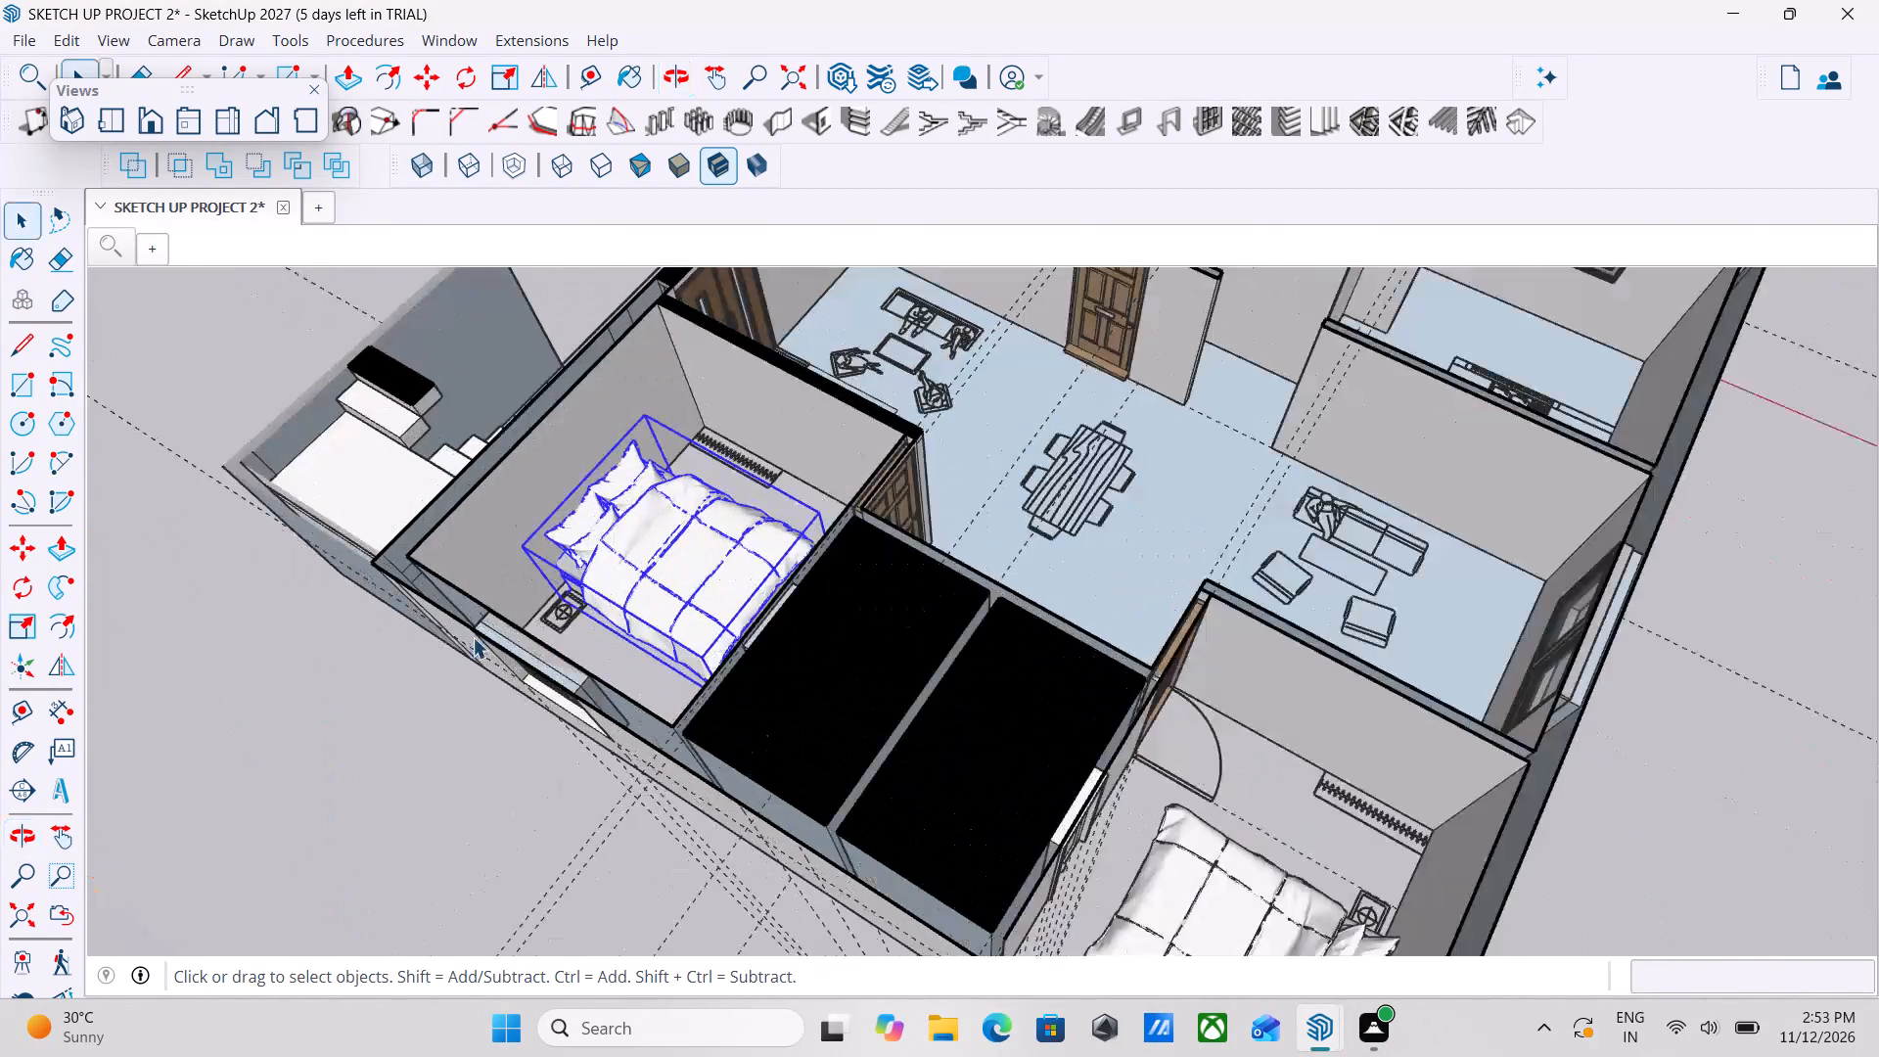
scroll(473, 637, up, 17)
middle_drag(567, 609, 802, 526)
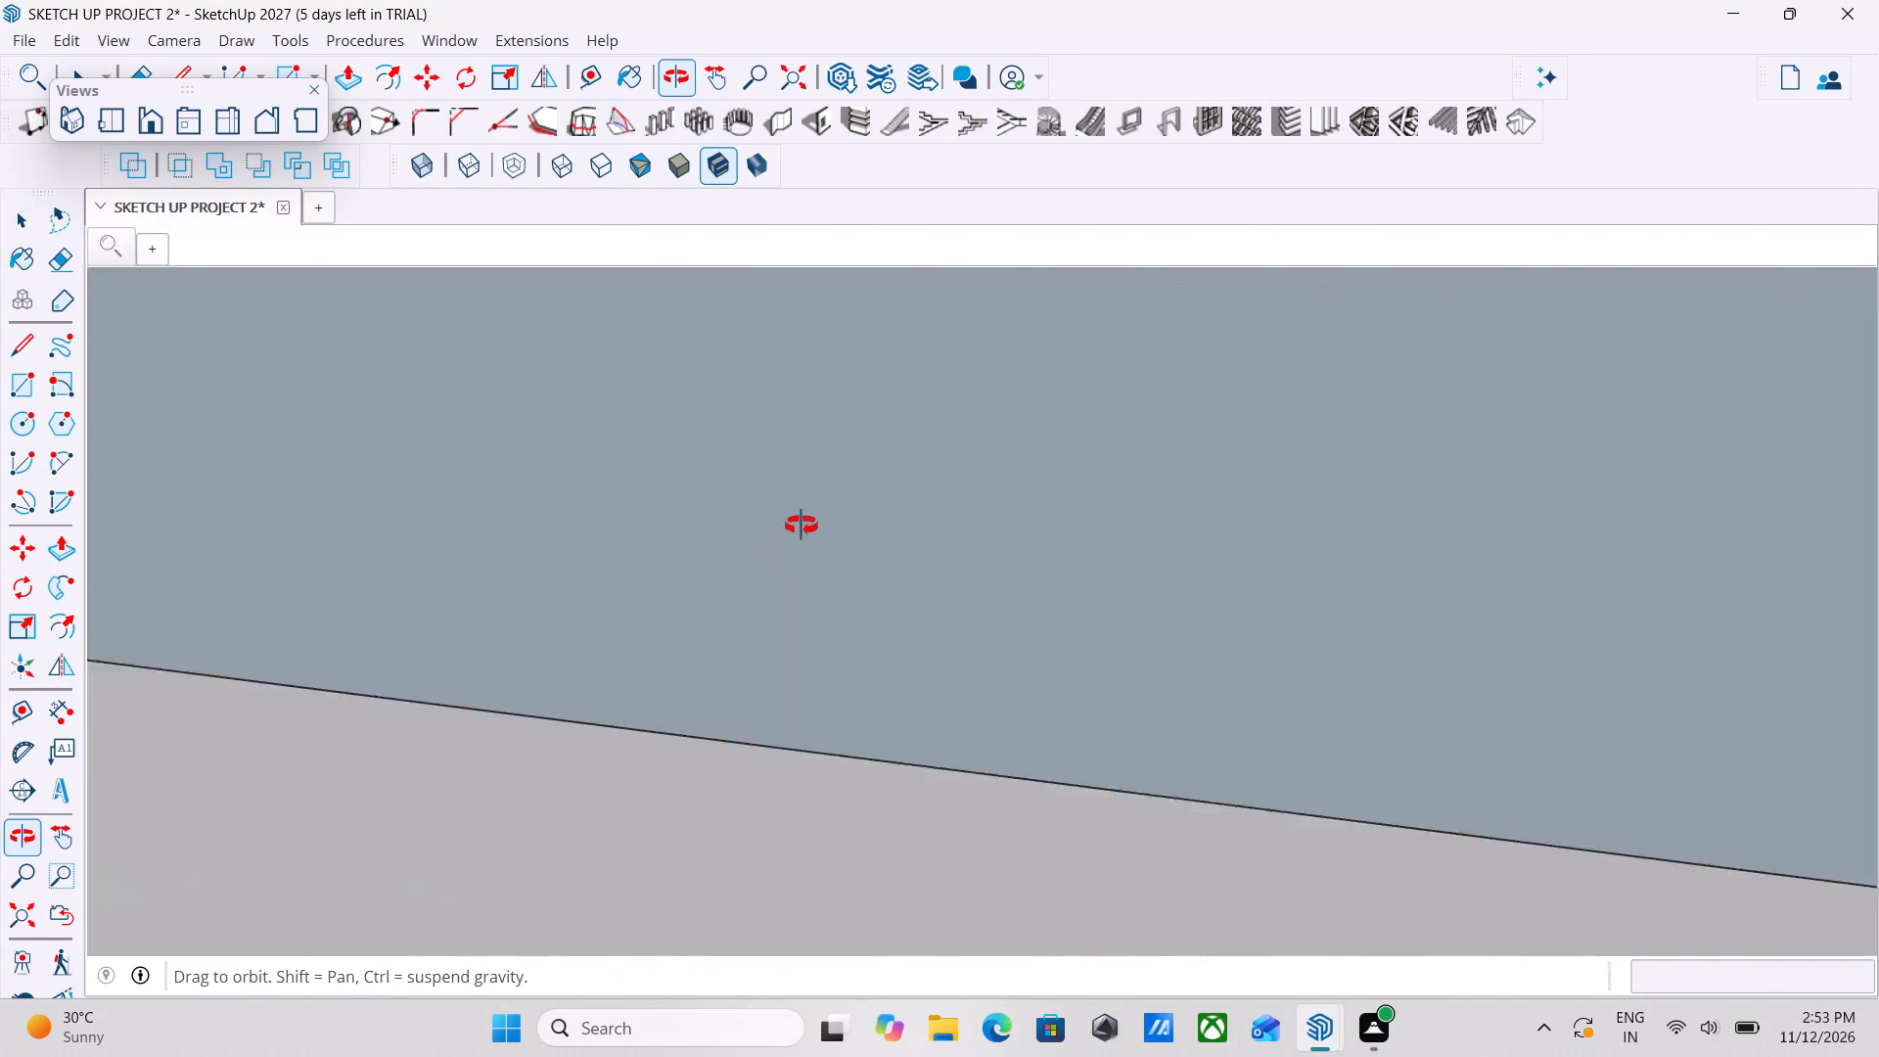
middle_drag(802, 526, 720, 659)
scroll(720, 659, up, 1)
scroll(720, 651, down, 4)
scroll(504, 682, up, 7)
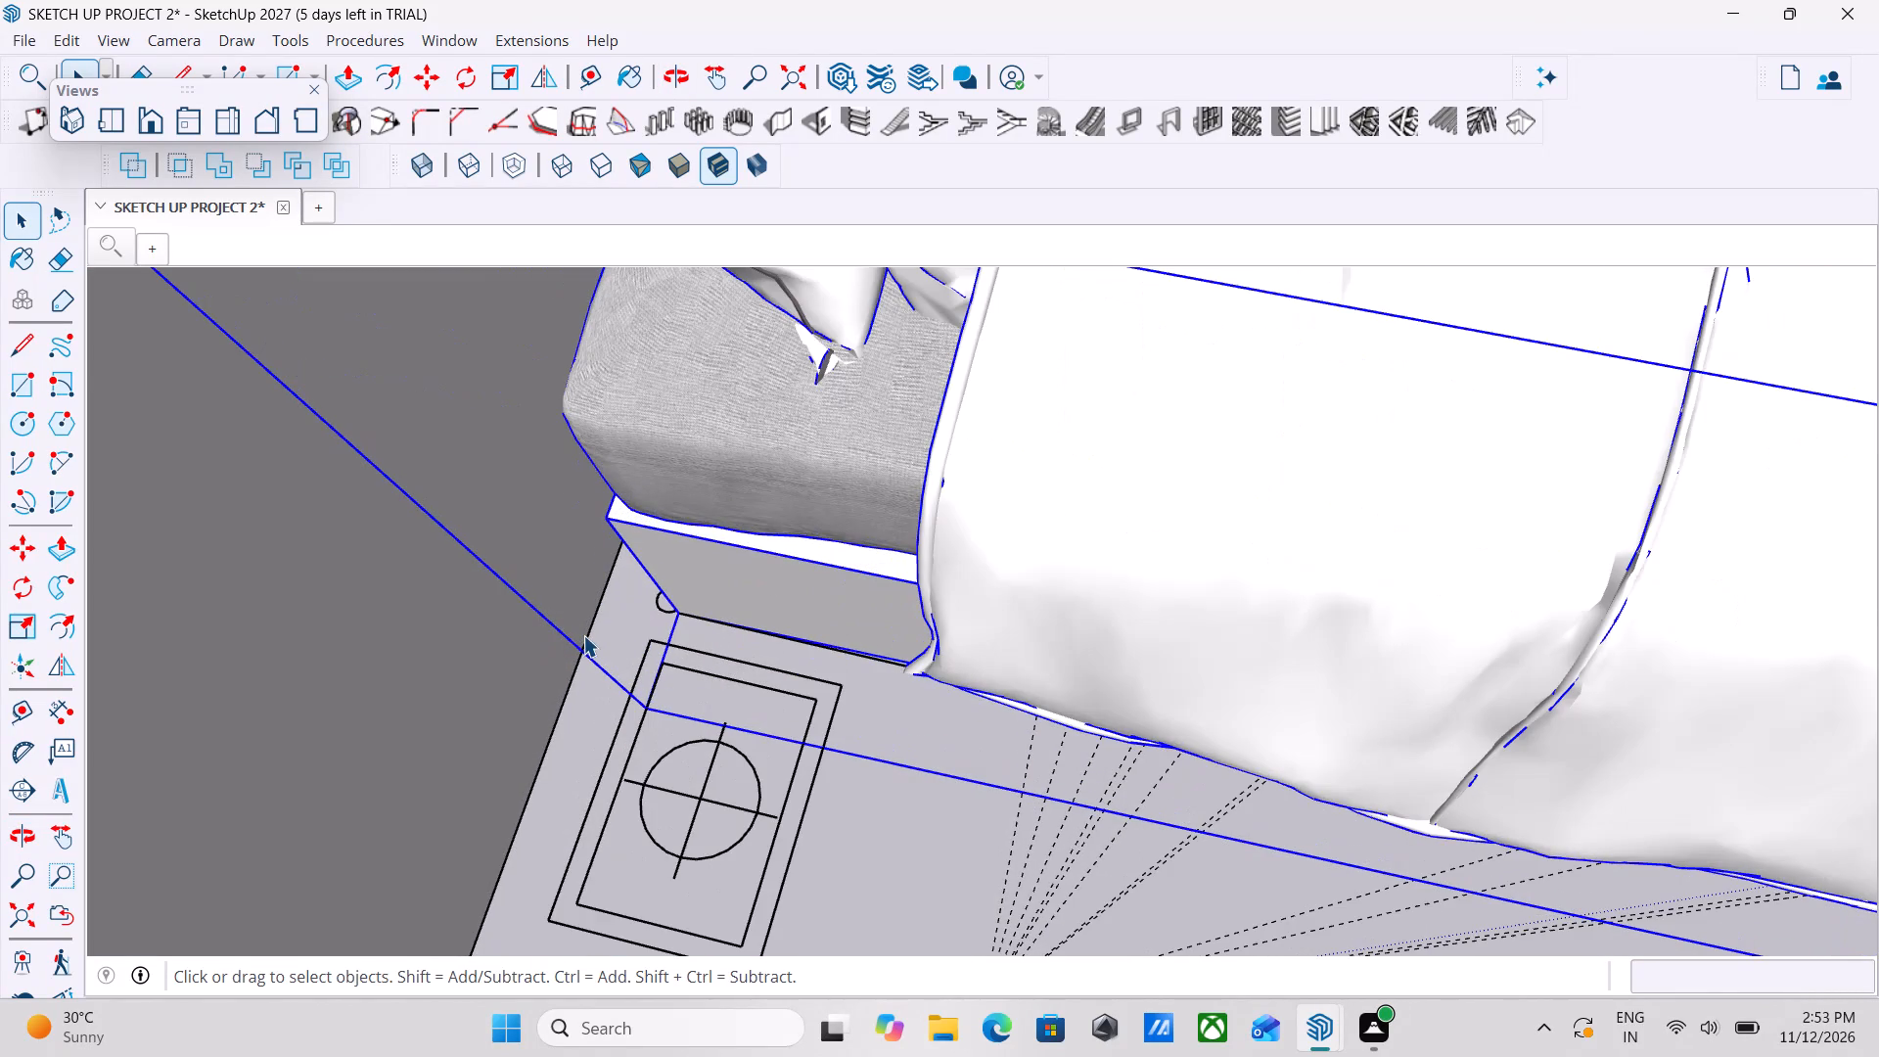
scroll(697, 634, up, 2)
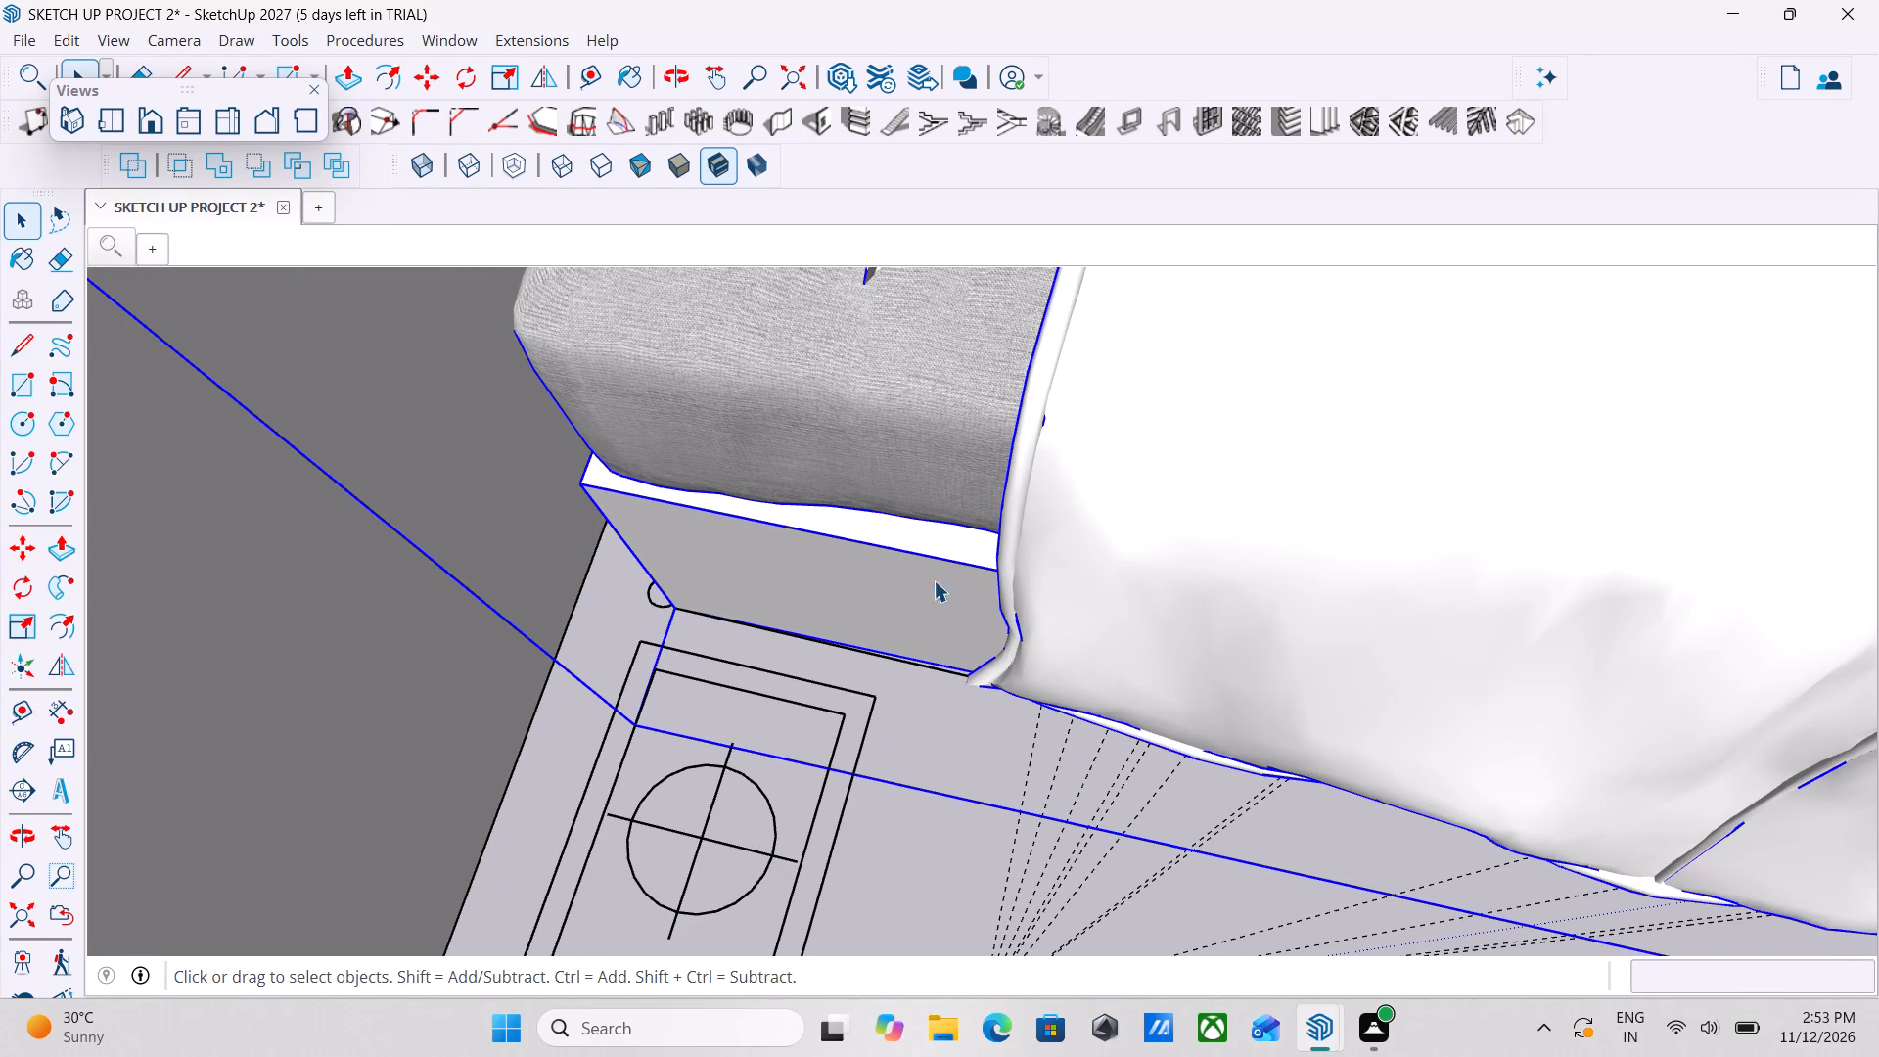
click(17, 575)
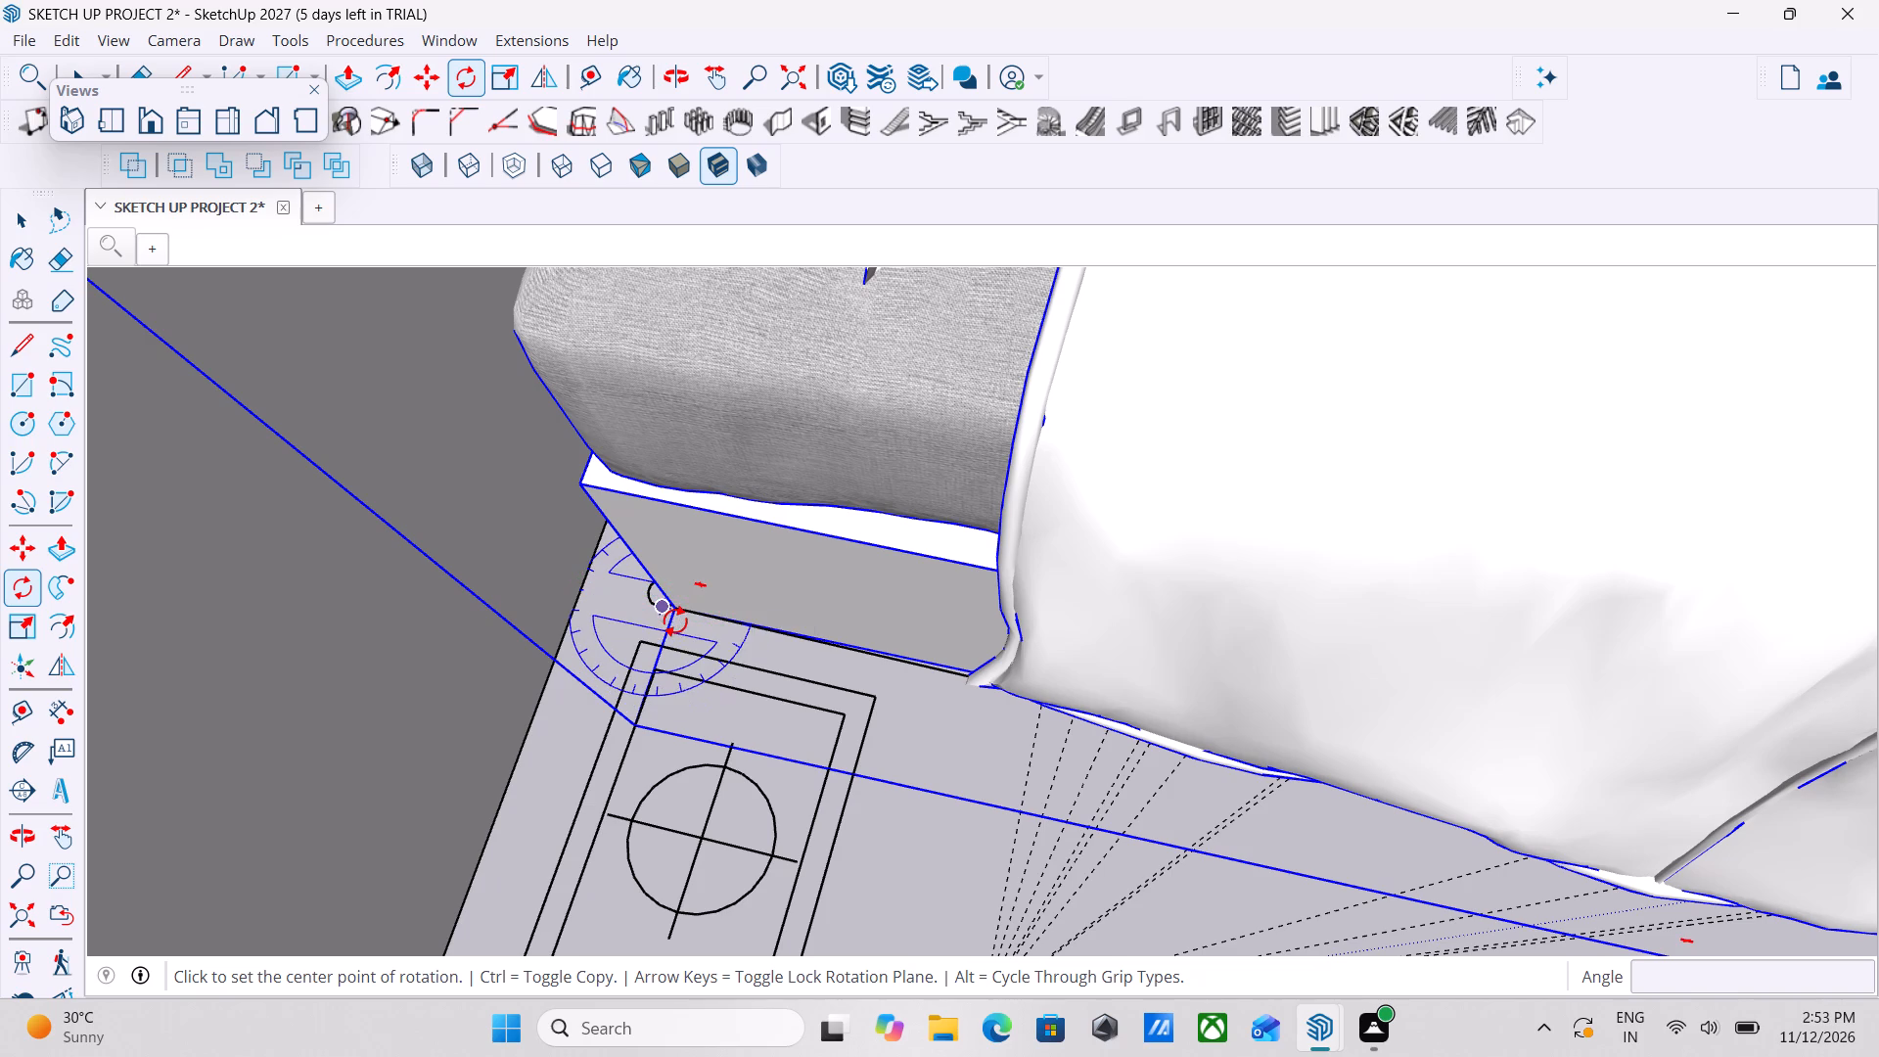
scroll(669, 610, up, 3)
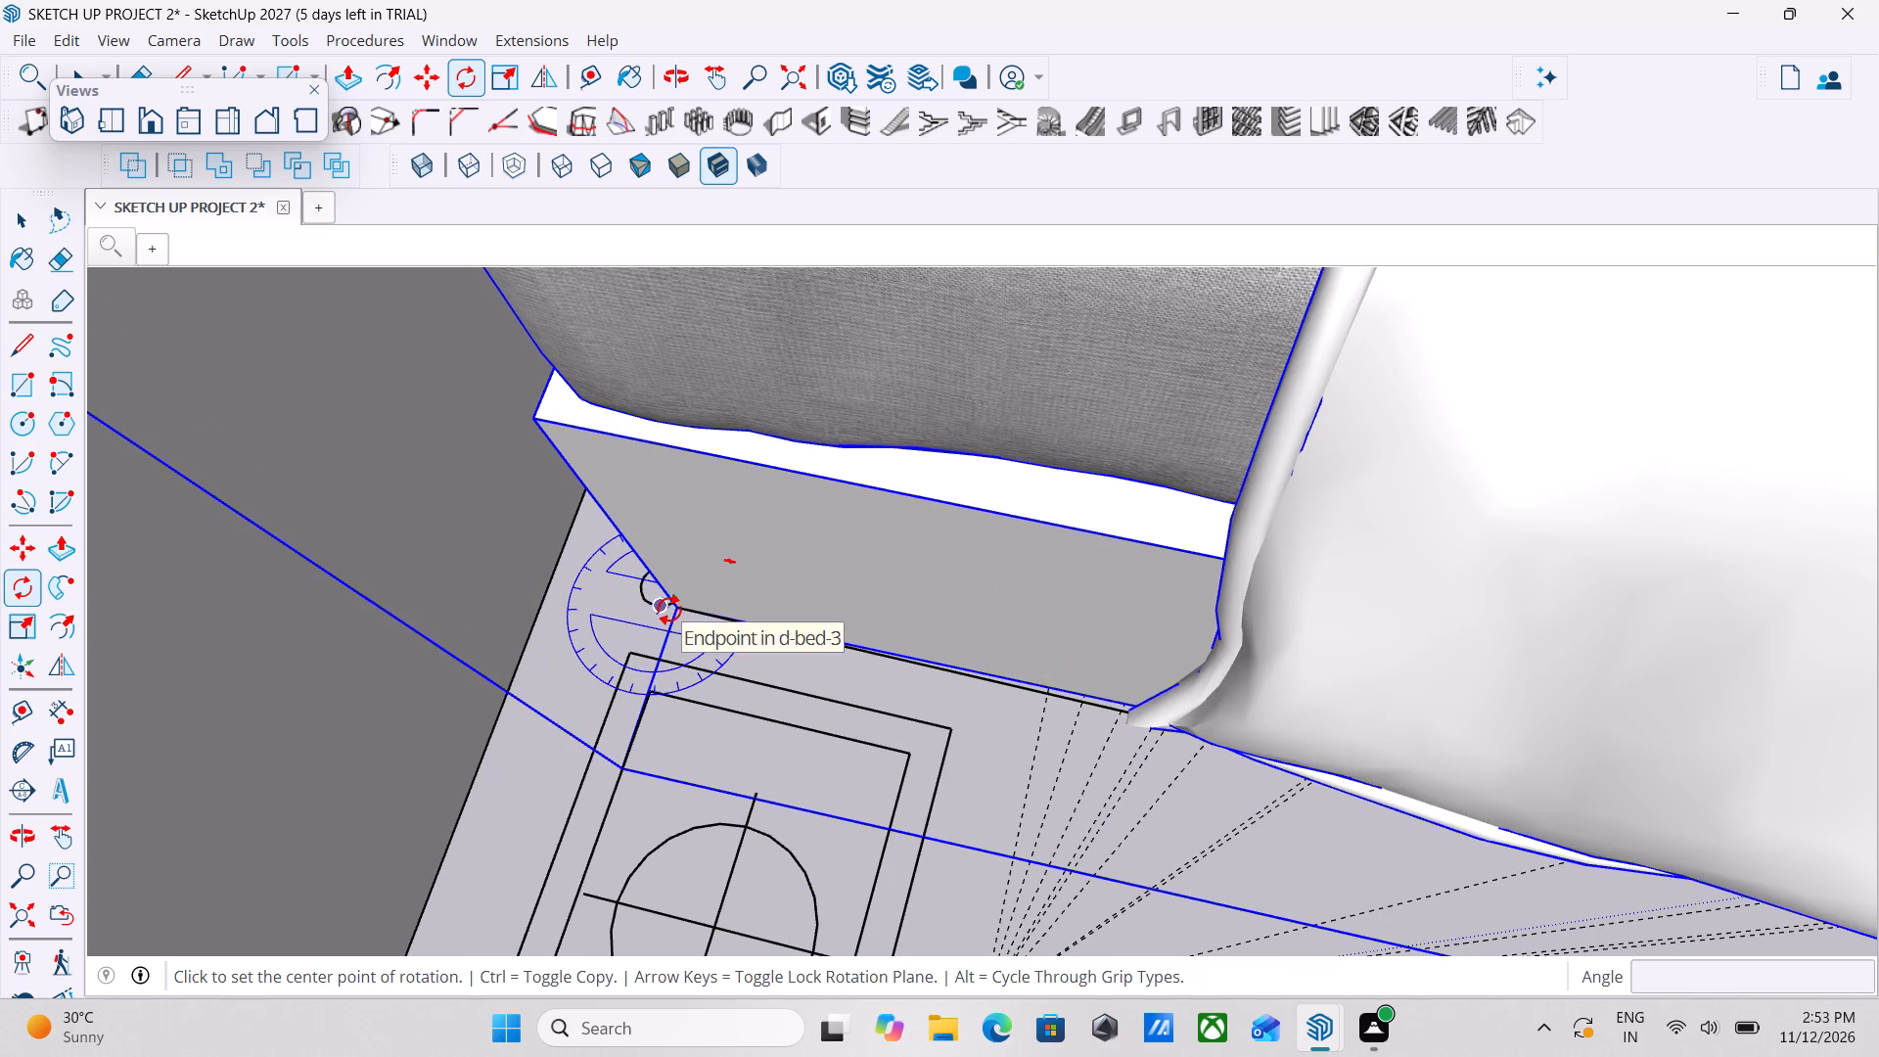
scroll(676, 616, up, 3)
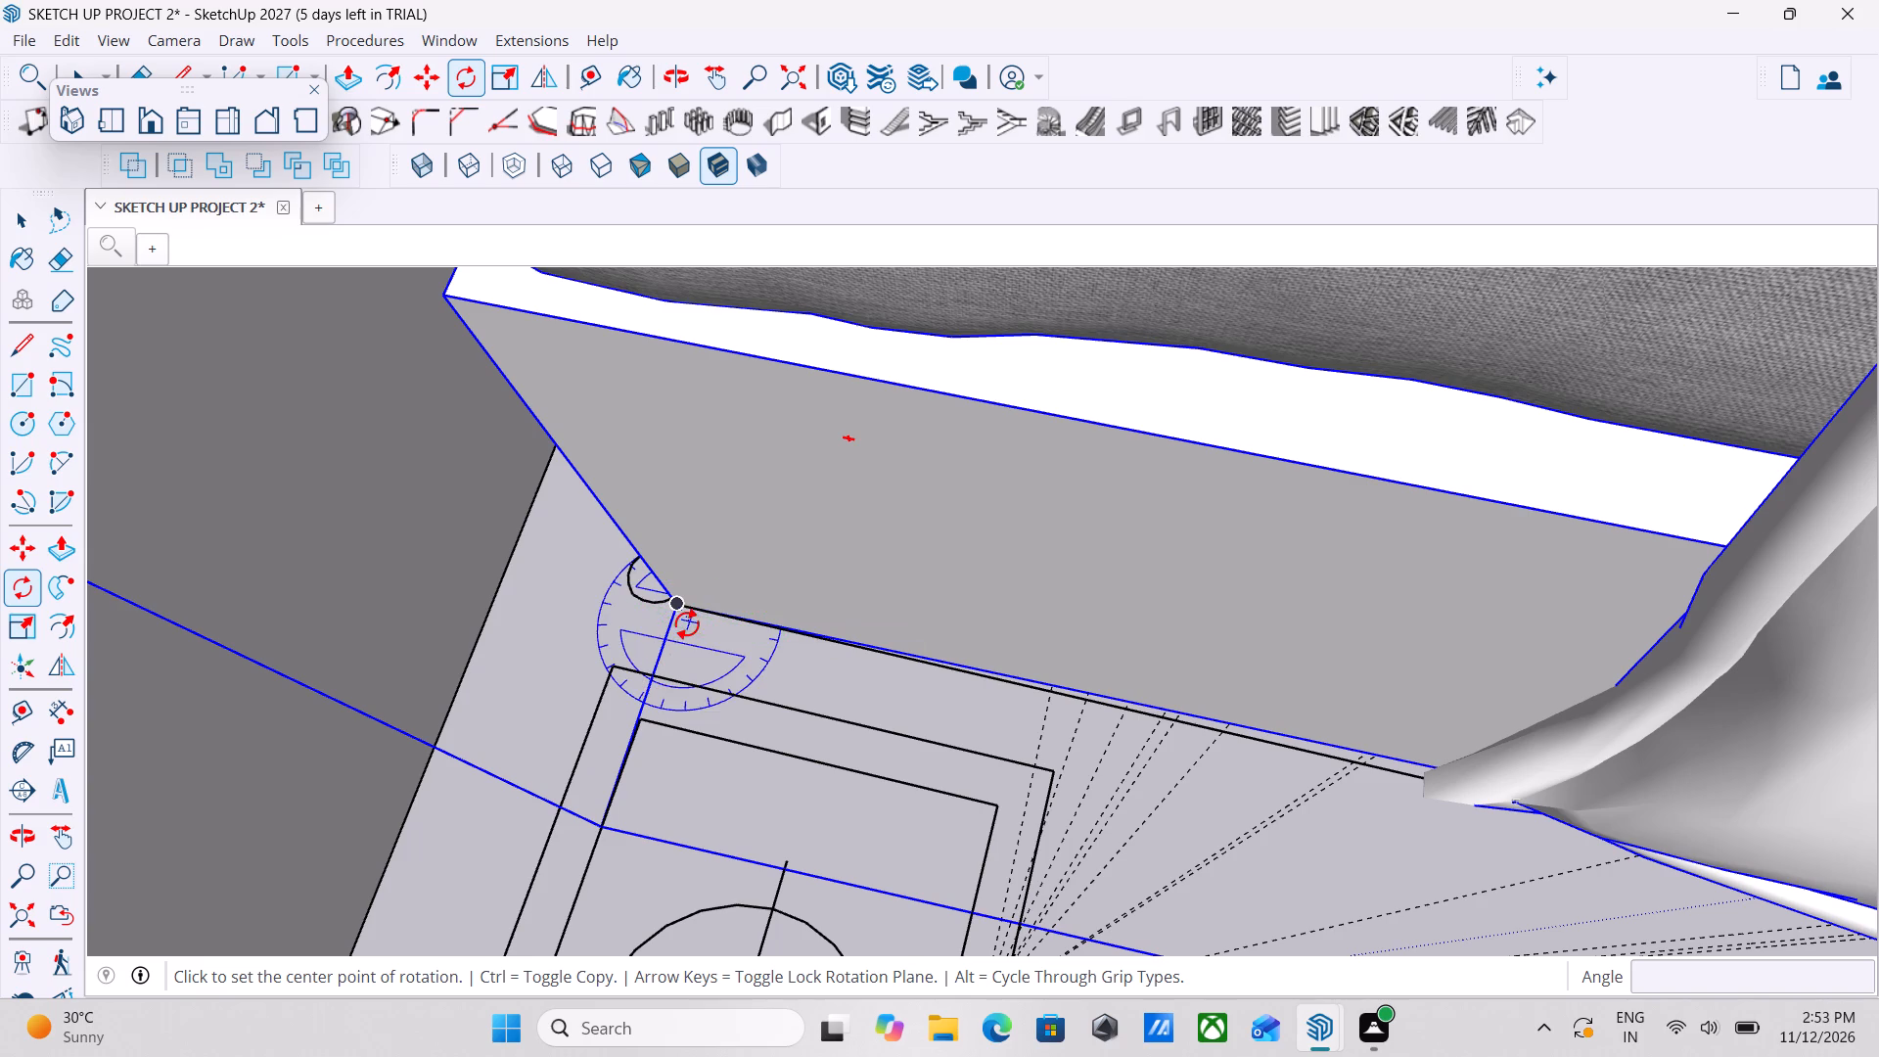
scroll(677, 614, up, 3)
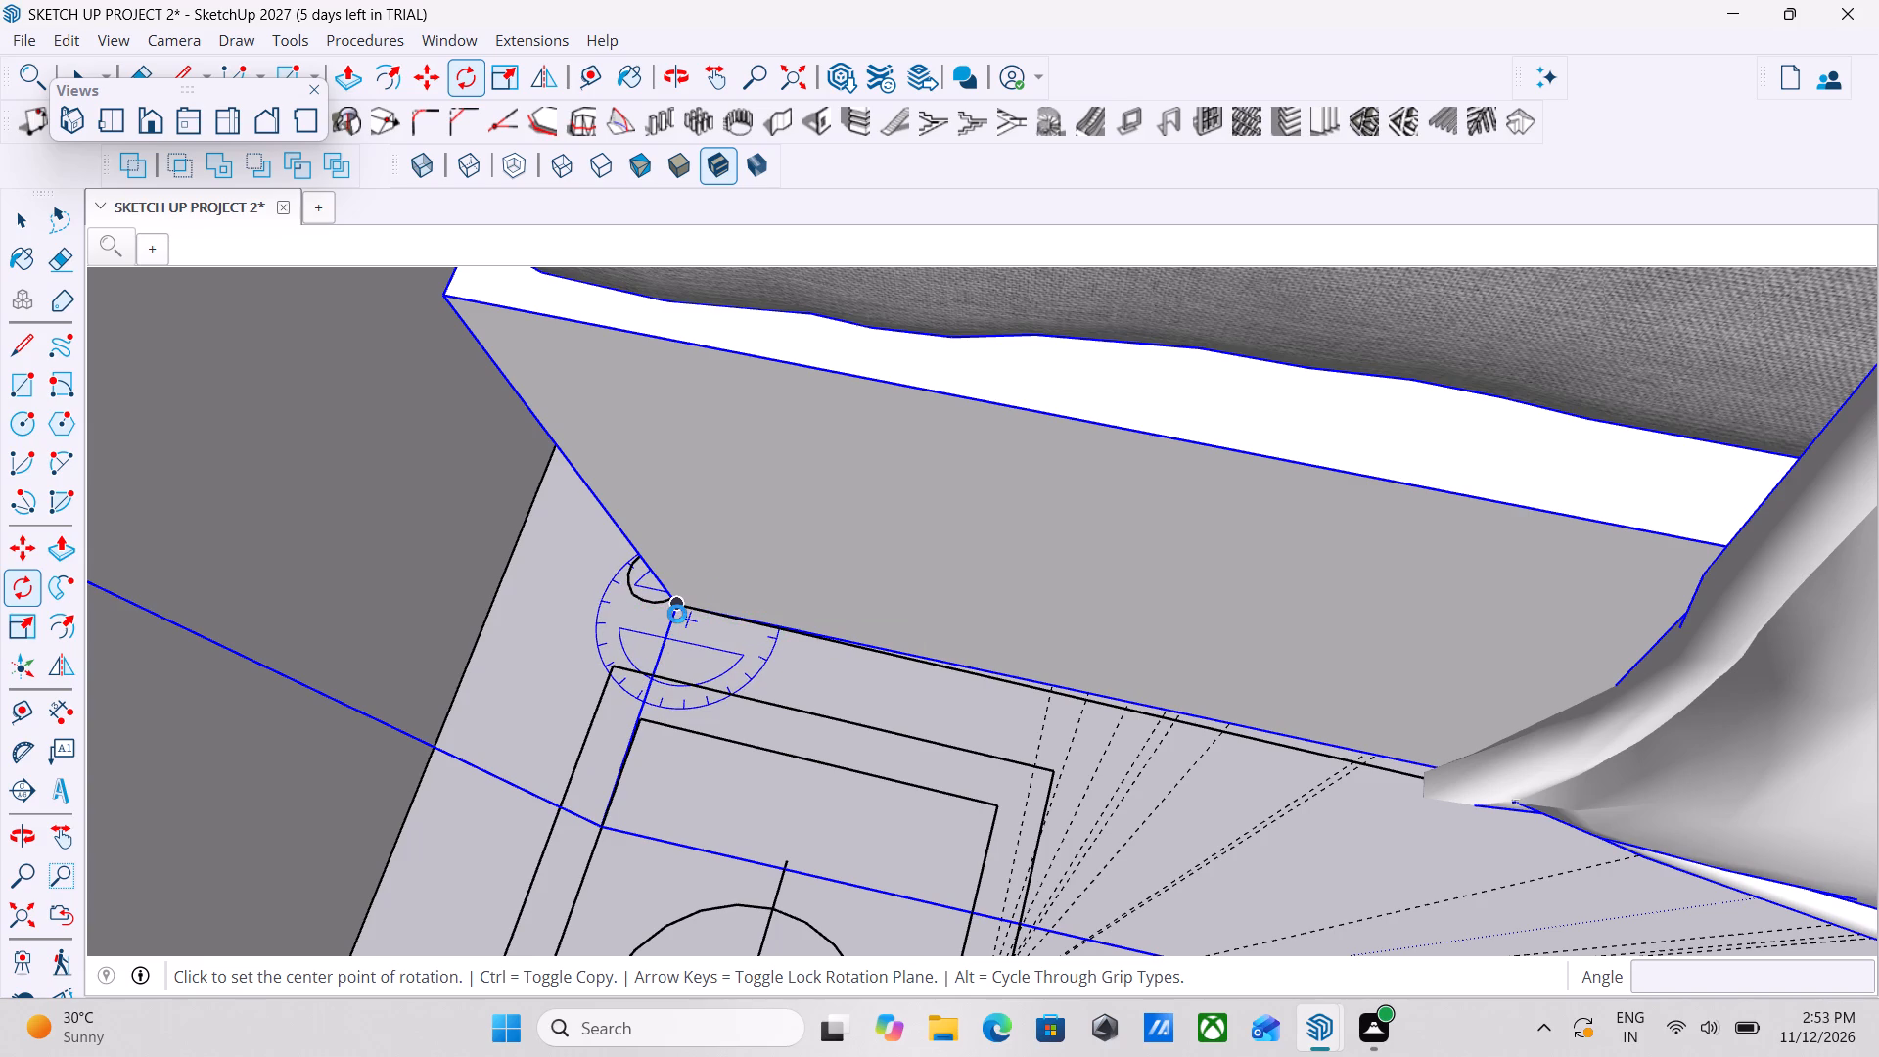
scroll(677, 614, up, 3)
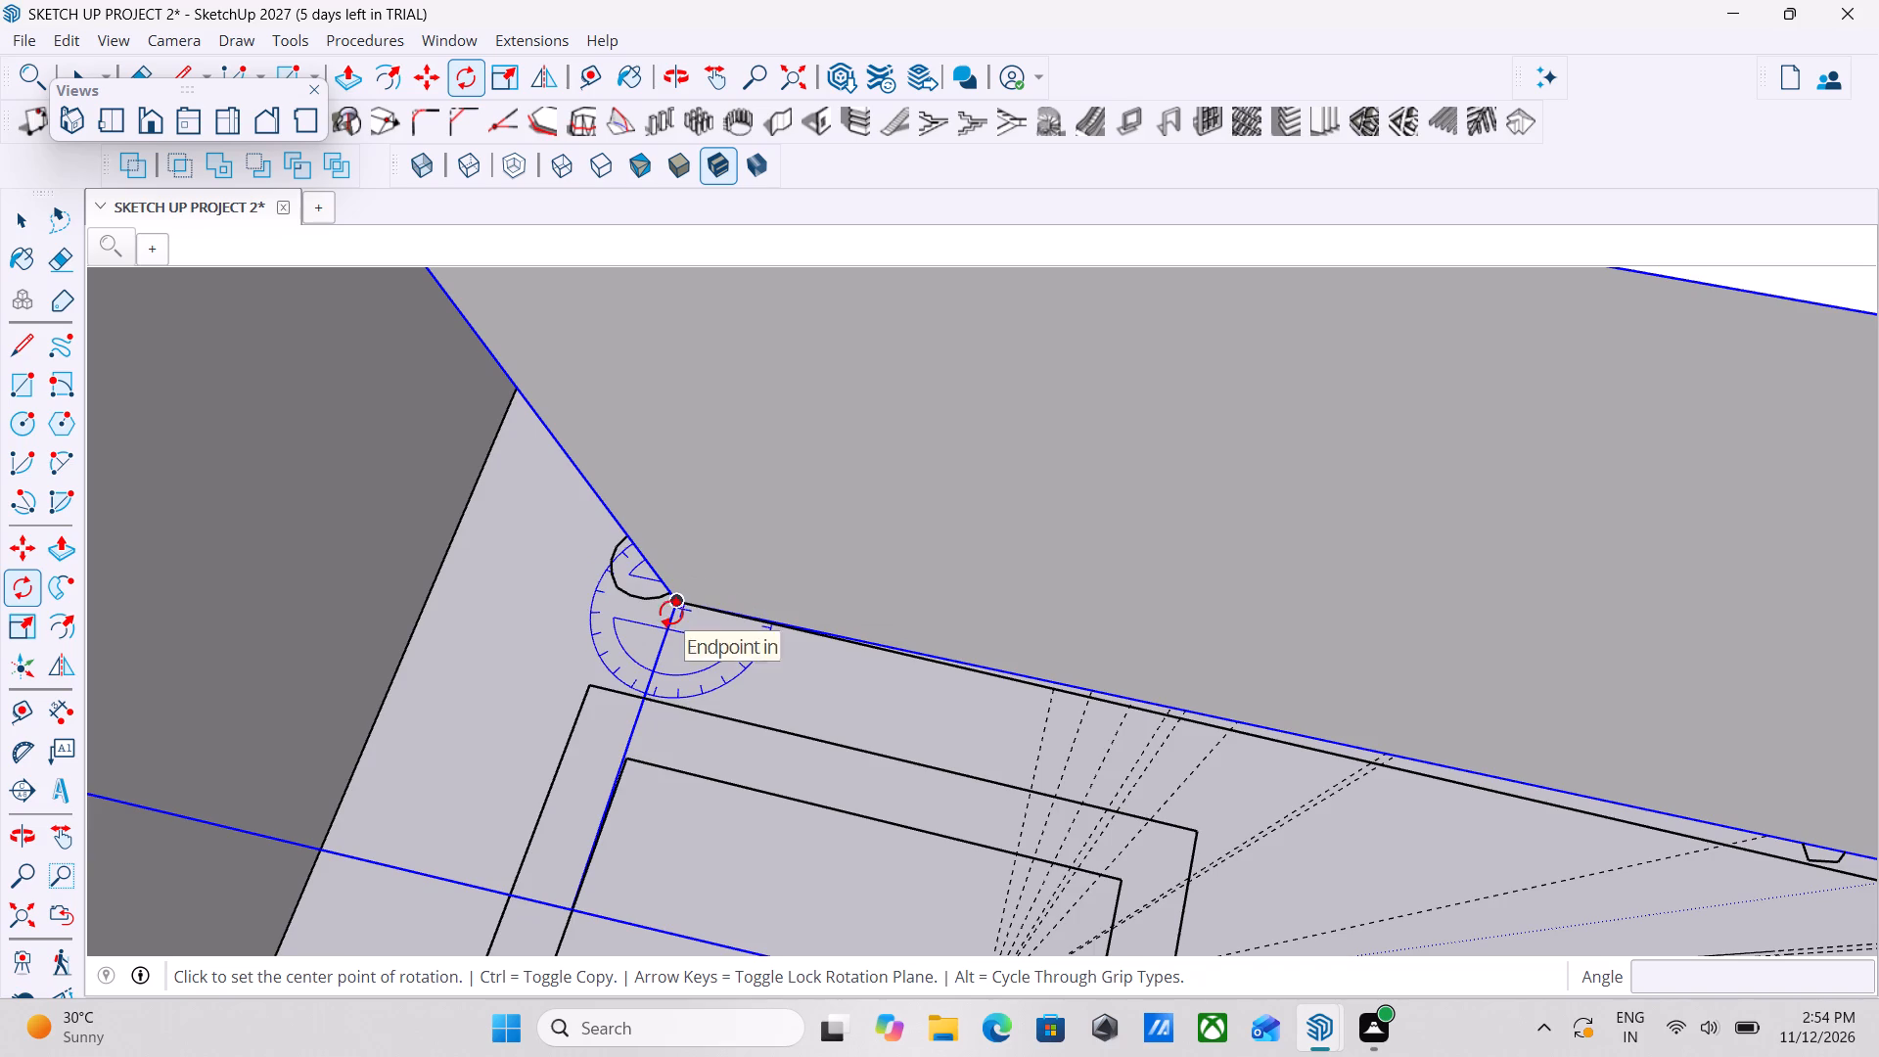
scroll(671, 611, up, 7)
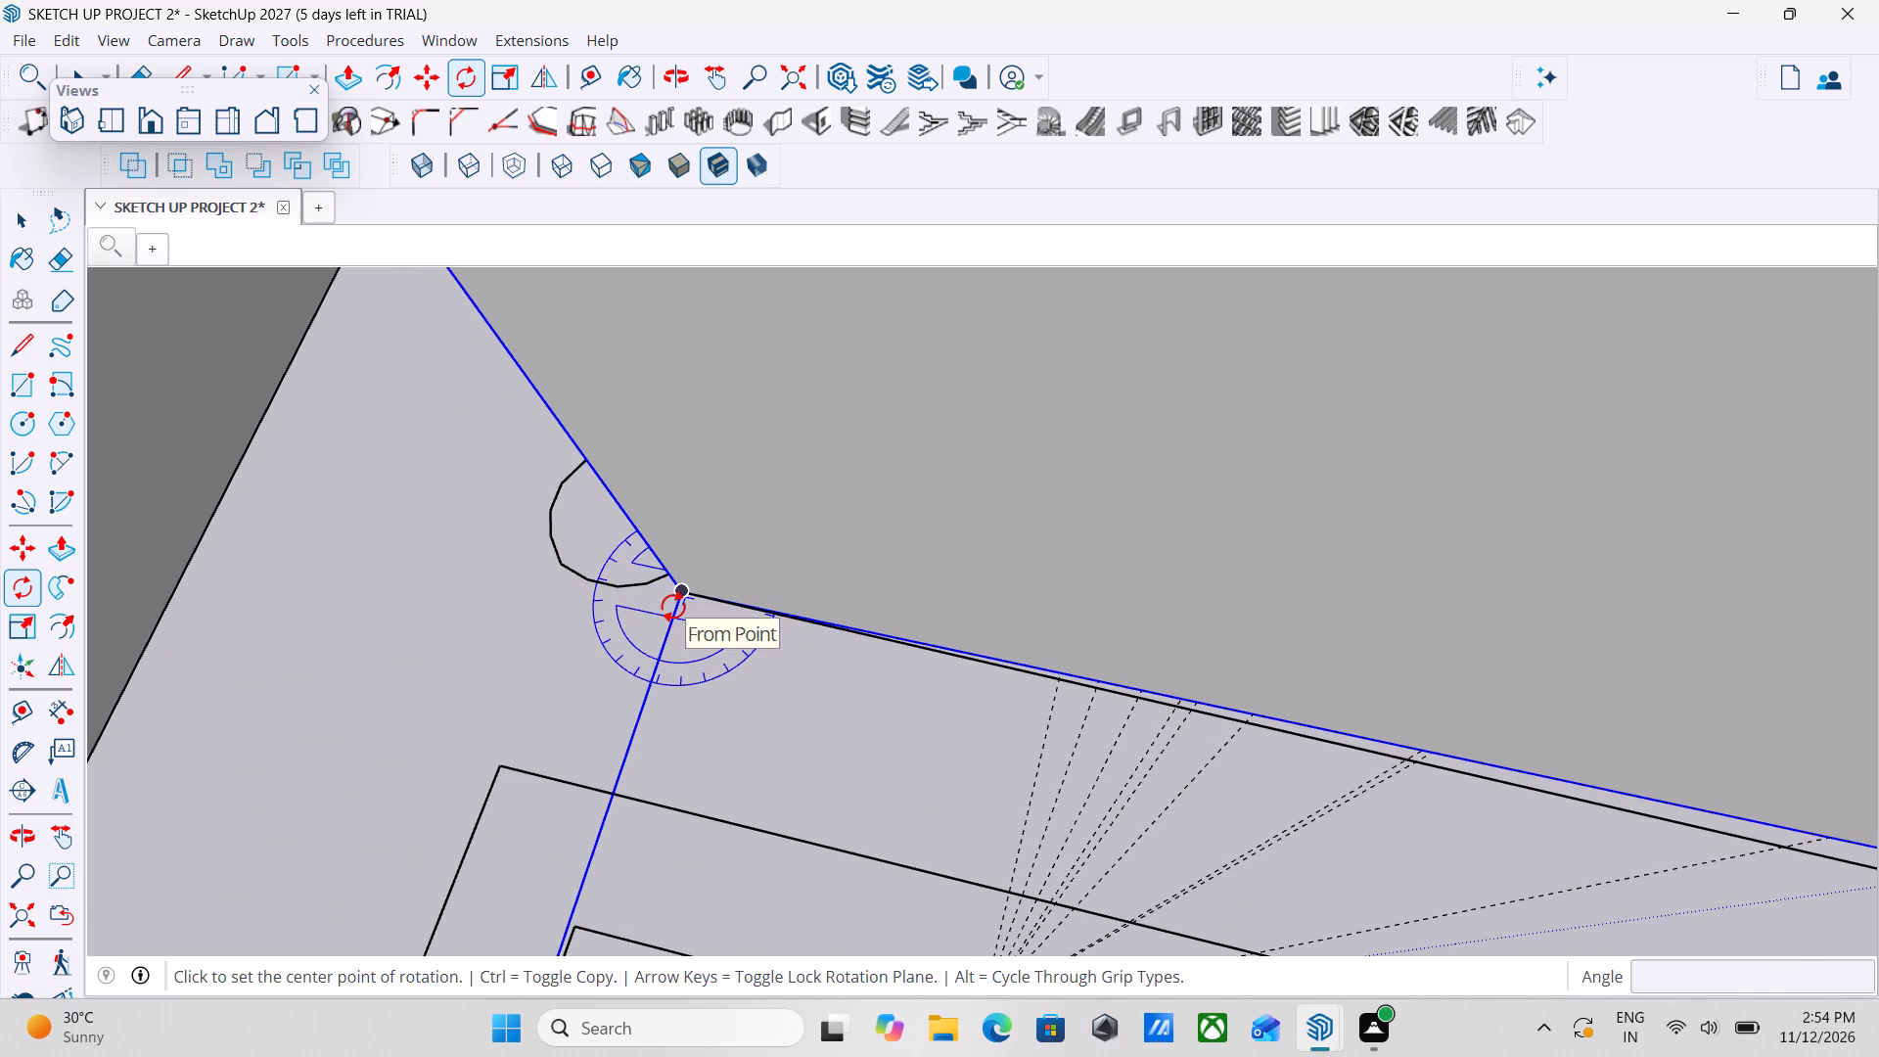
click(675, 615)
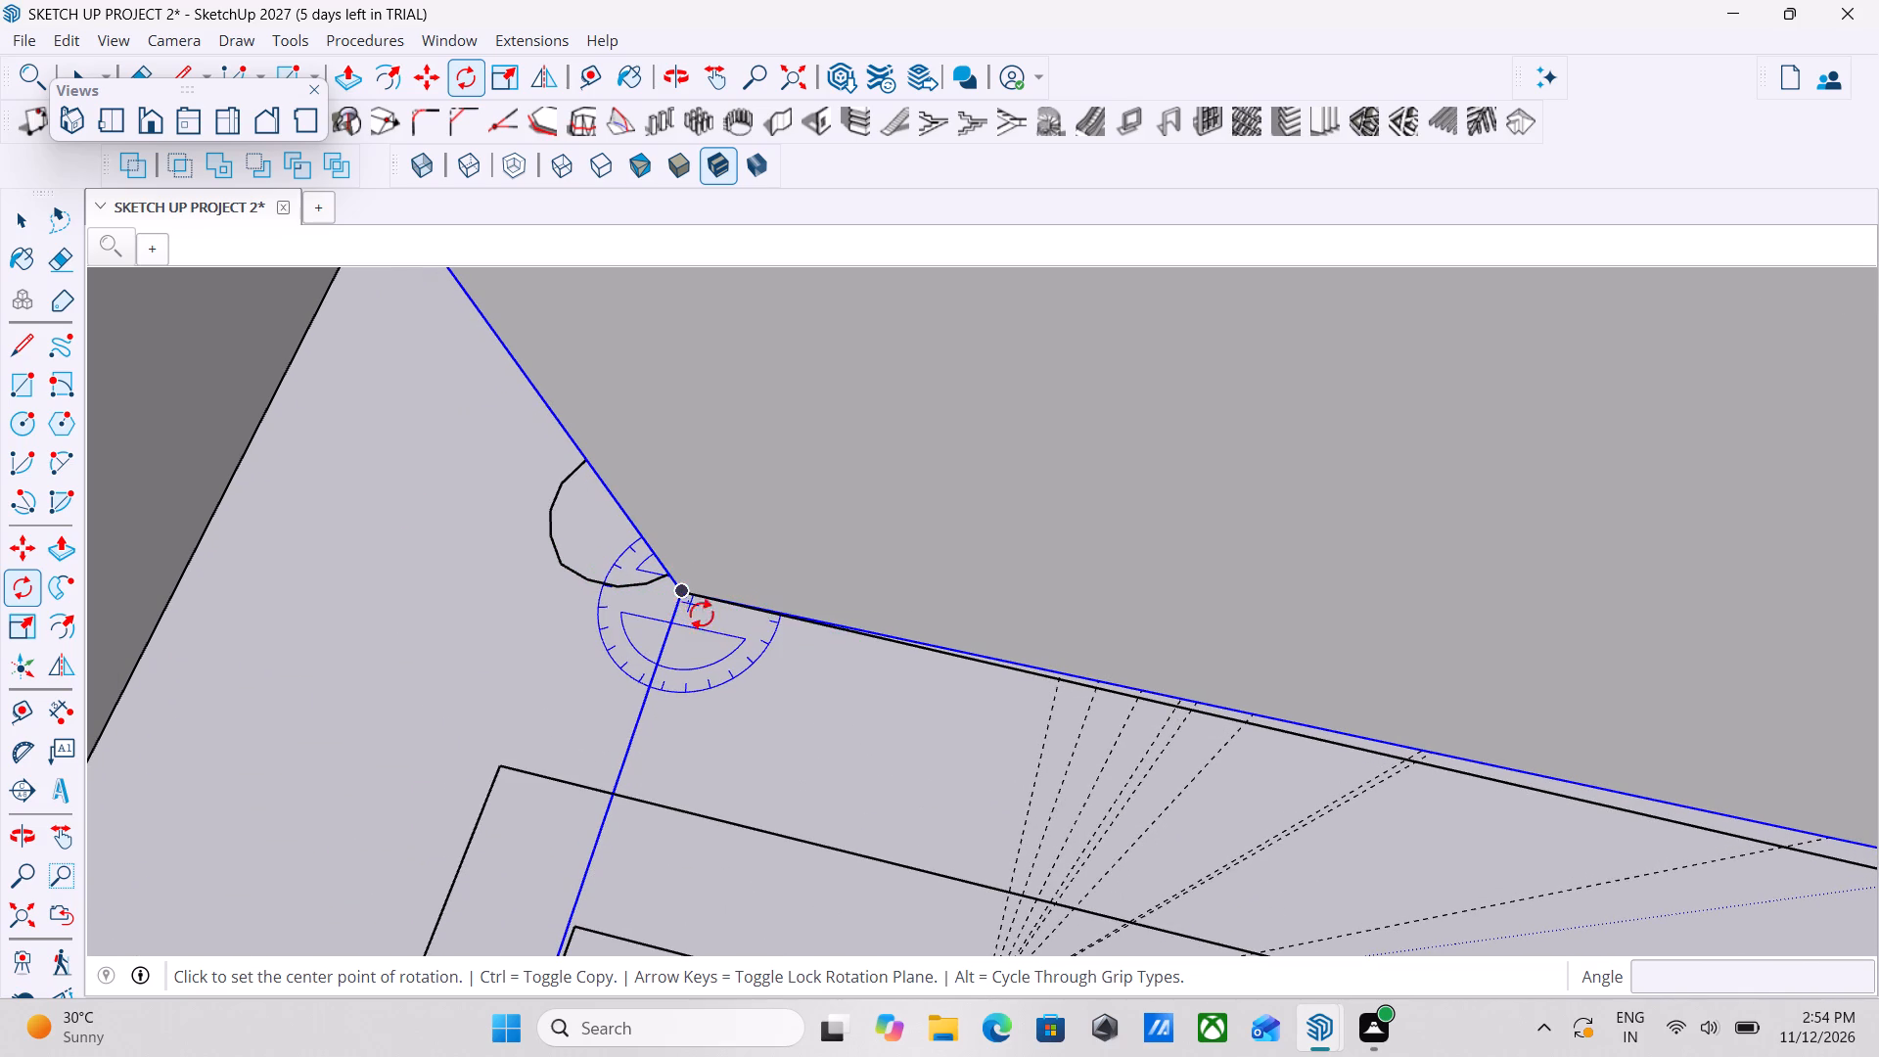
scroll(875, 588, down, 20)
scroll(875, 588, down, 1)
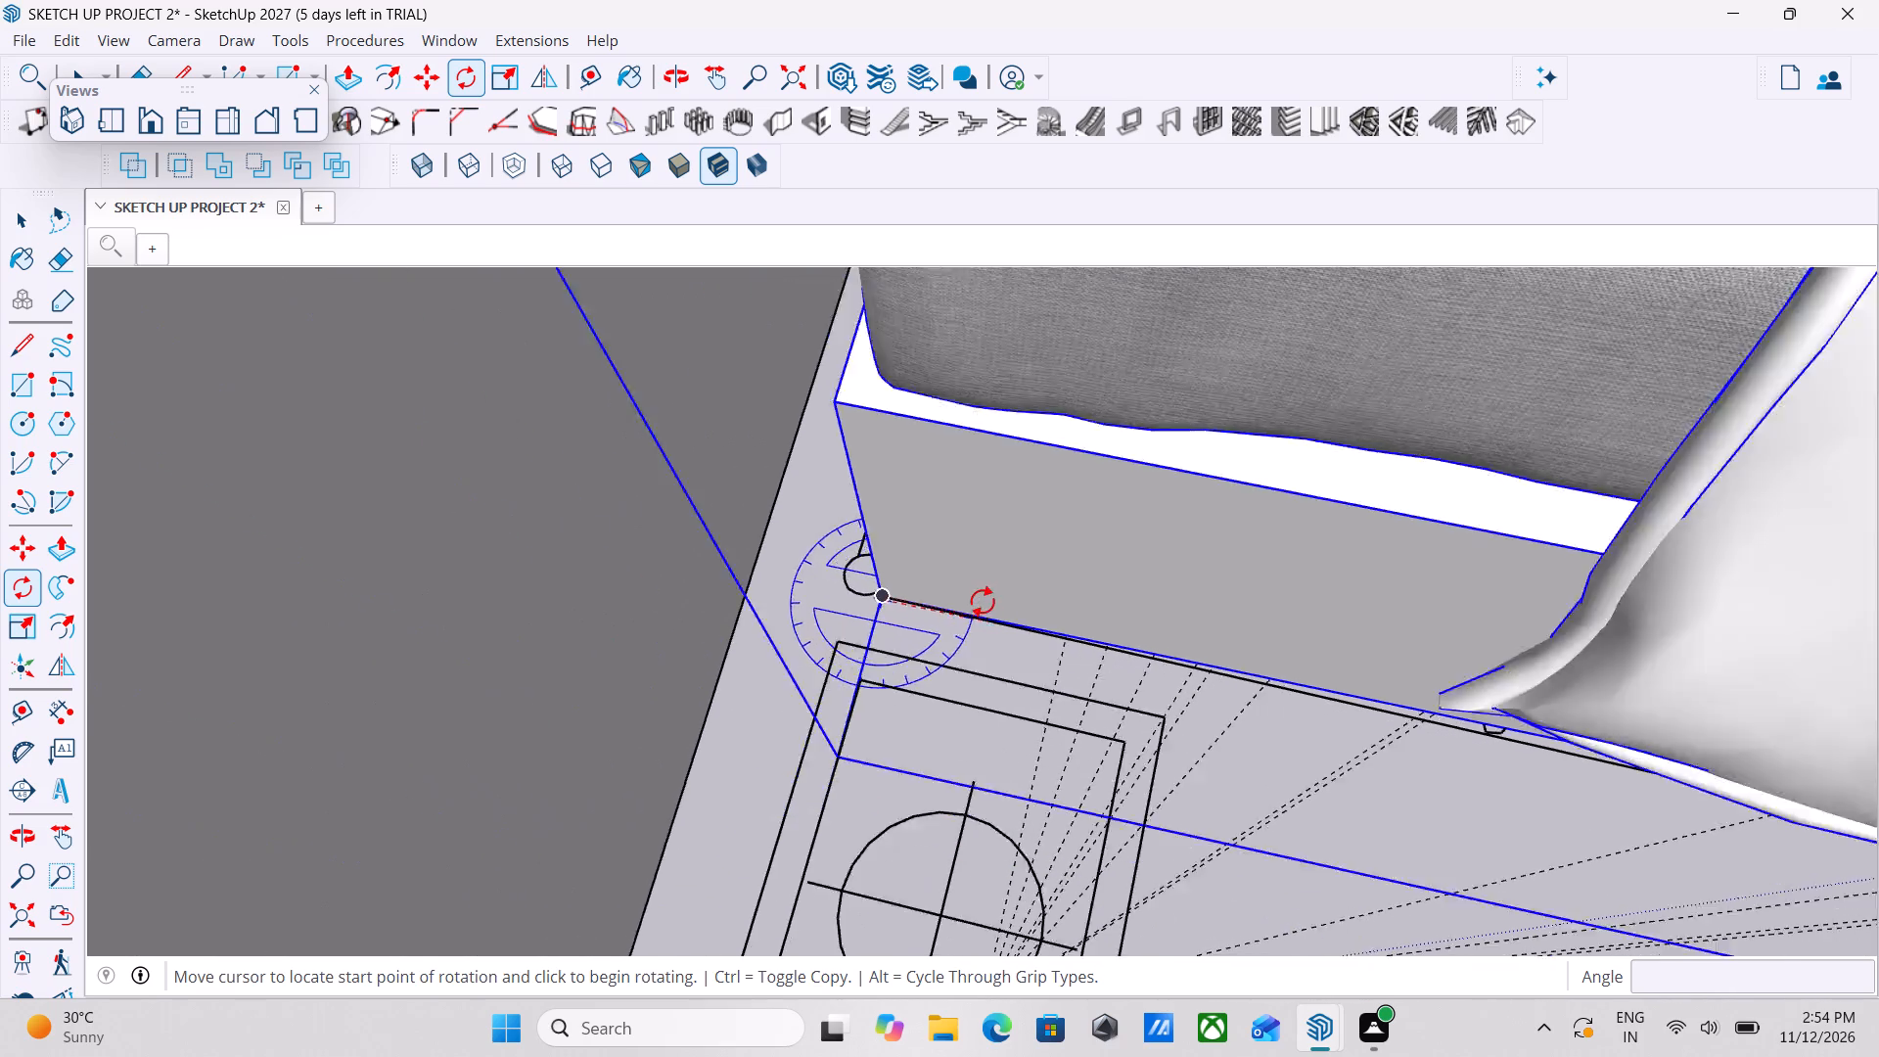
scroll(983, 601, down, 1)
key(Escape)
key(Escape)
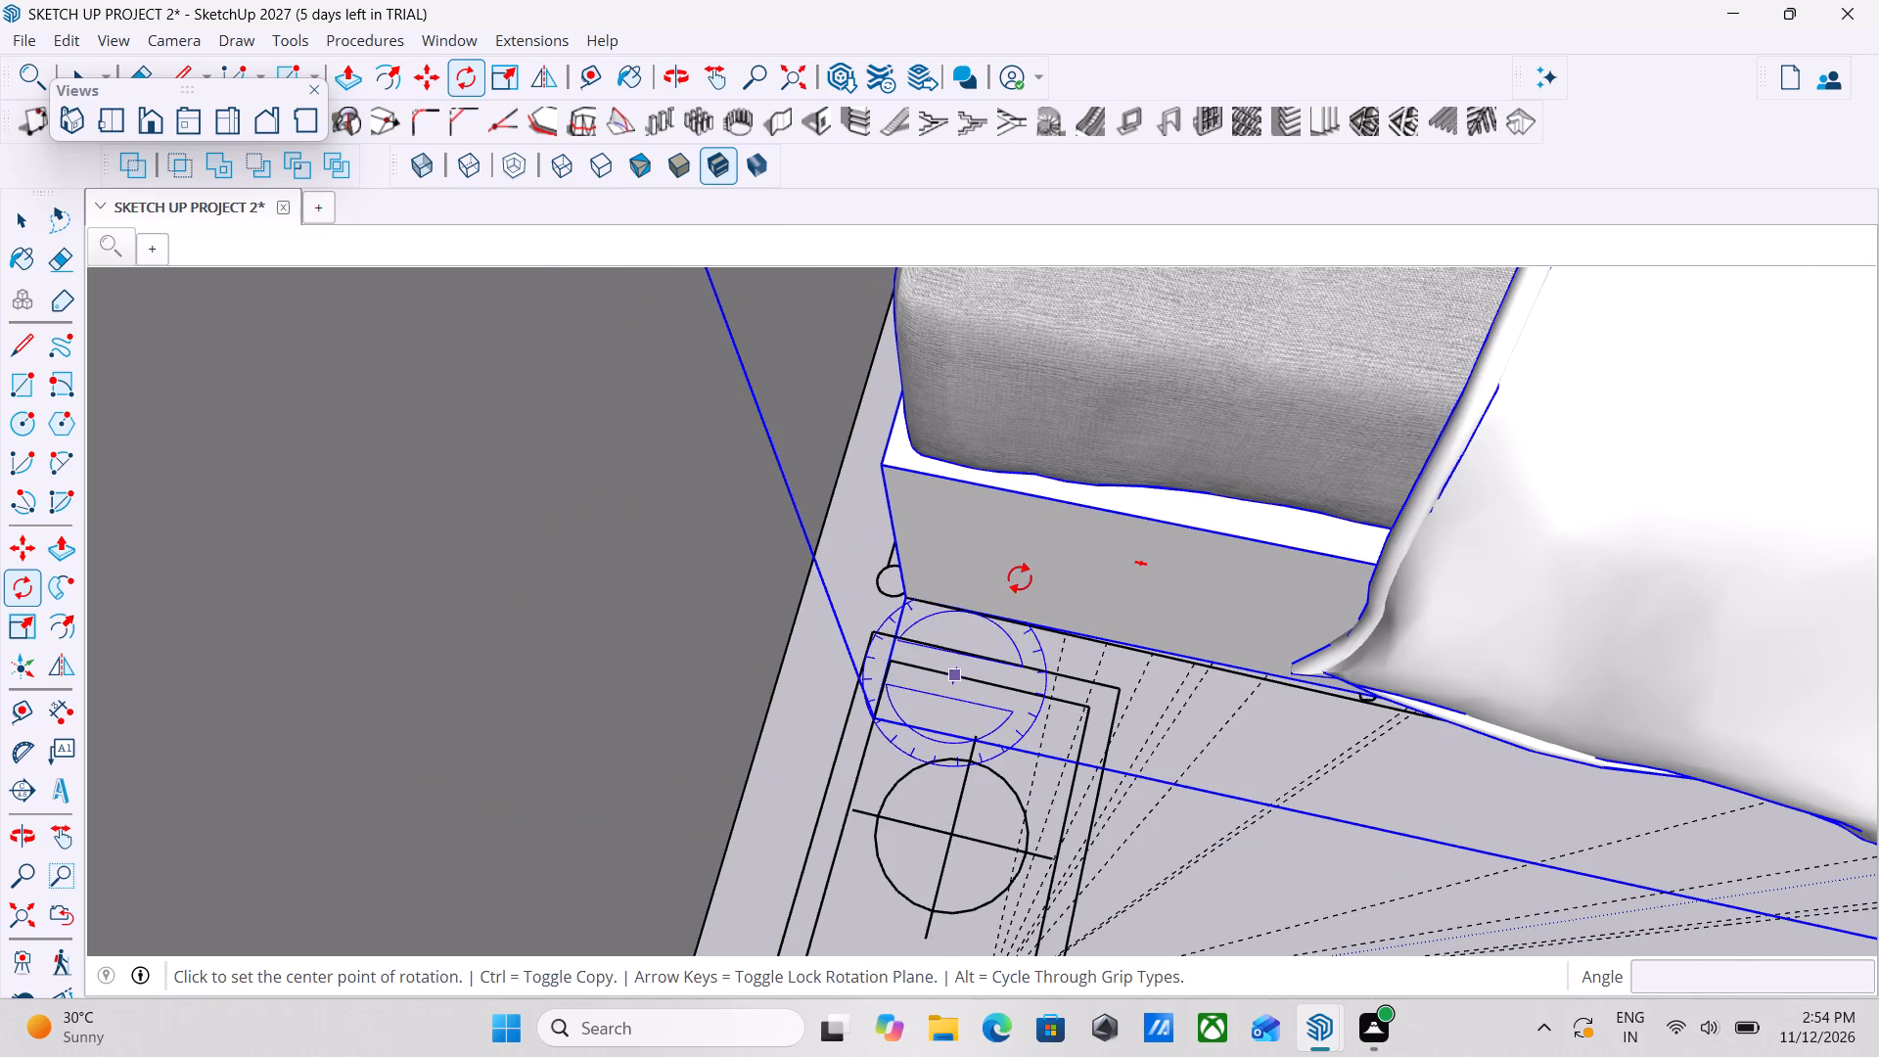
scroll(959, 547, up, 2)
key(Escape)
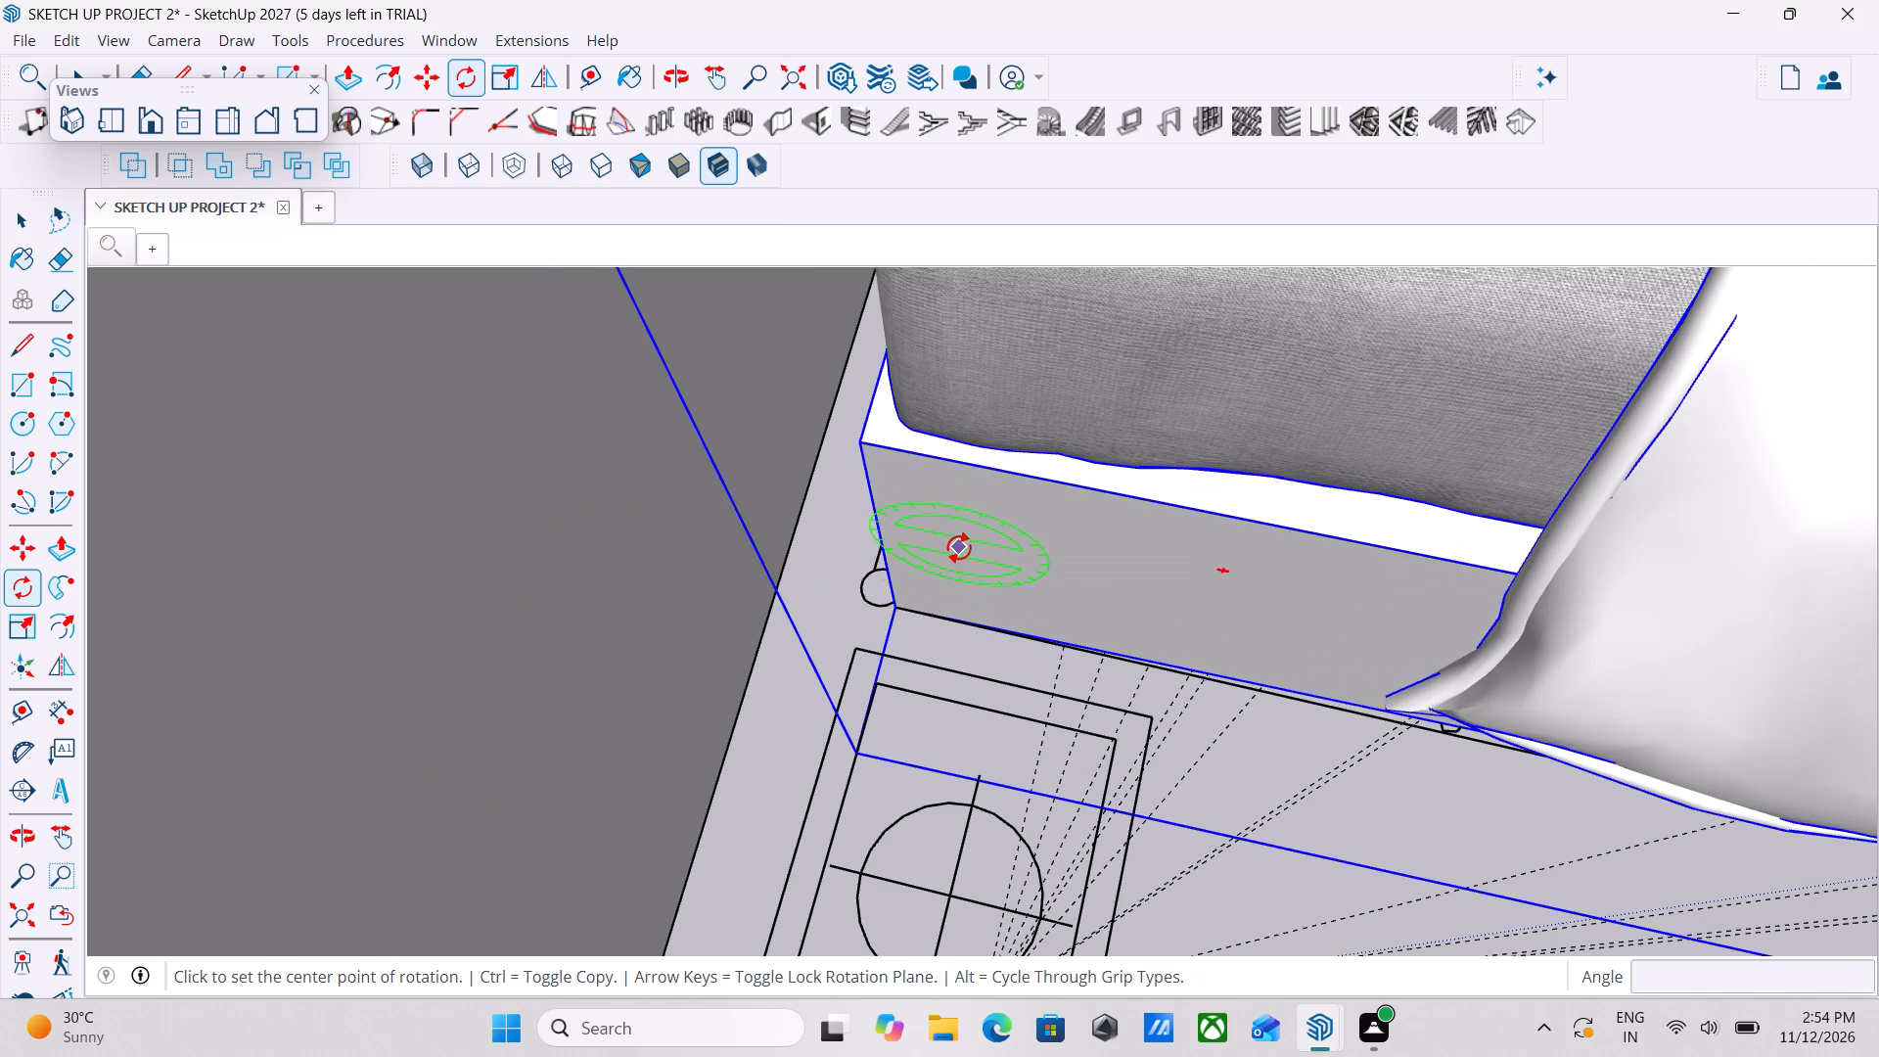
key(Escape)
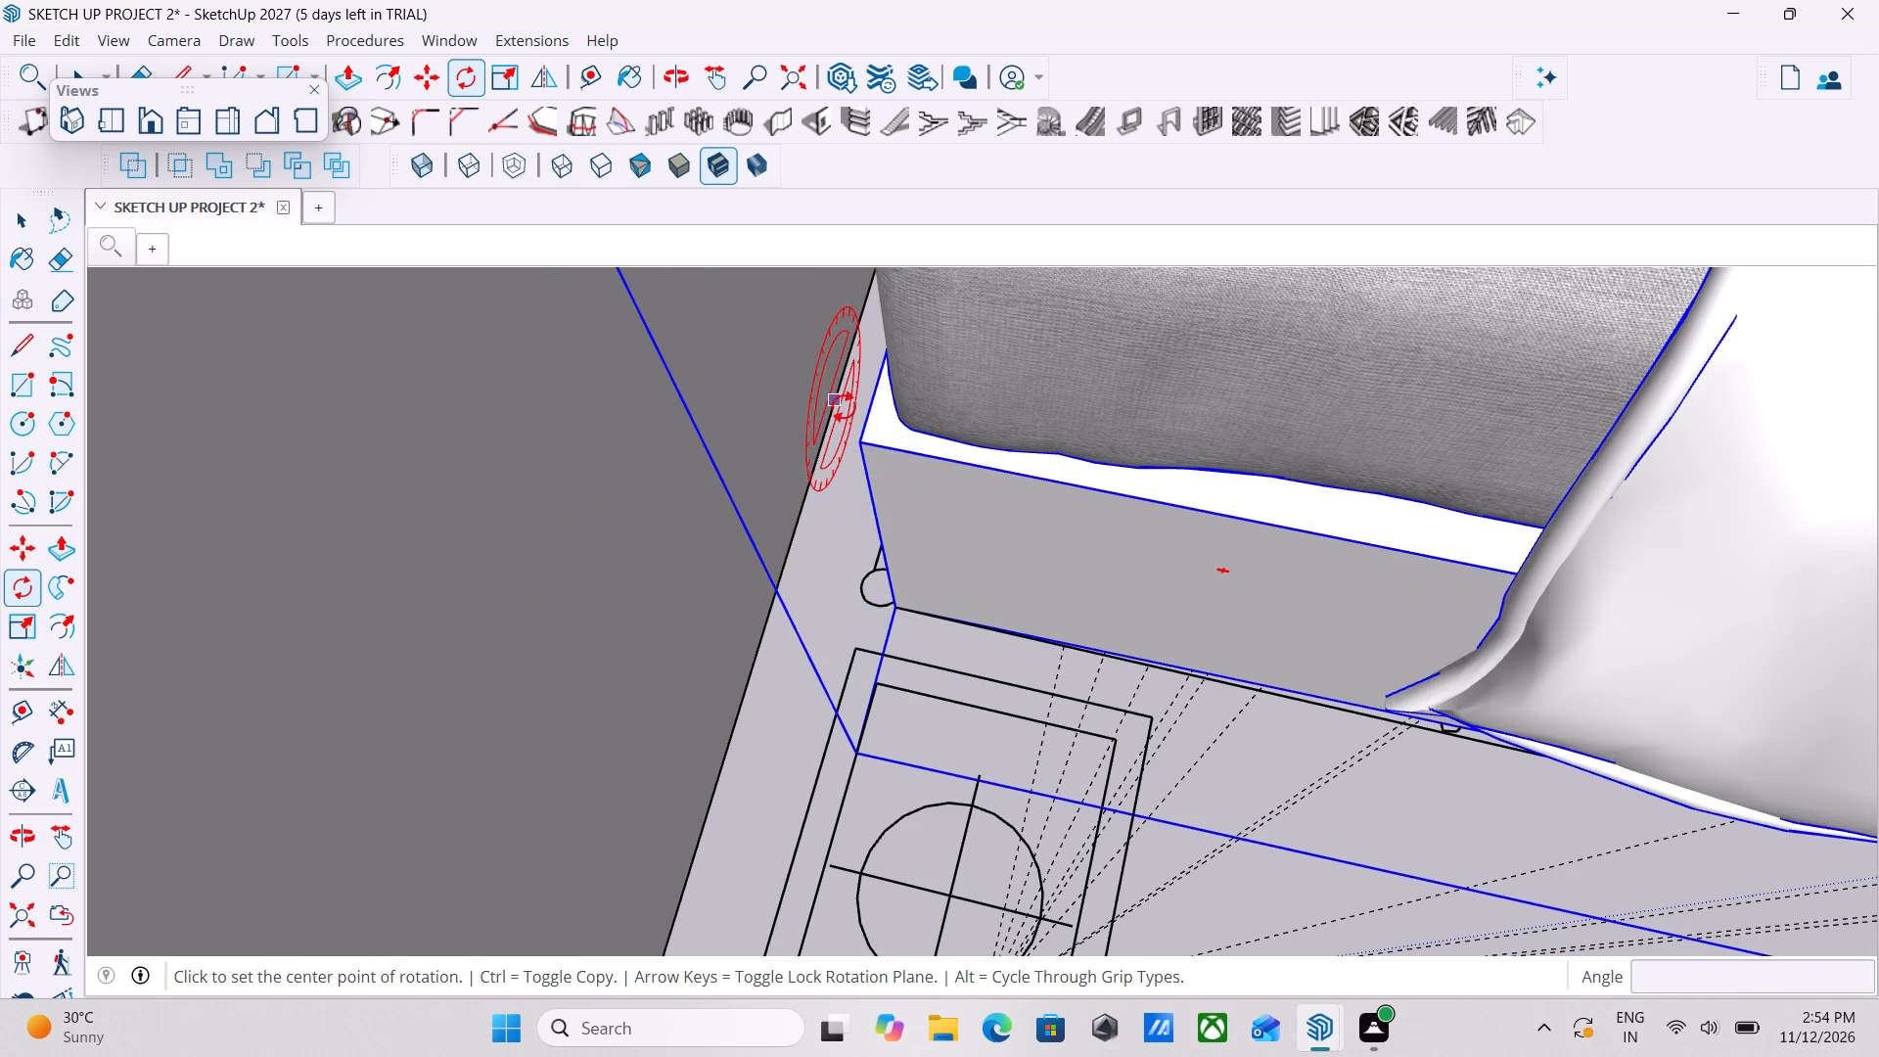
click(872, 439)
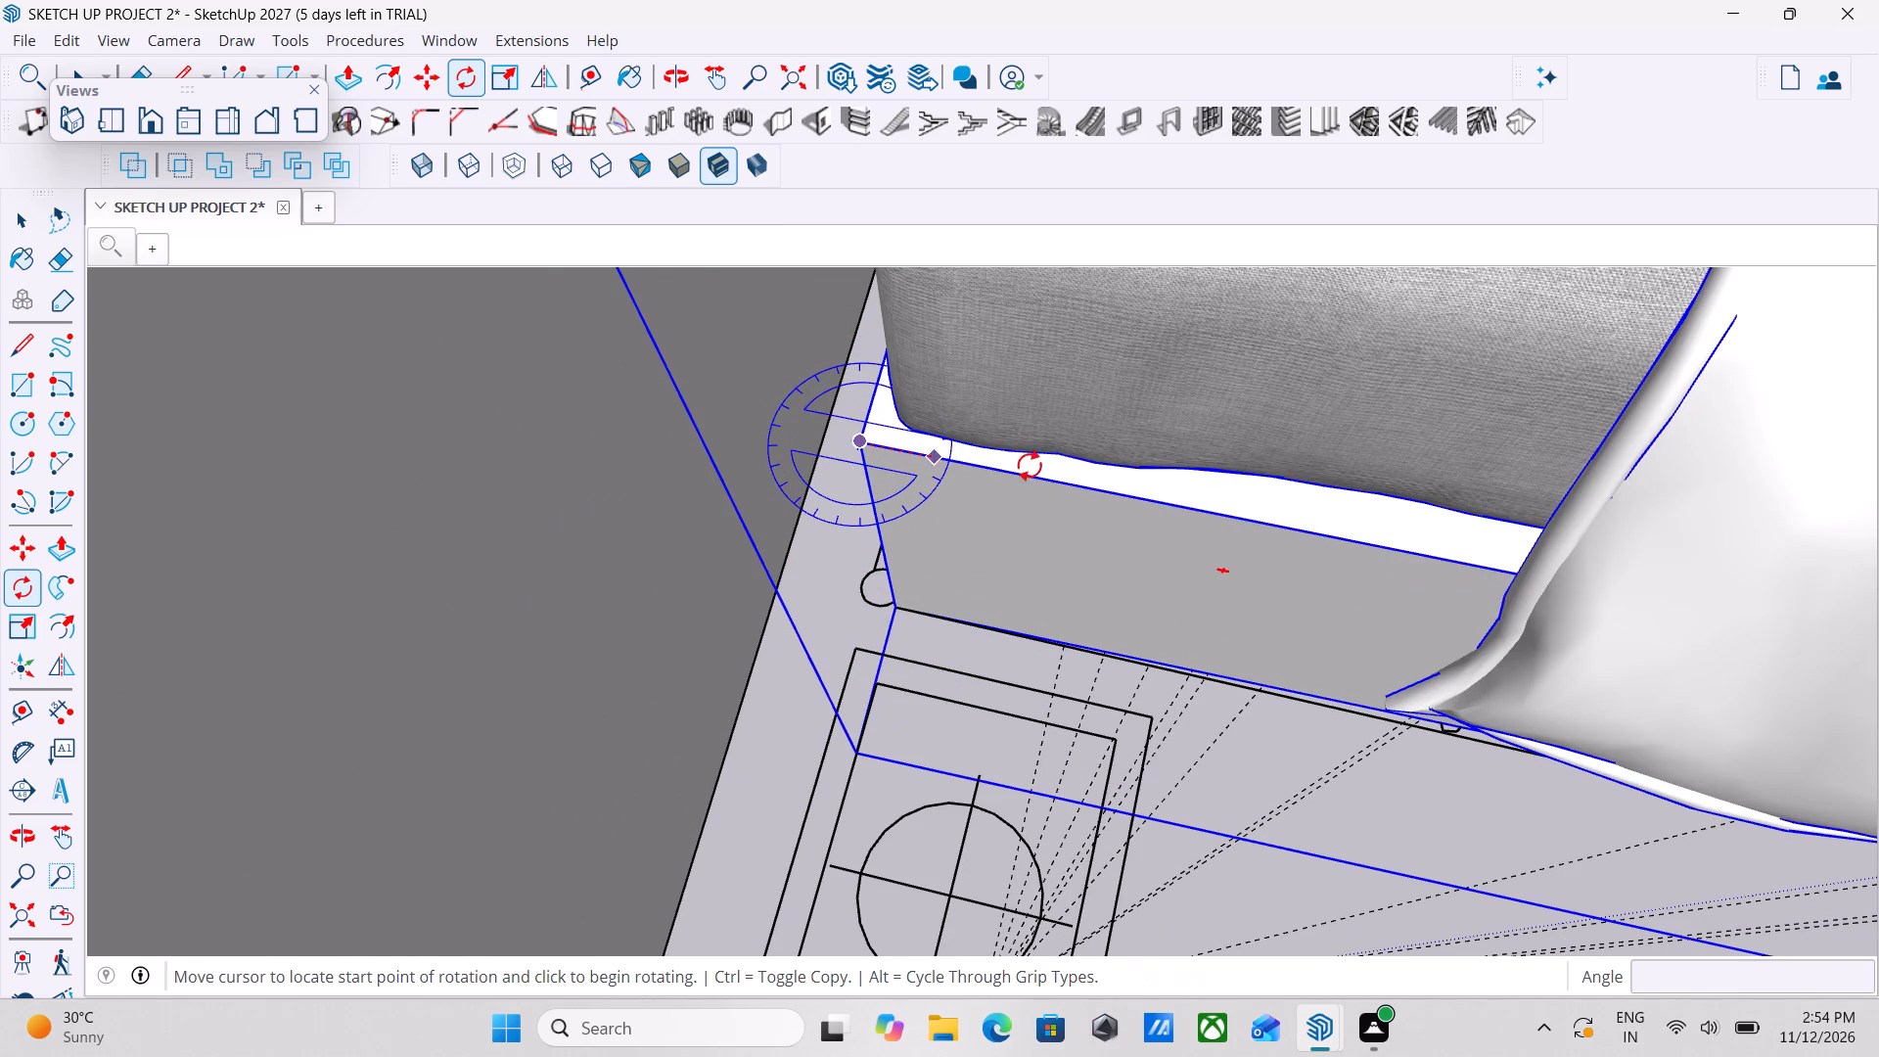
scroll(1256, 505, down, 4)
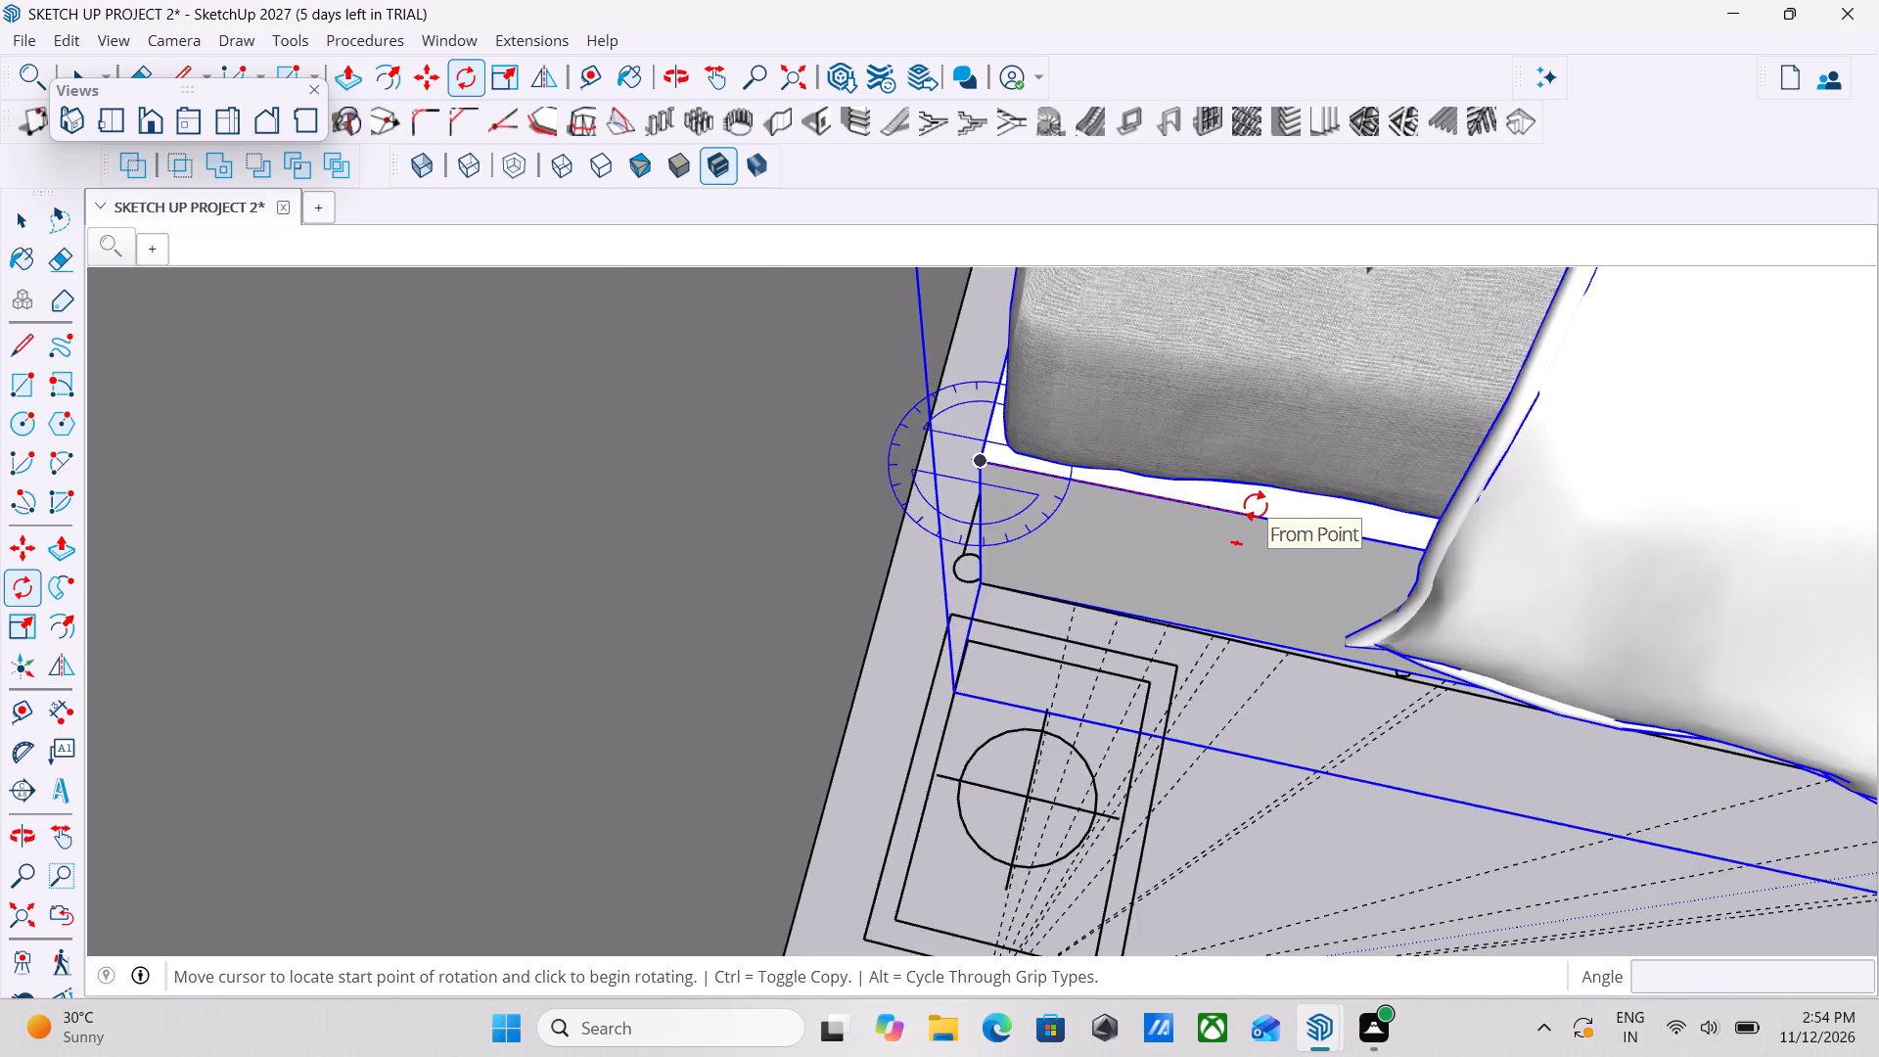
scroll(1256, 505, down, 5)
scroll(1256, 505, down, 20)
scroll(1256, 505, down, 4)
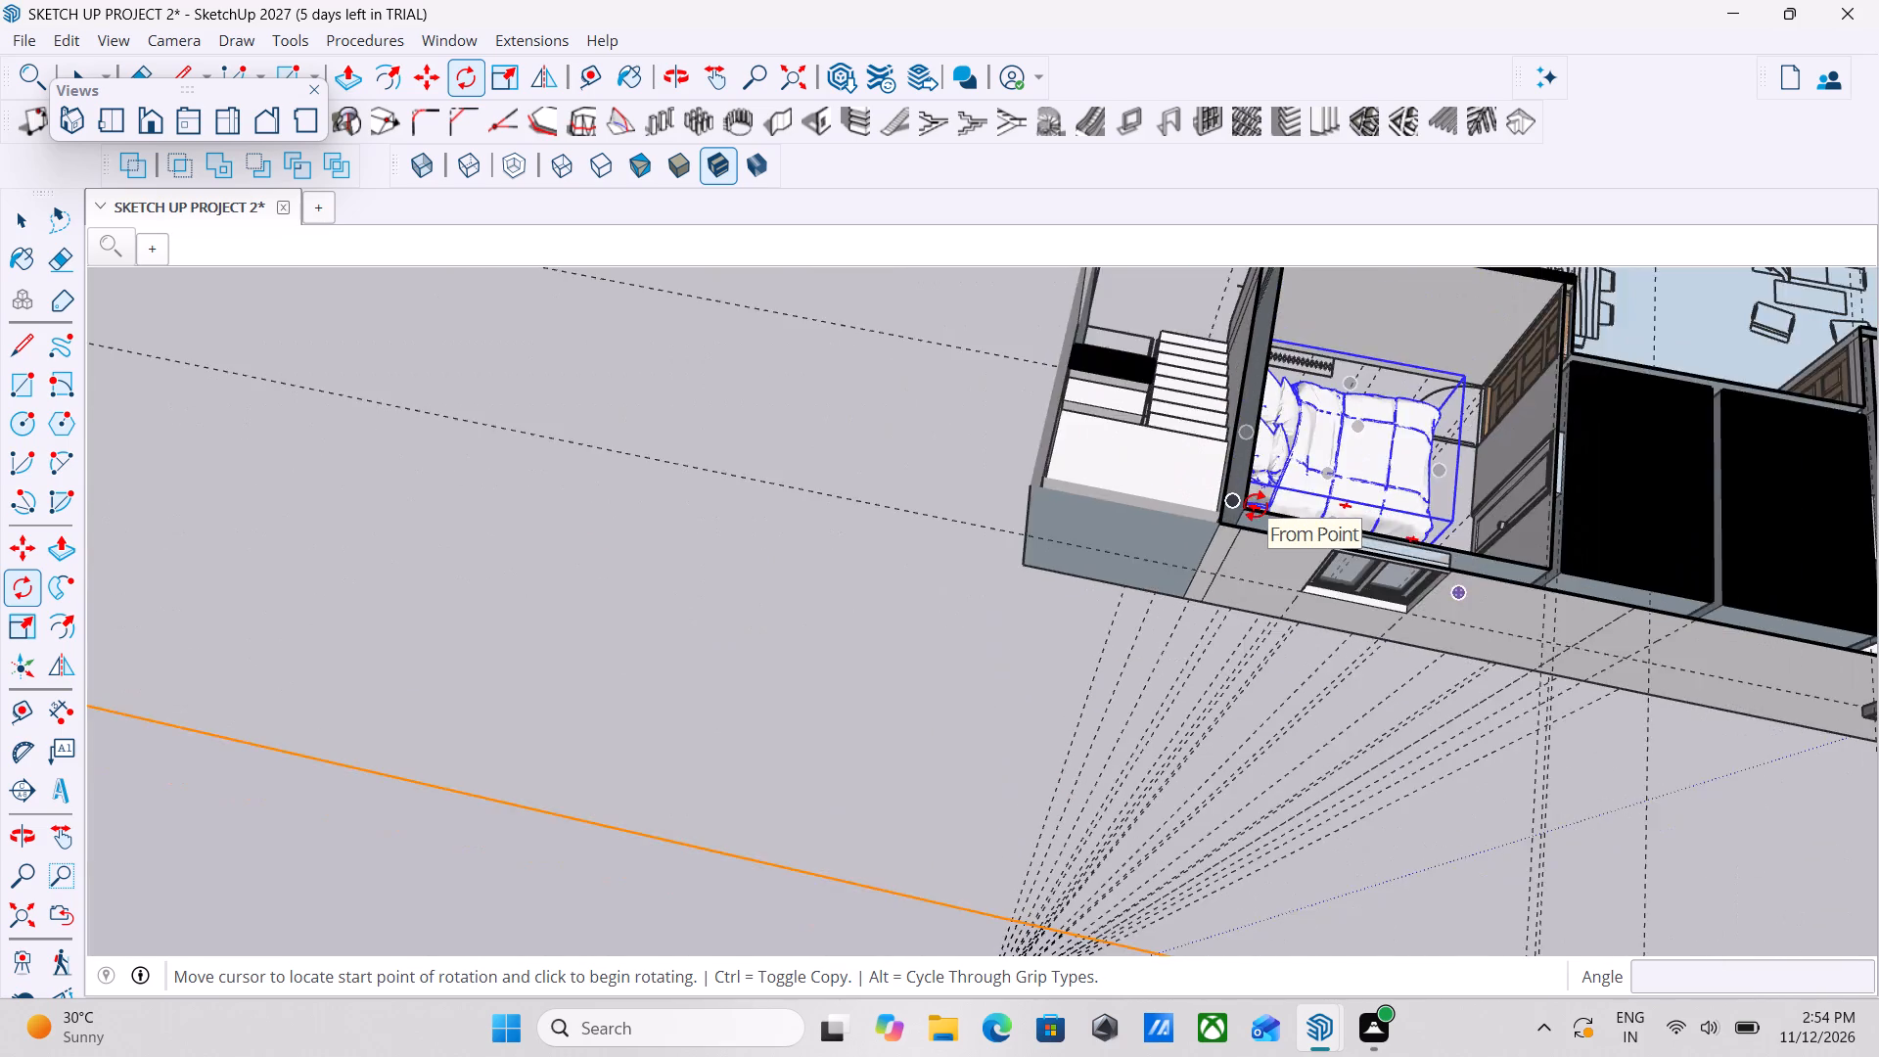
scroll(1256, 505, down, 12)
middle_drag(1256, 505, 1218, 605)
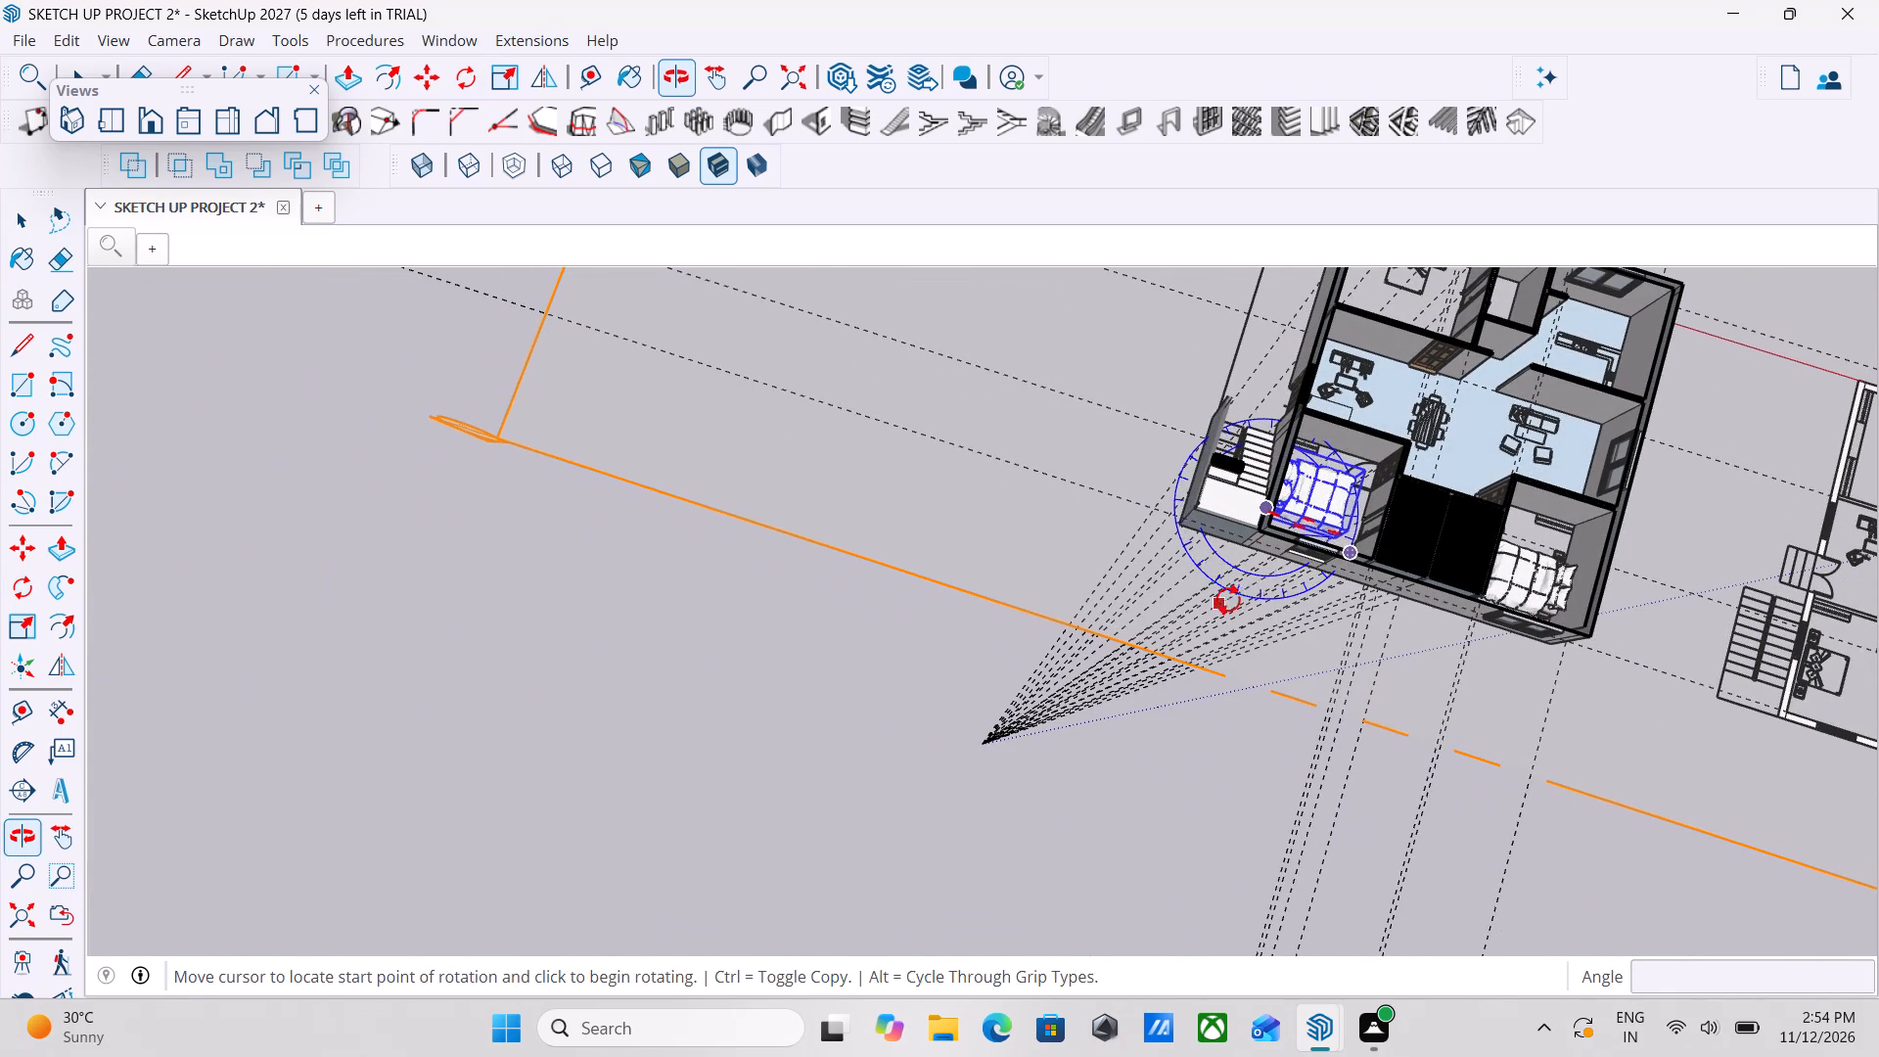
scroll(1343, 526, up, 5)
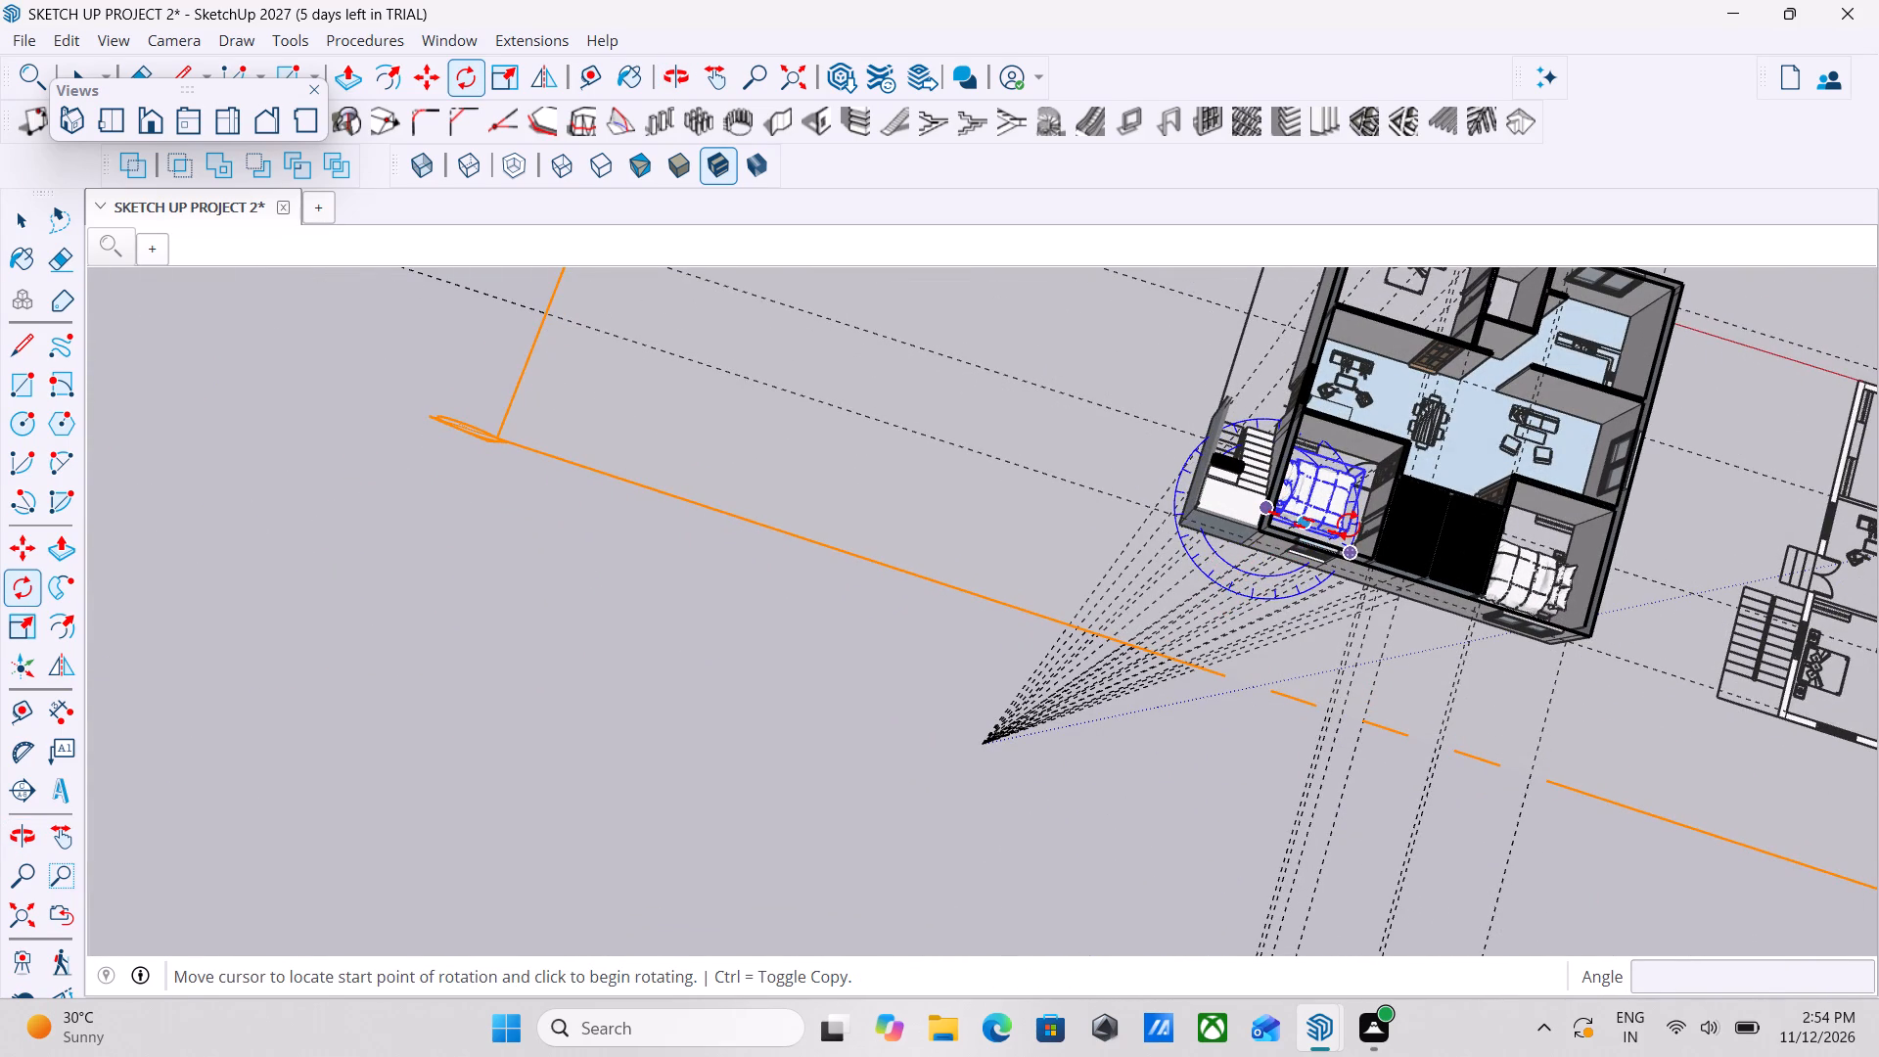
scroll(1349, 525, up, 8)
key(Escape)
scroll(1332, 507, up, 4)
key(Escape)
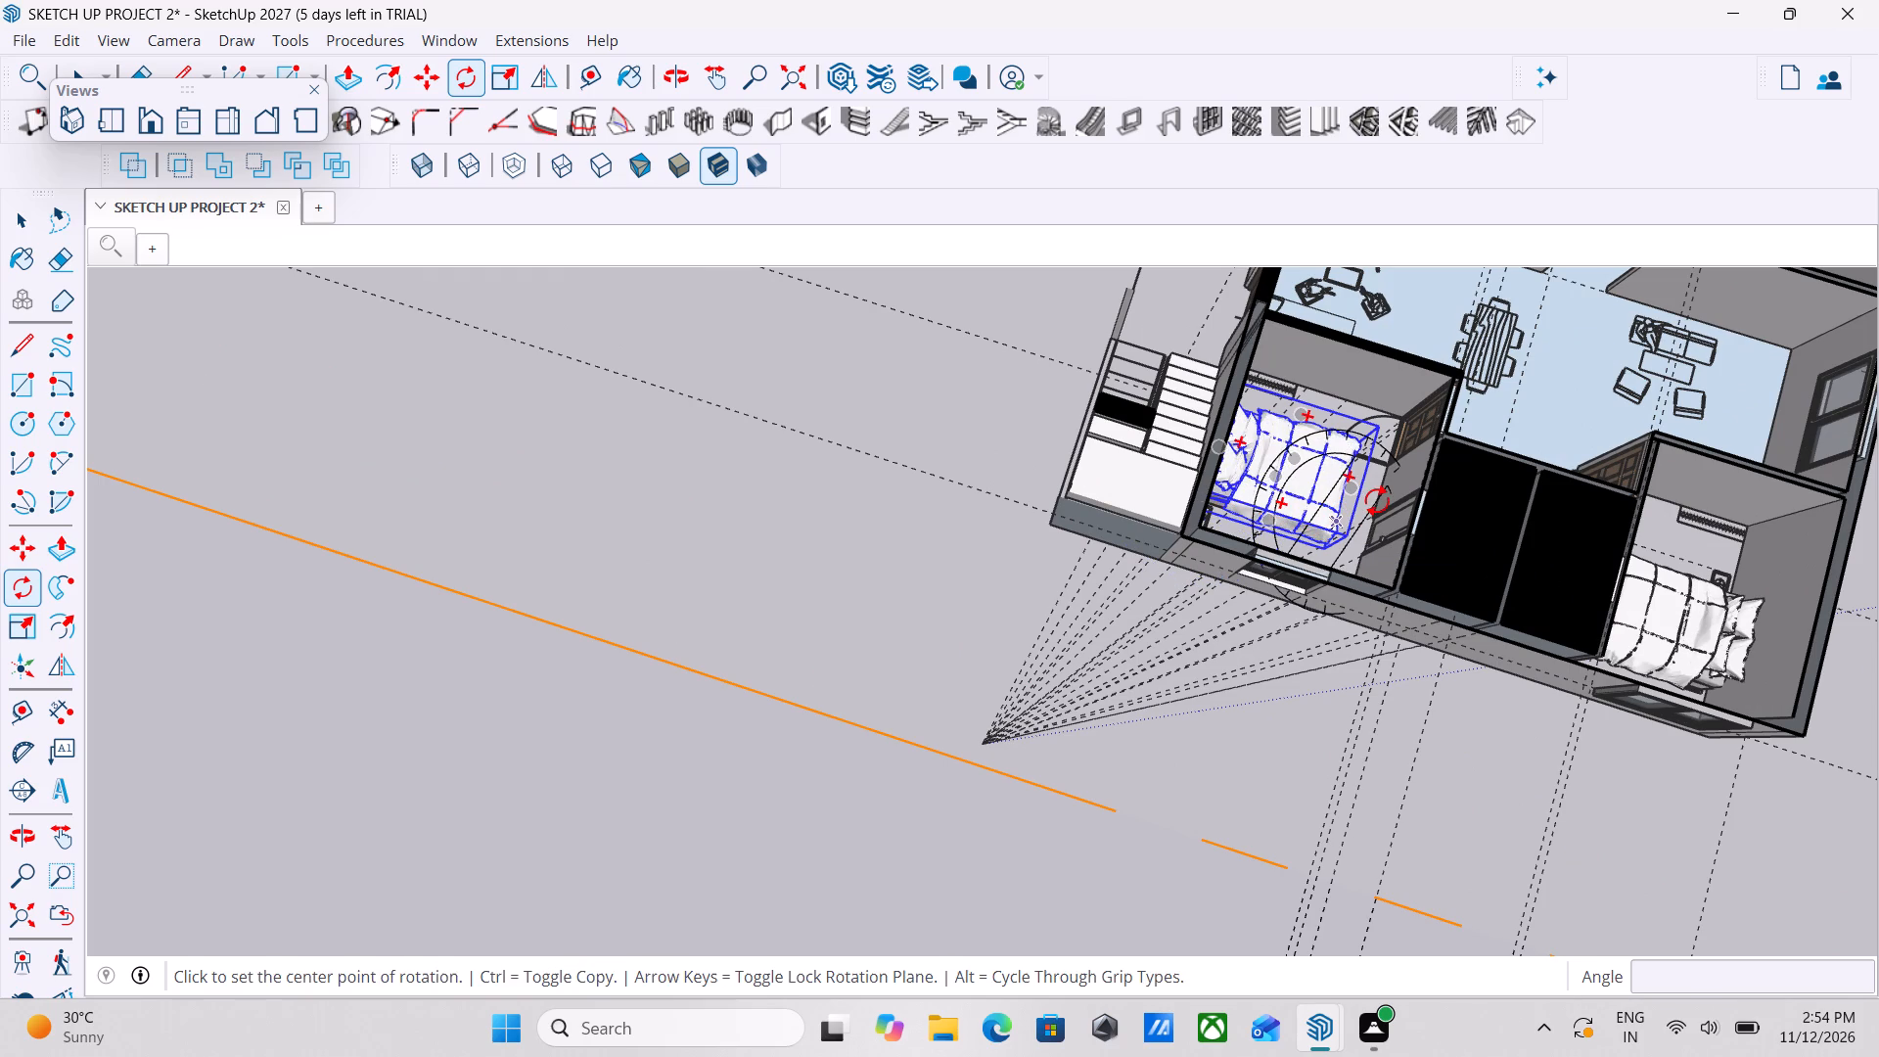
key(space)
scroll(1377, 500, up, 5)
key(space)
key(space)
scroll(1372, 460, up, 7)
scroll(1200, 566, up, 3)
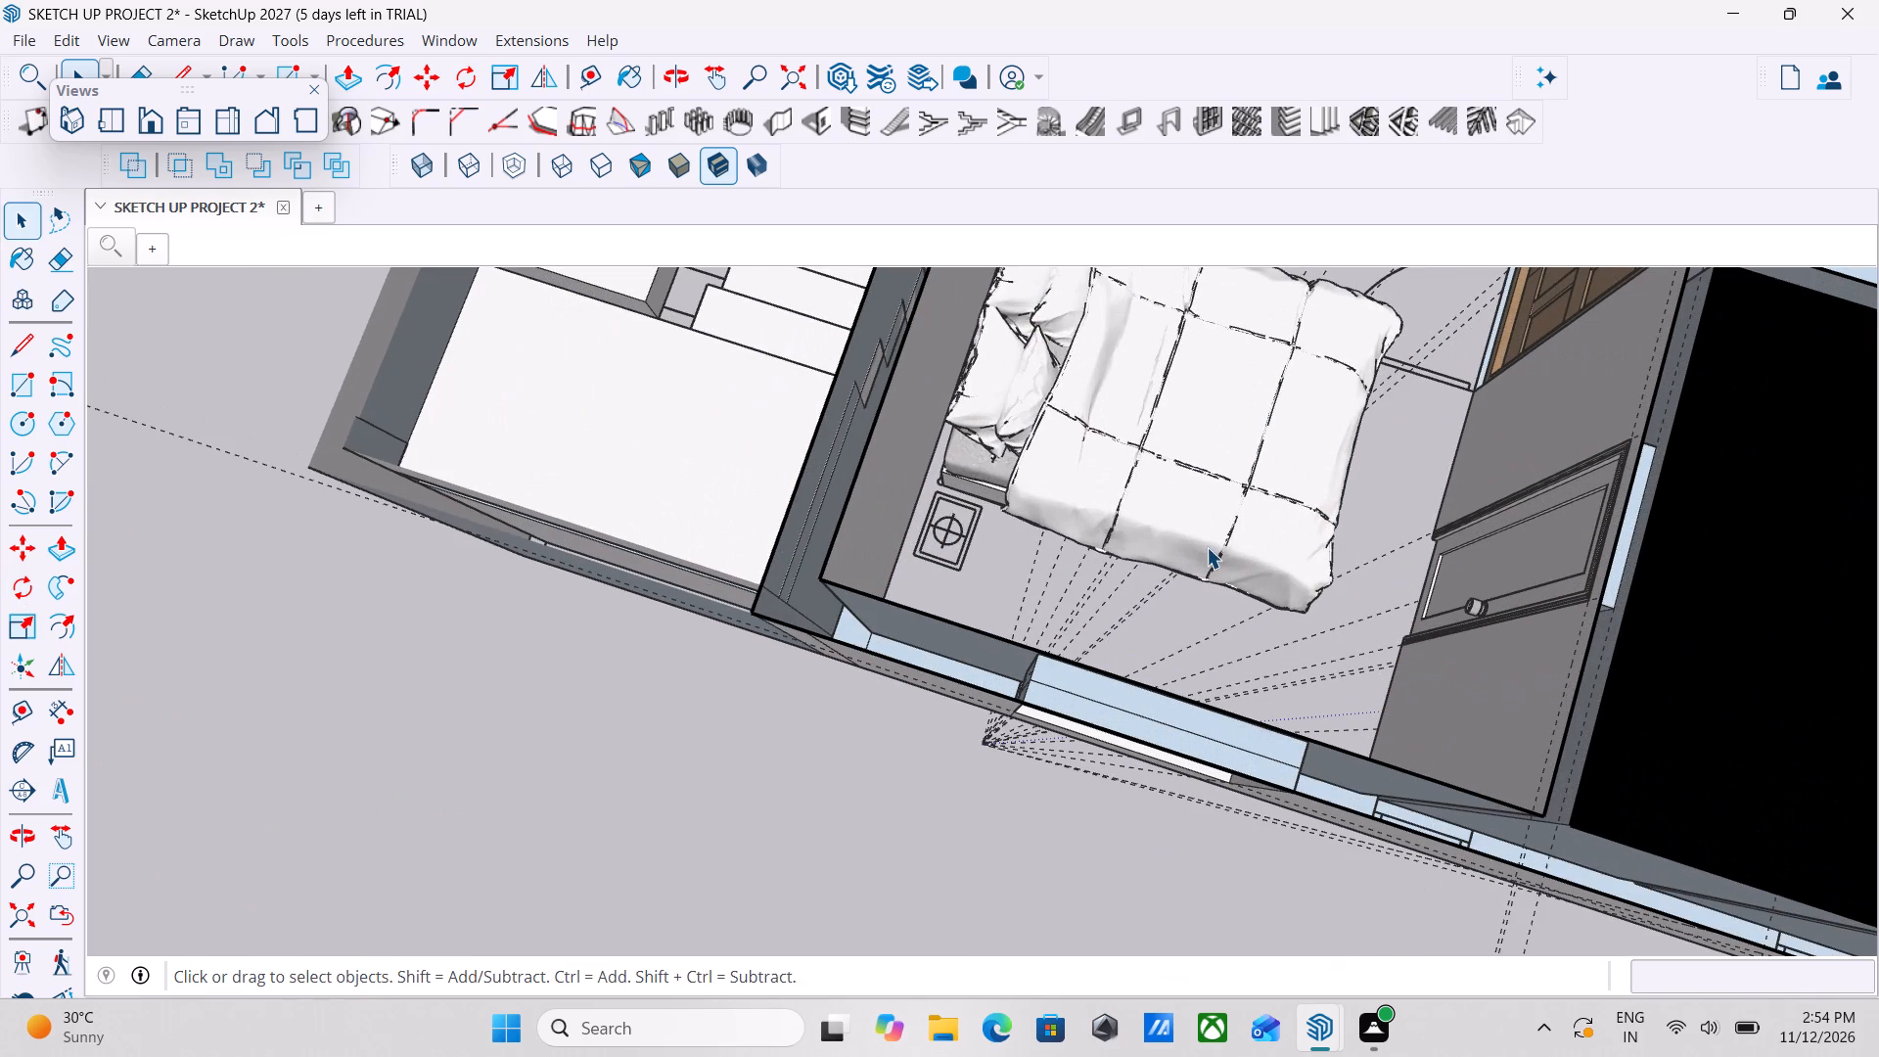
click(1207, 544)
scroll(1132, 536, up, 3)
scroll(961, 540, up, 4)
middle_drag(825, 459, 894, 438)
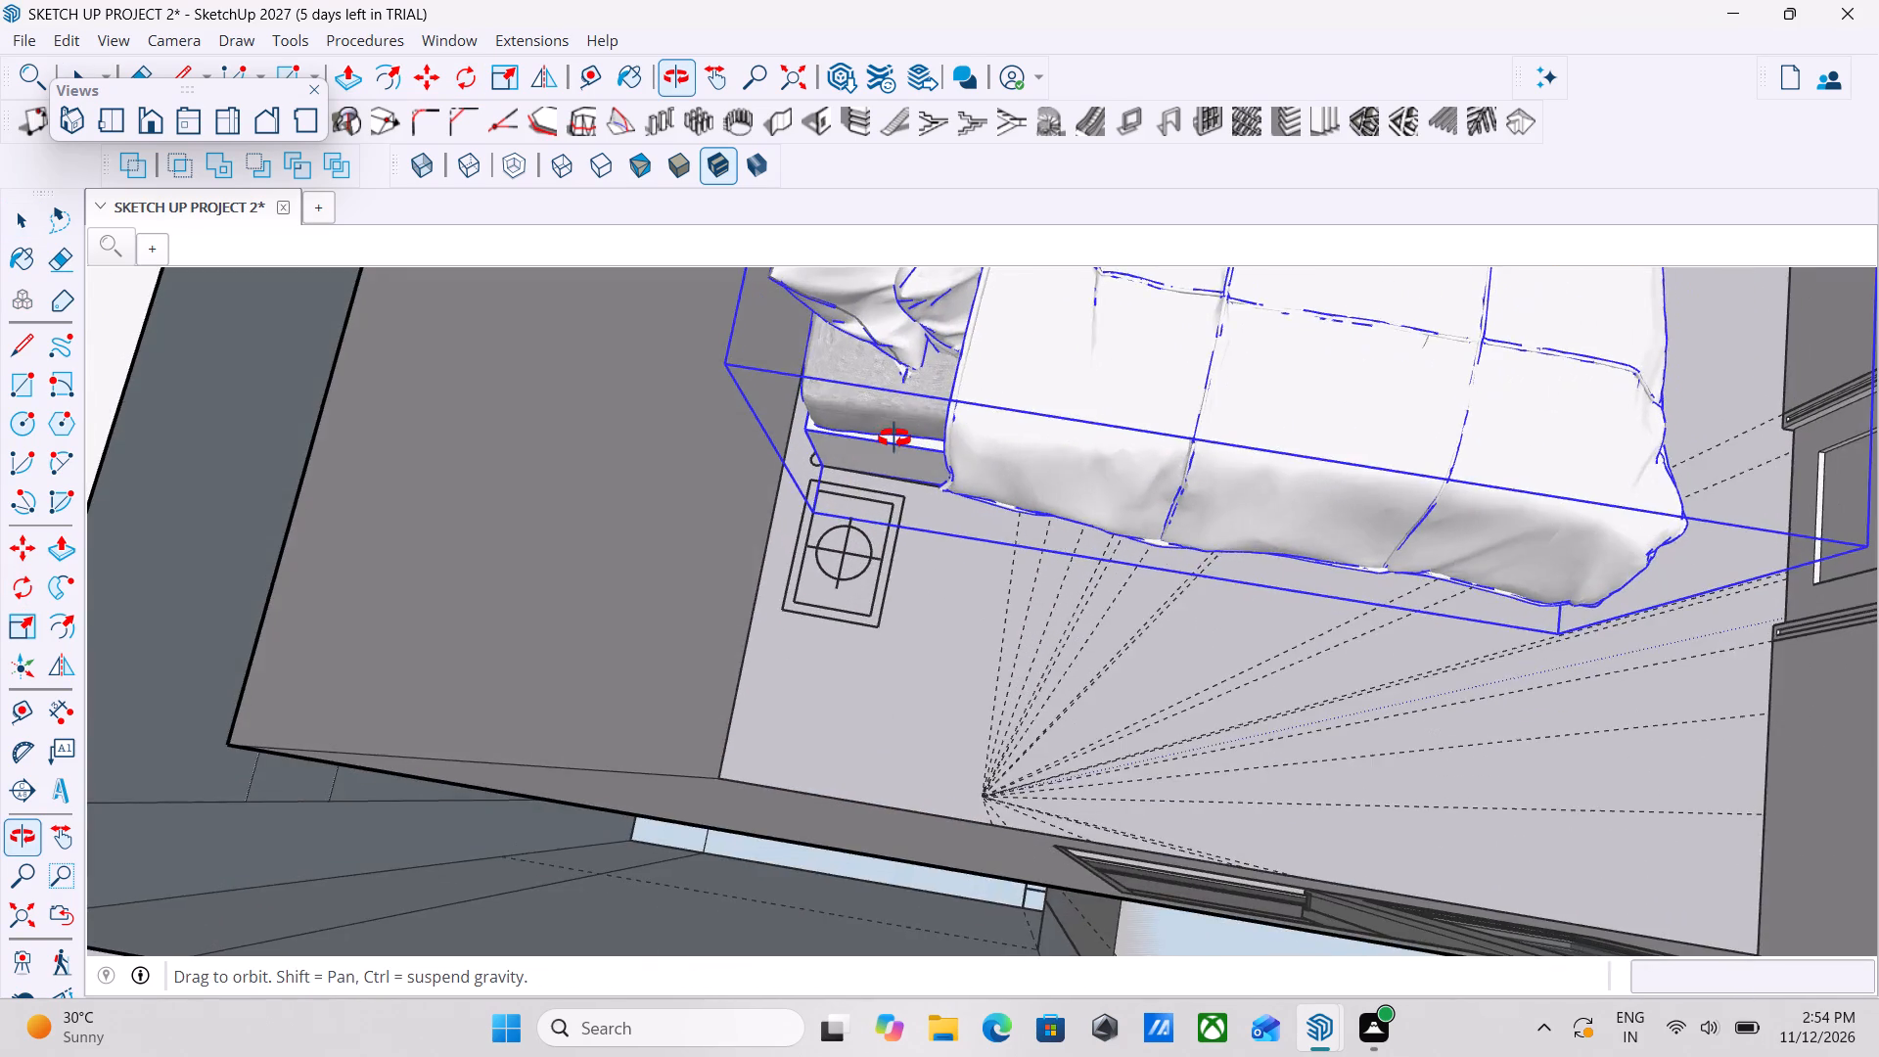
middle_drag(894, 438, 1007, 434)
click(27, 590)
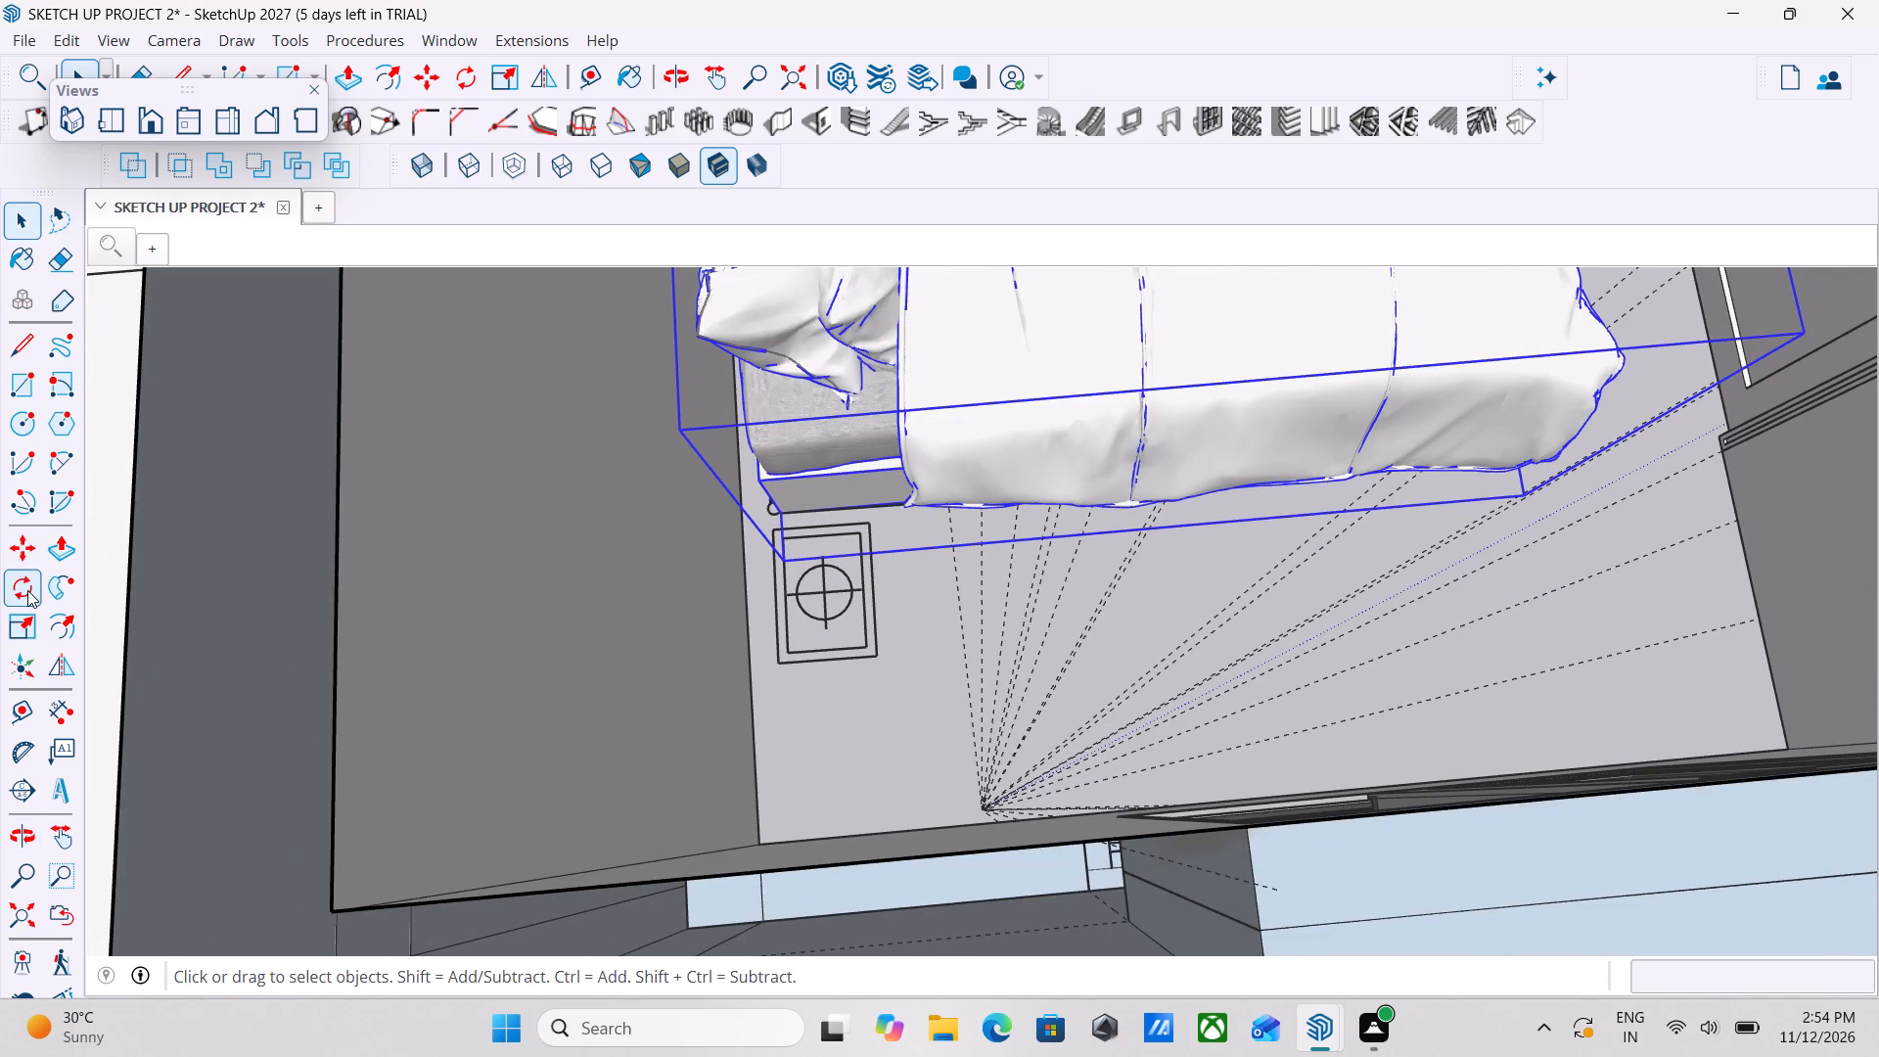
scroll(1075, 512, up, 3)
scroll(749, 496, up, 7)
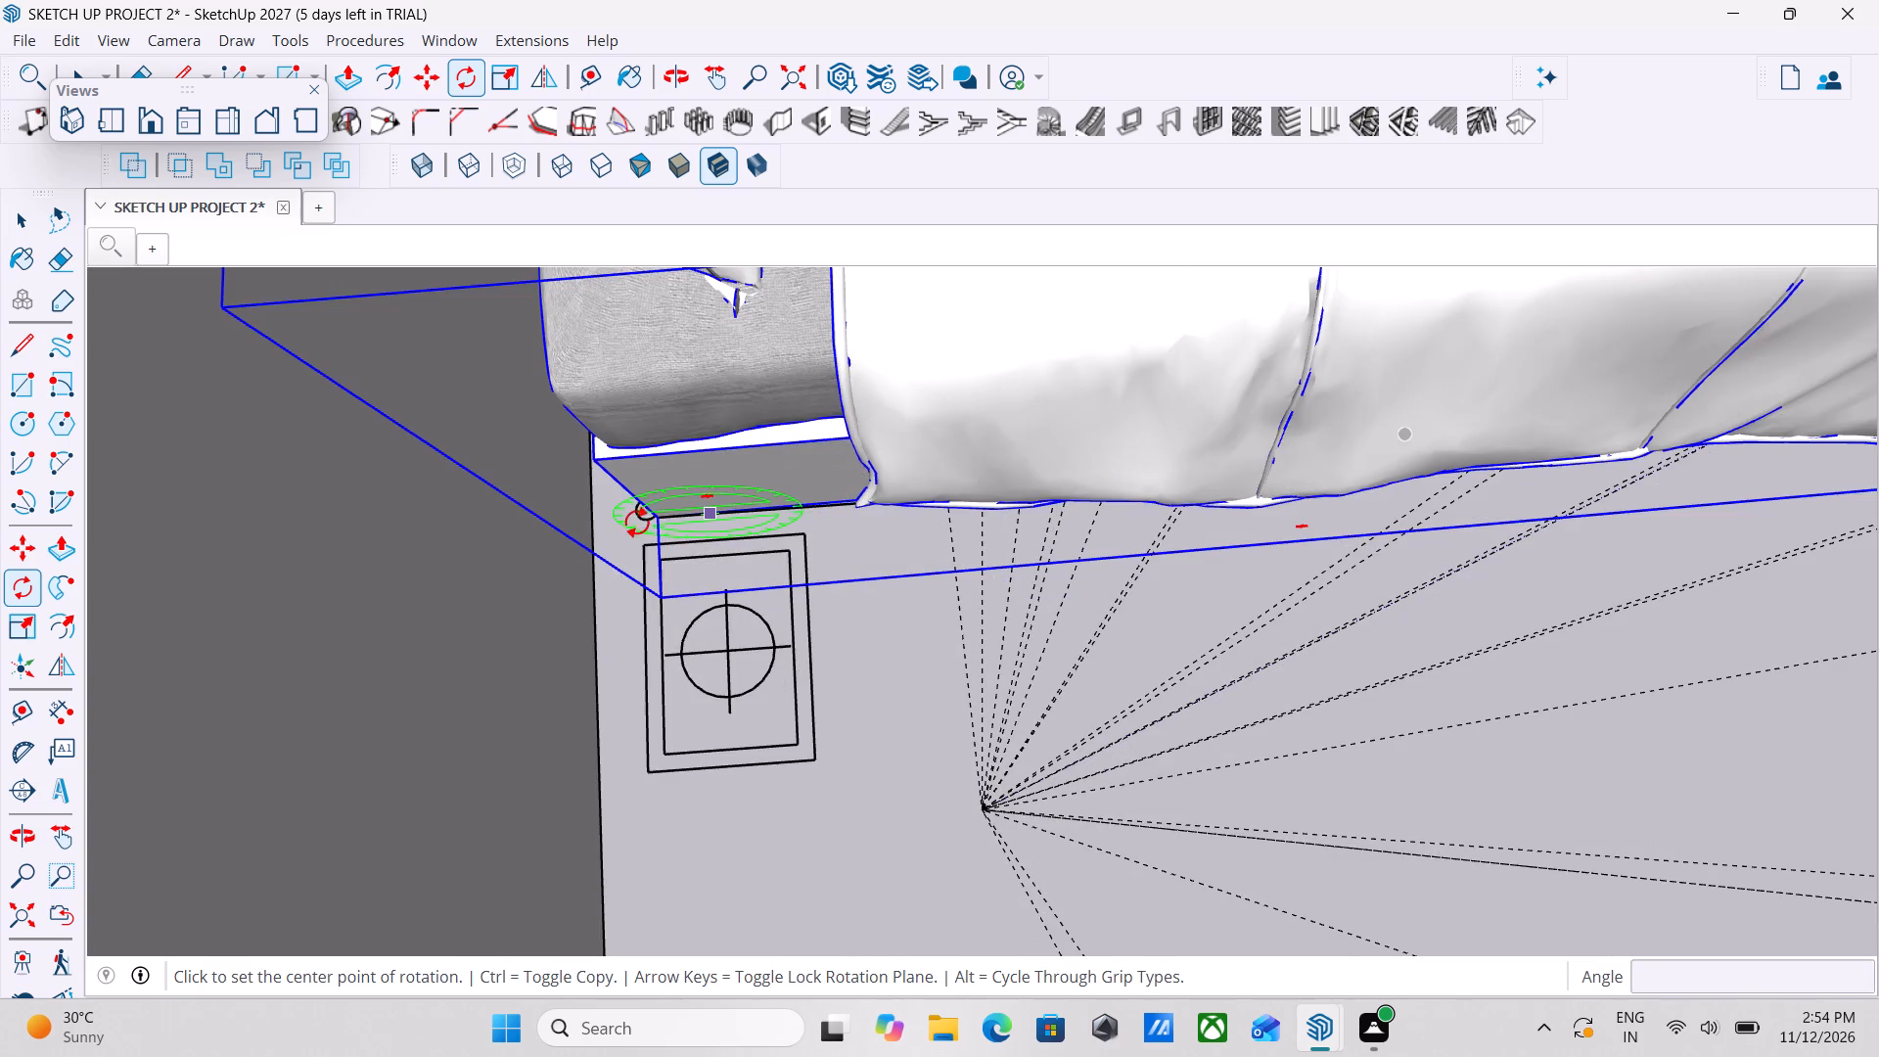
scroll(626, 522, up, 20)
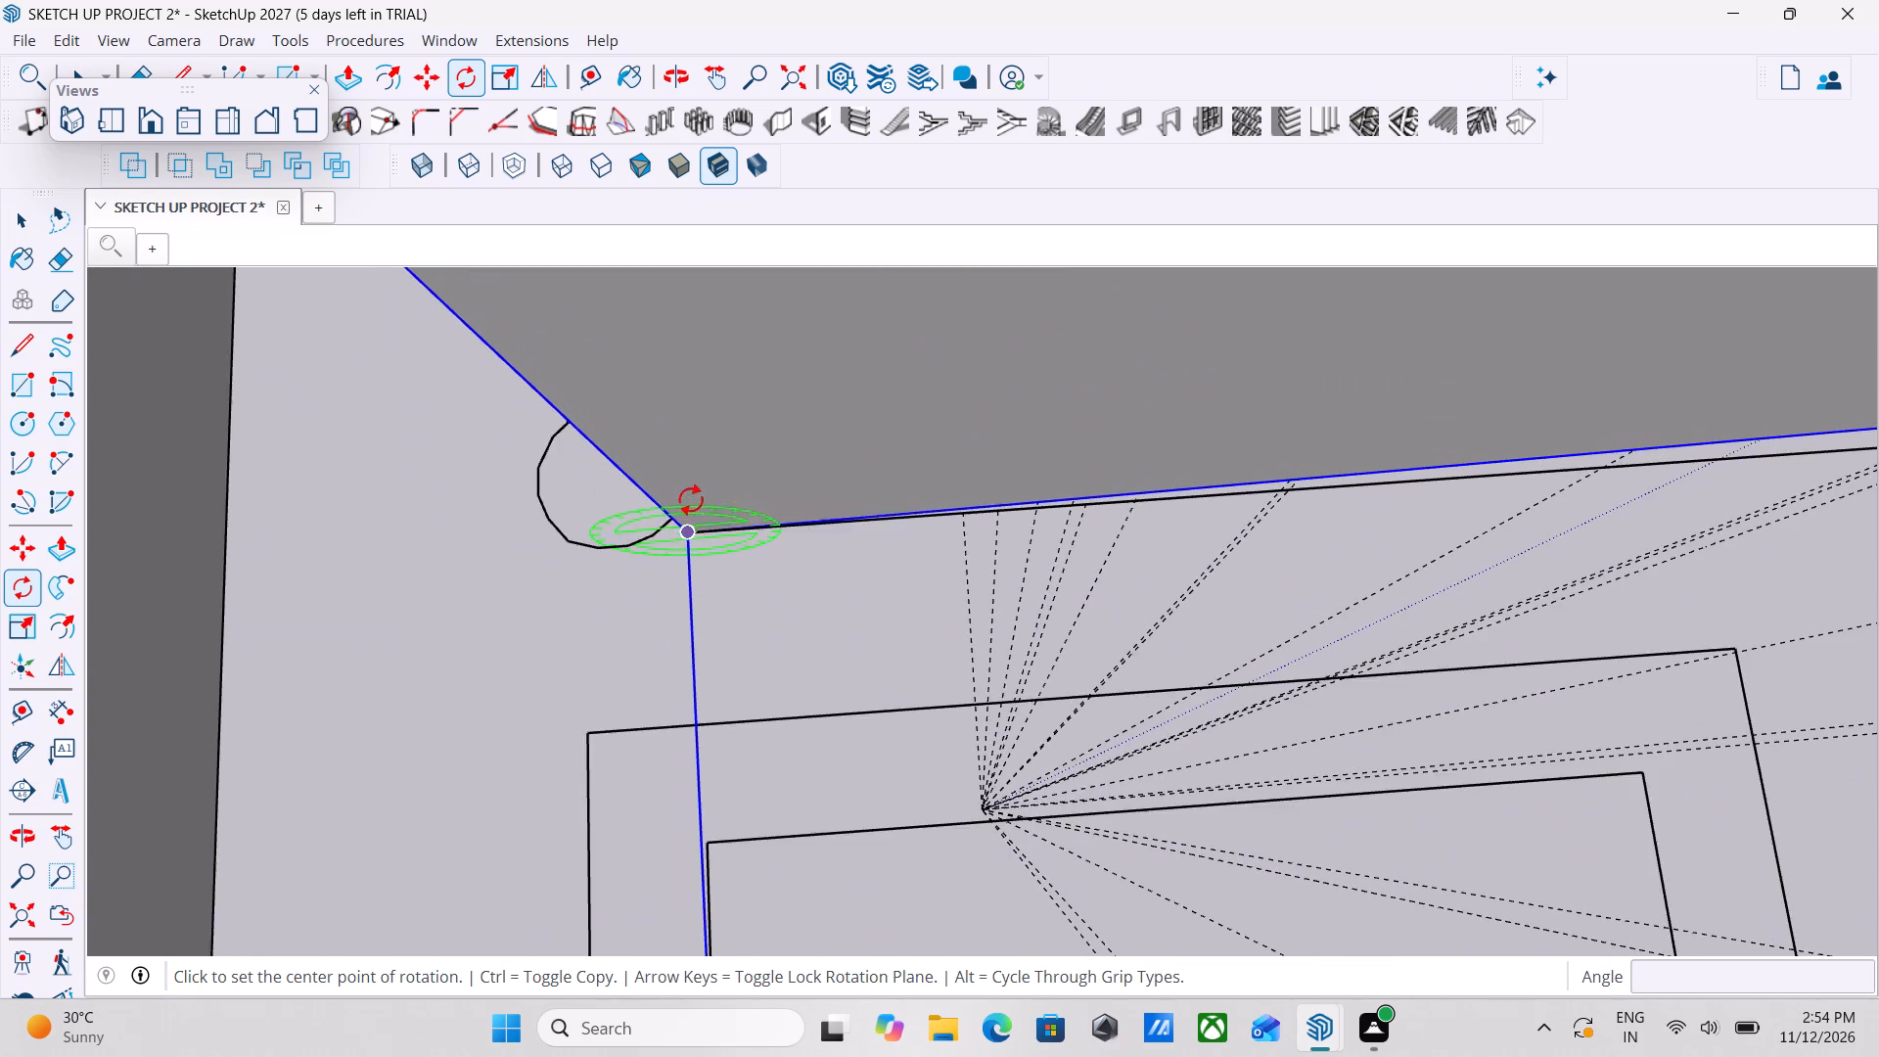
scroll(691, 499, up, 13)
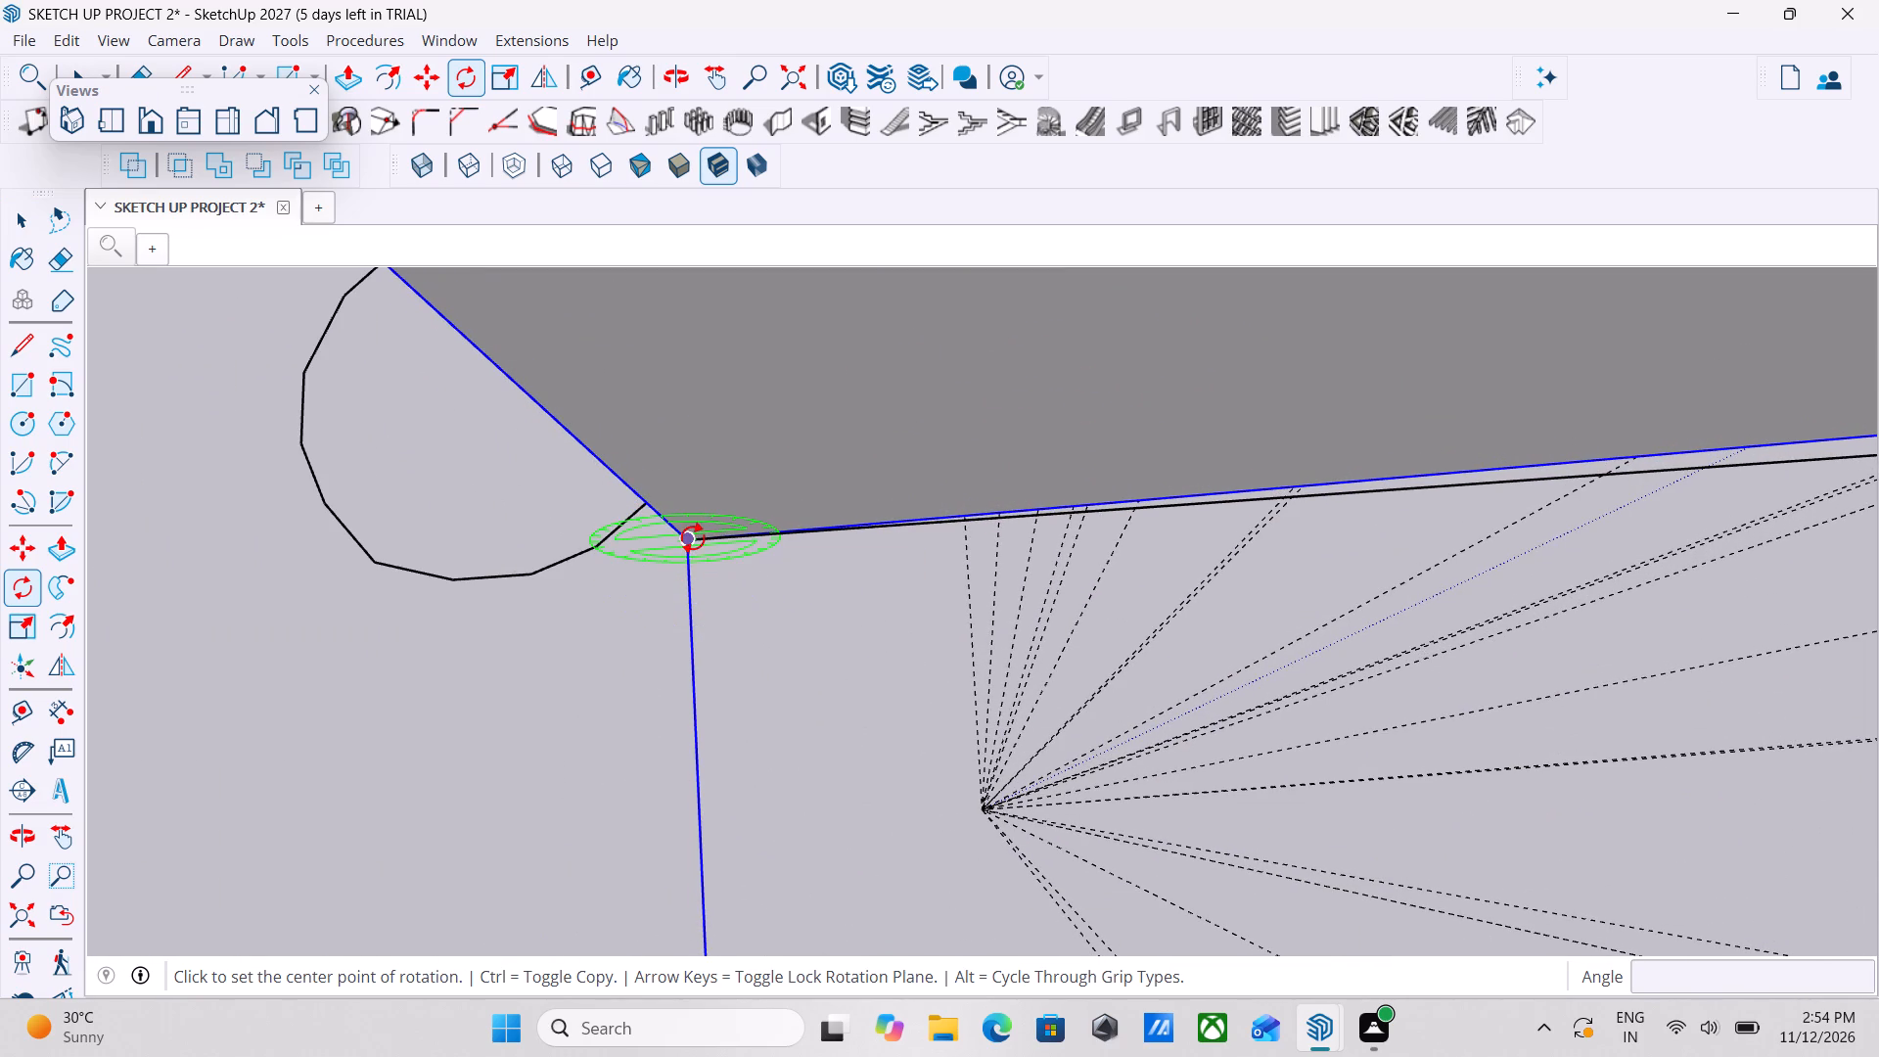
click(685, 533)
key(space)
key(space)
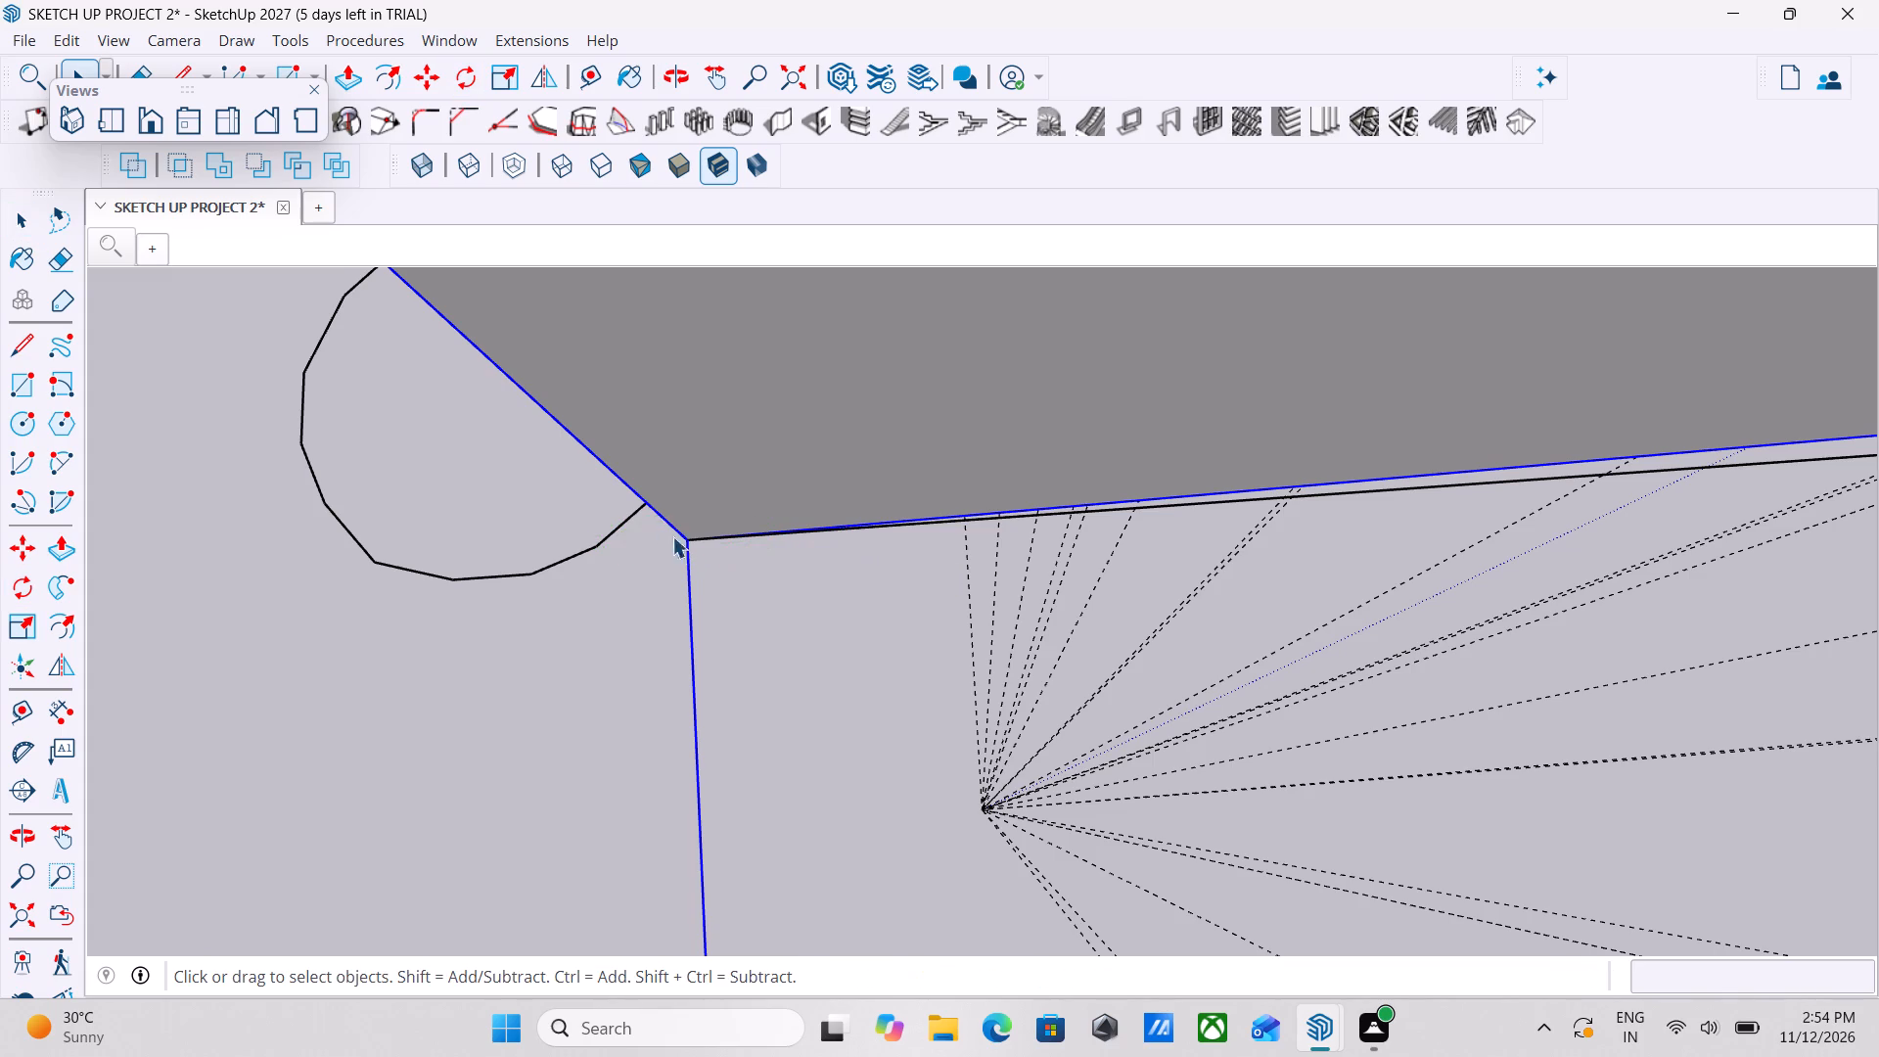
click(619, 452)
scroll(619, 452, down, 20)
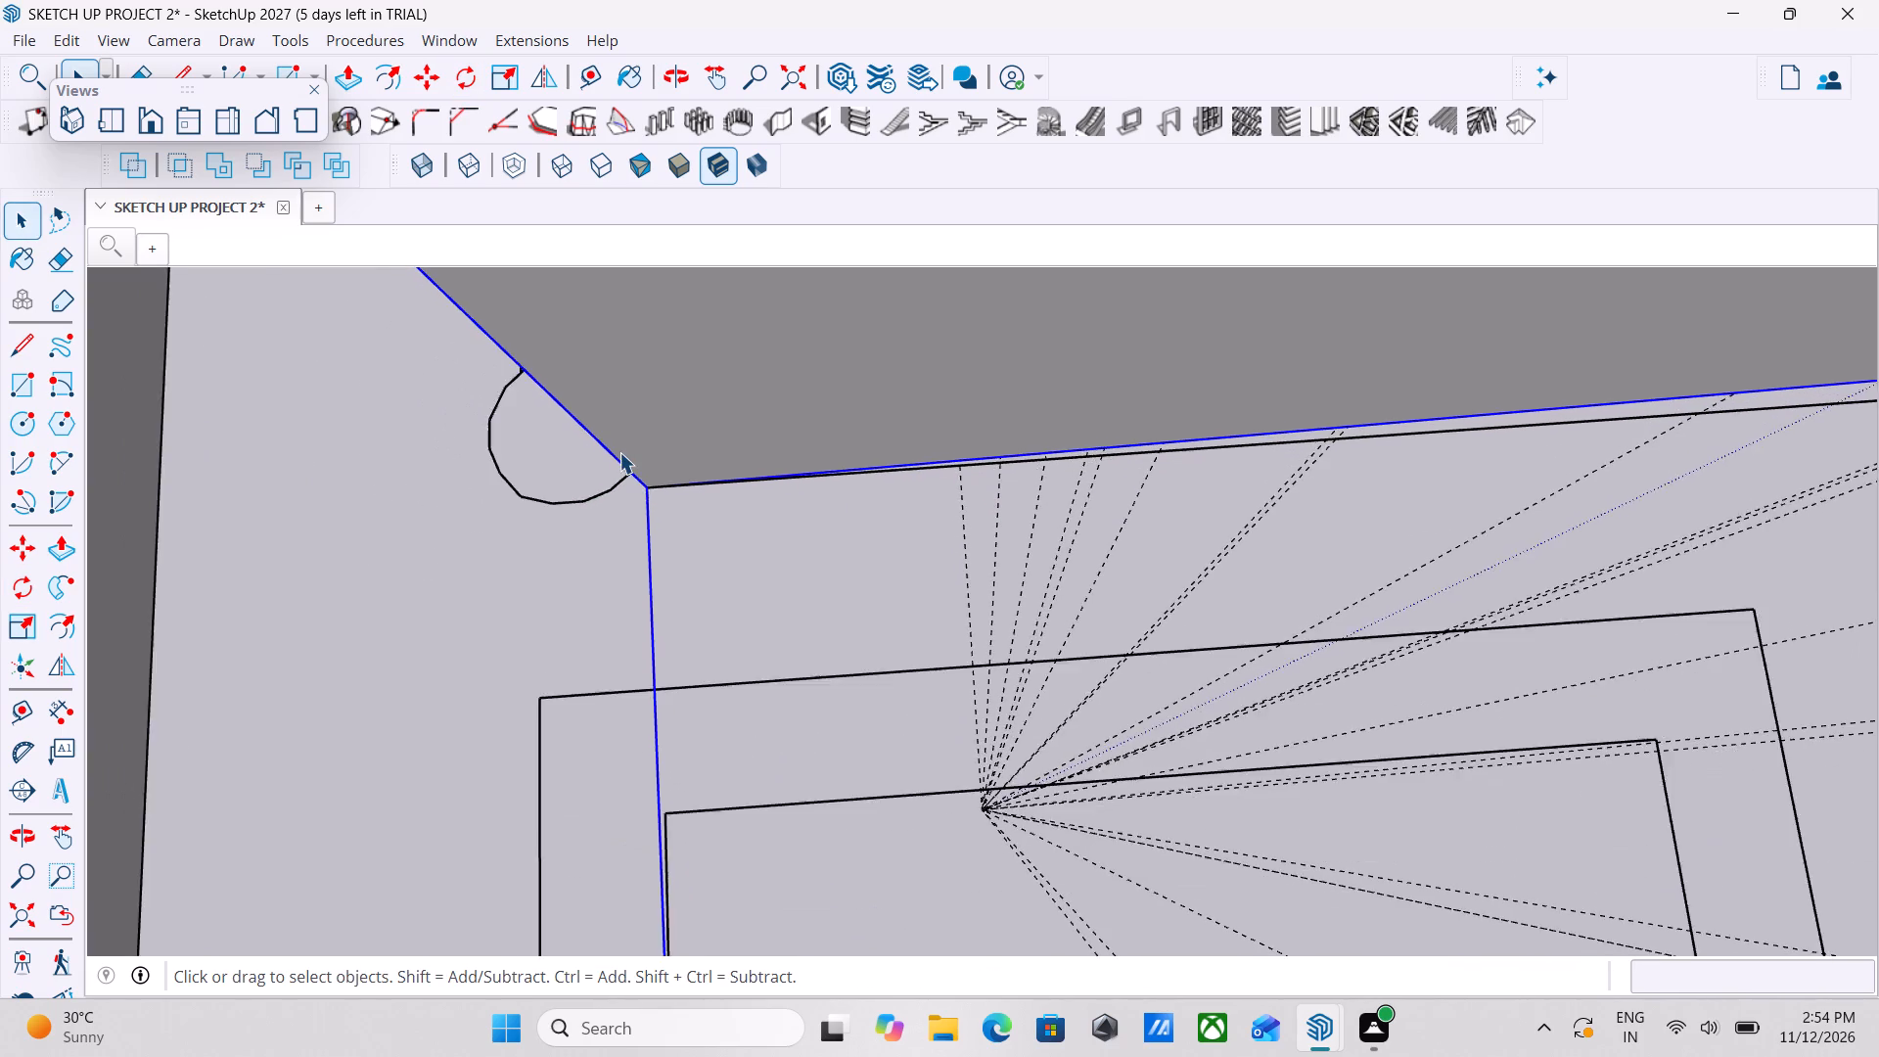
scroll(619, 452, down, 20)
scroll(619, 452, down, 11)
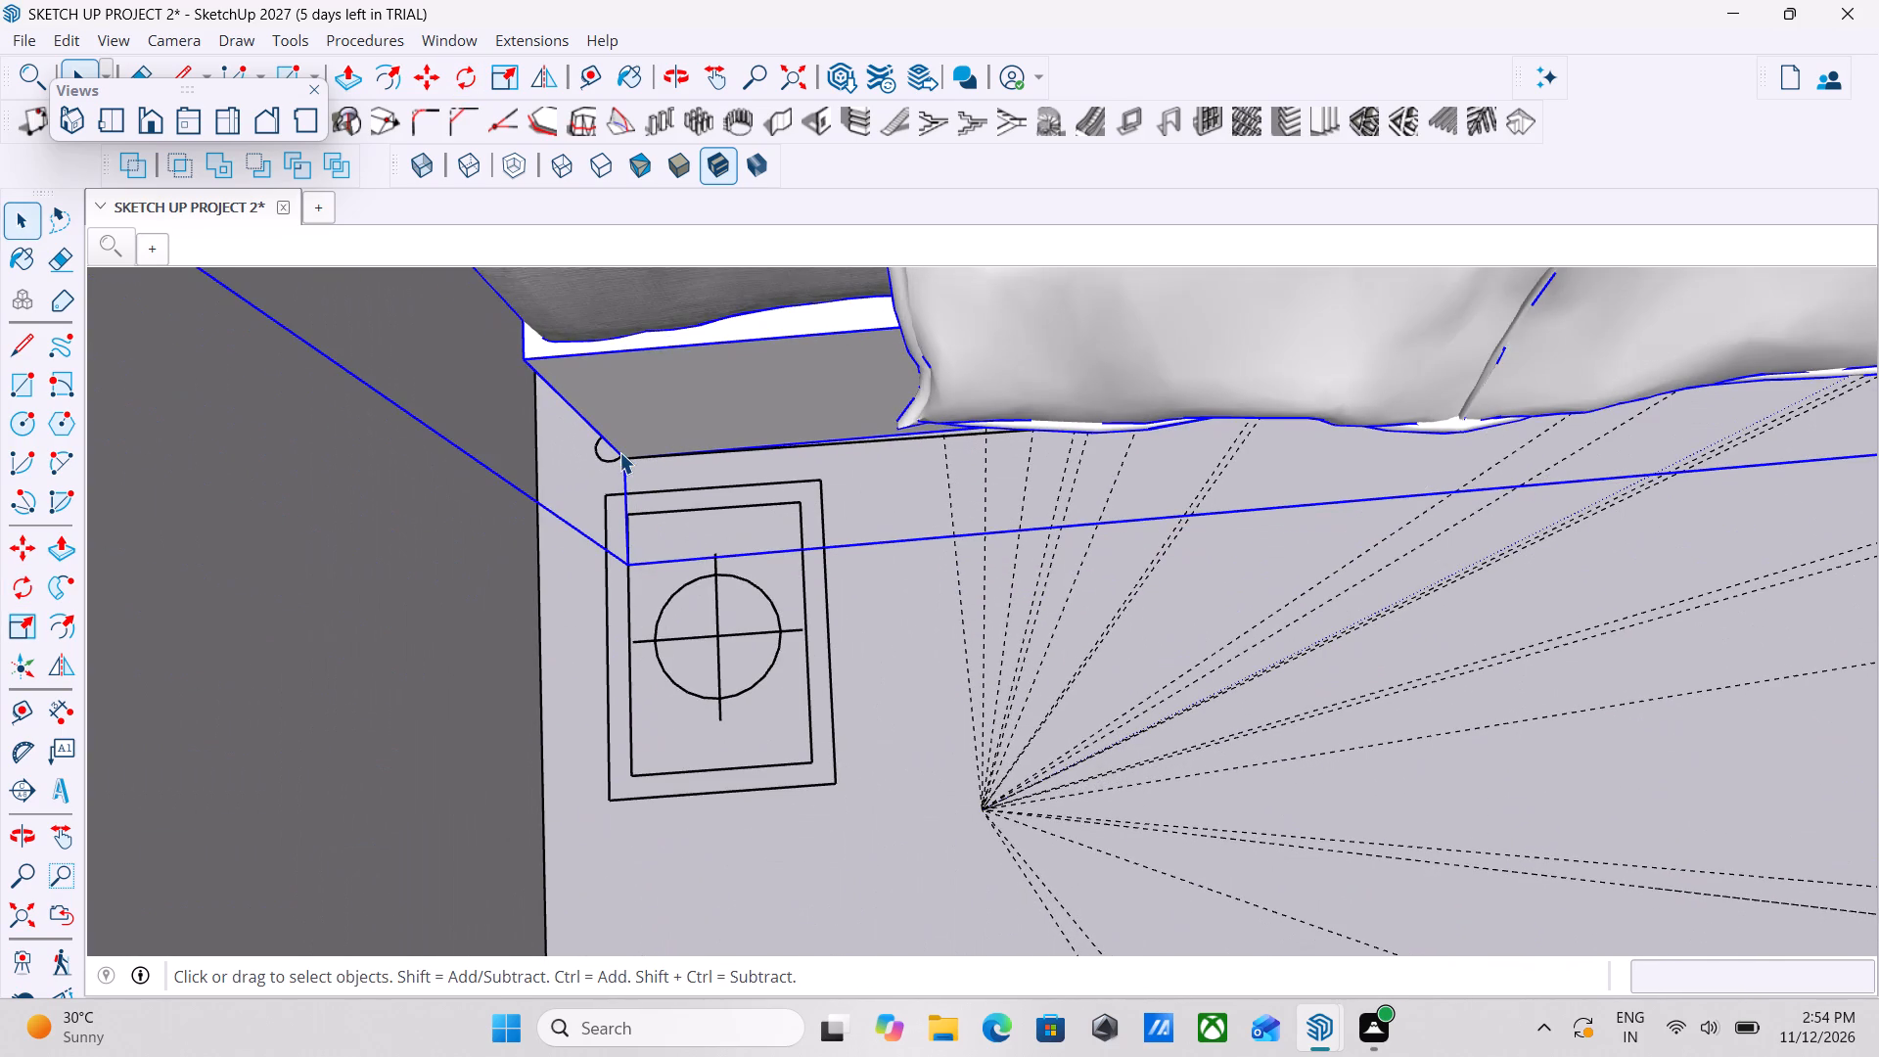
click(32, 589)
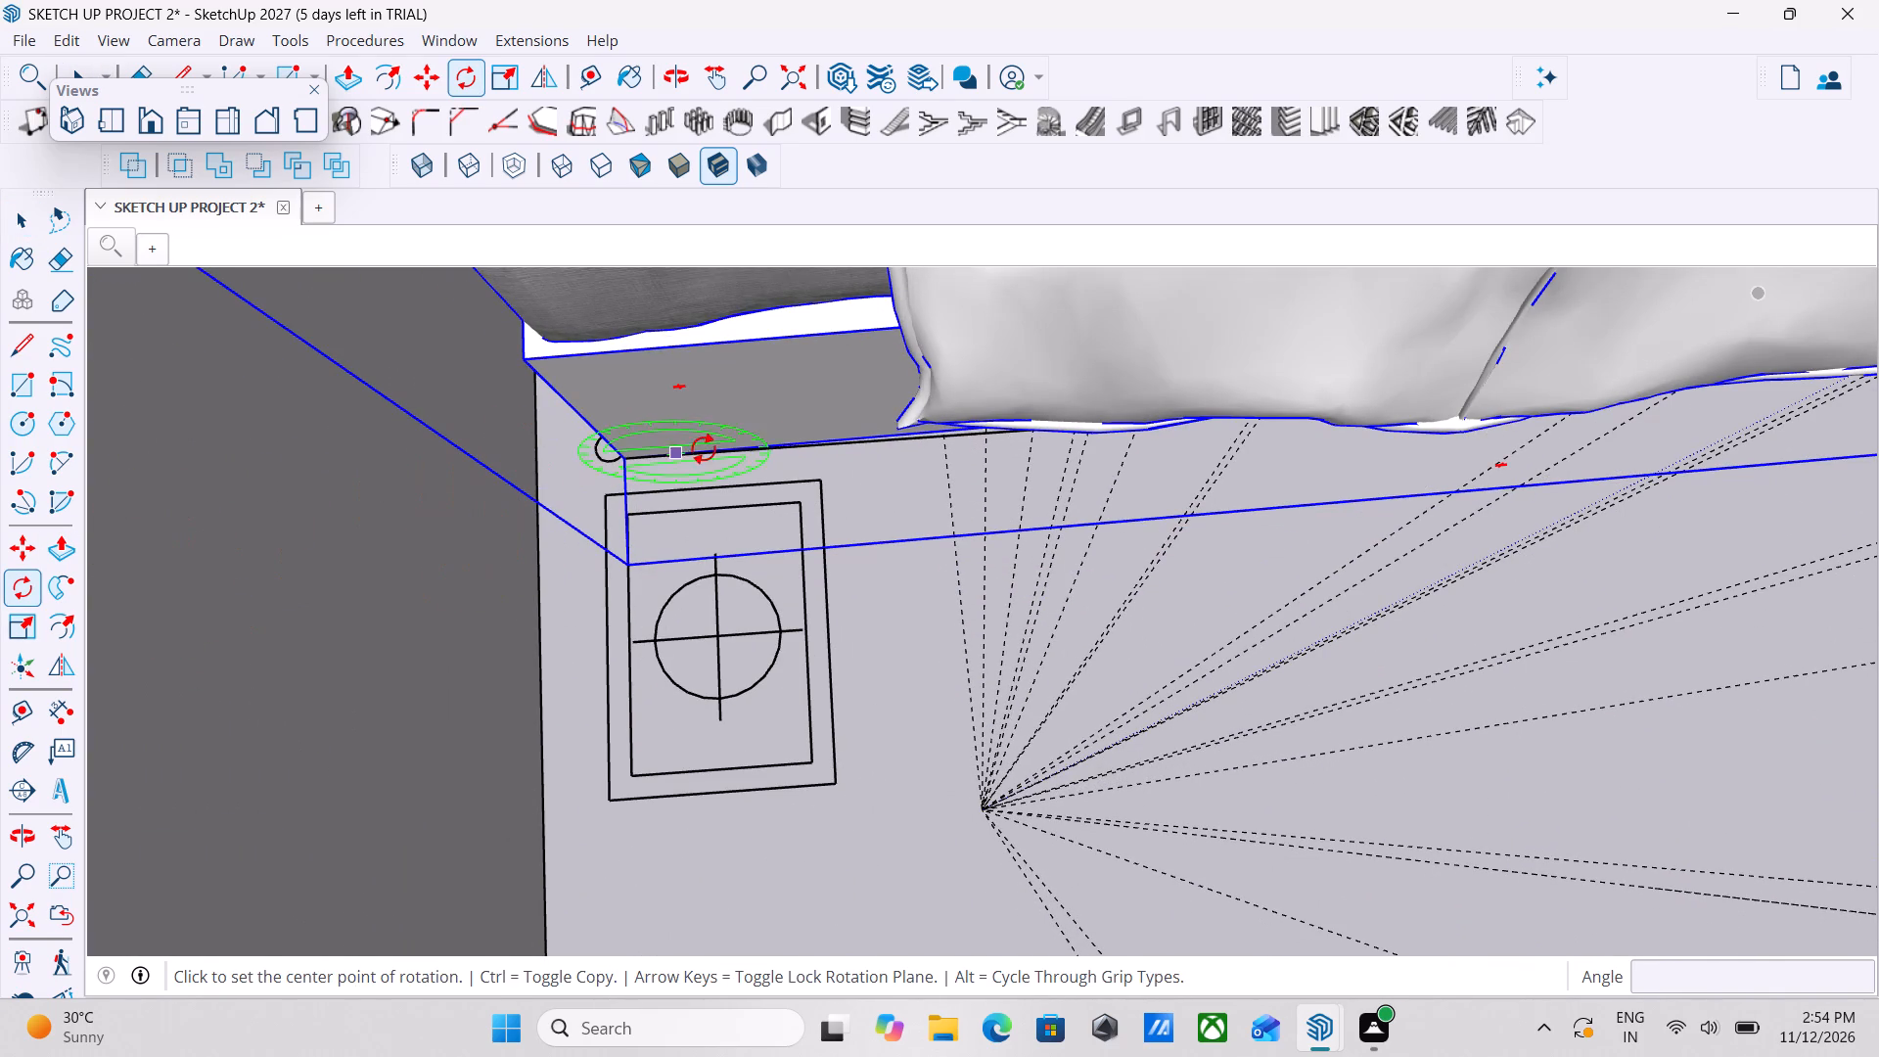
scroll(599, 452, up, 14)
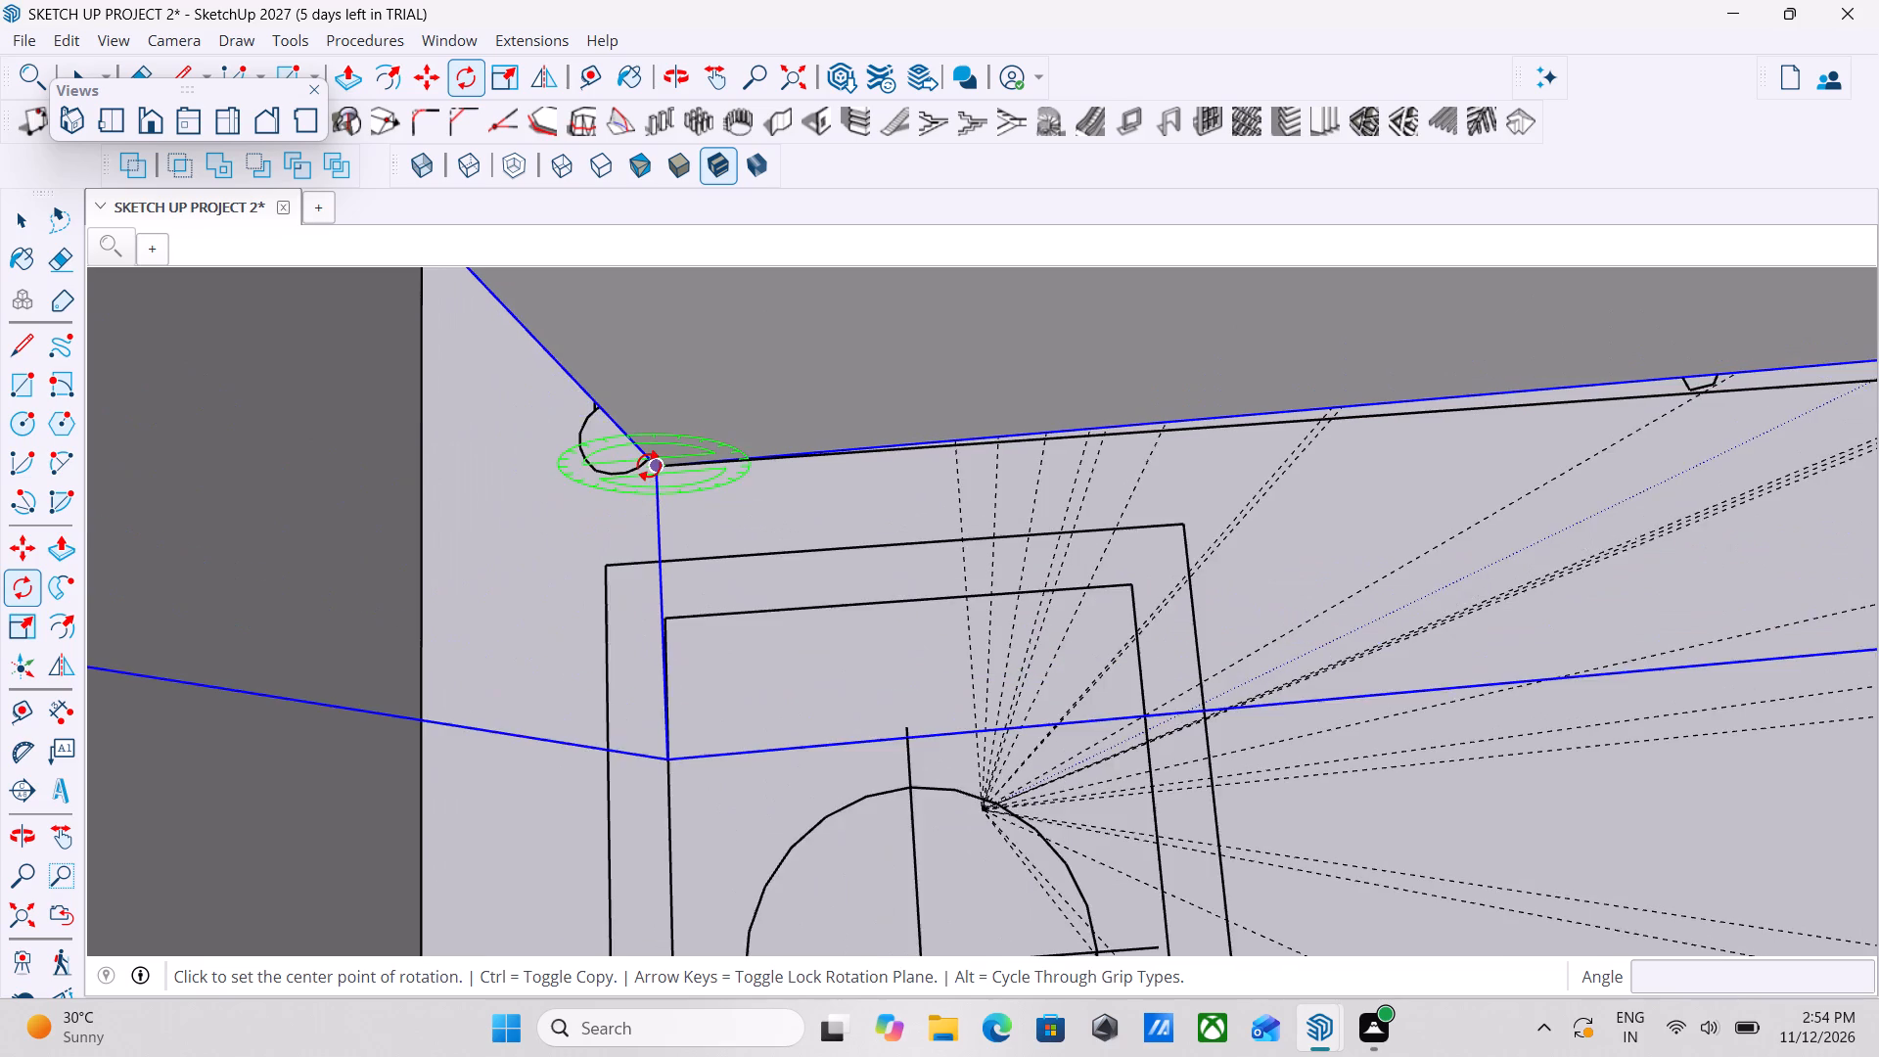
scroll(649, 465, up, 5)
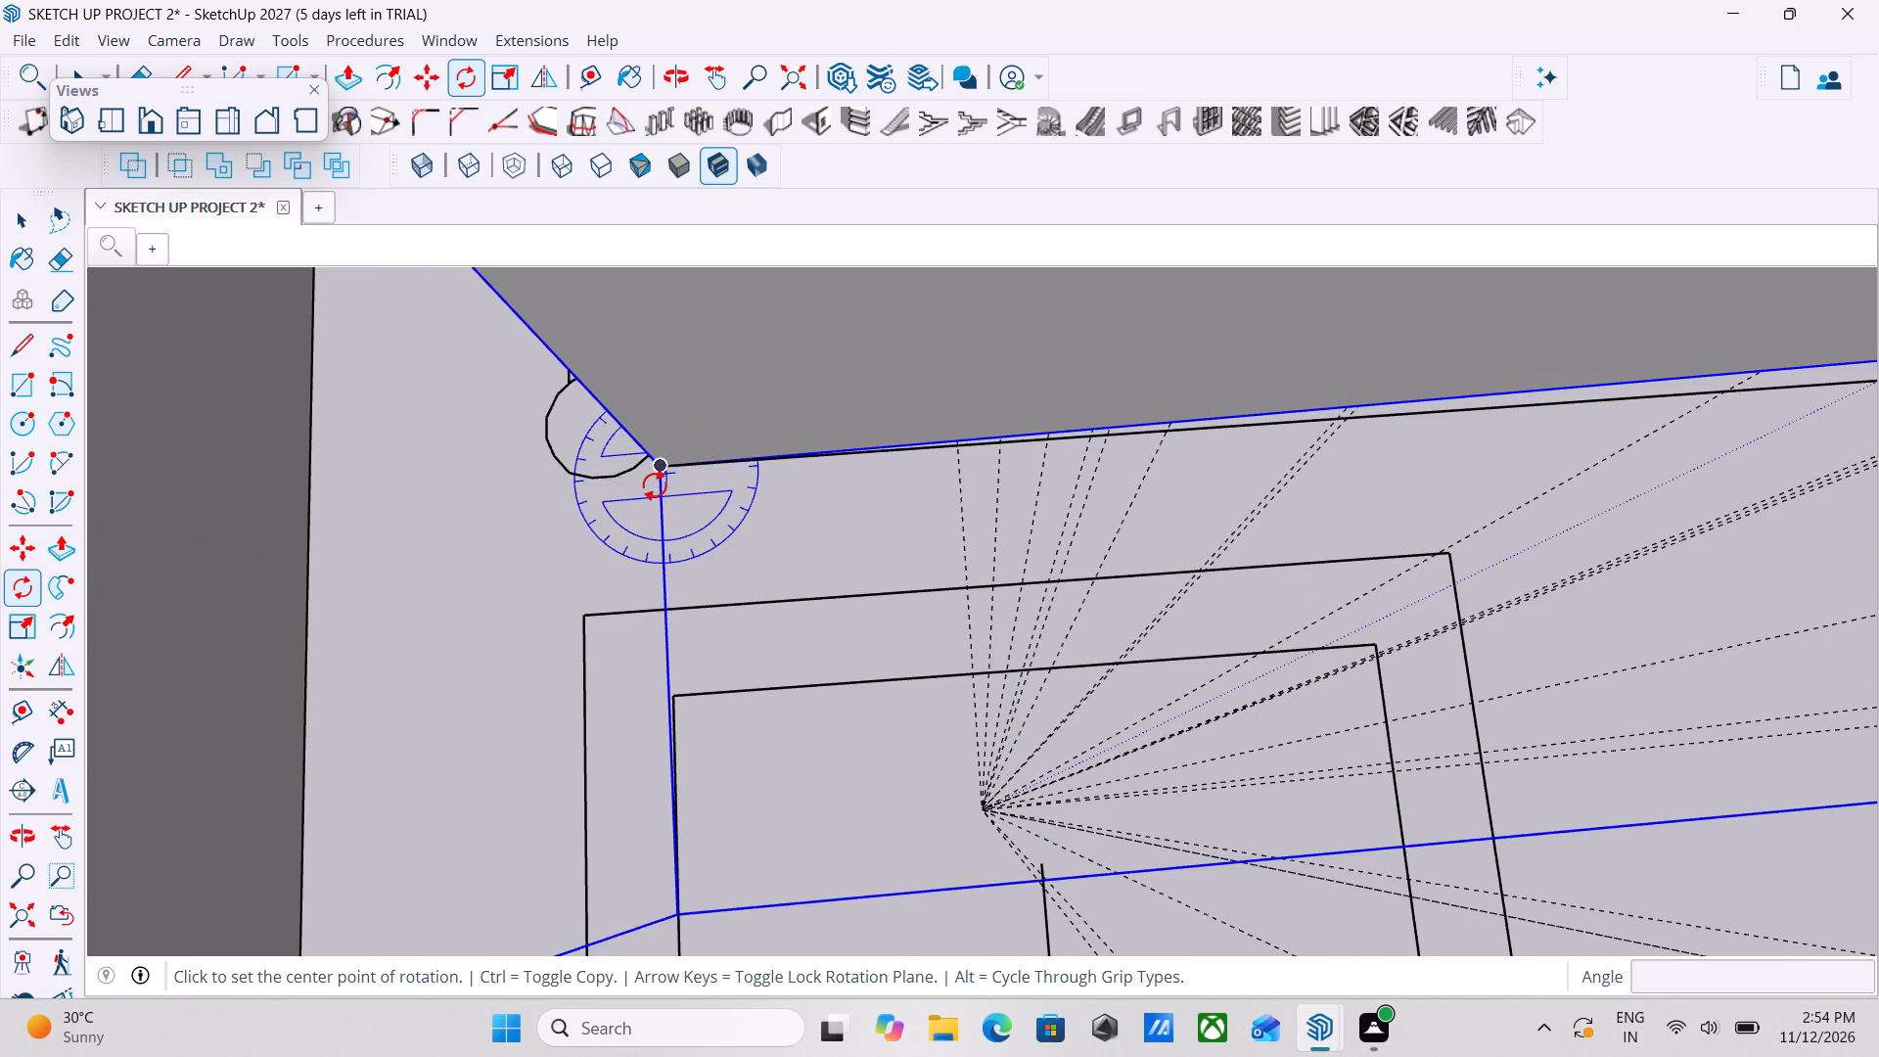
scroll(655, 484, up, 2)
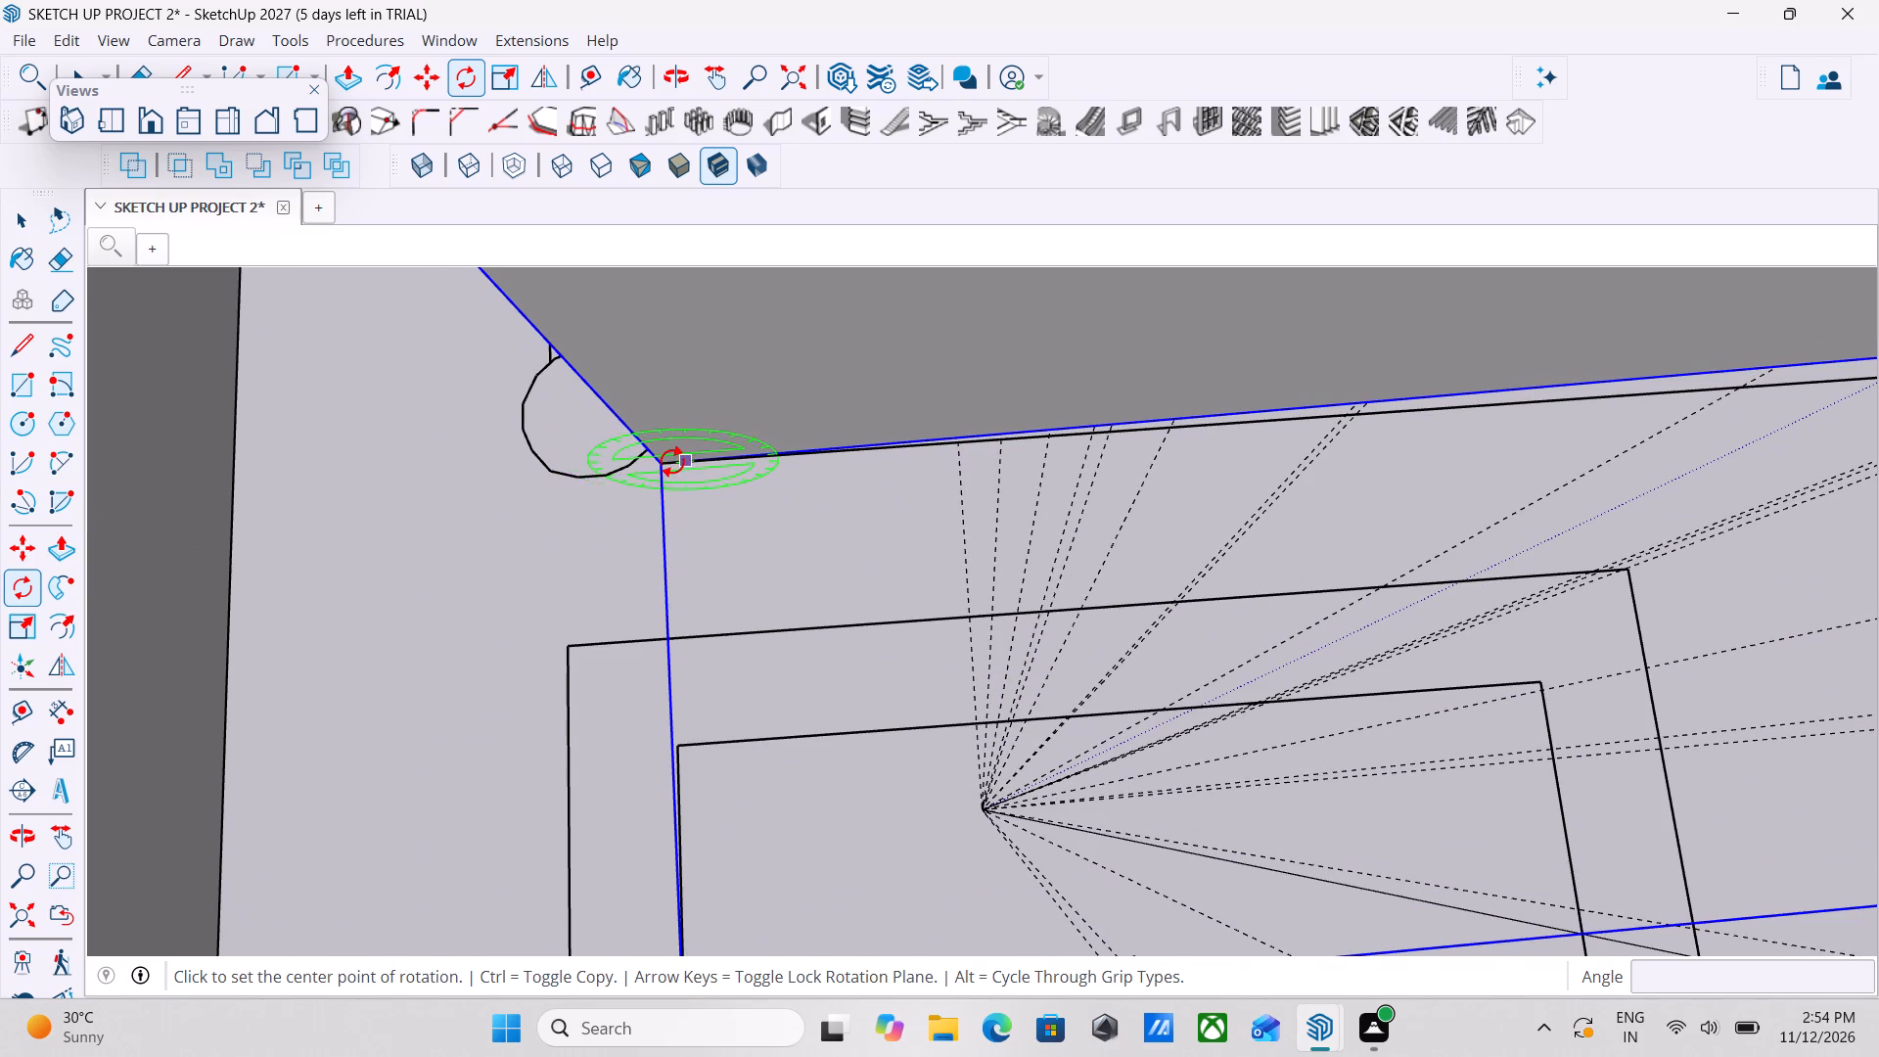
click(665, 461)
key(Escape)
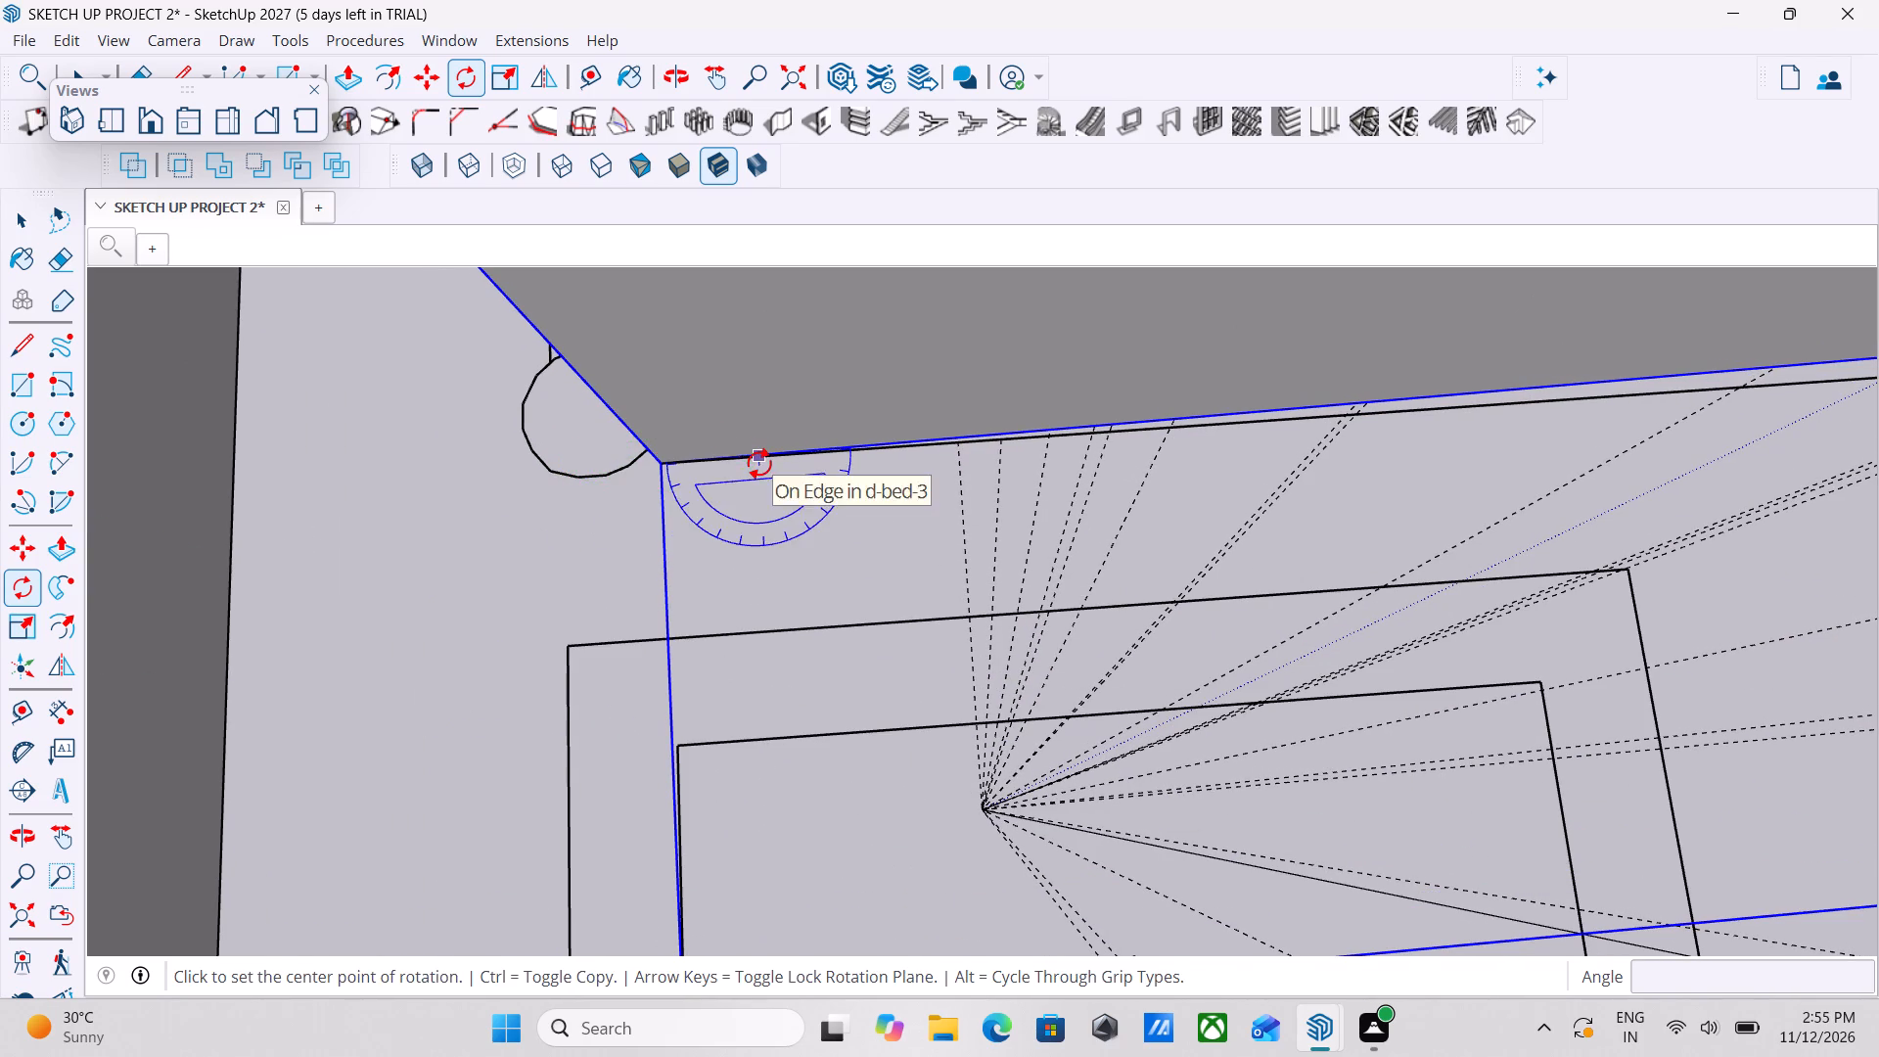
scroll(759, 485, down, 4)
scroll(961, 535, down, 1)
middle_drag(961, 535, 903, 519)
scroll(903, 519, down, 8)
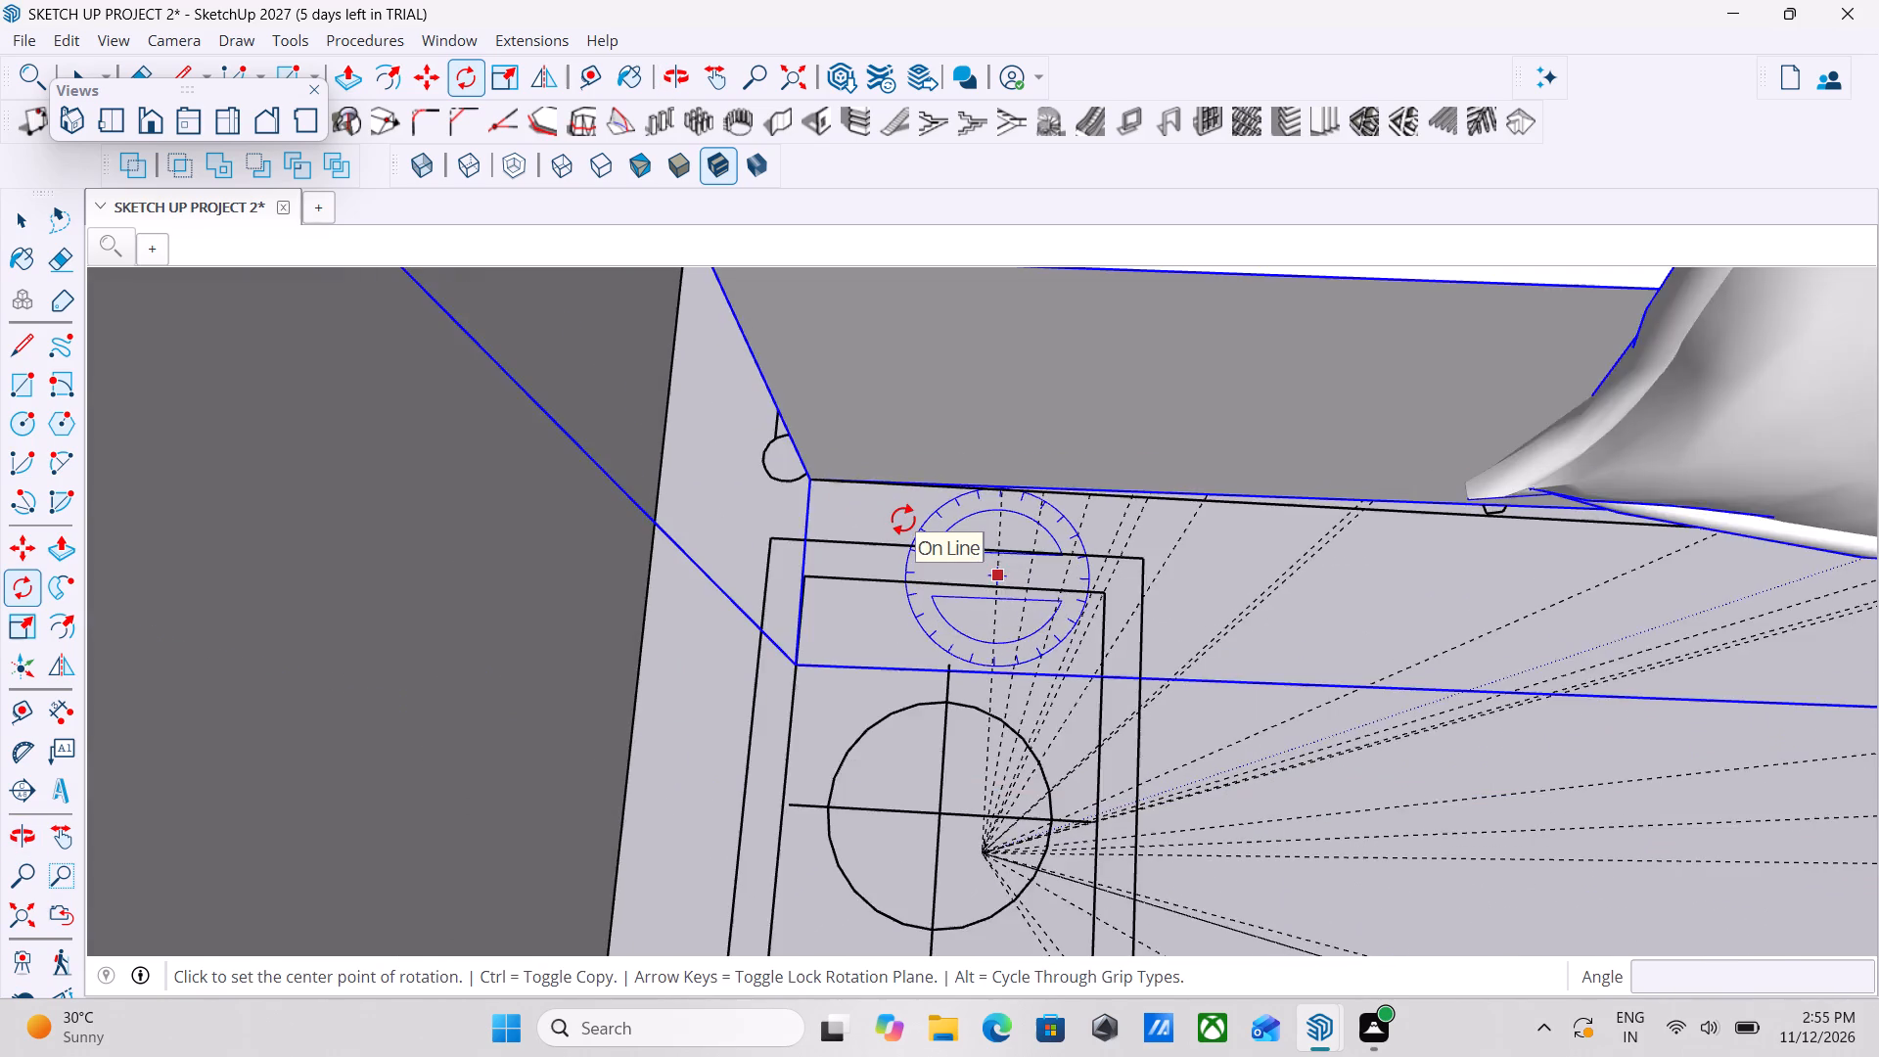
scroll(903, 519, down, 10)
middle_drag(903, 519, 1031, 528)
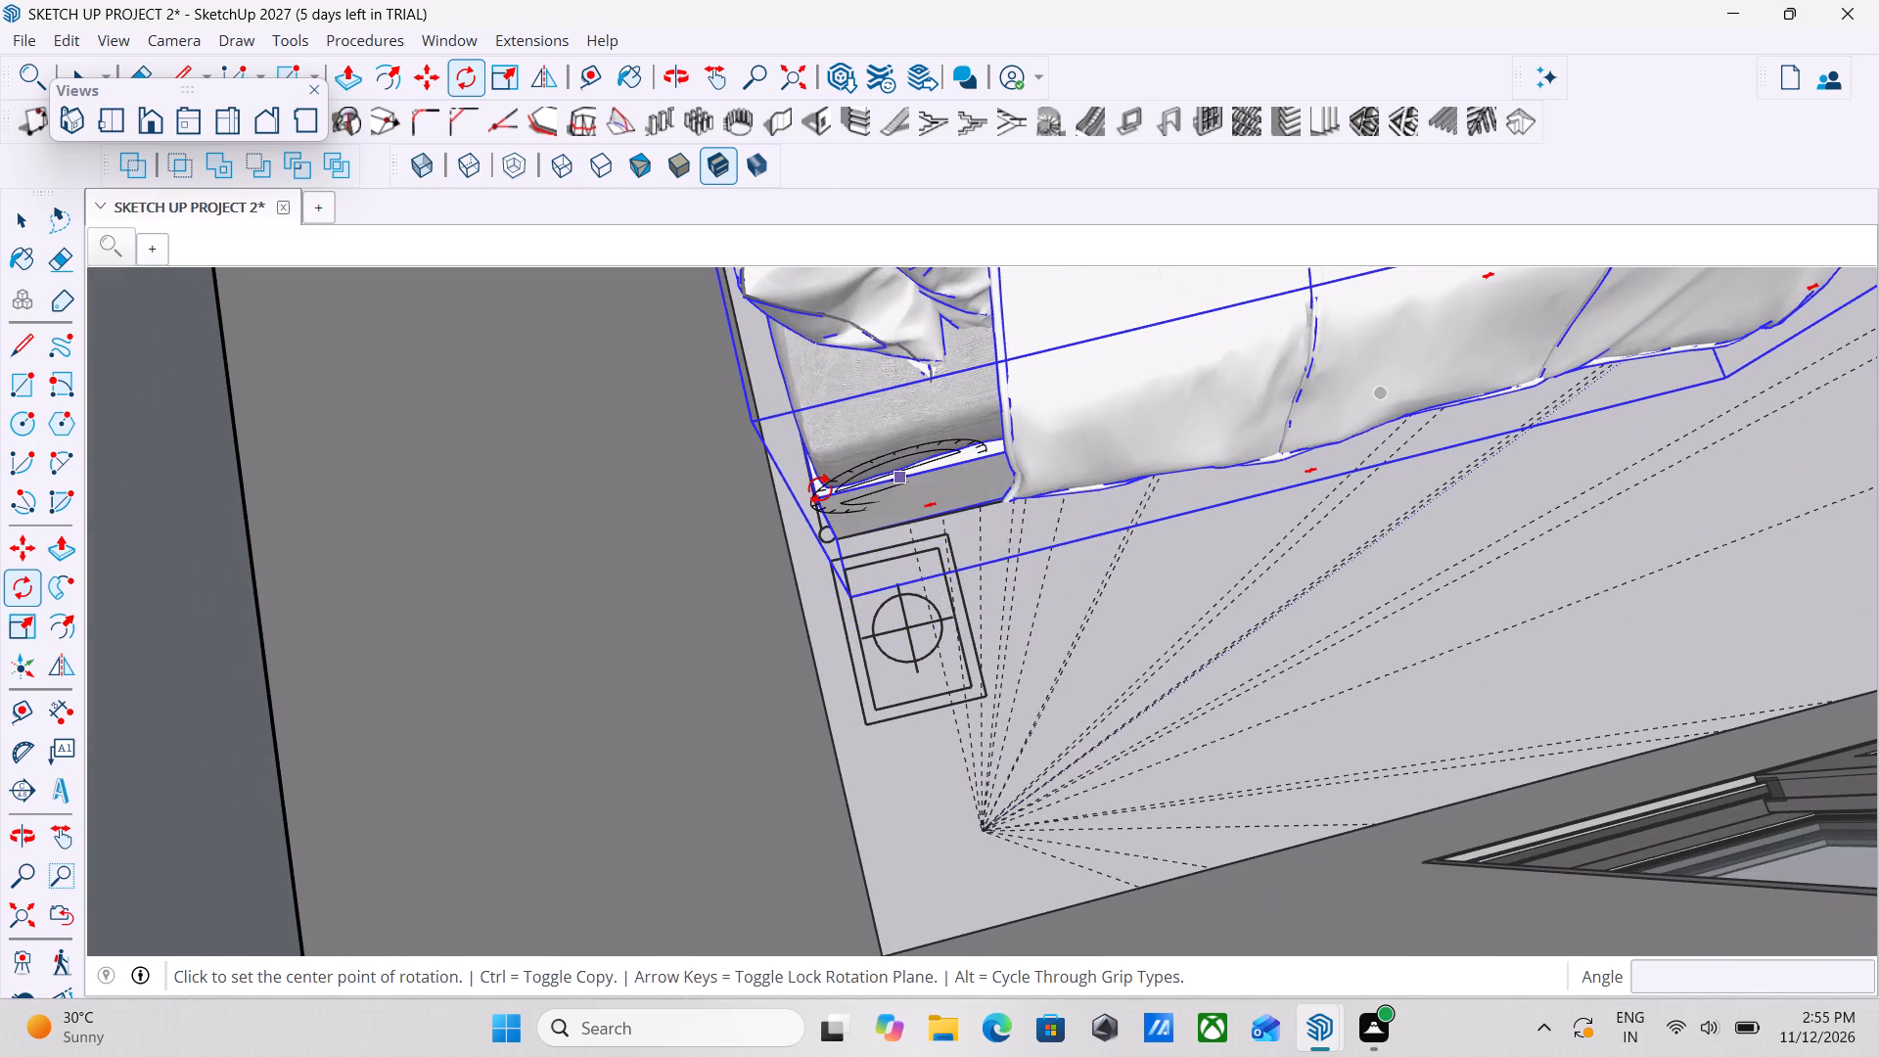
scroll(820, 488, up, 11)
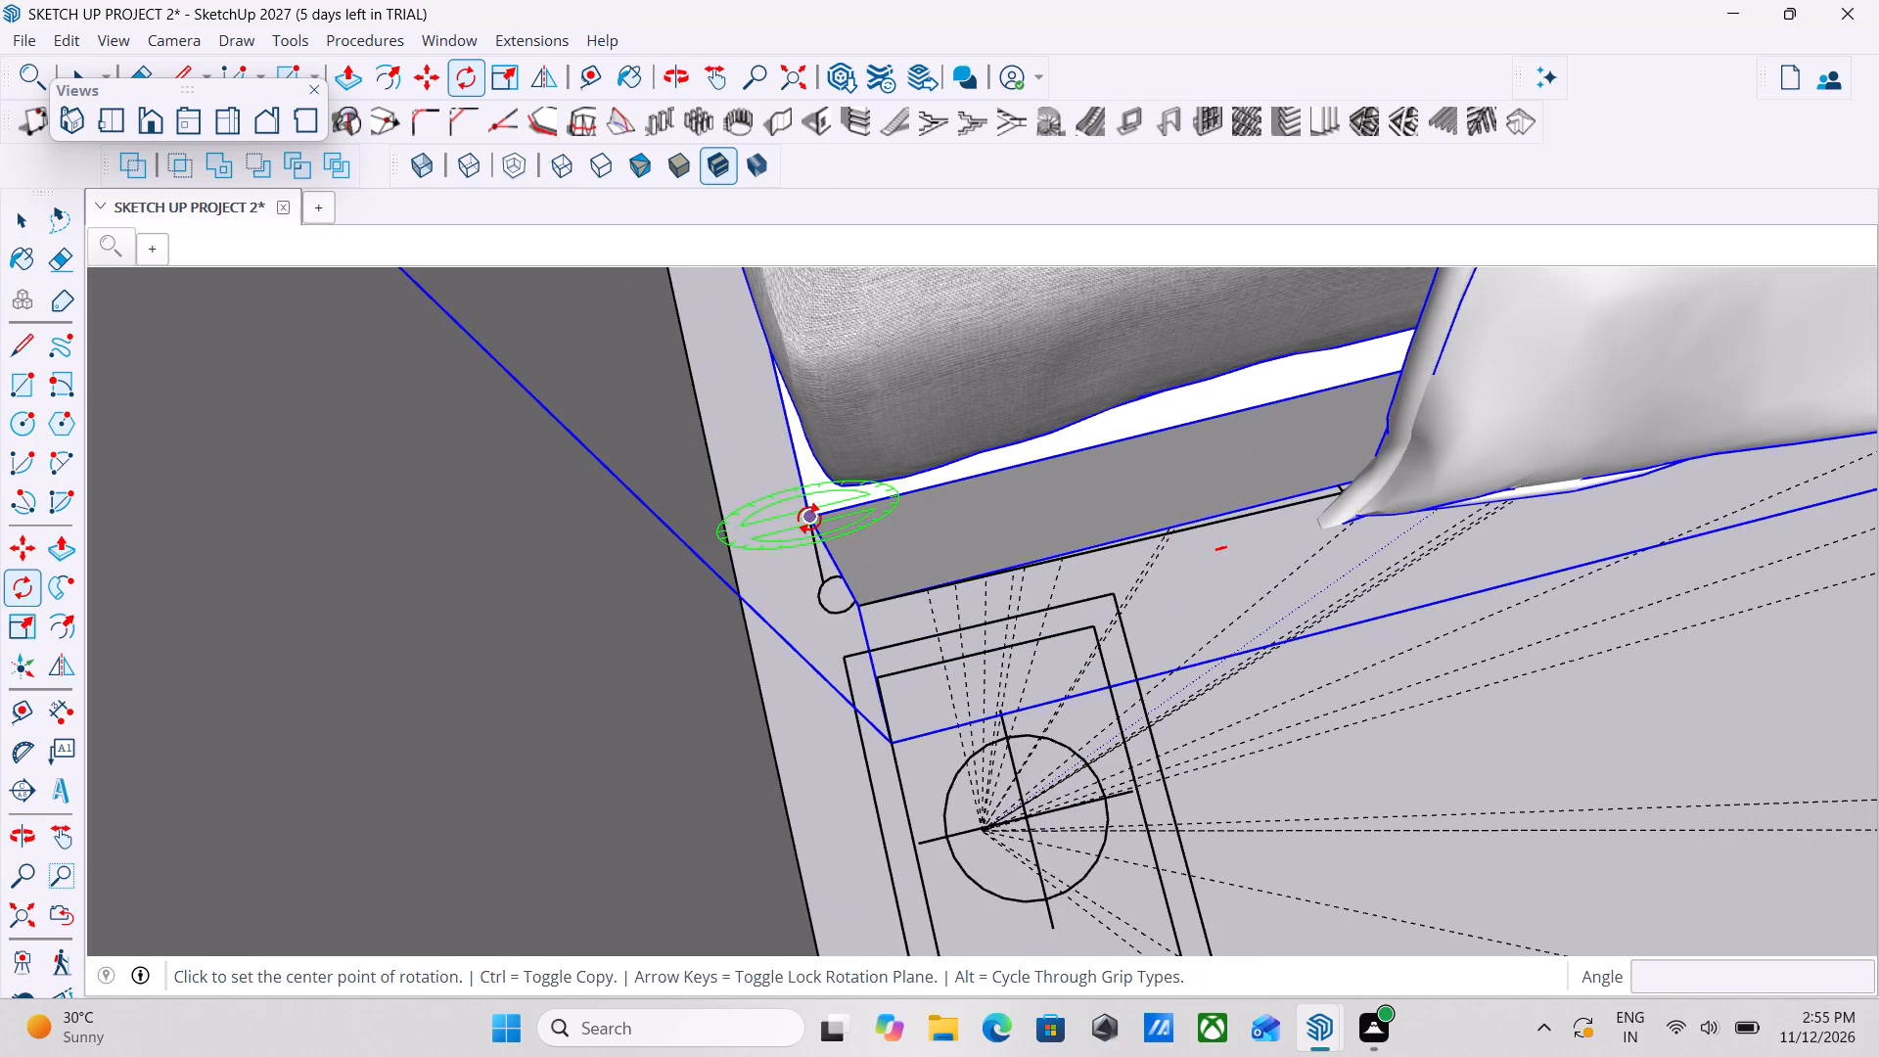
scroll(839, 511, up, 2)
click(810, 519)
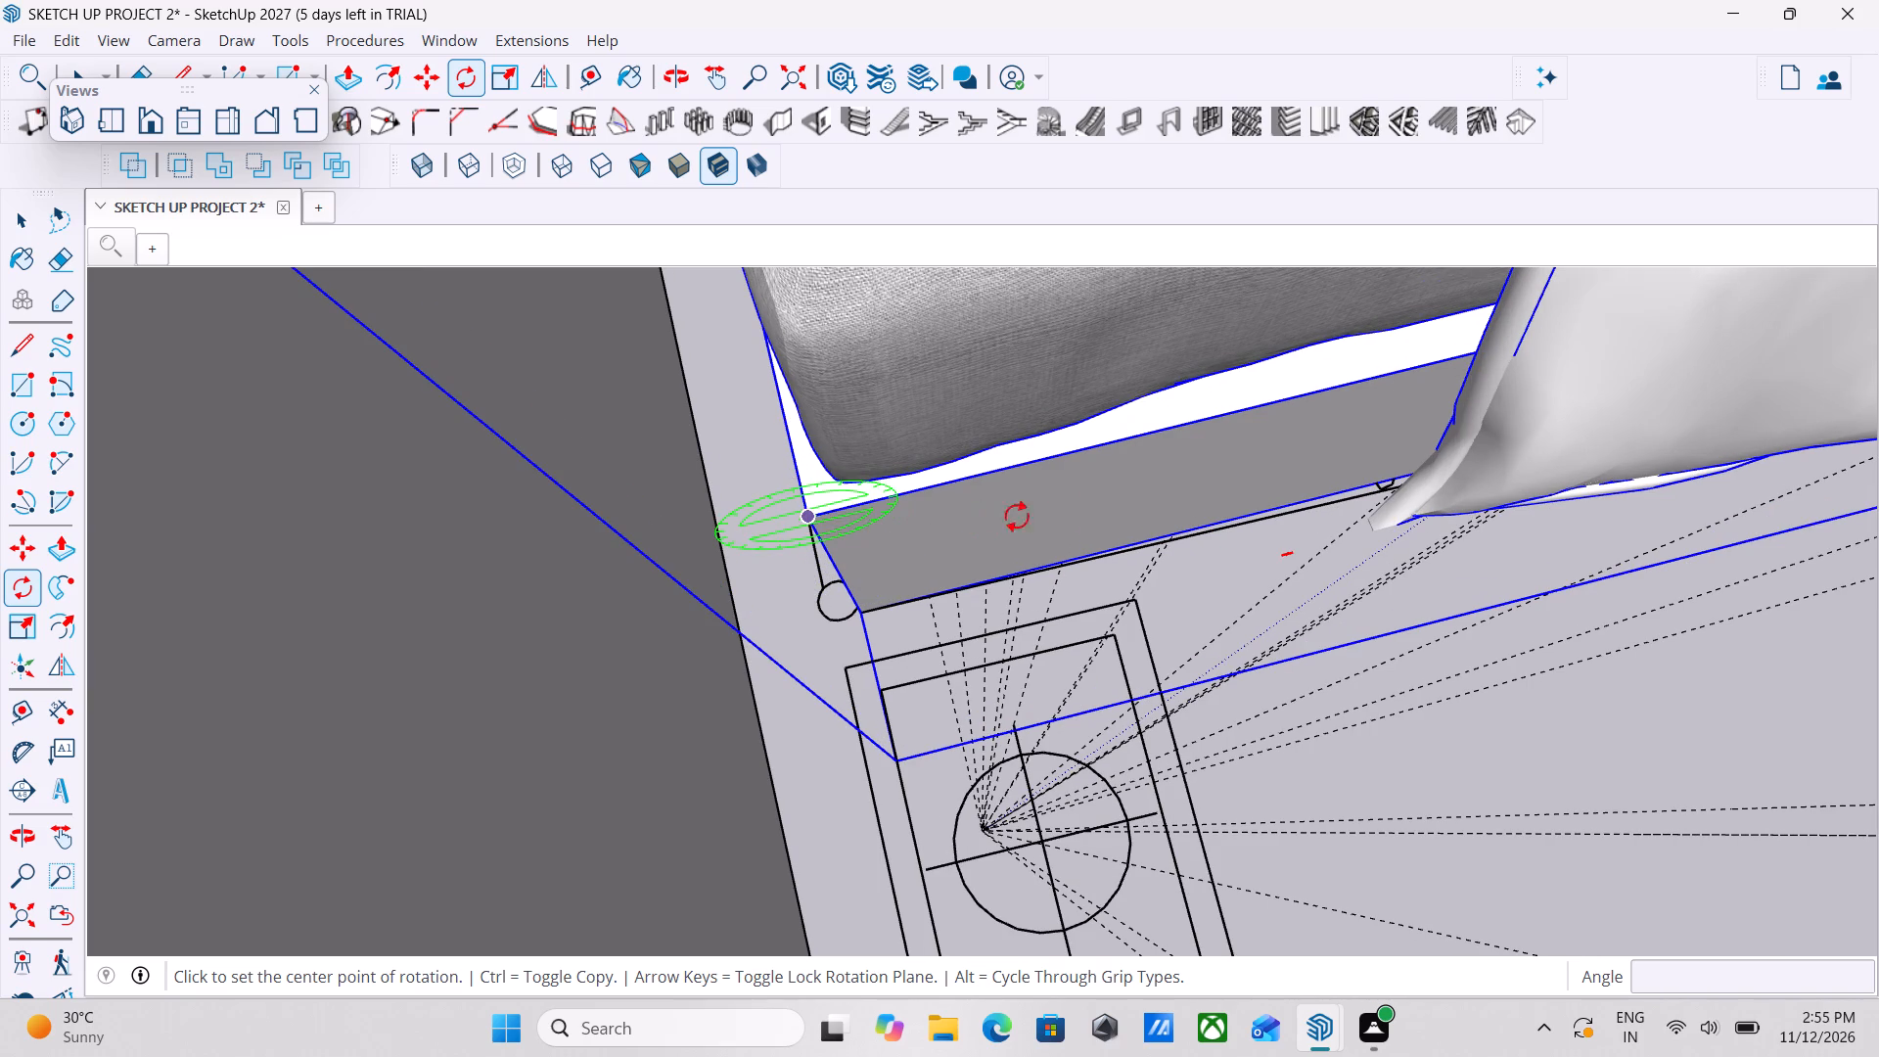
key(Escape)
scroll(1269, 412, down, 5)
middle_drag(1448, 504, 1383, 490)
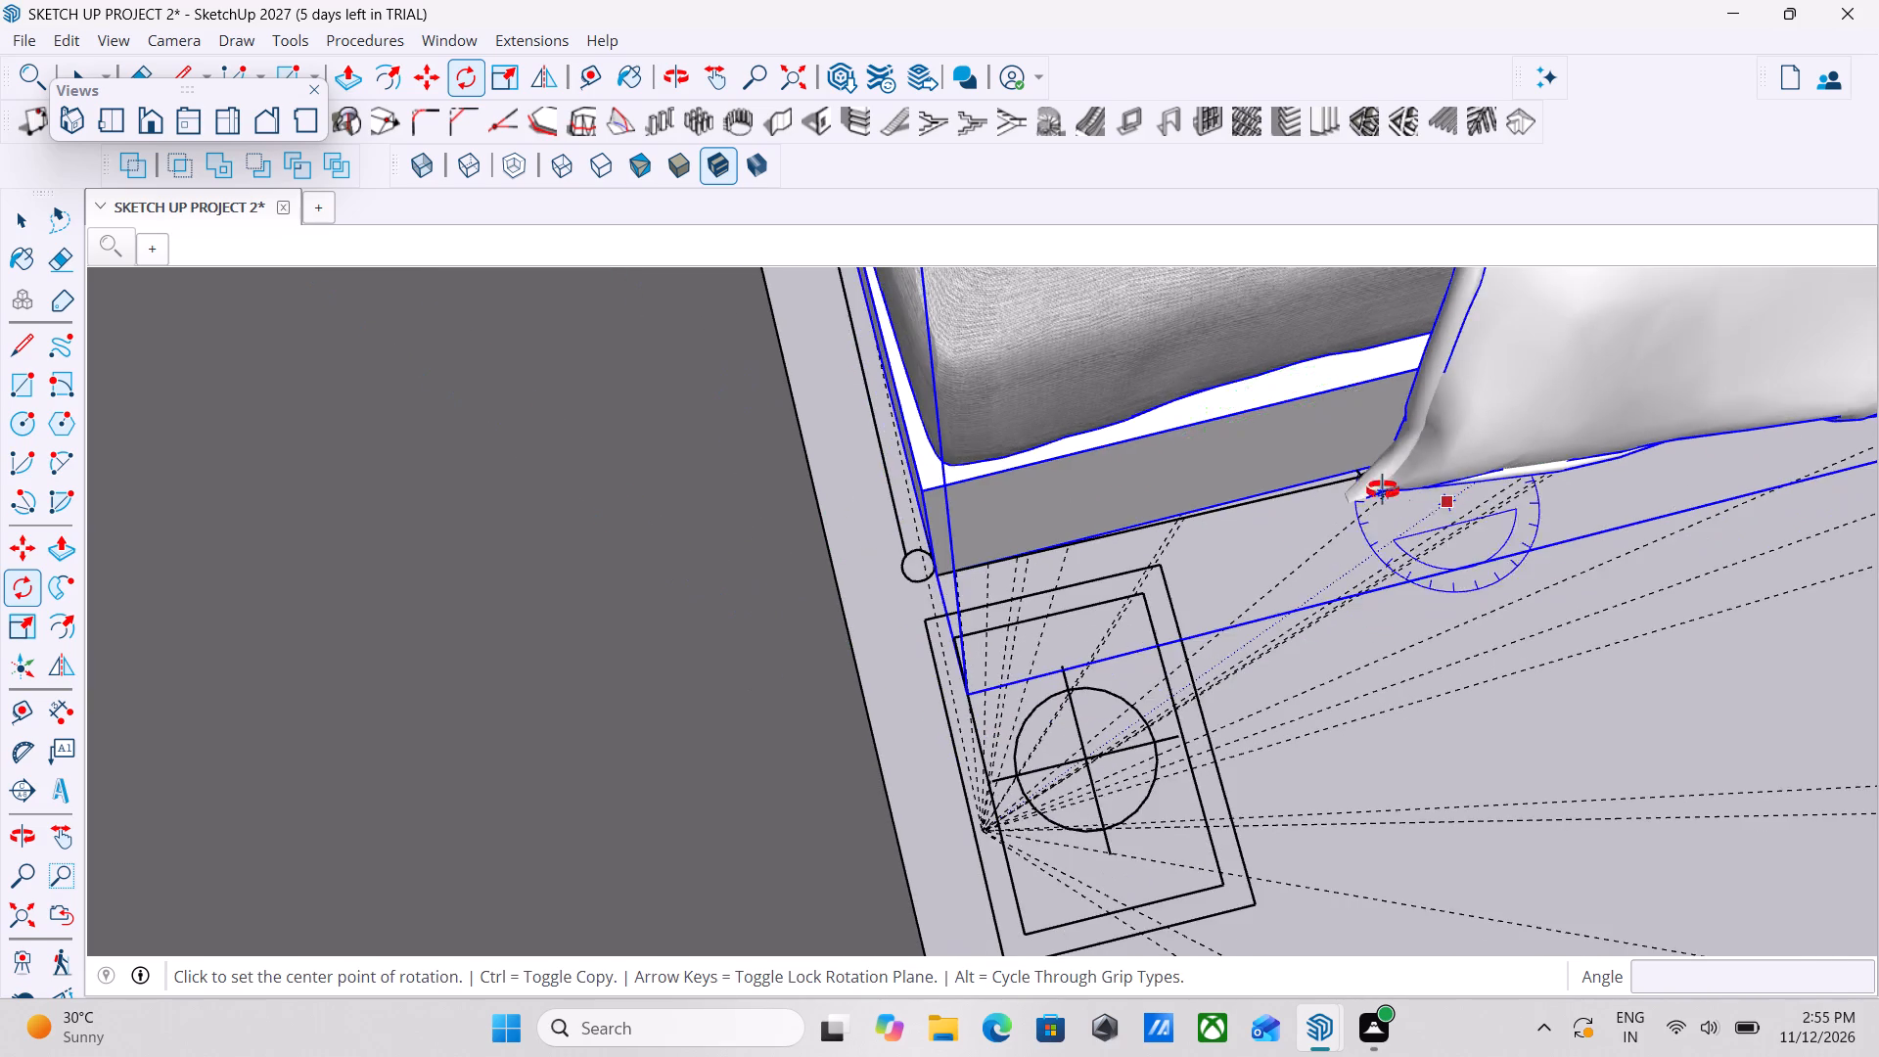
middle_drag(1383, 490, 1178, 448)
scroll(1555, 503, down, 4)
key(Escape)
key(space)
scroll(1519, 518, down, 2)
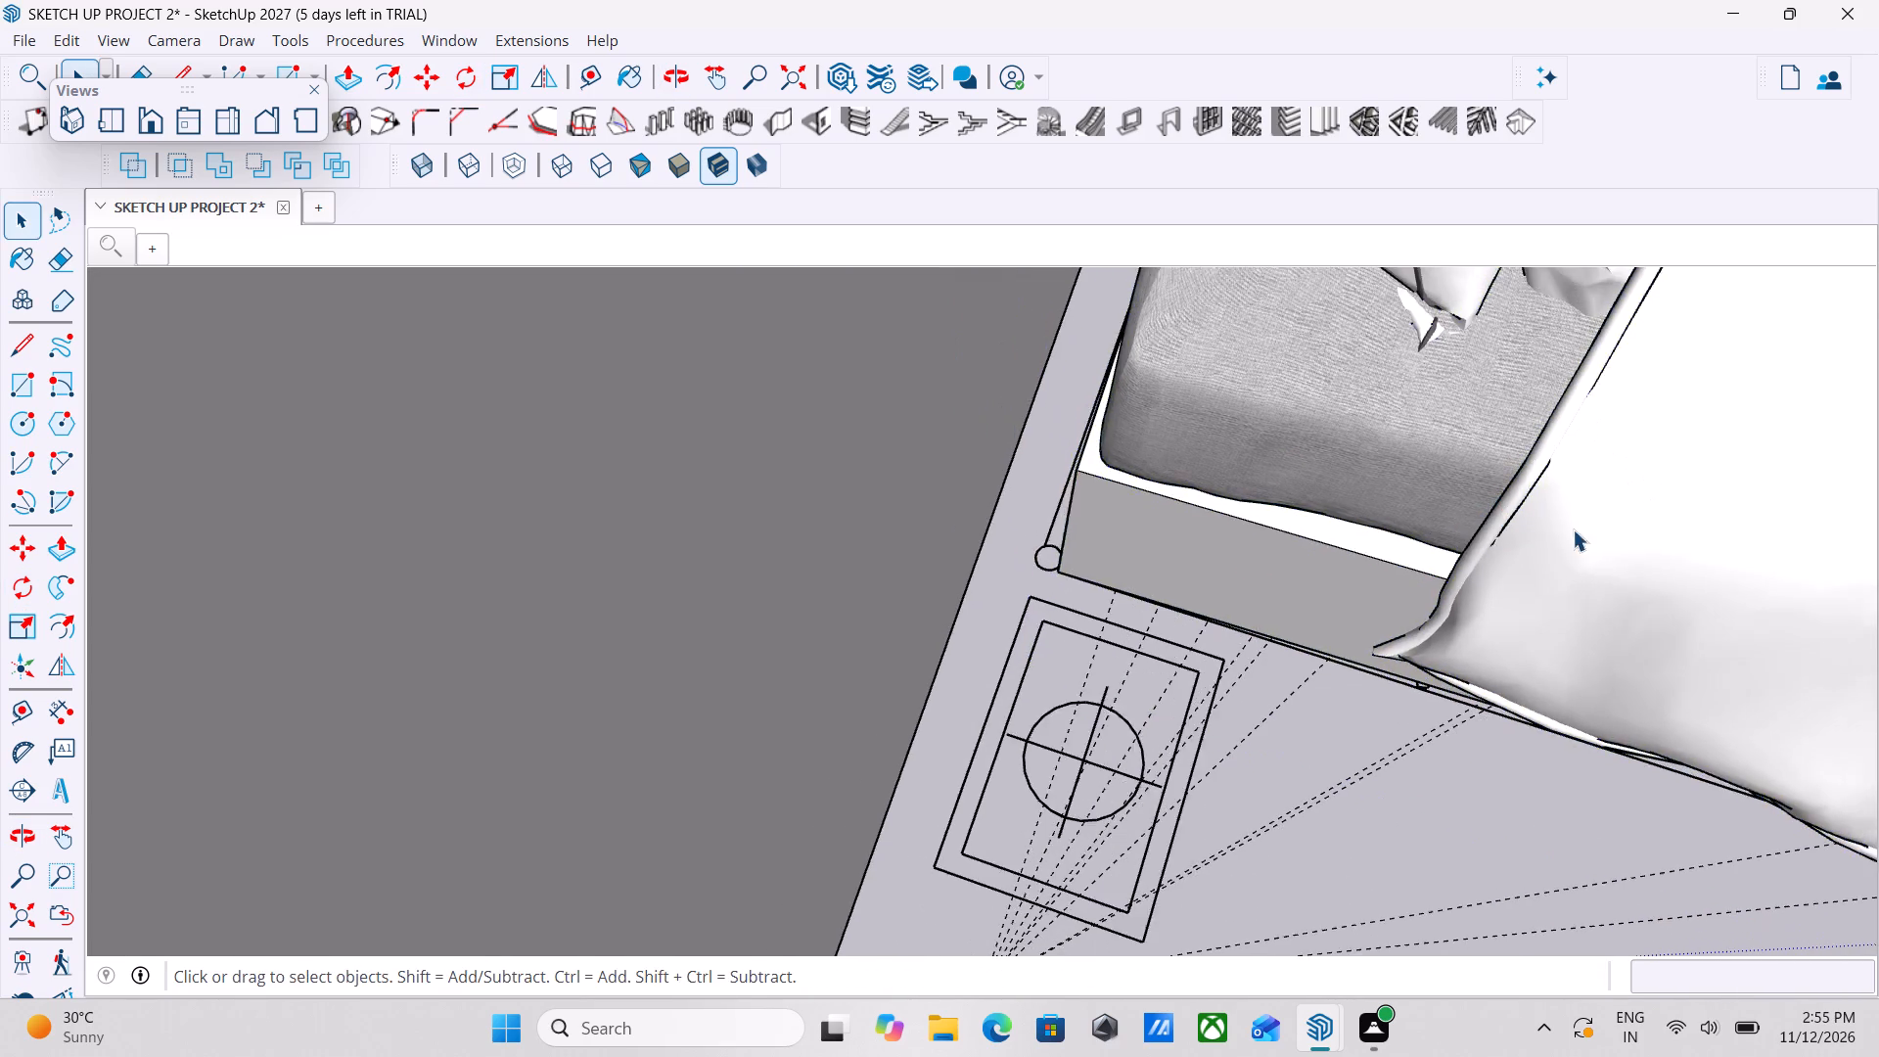
Examine the section-cut ground floor and the bed in the bedroom beside the staircase from several sides and close up.
scroll(1573, 529, down, 1)
middle_drag(1574, 529, 1487, 399)
scroll(1584, 445, down, 20)
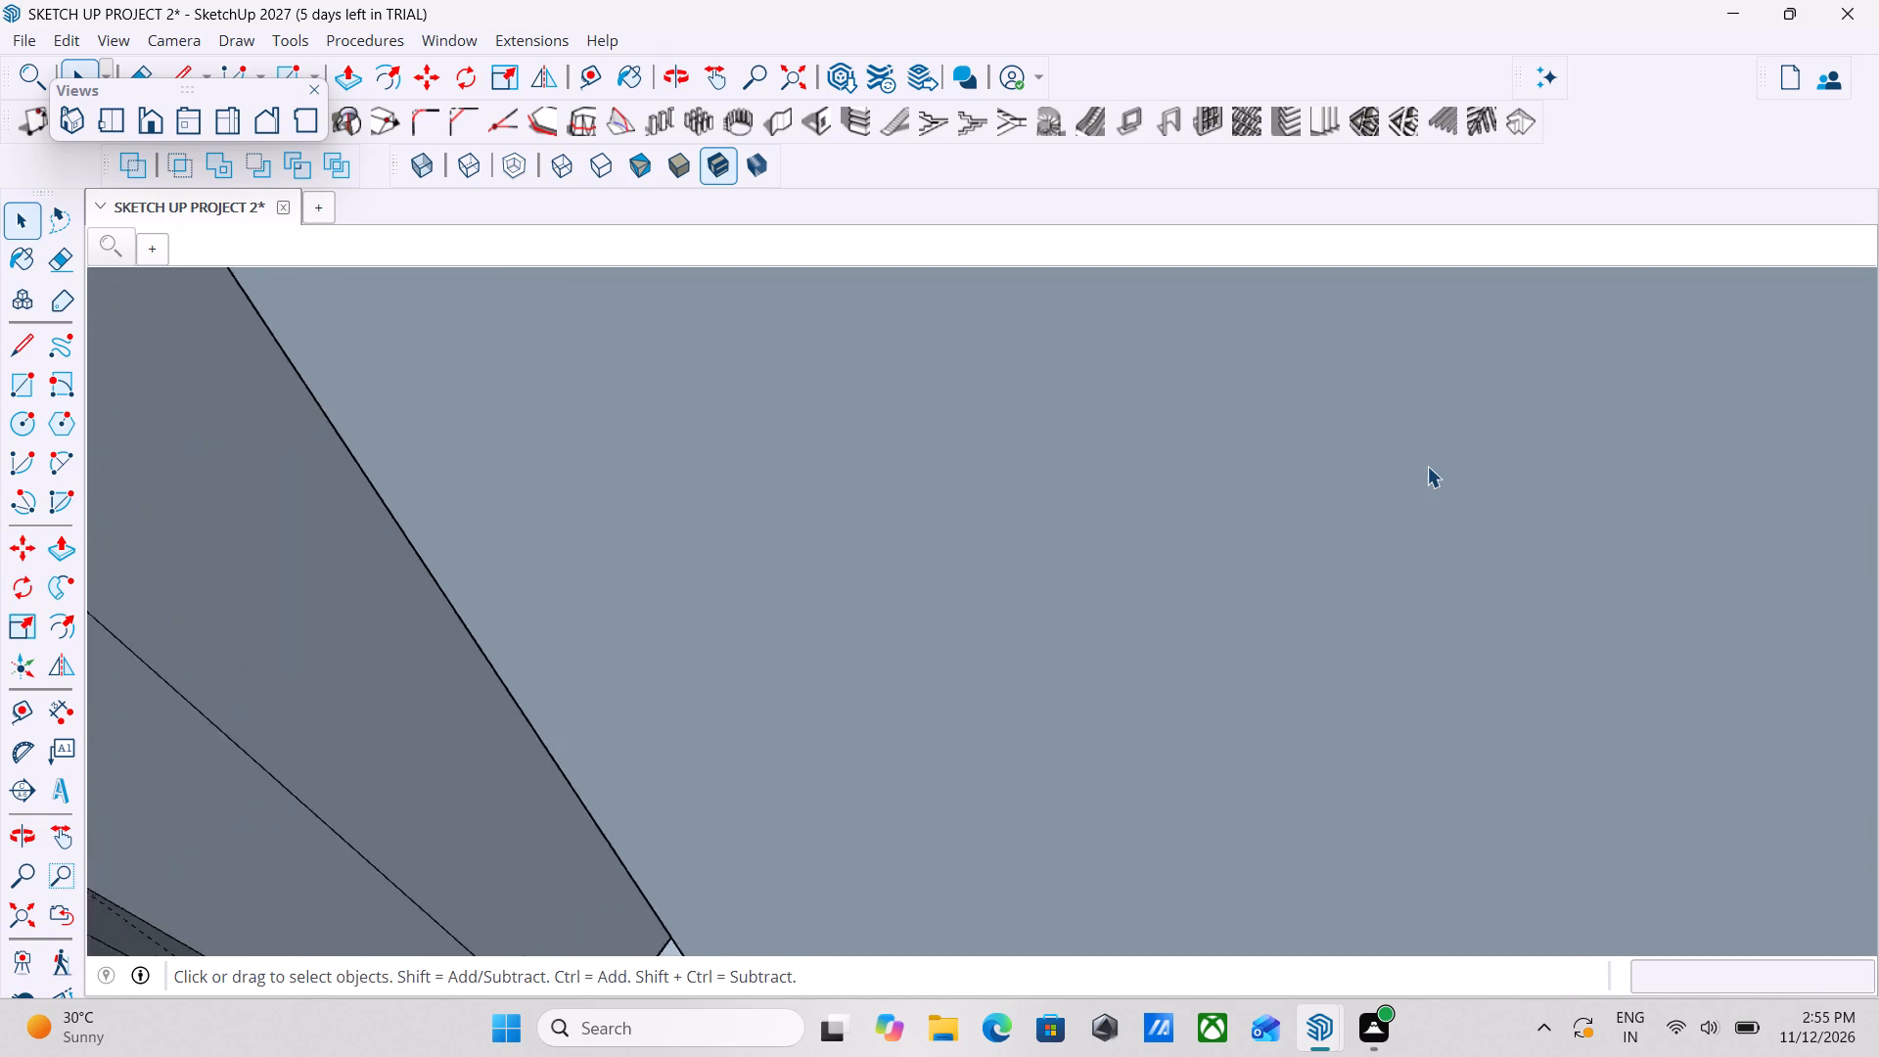
scroll(1427, 466, down, 2)
shift+middle_drag(1198, 465, 1640, 624)
scroll(1385, 555, down, 5)
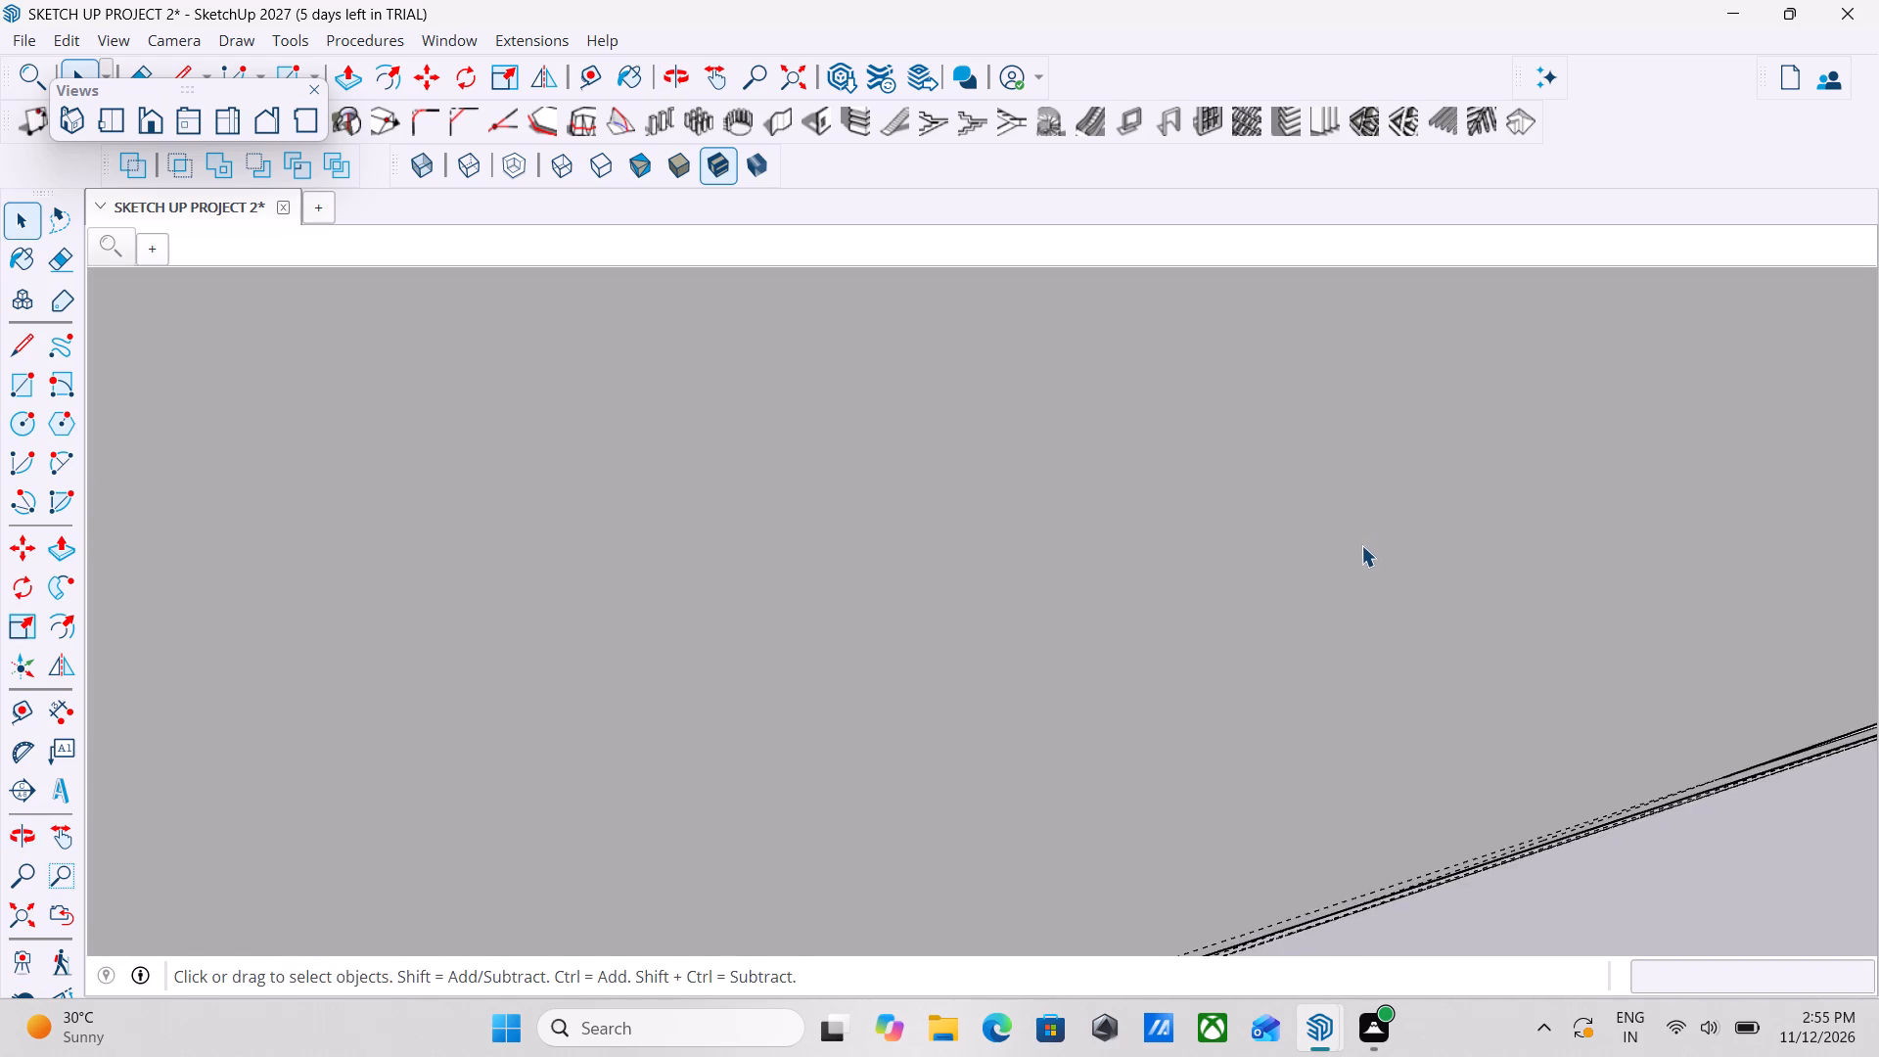
scroll(1361, 544, down, 6)
scroll(1361, 544, up, 1)
scroll(1361, 544, down, 14)
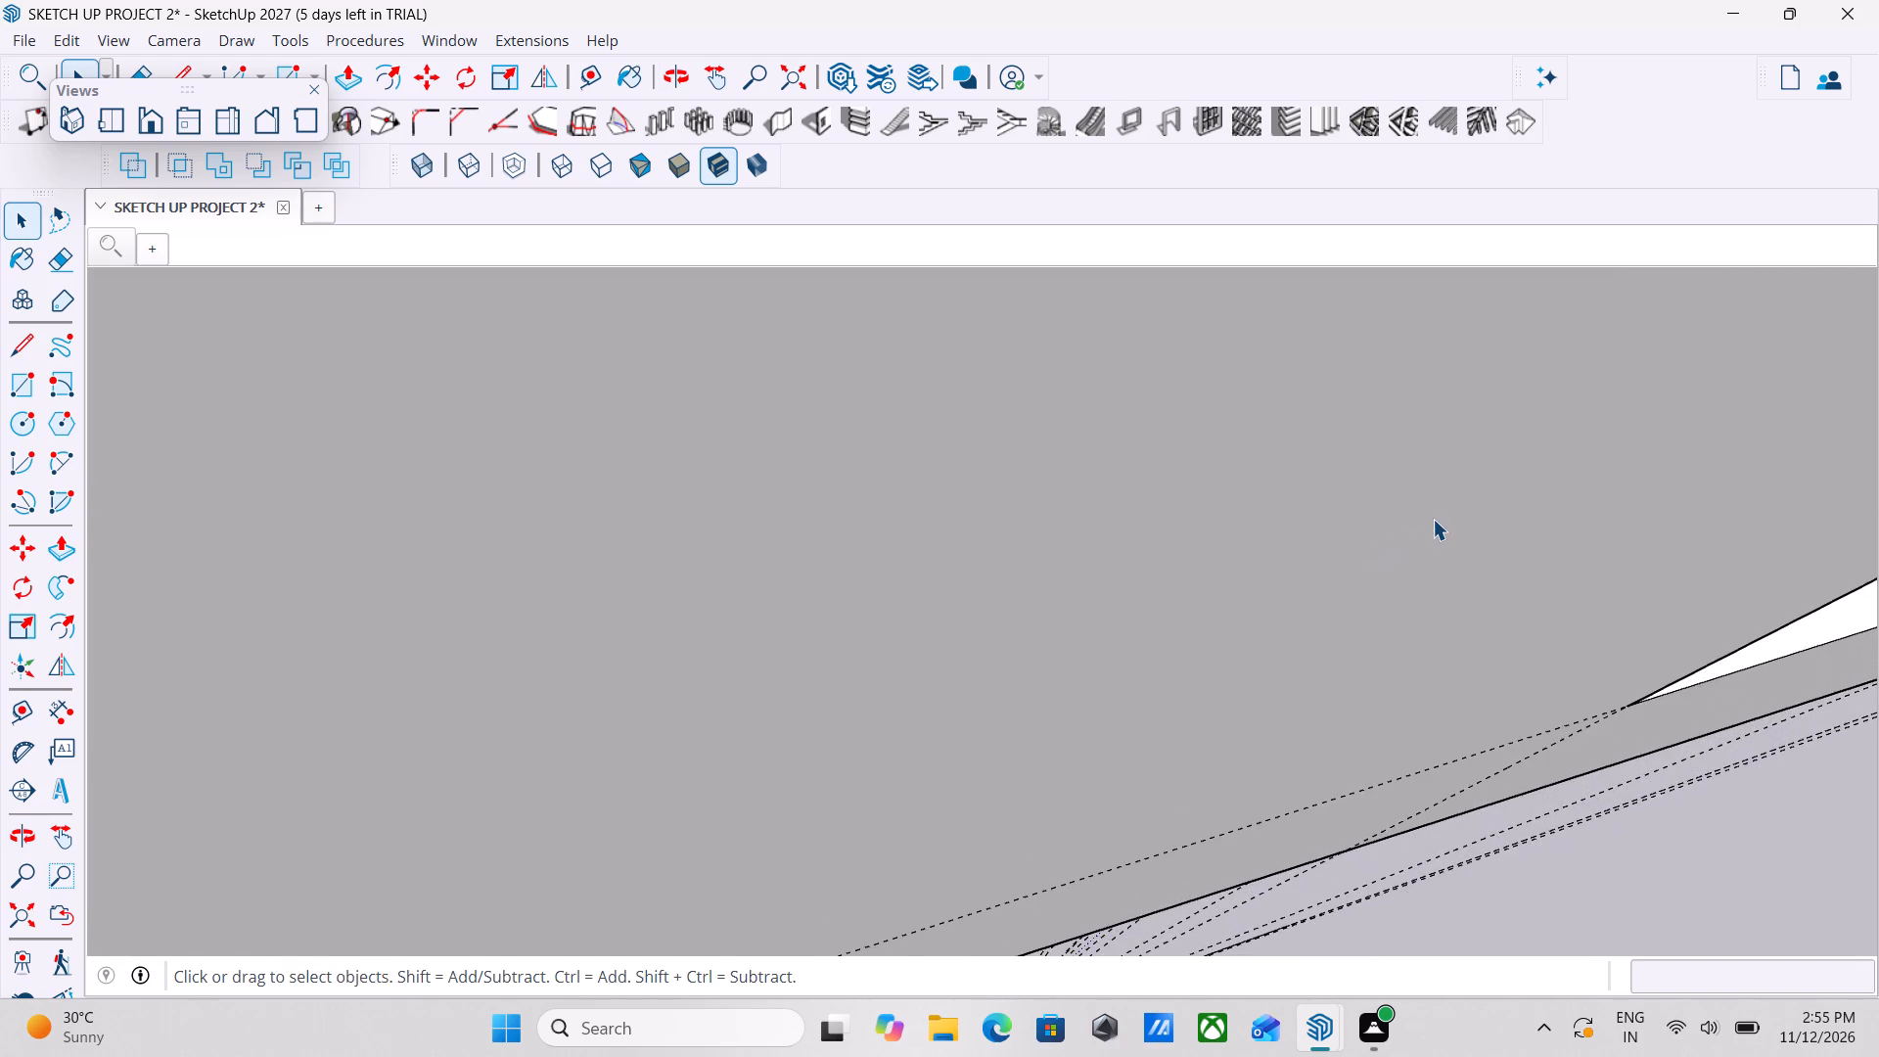
scroll(1433, 519, down, 15)
scroll(1300, 523, down, 6)
middle_drag(1165, 567, 1450, 575)
scroll(1450, 575, down, 1)
scroll(1445, 575, up, 1)
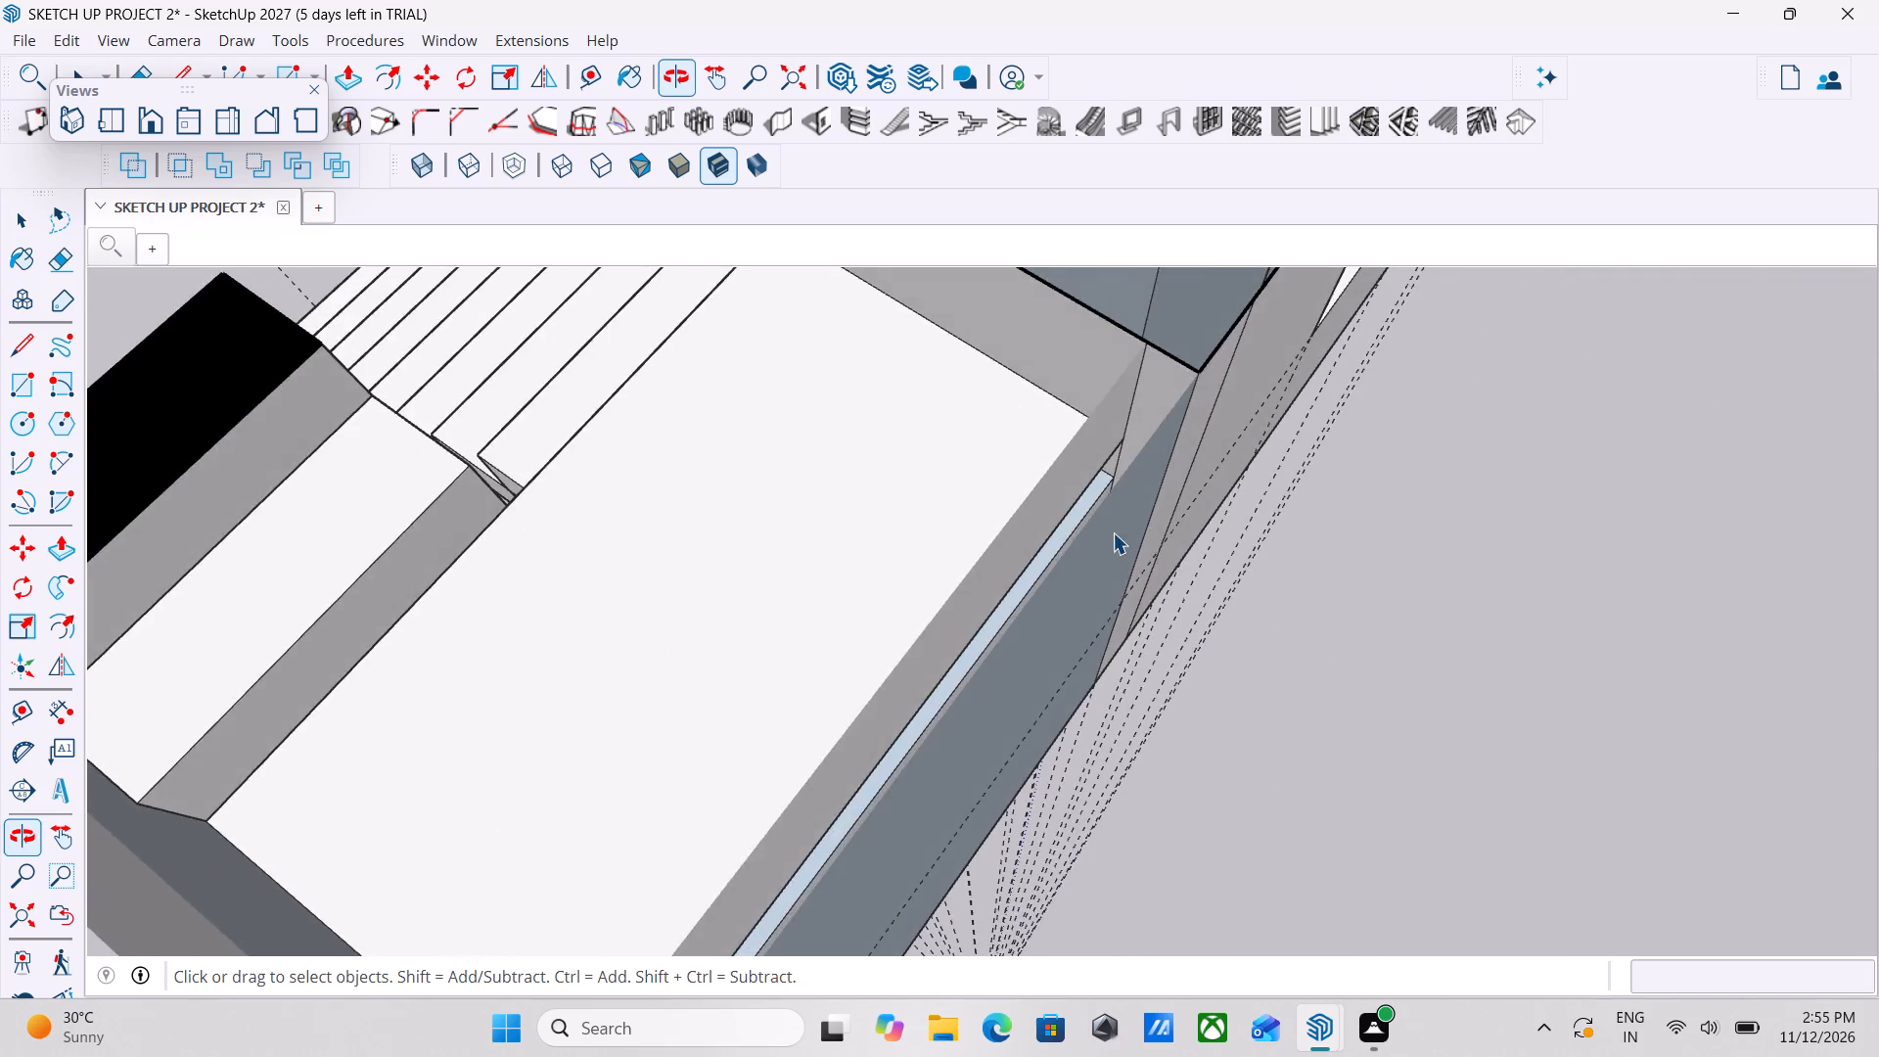
scroll(1113, 532, down, 10)
middle_drag(1031, 556, 1479, 618)
middle_drag(484, 544, 1141, 532)
middle_drag(919, 645, 1275, 551)
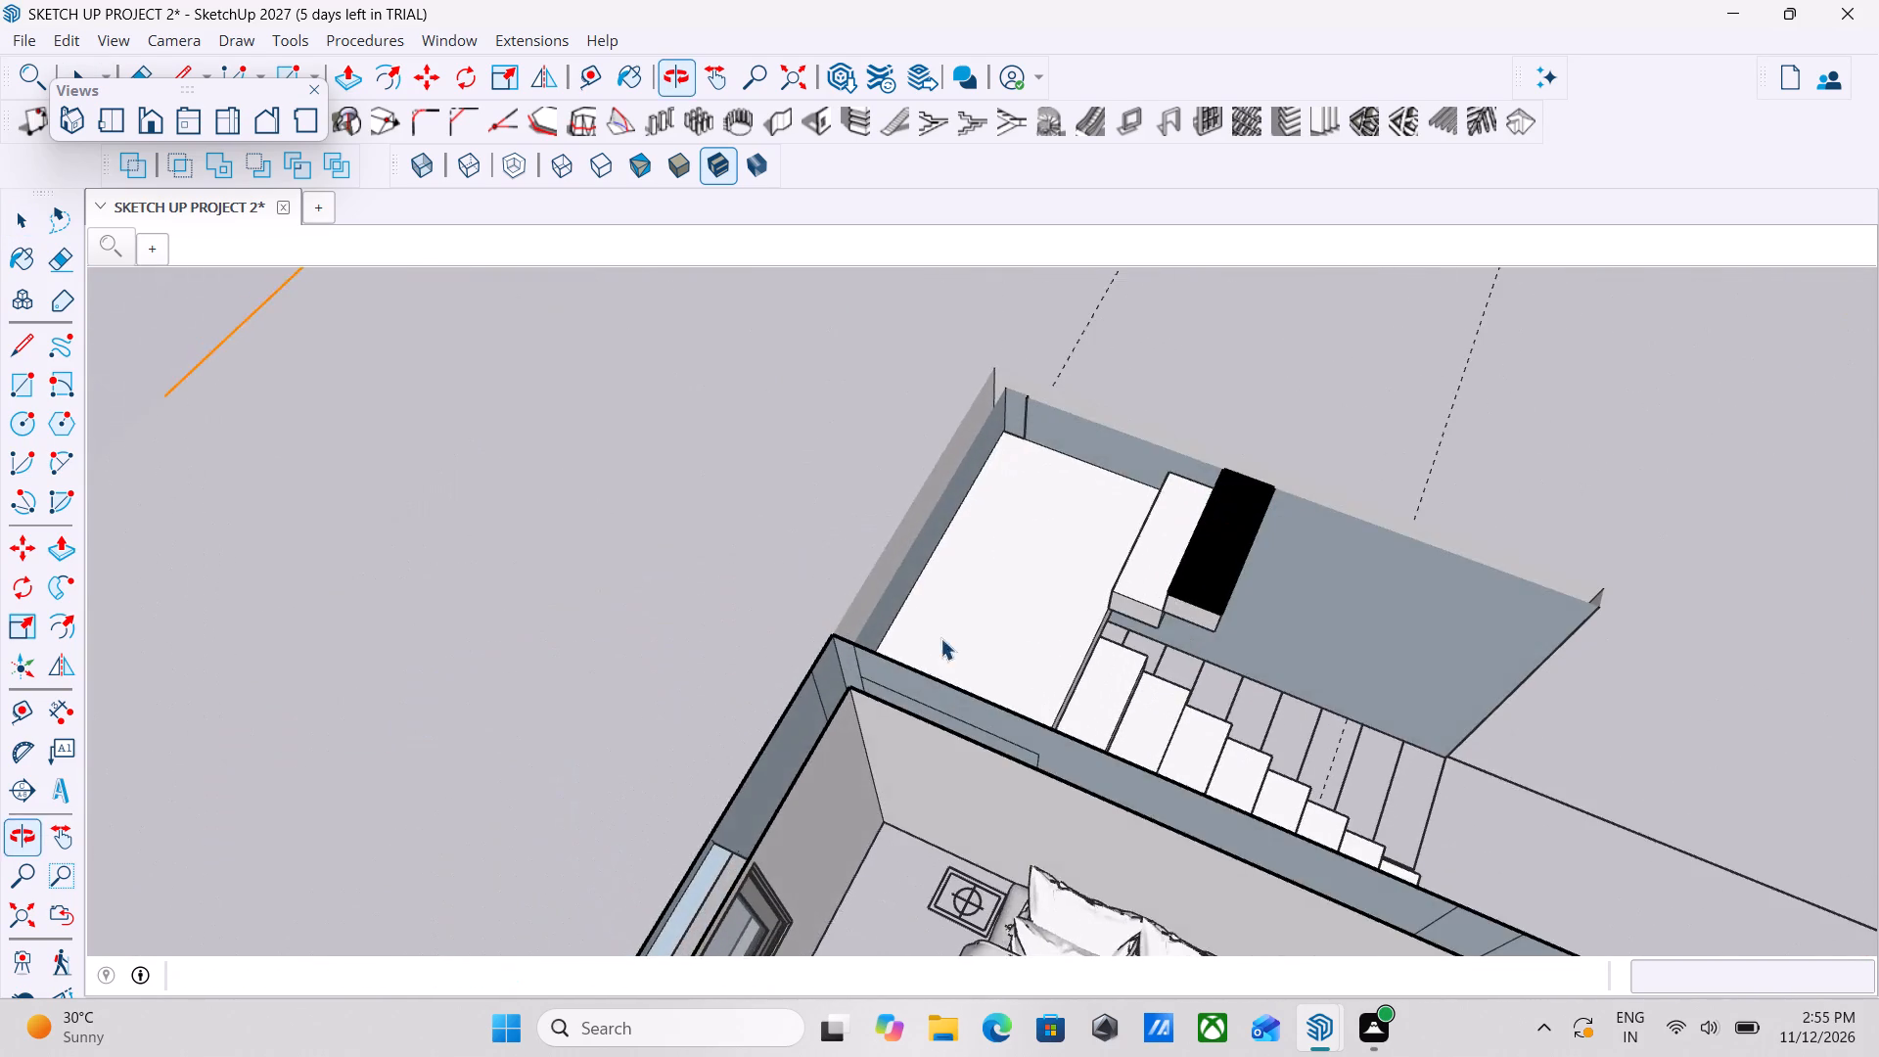
middle_drag(939, 648, 1214, 608)
middle_drag(1006, 610, 1322, 556)
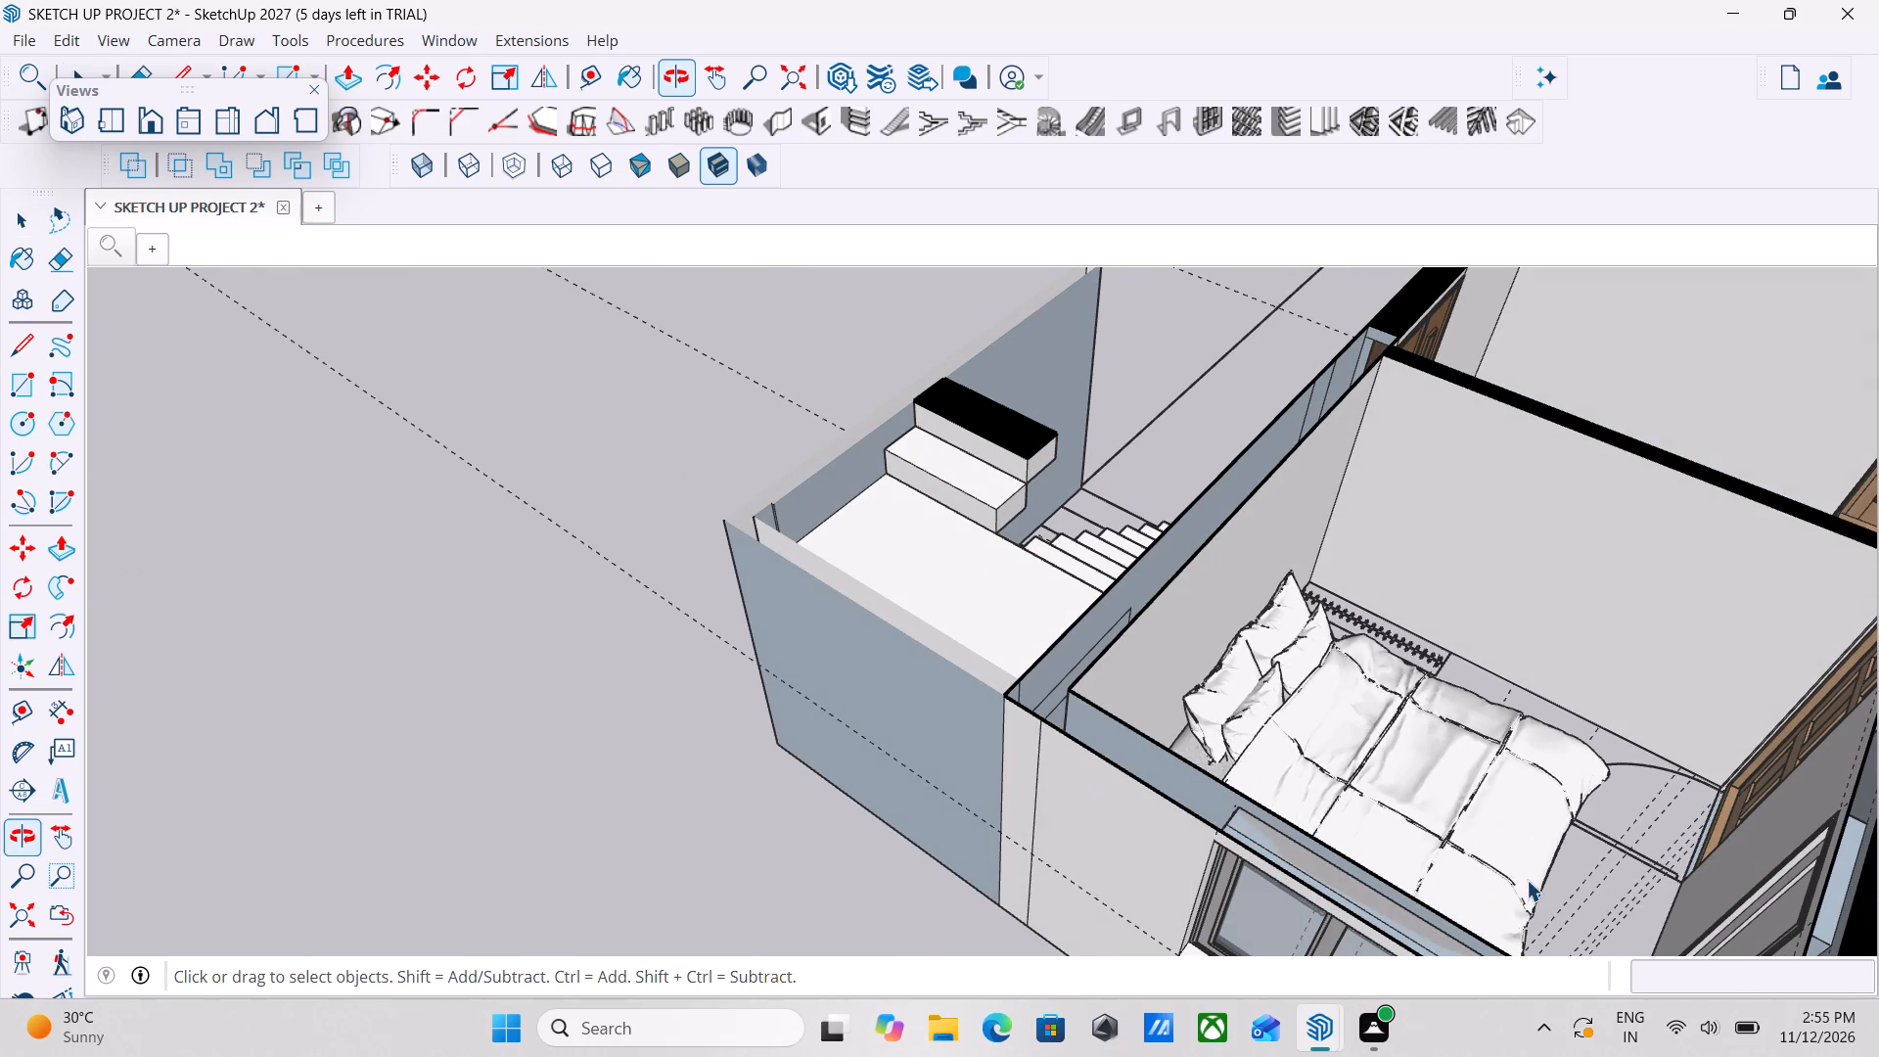
middle_drag(1490, 806, 954, 804)
scroll(1085, 814, down, 9)
middle_drag(966, 862, 1400, 953)
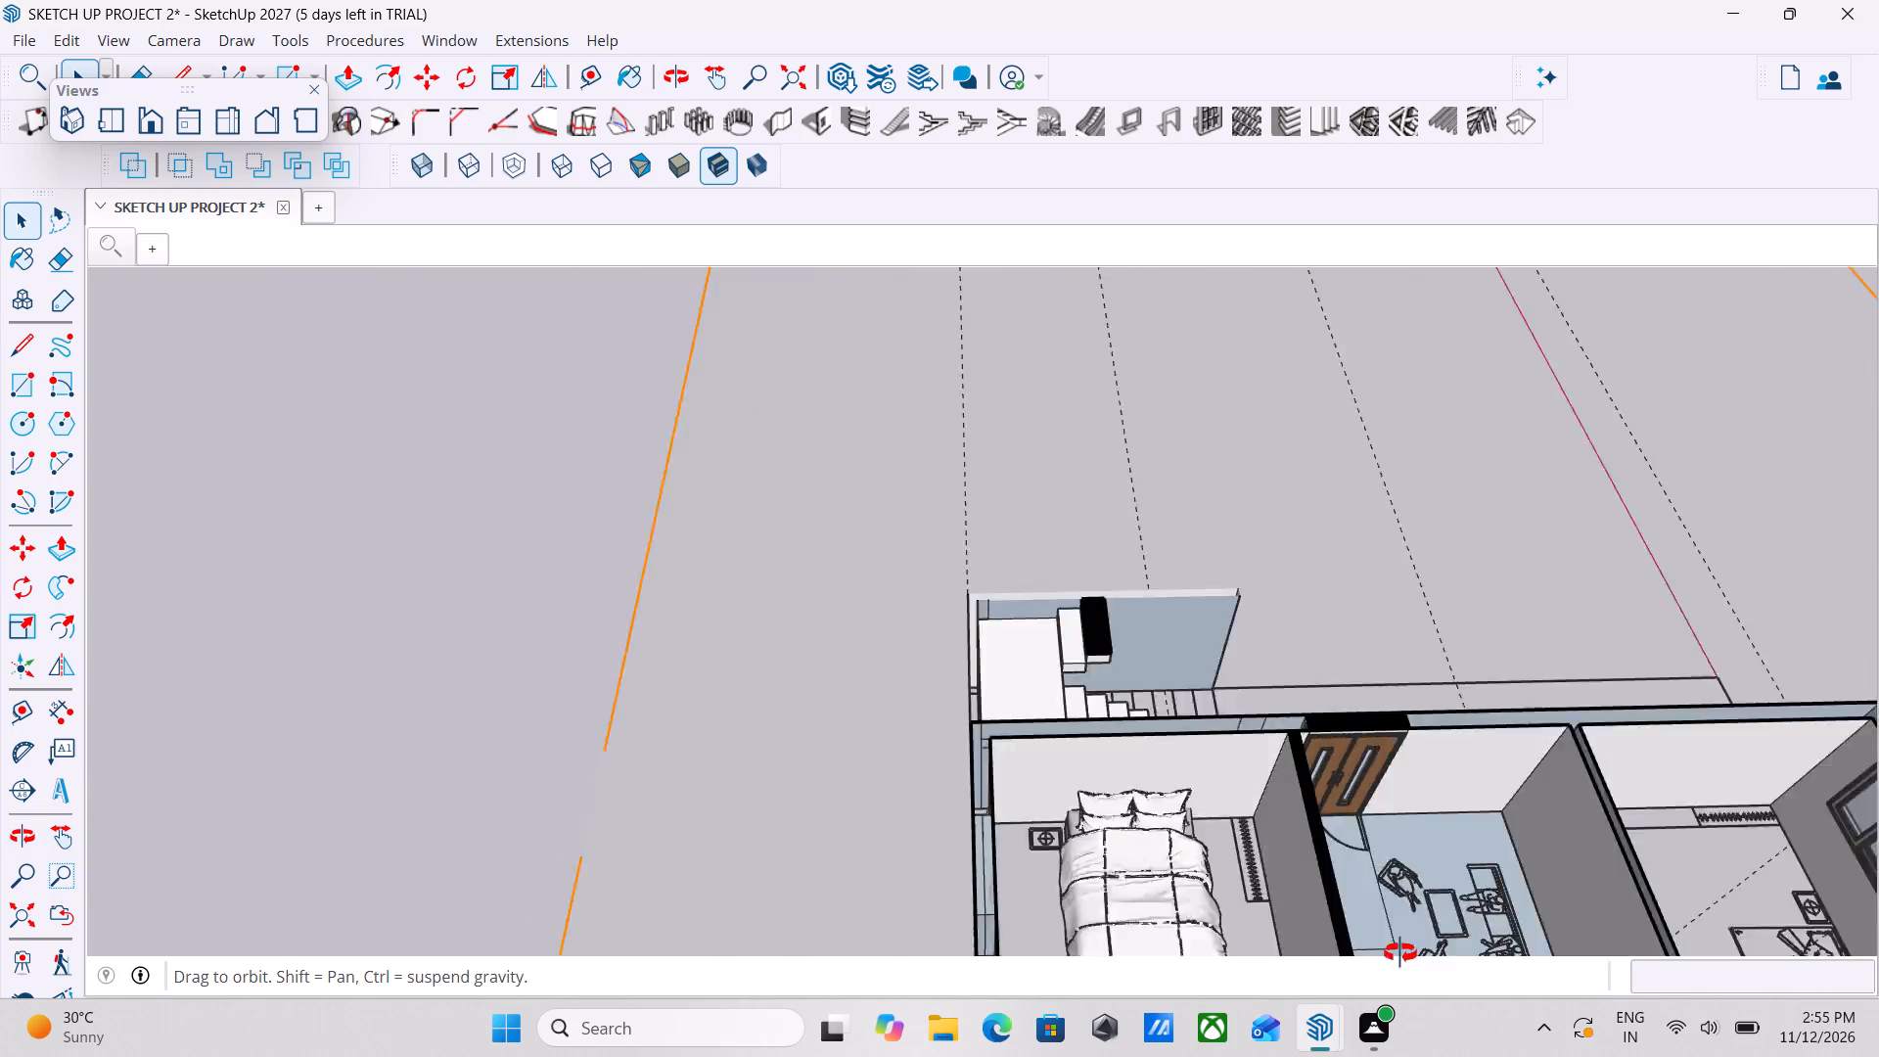
middle_drag(1400, 953, 1475, 952)
middle_drag(731, 779, 1227, 834)
middle_drag(806, 671, 1279, 728)
middle_drag(665, 693, 1188, 712)
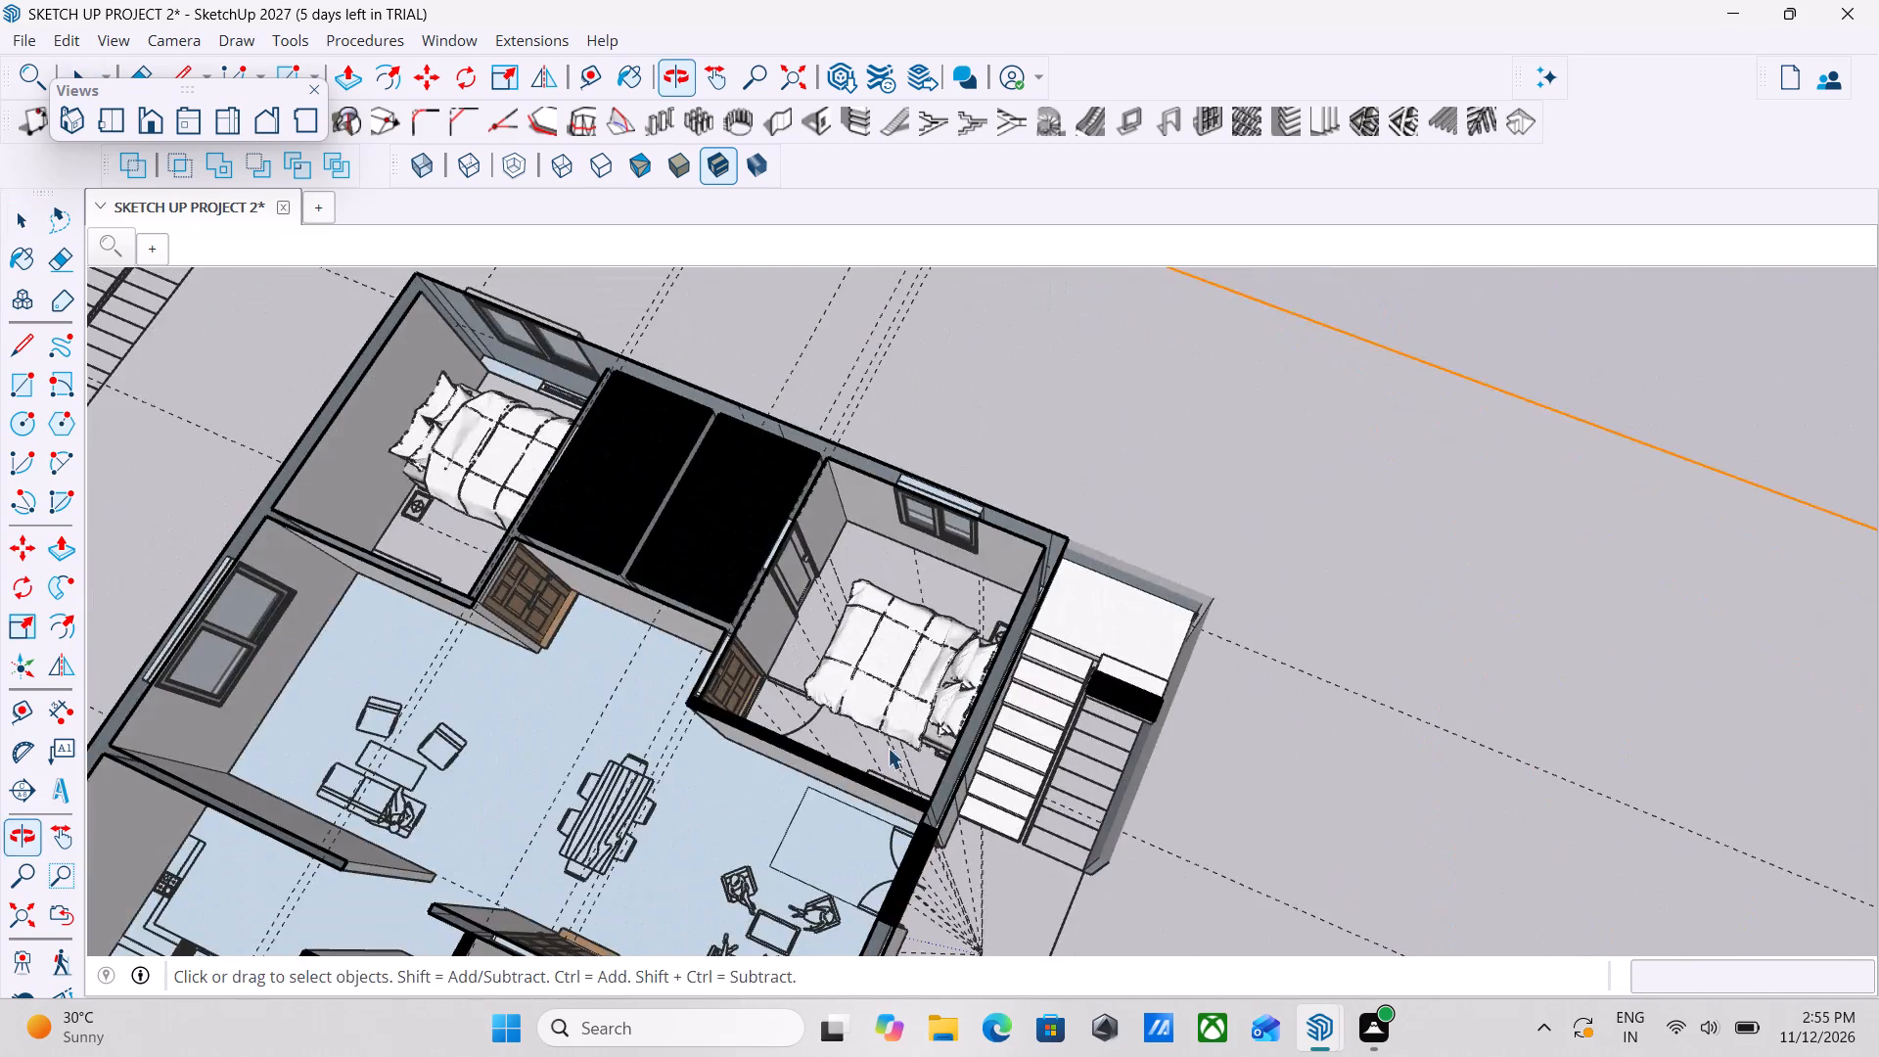
middle_drag(888, 748, 1175, 726)
scroll(990, 784, up, 15)
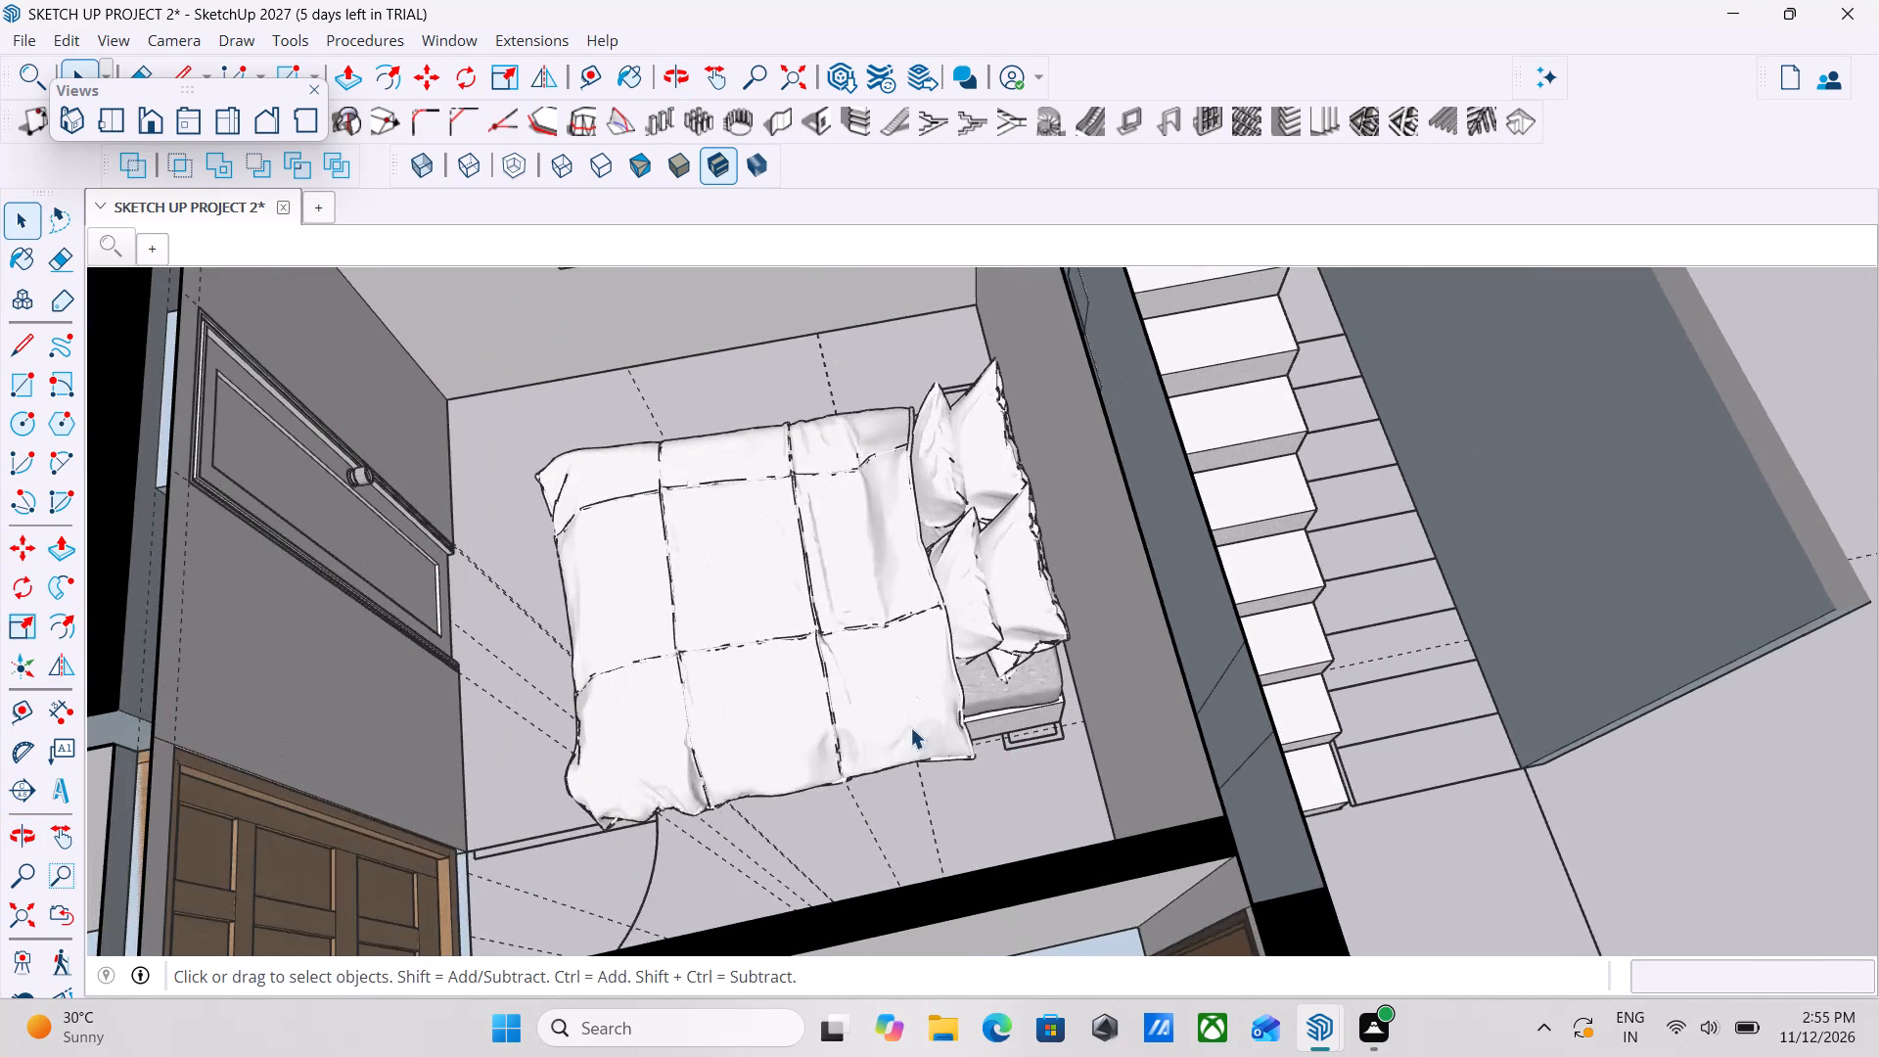
middle_drag(910, 727, 1065, 749)
middle_drag(842, 749, 1119, 782)
middle_drag(716, 768, 603, 808)
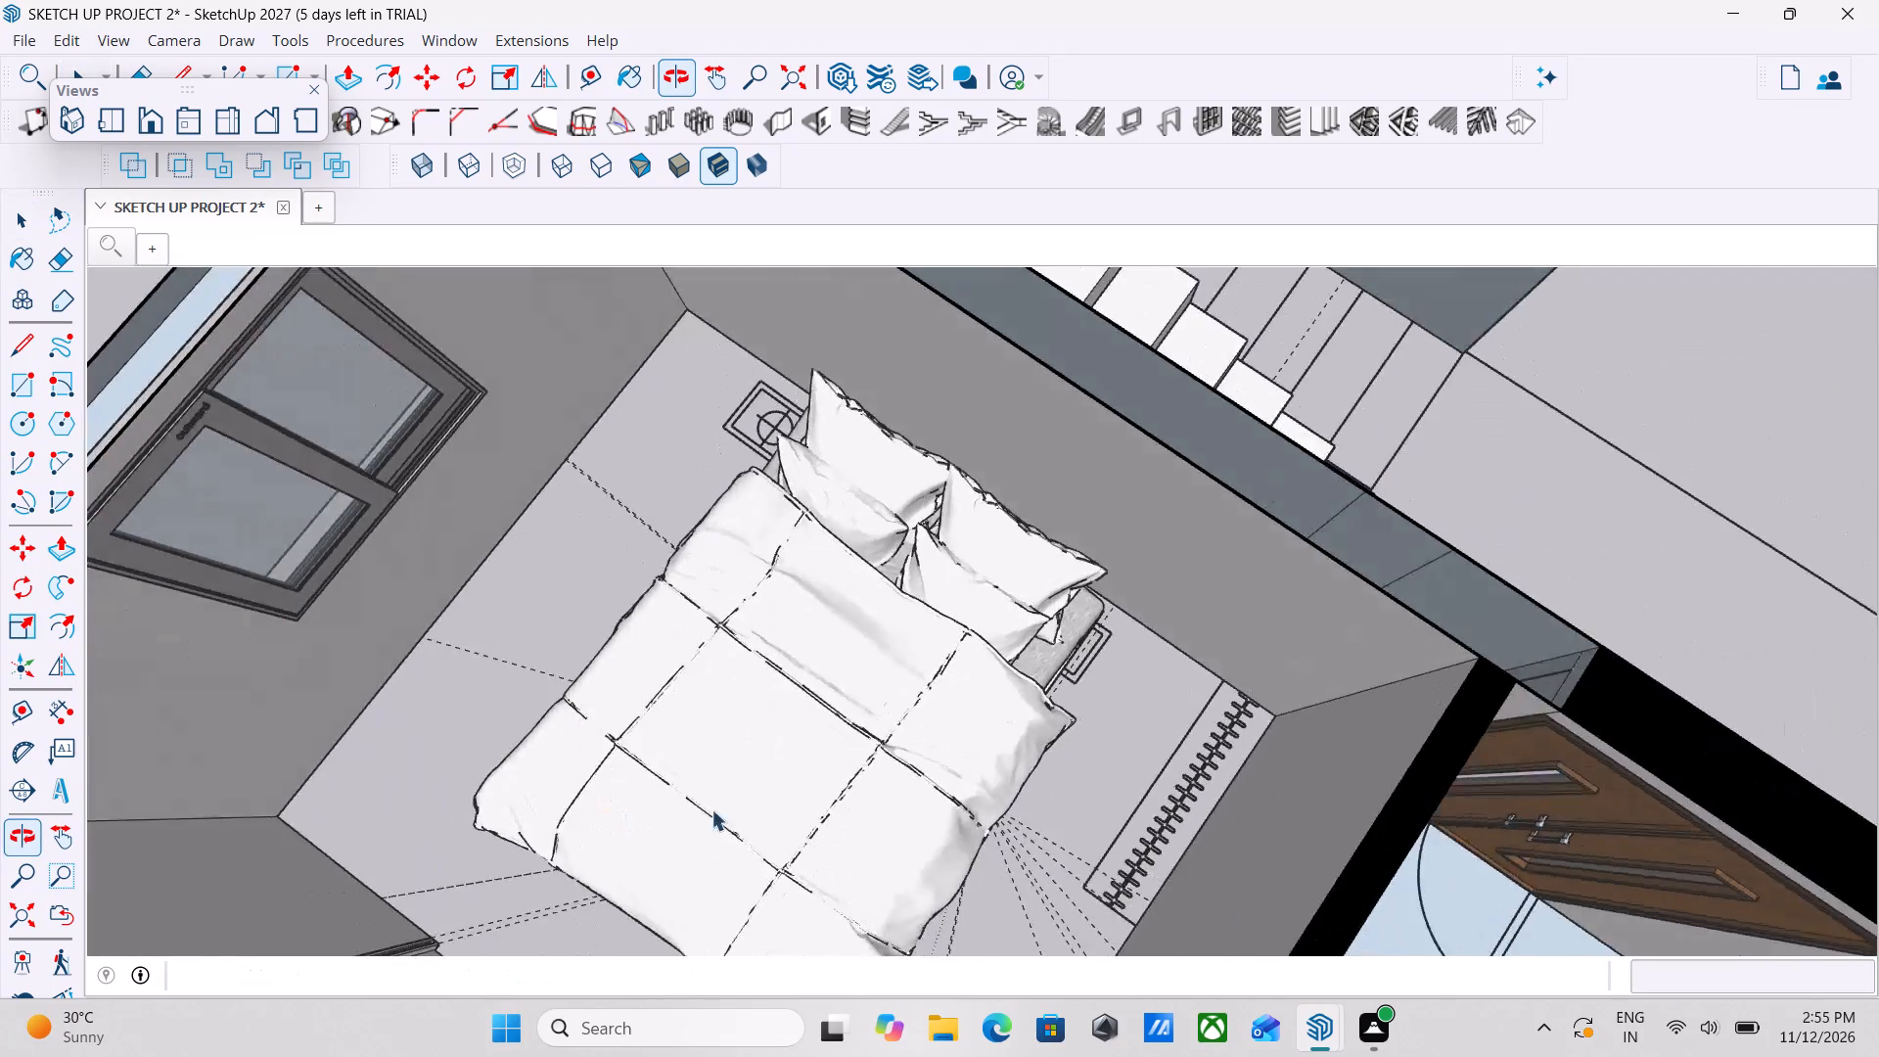
scroll(920, 795, up, 4)
middle_drag(991, 764, 698, 713)
middle_drag(1086, 701, 909, 660)
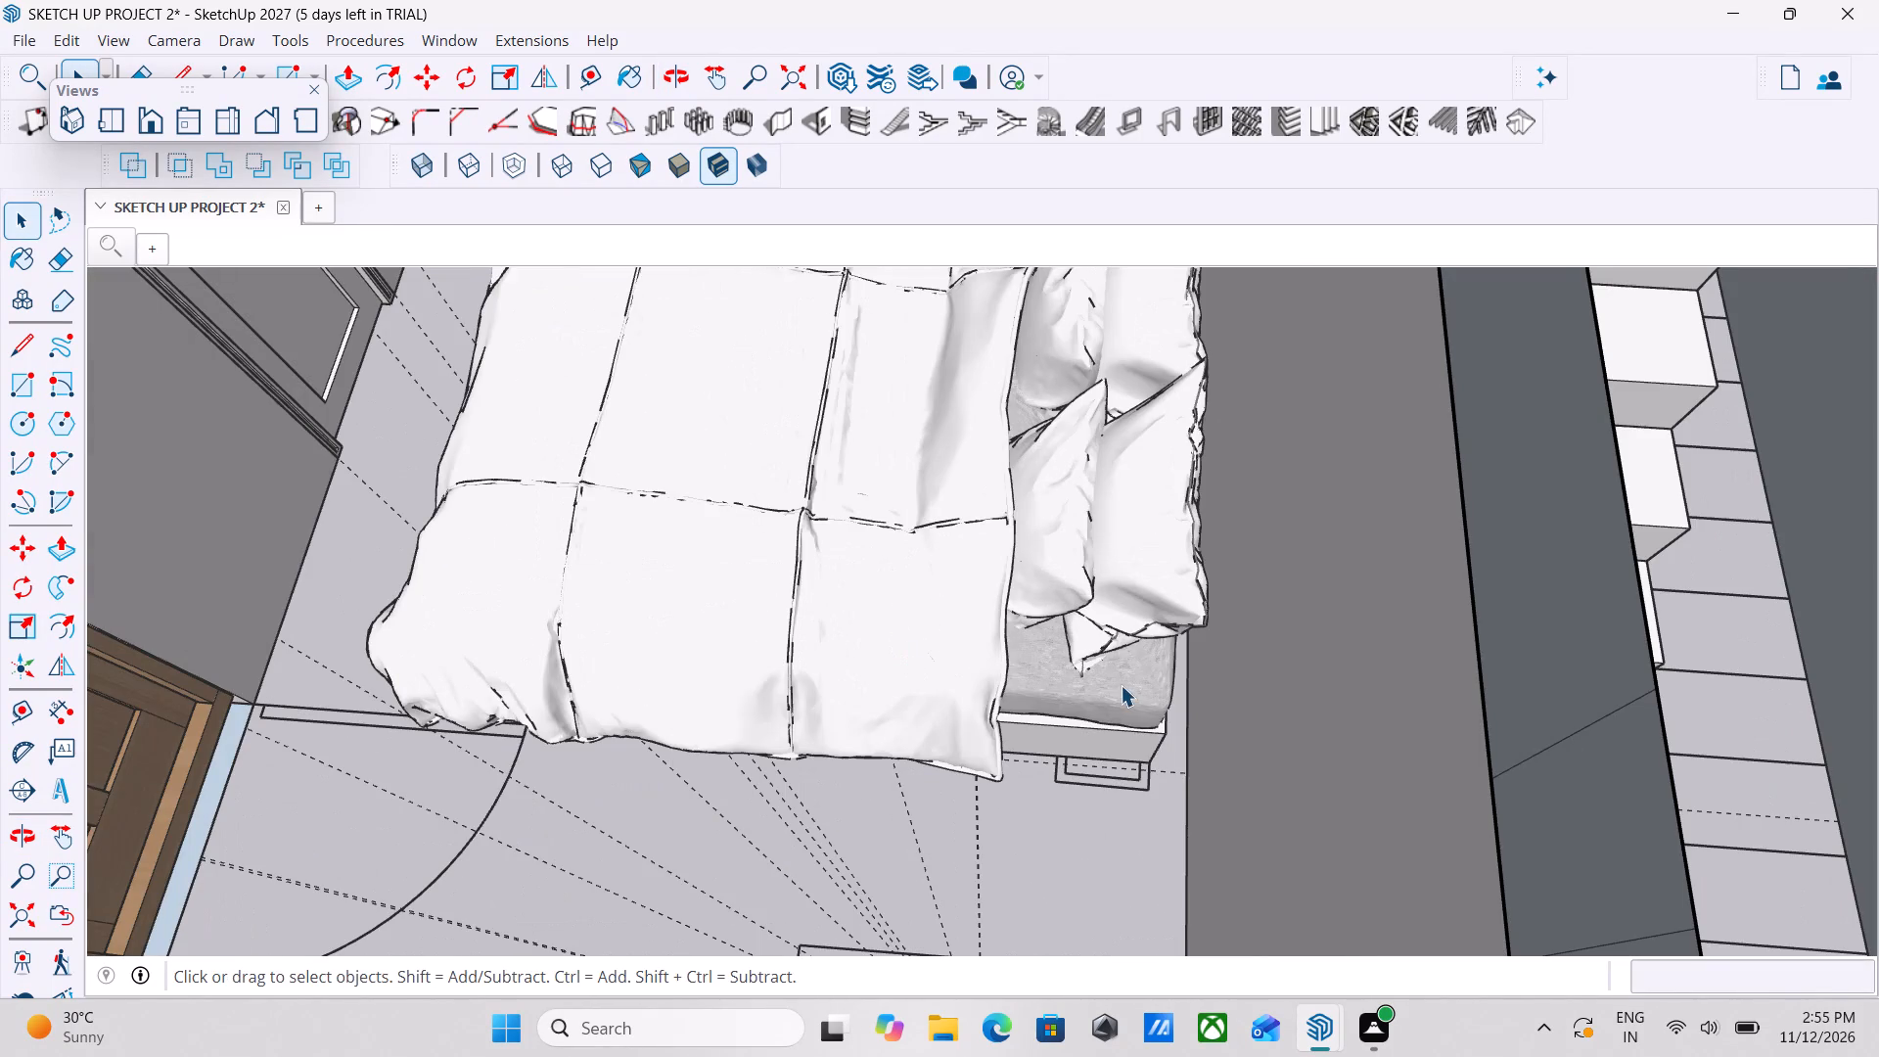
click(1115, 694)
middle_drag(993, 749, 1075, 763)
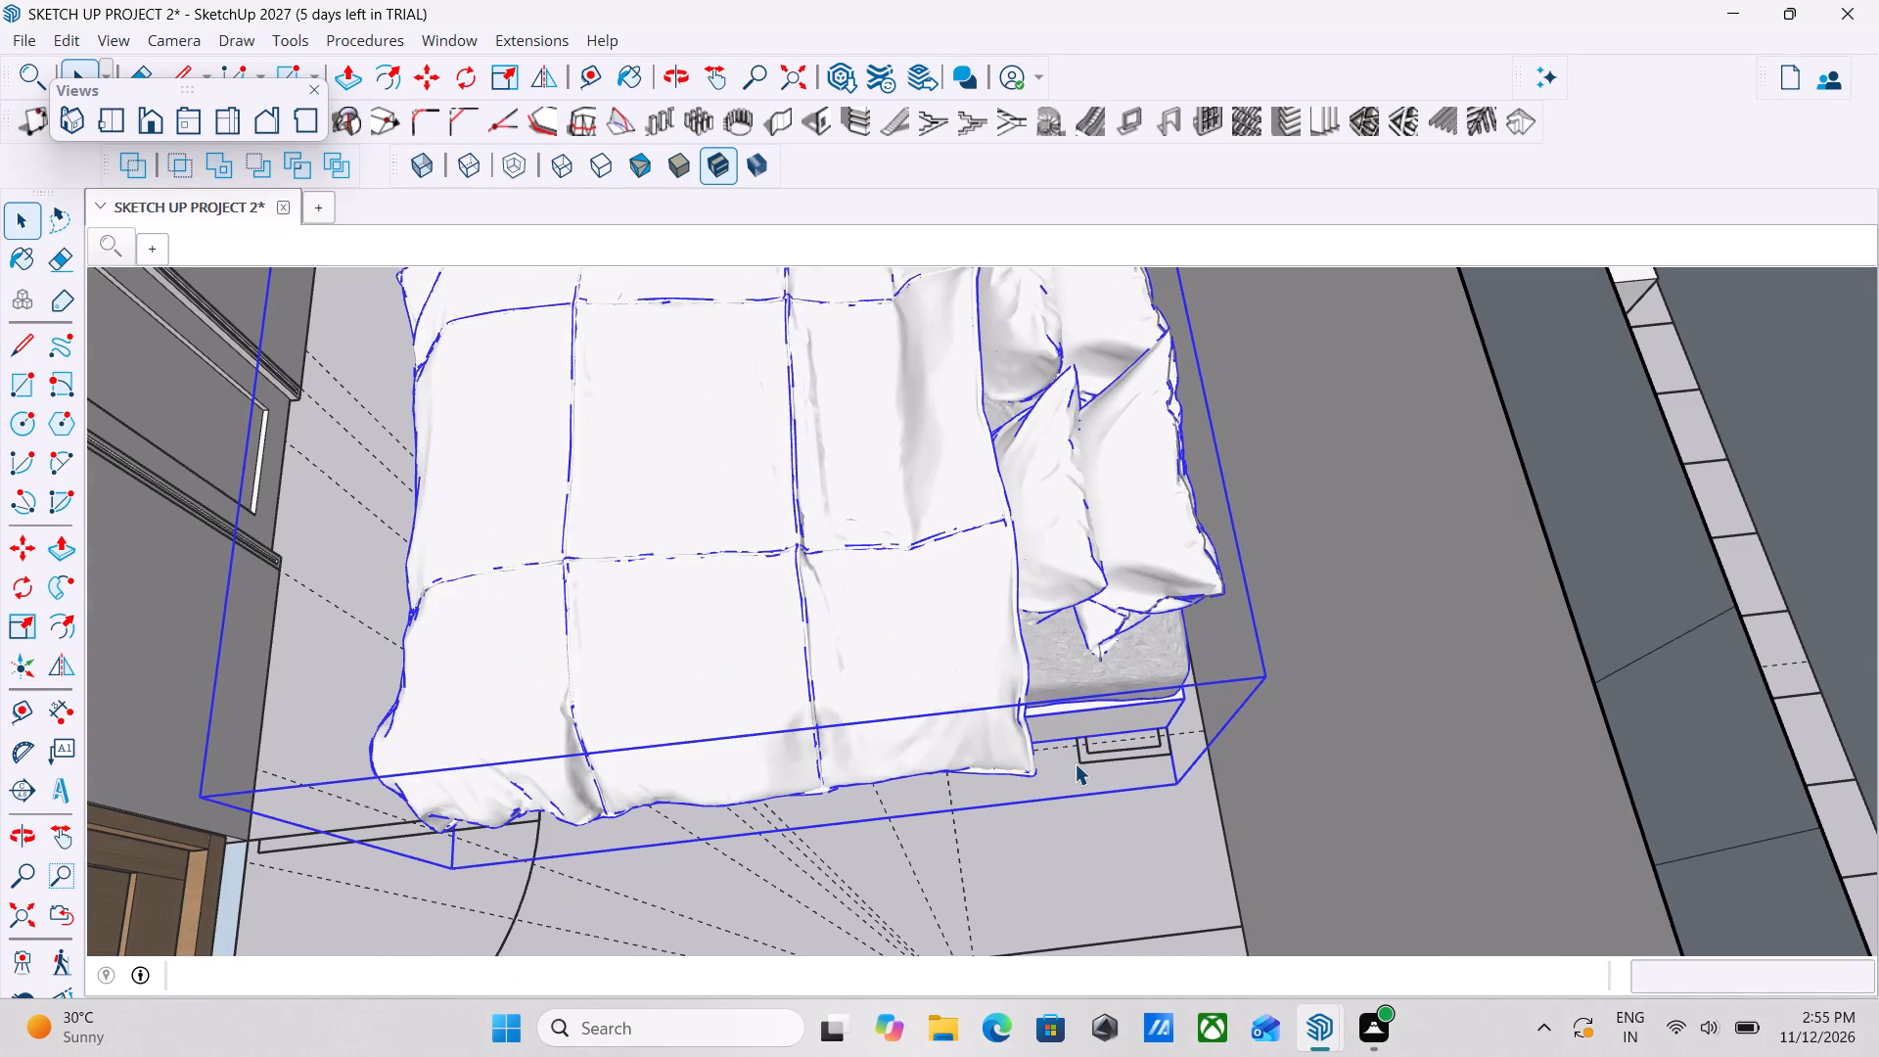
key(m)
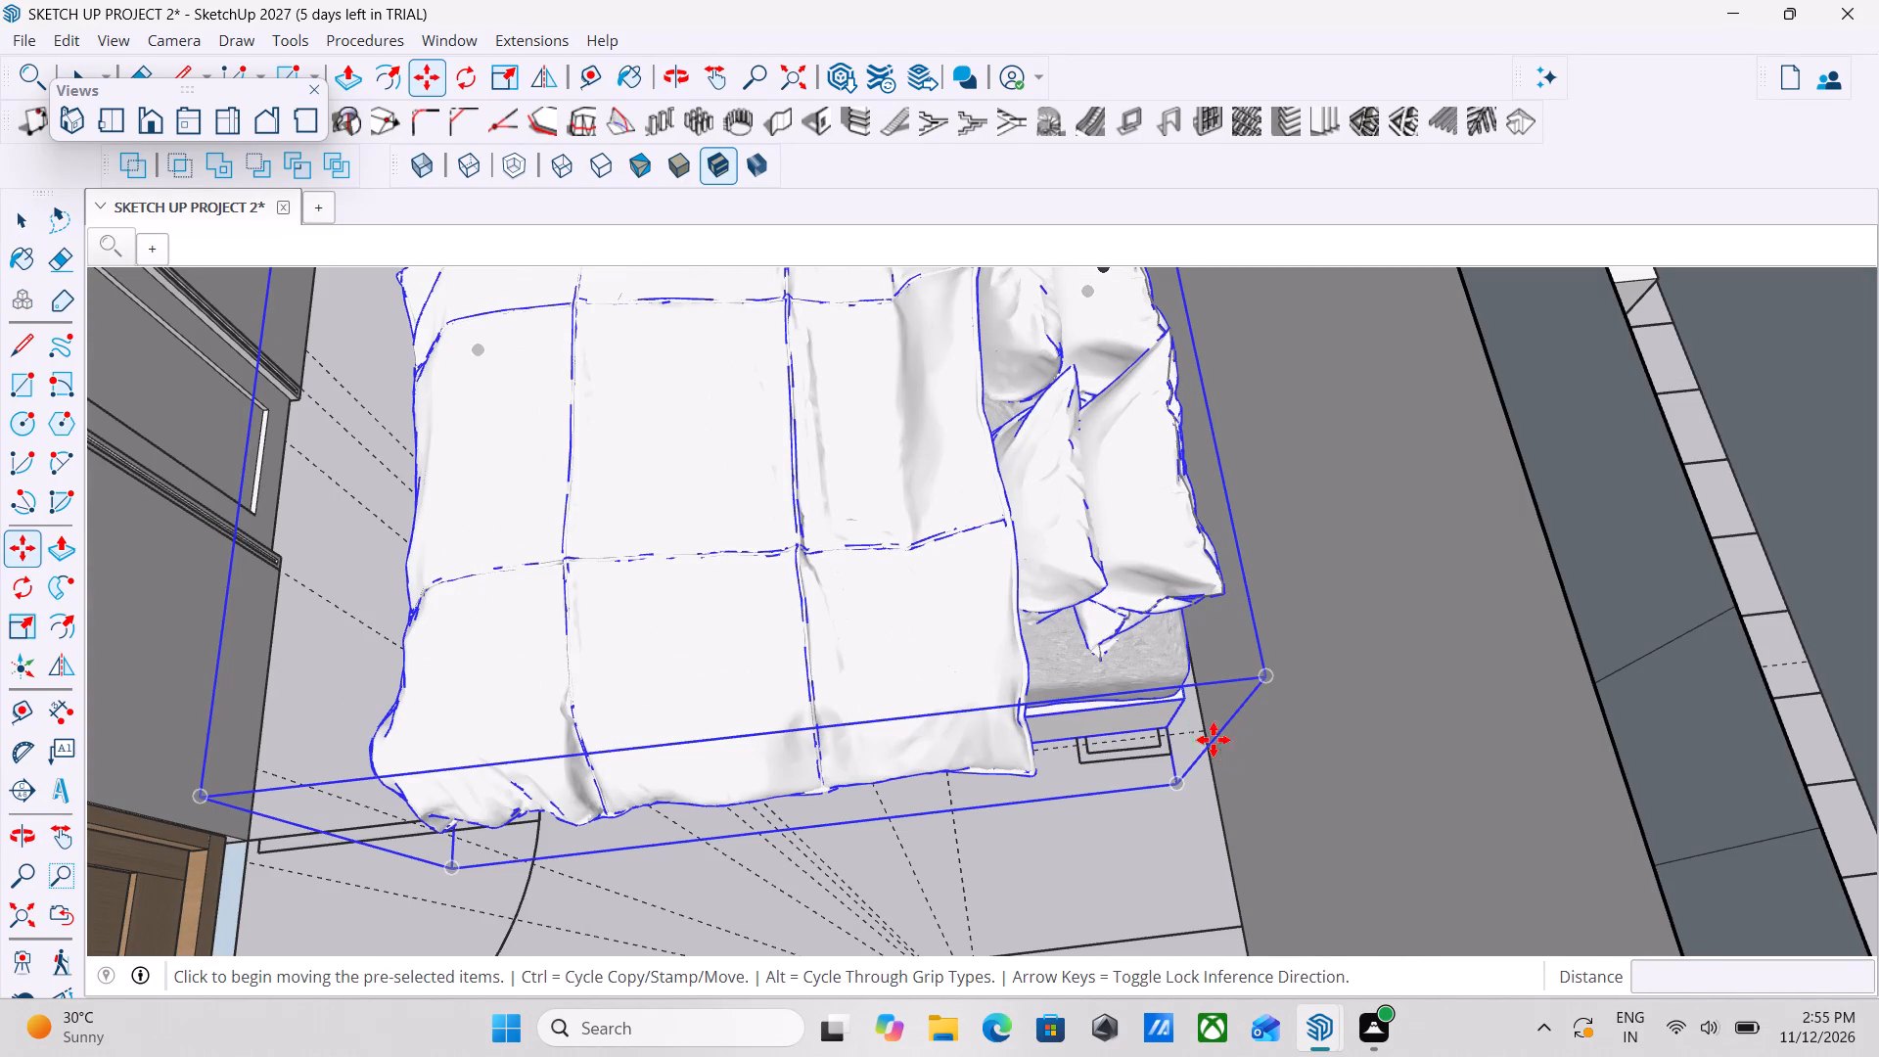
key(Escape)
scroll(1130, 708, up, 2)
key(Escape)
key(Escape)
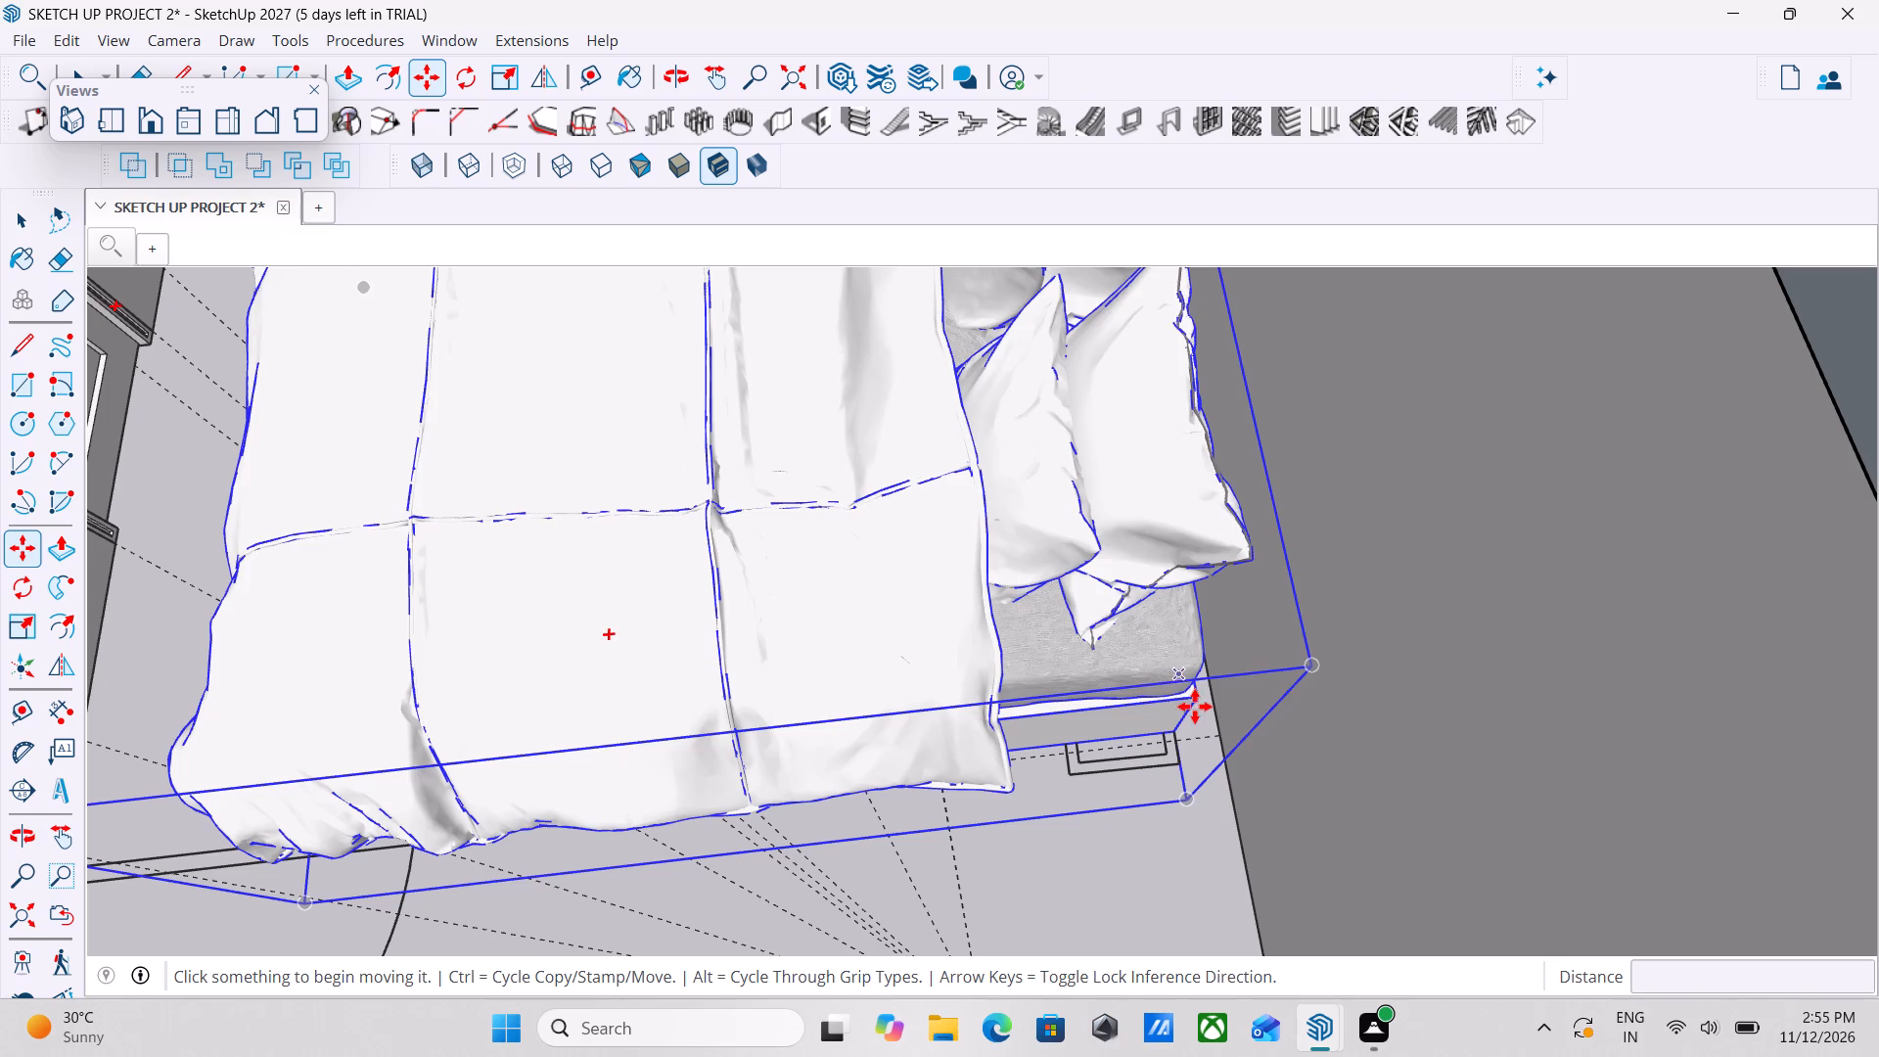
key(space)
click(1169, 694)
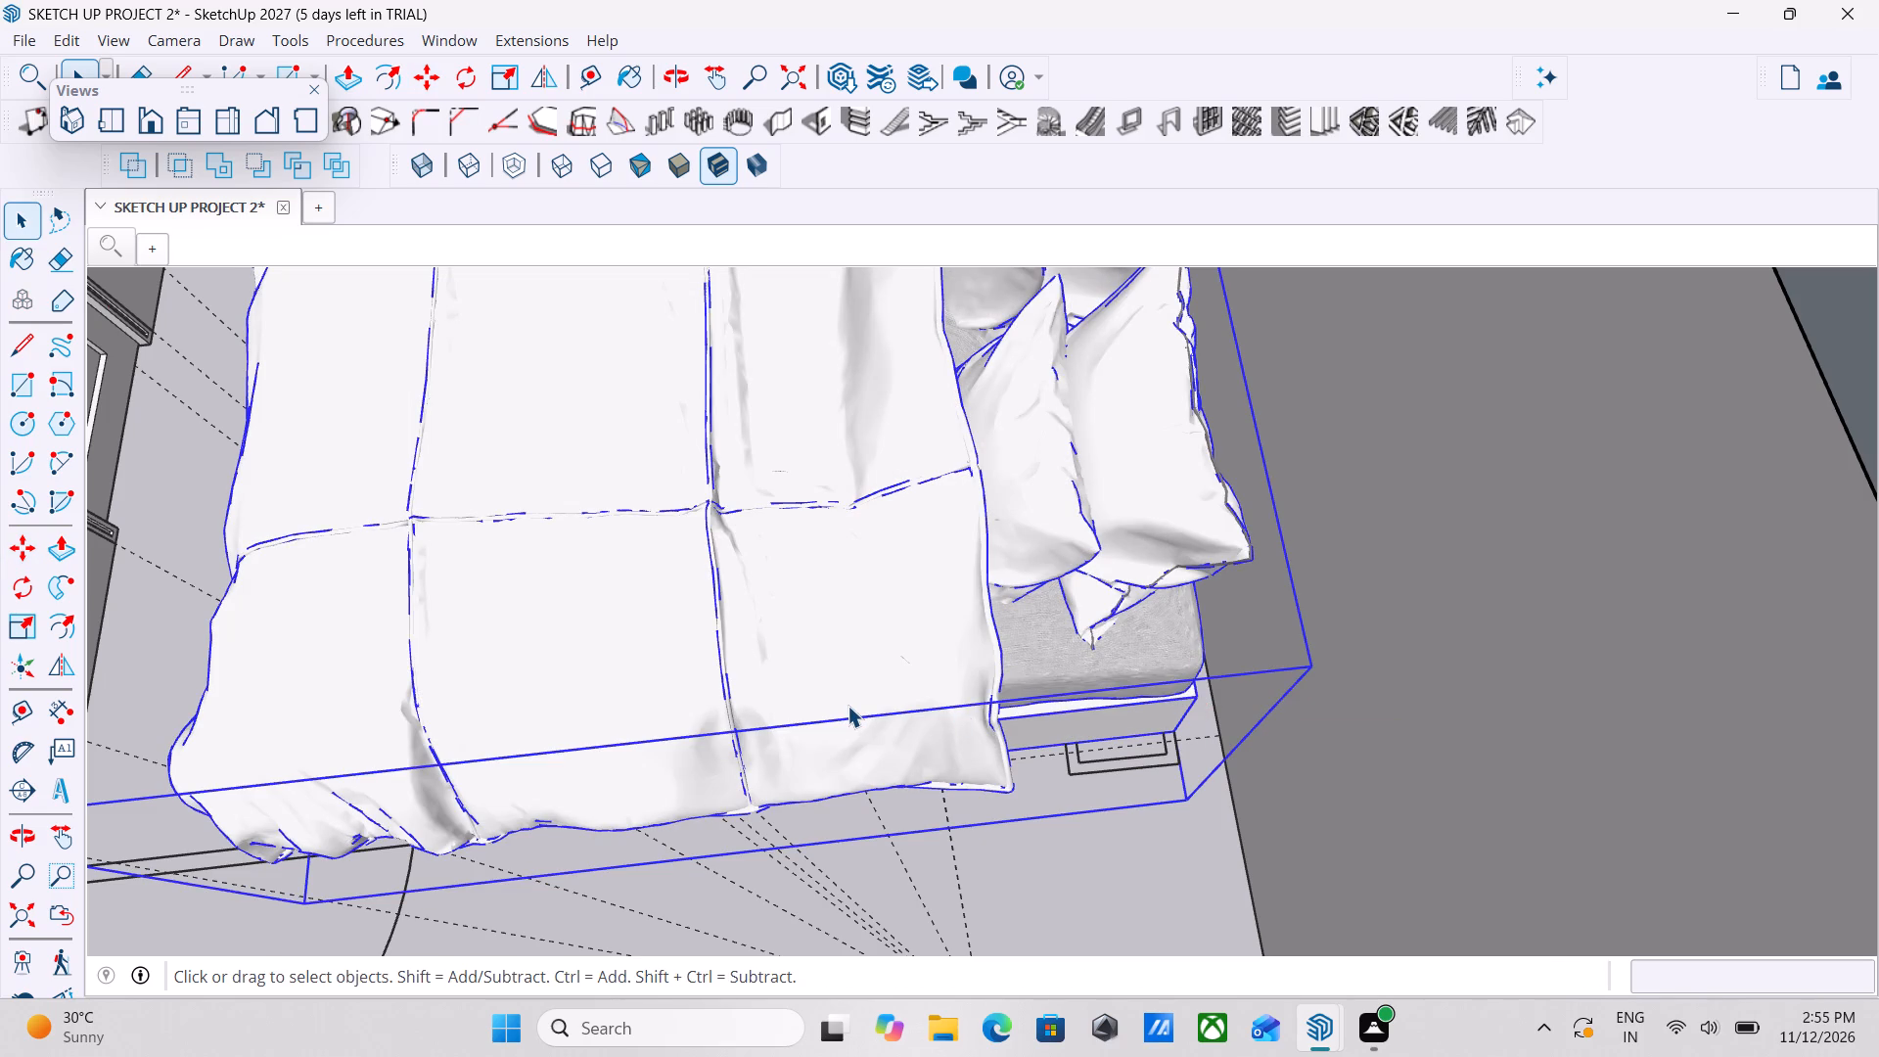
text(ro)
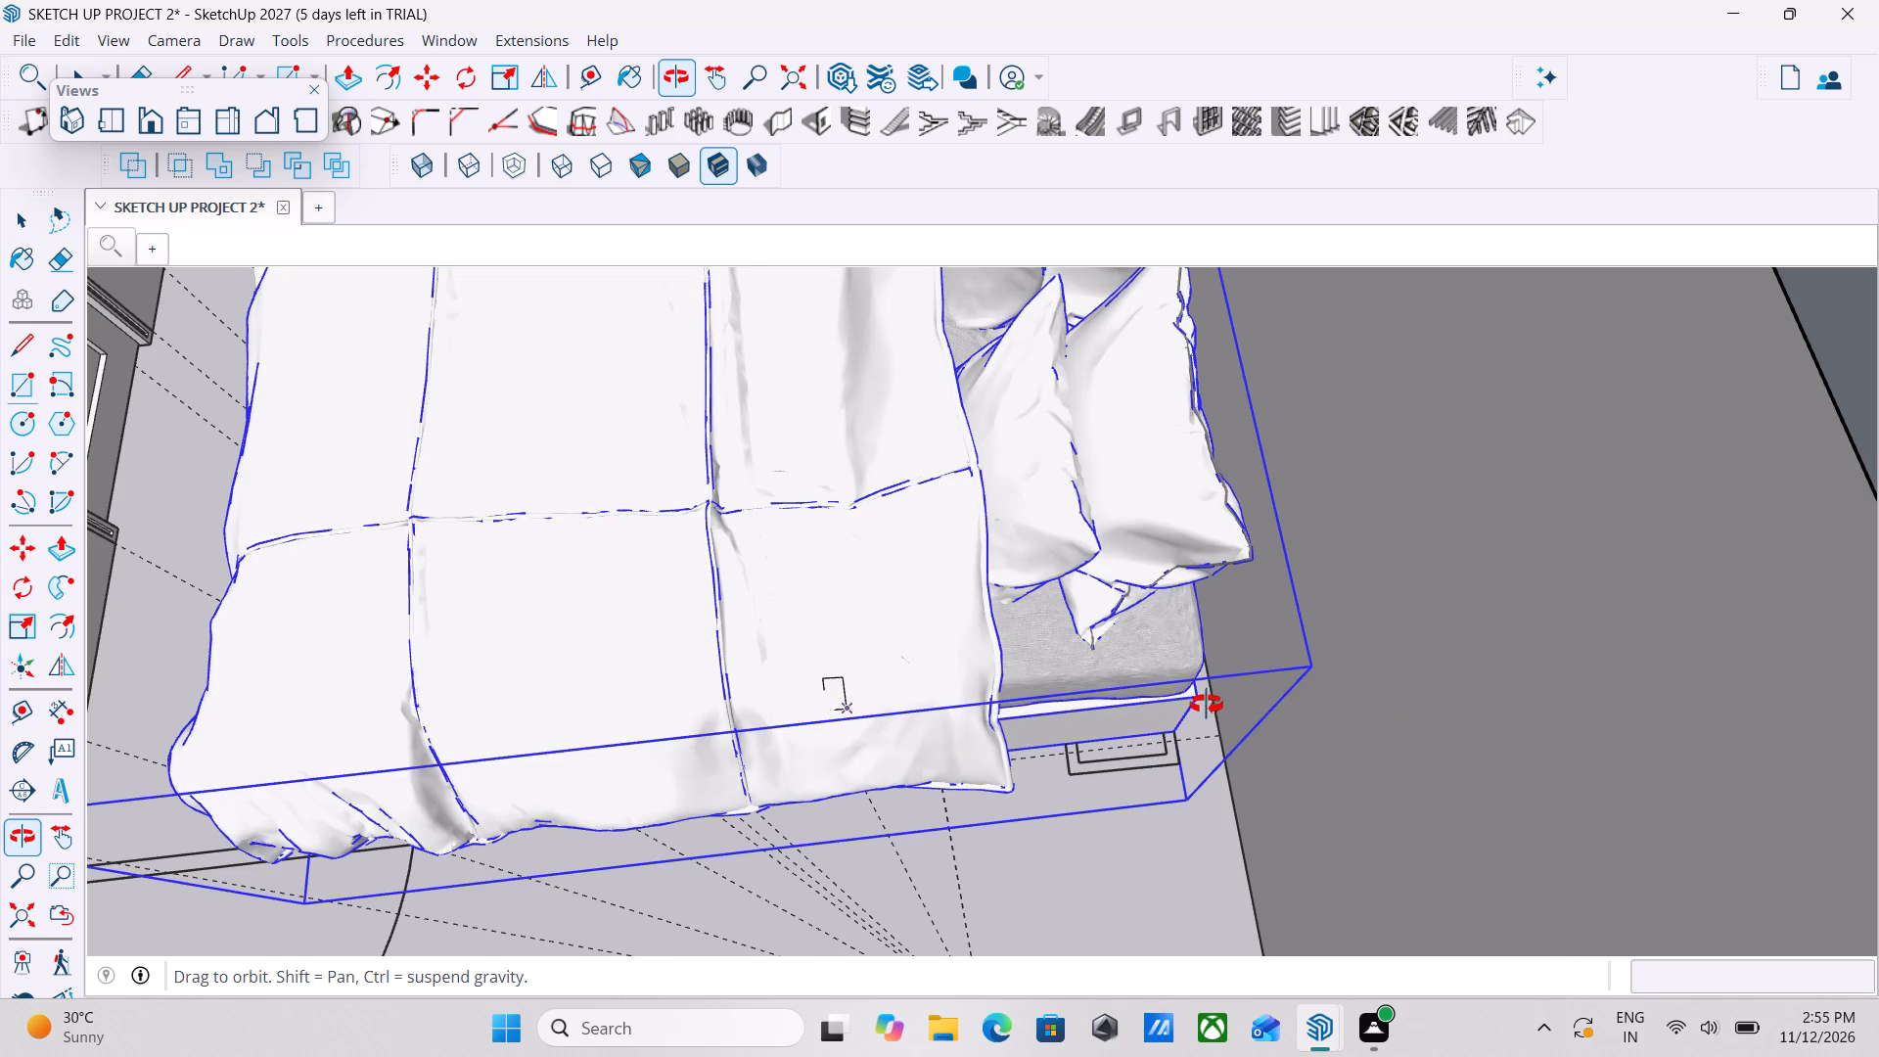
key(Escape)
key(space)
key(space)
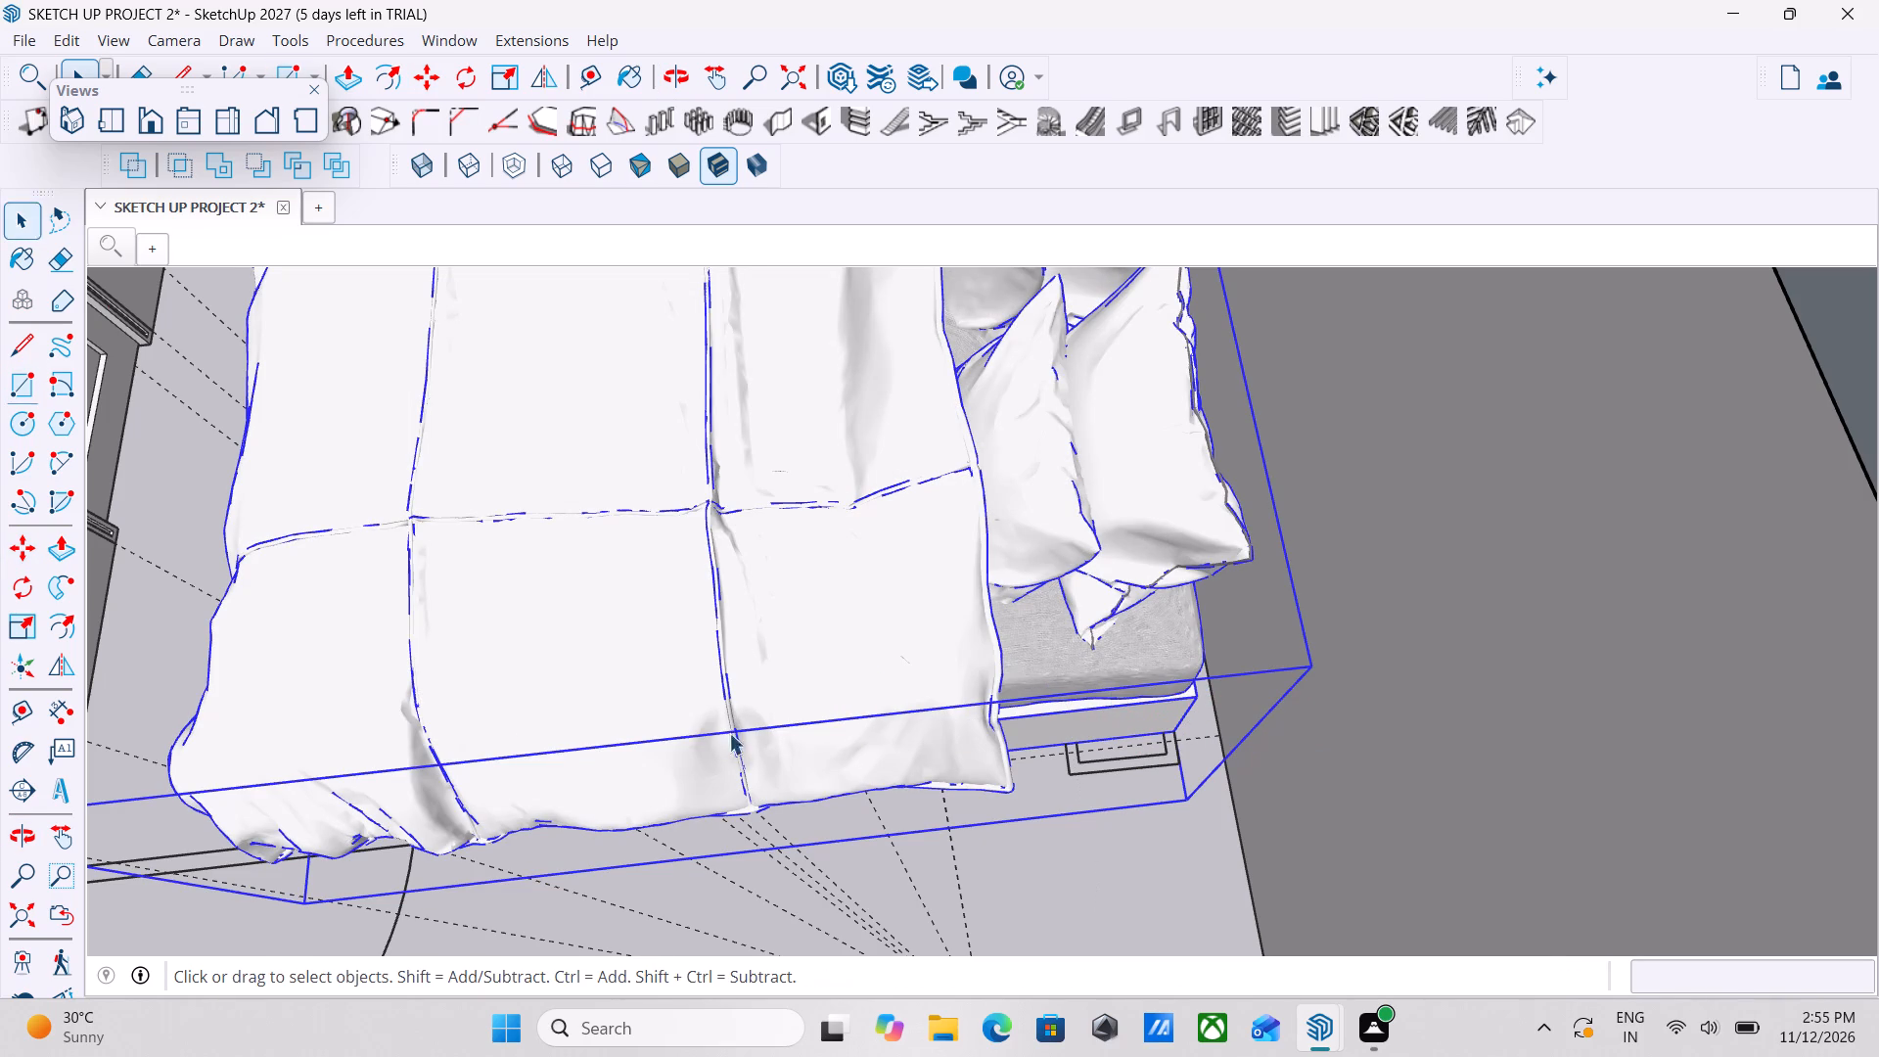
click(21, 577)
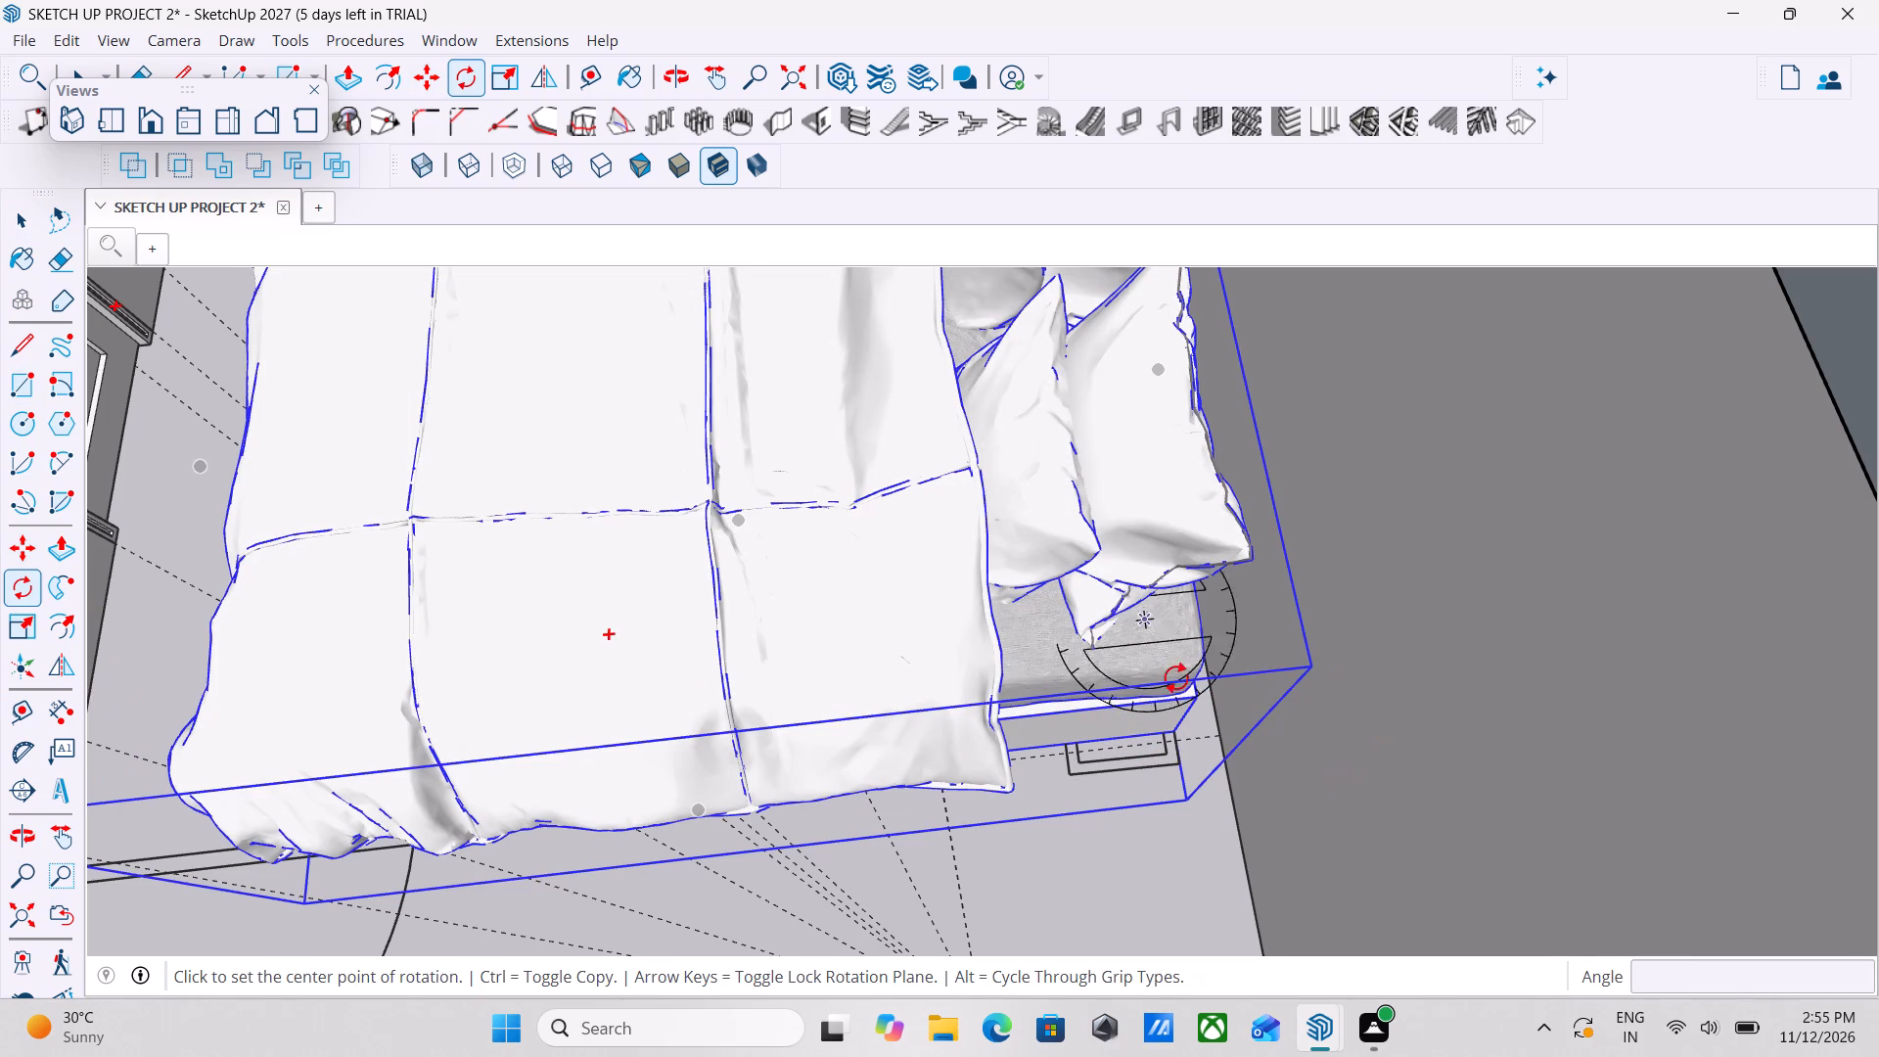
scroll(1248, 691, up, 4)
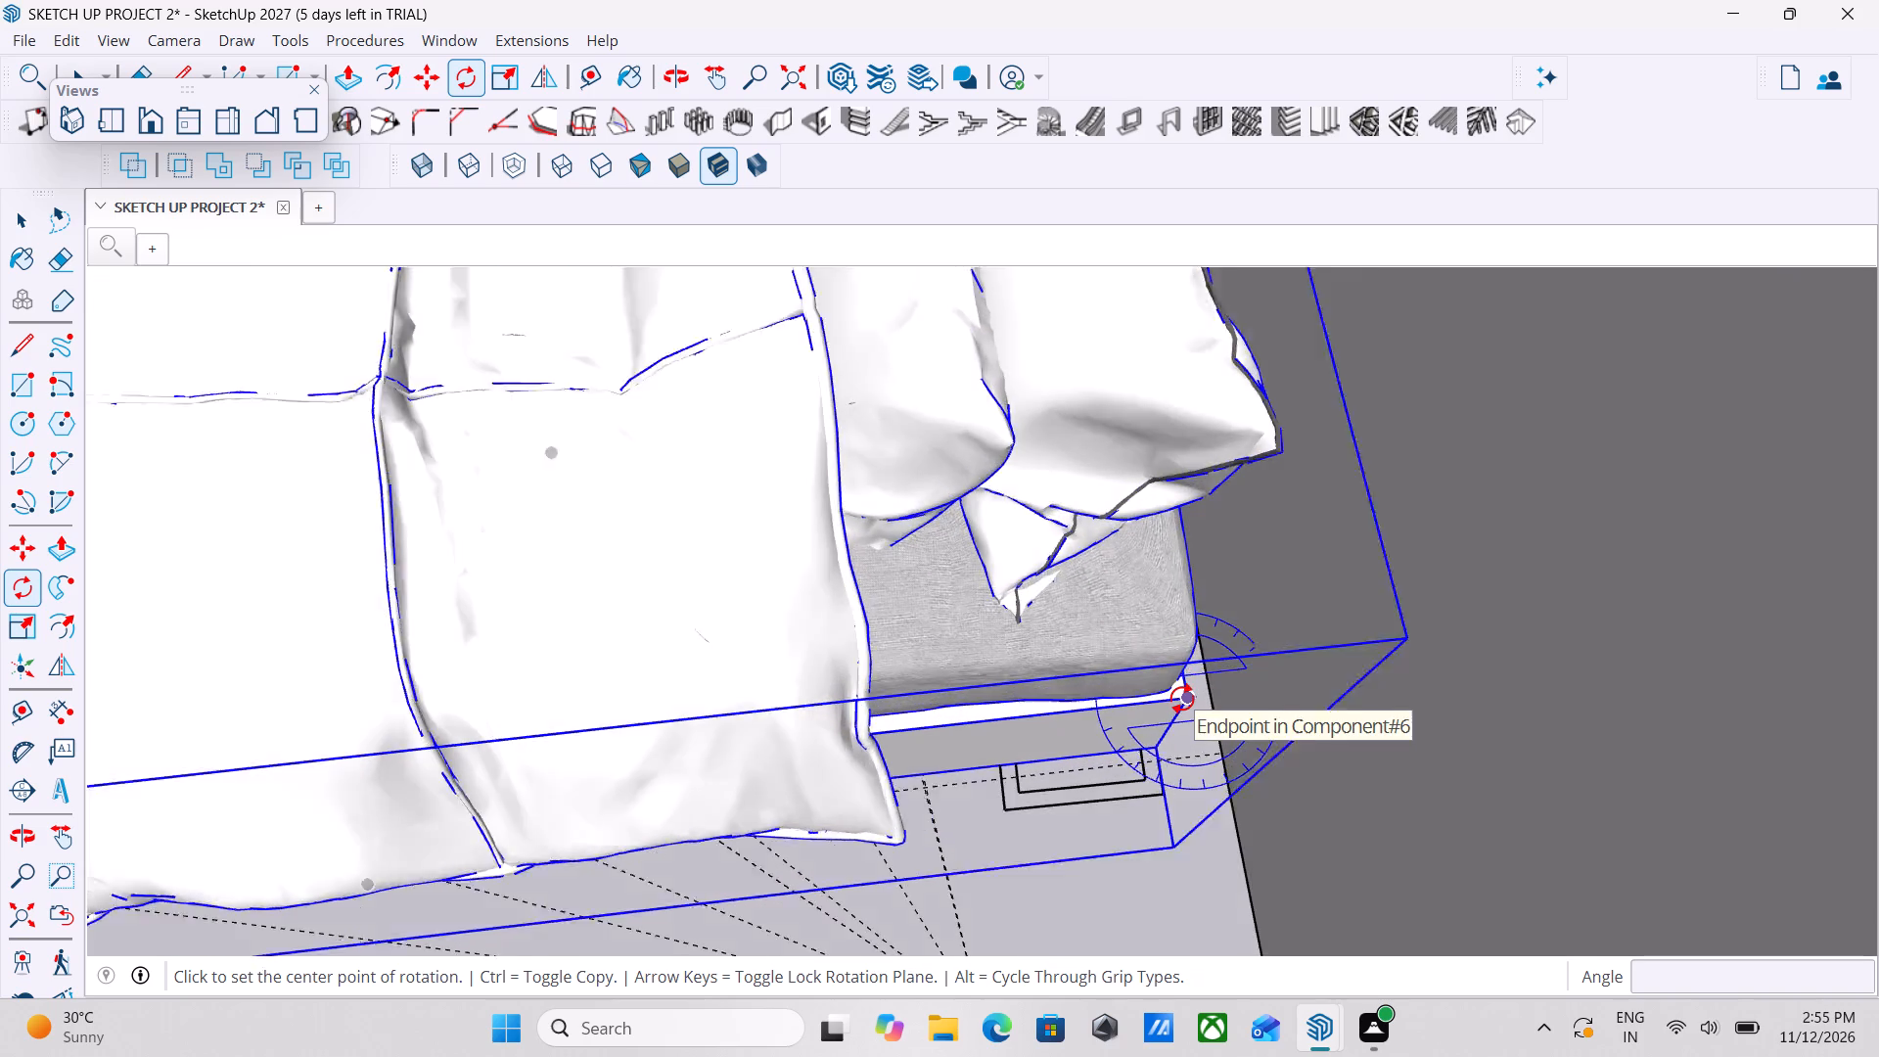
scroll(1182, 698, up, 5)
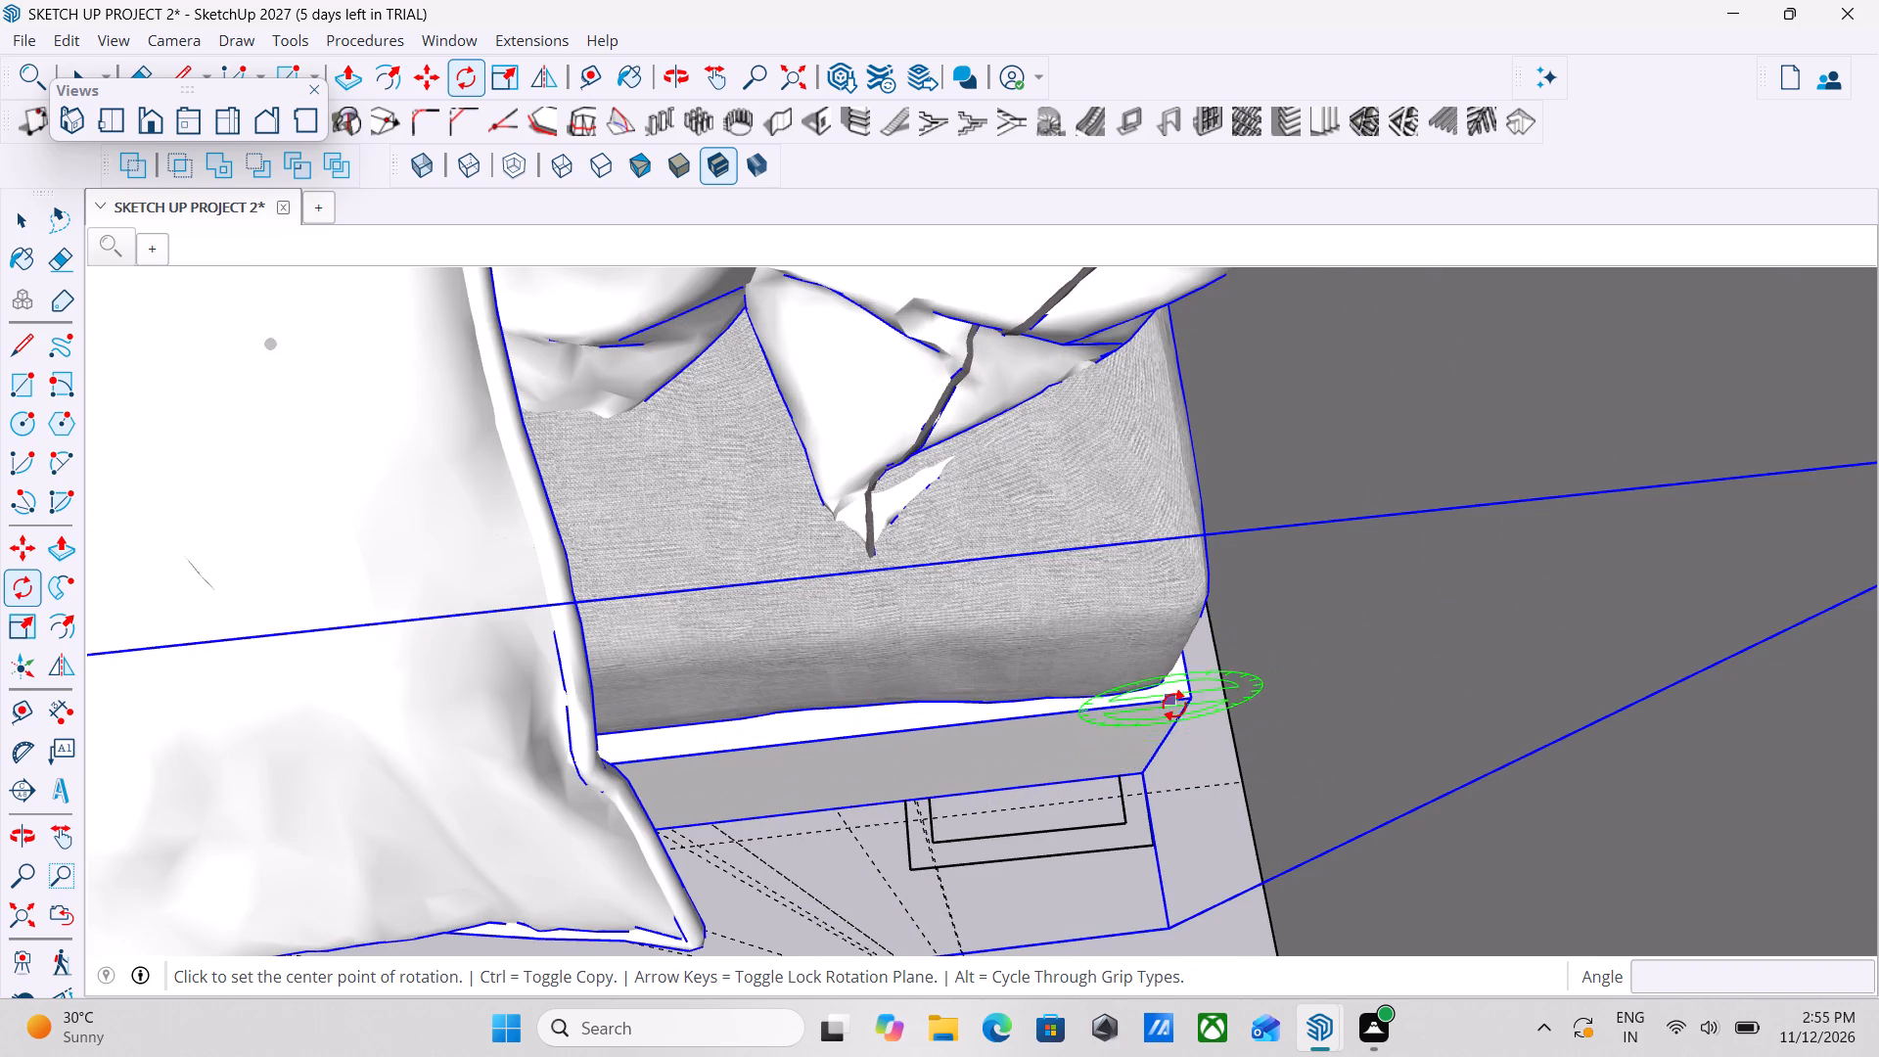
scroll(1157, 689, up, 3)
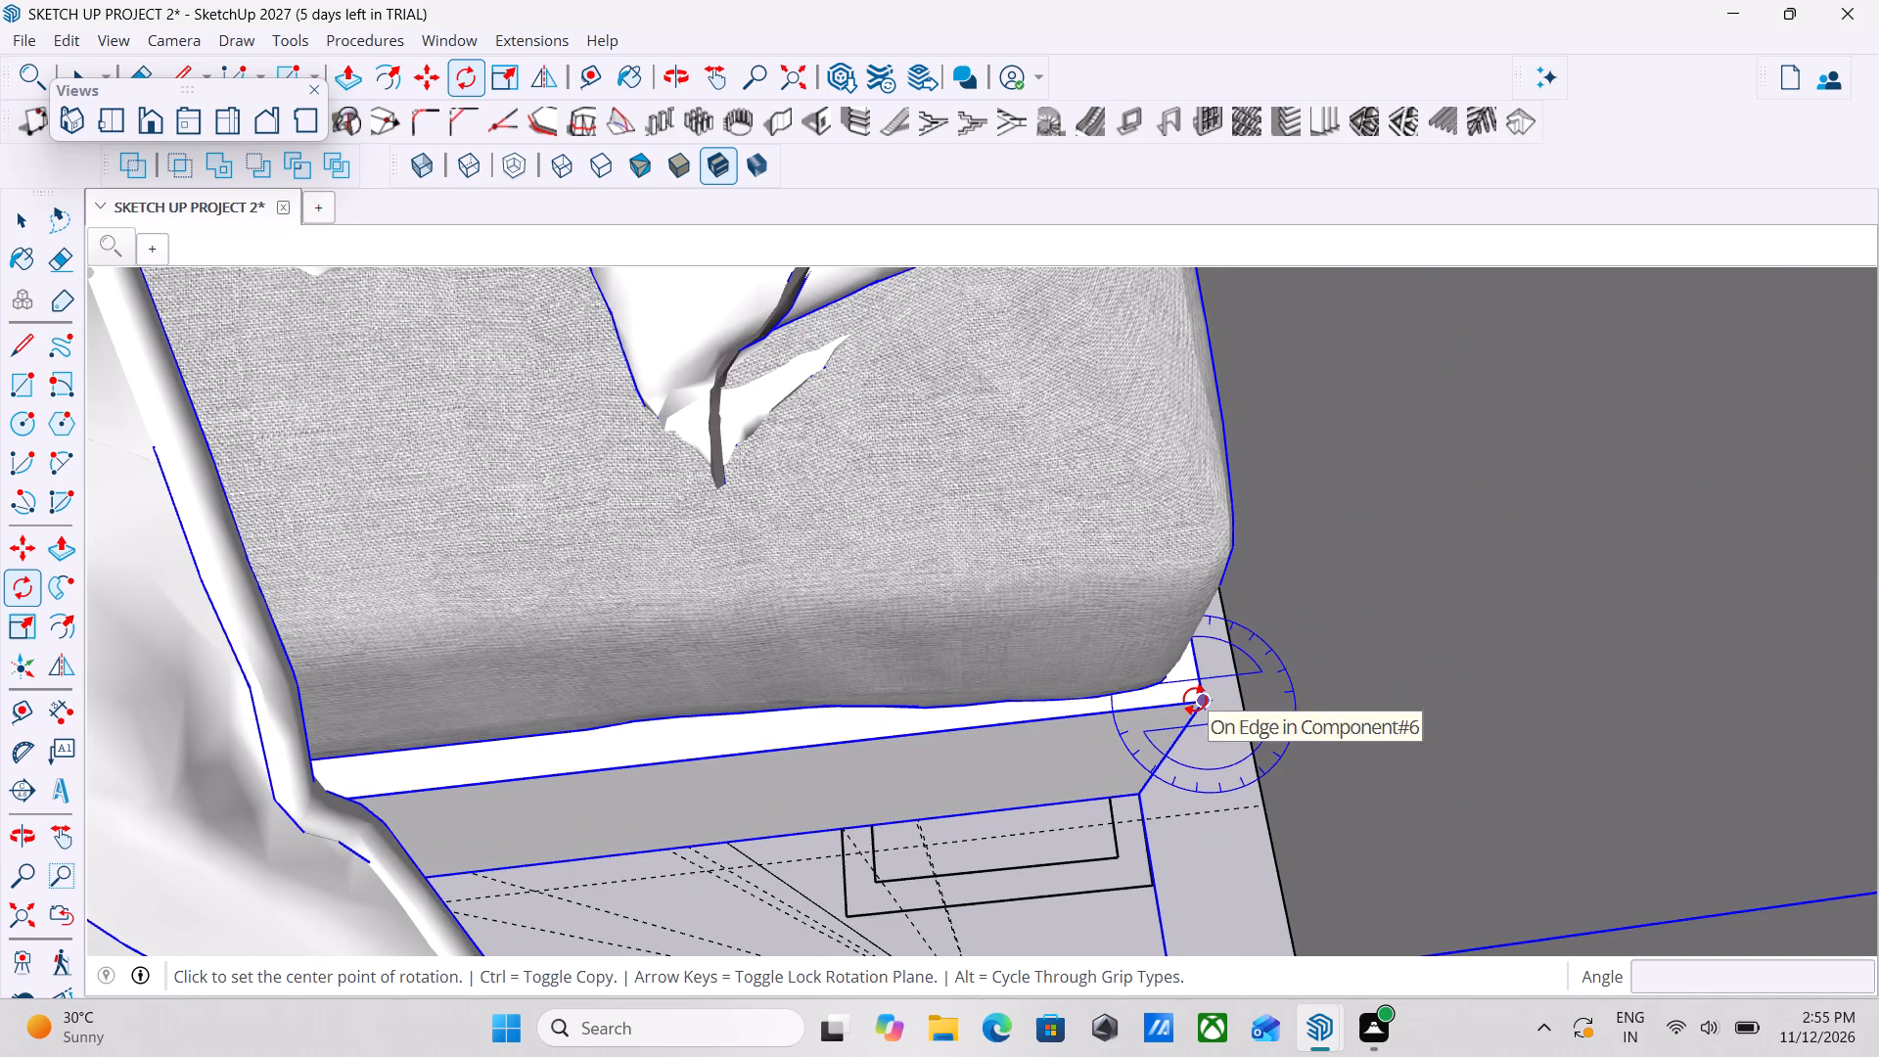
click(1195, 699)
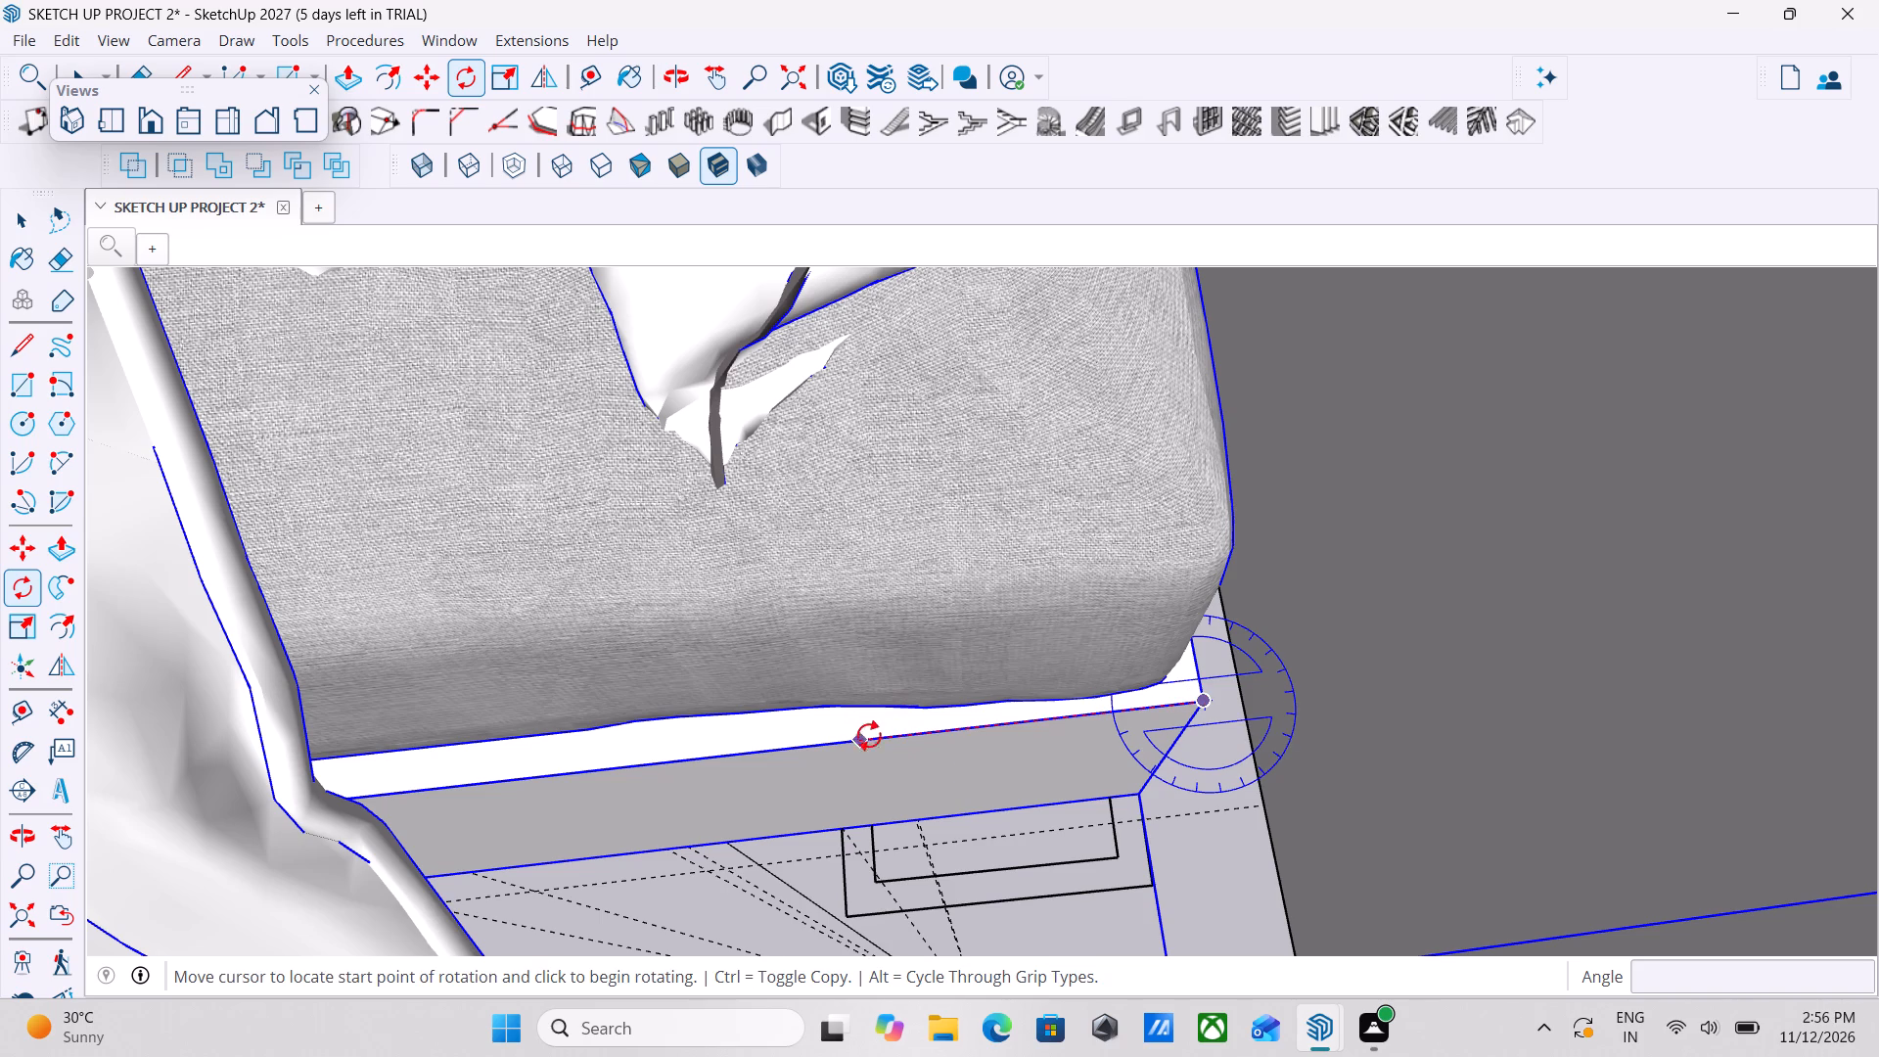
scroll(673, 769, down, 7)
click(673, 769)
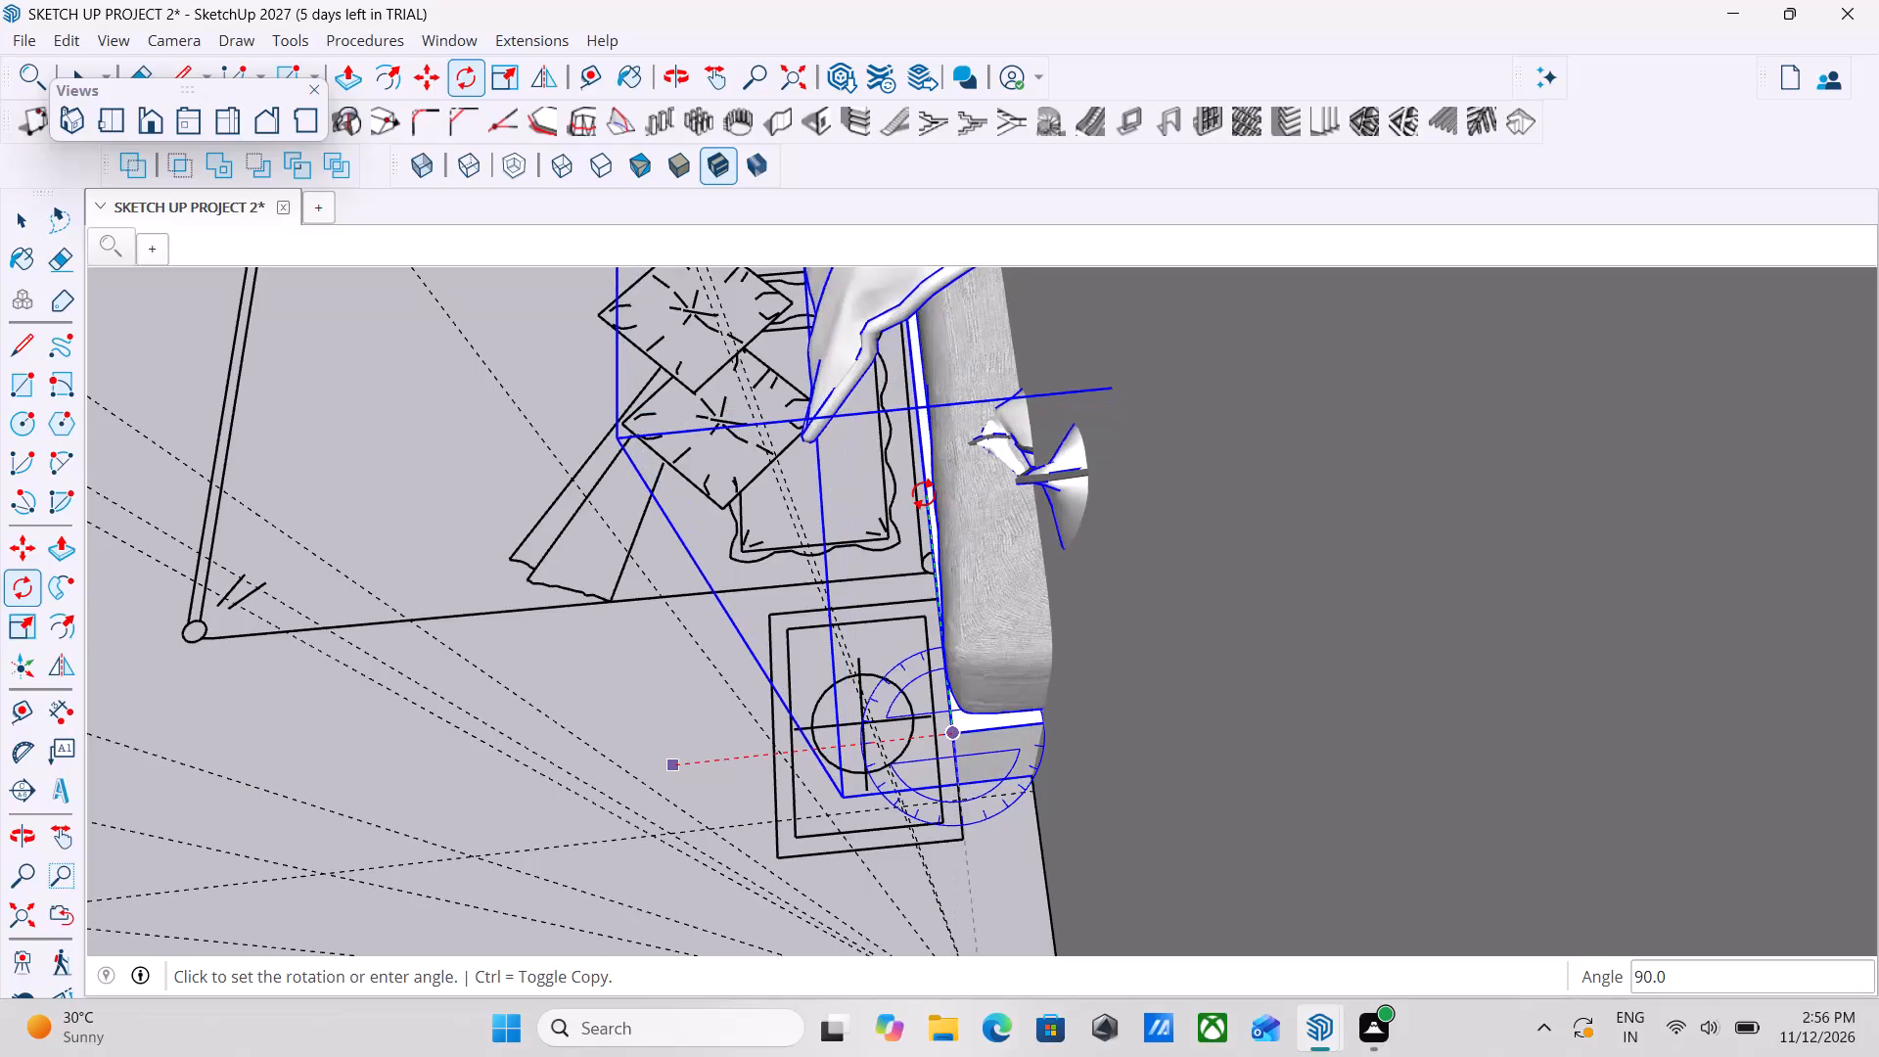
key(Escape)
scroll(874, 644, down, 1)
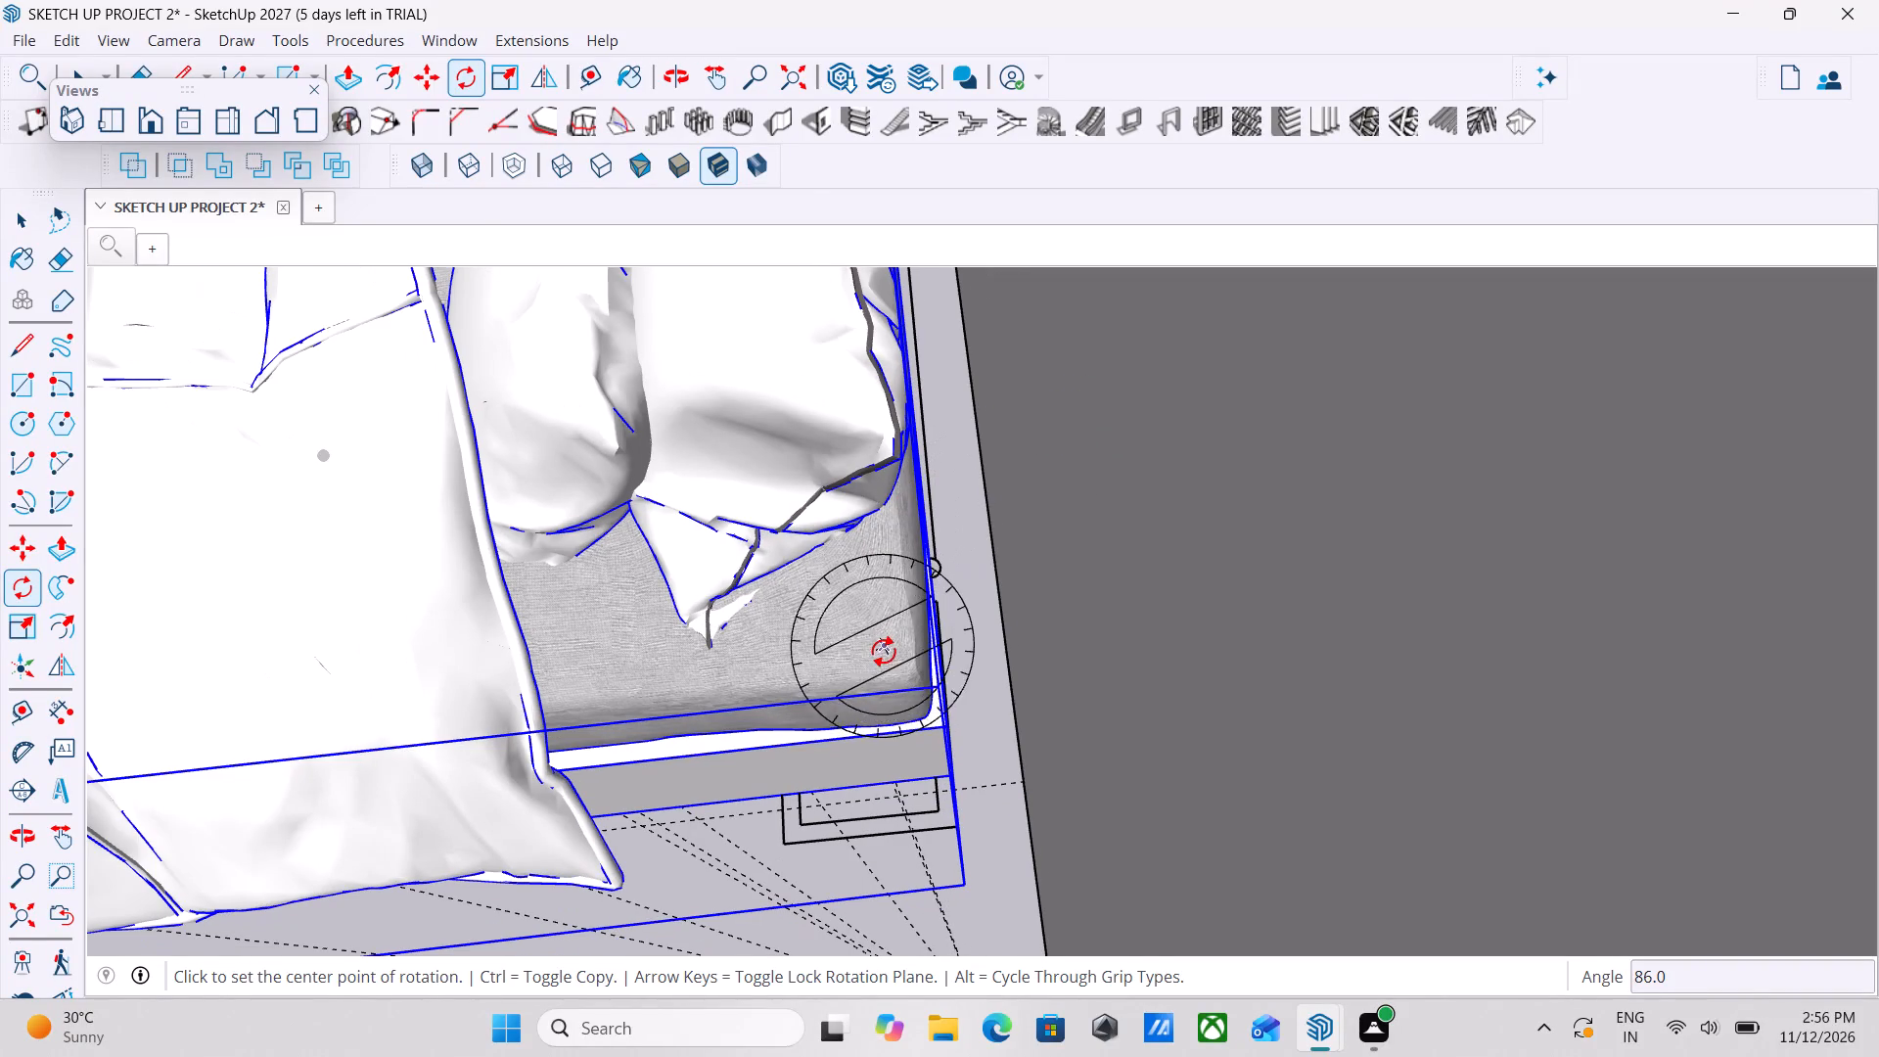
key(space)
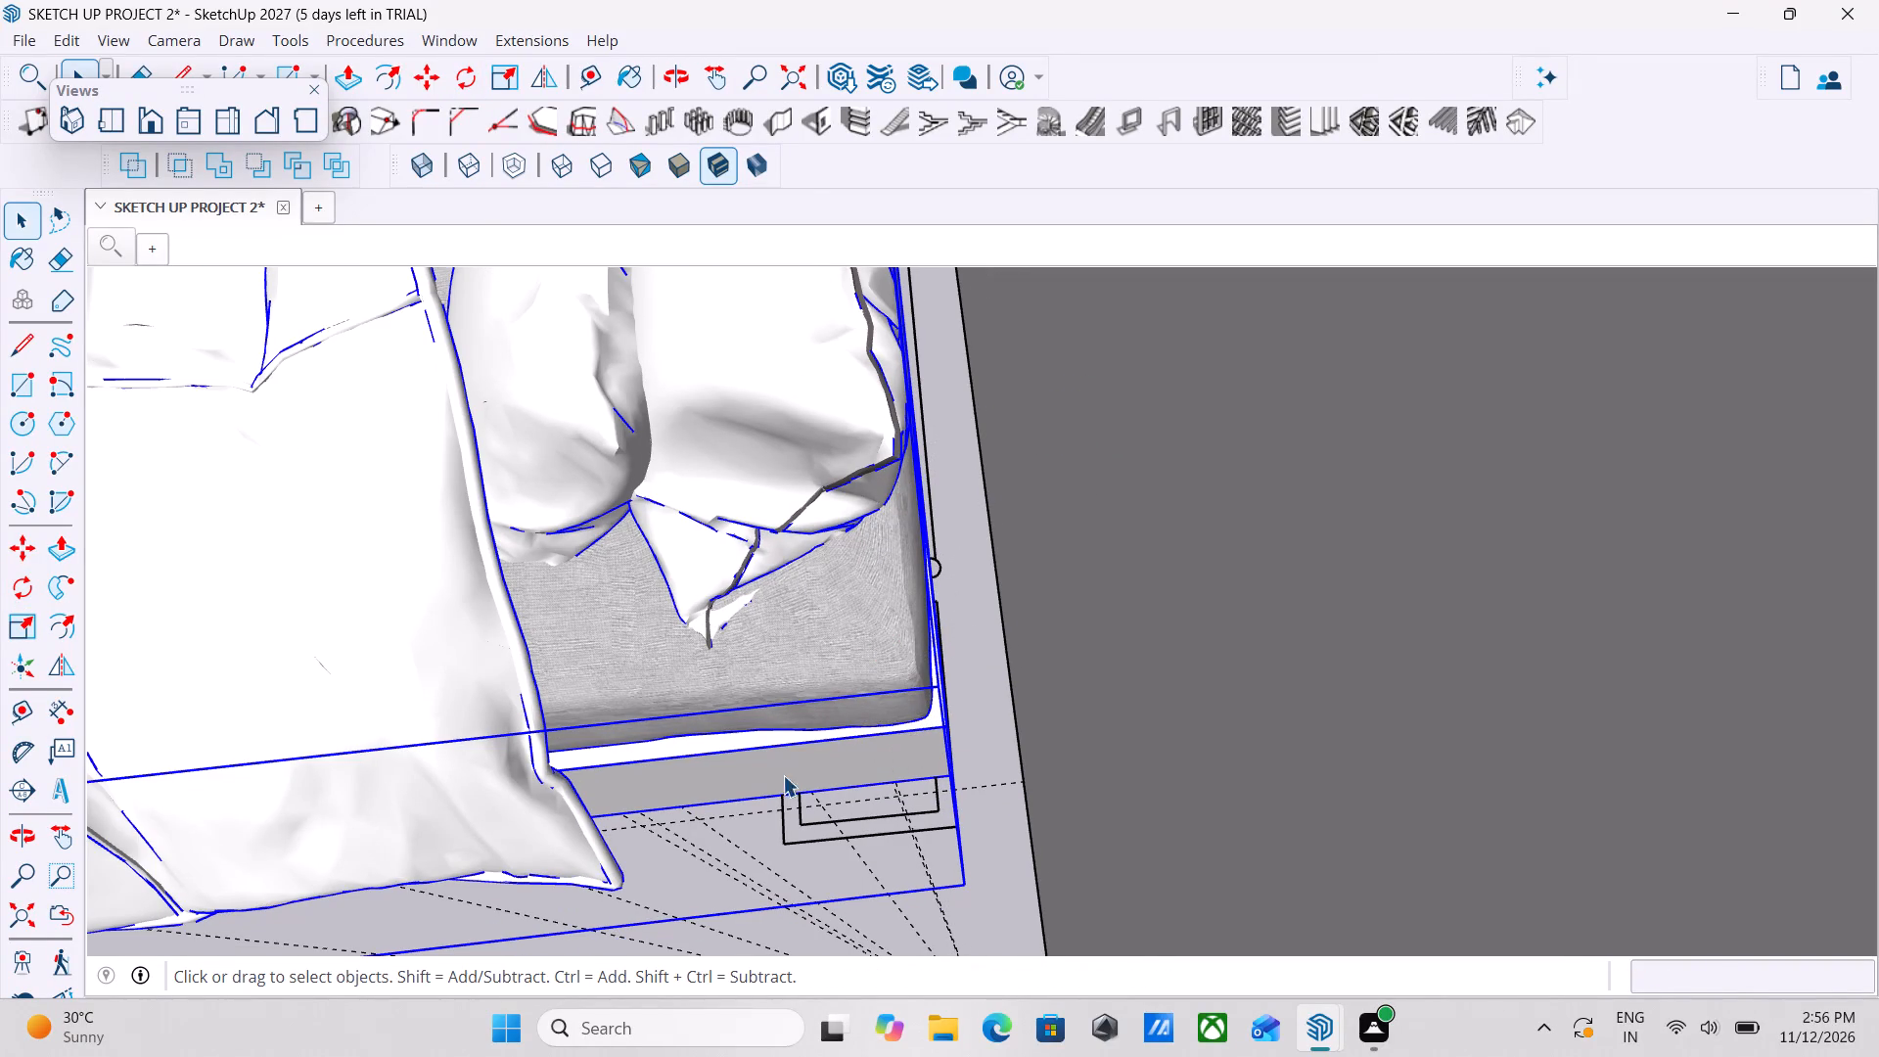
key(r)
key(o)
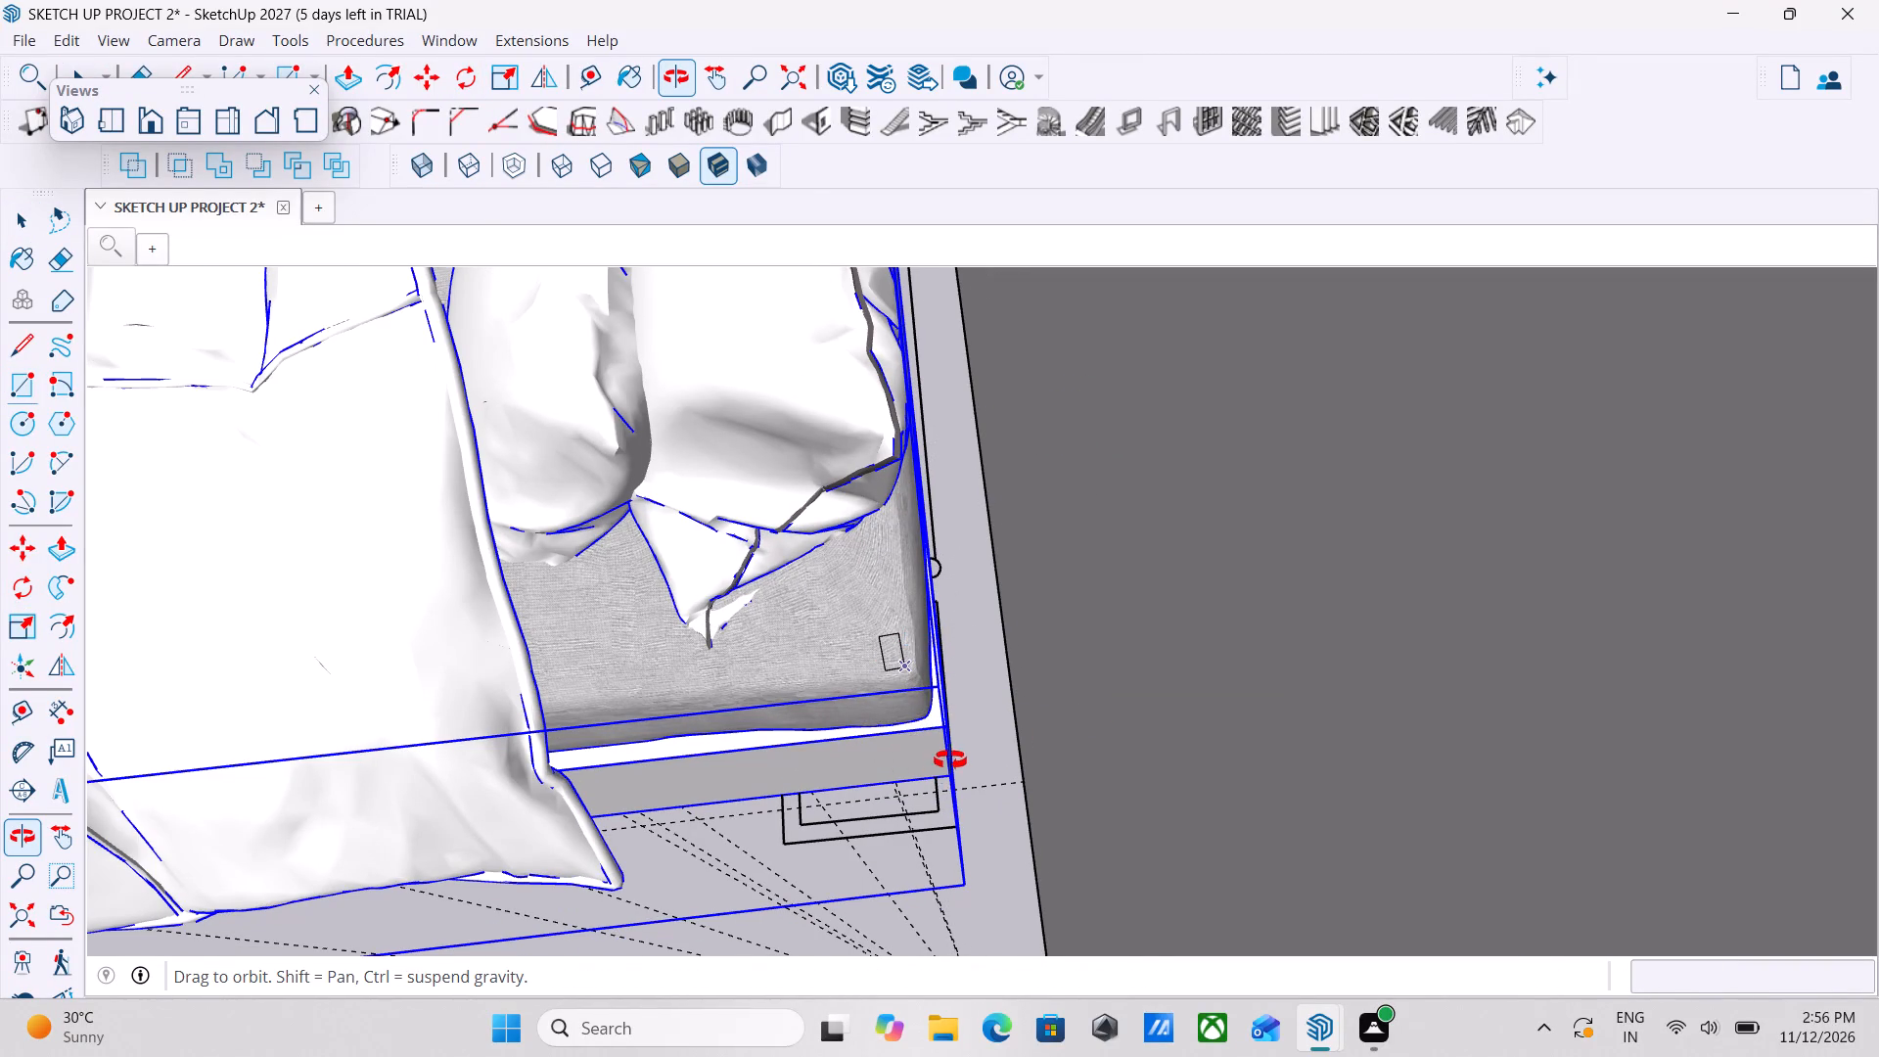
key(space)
Examine the section-cut ground floor and the selected bed in the bedroom beside the staircase from several sides and from above.
scroll(993, 736, down, 20)
scroll(993, 736, down, 5)
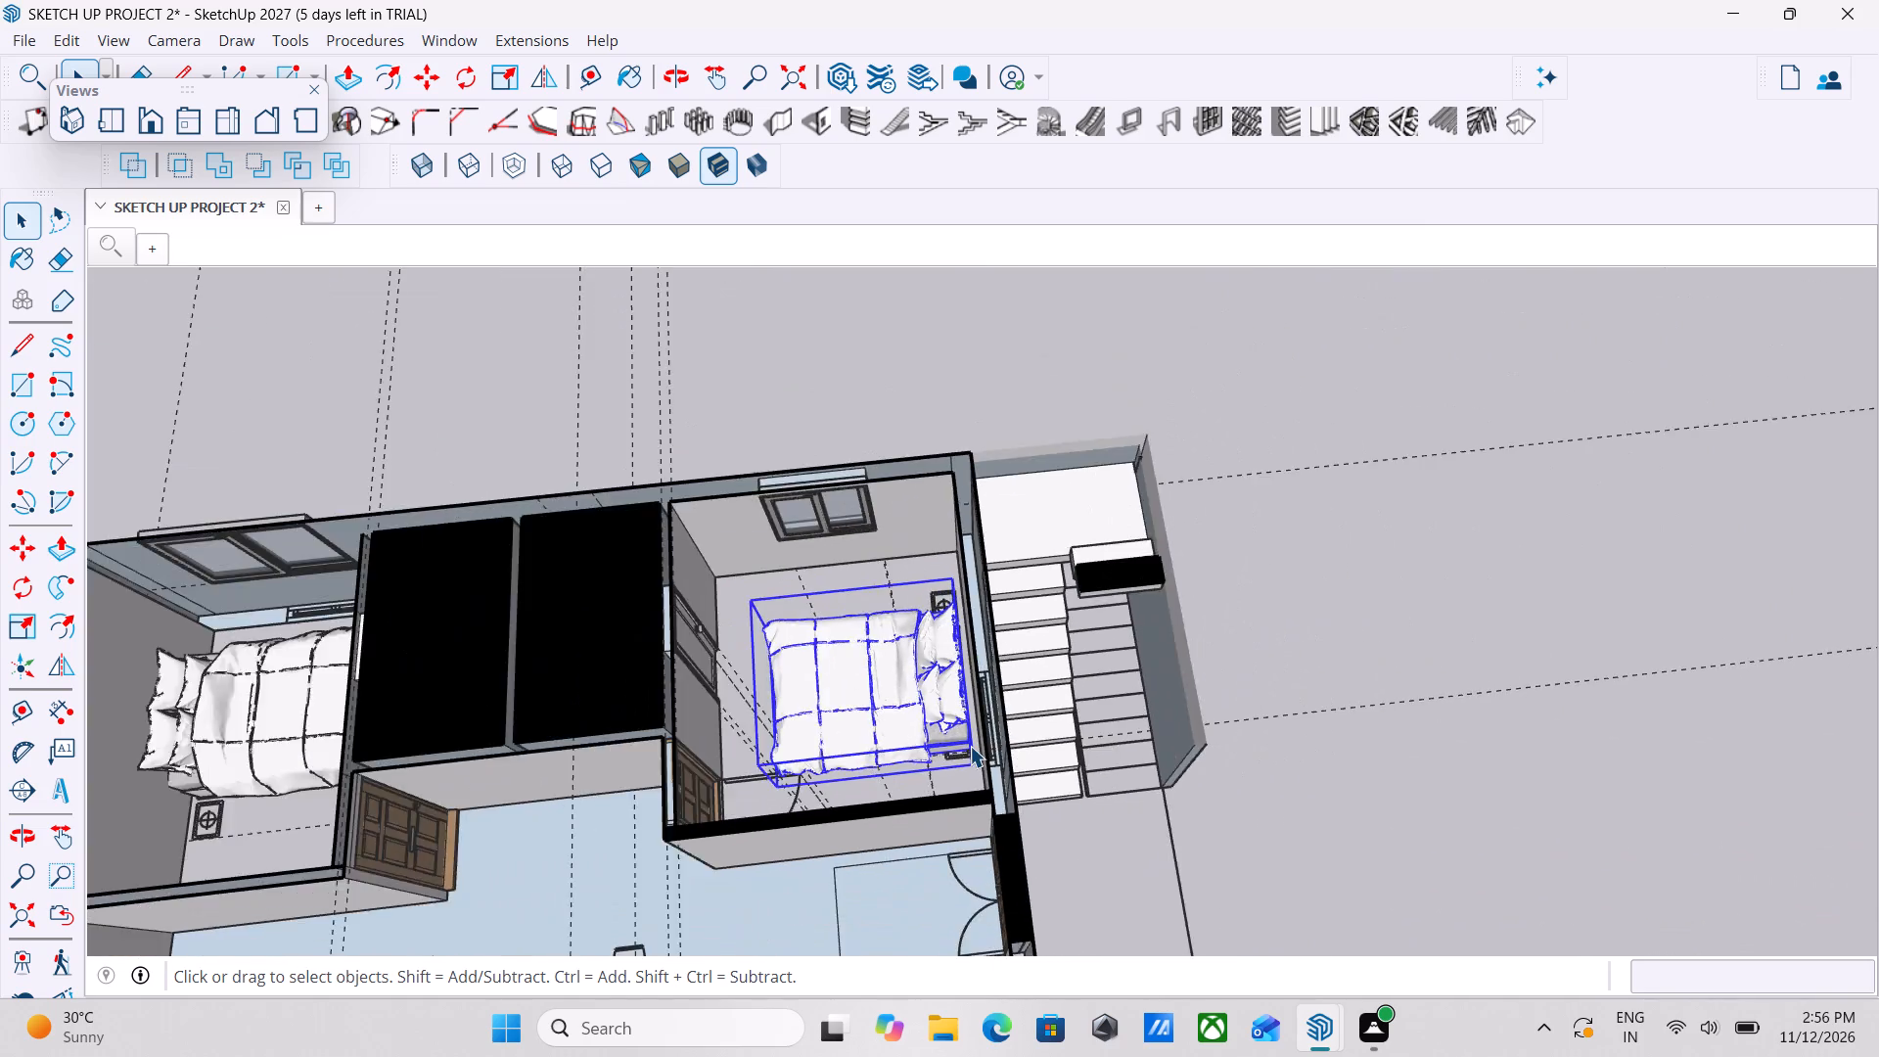
scroll(970, 746, down, 12)
middle_drag(930, 761, 1376, 672)
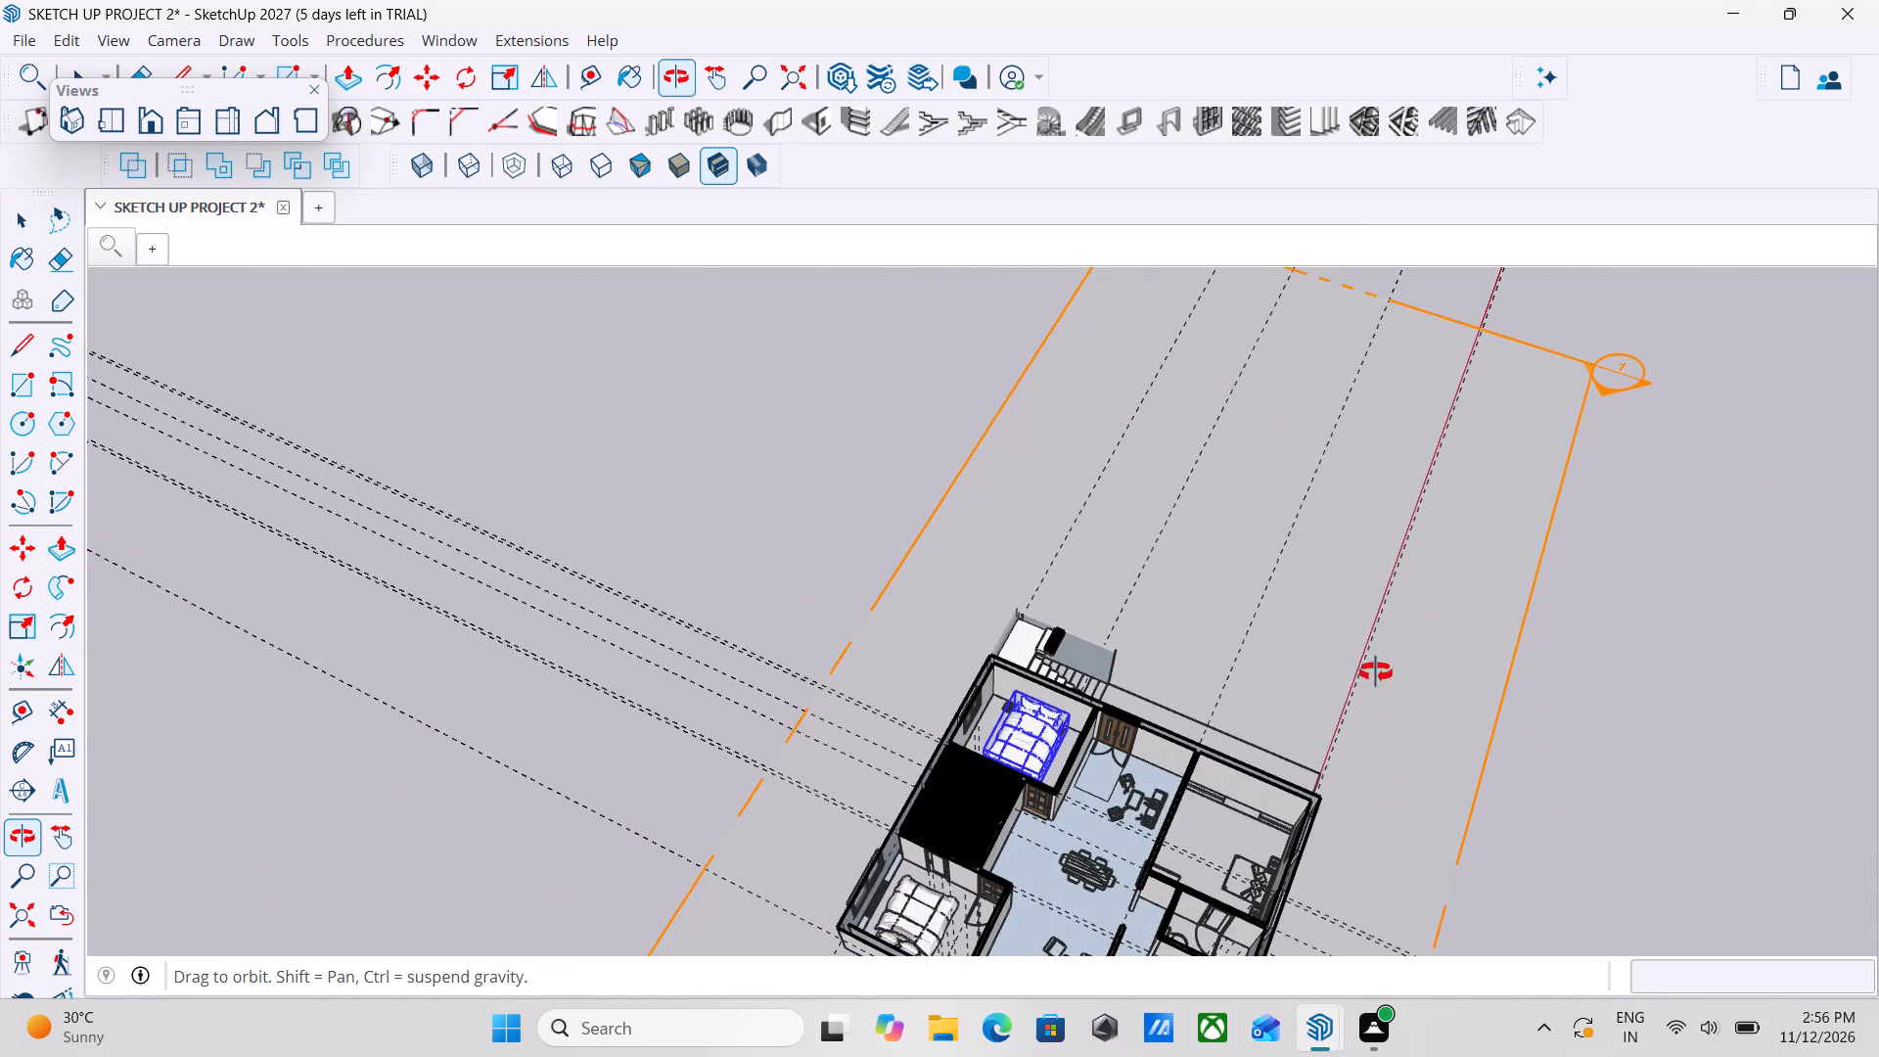
middle_drag(1376, 672, 1380, 666)
middle_drag(1306, 891, 1440, 773)
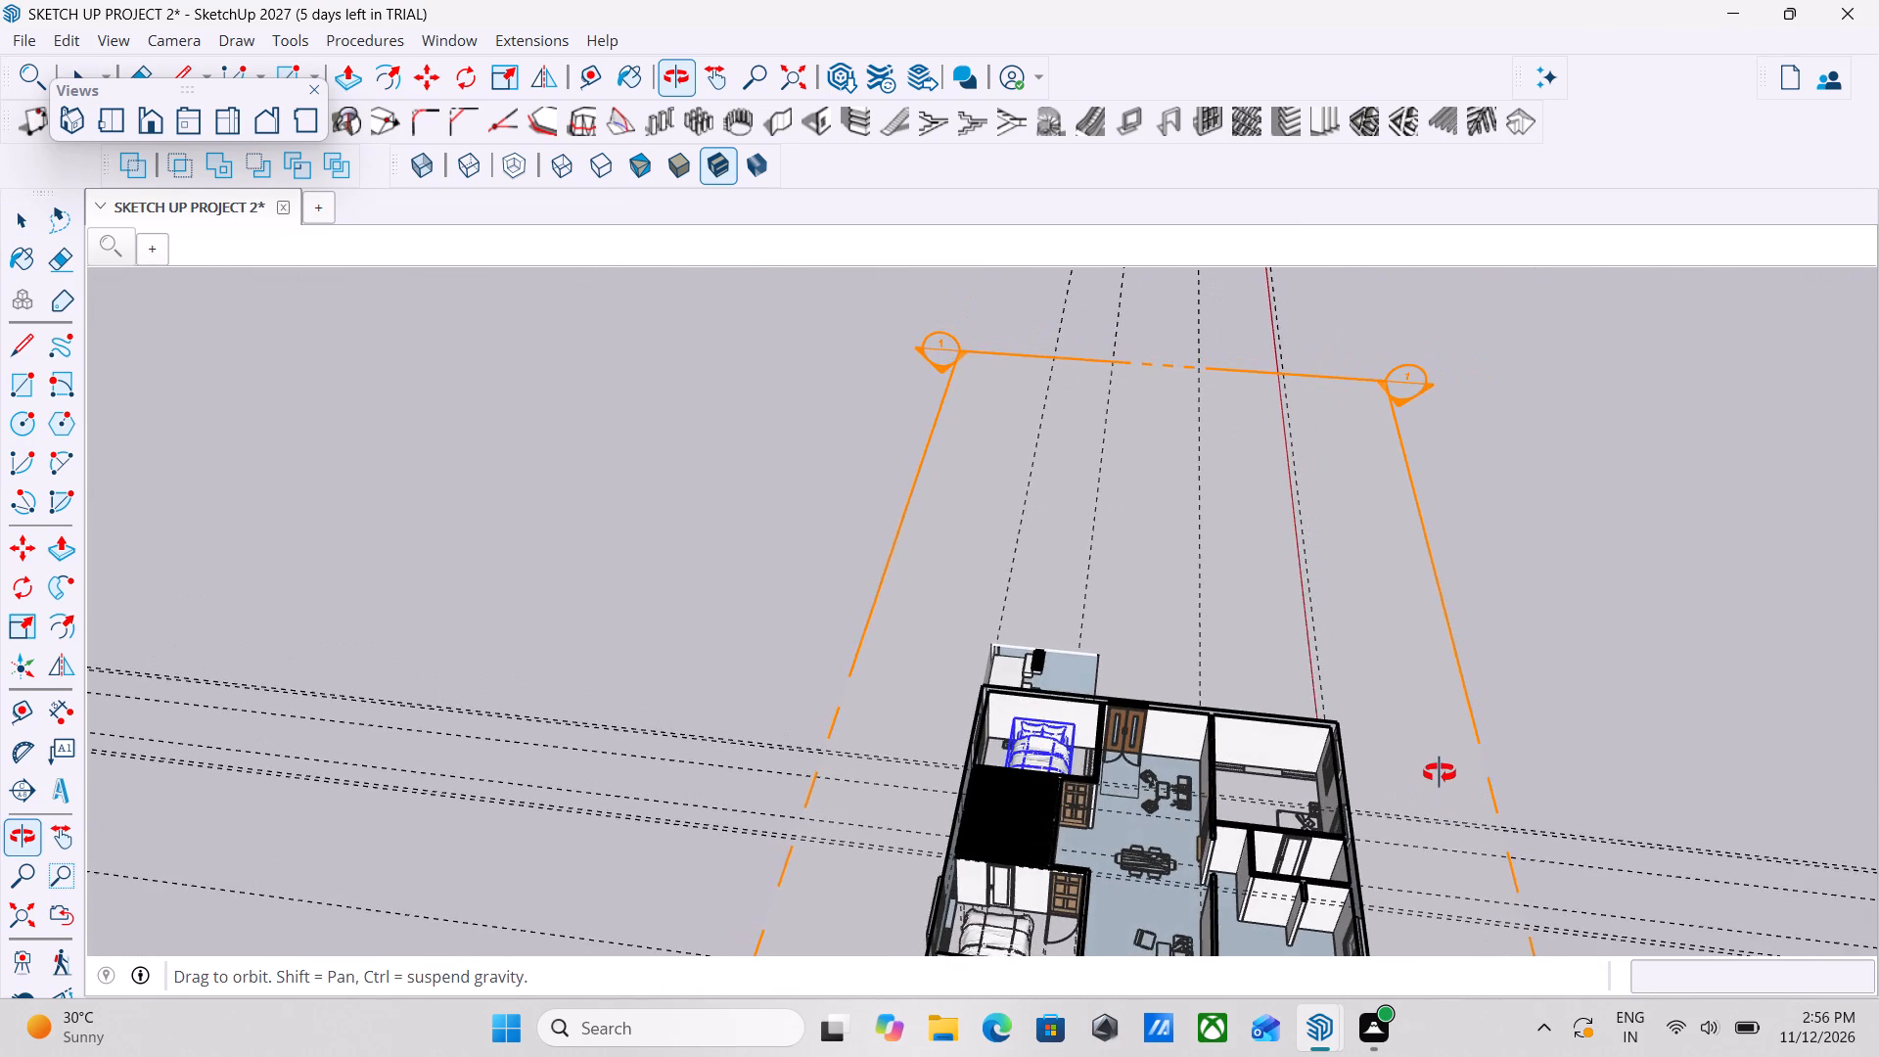
middle_drag(1440, 773, 1383, 805)
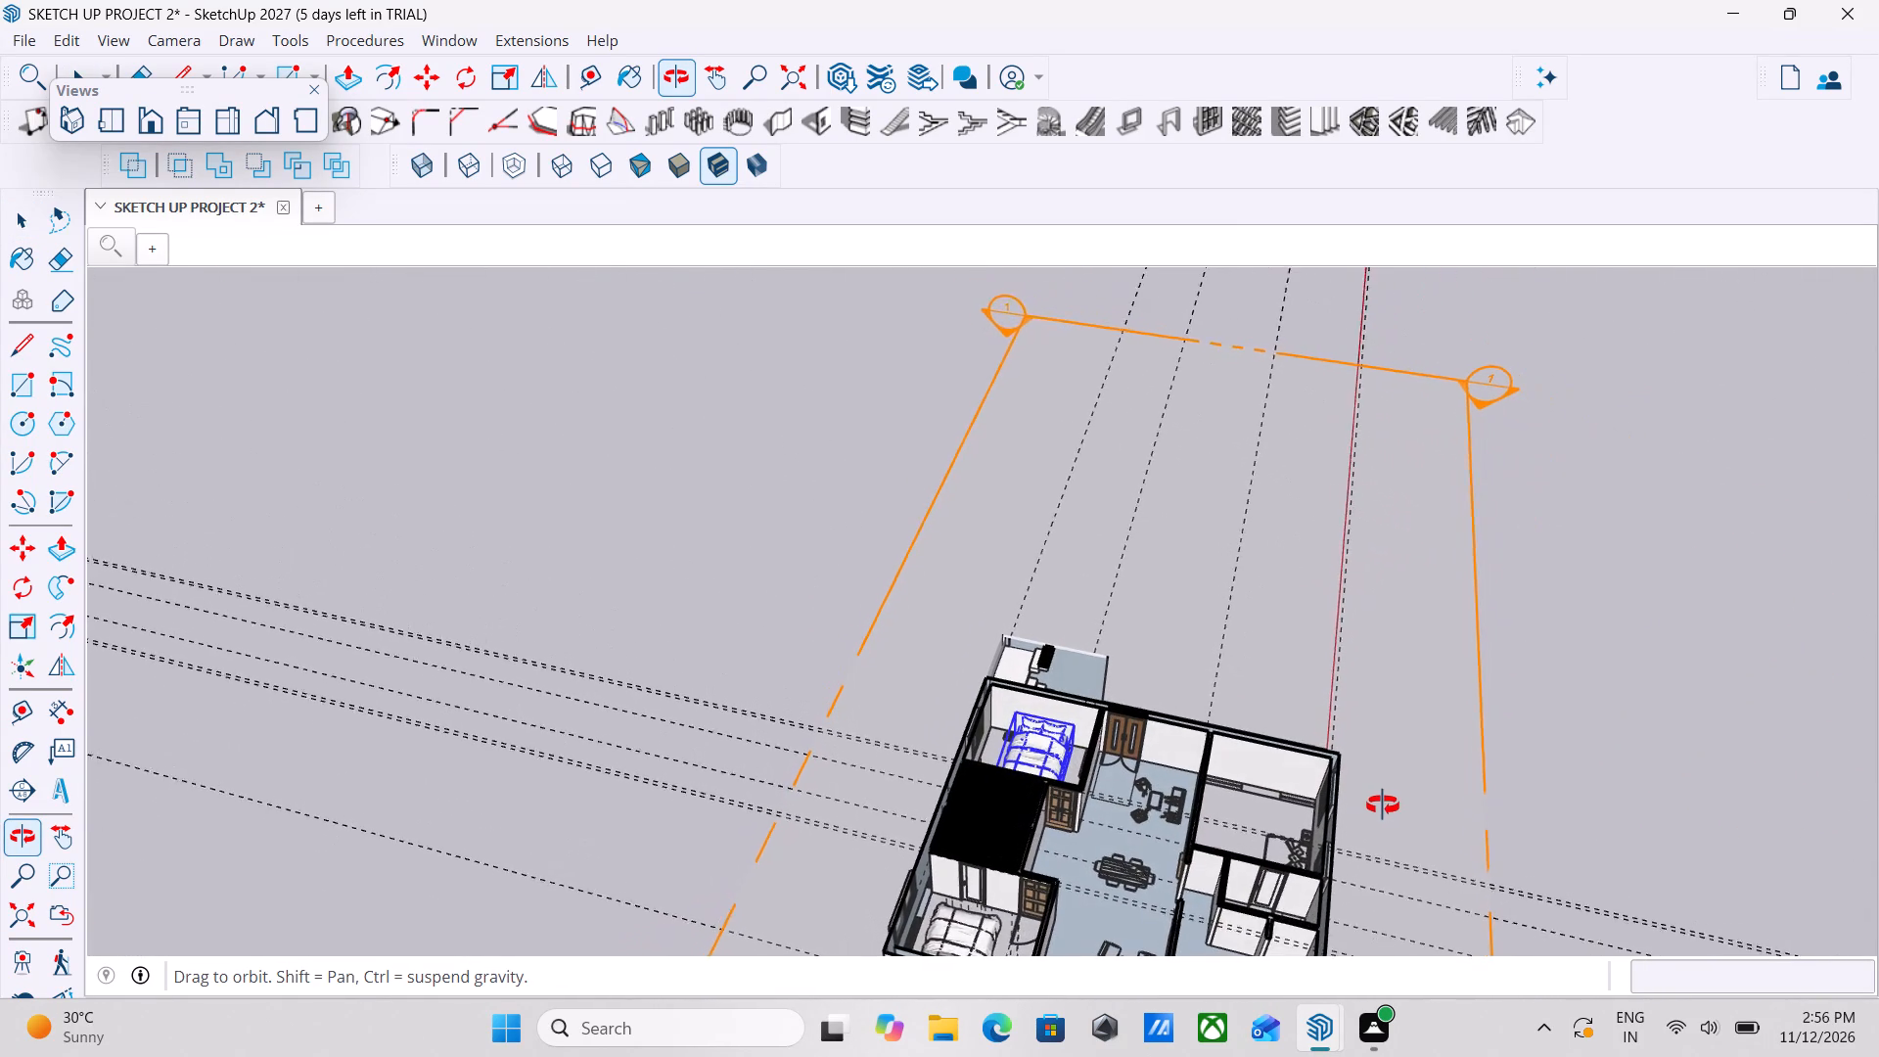
middle_drag(1383, 805, 1350, 813)
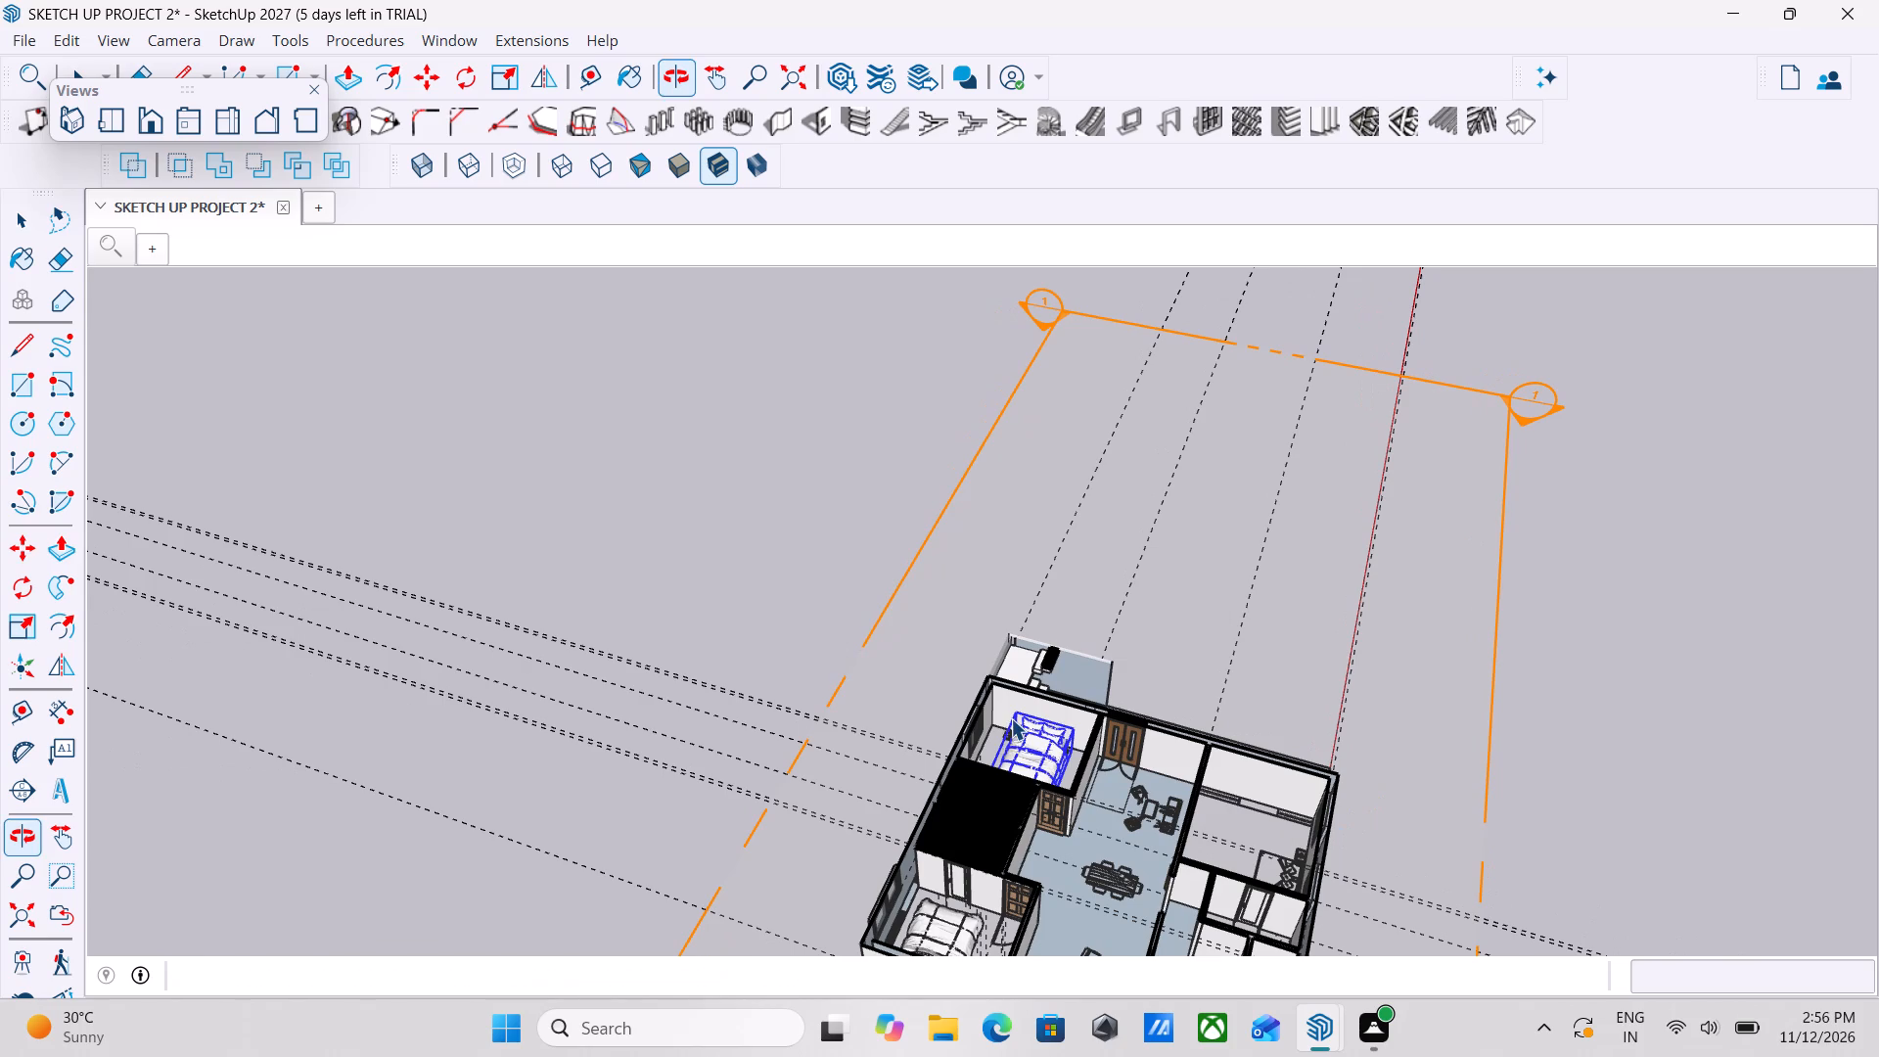
scroll(1235, 868, up, 3)
scroll(1323, 880, up, 3)
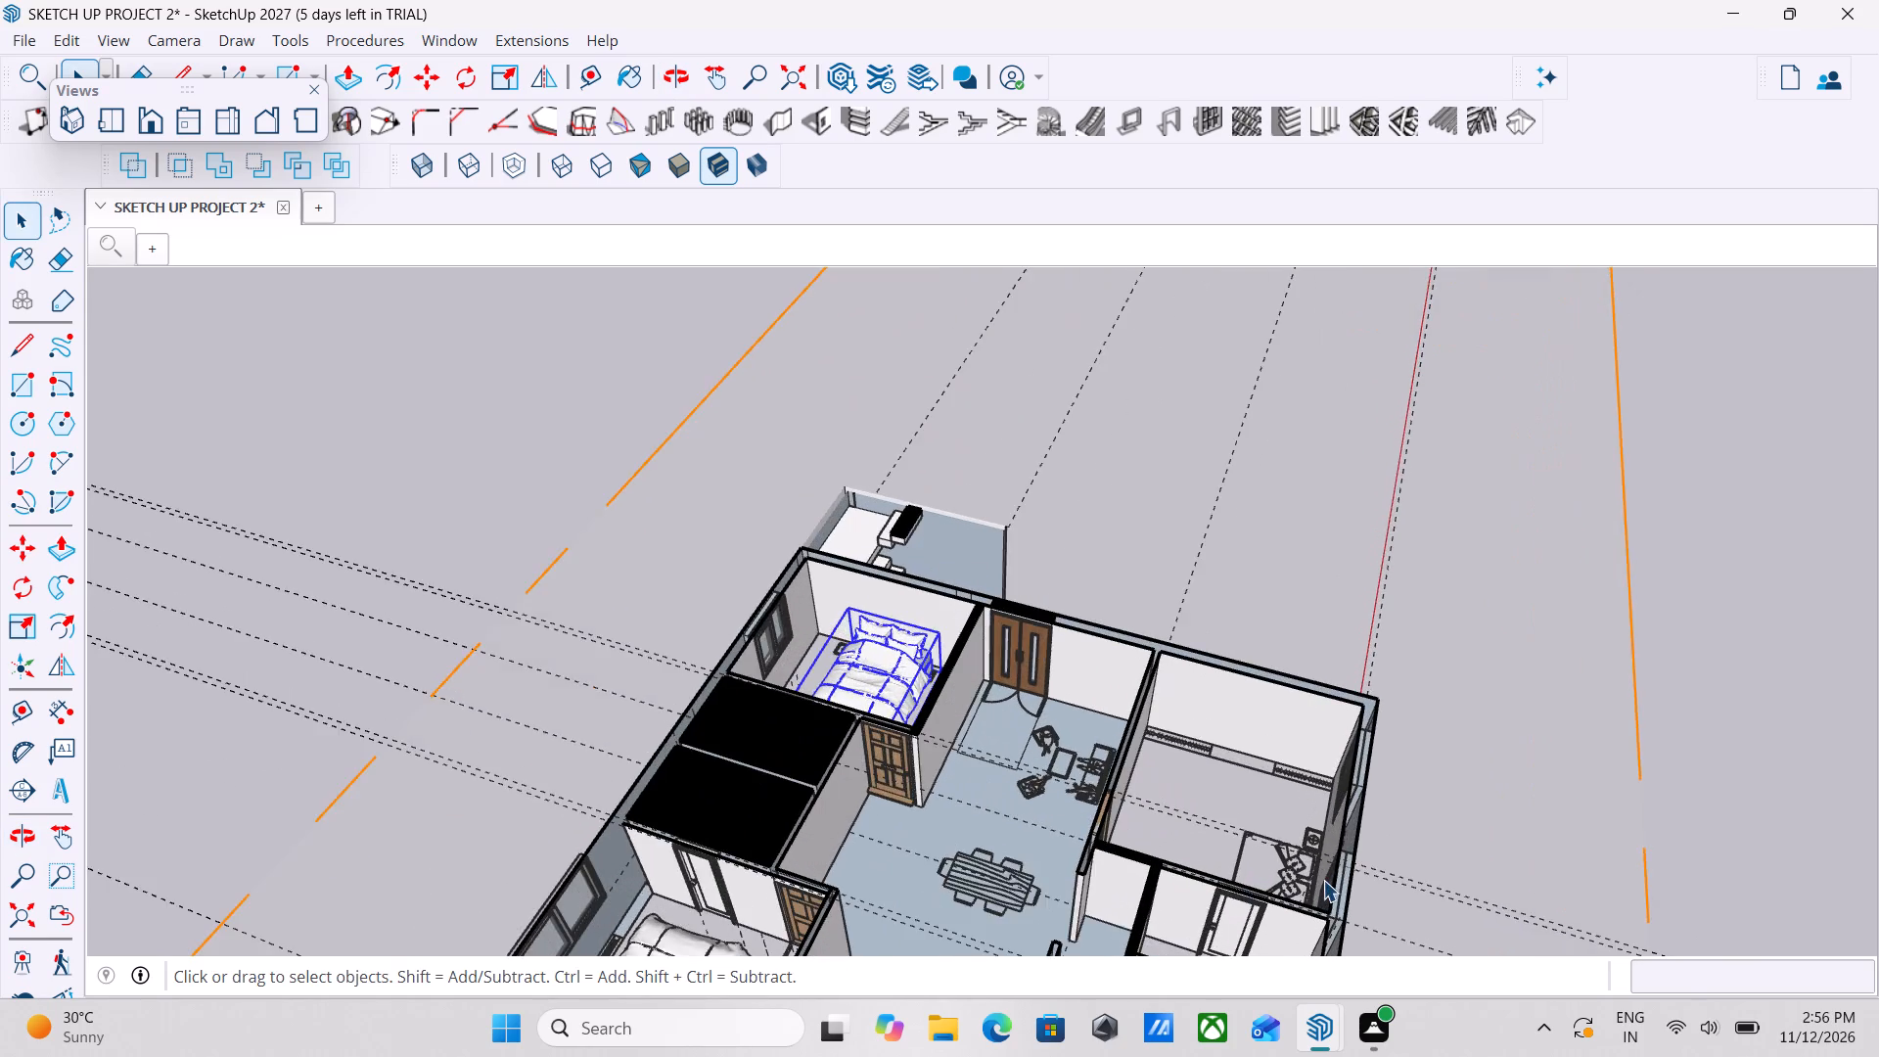
scroll(1323, 880, up, 7)
scroll(1238, 834, up, 2)
scroll(921, 759, down, 2)
middle_drag(921, 759, 649, 931)
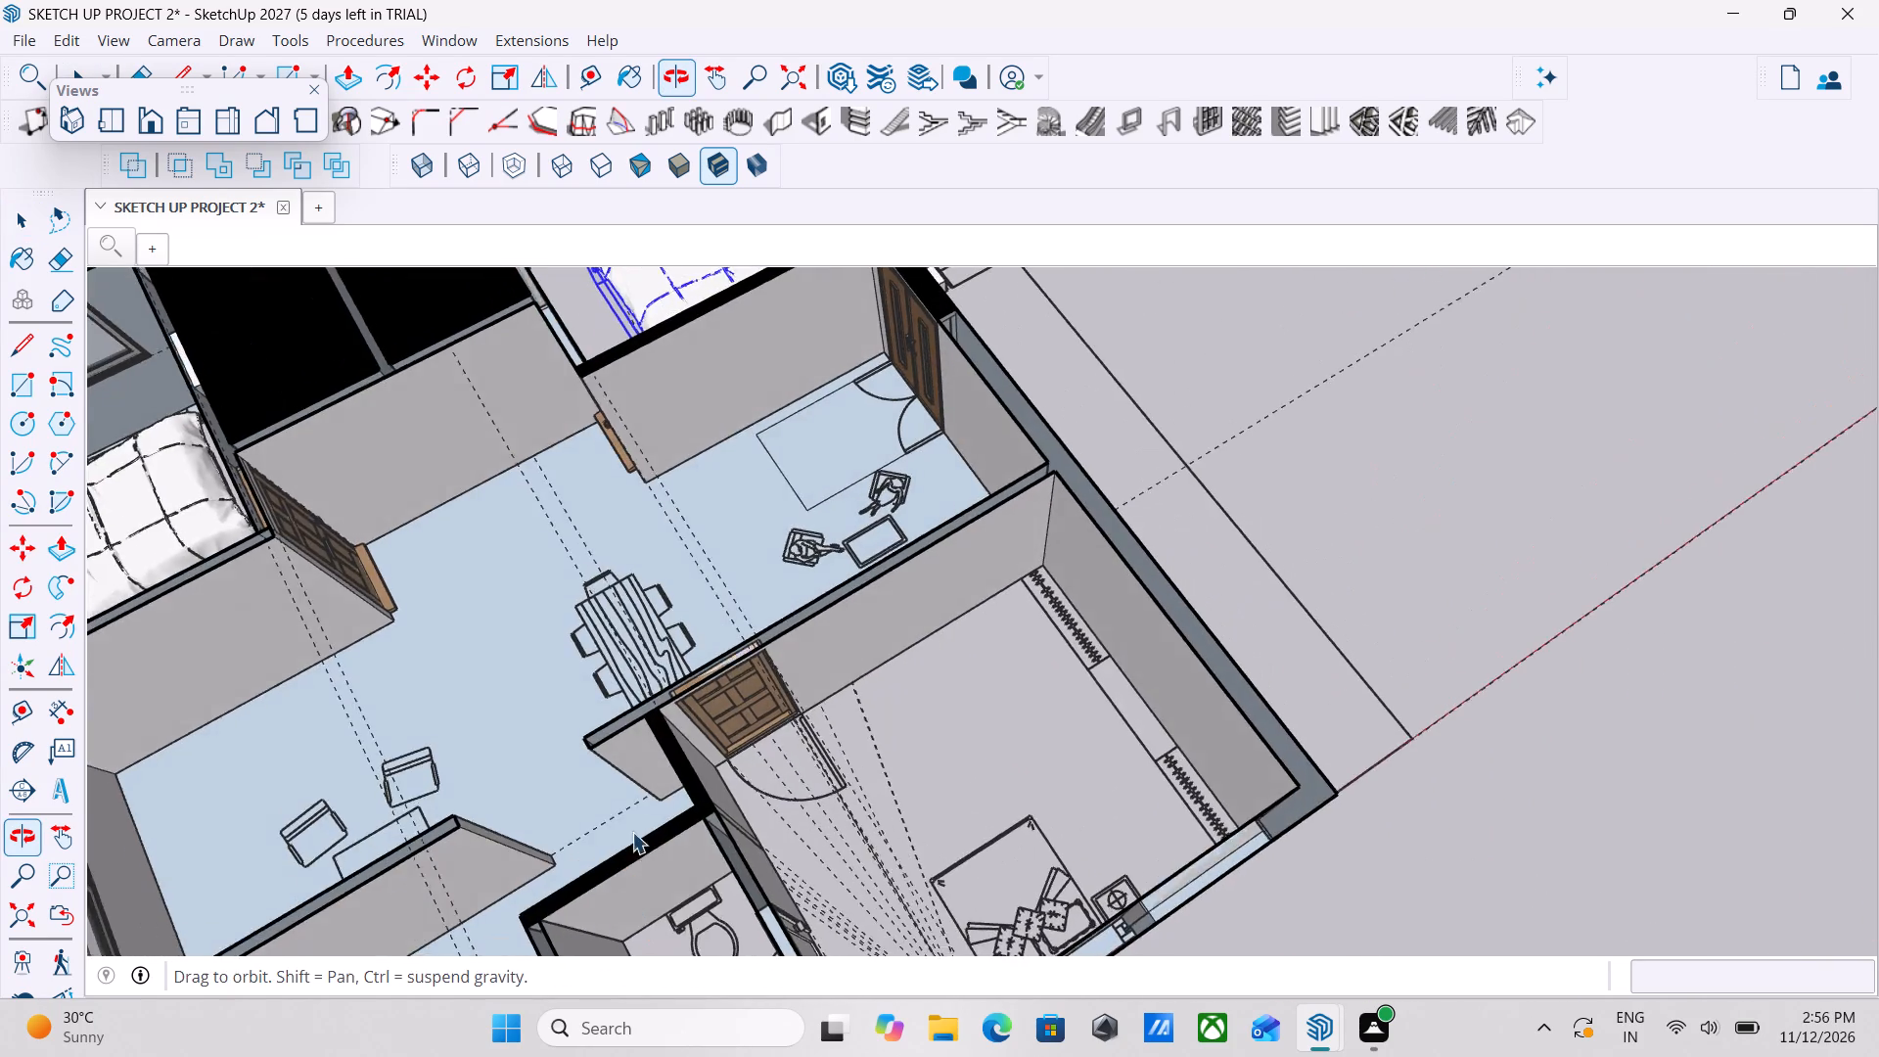
middle_drag(803, 516, 701, 593)
scroll(727, 359, down, 6)
middle_drag(832, 422, 1121, 463)
middle_drag(502, 467, 709, 425)
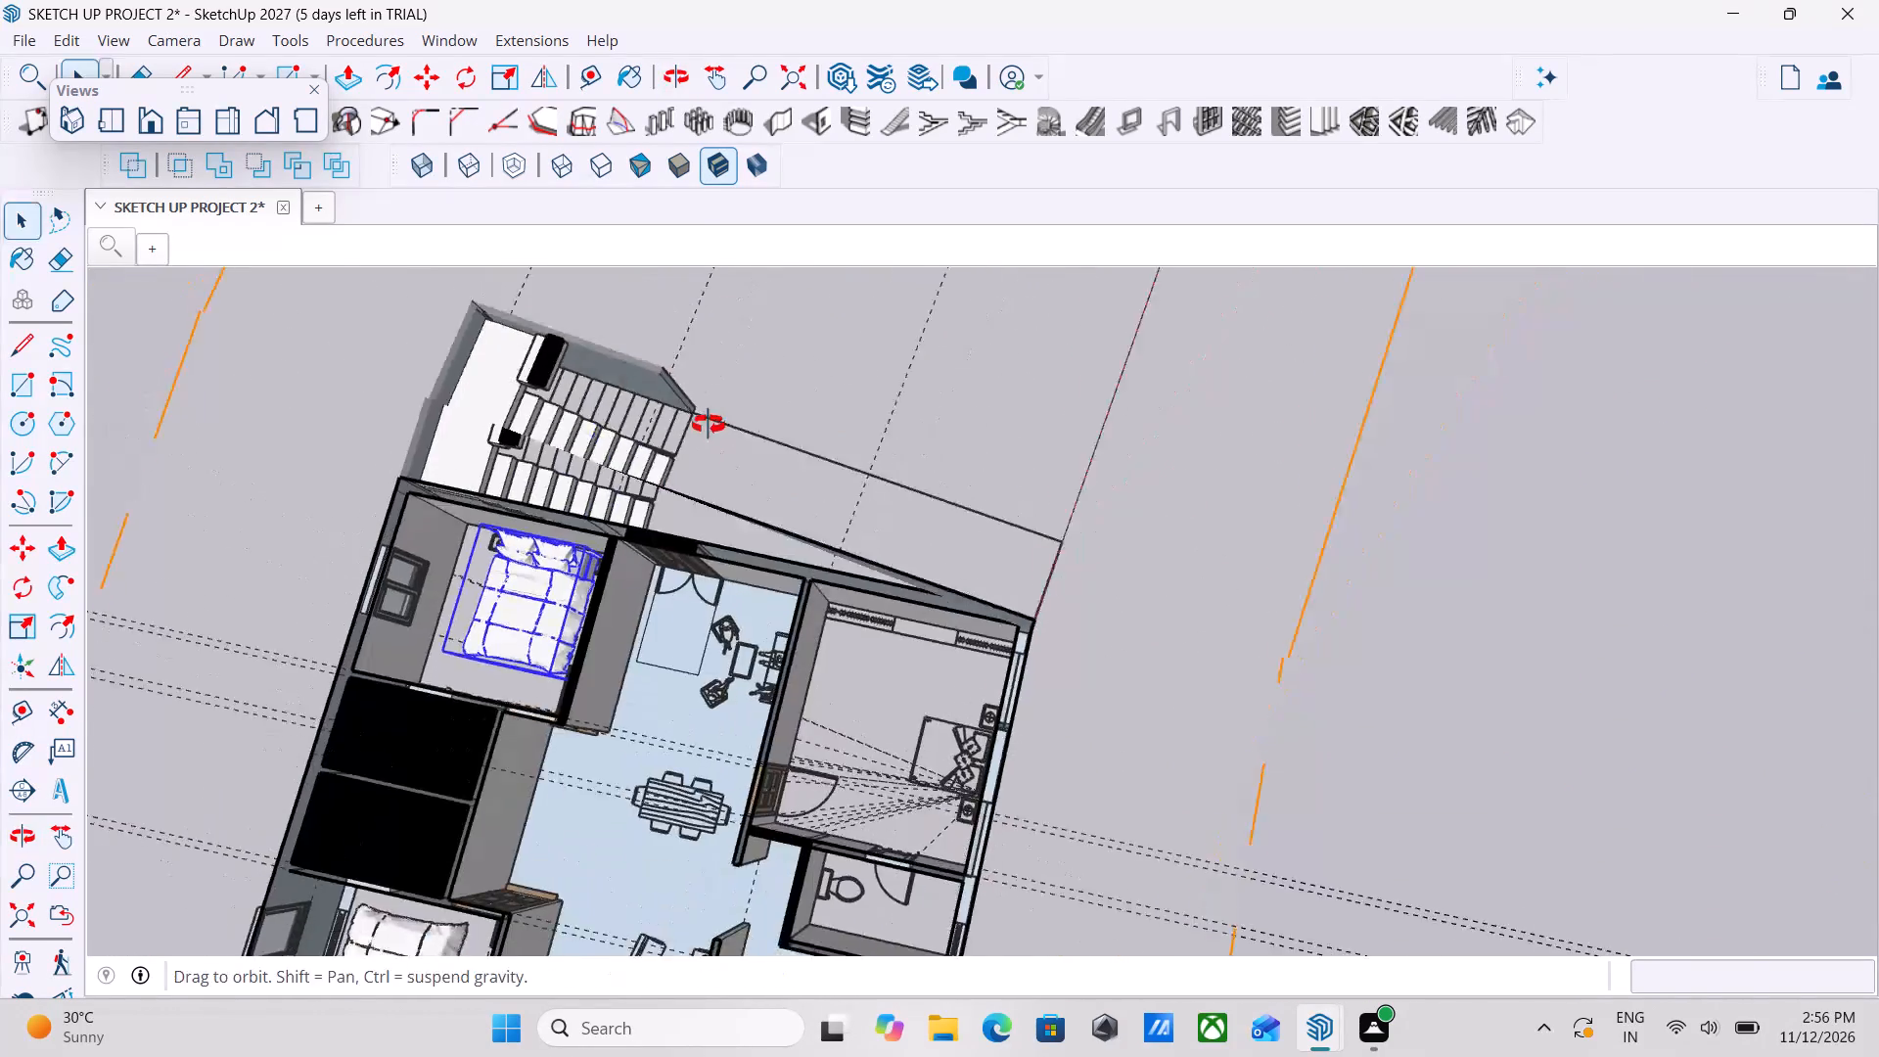
middle_drag(709, 425, 716, 414)
scroll(471, 666, up, 7)
middle_drag(652, 609, 733, 580)
middle_drag(646, 658, 370, 732)
scroll(596, 687, up, 1)
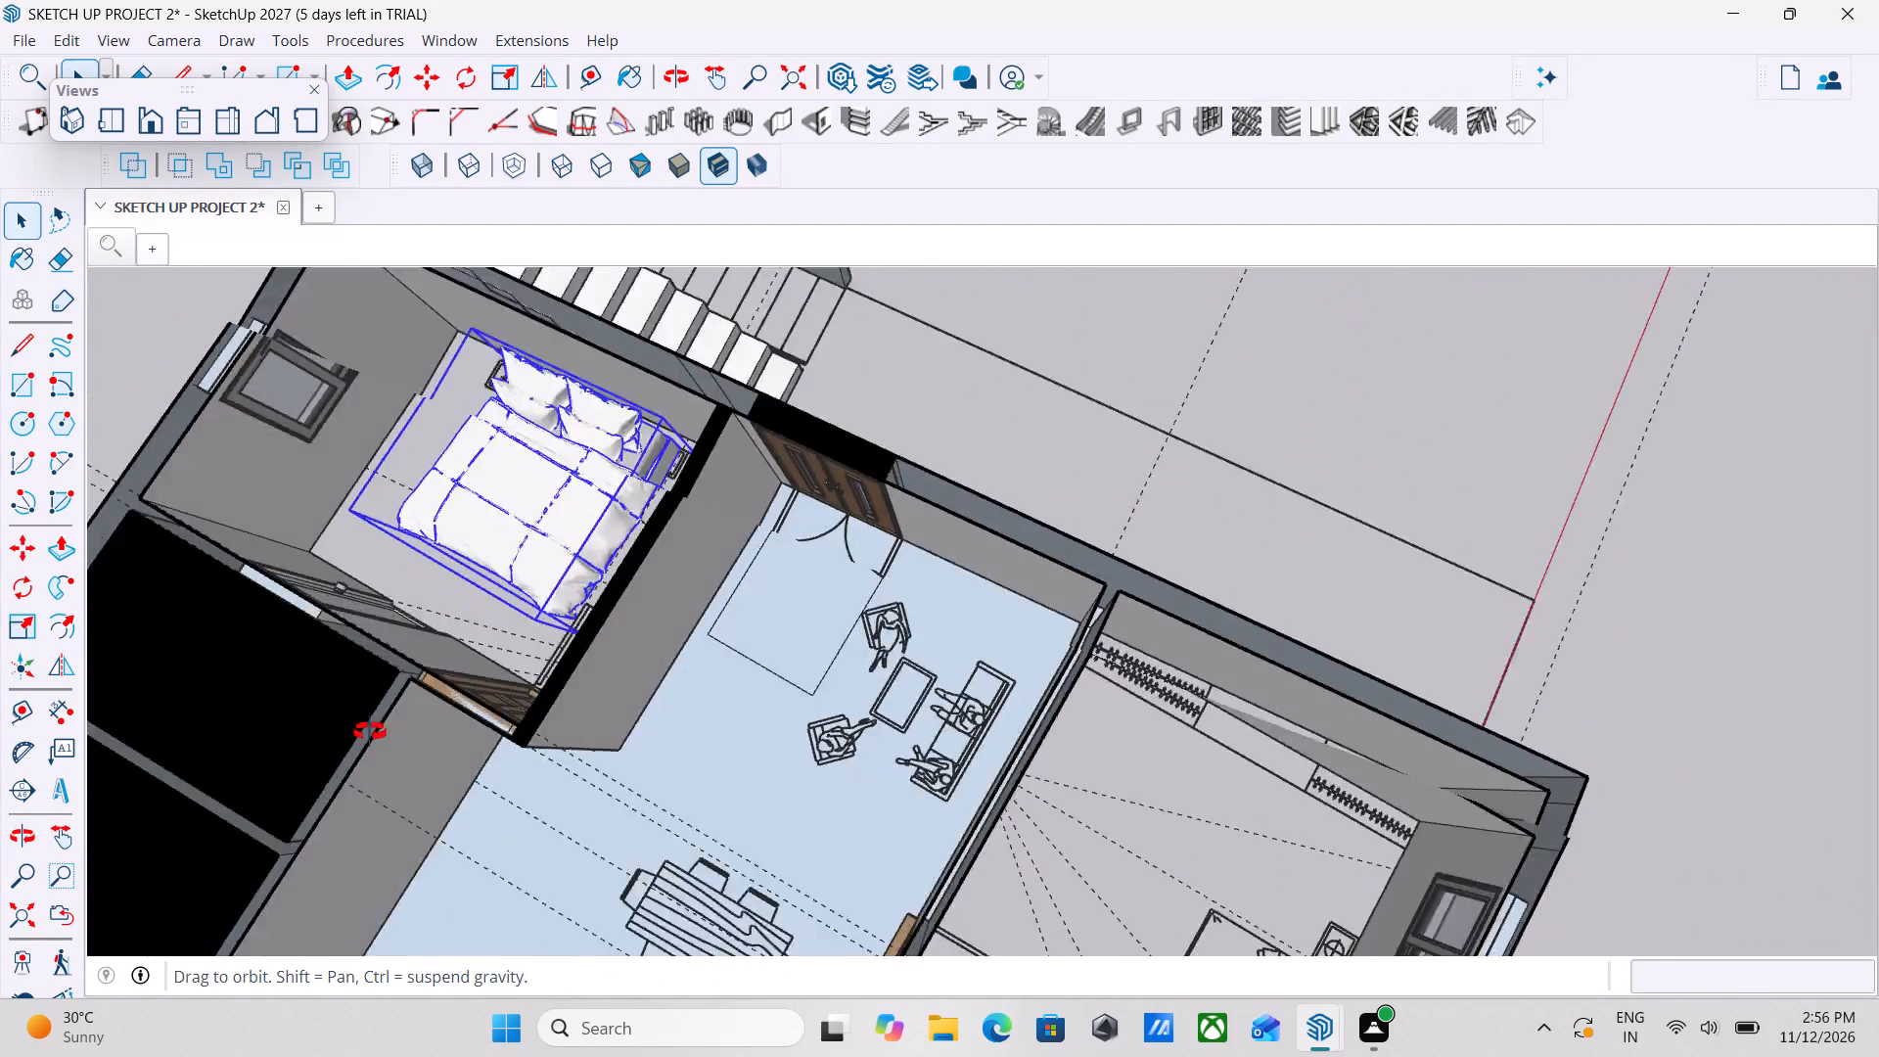
middle_drag(370, 732, 232, 718)
scroll(665, 333, up, 11)
middle_drag(864, 337, 690, 419)
scroll(690, 419, up, 1)
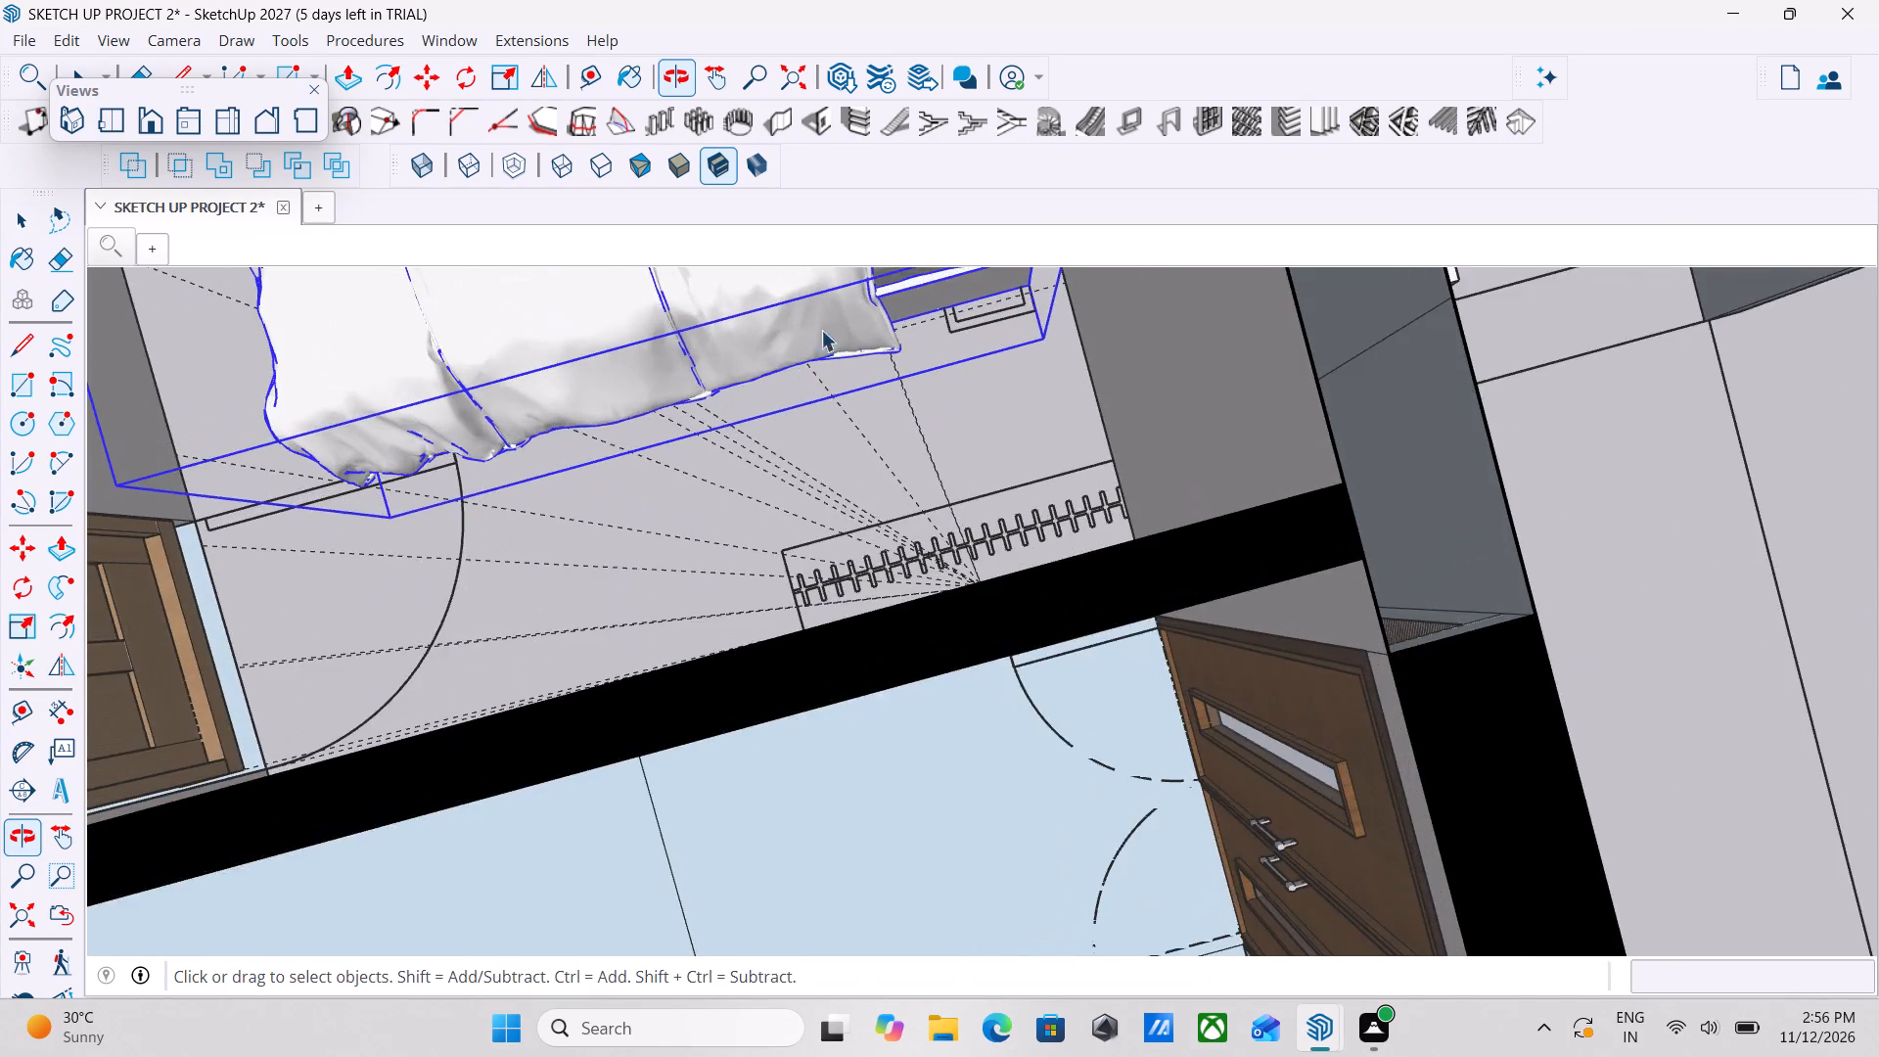
scroll(836, 320, up, 3)
scroll(845, 324, down, 19)
middle_drag(1029, 353, 955, 414)
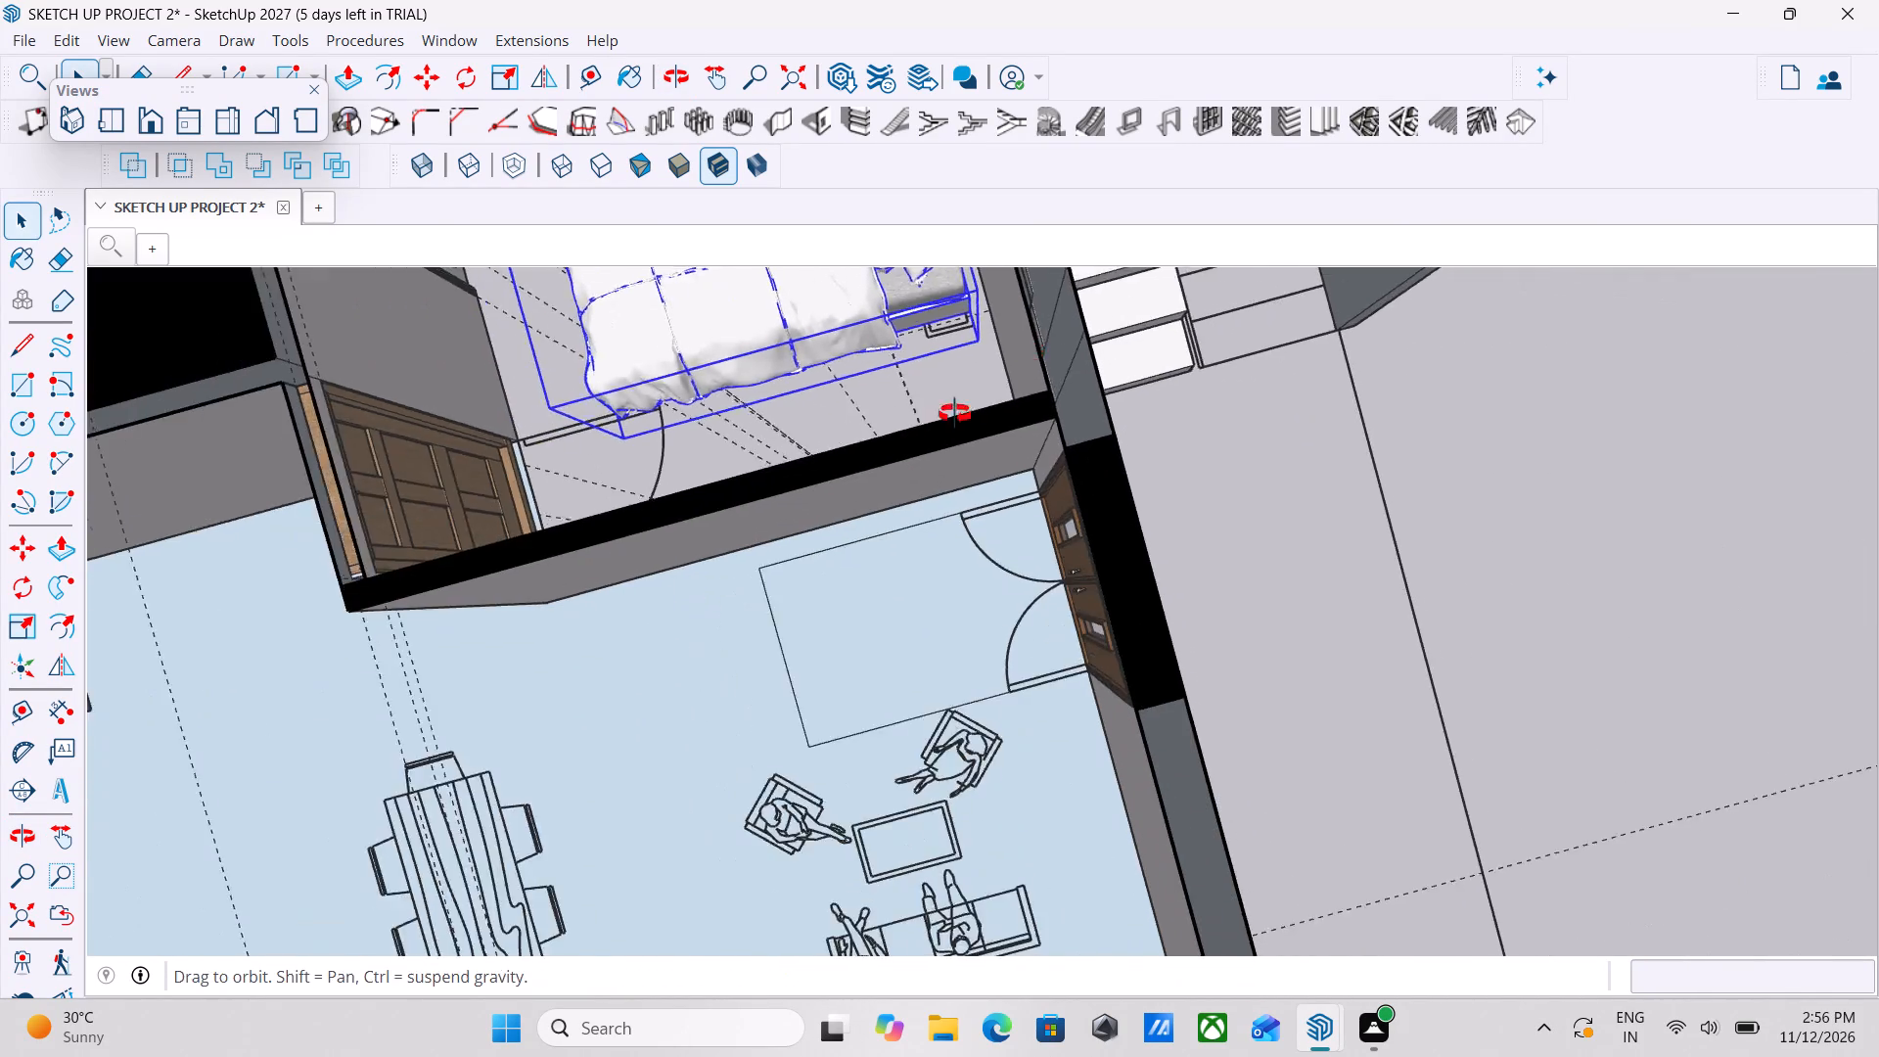
middle_drag(955, 414, 858, 436)
scroll(826, 408, up, 4)
scroll(884, 387, down, 10)
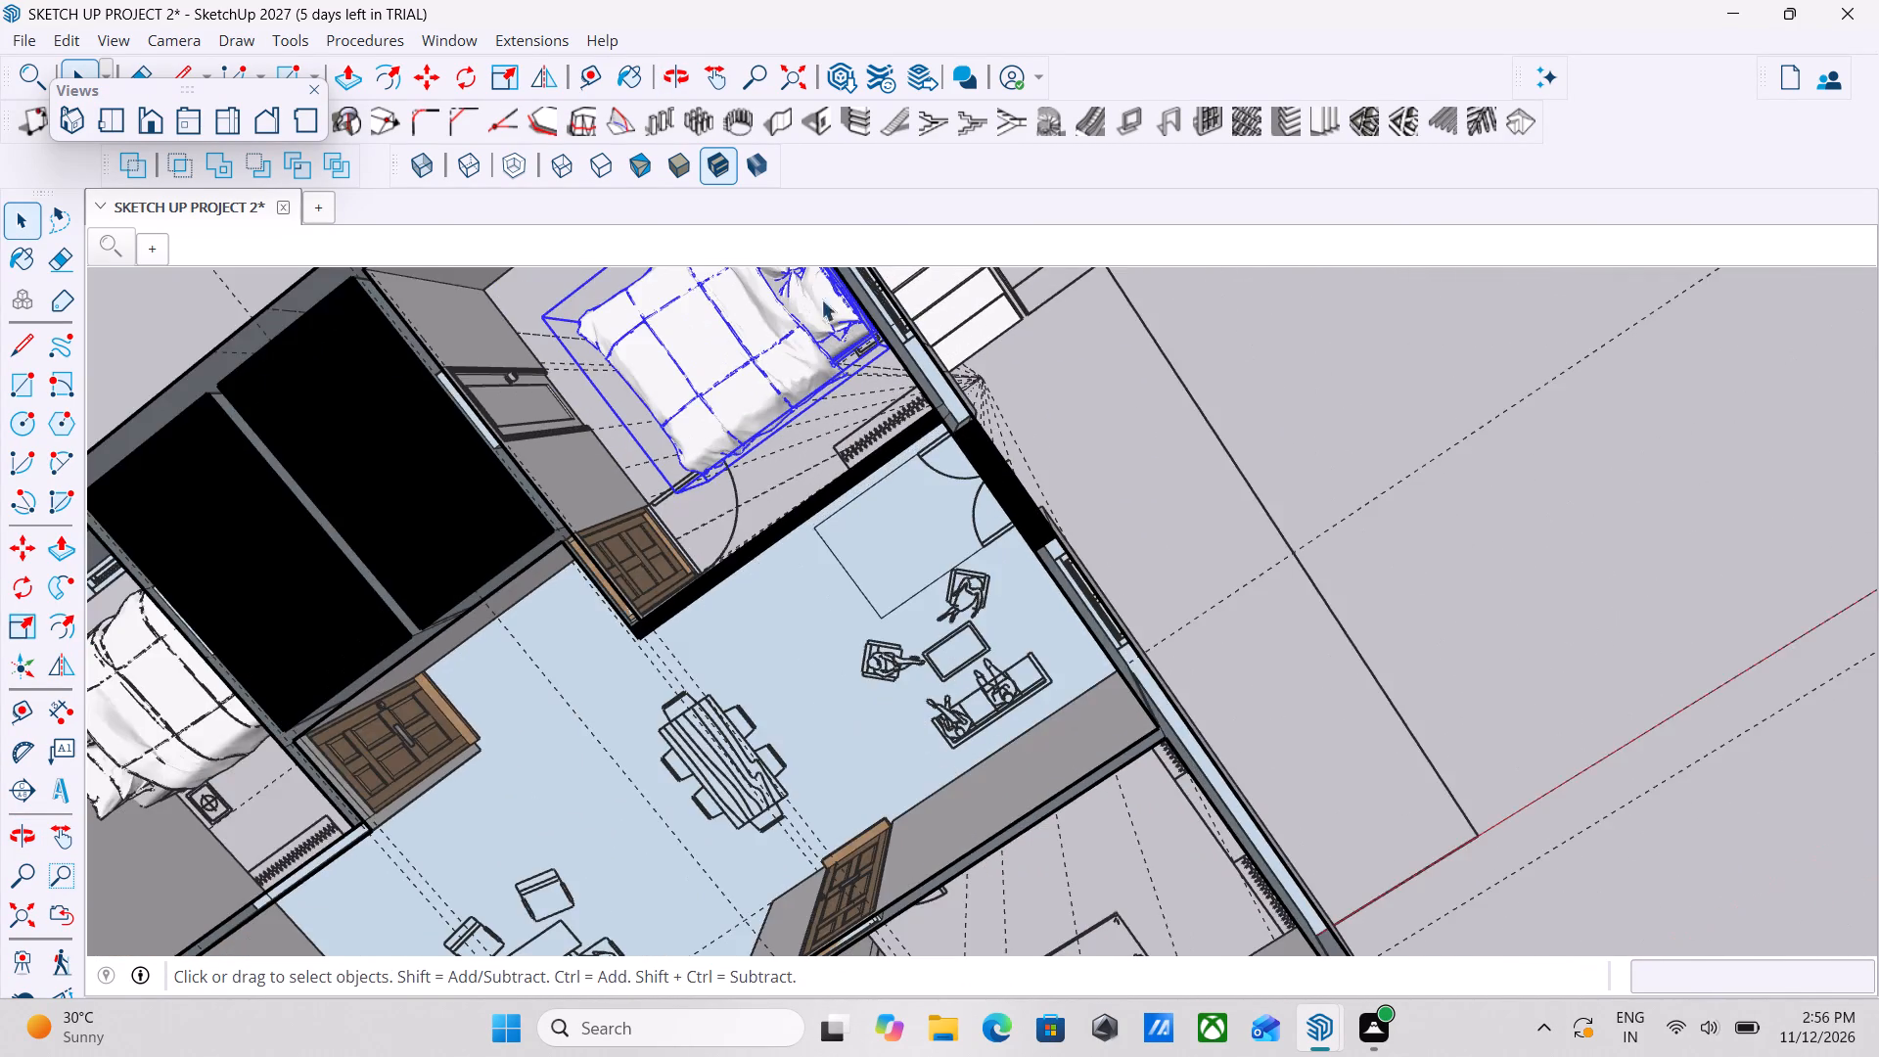
Rotate the bed in the bedroom beside the staircase by 90 degrees clockwise about a point in the middle of its blanket.
scroll(847, 268, up, 12)
scroll(871, 394, up, 1)
middle_drag(879, 400, 731, 244)
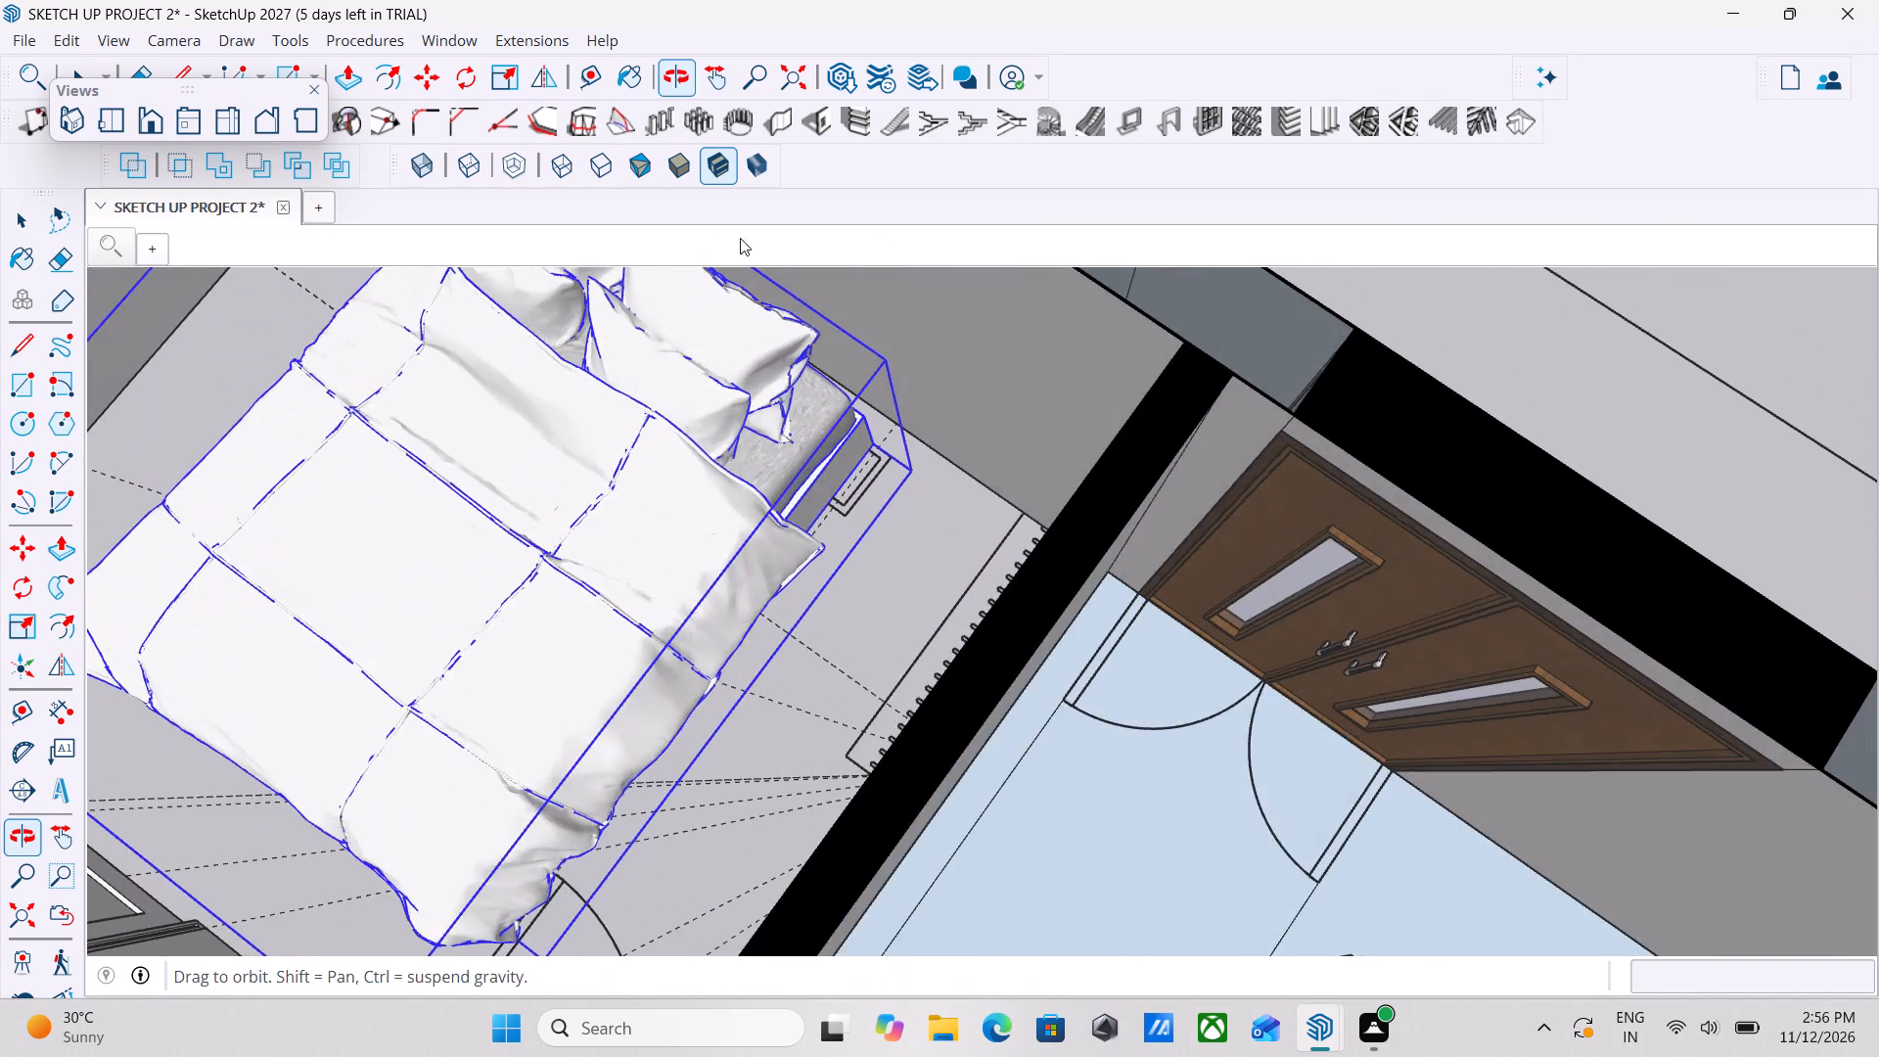
scroll(839, 447, up, 3)
text(ro)
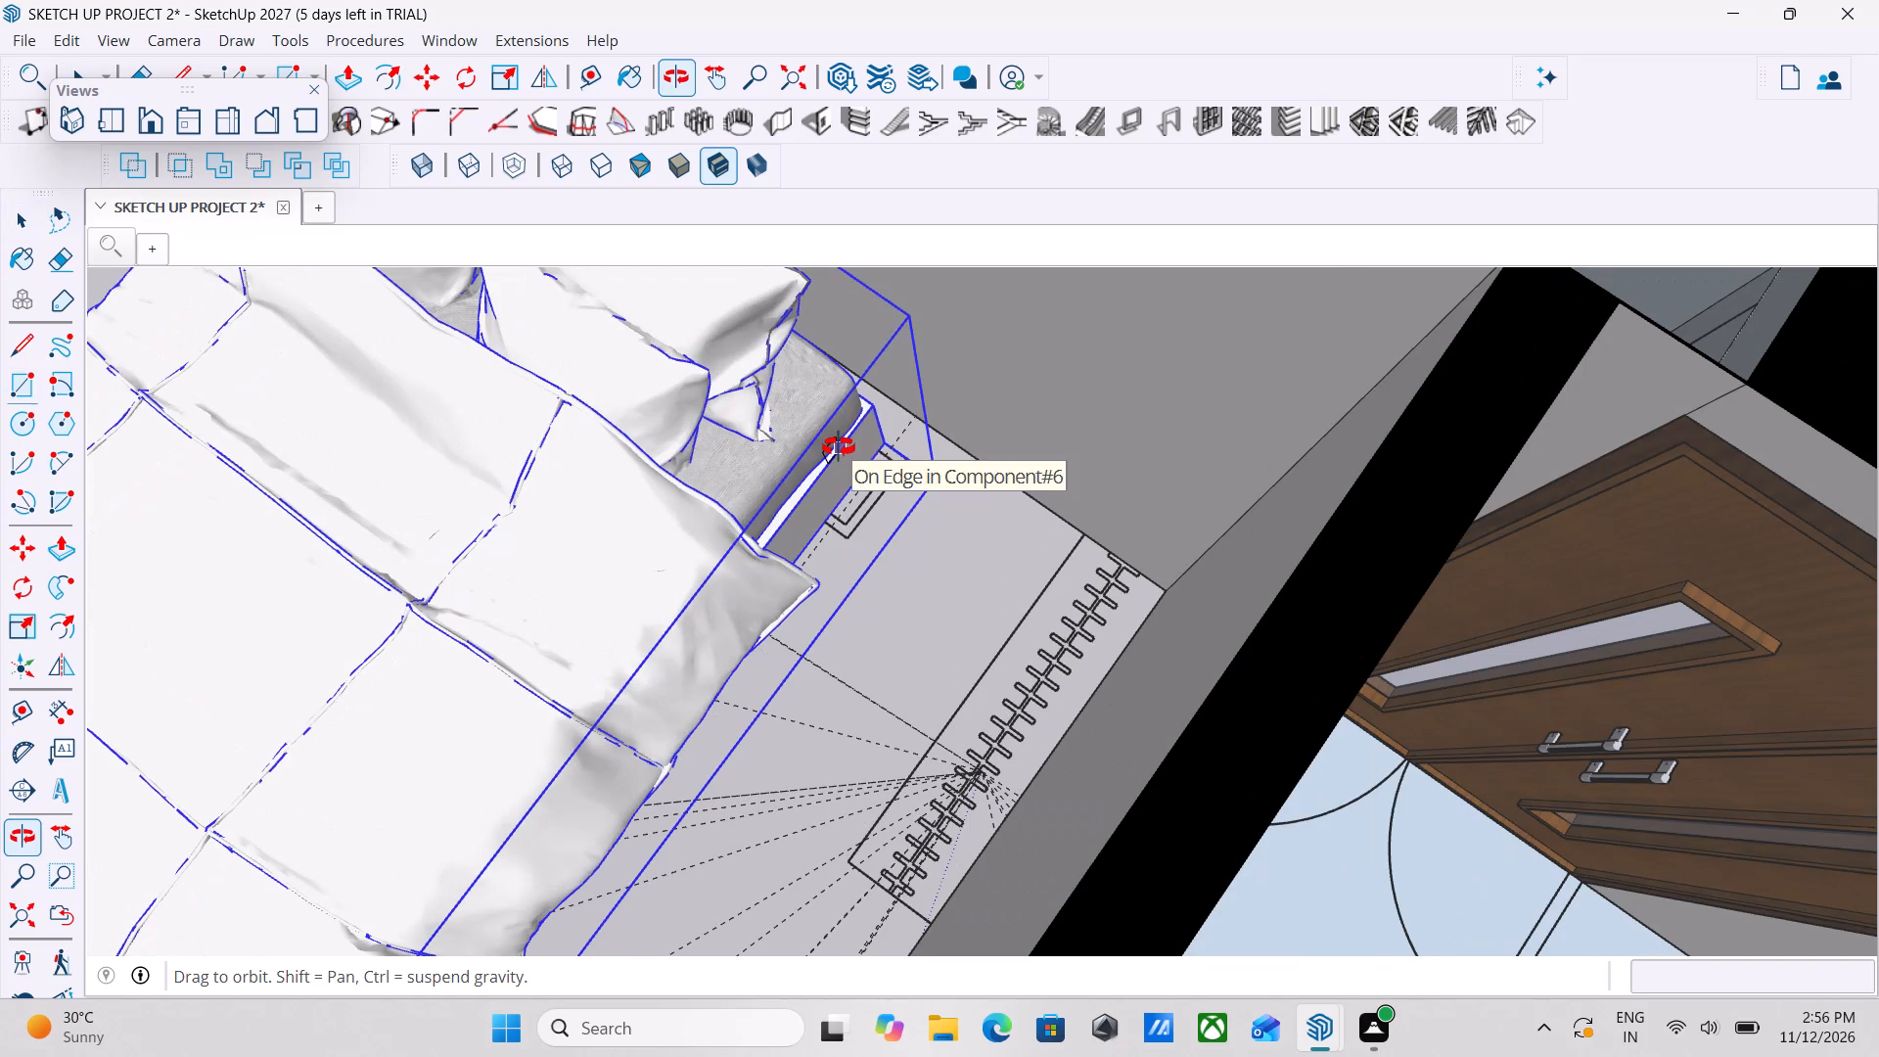
key(Escape)
key(space)
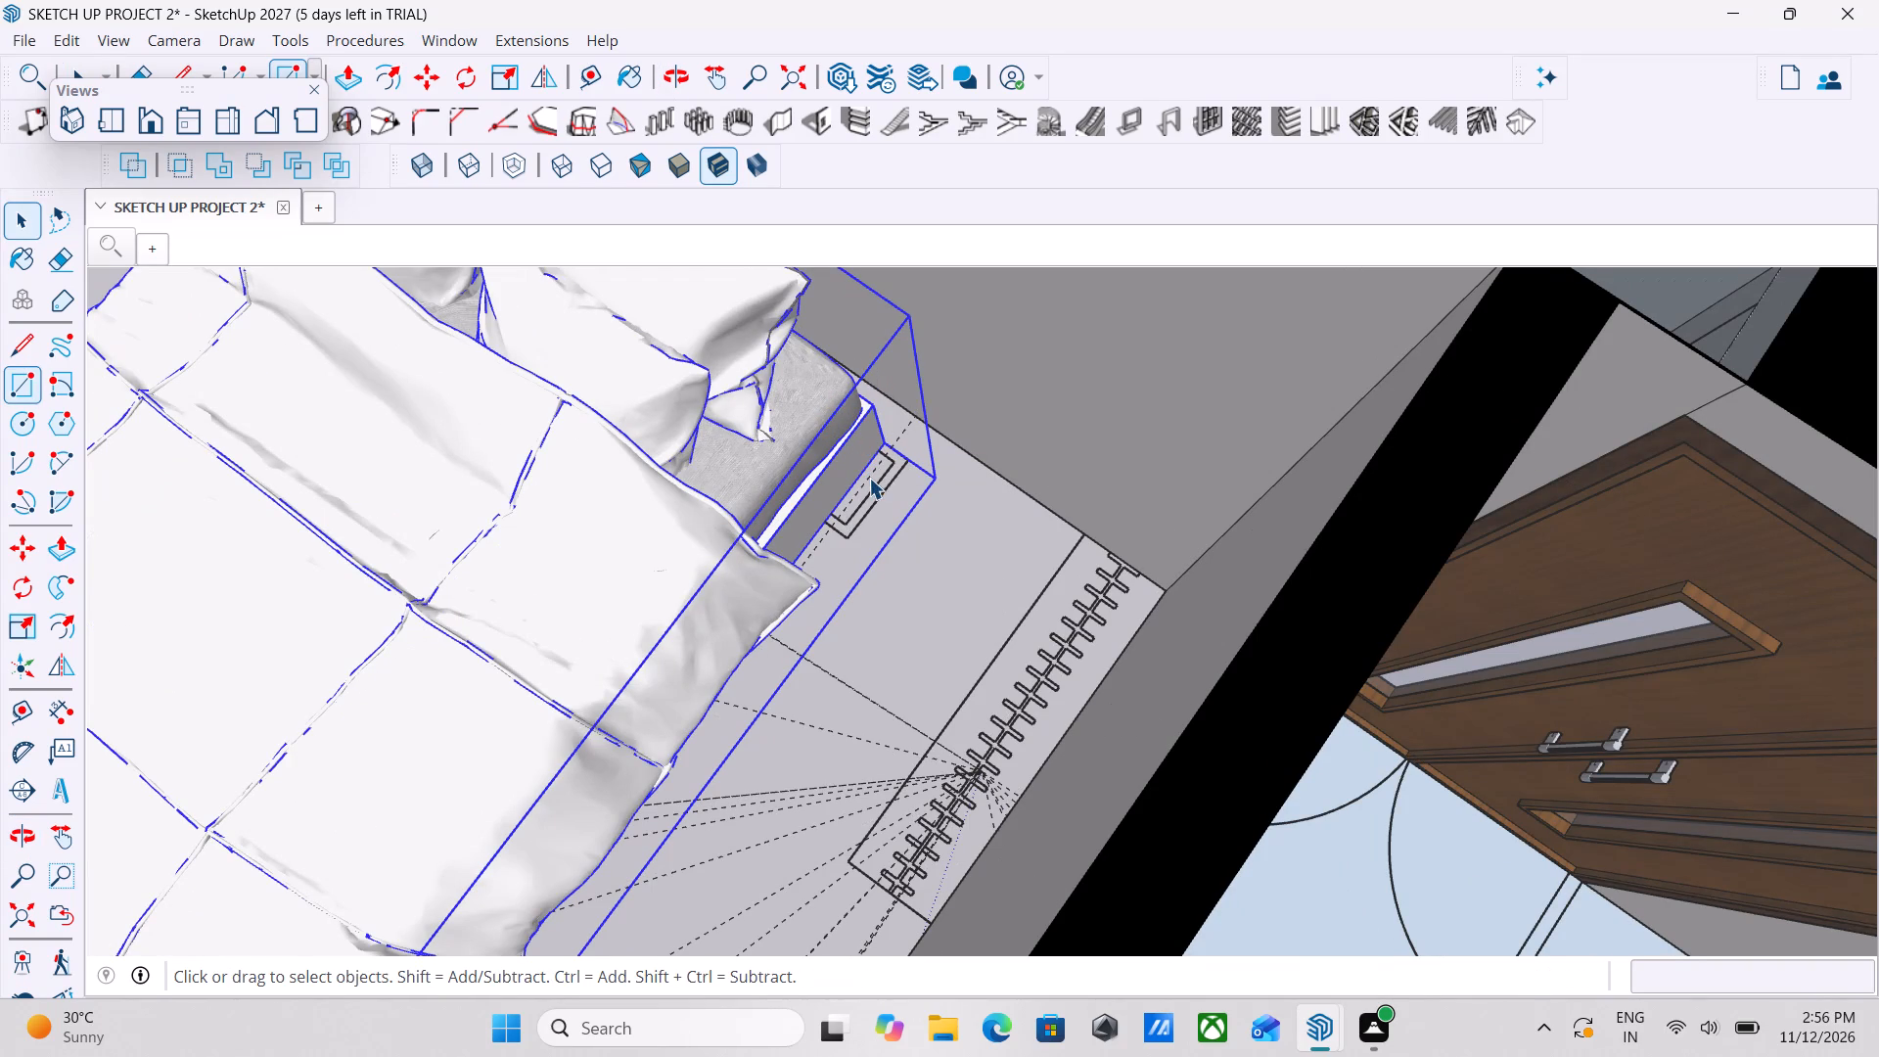
click(10, 596)
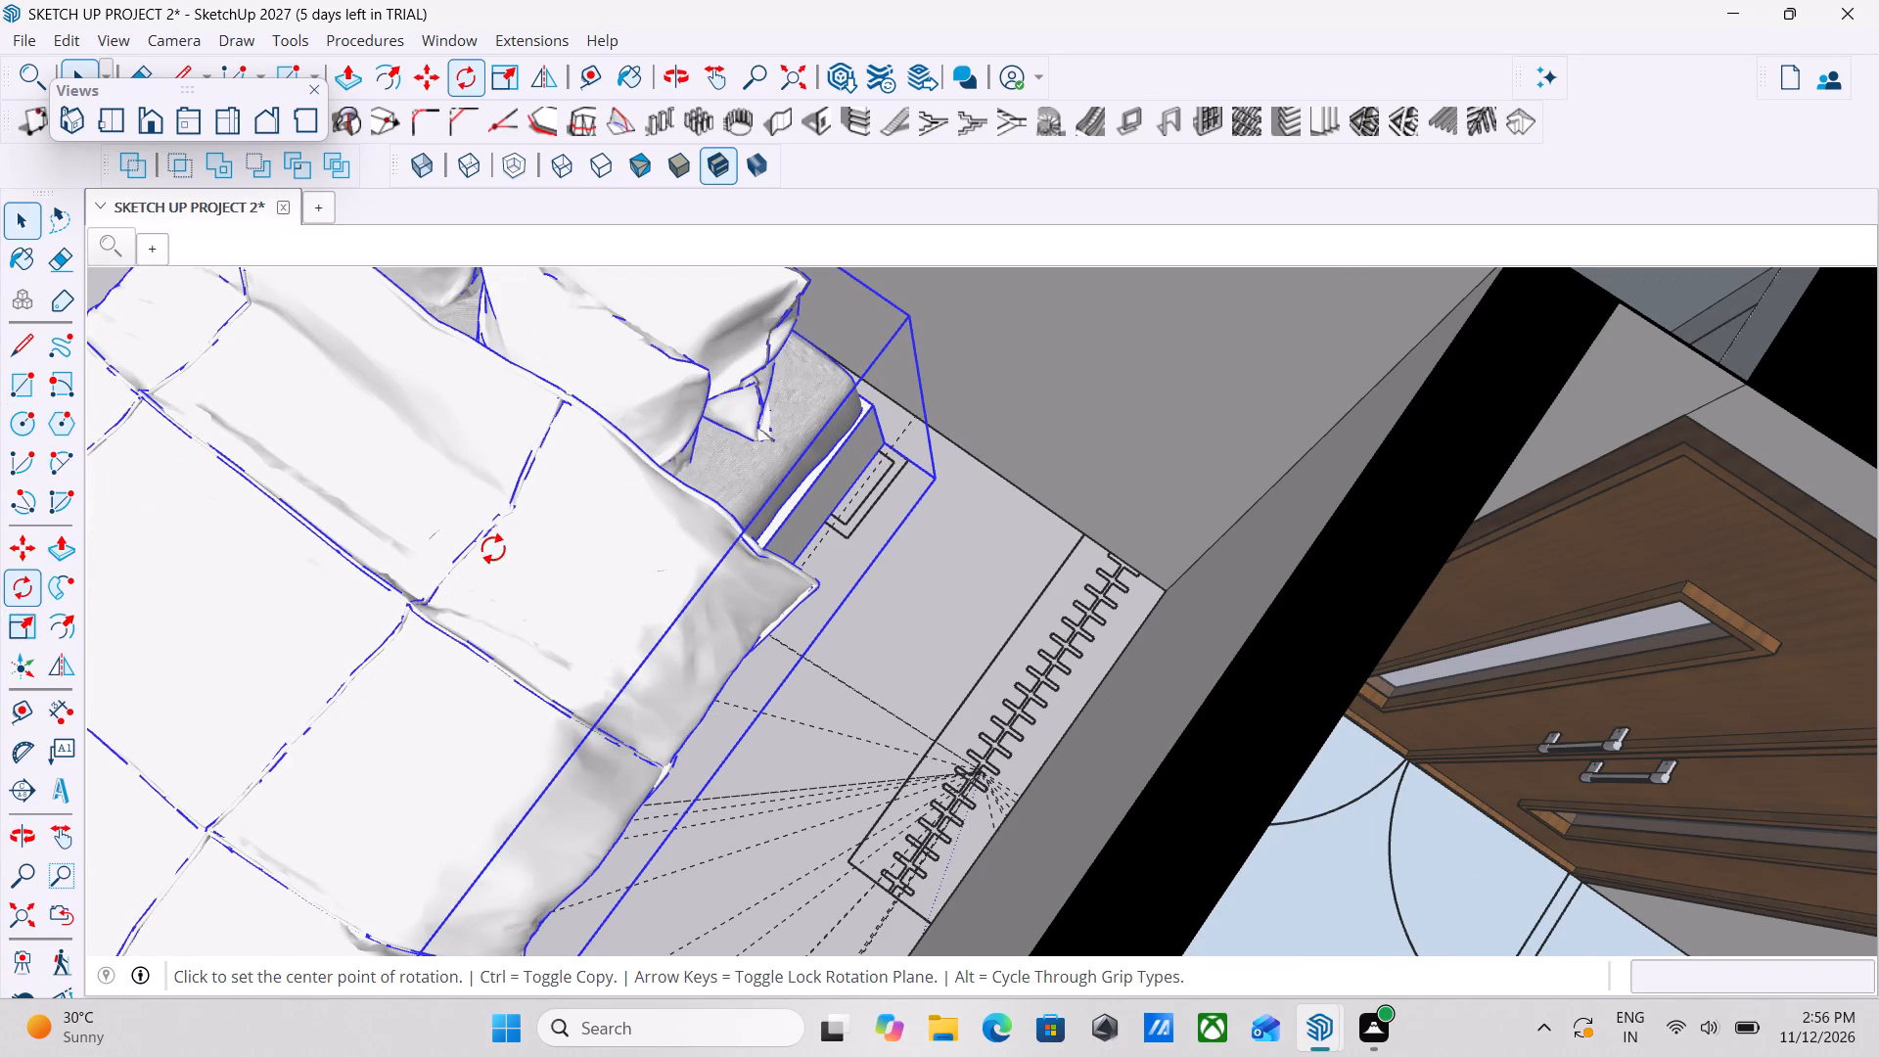
scroll(868, 411, up, 2)
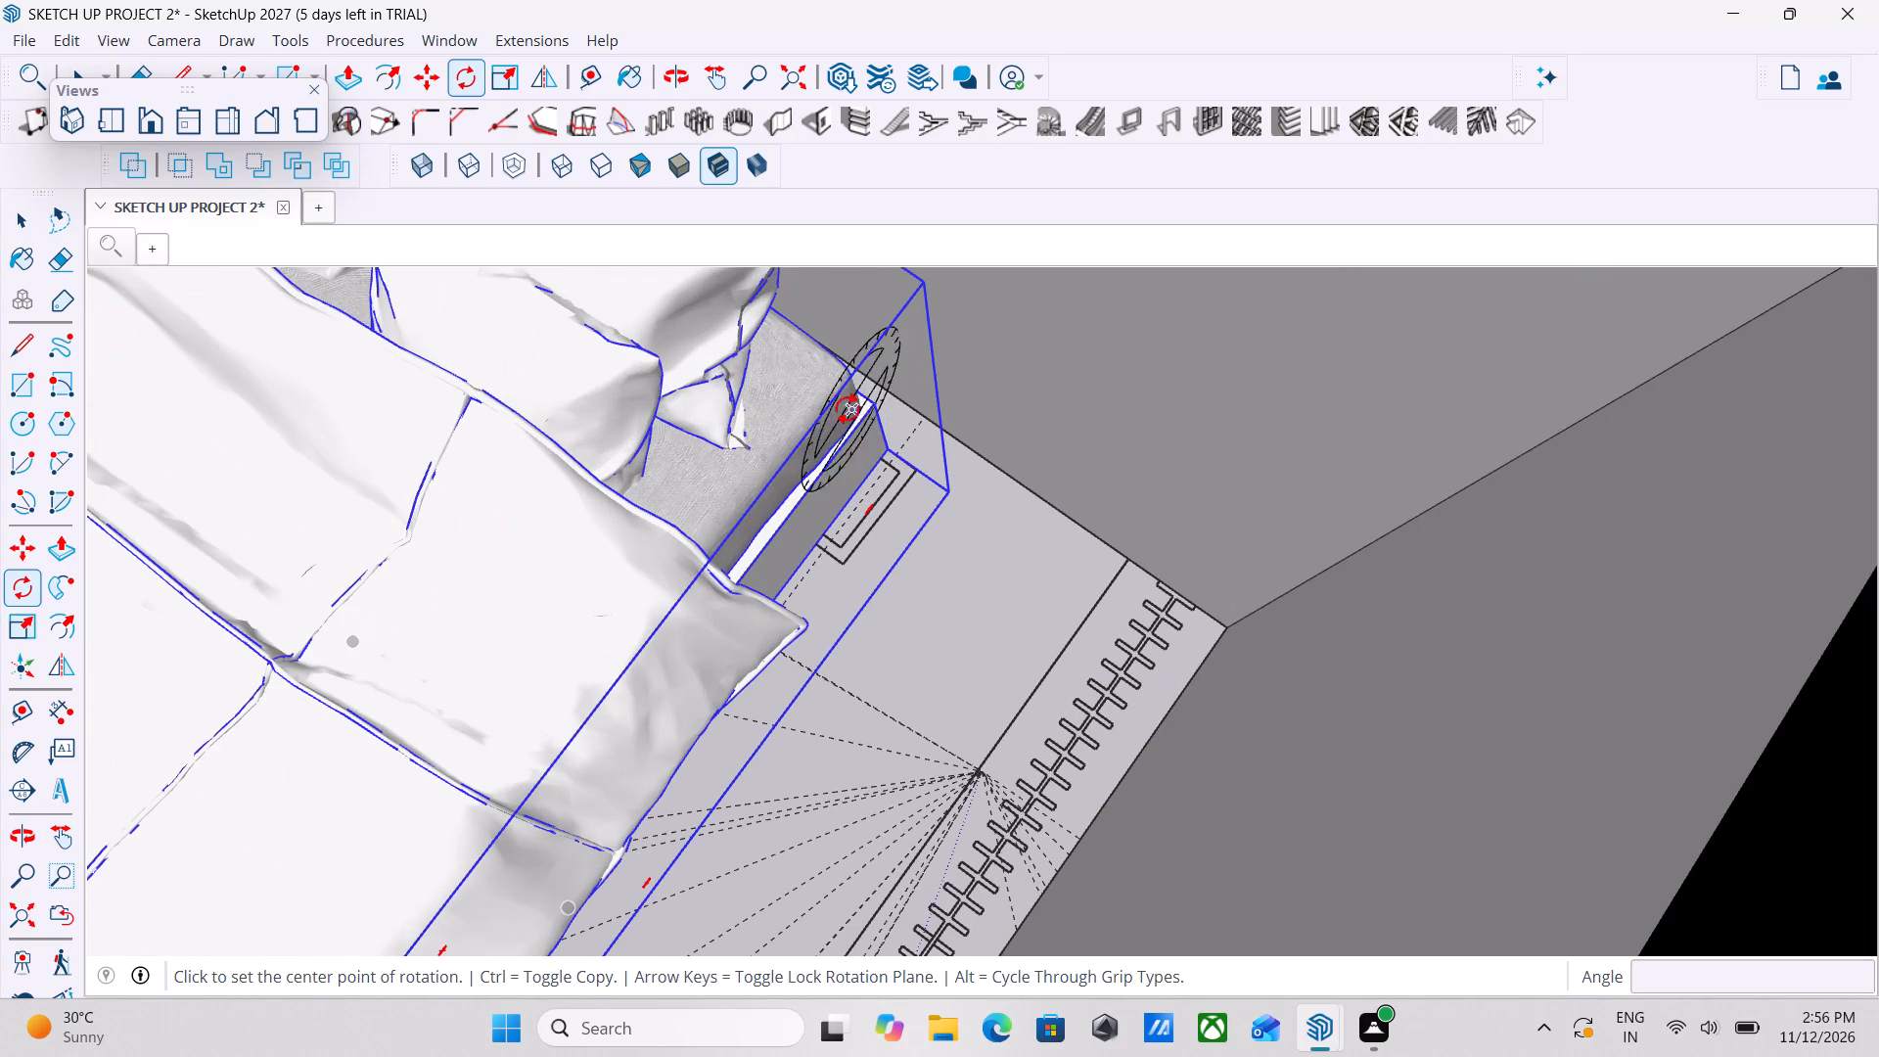
scroll(833, 400, down, 8)
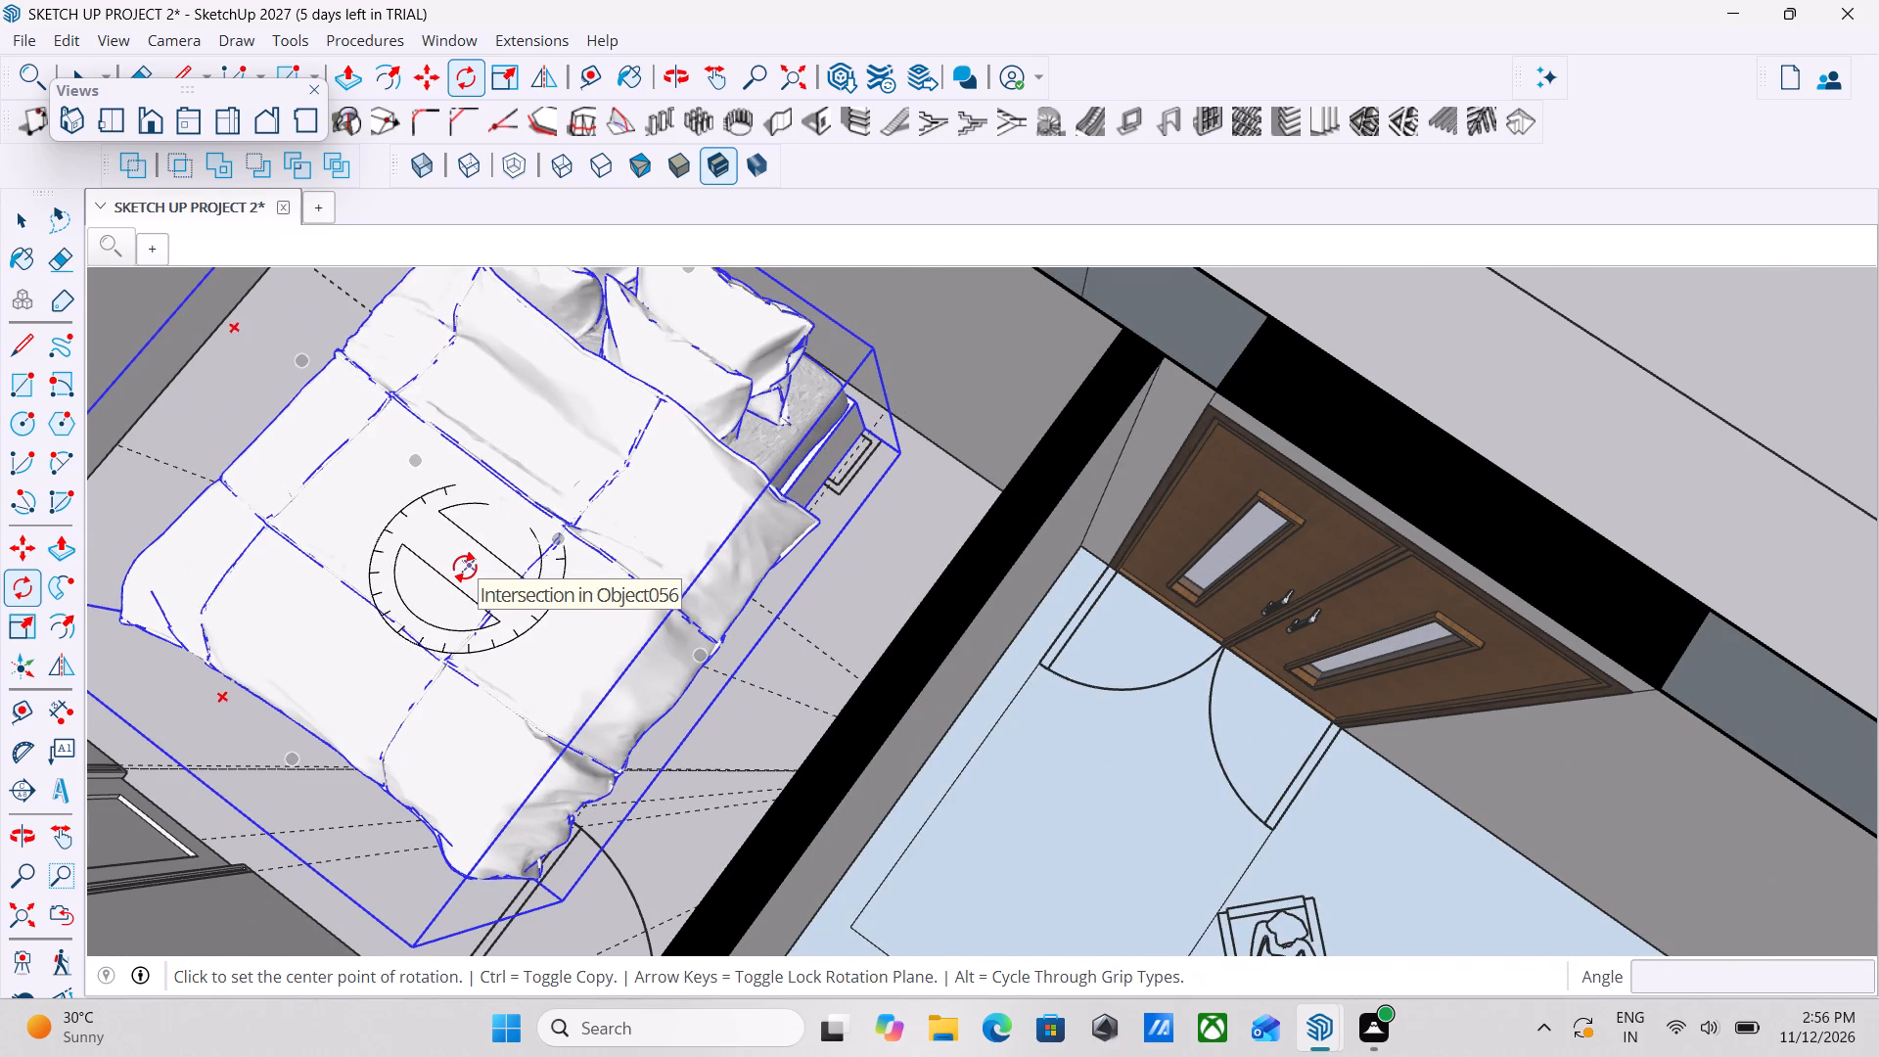
click(465, 567)
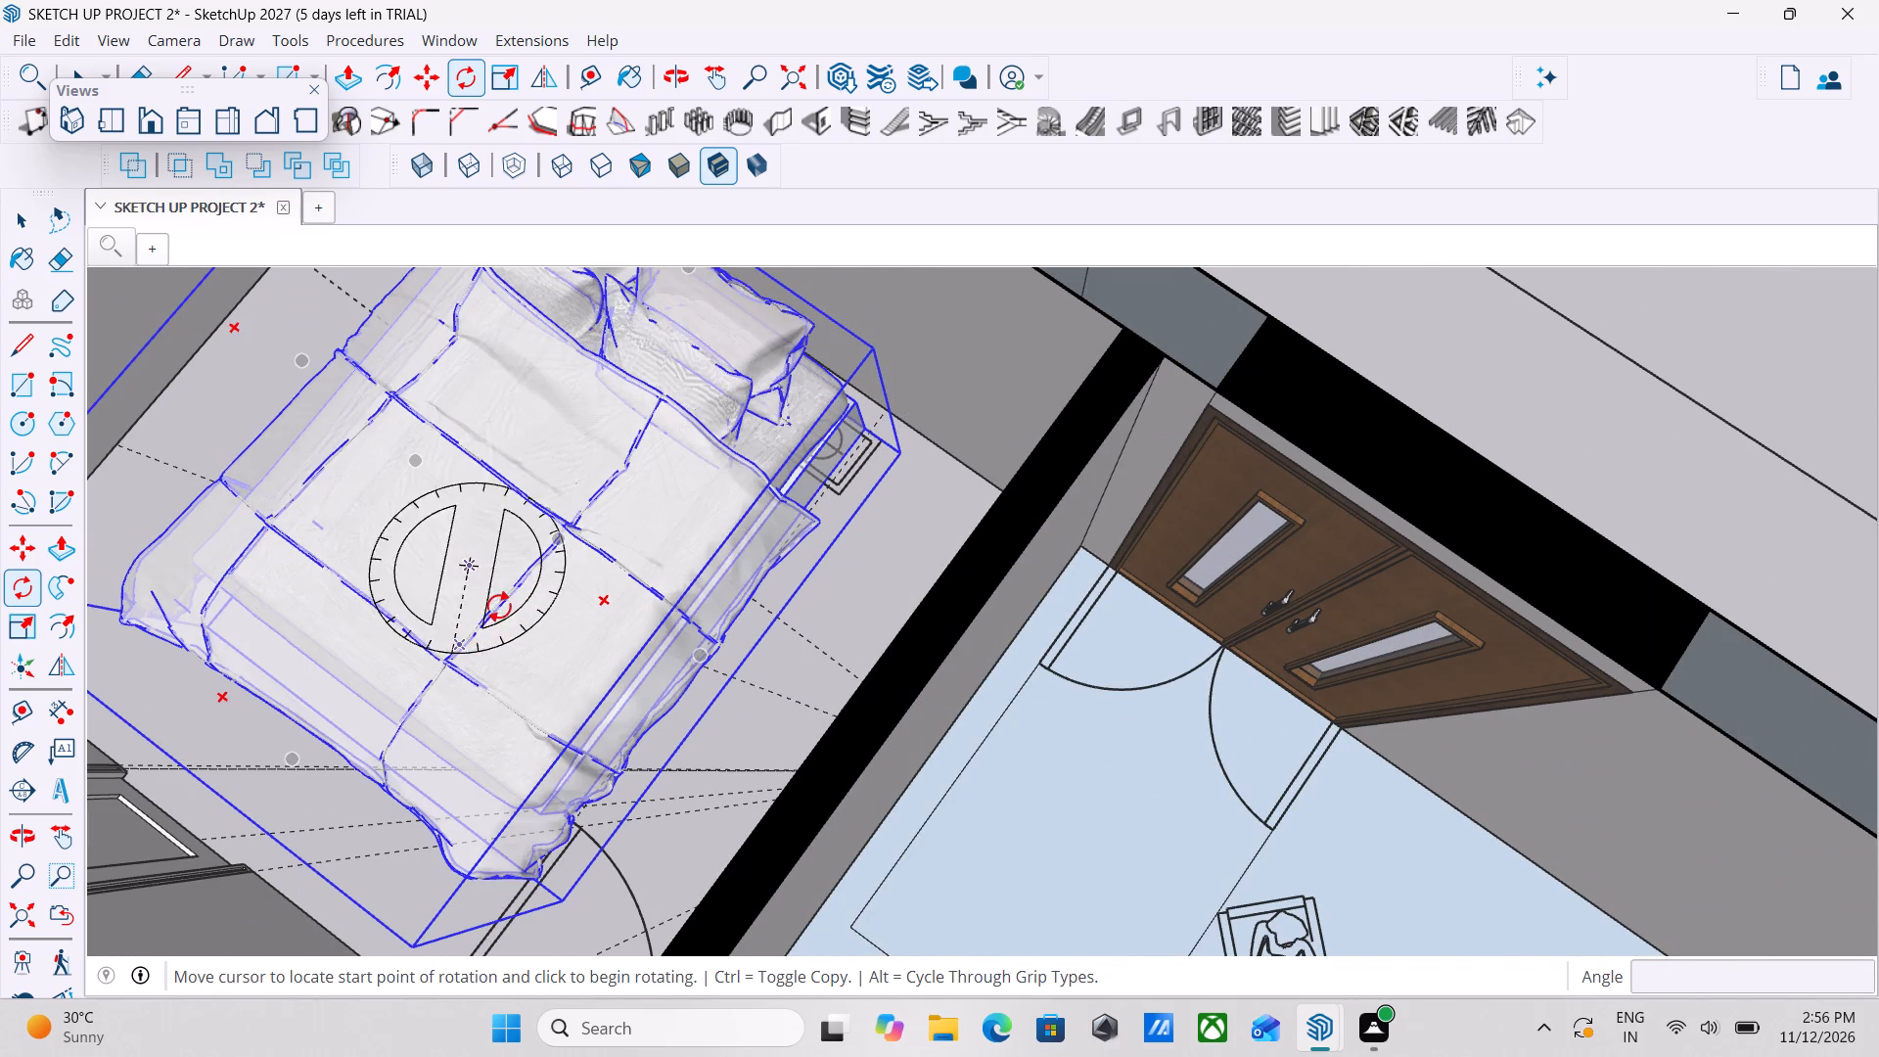
click(561, 397)
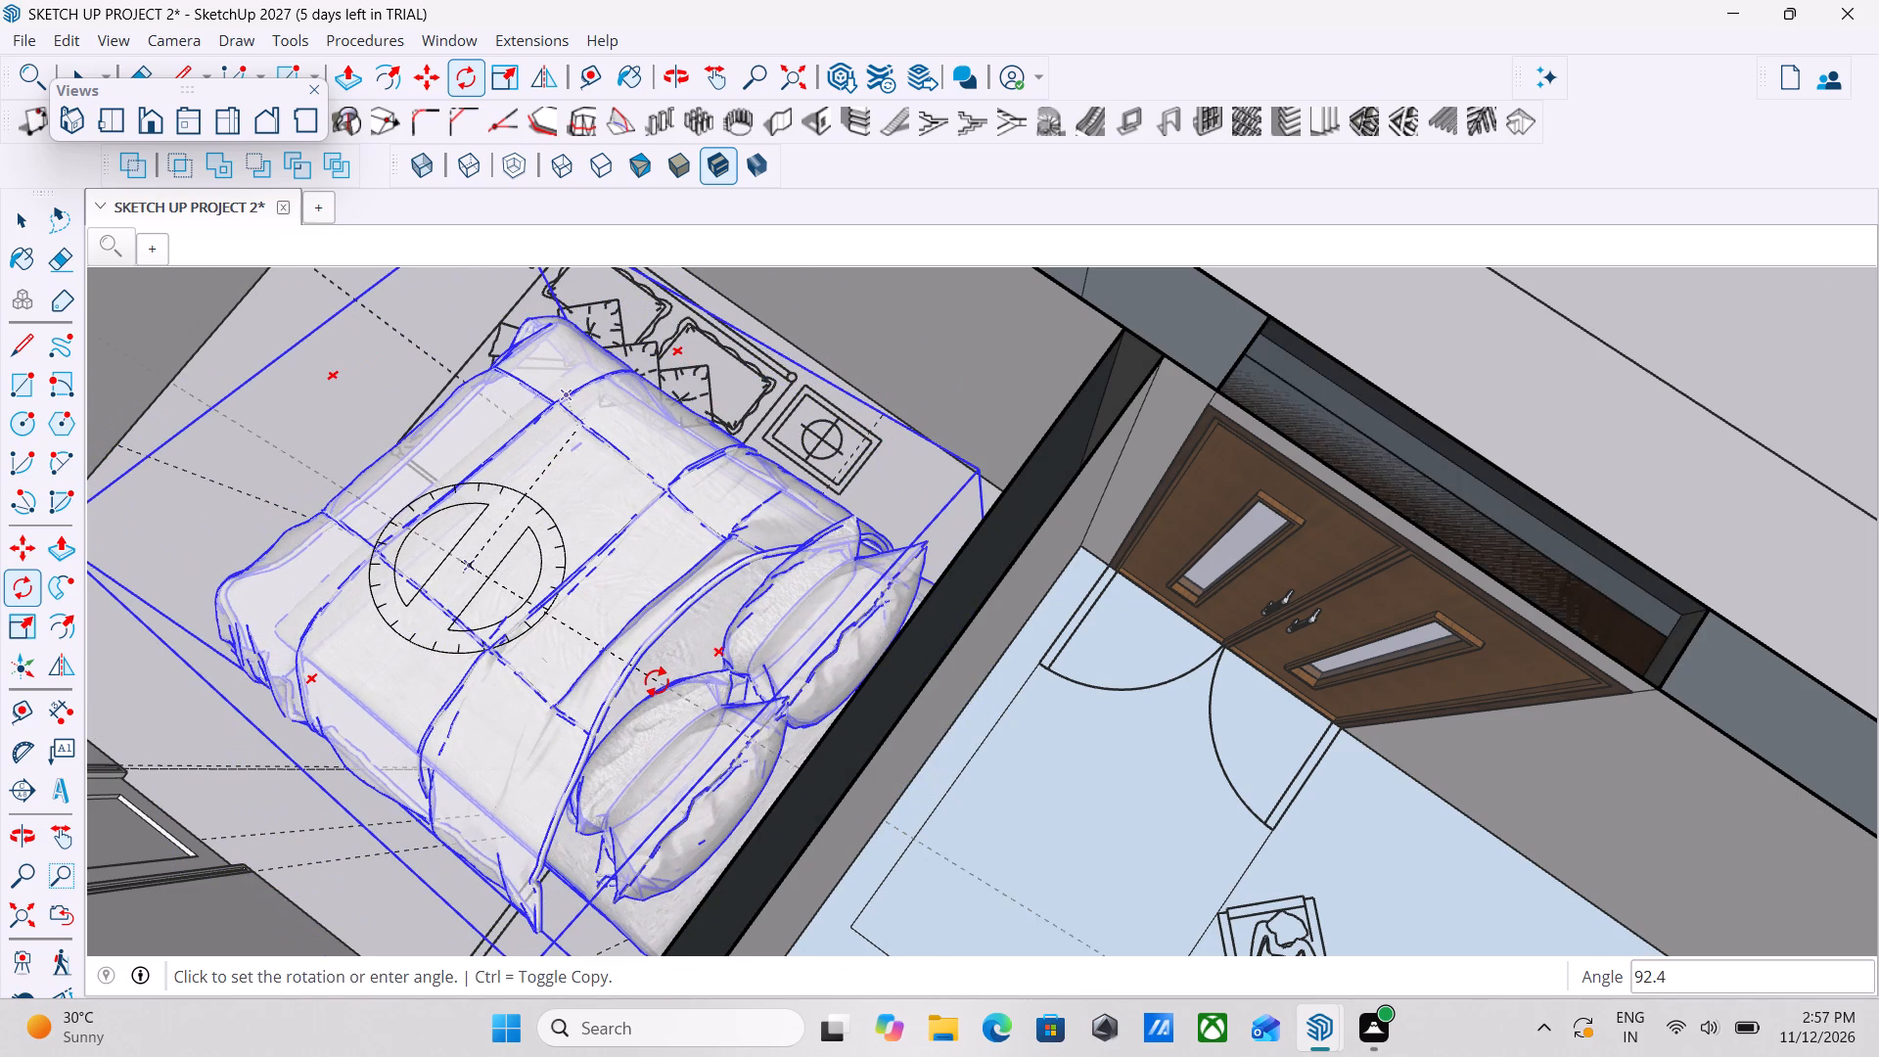
text(90)
key(Return)
scroll(657, 681, down, 2)
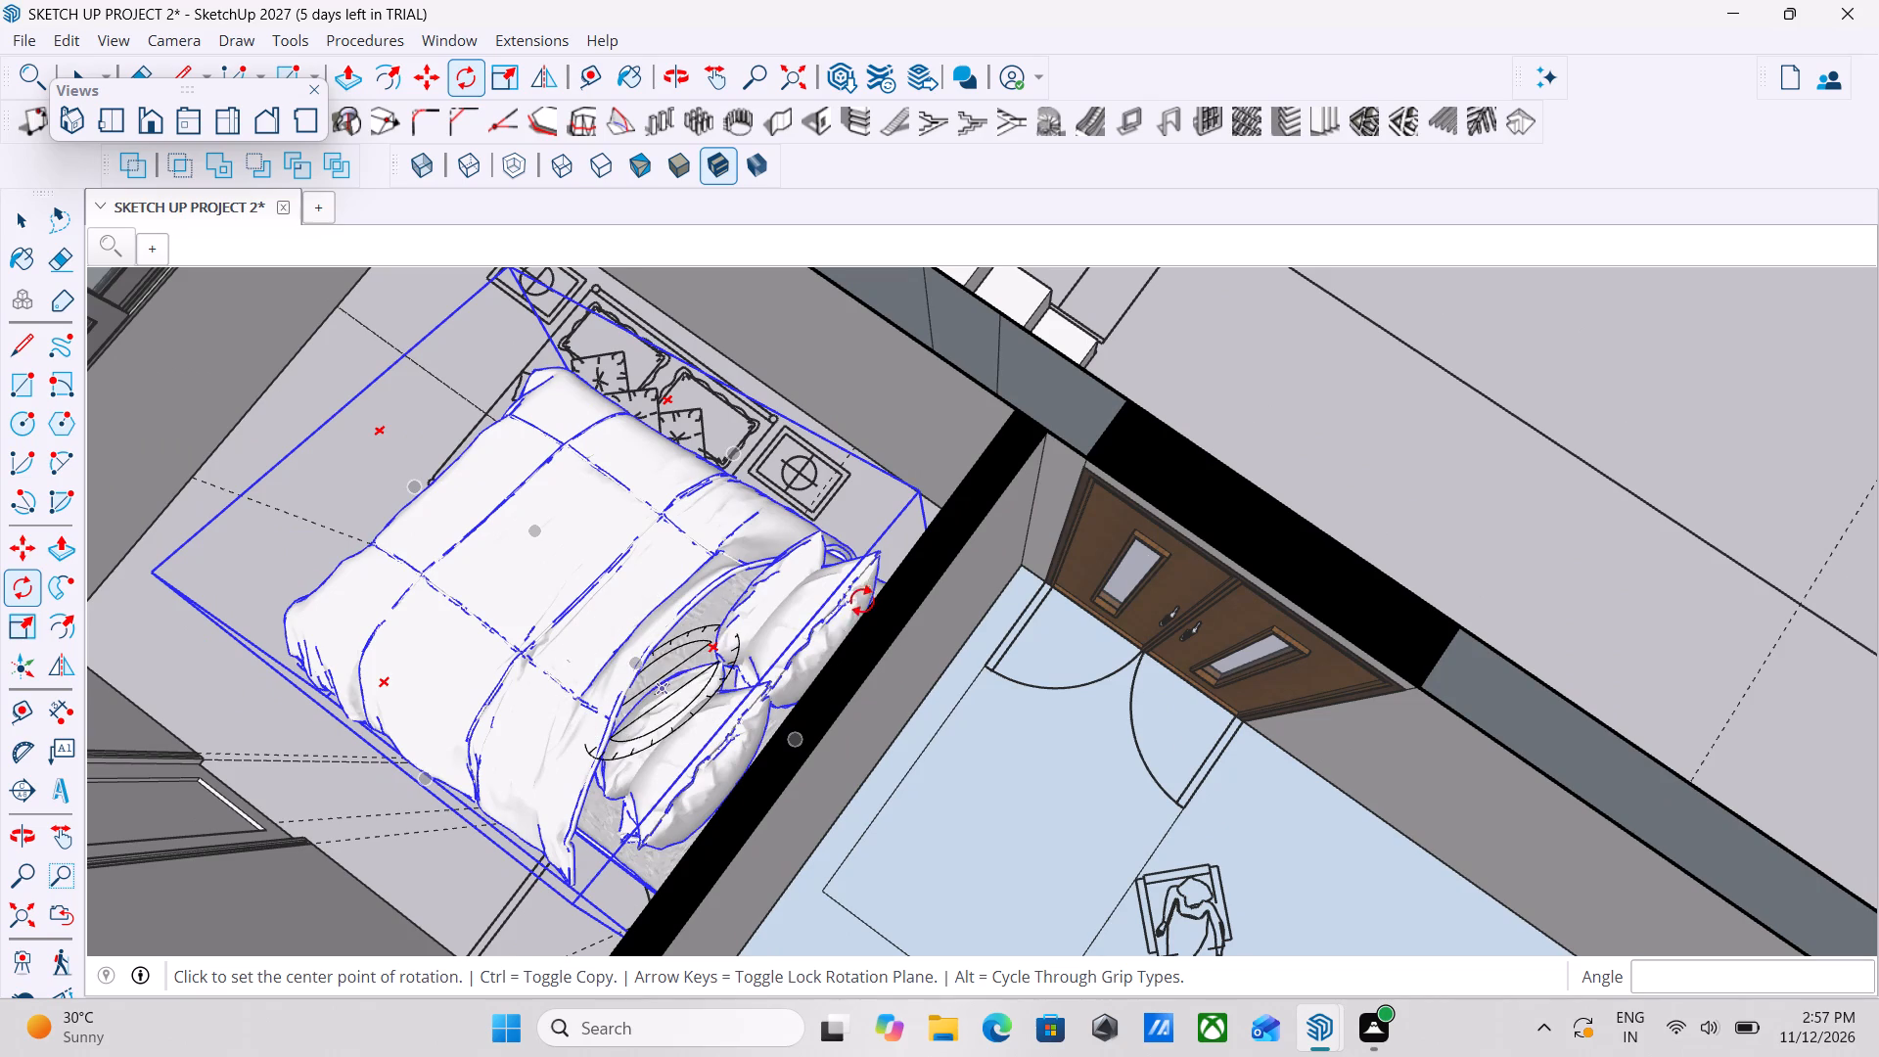
middle_drag(696, 647, 967, 583)
middle_drag(840, 629, 921, 597)
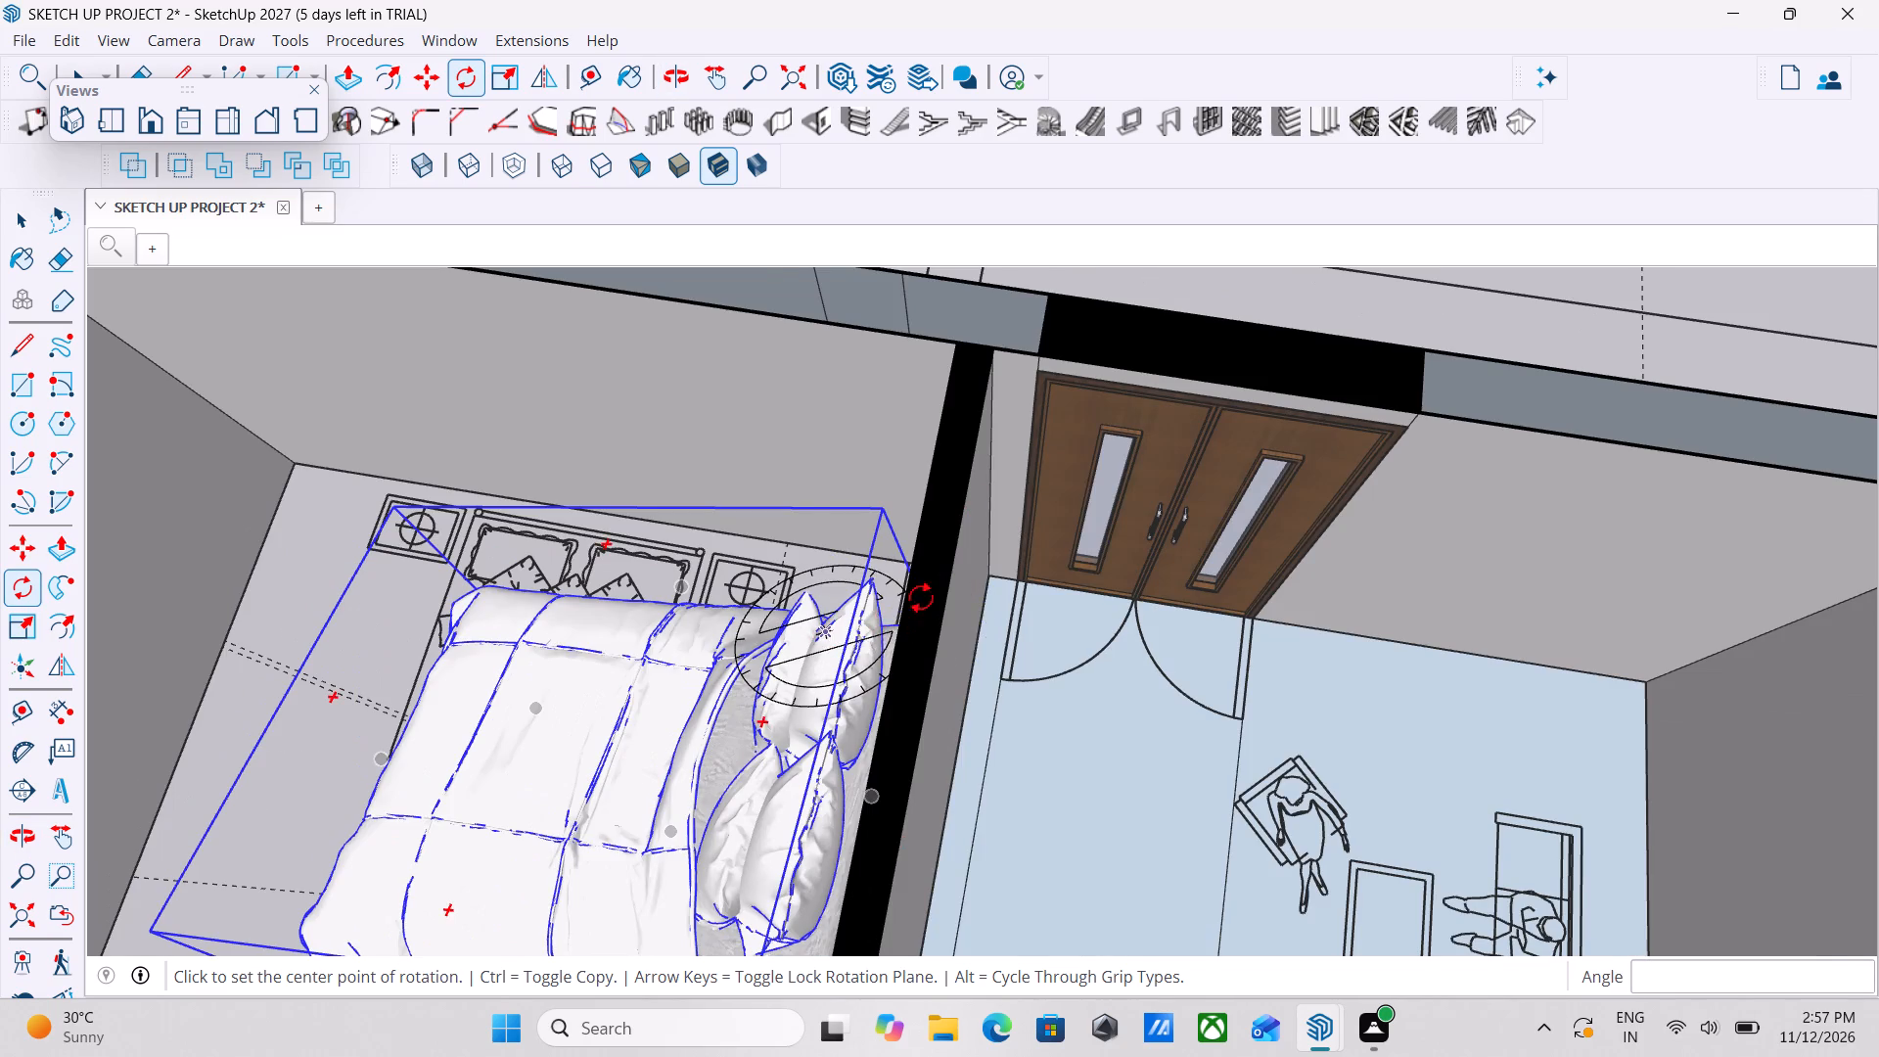
Undo the last rotation of the bed in the bedroom beside the staircase.
middle_drag(921, 597, 939, 585)
scroll(848, 646, down, 3)
key(ctrl+z)
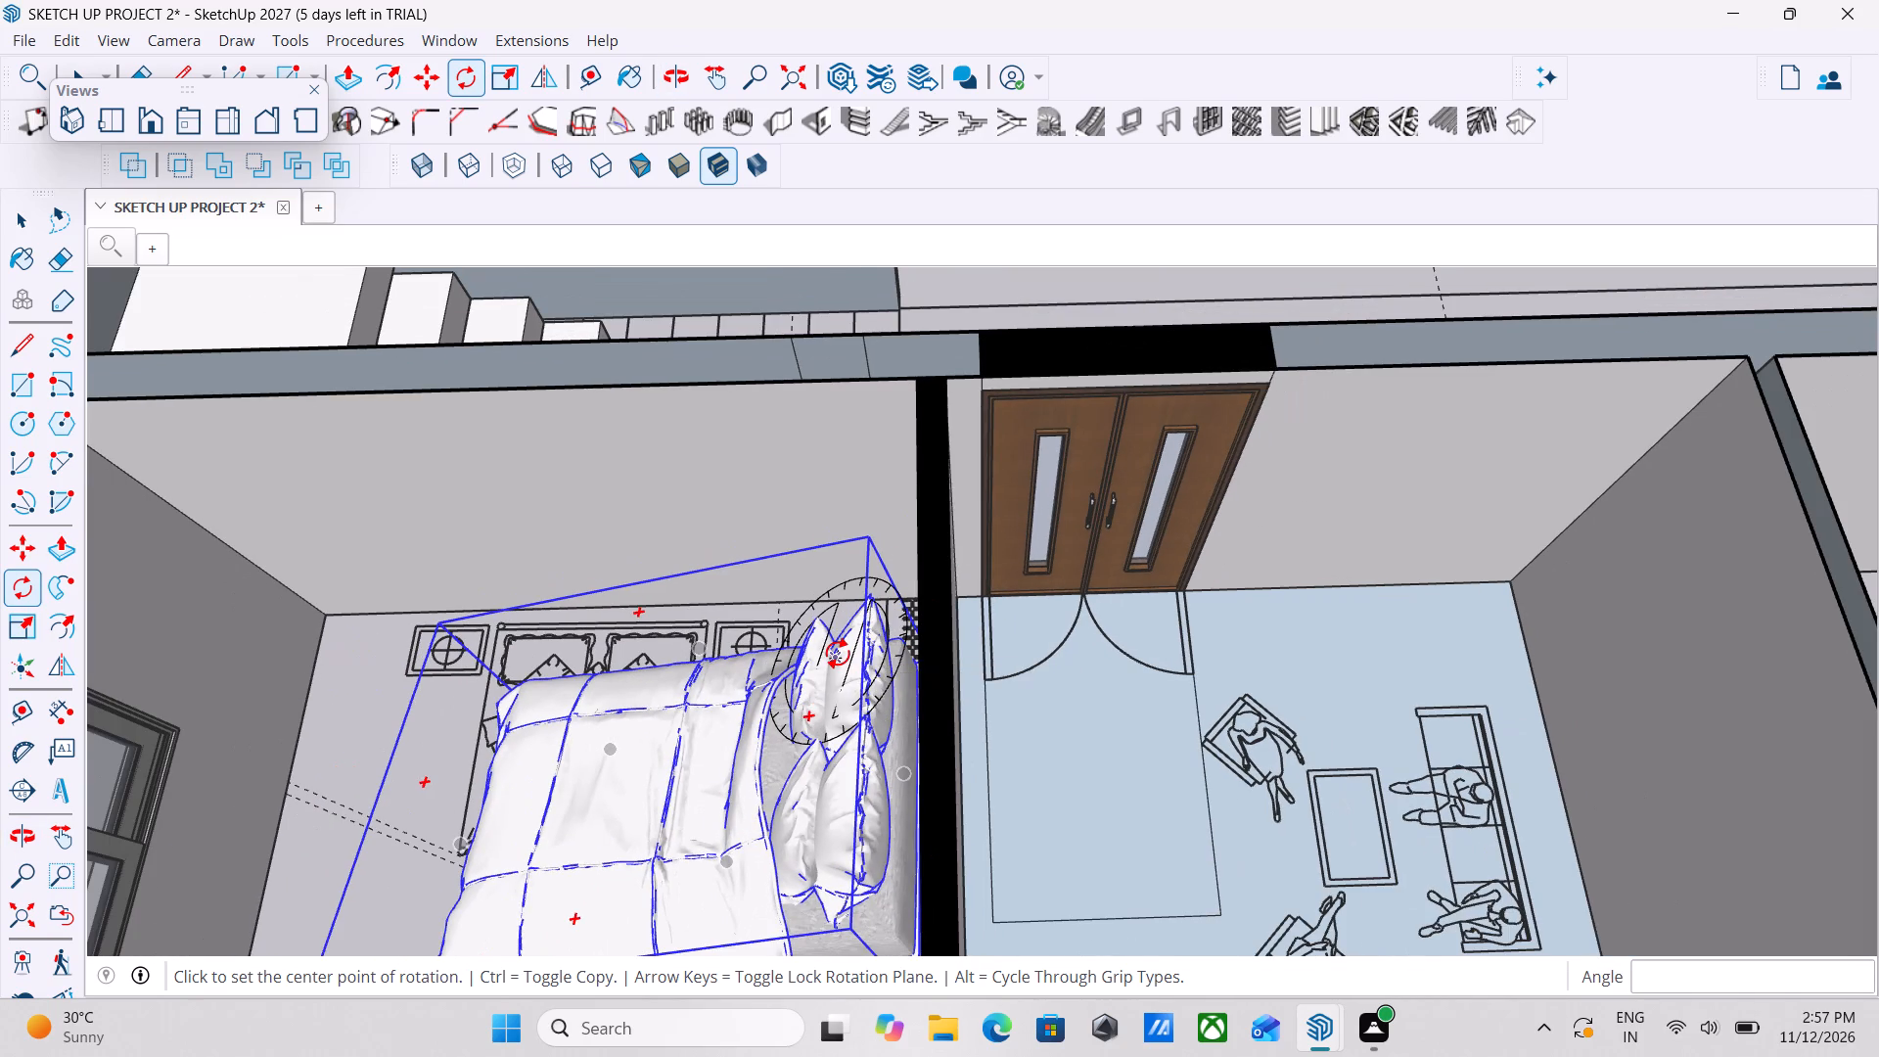
key(Escape)
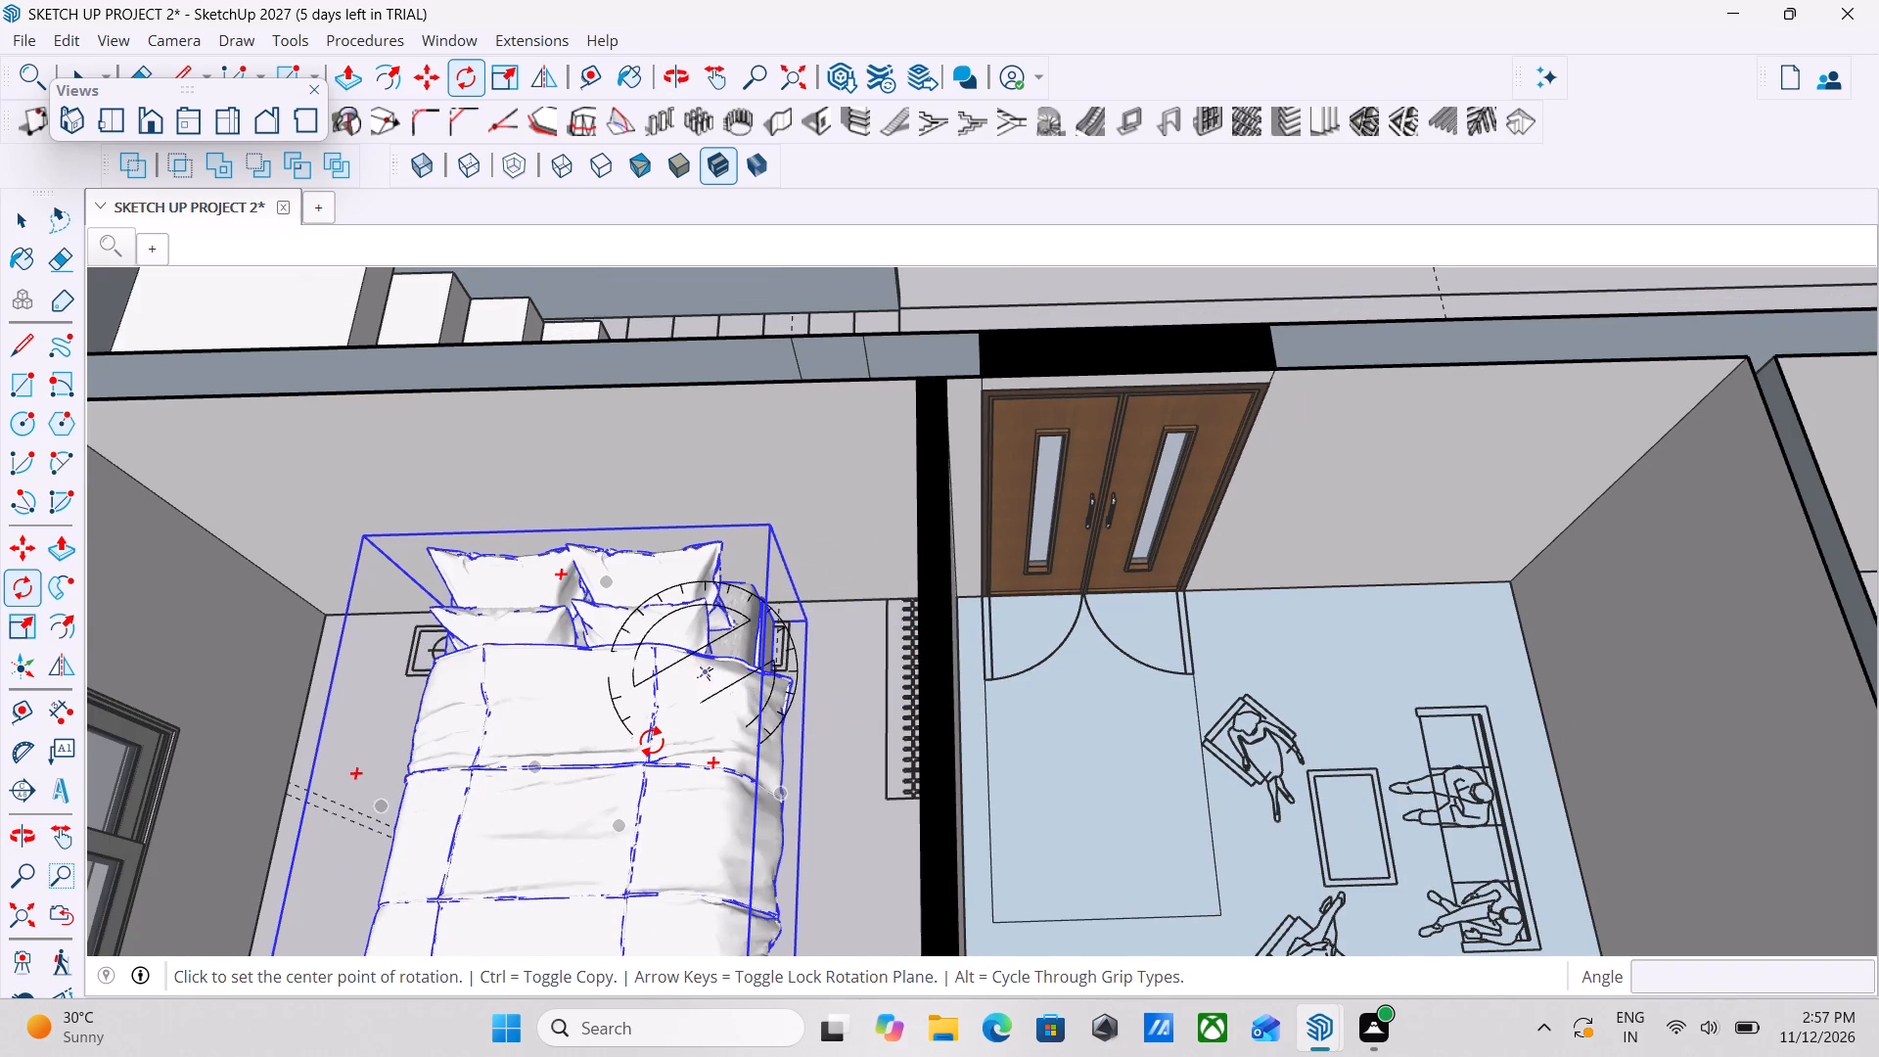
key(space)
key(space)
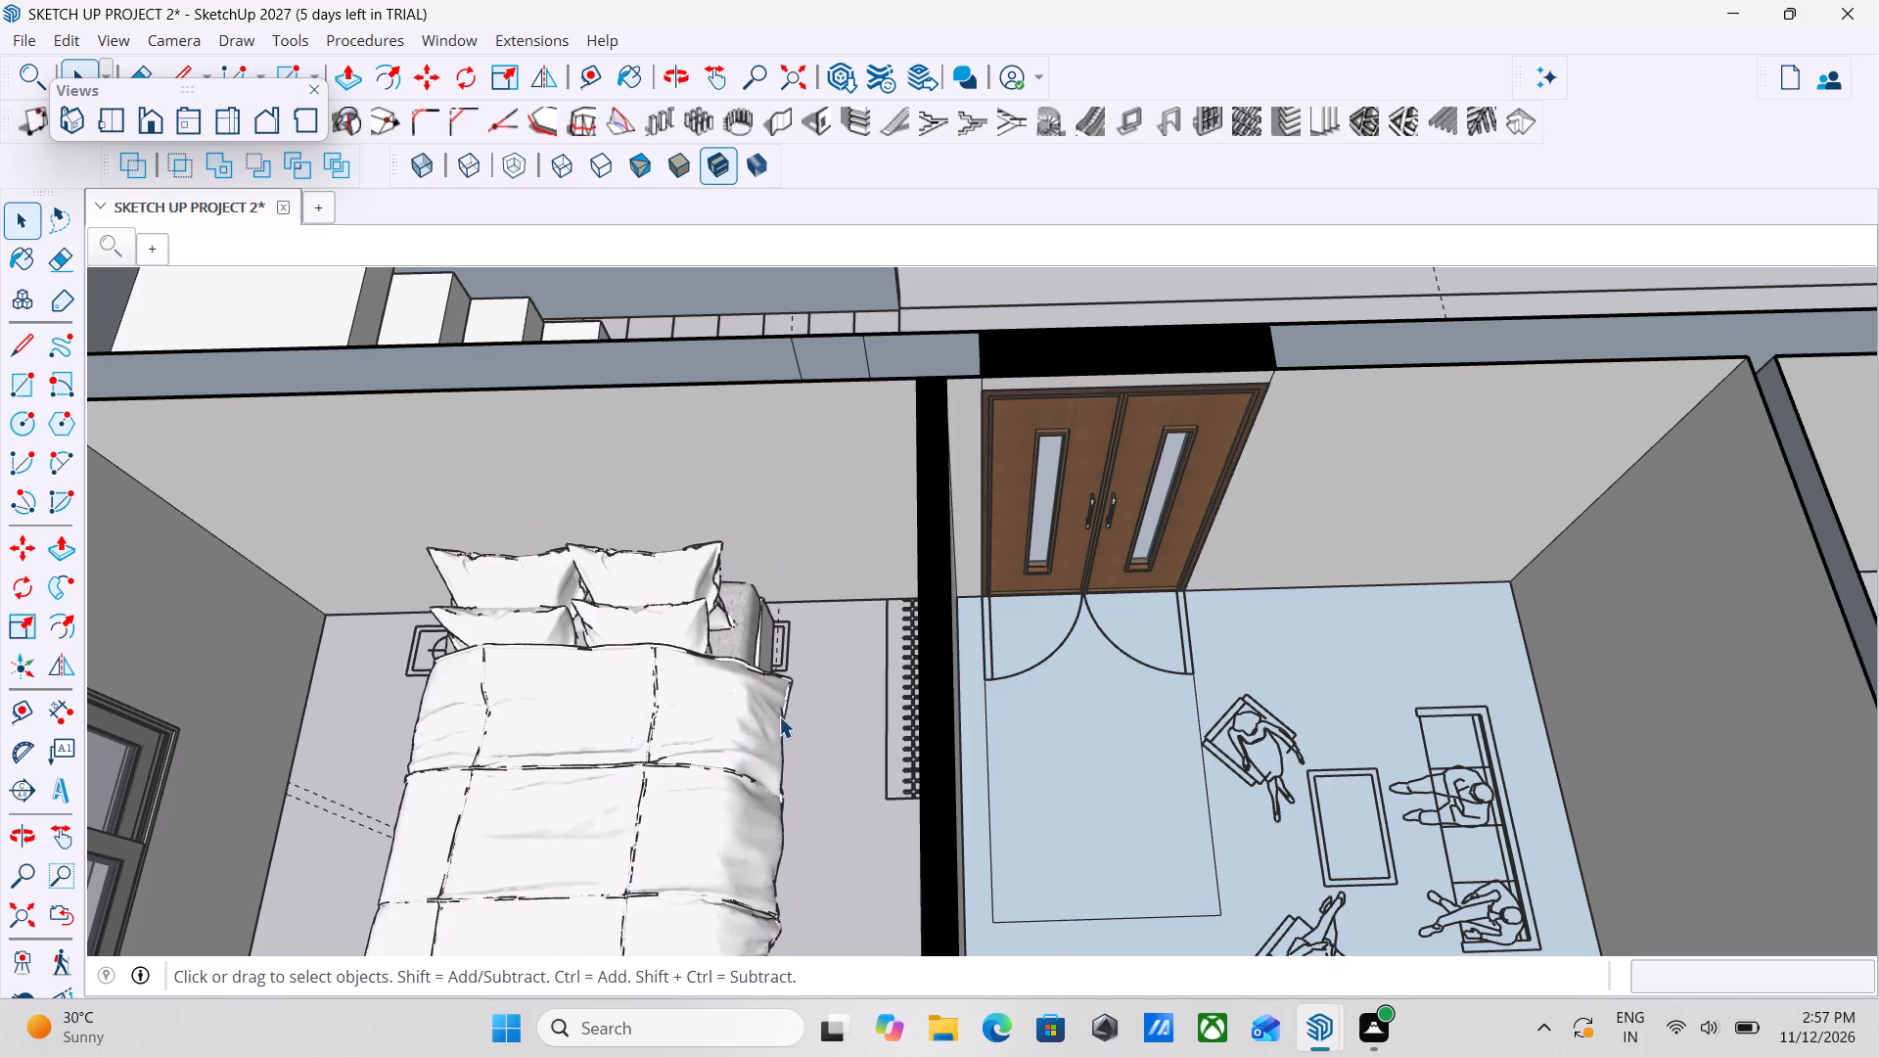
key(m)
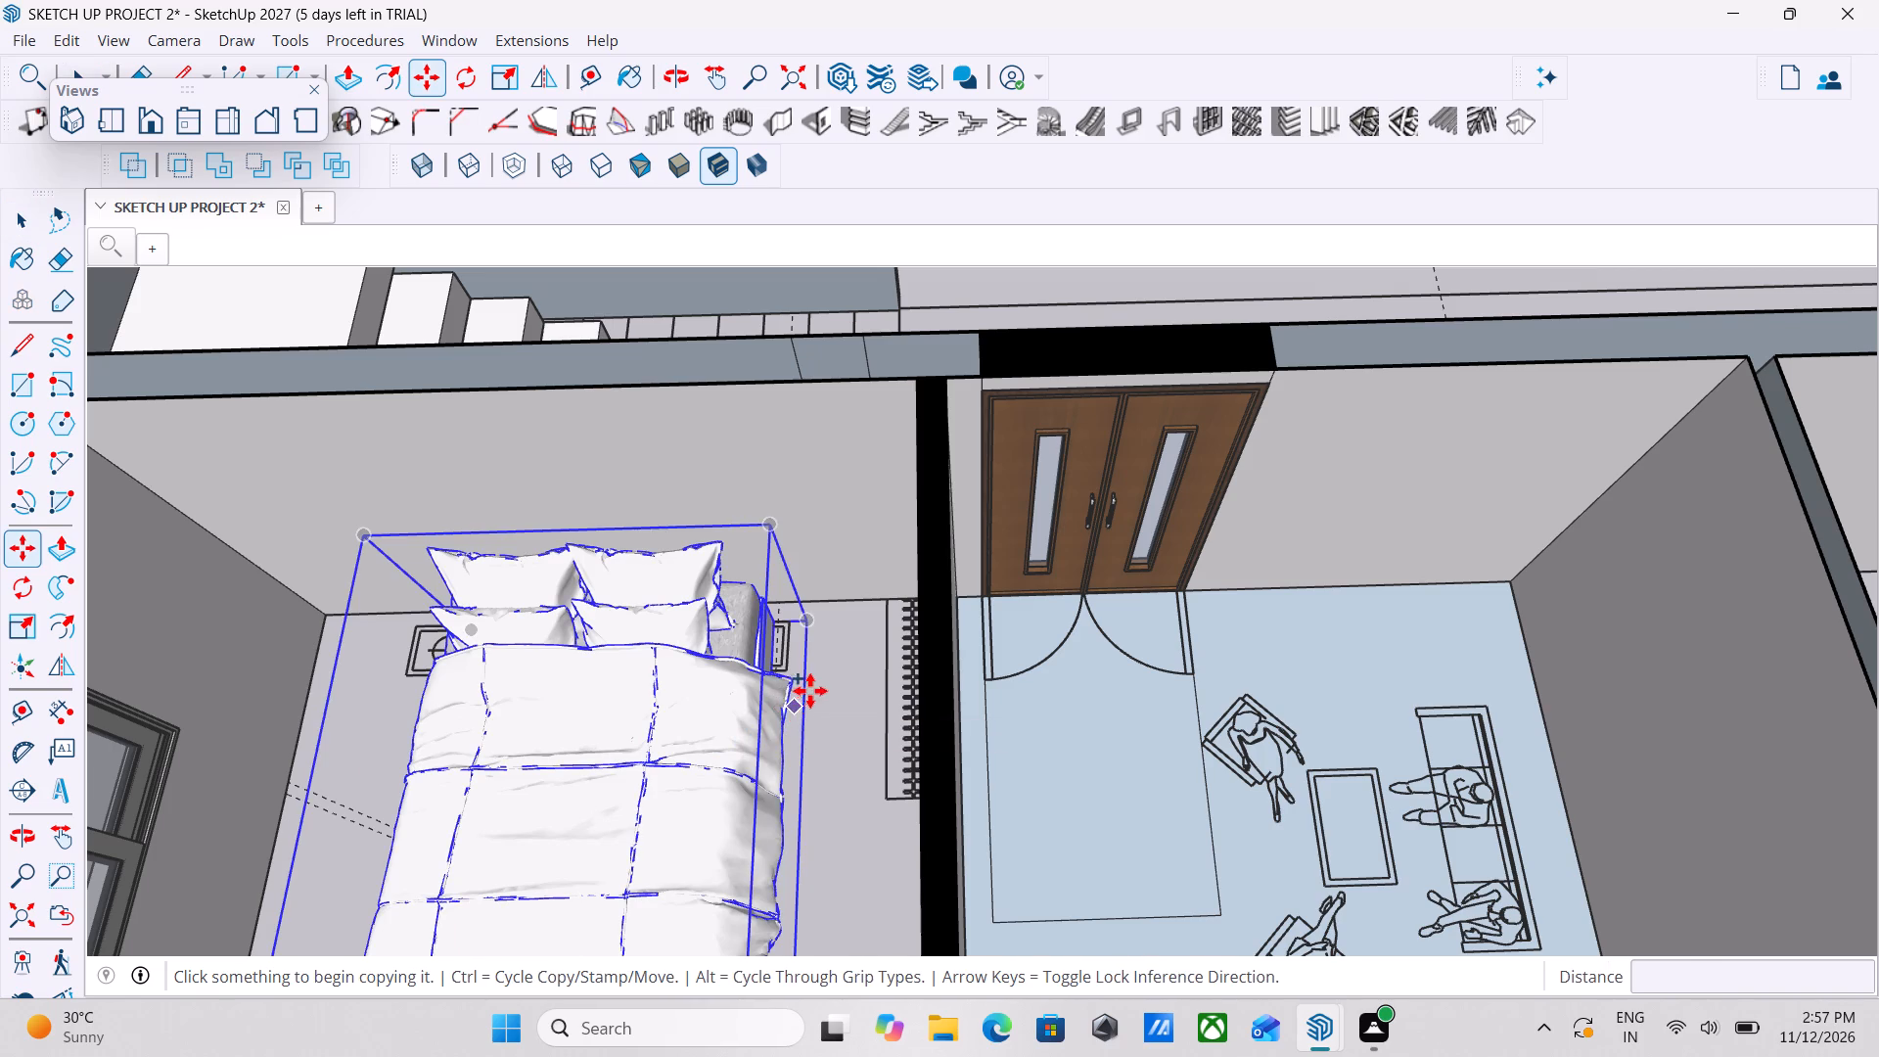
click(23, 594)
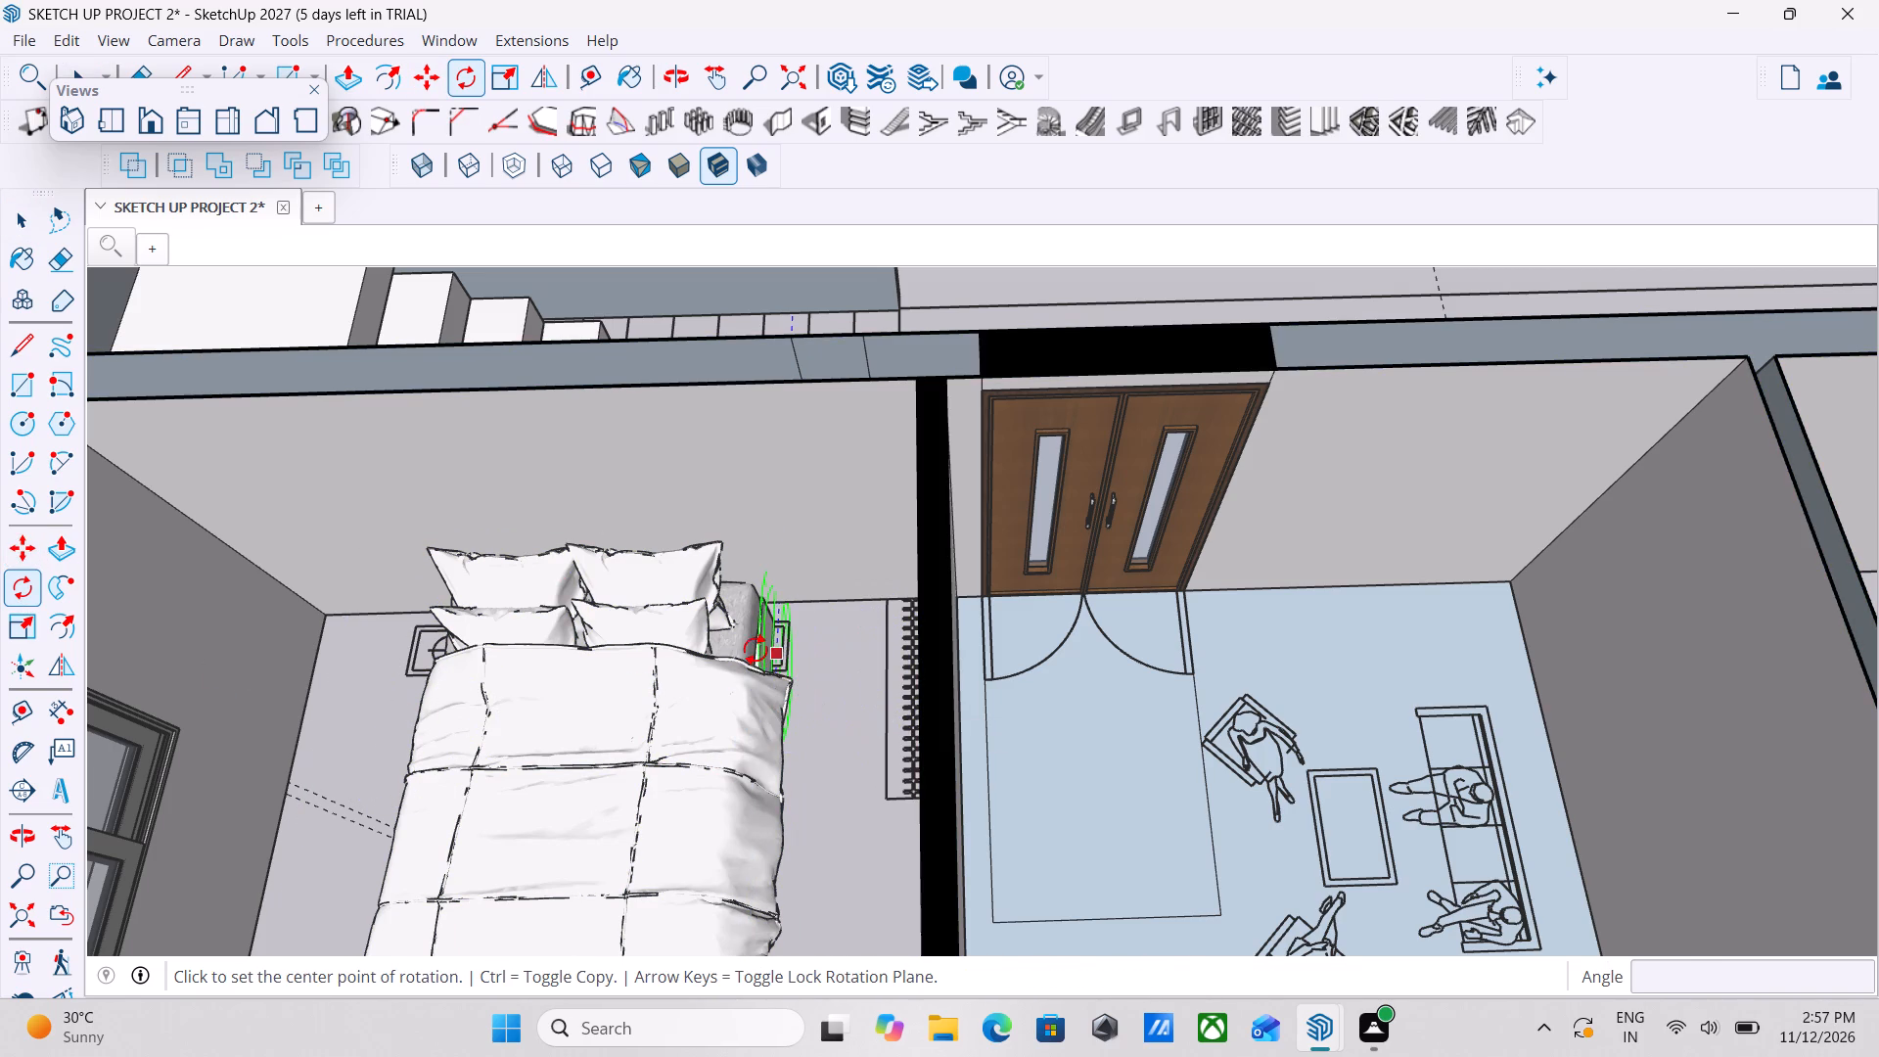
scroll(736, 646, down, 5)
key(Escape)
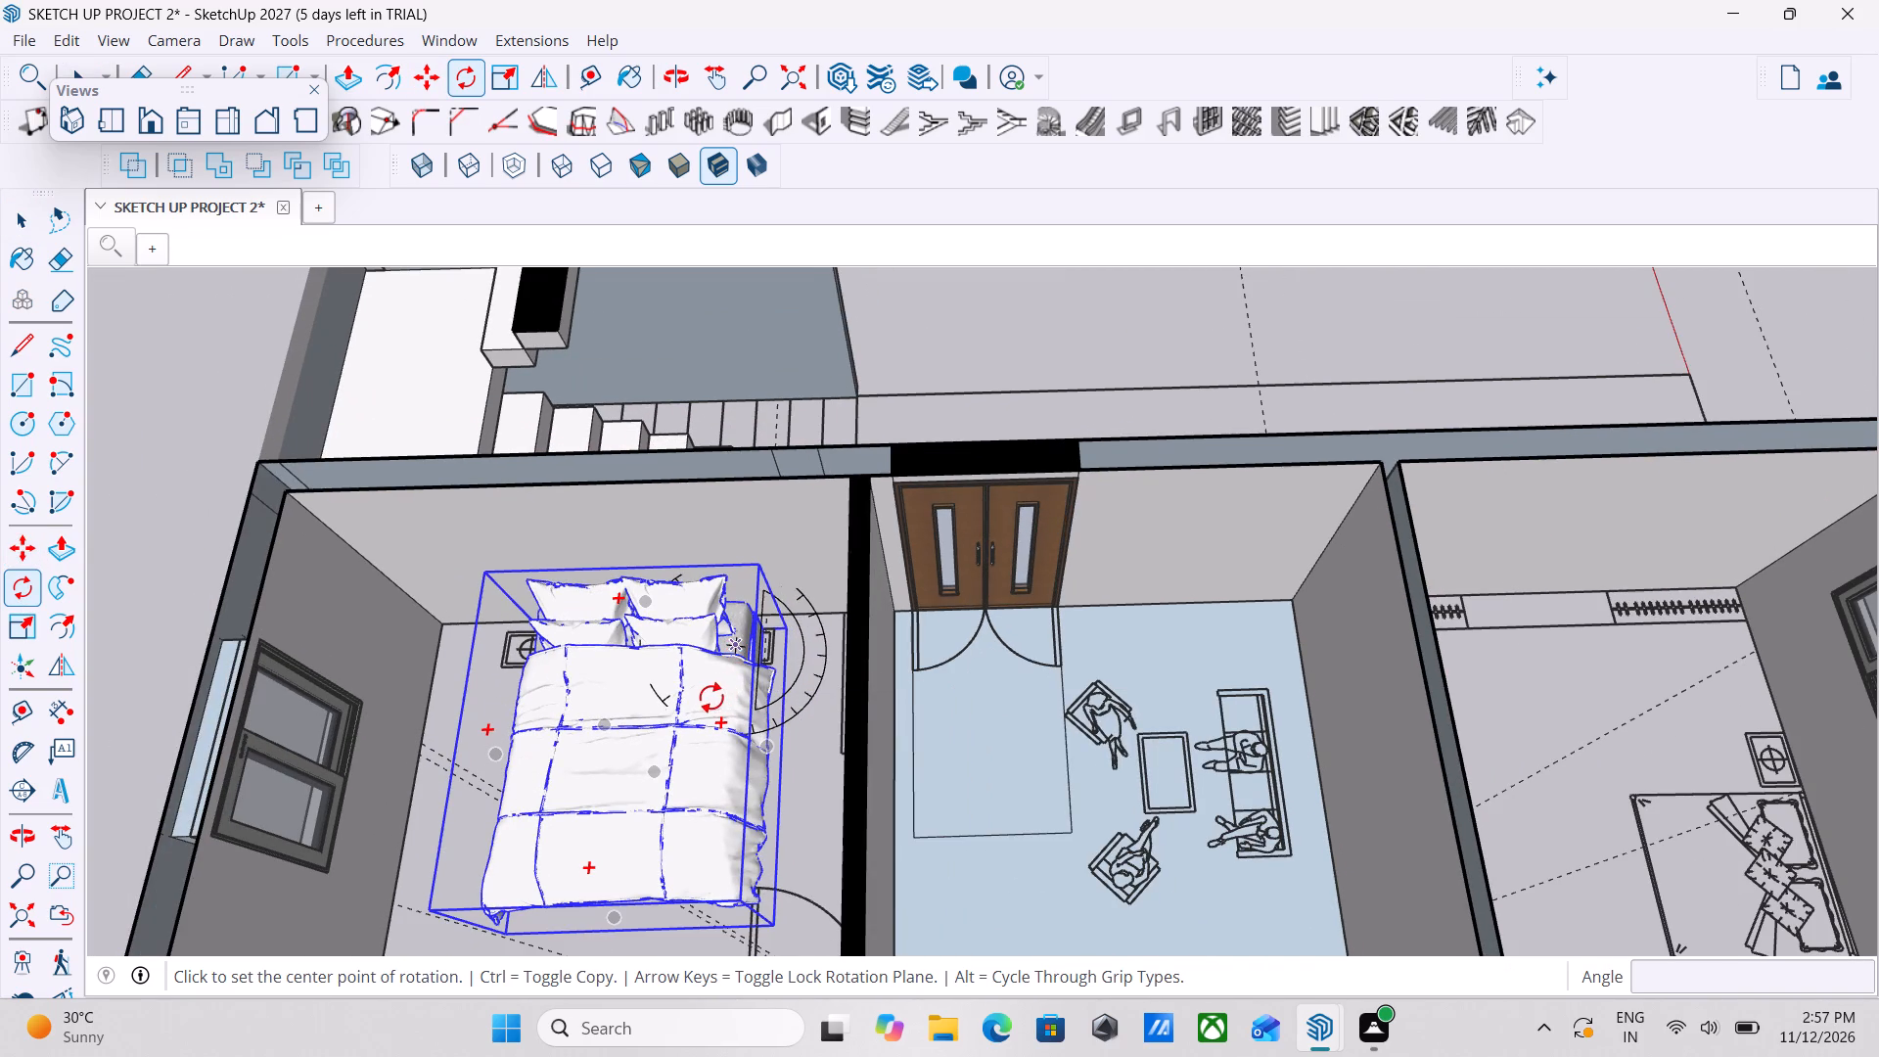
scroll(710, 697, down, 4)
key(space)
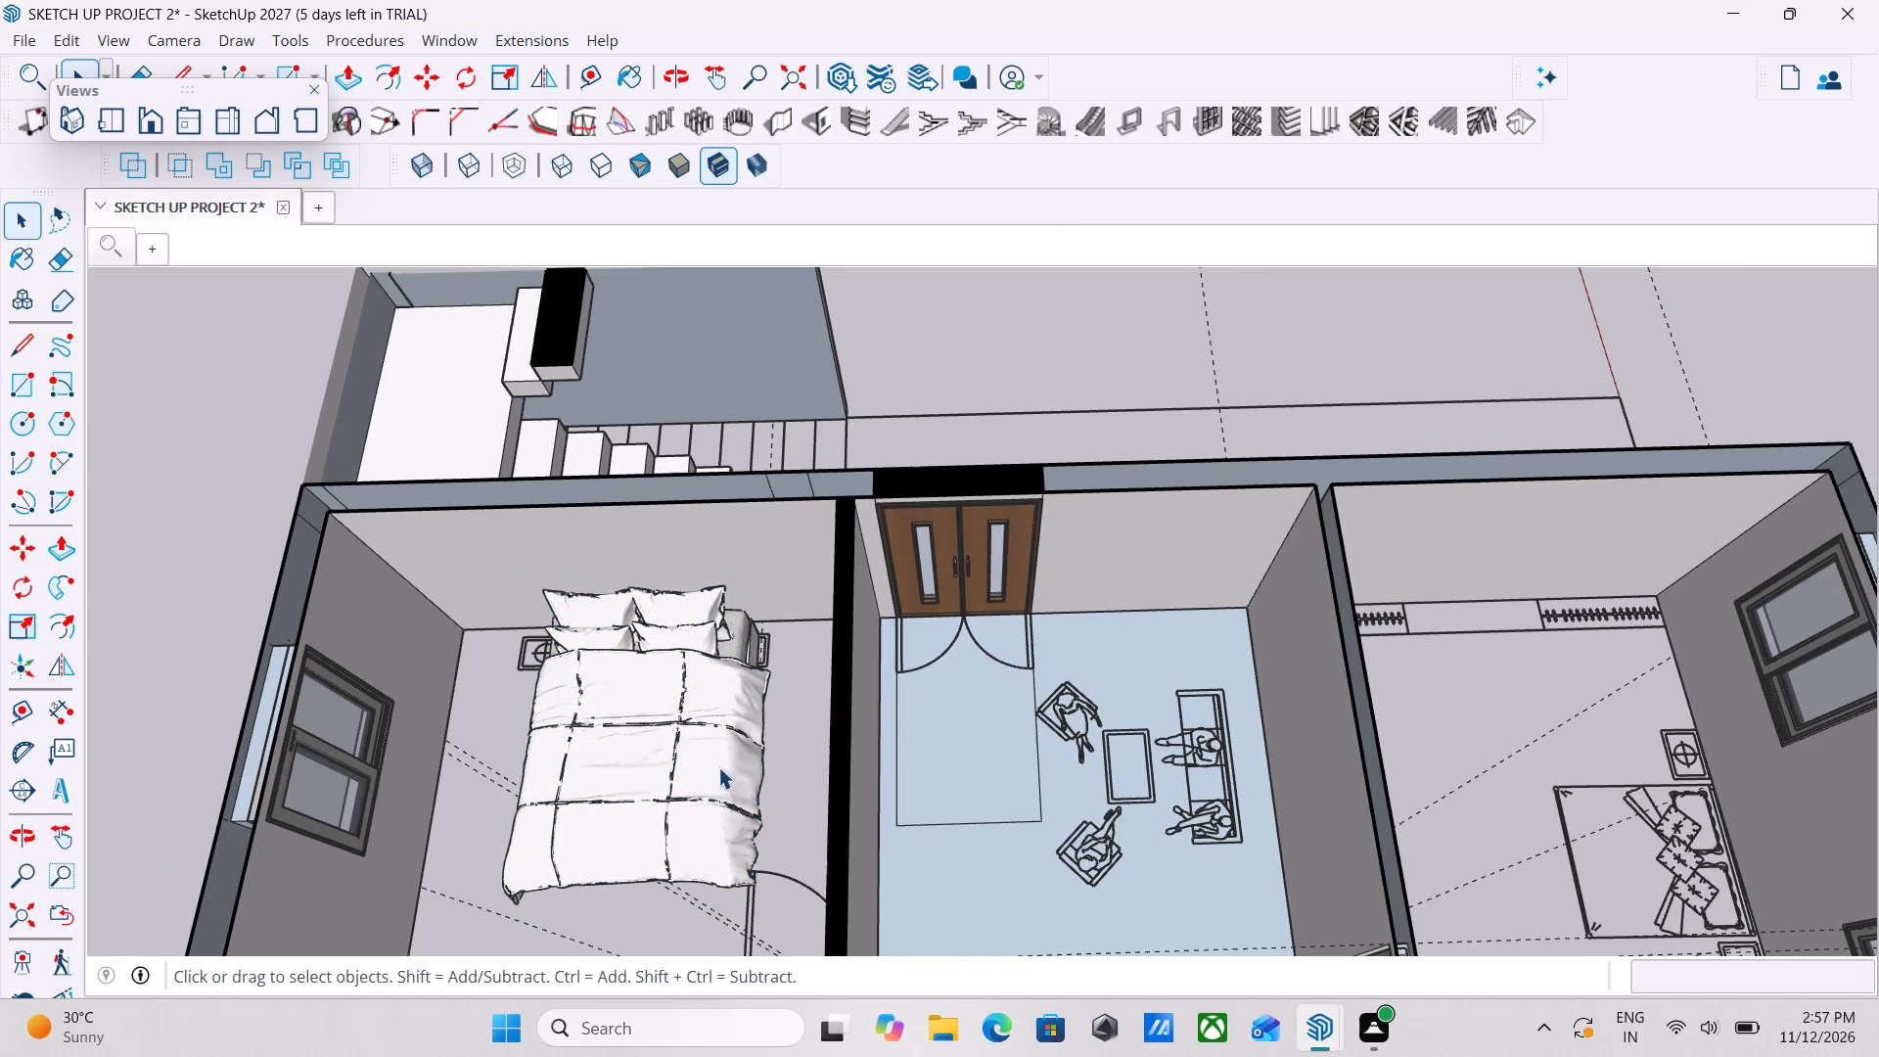
Copy the bed from the bedroom beside the staircase, by its front foot corner, into the bedroom across the living room.
click(726, 764)
scroll(726, 764, up, 2)
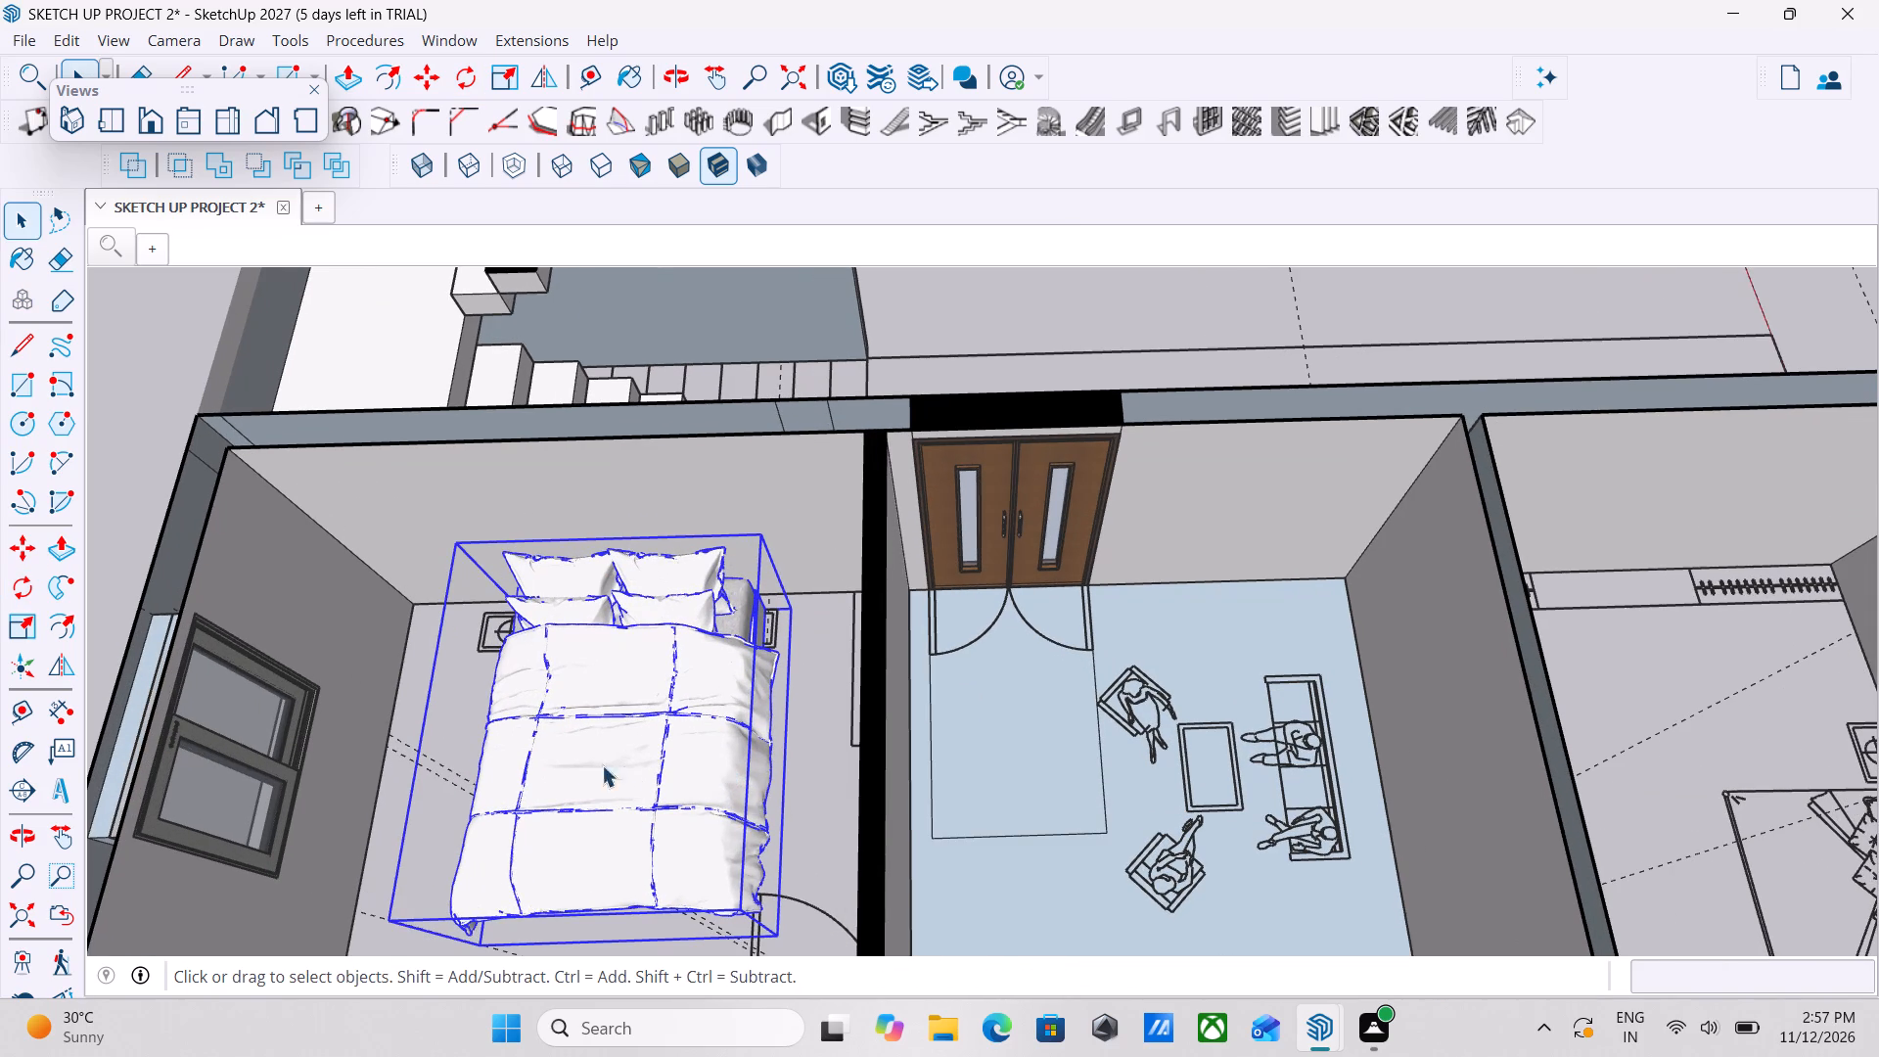
key(m)
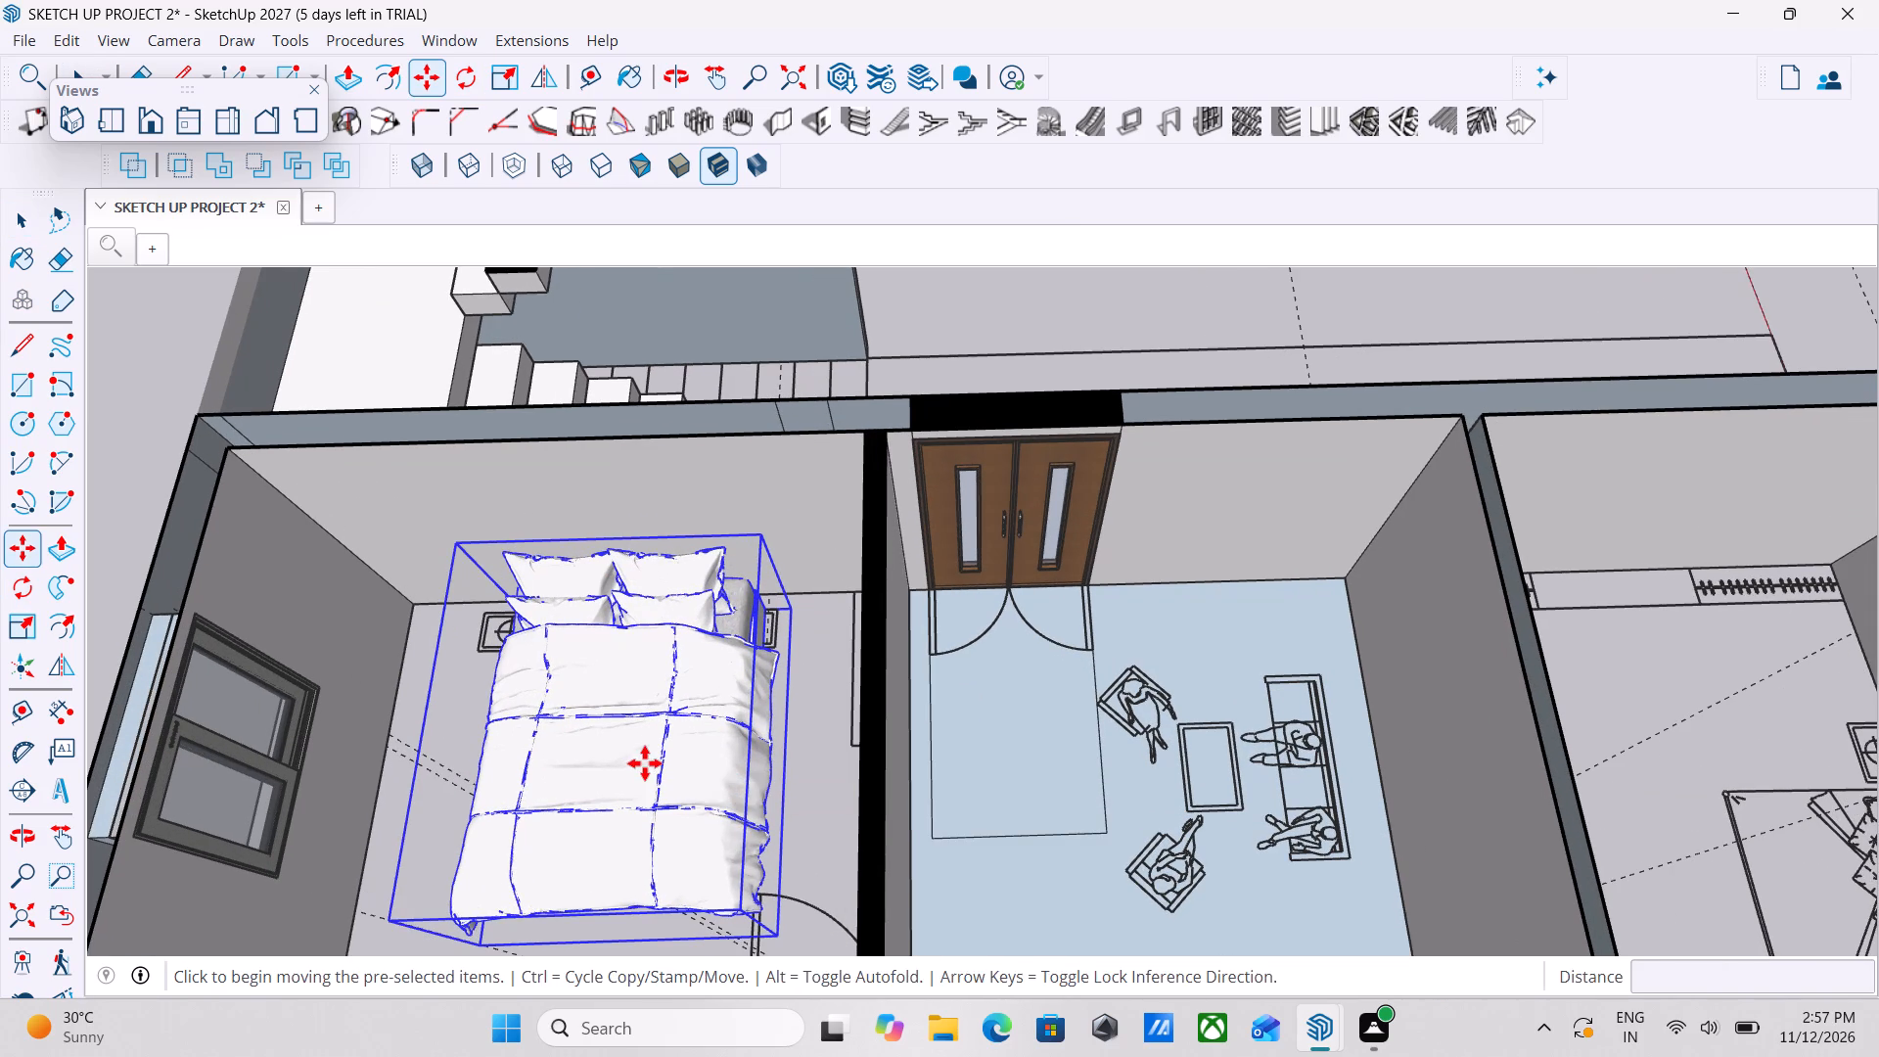
scroll(766, 884, up, 4)
scroll(754, 988, up, 3)
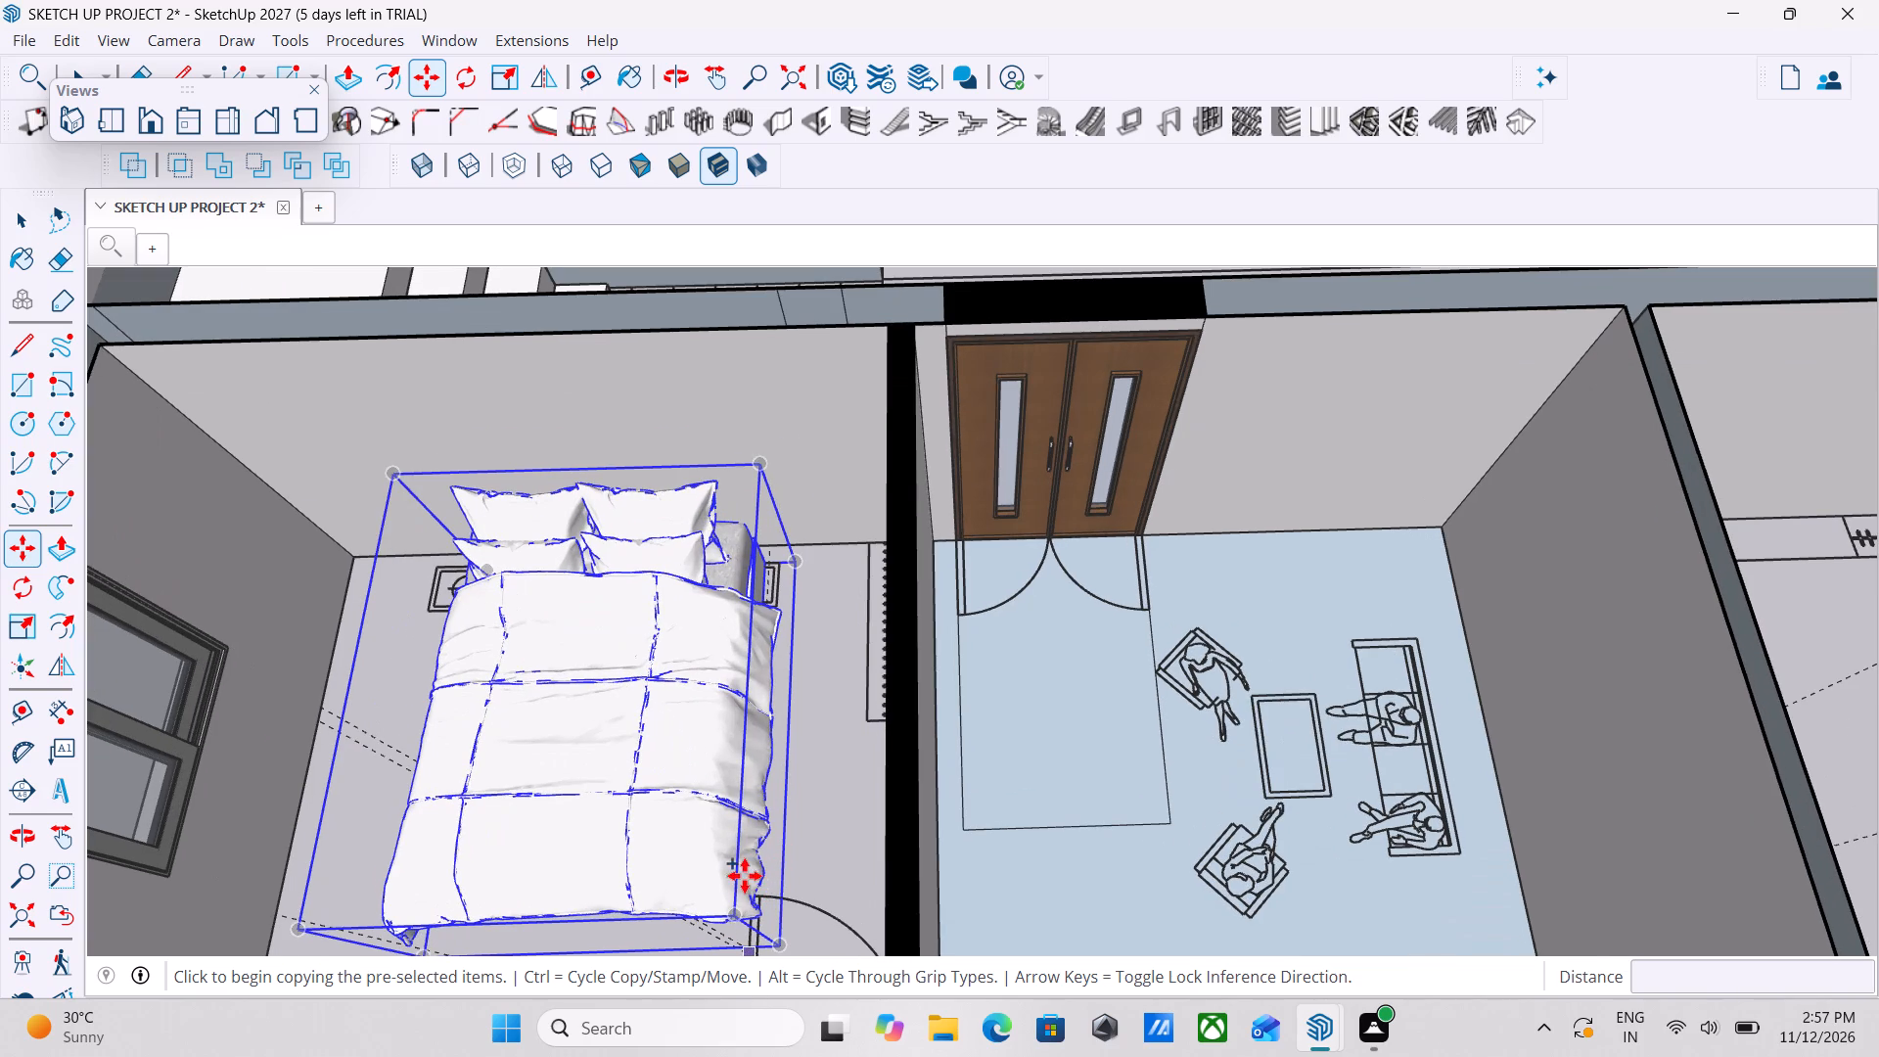
scroll(745, 877, up, 3)
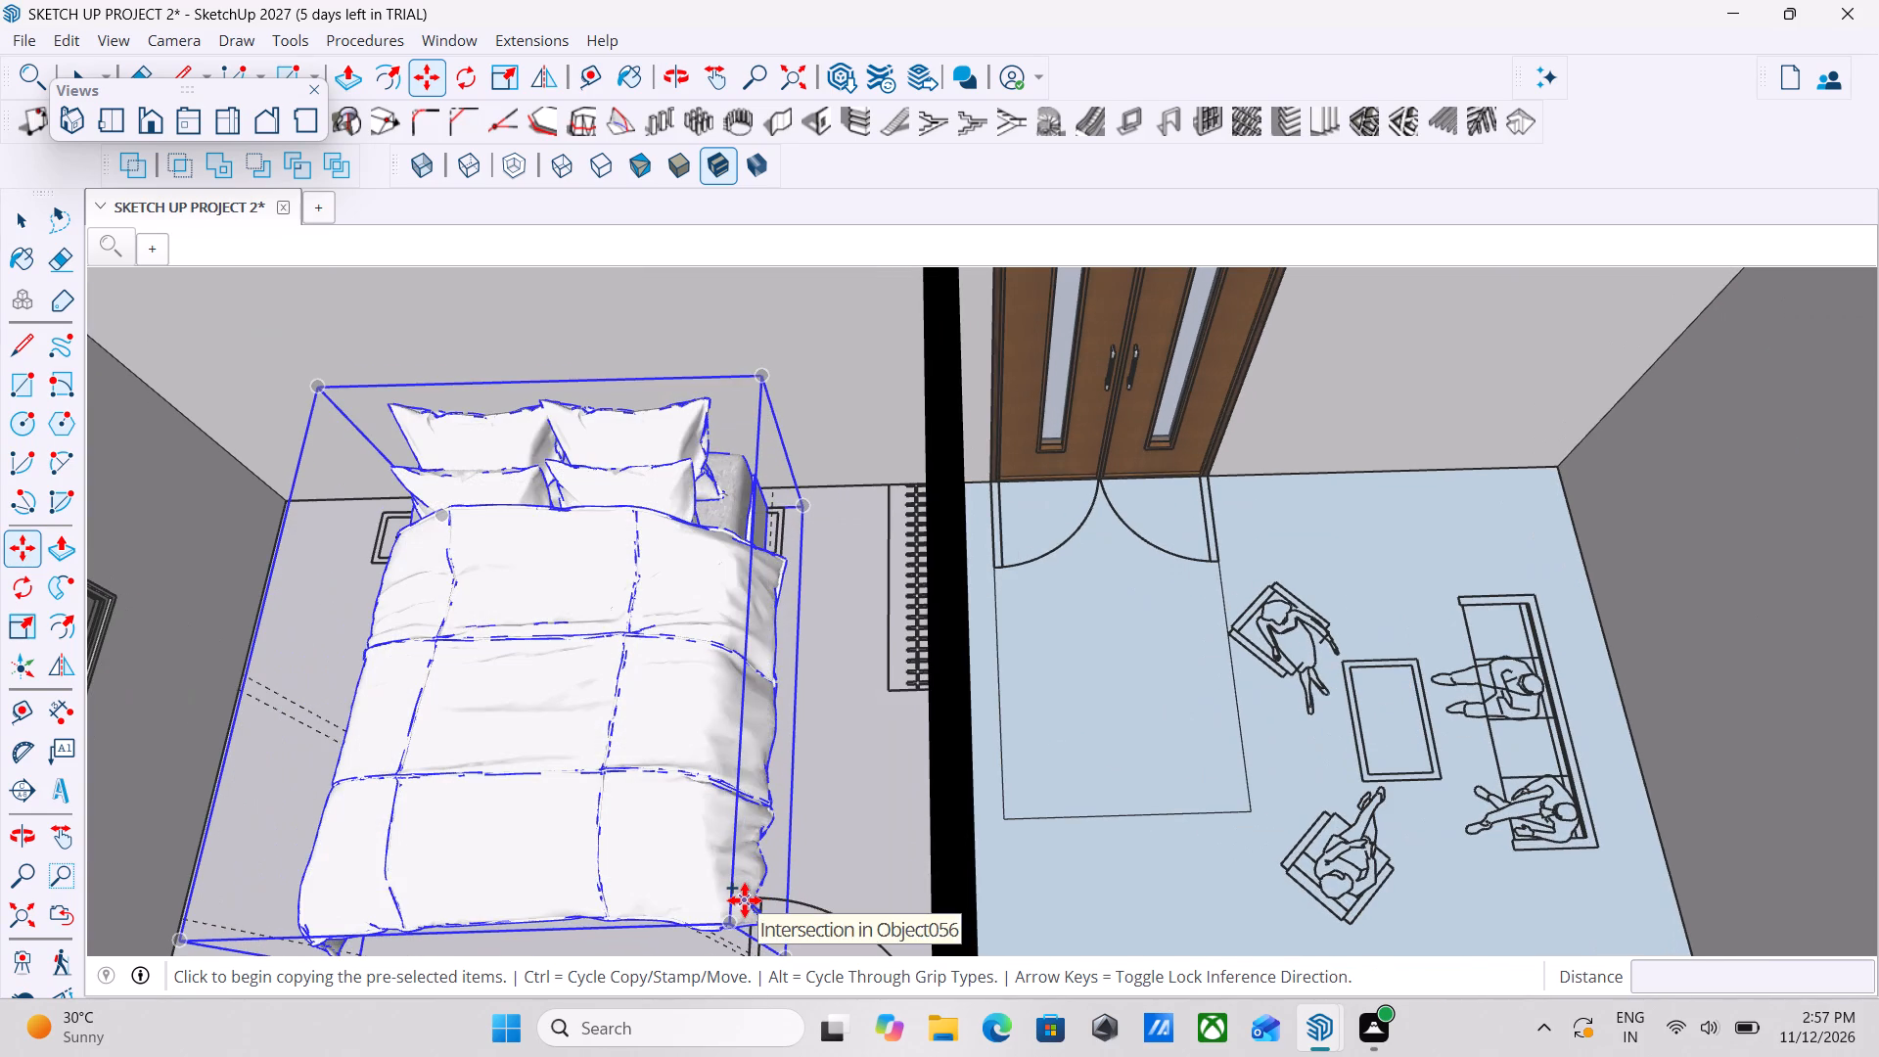
click(745, 900)
scroll(917, 740, down, 11)
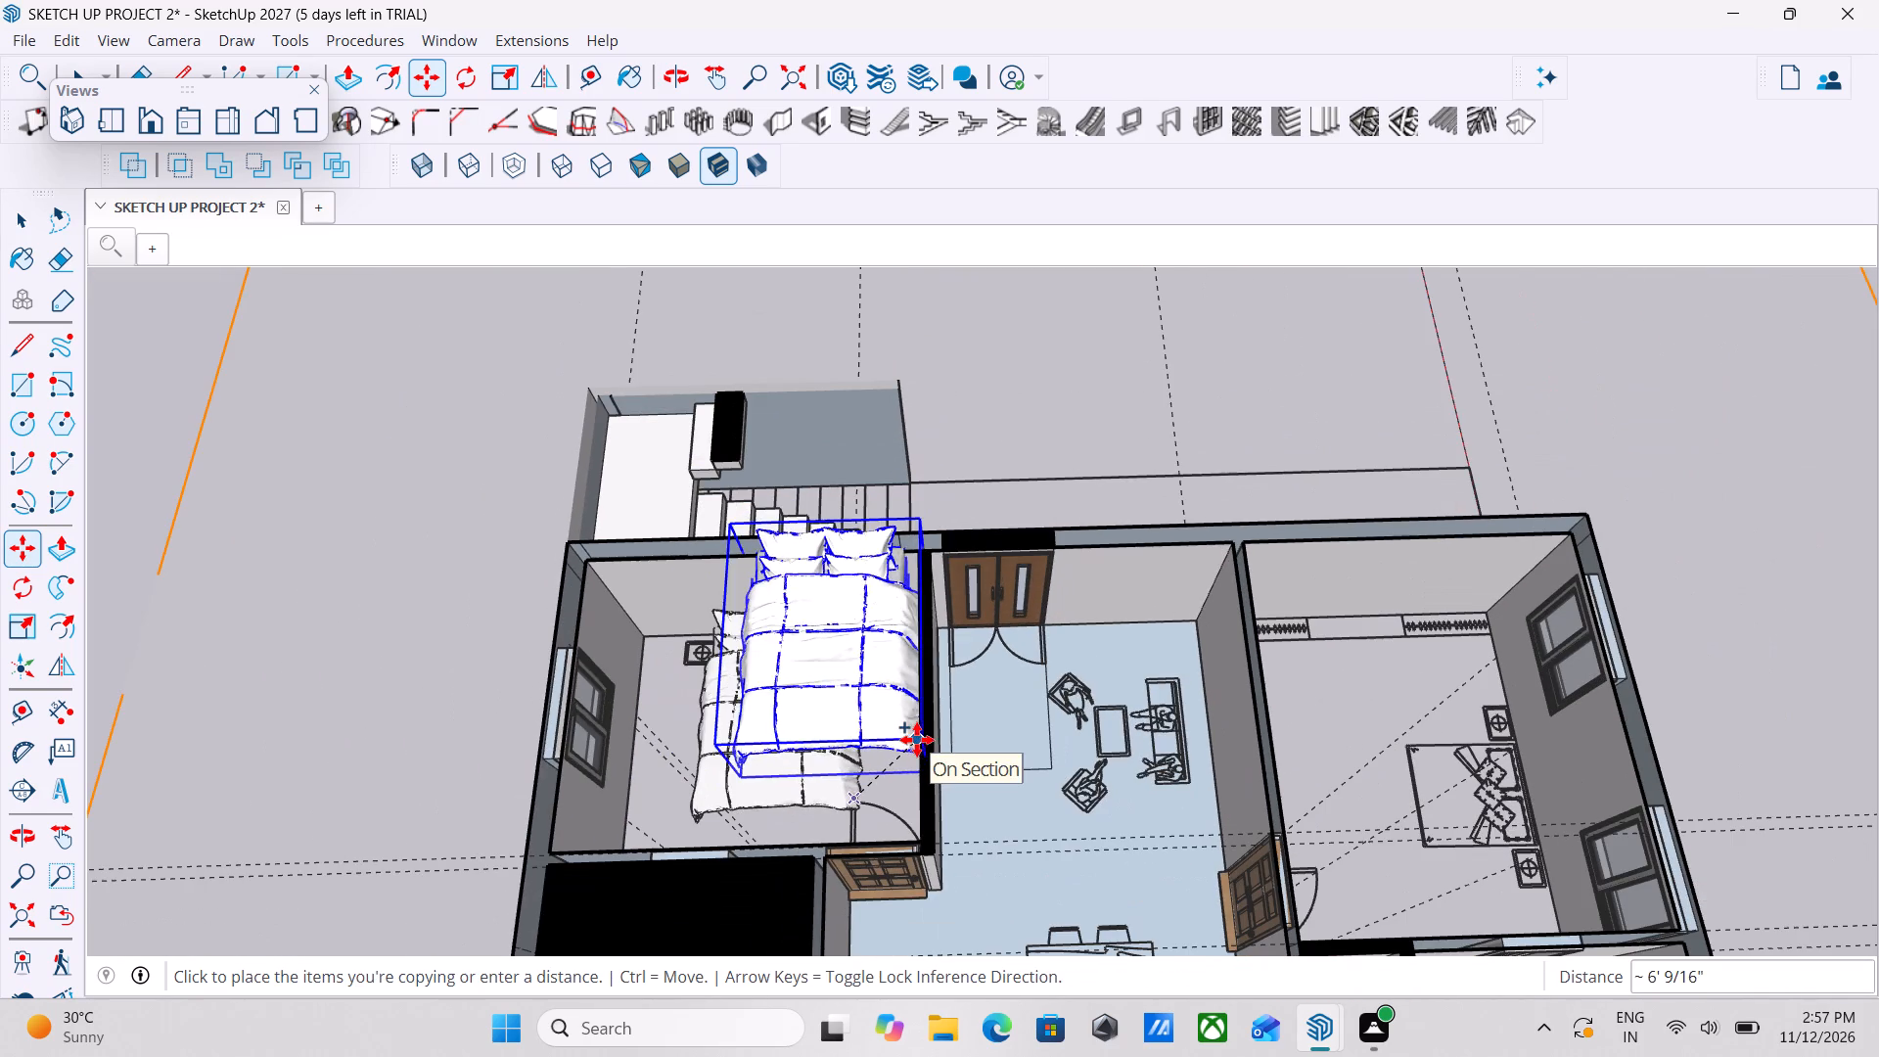
middle_drag(1203, 702, 1180, 691)
shift+middle_drag(1266, 722, 886, 557)
scroll(1046, 641, up, 3)
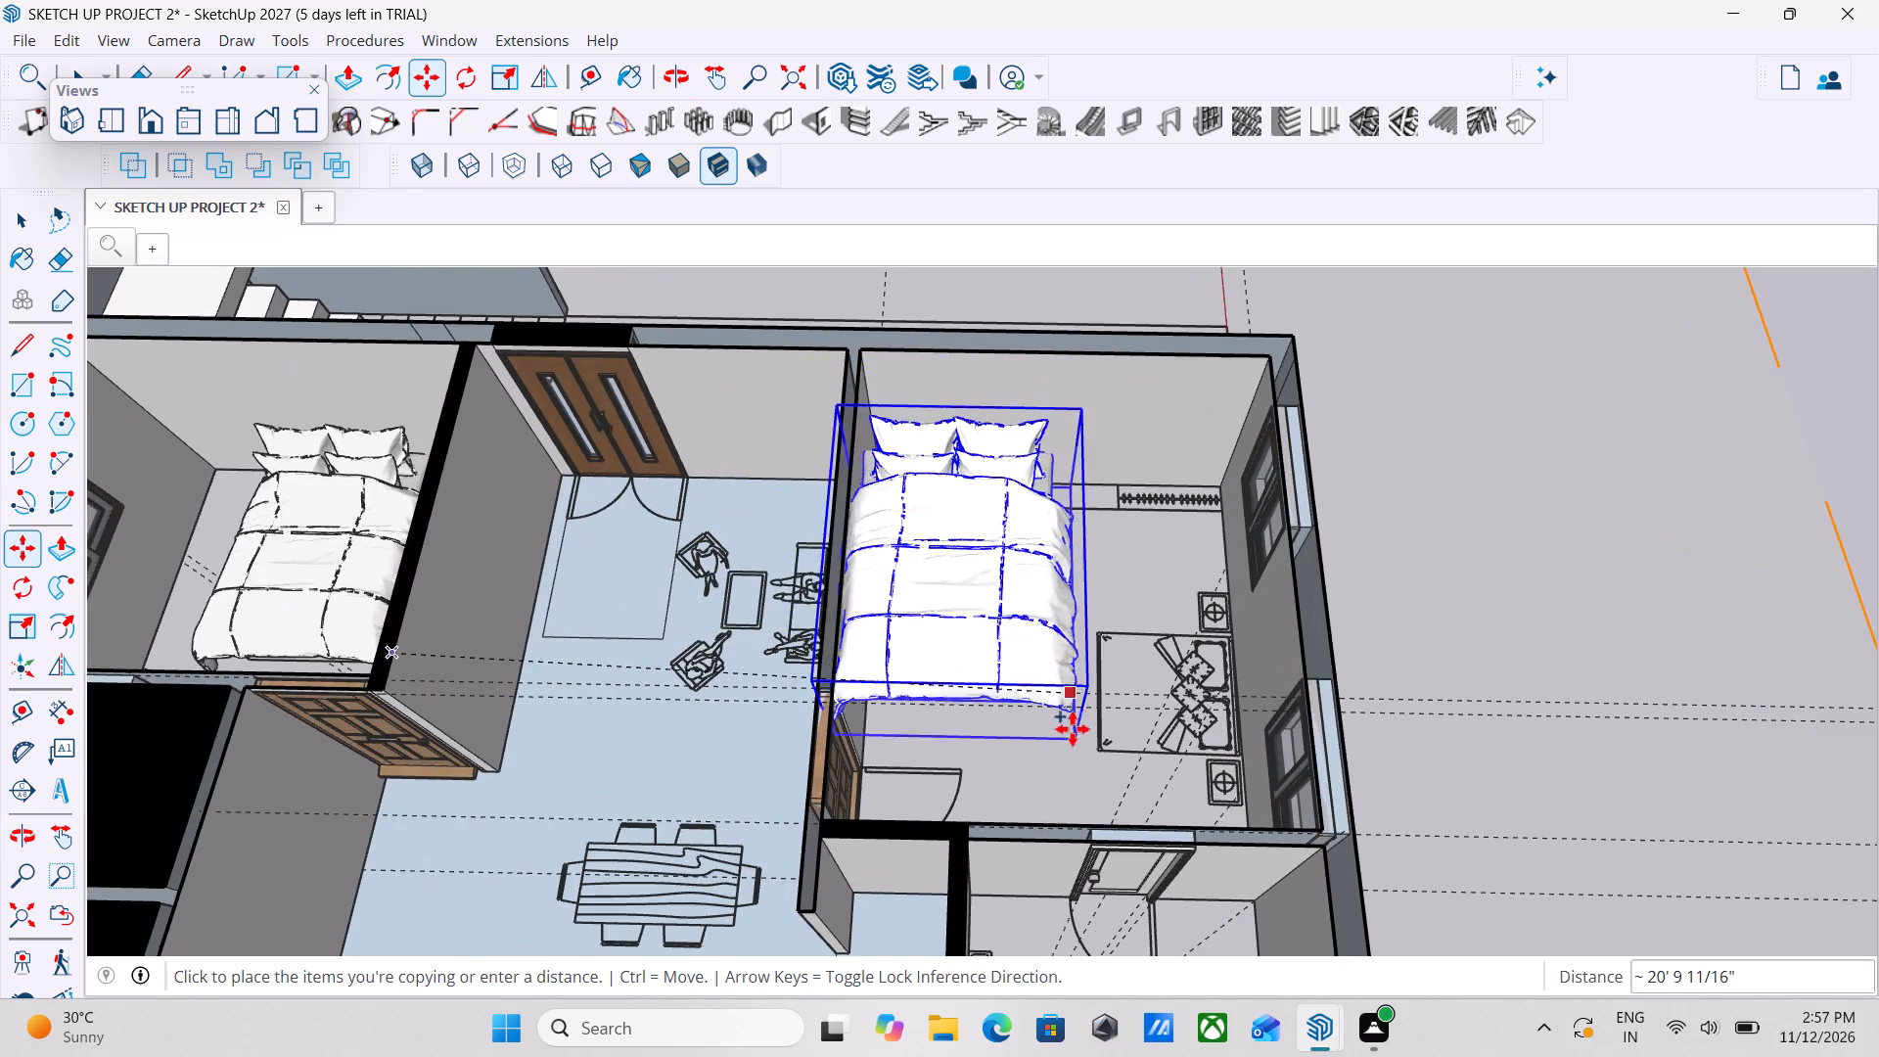
scroll(1073, 729, up, 7)
scroll(1042, 768, down, 2)
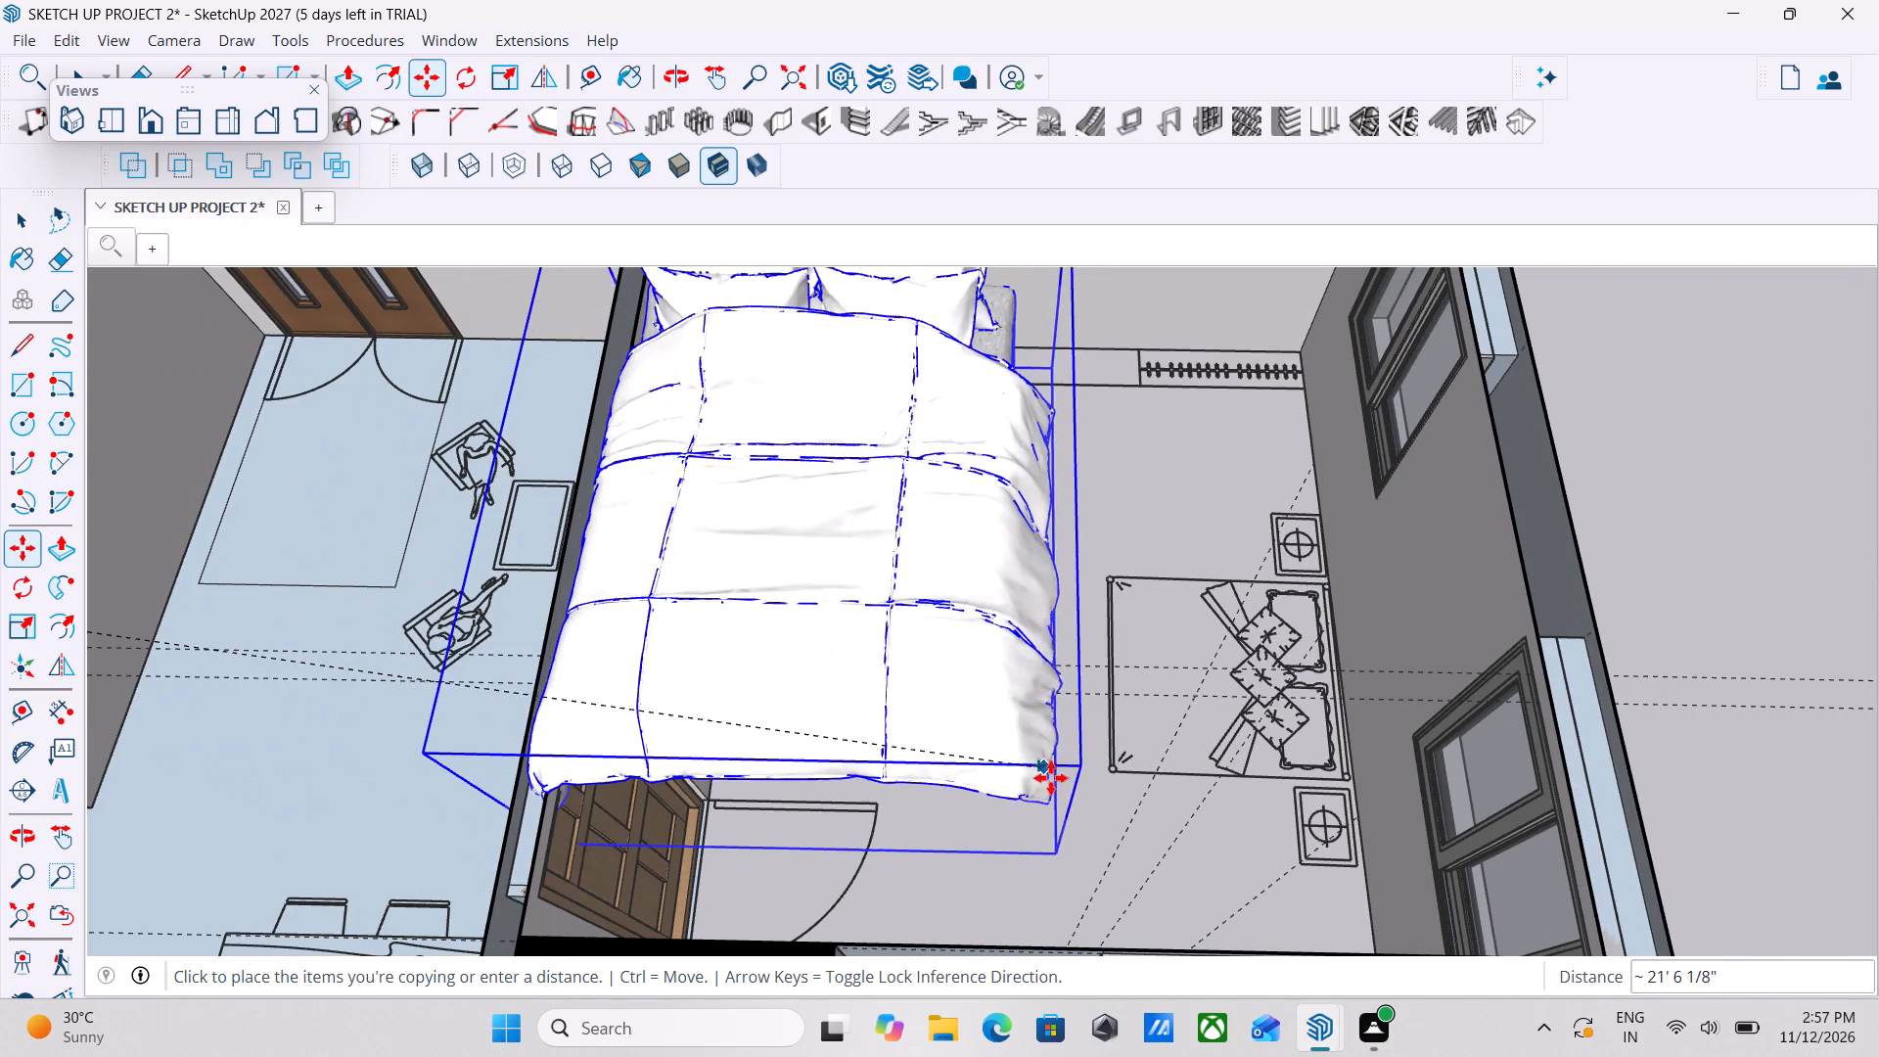
click(1051, 779)
key(Escape)
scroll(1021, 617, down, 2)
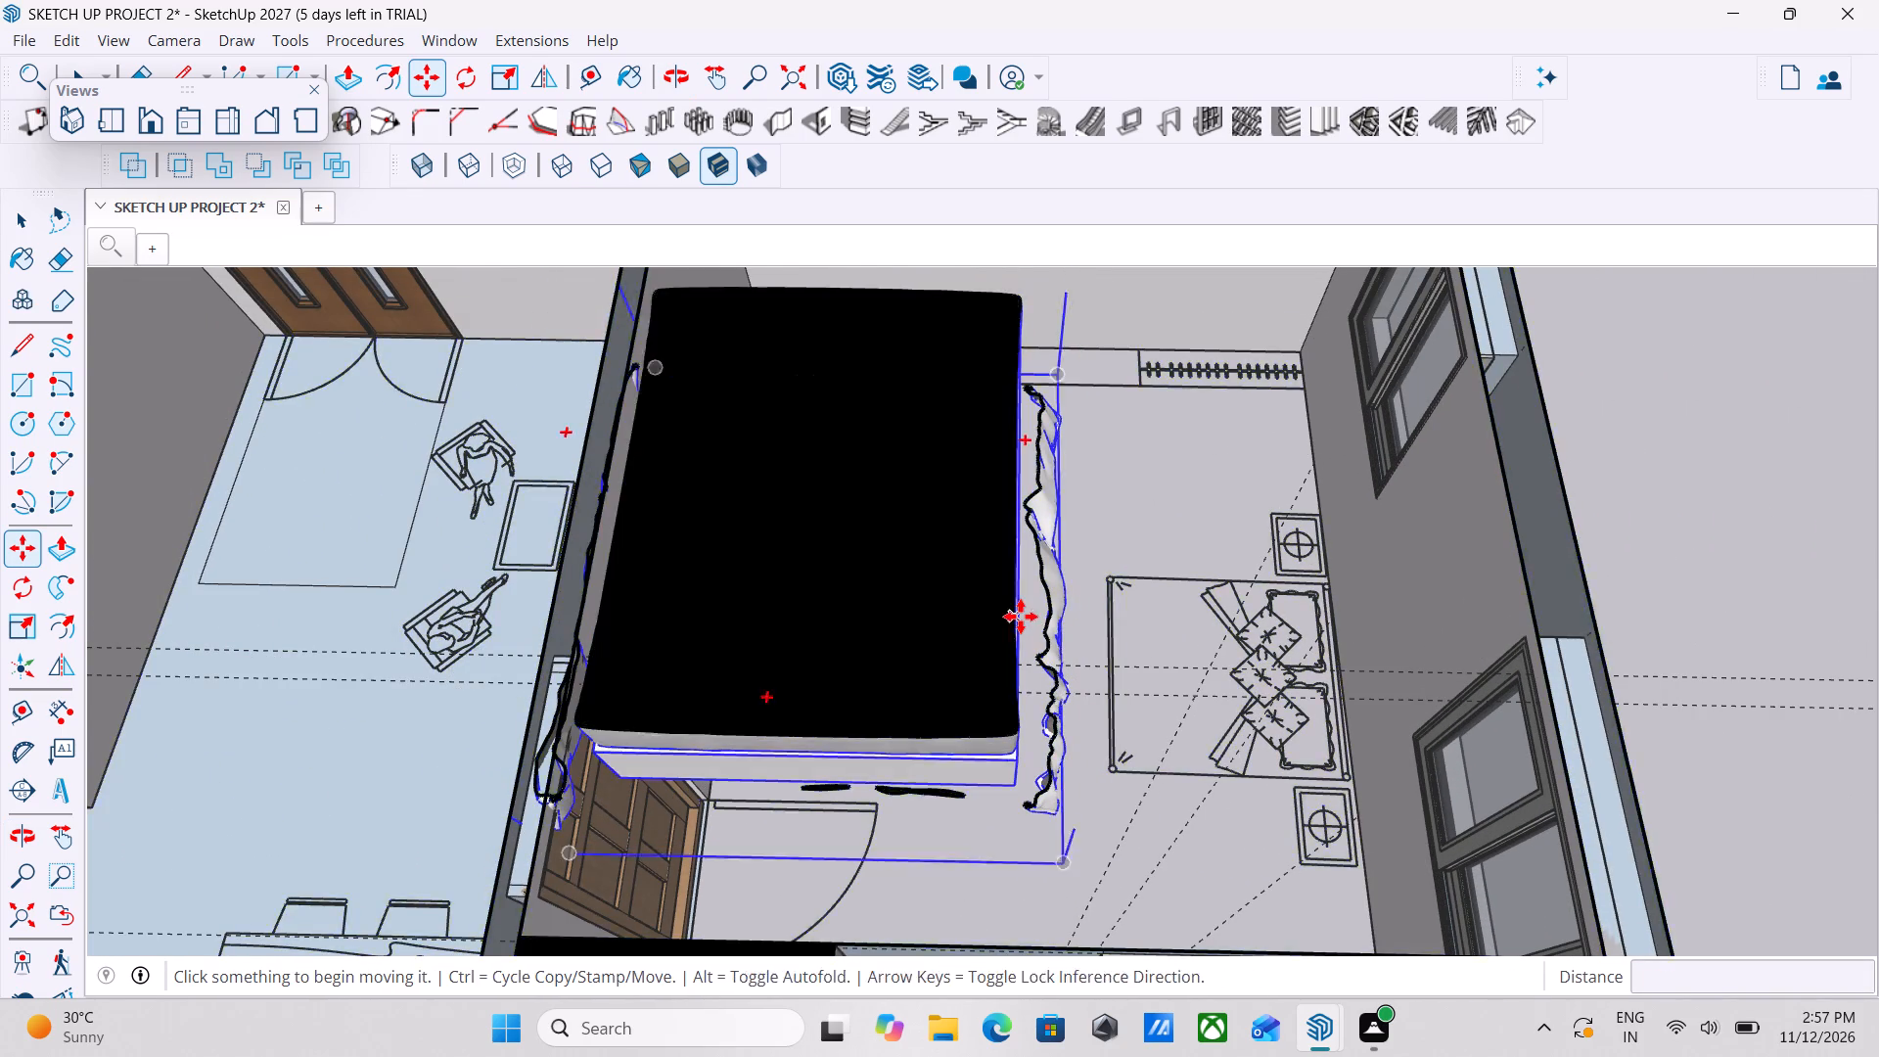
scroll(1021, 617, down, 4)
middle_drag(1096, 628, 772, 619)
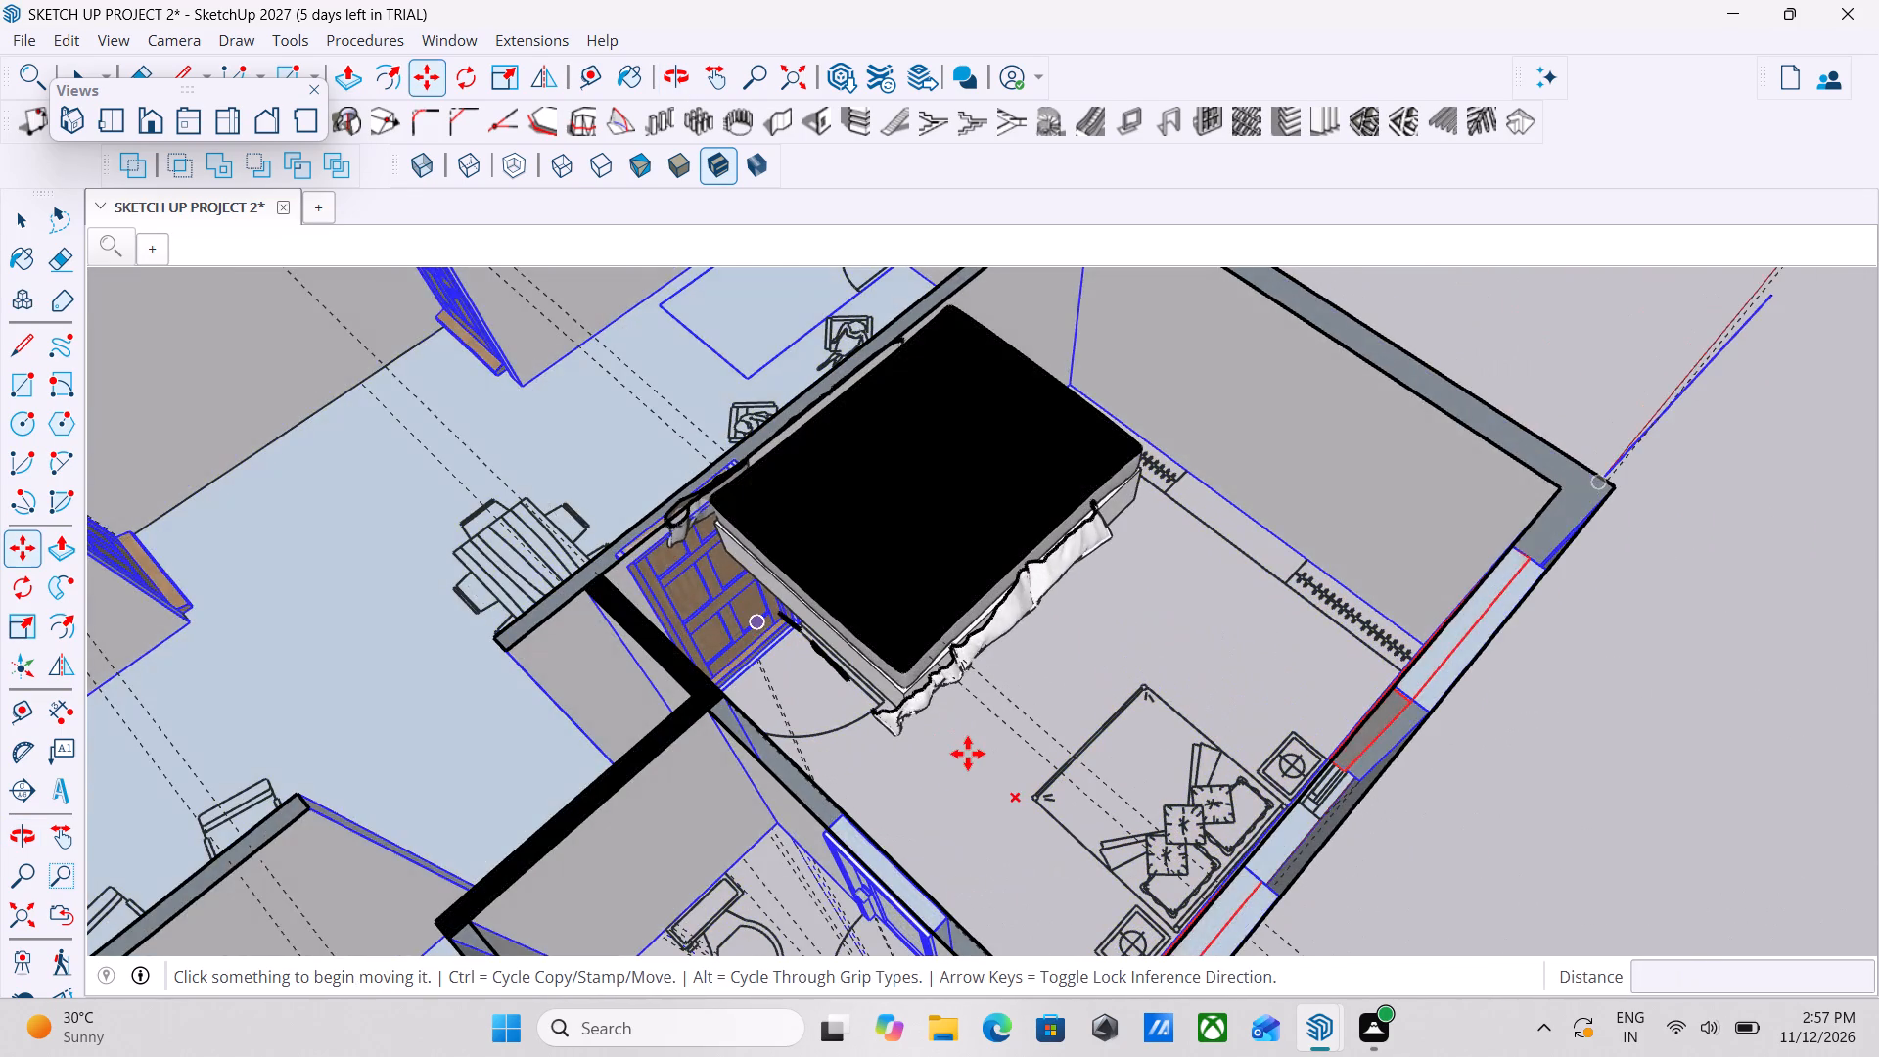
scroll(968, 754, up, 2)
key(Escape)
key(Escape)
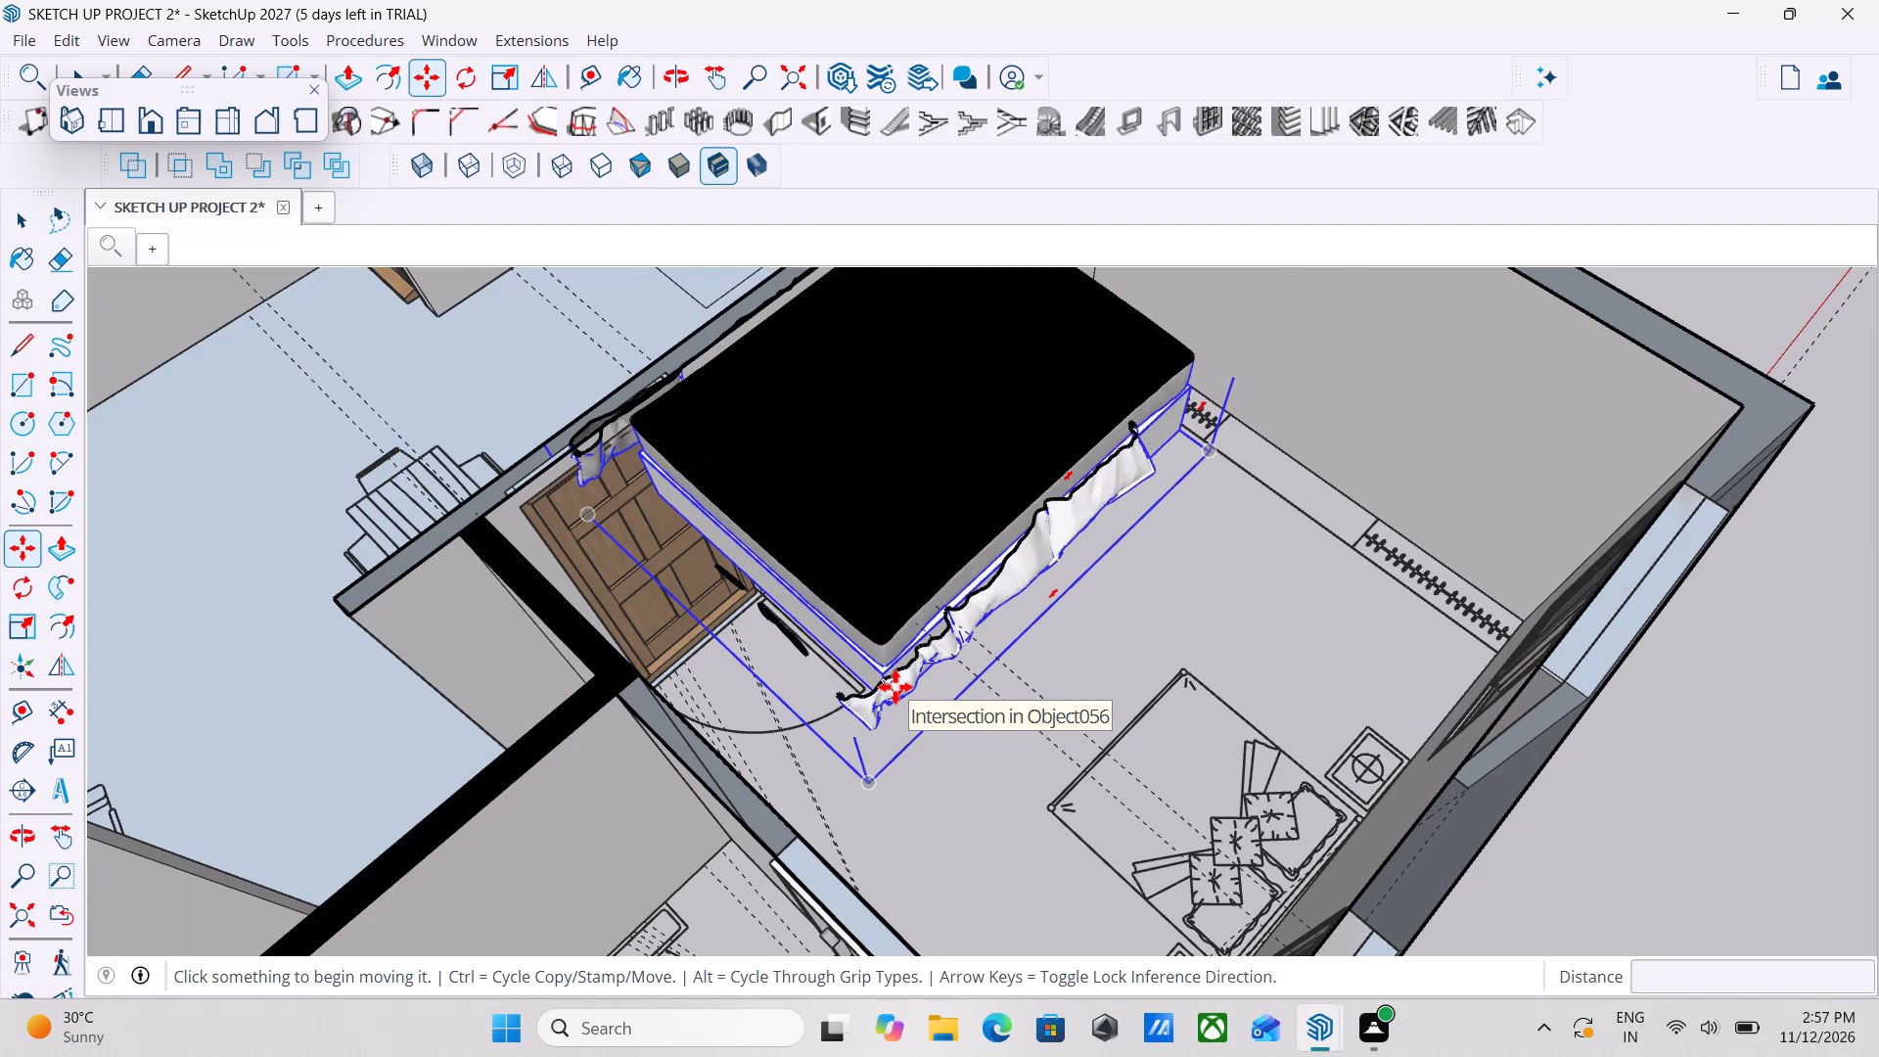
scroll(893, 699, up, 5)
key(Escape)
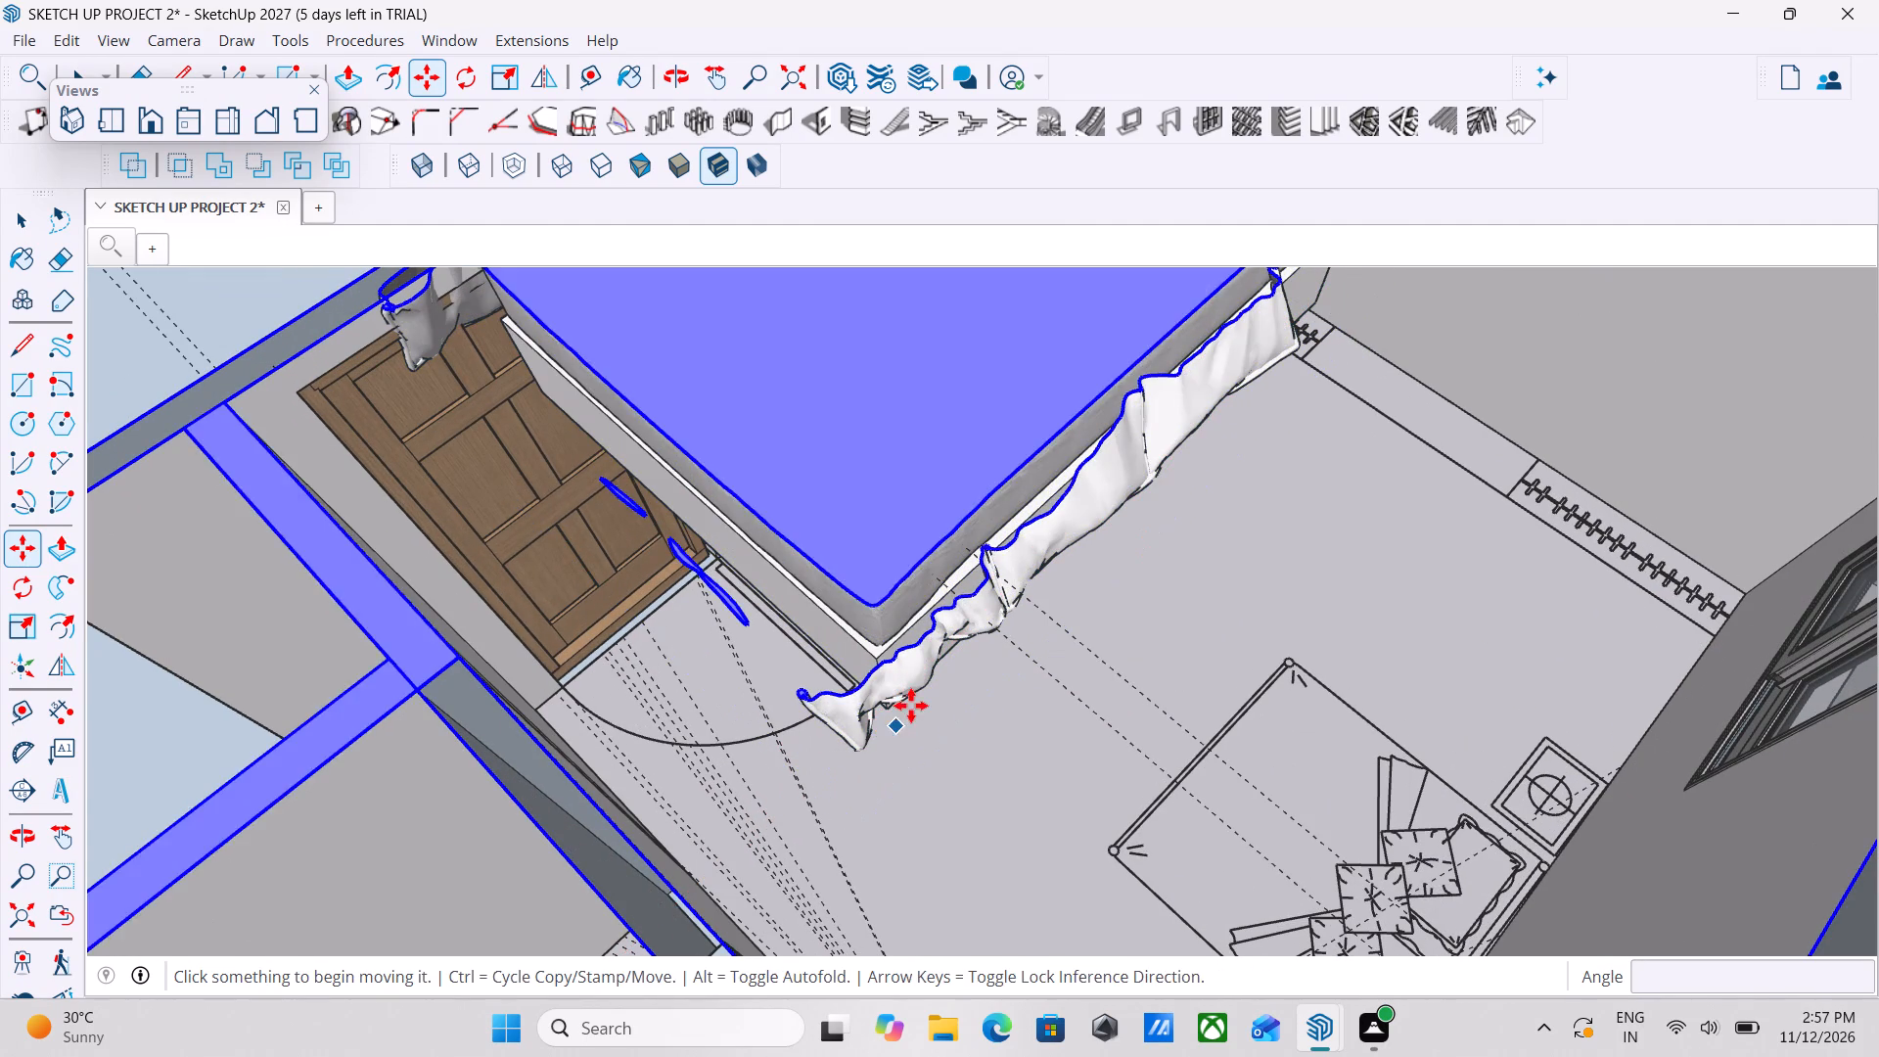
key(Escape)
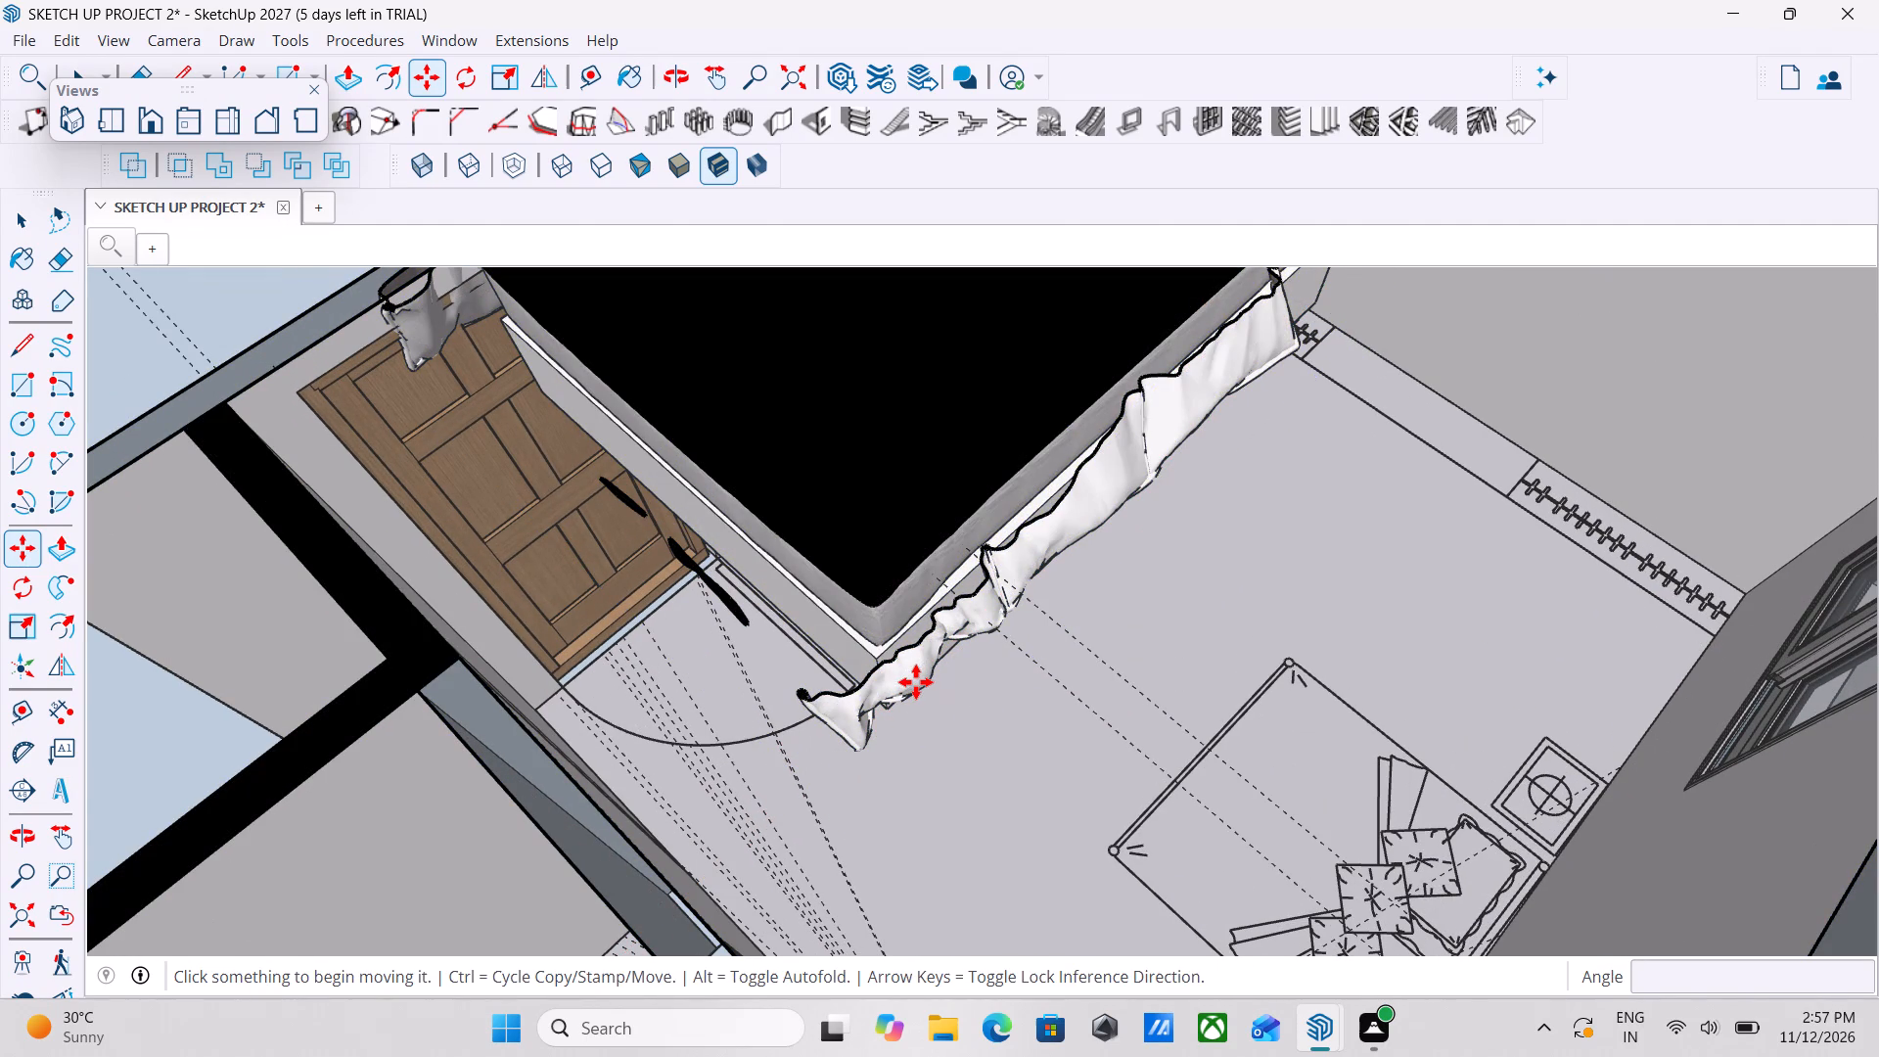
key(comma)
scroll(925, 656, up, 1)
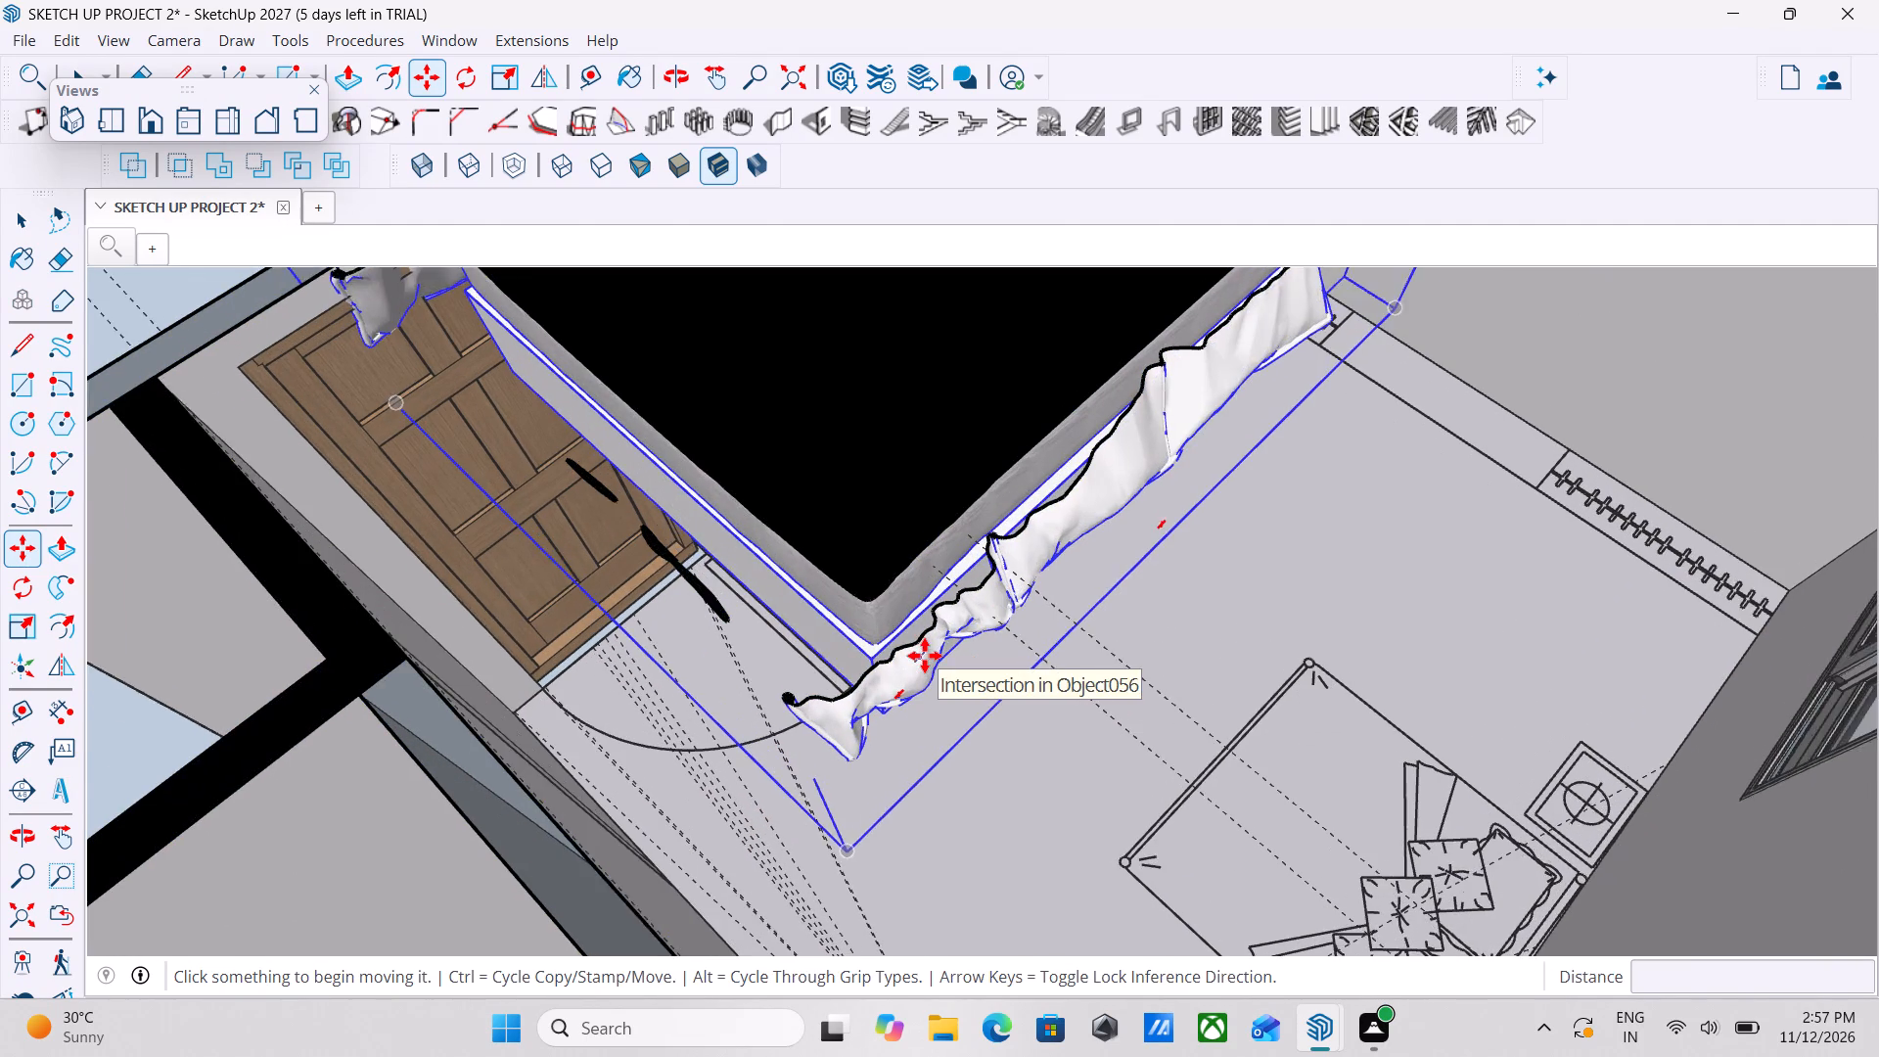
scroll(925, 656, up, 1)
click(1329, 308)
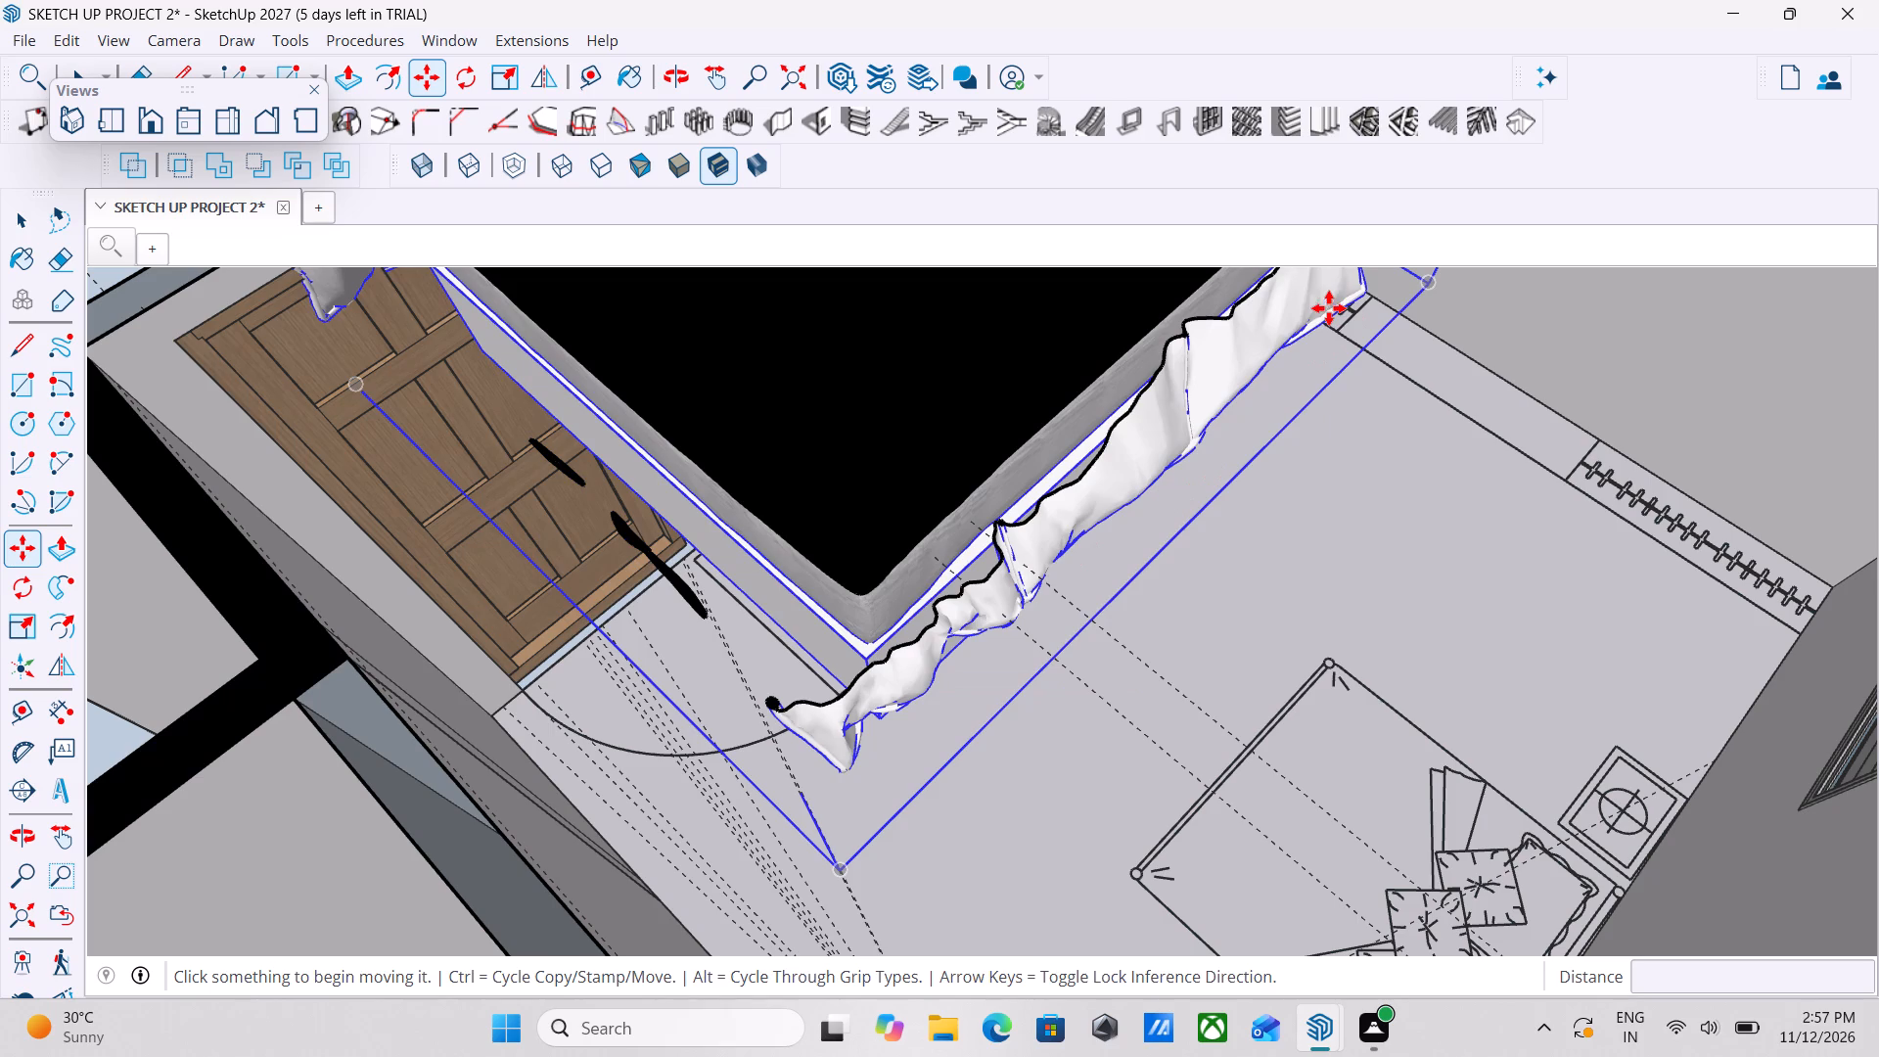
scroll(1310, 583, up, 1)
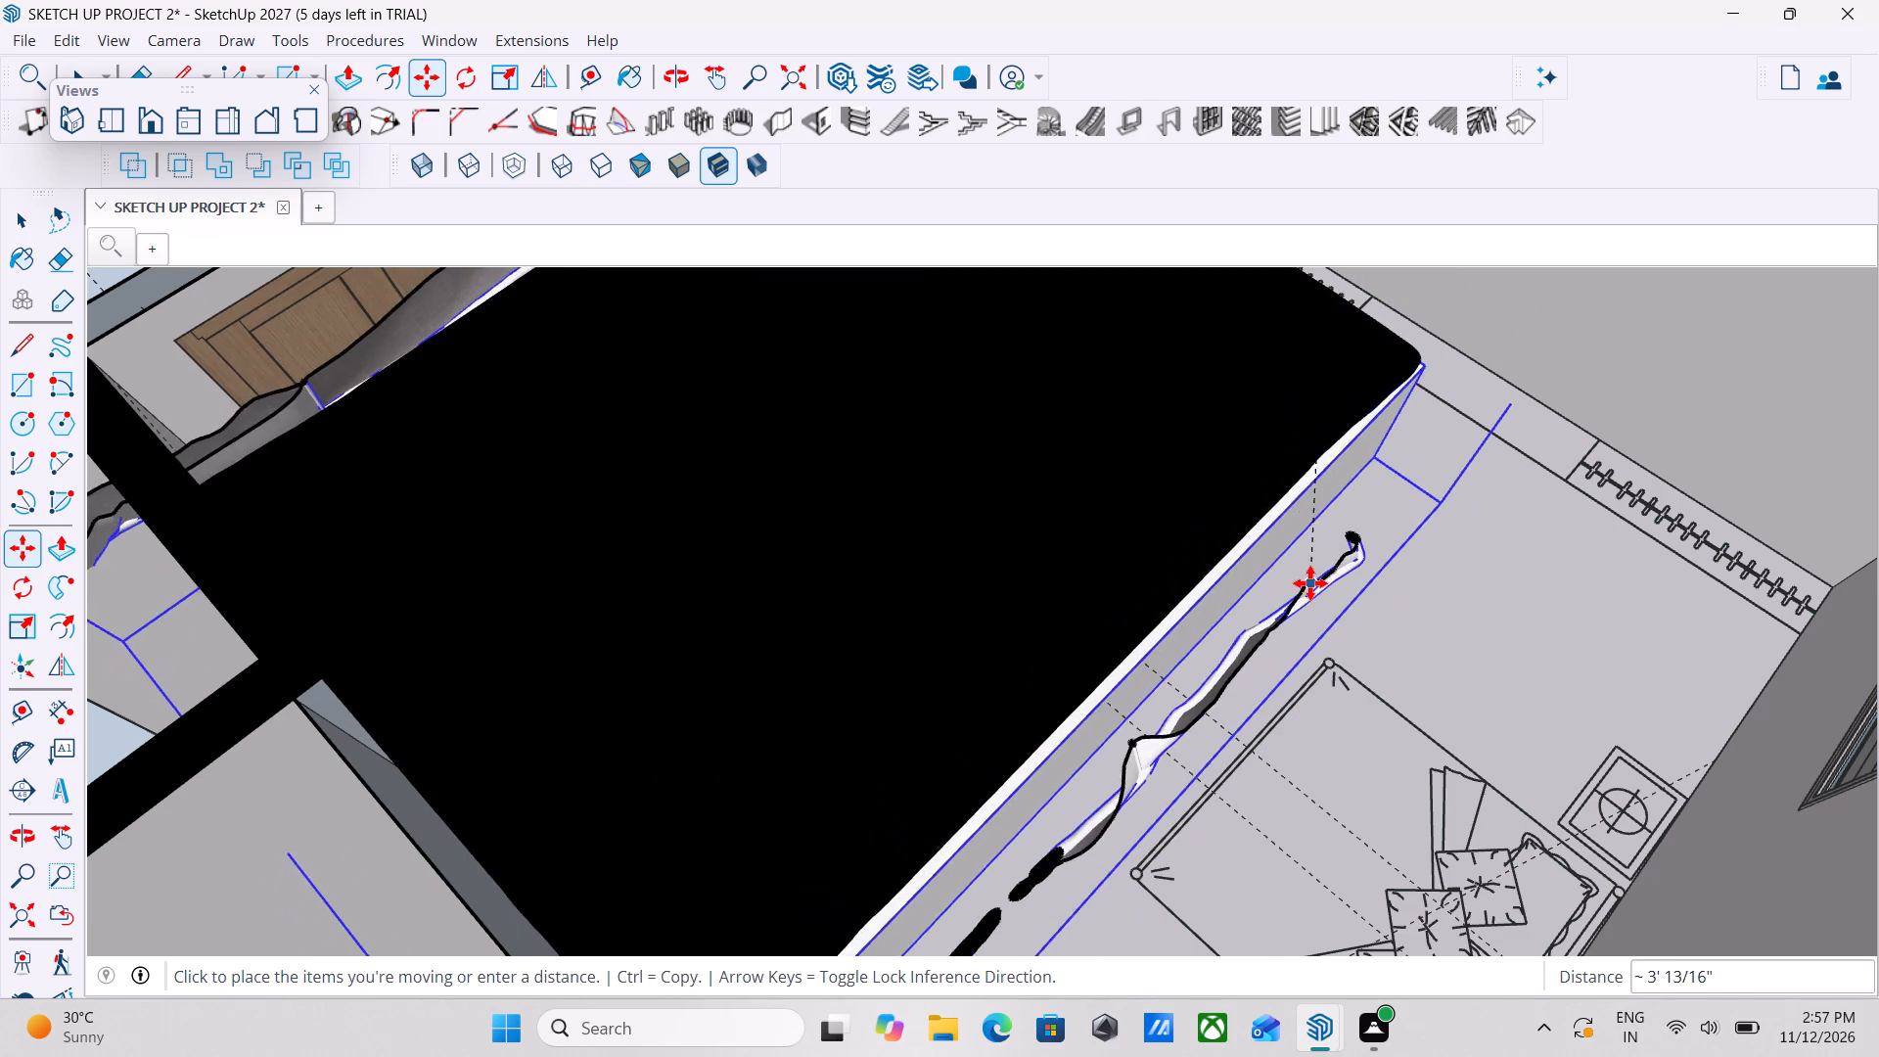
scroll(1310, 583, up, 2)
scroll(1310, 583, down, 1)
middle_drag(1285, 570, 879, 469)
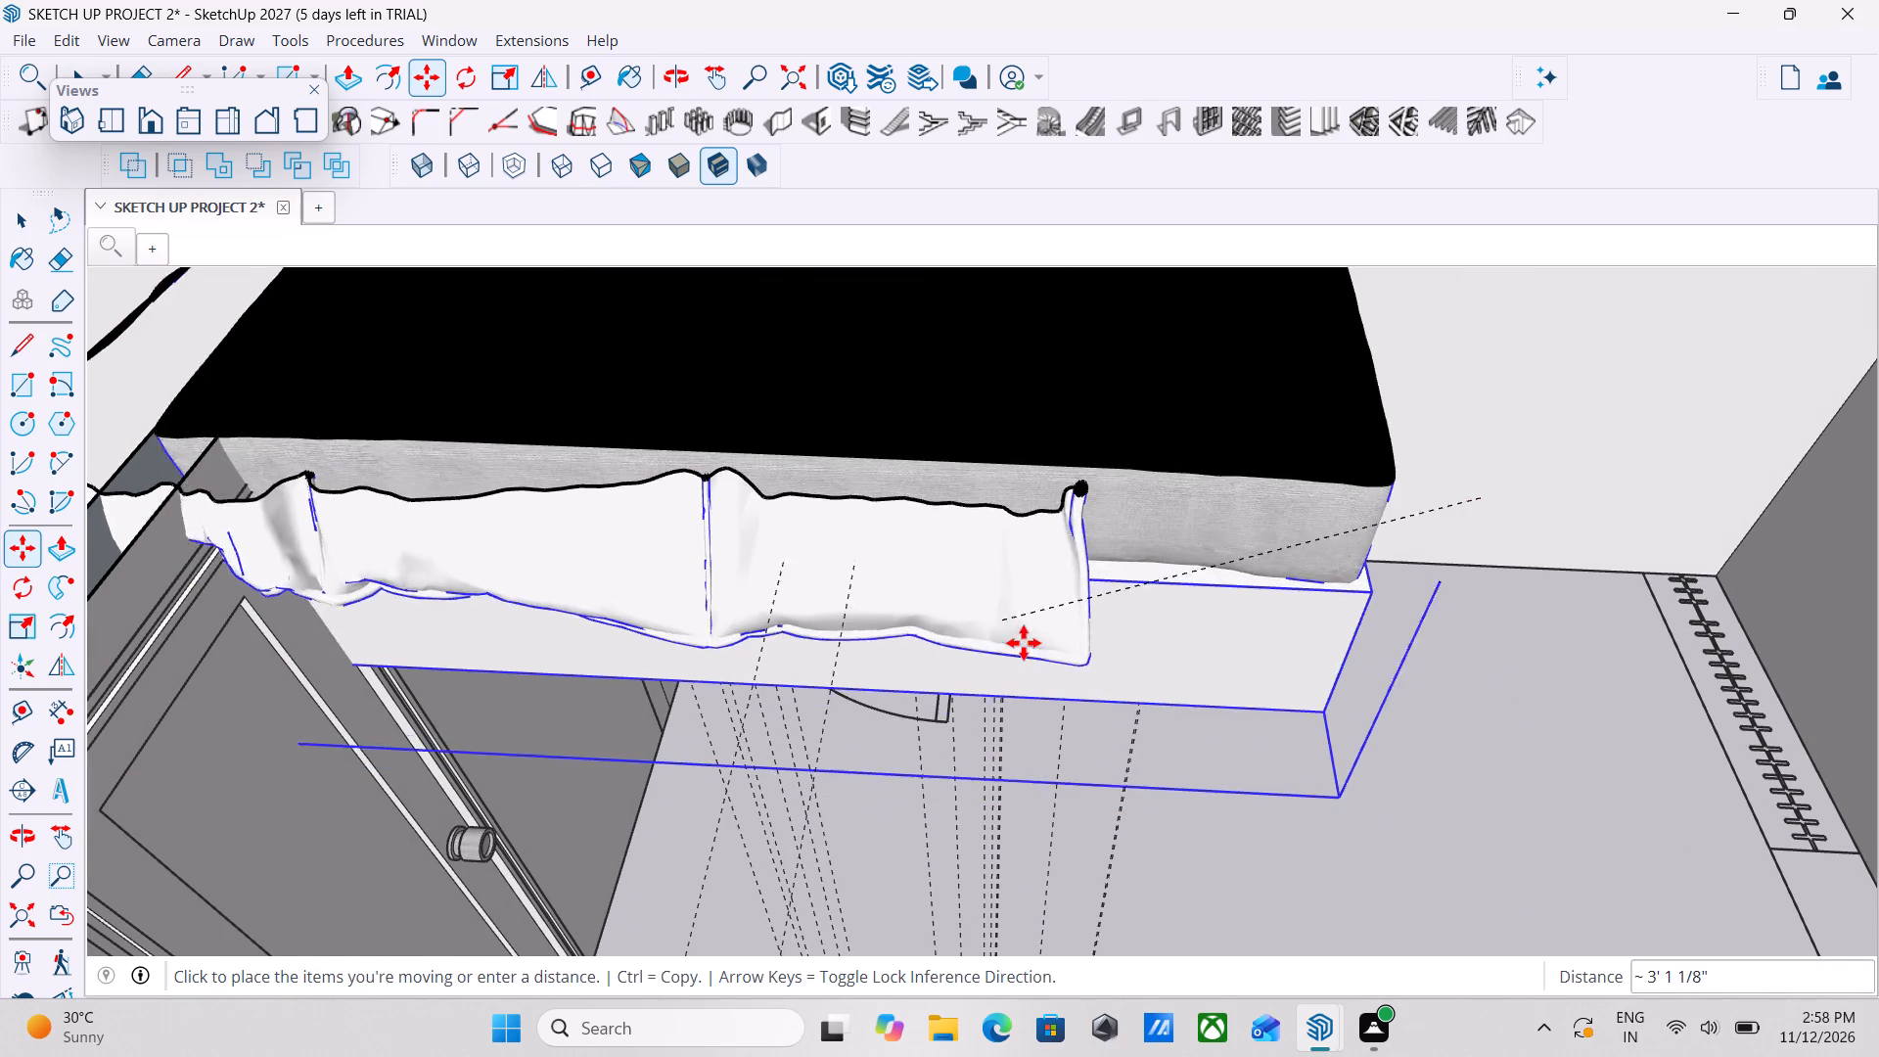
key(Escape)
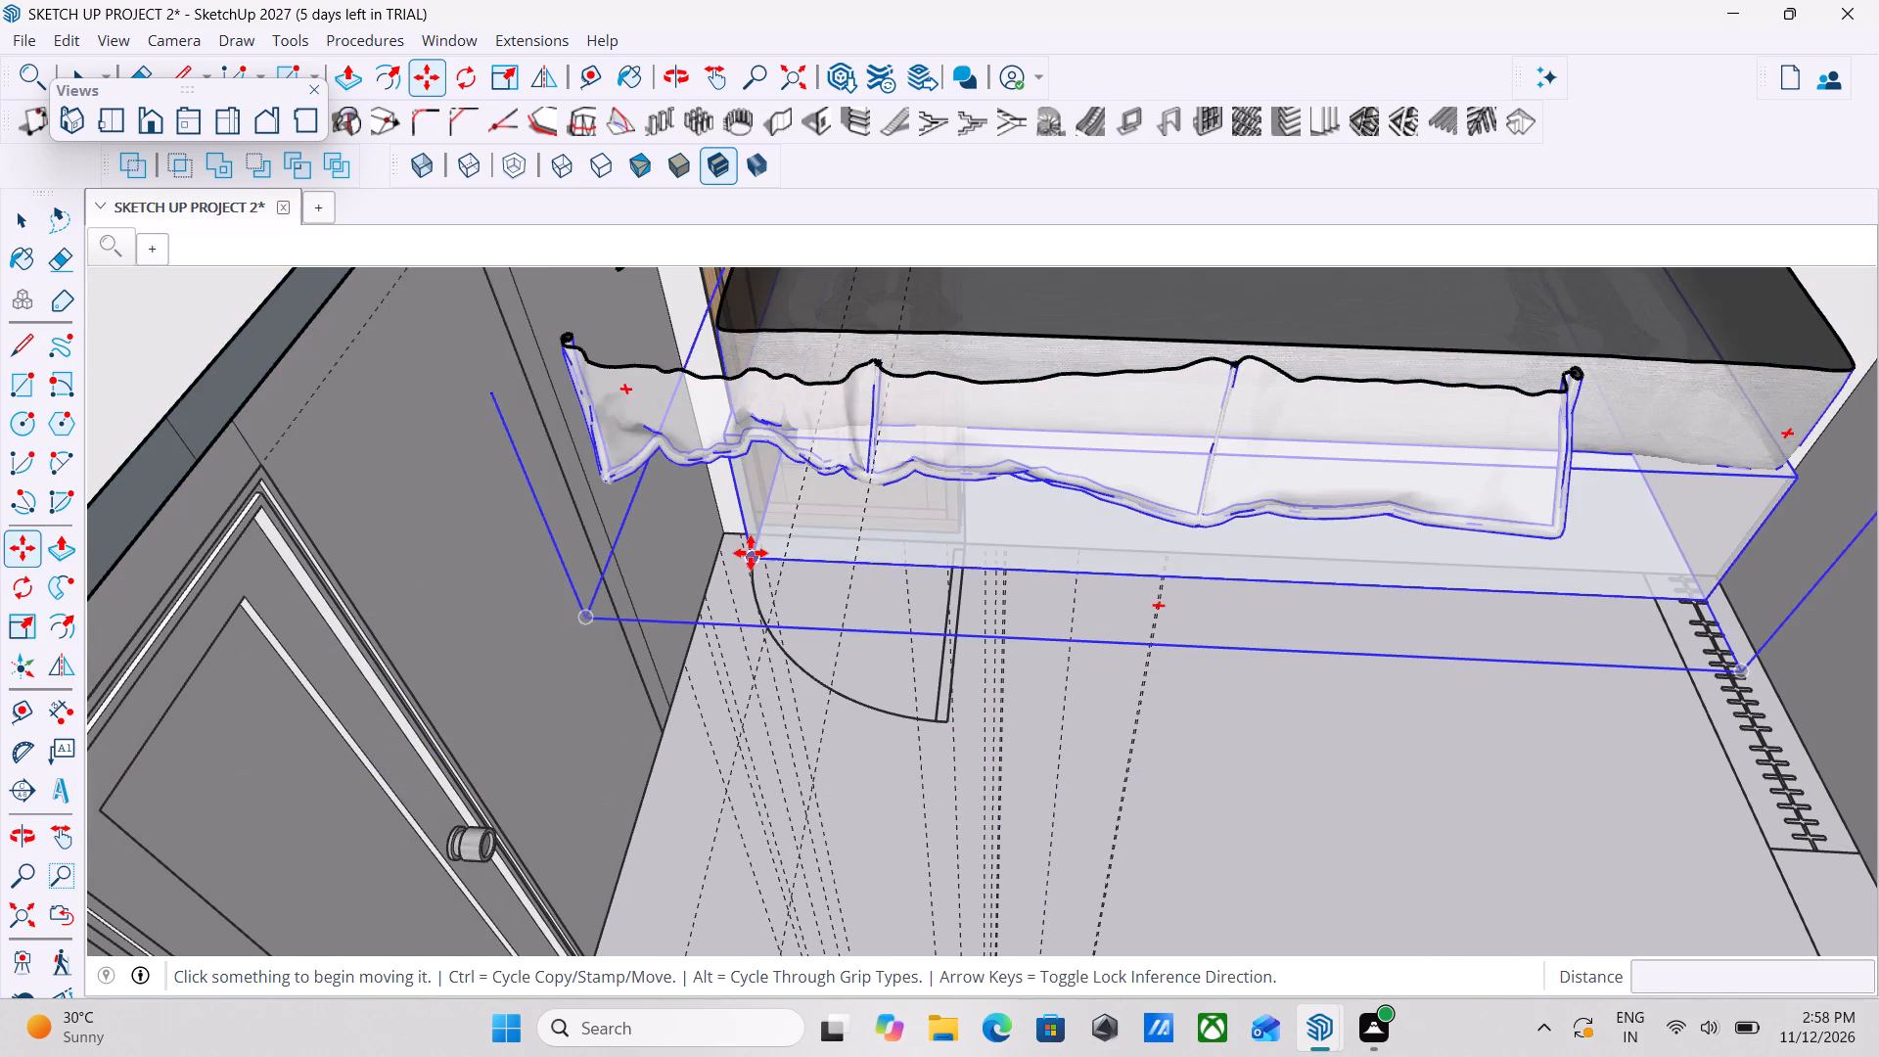
Move the bed copy by the foot corner of its base onto an endpoint of the d-bed-3 plan symbol in the second bedroom.
scroll(751, 553, up, 2)
click(751, 553)
scroll(767, 682, down, 2)
middle_drag(758, 676, 407, 458)
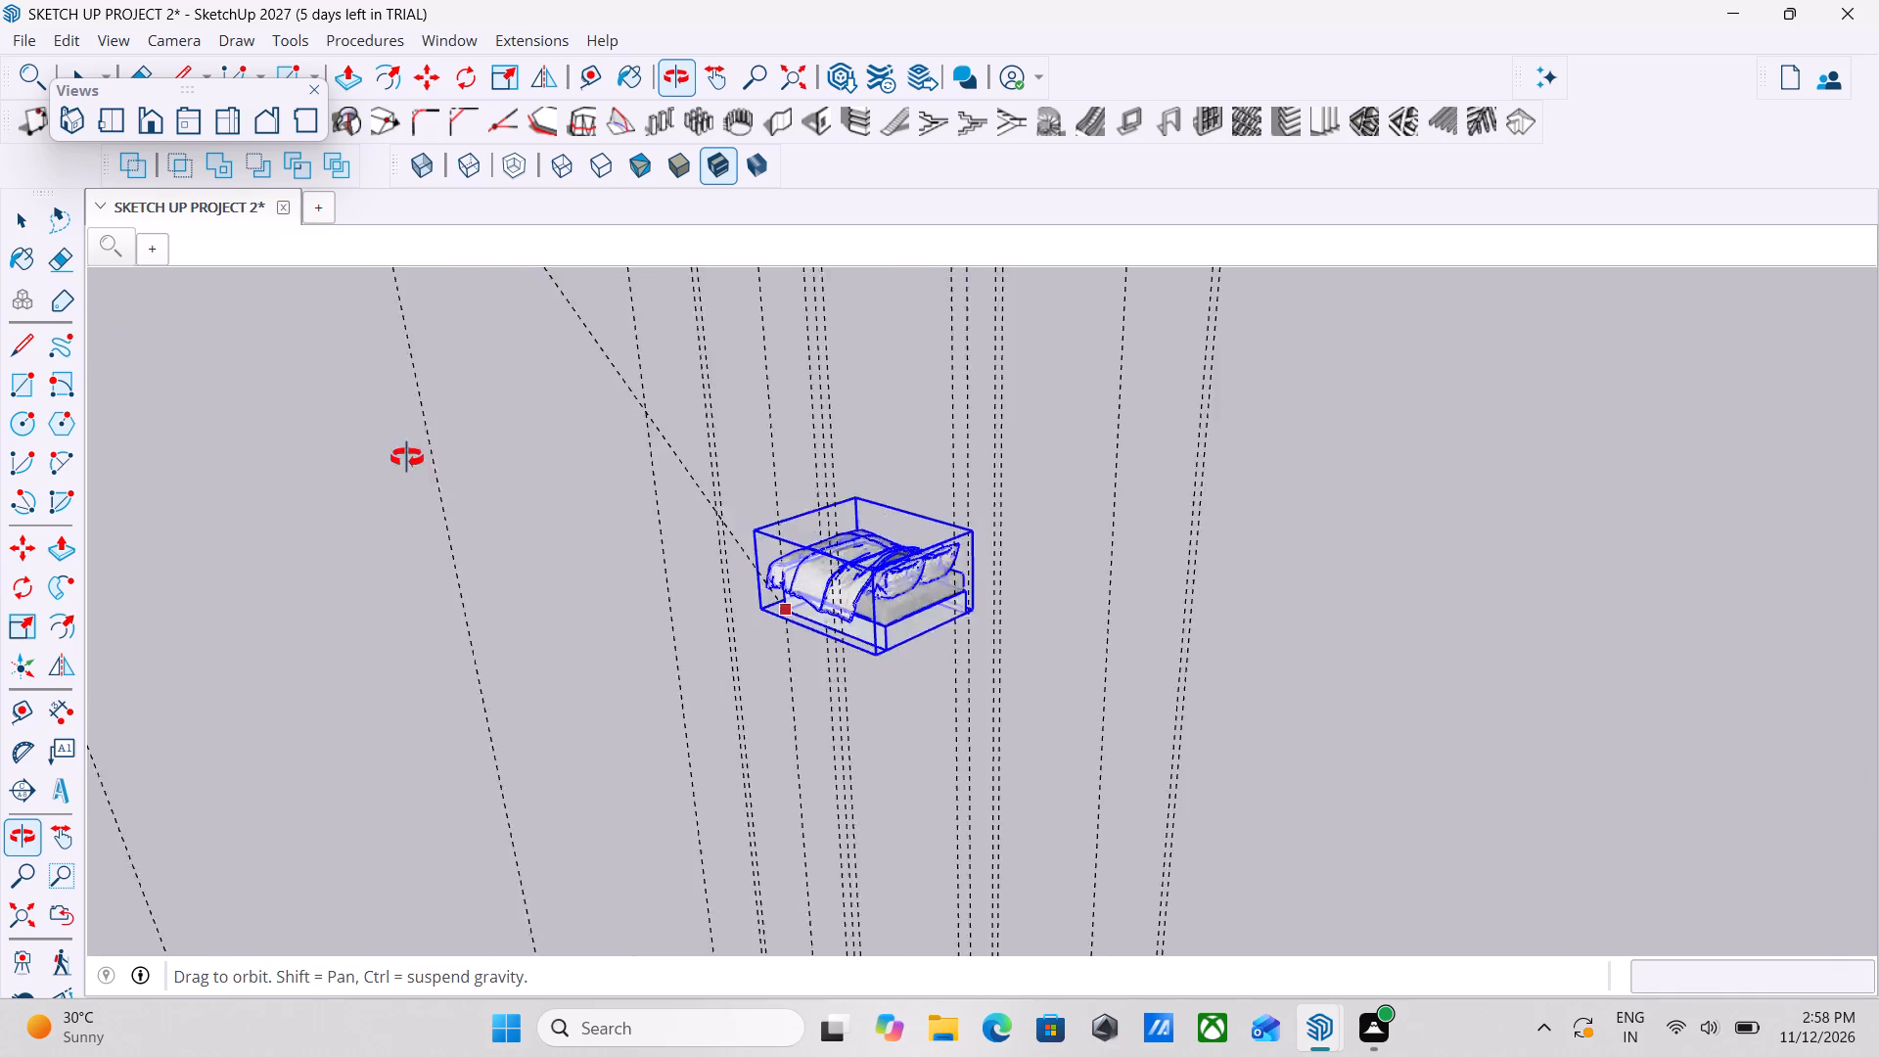
middle_drag(407, 458, 392, 450)
scroll(392, 450, up, 1)
scroll(675, 517, down, 20)
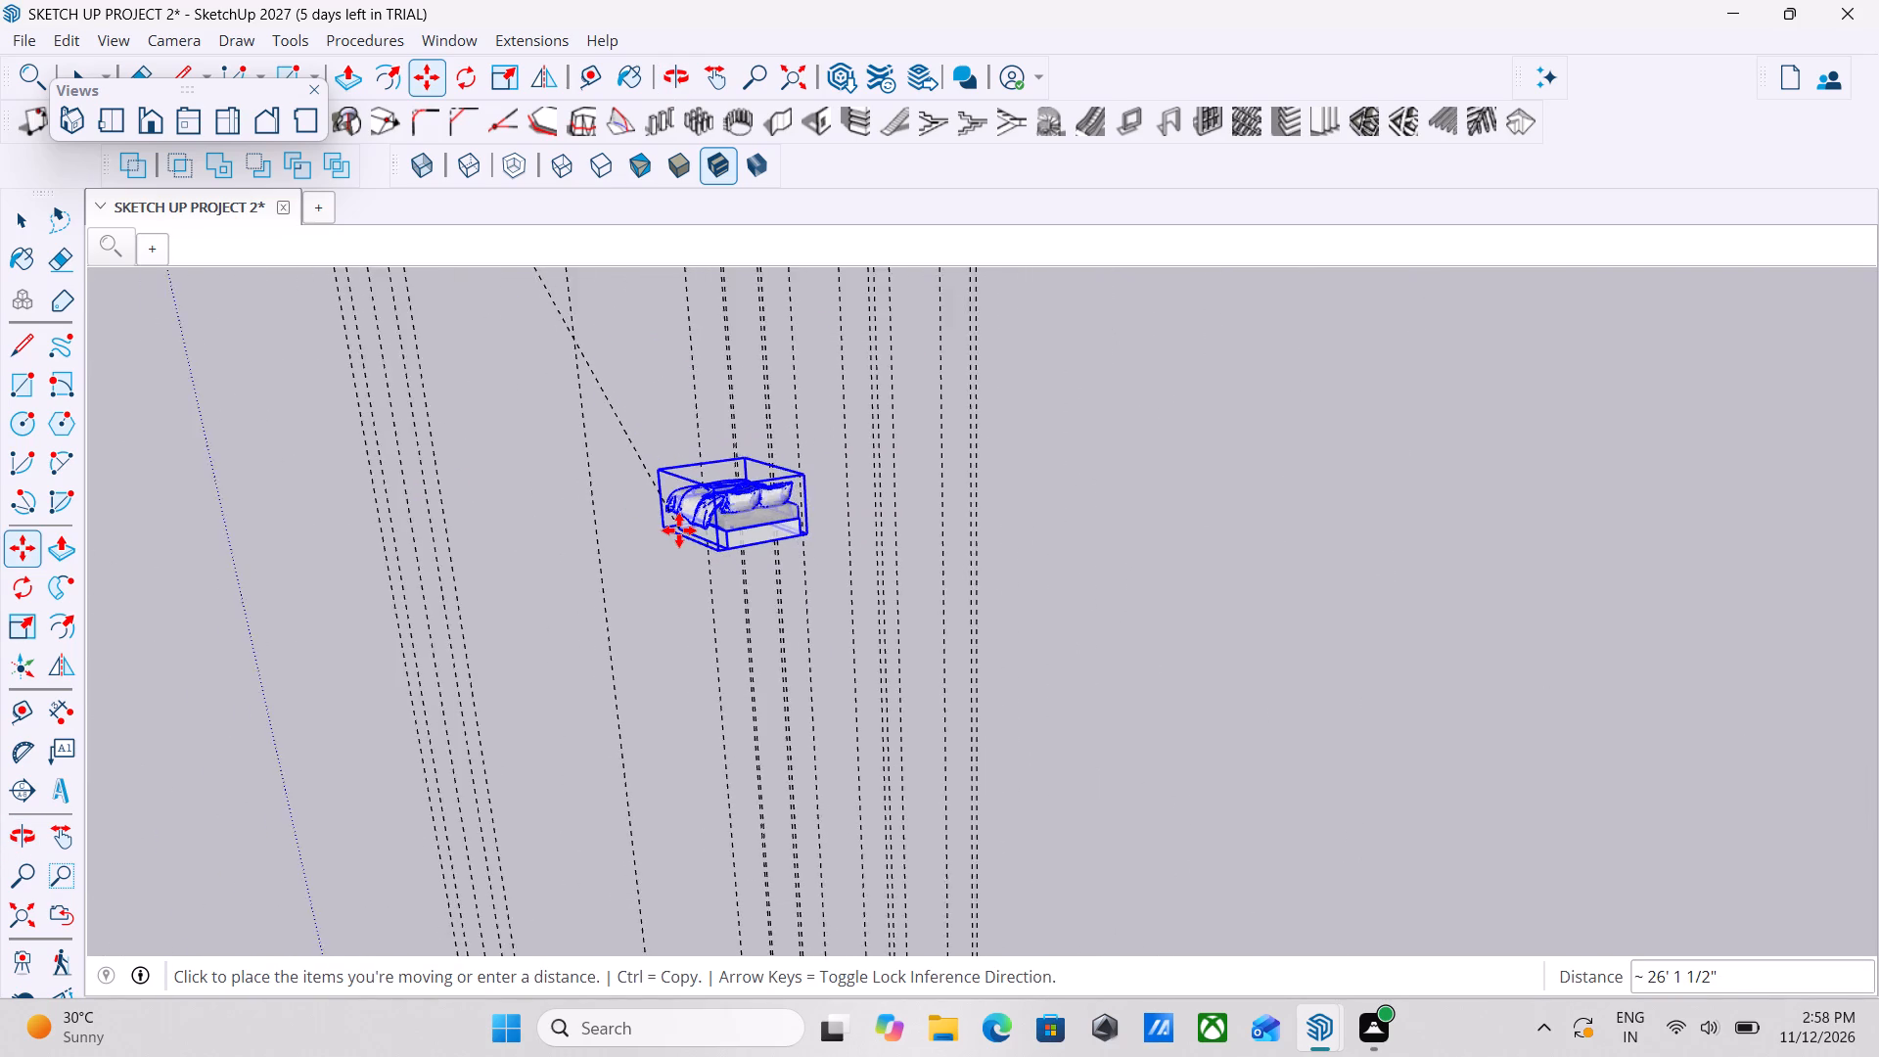
scroll(679, 530, down, 8)
middle_drag(669, 461, 918, 624)
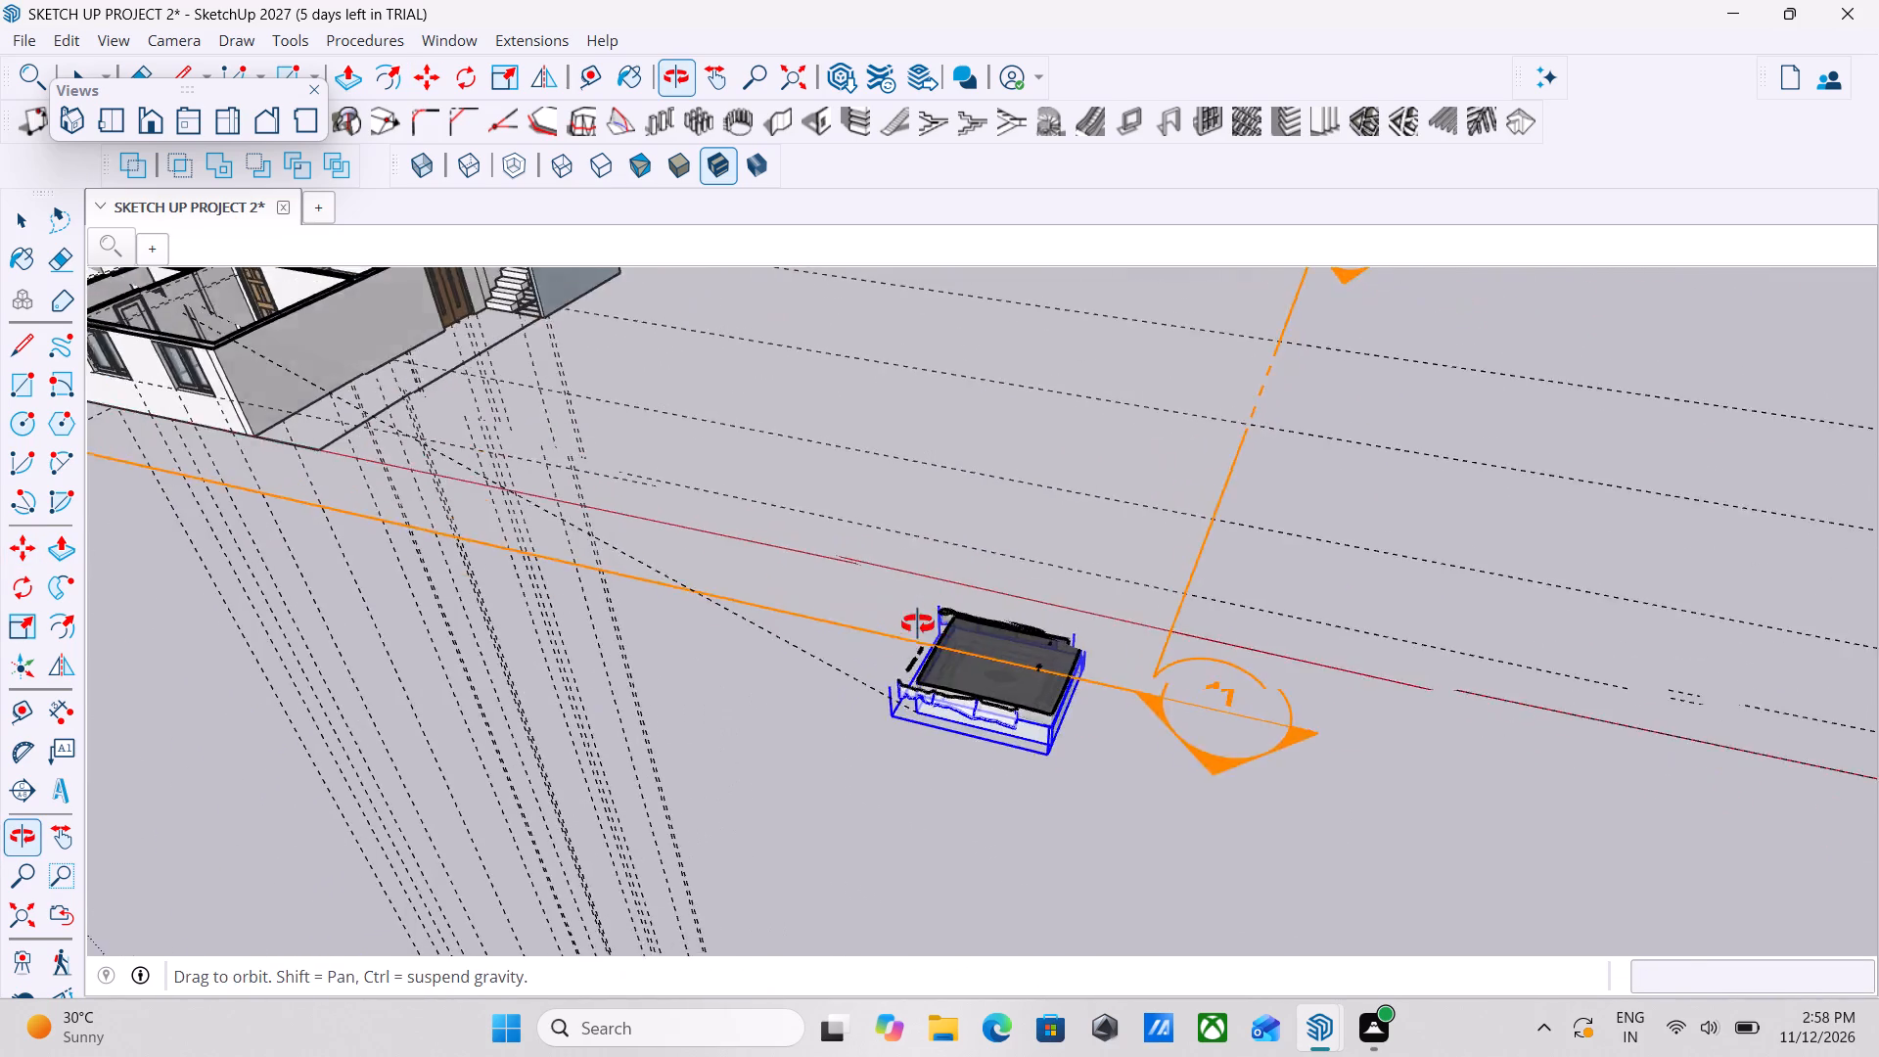
middle_drag(918, 624, 939, 631)
scroll(939, 631, up, 1)
scroll(878, 604, down, 6)
middle_drag(726, 604, 1004, 614)
scroll(980, 616, down, 4)
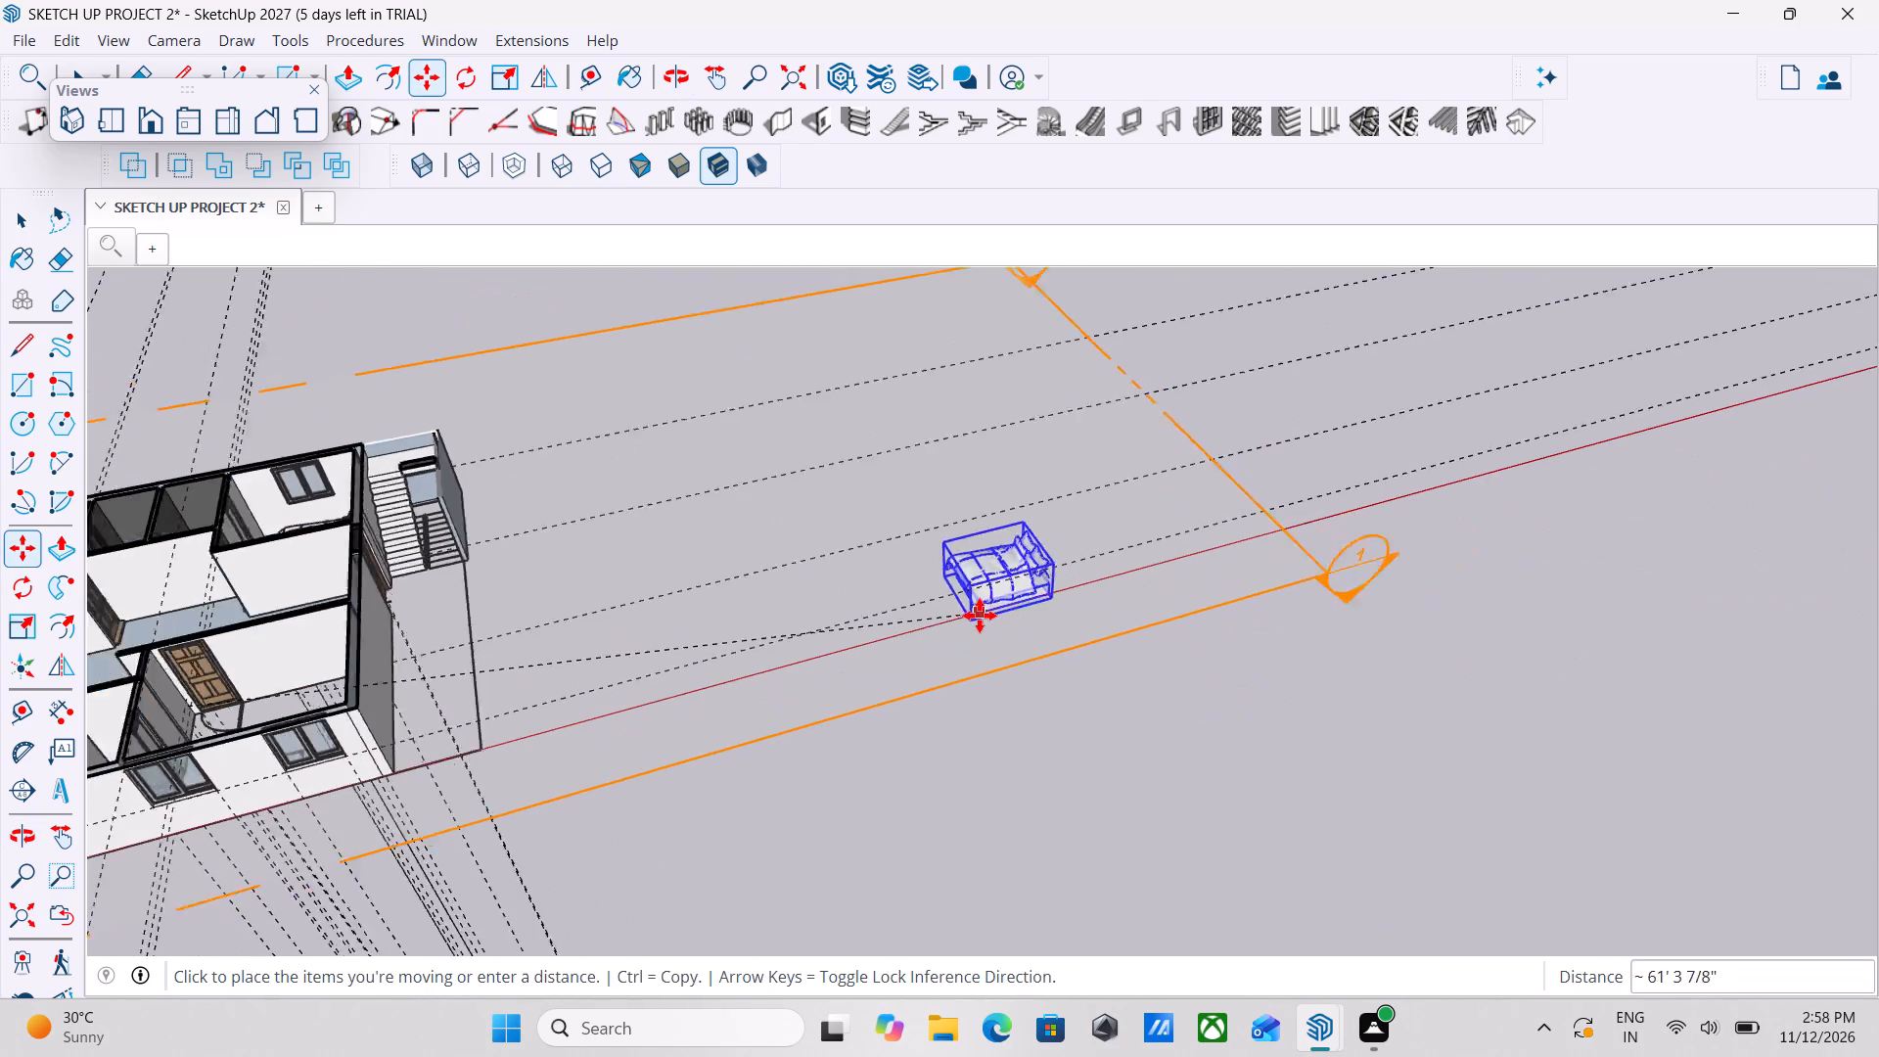
scroll(717, 630, down, 1)
middle_drag(718, 630, 1128, 540)
middle_drag(702, 890, 821, 874)
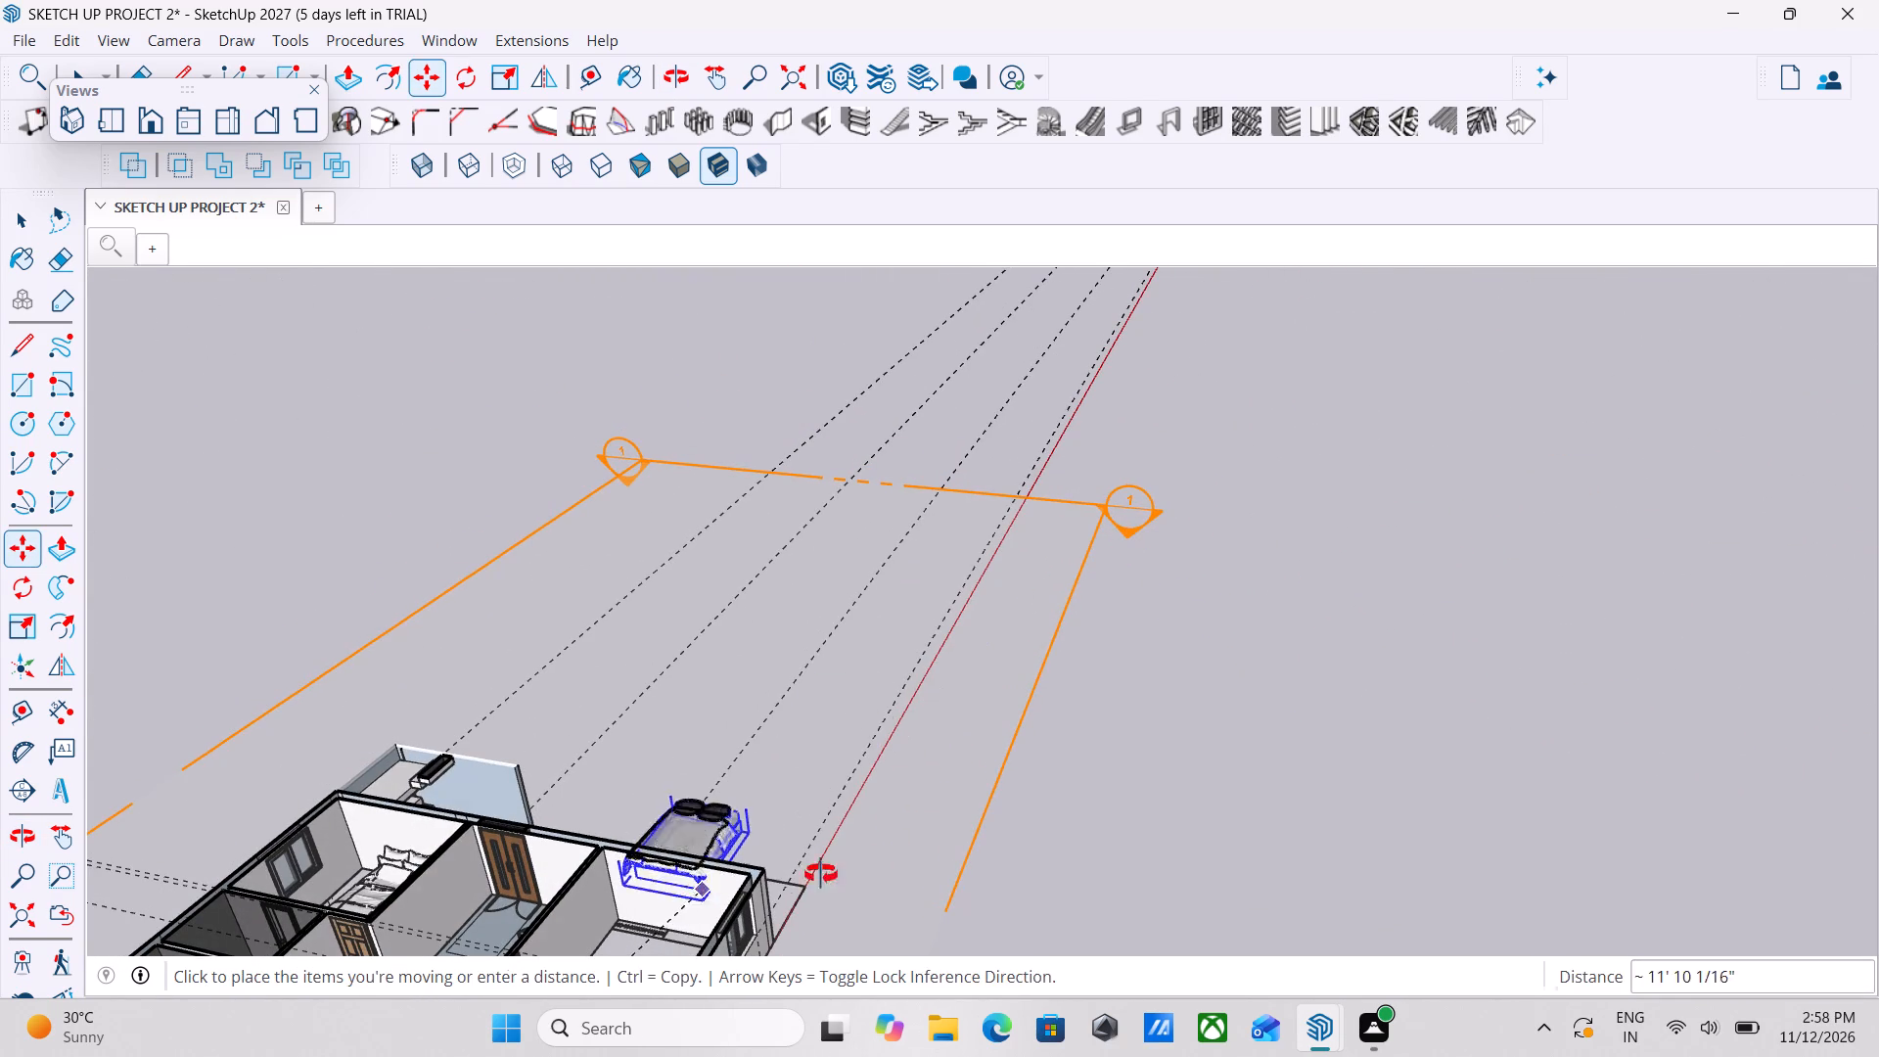
middle_drag(821, 874, 1043, 833)
shift+middle_drag(1024, 838, 977, 430)
shift+scroll(979, 477, up, 1)
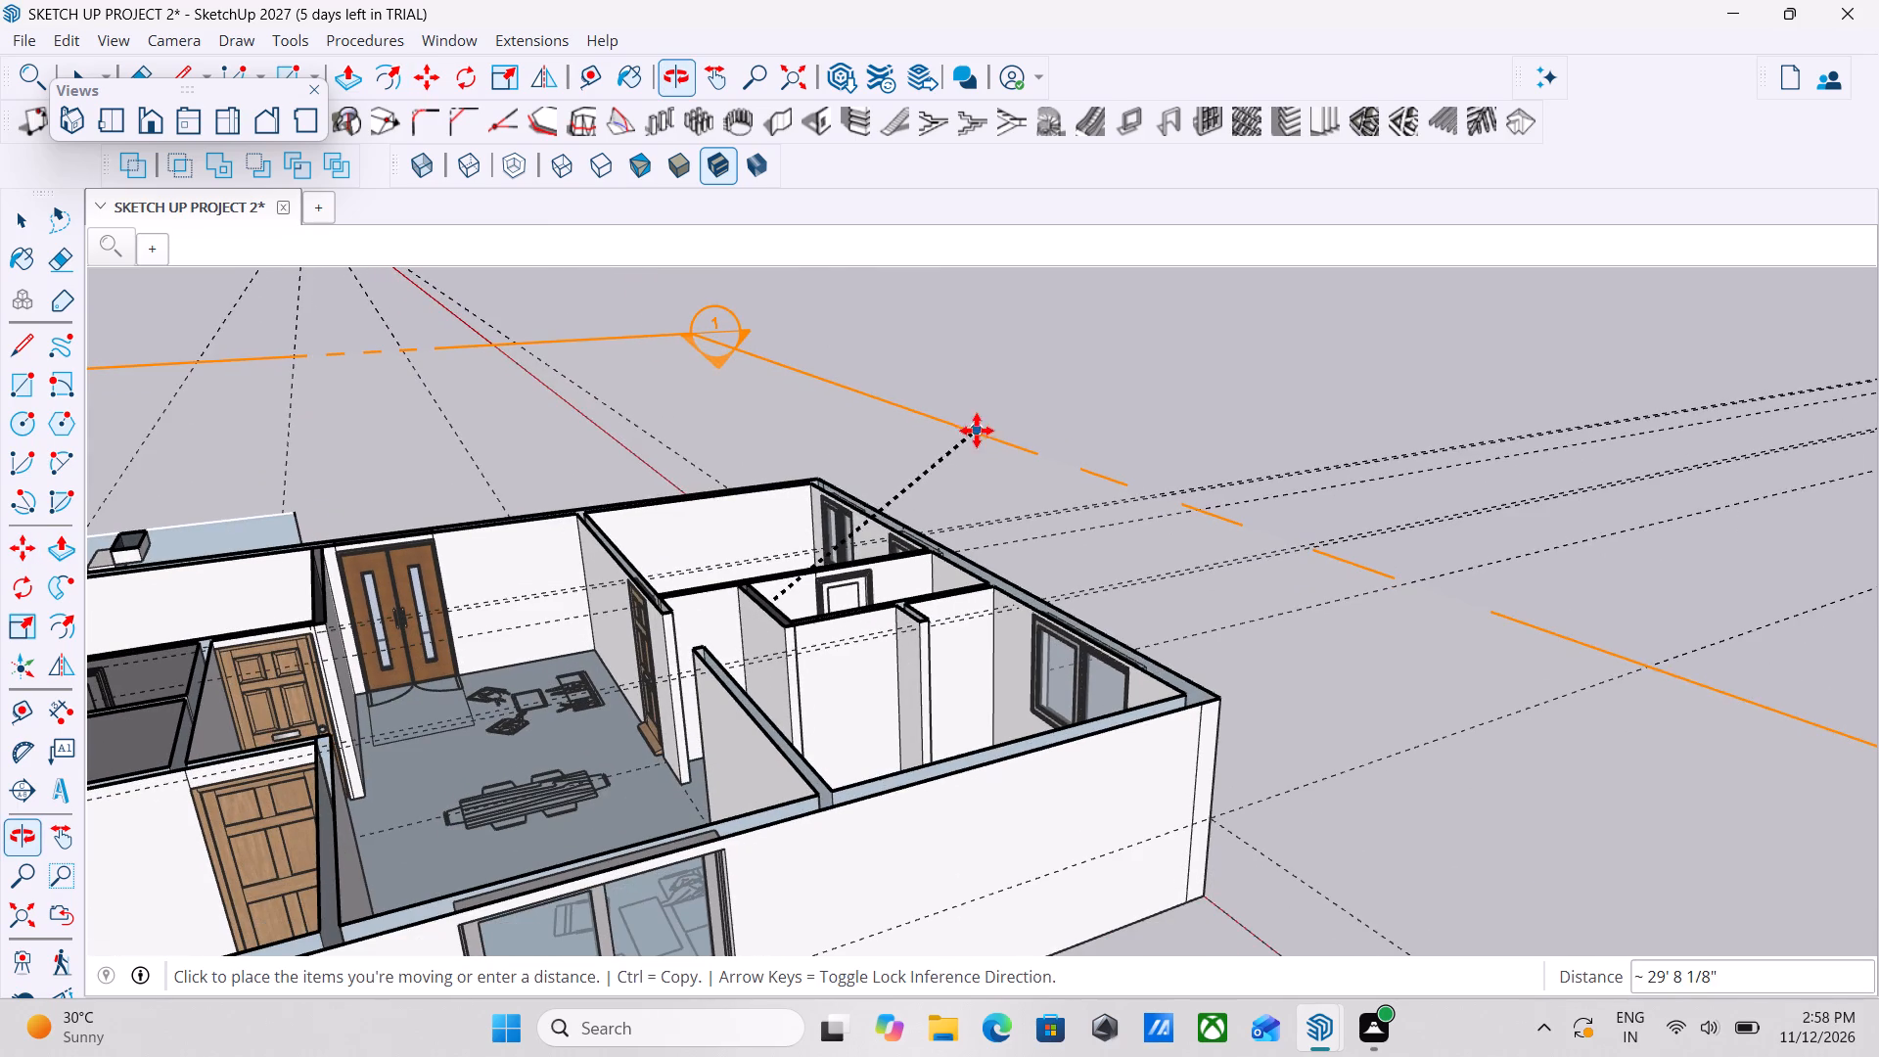
middle_drag(786, 543, 824, 804)
middle_drag(824, 804, 1156, 858)
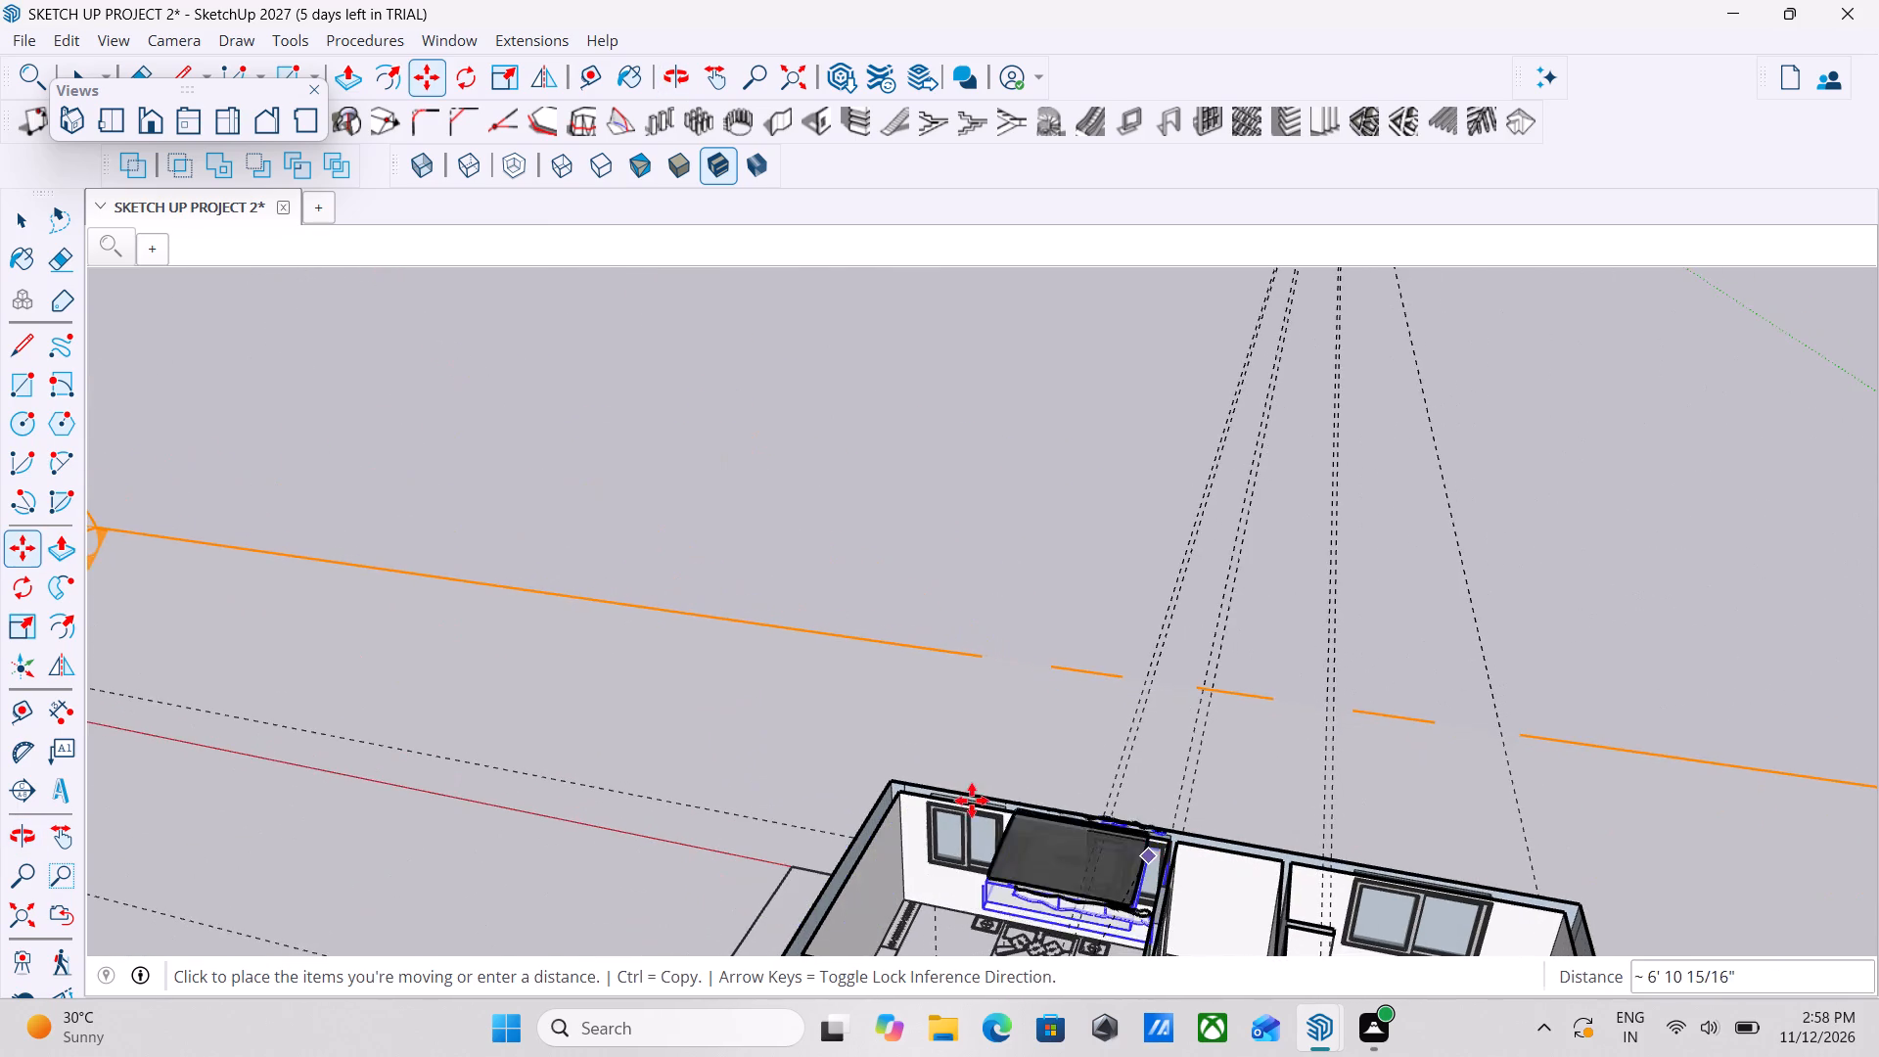
scroll(973, 802, up, 1)
scroll(971, 784, down, 6)
scroll(1053, 757, up, 1)
scroll(1053, 757, down, 8)
middle_drag(980, 838, 1020, 861)
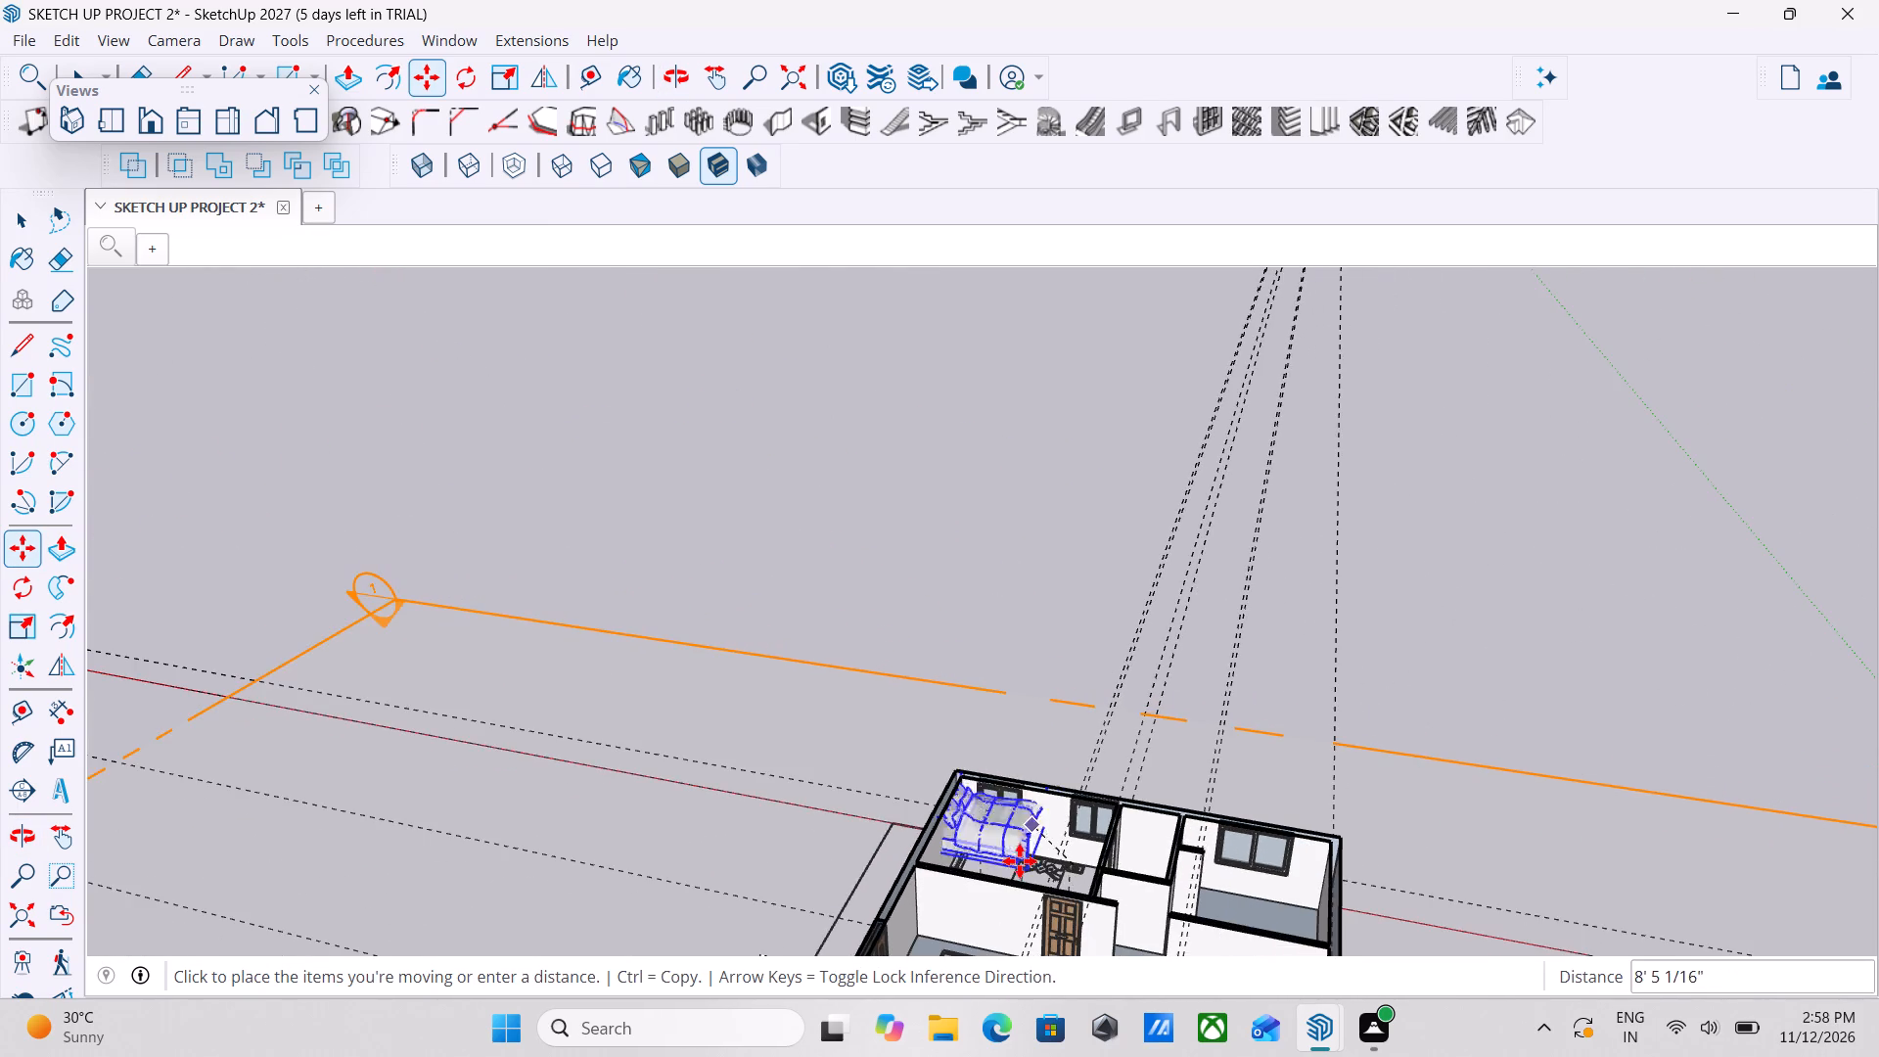
middle_drag(1020, 861, 1099, 891)
scroll(1057, 807, down, 1)
middle_drag(1057, 807, 1045, 924)
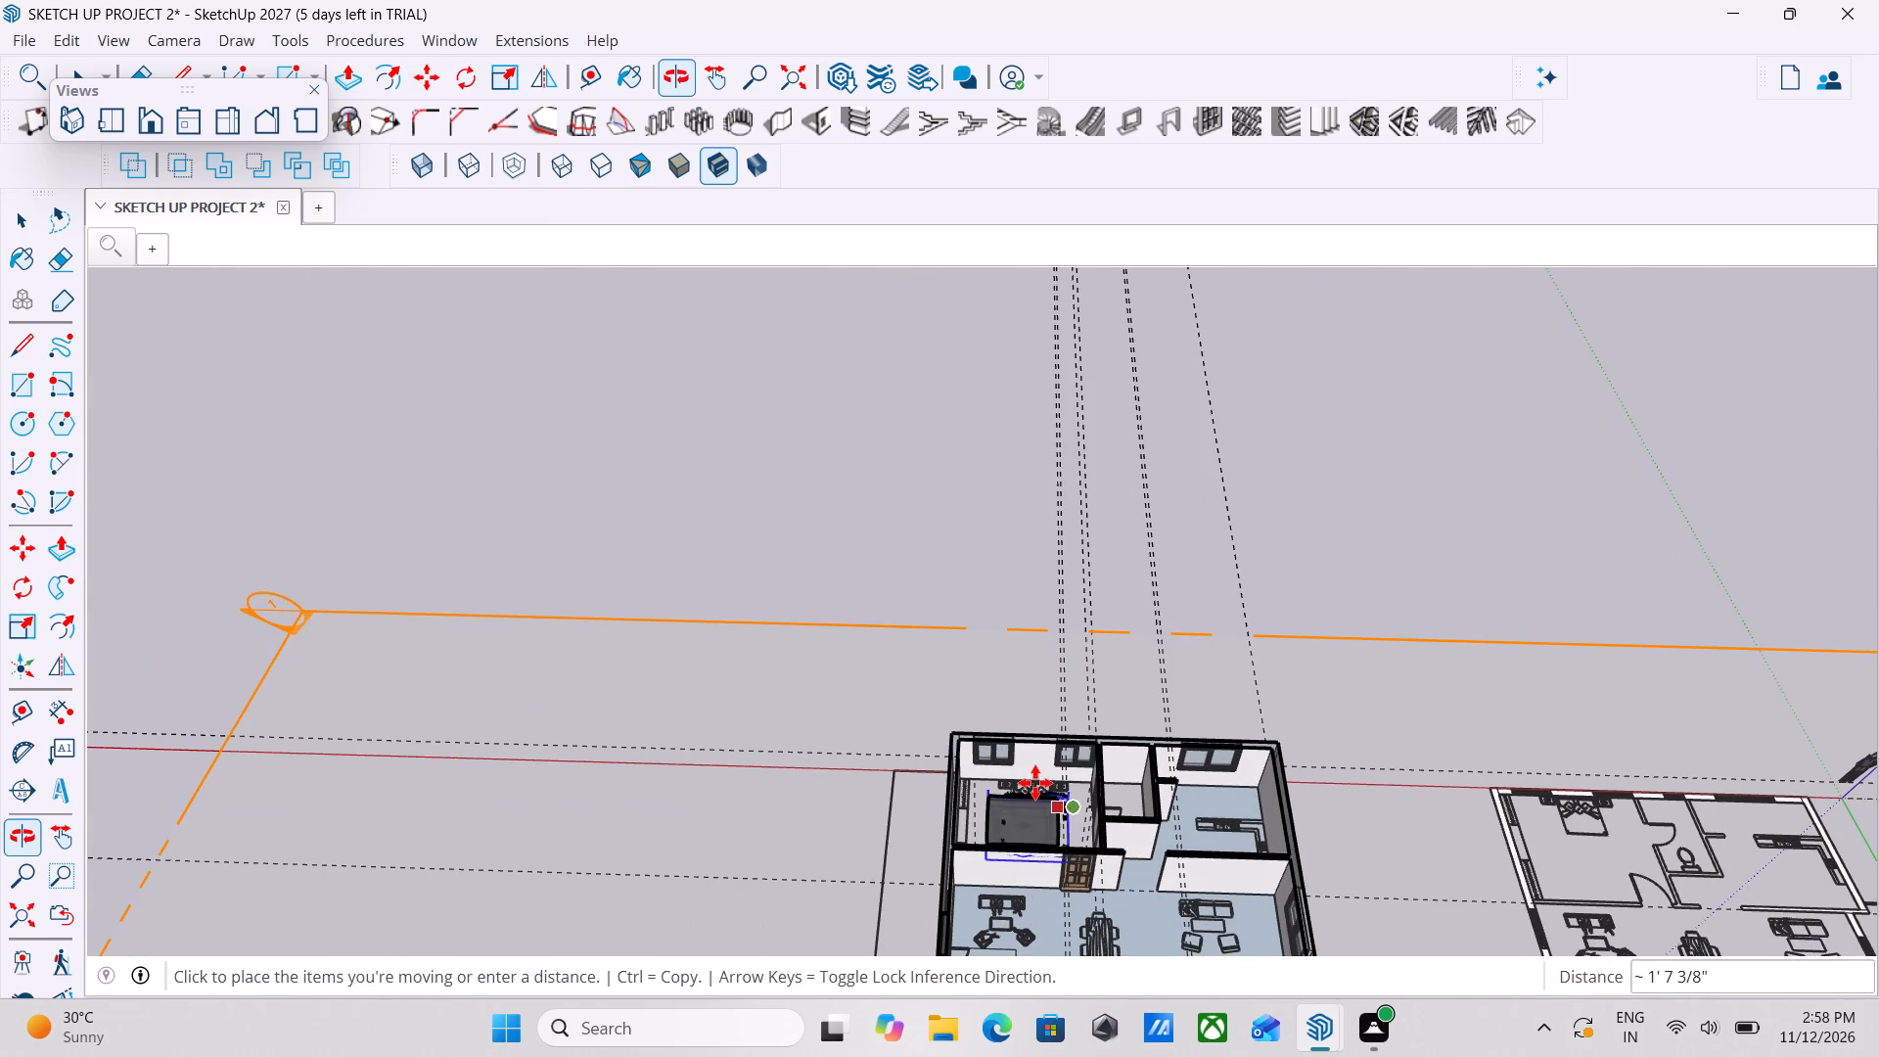
scroll(1035, 783, up, 19)
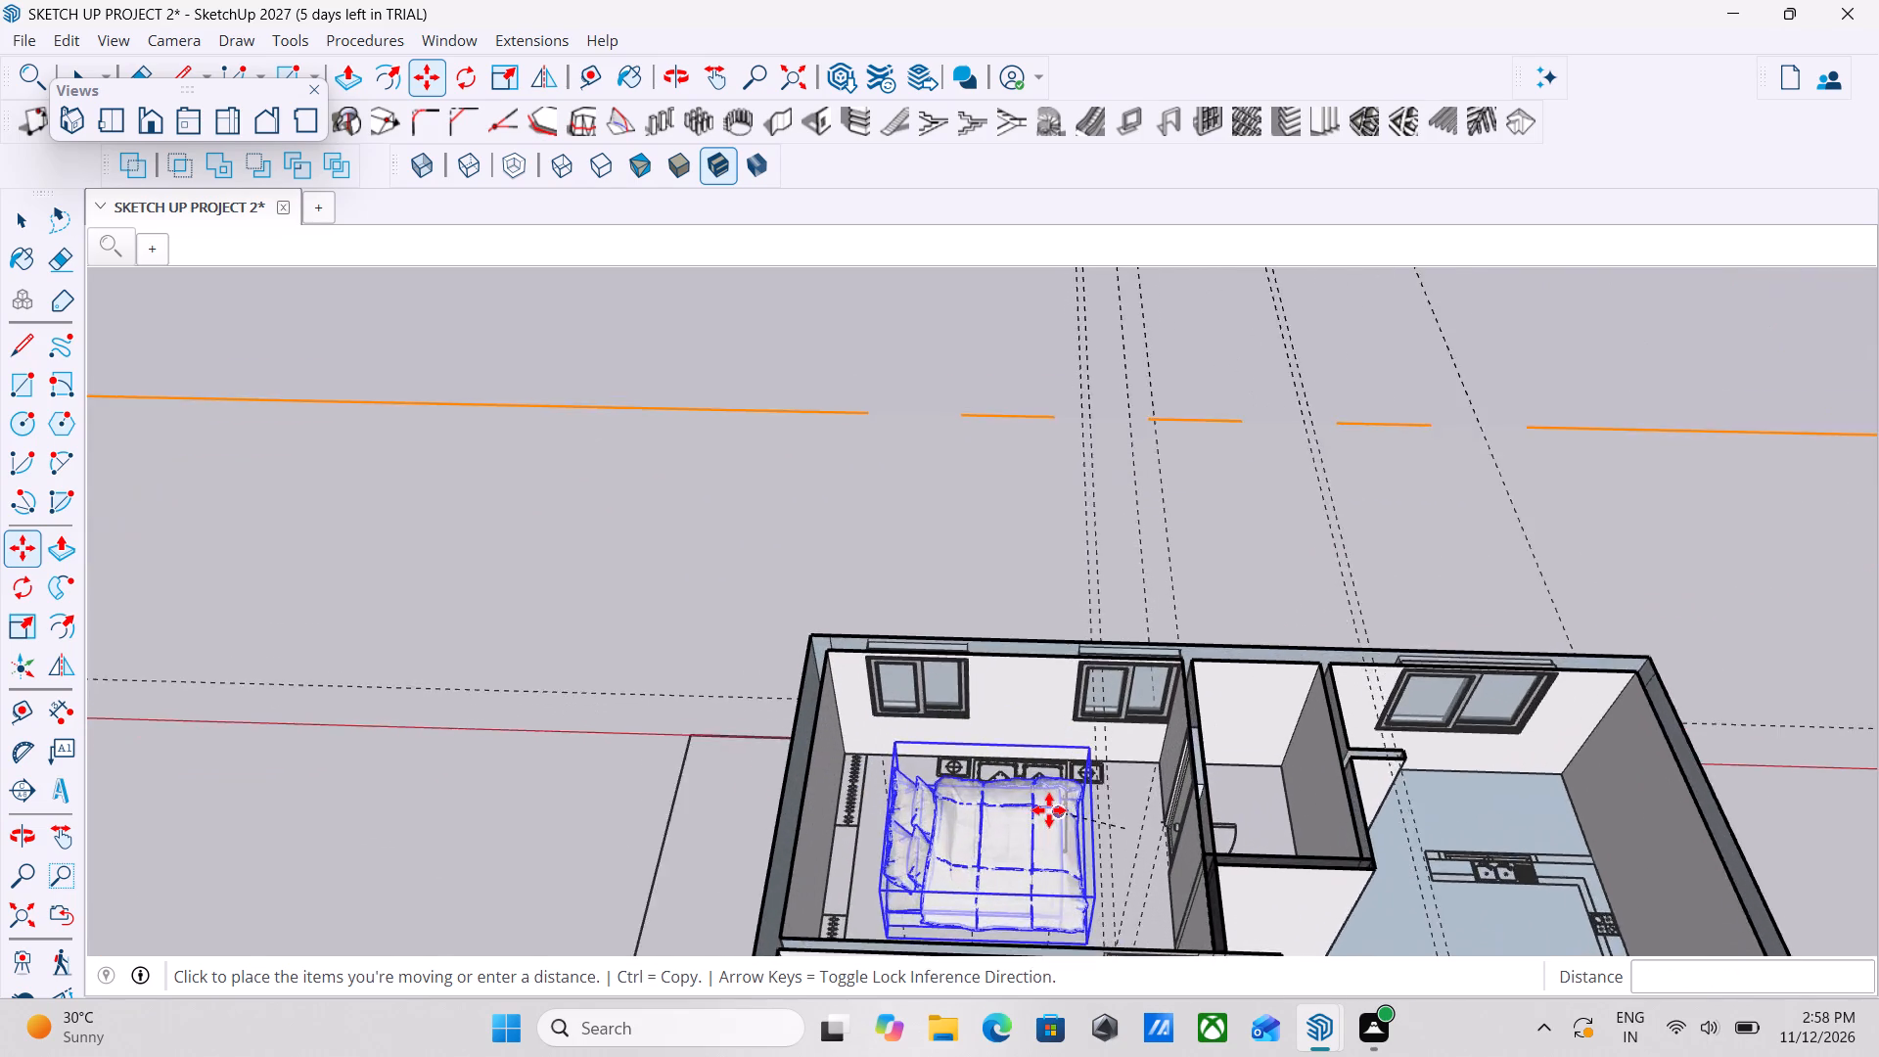
scroll(1049, 810, up, 5)
scroll(972, 764, up, 9)
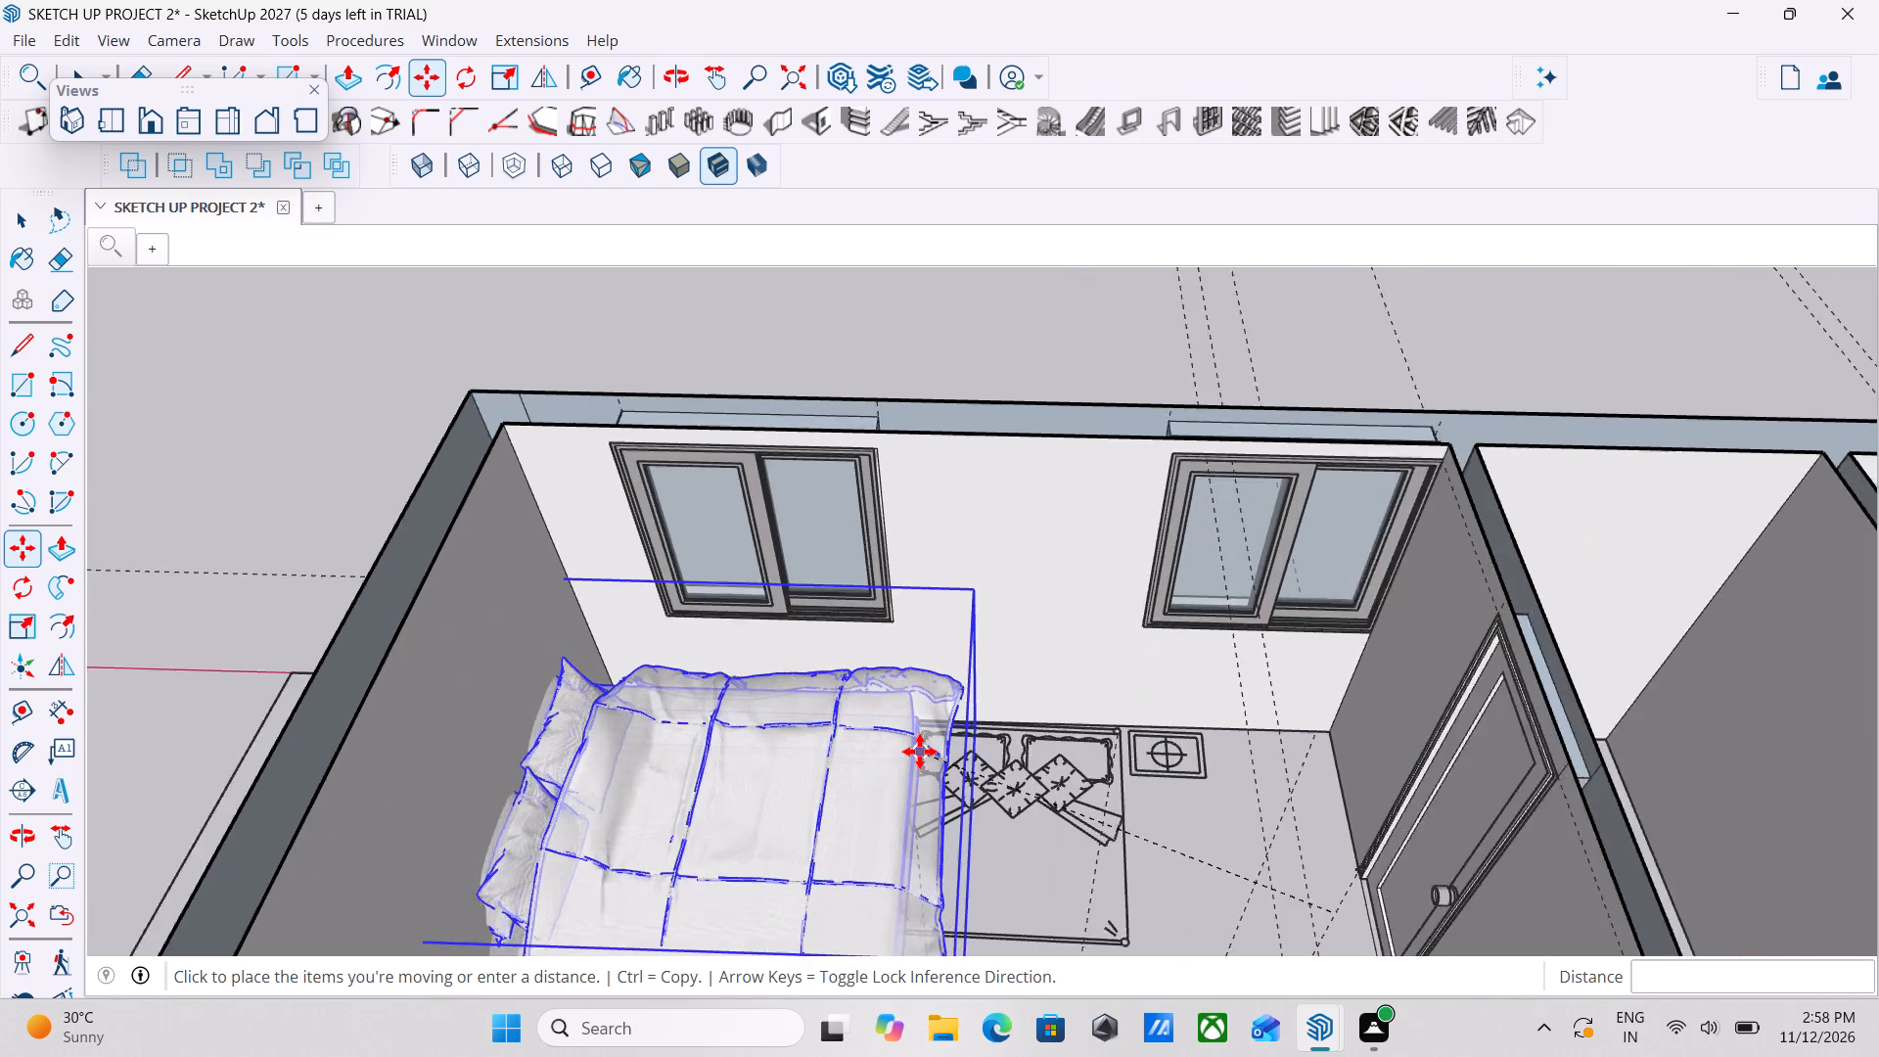
scroll(920, 752, up, 12)
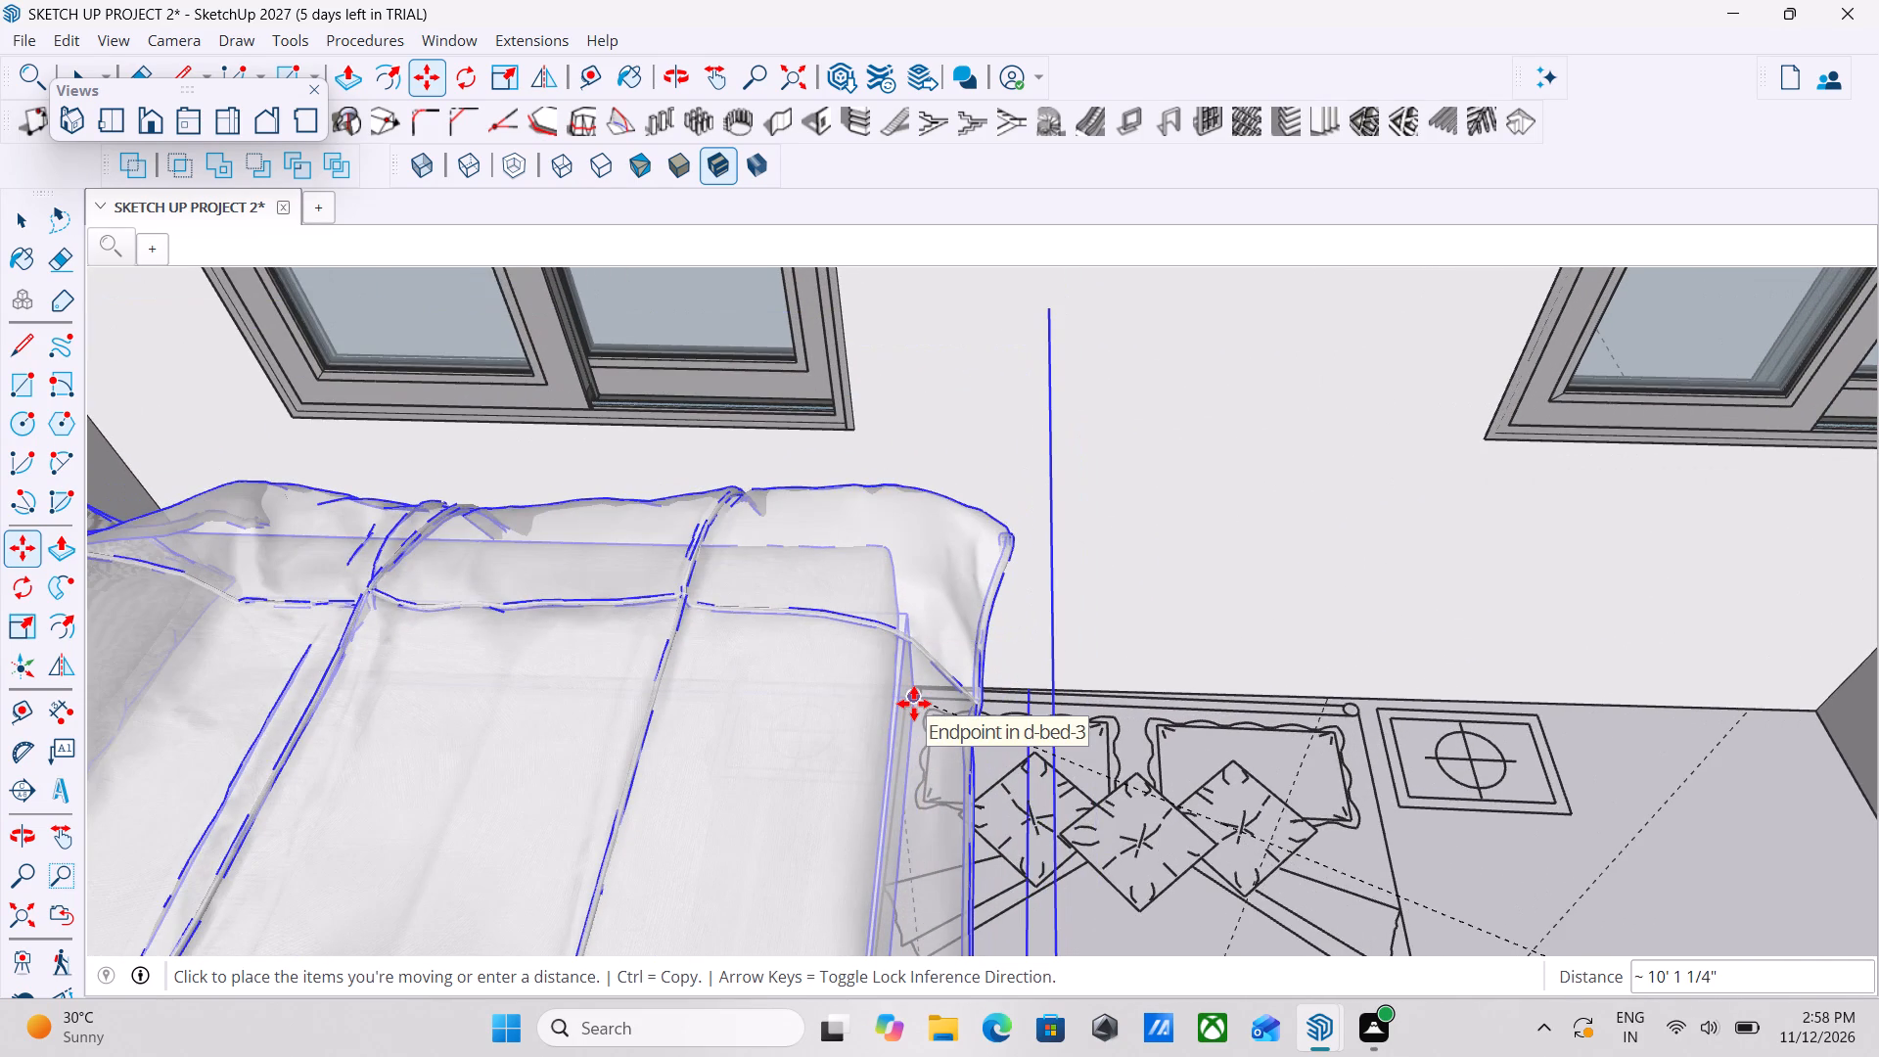
click(914, 704)
scroll(967, 704, down, 4)
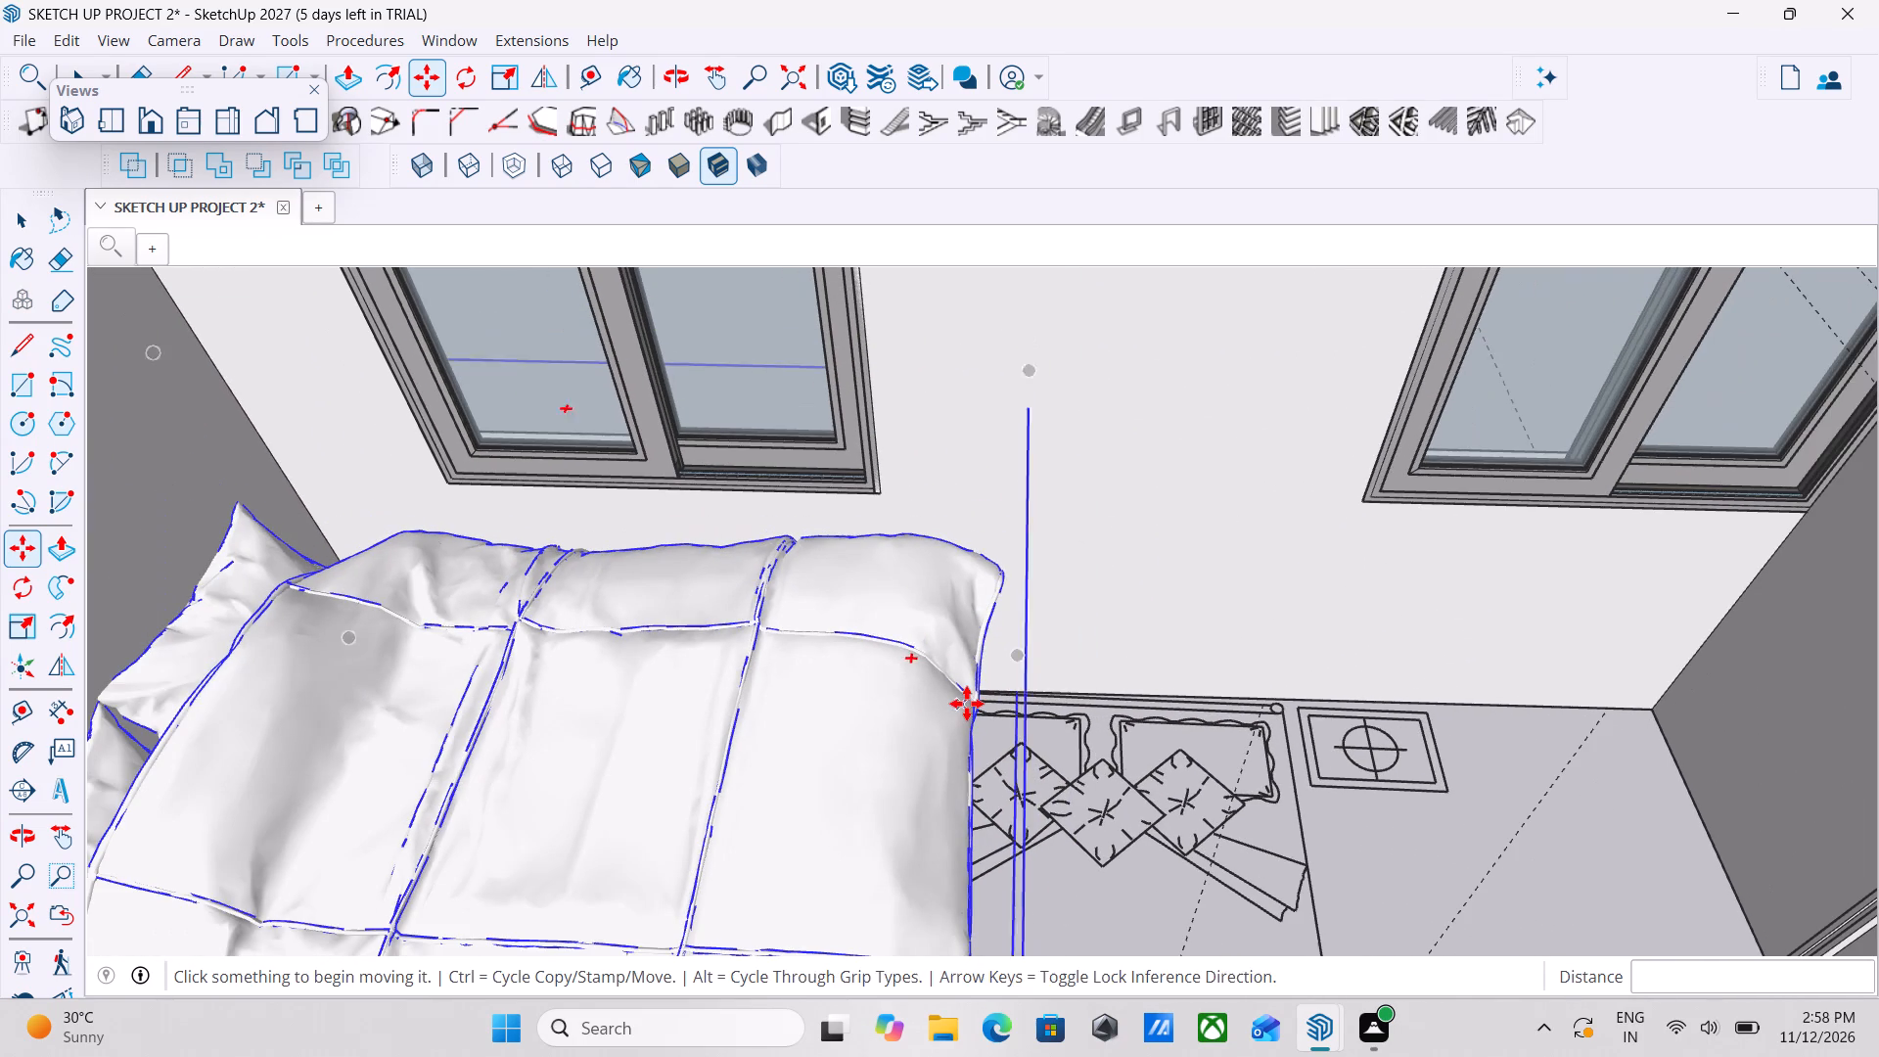
key(Escape)
key(Escape)
click(910, 741)
key(Escape)
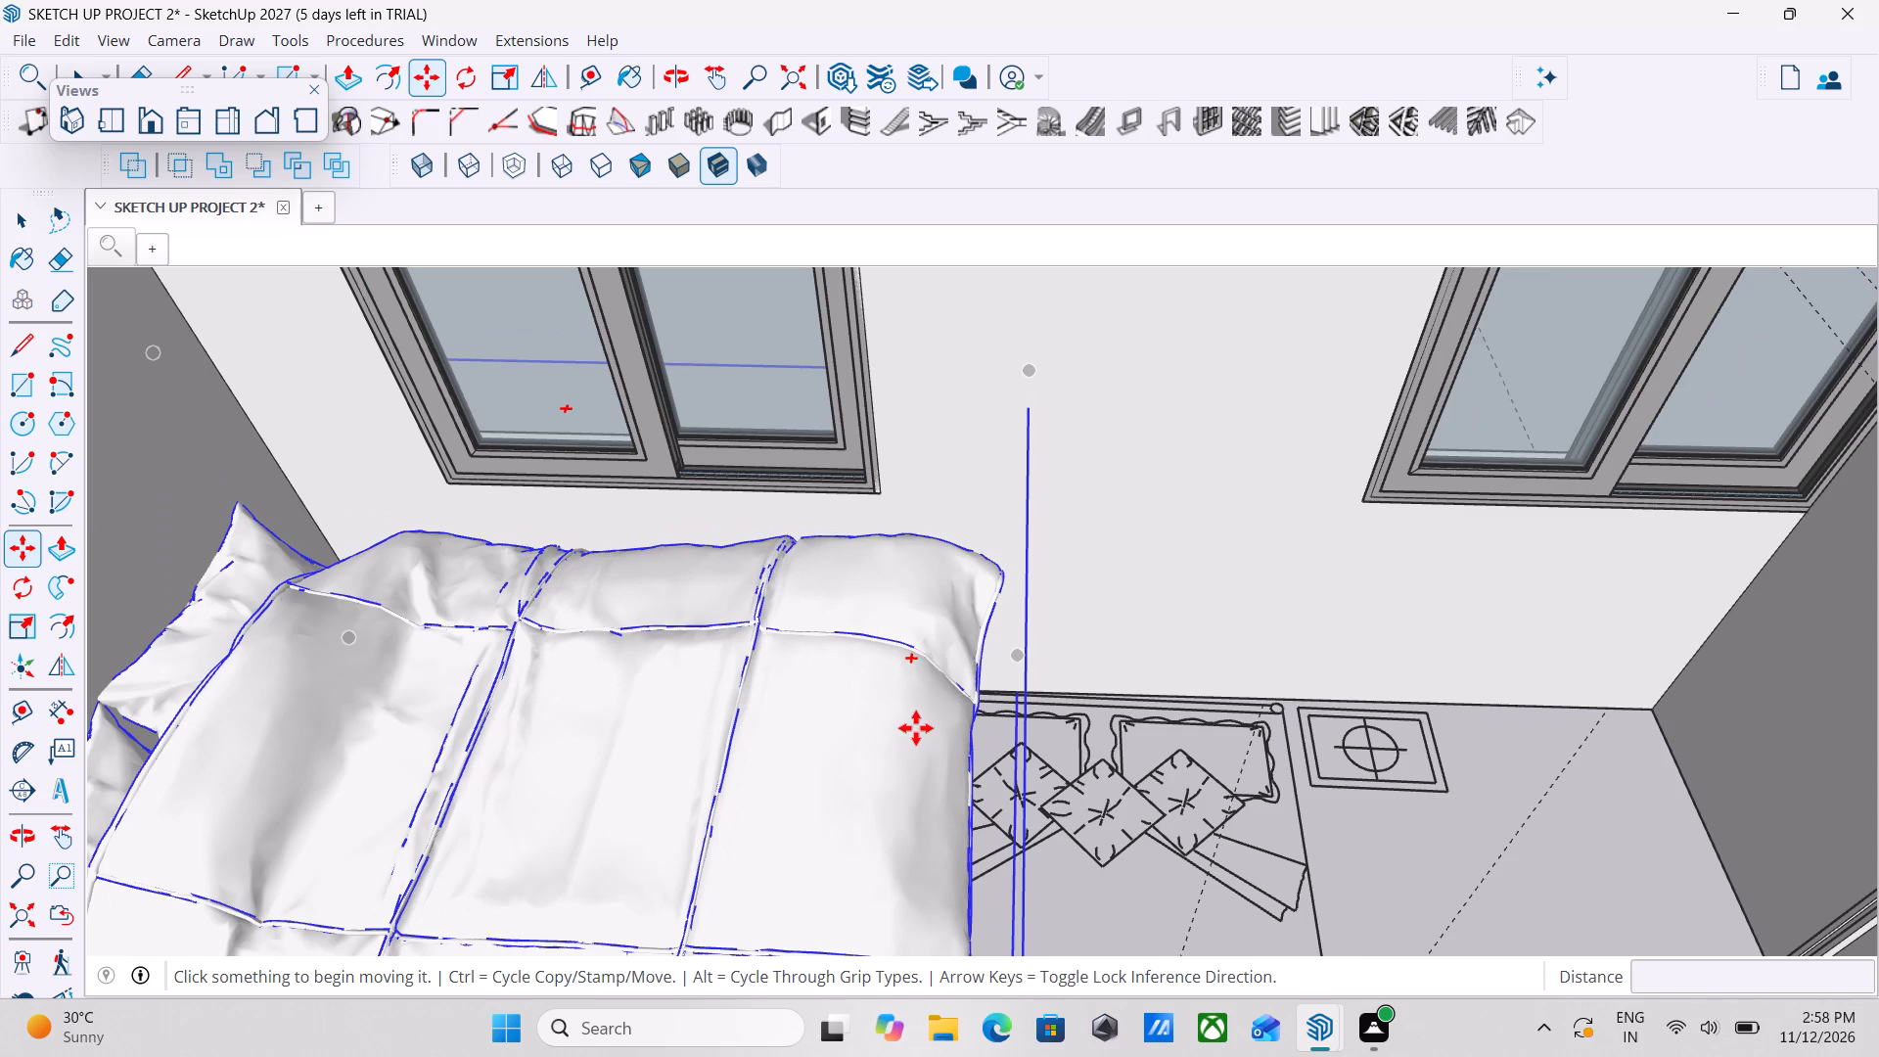
Rotate the bed copy 90 degrees clockwise about a point on its blanket near the pillows, turning its head towards the window wall.
key(space)
click(901, 740)
scroll(901, 740, down, 5)
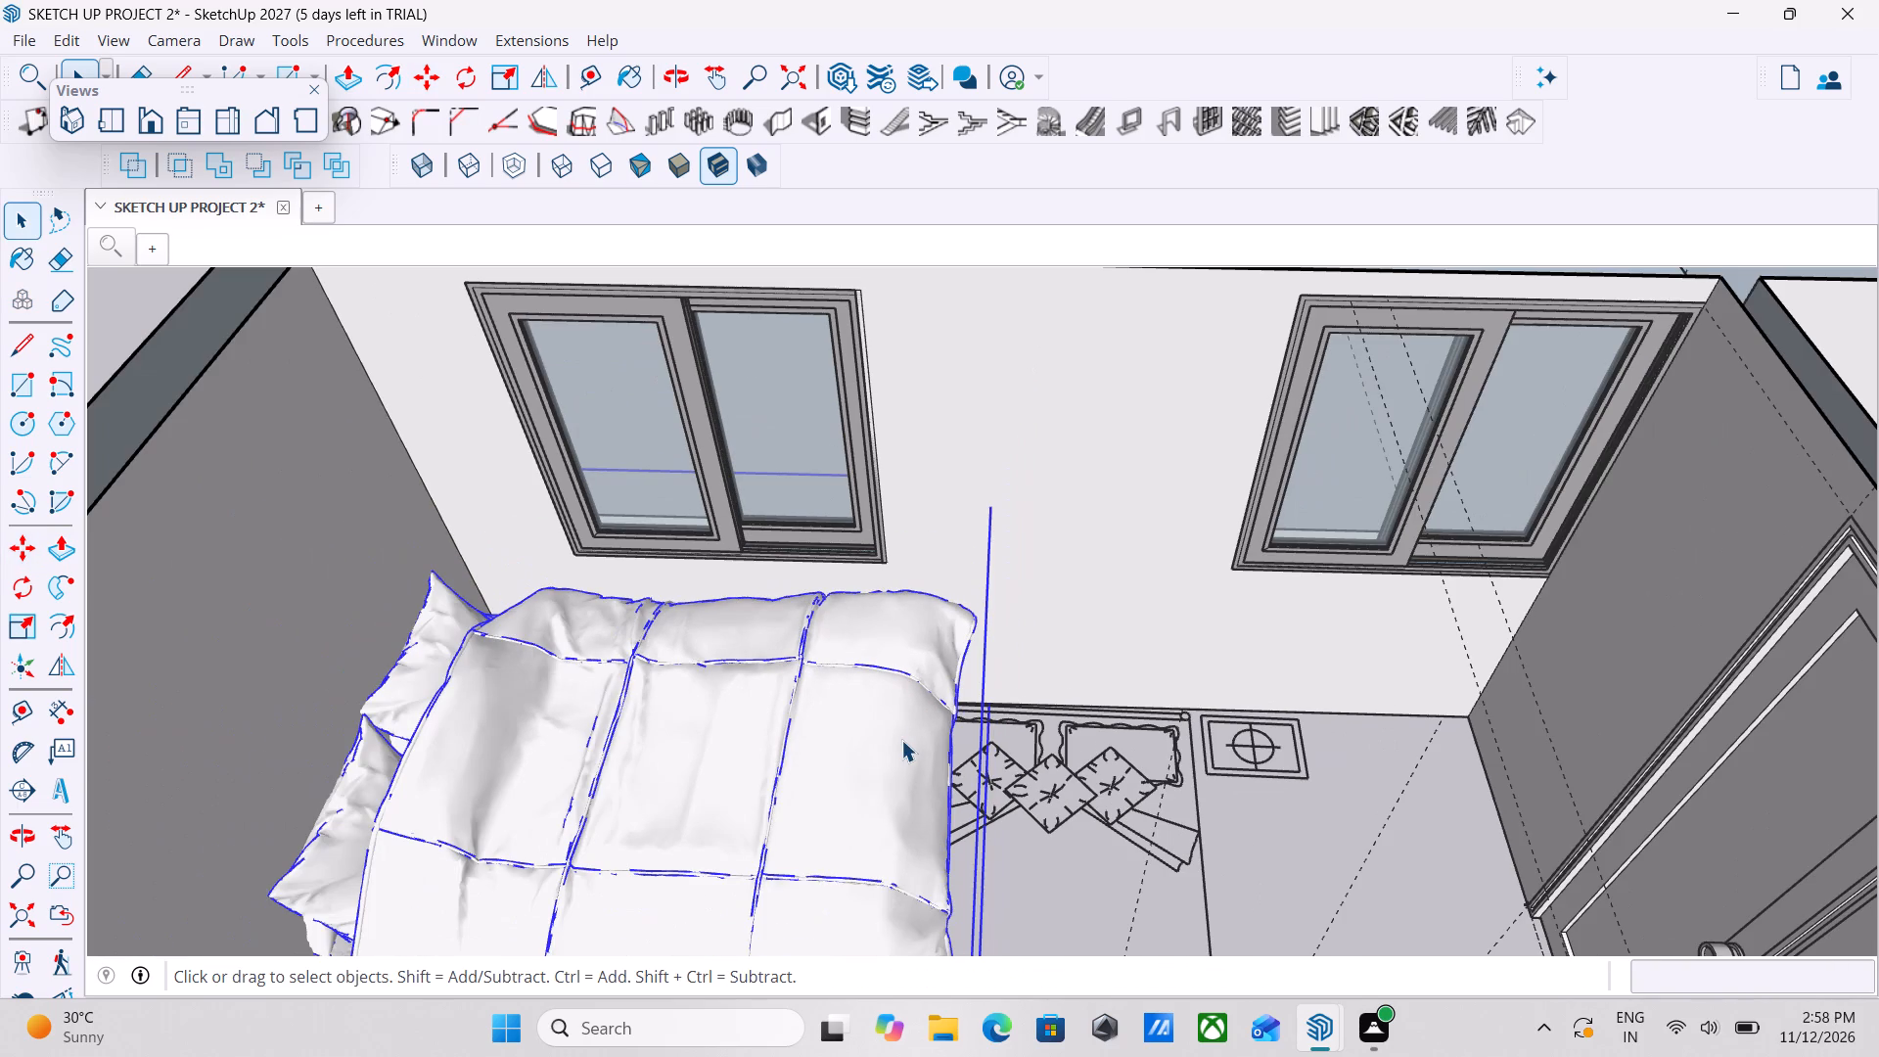
click(26, 578)
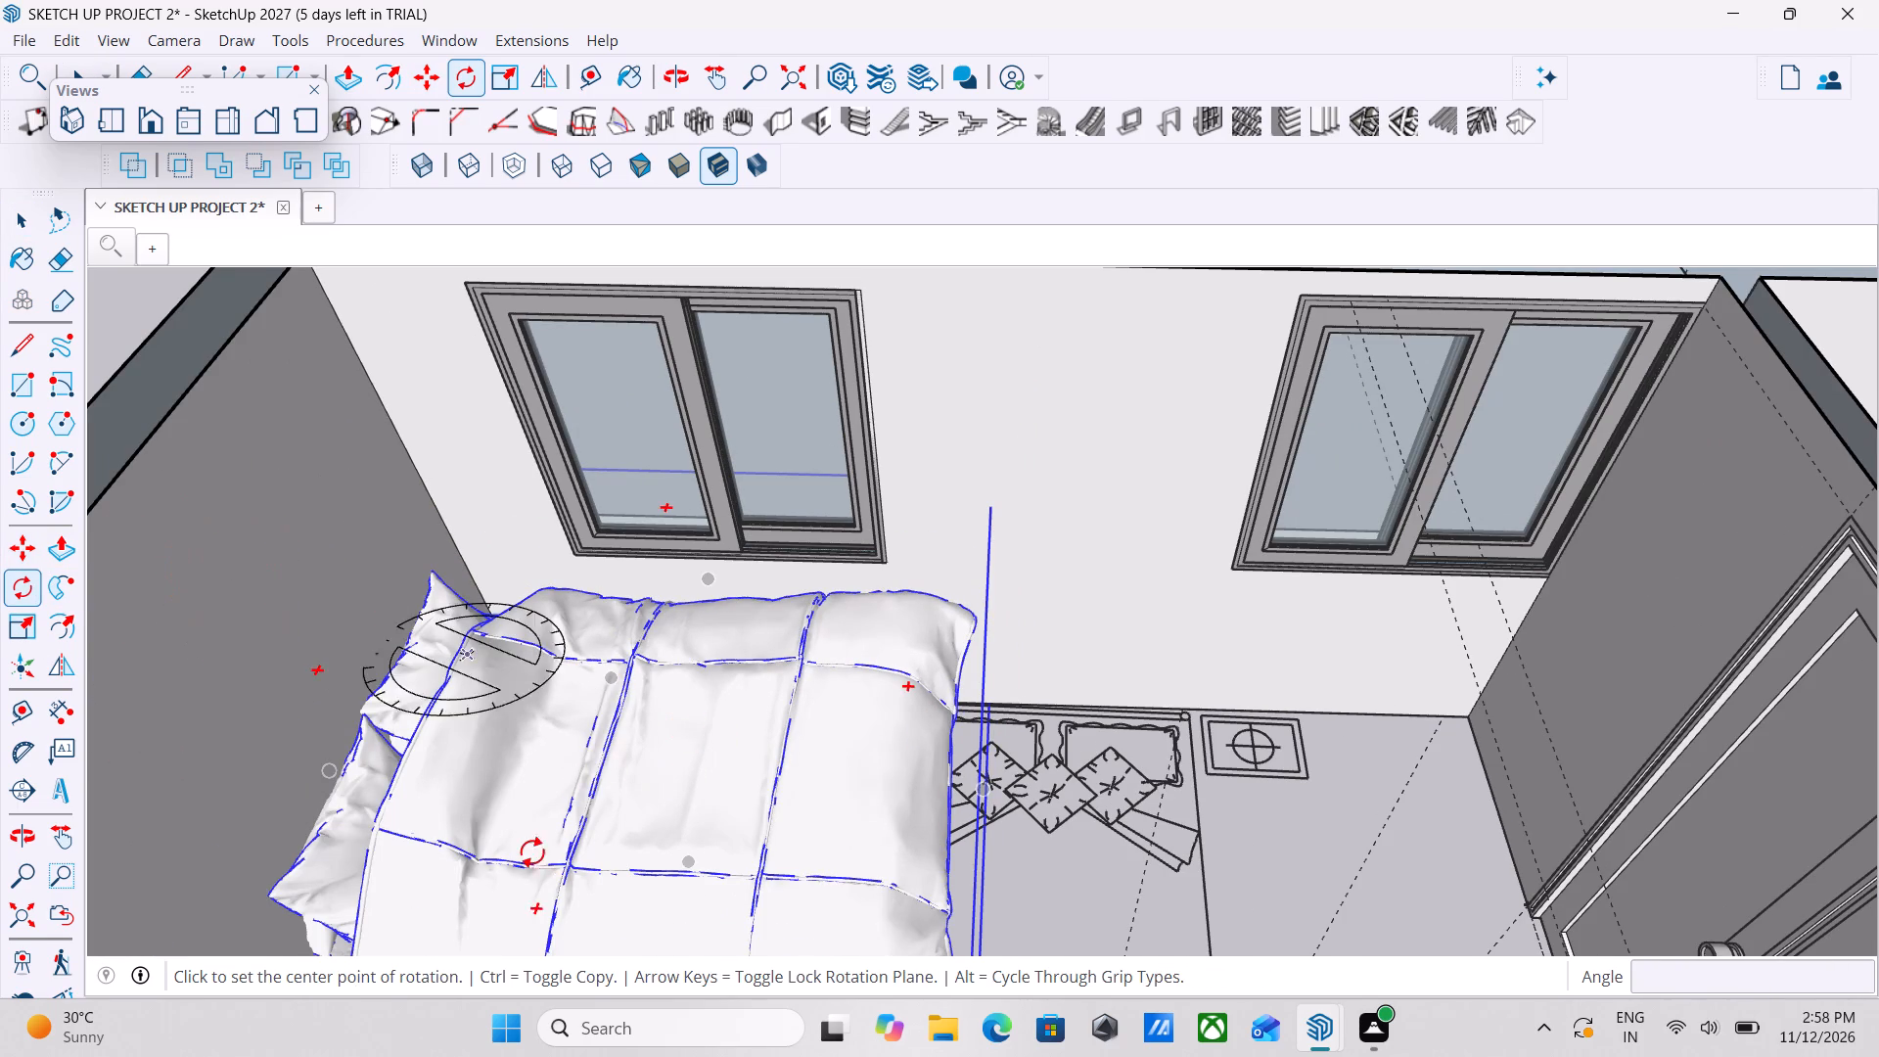
scroll(532, 851, down, 1)
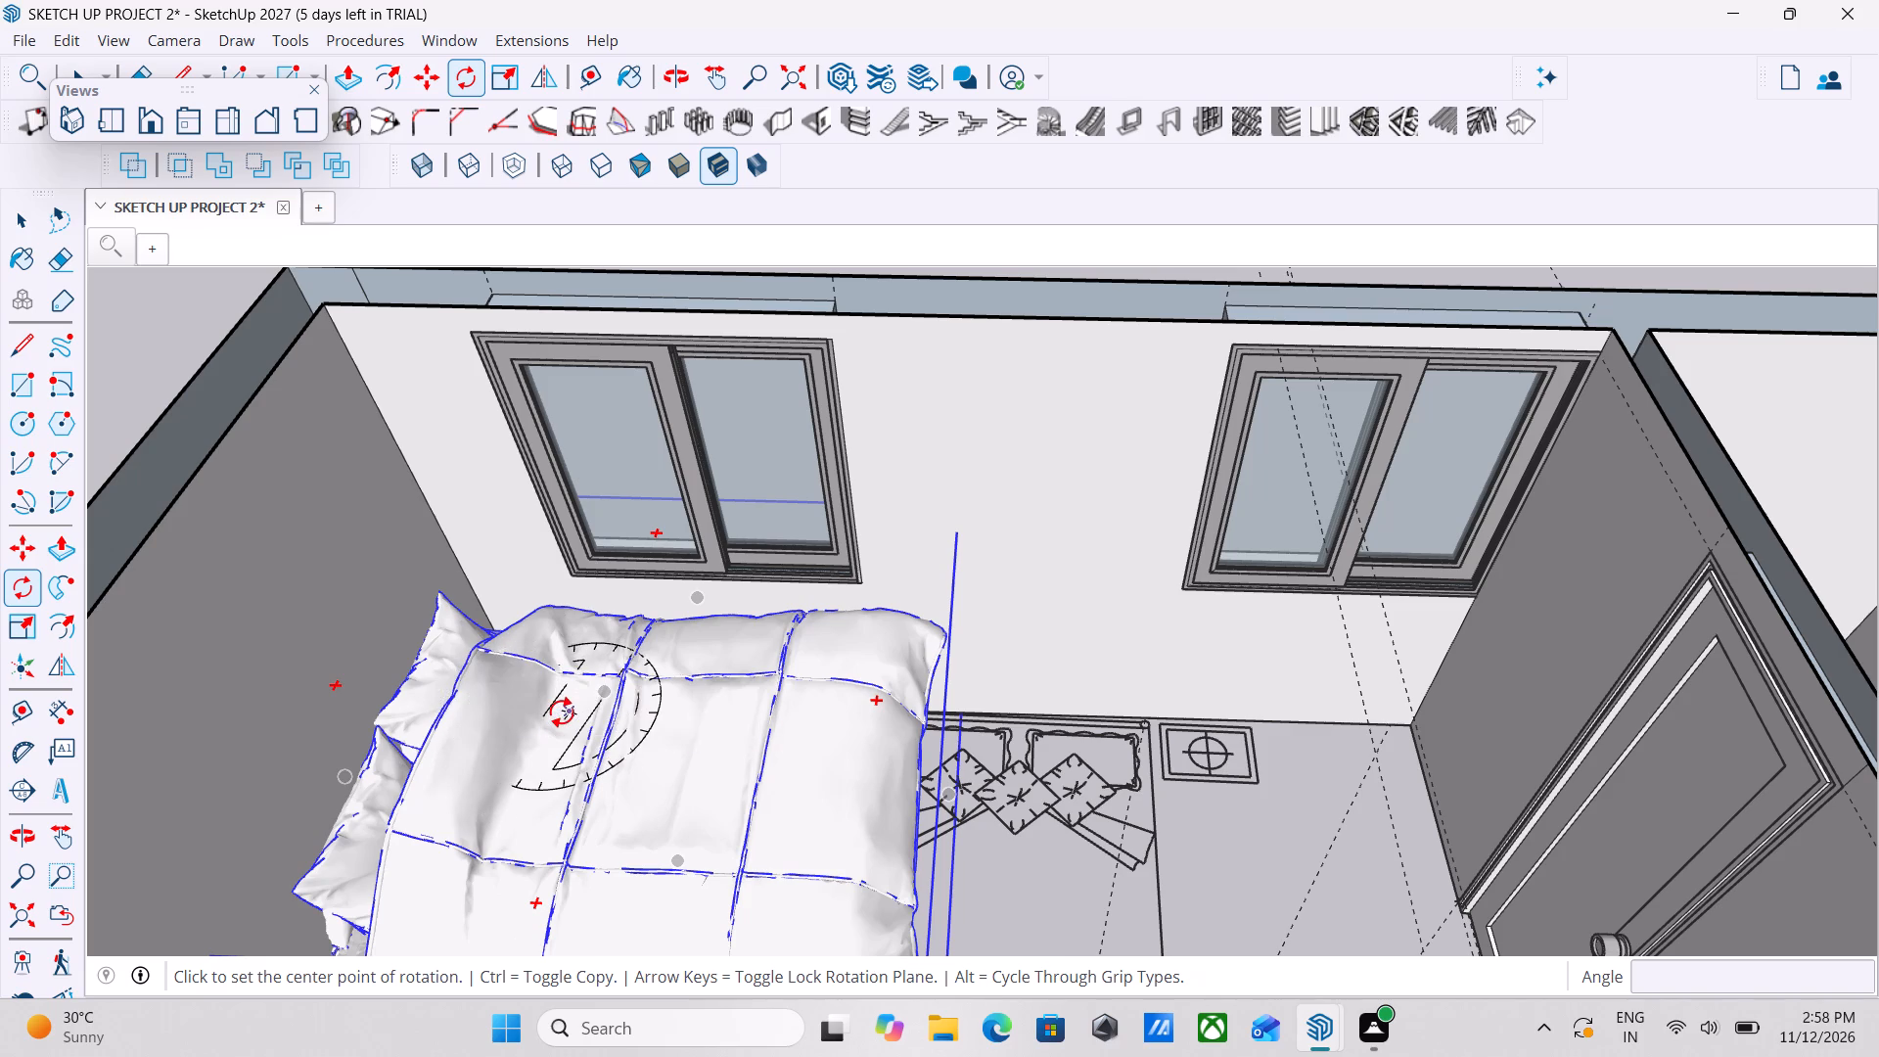
click(562, 712)
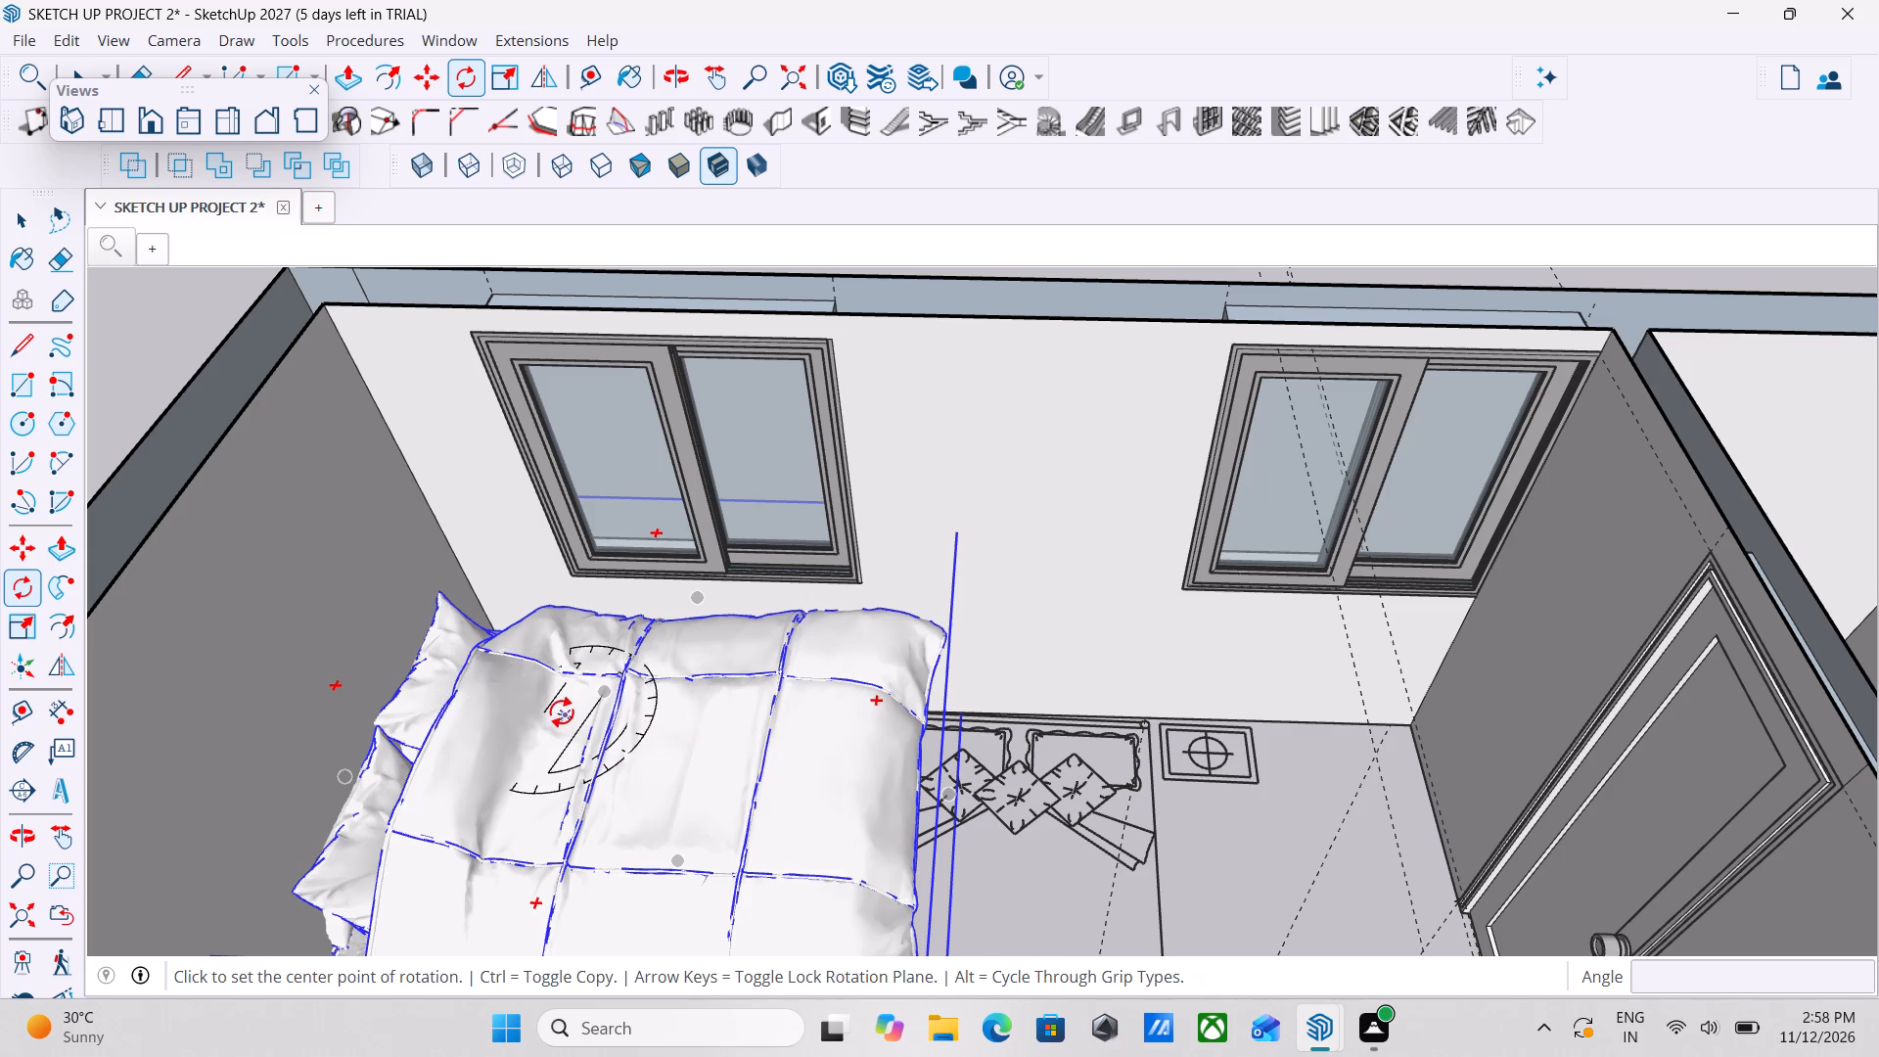
click(694, 711)
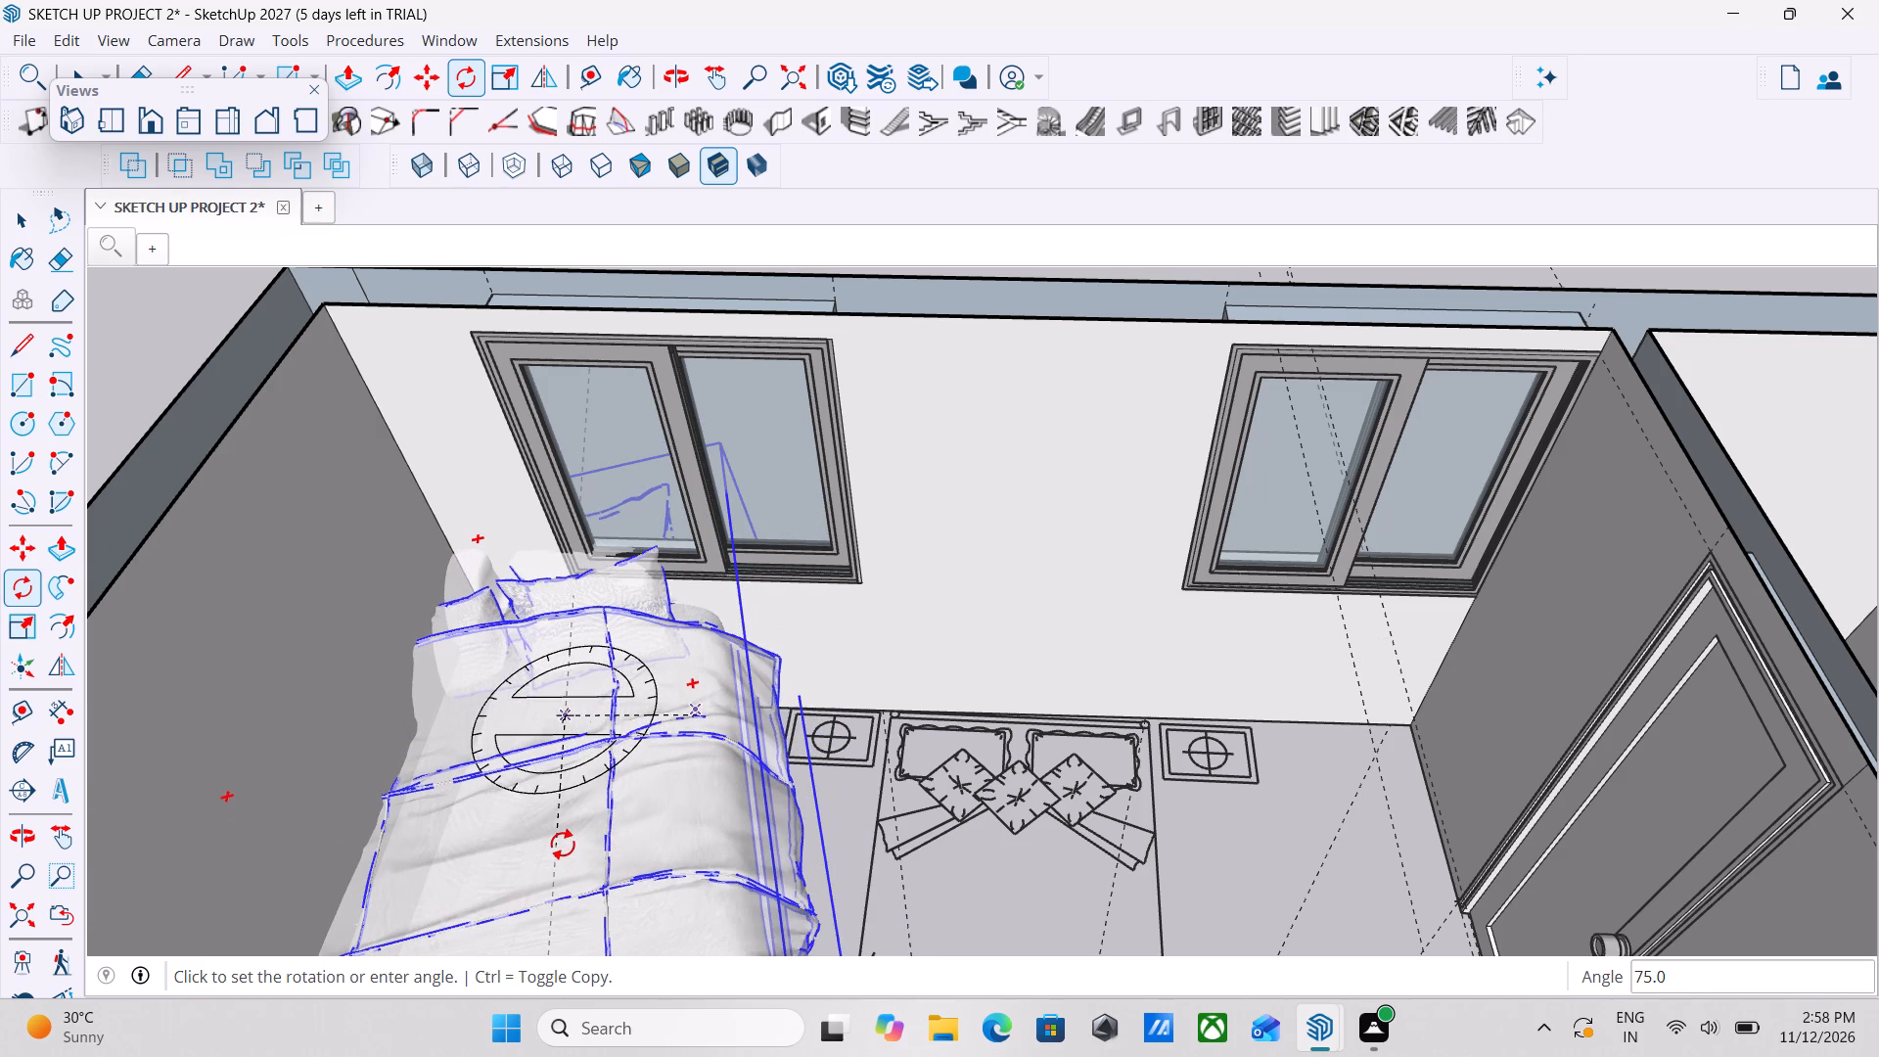
text(90)
key(Return)
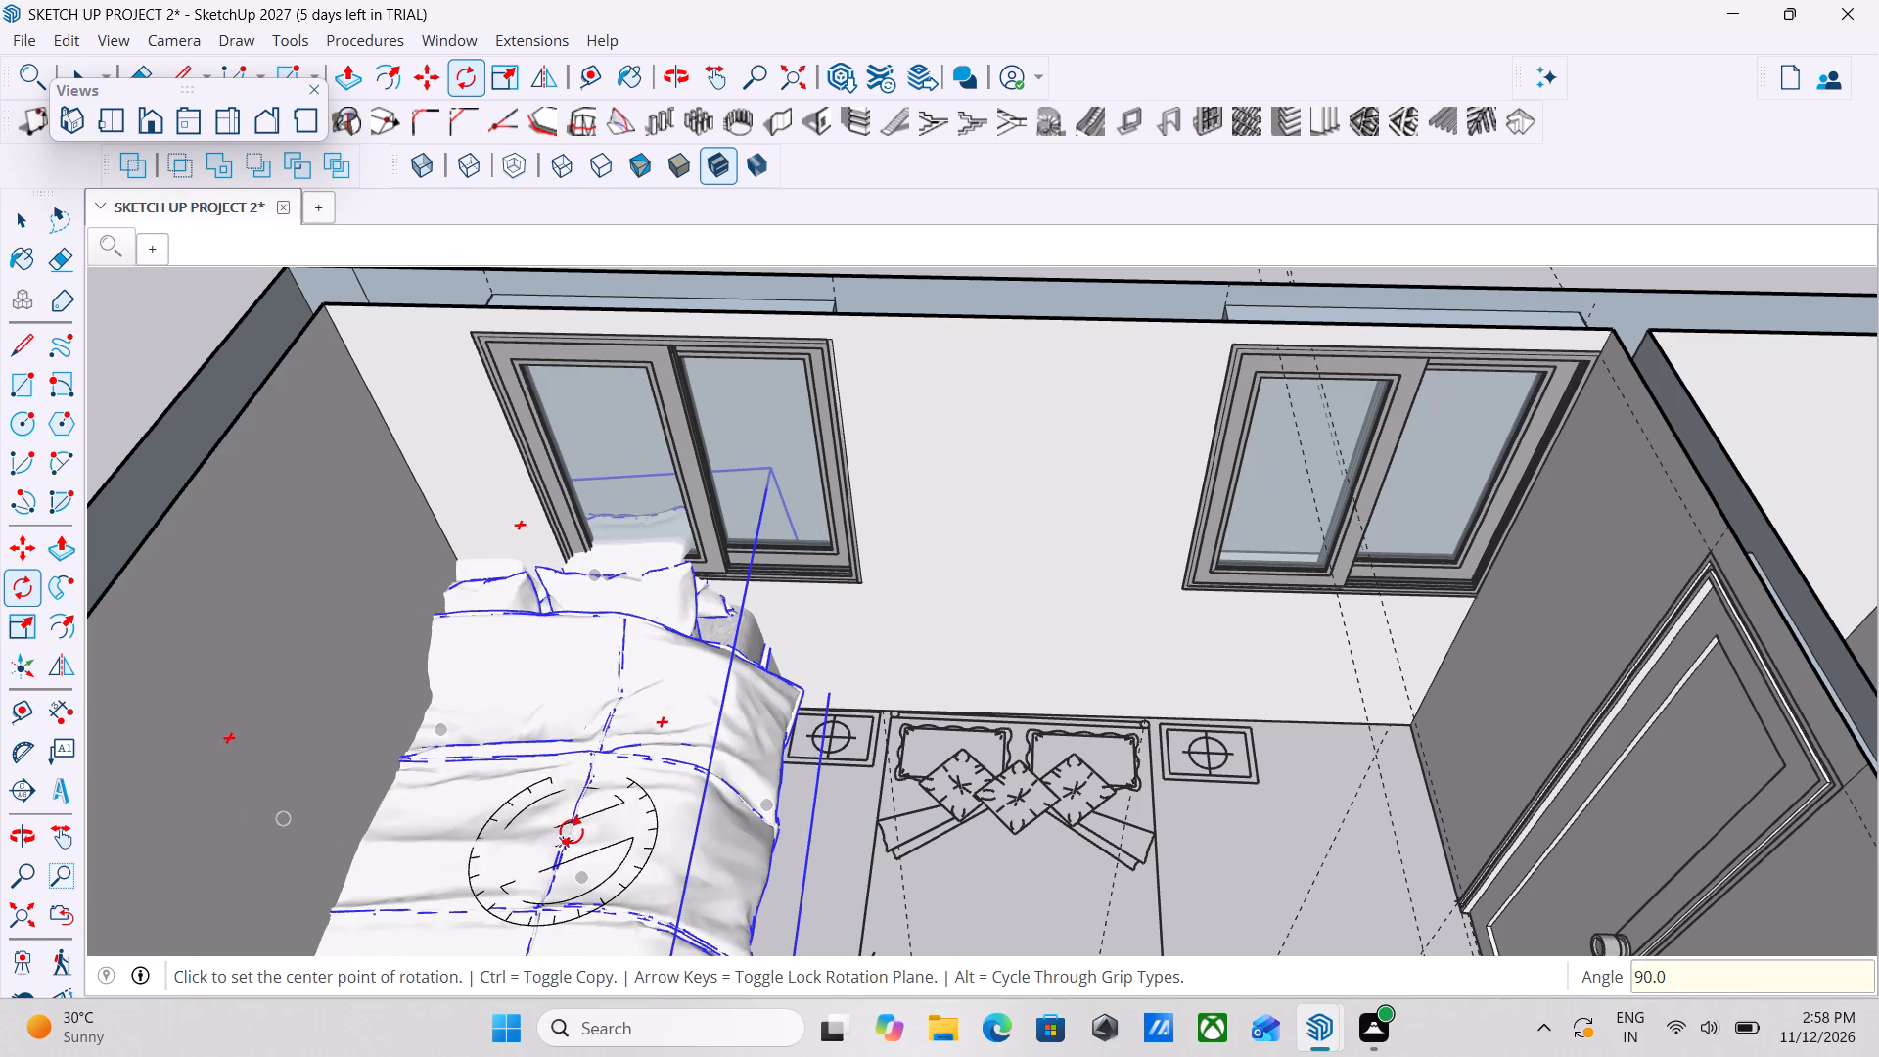
key(Escape)
key(Escape)
key(space)
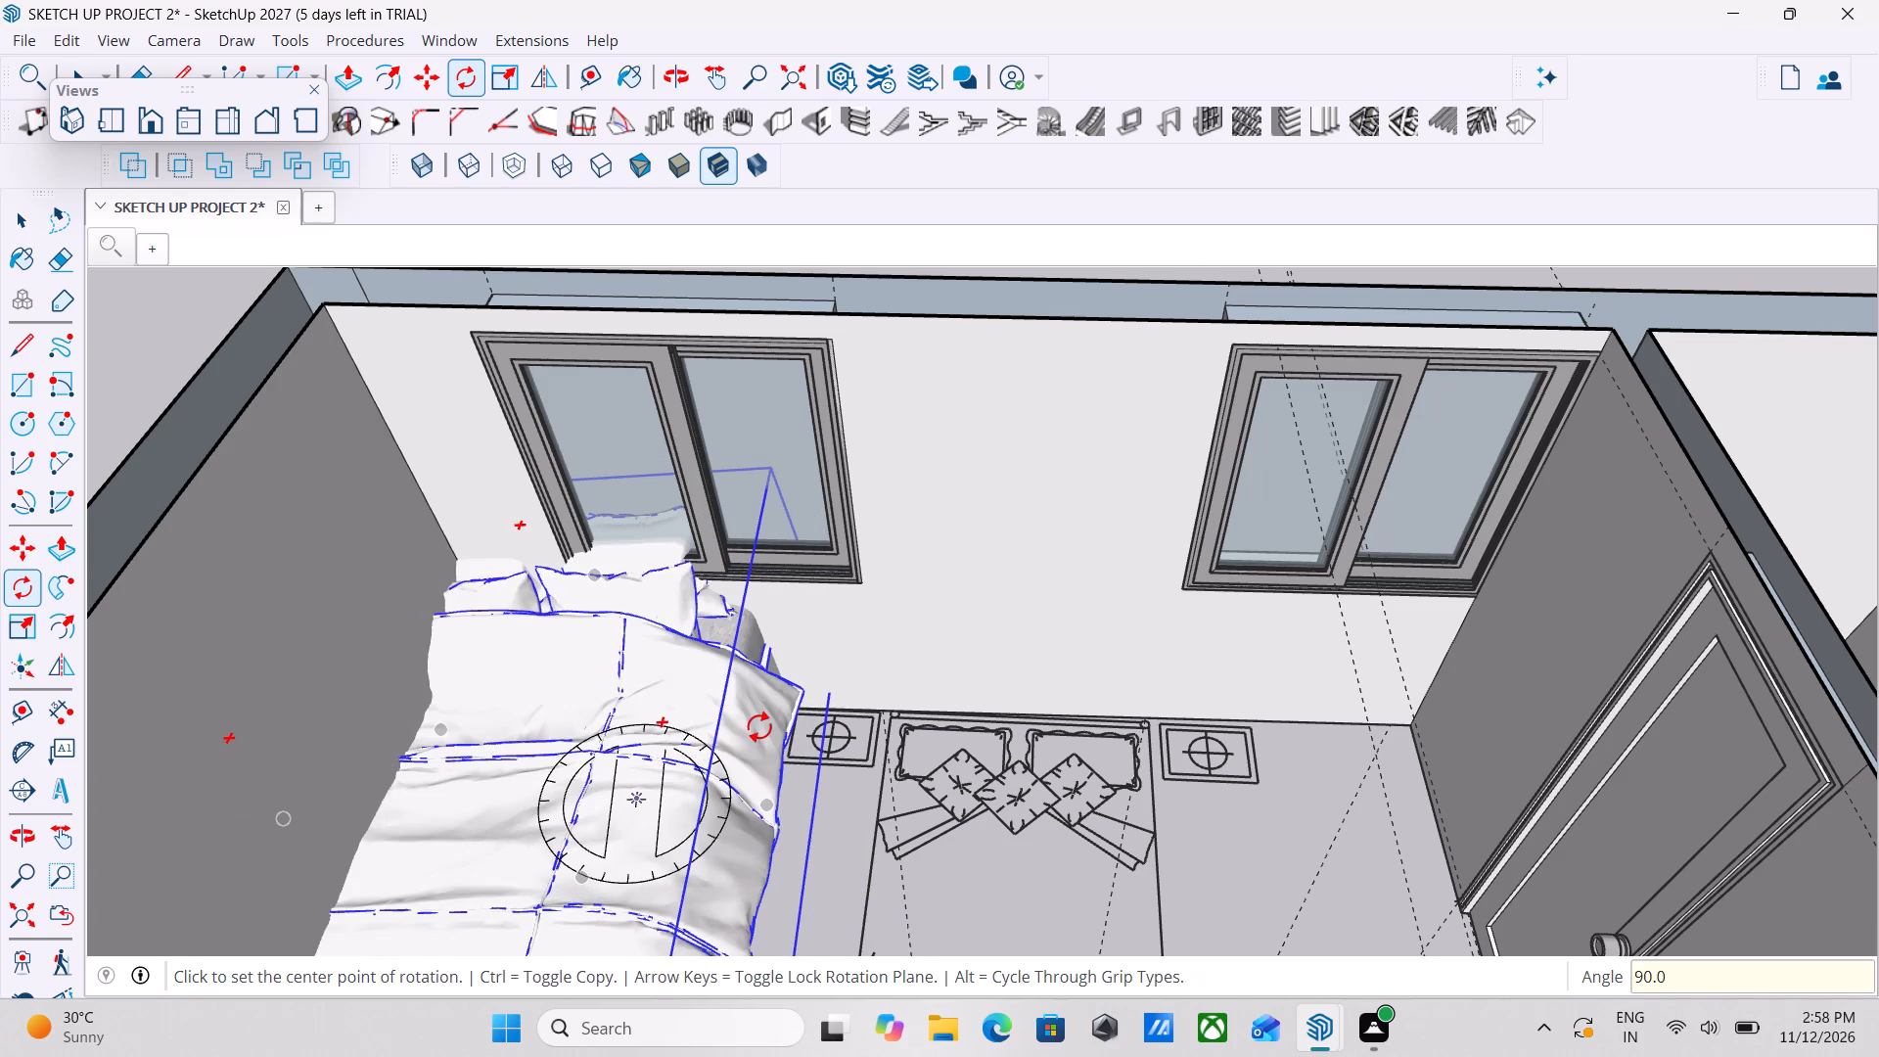
key(Escape)
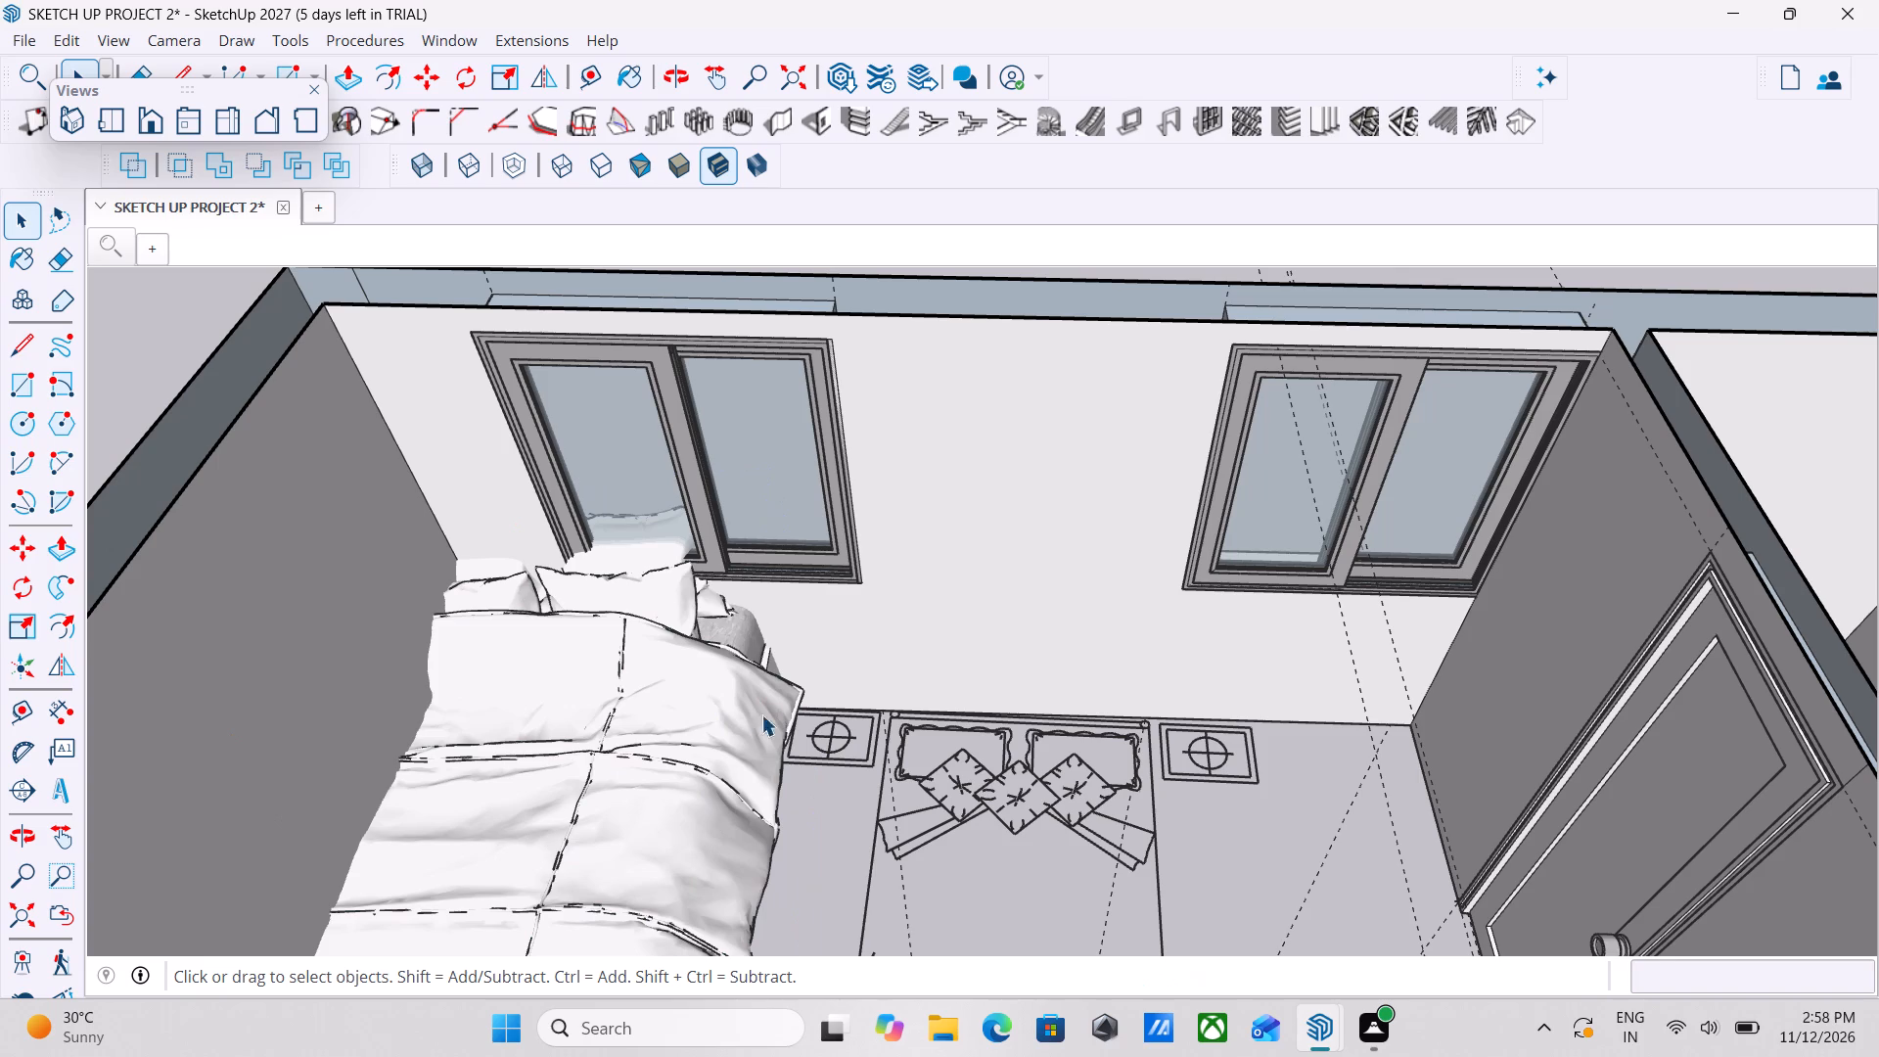
Move the second bedroom's bed copy about 7' by its head-end base corner onto the headboard corner of the plan's bed symbol, beside the bedside table.
click(741, 715)
middle_drag(852, 747, 562, 800)
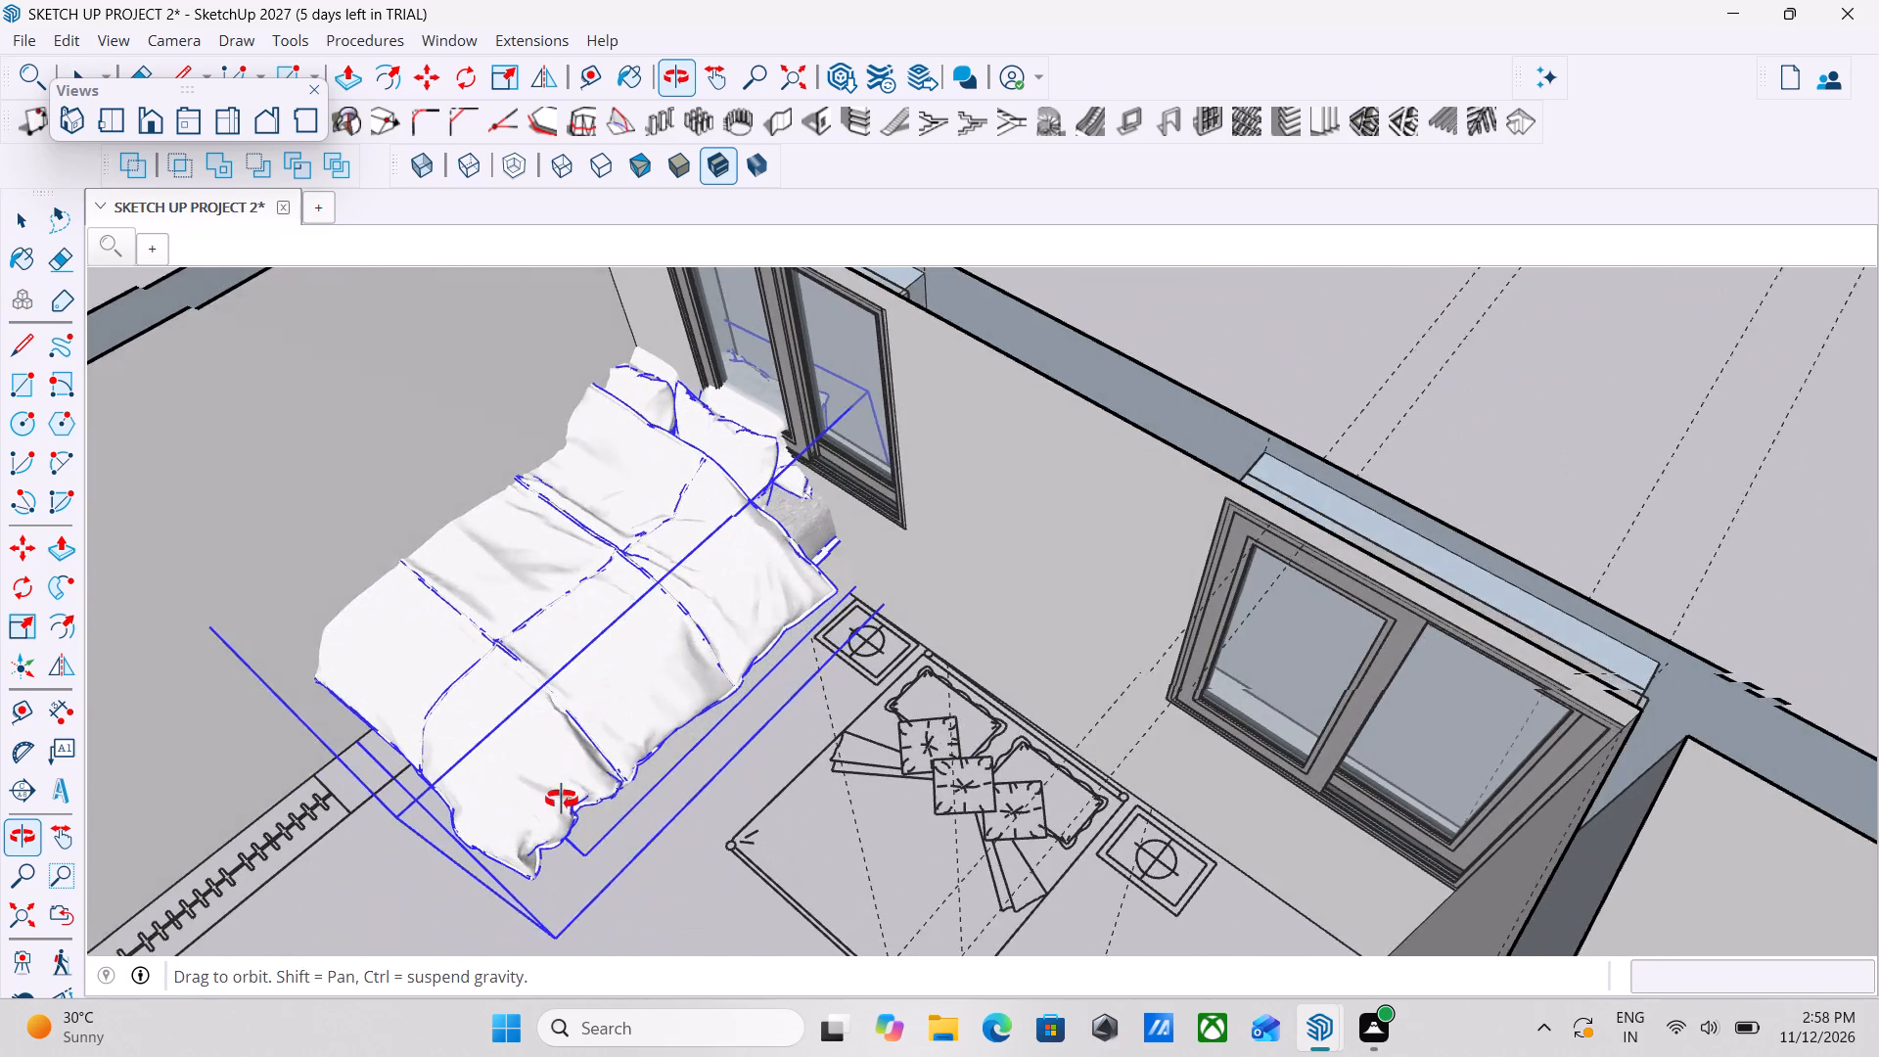
middle_drag(562, 800, 557, 800)
scroll(731, 790, down, 9)
middle_drag(731, 790, 429, 795)
middle_drag(1058, 745, 1051, 745)
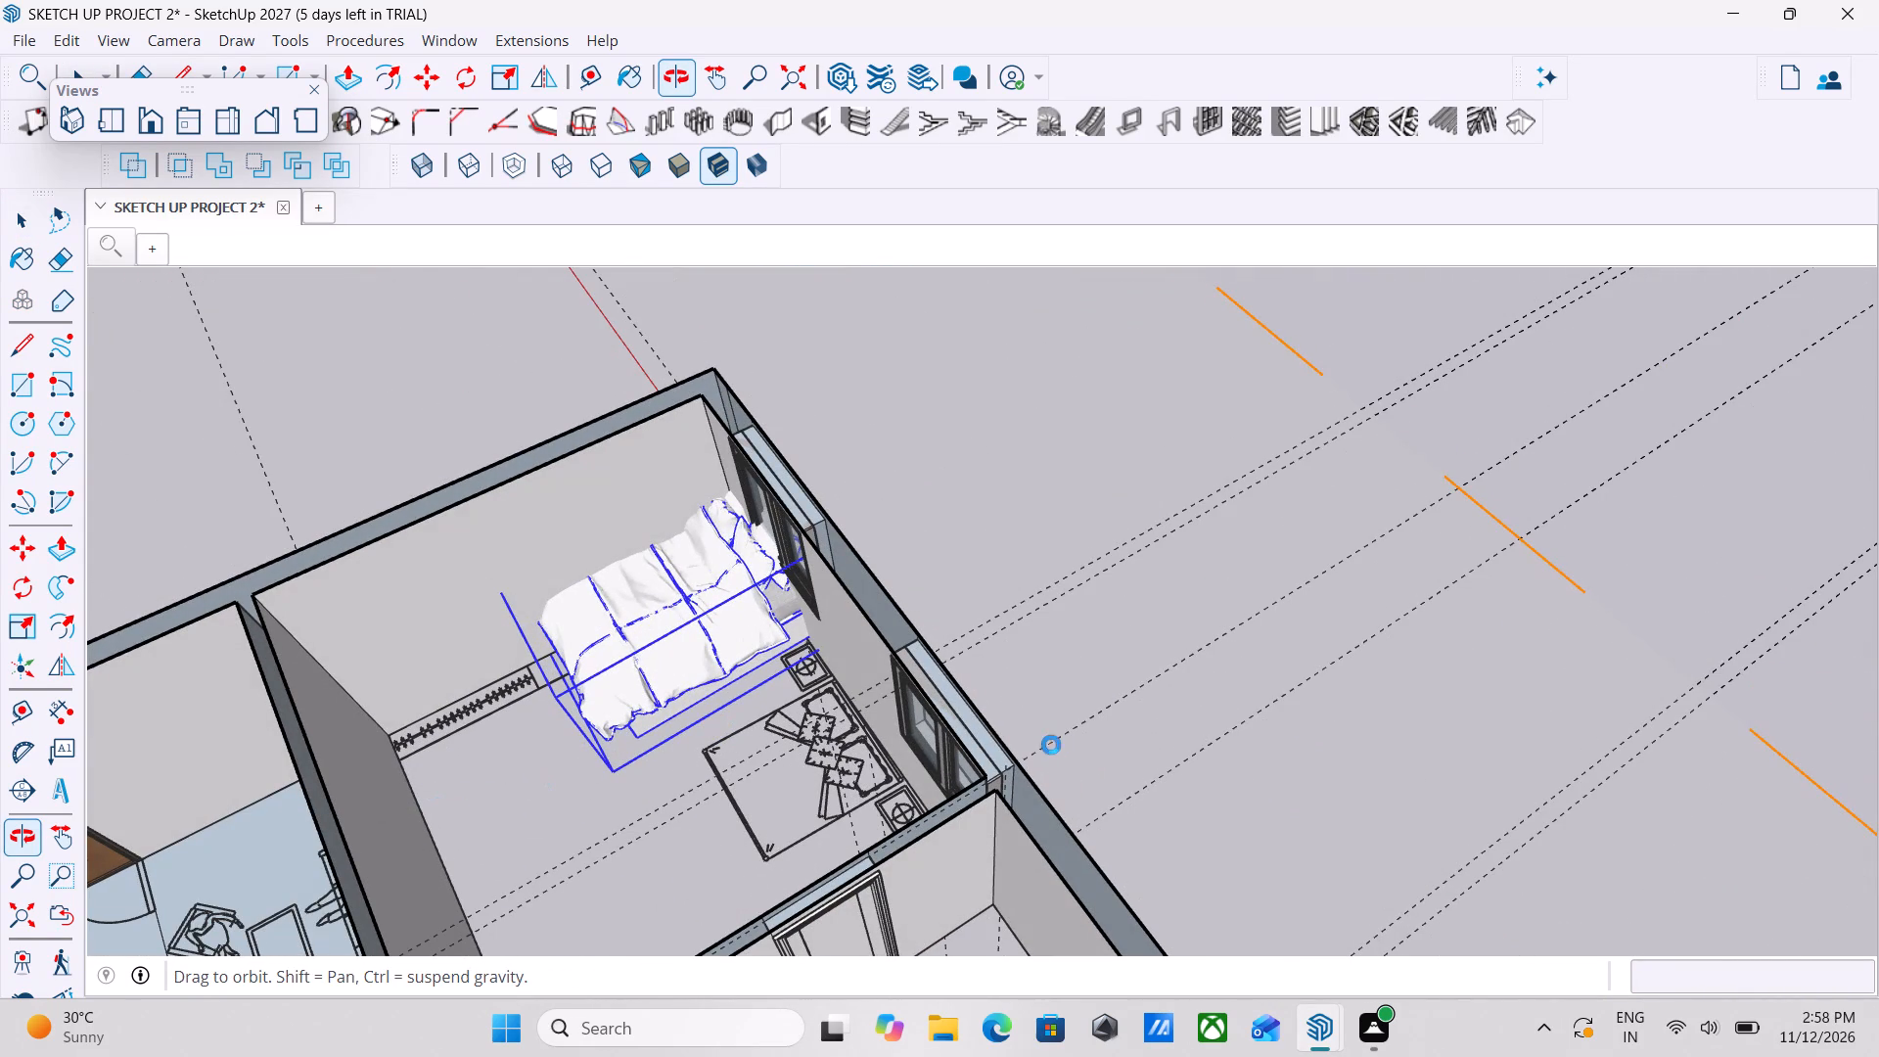
middle_drag(1051, 745, 746, 788)
scroll(745, 789, up, 1)
scroll(1031, 712, down, 5)
middle_drag(1060, 705, 1016, 702)
scroll(1029, 600, up, 2)
scroll(1029, 600, down, 1)
middle_drag(1029, 600, 1205, 574)
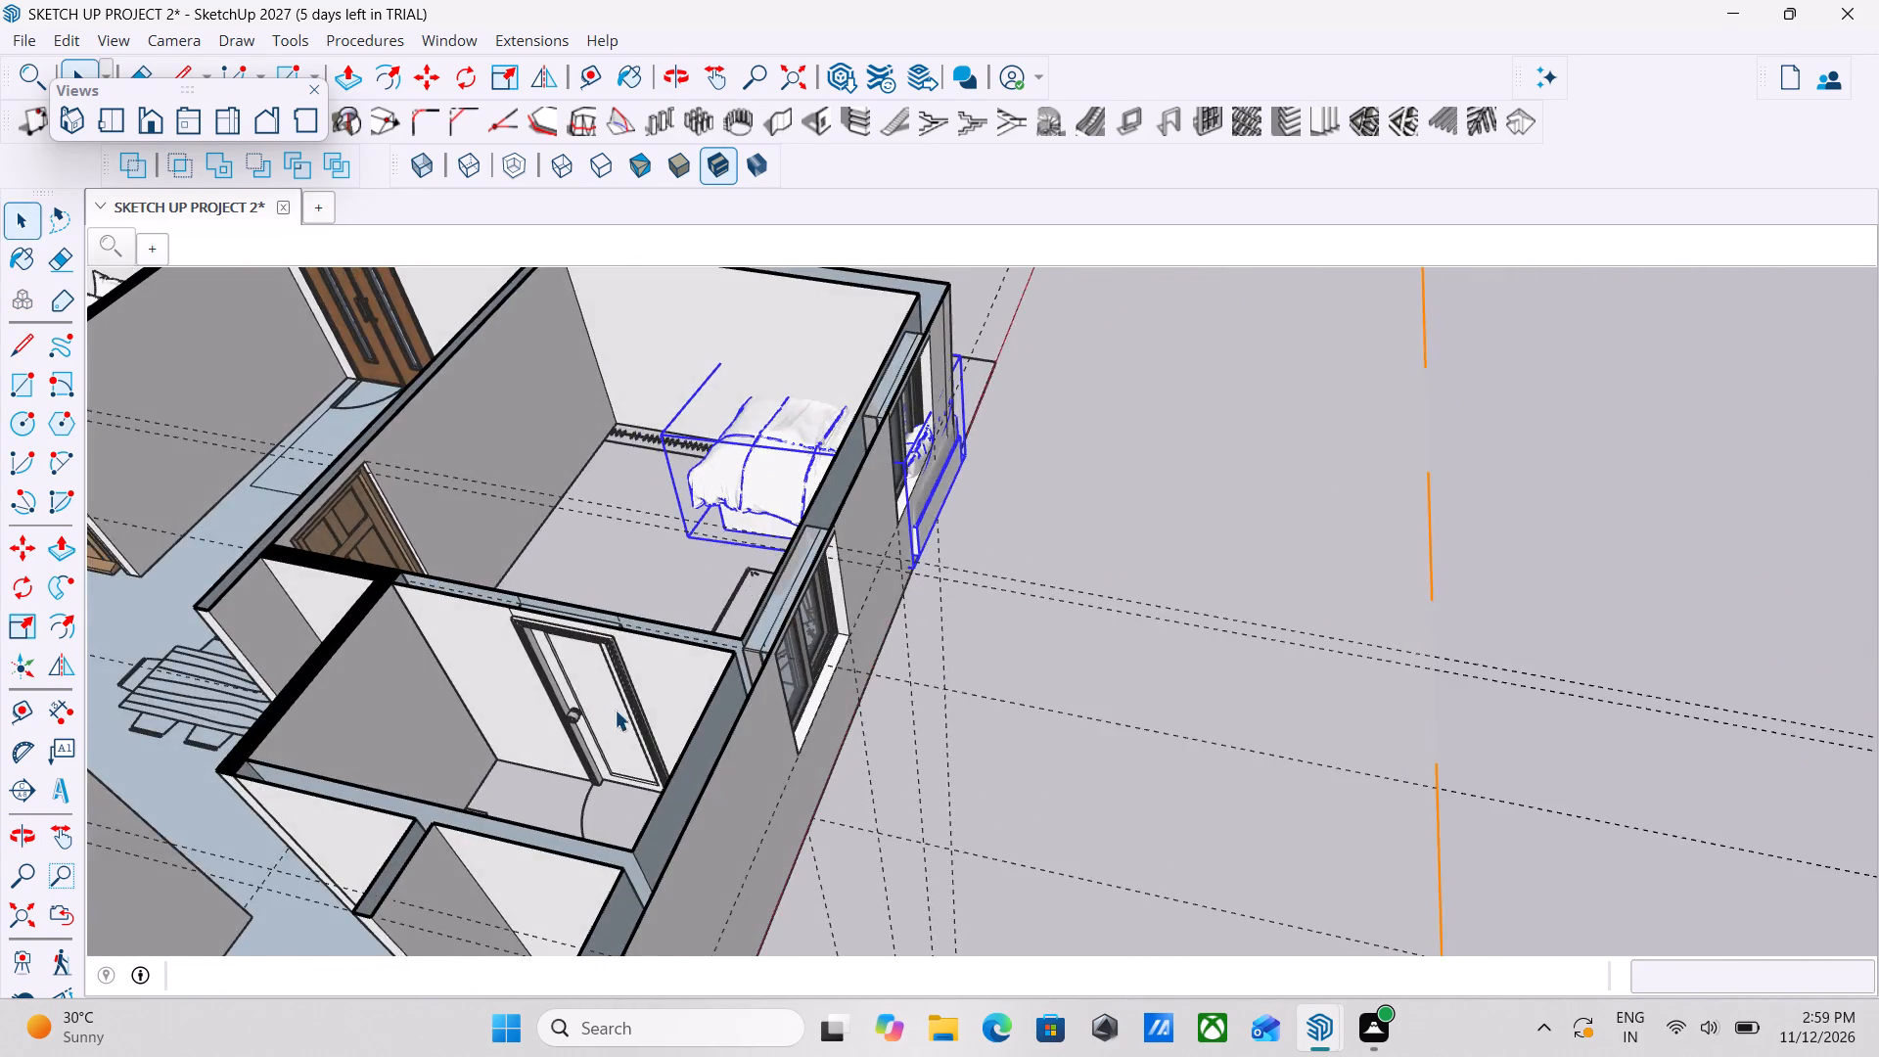
middle_drag(616, 711, 1103, 709)
scroll(826, 729, up, 3)
scroll(873, 666, down, 3)
middle_drag(848, 692, 571, 755)
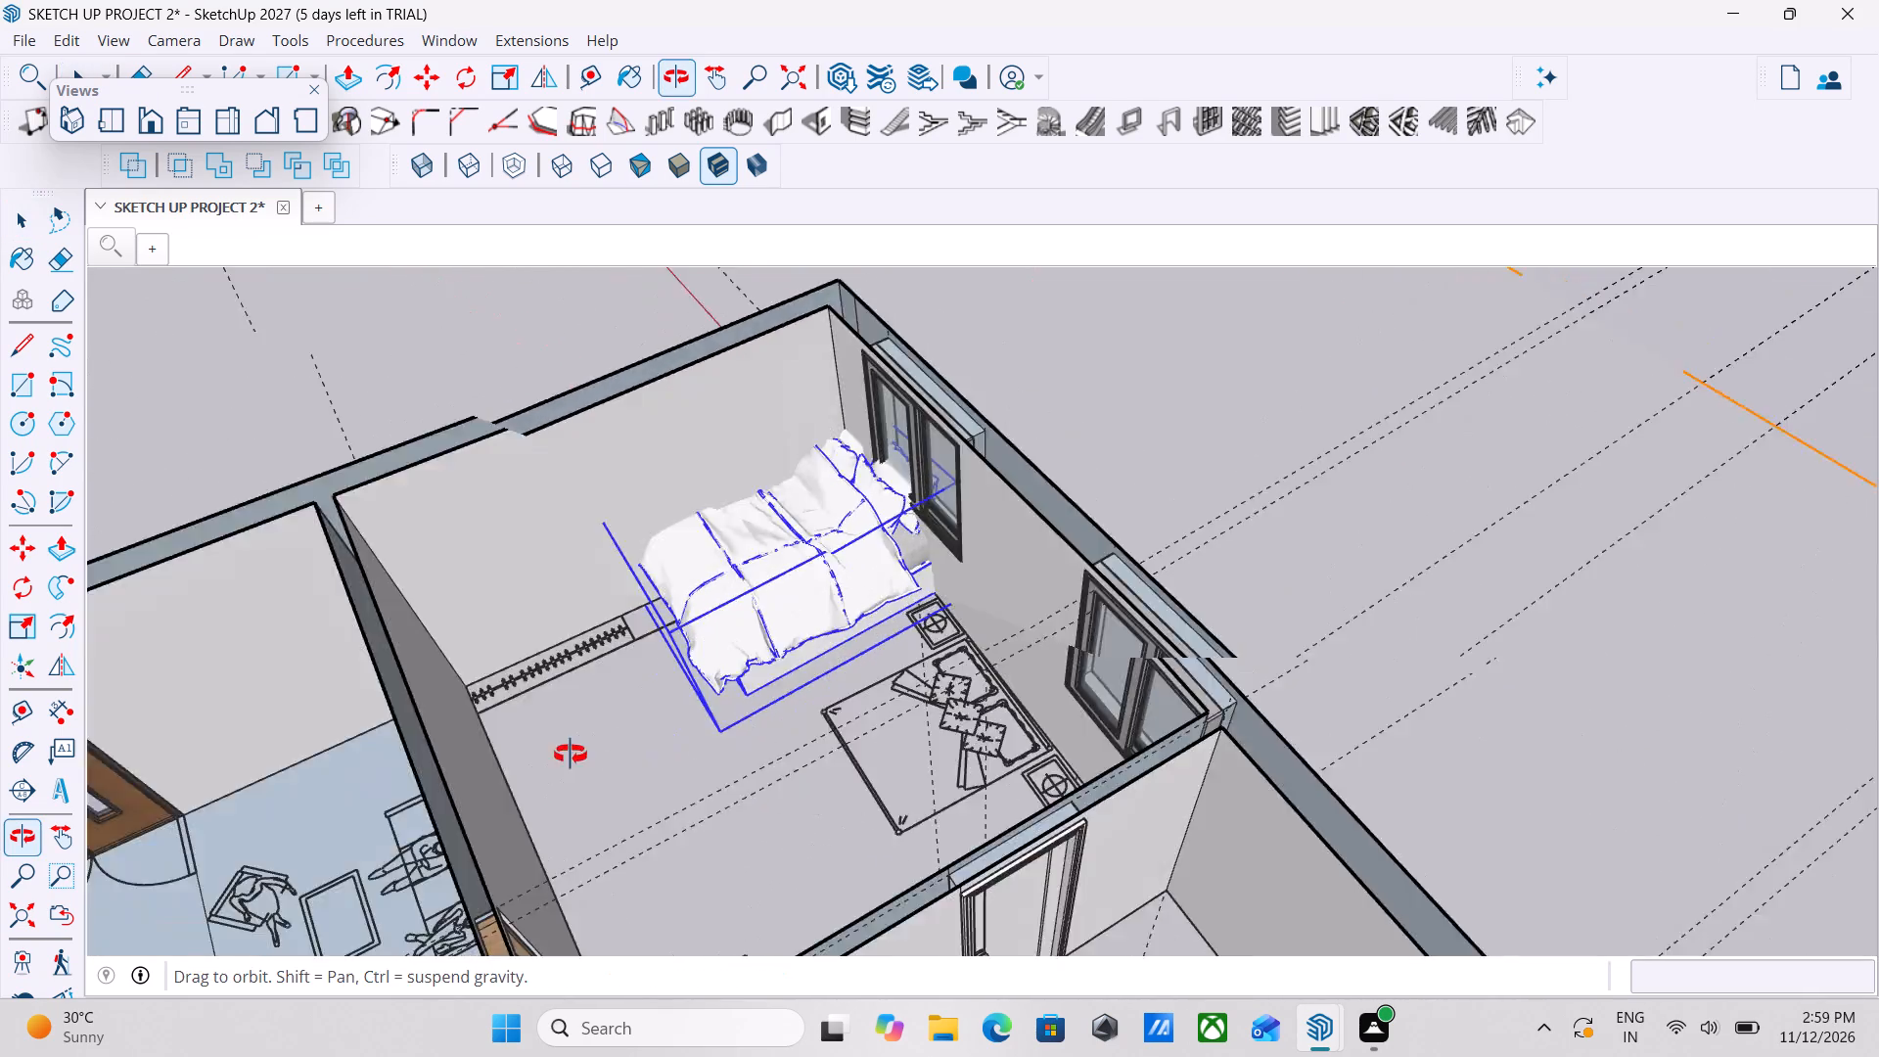
middle_drag(571, 755, 441, 766)
middle_drag(1229, 714, 882, 749)
scroll(1395, 653, up, 5)
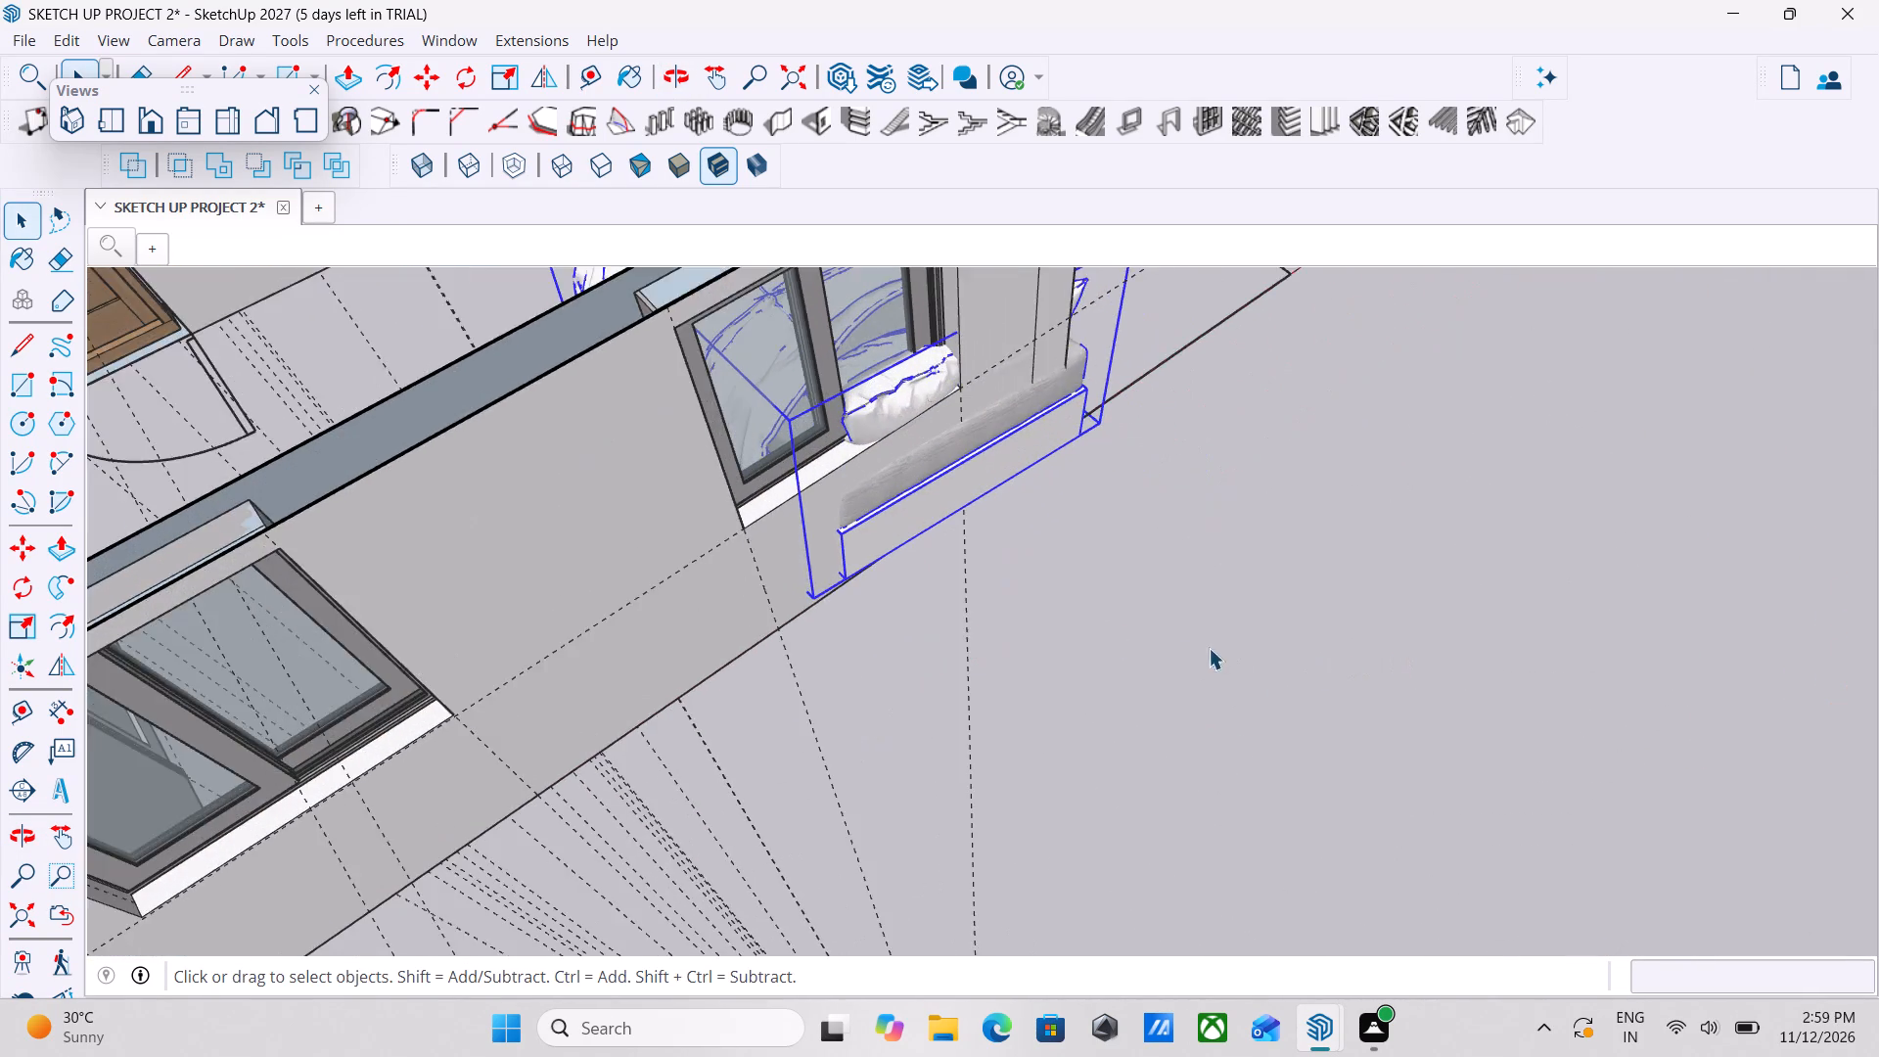
scroll(1092, 625, up, 1)
middle_drag(1077, 624, 697, 690)
scroll(1292, 657, up, 7)
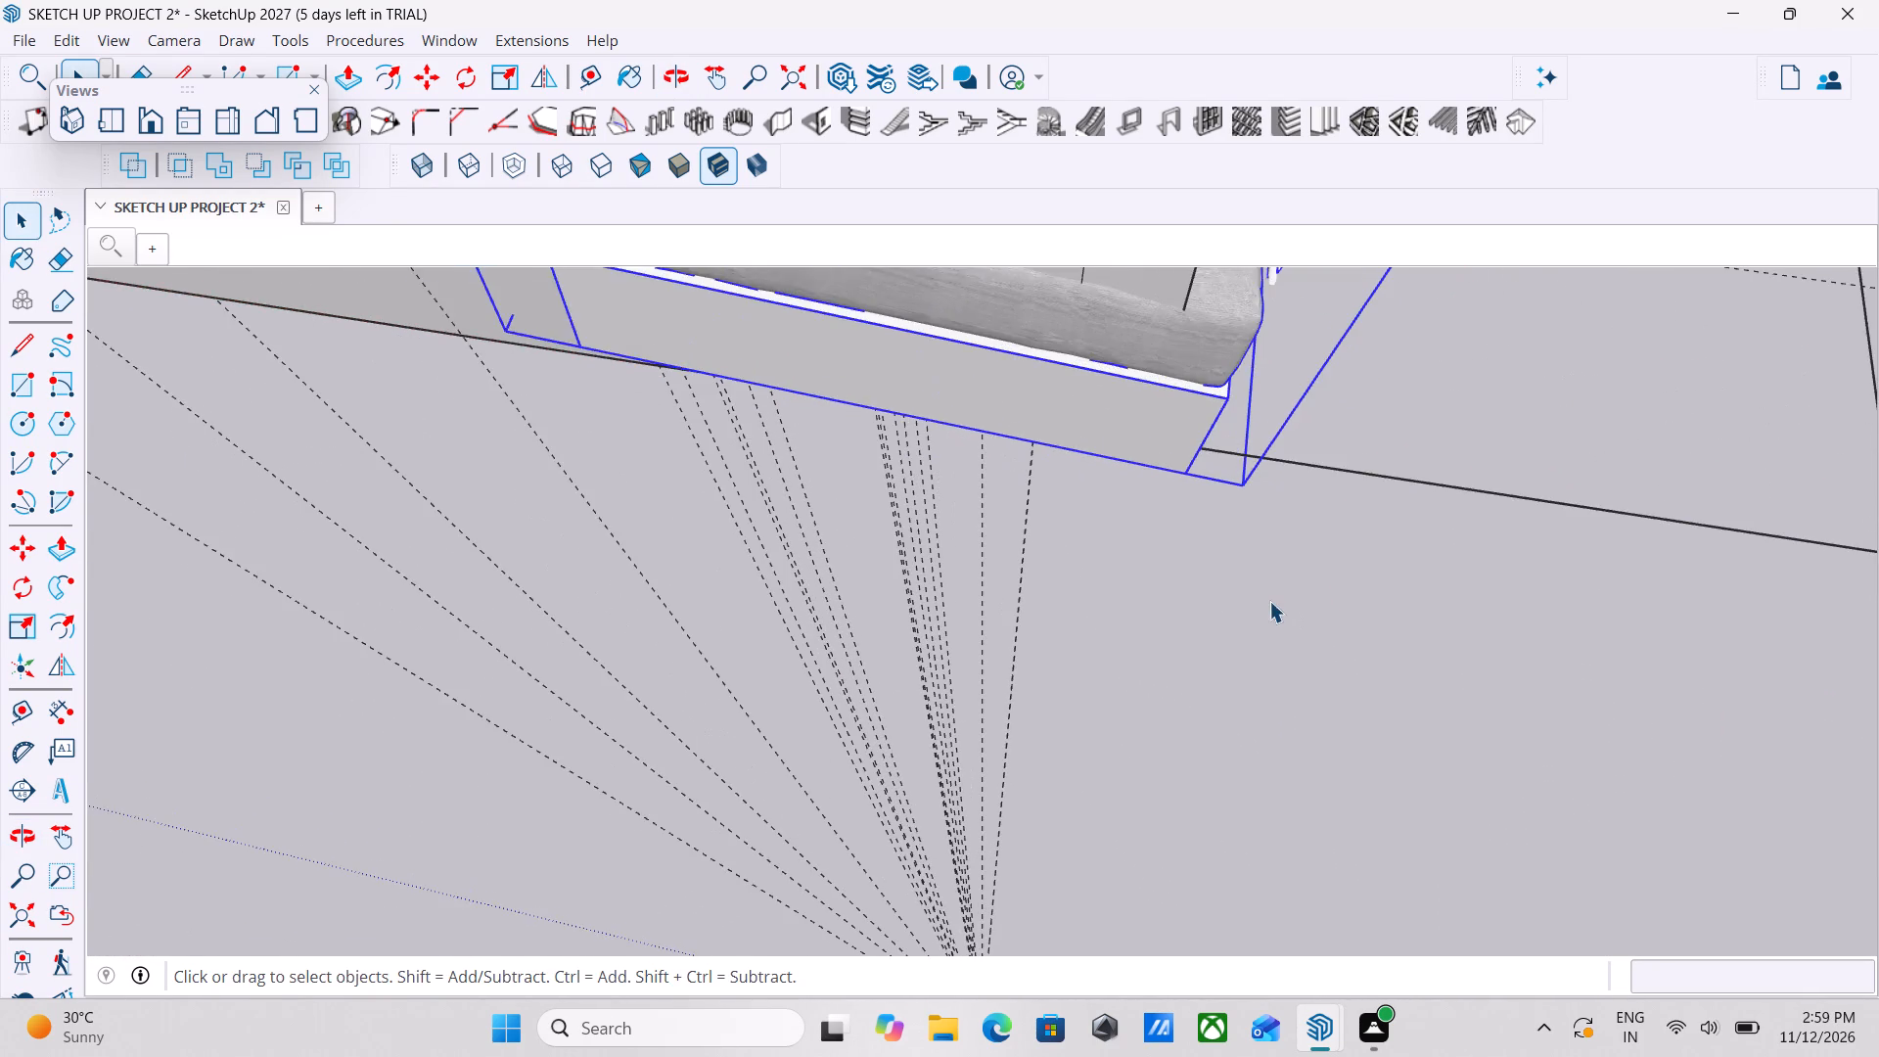
scroll(1073, 533, up, 3)
key(m)
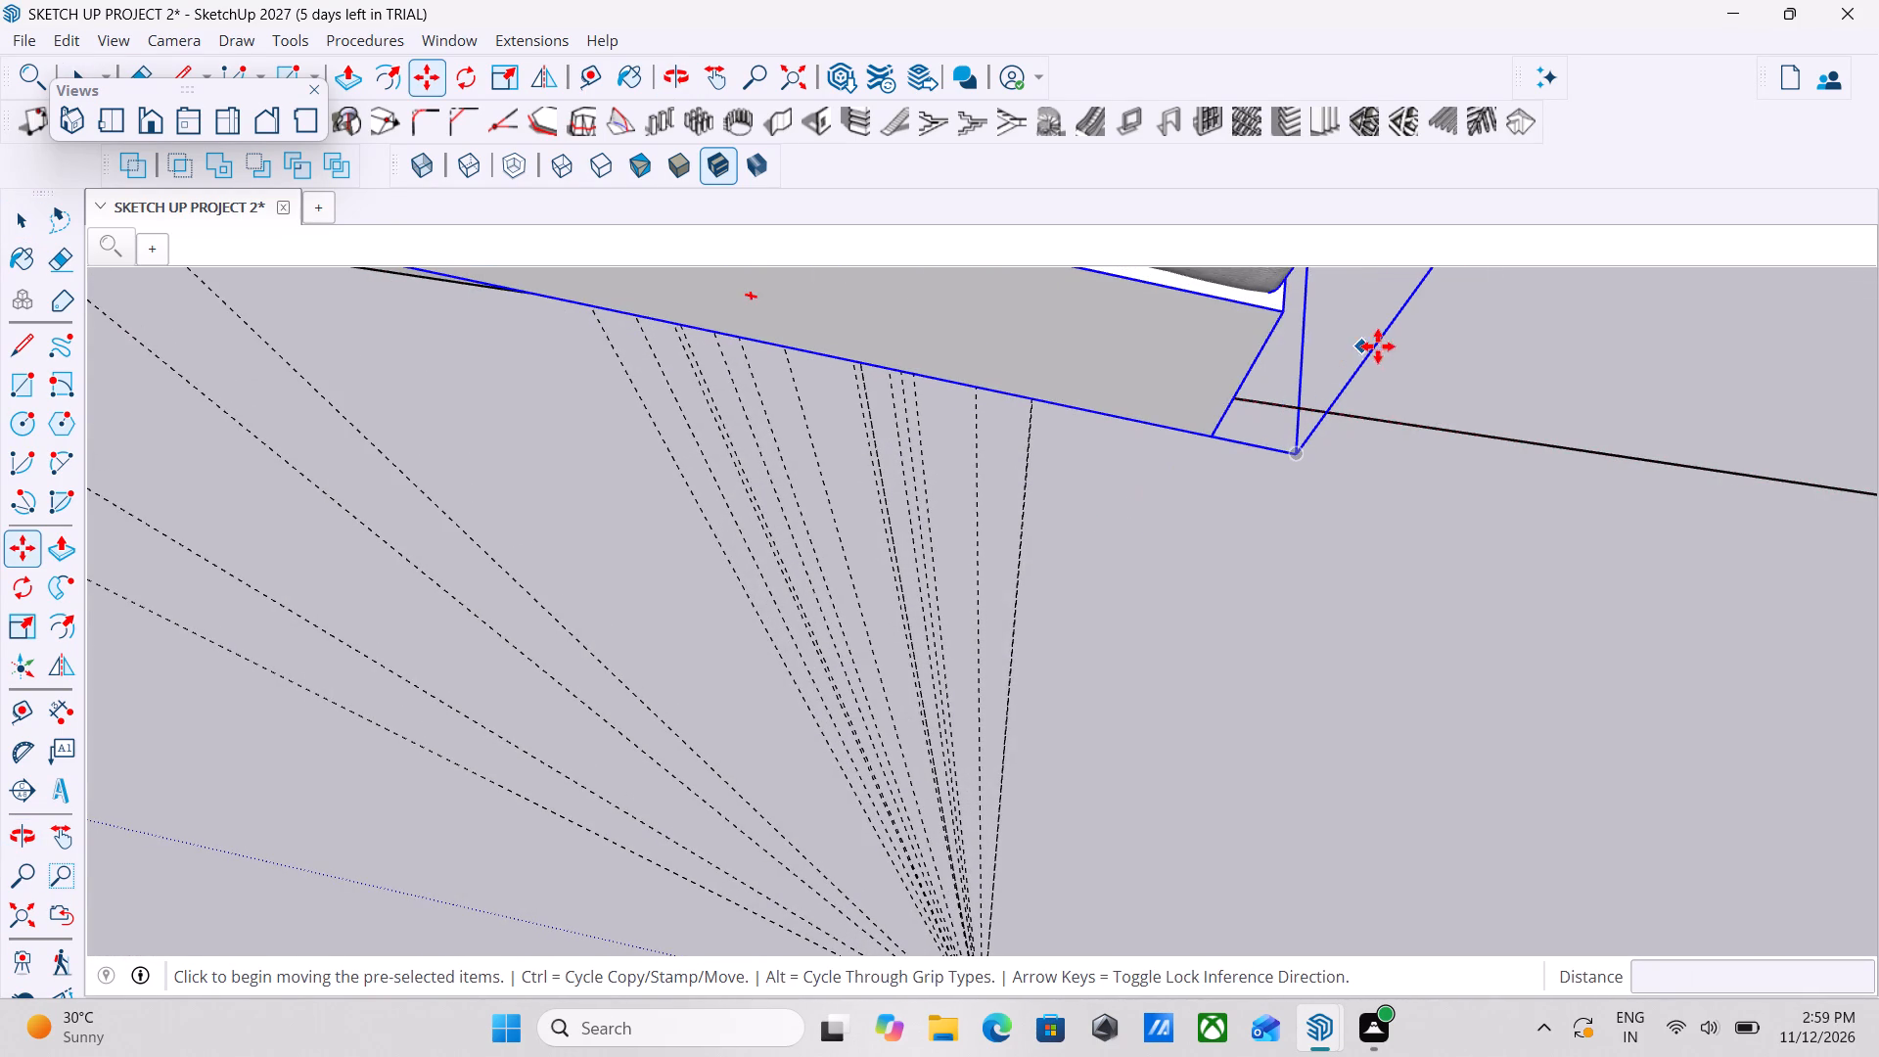
scroll(1275, 392, up, 11)
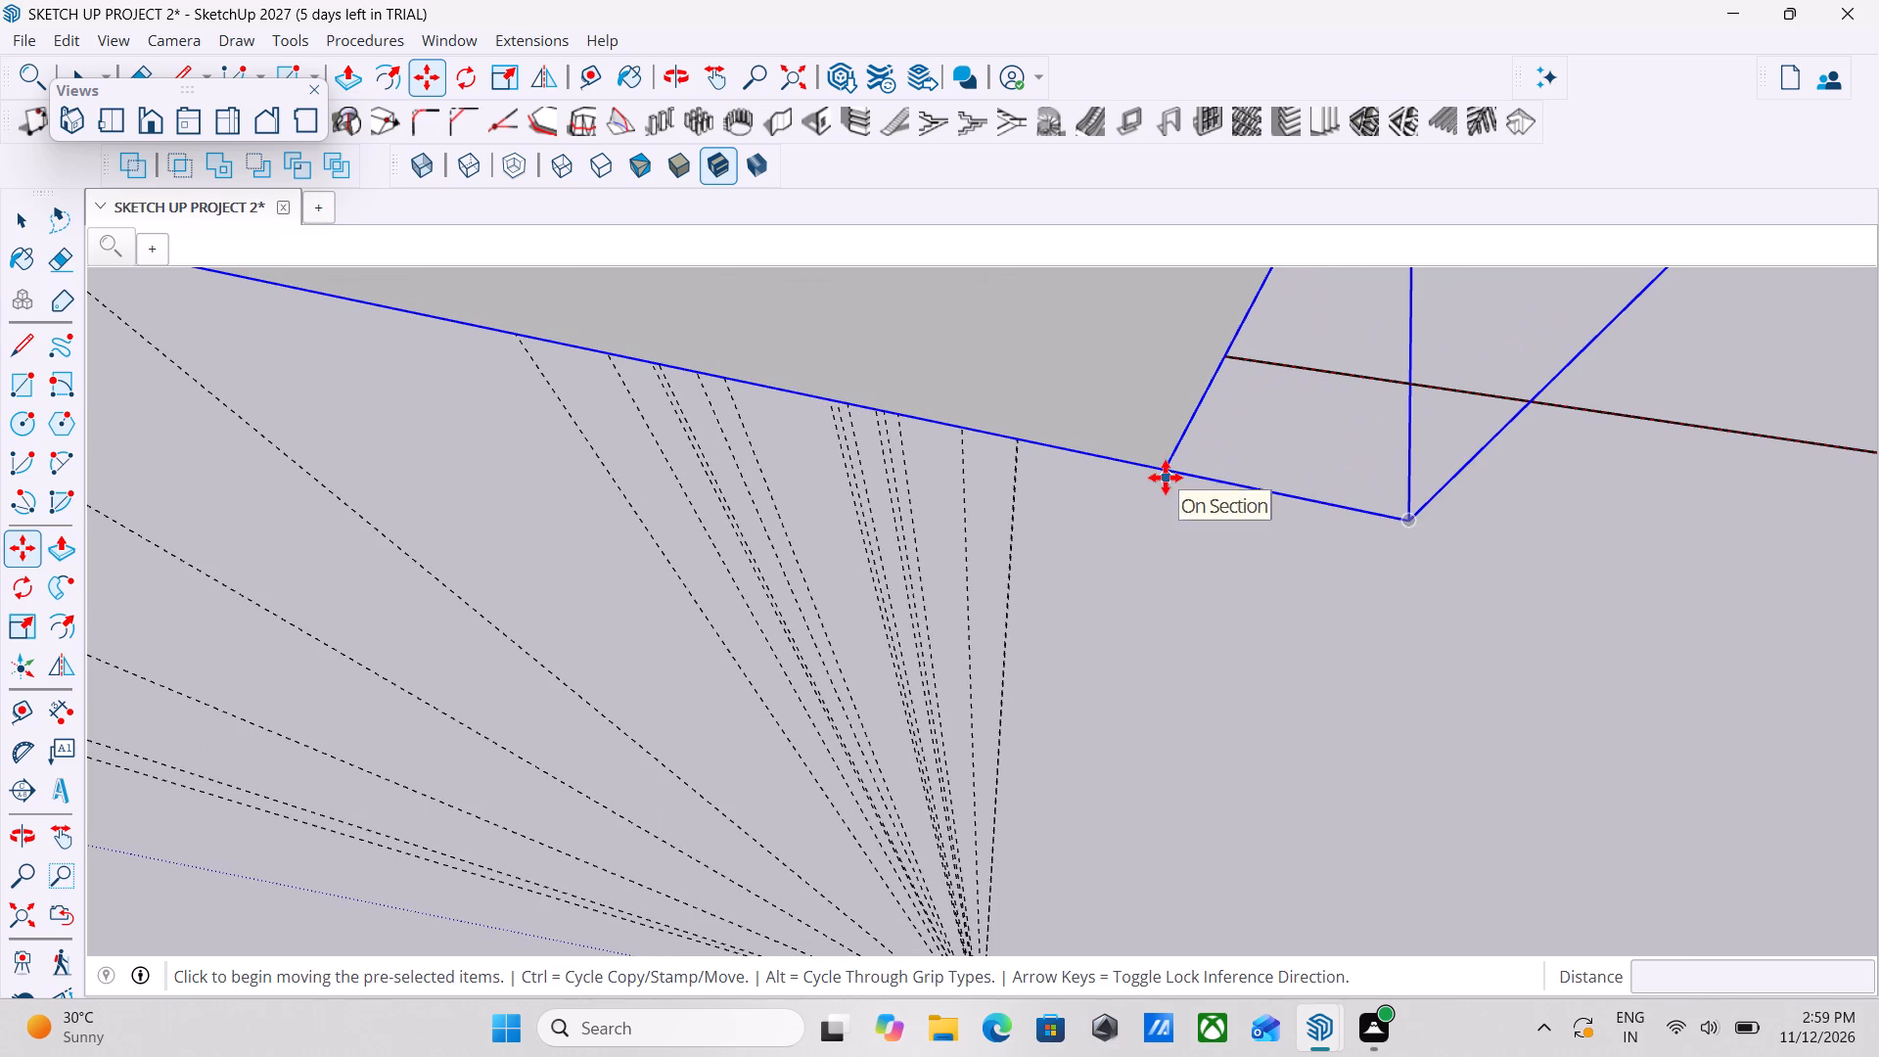
click(1164, 473)
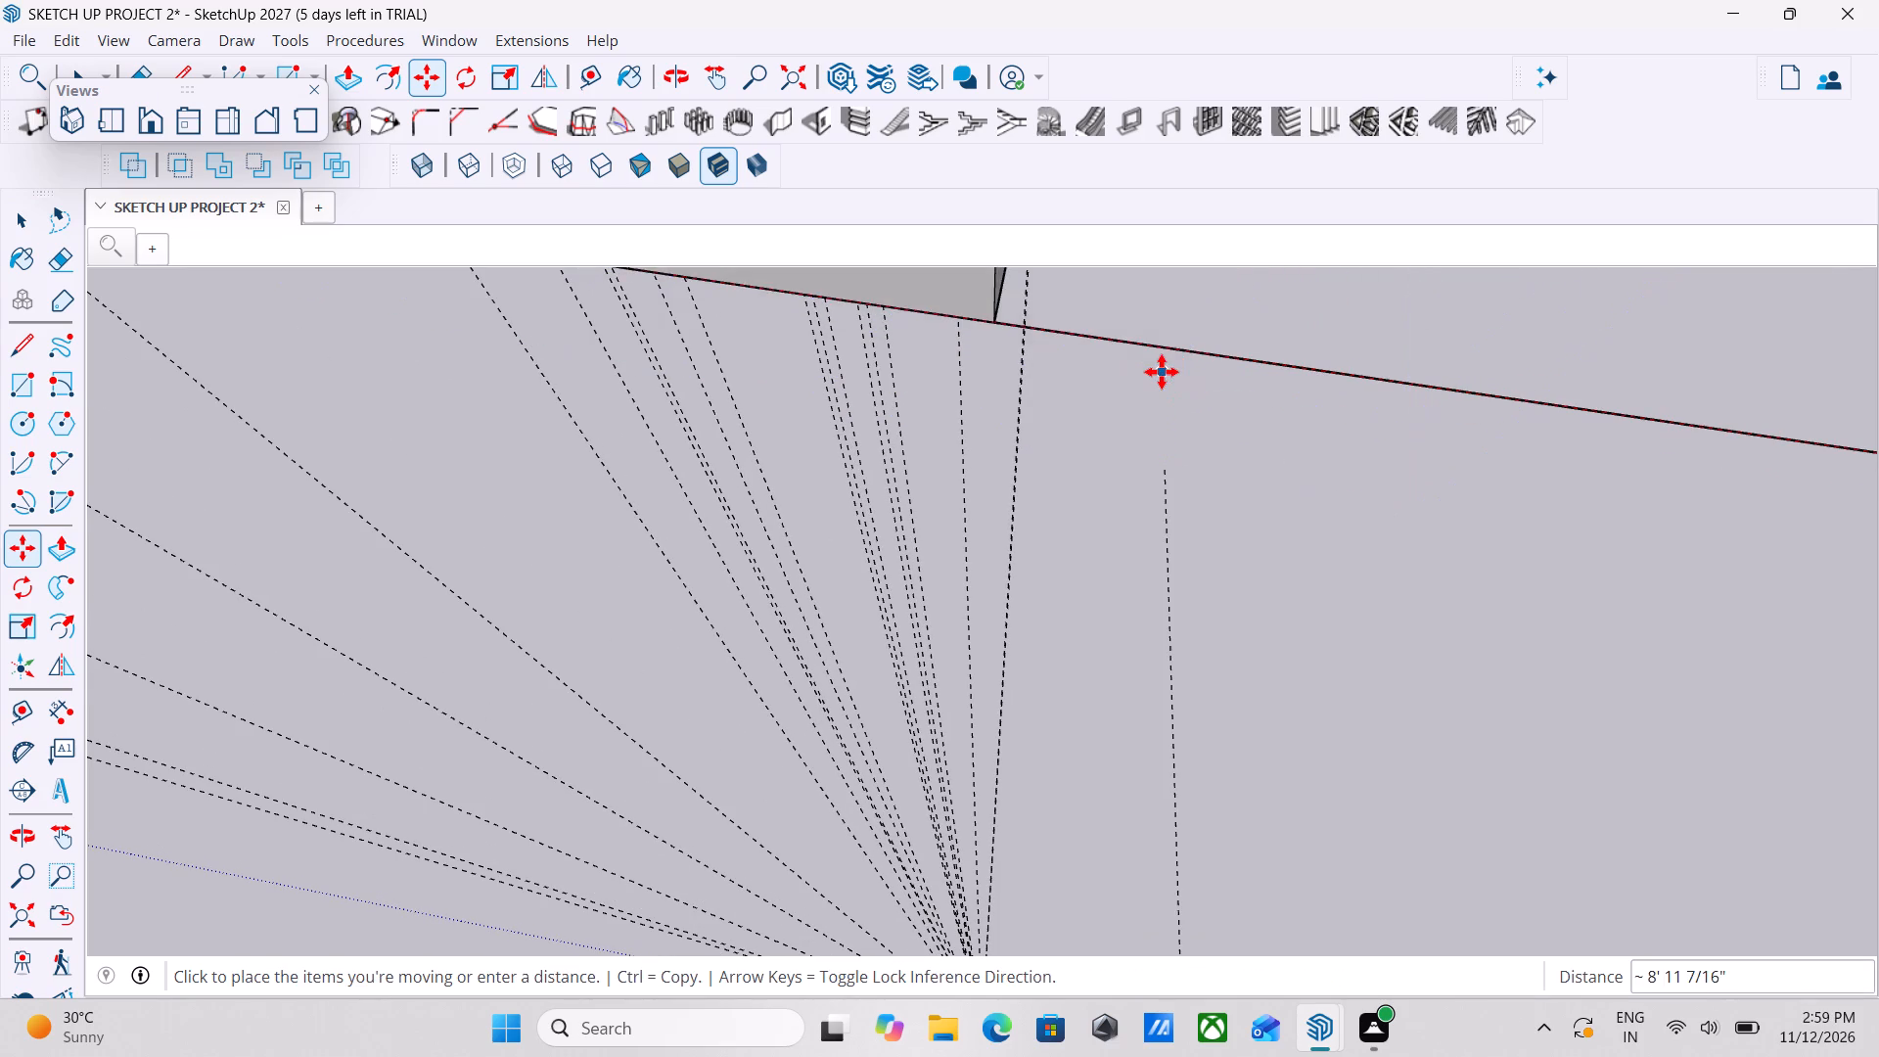
scroll(1162, 372, down, 4)
scroll(1199, 587, down, 5)
scroll(1199, 587, down, 19)
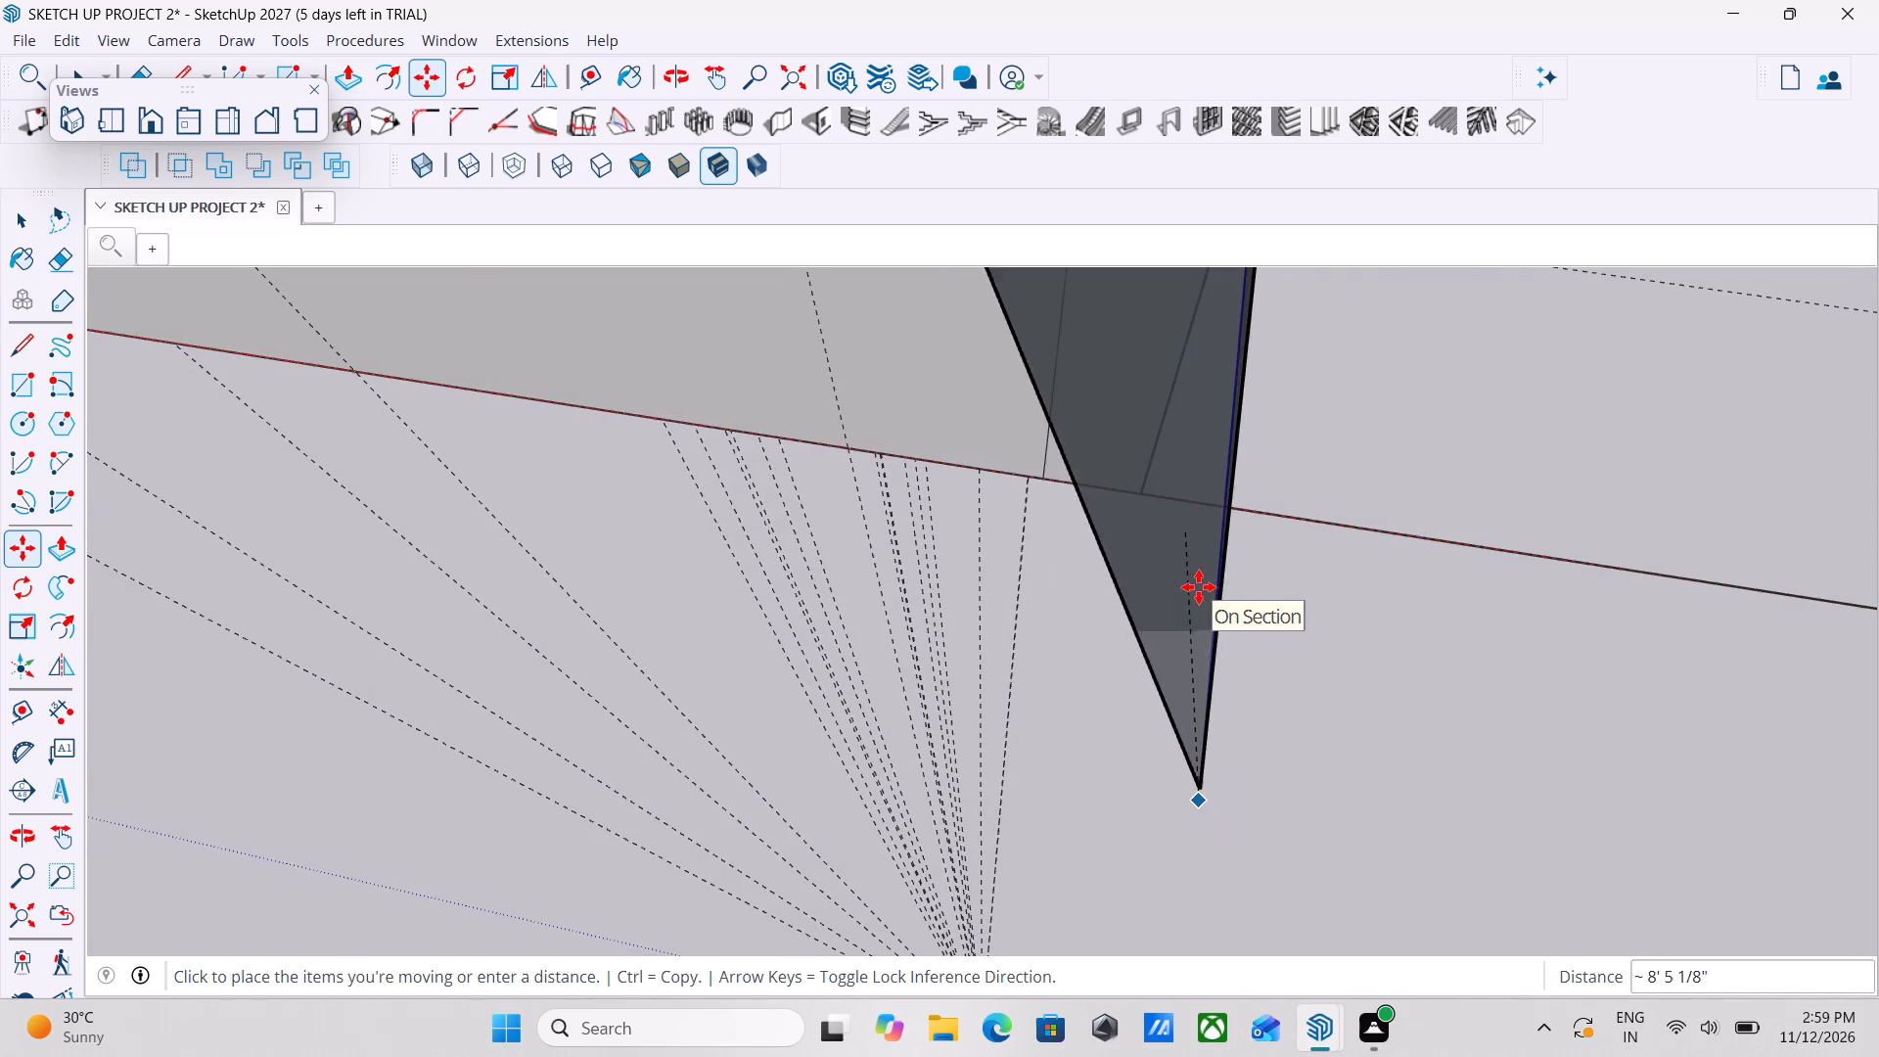
scroll(1199, 587, down, 5)
scroll(1181, 477, down, 9)
middle_drag(1181, 477, 1403, 697)
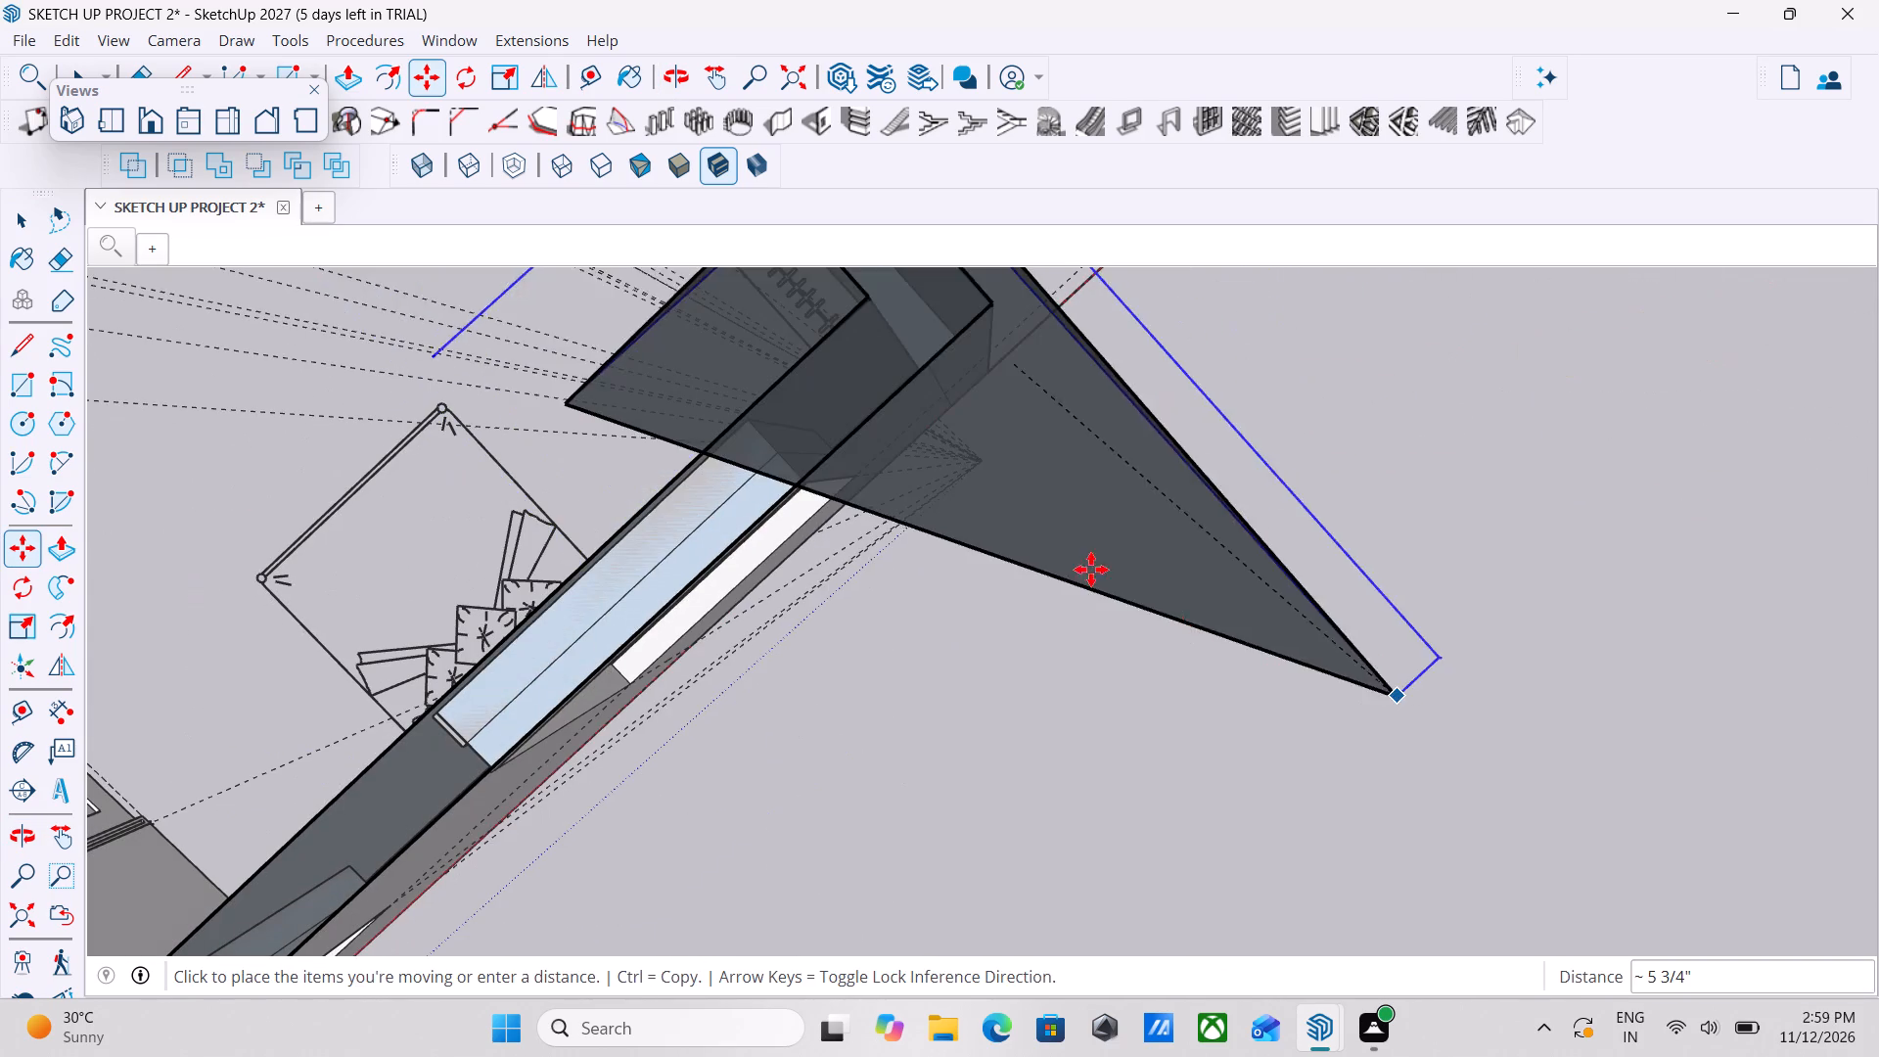
middle_drag(588, 491, 751, 491)
scroll(653, 500, up, 1)
scroll(718, 411, down, 2)
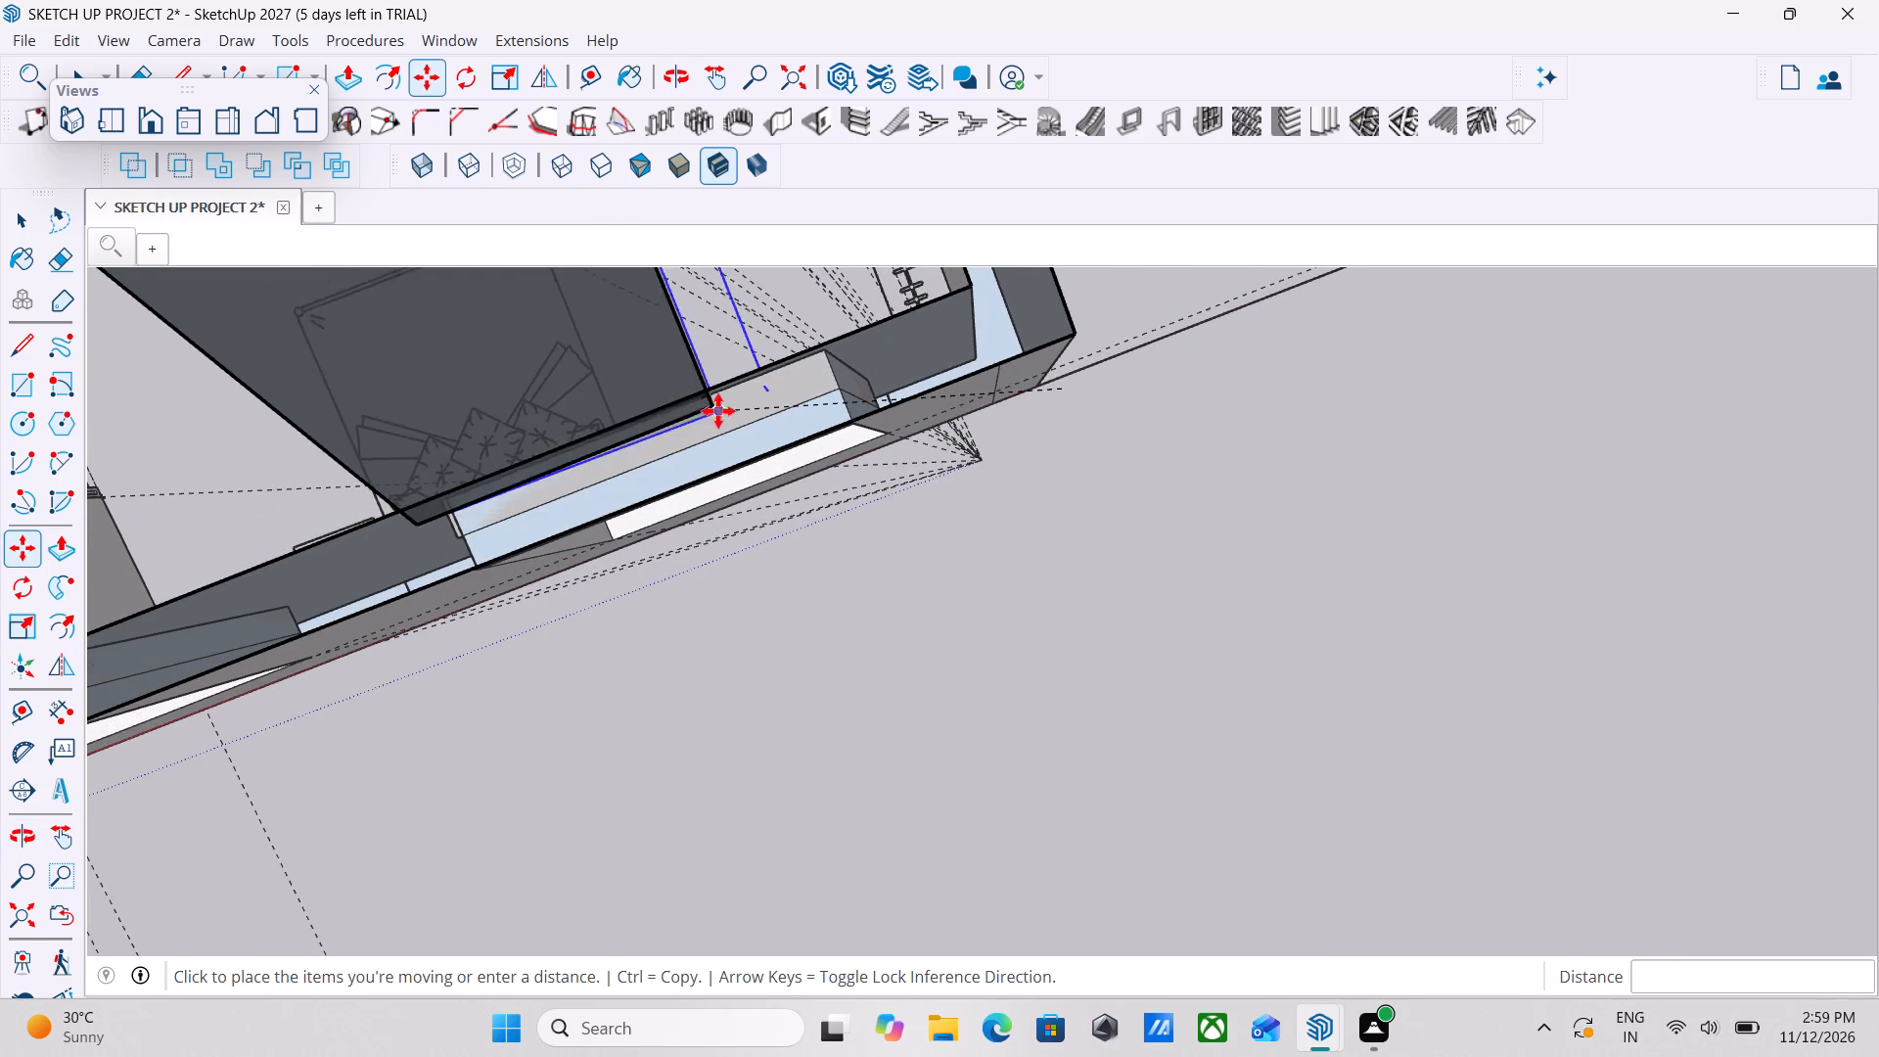
scroll(551, 330, up, 13)
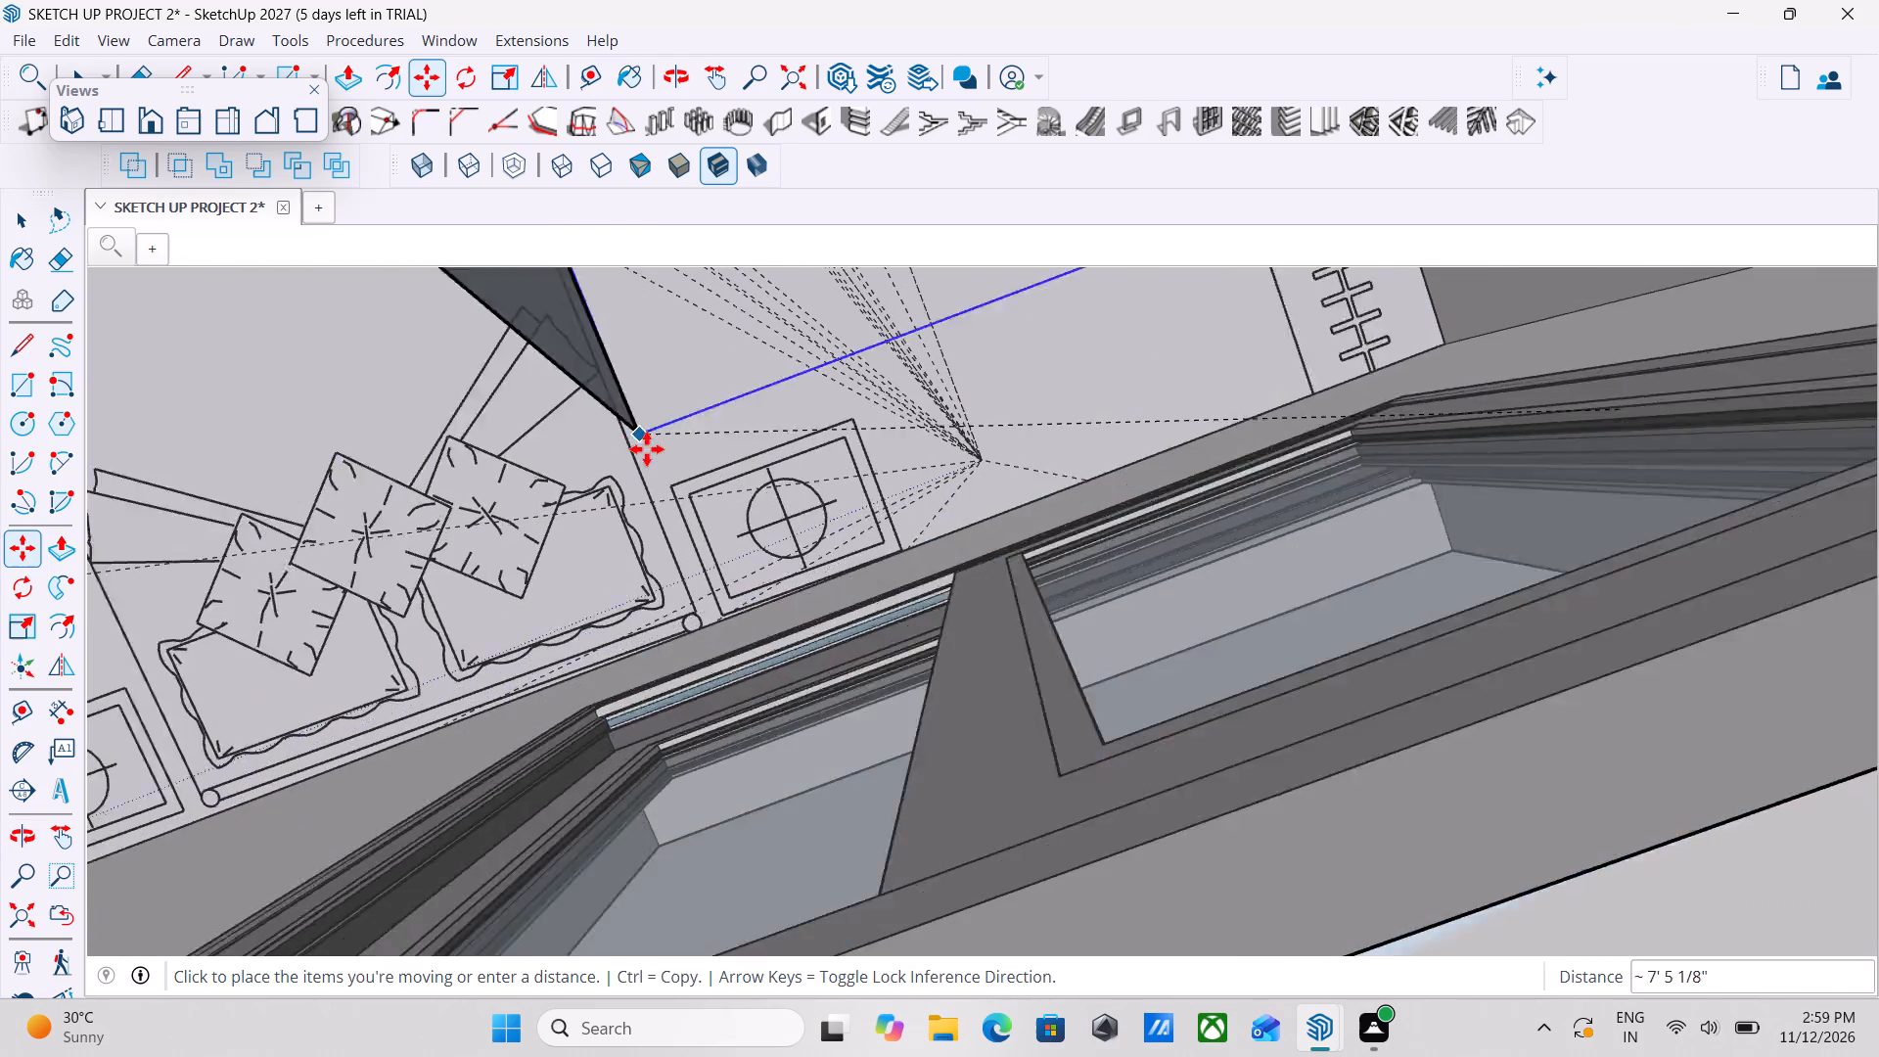
scroll(707, 661, up, 10)
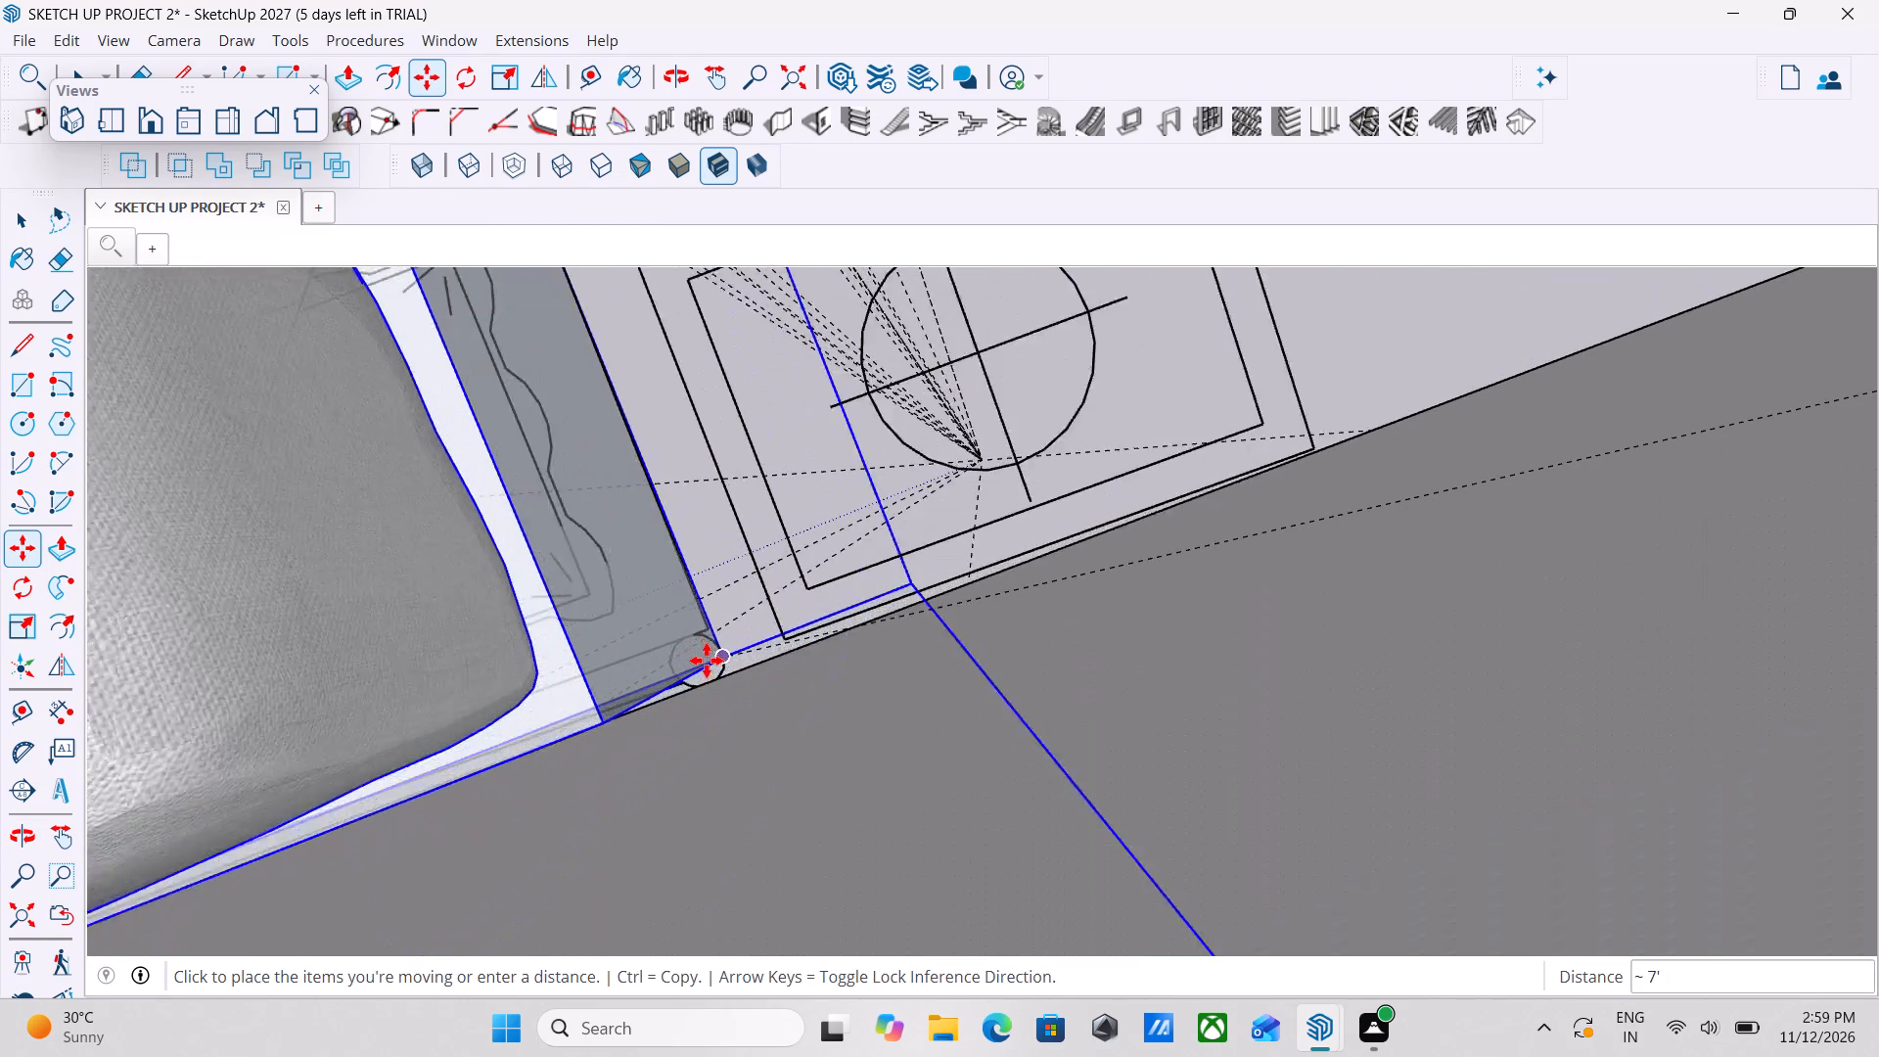
scroll(707, 661, up, 4)
click(729, 658)
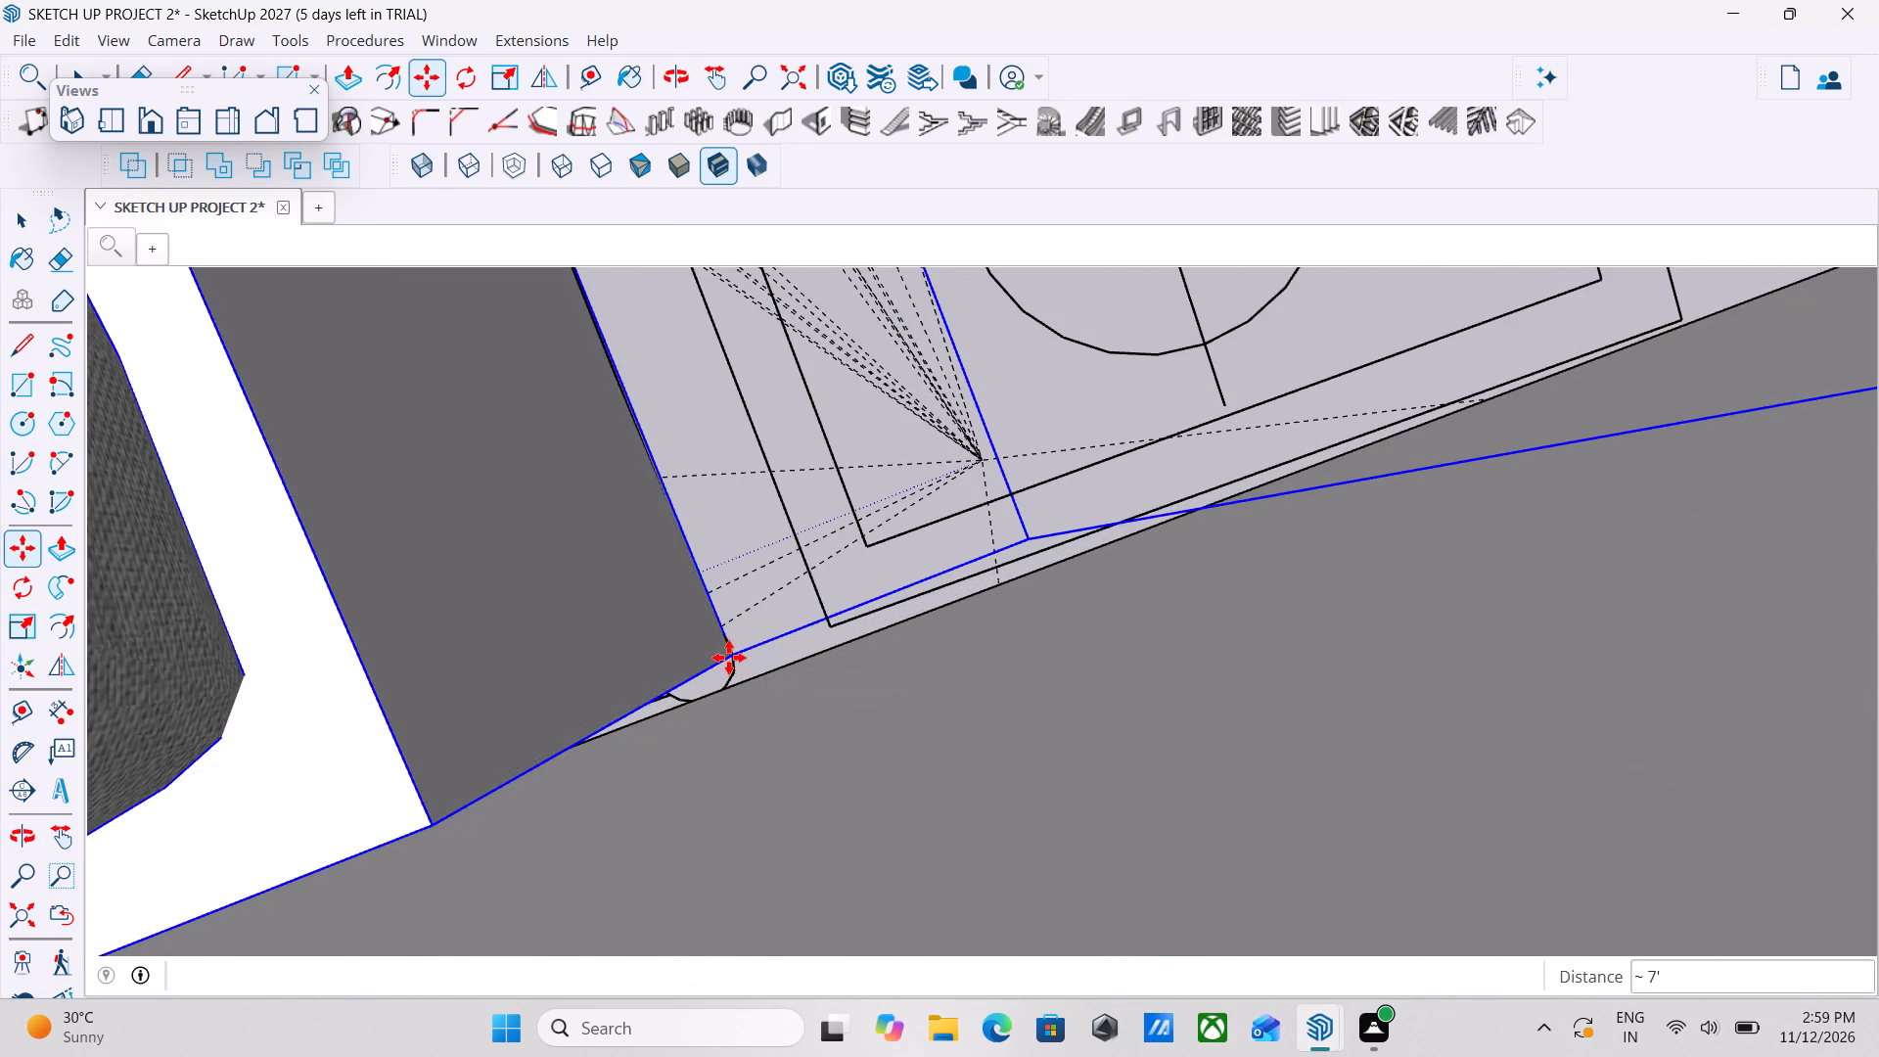
scroll(729, 658, down, 20)
scroll(729, 658, down, 14)
middle_drag(770, 620, 993, 484)
scroll(969, 493, down, 5)
key(Escape)
key(space)
key(space)
scroll(1083, 483, down, 5)
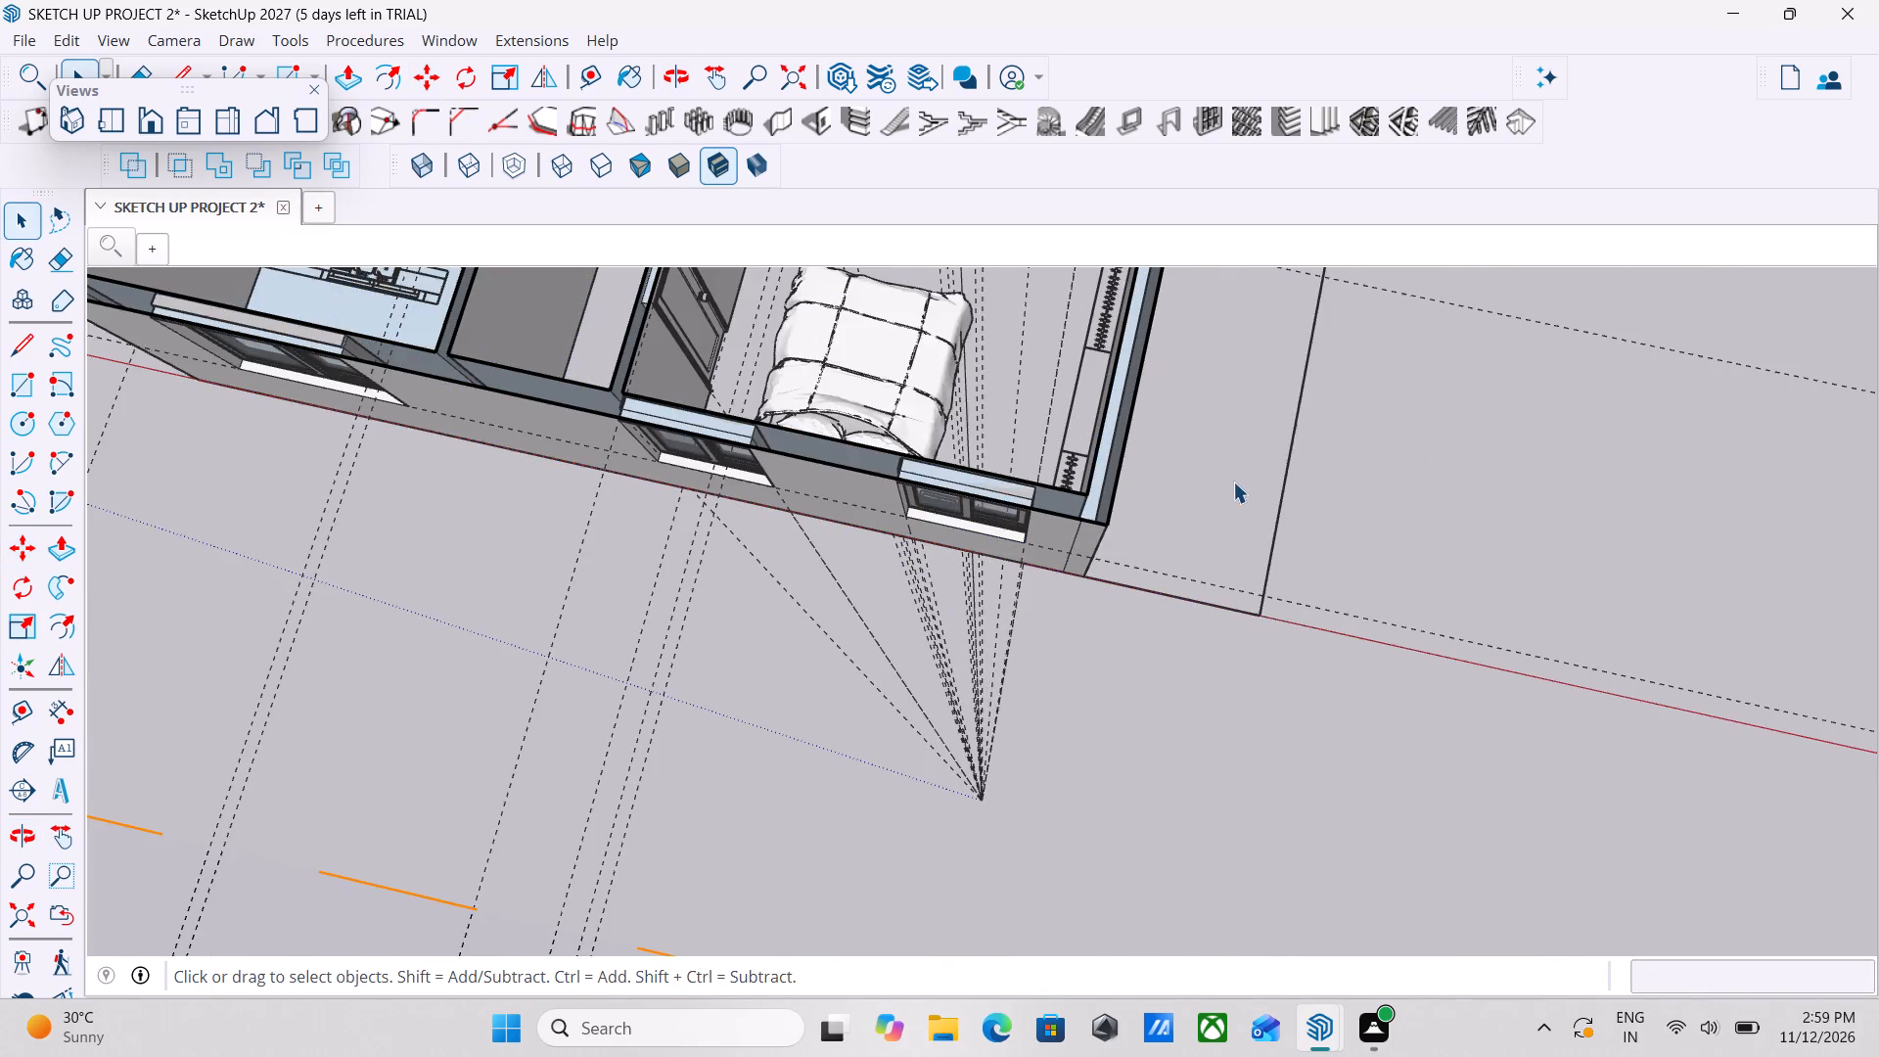
Inspect the section-cut ground floor from several angles, checking the placed beds, the living area and the staircase.
middle_drag(1266, 477, 768, 393)
scroll(1621, 444, down, 2)
middle_drag(1621, 444, 1315, 484)
scroll(1589, 487, down, 8)
middle_drag(1756, 509, 1747, 513)
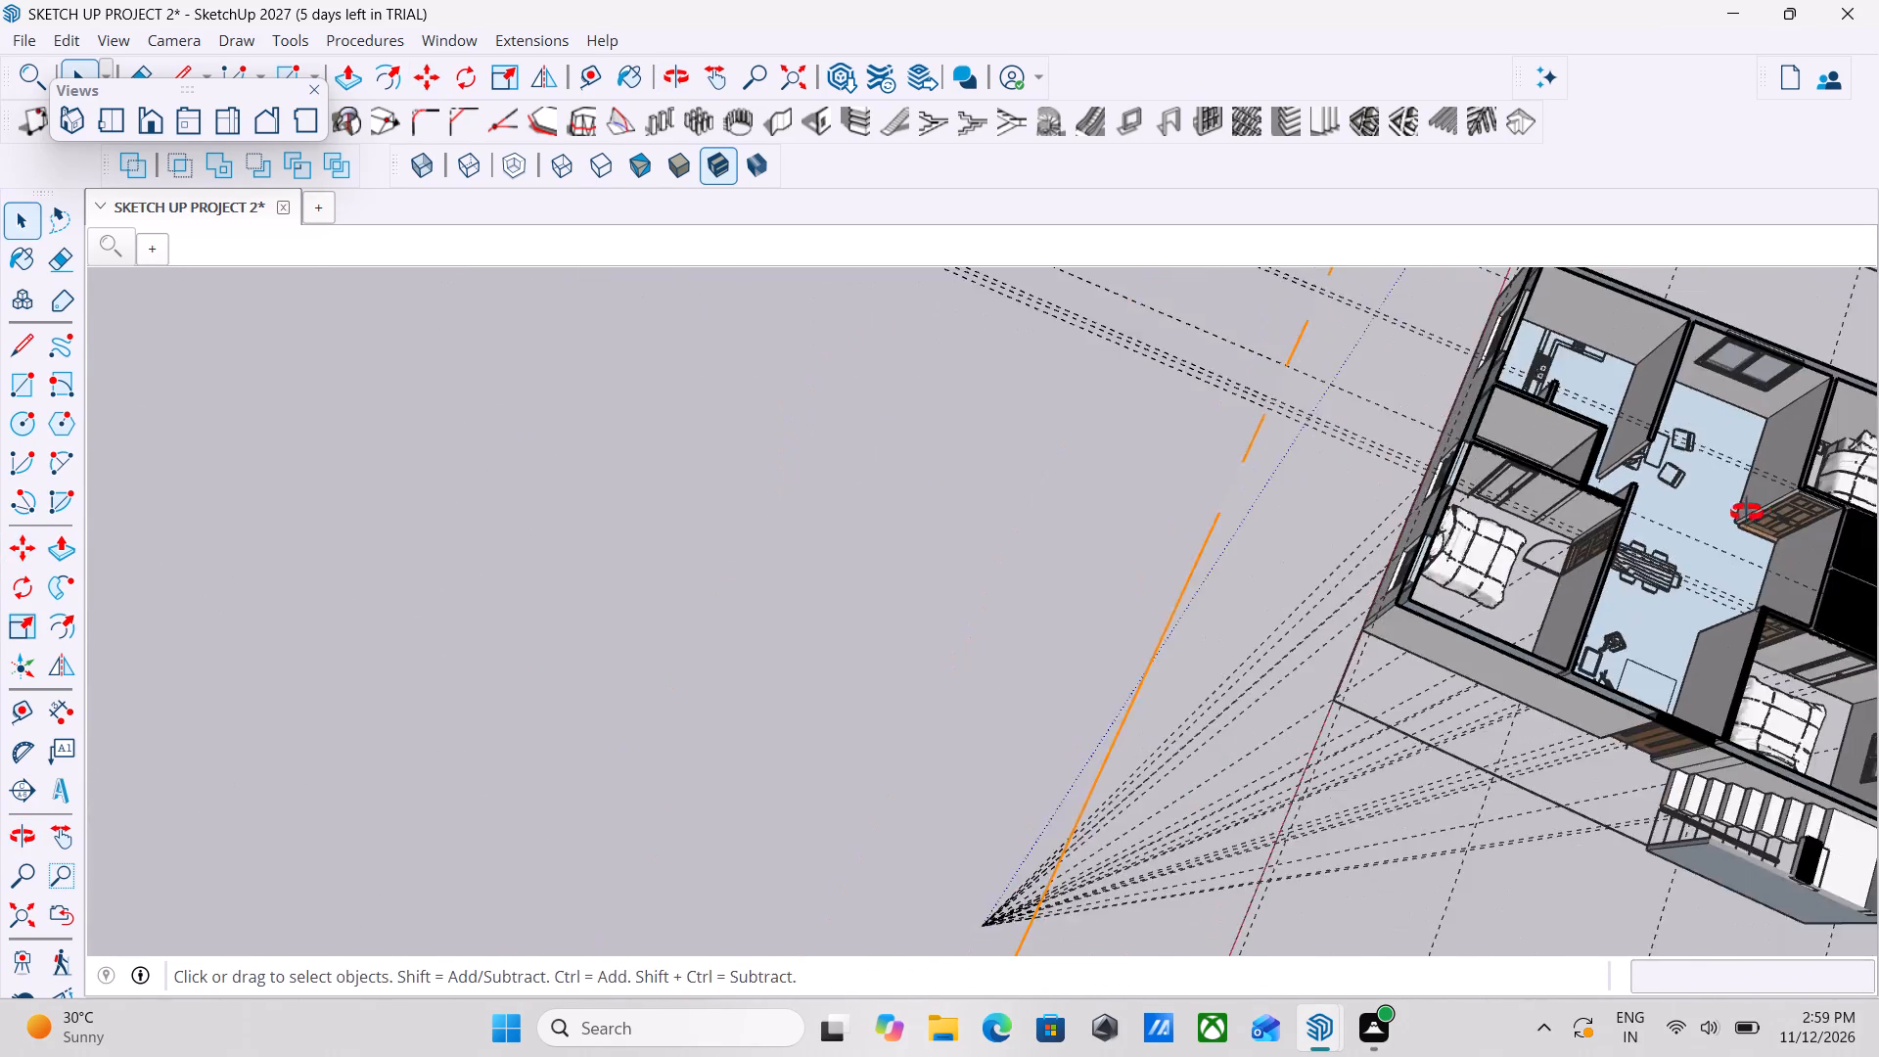
middle_drag(1747, 513, 1613, 539)
scroll(1613, 539, up, 1)
scroll(1732, 581, down, 1)
shift+middle_drag(1593, 648, 1215, 391)
middle_drag(1433, 566, 1275, 530)
middle_drag(1135, 559, 1476, 442)
scroll(1476, 442, down, 1)
middle_drag(1476, 442, 1298, 488)
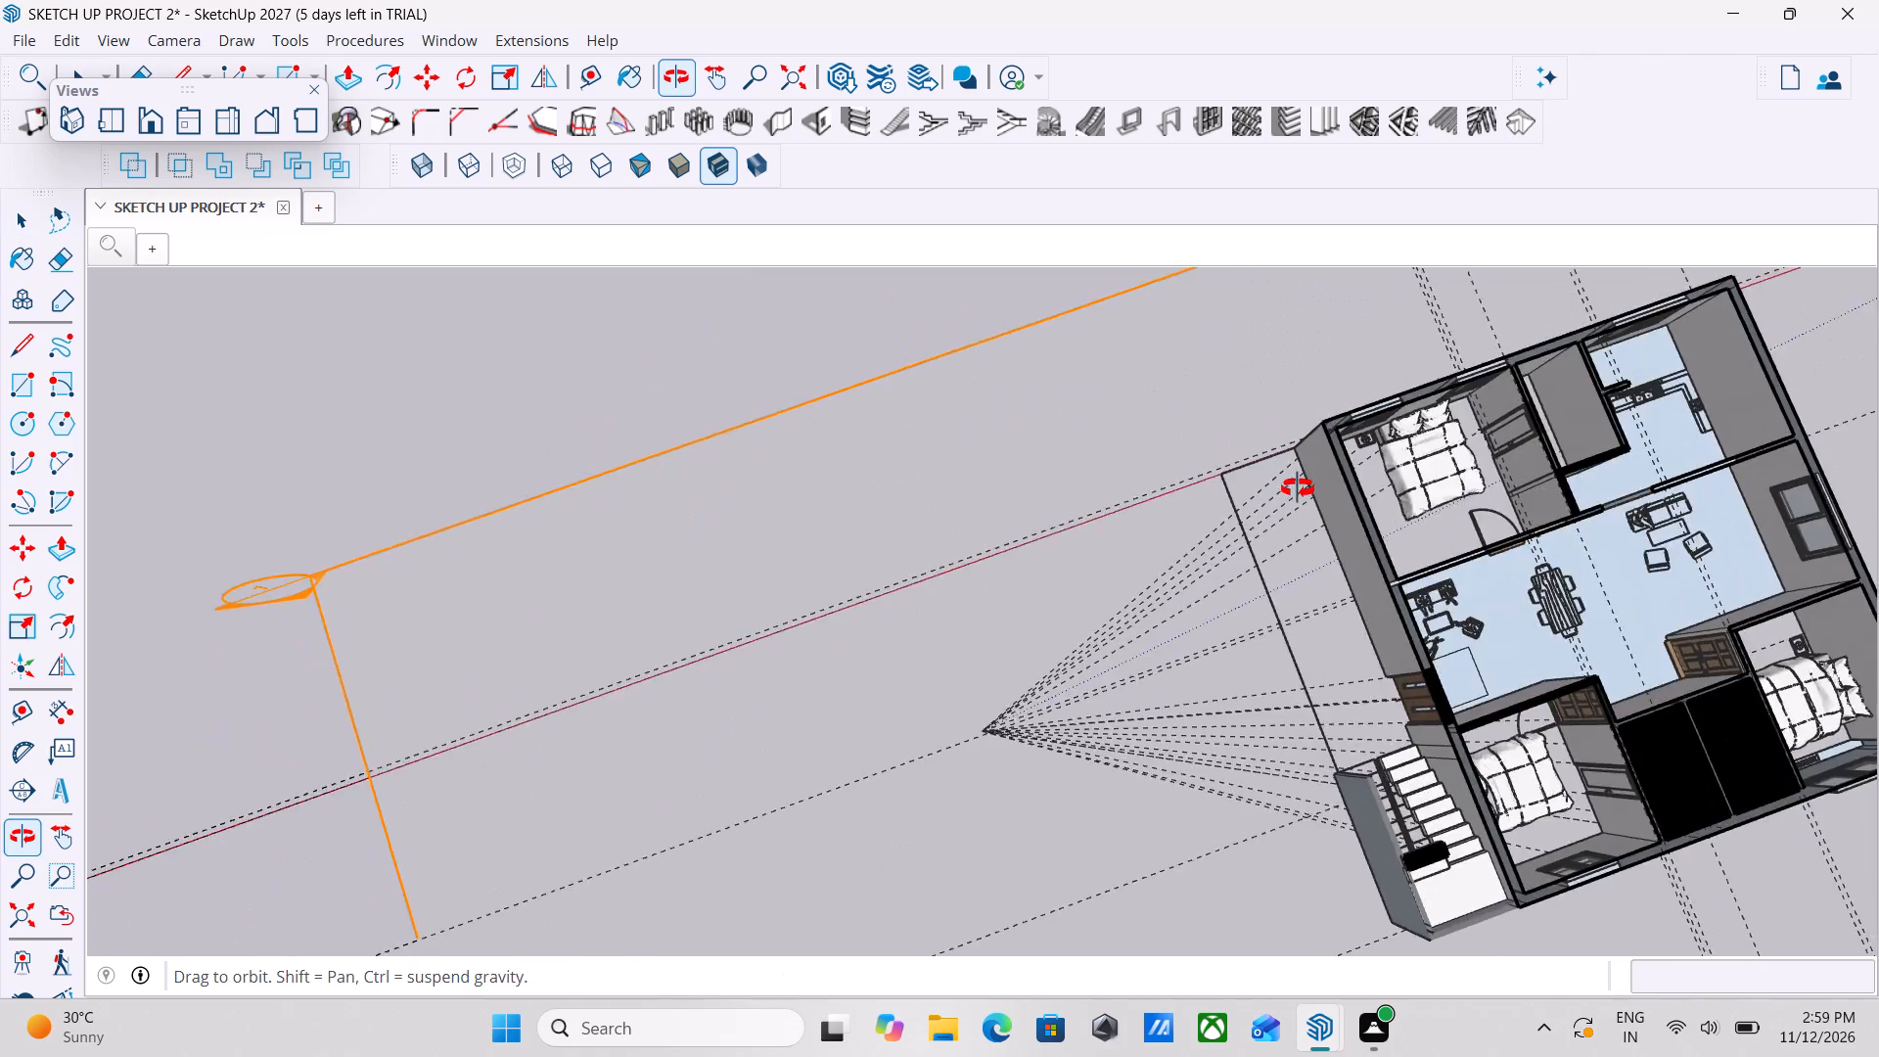
middle_drag(1298, 488, 1631, 459)
scroll(1565, 380, up, 5)
scroll(1449, 315, up, 2)
middle_drag(1291, 364, 1232, 415)
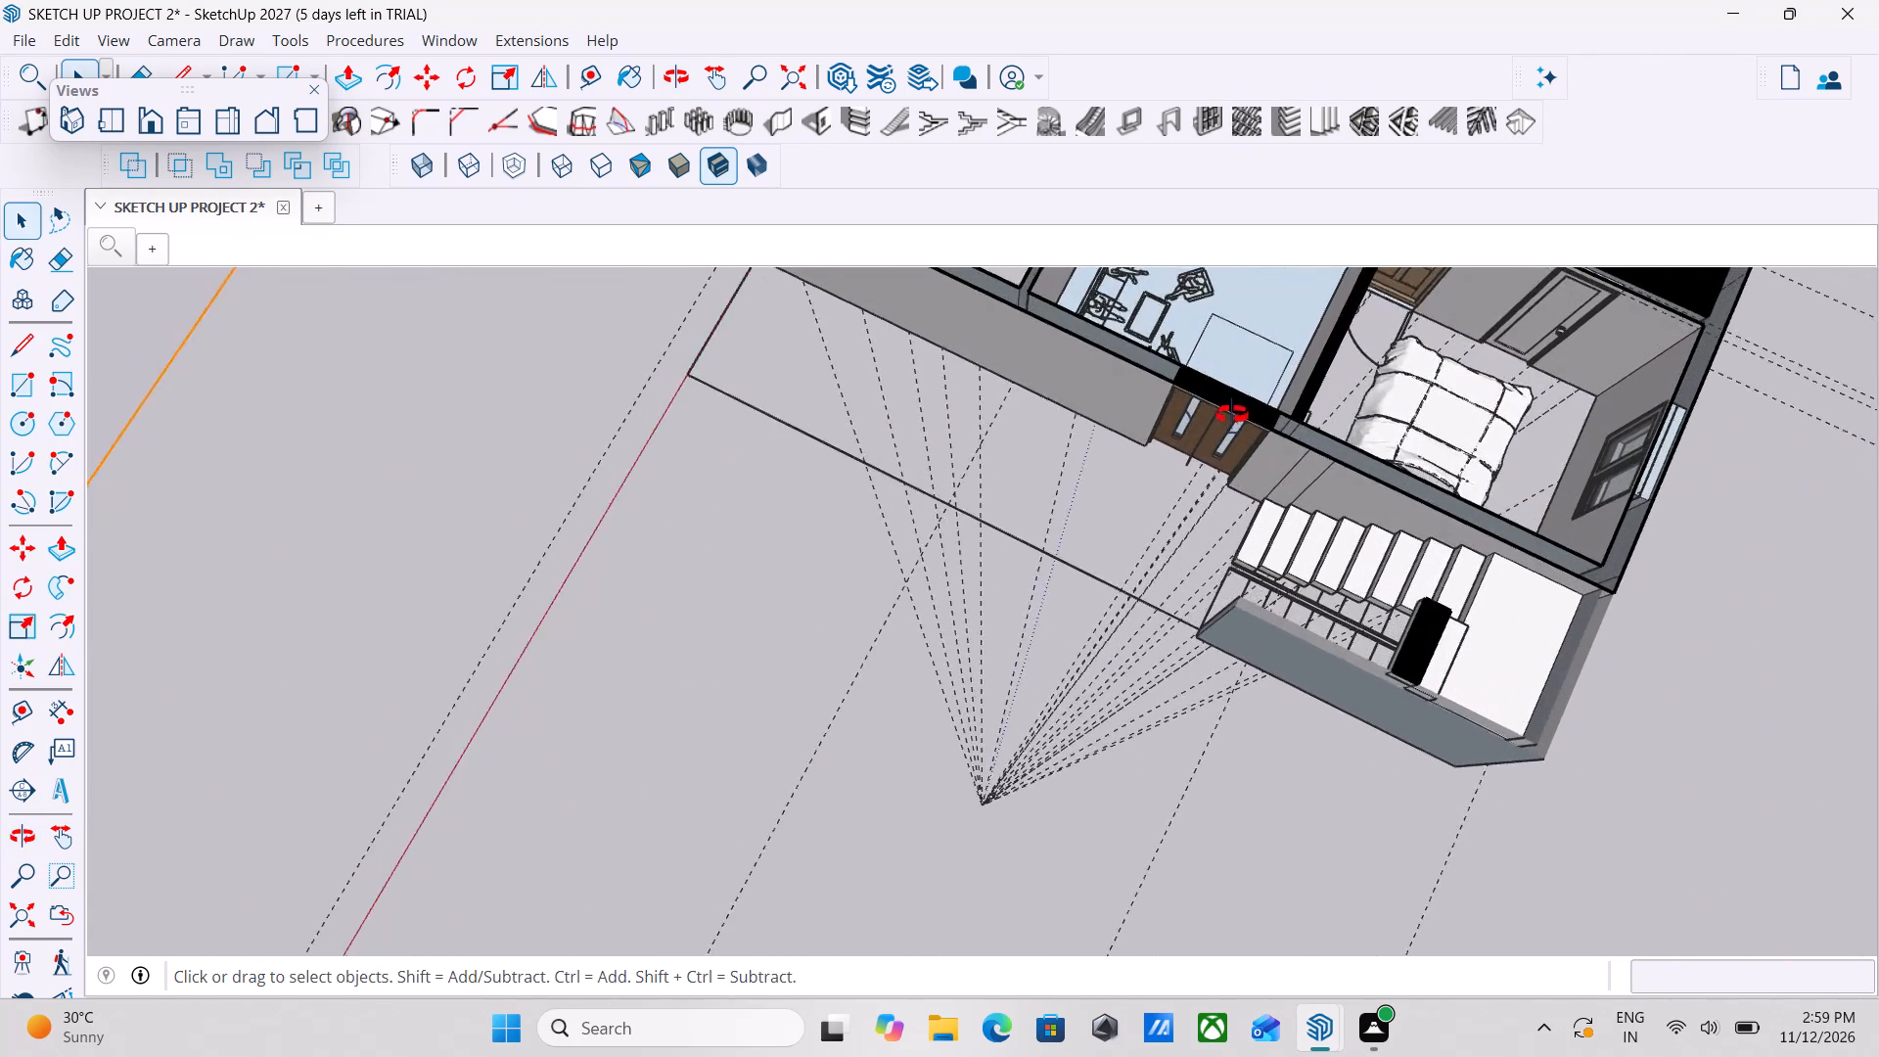
middle_drag(1232, 415, 1112, 487)
scroll(1151, 401, up, 1)
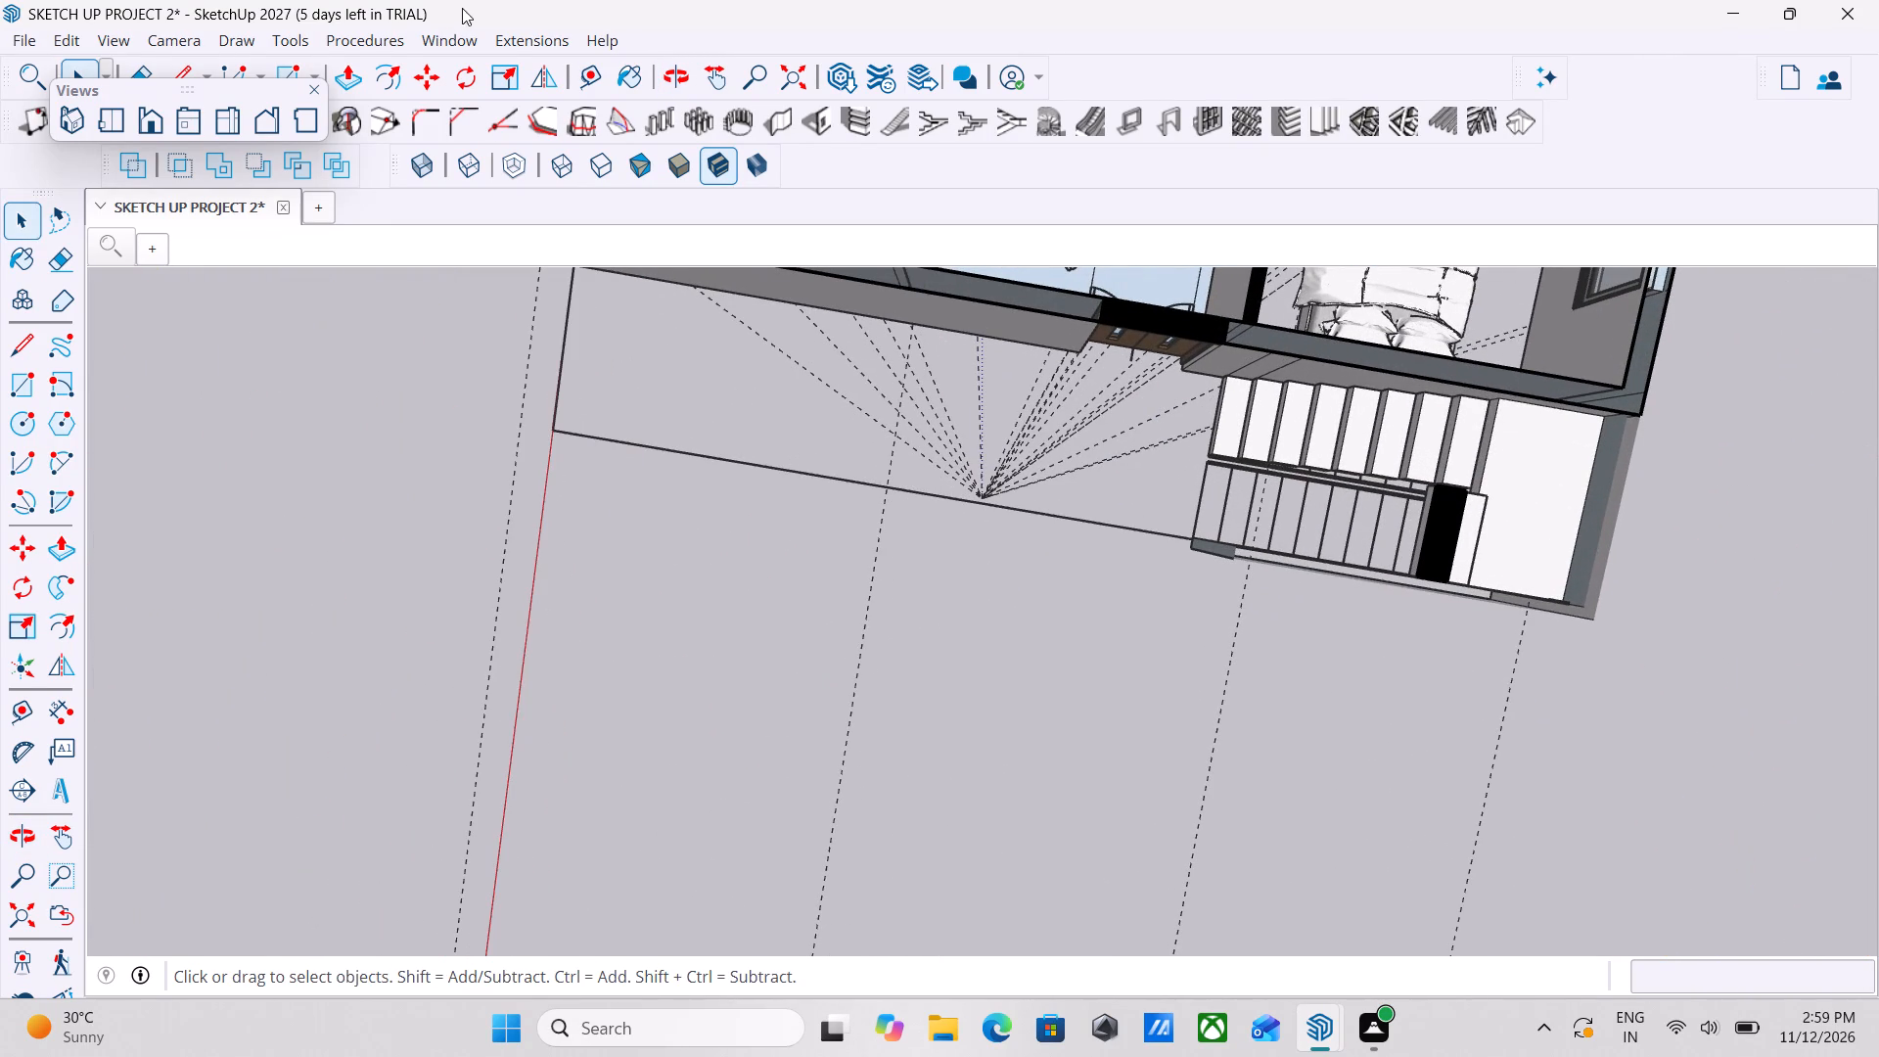
Open 3D Warehouse and search its models for "sofa".
click(435, 35)
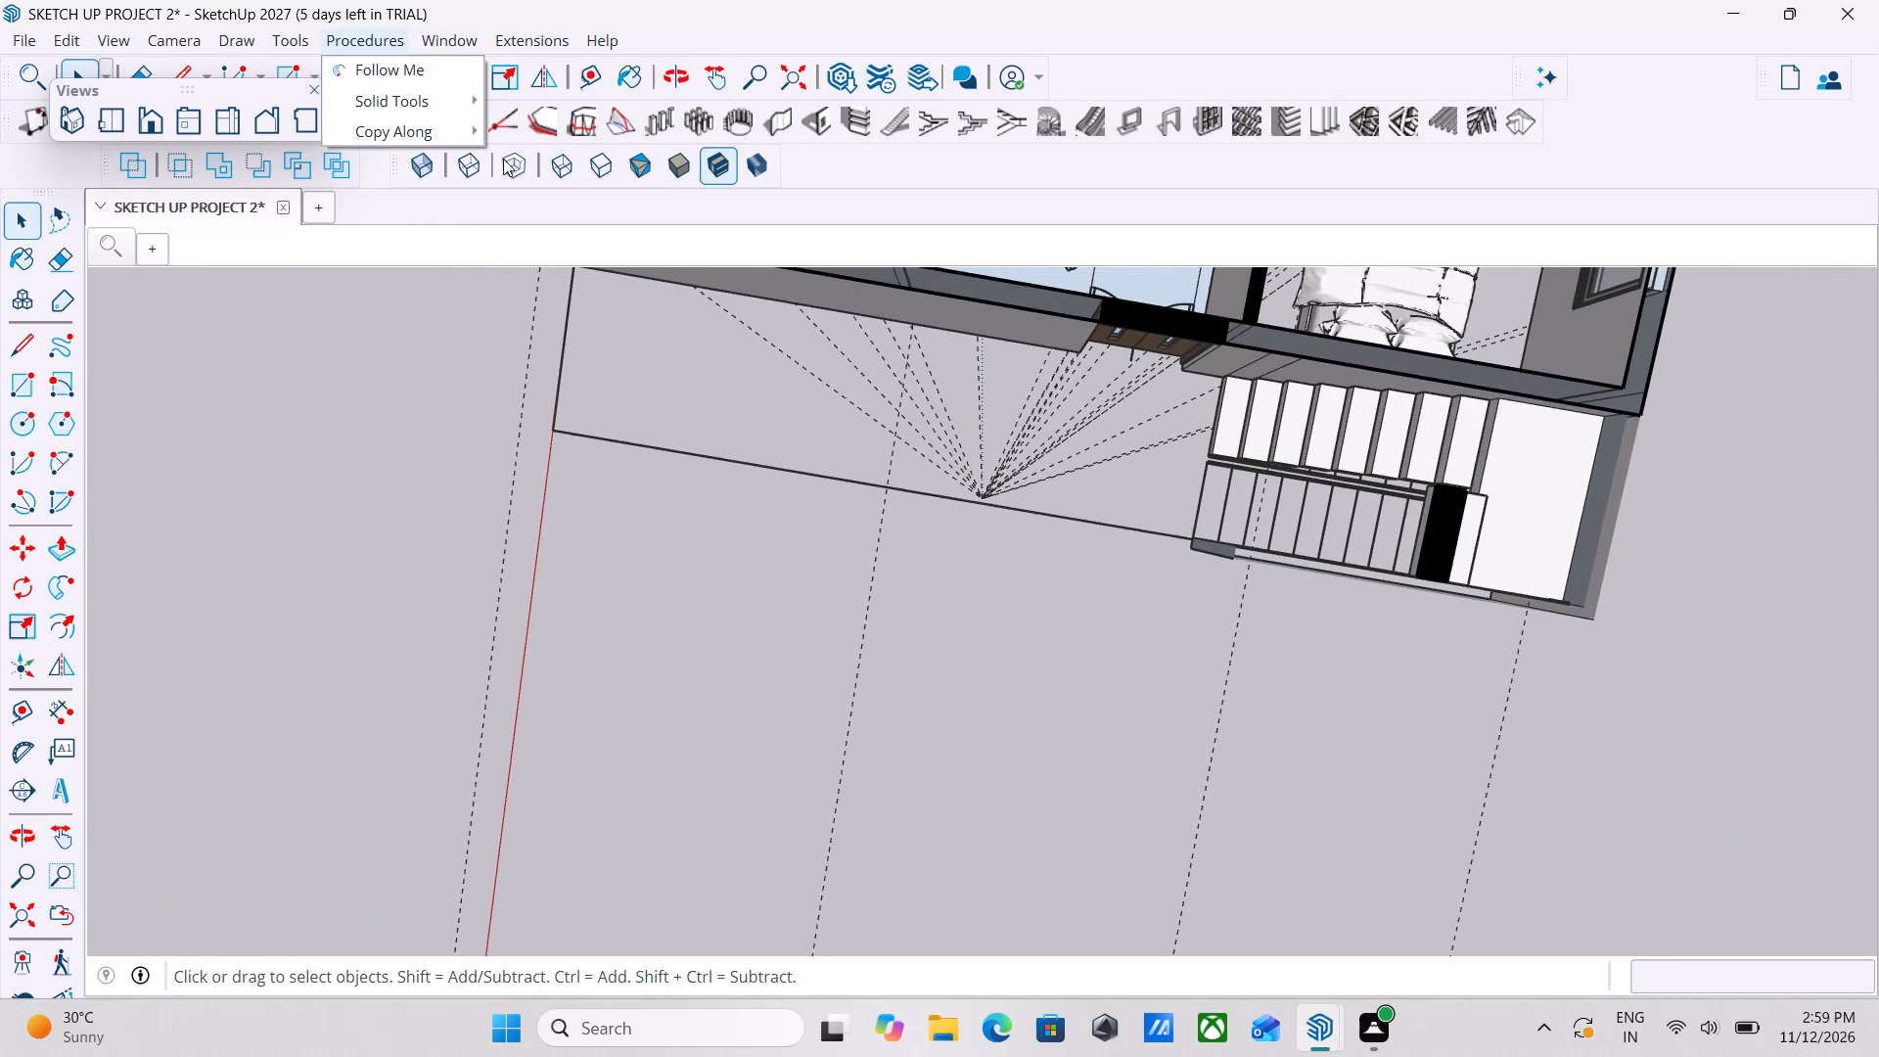
click(454, 34)
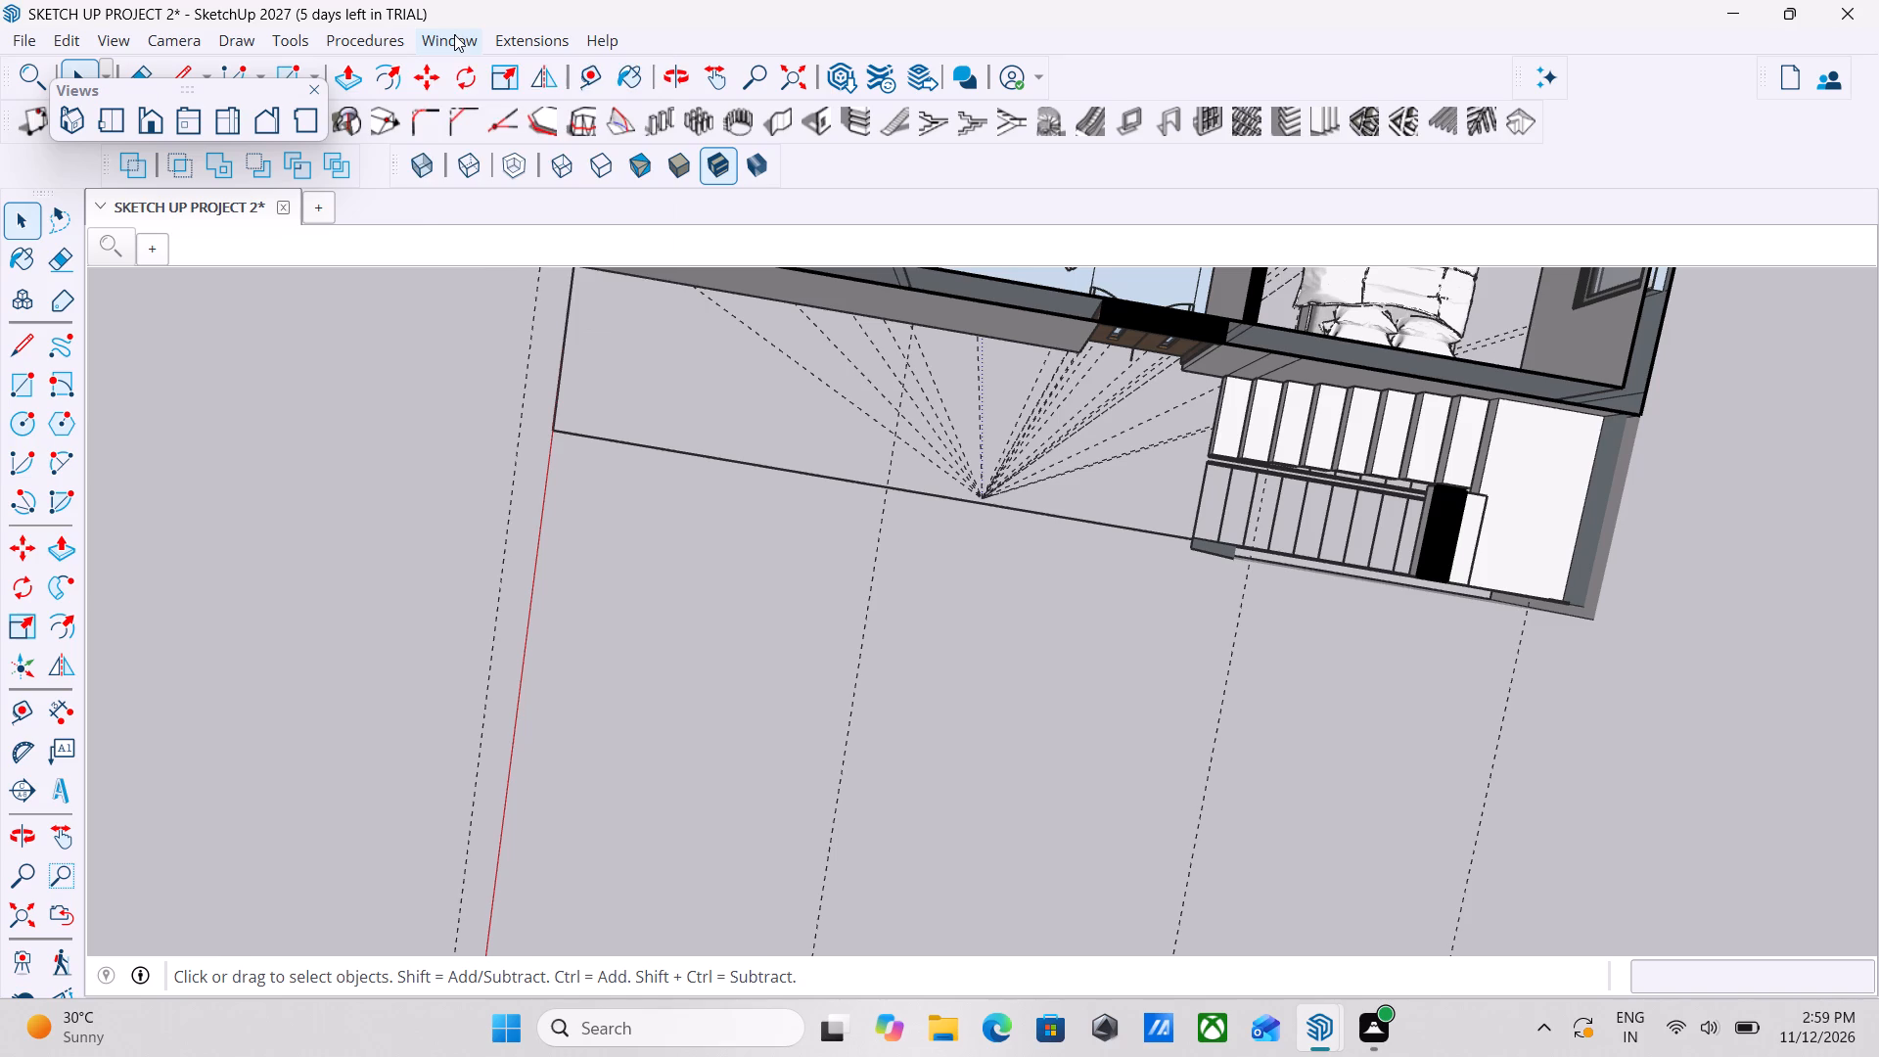
click(454, 34)
click(481, 223)
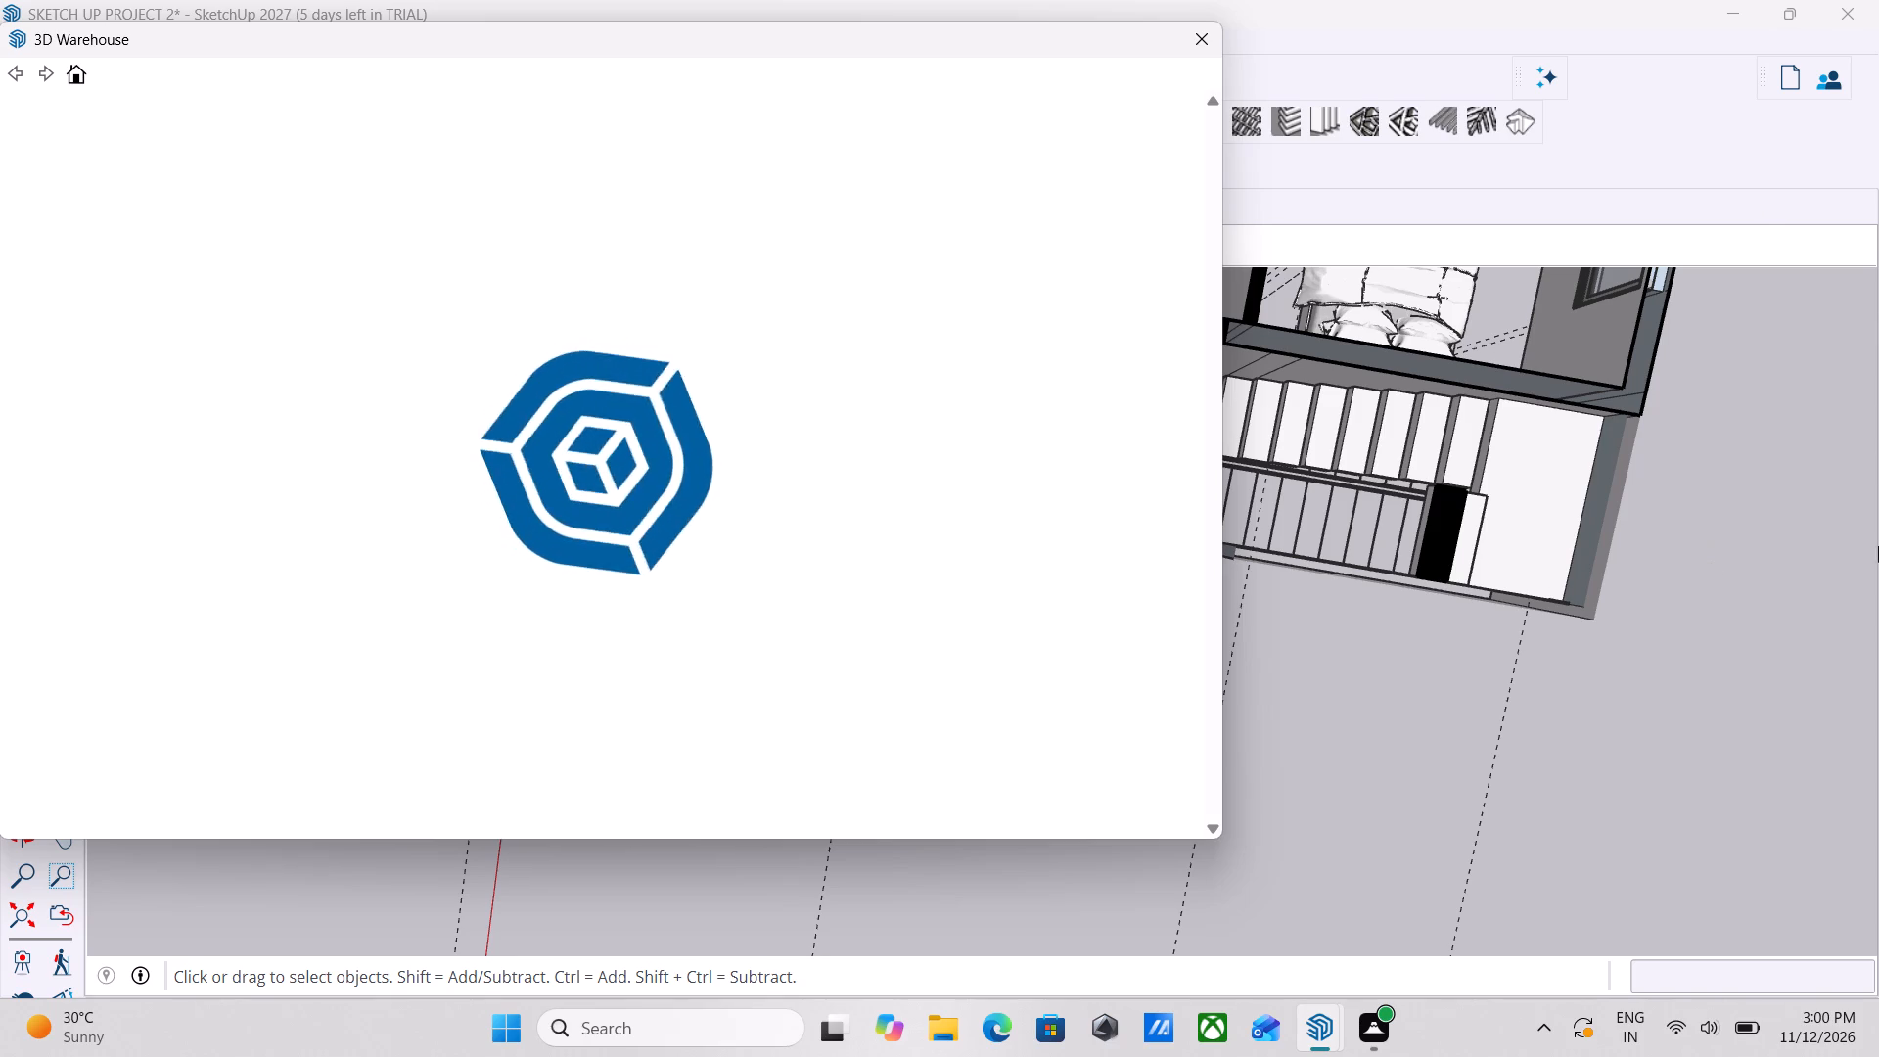
scroll(732, 348, down, 1)
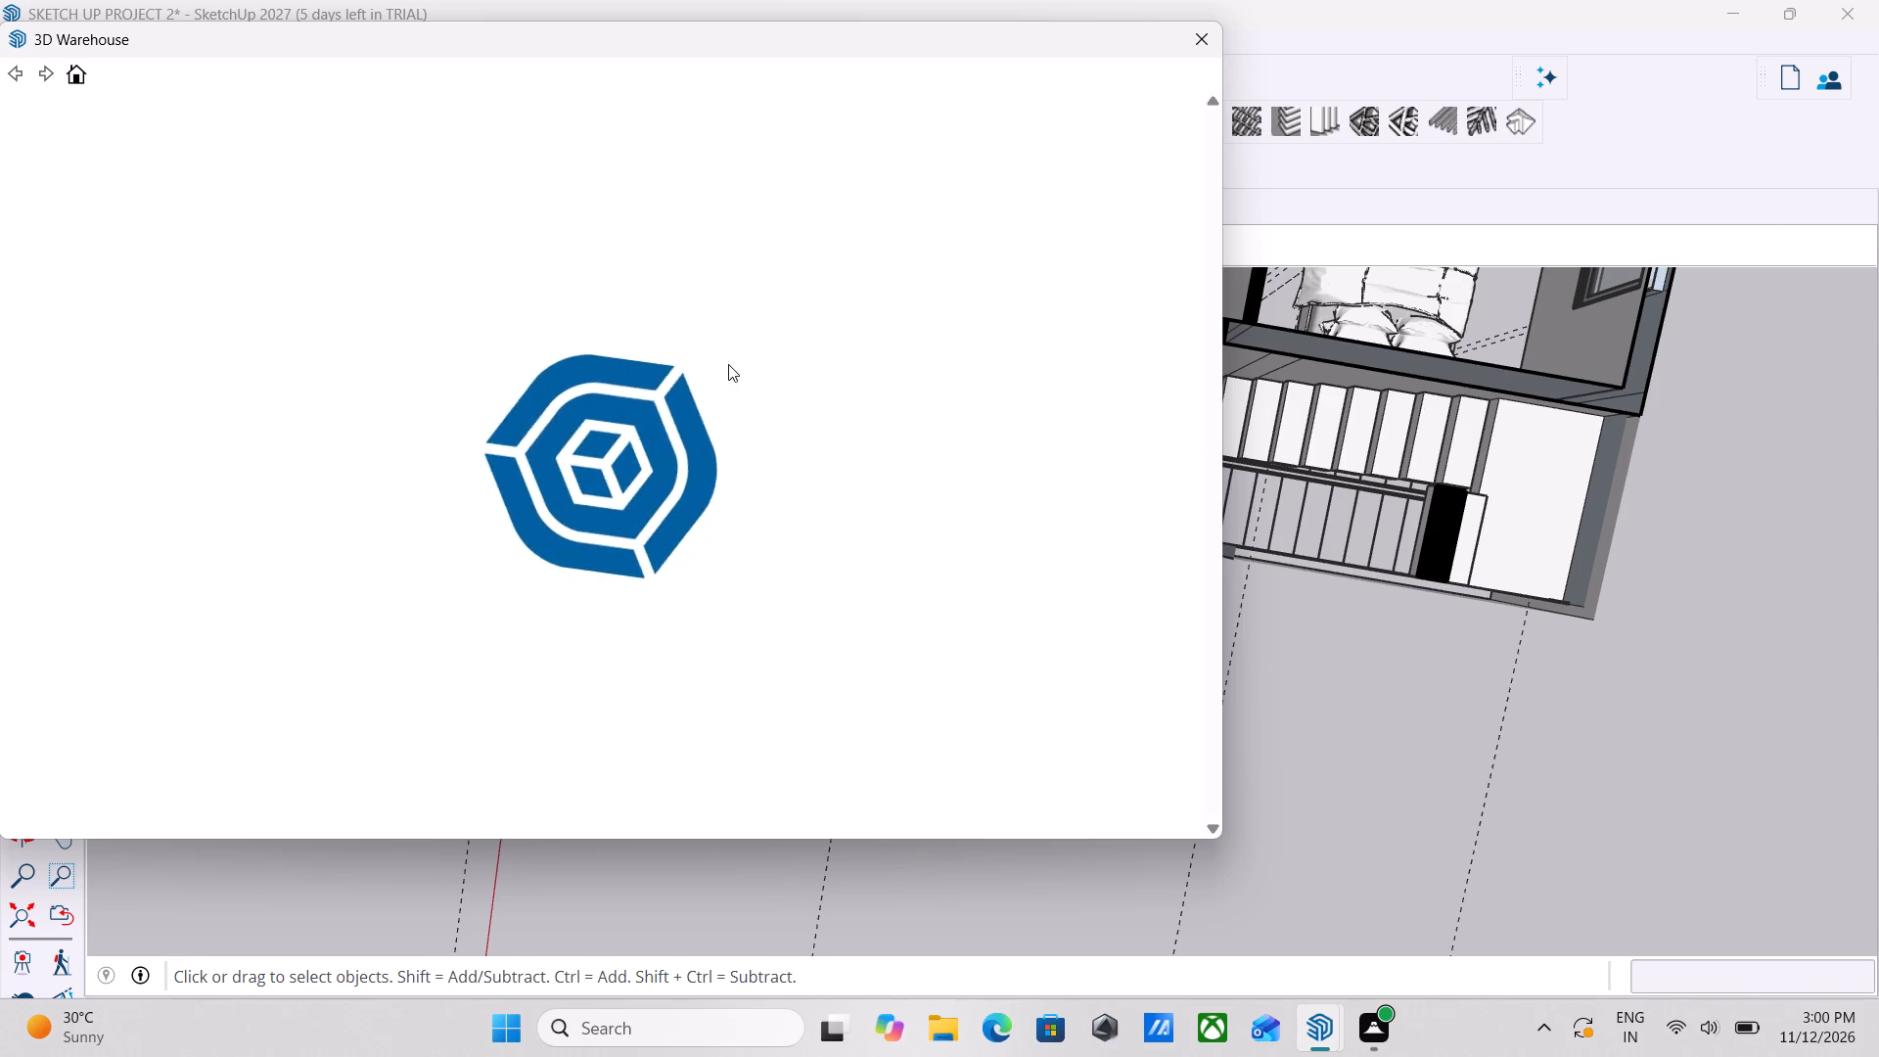
scroll(712, 397, up, 2)
scroll(665, 303, up, 1)
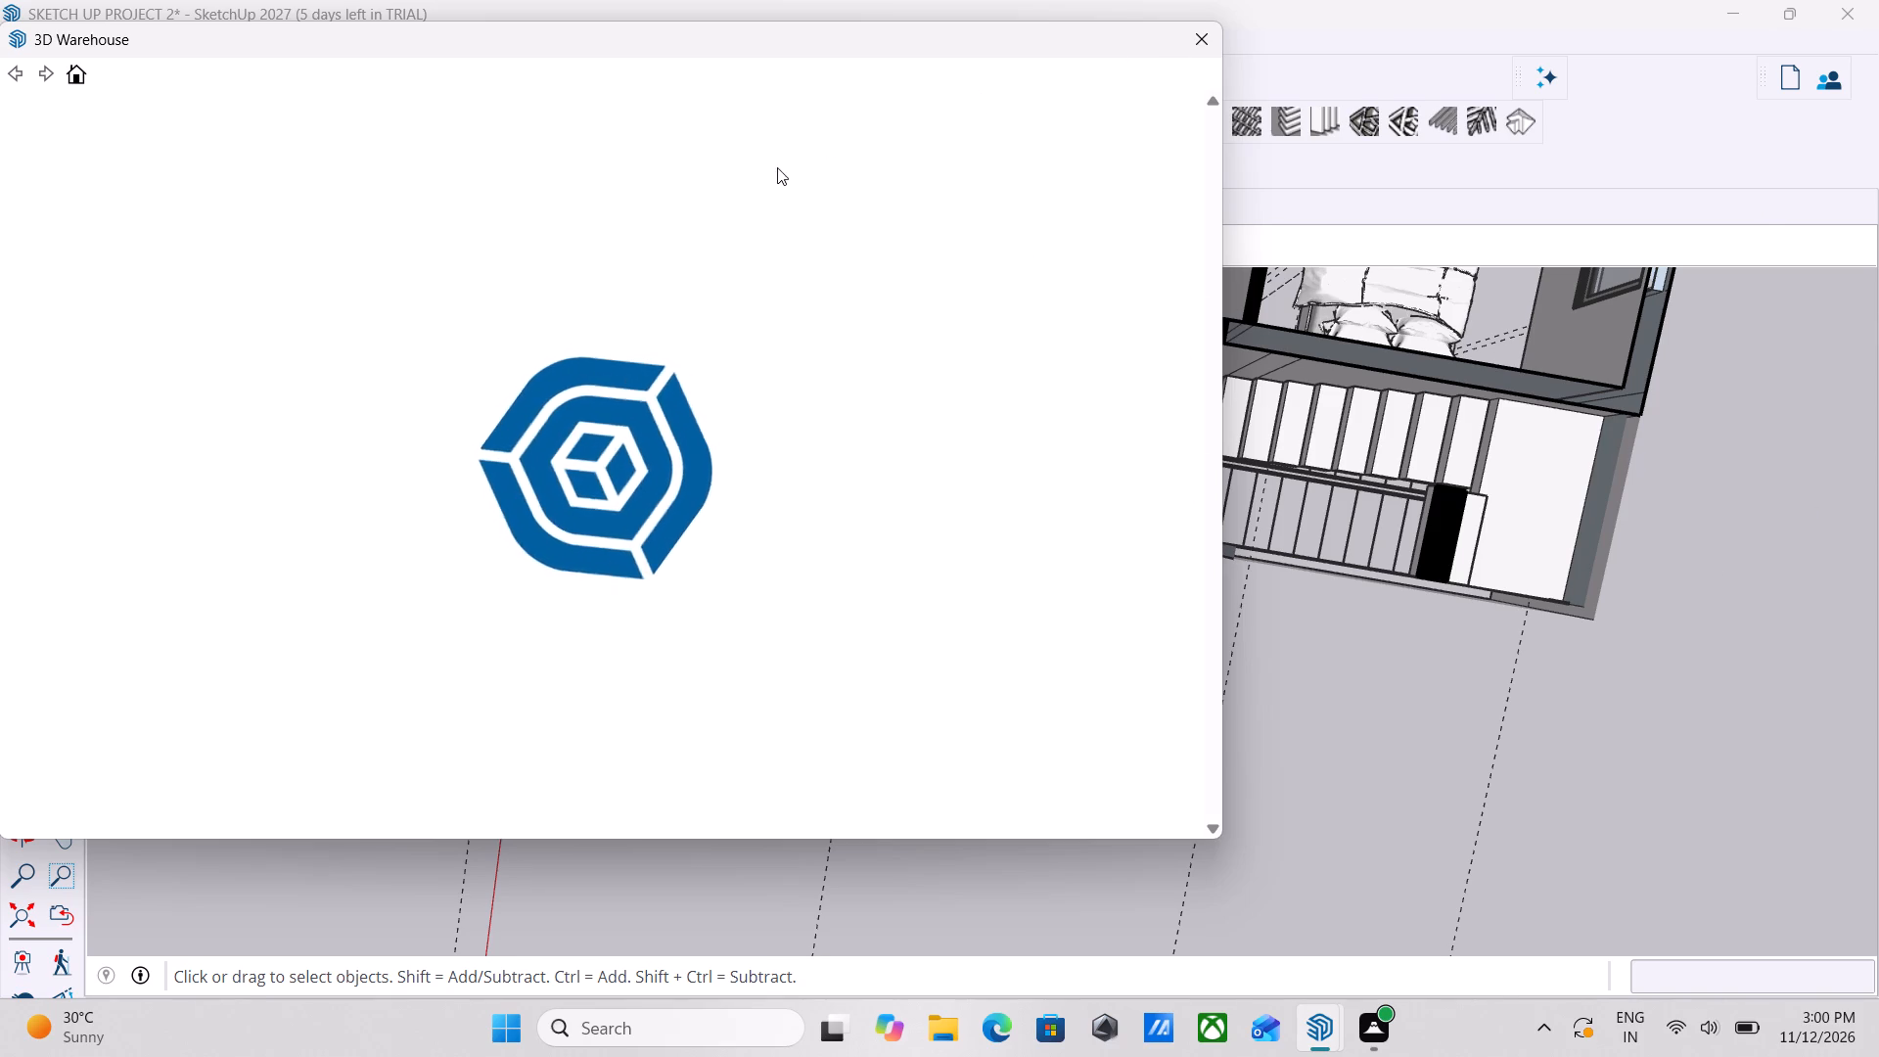
scroll(635, 431, down, 1)
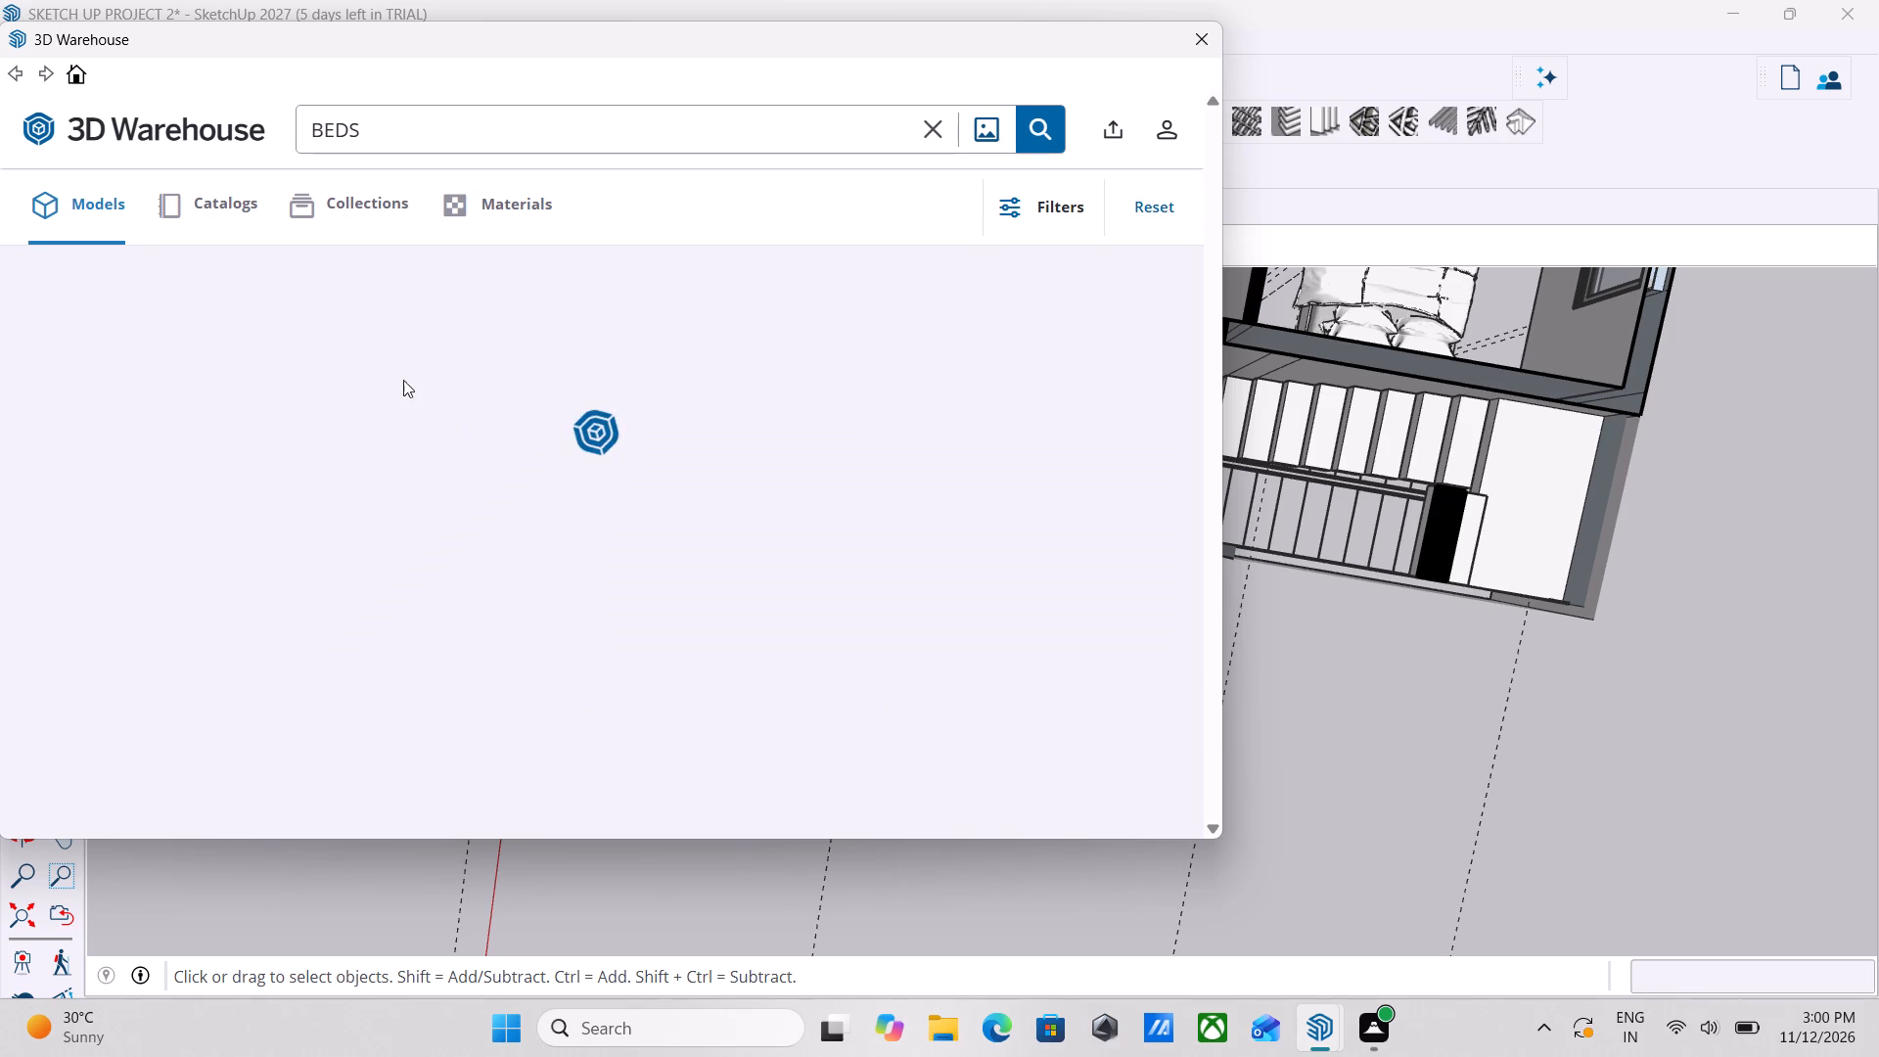
scroll(400, 319, up, 1)
drag(365, 122, 223, 133)
text(sofa)
key(Return)
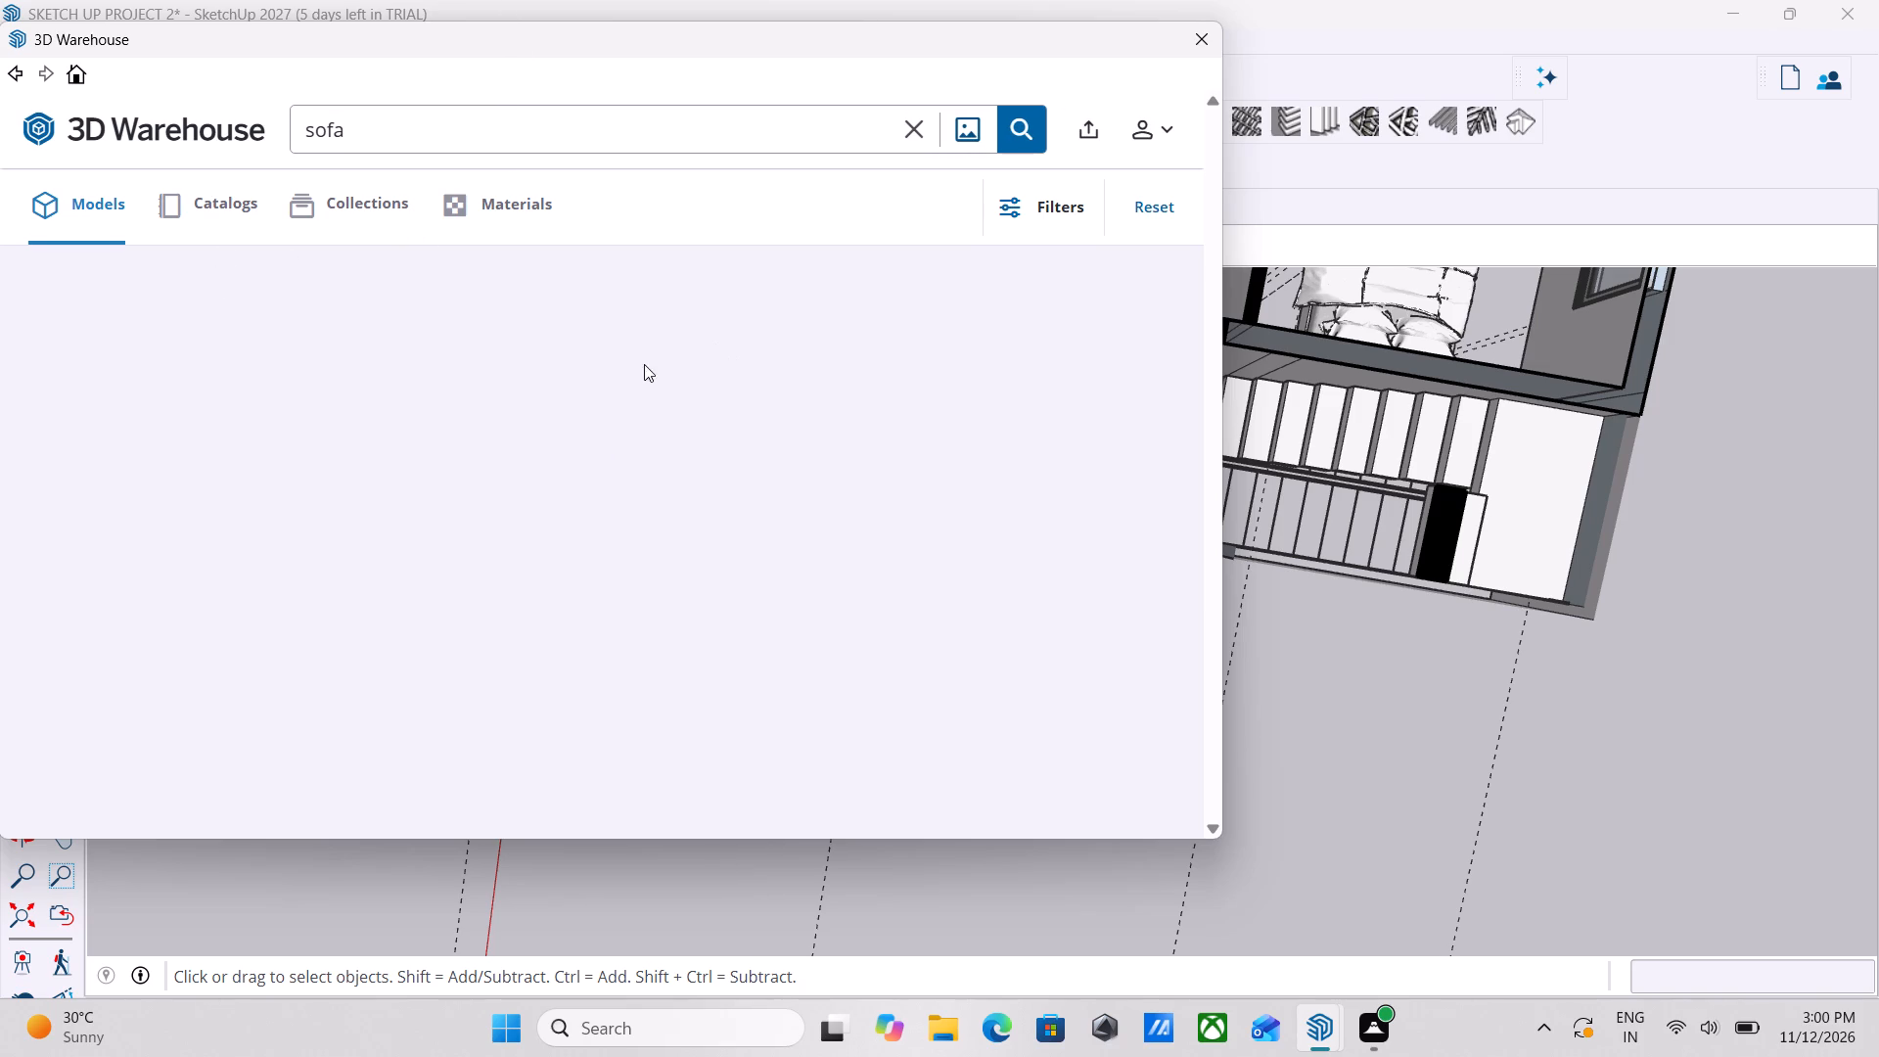
Browse the sofa search results, comparing the shapes and sets on offer for one that suits the living room.
scroll(719, 525, down, 2)
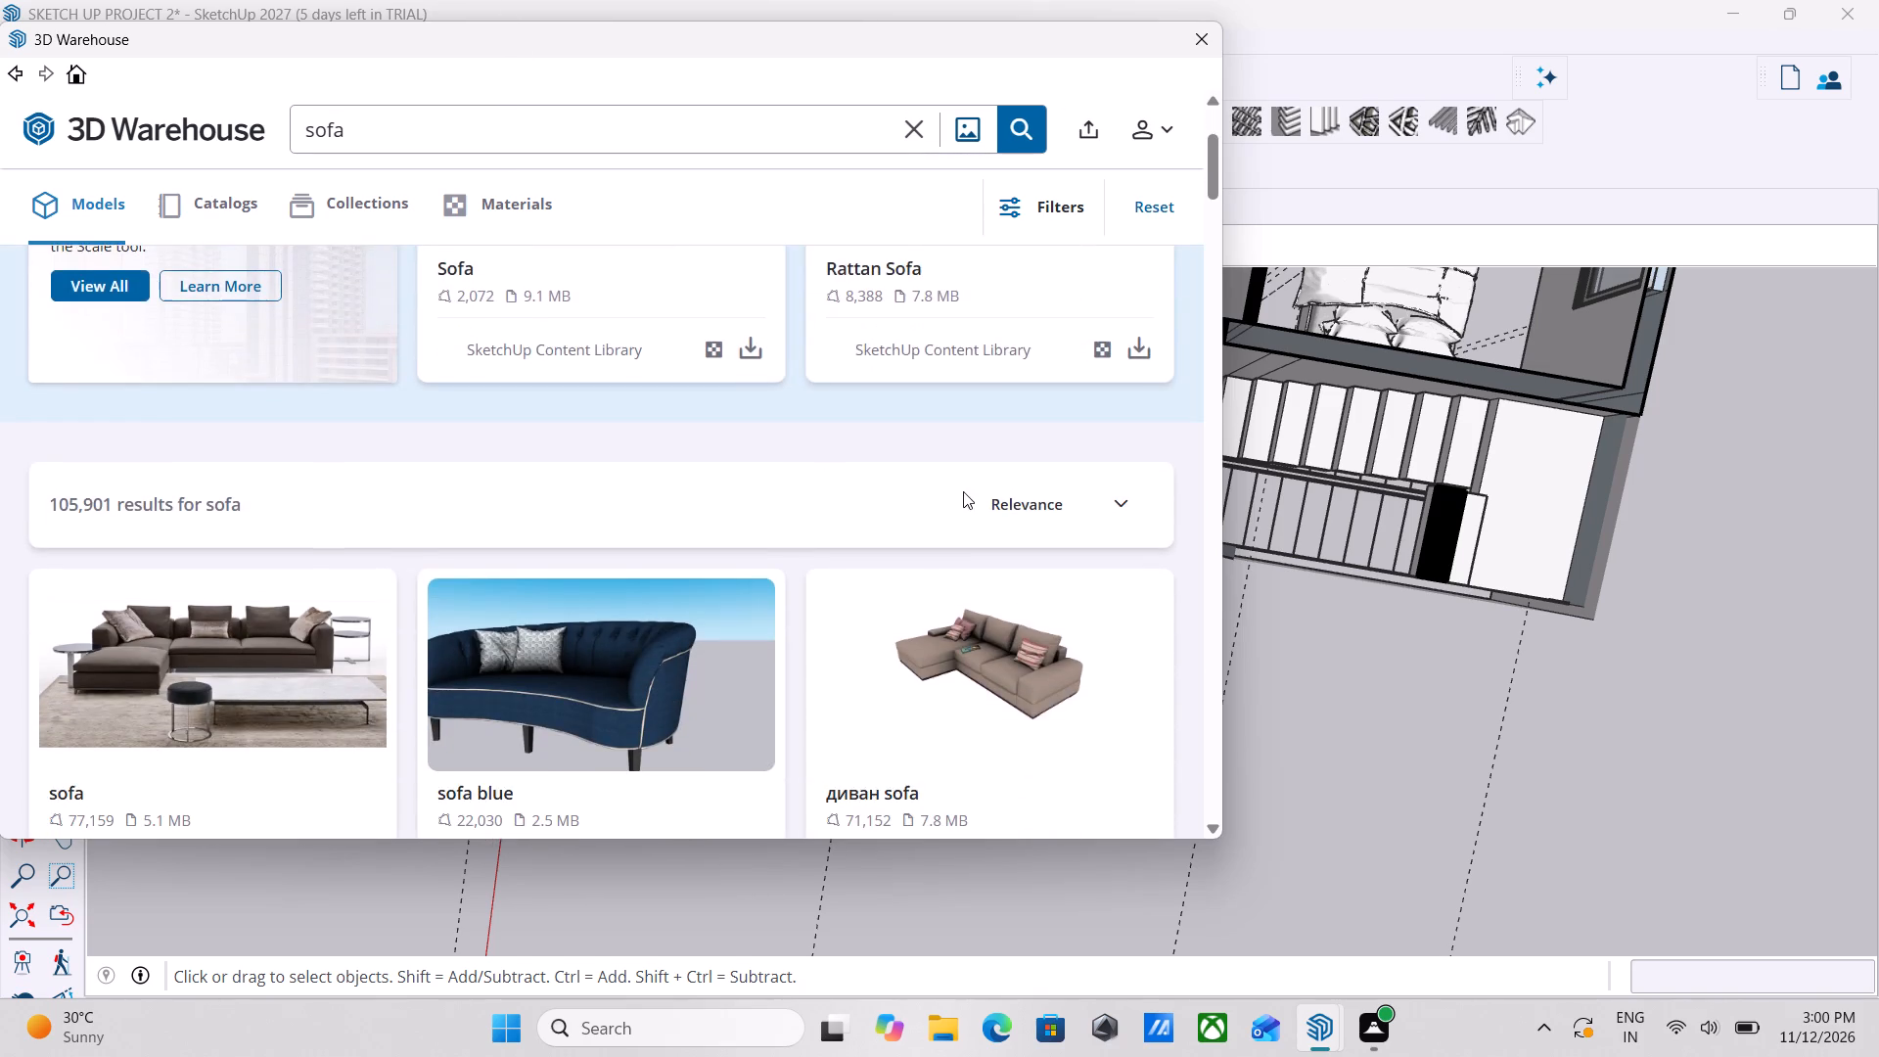
scroll(963, 491, down, 6)
scroll(703, 535, down, 4)
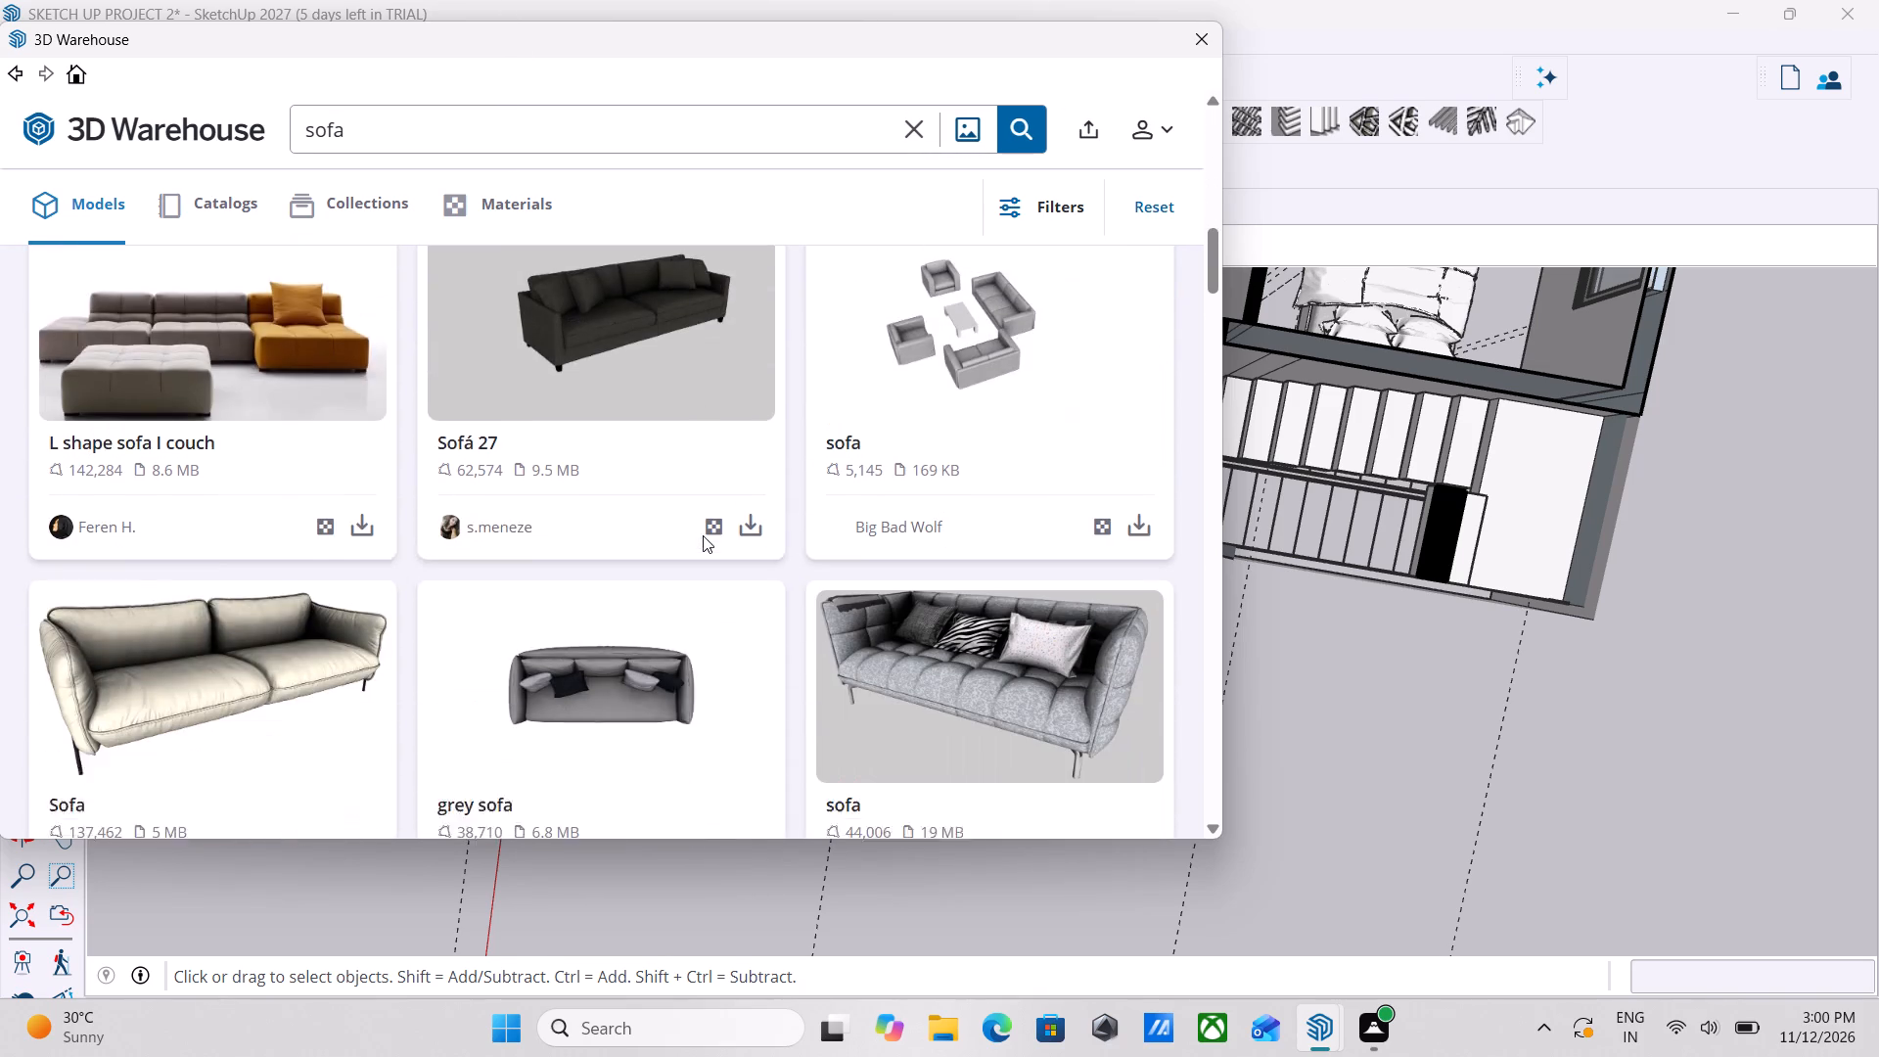
scroll(836, 540, down, 2)
scroll(957, 467, down, 3)
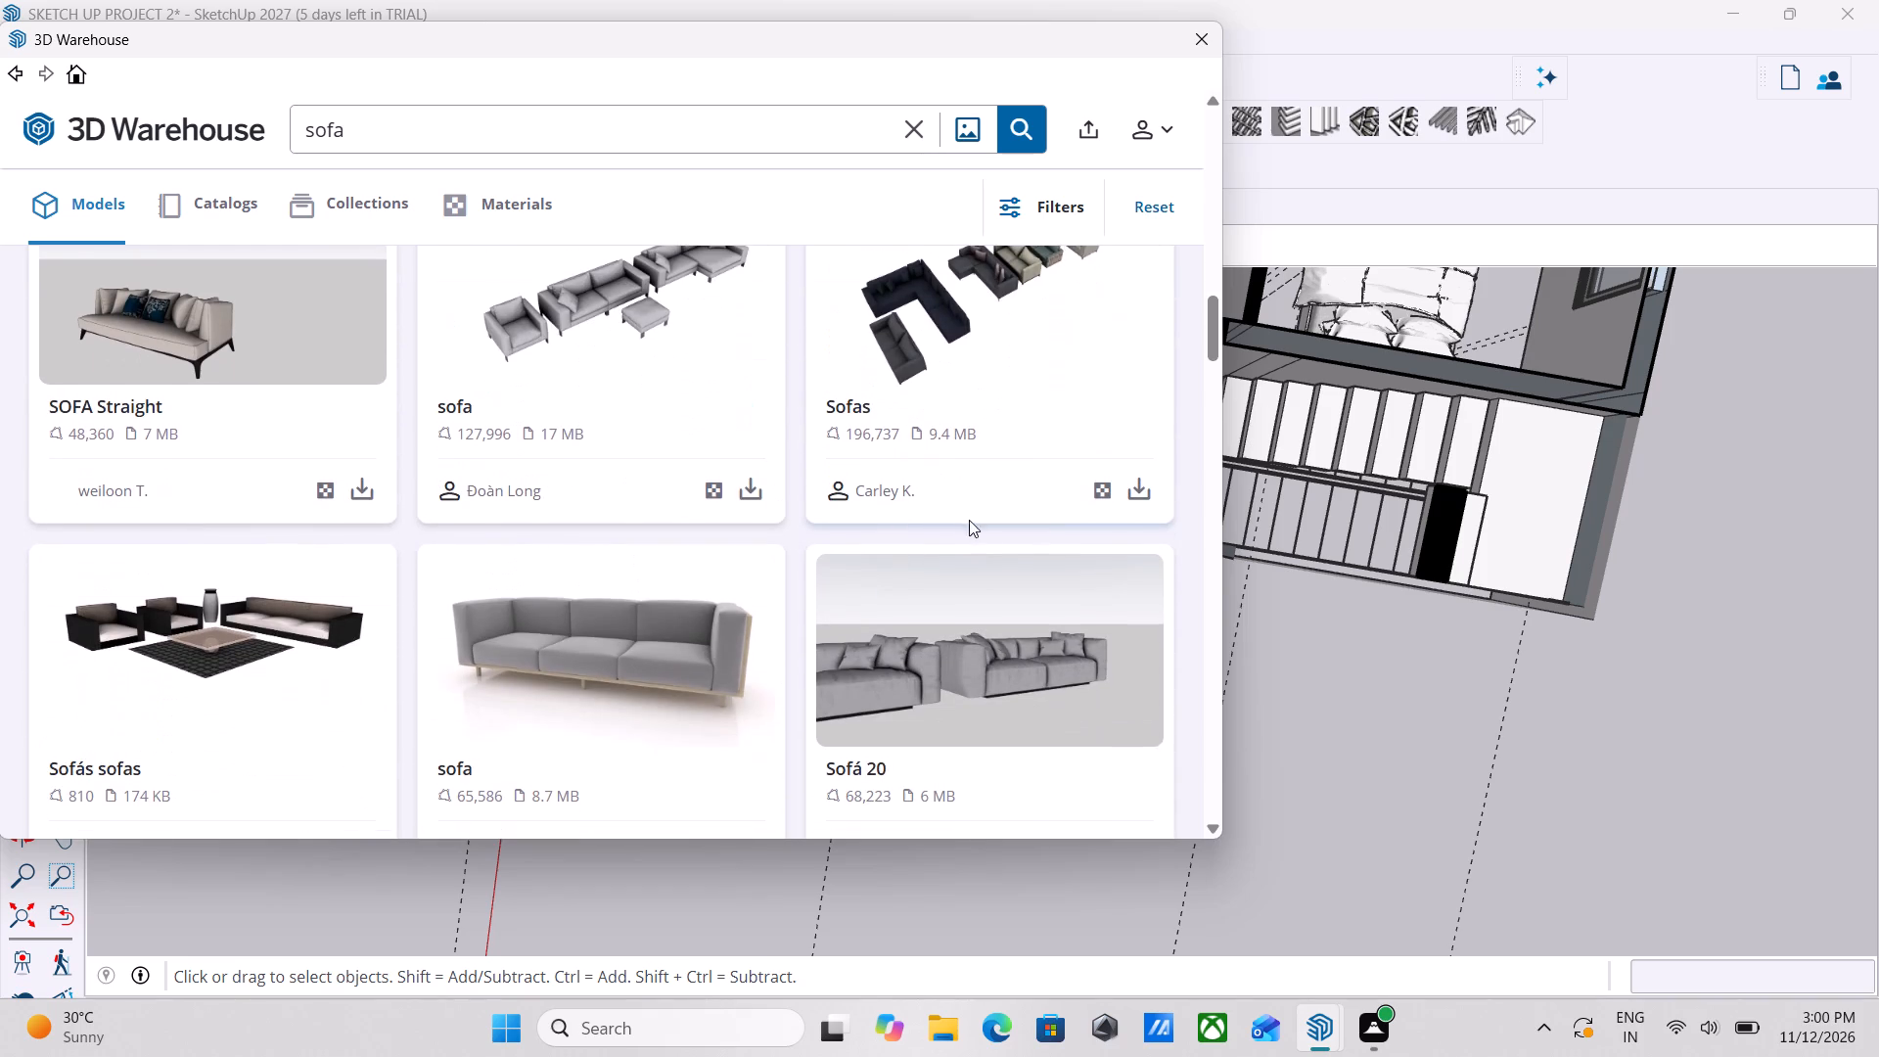
scroll(973, 525, down, 3)
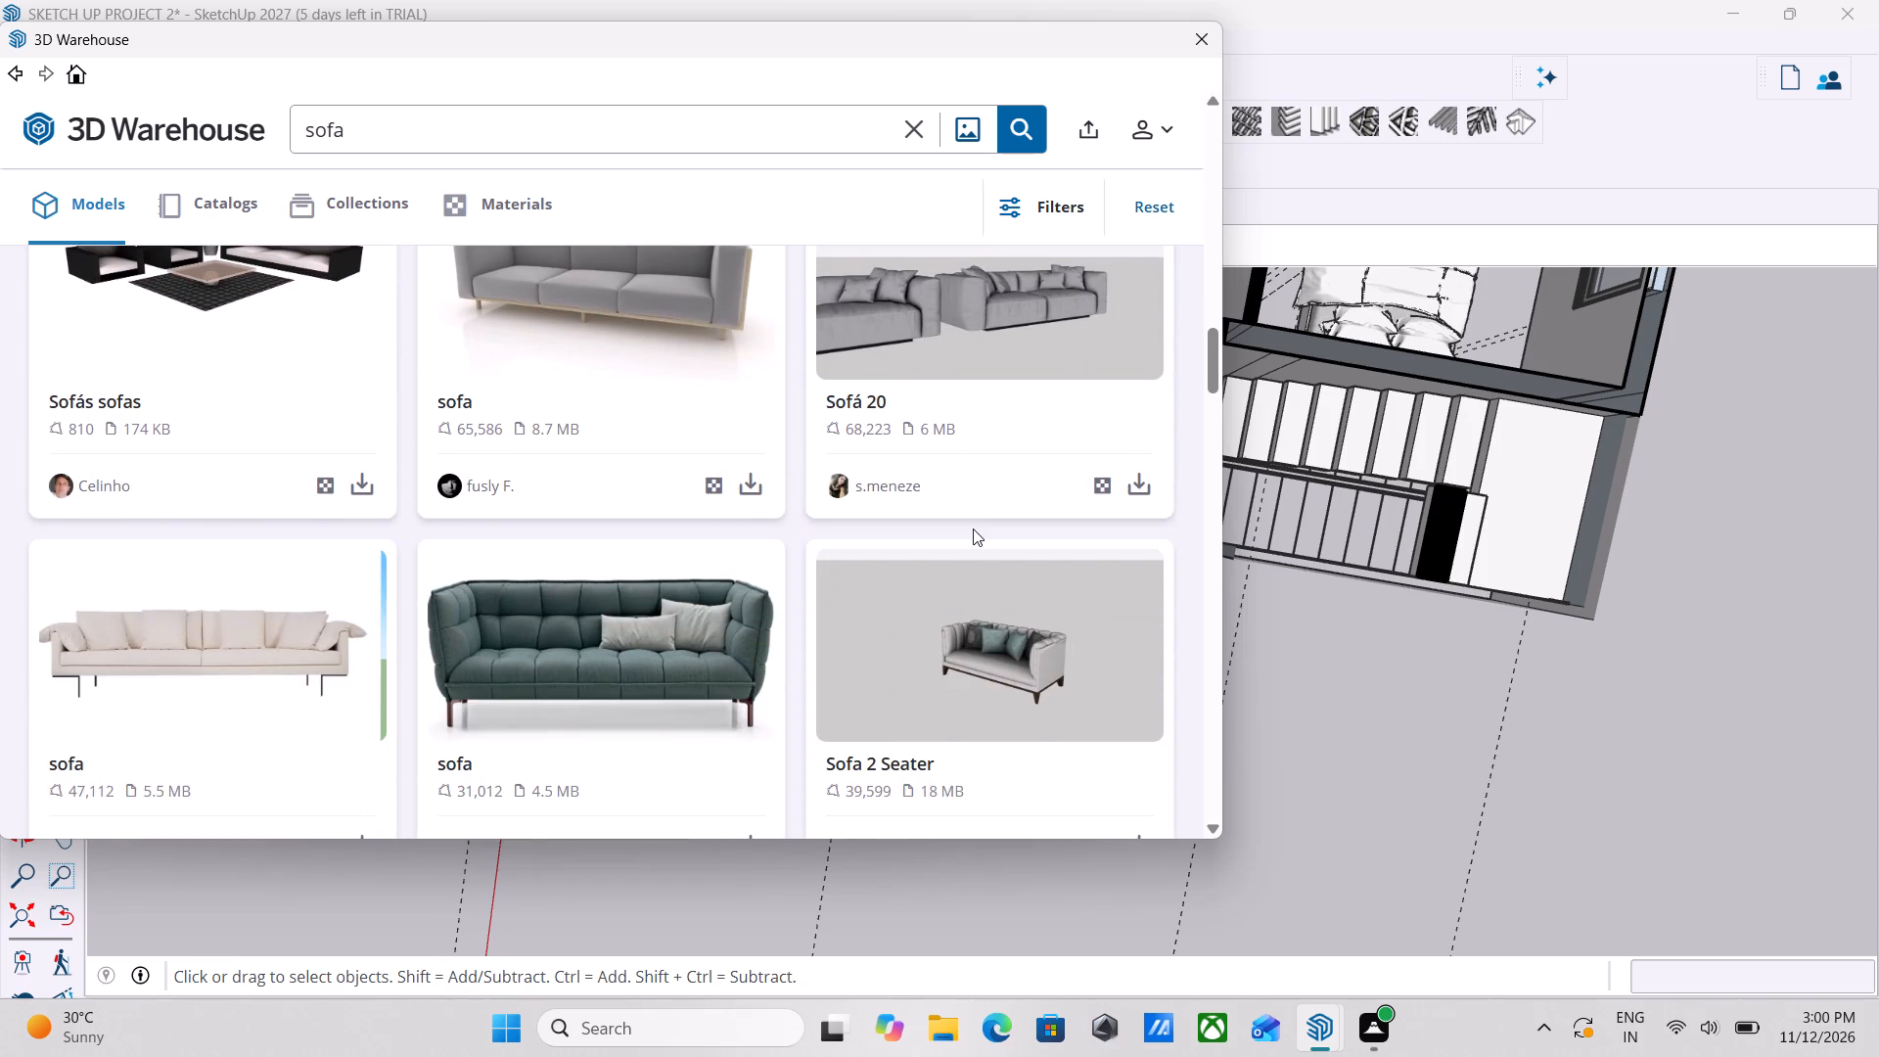
scroll(973, 528, down, 1)
scroll(710, 560, down, 3)
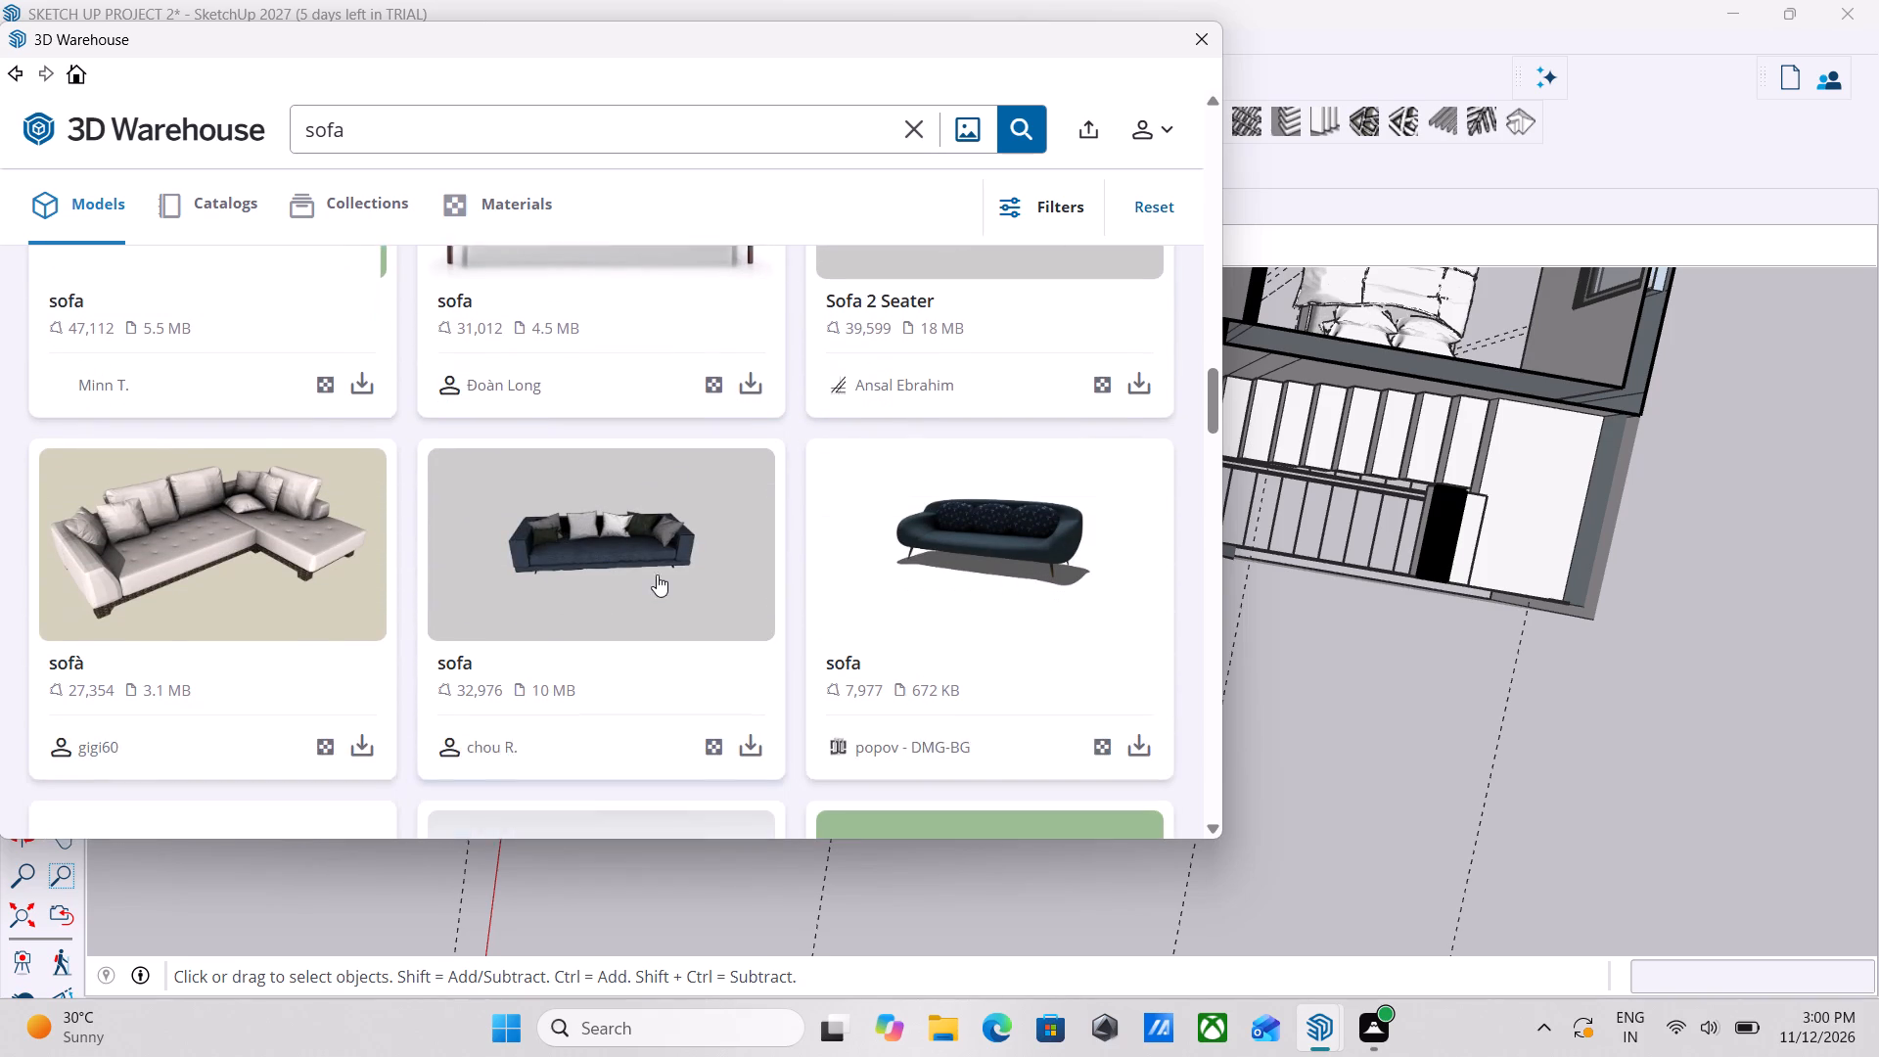
scroll(657, 574, down, 1)
scroll(993, 629, down, 2)
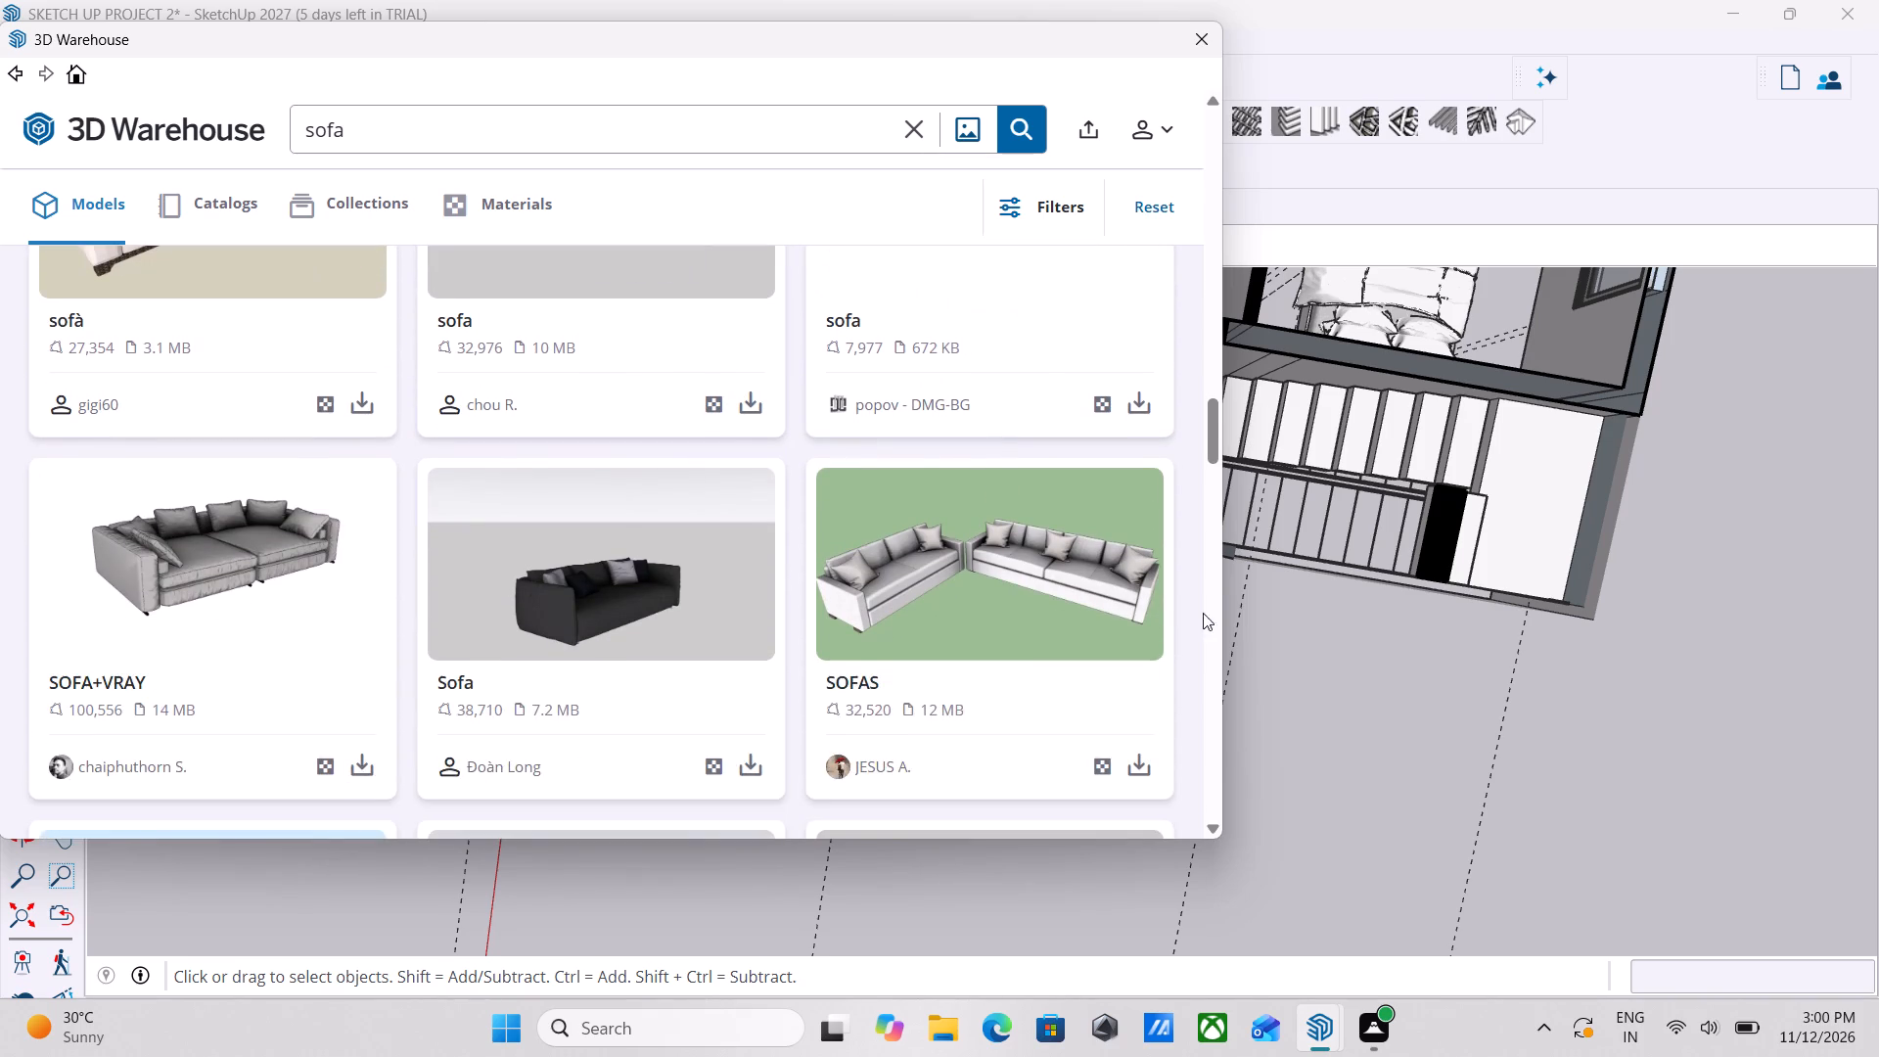
scroll(920, 693, down, 2)
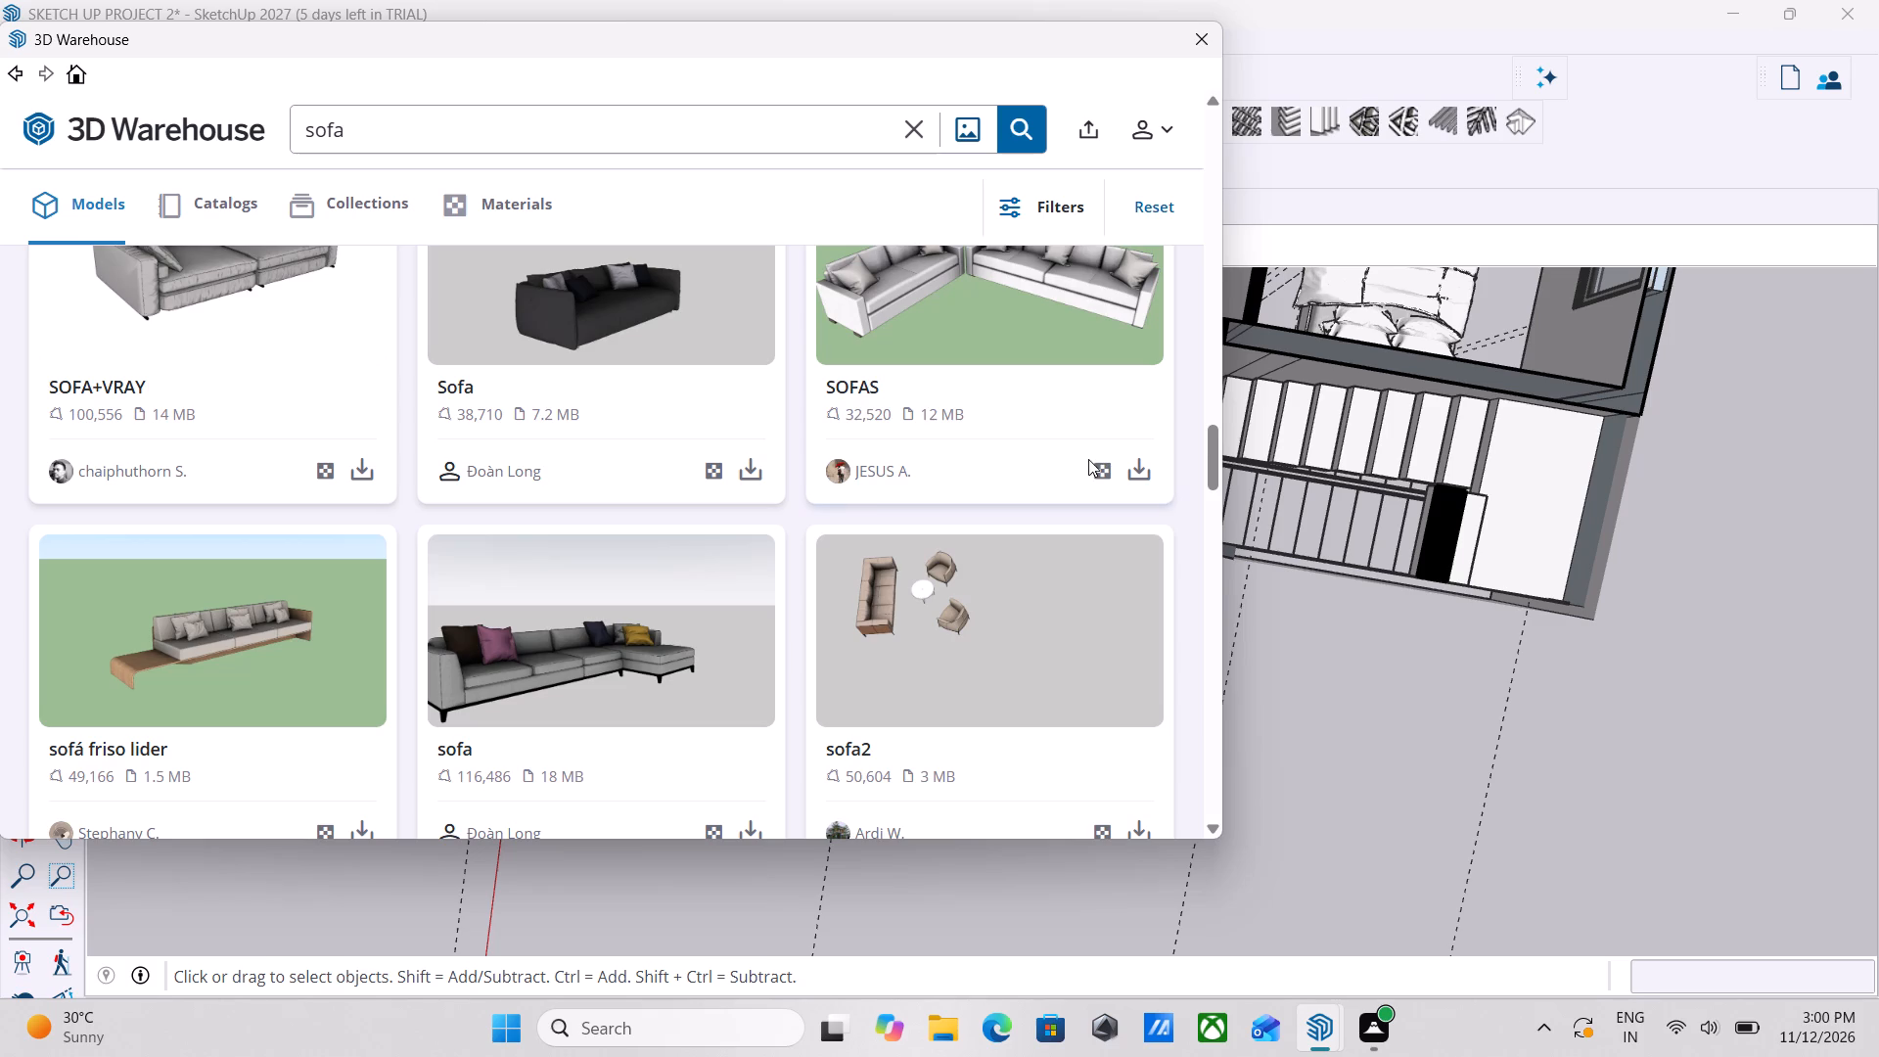
scroll(639, 553, down, 7)
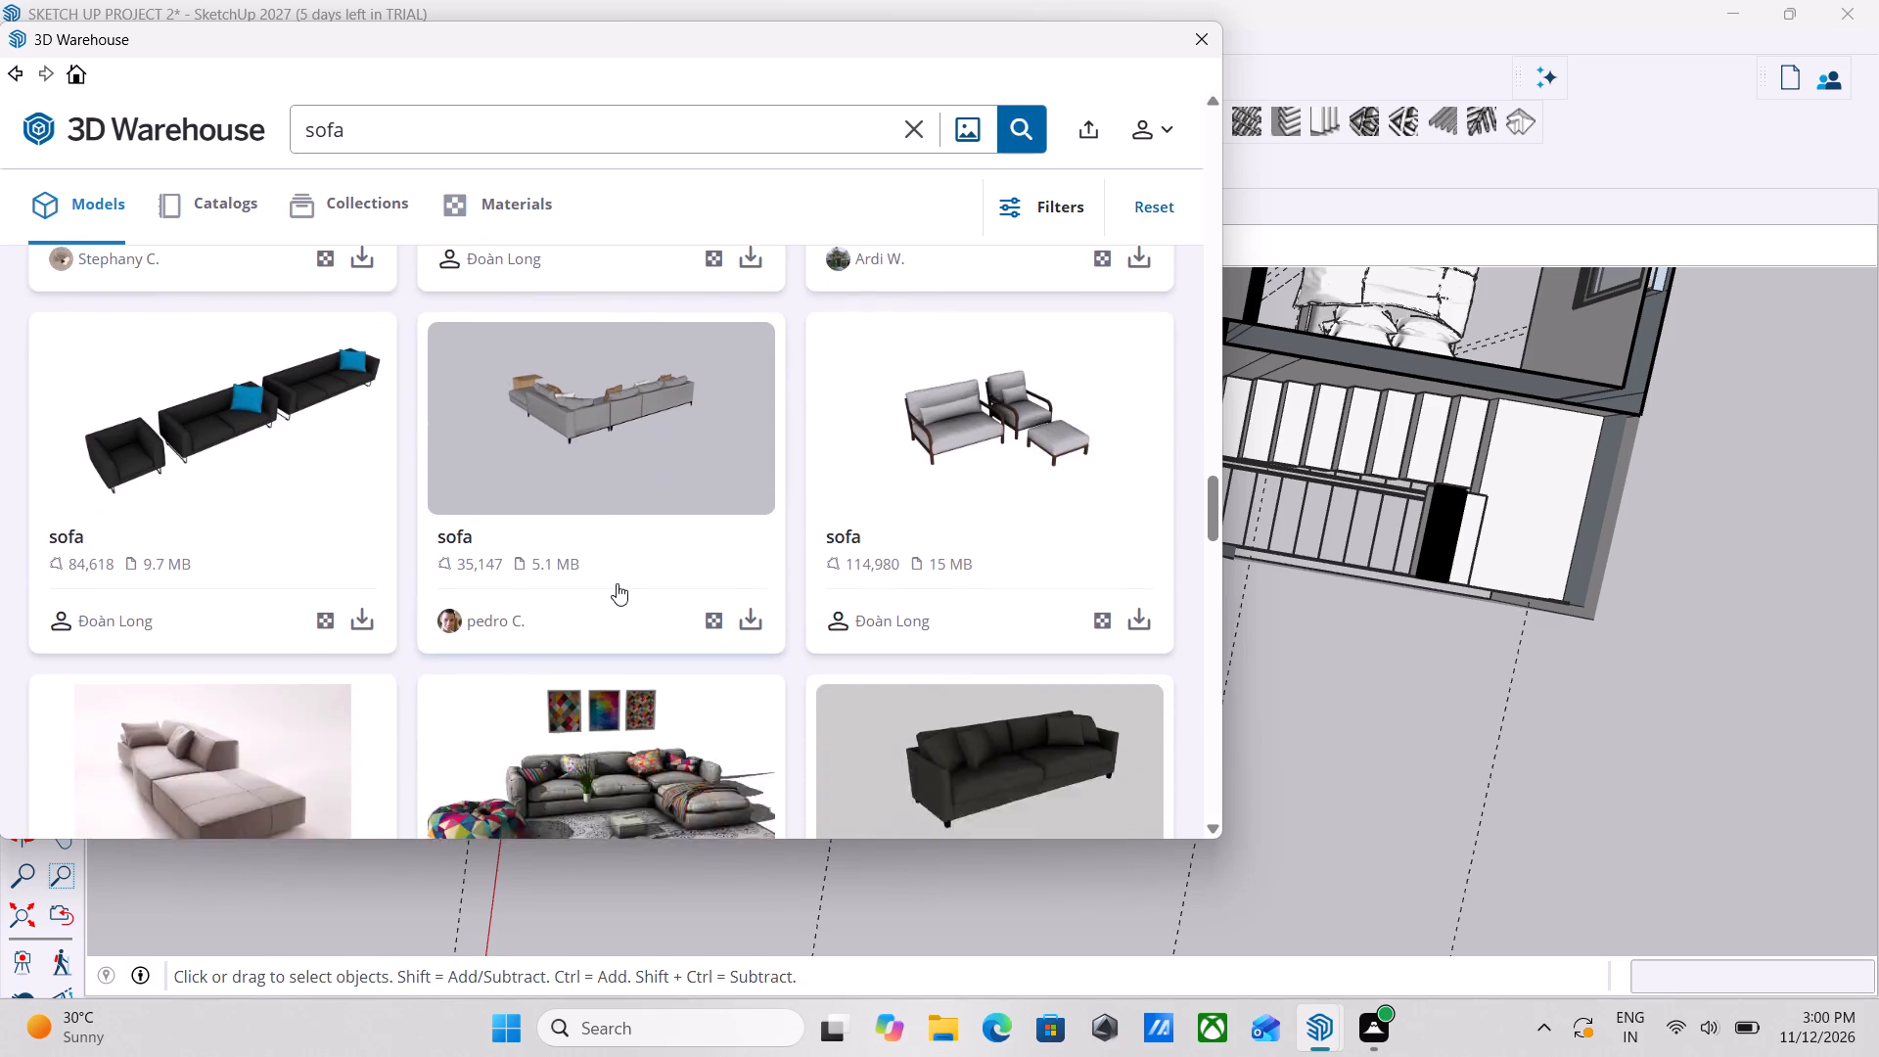
scroll(825, 510, down, 6)
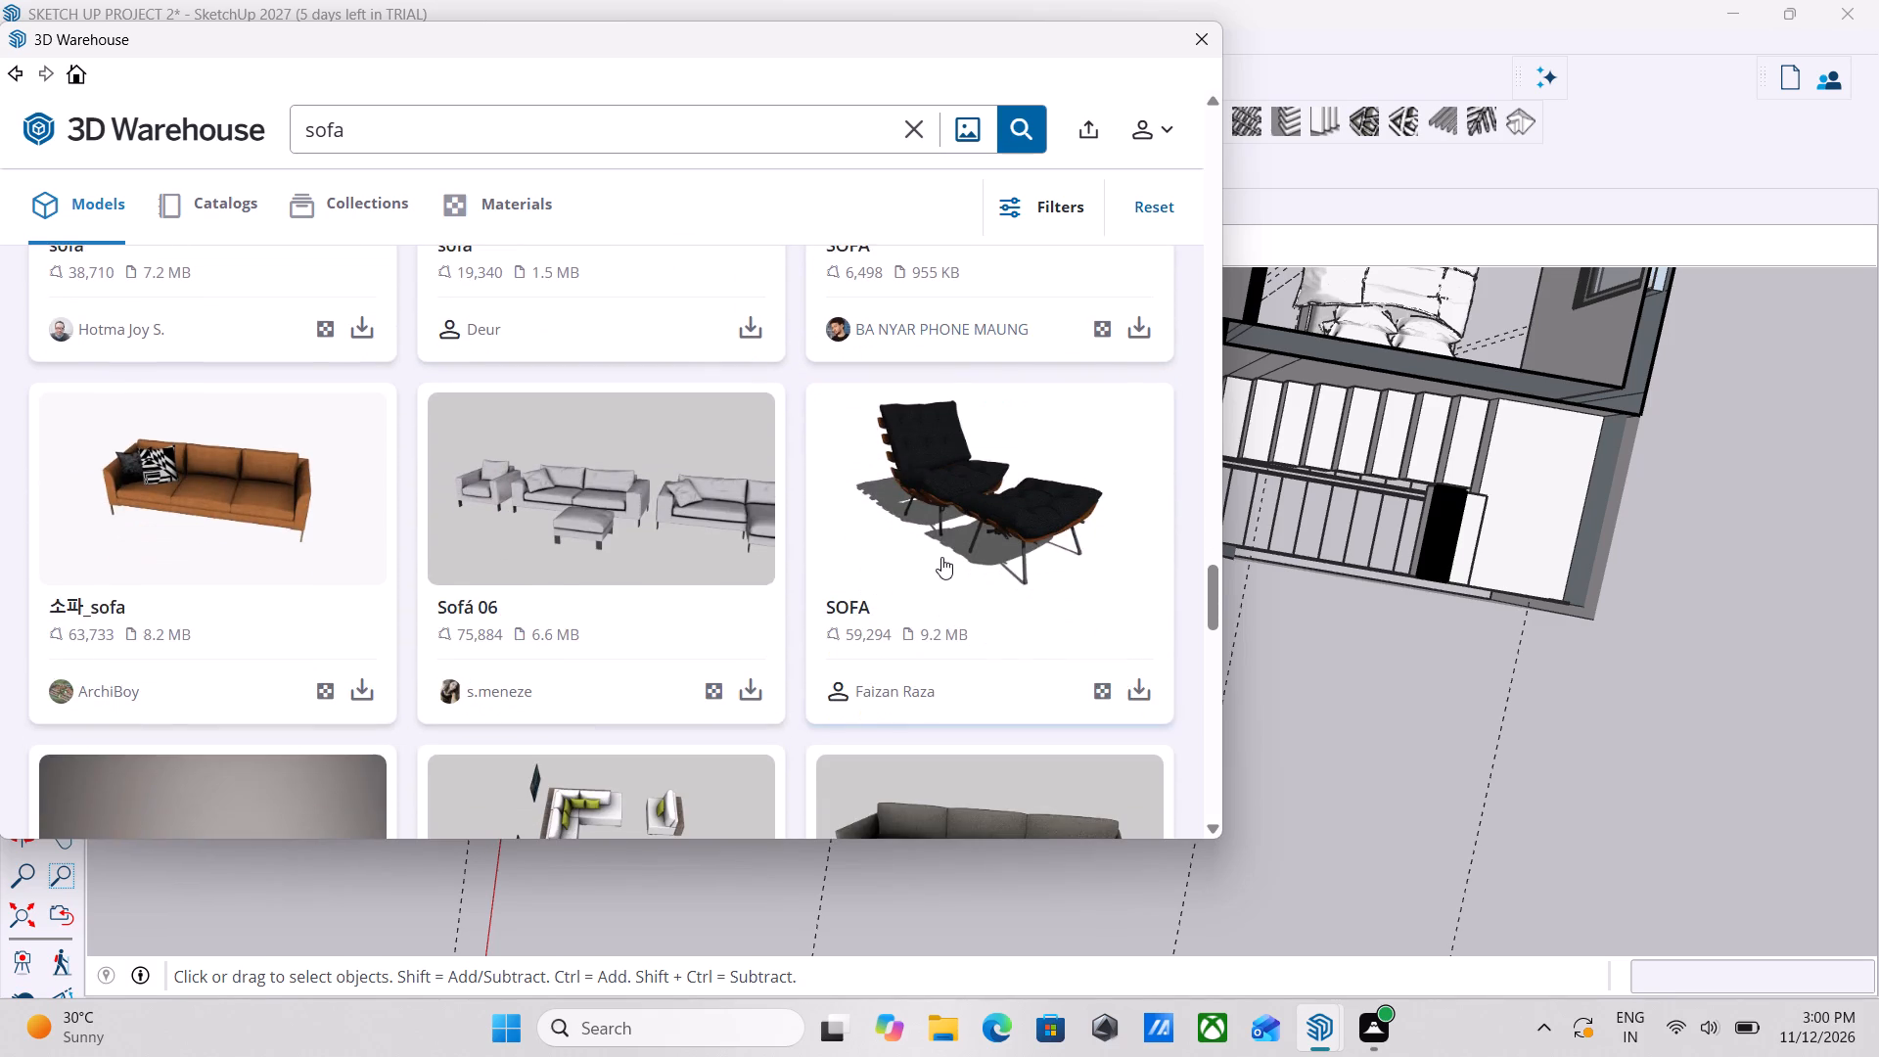
scroll(943, 556, down, 3)
scroll(707, 552, down, 3)
scroll(930, 535, down, 4)
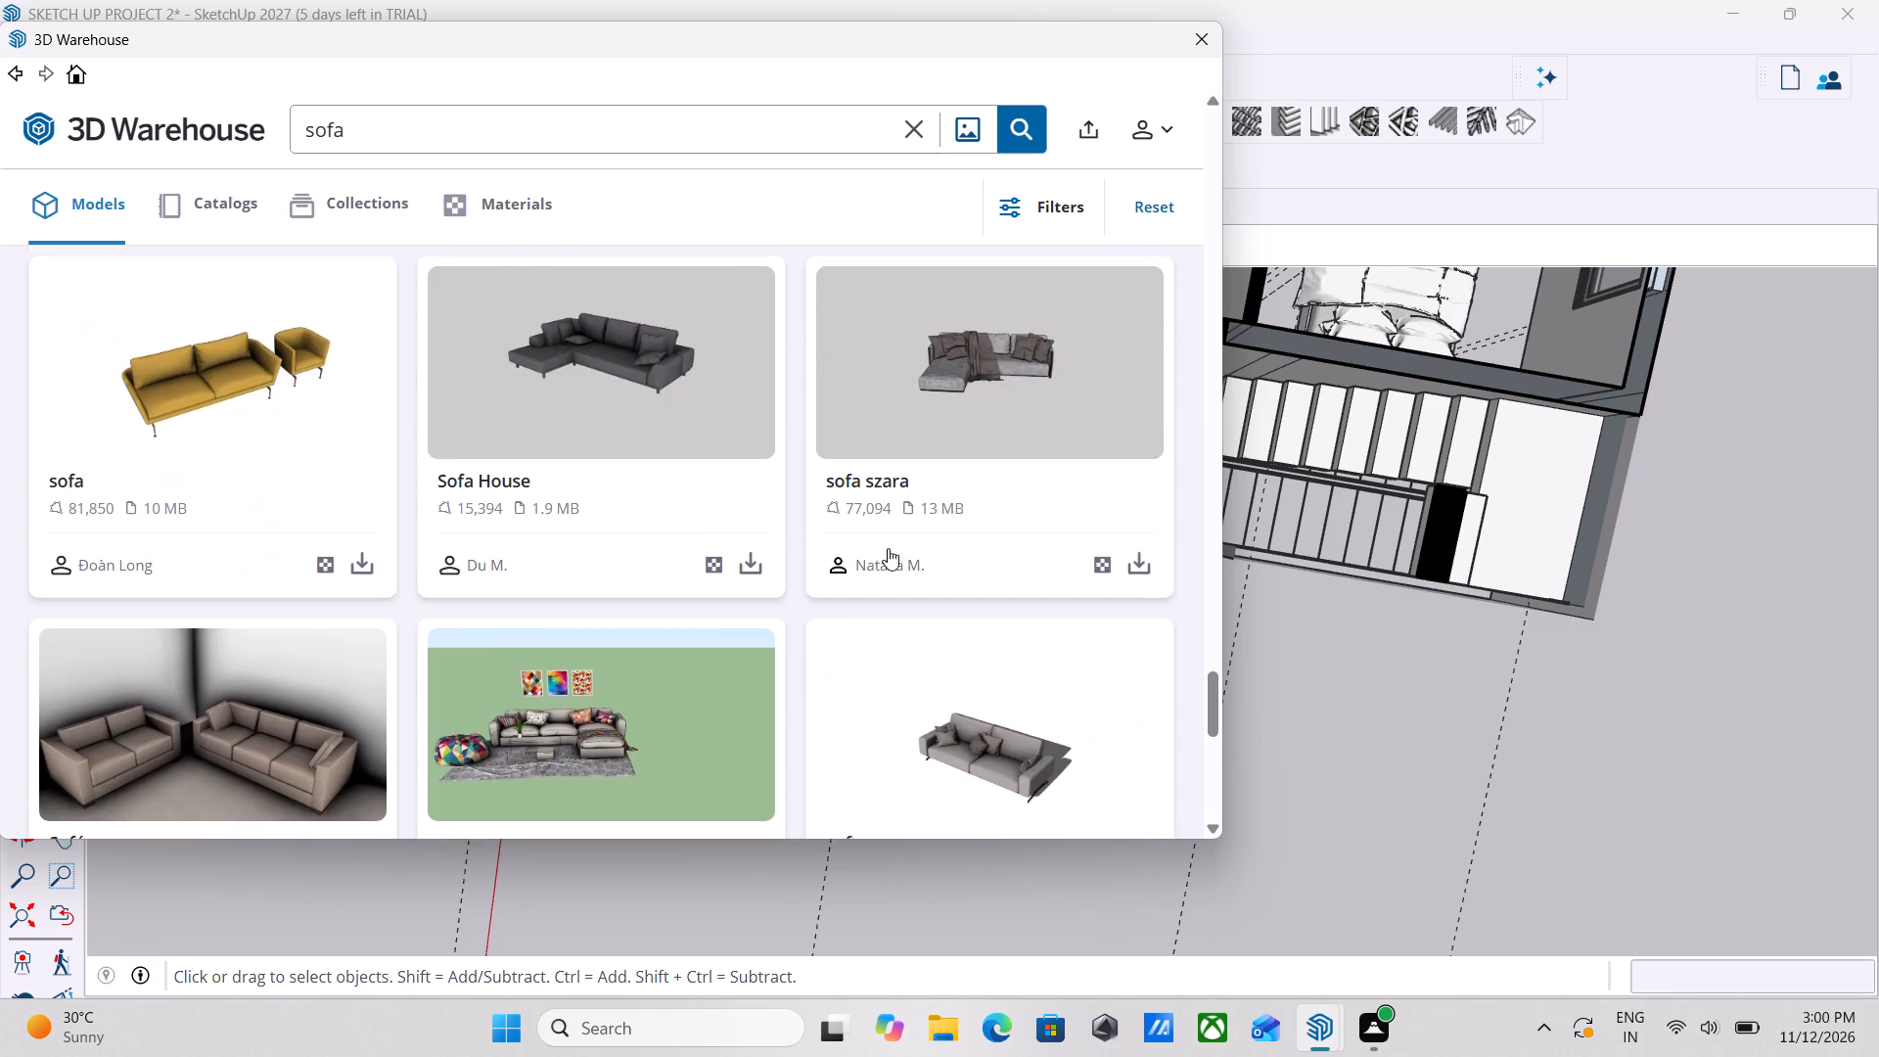
Load the 12 MB "SOFAS" result, a pair of light sofas with cushions meeting at a corner, directly into the house model.
scroll(881, 558, up, 9)
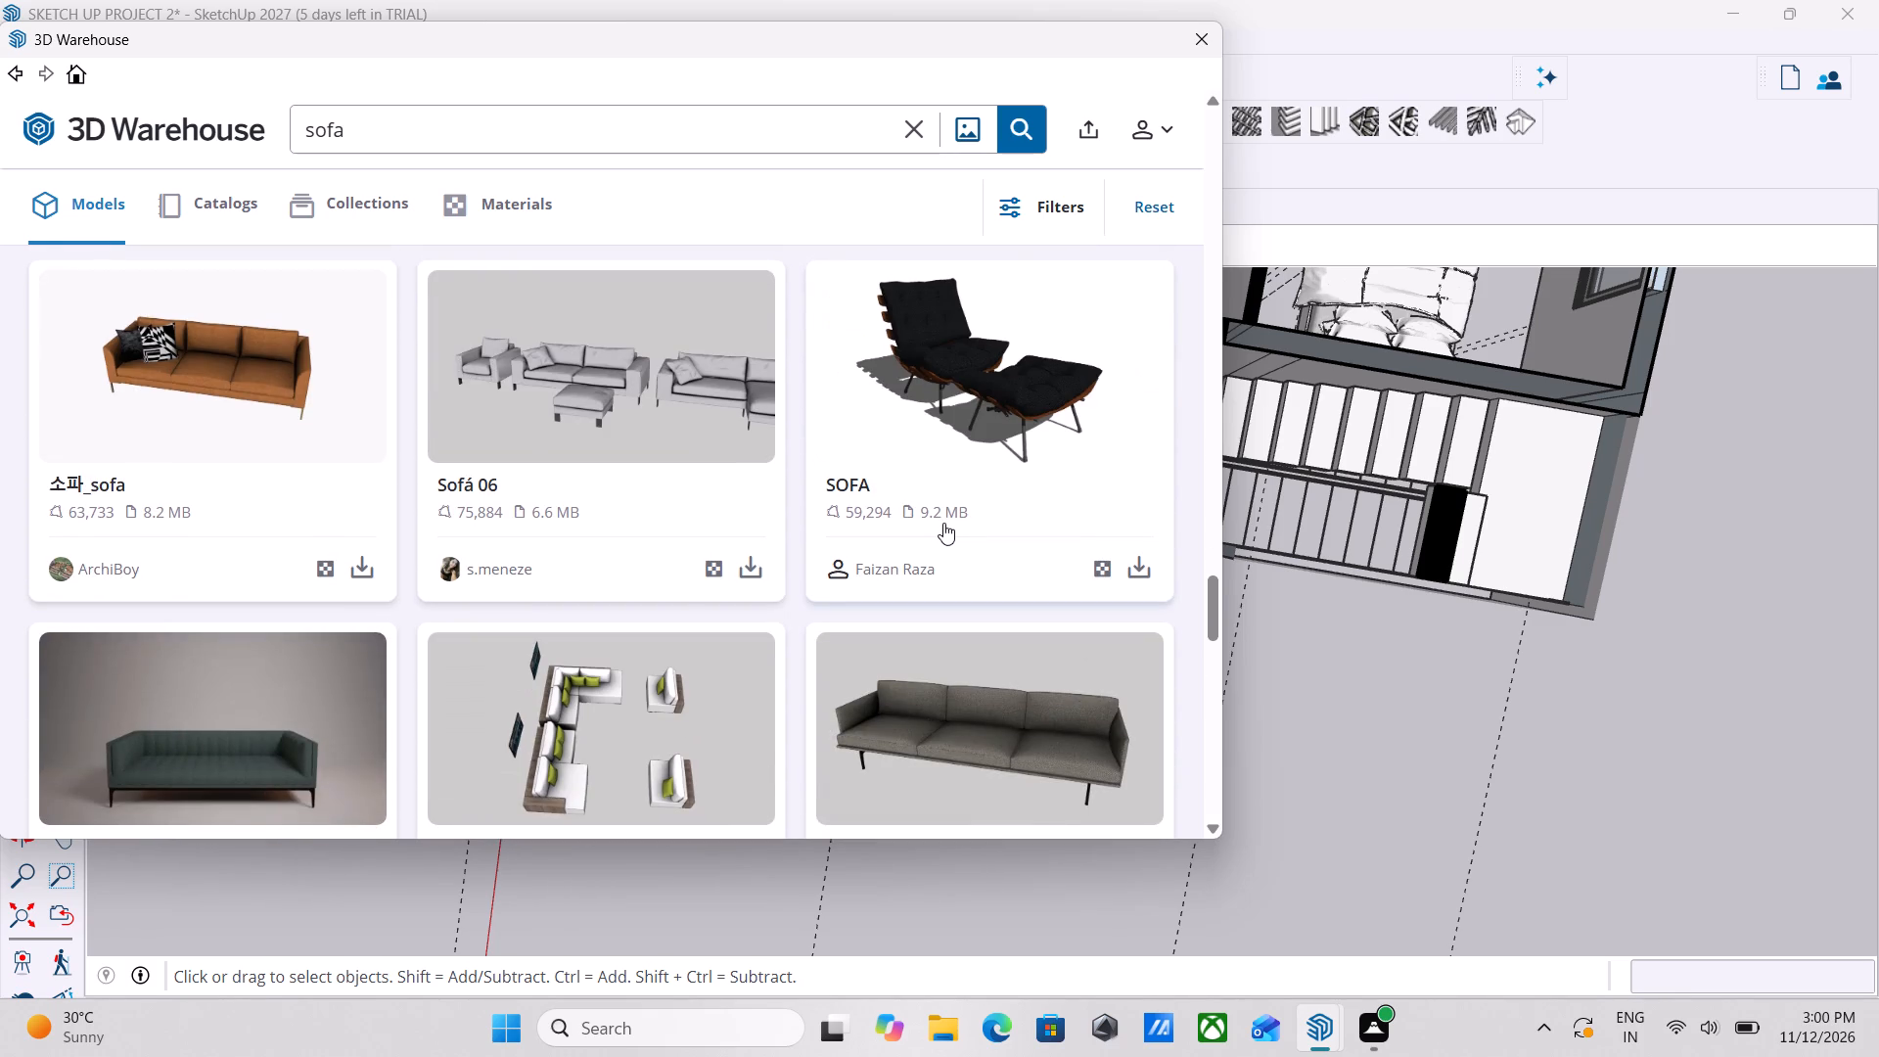
scroll(975, 505, up, 3)
scroll(763, 511, up, 4)
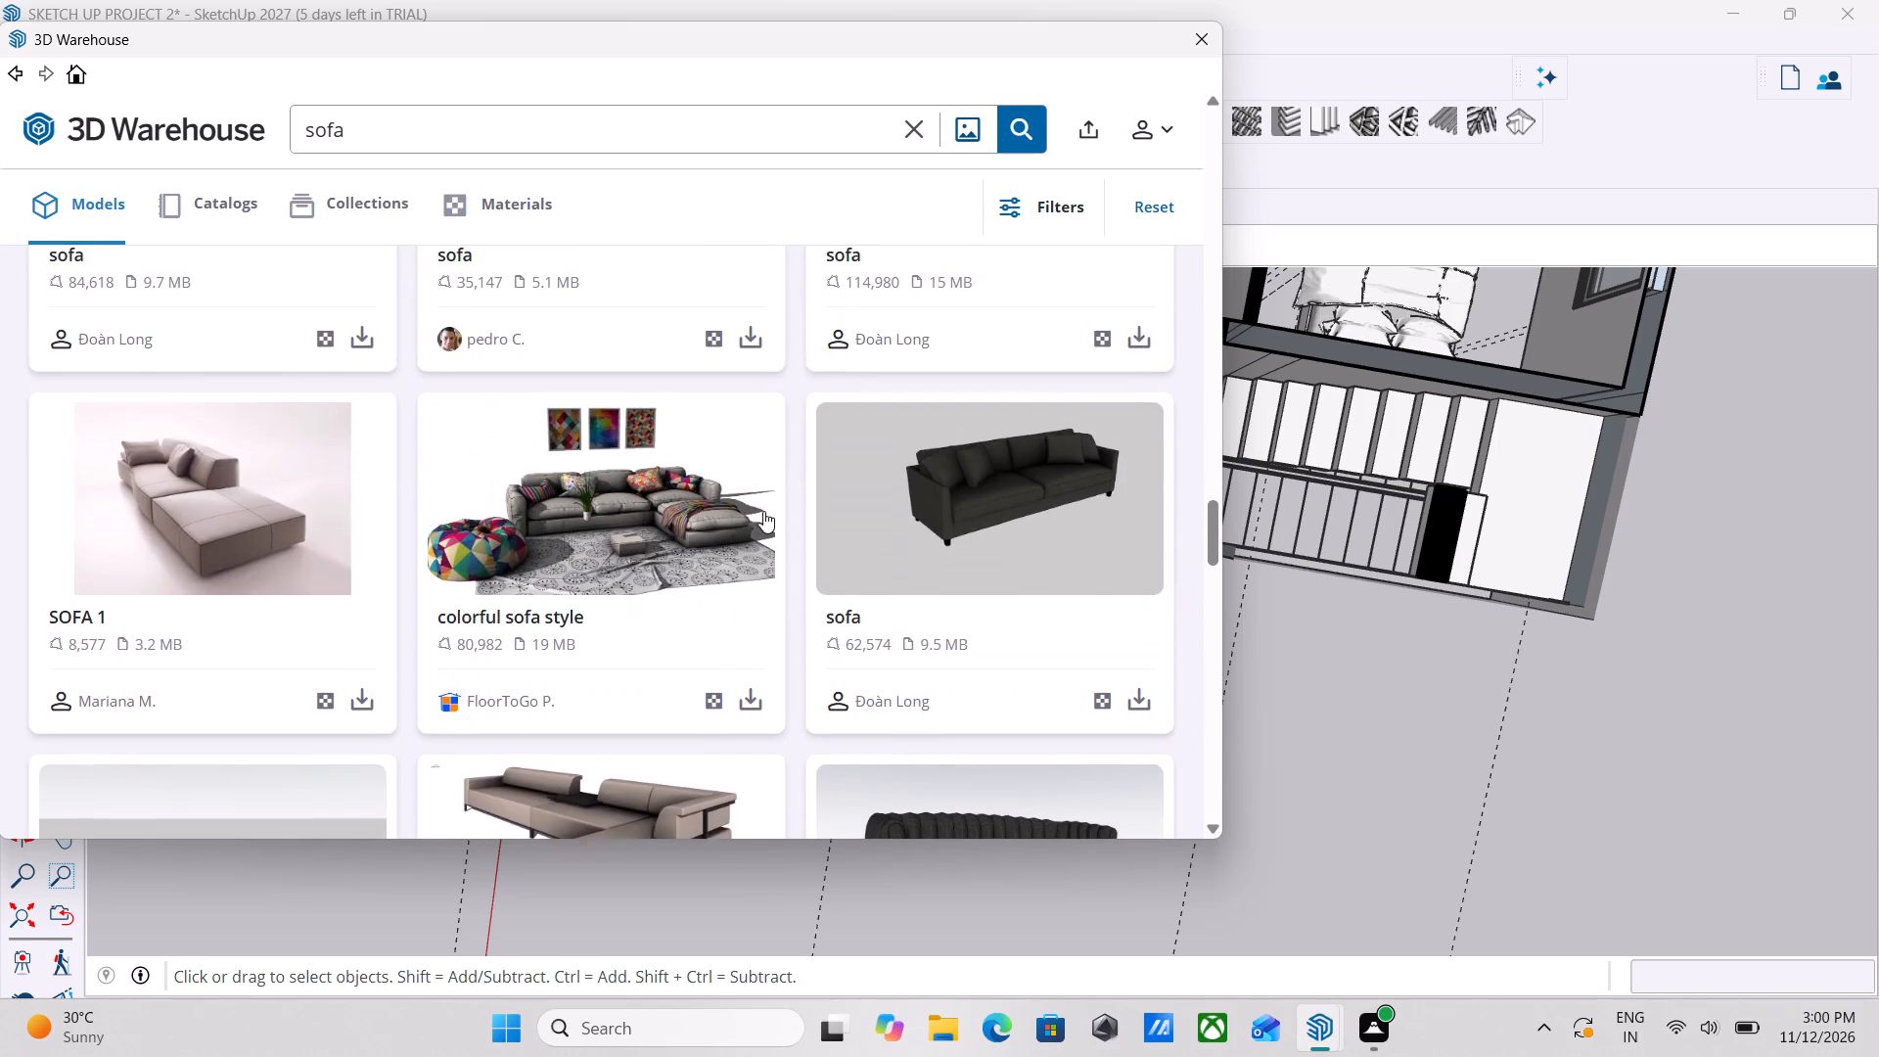
scroll(934, 479, up, 7)
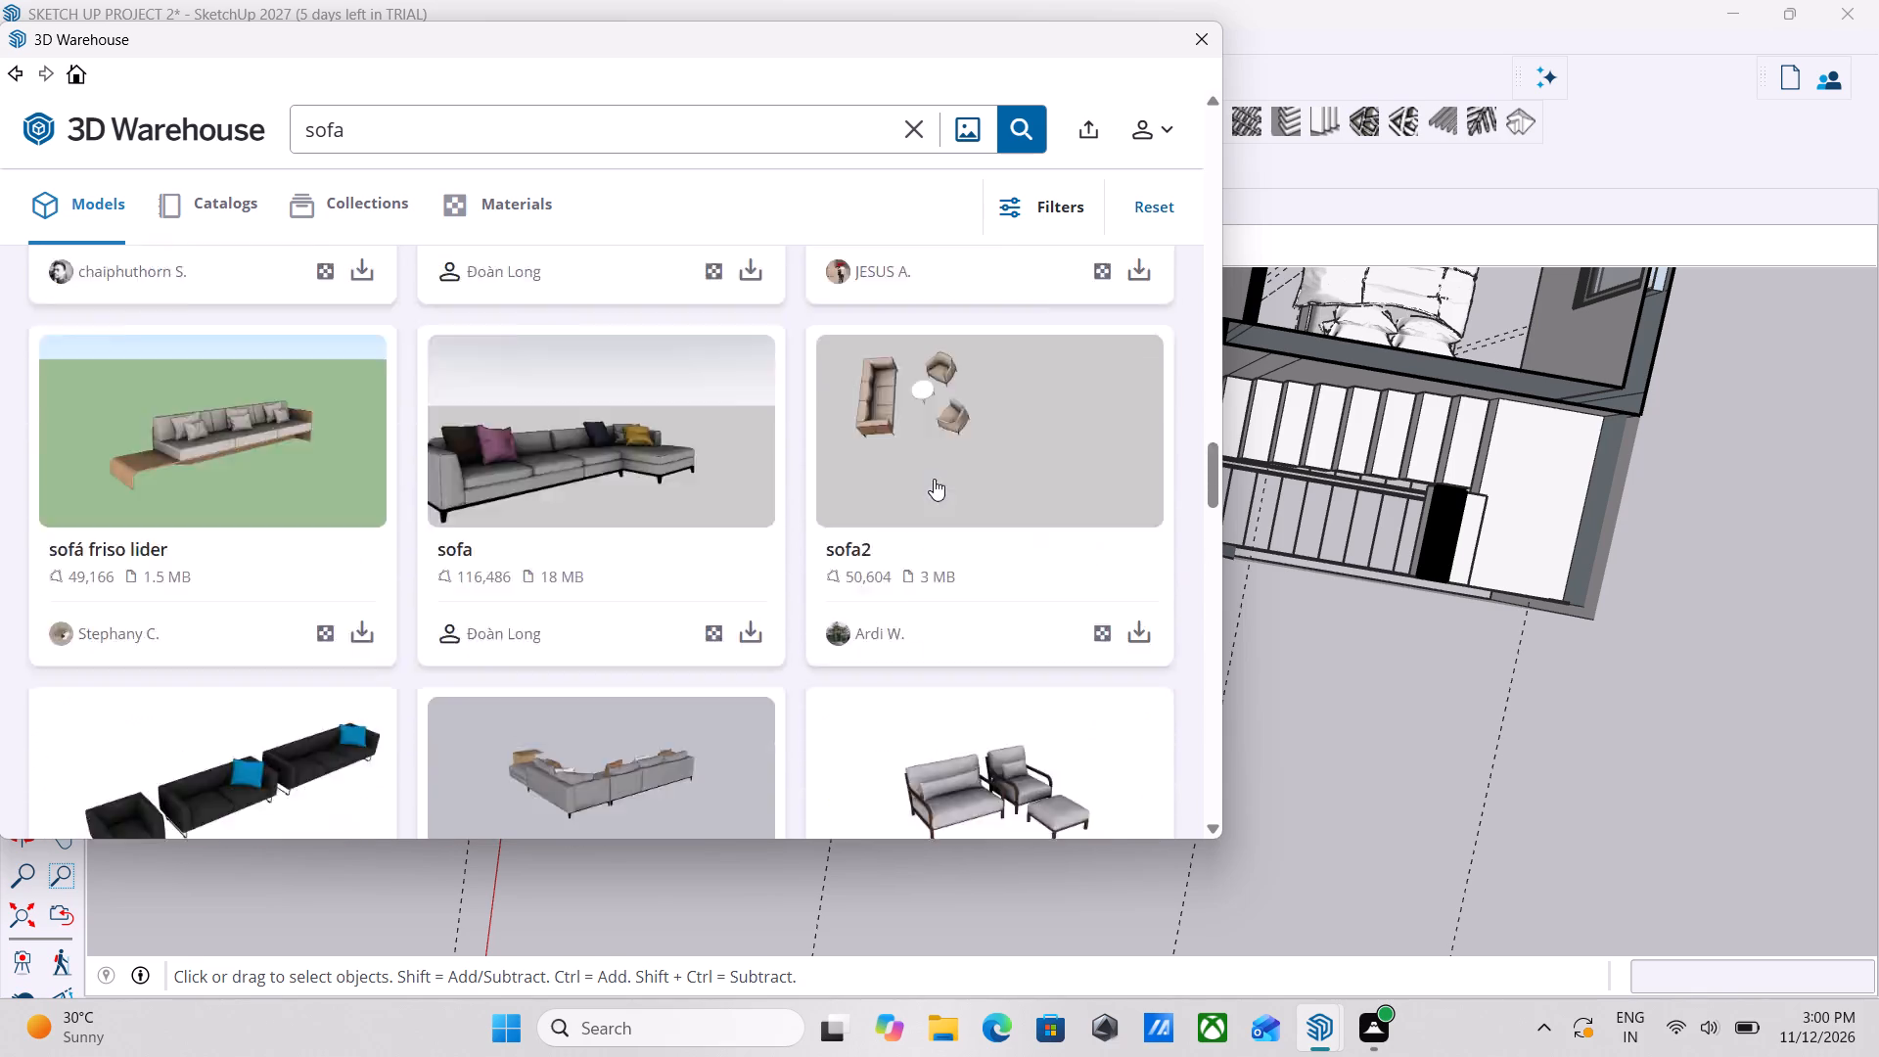
scroll(934, 479, up, 3)
scroll(934, 479, down, 2)
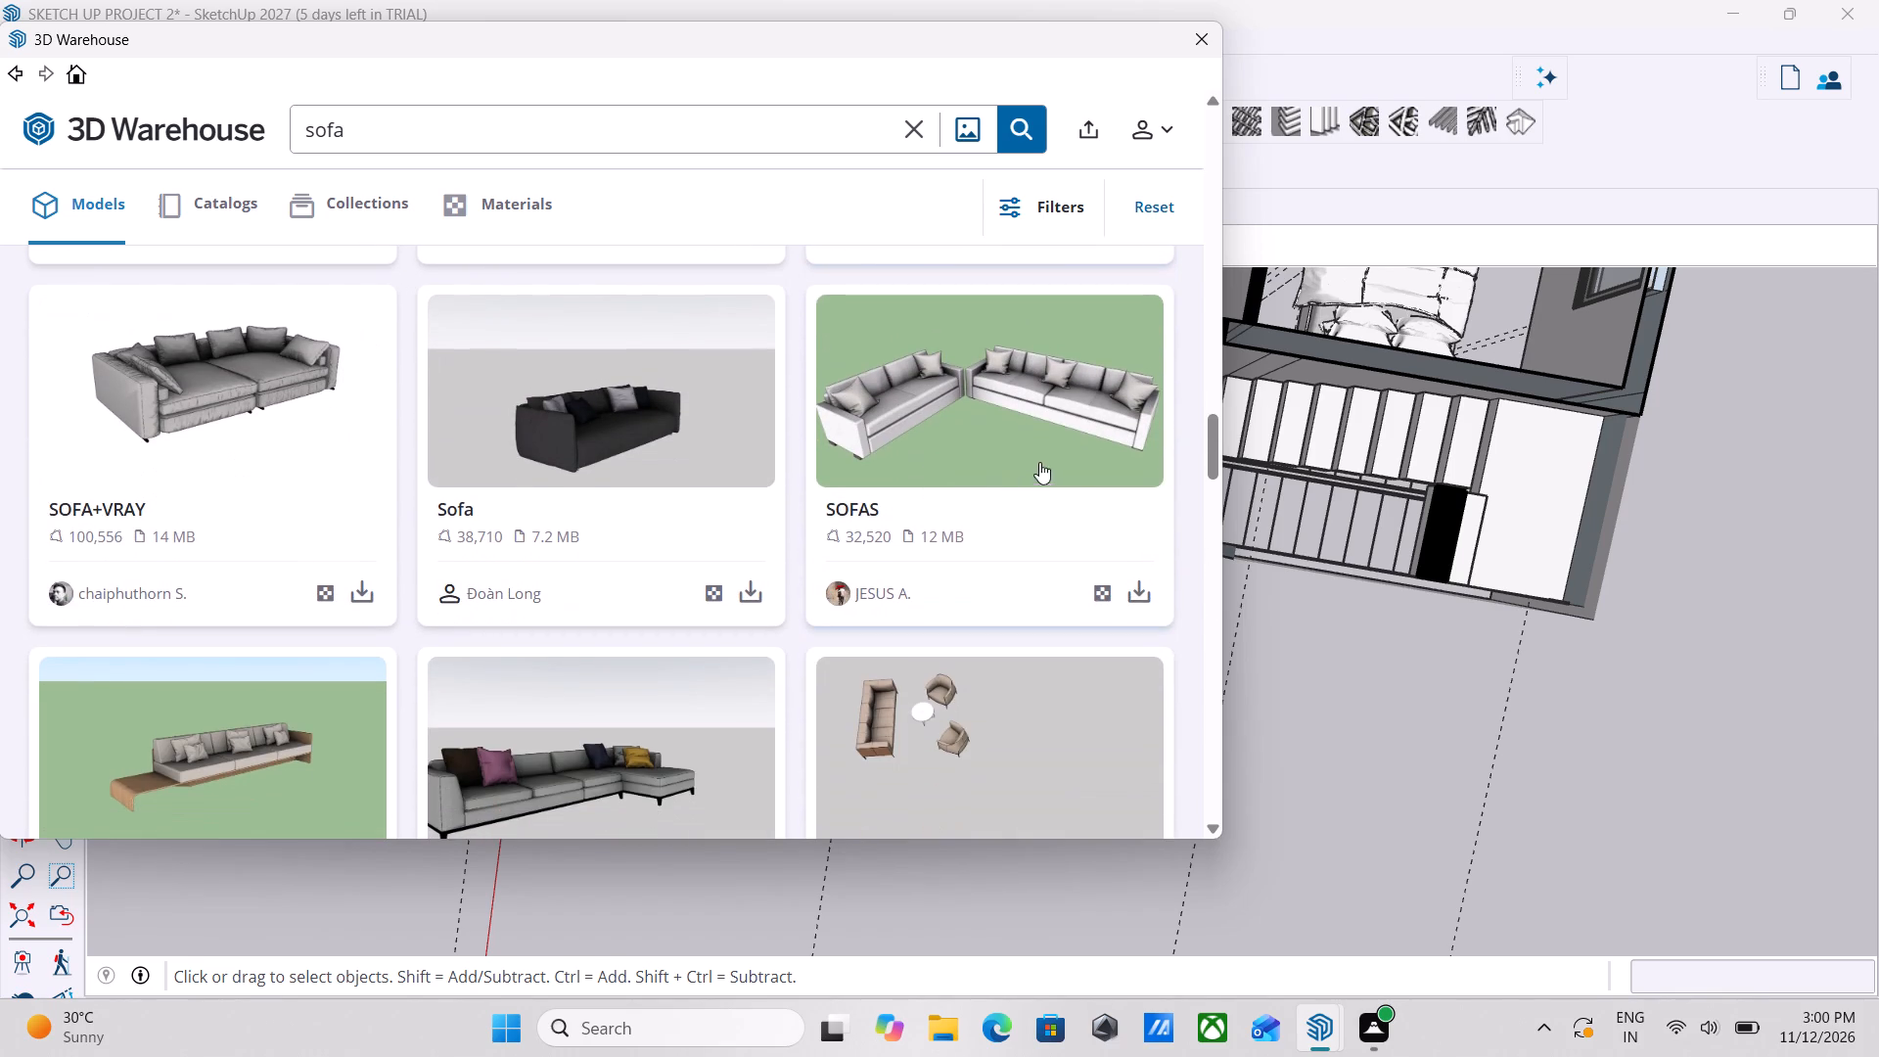
click(1129, 586)
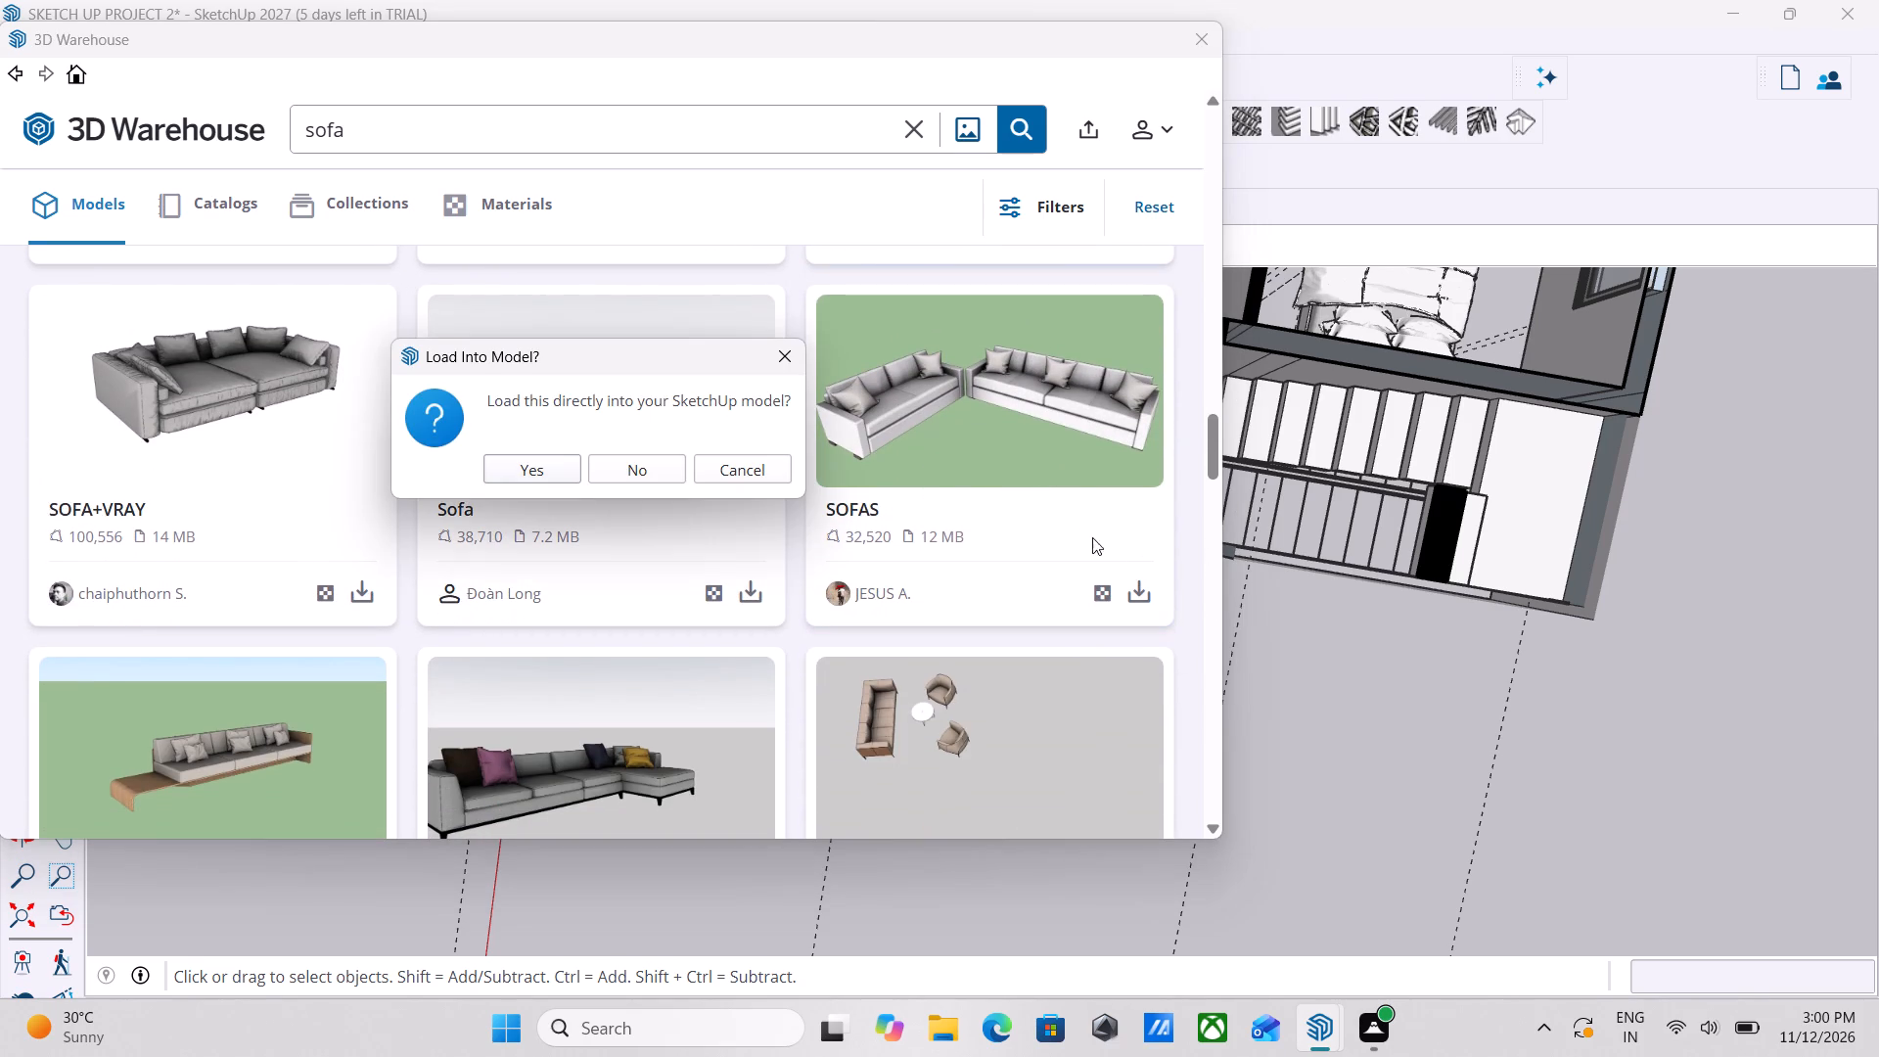
click(516, 474)
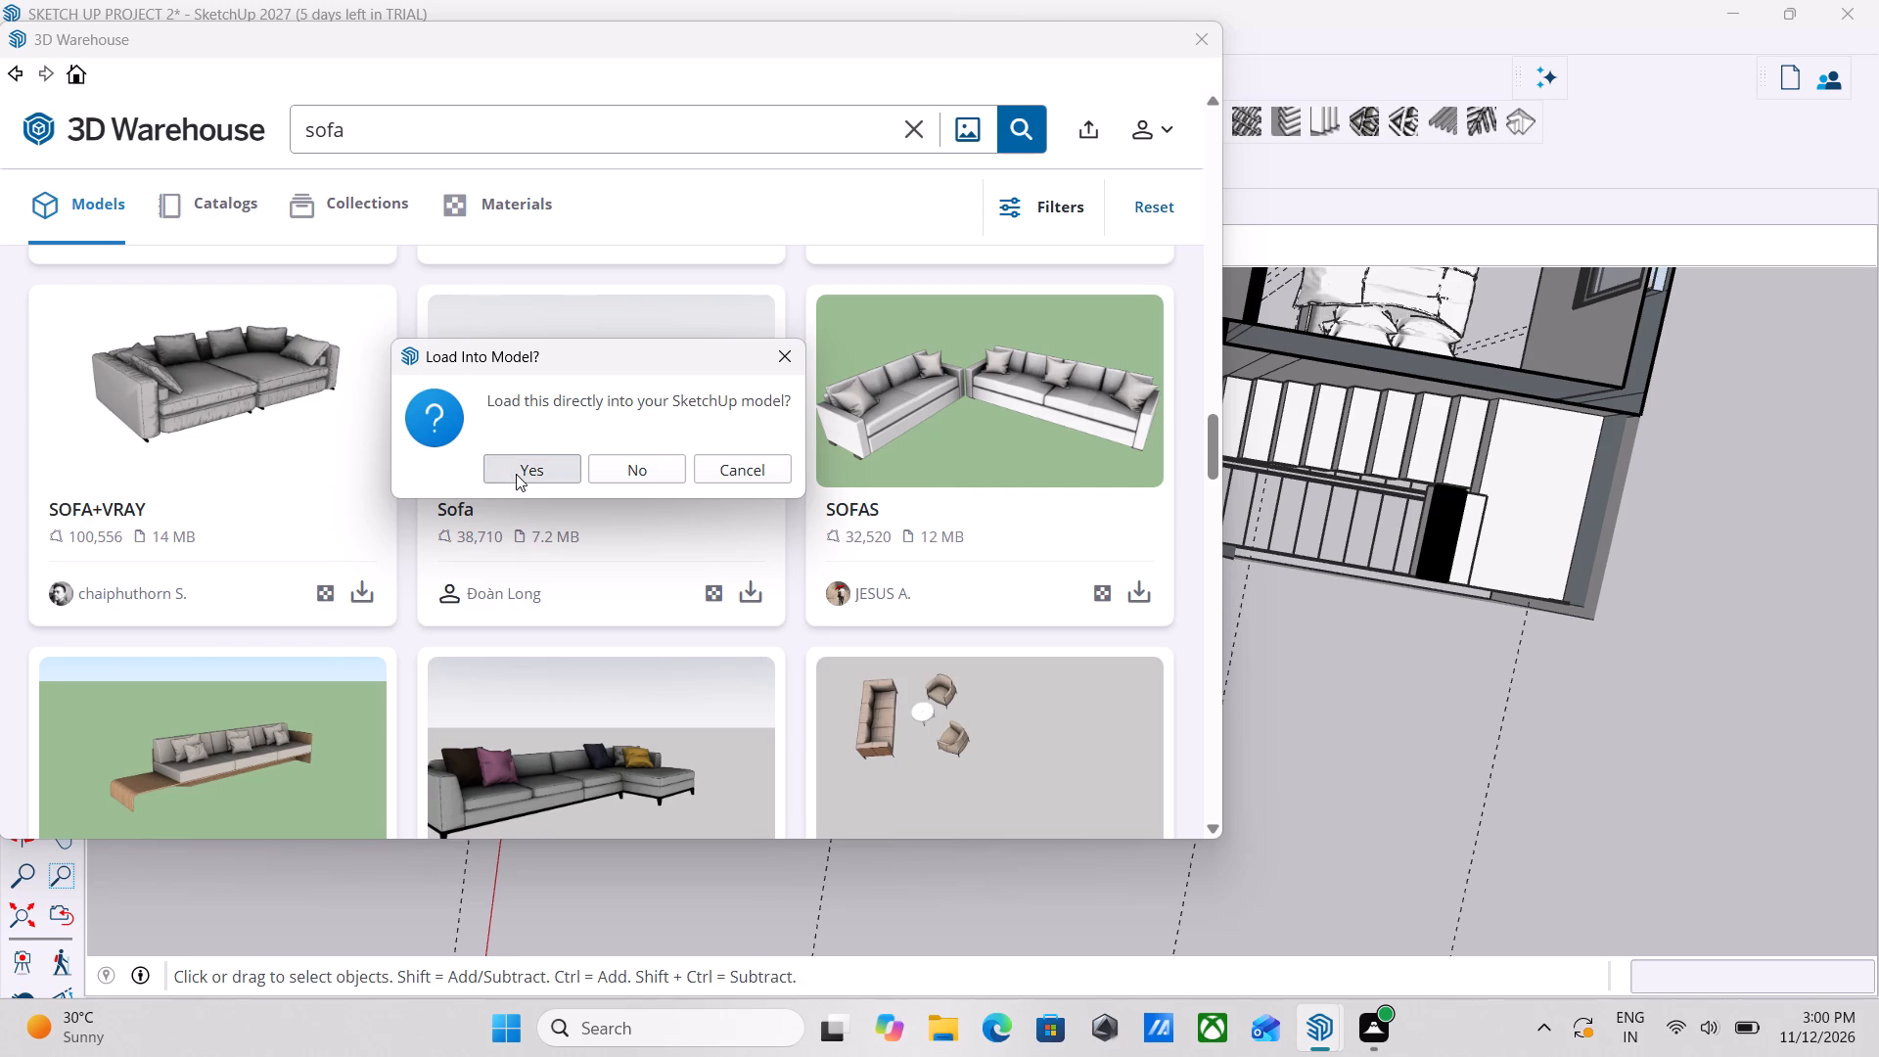
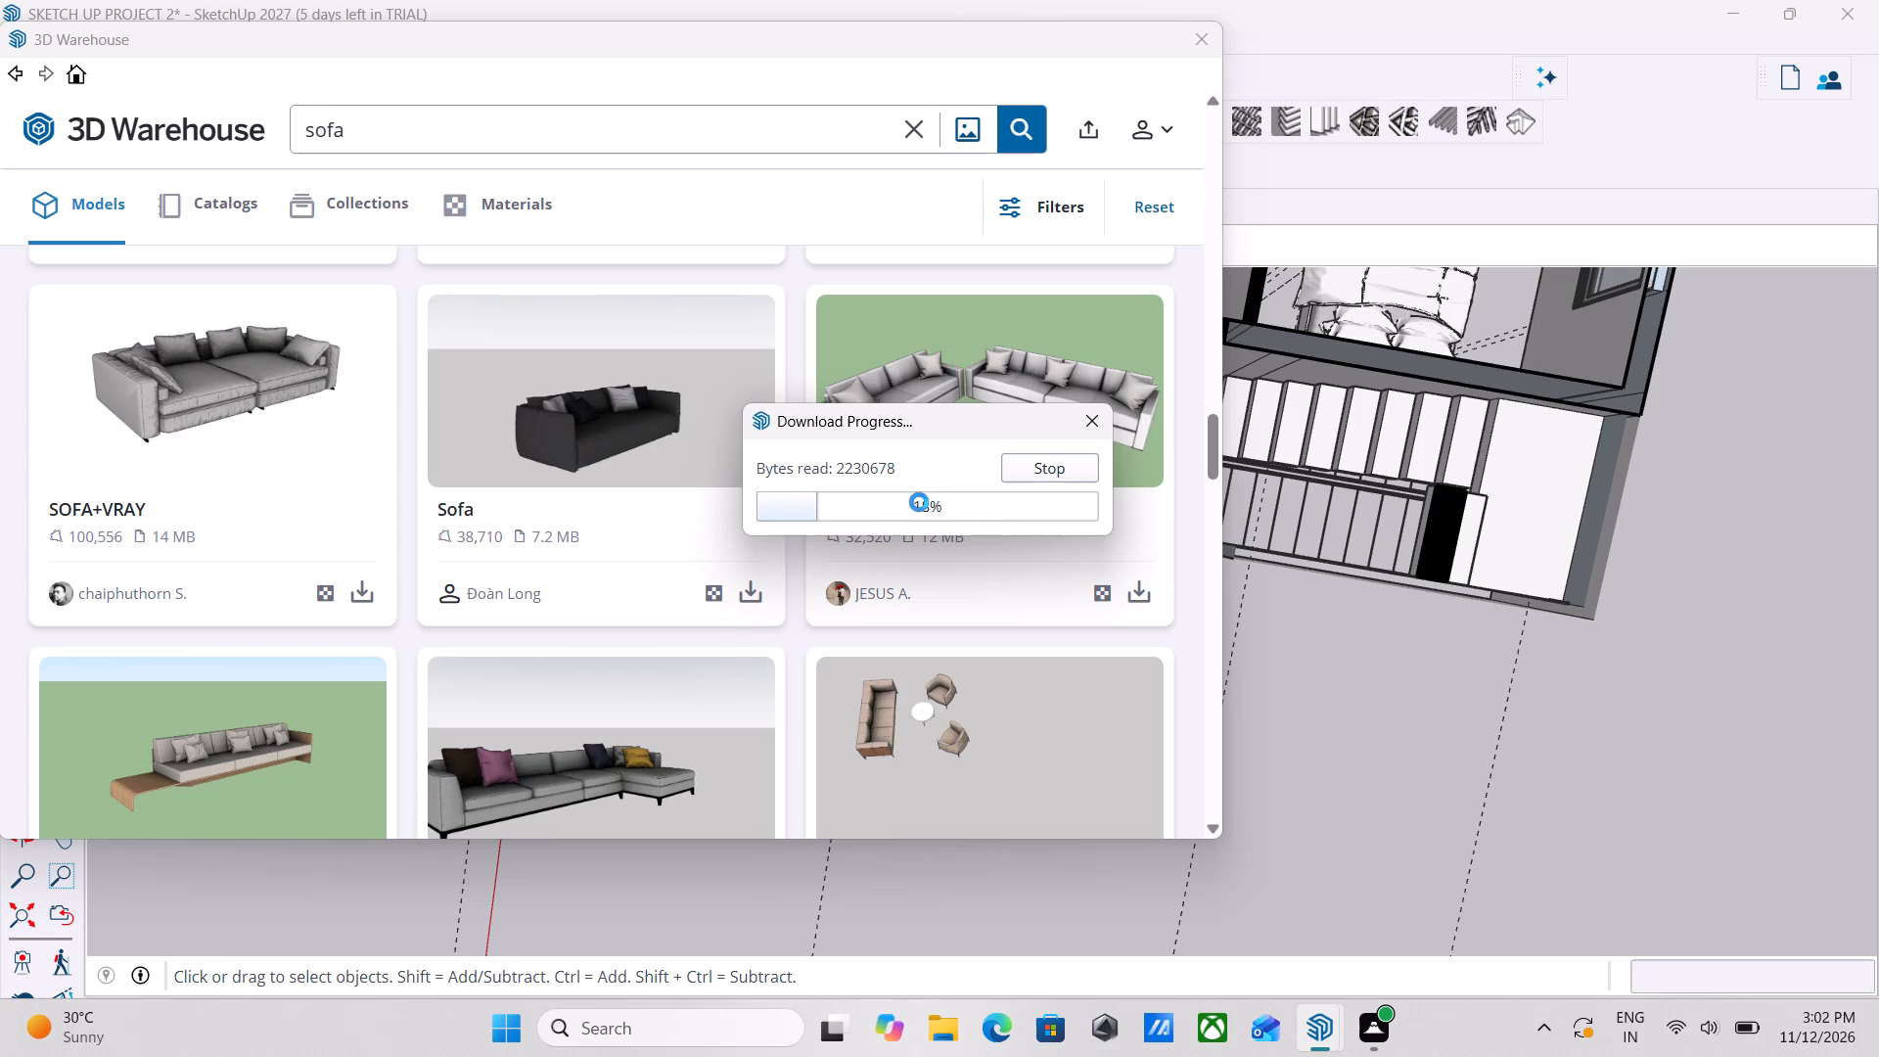
Stop the running download of the "SOFAS" model and confirm cancelling it.
scroll(927, 505, up, 1)
click(1078, 484)
click(1077, 484)
click(1061, 467)
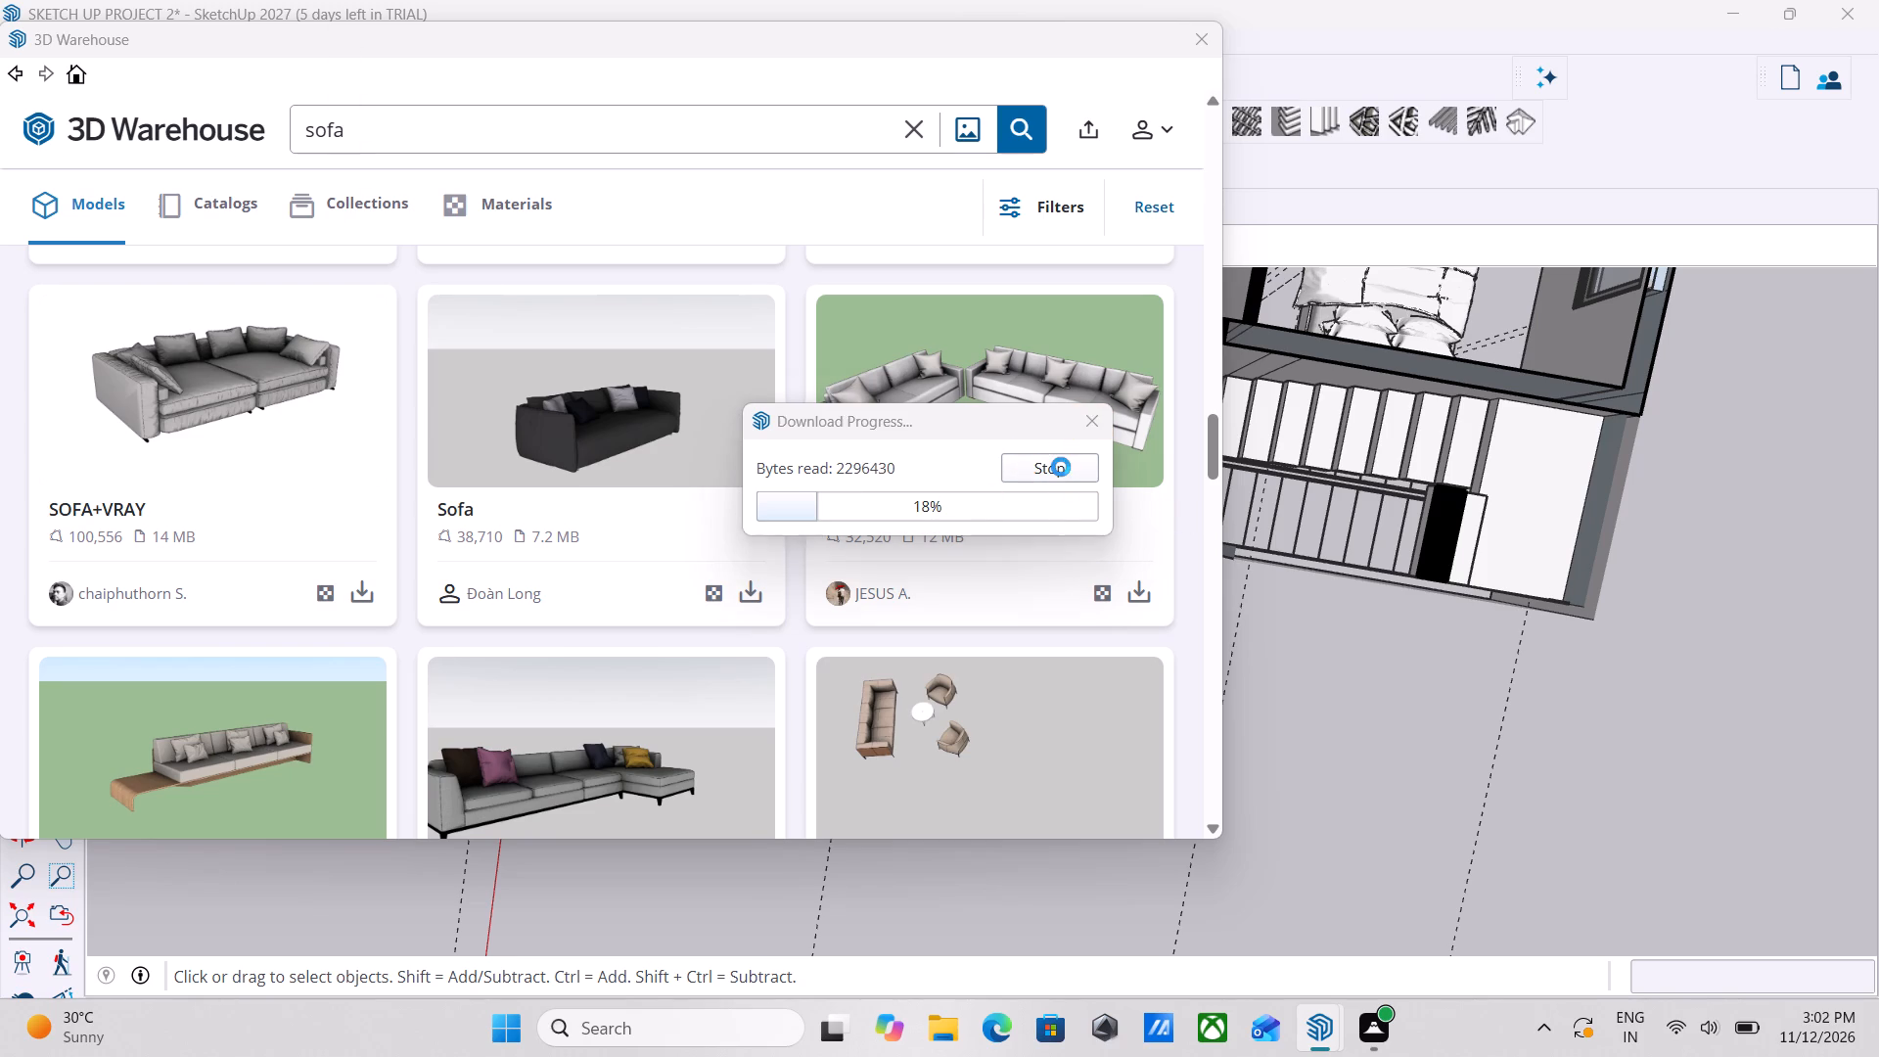
click(1061, 467)
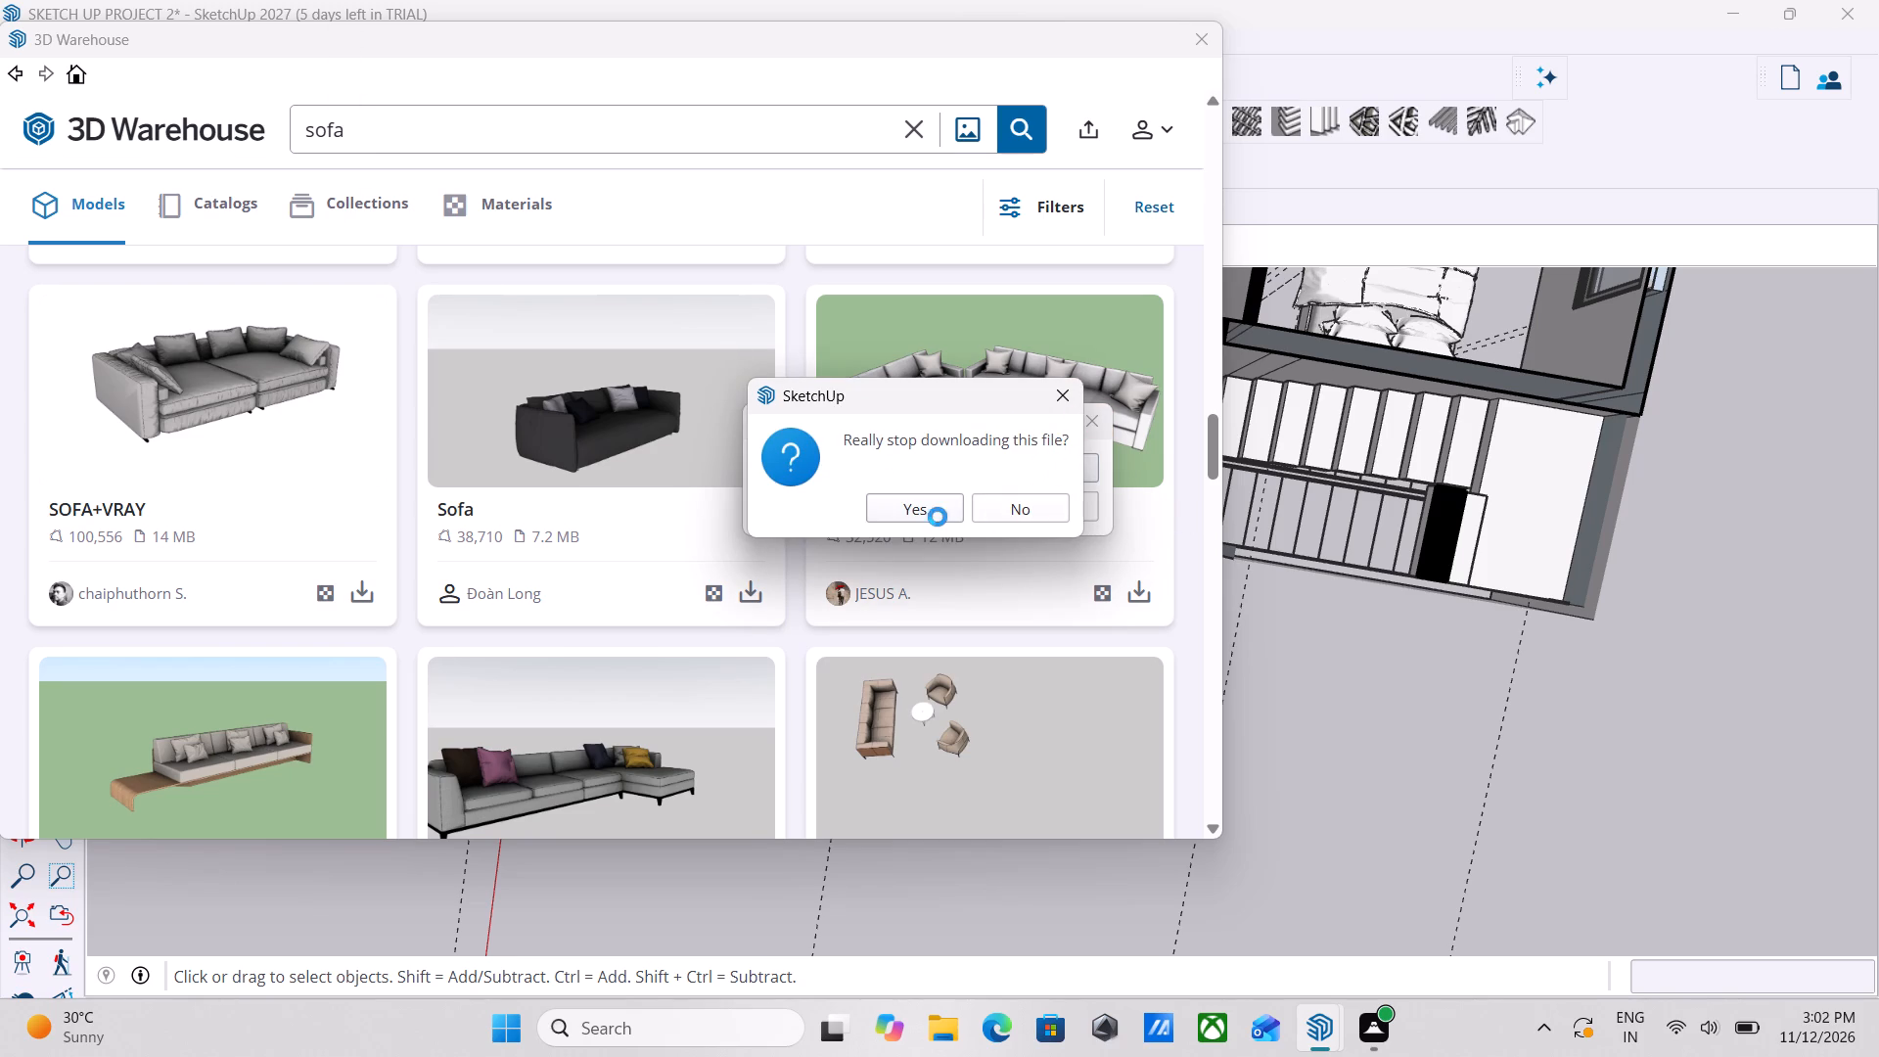
click(936, 517)
click(1046, 466)
click(1046, 466)
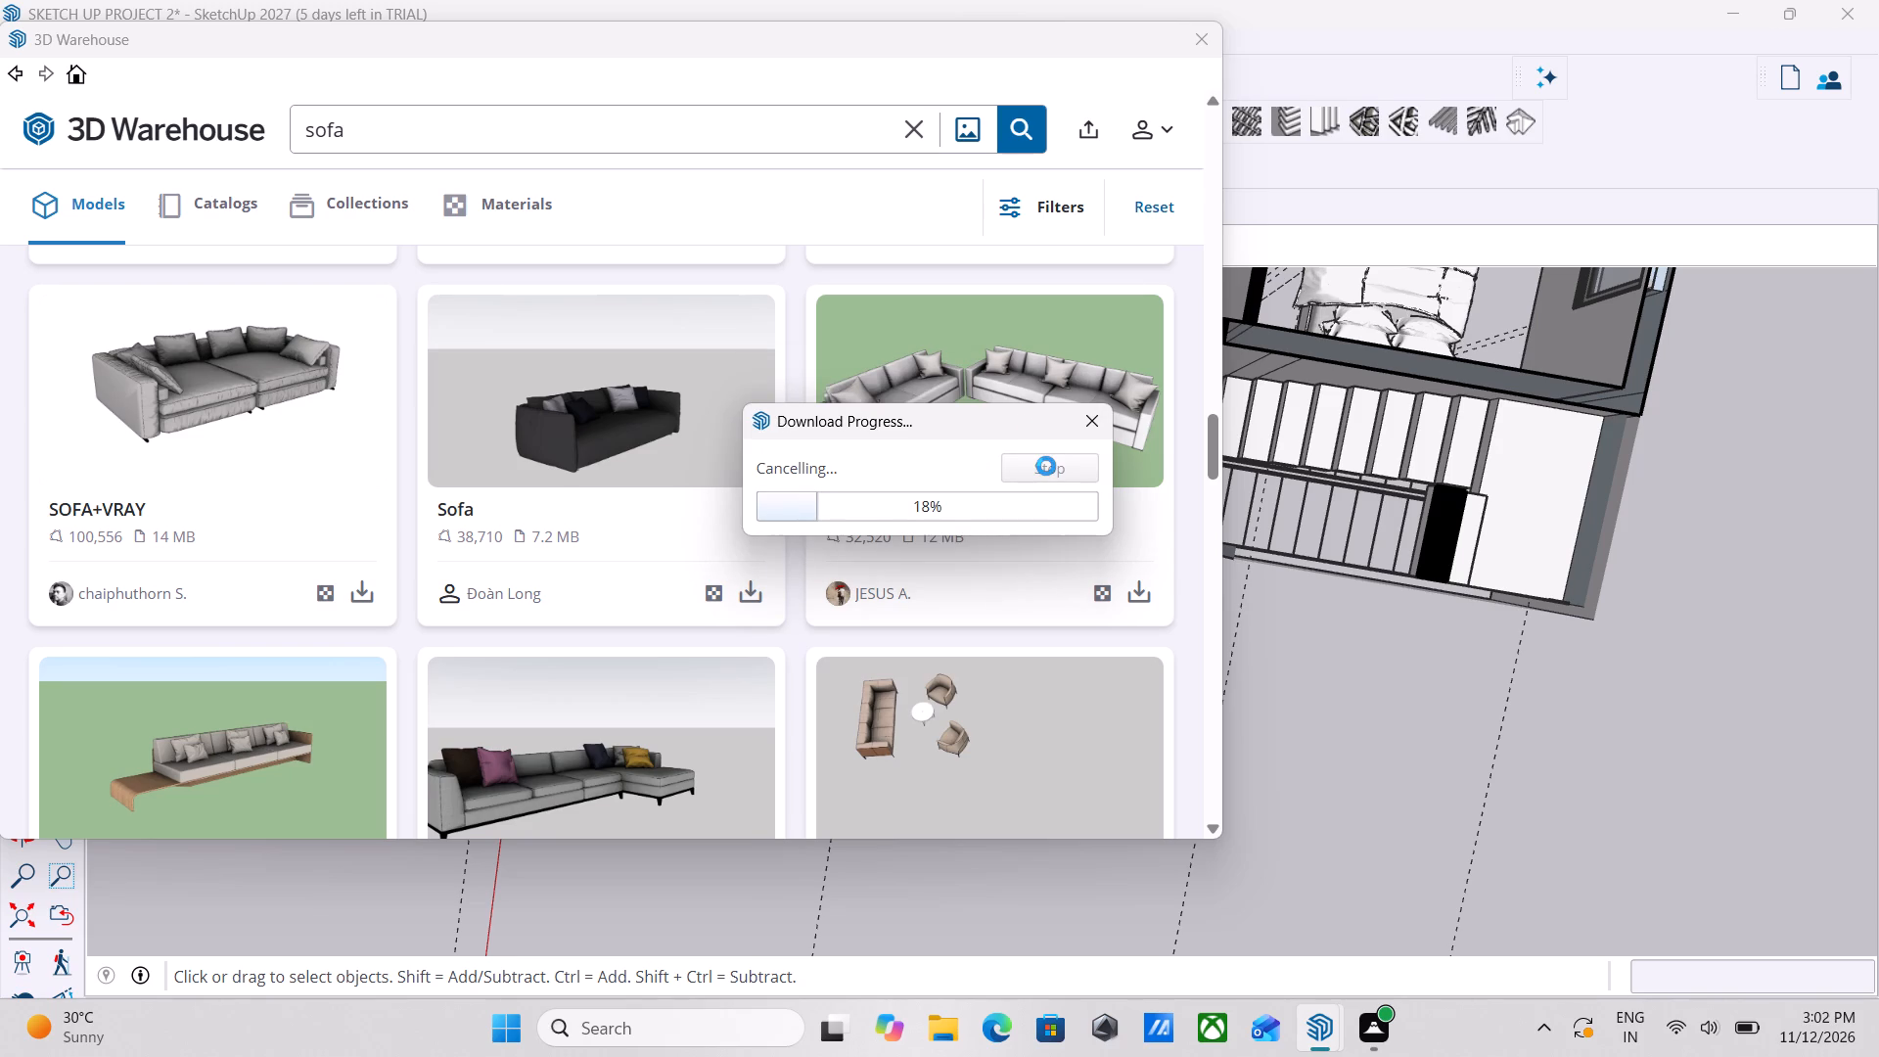
click(1040, 464)
click(1106, 434)
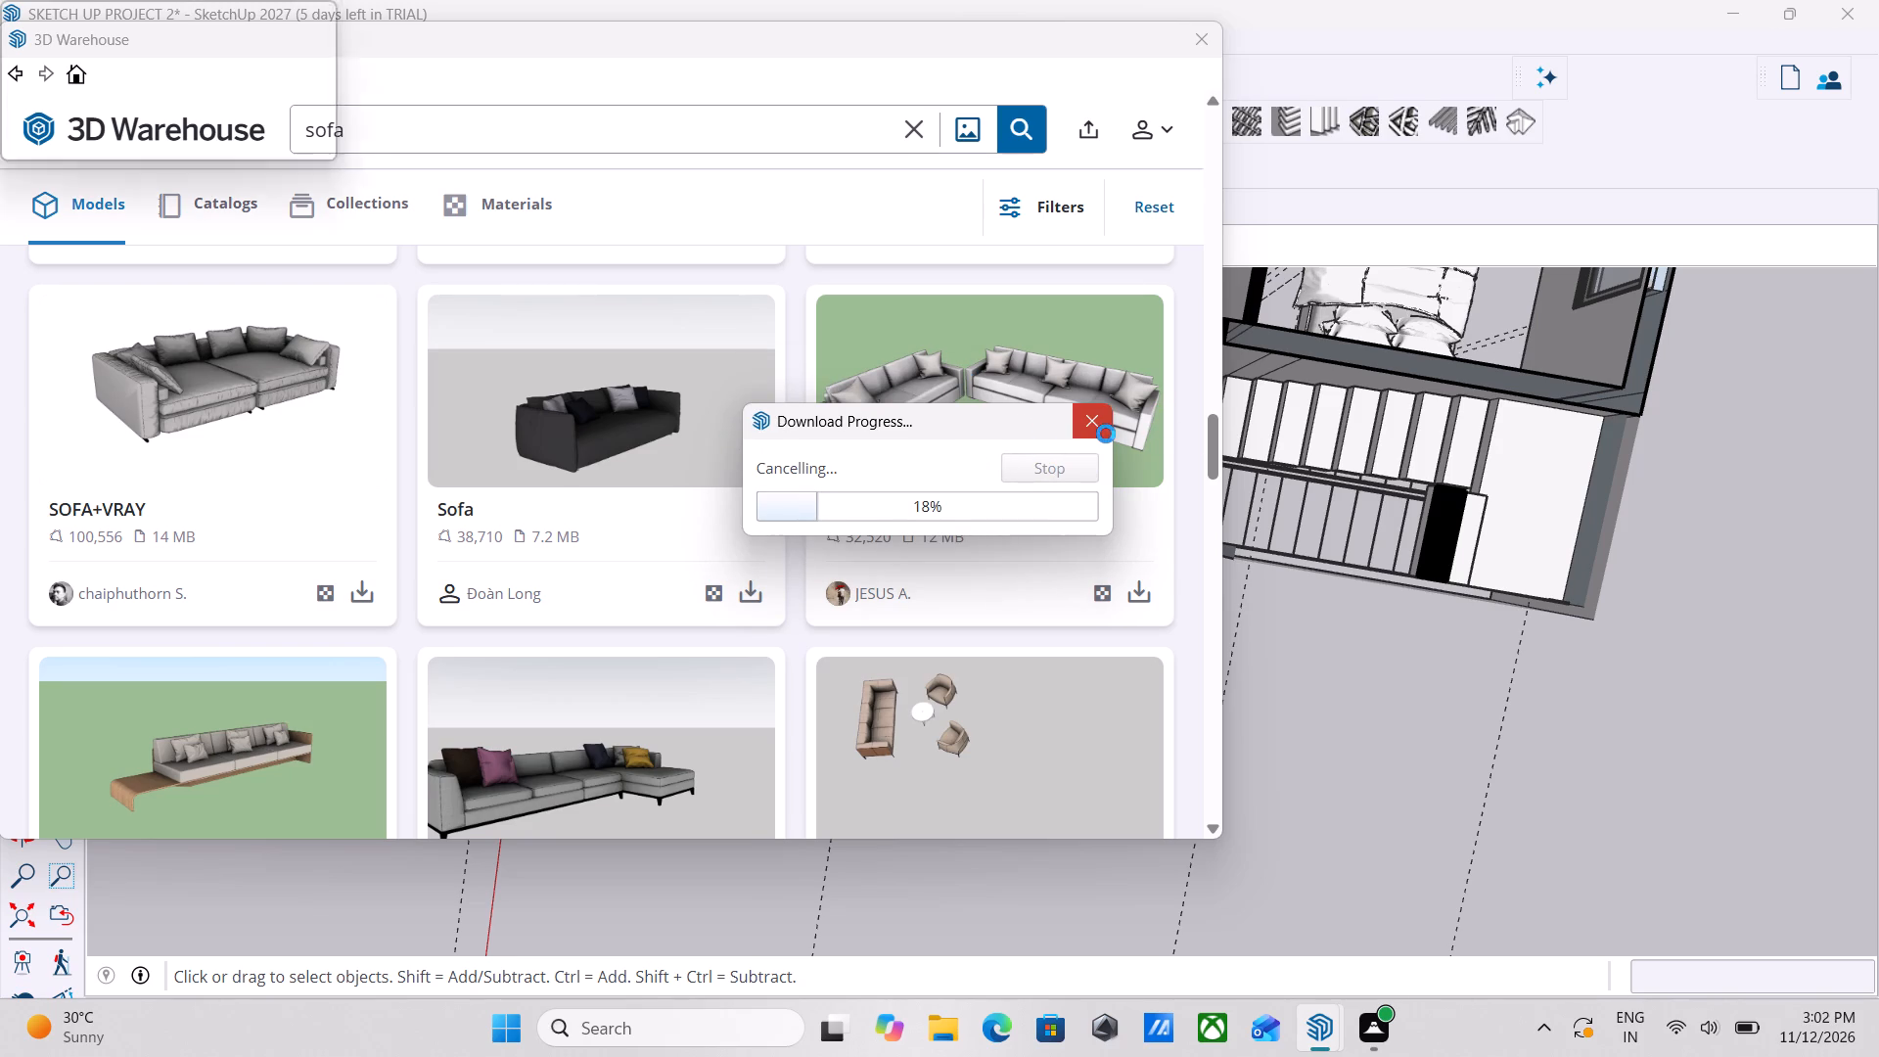
click(1106, 434)
click(915, 512)
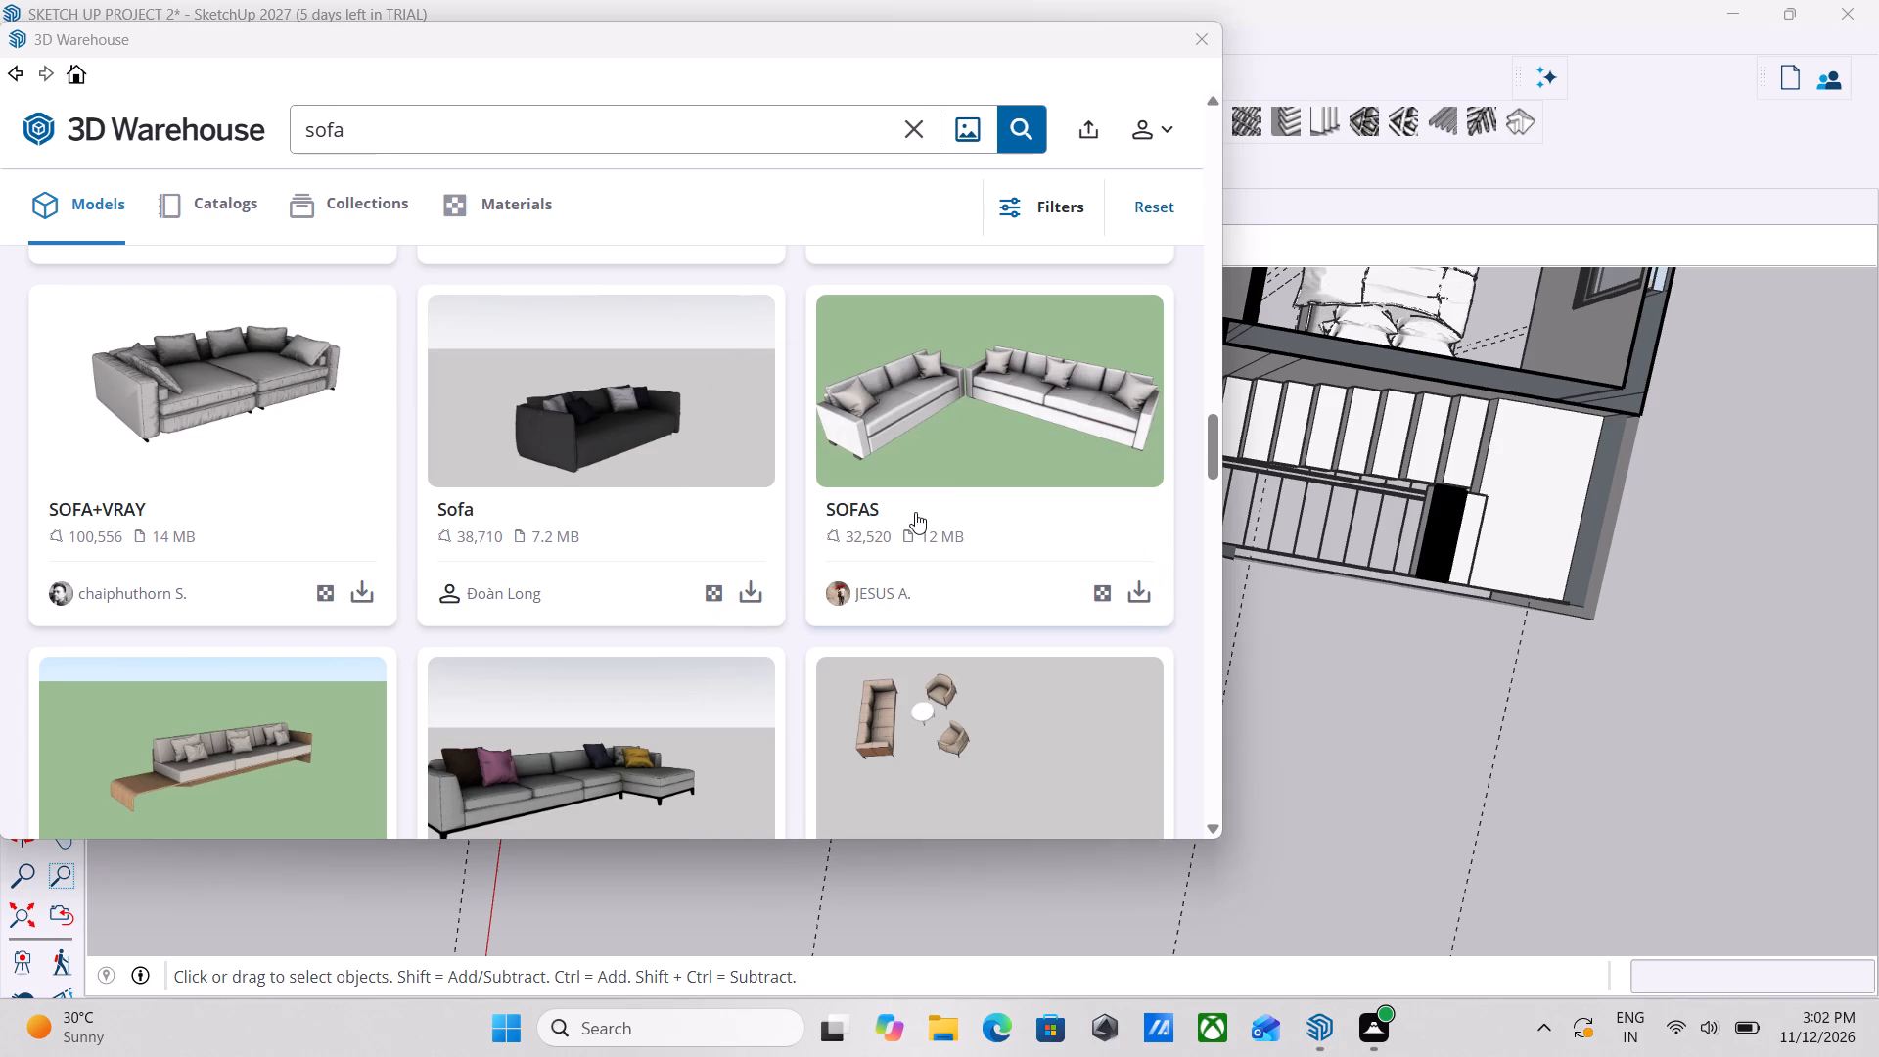
Browse the sofa search results again, comparing shapes, sets and file sizes for a lighter alternative for the living room.
scroll(777, 458, down, 2)
scroll(498, 423, up, 2)
scroll(704, 493, up, 2)
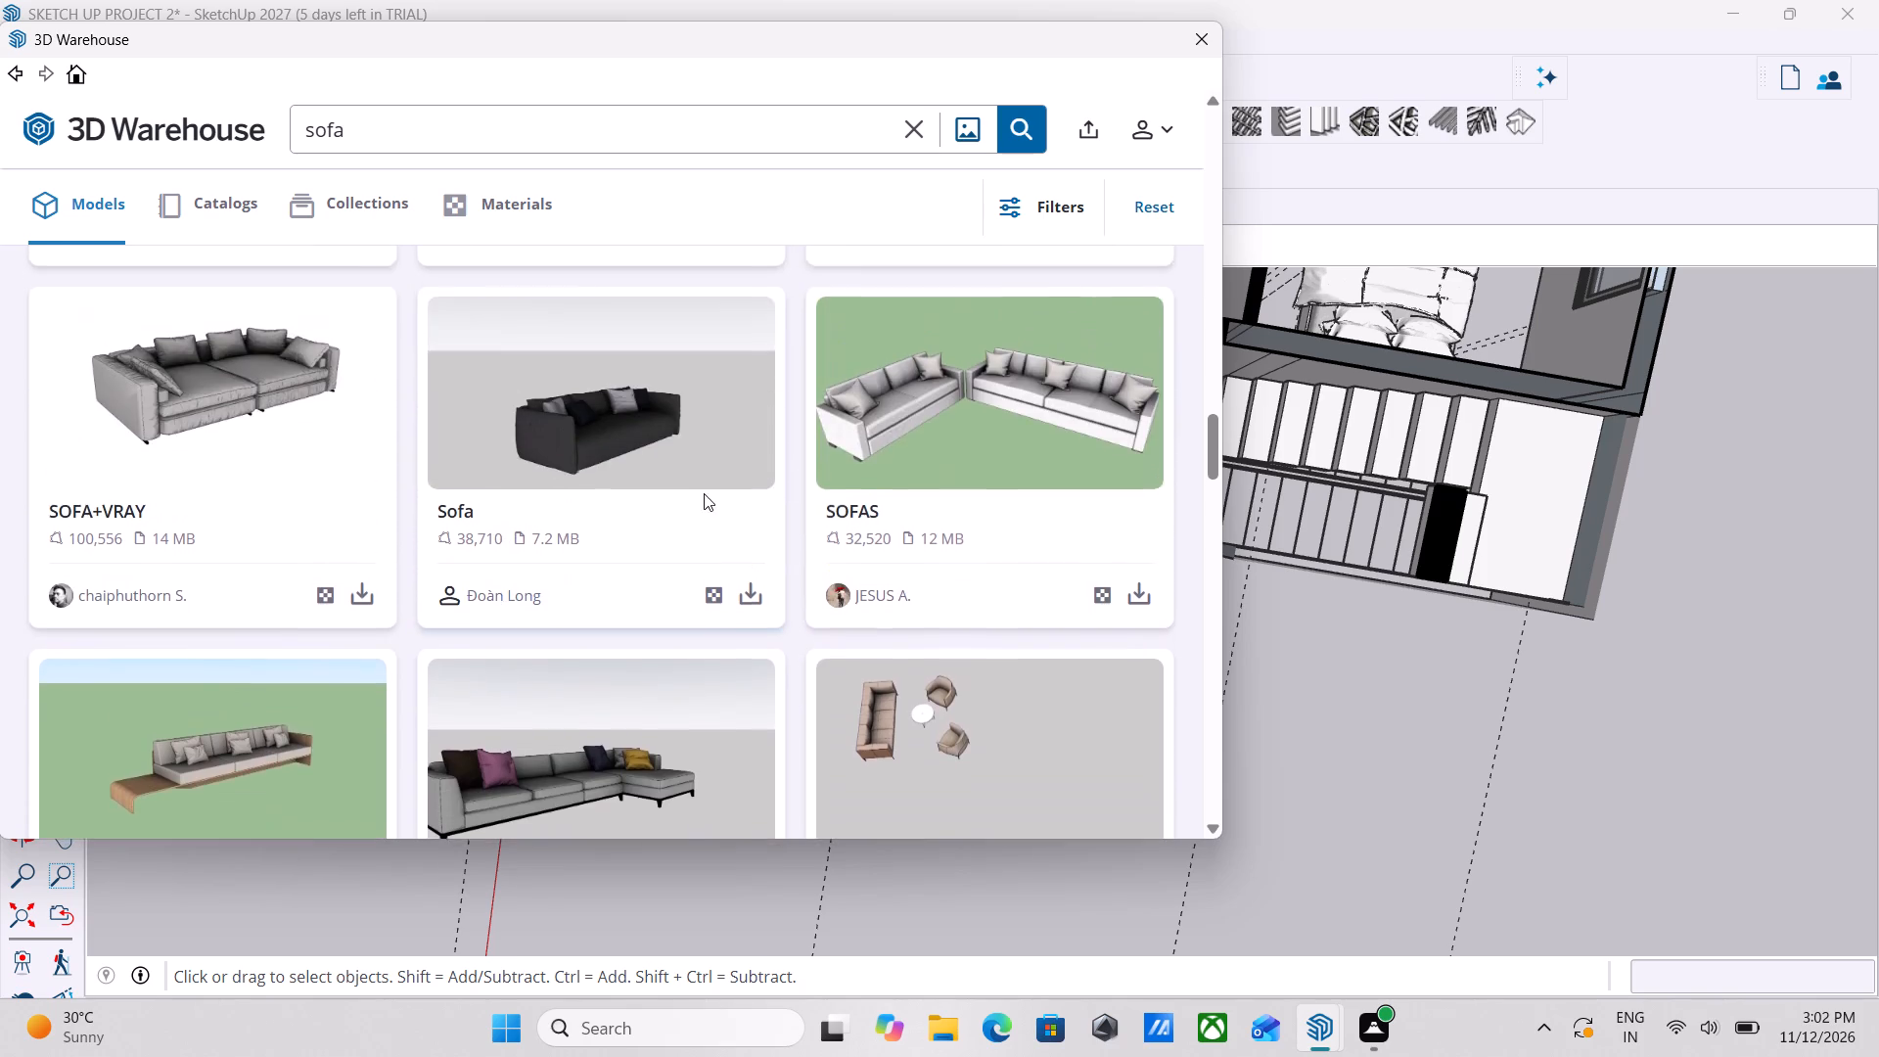
scroll(704, 493, up, 2)
scroll(843, 484, up, 4)
scroll(691, 422, up, 3)
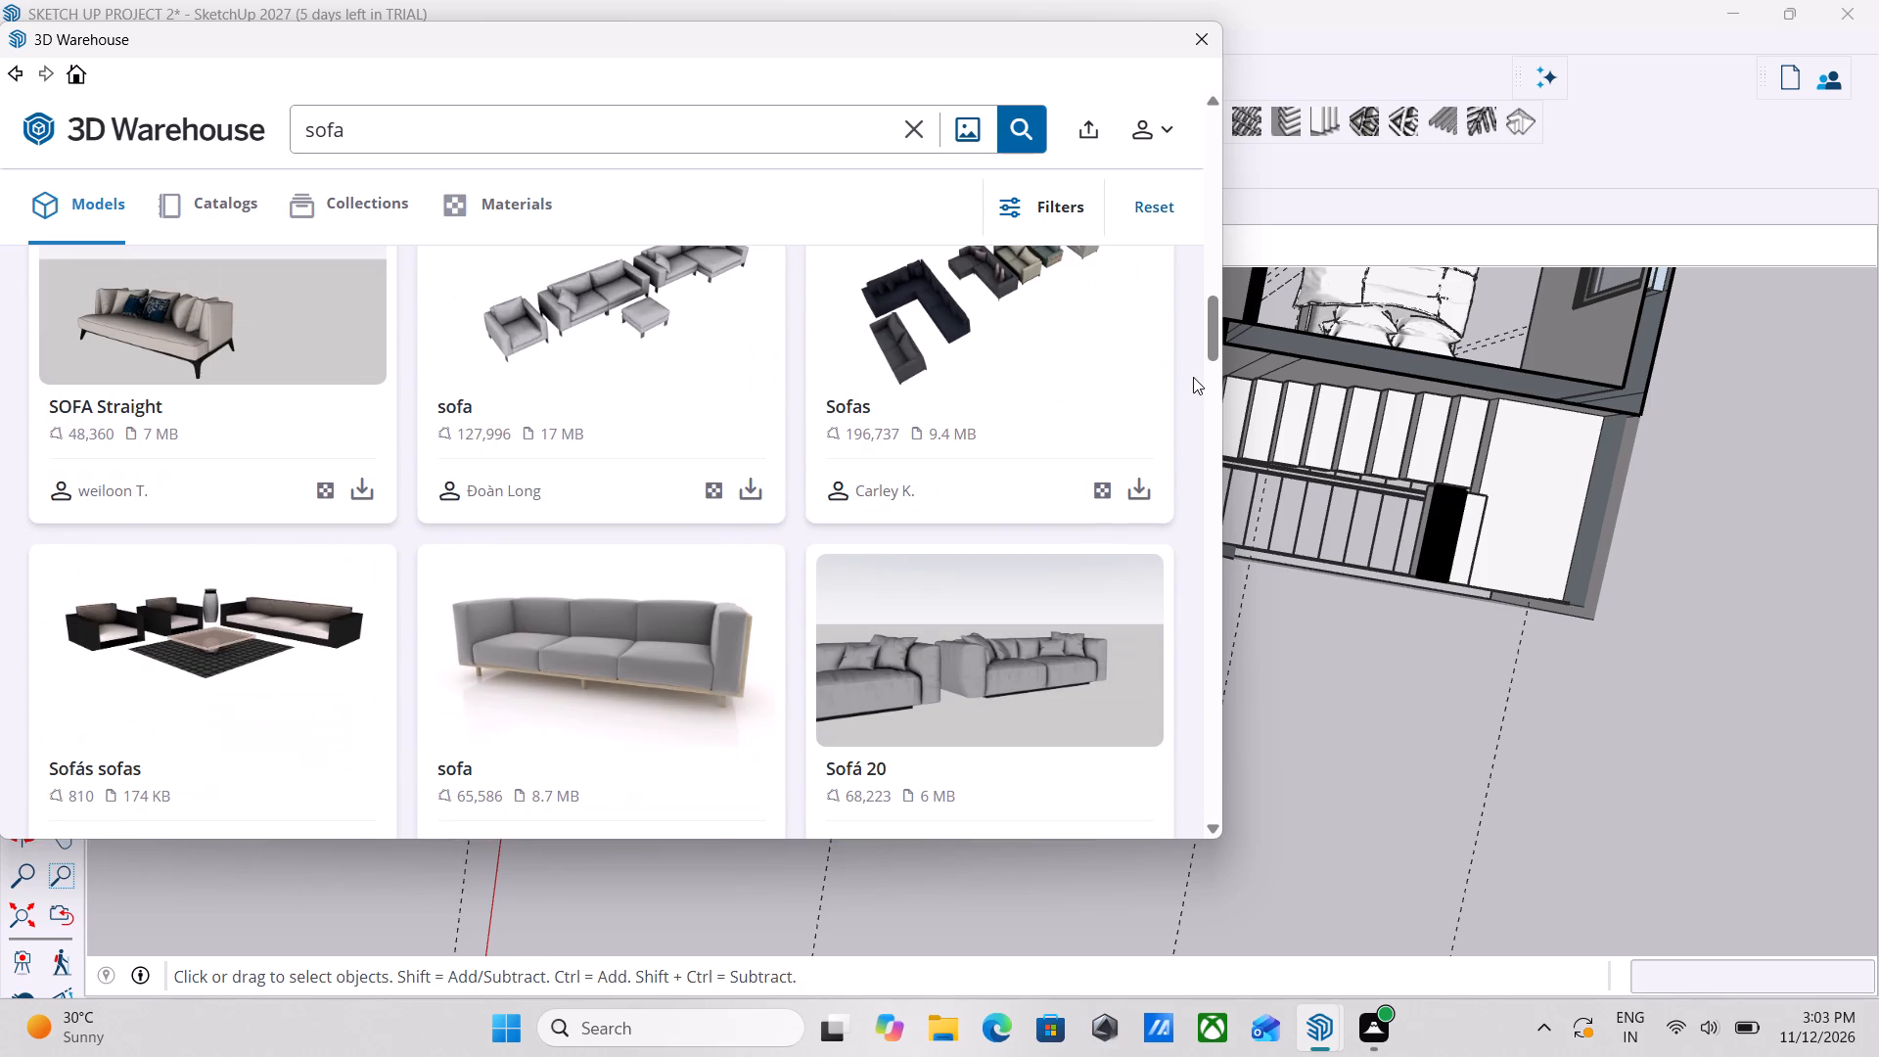
scroll(579, 581, down, 3)
scroll(700, 577, down, 2)
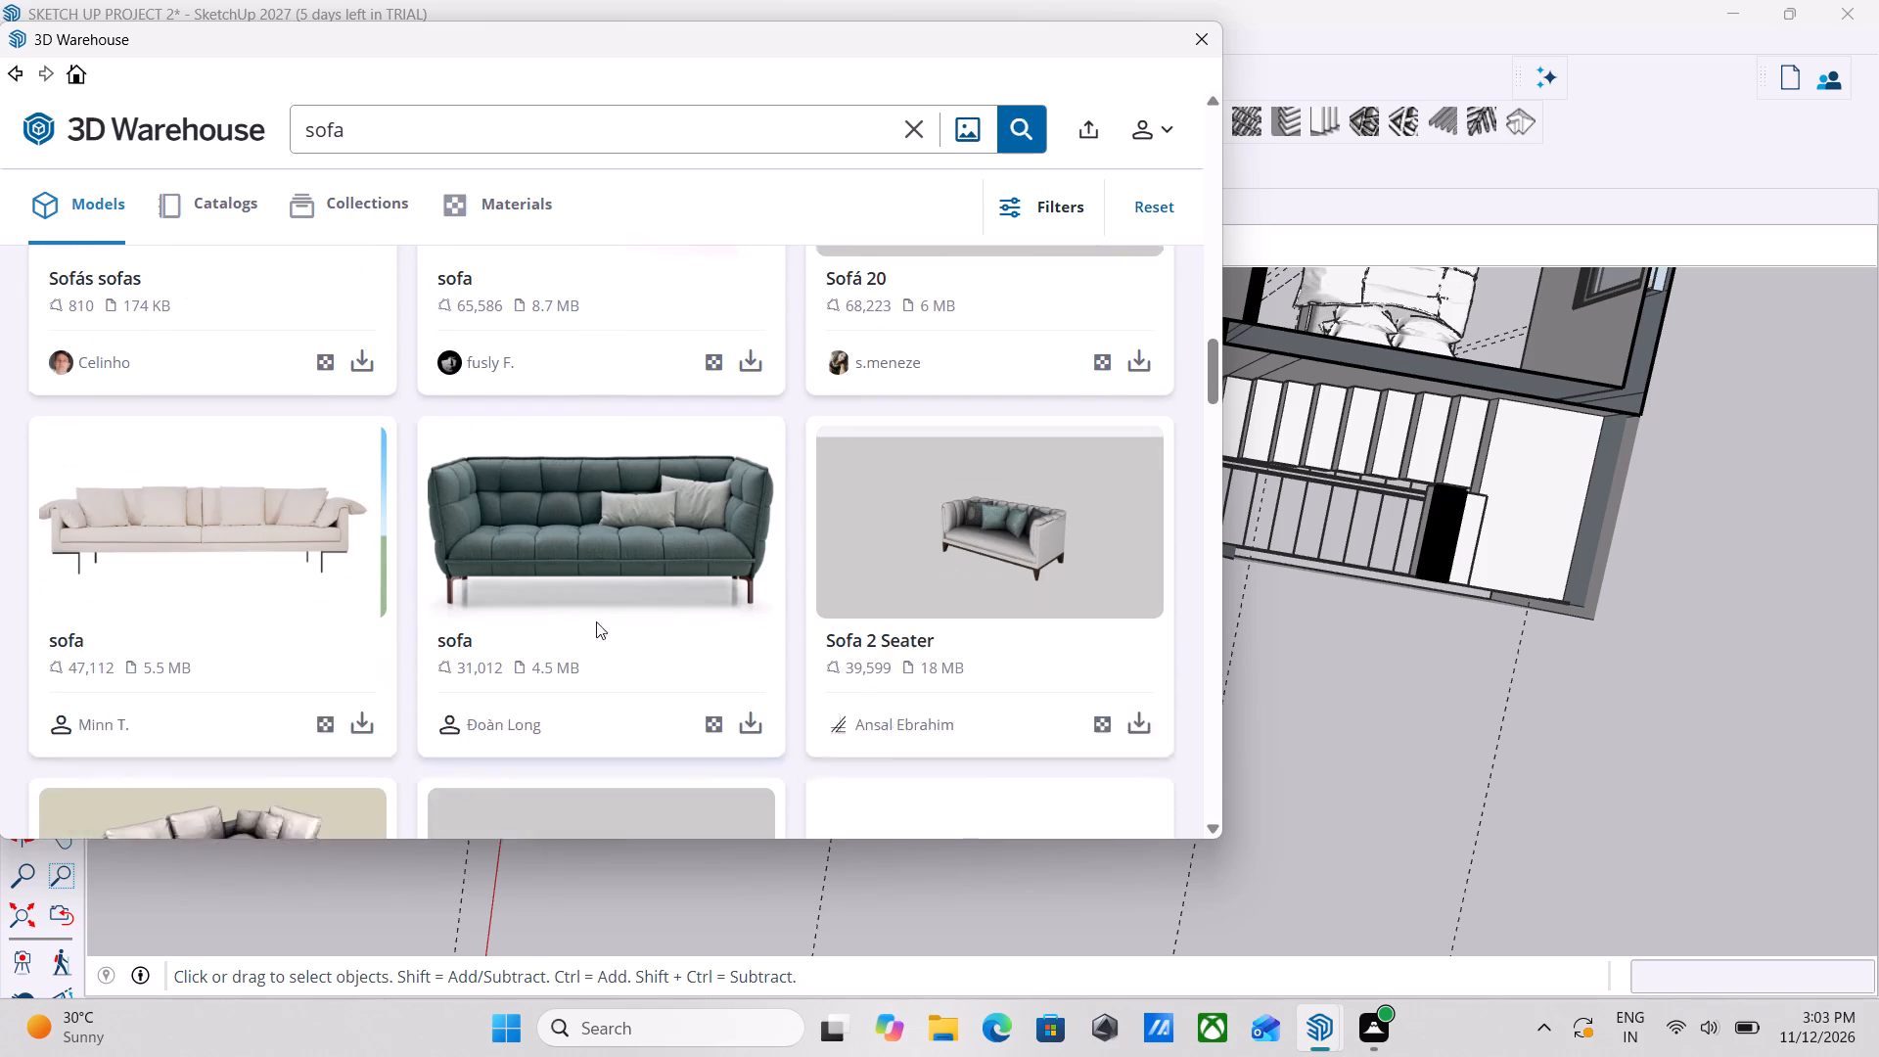
scroll(487, 641, down, 2)
scroll(688, 599, down, 4)
scroll(843, 571, down, 2)
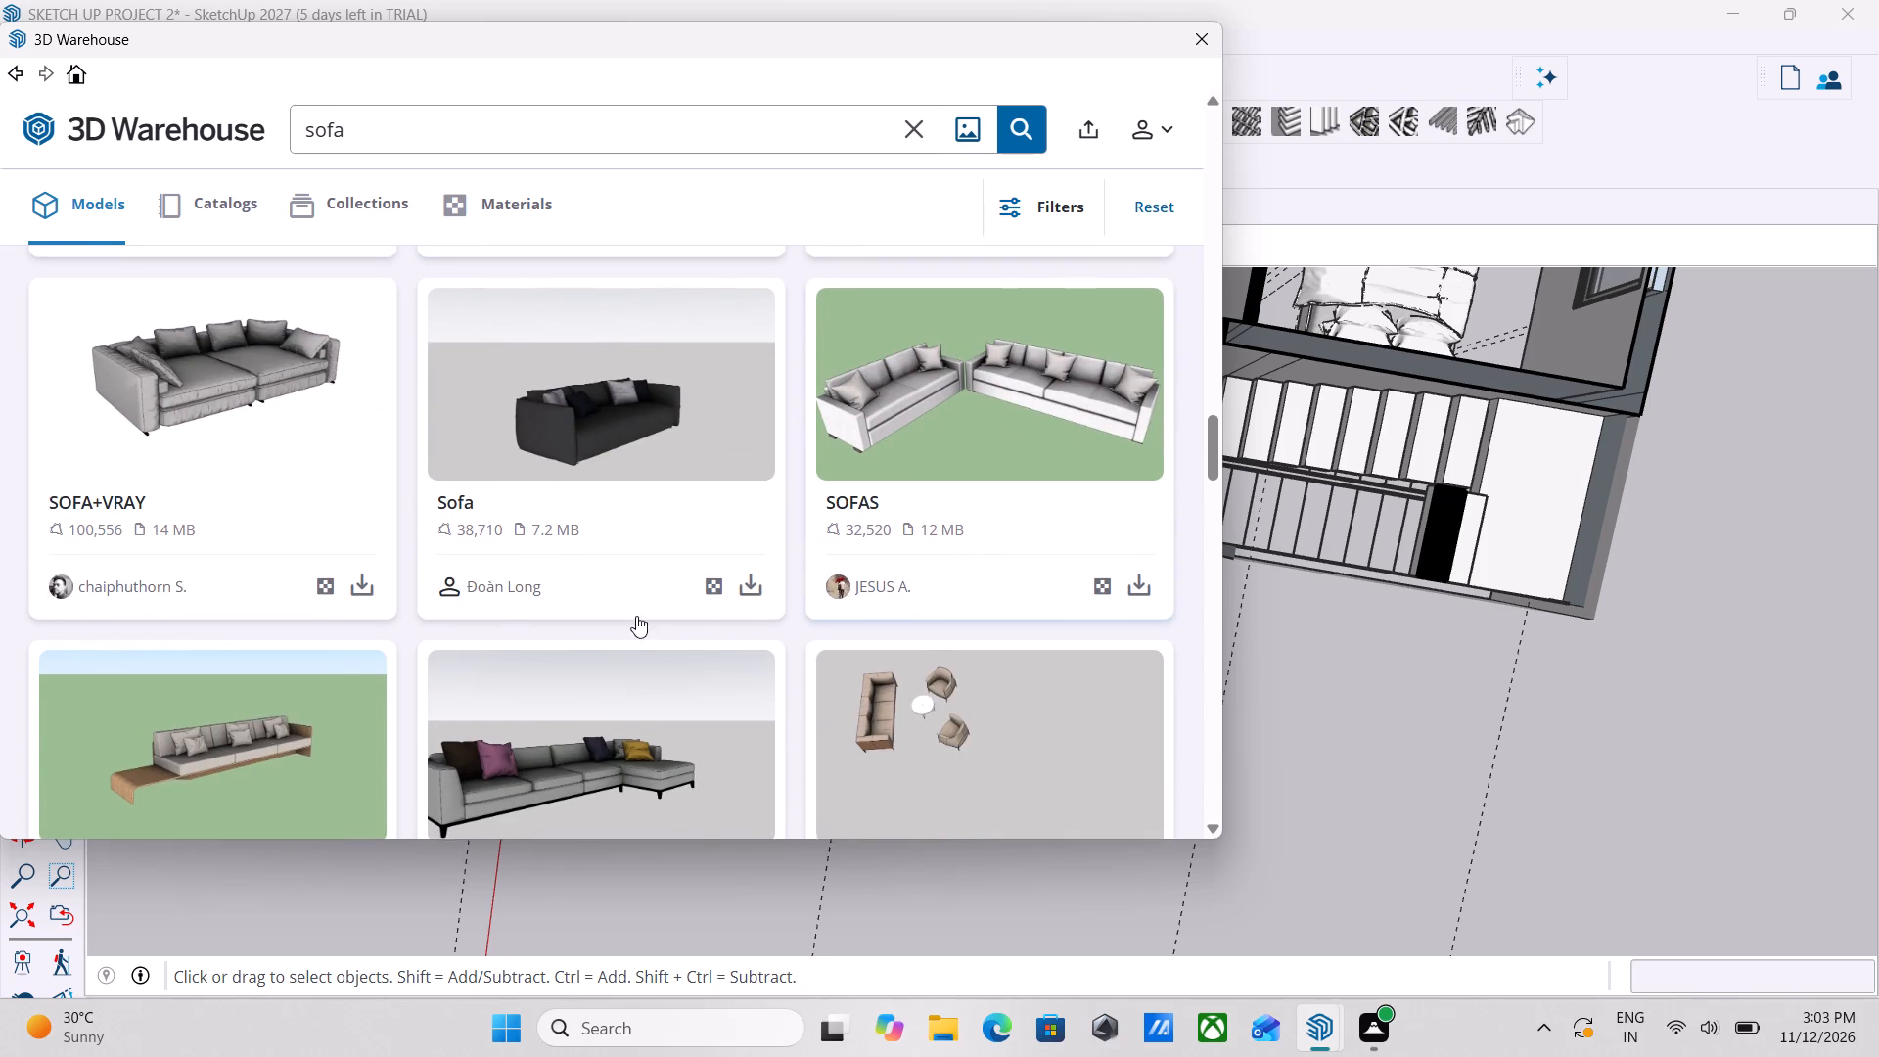
scroll(636, 616, down, 1)
scroll(766, 619, down, 3)
scroll(568, 641, down, 3)
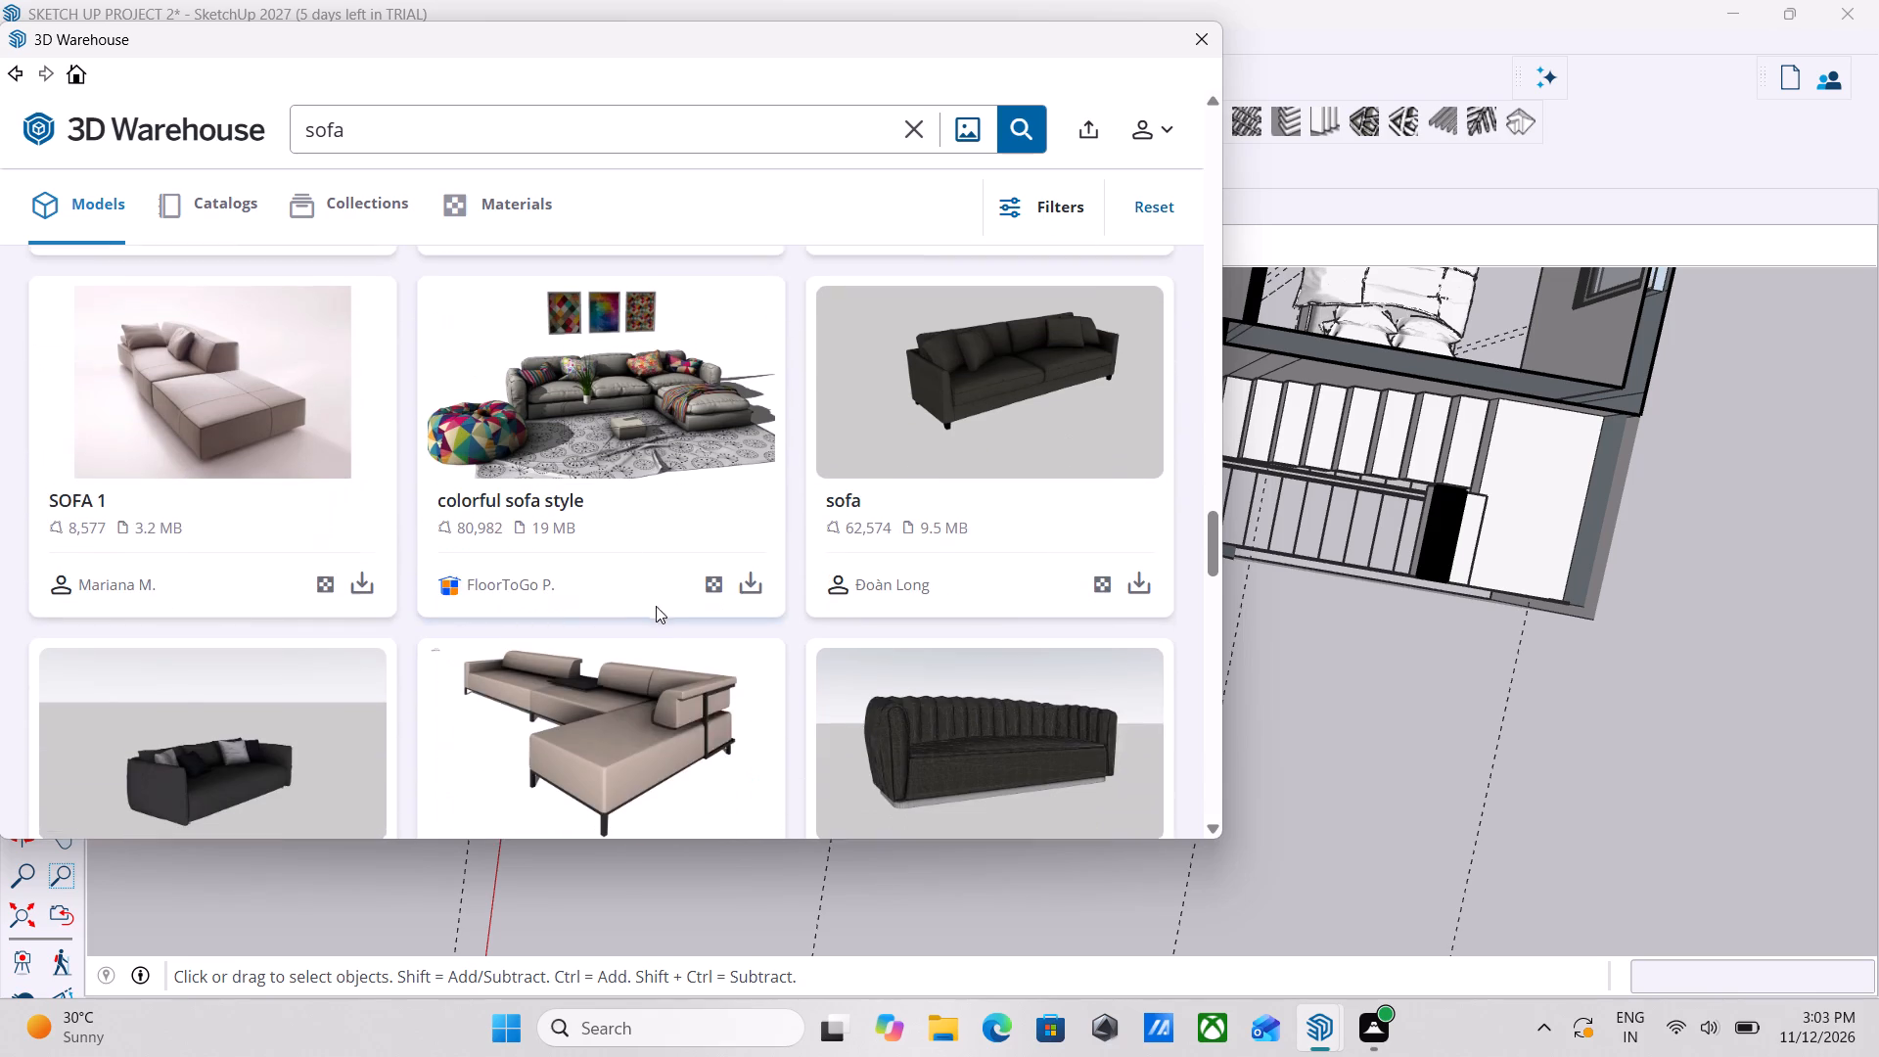
scroll(538, 538, down, 1)
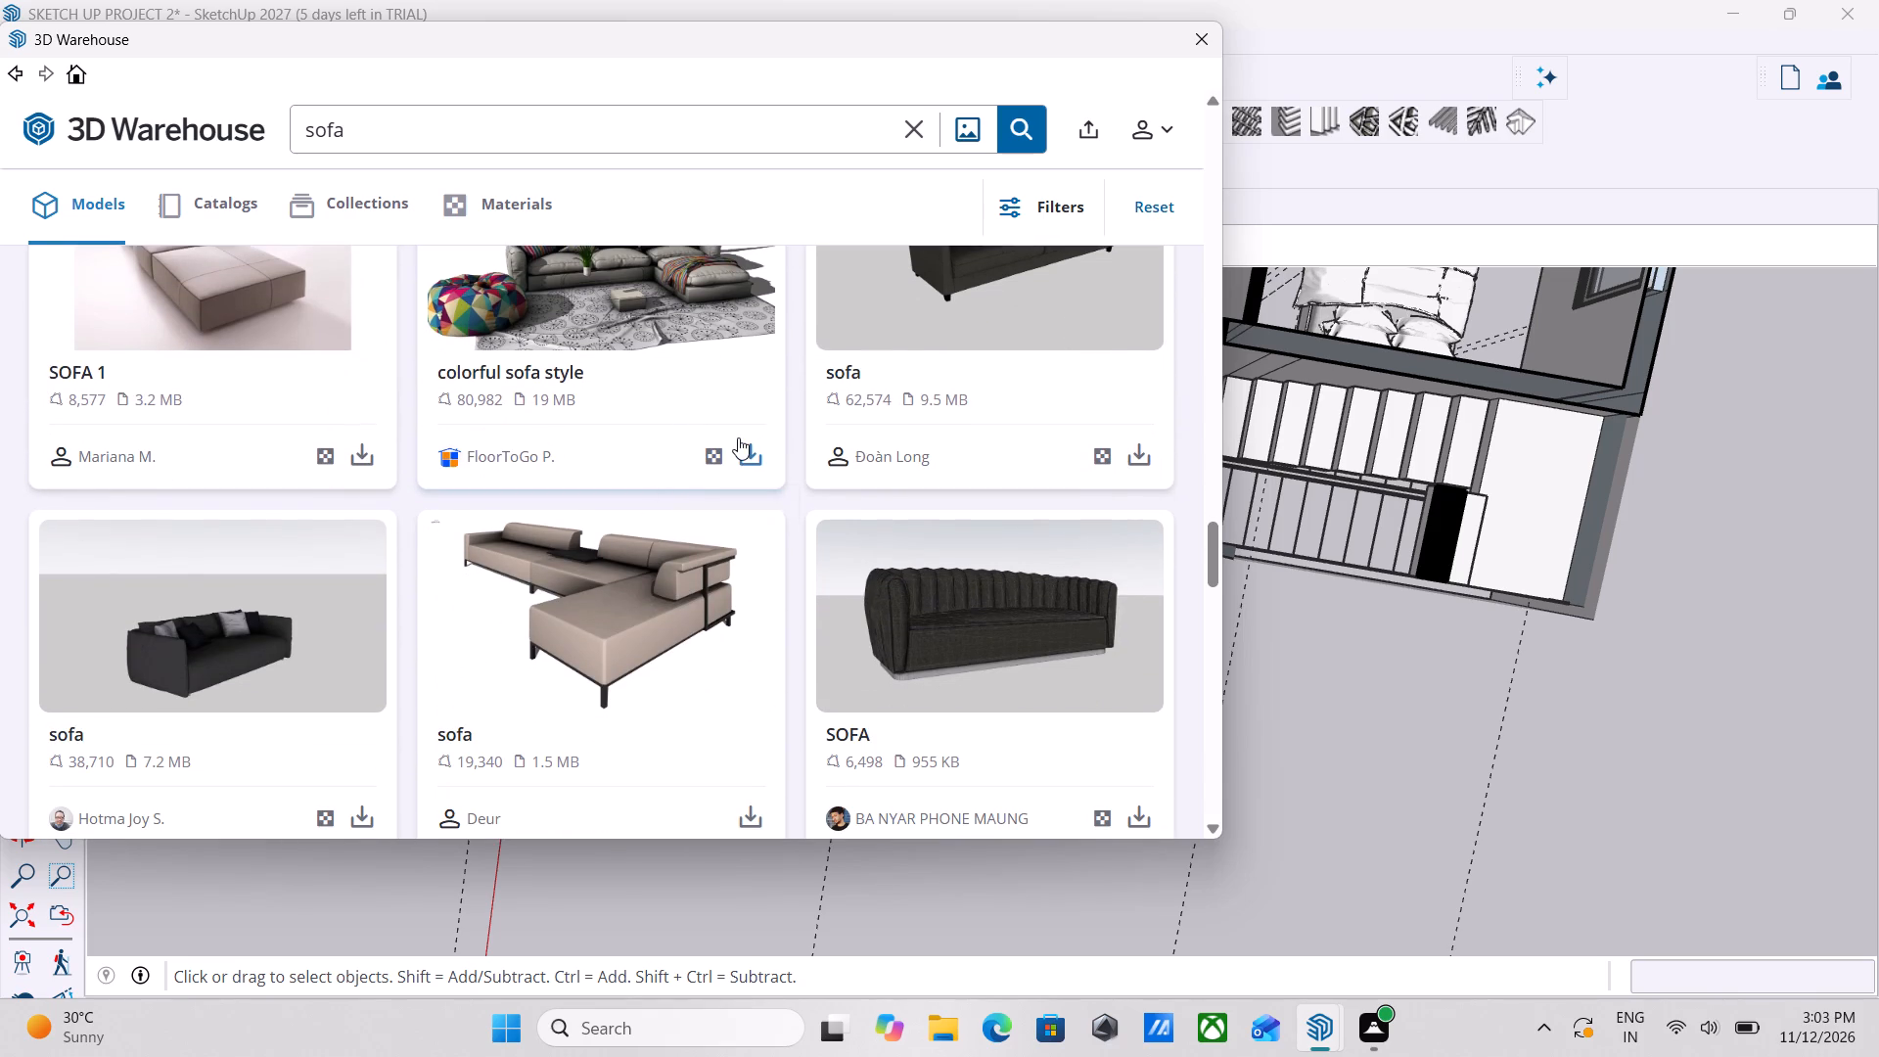
scroll(511, 456, down, 1)
scroll(620, 484, up, 2)
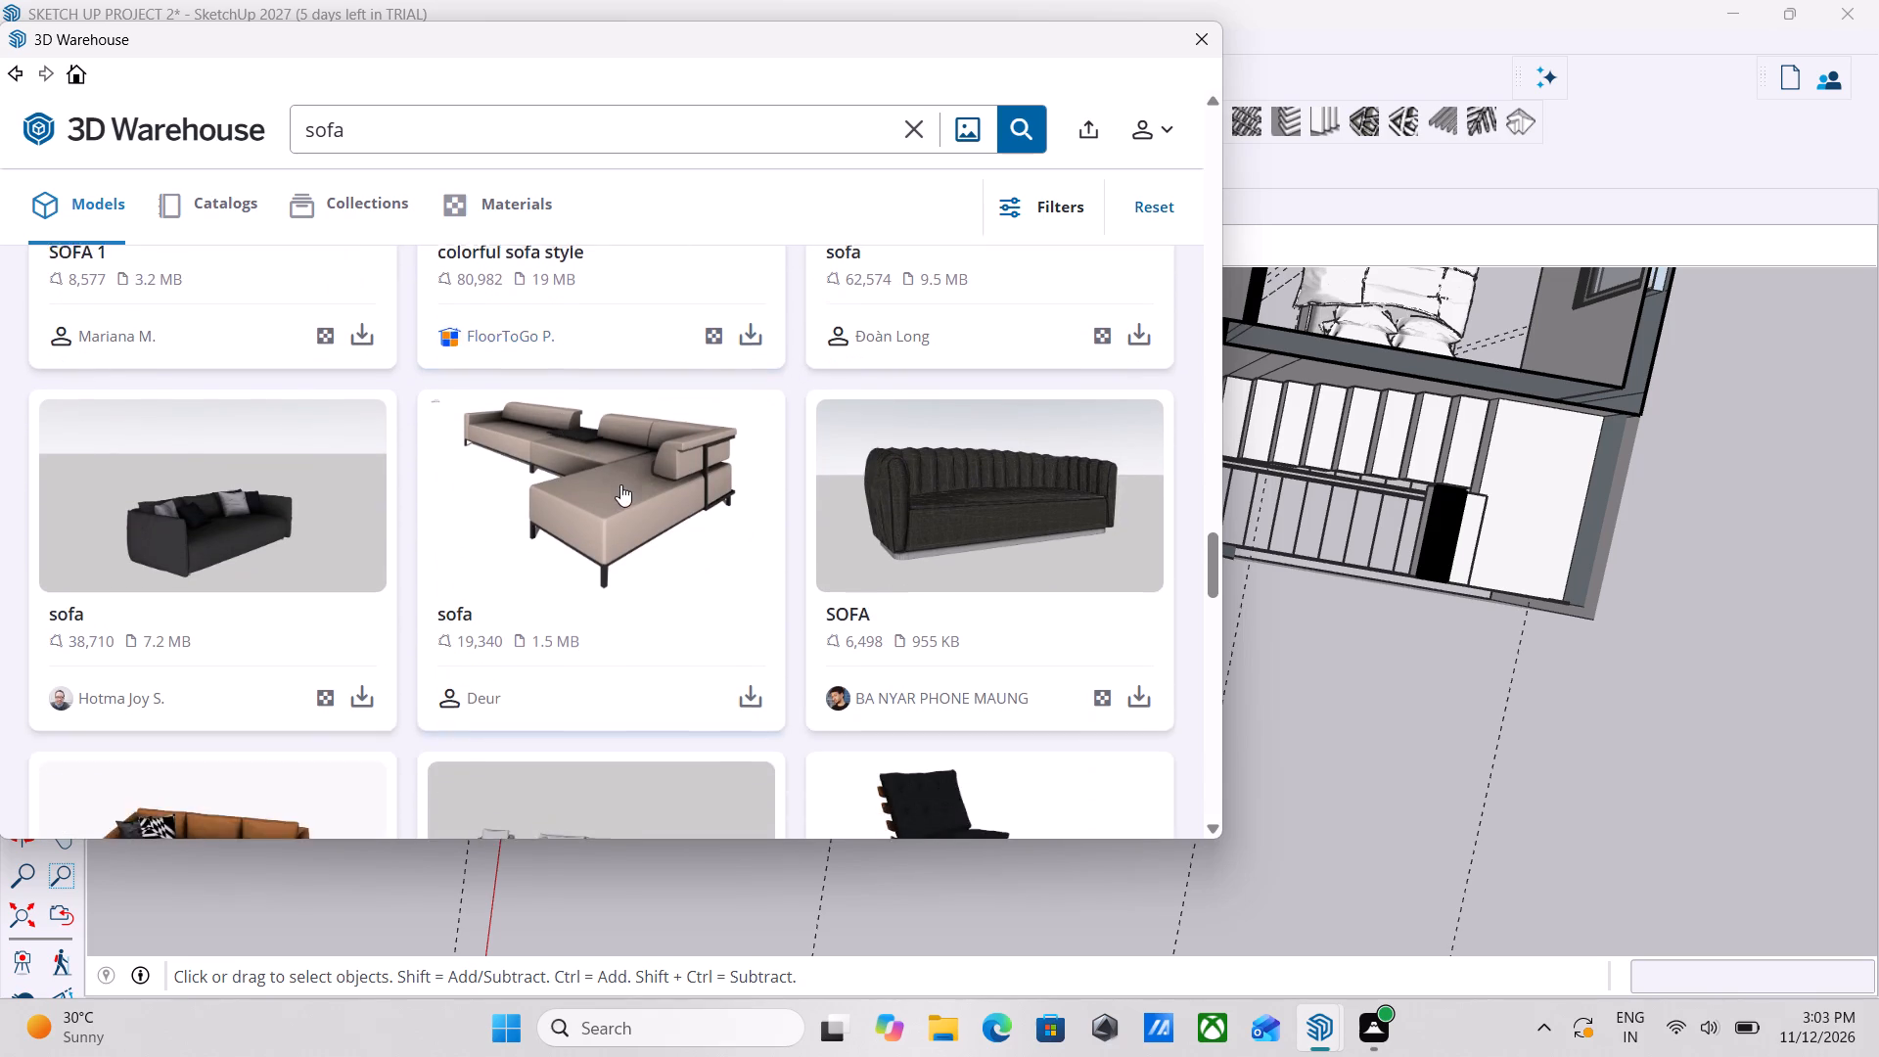
scroll(620, 484, up, 2)
scroll(647, 566, down, 3)
scroll(1029, 598, down, 1)
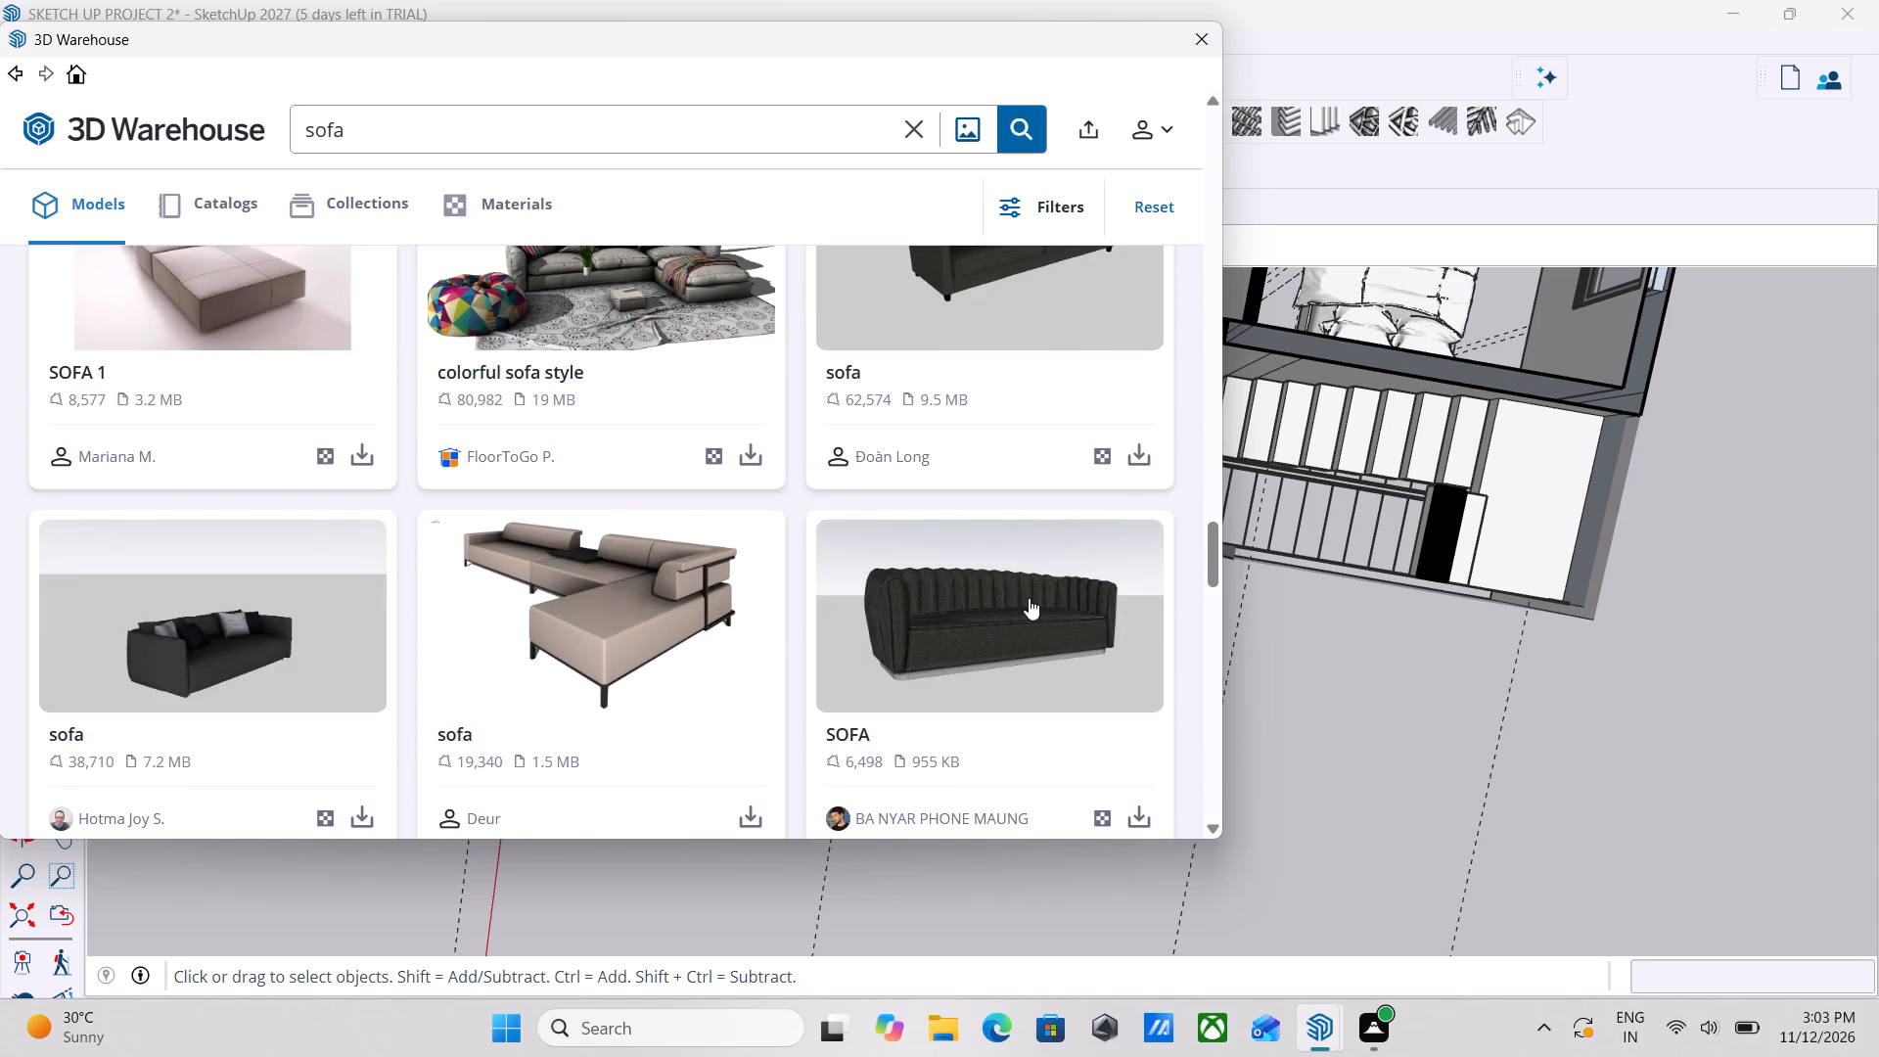
scroll(1071, 592, down, 1)
scroll(833, 568, down, 3)
scroll(591, 654, down, 2)
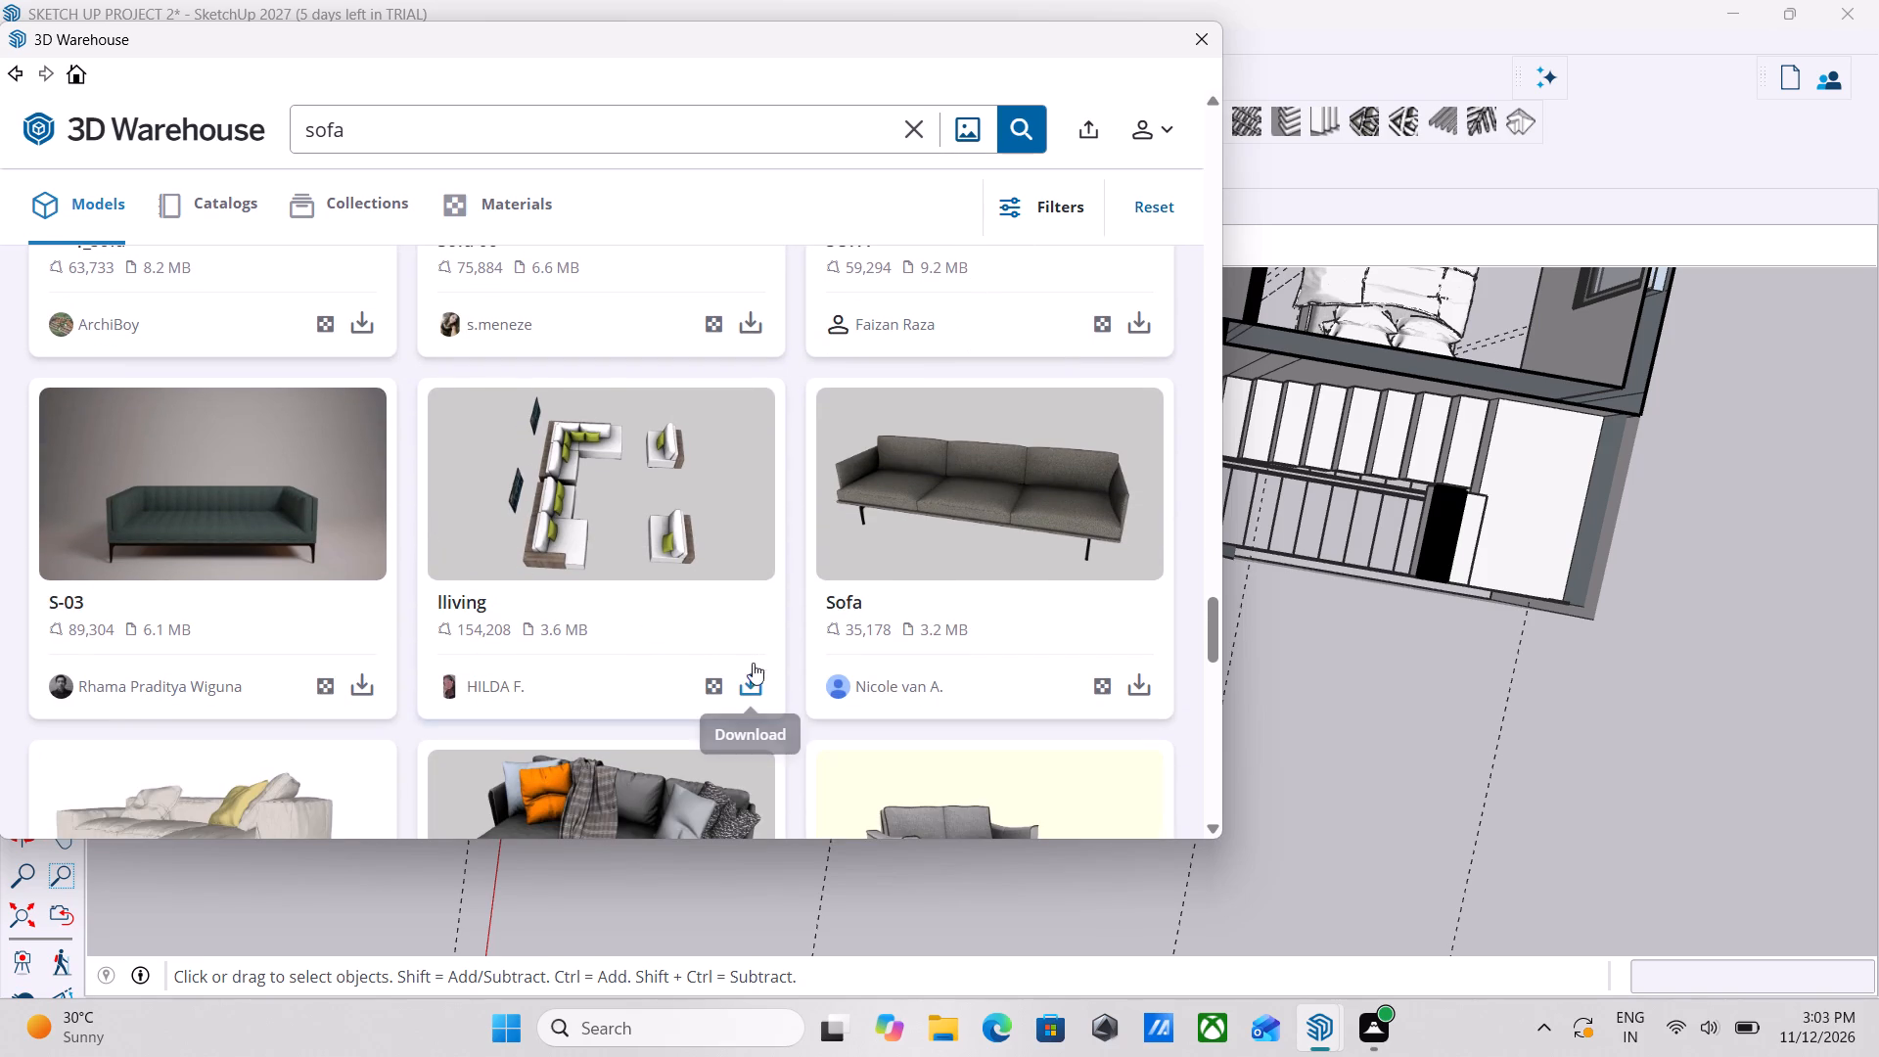
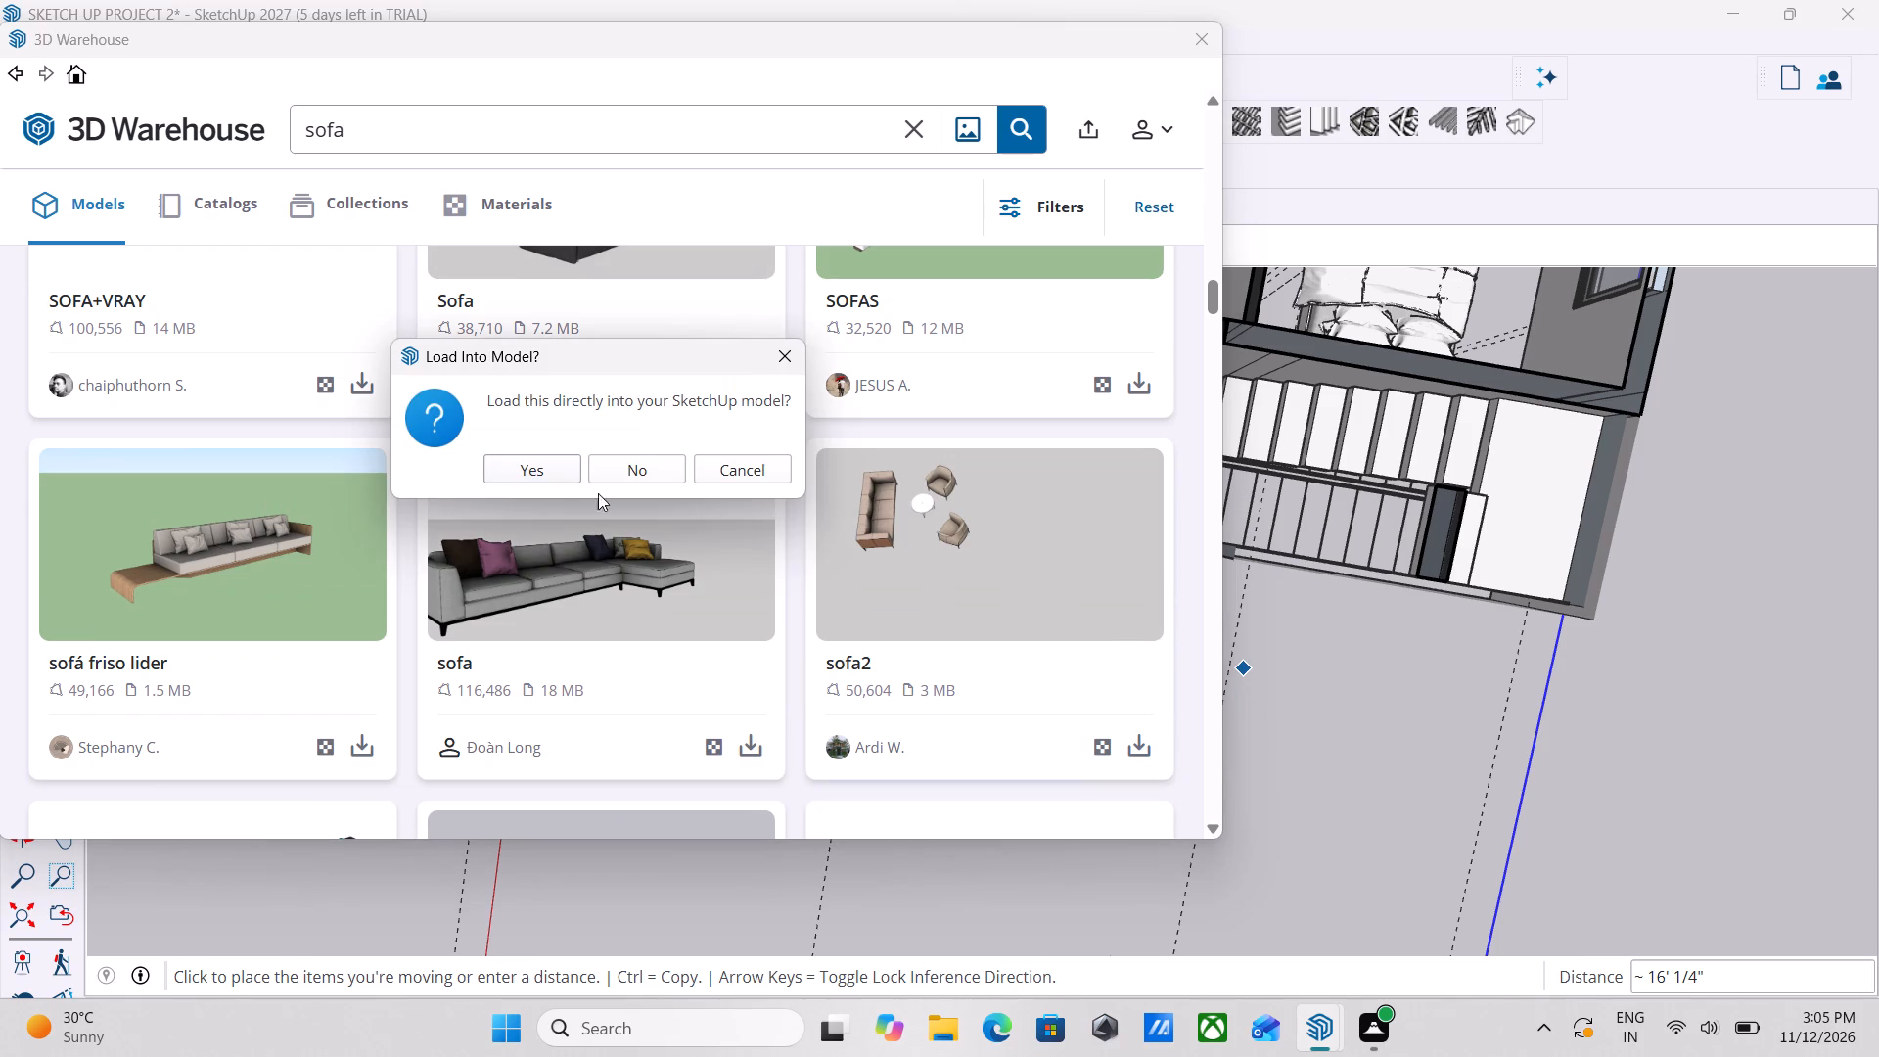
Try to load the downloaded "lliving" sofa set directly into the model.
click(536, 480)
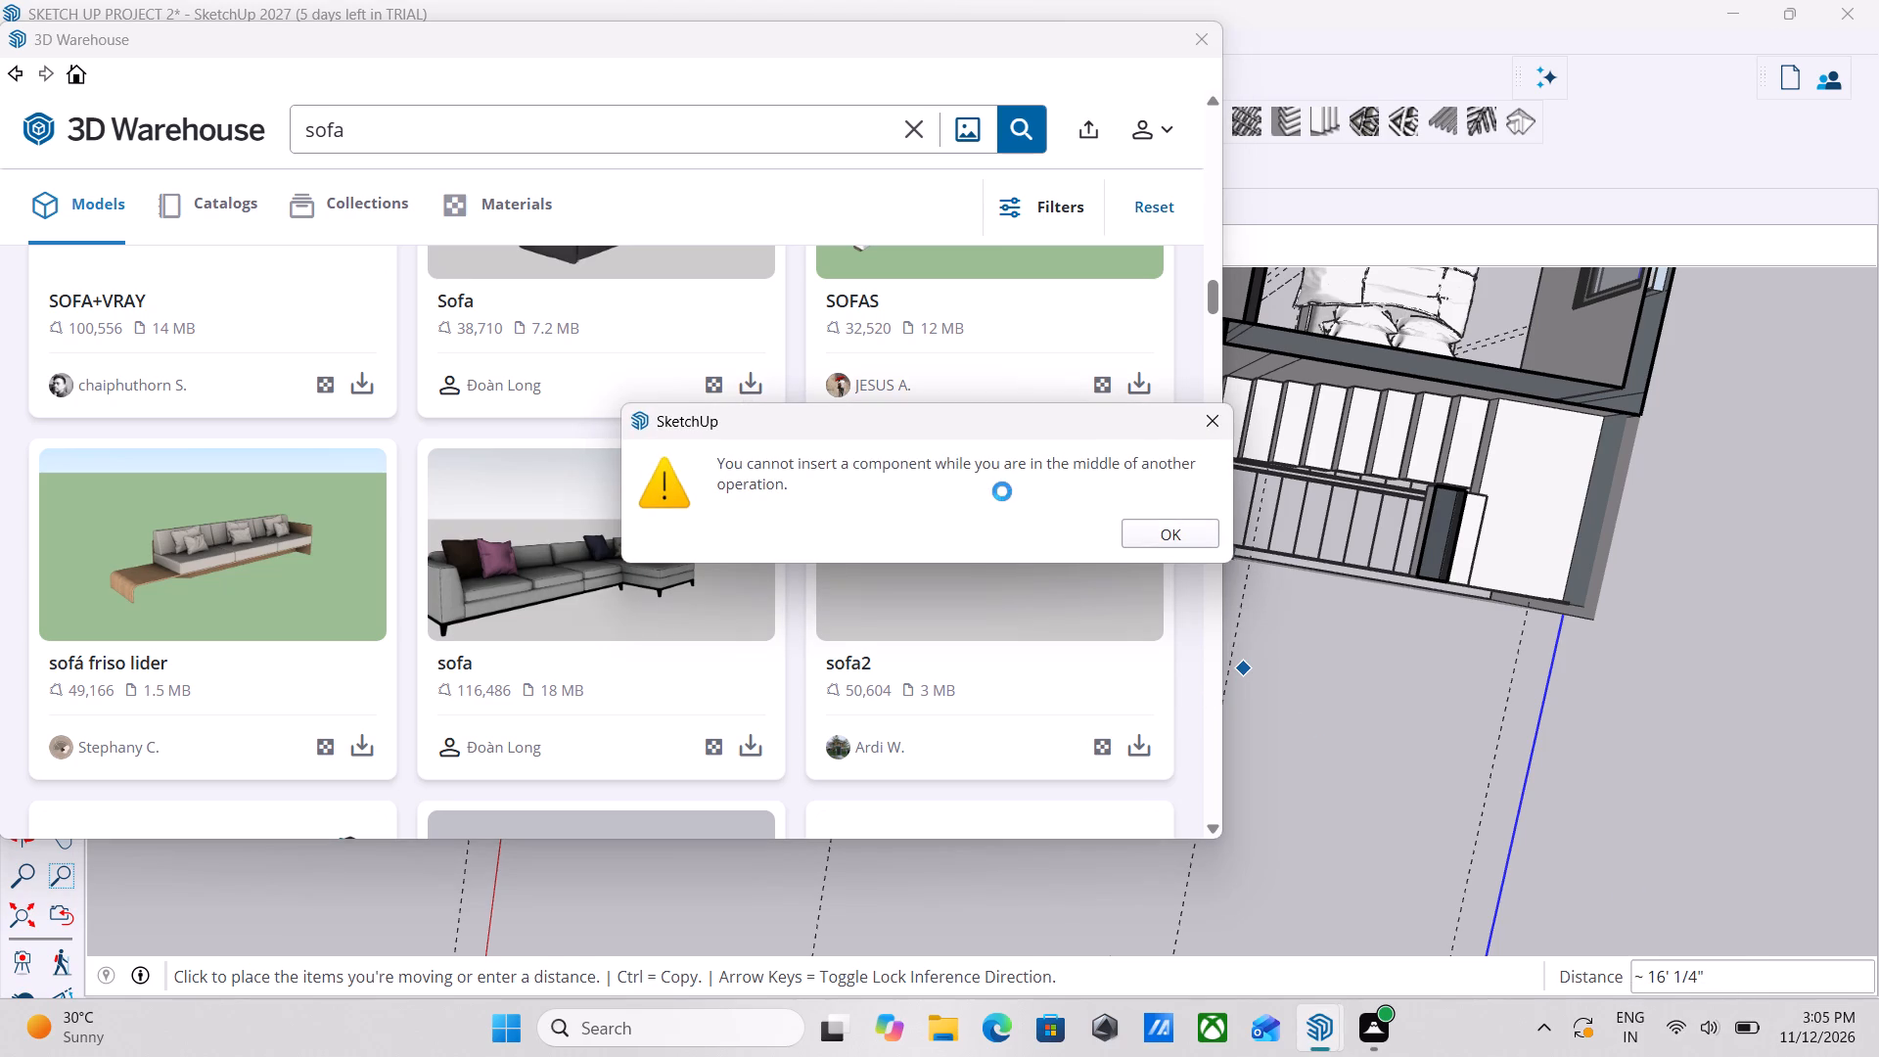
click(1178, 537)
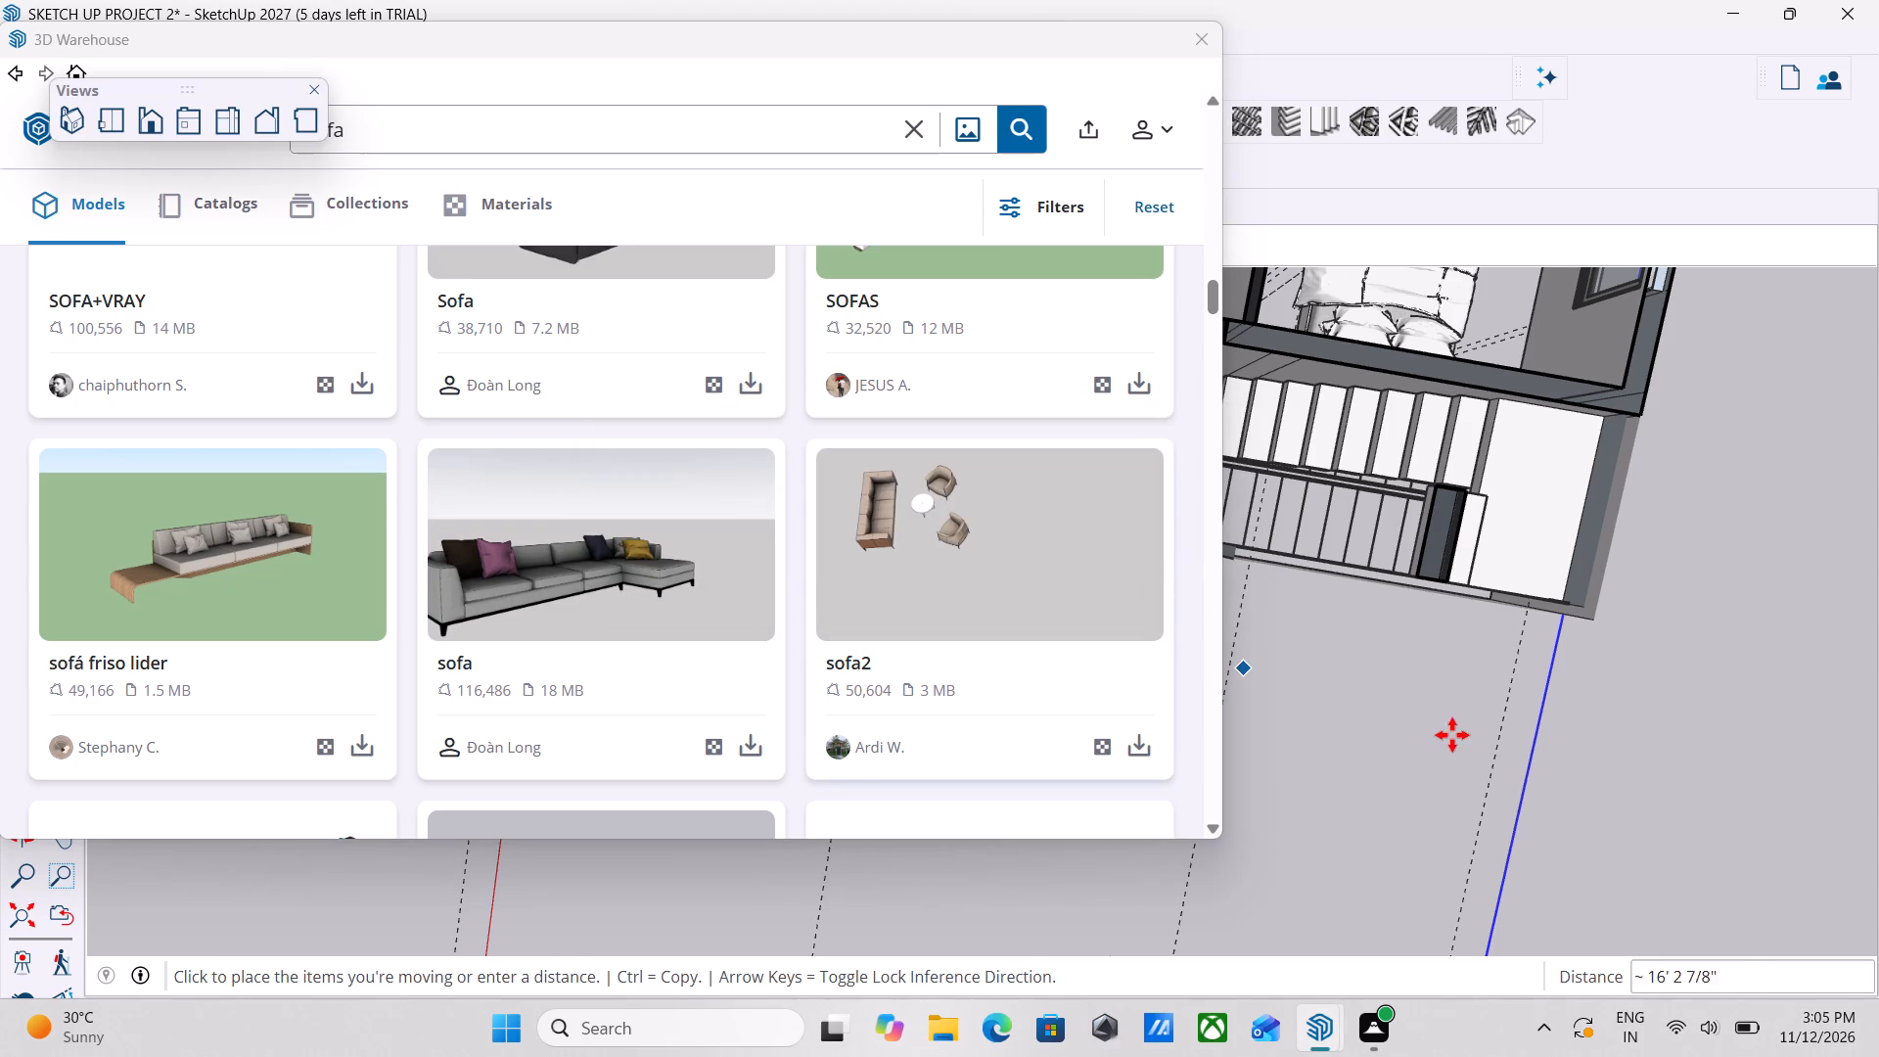
Close the model library and set down the green-cushioned sofa set being moved on open ground outside the house, about 74' away.
scroll(1502, 724, down, 2)
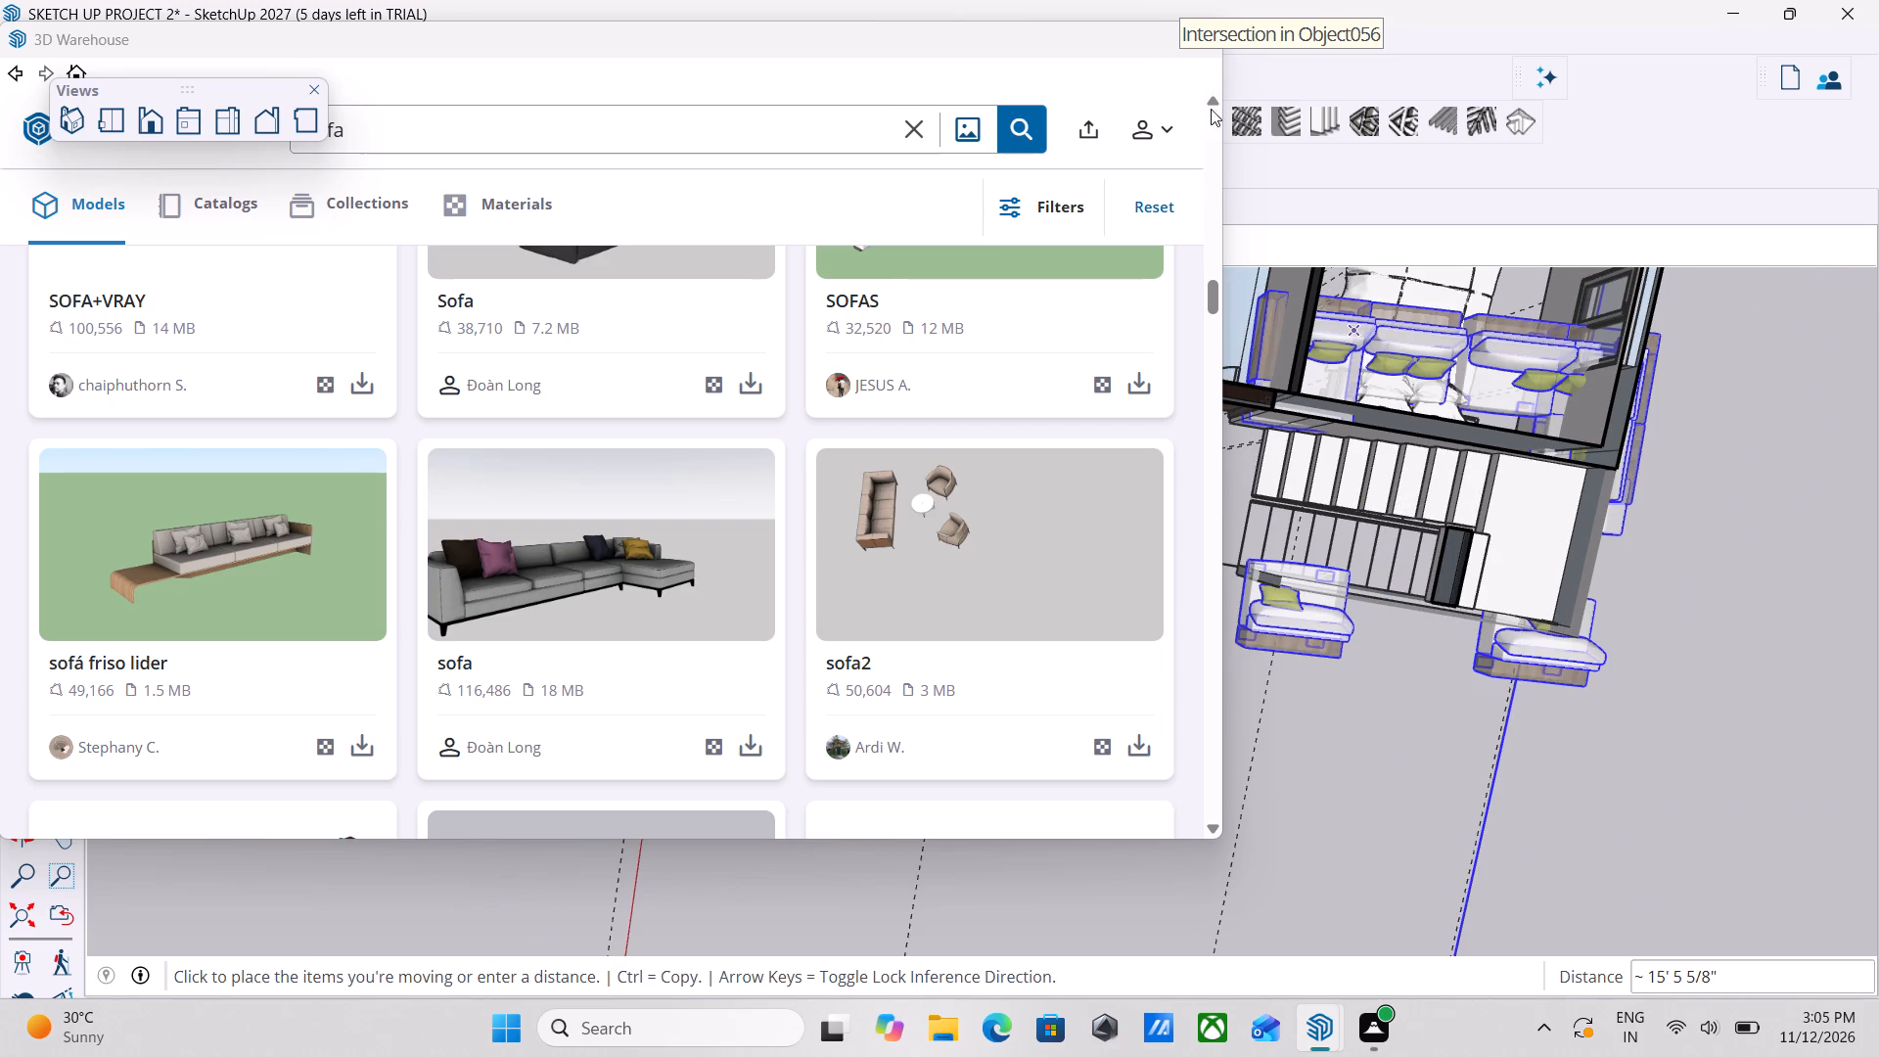
scroll(1395, 460, down, 1)
scroll(1556, 635, down, 3)
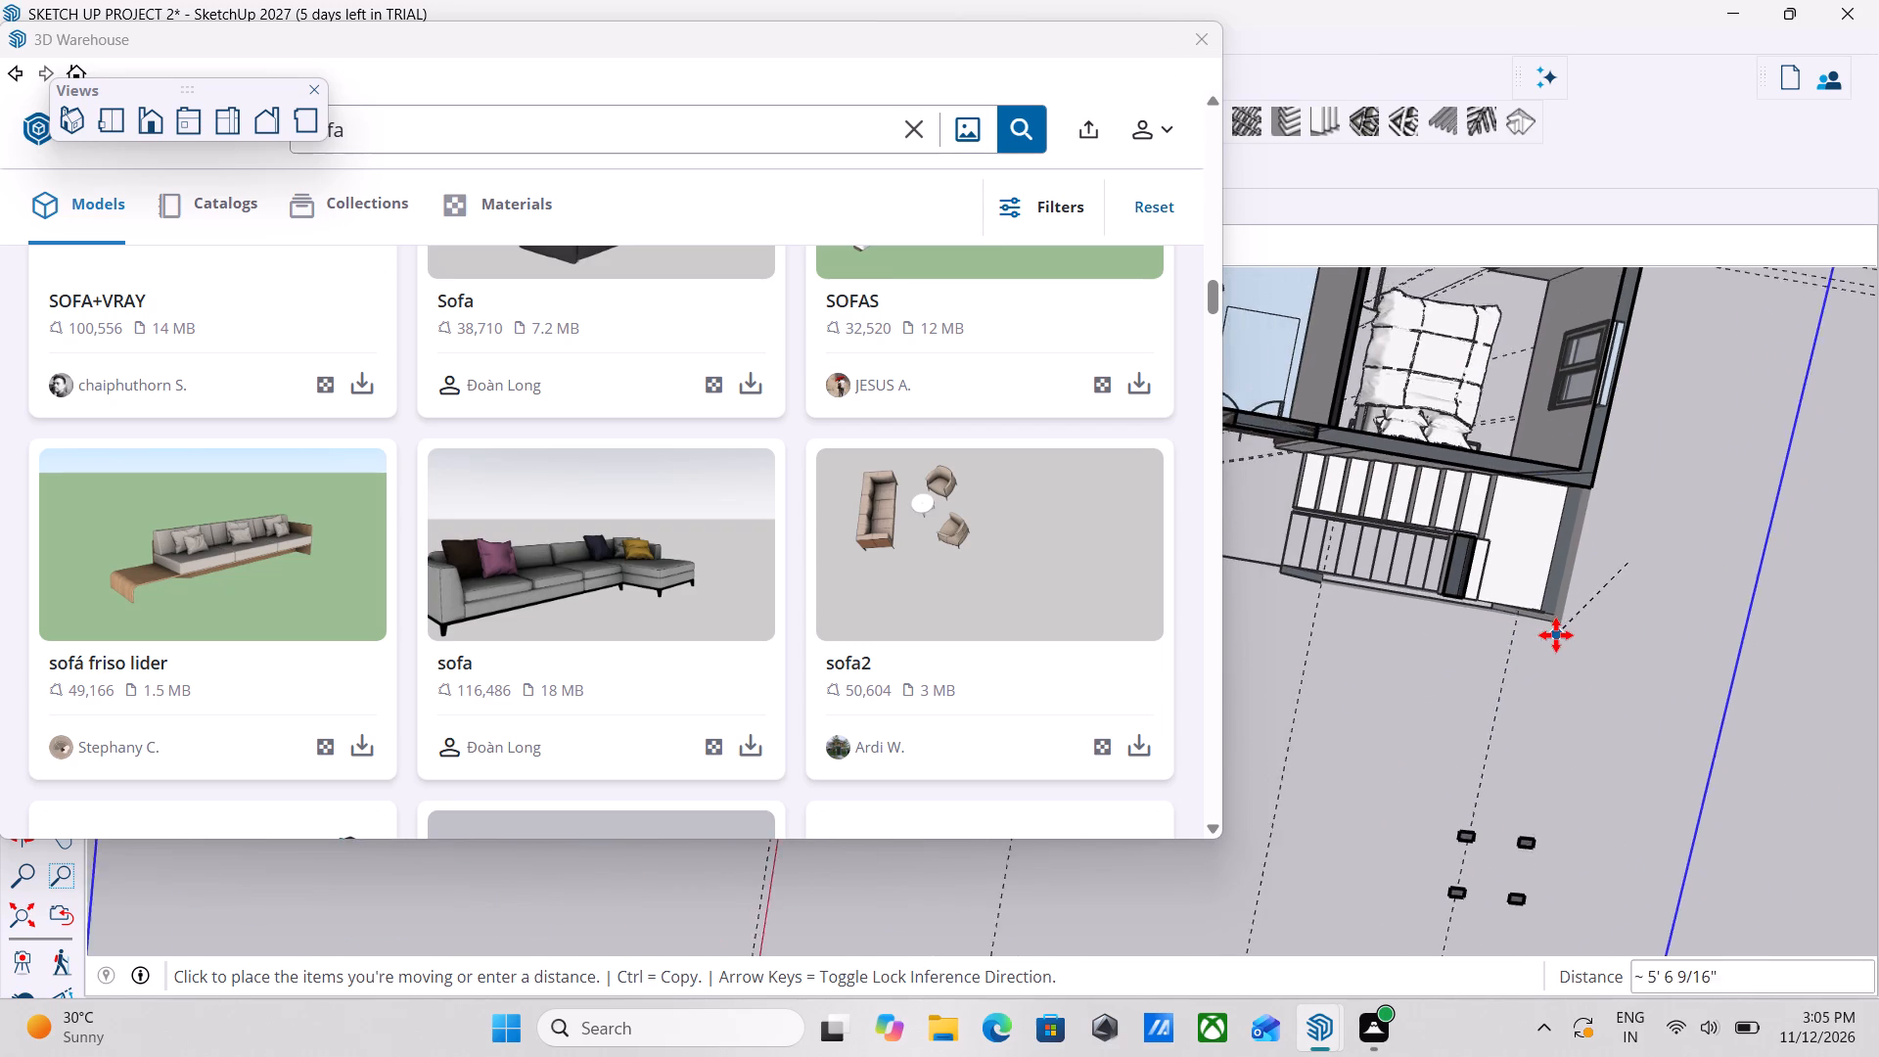
scroll(1556, 635, down, 5)
scroll(1611, 634, down, 20)
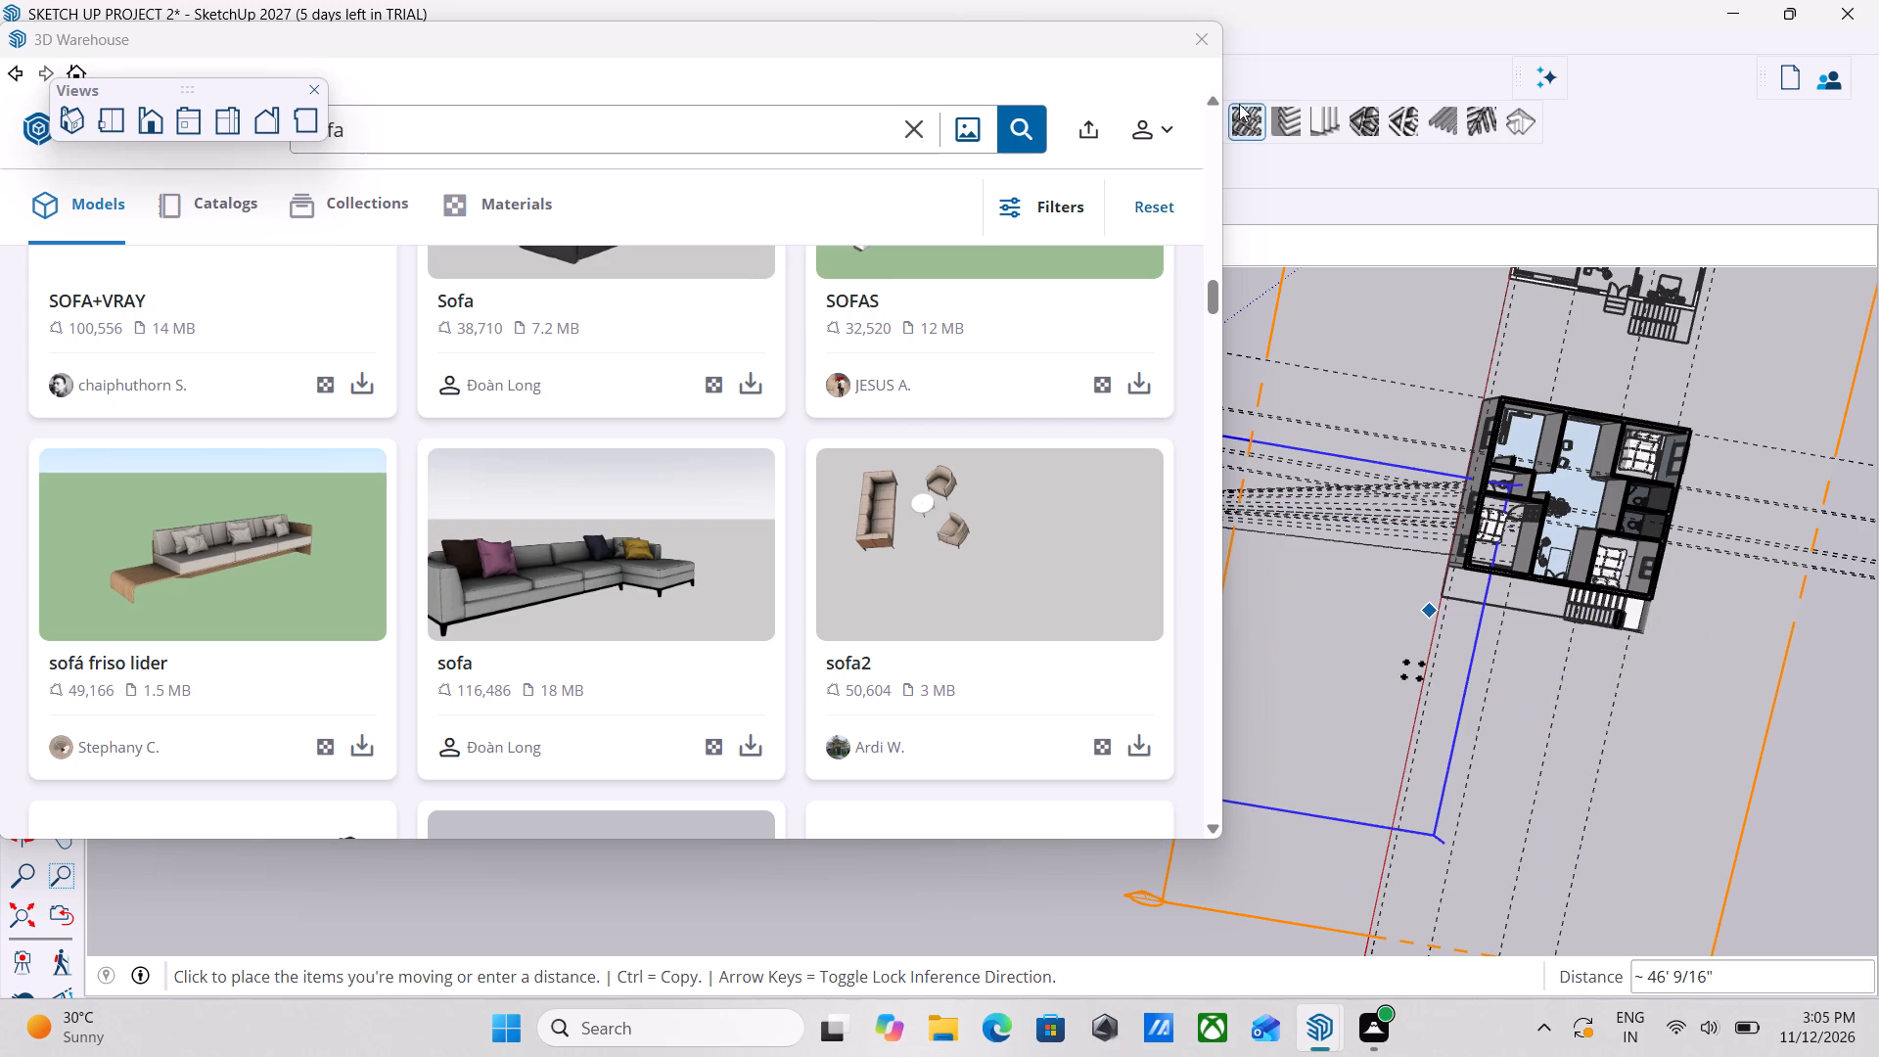
click(1206, 51)
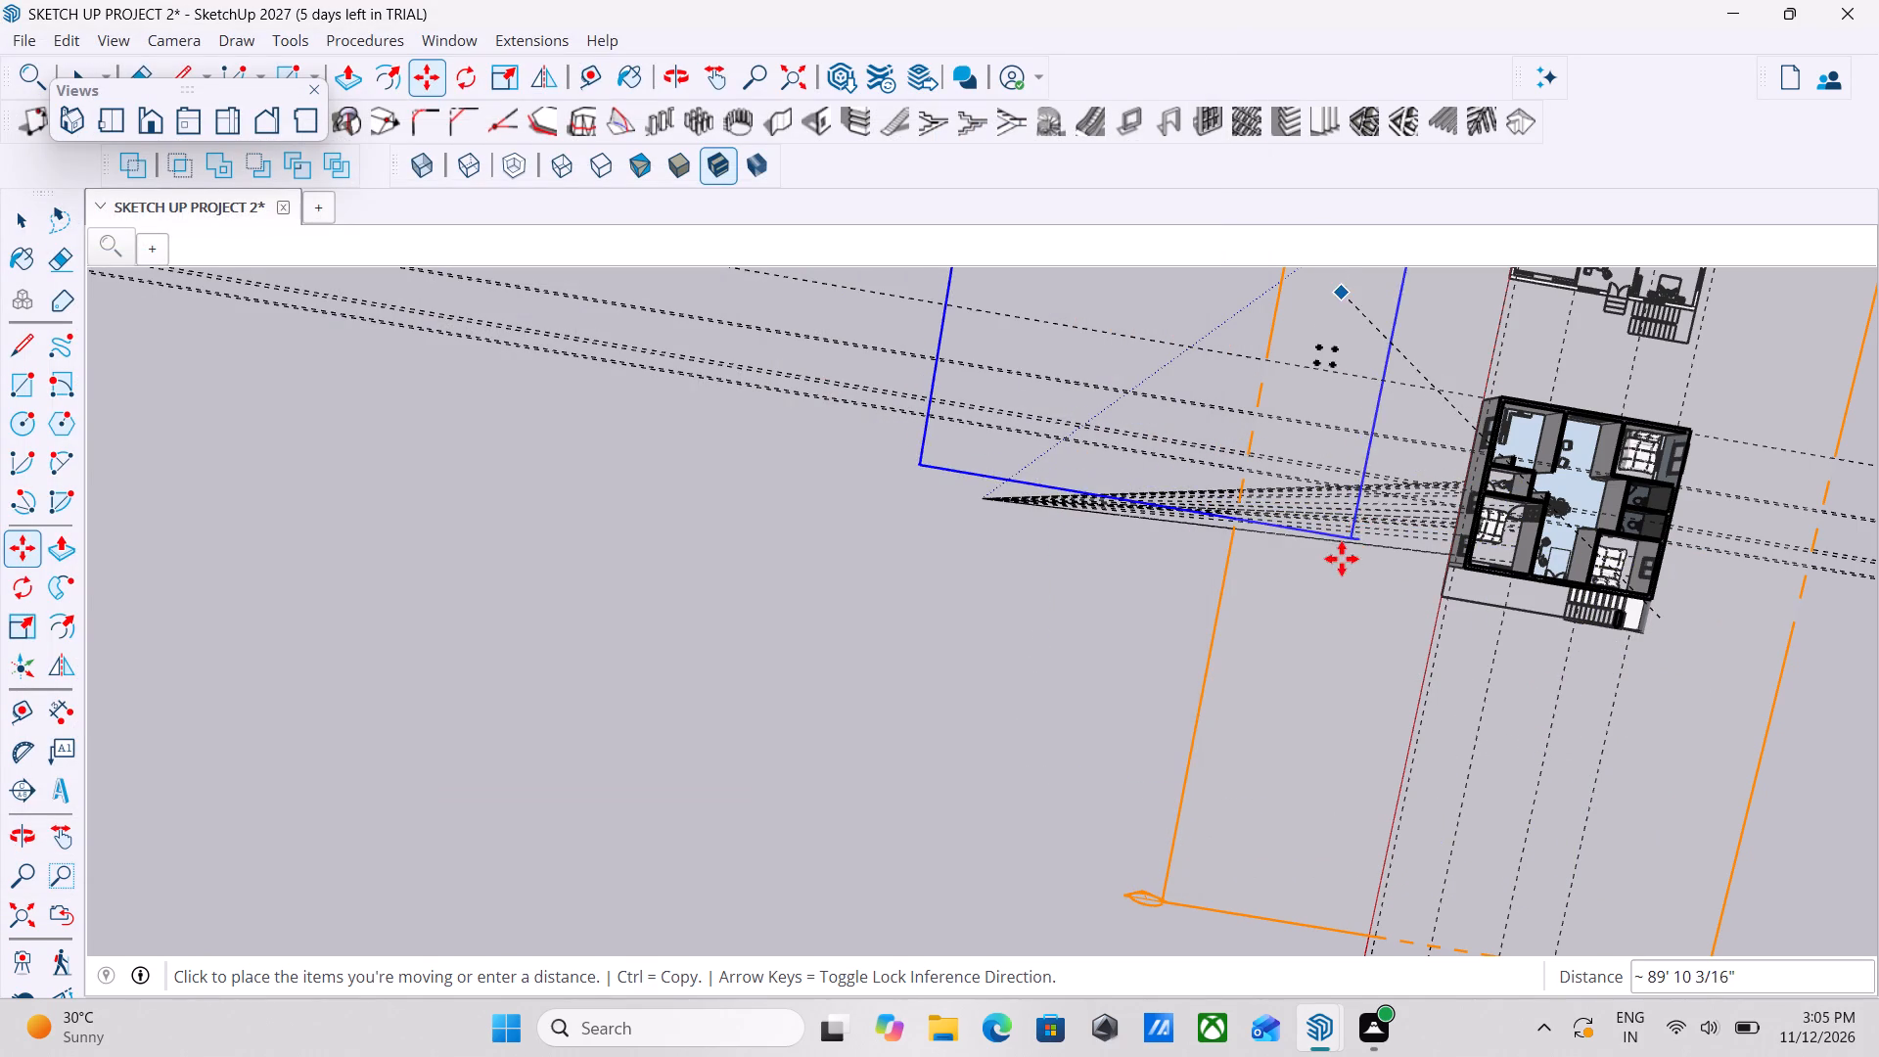
scroll(1308, 606, up, 8)
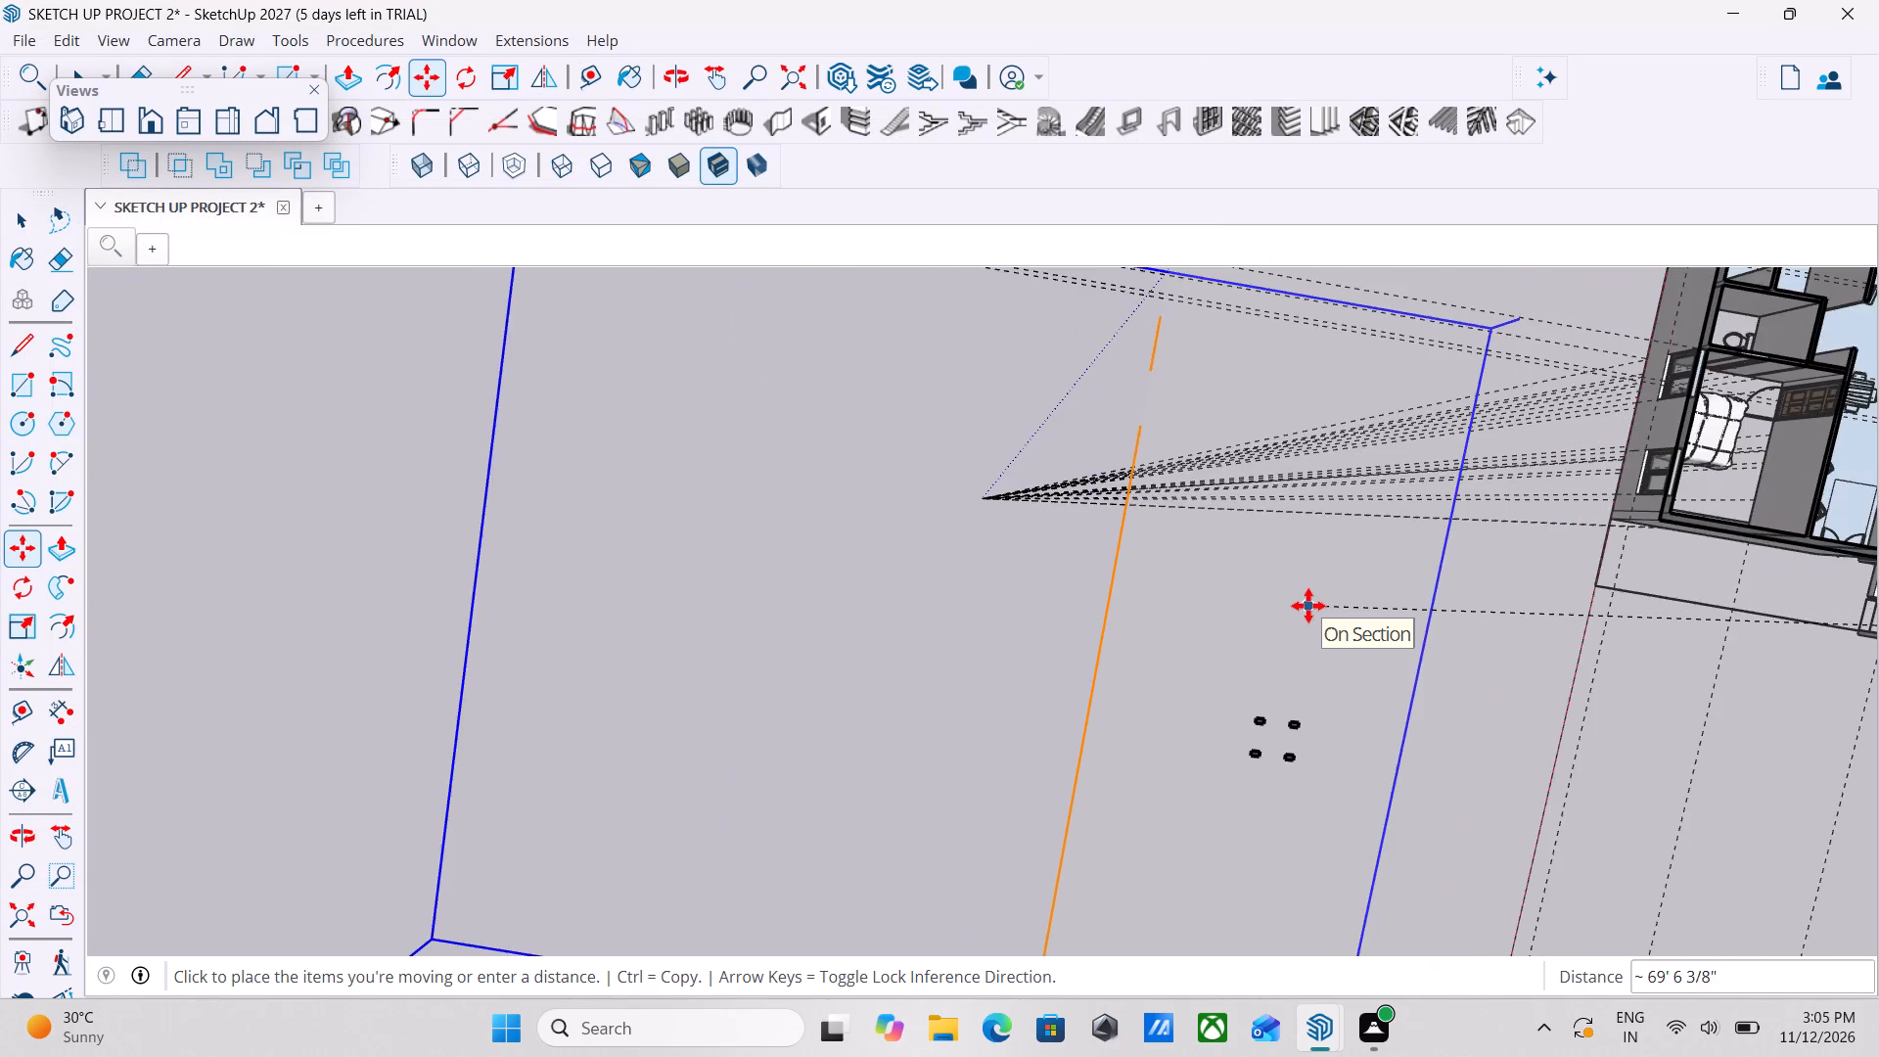
scroll(1308, 606, up, 3)
scroll(1228, 666, down, 2)
click(1228, 666)
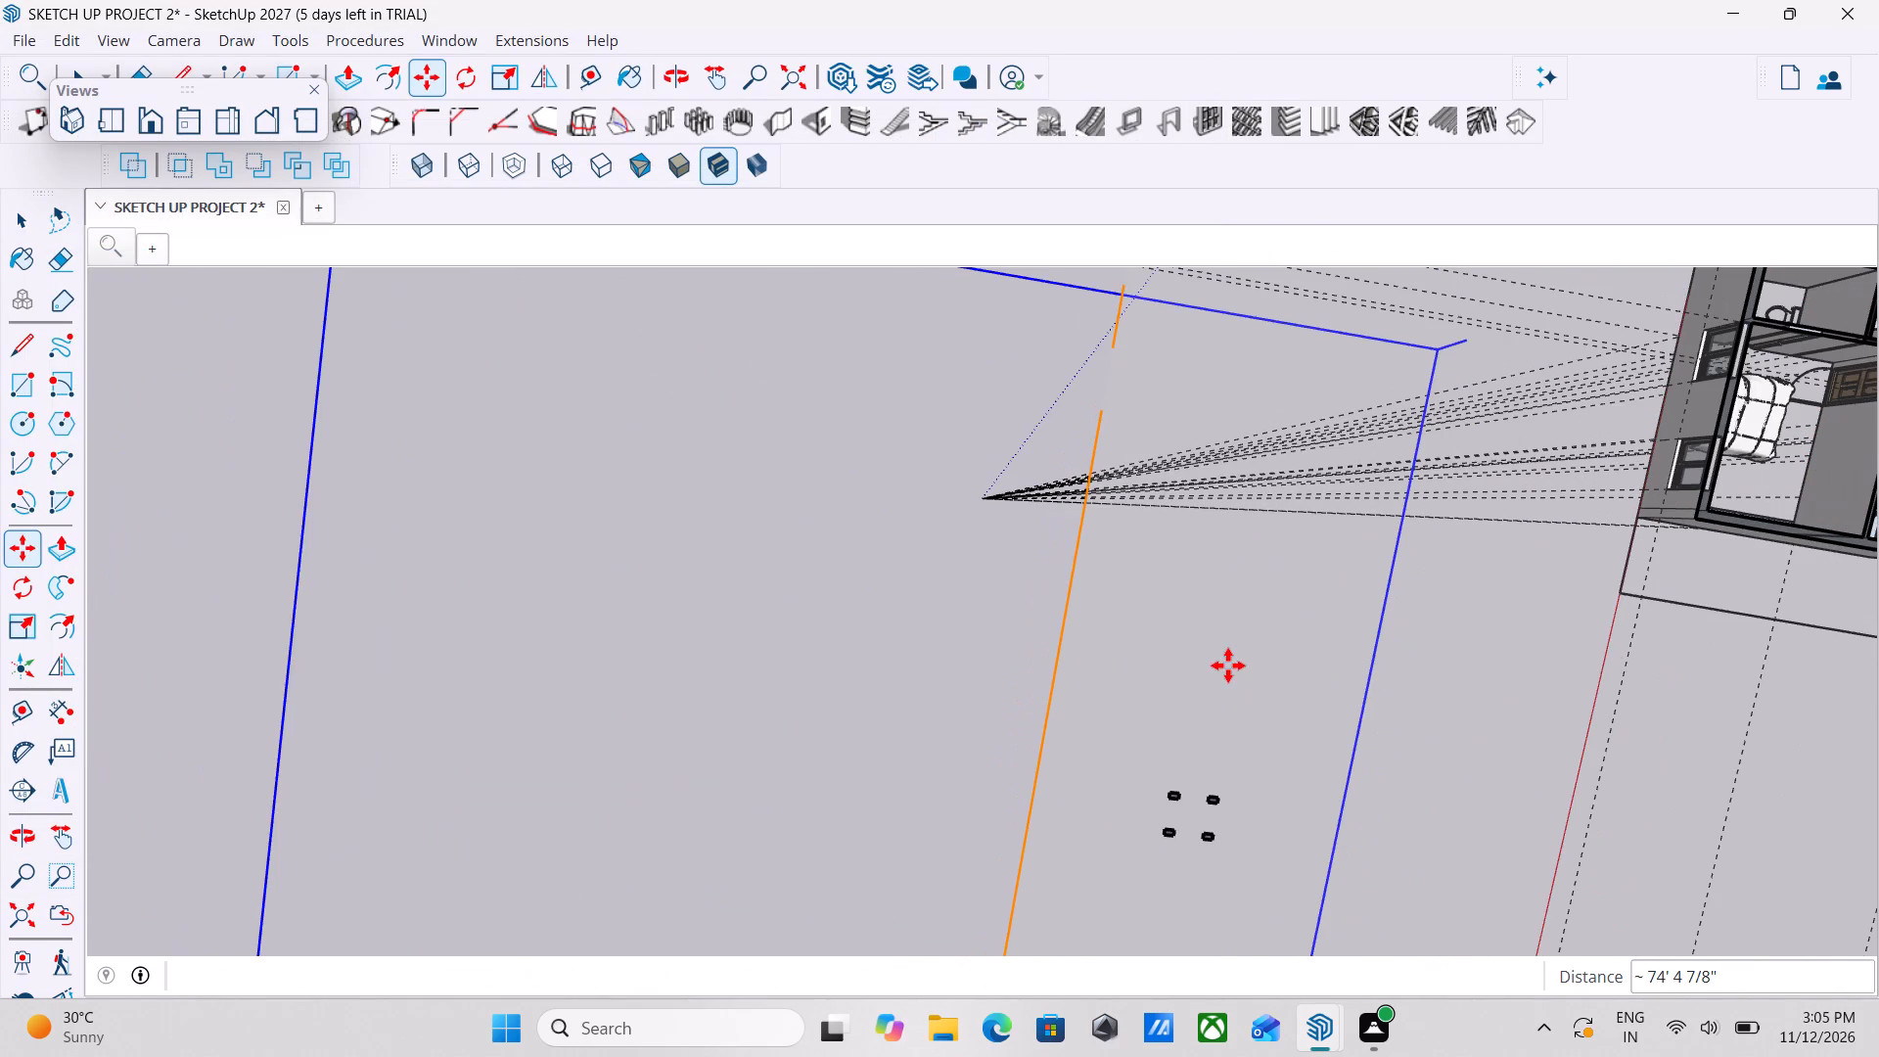
Examine the set-down sofa pieces and their position relative to the section plane and the house.
scroll(1228, 666, down, 3)
middle_drag(1378, 765, 980, 488)
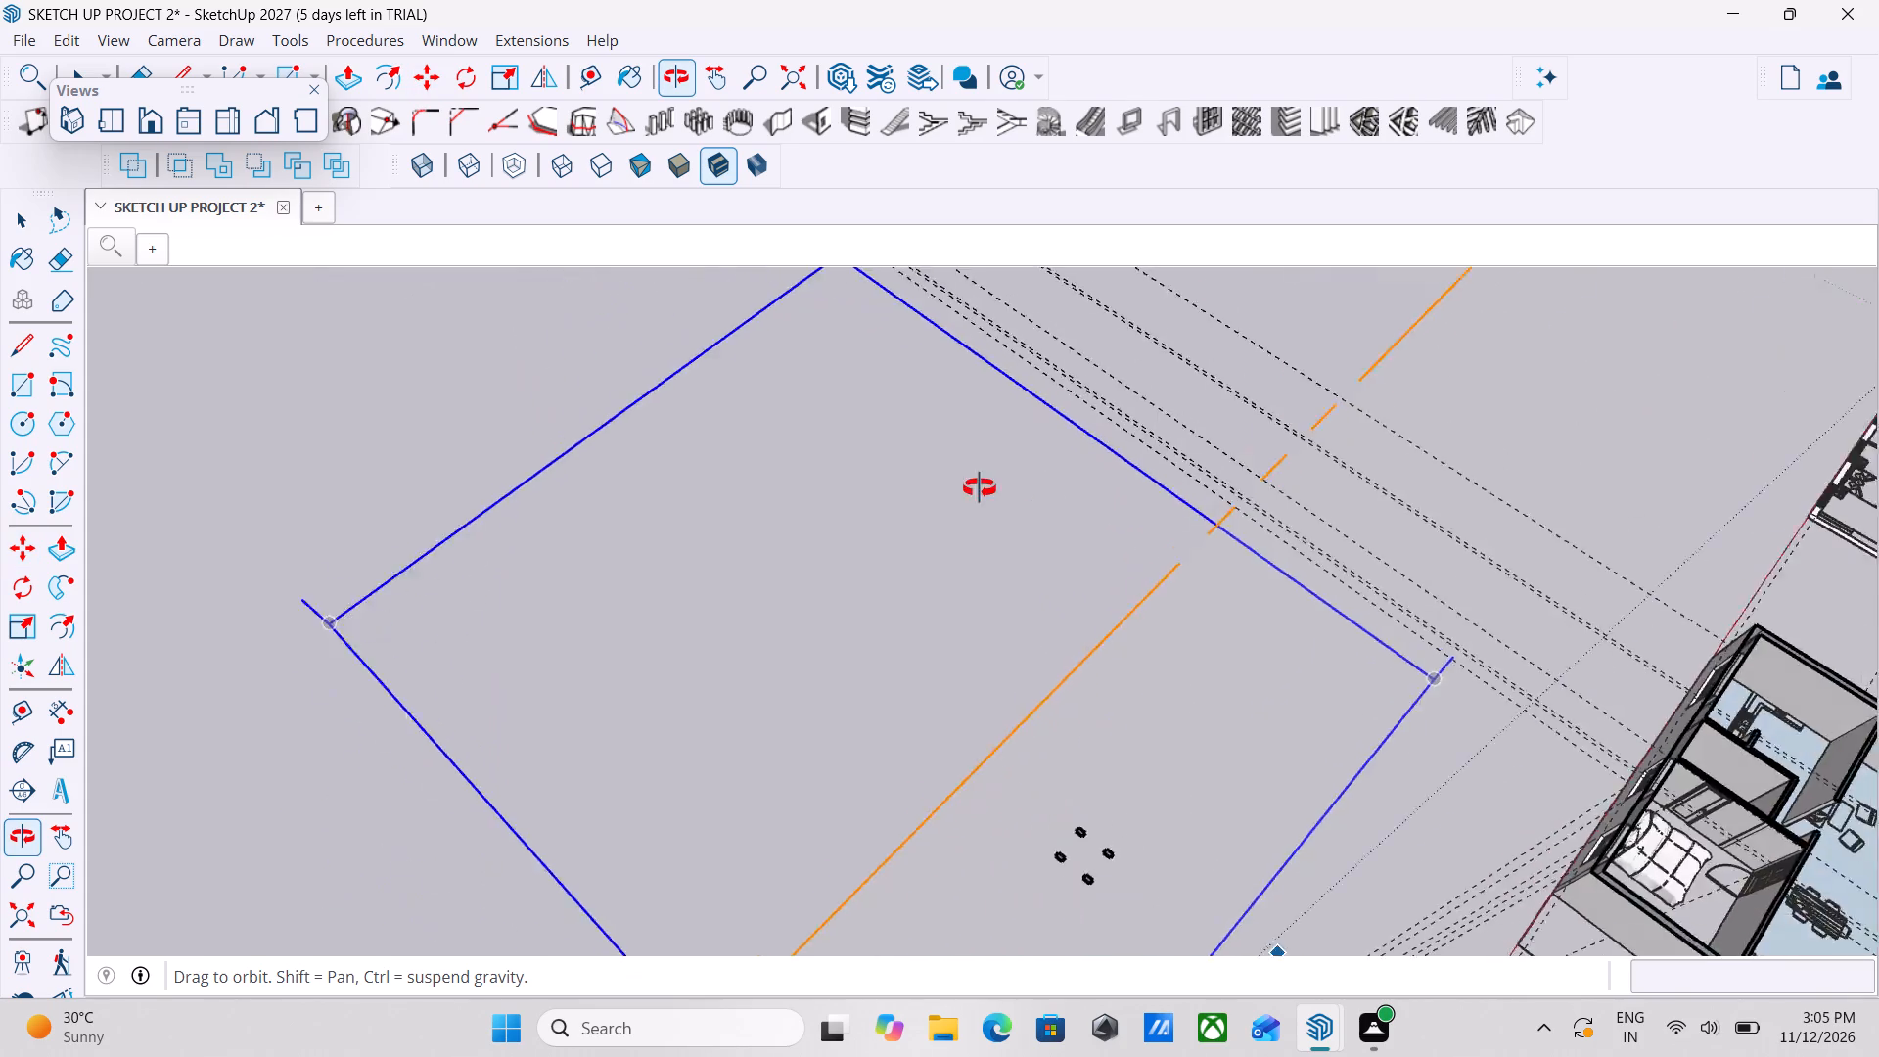
middle_drag(980, 488, 892, 470)
middle_drag(1037, 858, 828, 594)
scroll(802, 704, up, 11)
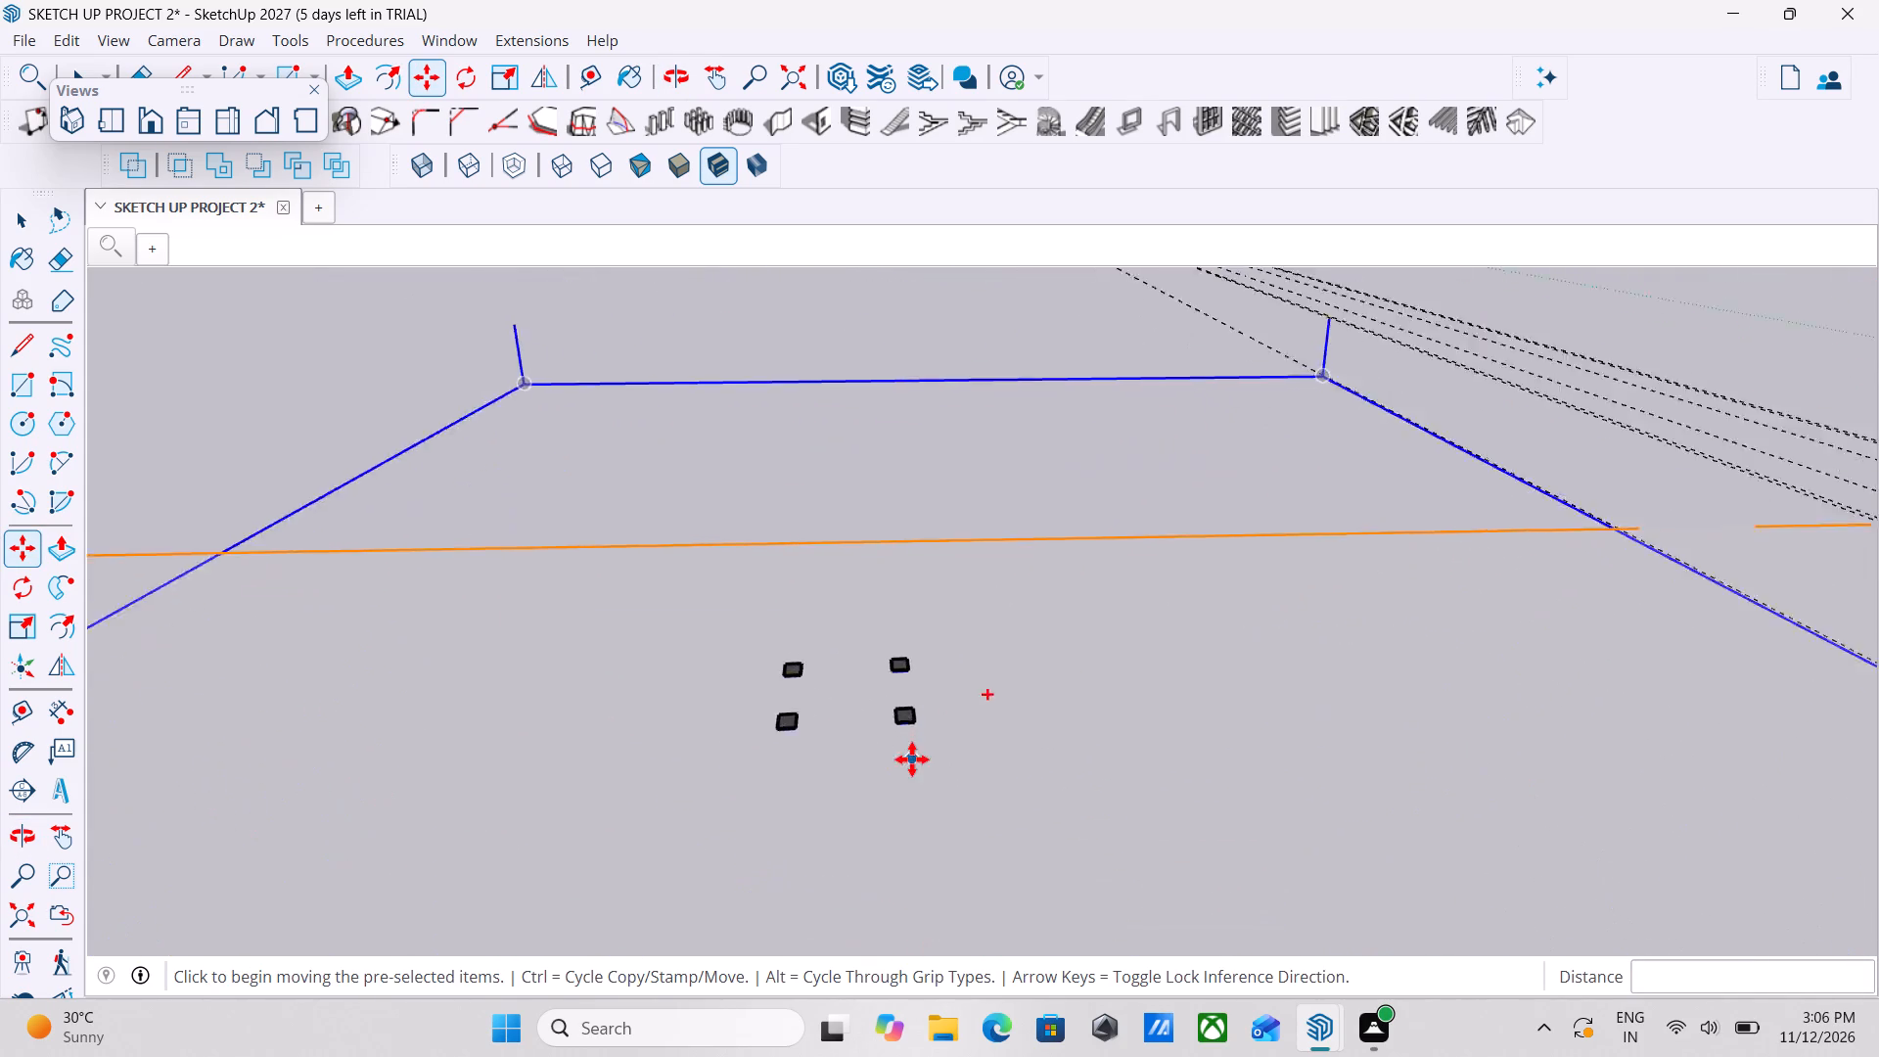
scroll(912, 759, up, 10)
scroll(889, 632, down, 11)
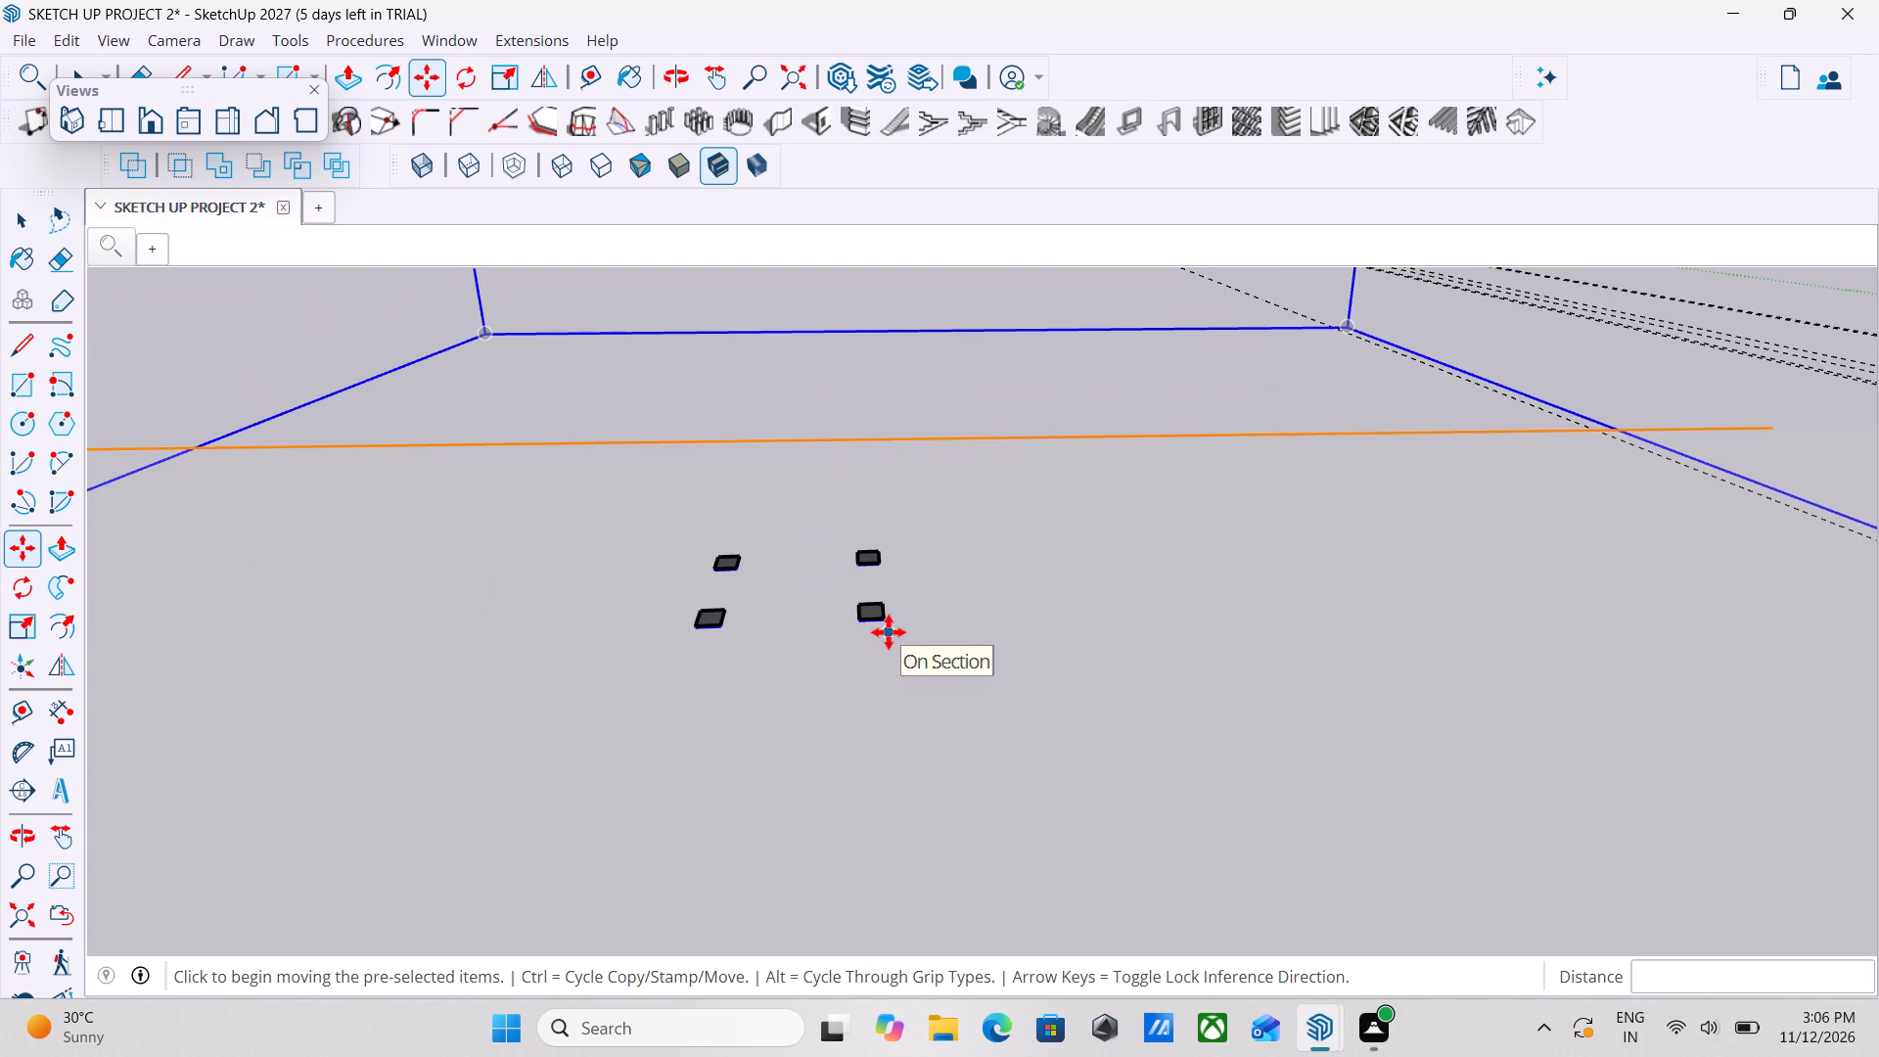
scroll(889, 632, up, 2)
scroll(889, 632, down, 2)
key(Escape)
key(Escape)
middle_drag(921, 667, 1131, 736)
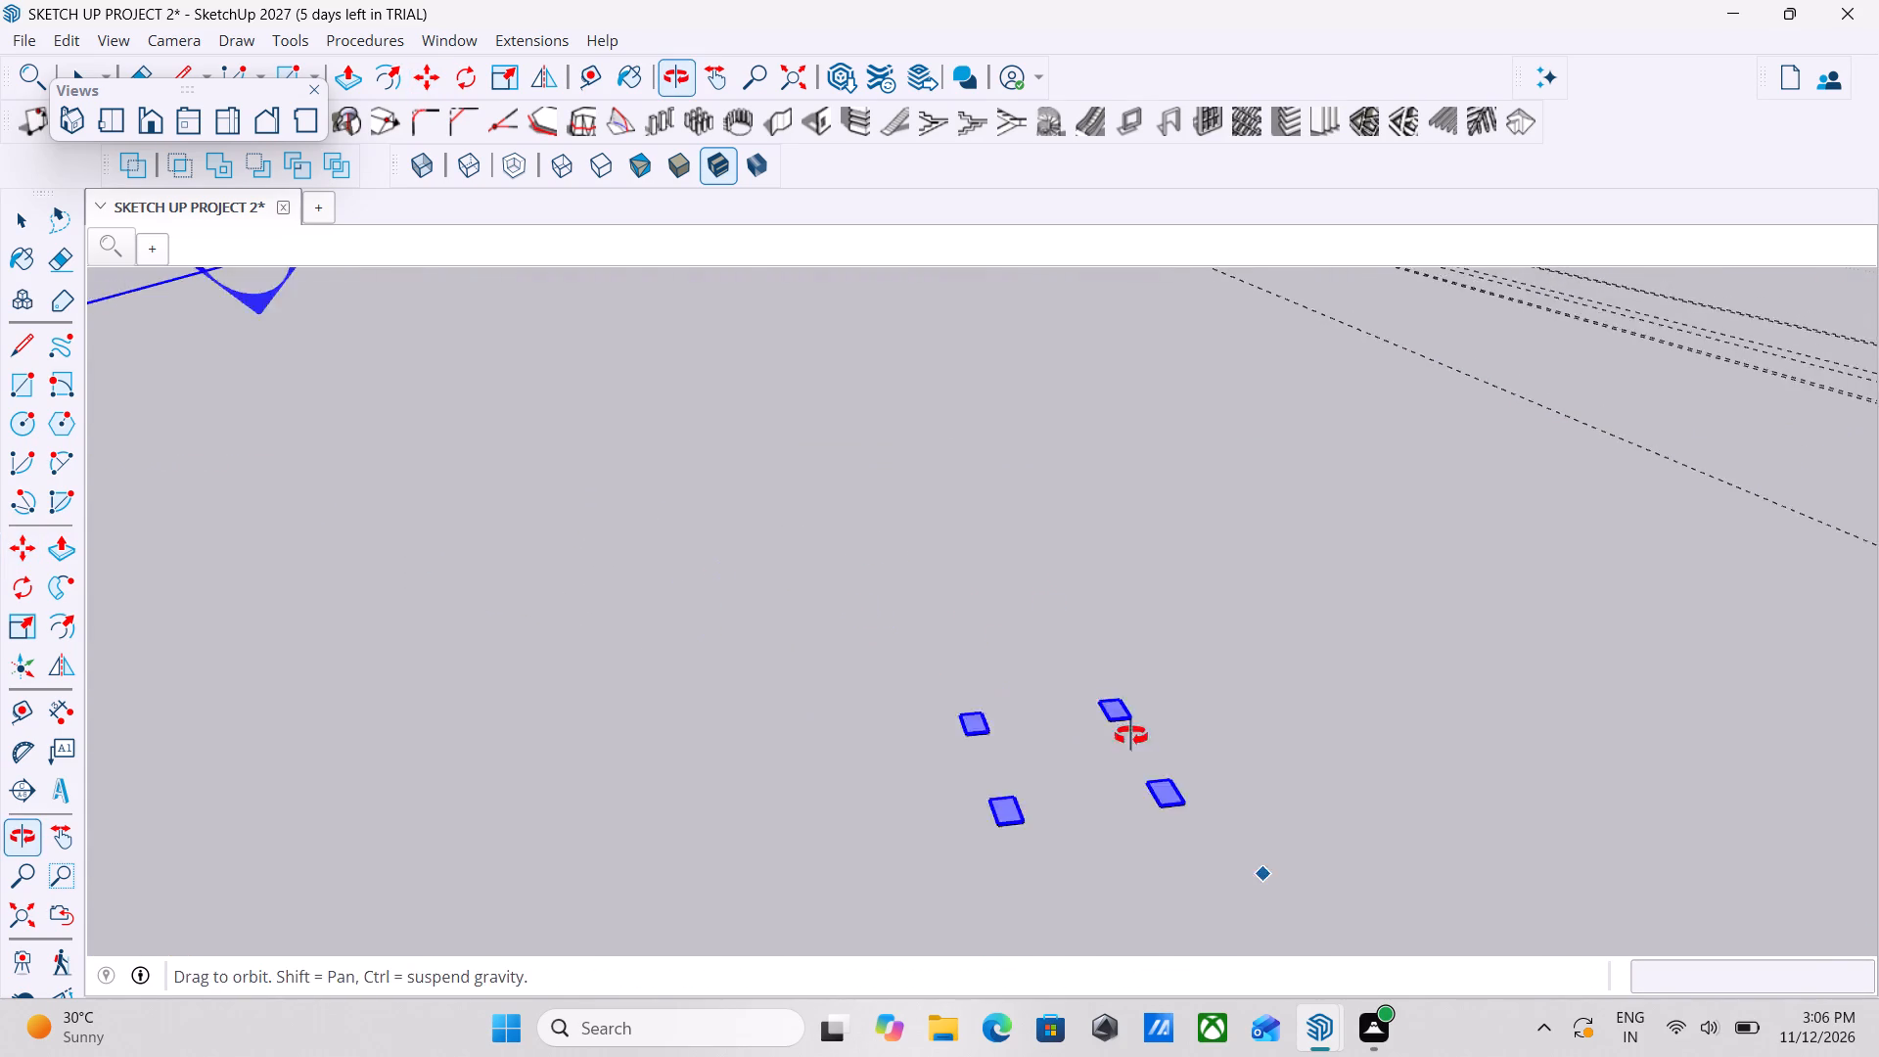
middle_drag(1131, 736, 1193, 727)
scroll(1193, 727, up, 1)
scroll(1193, 727, down, 15)
middle_drag(1298, 732, 1615, 801)
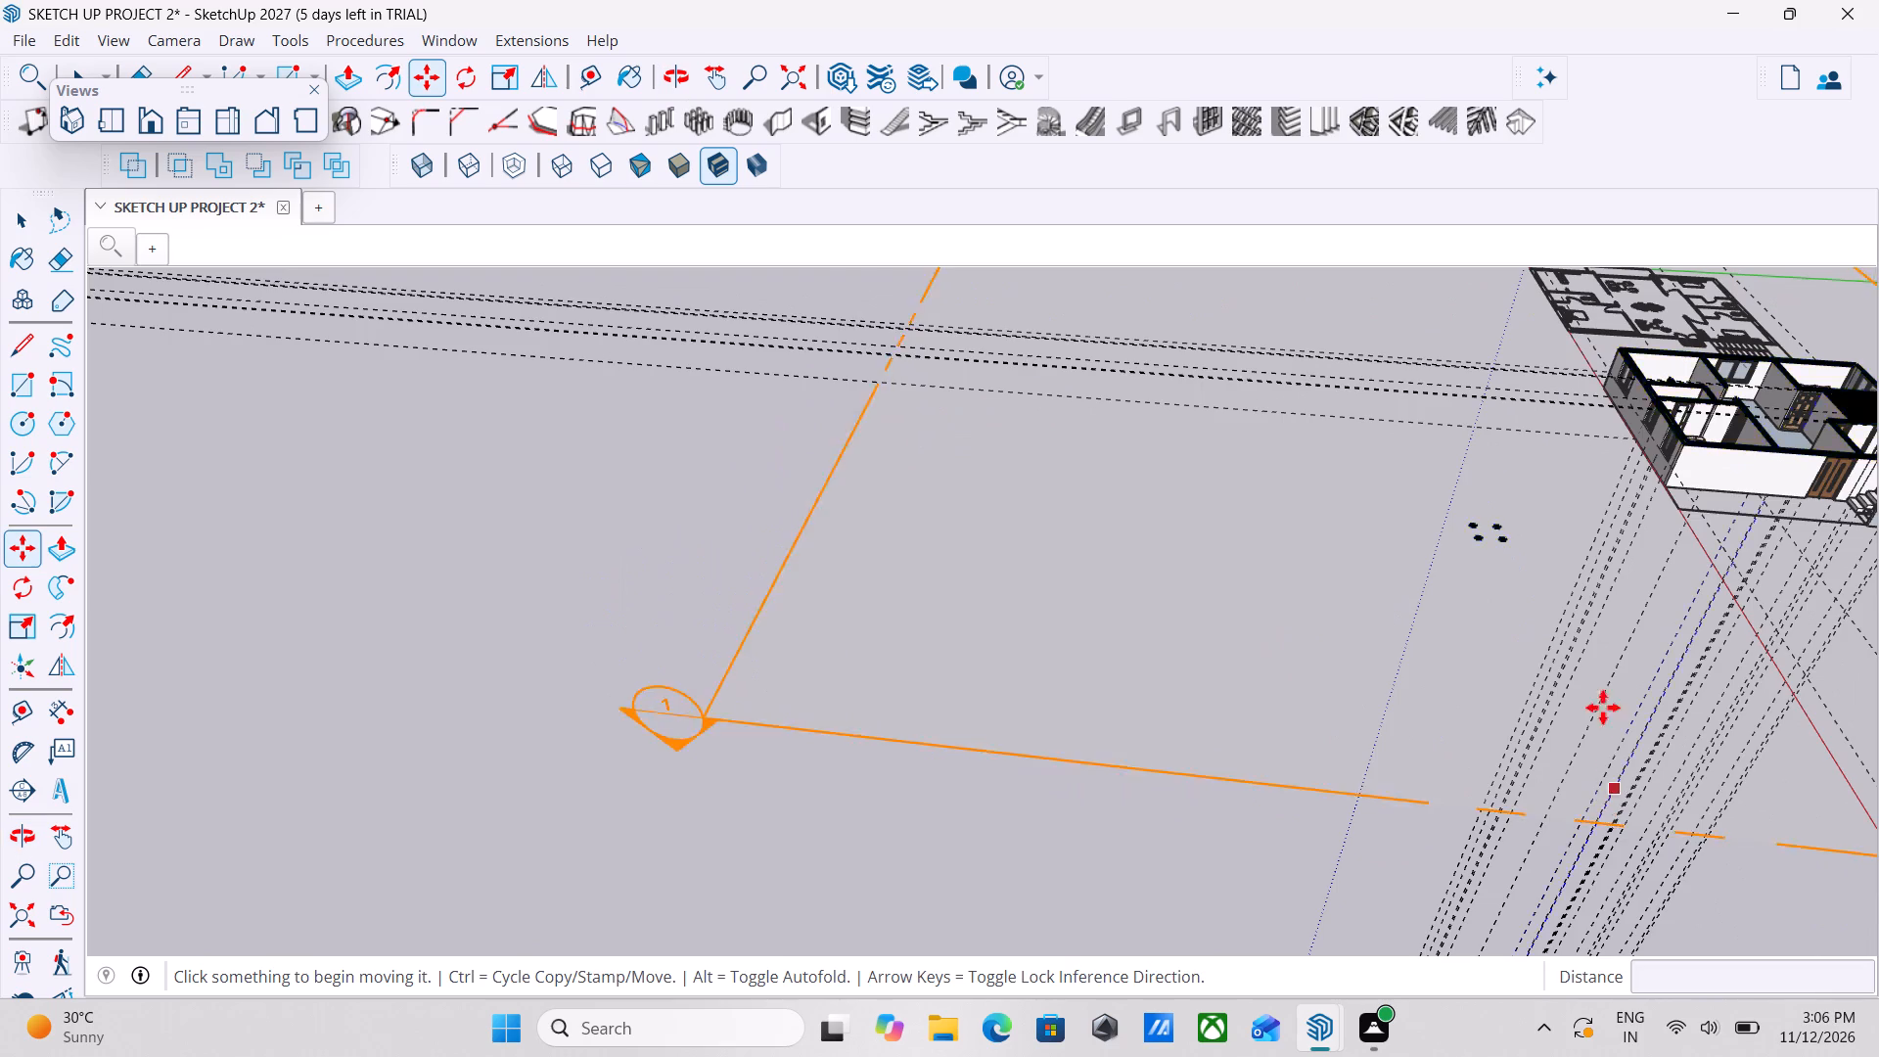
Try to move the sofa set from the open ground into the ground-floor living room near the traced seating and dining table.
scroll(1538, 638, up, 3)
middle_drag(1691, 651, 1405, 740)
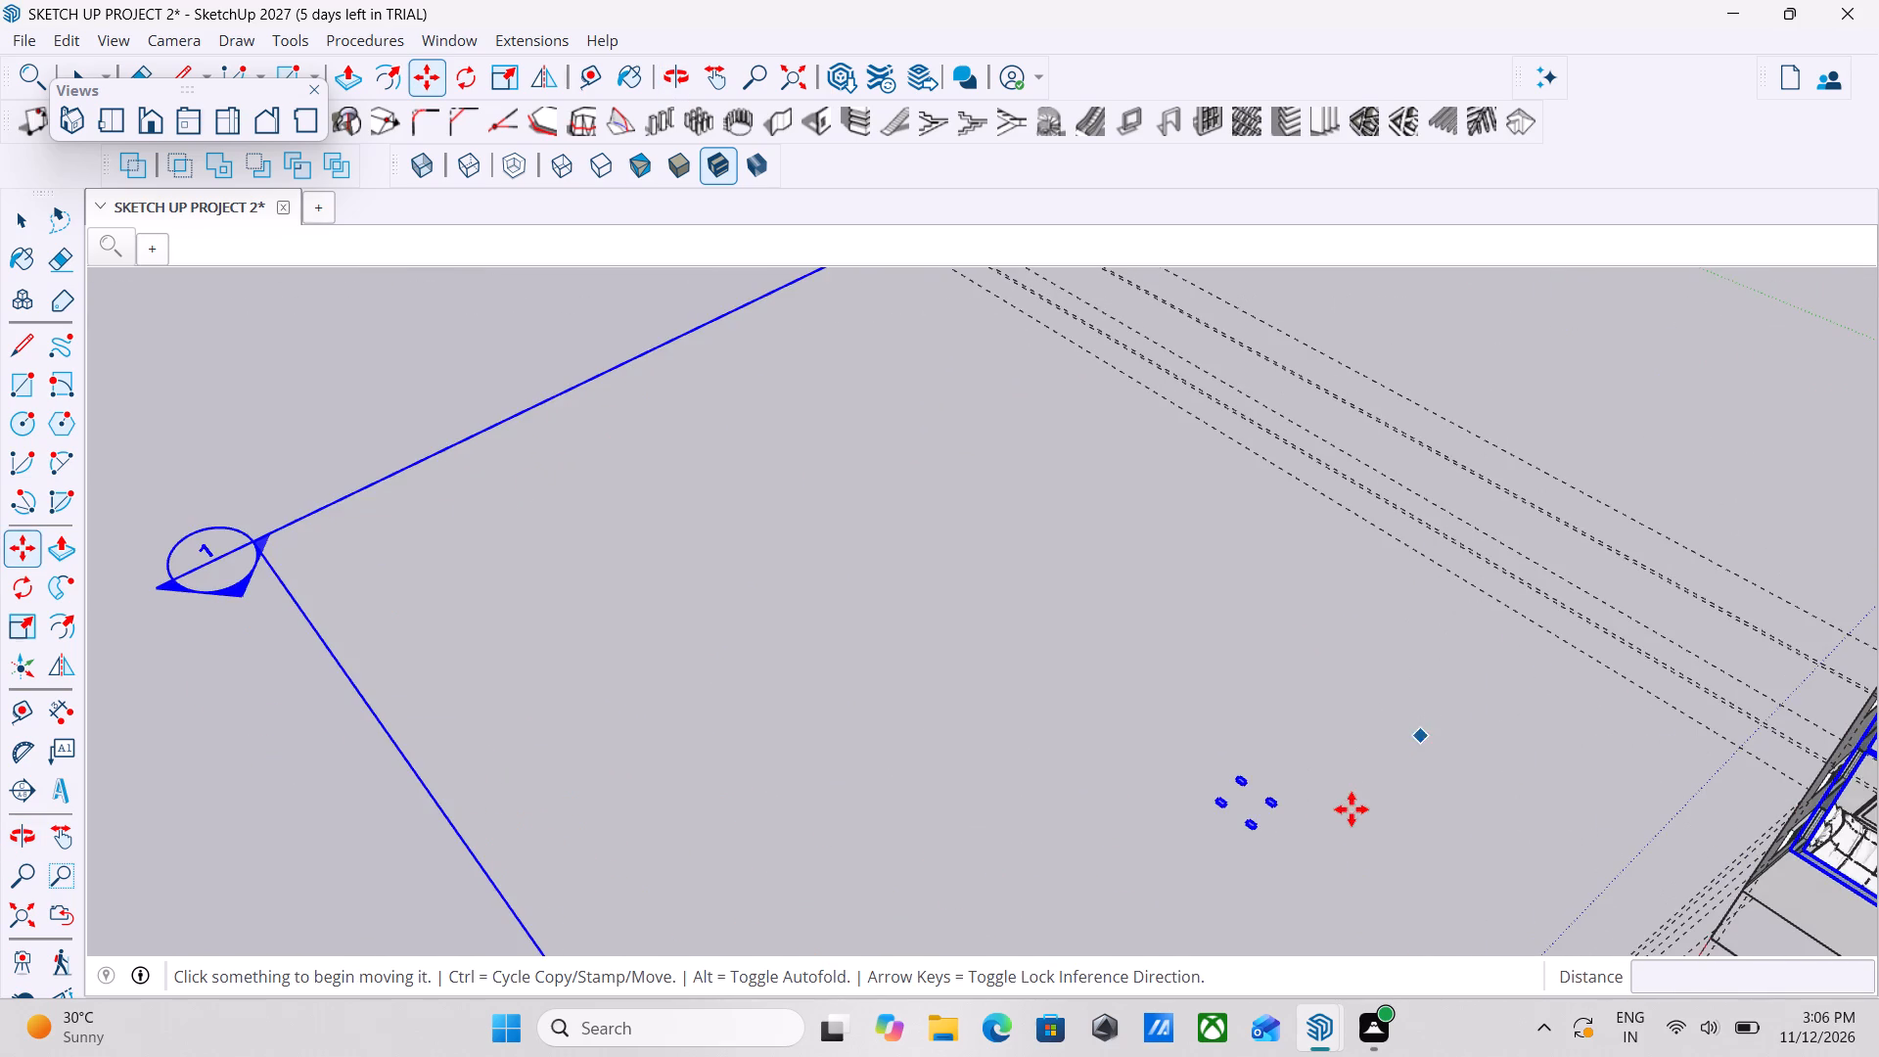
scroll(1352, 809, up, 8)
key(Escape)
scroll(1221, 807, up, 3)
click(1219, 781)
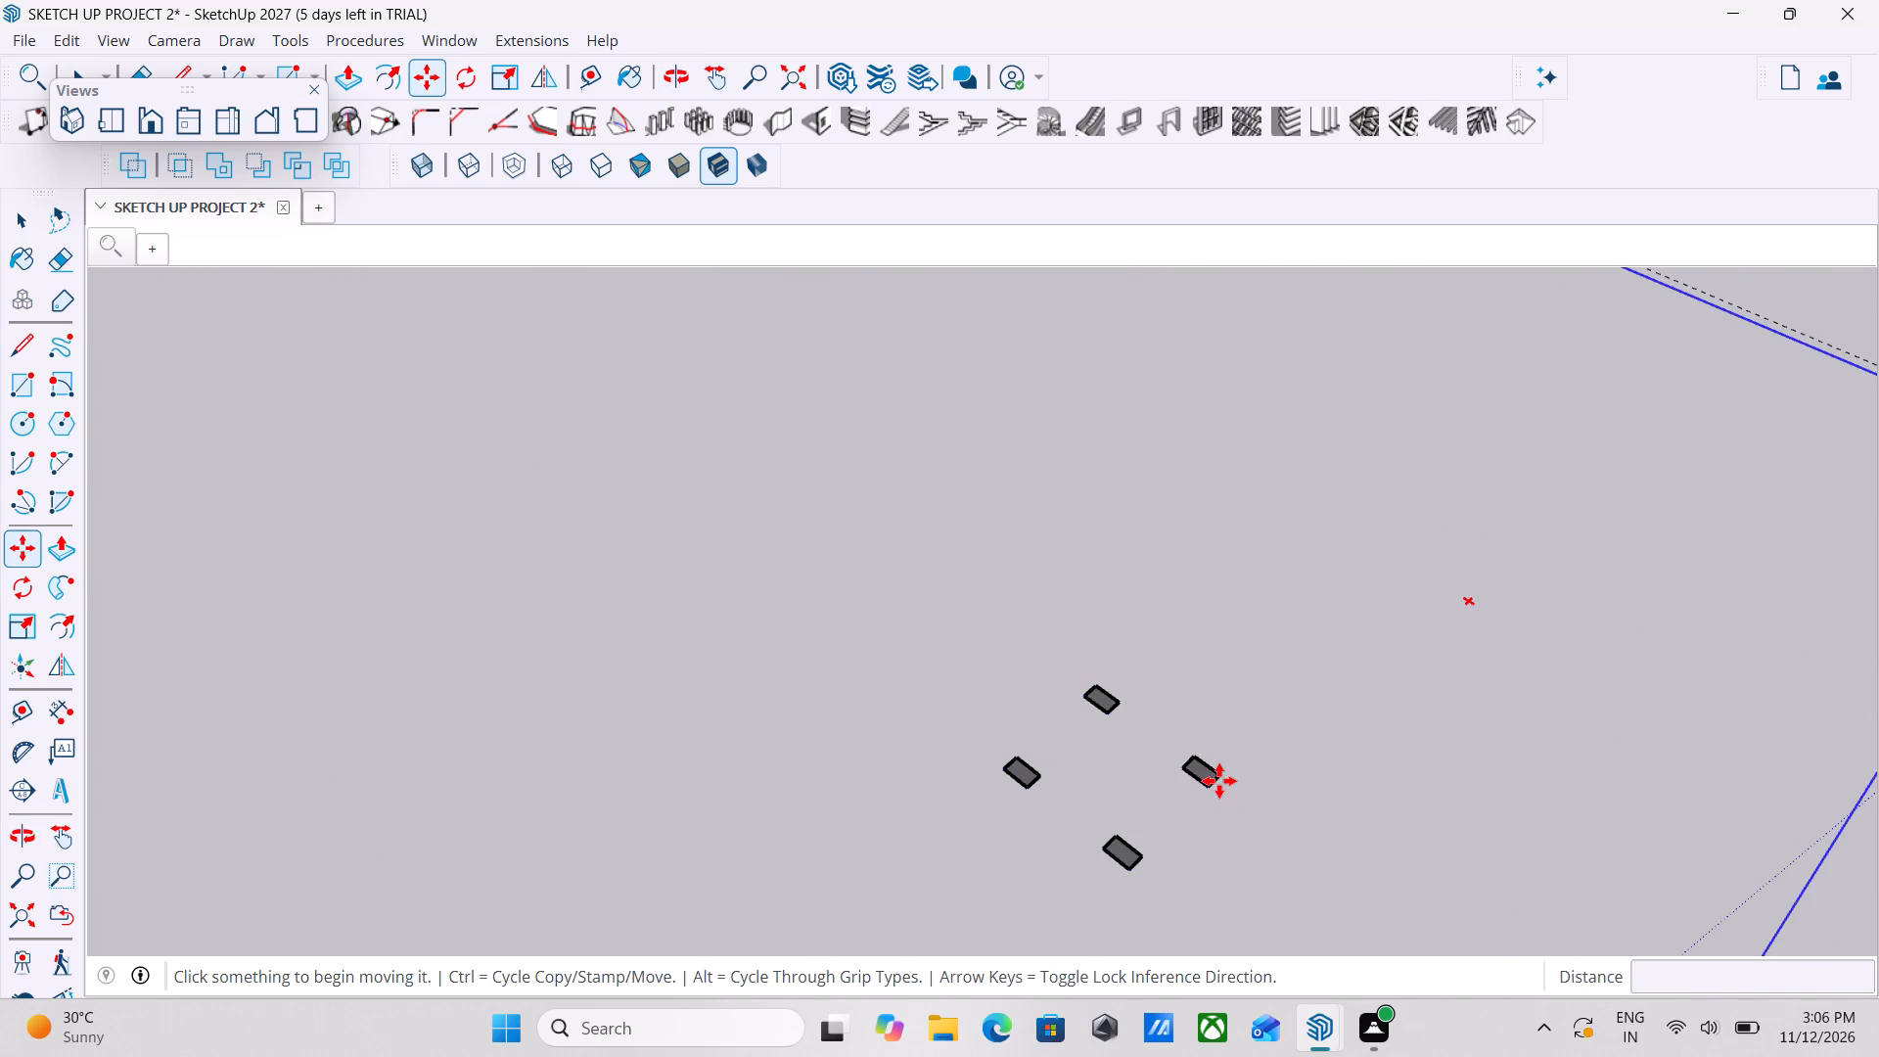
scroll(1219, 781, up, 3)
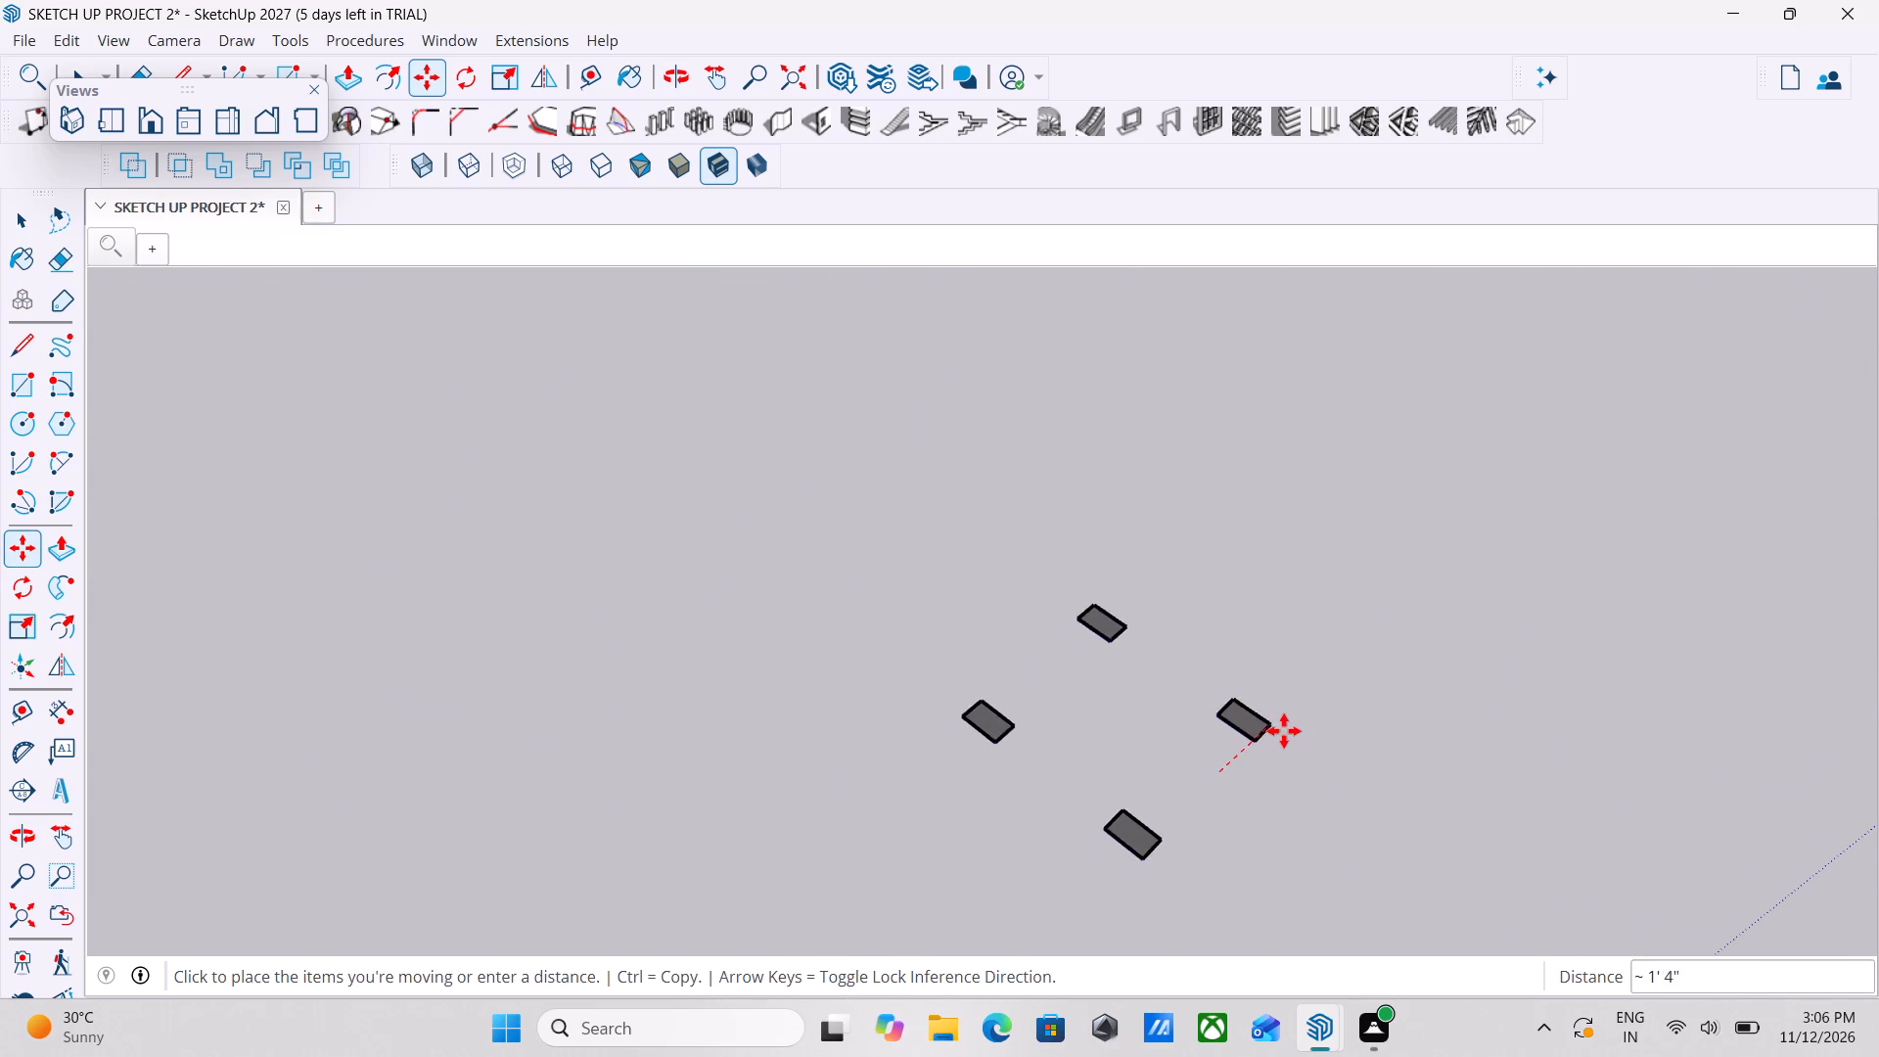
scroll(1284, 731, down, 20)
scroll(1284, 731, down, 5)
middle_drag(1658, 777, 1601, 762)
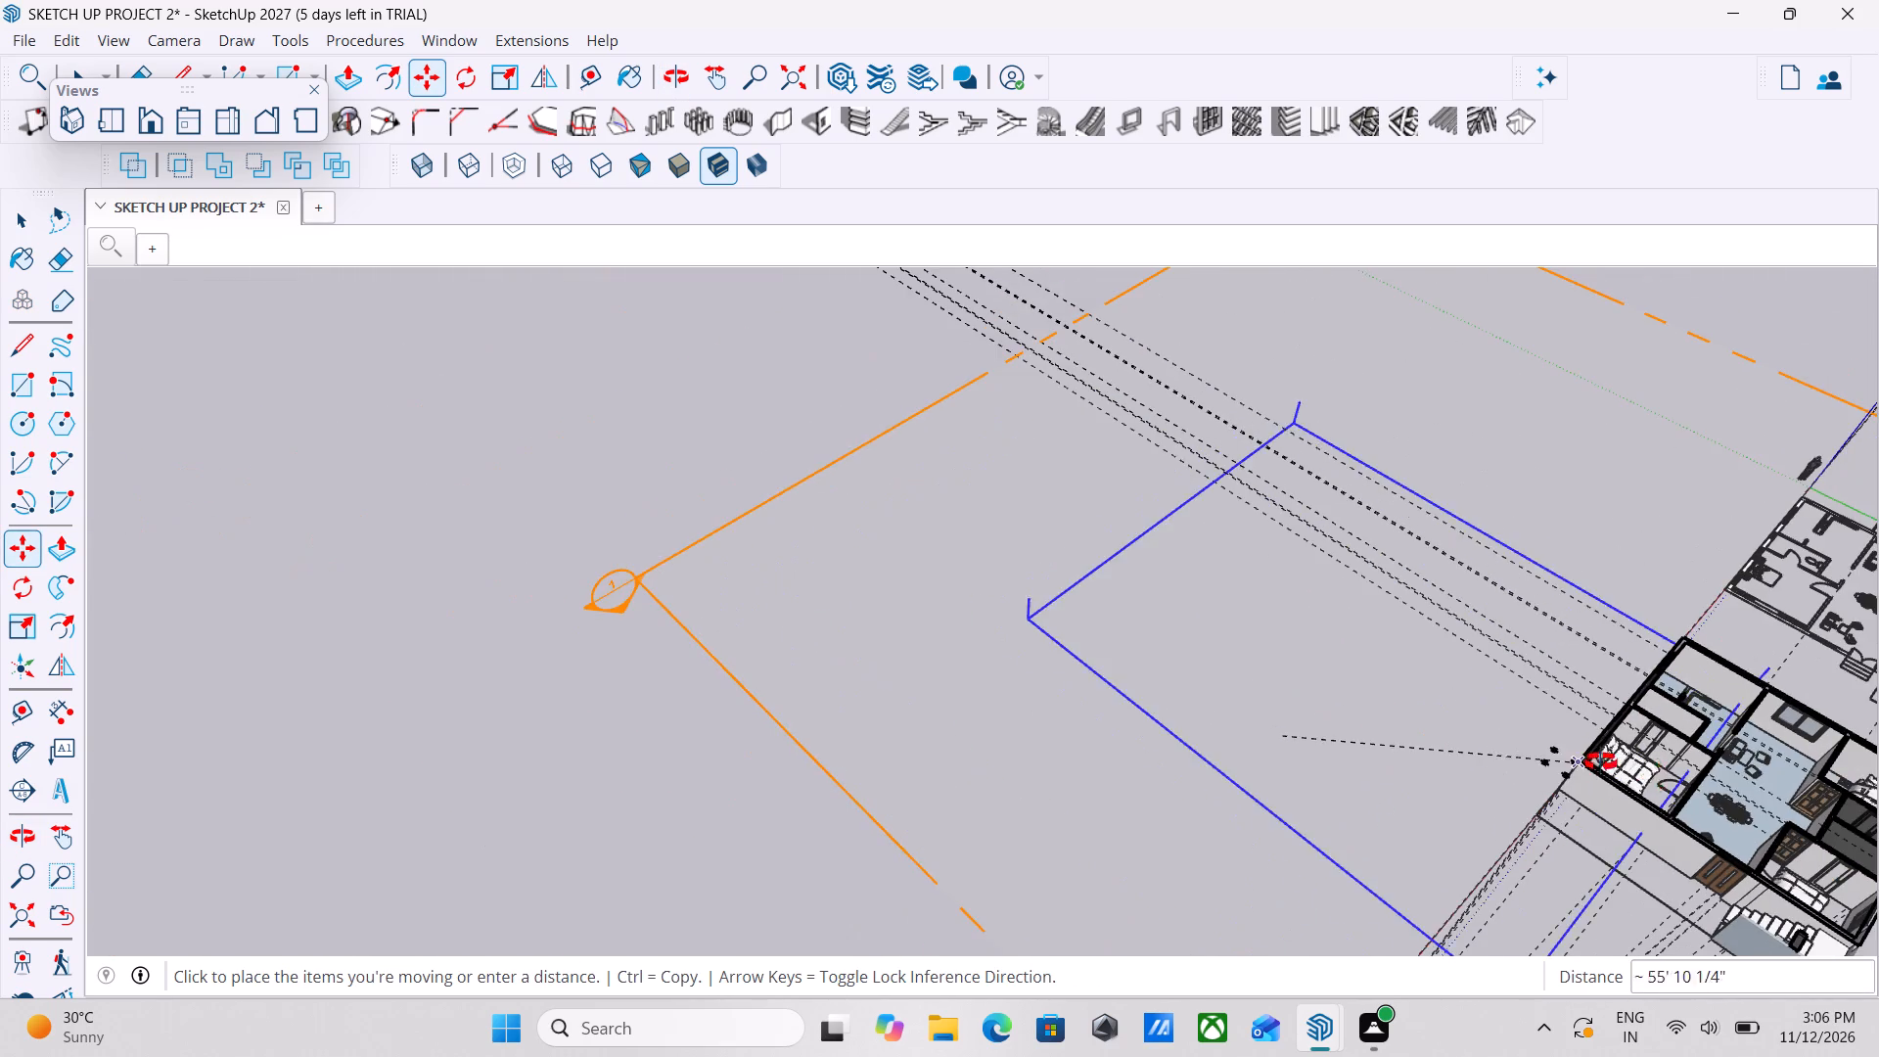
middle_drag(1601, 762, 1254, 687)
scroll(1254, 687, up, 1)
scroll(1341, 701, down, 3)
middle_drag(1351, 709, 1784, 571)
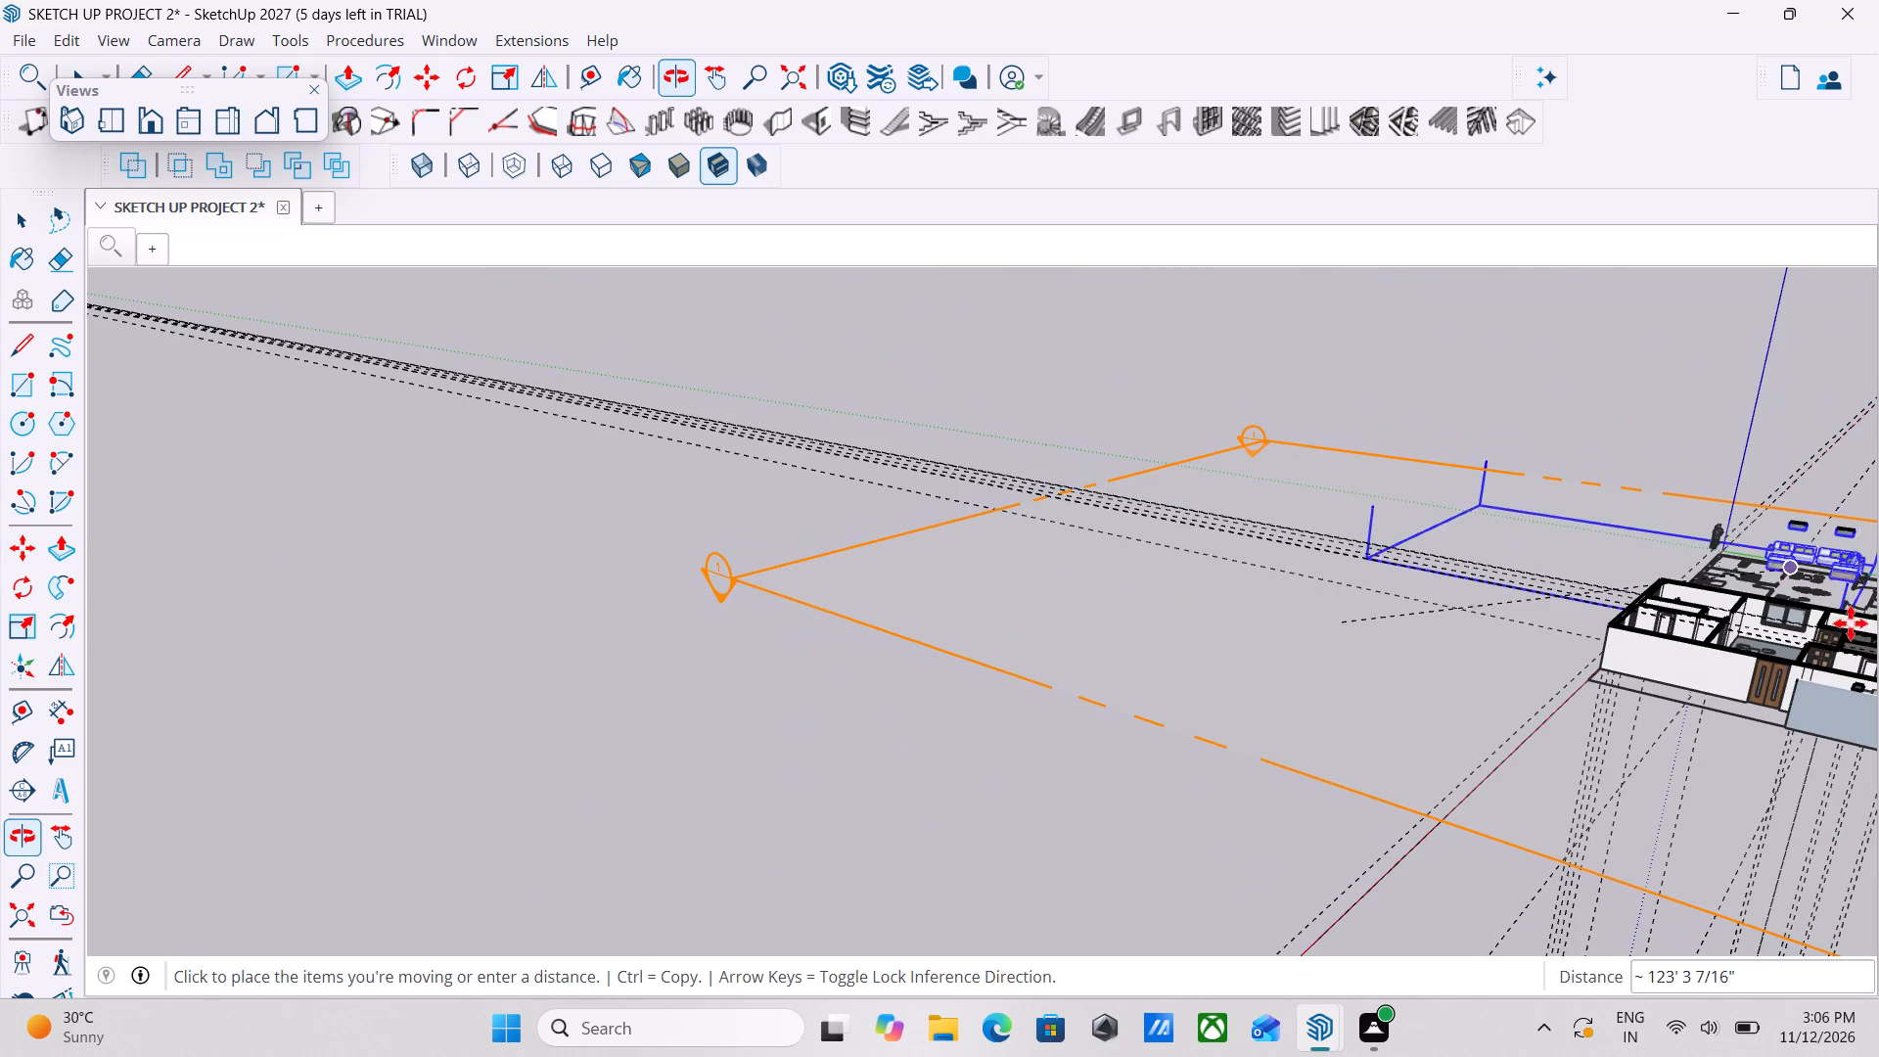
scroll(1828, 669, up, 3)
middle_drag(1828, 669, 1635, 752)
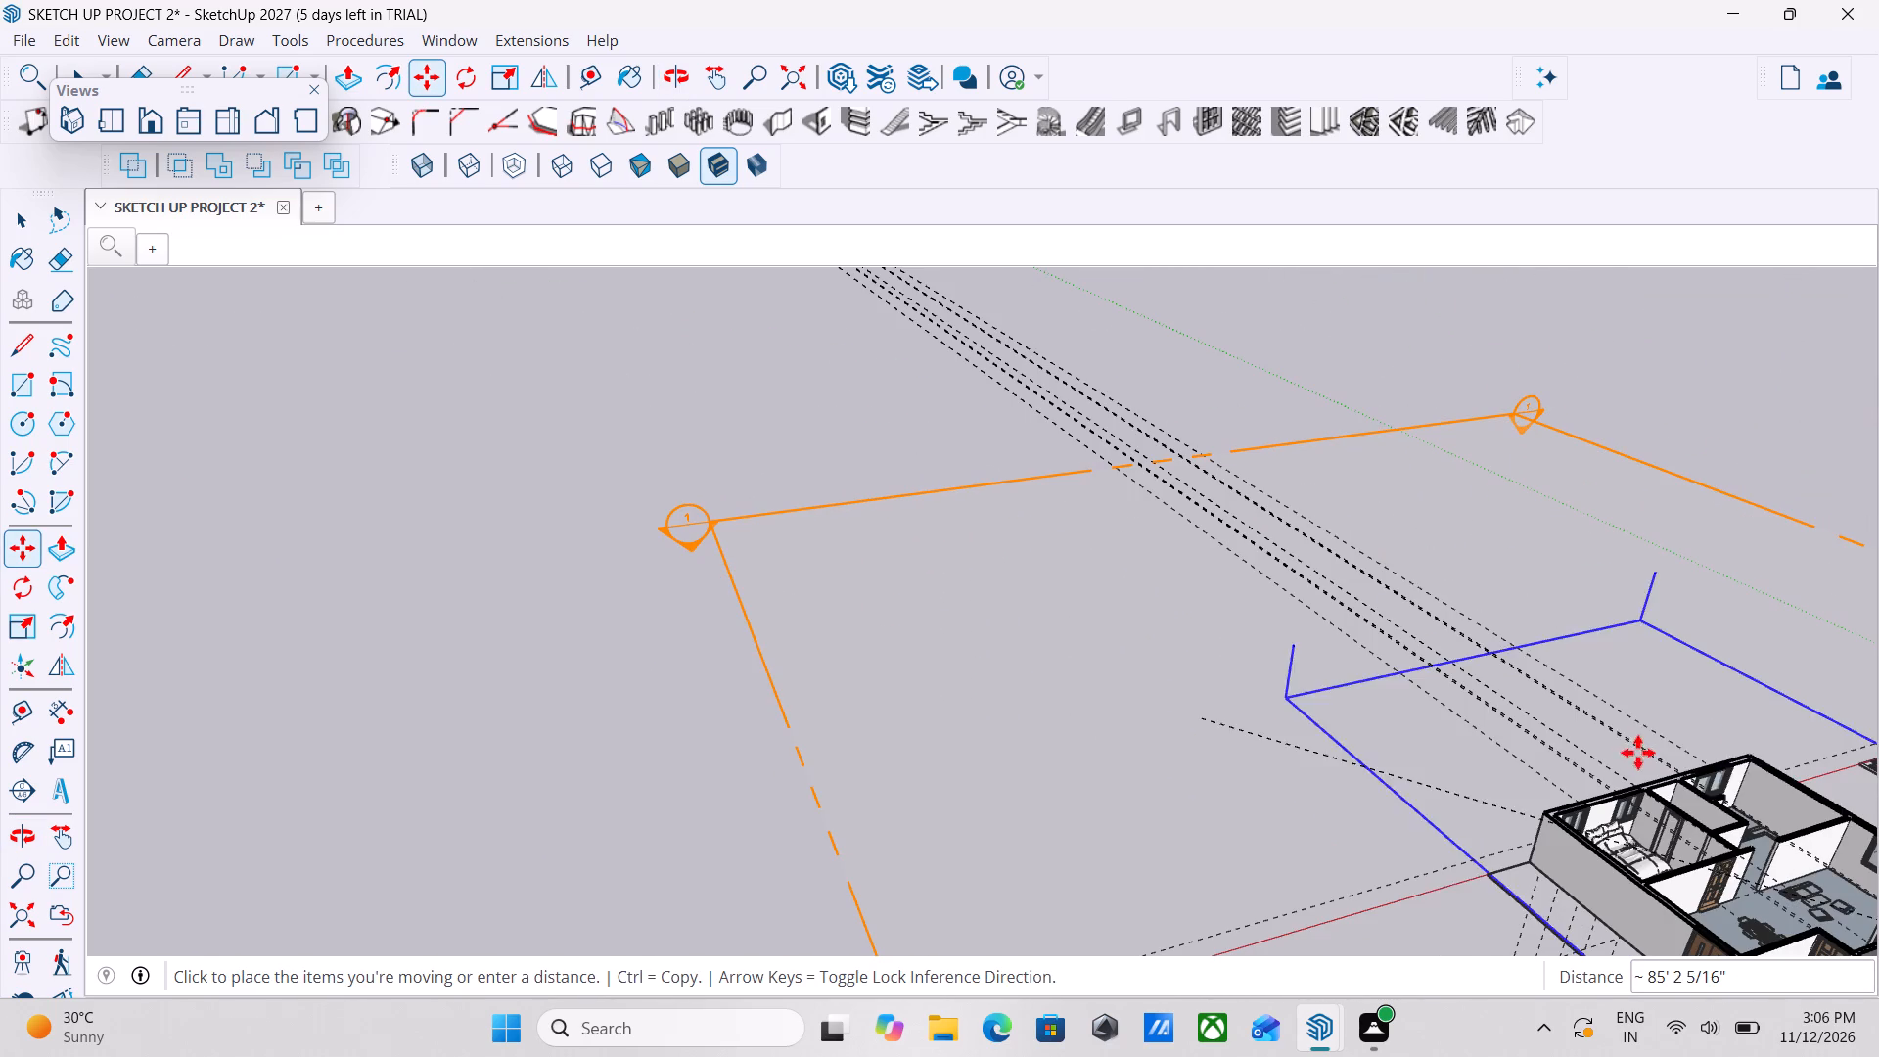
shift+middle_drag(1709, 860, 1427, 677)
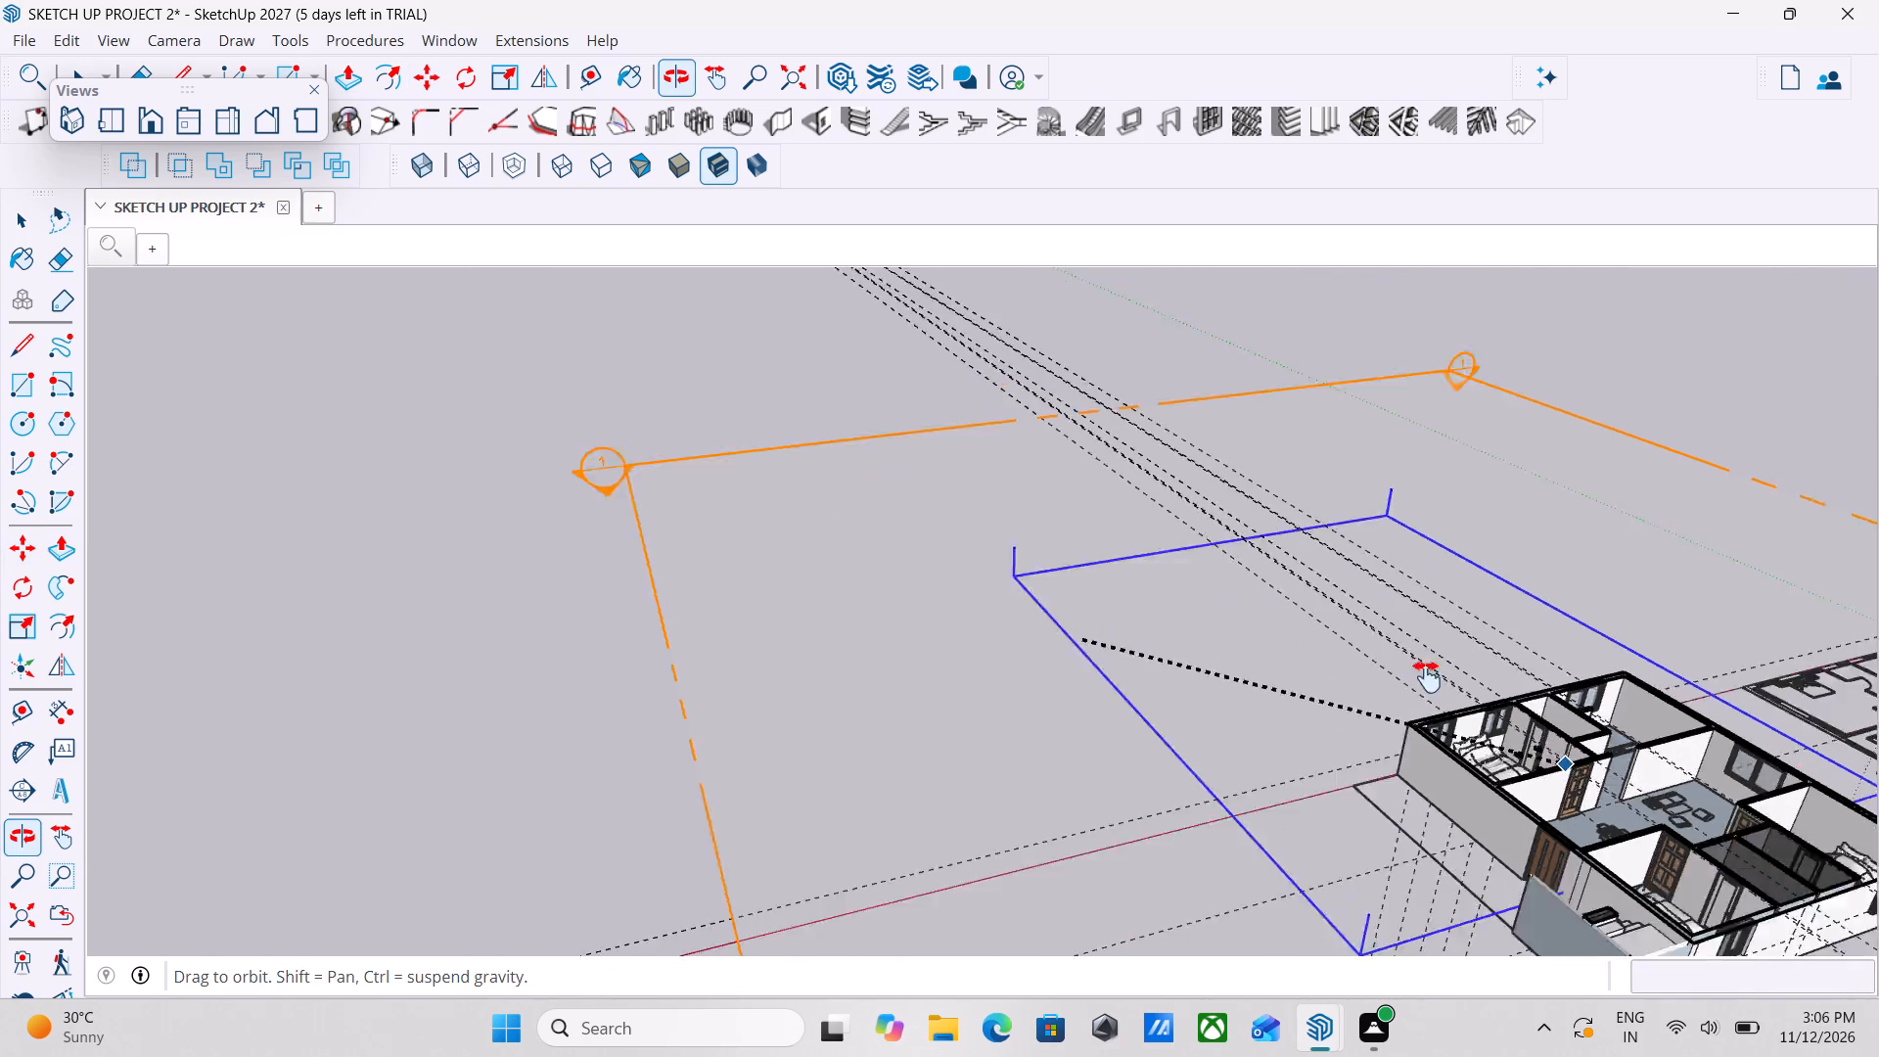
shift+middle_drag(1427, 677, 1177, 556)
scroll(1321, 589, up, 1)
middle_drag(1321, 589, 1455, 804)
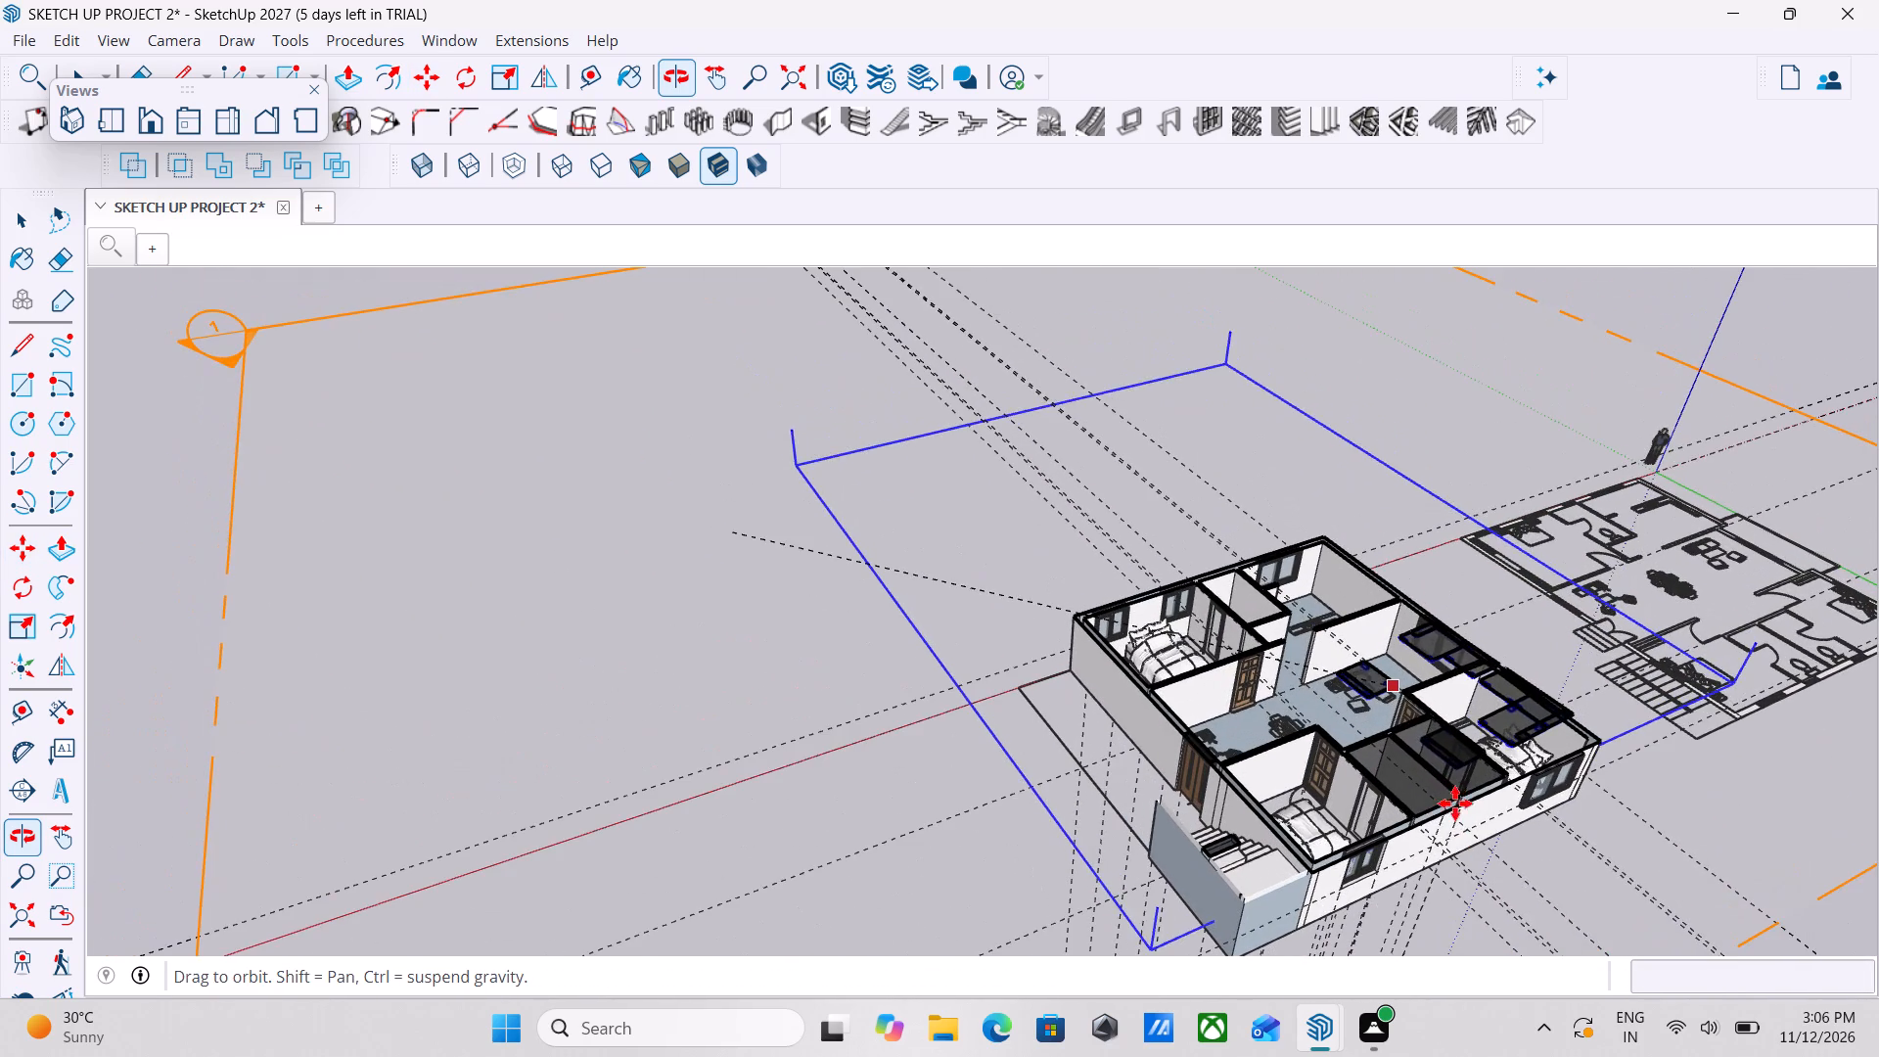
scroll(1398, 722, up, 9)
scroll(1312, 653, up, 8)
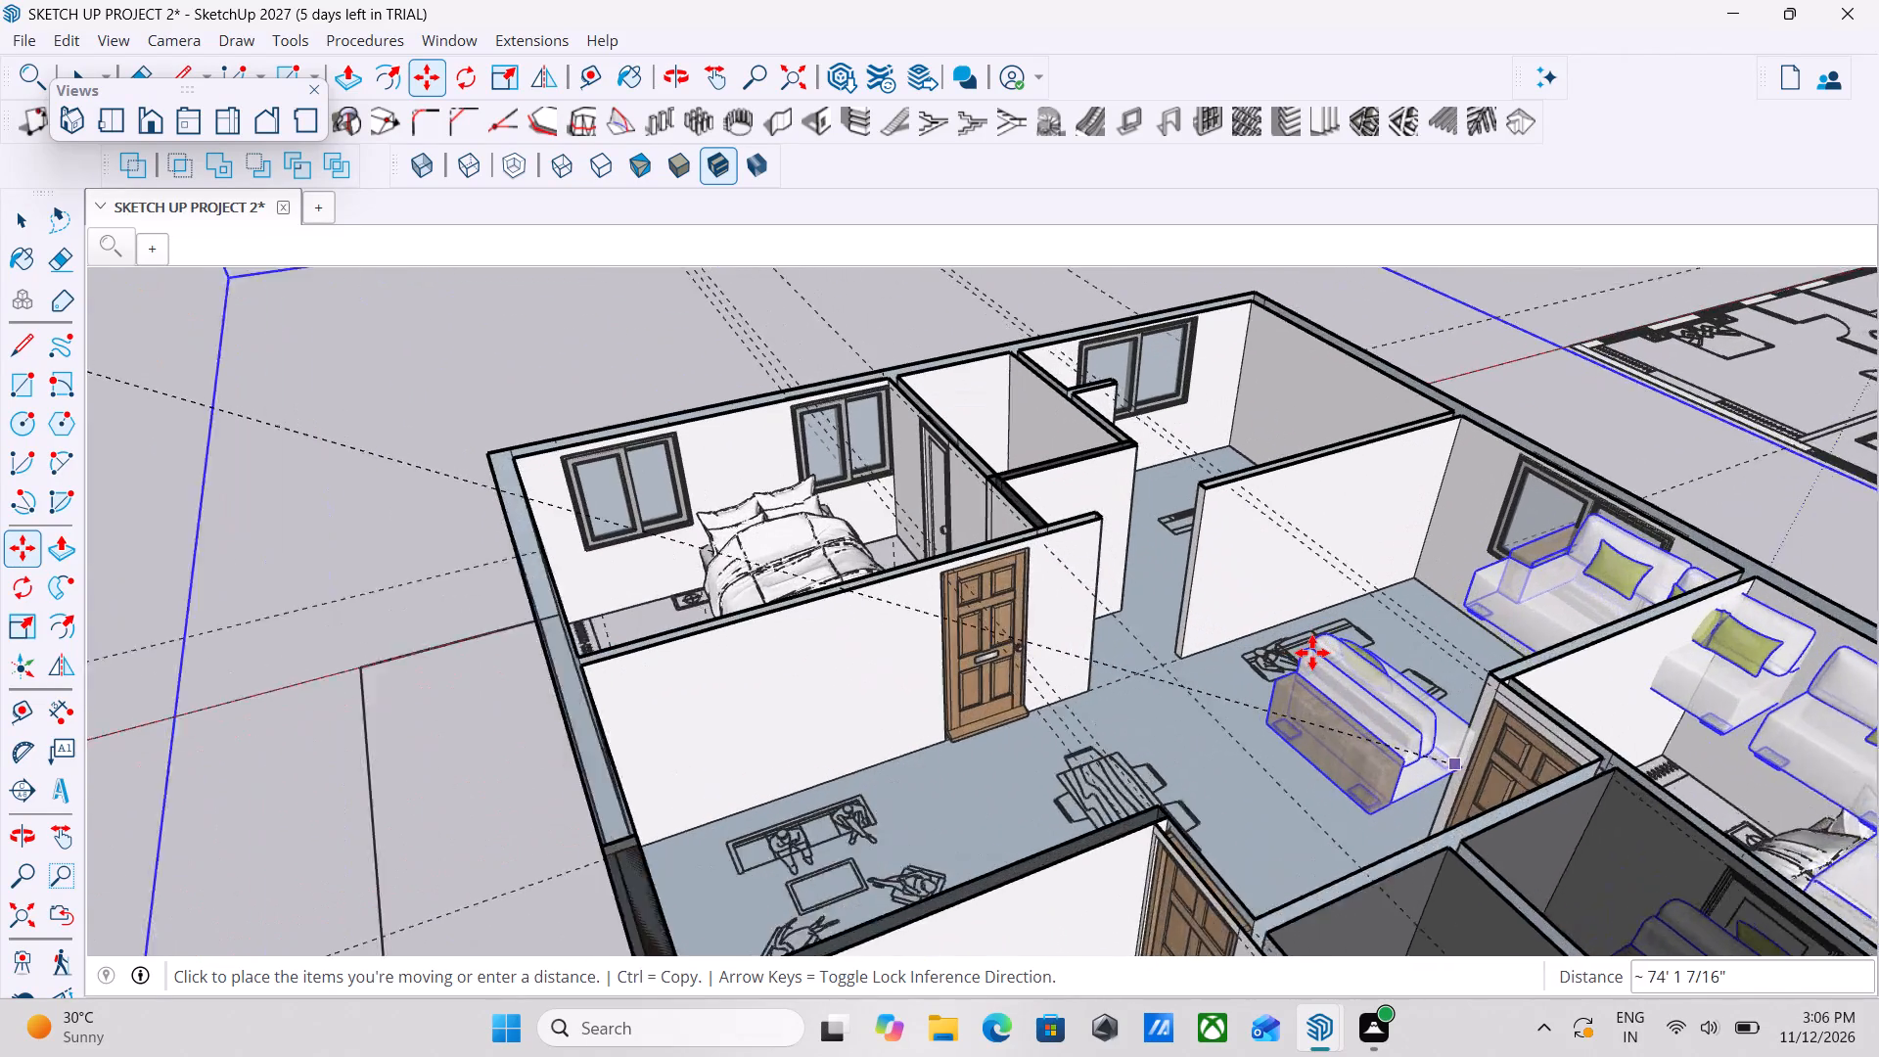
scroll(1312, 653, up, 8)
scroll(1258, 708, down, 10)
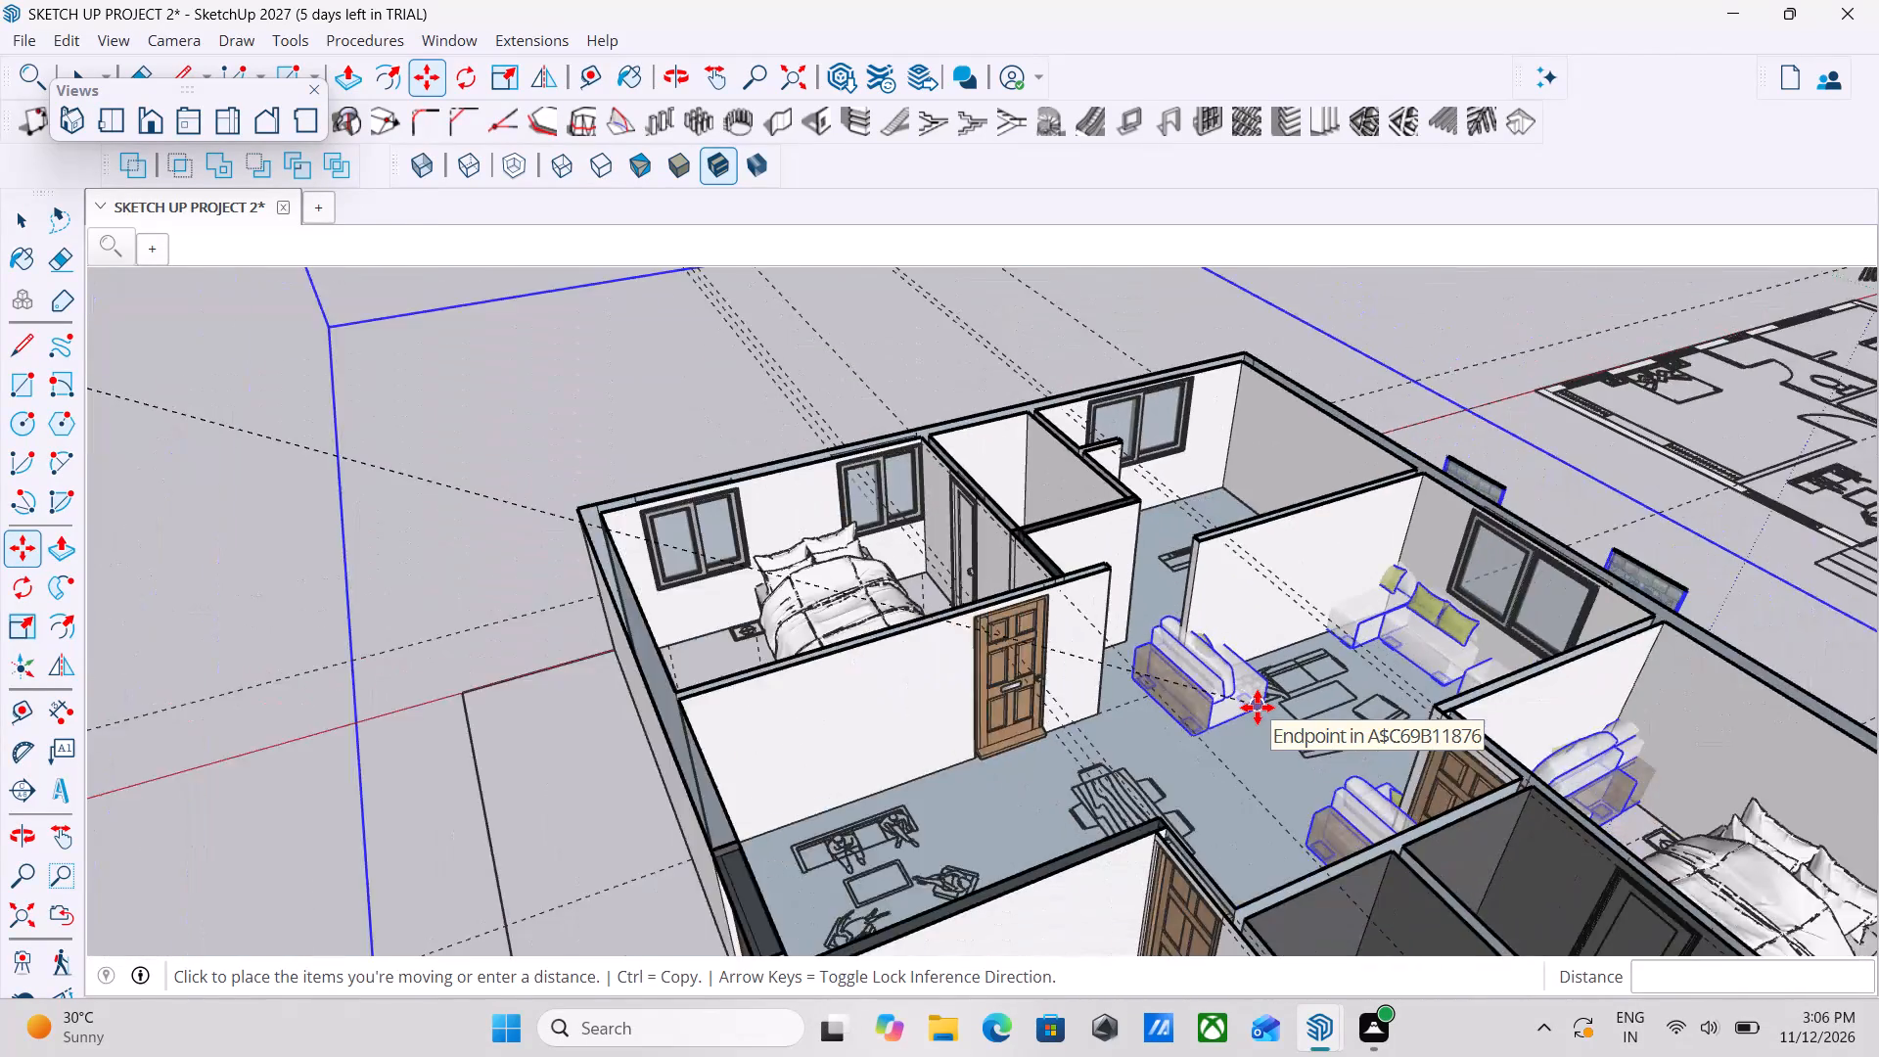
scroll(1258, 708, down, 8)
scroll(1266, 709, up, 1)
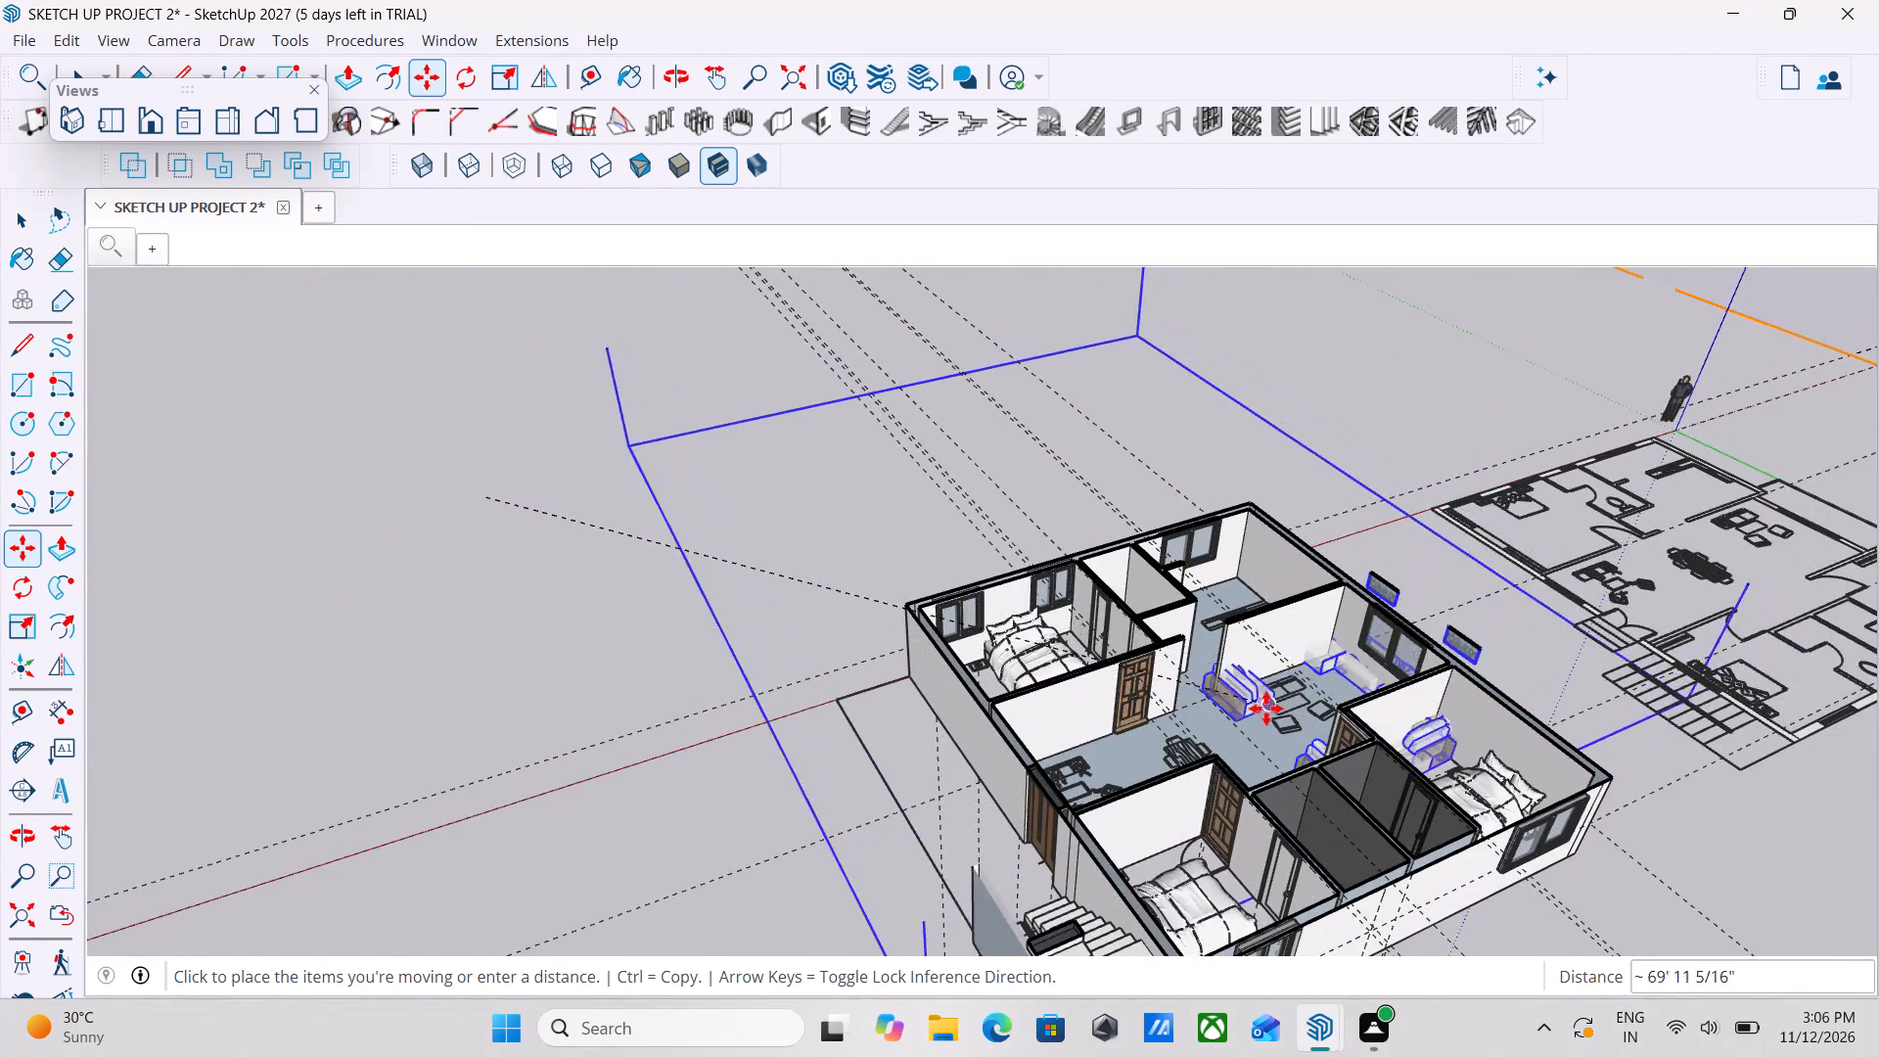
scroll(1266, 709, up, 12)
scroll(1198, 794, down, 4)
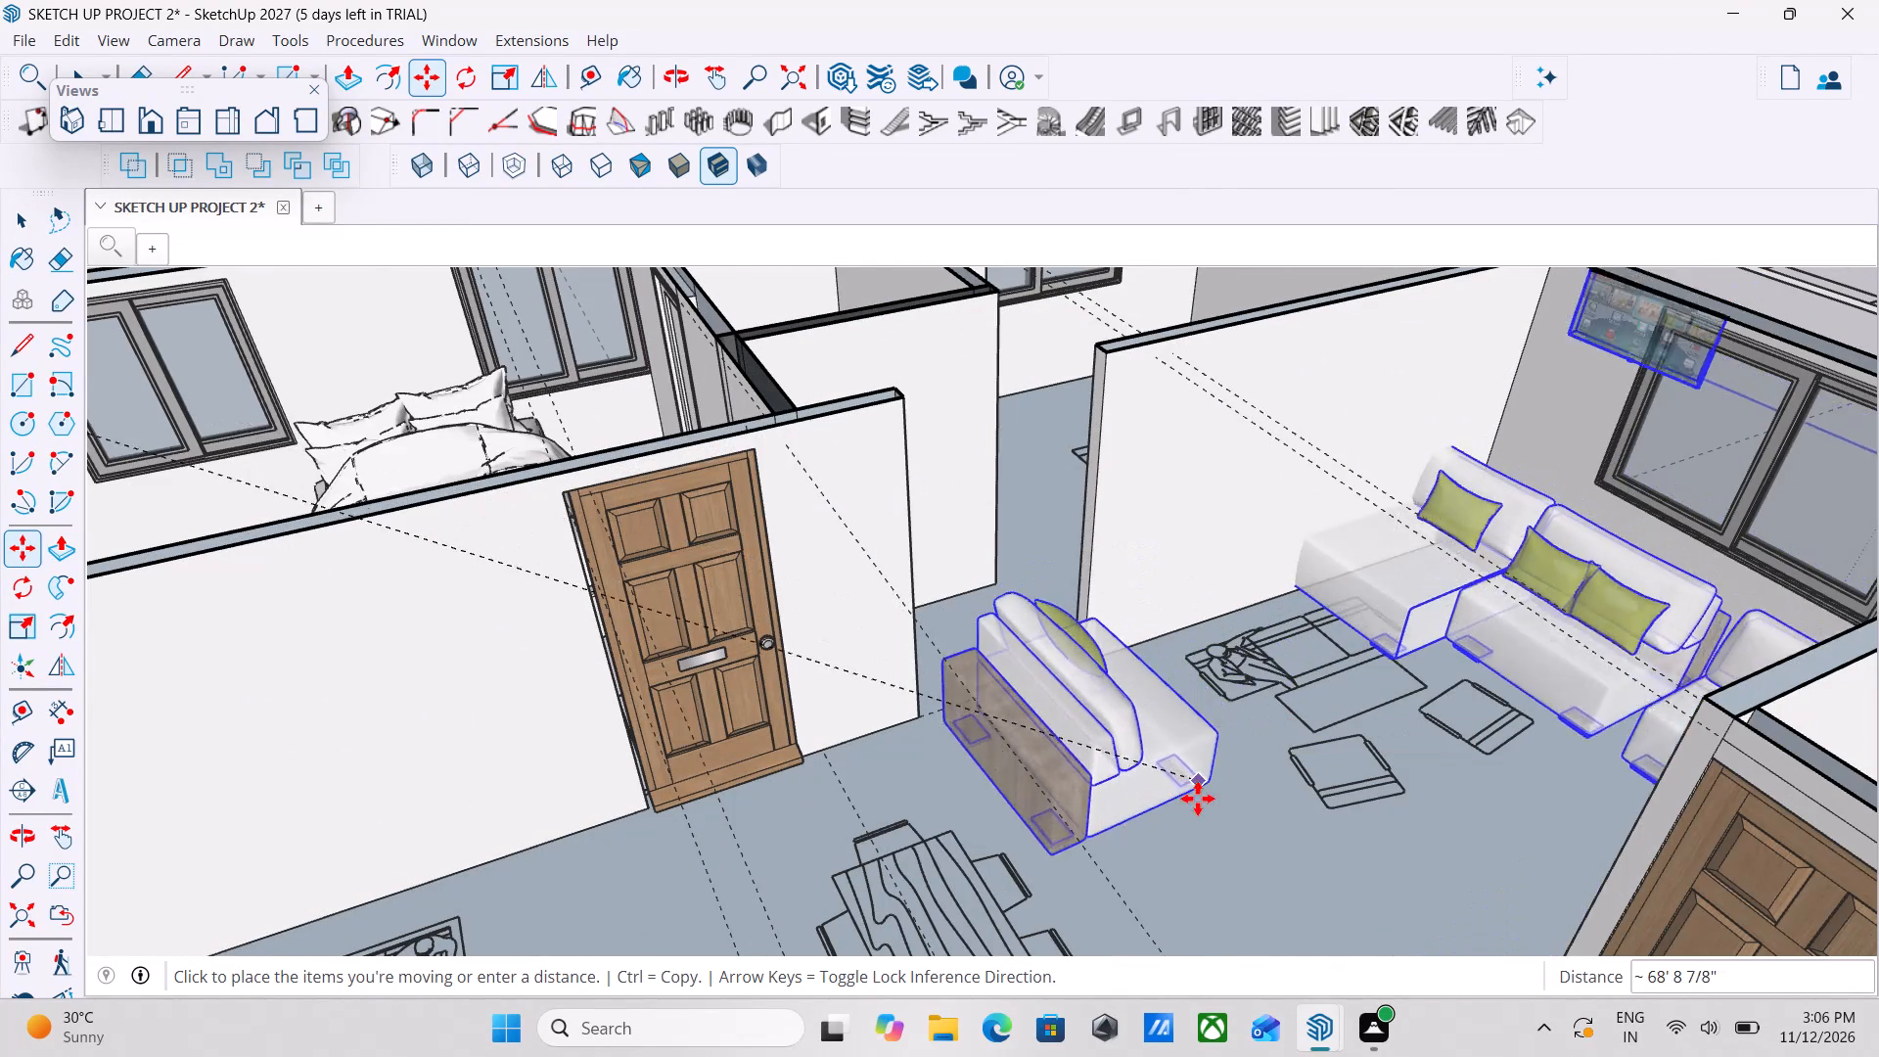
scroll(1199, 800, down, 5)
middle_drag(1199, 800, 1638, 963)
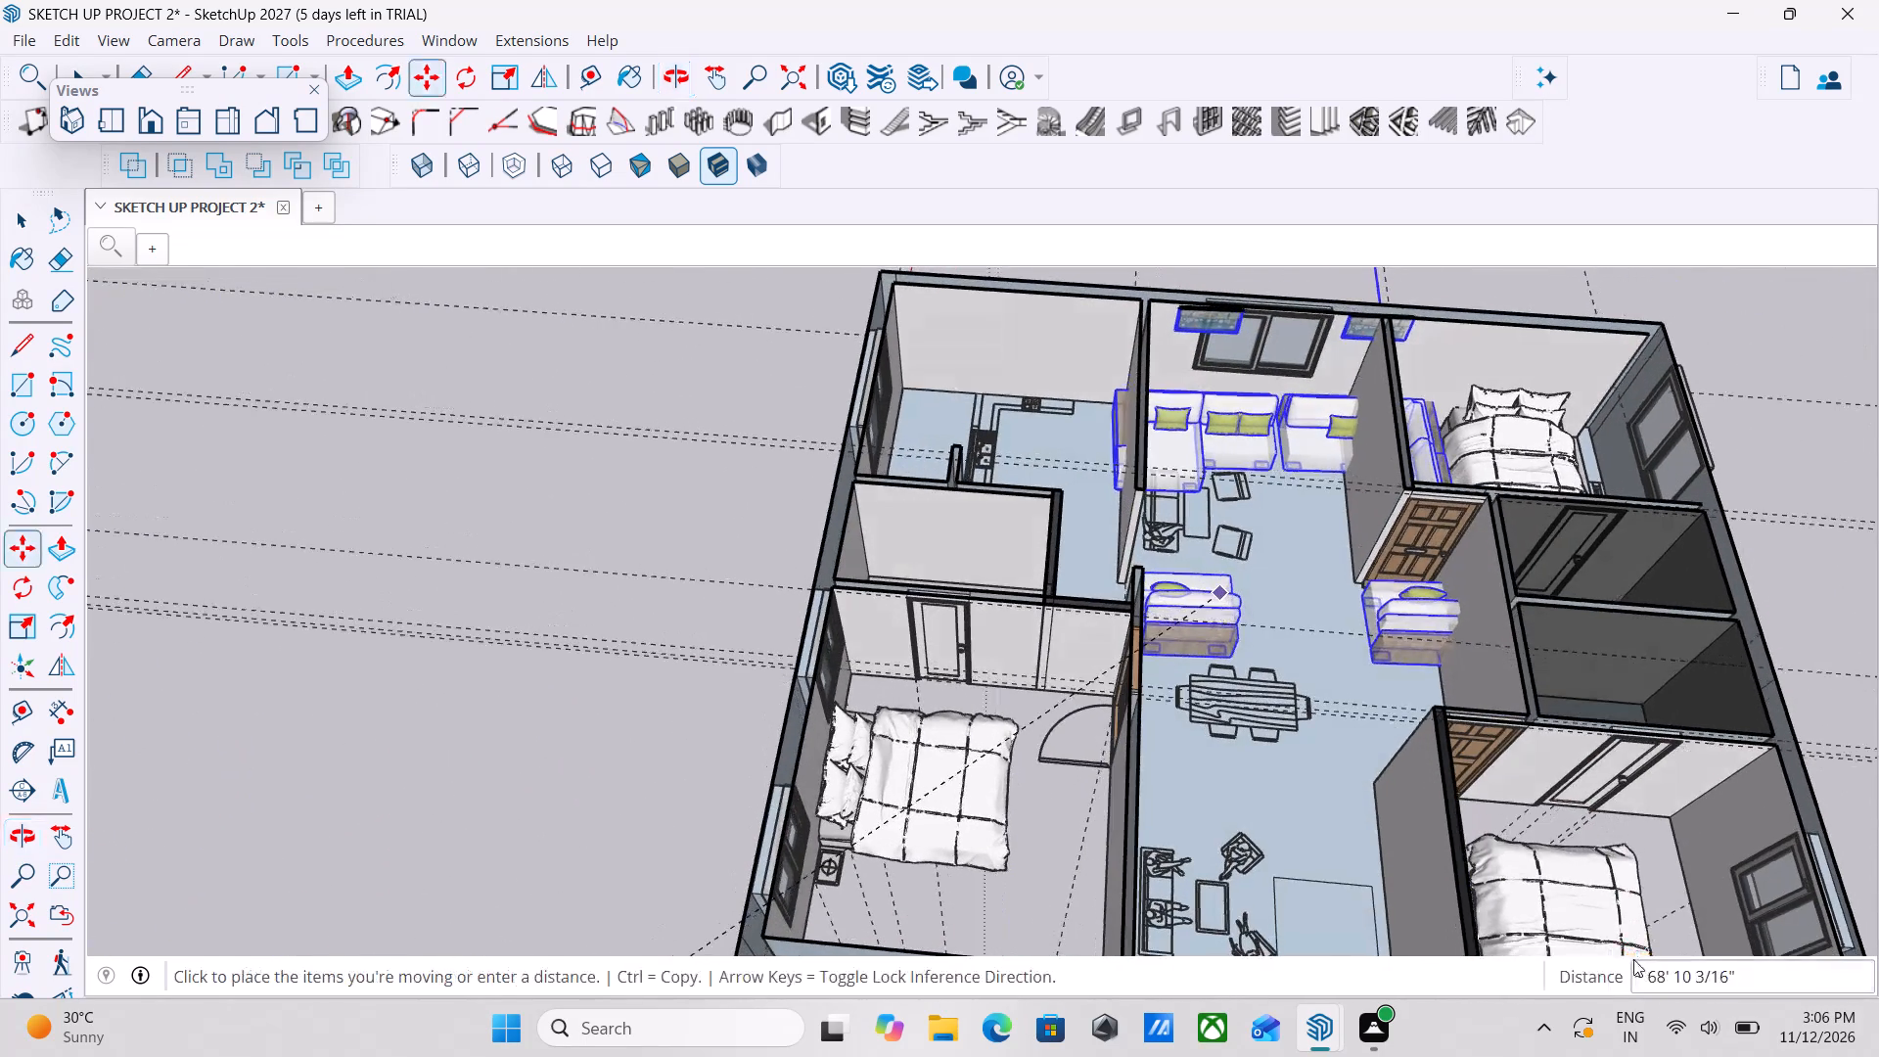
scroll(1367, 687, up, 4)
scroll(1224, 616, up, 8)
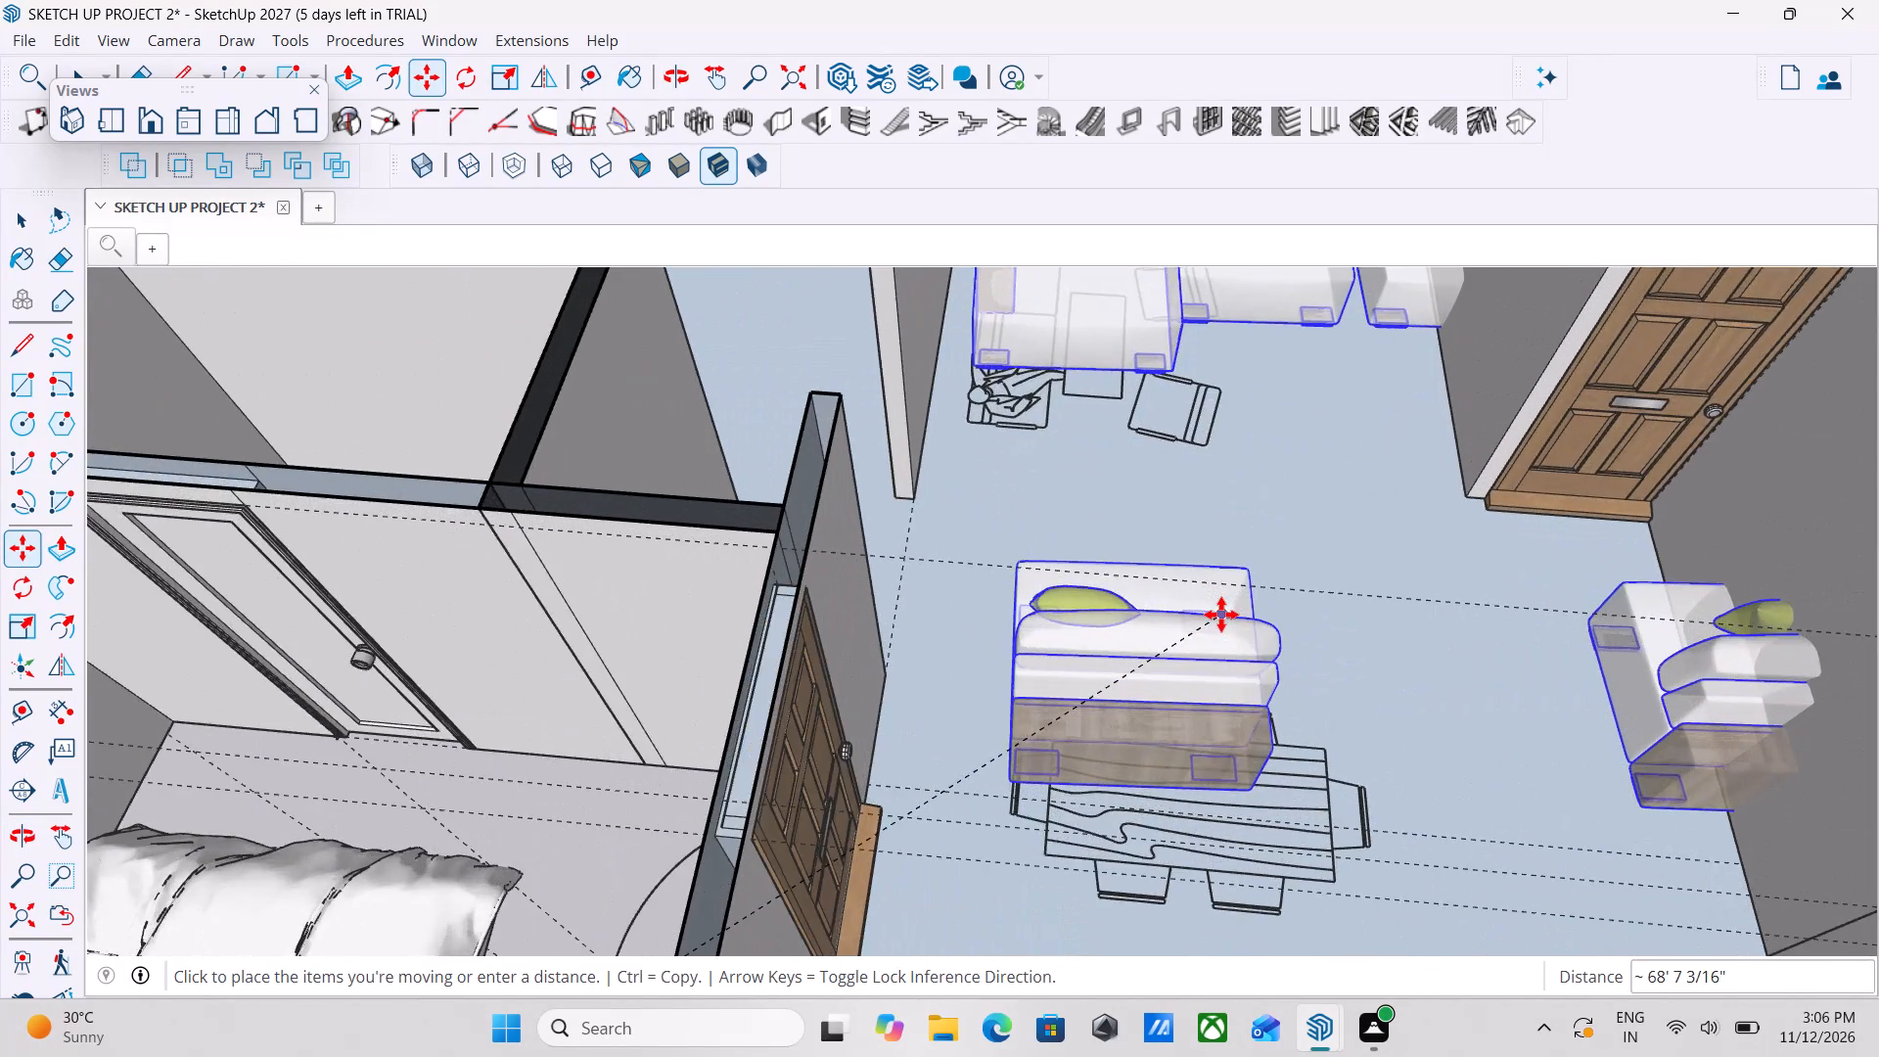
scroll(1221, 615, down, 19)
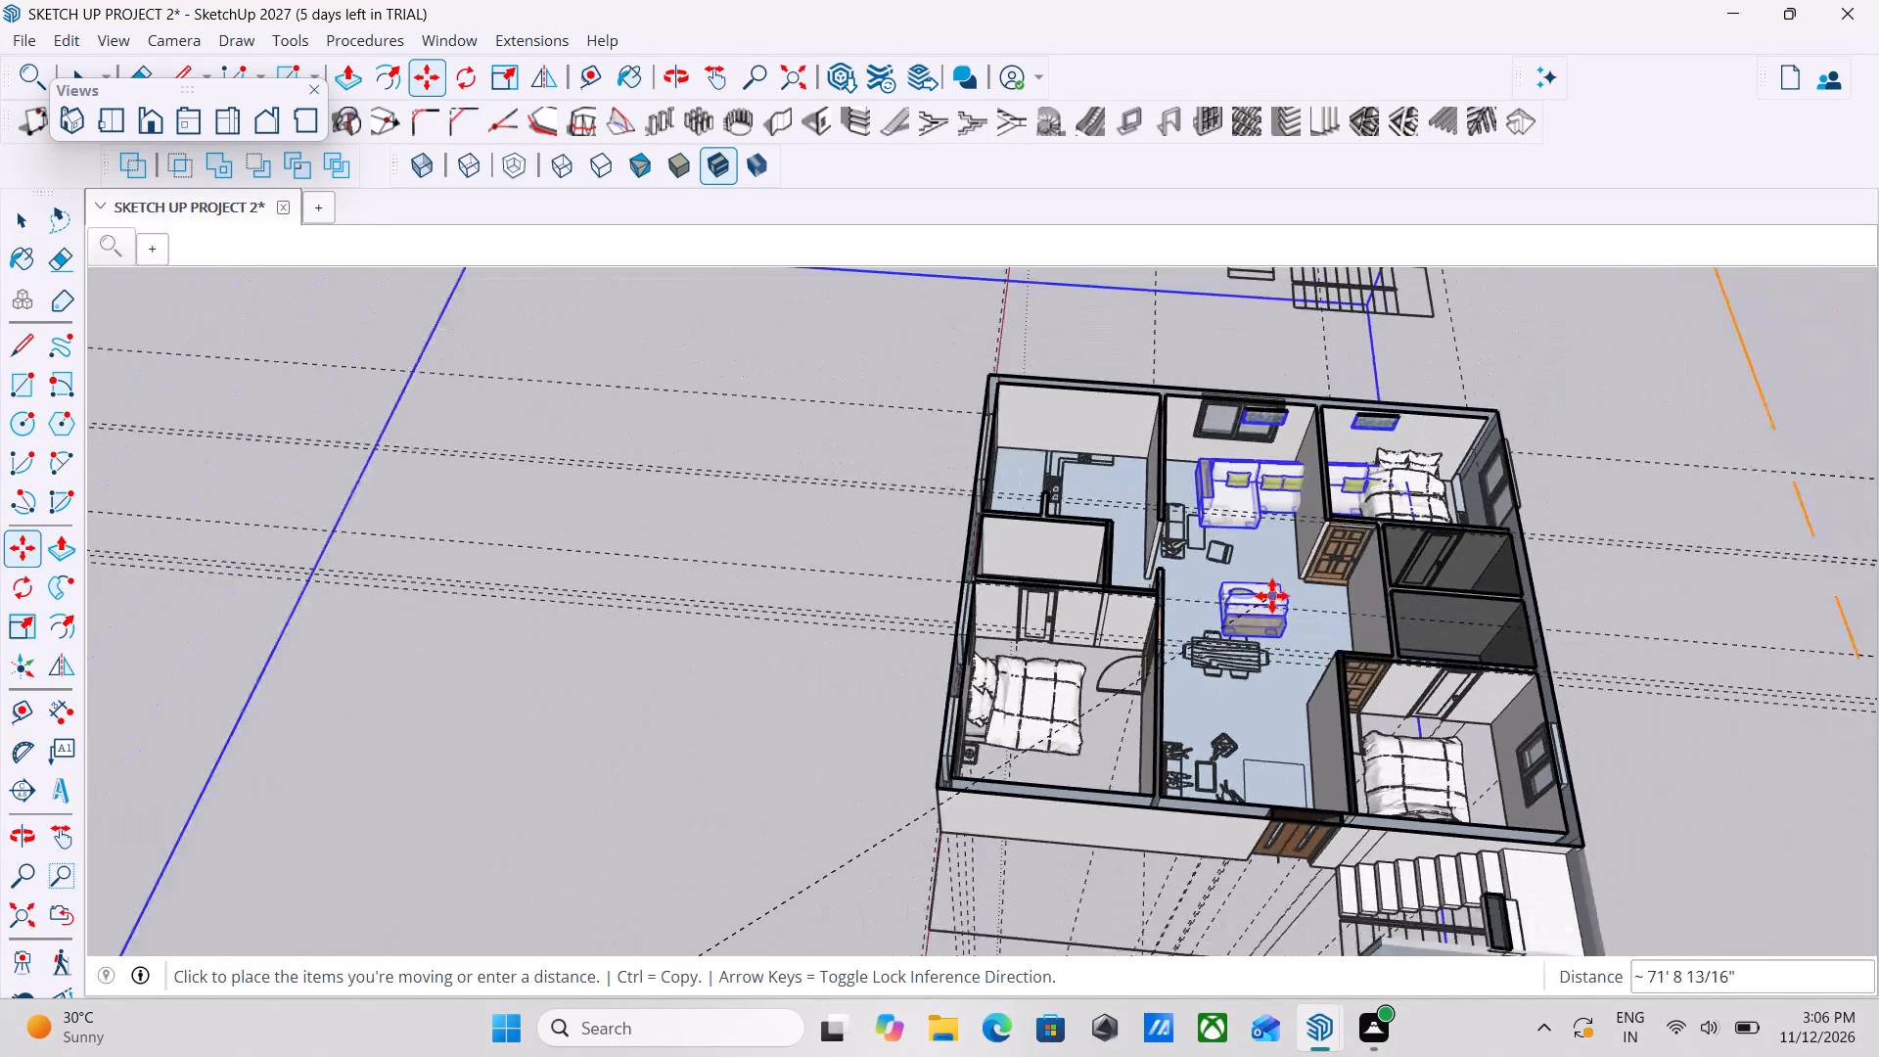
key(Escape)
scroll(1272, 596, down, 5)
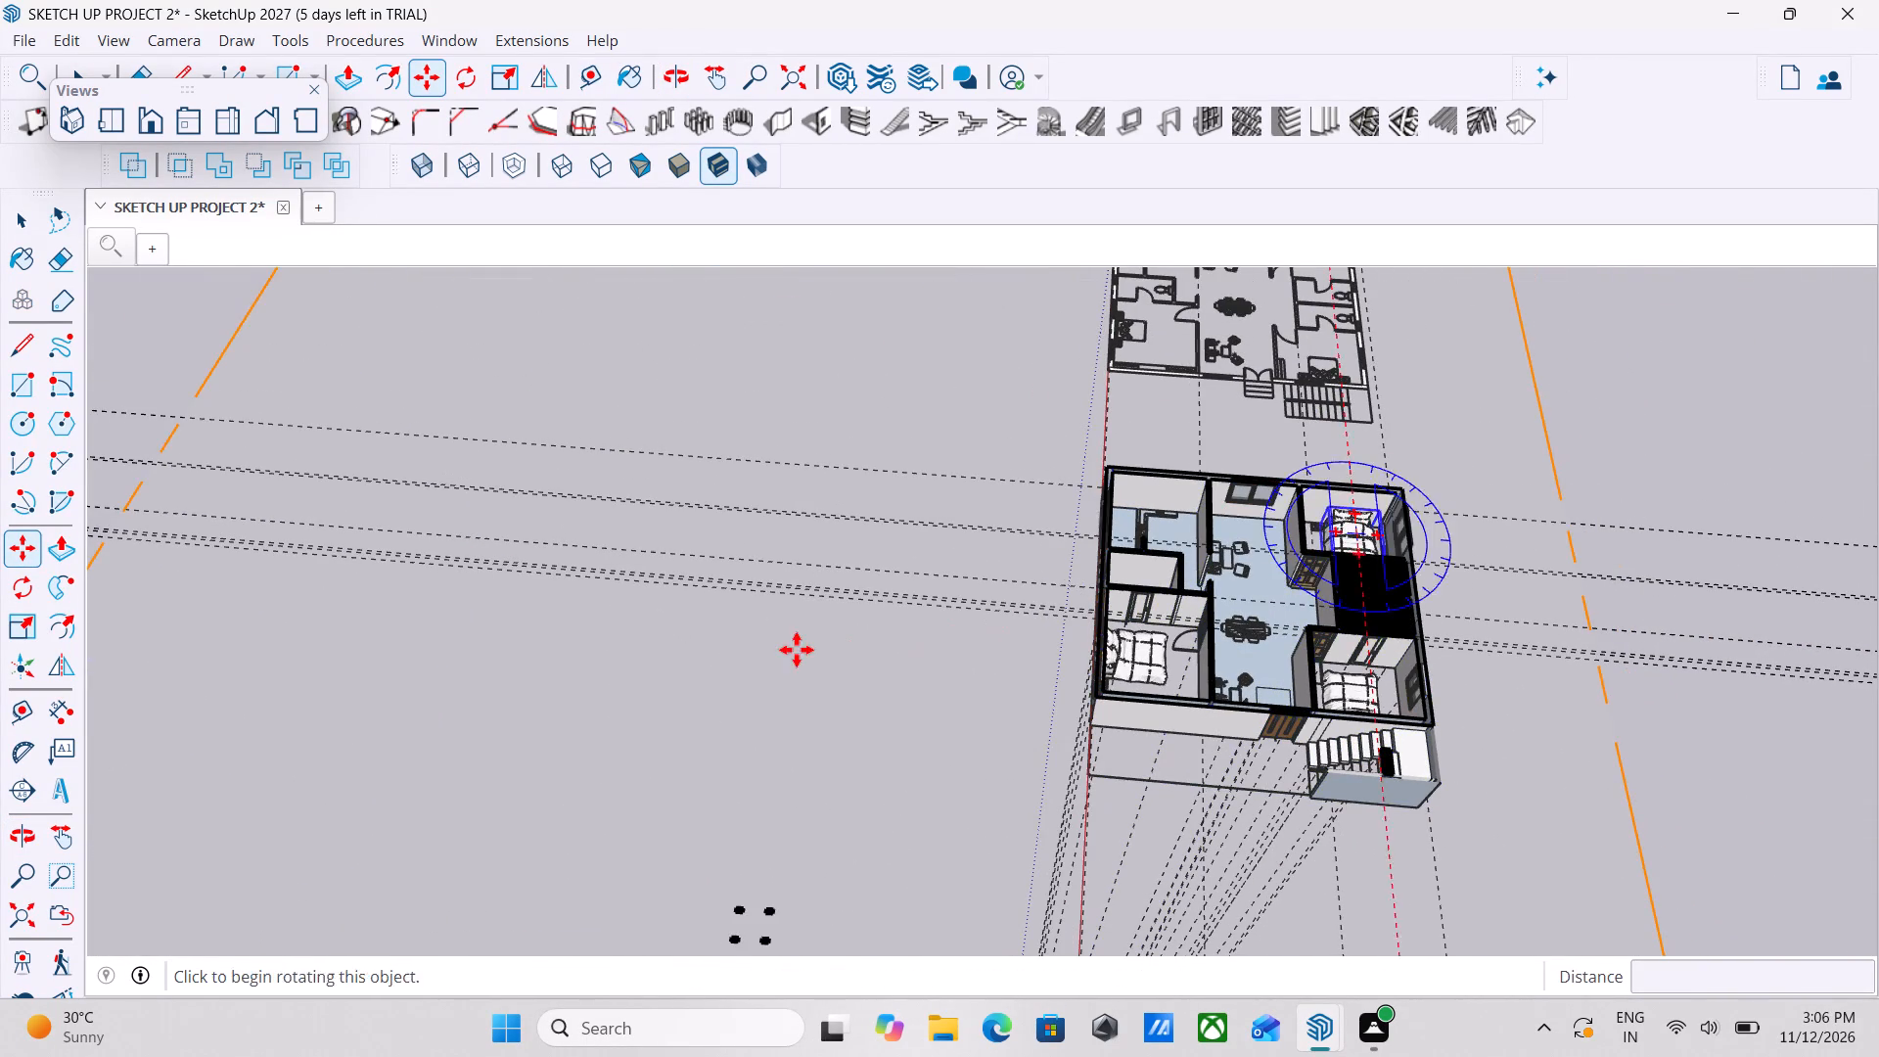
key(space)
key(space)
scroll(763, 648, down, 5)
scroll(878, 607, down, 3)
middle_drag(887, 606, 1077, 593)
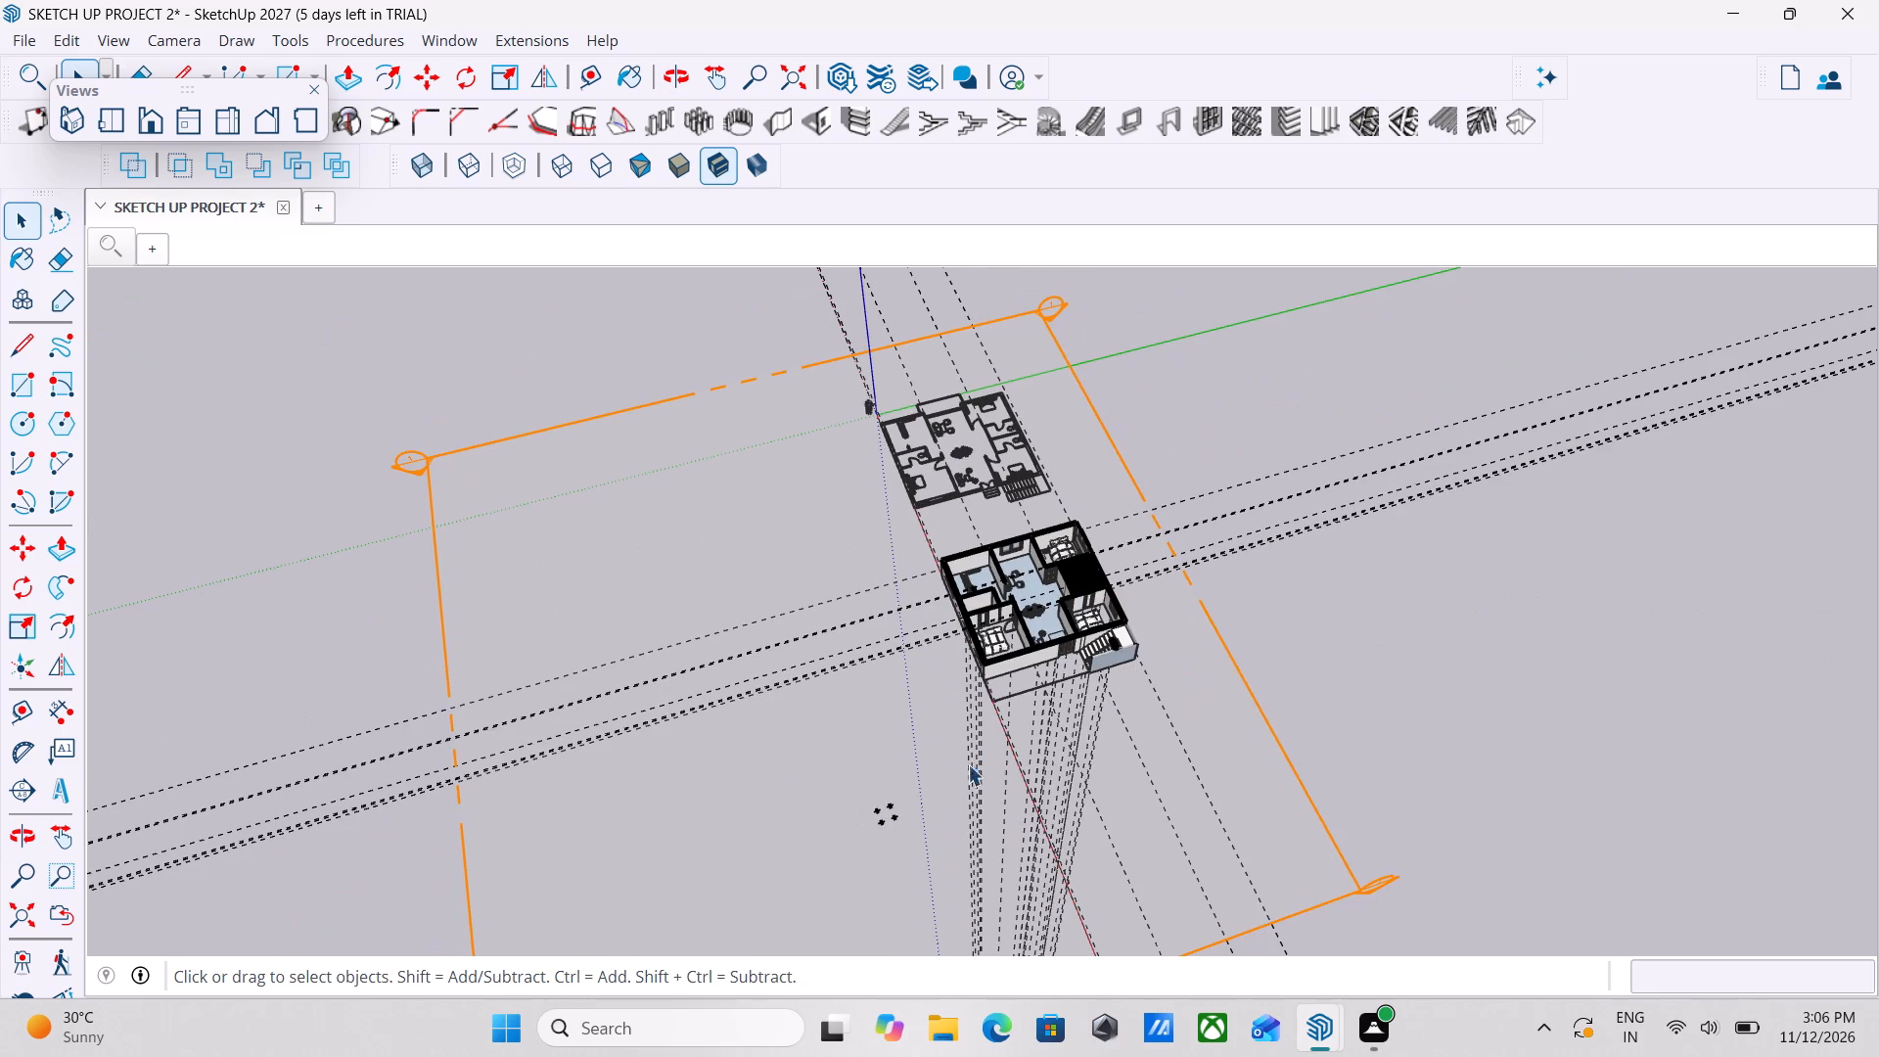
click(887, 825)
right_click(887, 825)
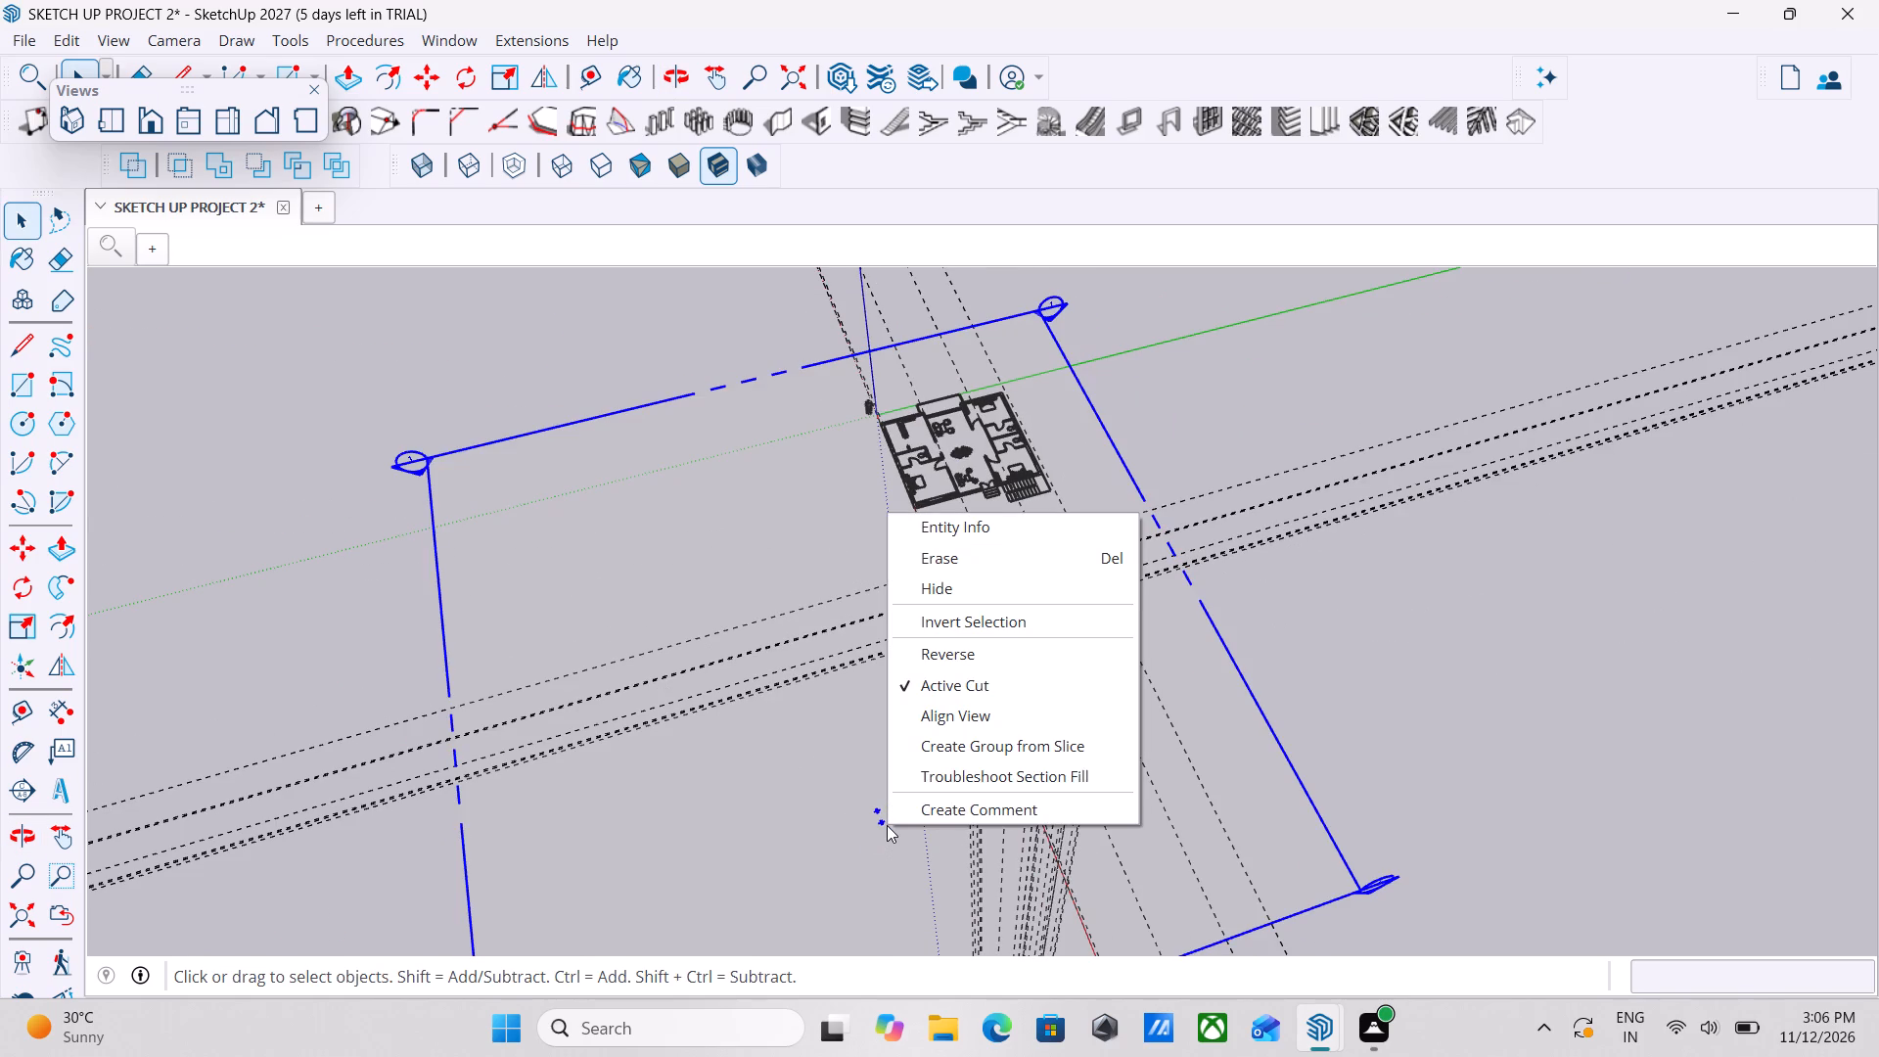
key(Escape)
Examine from low and high angles how the sofa pieces sit relative to the section plane and the house.
middle_drag(887, 825, 1057, 469)
key(Escape)
key(Escape)
key(Escape)
key(Escape)
key(Escape)
key(Escape)
key(Escape)
key(Escape)
key(Escape)
key(Escape)
key(Escape)
key(Escape)
key(Escape)
key(Escape)
key(Escape)
key(Escape)
key(Escape)
key(Escape)
key(Escape)
key(Escape)
middle_drag(1123, 712, 931, 585)
scroll(835, 503, up, 1)
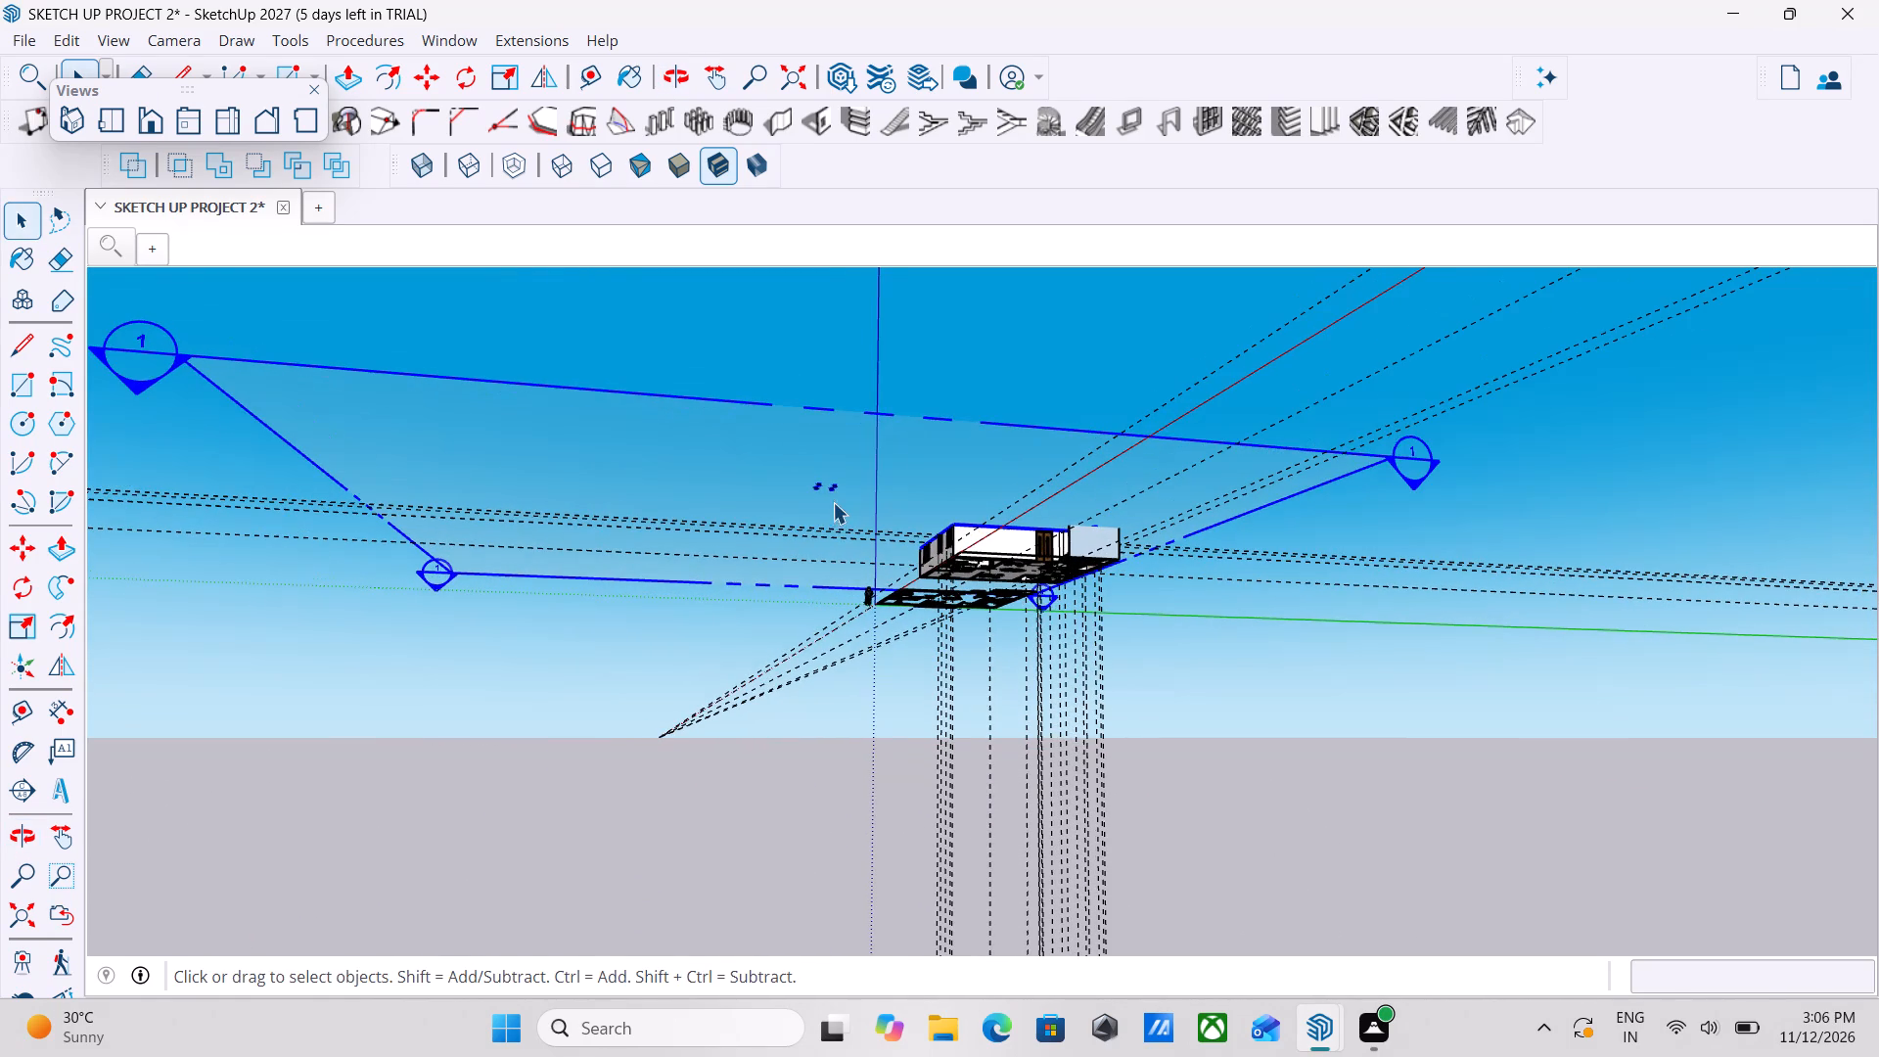
click(824, 484)
scroll(824, 484, up, 14)
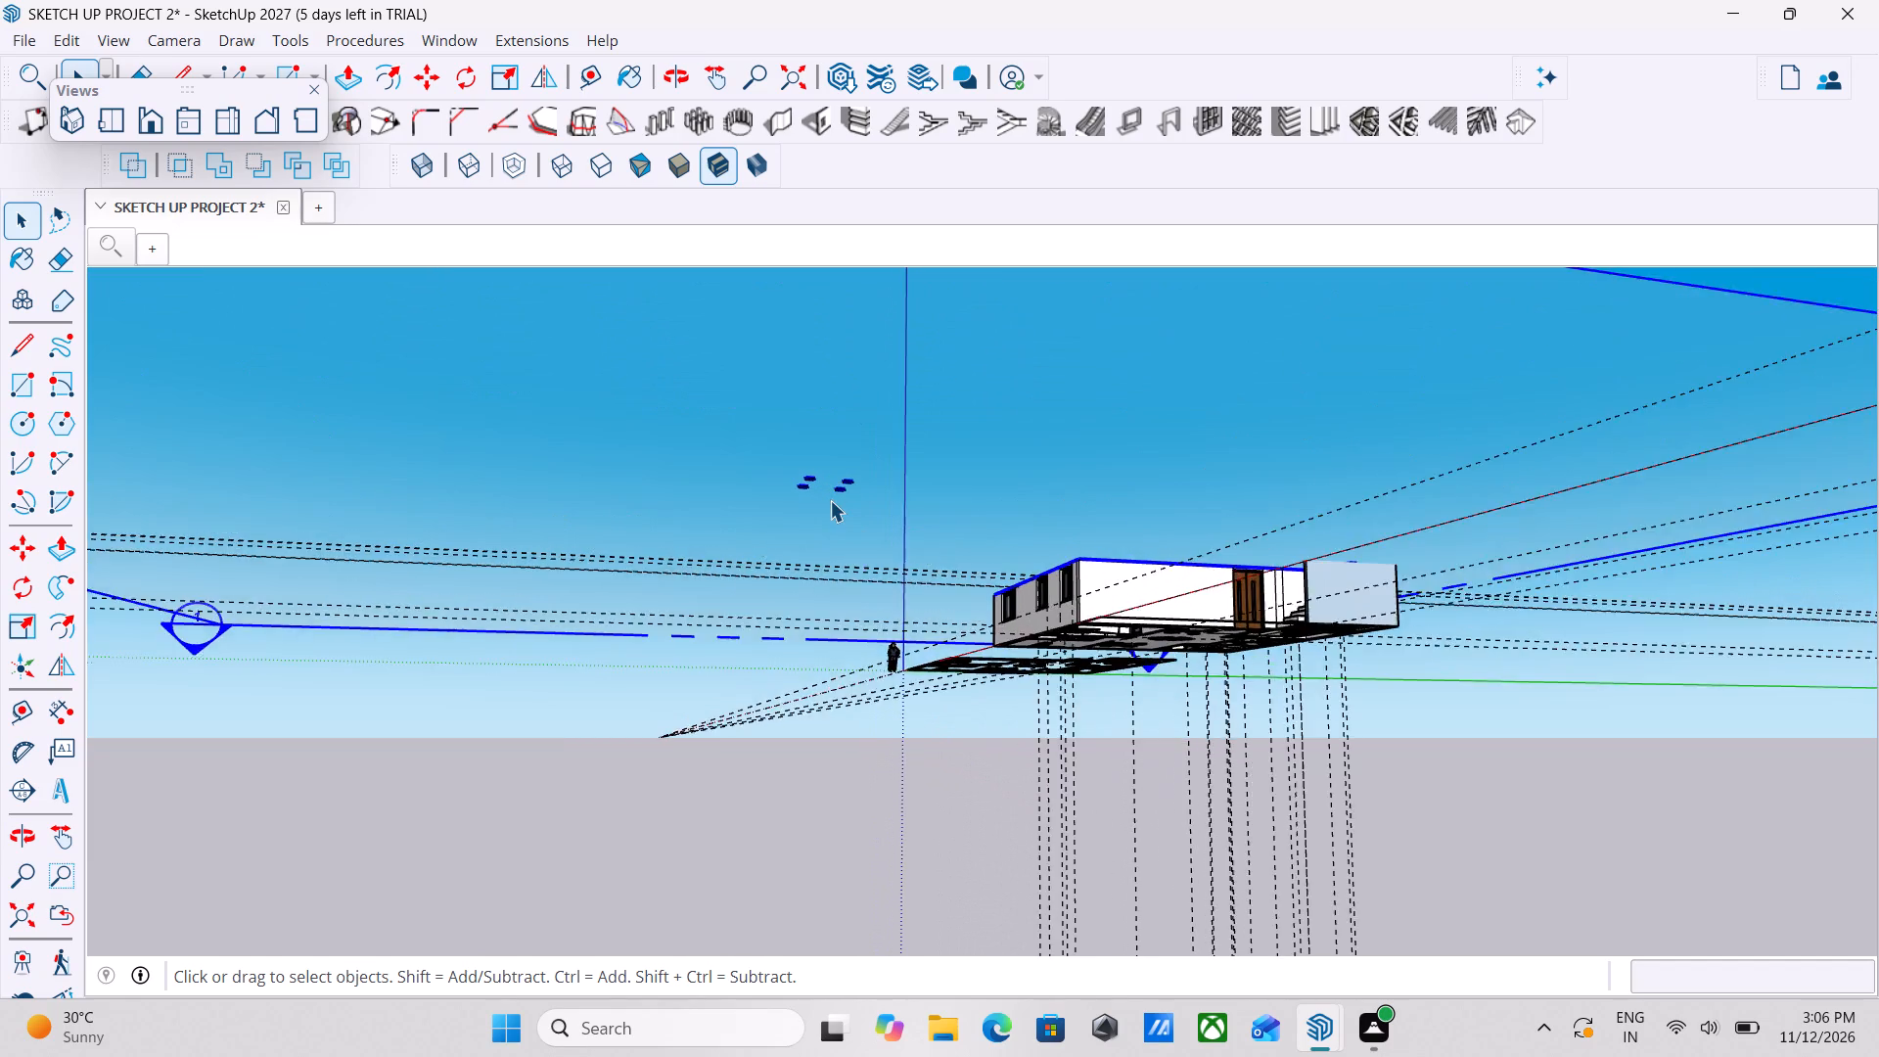
scroll(830, 500, up, 8)
middle_drag(795, 472, 742, 785)
scroll(742, 785, up, 1)
scroll(1322, 570, down, 3)
middle_drag(1306, 574, 1142, 650)
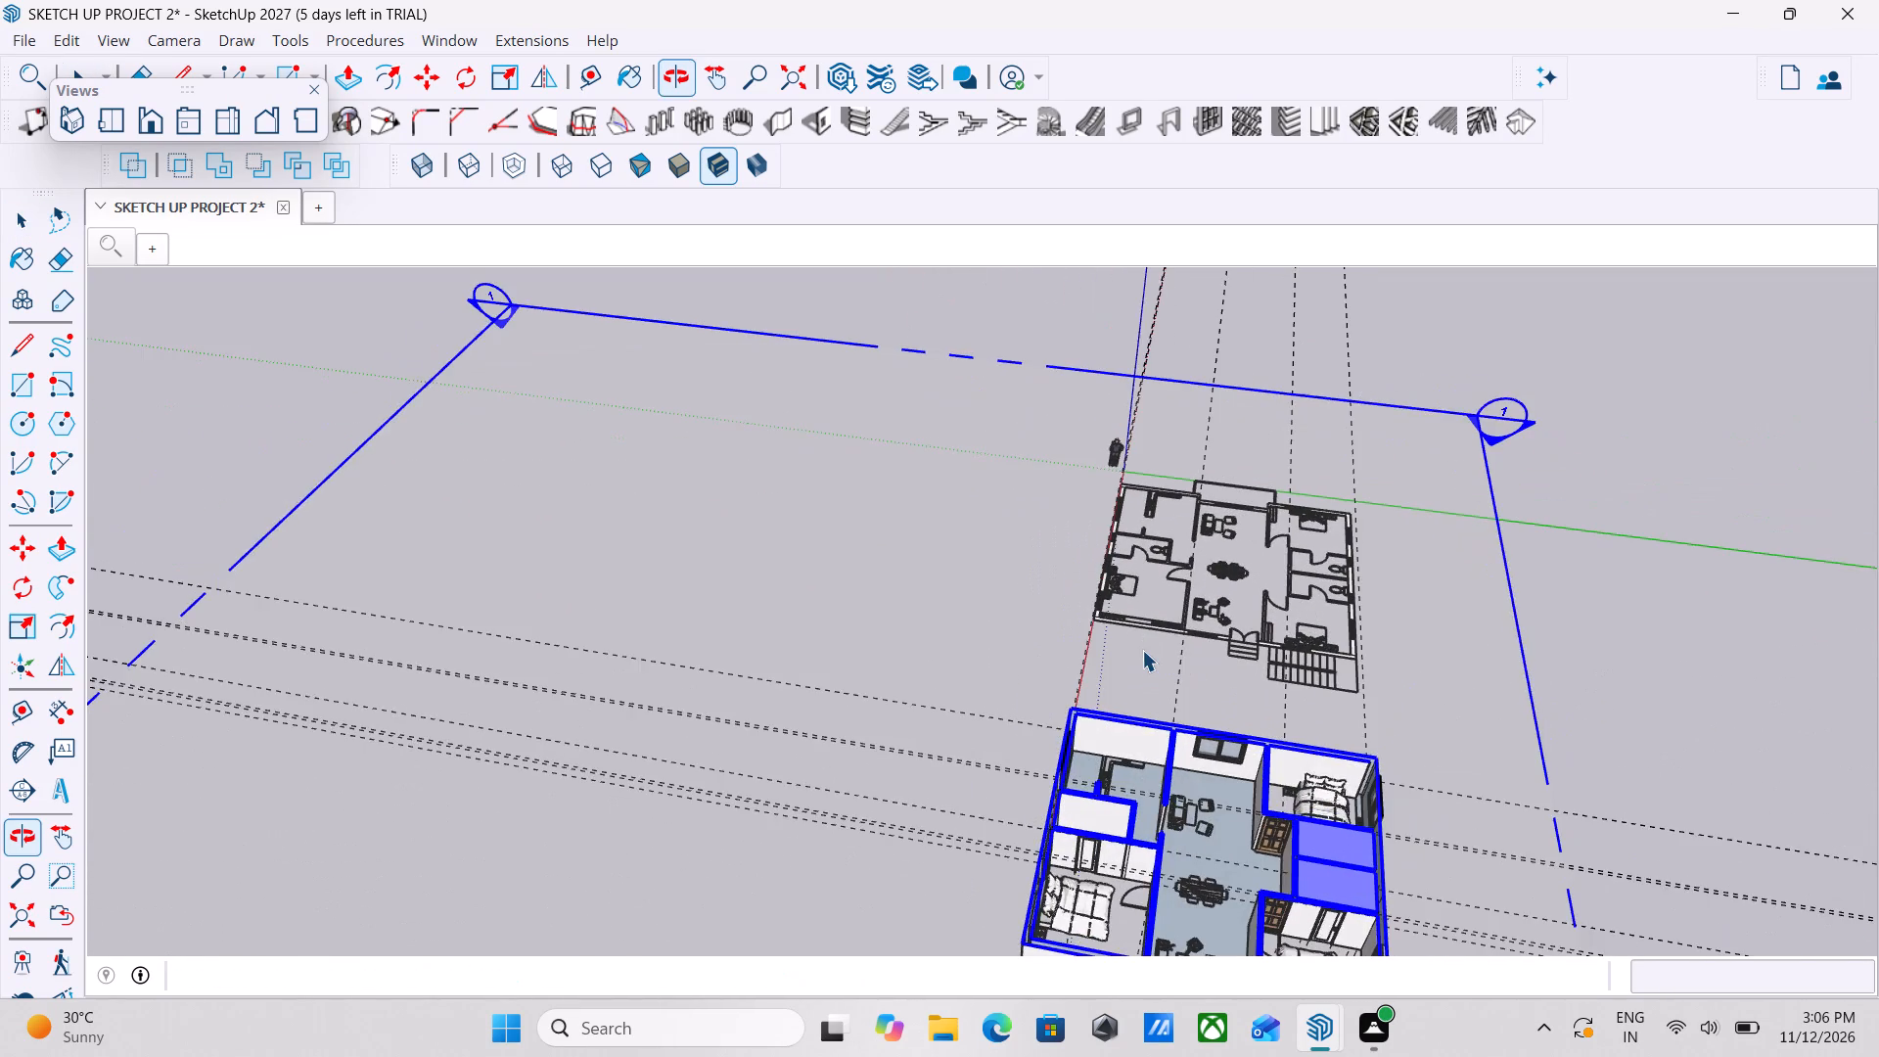
scroll(1142, 650, down, 3)
middle_drag(1277, 763, 1124, 771)
key(Escape)
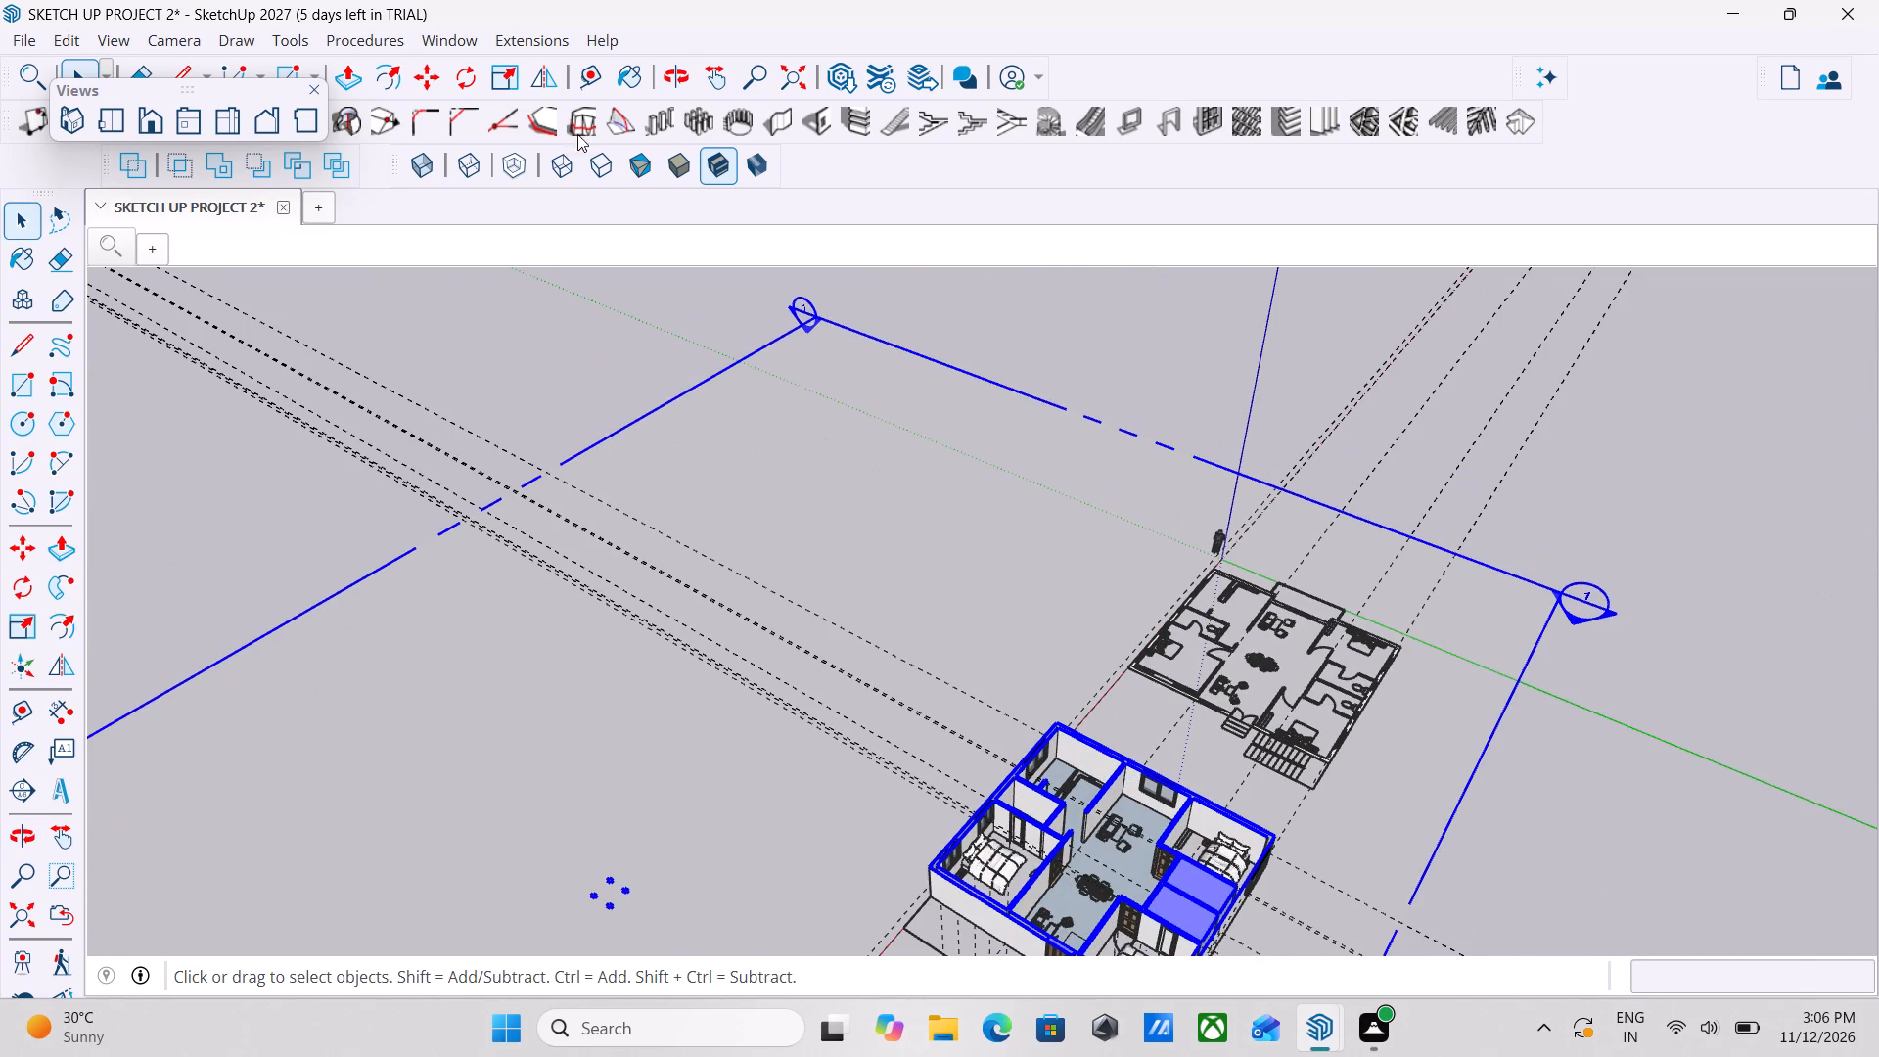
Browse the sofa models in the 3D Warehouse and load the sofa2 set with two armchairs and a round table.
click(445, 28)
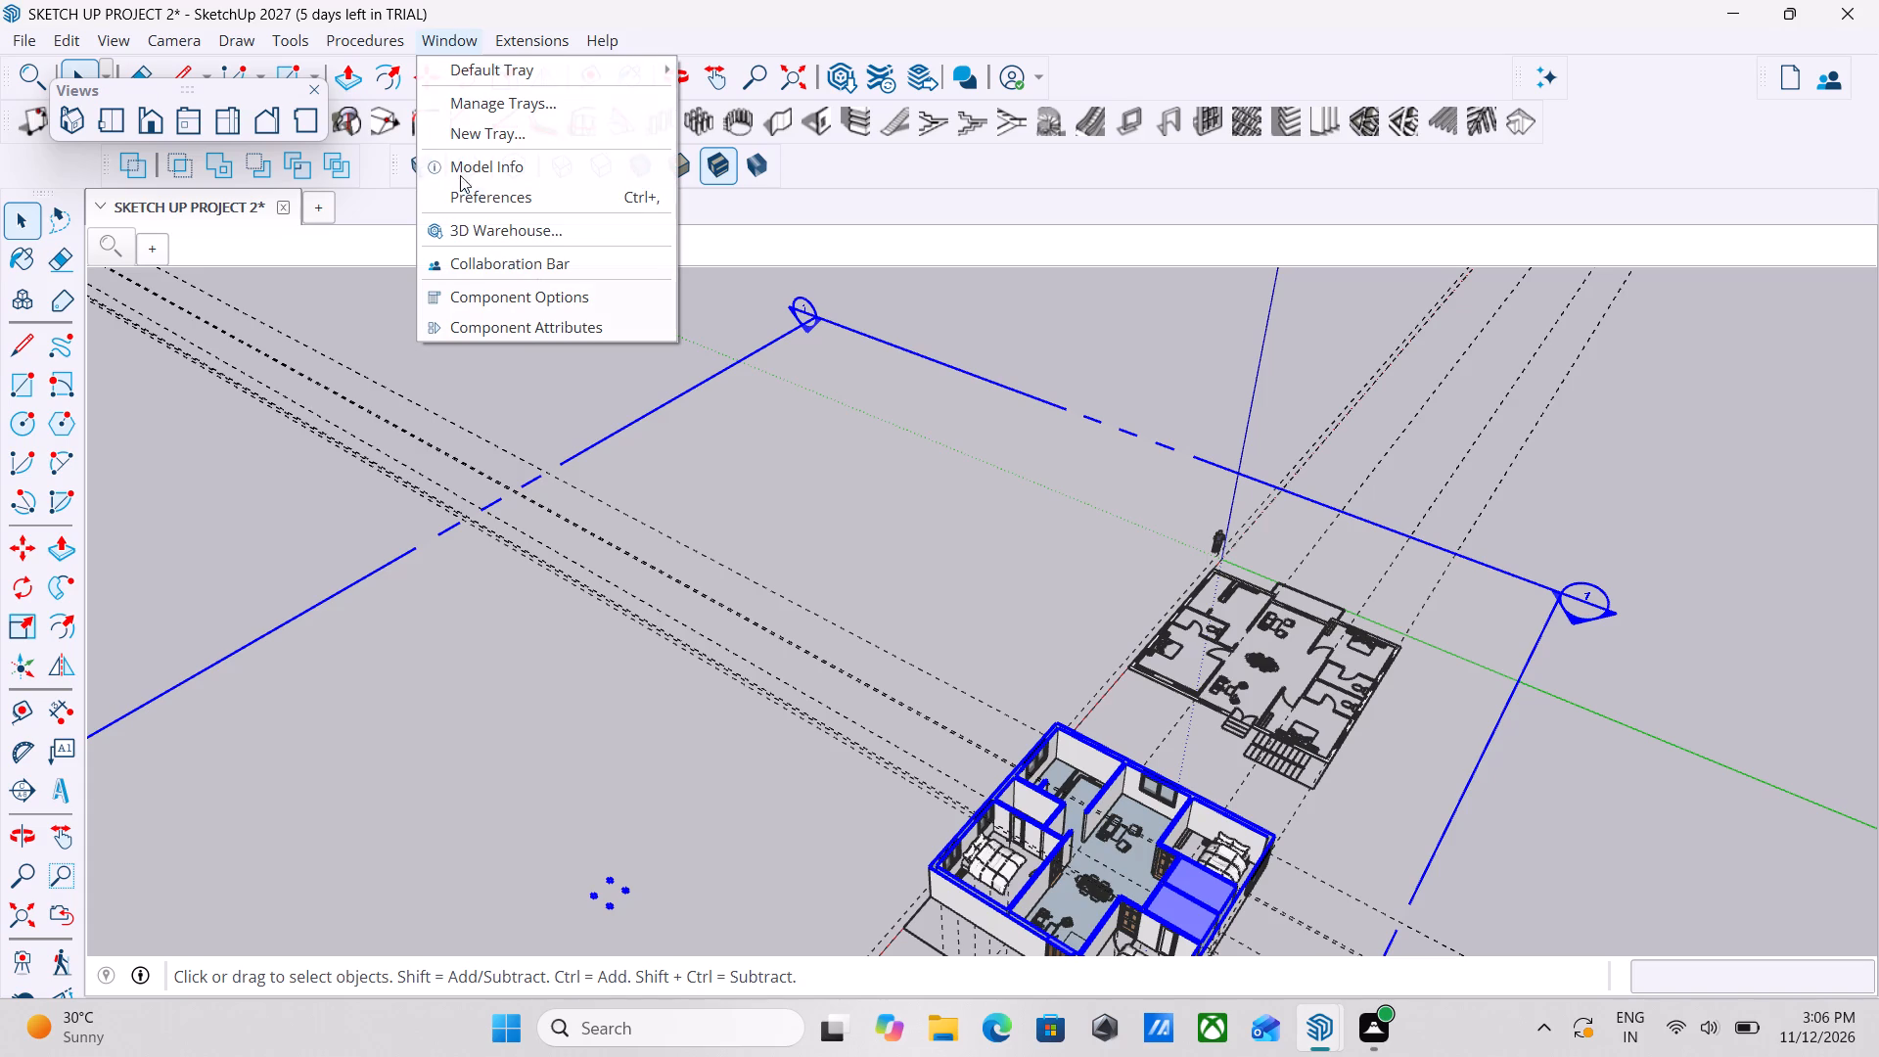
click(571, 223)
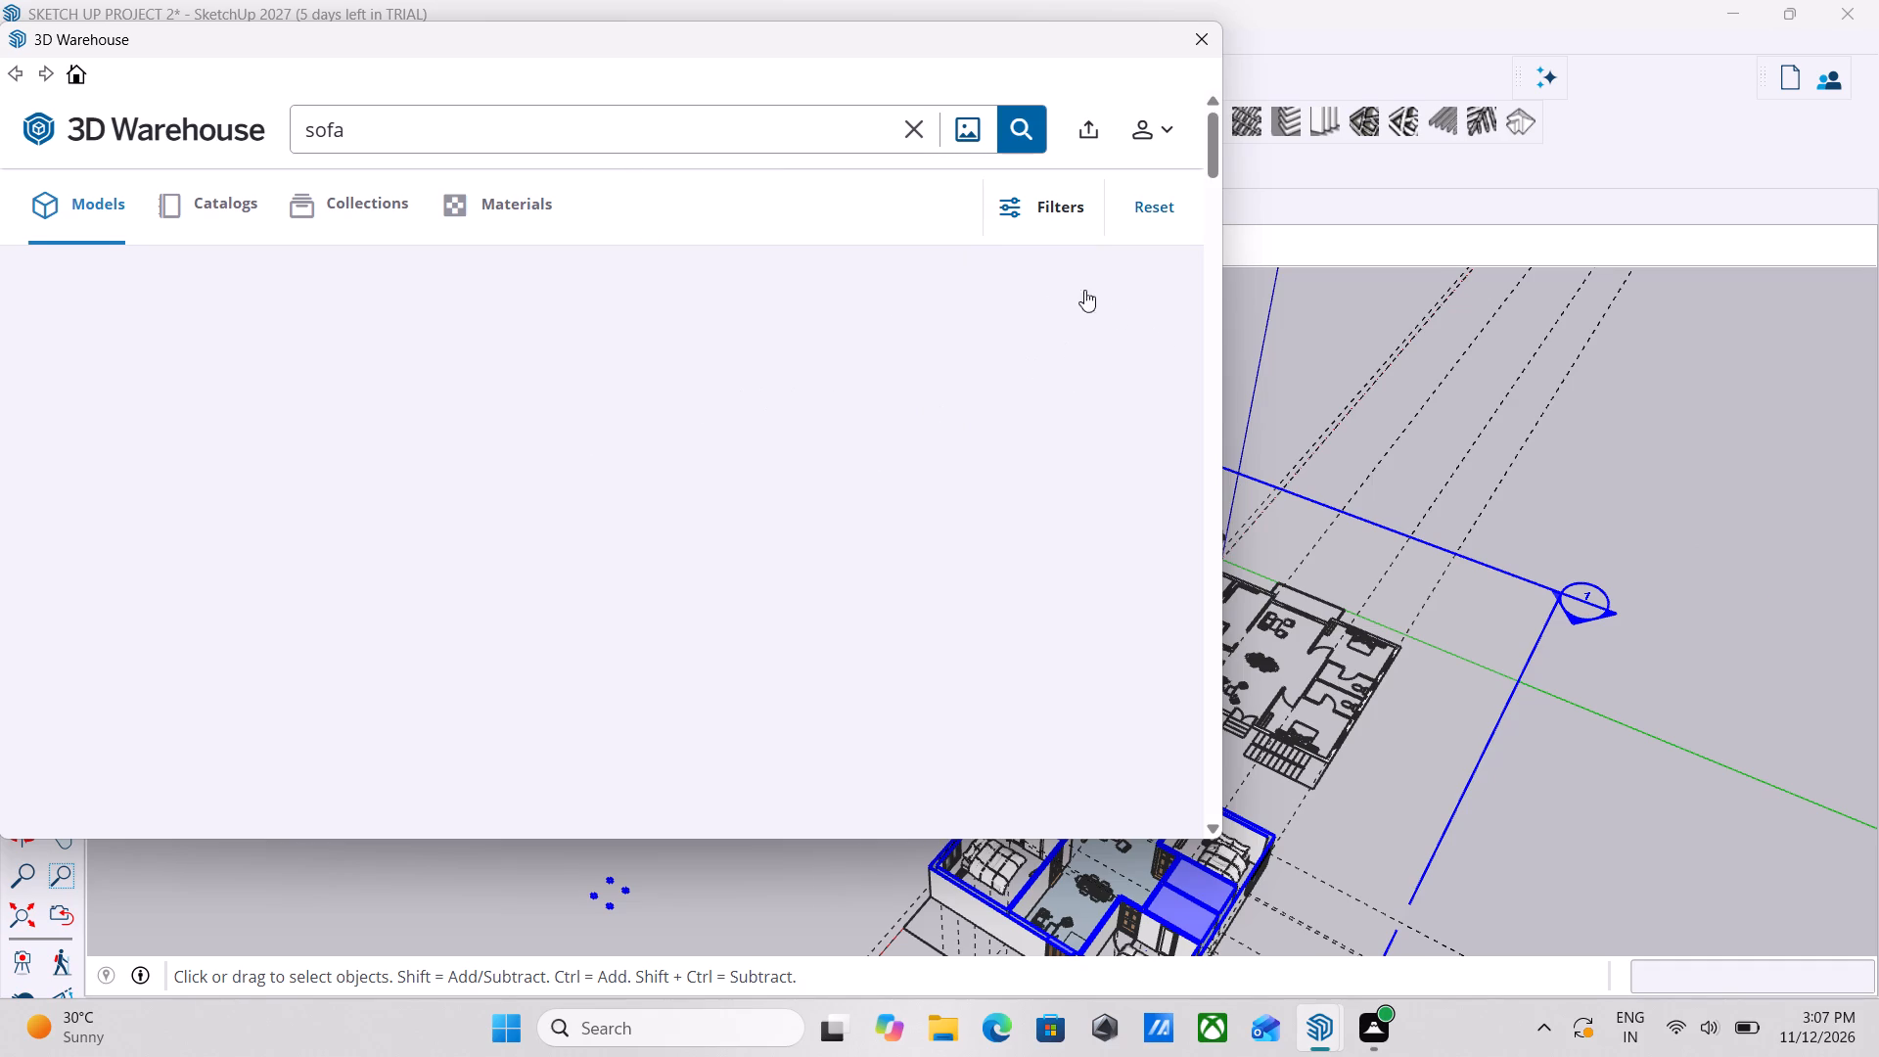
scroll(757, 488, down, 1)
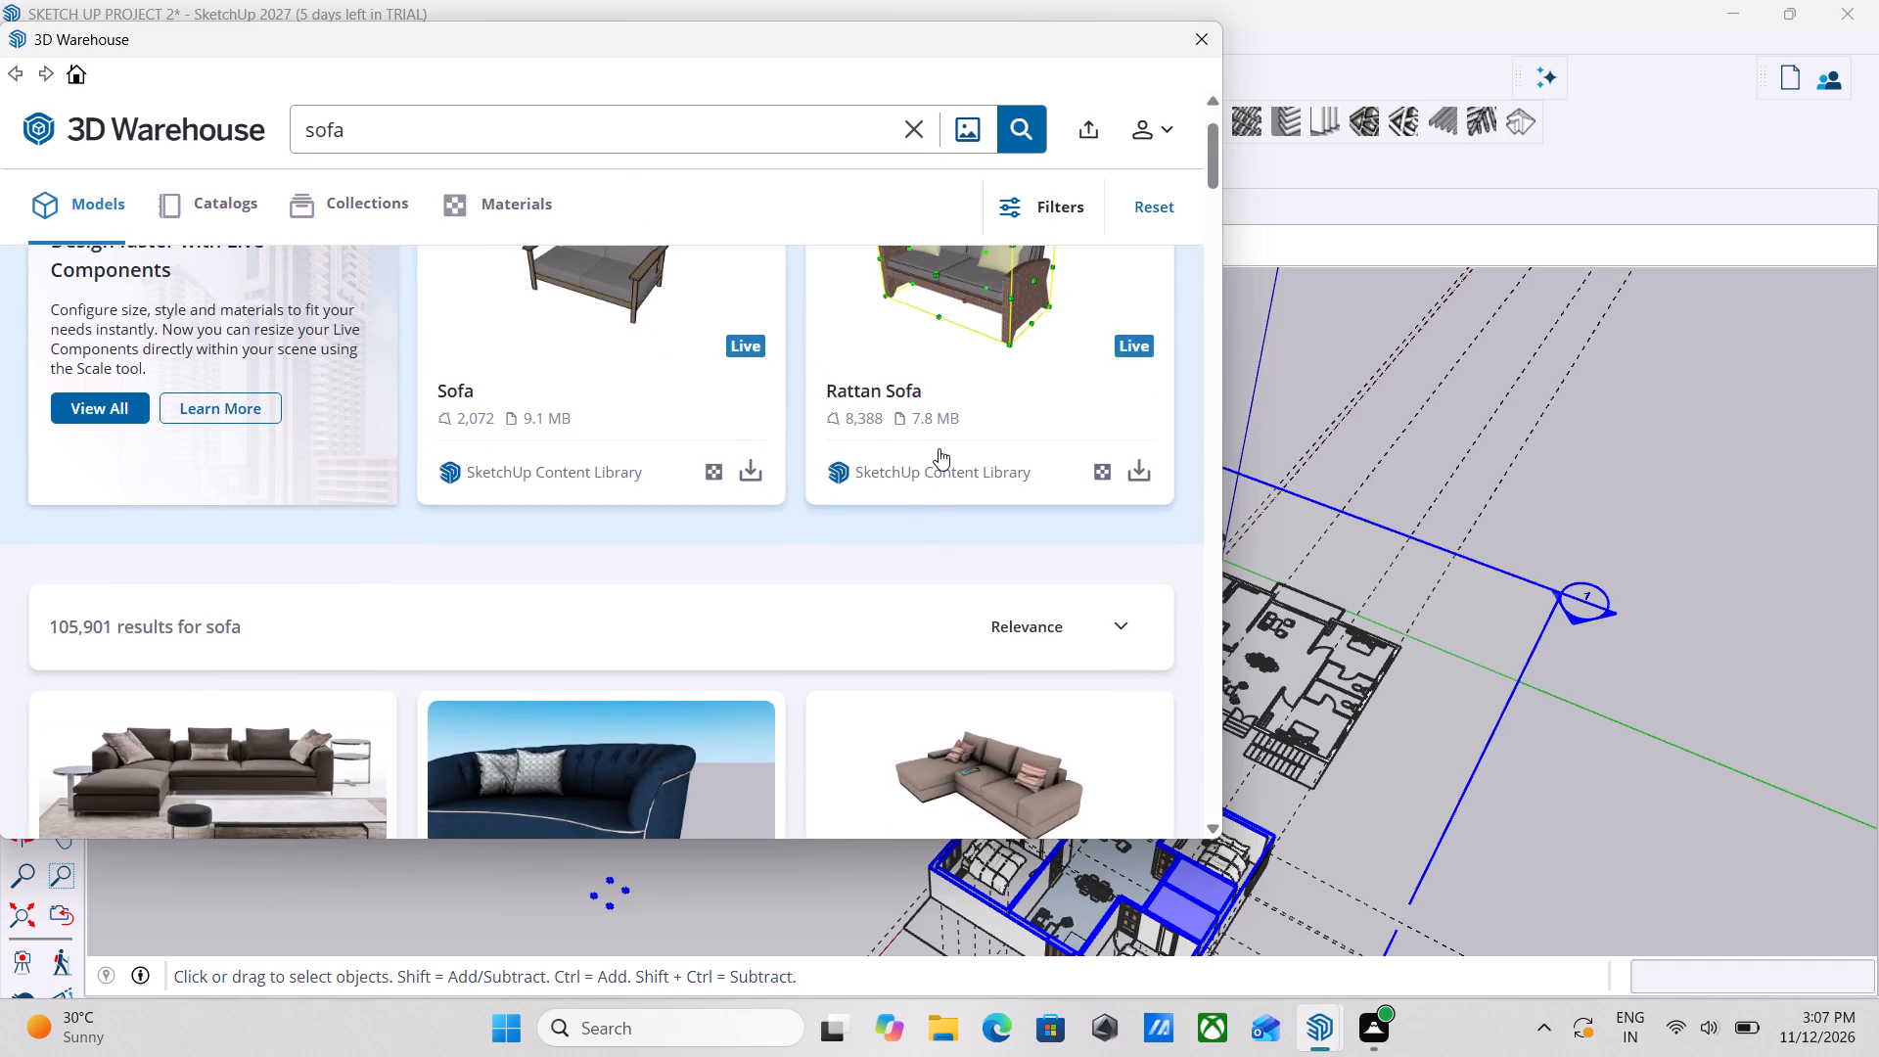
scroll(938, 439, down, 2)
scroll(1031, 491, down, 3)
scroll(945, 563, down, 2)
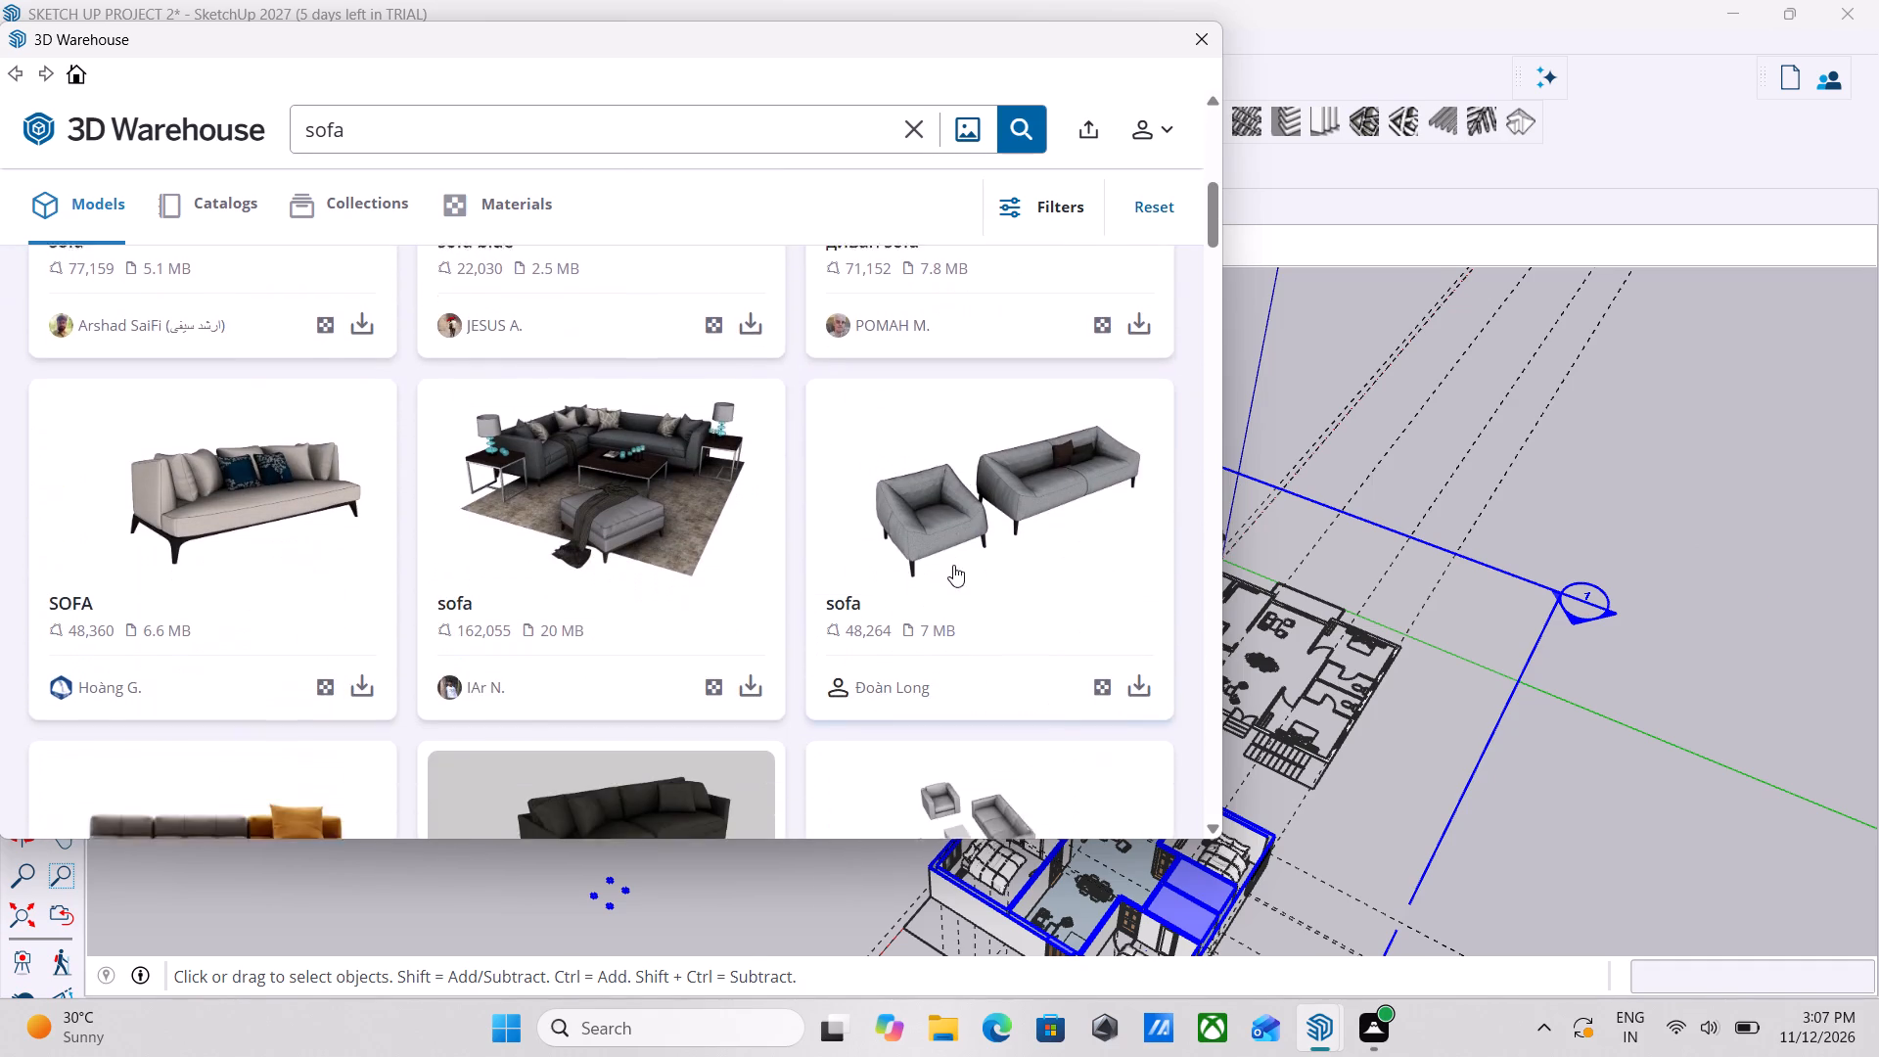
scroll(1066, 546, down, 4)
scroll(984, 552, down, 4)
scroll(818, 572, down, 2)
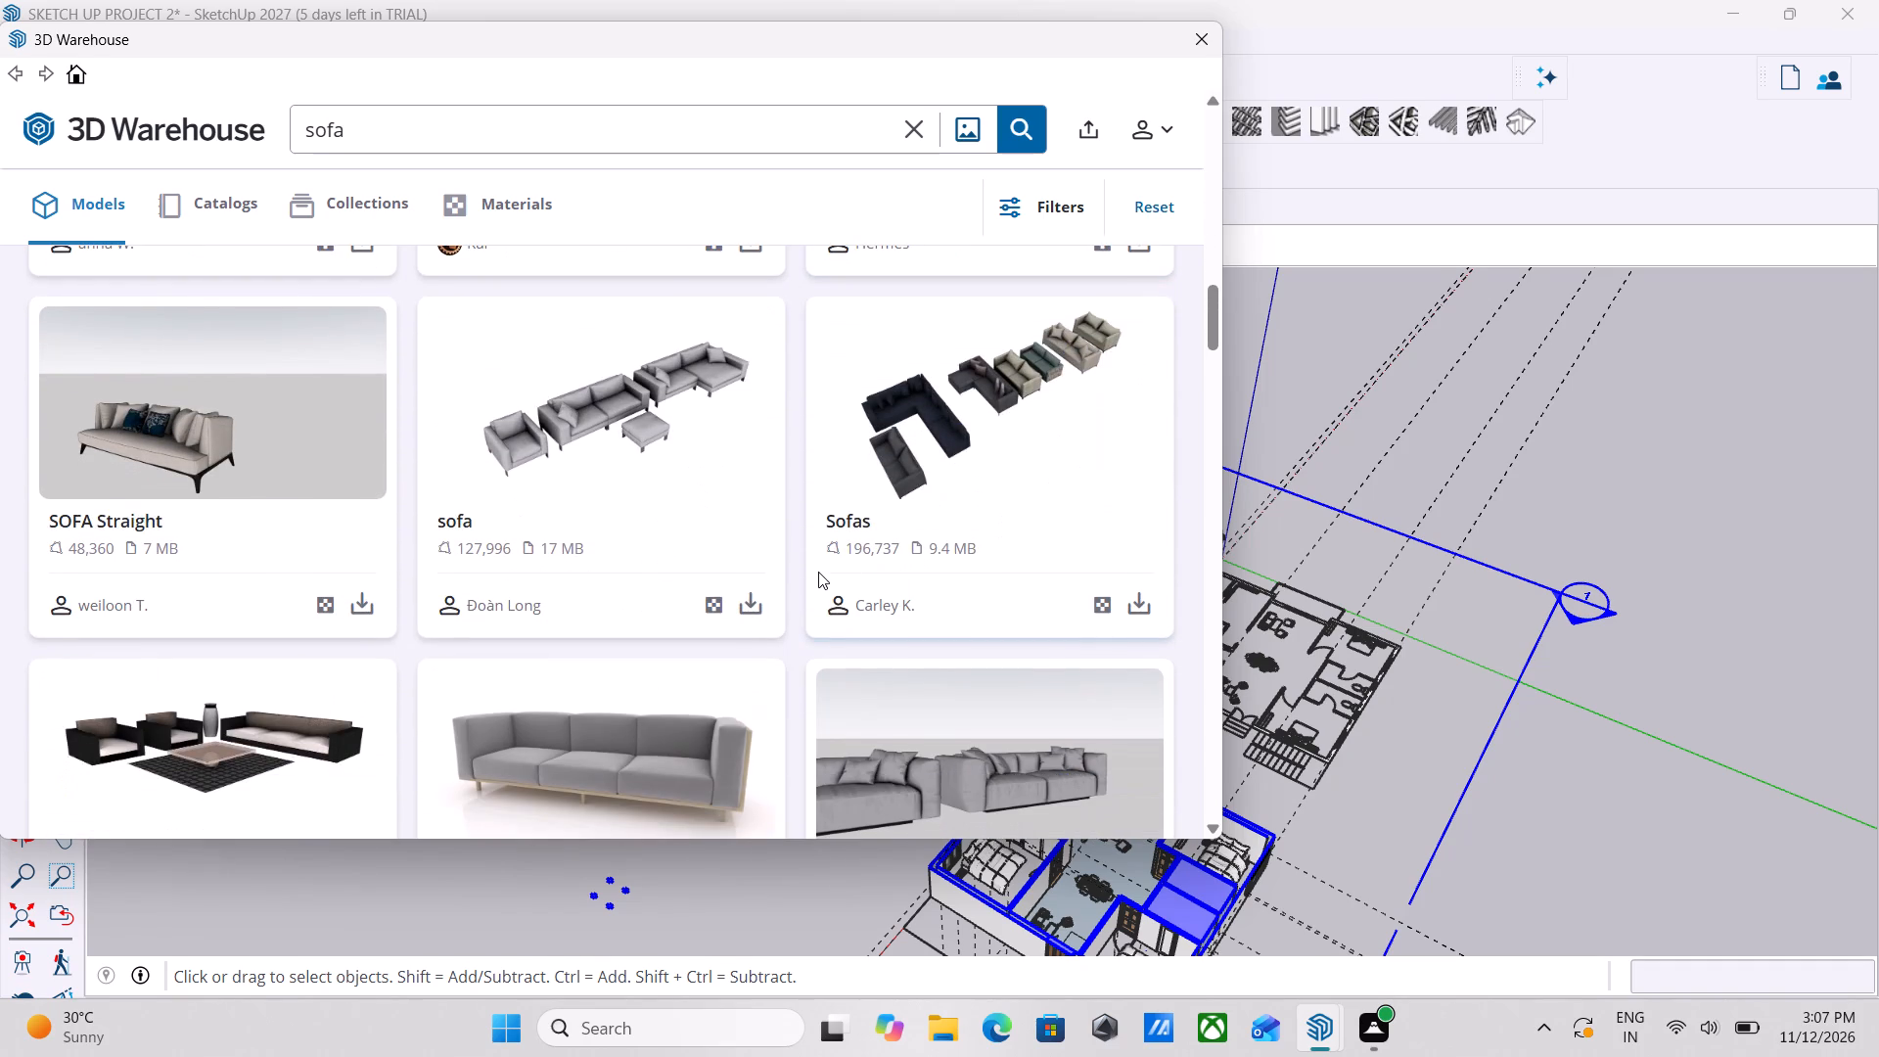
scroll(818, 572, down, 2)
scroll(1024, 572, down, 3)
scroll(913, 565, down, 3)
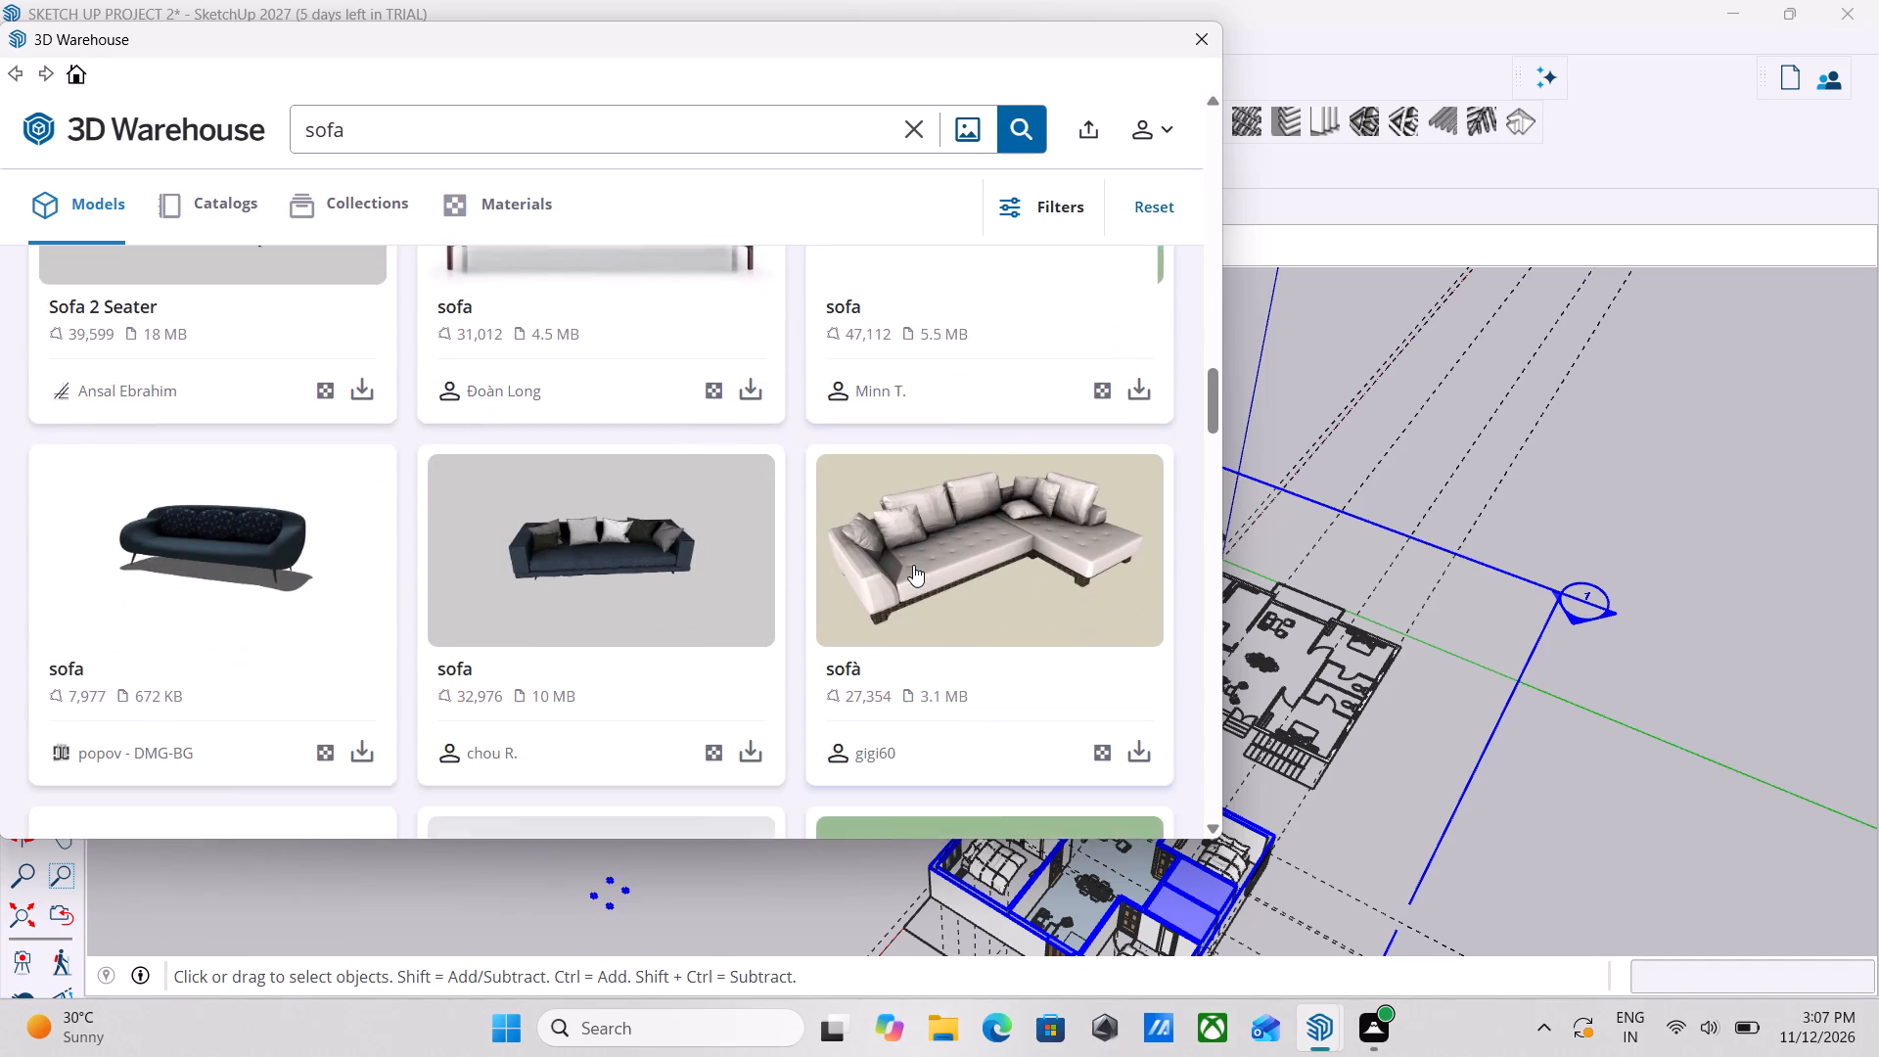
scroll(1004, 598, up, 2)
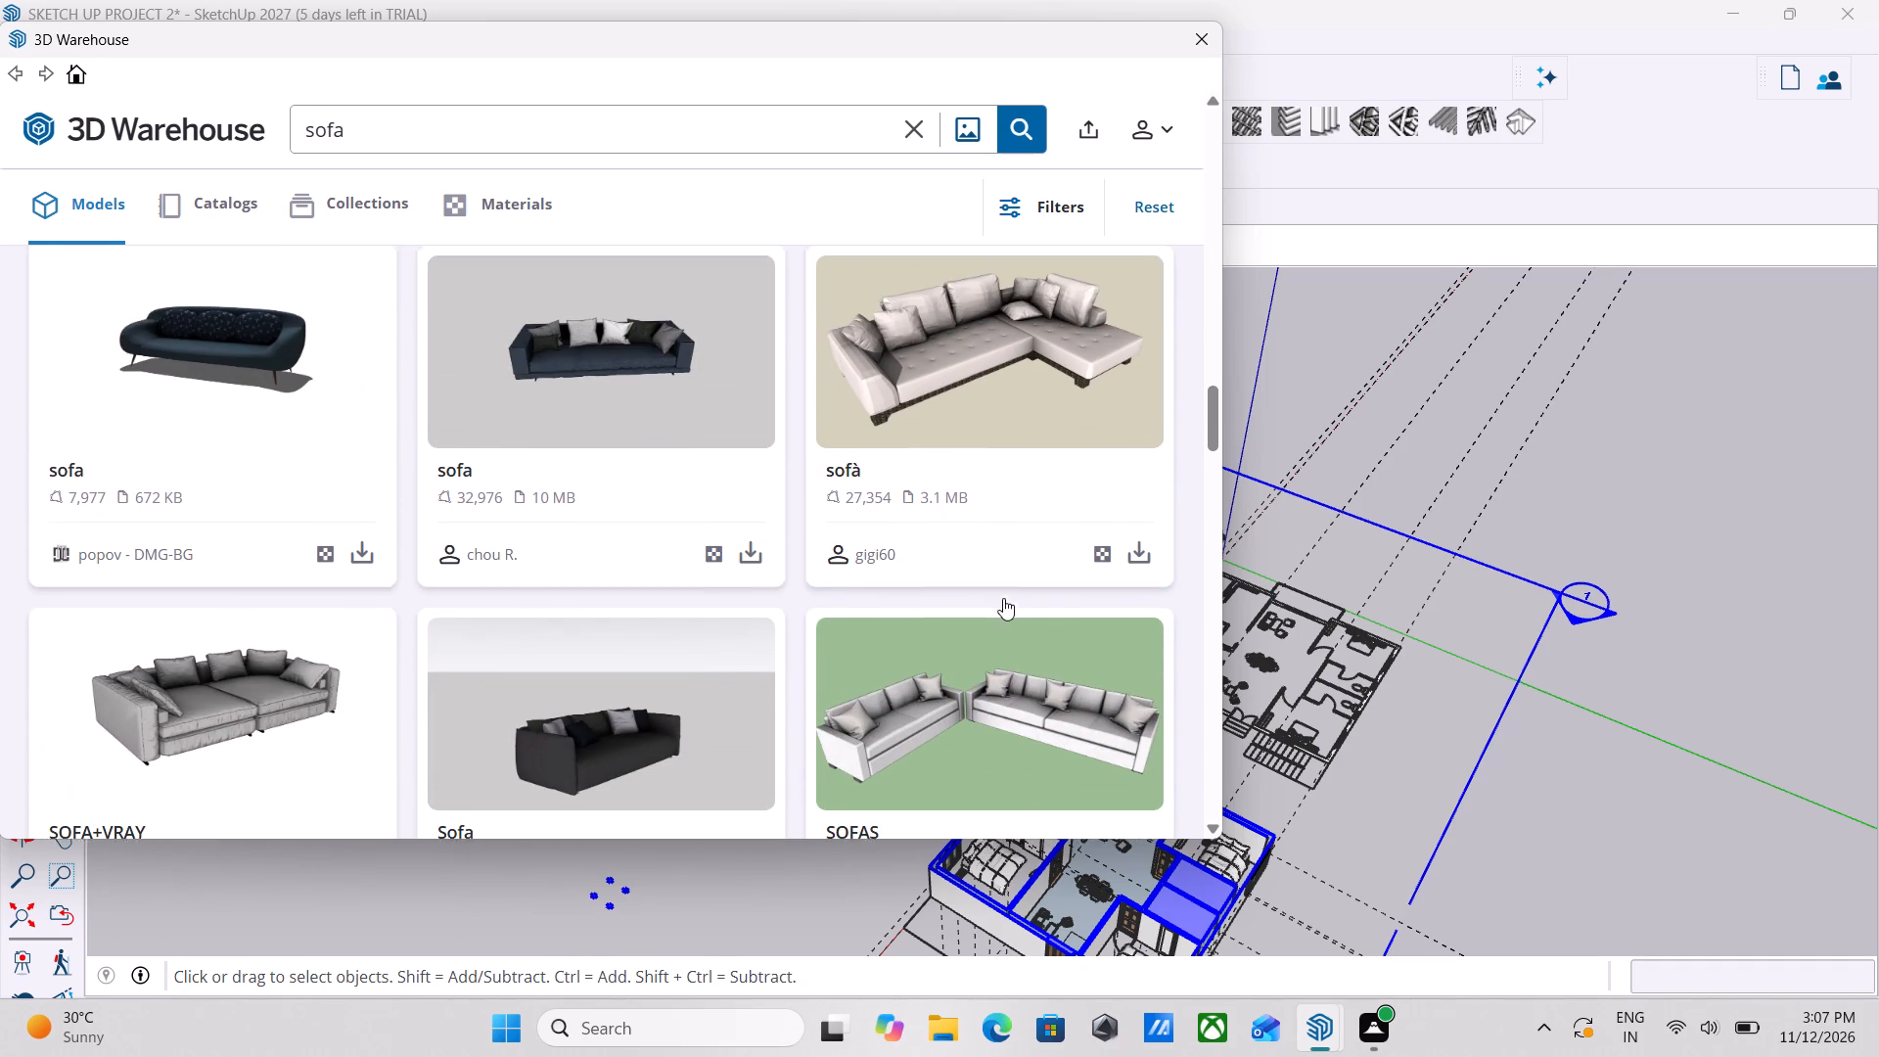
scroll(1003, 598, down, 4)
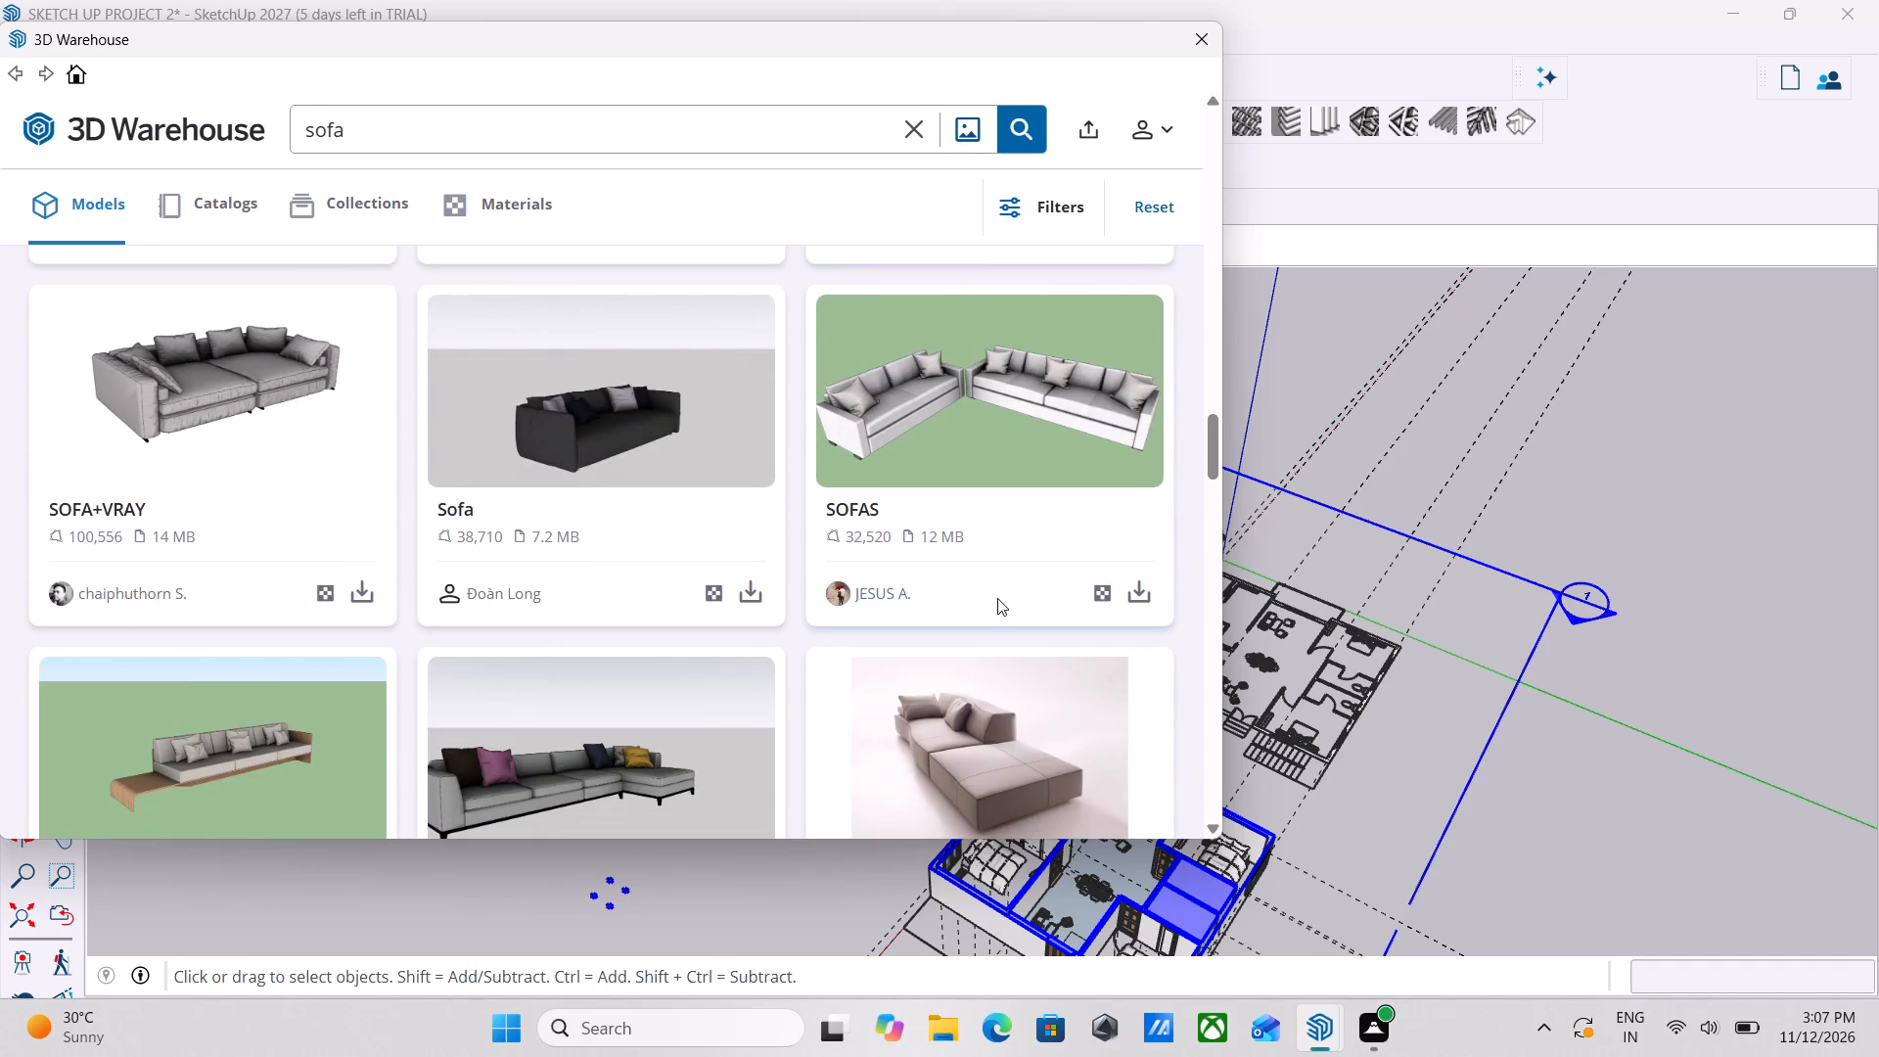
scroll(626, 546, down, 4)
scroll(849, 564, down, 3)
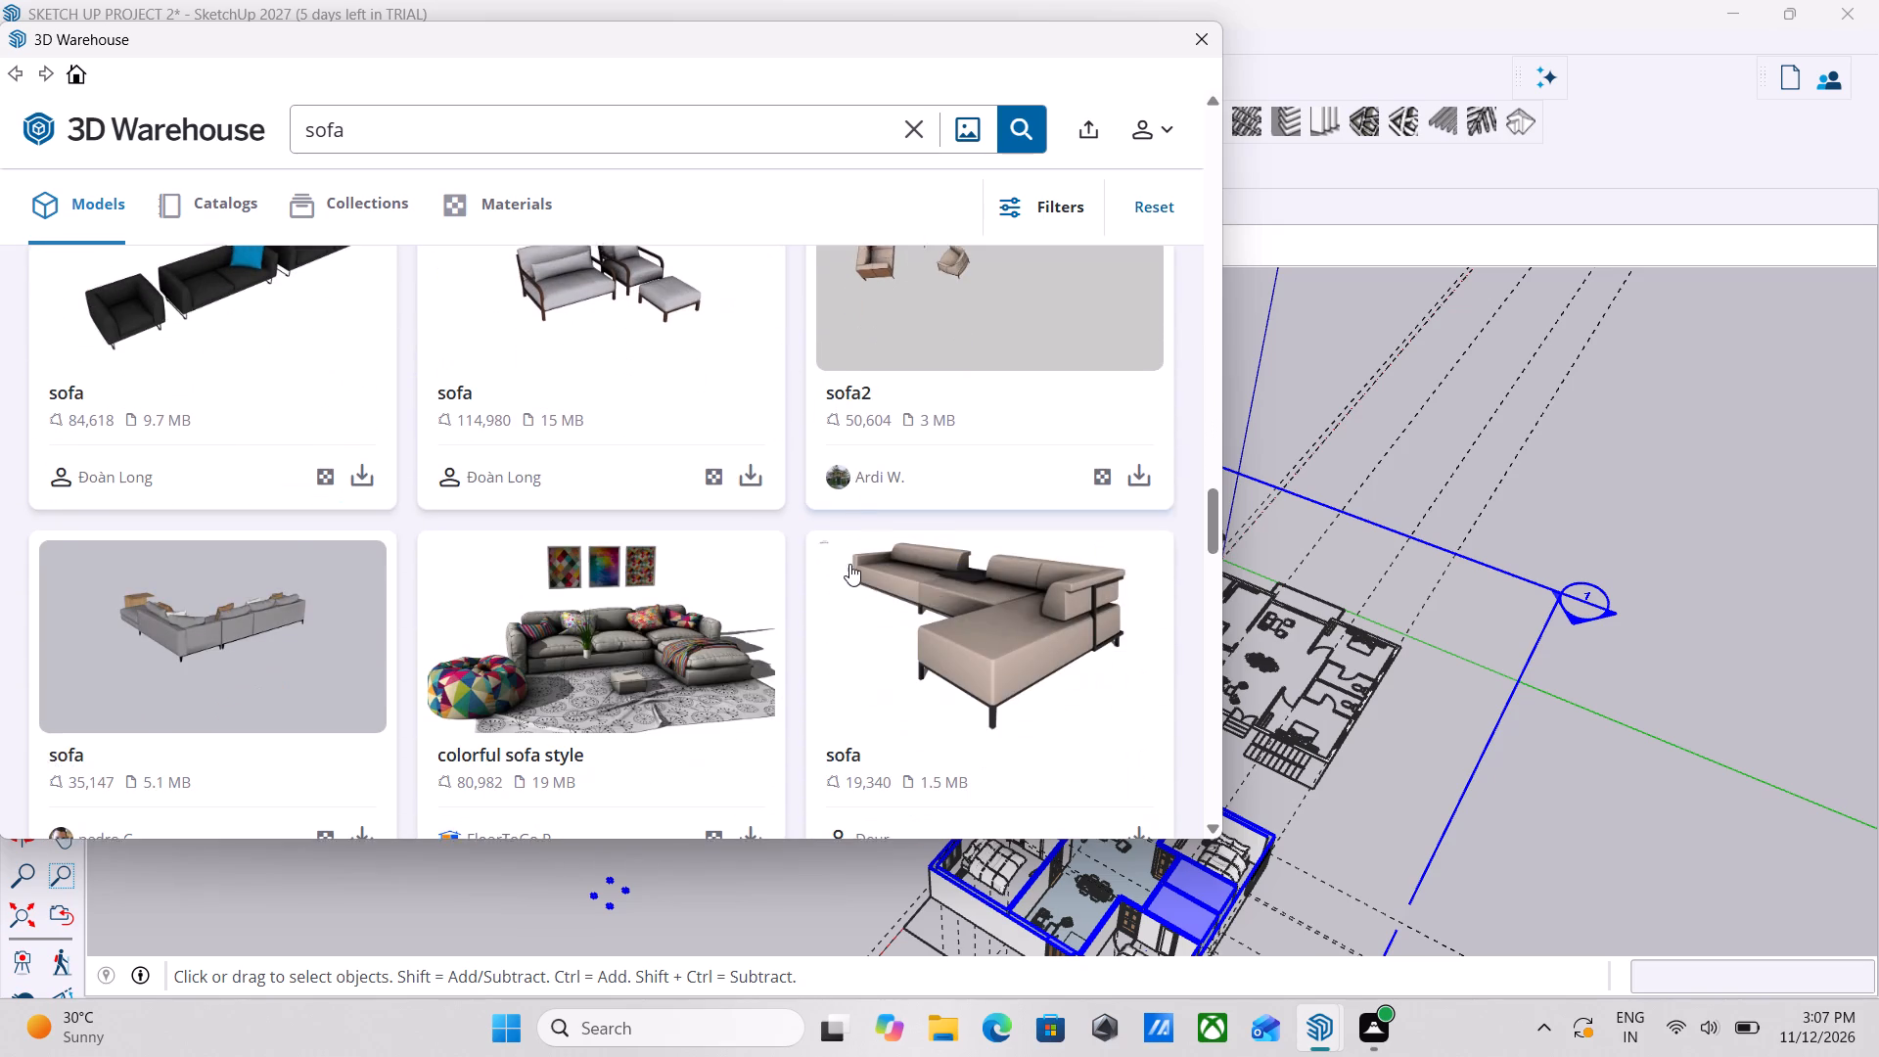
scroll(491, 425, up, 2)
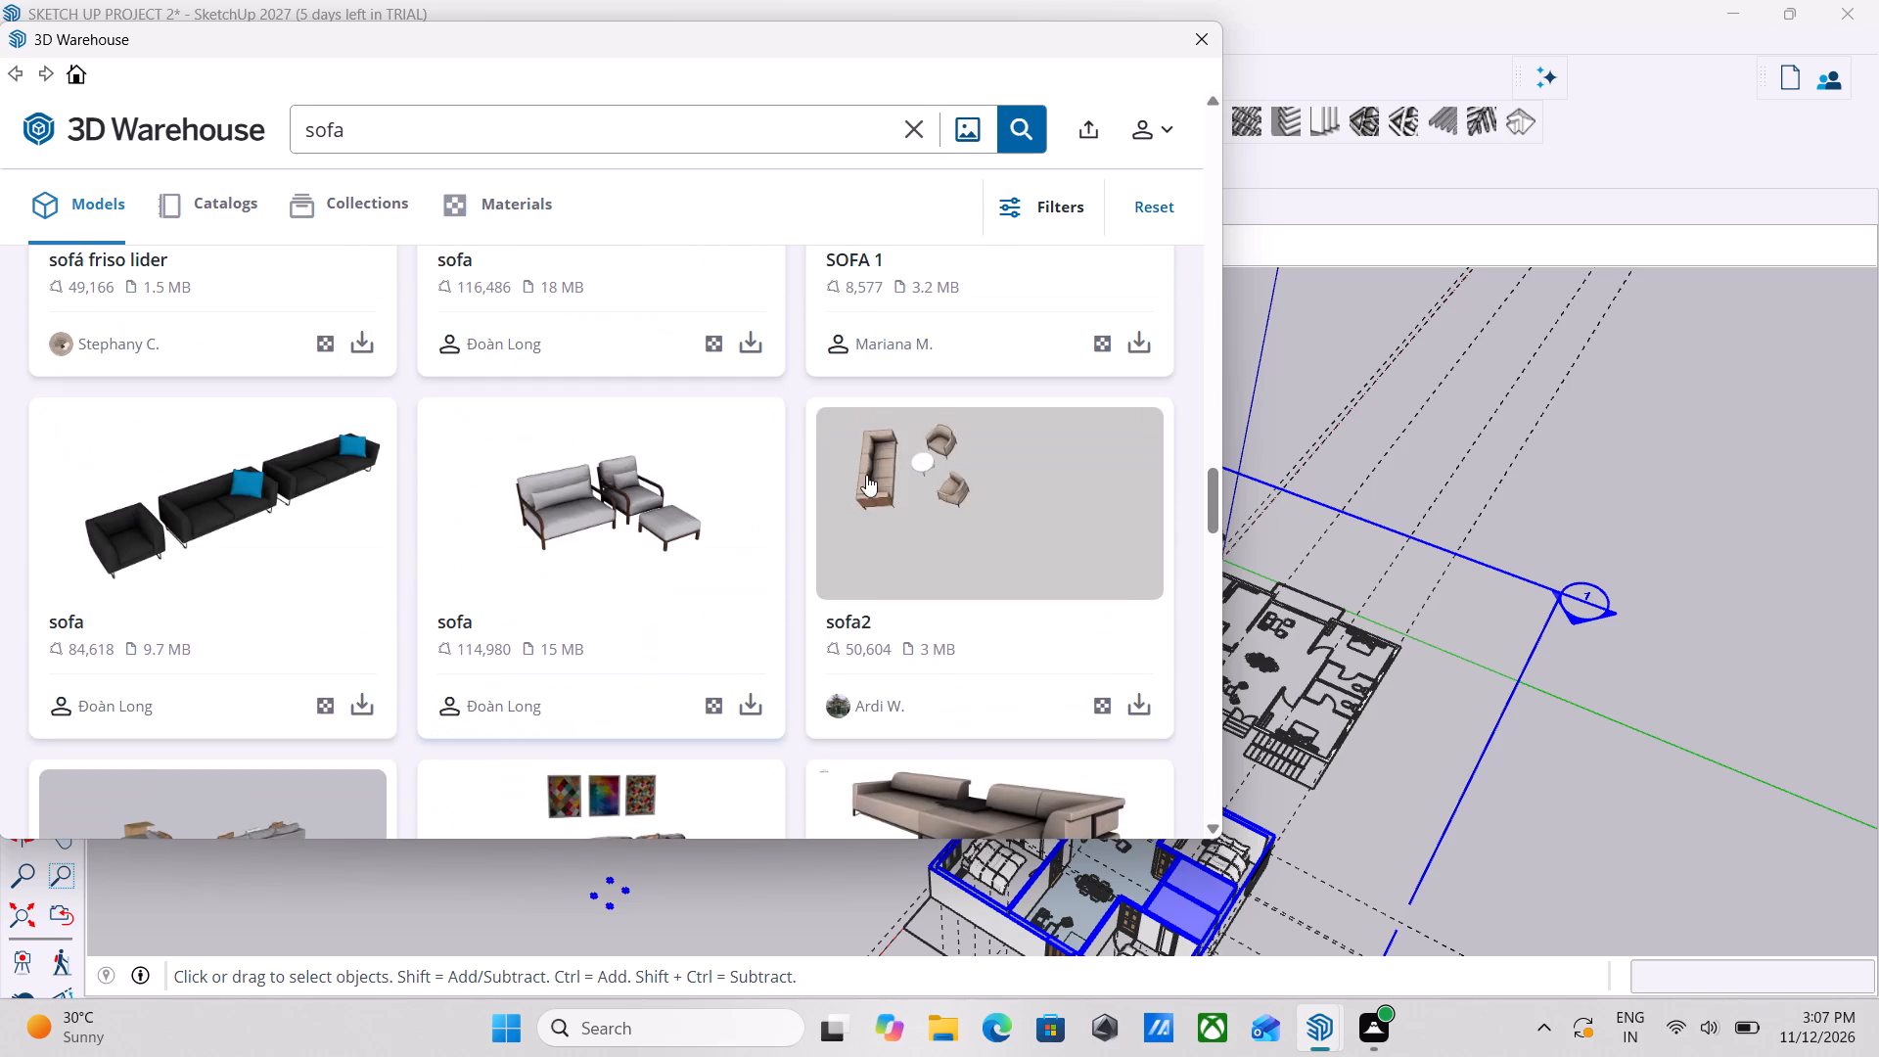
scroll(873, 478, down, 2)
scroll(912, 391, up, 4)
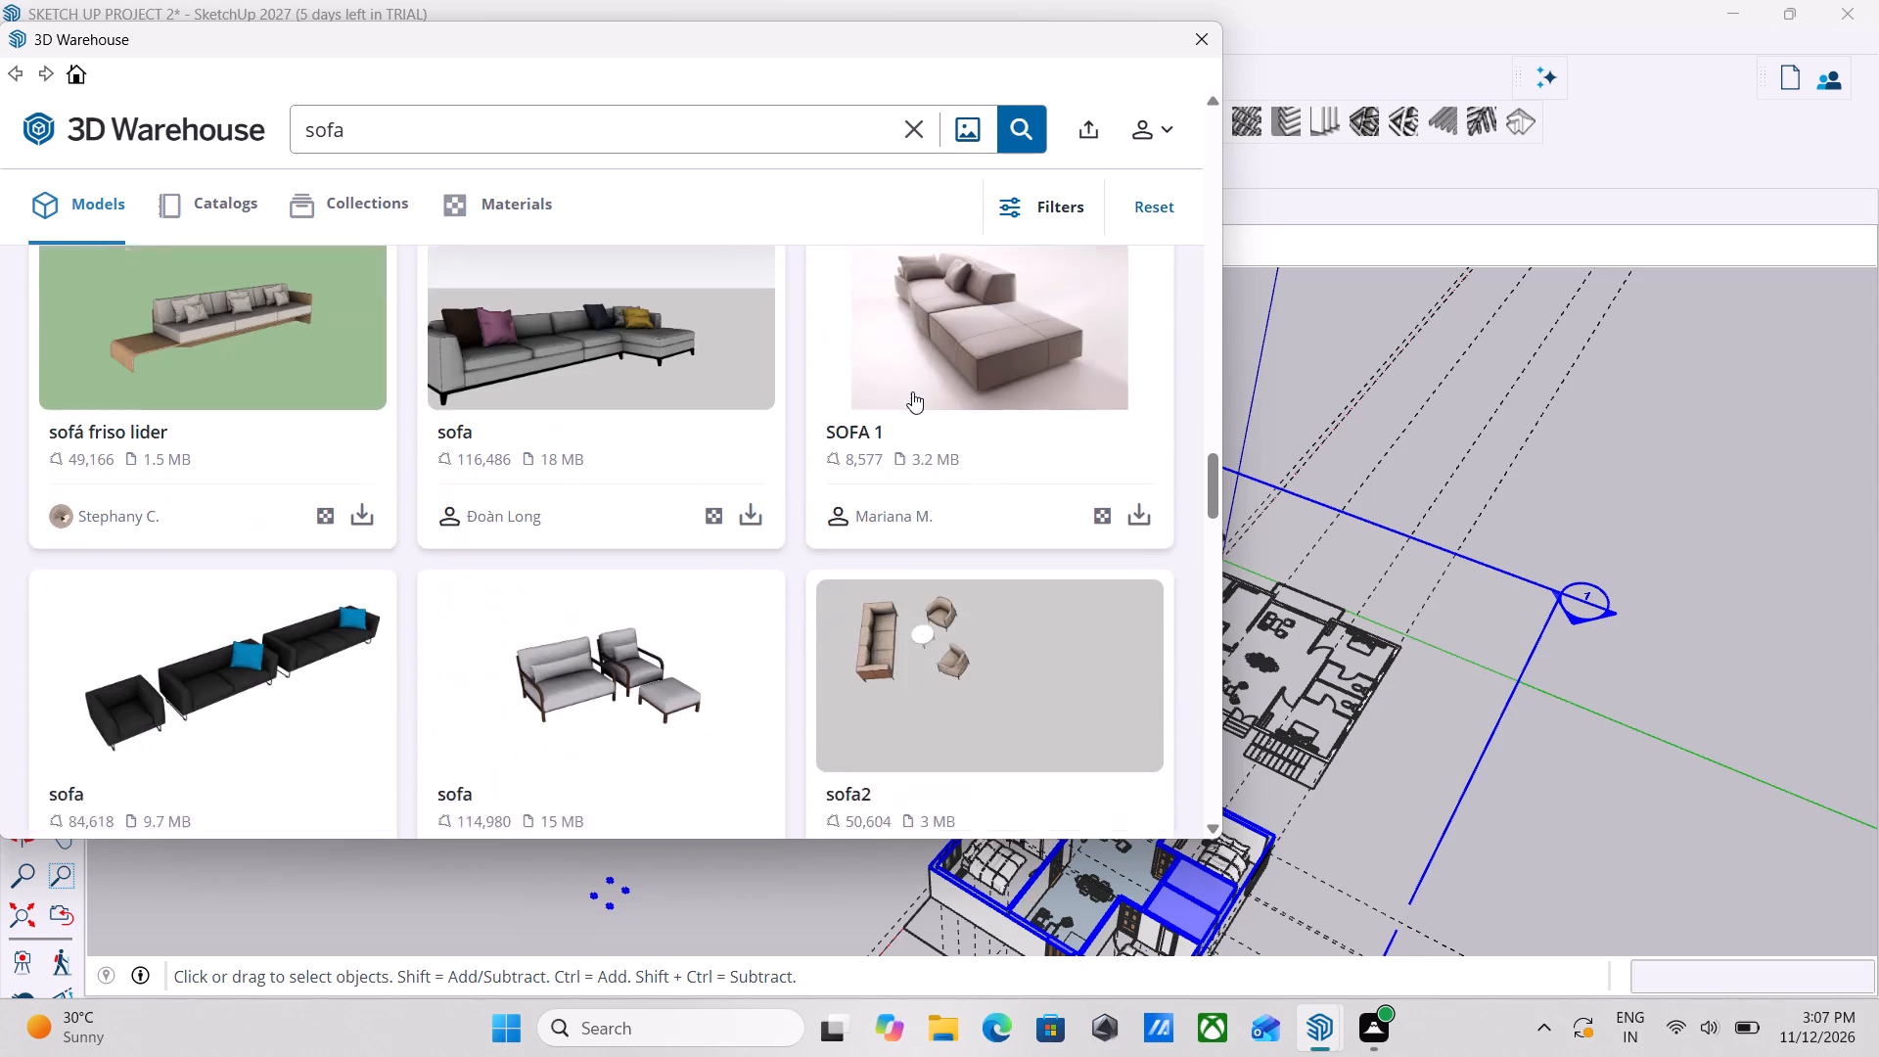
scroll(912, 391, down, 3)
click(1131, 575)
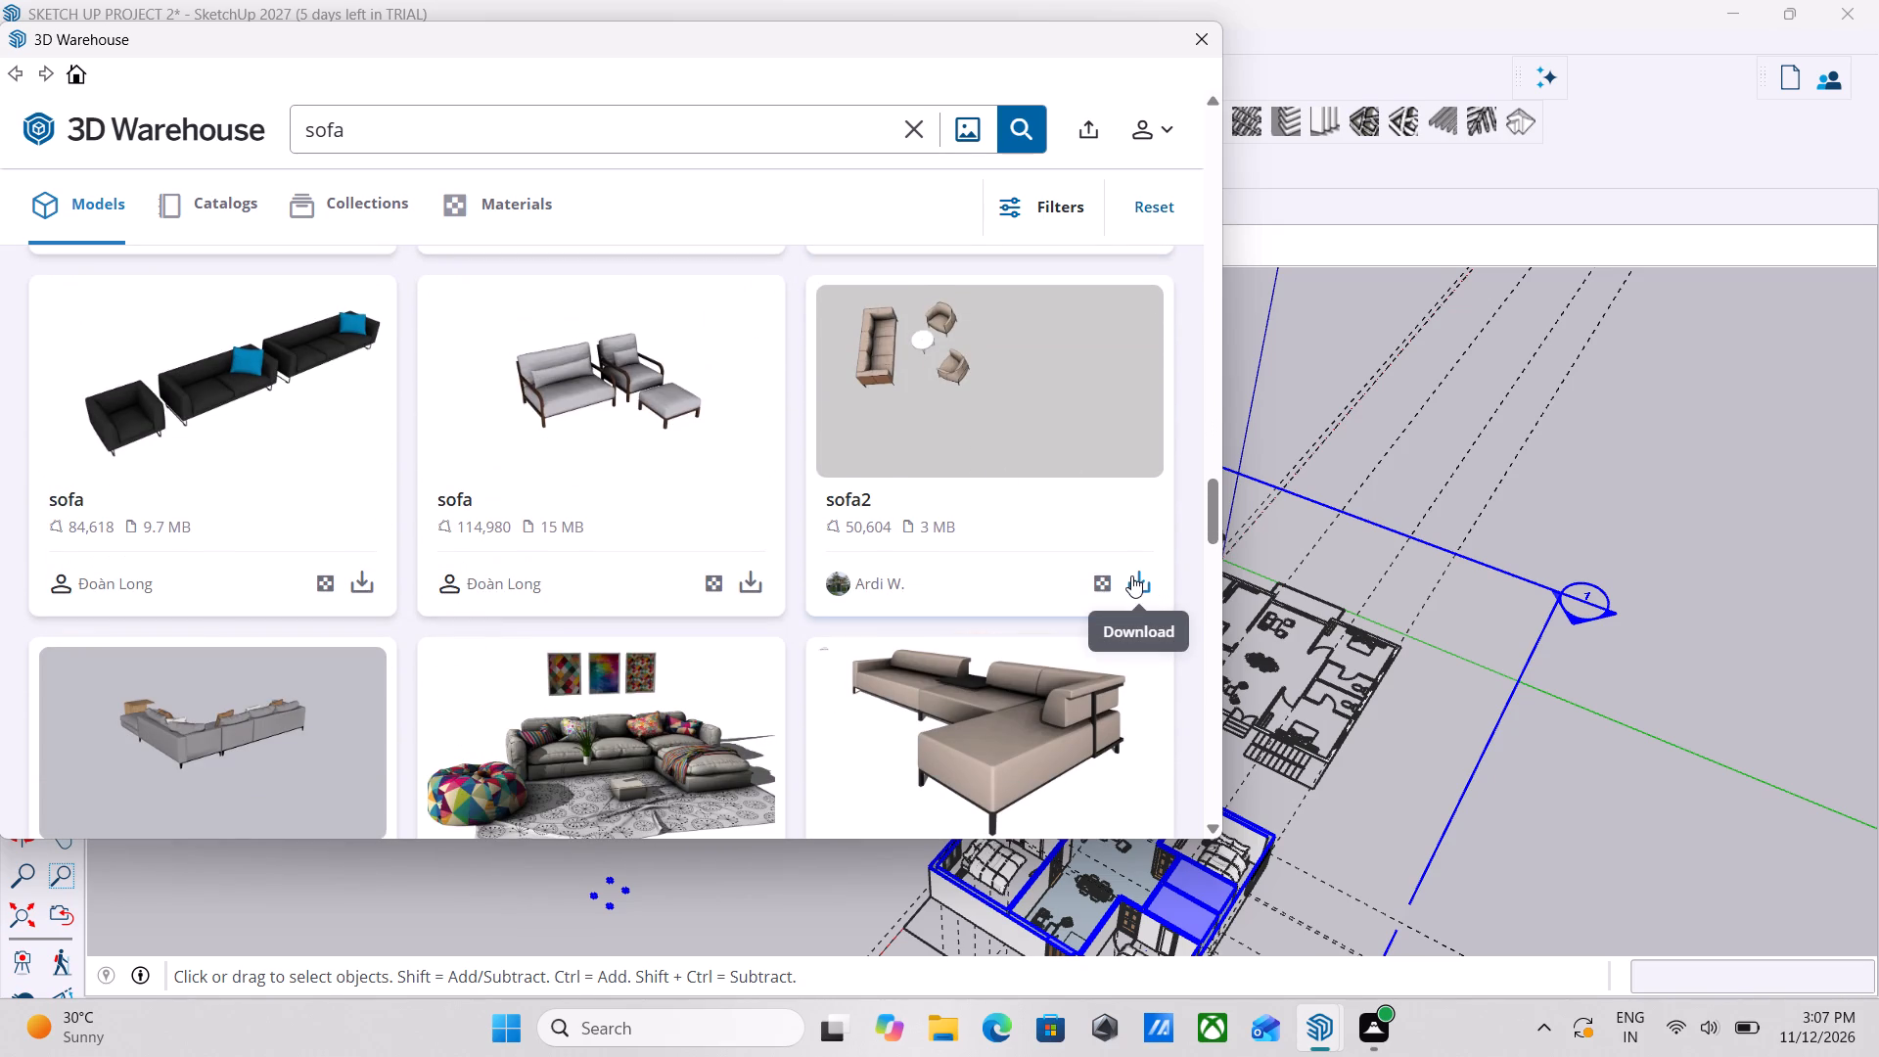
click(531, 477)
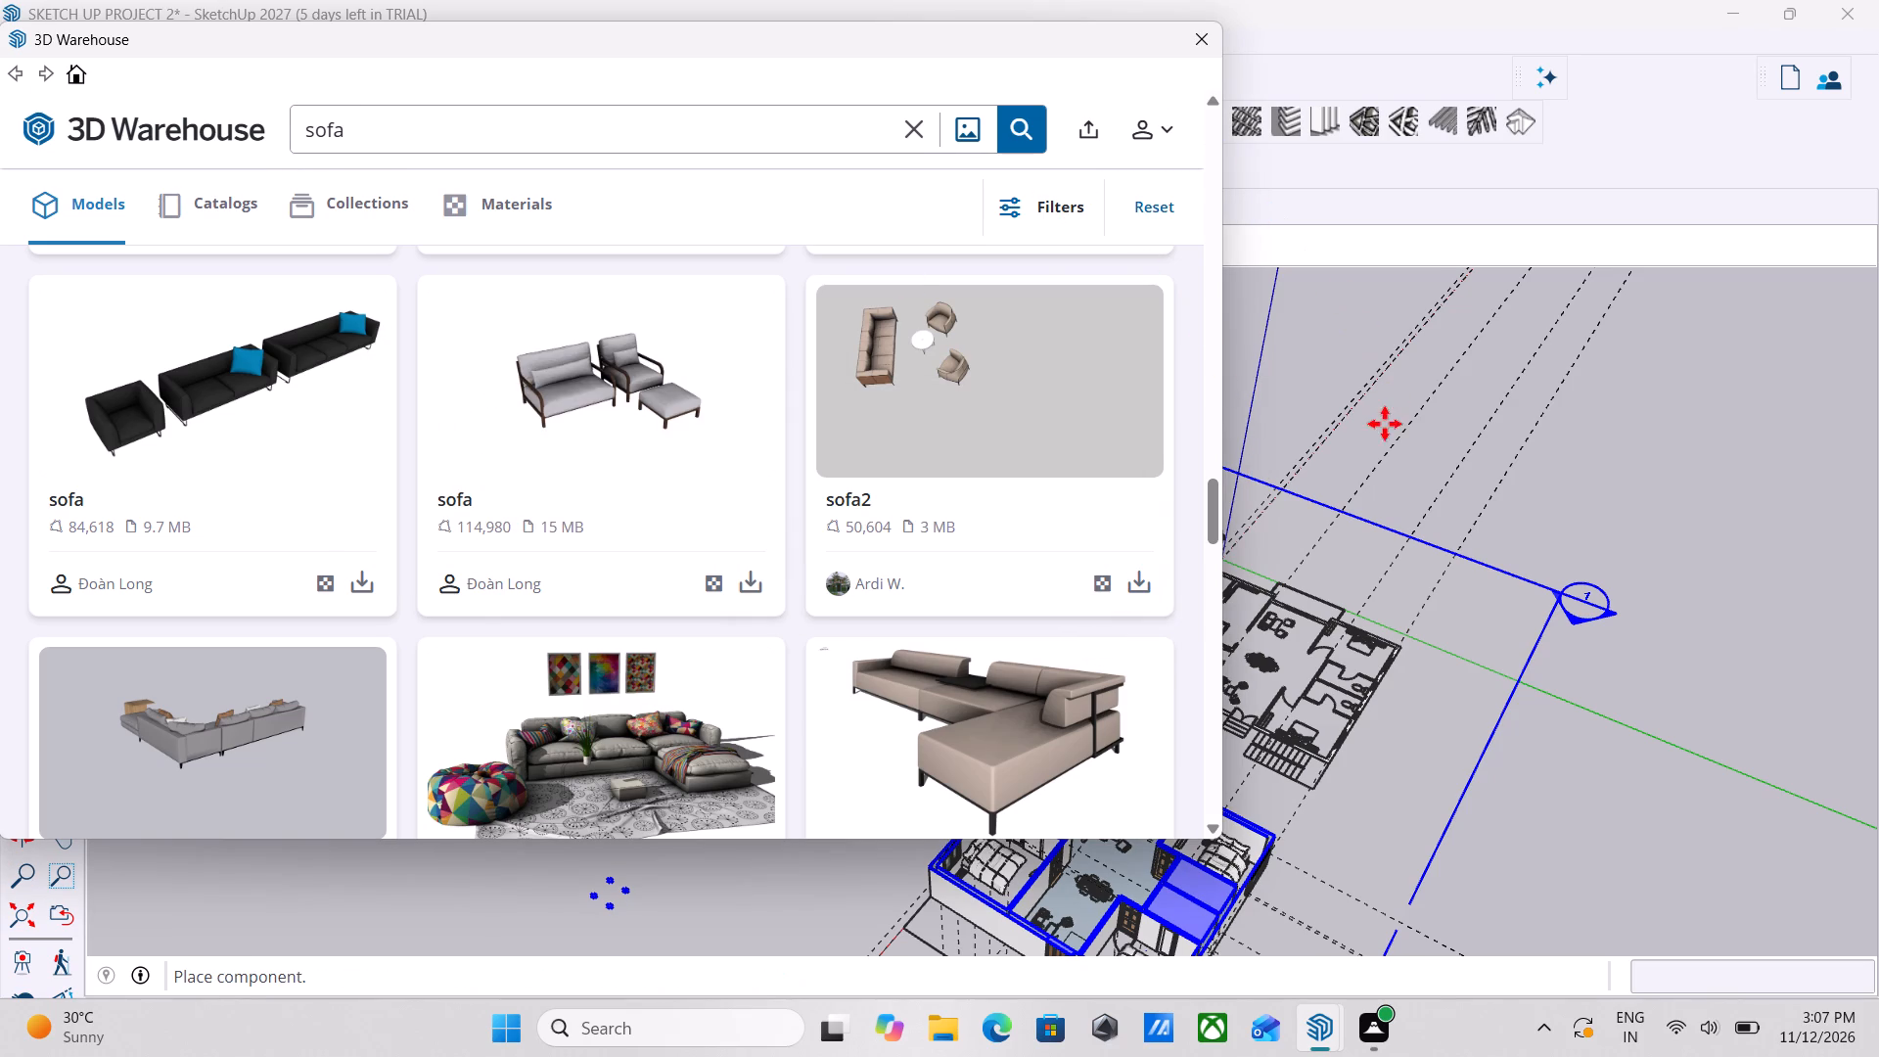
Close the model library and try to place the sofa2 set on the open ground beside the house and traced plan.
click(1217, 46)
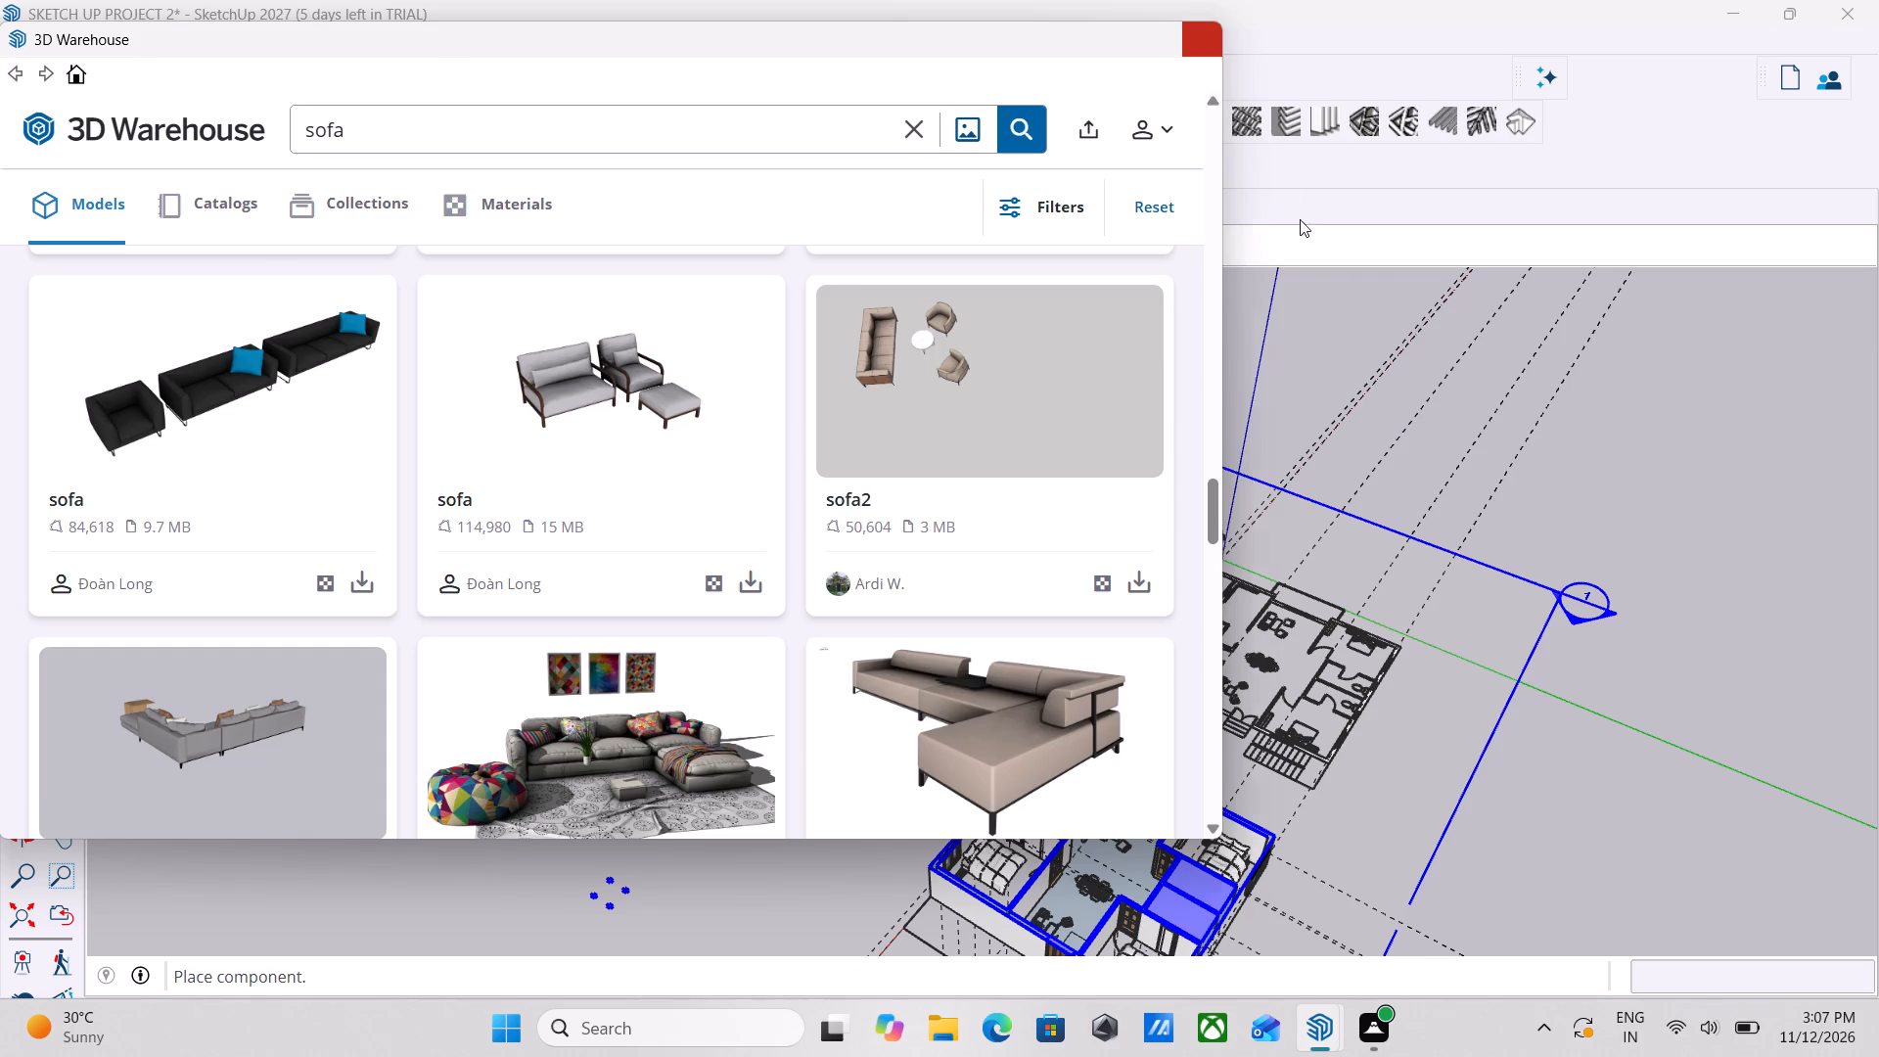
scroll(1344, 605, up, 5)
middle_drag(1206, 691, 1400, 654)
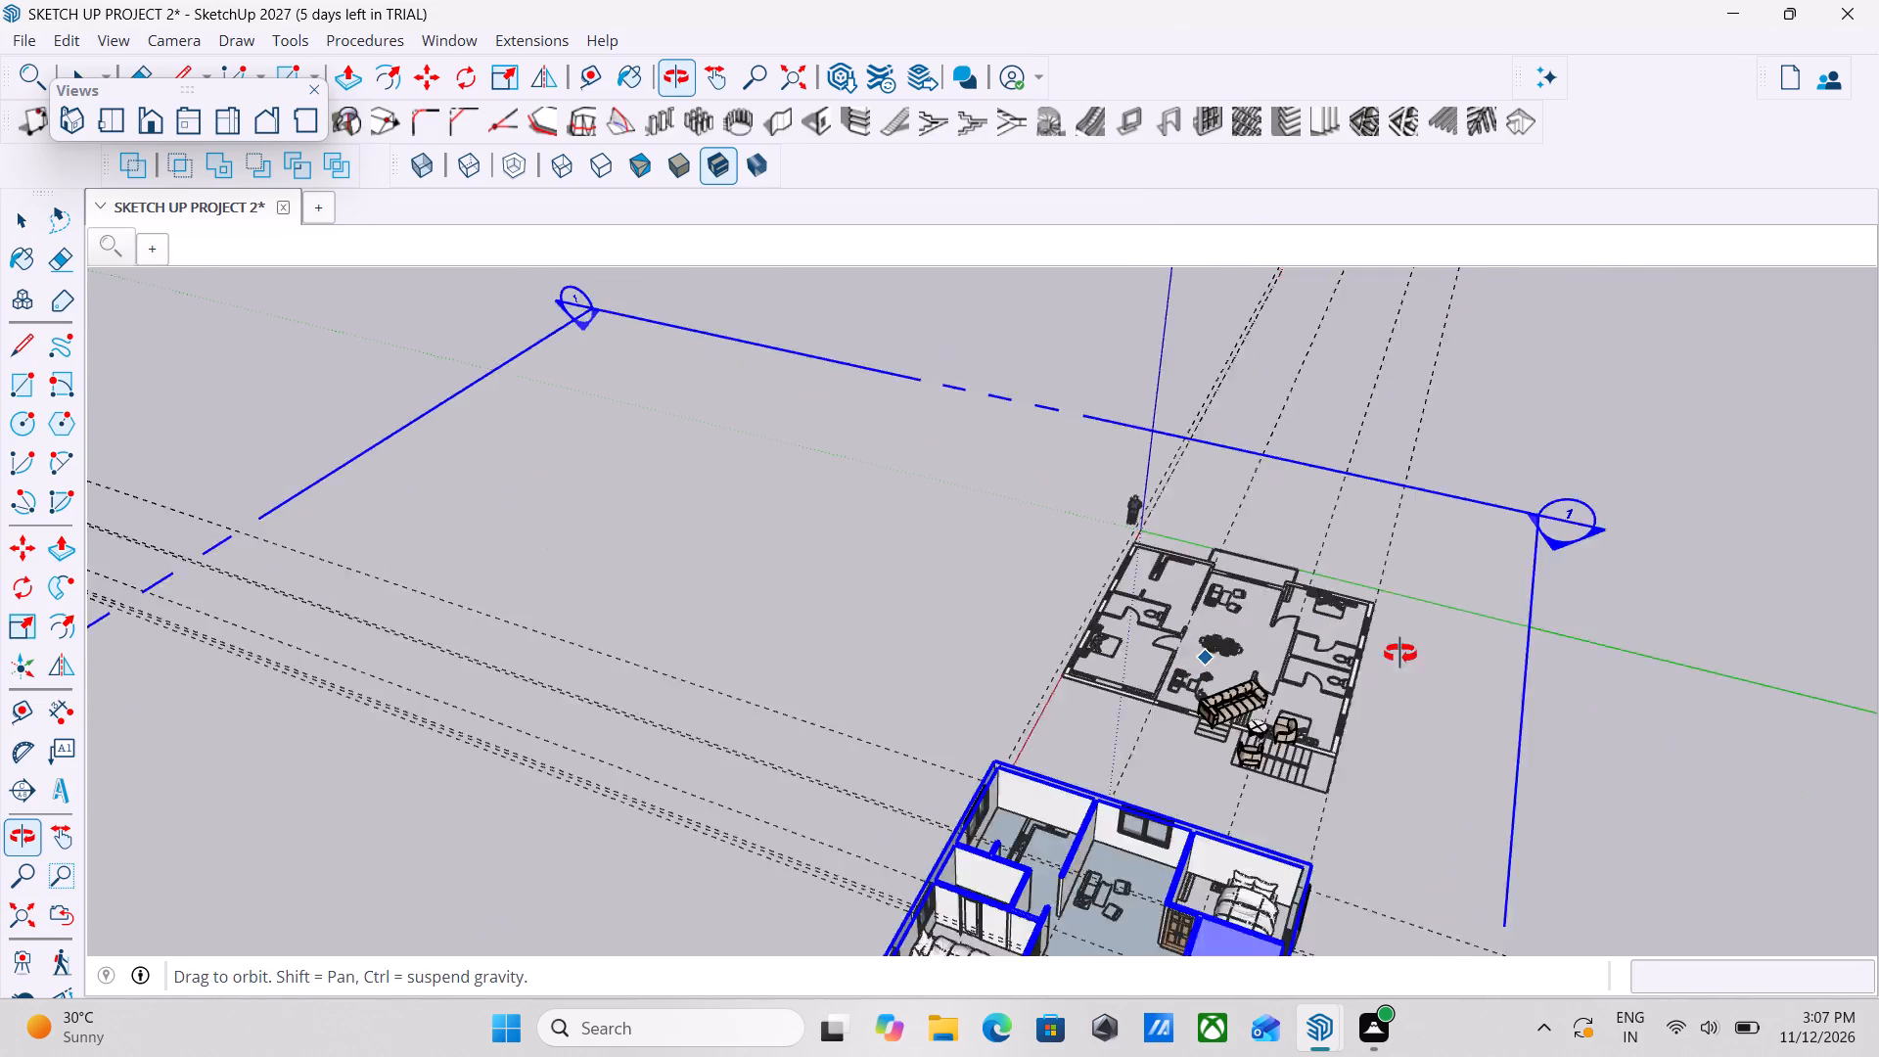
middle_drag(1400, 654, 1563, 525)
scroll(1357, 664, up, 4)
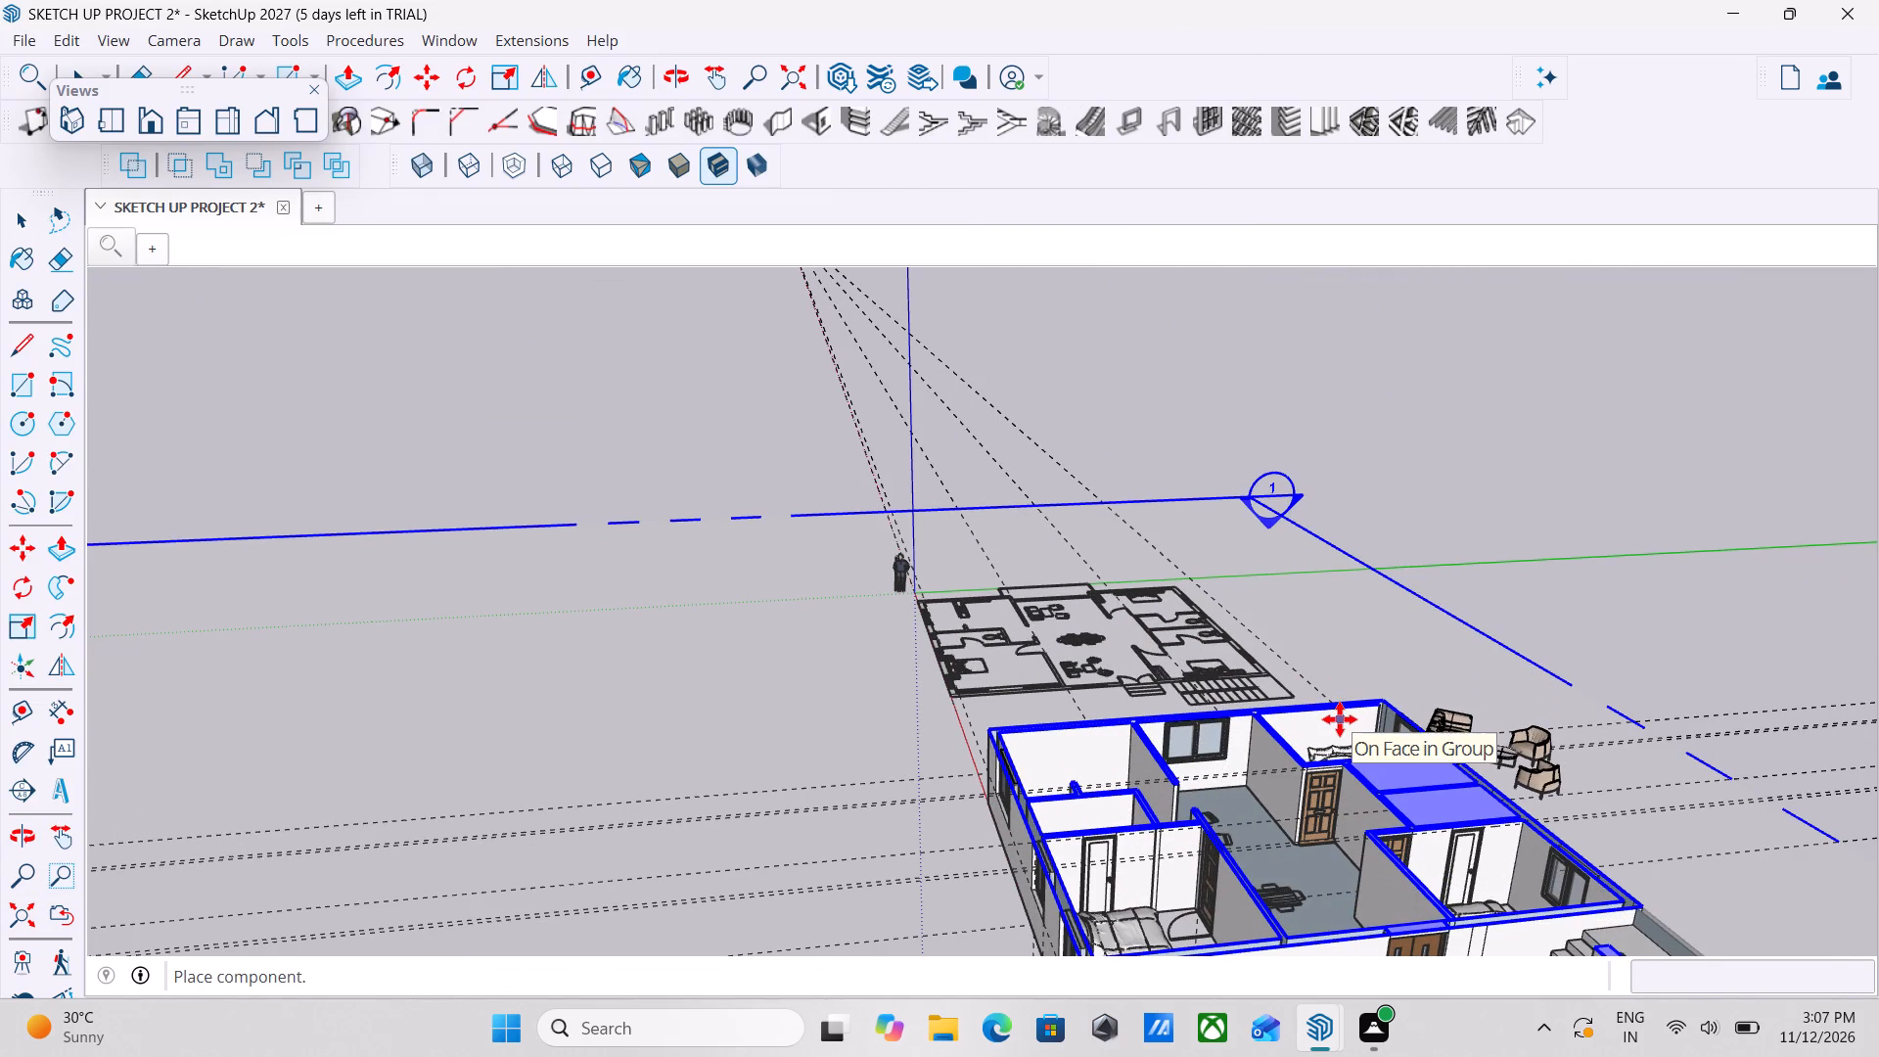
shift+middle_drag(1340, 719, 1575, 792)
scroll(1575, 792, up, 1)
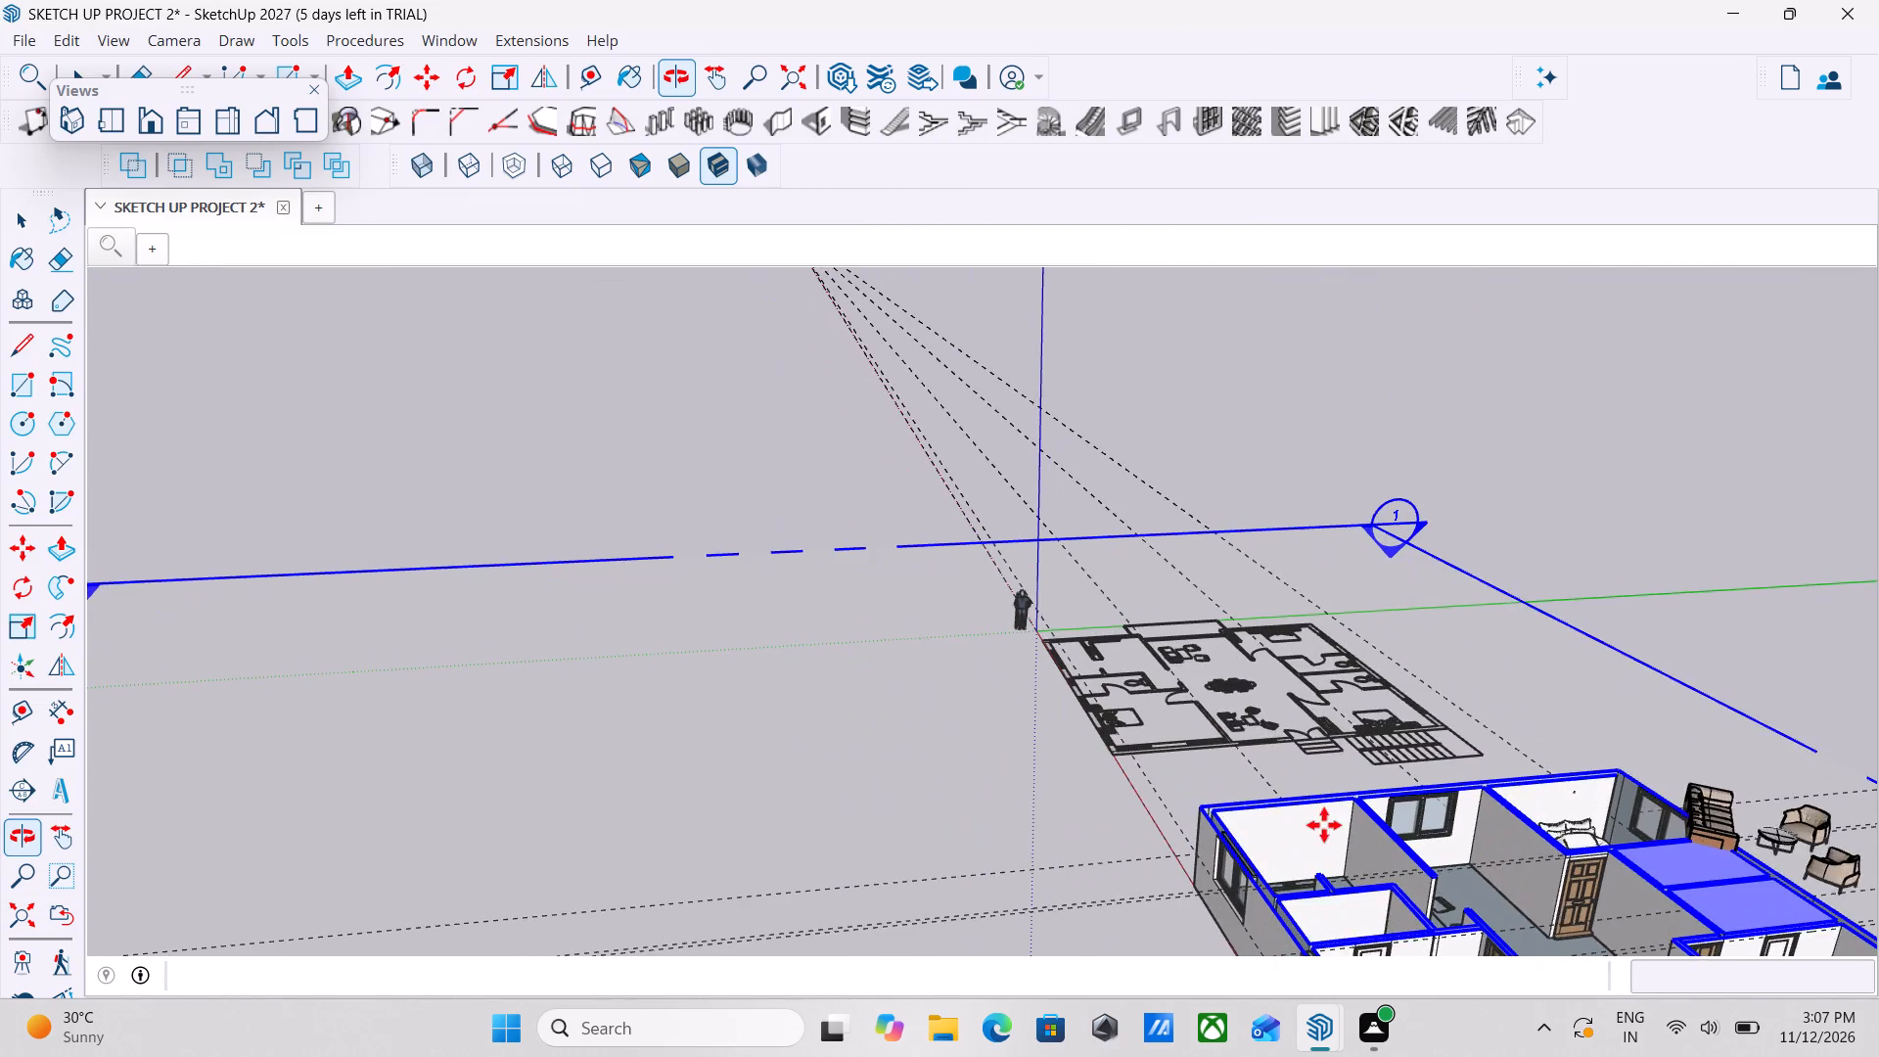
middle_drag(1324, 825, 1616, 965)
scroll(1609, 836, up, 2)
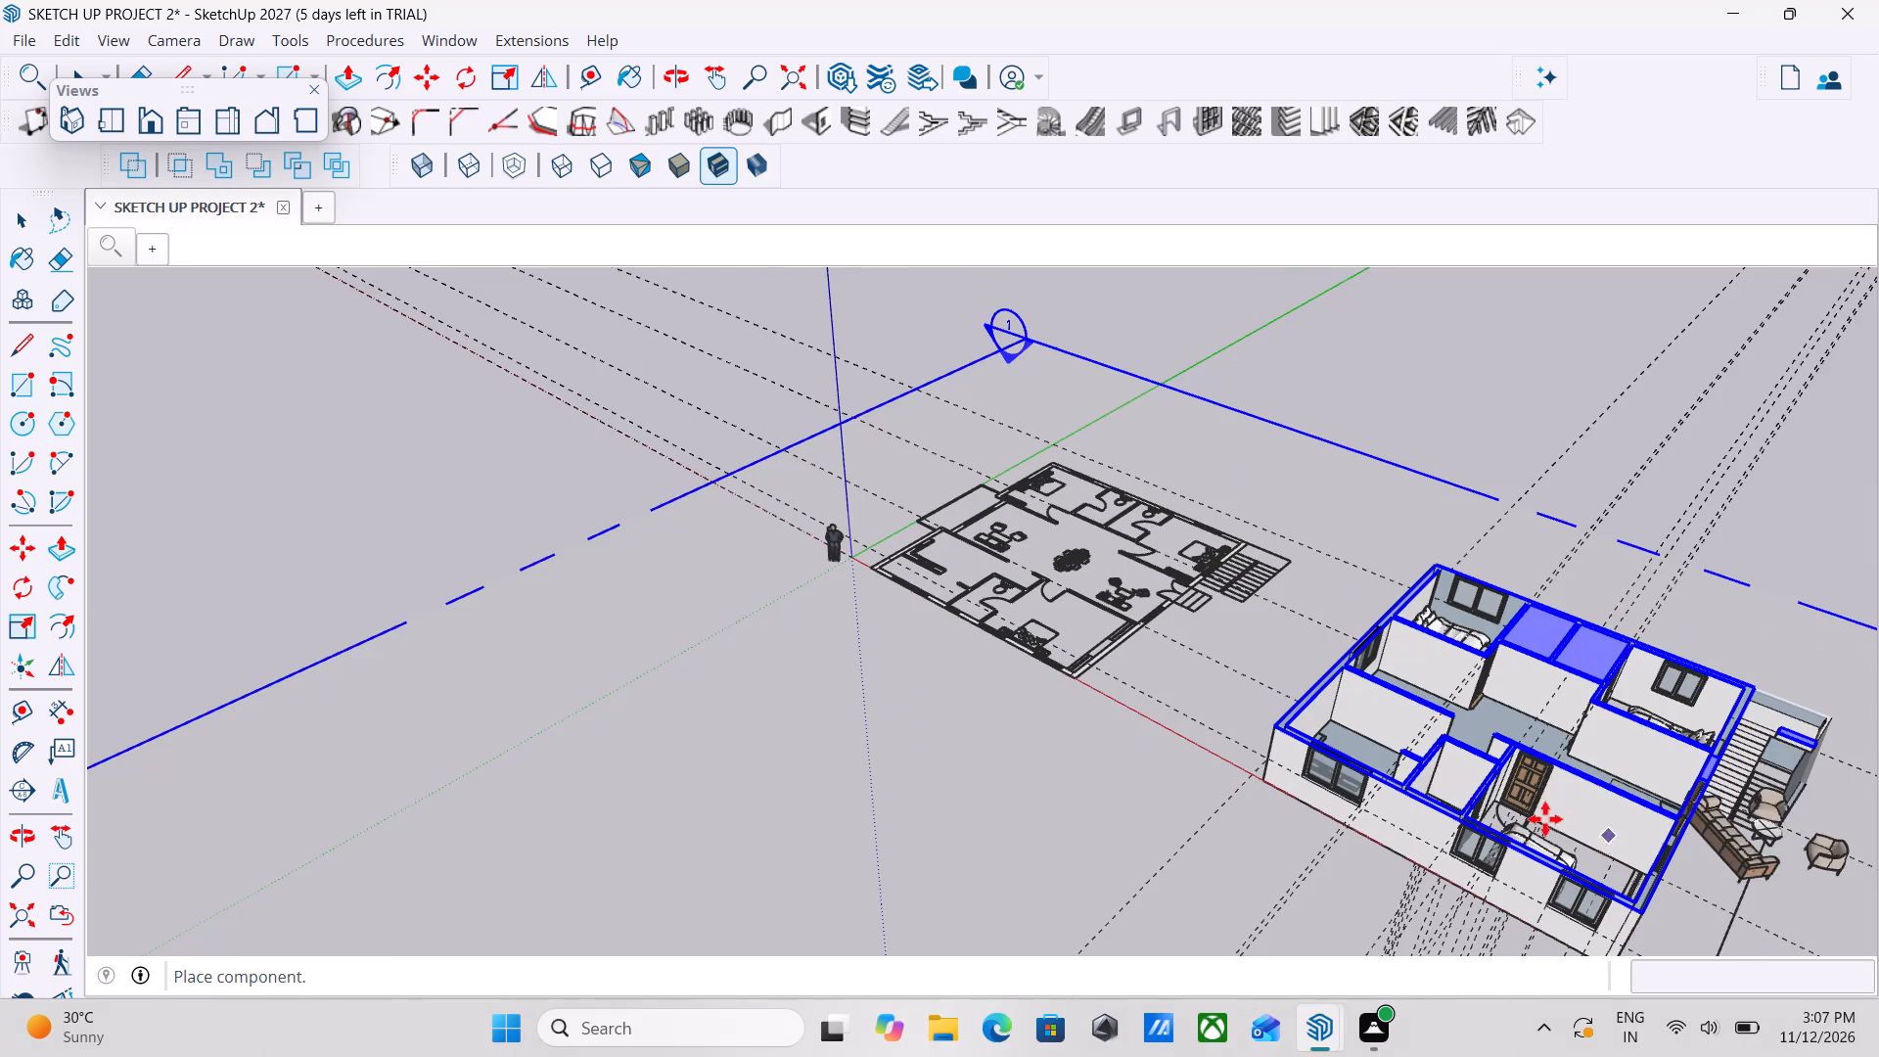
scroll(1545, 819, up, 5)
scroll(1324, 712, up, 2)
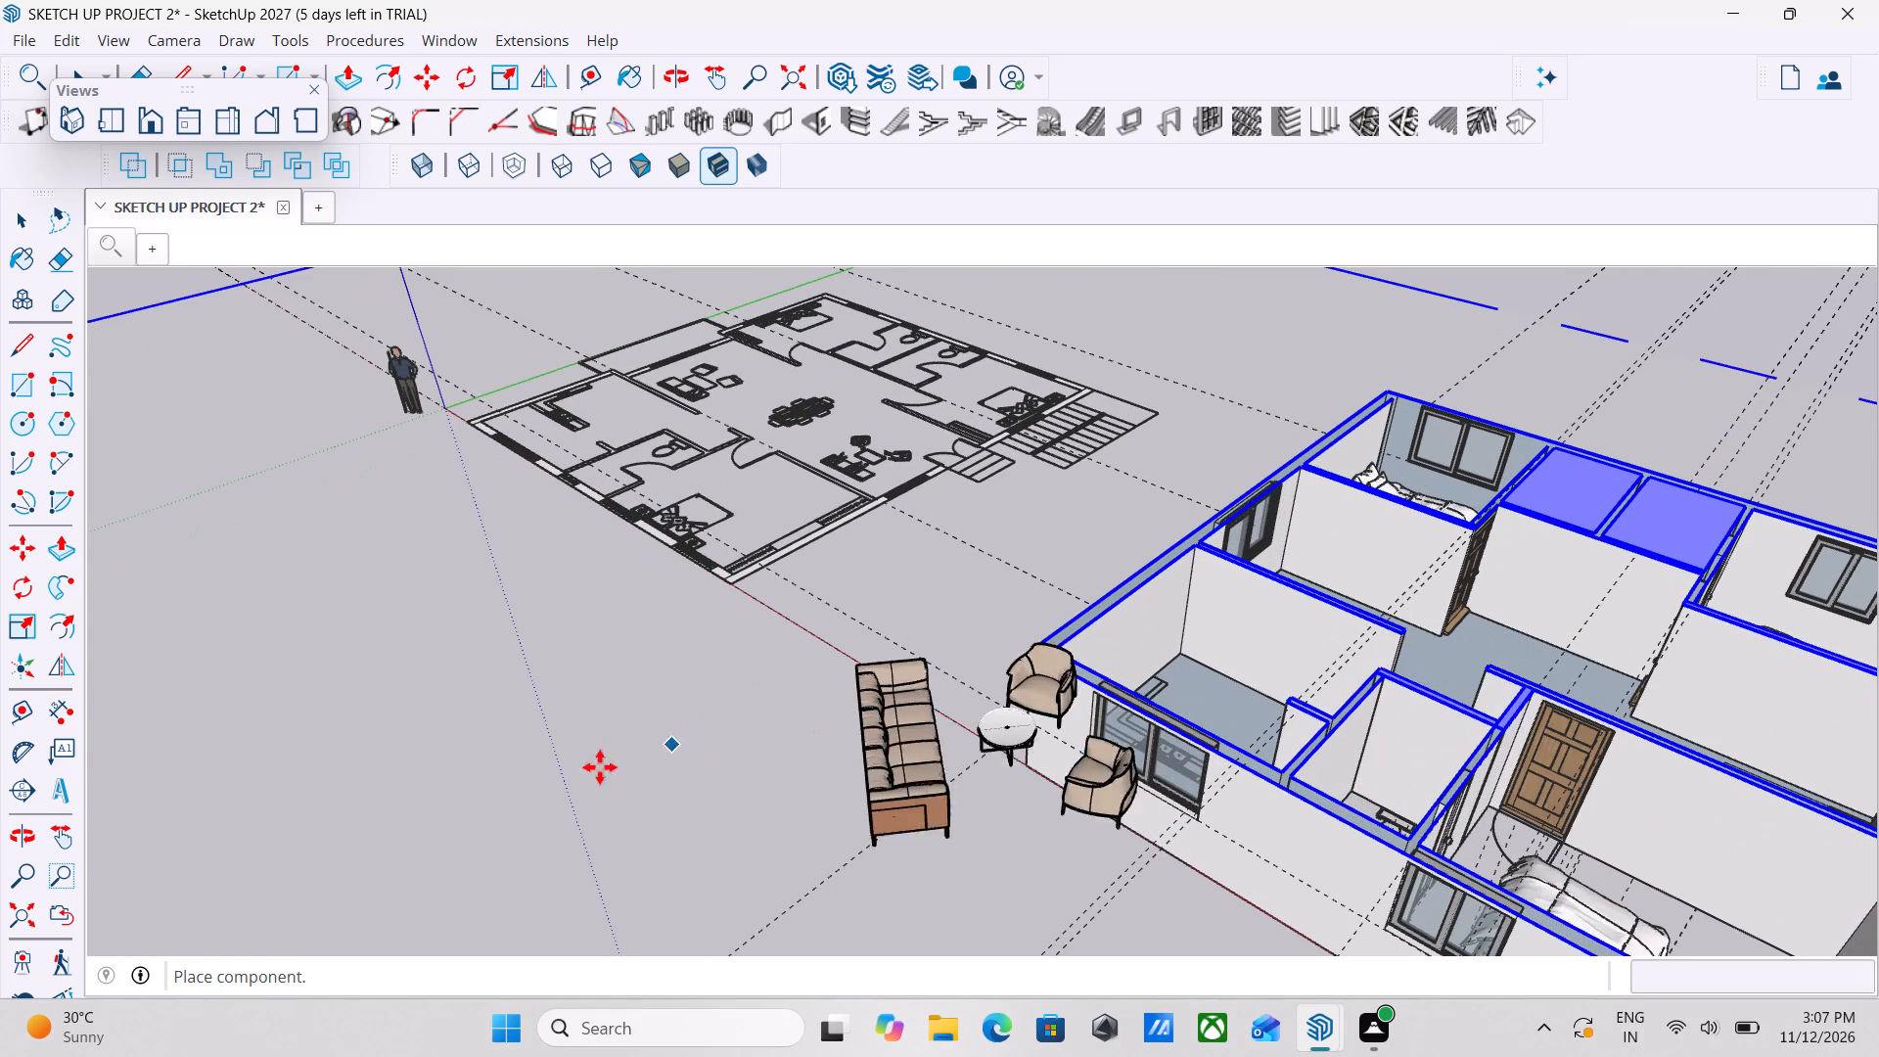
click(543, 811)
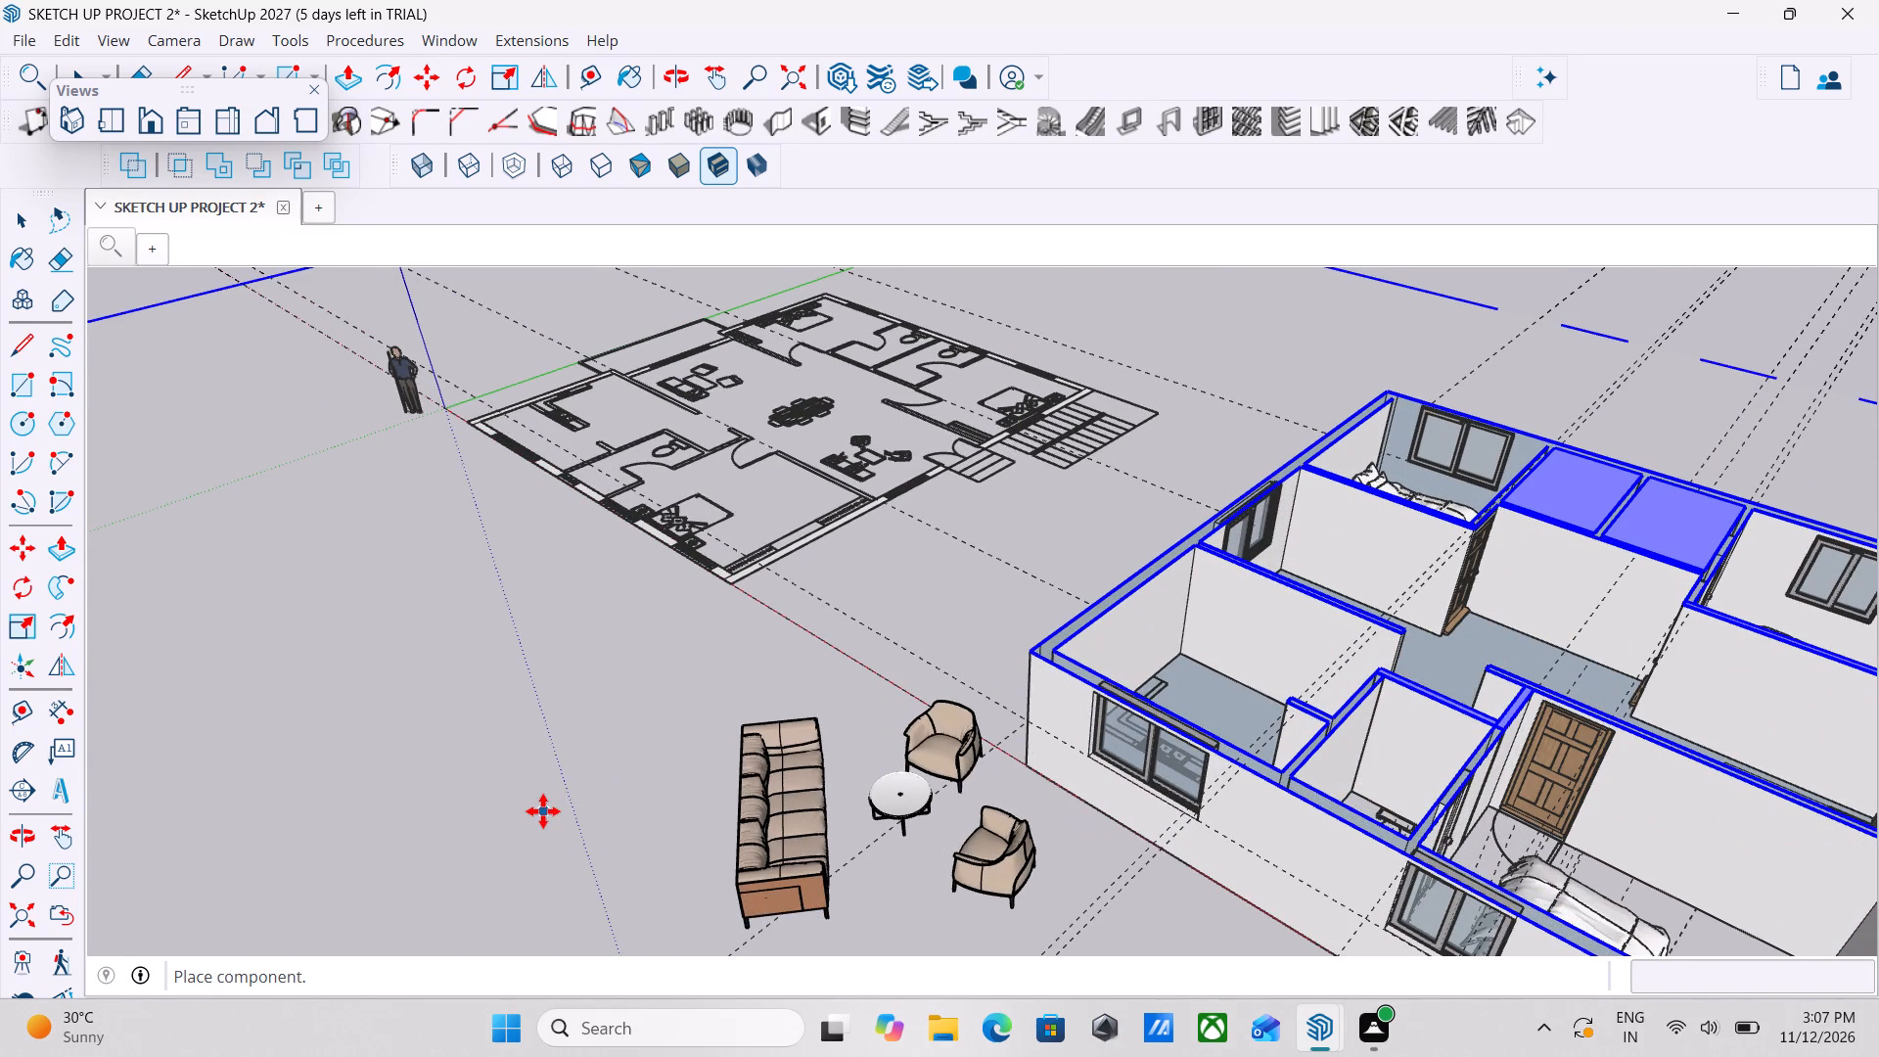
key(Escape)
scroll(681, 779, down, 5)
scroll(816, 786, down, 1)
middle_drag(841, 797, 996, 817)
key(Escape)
Examine the section-cut house, the traced plan and the surrounding ground from high and low angles.
scroll(1015, 801, up, 2)
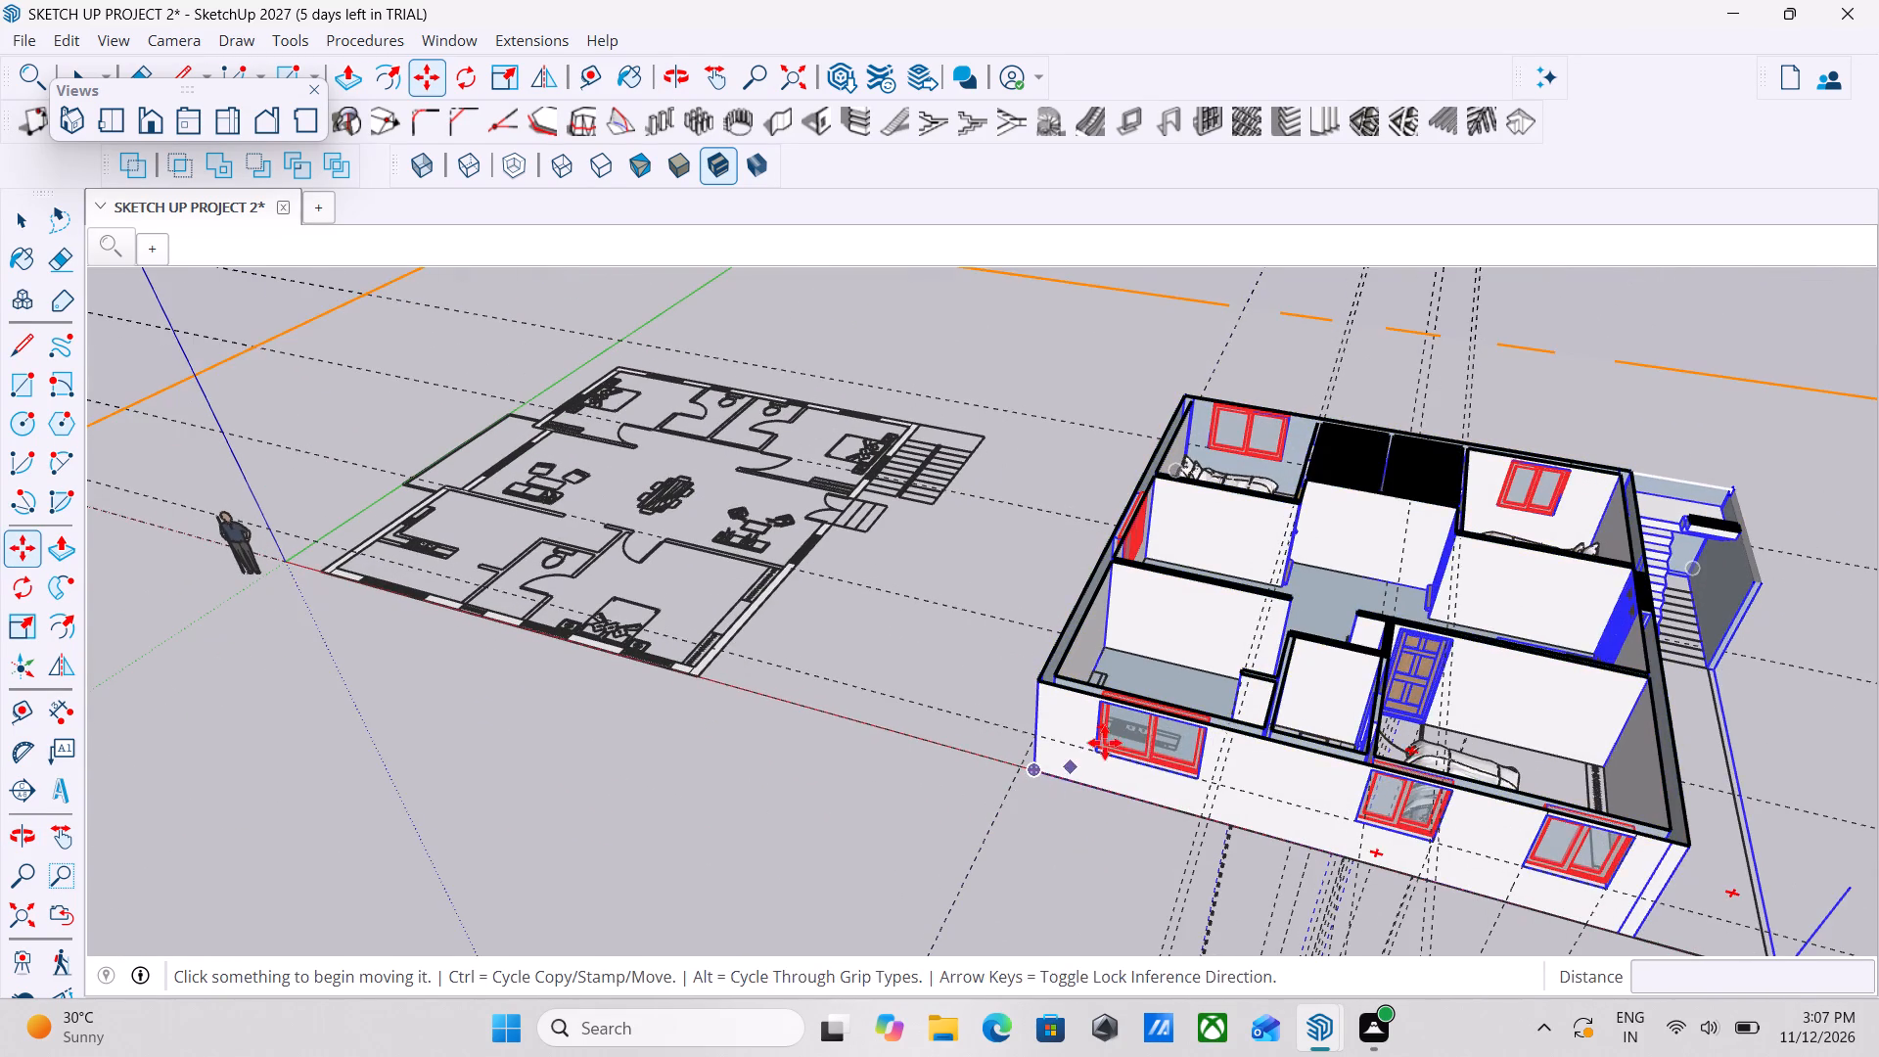
middle_drag(1105, 743, 1045, 755)
middle_drag(1516, 737, 693, 697)
scroll(693, 698, down, 5)
middle_drag(693, 697, 693, 703)
middle_drag(695, 710, 1651, 771)
middle_drag(1376, 770, 1480, 947)
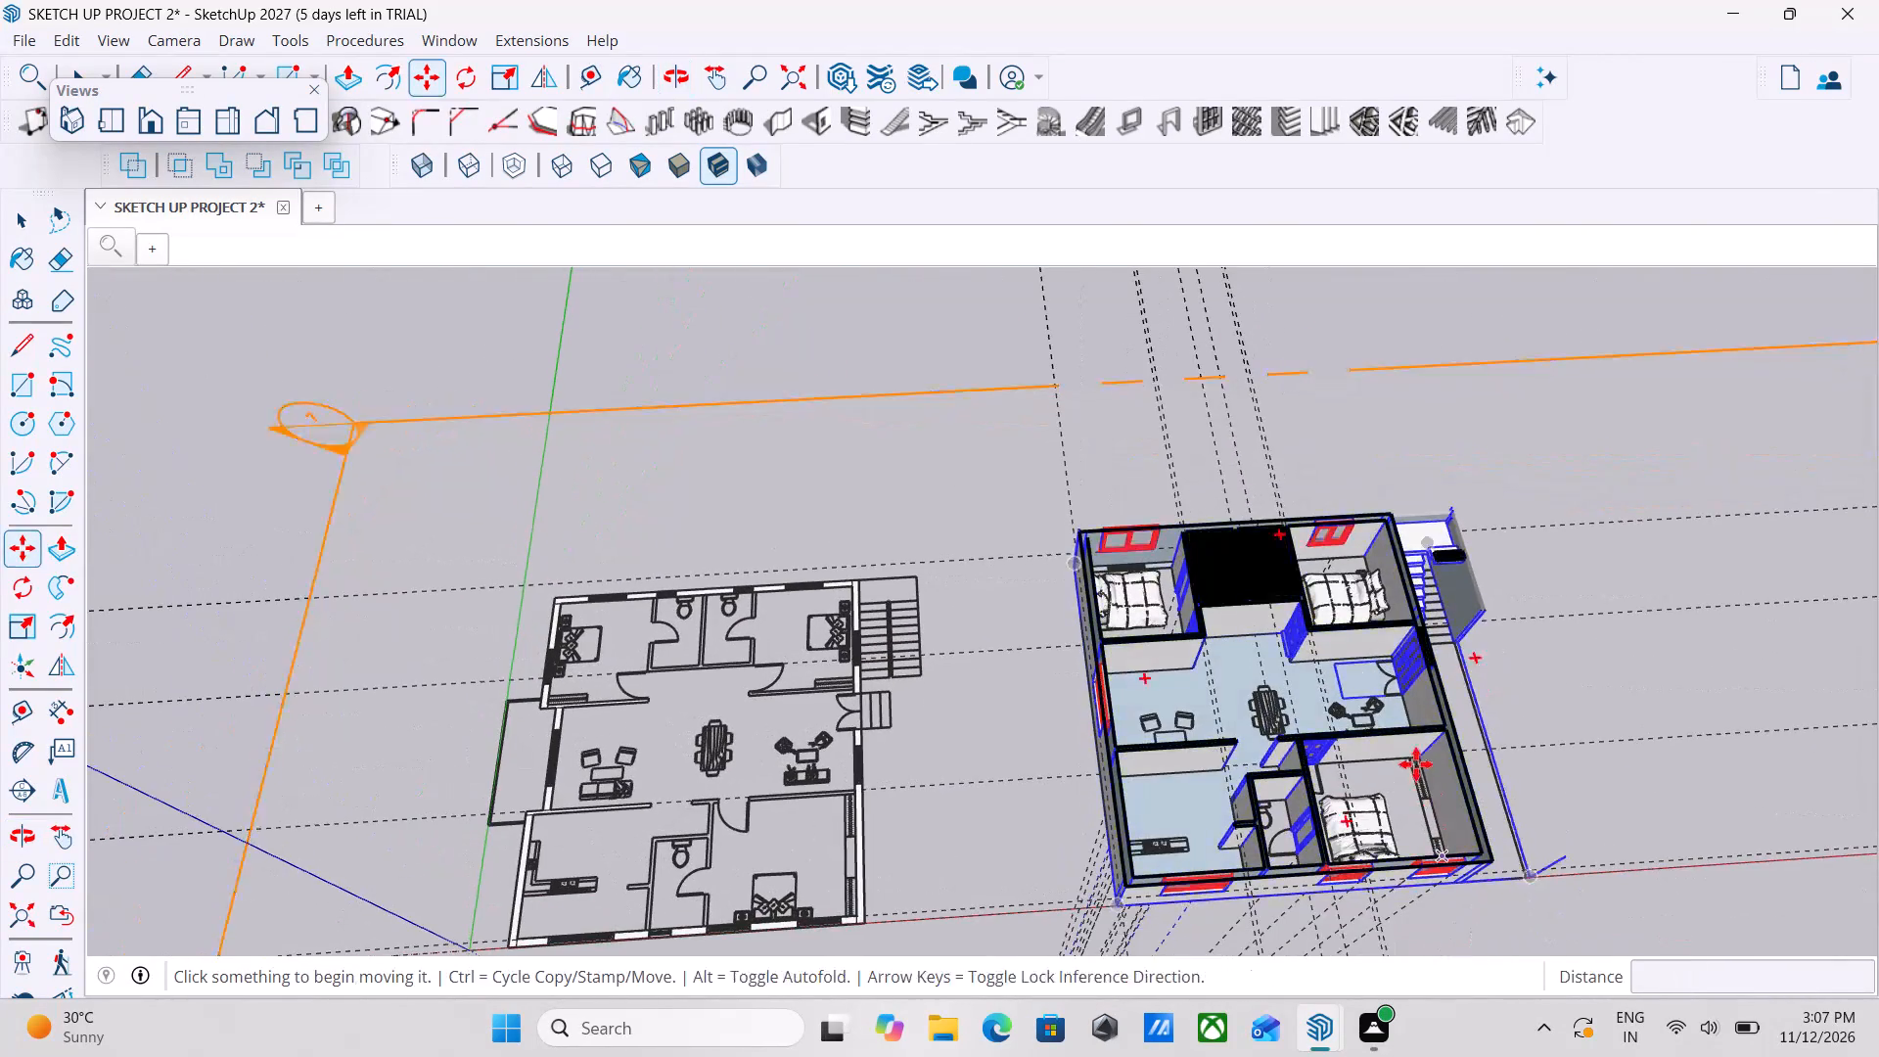
middle_drag(1416, 764, 852, 599)
middle_drag(852, 599, 763, 544)
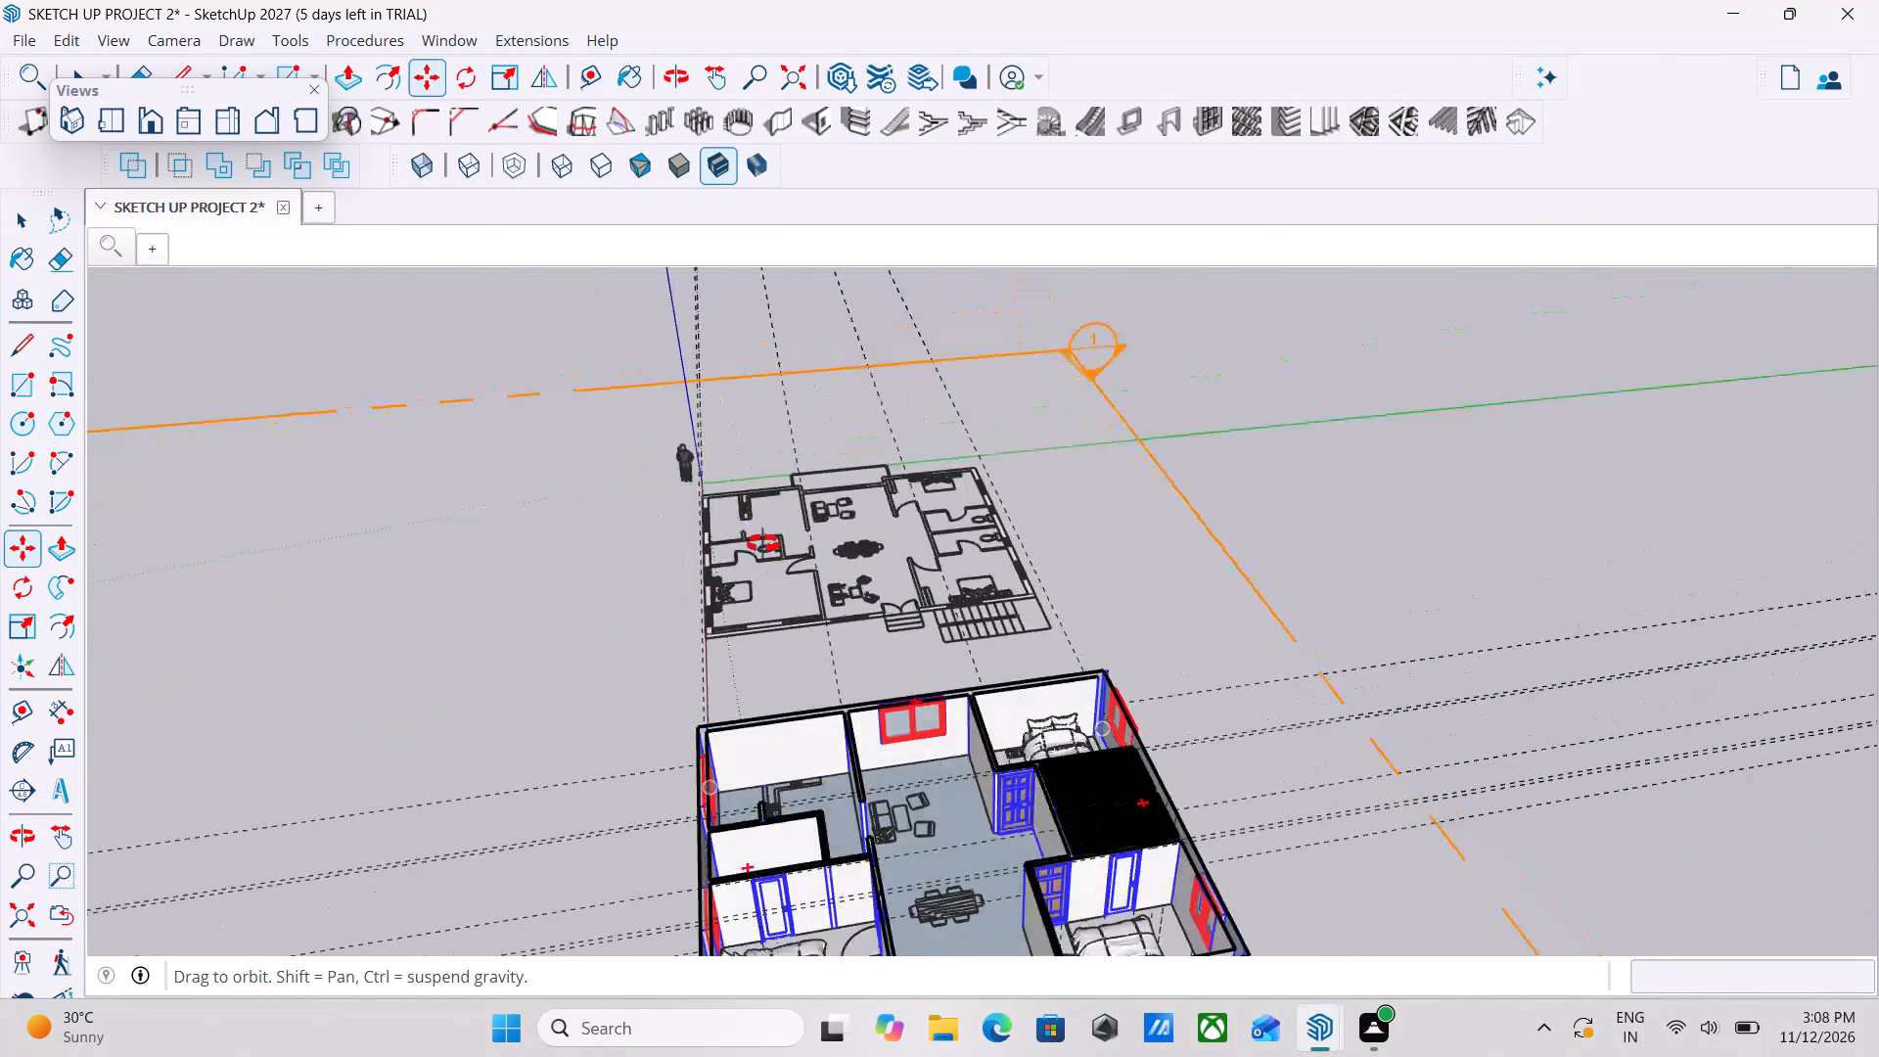
middle_drag(763, 544, 905, 455)
scroll(1030, 808, down, 2)
middle_drag(1026, 814, 1349, 729)
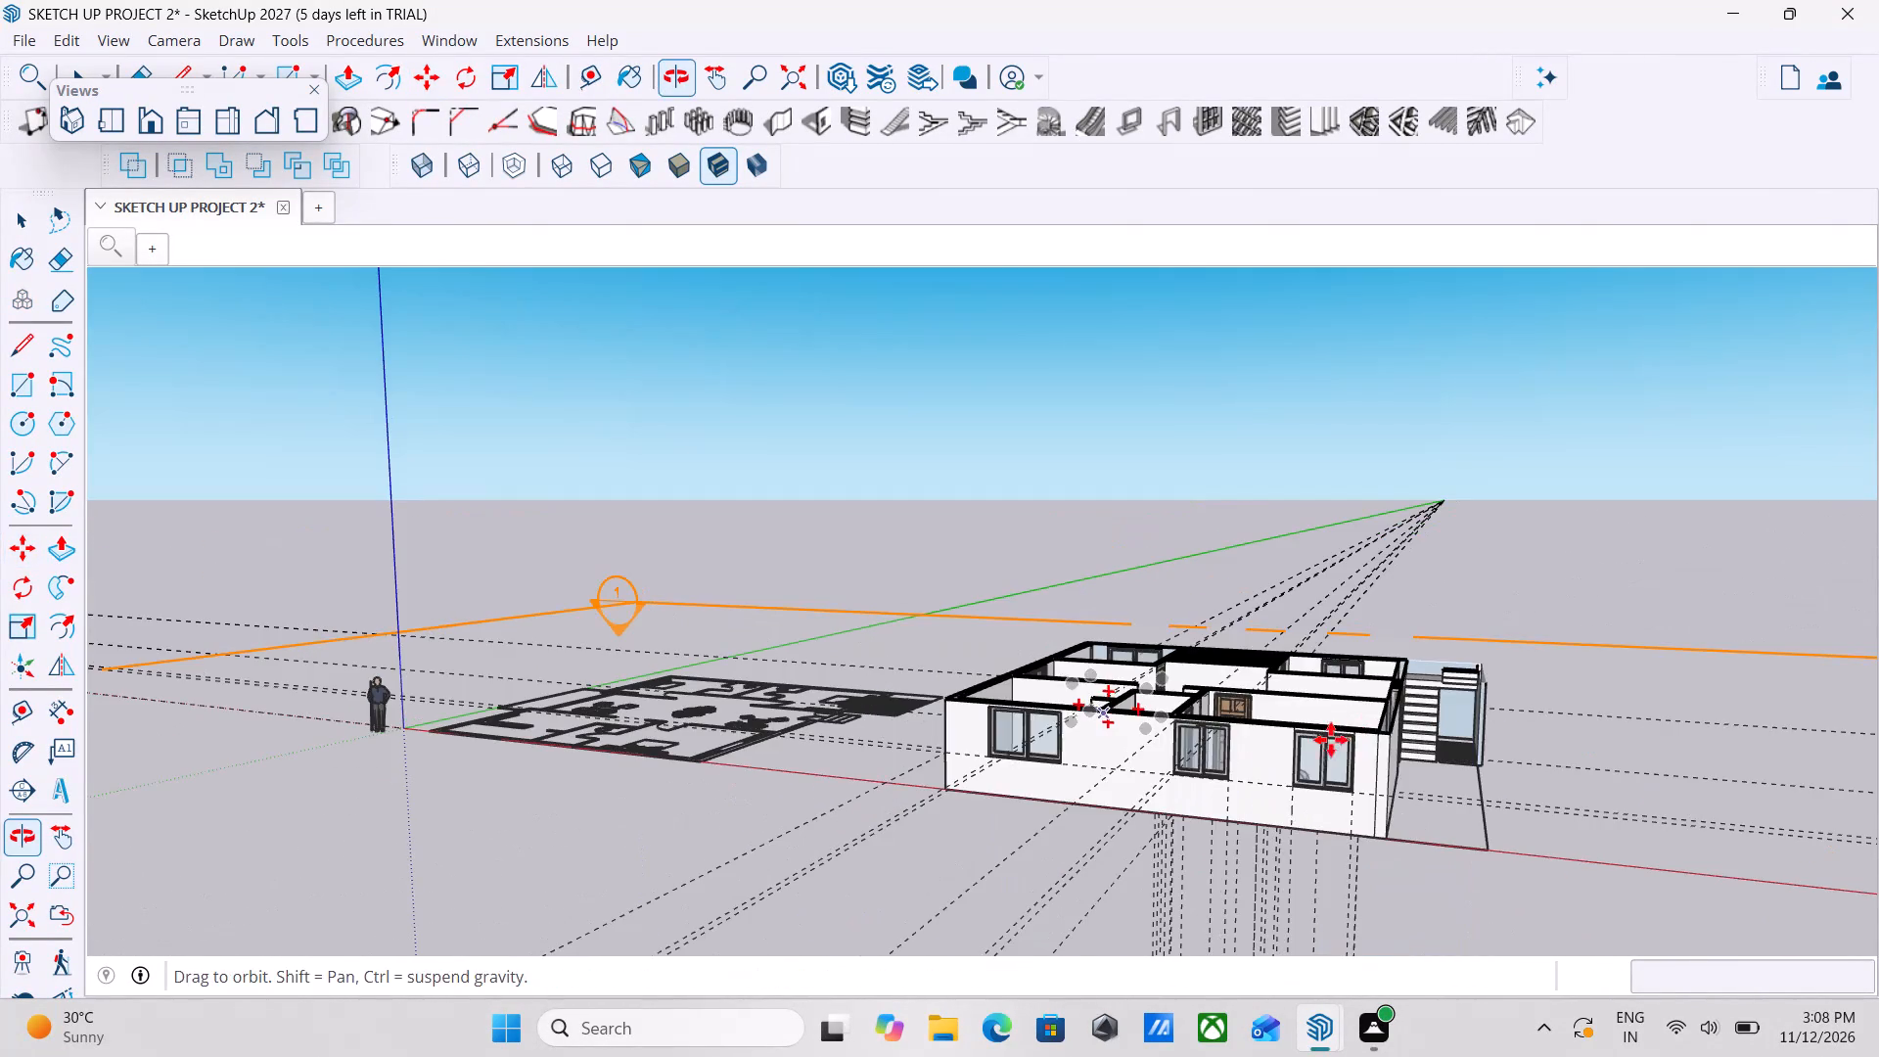
middle_drag(1598, 711, 1604, 762)
middle_drag(756, 787, 1069, 984)
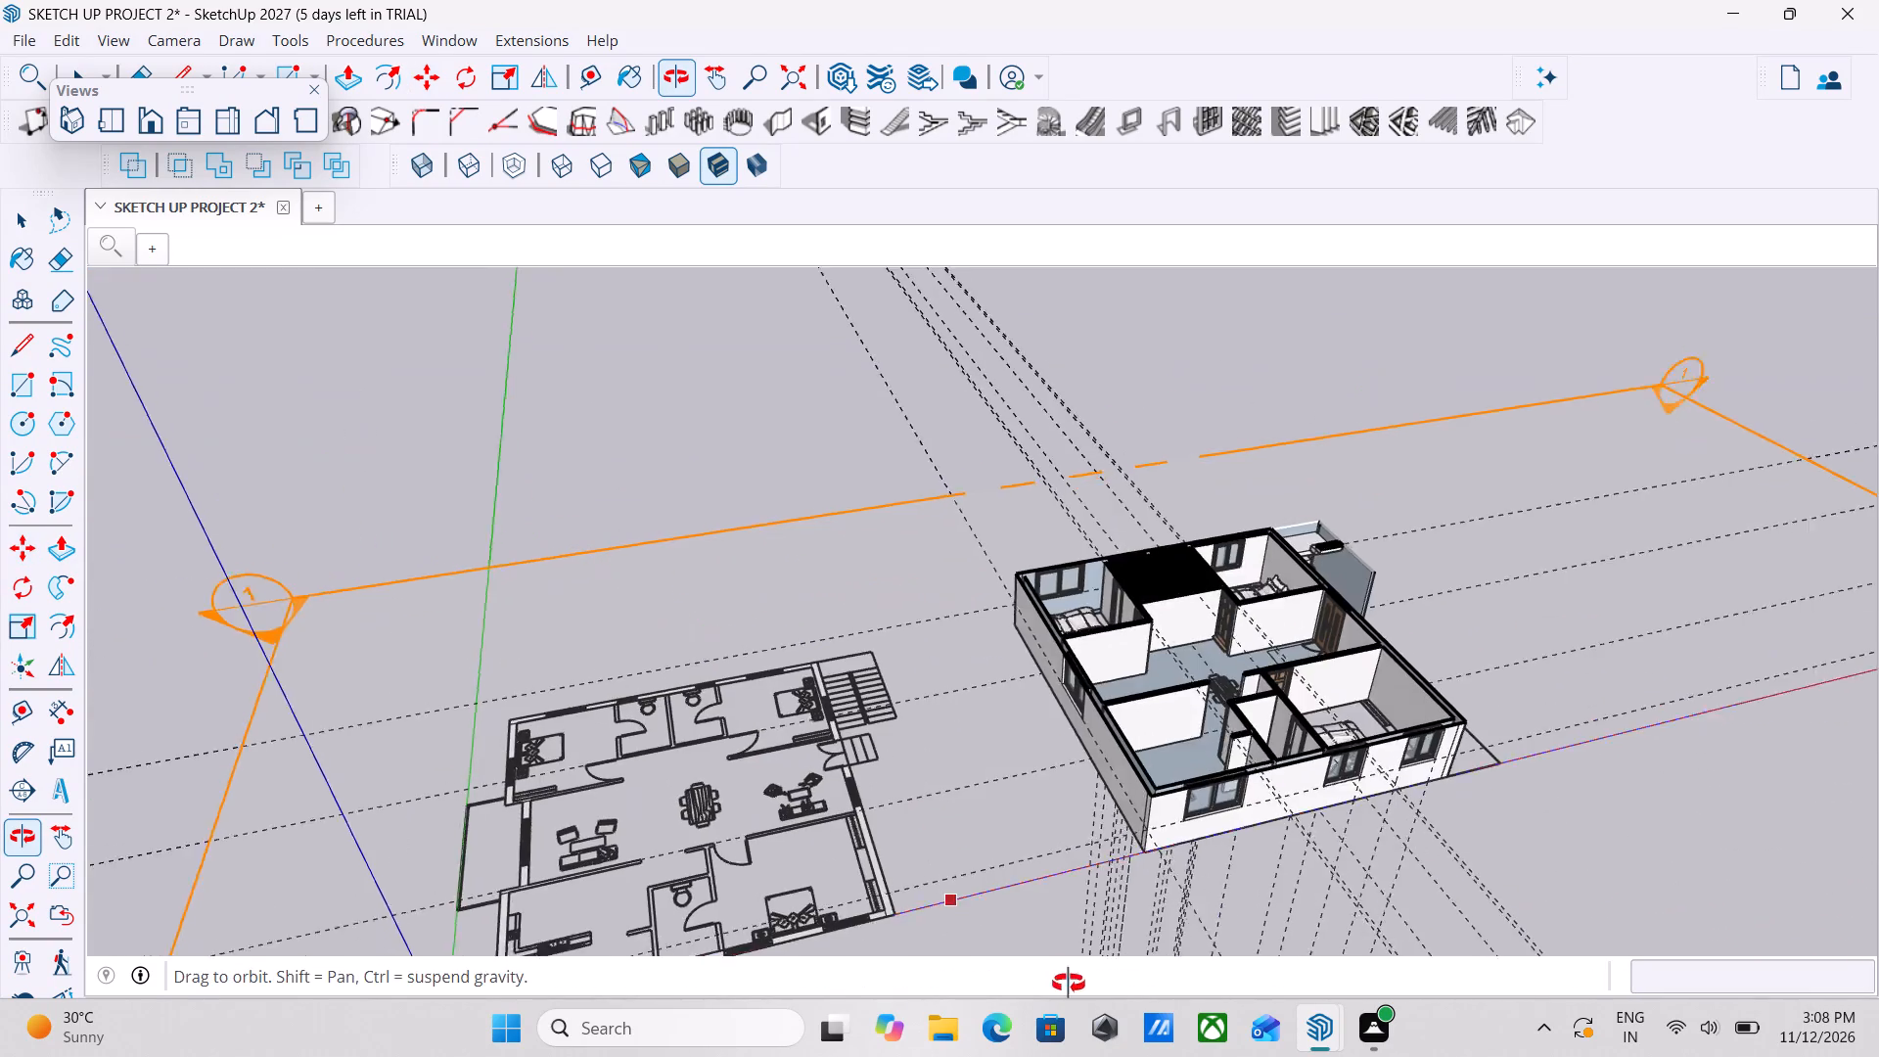
middle_drag(1069, 984, 1070, 984)
scroll(1336, 544, up, 18)
scroll(1352, 527, down, 6)
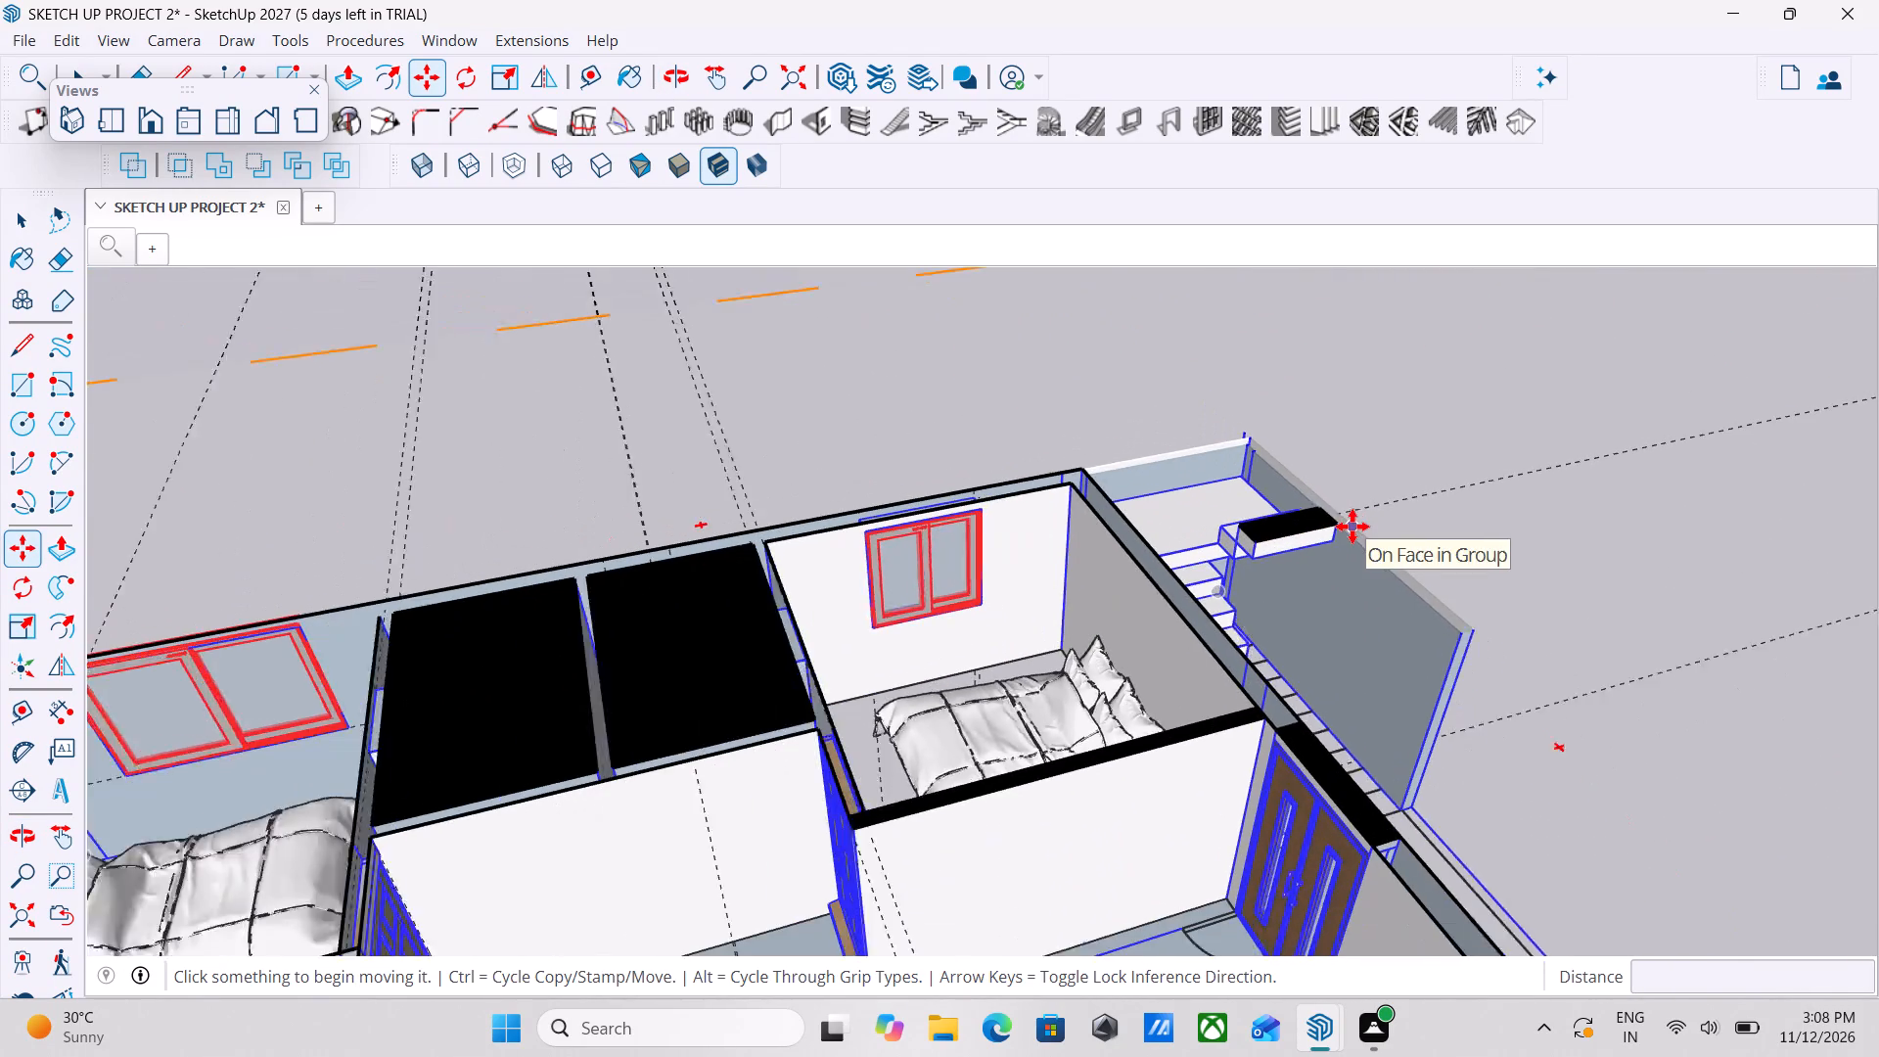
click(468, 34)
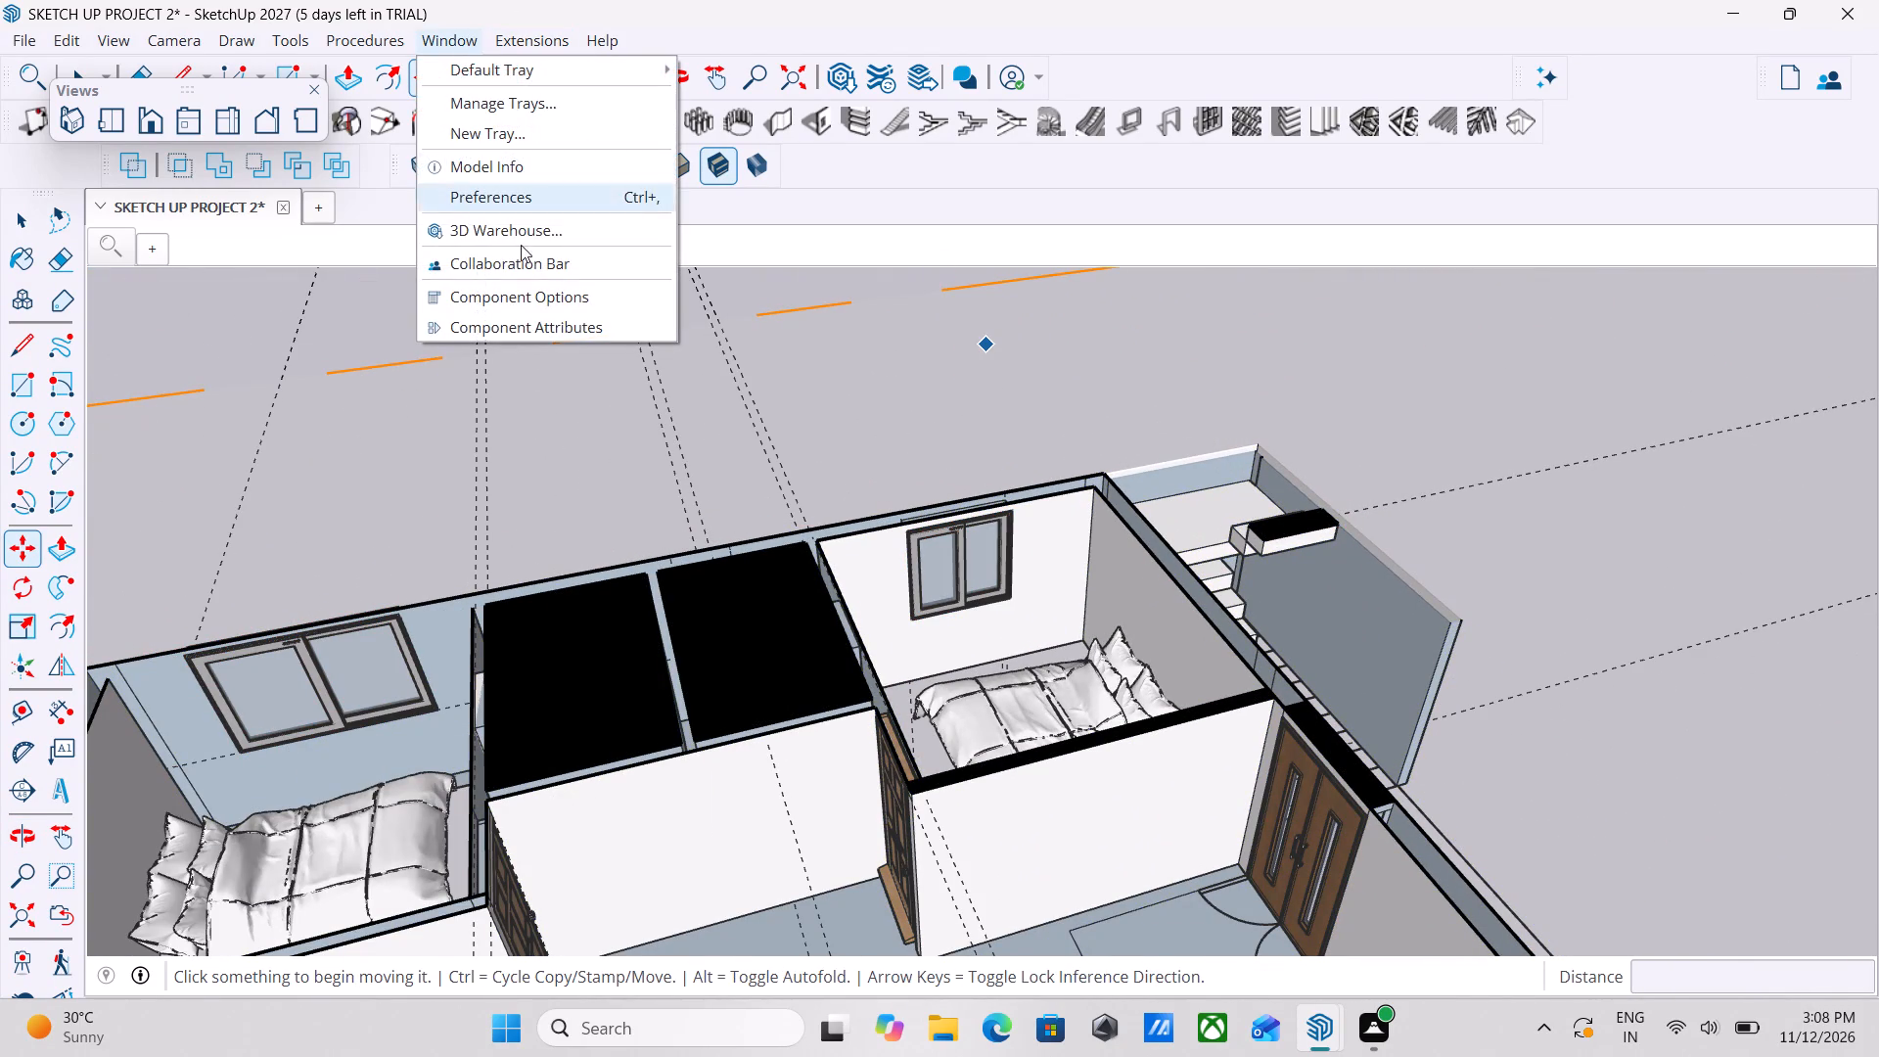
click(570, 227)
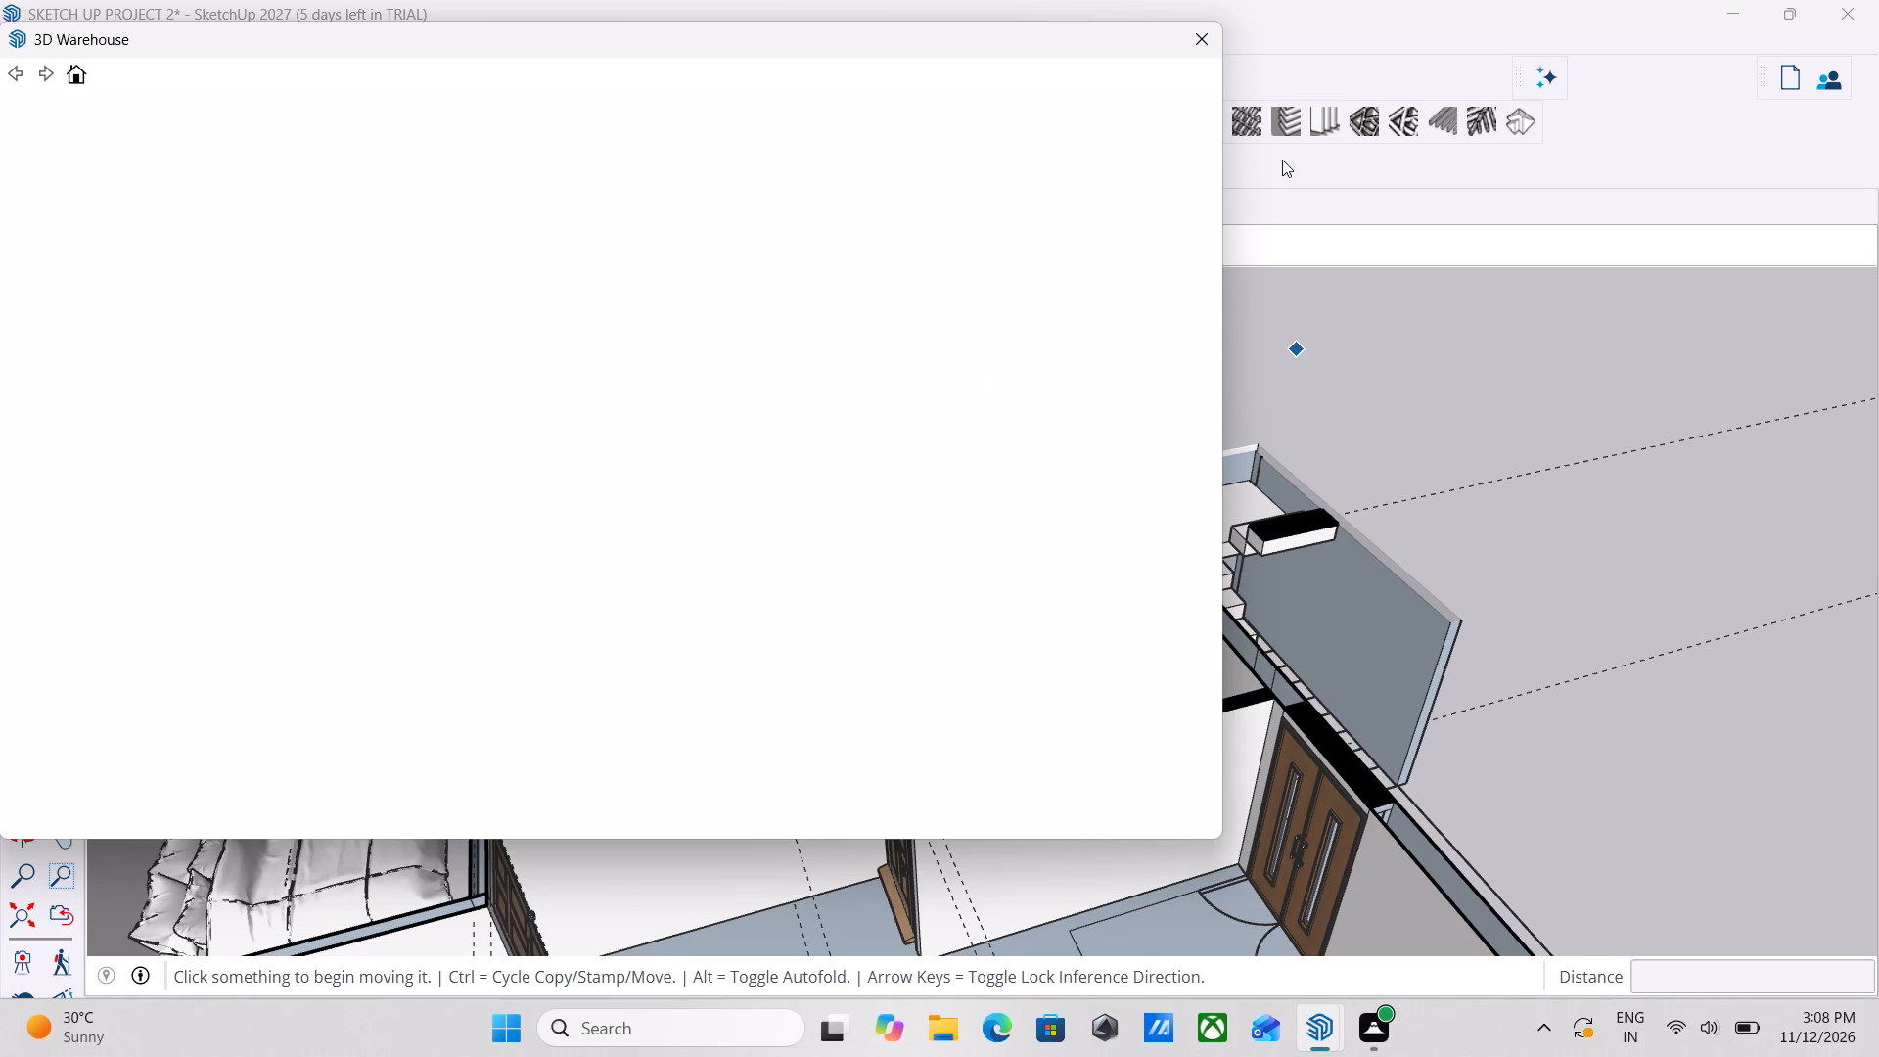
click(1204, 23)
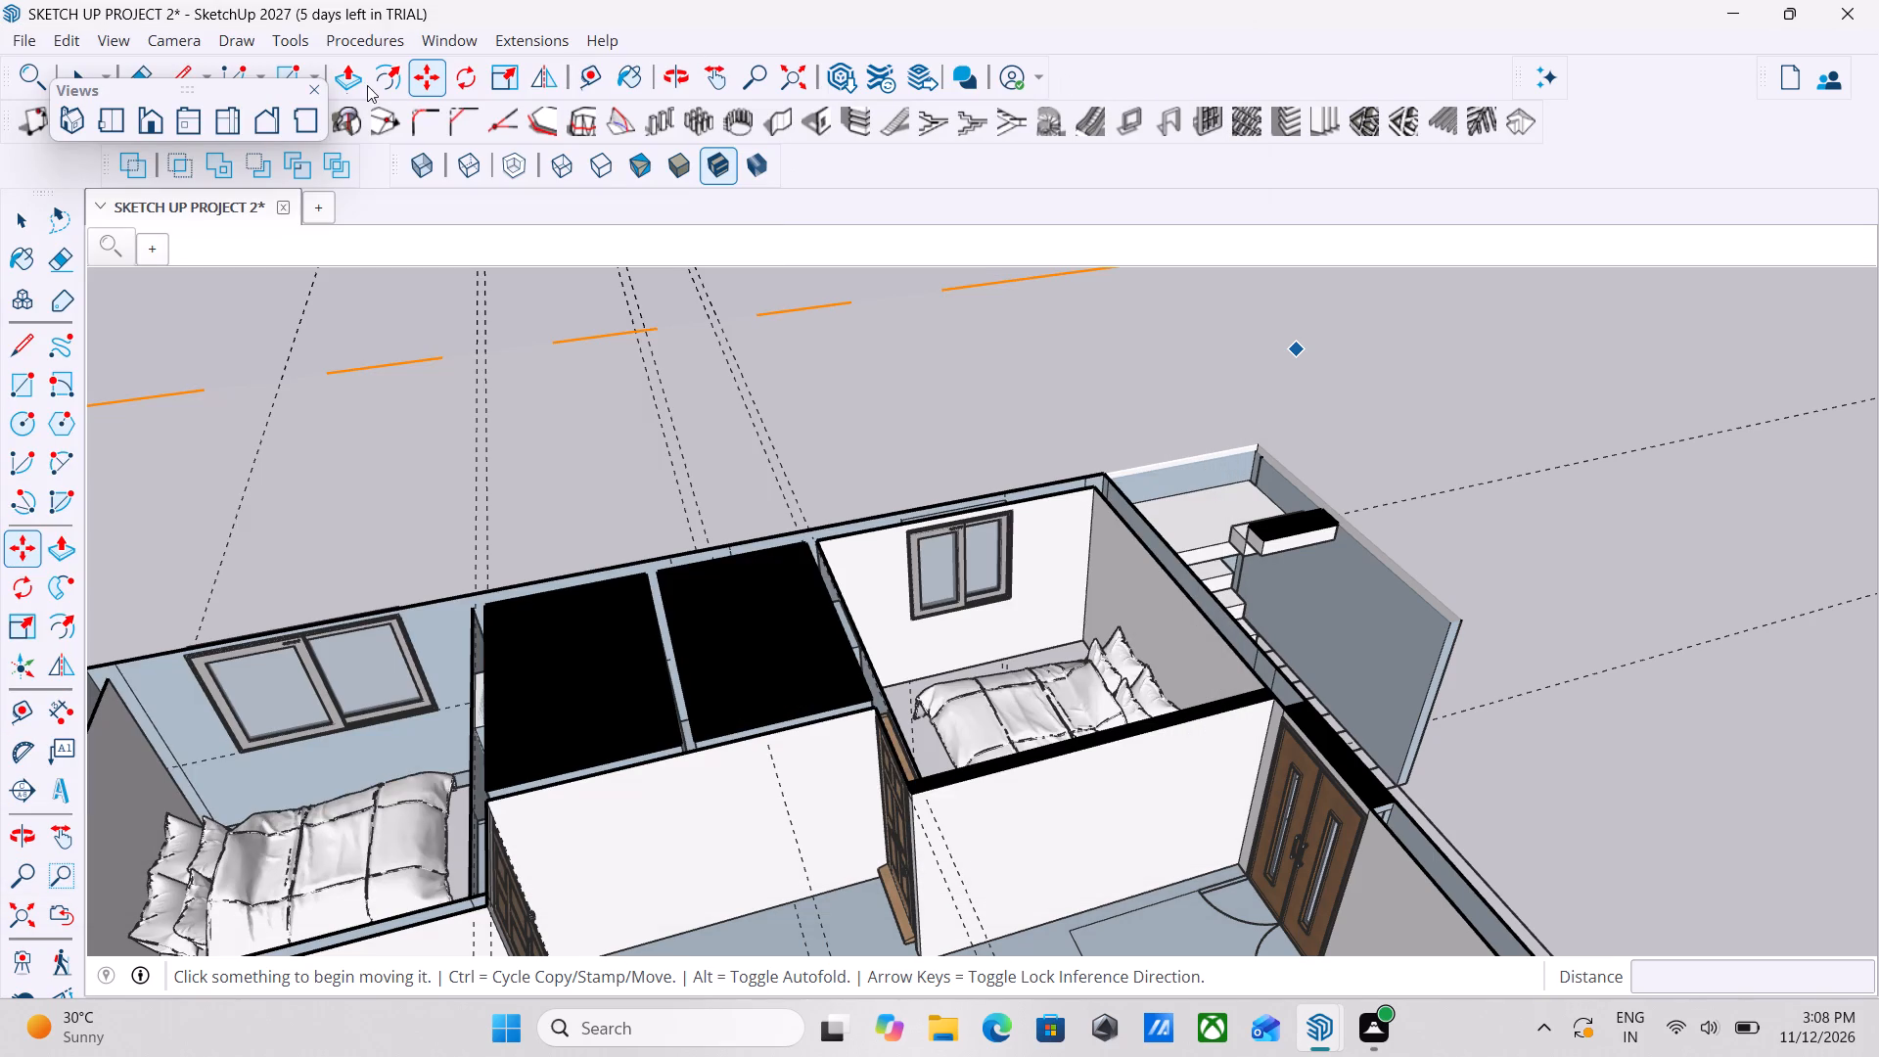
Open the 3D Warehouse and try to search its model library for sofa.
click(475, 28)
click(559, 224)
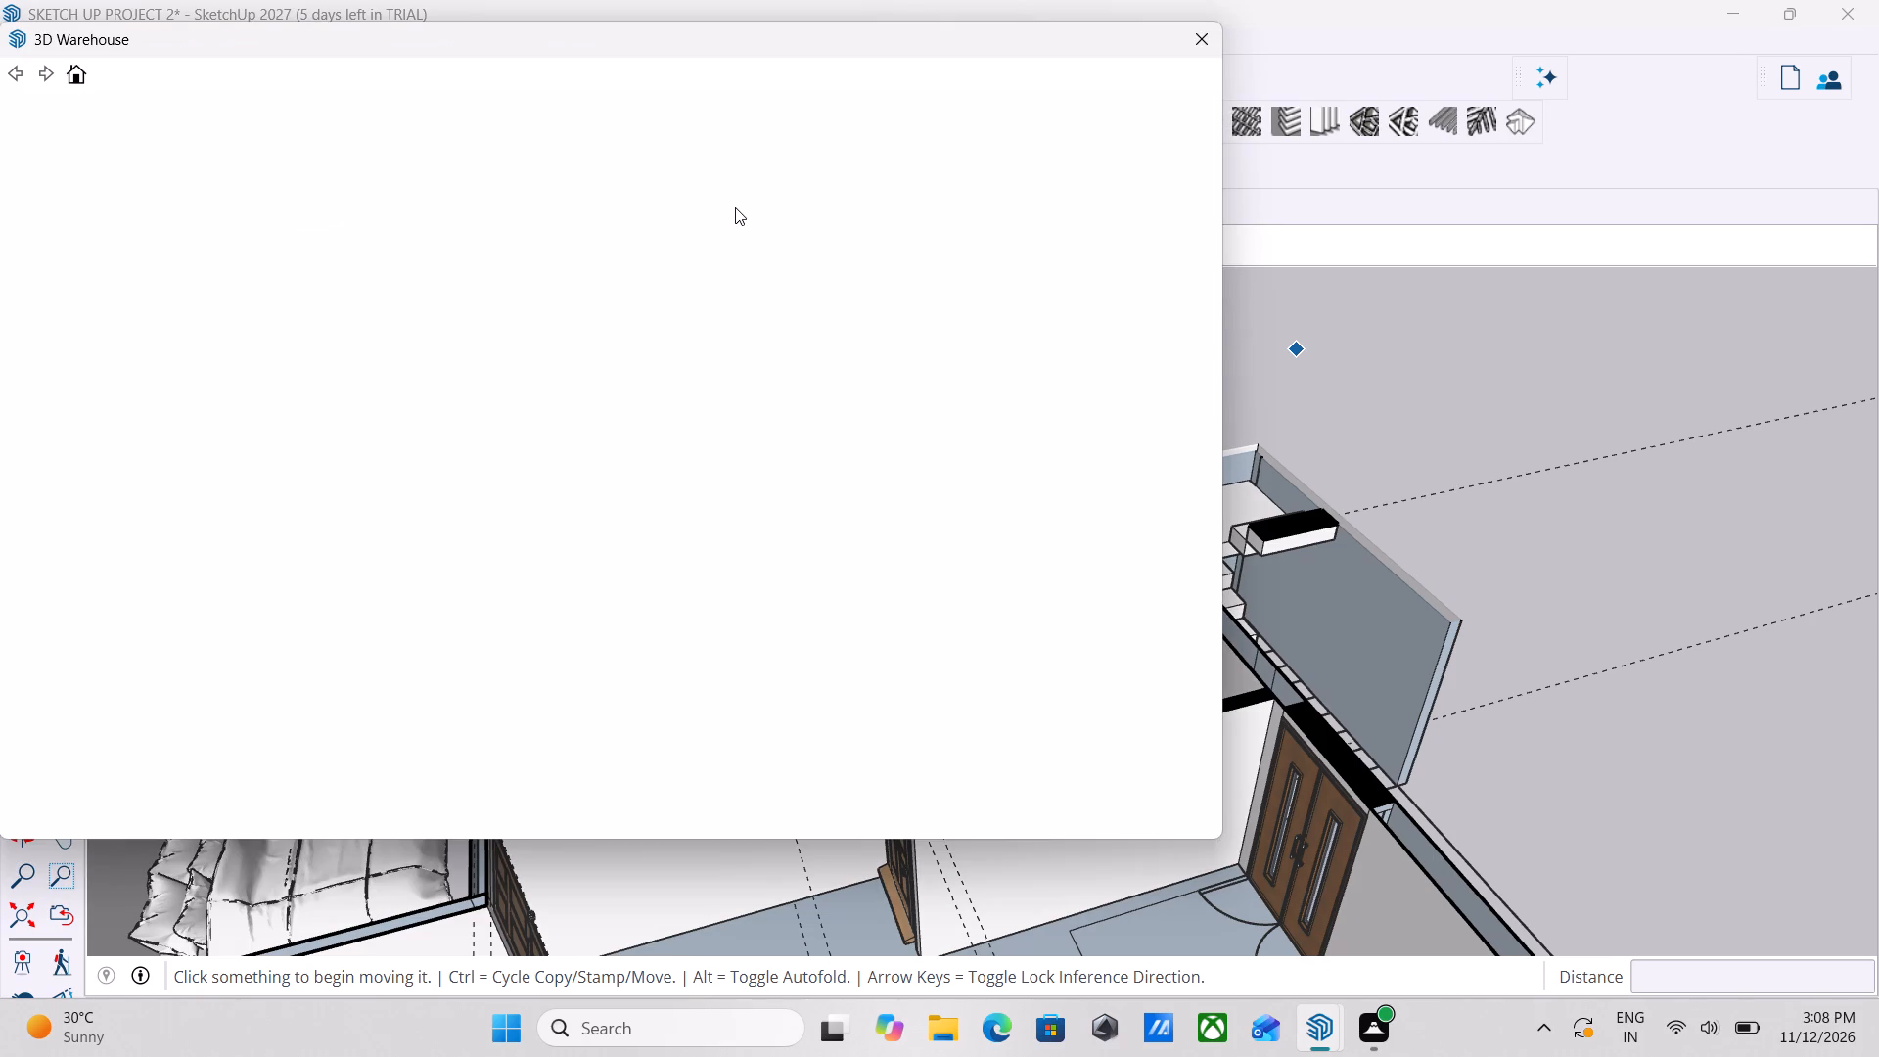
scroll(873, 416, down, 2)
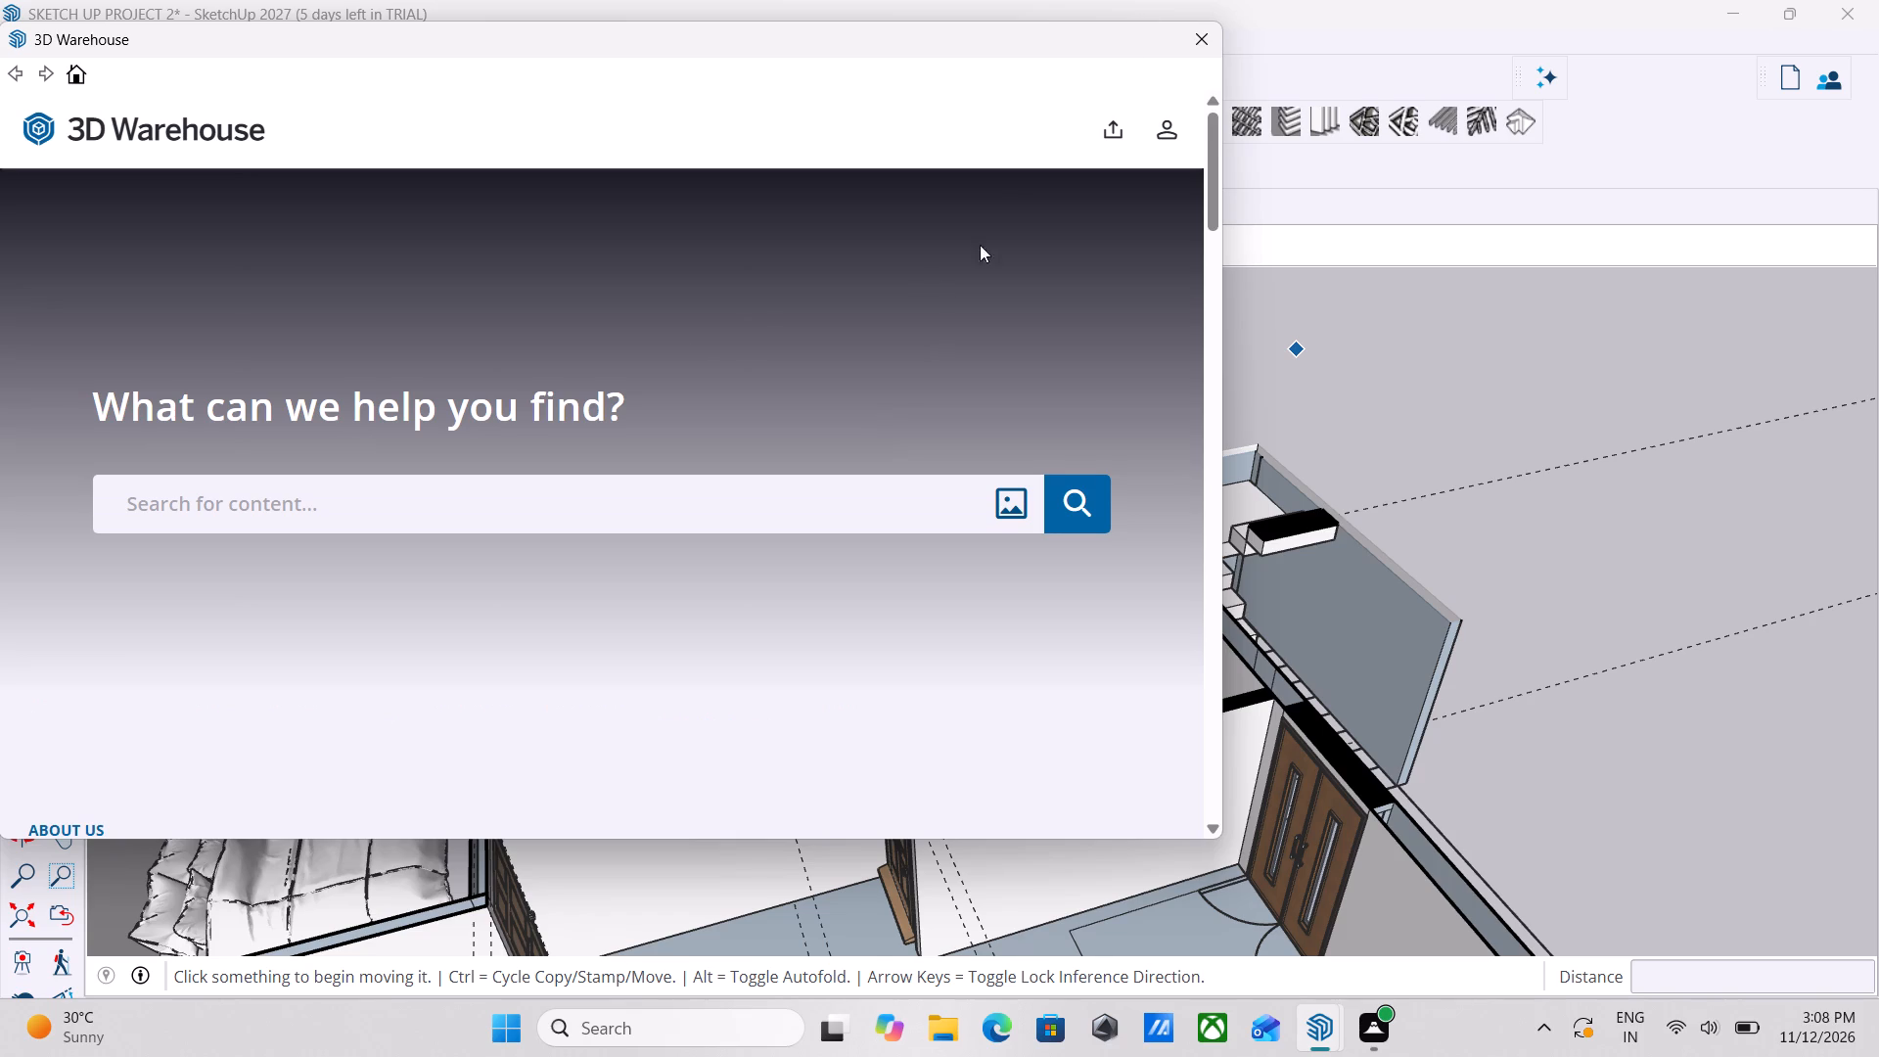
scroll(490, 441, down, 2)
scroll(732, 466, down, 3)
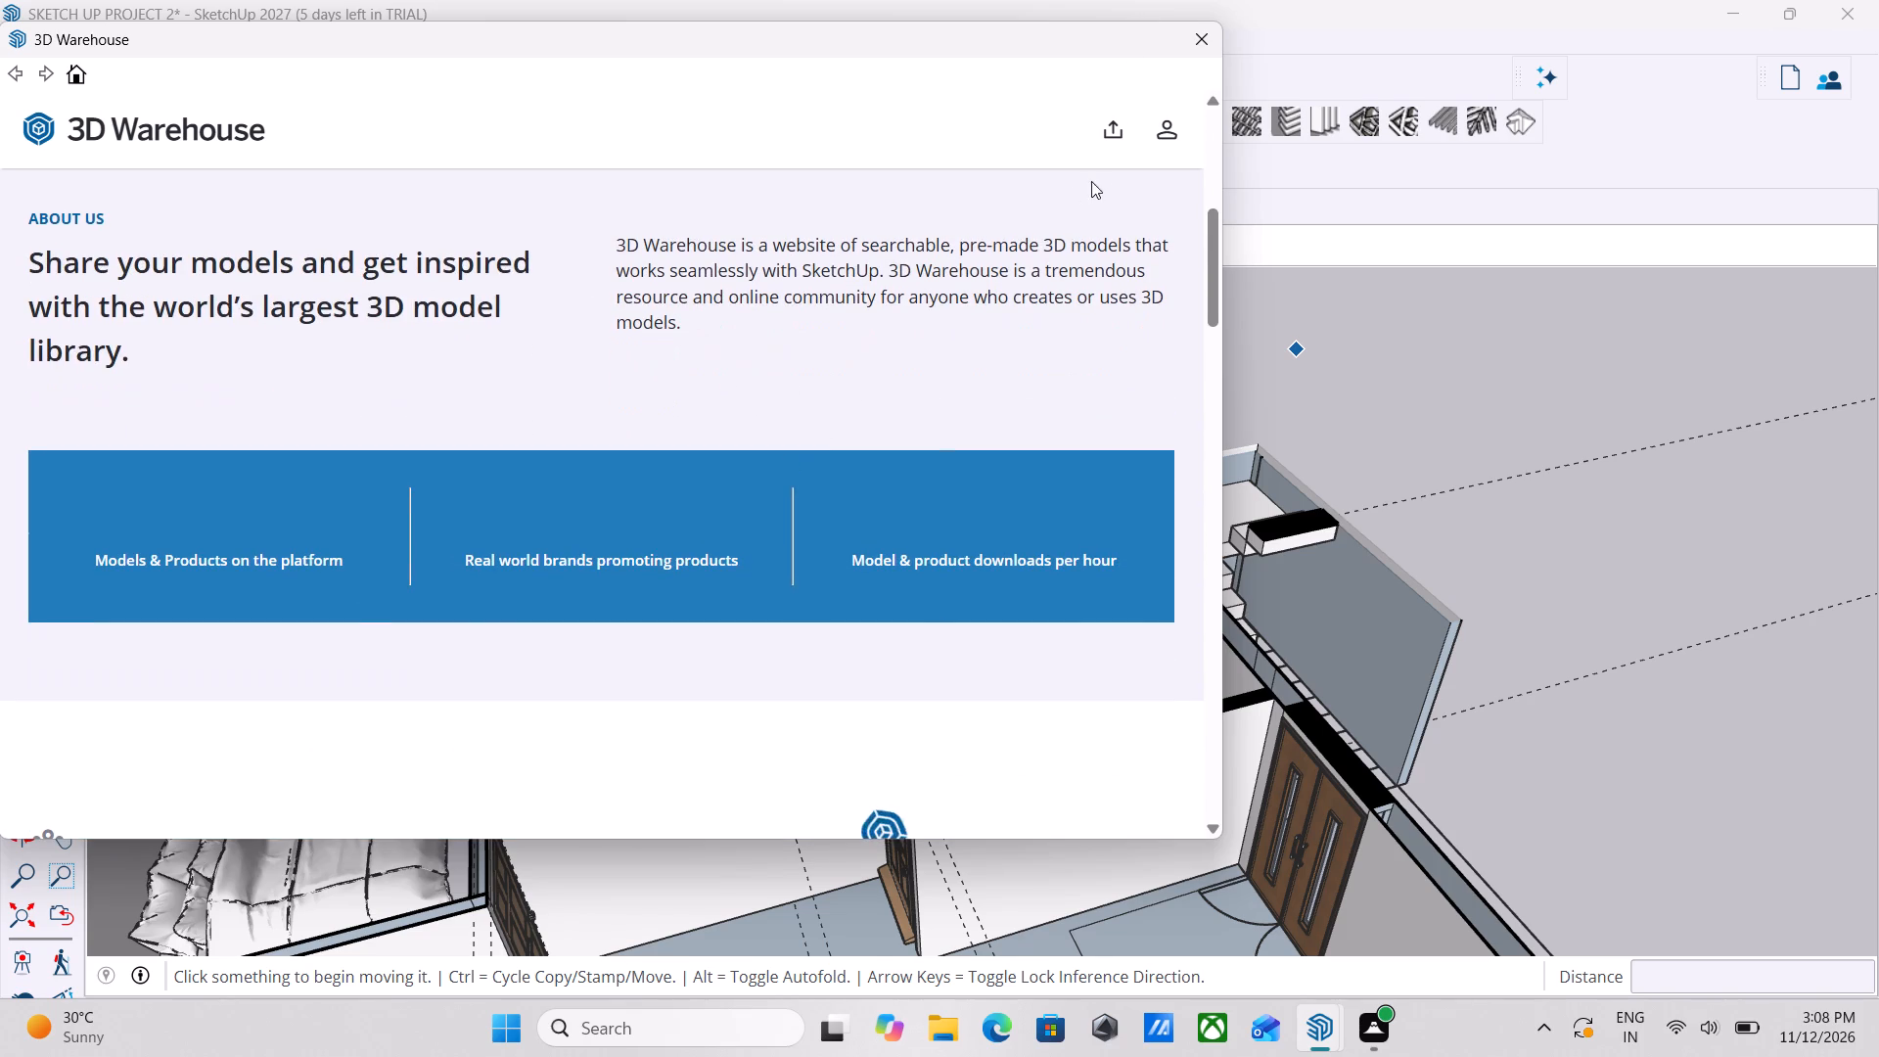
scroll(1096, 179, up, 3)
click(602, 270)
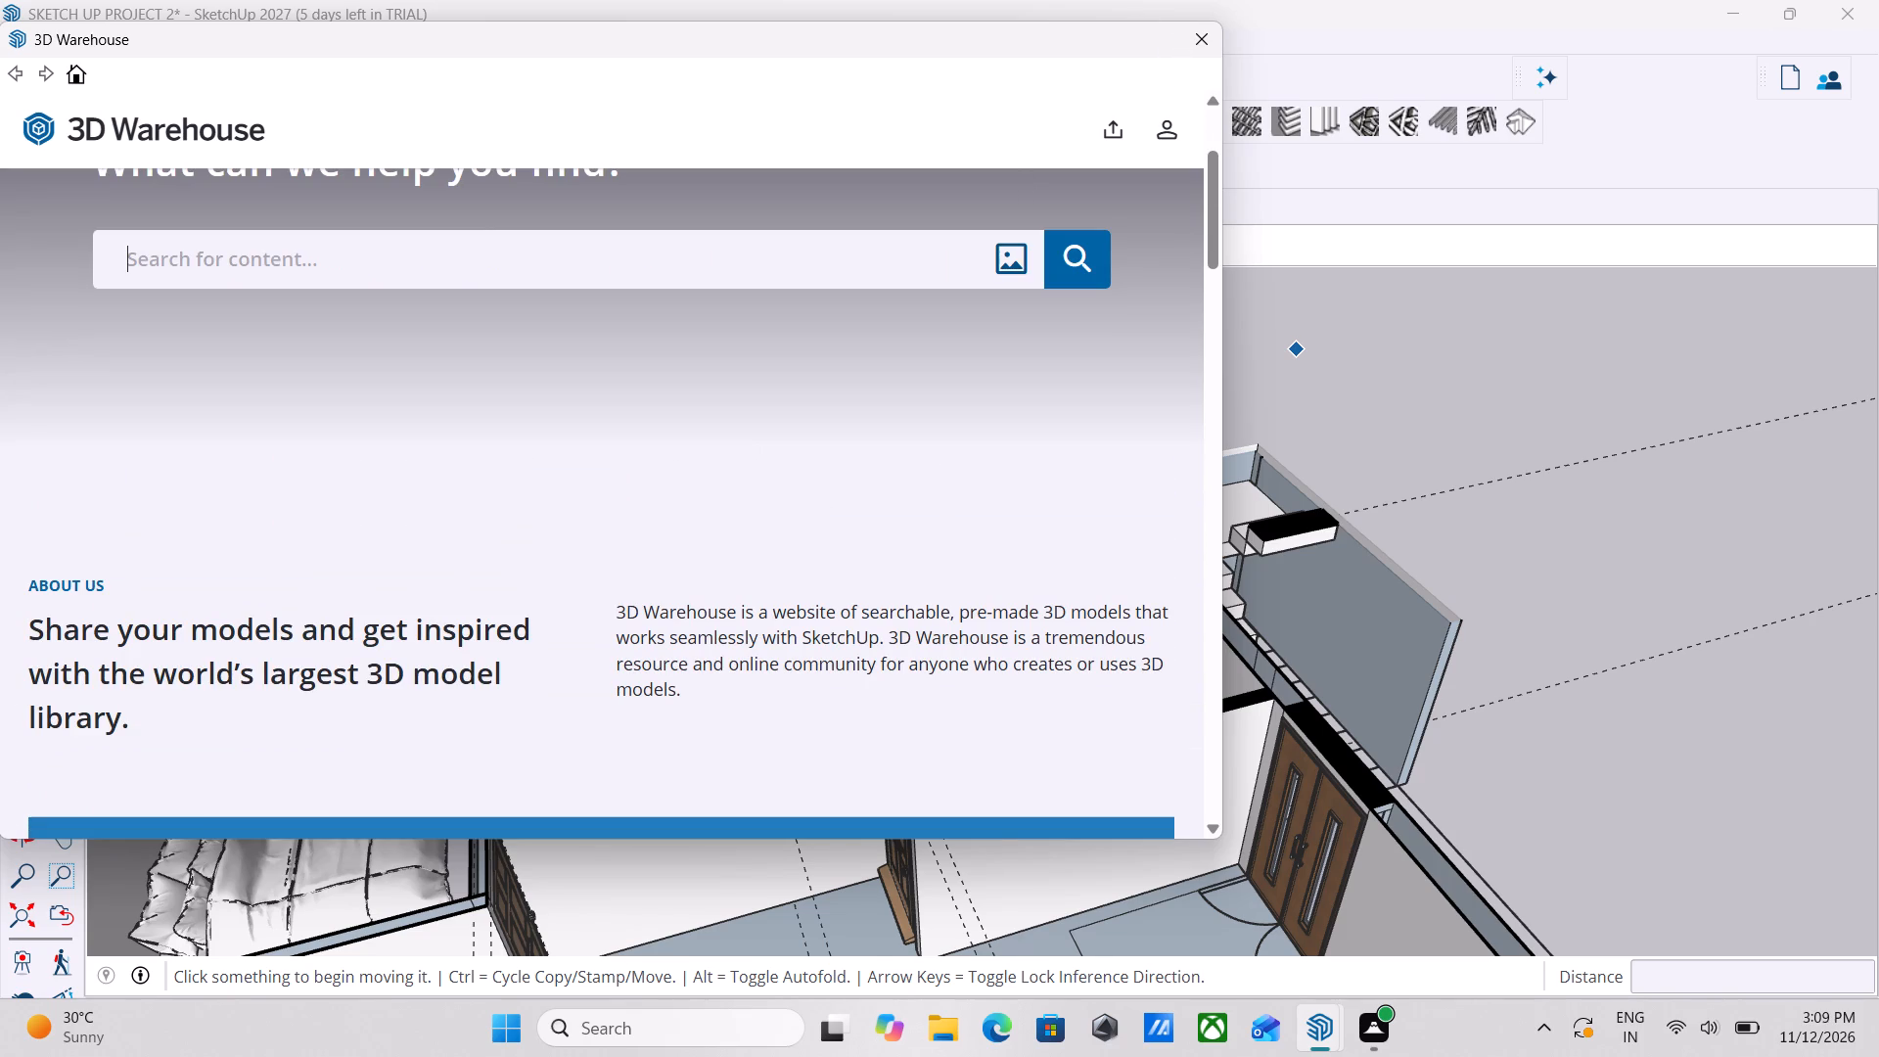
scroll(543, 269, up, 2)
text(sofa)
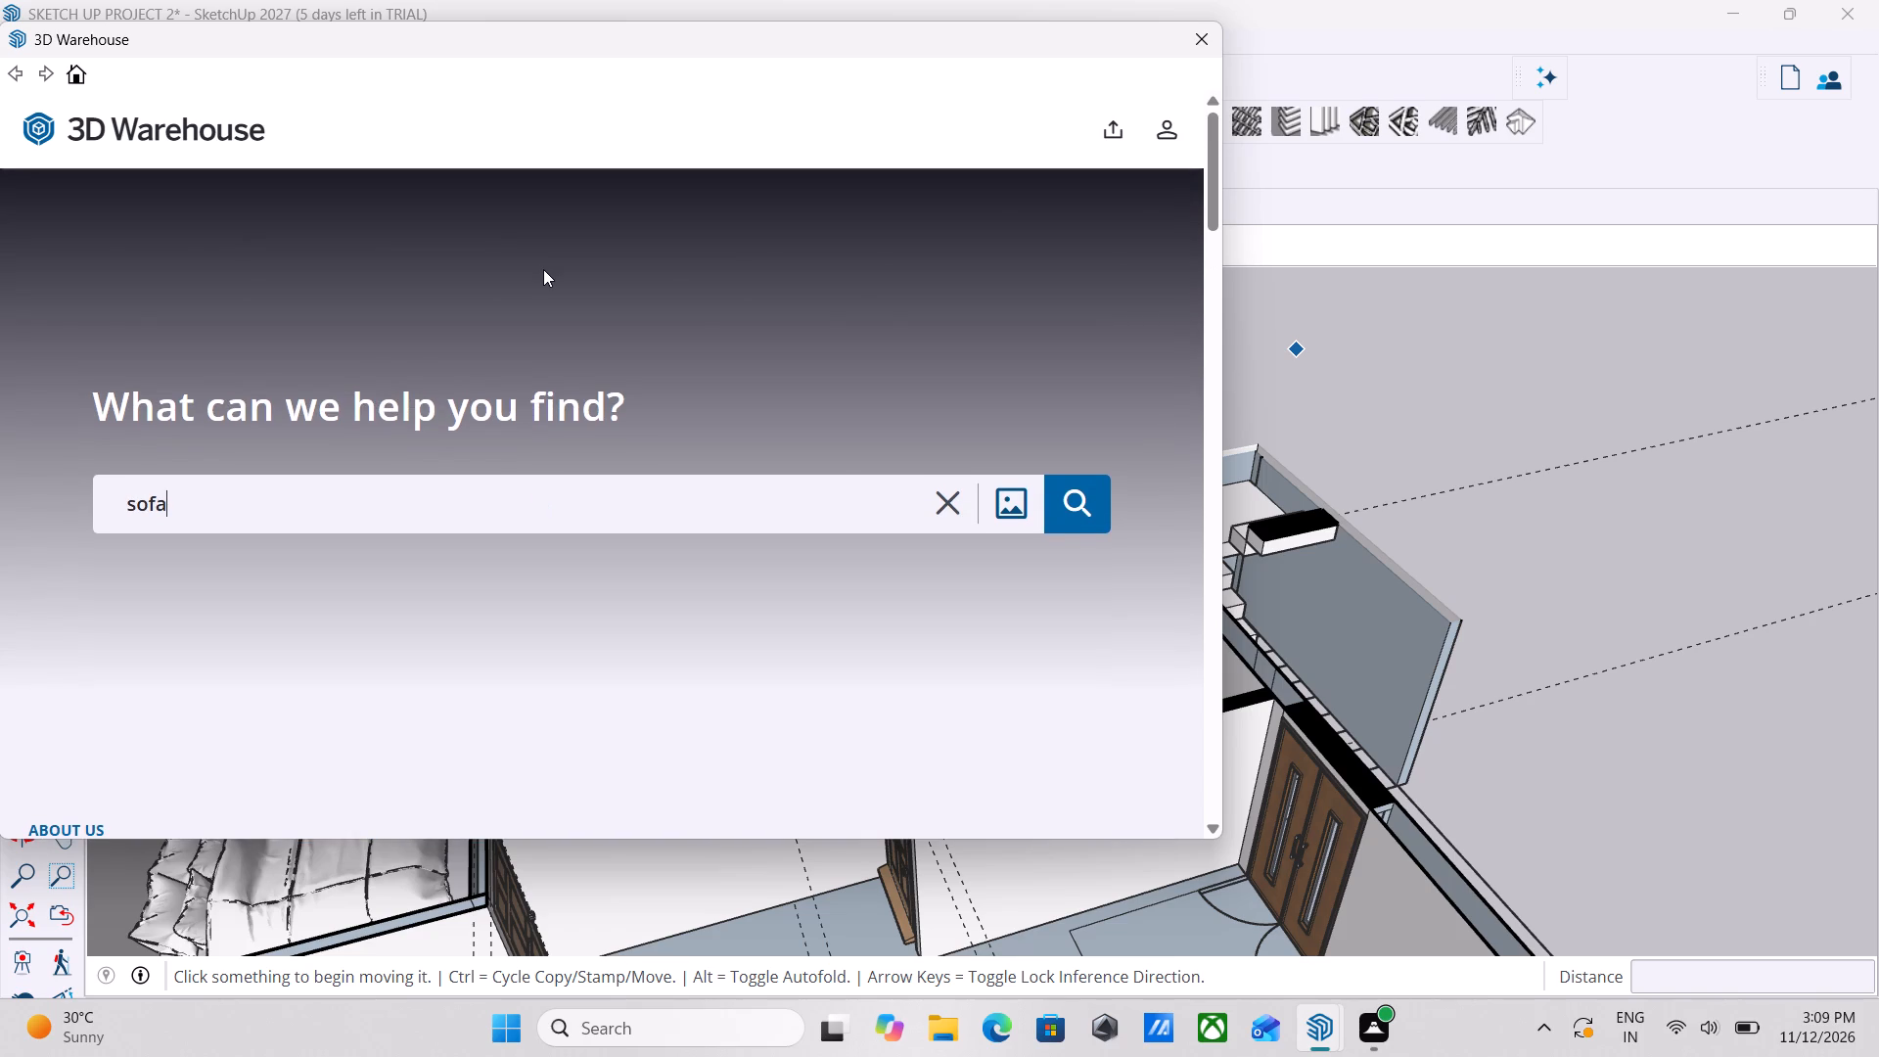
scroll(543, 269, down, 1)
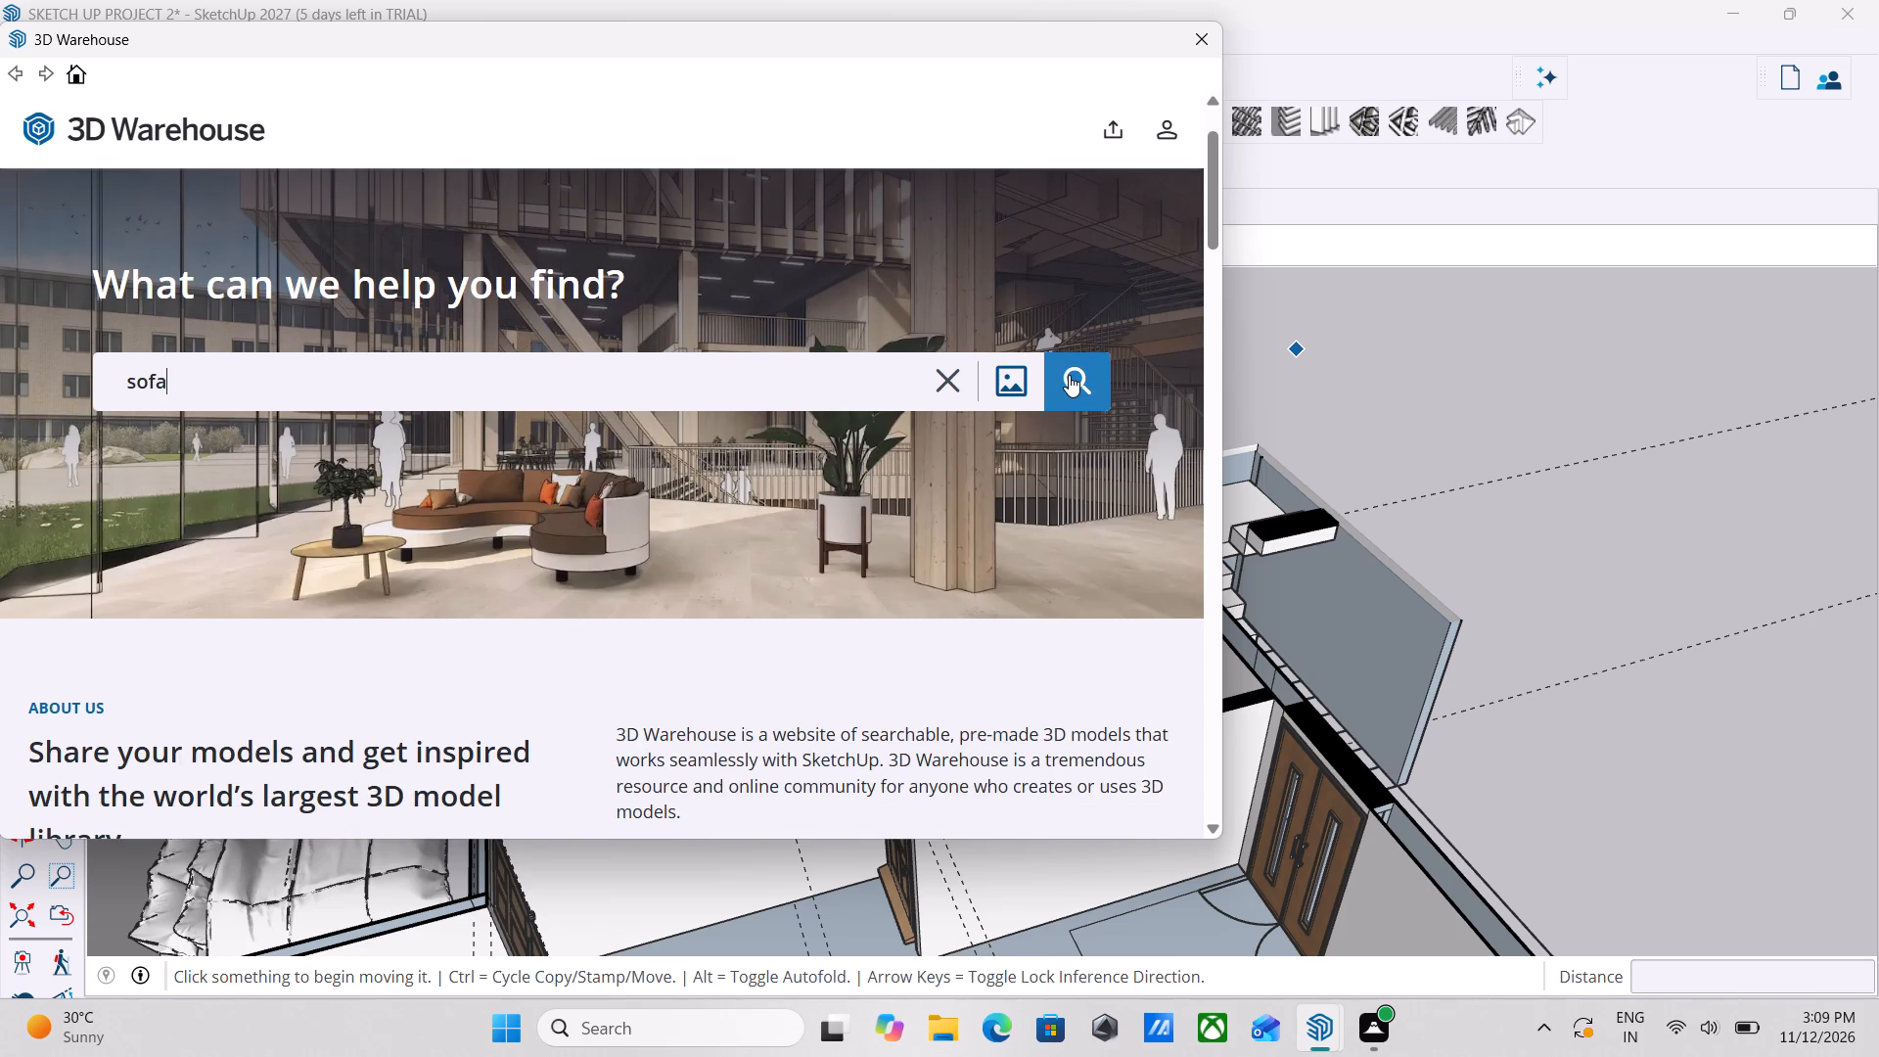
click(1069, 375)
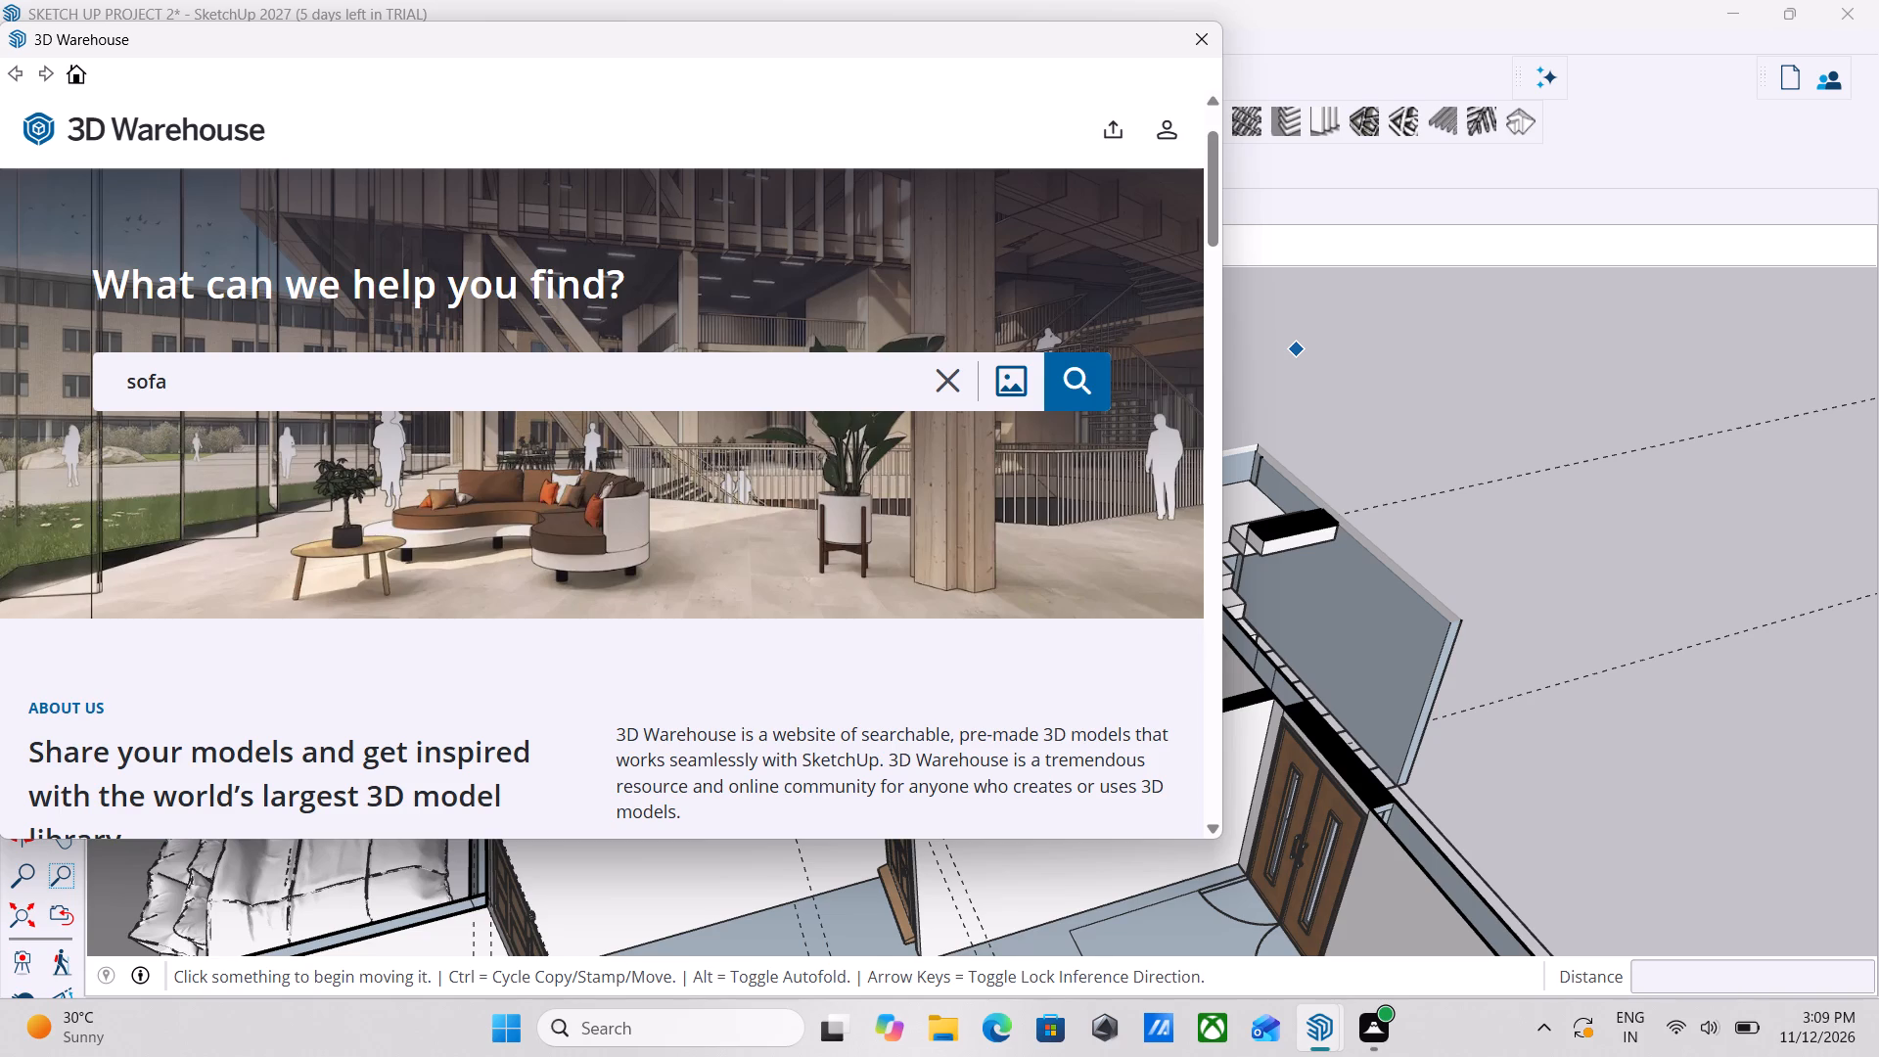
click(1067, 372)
Look through the 3D Warehouse start page for sofa models.
scroll(700, 519, down, 1)
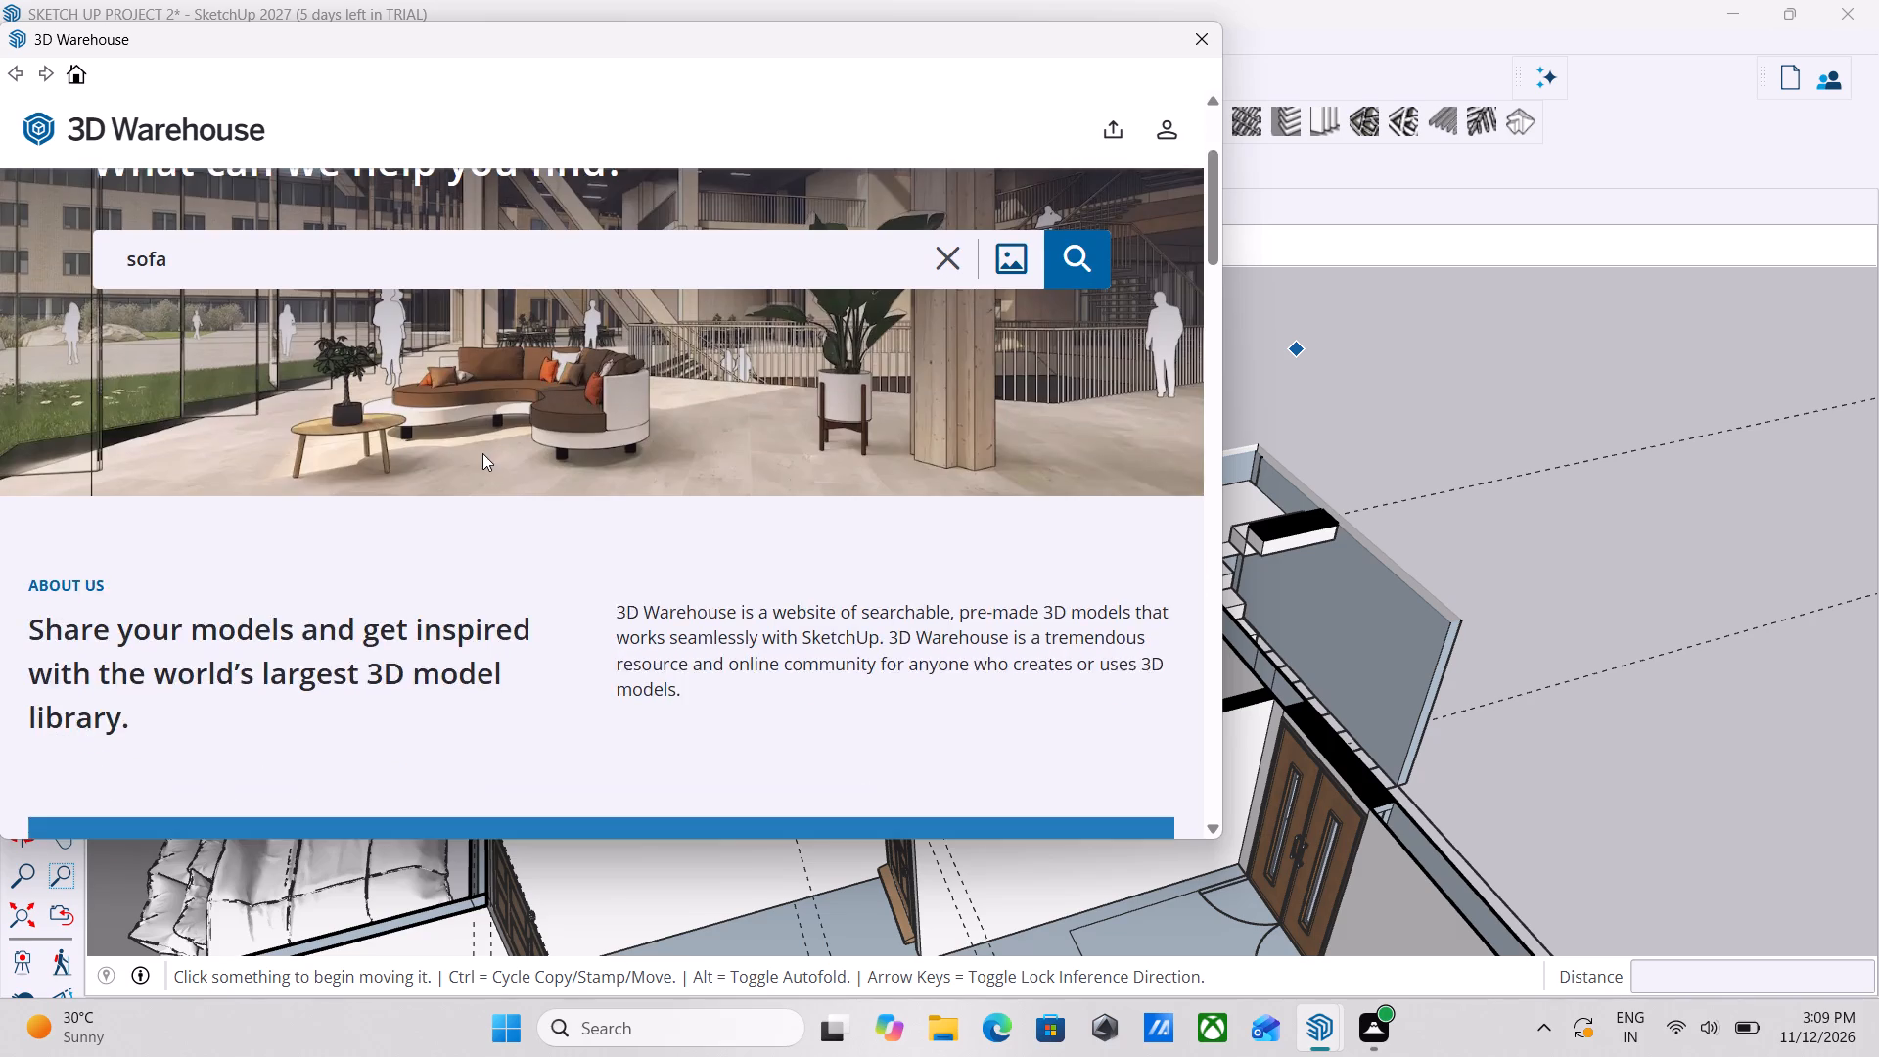
scroll(482, 453, down, 16)
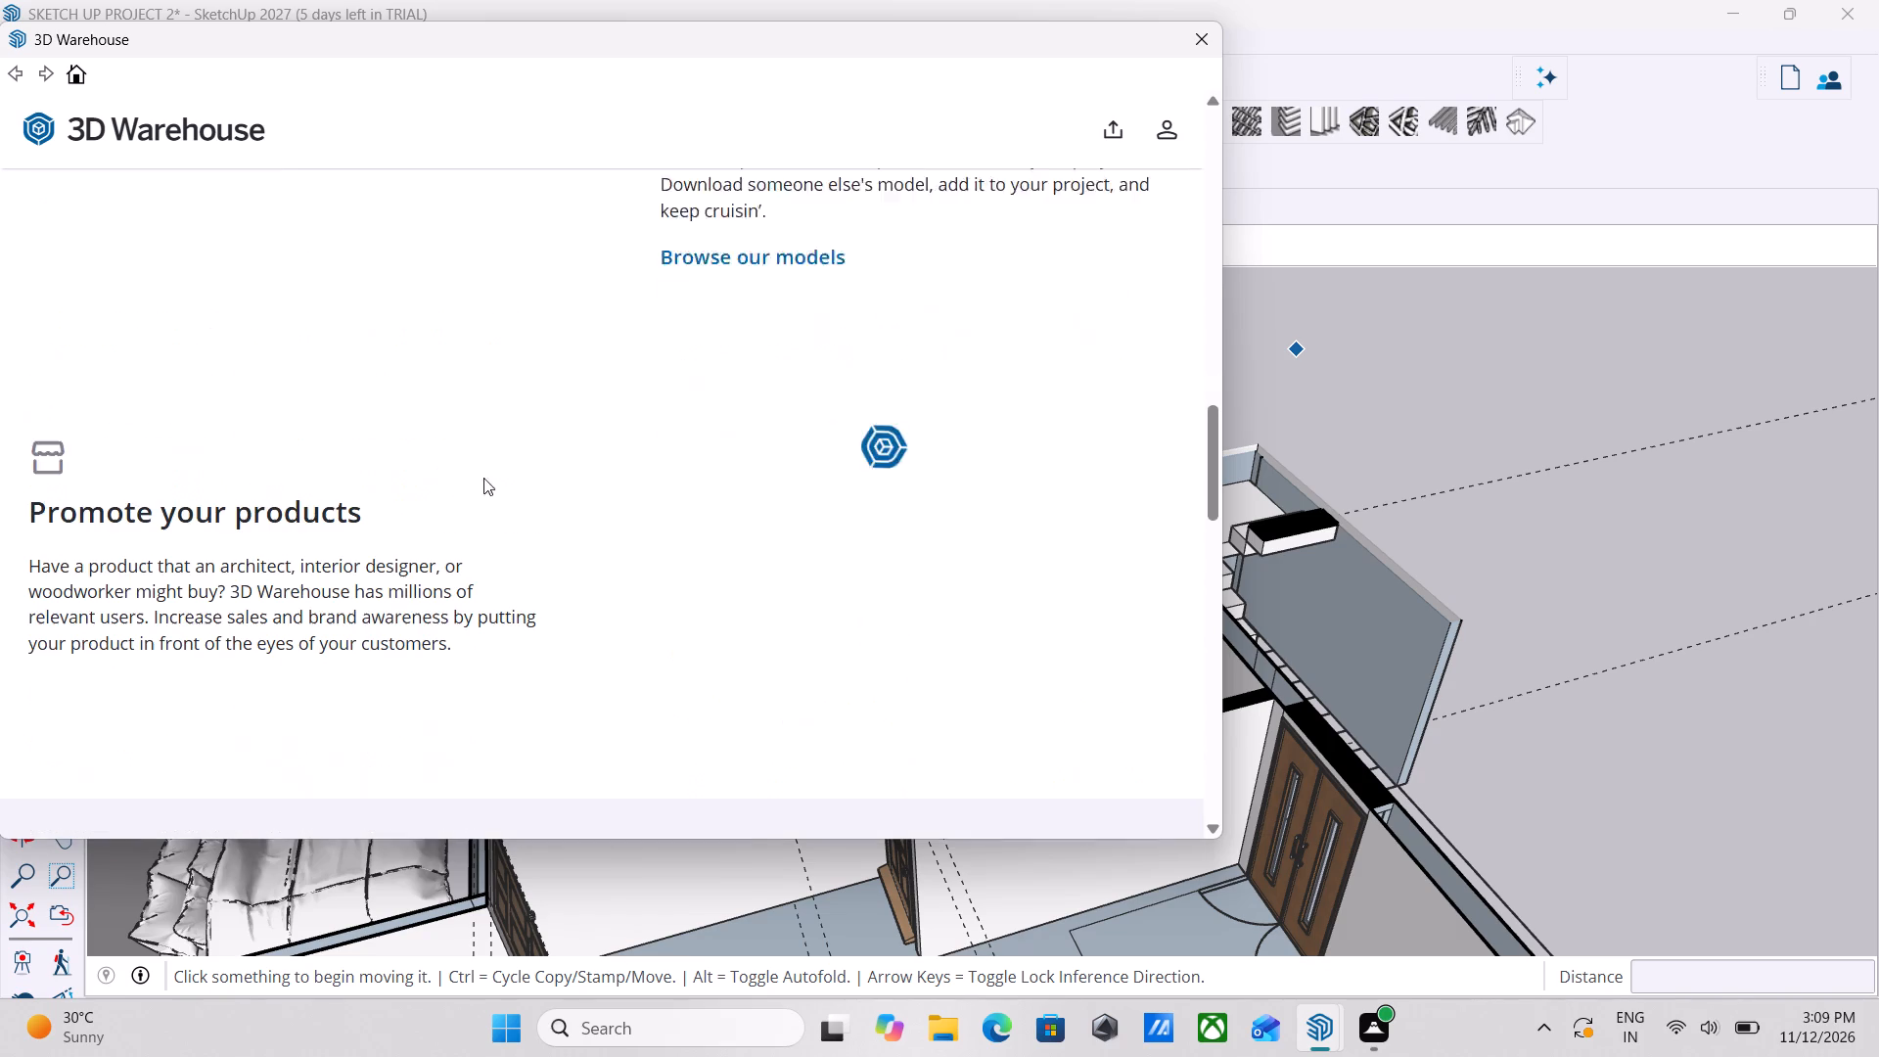
scroll(697, 389, down, 4)
scroll(569, 479, down, 4)
scroll(759, 409, up, 7)
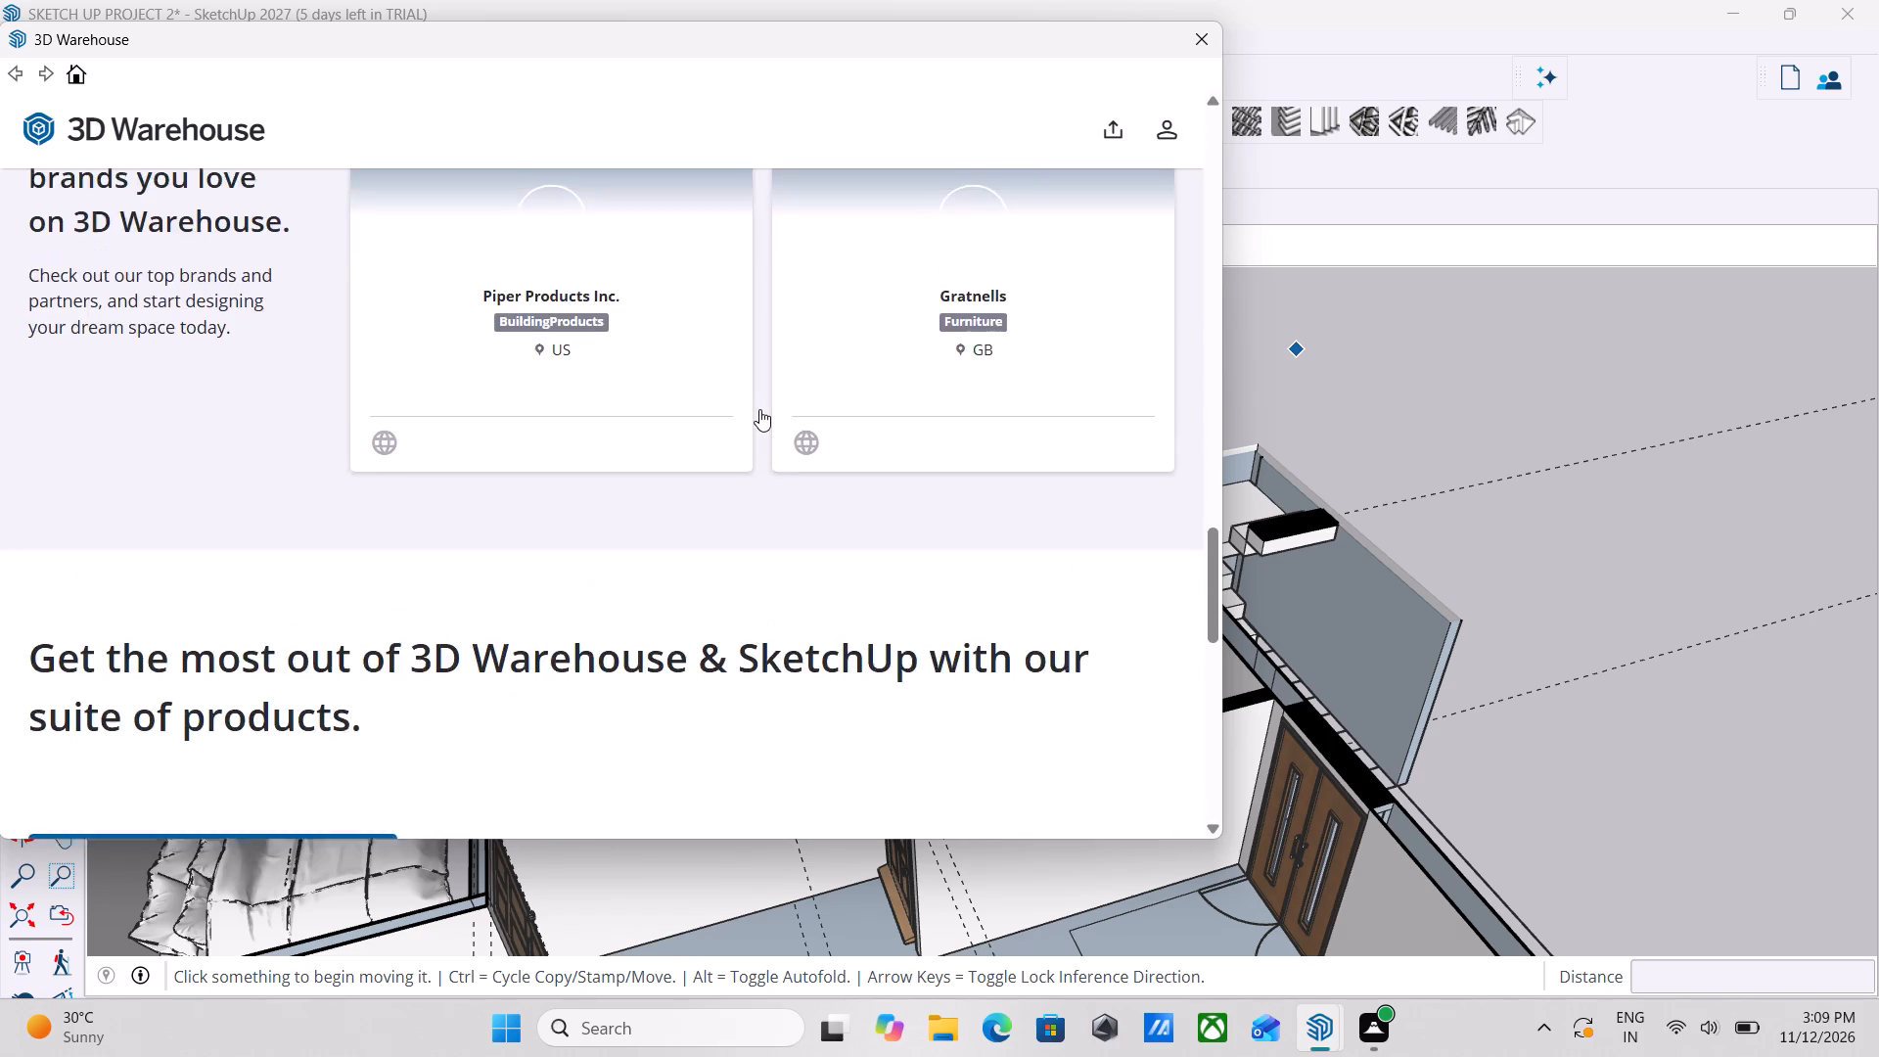
scroll(759, 409, up, 18)
scroll(815, 355, up, 5)
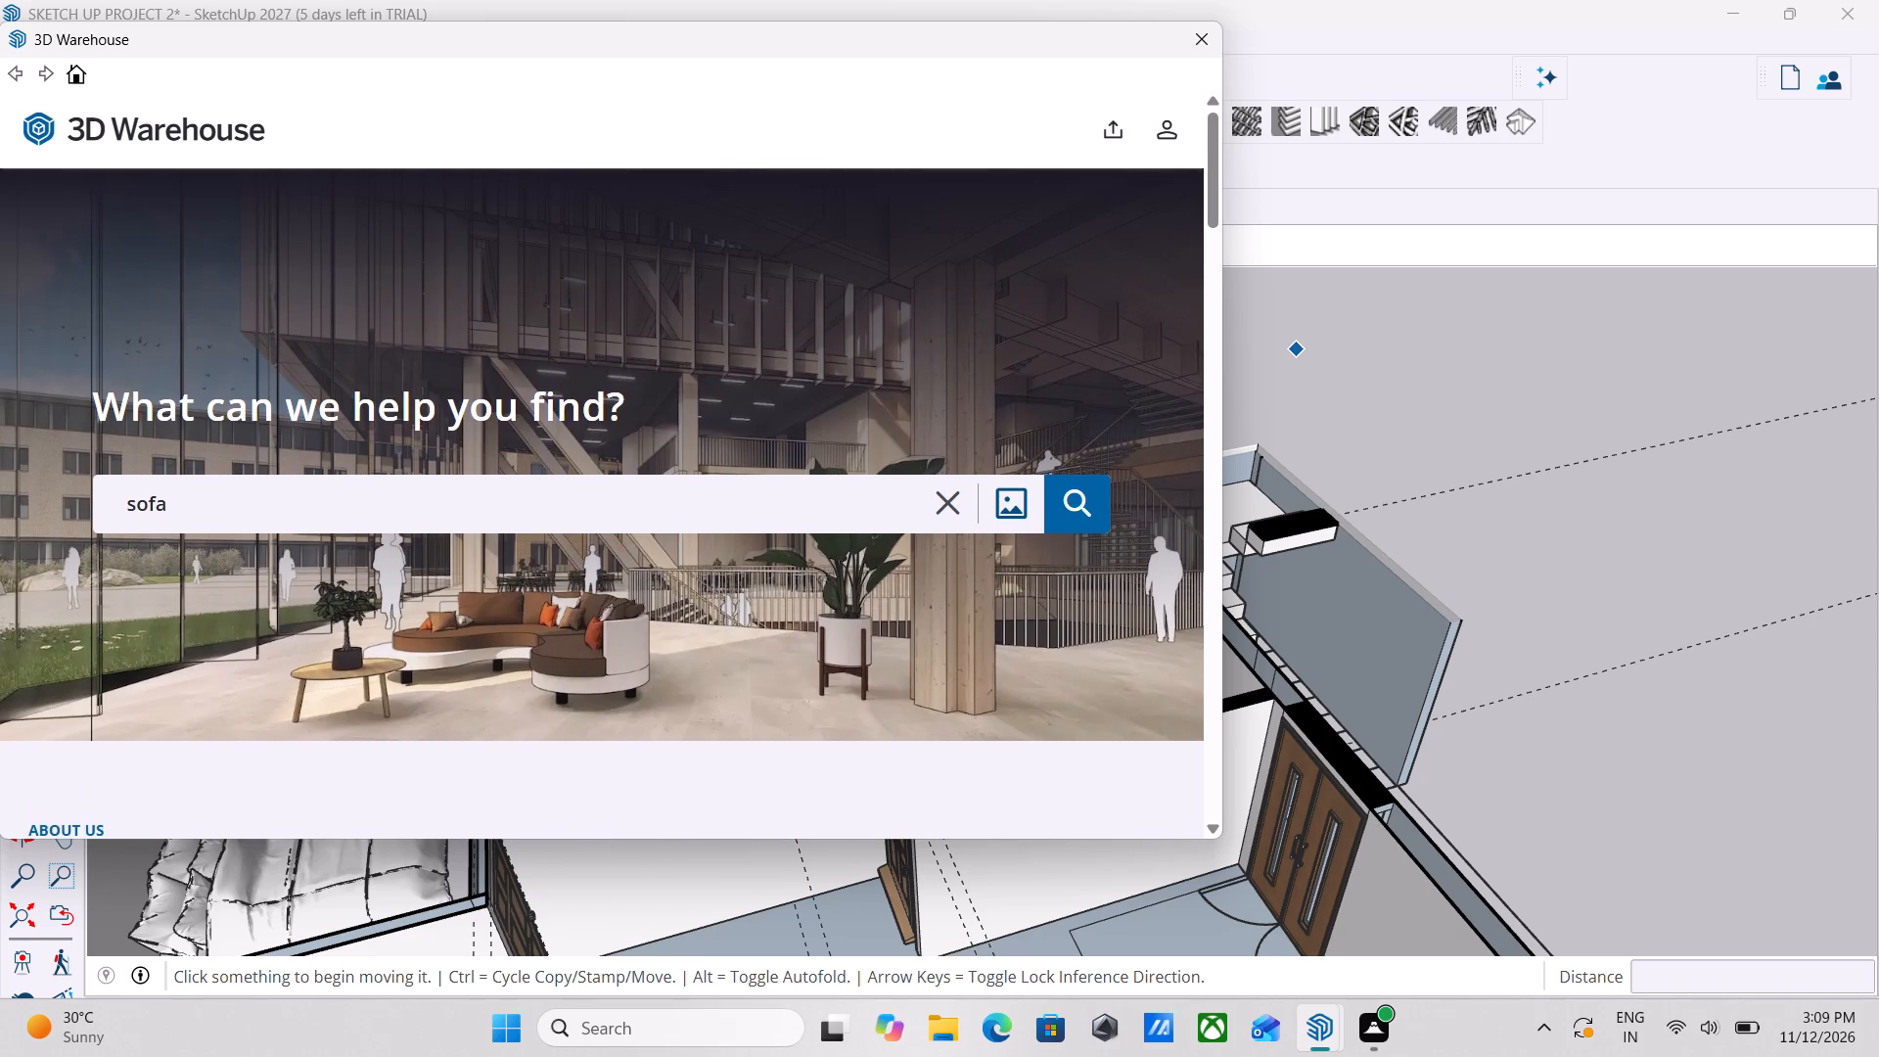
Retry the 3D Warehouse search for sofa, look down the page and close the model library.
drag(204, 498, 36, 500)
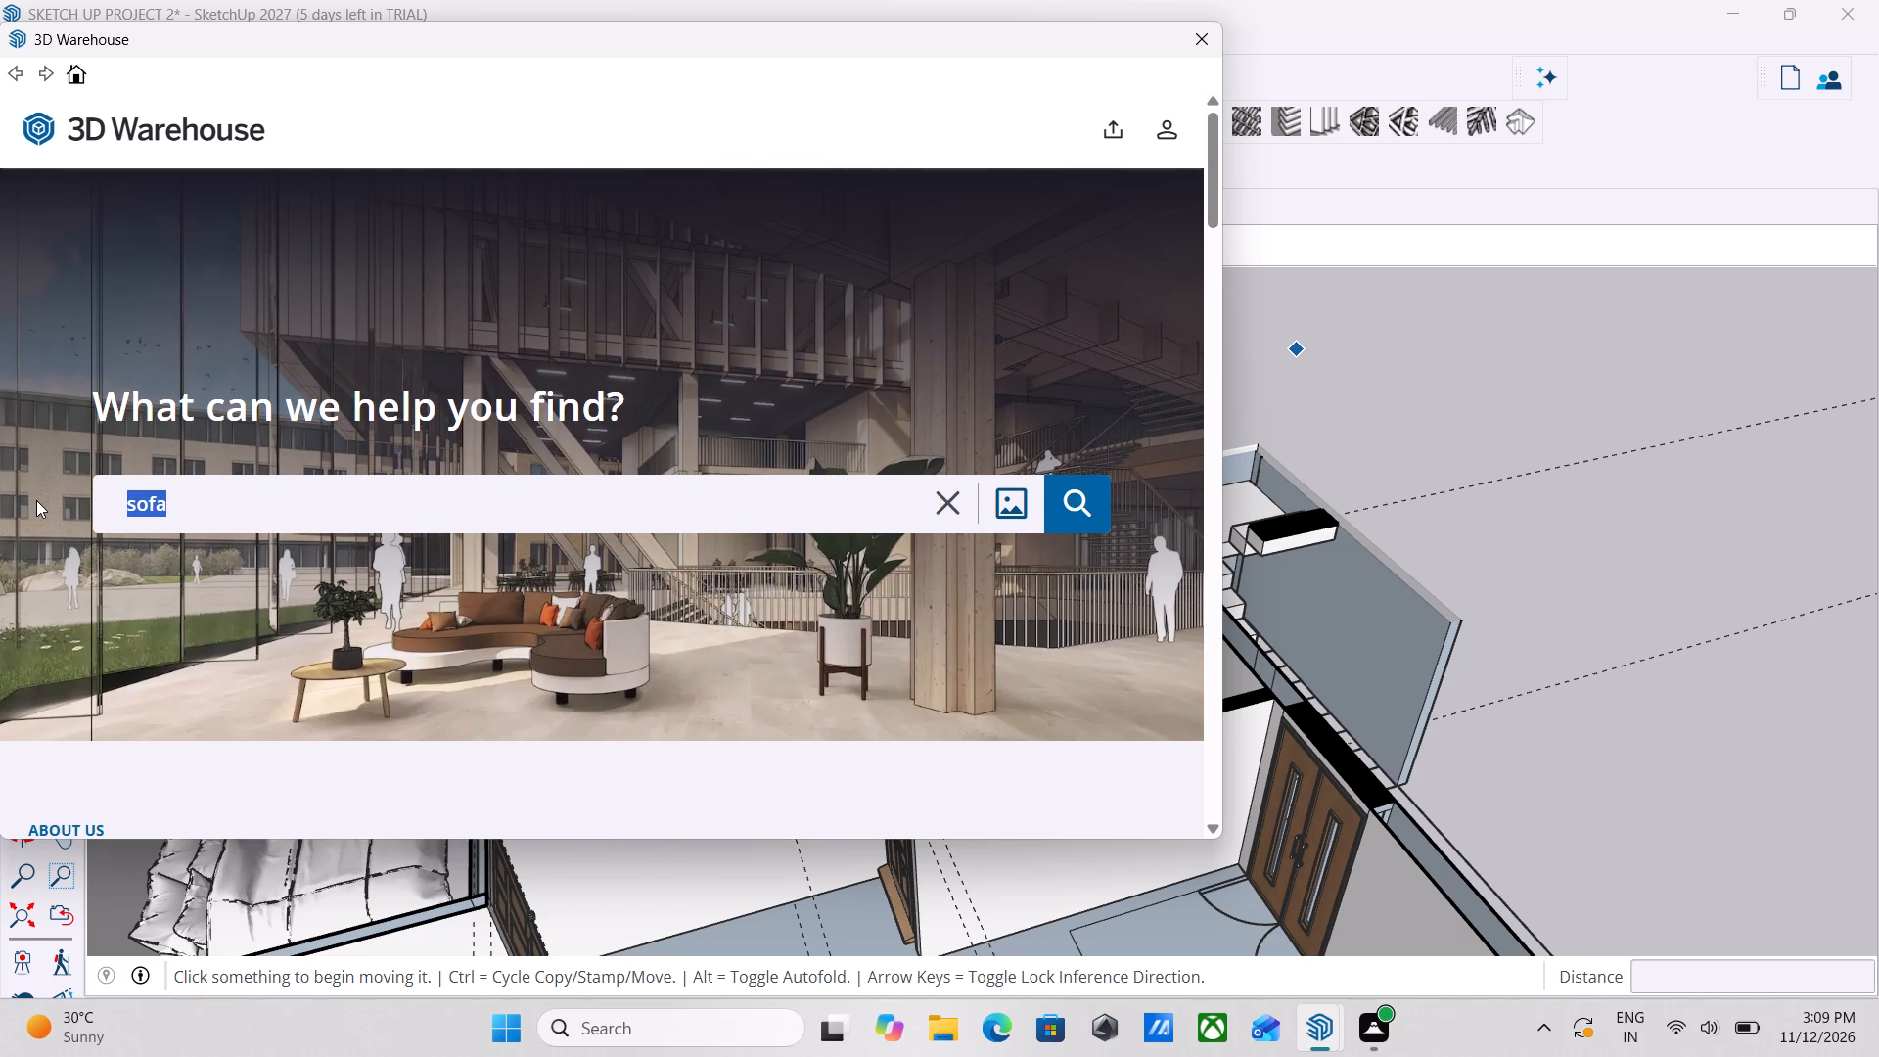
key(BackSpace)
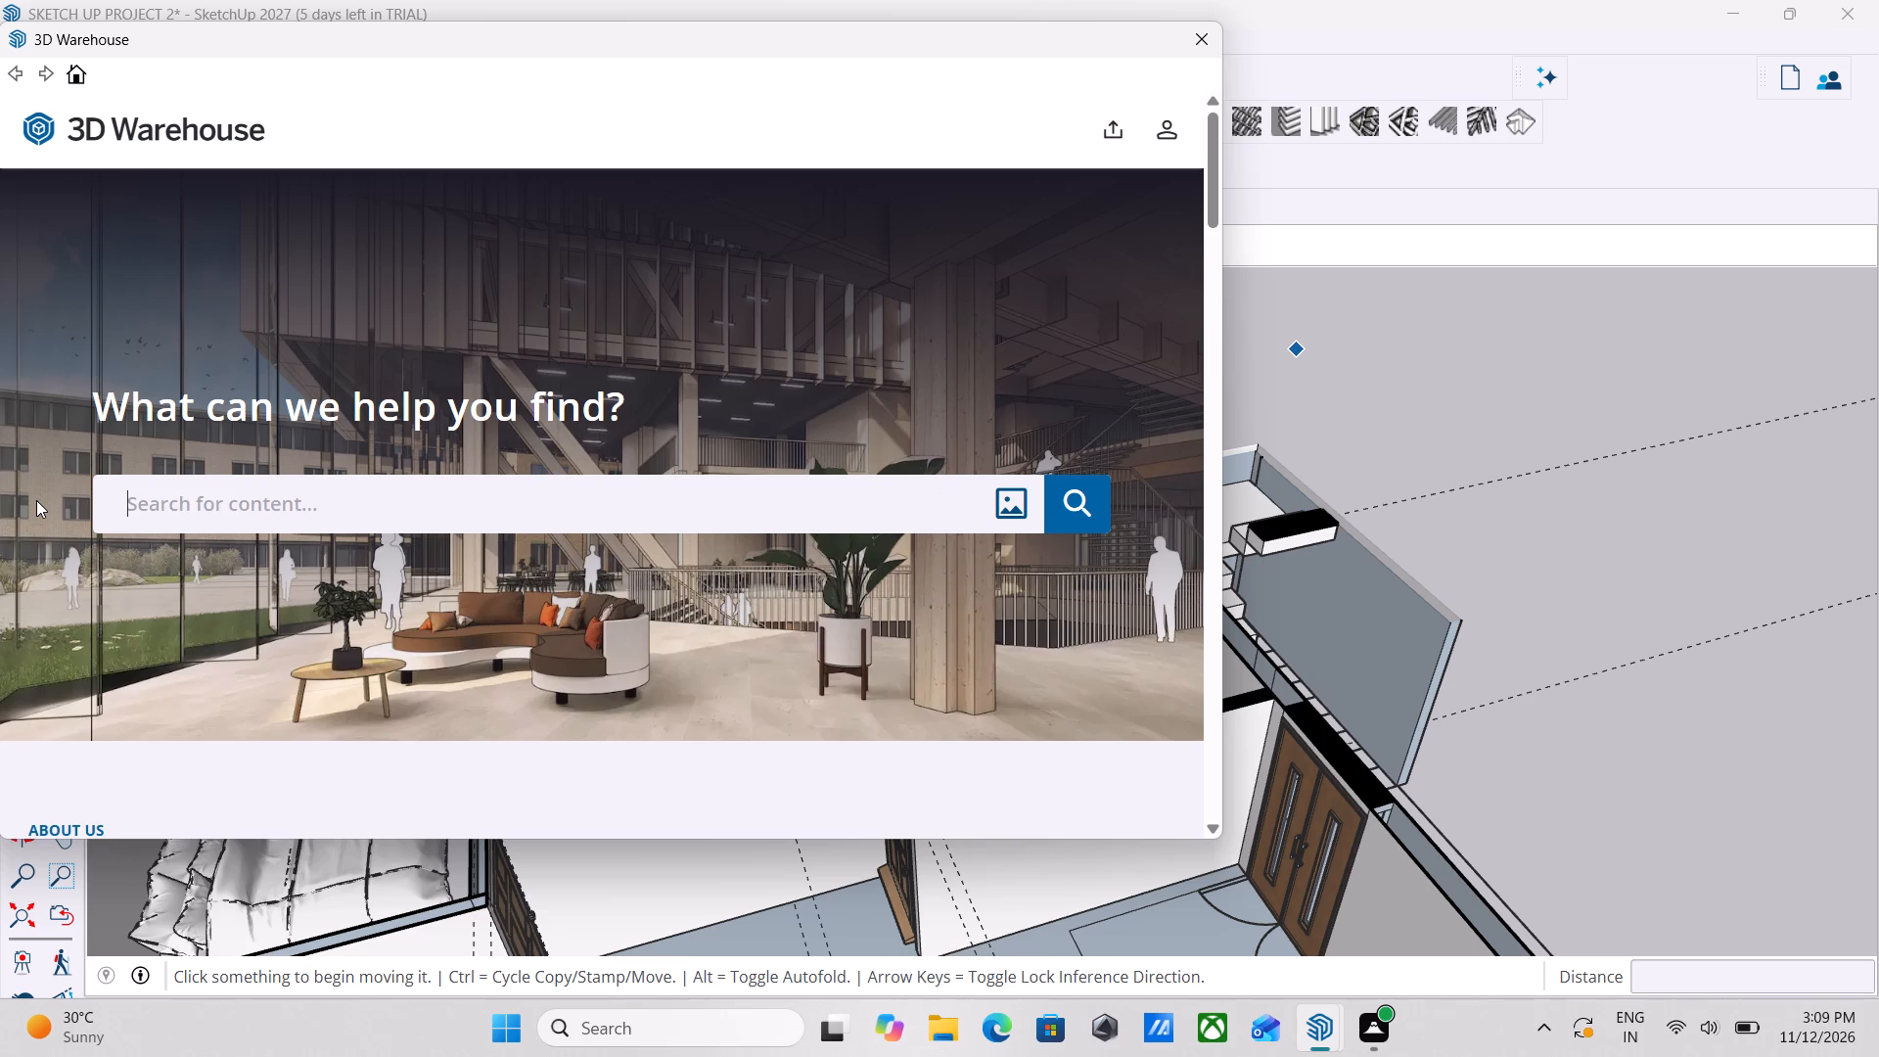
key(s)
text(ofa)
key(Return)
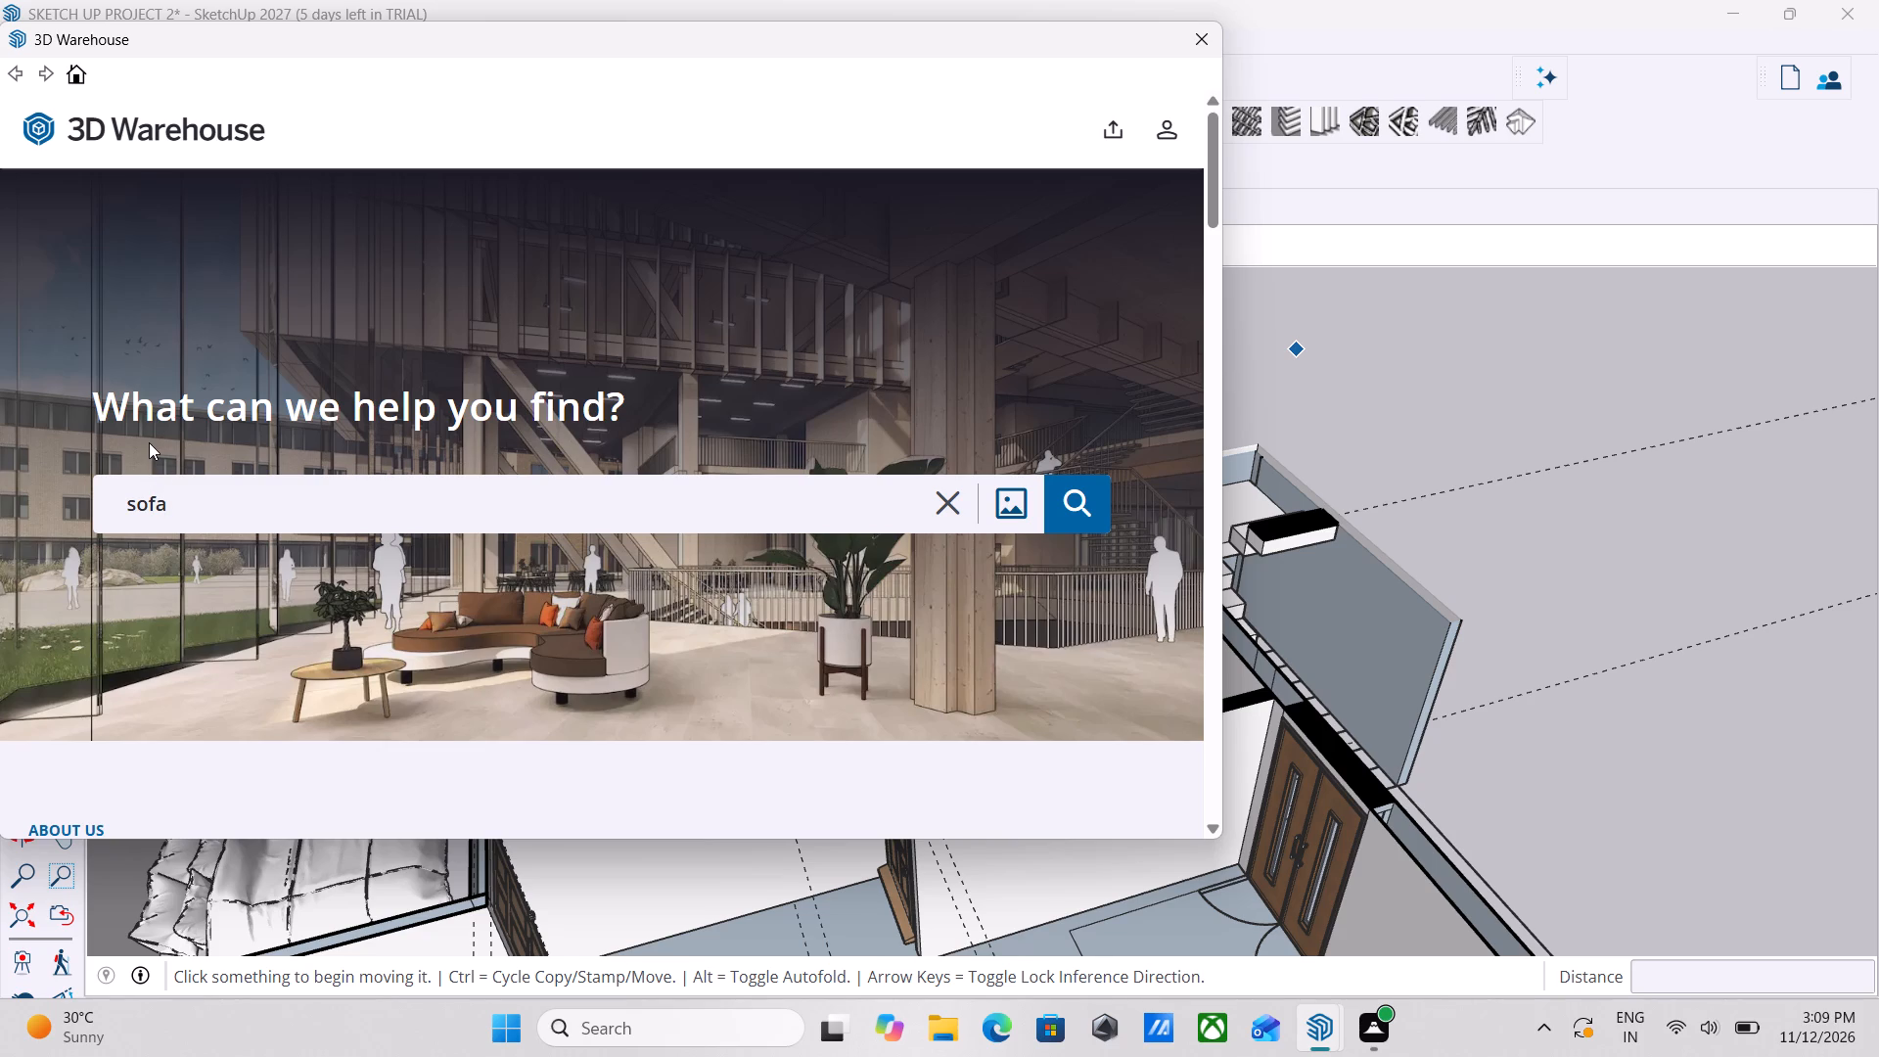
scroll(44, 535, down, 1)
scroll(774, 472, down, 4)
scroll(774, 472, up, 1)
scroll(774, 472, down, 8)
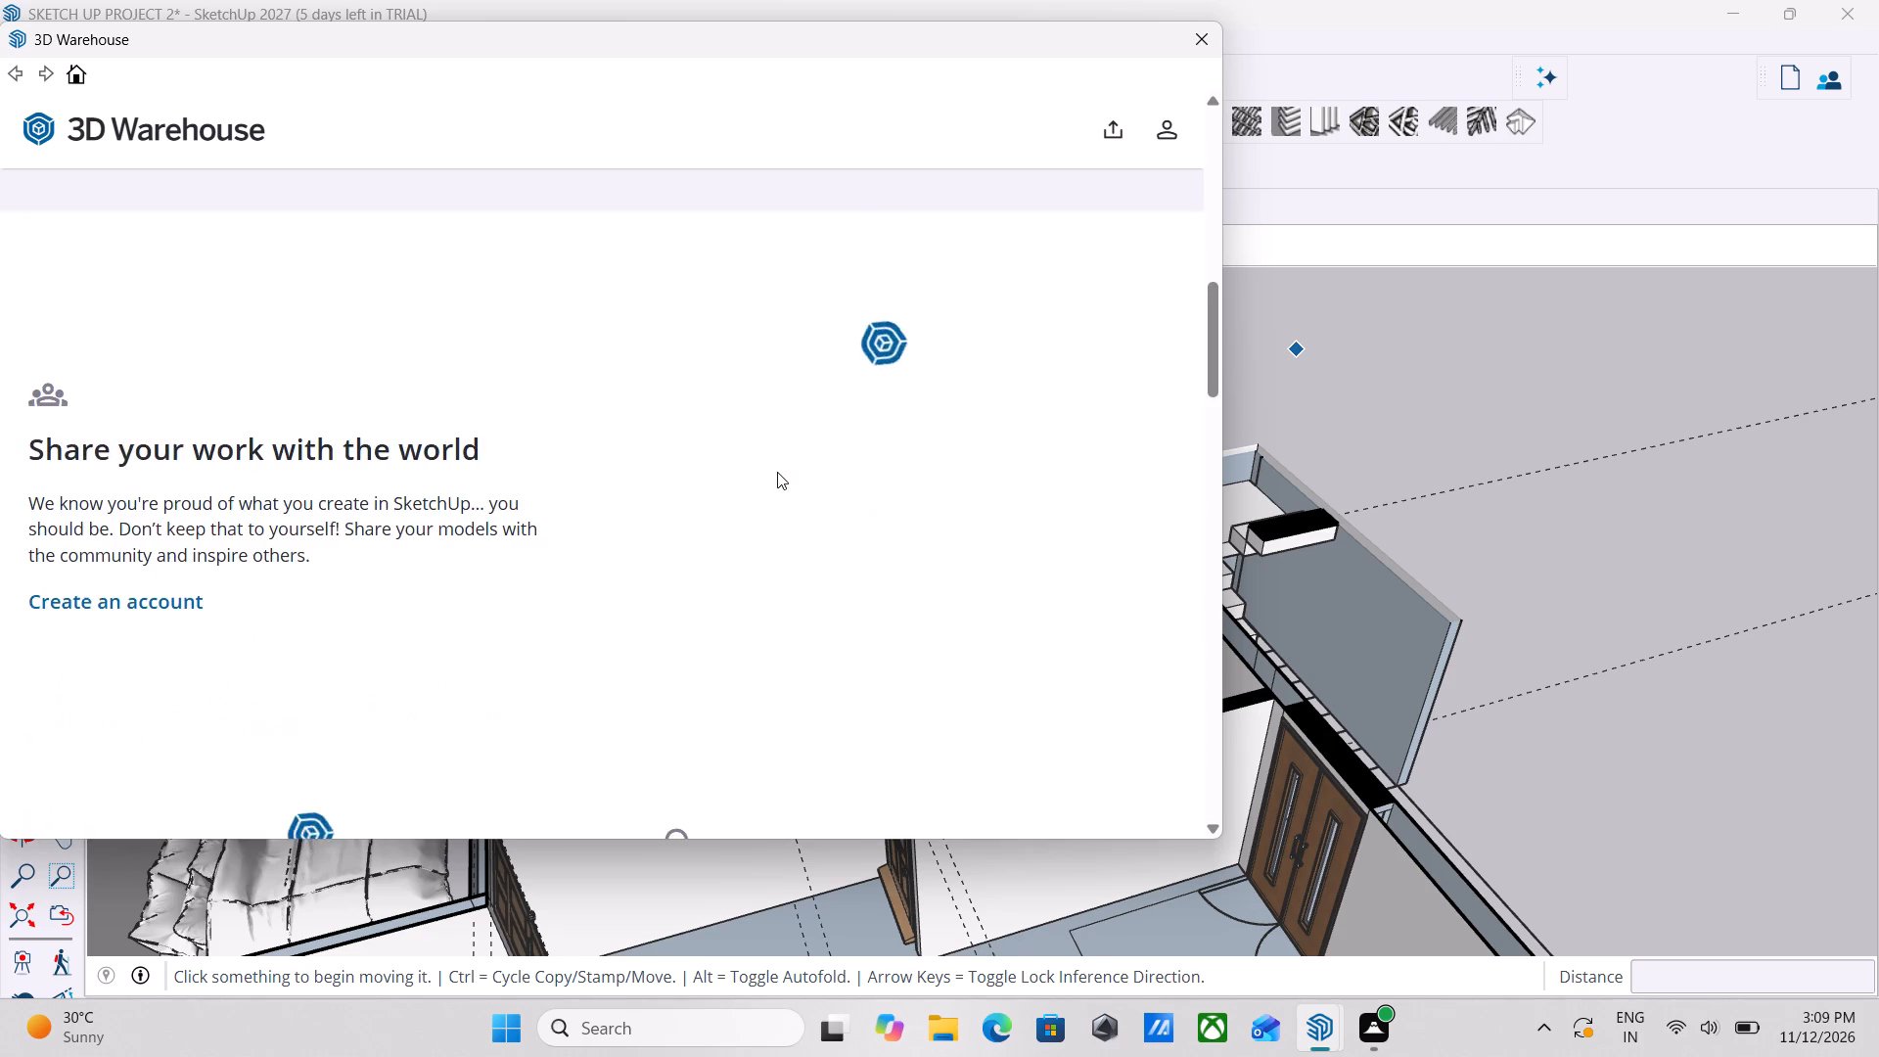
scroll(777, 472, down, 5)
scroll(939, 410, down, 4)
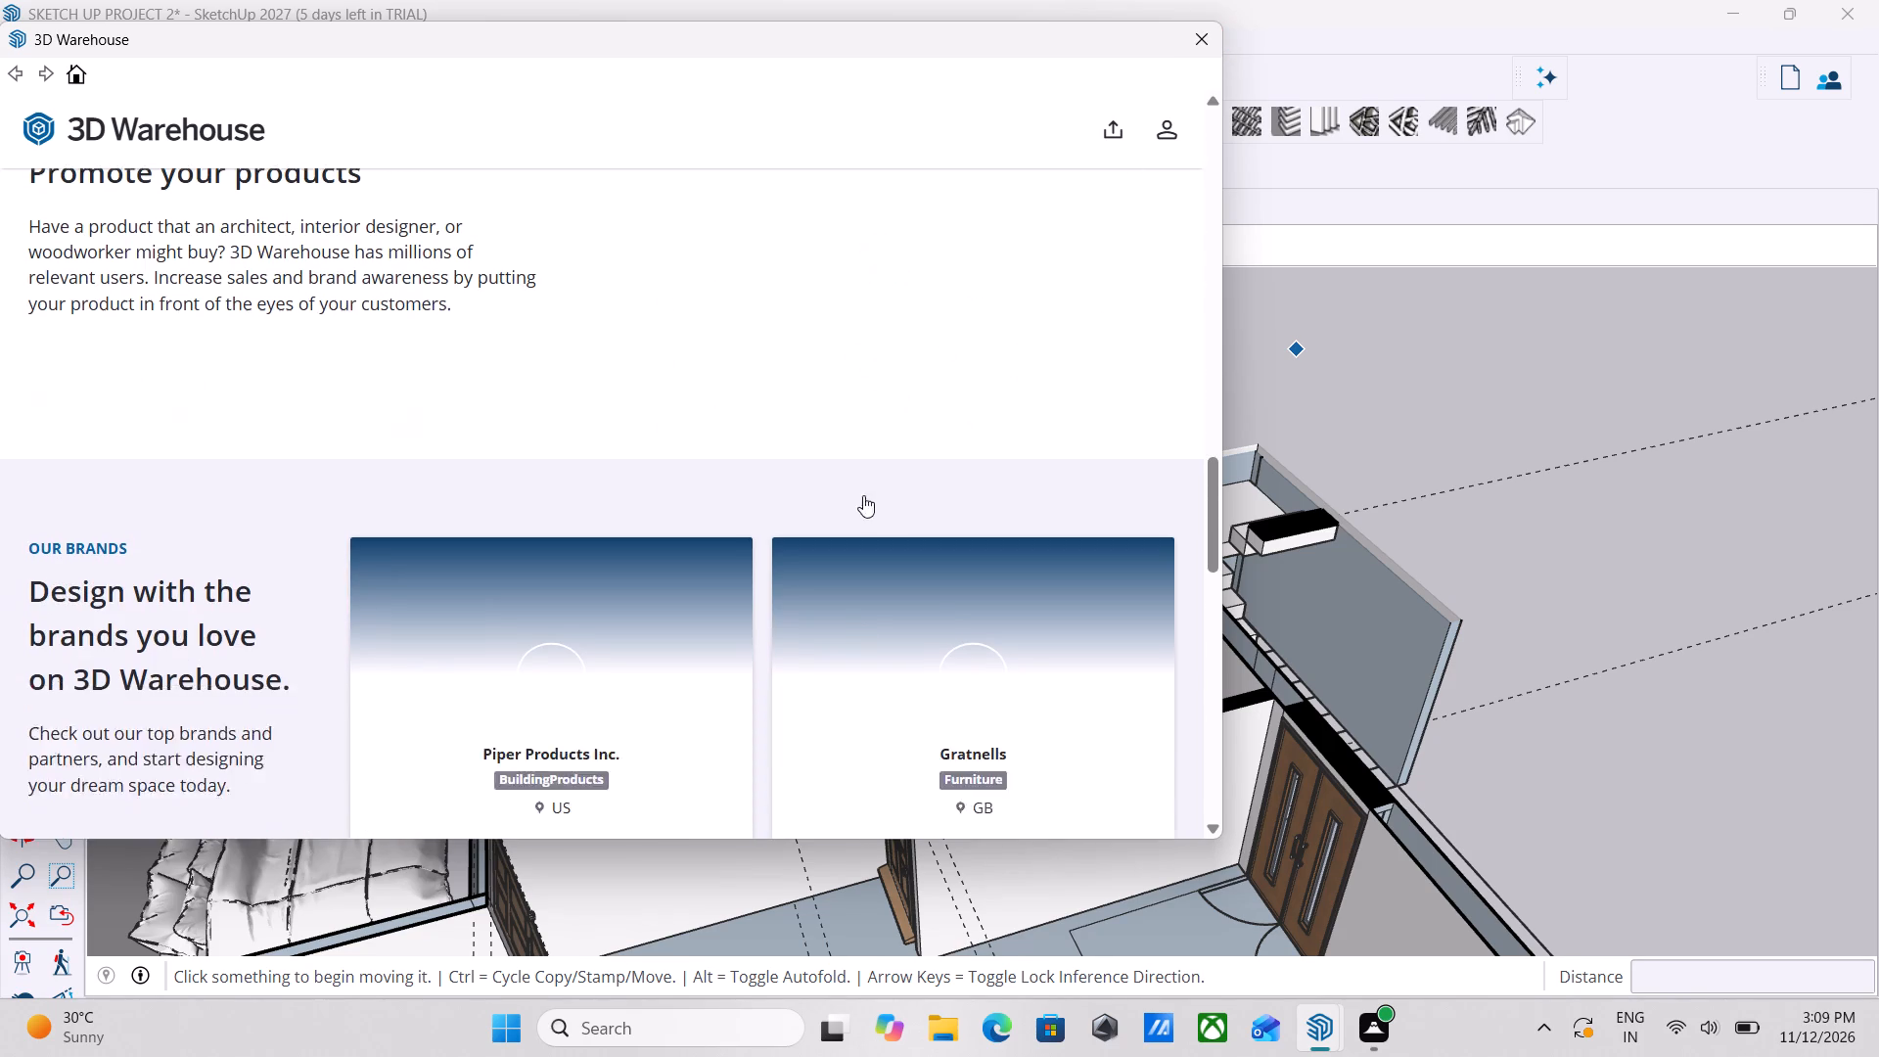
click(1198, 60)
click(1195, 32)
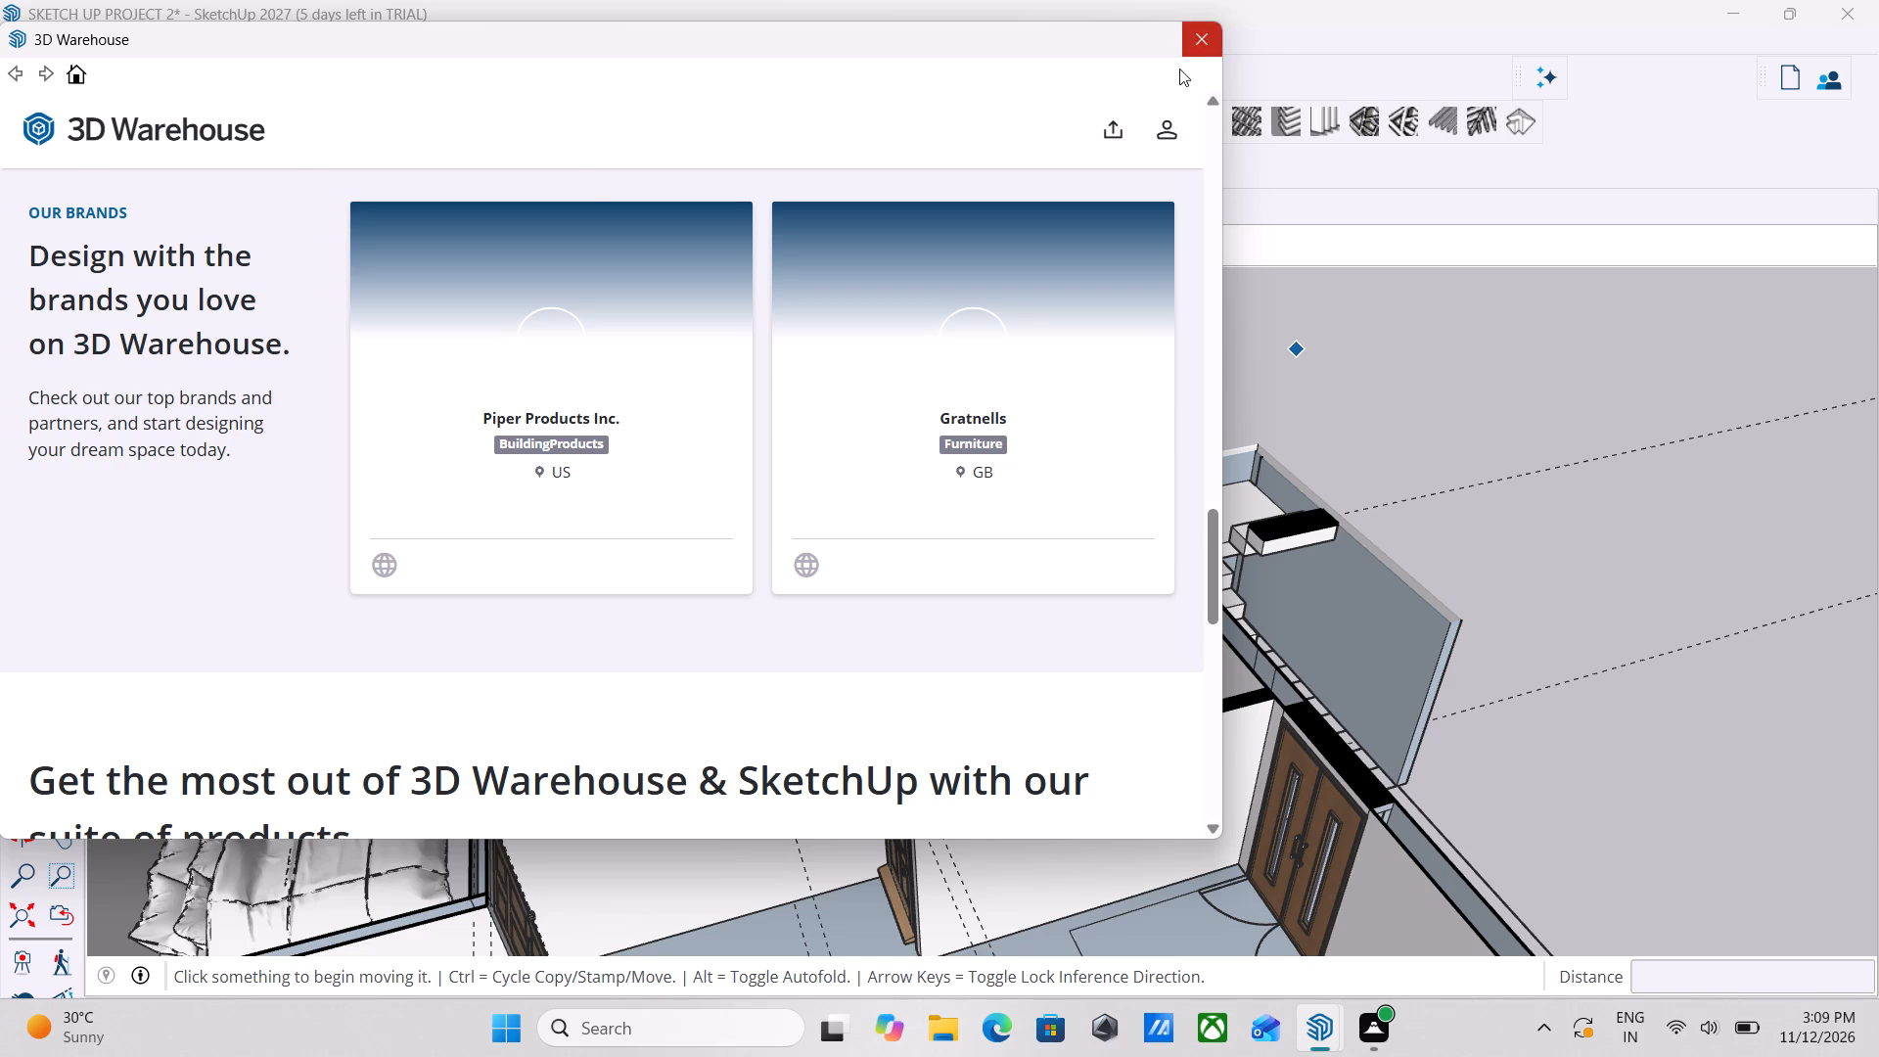
Examine the section-cut house from low angles and from above, focusing on the dining and living area.
scroll(1037, 433, down, 9)
middle_drag(1053, 439, 1478, 315)
scroll(982, 670, down, 2)
middle_drag(982, 670, 1401, 604)
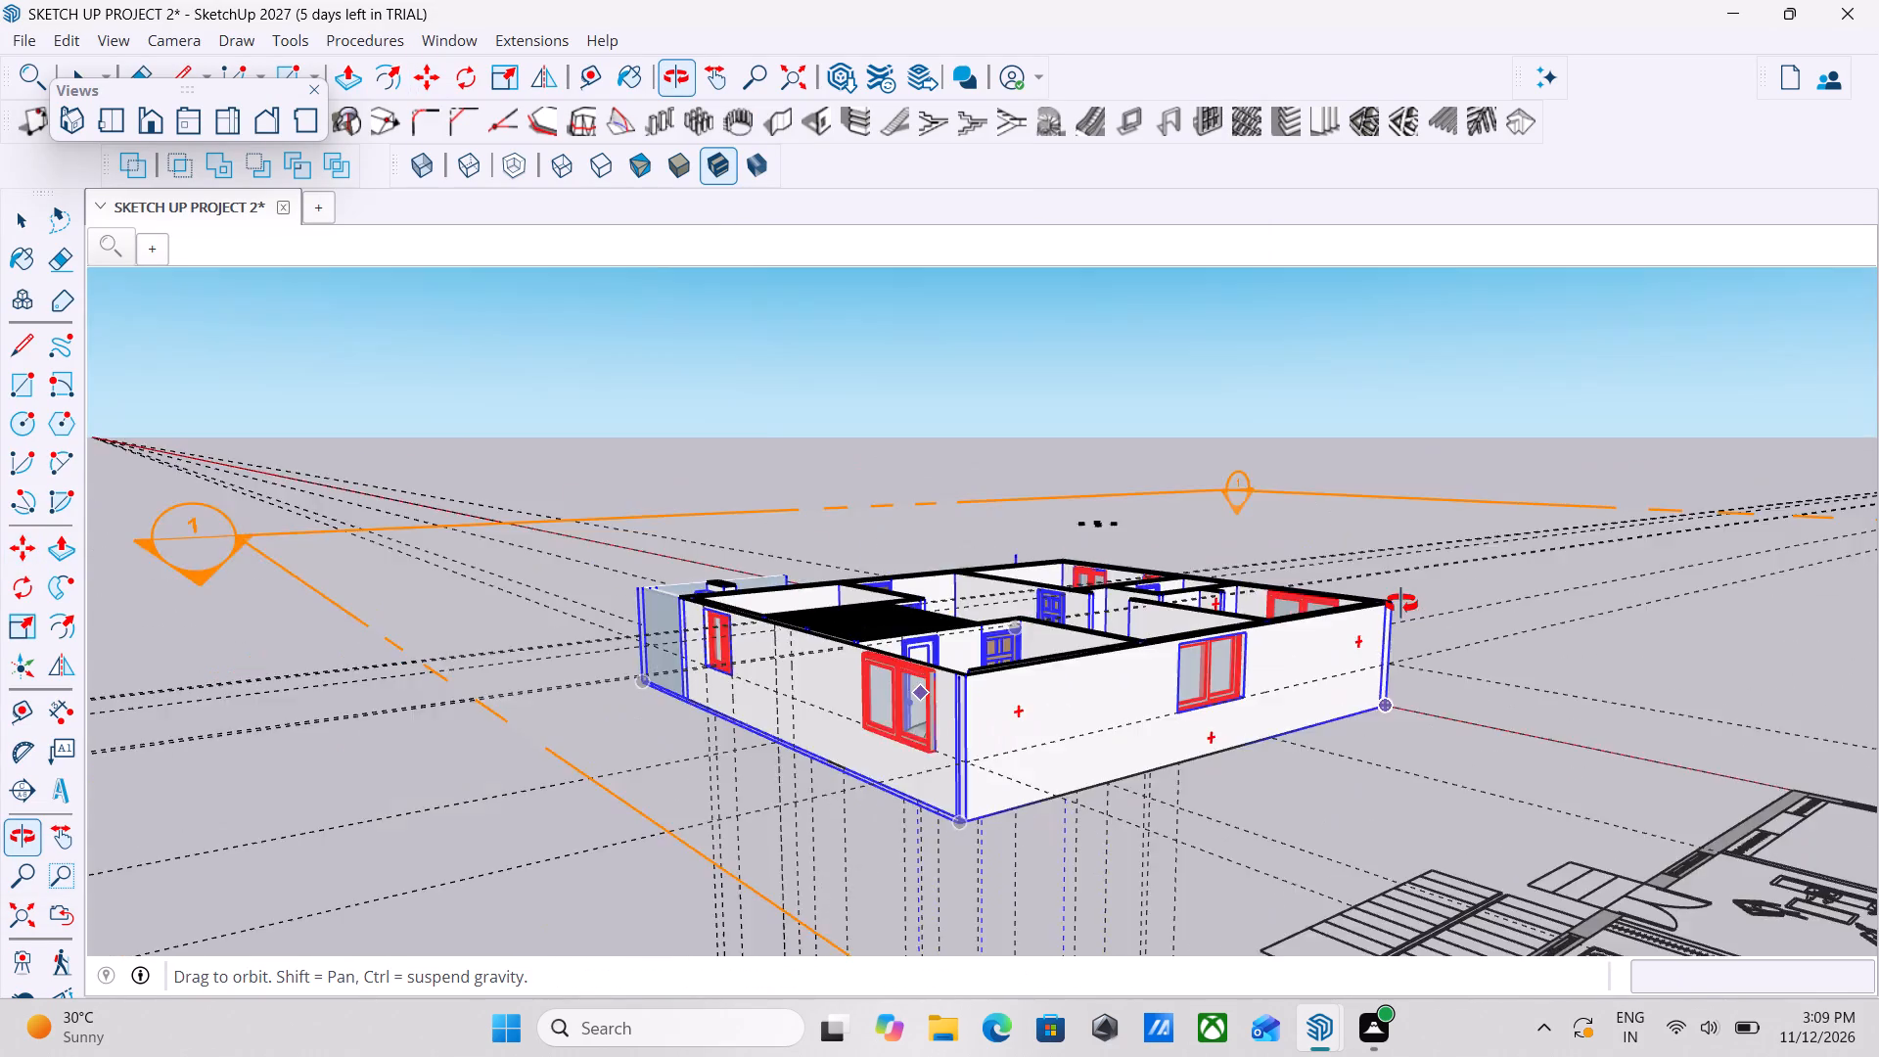
middle_drag(1401, 604, 1074, 516)
middle_drag(1062, 527, 857, 652)
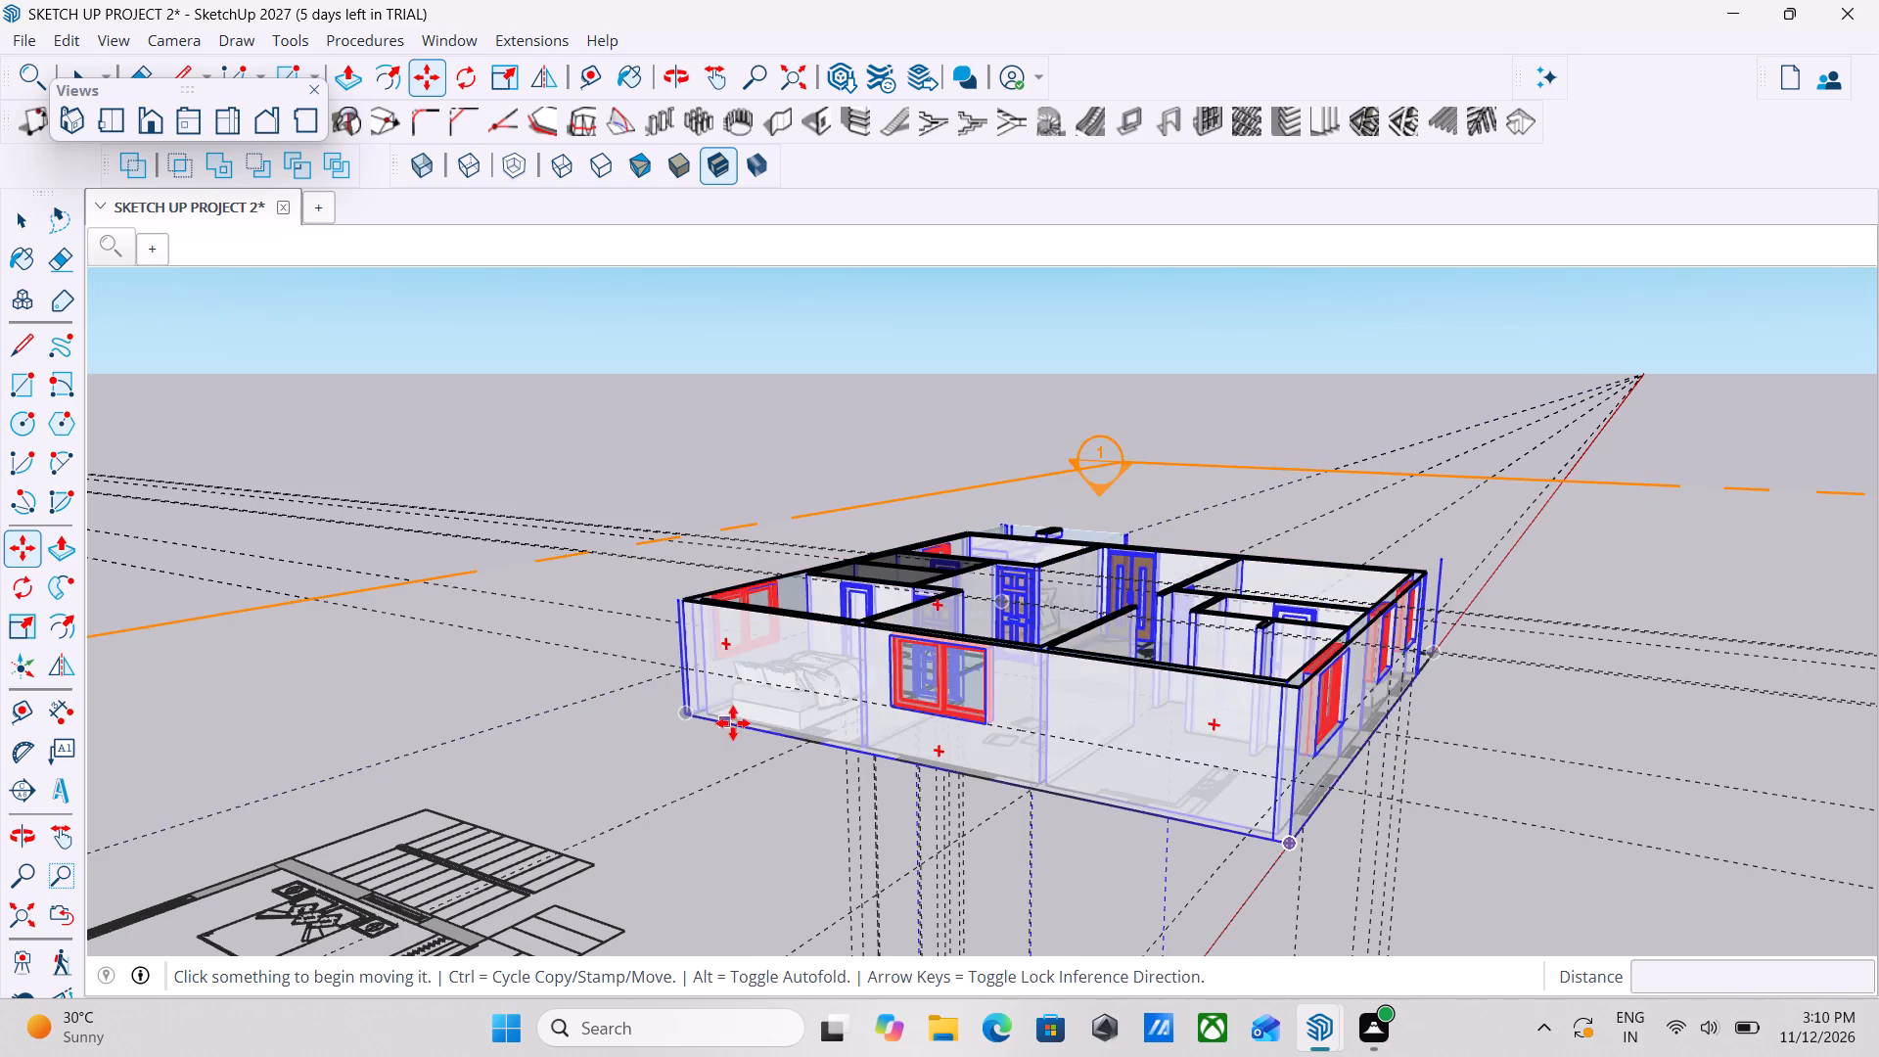
middle_drag(733, 723, 1005, 1010)
middle_drag(1049, 666, 1065, 820)
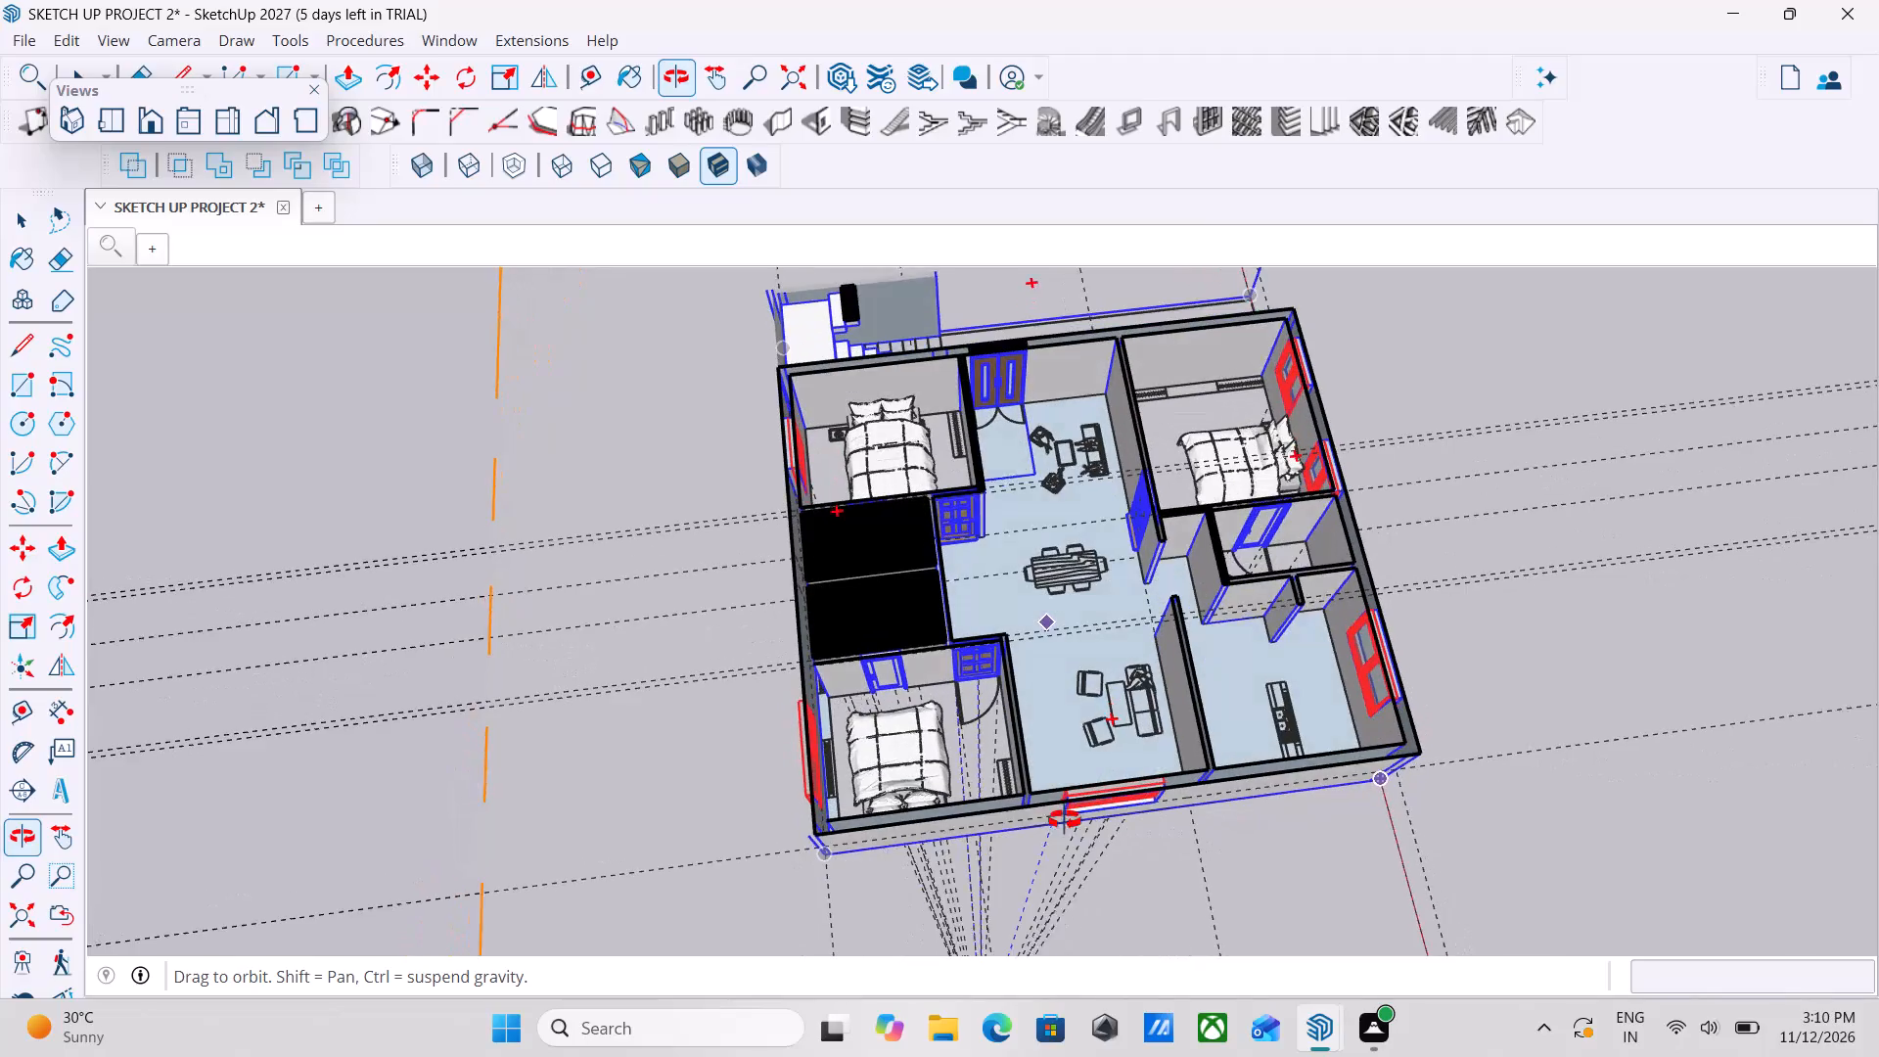
middle_drag(1065, 820, 1064, 824)
middle_drag(1085, 704, 1092, 847)
scroll(1093, 765, down, 1)
scroll(1072, 549, up, 2)
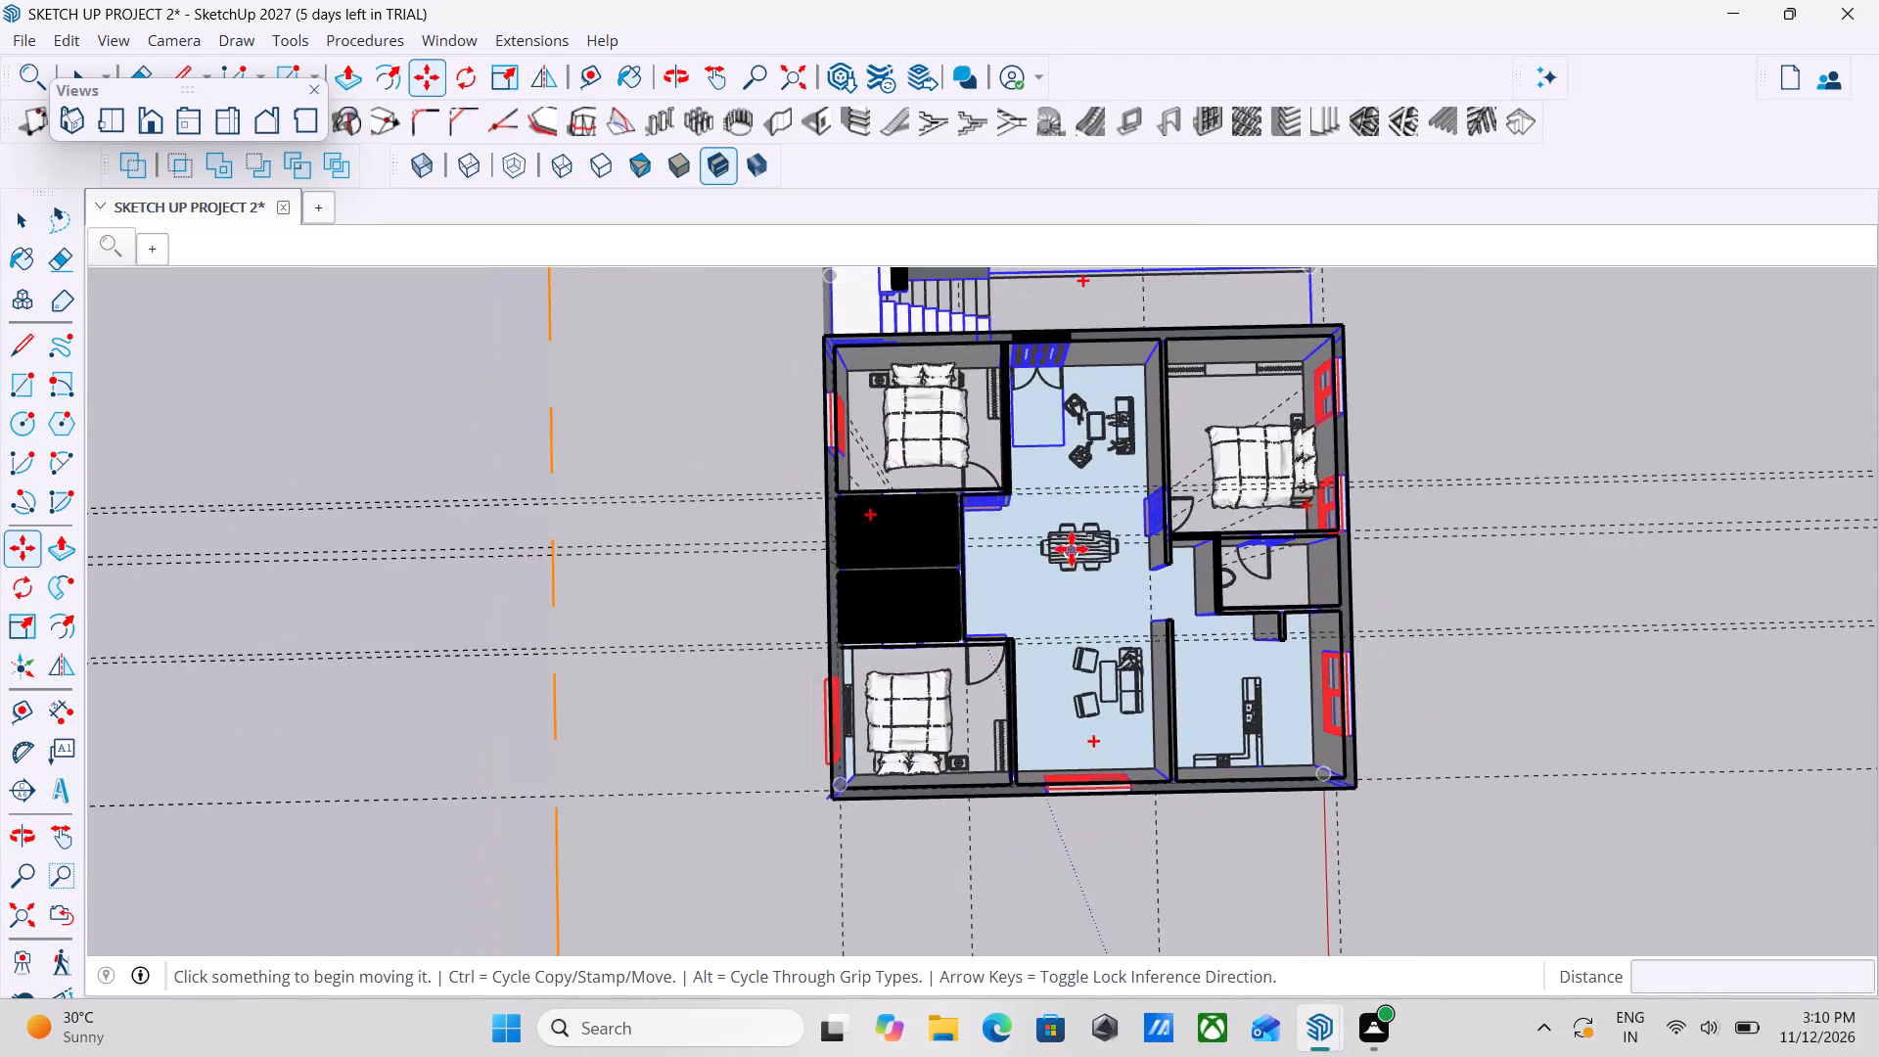
scroll(1072, 549, up, 7)
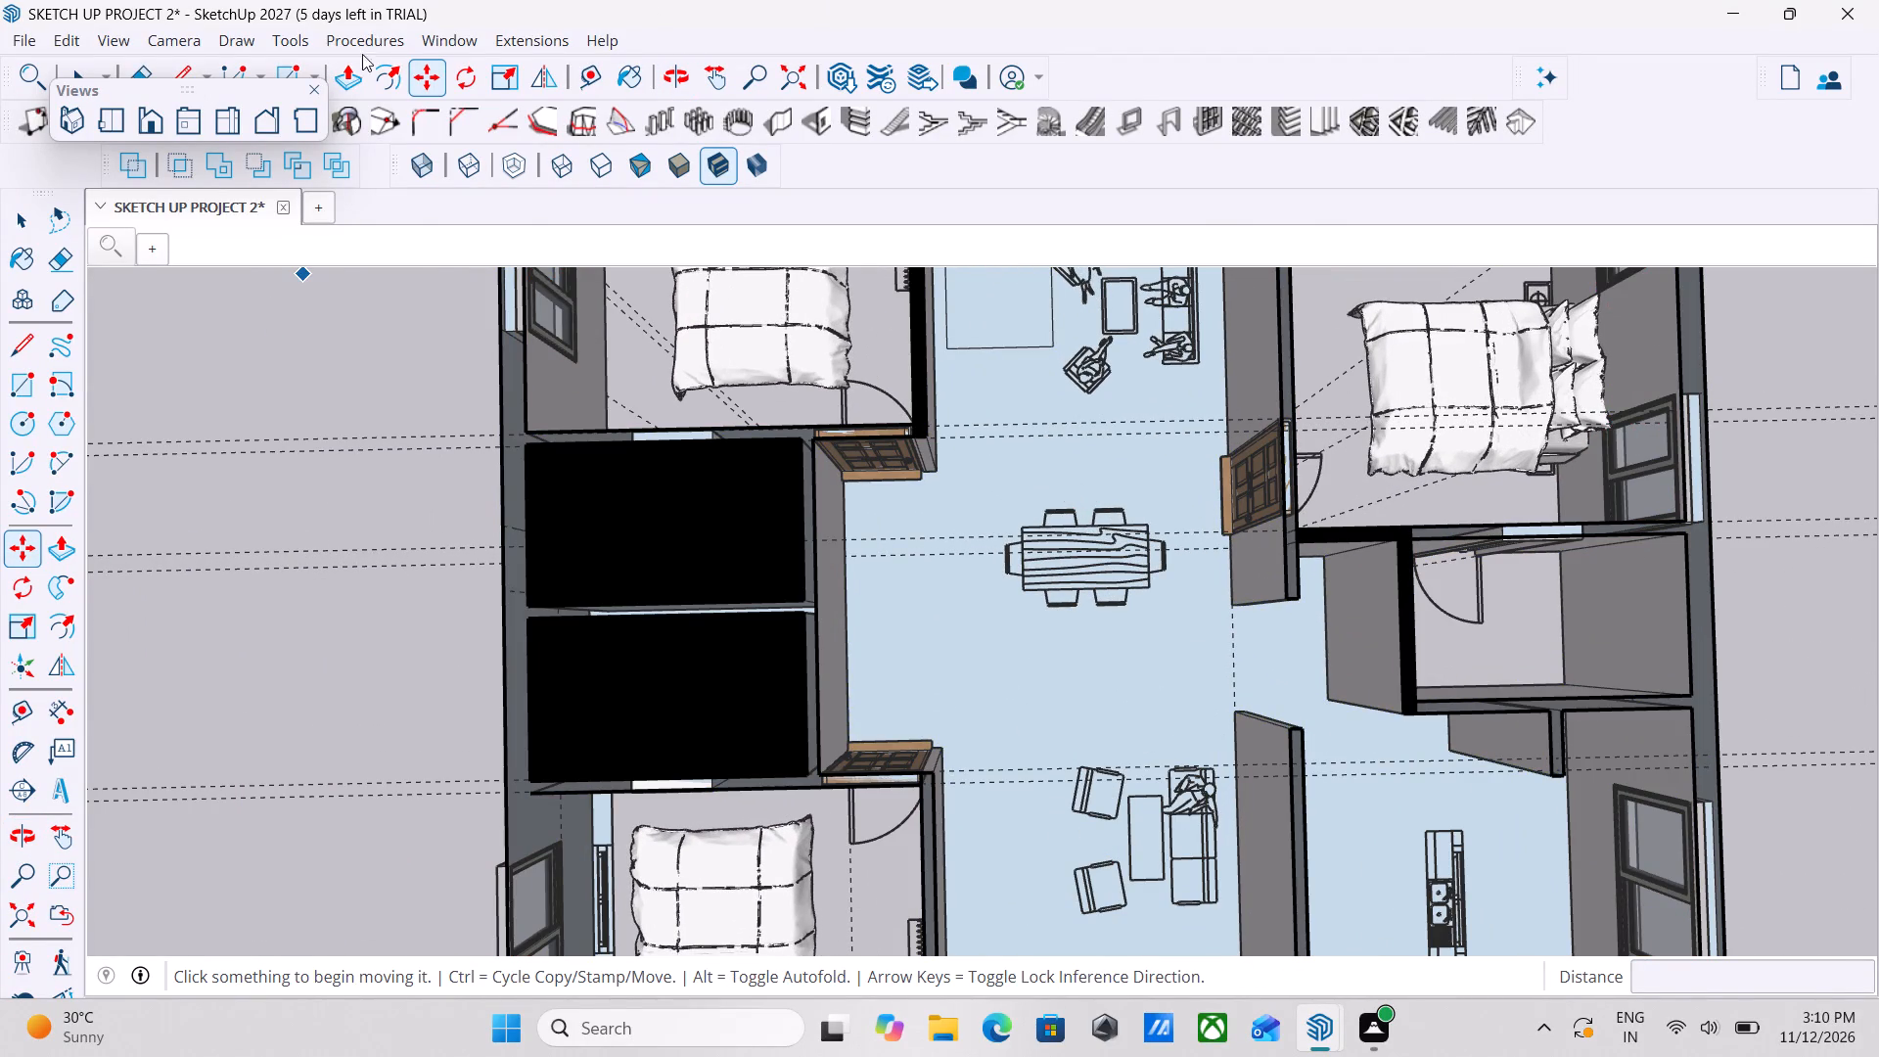
Reopen the 3D Warehouse and search the model library for sofa.
click(443, 39)
click(513, 232)
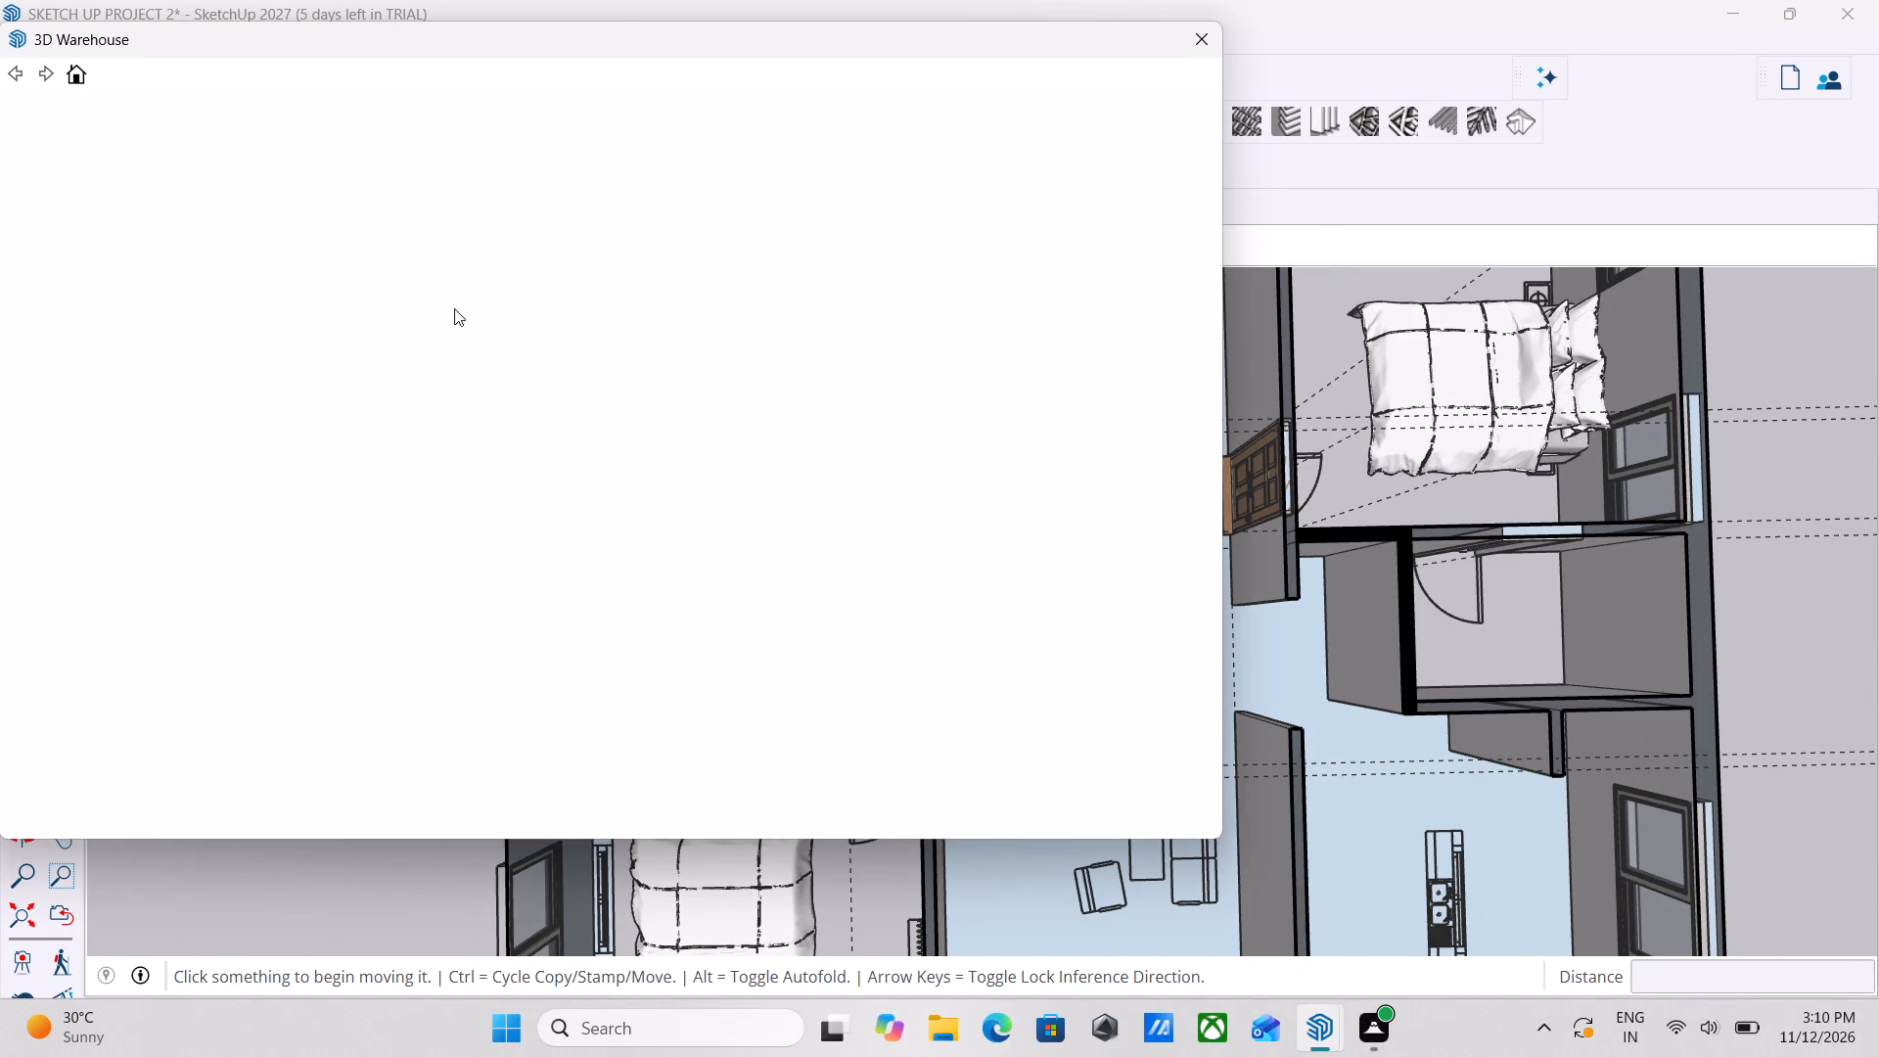
scroll(467, 309, down, 1)
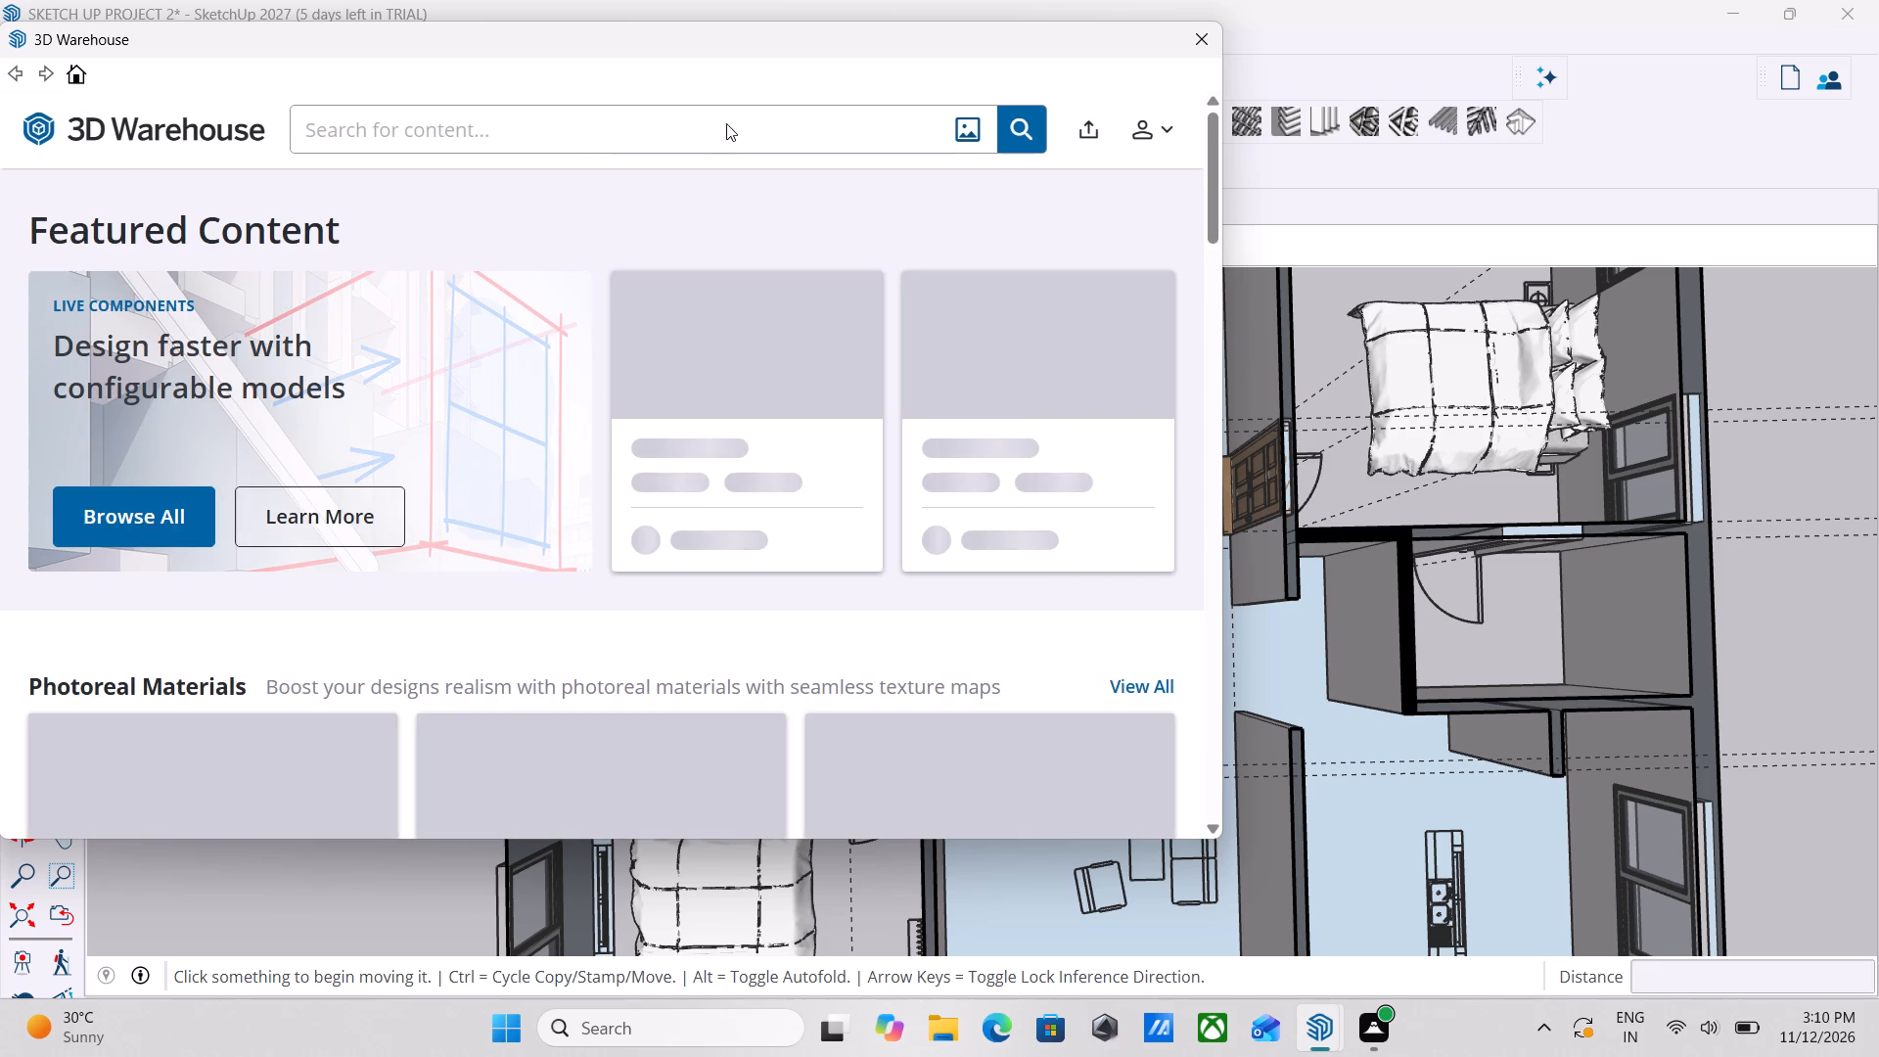
scroll(538, 300, down, 2)
scroll(791, 310, down, 2)
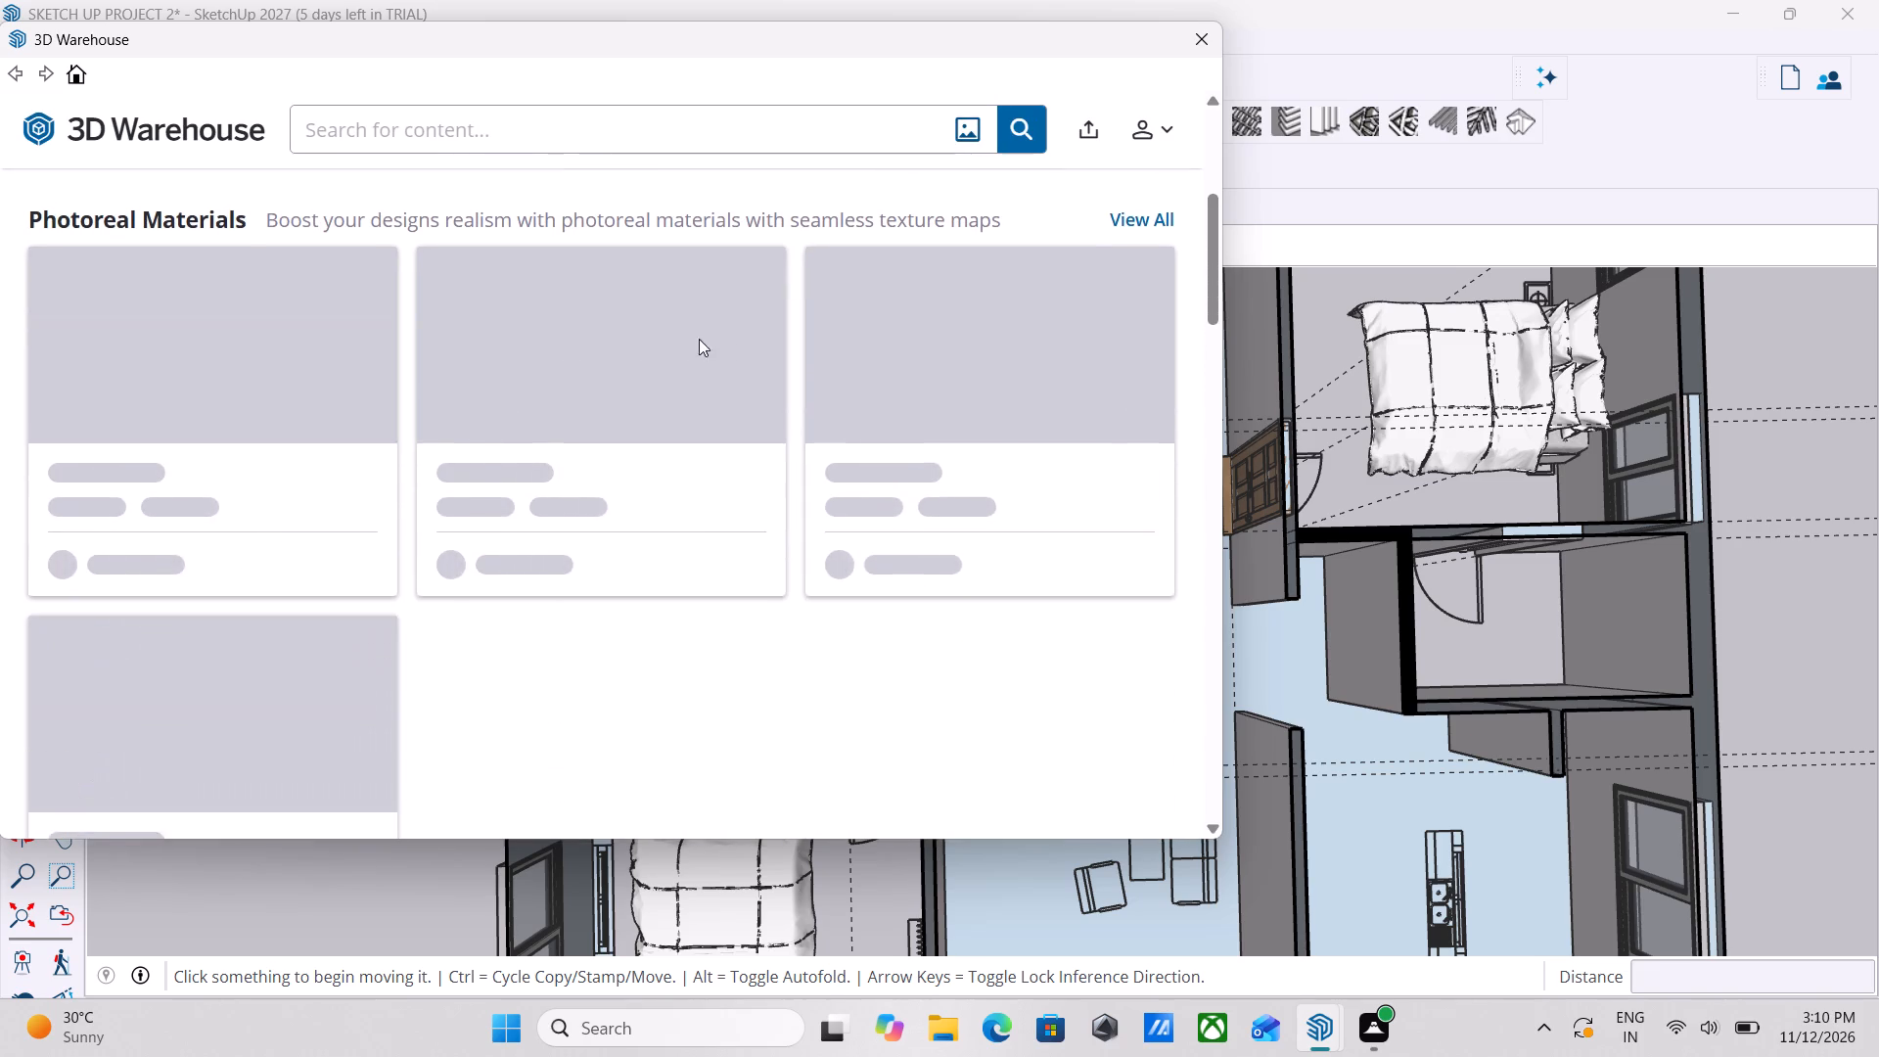
scroll(652, 278, up, 3)
scroll(855, 317, down, 2)
scroll(713, 178, up, 2)
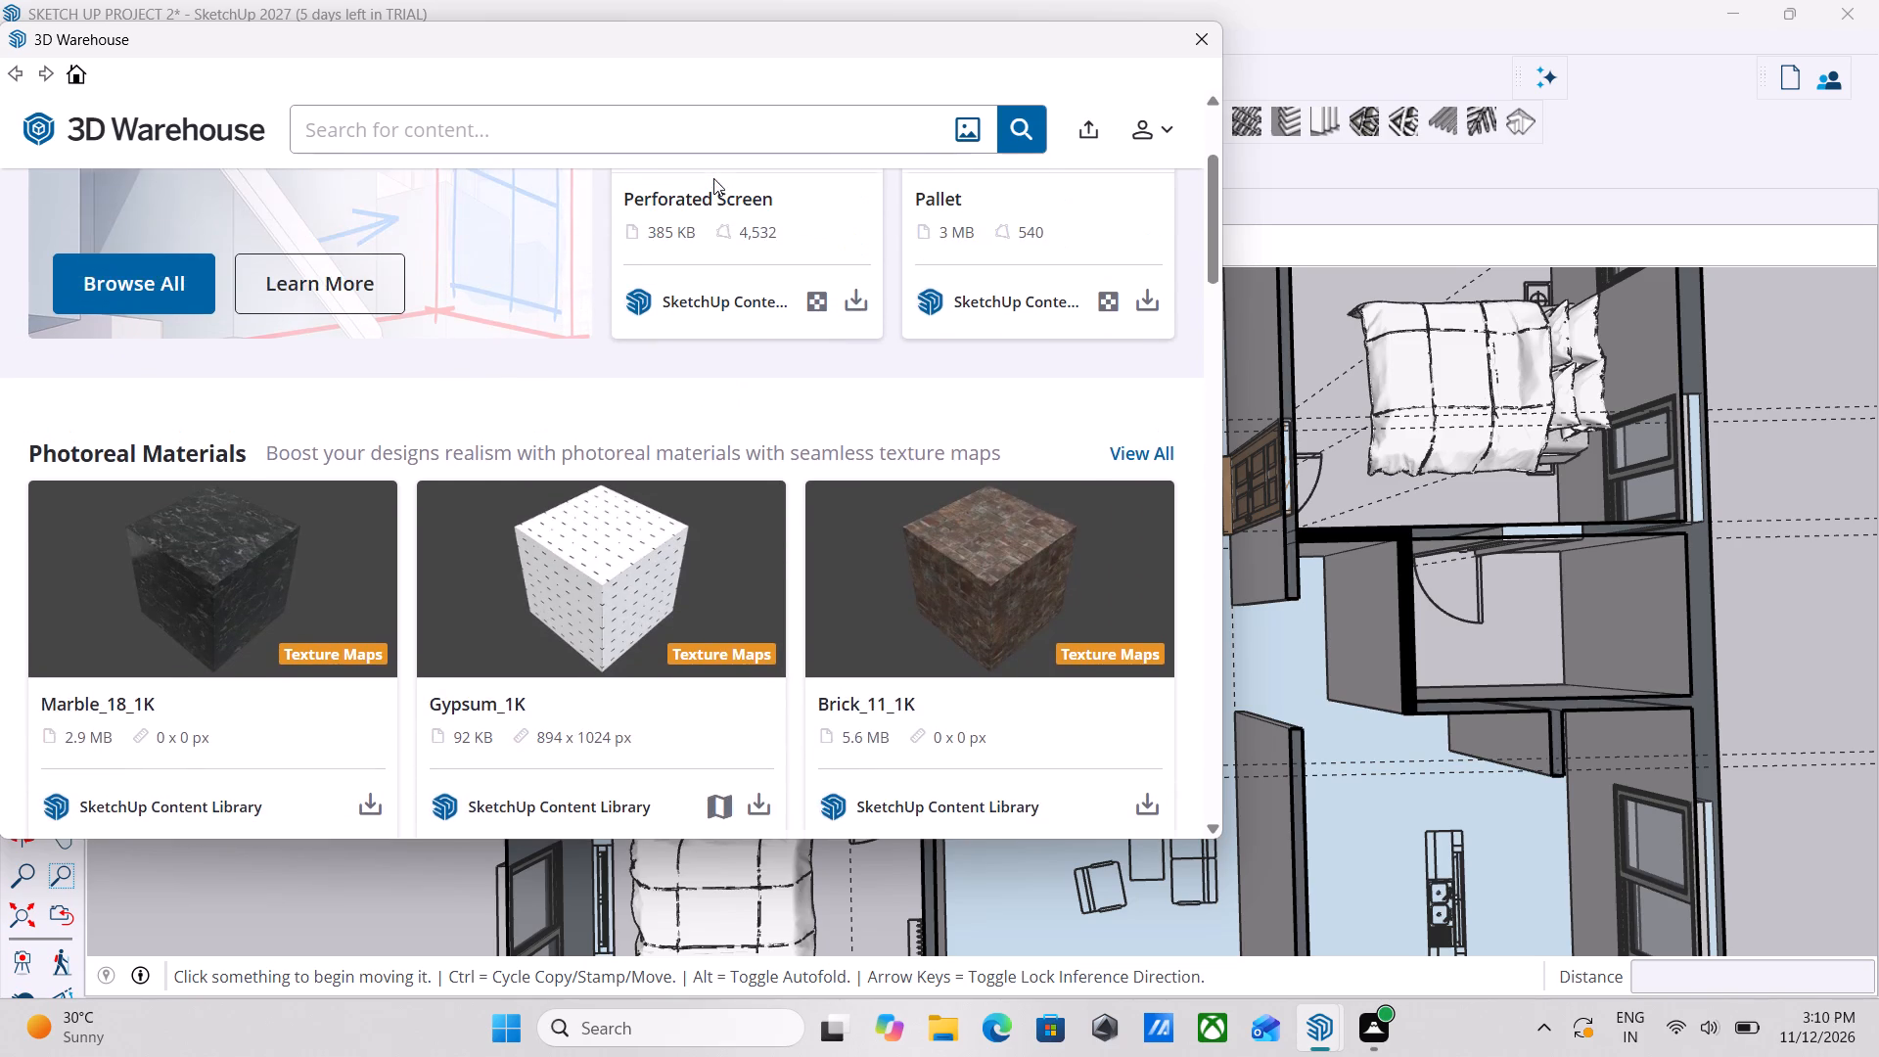
scroll(713, 178, down, 3)
click(530, 124)
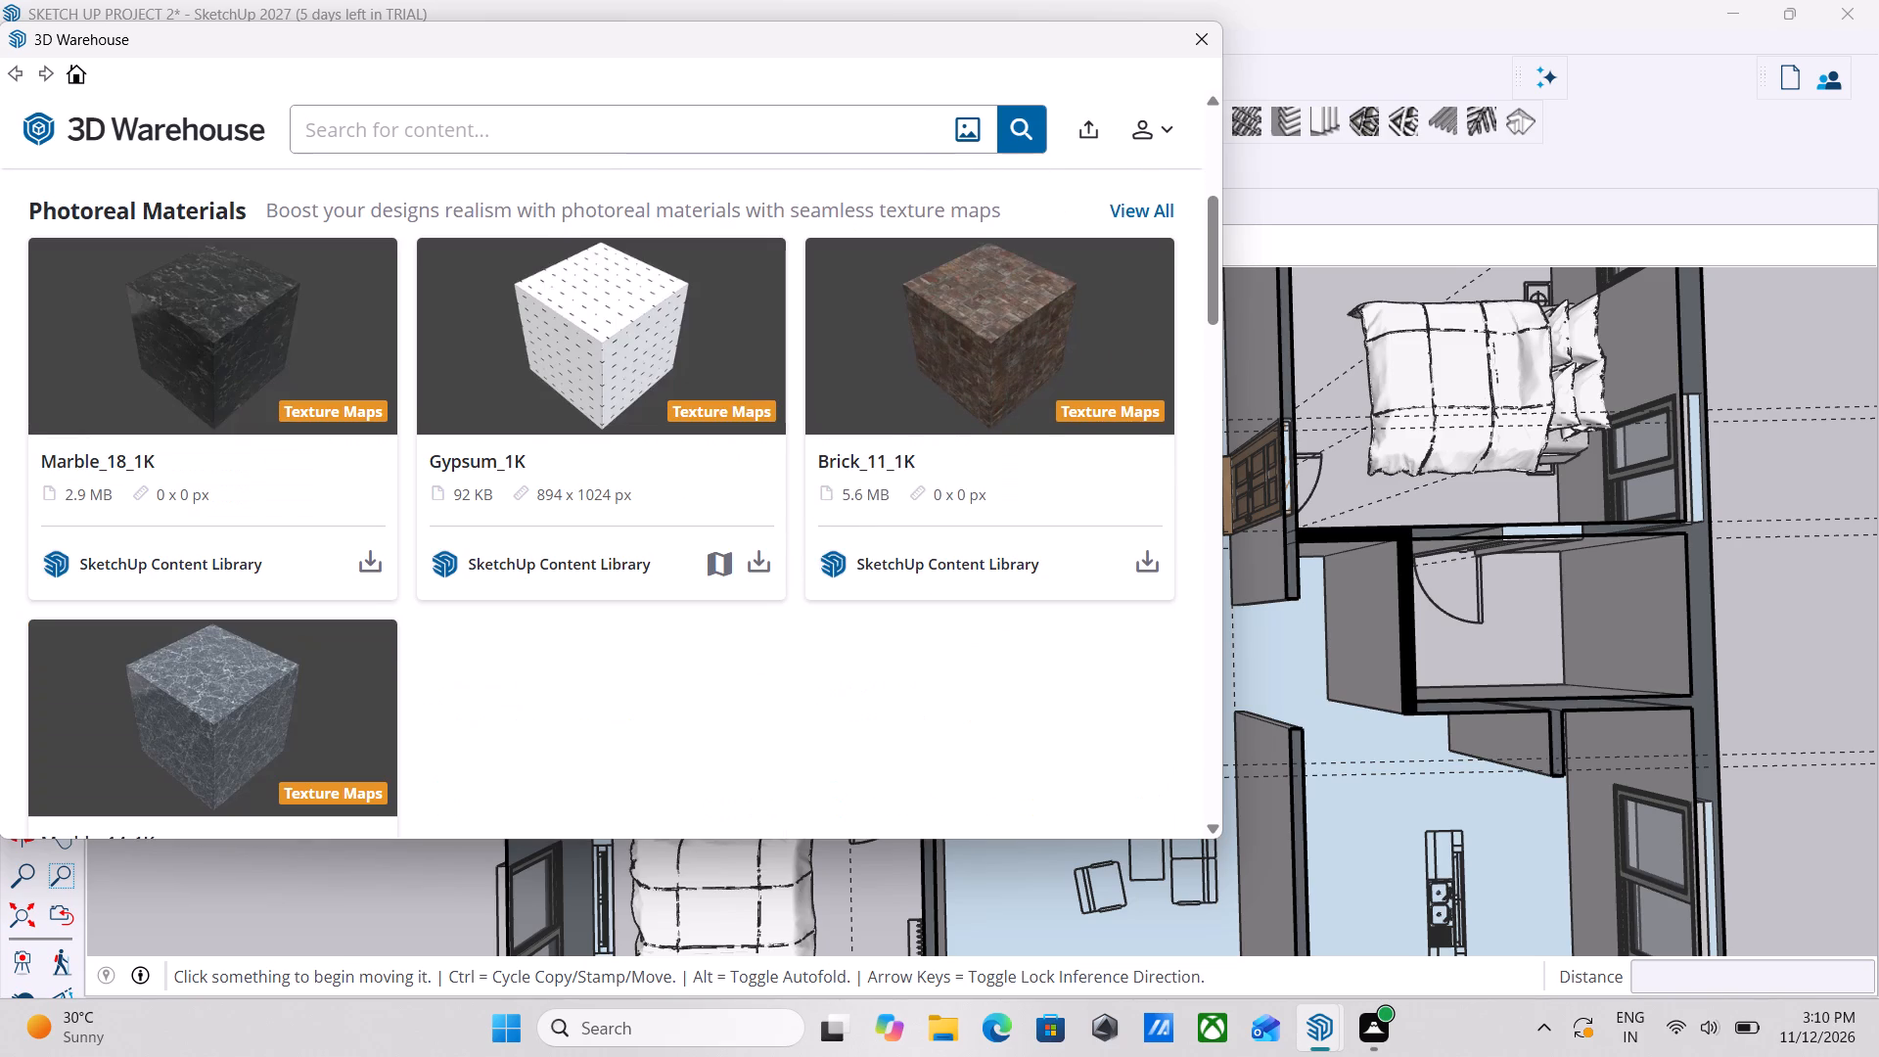
text(sofa)
key(Return)
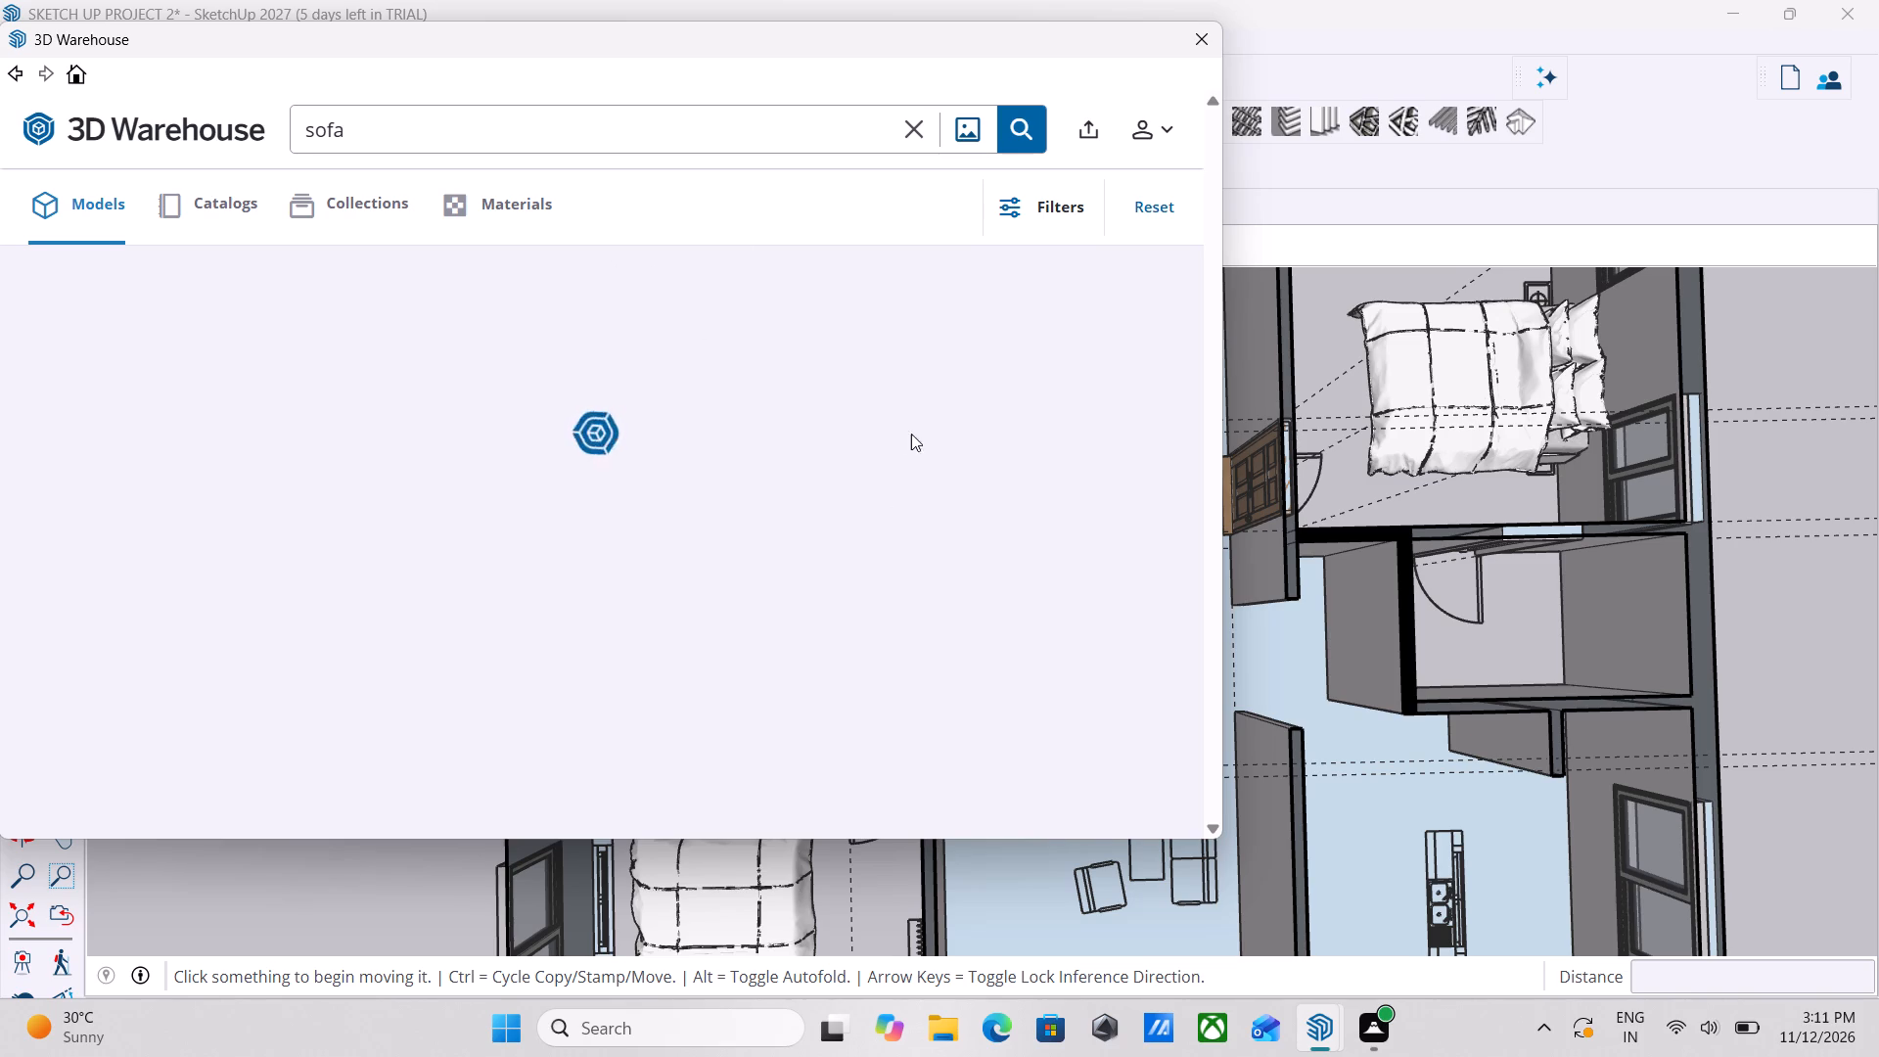
Look through the 3D Warehouse sofa results for a model suited to the living room.
scroll(835, 395, down, 1)
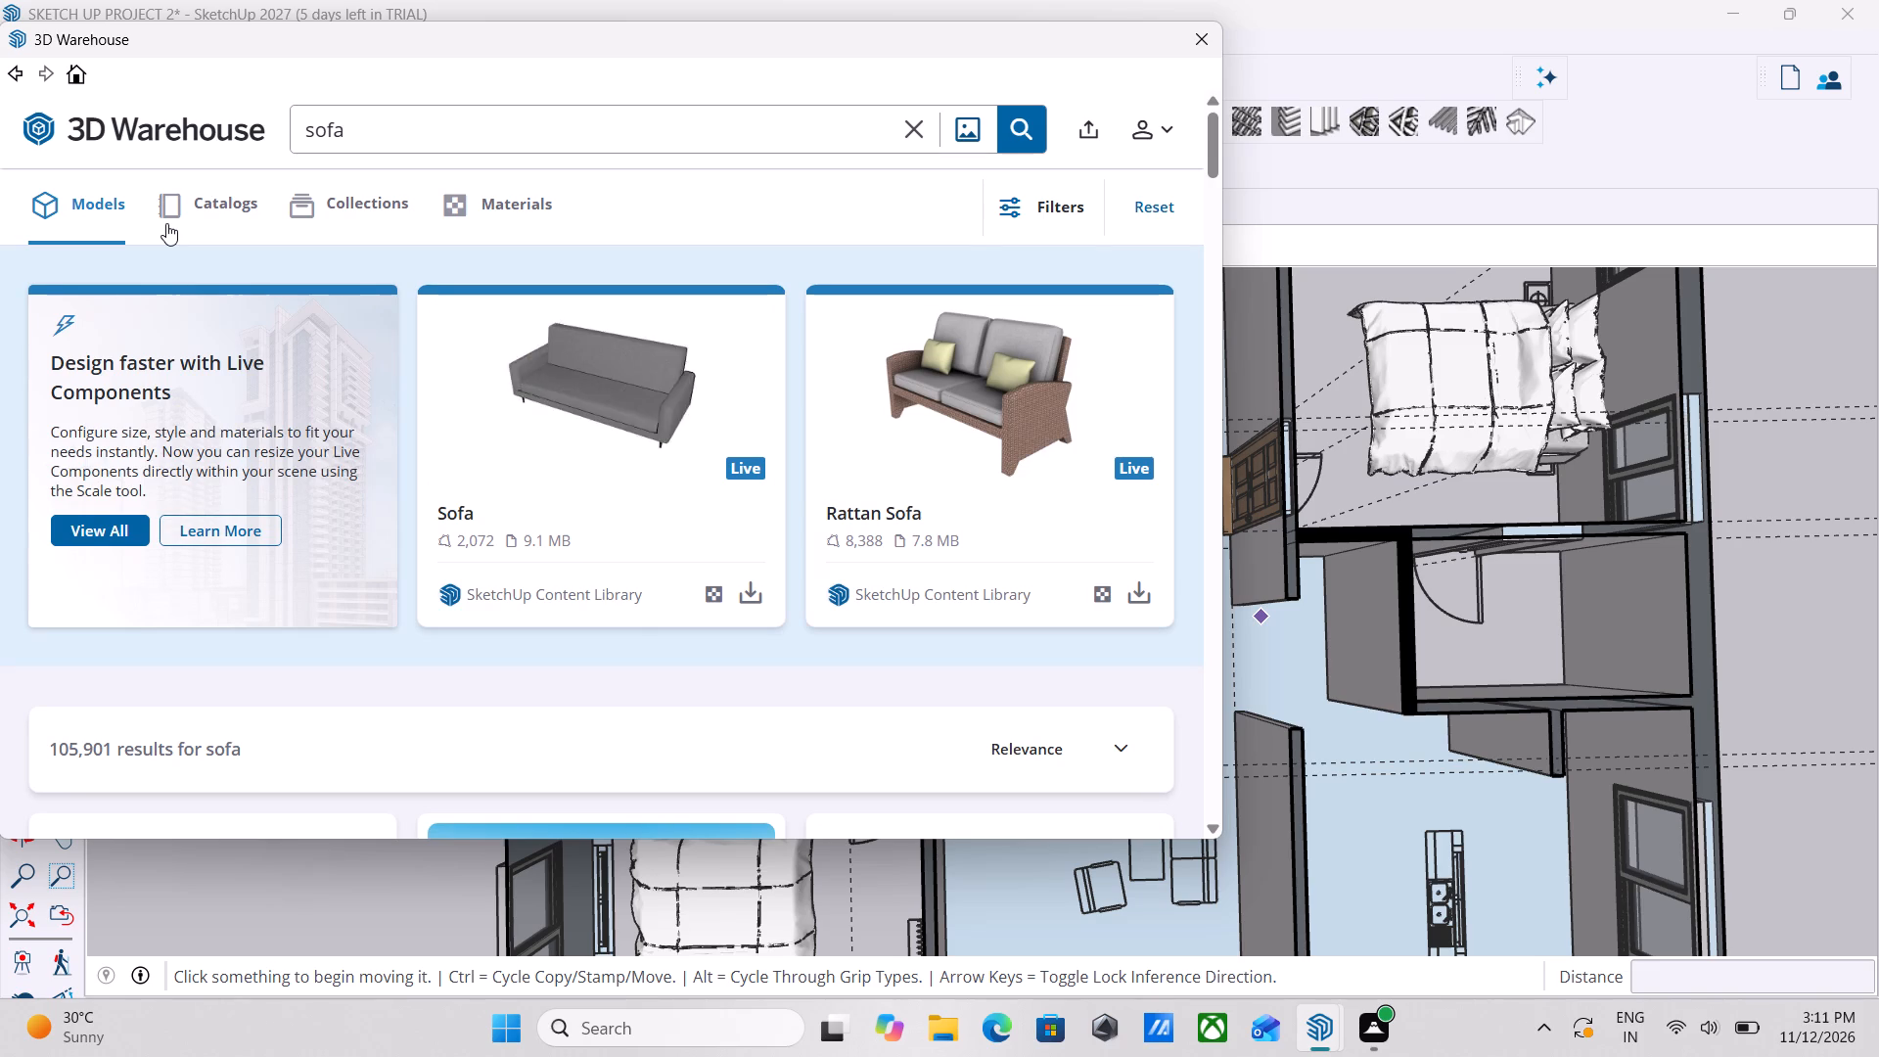
scroll(895, 372, down, 2)
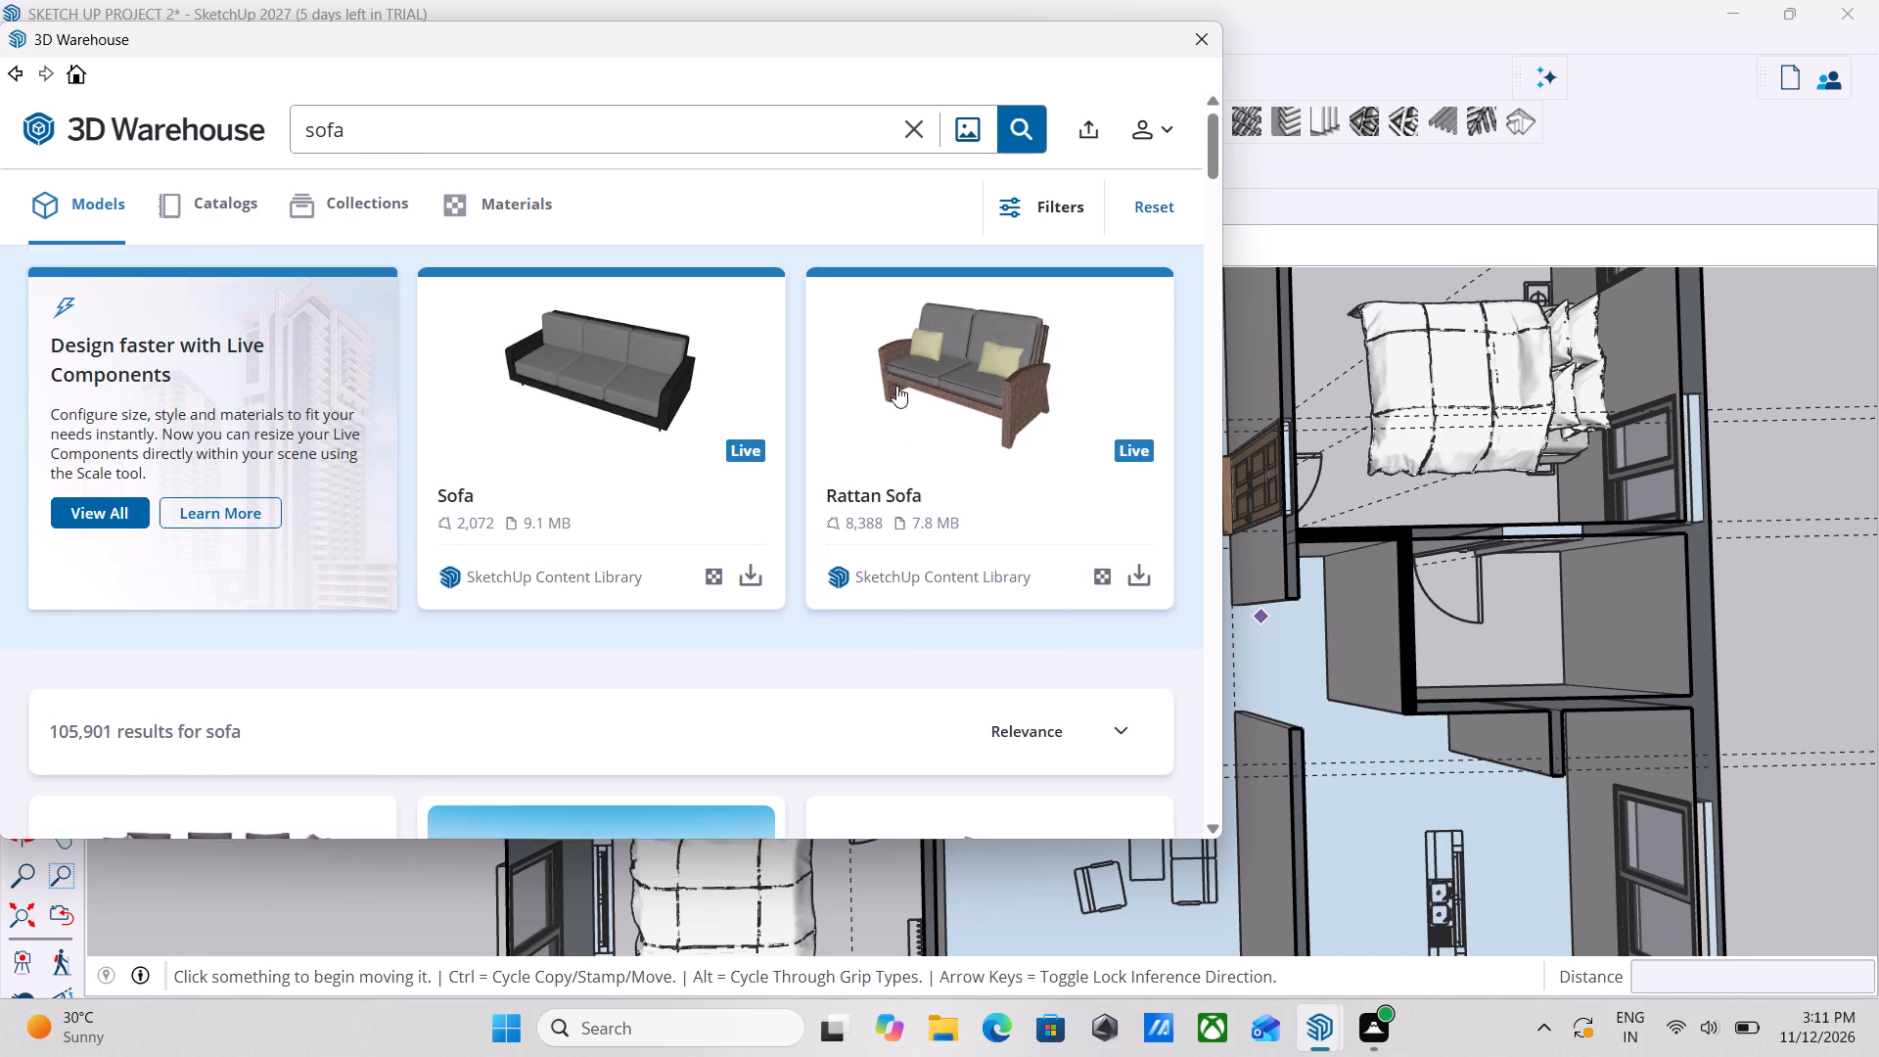
scroll(896, 386, down, 5)
scroll(1052, 393, down, 4)
scroll(999, 396, up, 4)
scroll(1071, 386, down, 1)
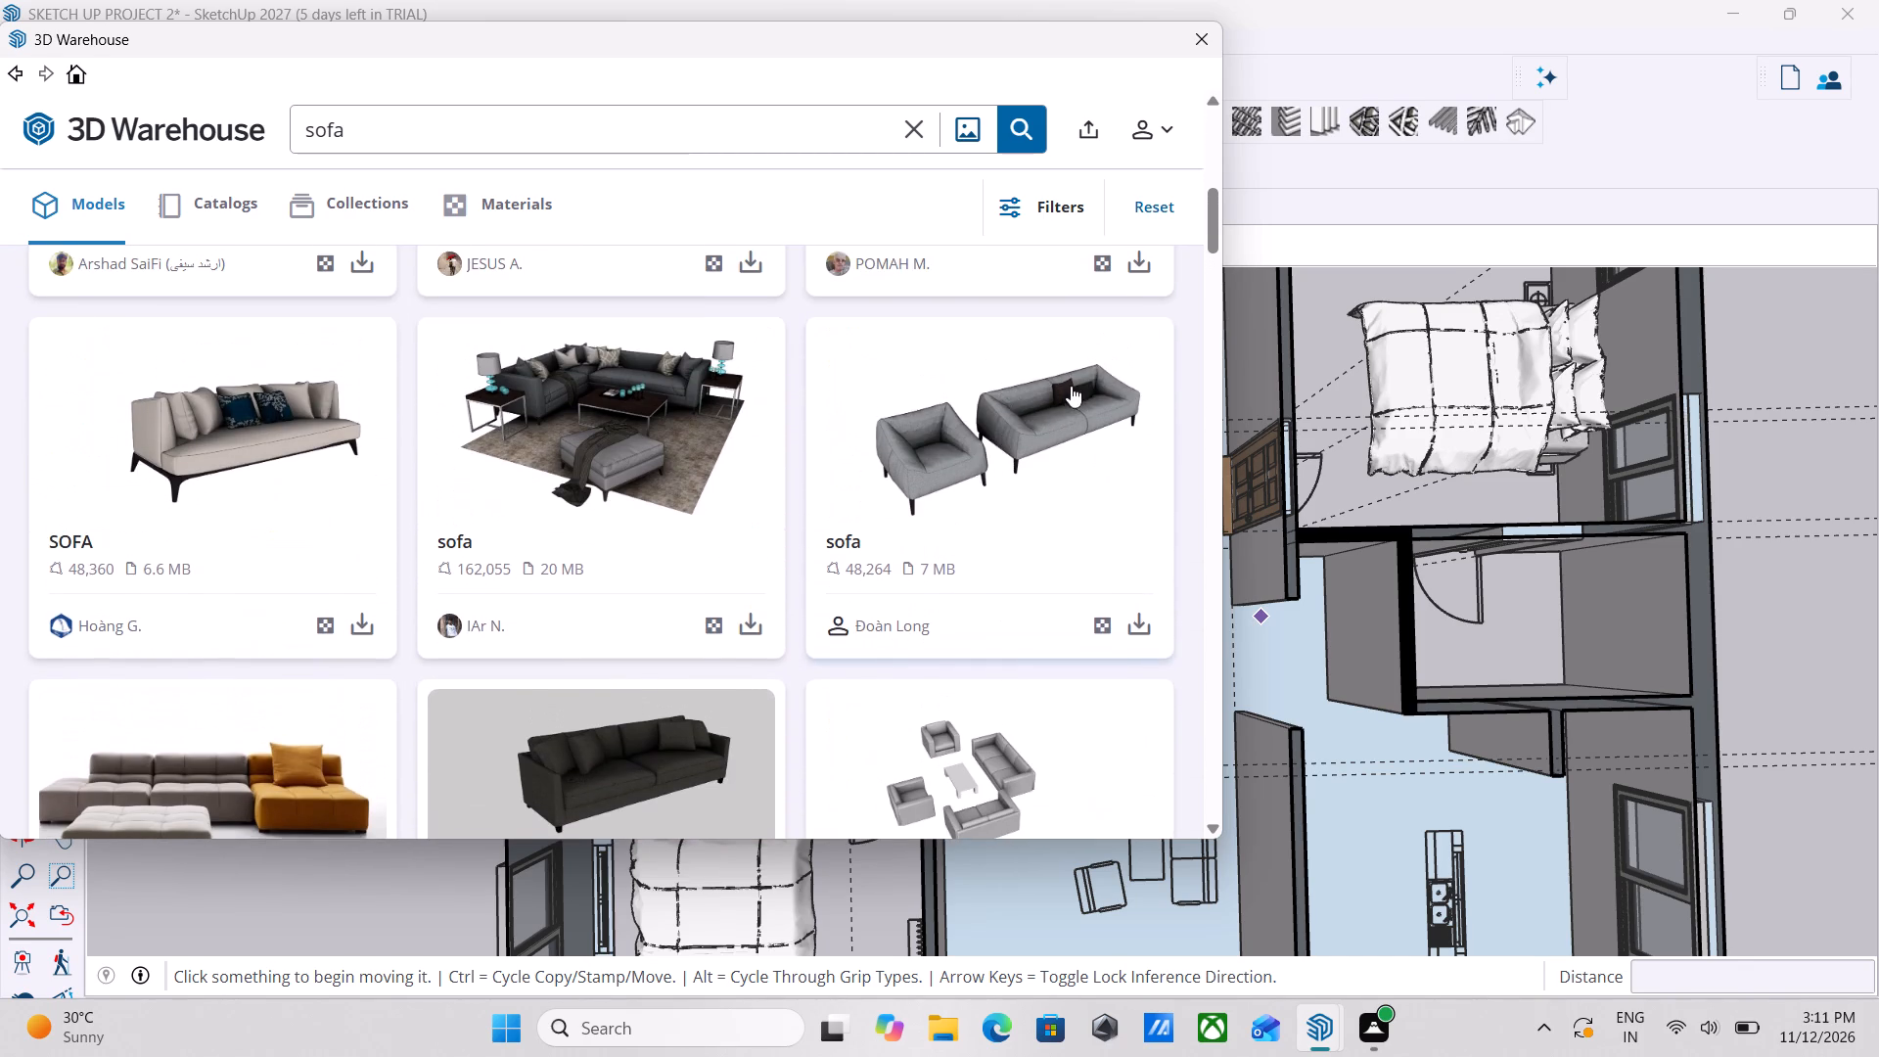
scroll(1071, 386, down, 3)
scroll(948, 391, down, 1)
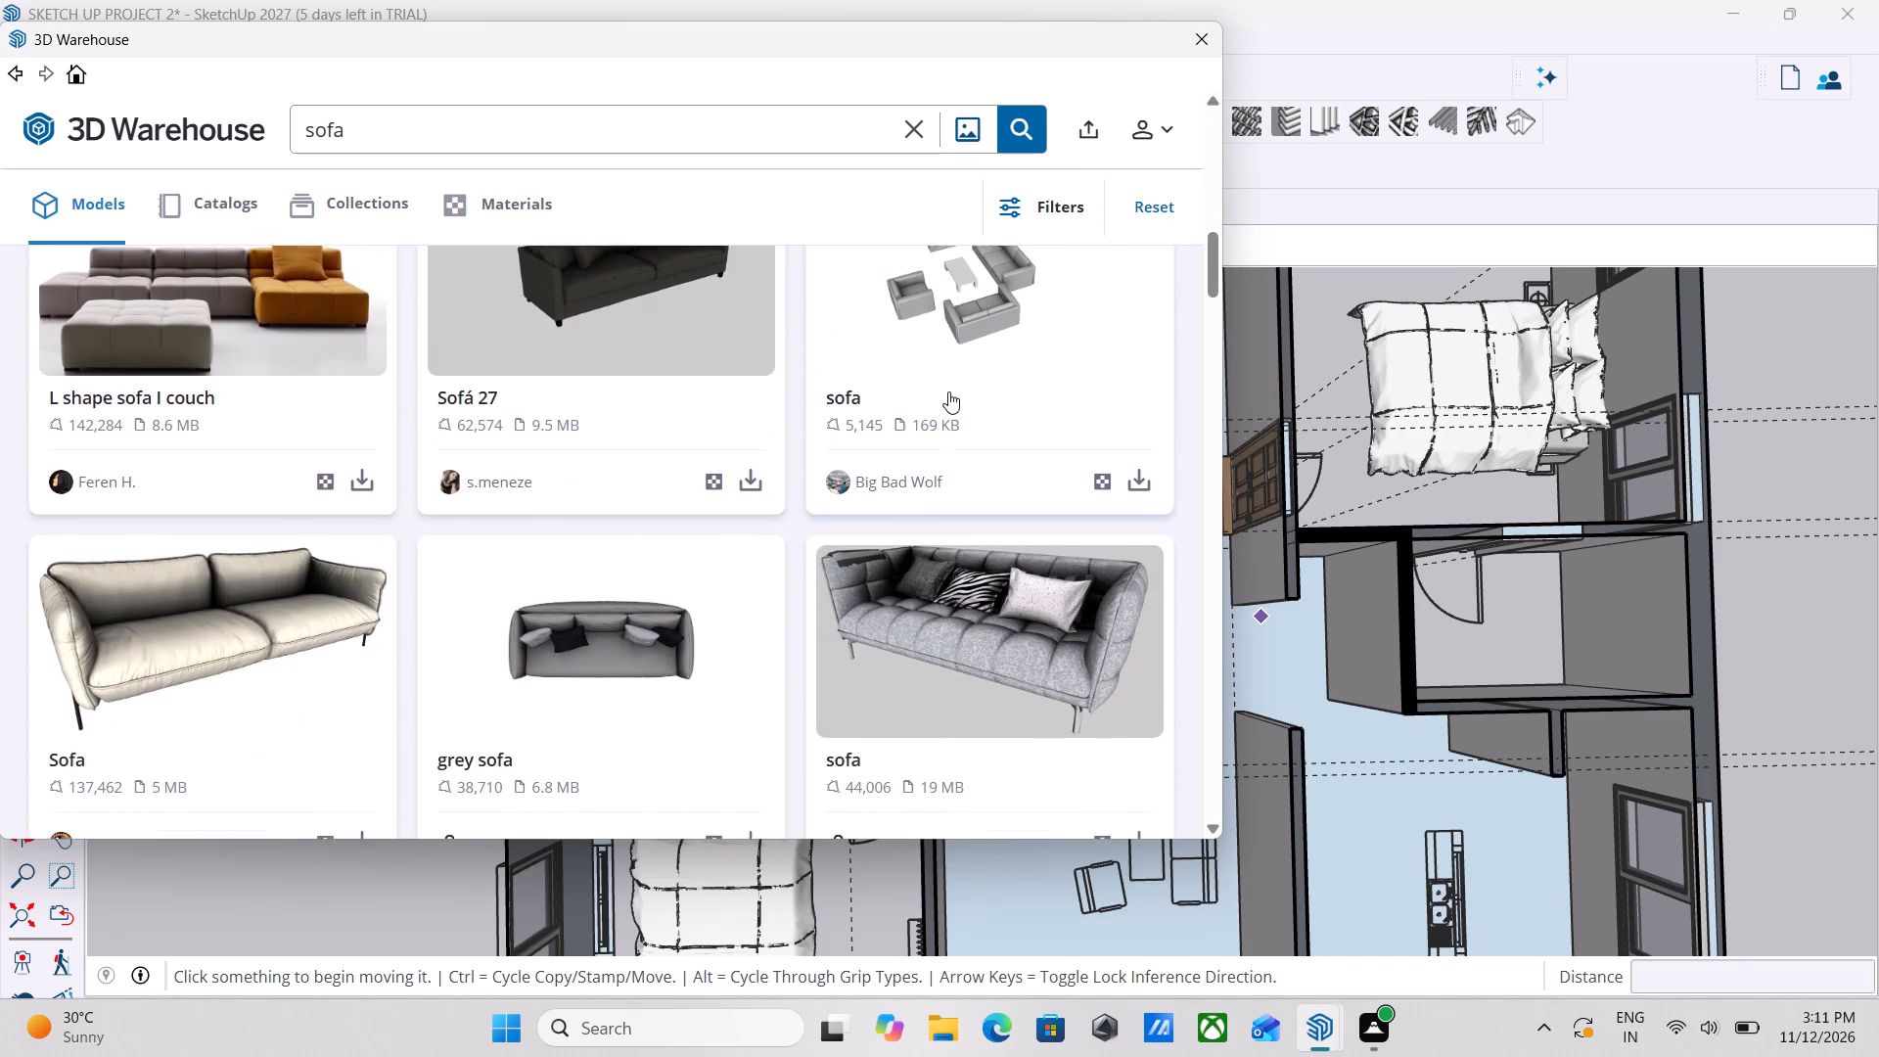
scroll(948, 391, down, 1)
scroll(1038, 379, down, 1)
scroll(766, 443, down, 1)
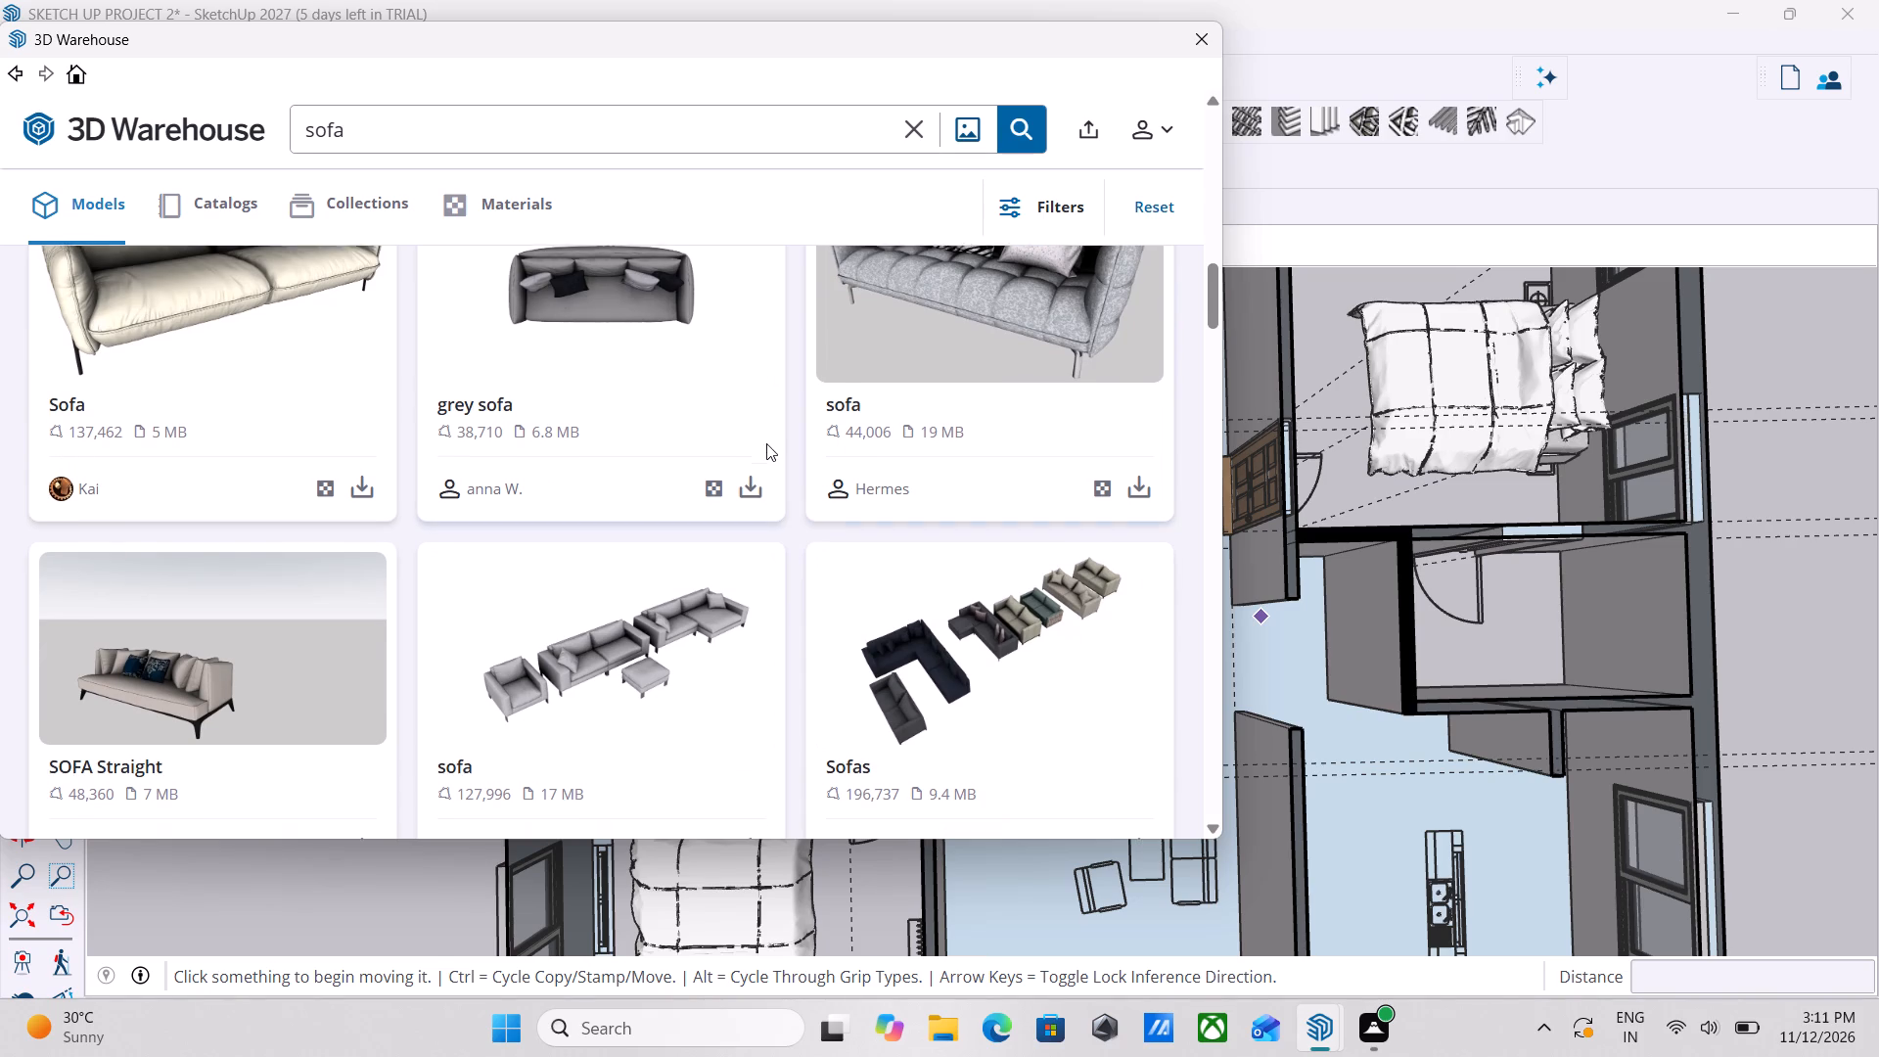
scroll(1108, 547, down, 2)
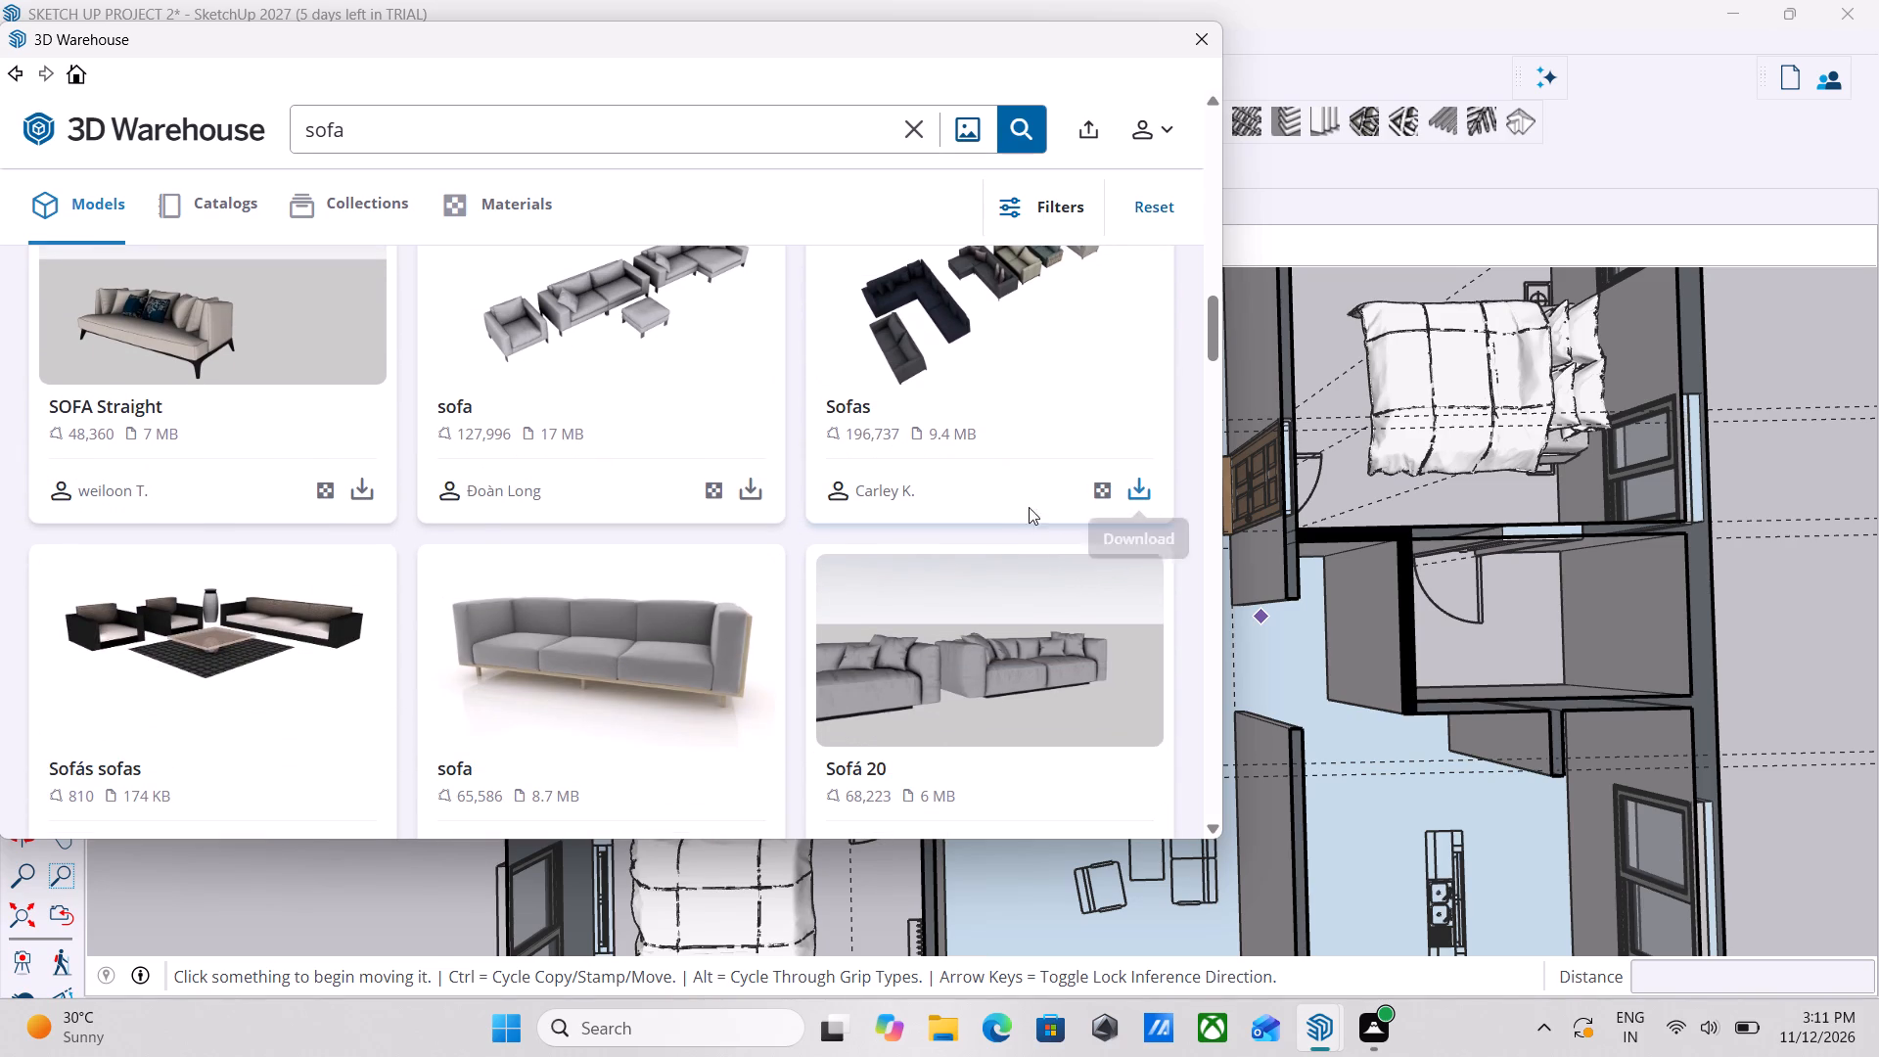
scroll(988, 520, down, 1)
scroll(1097, 586, down, 2)
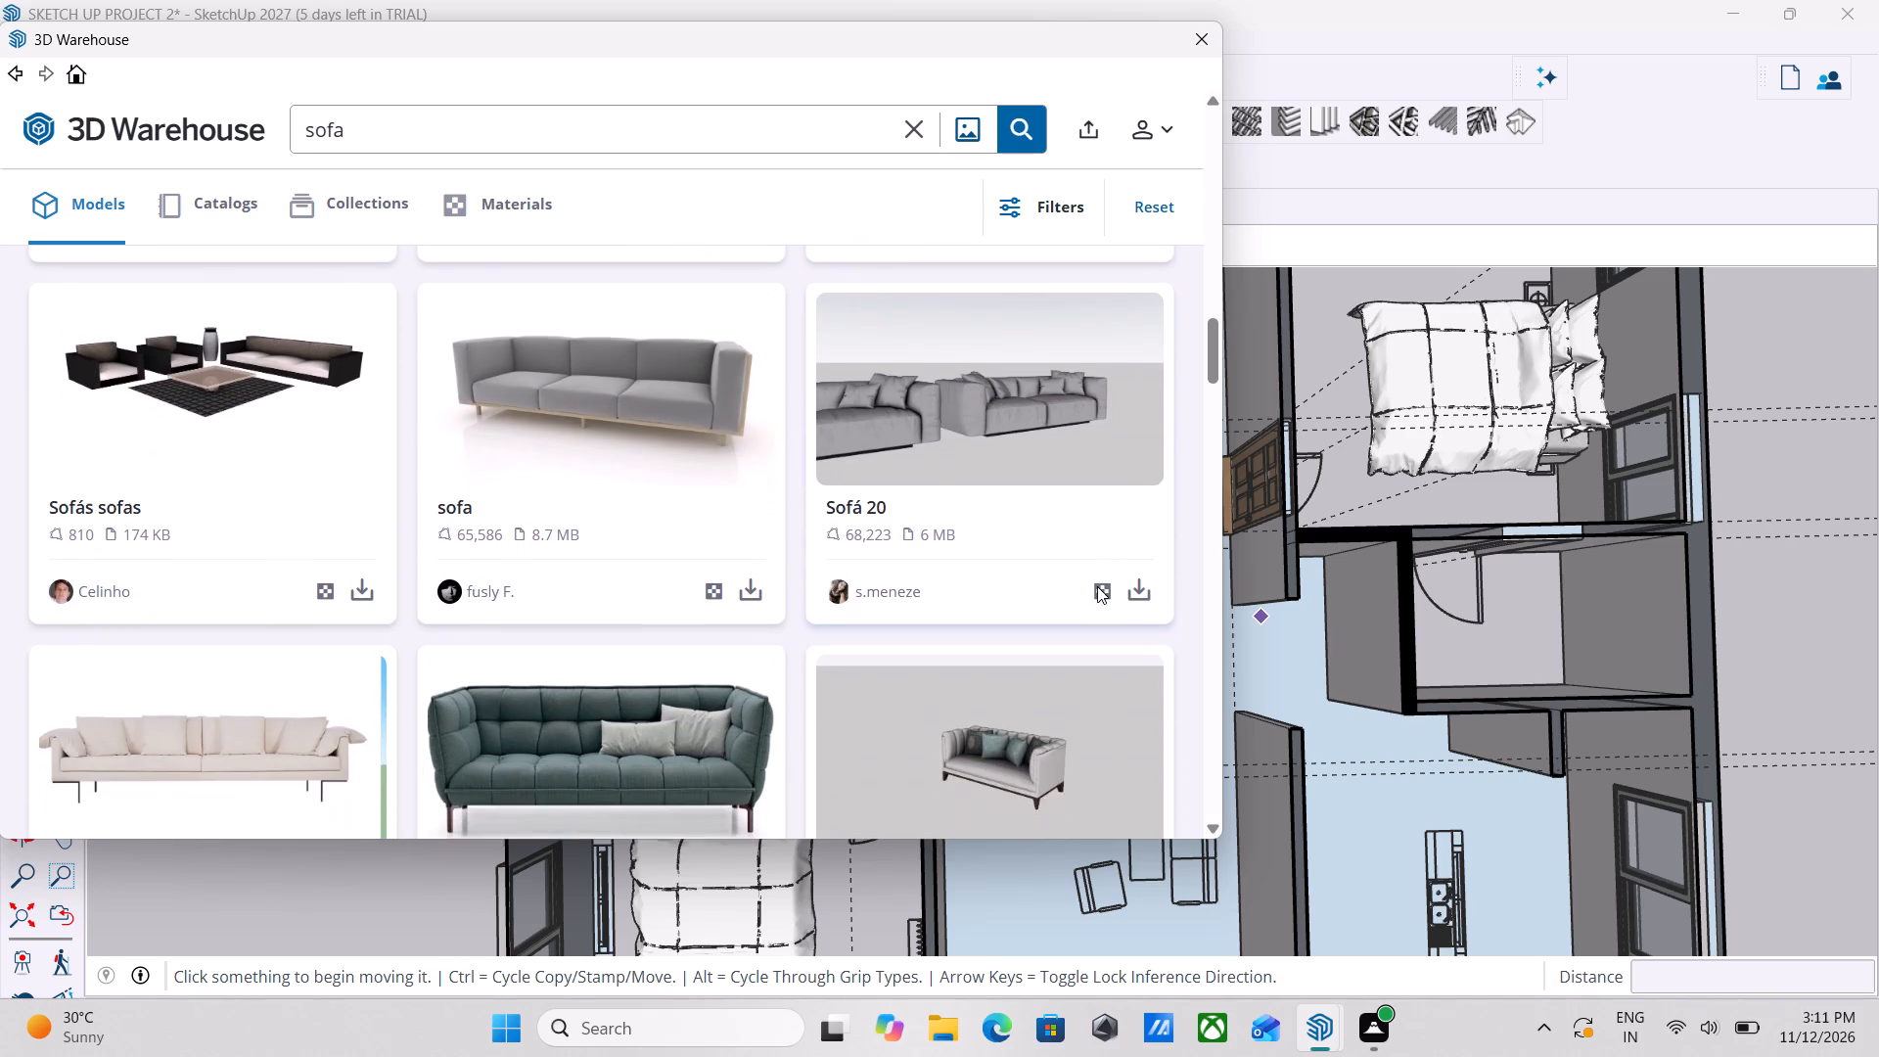
scroll(1038, 558, down, 5)
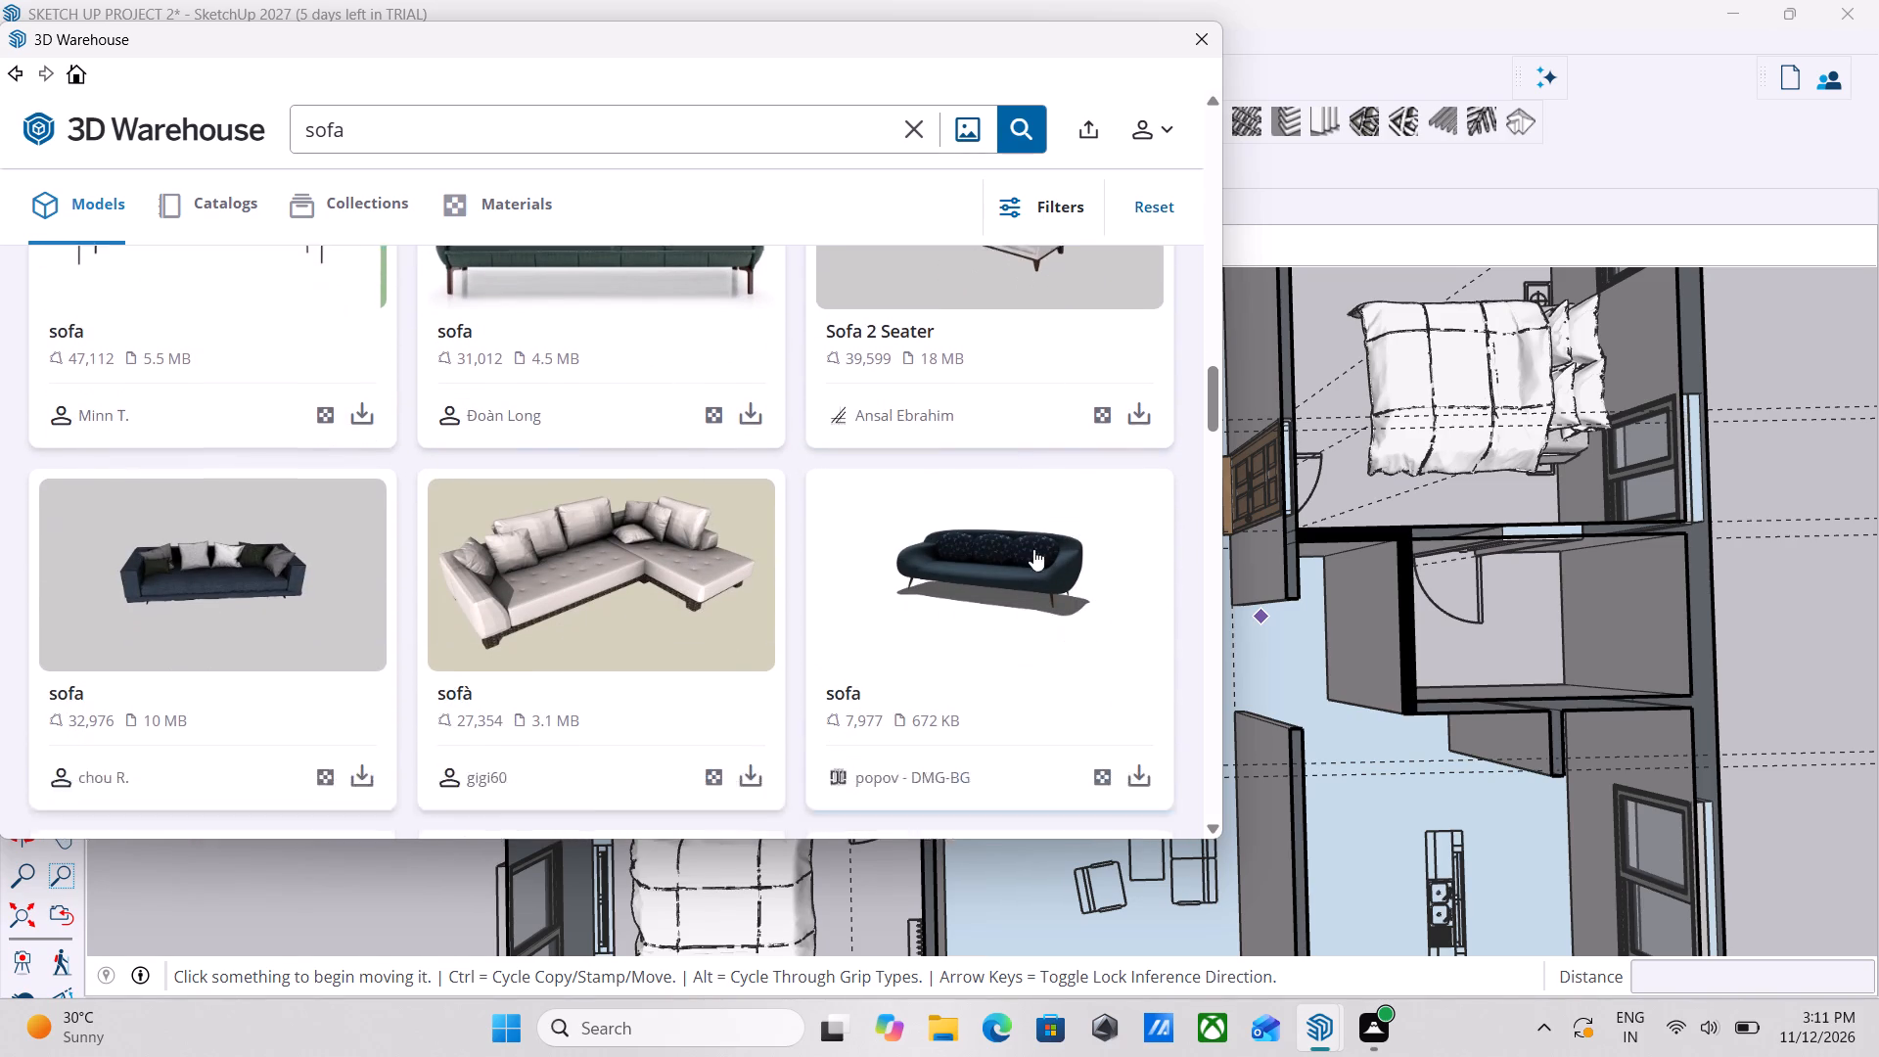
Load the dark blue curved sofa (672 KB) directly into the house model and close the model library.
click(1151, 592)
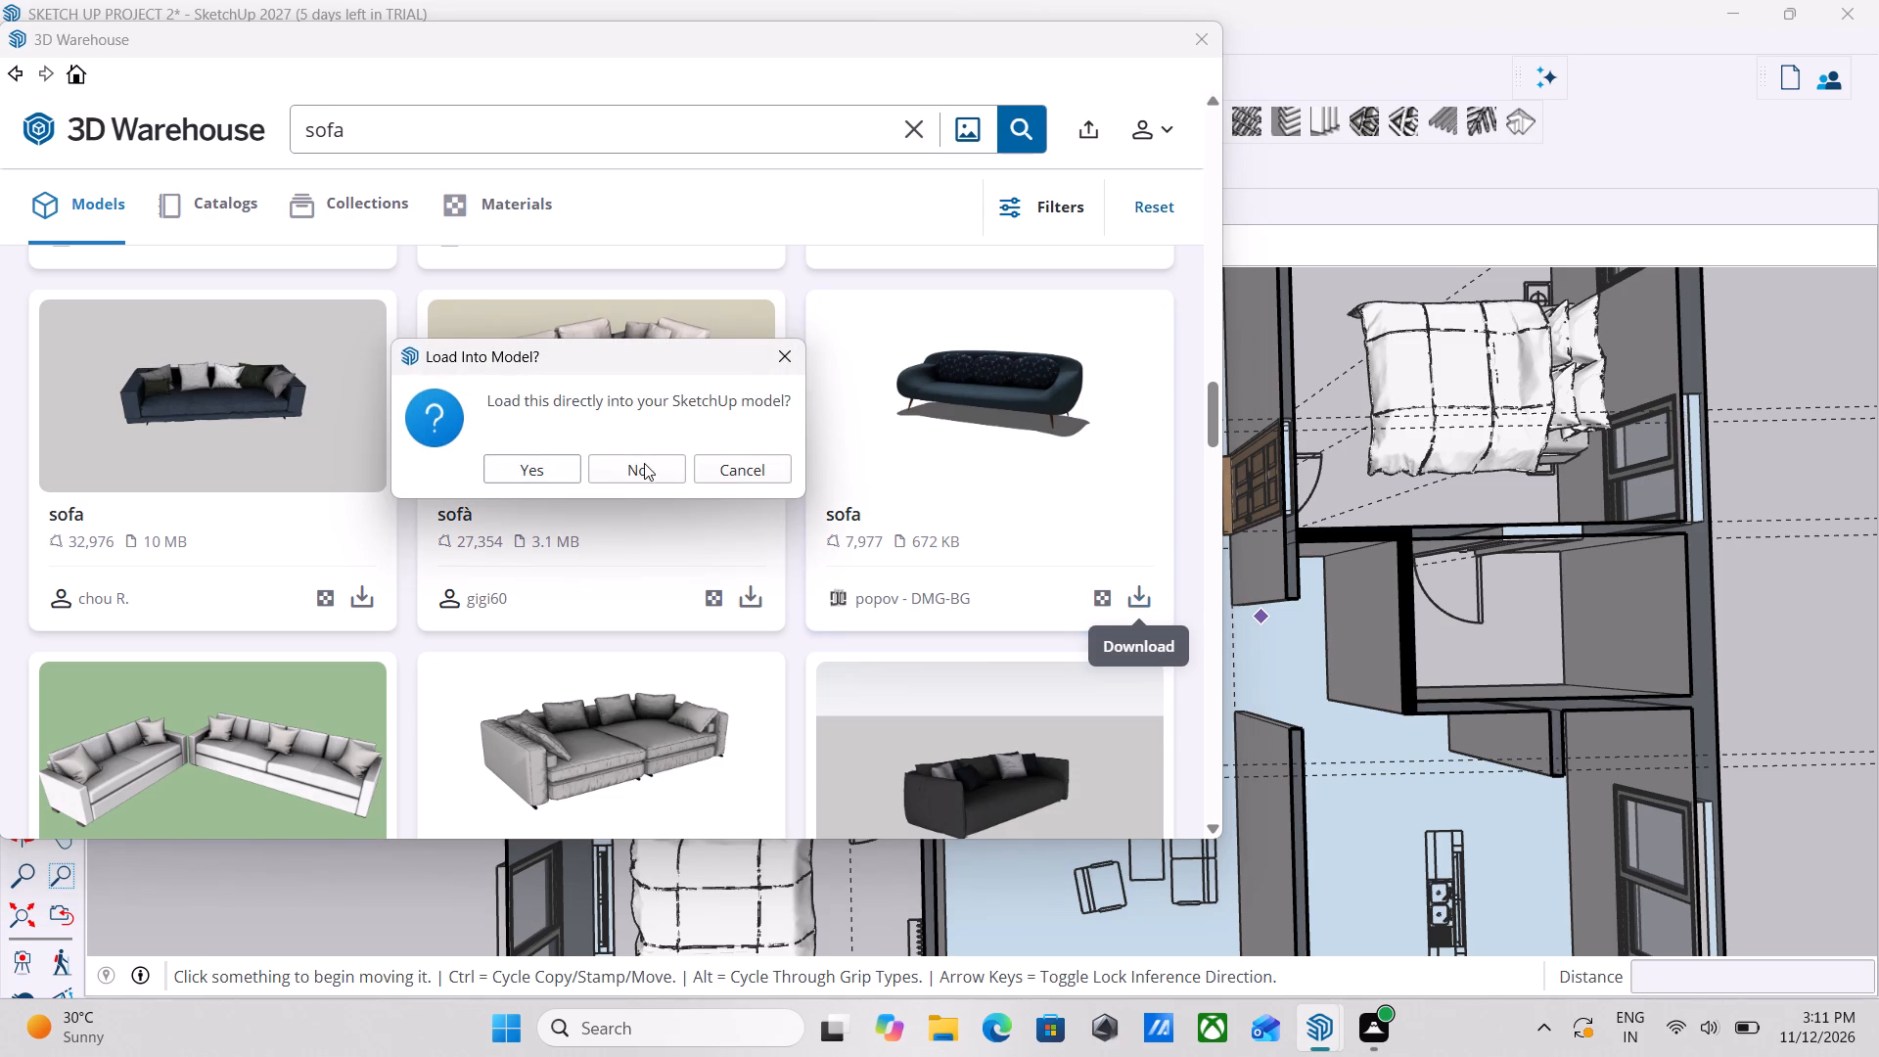
click(554, 466)
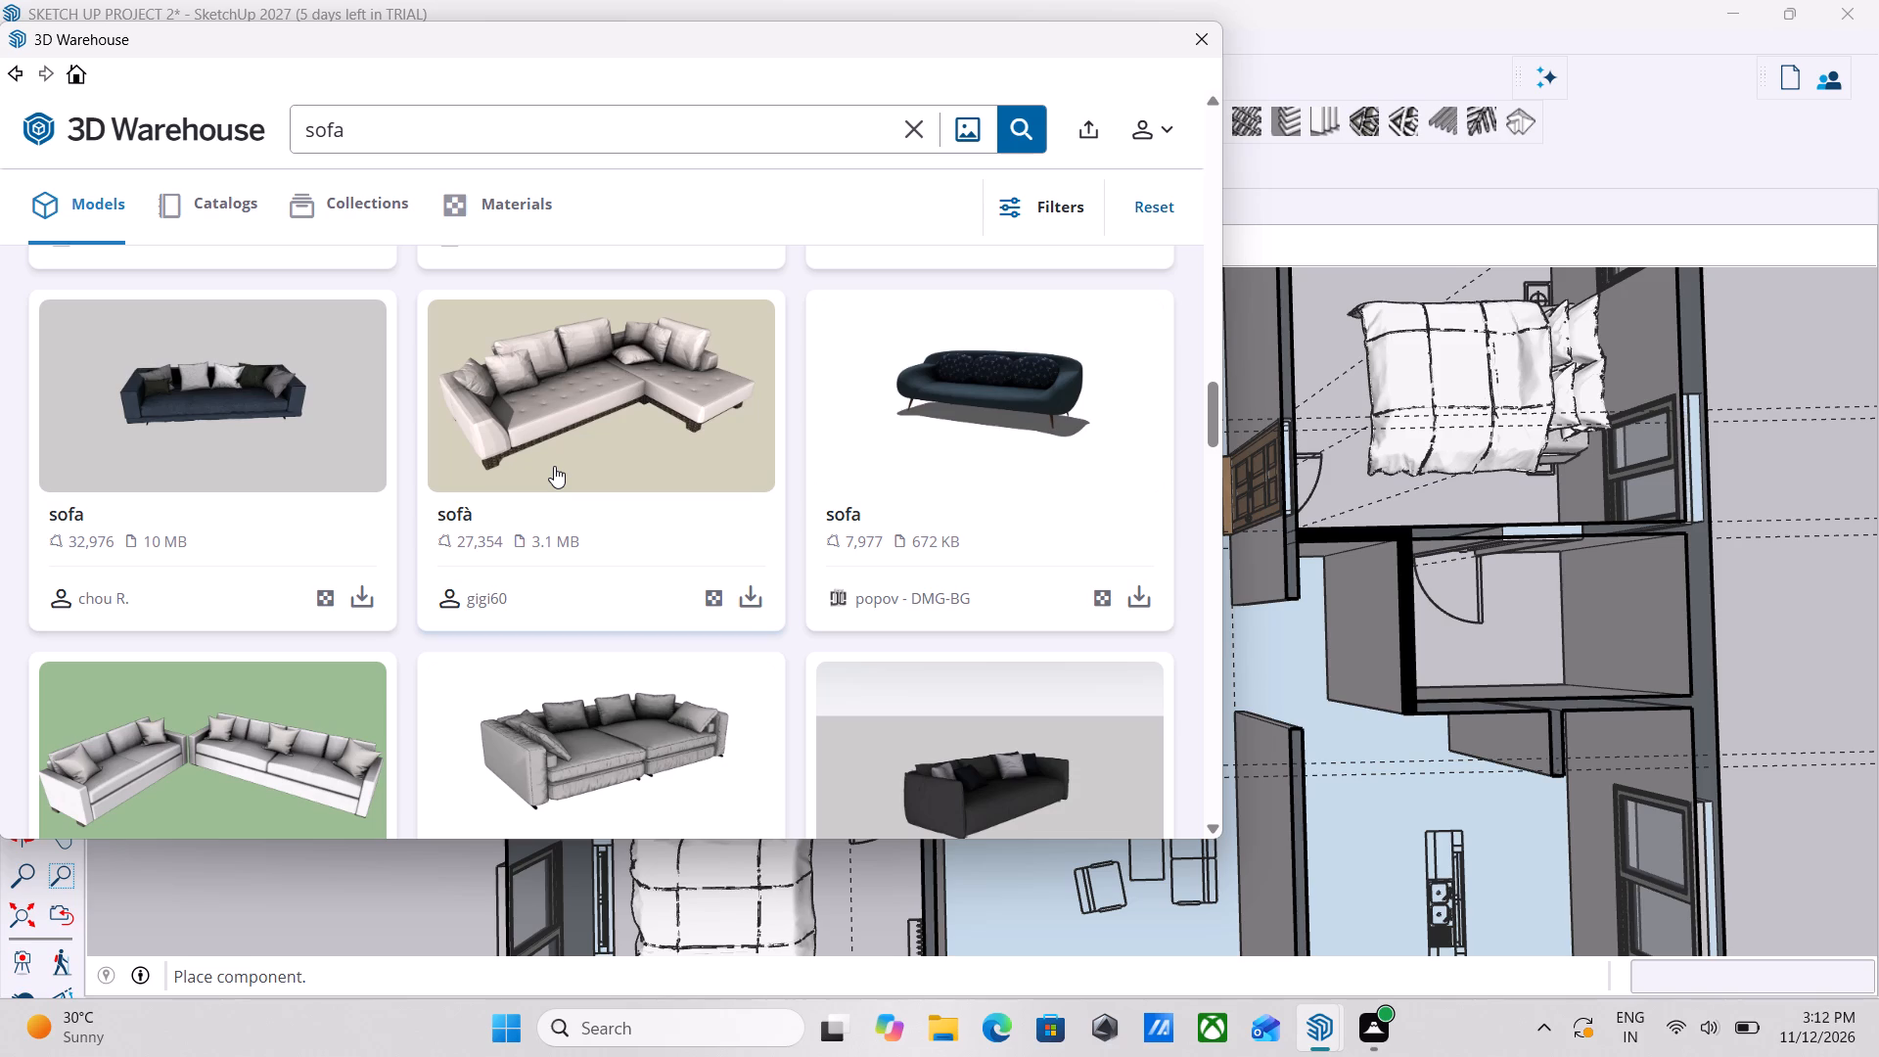
scroll(1019, 478, down, 1)
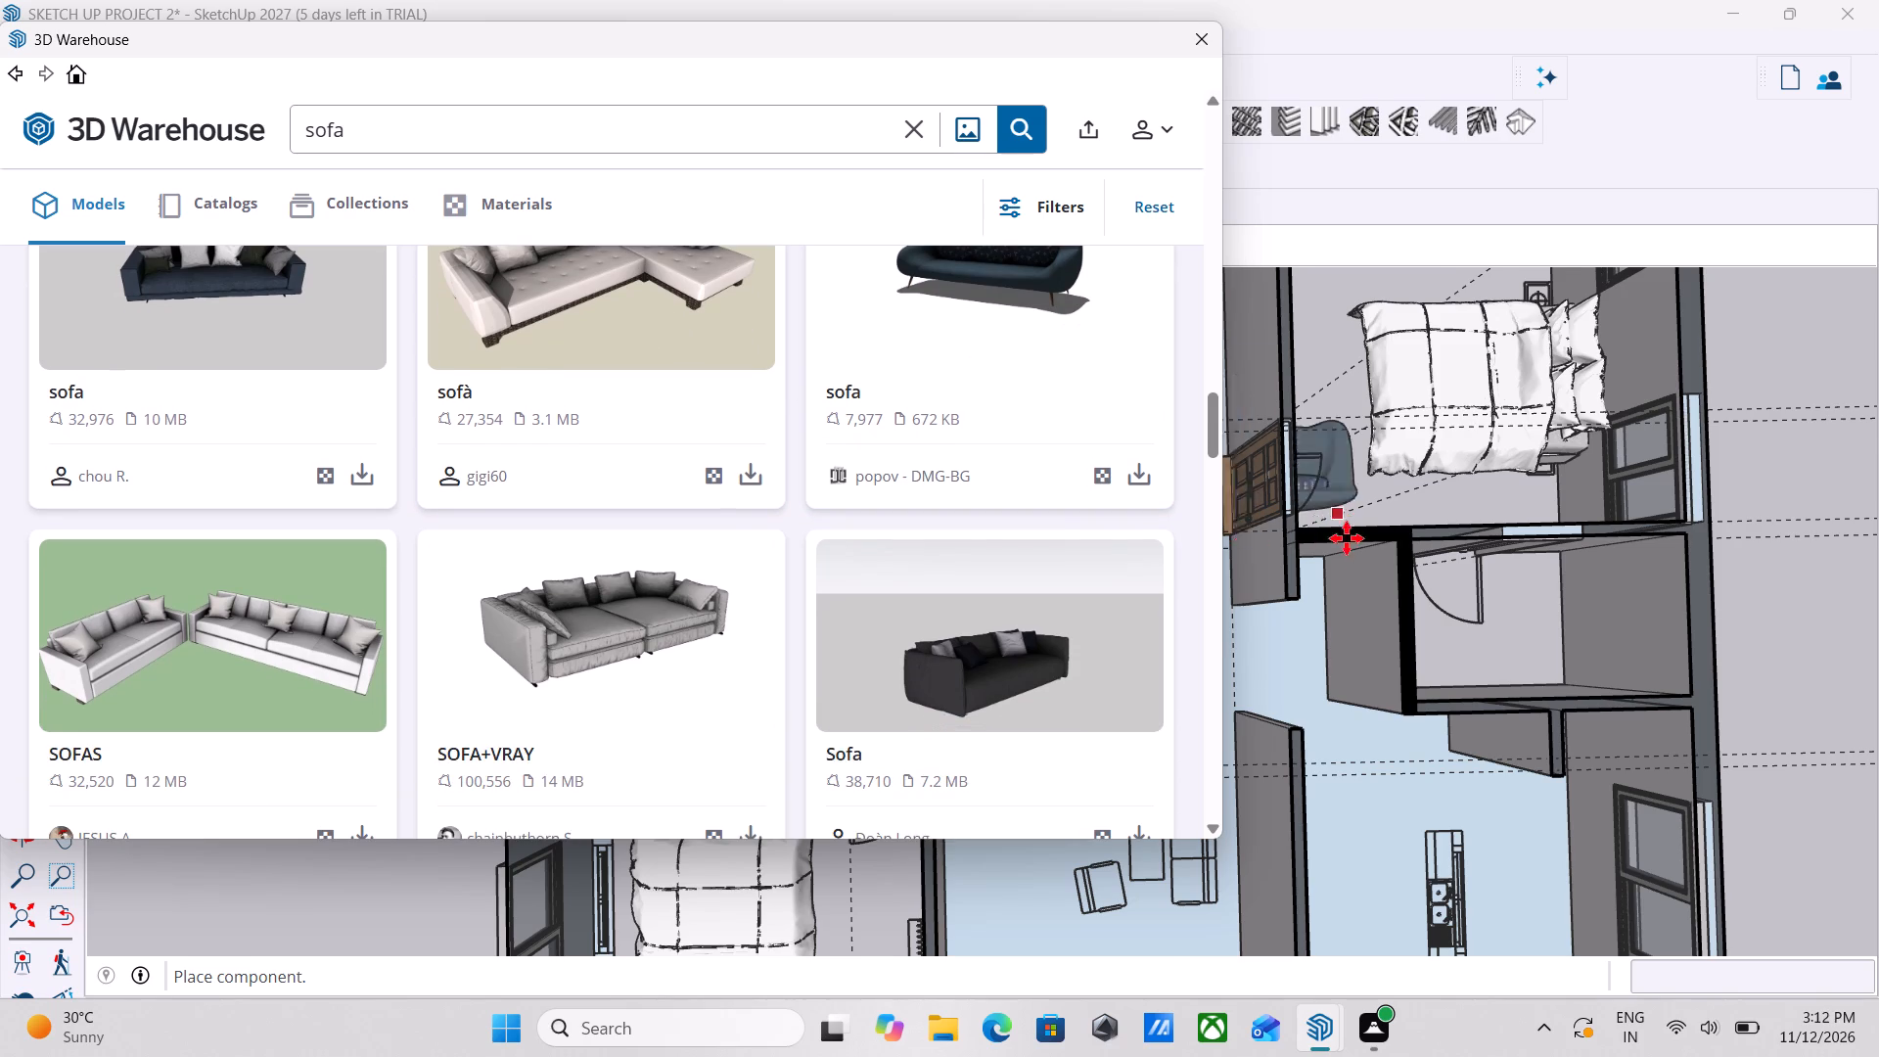
scroll(1346, 536, down, 2)
click(1191, 37)
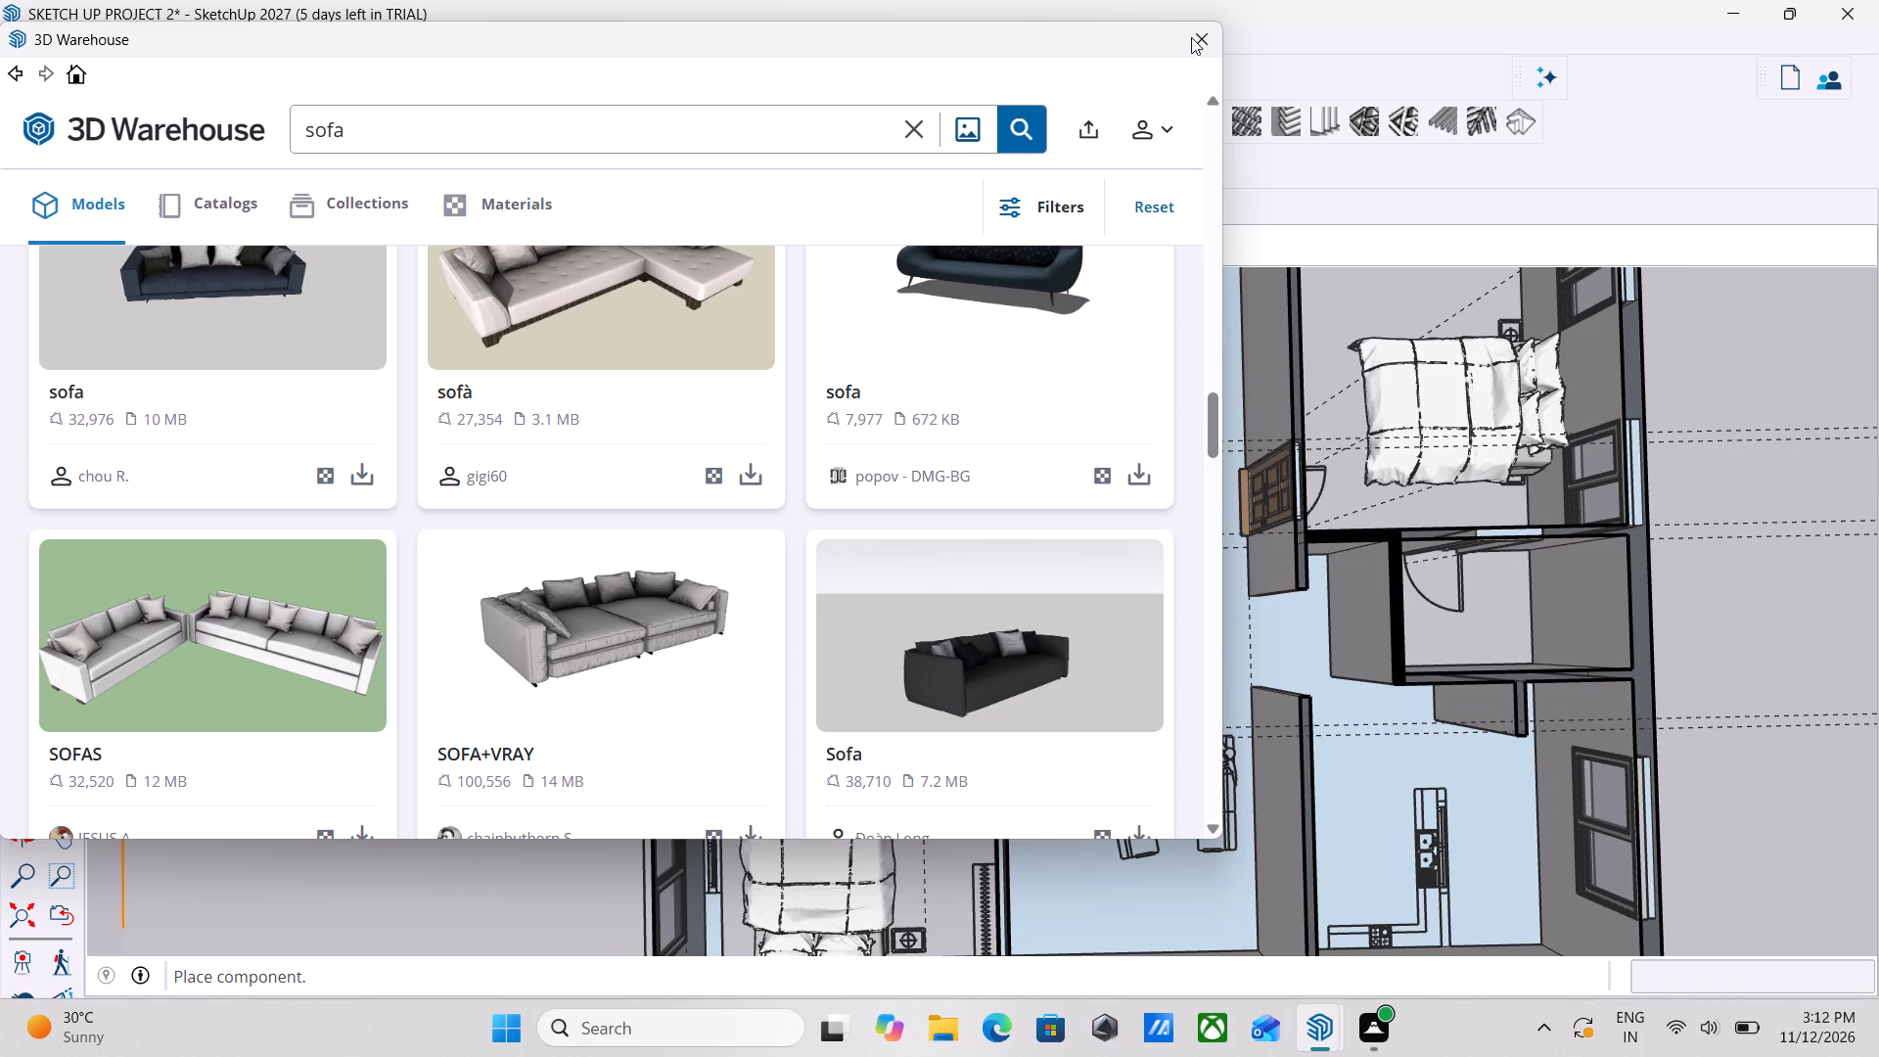
Place the sofa at the outer corner of the traced sofa outline near the double entrance door.
scroll(1148, 483, up, 8)
scroll(1207, 385, down, 1)
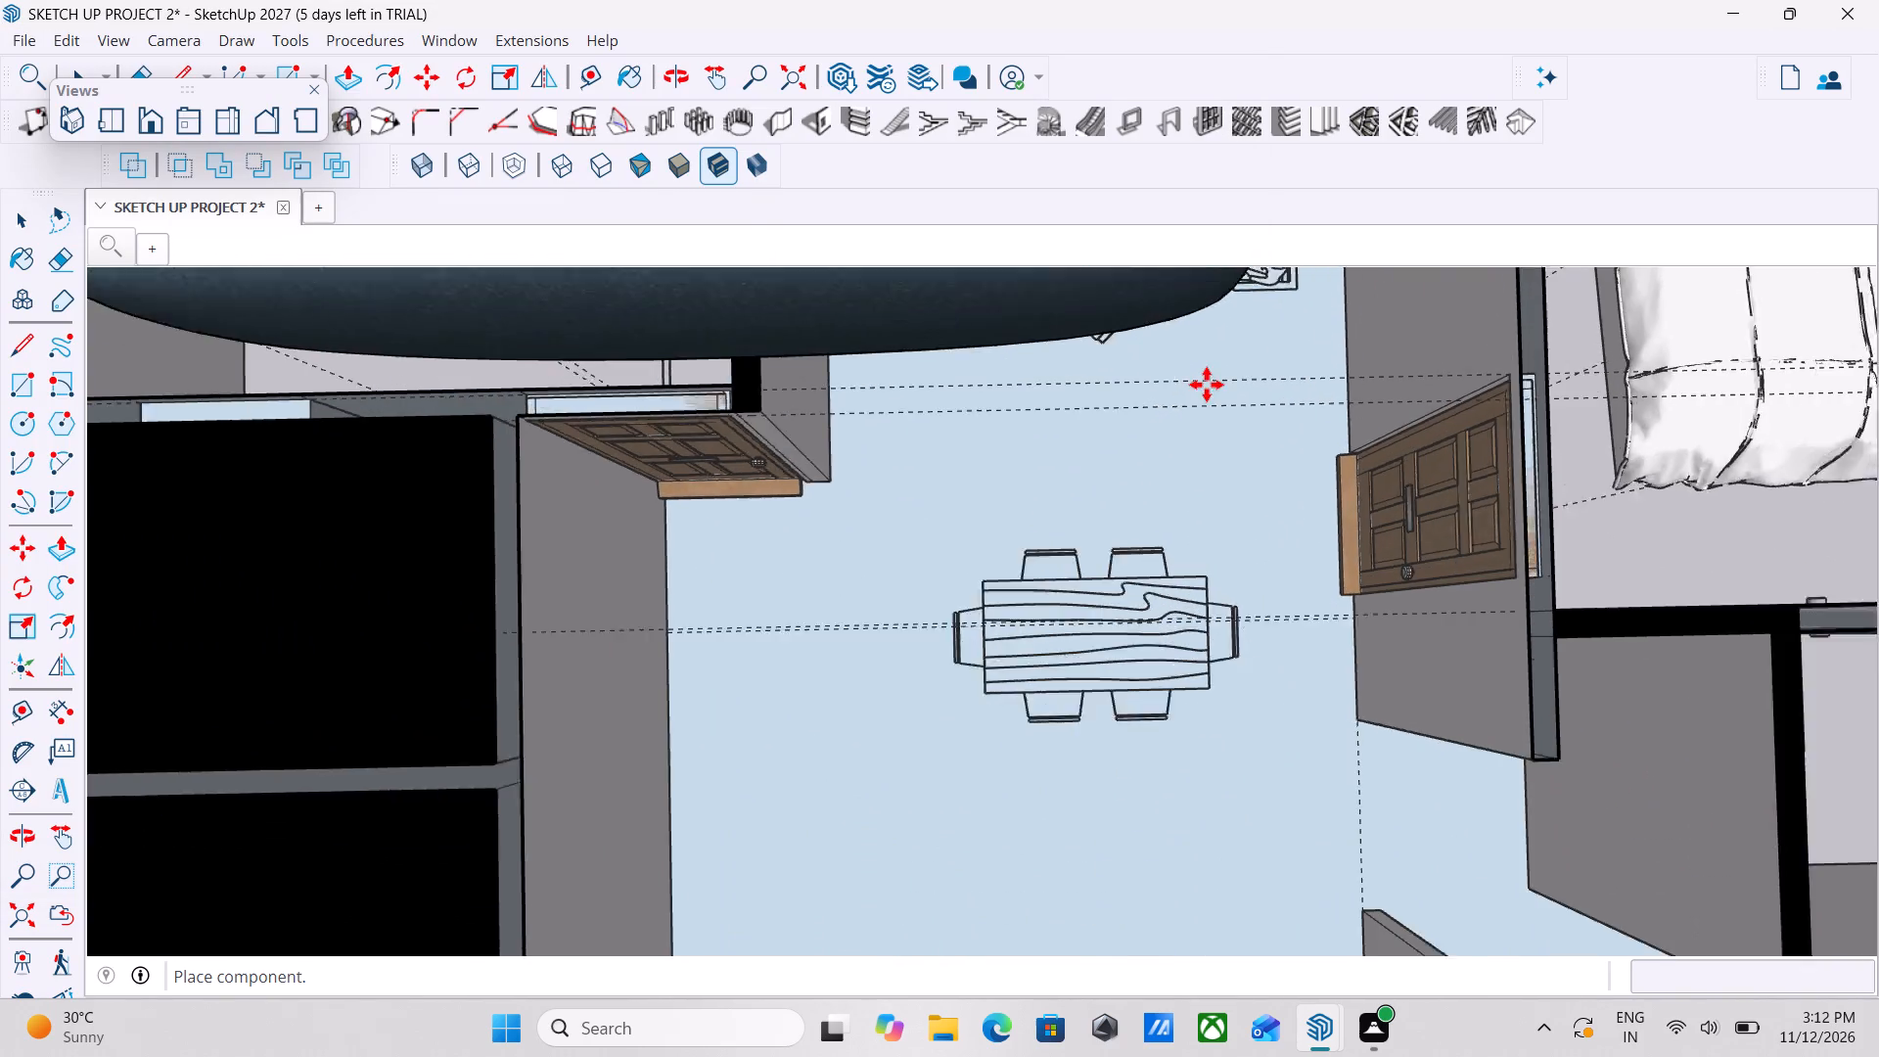
scroll(1207, 385, down, 1)
middle_drag(1207, 385, 1040, 538)
scroll(1246, 293, down, 10)
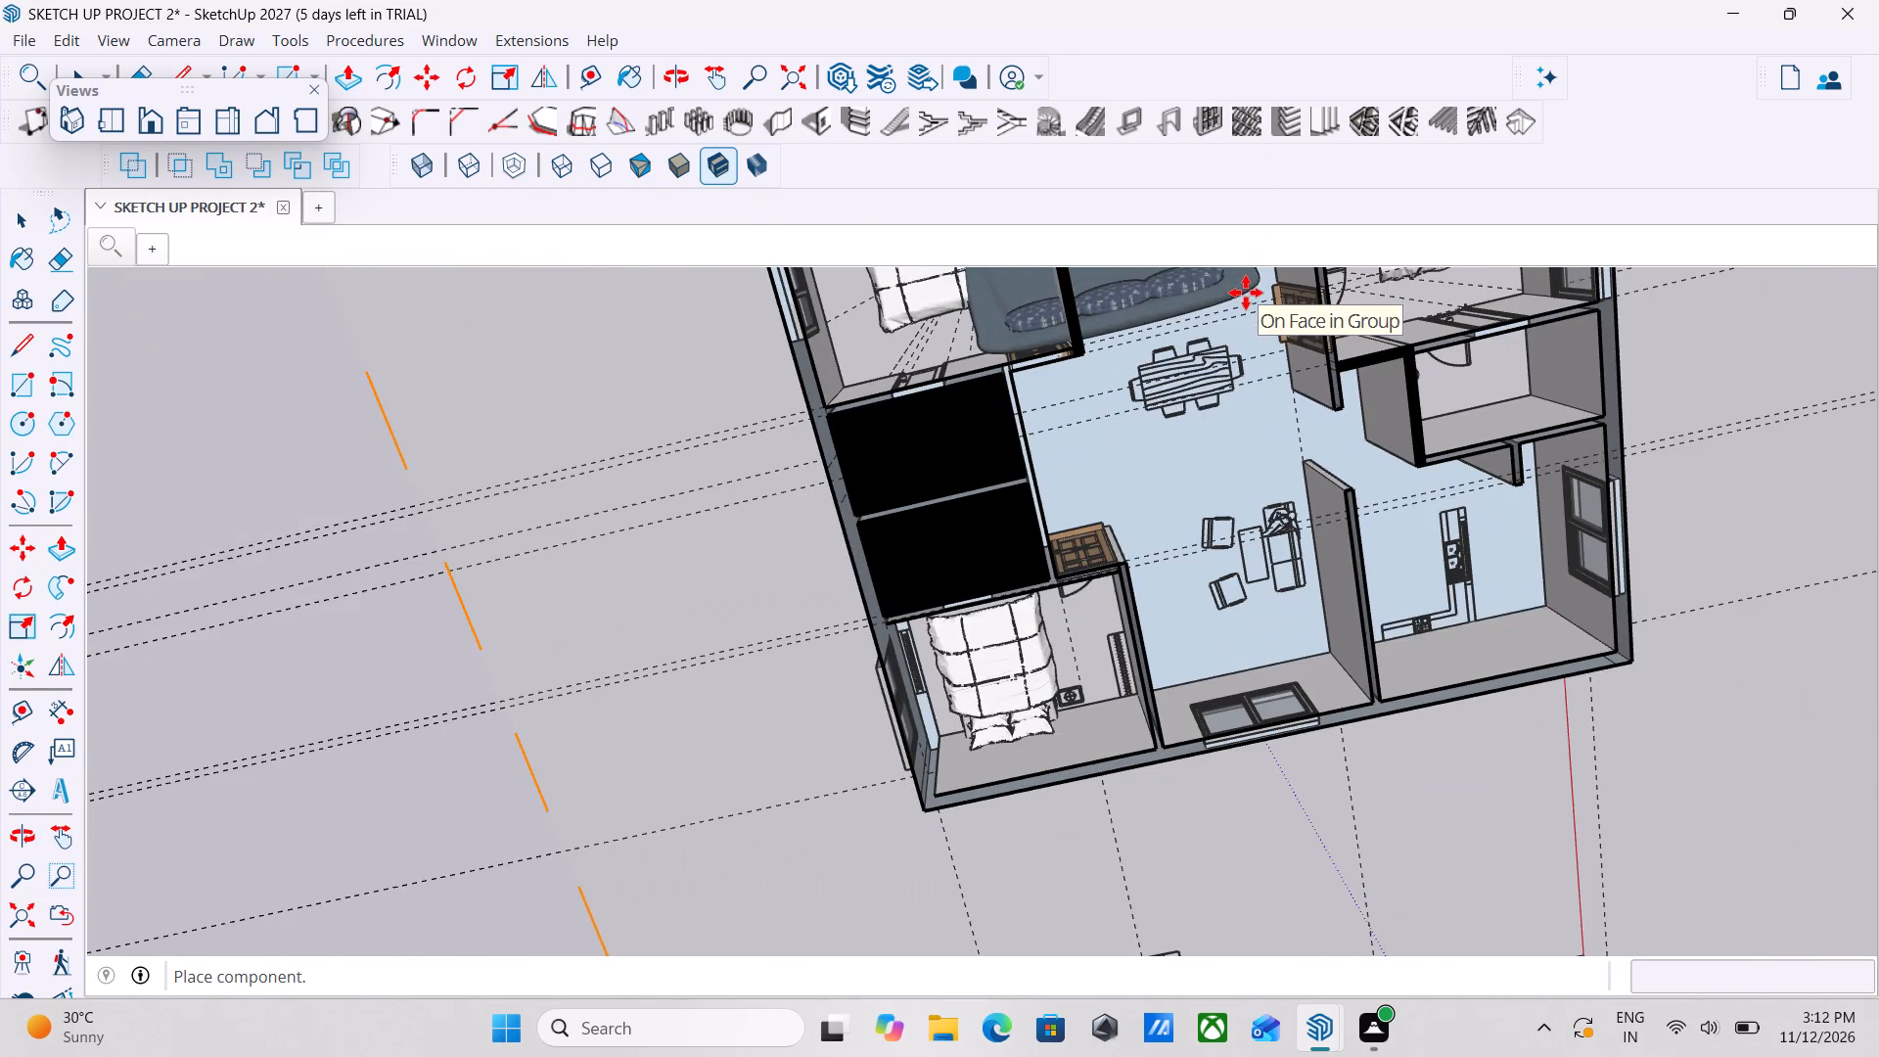
scroll(1255, 362, down, 2)
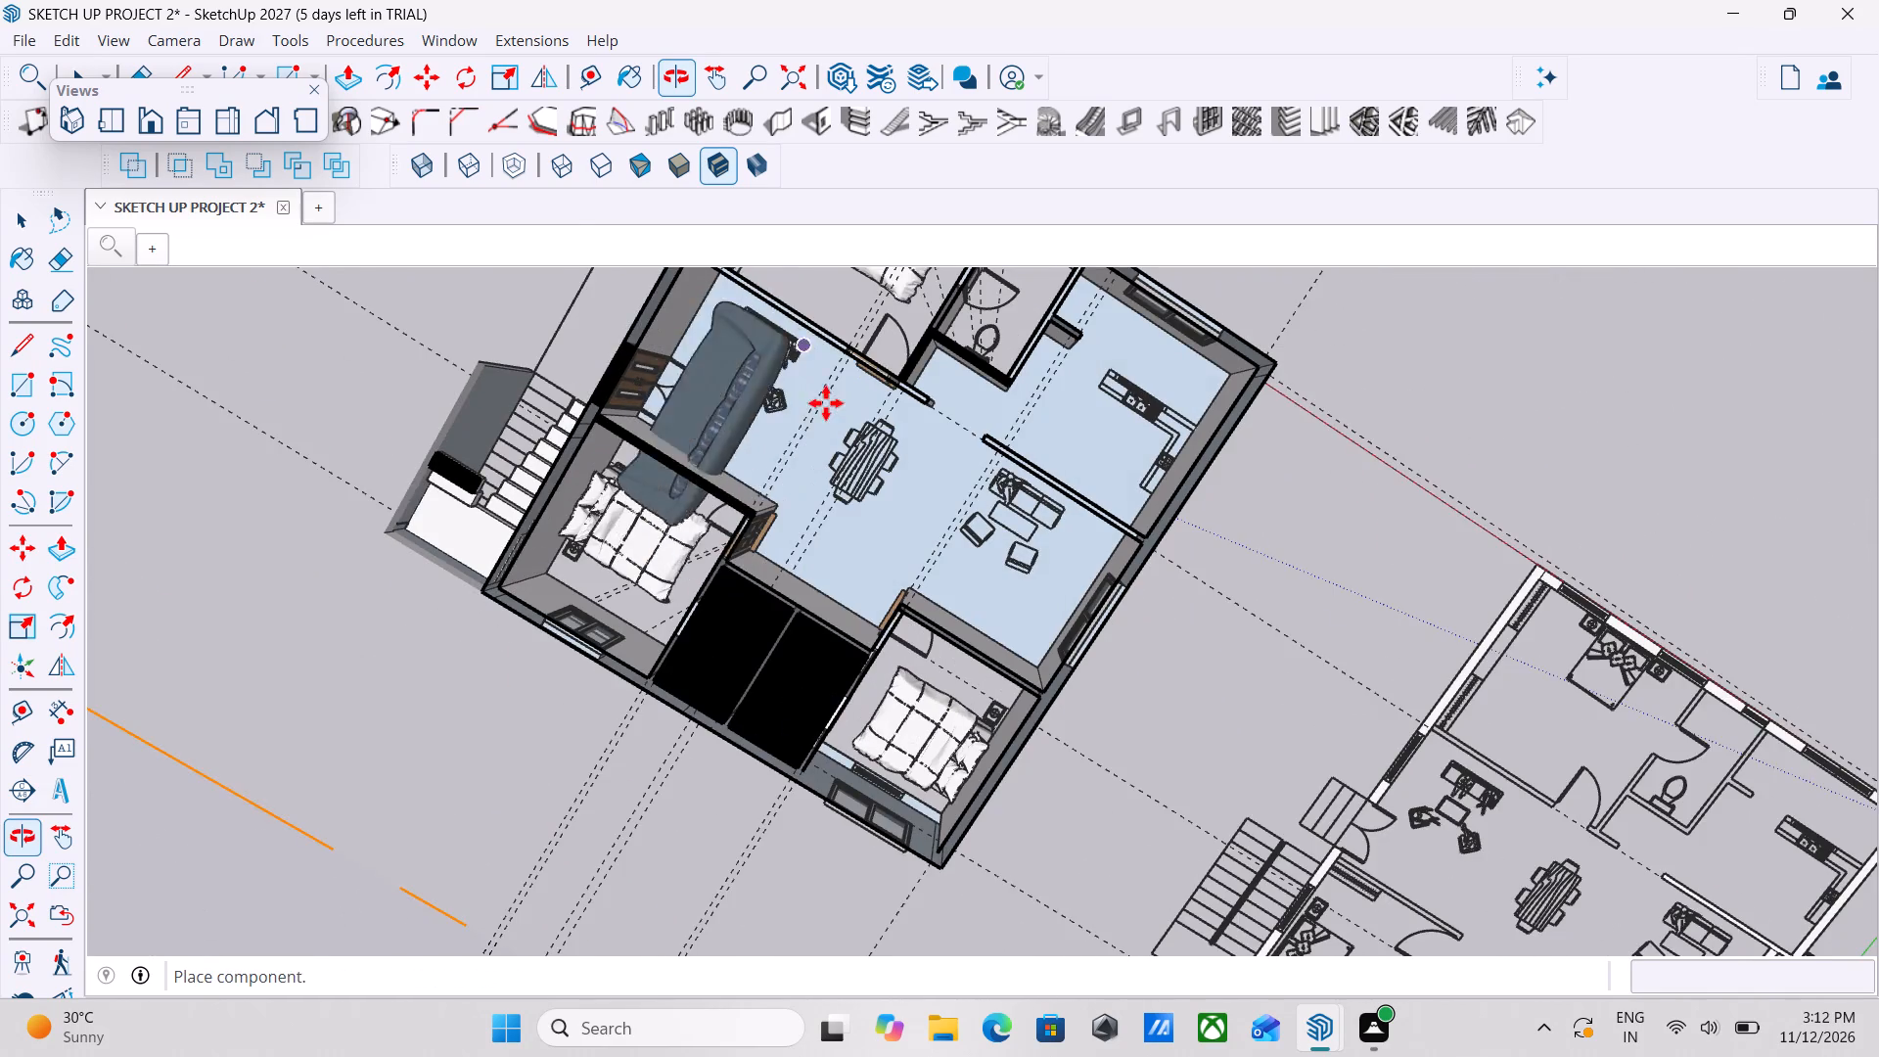
scroll(793, 410, up, 10)
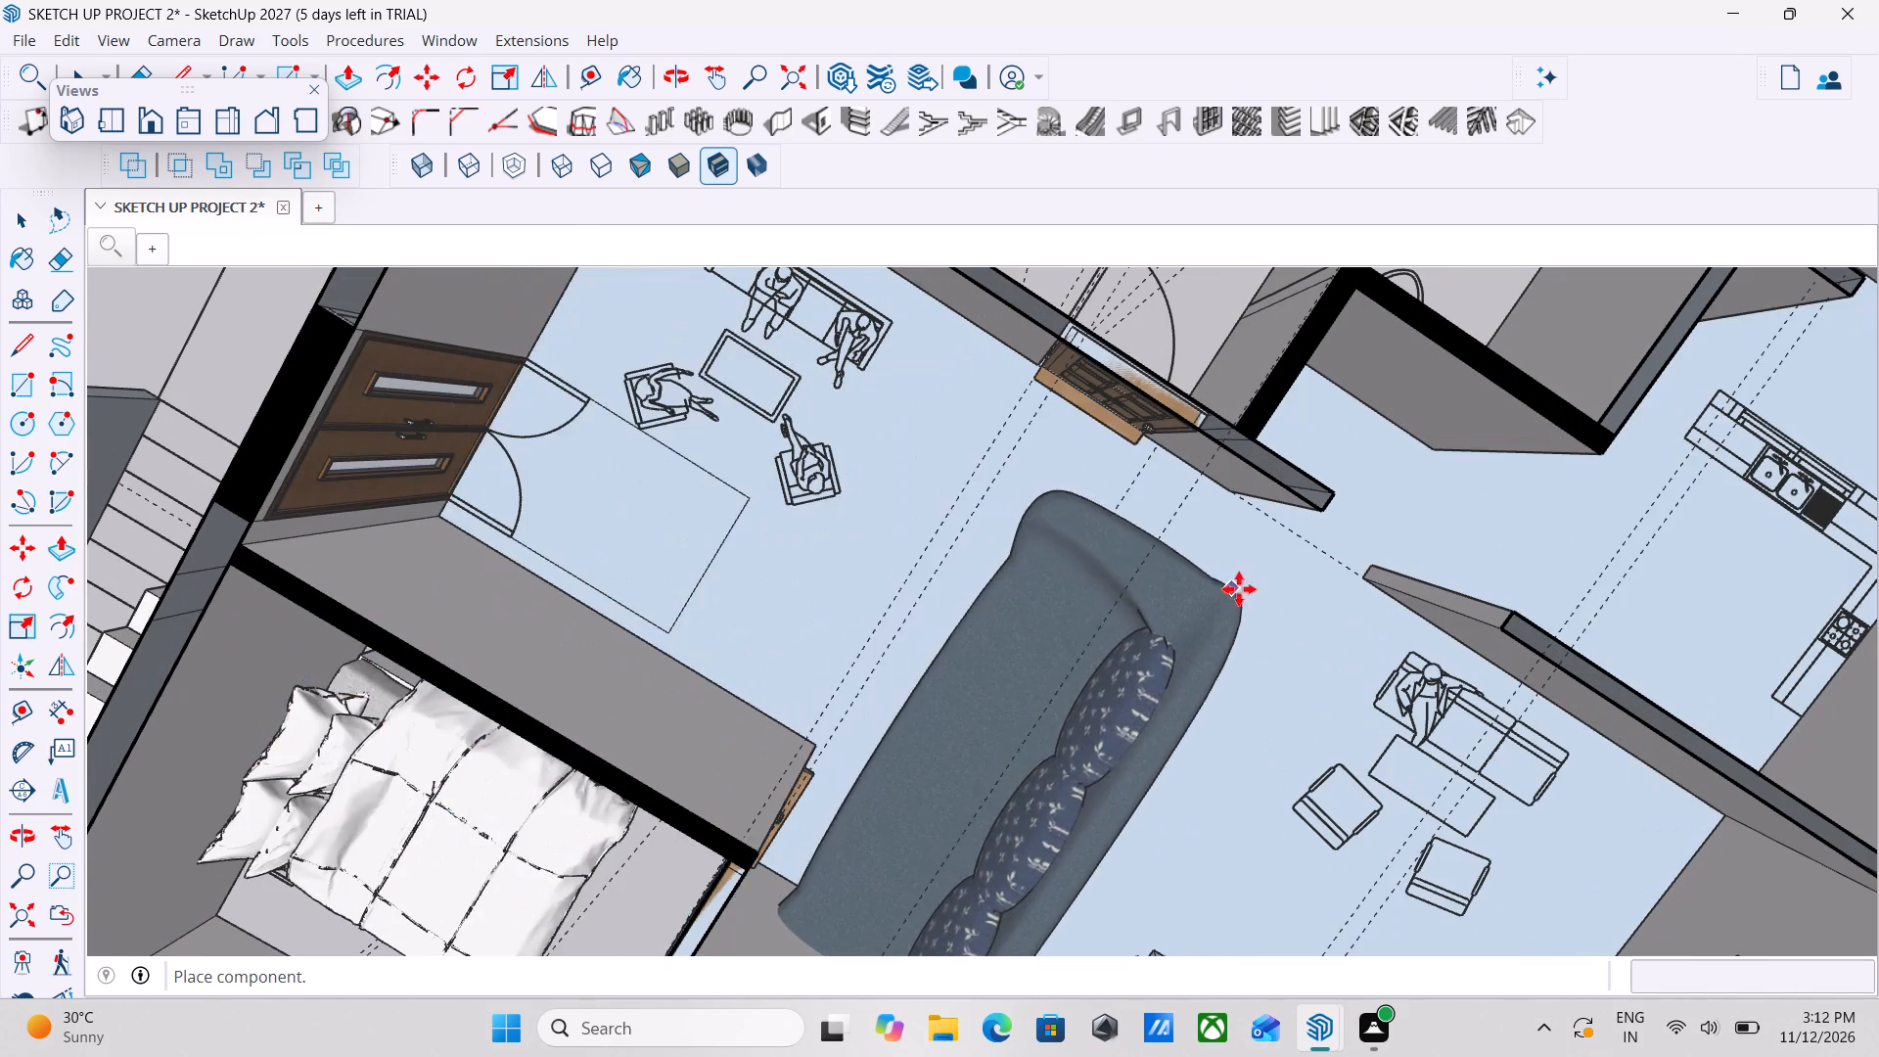
middle_drag(1239, 589, 999, 381)
scroll(1013, 388, up, 1)
scroll(914, 382, down, 5)
middle_drag(1194, 620, 1116, 449)
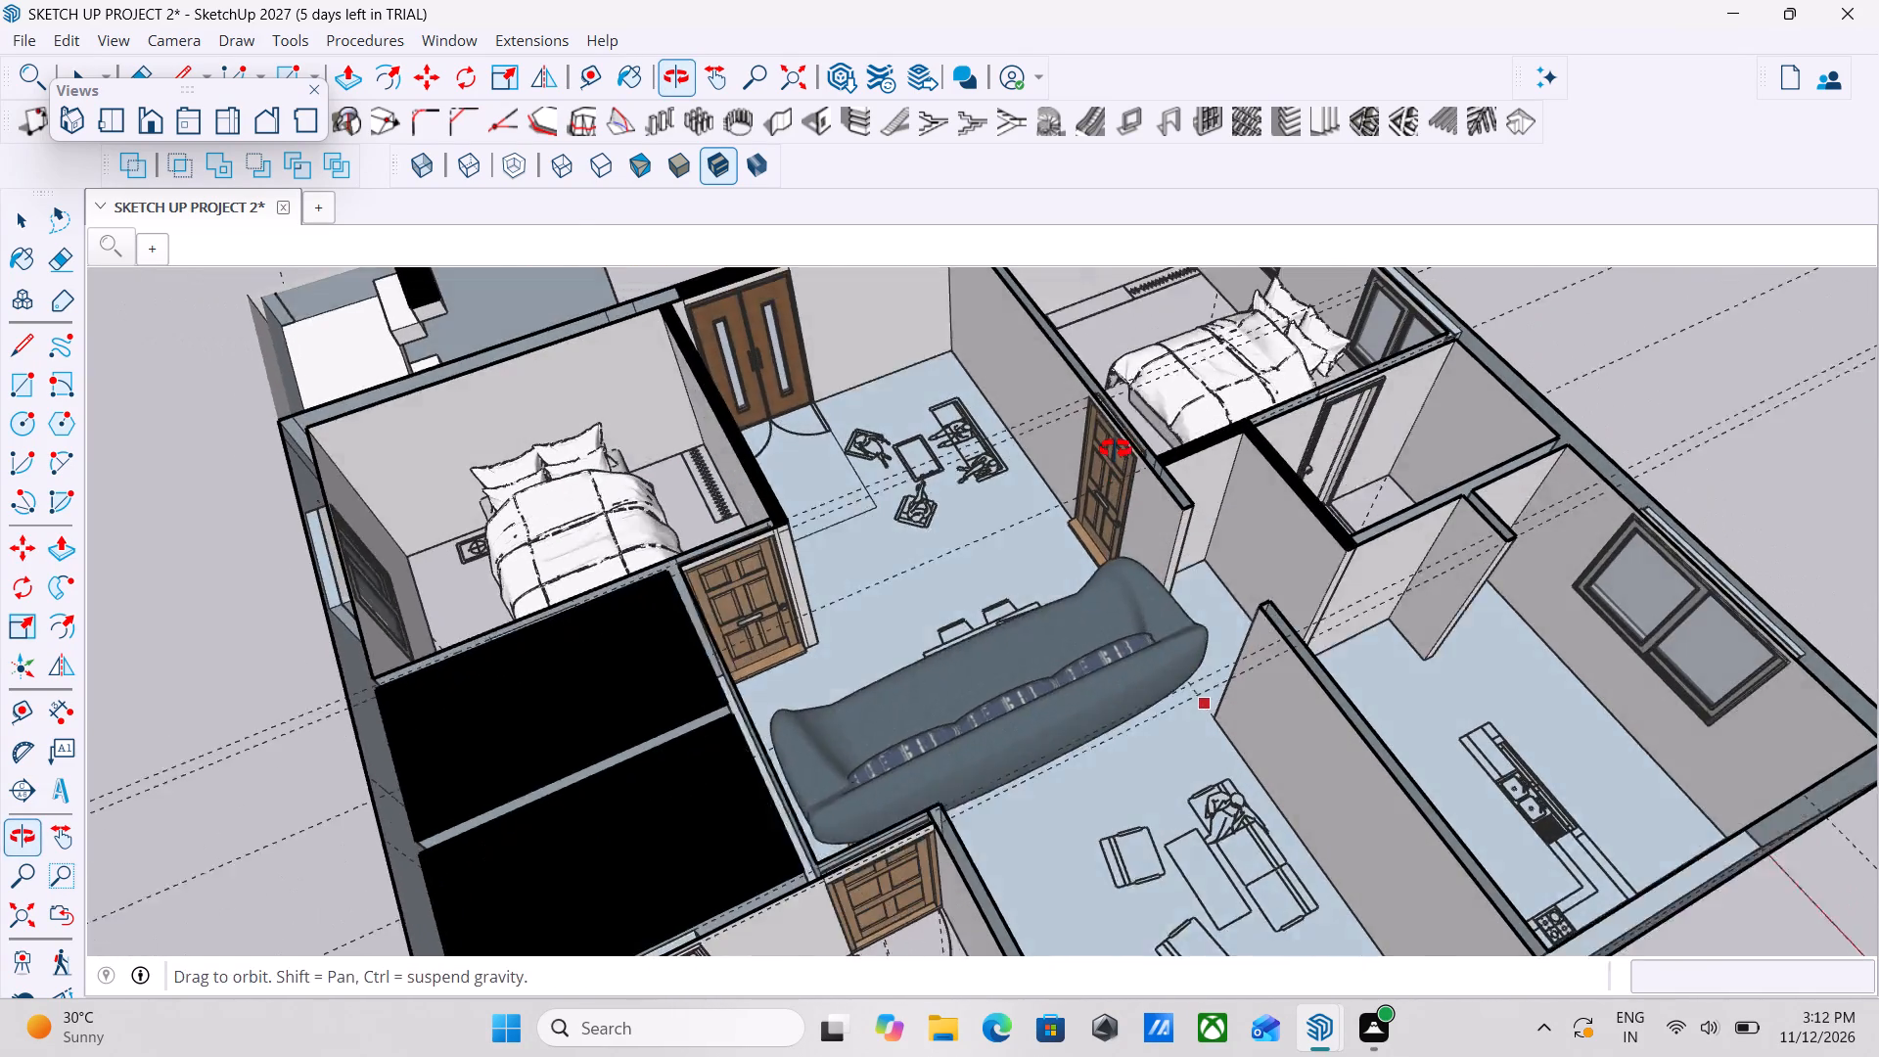
middle_drag(1116, 449, 1116, 446)
scroll(1260, 665, down, 3)
middle_drag(1238, 889, 1321, 774)
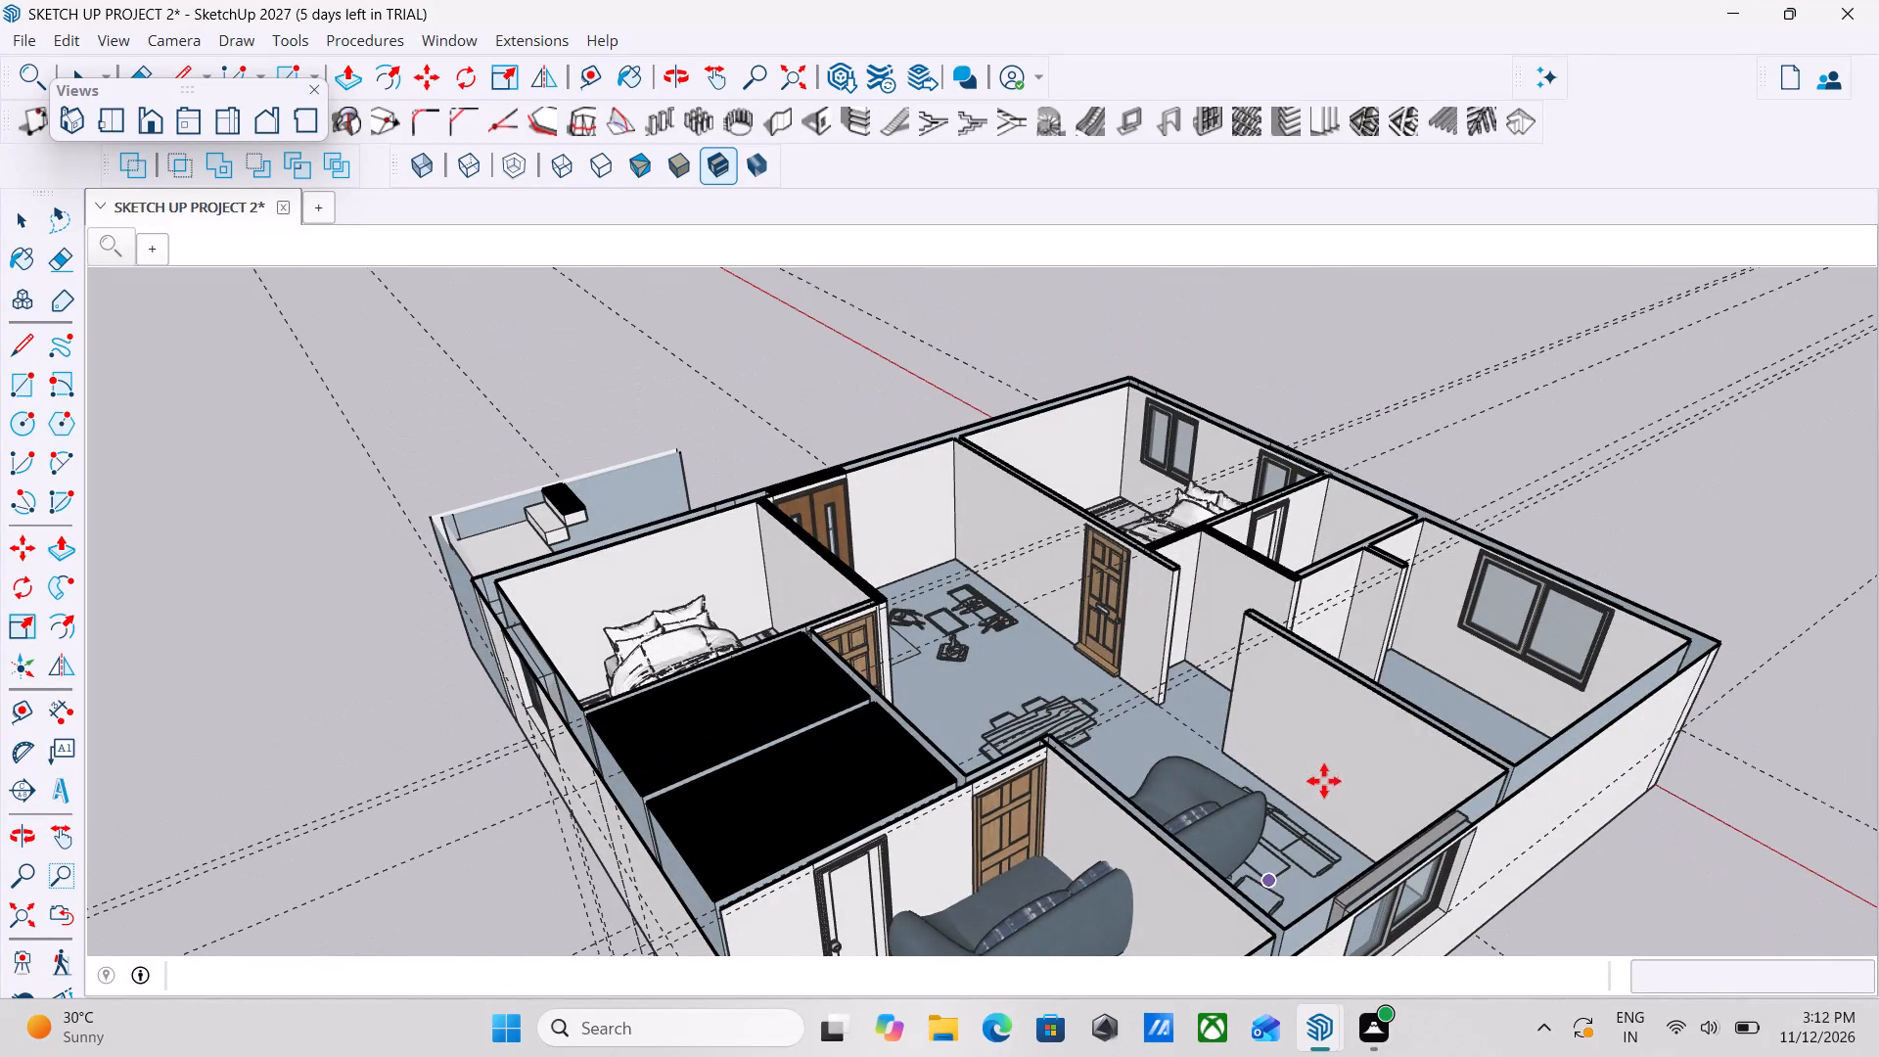
scroll(1331, 833, up, 1)
middle_drag(1331, 833, 1332, 919)
scroll(945, 517, up, 5)
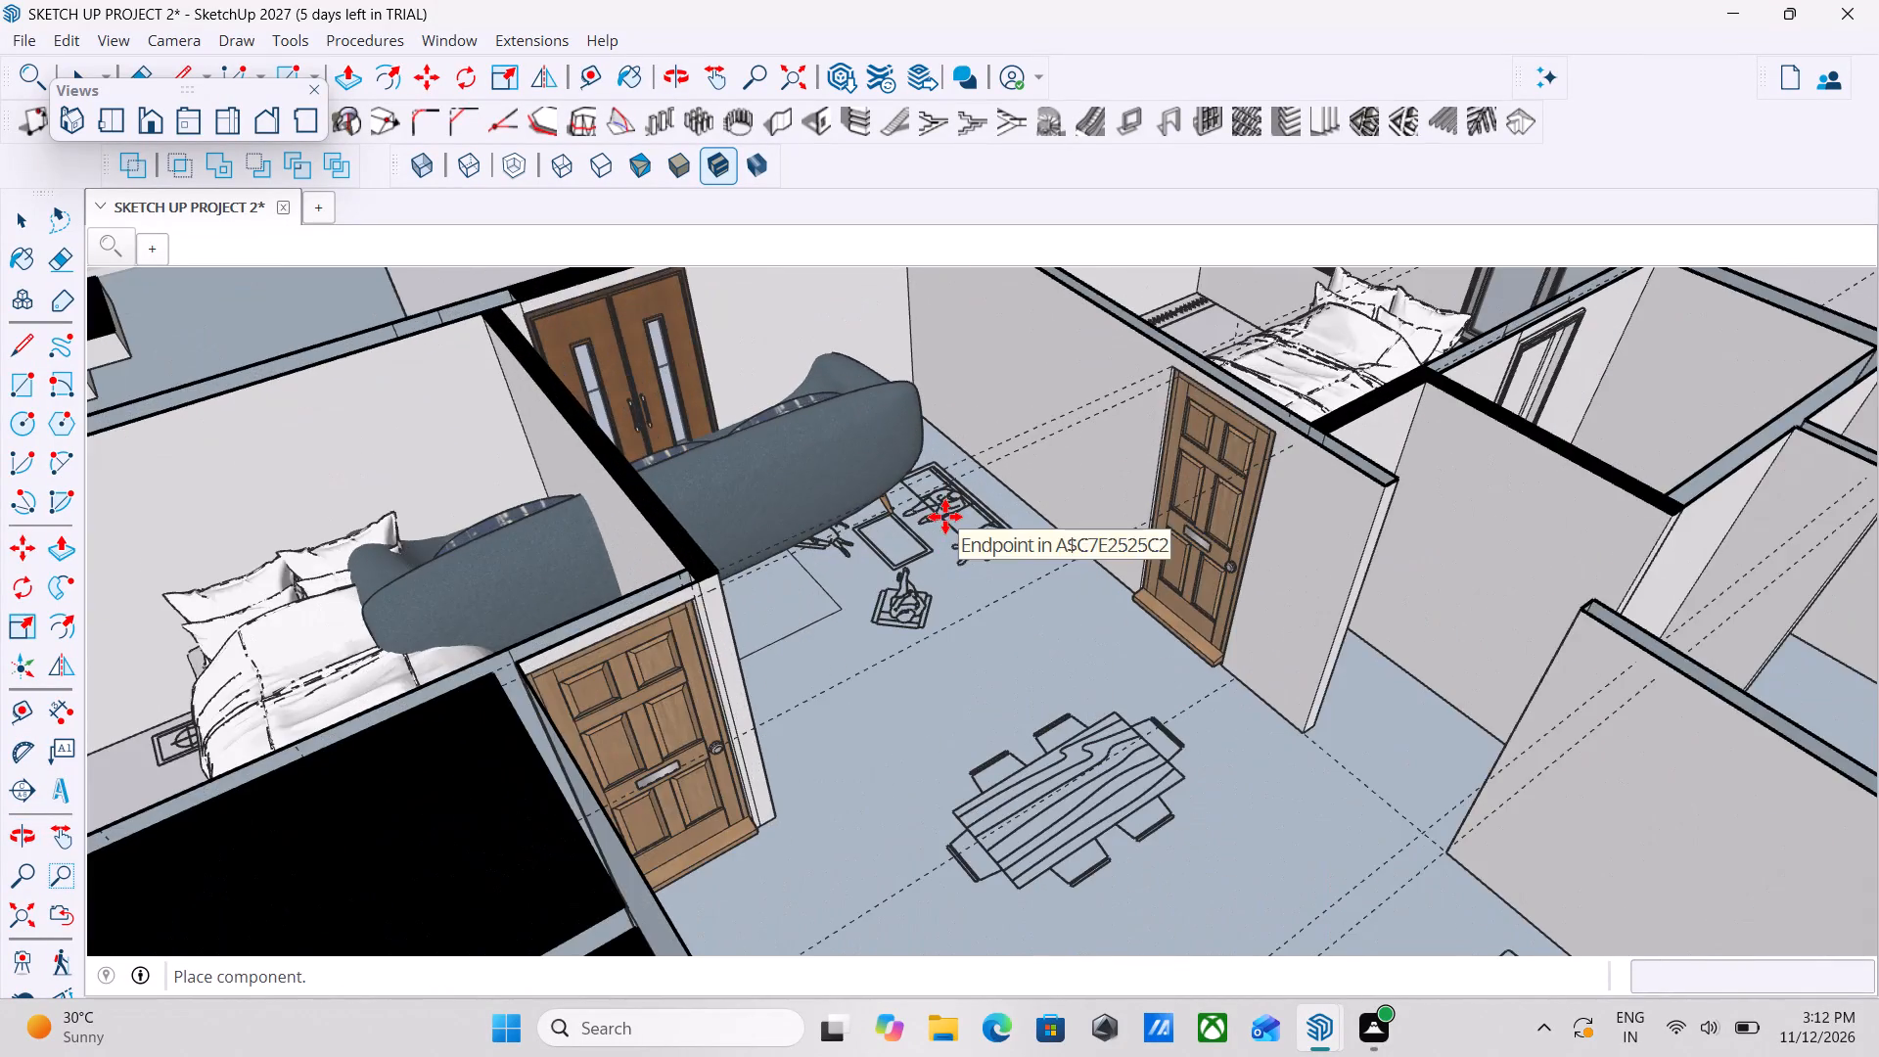
scroll(942, 480, up, 6)
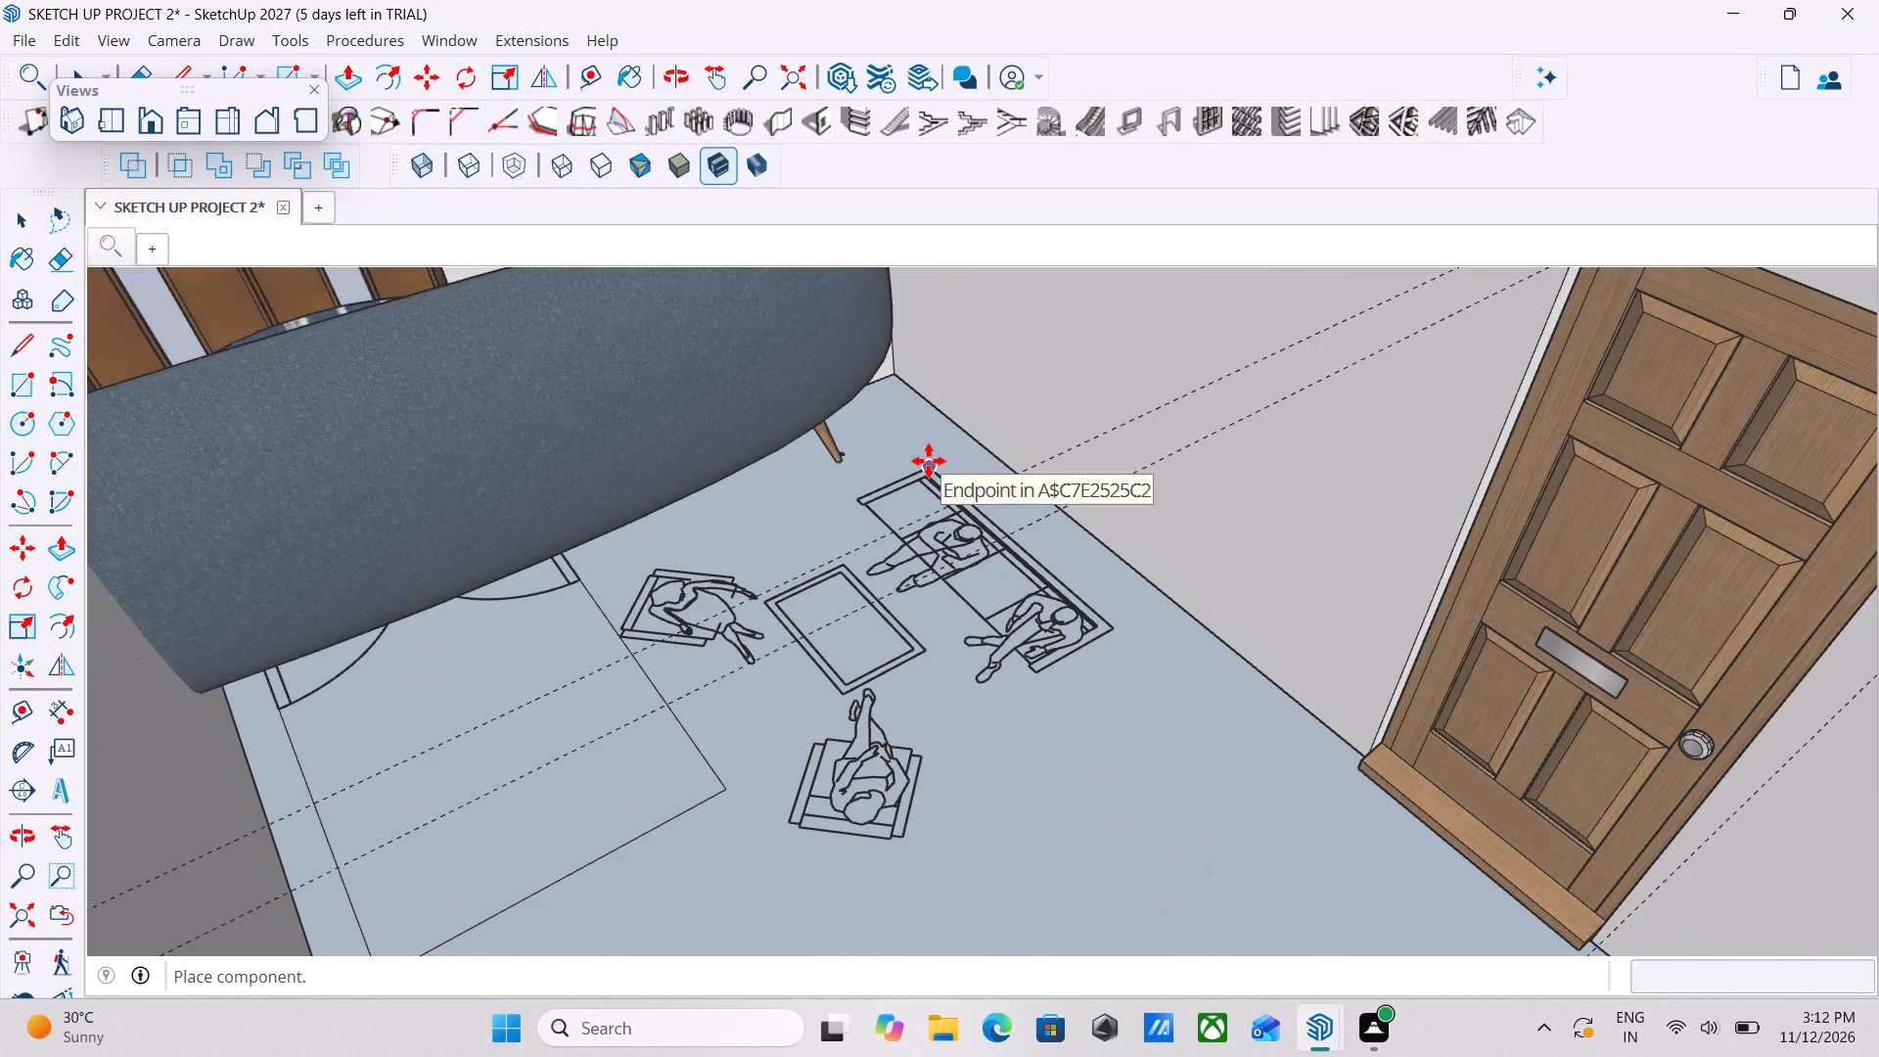
click(929, 470)
scroll(856, 612, down, 5)
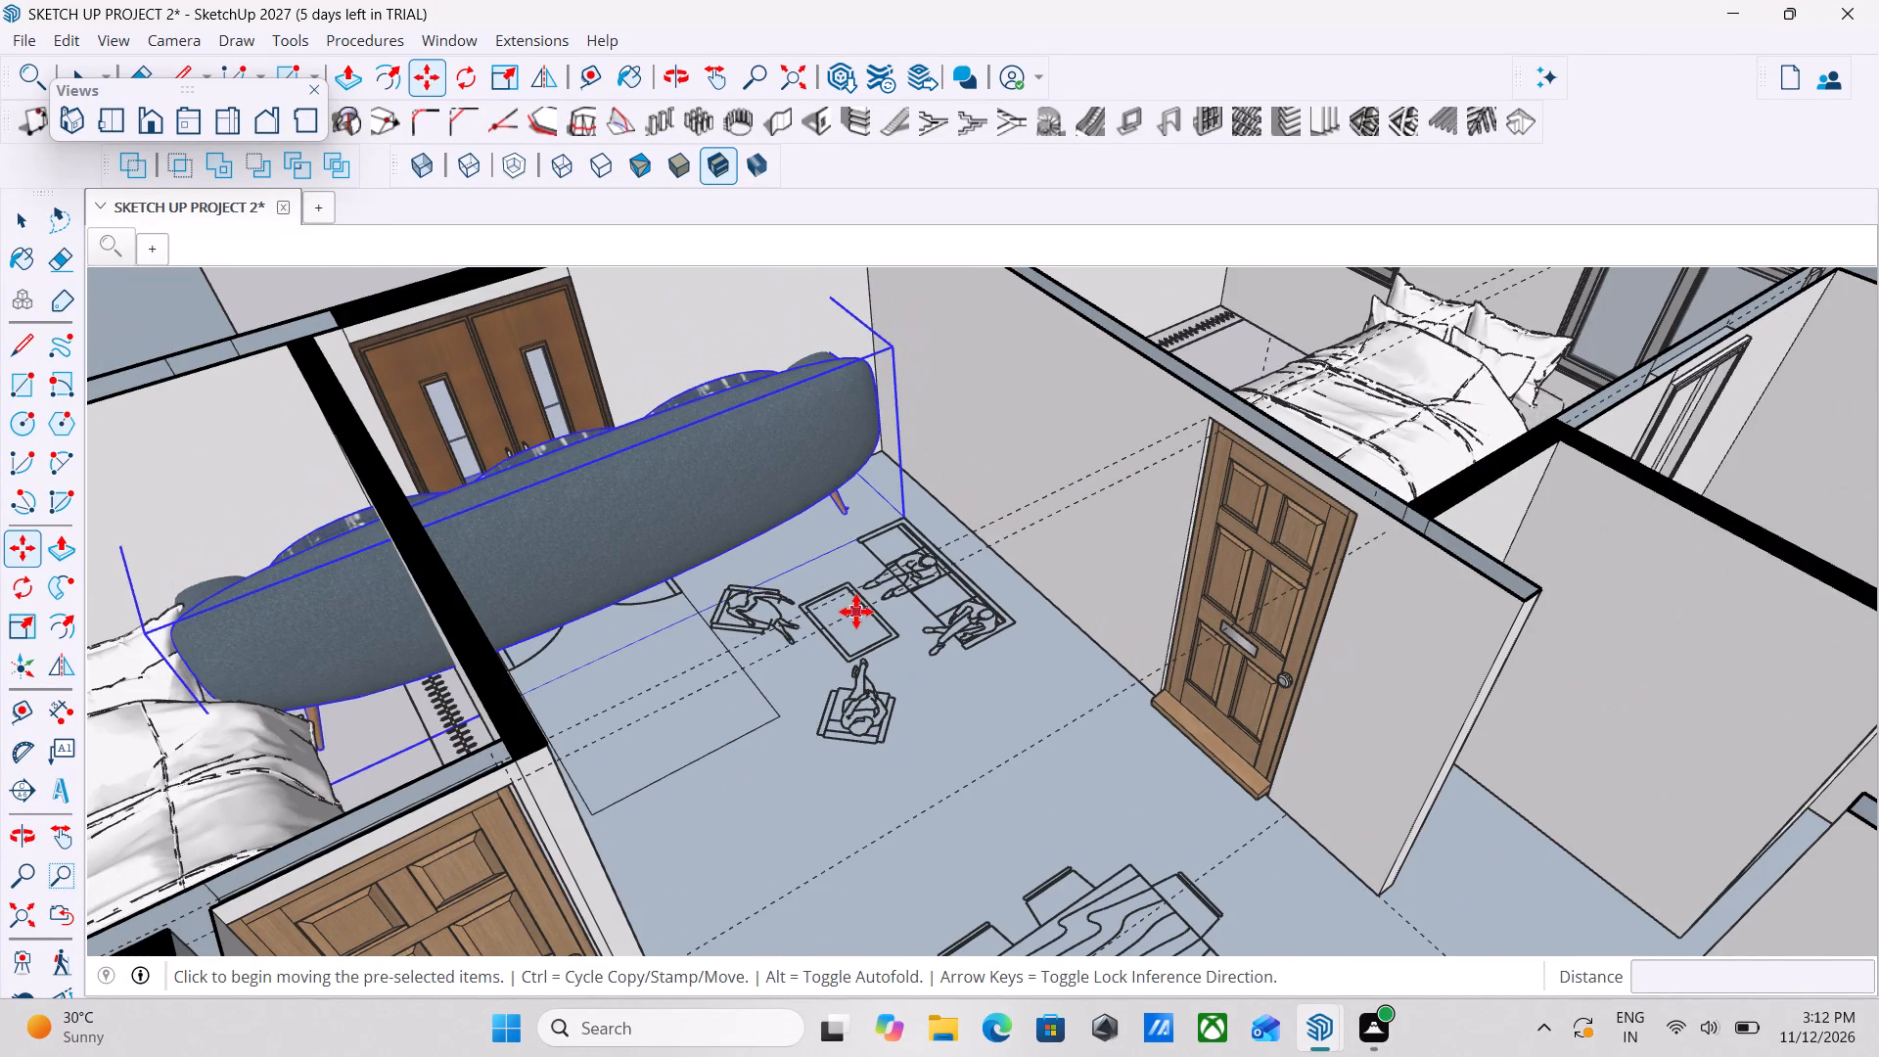
key(Escape)
key(Escape)
Move the sofa about 6 1/8" by its leg end across the floor toward the room corner.
scroll(839, 440, up, 6)
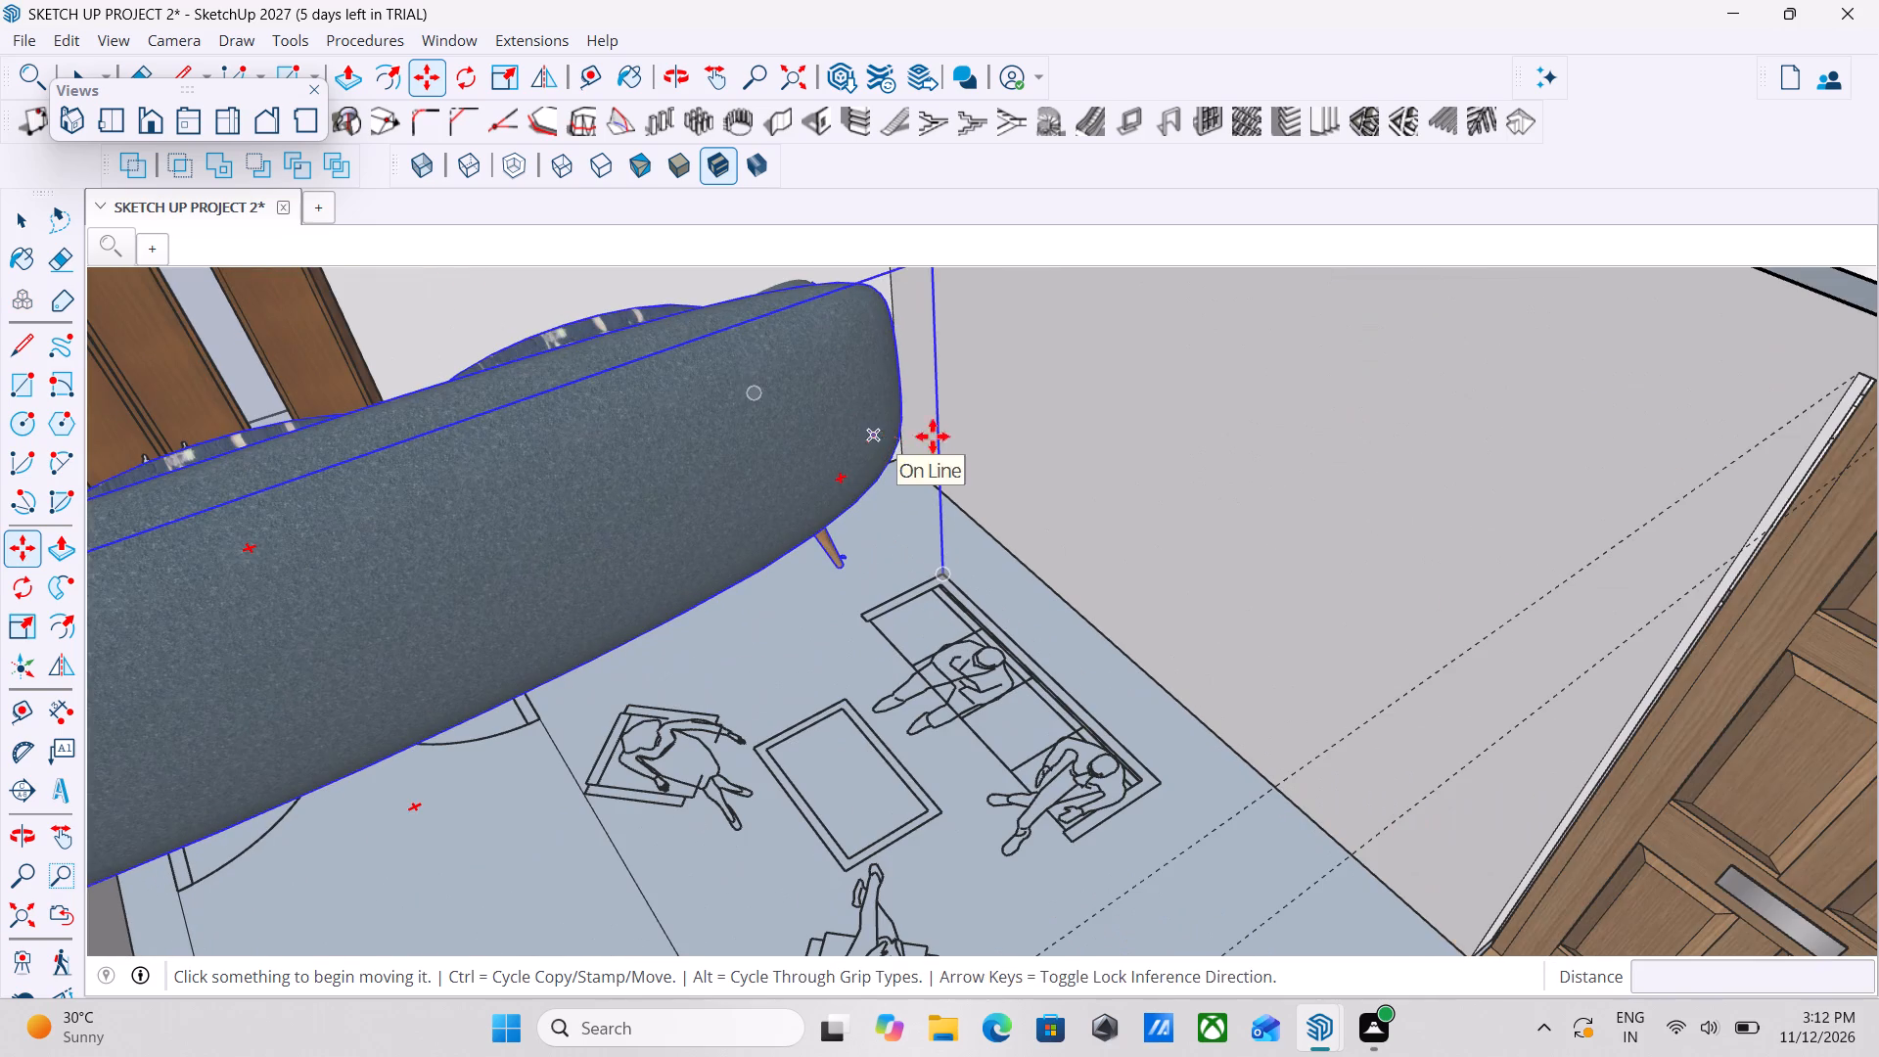
key(m)
scroll(880, 457, up, 2)
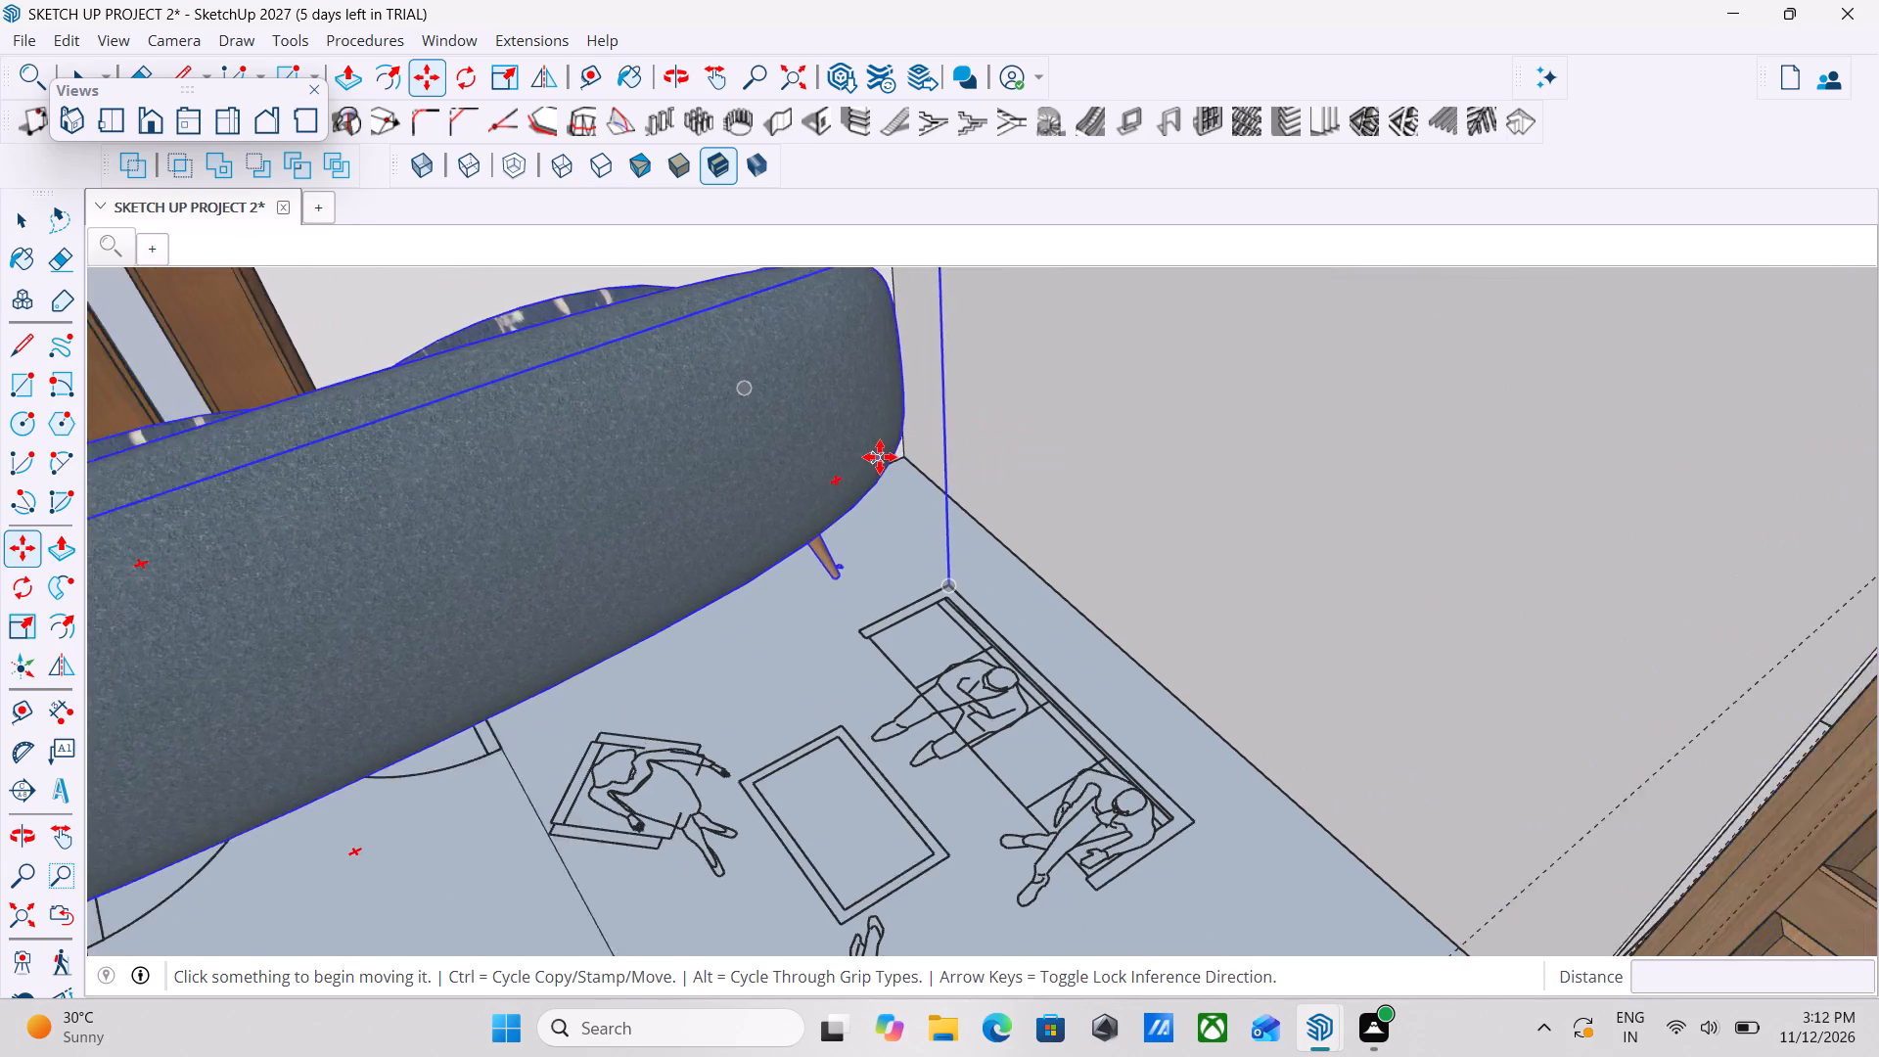
scroll(839, 584, up, 3)
scroll(937, 657, down, 5)
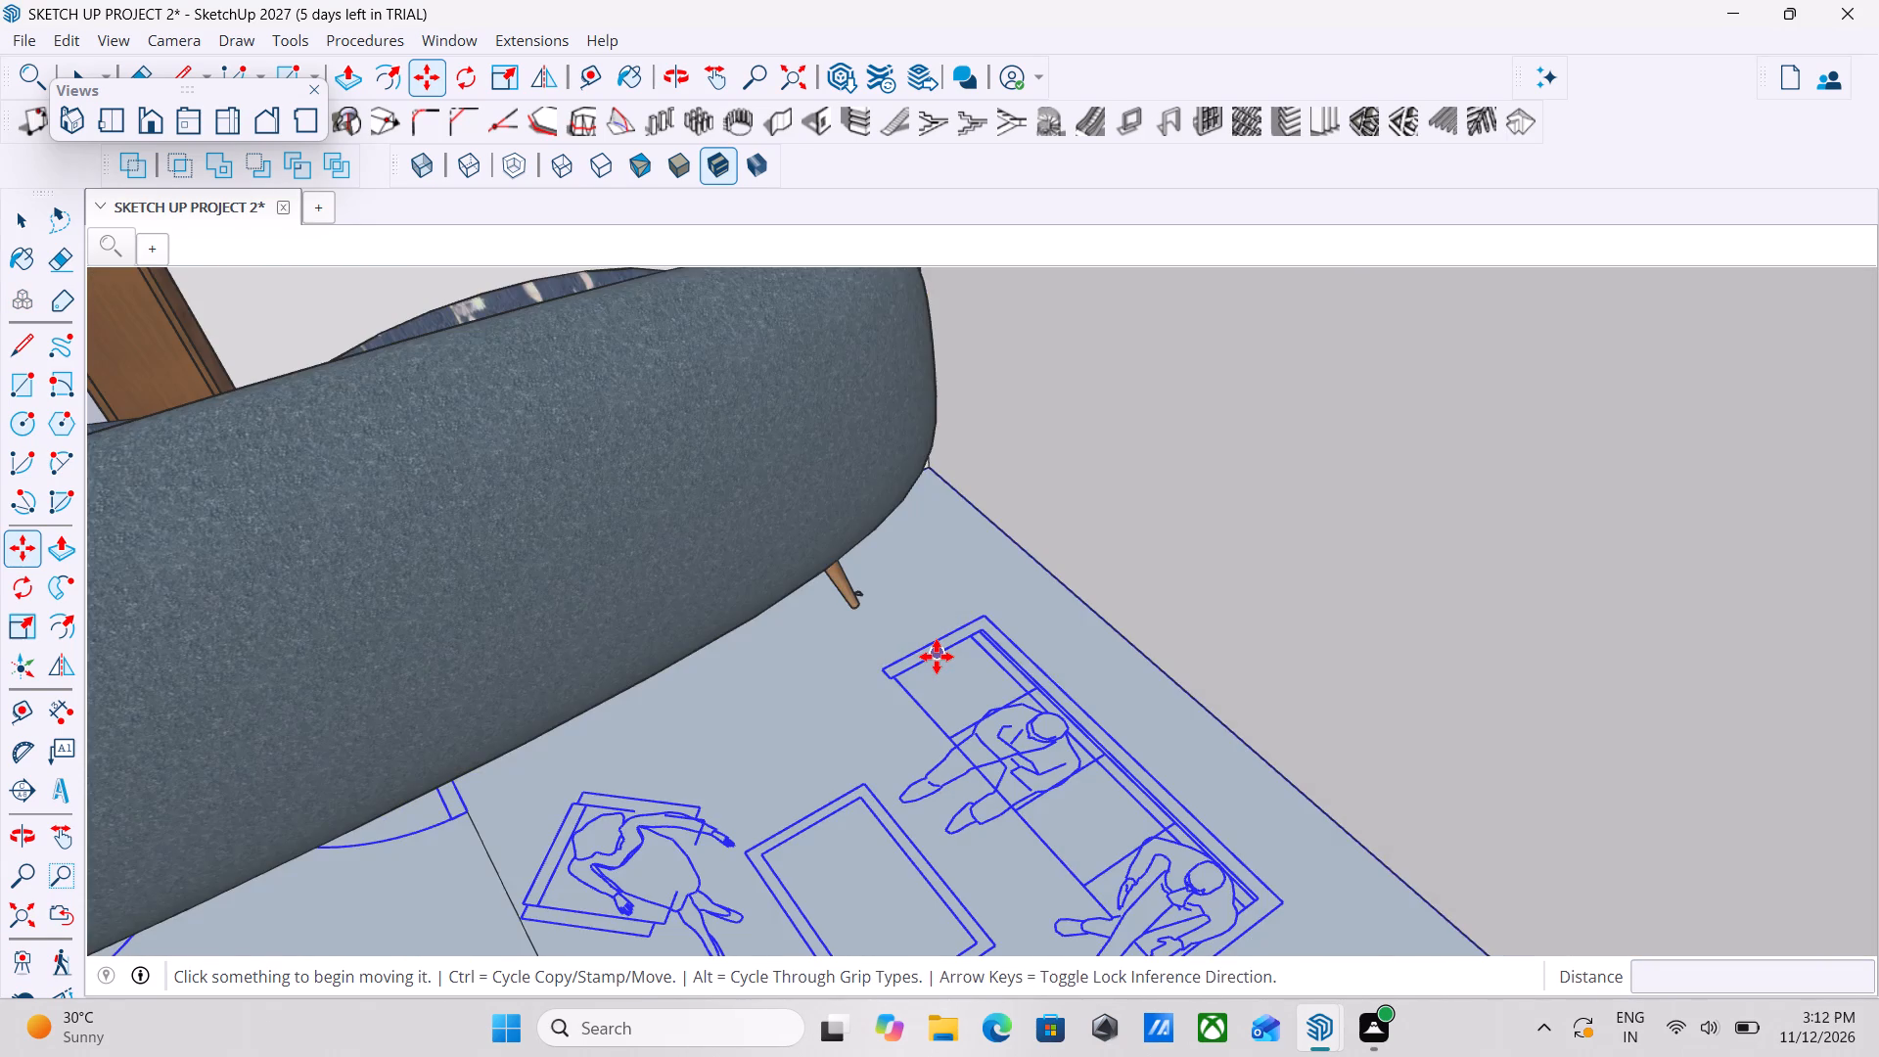
key(Escape)
scroll(860, 591, up, 8)
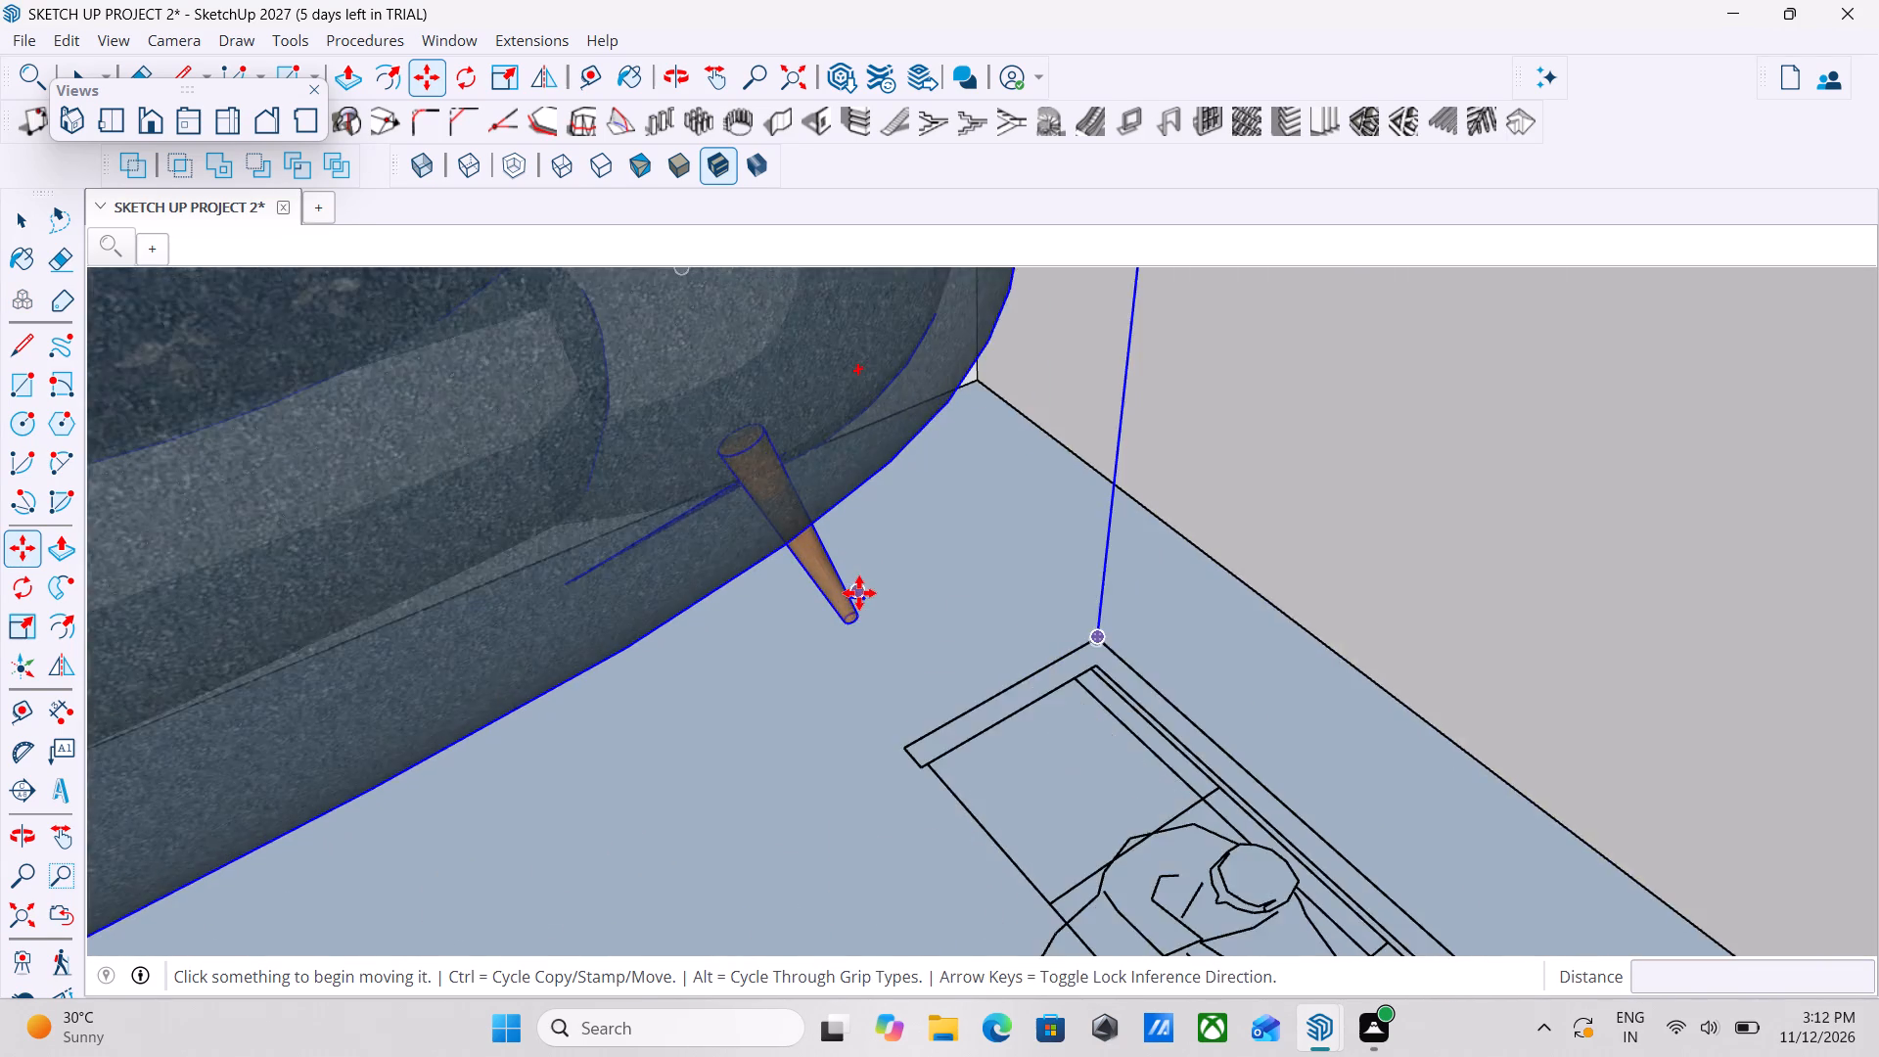
scroll(859, 593, up, 7)
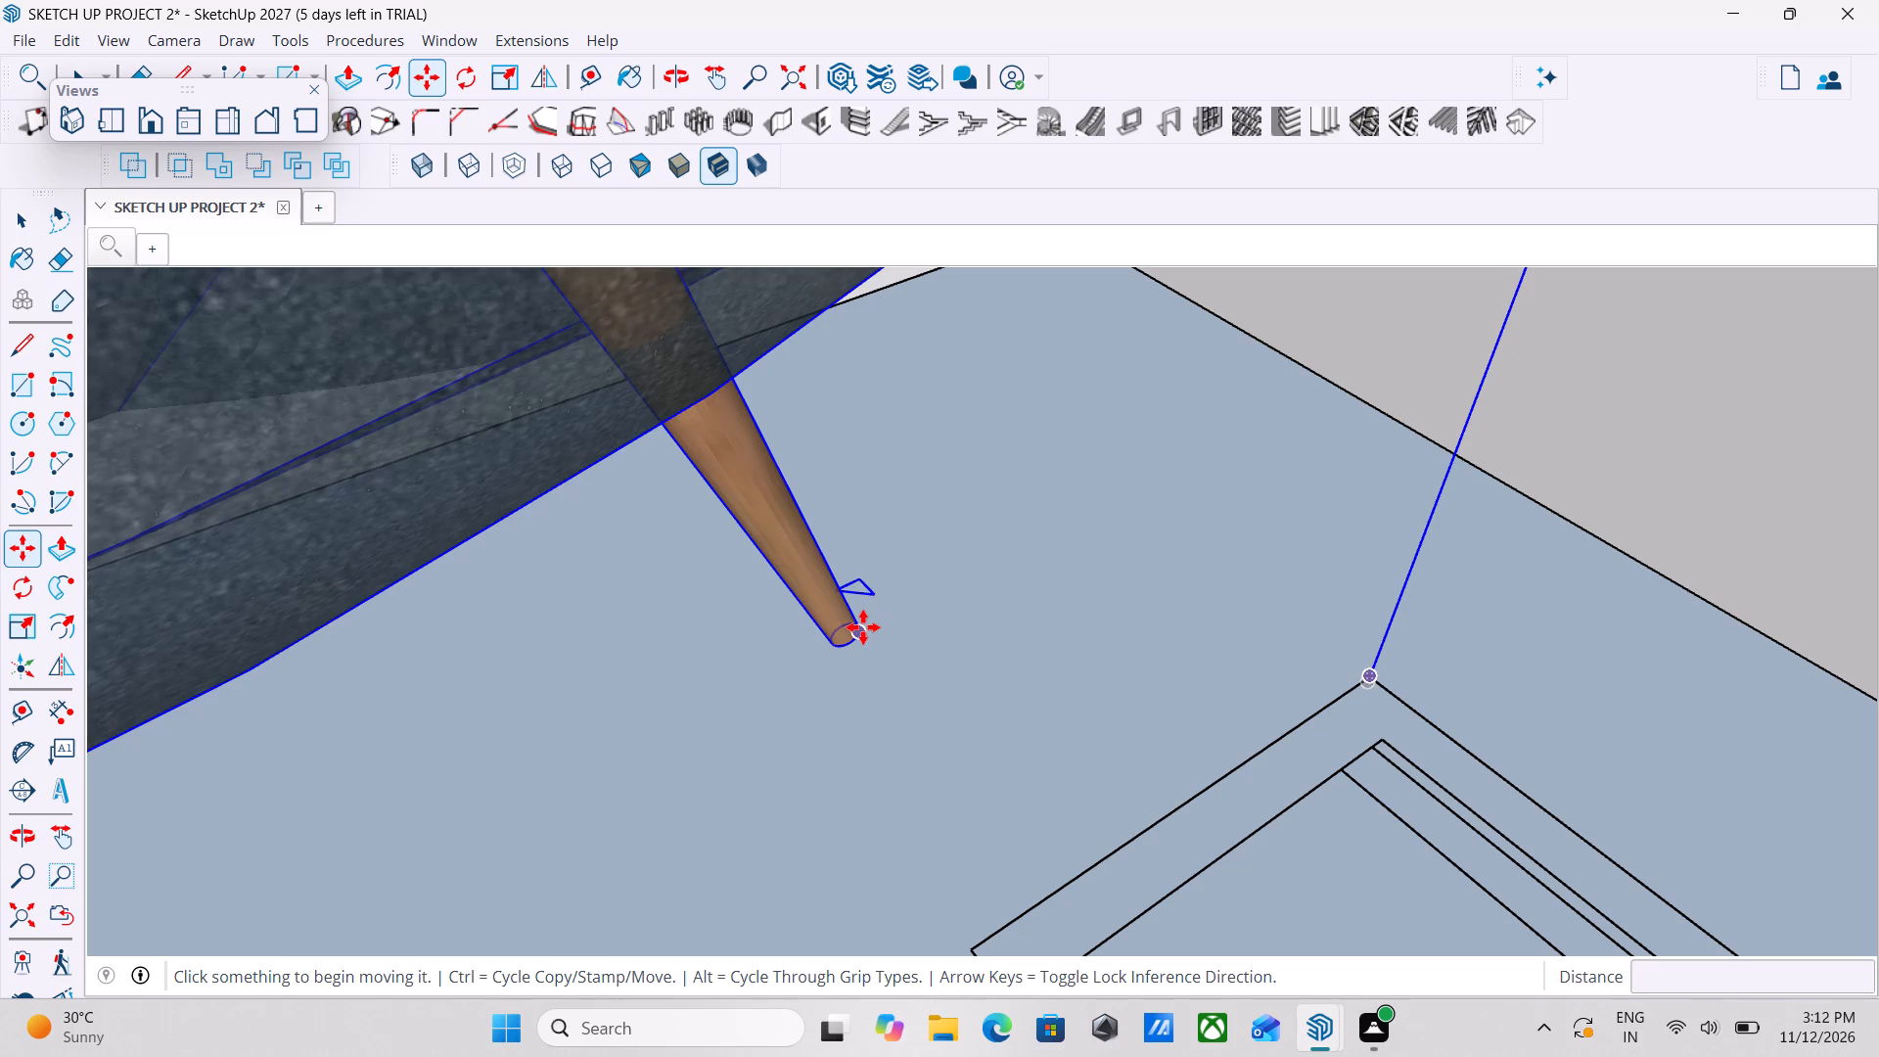
click(863, 627)
click(959, 545)
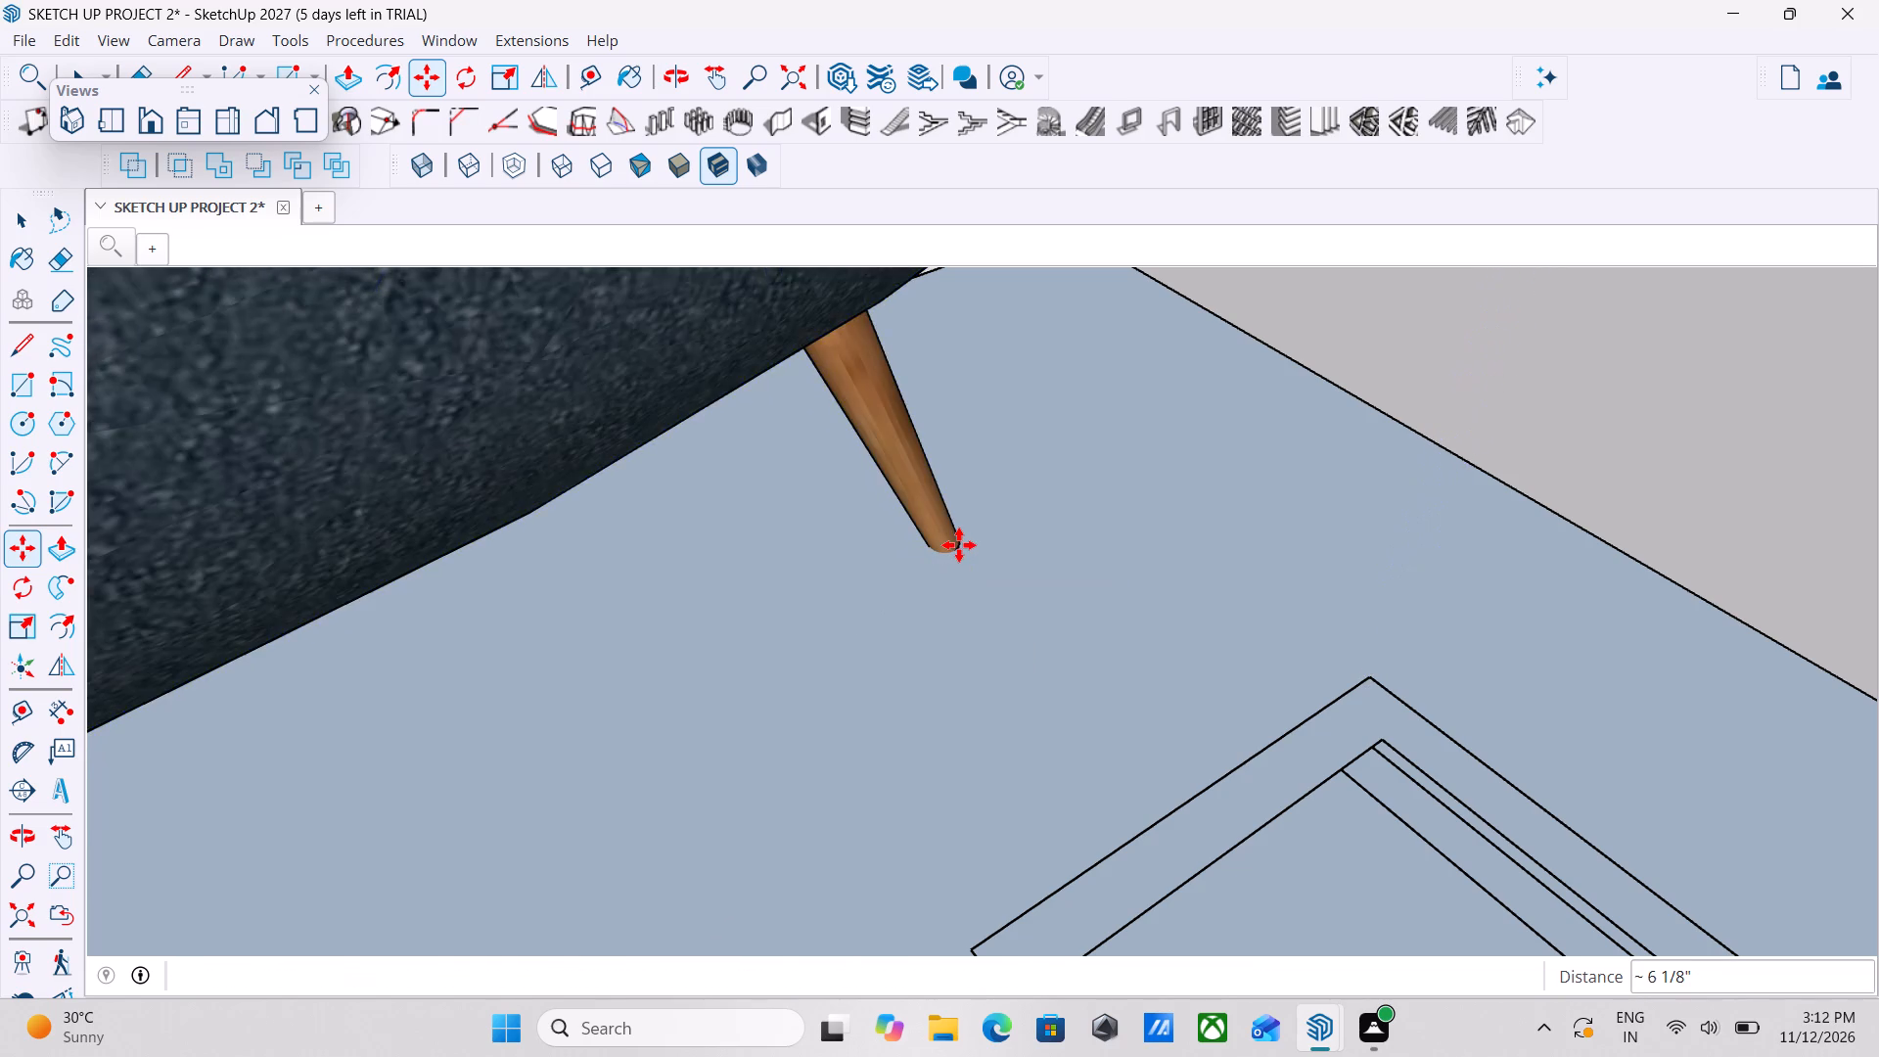
scroll(959, 545, down, 5)
key(Escape)
scroll(959, 545, down, 5)
key(Escape)
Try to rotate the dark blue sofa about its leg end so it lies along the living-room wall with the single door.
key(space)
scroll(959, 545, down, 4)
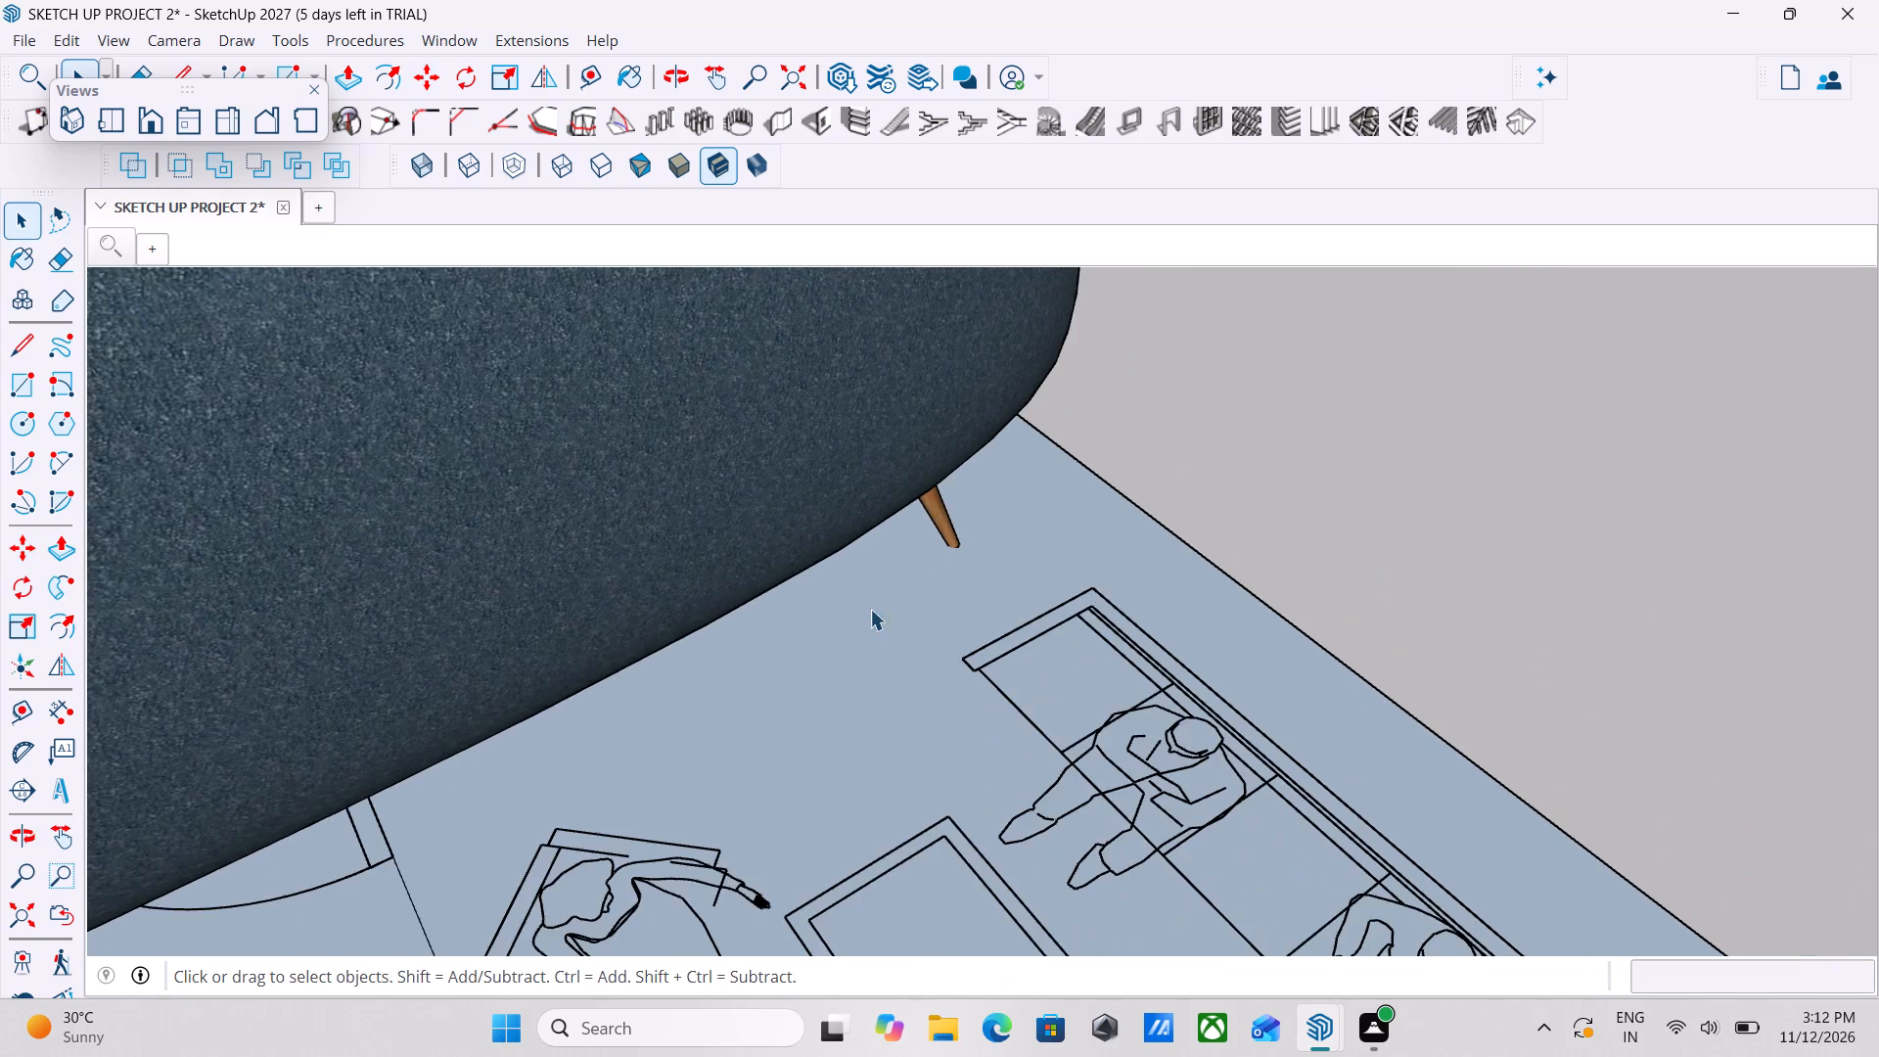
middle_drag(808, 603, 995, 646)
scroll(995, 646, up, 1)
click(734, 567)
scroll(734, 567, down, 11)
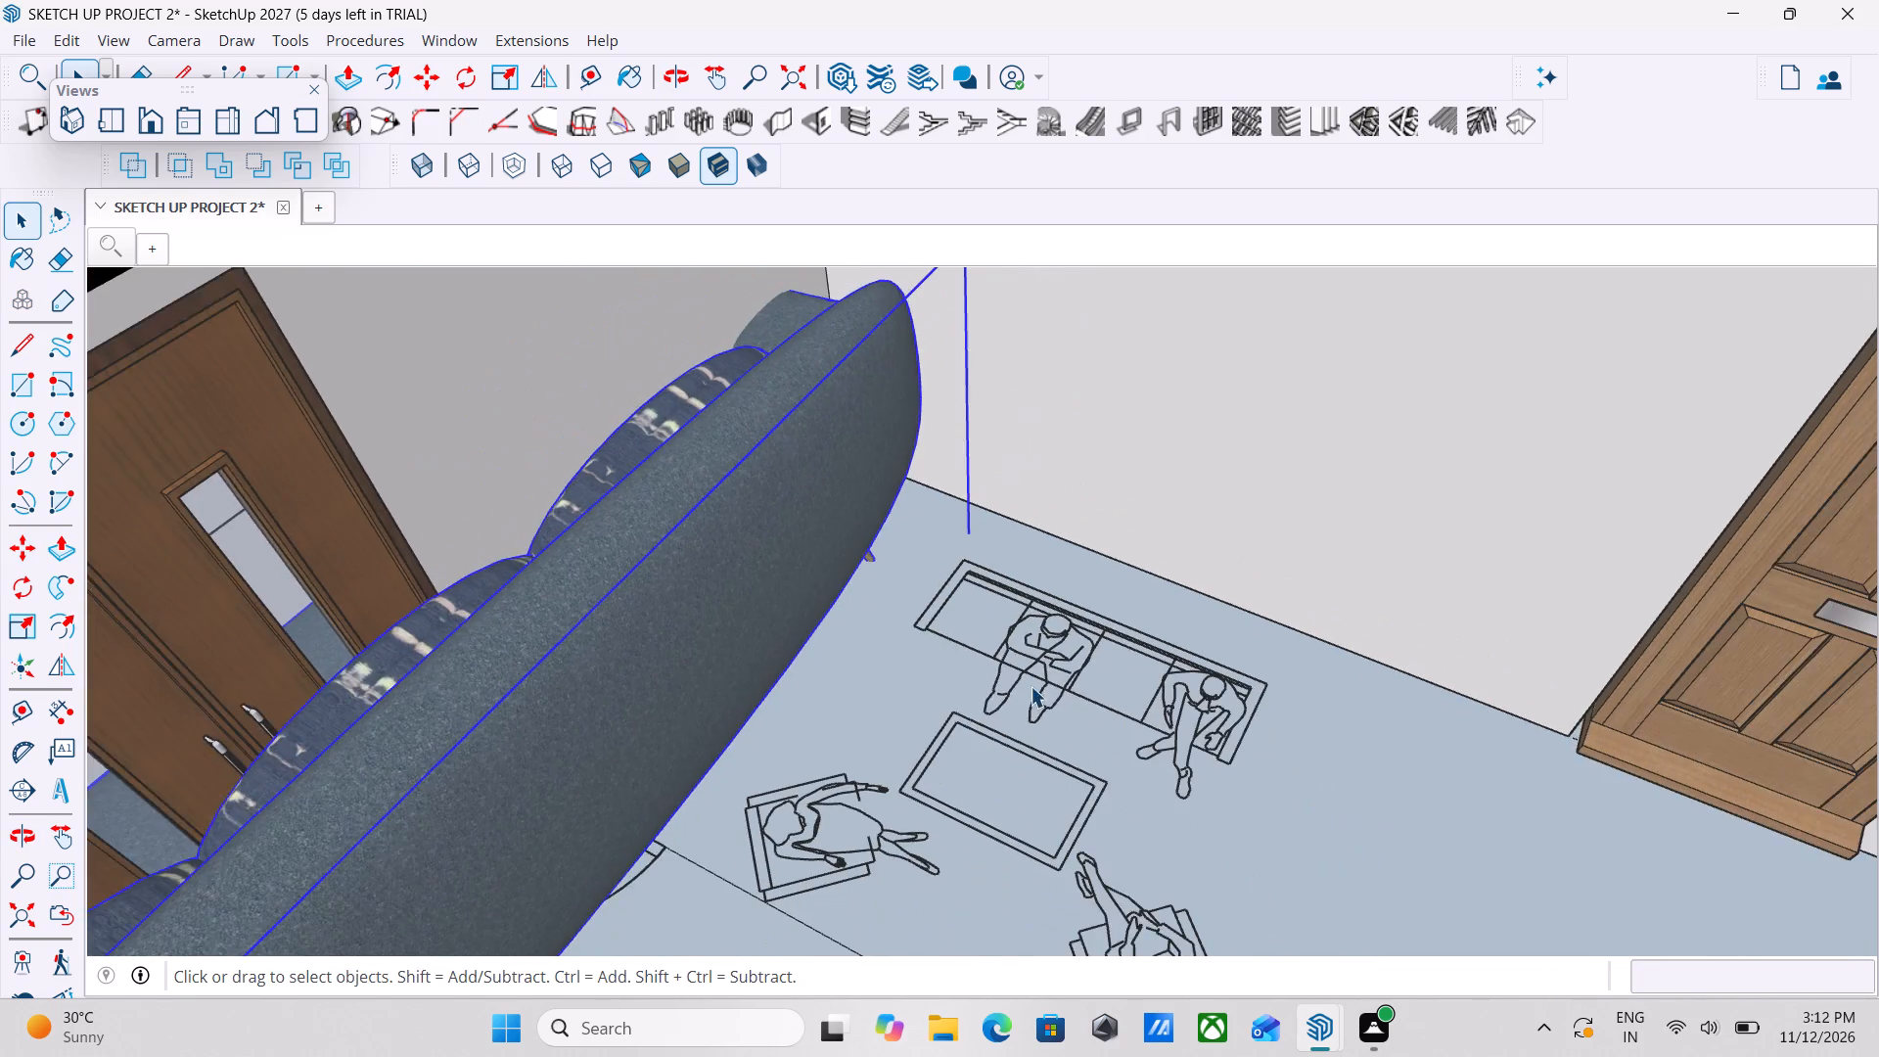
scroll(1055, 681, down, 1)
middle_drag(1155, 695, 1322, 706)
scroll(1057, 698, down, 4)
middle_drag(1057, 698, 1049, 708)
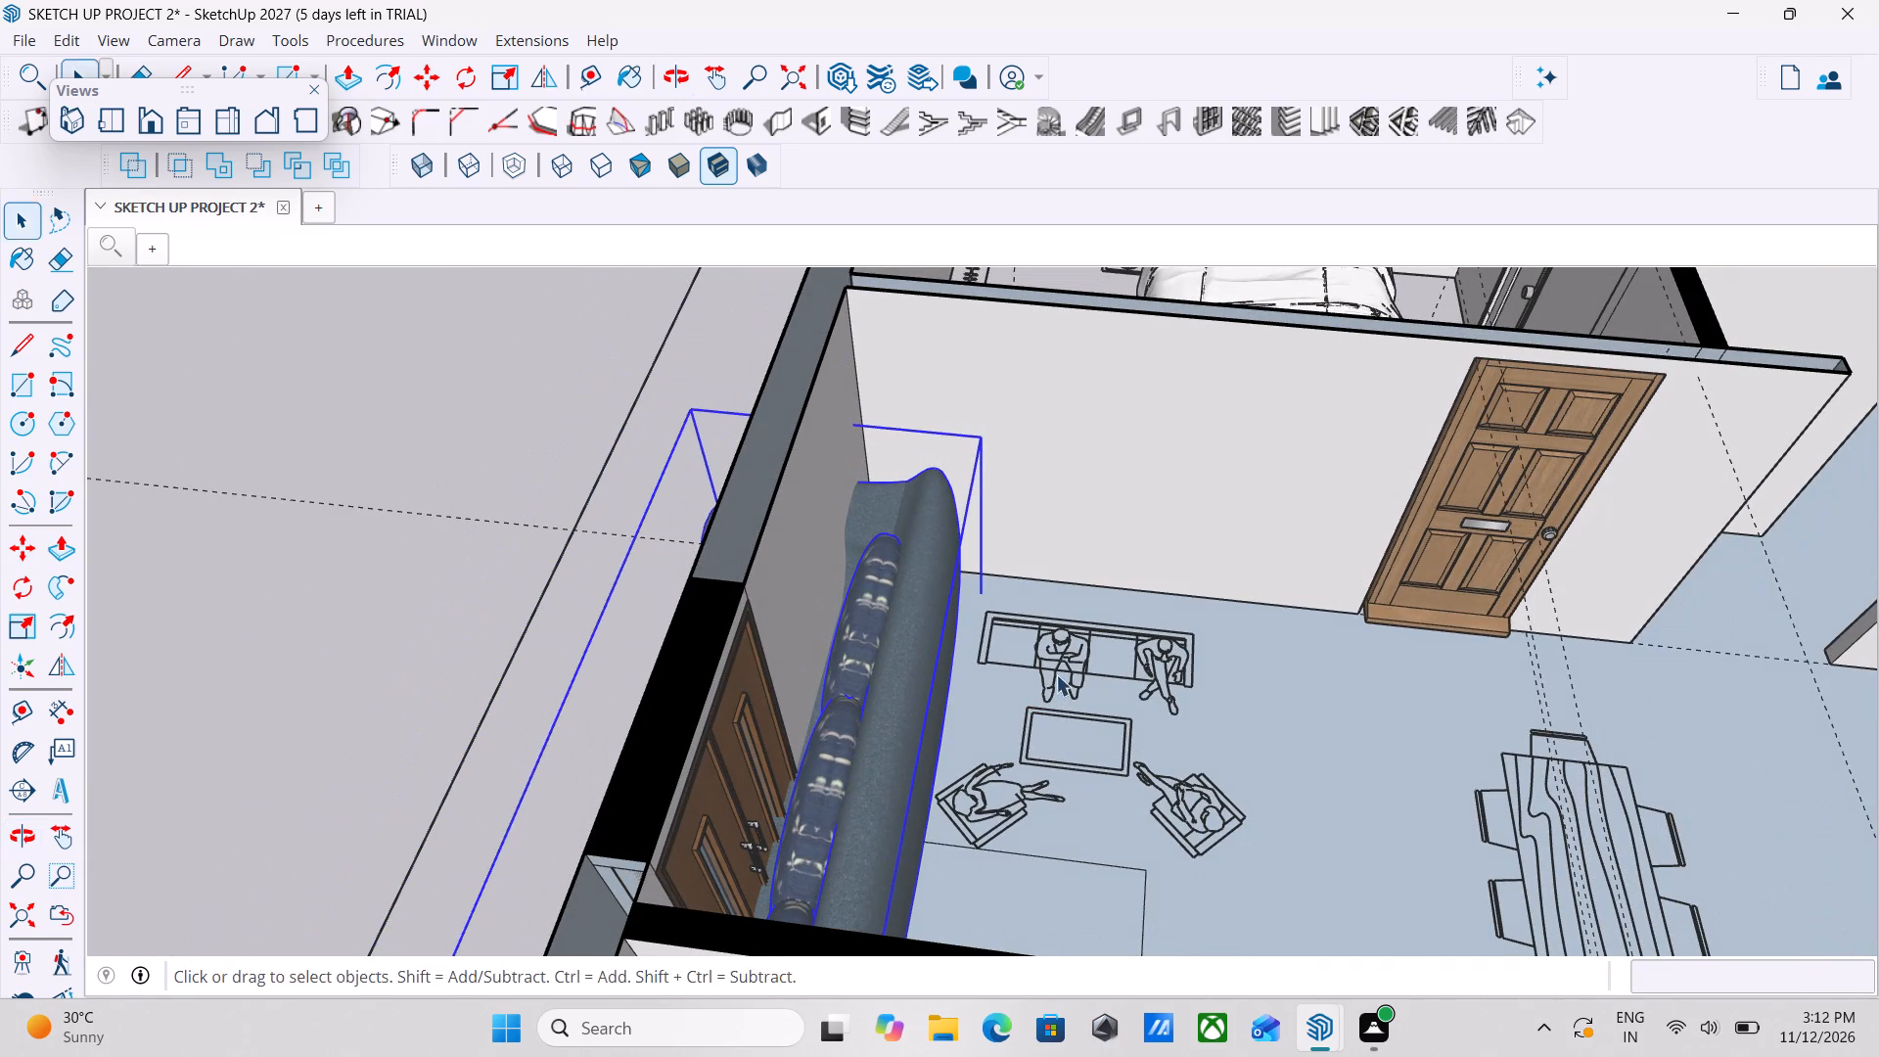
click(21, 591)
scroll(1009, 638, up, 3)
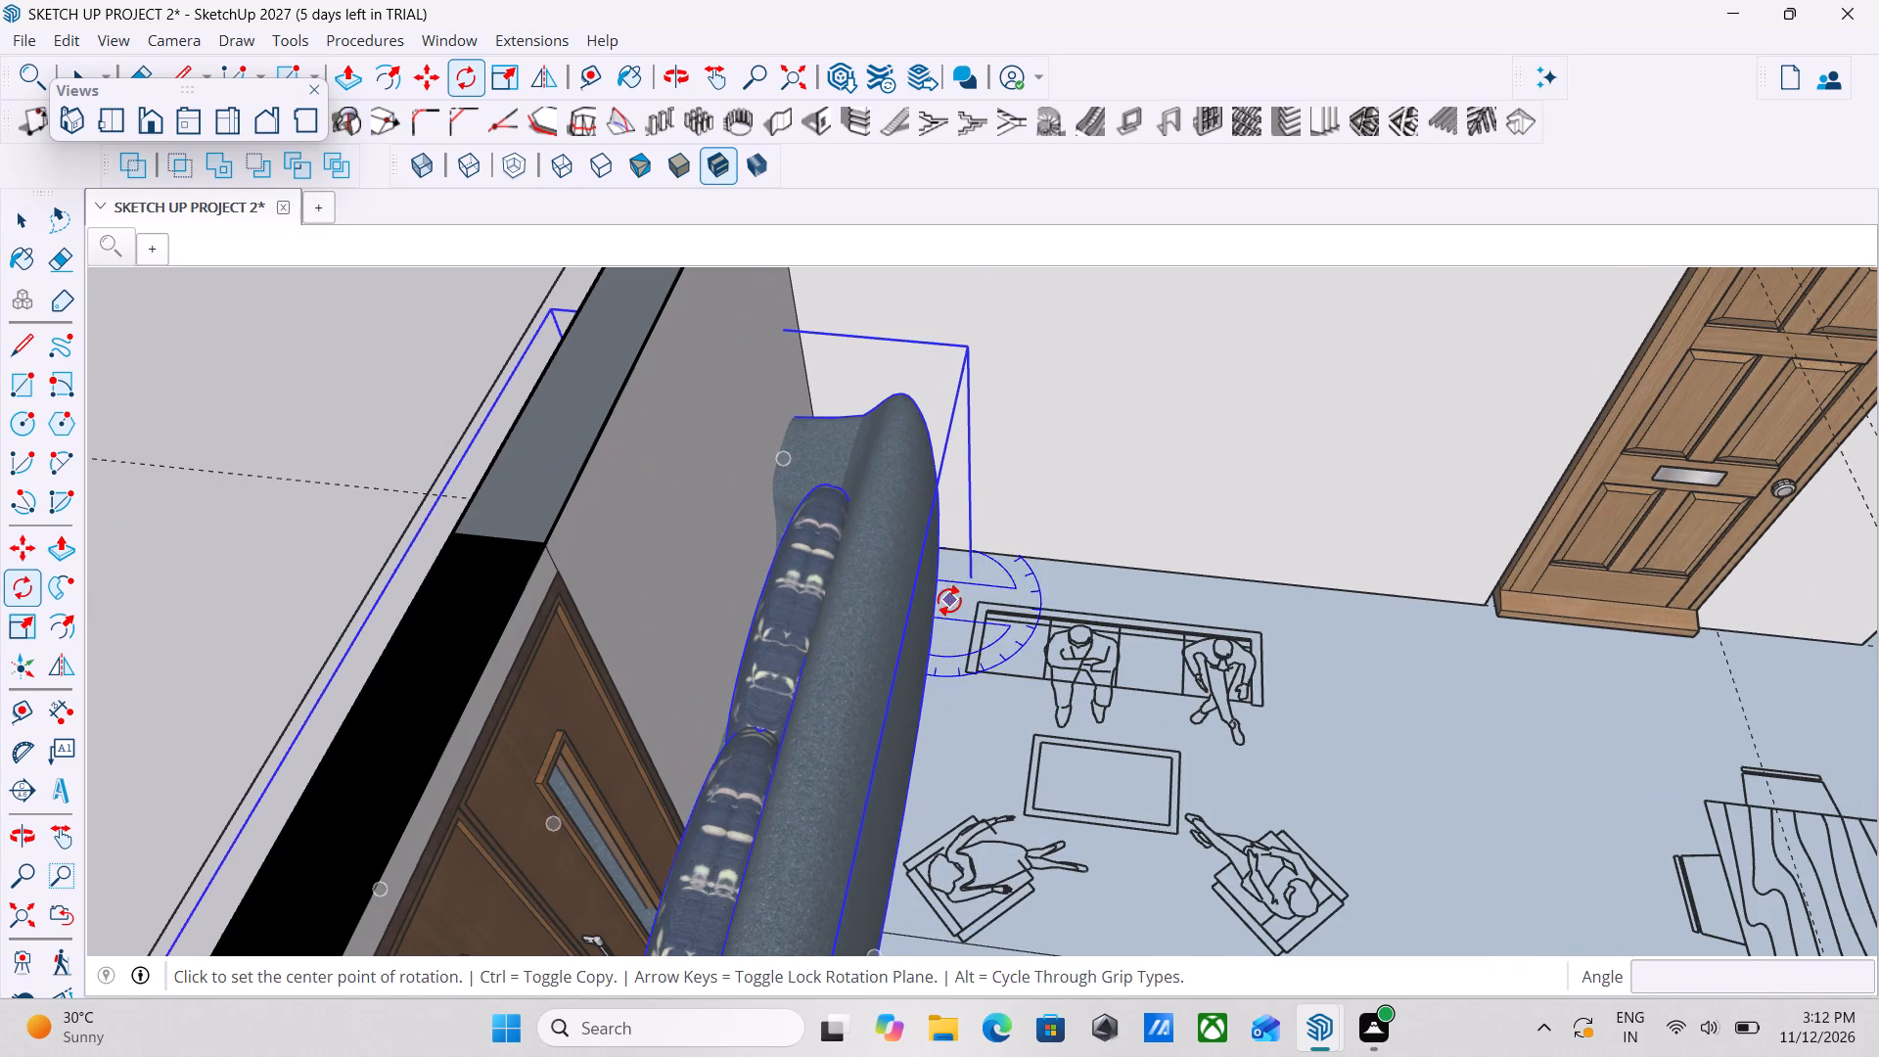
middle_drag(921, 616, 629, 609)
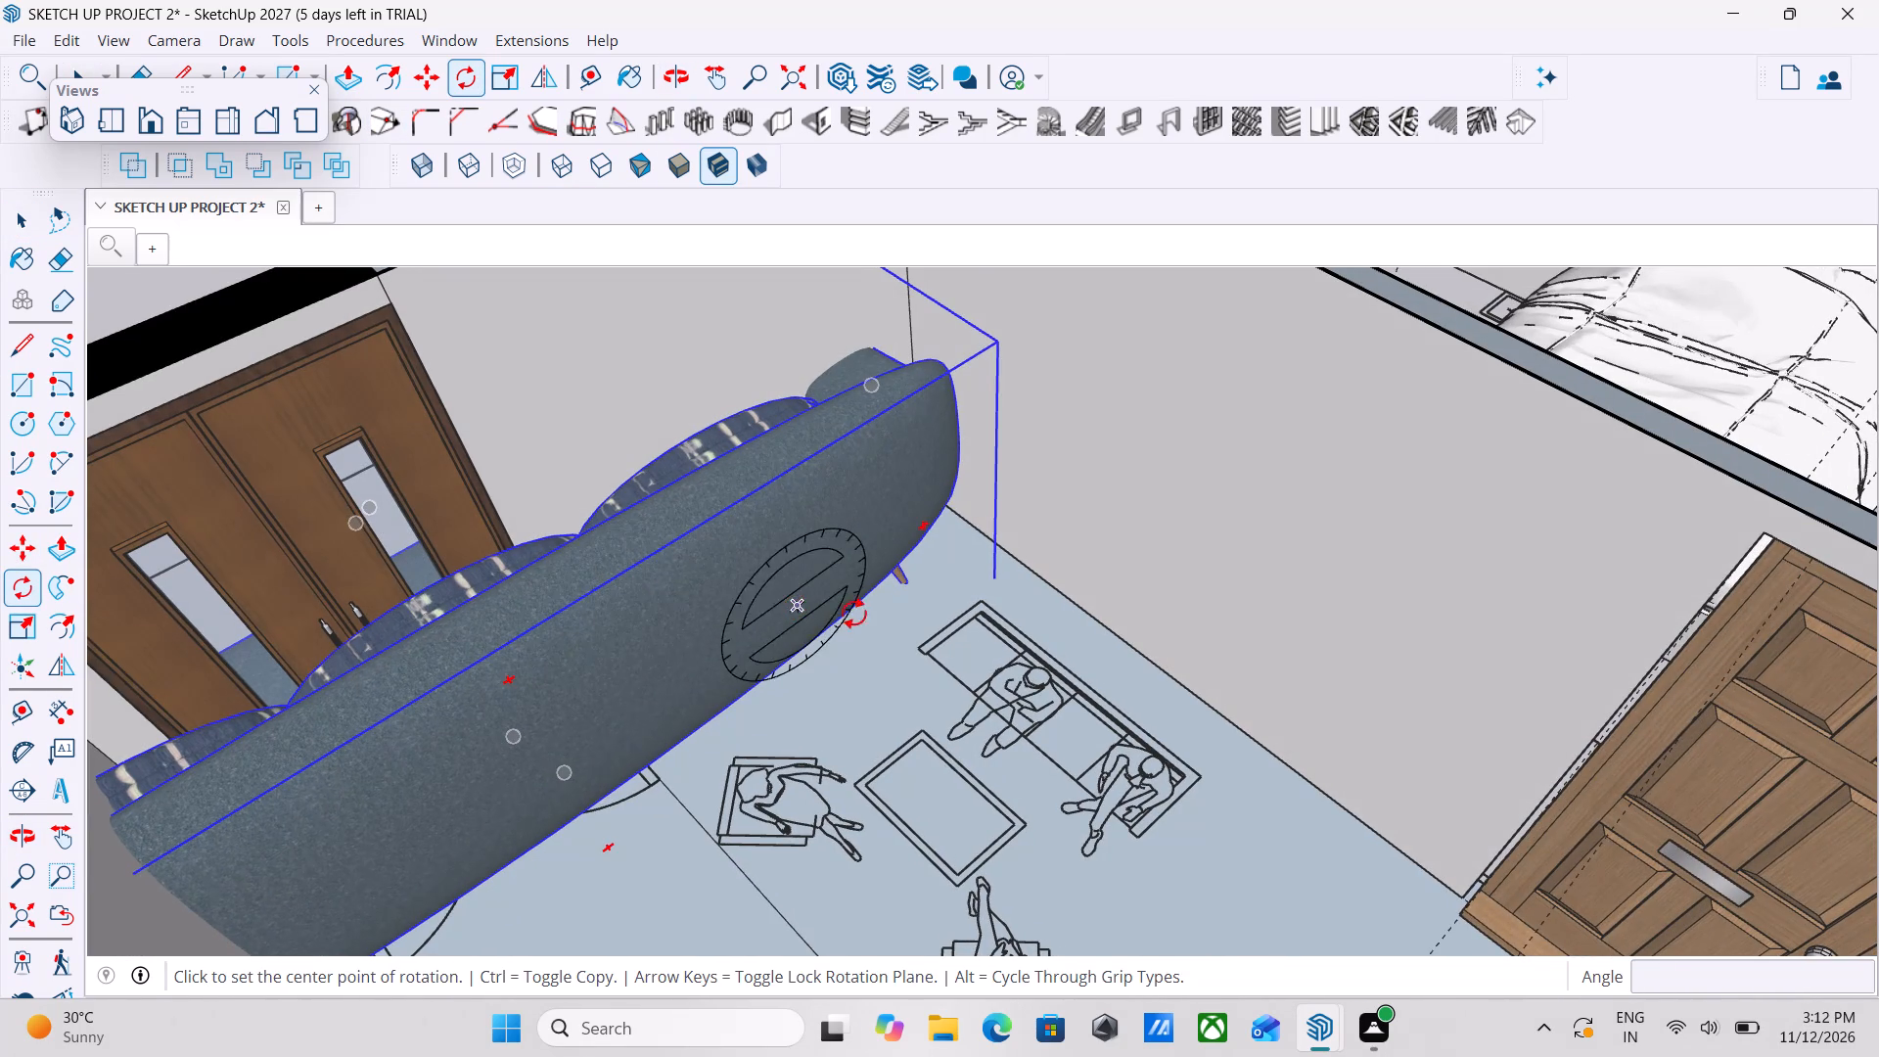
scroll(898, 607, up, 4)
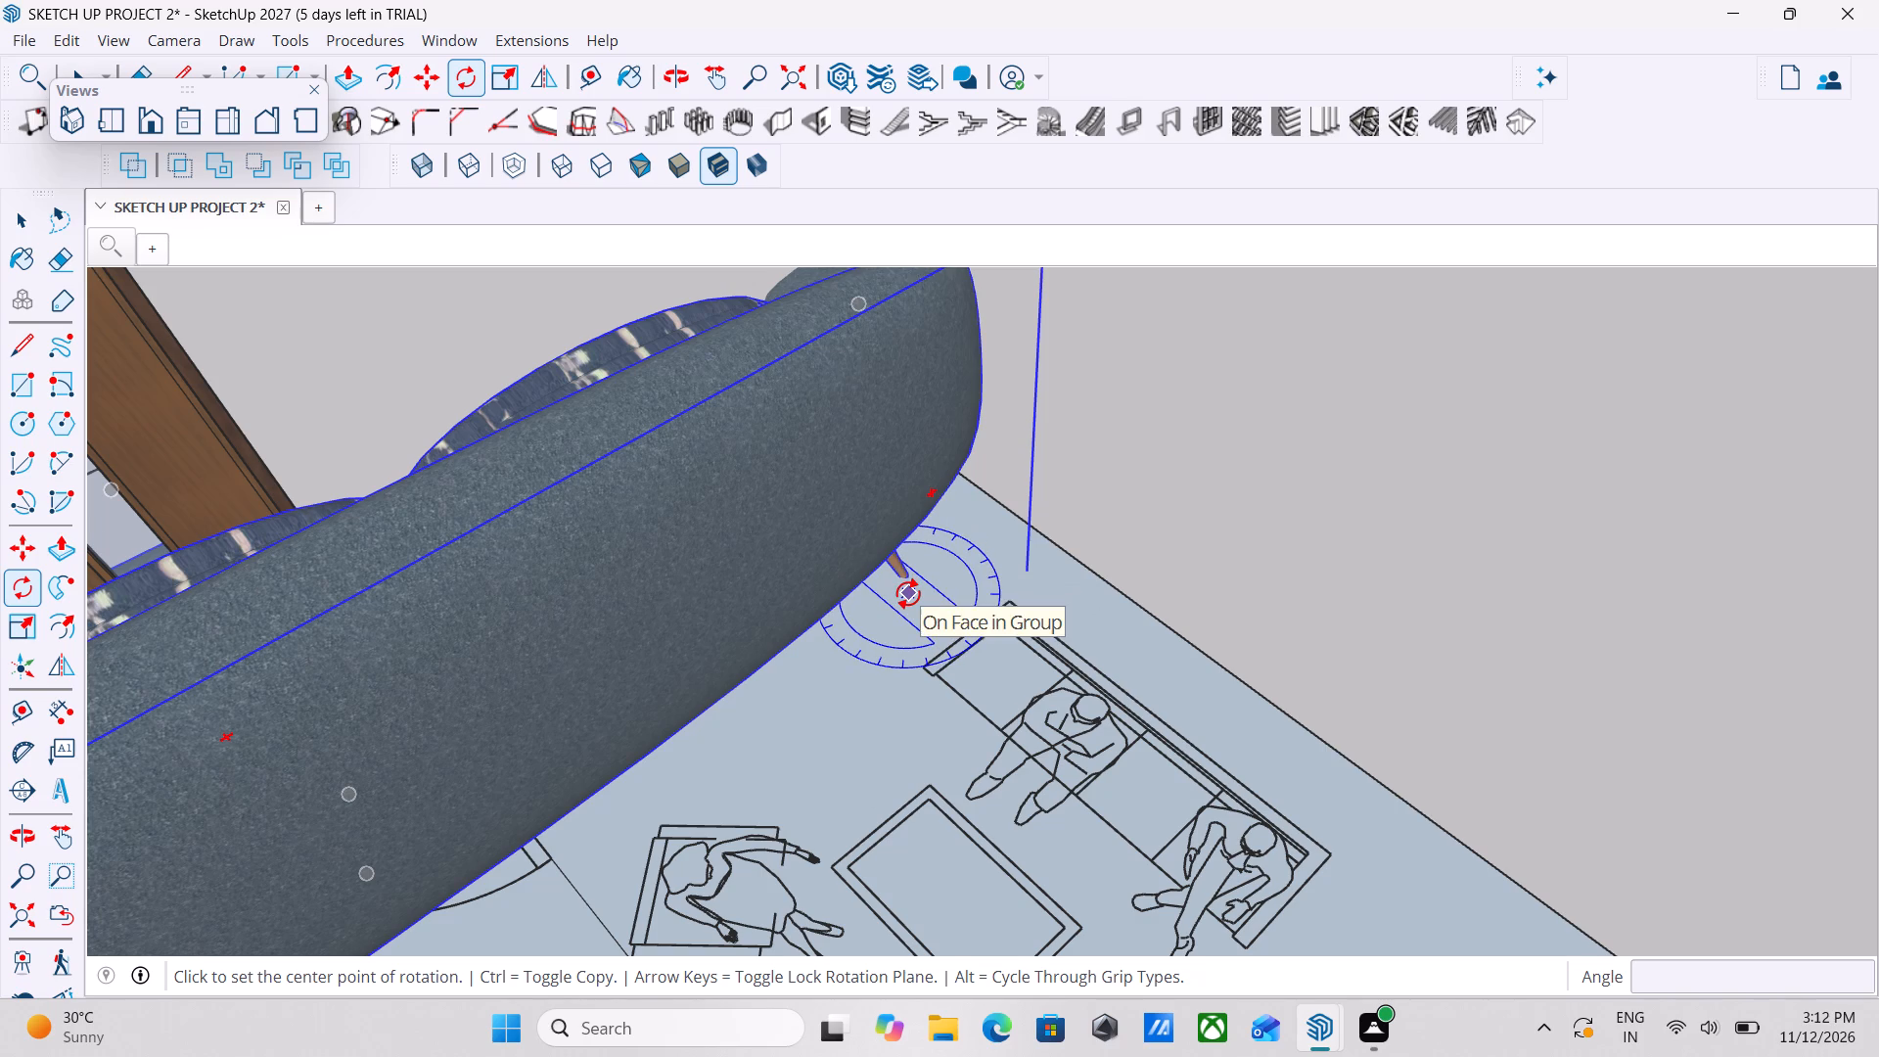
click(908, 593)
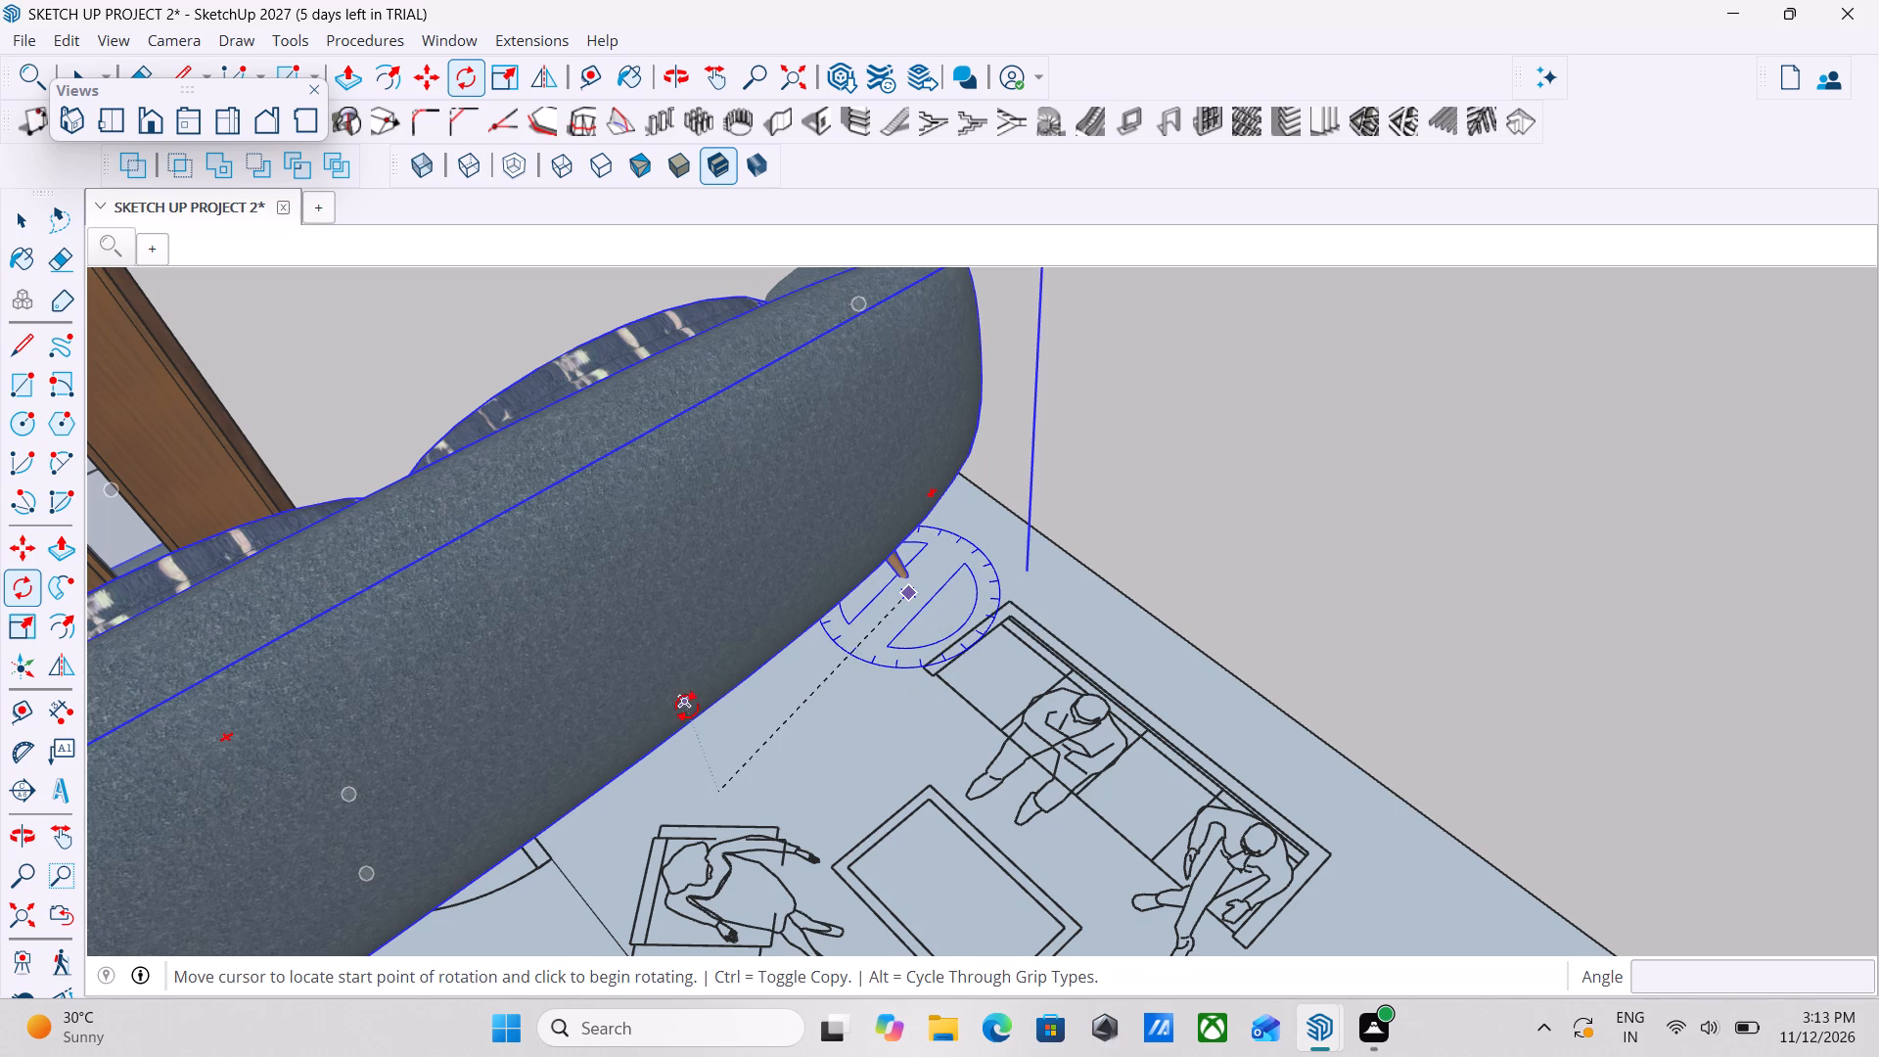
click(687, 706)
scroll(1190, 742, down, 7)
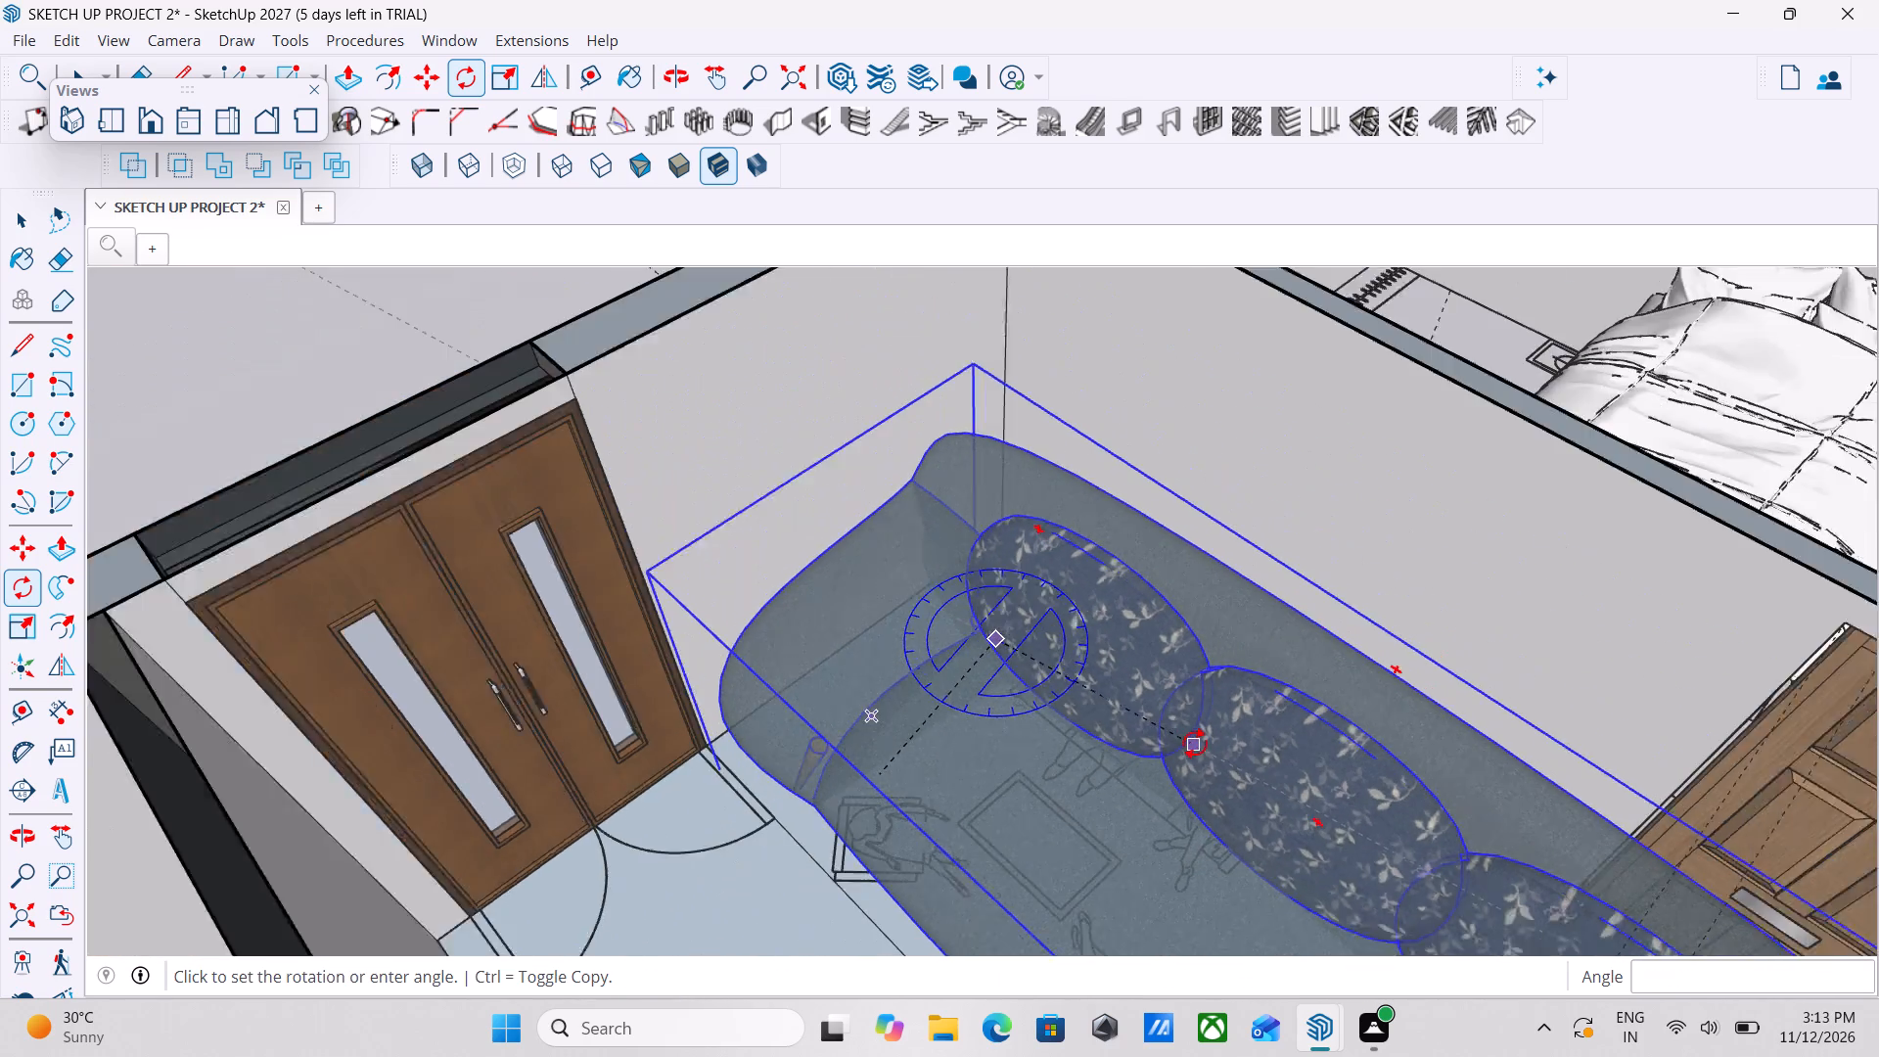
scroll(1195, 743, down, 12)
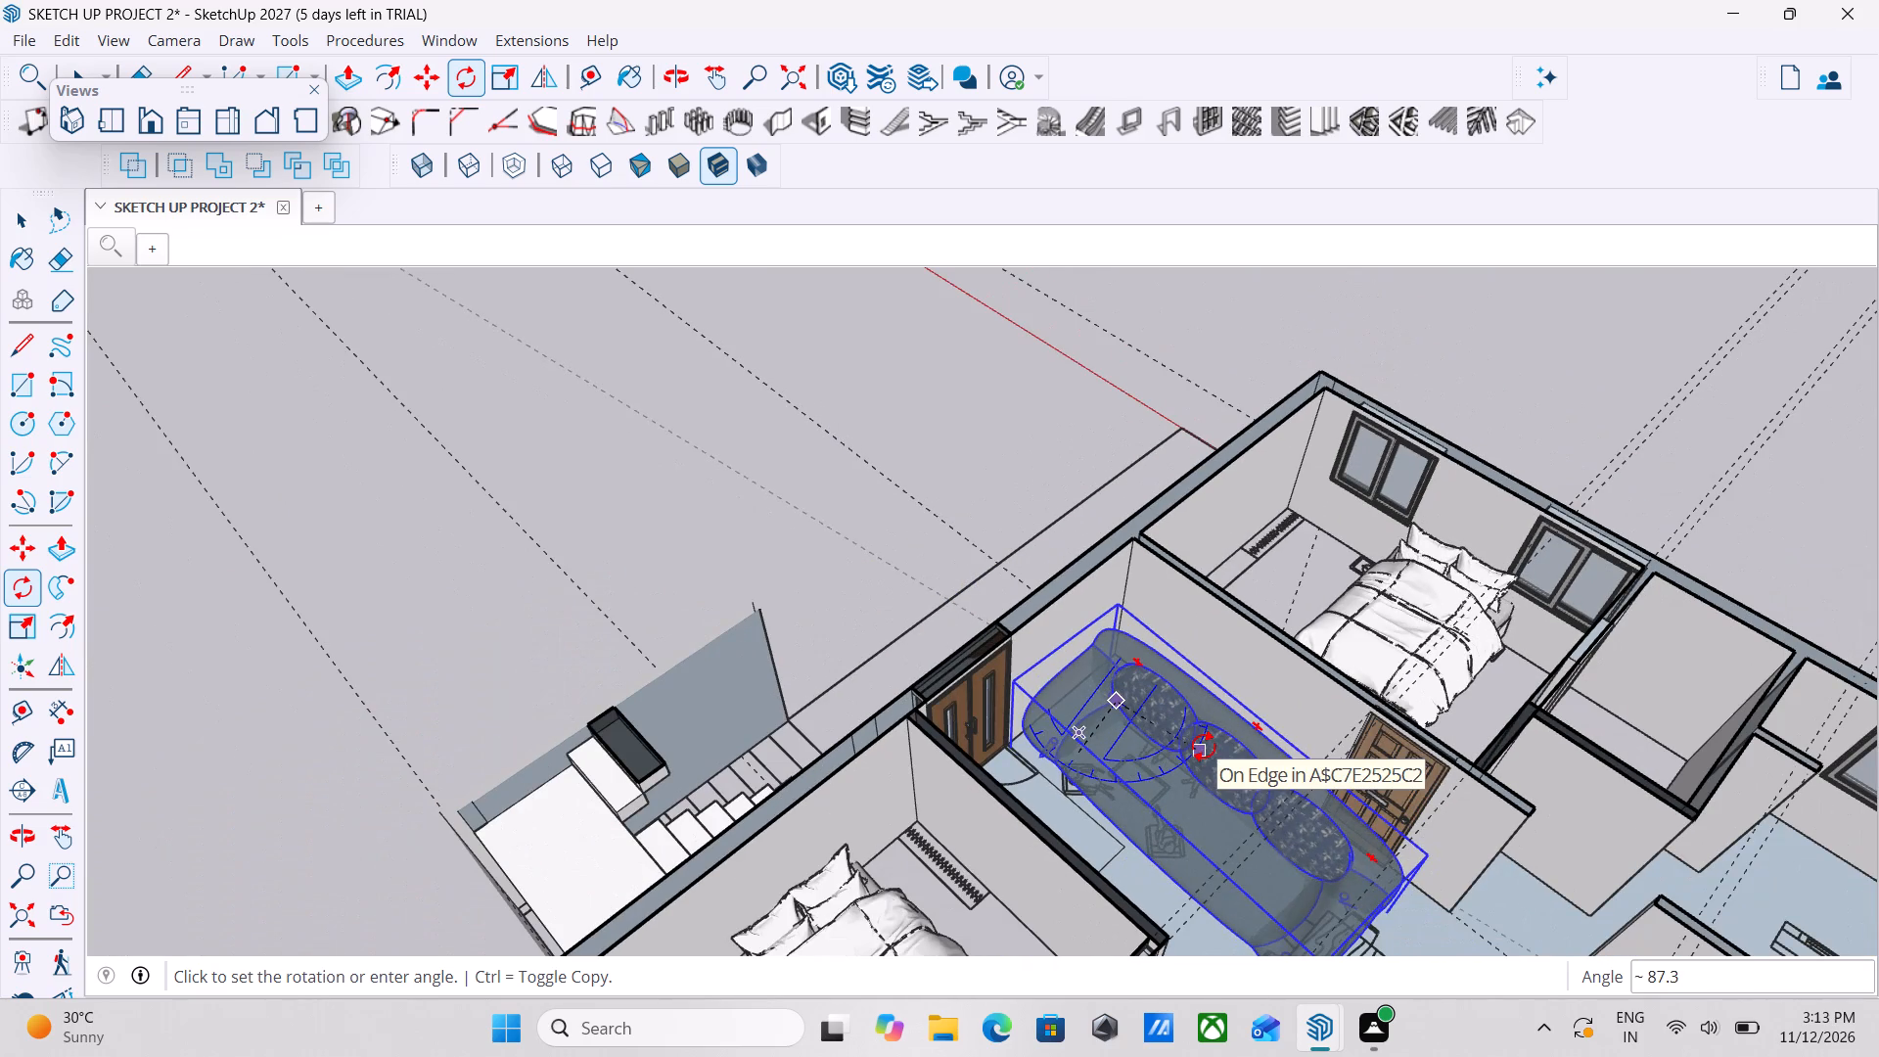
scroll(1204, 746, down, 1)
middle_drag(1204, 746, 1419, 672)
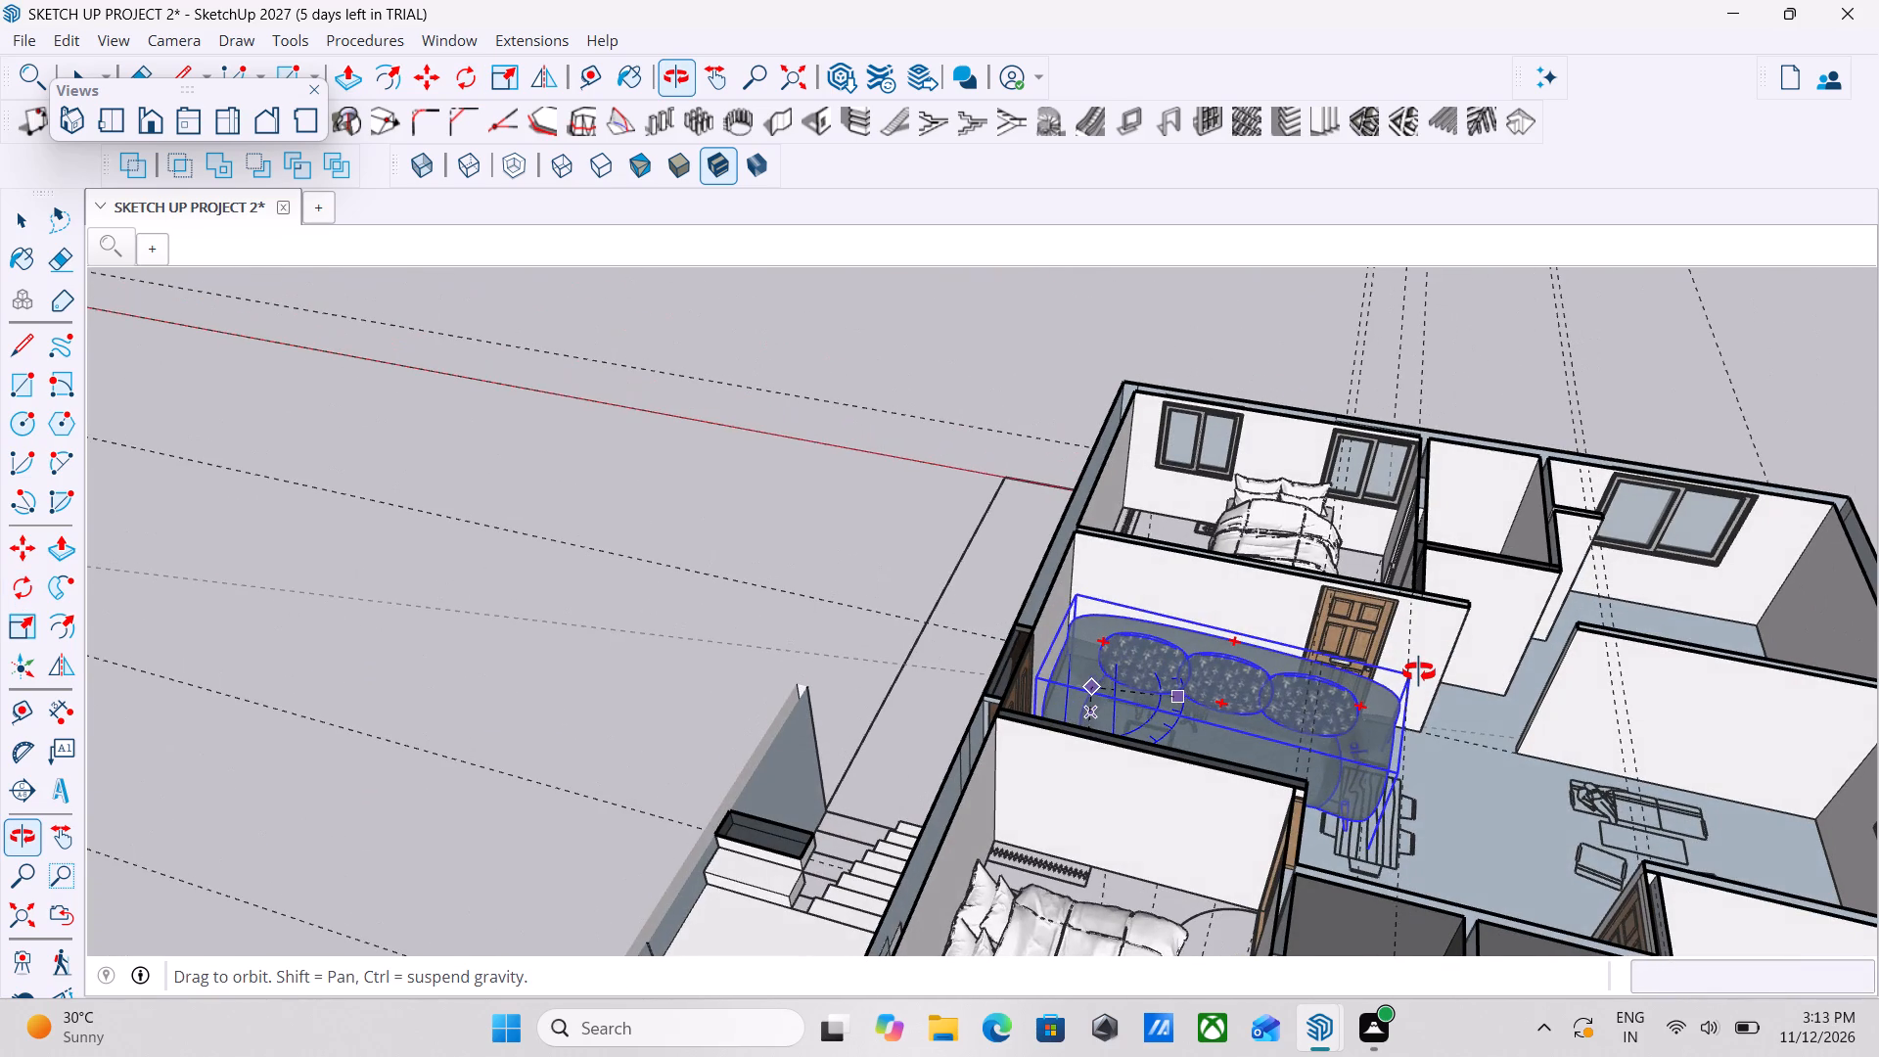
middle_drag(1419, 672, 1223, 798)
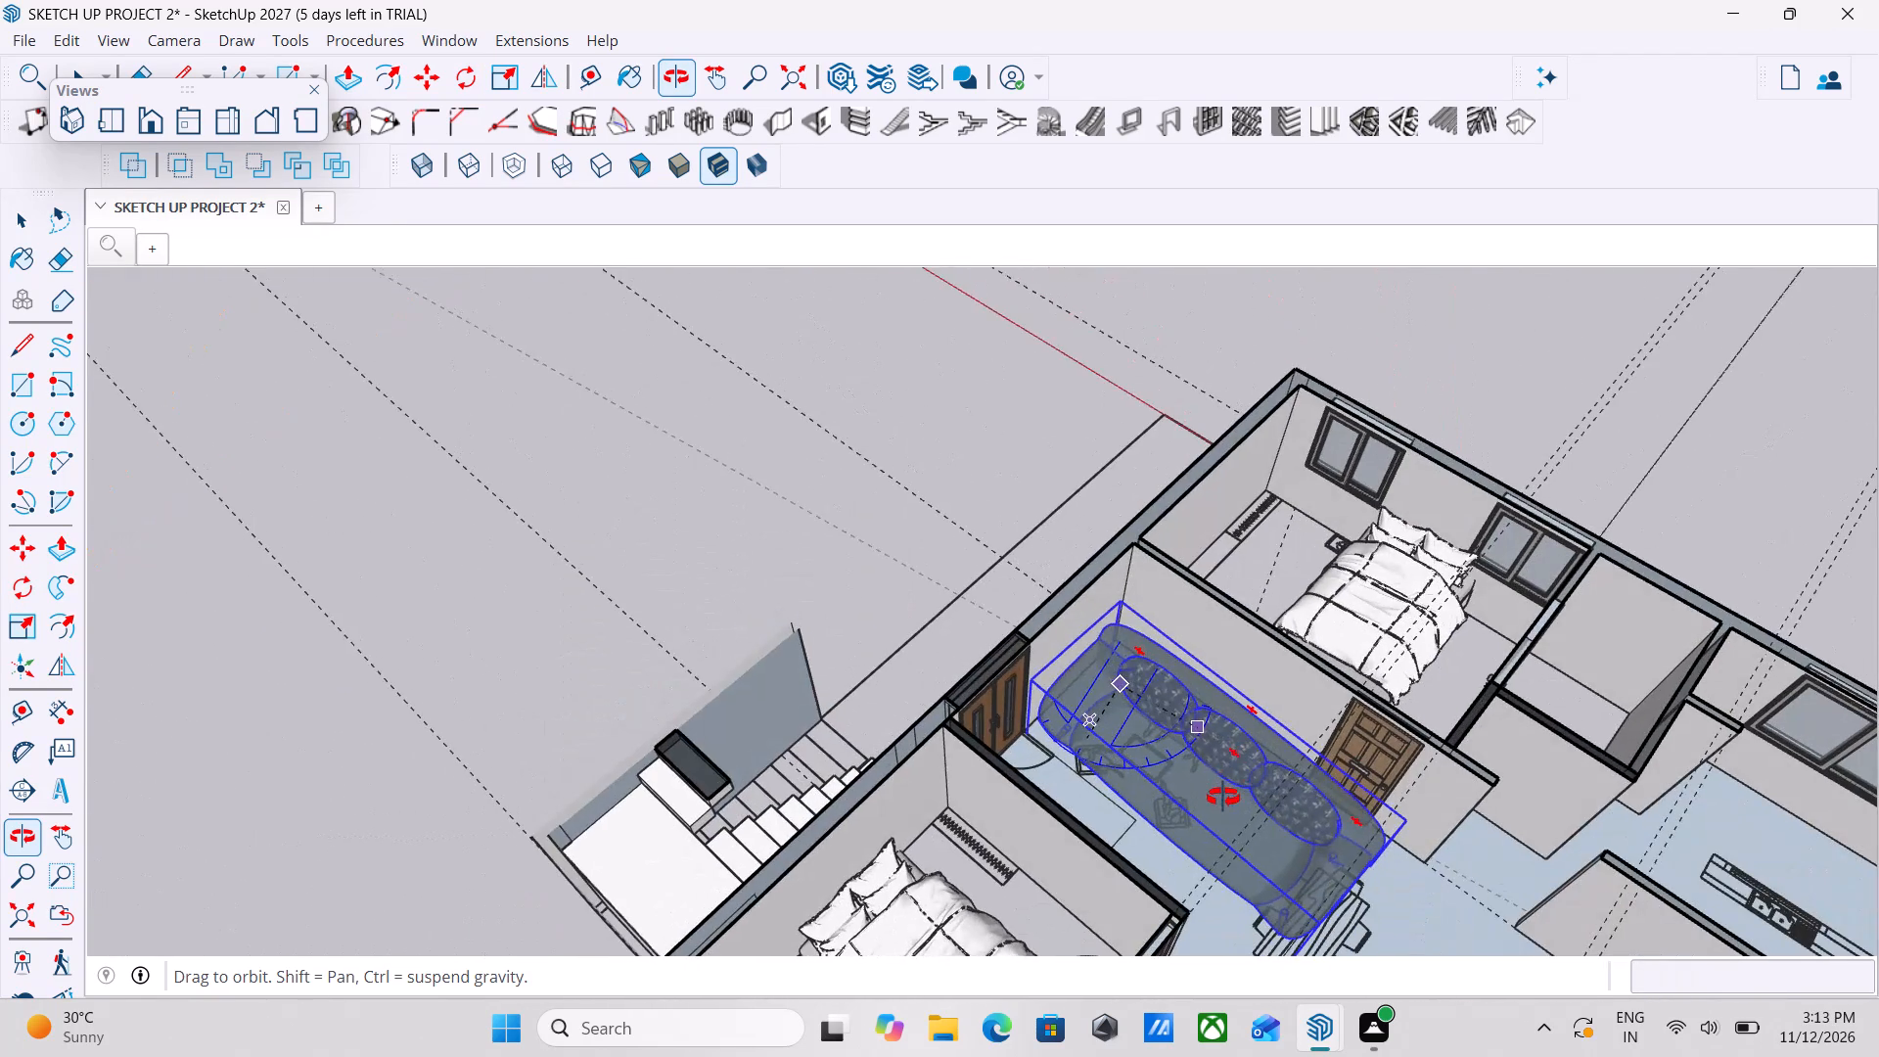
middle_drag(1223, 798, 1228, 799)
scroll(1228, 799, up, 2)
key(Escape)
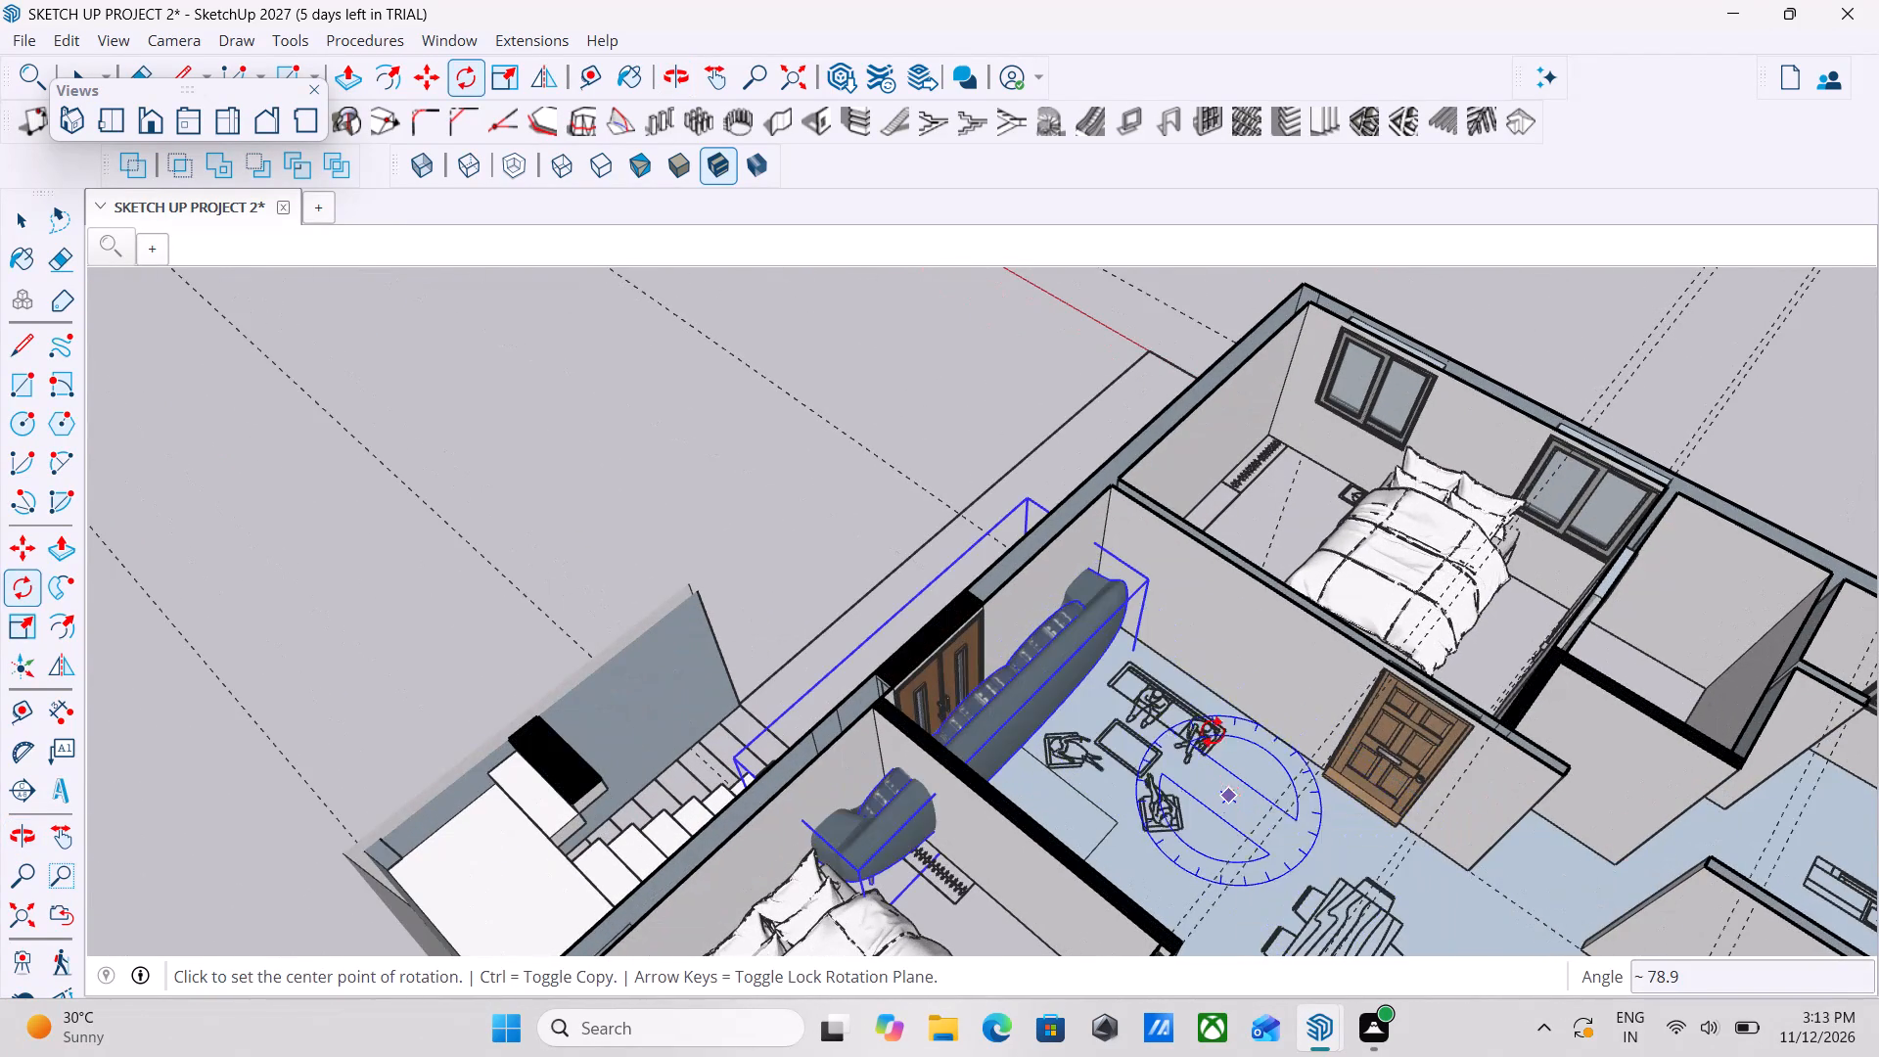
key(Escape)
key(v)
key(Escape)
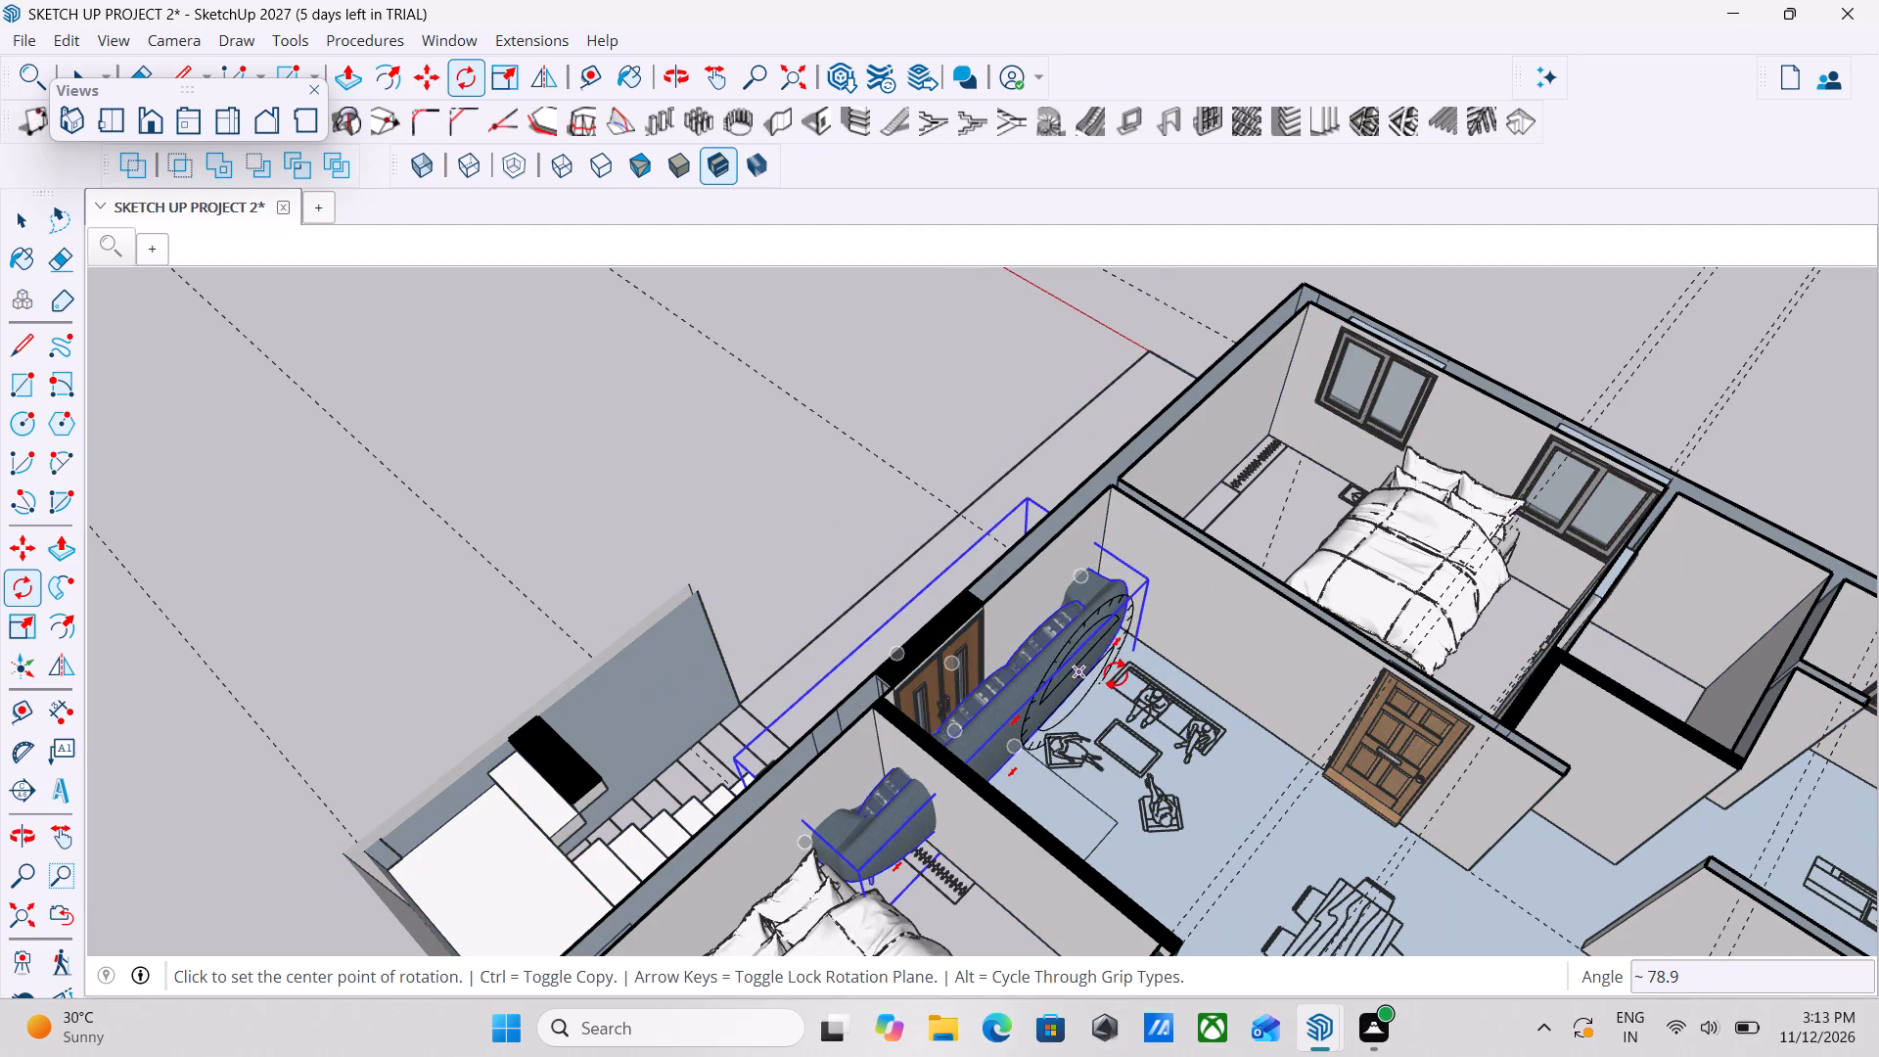
Erase the oversized dark blue sofa from the living room.
key(space)
key(space)
click(1054, 678)
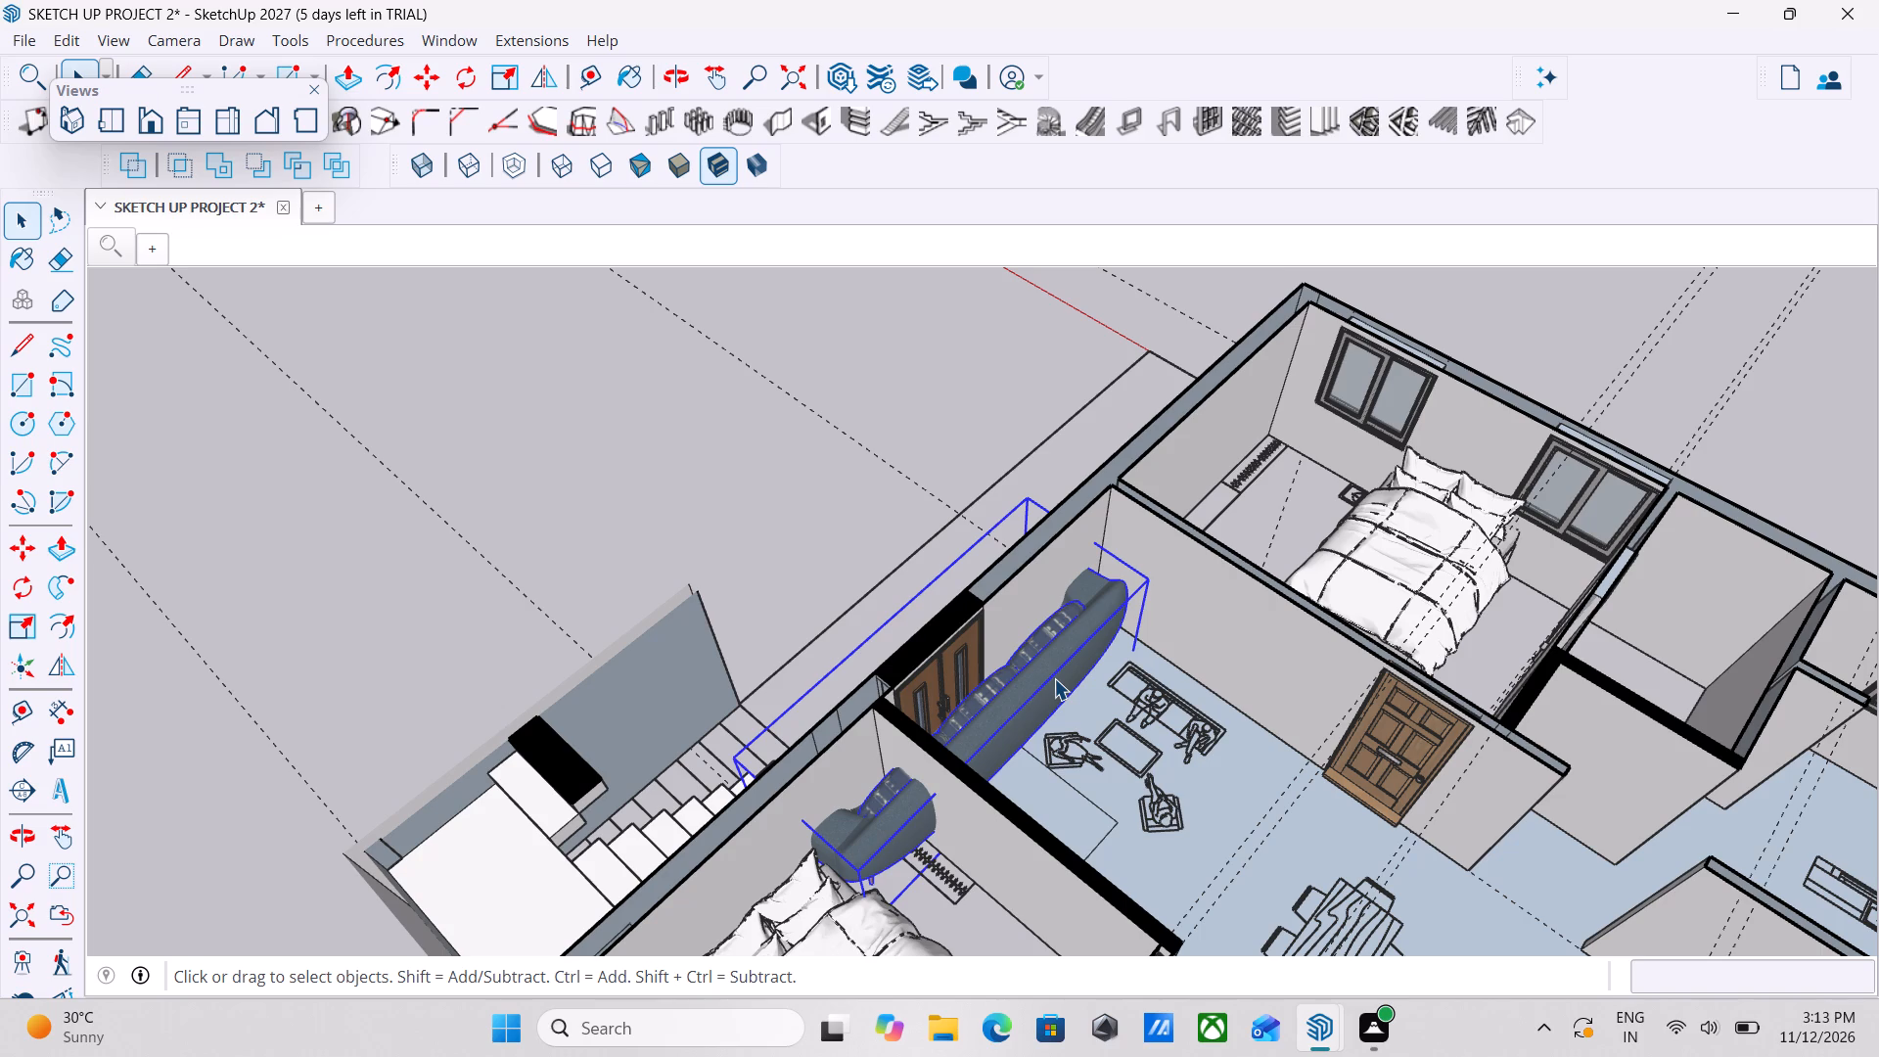
scroll(1054, 678, down, 3)
scroll(1054, 678, up, 4)
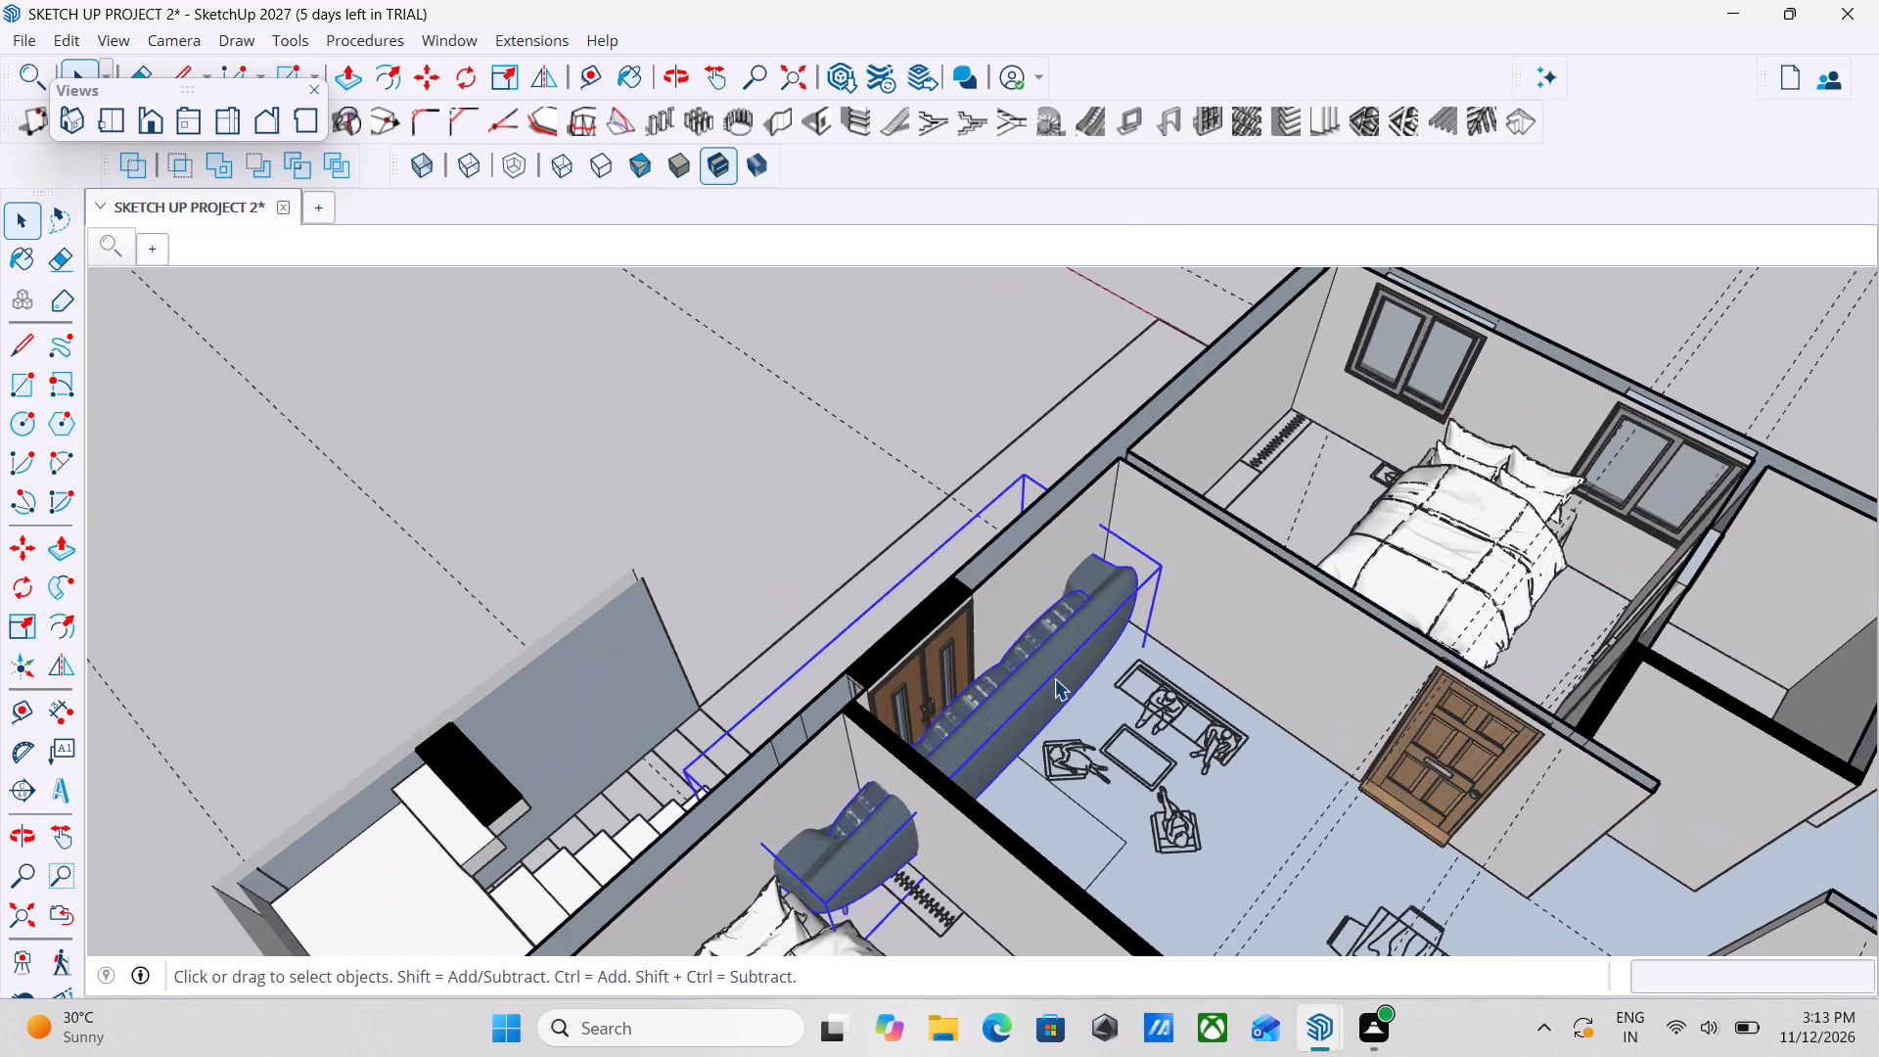
right_click(1054, 678)
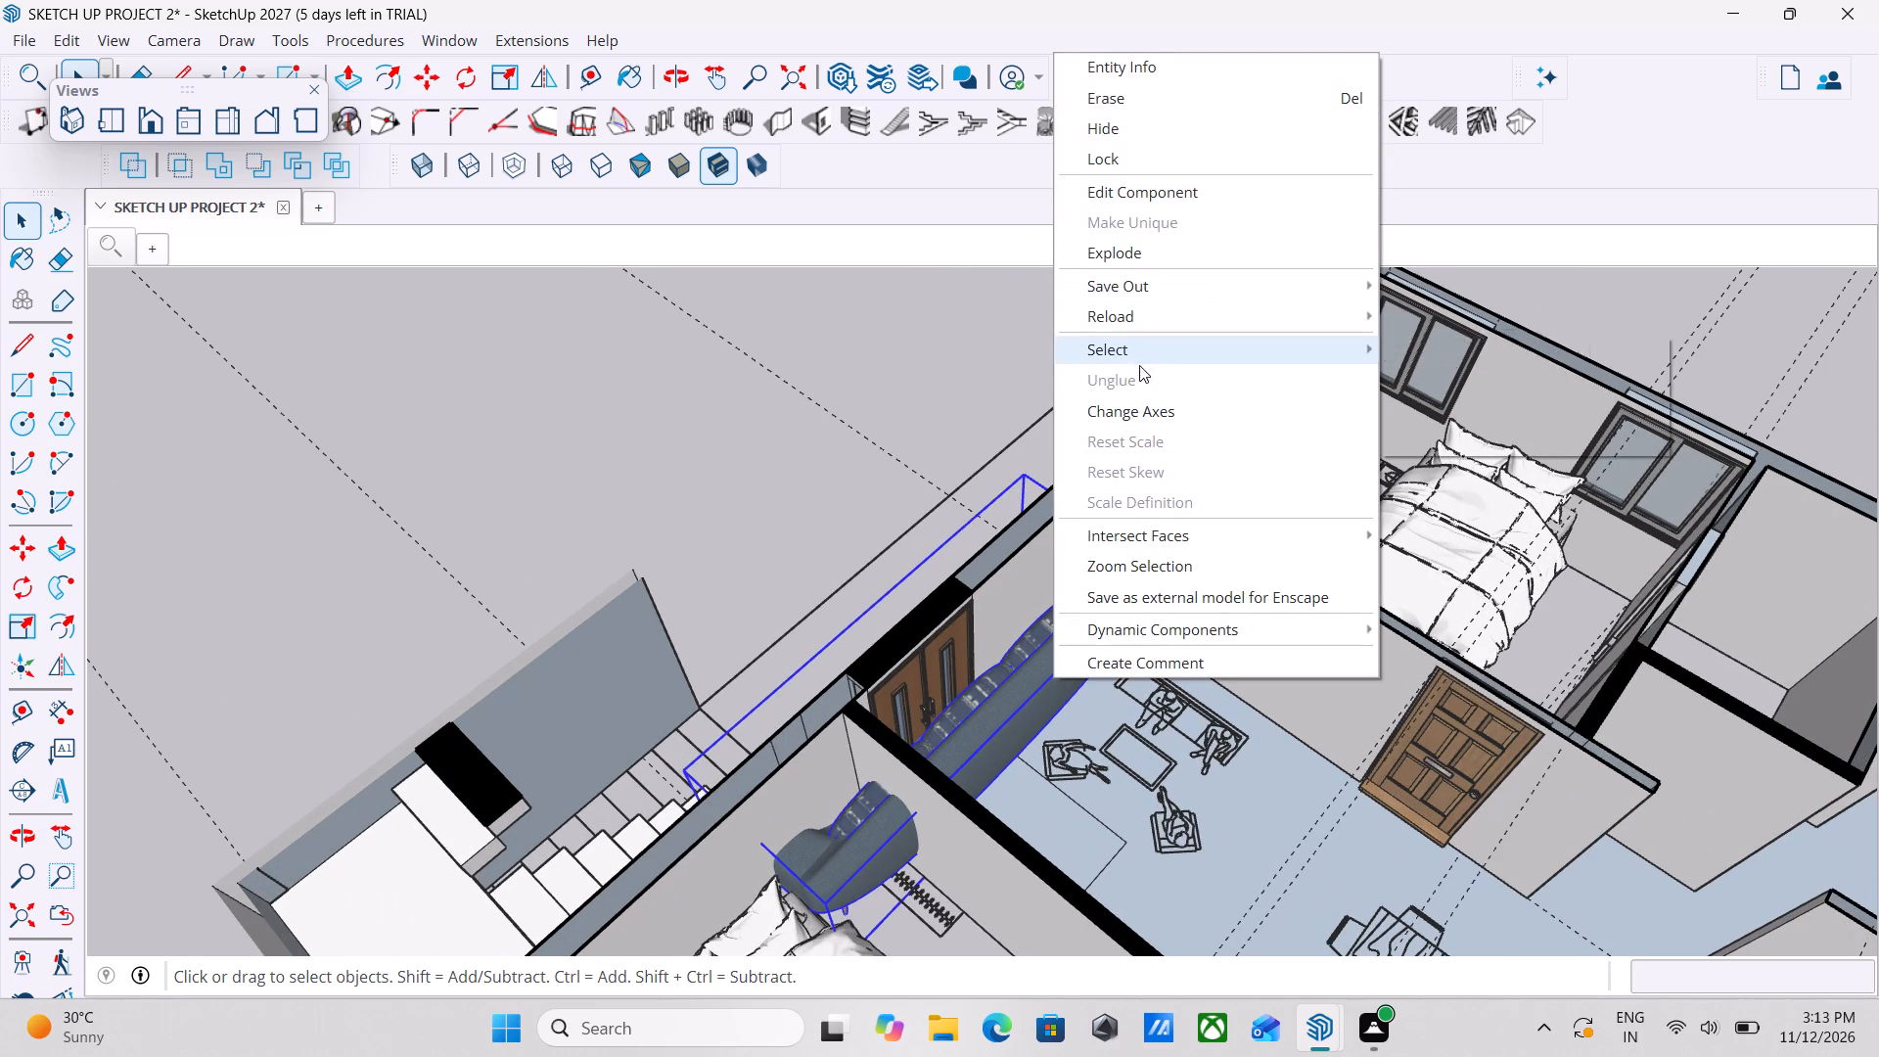
click(1178, 96)
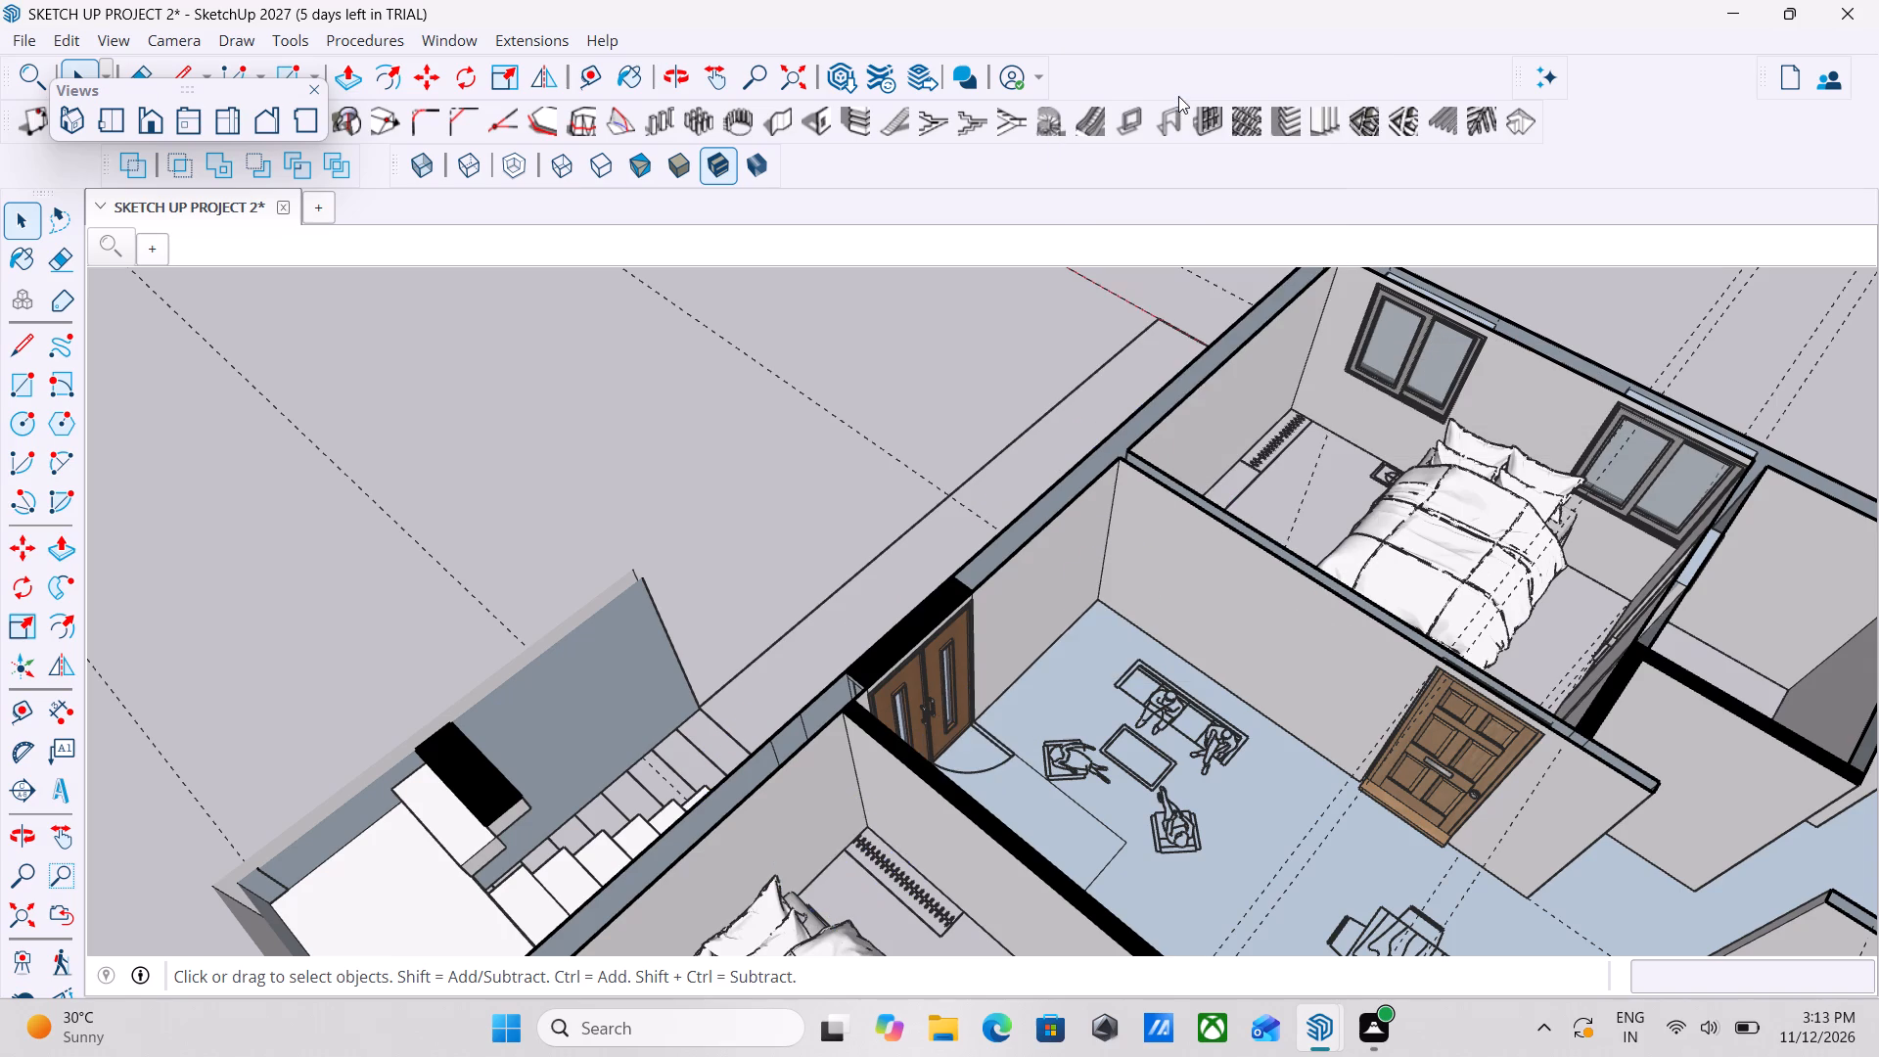
Examine the traced furniture outlines in the living, dining and second seating areas of the section-cut ground floor.
middle_drag(1156, 600, 1435, 568)
scroll(1435, 568, up, 1)
scroll(1435, 568, down, 10)
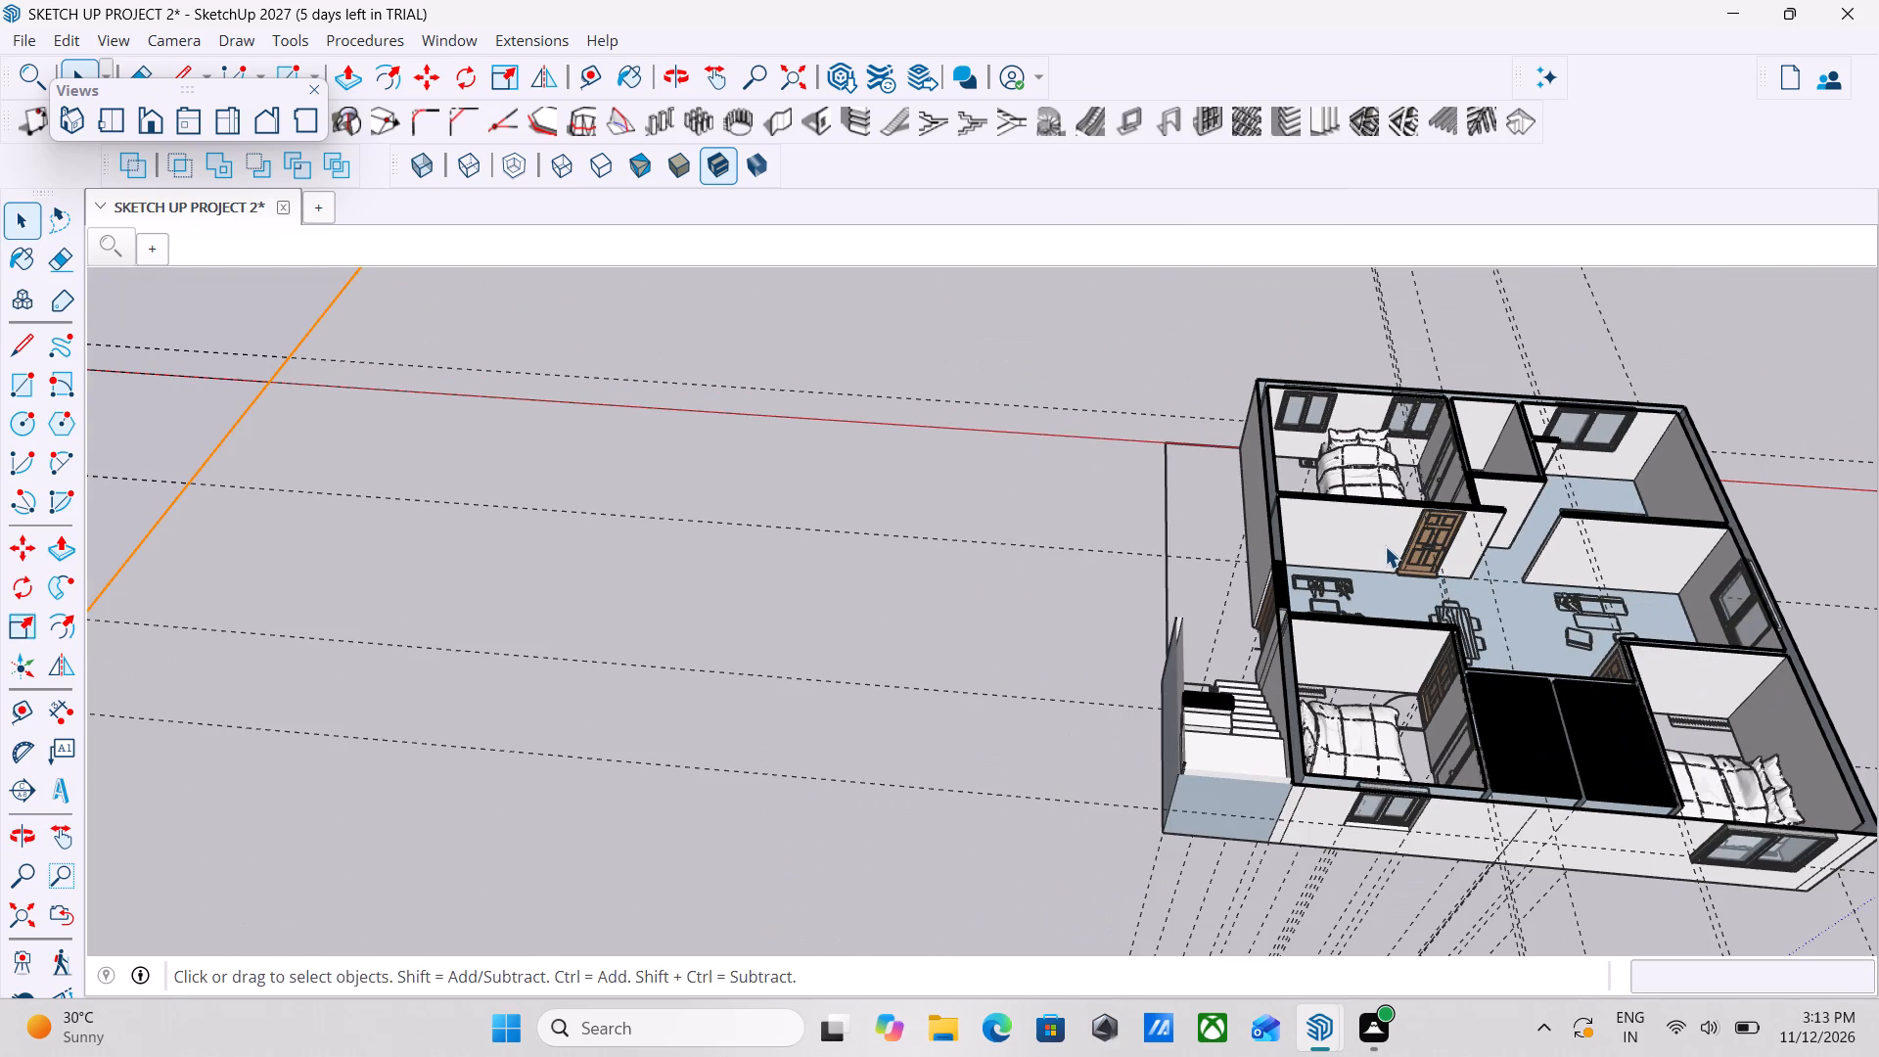
scroll(1432, 539, down, 2)
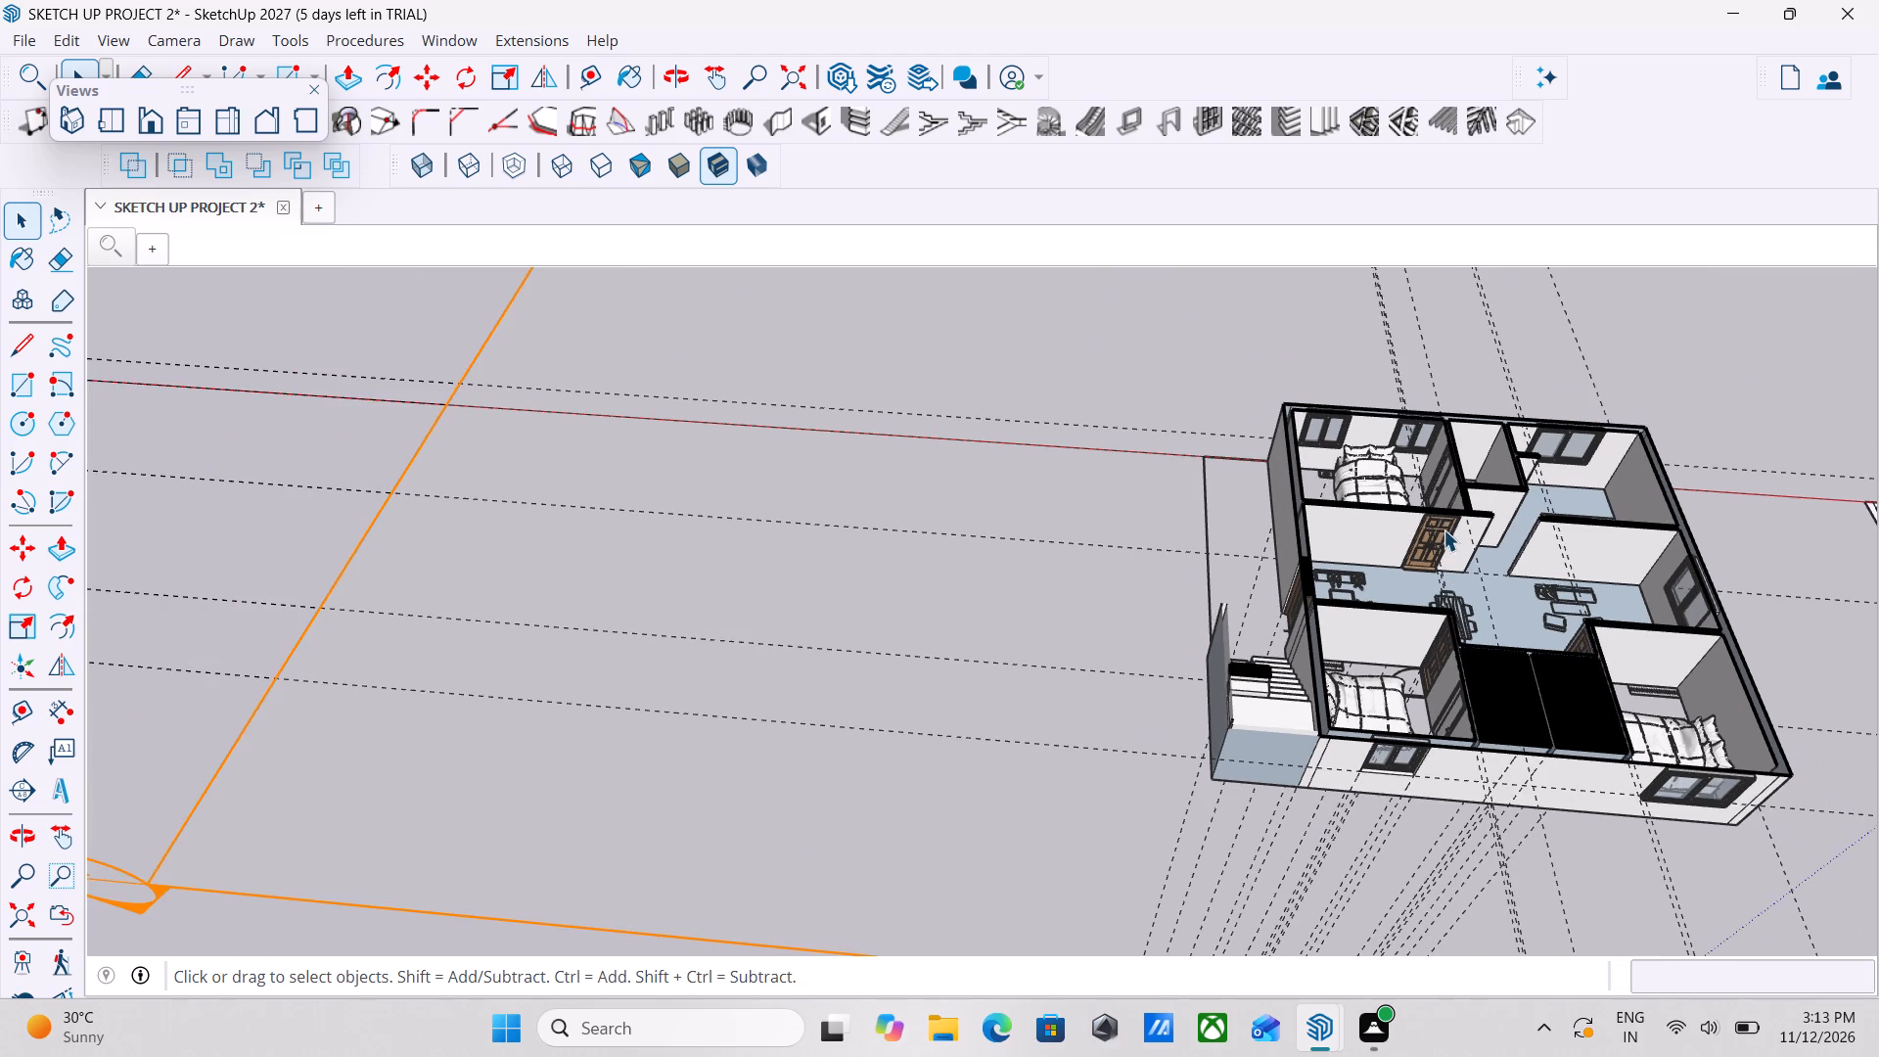
middle_drag(1444, 526, 1356, 535)
scroll(1447, 571, up, 6)
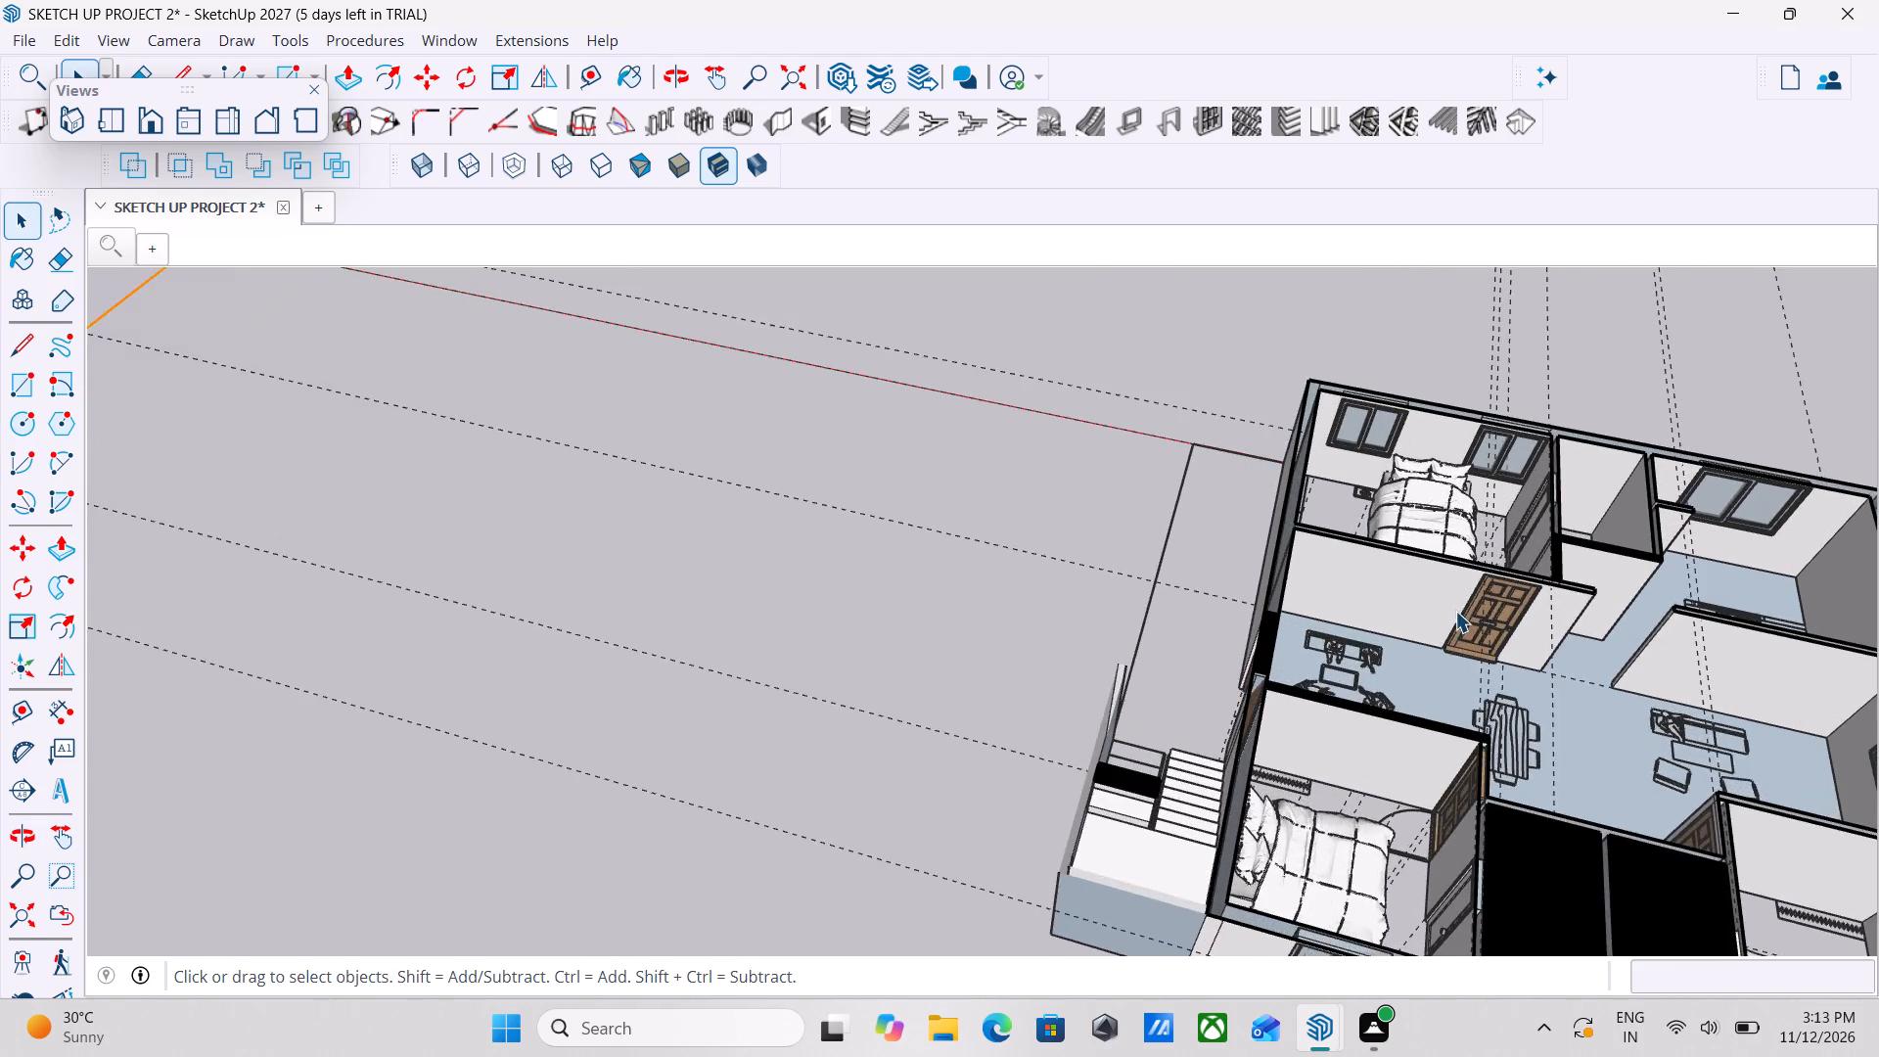
scroll(1455, 611, up, 2)
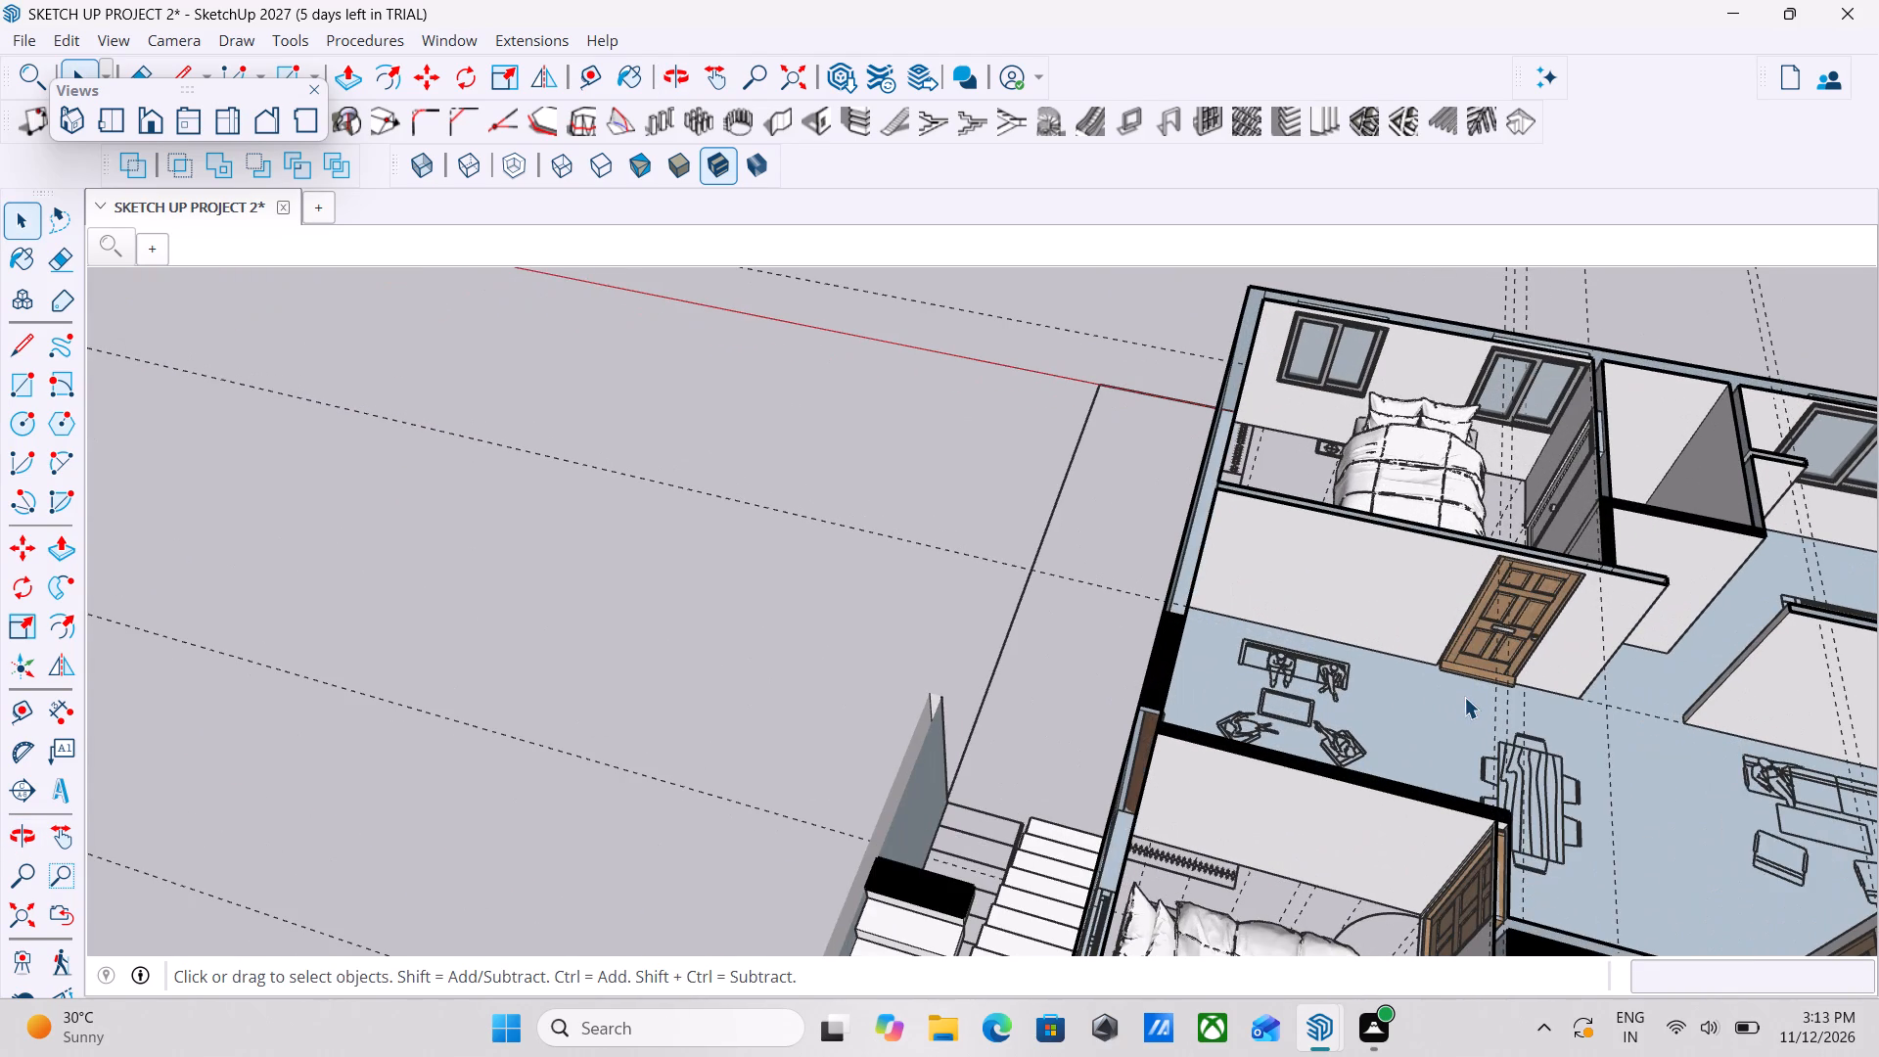
shift+middle_drag(1469, 701, 860, 634)
middle_drag(1102, 715, 853, 662)
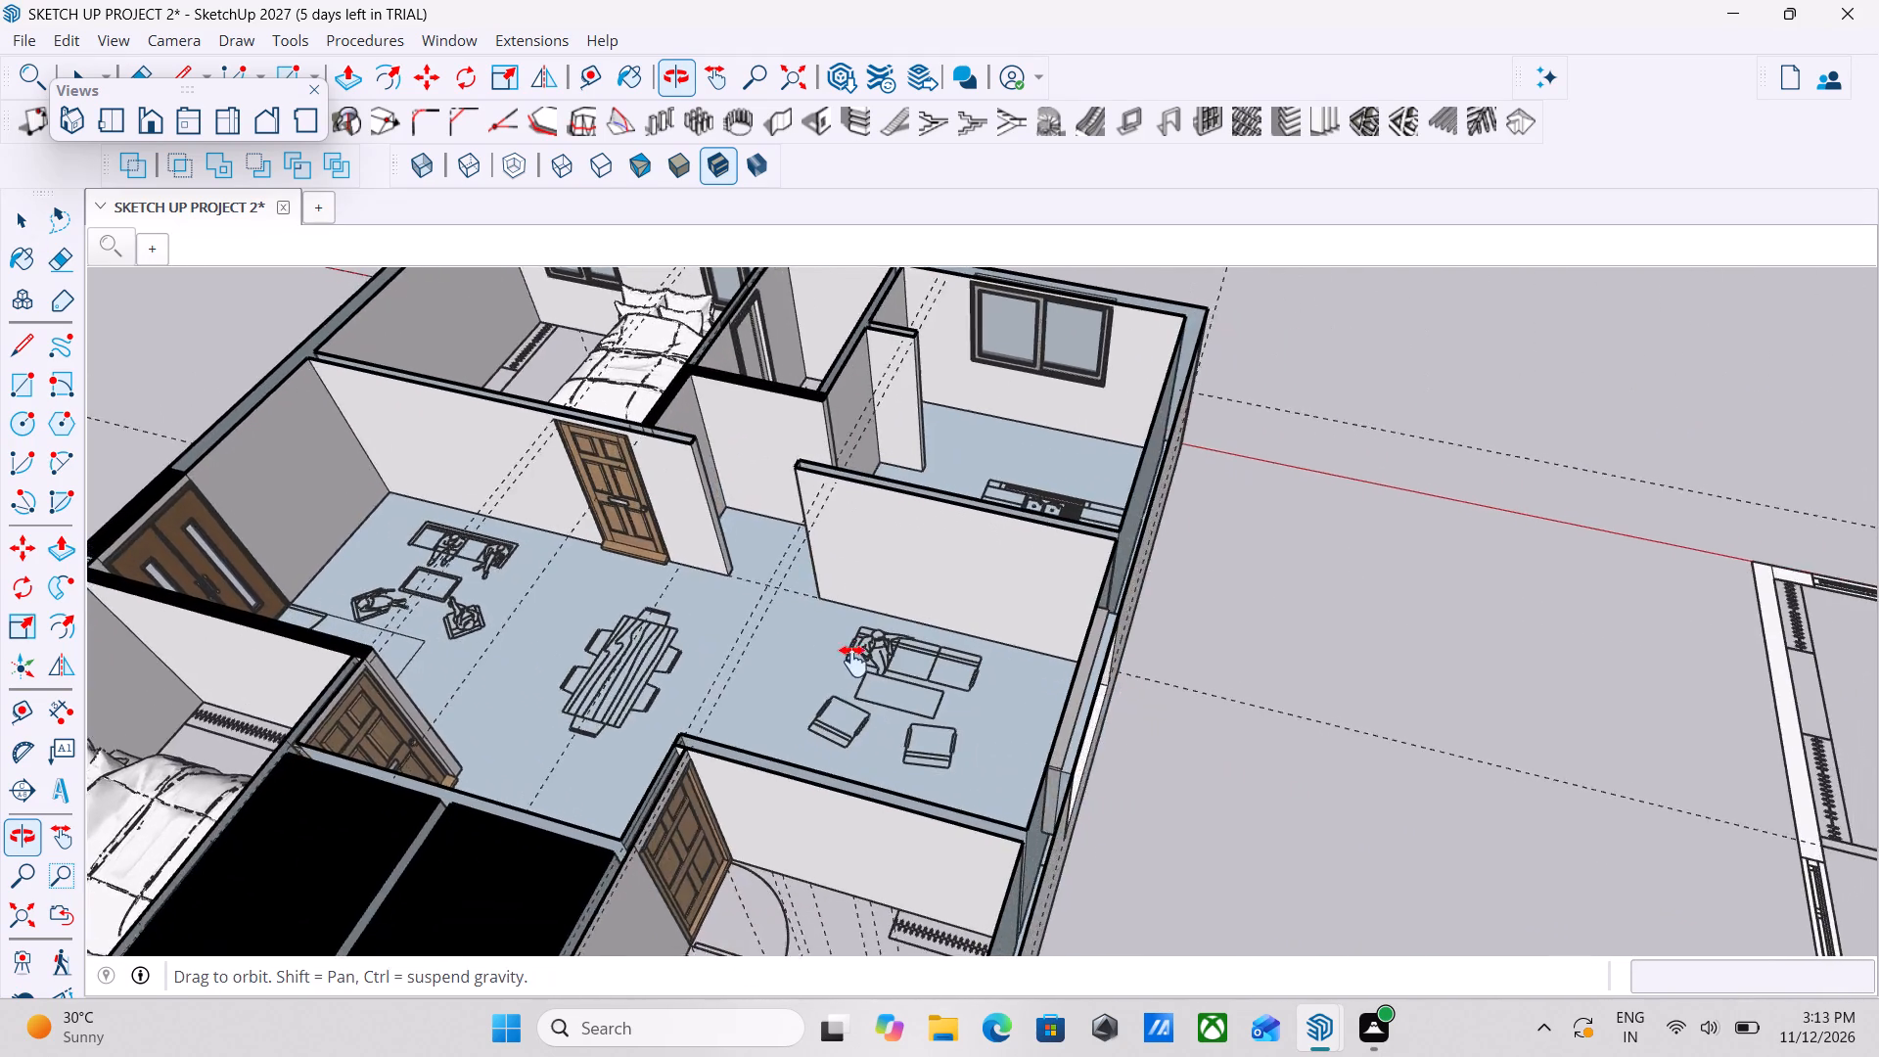
middle_drag(853, 662, 964, 749)
scroll(880, 751, down, 1)
shift+middle_drag(879, 751, 1139, 803)
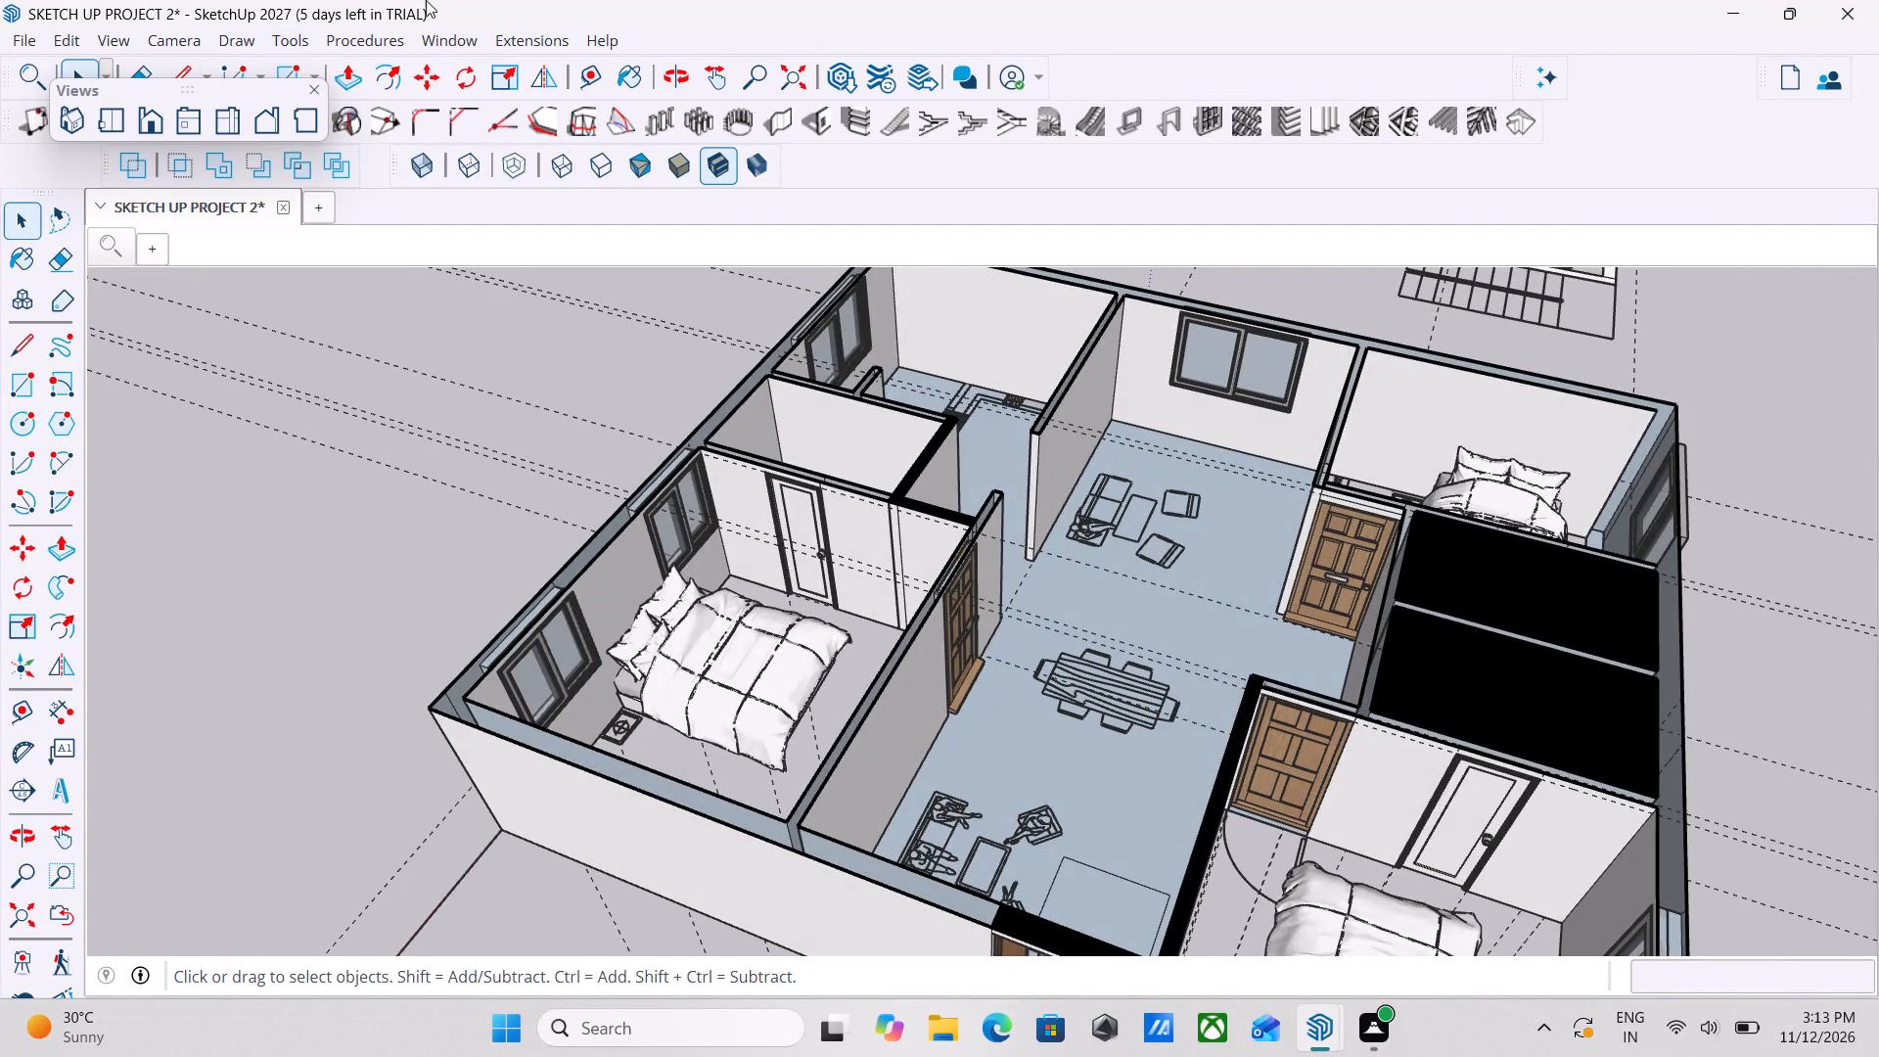
Open 3D Warehouse and check the sofa search across models, catalogs and collections.
click(440, 28)
click(549, 222)
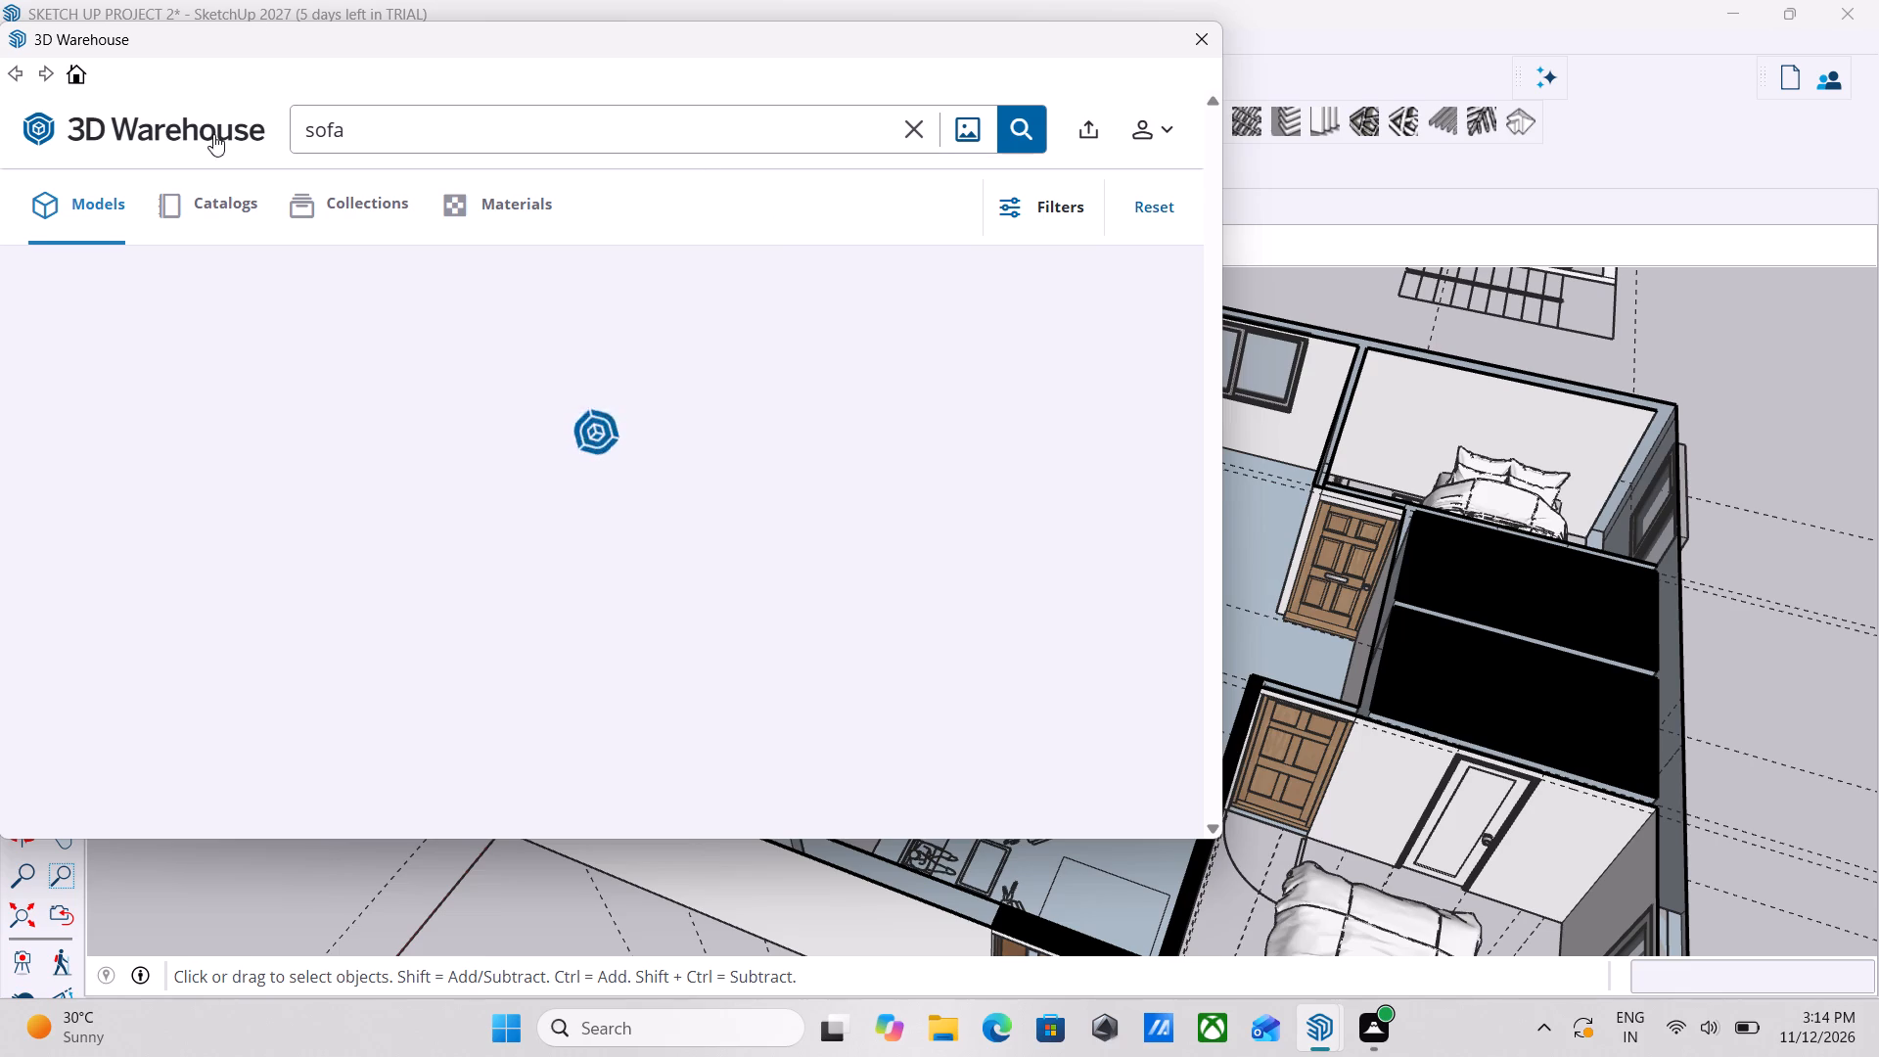
click(224, 184)
click(385, 197)
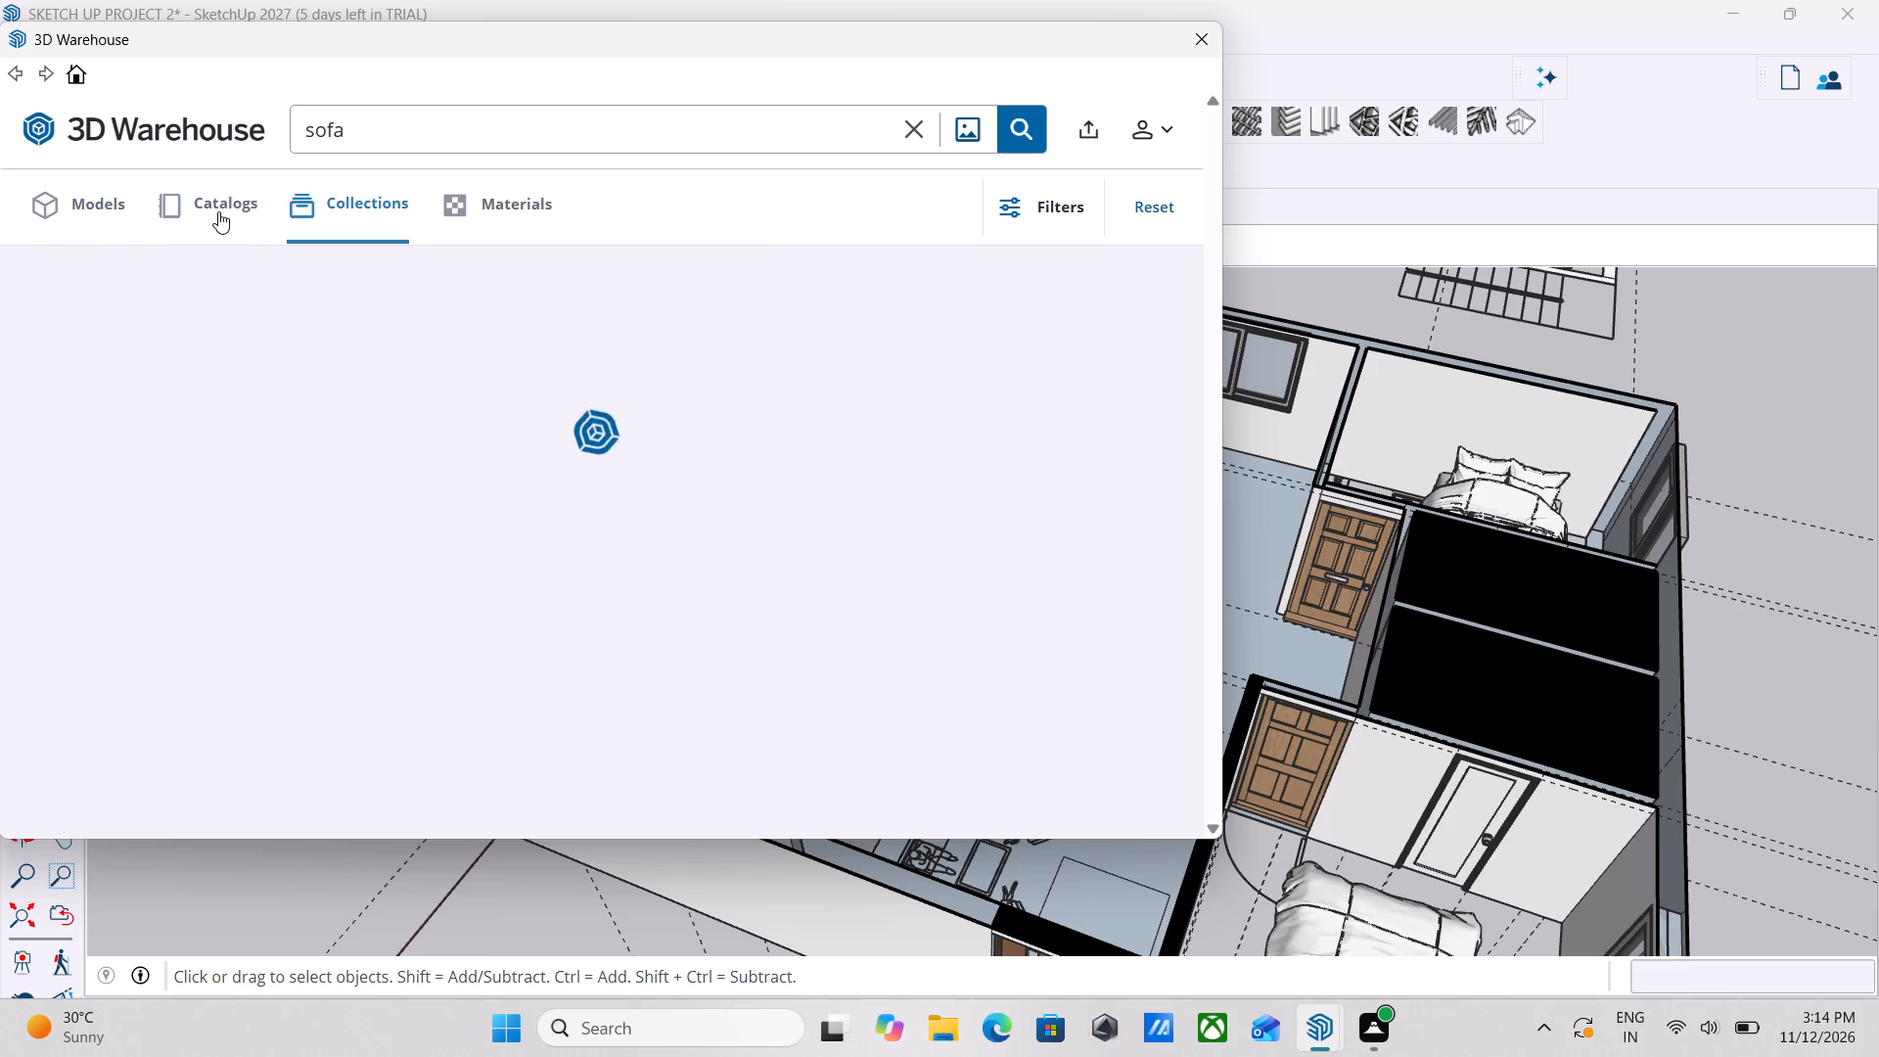
click(211, 211)
click(80, 211)
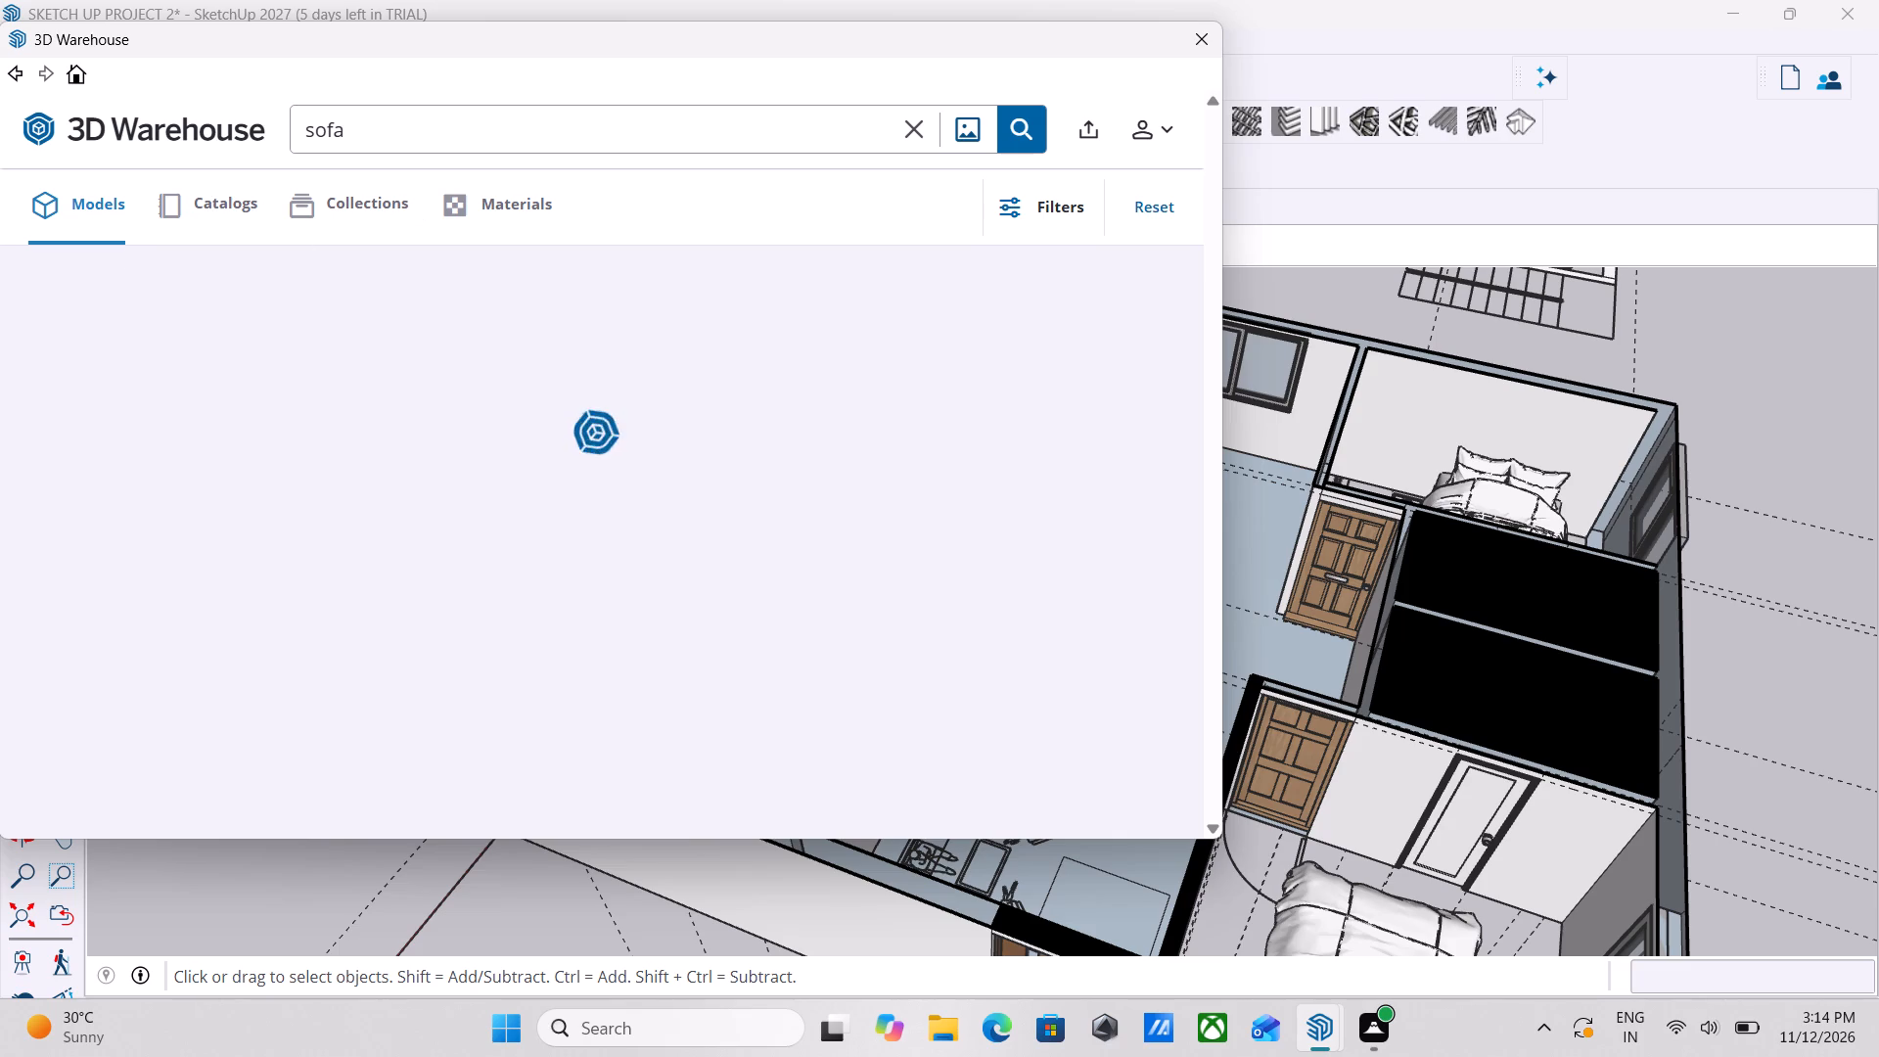
click(225, 201)
scroll(729, 400, down, 2)
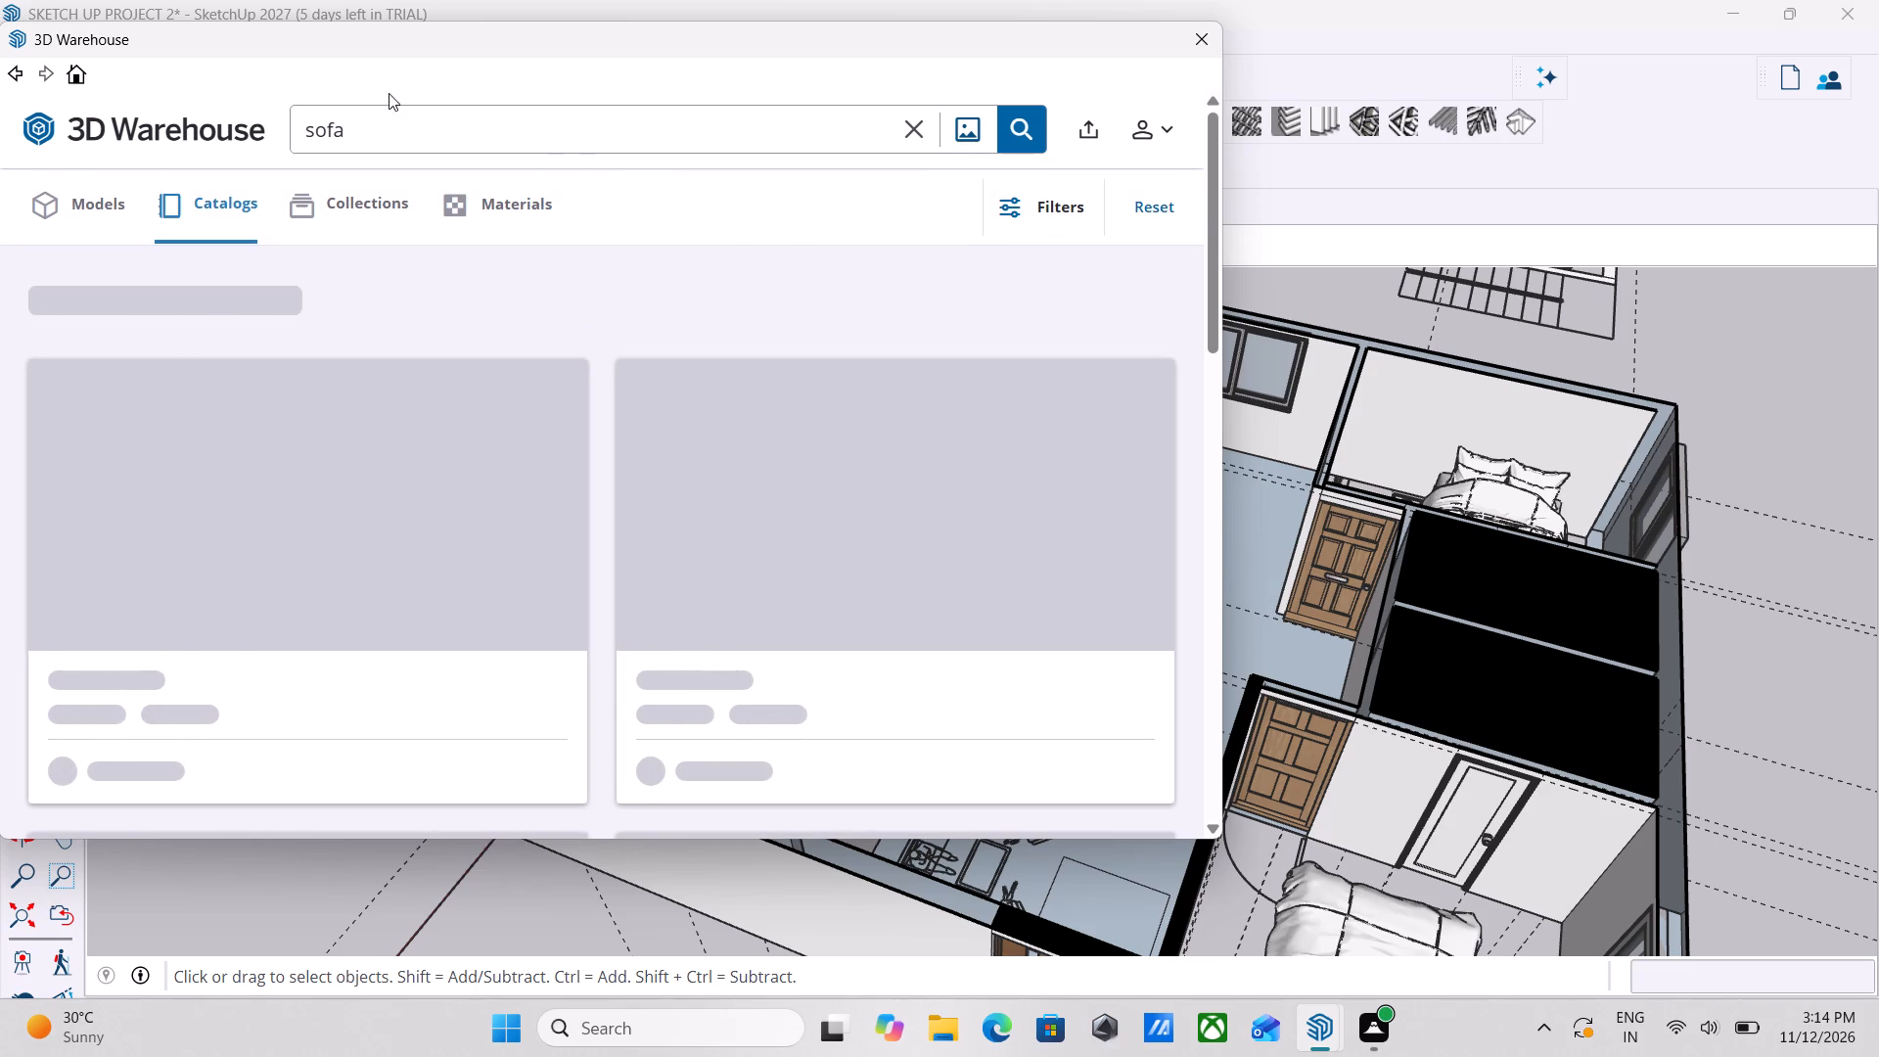
click(77, 205)
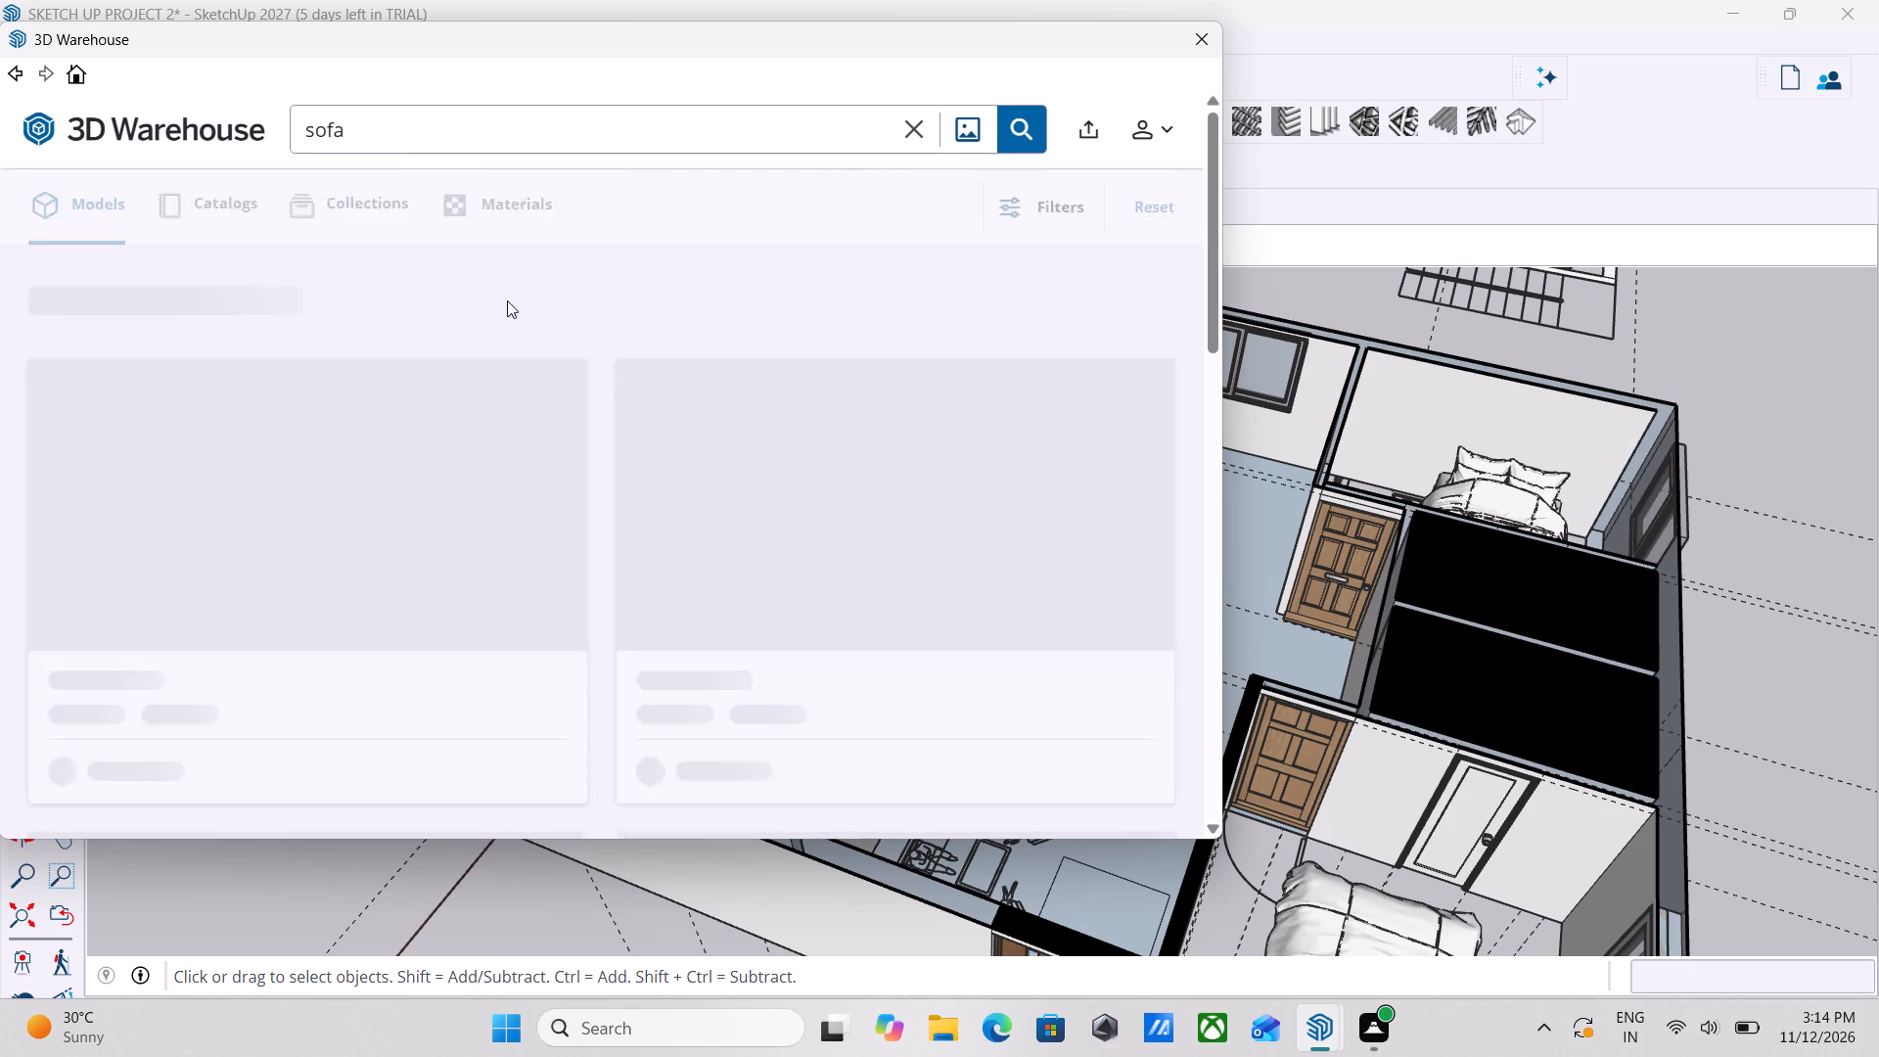
scroll(578, 367, down, 3)
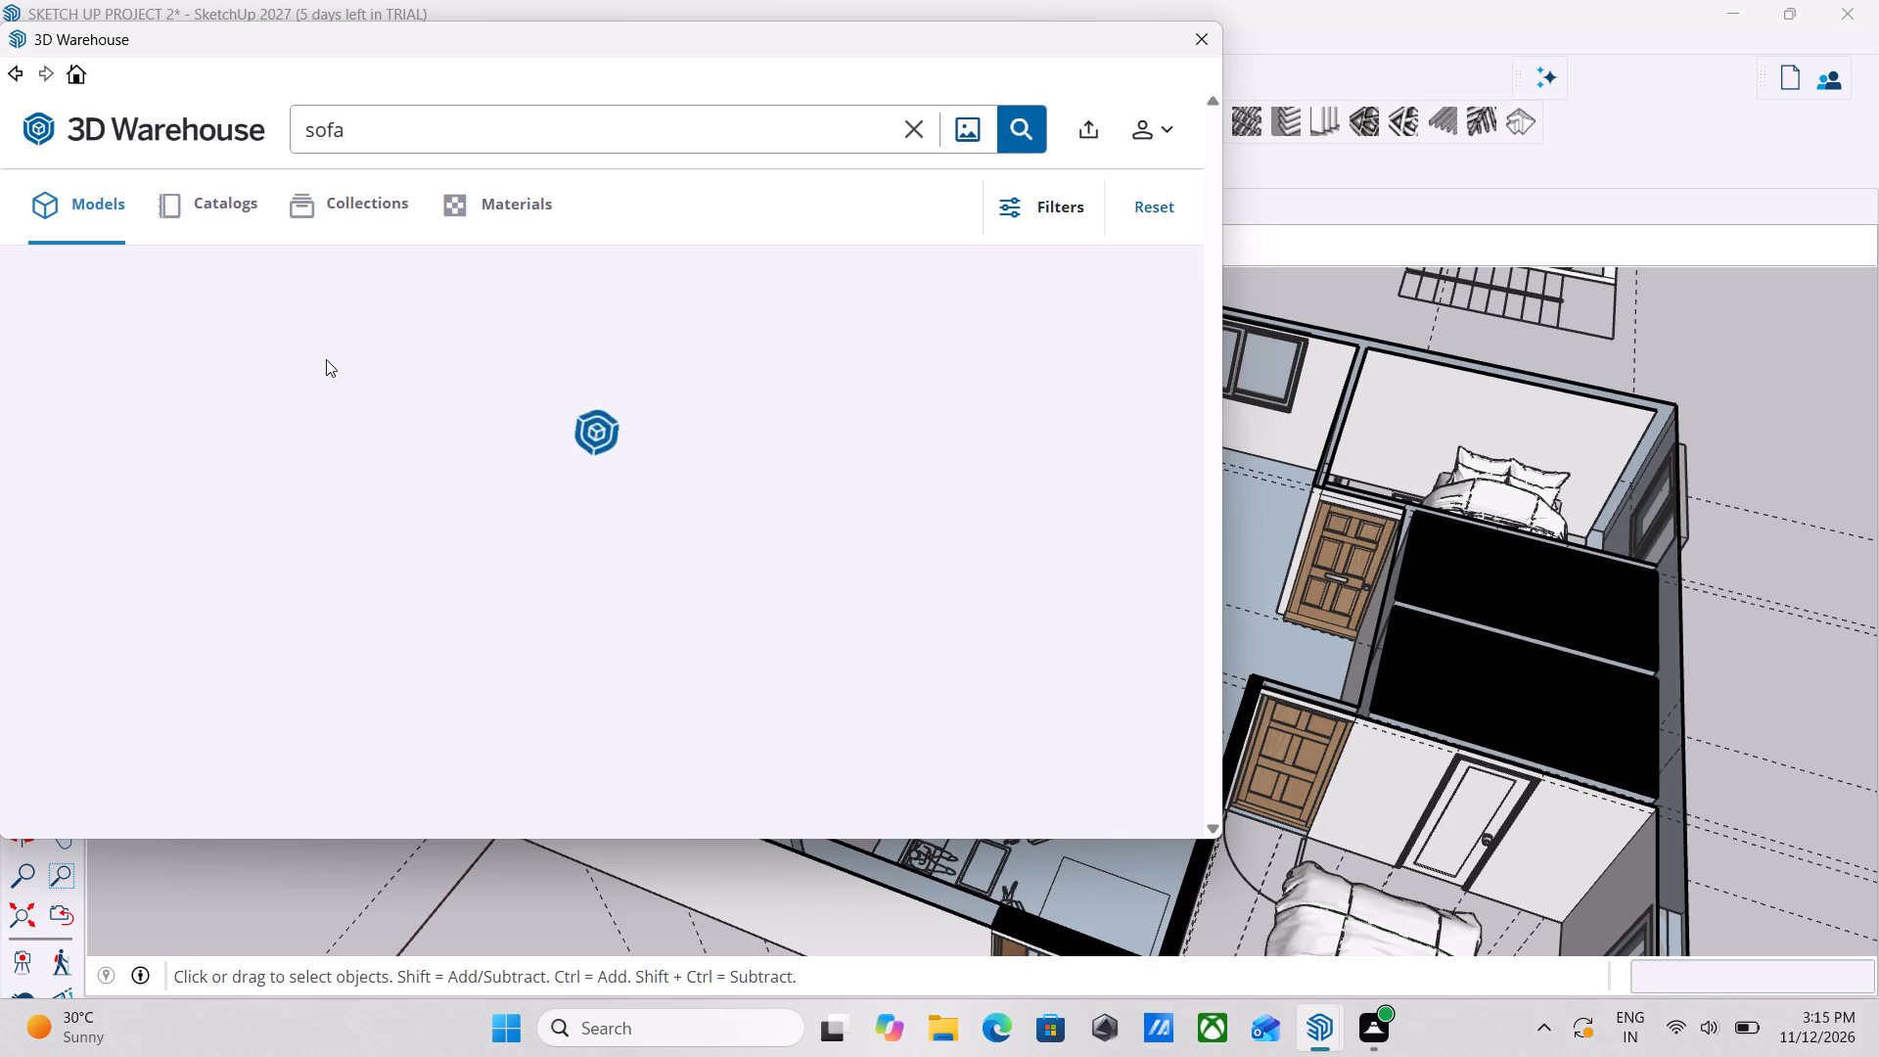
Examine the sofa catalogs in 3D Warehouse for a suitable living-room sofa.
click(222, 209)
scroll(548, 553, down, 1)
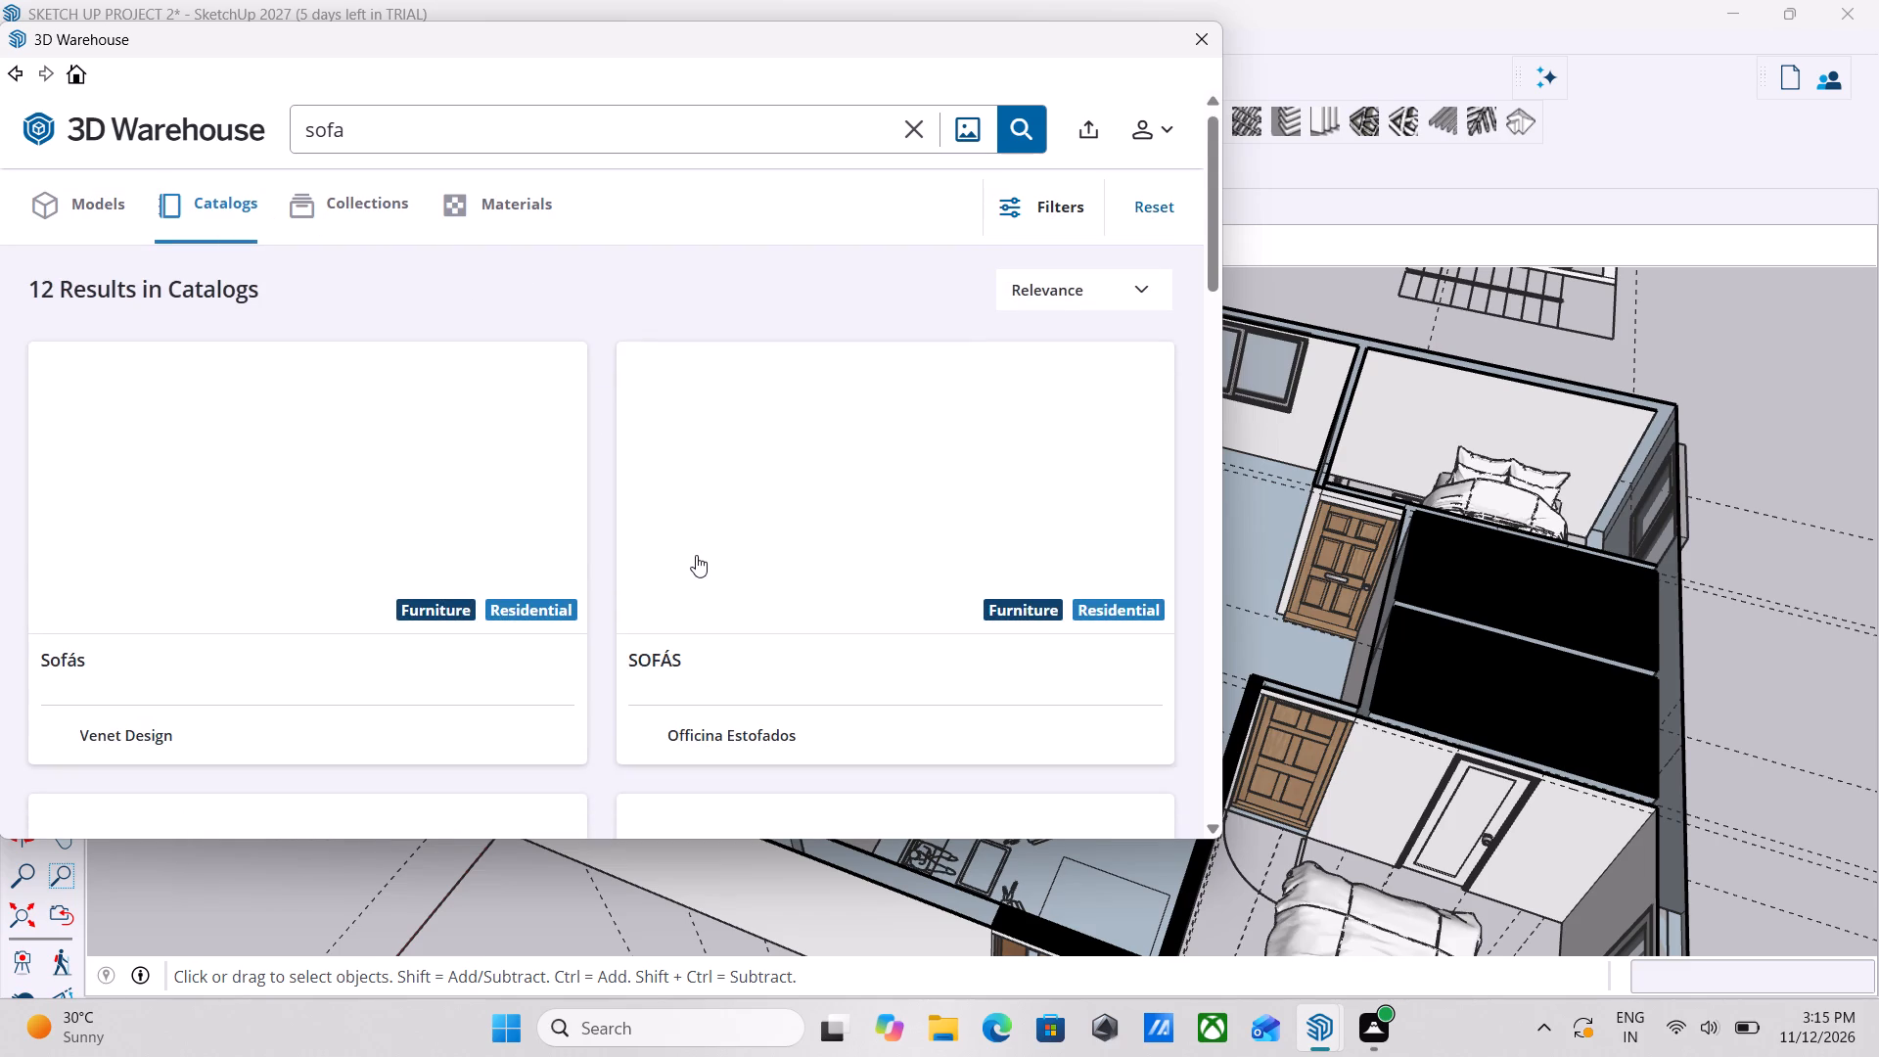
scroll(696, 555, down, 1)
scroll(615, 340, up, 5)
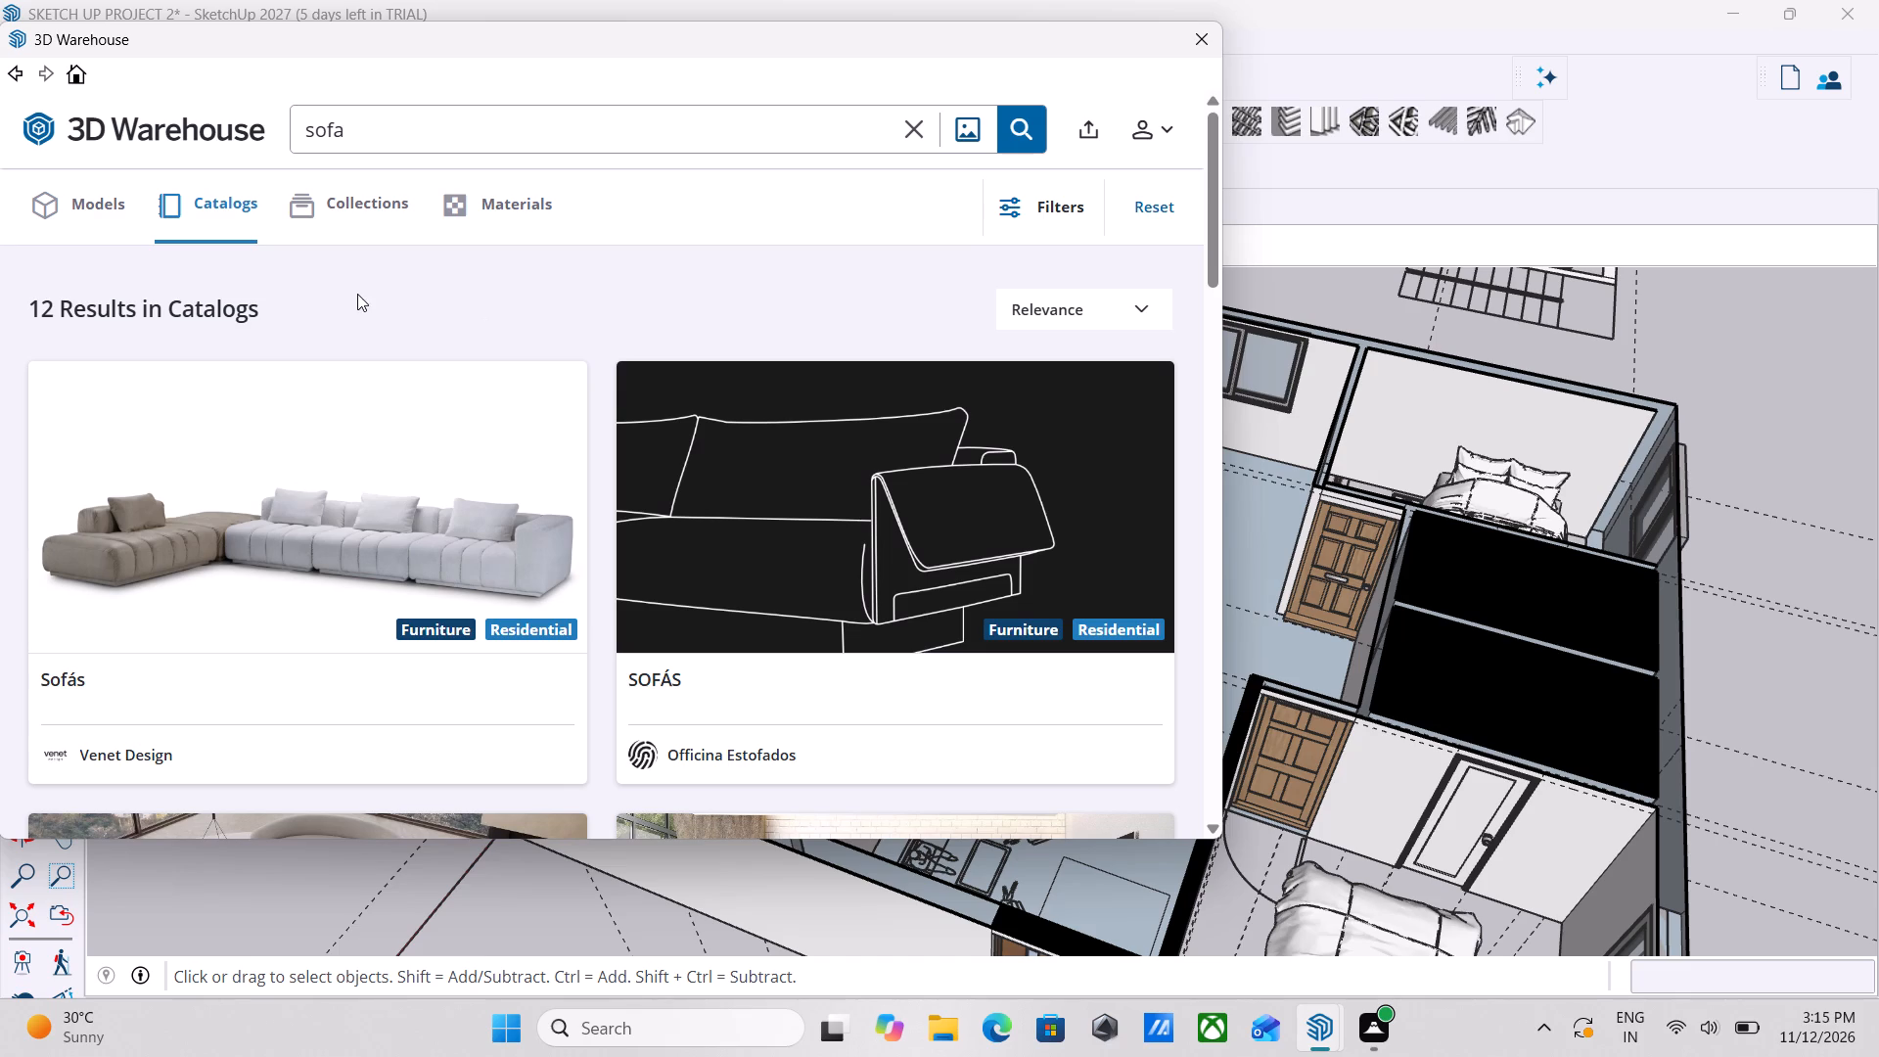
scroll(474, 313, down, 2)
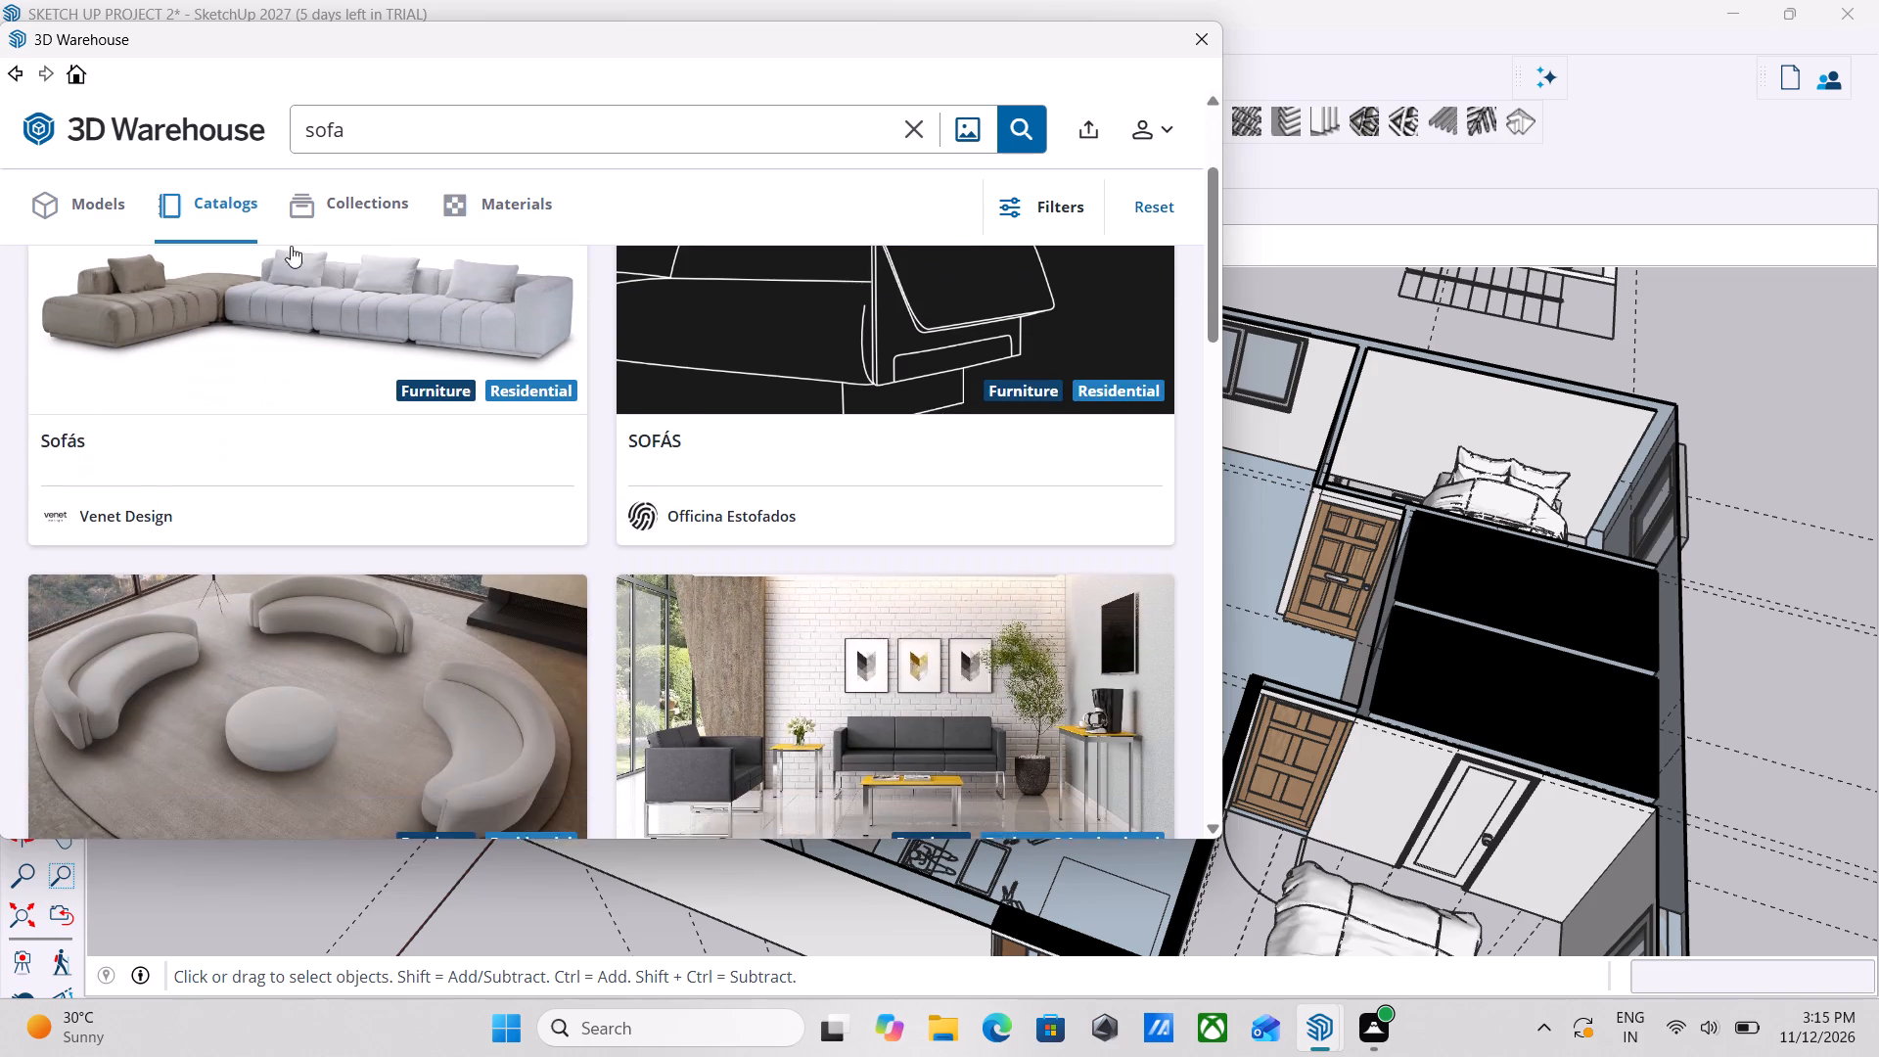
scroll(400, 208, down, 2)
scroll(665, 390, down, 3)
scroll(810, 431, down, 9)
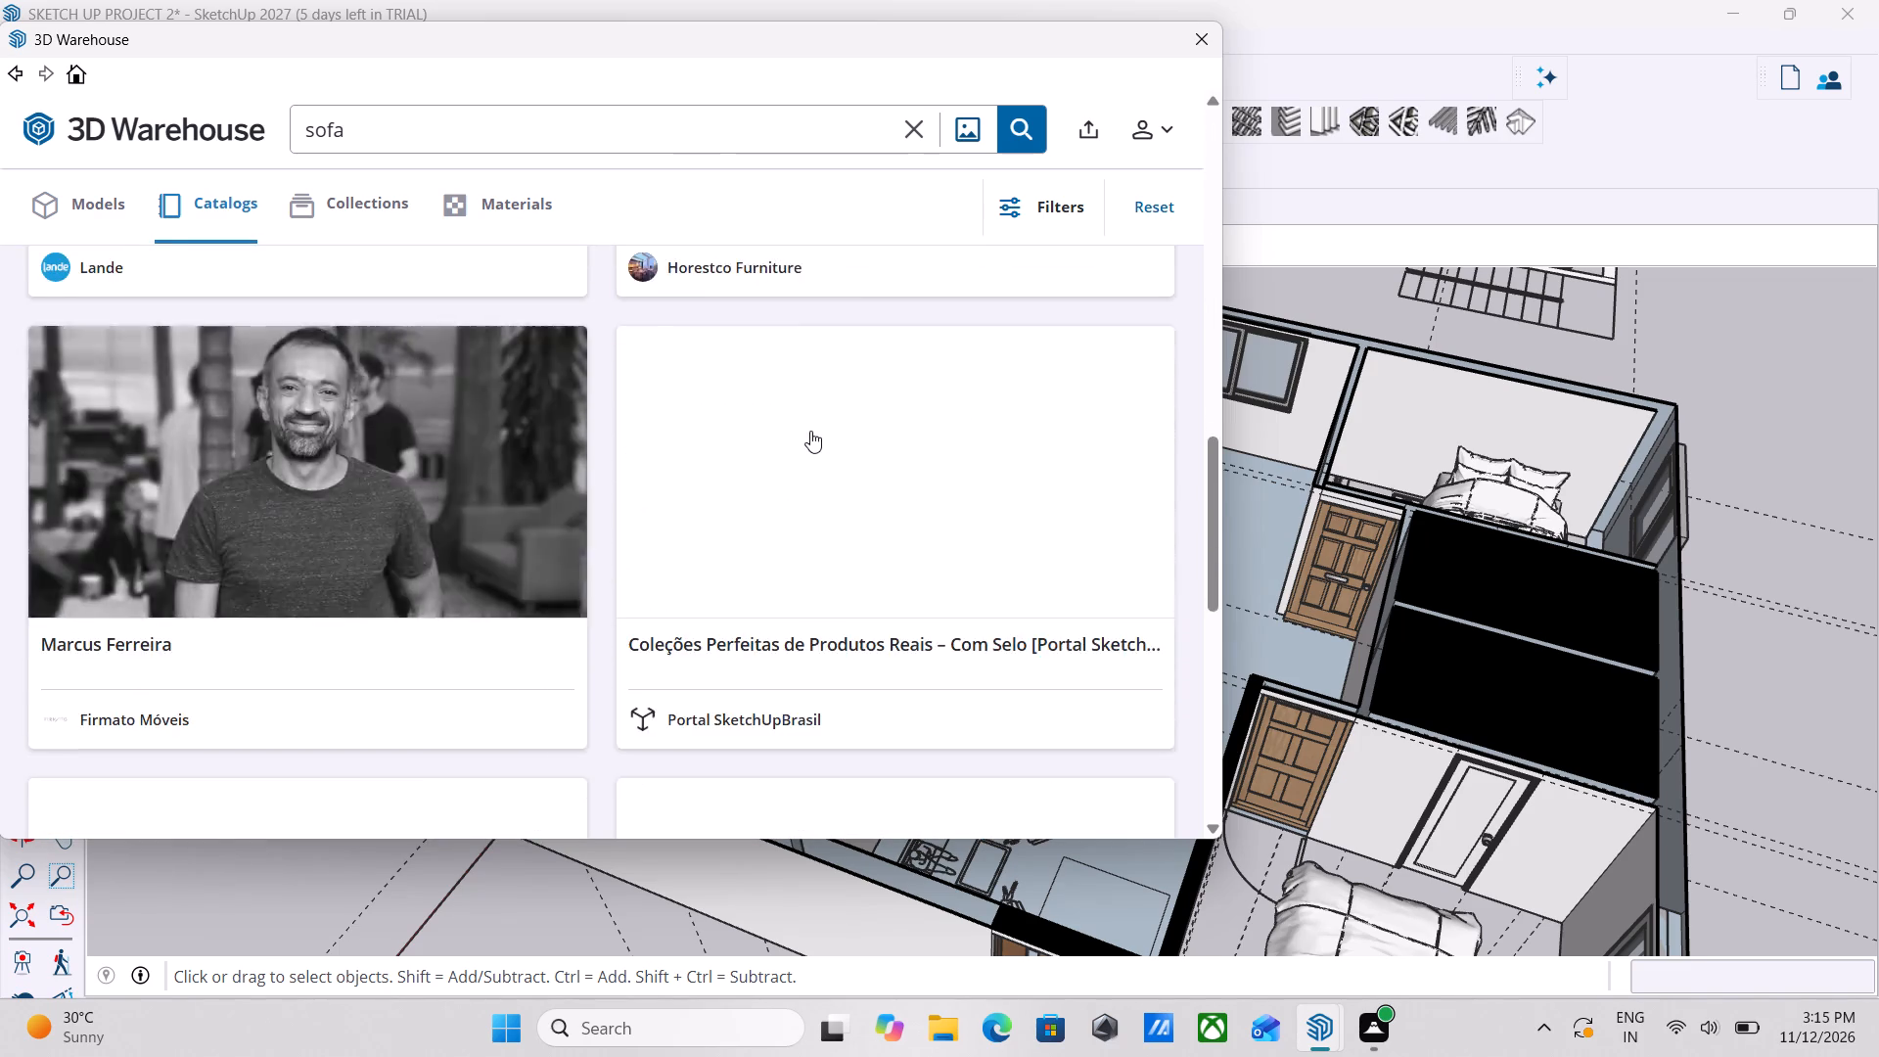
scroll(394, 455, up, 3)
scroll(241, 259, up, 1)
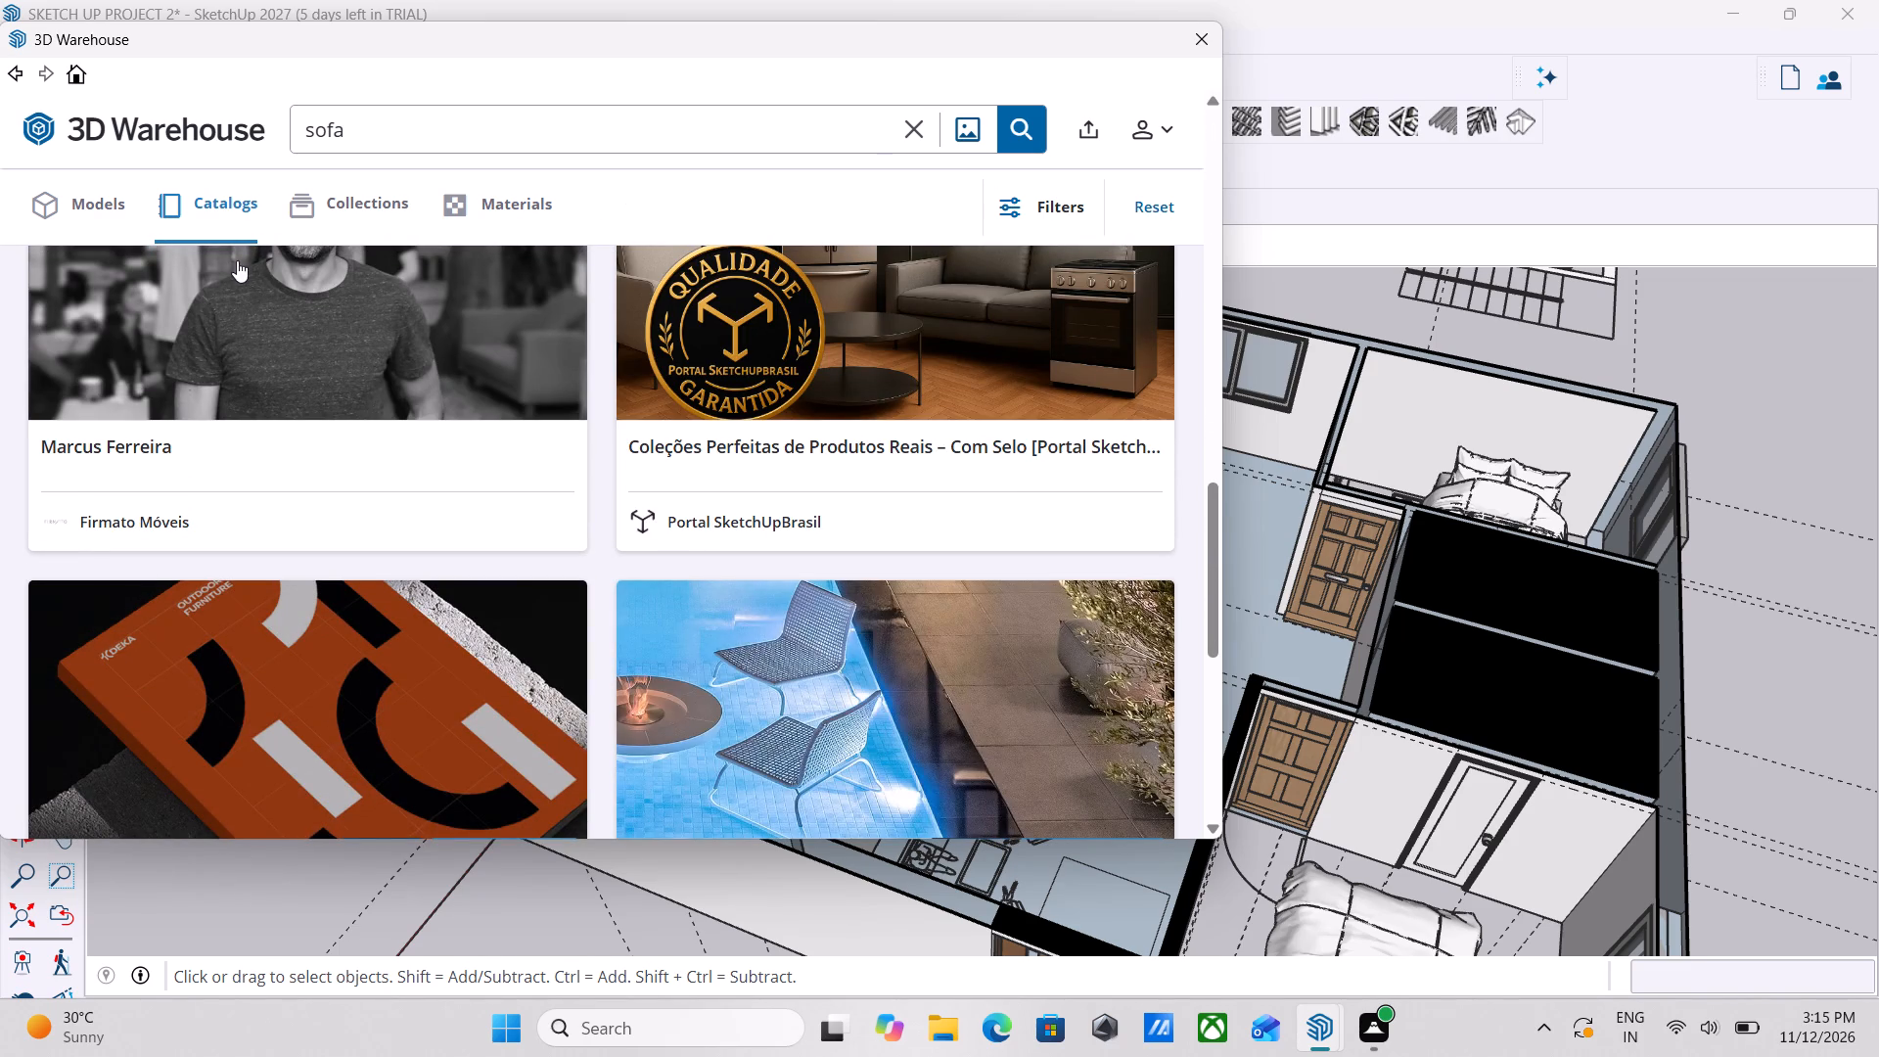
scroll(237, 260, up, 1)
Find the 7 MB grey "sofa" model with a matching armchair in 3D Warehouse and load it directly into the house model.
click(55, 205)
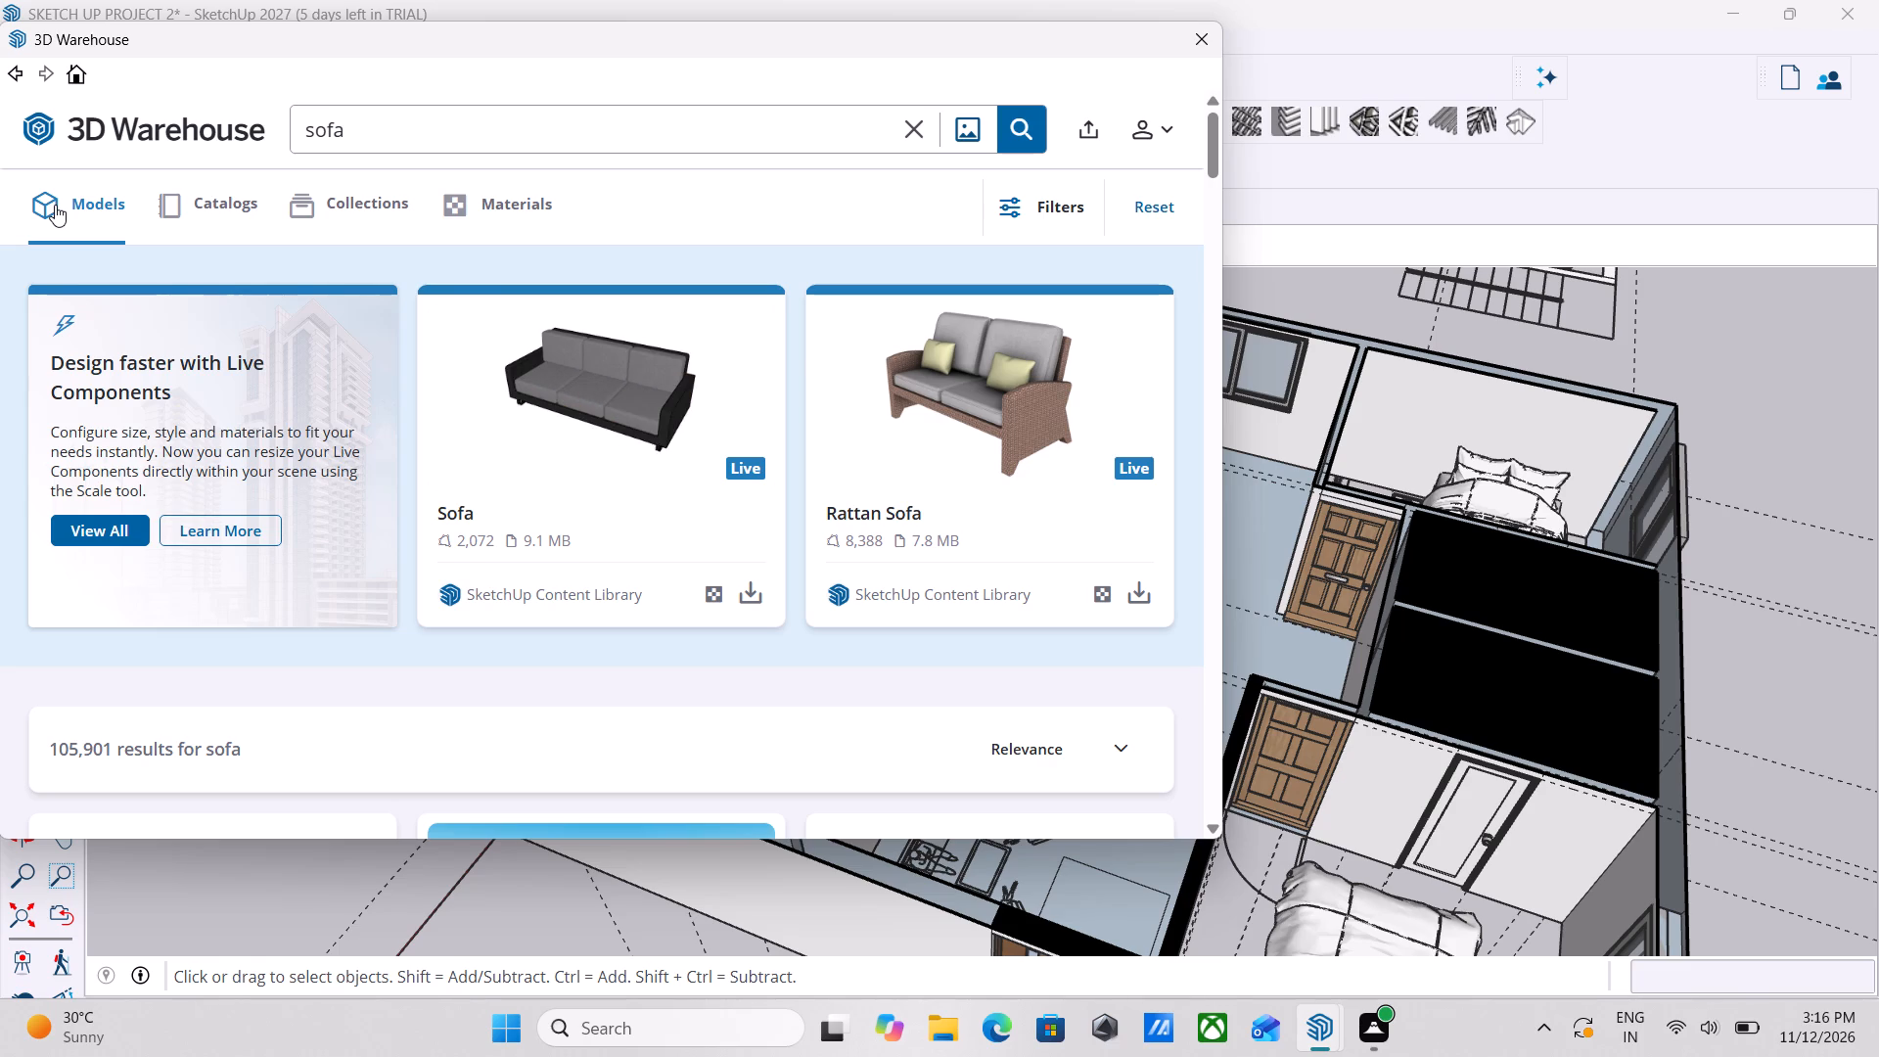
scroll(871, 290, down, 1)
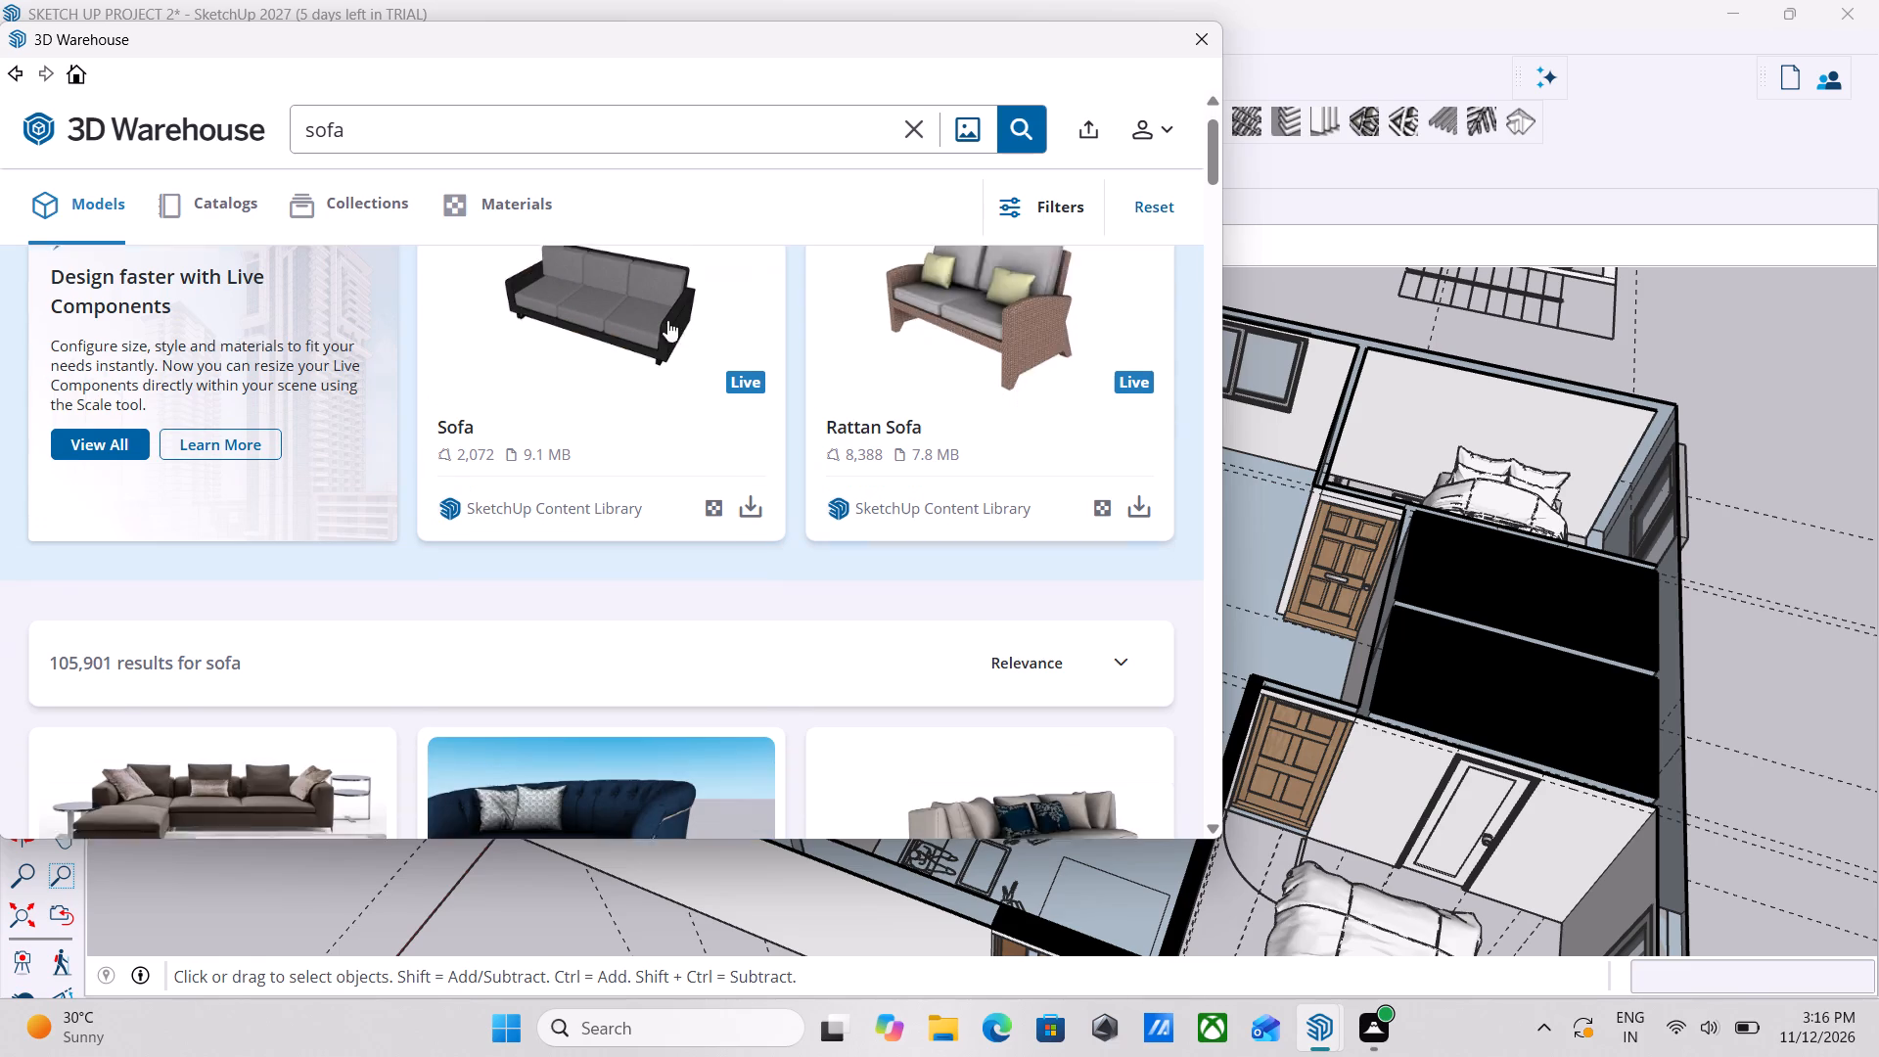
scroll(1088, 360, up, 1)
scroll(847, 439, down, 3)
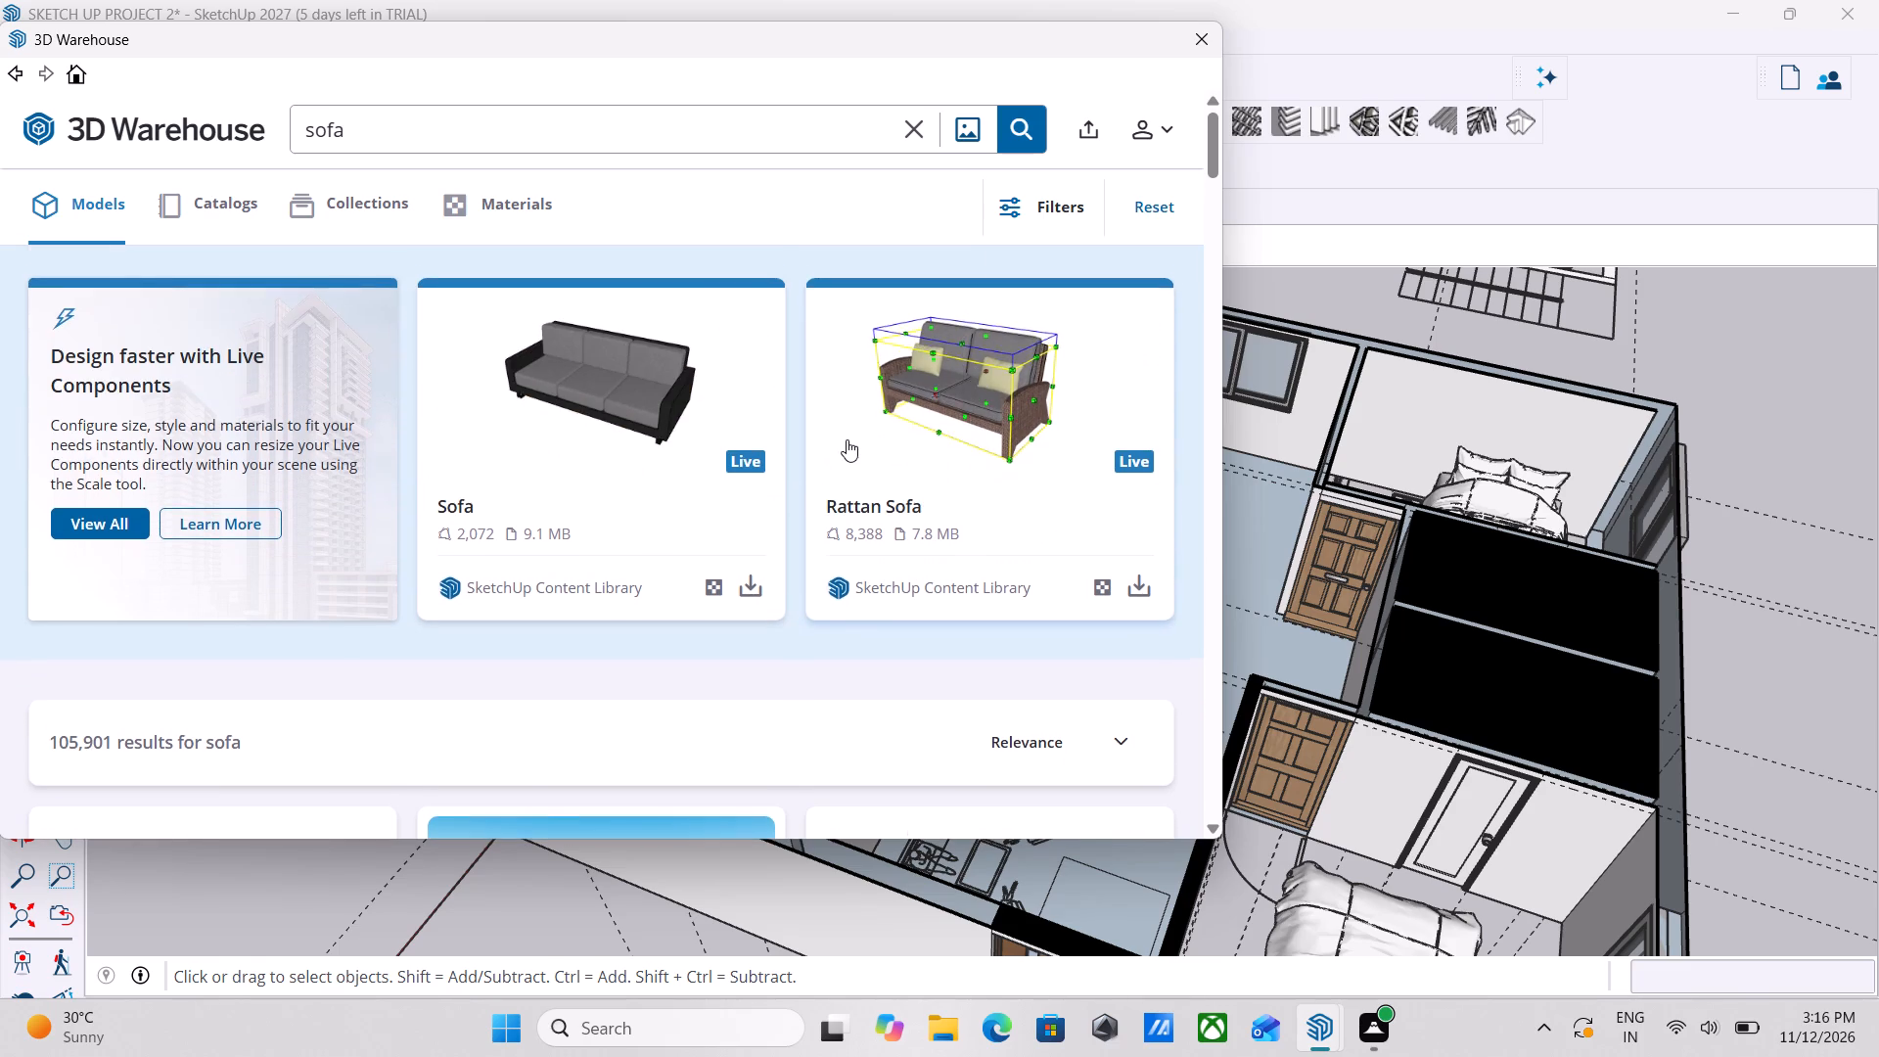
scroll(847, 439, down, 1)
scroll(1053, 473, down, 1)
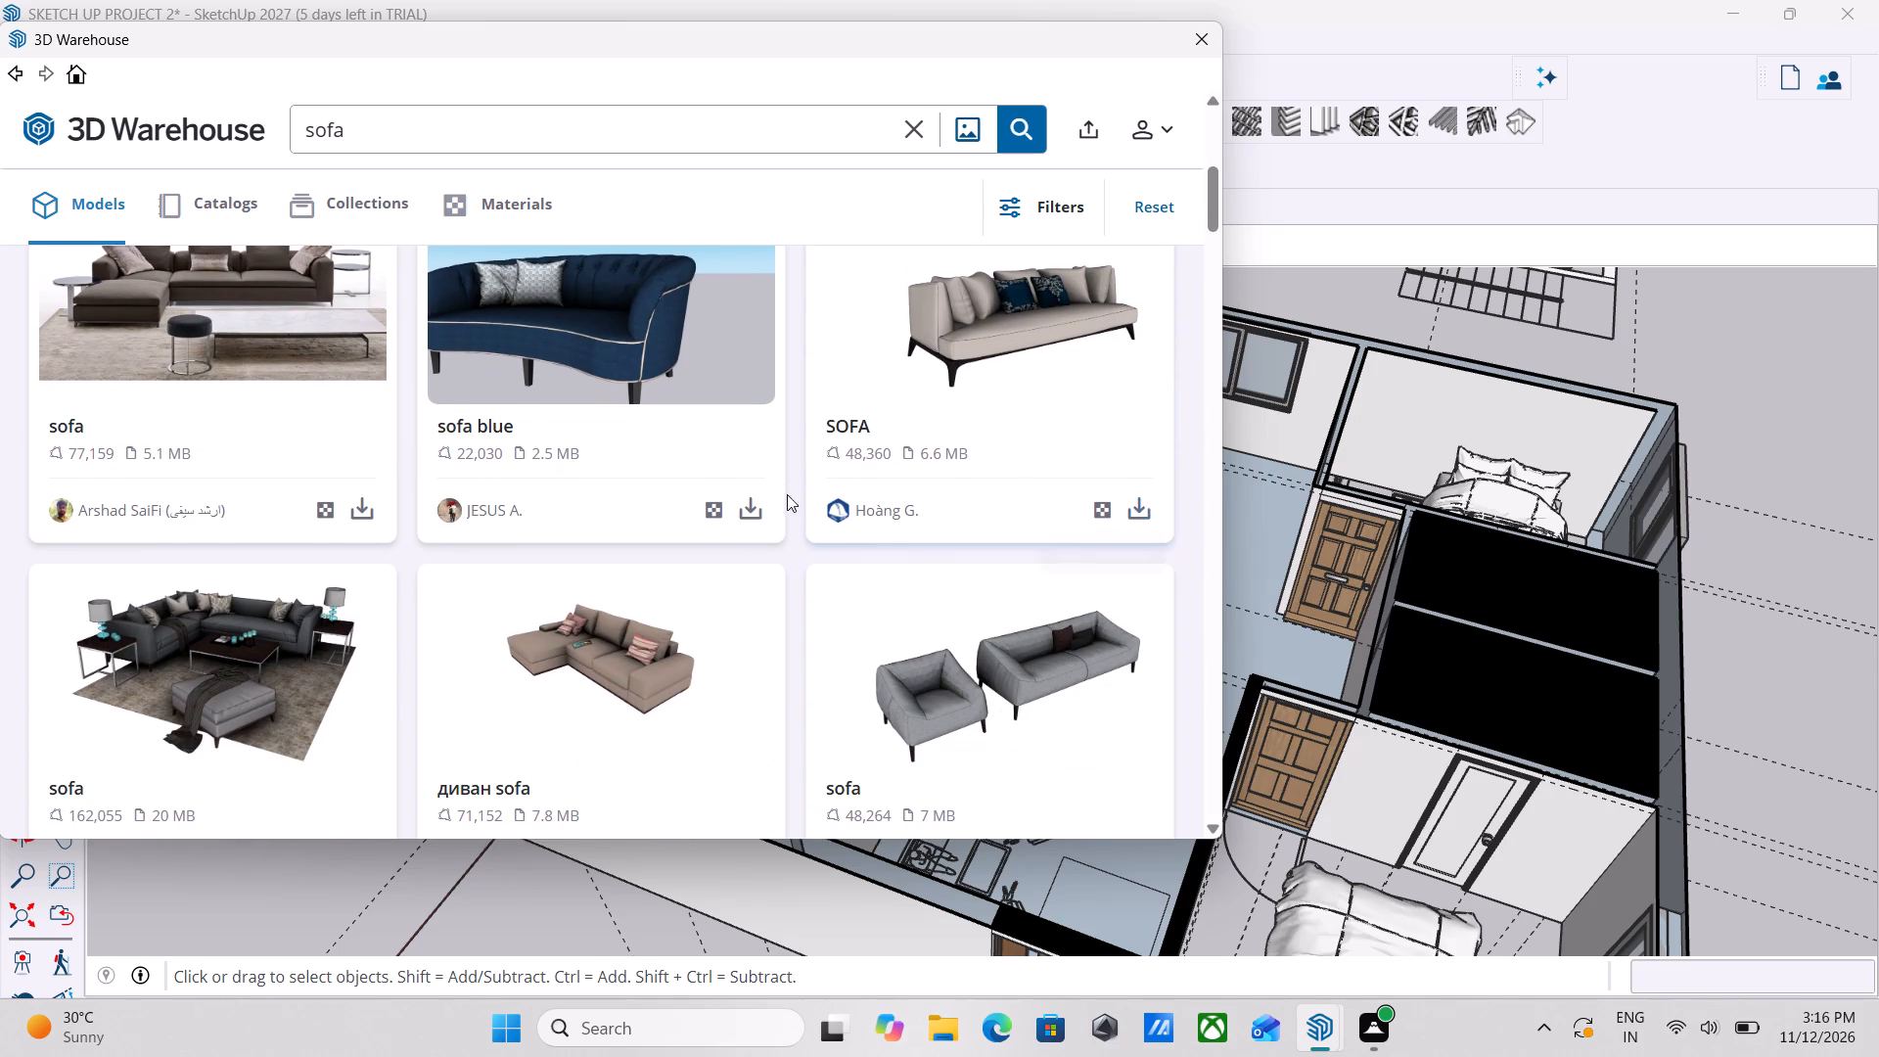
scroll(700, 495, down, 2)
scroll(1102, 533, down, 1)
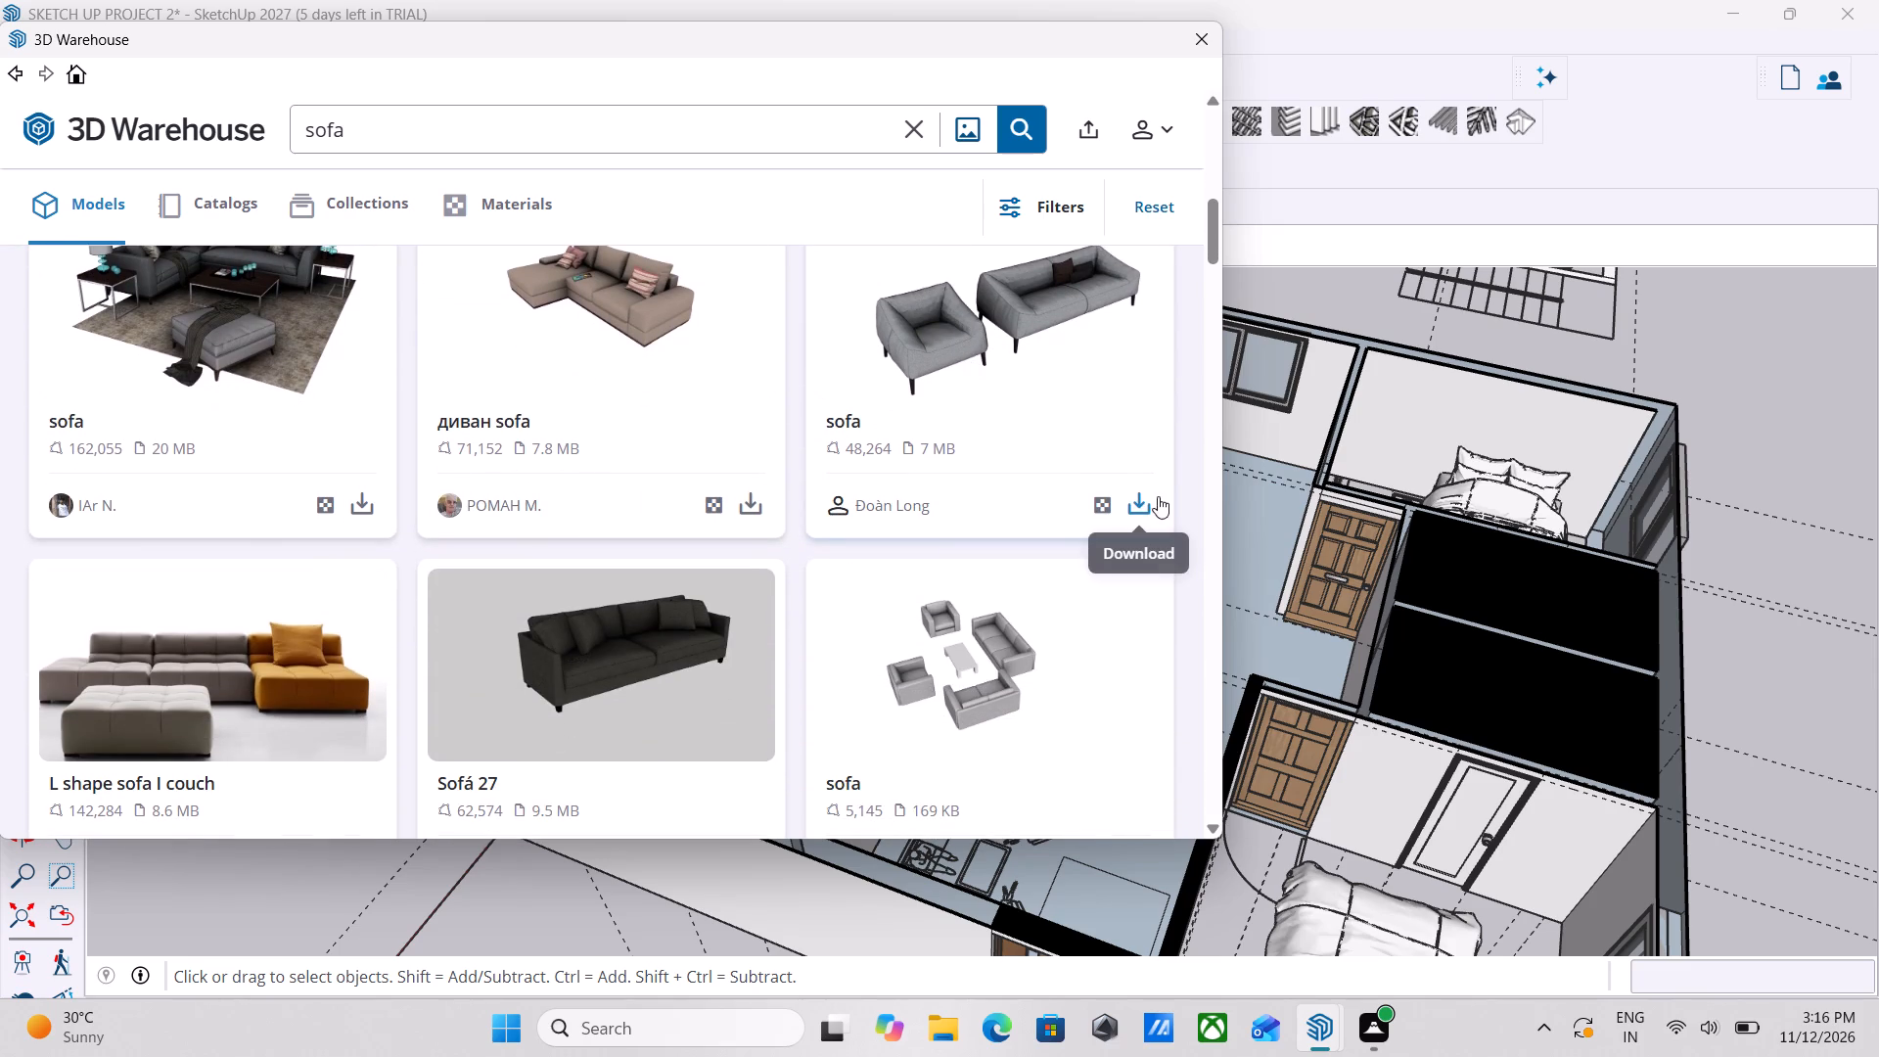
click(1147, 494)
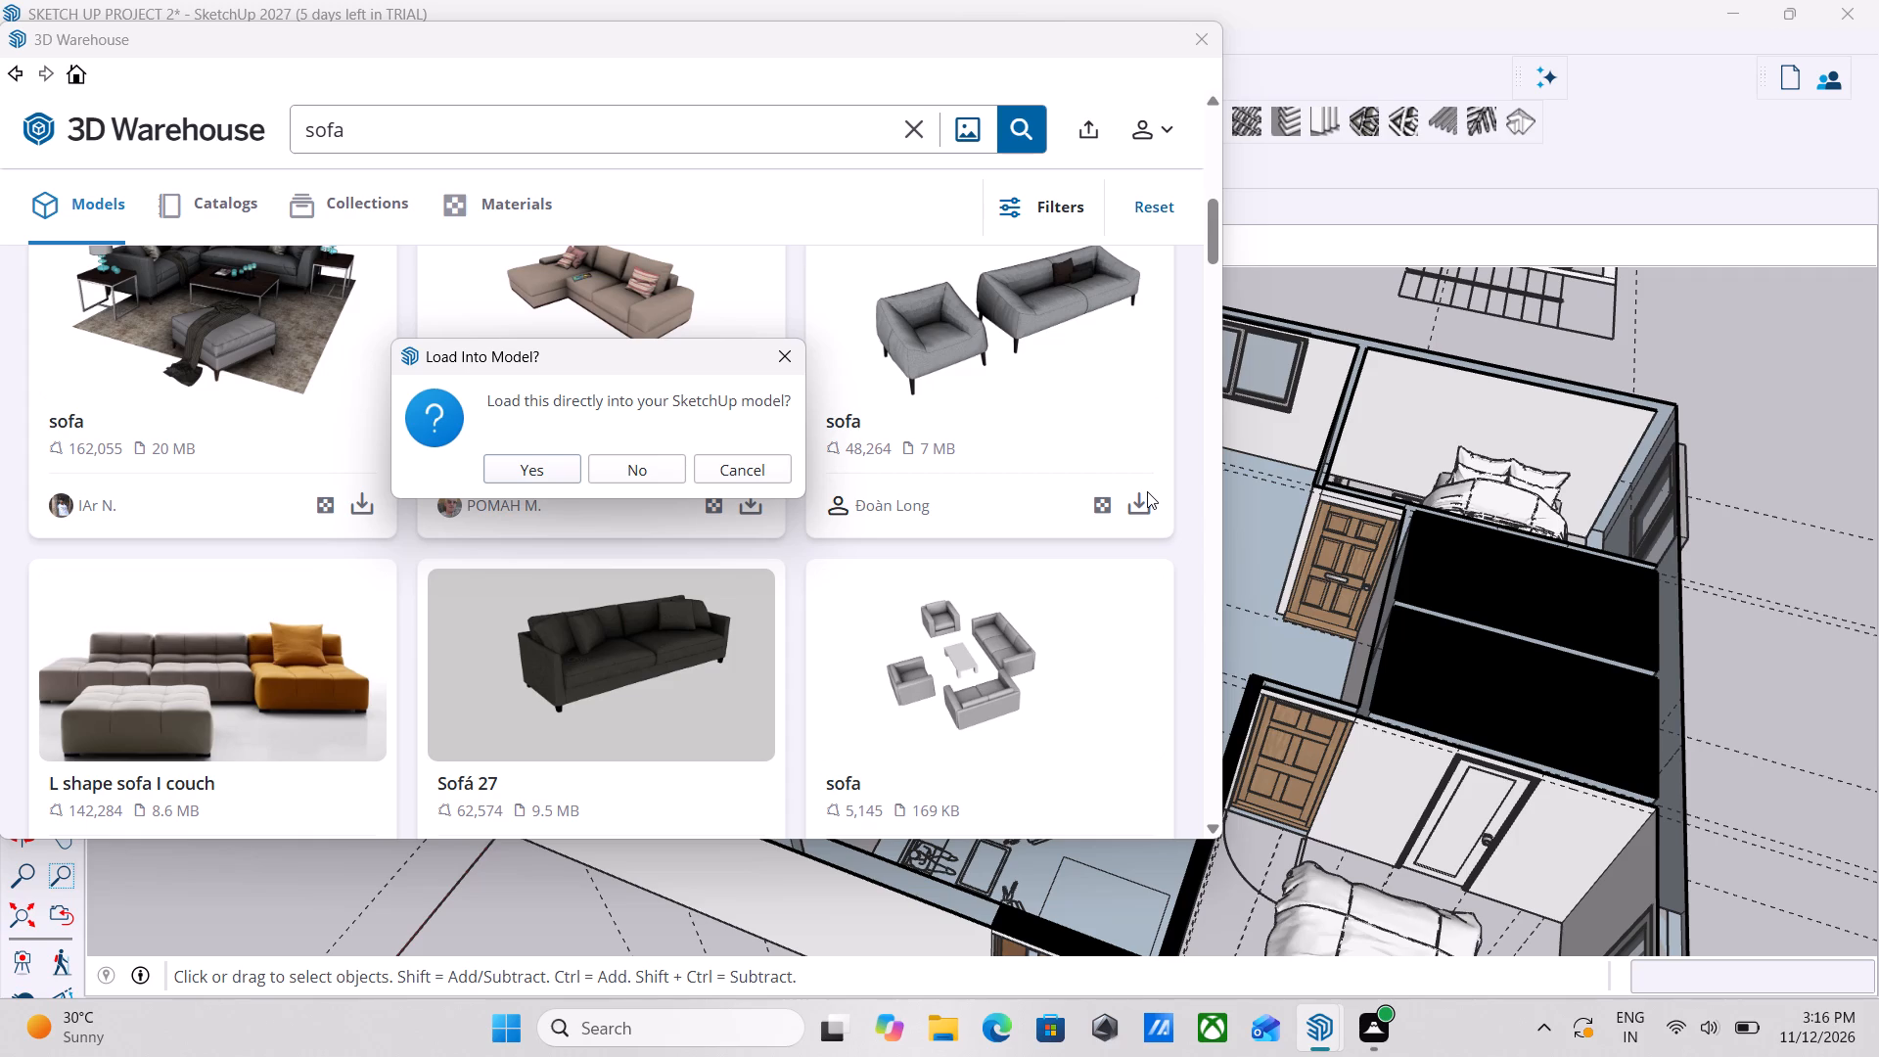
click(519, 456)
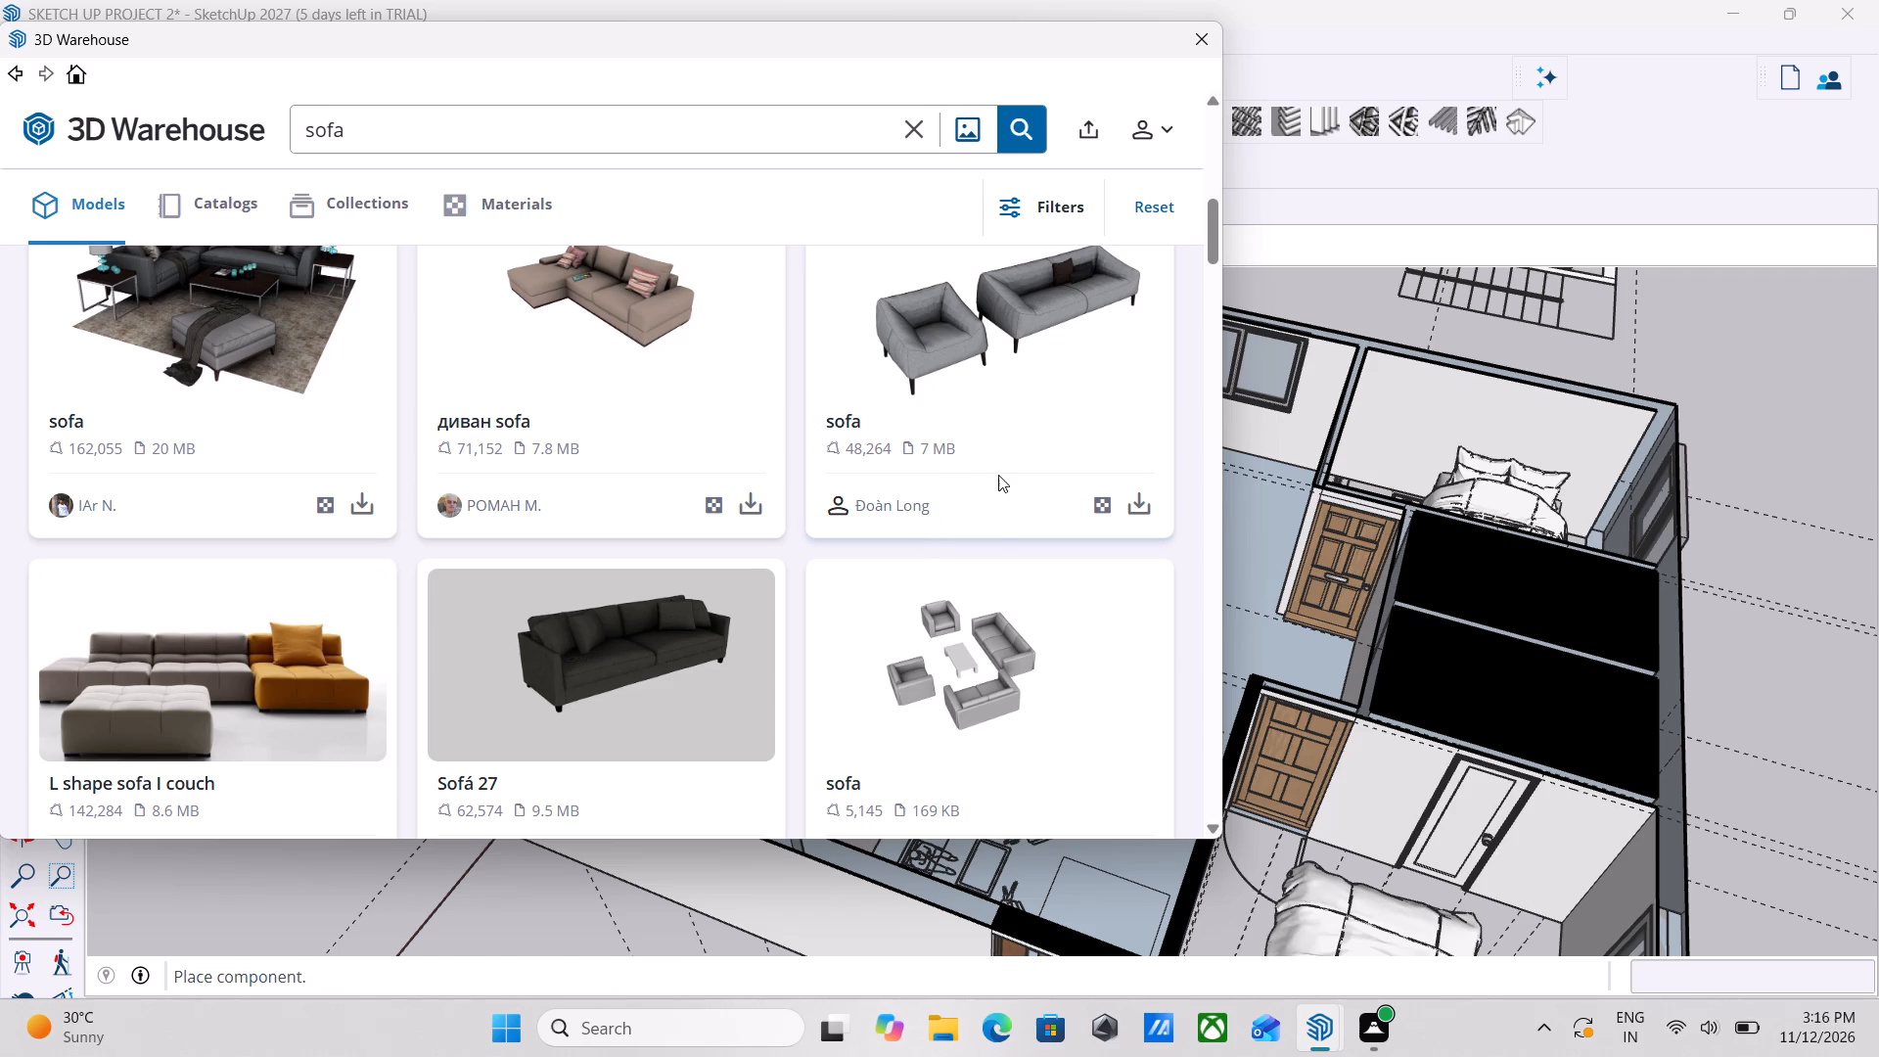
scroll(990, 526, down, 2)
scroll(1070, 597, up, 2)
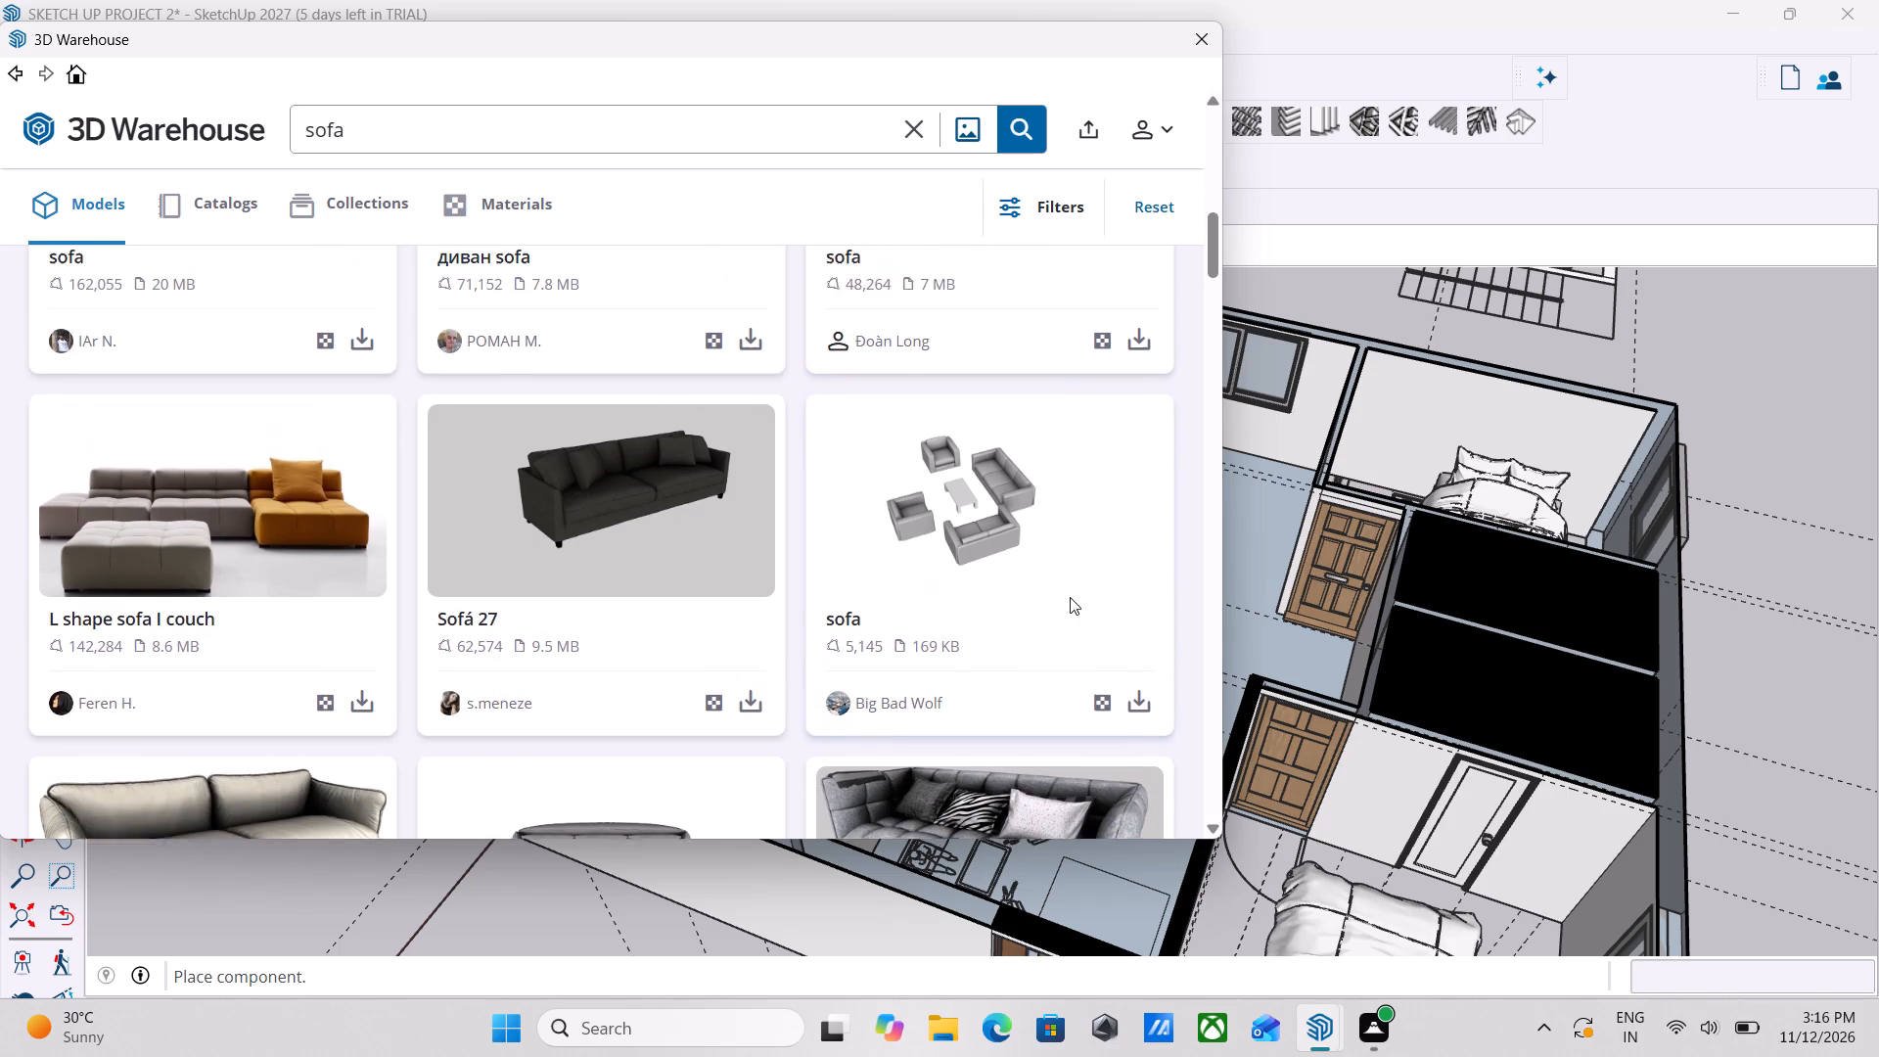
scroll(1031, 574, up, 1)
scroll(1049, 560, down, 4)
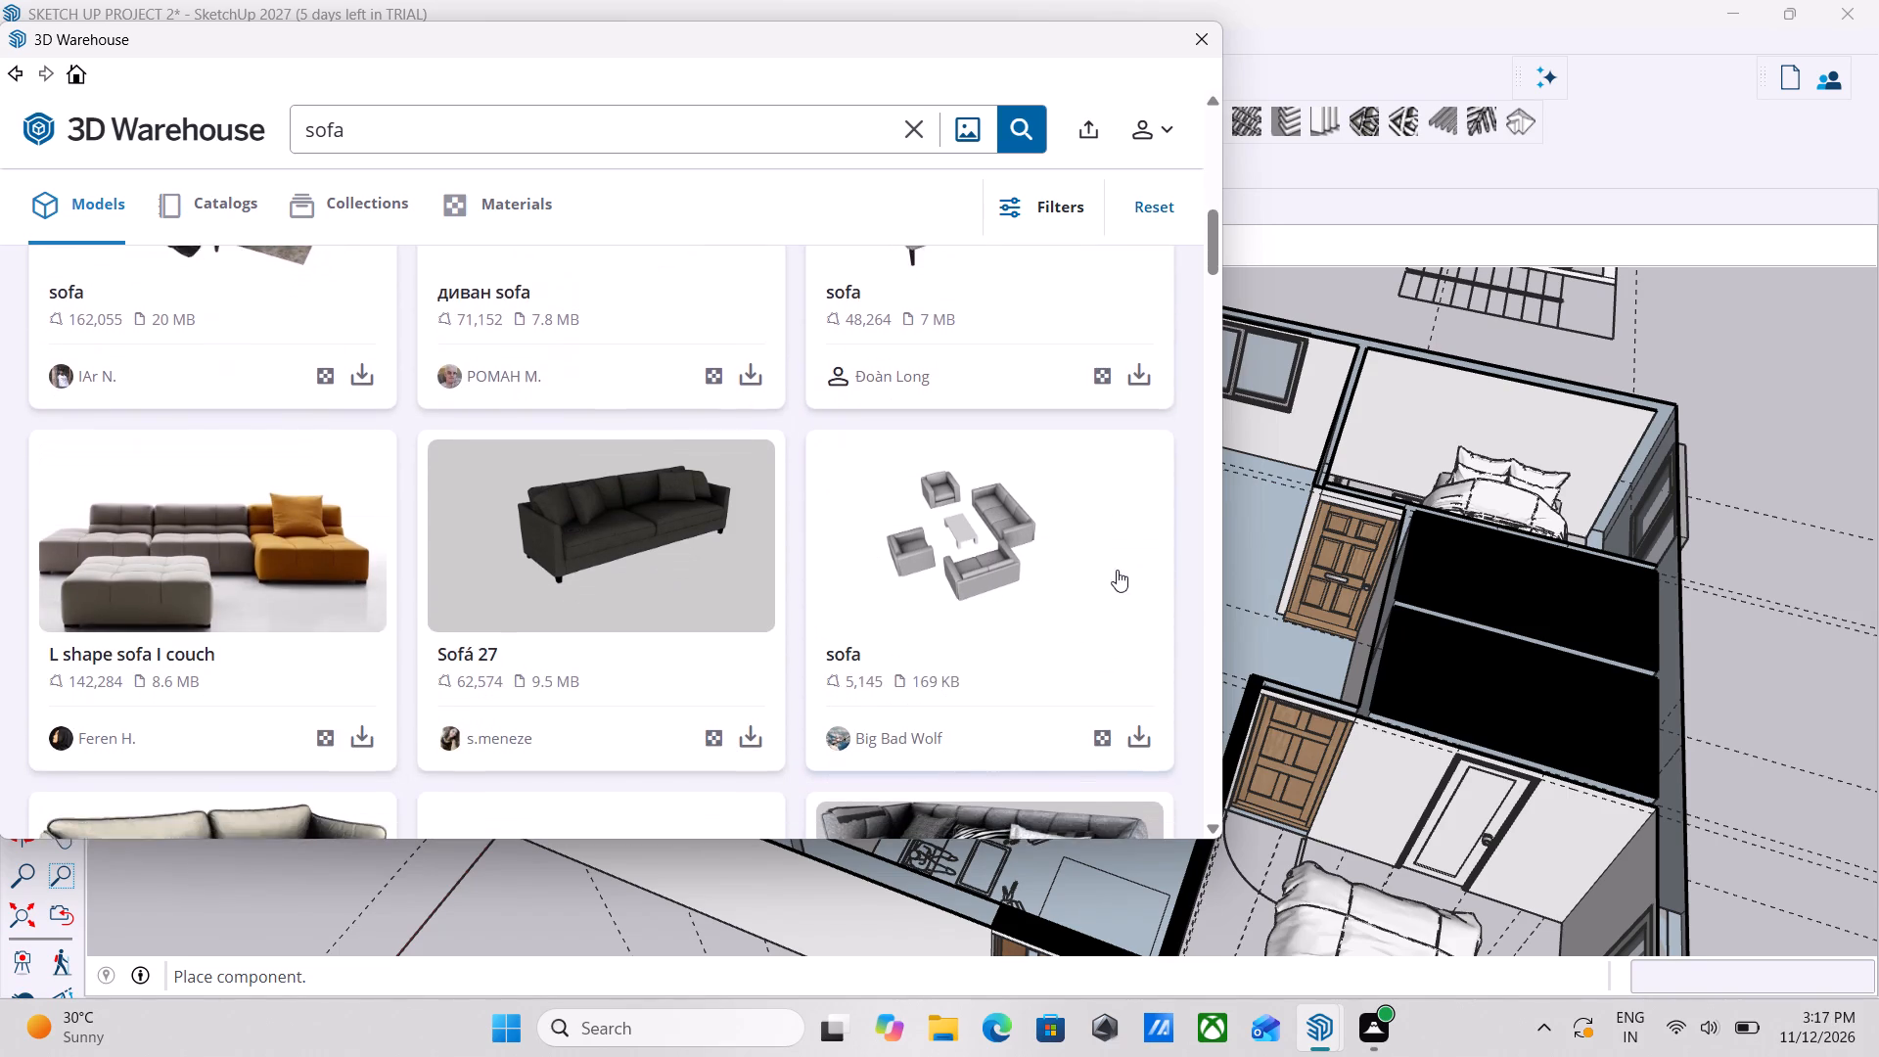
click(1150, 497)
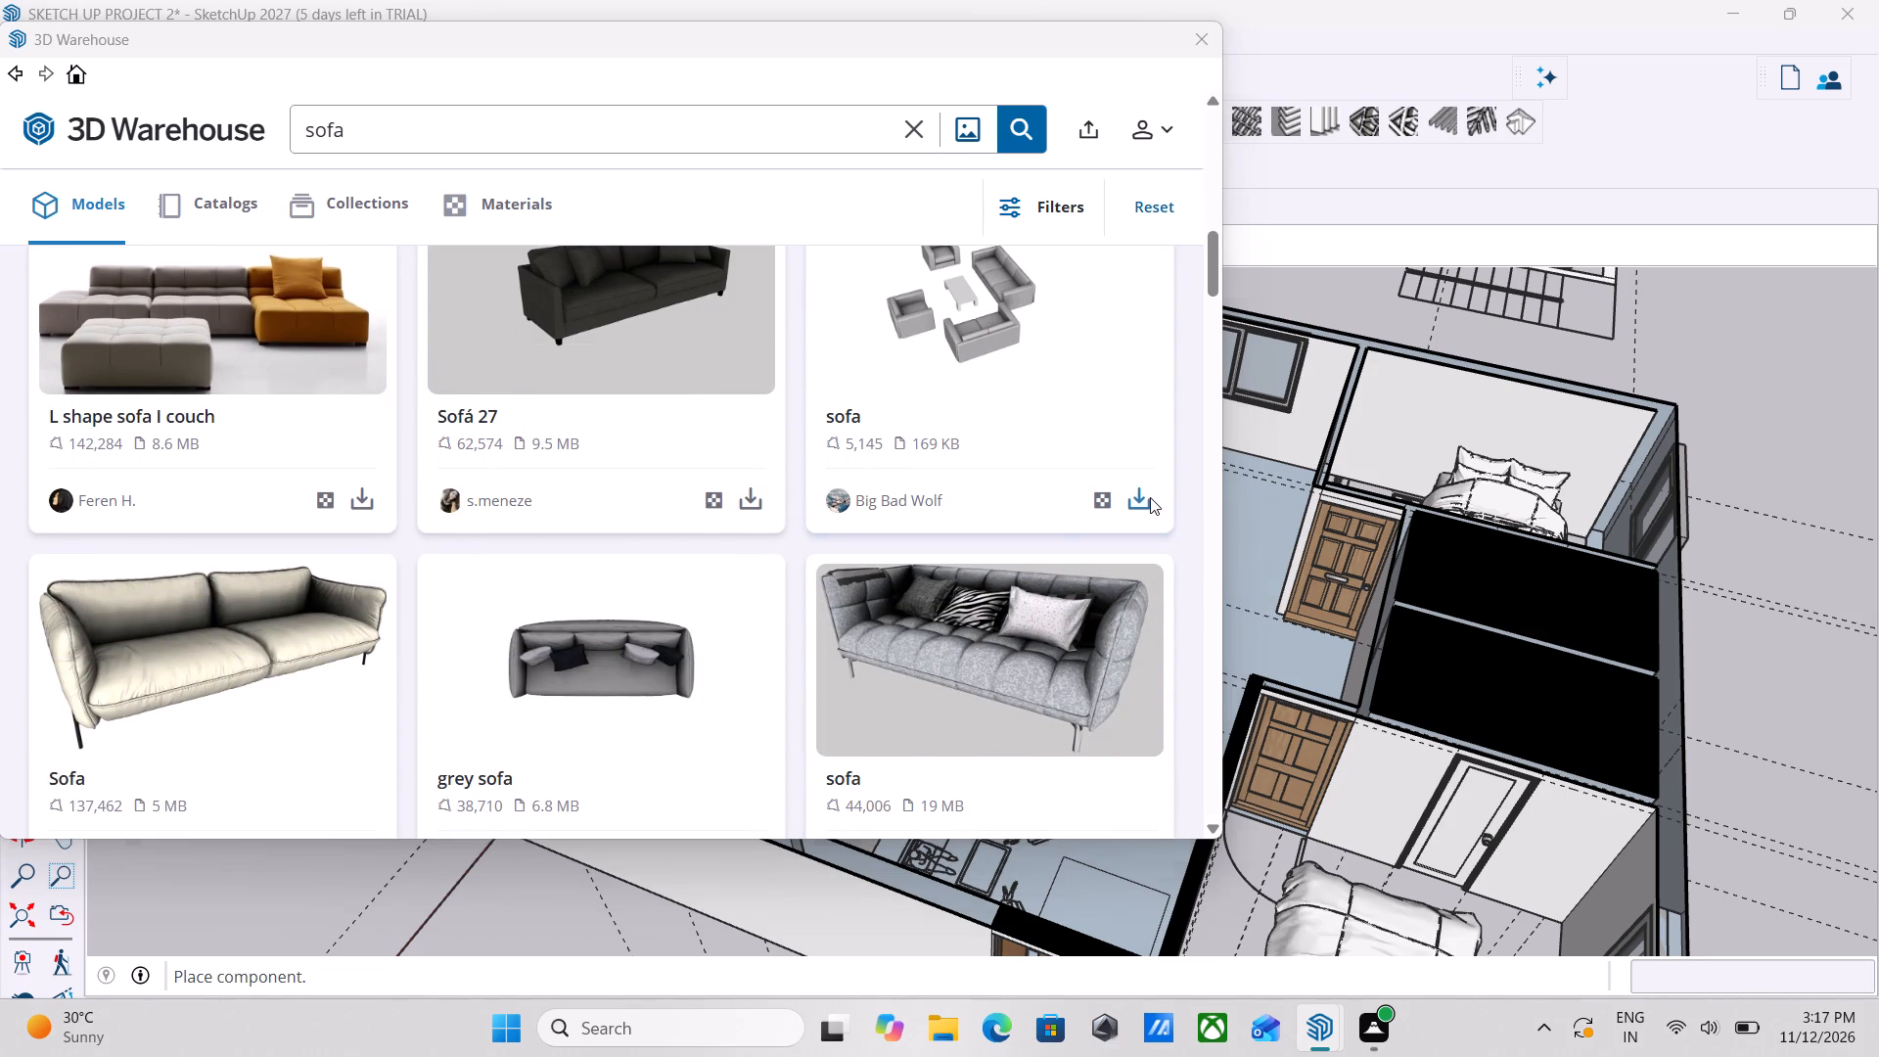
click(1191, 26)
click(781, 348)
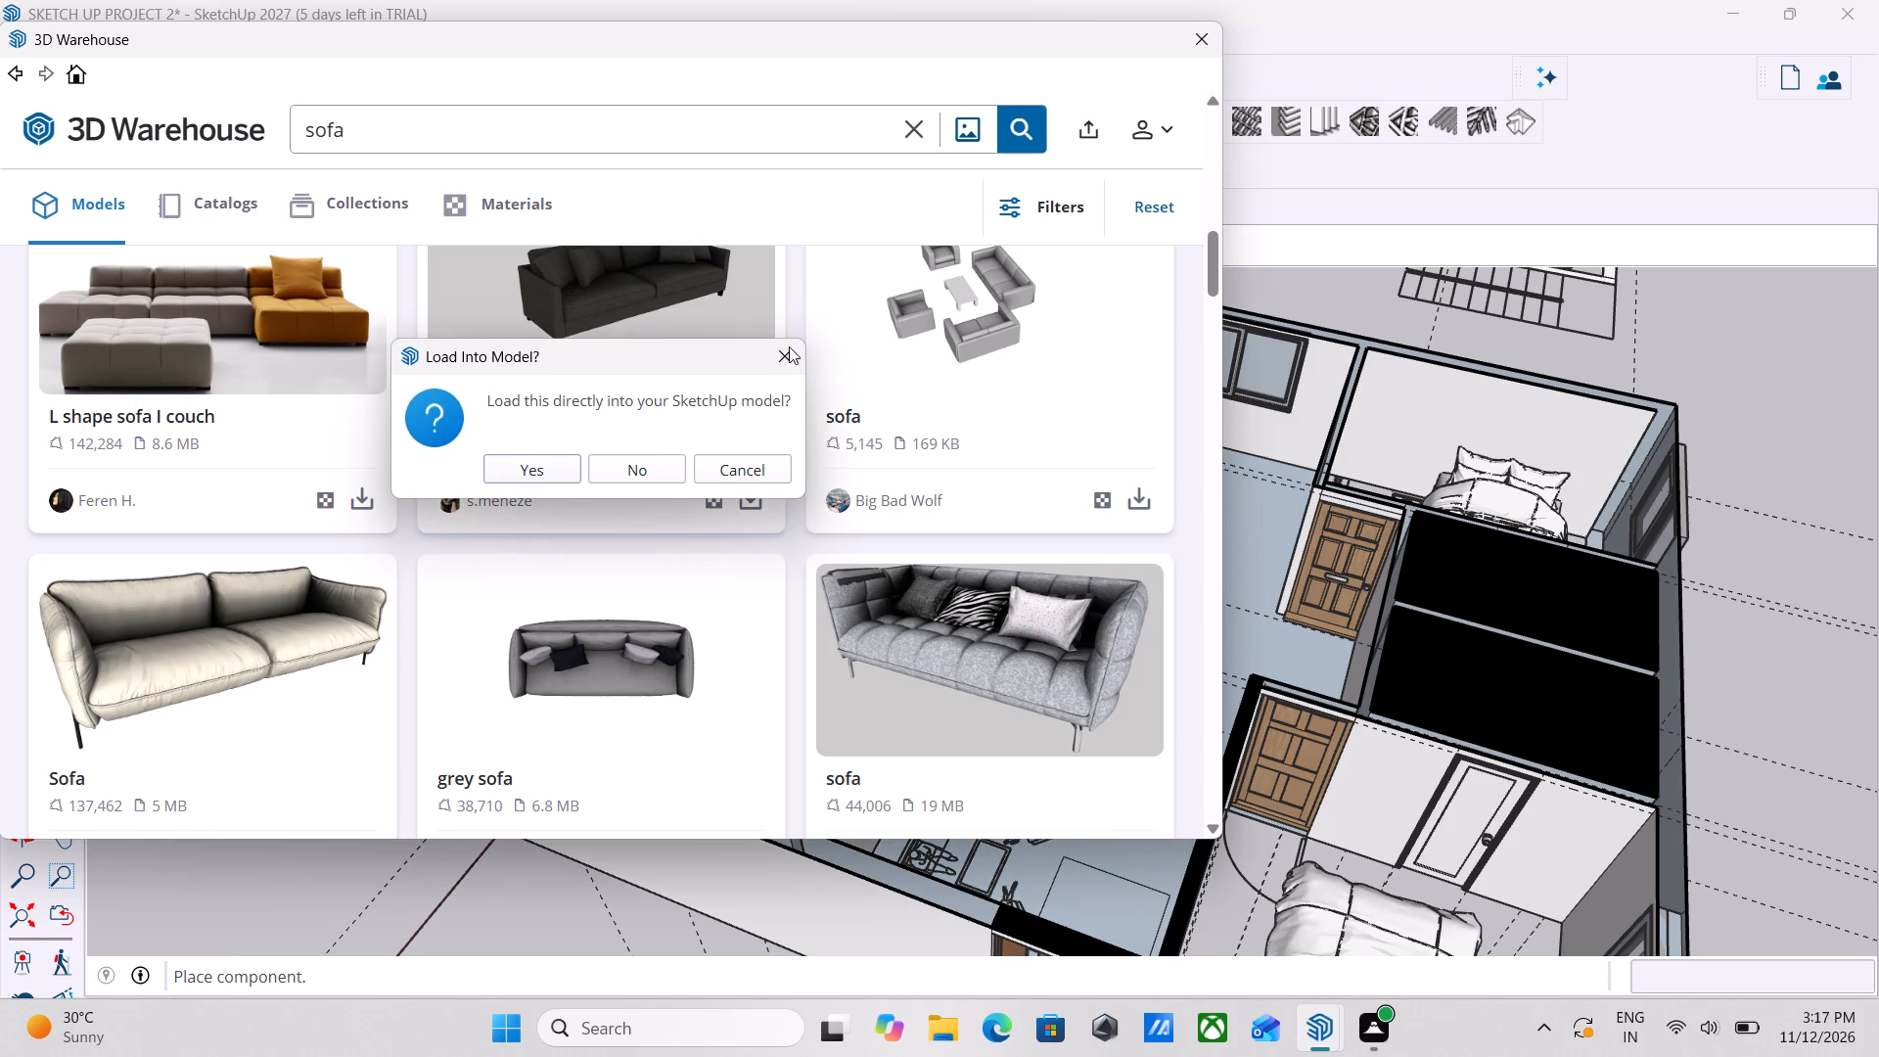
Close 3D Warehouse and place the grey sofa and armchair set in the living room along the bedroom wall with the single door.
click(1199, 39)
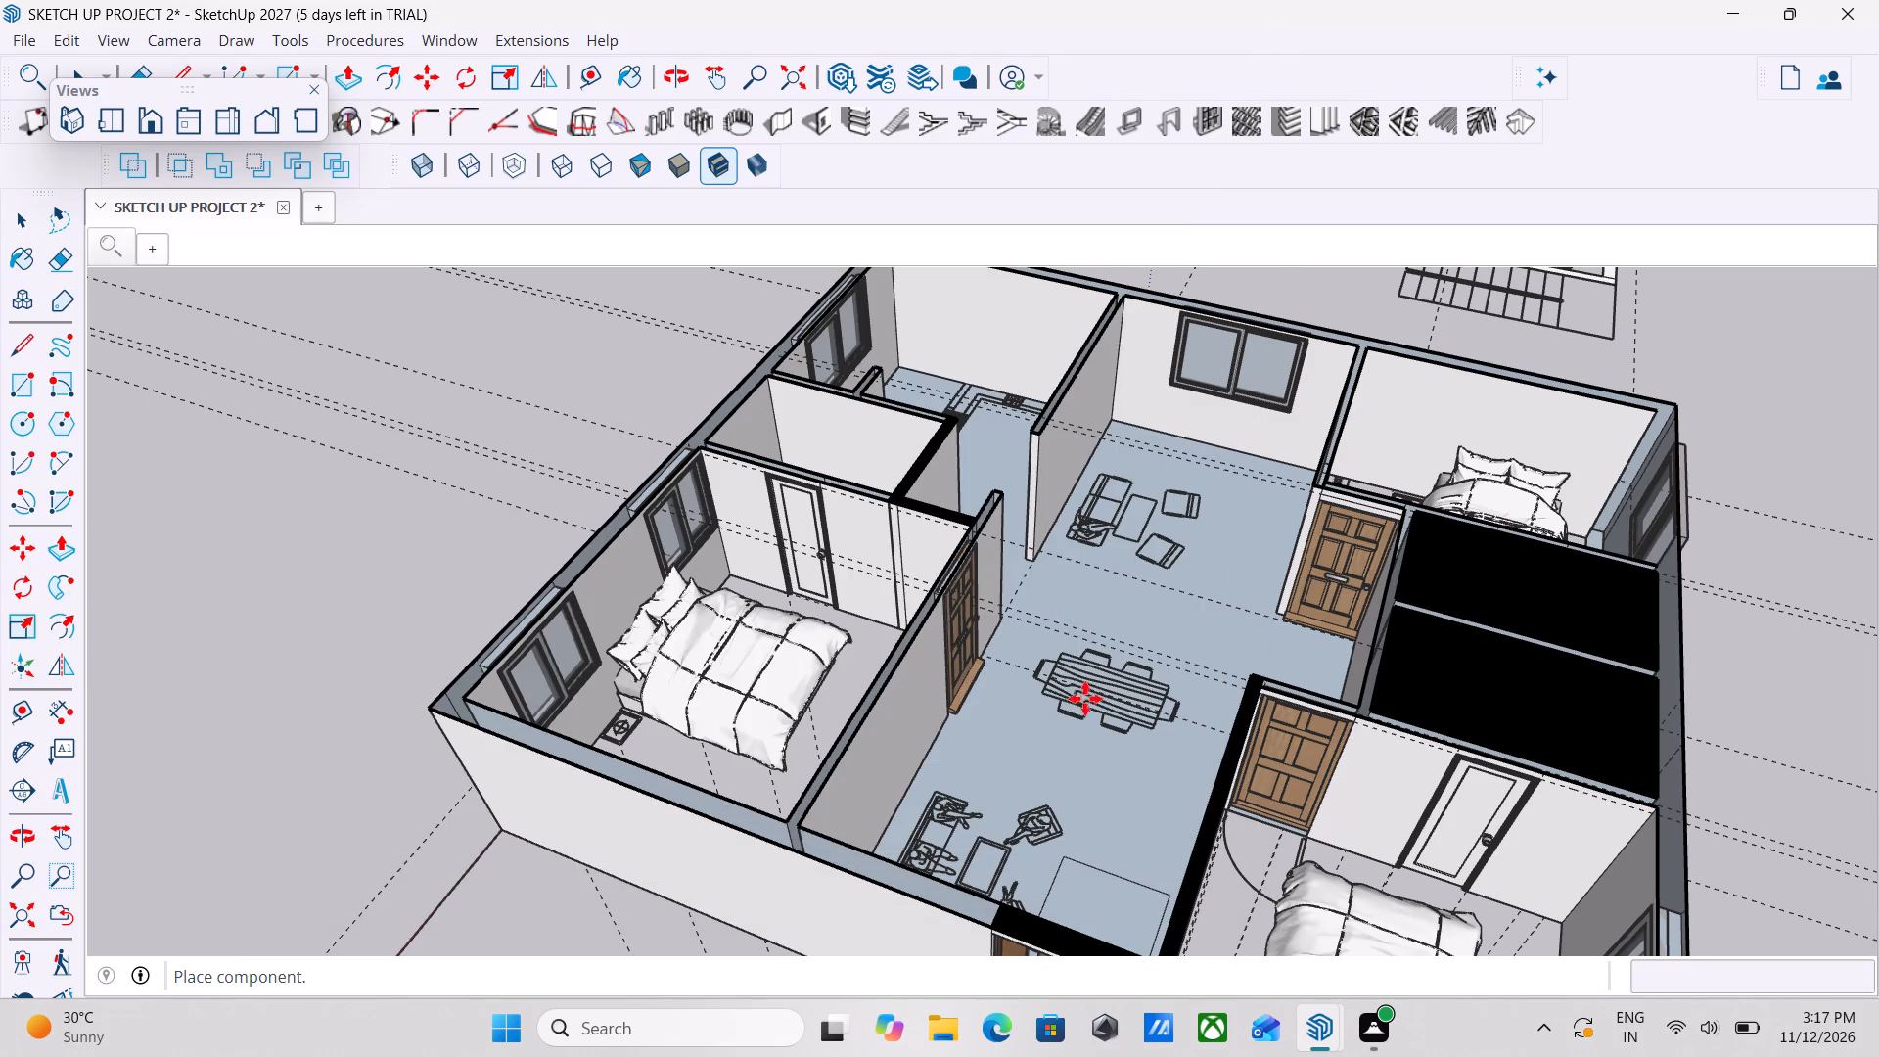
scroll(1089, 688, up, 4)
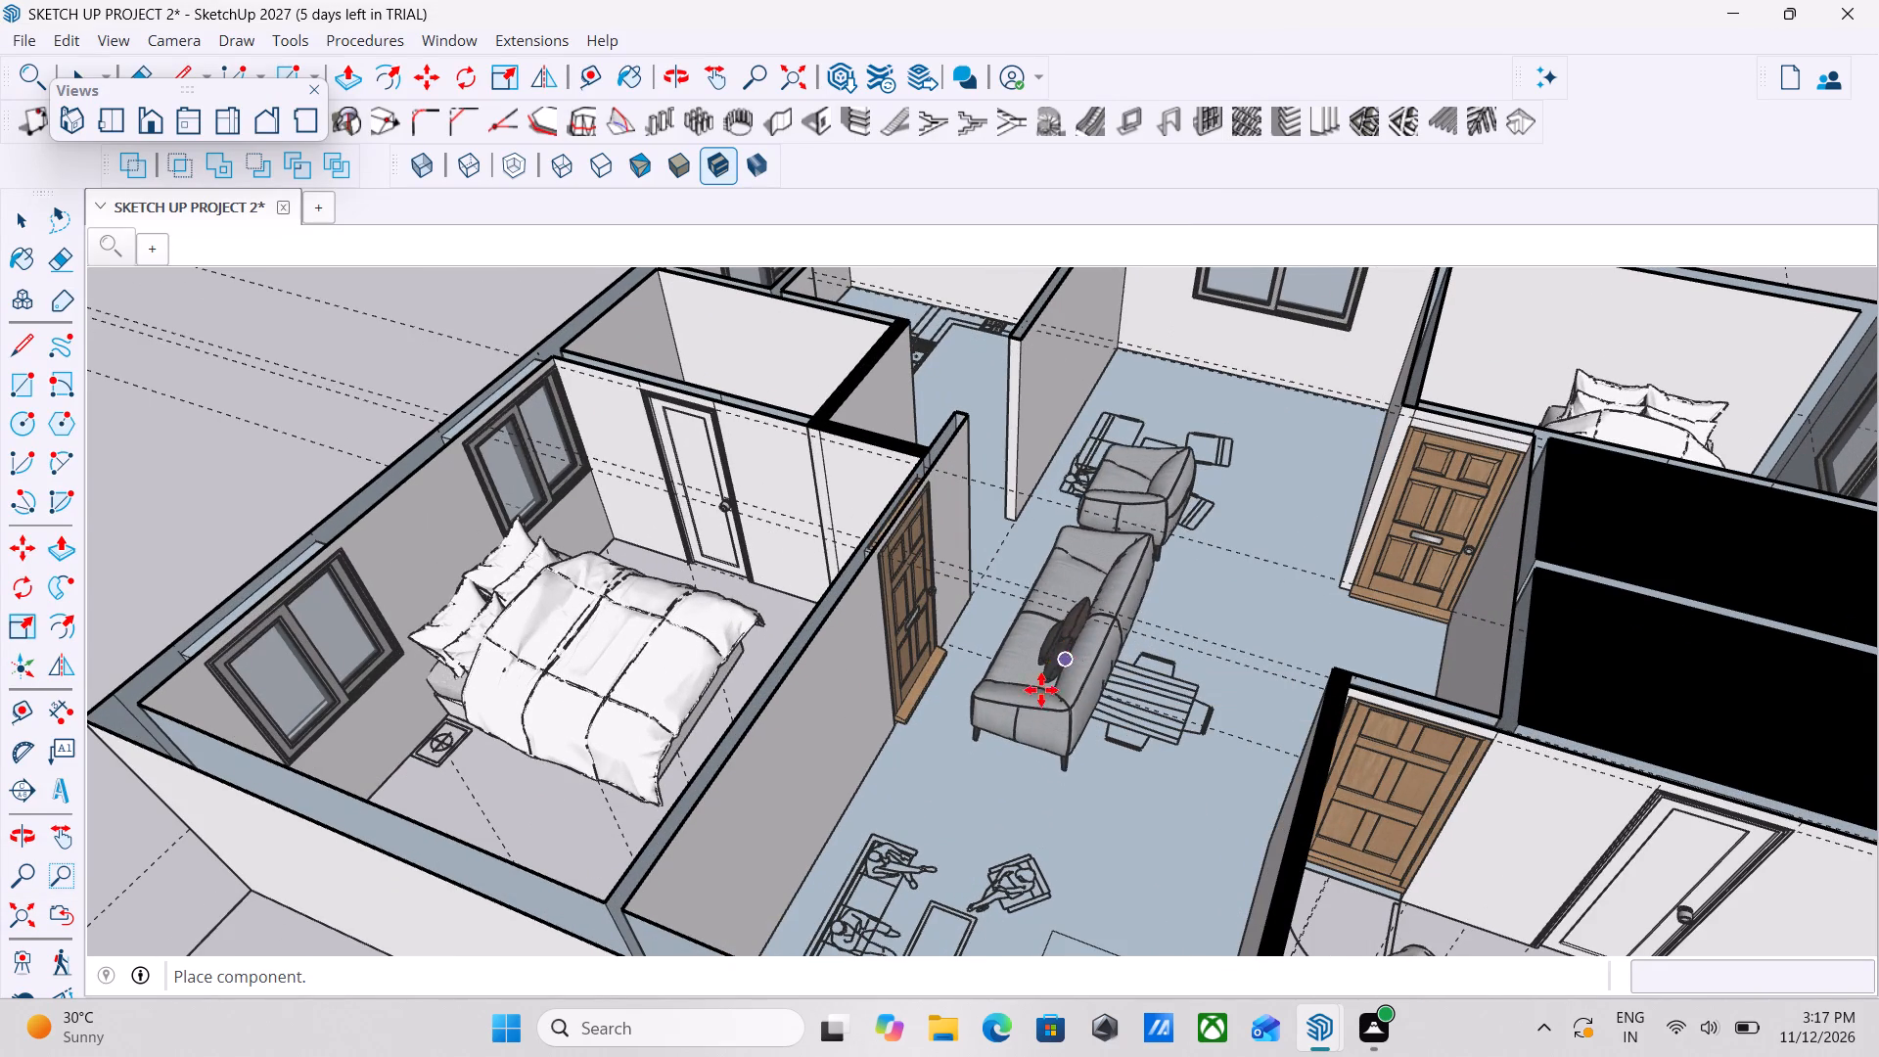
scroll(991, 745, down, 2)
middle_drag(991, 745, 1026, 850)
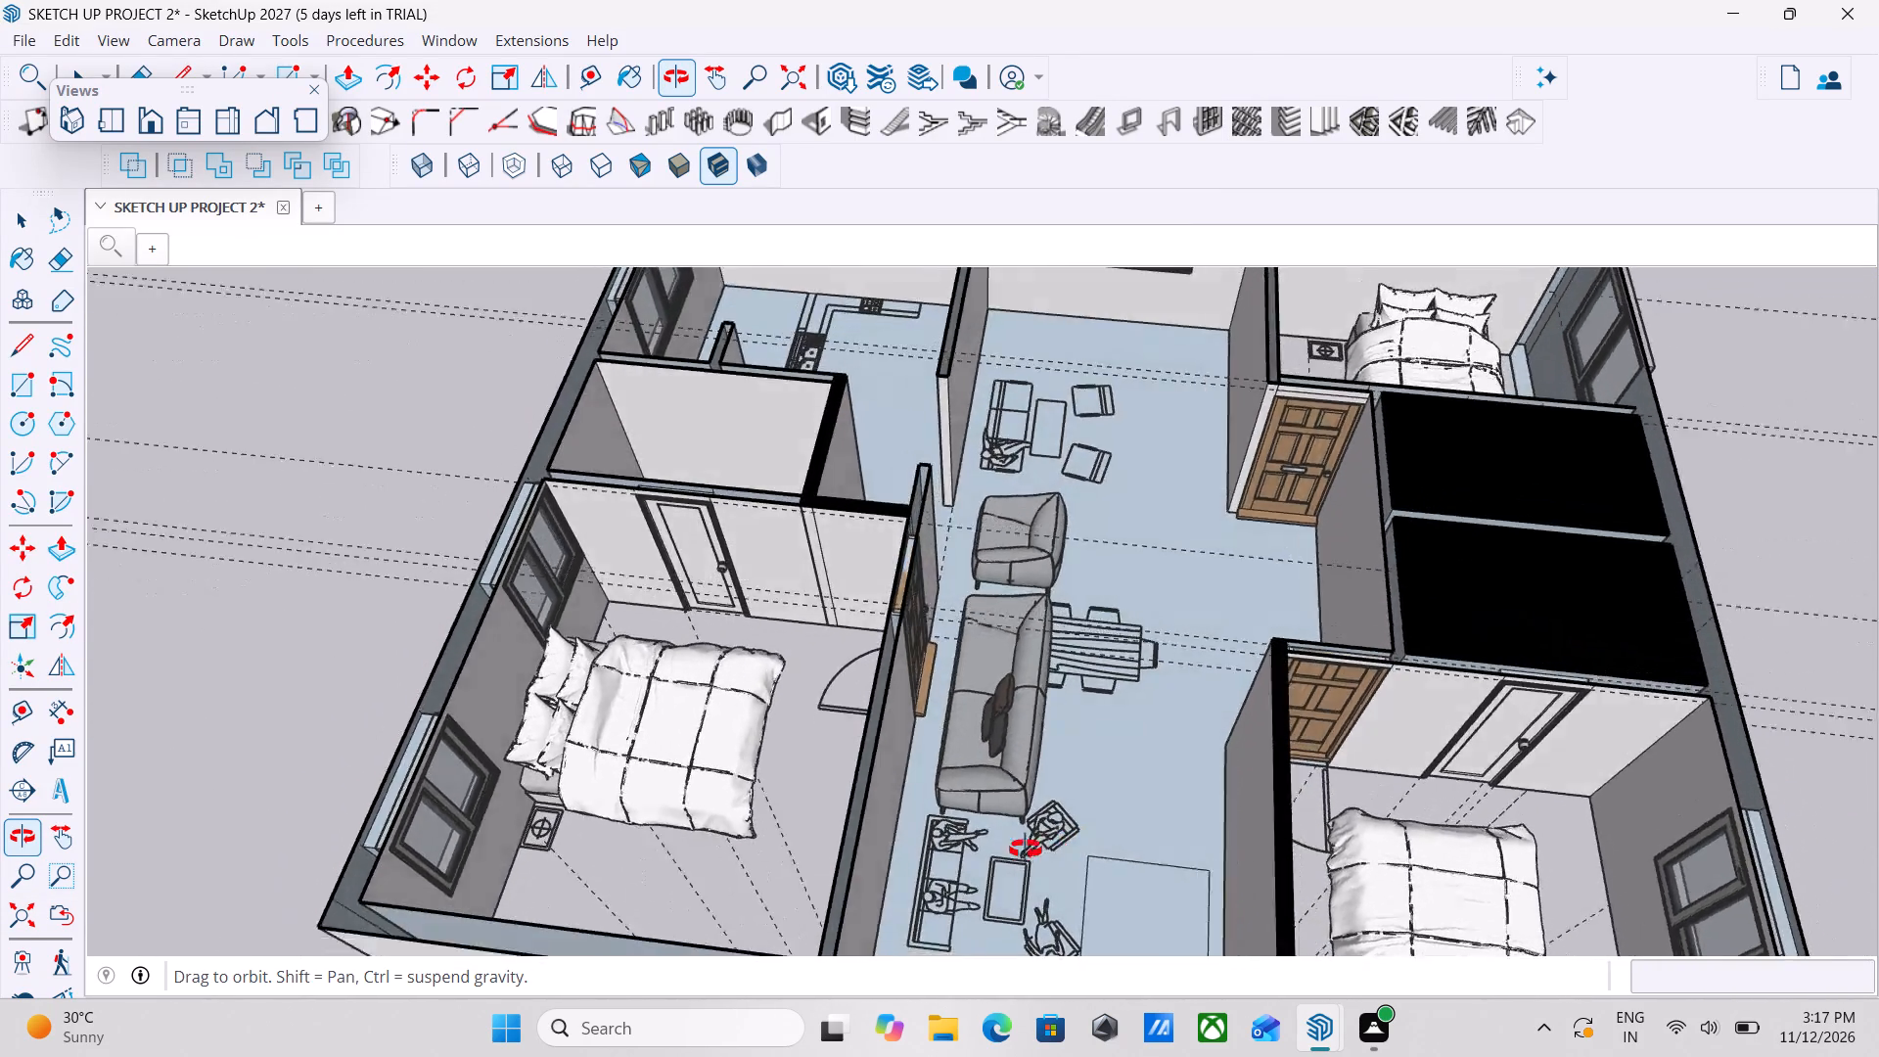
middle_drag(1026, 850, 683, 868)
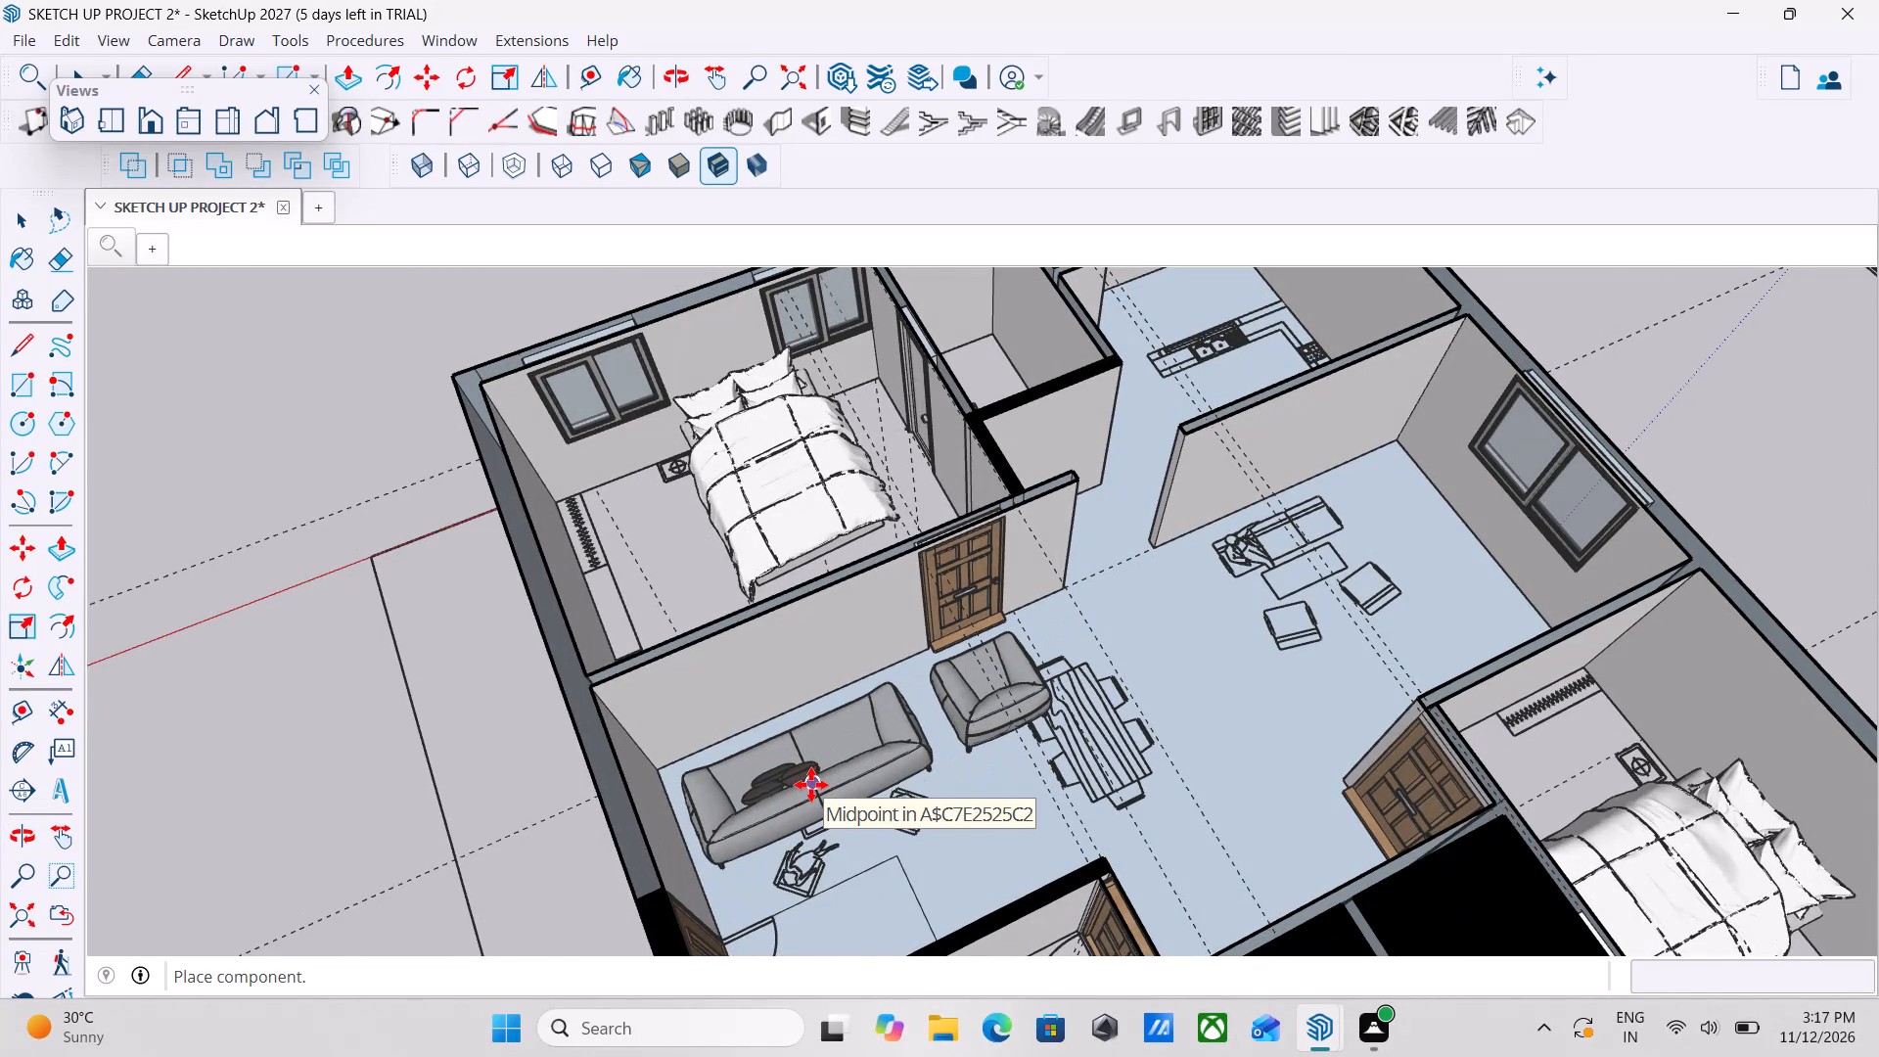
click(811, 785)
middle_drag(929, 776, 830, 773)
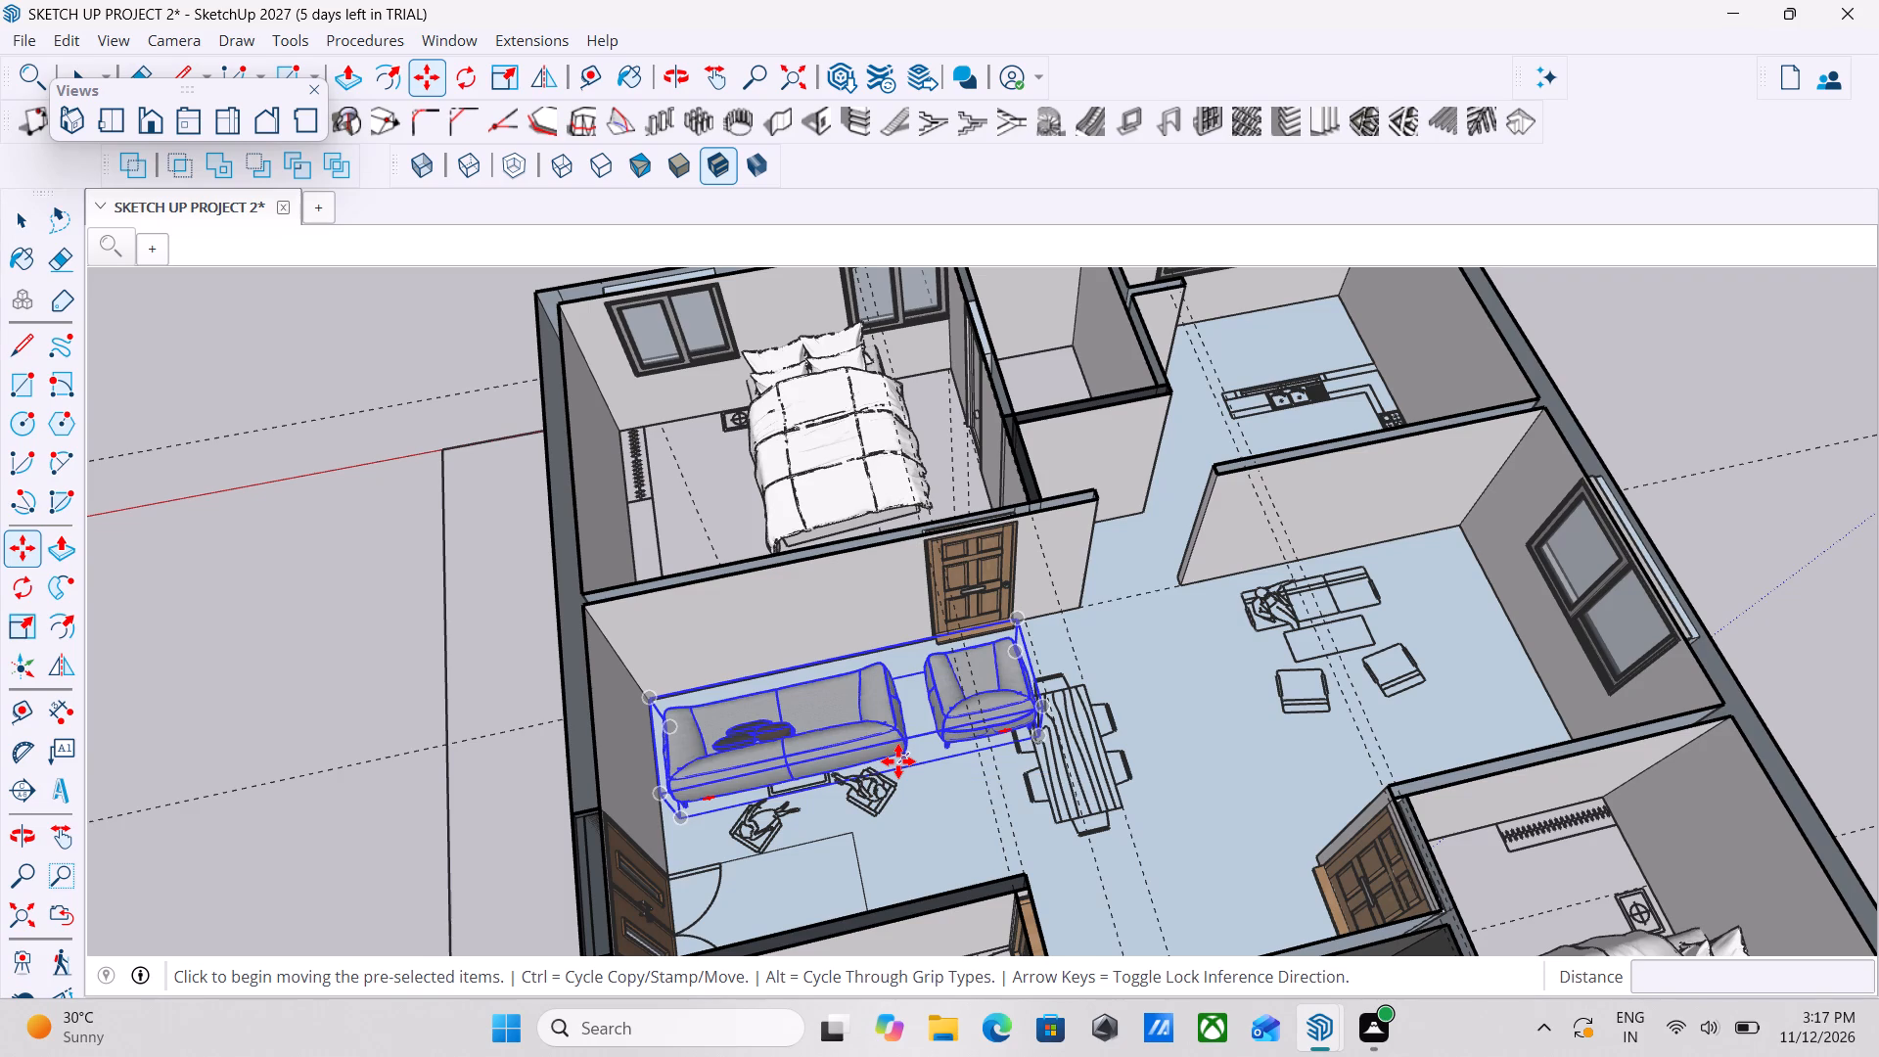
middle_drag(898, 761, 1145, 709)
middle_drag(1031, 782, 1295, 633)
middle_drag(1161, 689, 1489, 750)
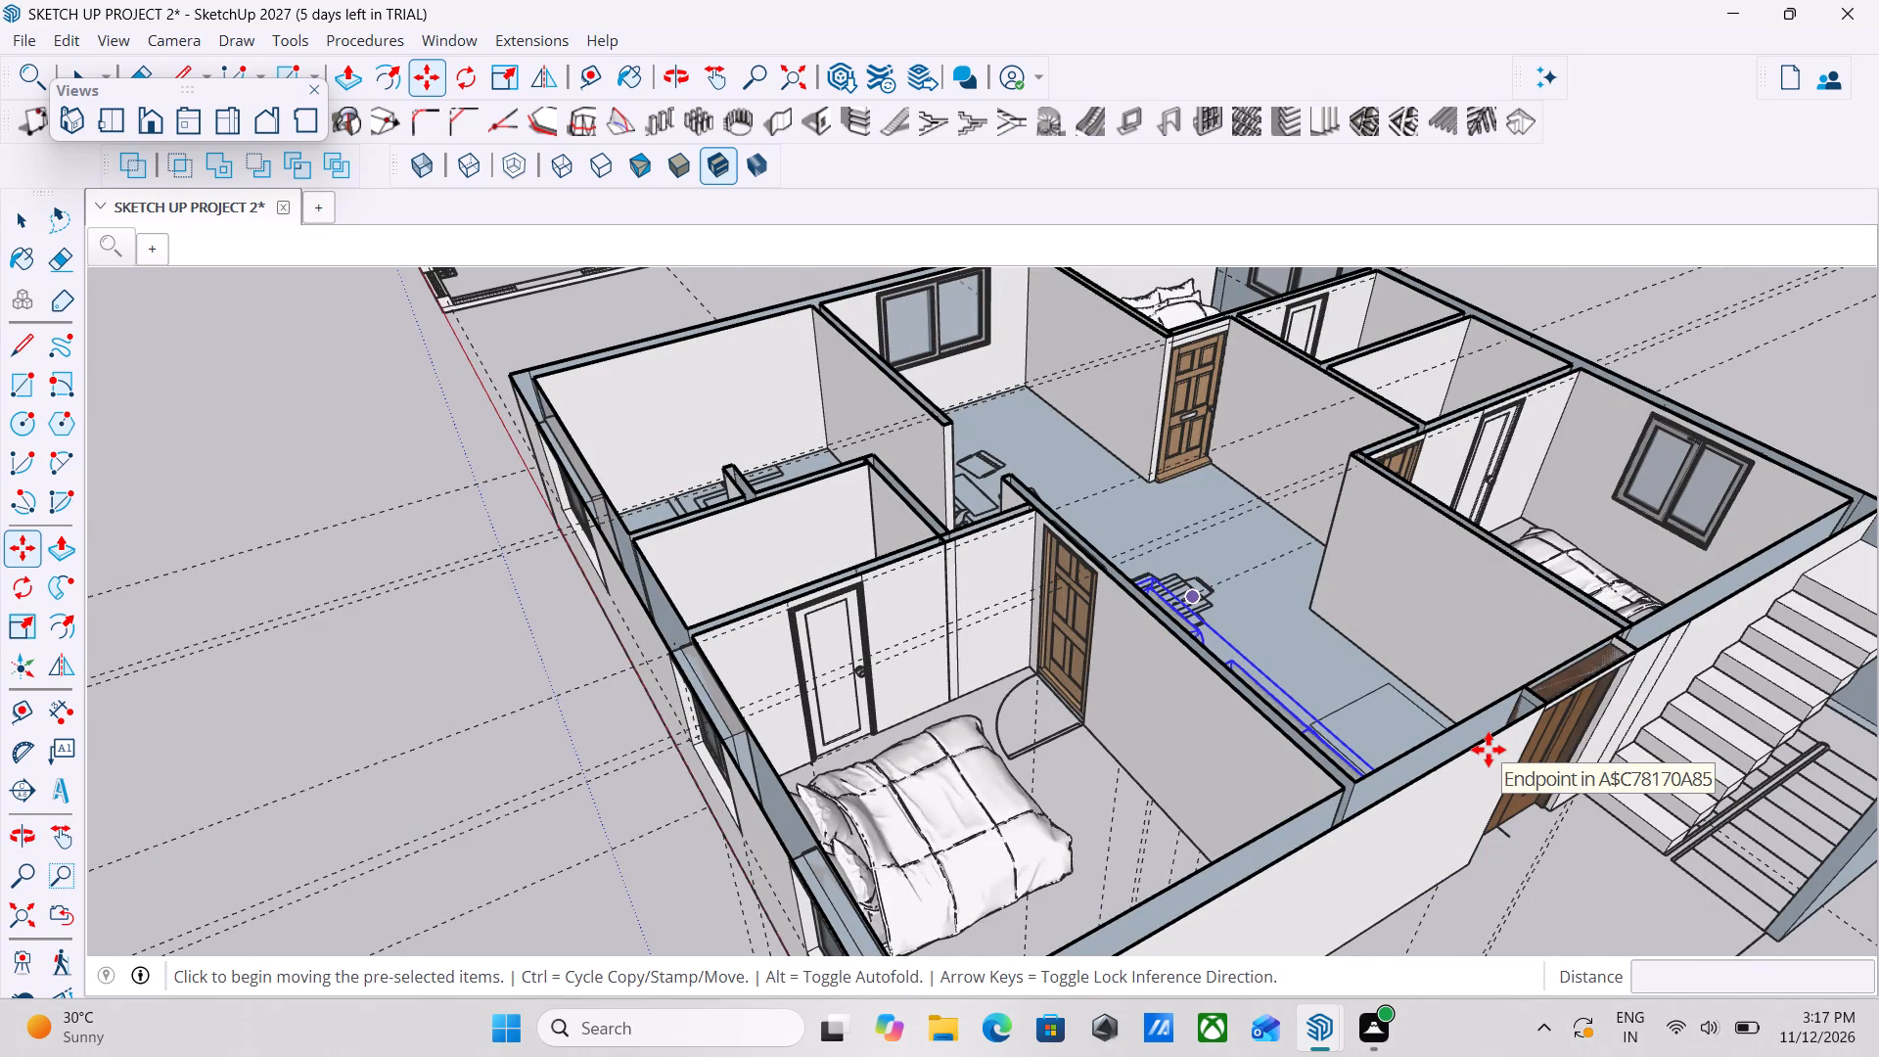
key(Escape)
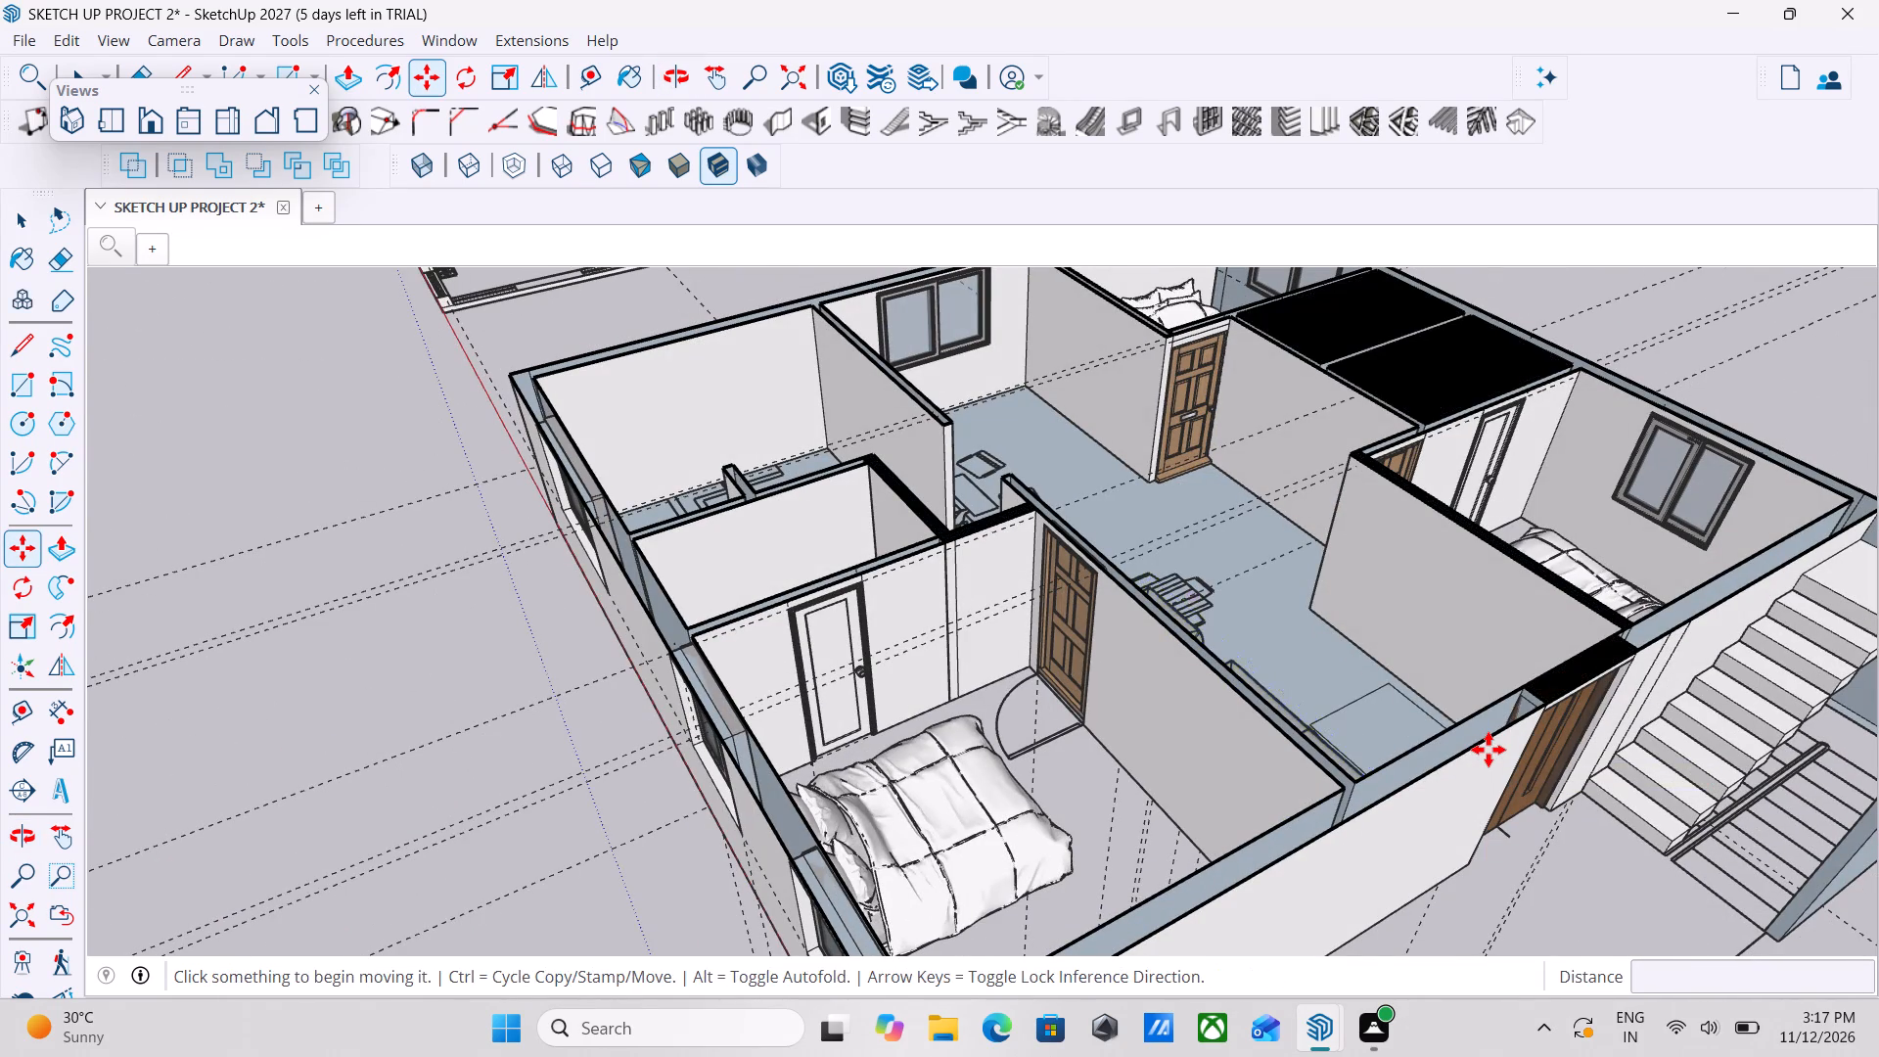
Move the grey sofa and armchair set about 16' 8" past the dining table towards the second seating area.
scroll(1333, 727, down, 2)
middle_drag(1333, 727, 1031, 826)
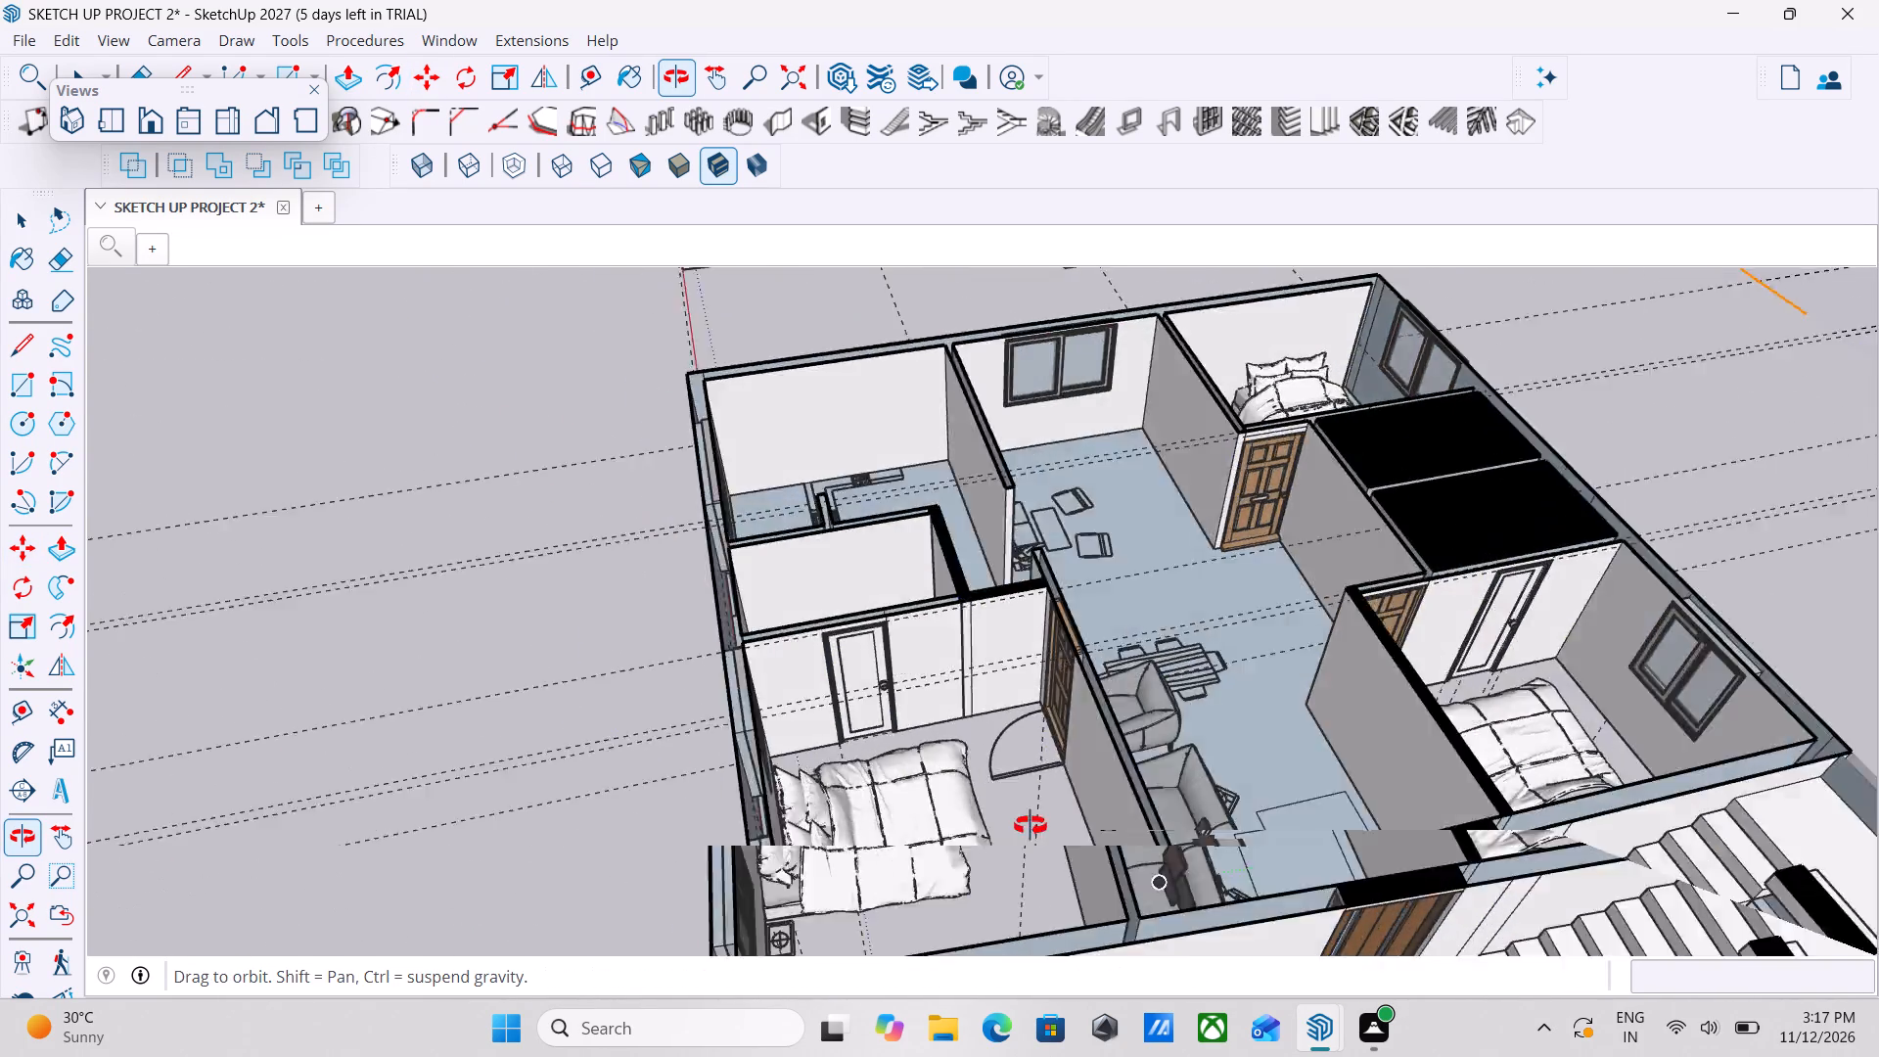
middle_drag(1031, 826, 832, 851)
scroll(960, 820, up, 3)
click(960, 820)
middle_drag(910, 920, 938, 824)
middle_drag(1020, 808, 1092, 927)
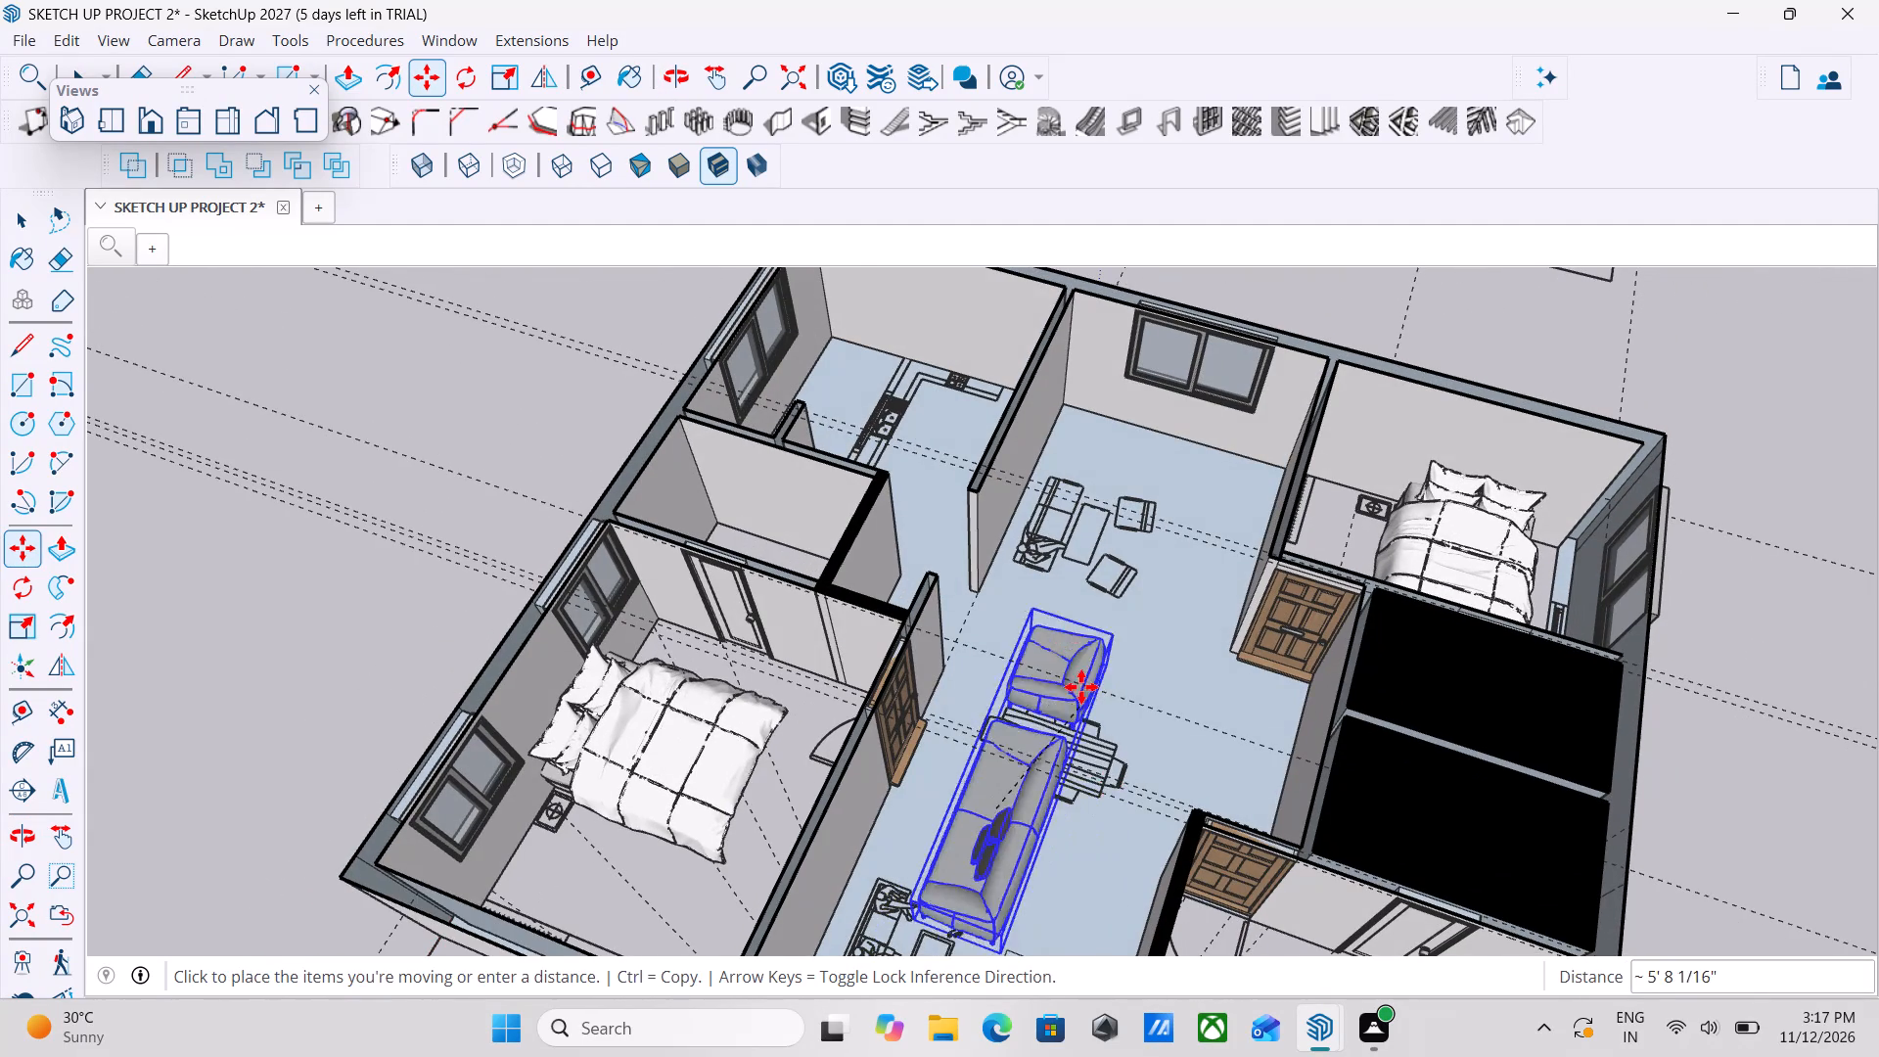
scroll(1088, 651, up, 4)
middle_drag(1097, 596, 1207, 749)
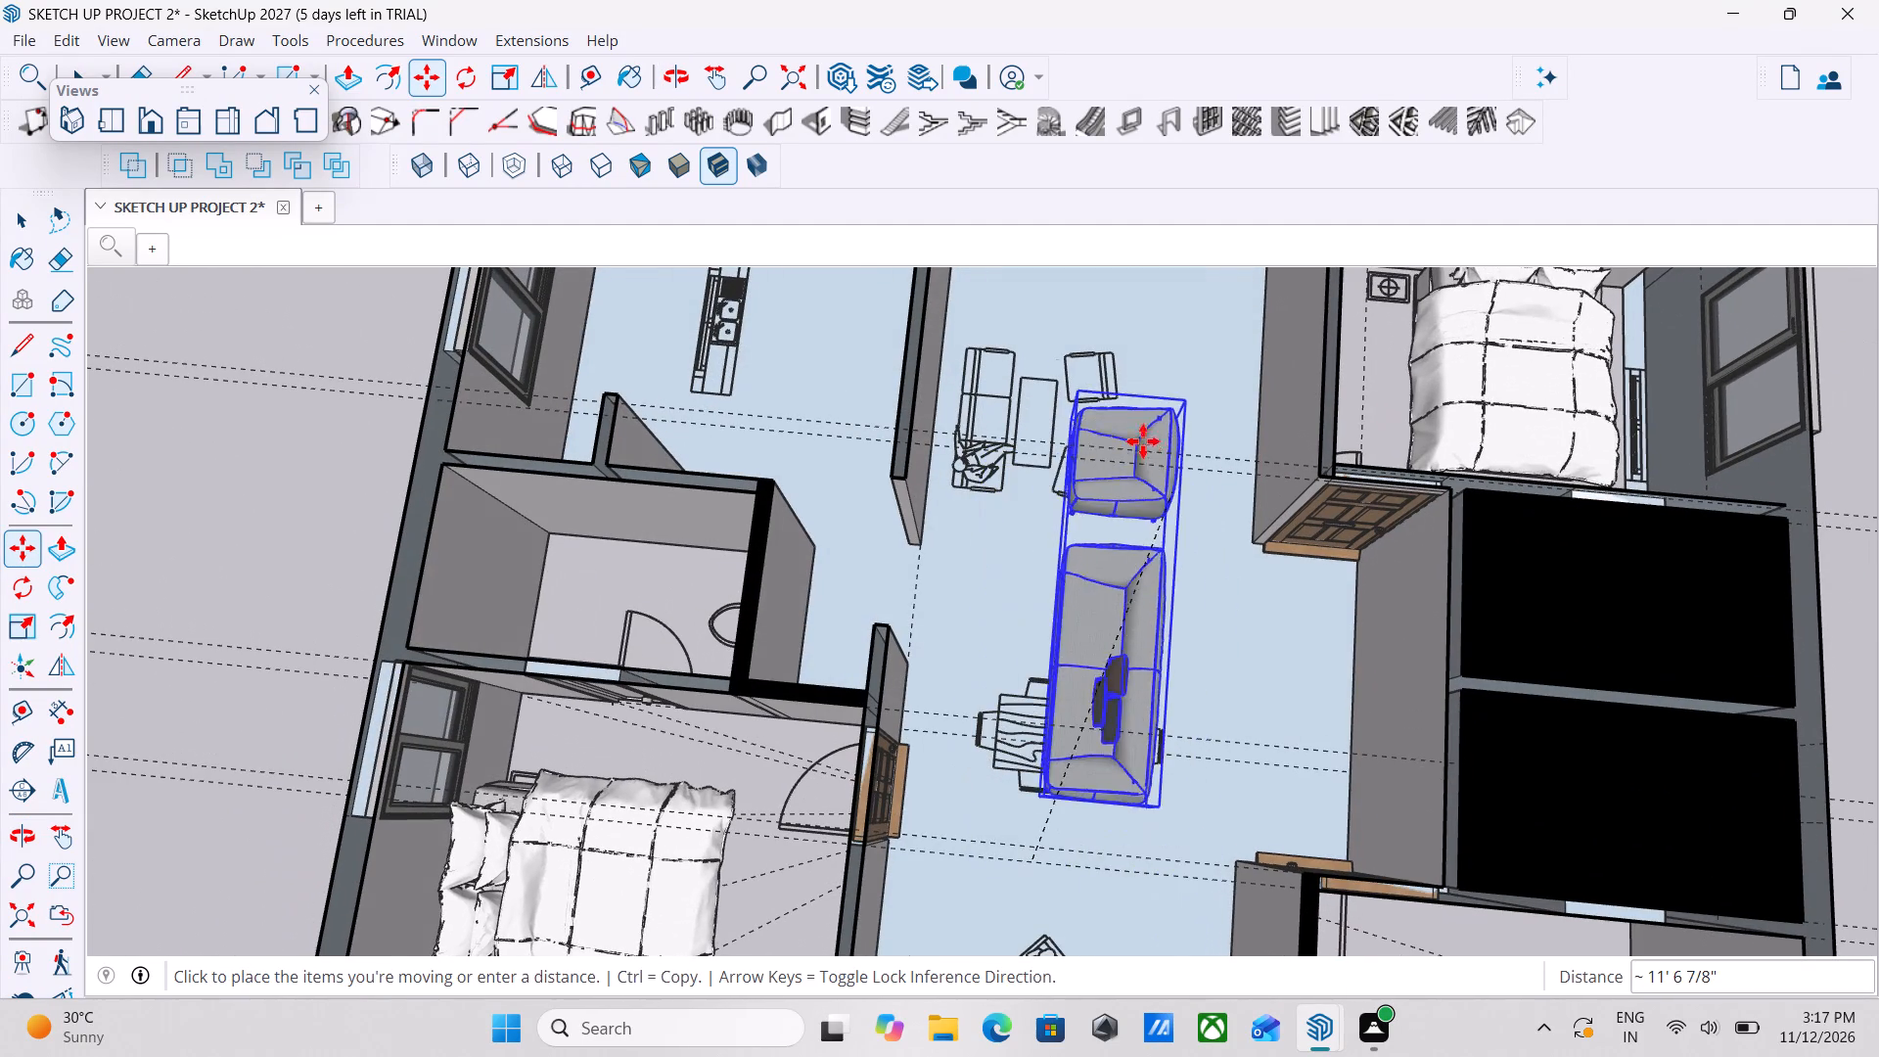
middle_drag(1141, 429, 1285, 488)
middle_drag(1070, 317, 1255, 357)
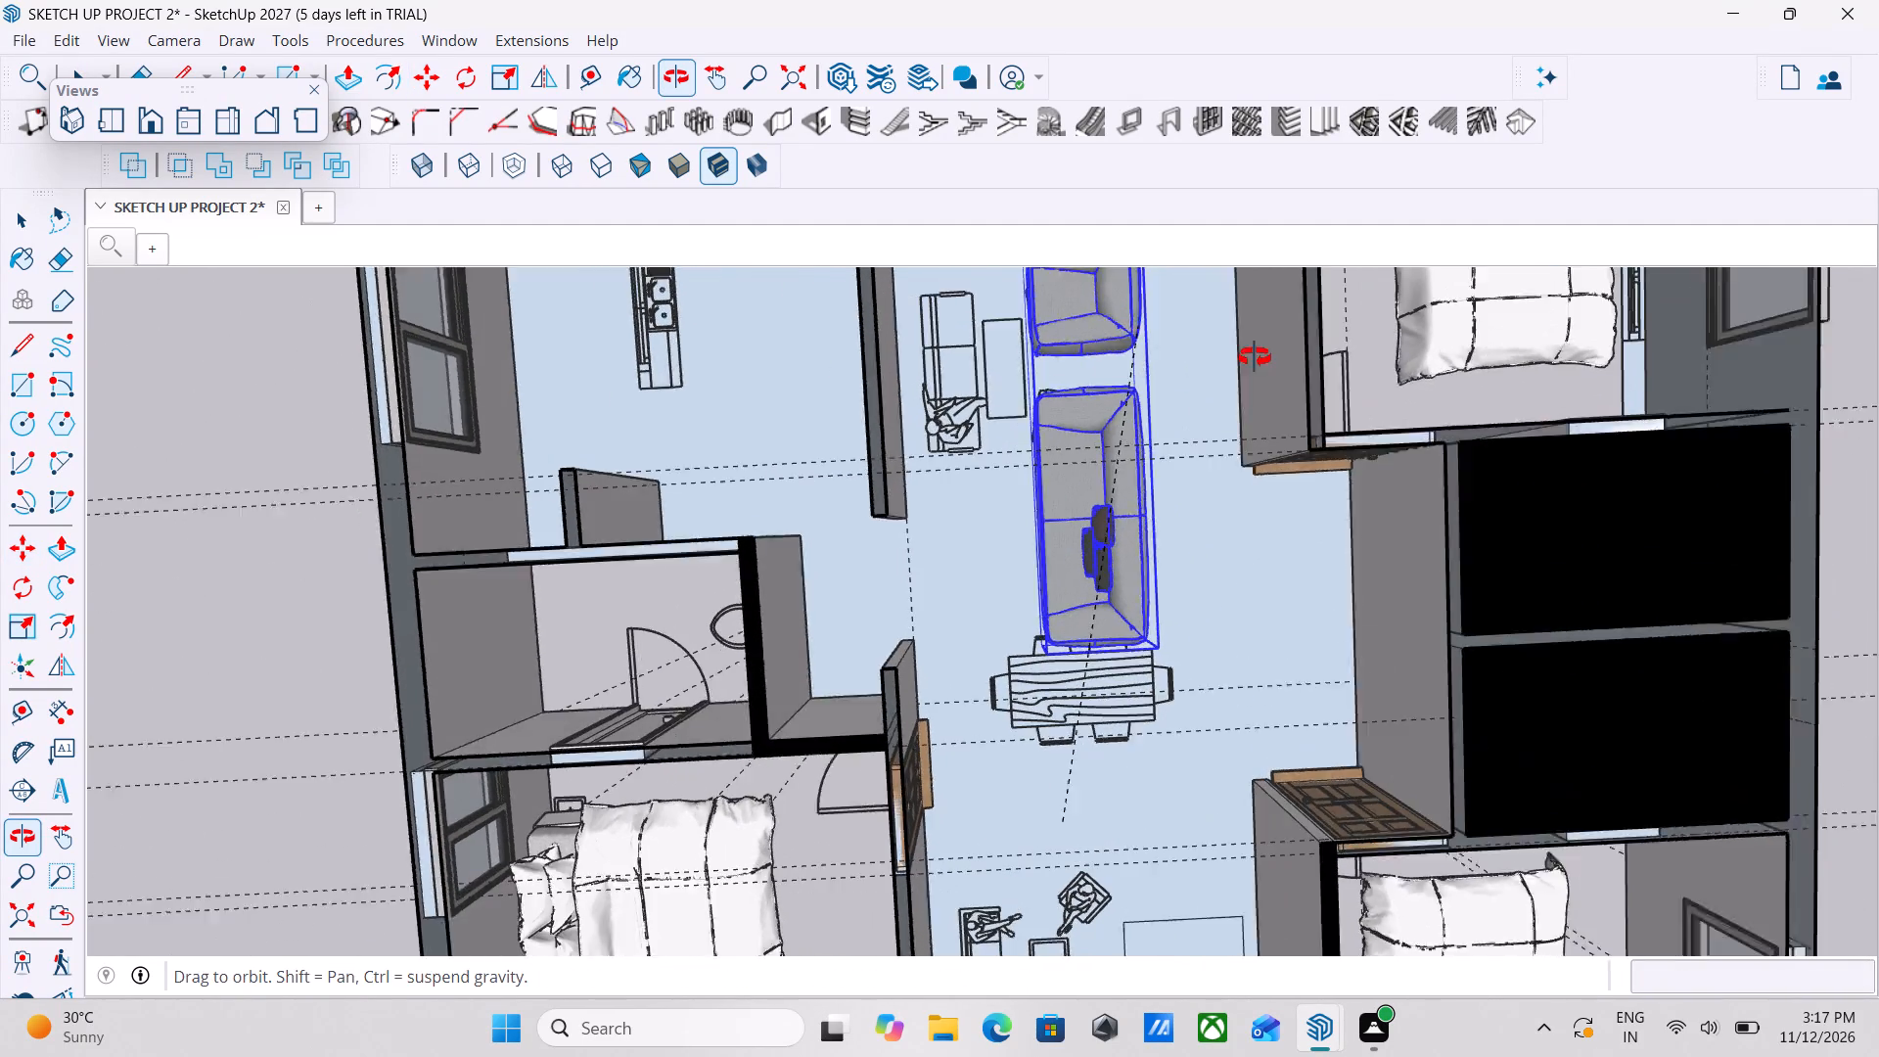
middle_drag(1255, 357, 1262, 353)
scroll(1250, 340, up, 2)
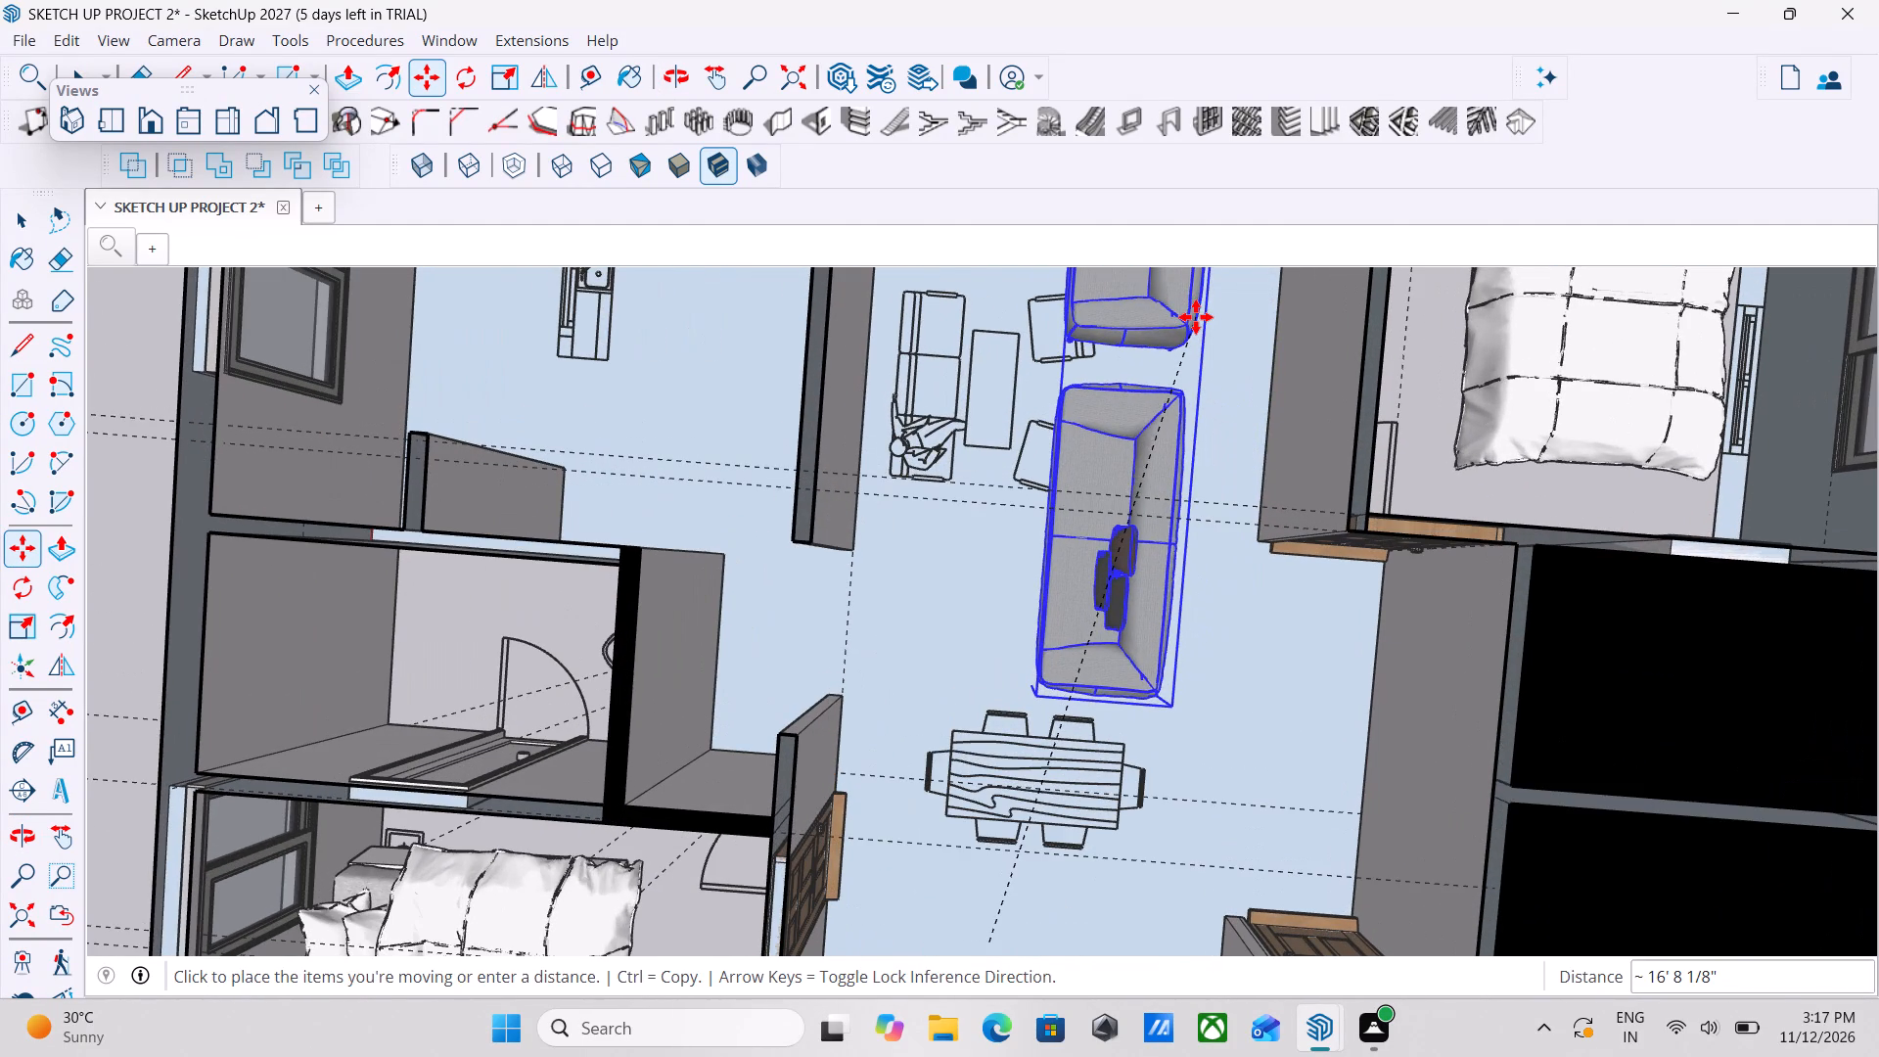
click(1196, 317)
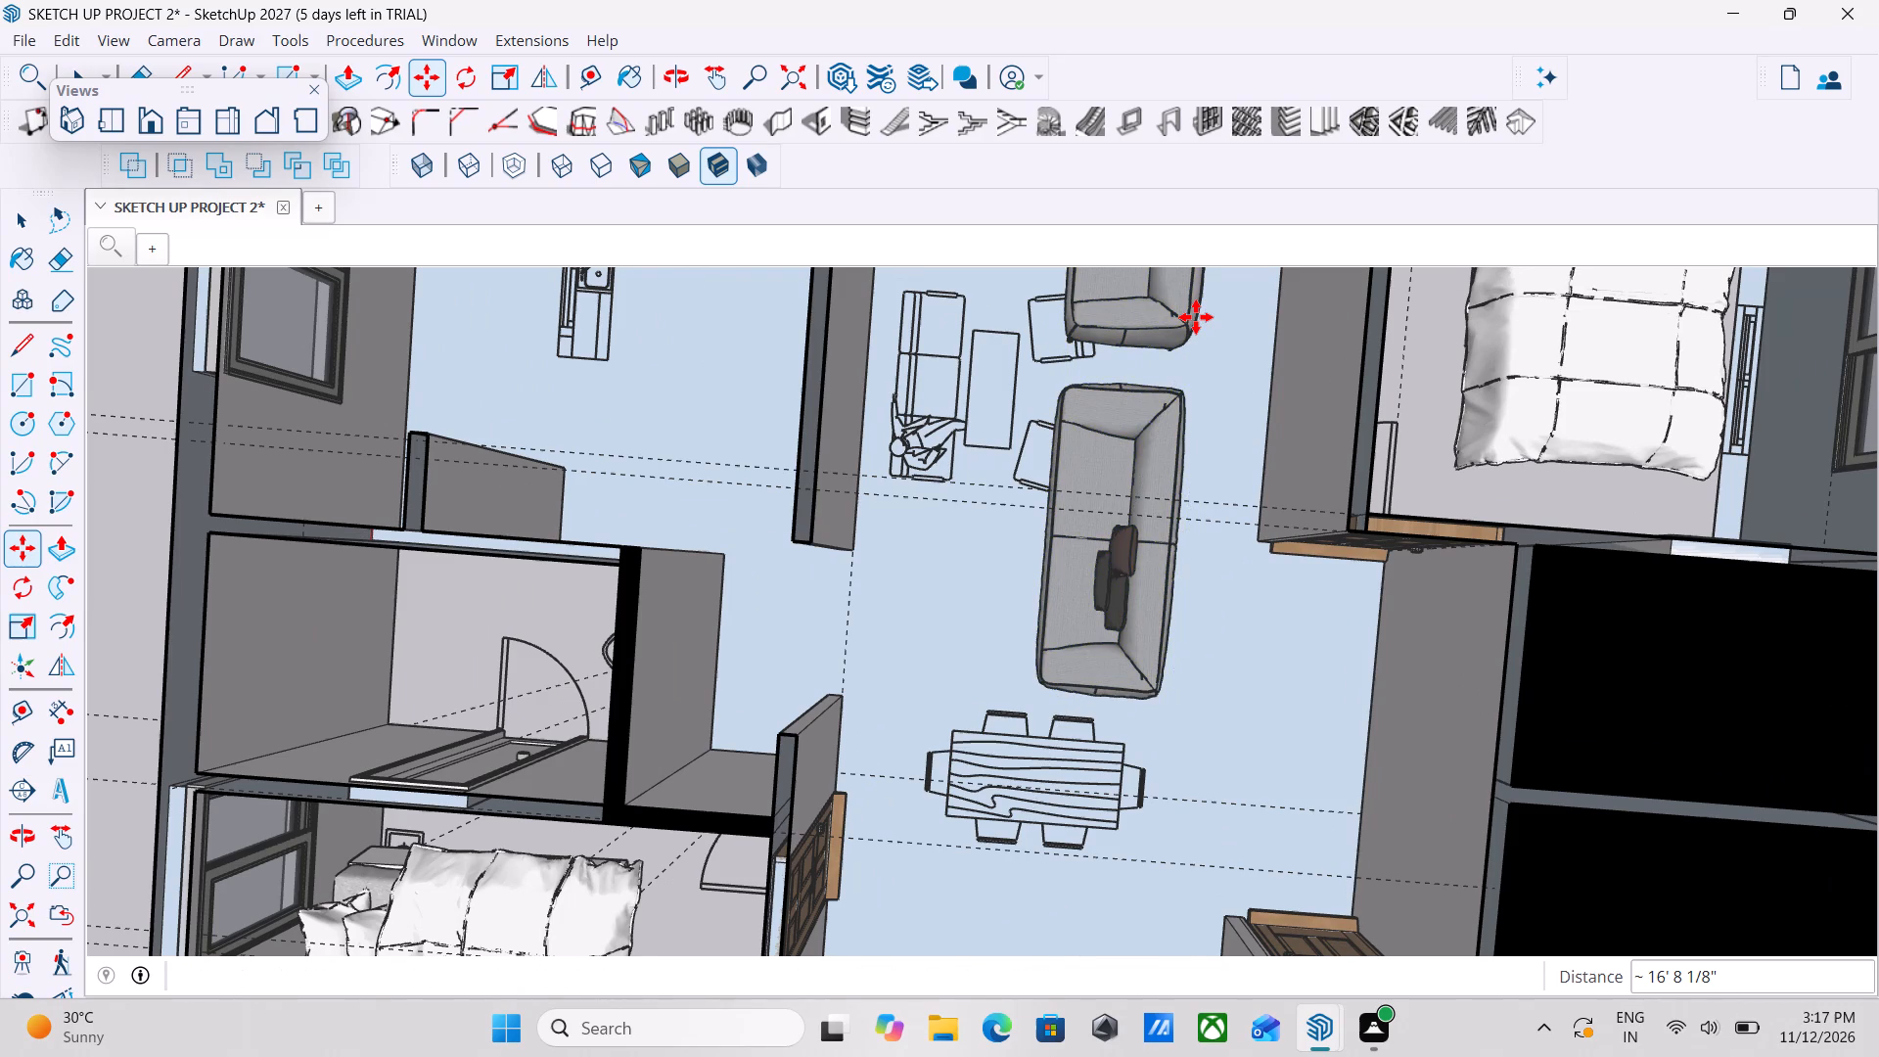
key(Escape)
Move the grey sofa and armchair set about 2' 10" towards the corner between the bedroom wall and the windowed exterior wall.
scroll(1041, 565, down, 2)
middle_drag(1006, 729, 1266, 498)
middle_drag(909, 815, 1384, 630)
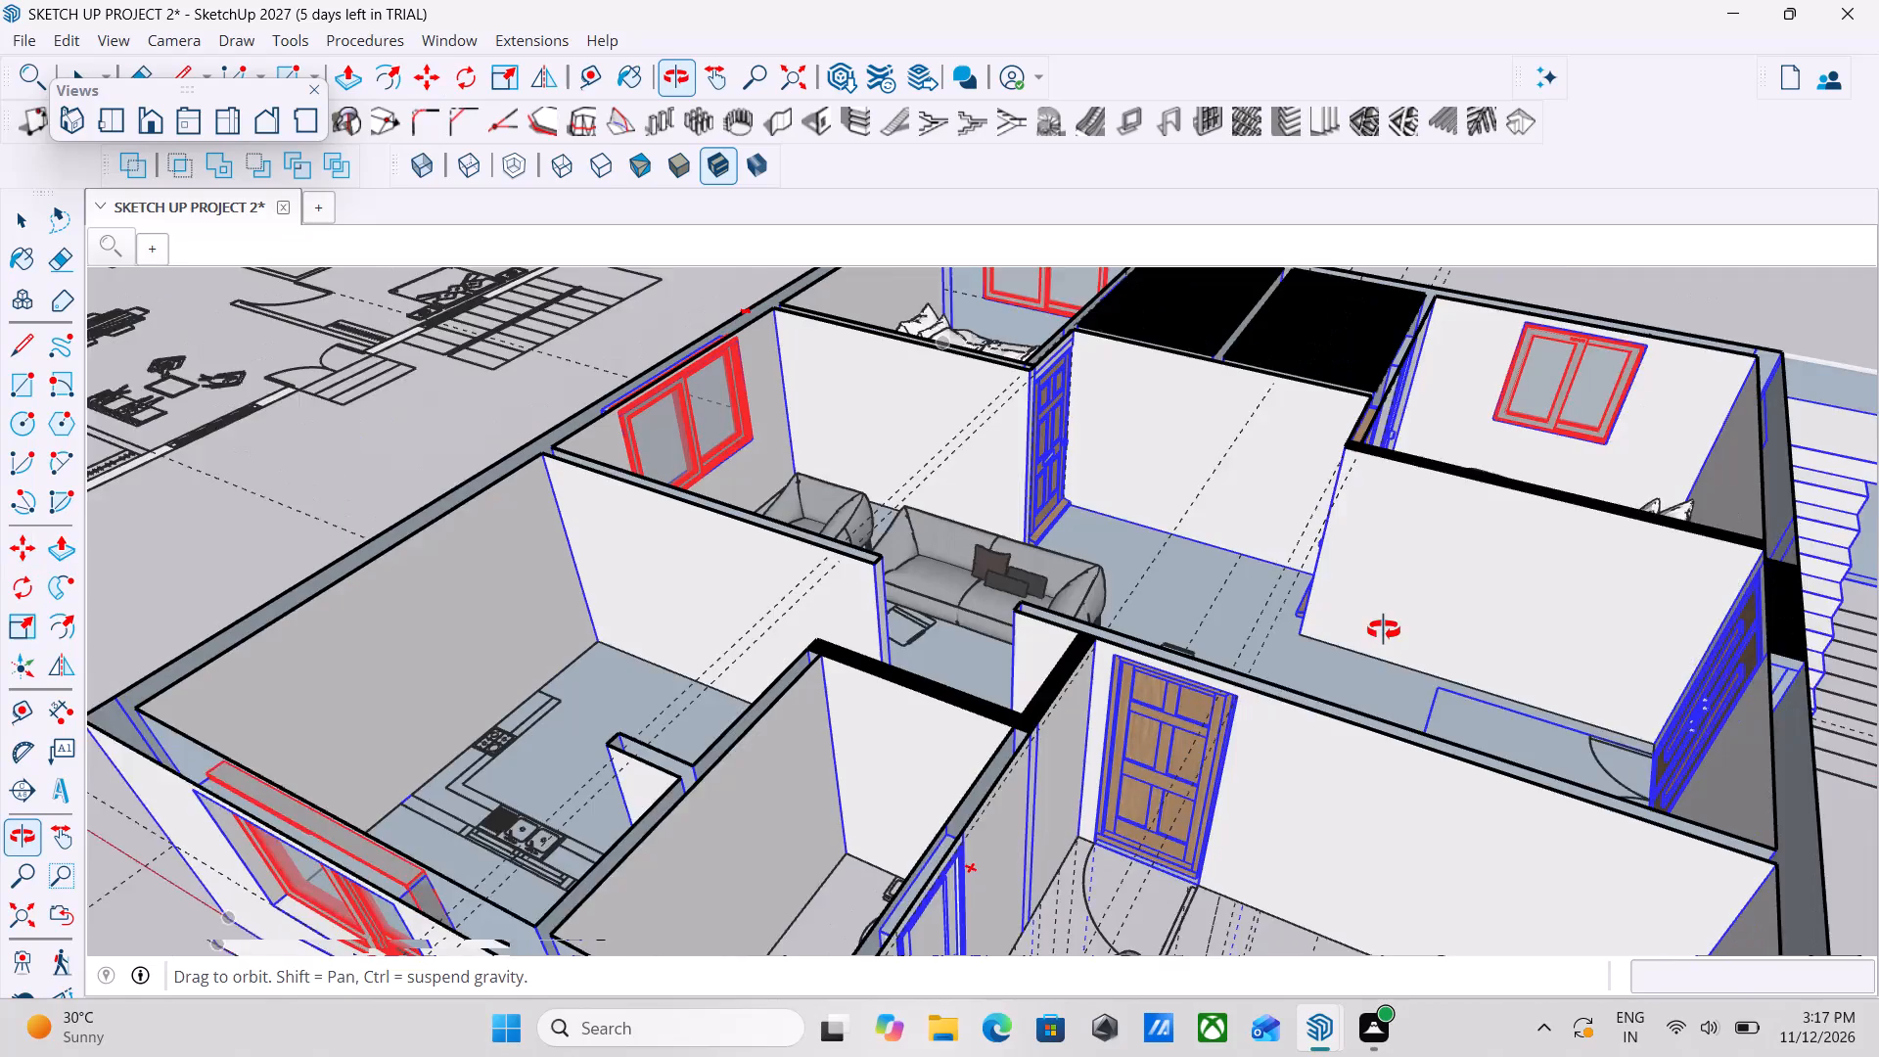
middle_drag(1384, 630, 1388, 629)
middle_drag(759, 779, 1001, 837)
middle_drag(650, 815, 873, 970)
scroll(845, 846, up, 3)
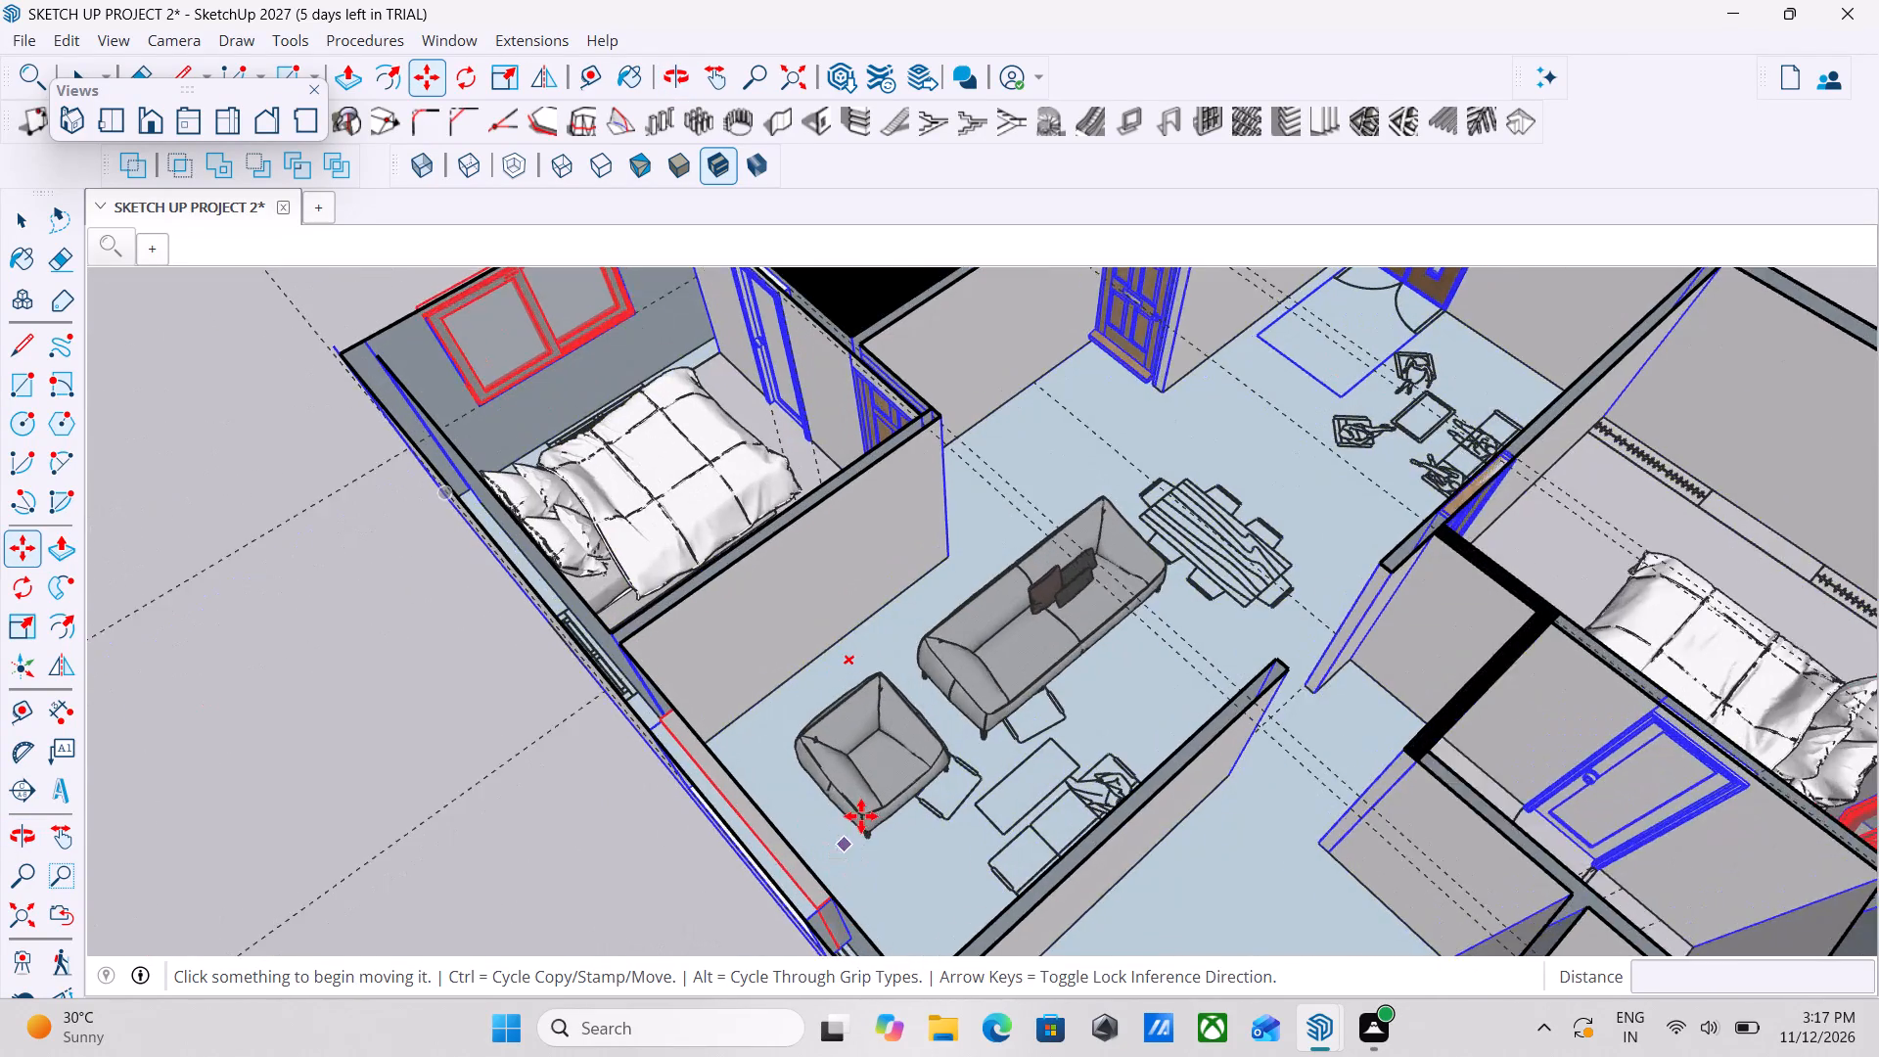
middle_drag(861, 814, 741, 796)
scroll(807, 804, up, 12)
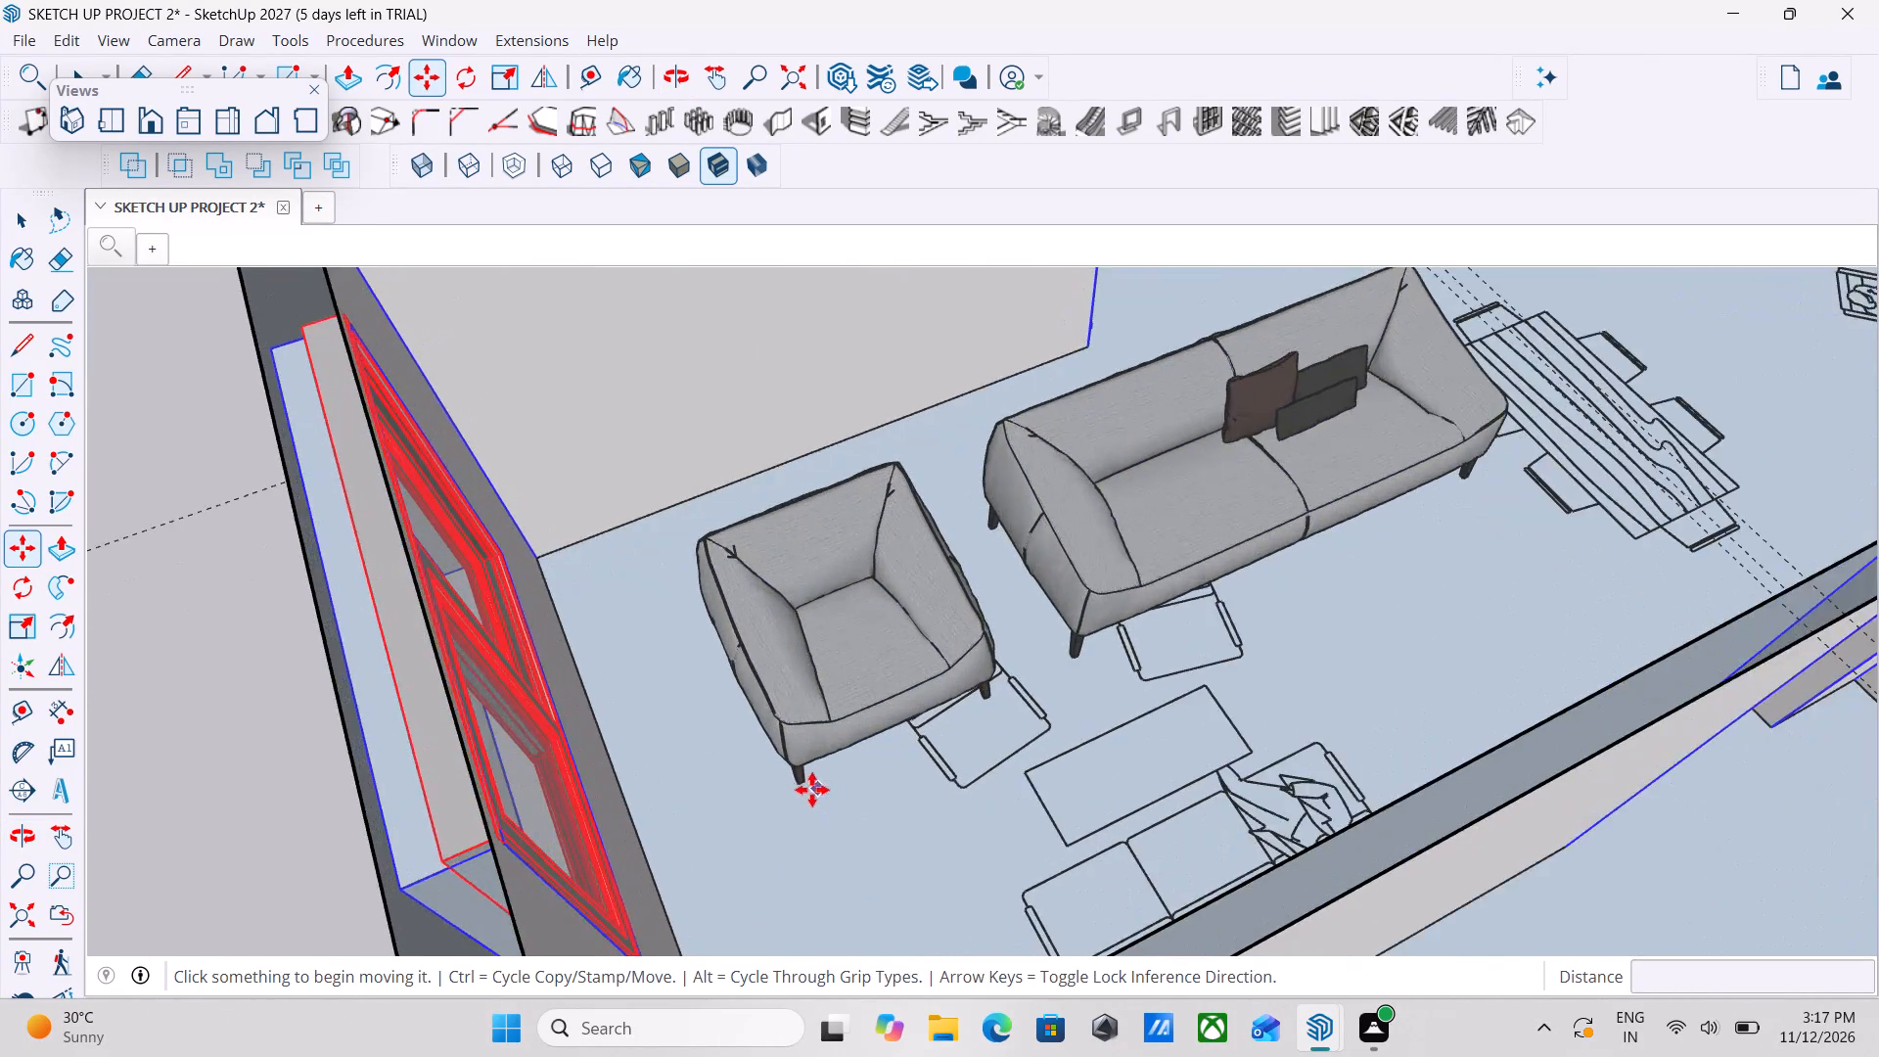
scroll(812, 790, up, 20)
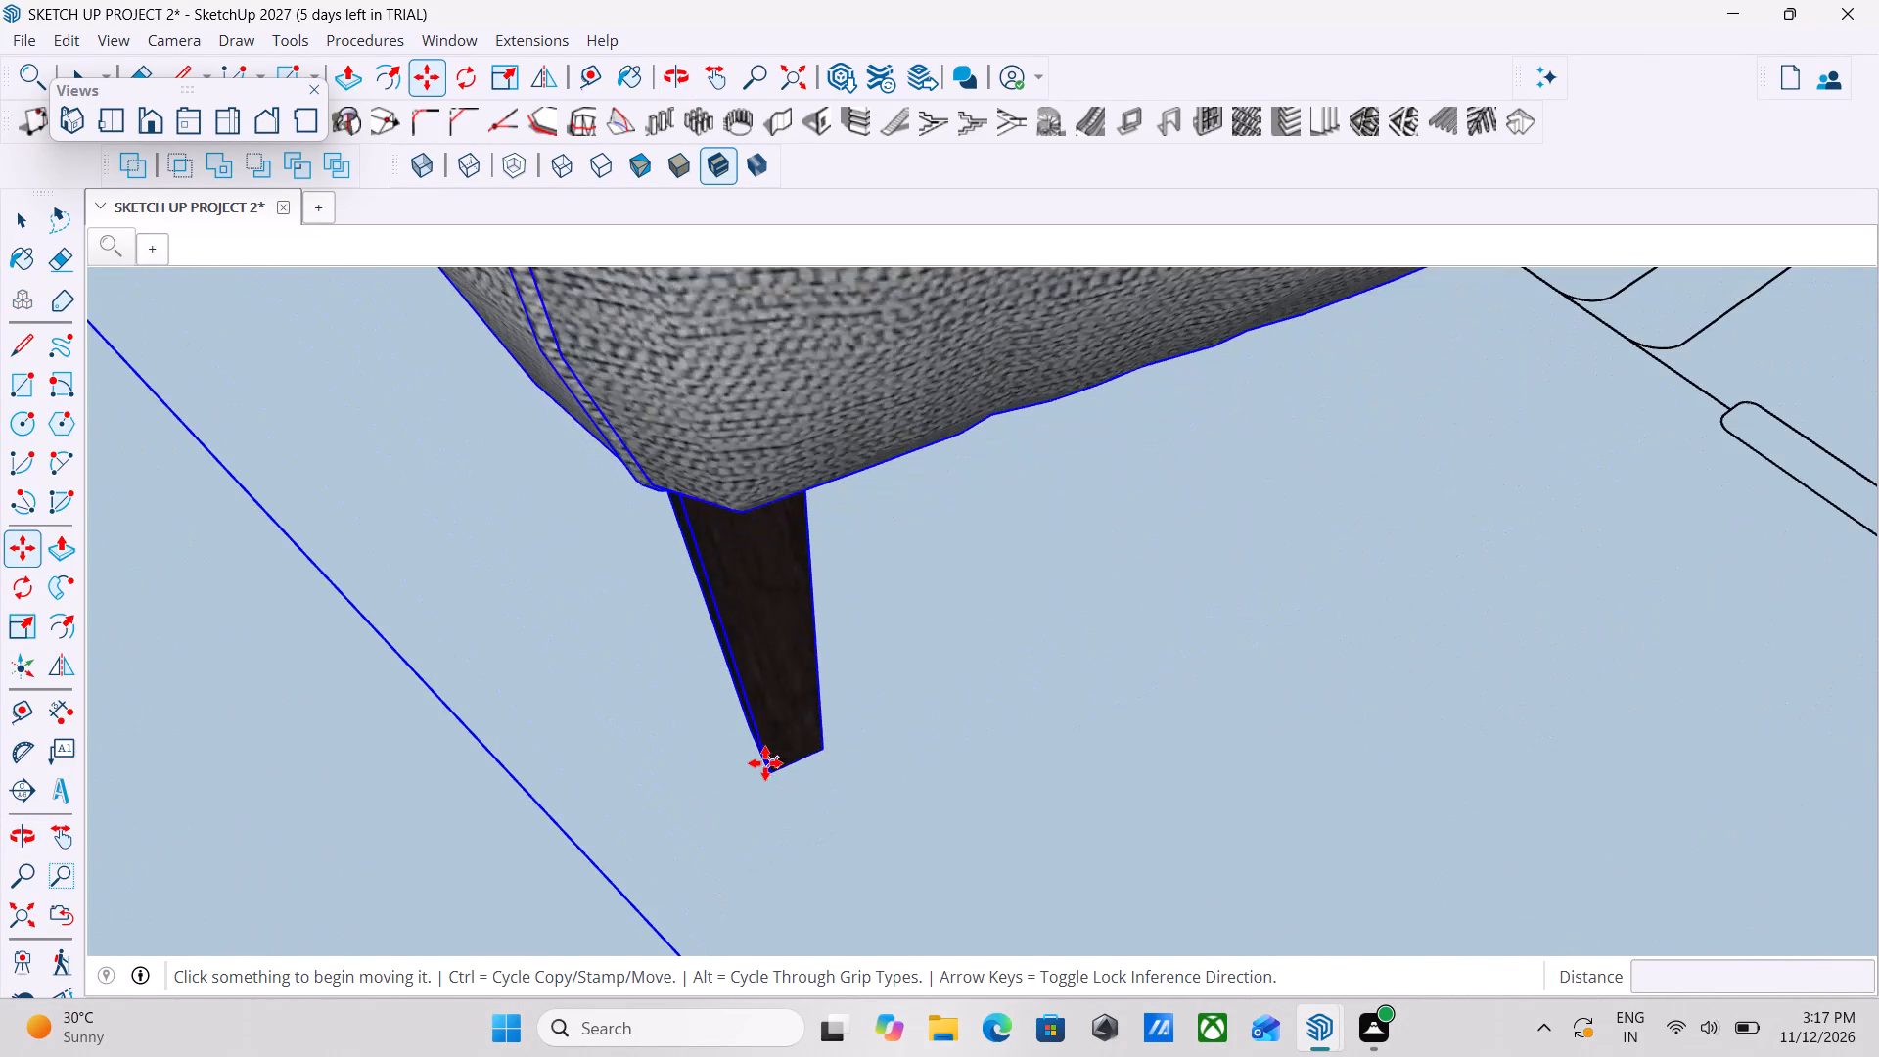
click(773, 774)
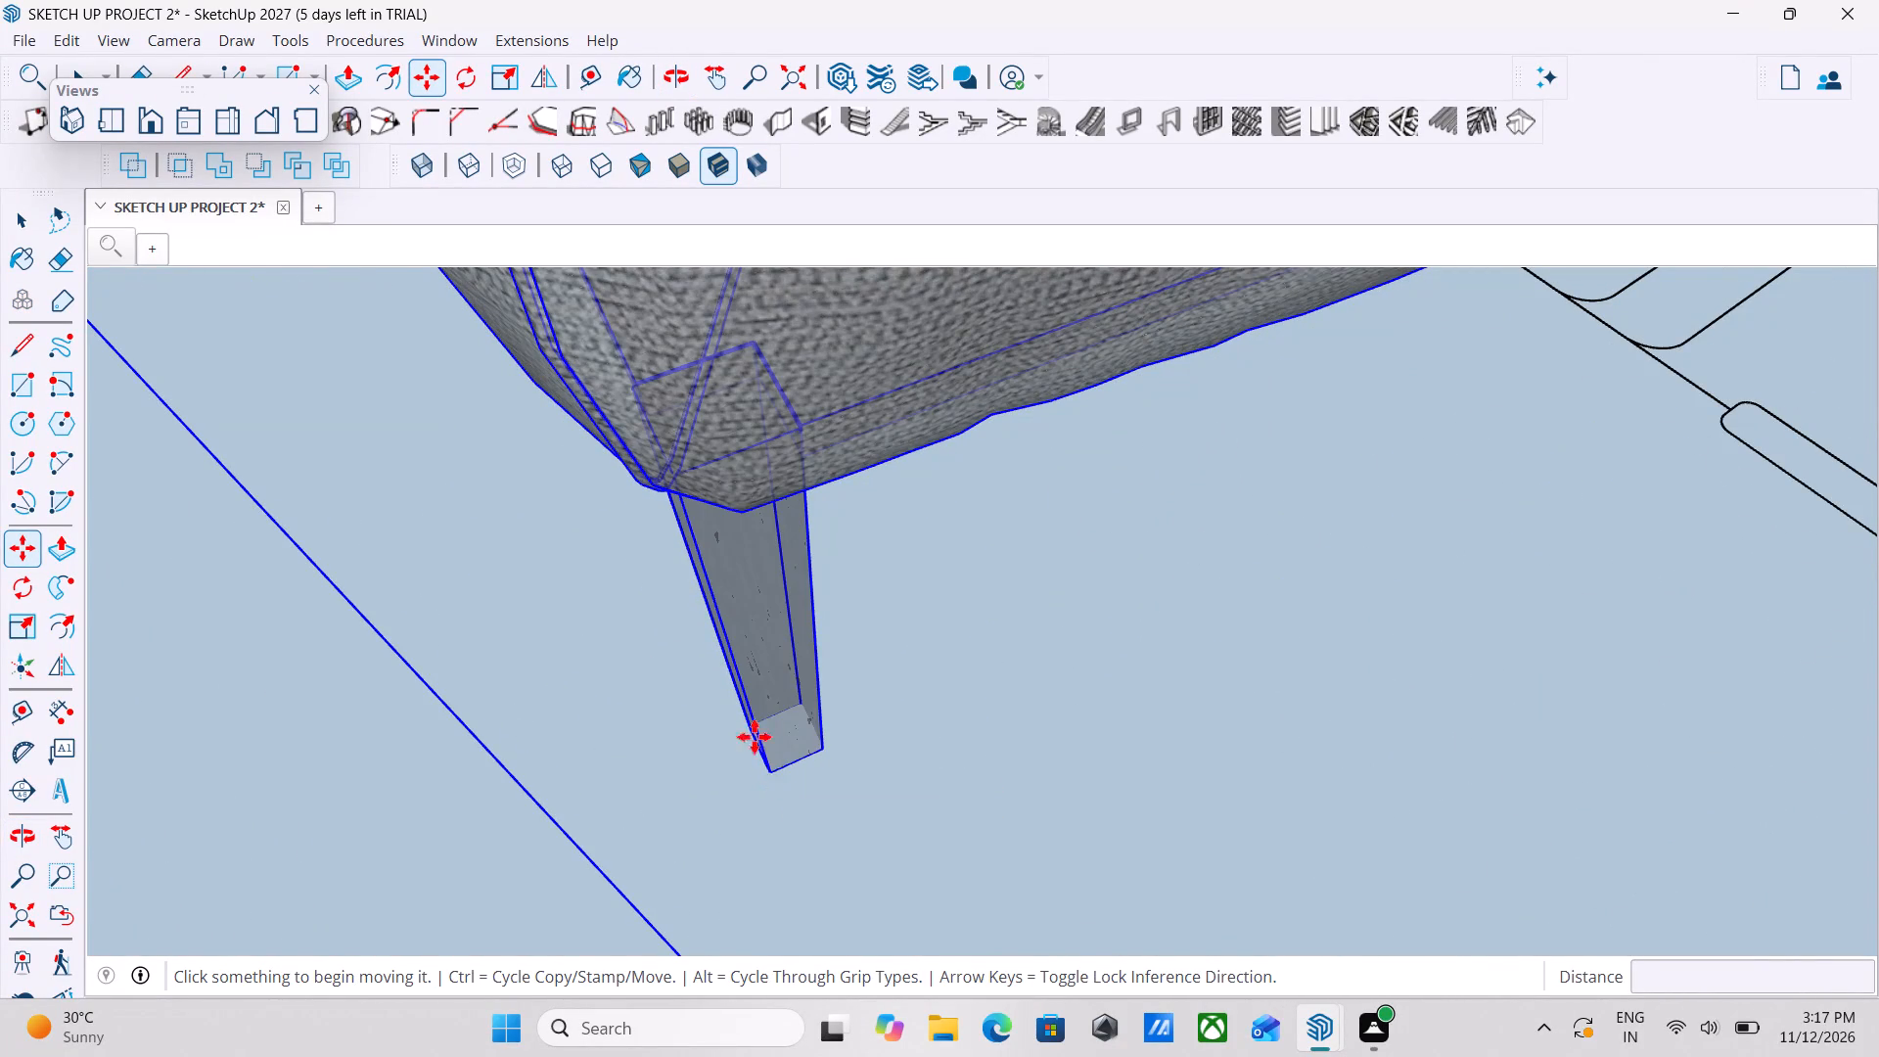
scroll(564, 562, down, 20)
scroll(564, 562, down, 5)
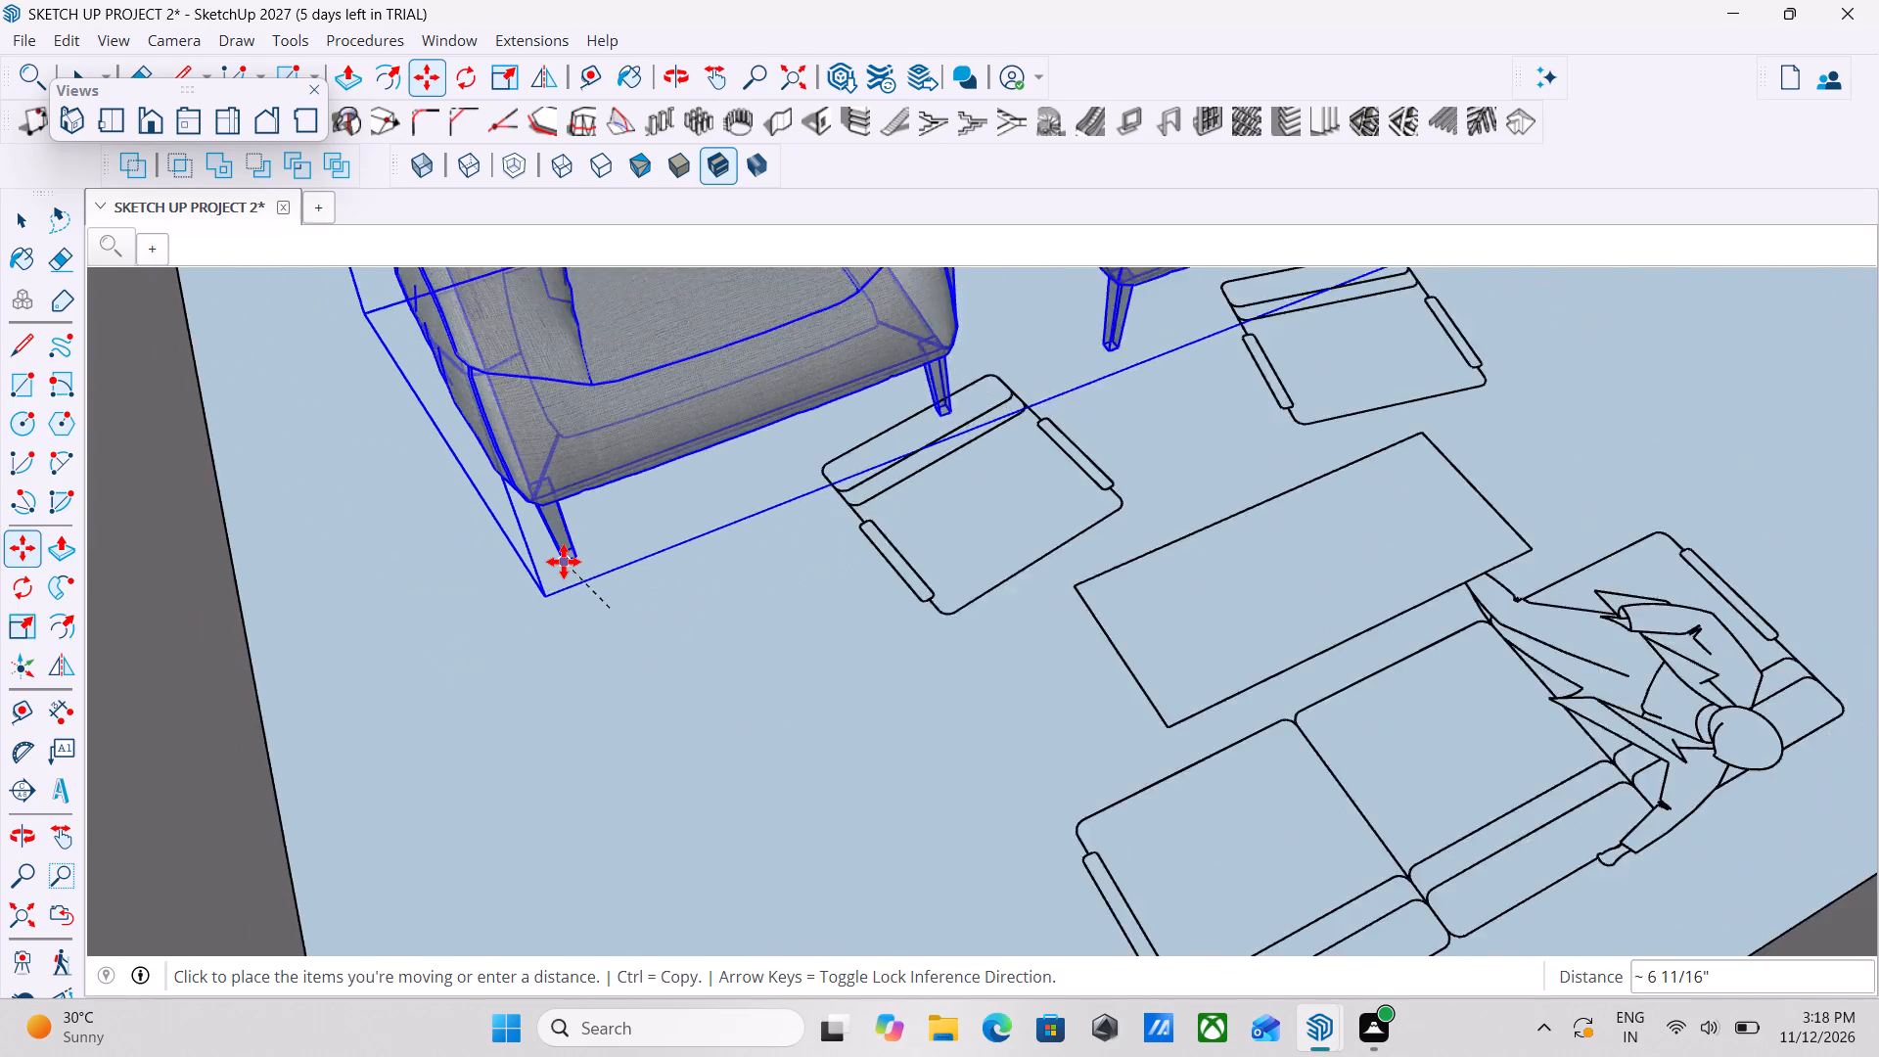
scroll(564, 562, down, 10)
scroll(452, 489, down, 9)
scroll(452, 489, up, 1)
middle_drag(452, 489, 569, 616)
scroll(383, 662, down, 2)
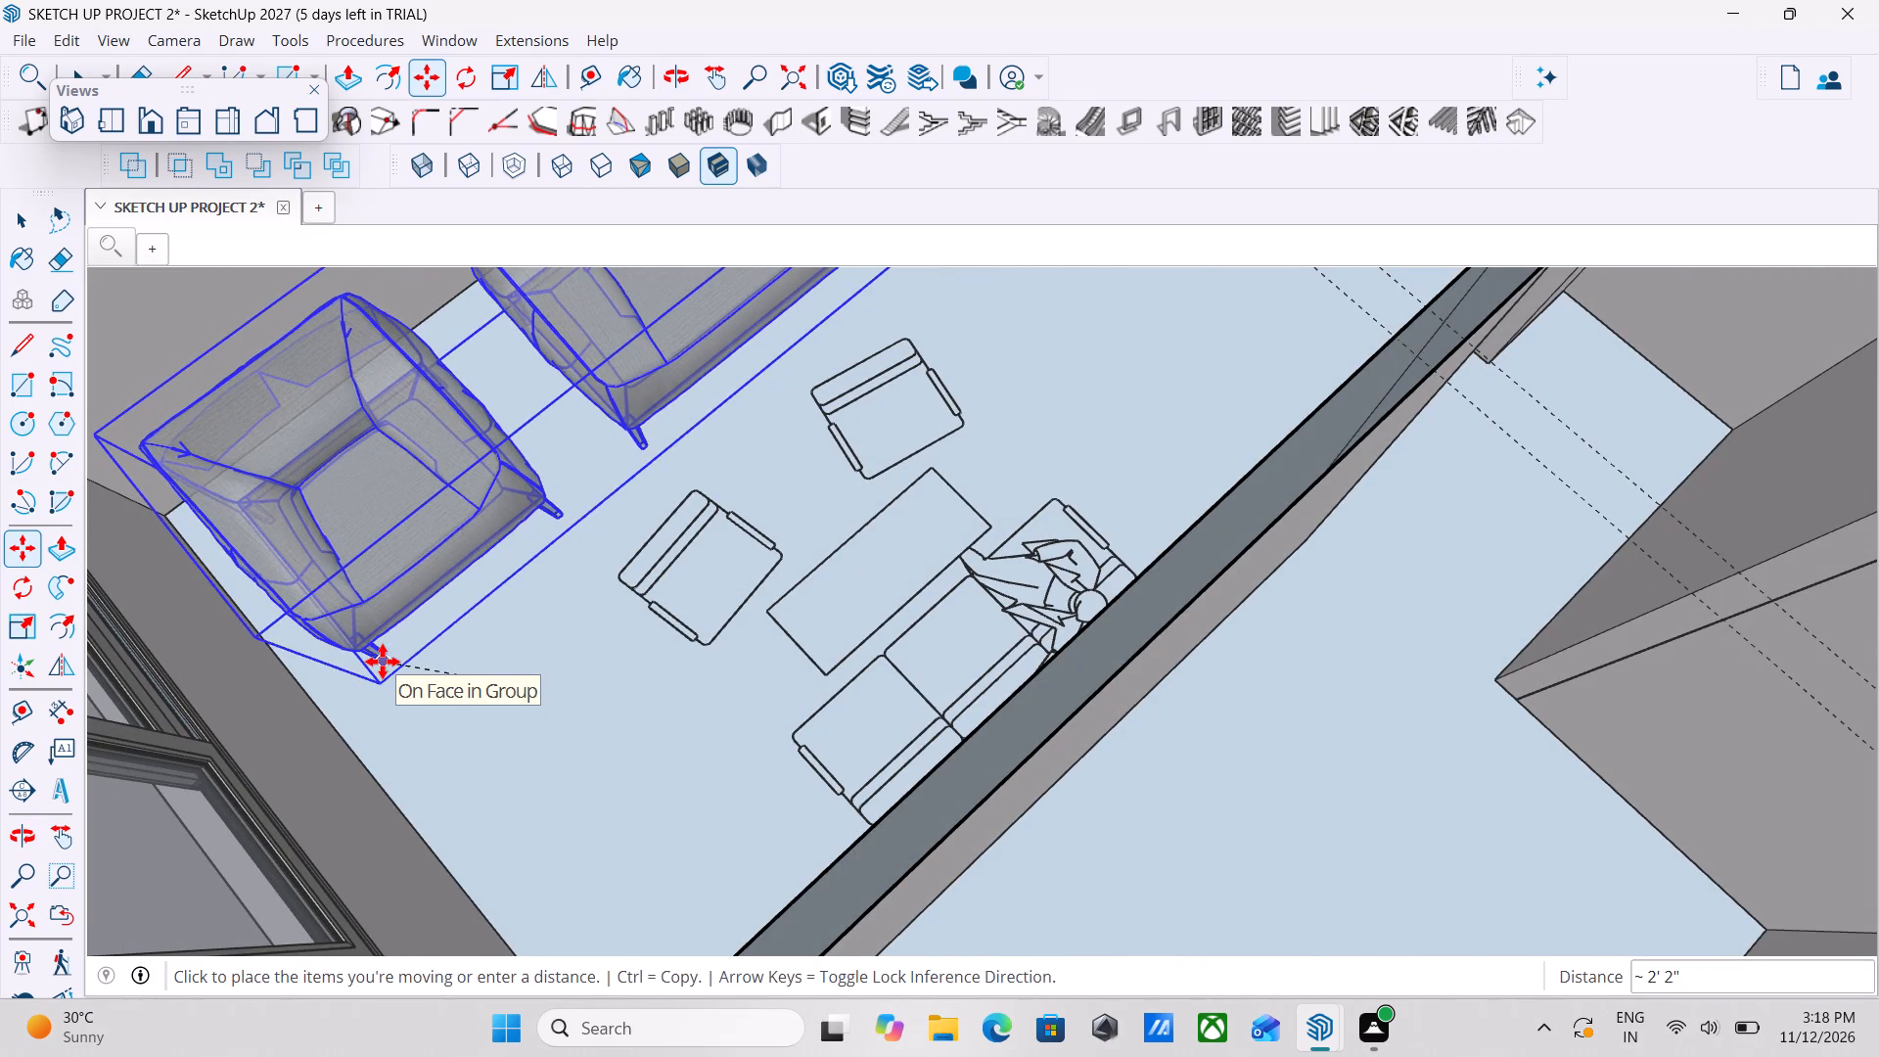
scroll(383, 662, down, 19)
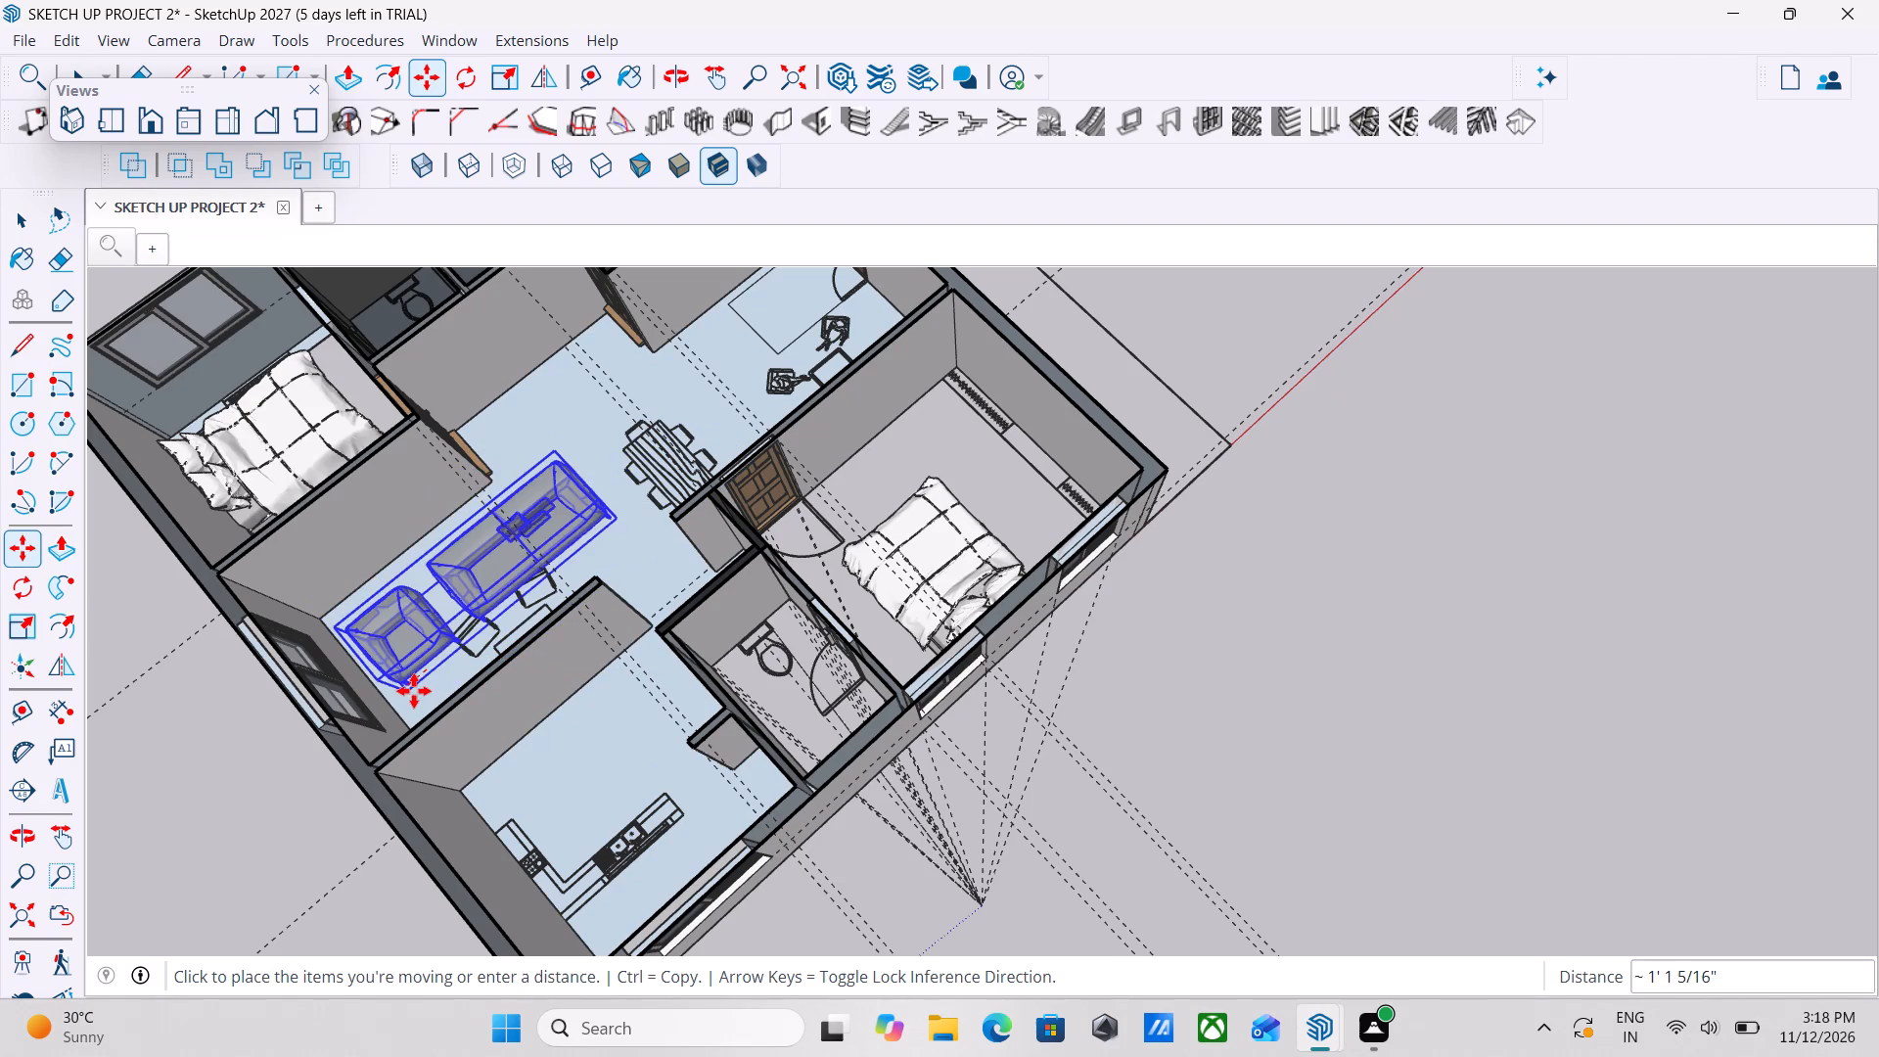
scroll(414, 692, up, 7)
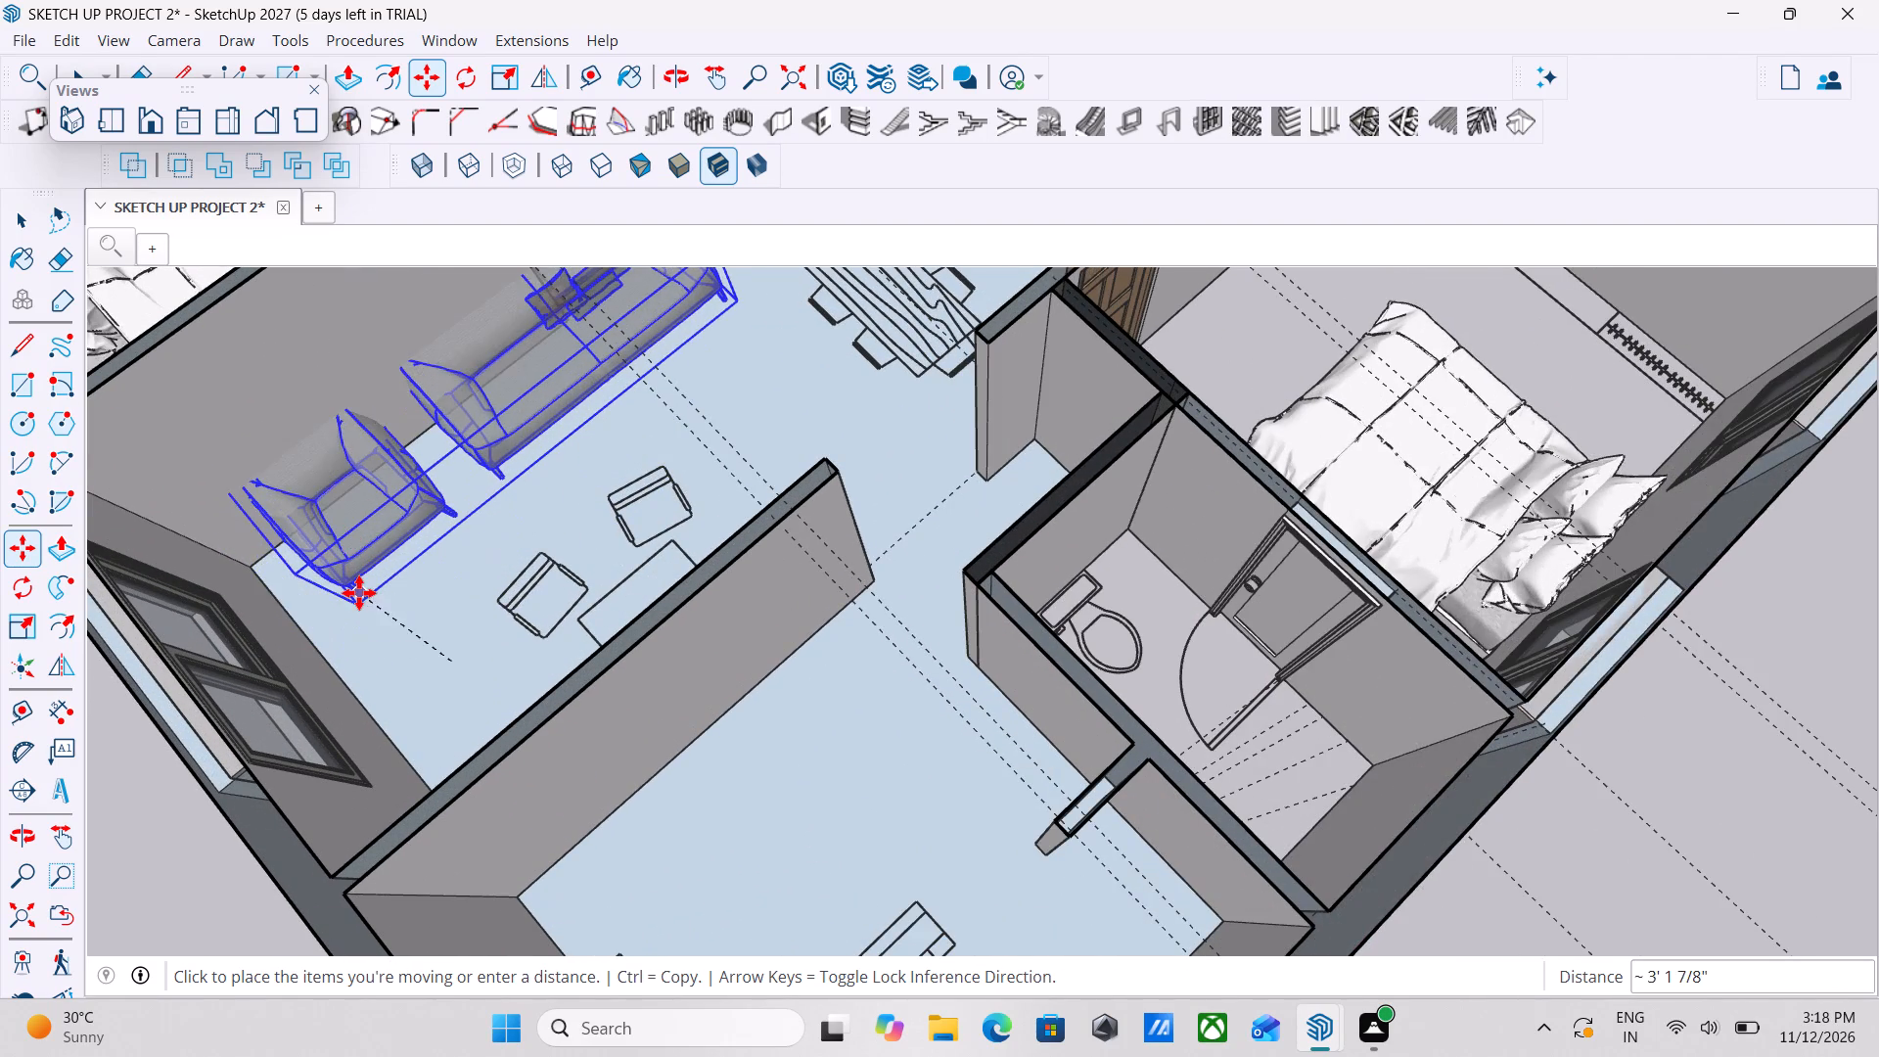
scroll(359, 593, up, 2)
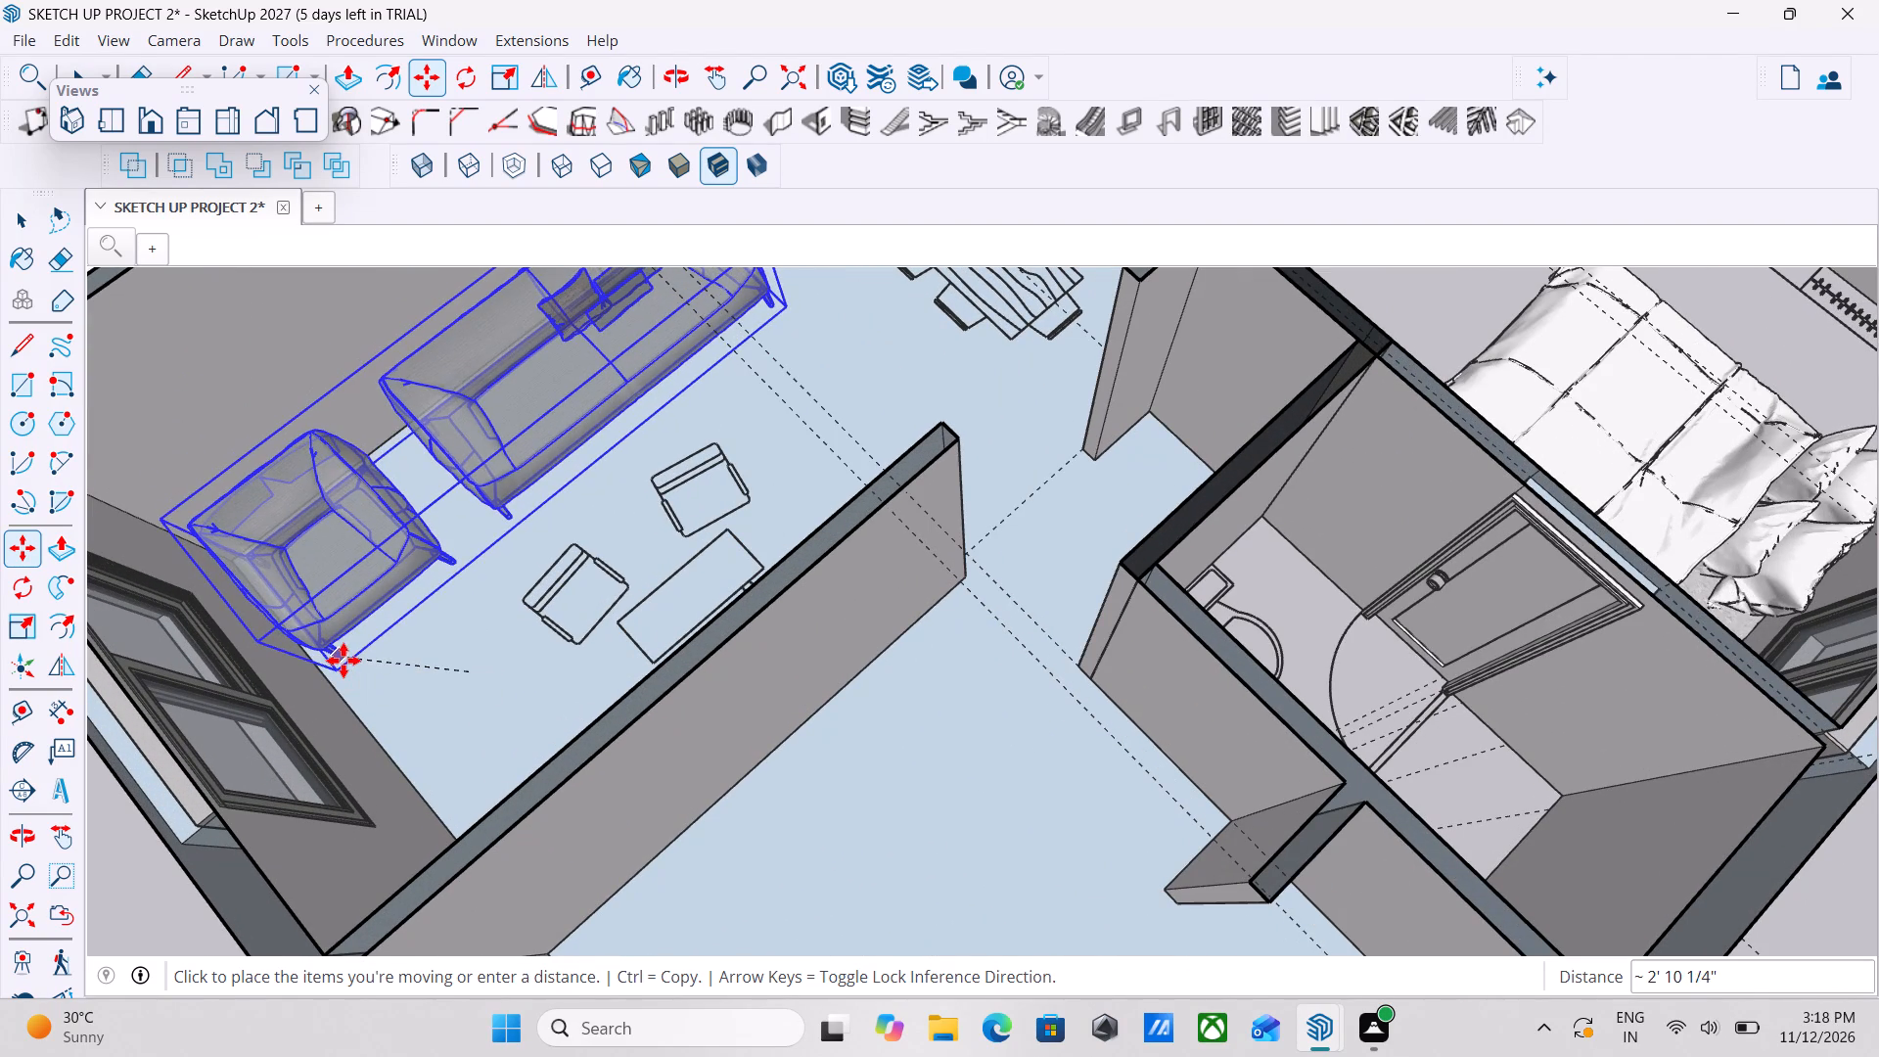
click(344, 661)
Examine the furnished ground-floor rooms and the whole house beside the traced plan from several angles.
scroll(525, 663, down, 5)
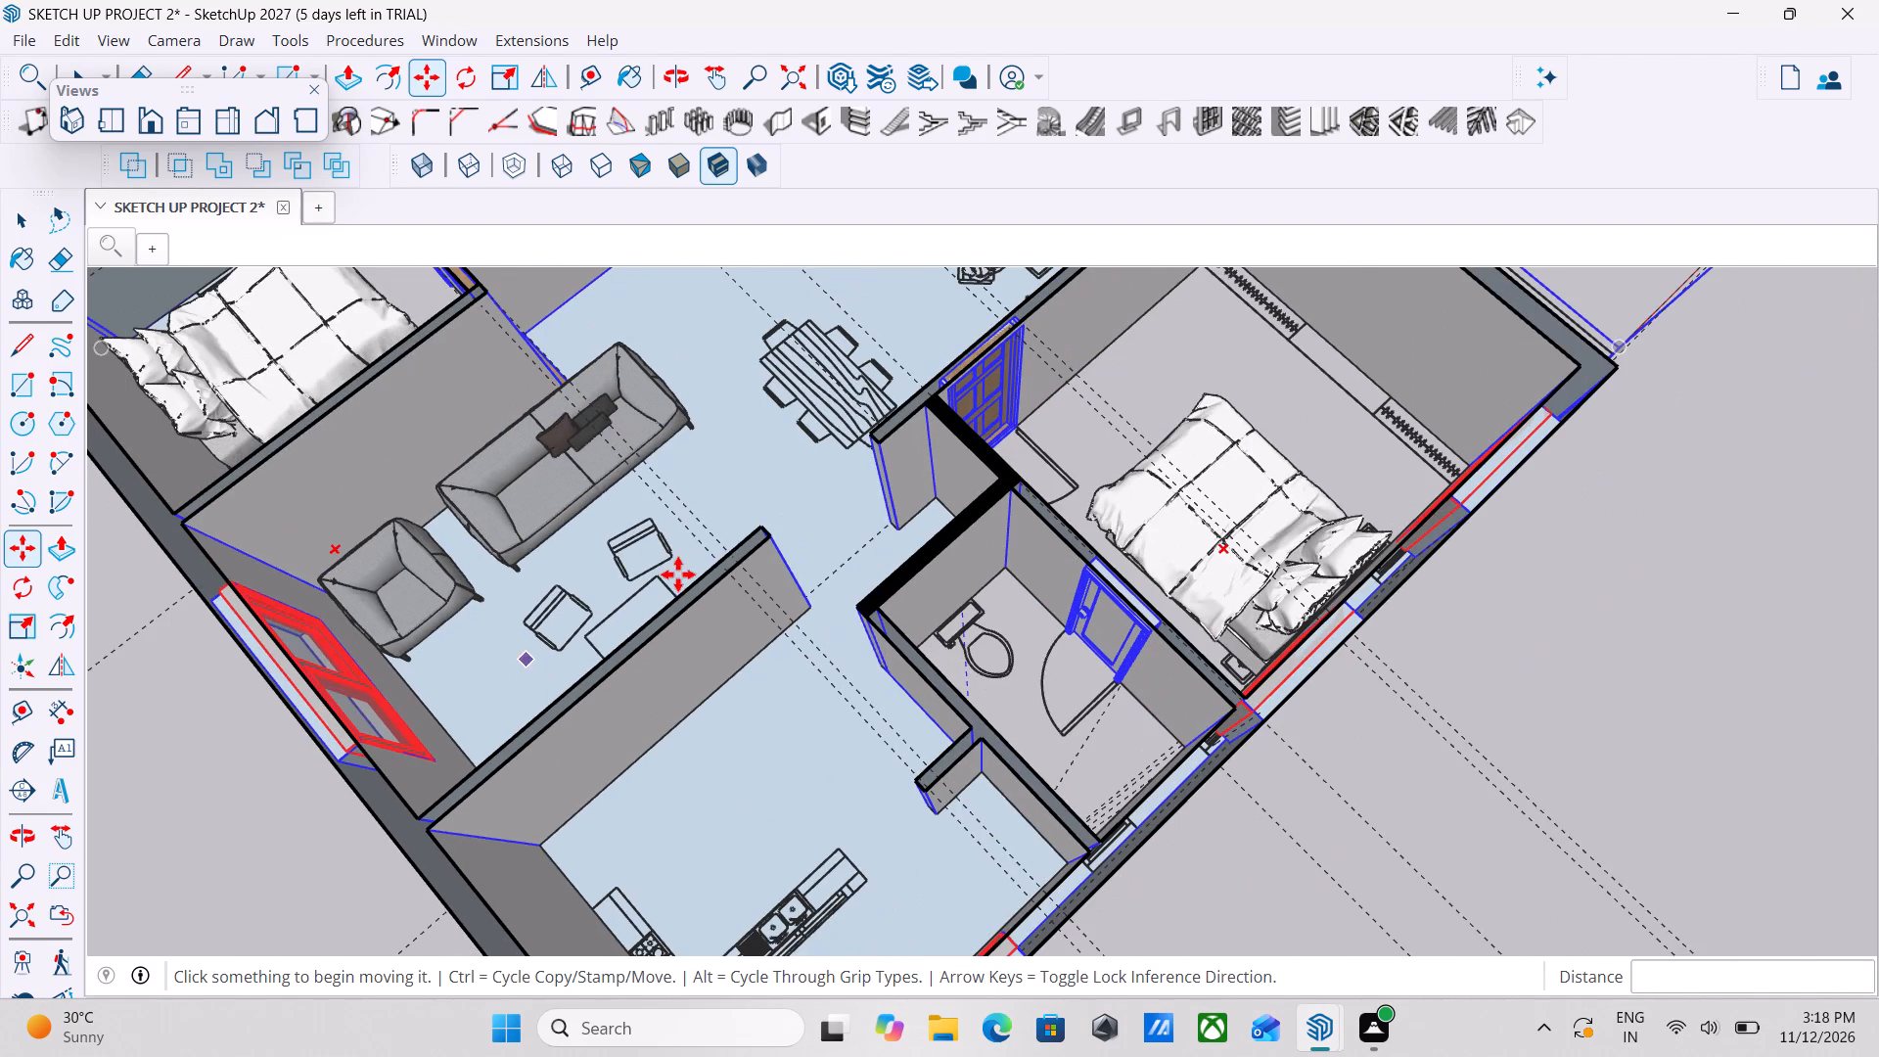
scroll(682, 573, down, 2)
middle_drag(682, 573, 471, 631)
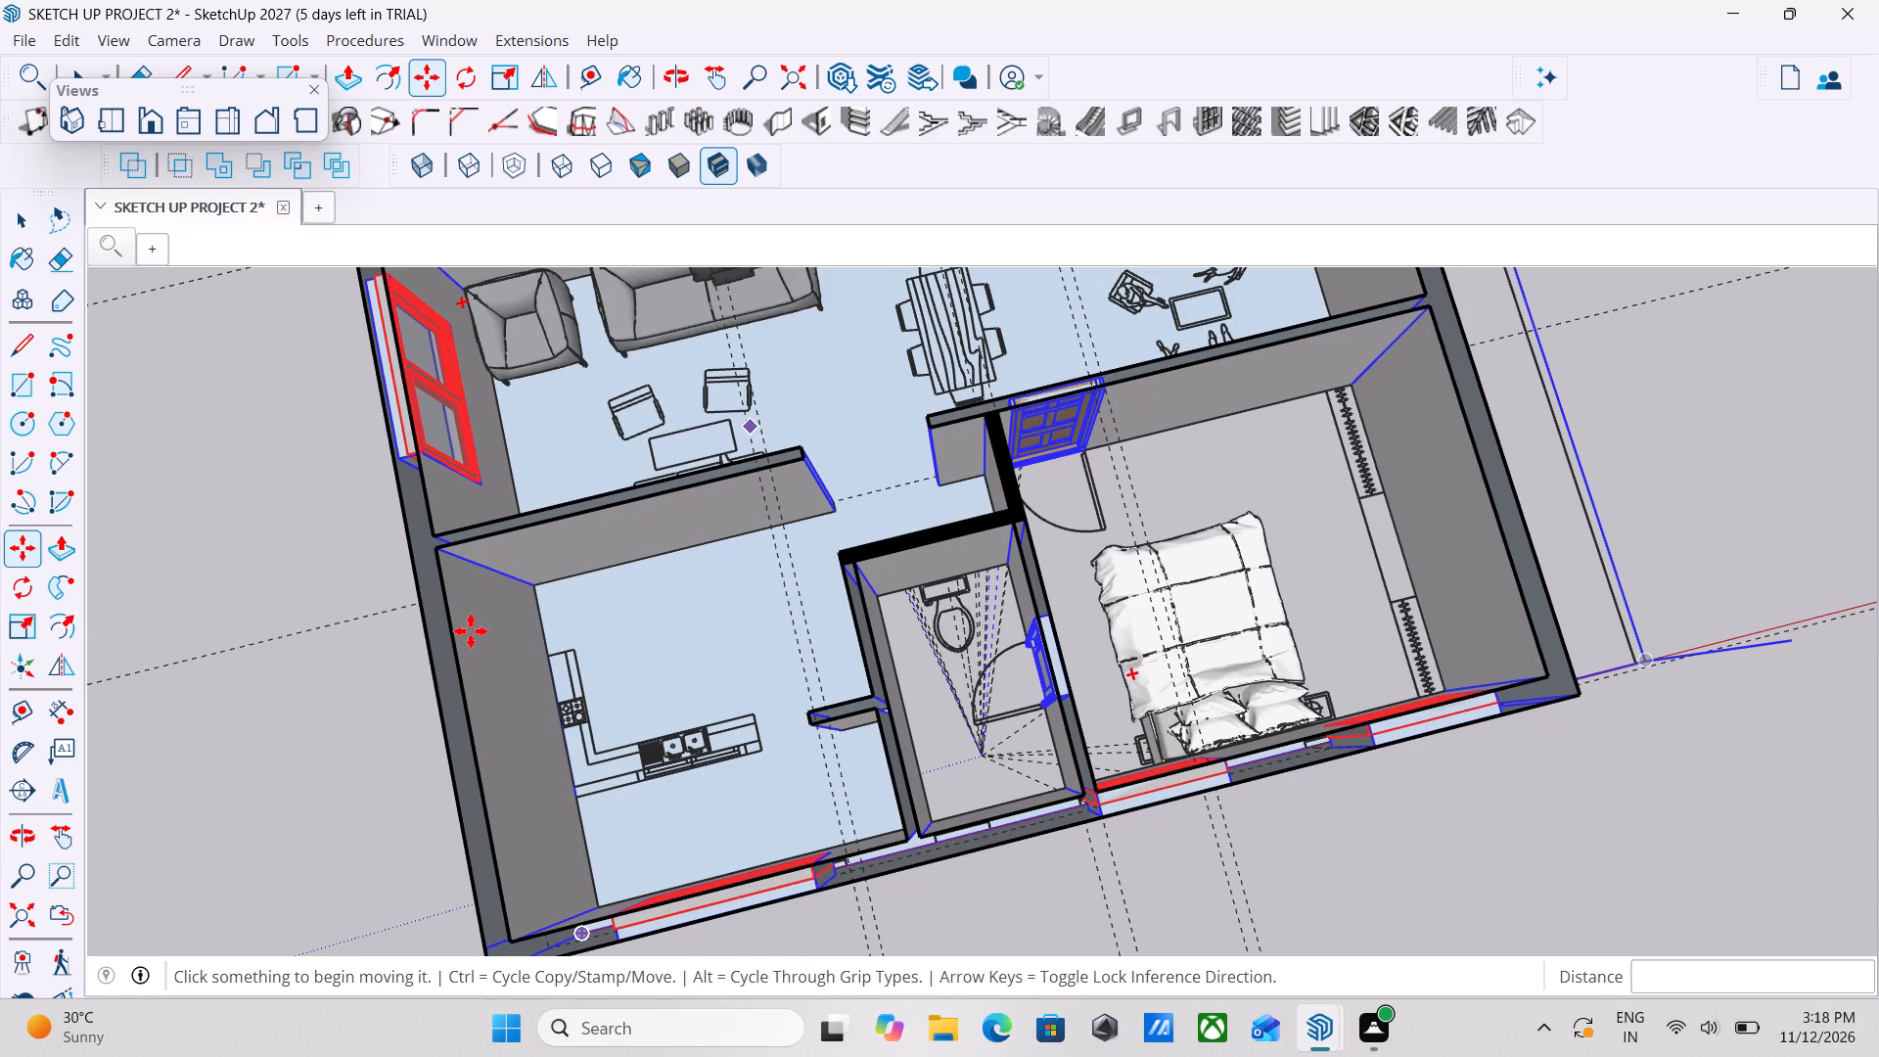
scroll(471, 631, down, 10)
middle_drag(569, 604, 844, 577)
middle_drag(629, 670, 746, 527)
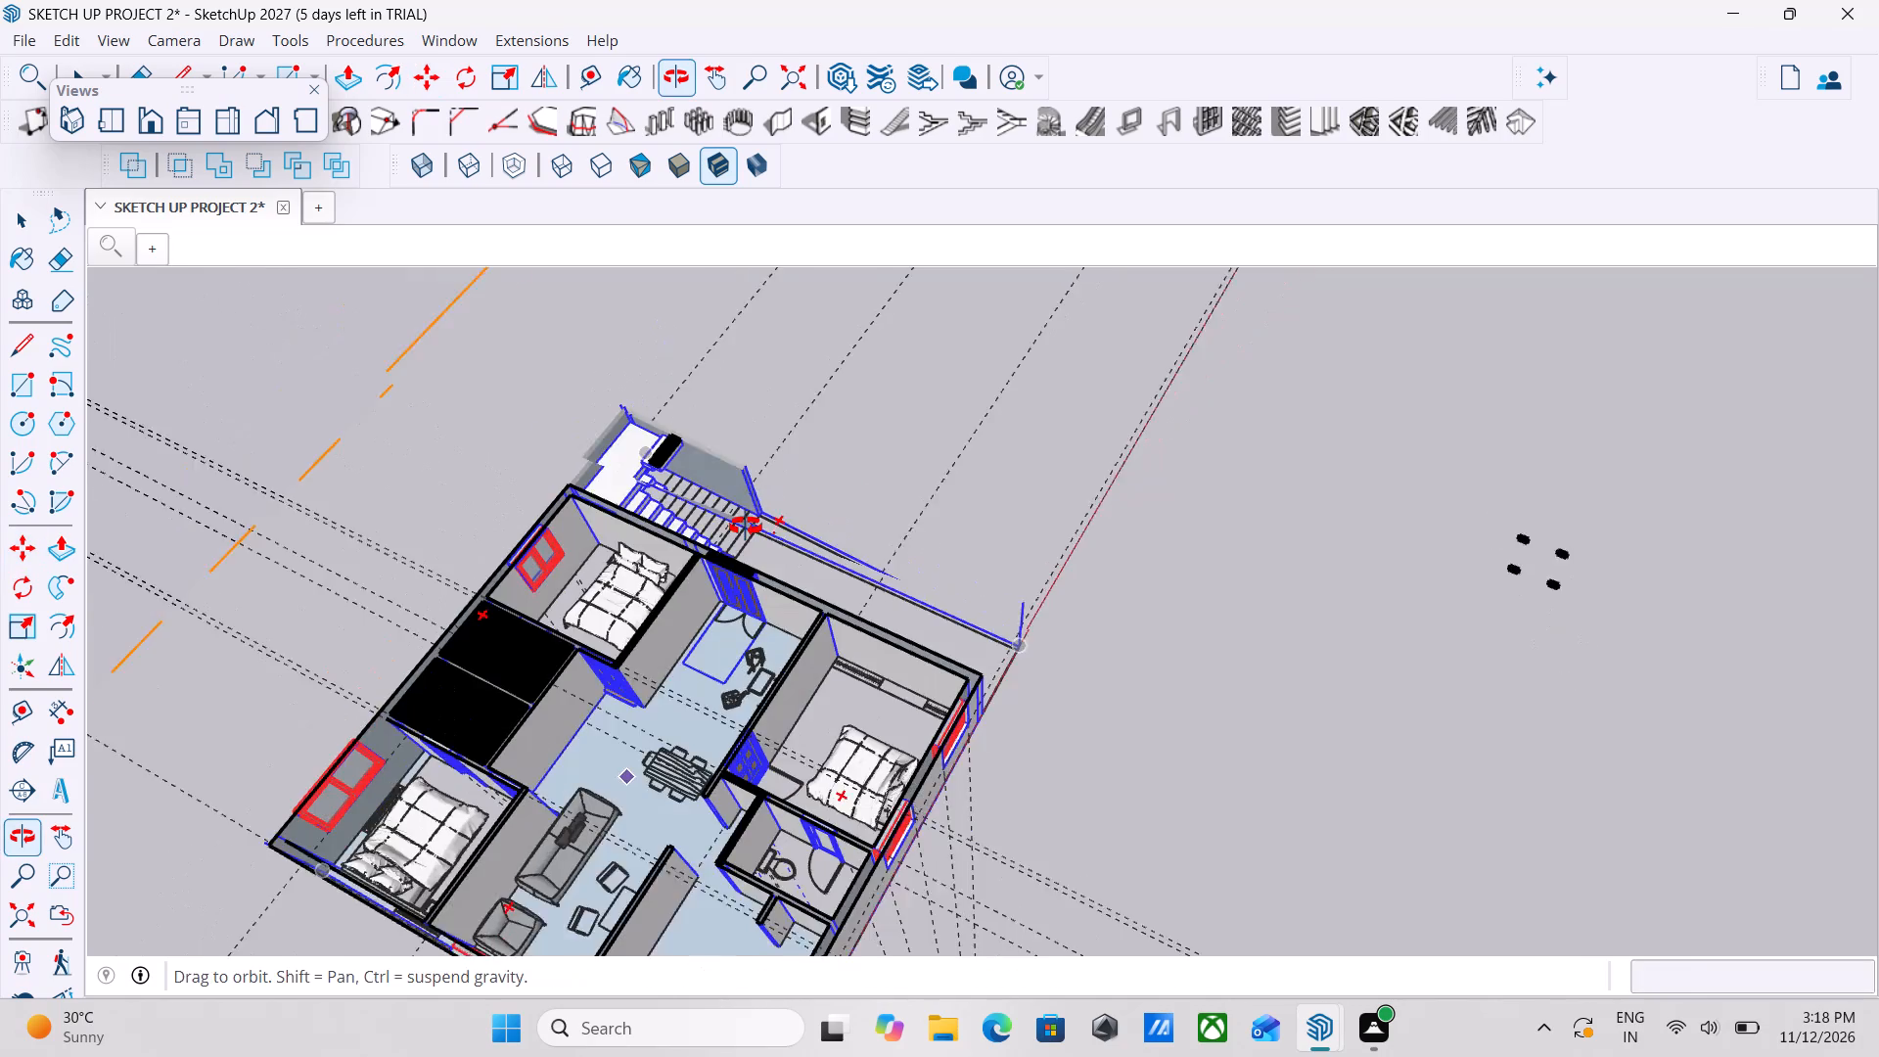
middle_drag(746, 527, 762, 497)
scroll(665, 639, down, 1)
middle_drag(665, 639, 288, 437)
middle_drag(1020, 827, 451, 680)
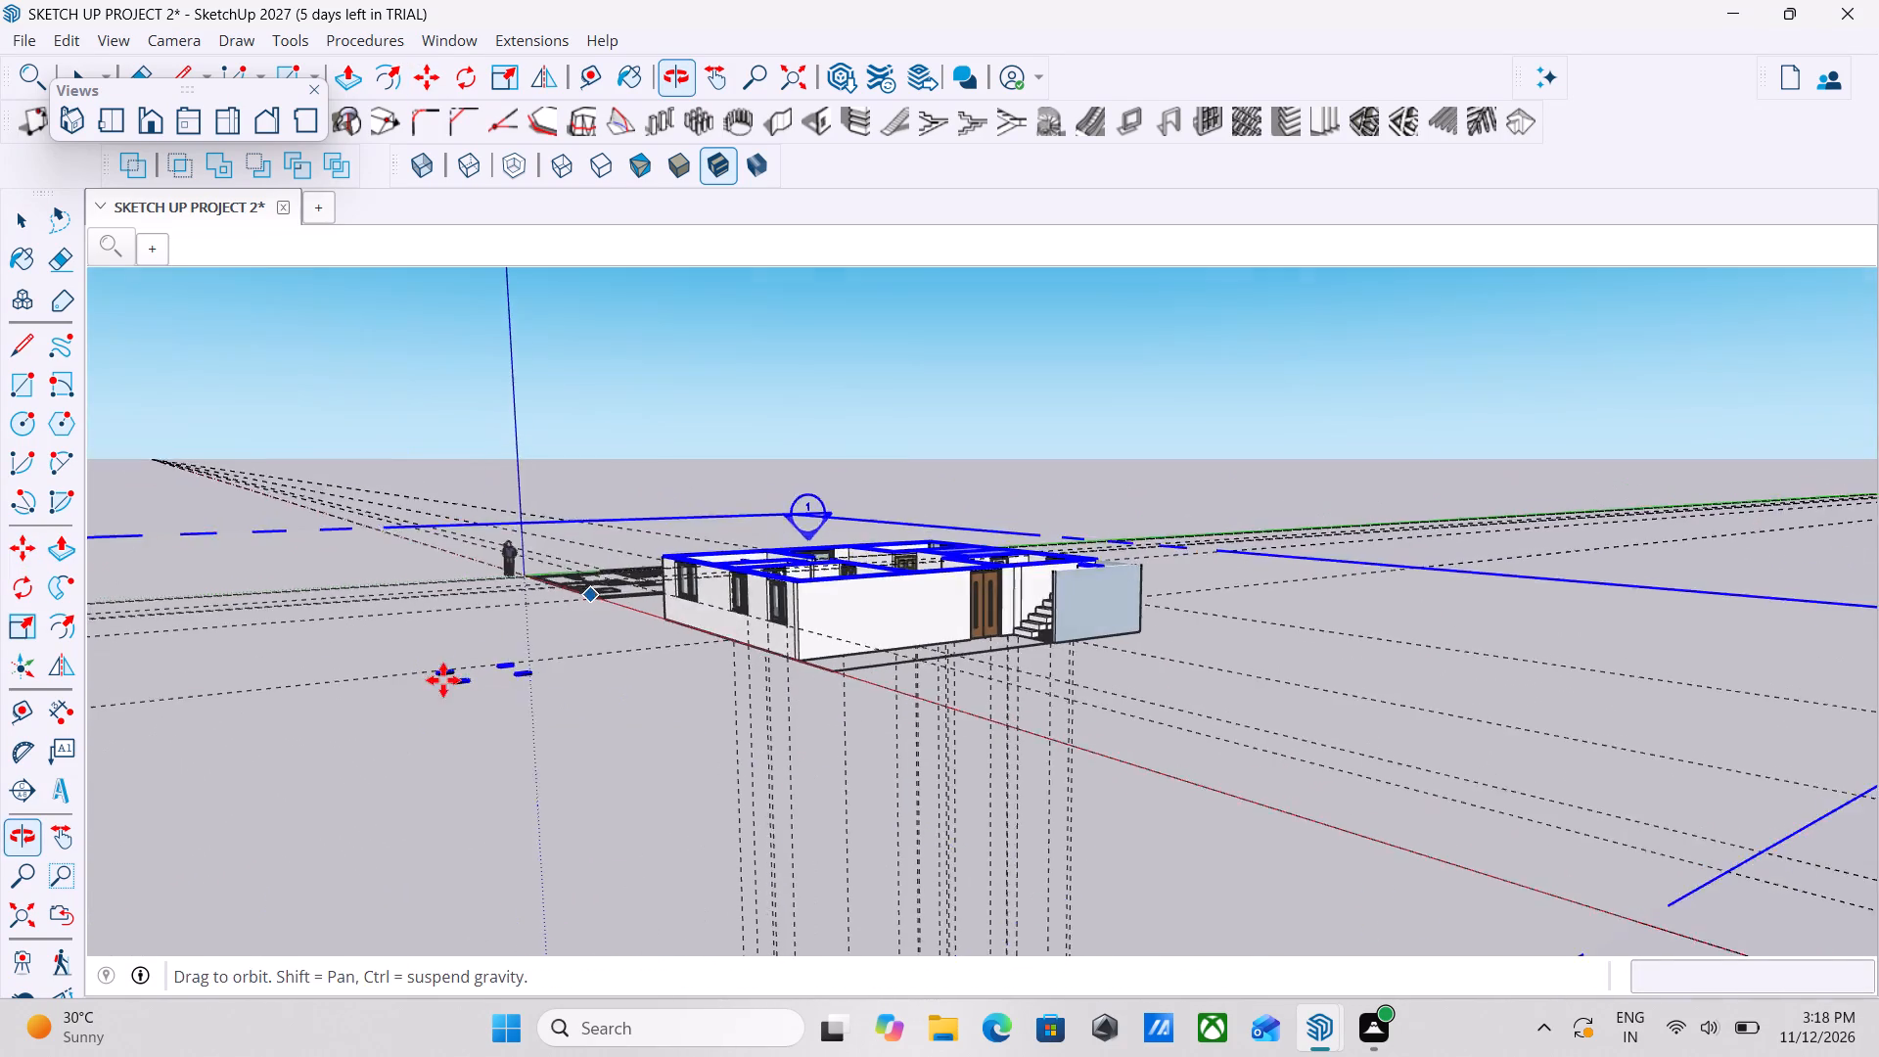
middle_drag(1124, 790, 845, 758)
scroll(845, 758, down, 3)
scroll(1169, 661, down, 1)
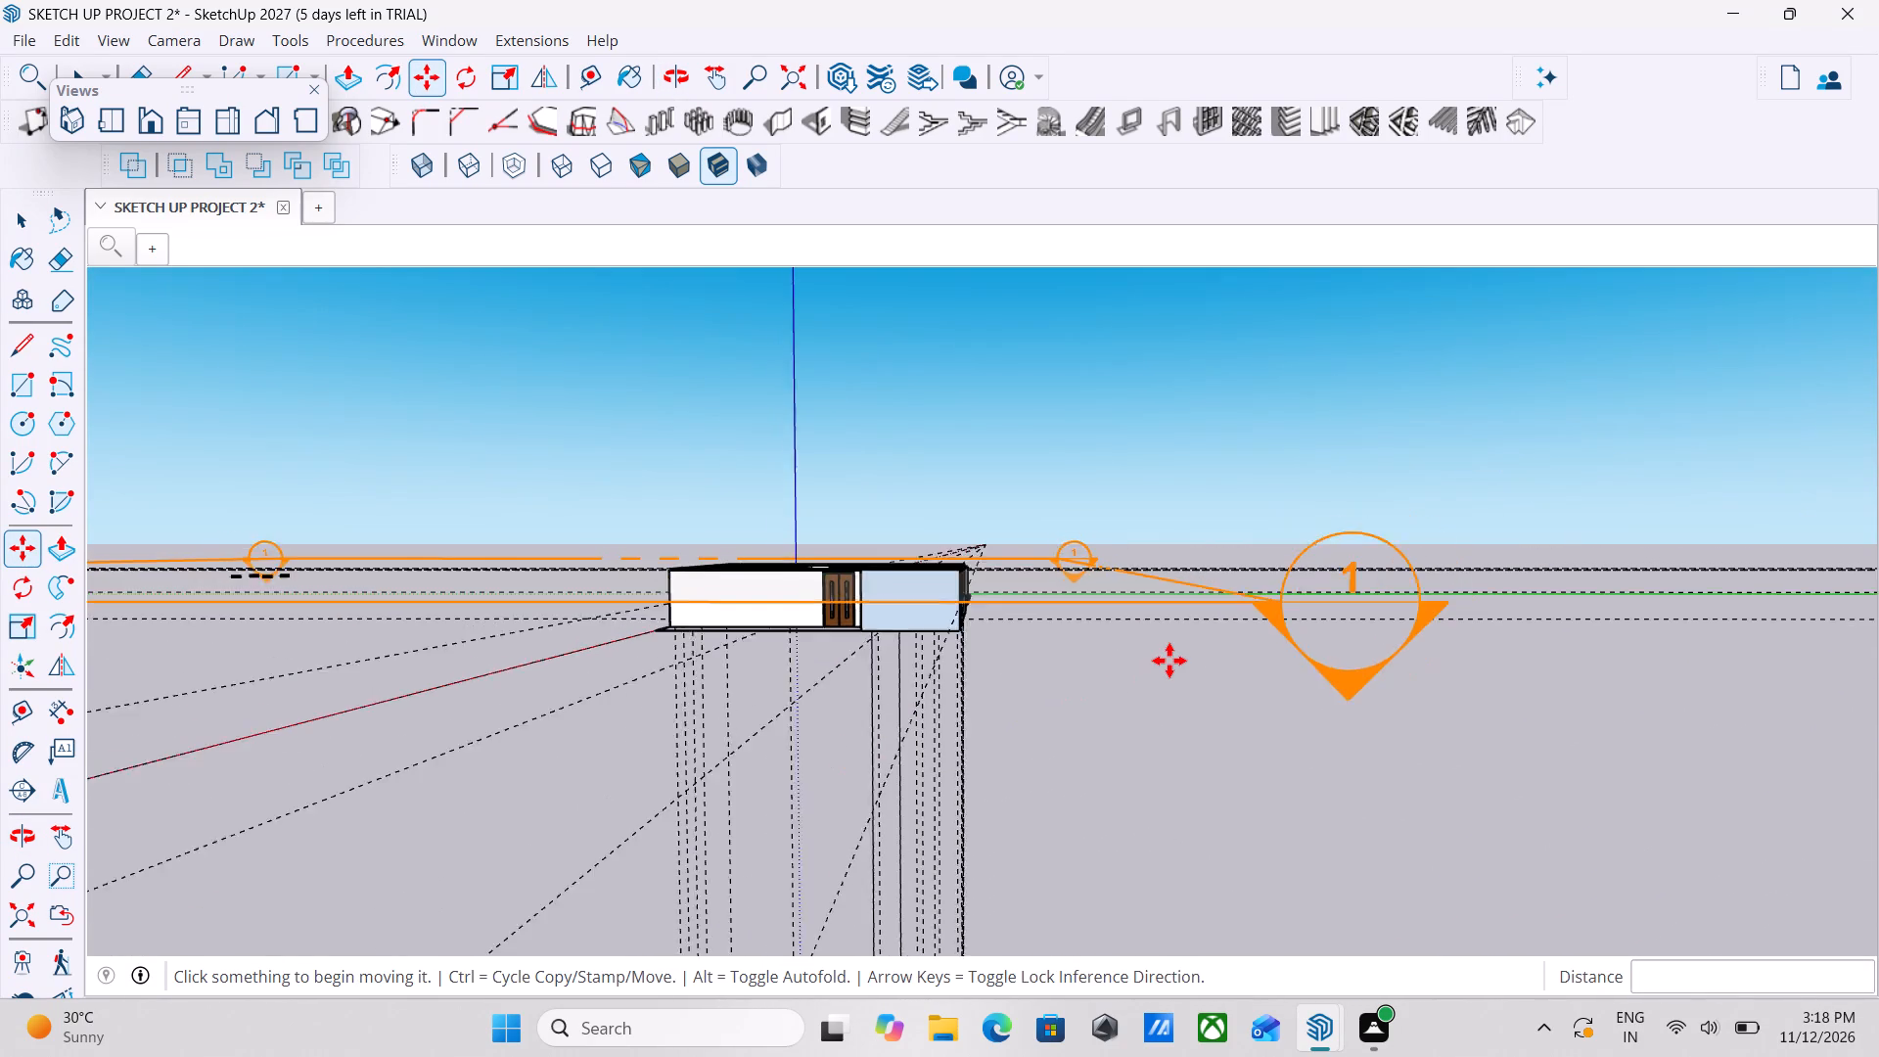
scroll(1169, 661, down, 2)
scroll(1265, 644, down, 3)
middle_drag(828, 726, 1105, 1056)
middle_drag(944, 712, 1164, 835)
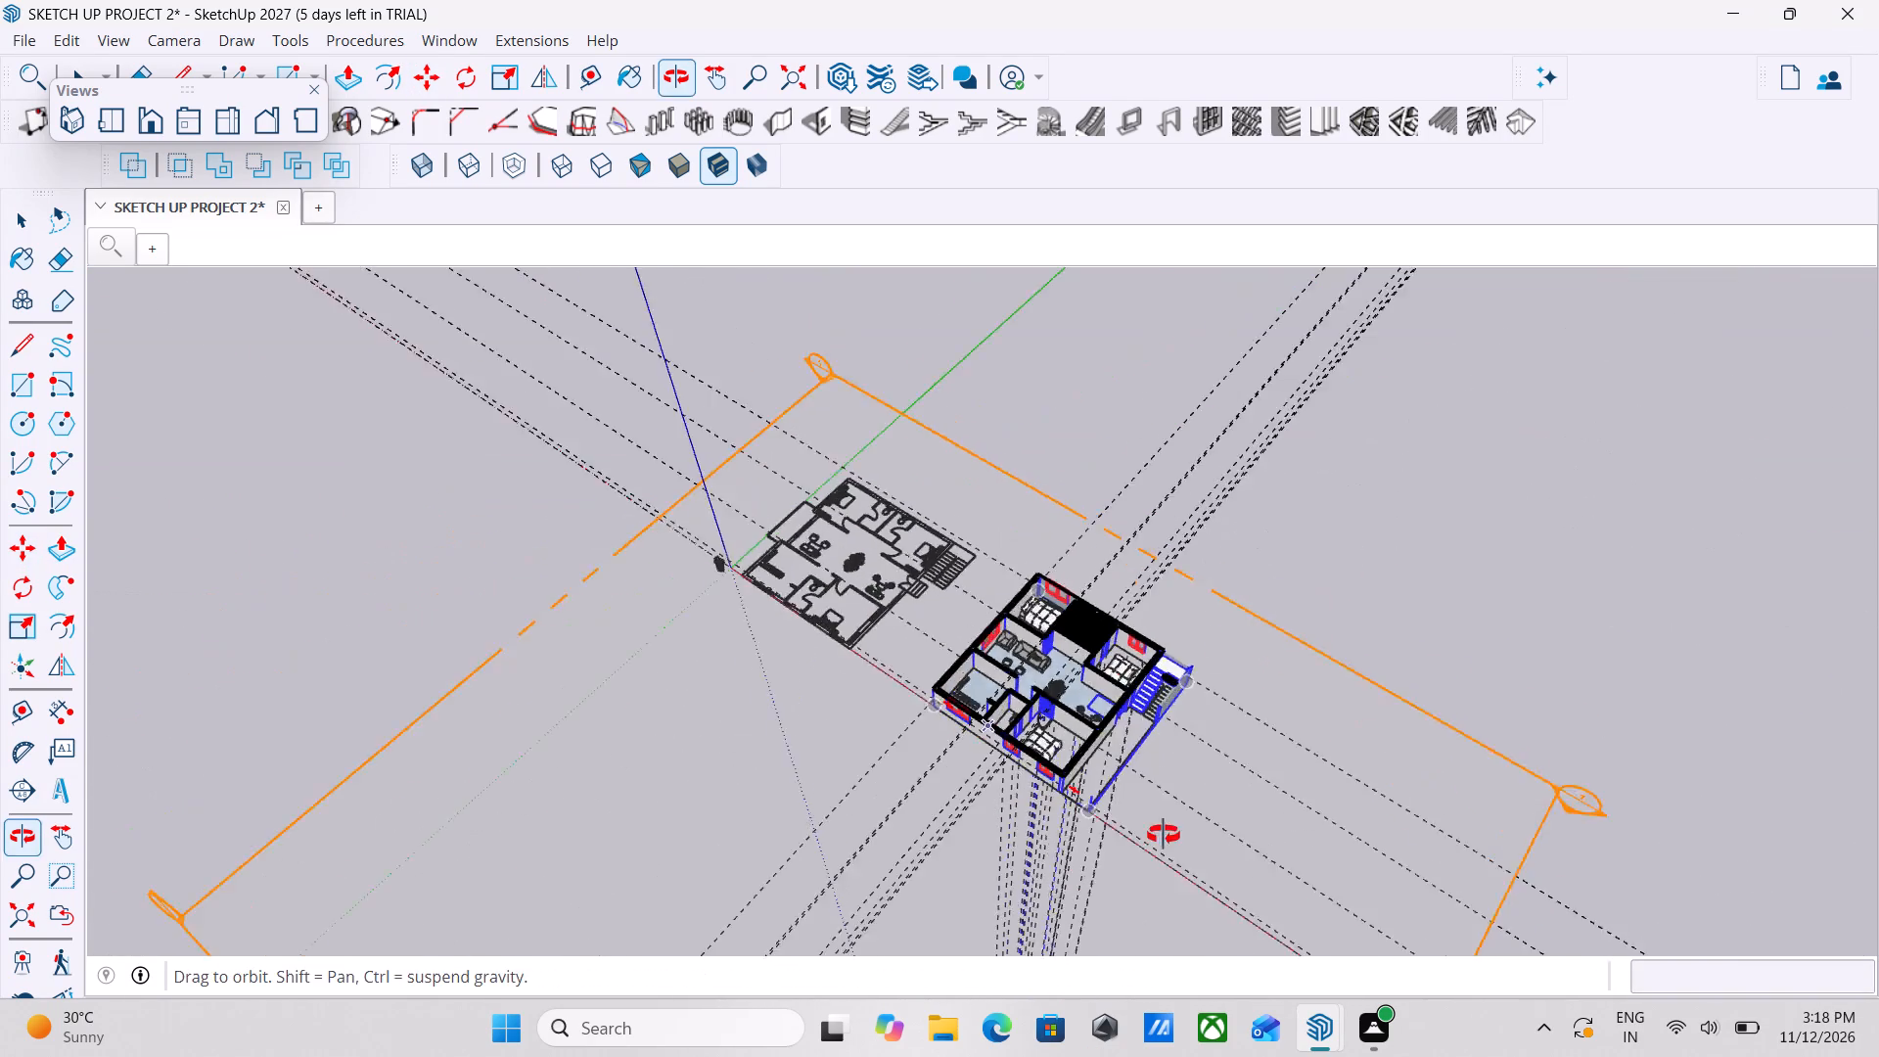
middle_drag(1164, 835, 1168, 835)
scroll(1043, 594, up, 7)
scroll(1173, 735, up, 3)
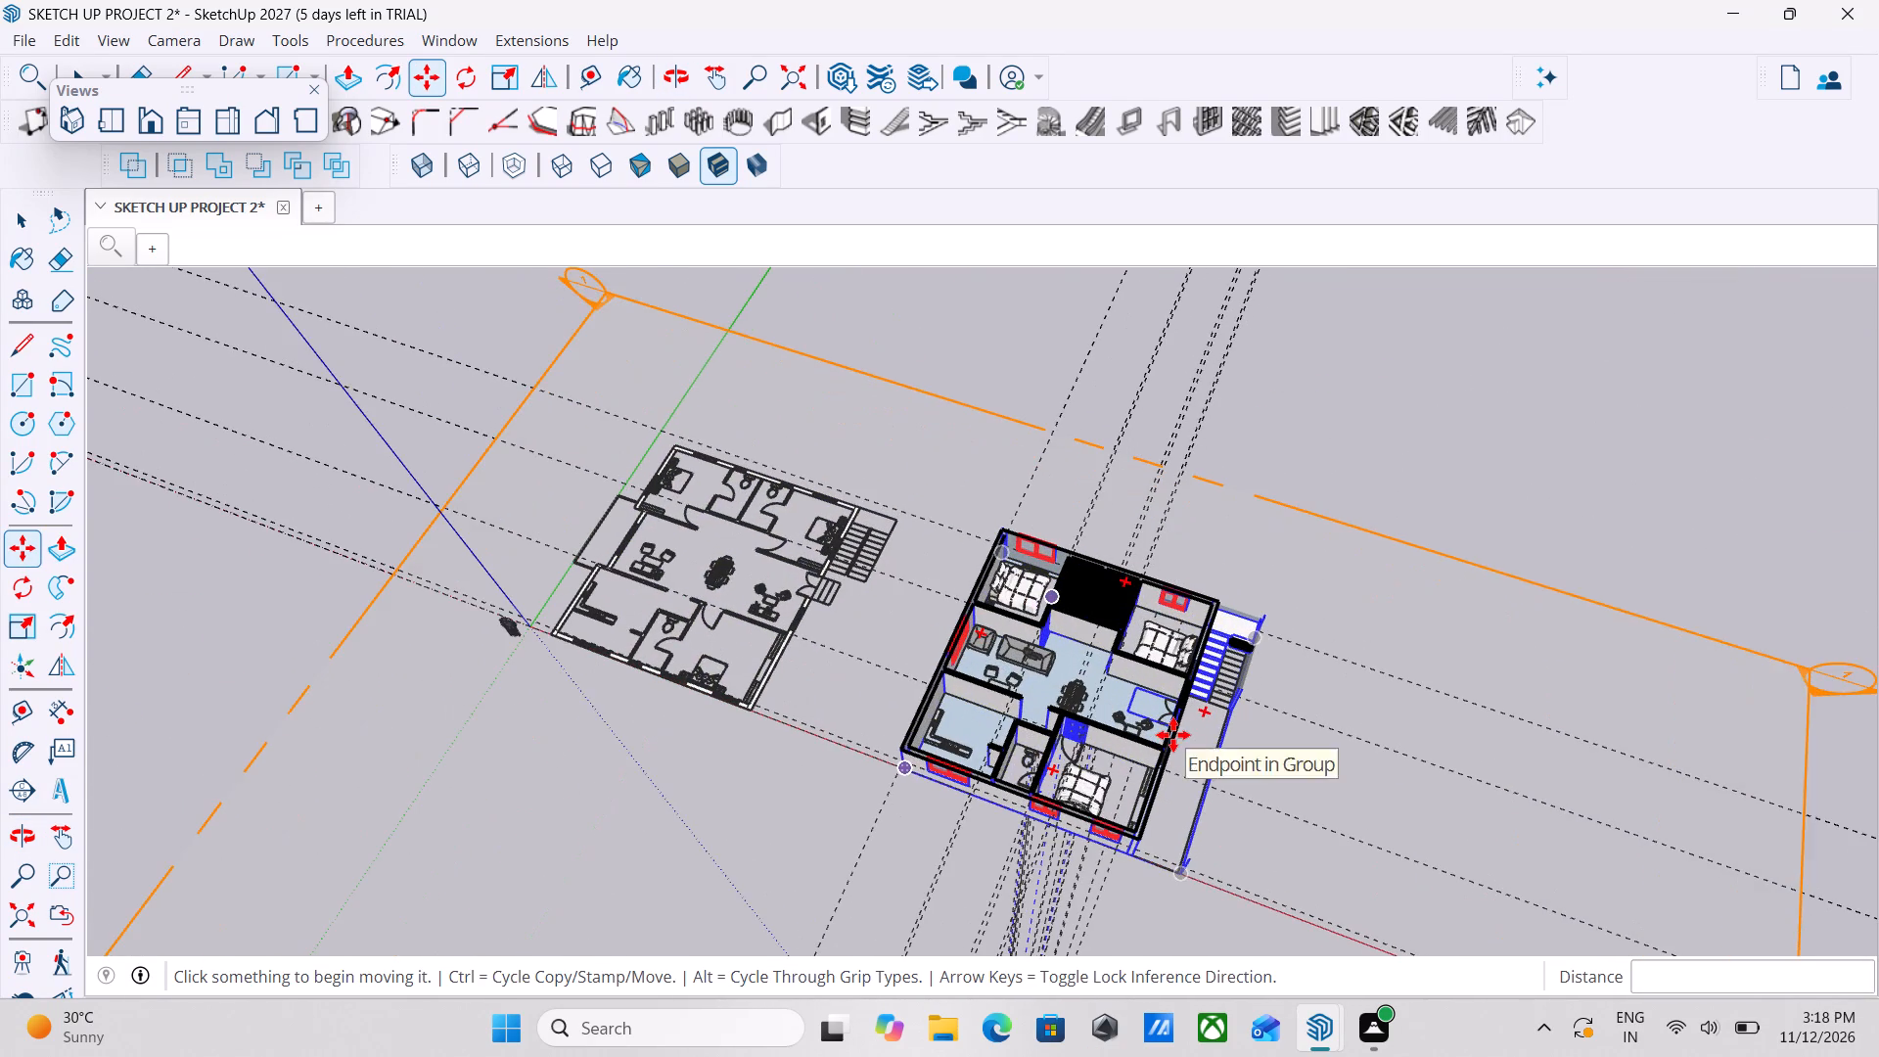
scroll(1168, 739, up, 3)
scroll(921, 712, up, 3)
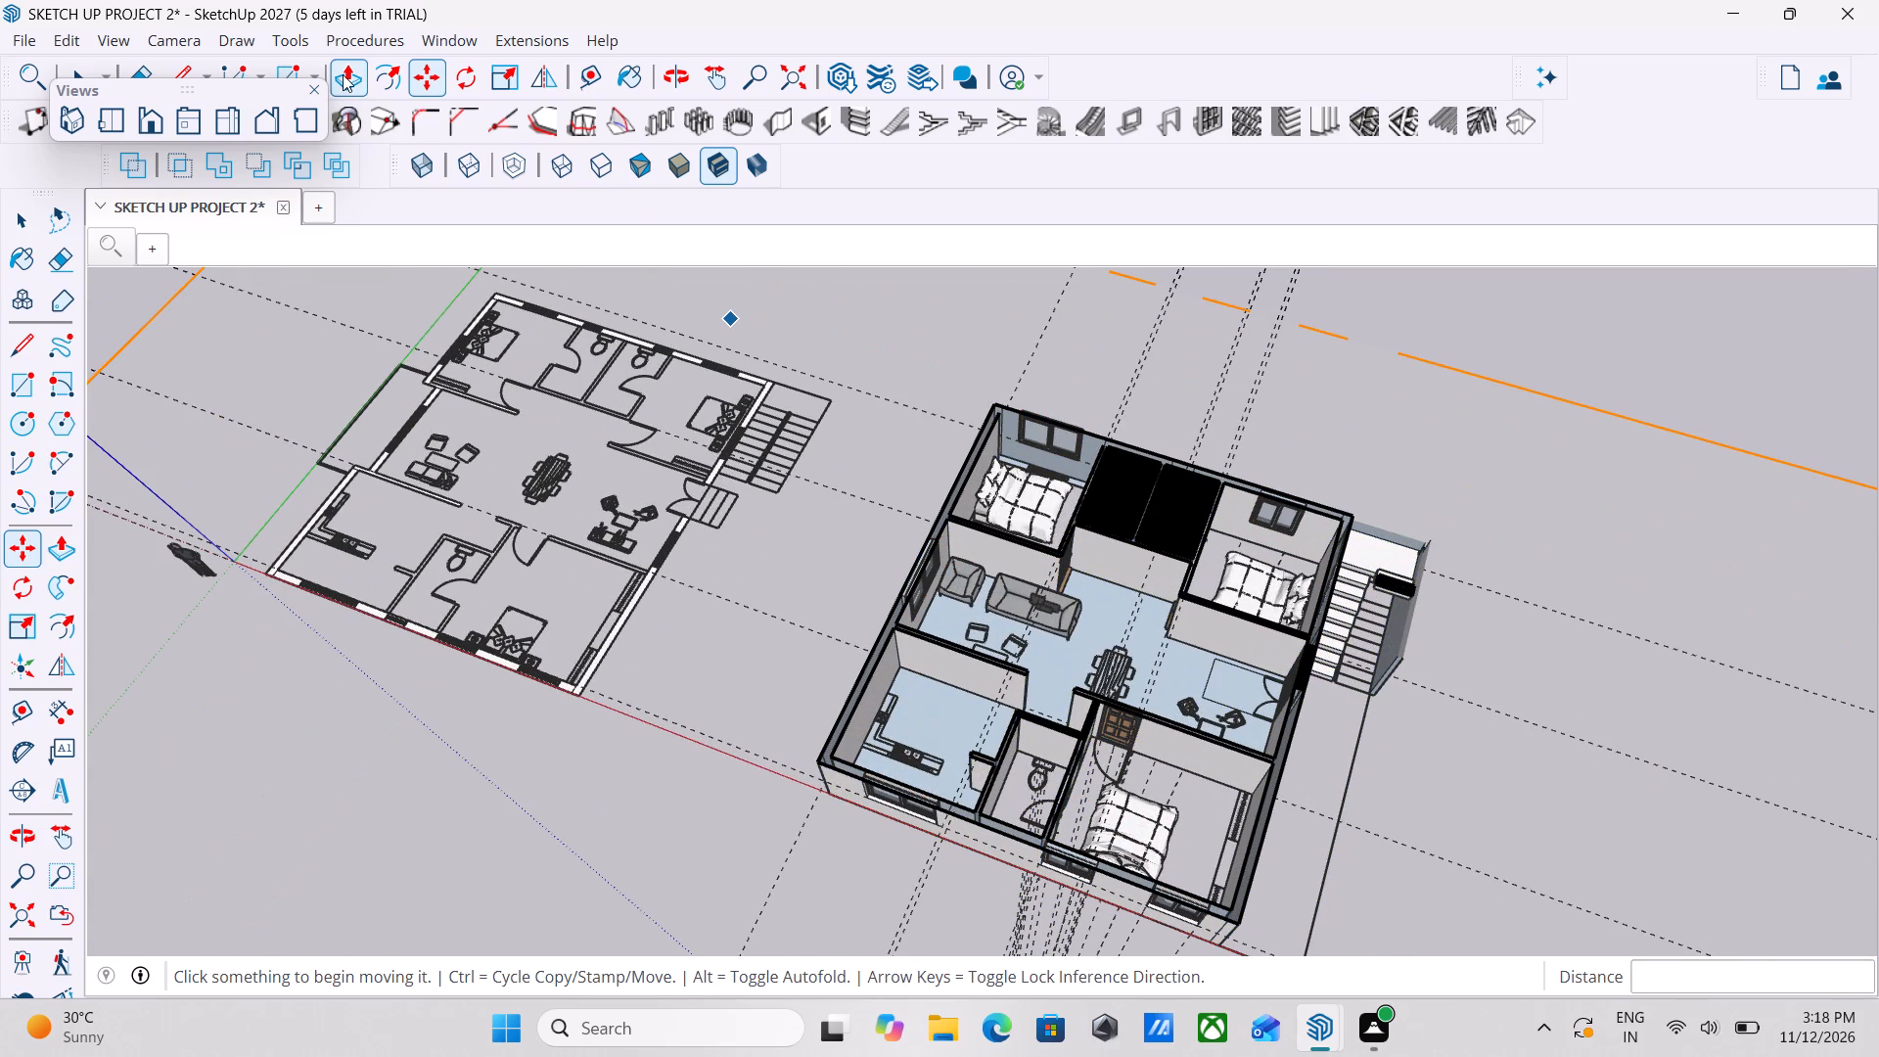
Open 3D Warehouse to browse its sofa models again.
click(465, 32)
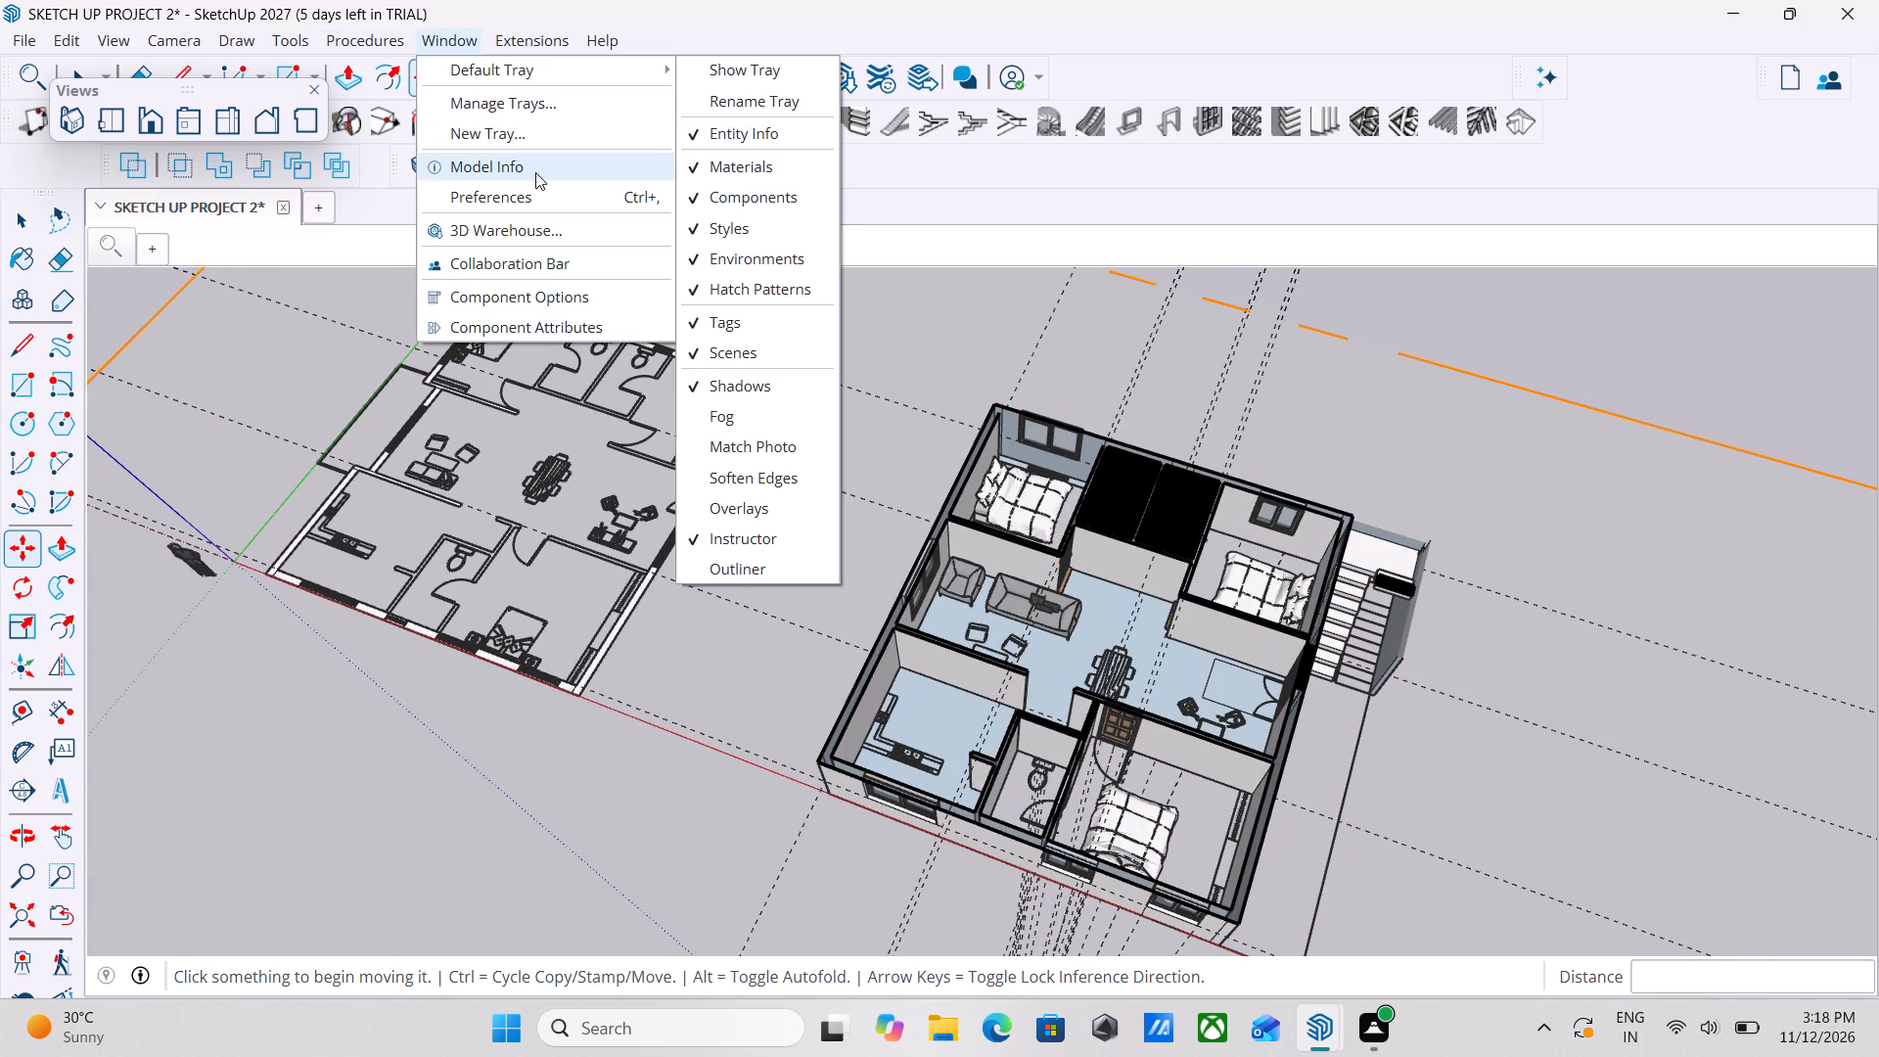
click(490, 234)
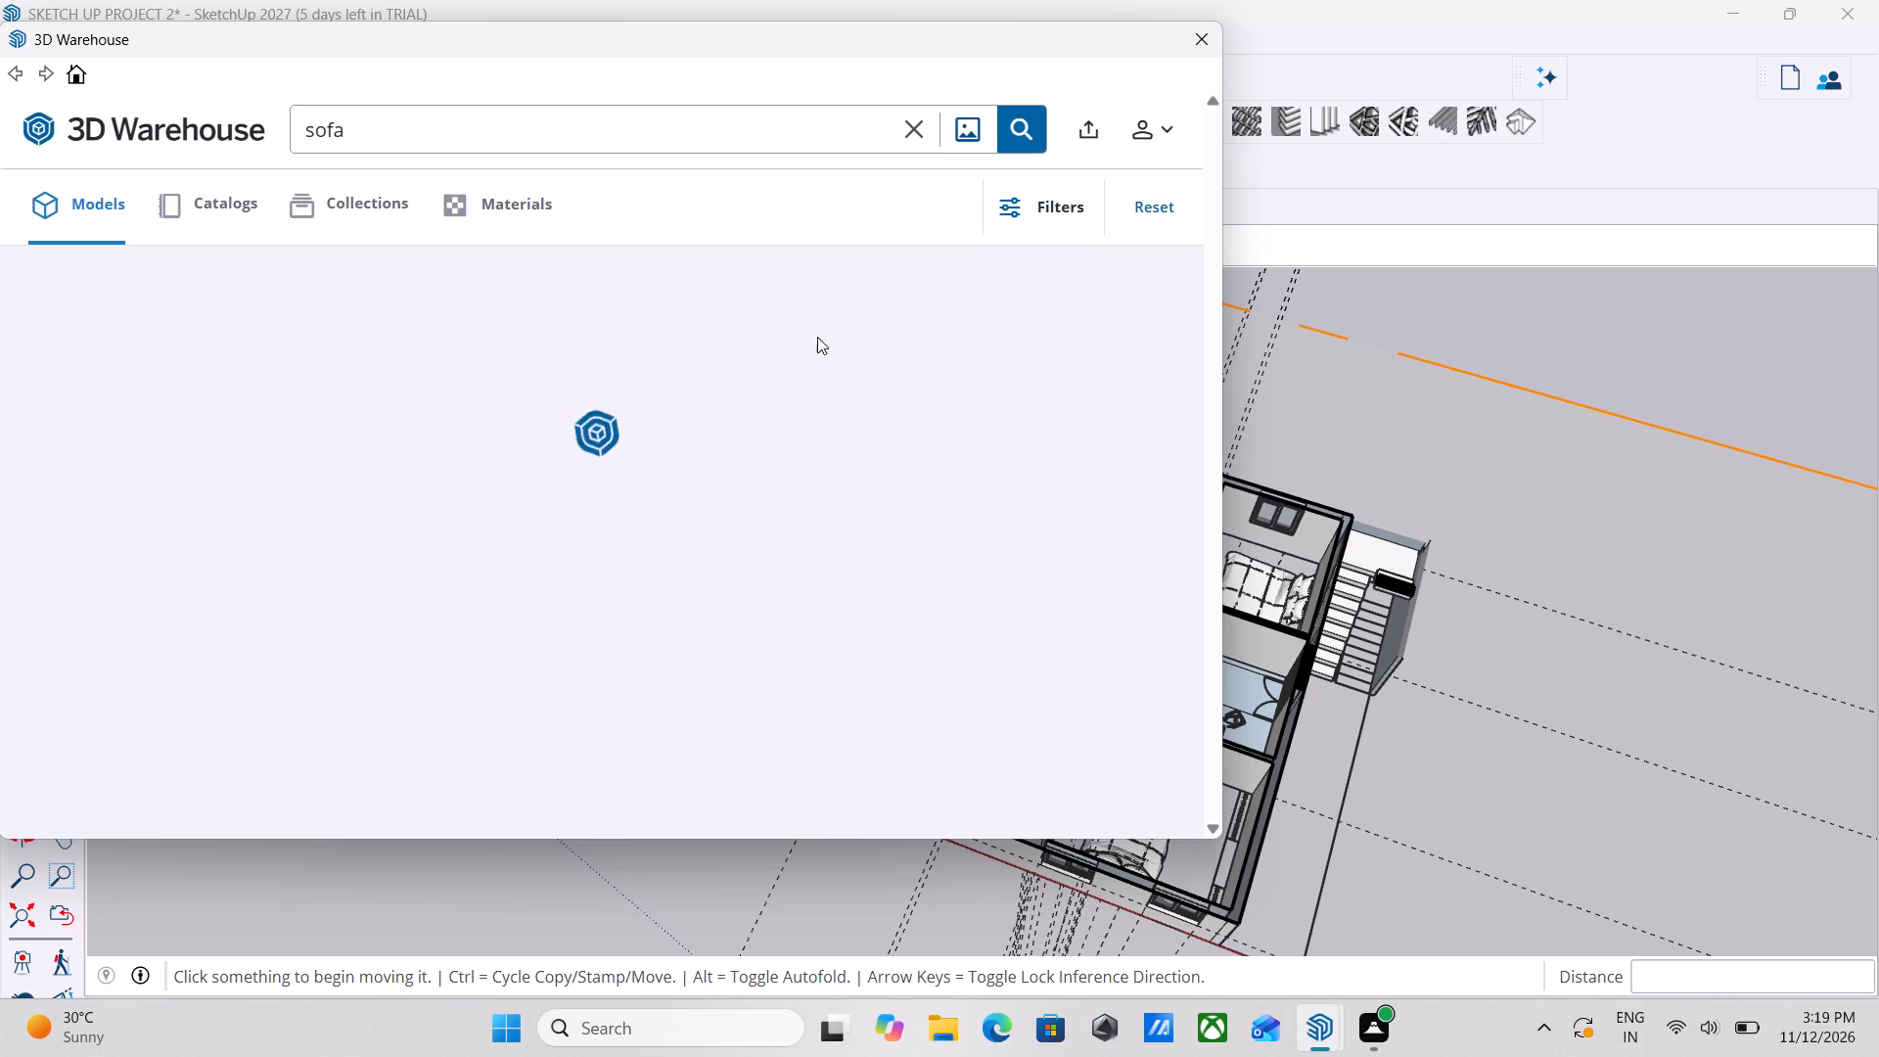
scroll(779, 371, down, 1)
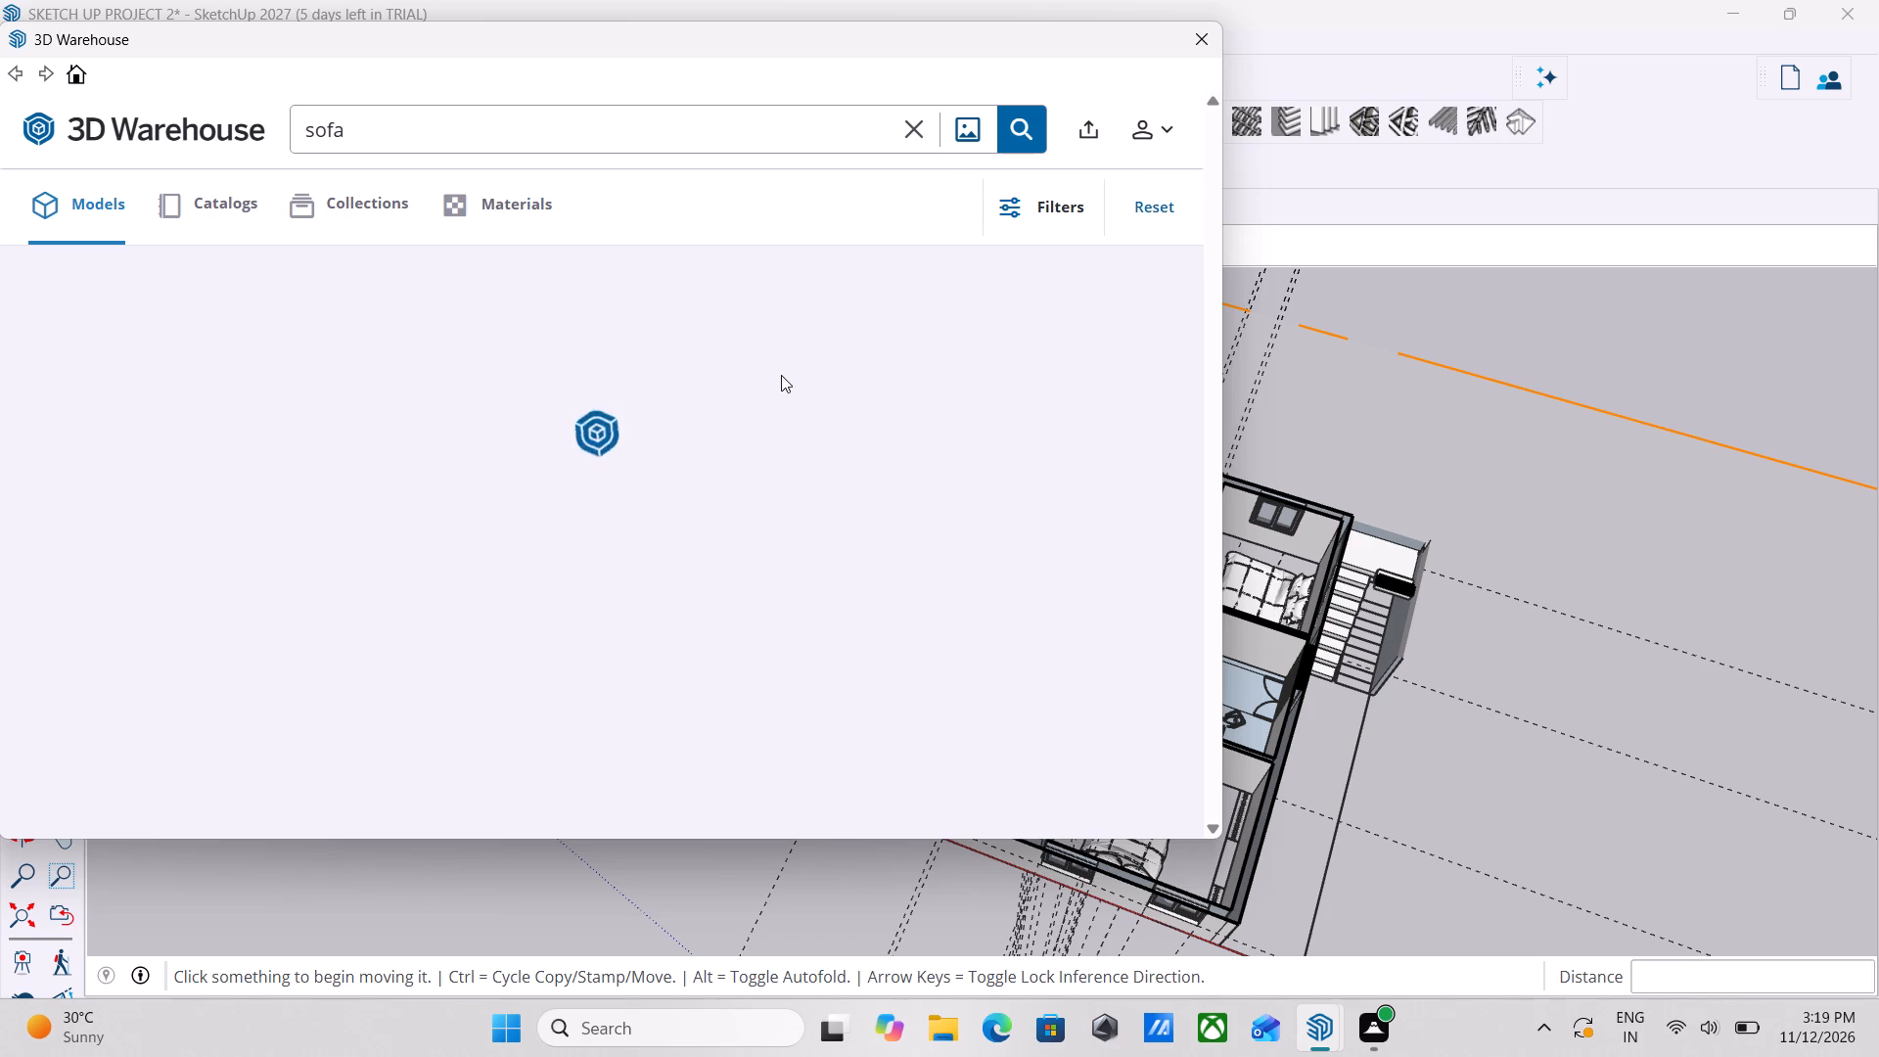
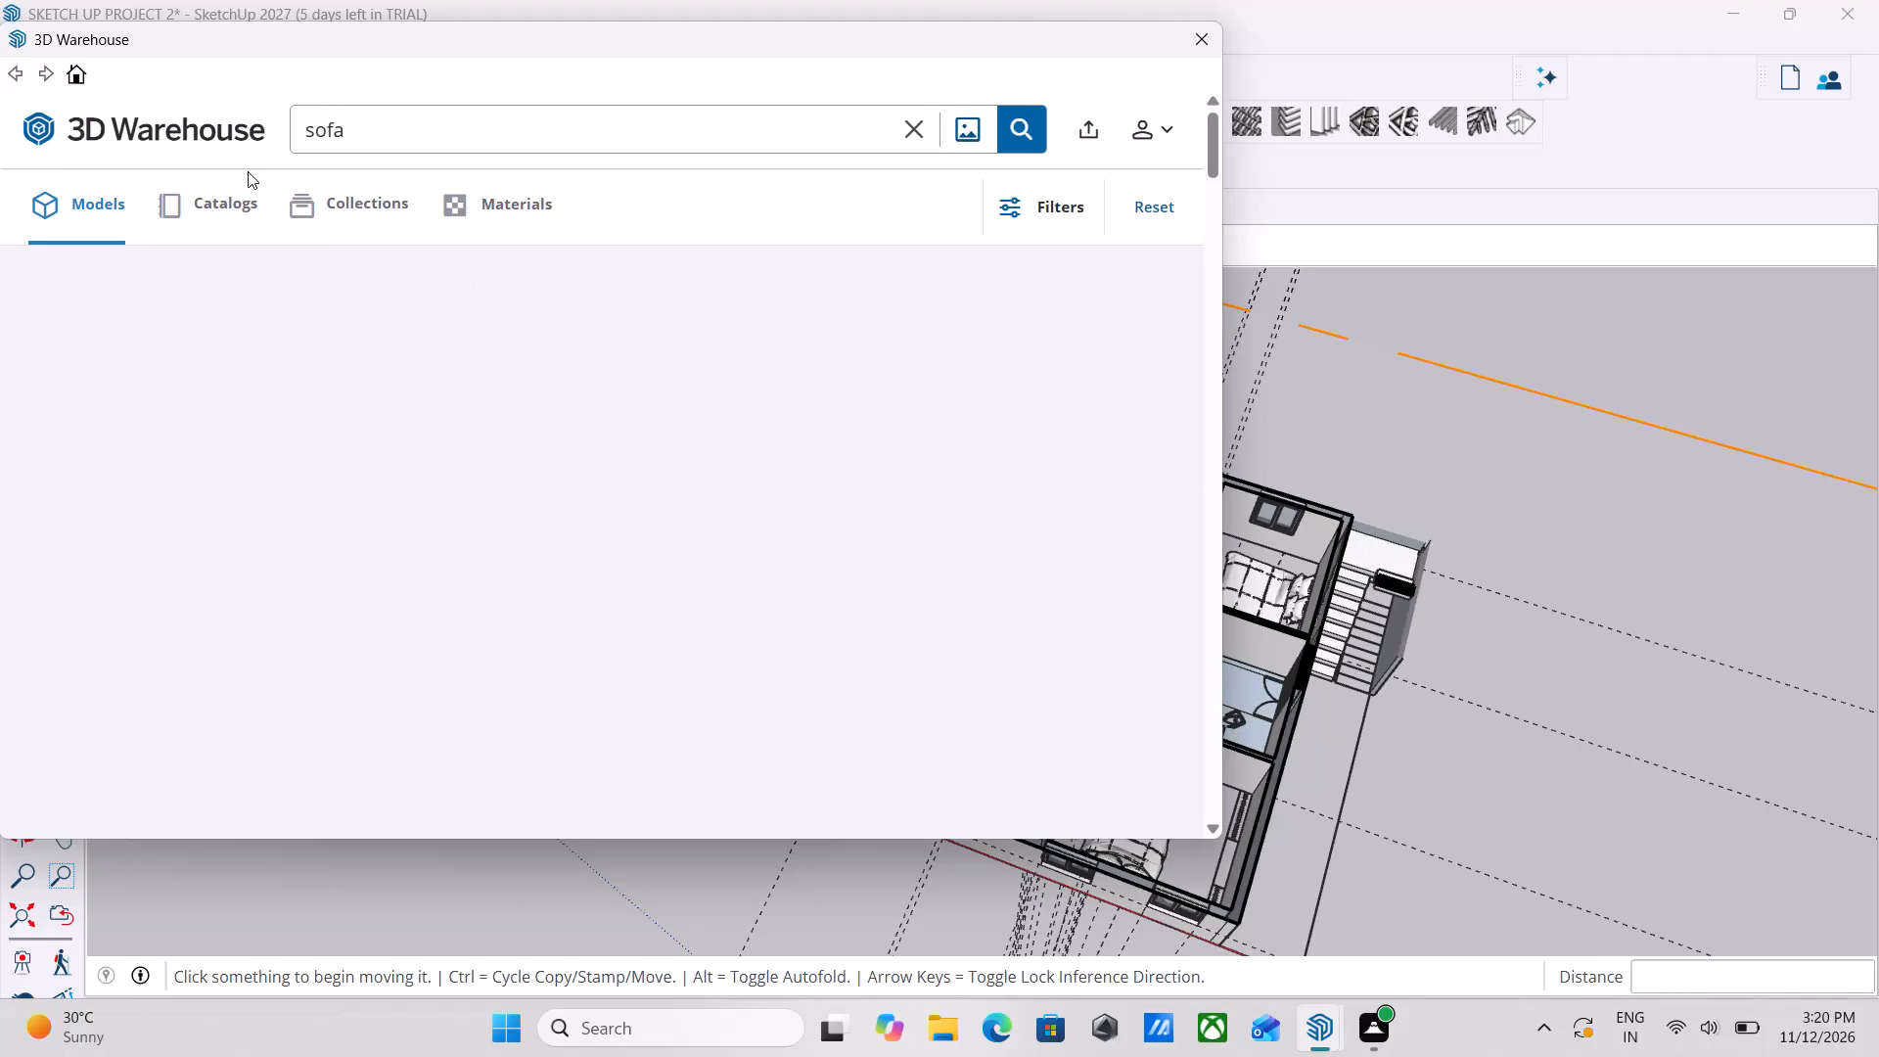
Browse the sofa models in the 3D Warehouse results and close the library.
scroll(526, 234, down, 1)
scroll(726, 385, down, 3)
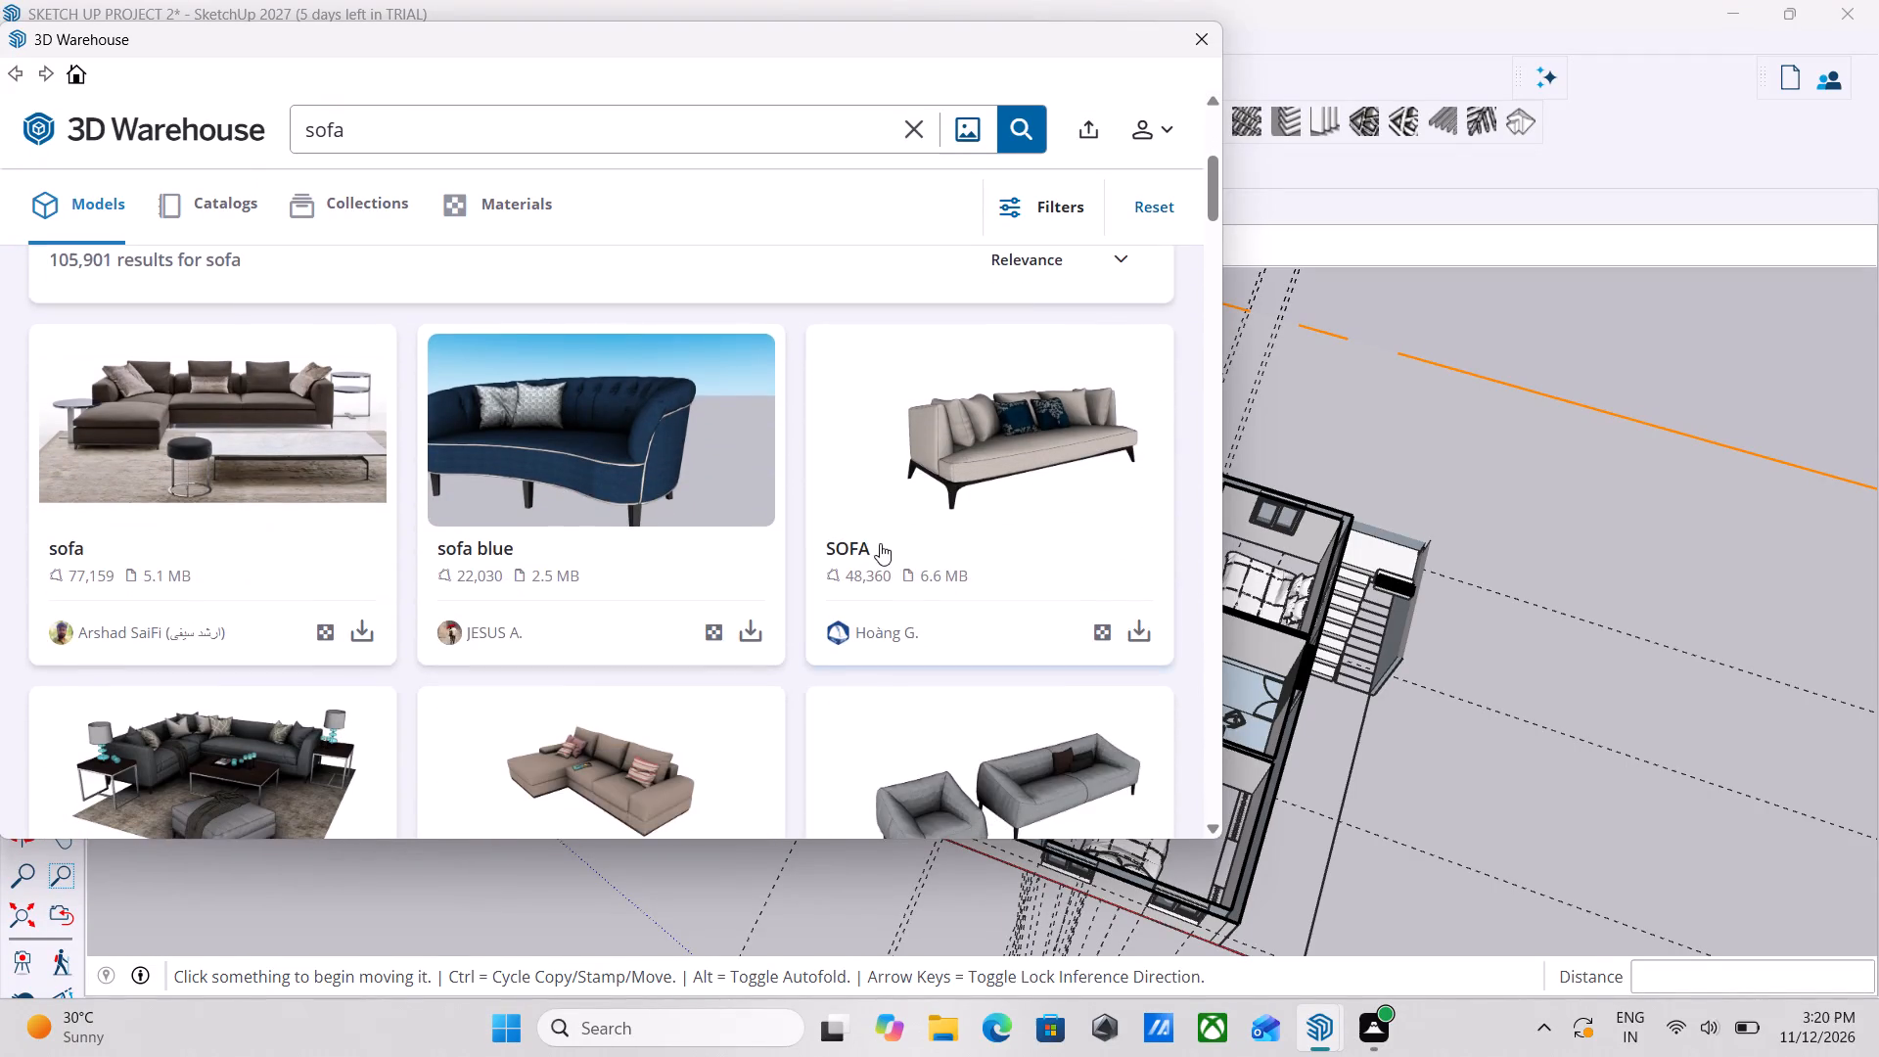
scroll(908, 558, down, 9)
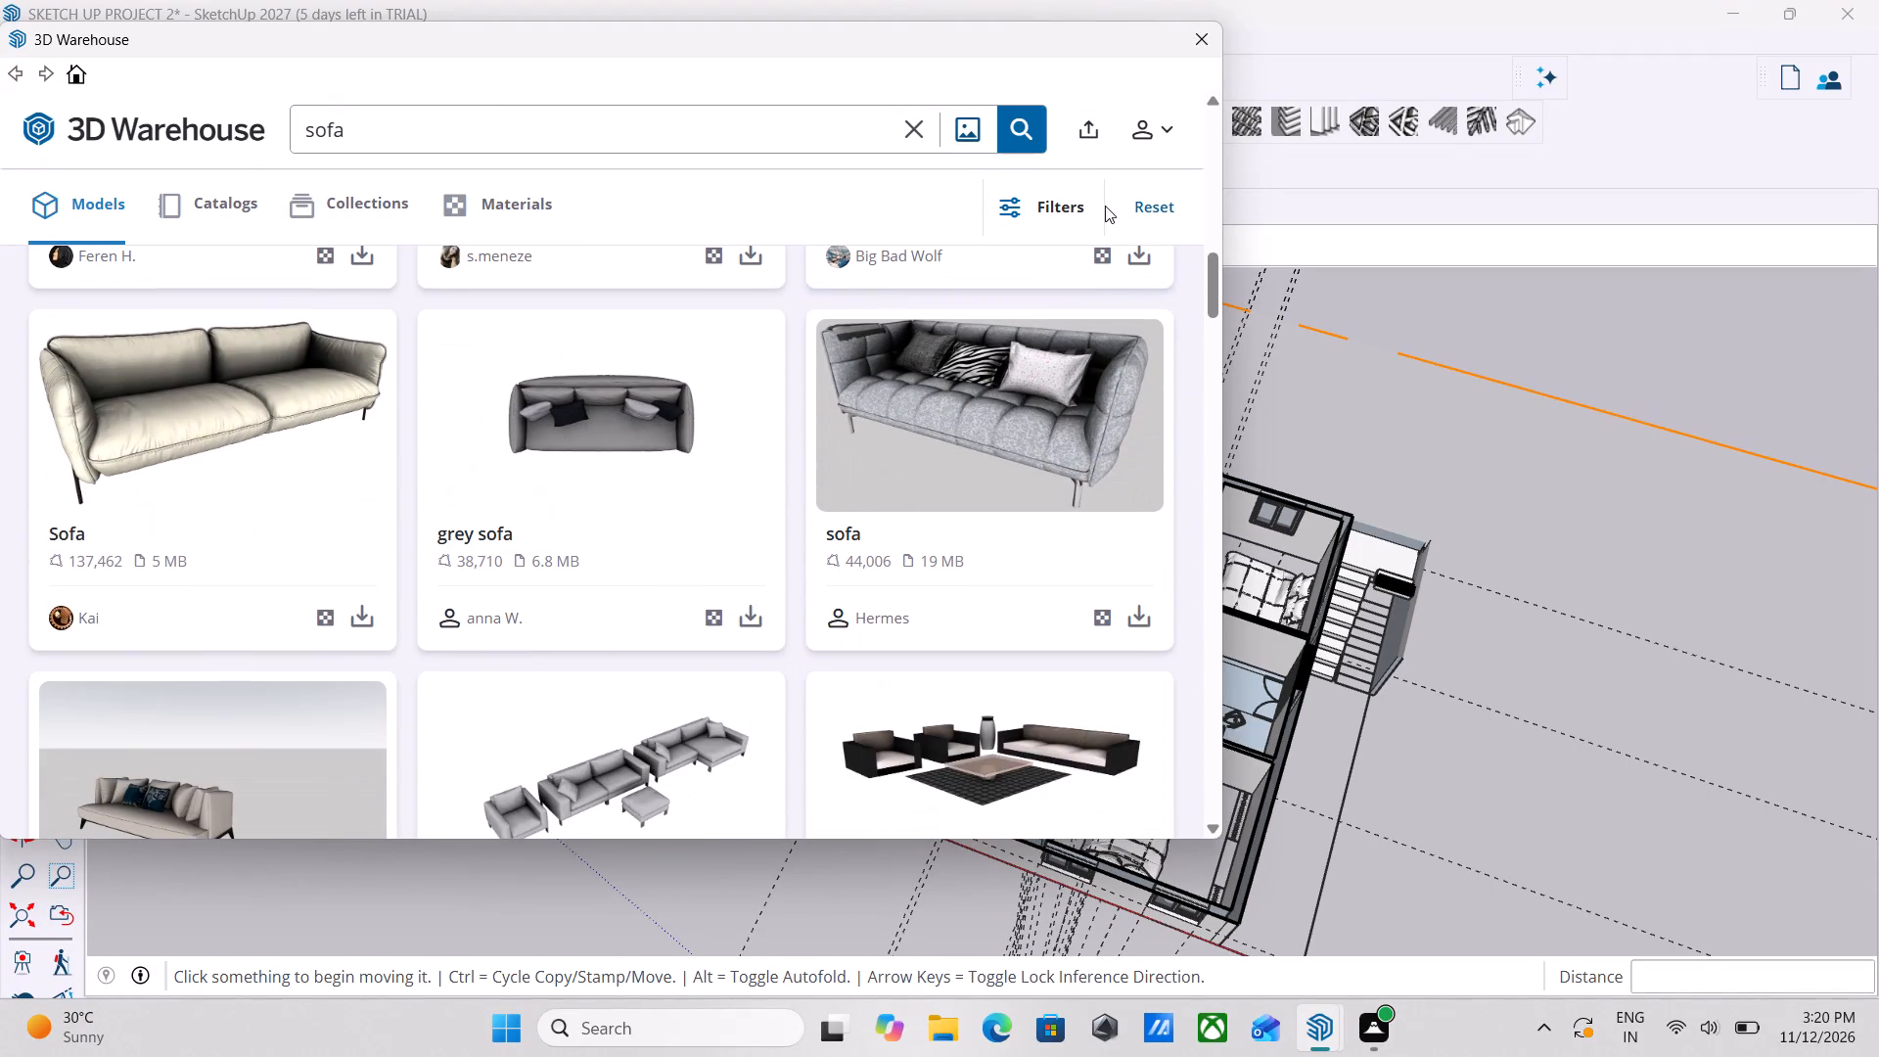
click(1214, 35)
Reopen 3D Warehouse and search the models for KITCHEN.
scroll(948, 744, up, 1)
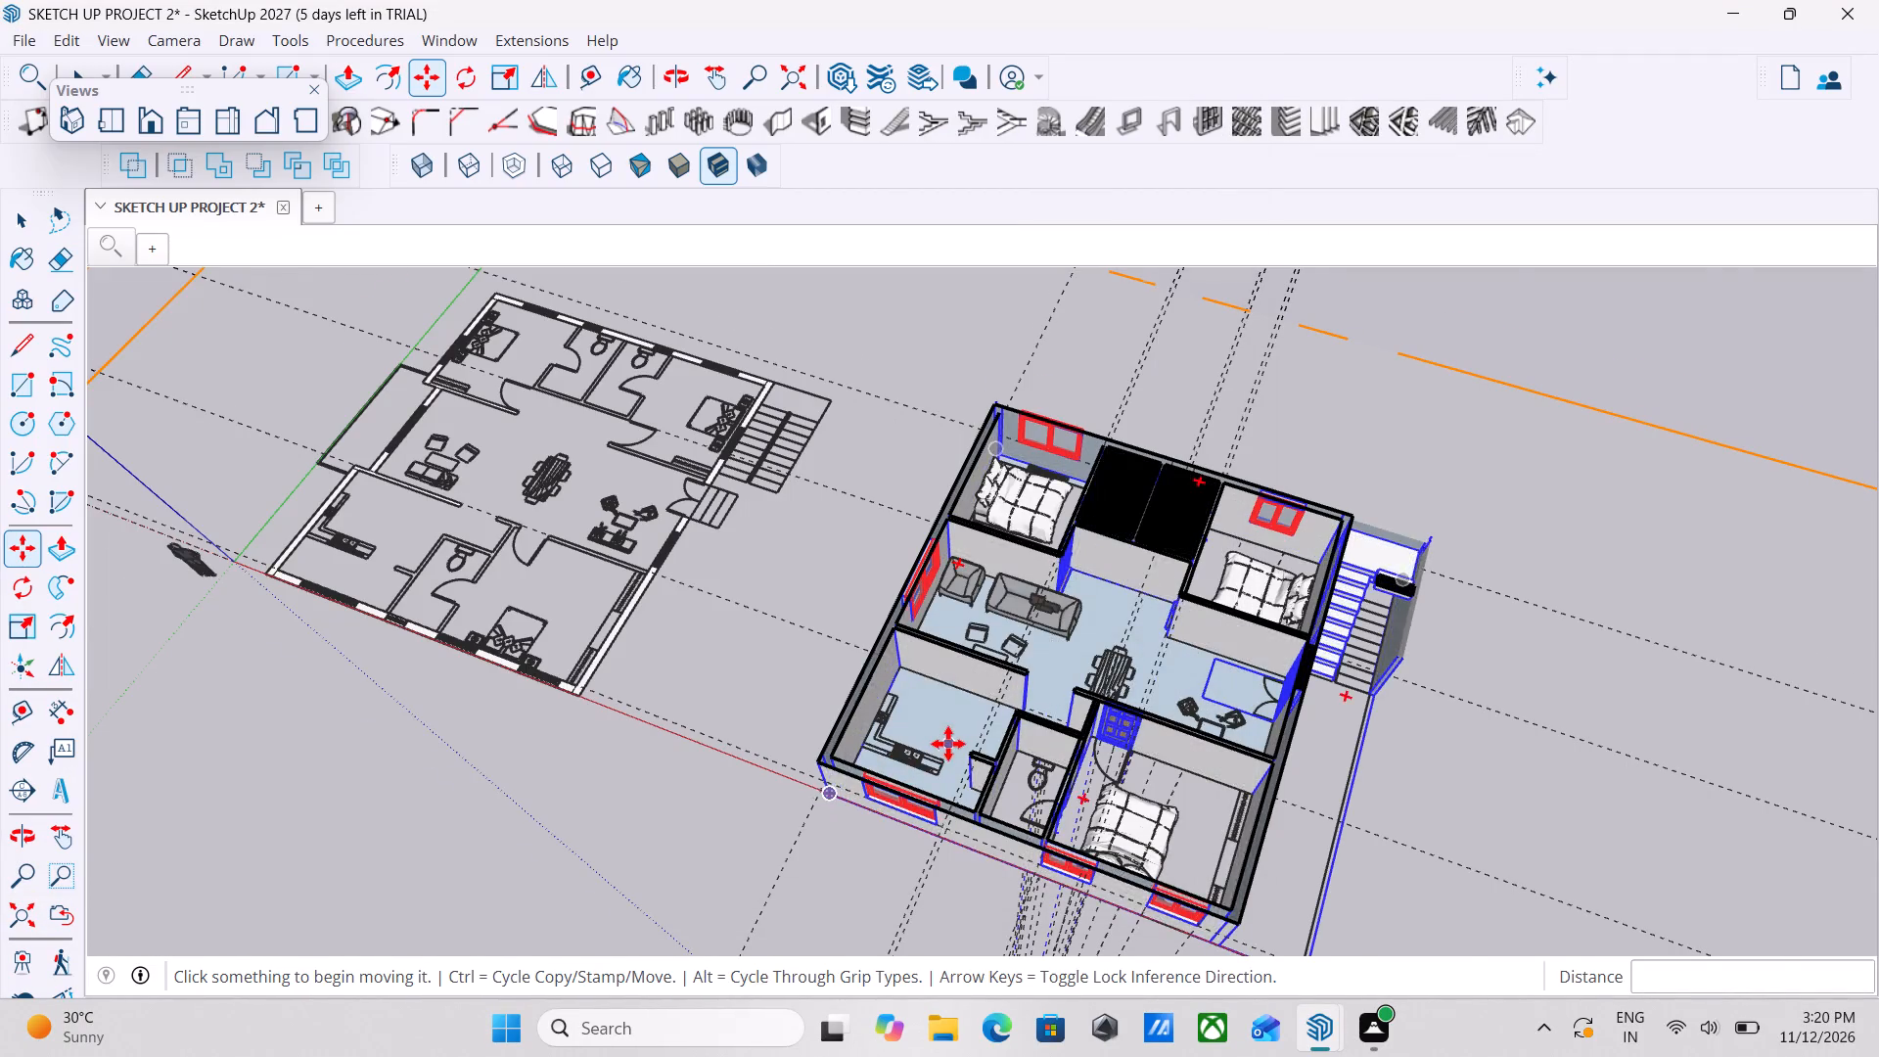
scroll(948, 744, up, 4)
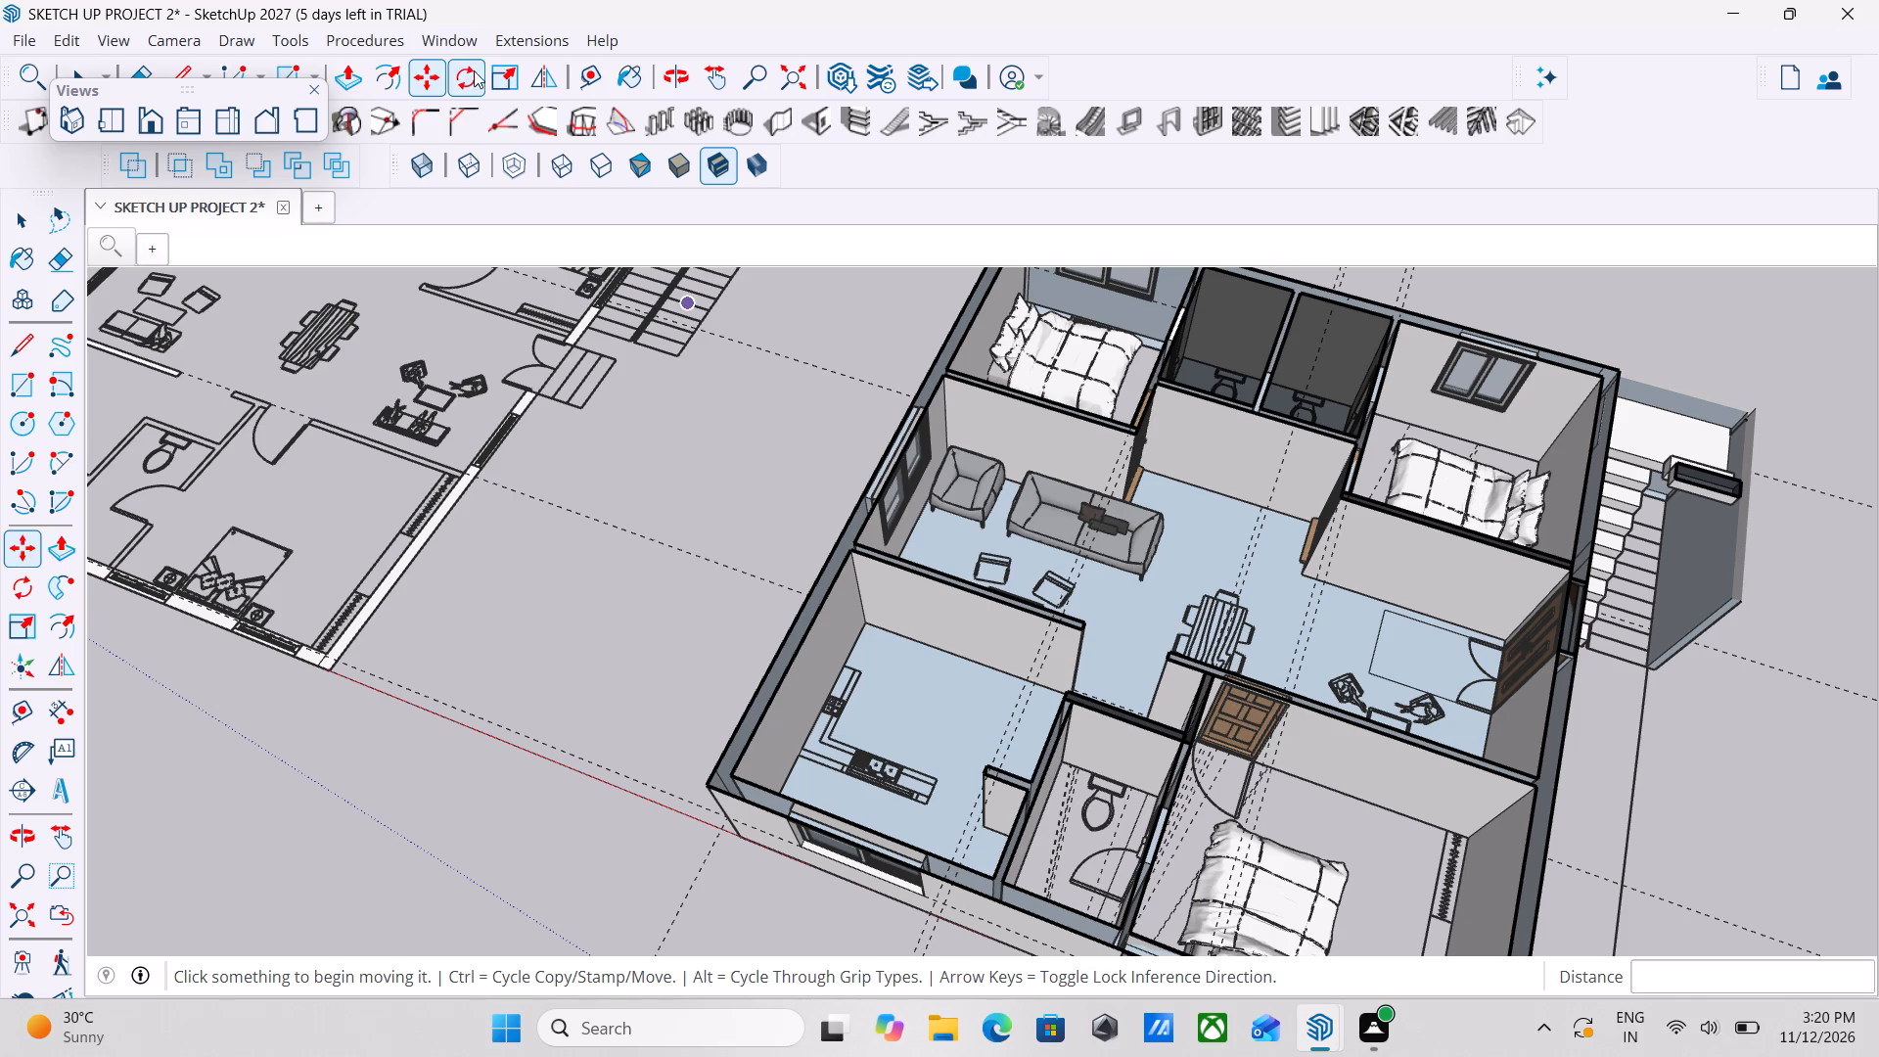
click(454, 37)
click(487, 222)
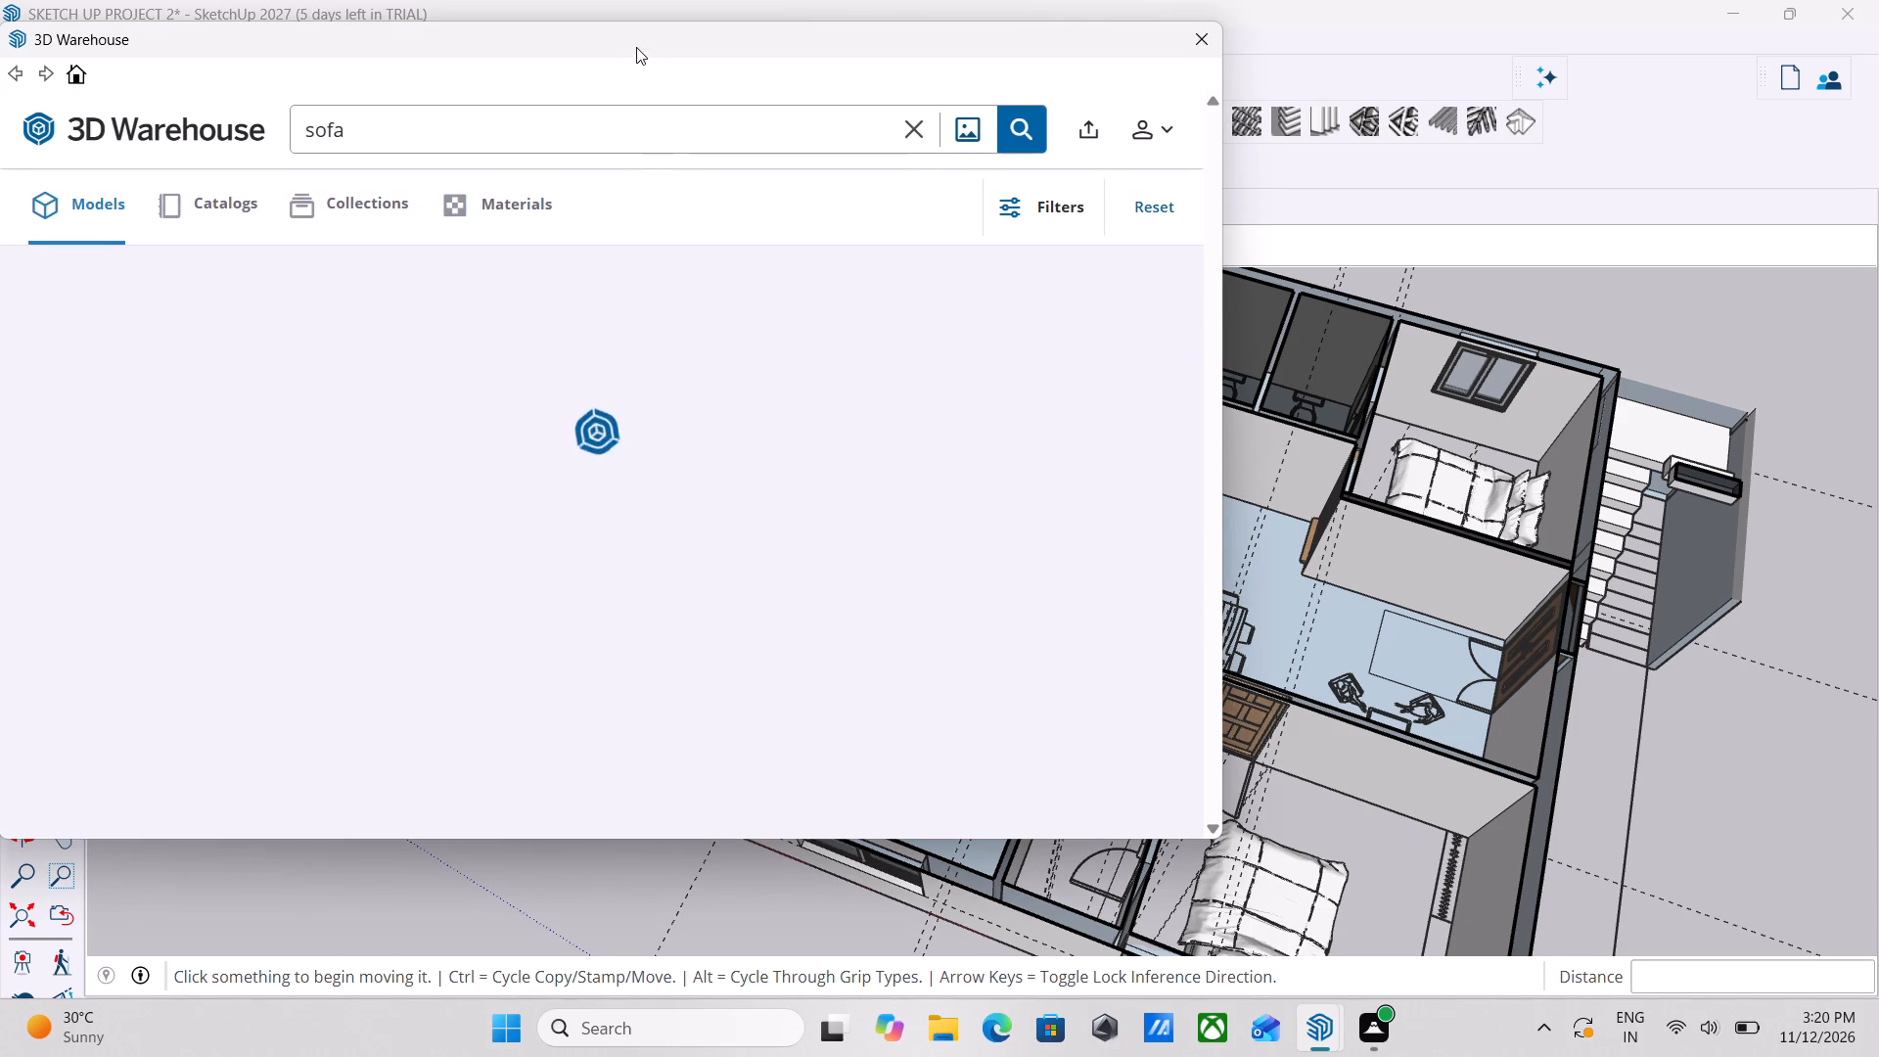
click(336, 139)
drag(362, 133, 155, 143)
text(KITCHEN)
key(Return)
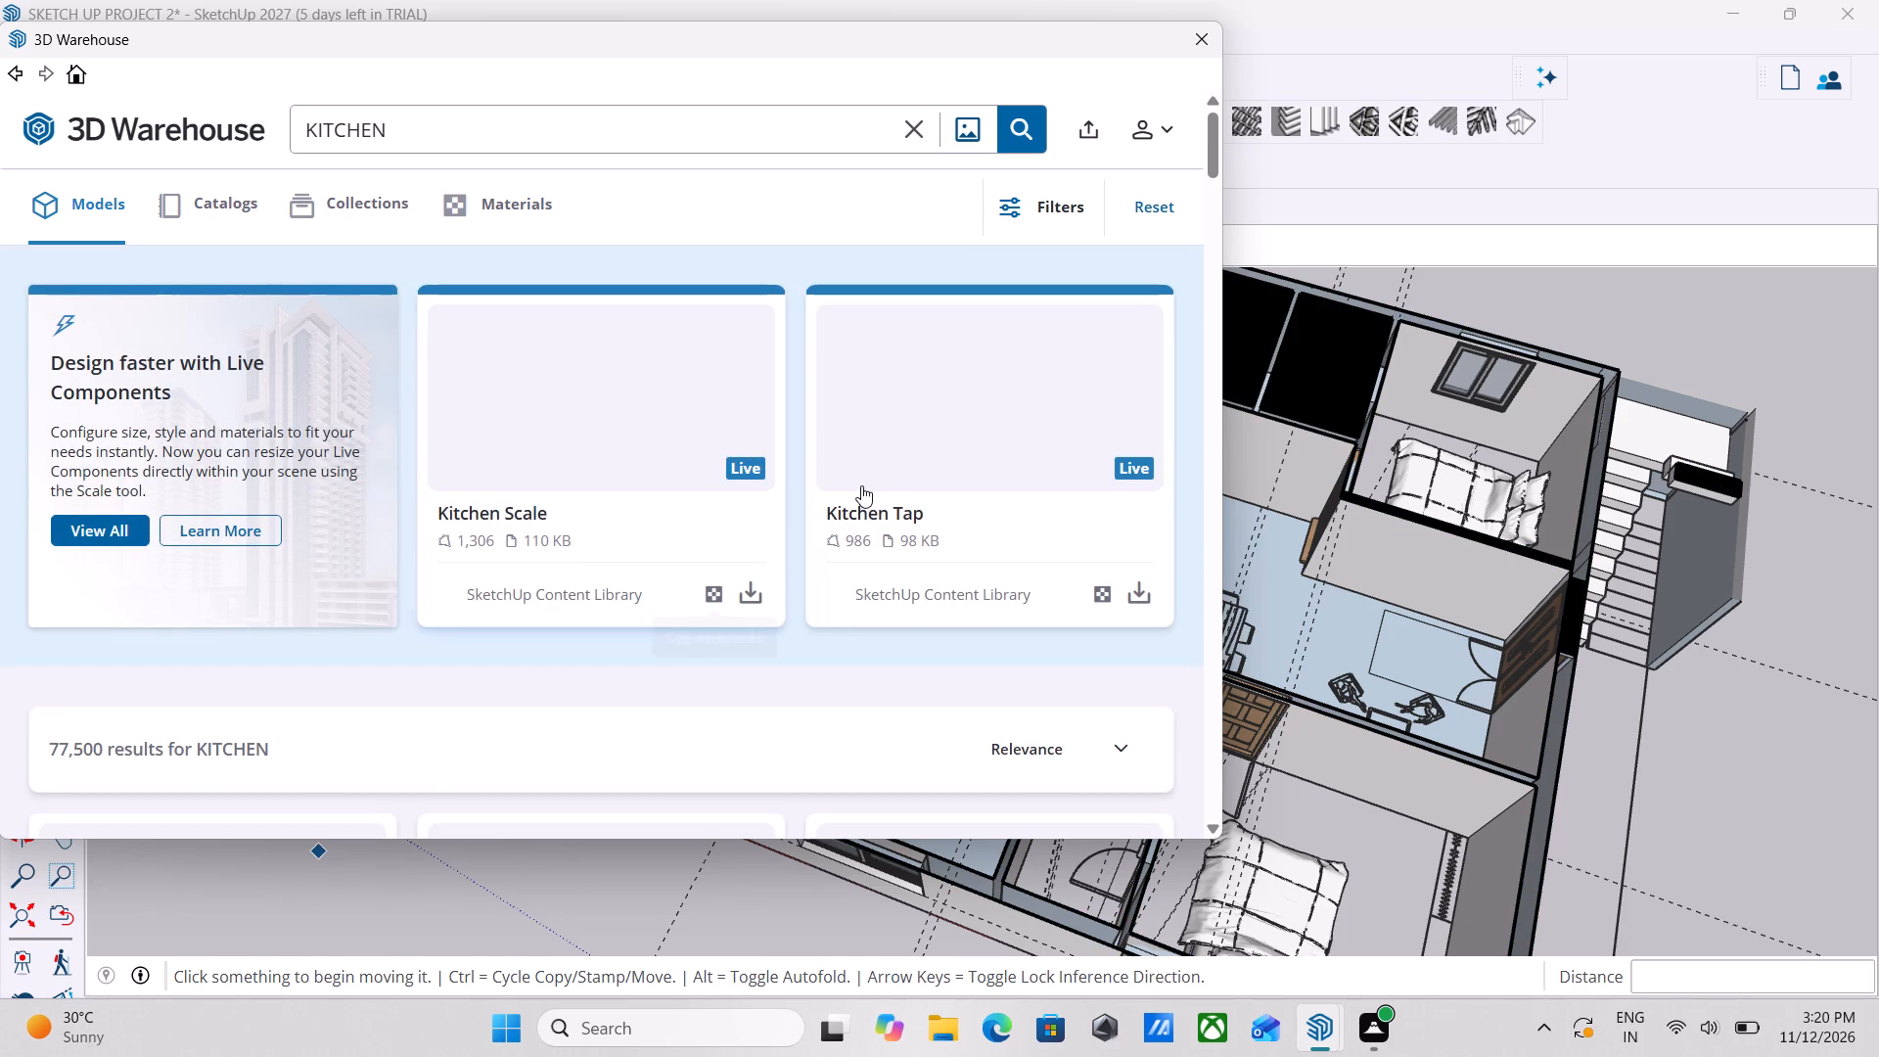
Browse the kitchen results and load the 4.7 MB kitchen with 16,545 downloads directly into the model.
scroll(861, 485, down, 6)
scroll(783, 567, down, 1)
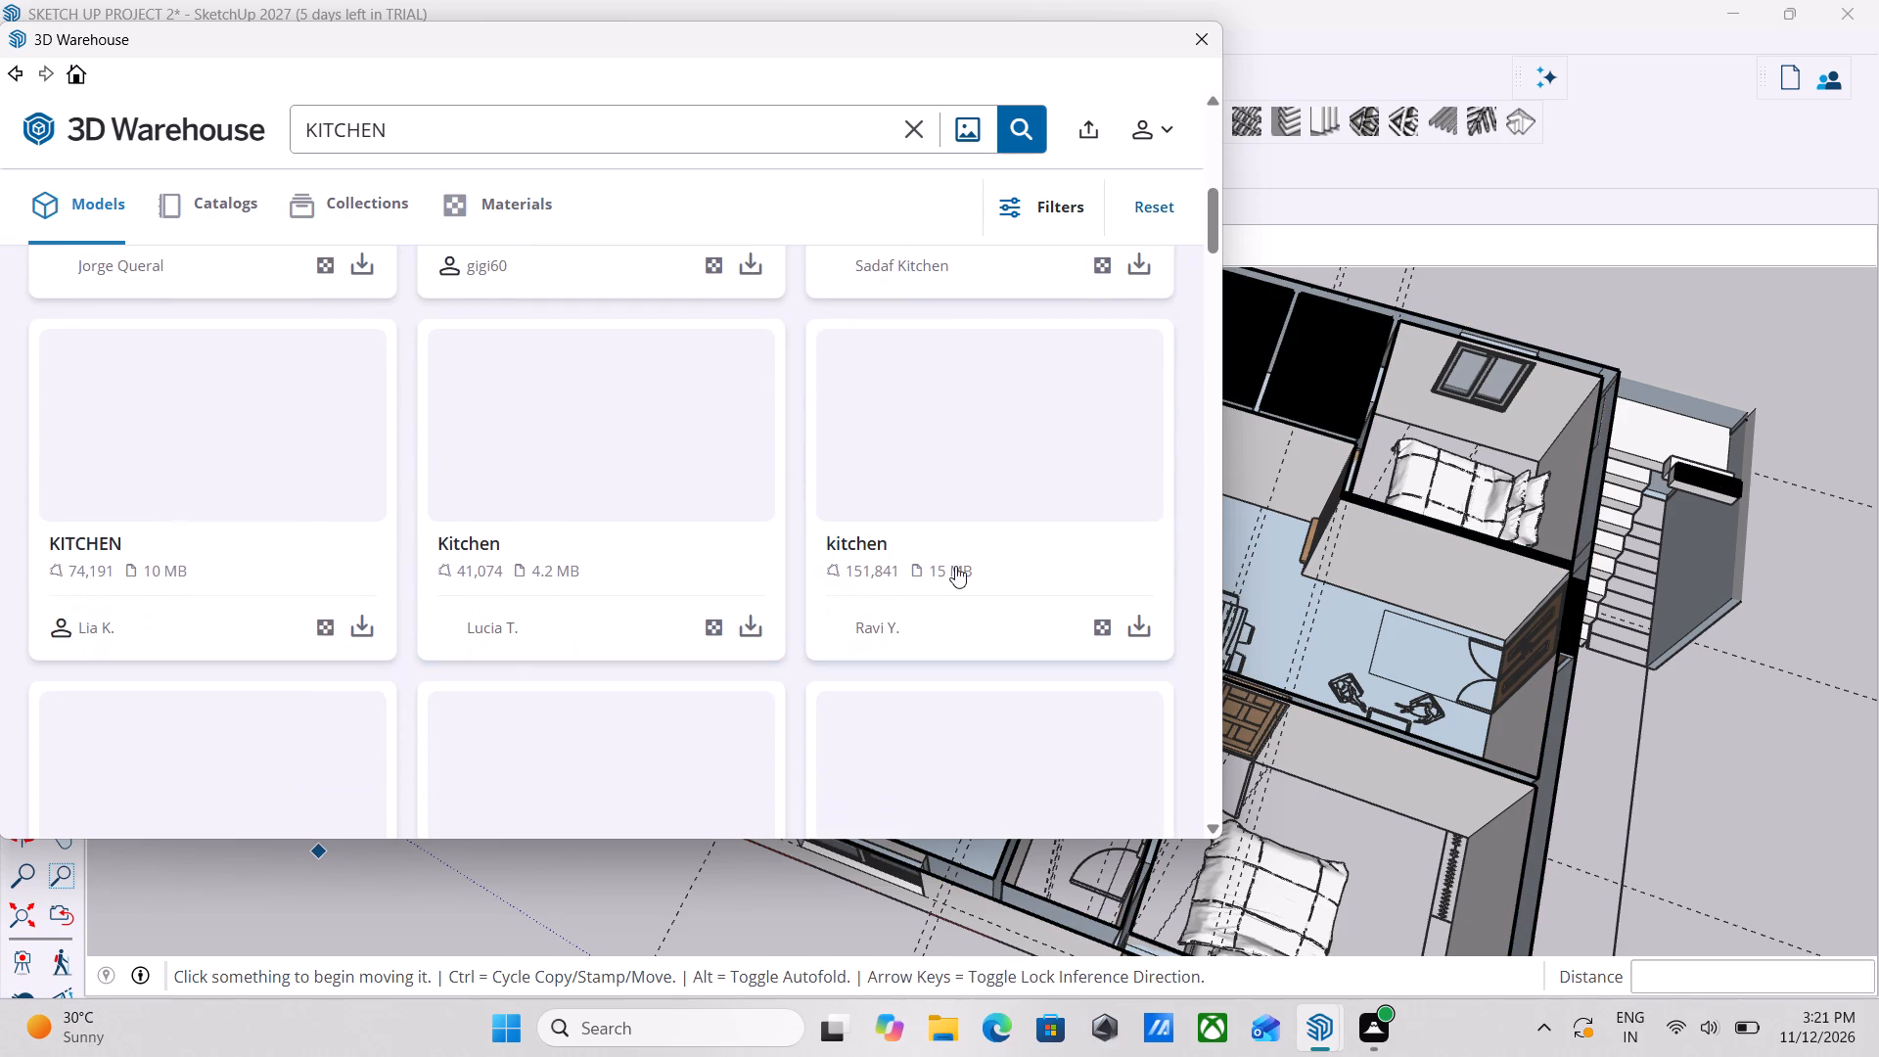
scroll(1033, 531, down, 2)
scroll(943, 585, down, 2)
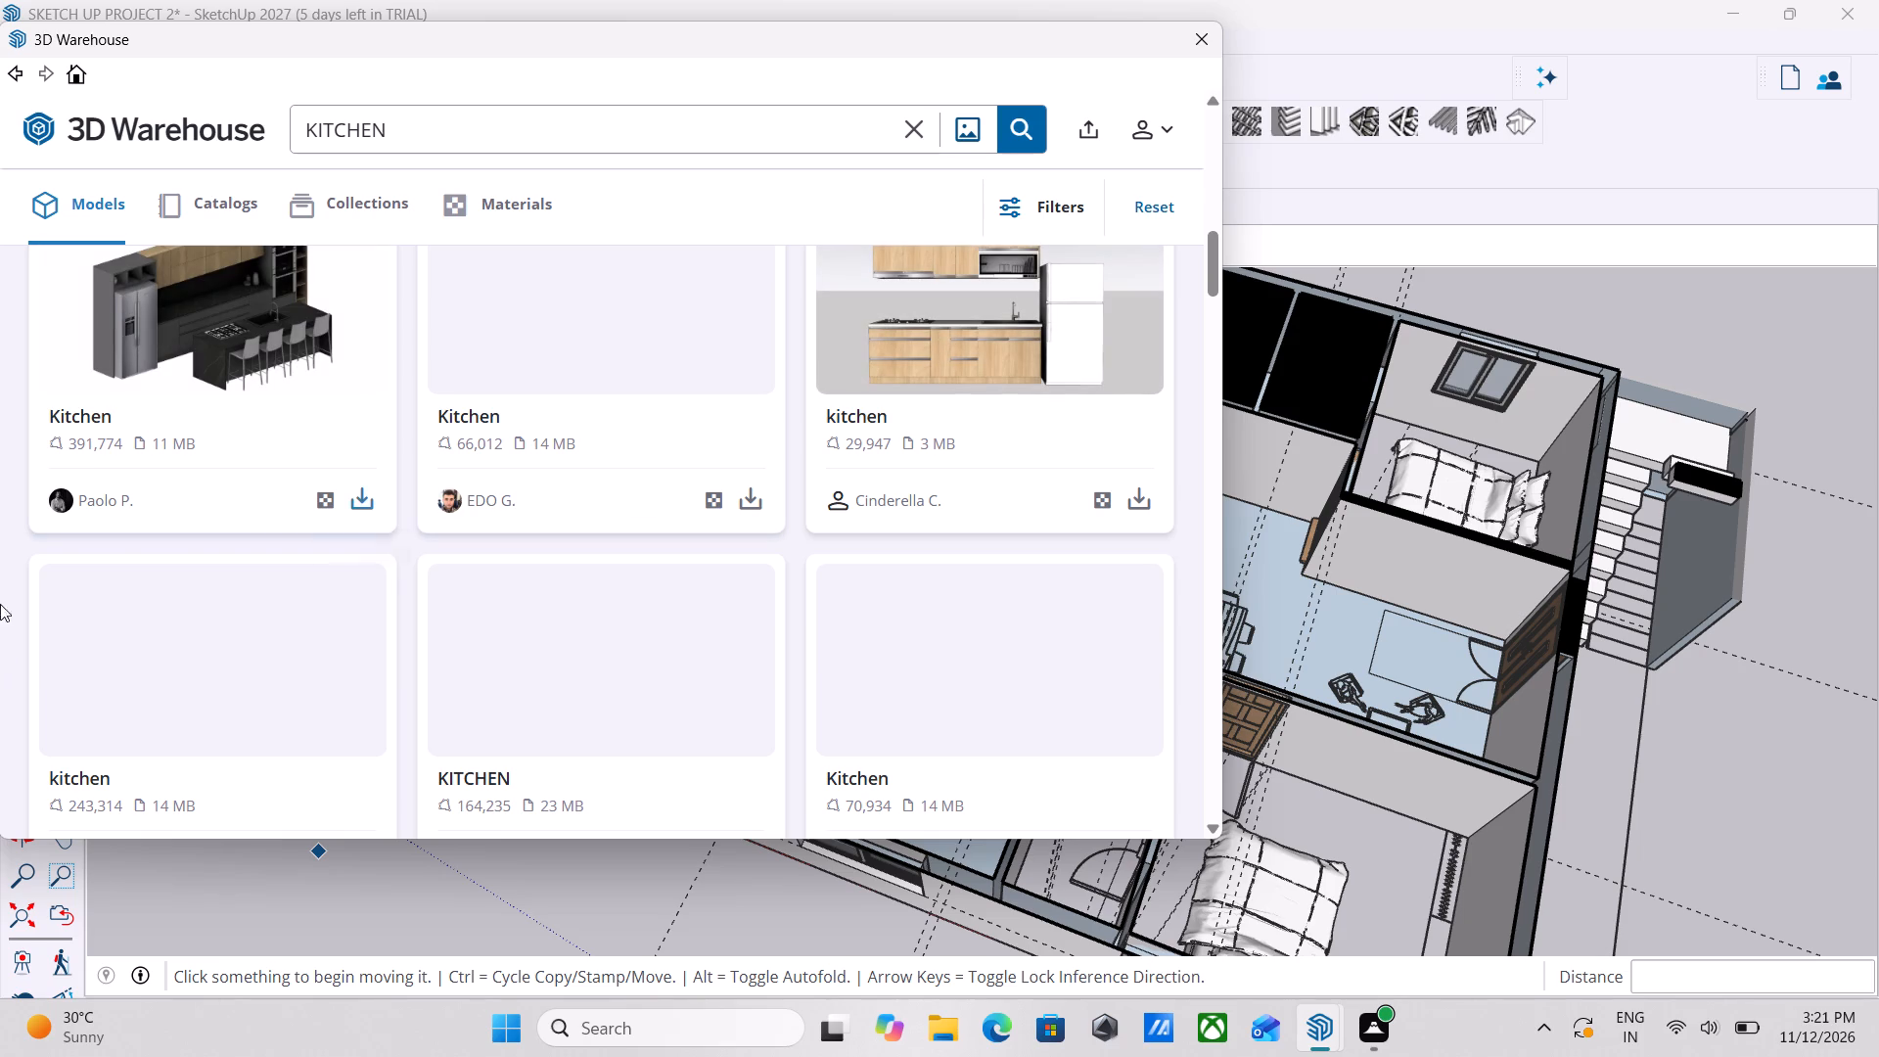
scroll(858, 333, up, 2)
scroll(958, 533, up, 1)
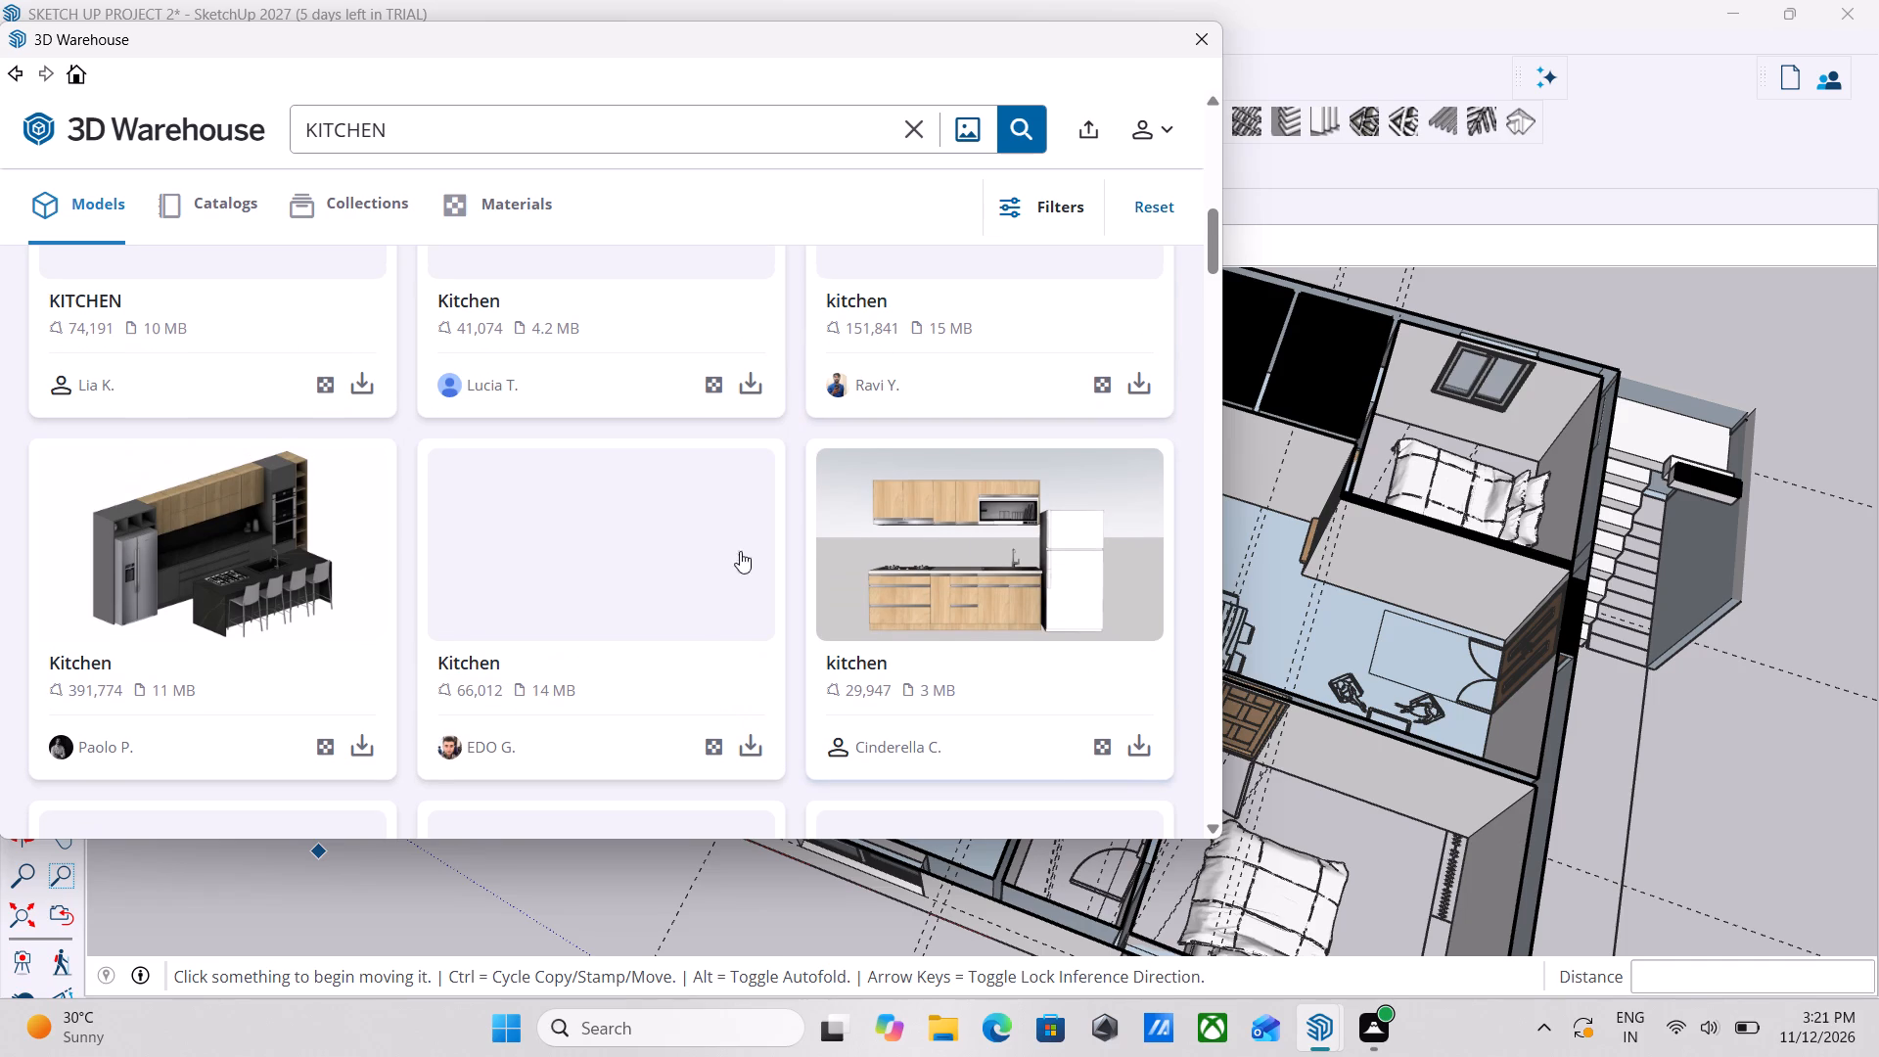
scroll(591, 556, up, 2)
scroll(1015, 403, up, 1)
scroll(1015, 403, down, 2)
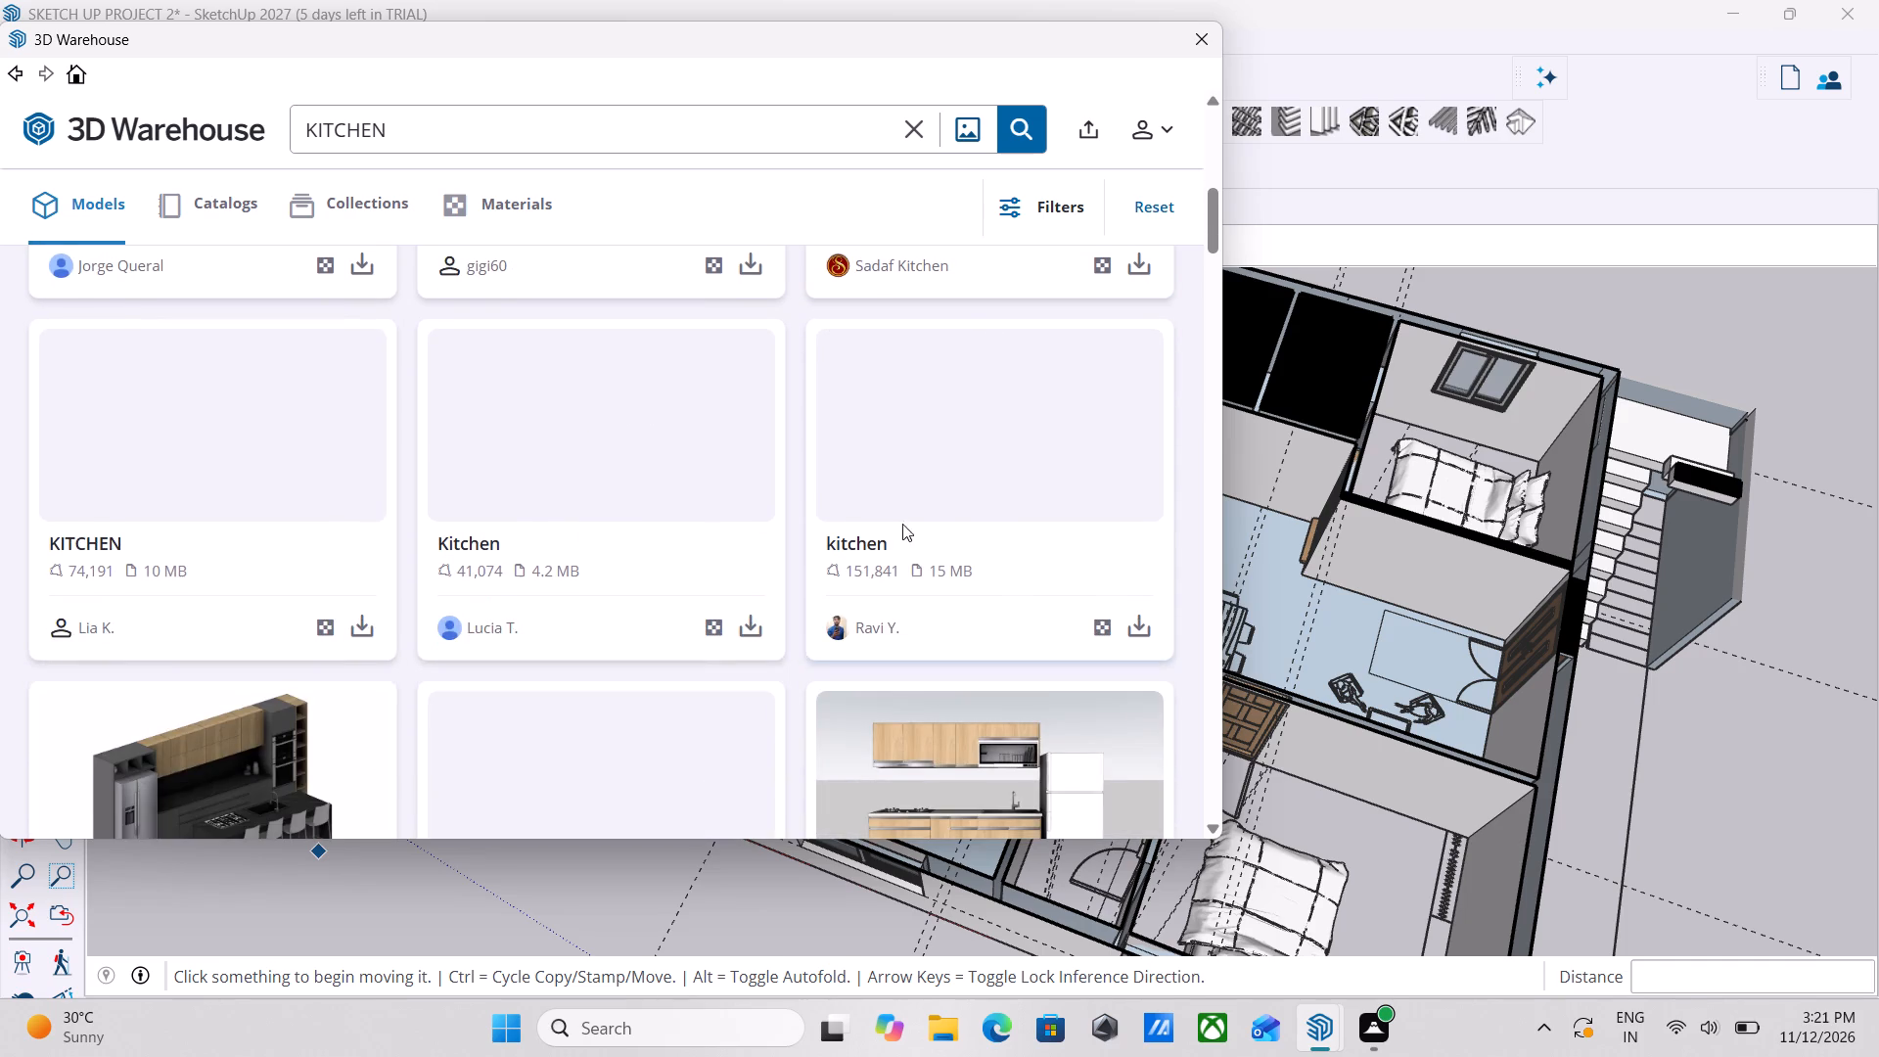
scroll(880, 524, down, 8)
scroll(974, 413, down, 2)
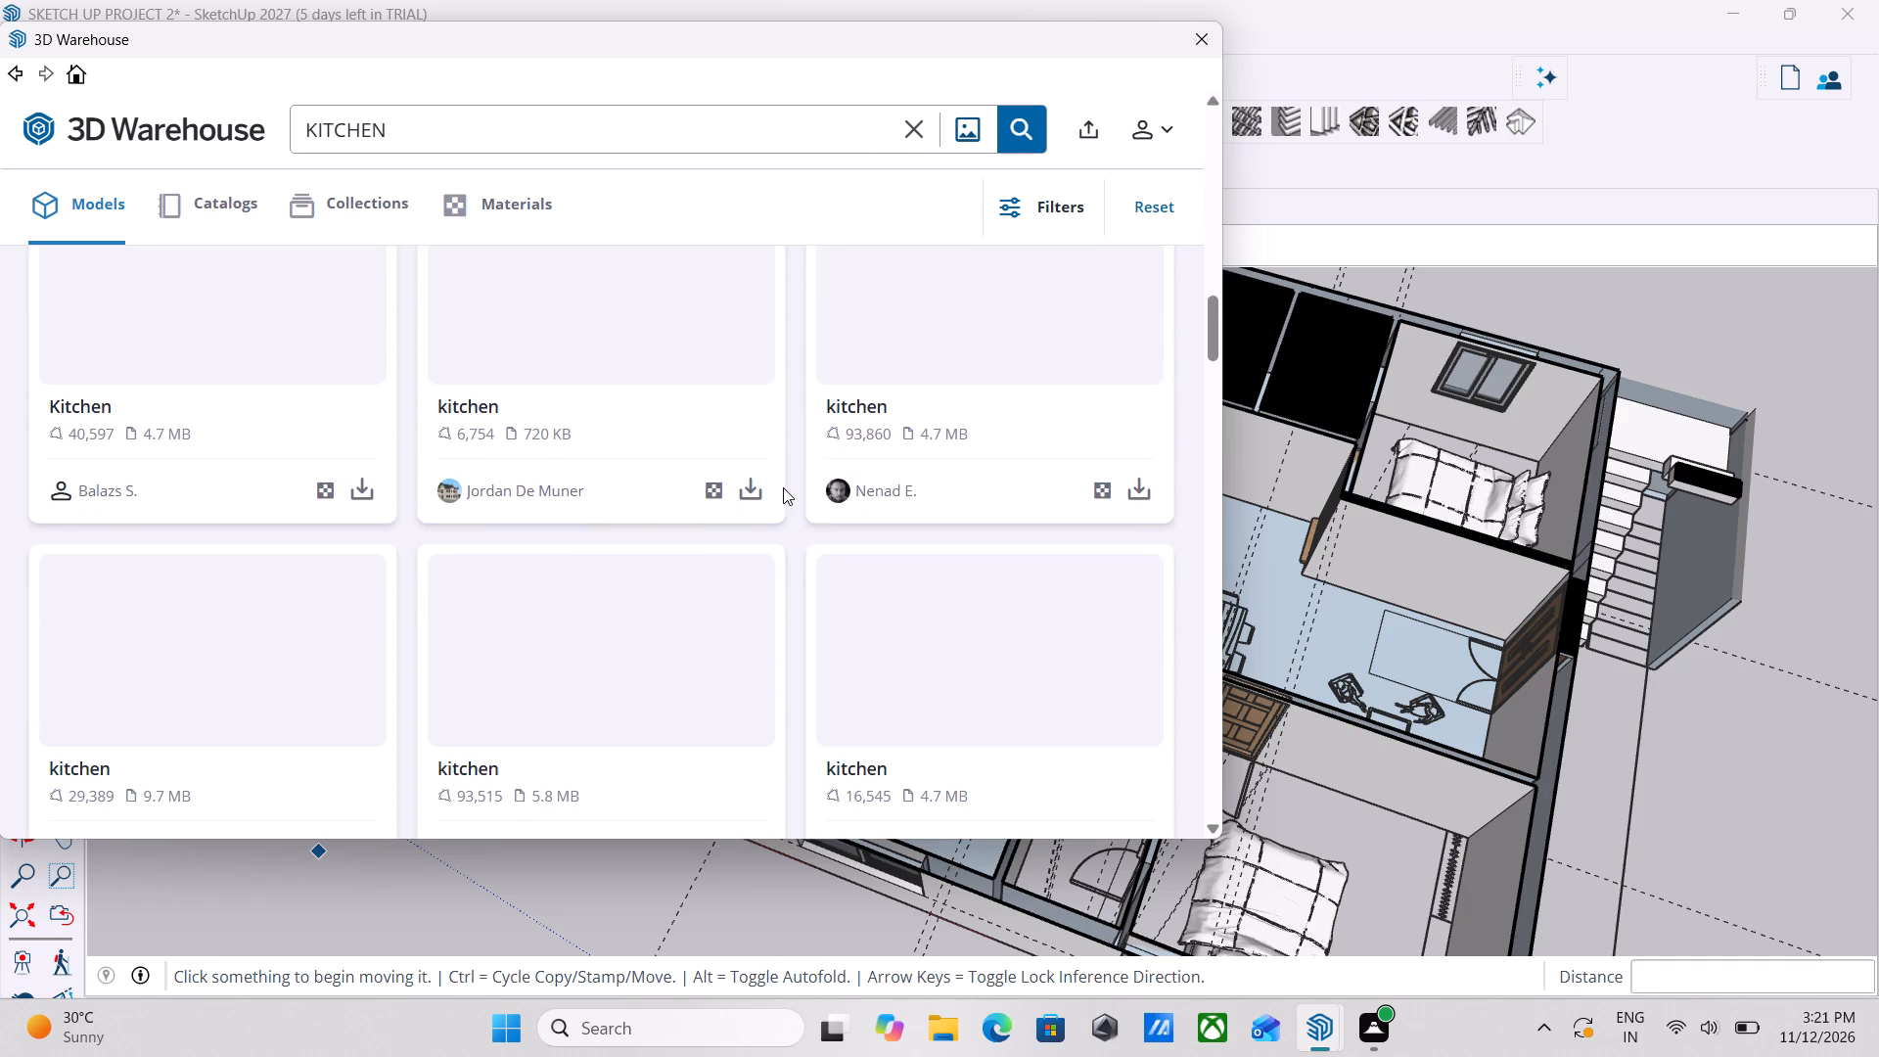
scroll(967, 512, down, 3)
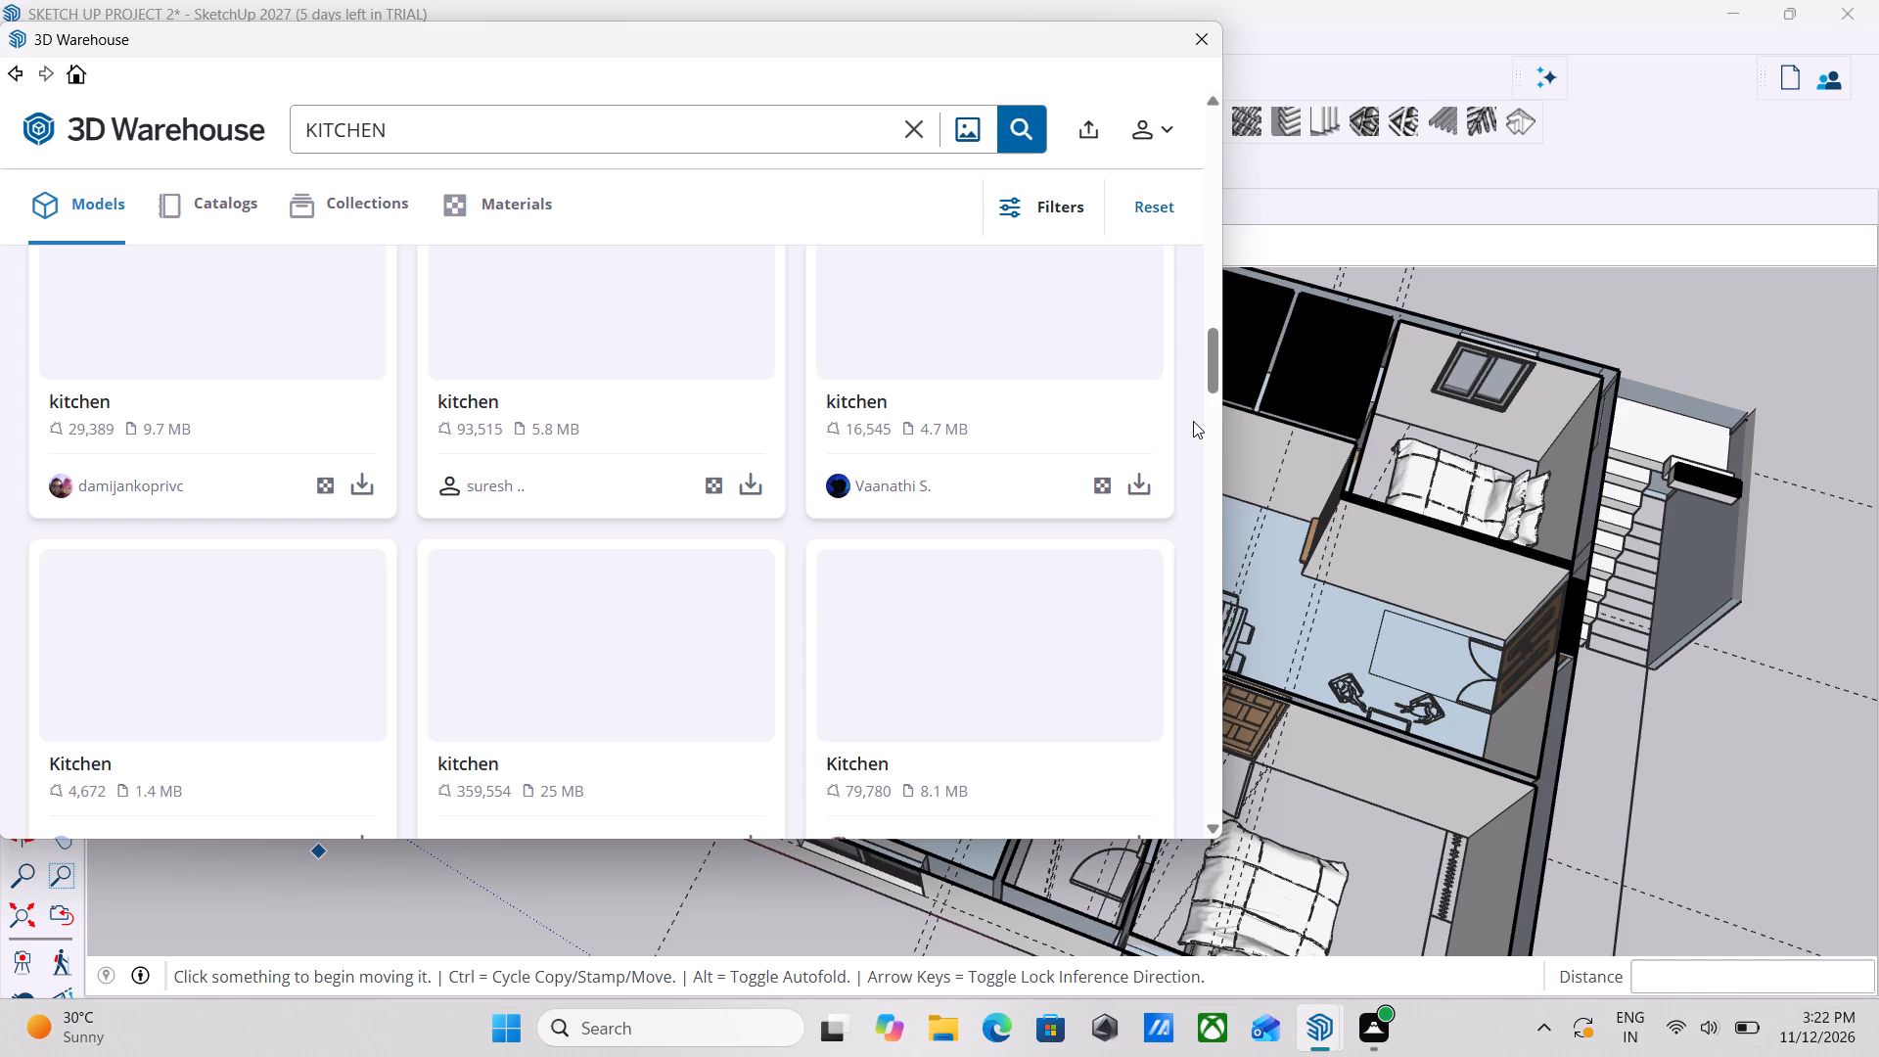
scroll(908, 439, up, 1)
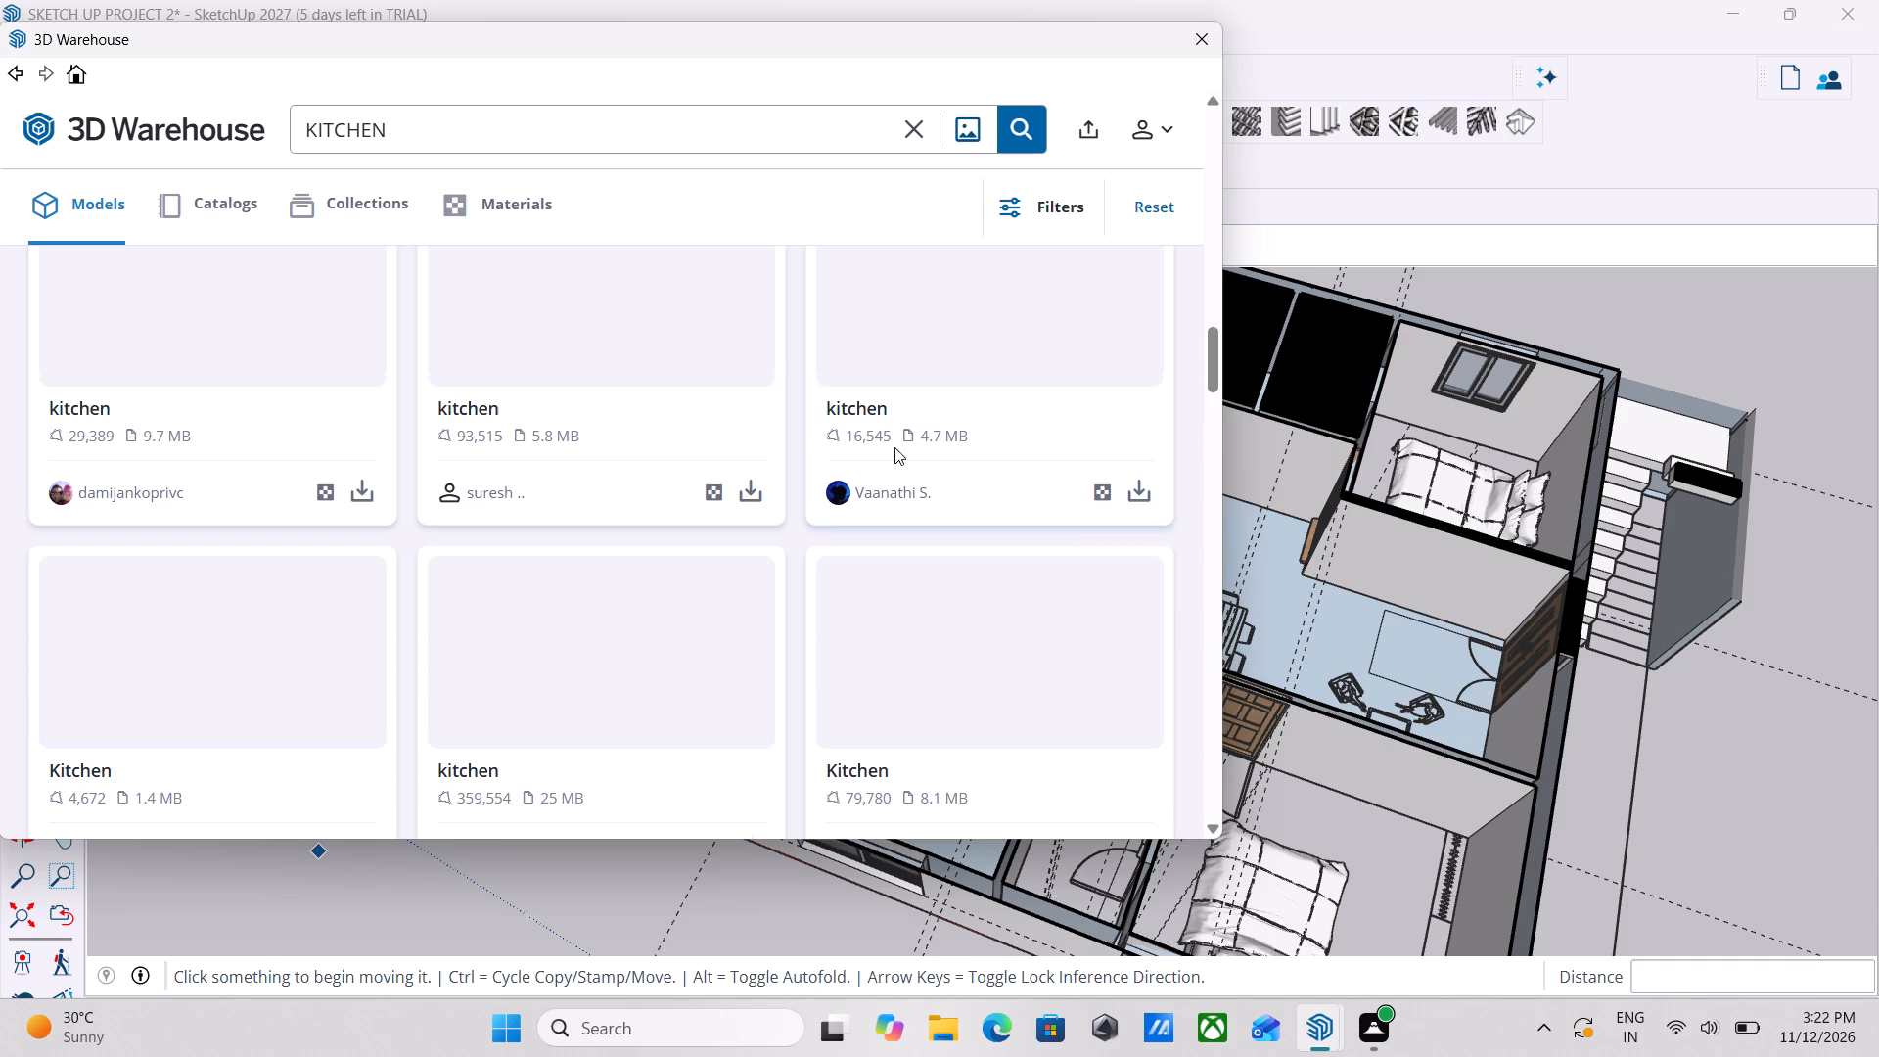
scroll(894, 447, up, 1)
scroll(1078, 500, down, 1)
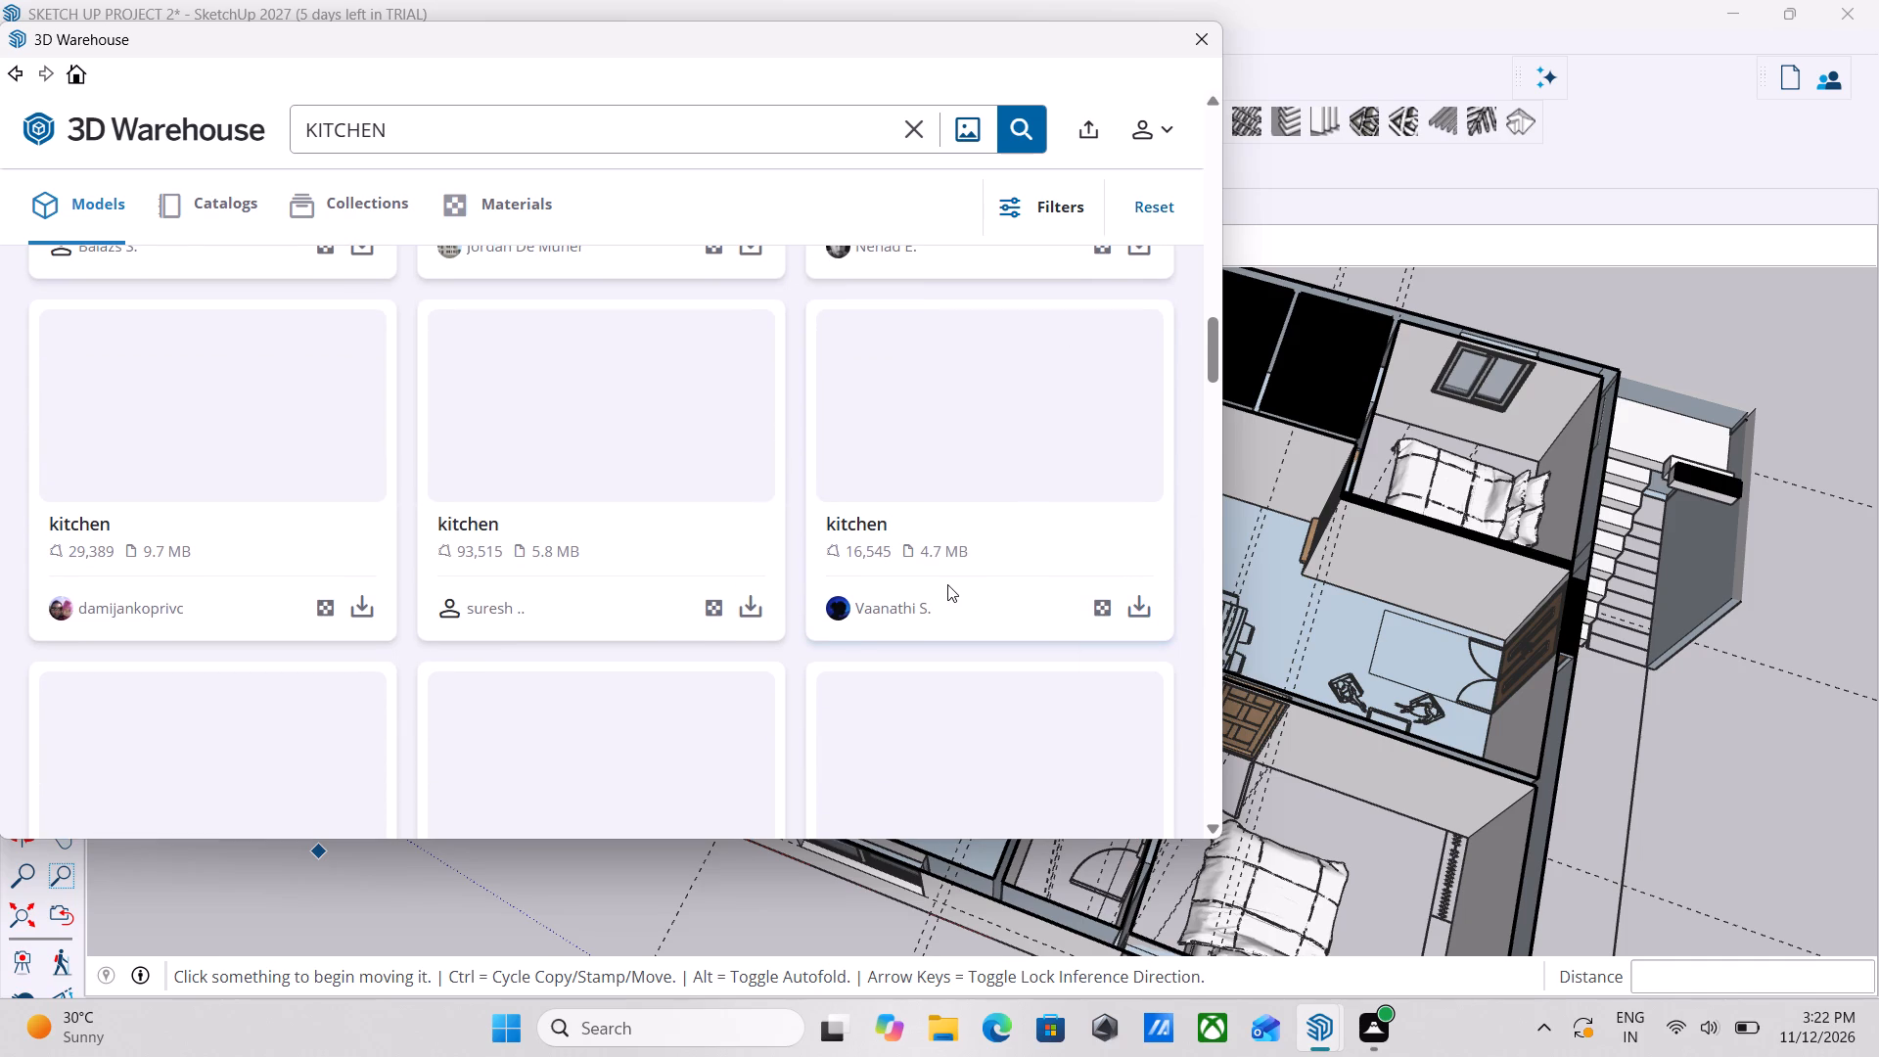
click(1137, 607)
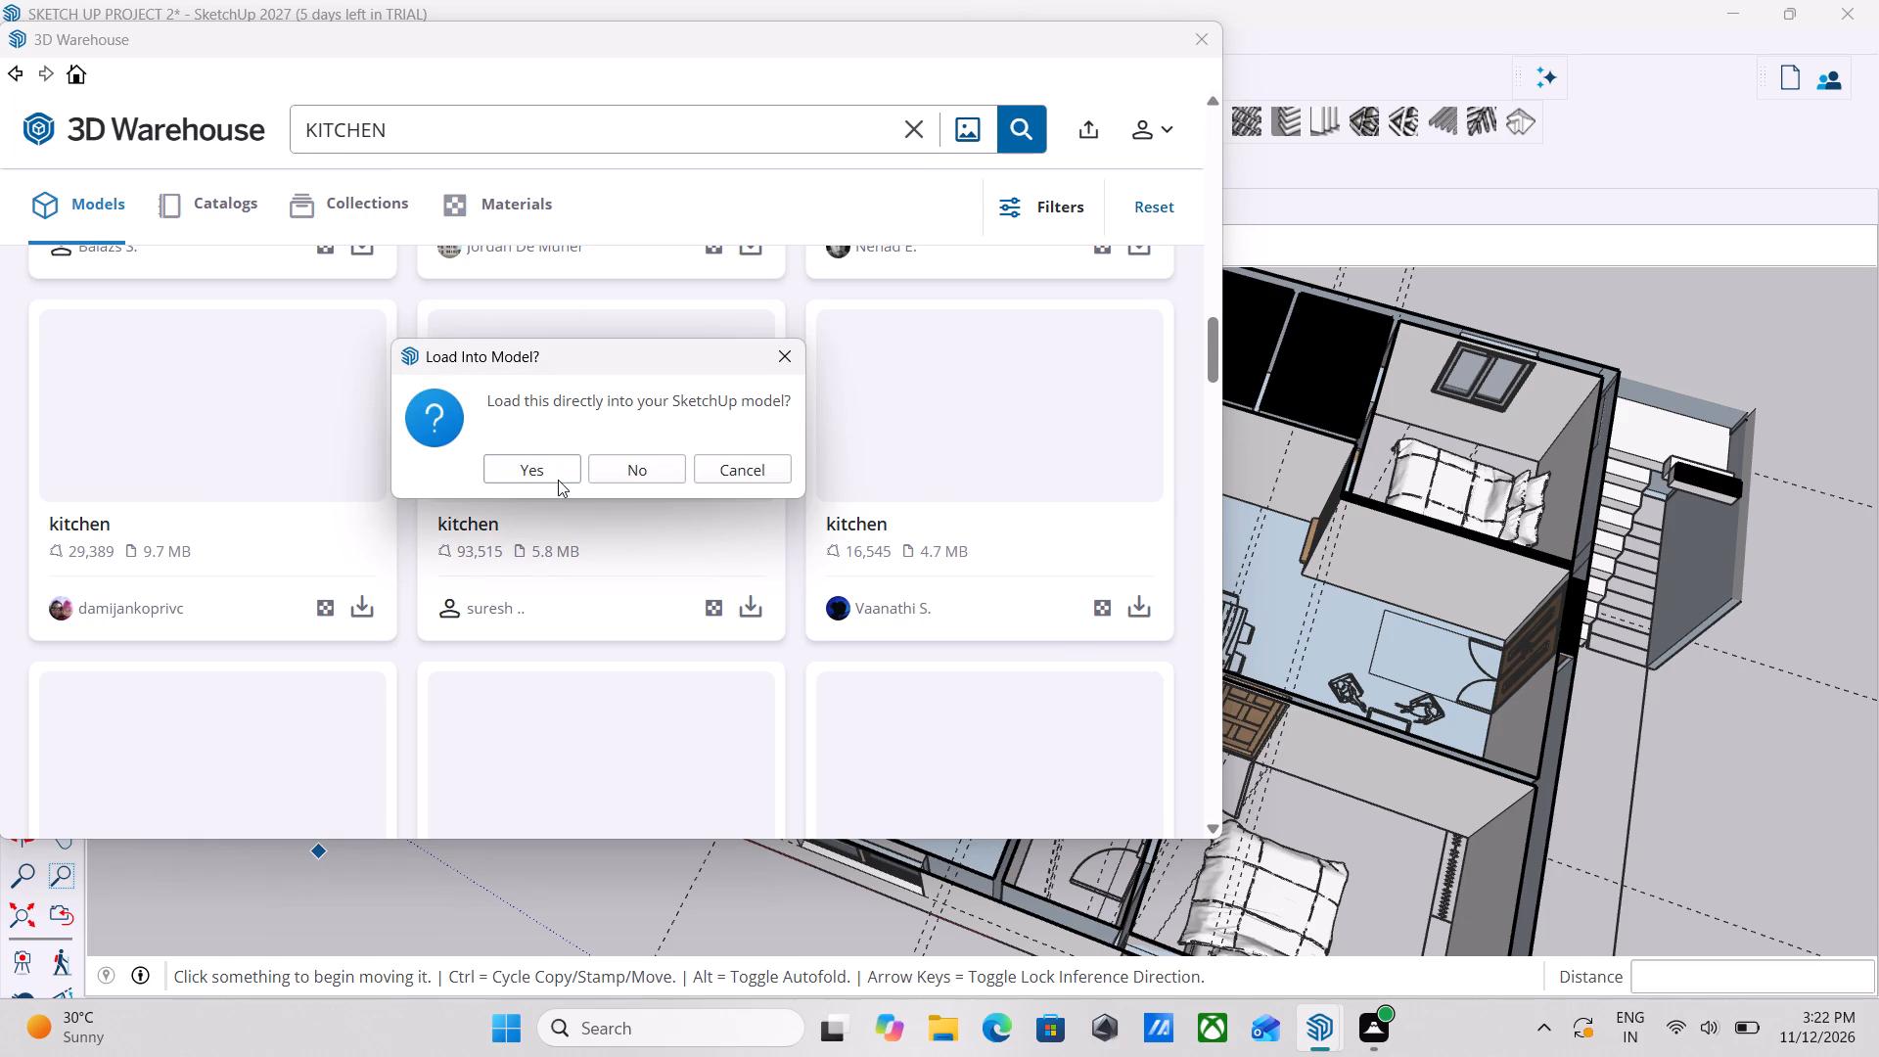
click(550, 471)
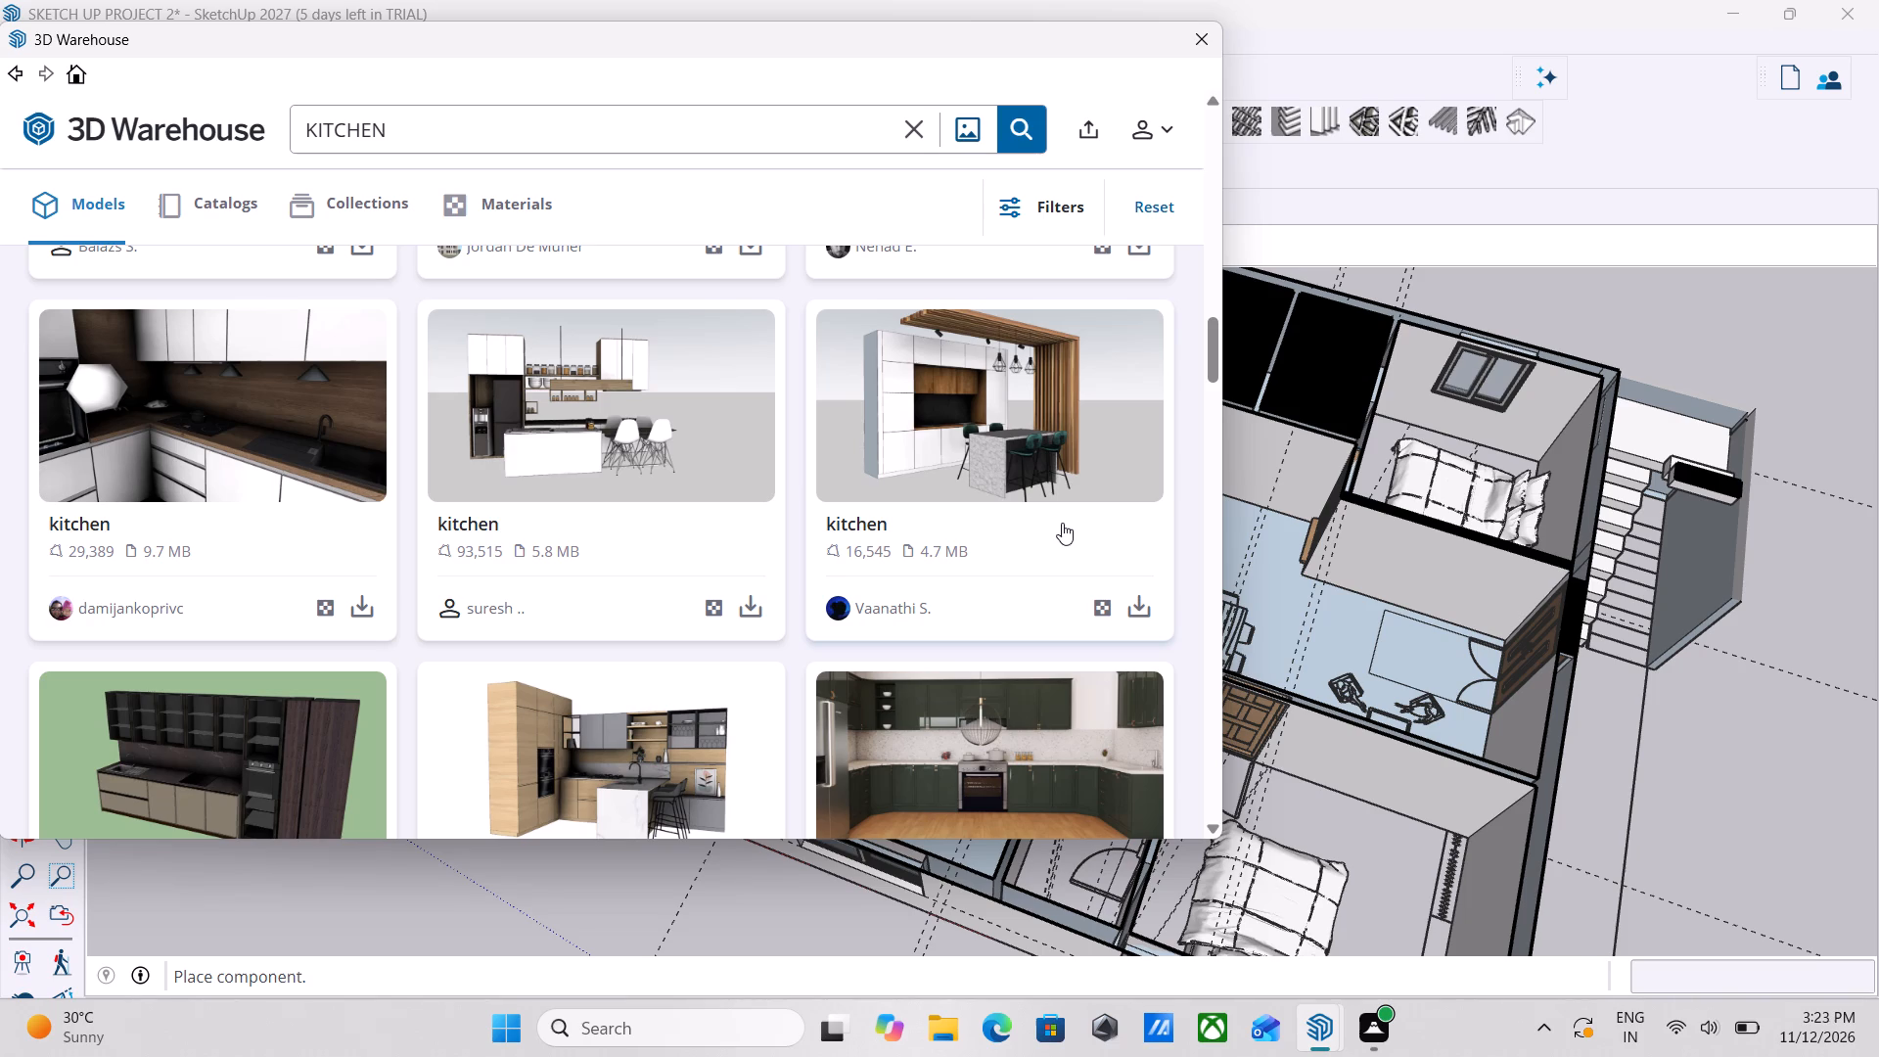
Load the 5.8 MB kitchen with 93,515 downloads directly into the model and close 3D Warehouse.
scroll(877, 457, down, 3)
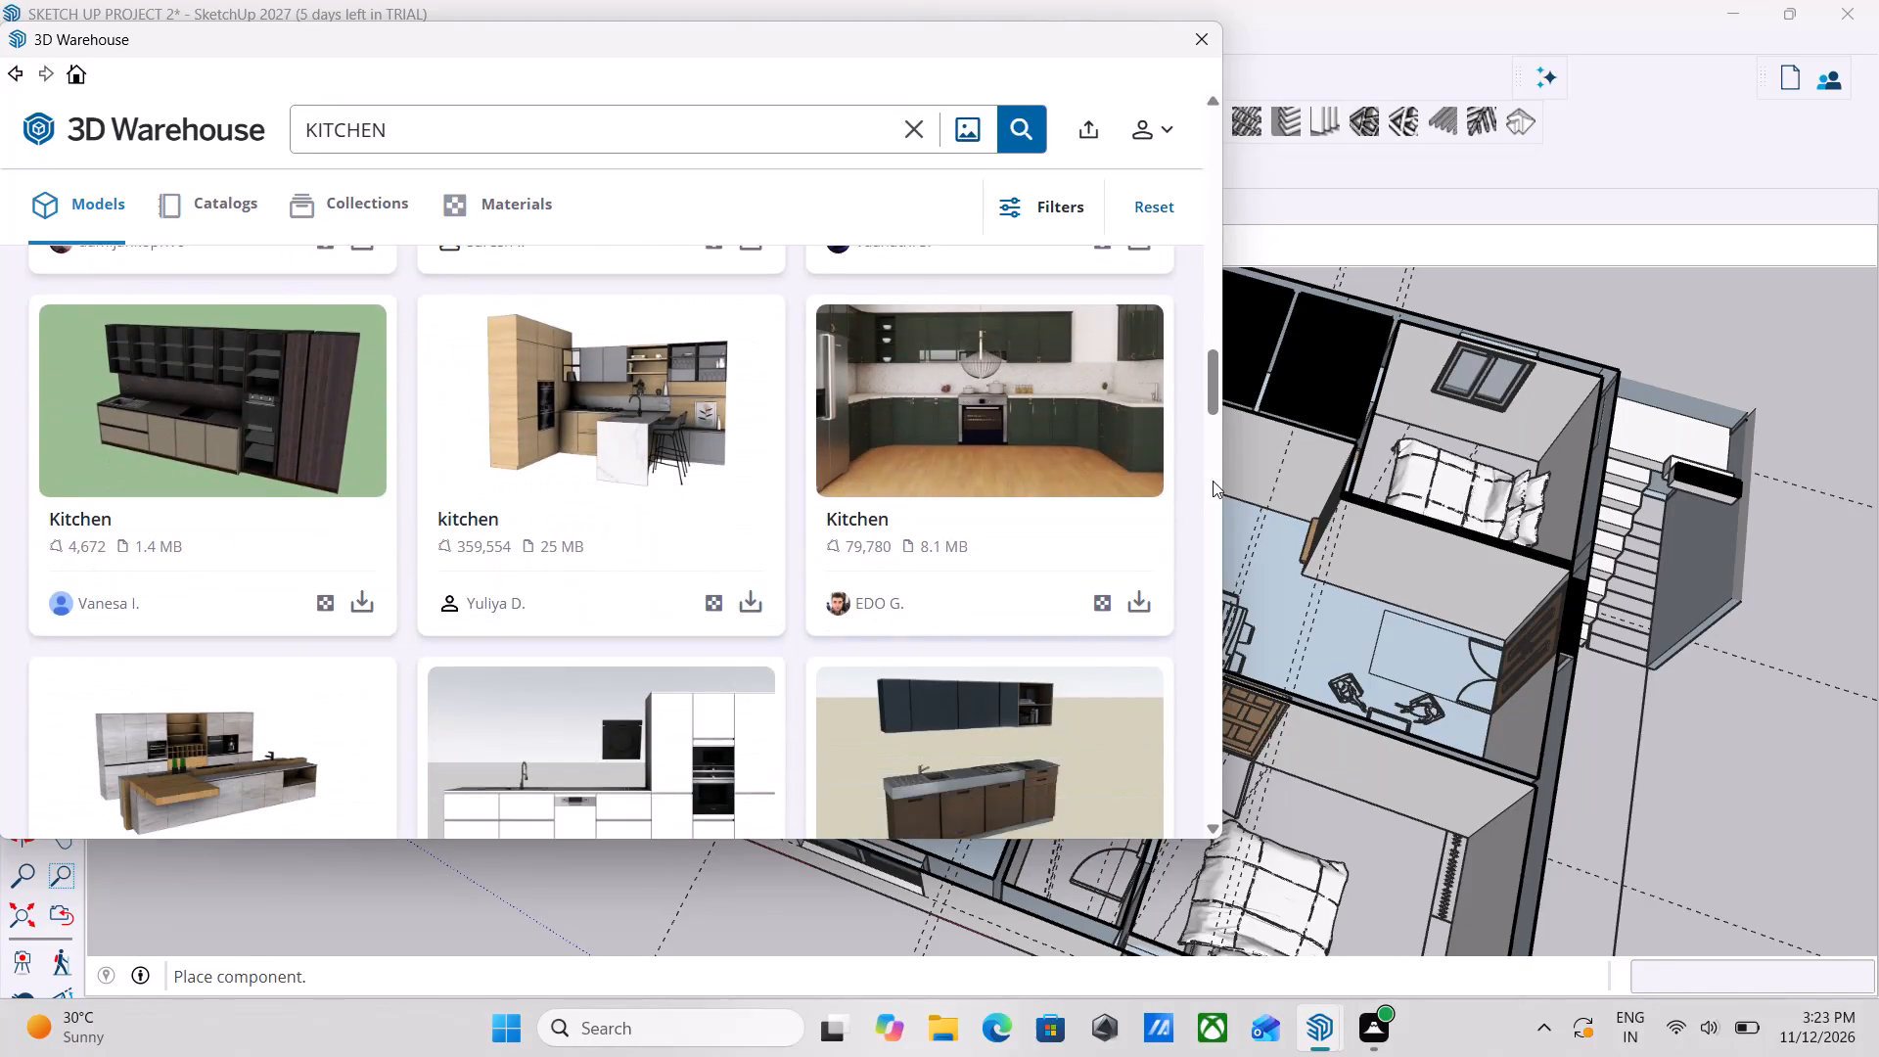
scroll(1213, 481, down, 1)
scroll(1046, 625, down, 1)
scroll(657, 601, up, 2)
scroll(1077, 491, up, 2)
scroll(936, 495, up, 2)
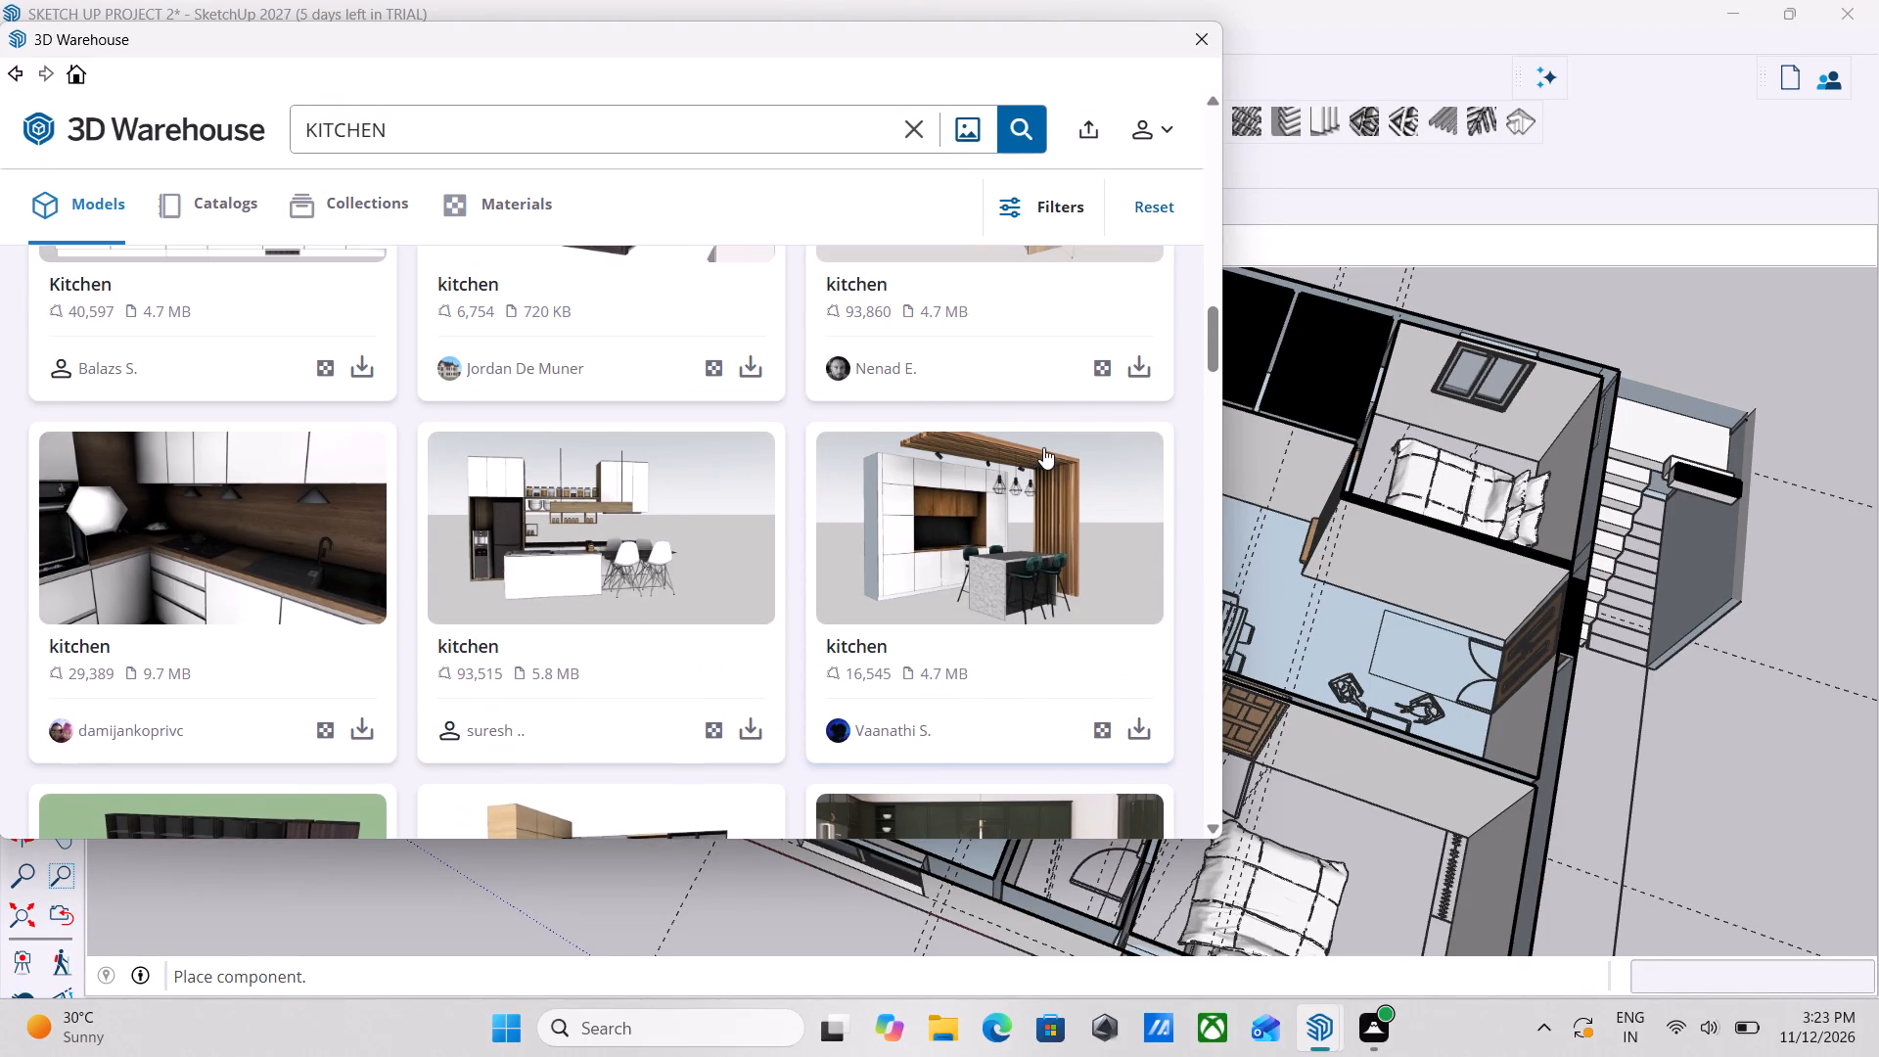
scroll(469, 537, down, 1)
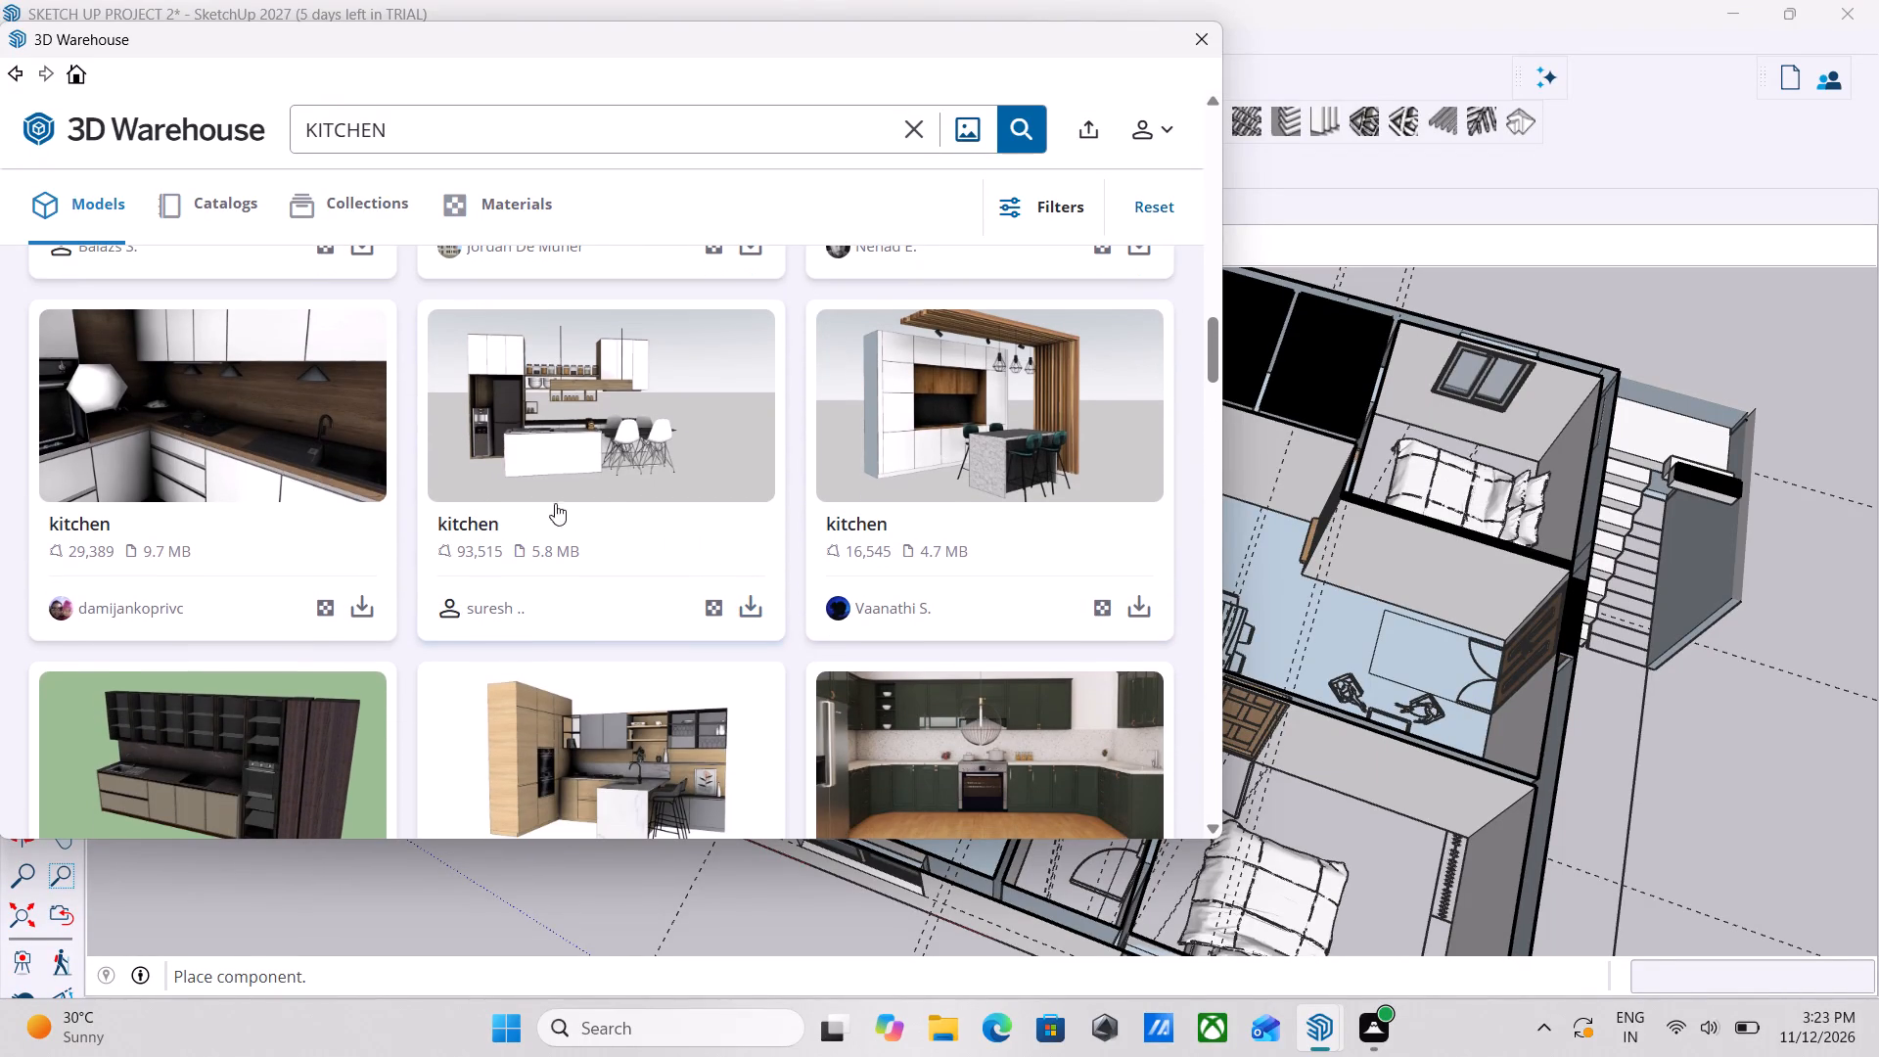
click(747, 604)
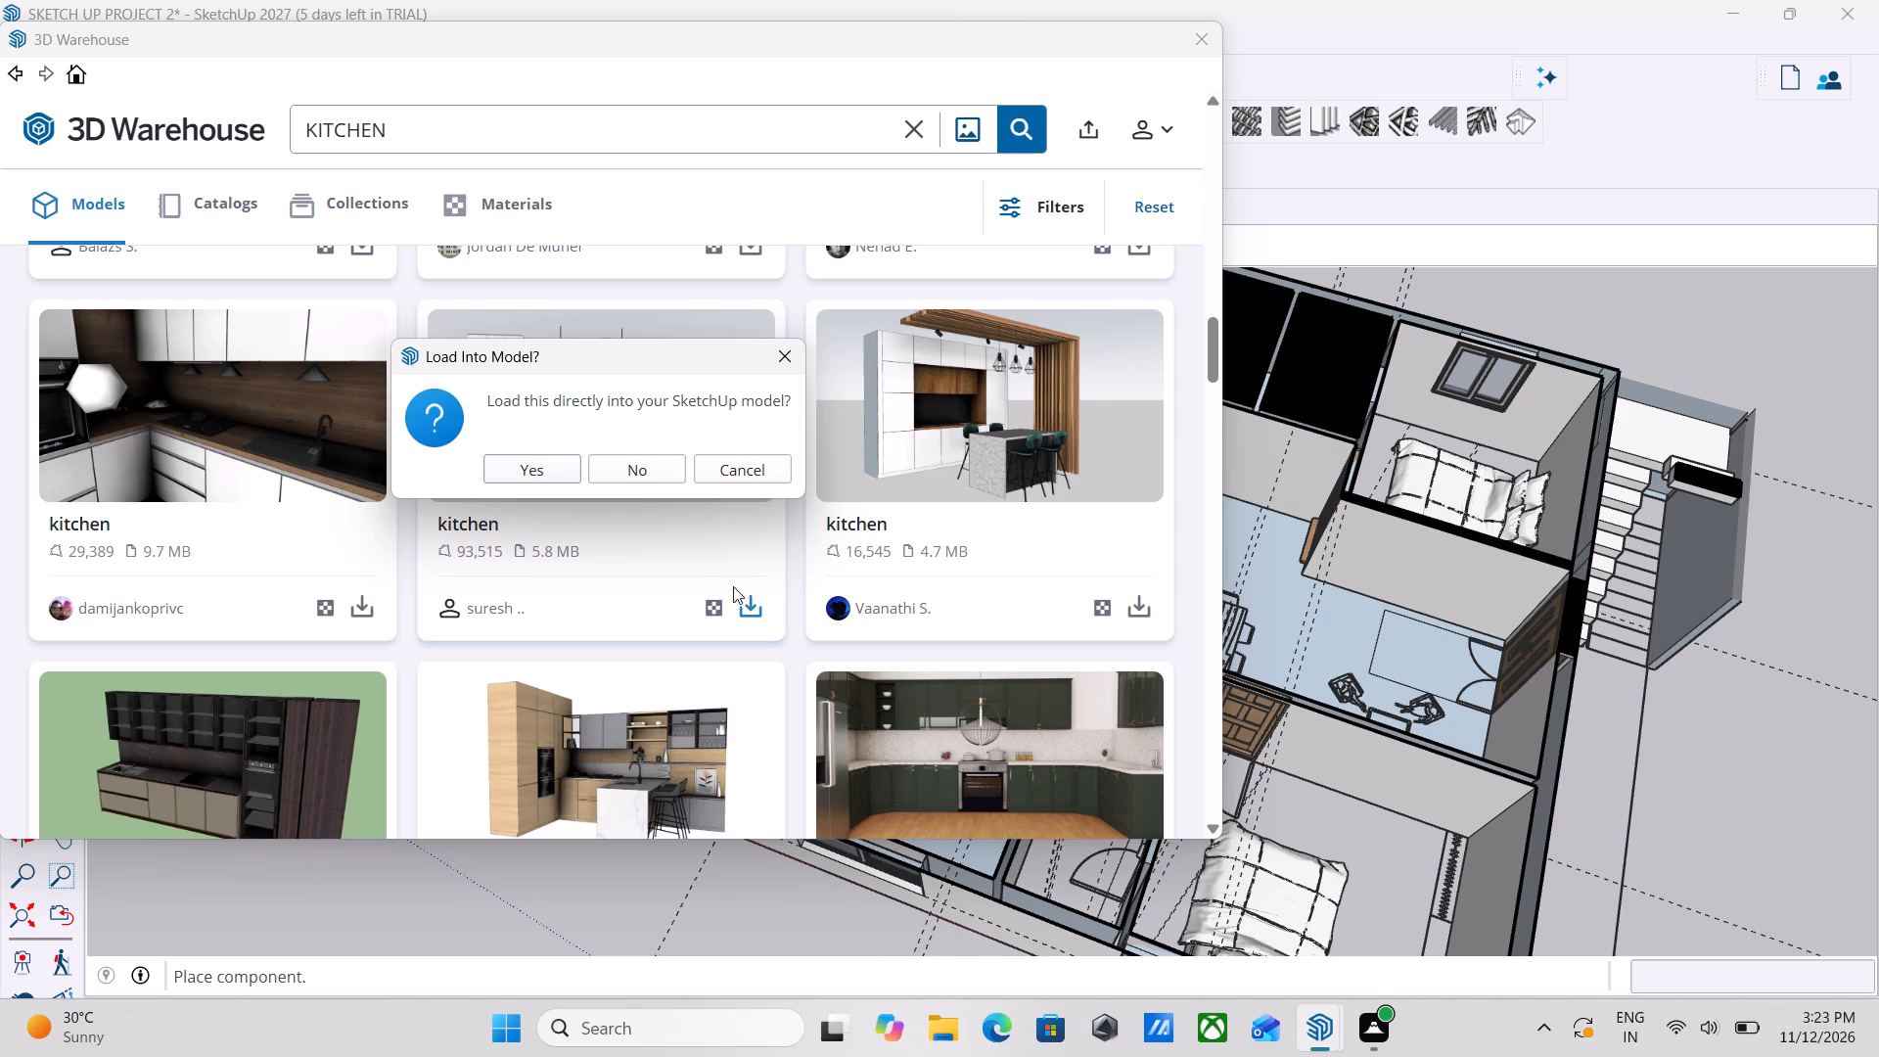
click(524, 471)
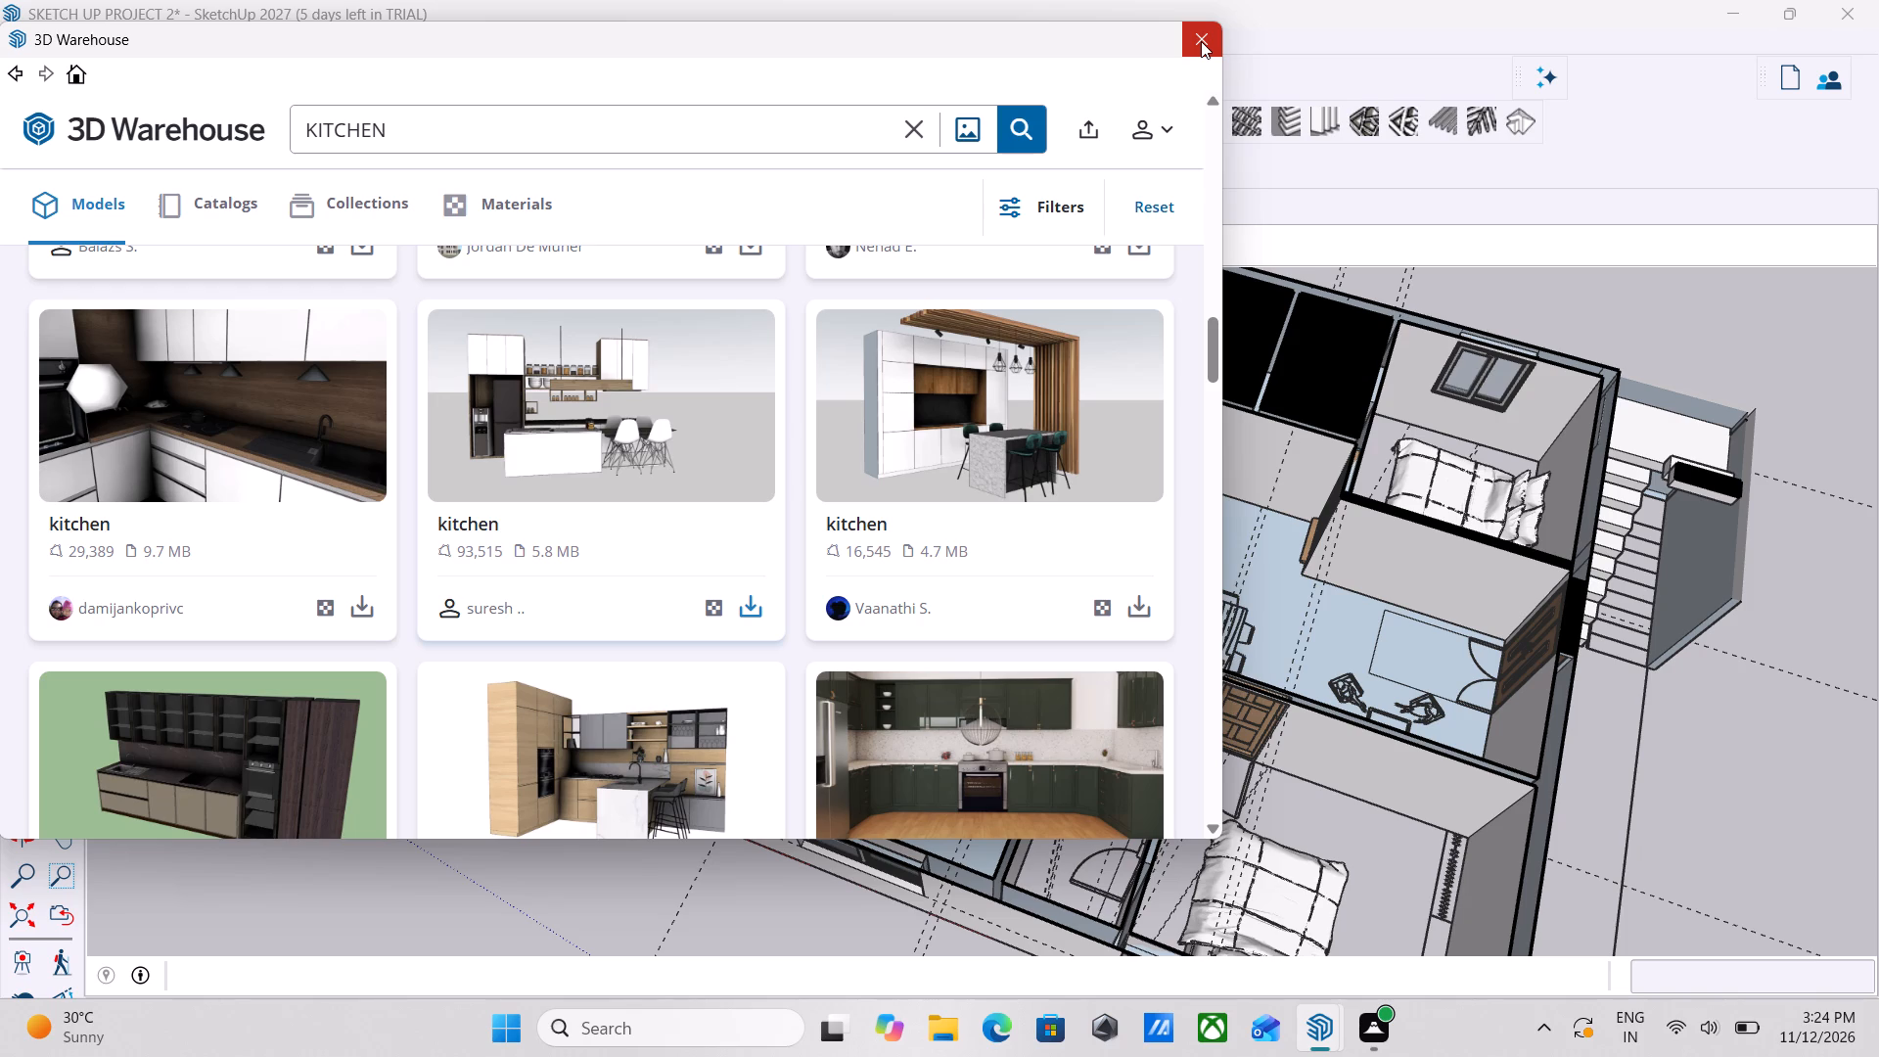
click(1195, 27)
Place the loaded kitchen component on open ground outside the house, just beyond the external staircase.
scroll(1031, 580, up, 3)
scroll(942, 580, up, 3)
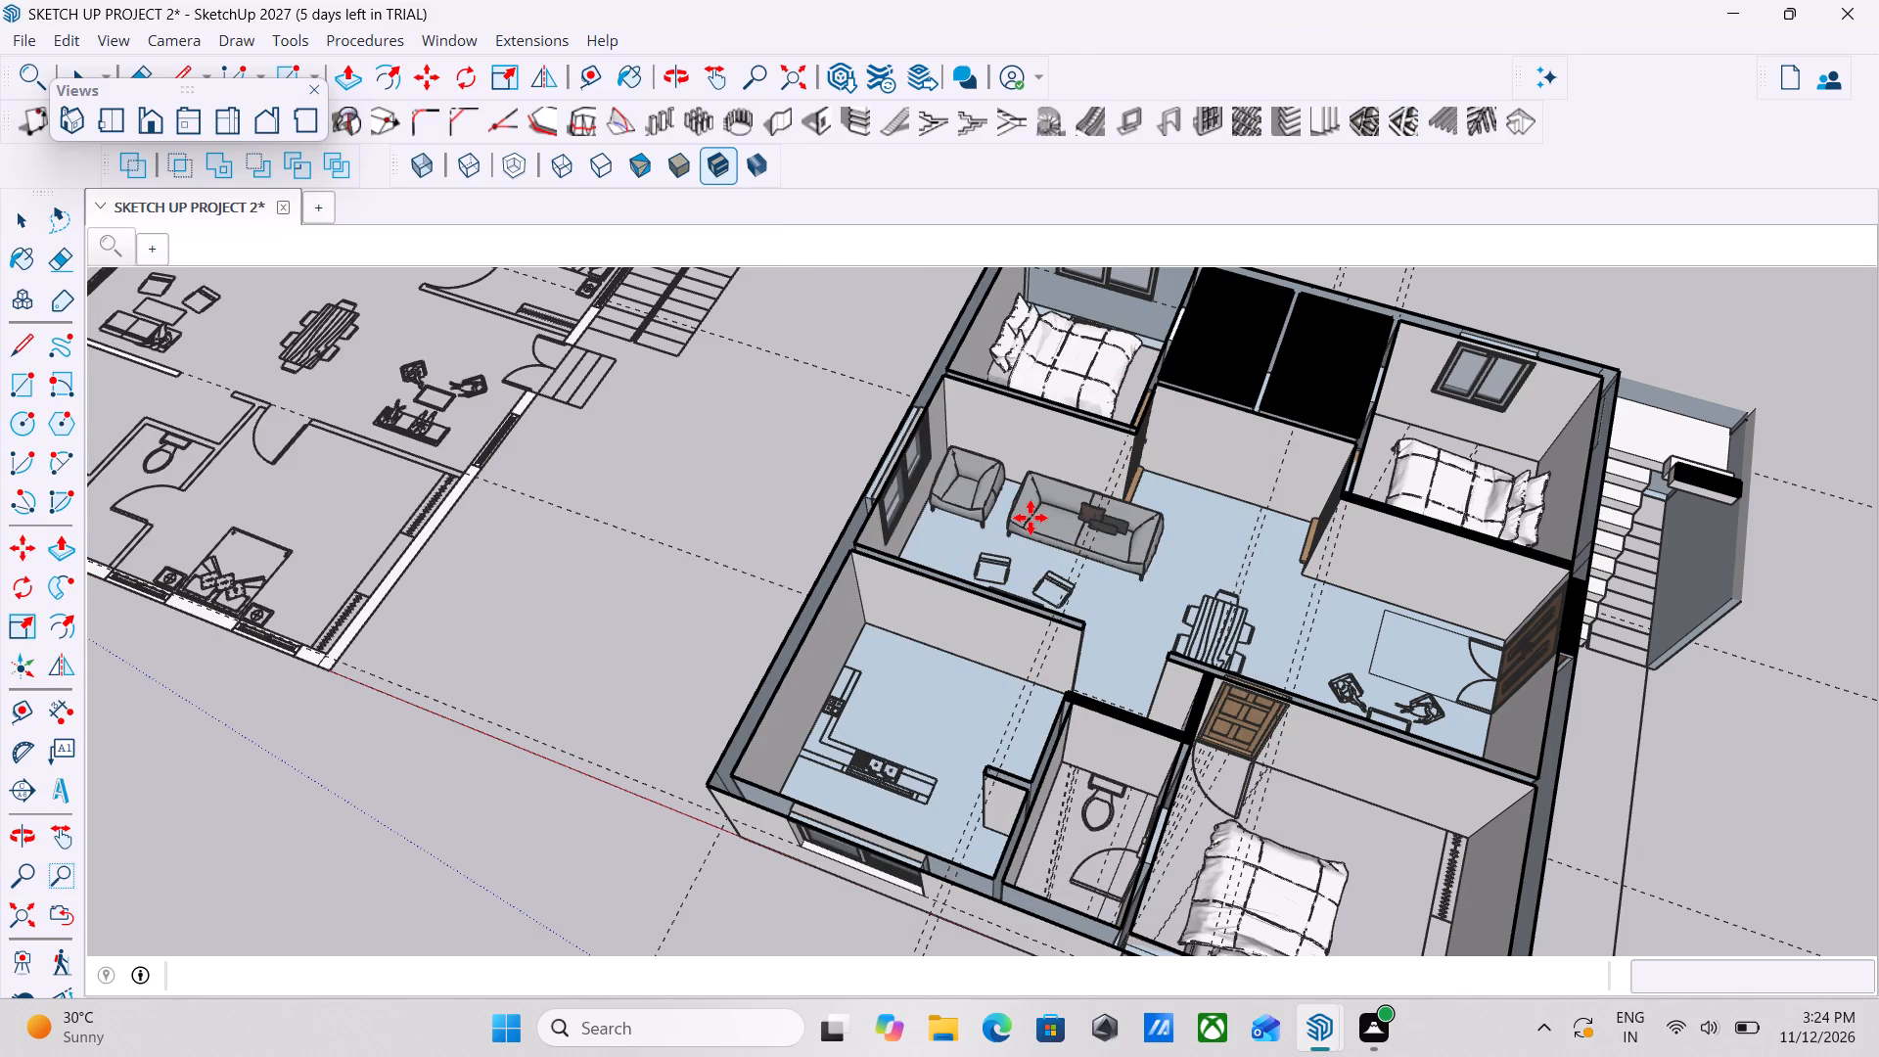
scroll(1031, 518, up, 2)
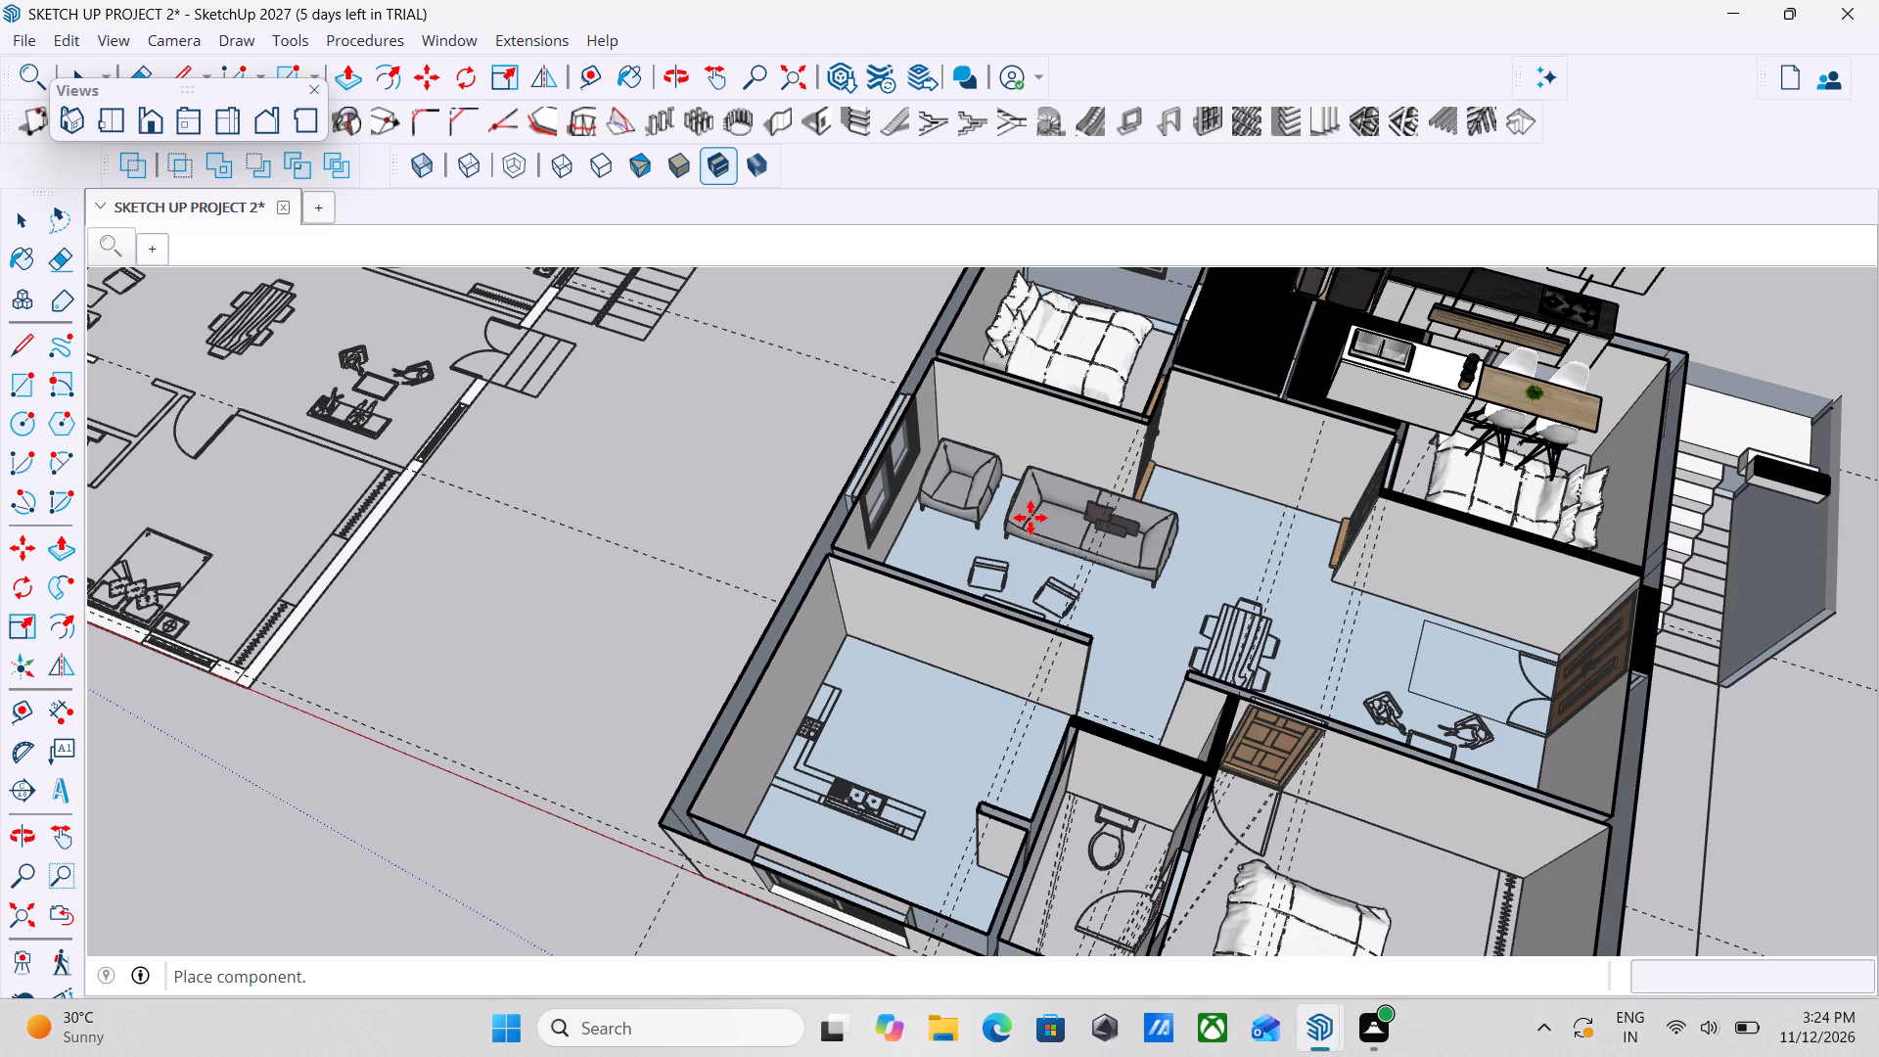
scroll(838, 745, up, 3)
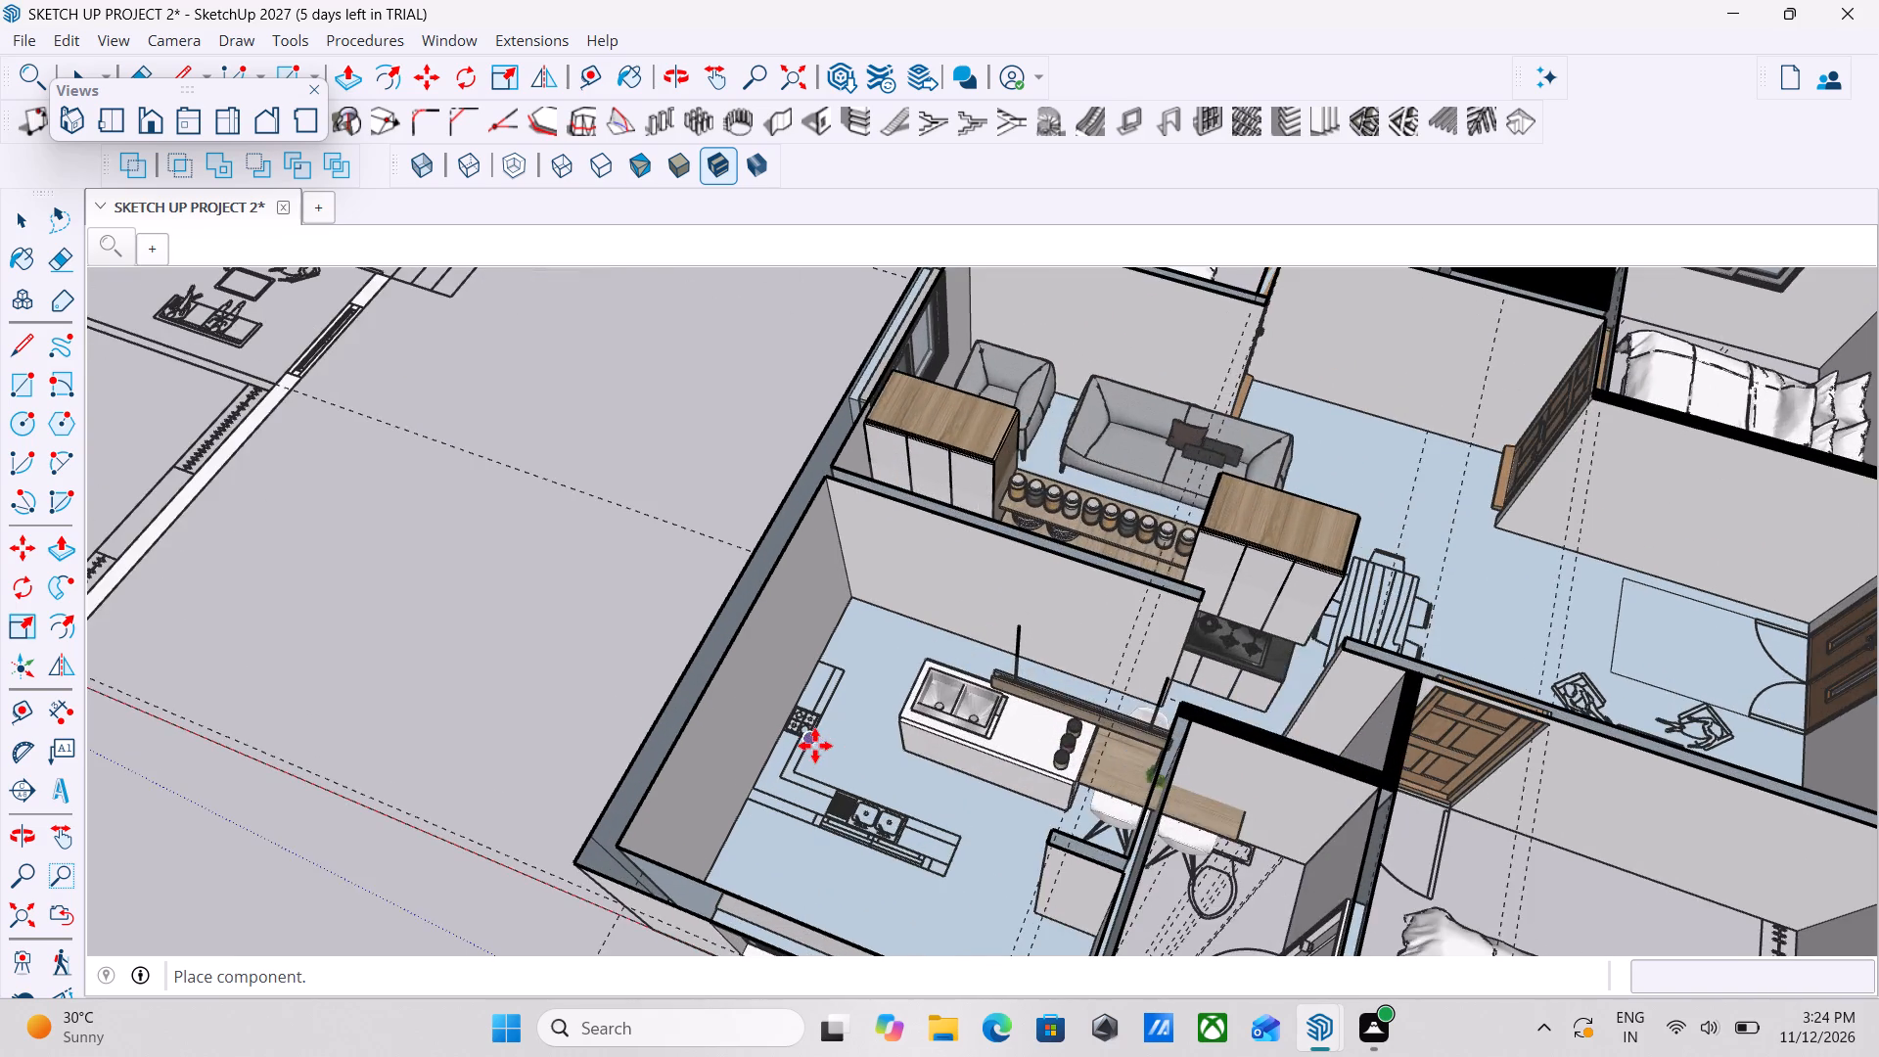
scroll(812, 735, down, 7)
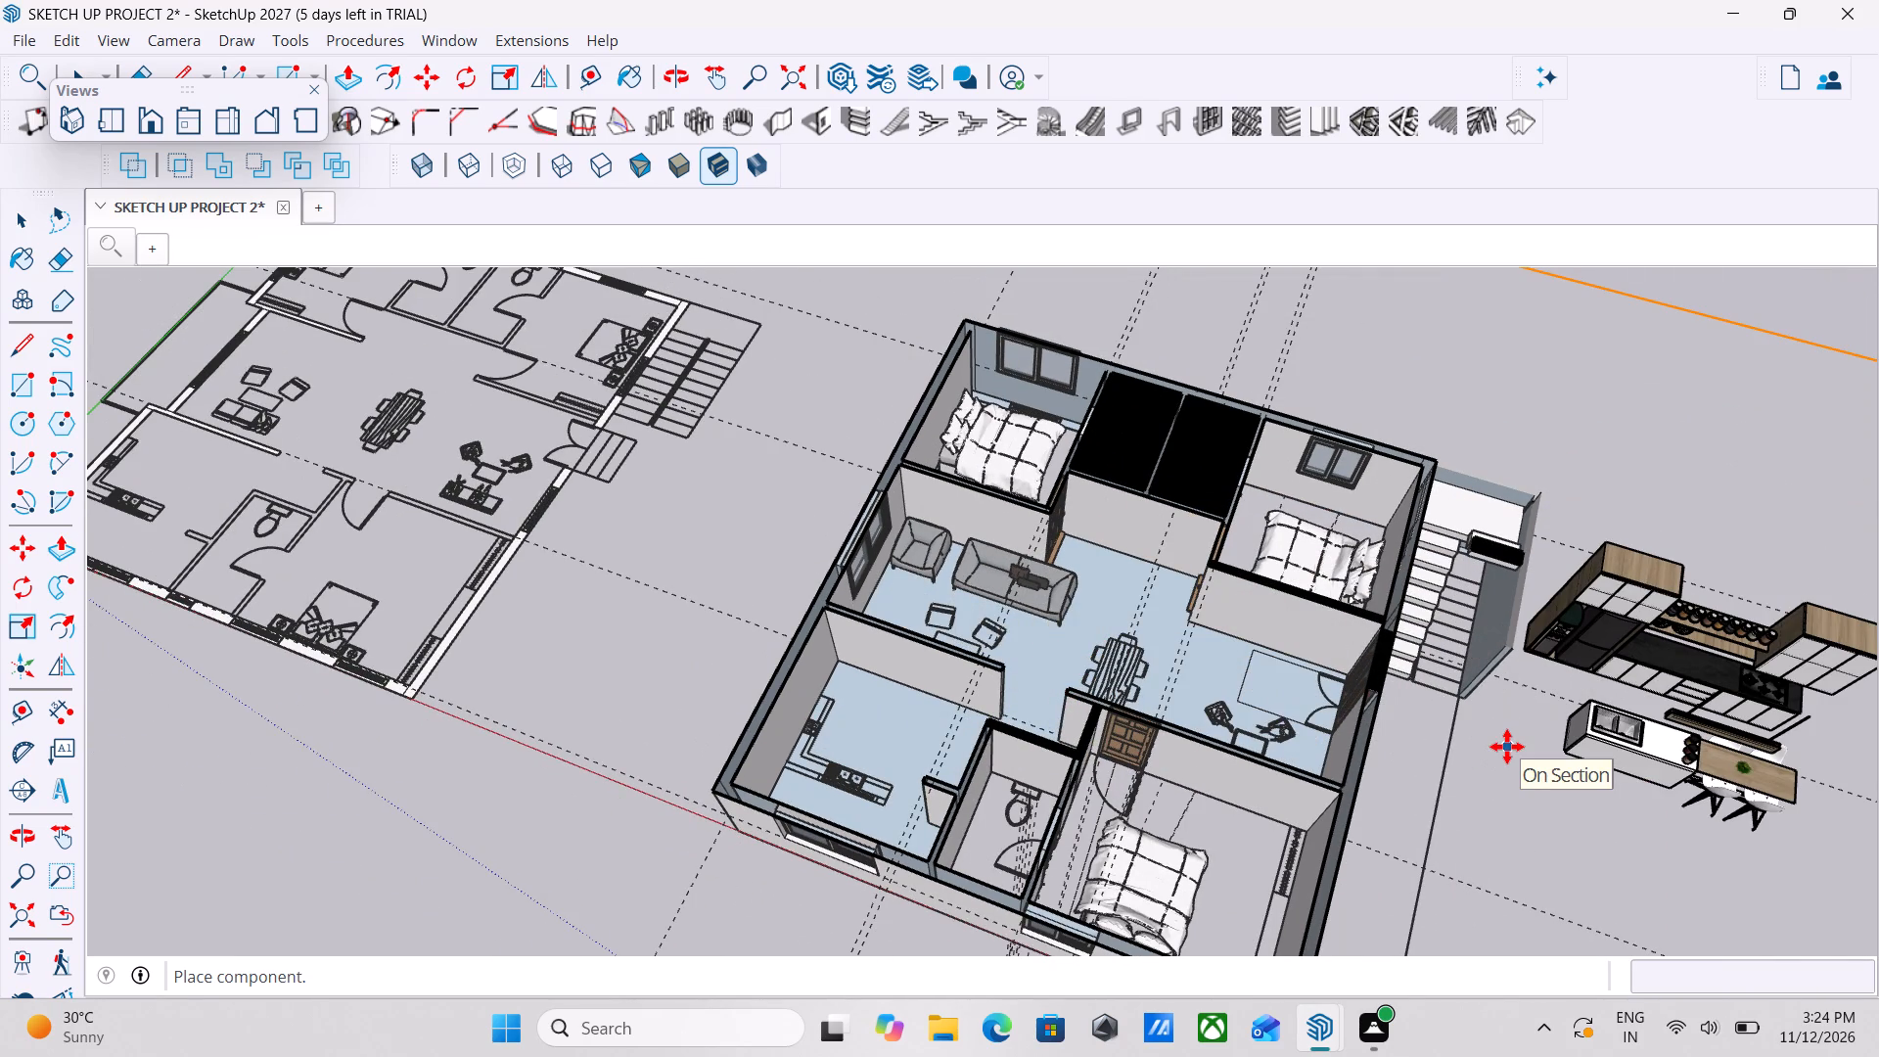
scroll(1676, 647, down, 1)
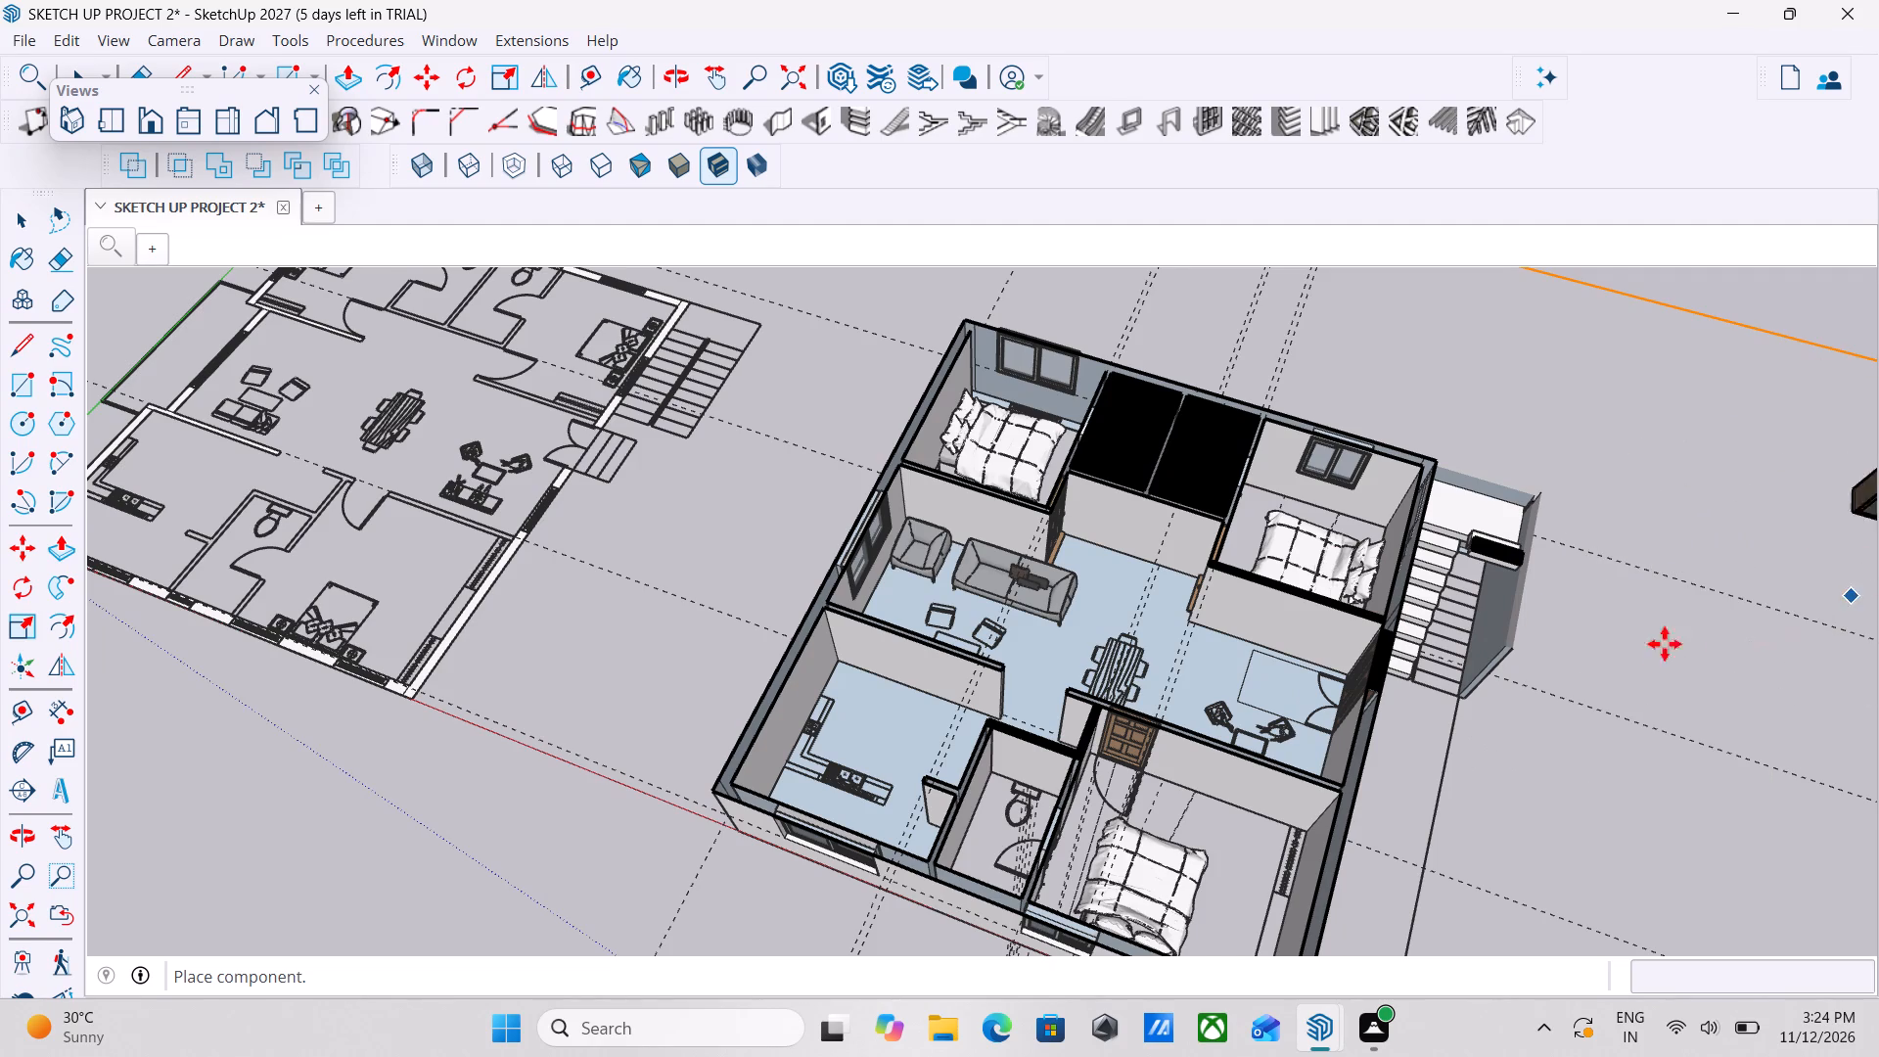
scroll(1665, 644, down, 1)
click(1622, 594)
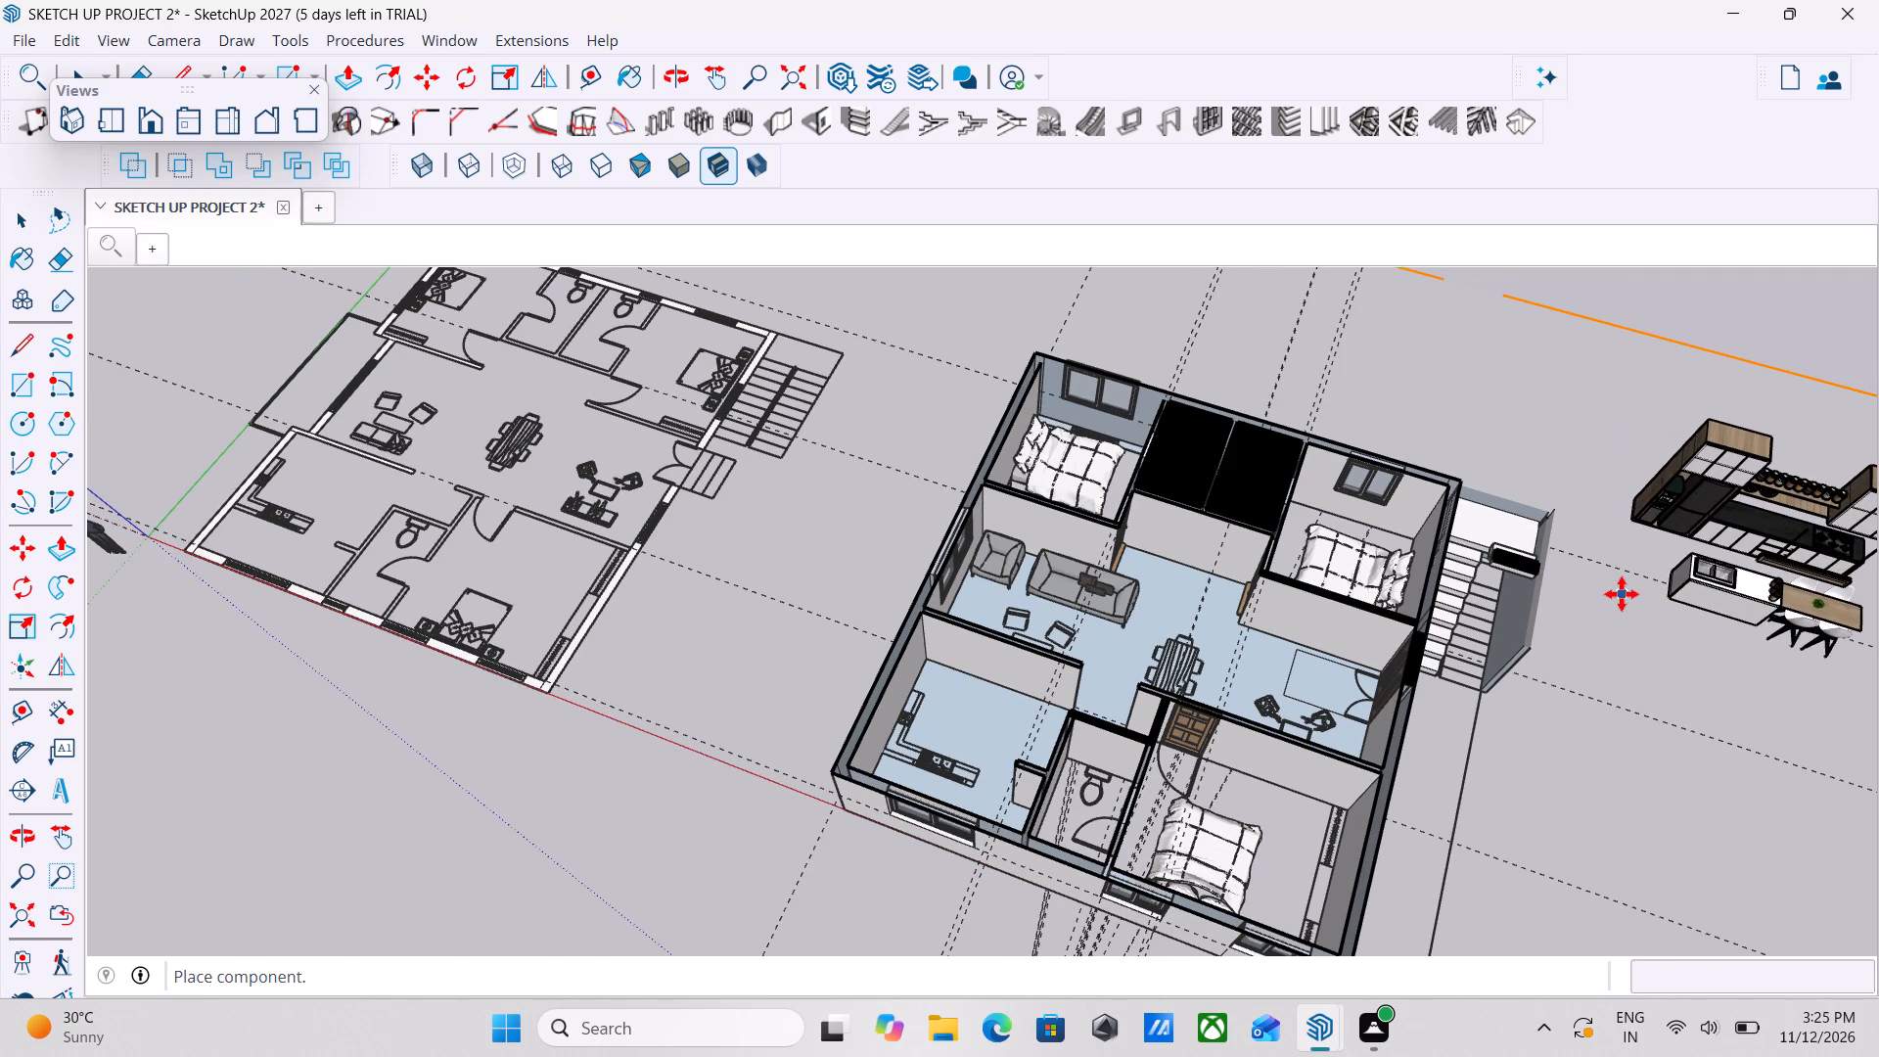
key(Escape)
key(Escape)
key(Escape)
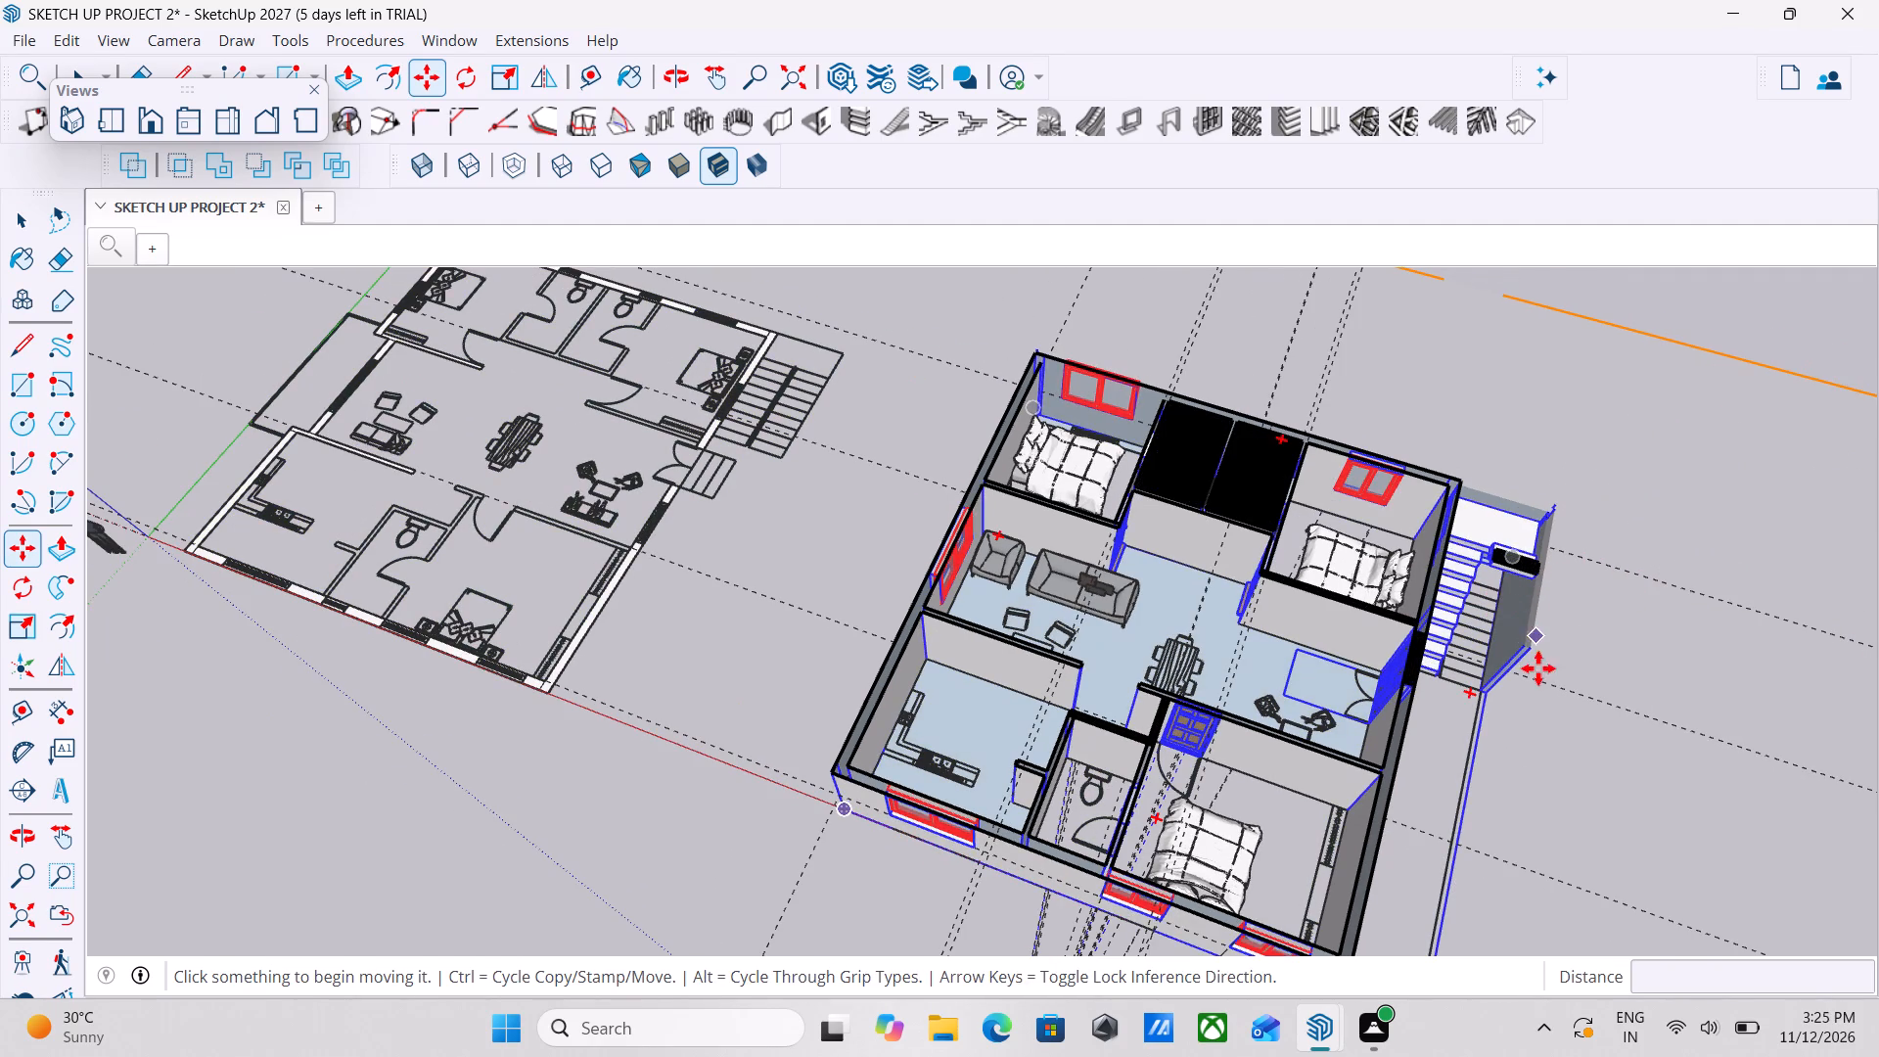
Erase the section plane that cuts horizontally through the house model.
key(space)
key(space)
scroll(1538, 671, down, 2)
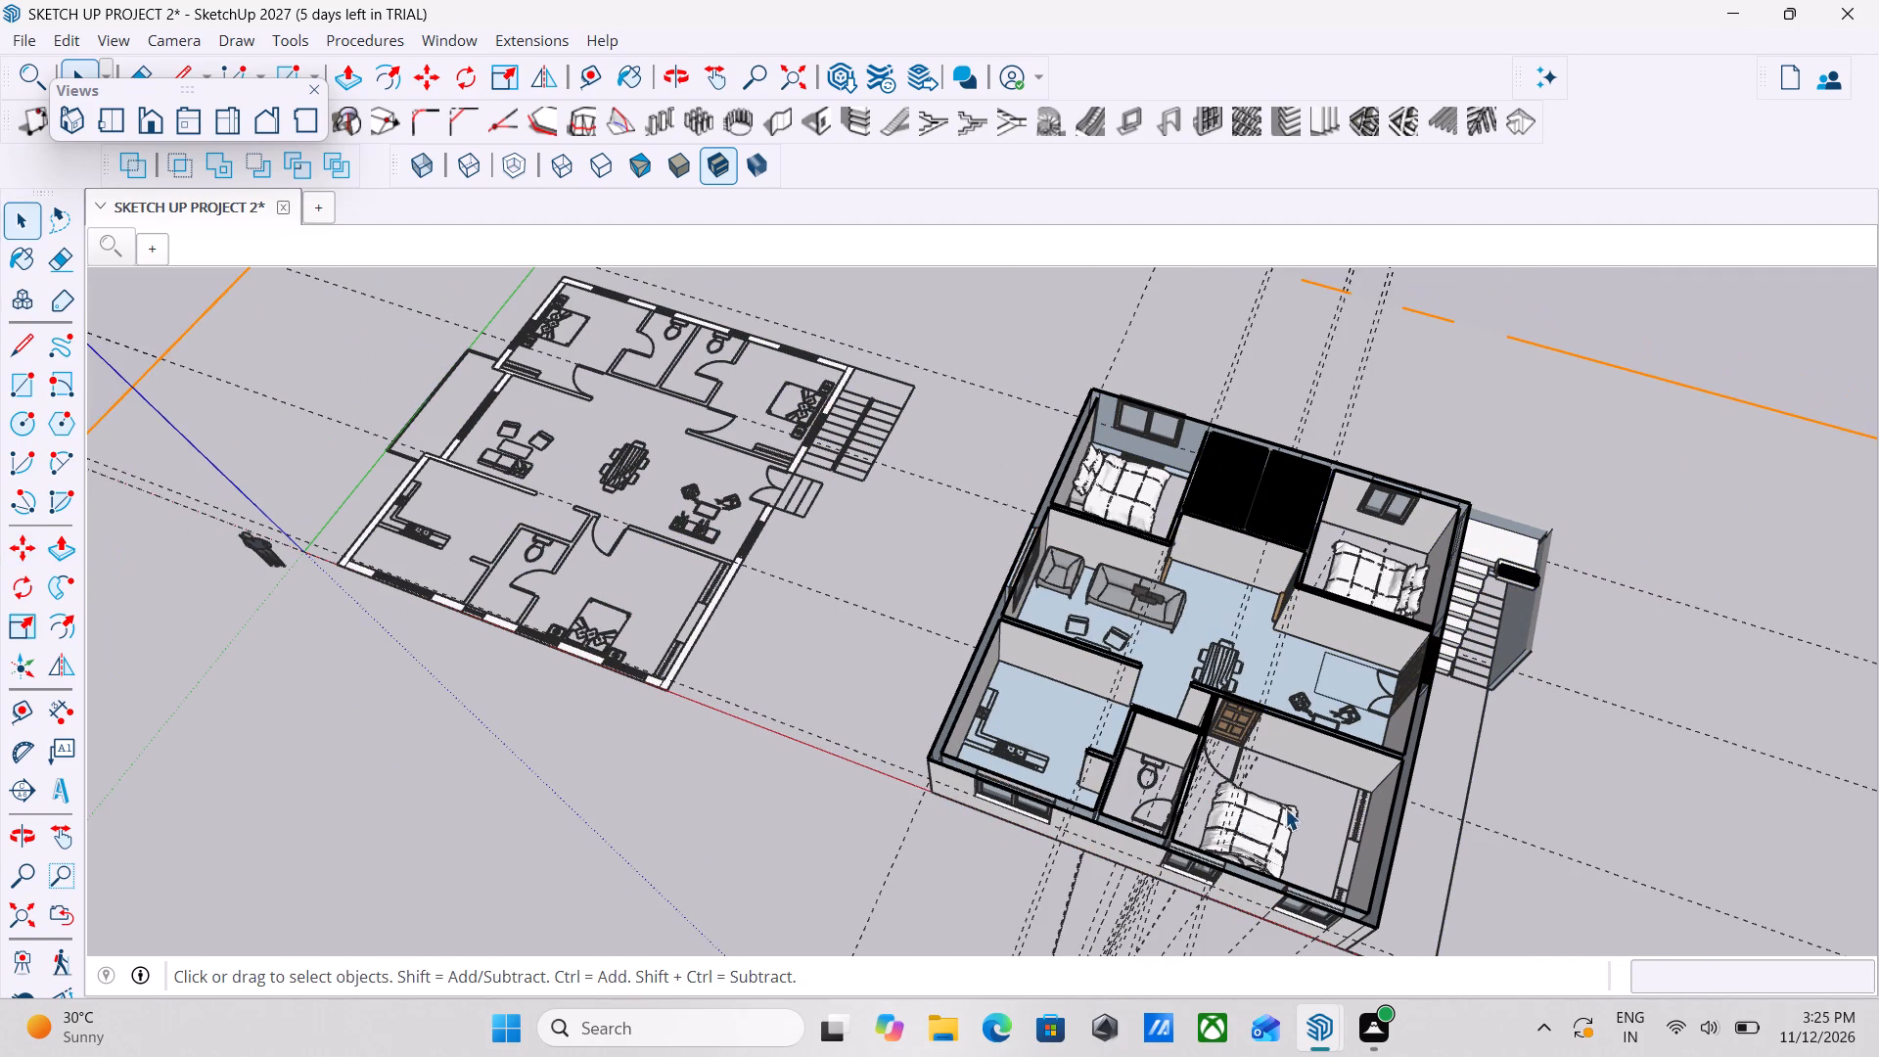
shift+middle_drag(1285, 808, 1450, 694)
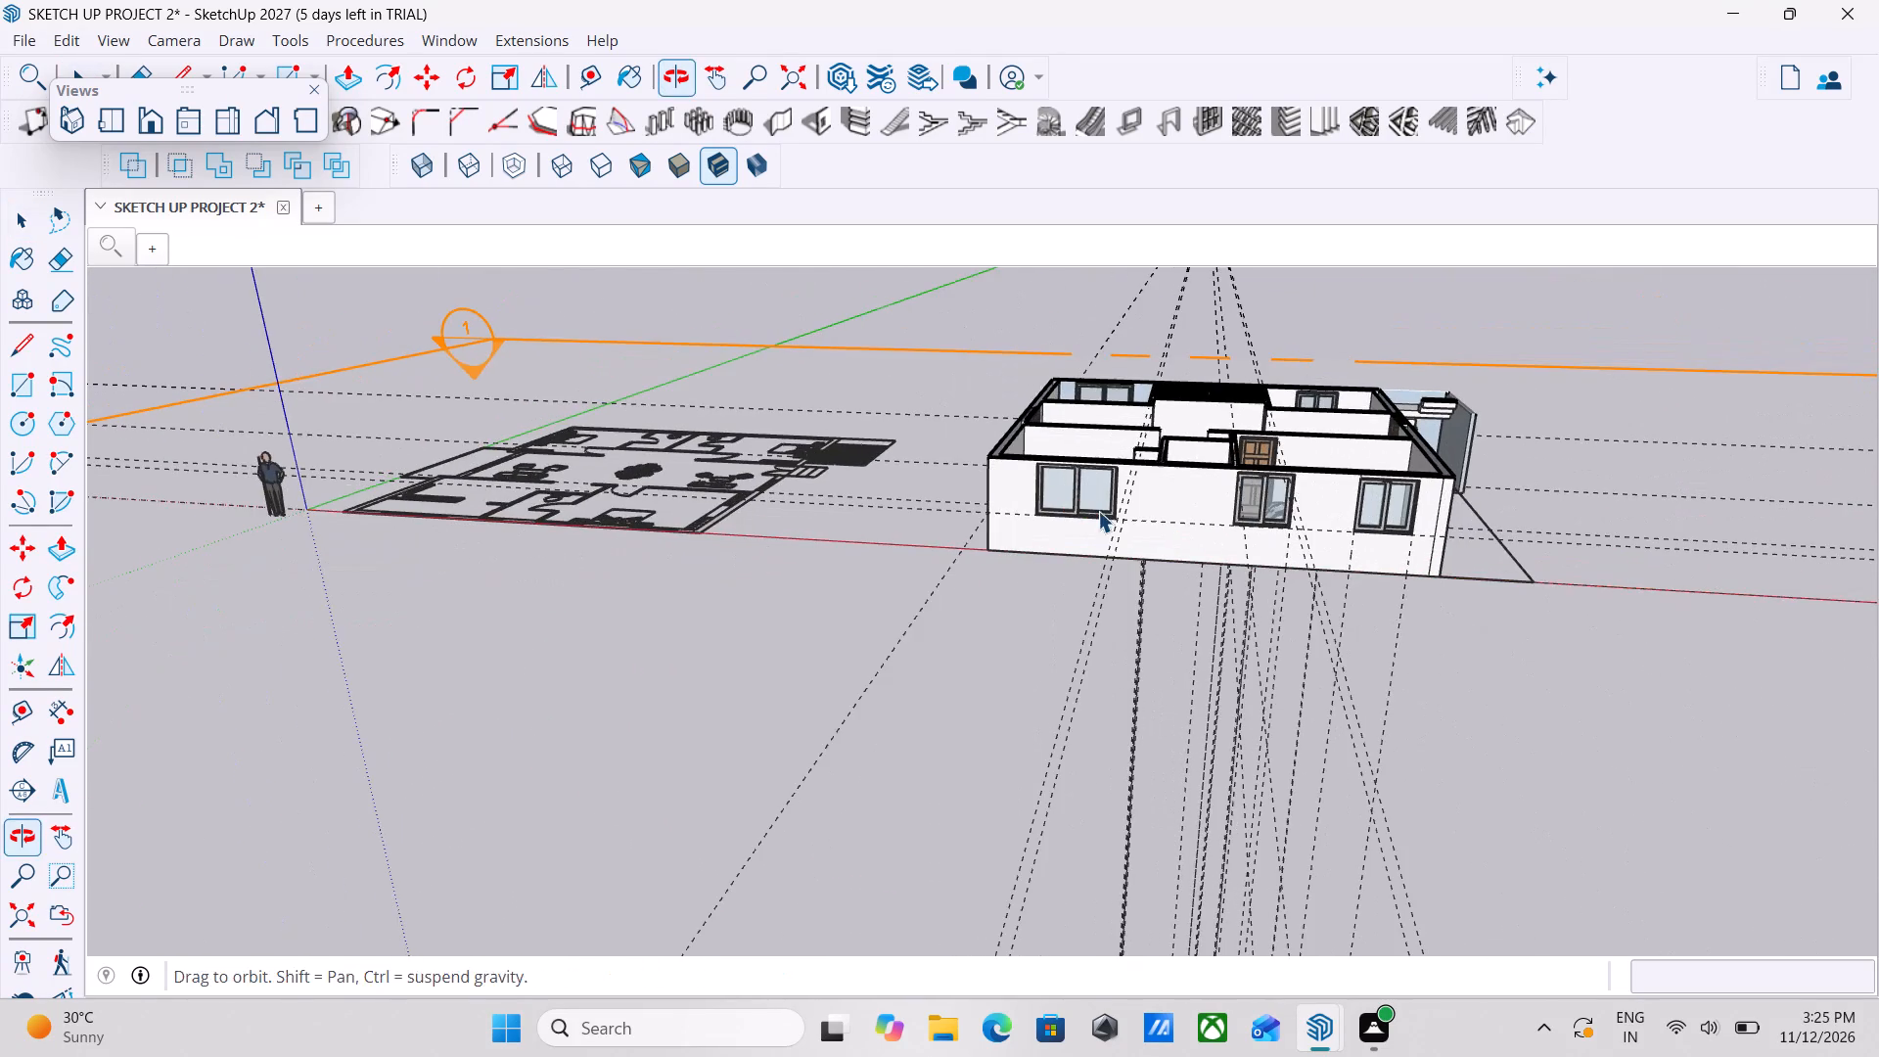
scroll(1035, 571, down, 4)
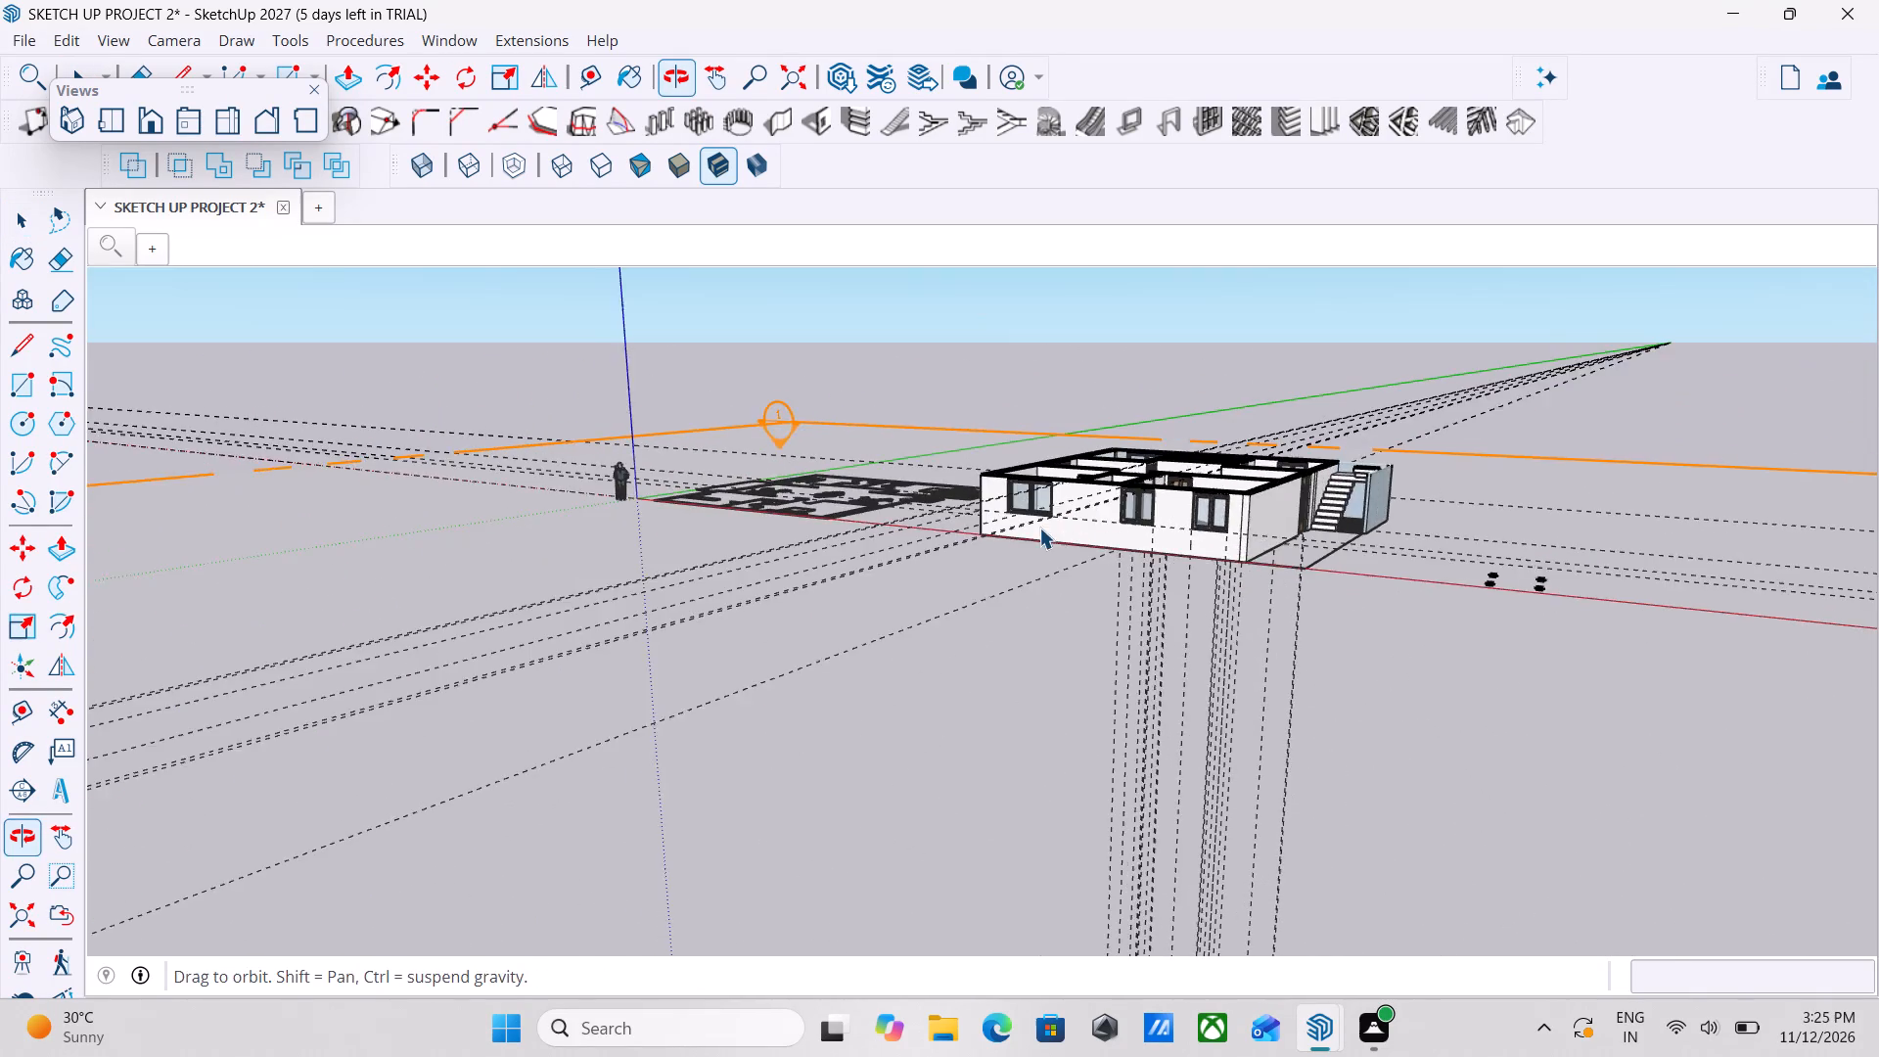
scroll(1323, 595, down, 9)
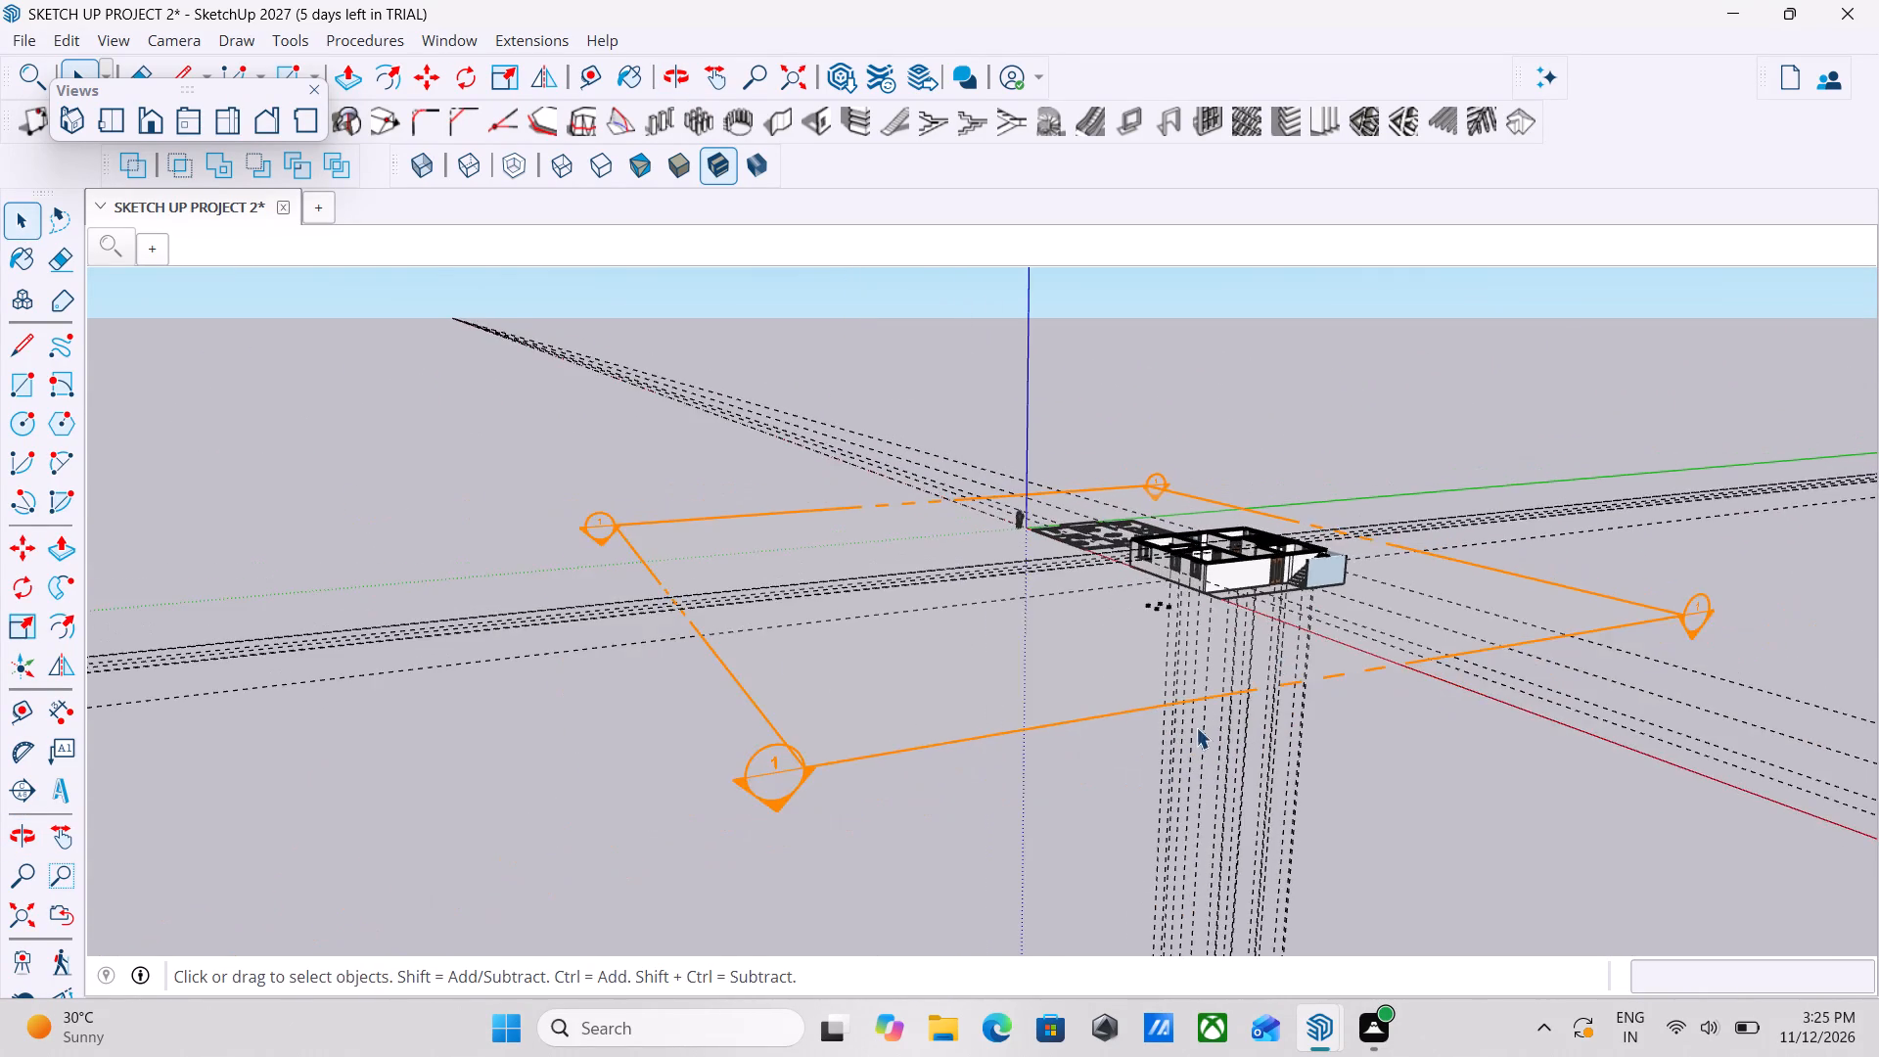
middle_drag(1195, 729, 1114, 683)
click(839, 618)
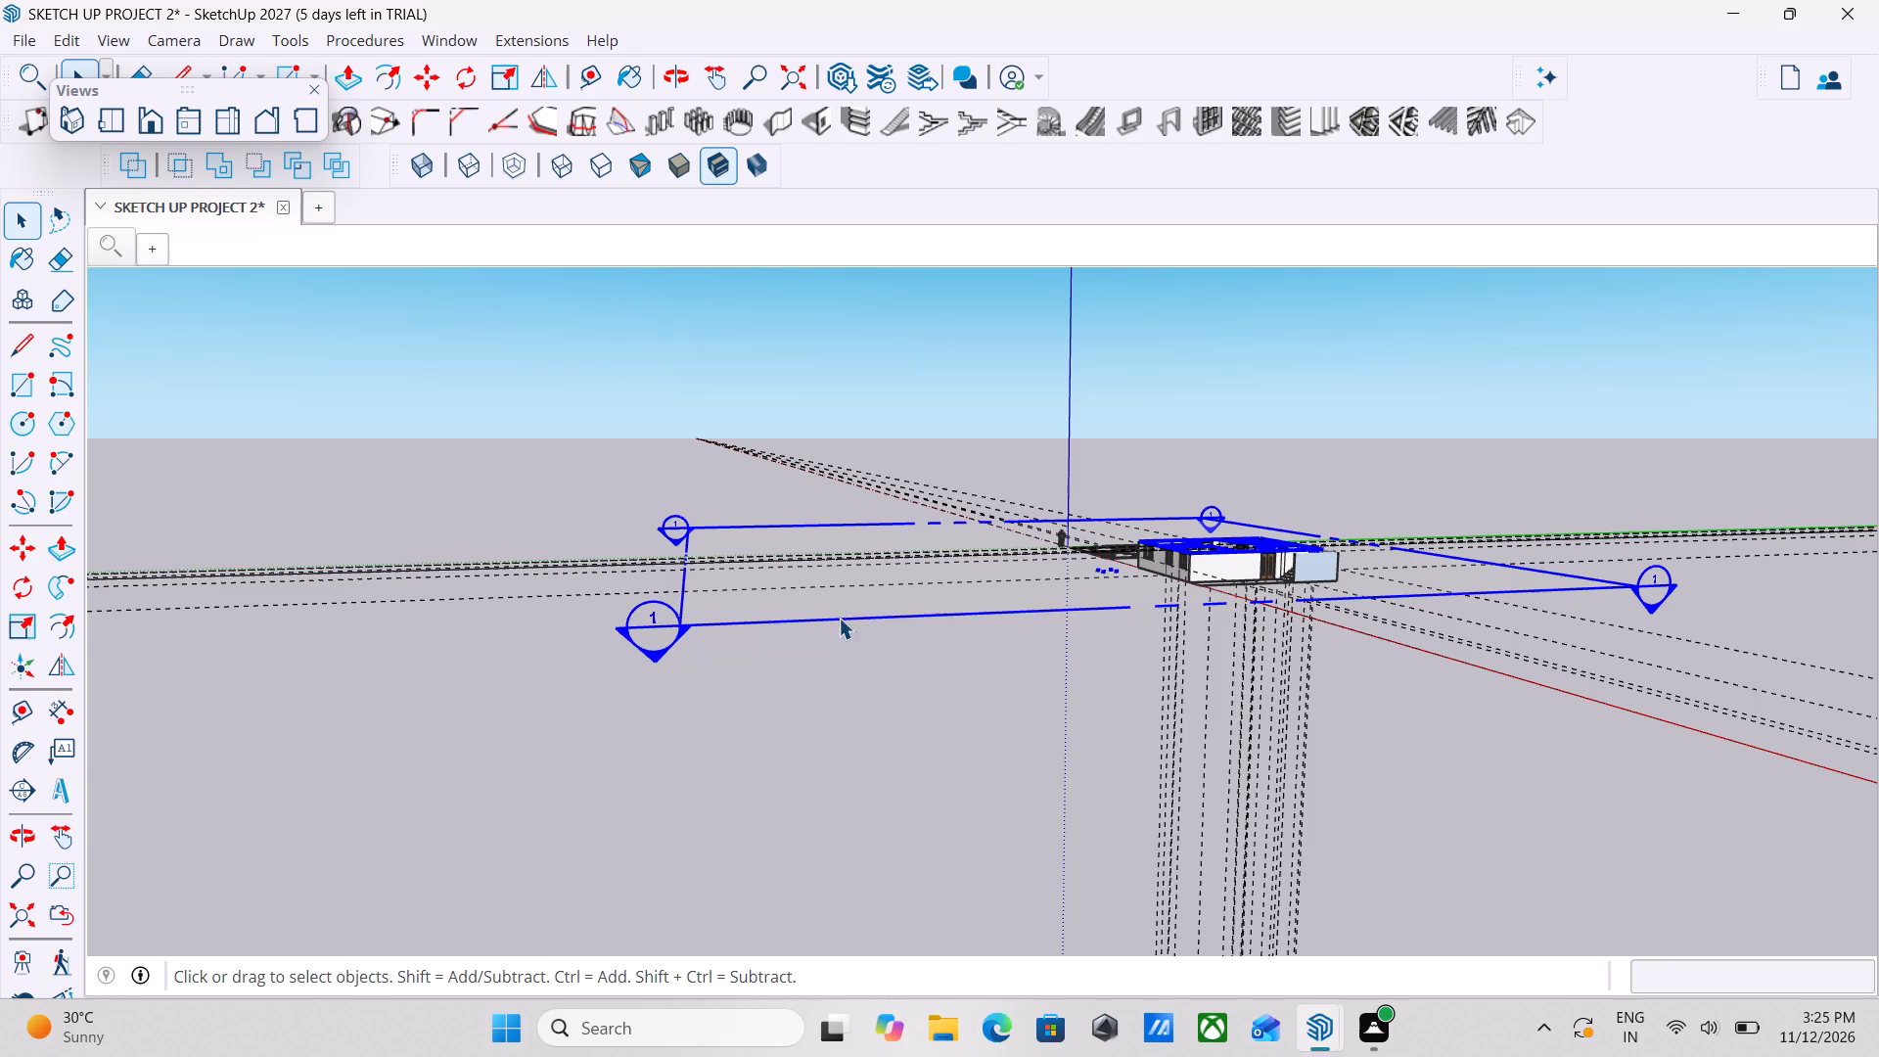
right_click(839, 618)
click(902, 666)
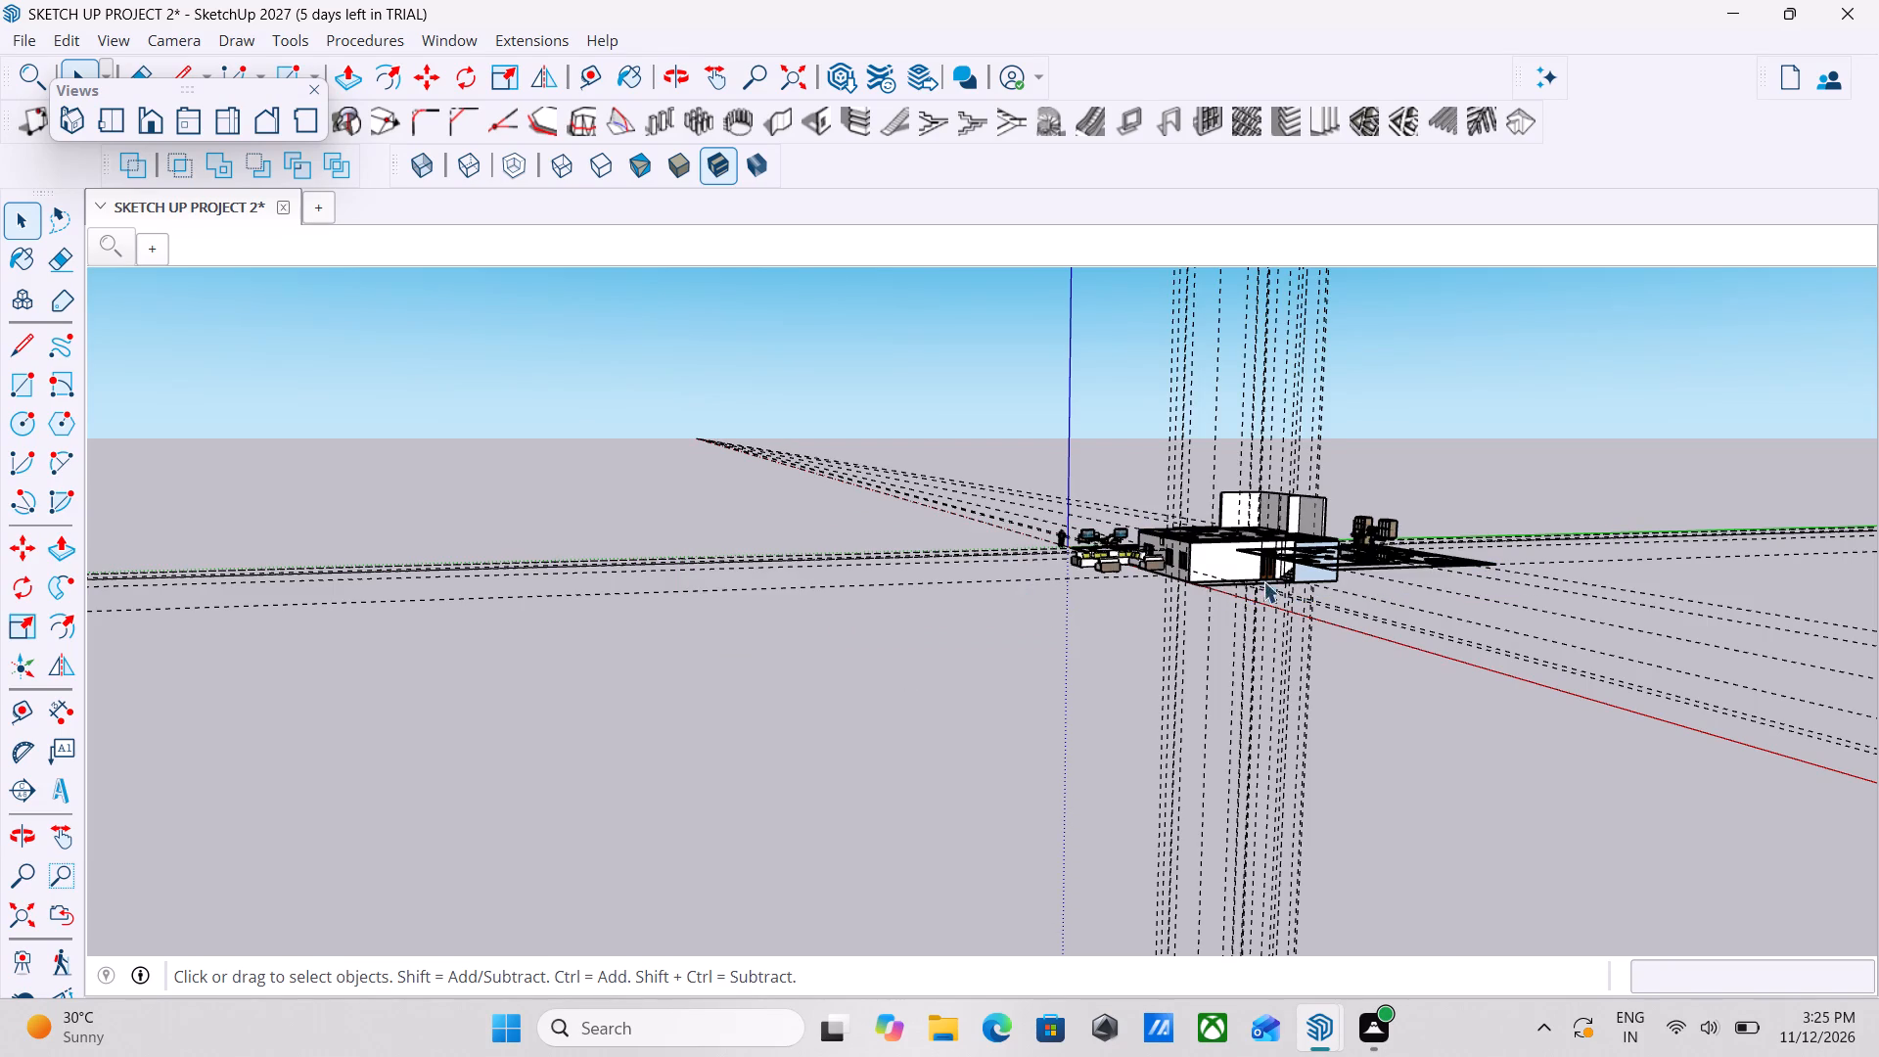
Examine the uncut house from all sides, including the upper-floor plan, its partly built walls and the surrounding furniture.
middle_drag(1190, 580, 784, 686)
middle_drag(1077, 675, 1538, 777)
middle_drag(901, 619, 1414, 690)
middle_drag(674, 605, 1089, 770)
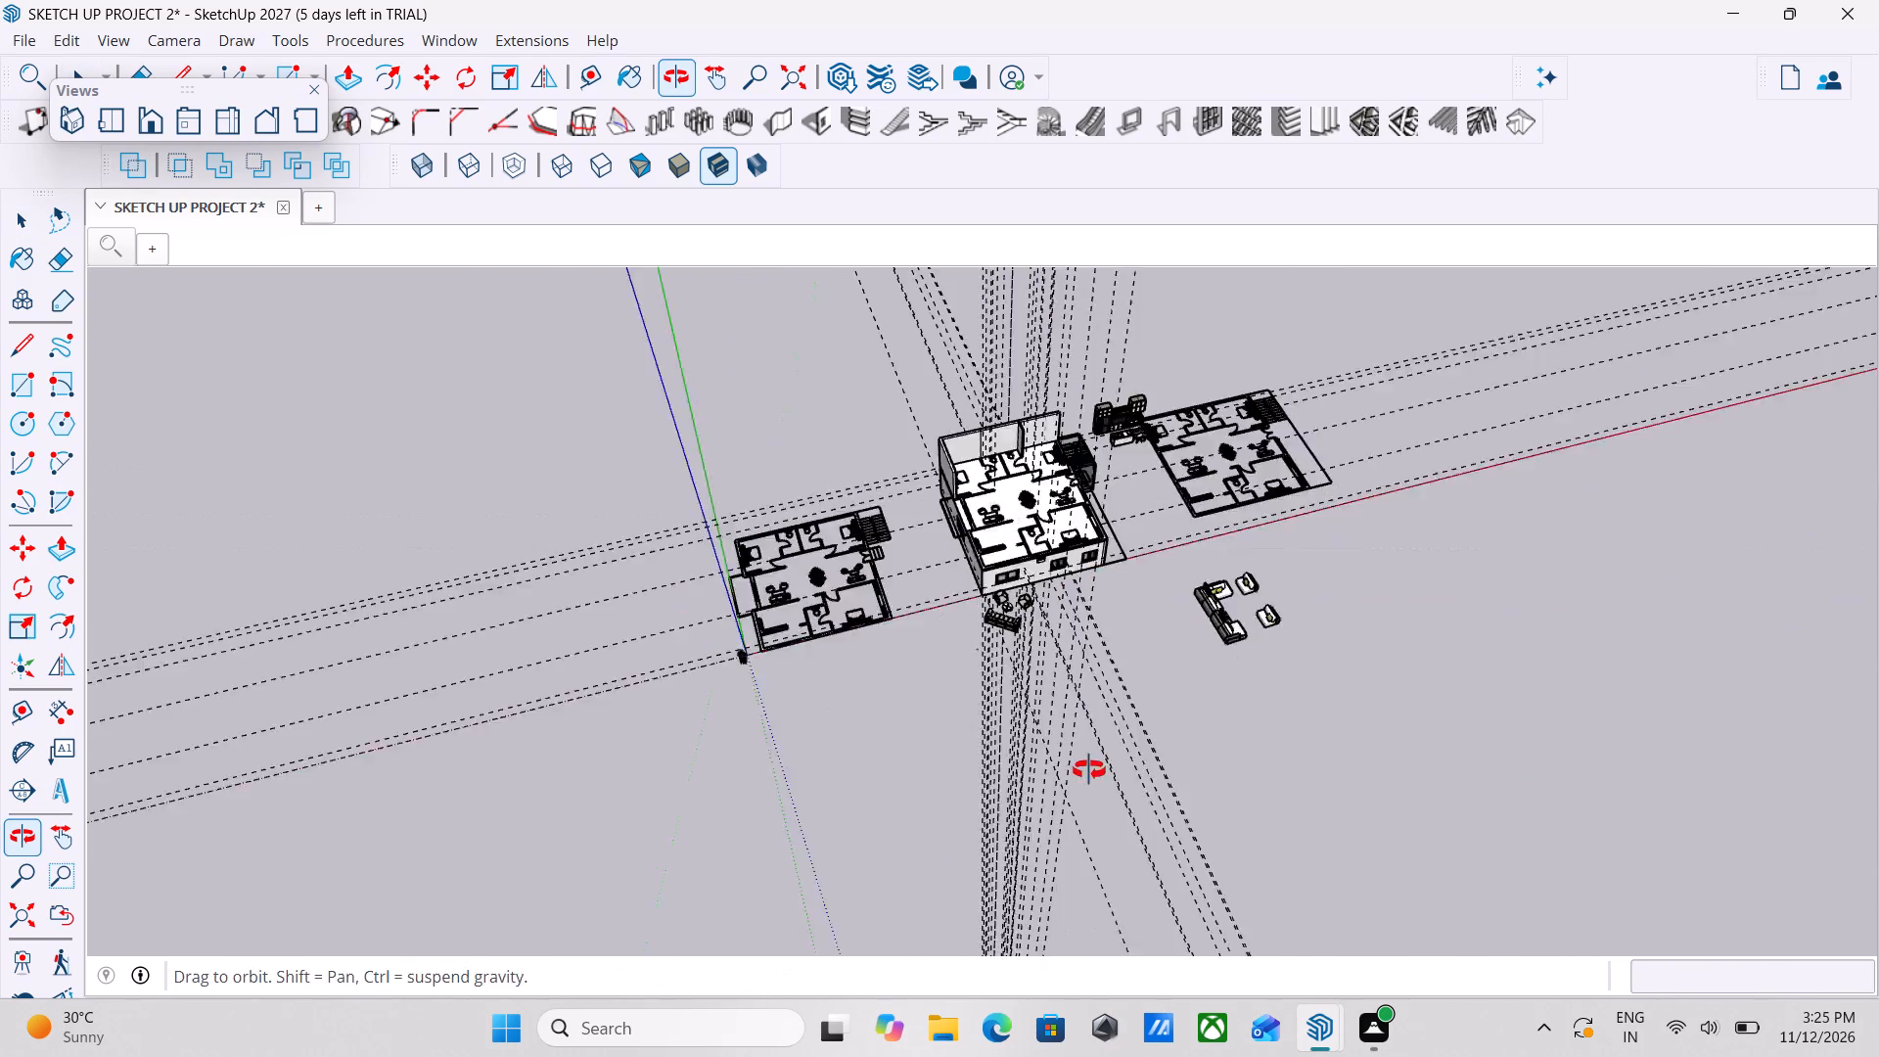
middle_drag(1089, 770, 1090, 770)
scroll(844, 416, up, 3)
middle_drag(950, 534, 791, 592)
scroll(831, 589, up, 7)
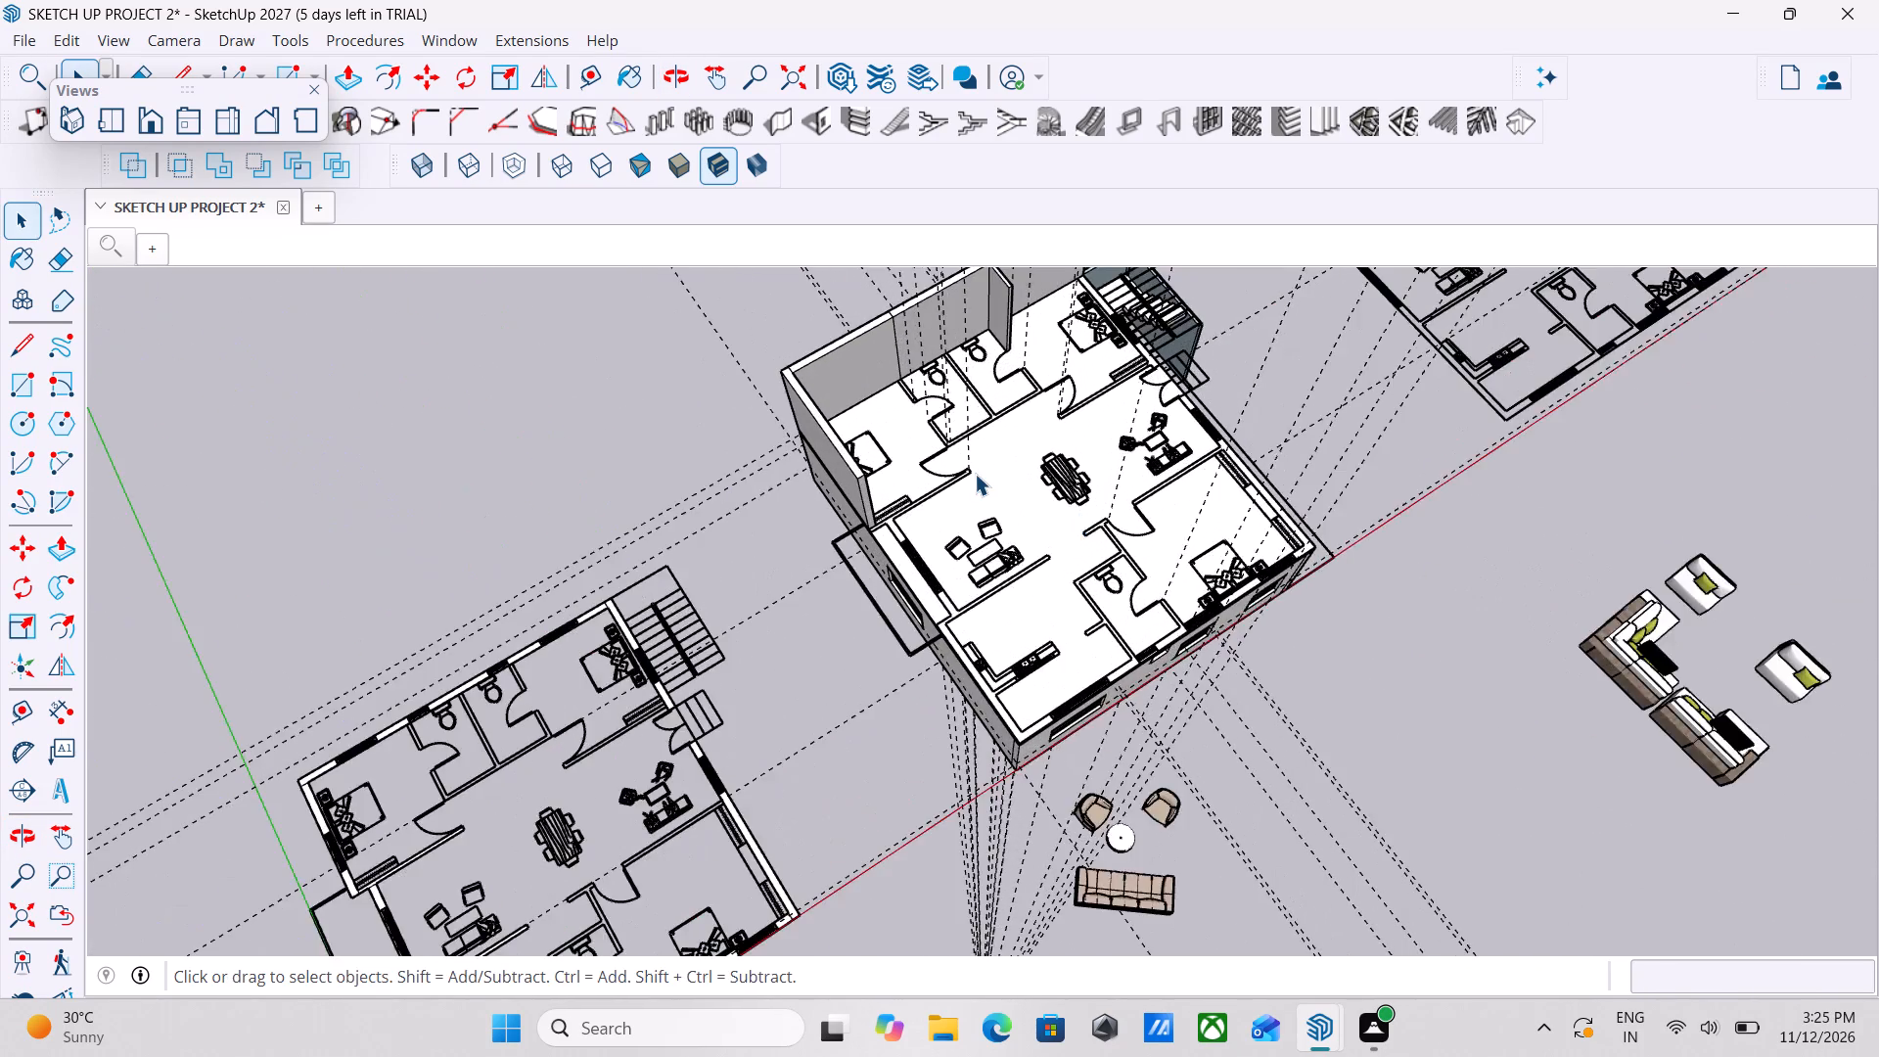
scroll(975, 474, up, 2)
scroll(763, 381, up, 1)
middle_drag(763, 381, 1266, 574)
scroll(978, 496, down, 4)
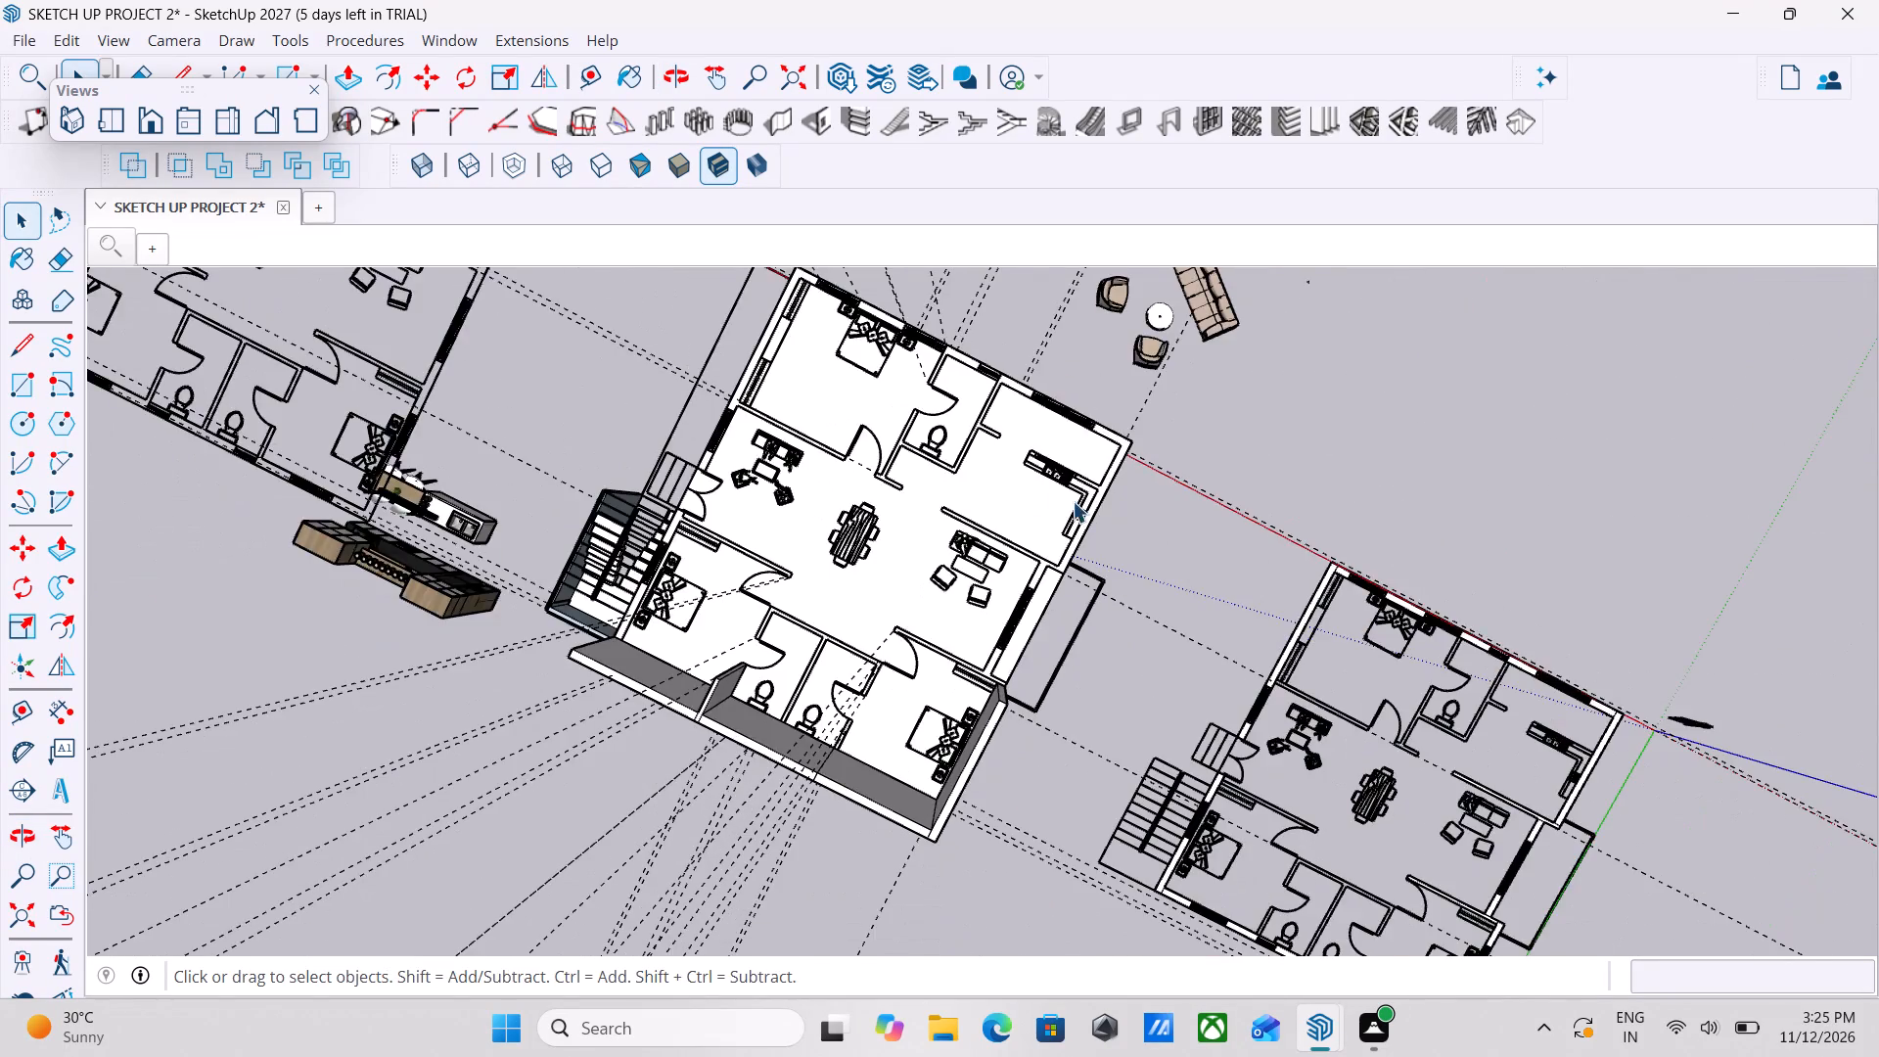
middle_drag(1073, 501, 533, 467)
middle_drag(835, 649, 1094, 671)
scroll(903, 547, up, 5)
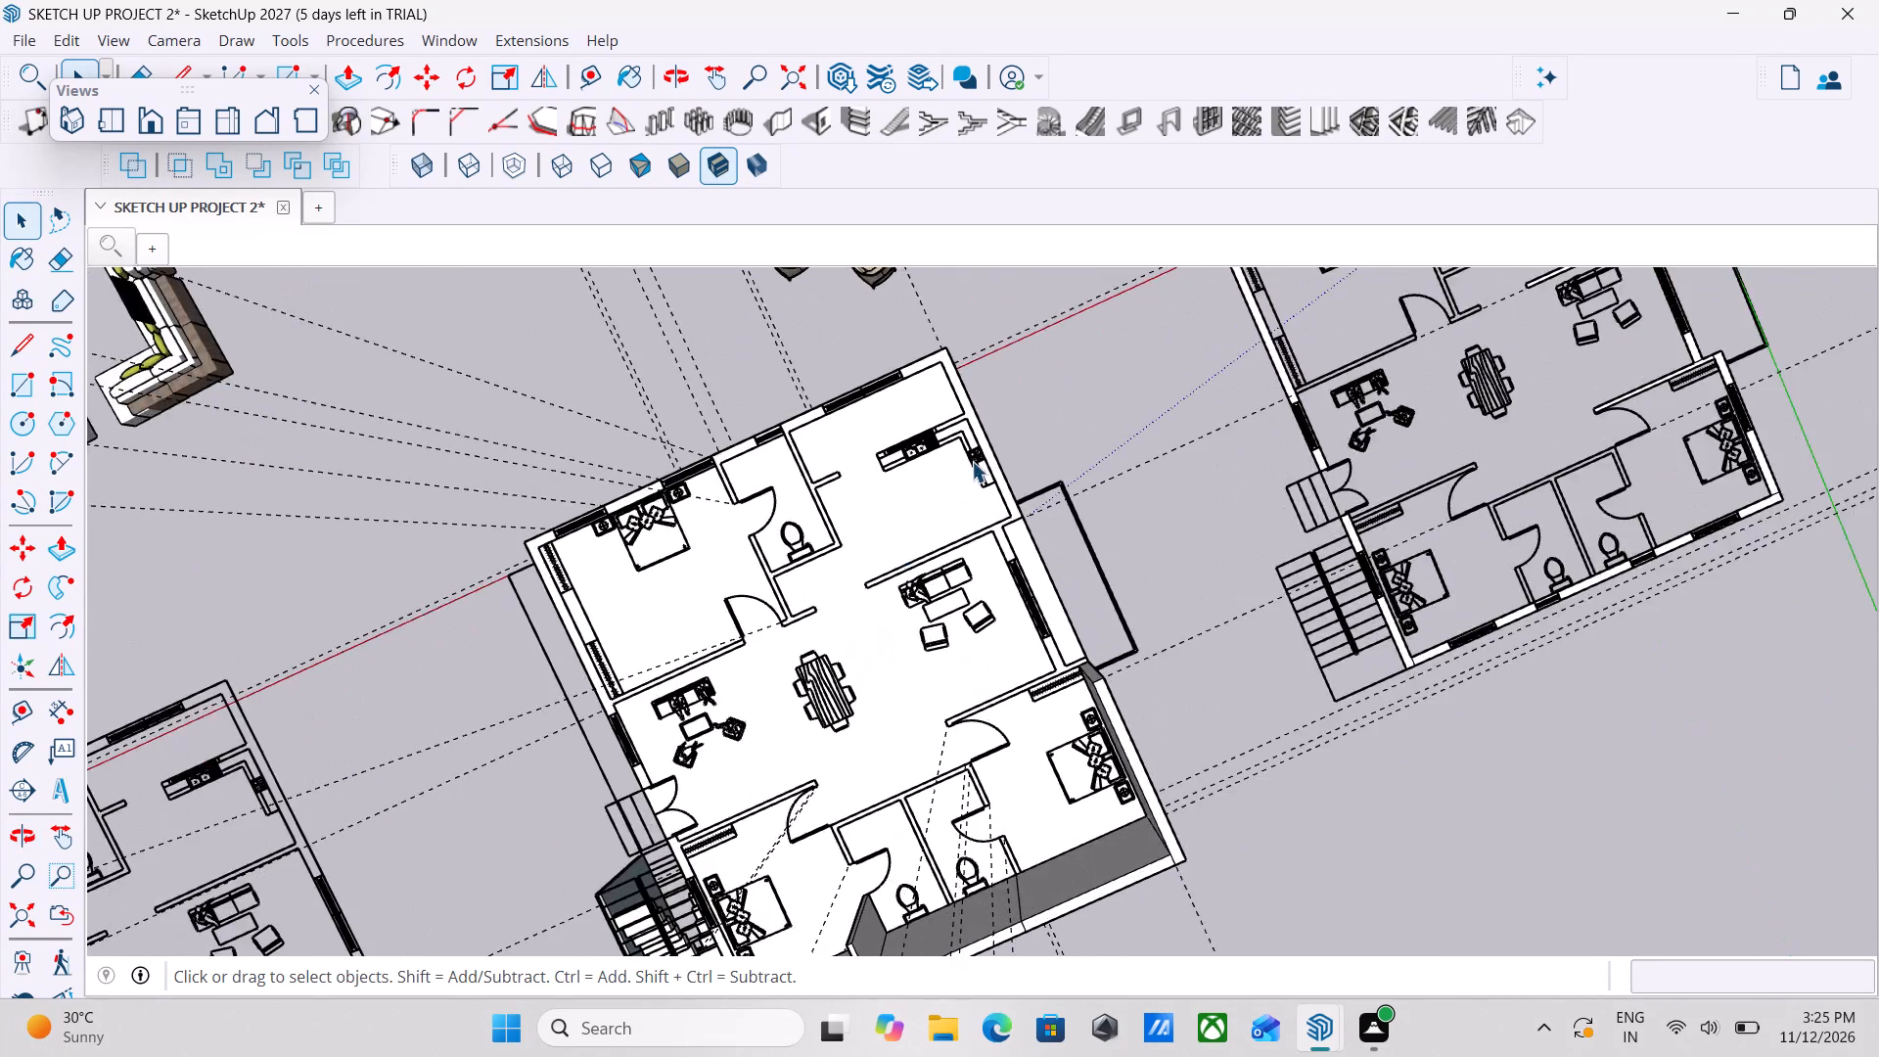
scroll(972, 461, up, 5)
scroll(718, 437, up, 1)
middle_drag(718, 437, 1030, 501)
scroll(1030, 501, down, 4)
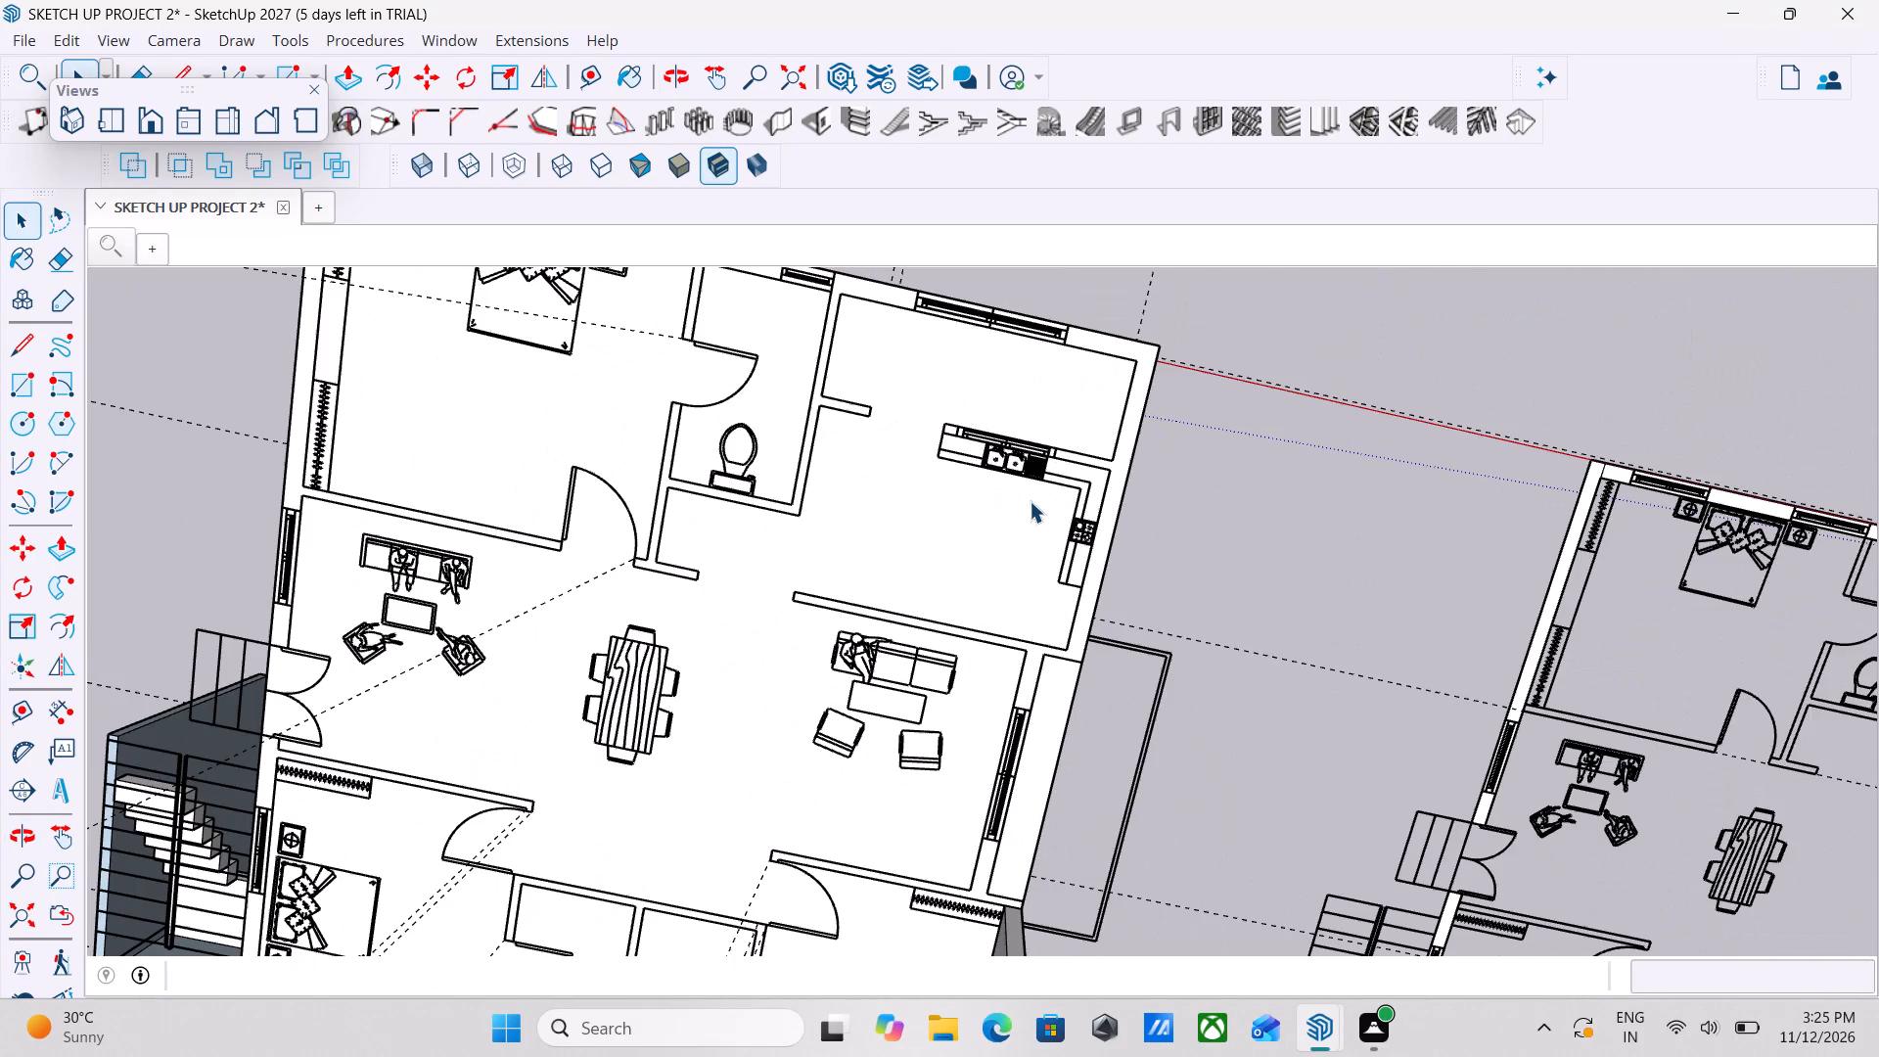
middle_drag(654, 627, 564, 481)
middle_drag(1063, 734, 1243, 672)
middle_drag(923, 674, 1286, 682)
middle_drag(598, 652, 861, 641)
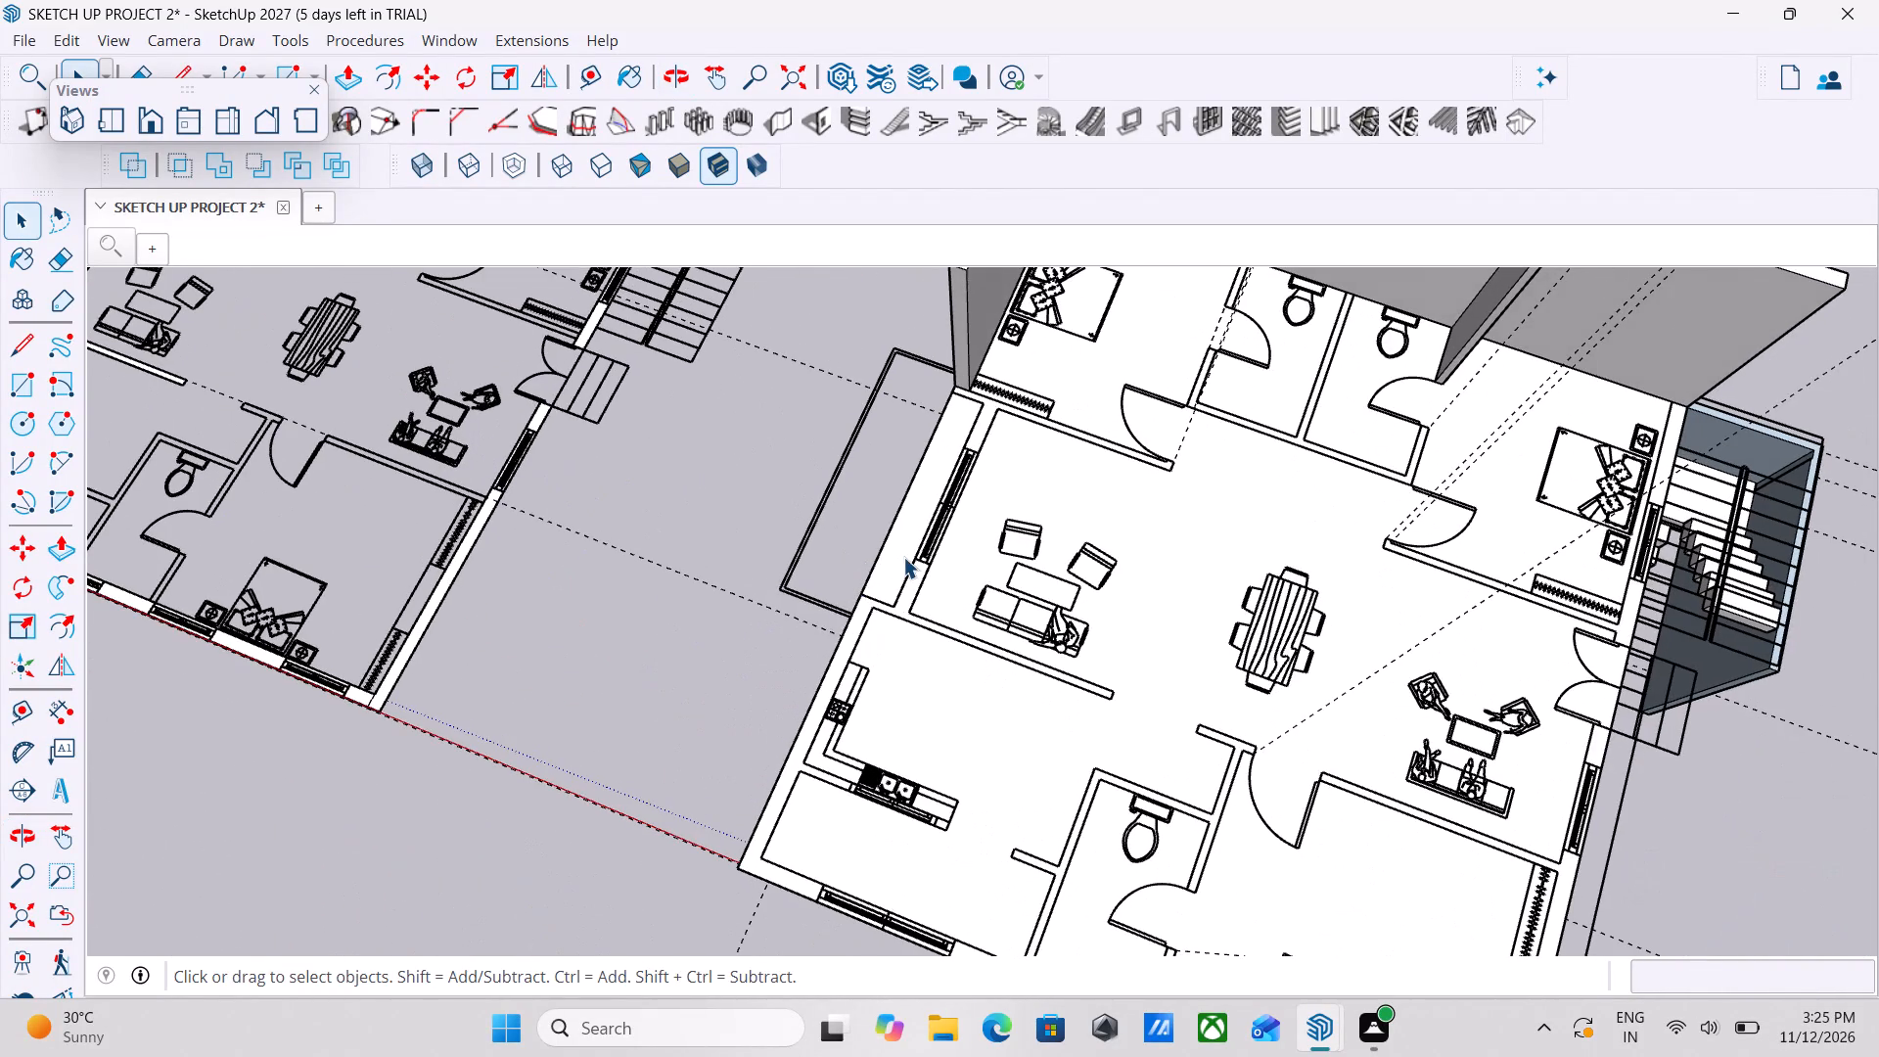
scroll(903, 557, up, 1)
scroll(894, 603, down, 2)
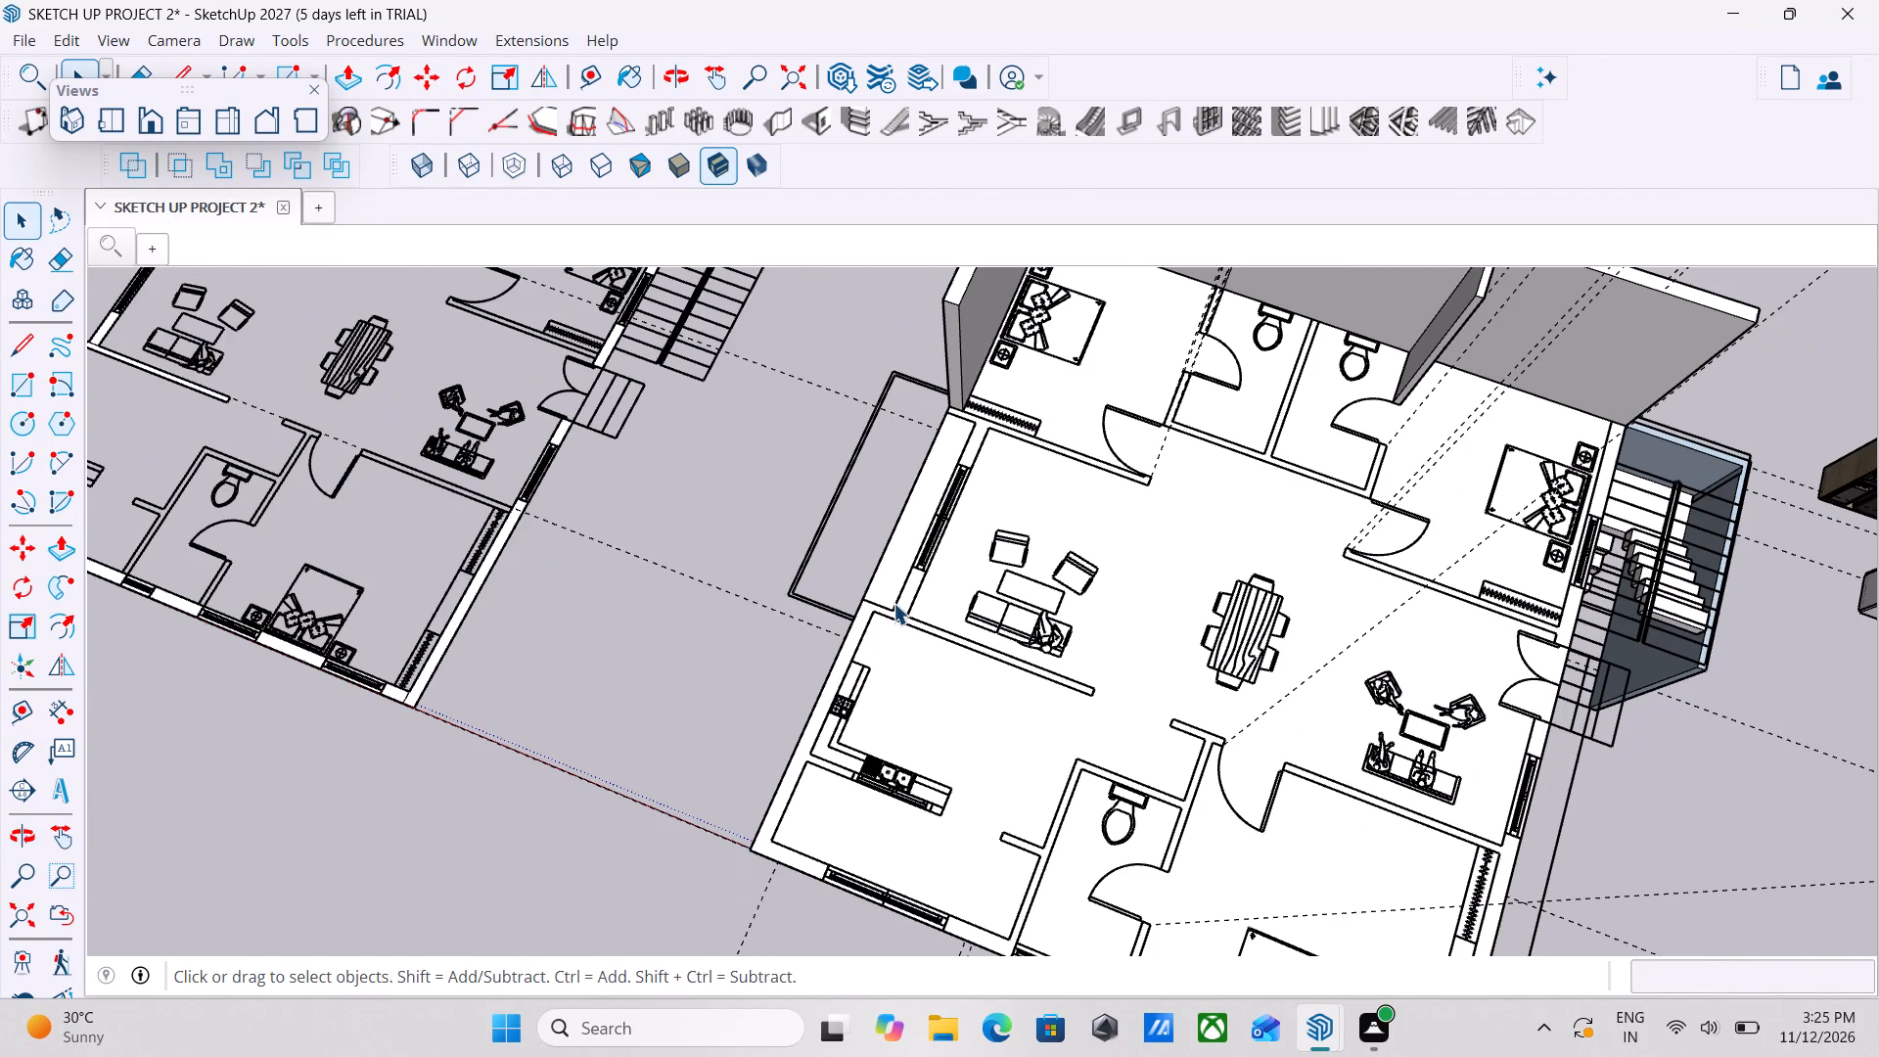
scroll(894, 603, down, 3)
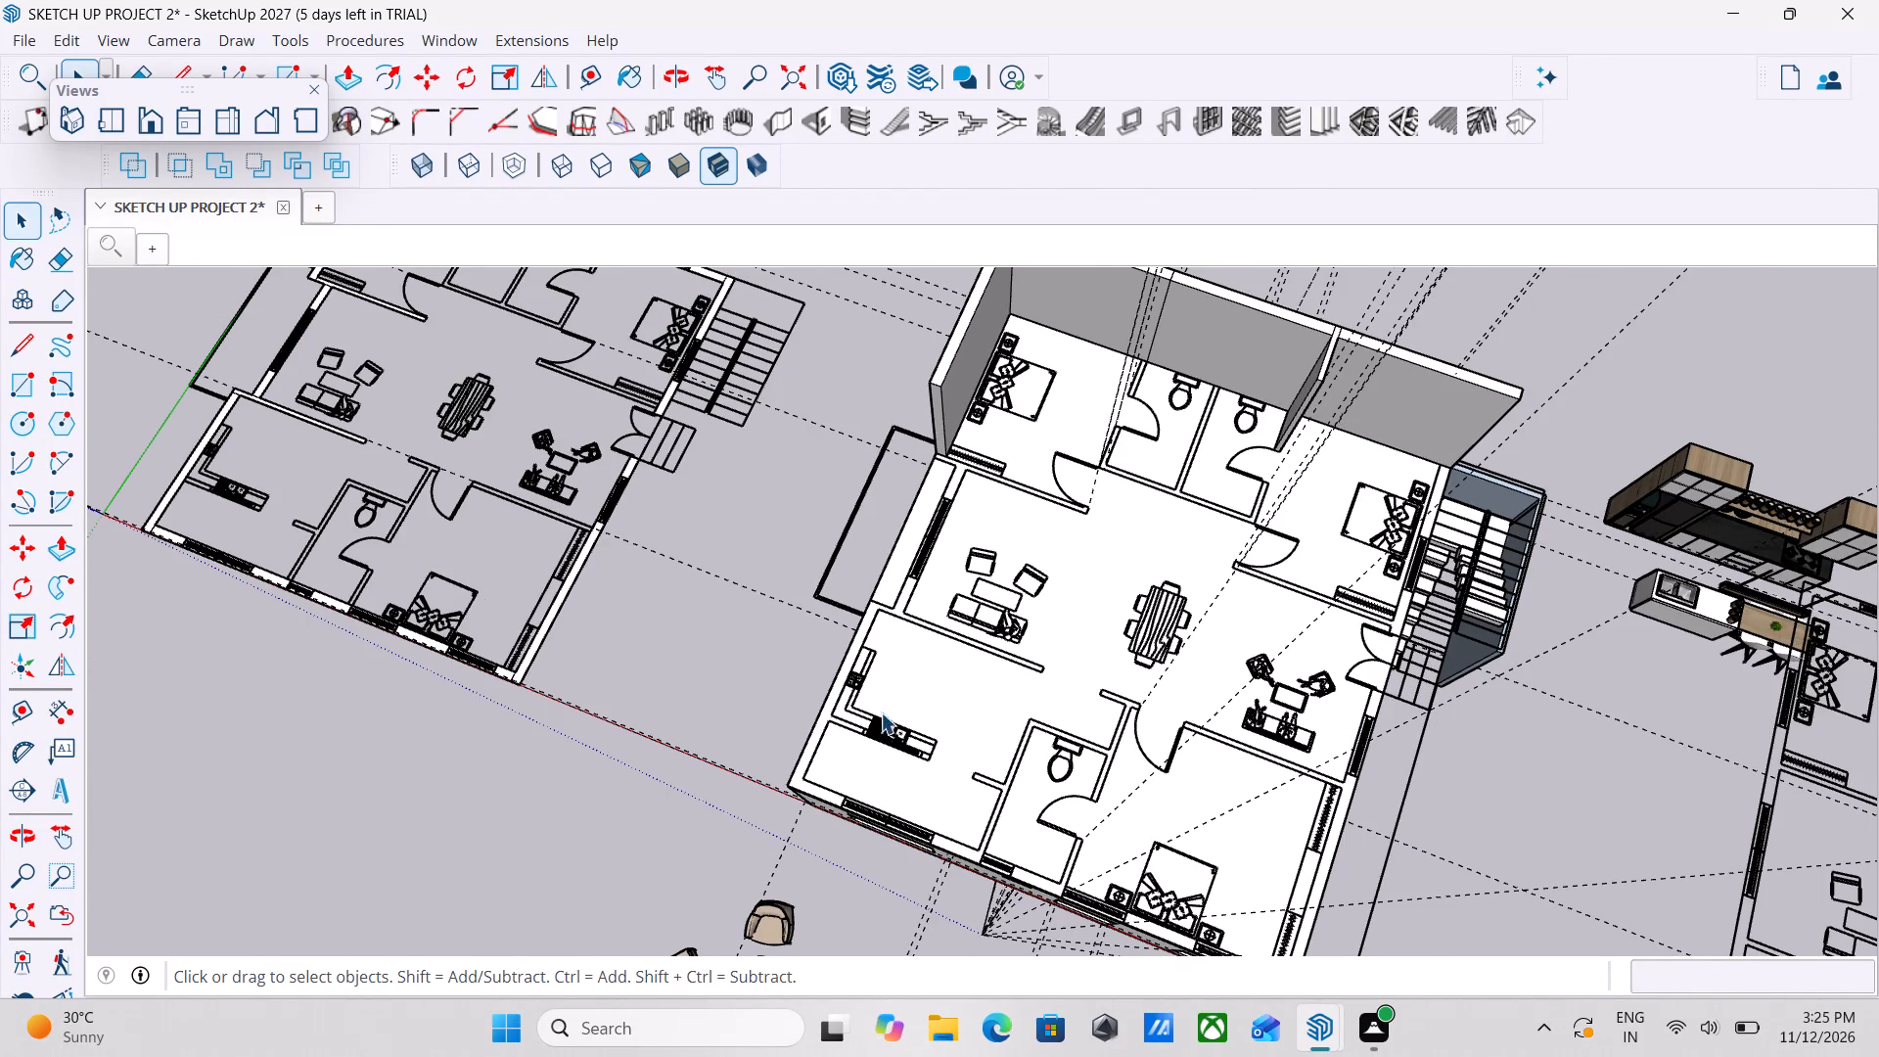
middle_drag(891, 701, 696, 580)
middle_drag(948, 633, 559, 495)
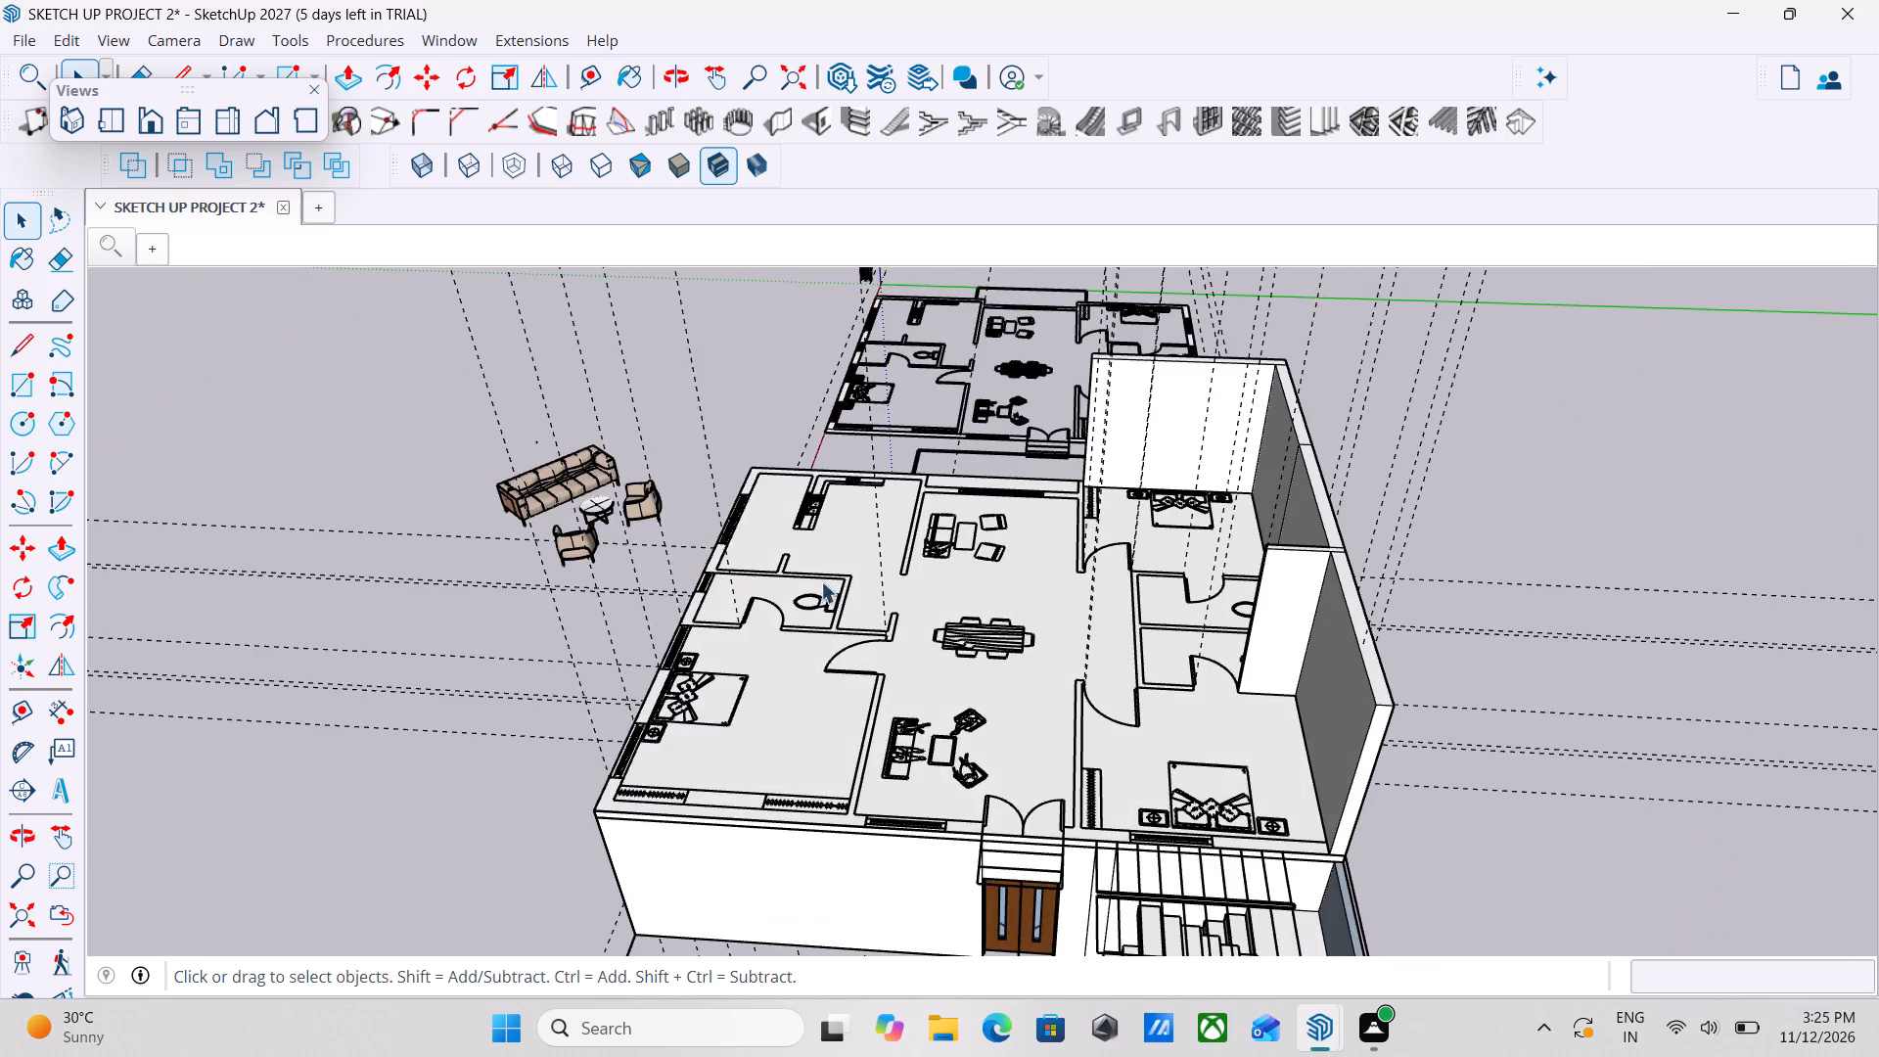
middle_drag(828, 584, 364, 579)
scroll(722, 590, down, 3)
middle_drag(861, 627, 432, 596)
middle_drag(988, 589, 735, 610)
middle_drag(1058, 537, 873, 576)
scroll(1136, 574, up, 2)
middle_drag(987, 569, 1086, 666)
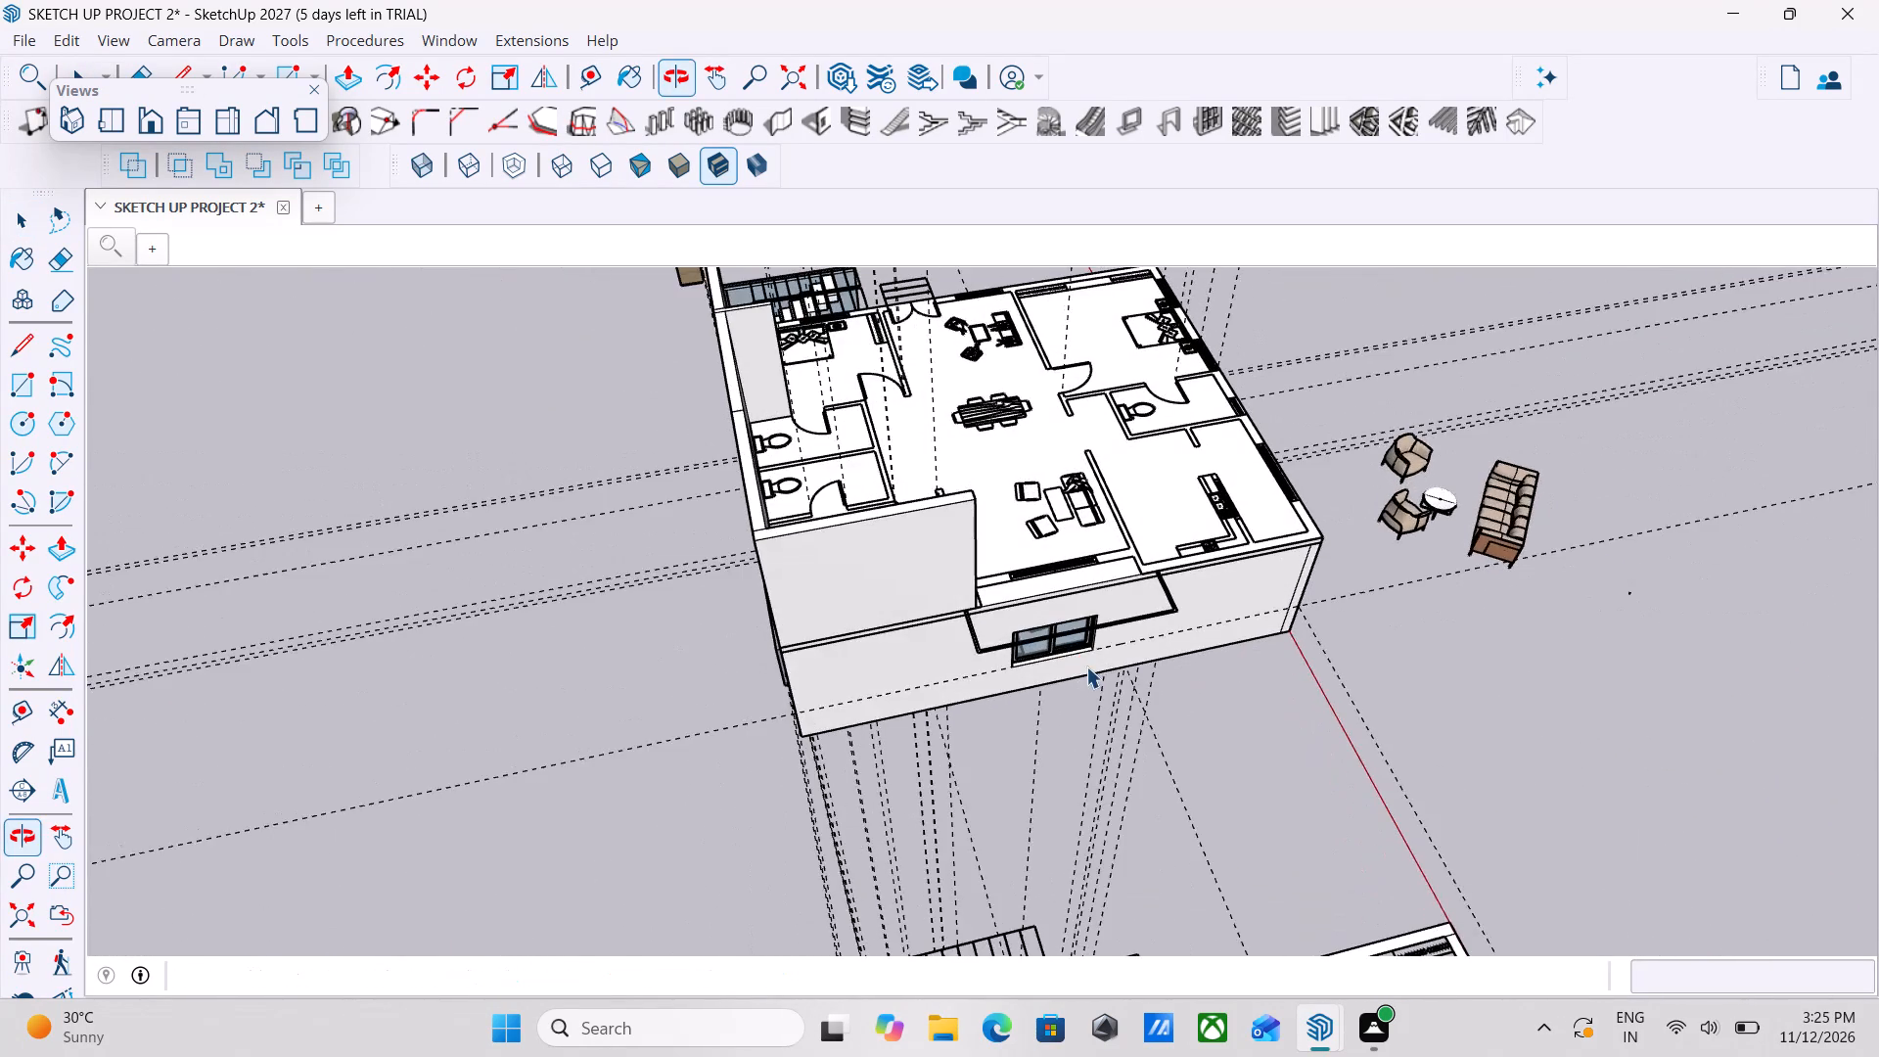
middle_drag(875, 643, 1133, 678)
middle_drag(673, 565, 1024, 685)
middle_drag(752, 695, 999, 726)
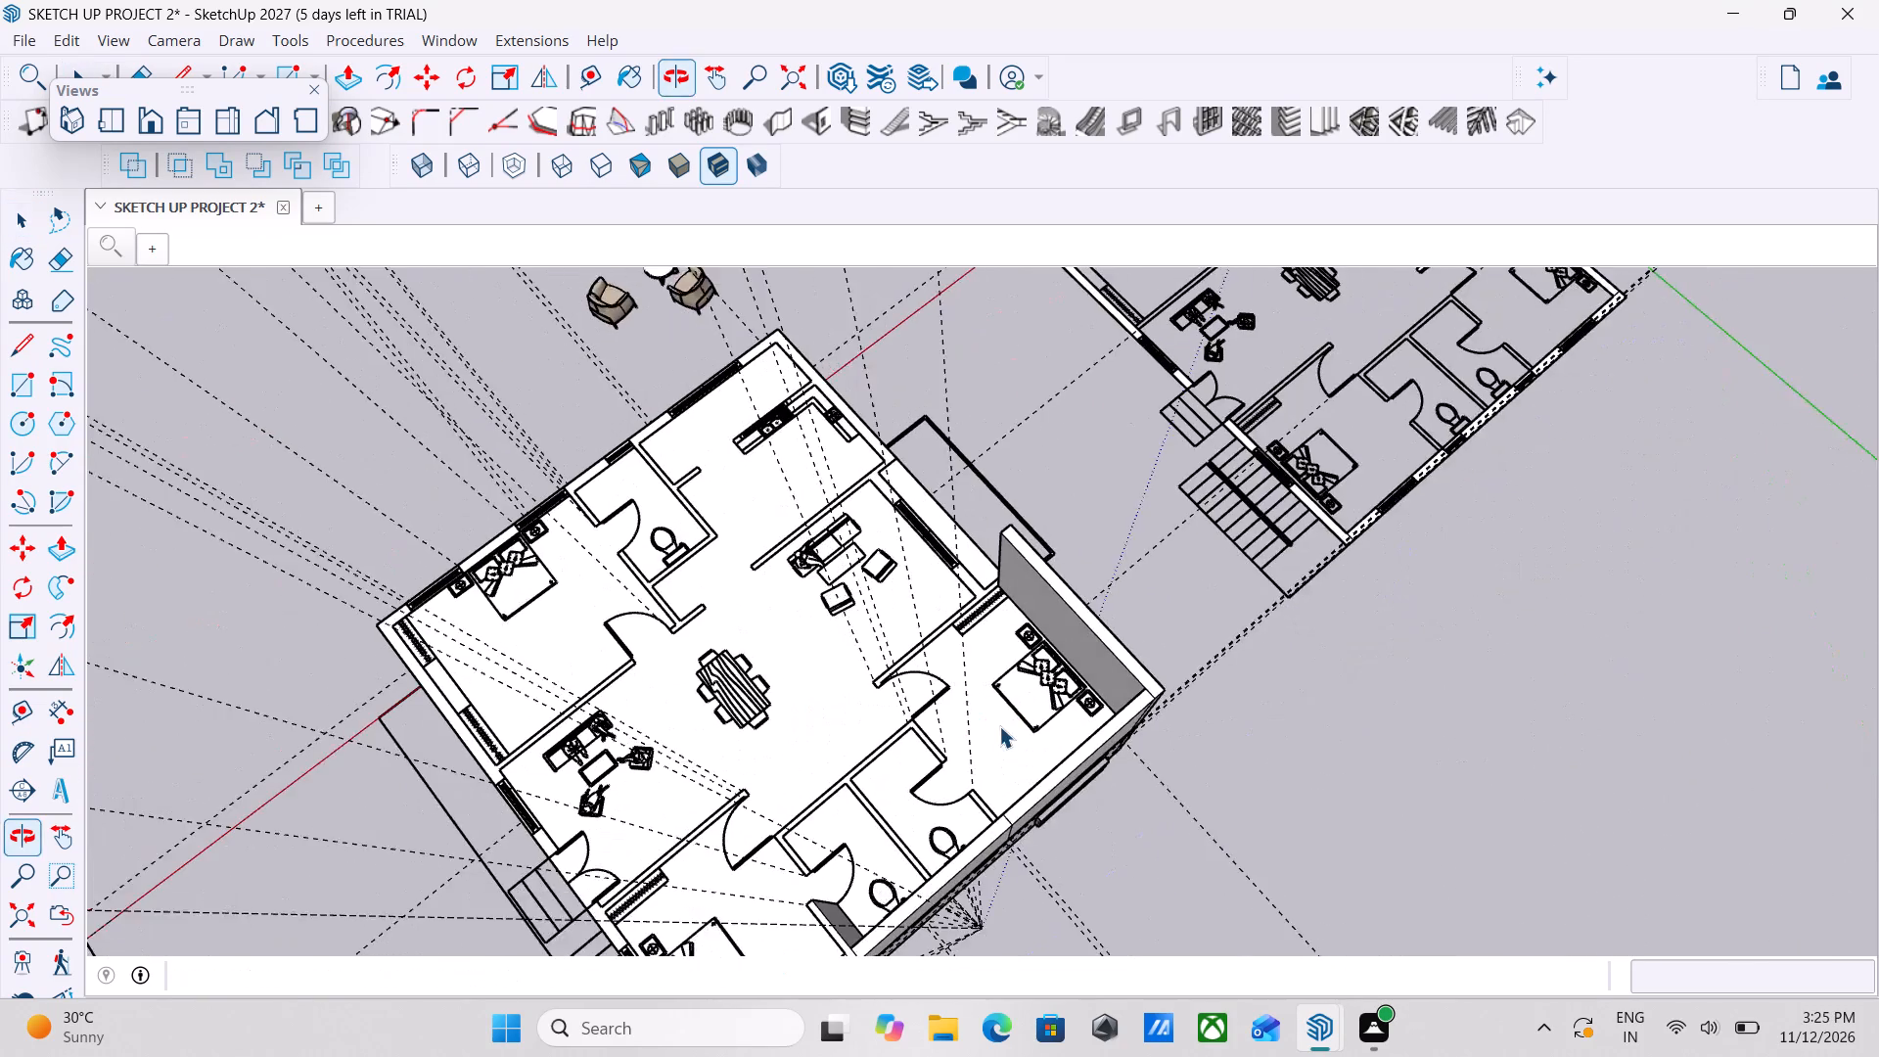
scroll(999, 726, up, 1)
scroll(1084, 605, down, 2)
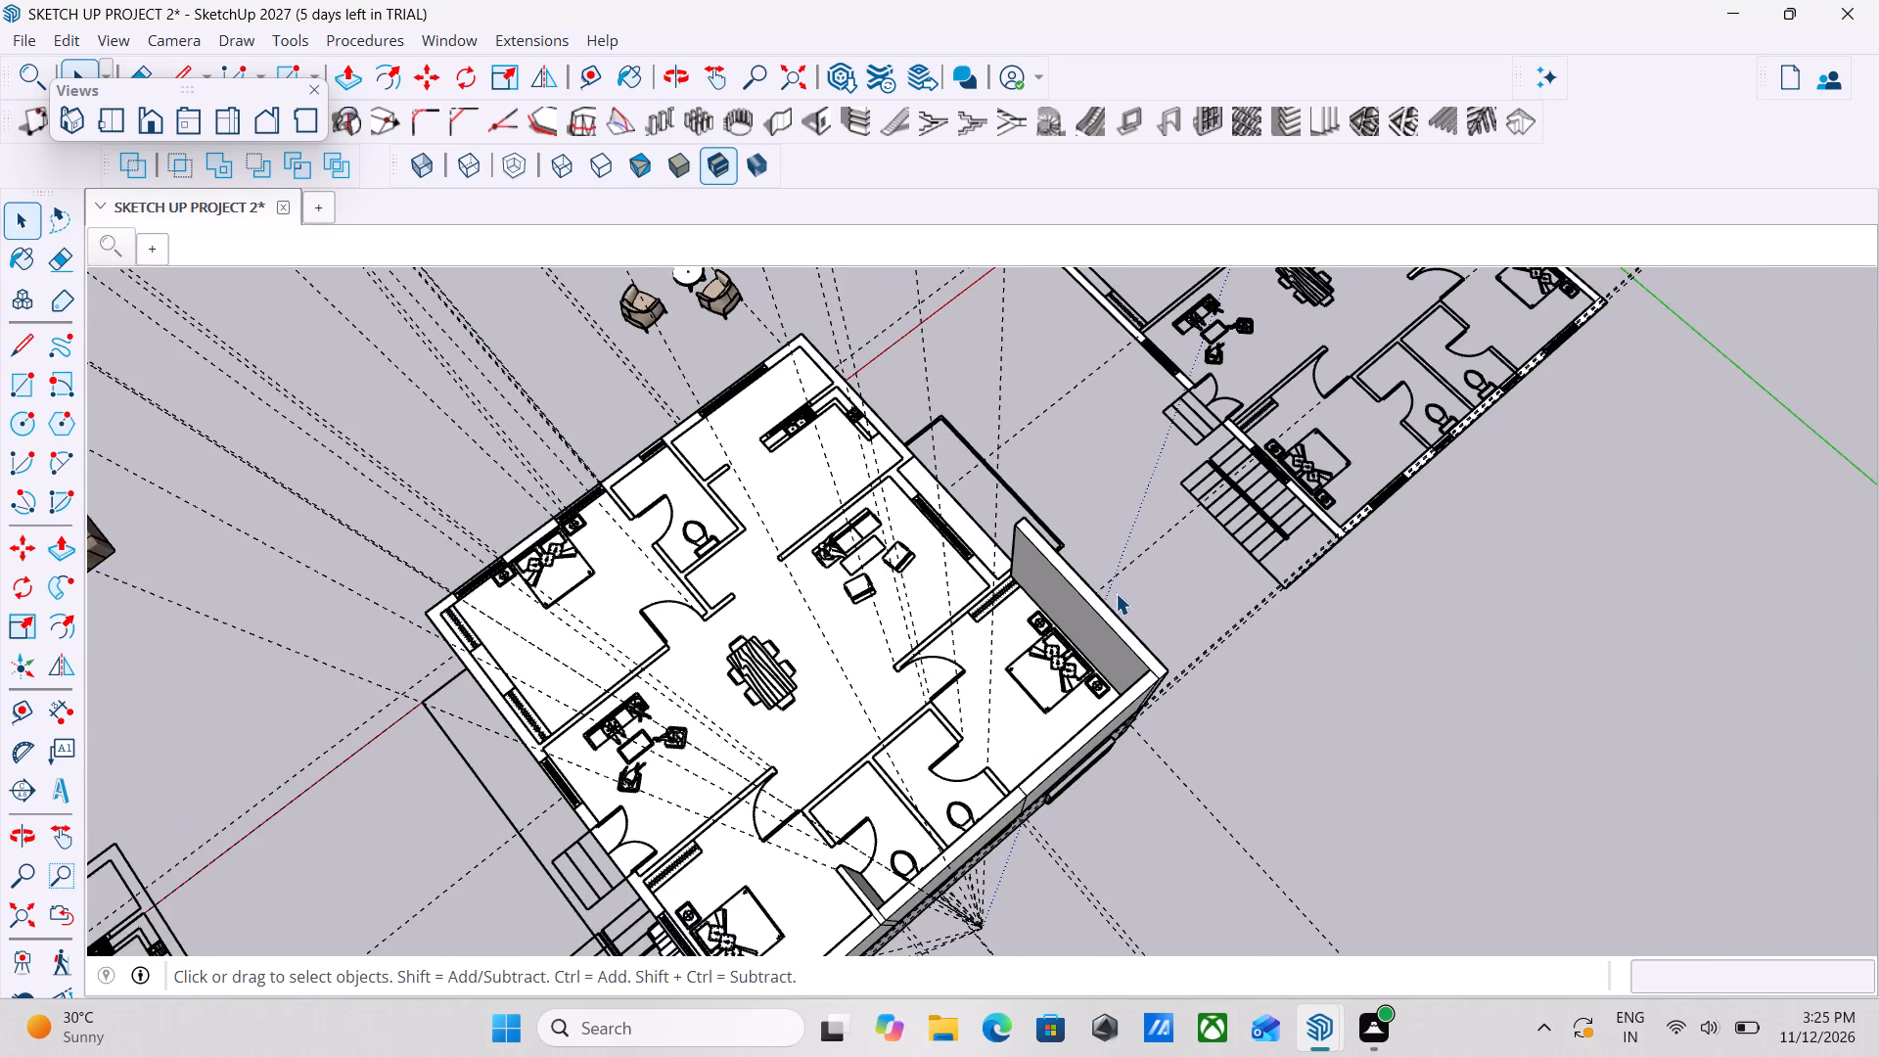
scroll(1119, 593, down, 2)
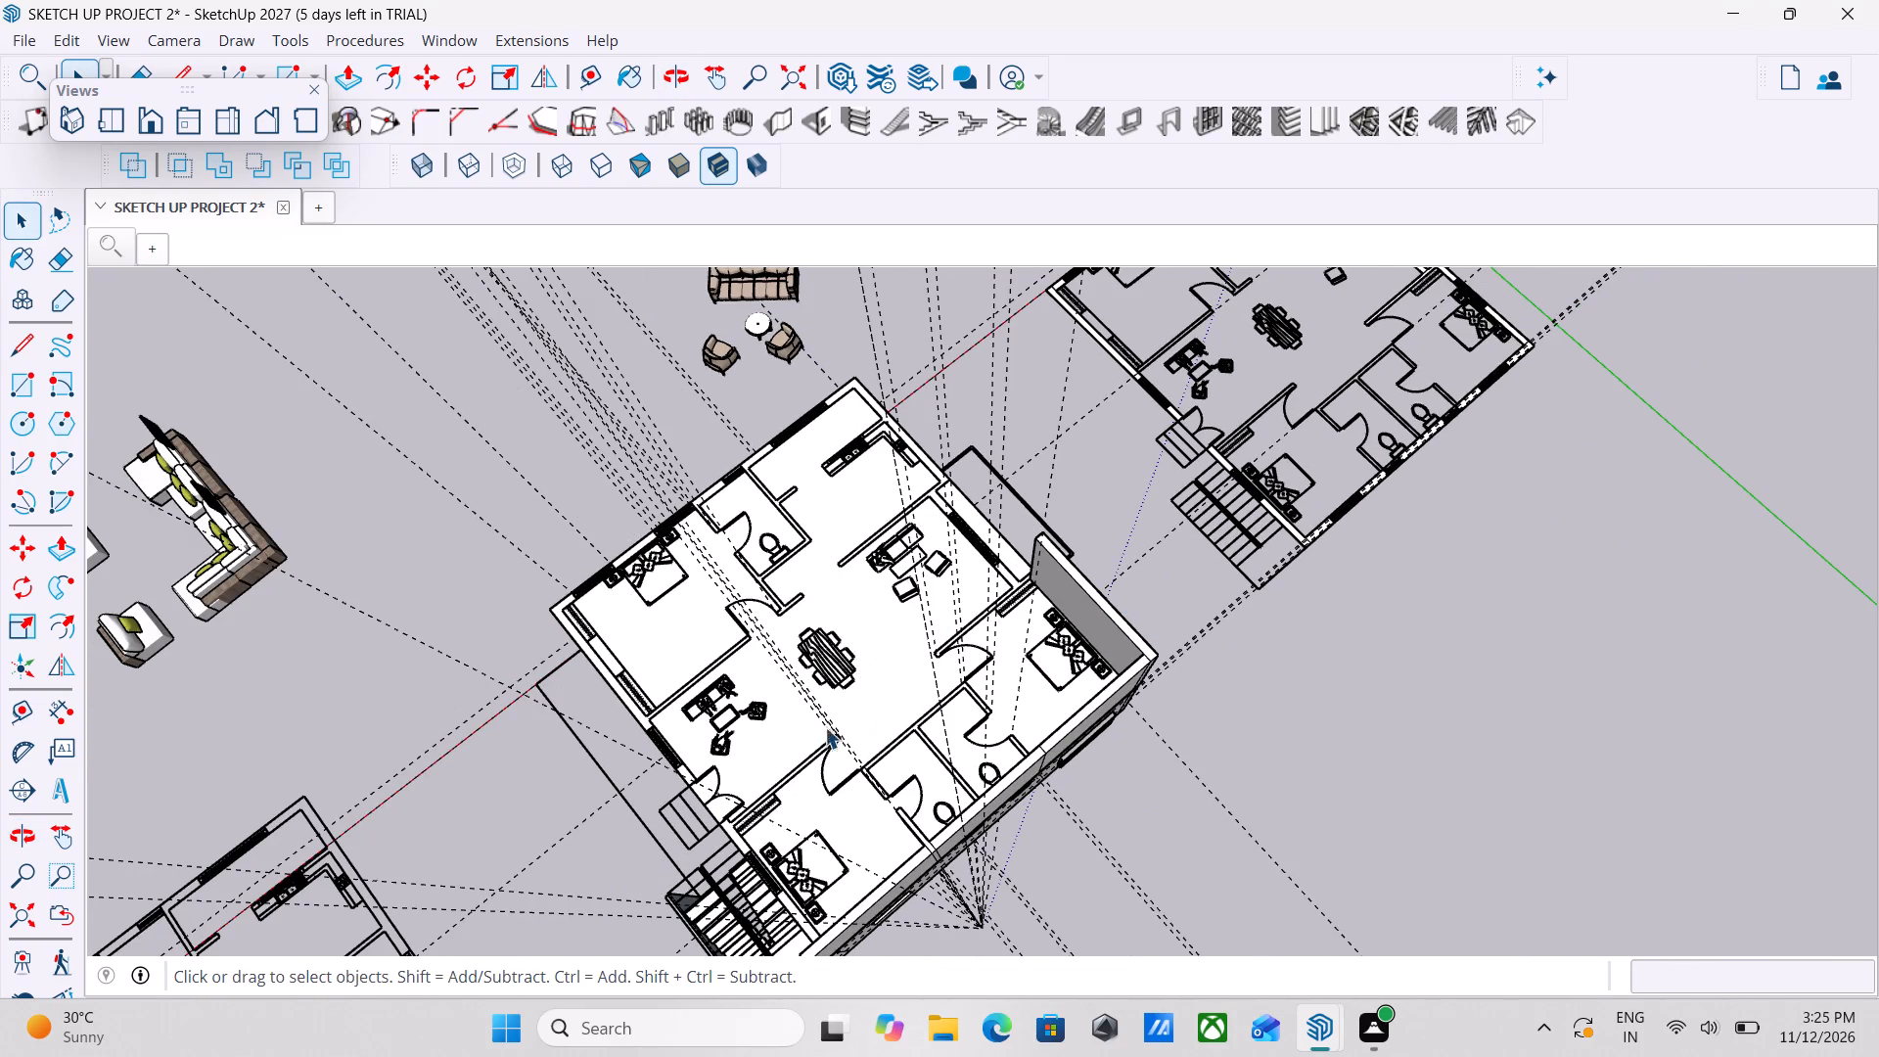
middle_drag(845, 727, 676, 625)
middle_drag(888, 788, 703, 653)
middle_drag(1007, 772, 999, 770)
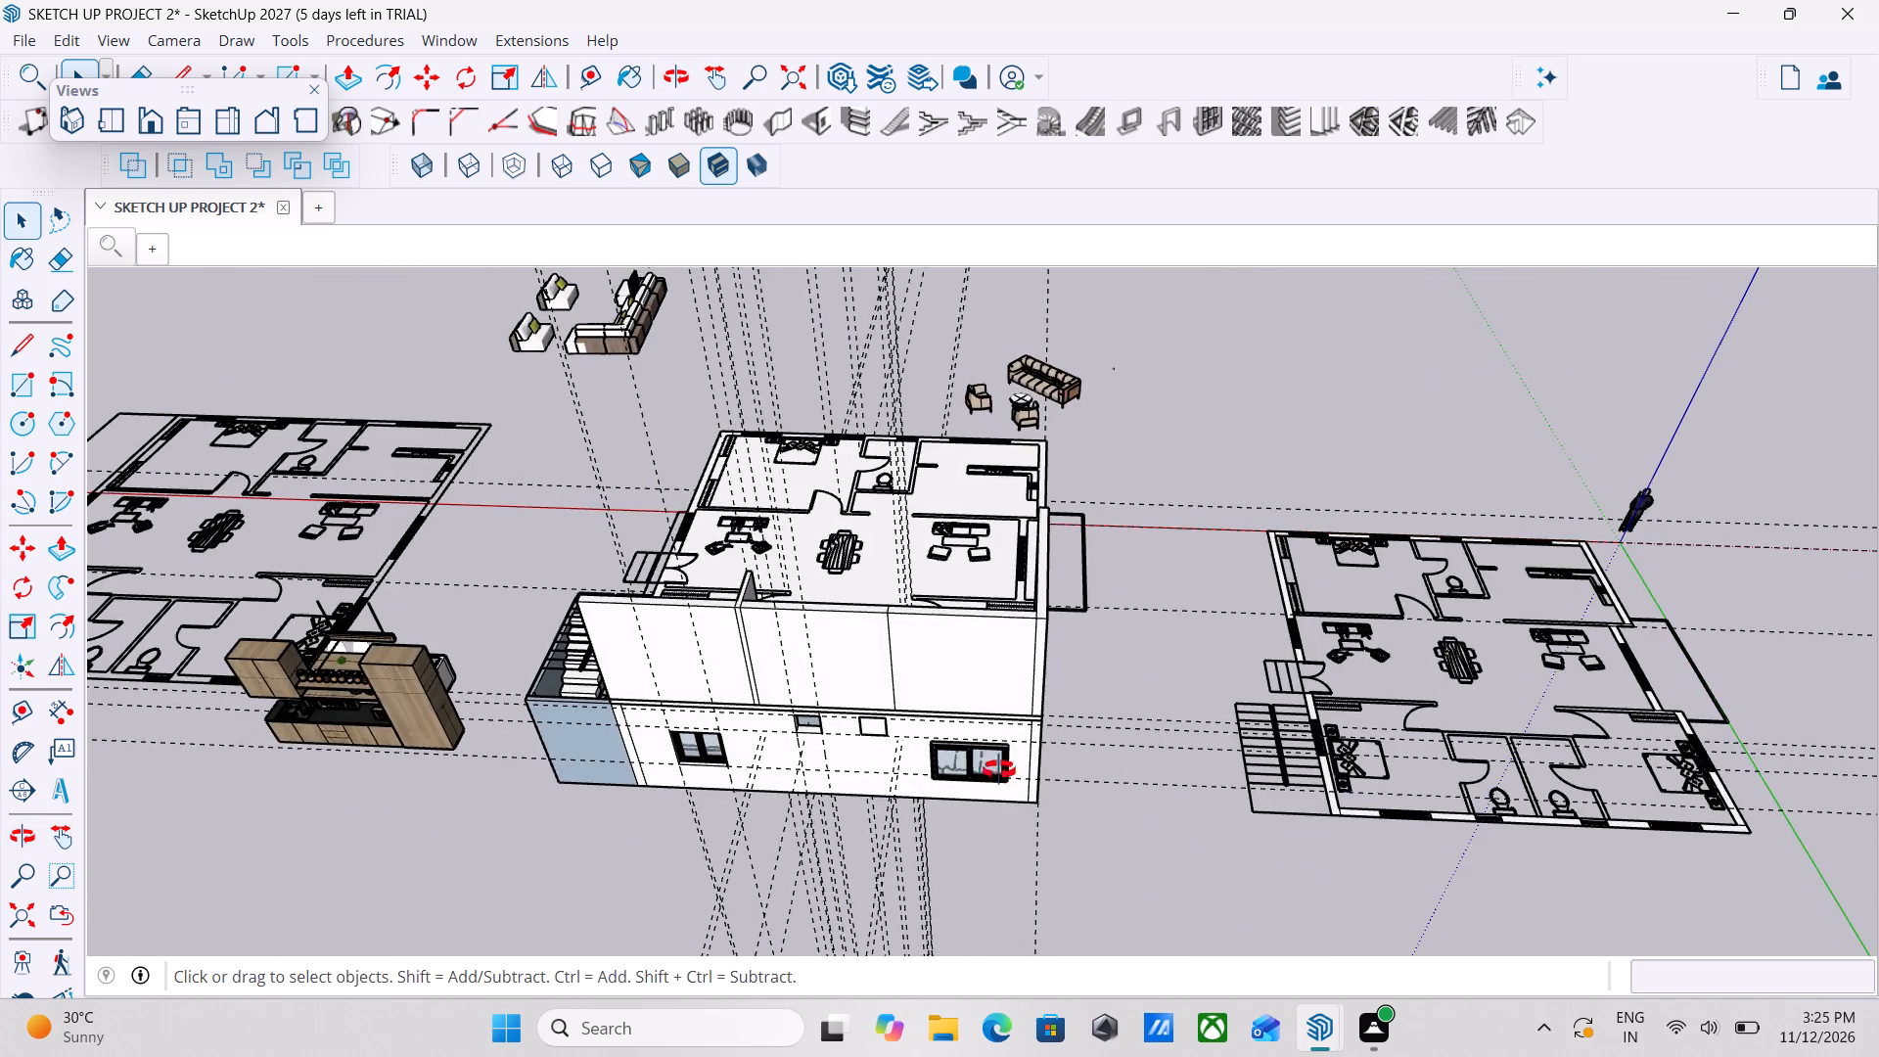
middle_drag(999, 770, 730, 659)
middle_drag(1061, 571, 562, 632)
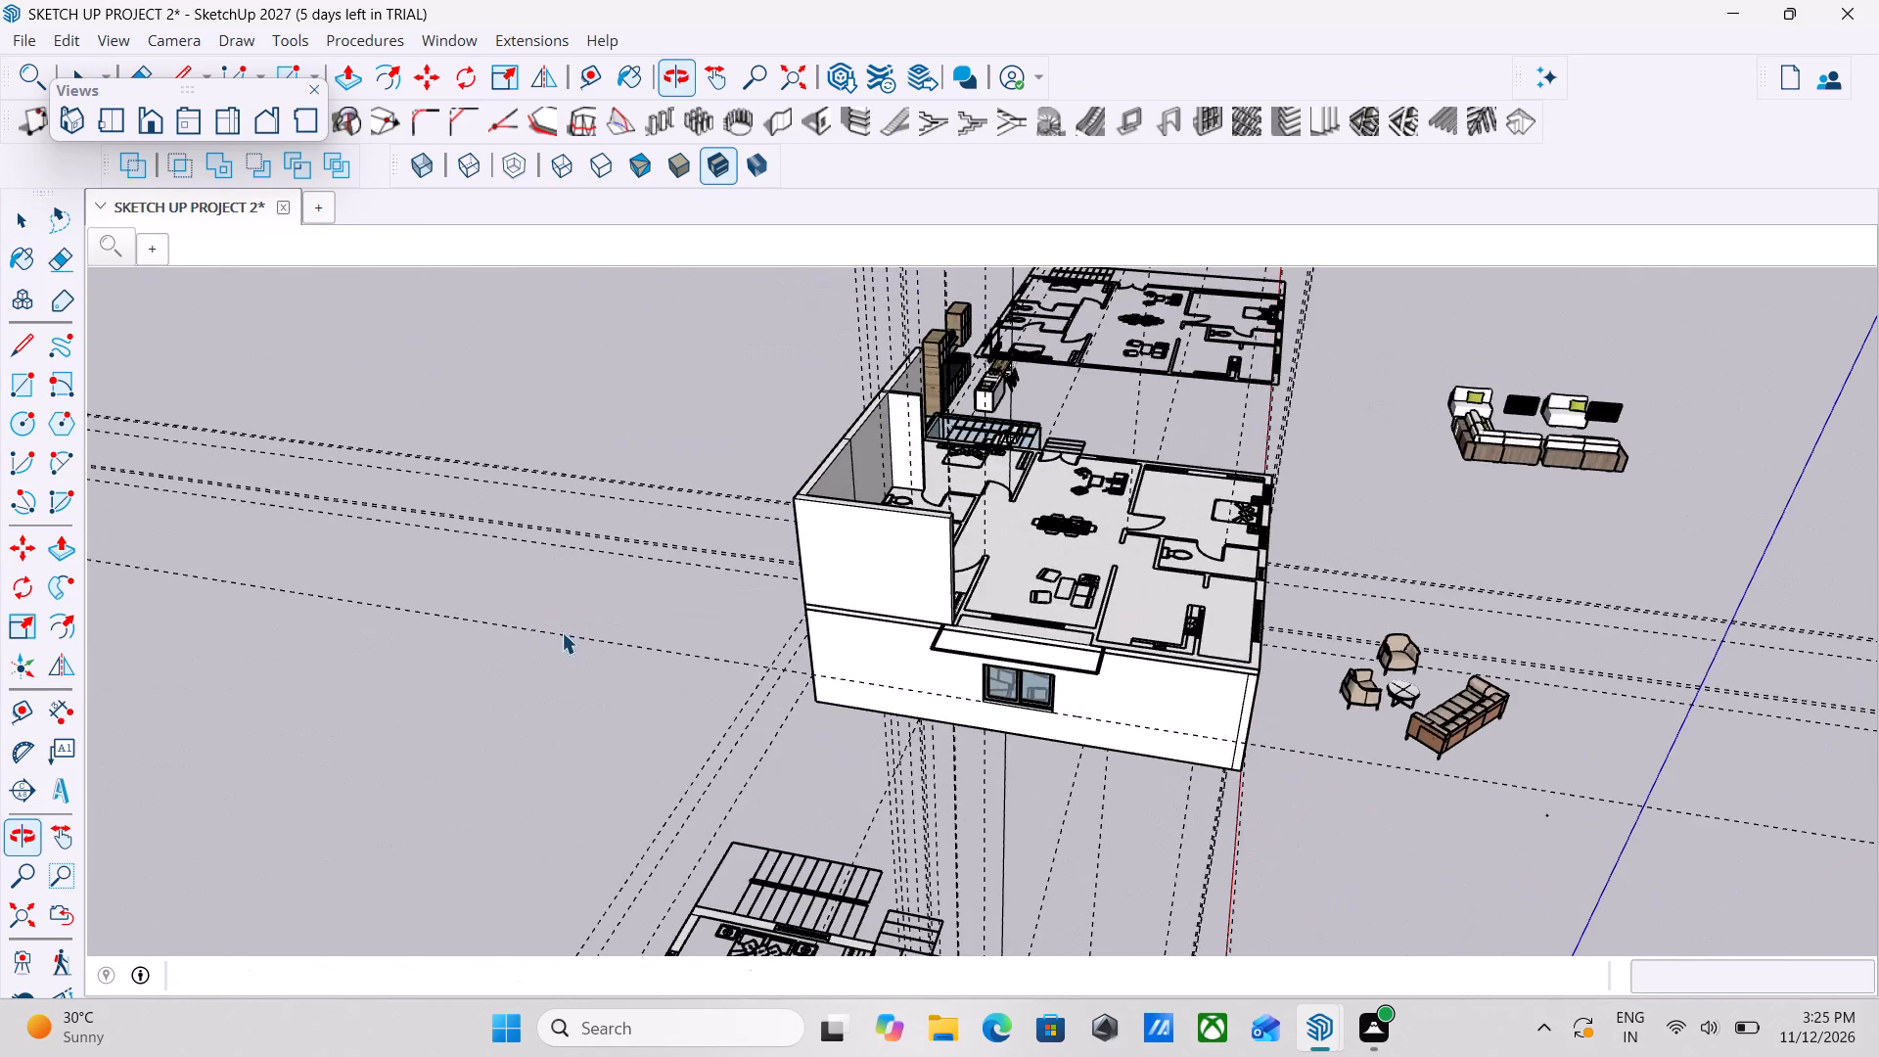
Erase the brown sofa set component with two armchairs and a round table outside the house's windowed wall.
middle_drag(1241, 661, 822, 571)
middle_drag(1123, 723, 1127, 726)
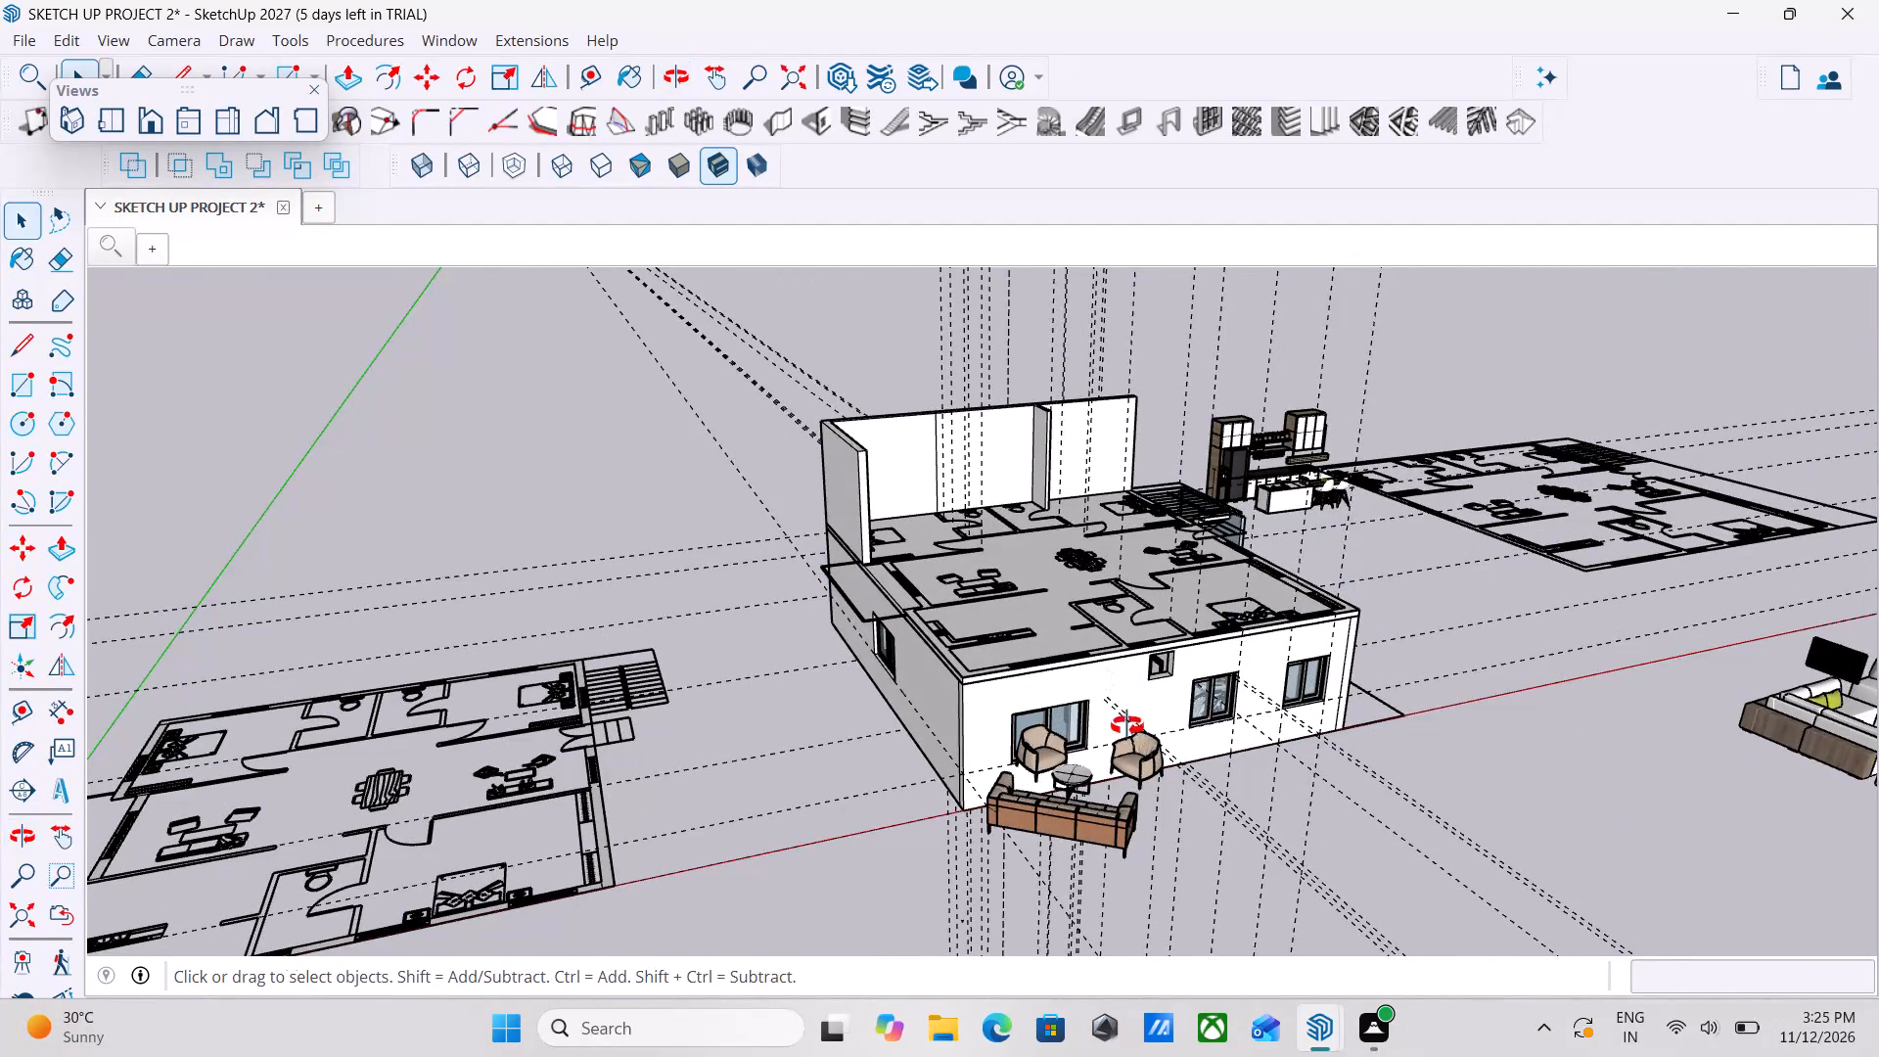
middle_drag(1127, 726, 1158, 748)
scroll(1193, 816, up, 10)
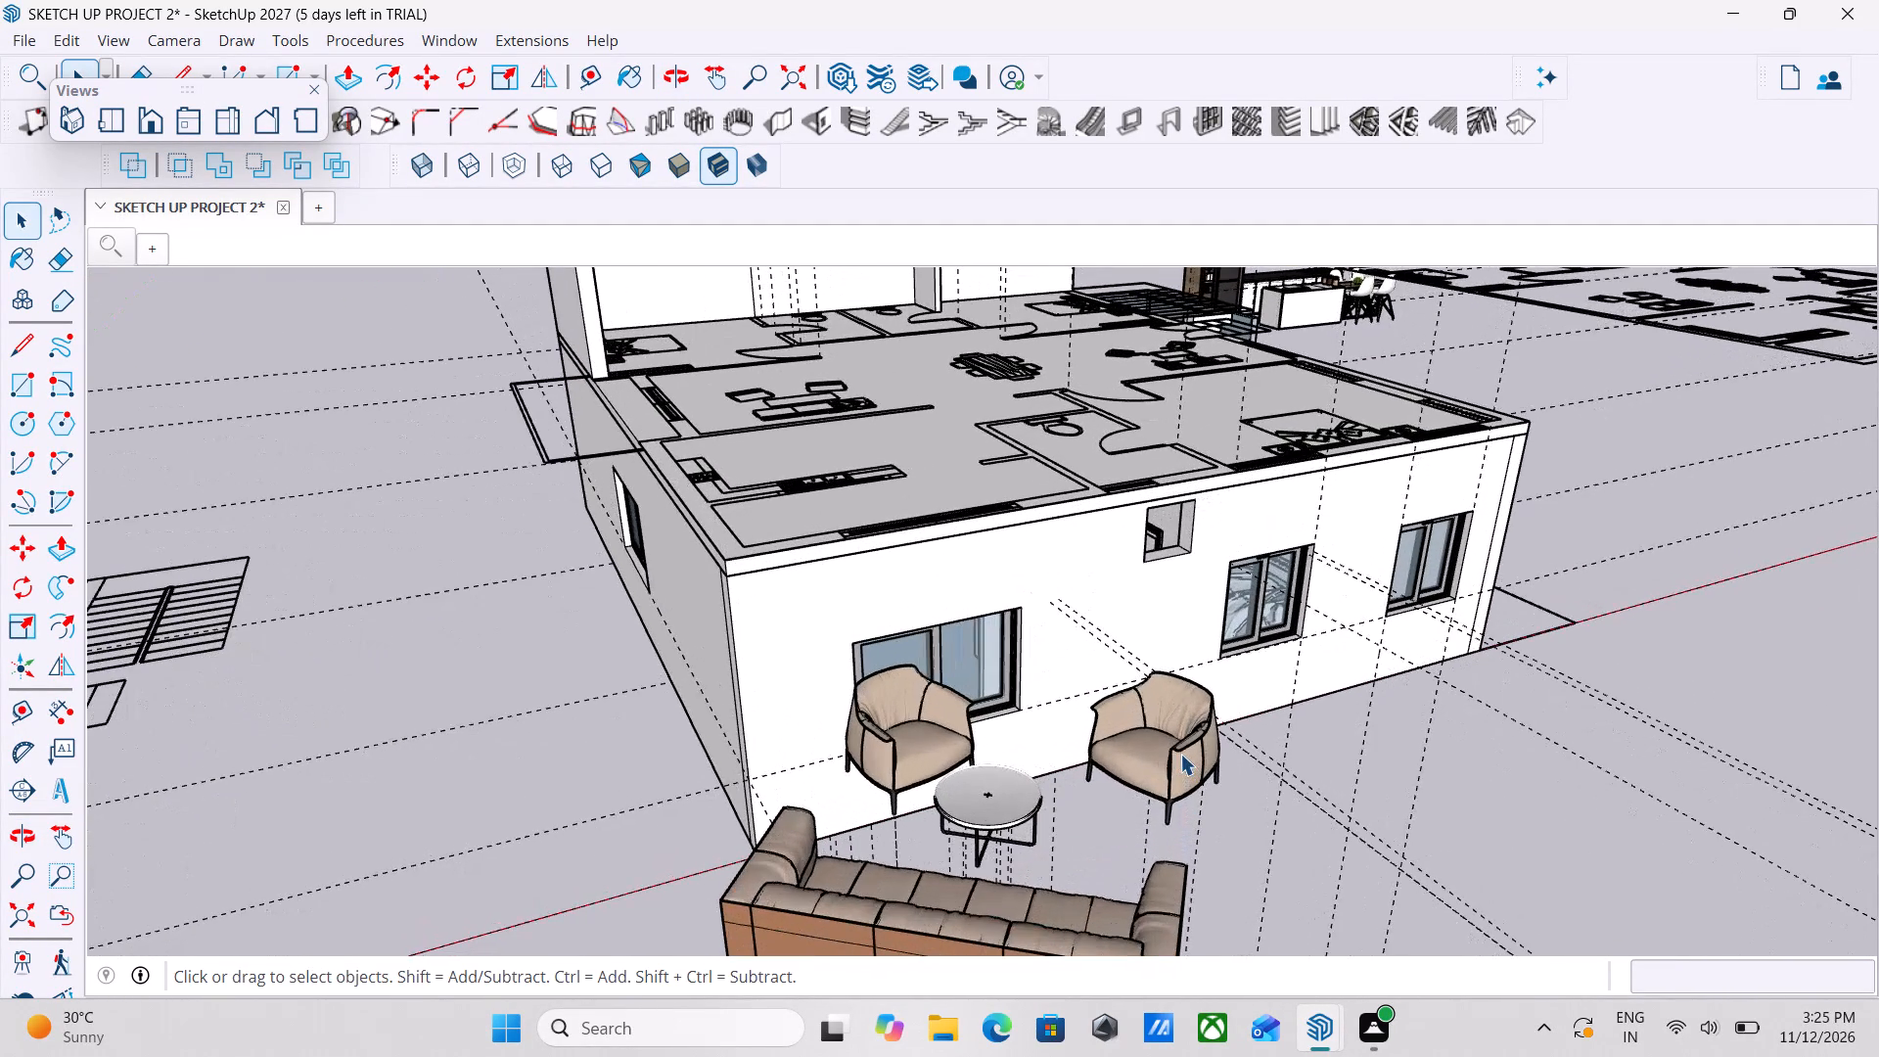
click(1180, 754)
right_click(1180, 754)
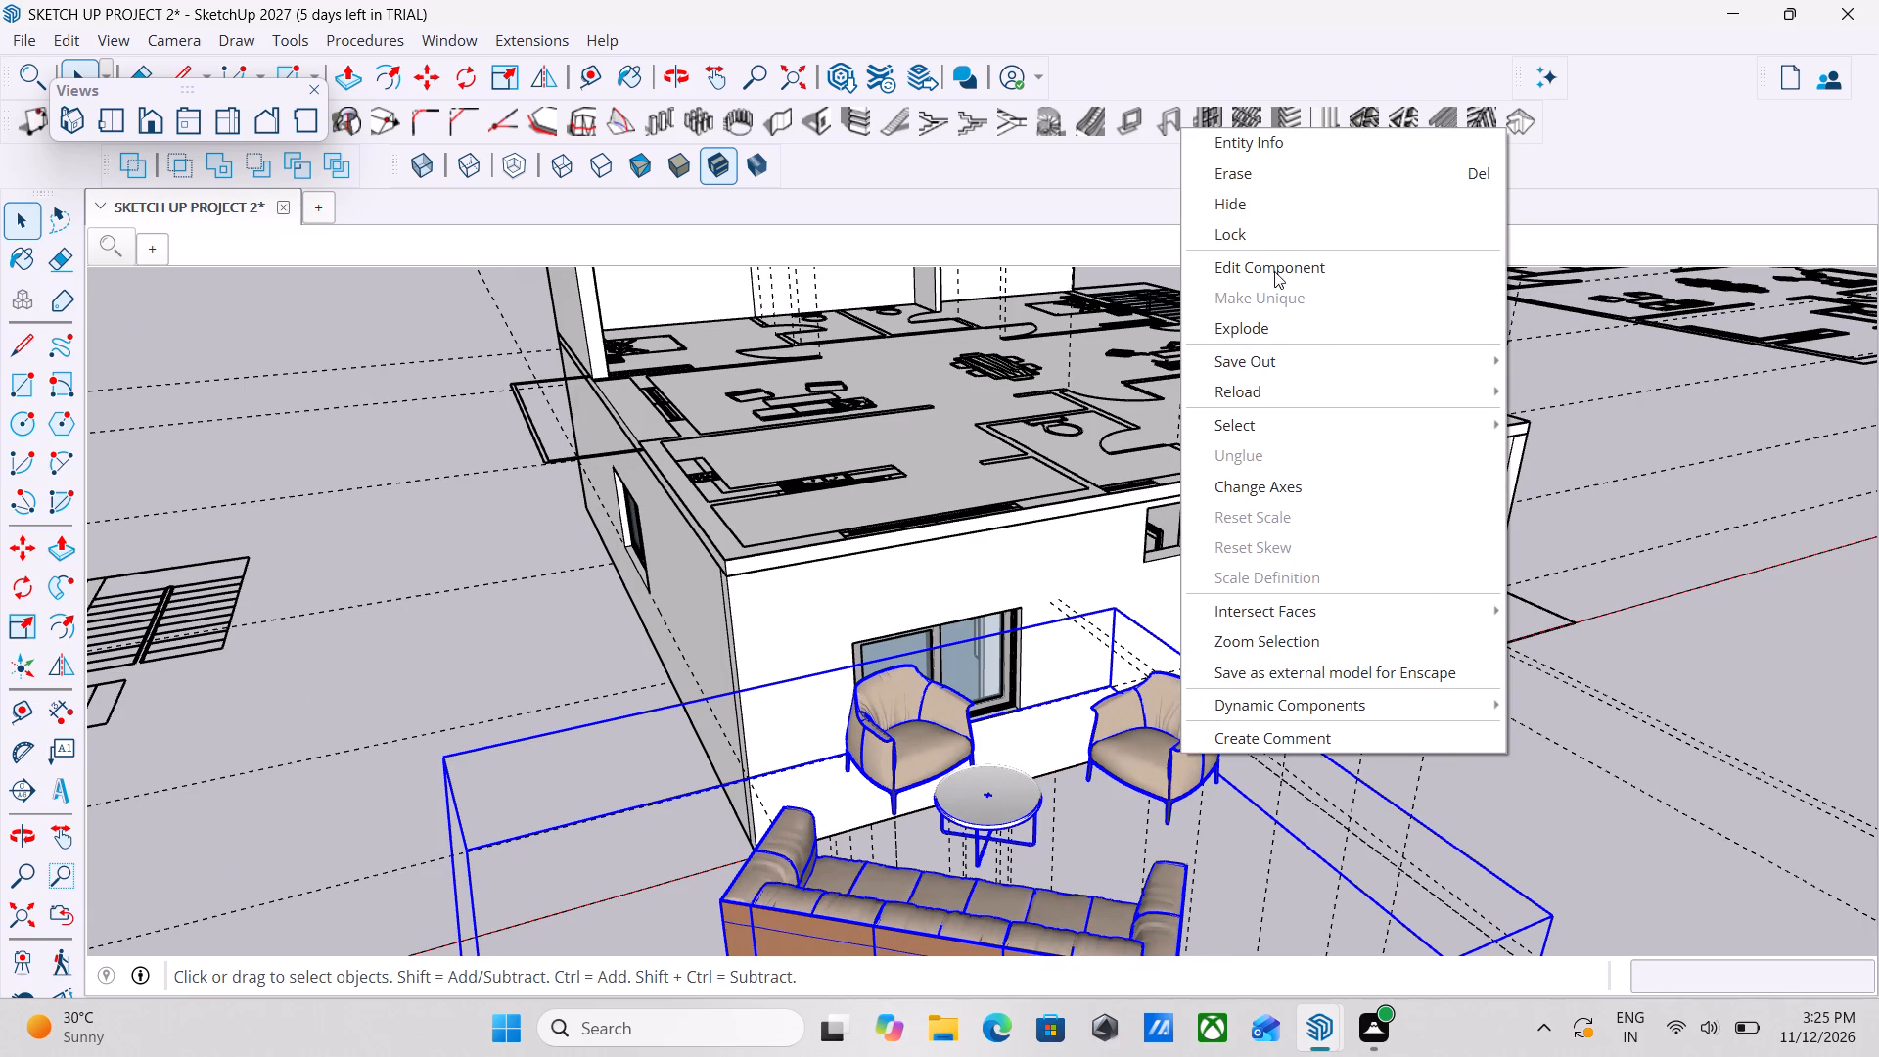
click(1249, 164)
Draw a rectangle about 9" by 12' 4 1/2" over the kitchen's outer wall strip beside the stove on the upper-floor plan.
scroll(923, 453, down, 2)
middle_drag(808, 500, 873, 547)
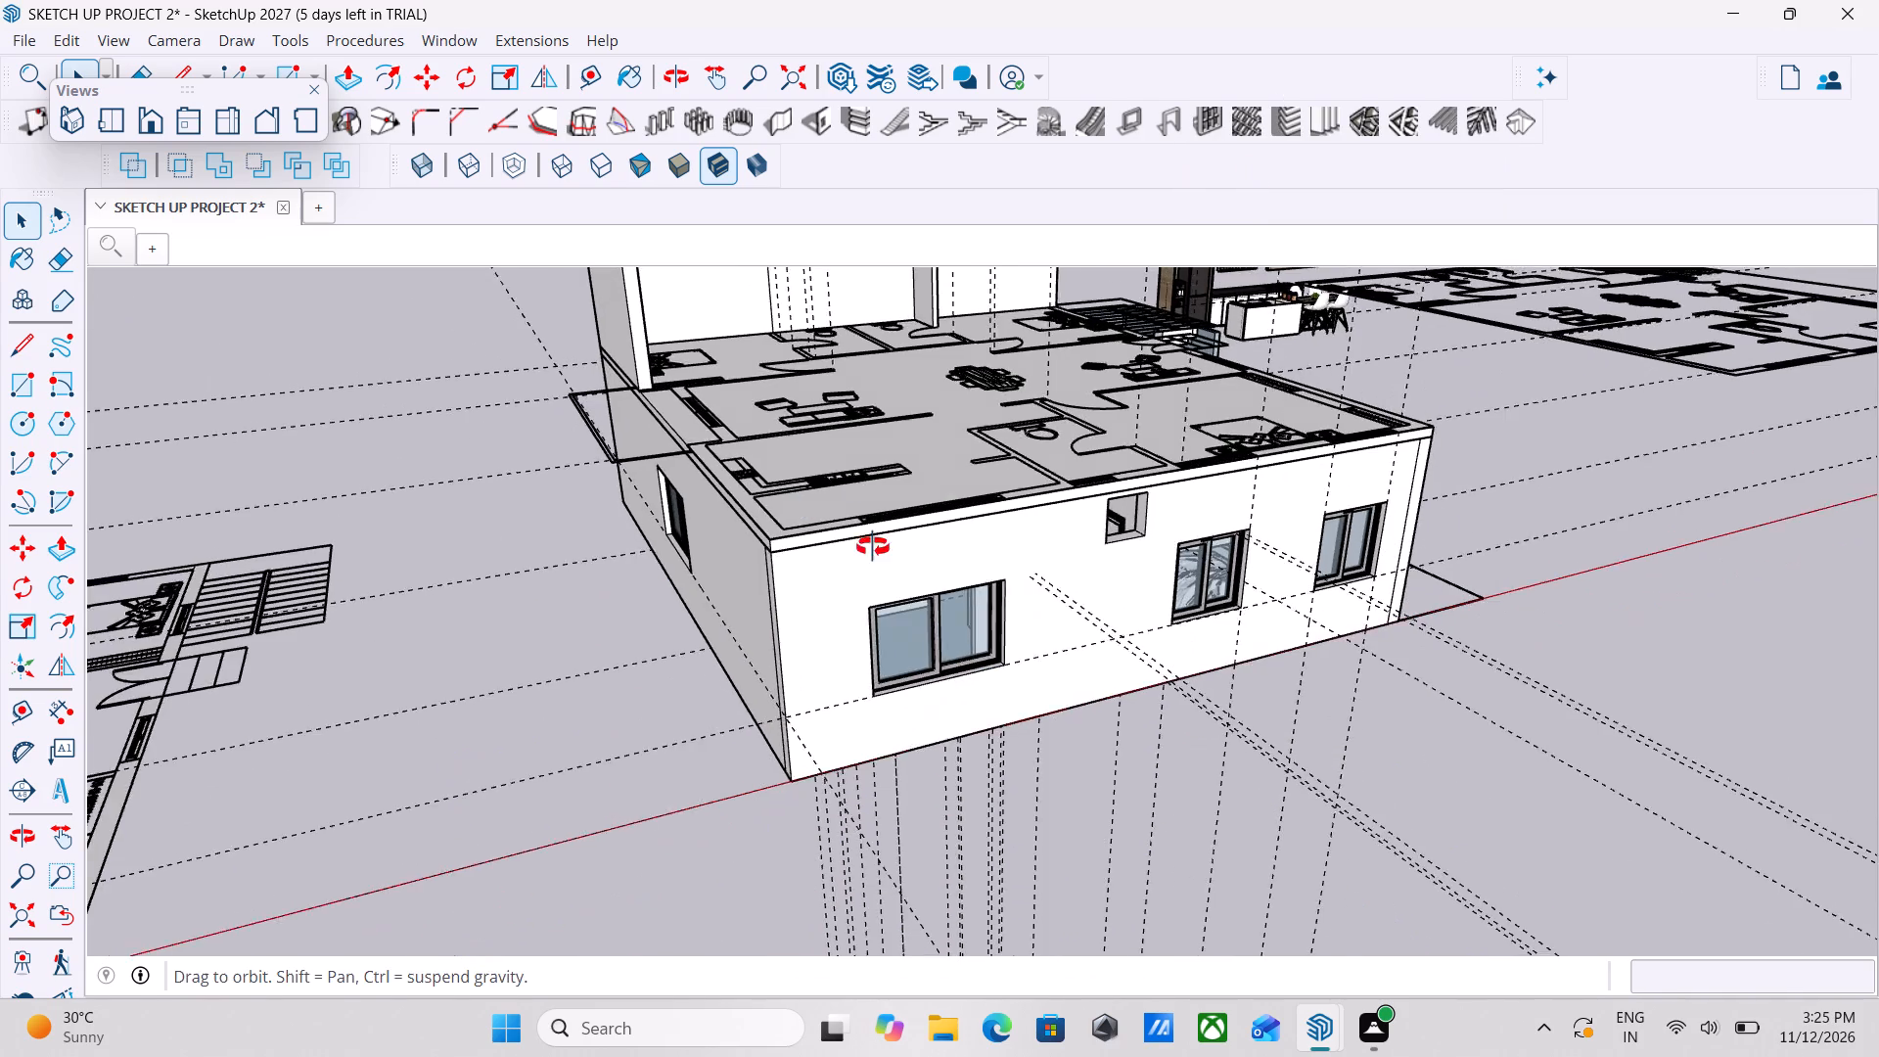
middle_drag(873, 547, 1071, 670)
middle_drag(697, 545, 1084, 683)
middle_drag(975, 533, 1372, 622)
middle_drag(872, 561, 1024, 583)
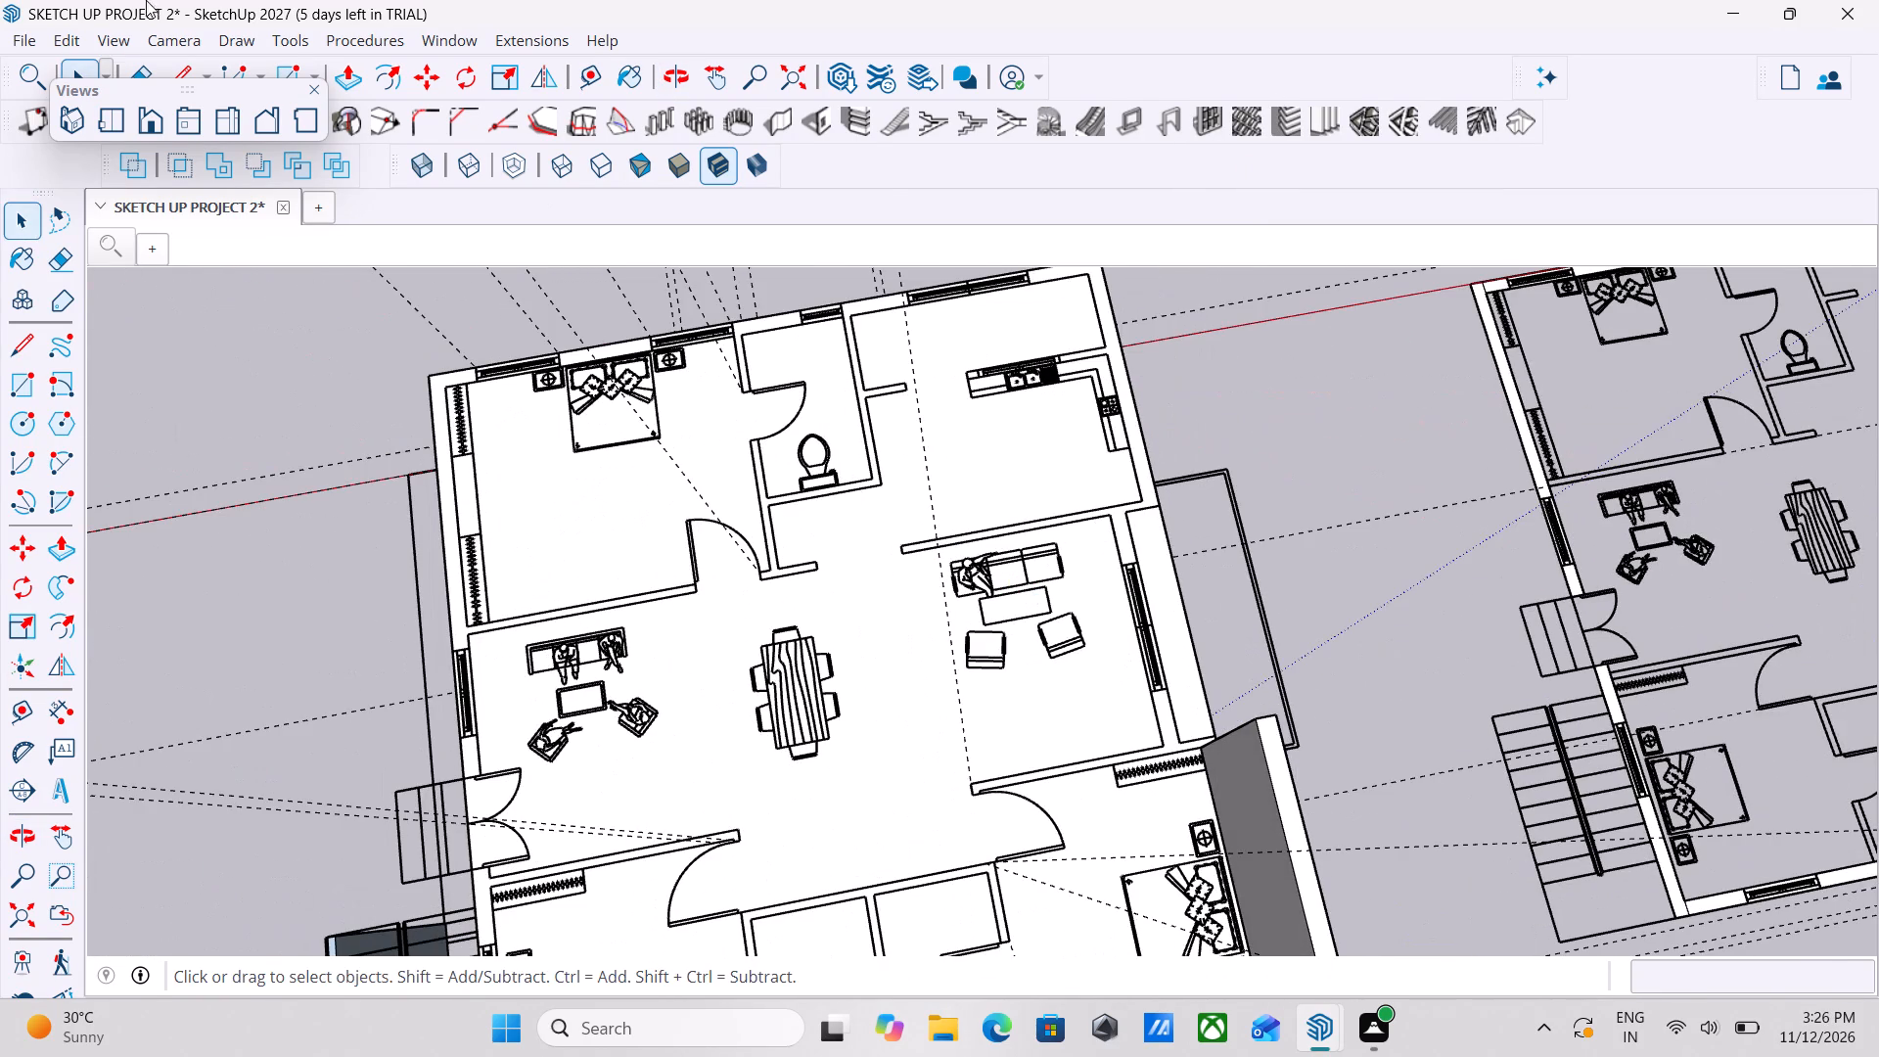
click(27, 391)
scroll(1103, 341, up, 3)
middle_drag(1105, 418, 1142, 637)
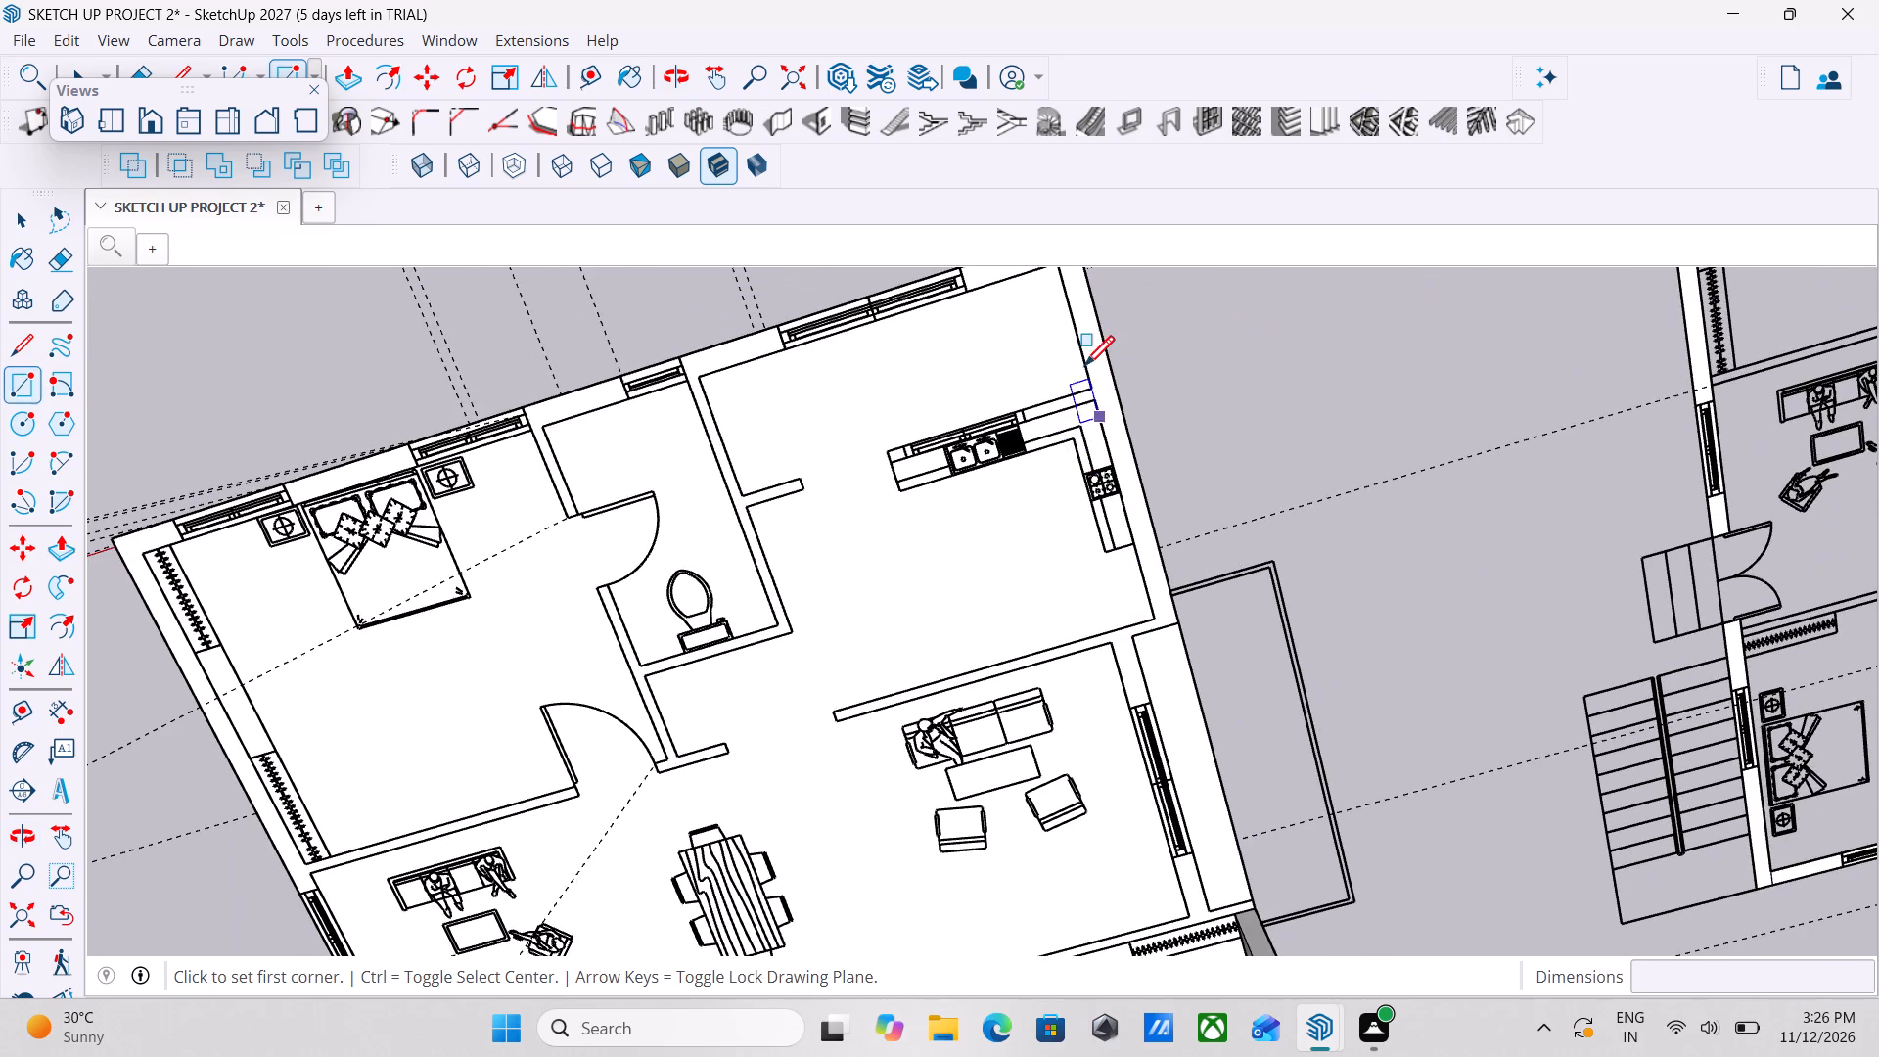
scroll(1083, 358, up, 2)
scroll(1083, 358, down, 9)
scroll(1094, 295, up, 5)
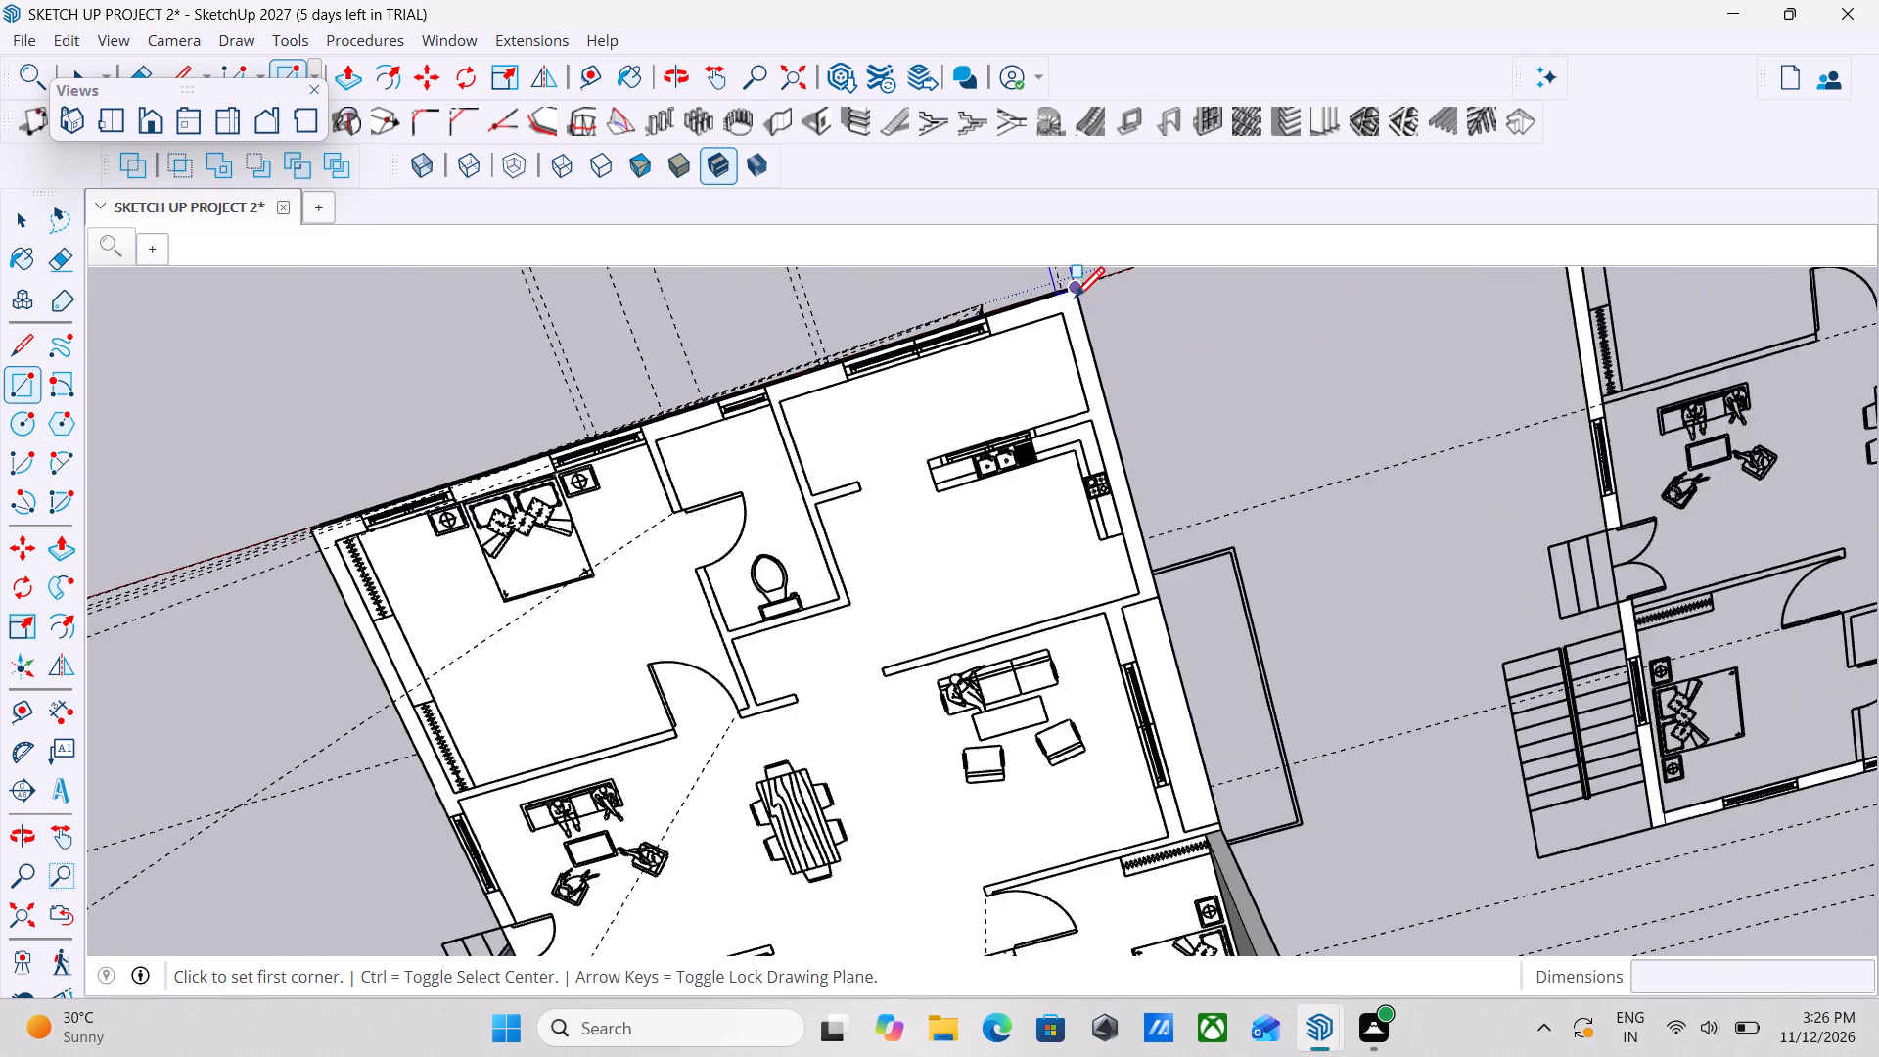
scroll(1075, 300, up, 3)
click(1059, 305)
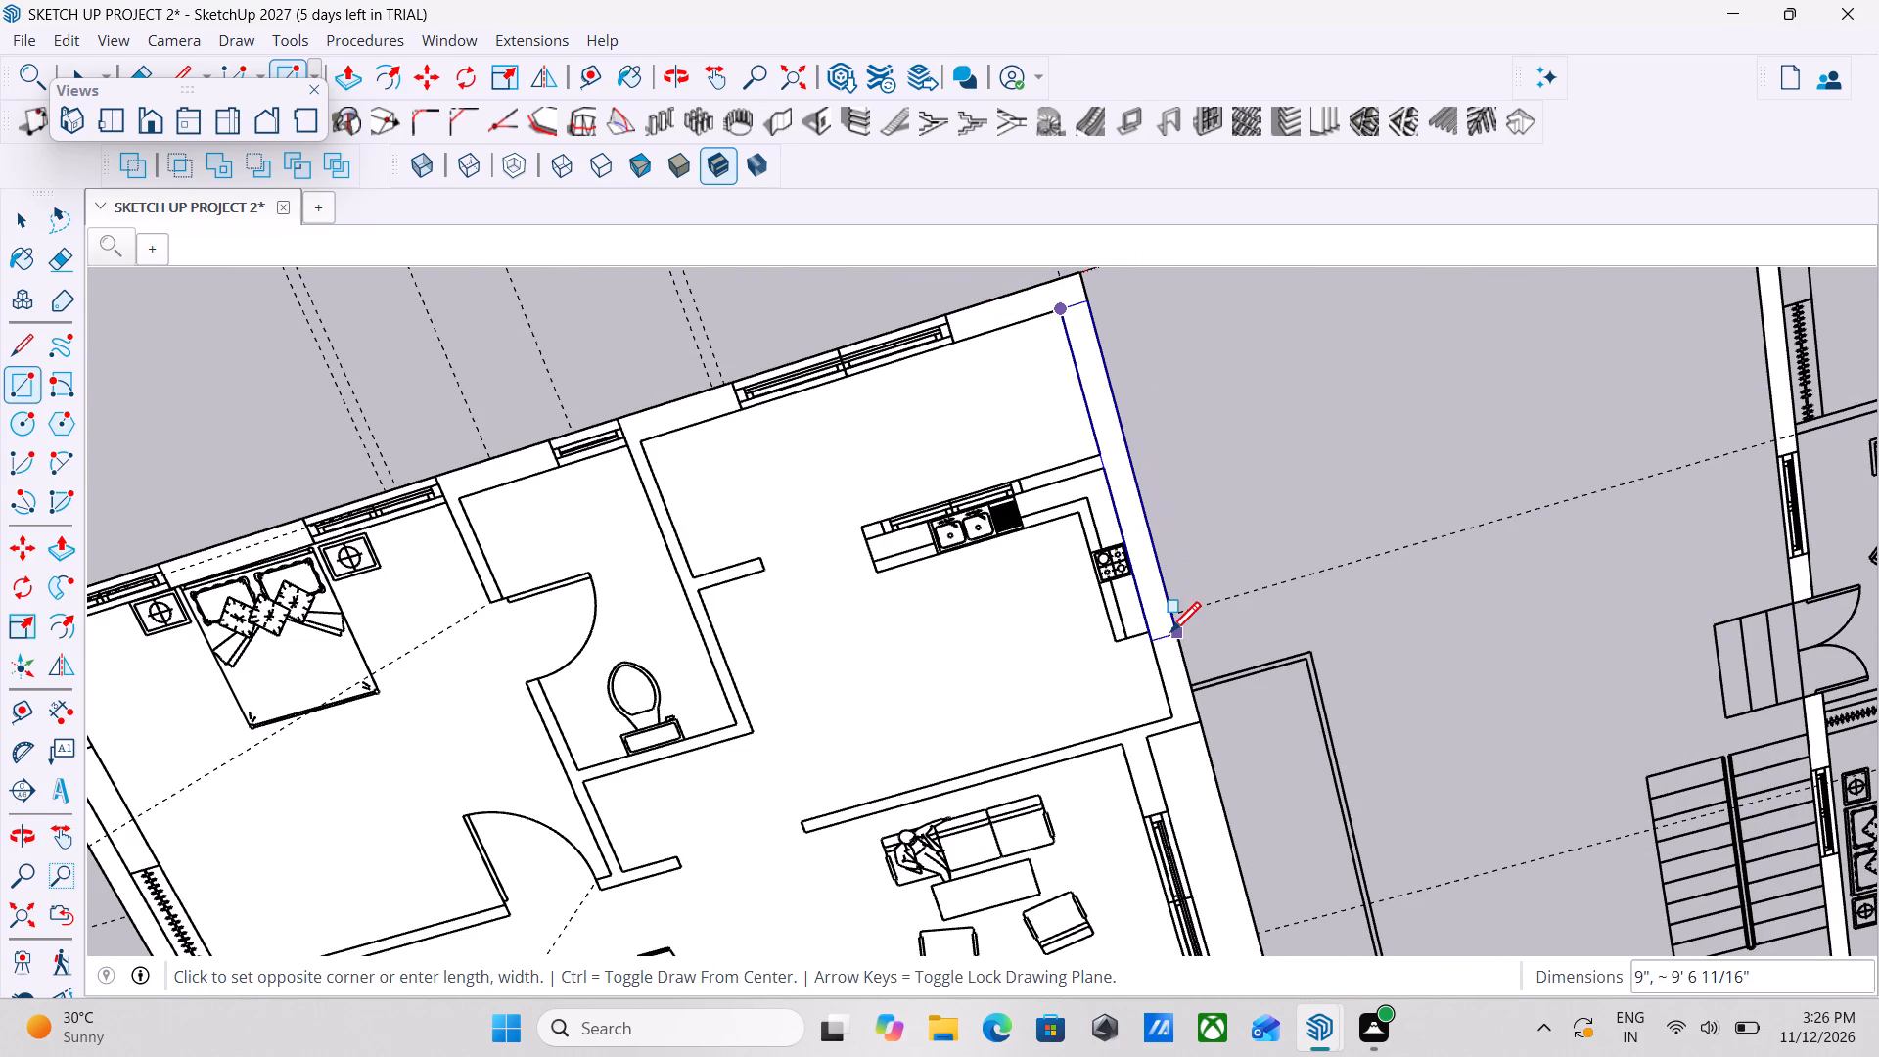
click(1206, 722)
scroll(1206, 722, down, 2)
key(Escape)
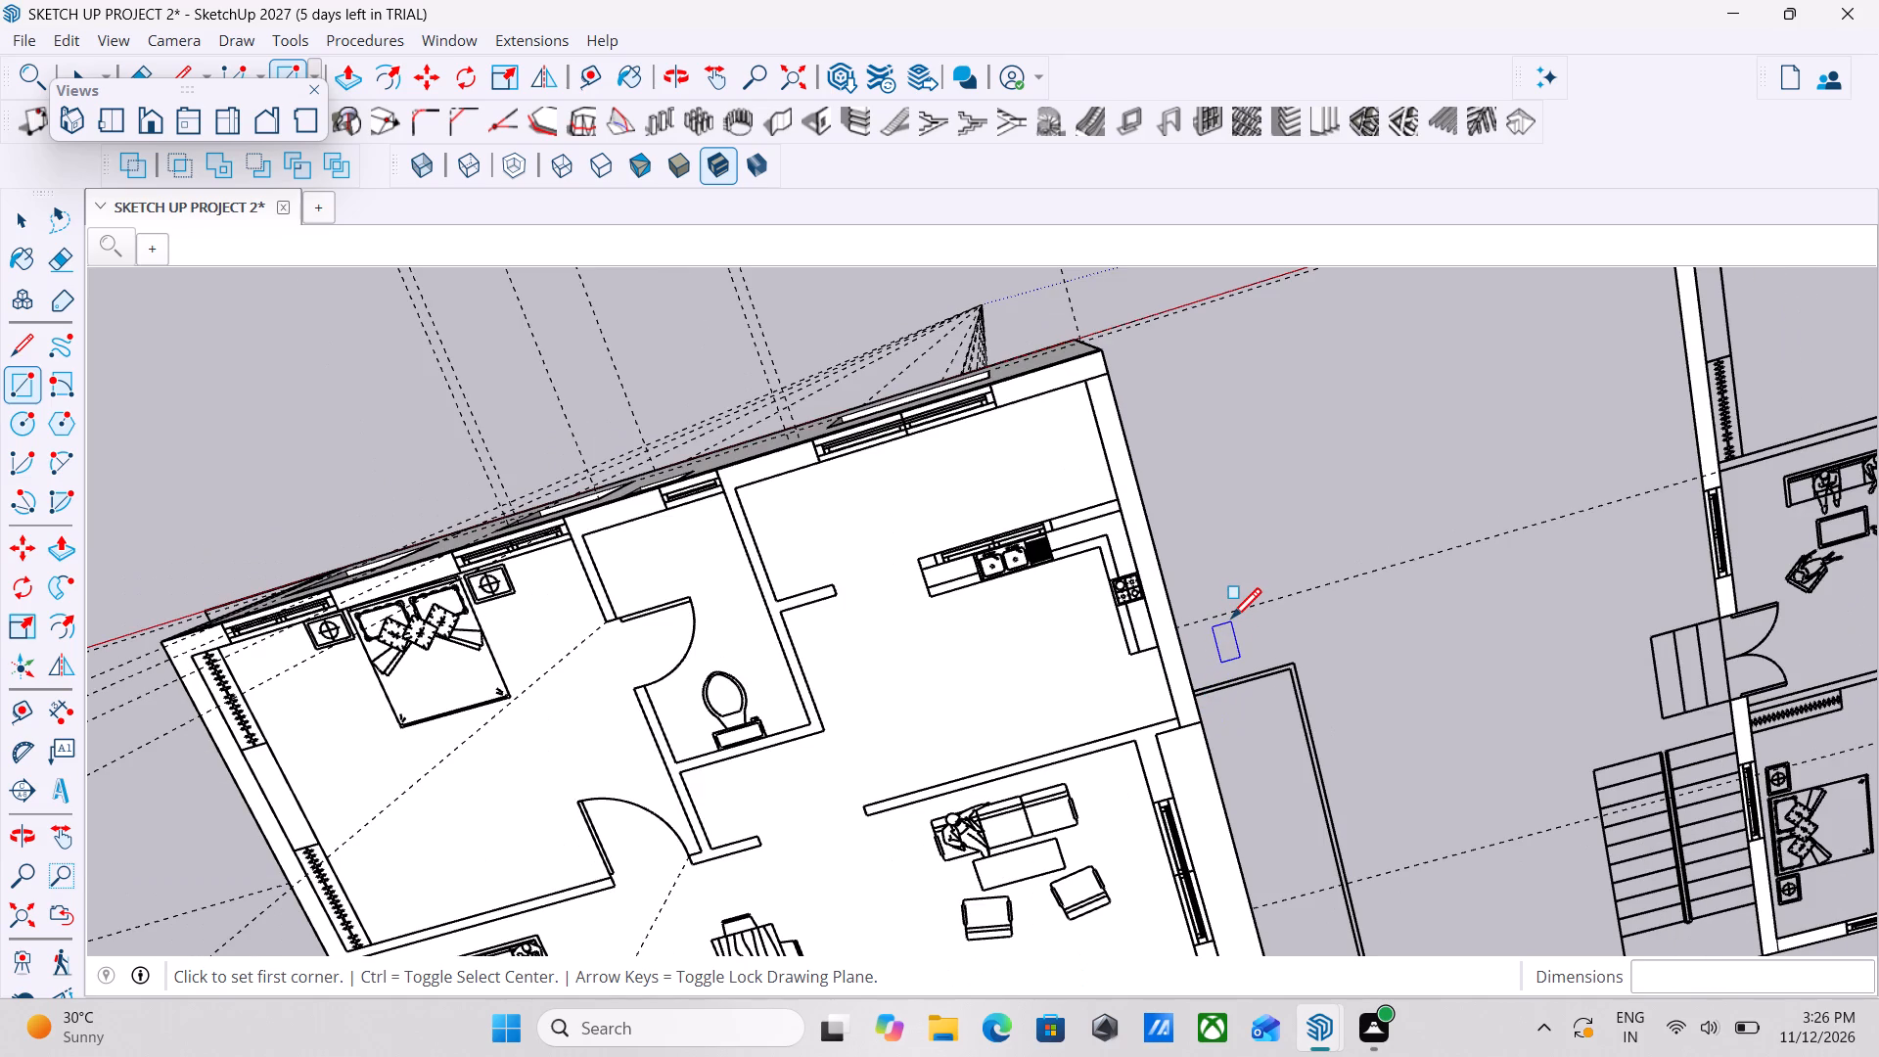
Push/Pull the new kitchen wall strip up 10' to raise the upper-floor wall.
key(p)
click(1146, 585)
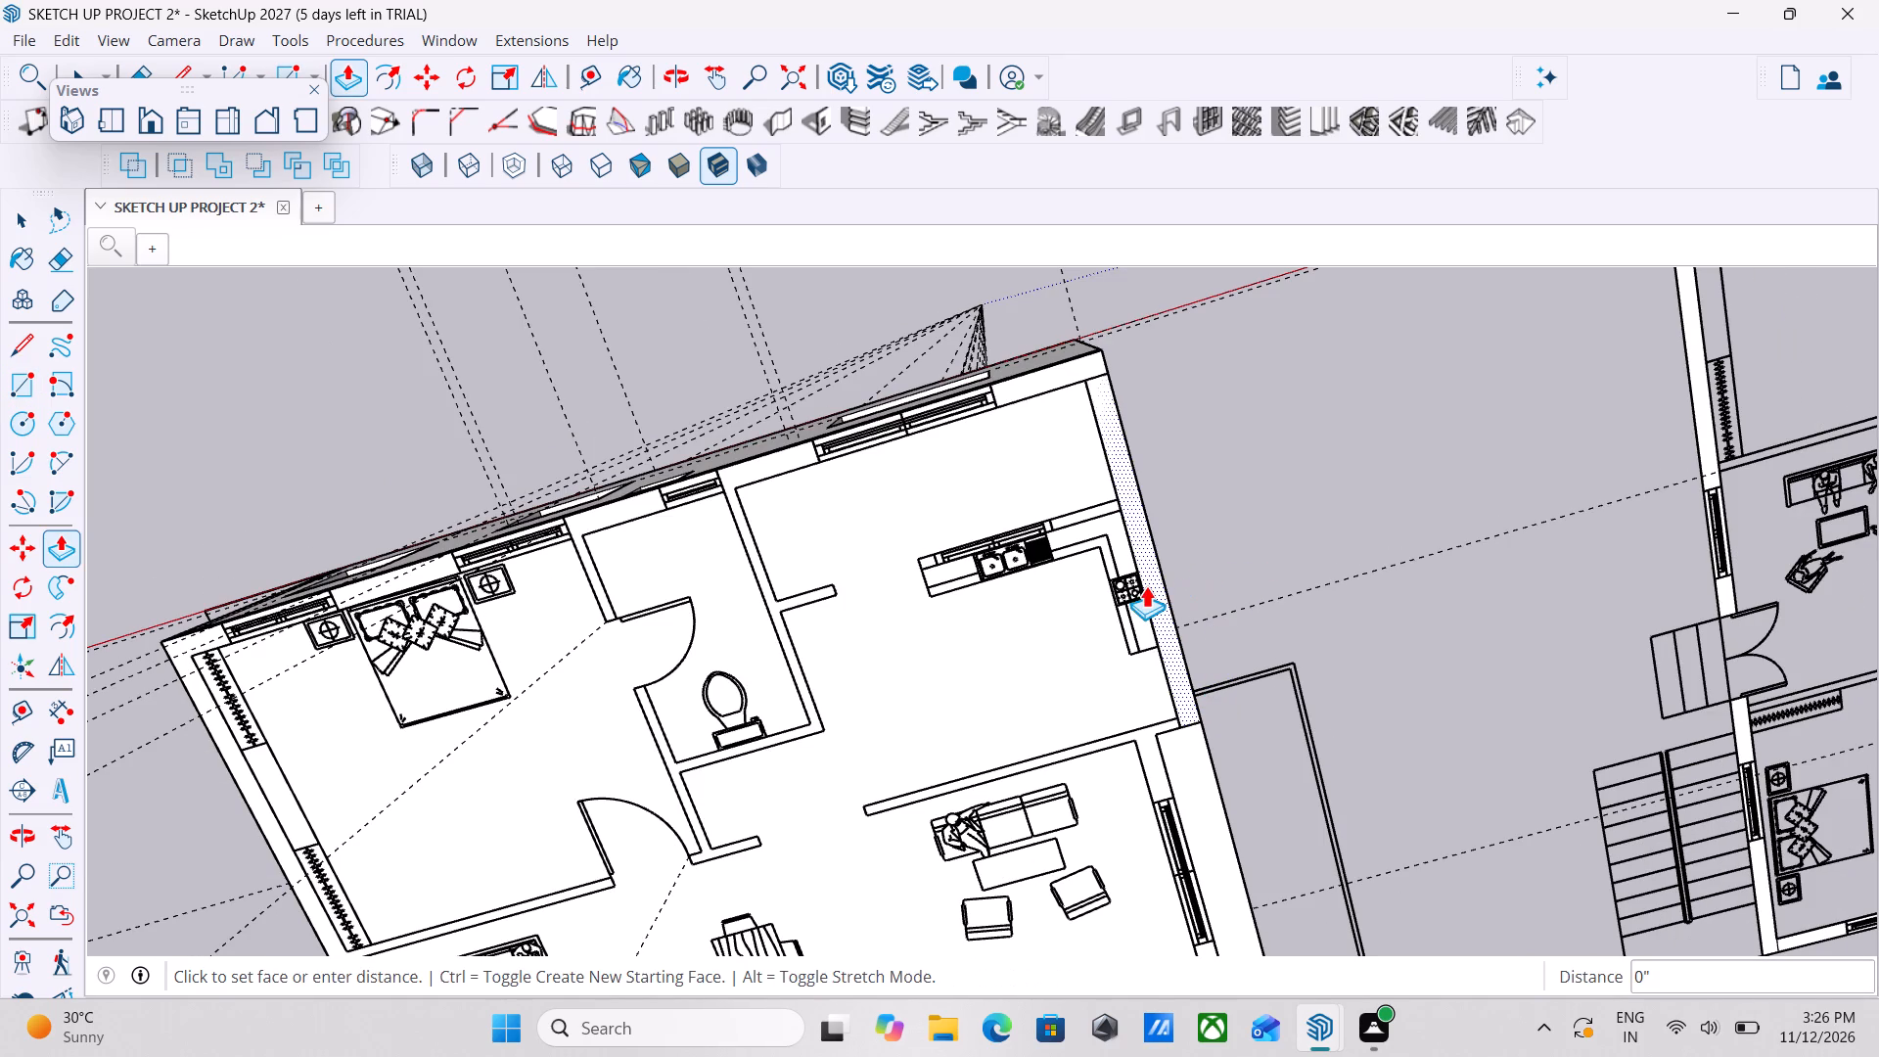
text(10')
key(Return)
scroll(1198, 684, down, 2)
scroll(1085, 419, up, 2)
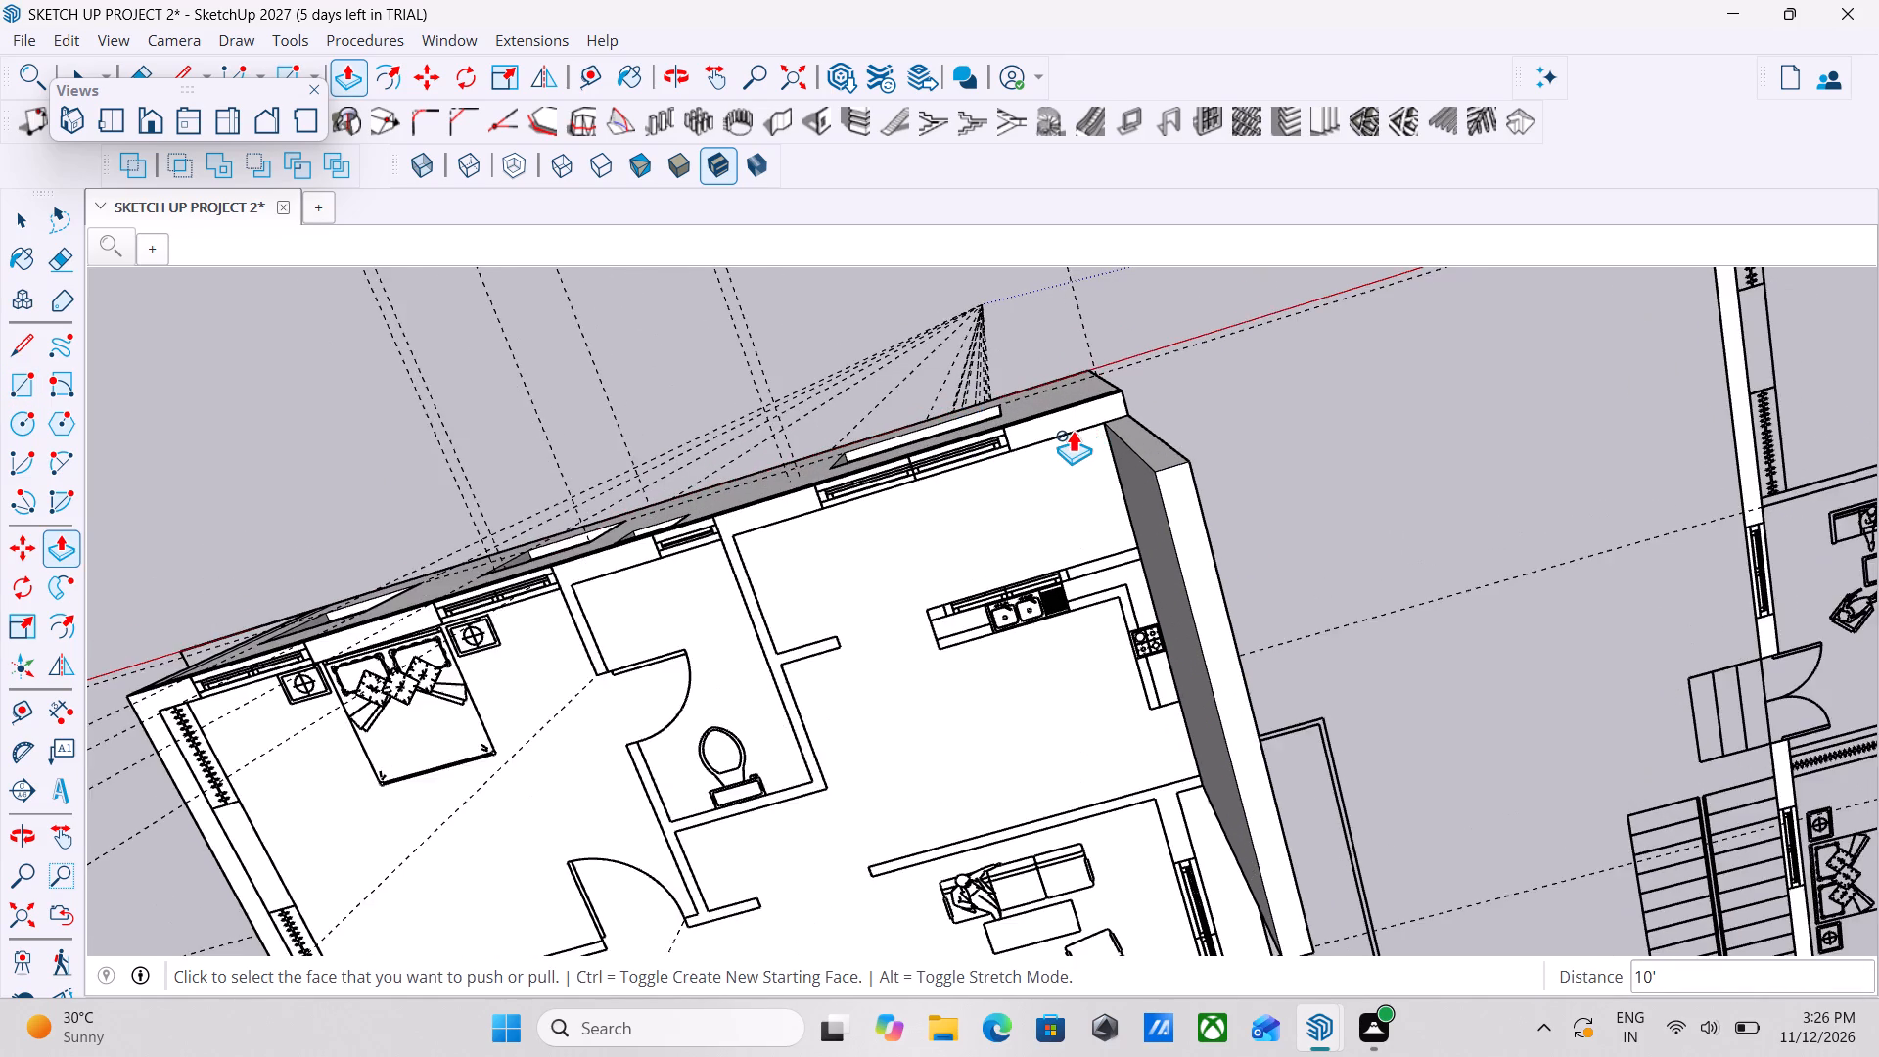
scroll(1073, 430, up, 2)
key(Escape)
key(space)
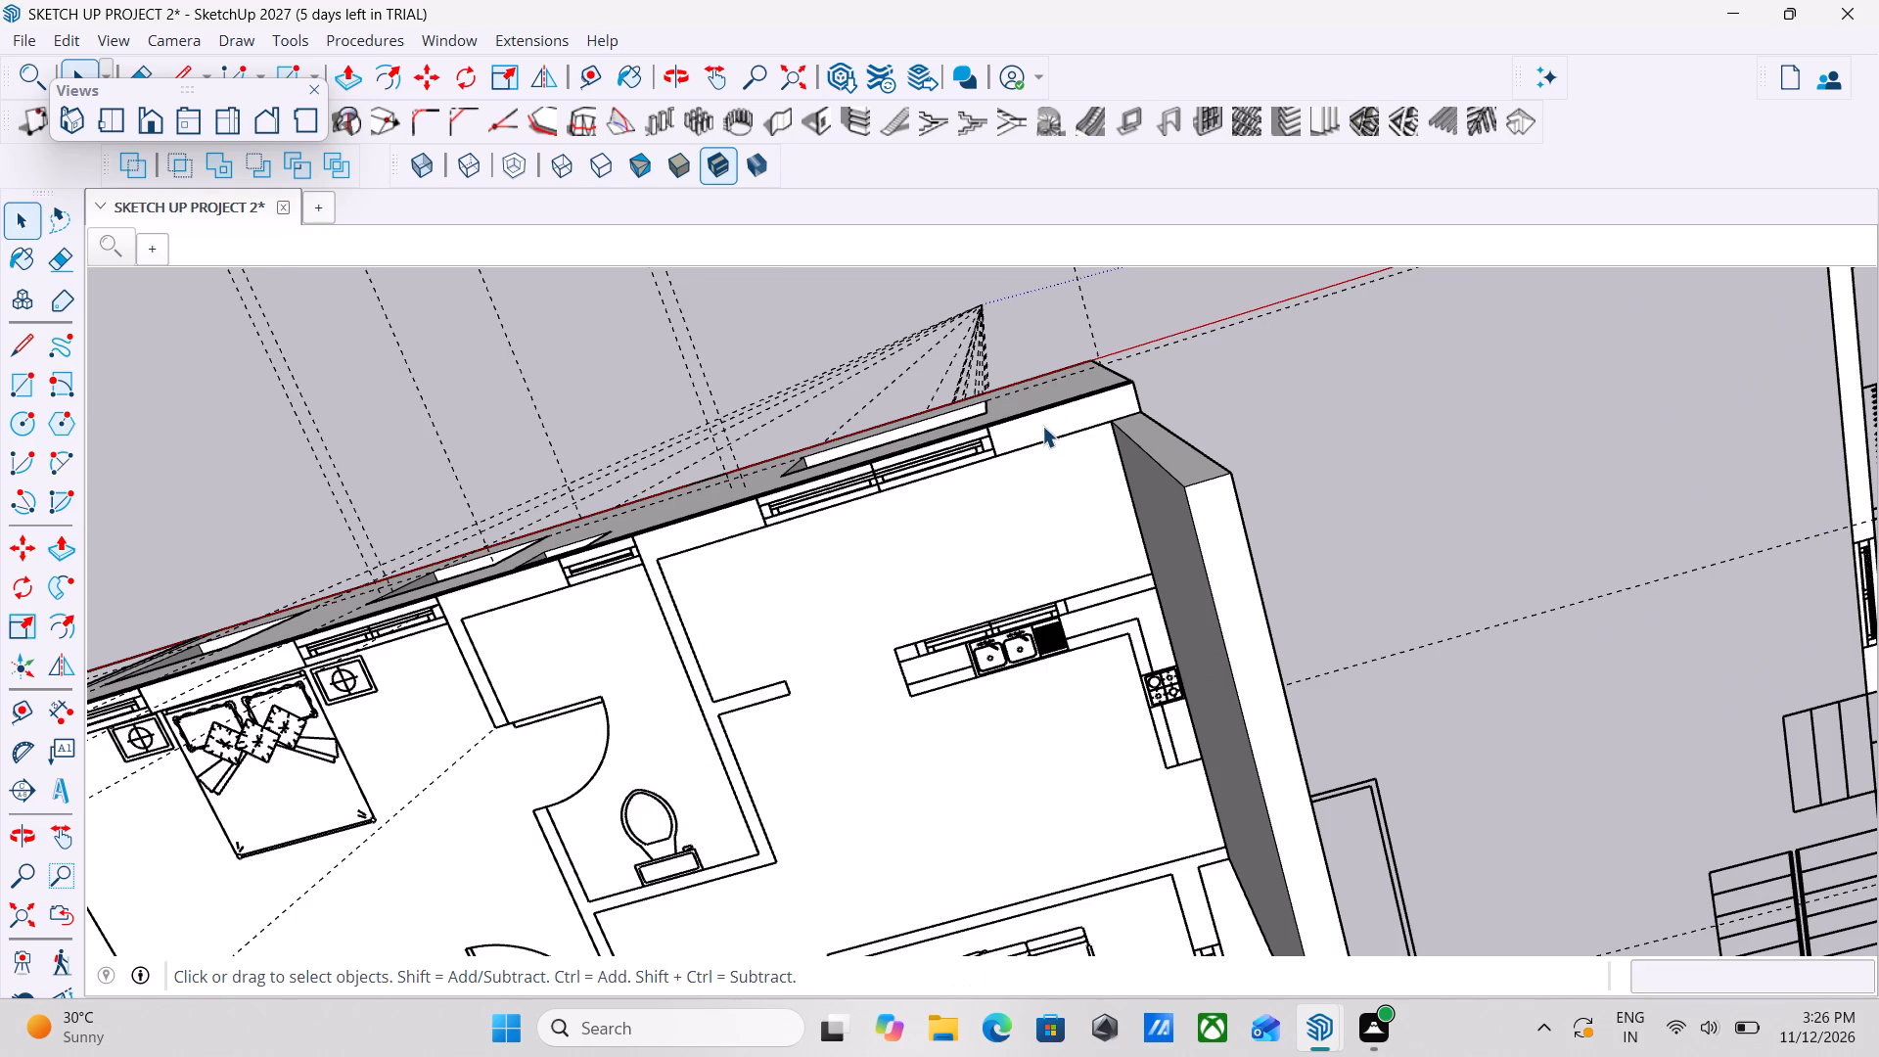
Draw a rectangle over the kitchen's windowed outer wall strip, from the raised wall's corner to the bathroom partition.
click(1042, 426)
key(Escape)
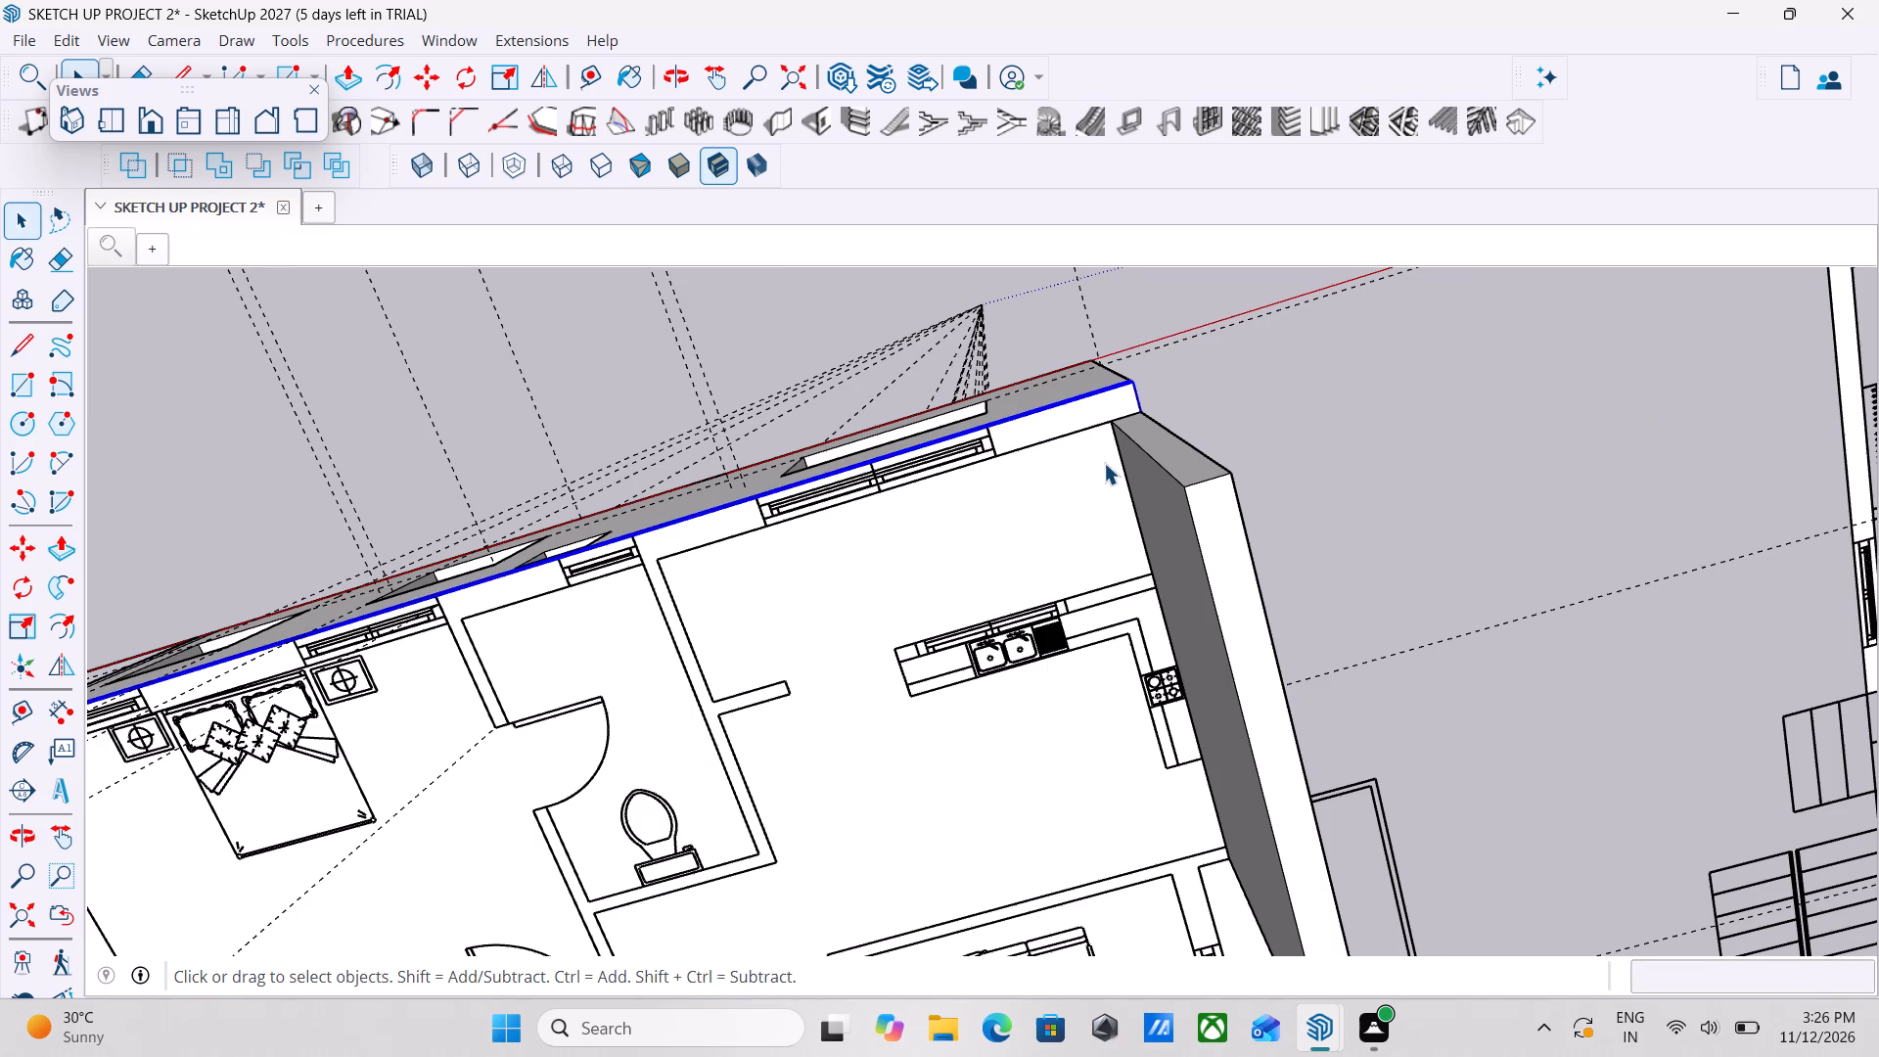
key(r)
scroll(1133, 391, up, 3)
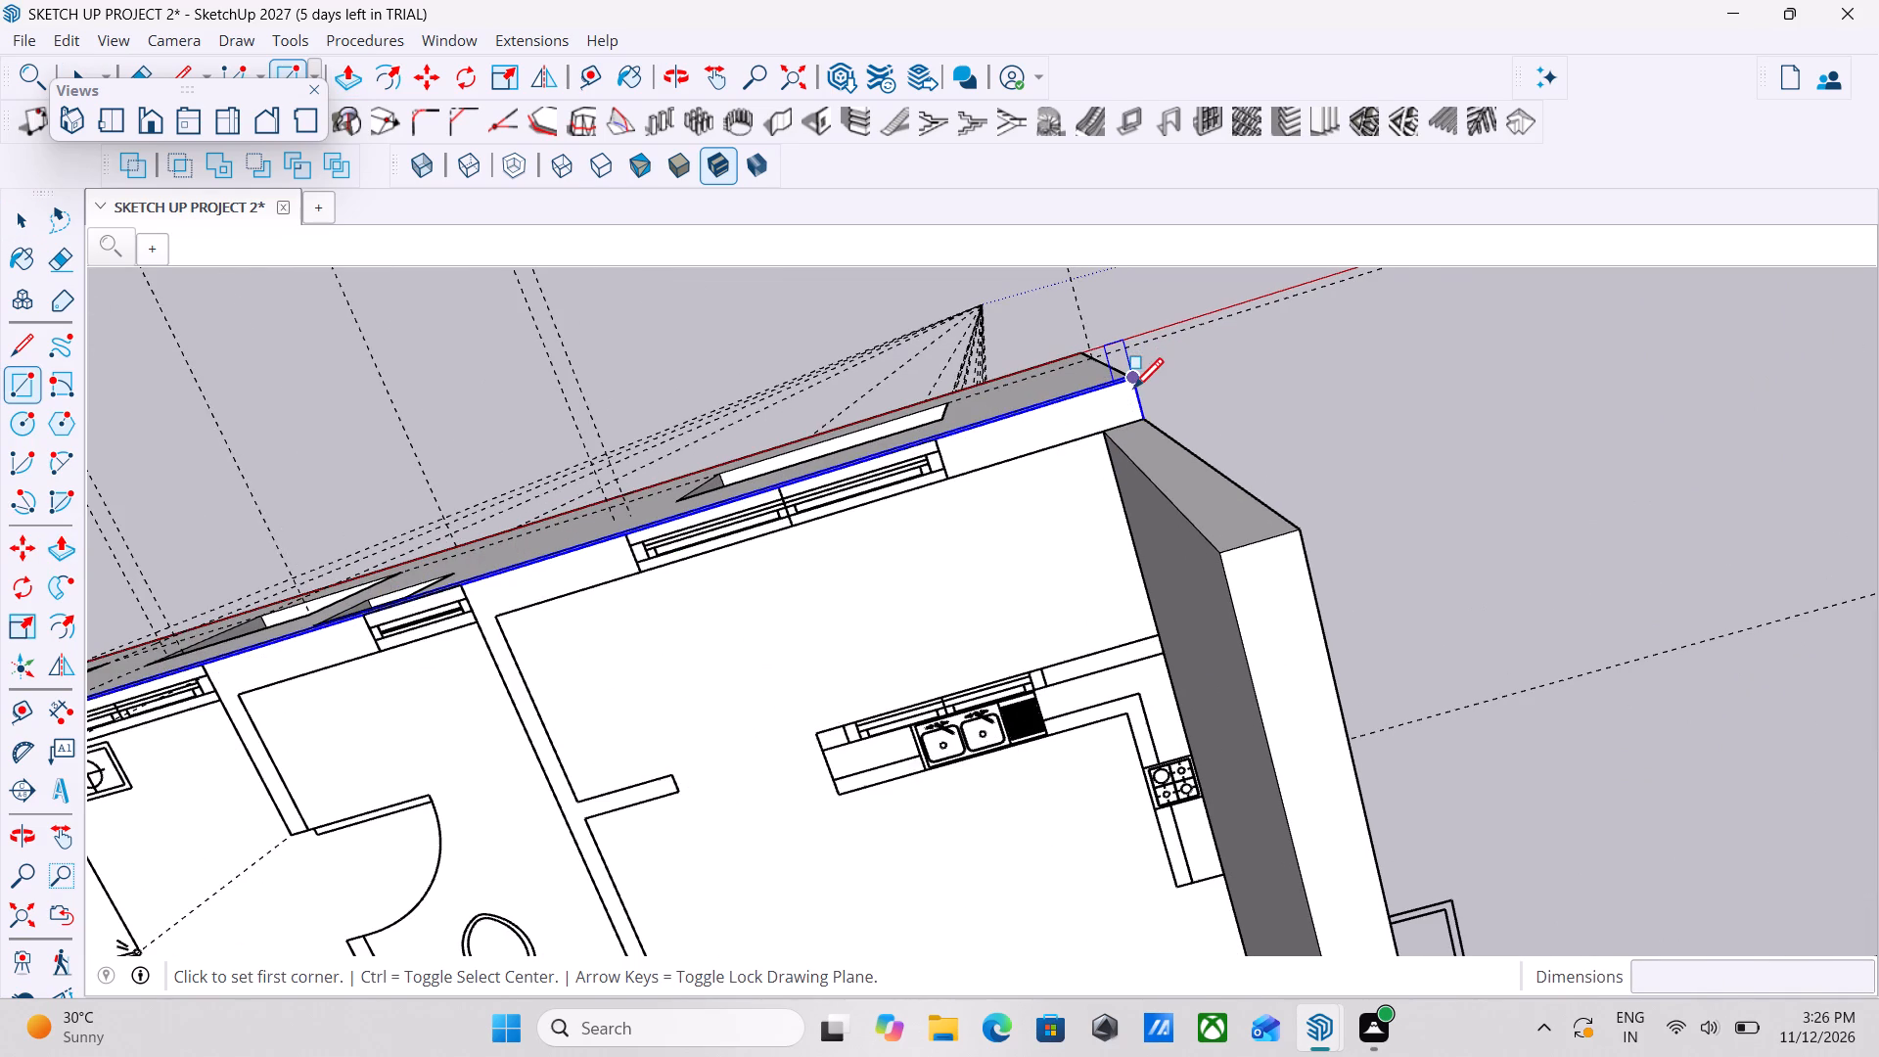
click(1135, 383)
scroll(634, 598, down, 5)
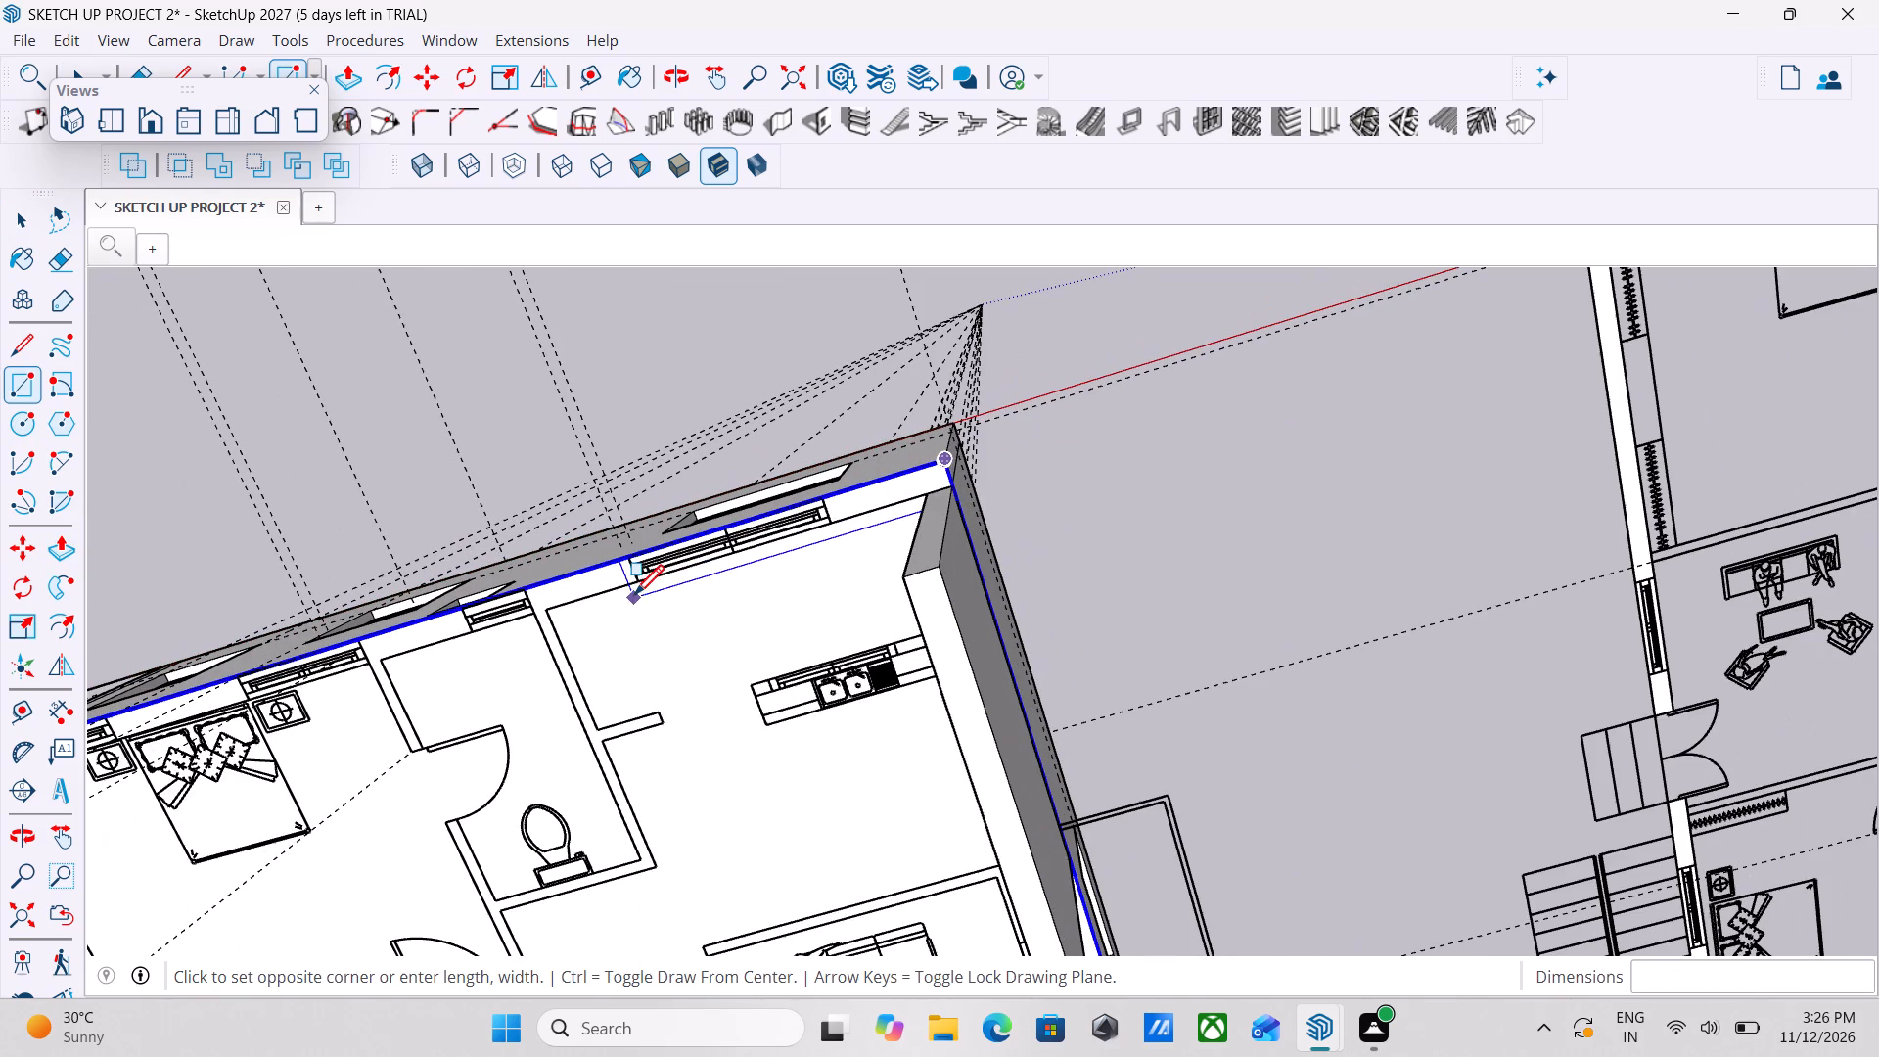
click(546, 606)
key(Escape)
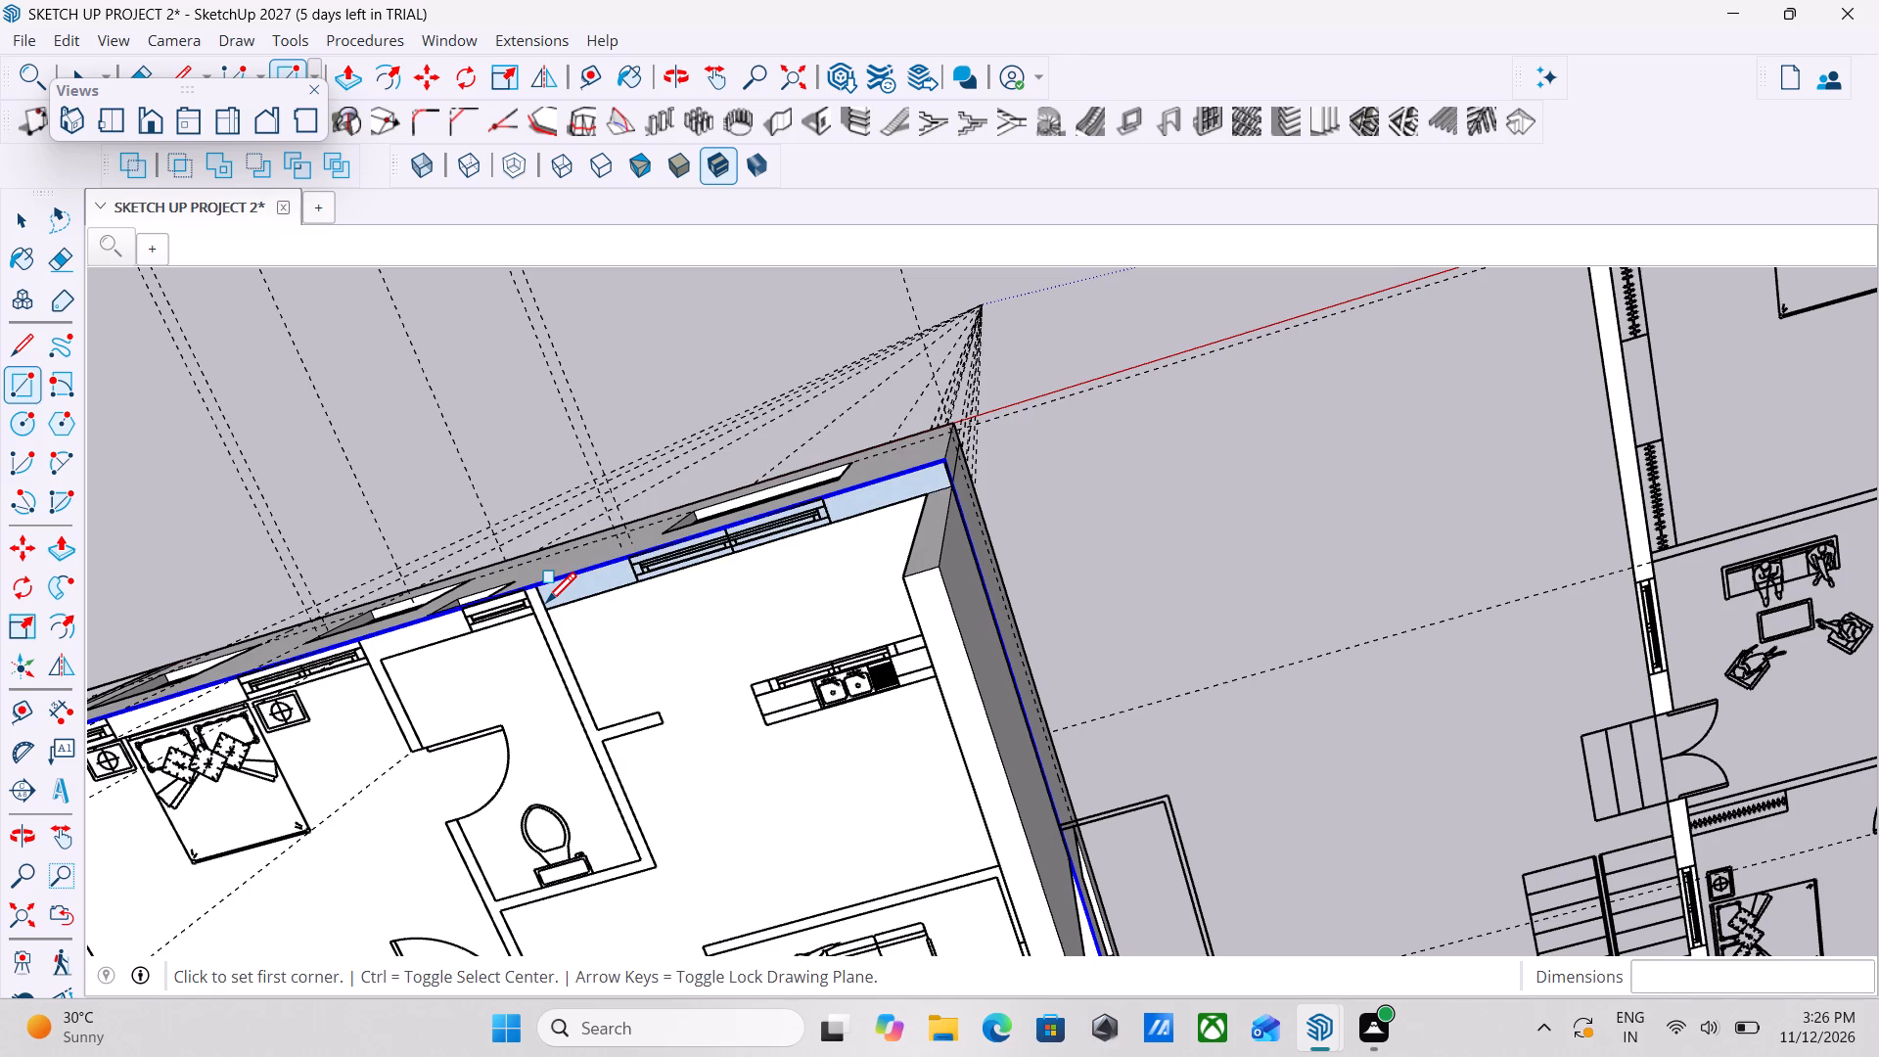
Push/Pull the kitchen's windowed outer wall strip up 10' to raise the upper-floor wall.
key(space)
key(p)
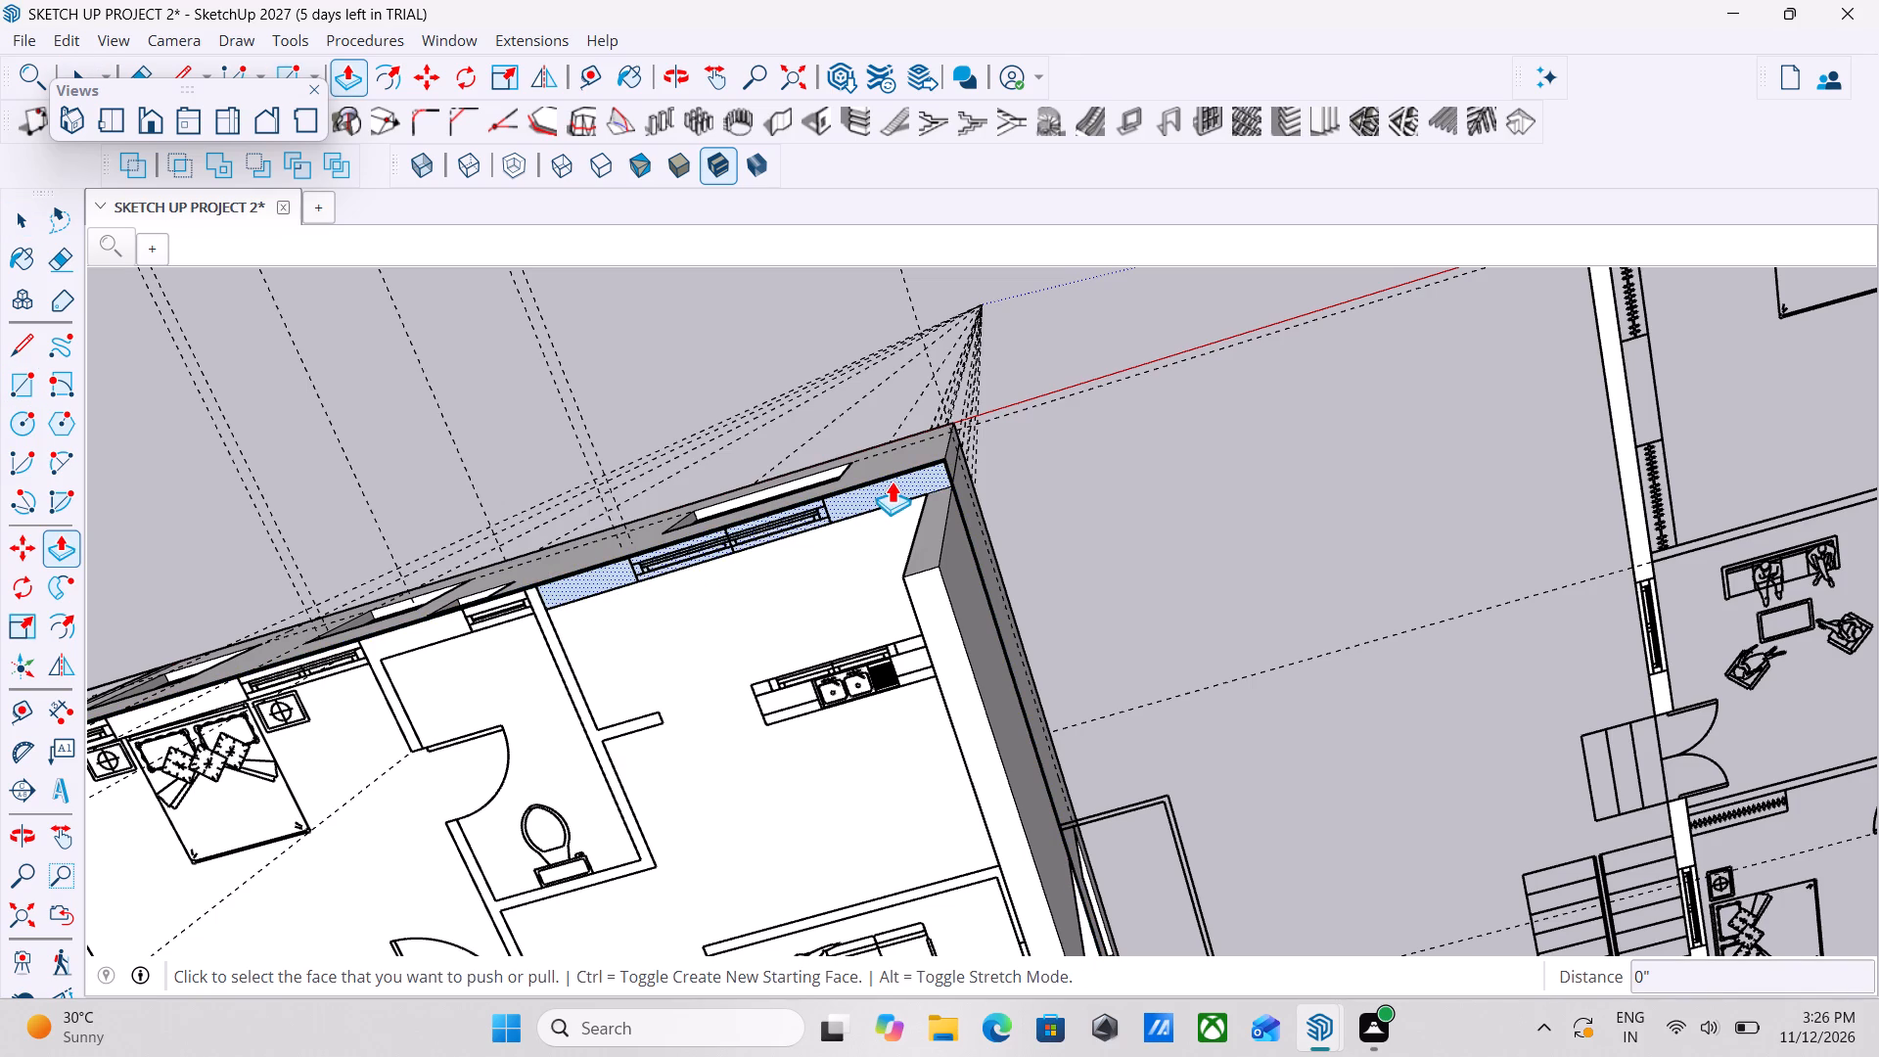
click(892, 481)
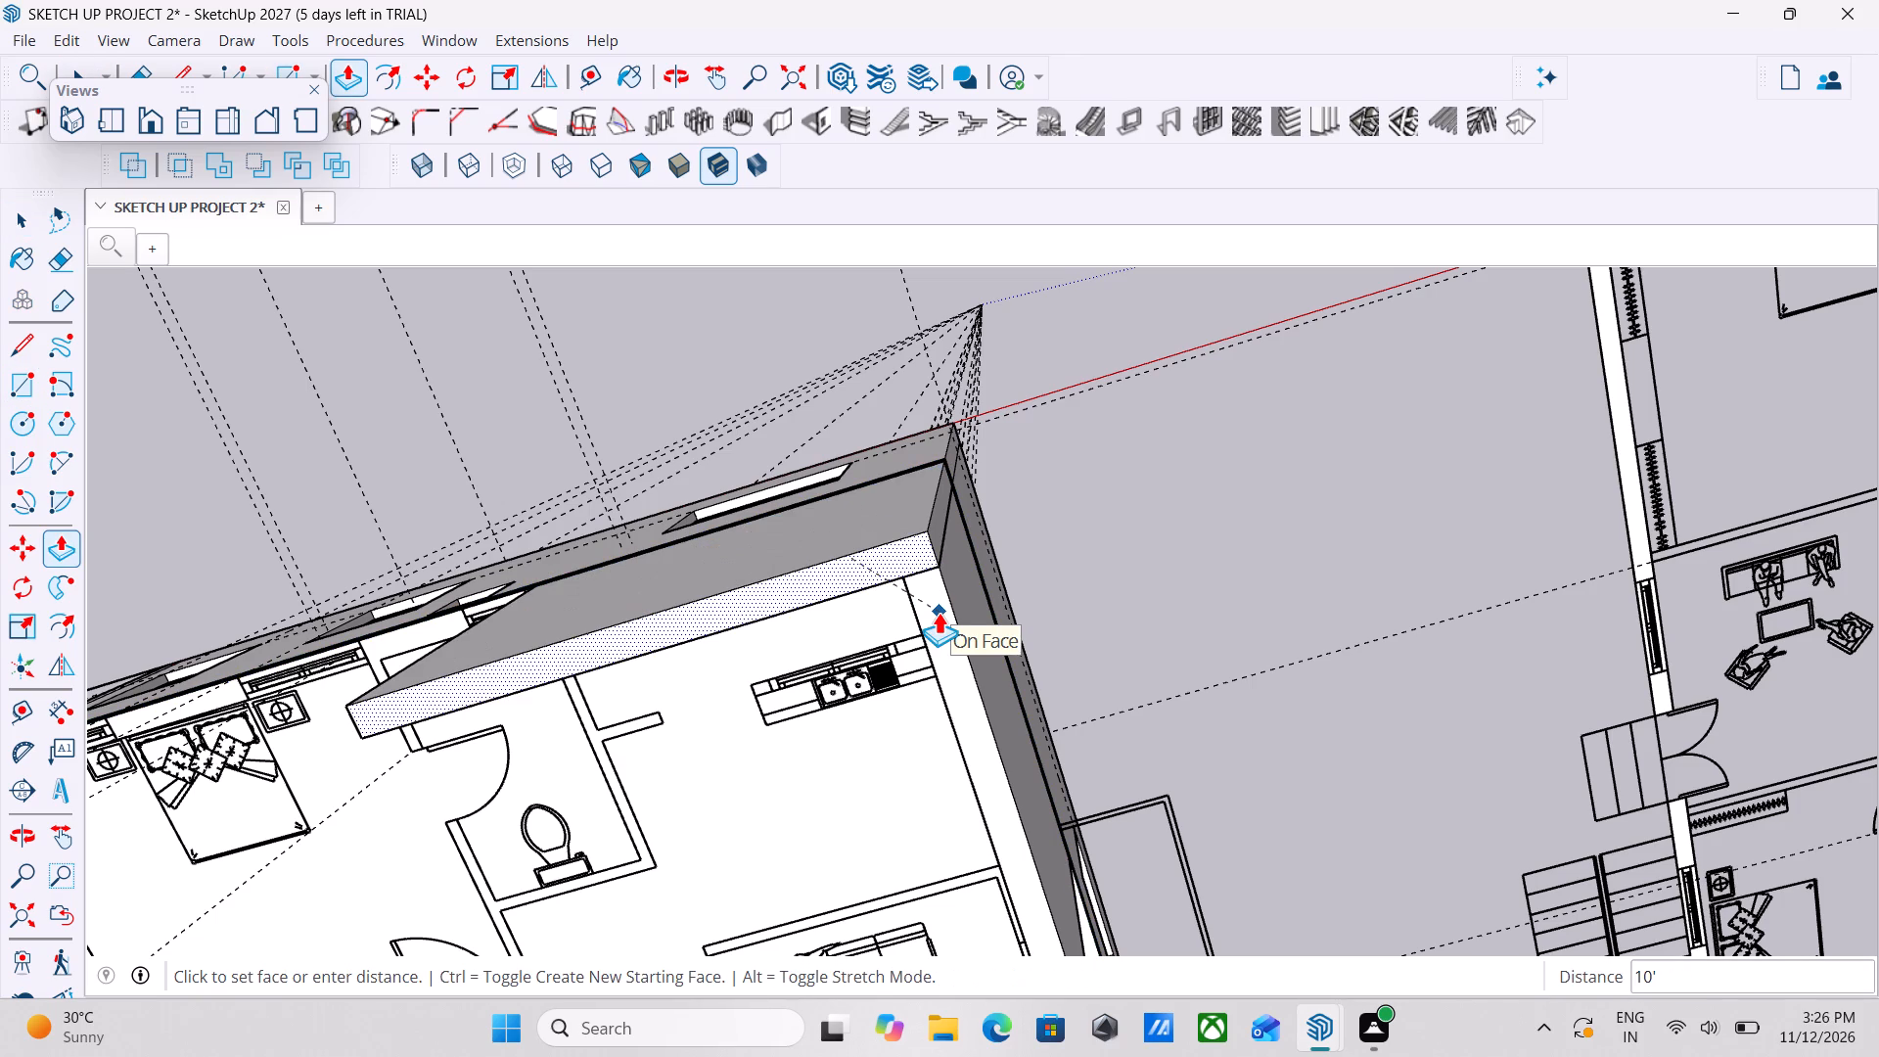
text(10')
key(Return)
Examine the raised kitchen walls and the remaining unbuilt wall strips of the upper-floor plan from several sides.
scroll(939, 612, down, 3)
middle_drag(810, 709, 809, 704)
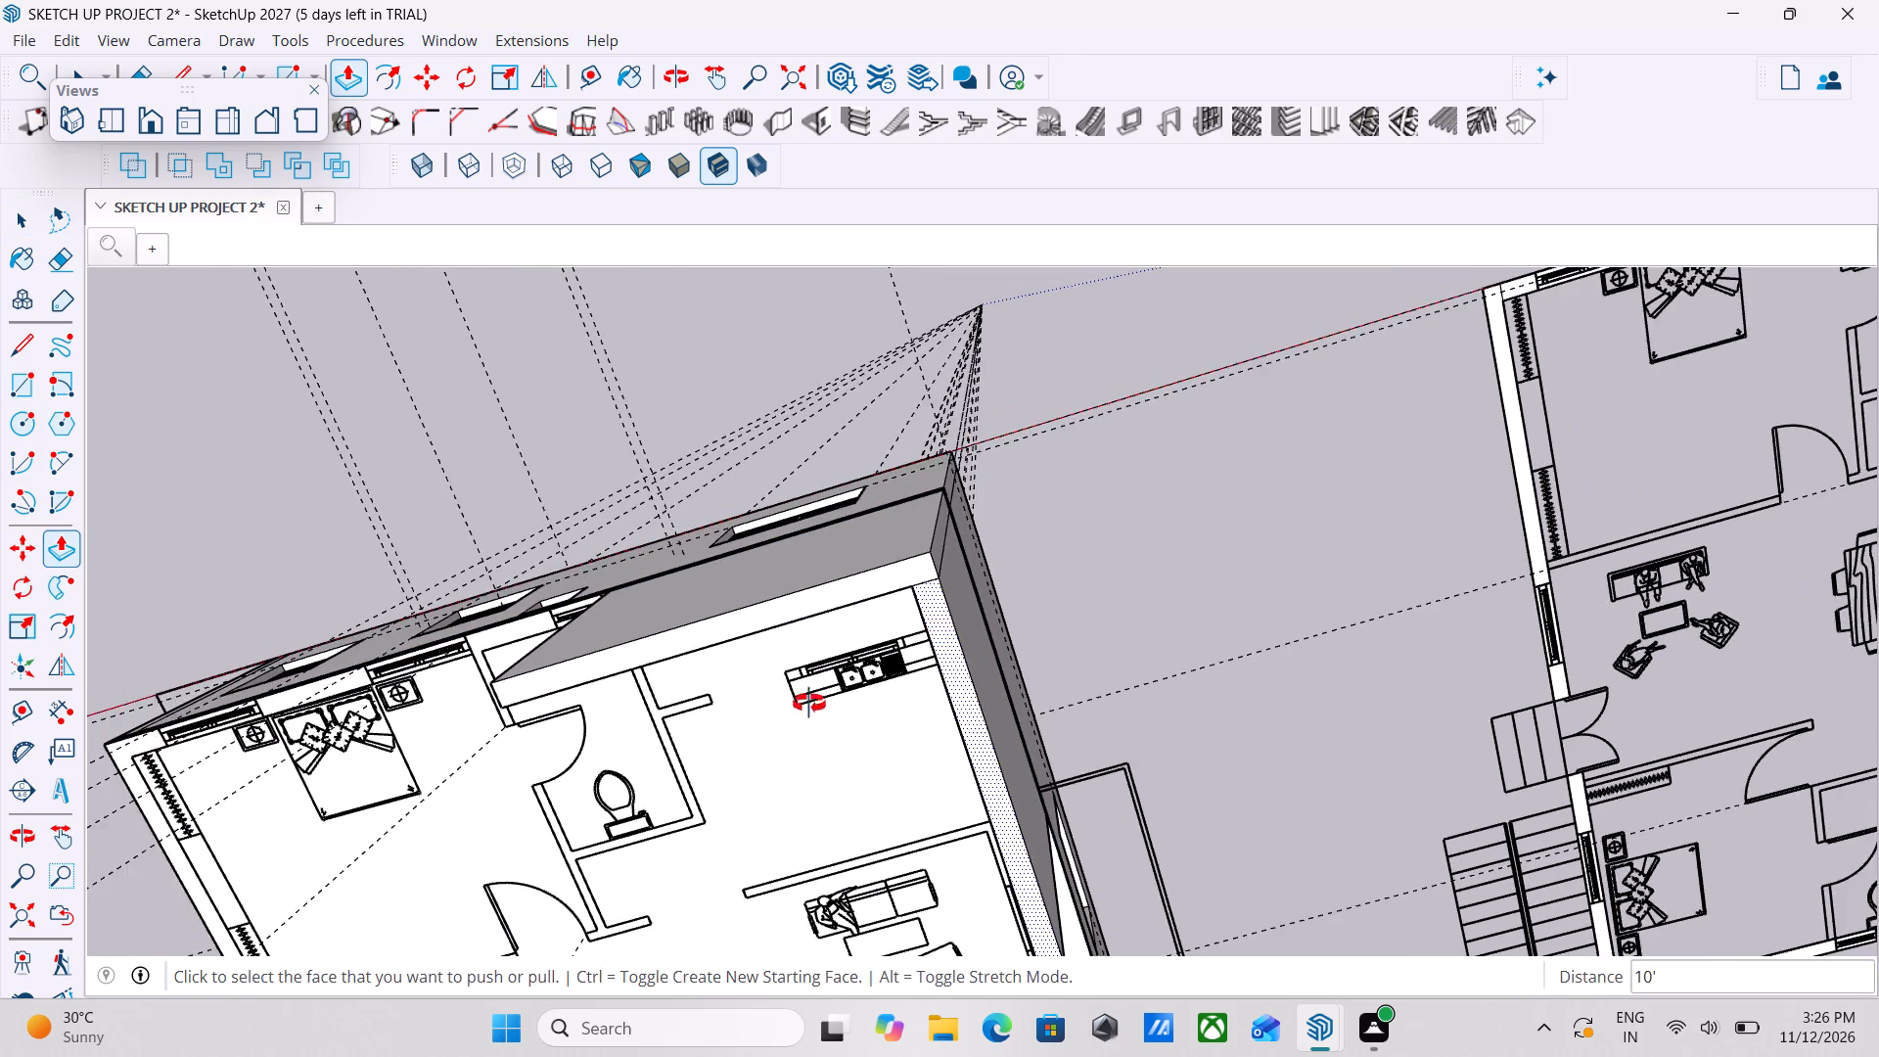
middle_drag(809, 704, 963, 464)
scroll(904, 568, down, 6)
middle_drag(912, 674, 1260, 615)
middle_drag(911, 770, 1204, 727)
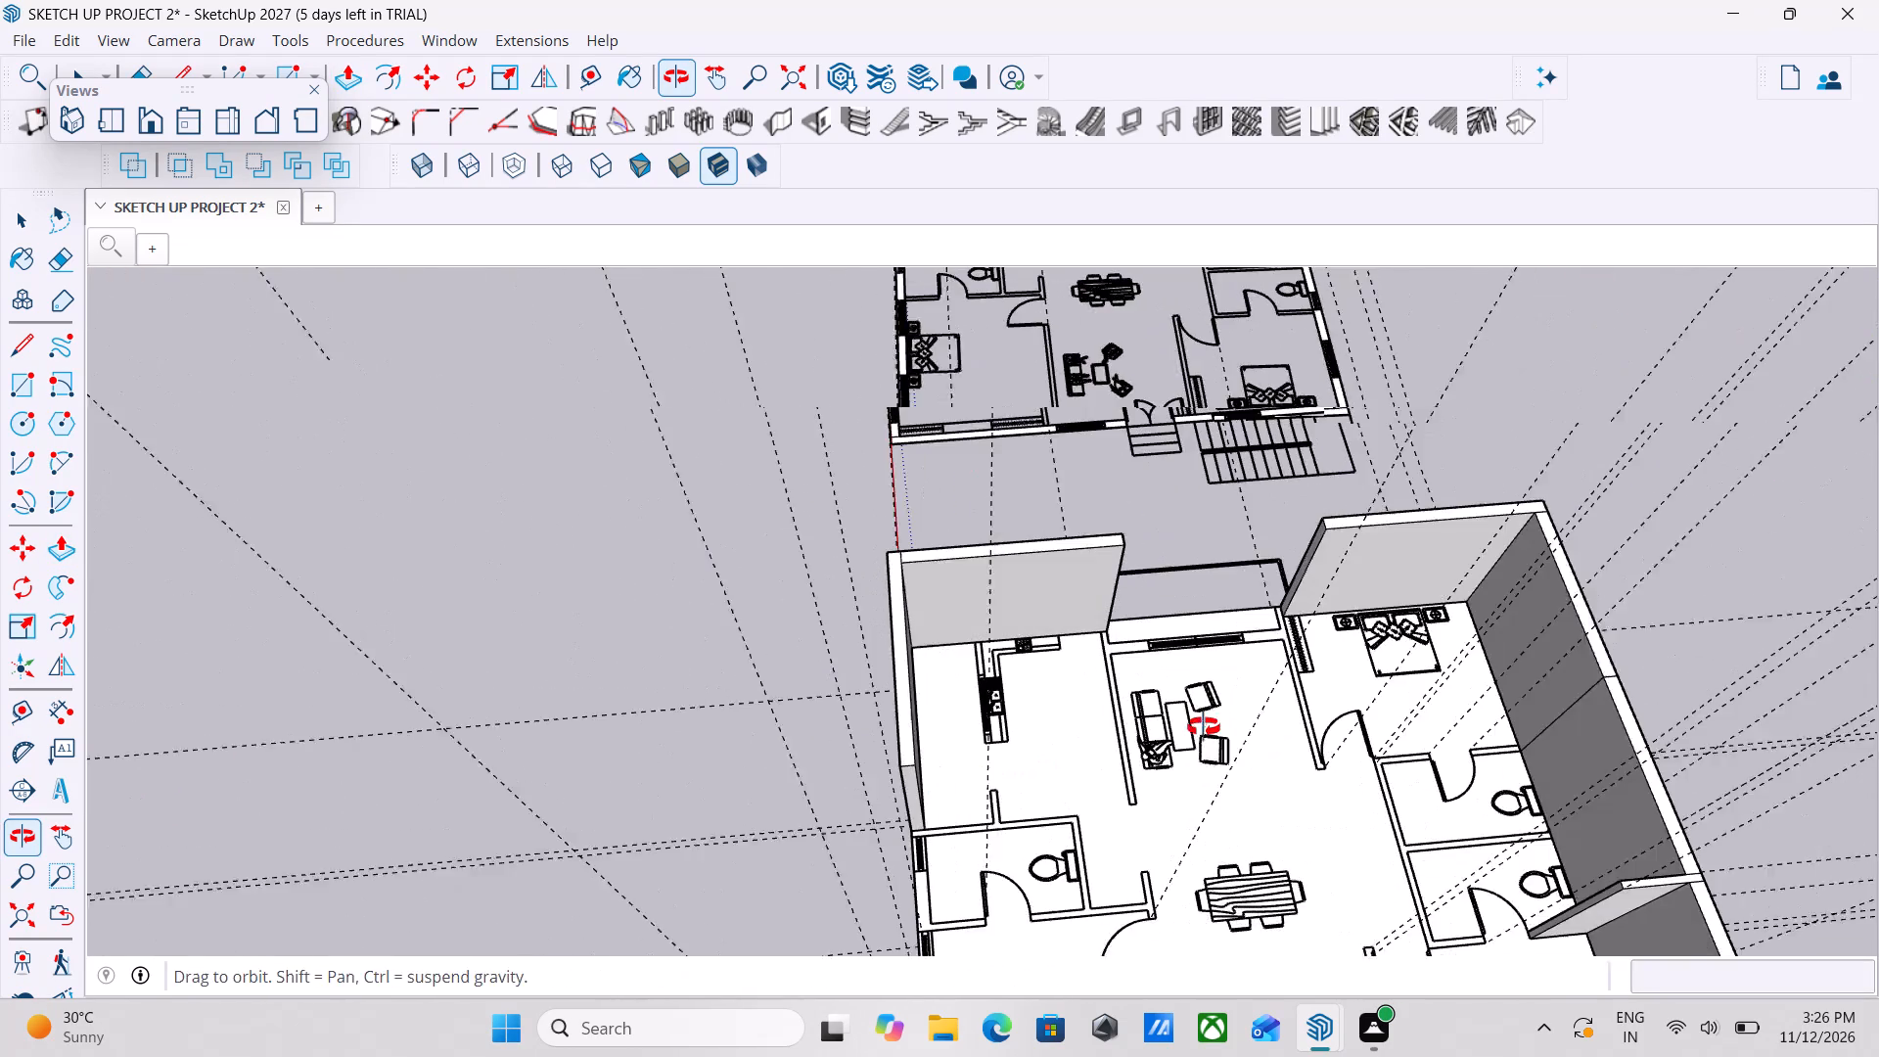
middle_drag(1204, 727, 1205, 727)
middle_drag(1107, 733, 1407, 607)
scroll(1104, 788, down, 1)
middle_drag(1104, 788, 1264, 809)
scroll(1243, 822, up, 4)
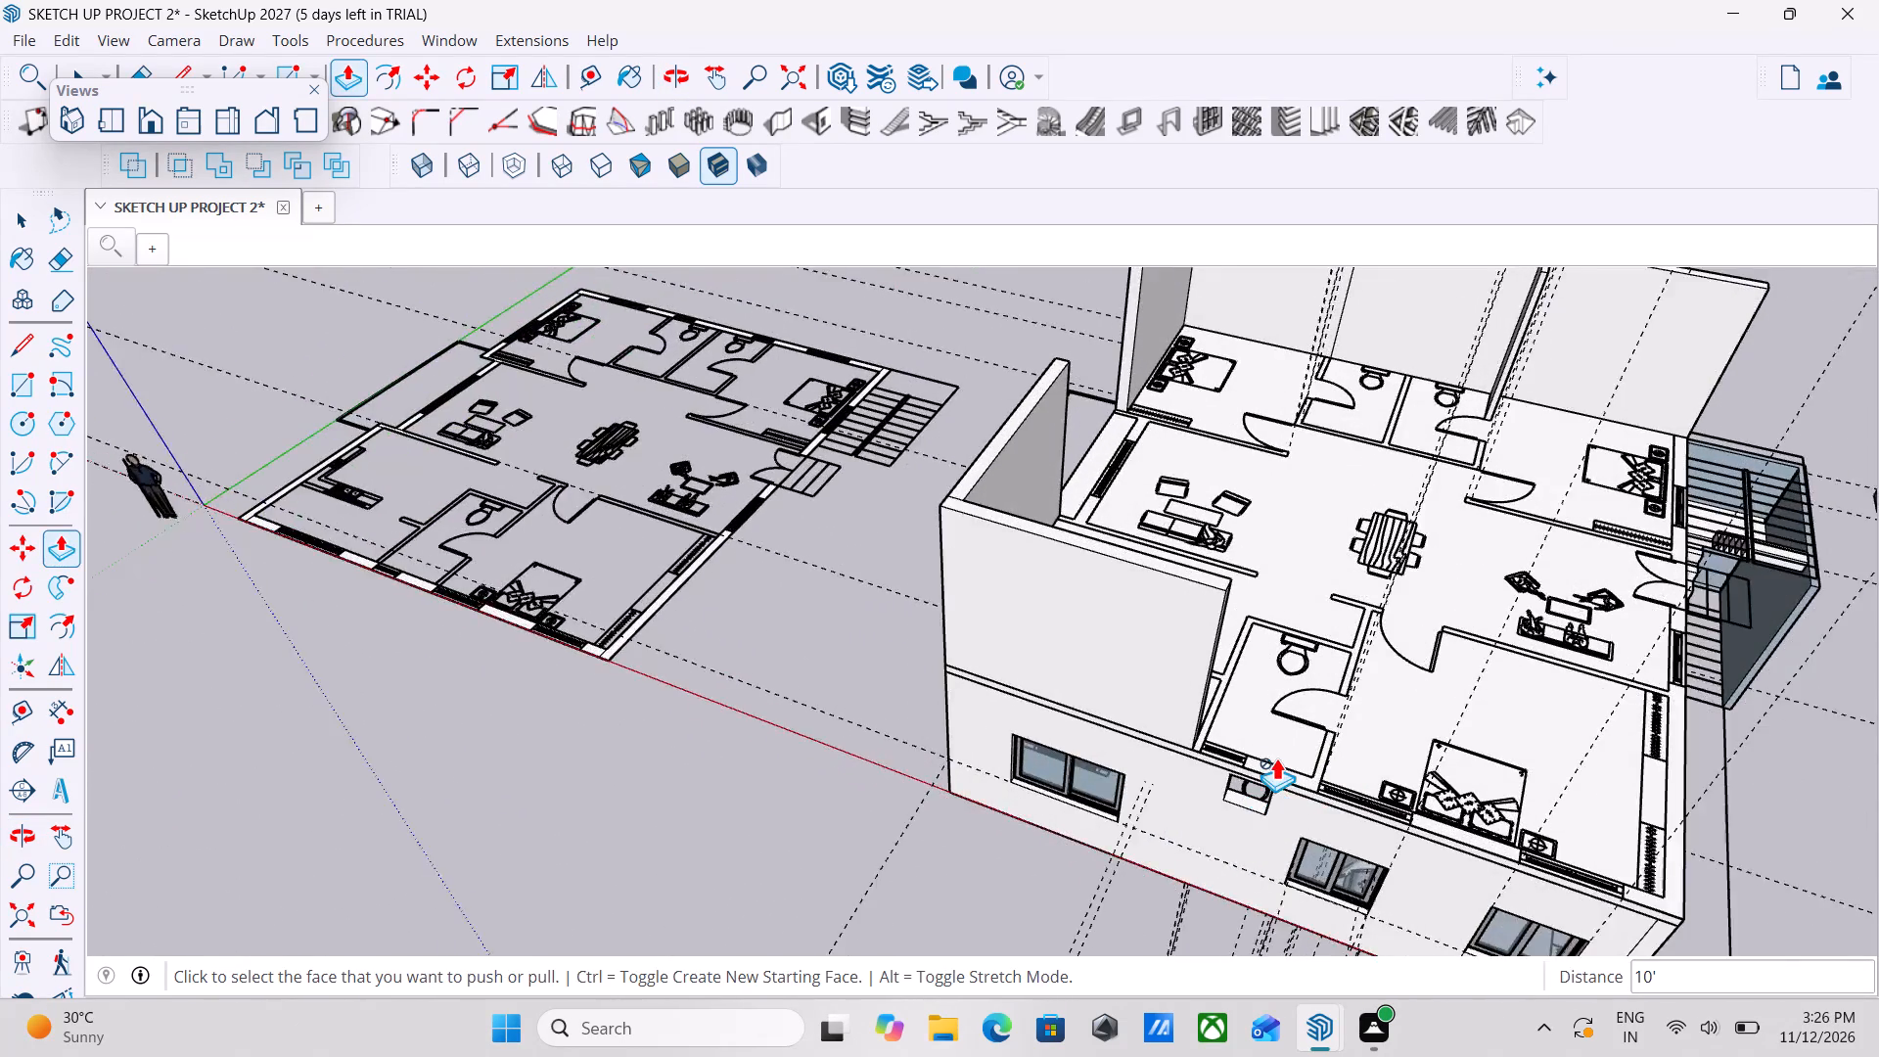
scroll(1276, 758, up, 4)
text(`)
key(space)
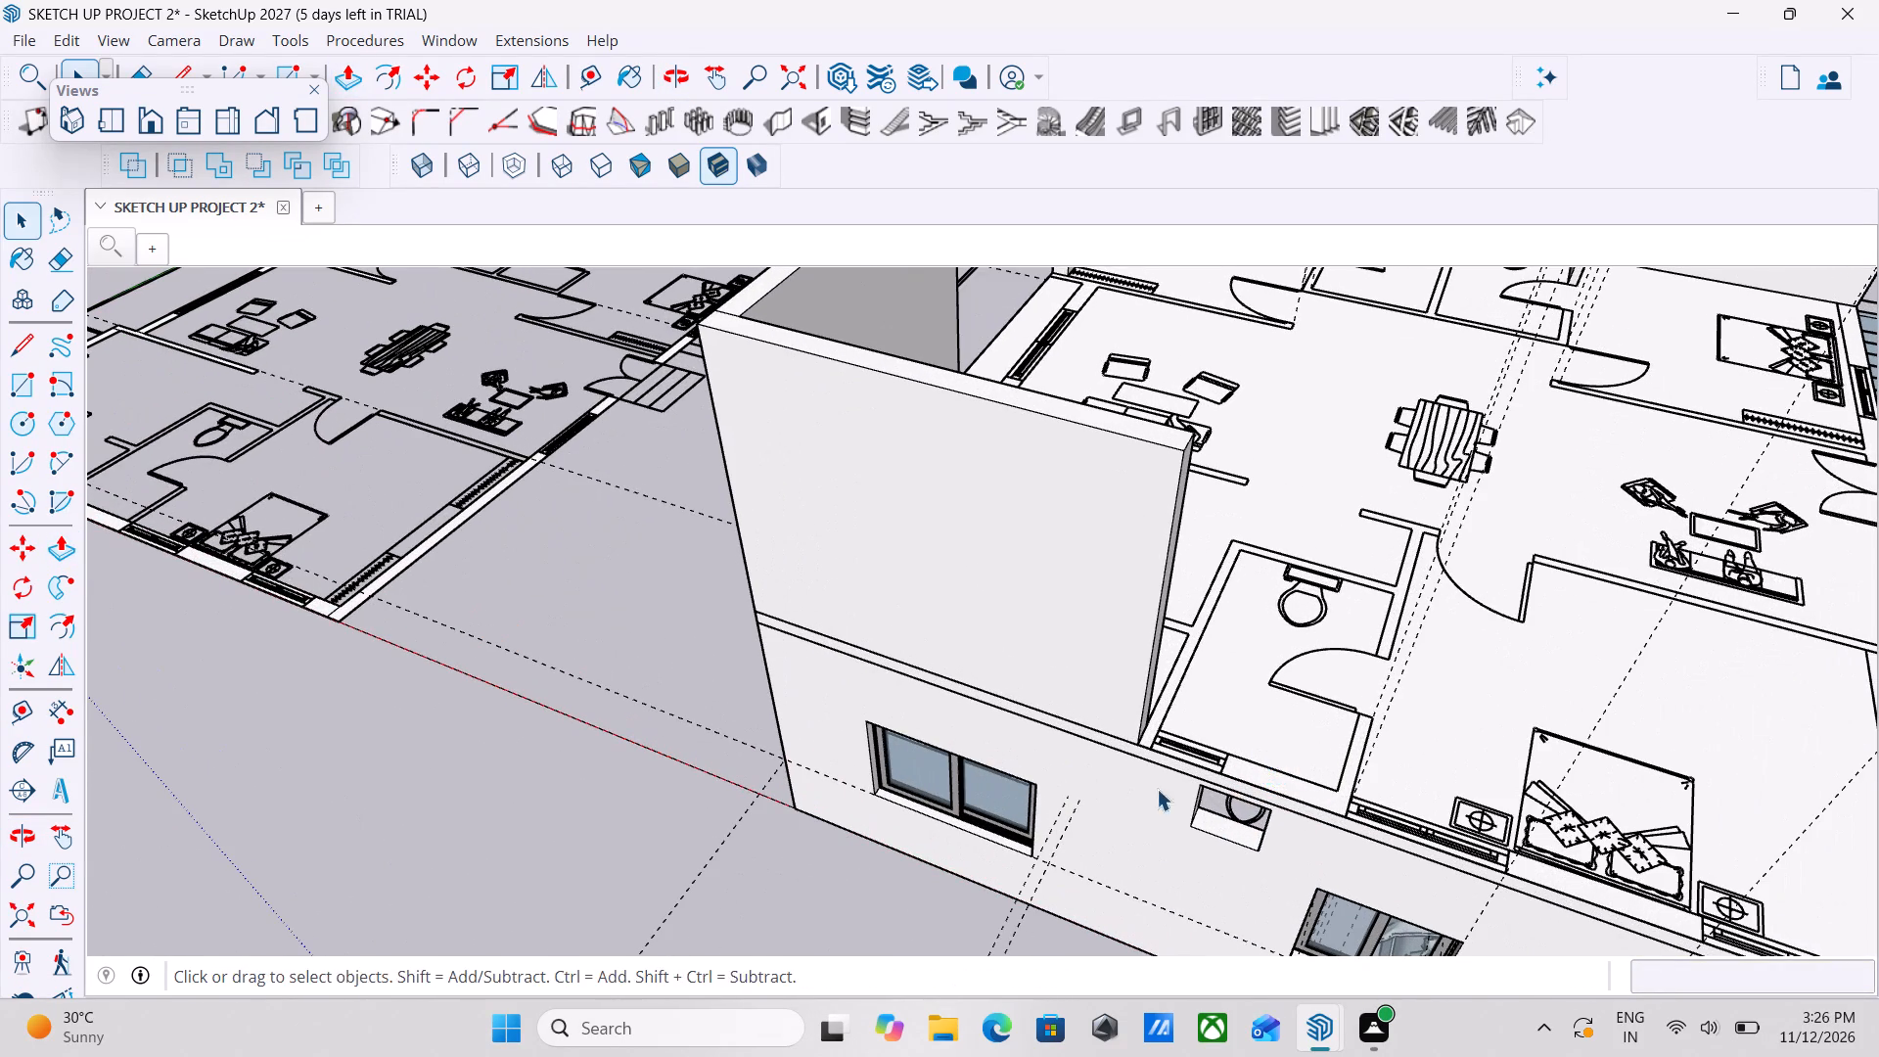
middle_drag(1160, 786, 1019, 846)
scroll(1025, 850, down, 1)
middle_drag(1026, 850, 1225, 961)
middle_drag(1061, 867, 707, 865)
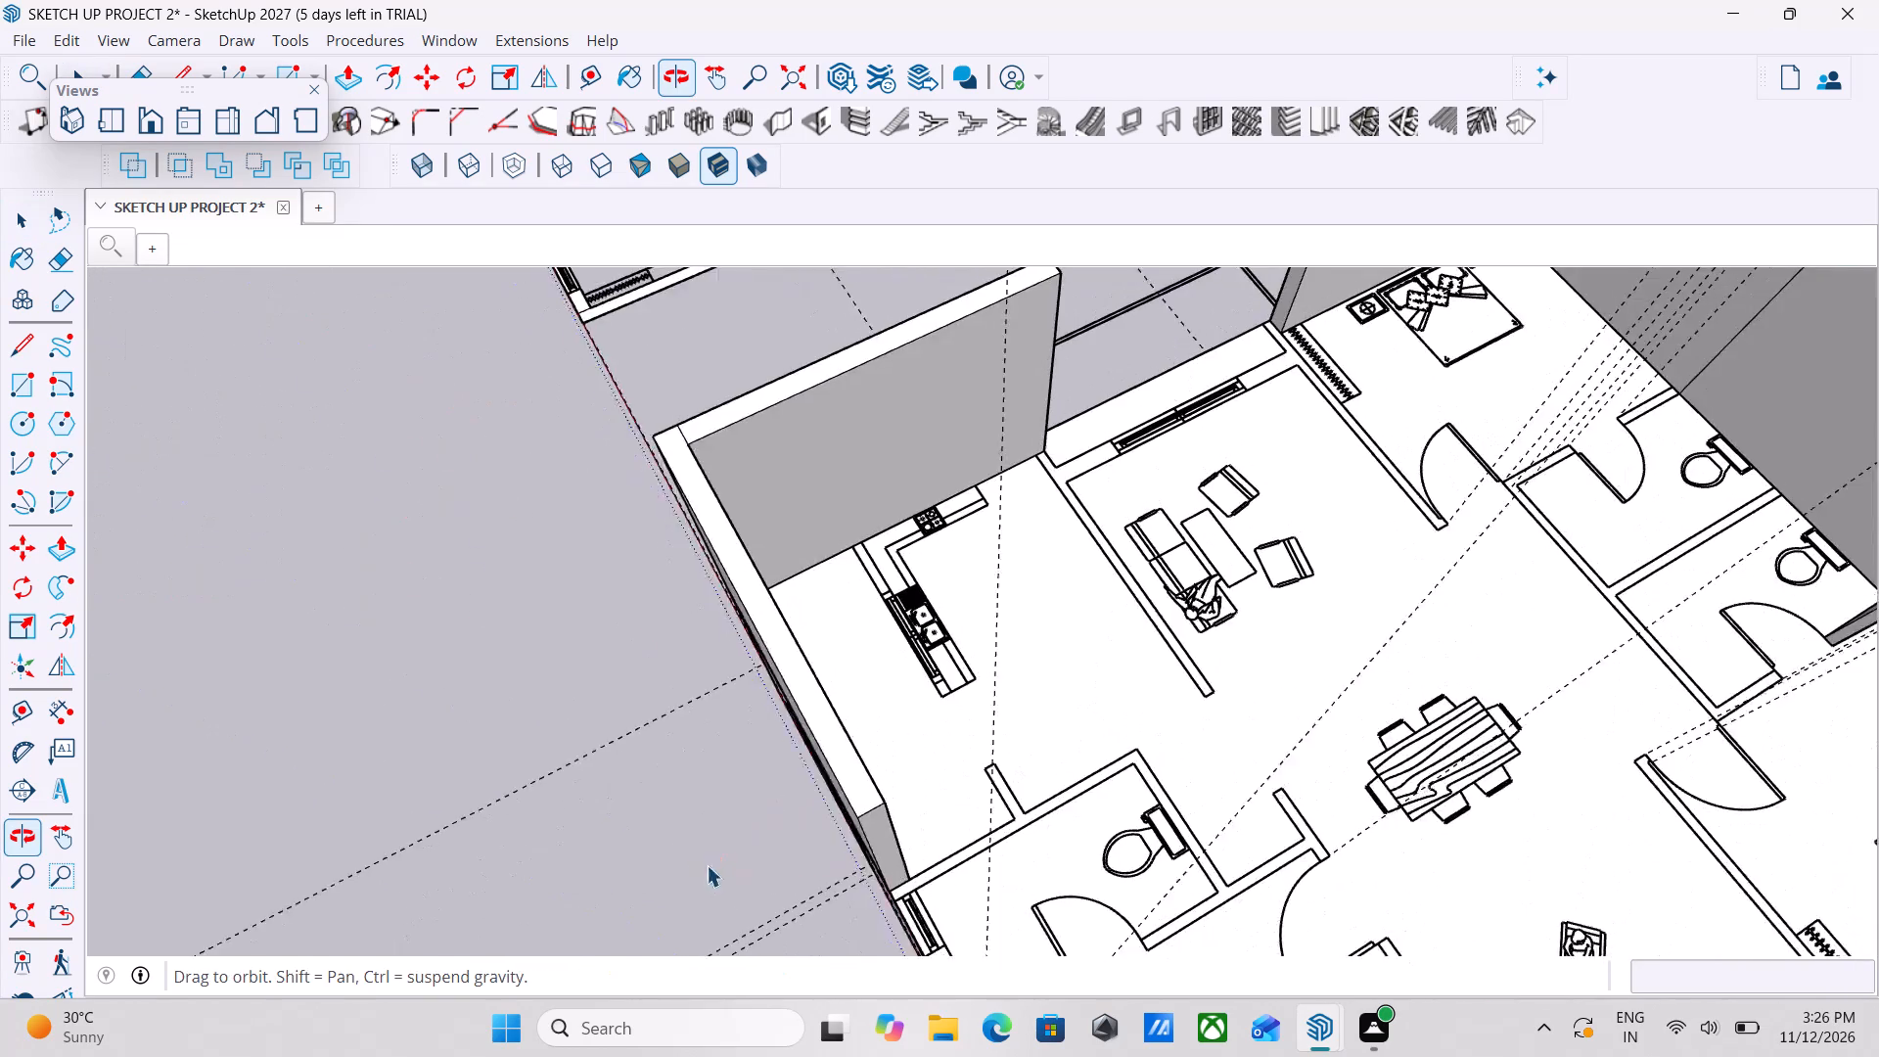
middle_drag(707, 865, 710, 865)
scroll(983, 868, down, 3)
middle_drag(888, 863, 781, 812)
middle_drag(910, 855, 1383, 799)
middle_drag(829, 780, 1260, 961)
scroll(784, 622, down, 4)
scroll(883, 656, down, 1)
middle_drag(889, 656, 1112, 695)
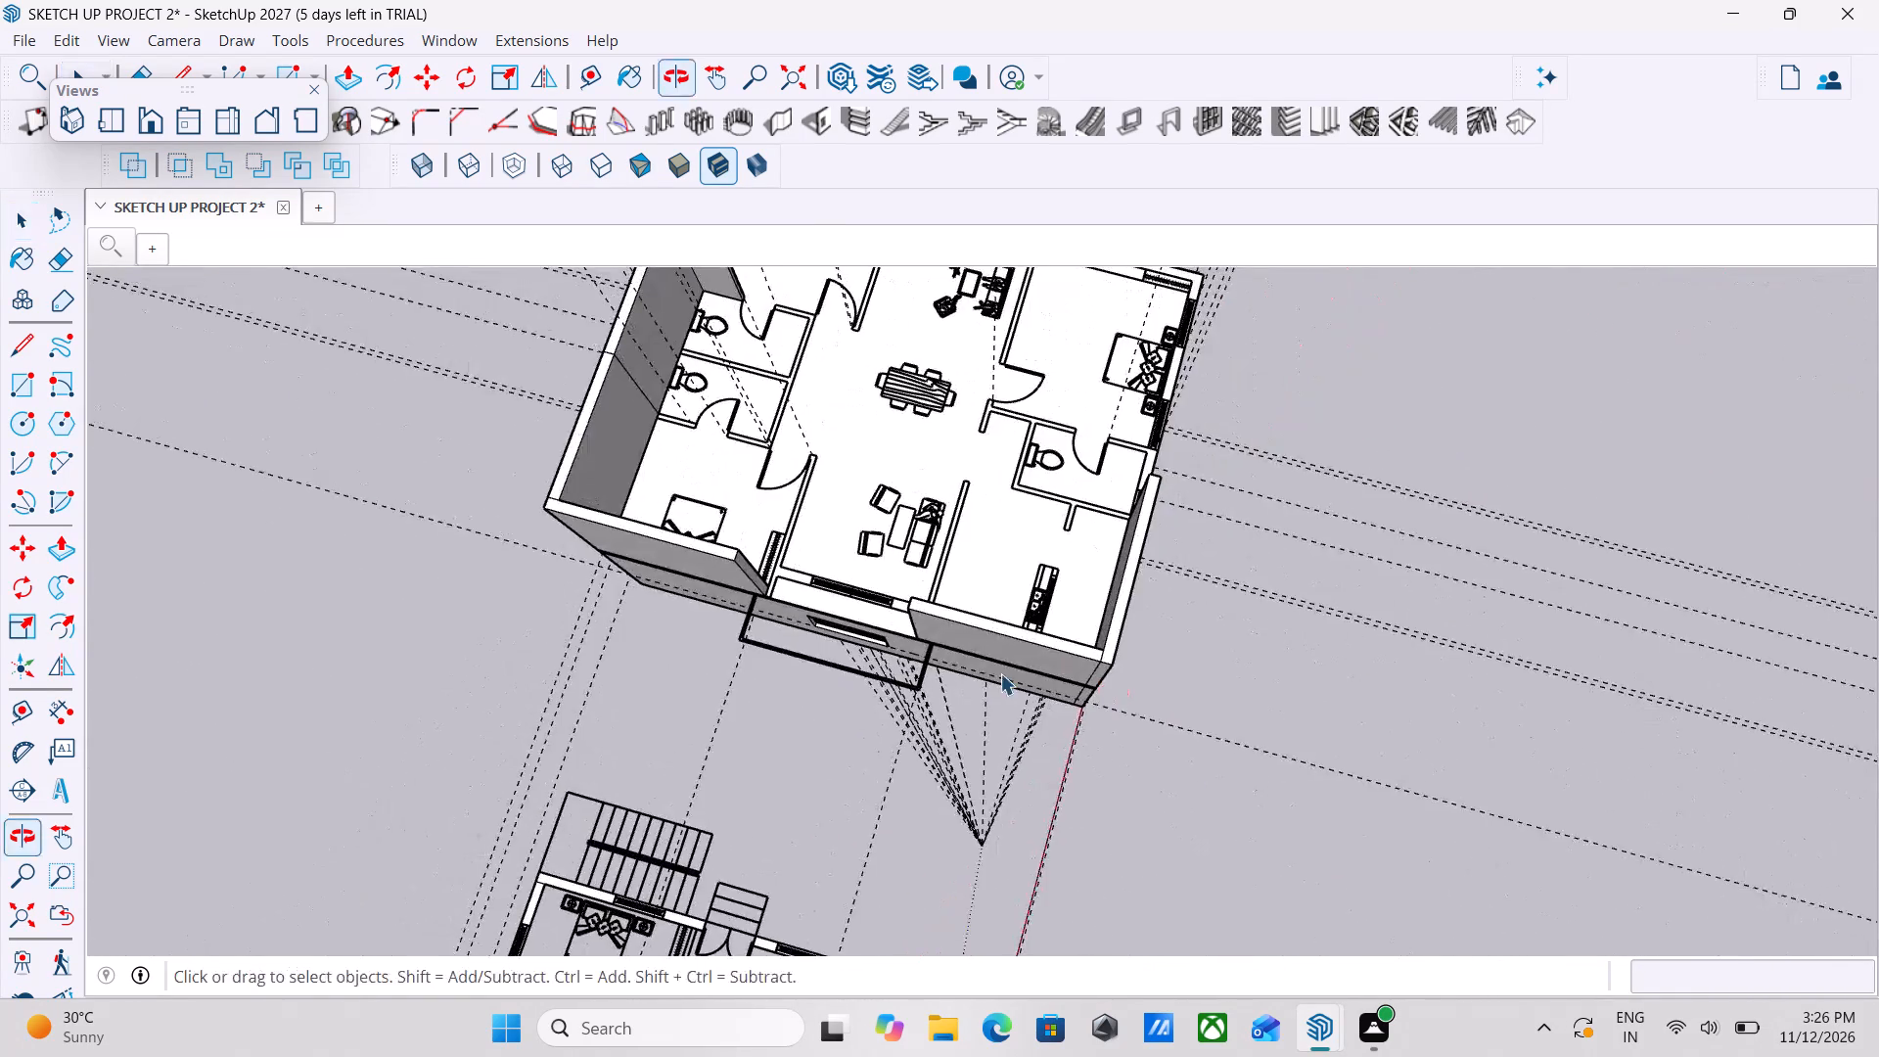
middle_drag(931, 625, 1133, 601)
scroll(1013, 378, up, 4)
middle_drag(1025, 546, 1120, 637)
scroll(924, 386, up, 2)
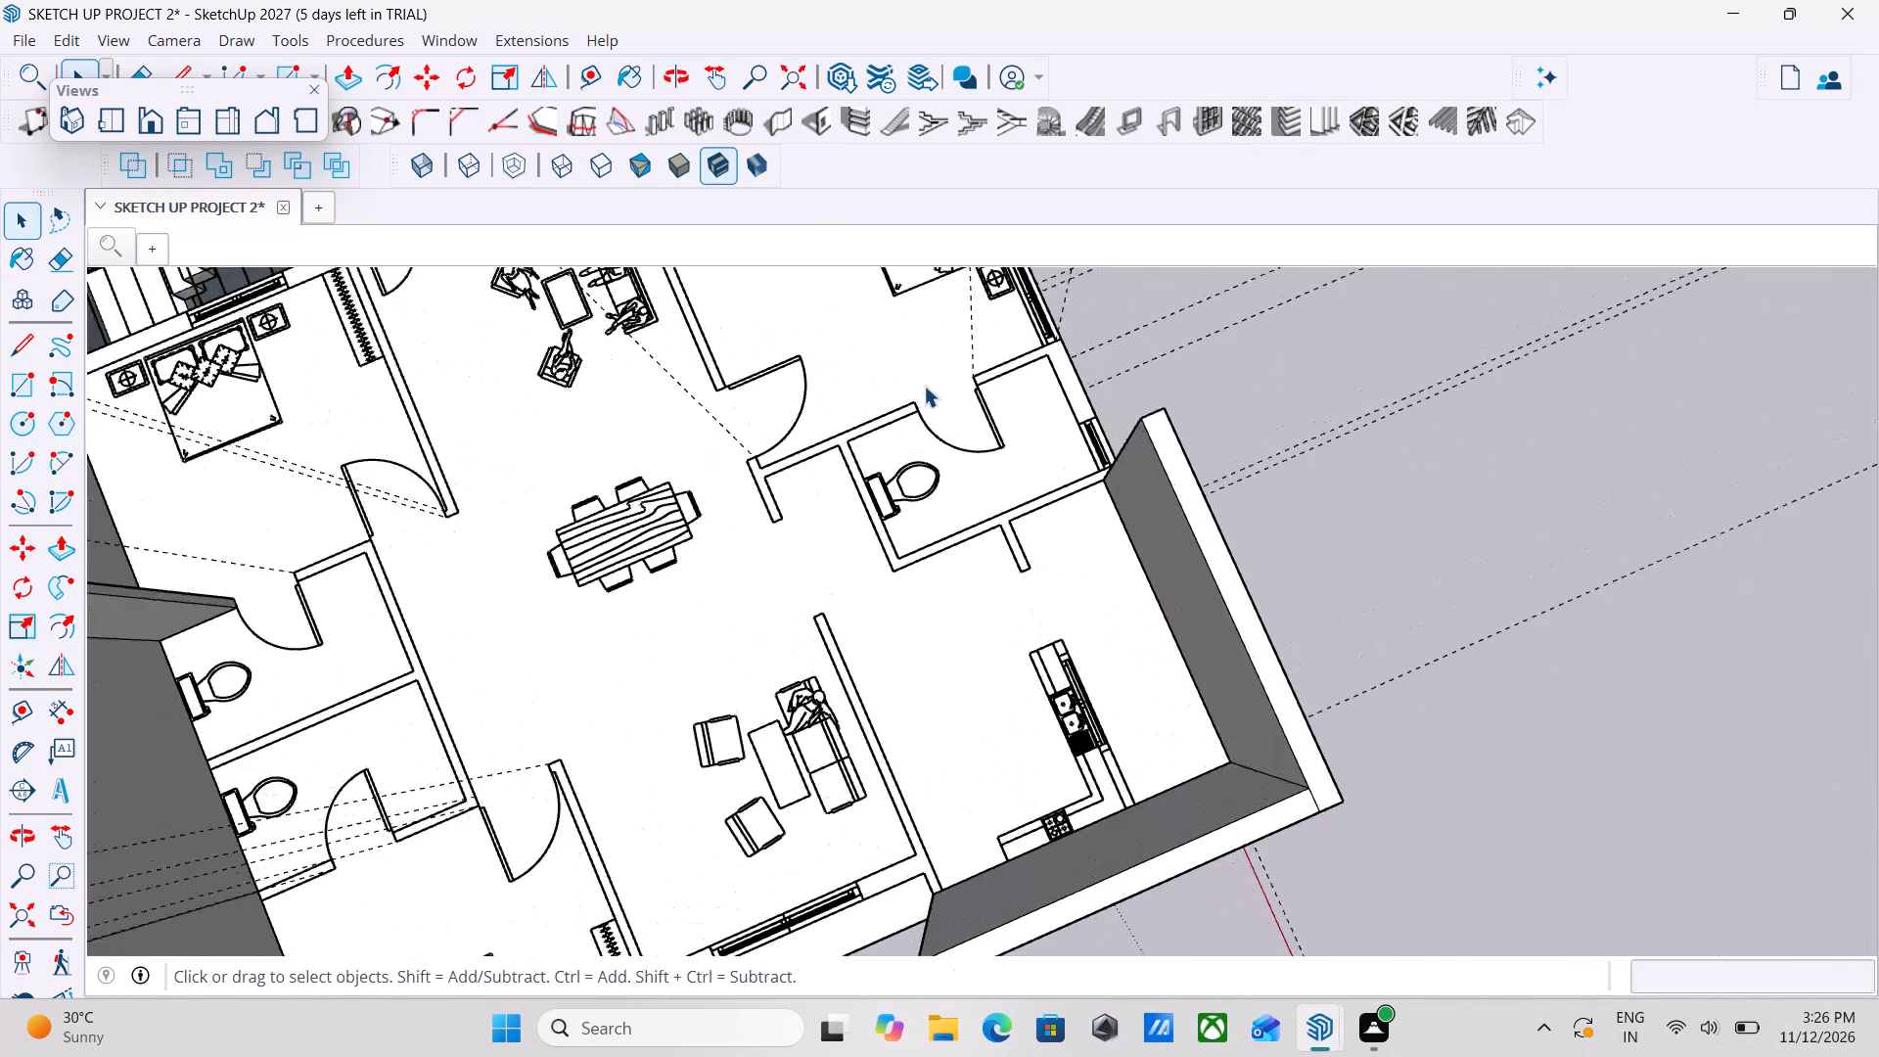
scroll(1042, 390, up, 2)
middle_drag(876, 448, 1015, 533)
scroll(1014, 533, up, 1)
scroll(1014, 533, down, 5)
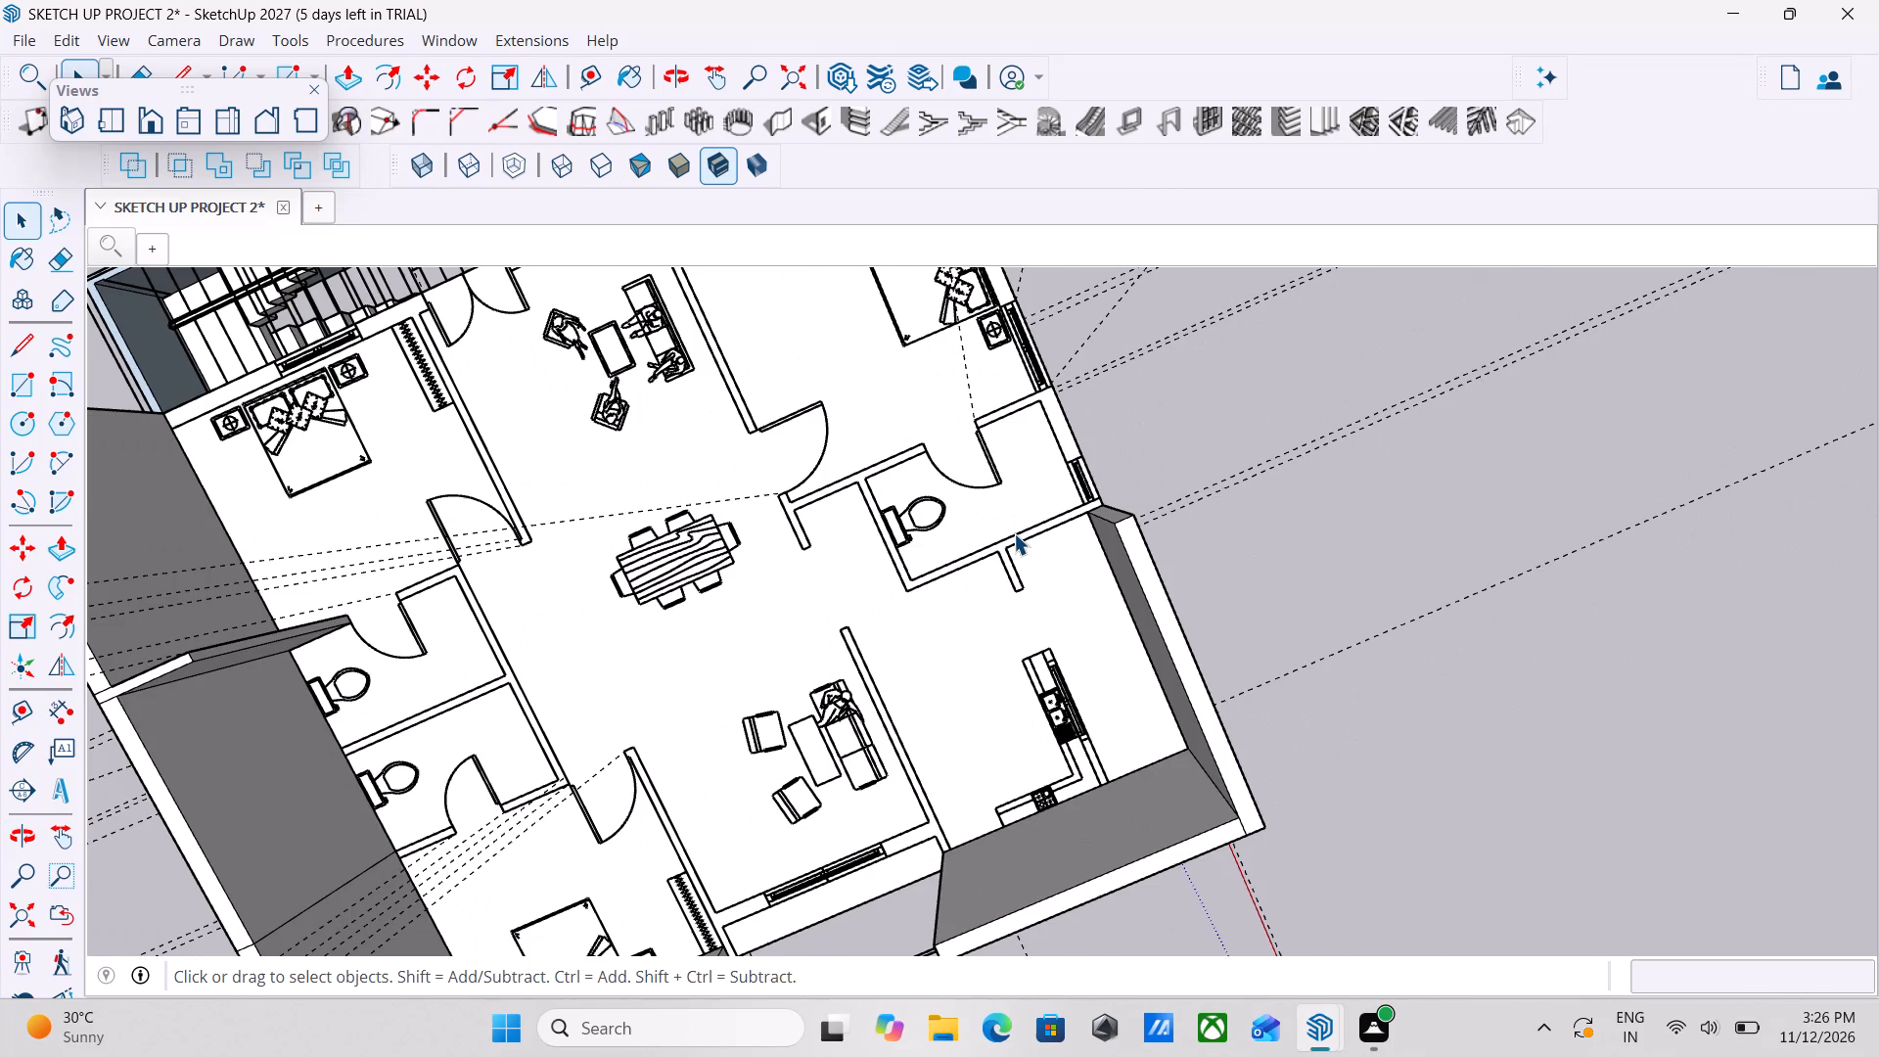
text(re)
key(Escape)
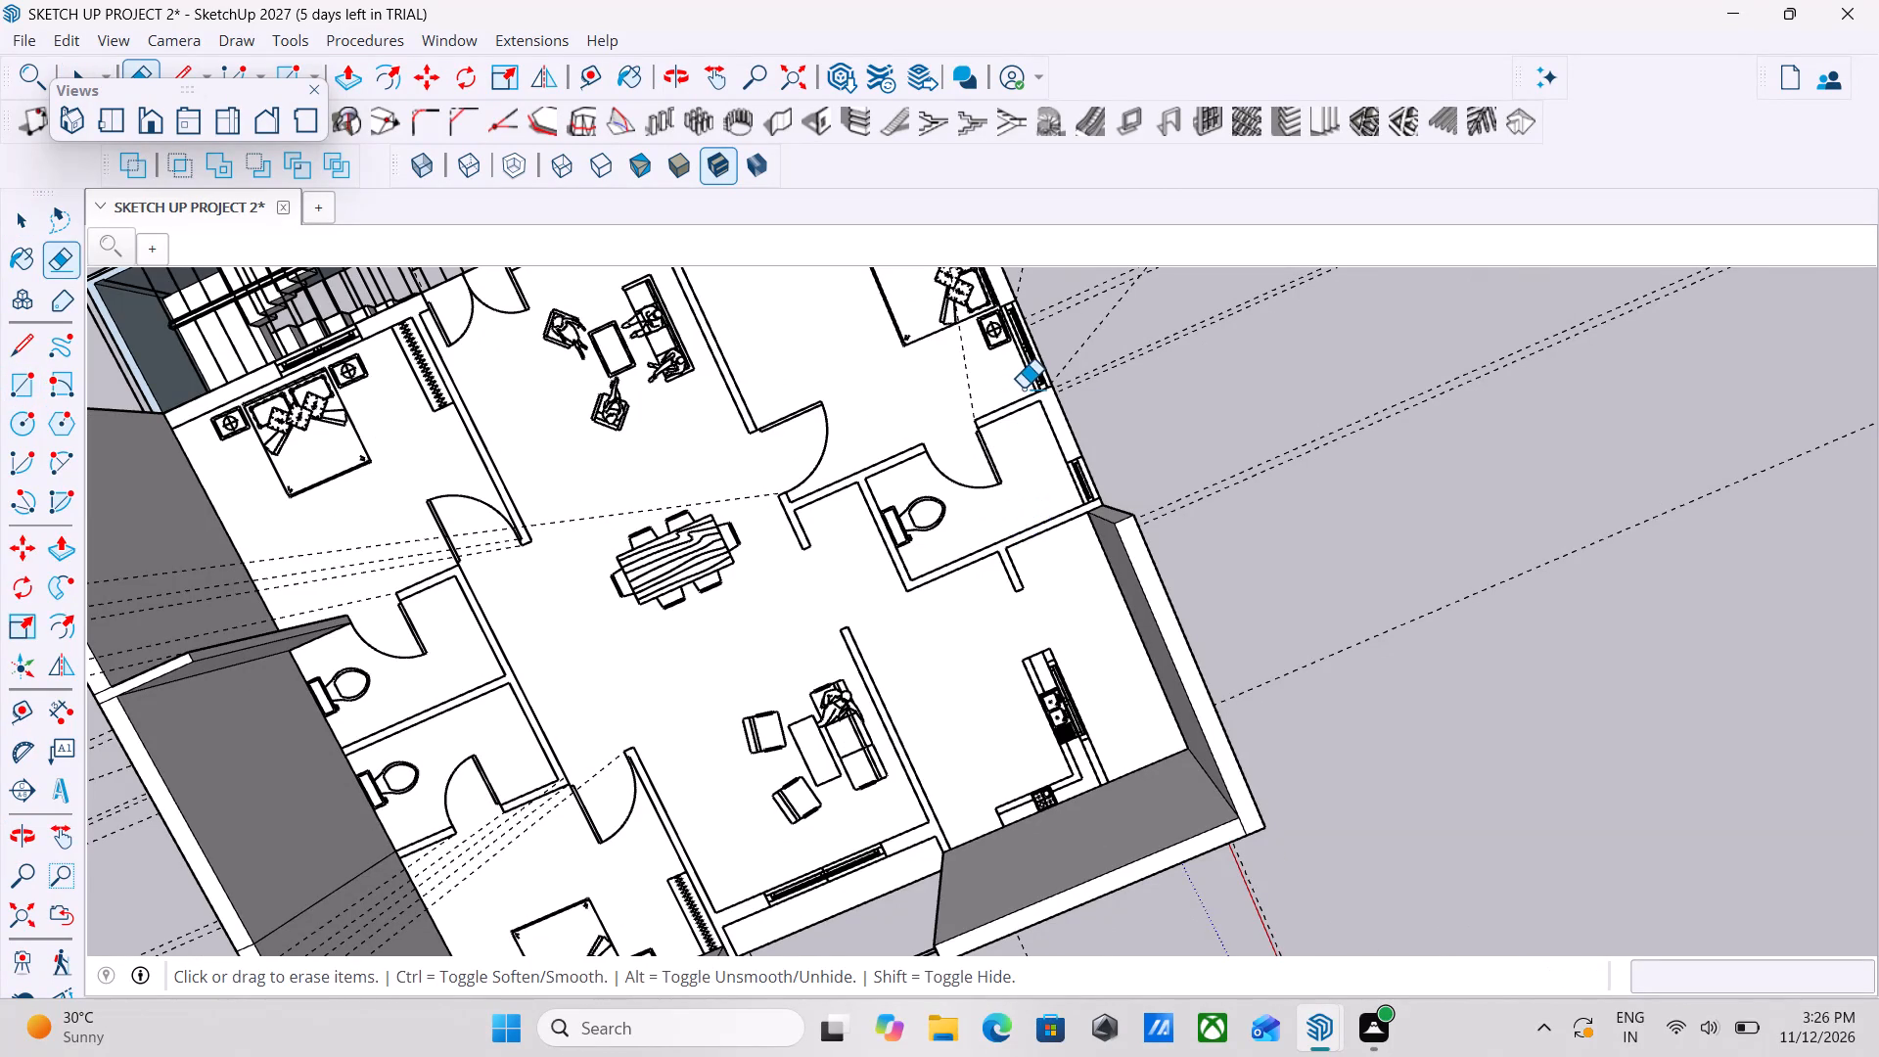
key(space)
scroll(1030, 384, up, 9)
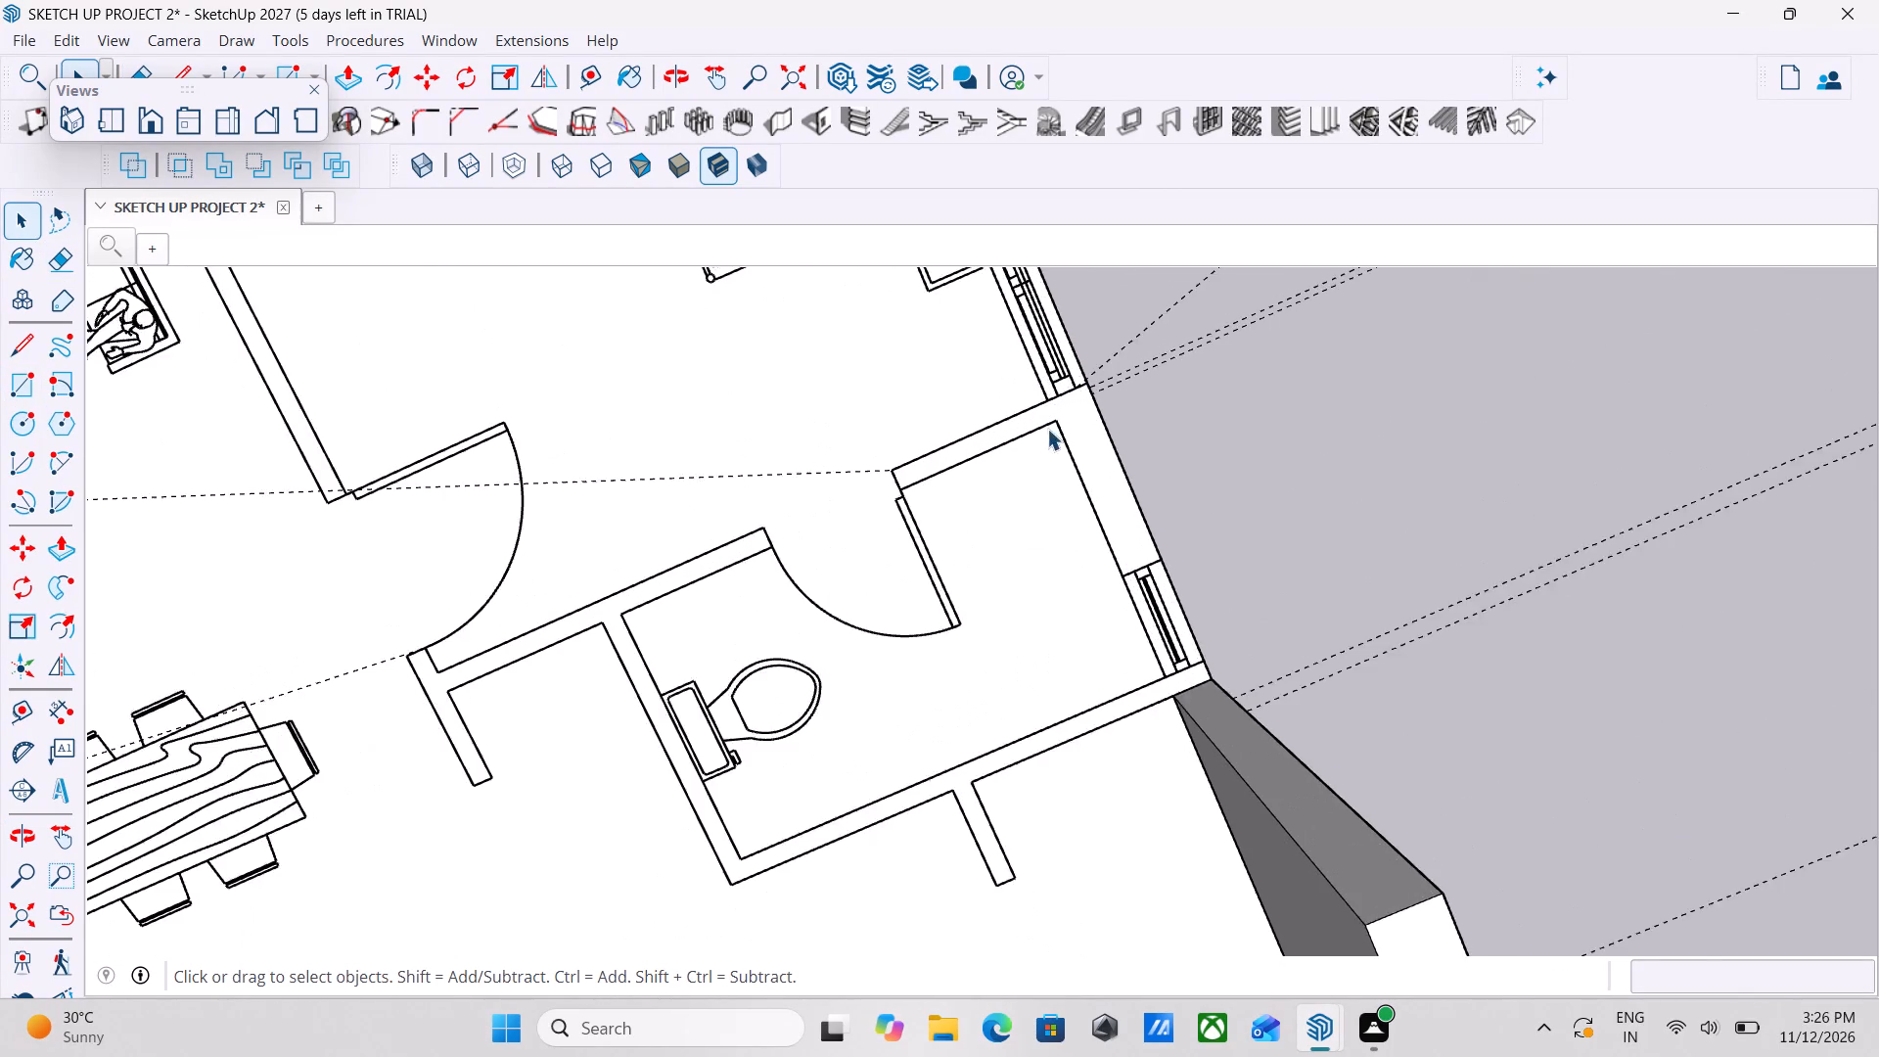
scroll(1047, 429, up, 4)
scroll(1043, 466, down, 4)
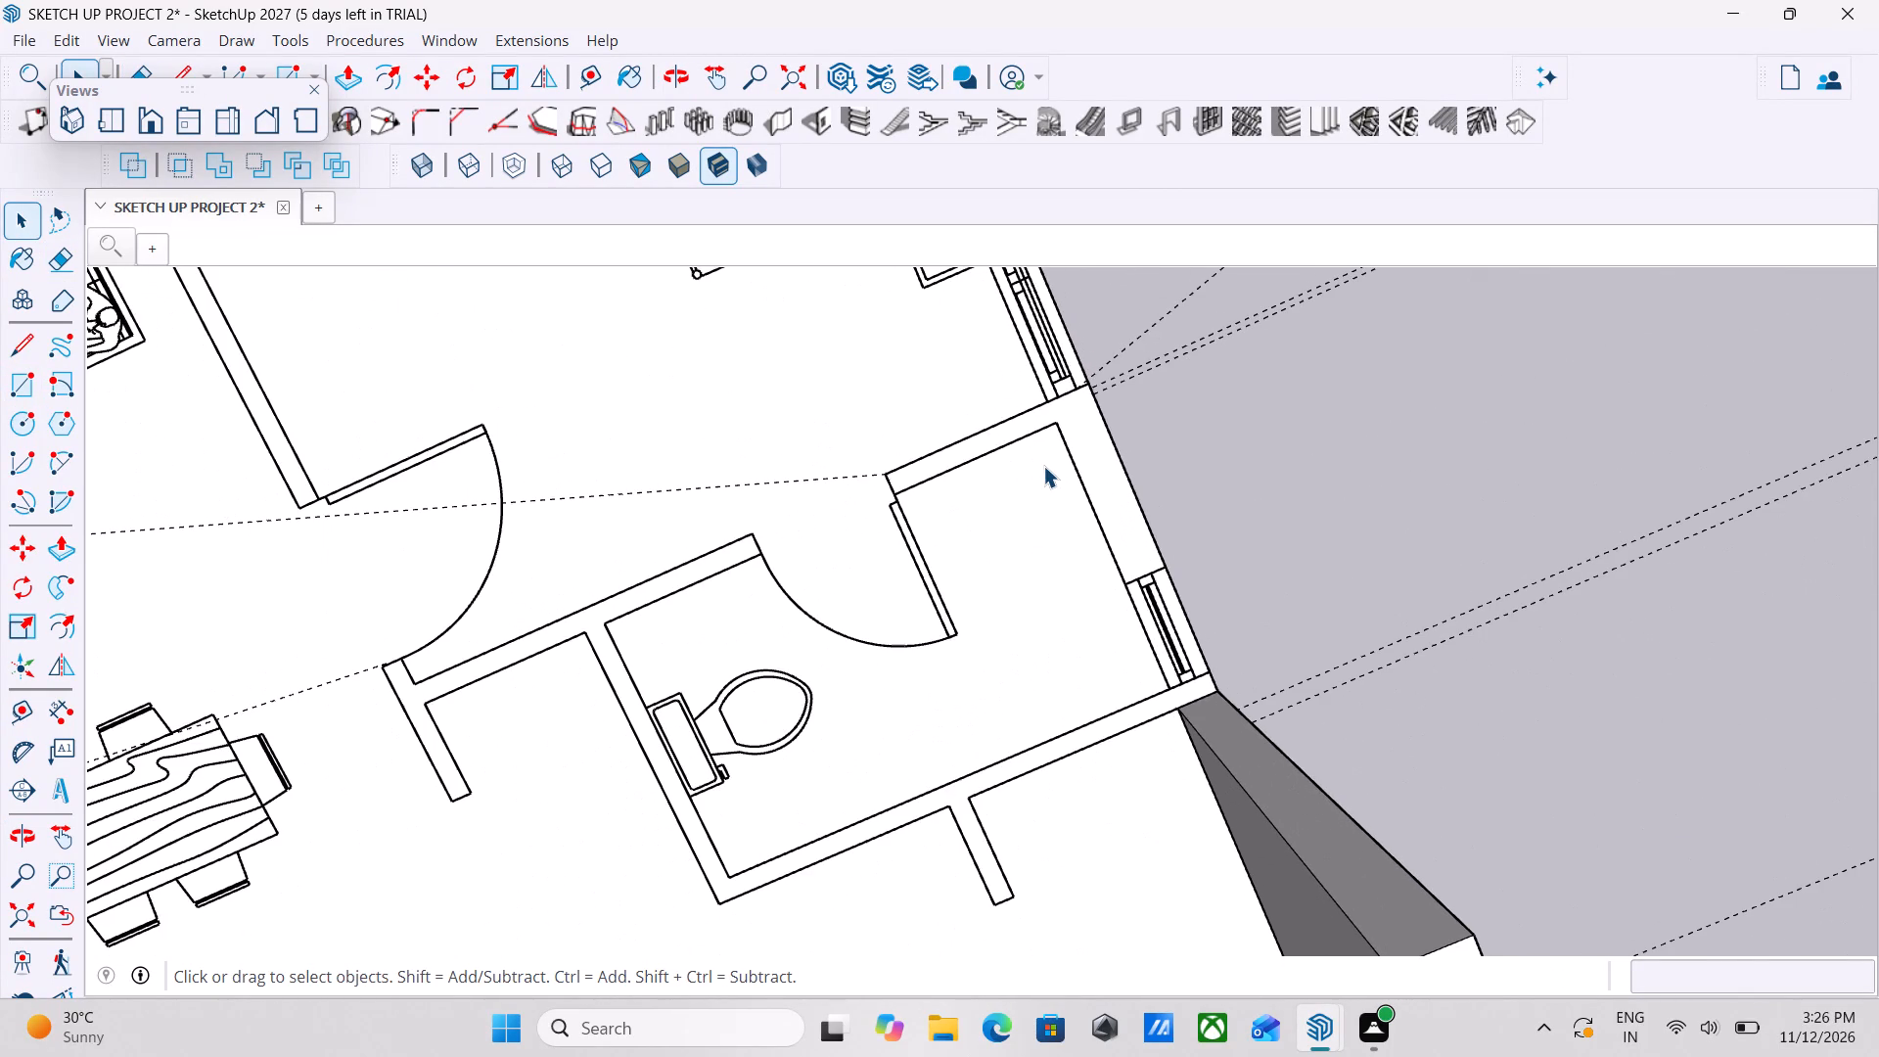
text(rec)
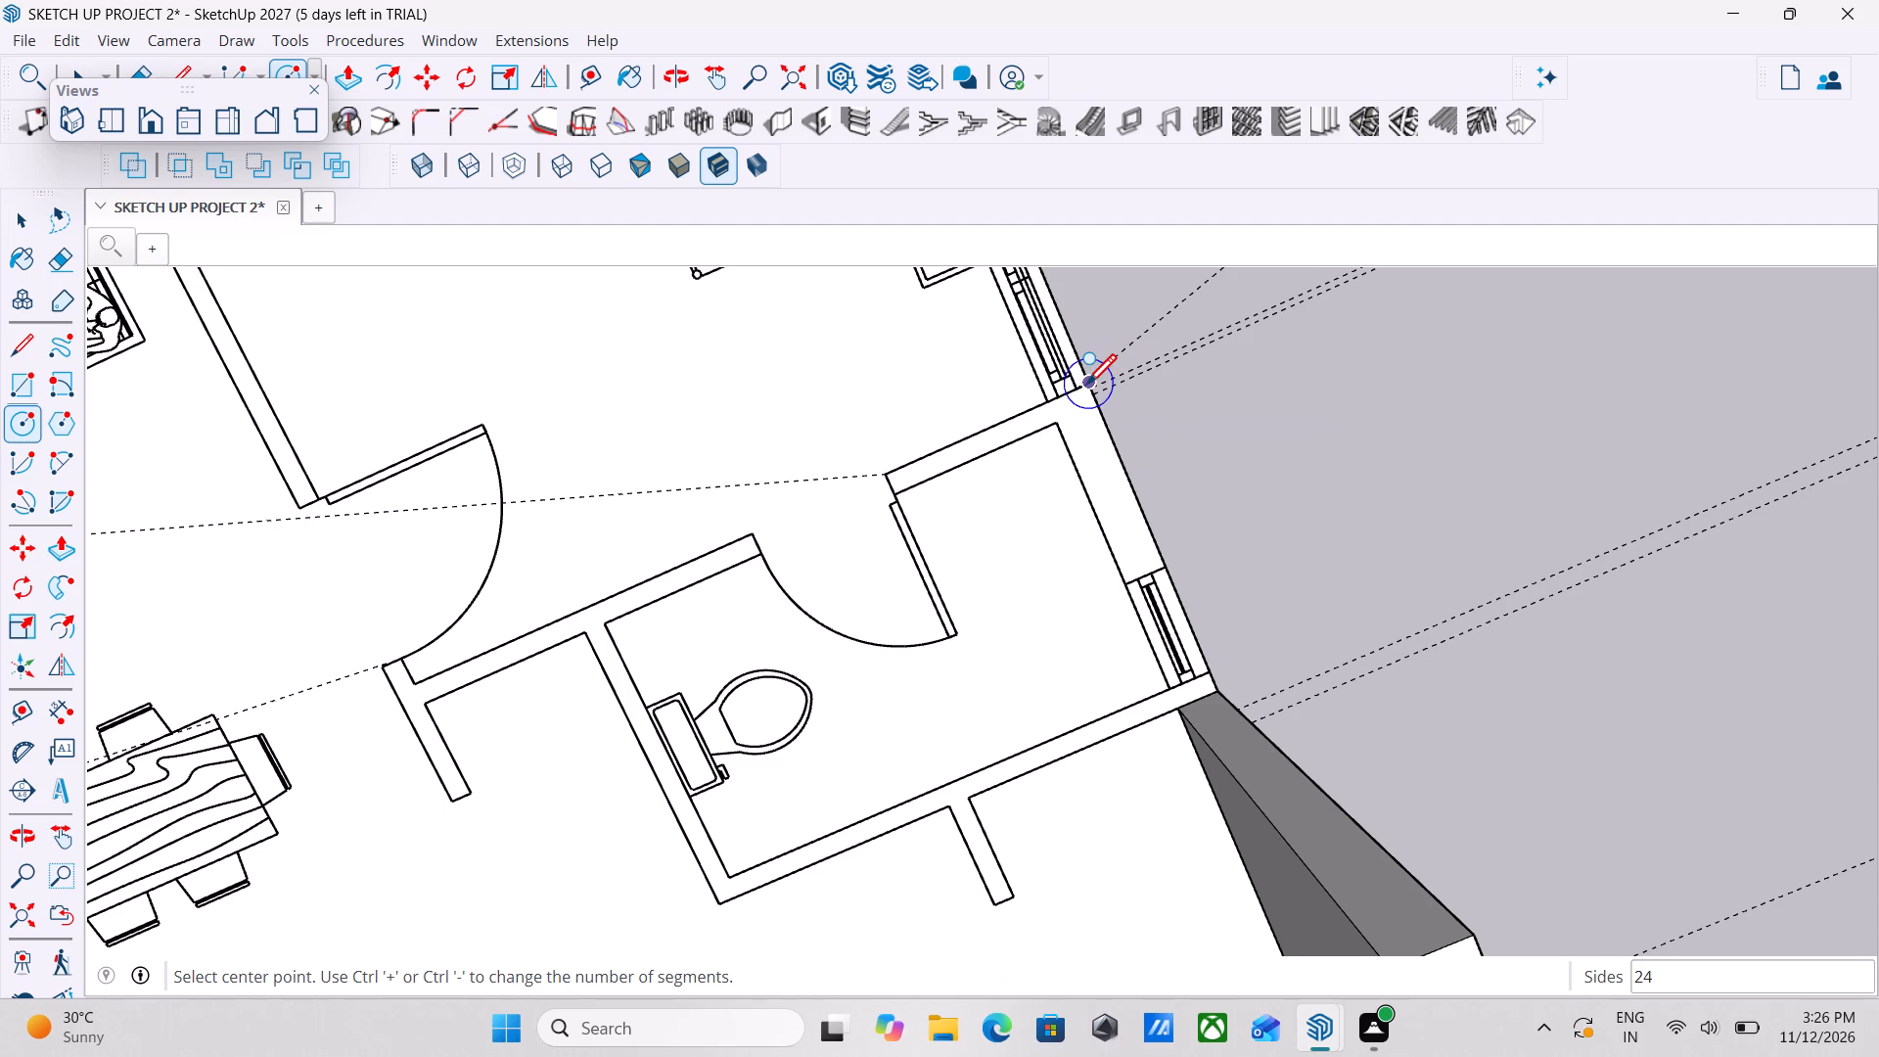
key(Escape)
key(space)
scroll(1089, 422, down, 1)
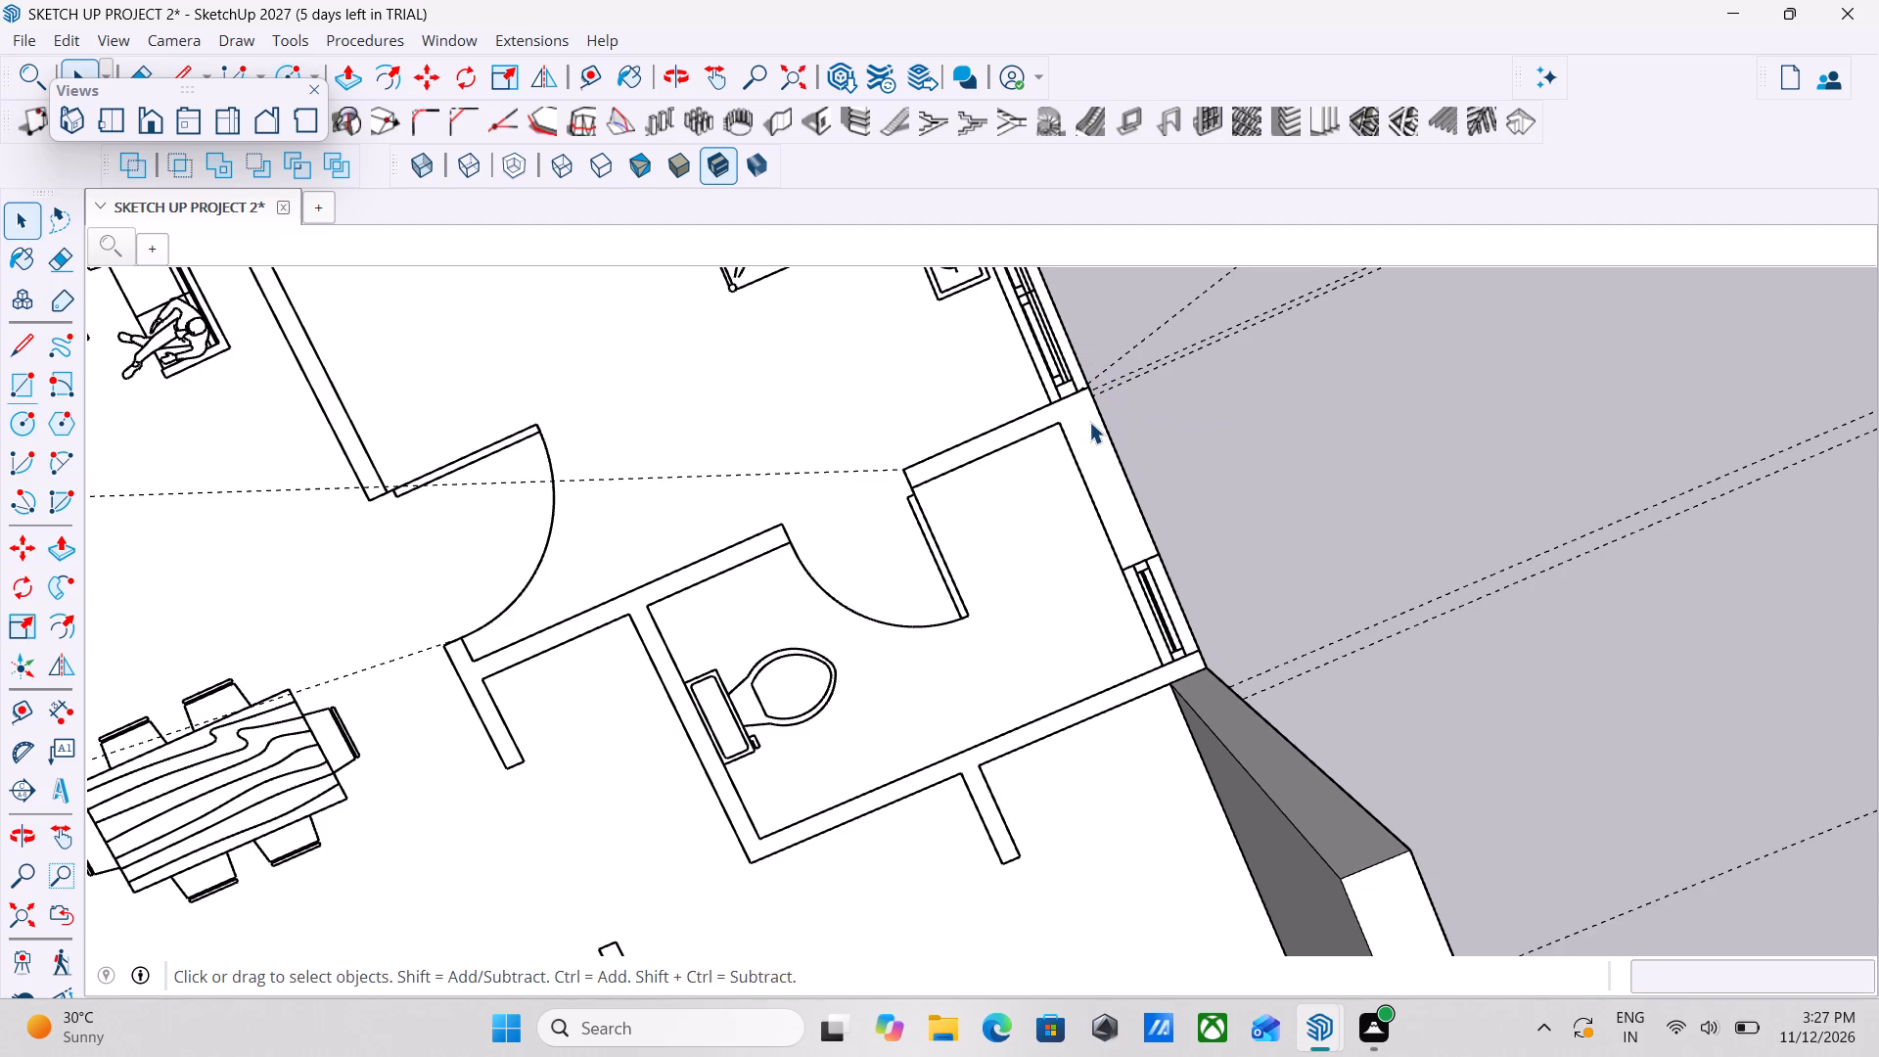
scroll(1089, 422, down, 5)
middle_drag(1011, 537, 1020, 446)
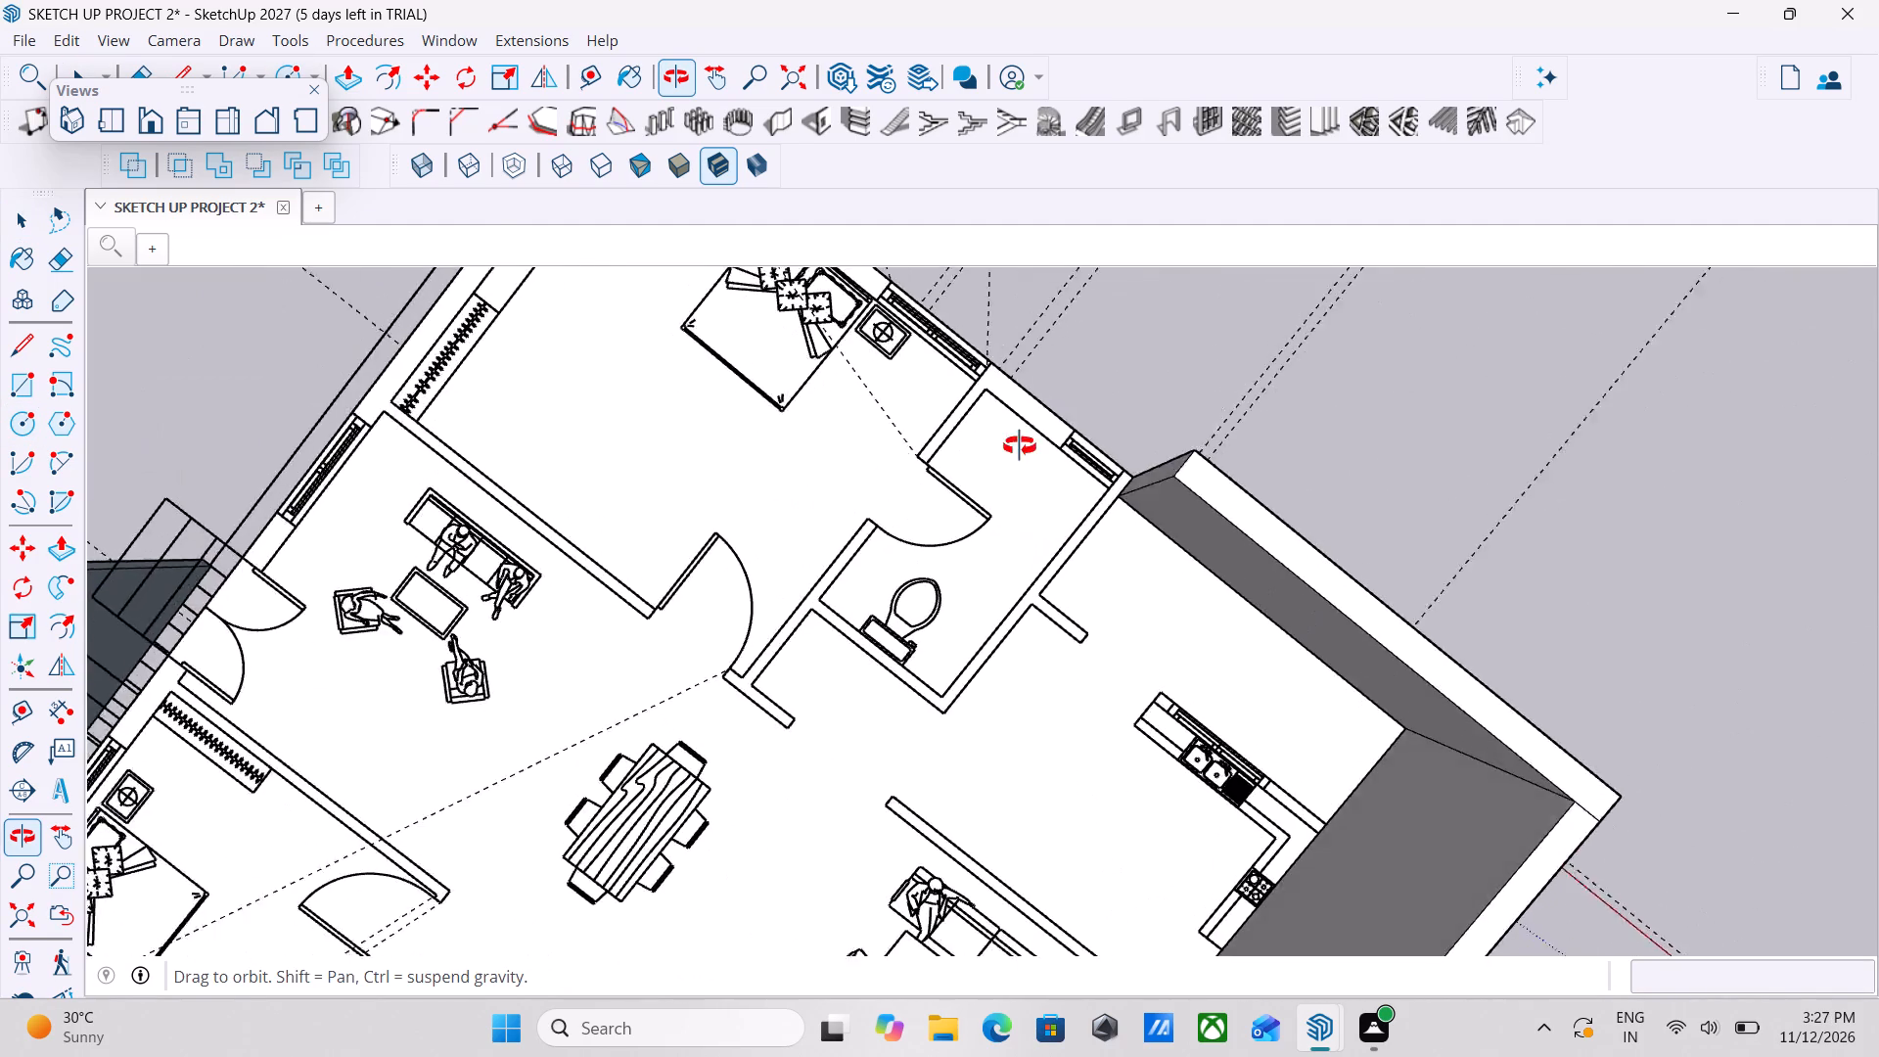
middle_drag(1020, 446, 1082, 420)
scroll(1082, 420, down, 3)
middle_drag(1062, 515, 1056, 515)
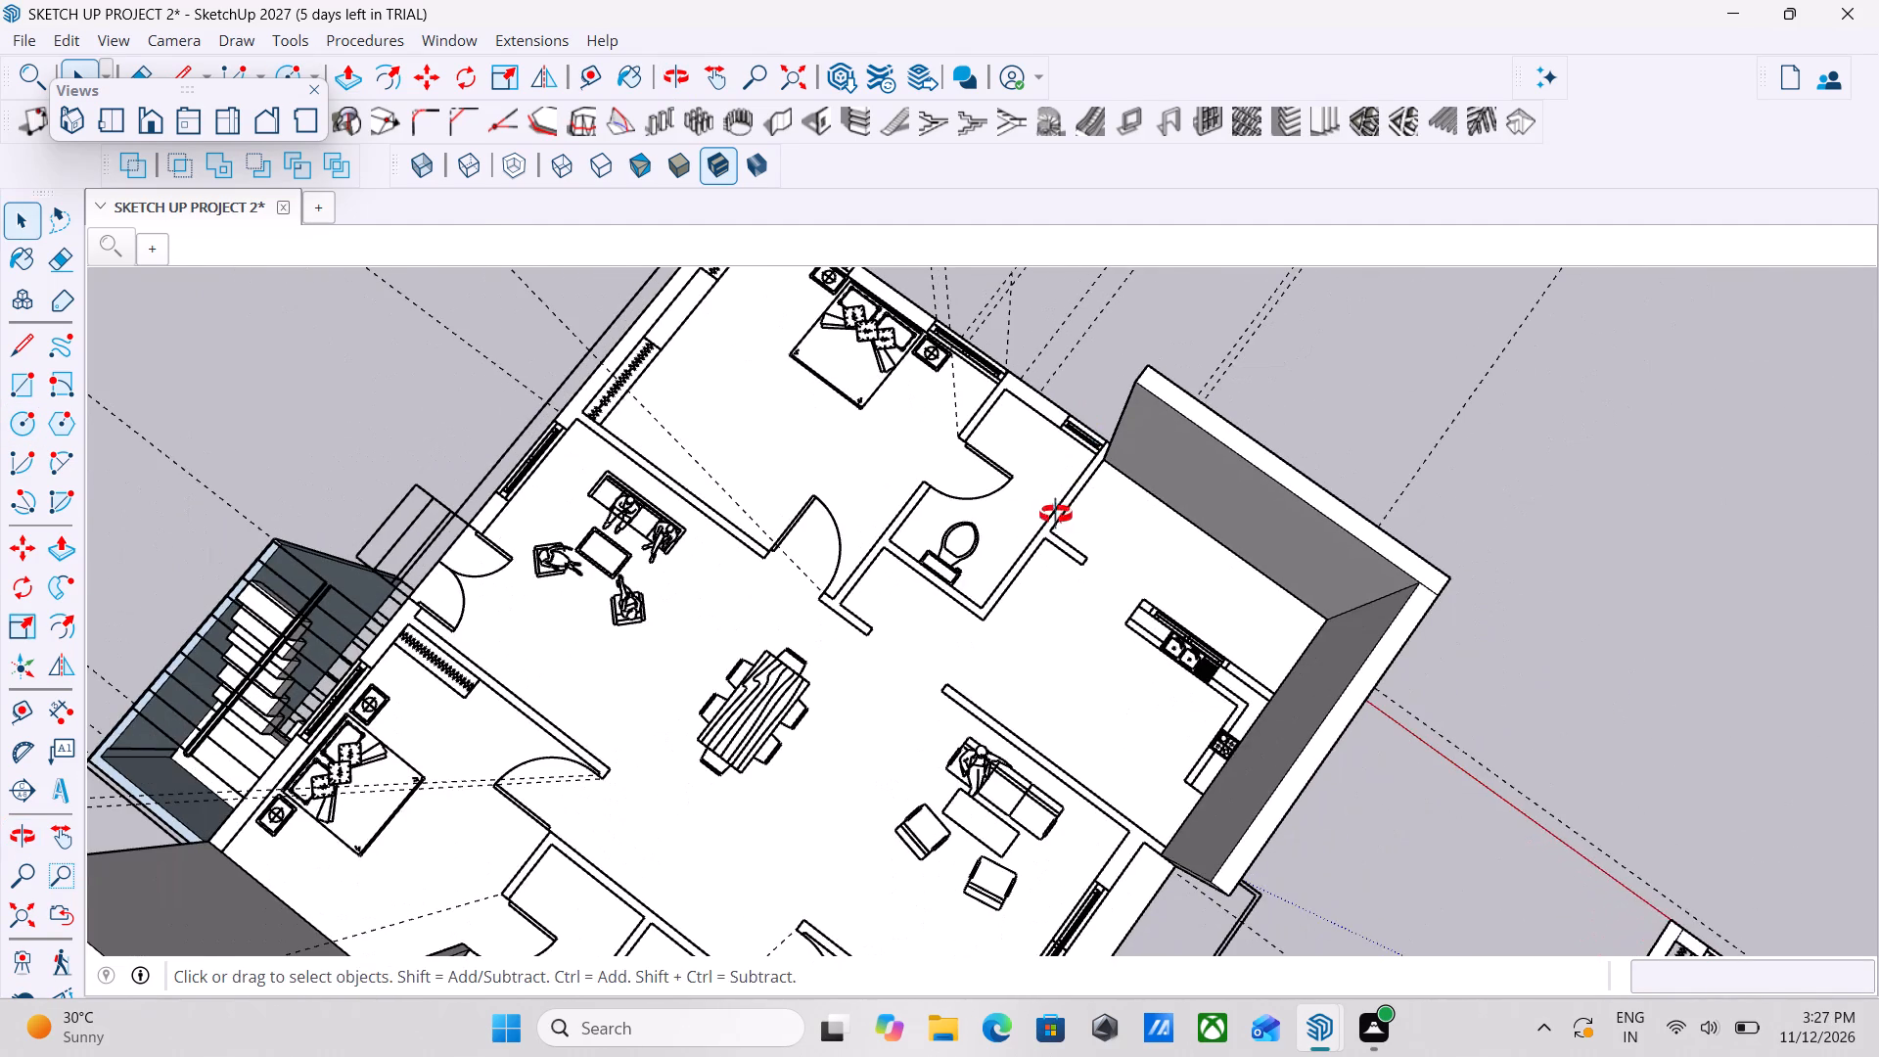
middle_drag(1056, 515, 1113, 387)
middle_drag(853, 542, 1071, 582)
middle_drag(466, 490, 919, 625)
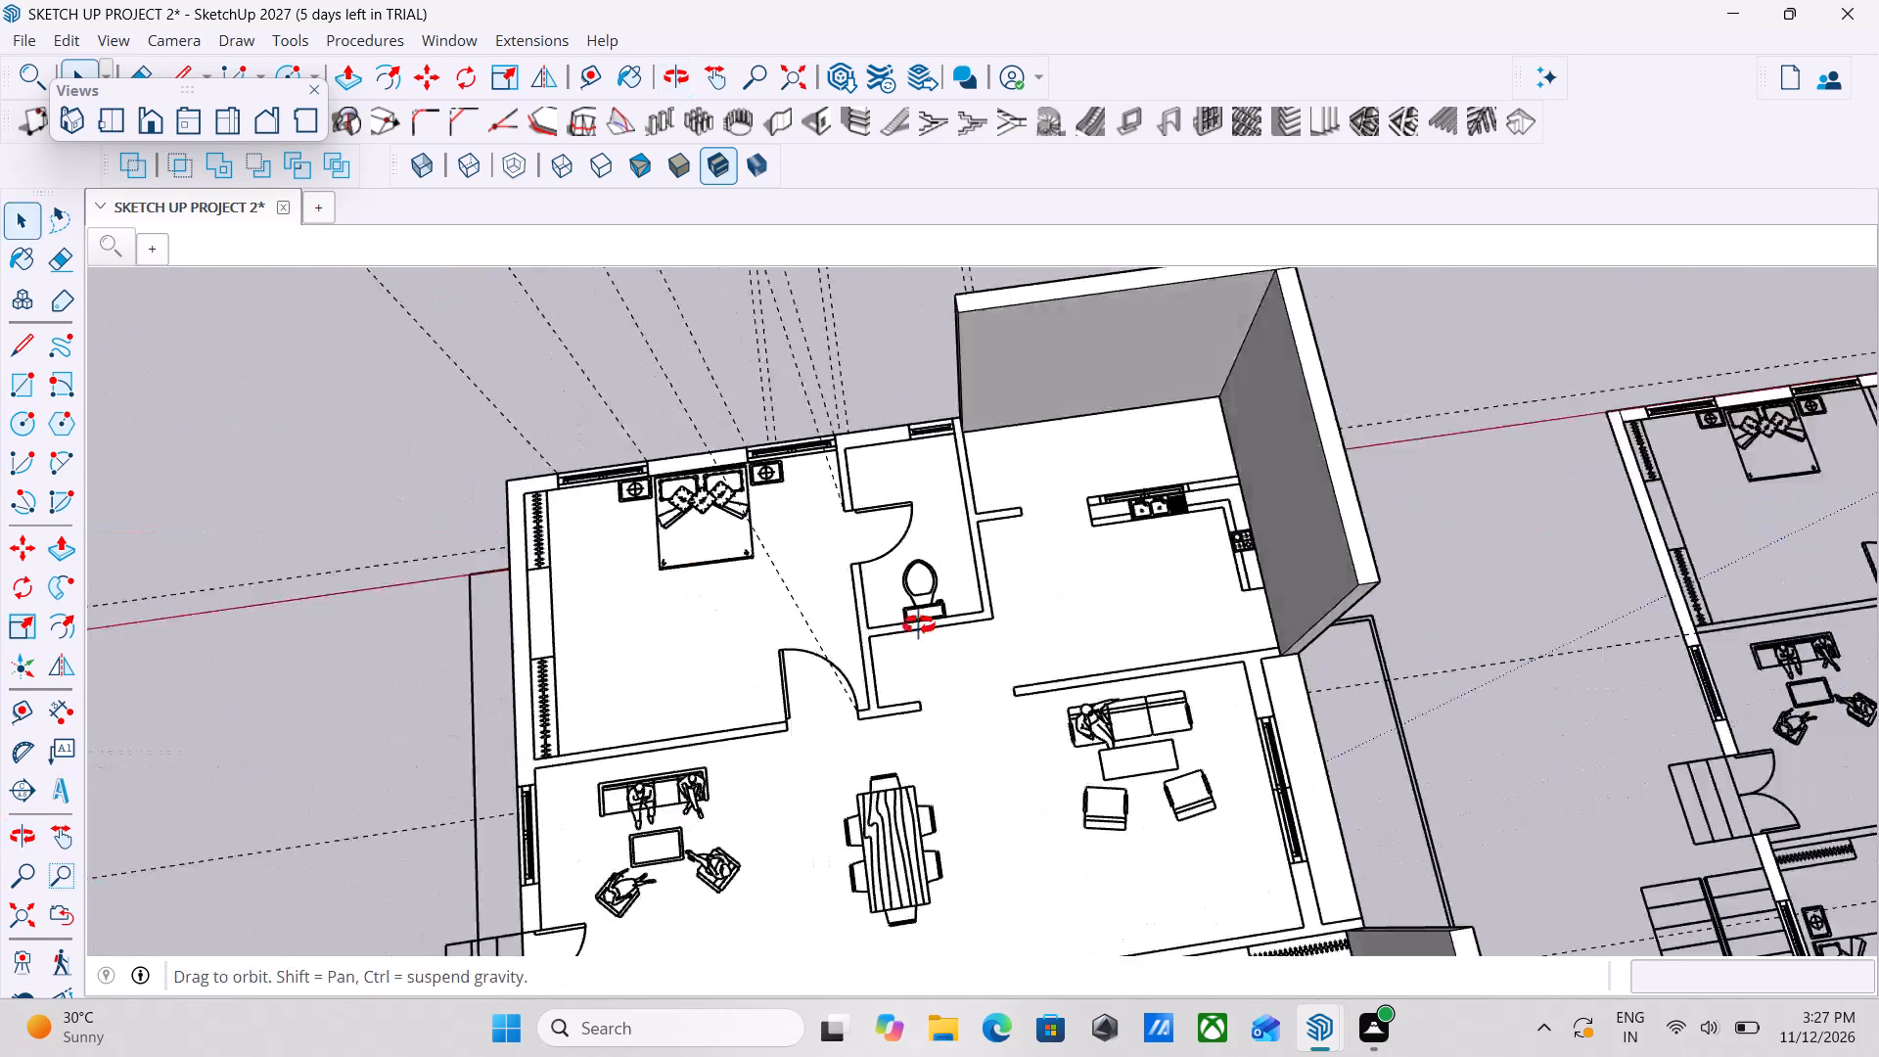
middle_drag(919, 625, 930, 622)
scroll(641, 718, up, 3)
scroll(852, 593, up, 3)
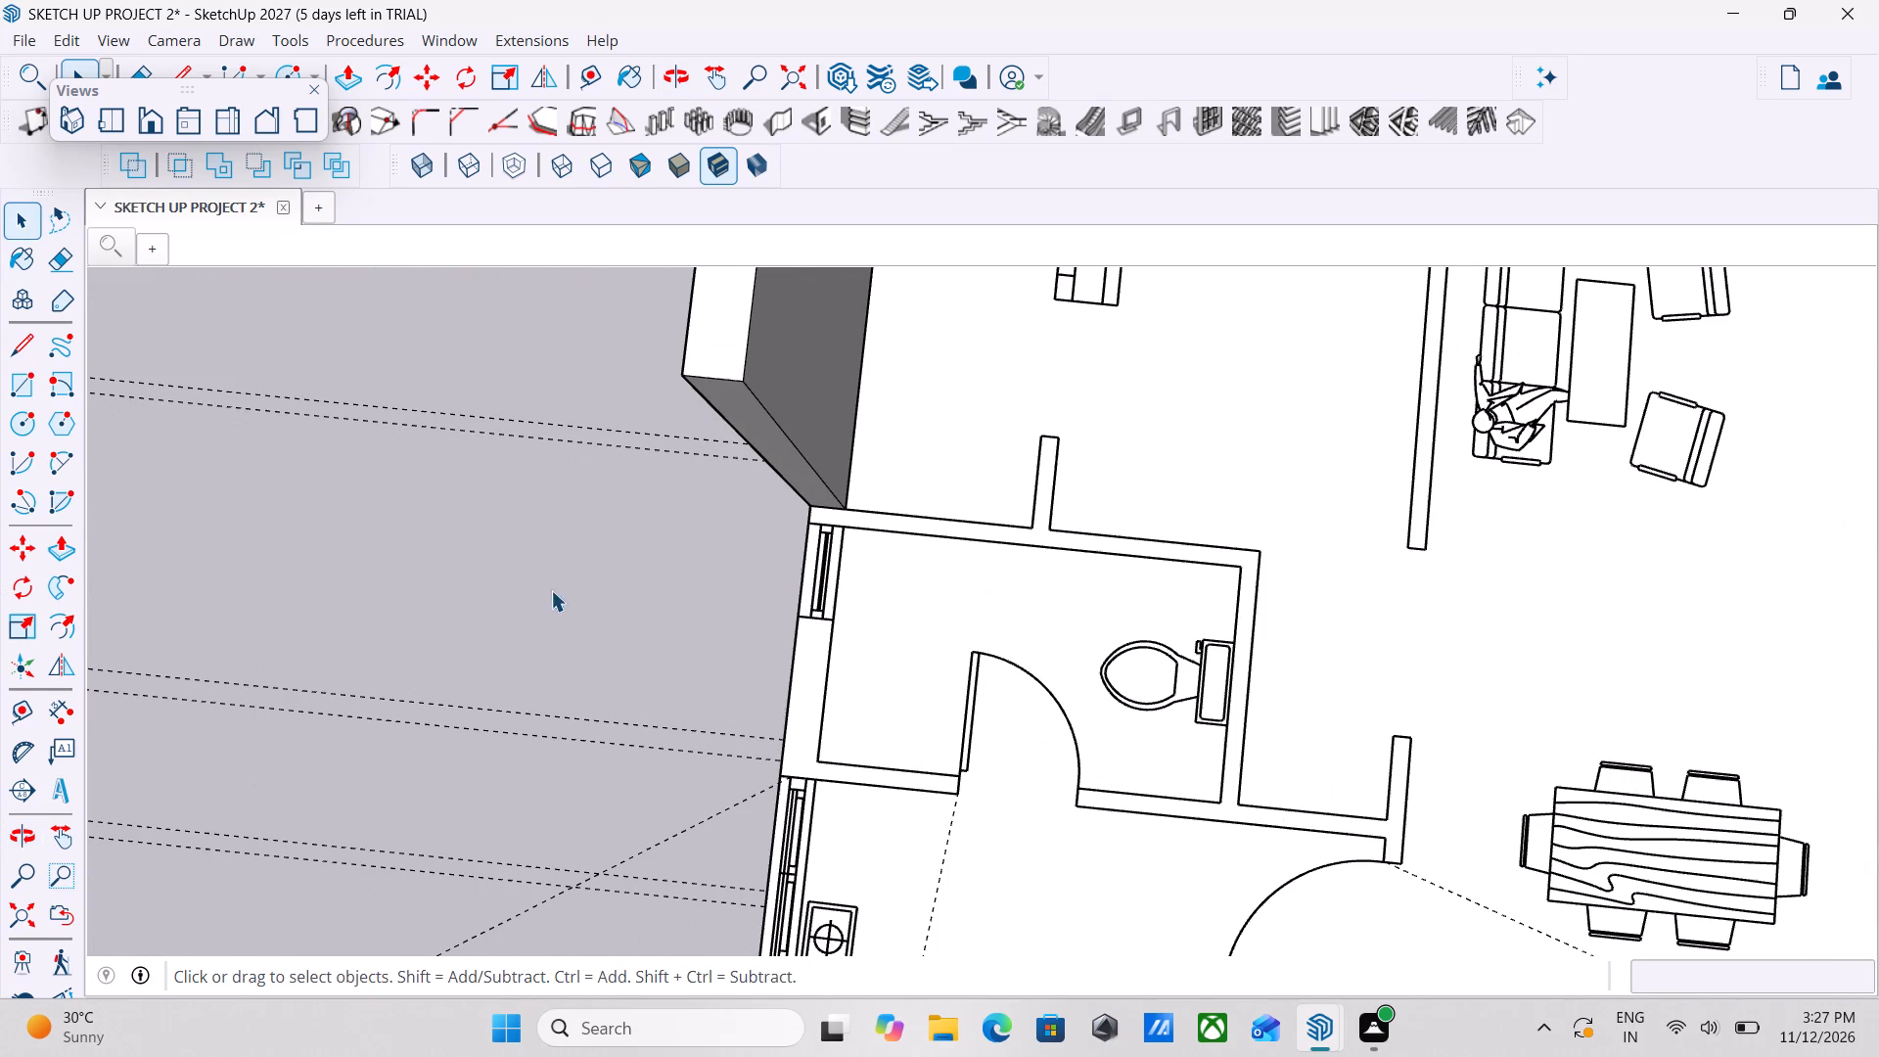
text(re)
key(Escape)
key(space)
Draw a rectangle 5' 4 1/2" by 9" over the windowed outer wall strip of the bathroom next to the kitchen.
scroll(1035, 577, down, 1)
middle_drag(1033, 666, 712, 651)
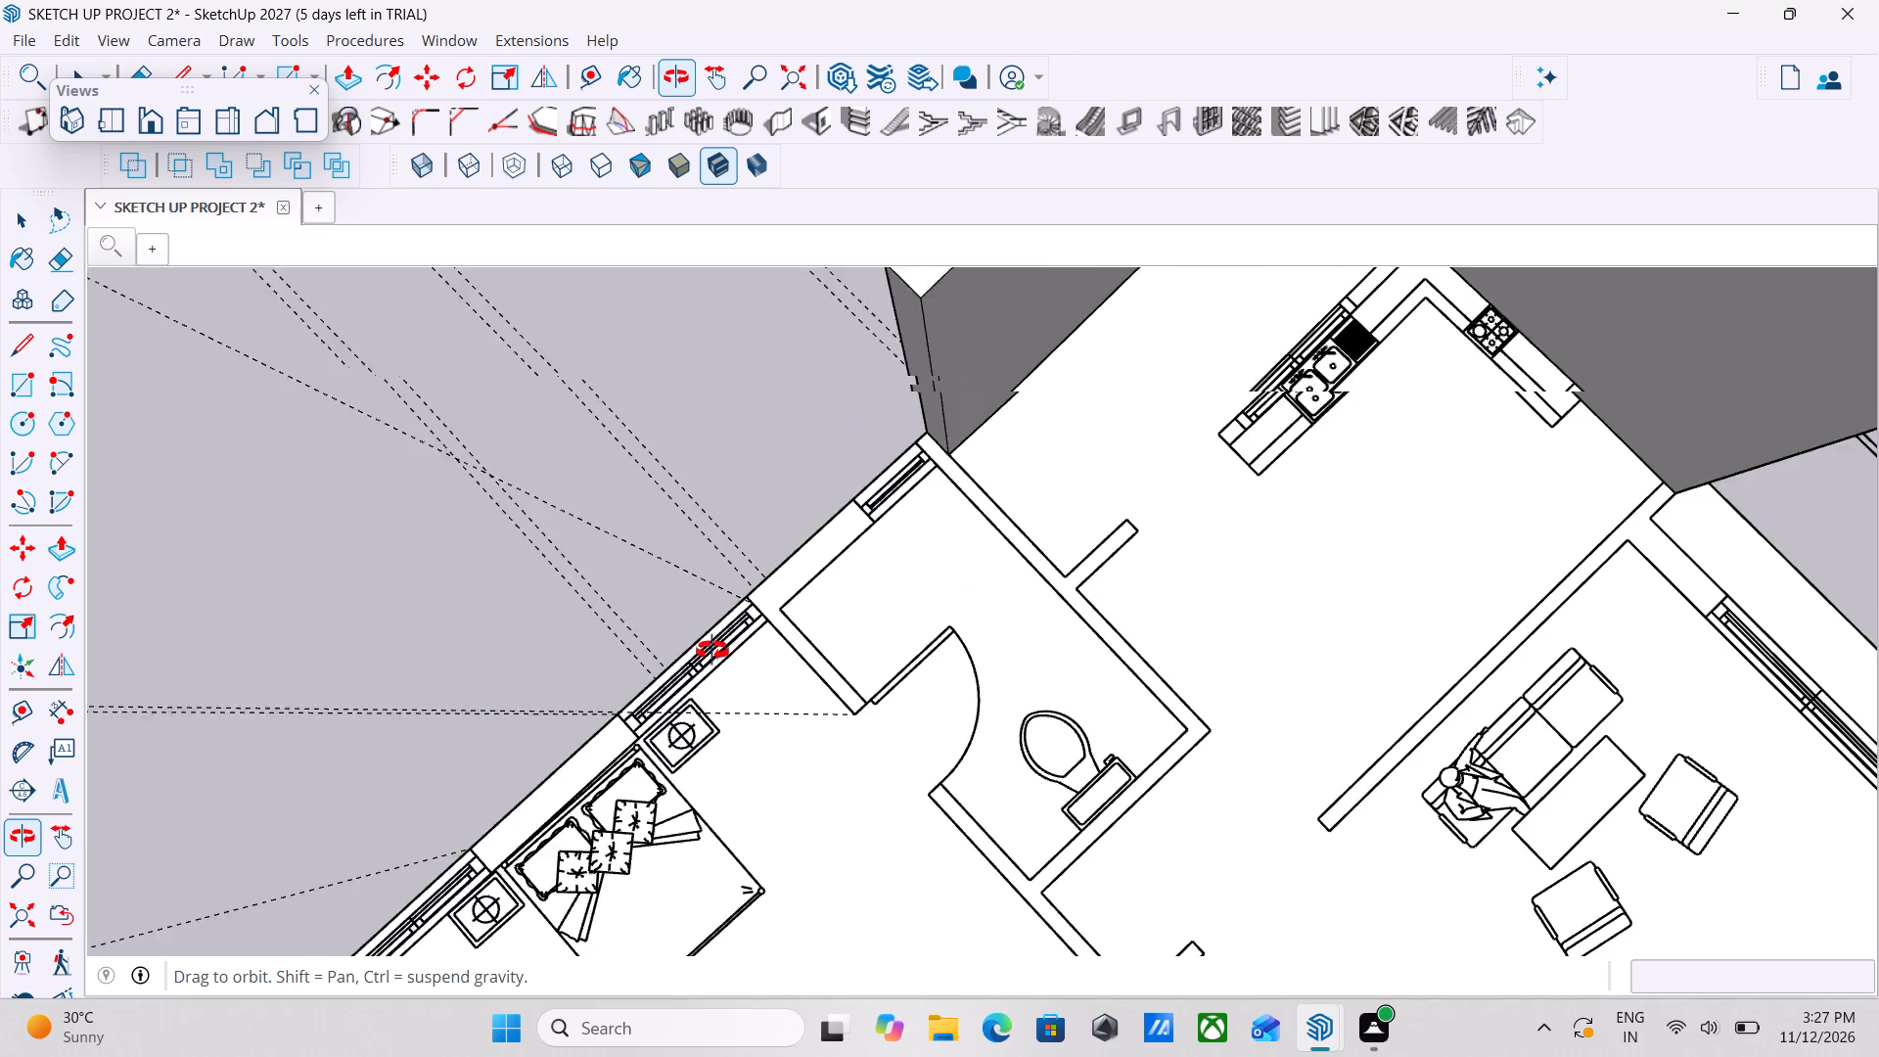
middle_drag(712, 651, 1258, 725)
middle_drag(1113, 683, 1046, 671)
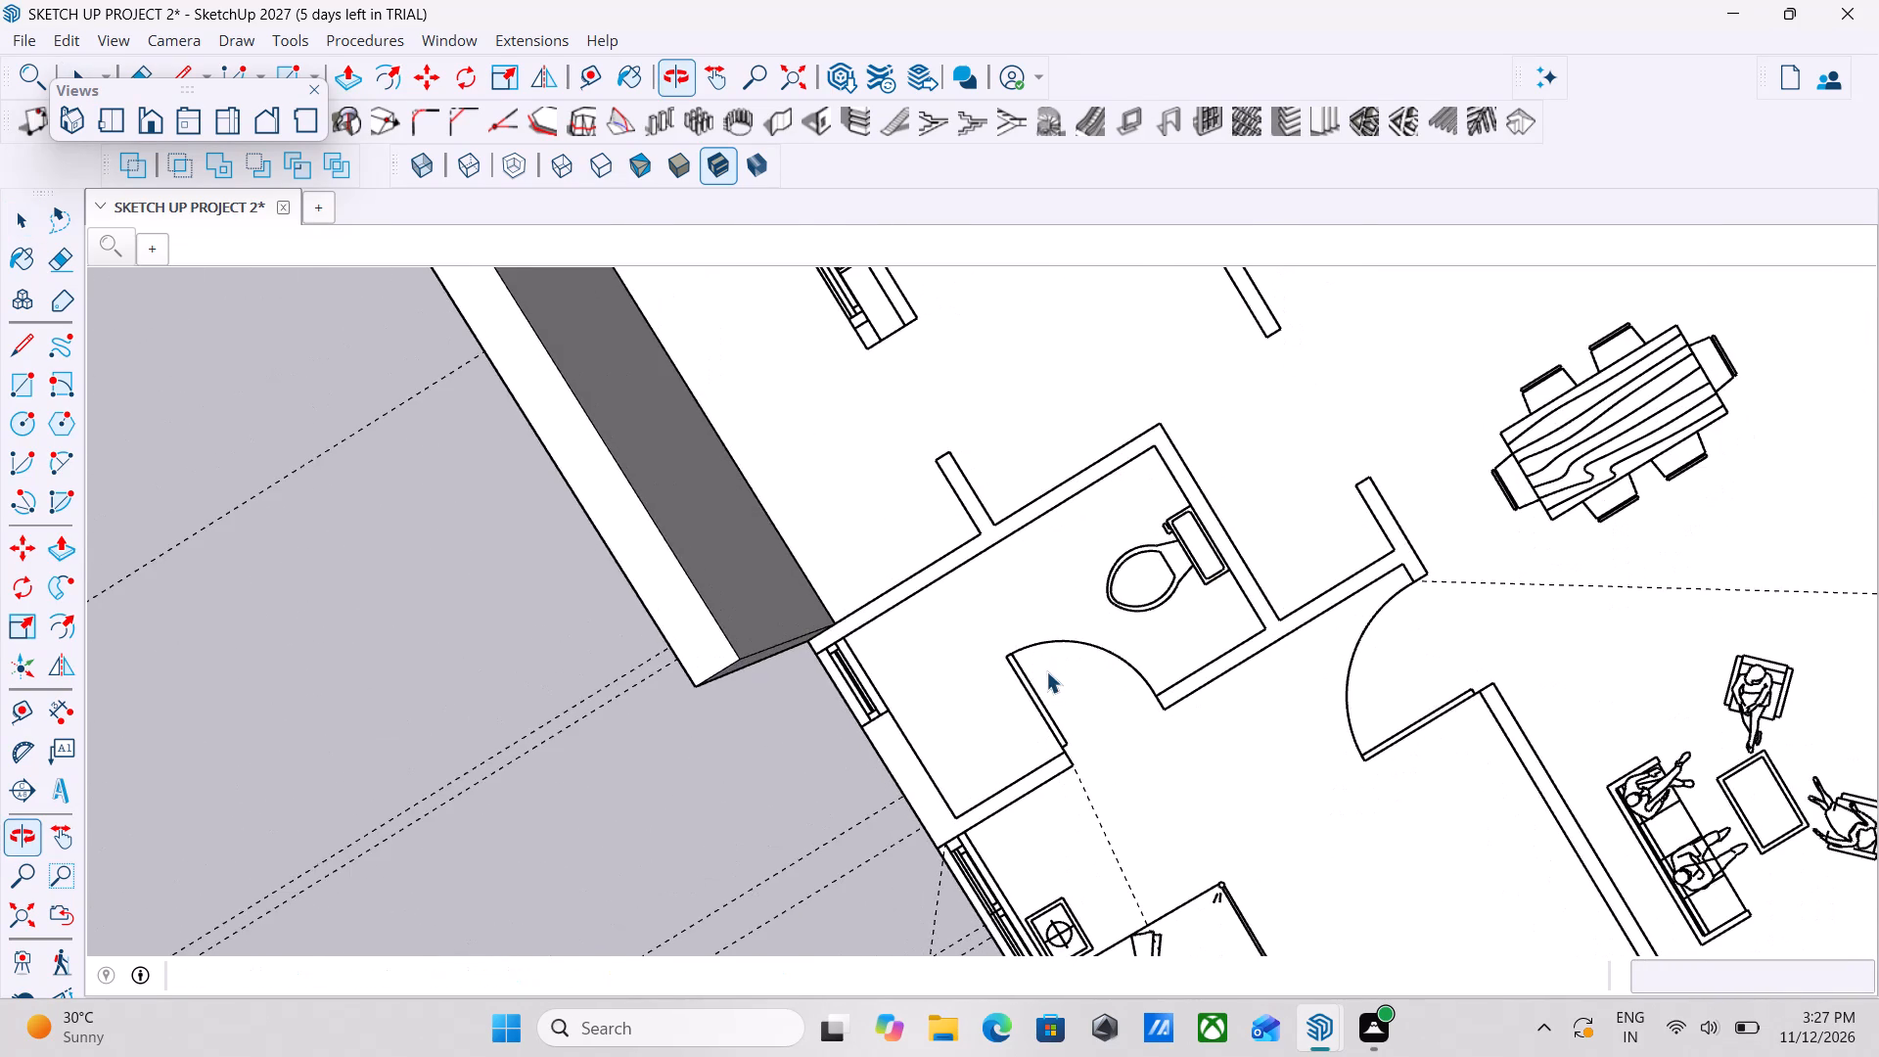
scroll(1046, 671, down, 2)
middle_drag(882, 741, 848, 687)
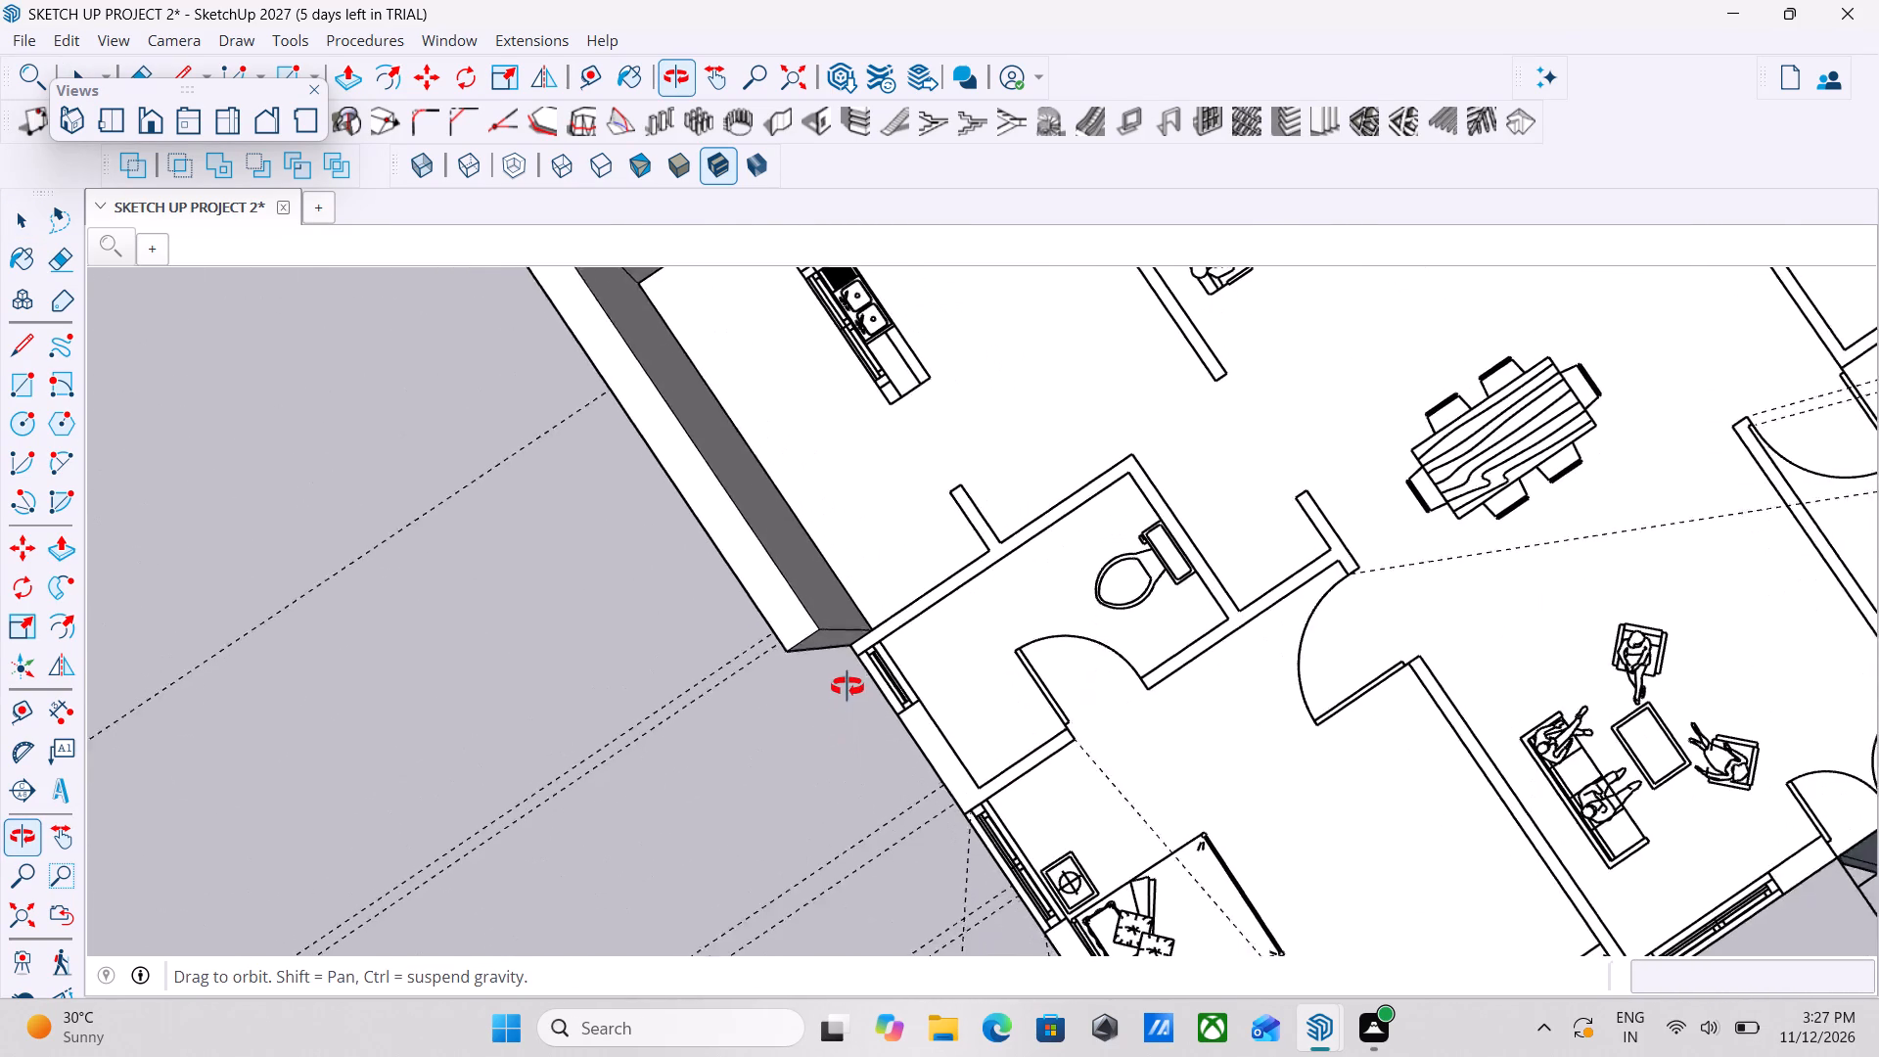
middle_drag(848, 687, 848, 663)
scroll(912, 689, up, 3)
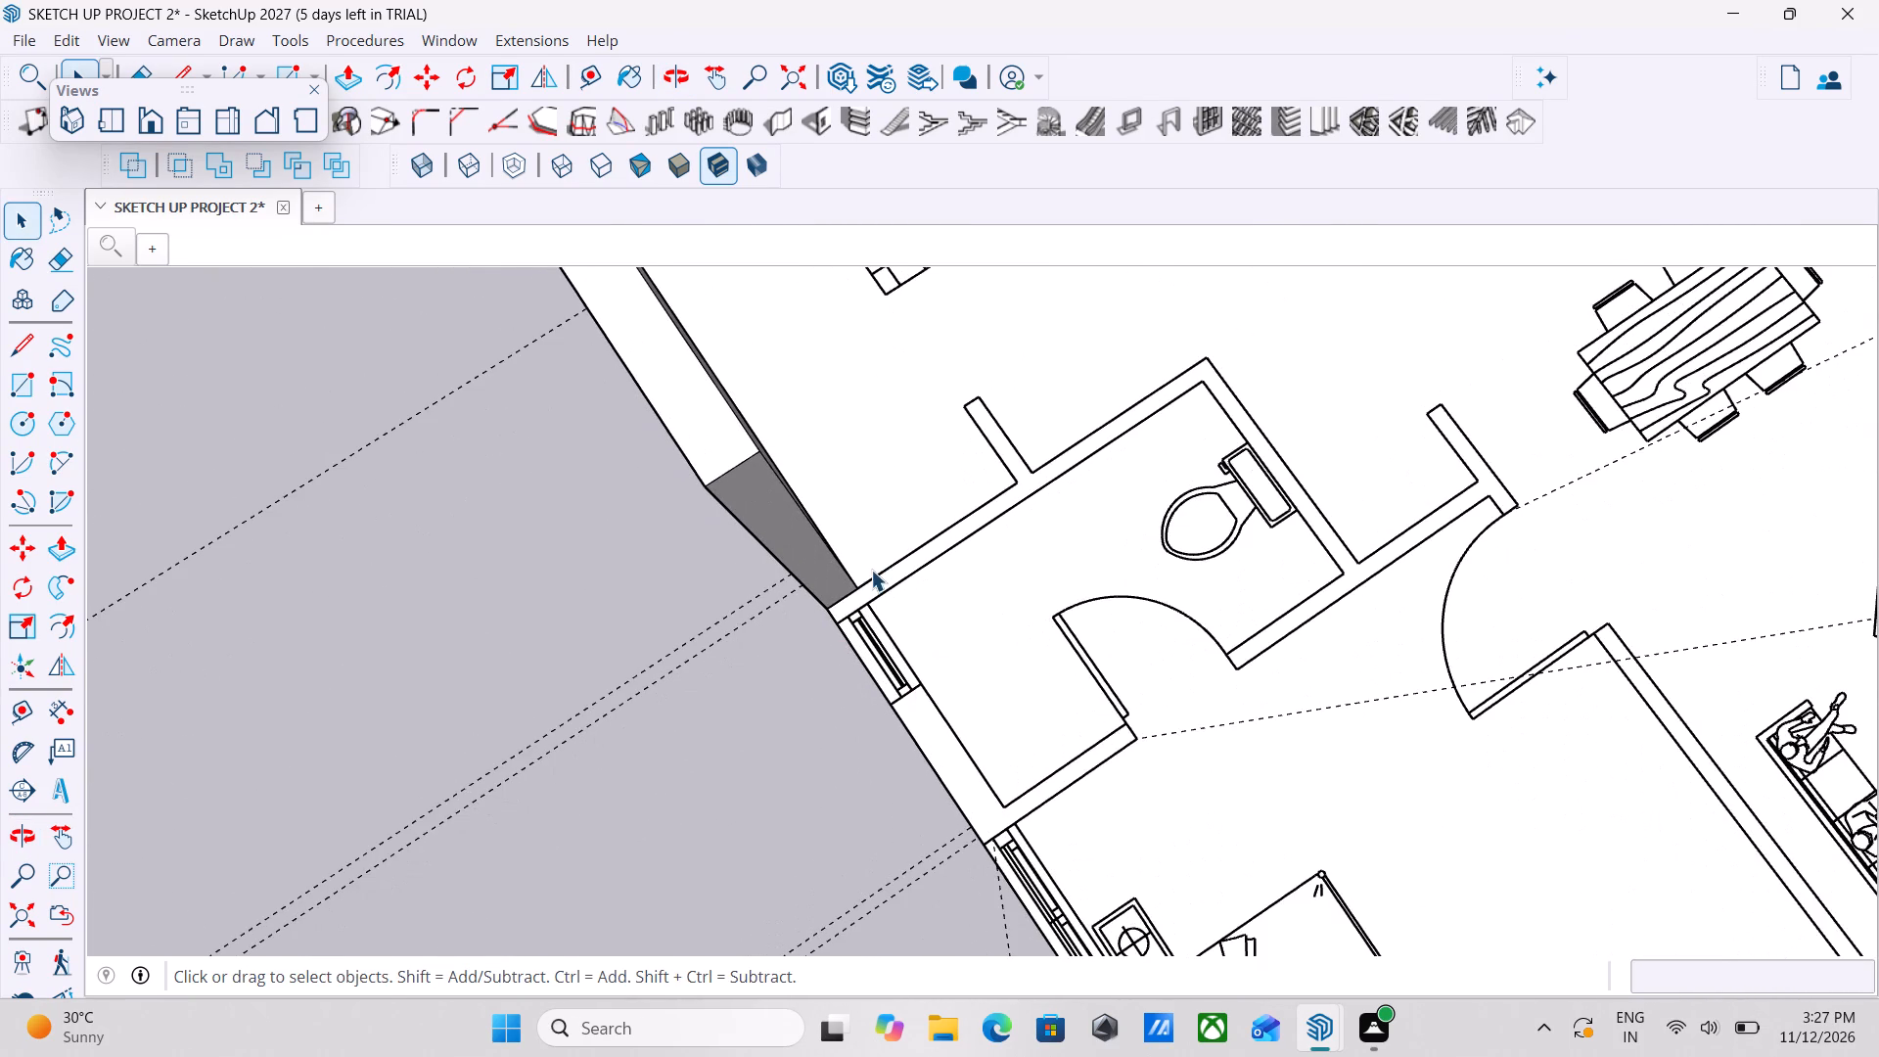
scroll(873, 710, up, 3)
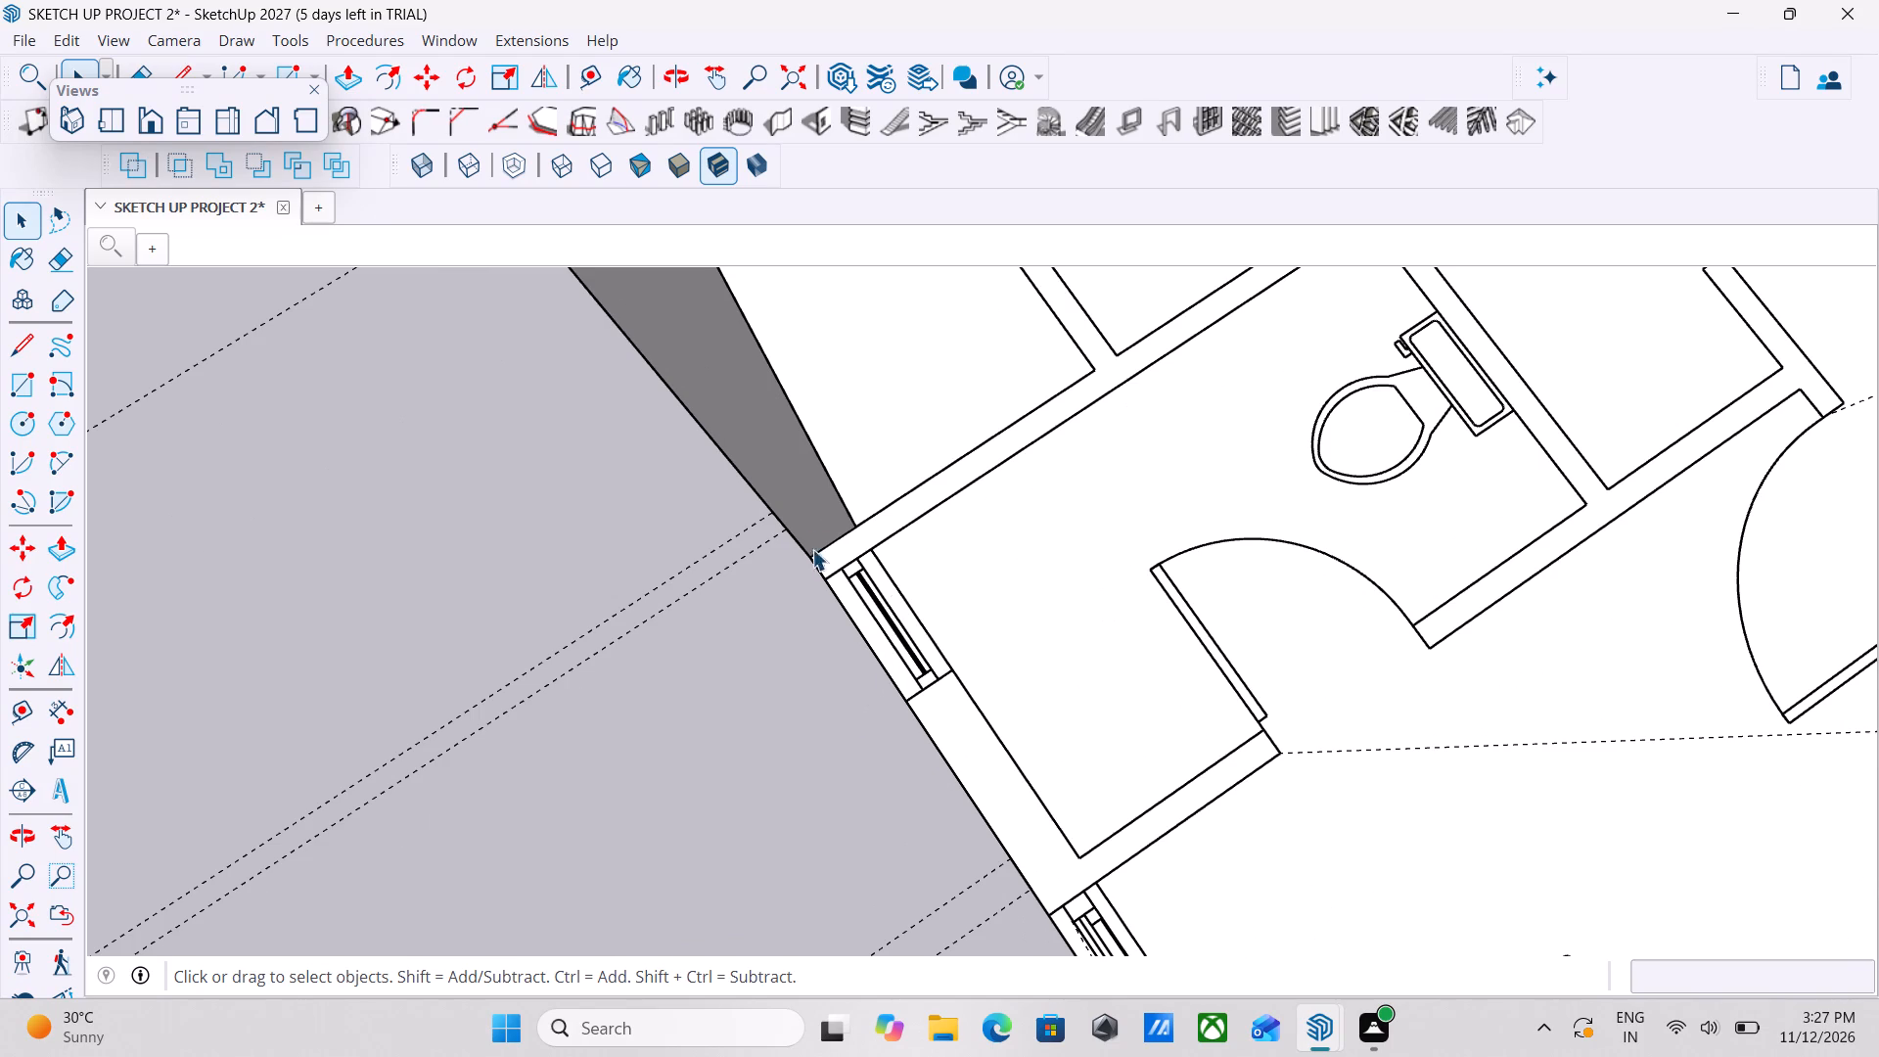
scroll(1085, 610, down, 3)
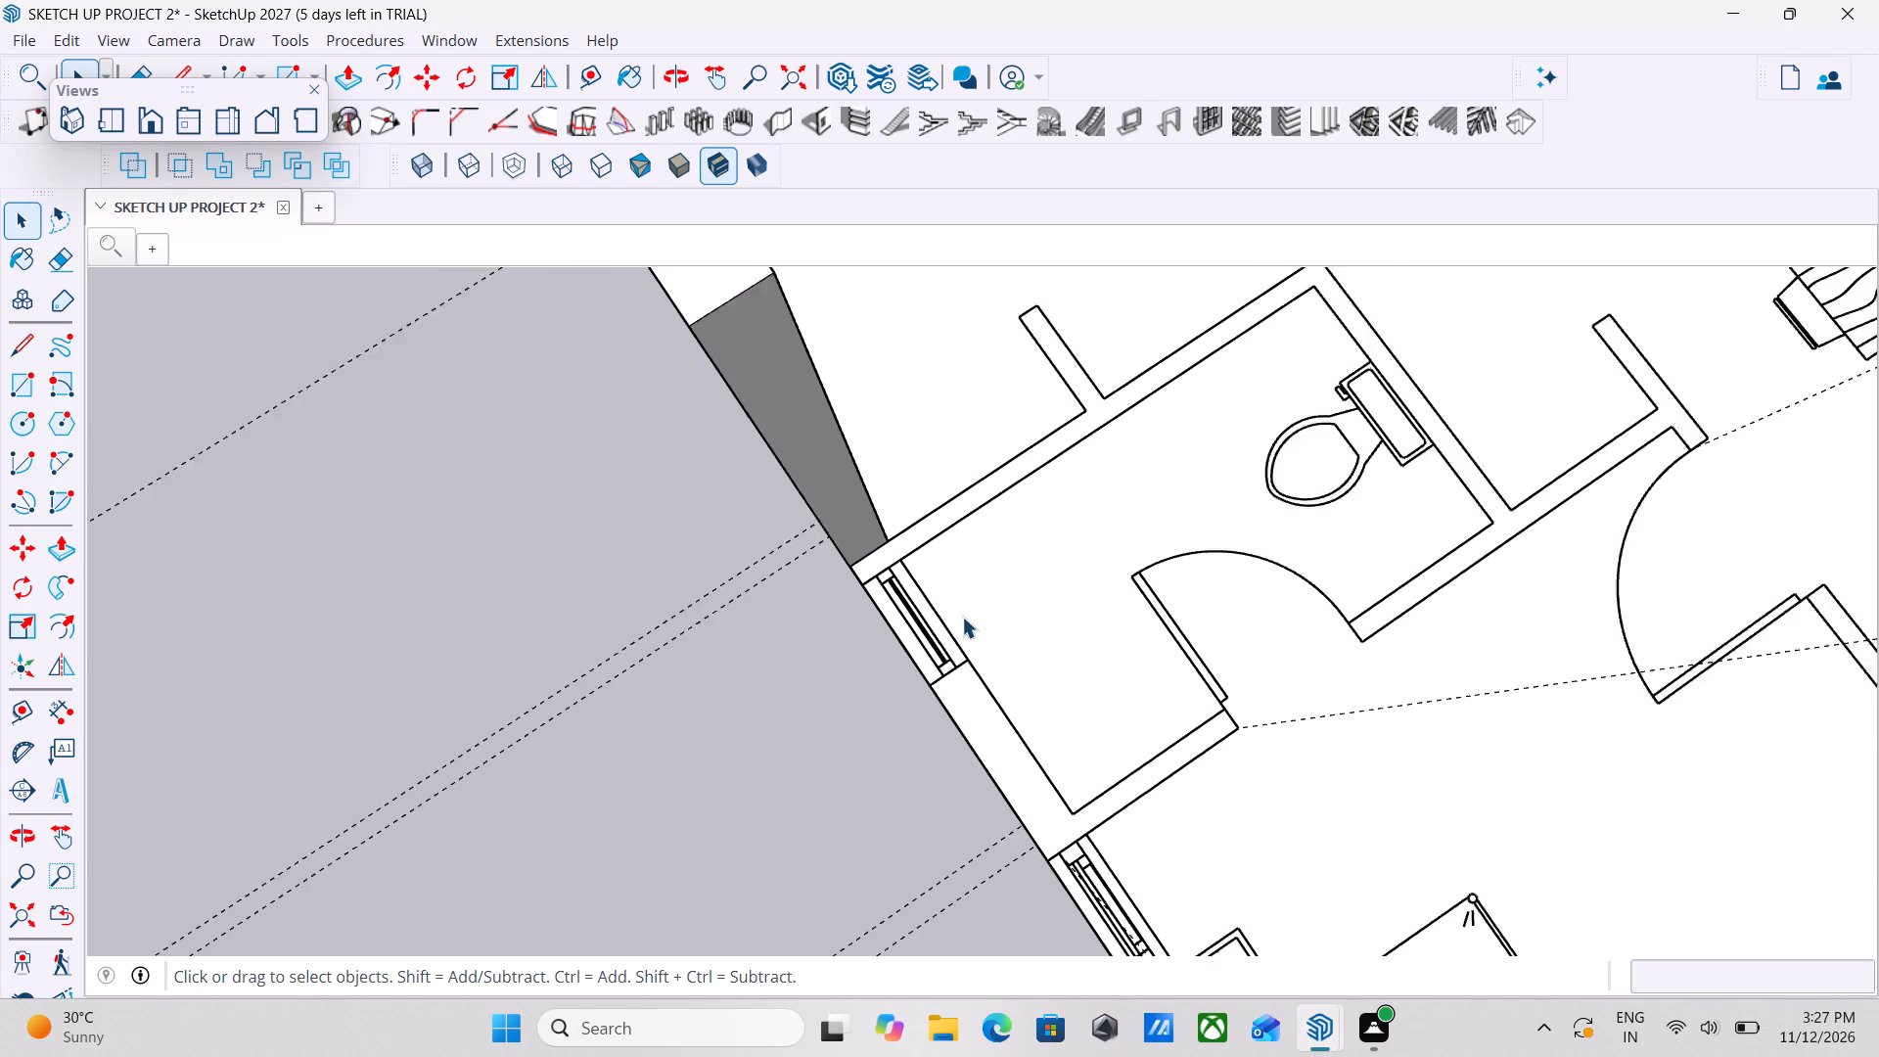
scroll(0, 458, down, 1)
click(16, 386)
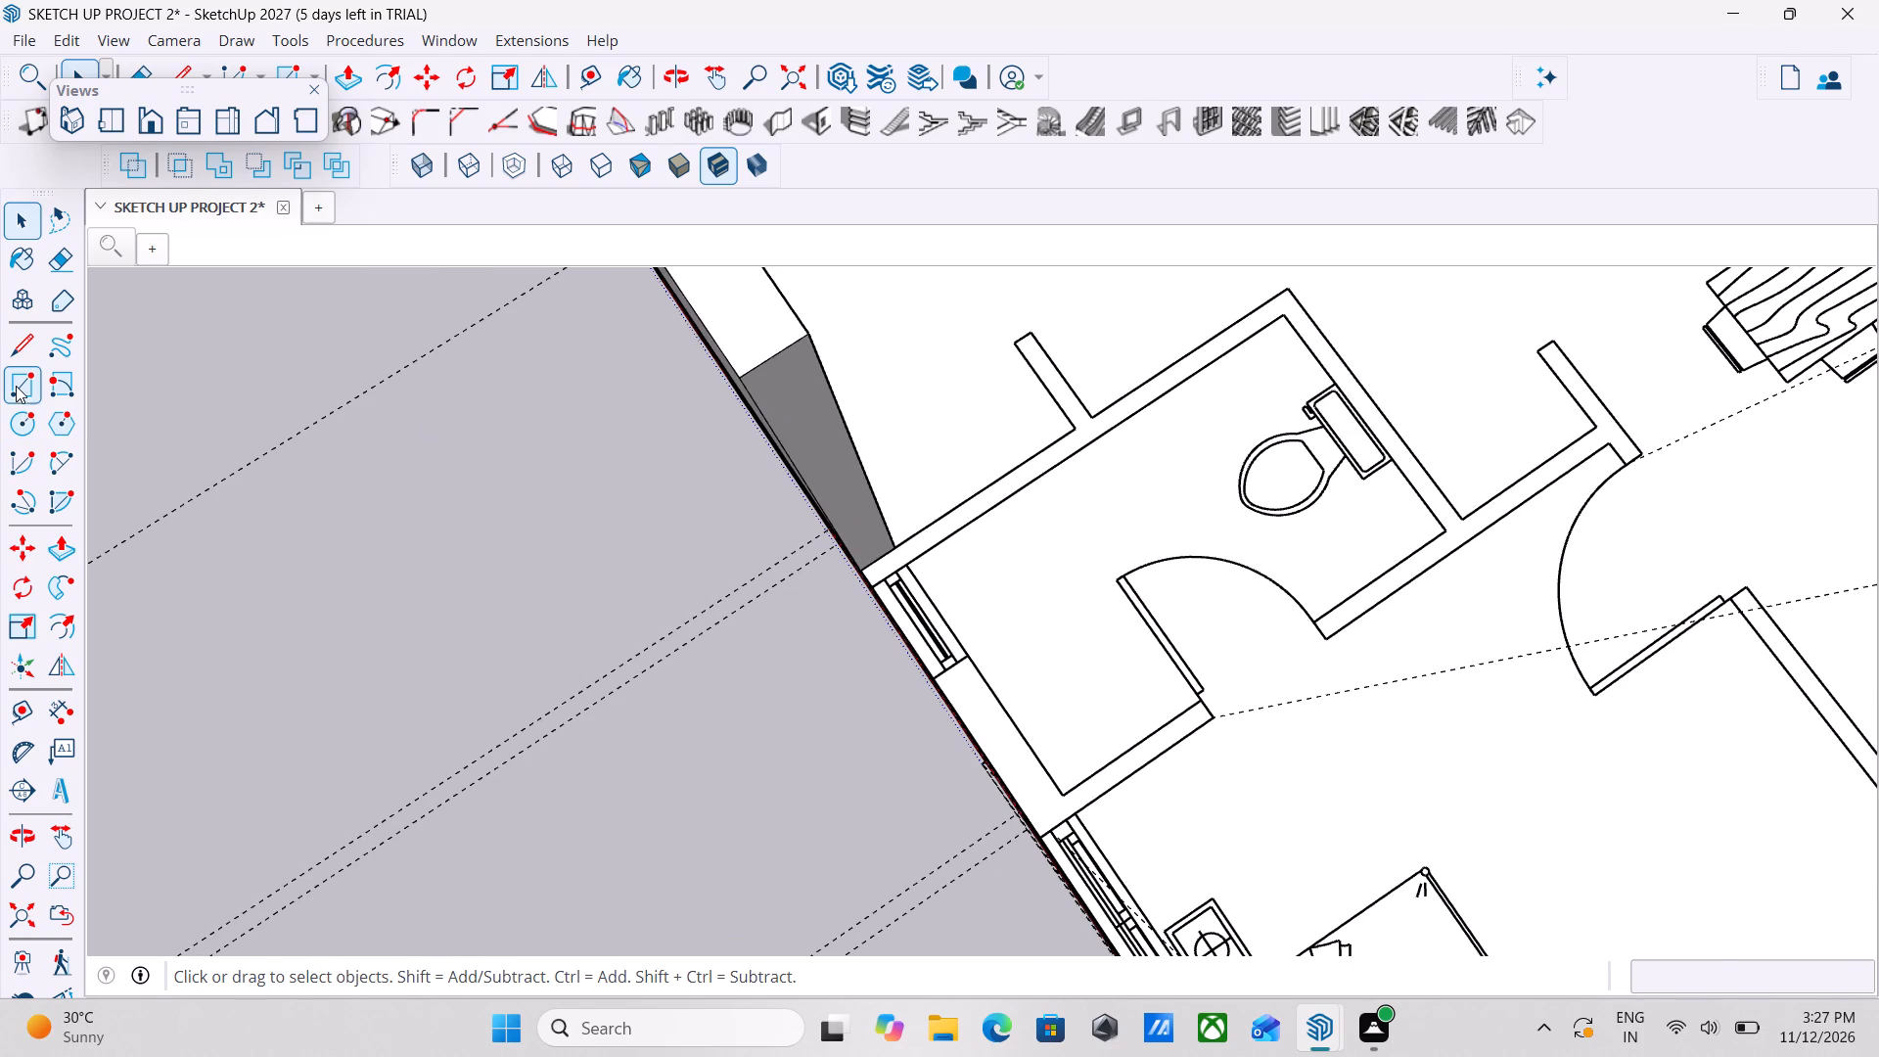
scroll(911, 574, up, 7)
scroll(892, 574, down, 5)
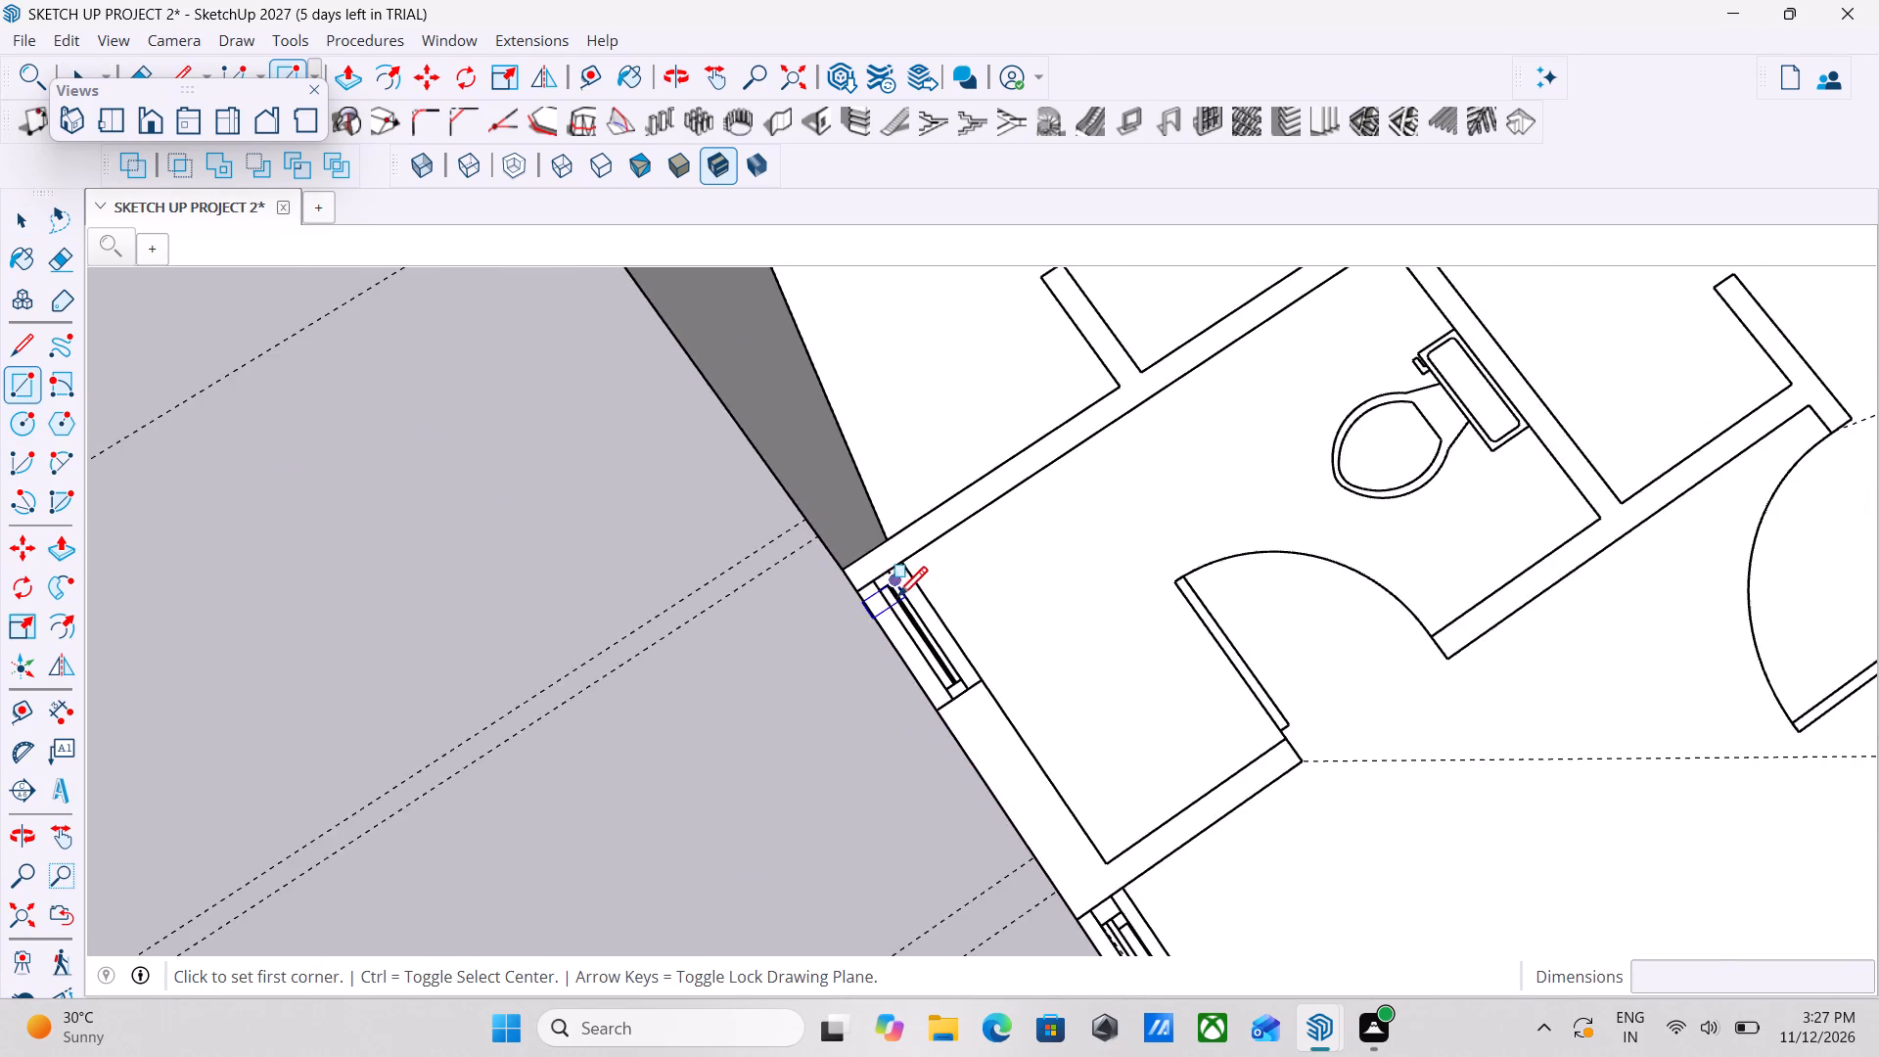
middle_drag(914, 630, 1047, 690)
scroll(920, 637, down, 1)
scroll(1199, 768, up, 4)
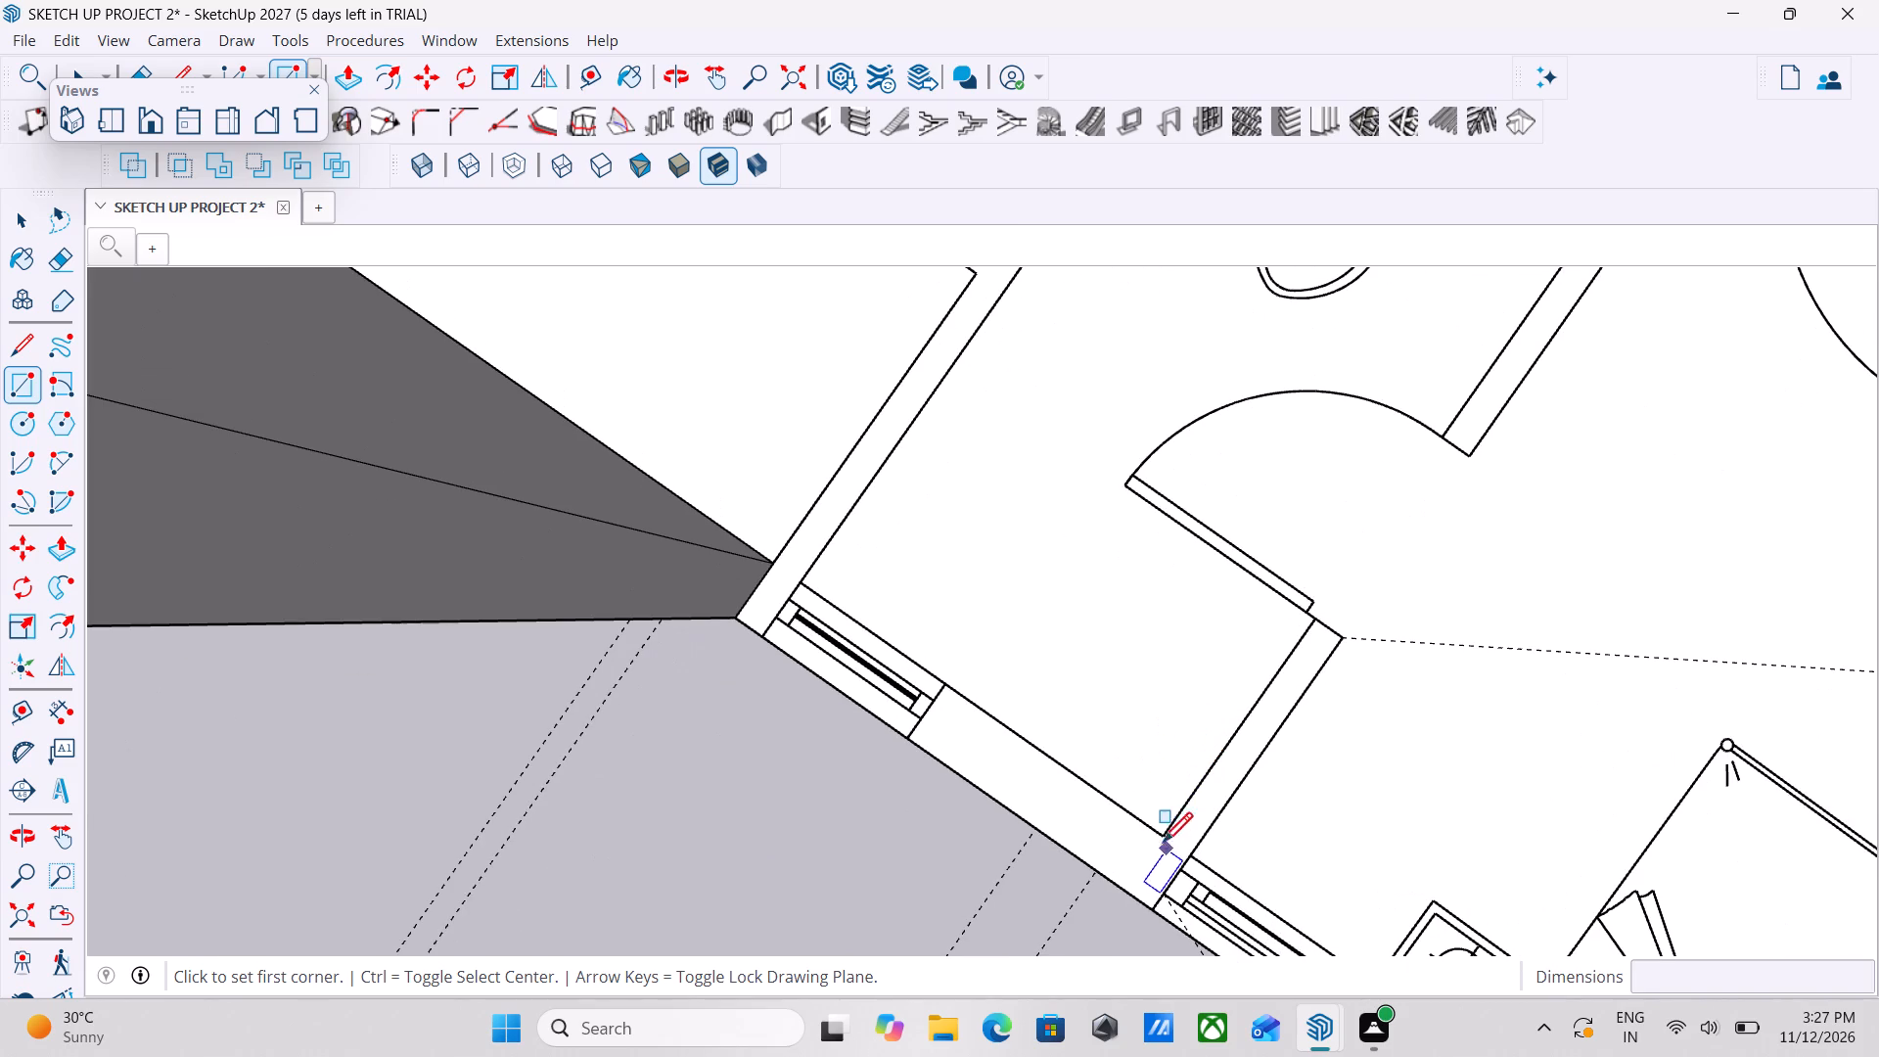
click(1160, 837)
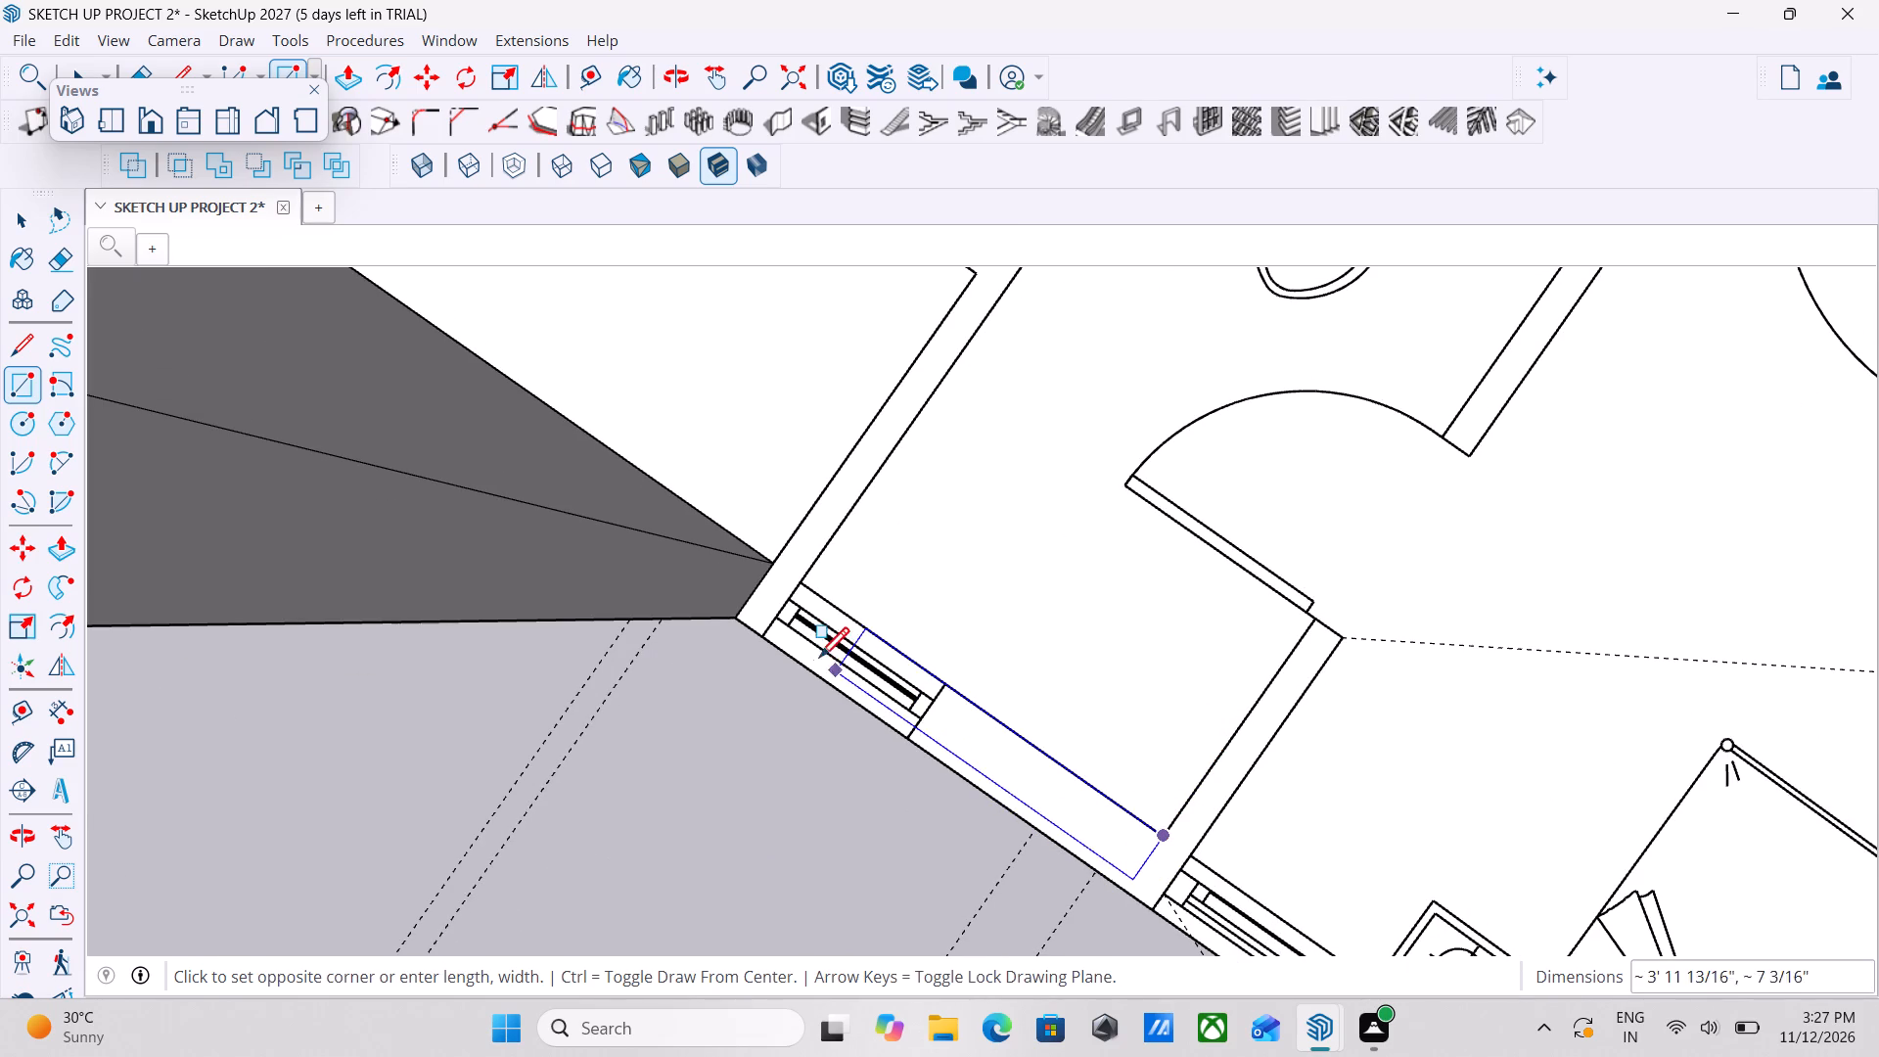
click(732, 620)
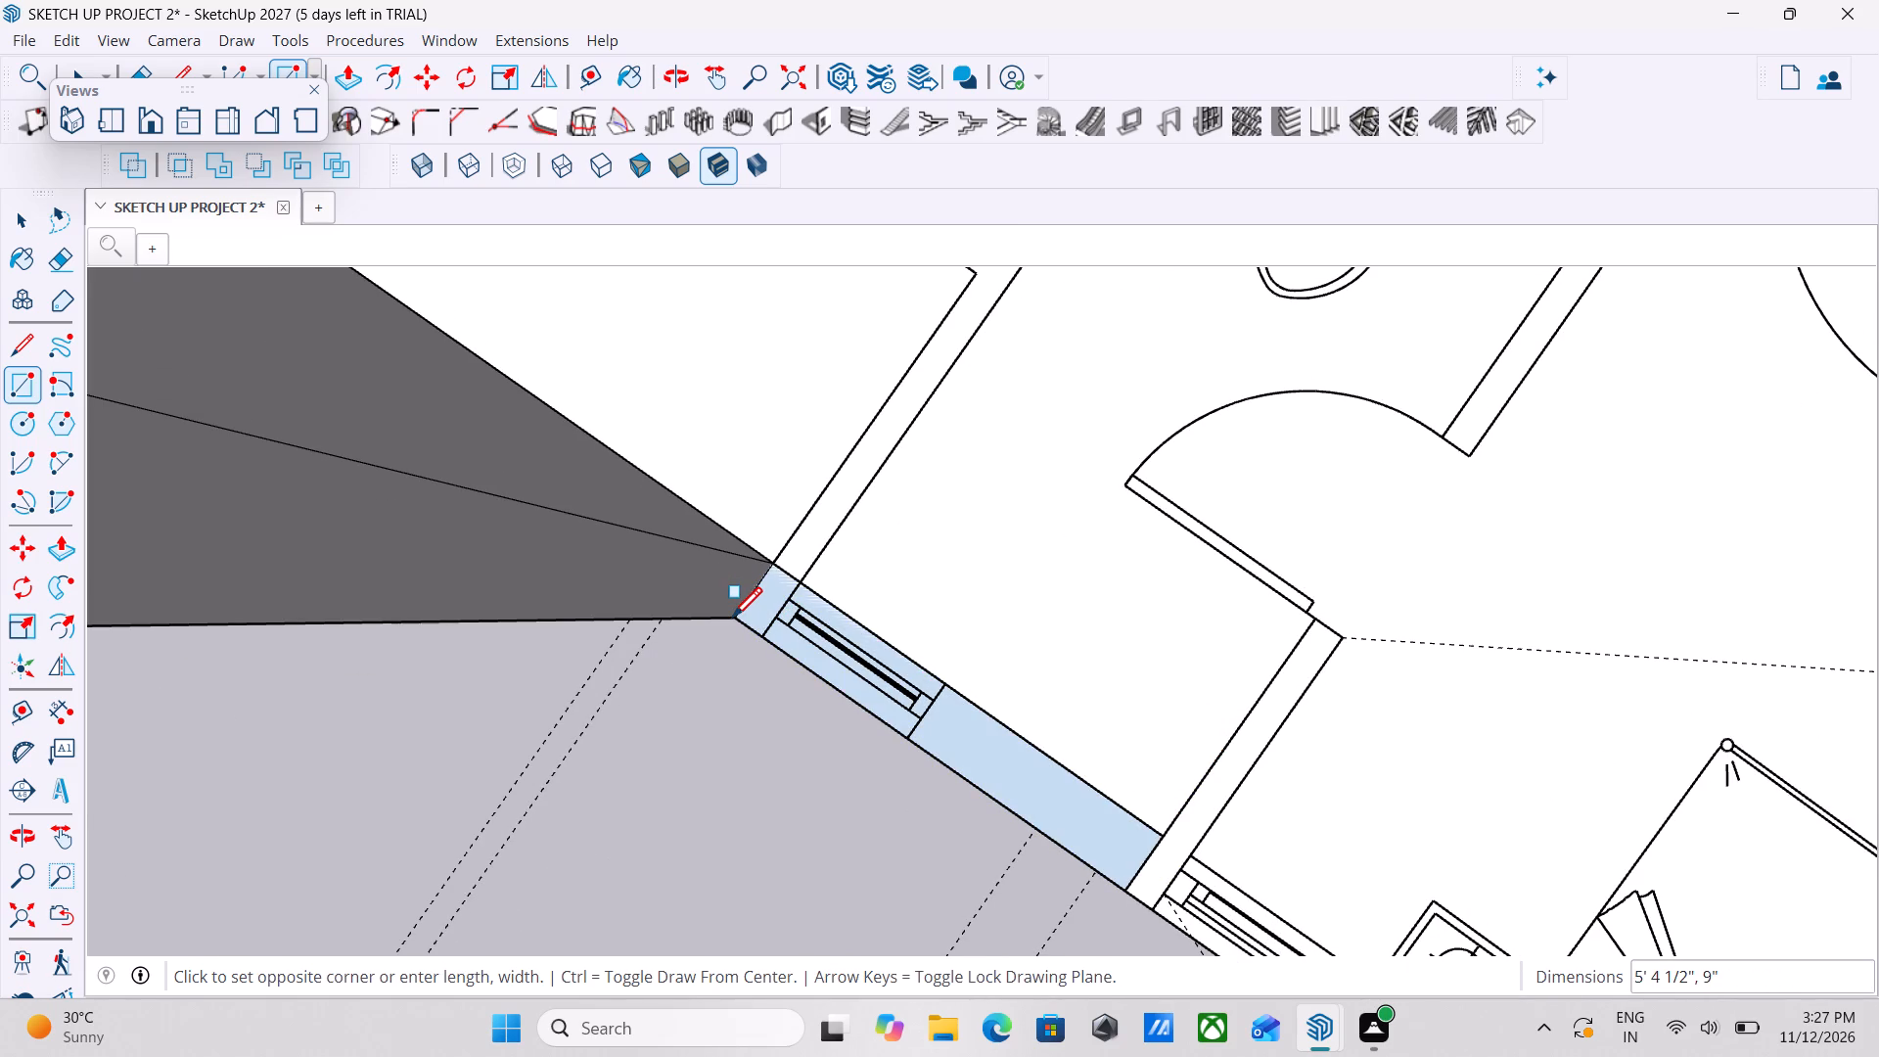
Push/Pull the windowed outer wall strip of the bathroom next to the kitchen up 10'.
key(Escape)
key(space)
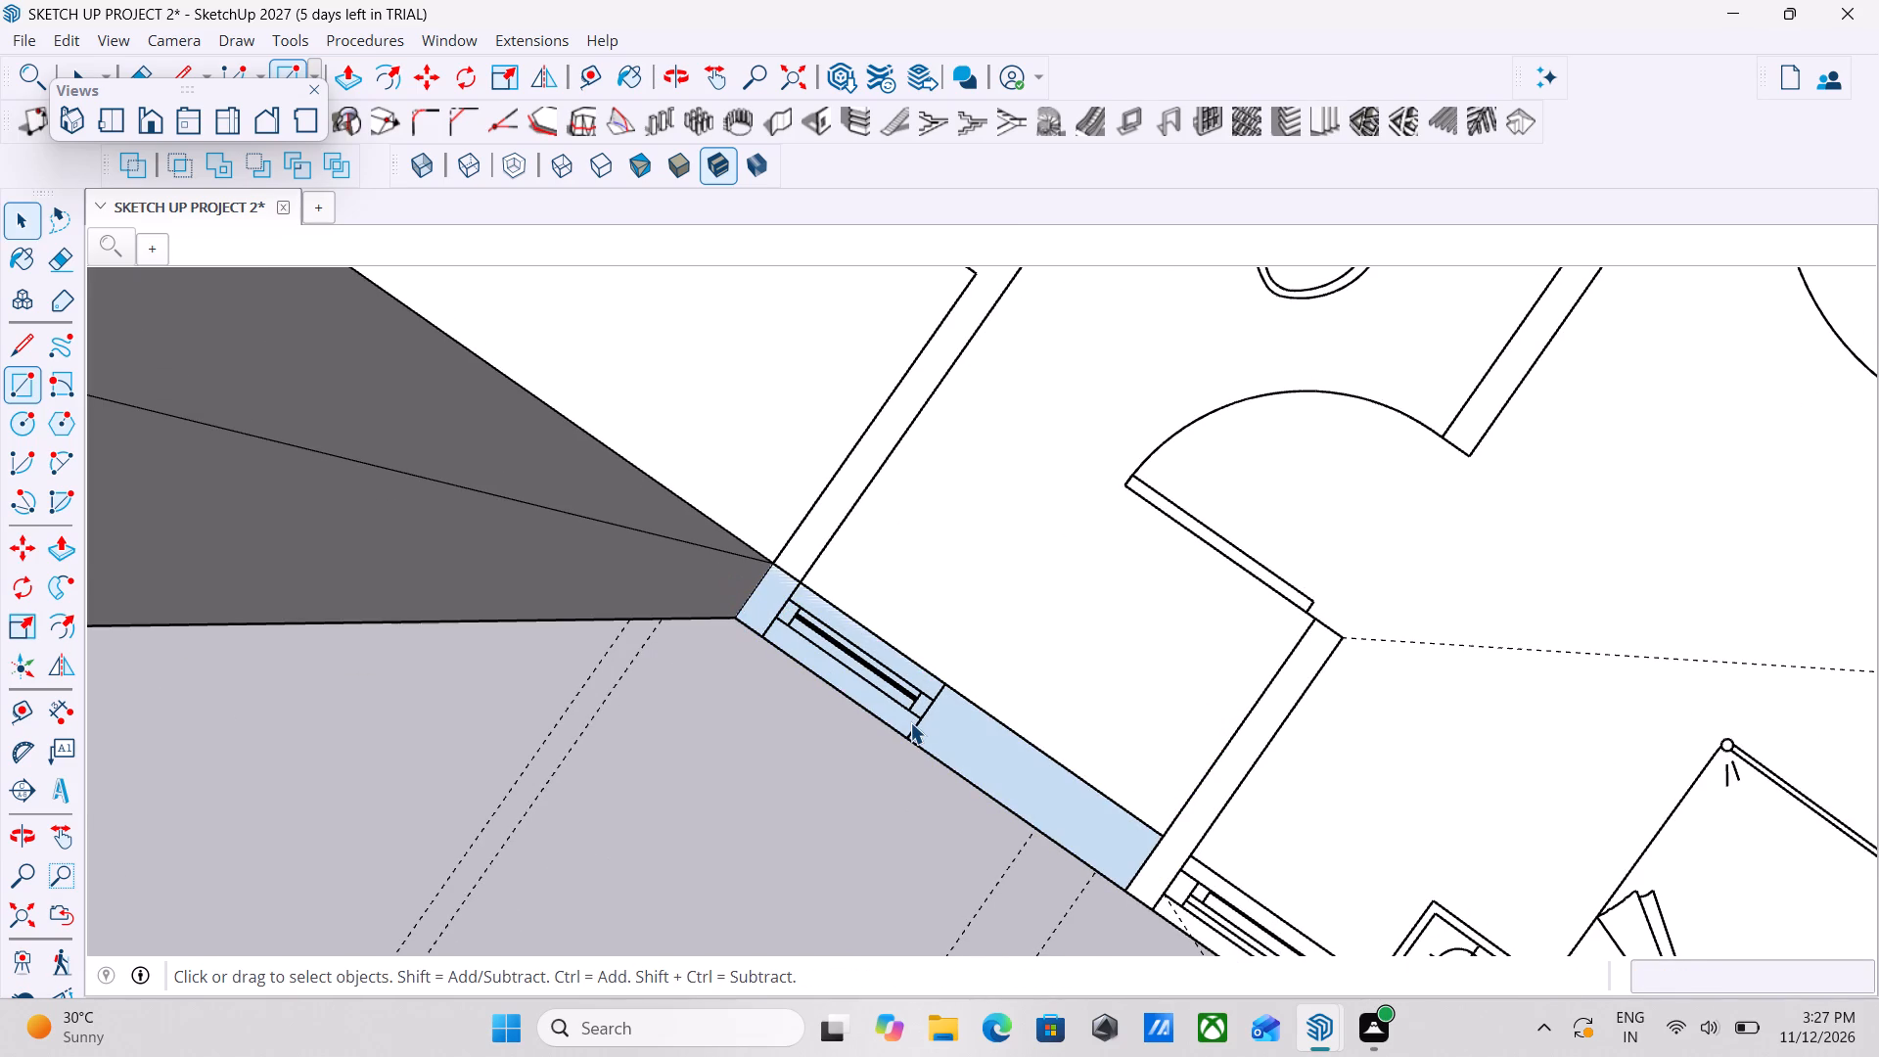
key(p)
click(981, 759)
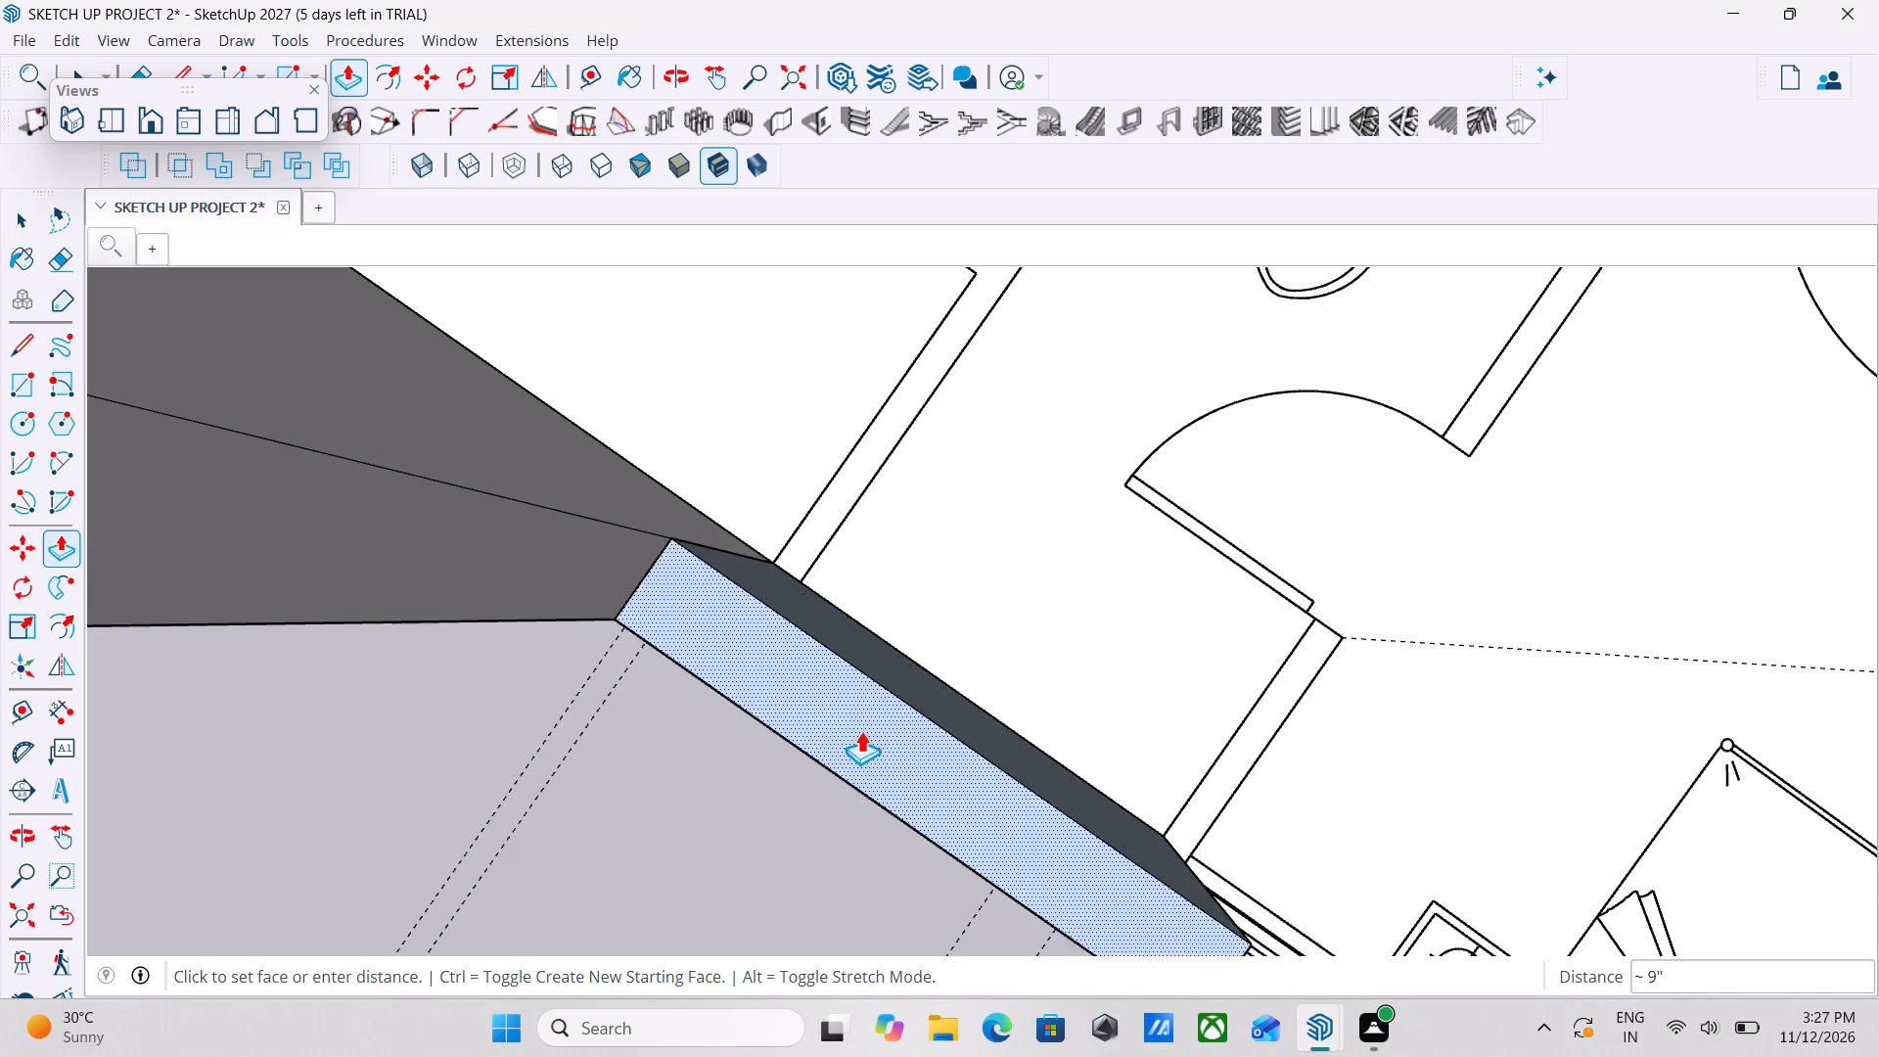
scroll(861, 730, down, 10)
text(10')
key(Return)
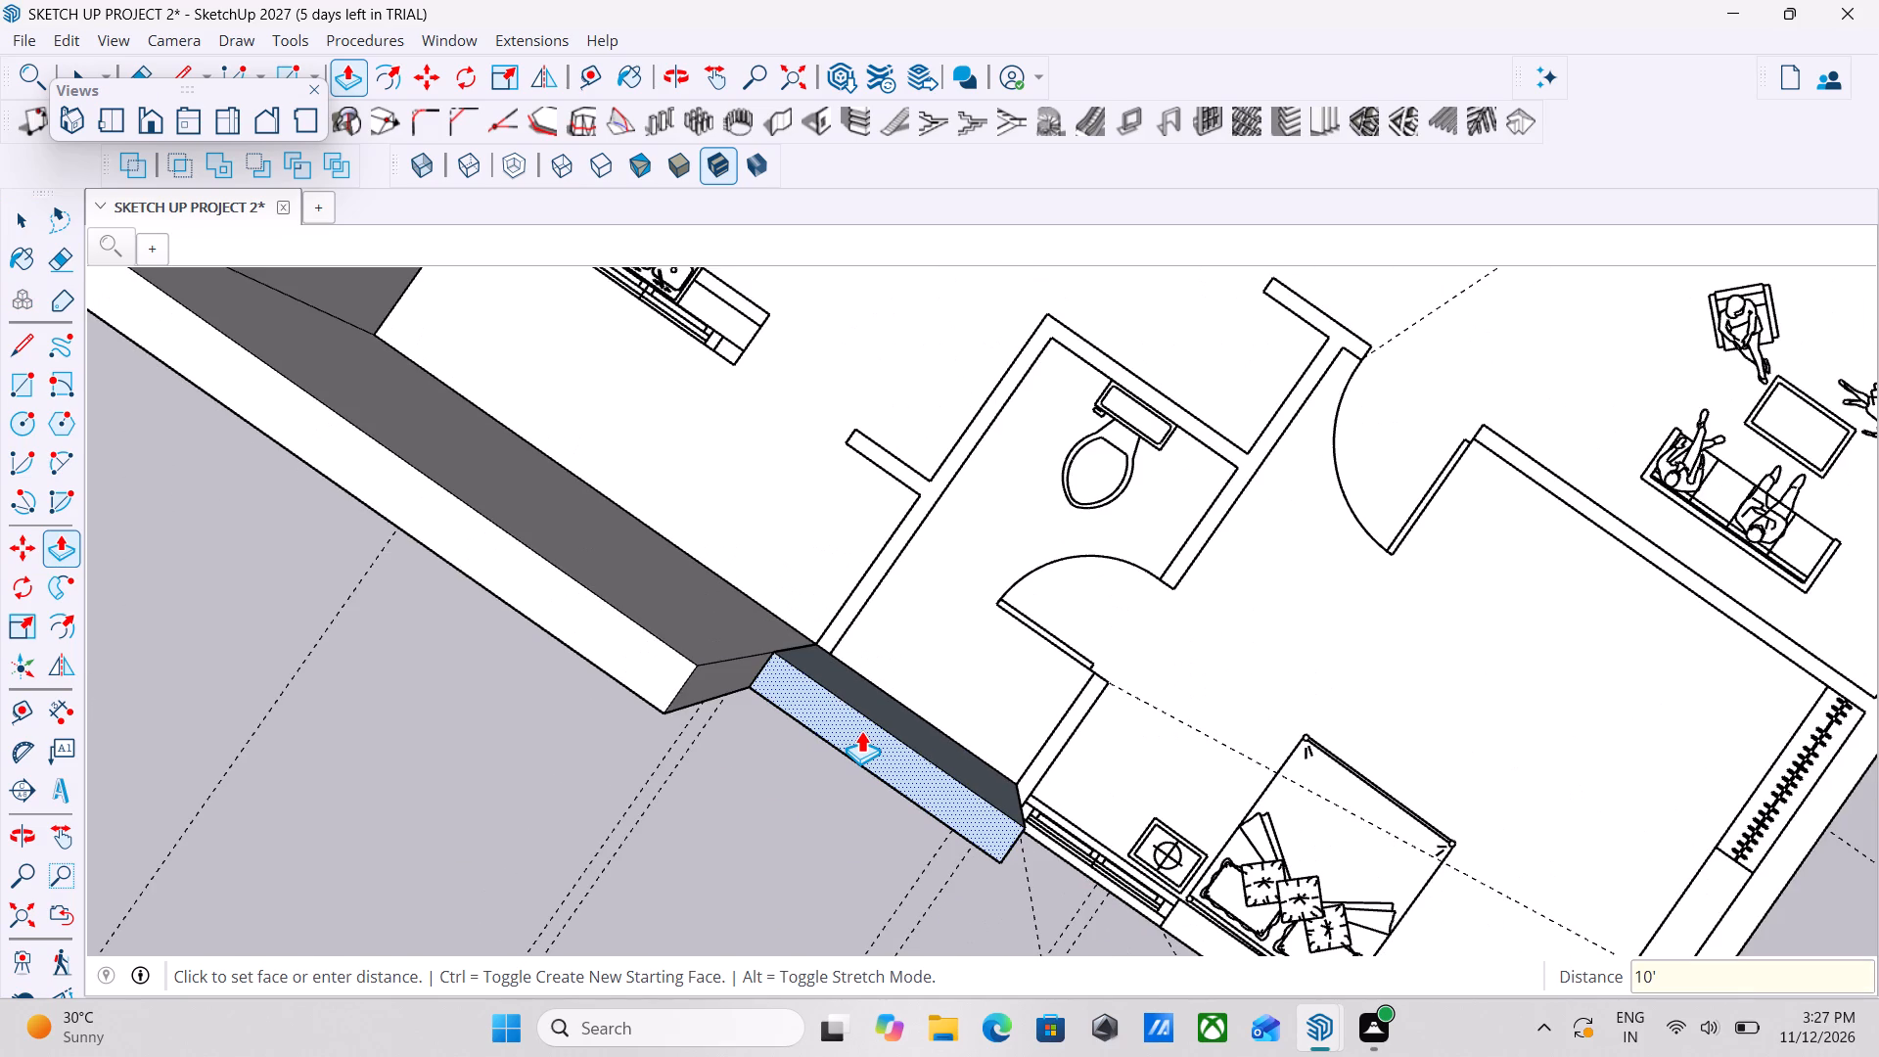
scroll(861, 730, down, 5)
middle_drag(1039, 730, 1063, 590)
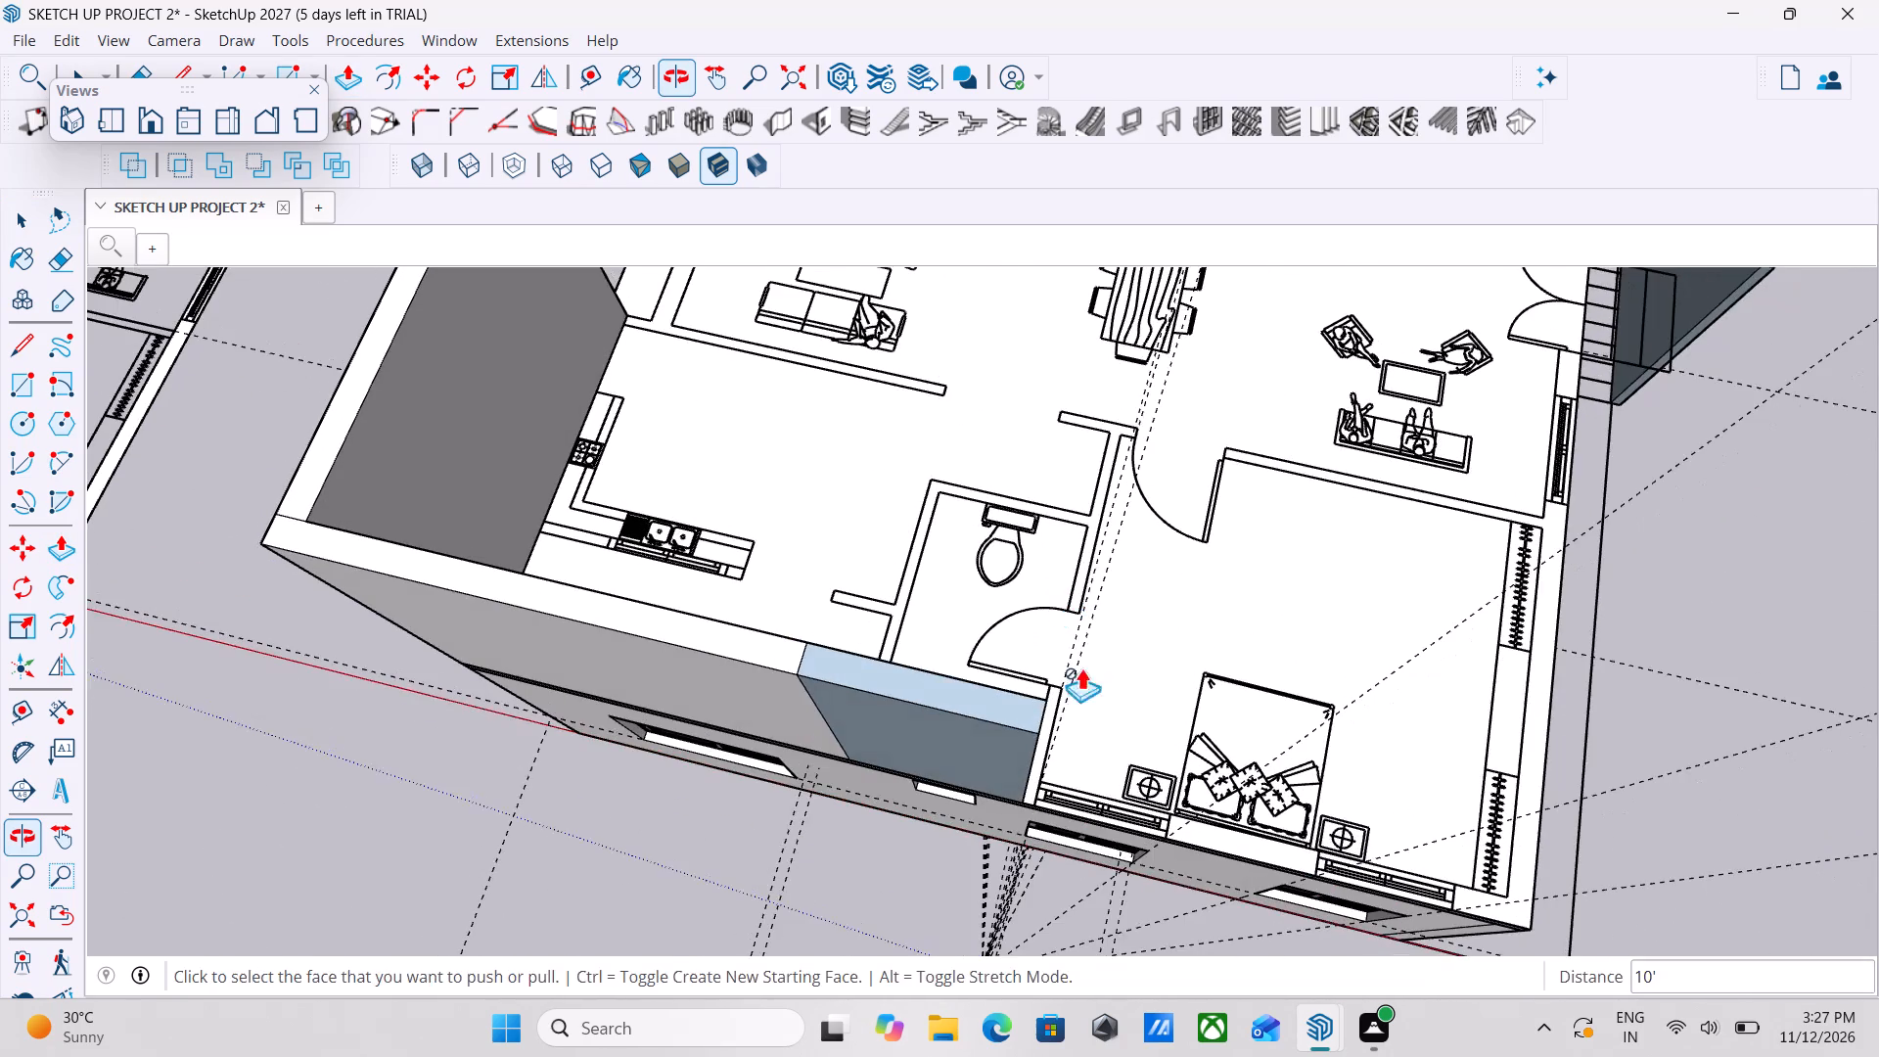
key(Escape)
key(space)
Draw a rectangle over the bedroom's two-window outer wall strip, from the bathroom partition to the plan's outer corner.
scroll(1244, 851, up, 4)
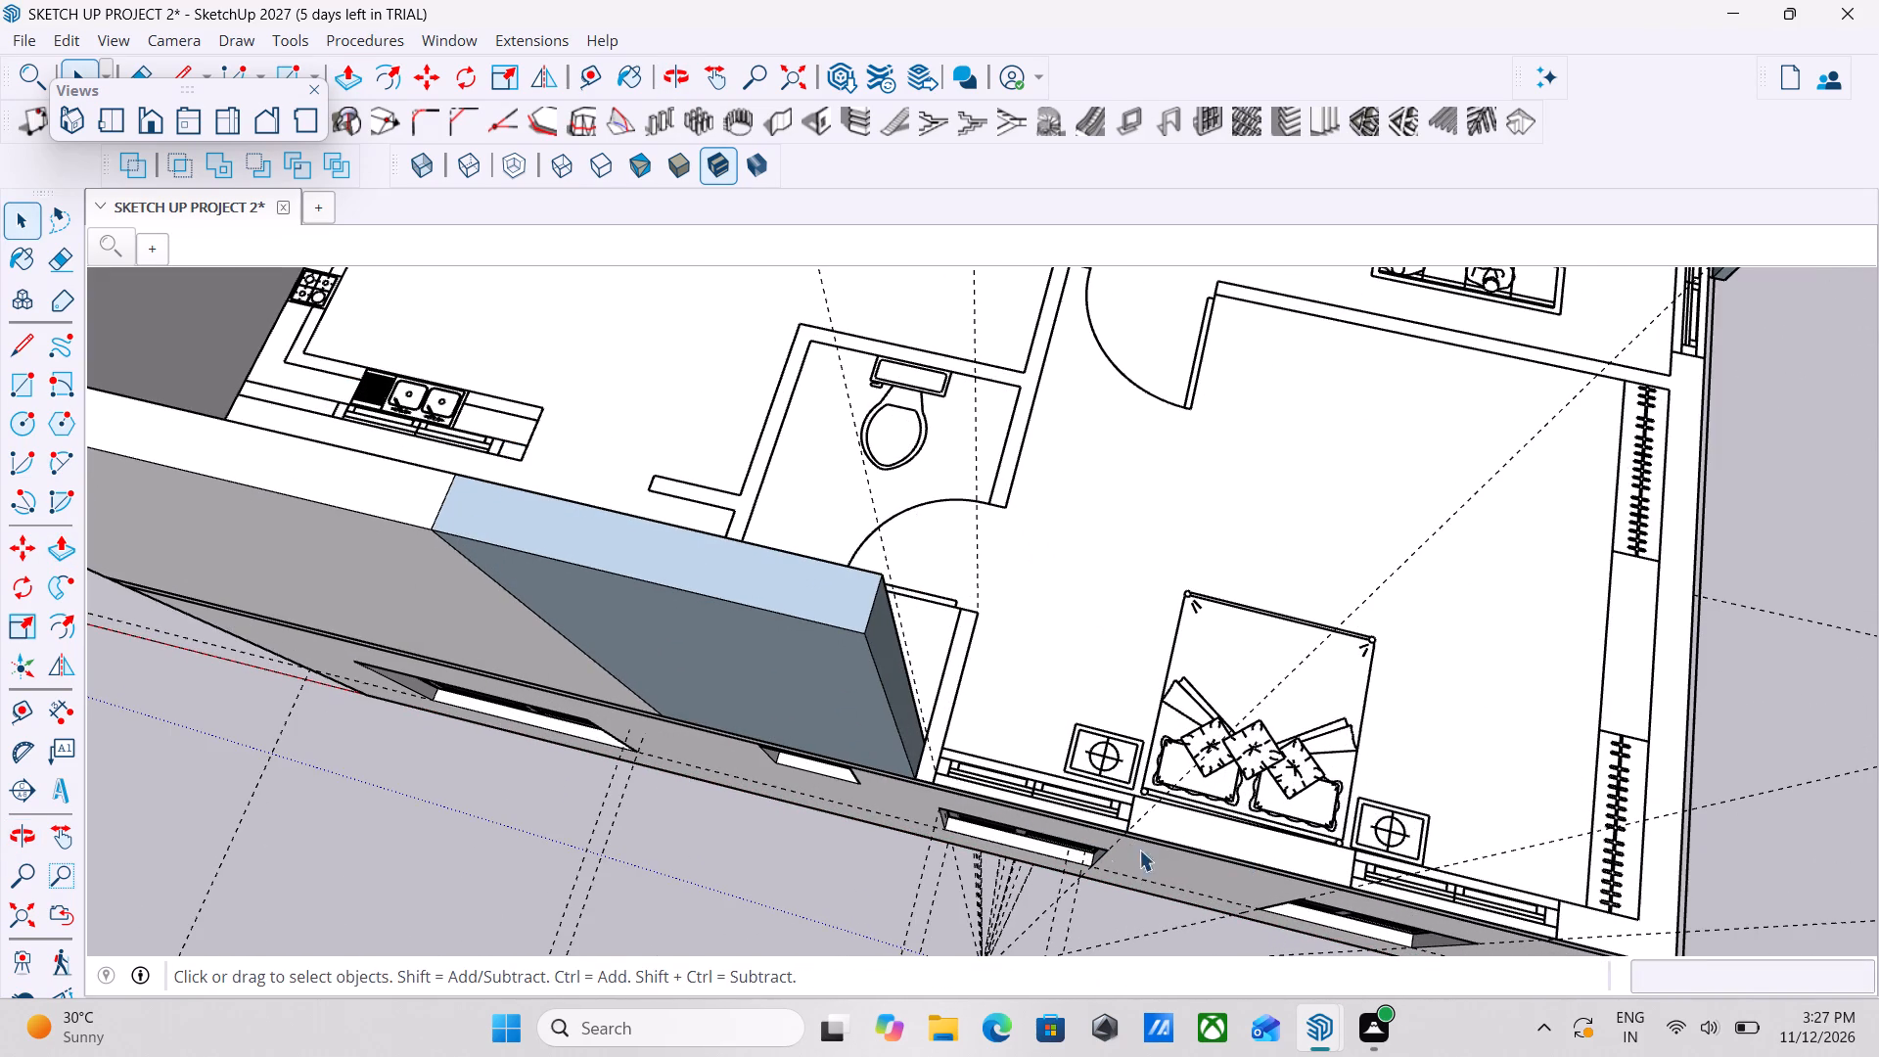
click(1038, 797)
scroll(1038, 797, up, 2)
key(Escape)
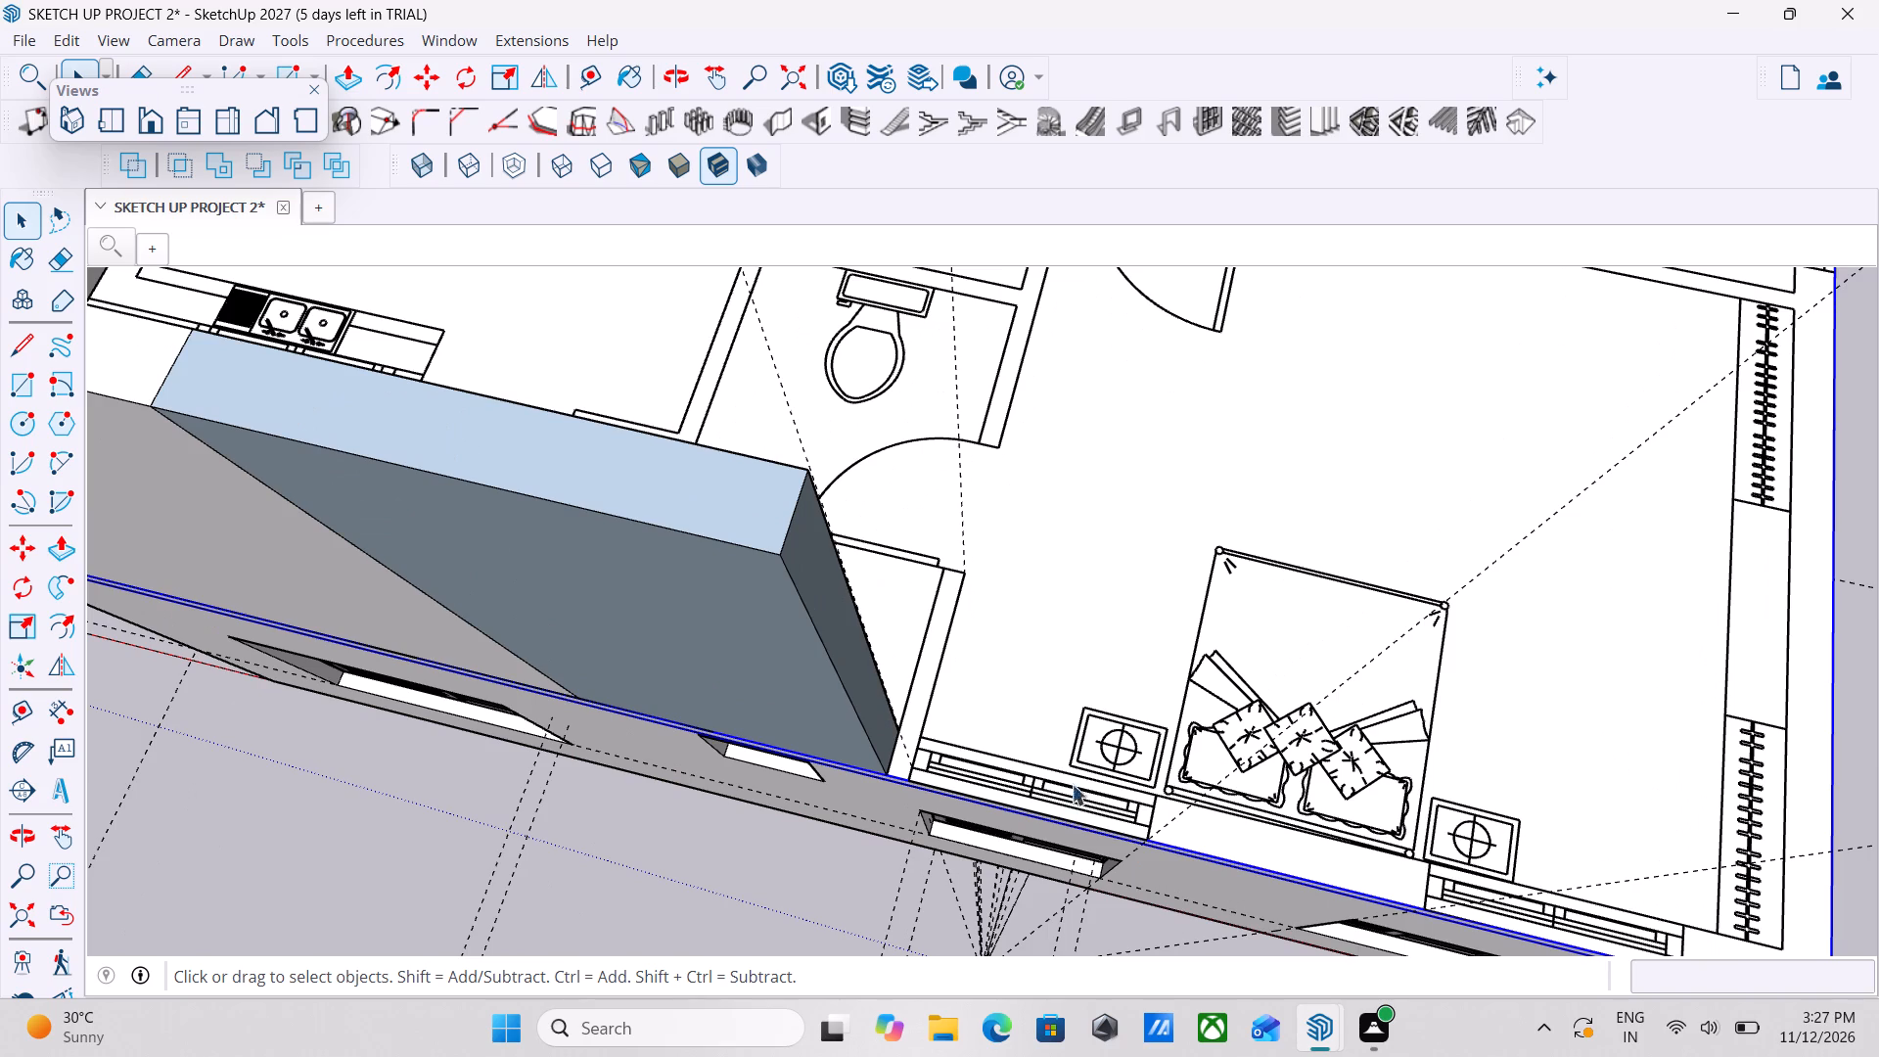
scroll(1059, 716, up, 3)
click(985, 796)
scroll(985, 796, up, 3)
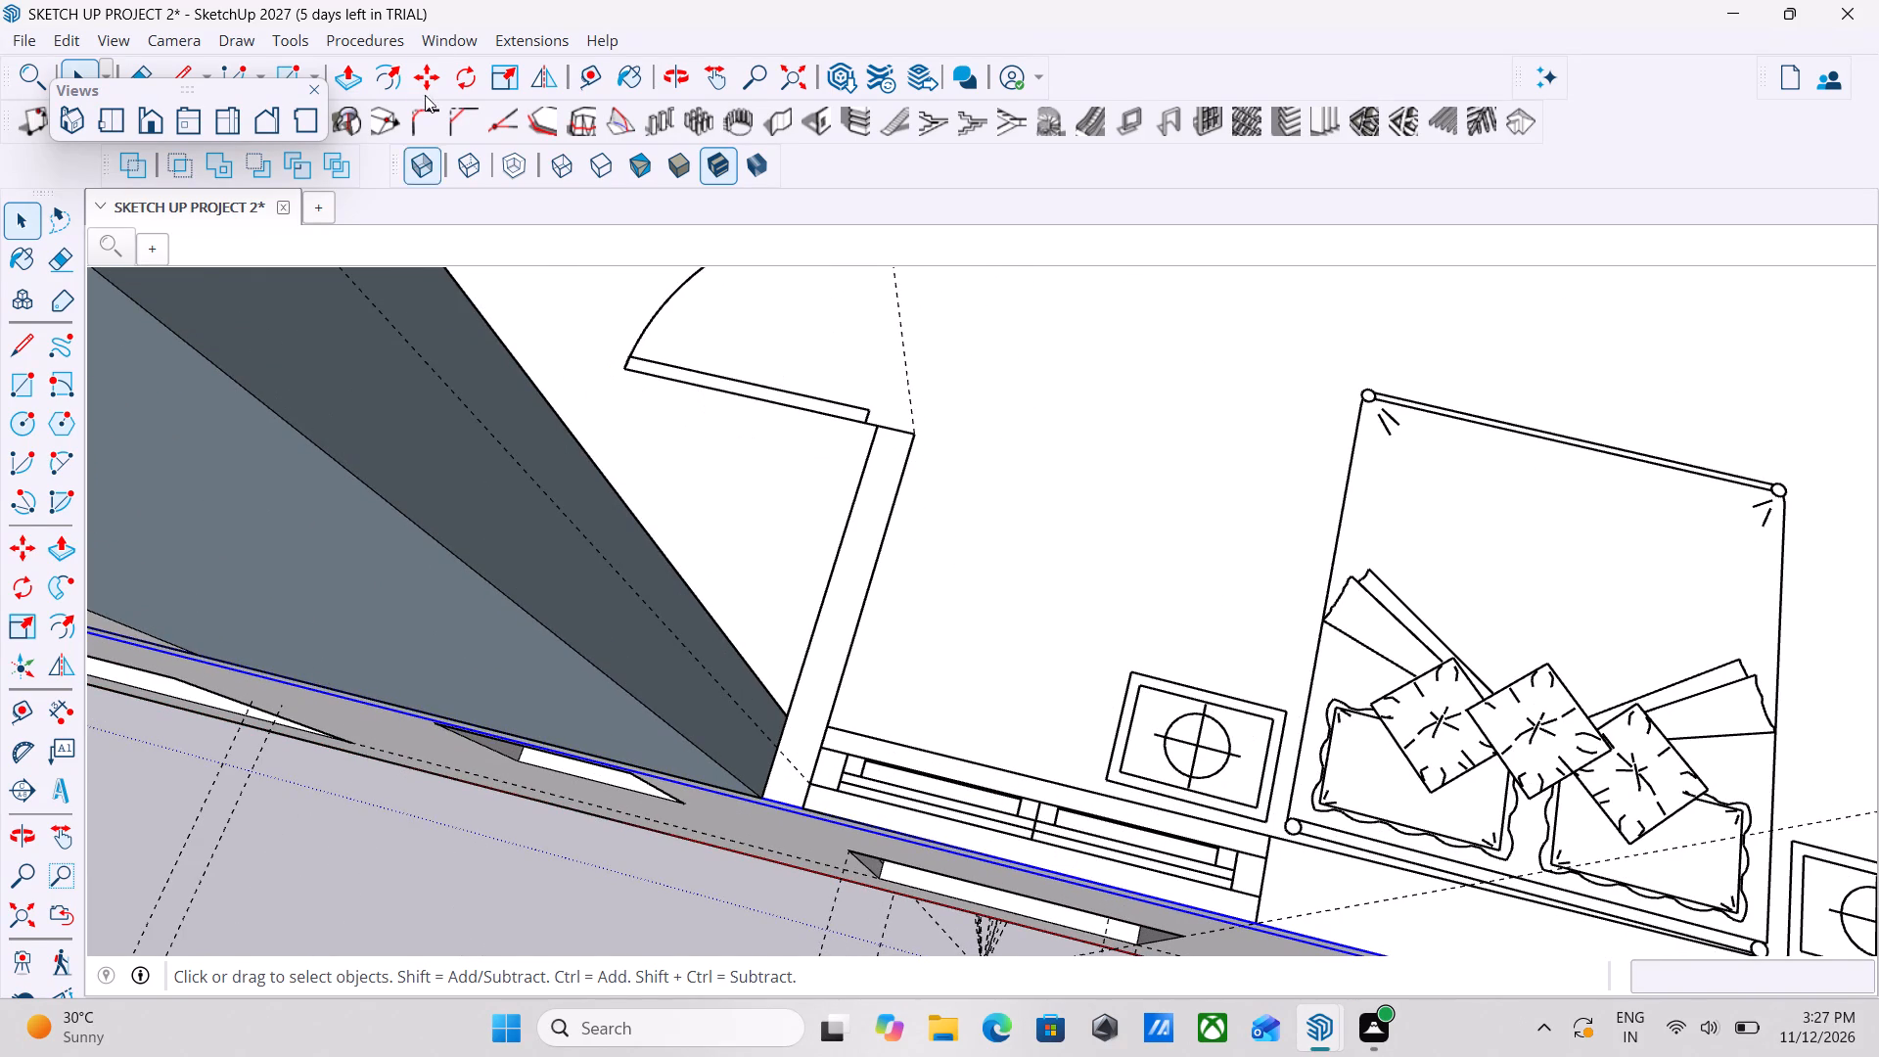
click(23, 380)
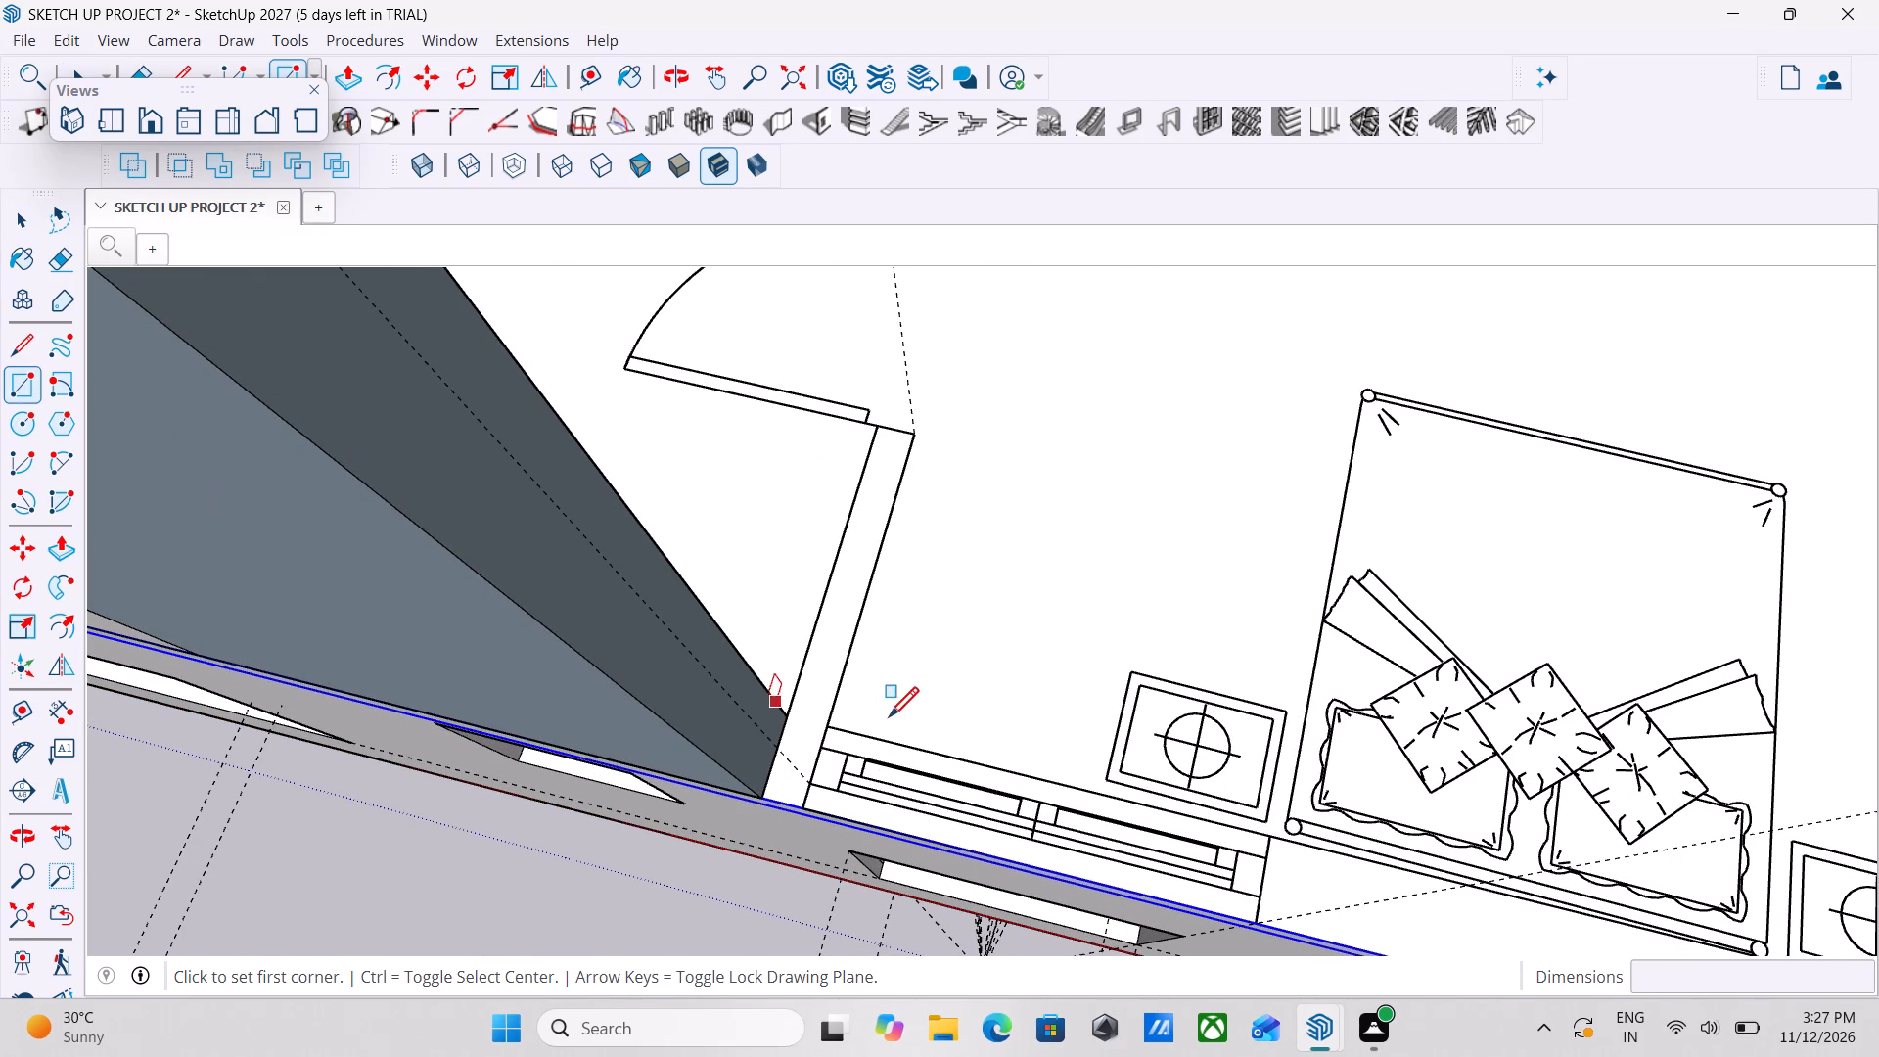
click(835, 726)
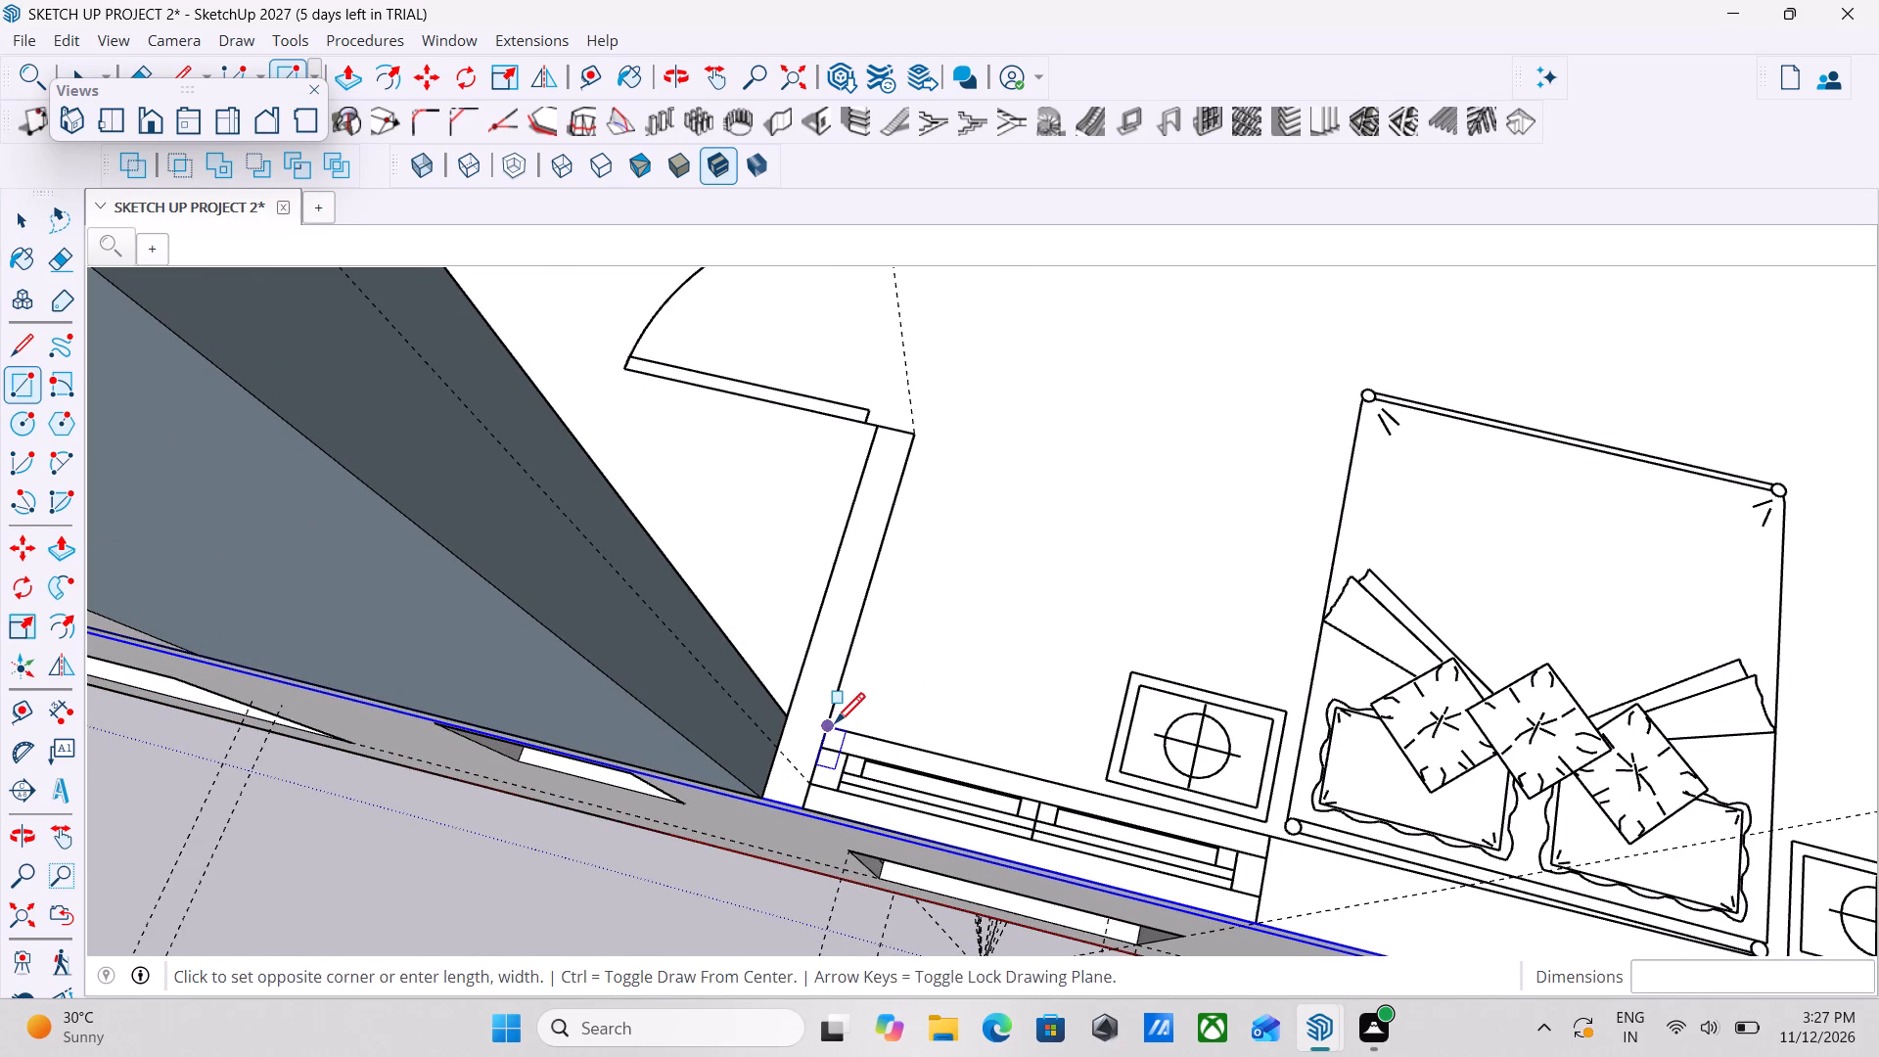
scroll(1159, 867, down, 9)
scroll(1440, 923, down, 2)
middle_drag(1442, 923, 1527, 926)
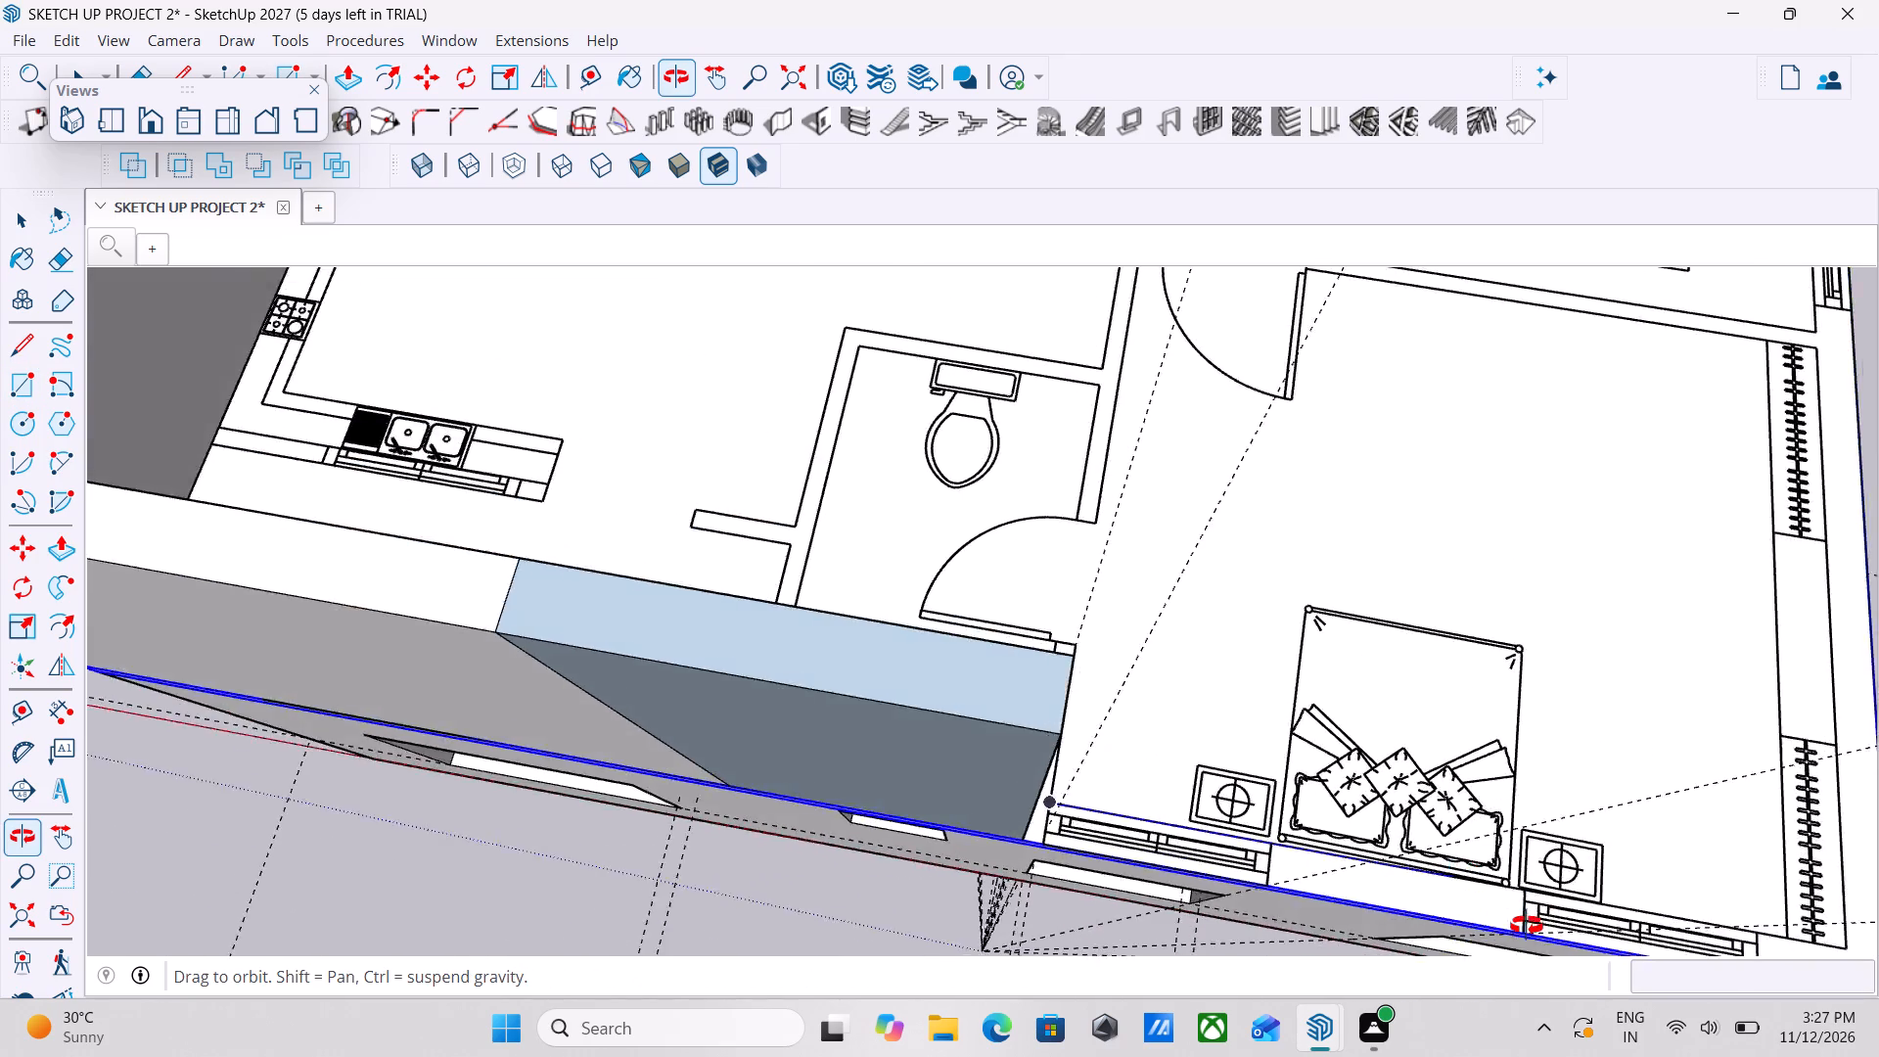
middle_drag(1527, 926, 1535, 927)
scroll(1854, 864, down, 1)
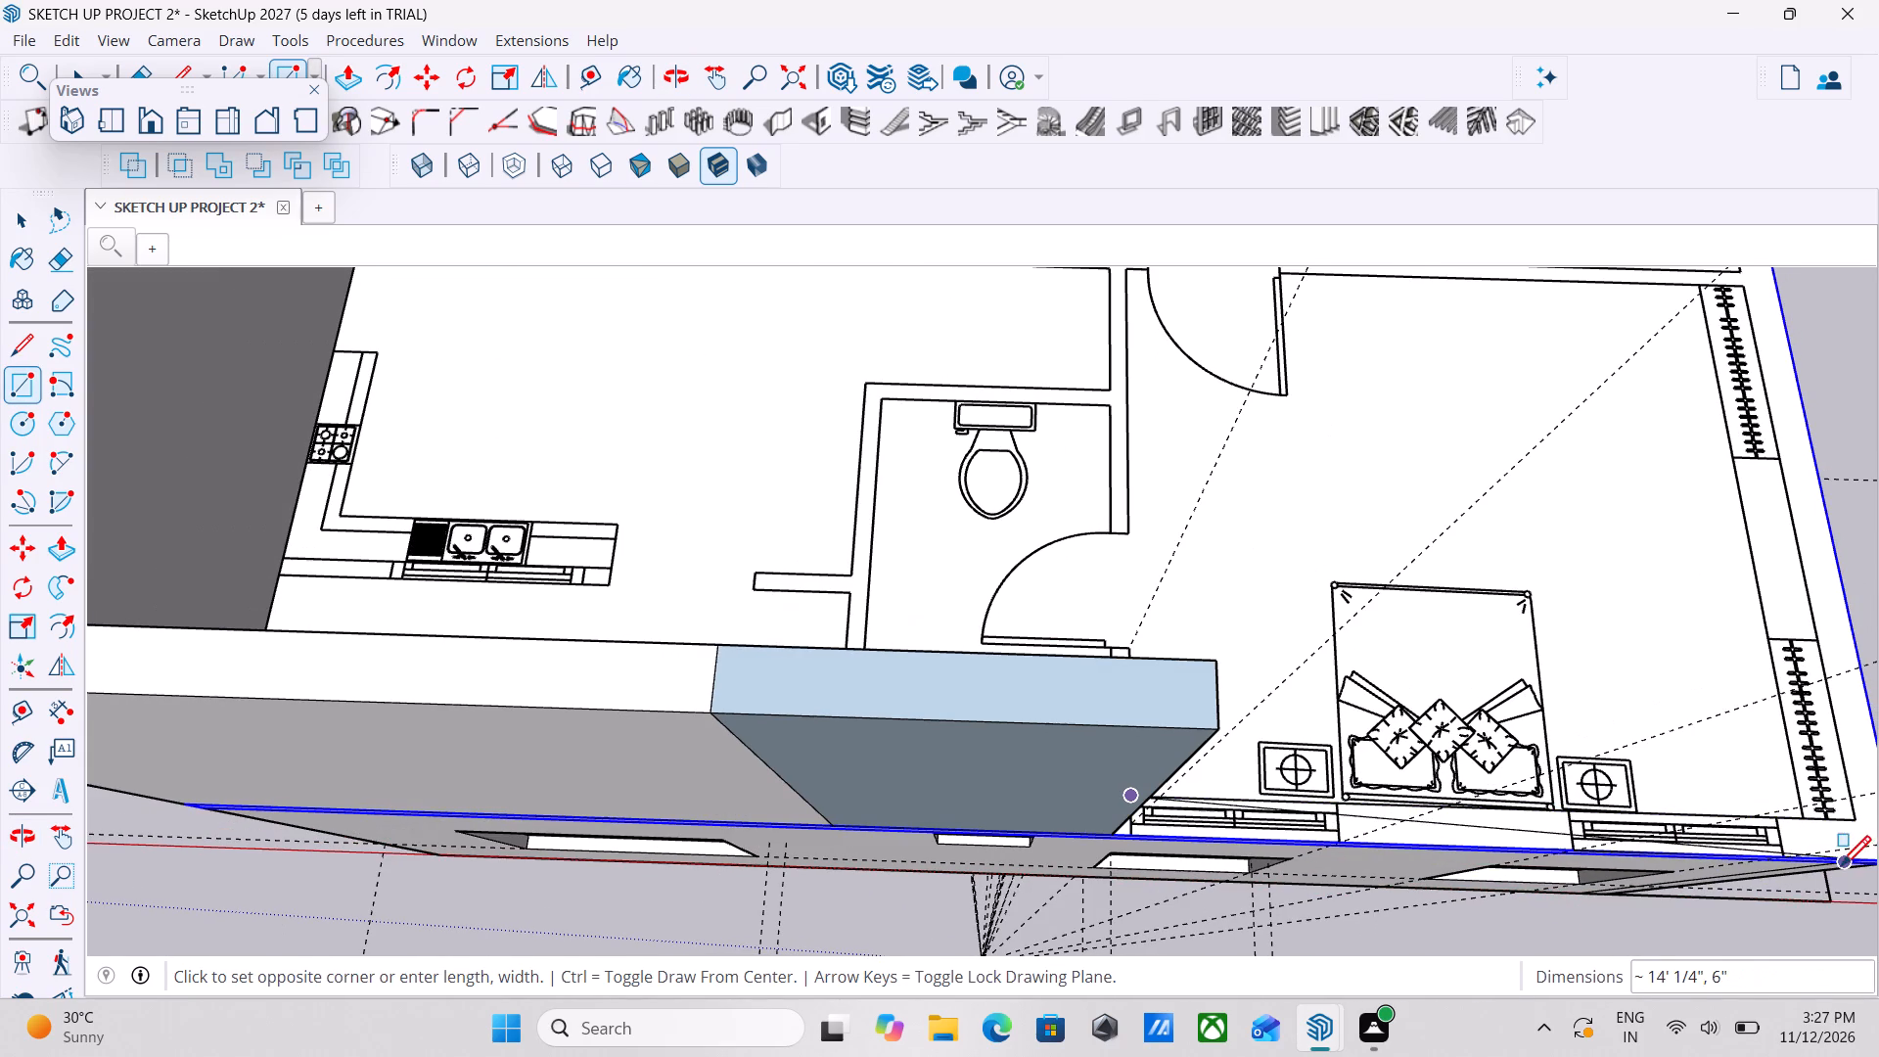
shift+middle_drag(1795, 864, 1503, 824)
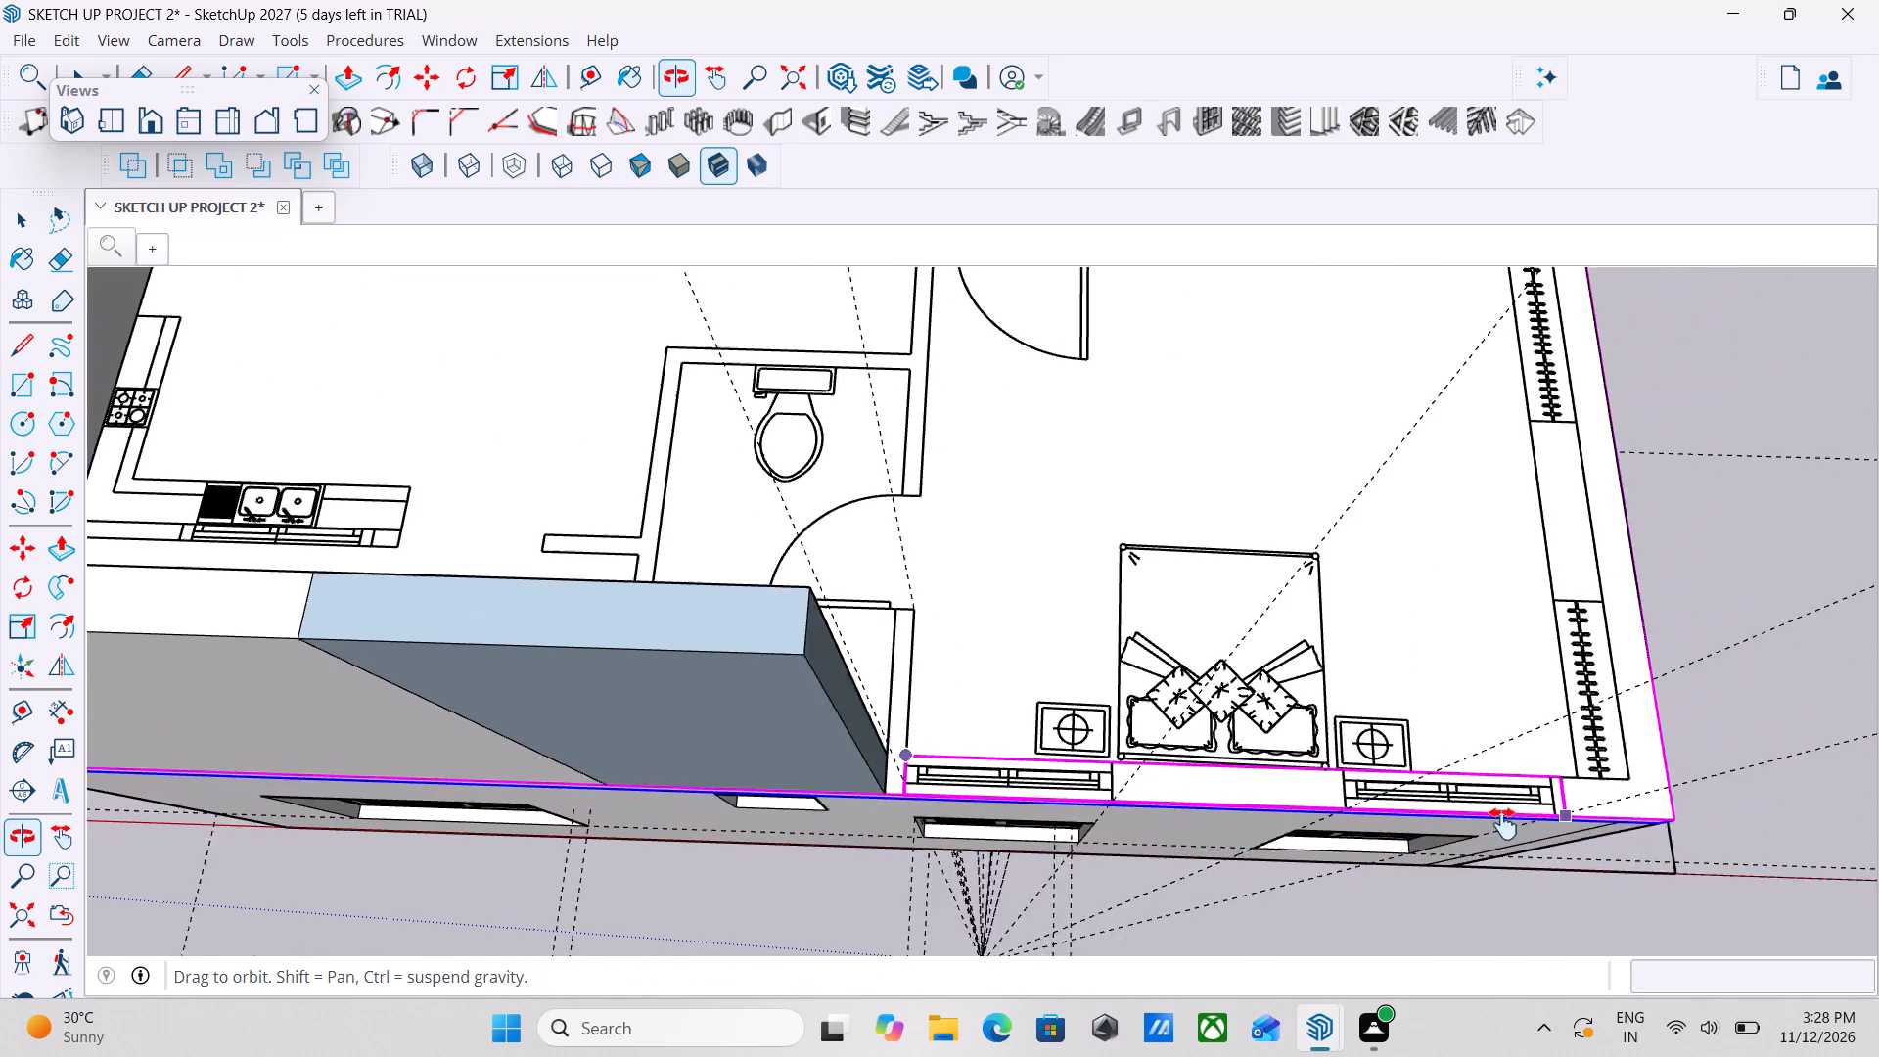
shift+middle_drag(1503, 824, 1398, 846)
scroll(1463, 848, up, 3)
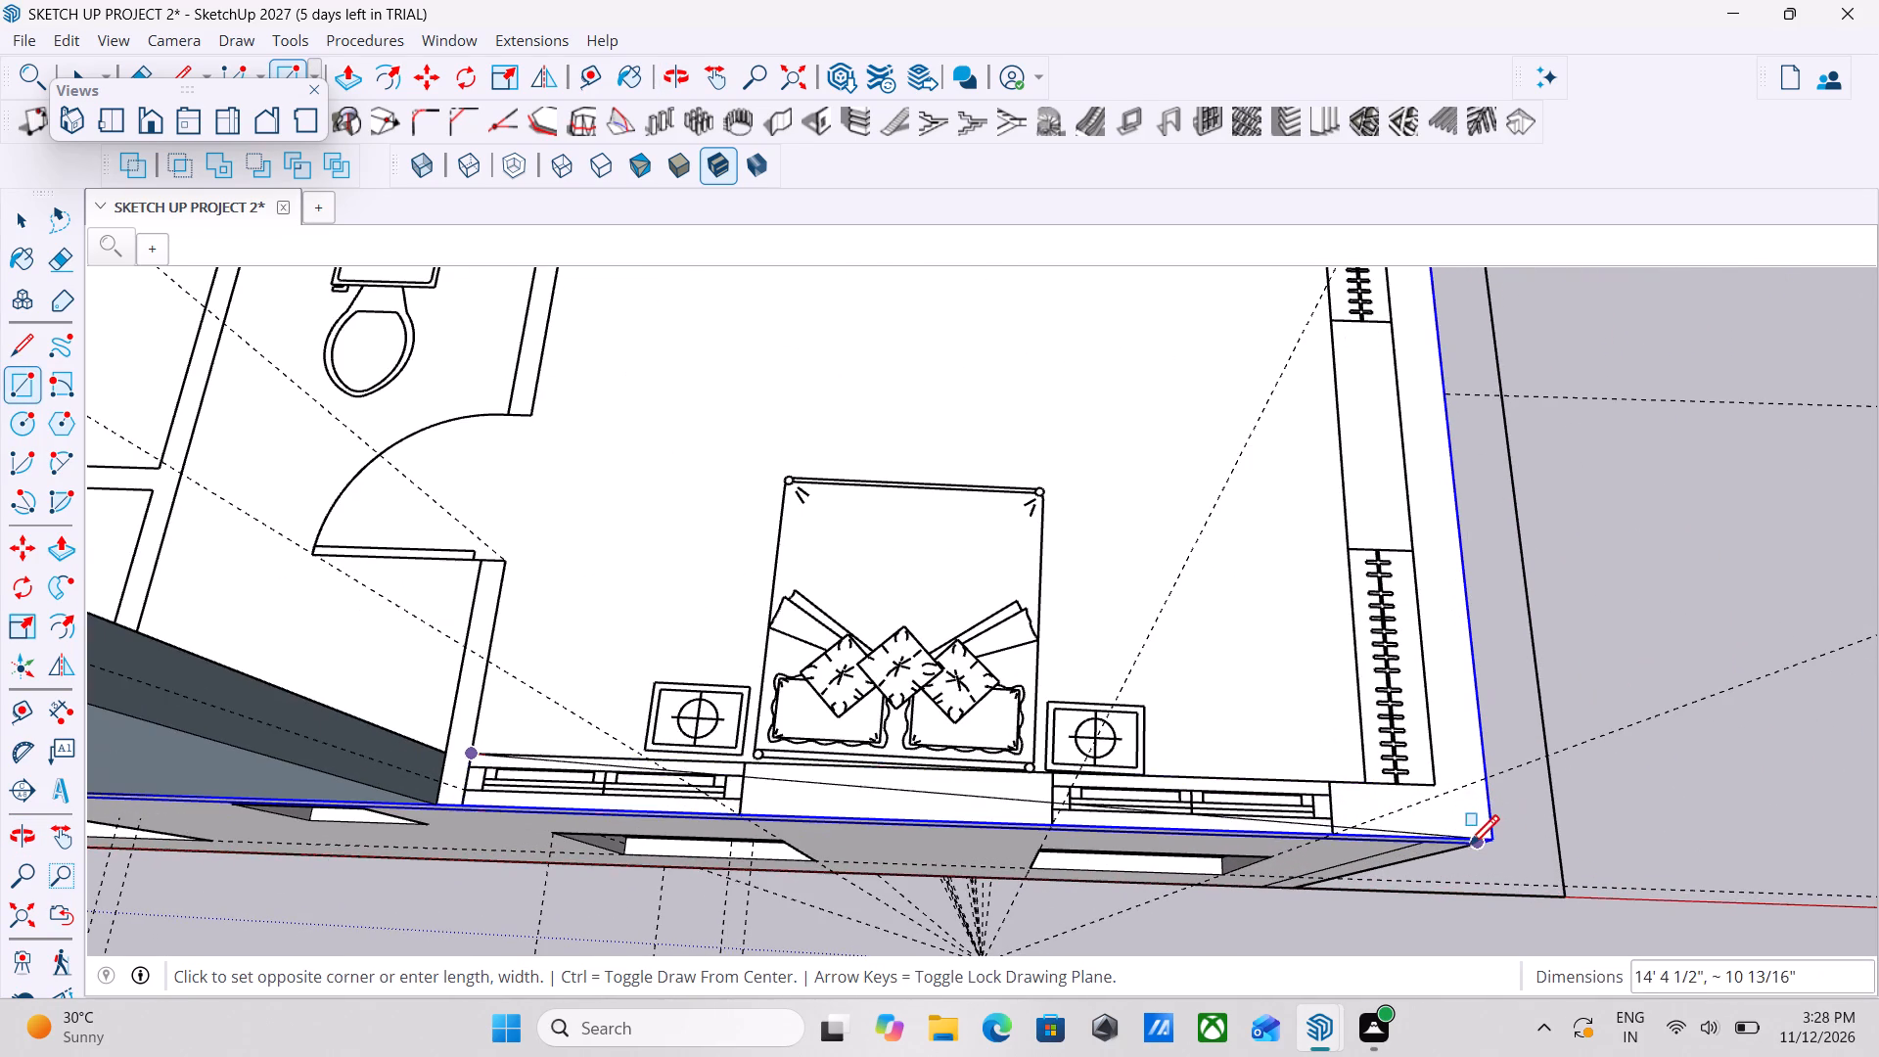
click(1491, 844)
key(Escape)
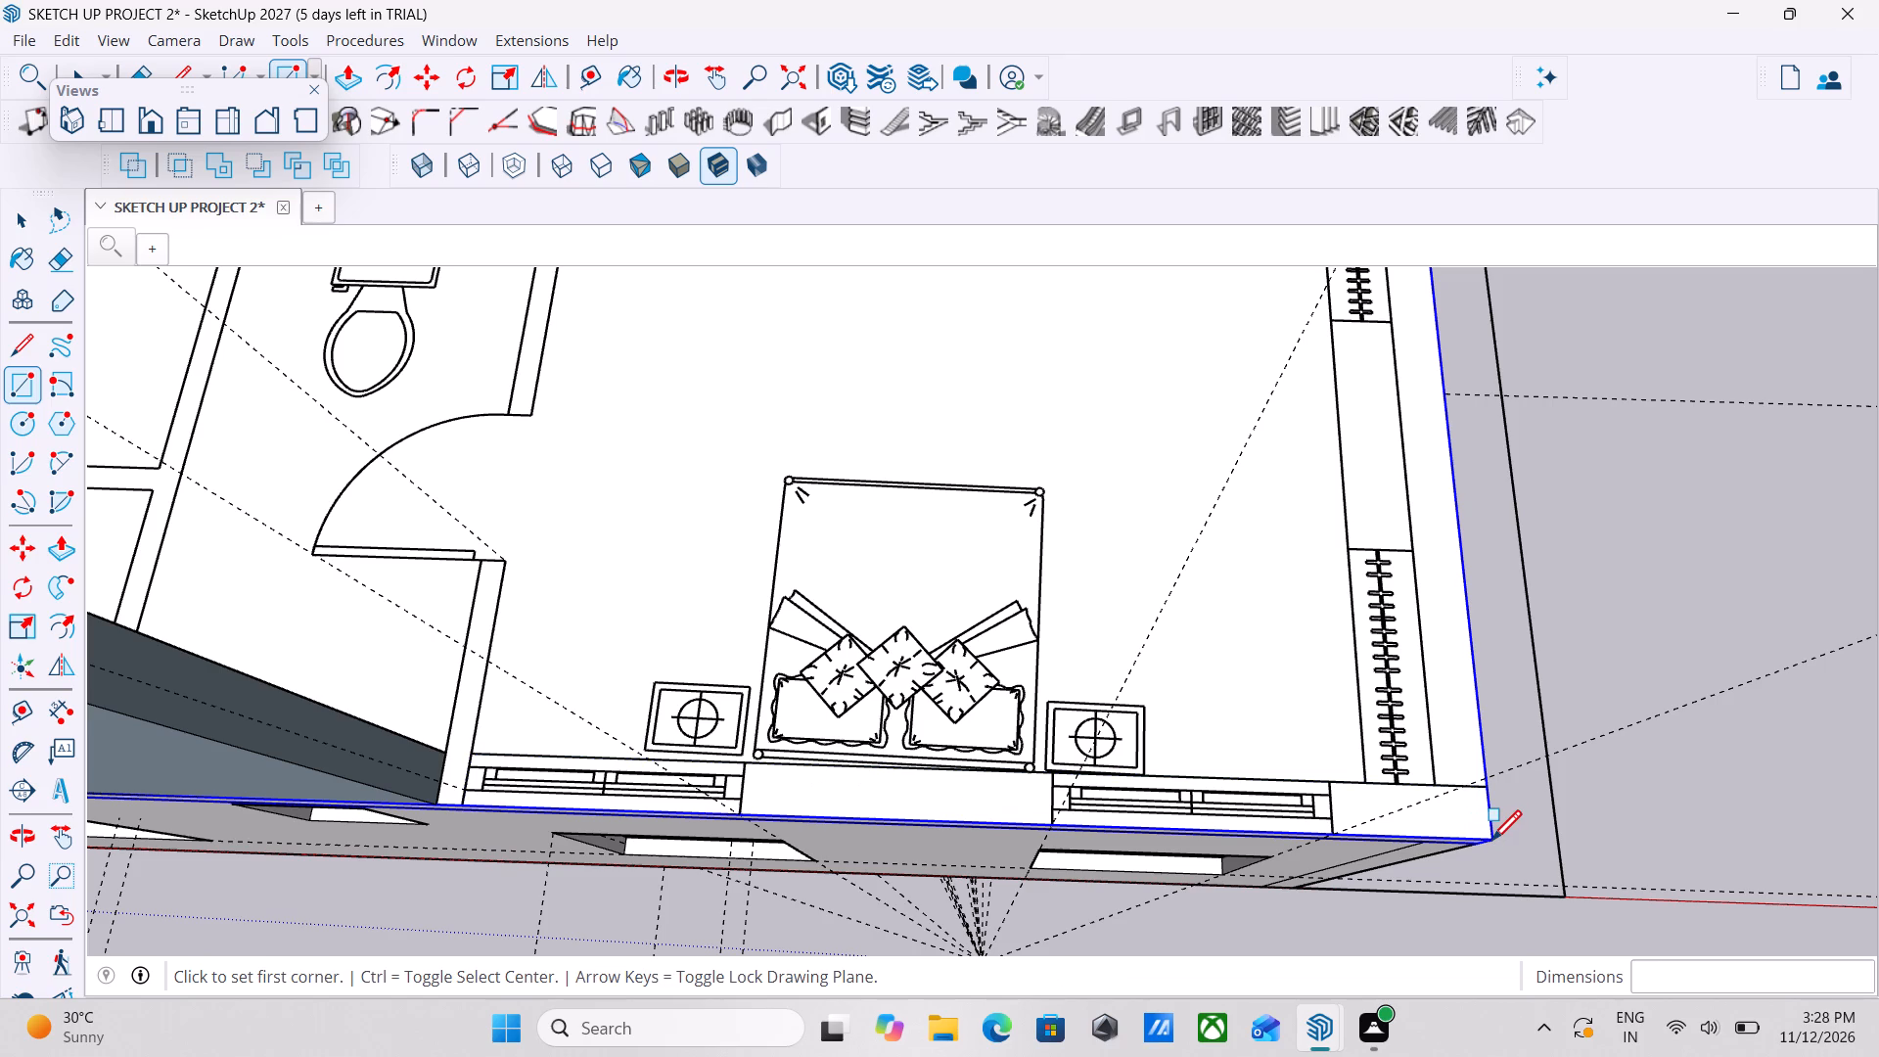
Push/Pull the bedroom's two-window outer wall strip up 10'.
key(space)
key(p)
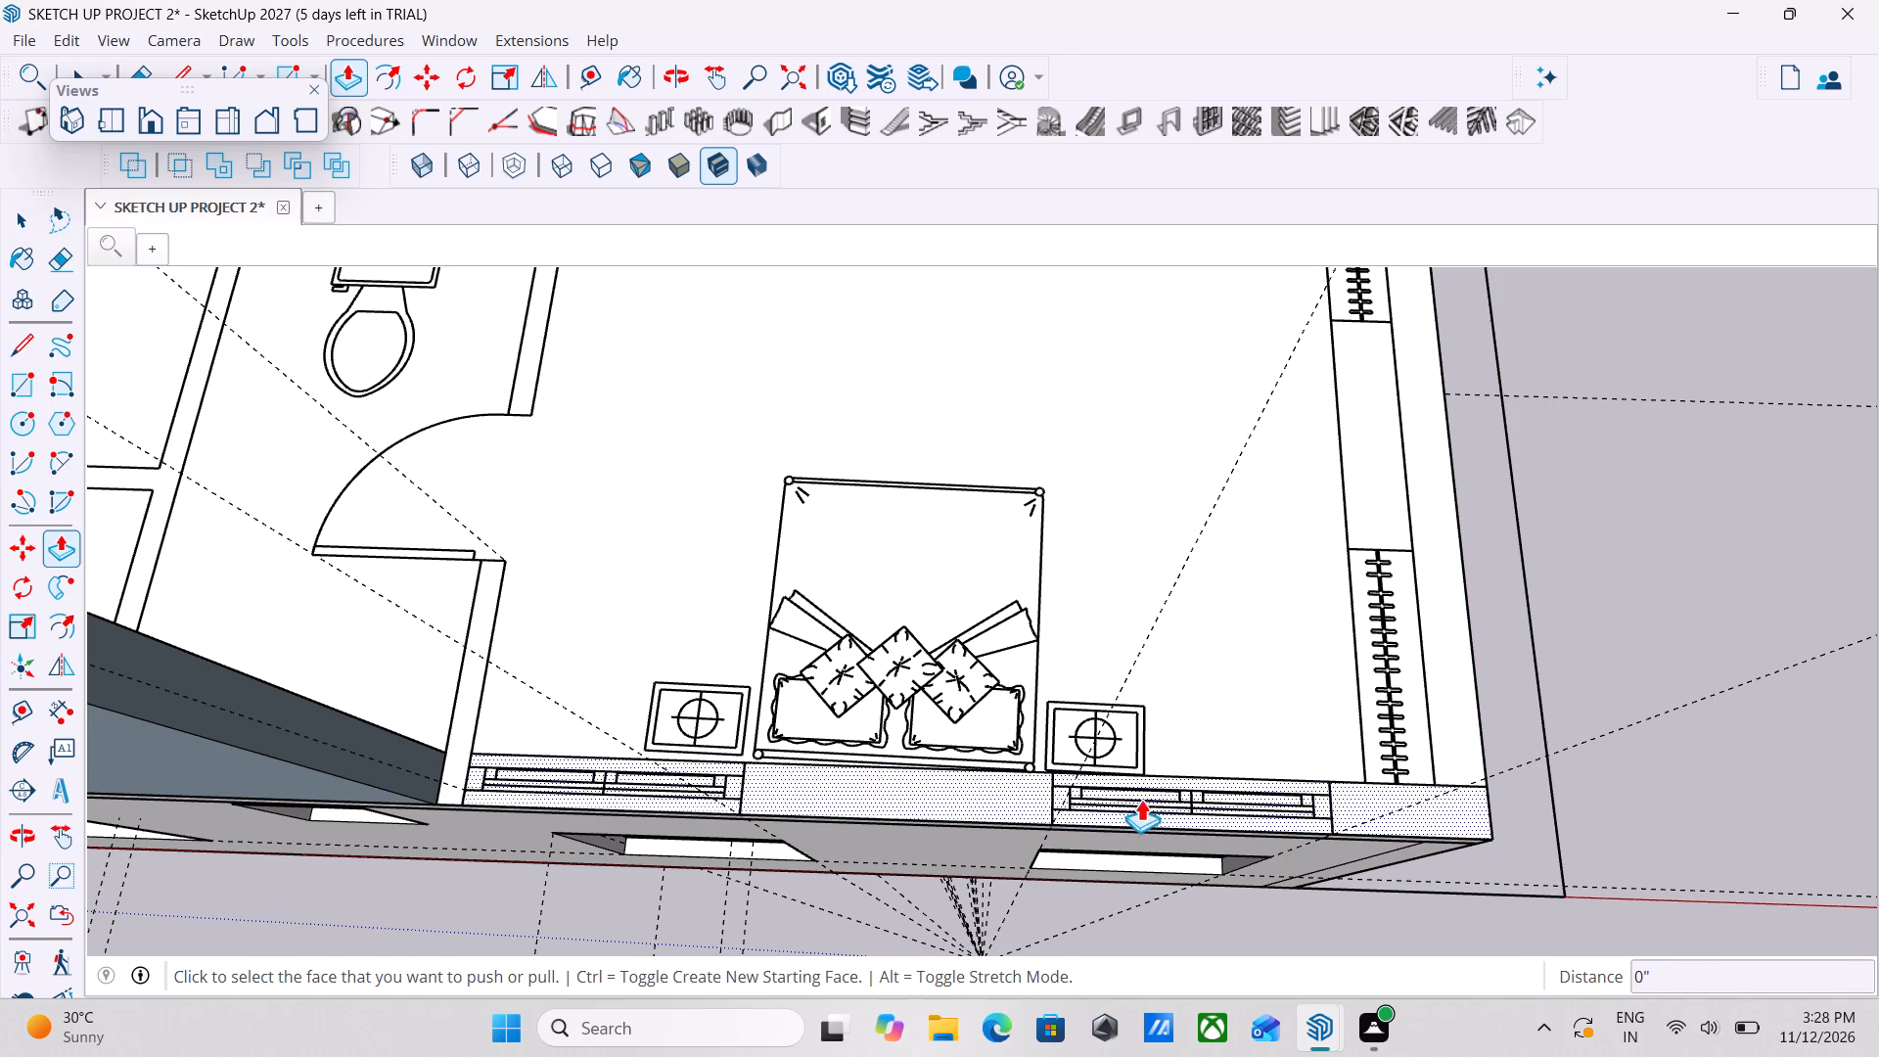
click(1043, 790)
scroll(1038, 741, down, 8)
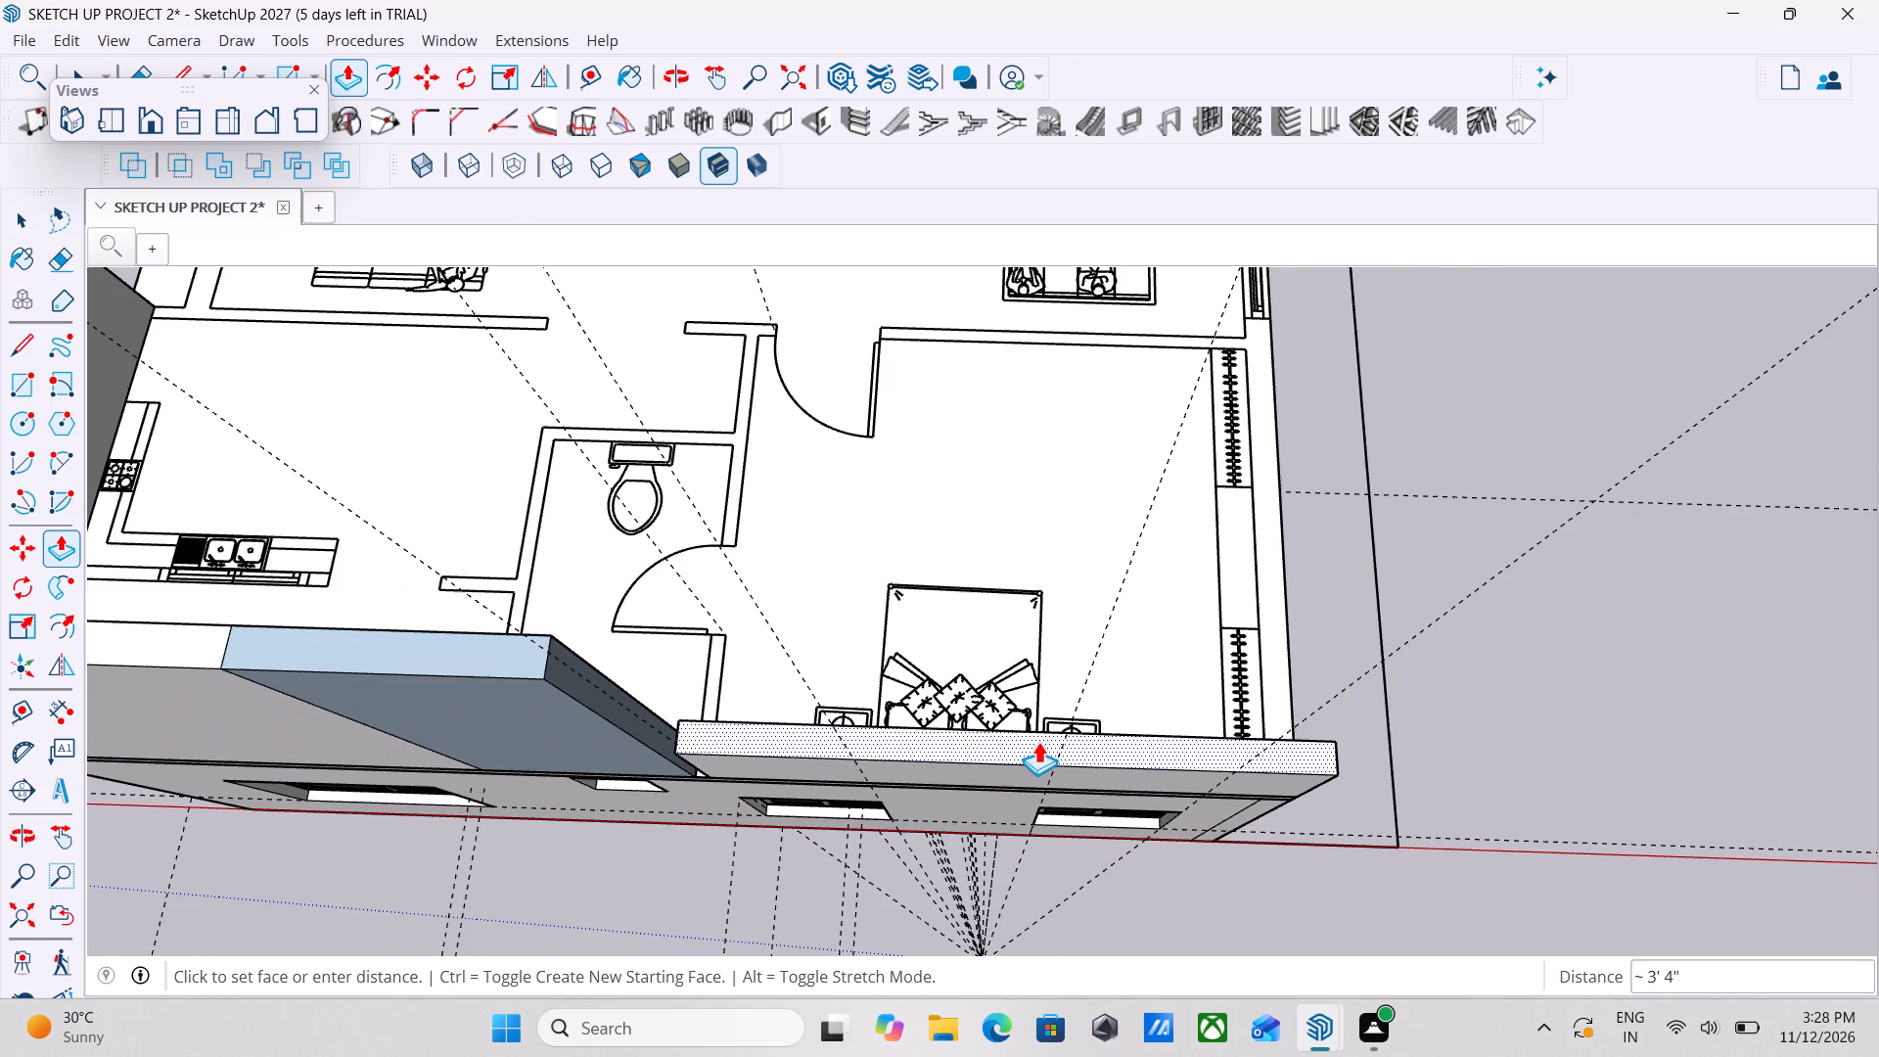
text(10')
key(Return)
scroll(1038, 741, down, 5)
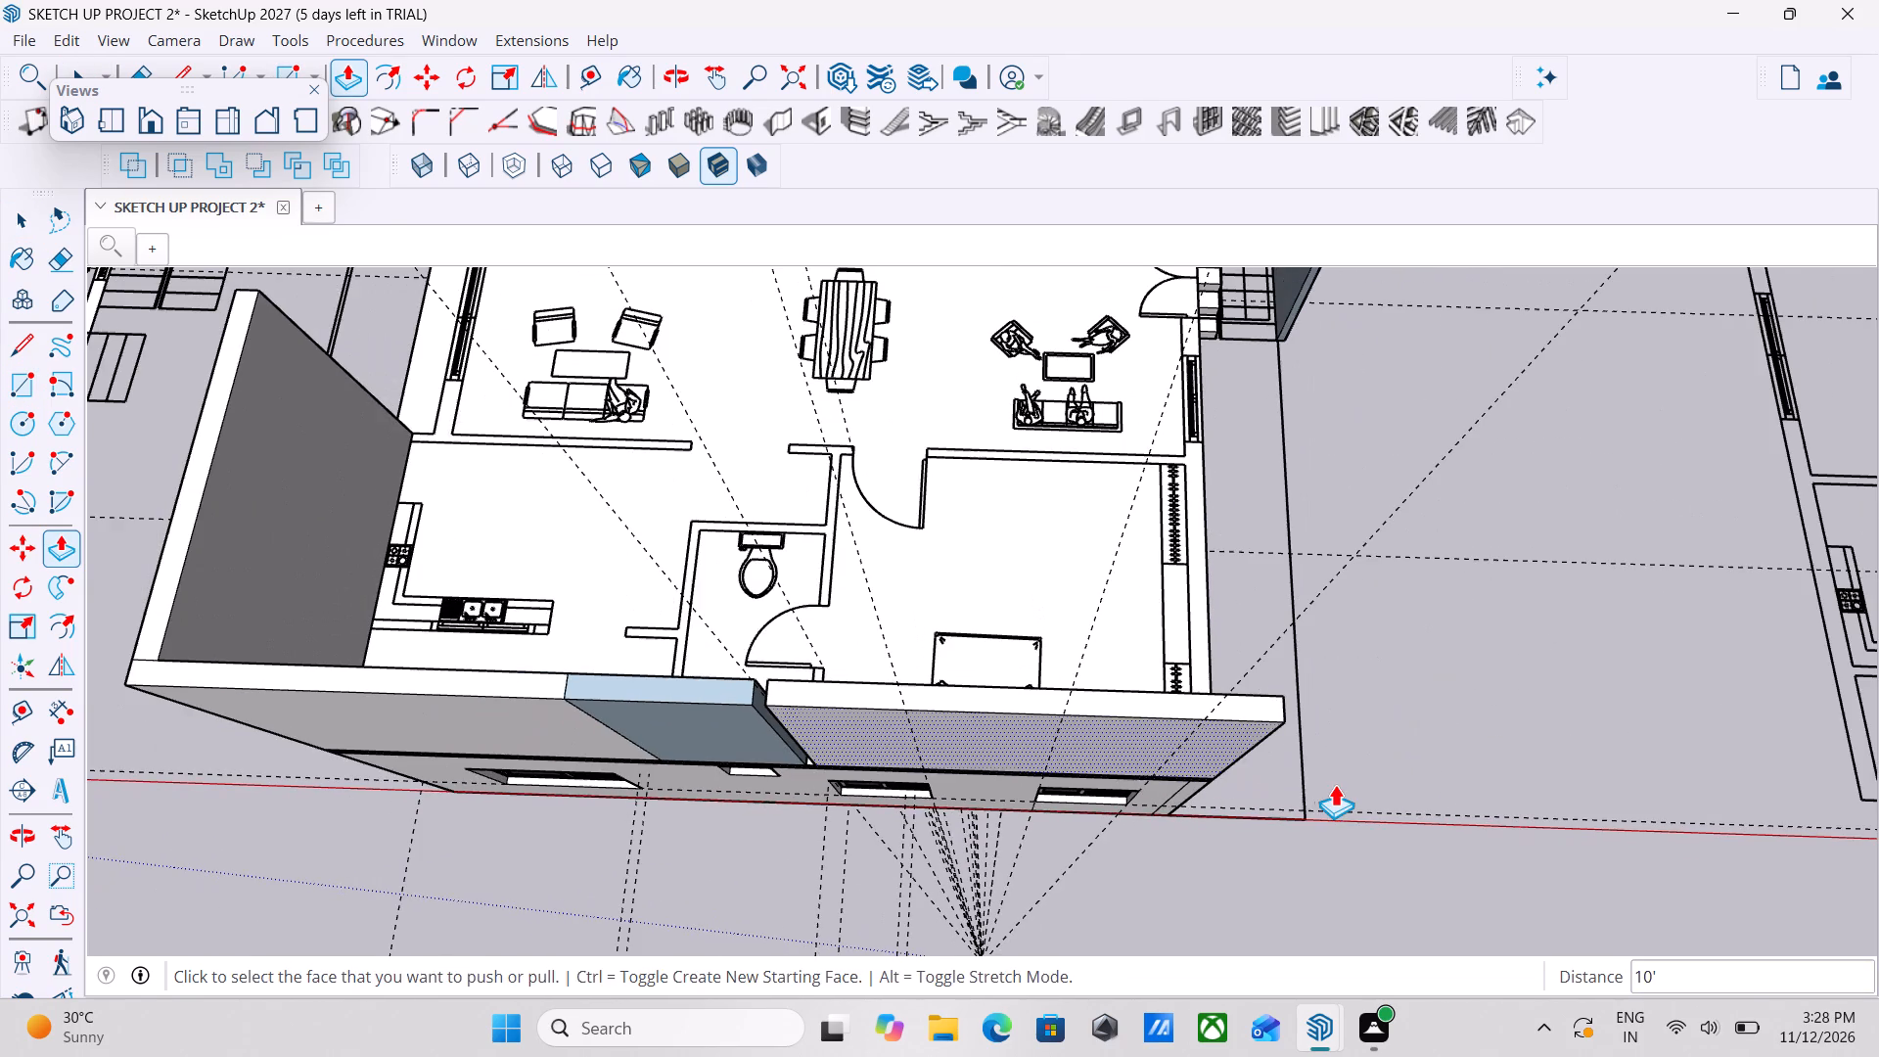
Examine the raised outer walls and the unbuilt interior partitions of the upper-floor plan from several angles and from the top.
middle_drag(1335, 784, 1408, 761)
middle_drag(791, 855, 1516, 857)
middle_drag(957, 935, 1277, 1056)
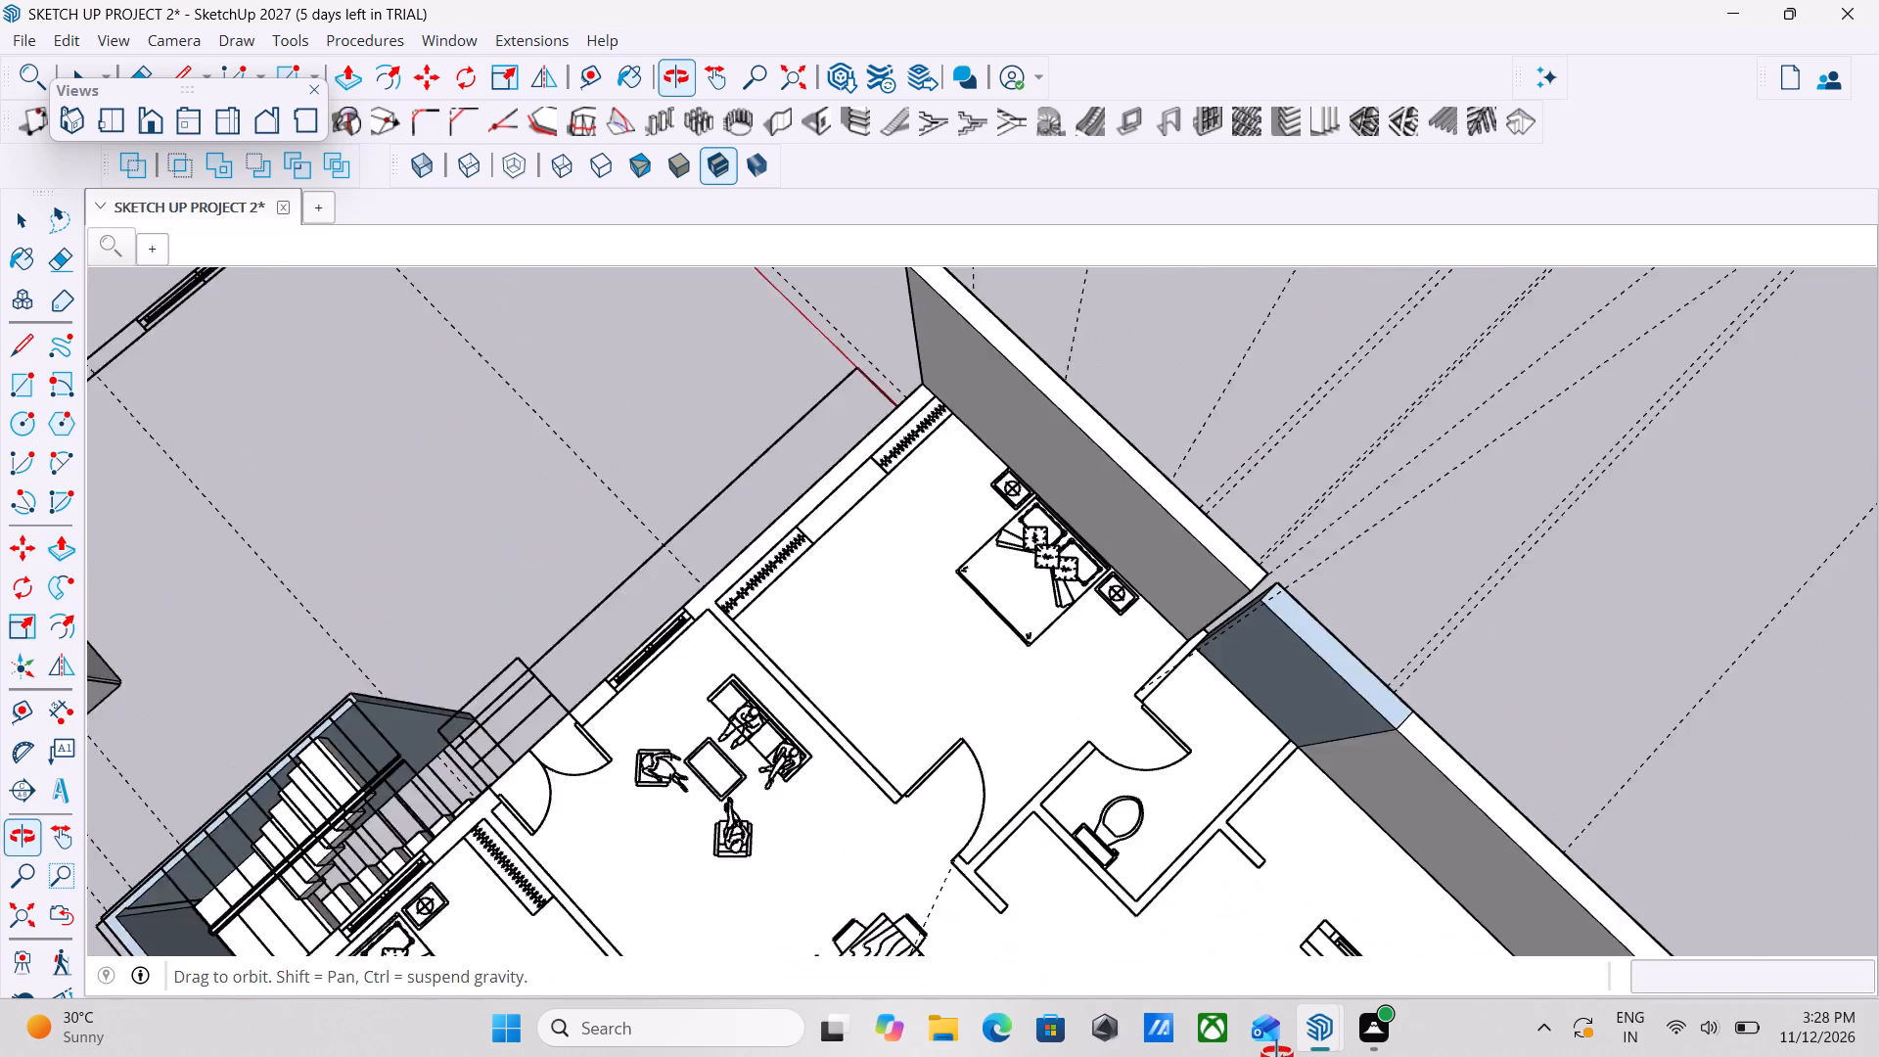
middle_drag(1277, 1056, 1350, 1056)
middle_drag(1030, 801, 1199, 856)
middle_drag(1183, 620, 1101, 720)
scroll(1123, 517, up, 4)
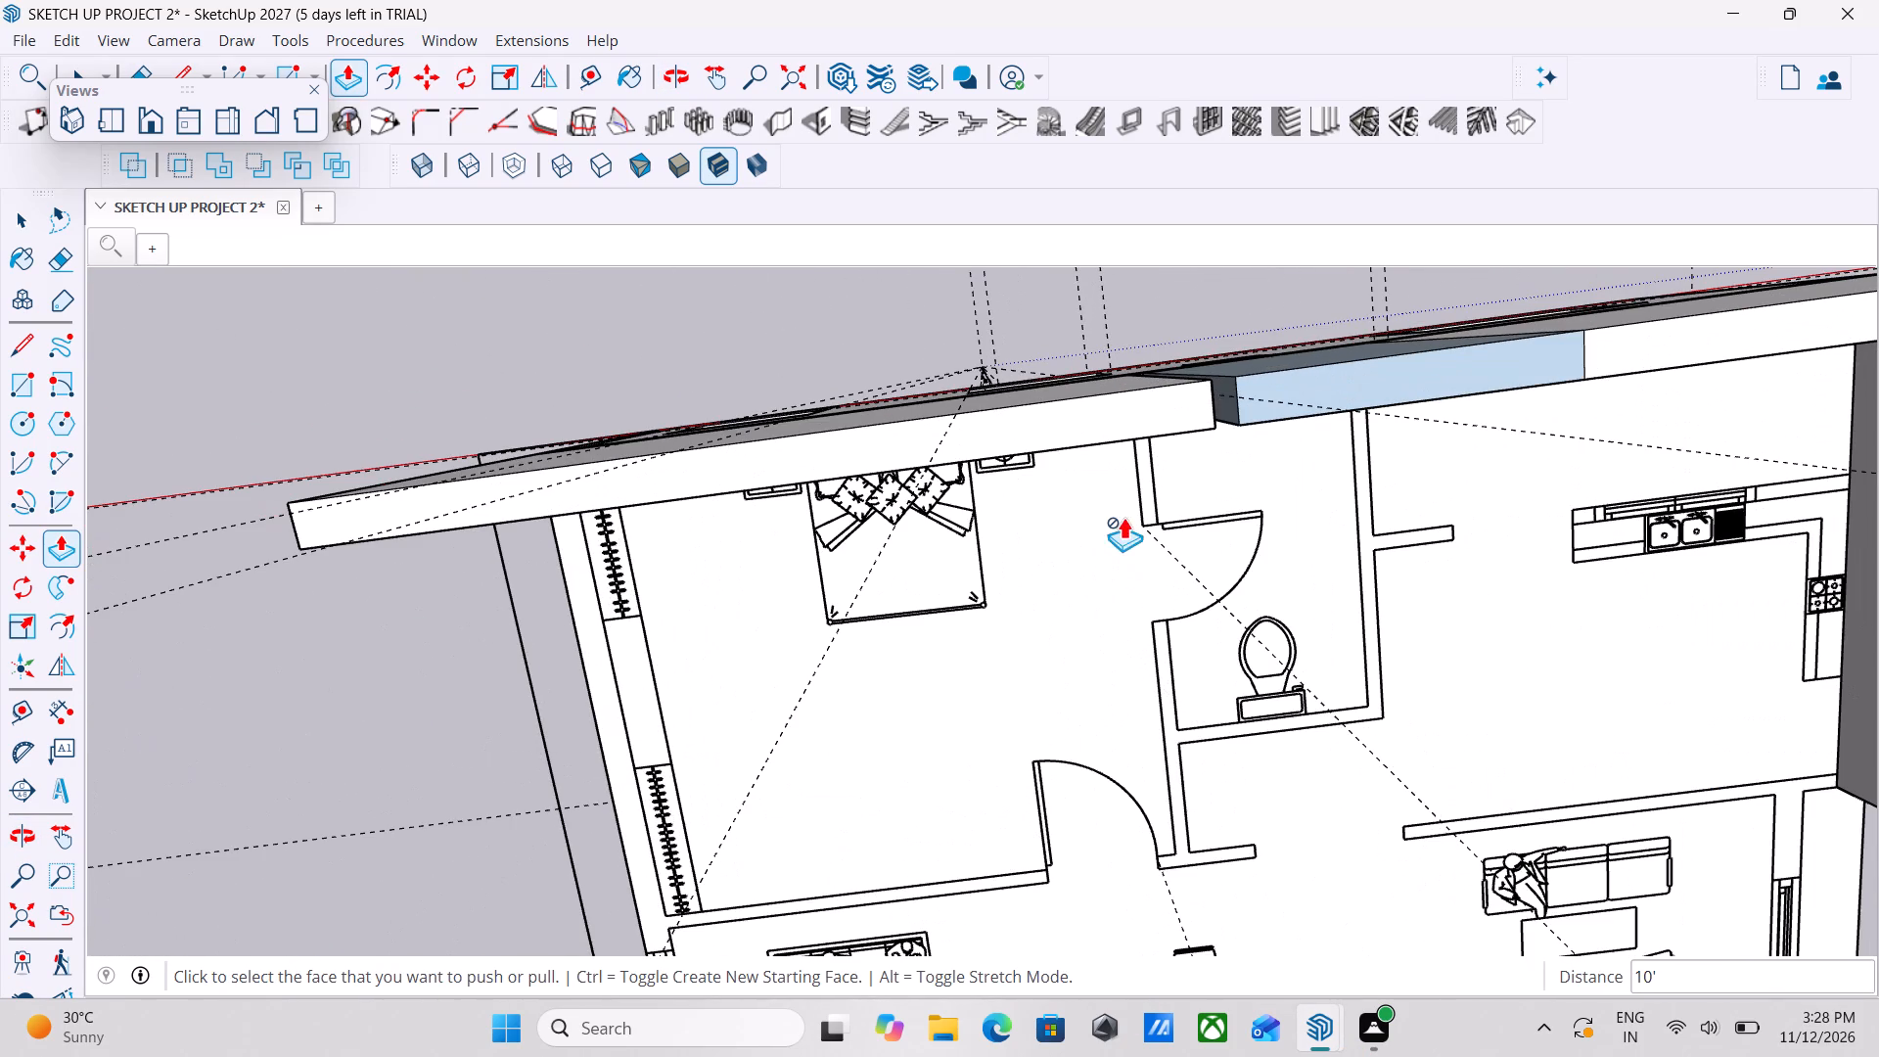
key(Escape)
key(space)
middle_drag(1263, 579, 992, 603)
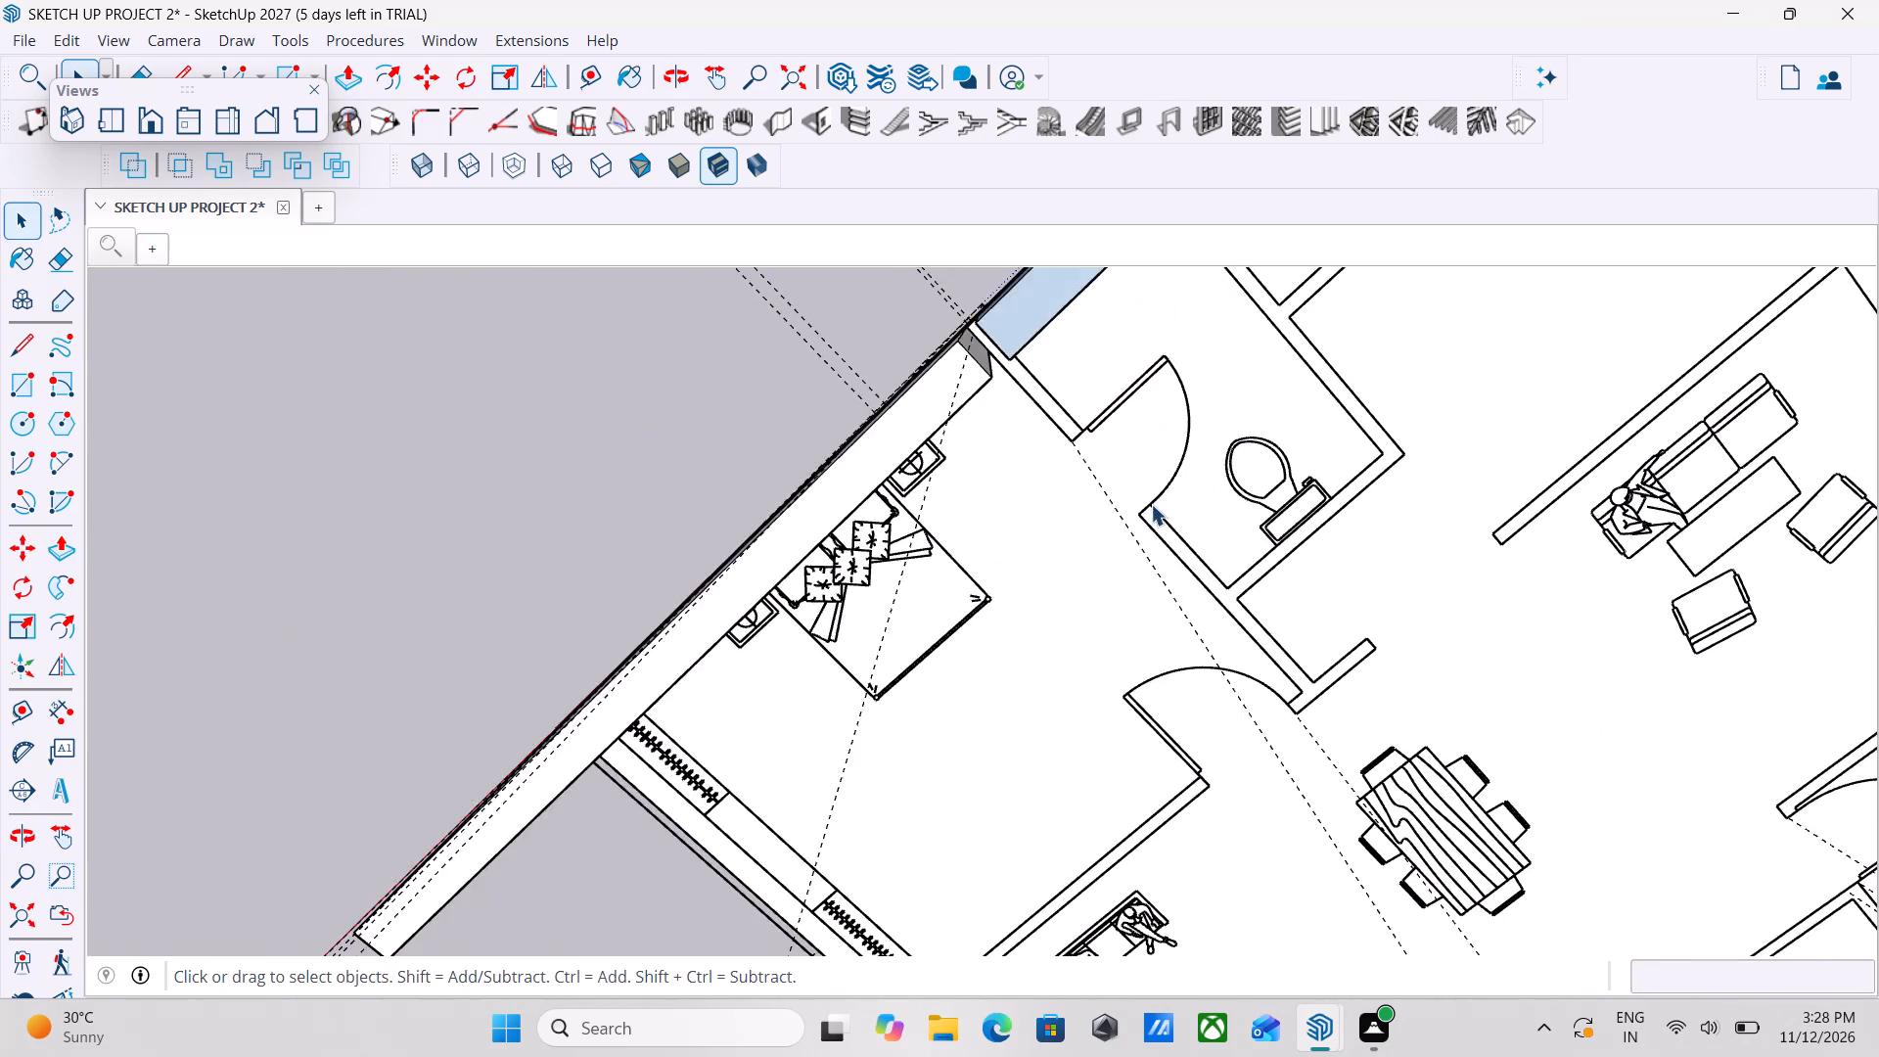
scroll(1151, 504, down, 2)
middle_drag(1274, 576, 1009, 518)
scroll(1021, 501, down, 1)
middle_drag(809, 523, 989, 535)
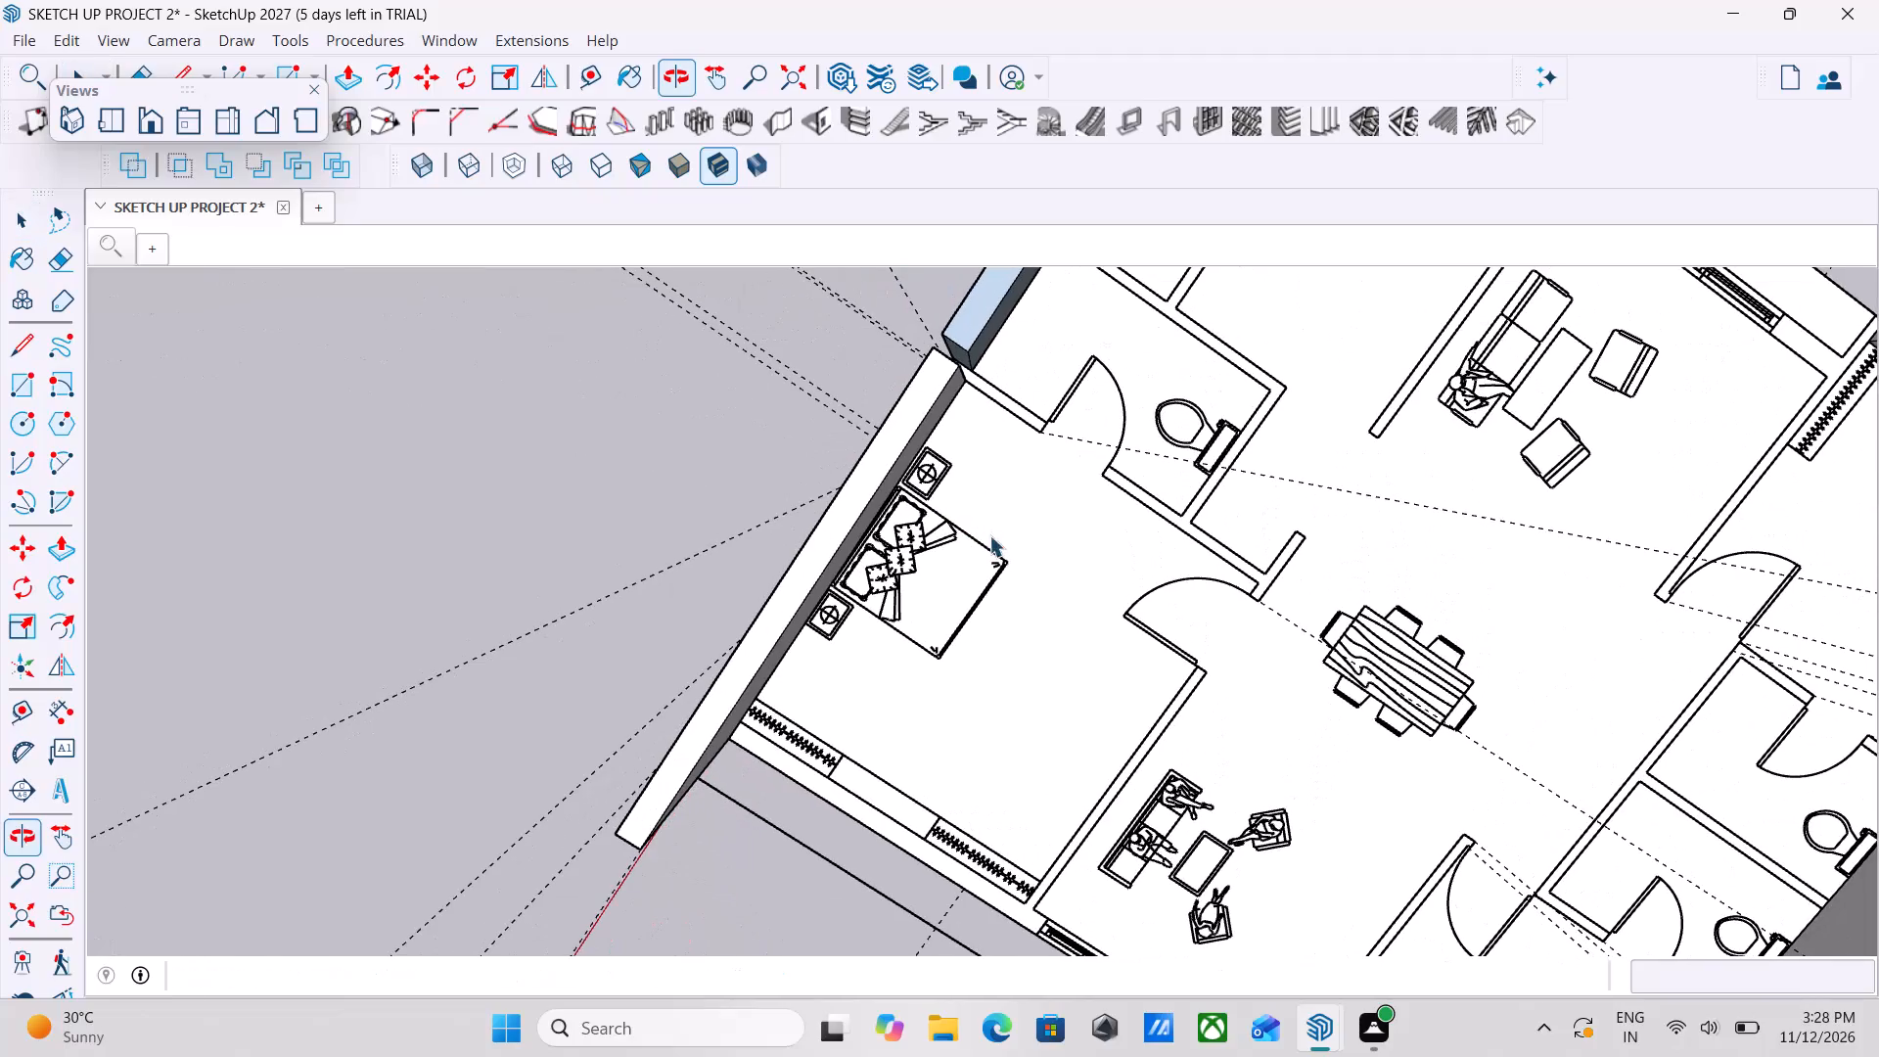
scroll(1590, 460, down, 13)
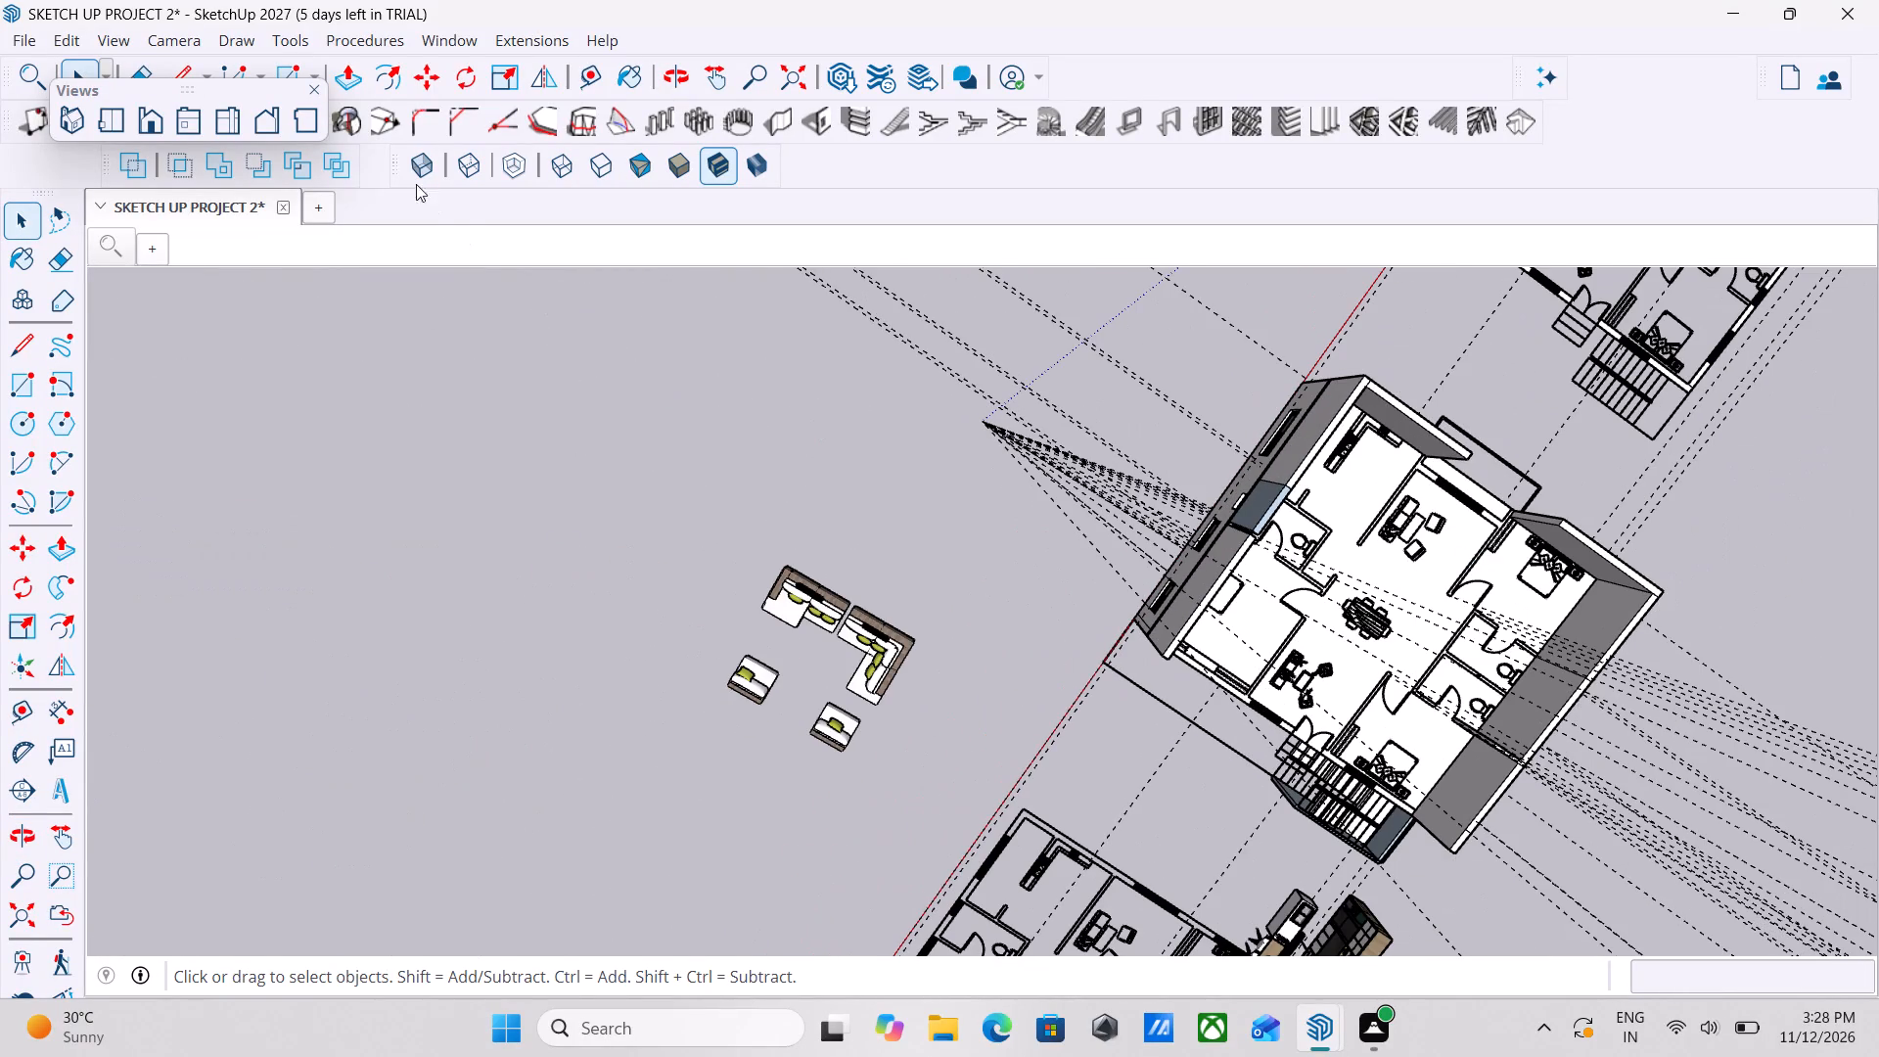
click(104, 123)
scroll(787, 390, up, 6)
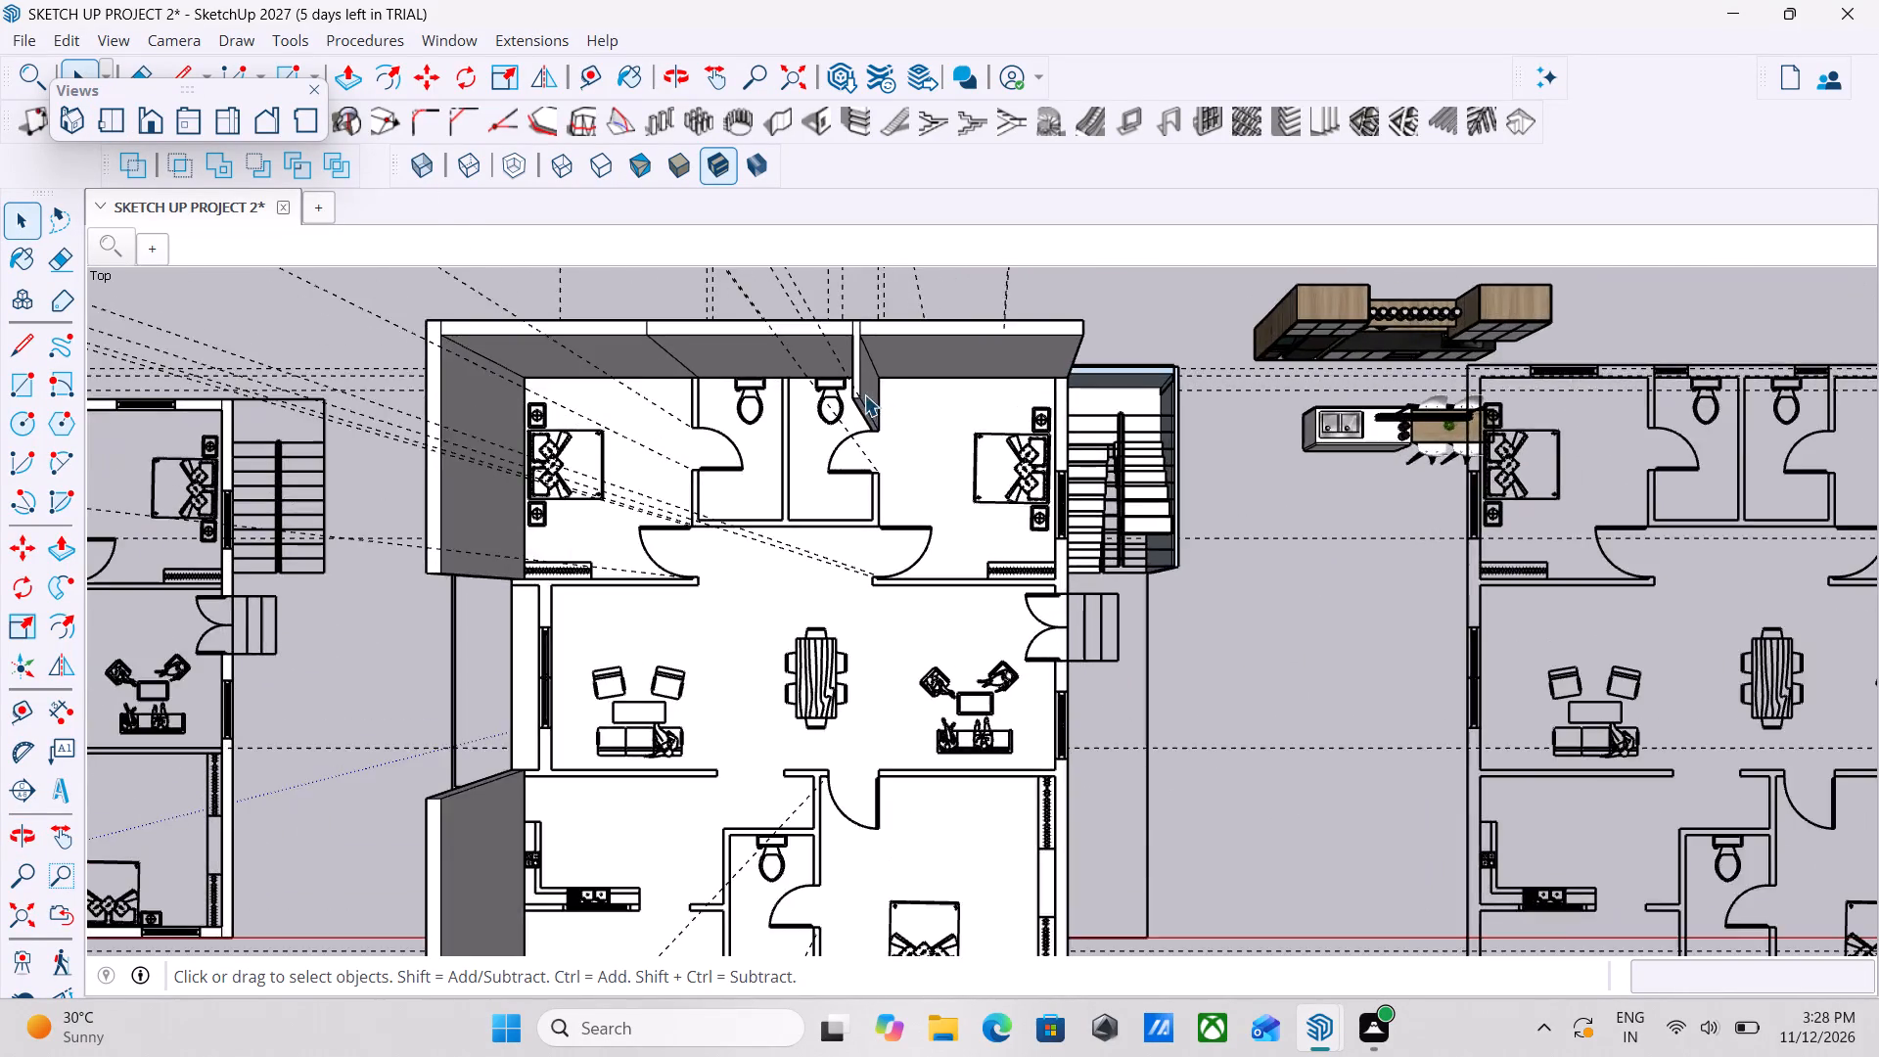
scroll(864, 394, up, 4)
middle_drag(926, 419, 1006, 441)
middle_drag(783, 378, 864, 387)
scroll(840, 402, down, 5)
middle_drag(715, 484, 904, 443)
Draw a rectangle about 11' 5 7/8" by 4 1/2" over the kitchen–living room partition, from its free end to the raised outer wall.
scroll(454, 526, up, 4)
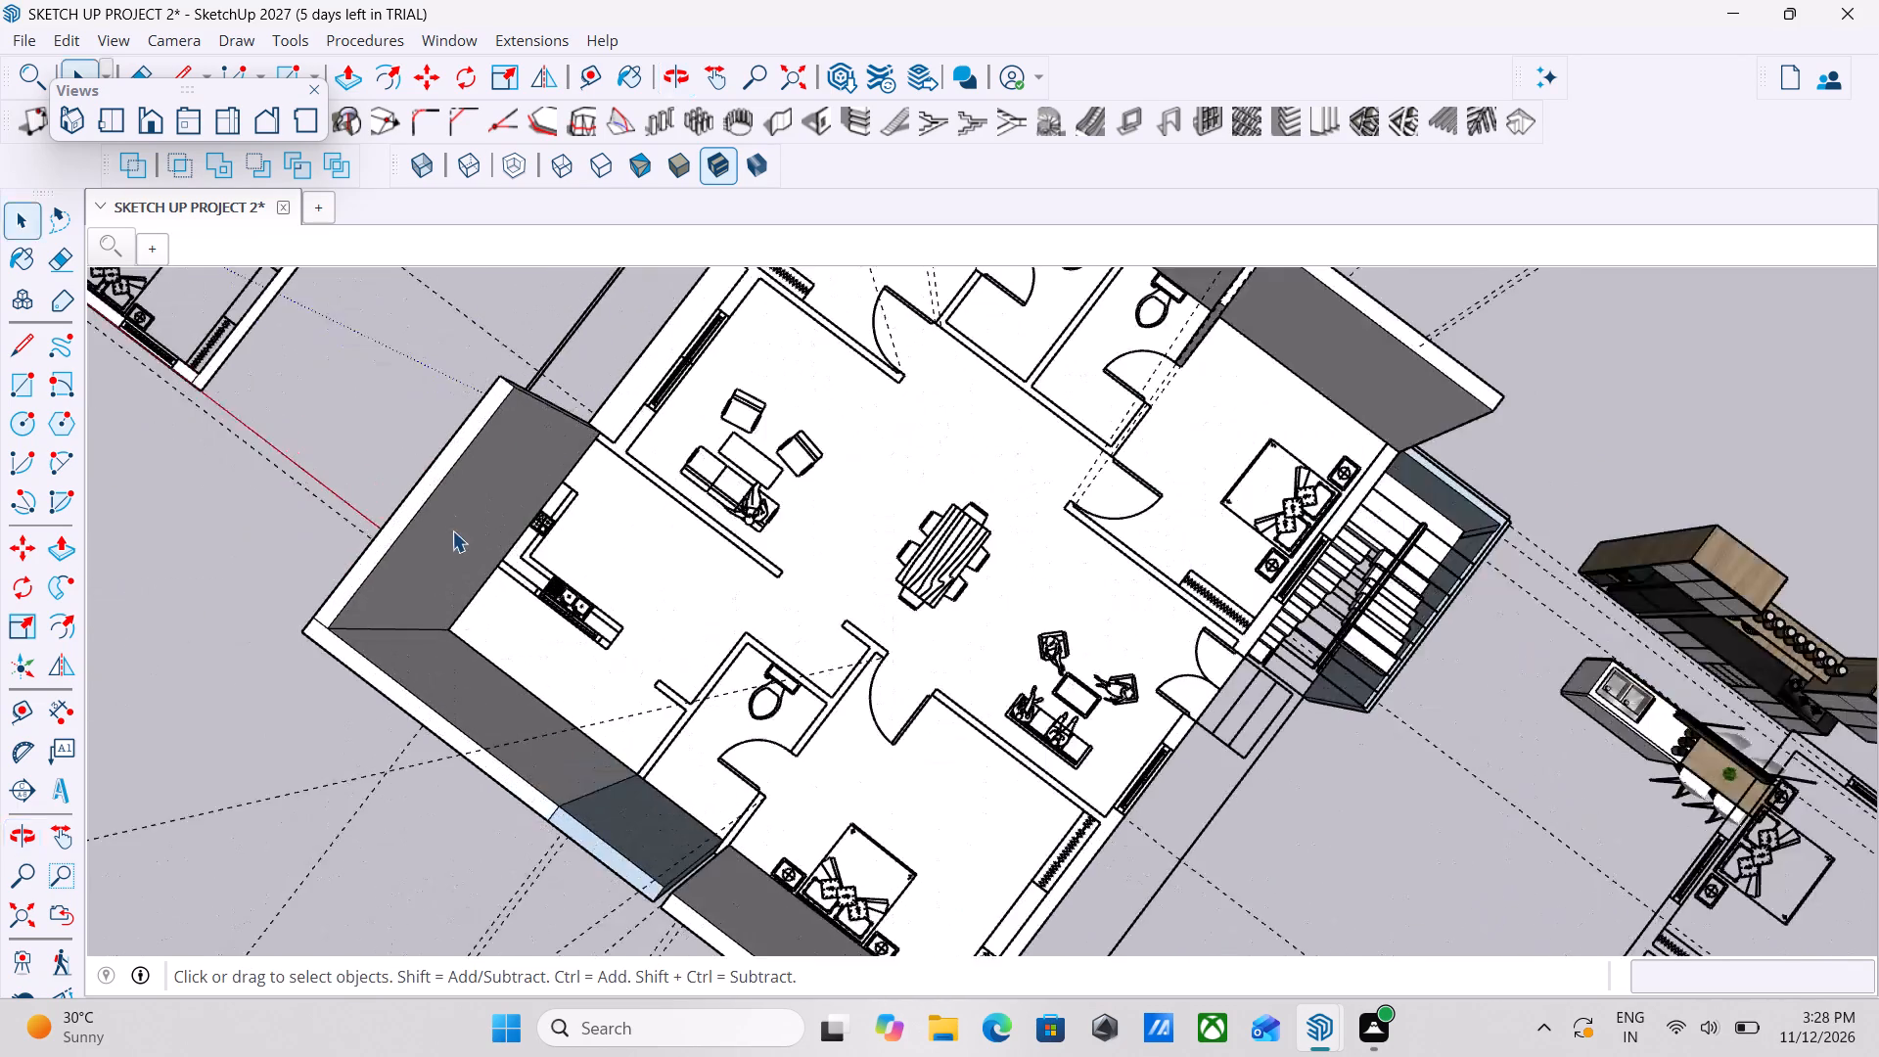
scroll(452, 530, up, 4)
scroll(581, 510, up, 3)
text(re)
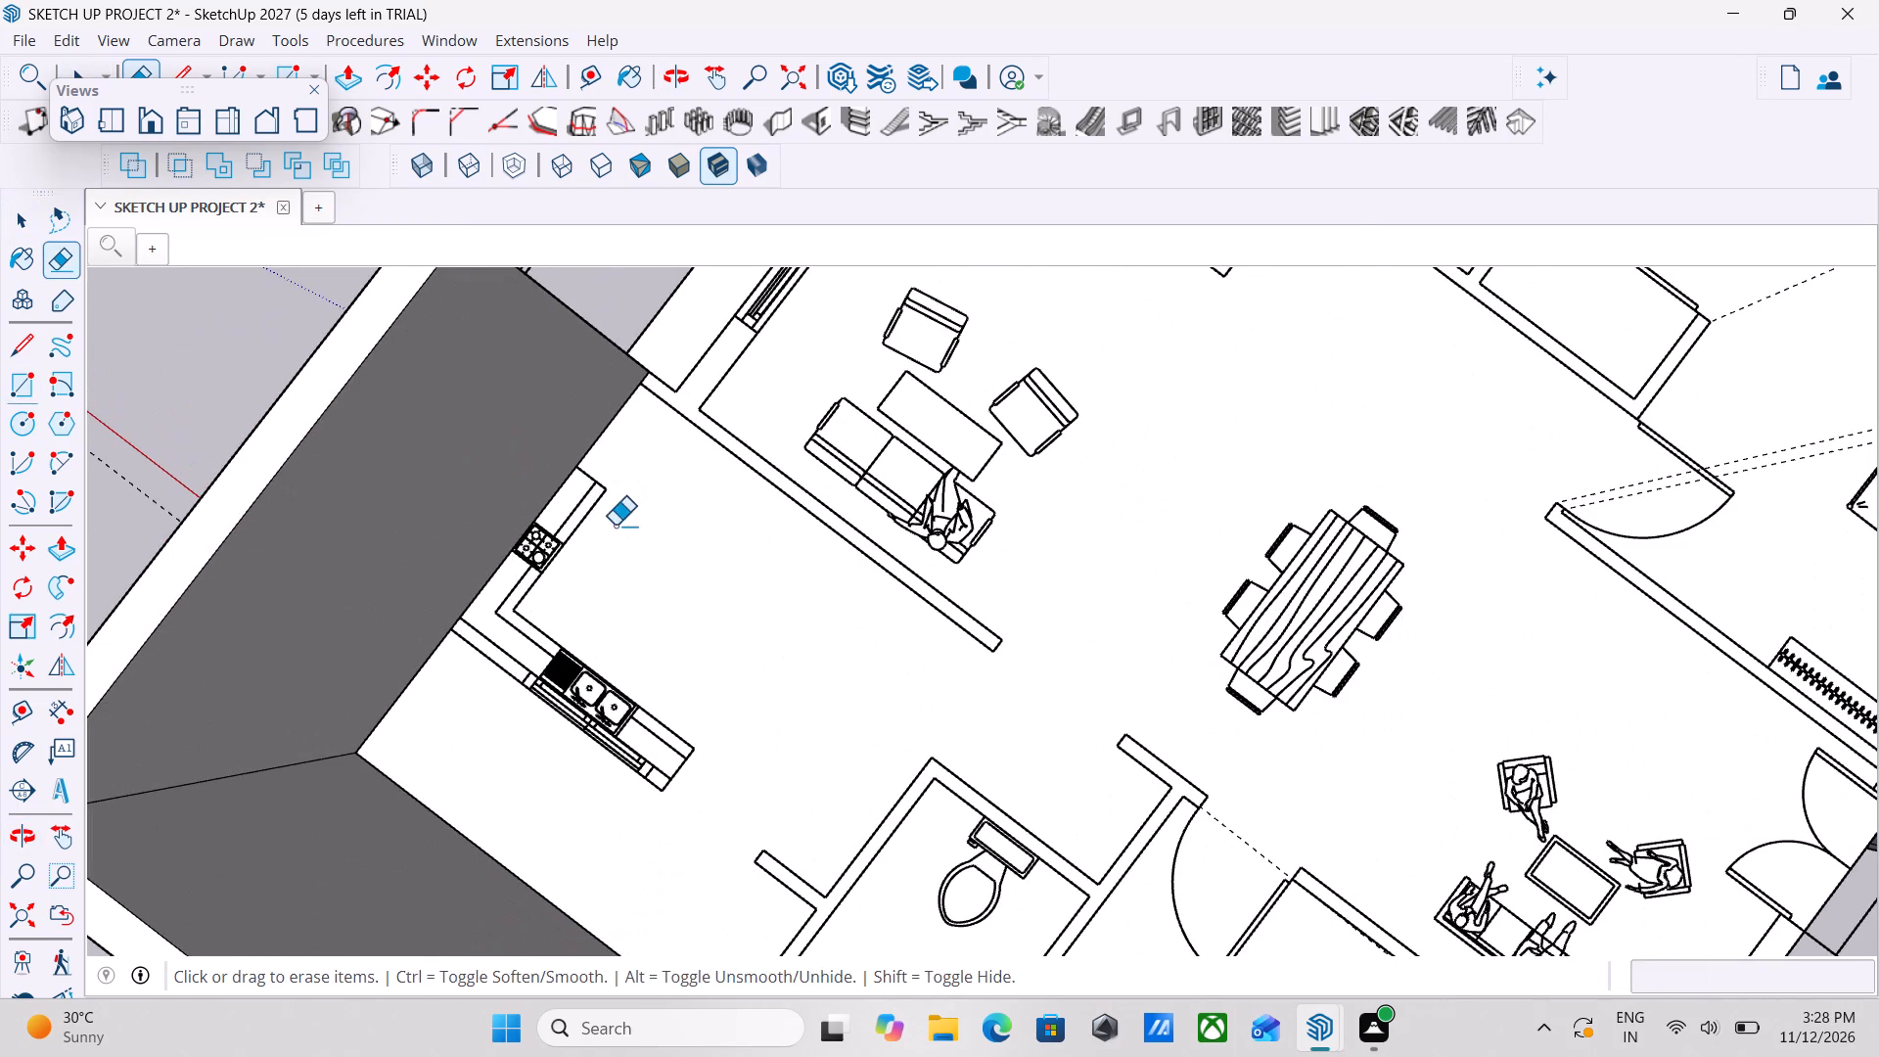
key(c)
key(Escape)
key(space)
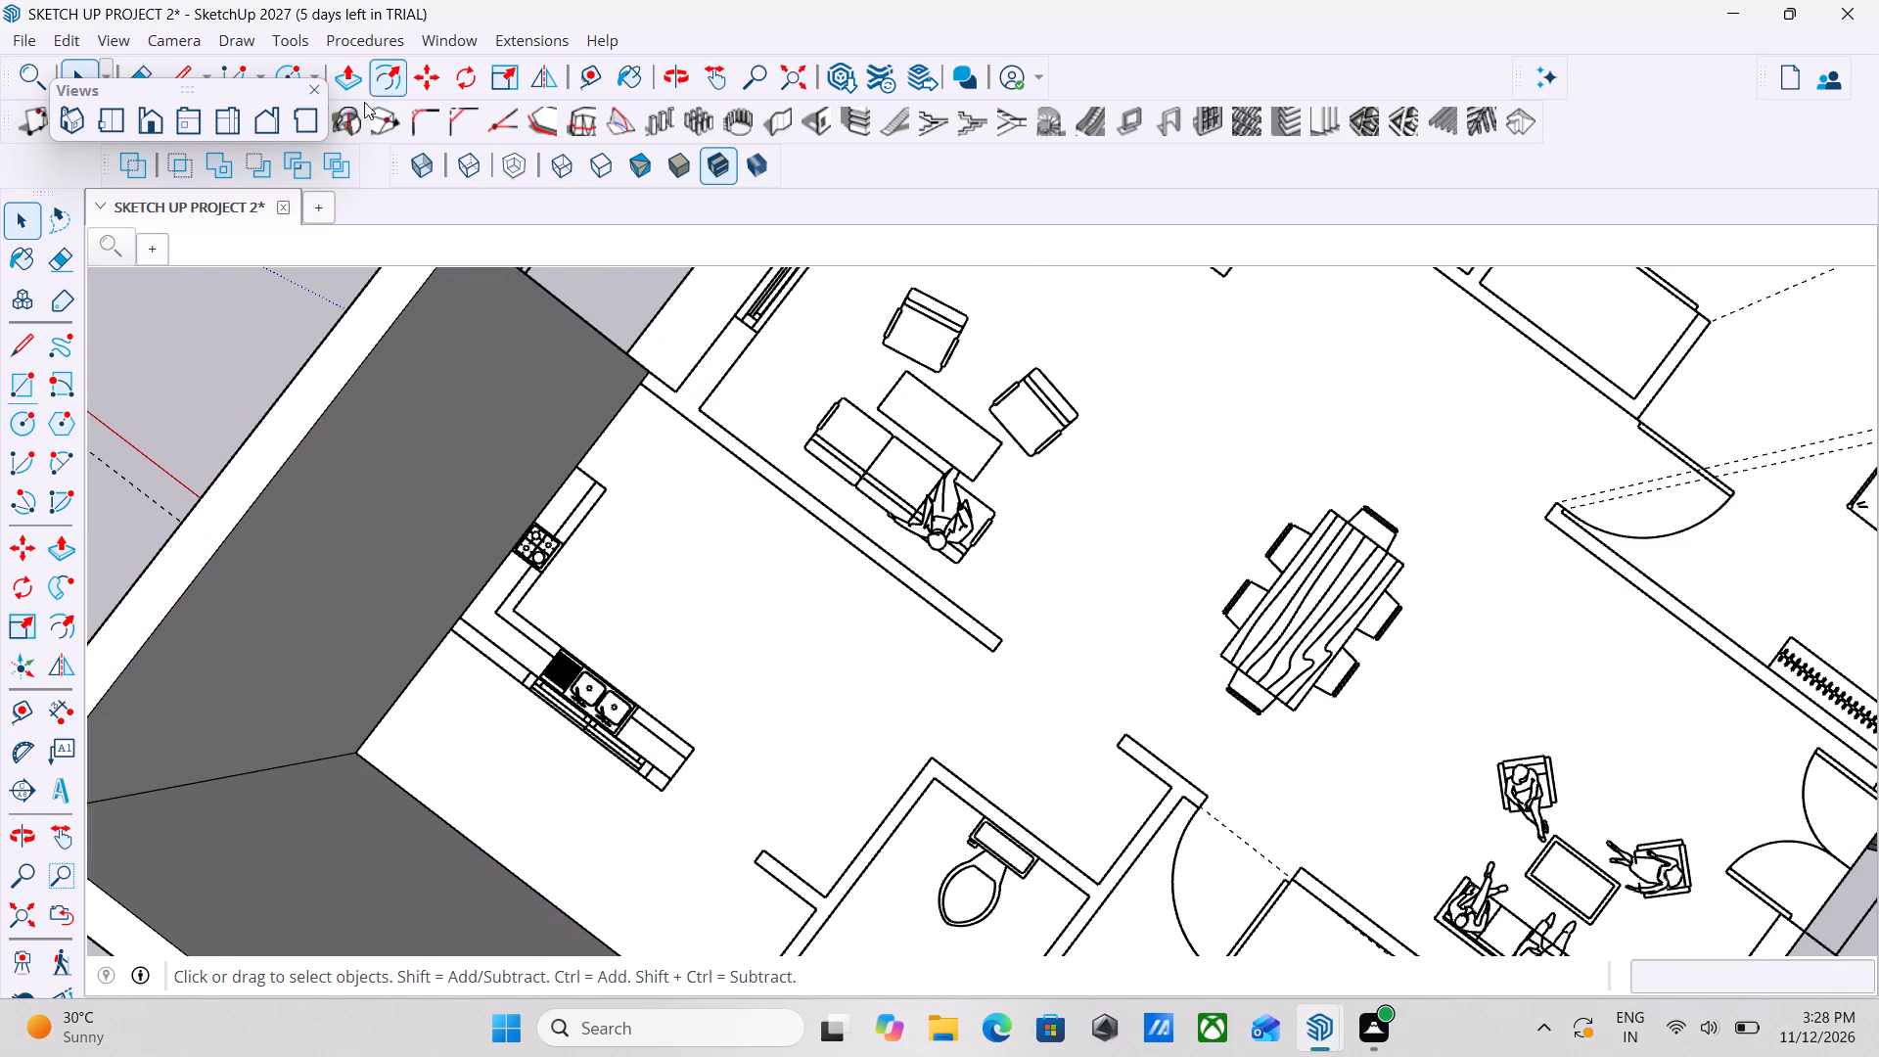
click(19, 382)
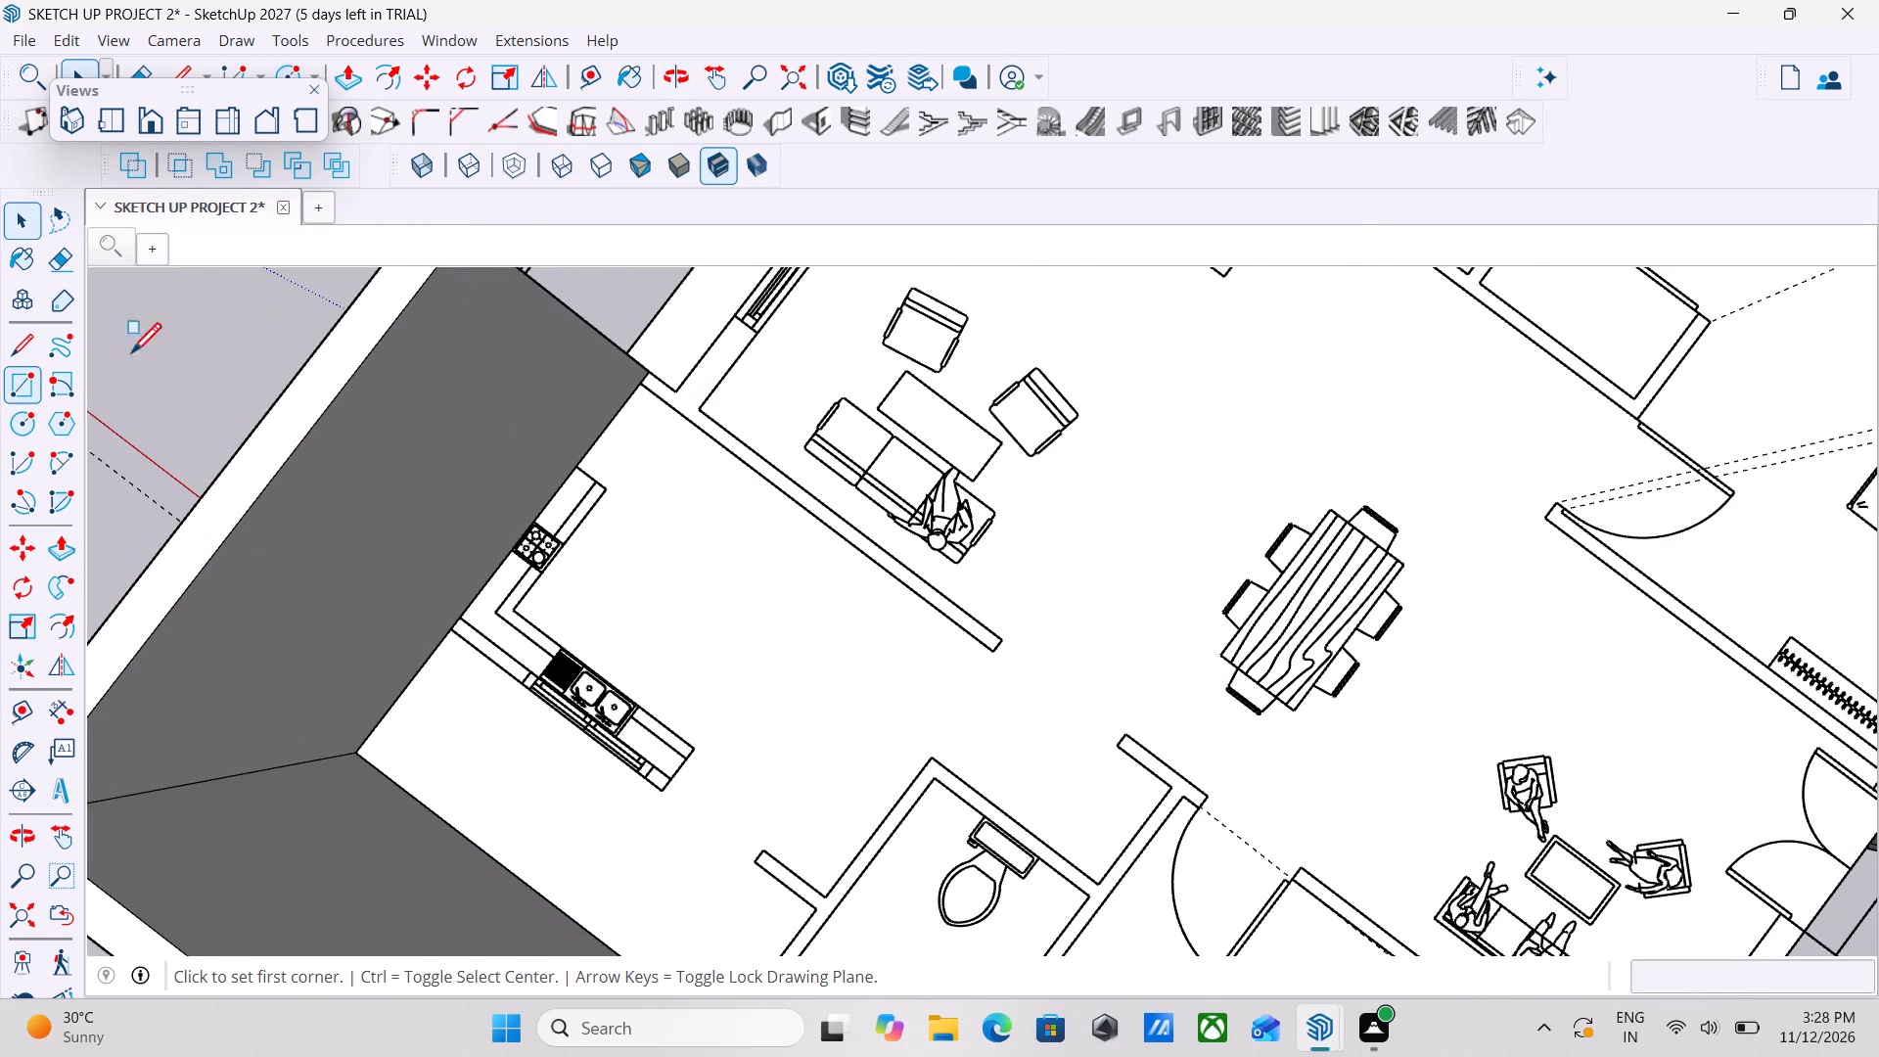
scroll(723, 417, up, 3)
scroll(706, 361, down, 4)
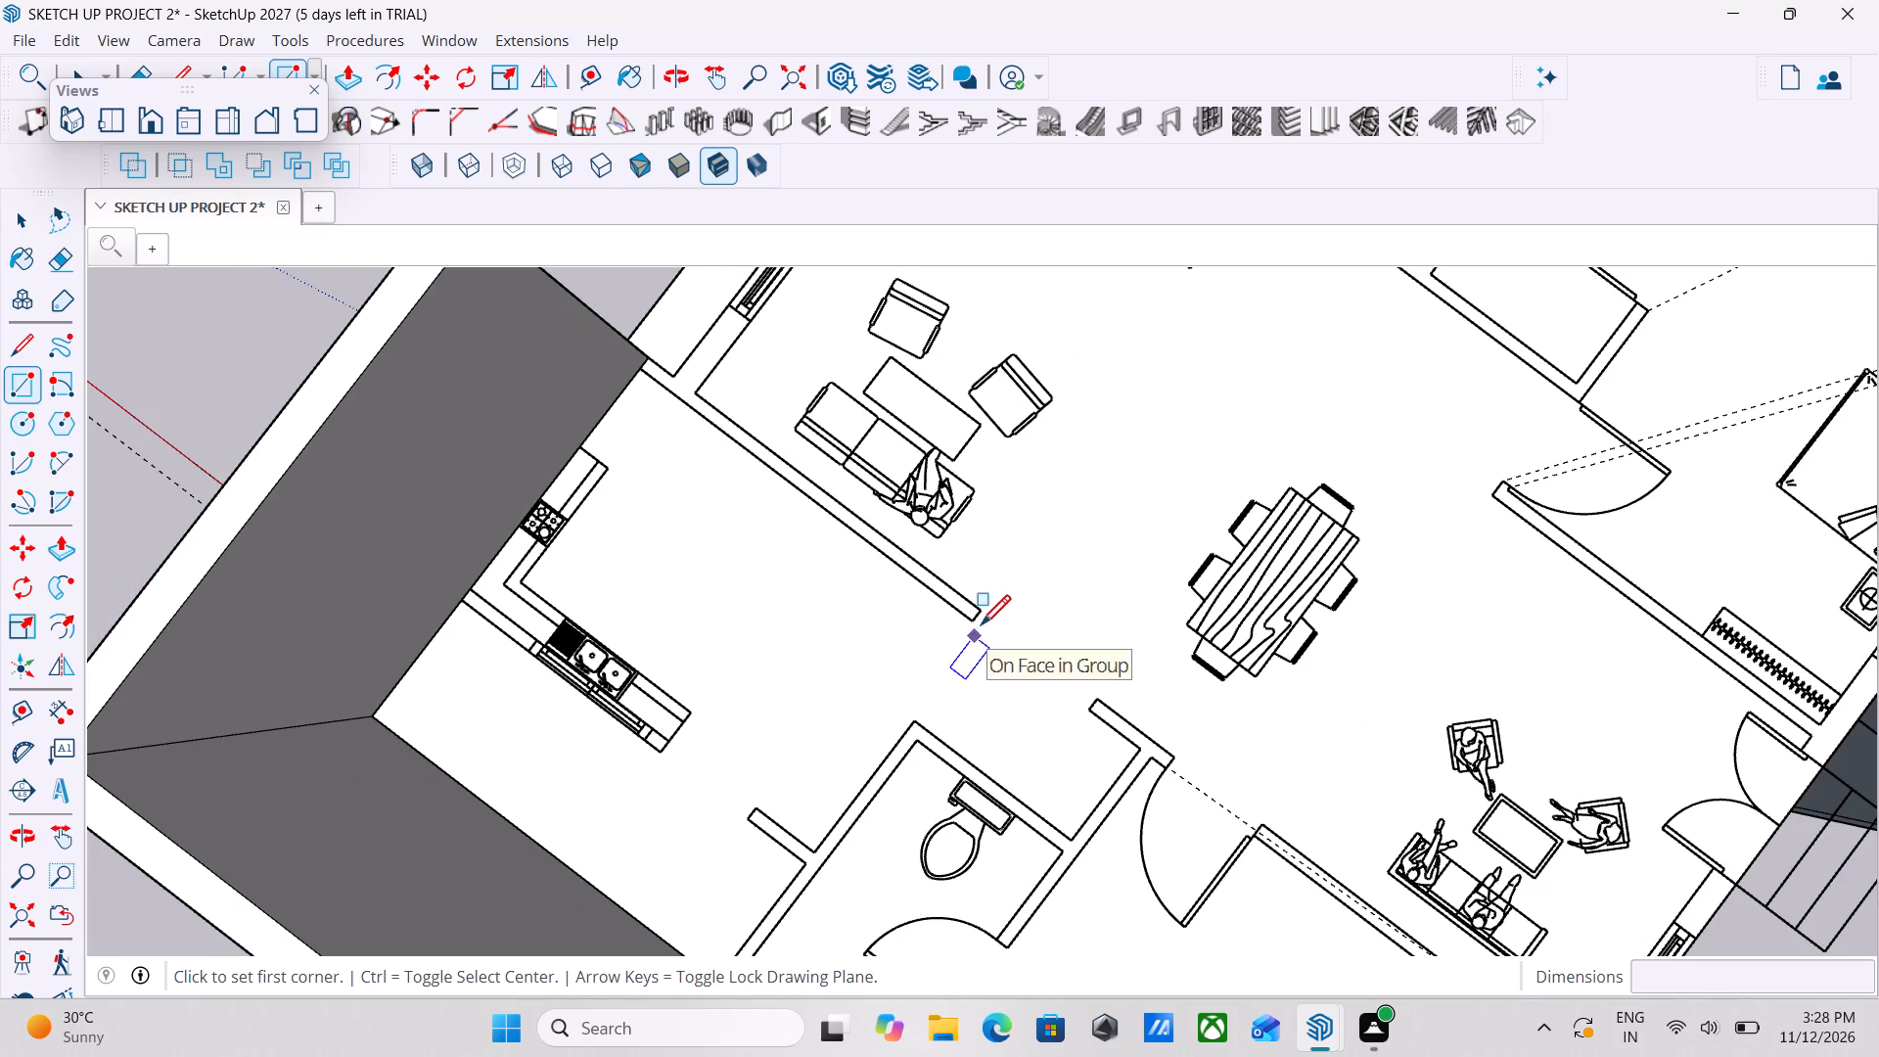
scroll(991, 614, up, 12)
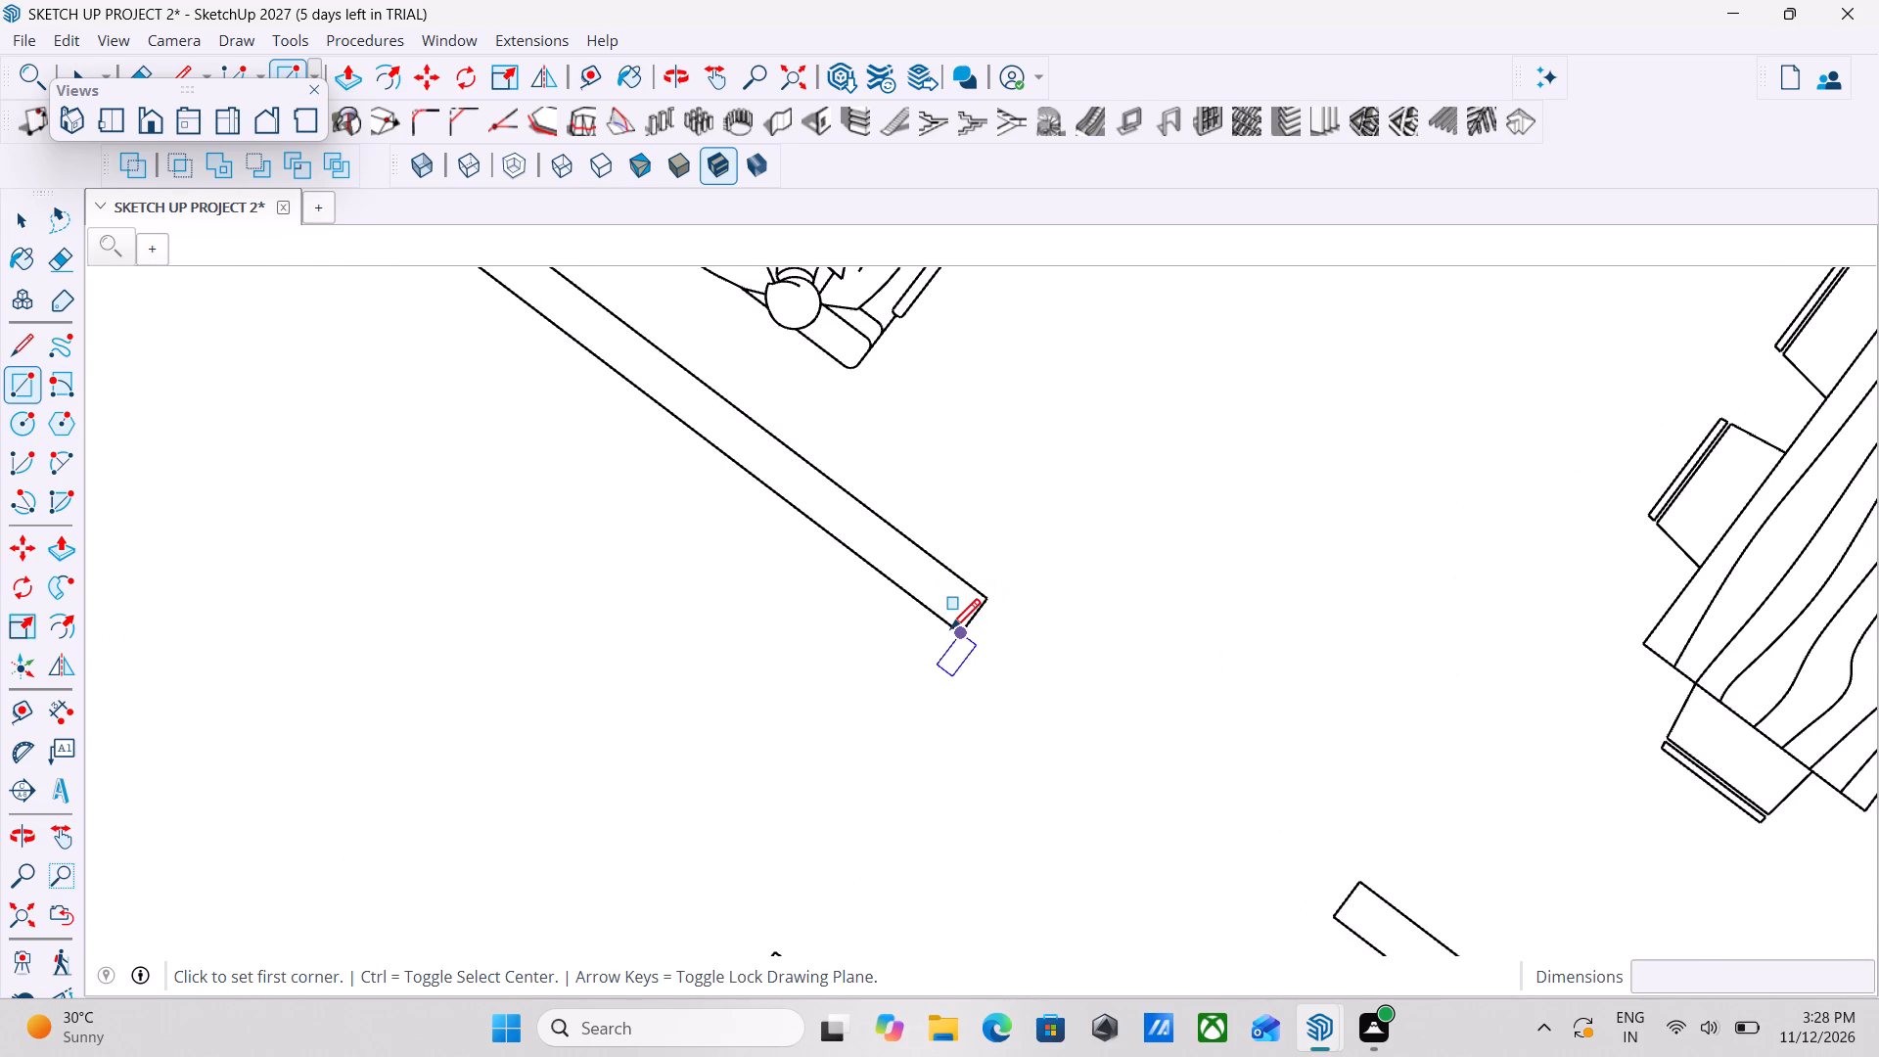
click(954, 633)
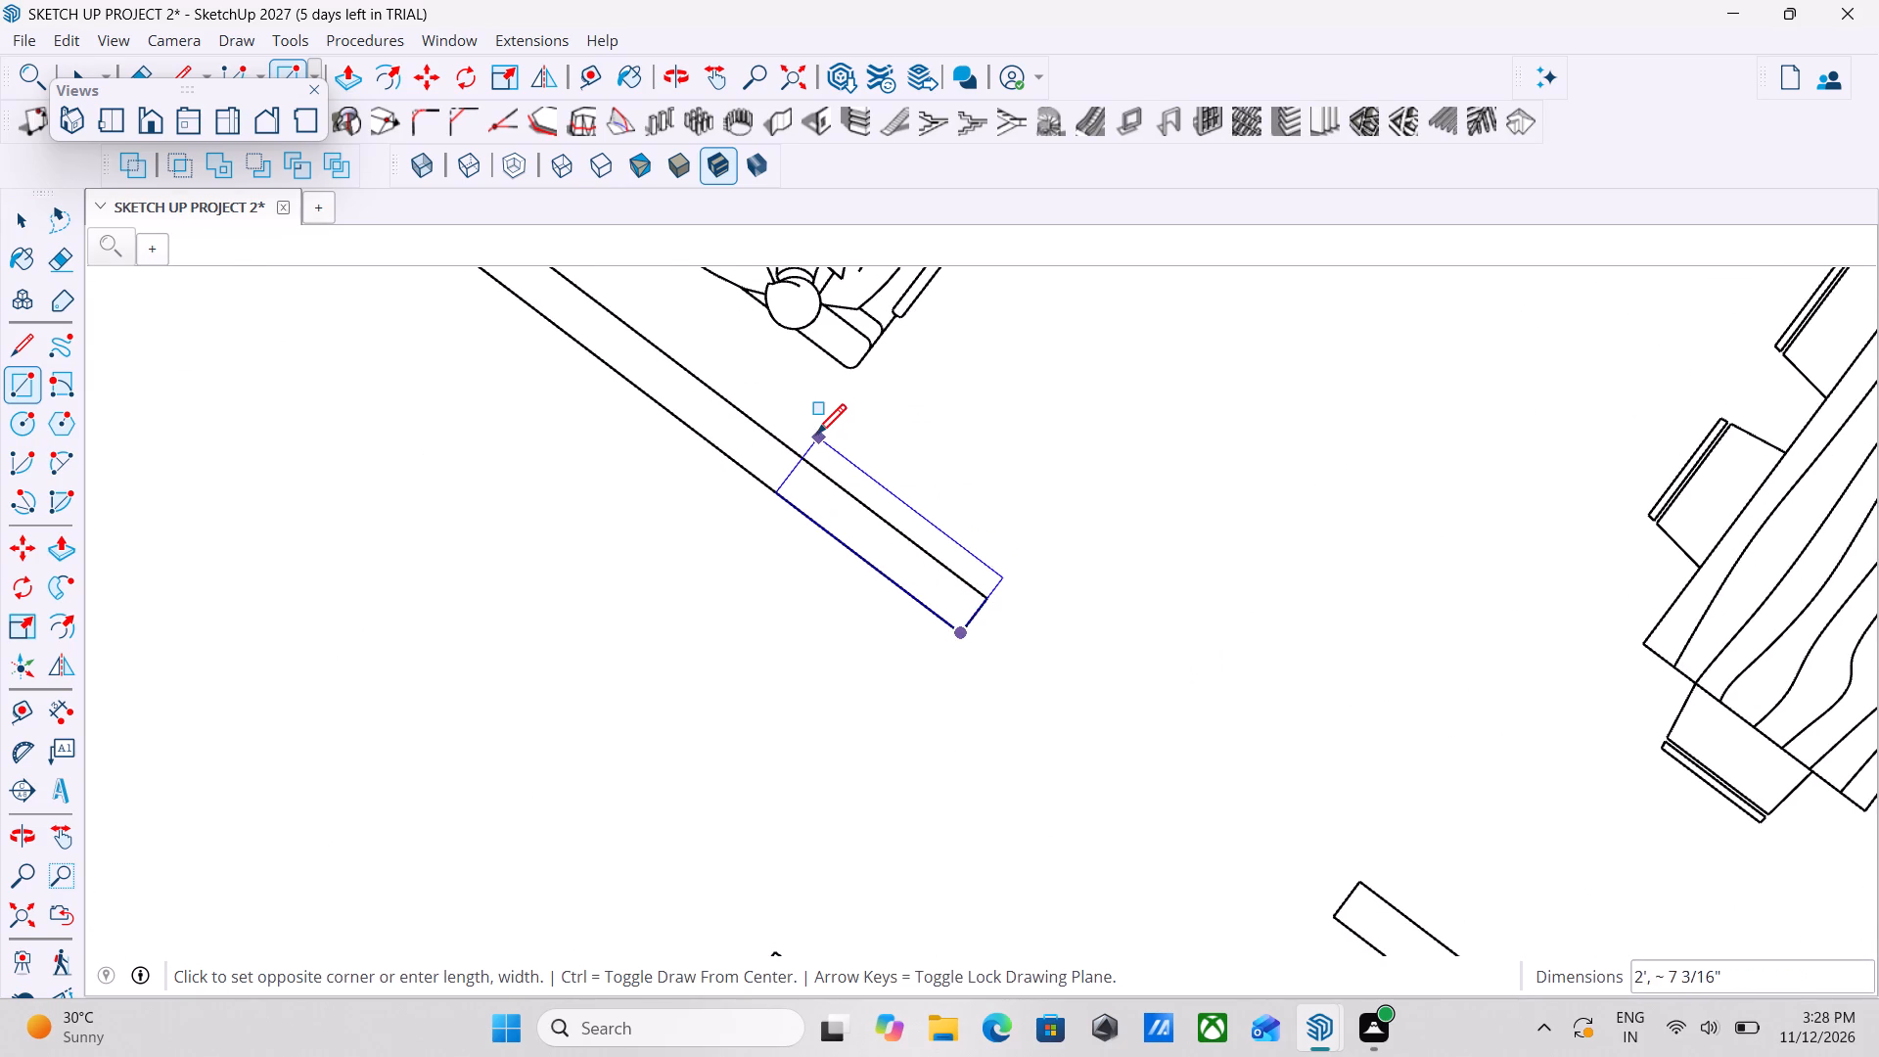
scroll(816, 437, down, 9)
scroll(727, 395, down, 13)
scroll(637, 318, up, 7)
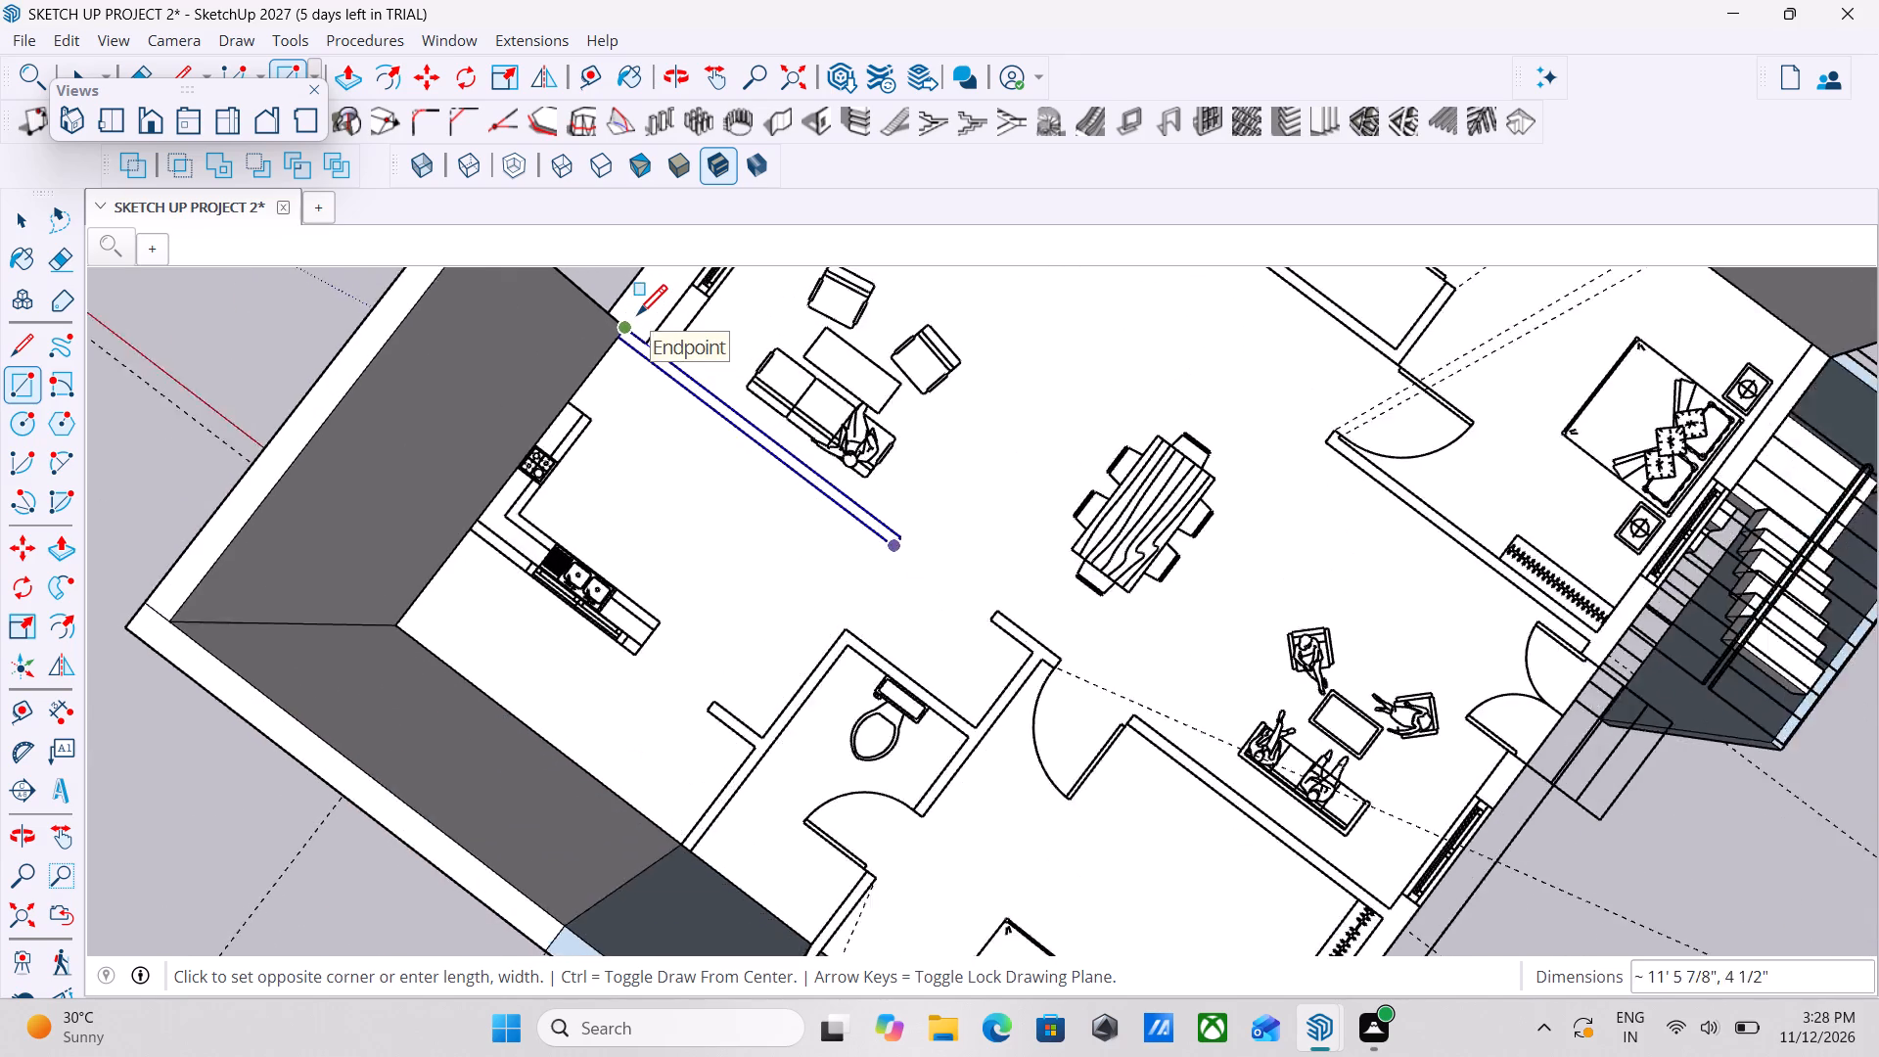
scroll(637, 318, up, 10)
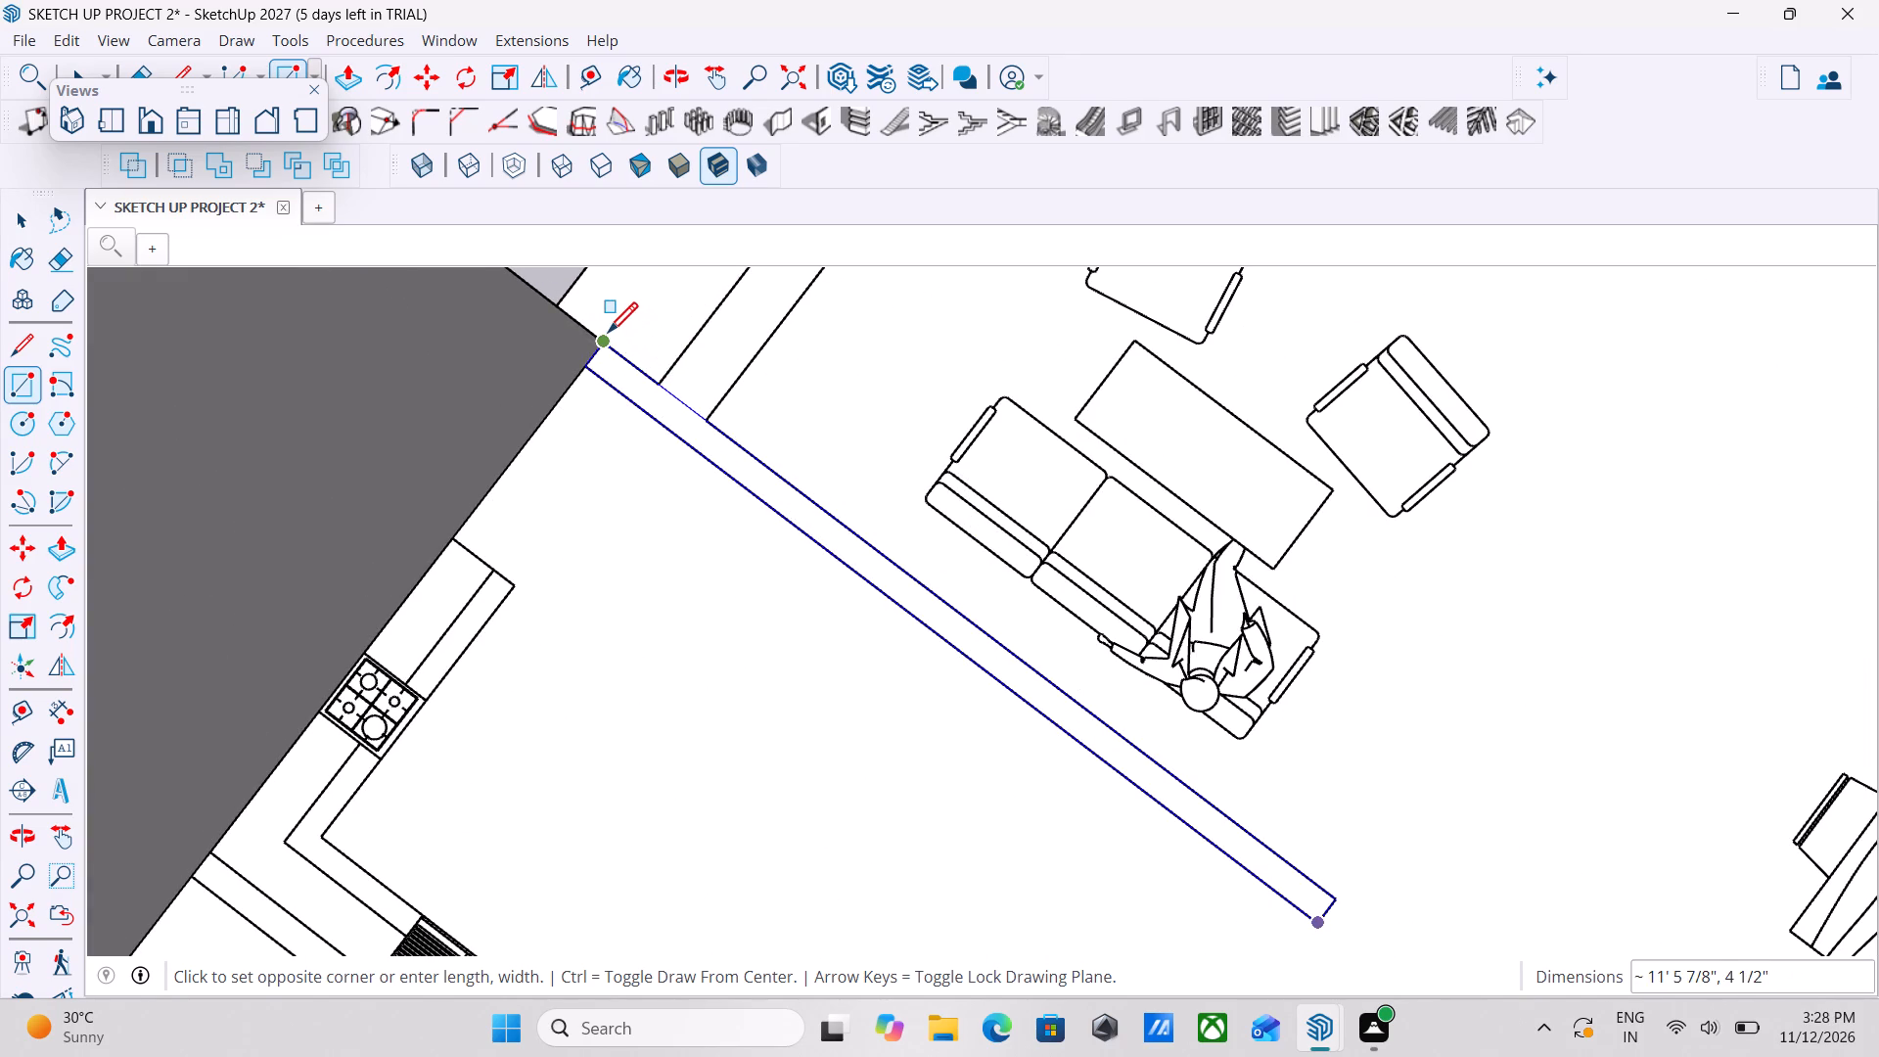
click(604, 336)
key(Escape)
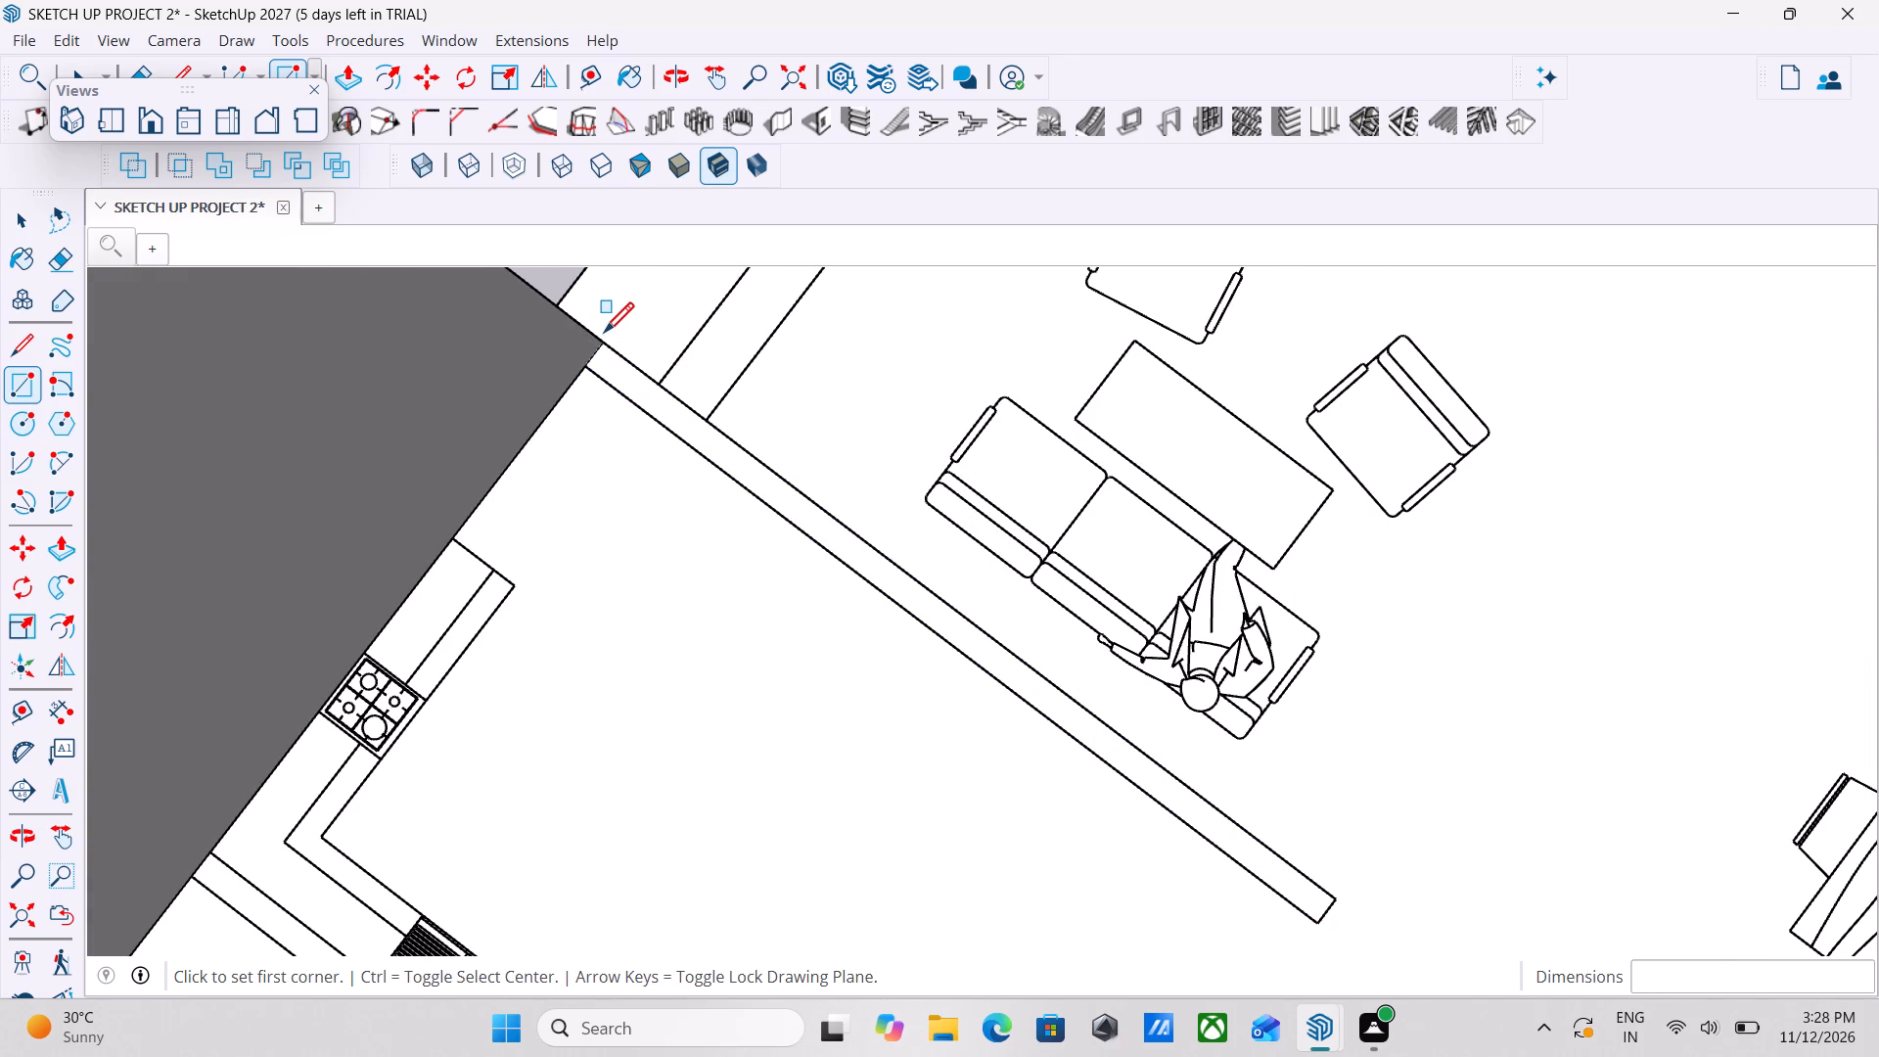
Push/Pull the kitchen–living room partition strip up 10'.
key(space)
key(p)
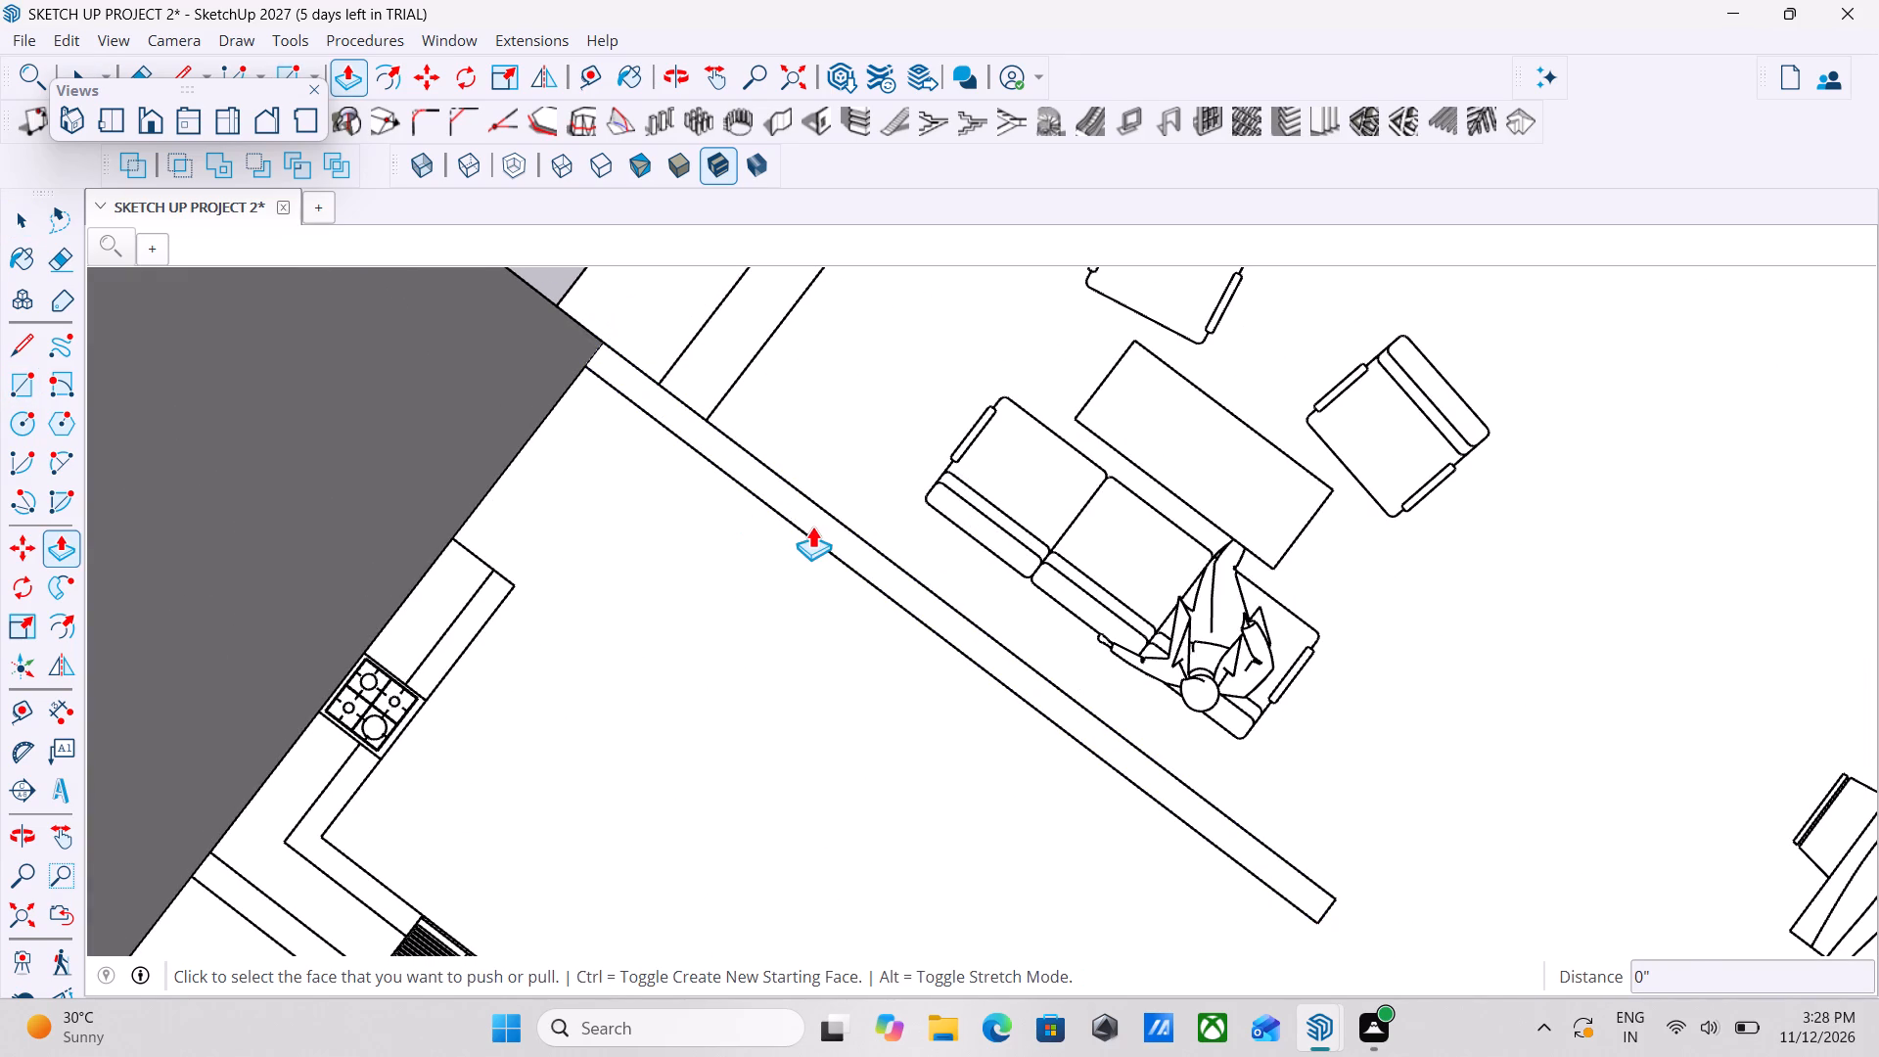
click(820, 511)
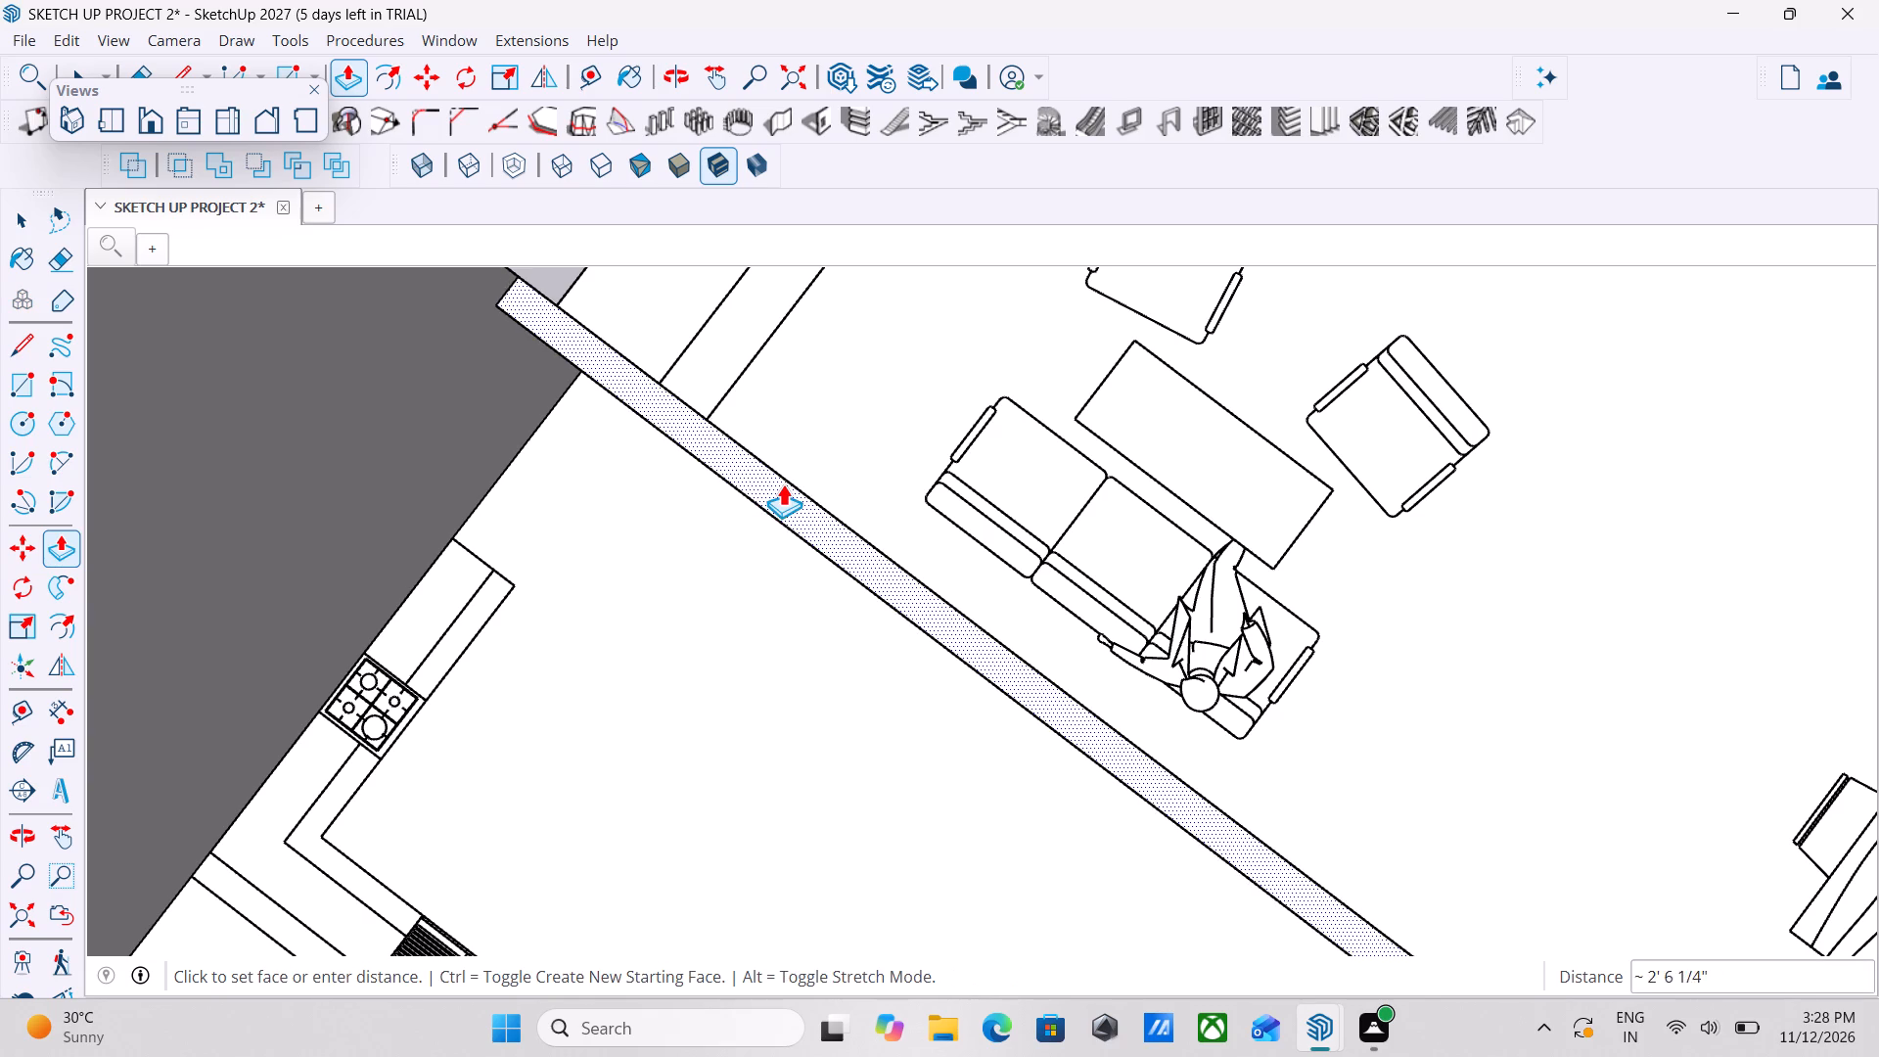
scroll(783, 483, down, 20)
scroll(783, 483, down, 4)
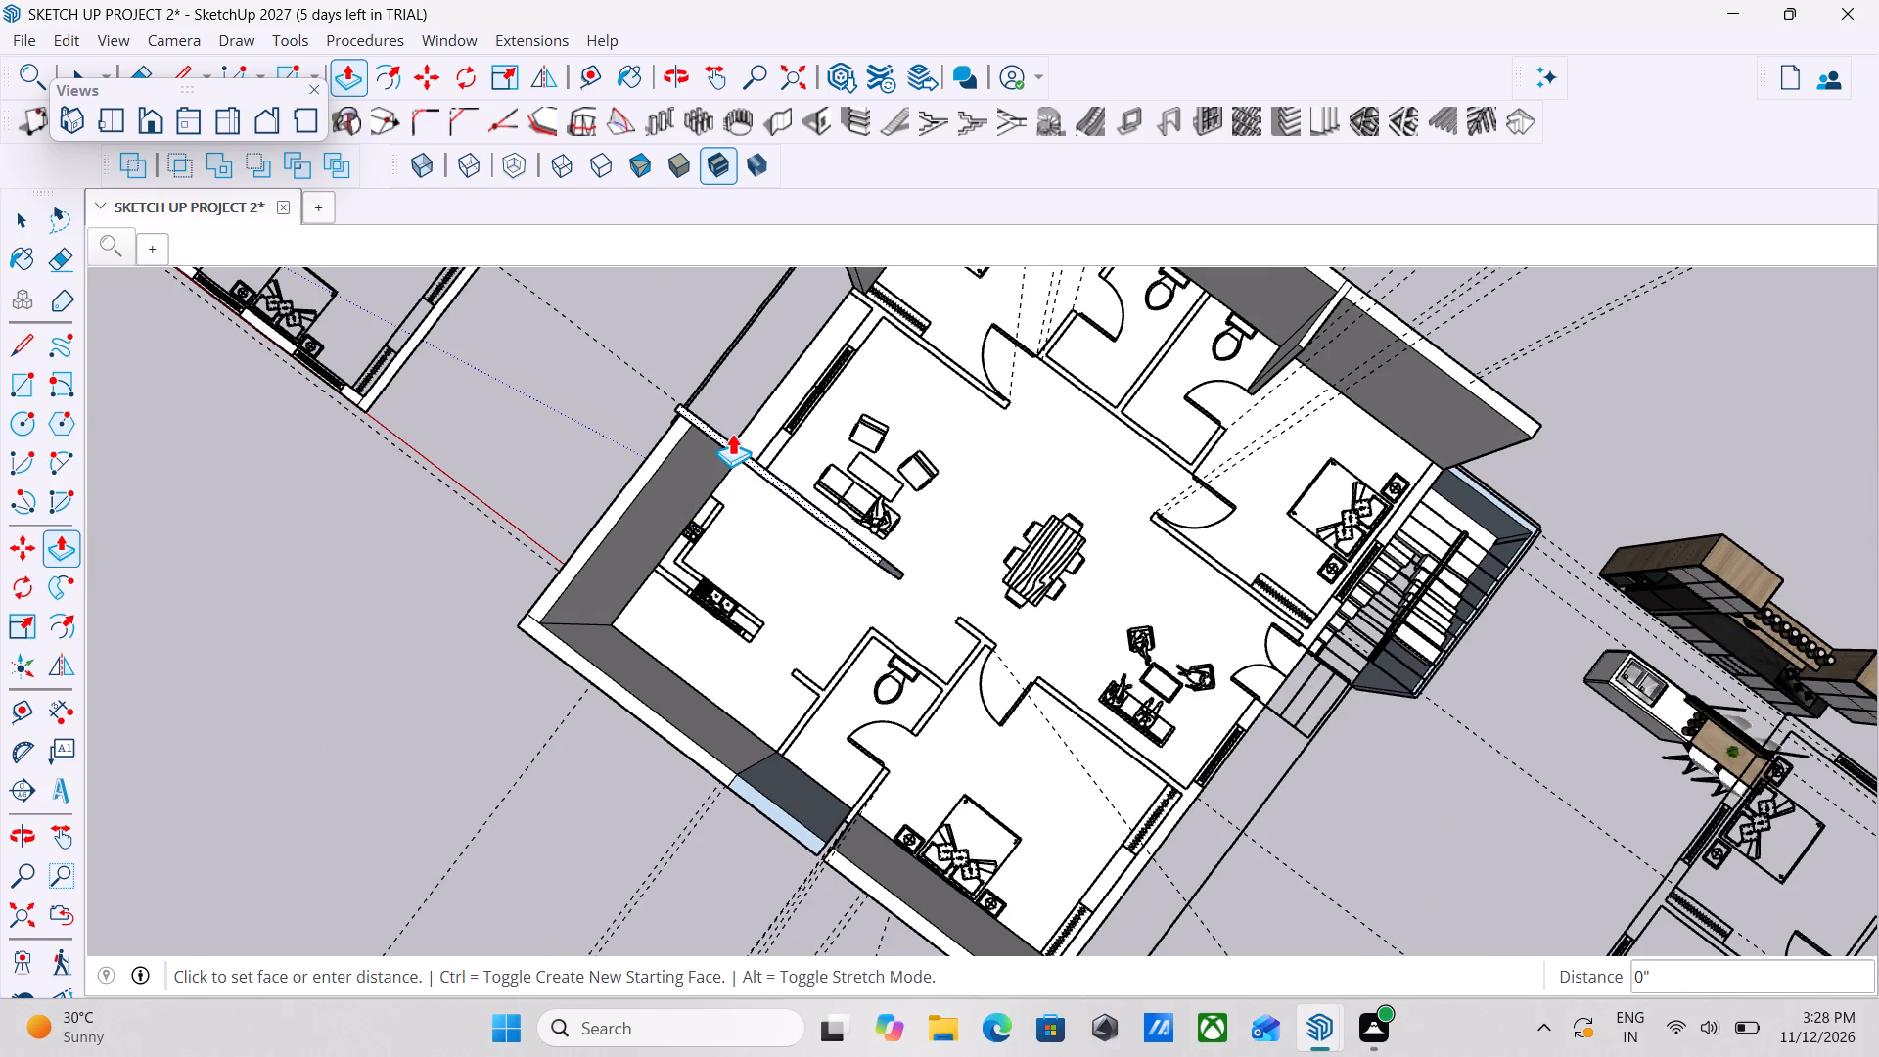
text(10')
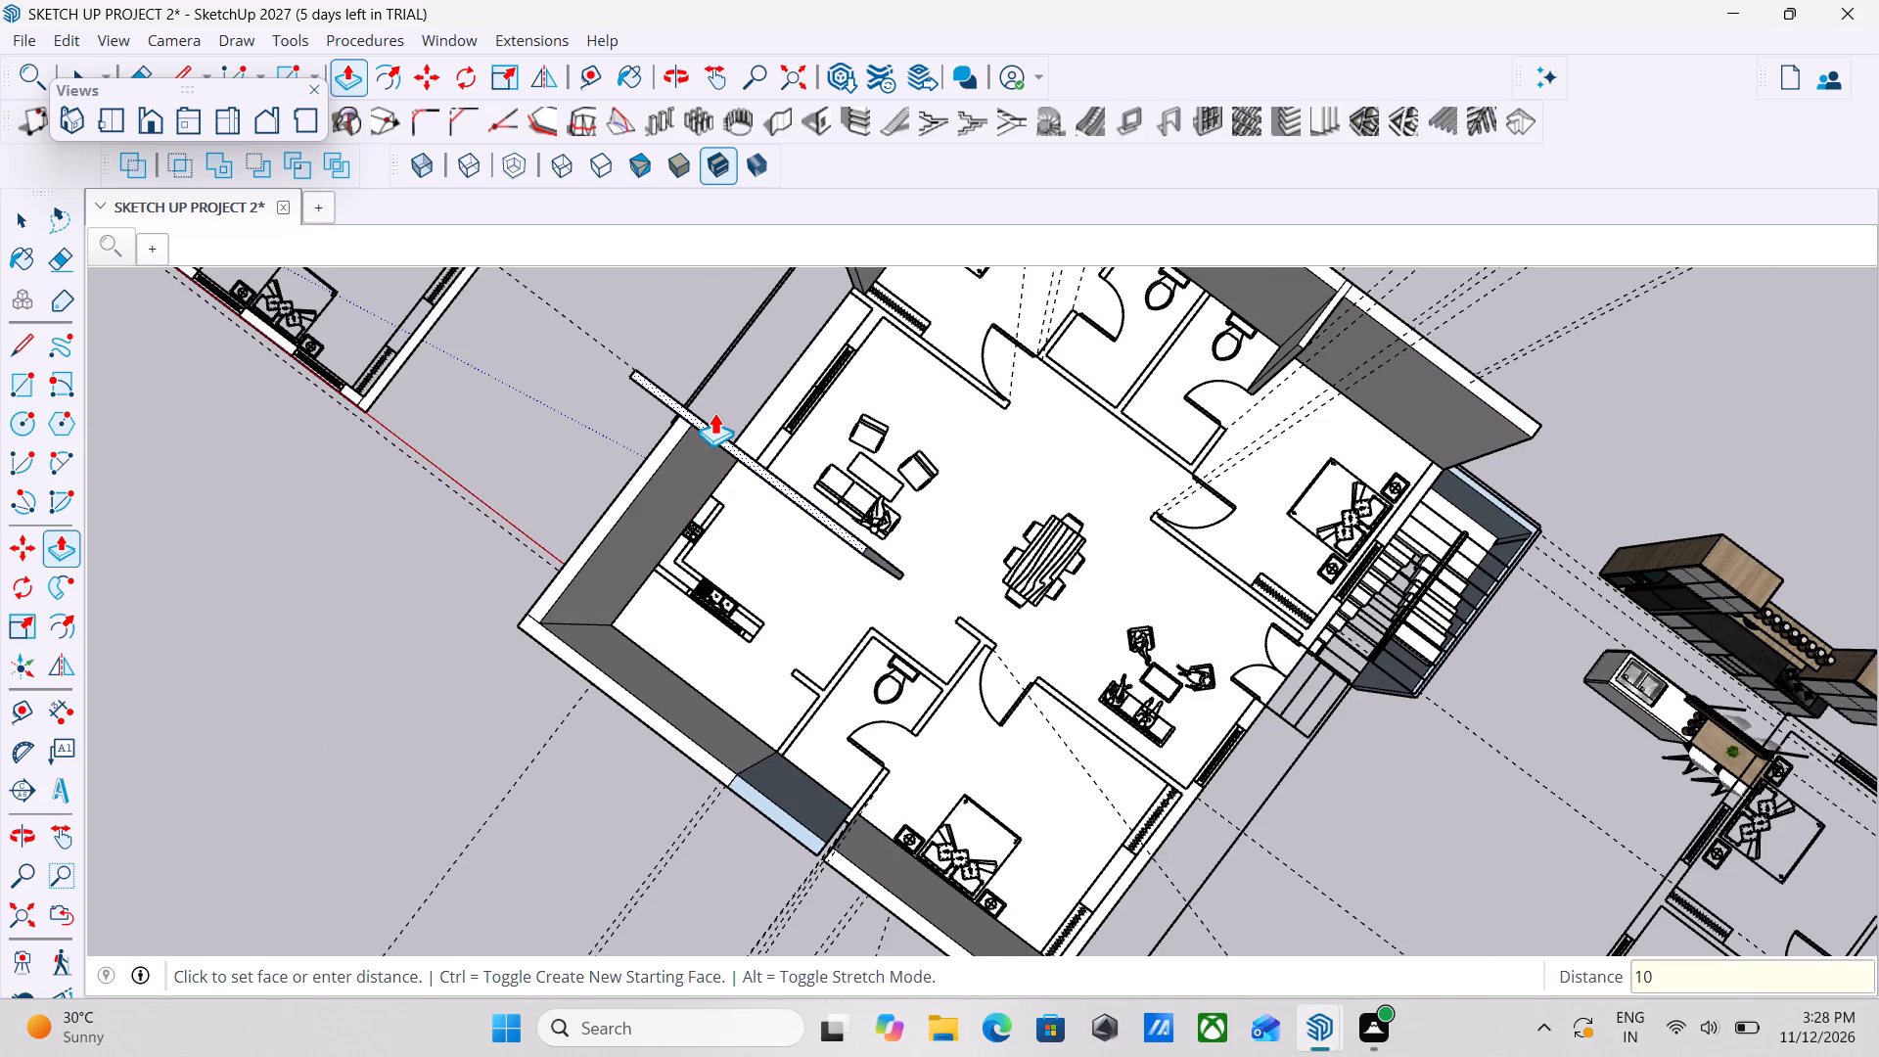
key(Return)
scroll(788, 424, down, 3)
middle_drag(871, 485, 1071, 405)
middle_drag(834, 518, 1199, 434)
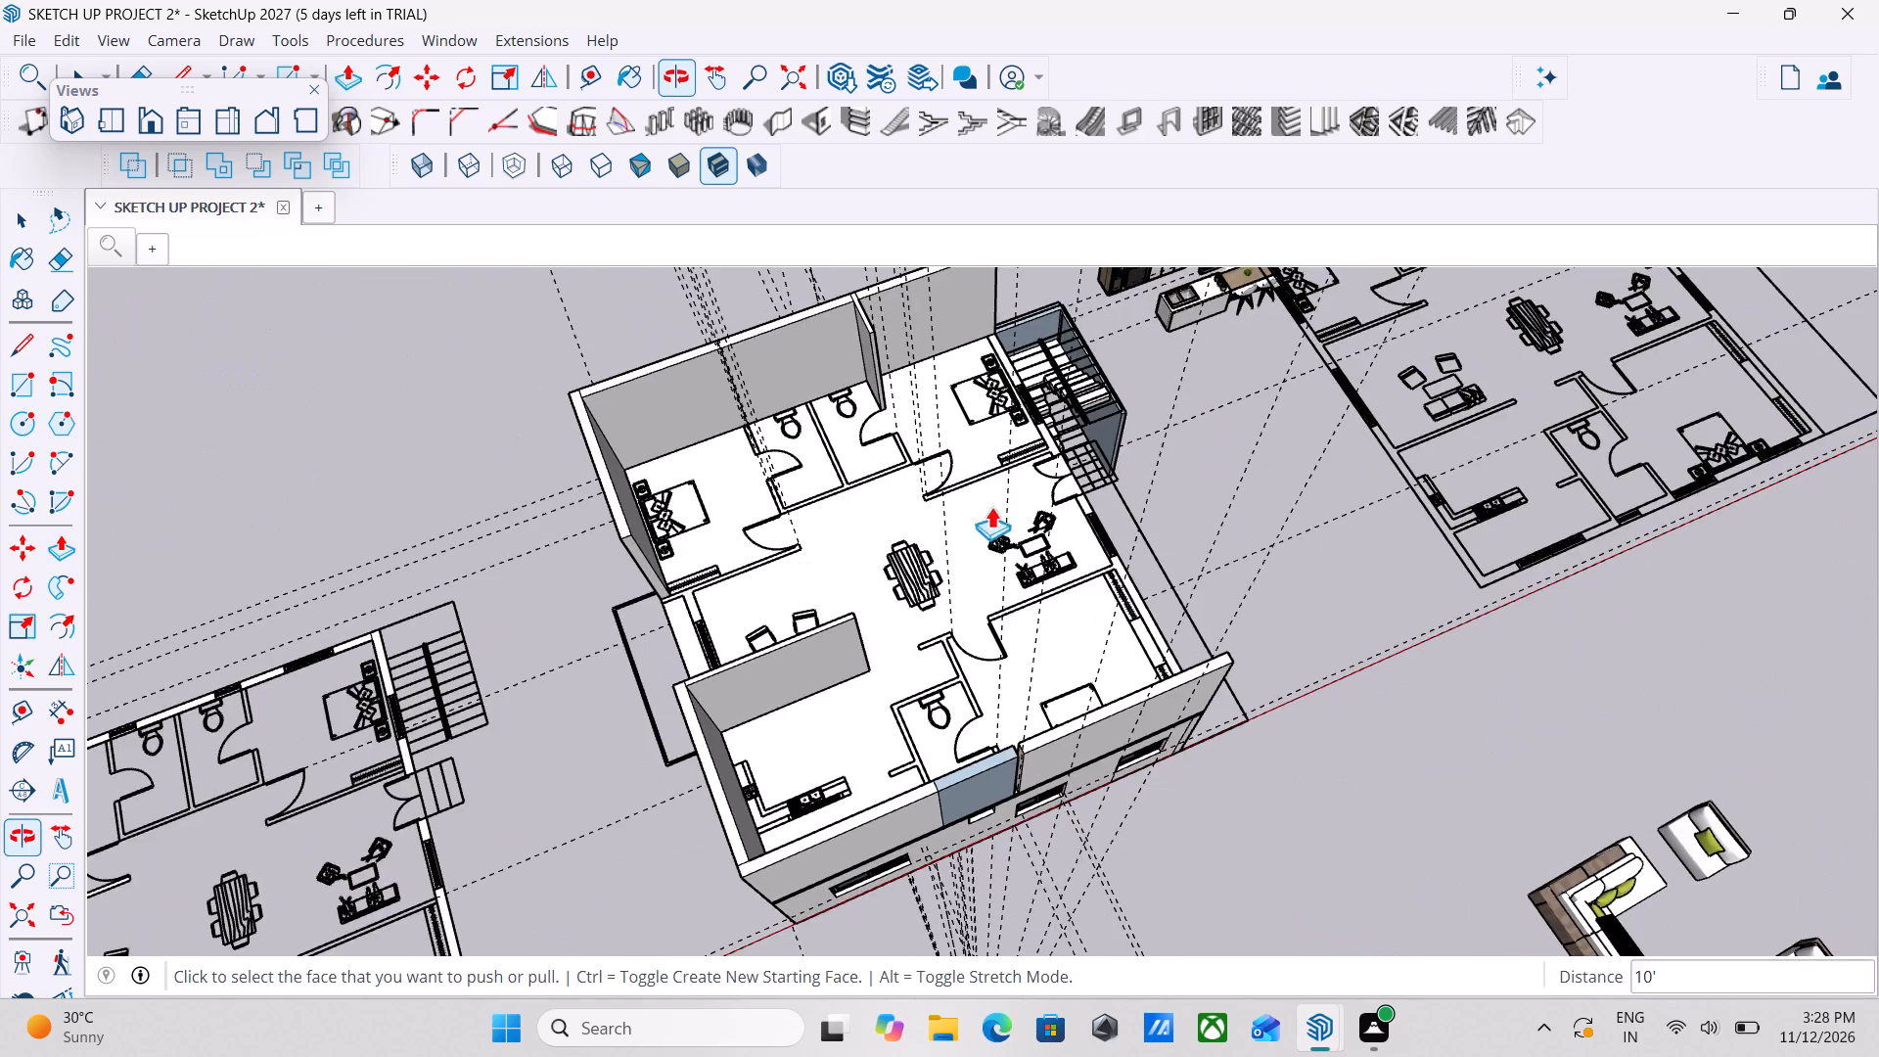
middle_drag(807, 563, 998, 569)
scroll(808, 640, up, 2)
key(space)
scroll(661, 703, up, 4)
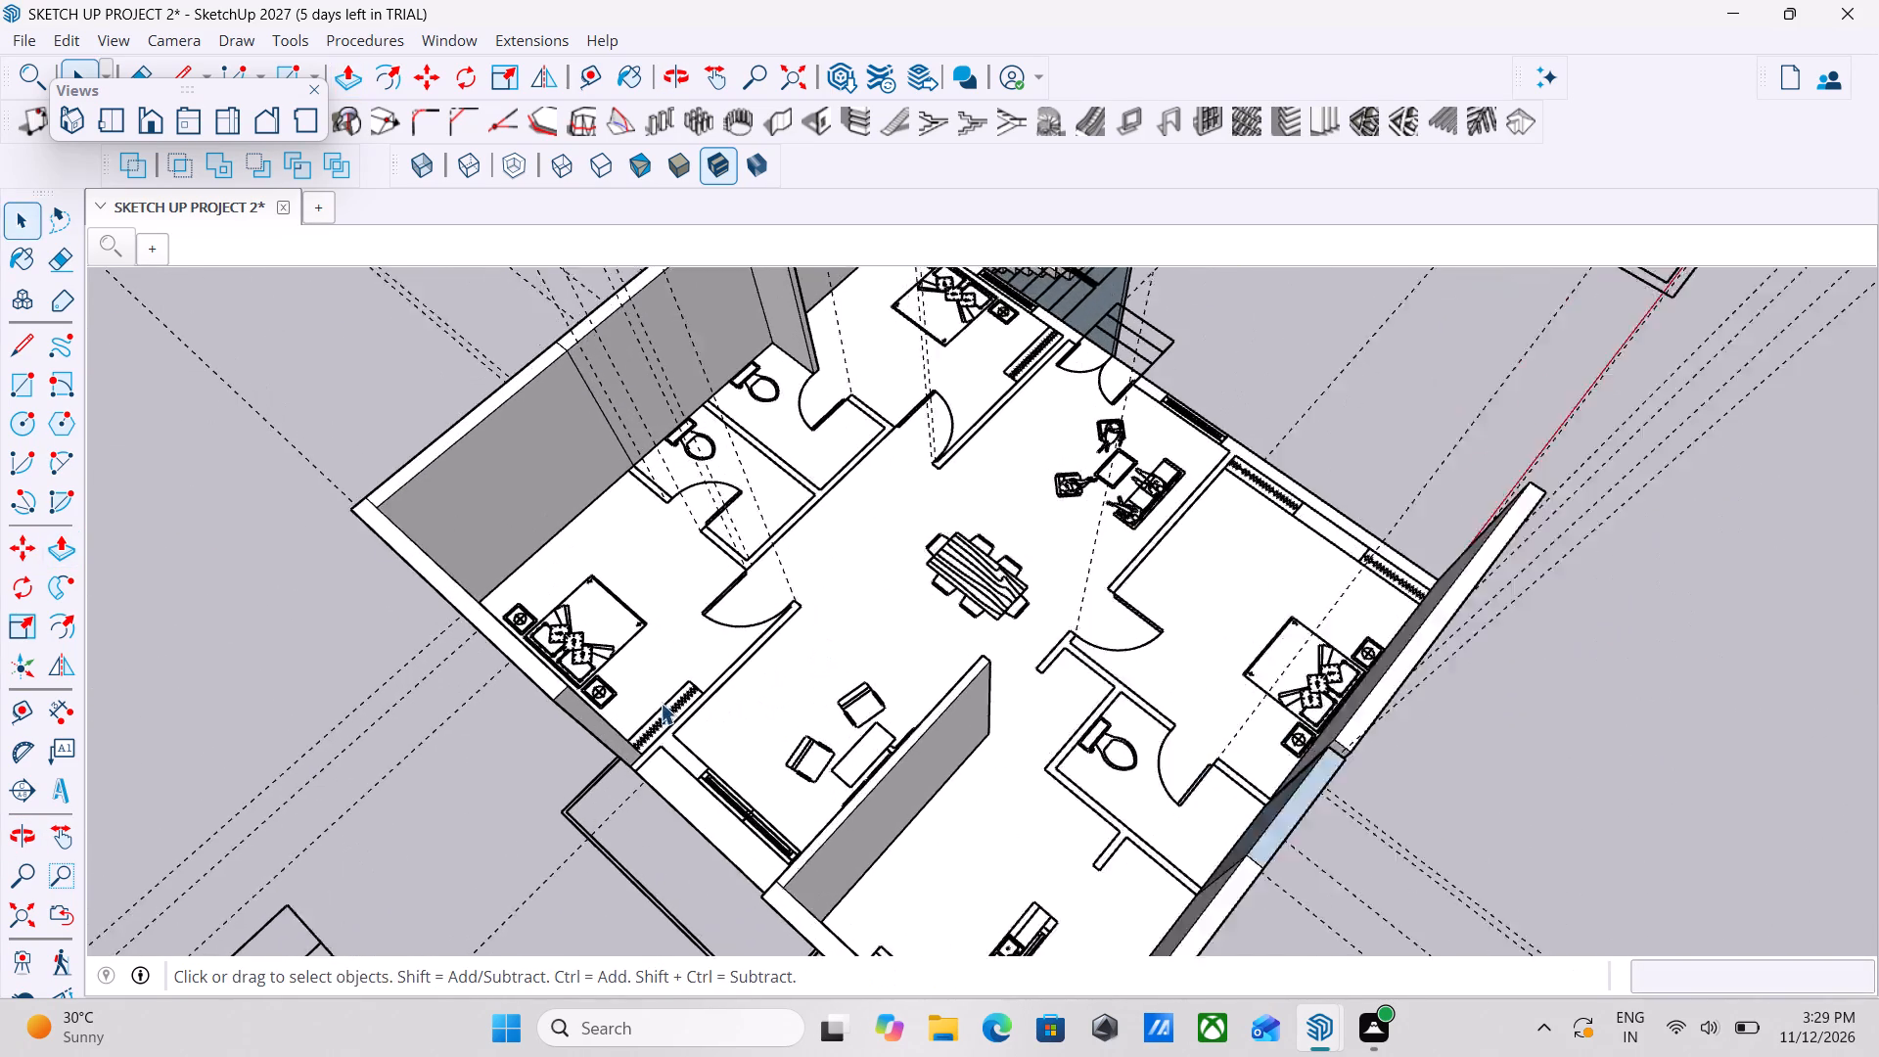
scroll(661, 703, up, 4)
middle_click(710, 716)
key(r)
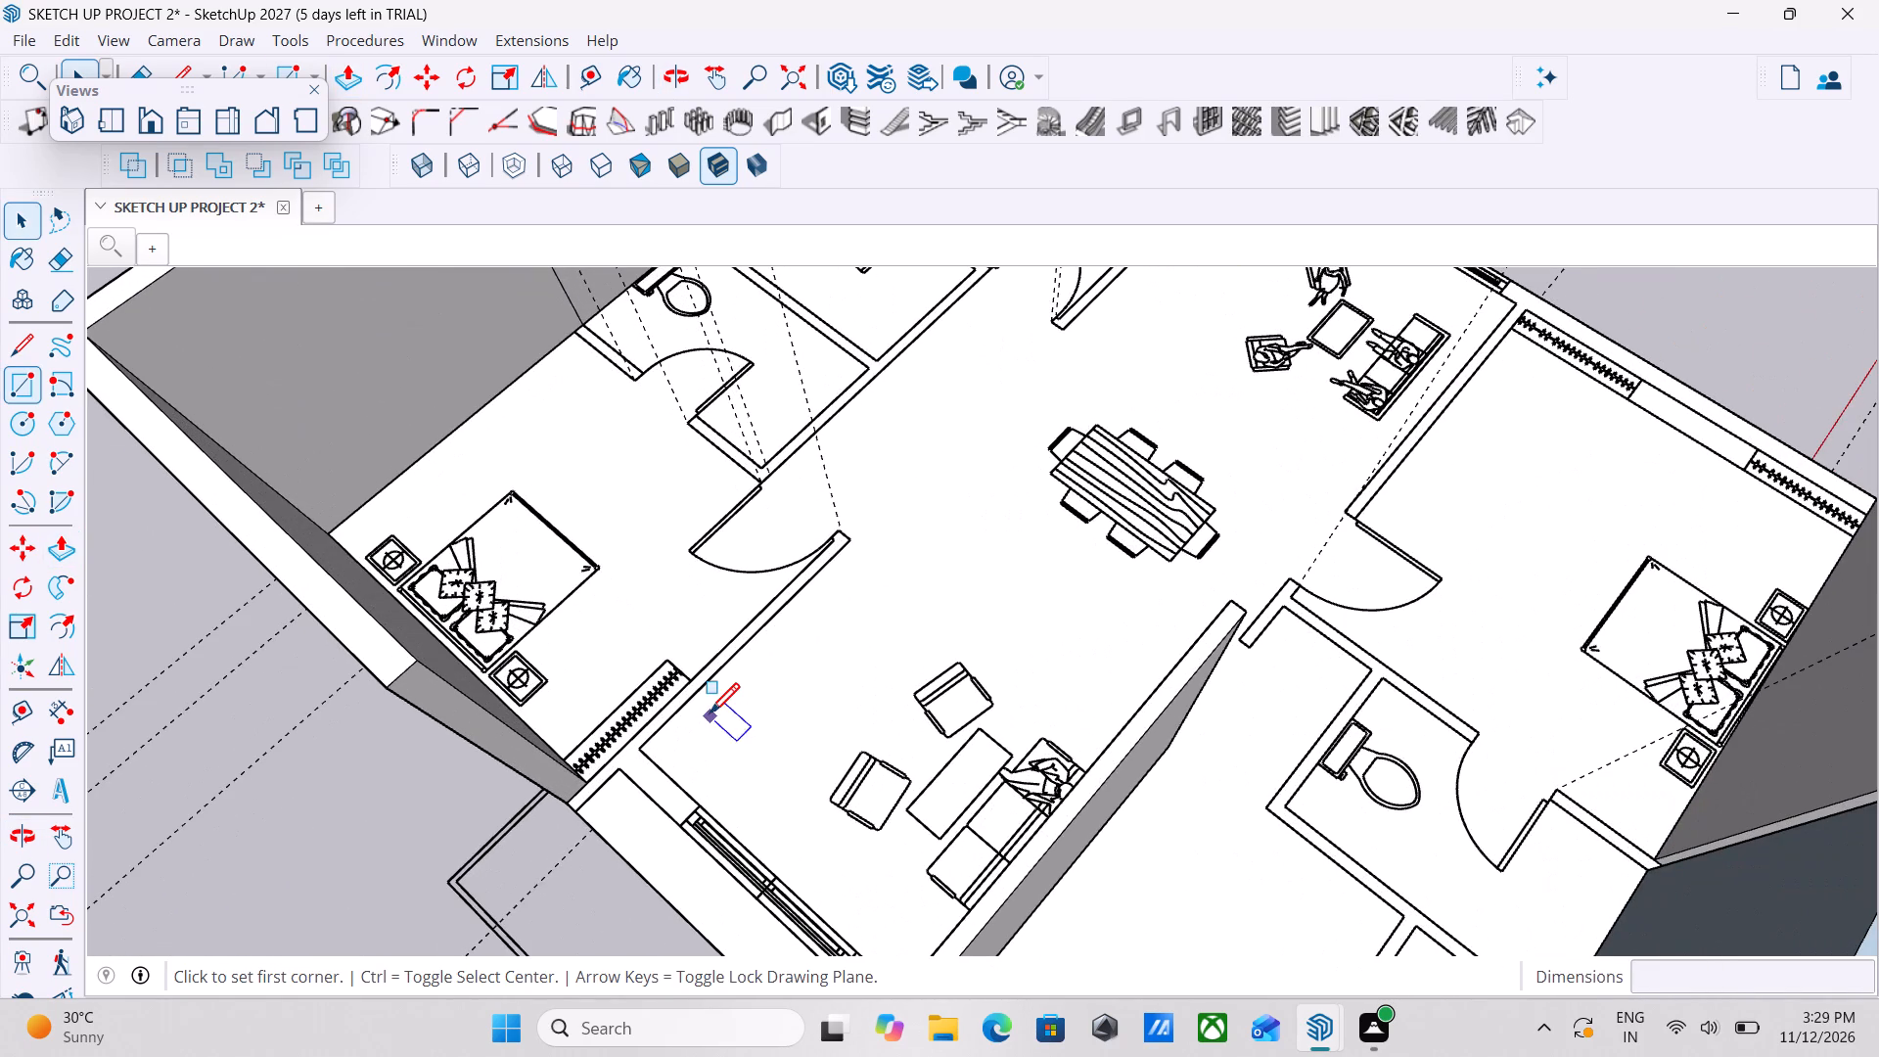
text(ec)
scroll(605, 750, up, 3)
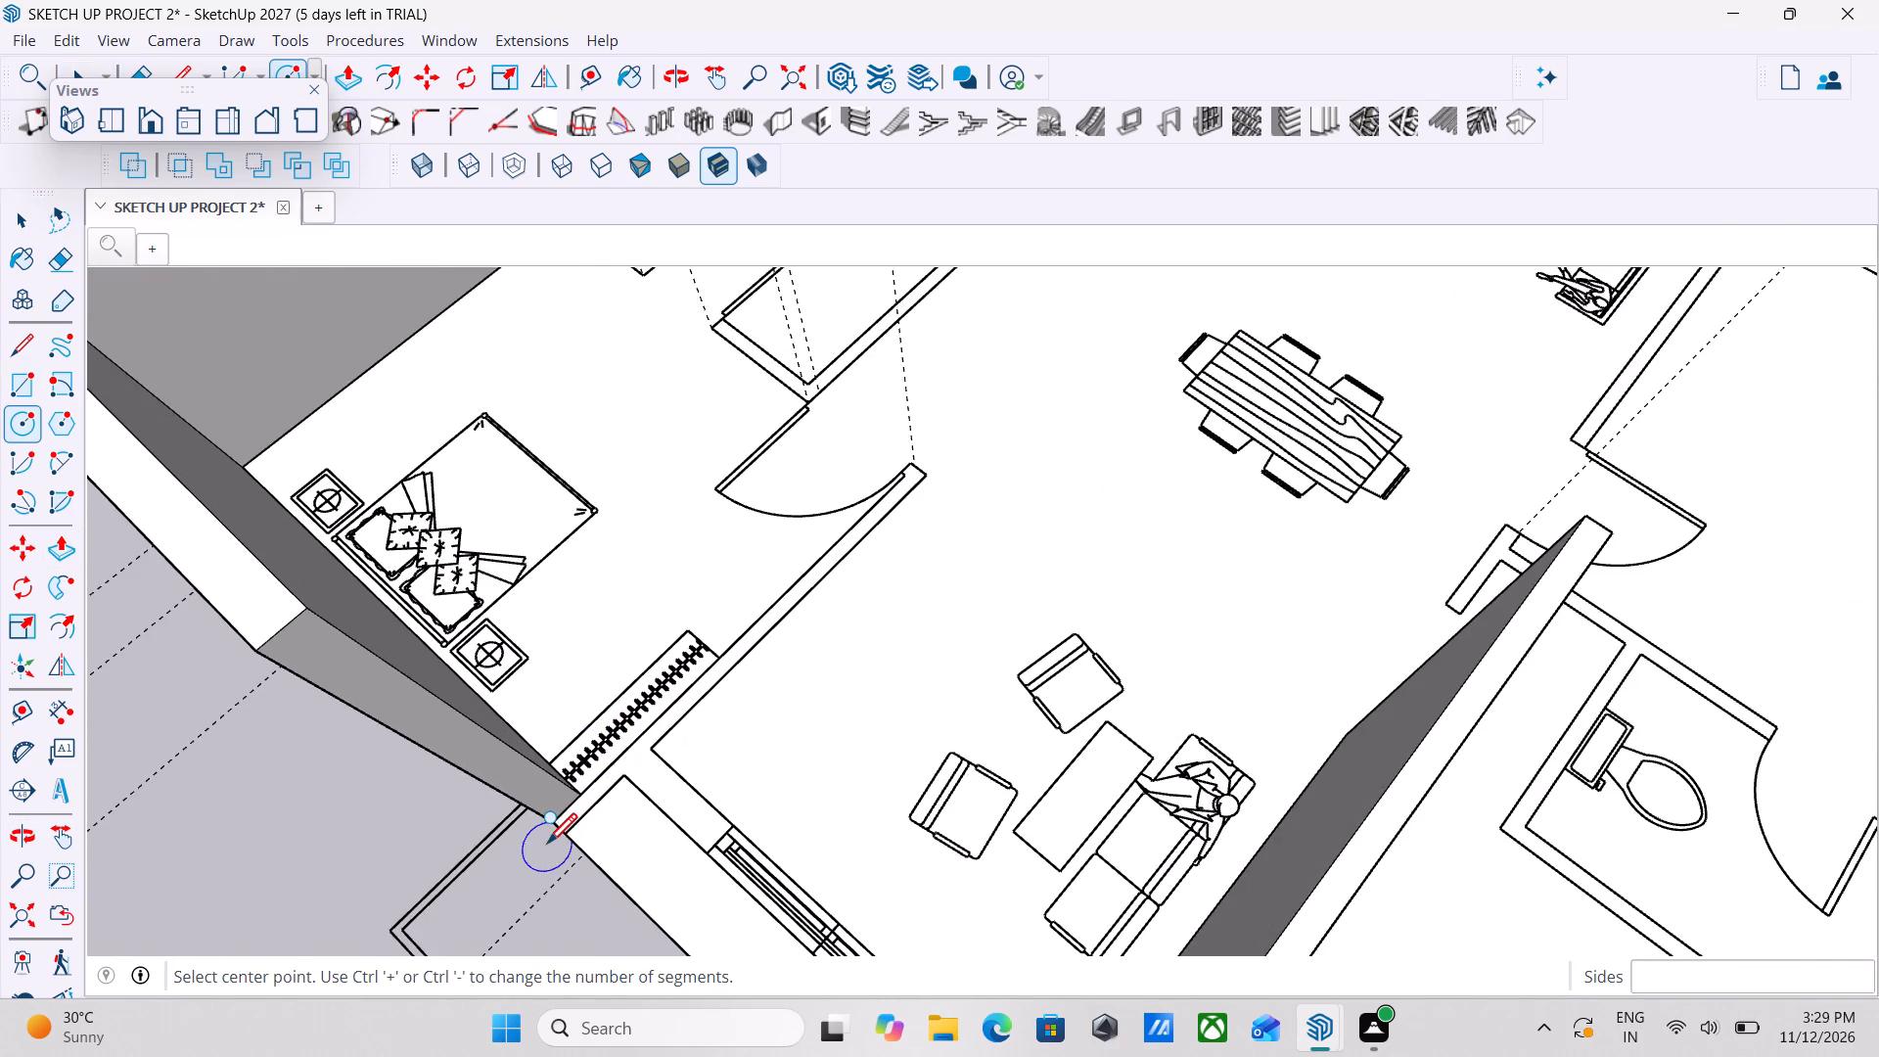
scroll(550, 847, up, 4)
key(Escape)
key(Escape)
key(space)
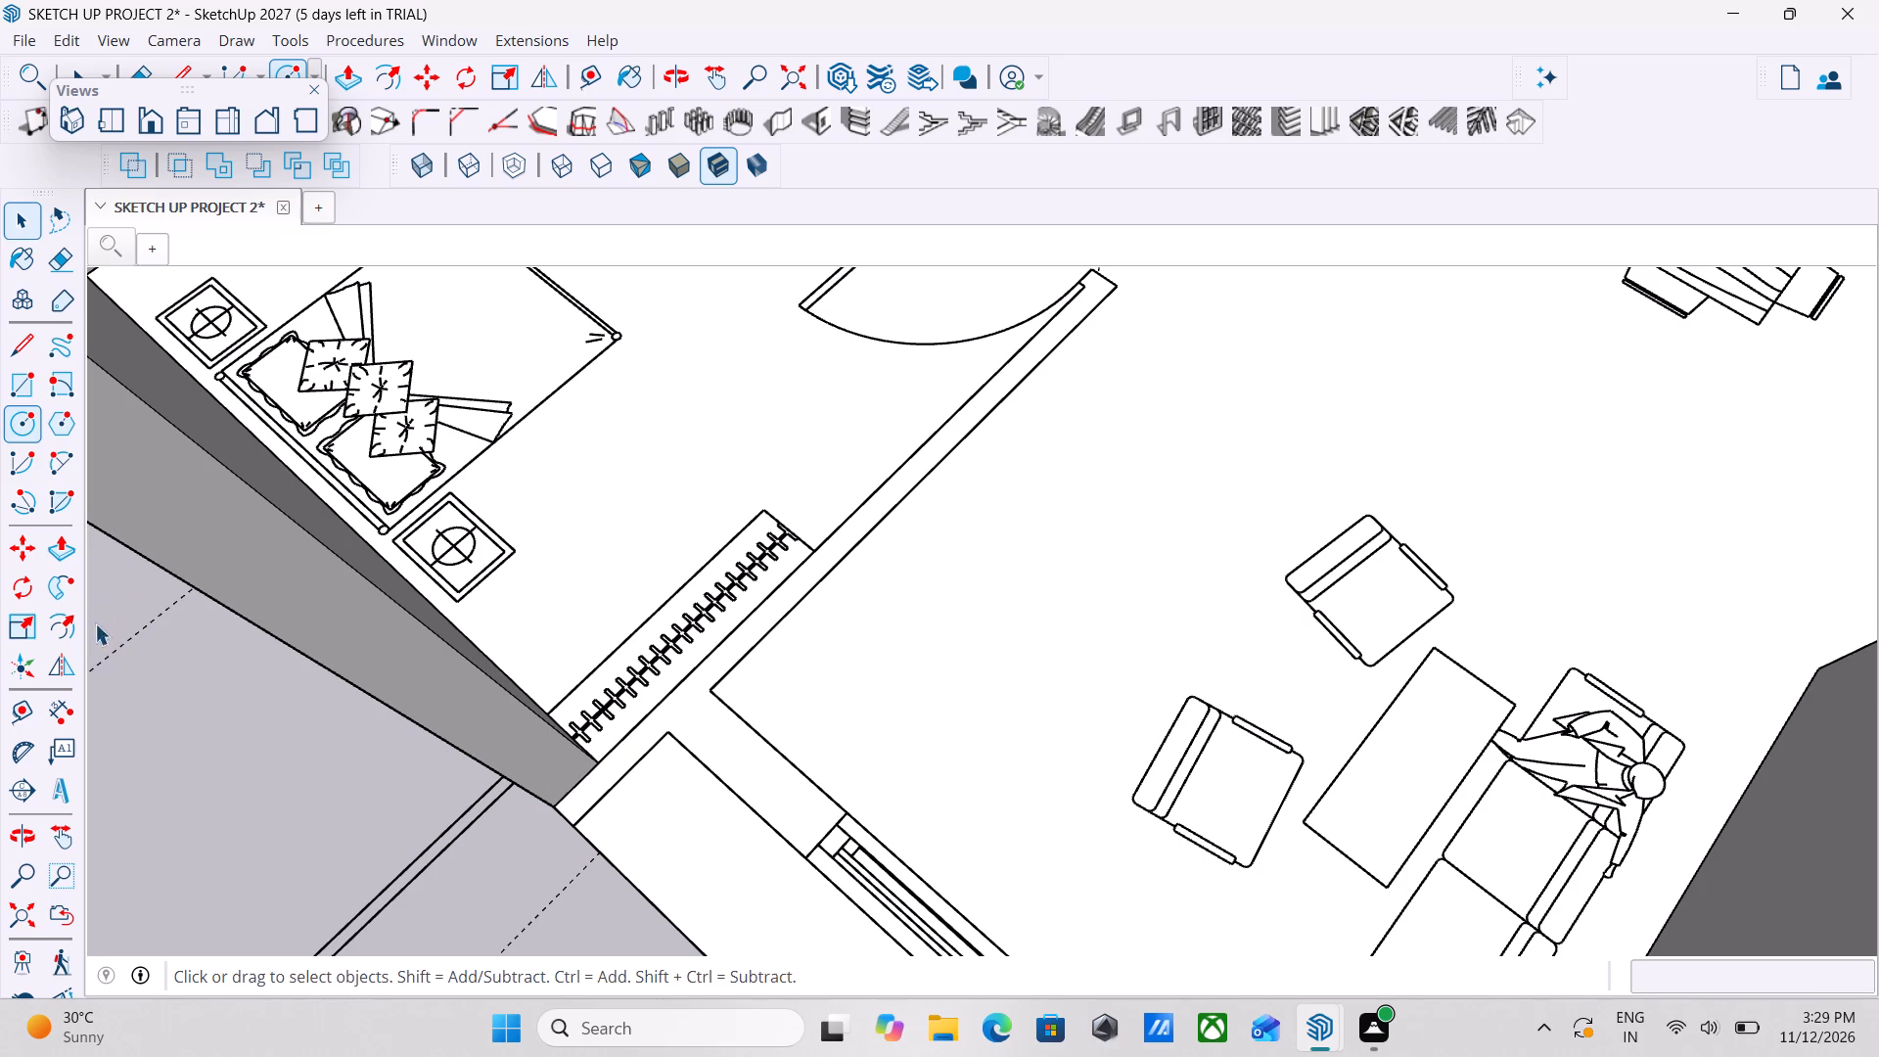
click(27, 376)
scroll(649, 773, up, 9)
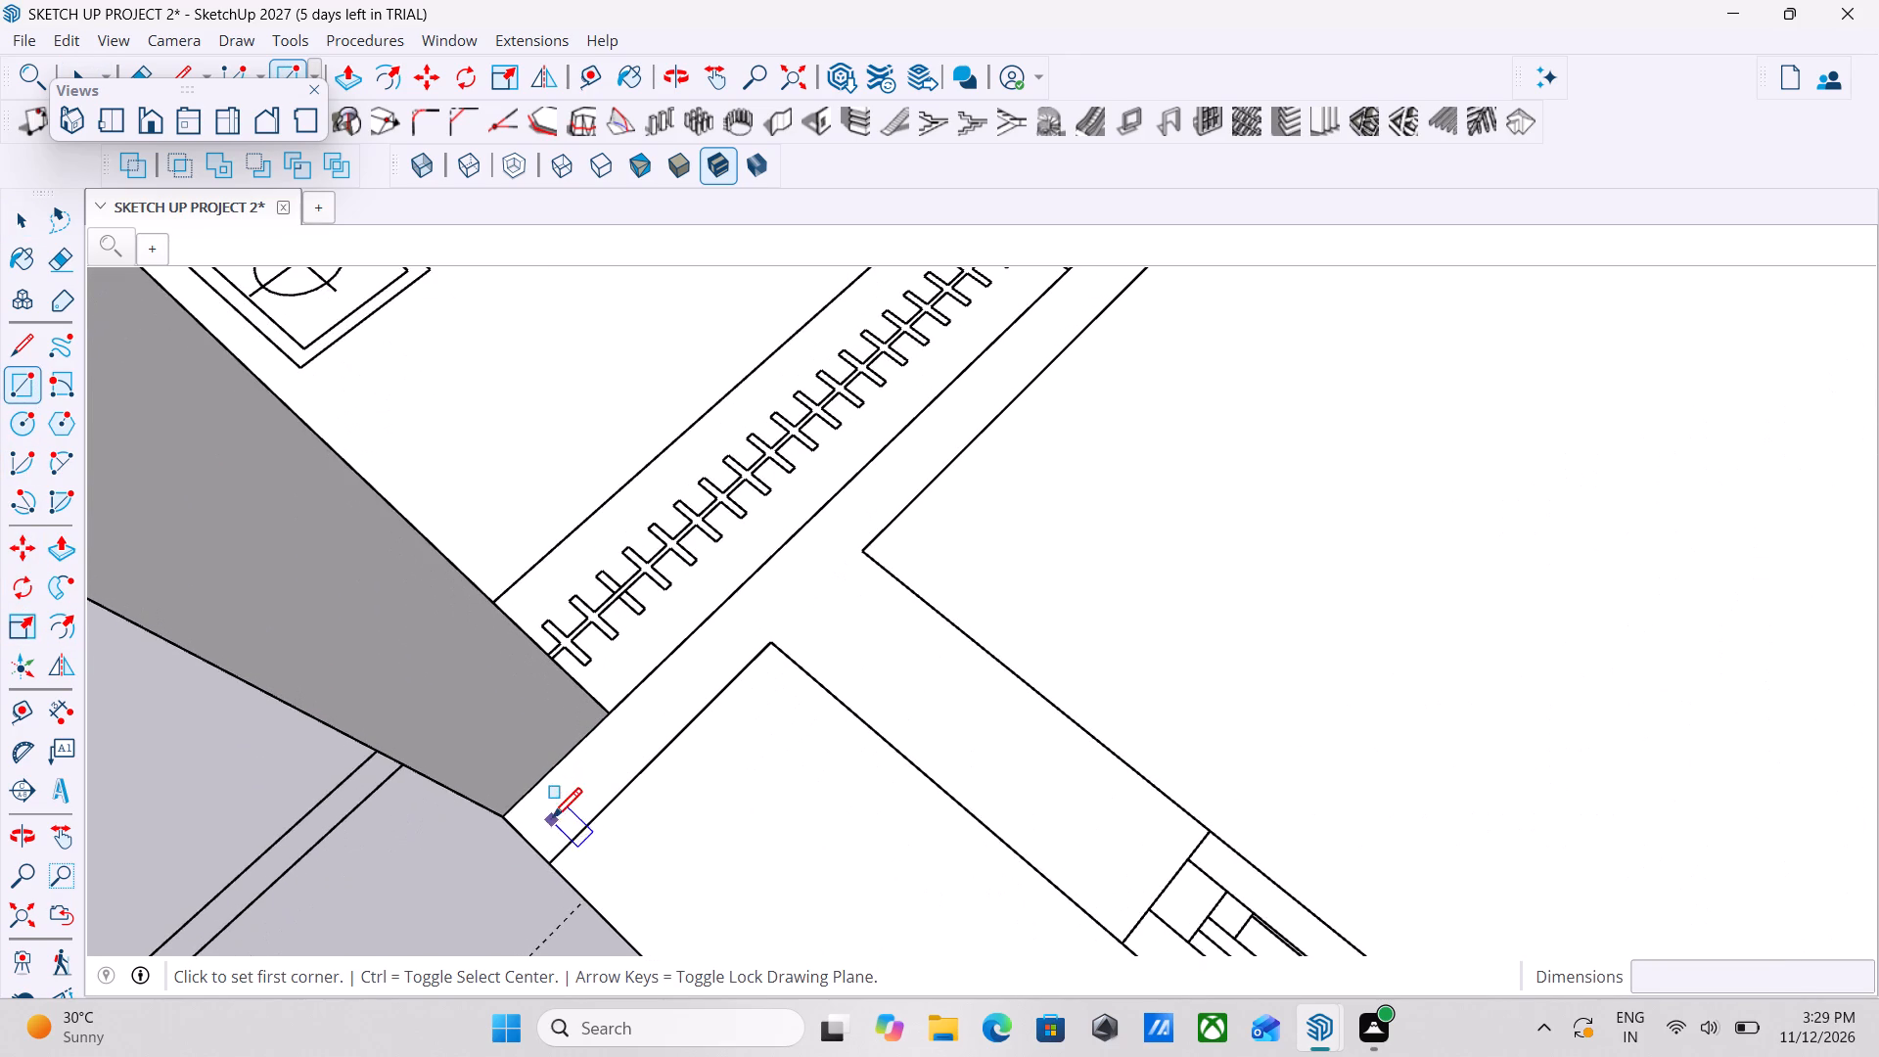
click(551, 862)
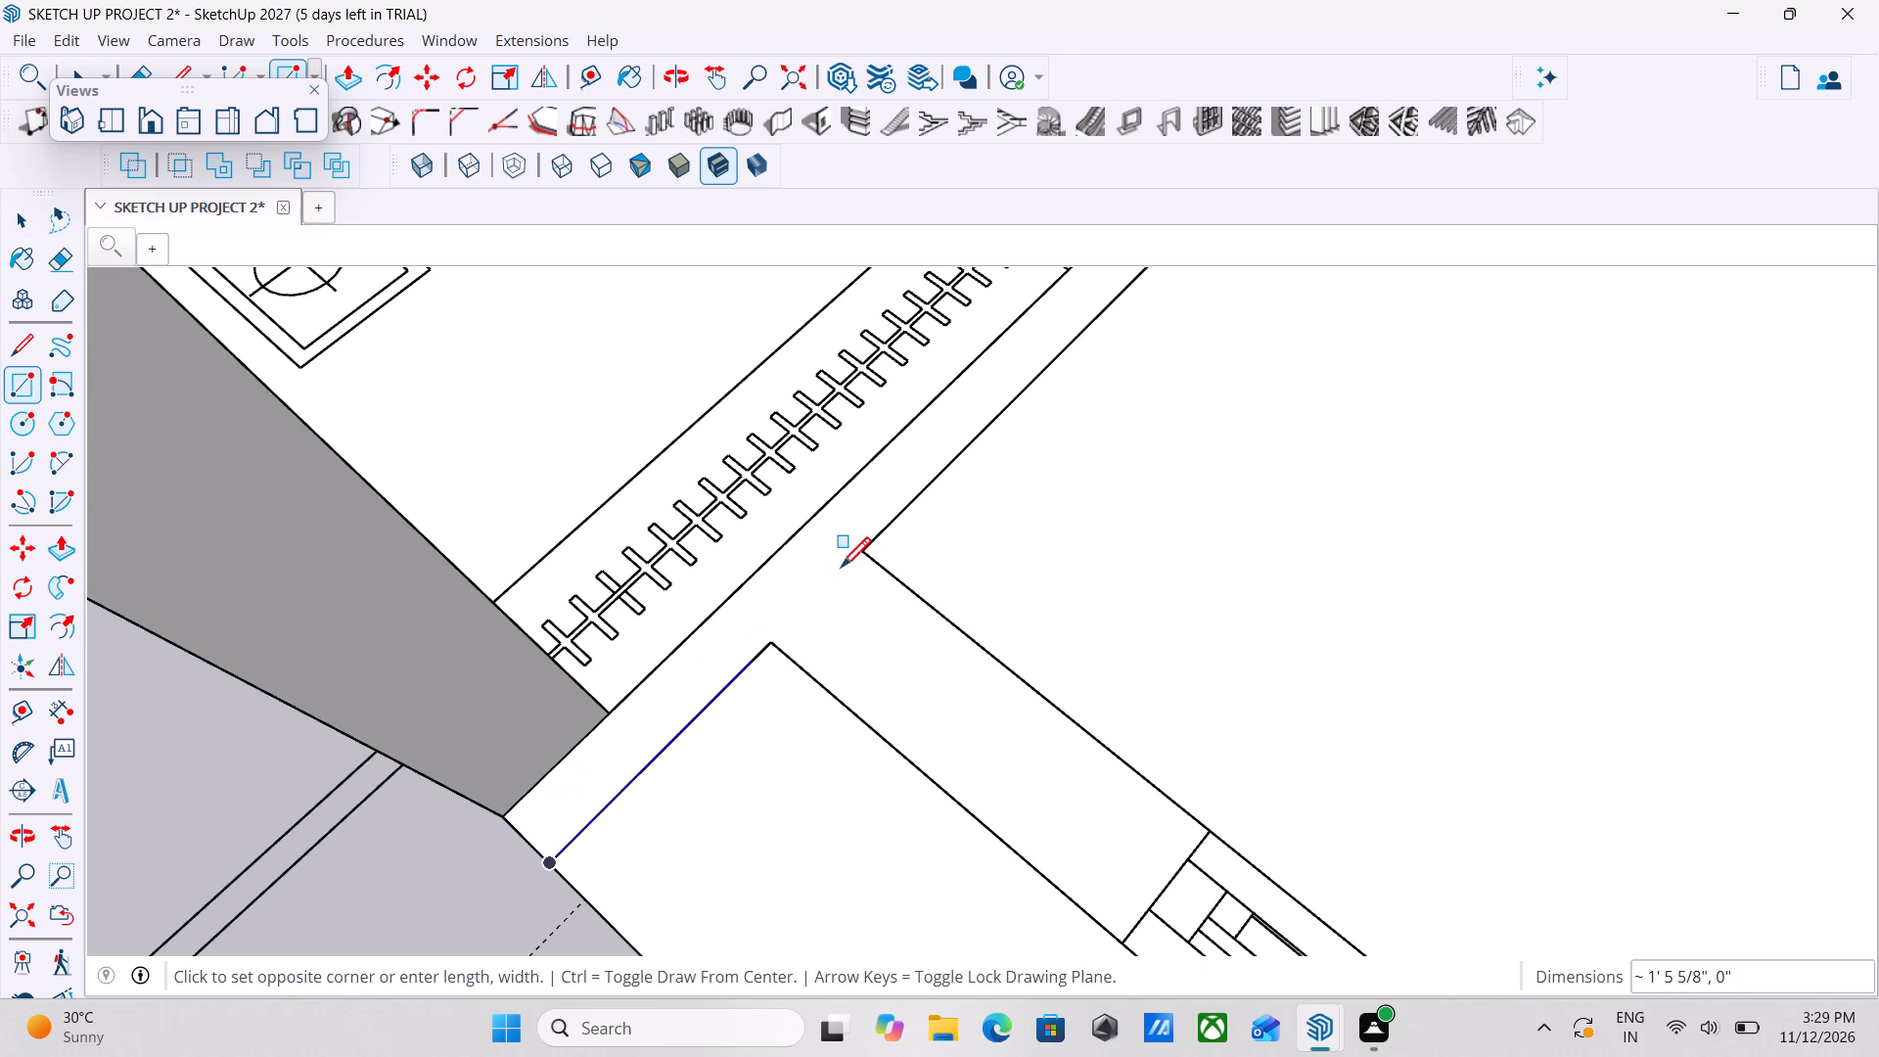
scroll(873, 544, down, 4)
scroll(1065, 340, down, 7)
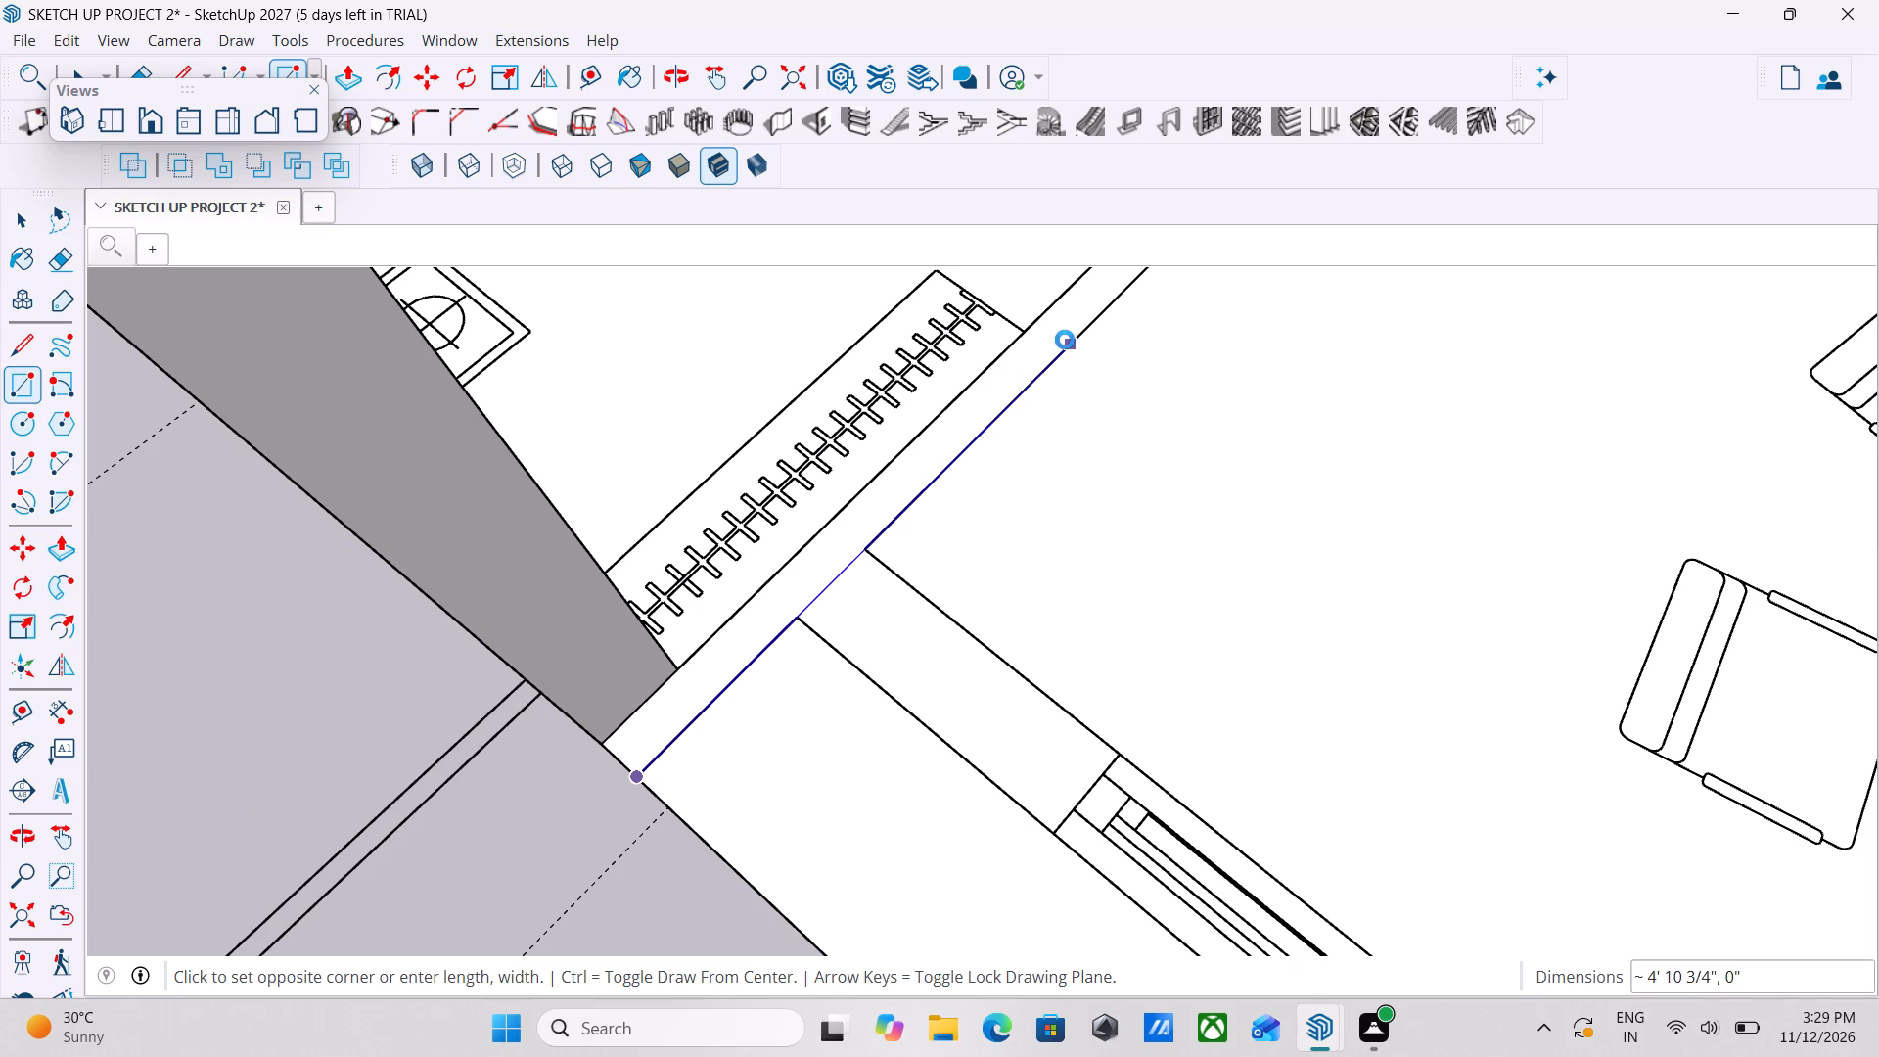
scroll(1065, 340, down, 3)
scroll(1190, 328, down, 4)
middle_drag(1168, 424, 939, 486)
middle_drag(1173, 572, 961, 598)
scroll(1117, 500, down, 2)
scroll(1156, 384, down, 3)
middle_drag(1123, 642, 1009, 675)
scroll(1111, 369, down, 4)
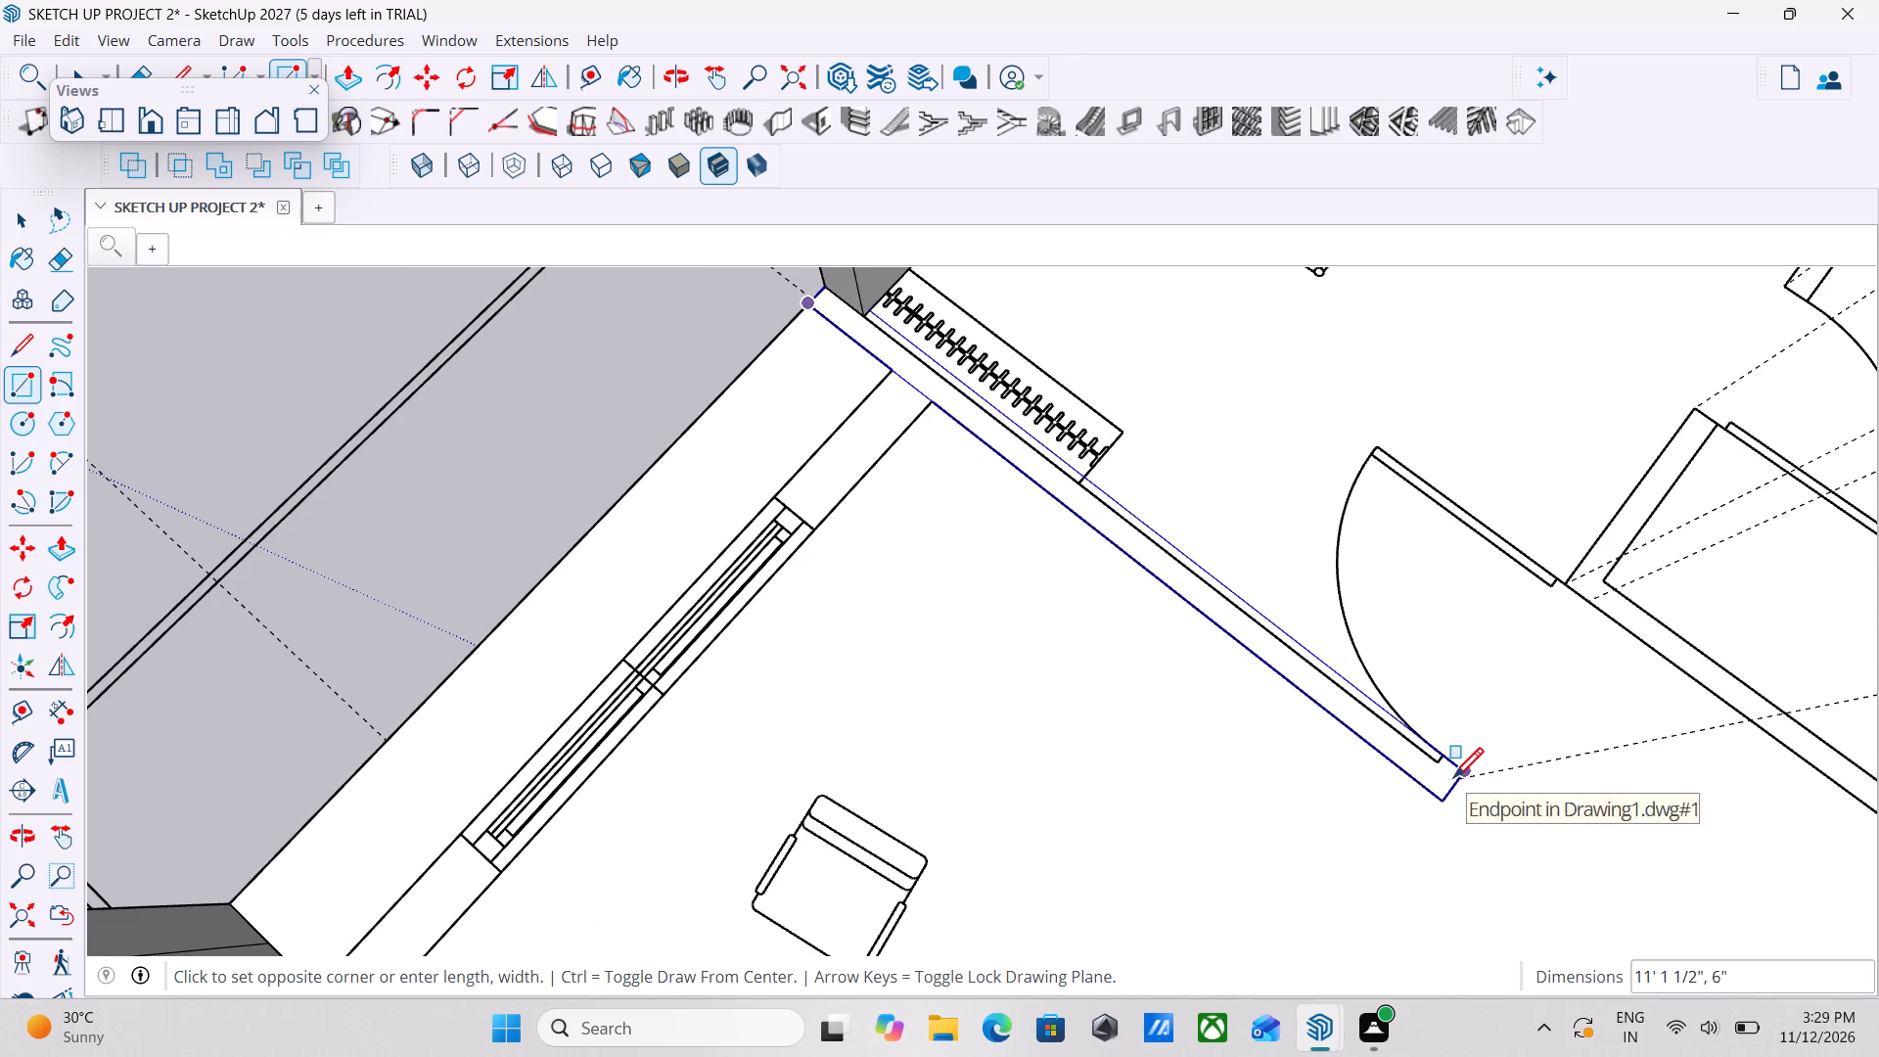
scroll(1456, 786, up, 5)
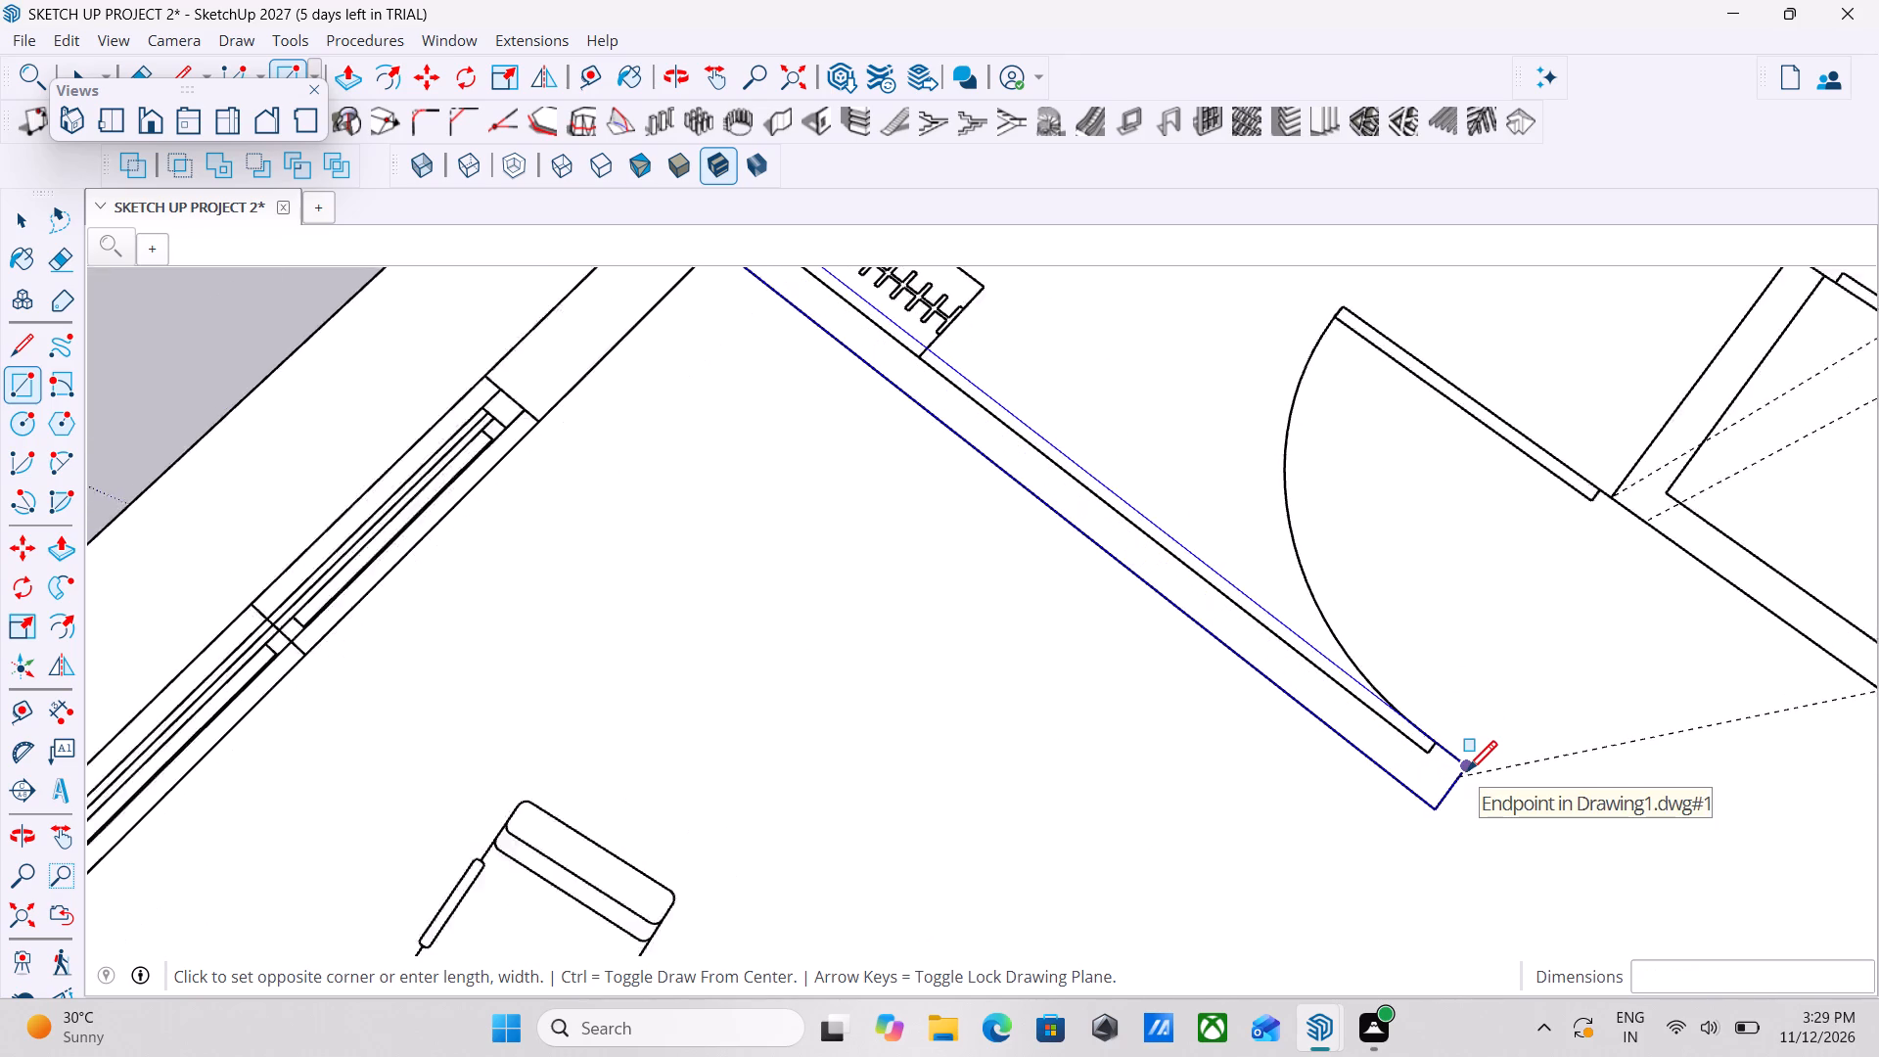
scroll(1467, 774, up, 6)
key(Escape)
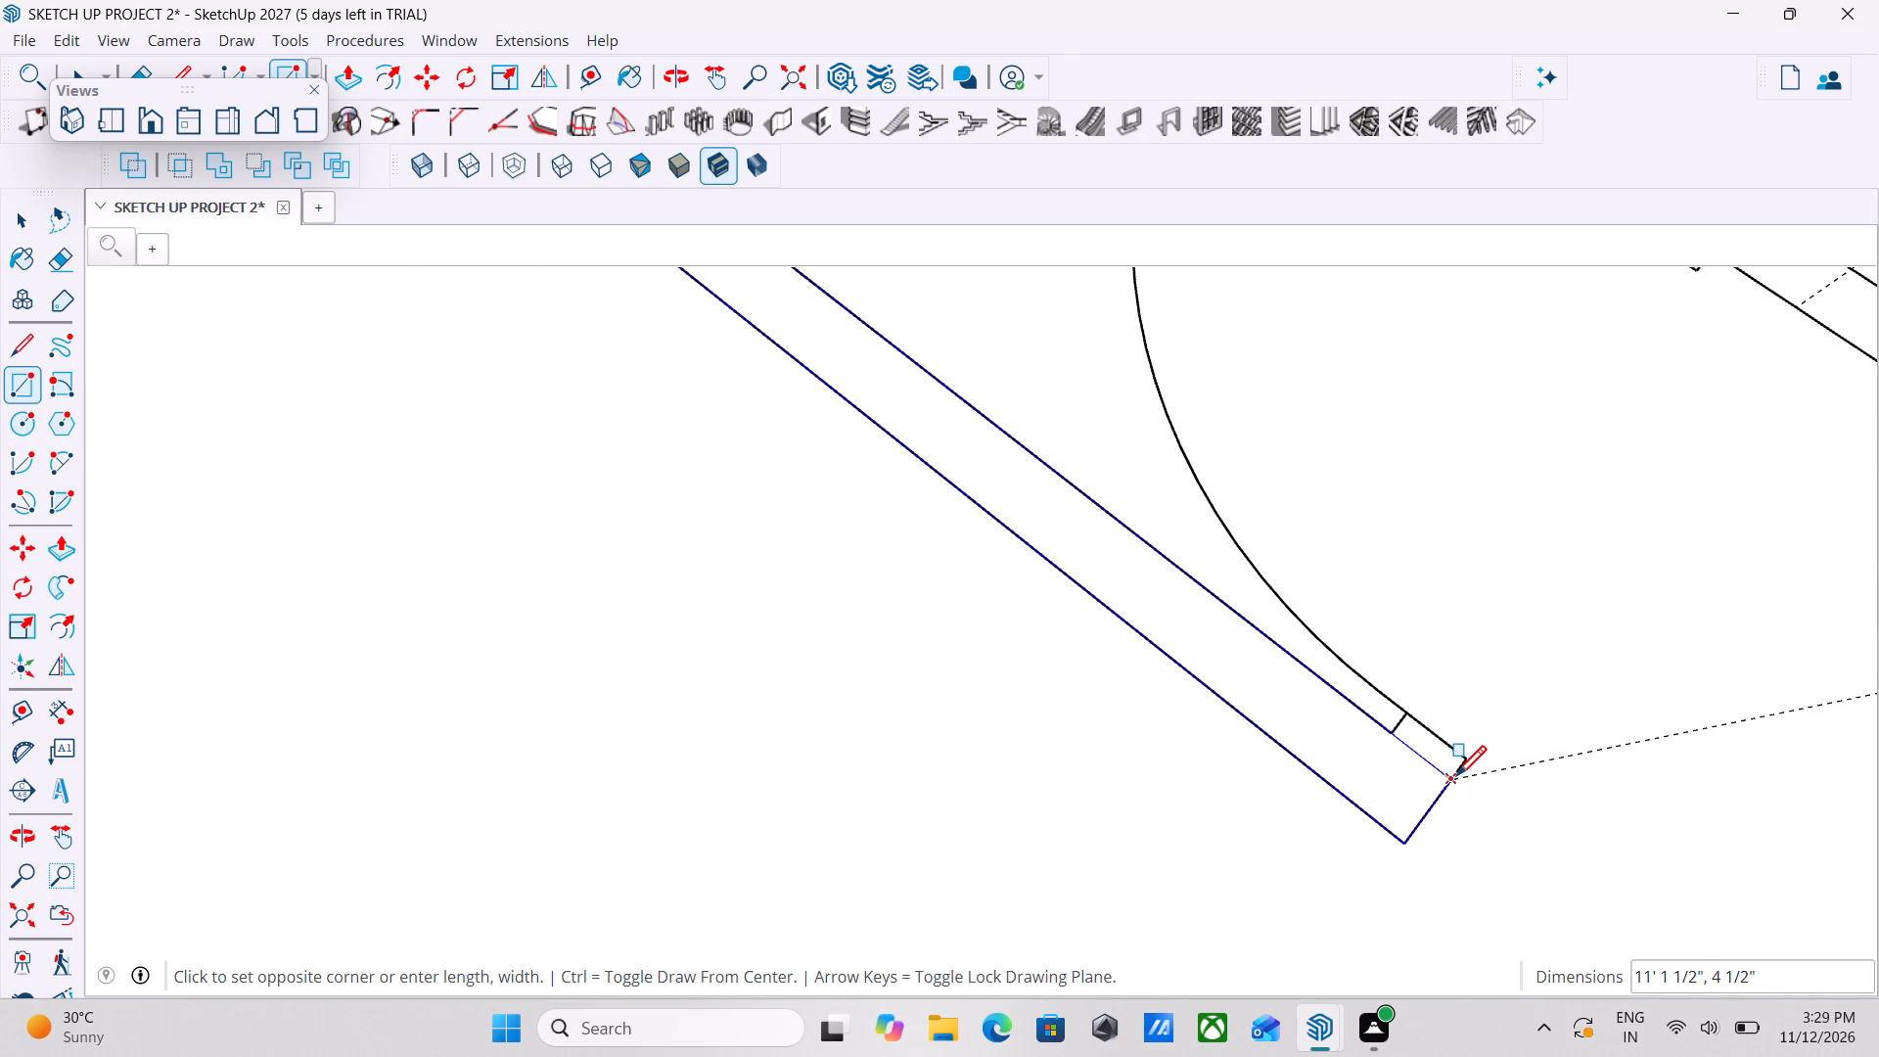
Draw a rectangle about 11' 1 1/2" by 4 1/2" over the bedroom–living room partition, from its free end at the door to the raised outer wall.
scroll(1456, 779, down, 11)
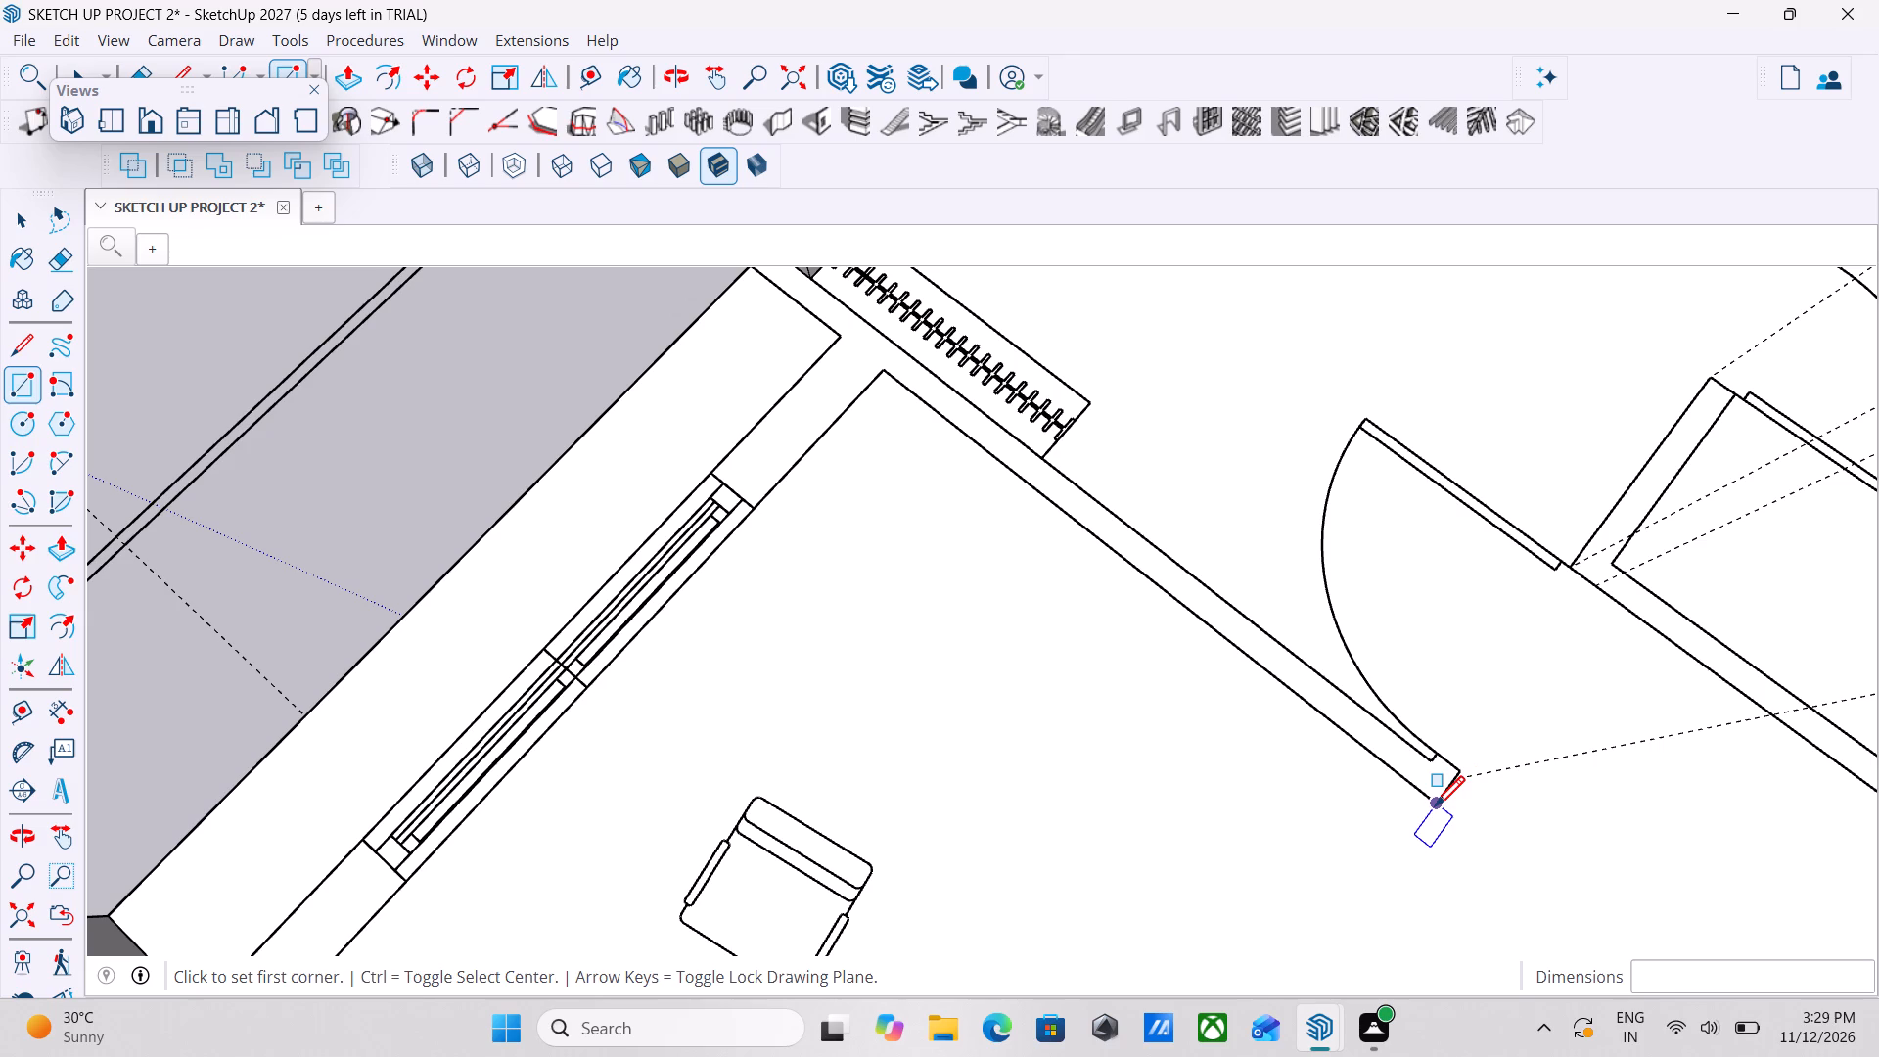
click(1435, 809)
scroll(1267, 596, down, 4)
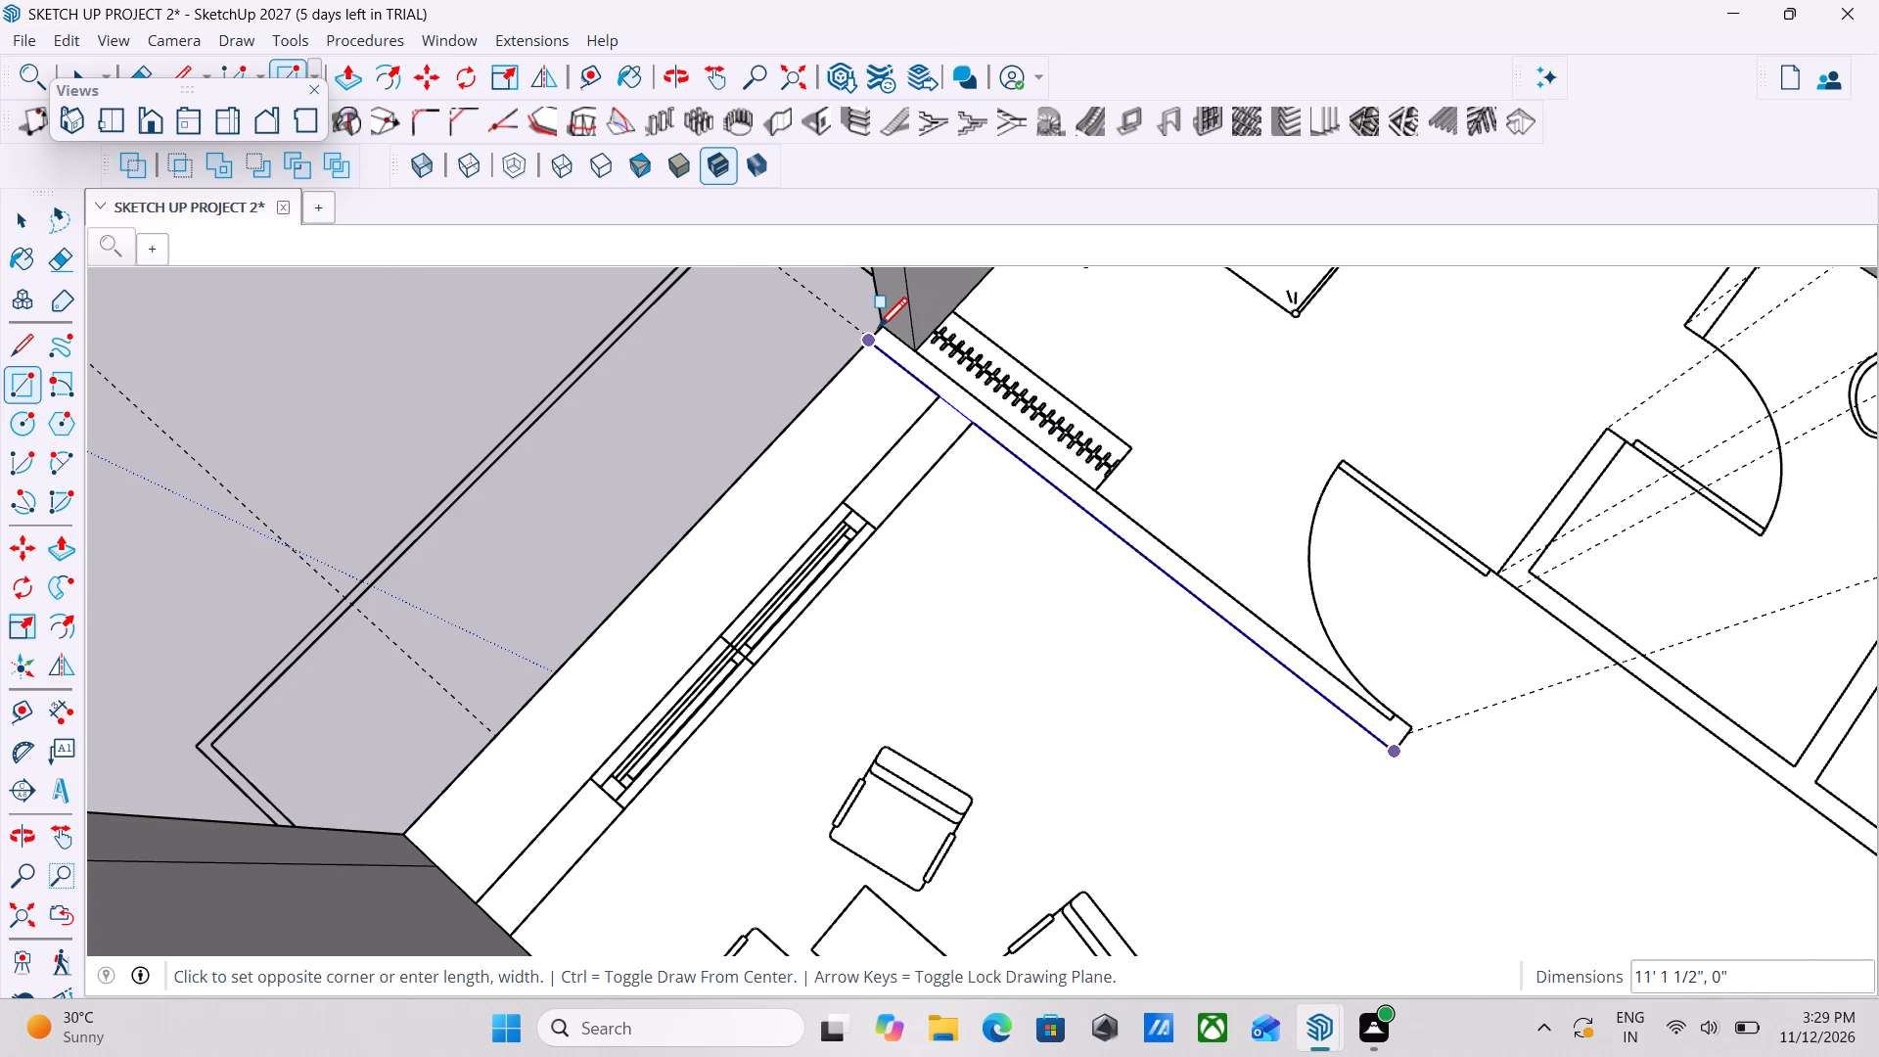
scroll(878, 332, up, 7)
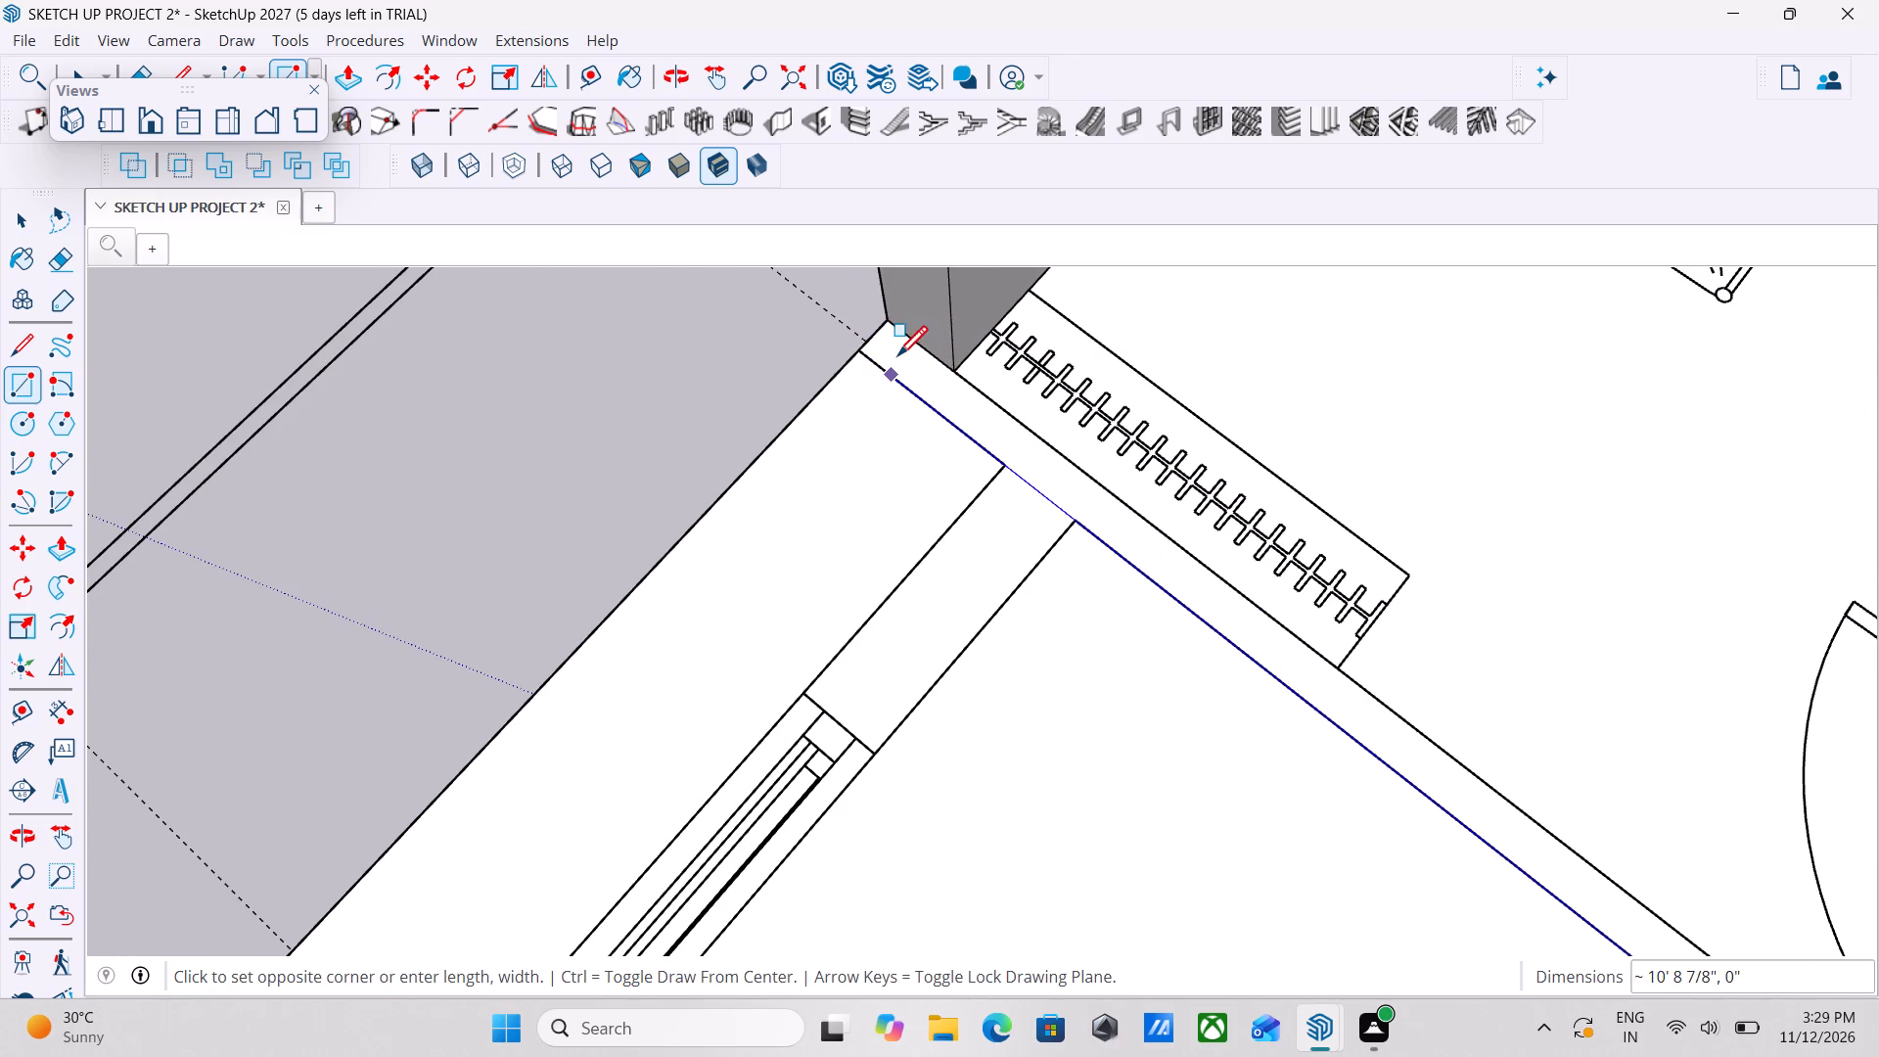
click(897, 321)
scroll(1078, 530, down, 3)
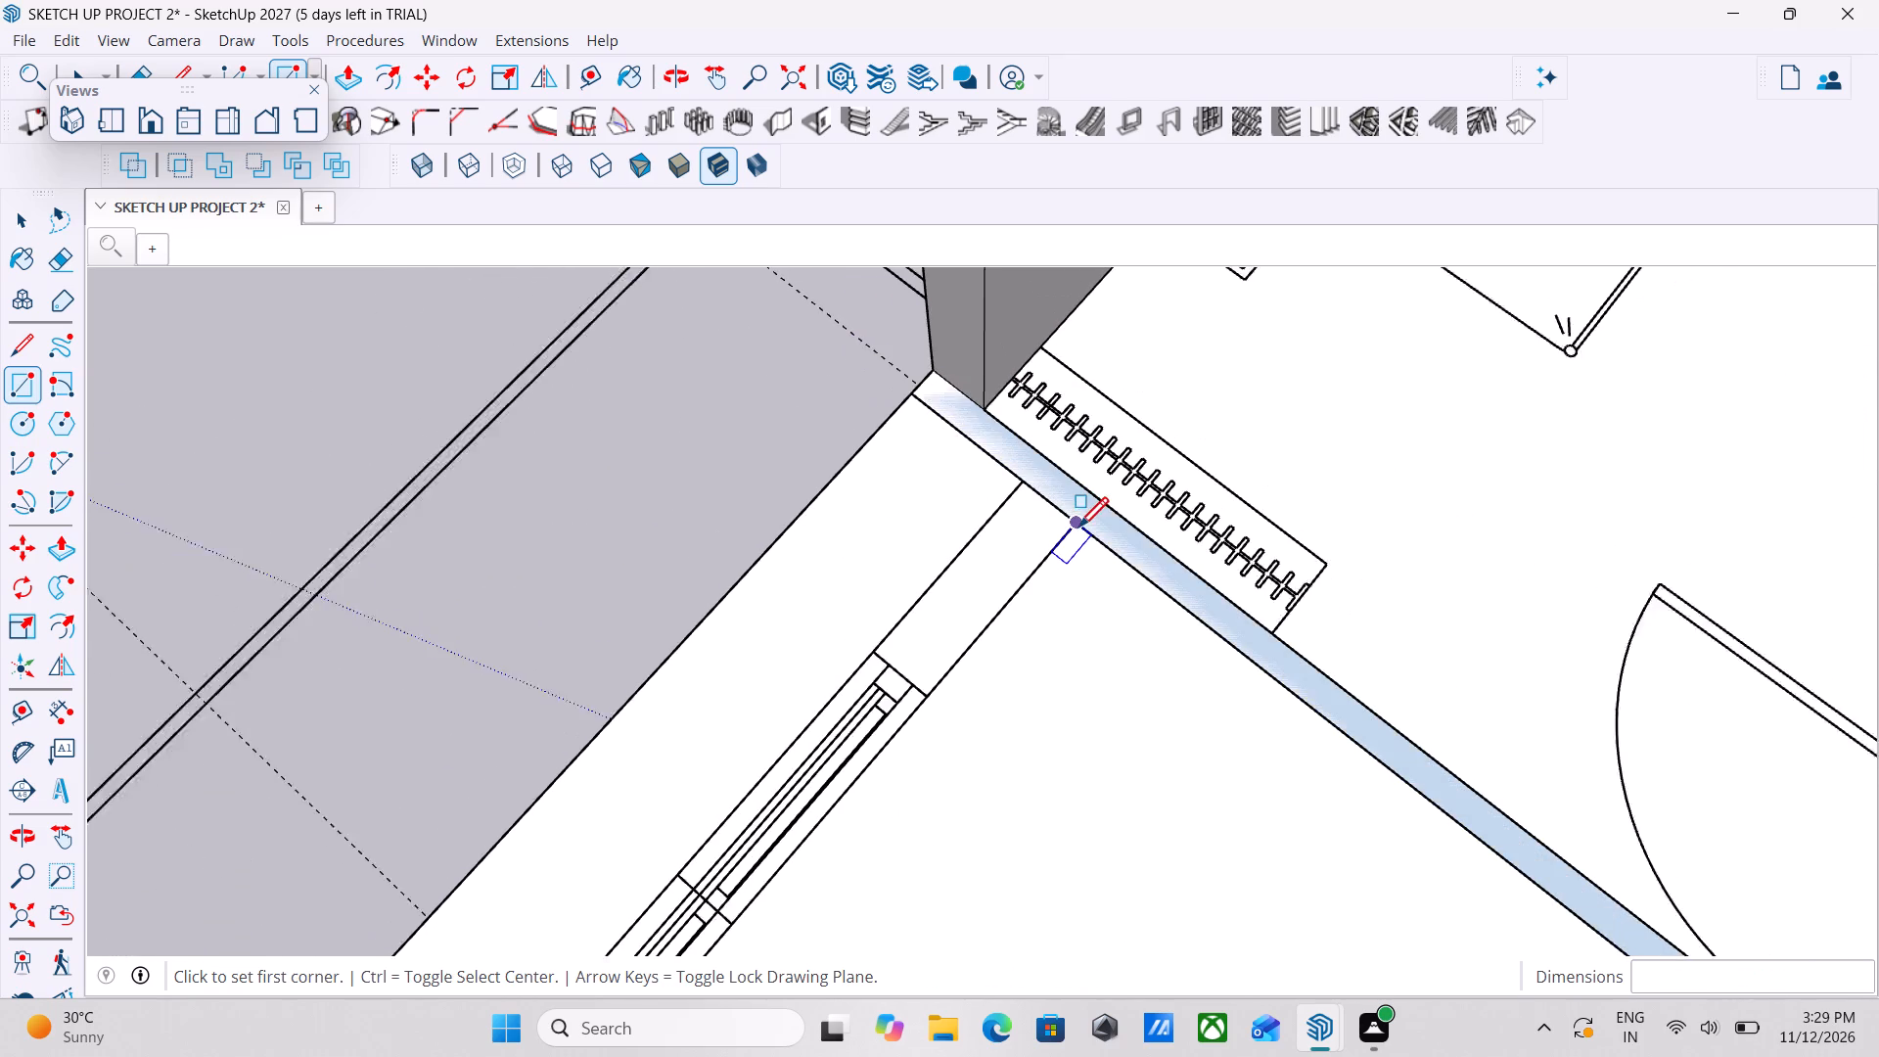
scroll(1078, 530, down, 1)
key(Escape)
key(space)
key(space)
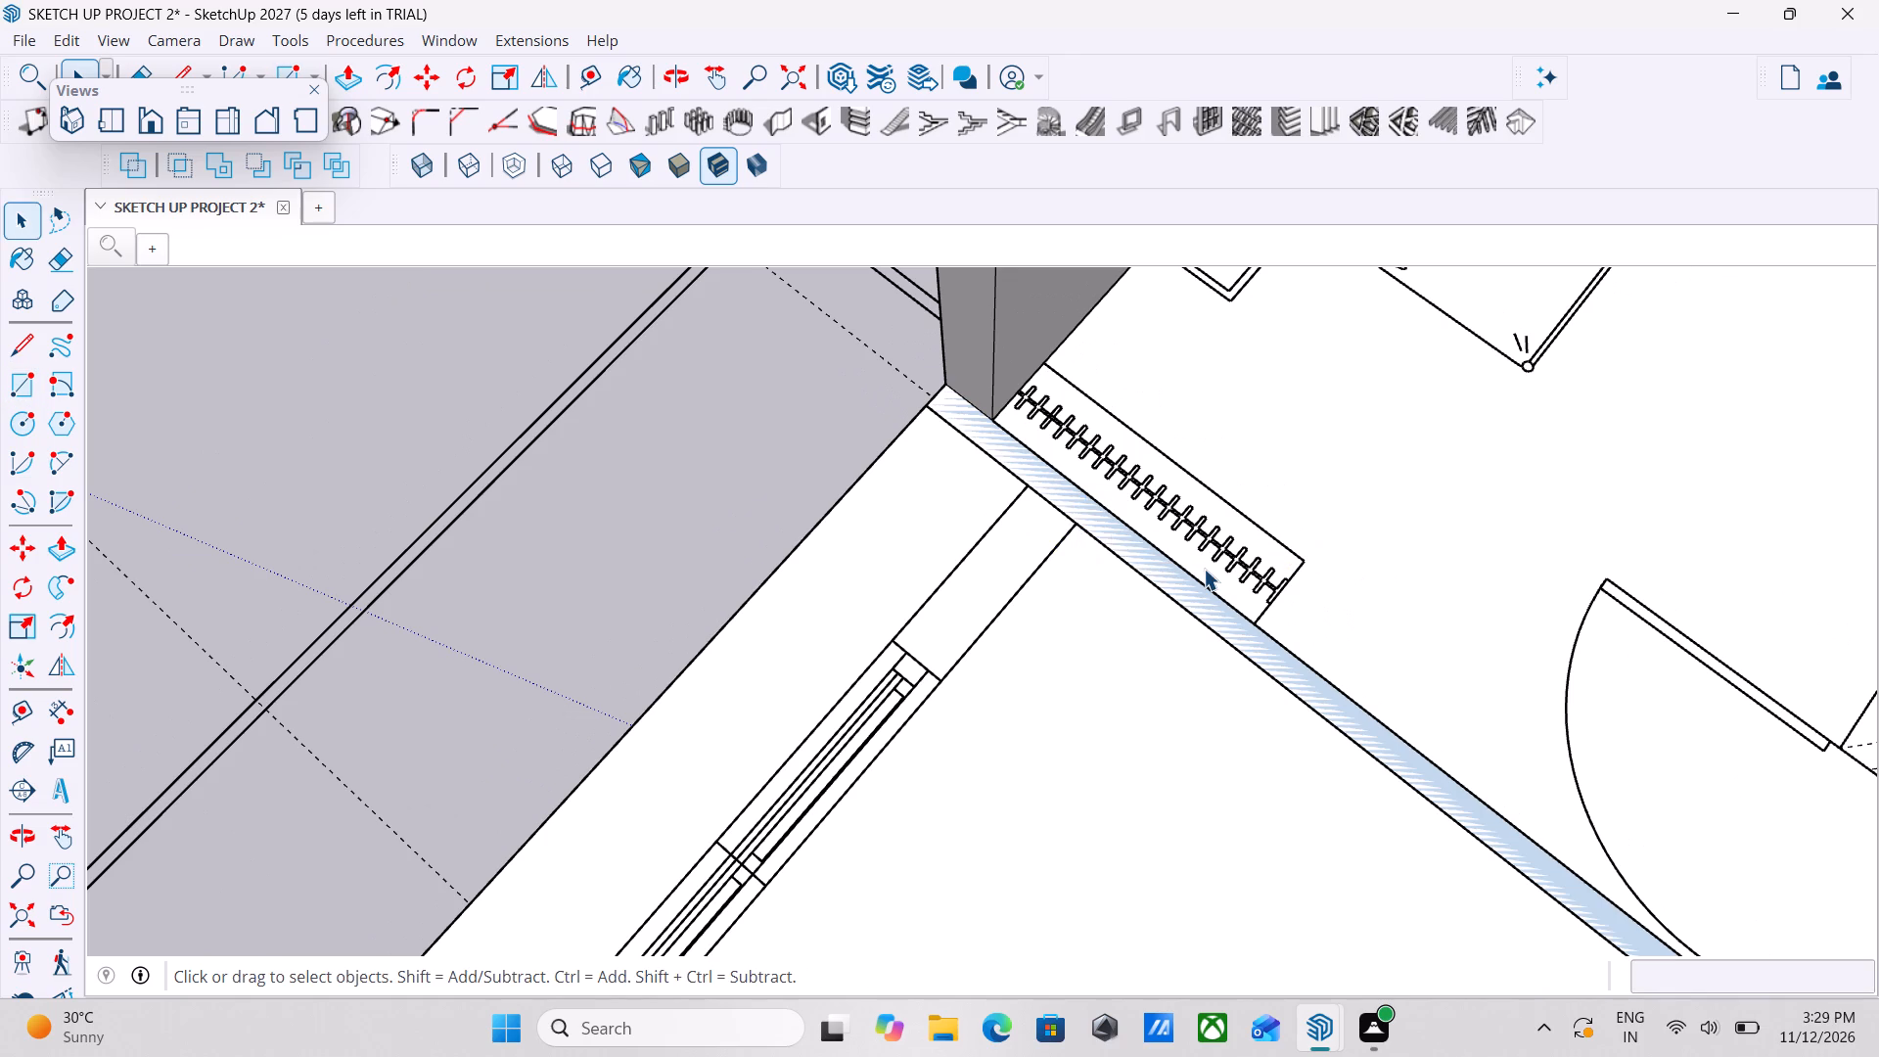
Push/Pull the bedroom–living room partition strip up 10'.
key(o)
key(Escape)
key(Escape)
key(p)
click(1309, 694)
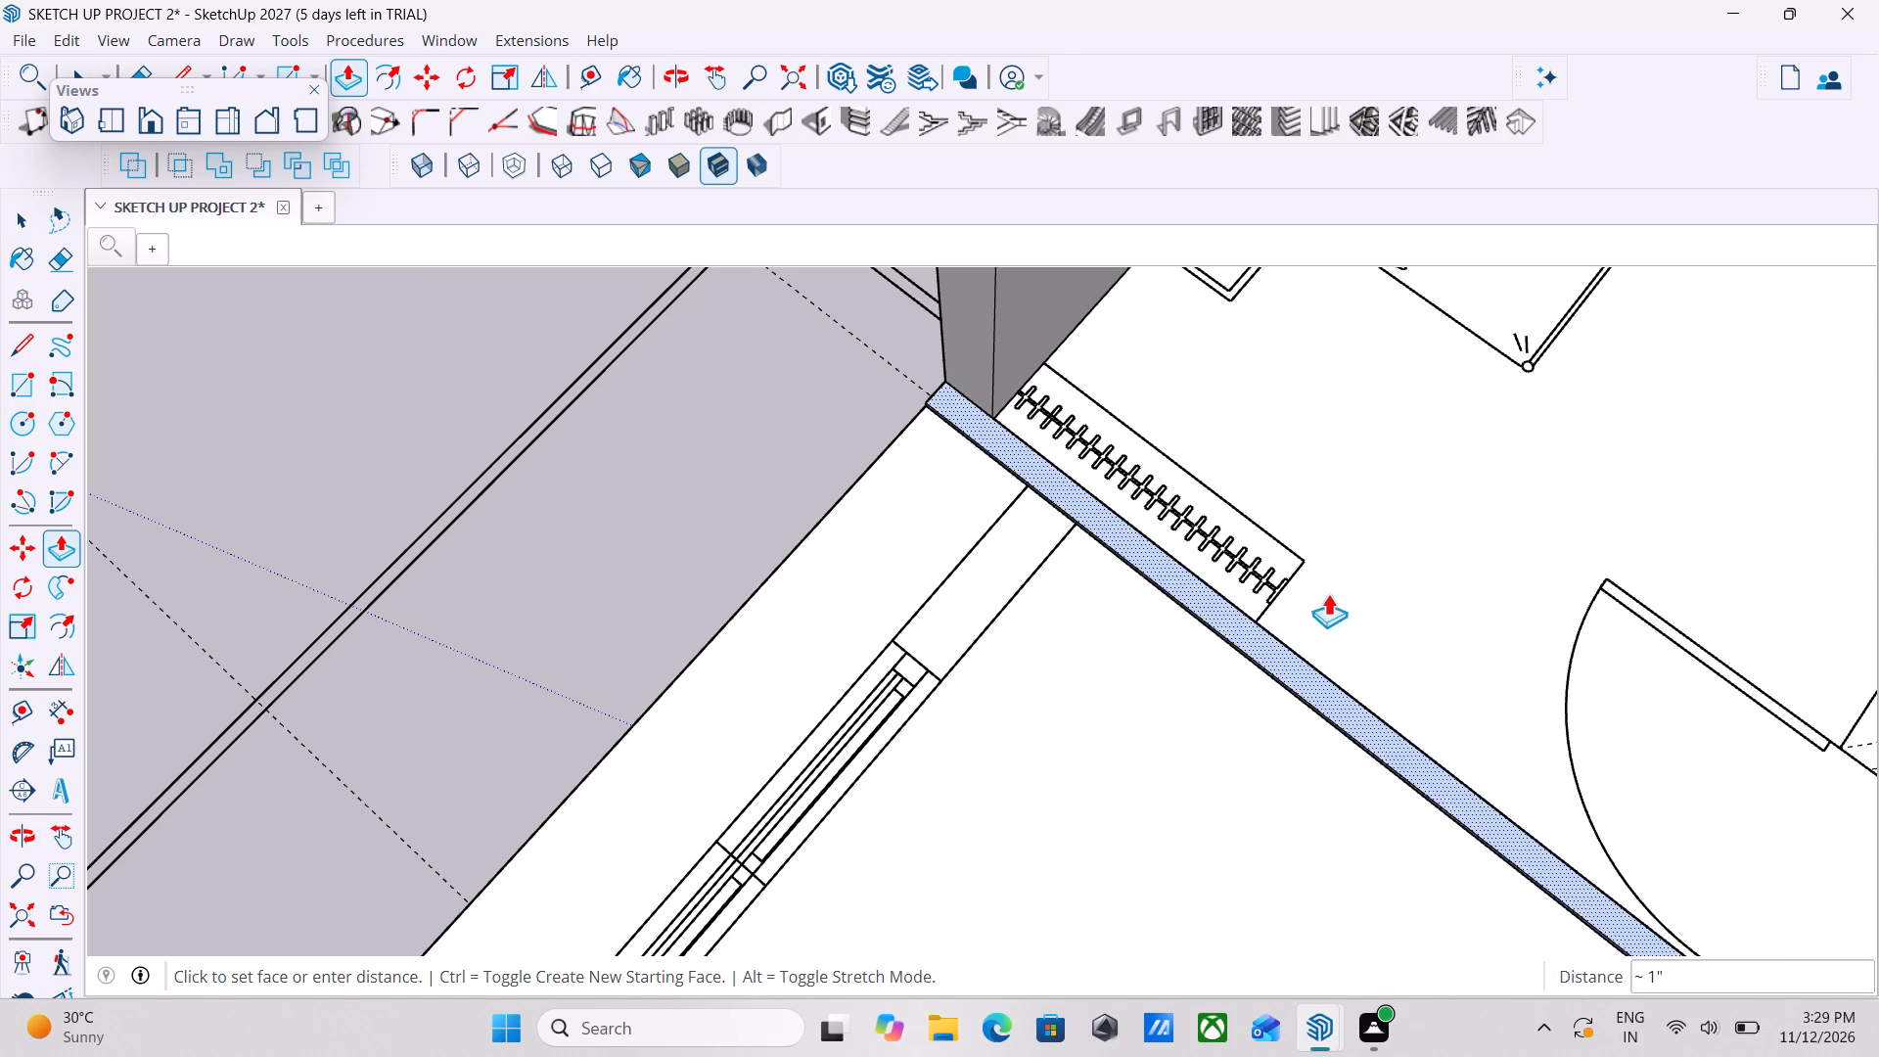
scroll(1328, 593, down, 20)
scroll(1328, 593, down, 9)
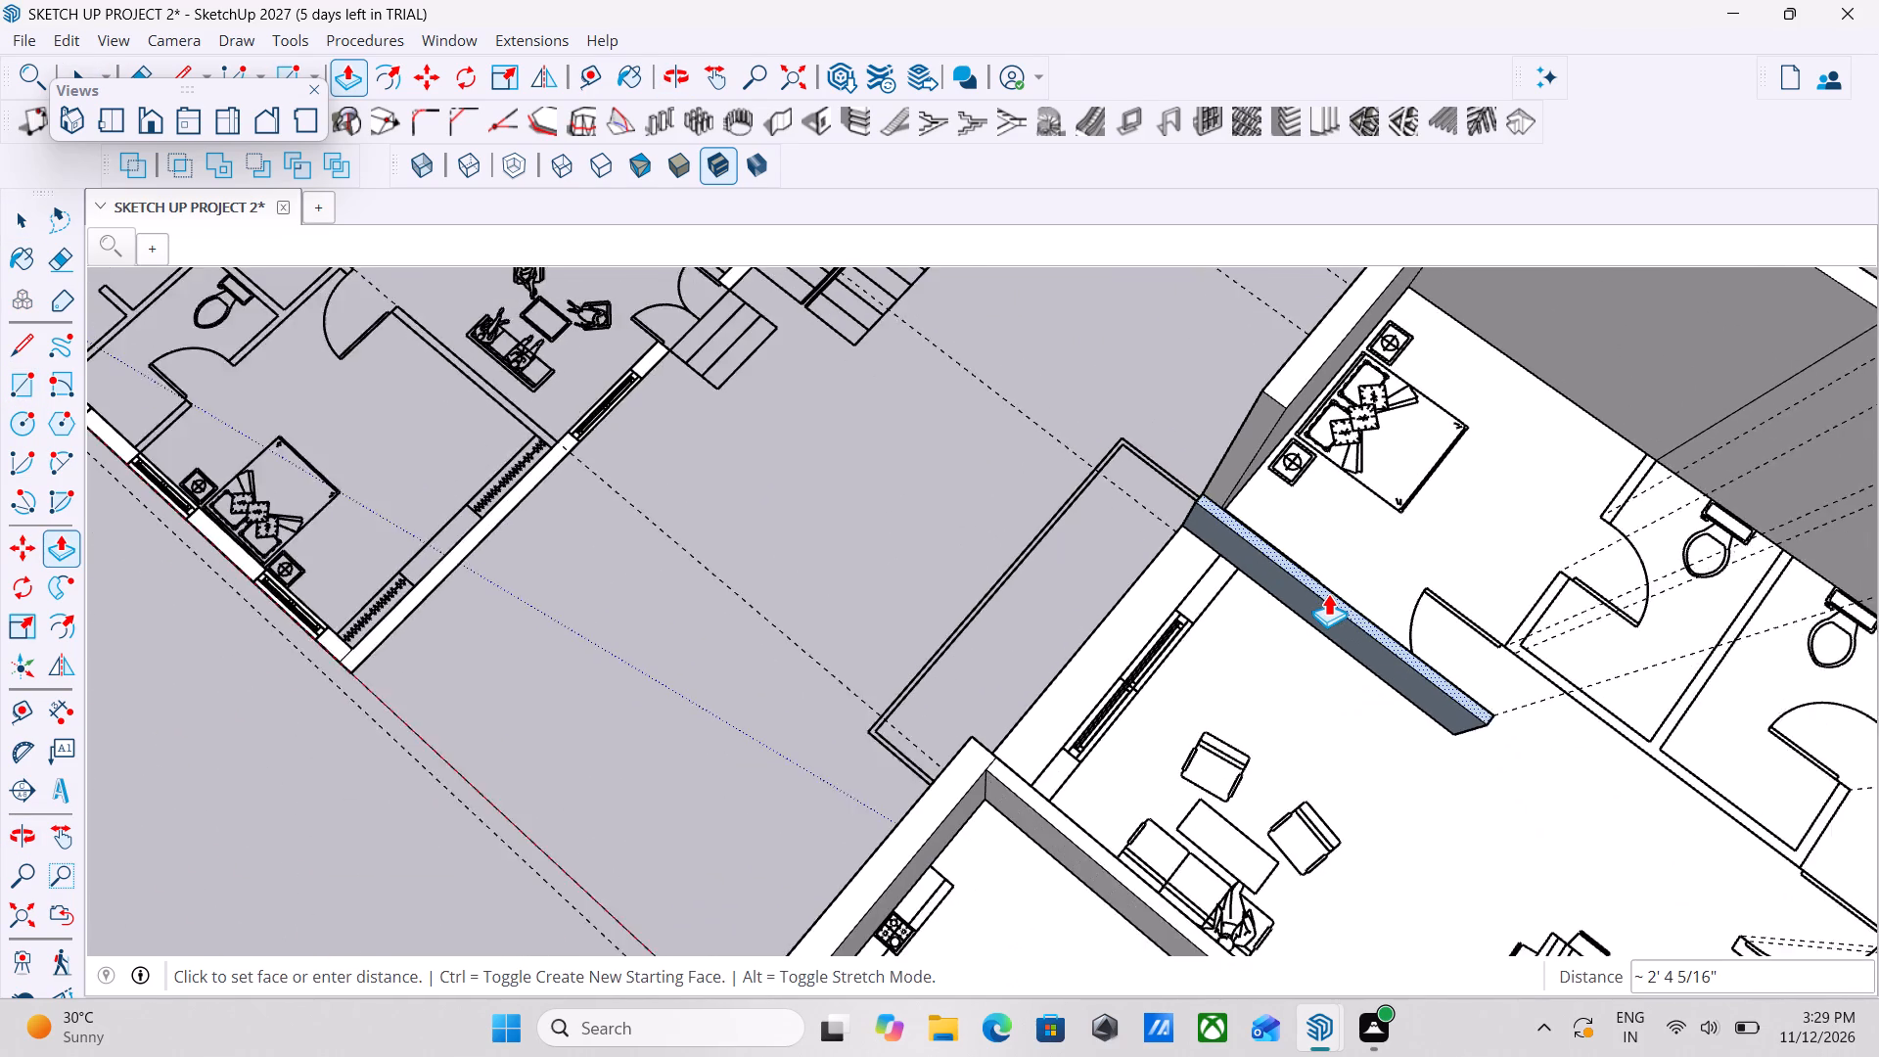
text(10')
key(Return)
Examine the raised outer walls and both living room partitions of the upper floor from several angles.
scroll(1390, 516, down, 4)
middle_drag(1521, 693, 1338, 655)
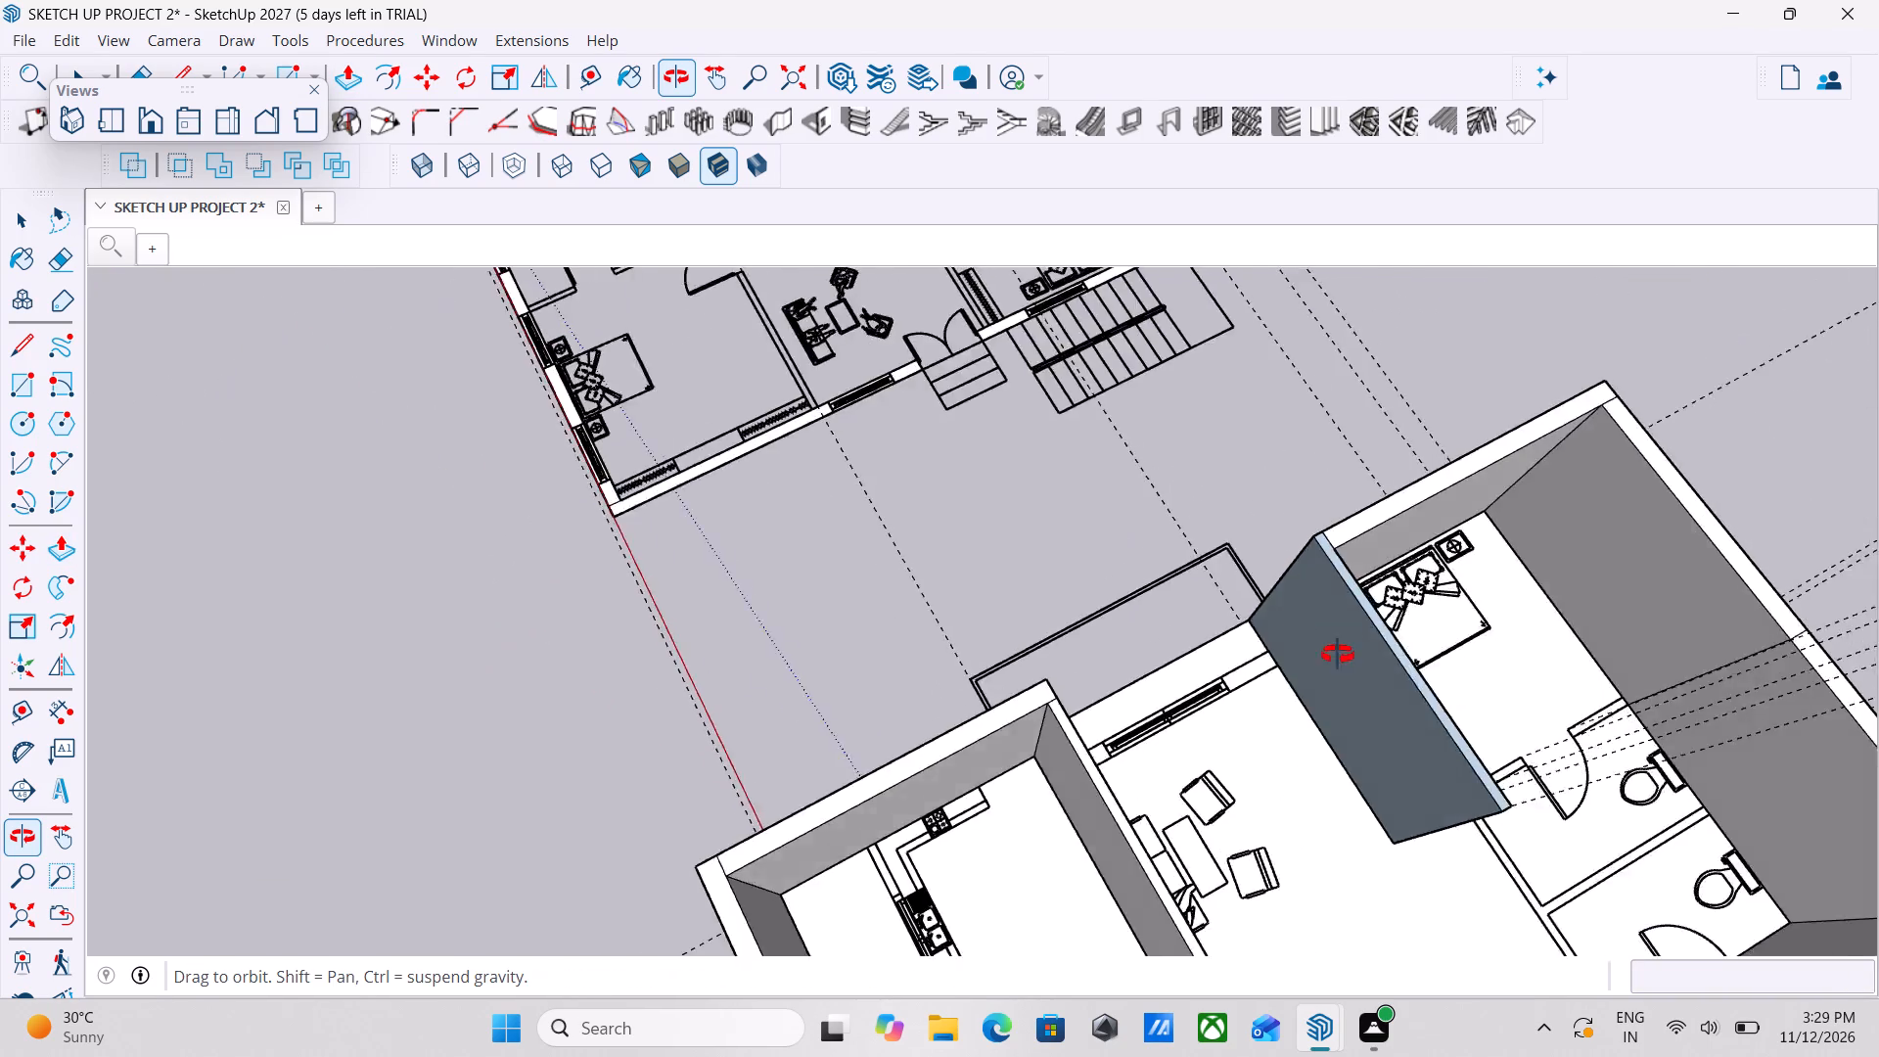
middle_drag(1338, 655, 1276, 636)
scroll(1276, 636, down, 3)
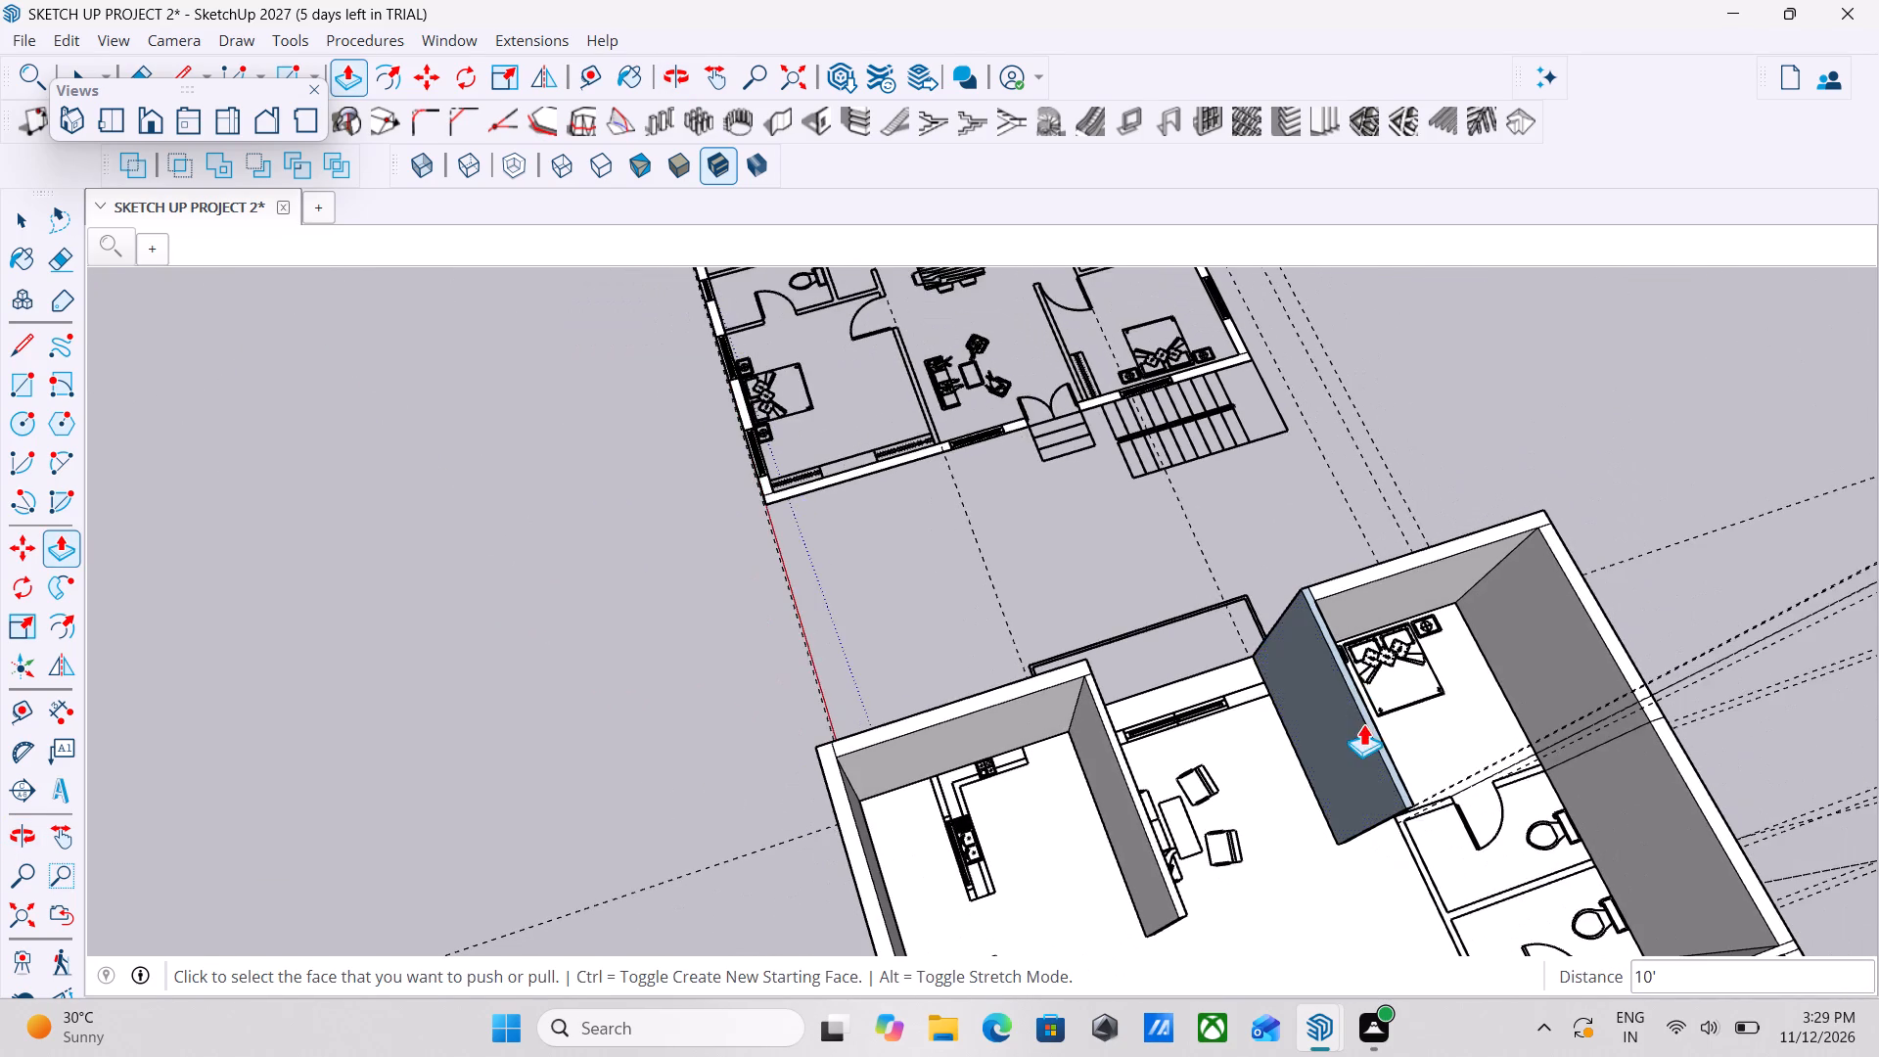
middle_drag(1363, 723, 1254, 639)
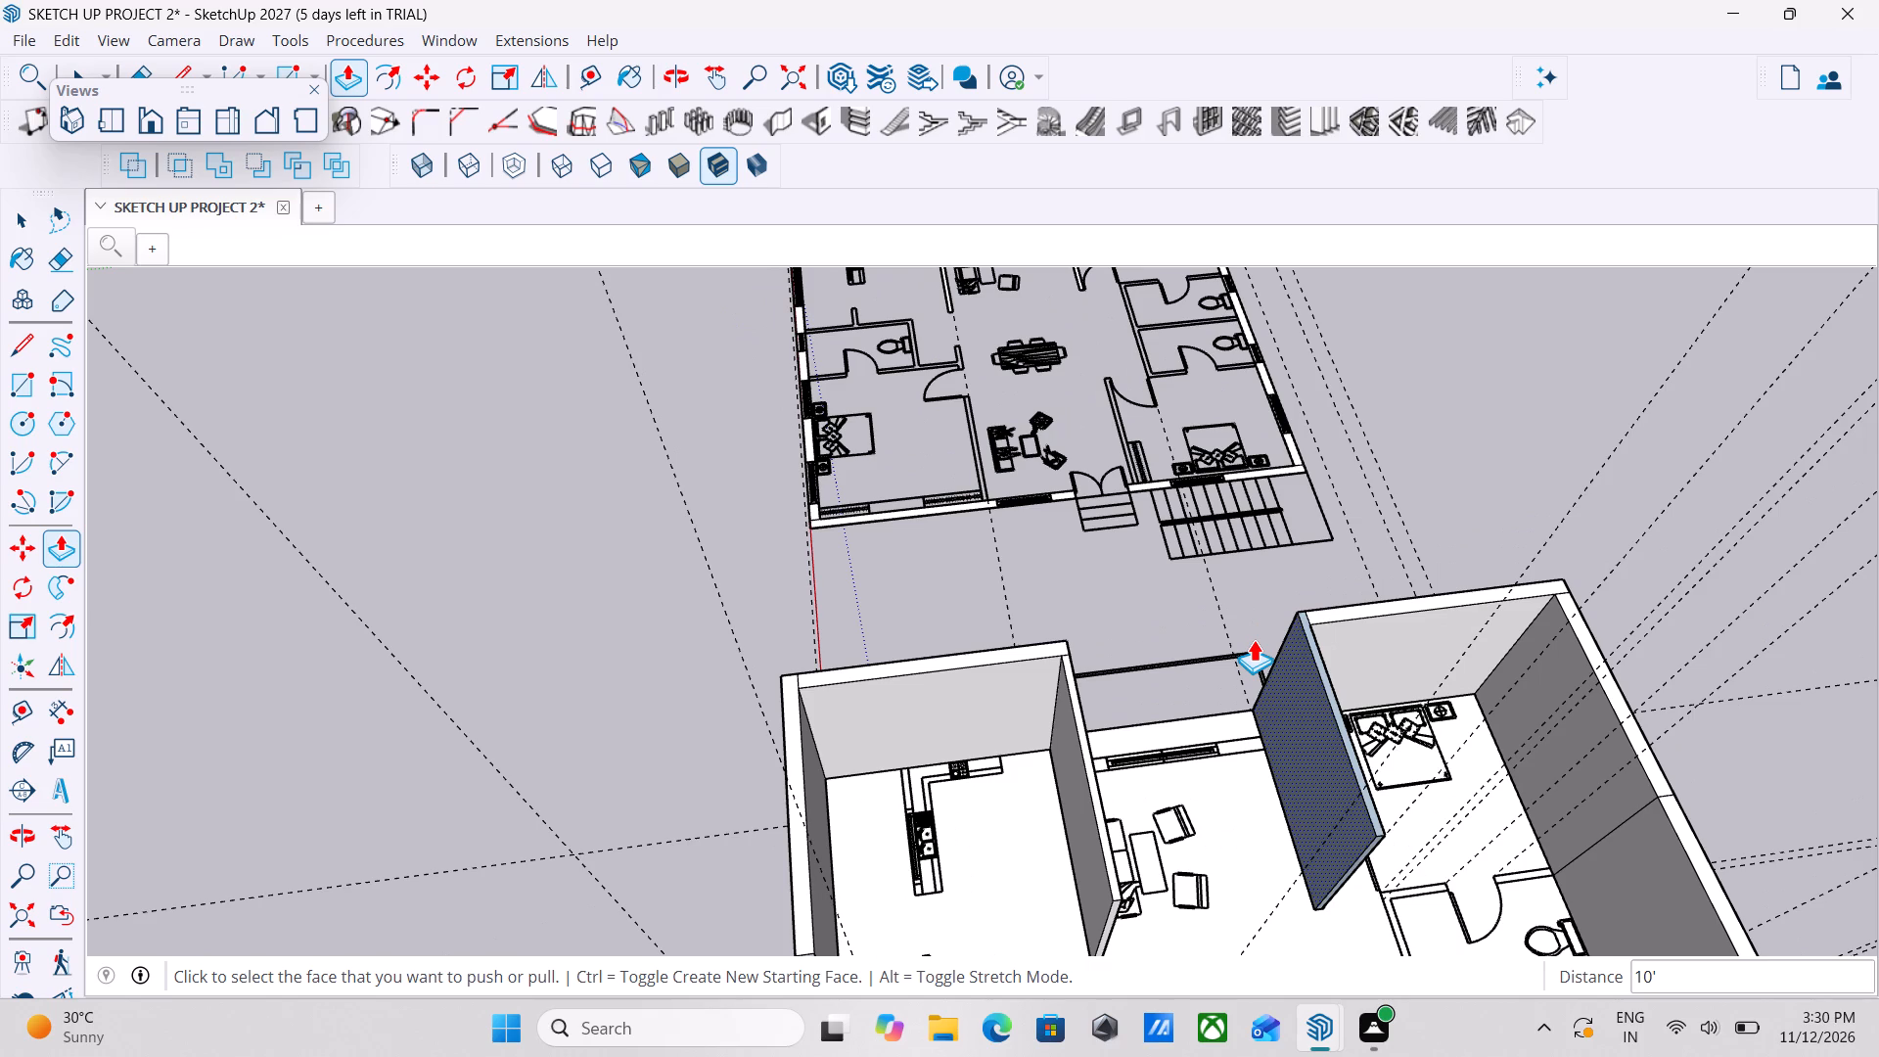
scroll(1282, 656, down, 3)
middle_drag(1200, 862, 1541, 759)
middle_drag(1529, 774, 1623, 909)
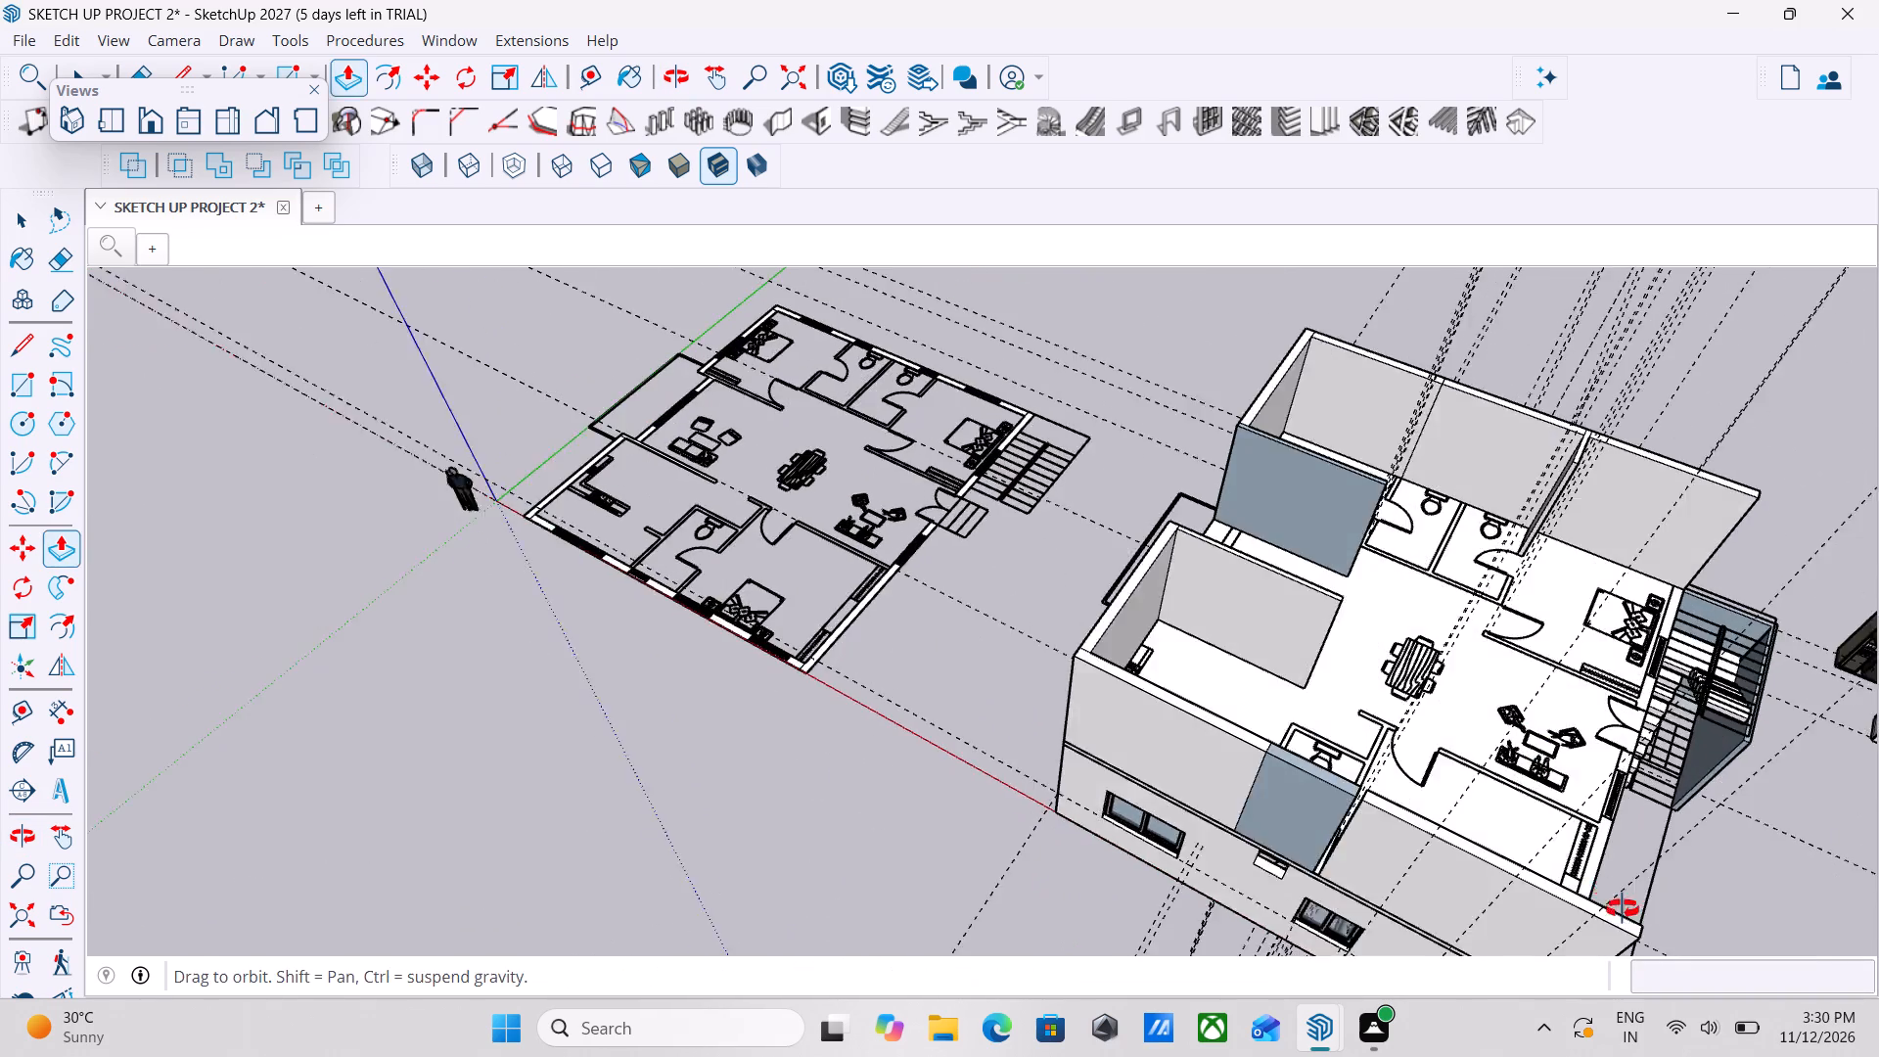
middle_drag(1623, 909, 1631, 925)
scroll(1631, 925, down, 1)
middle_drag(1496, 728, 1652, 833)
scroll(1390, 591, up, 7)
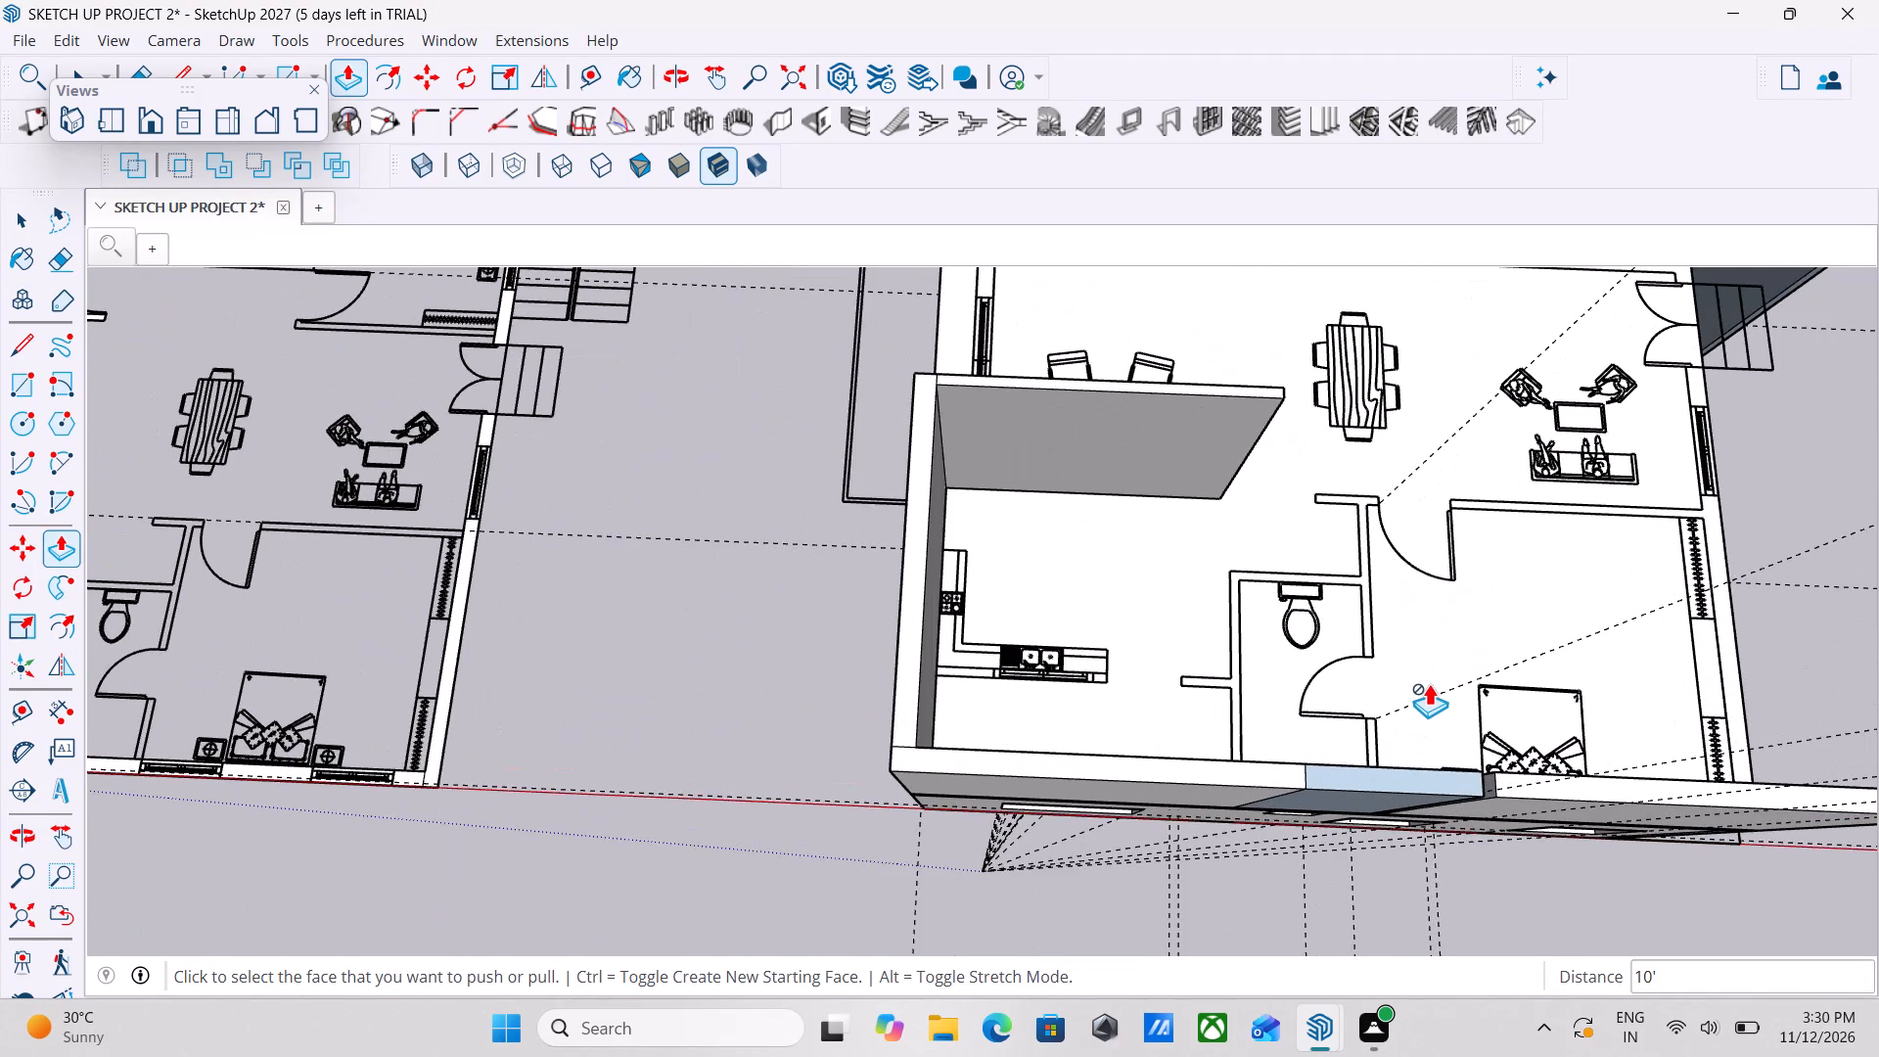
key(Escape)
key(space)
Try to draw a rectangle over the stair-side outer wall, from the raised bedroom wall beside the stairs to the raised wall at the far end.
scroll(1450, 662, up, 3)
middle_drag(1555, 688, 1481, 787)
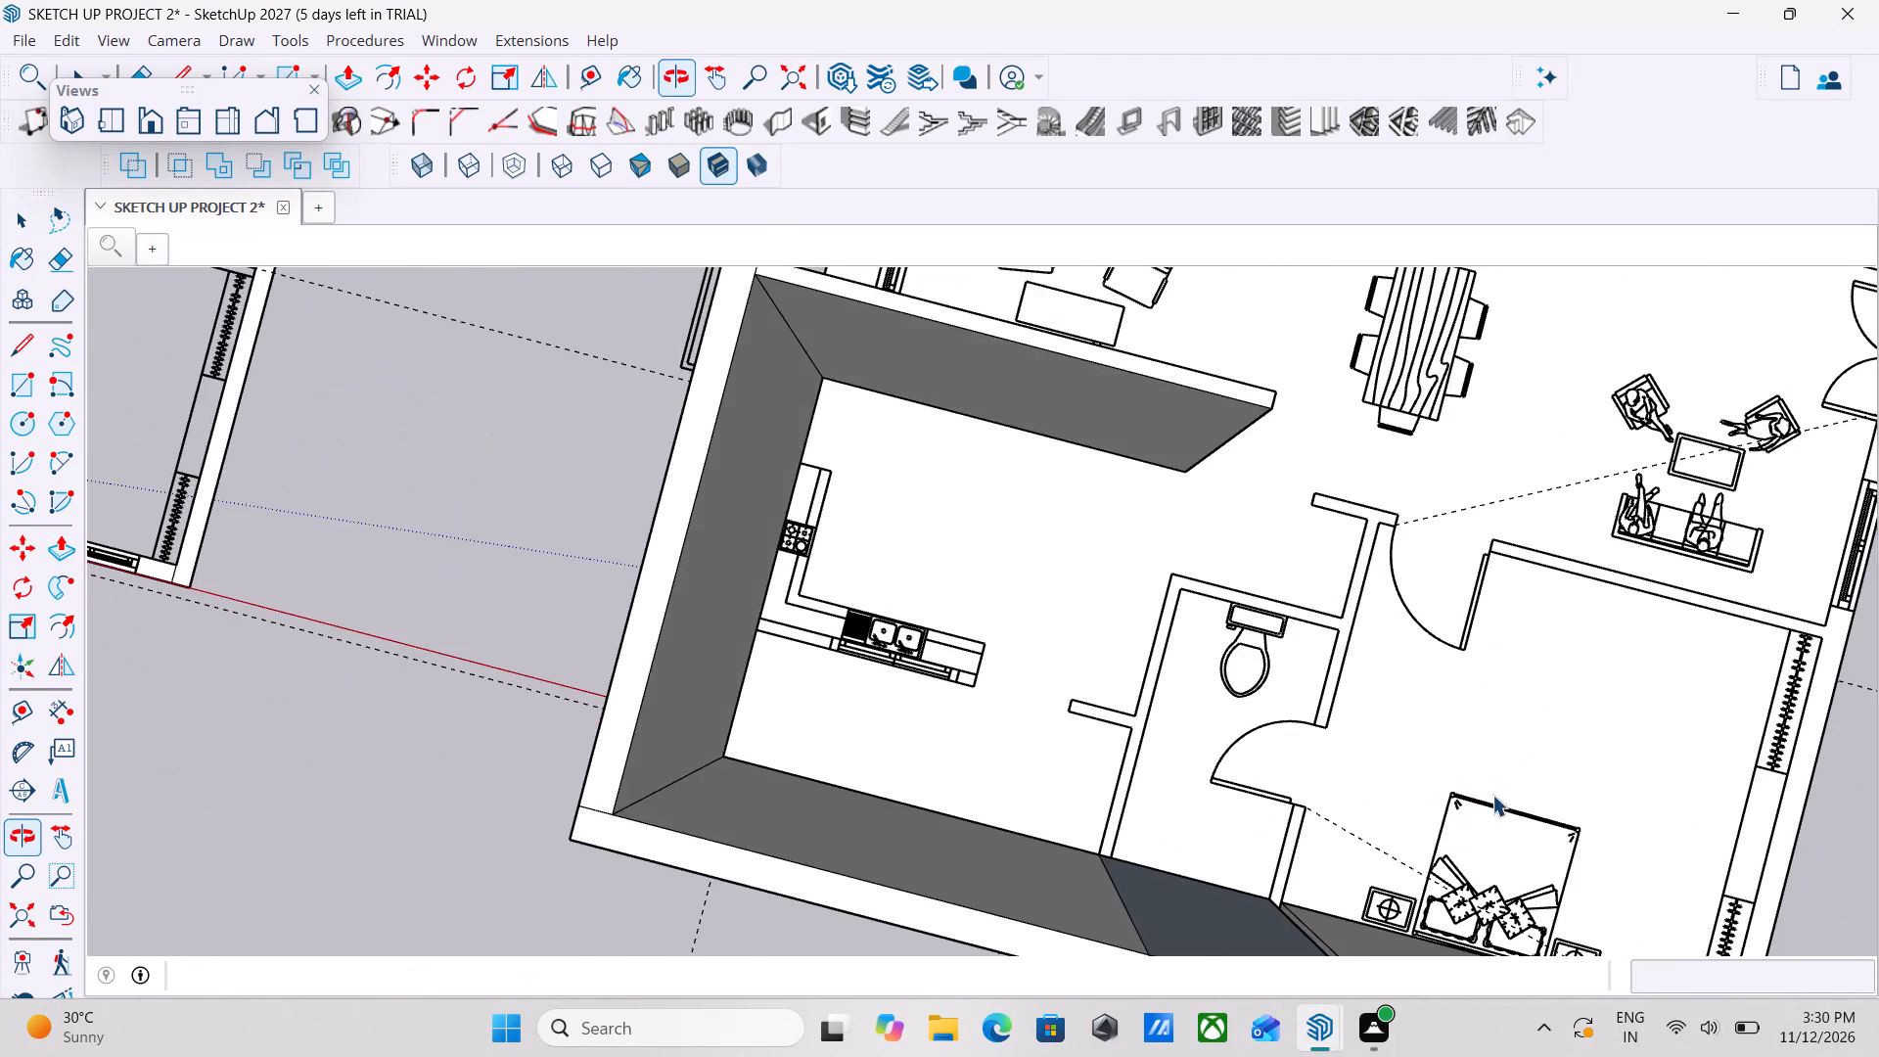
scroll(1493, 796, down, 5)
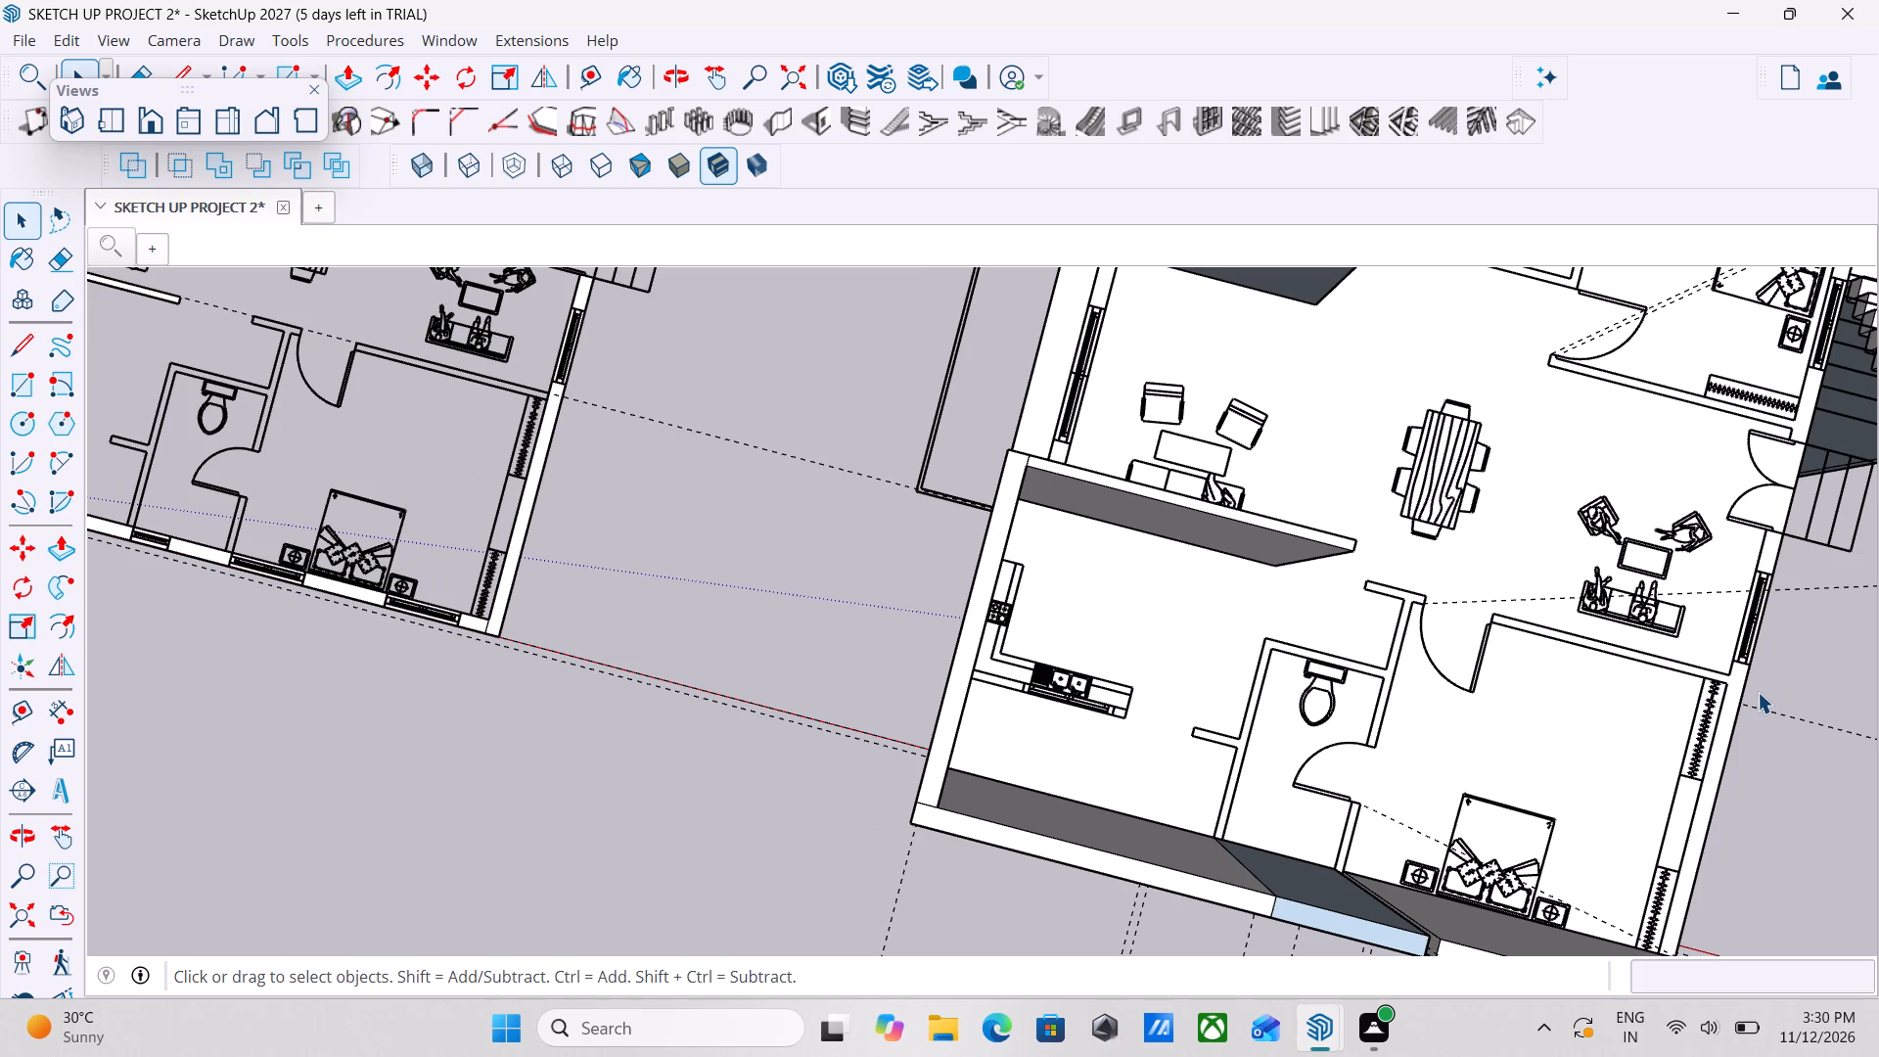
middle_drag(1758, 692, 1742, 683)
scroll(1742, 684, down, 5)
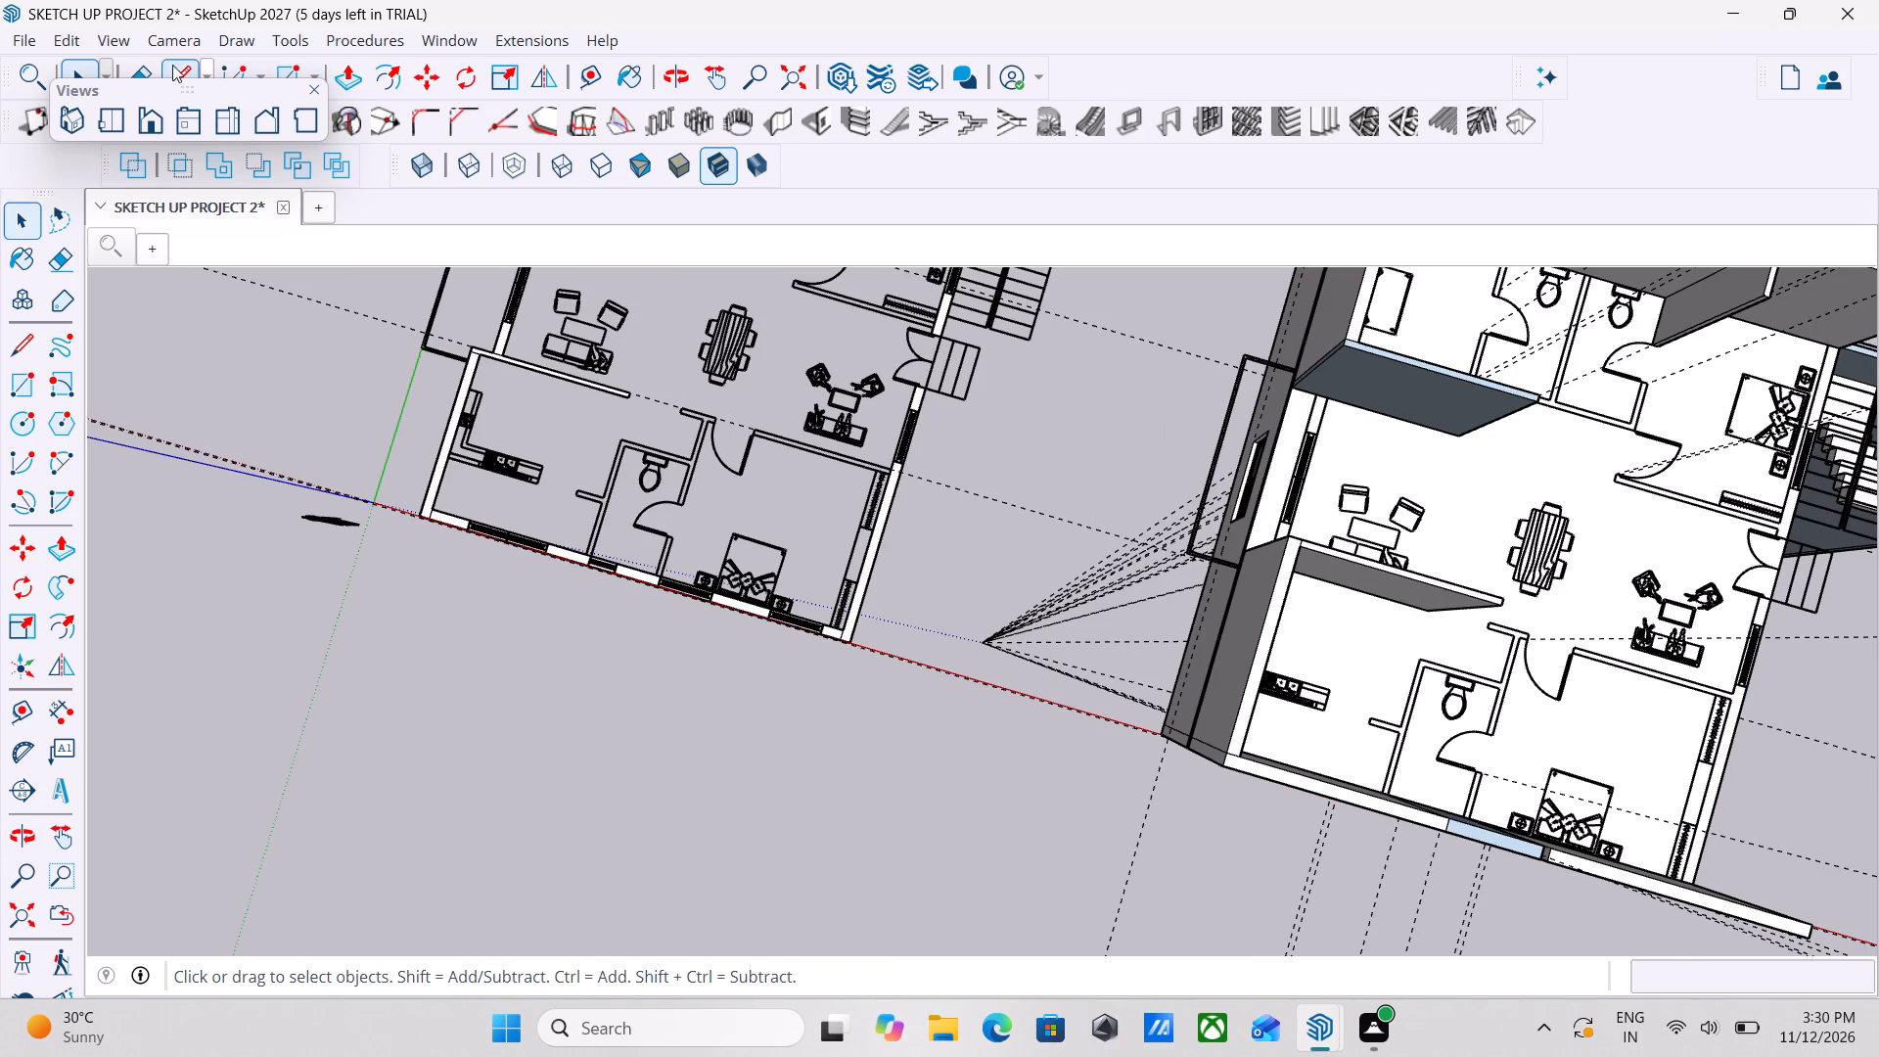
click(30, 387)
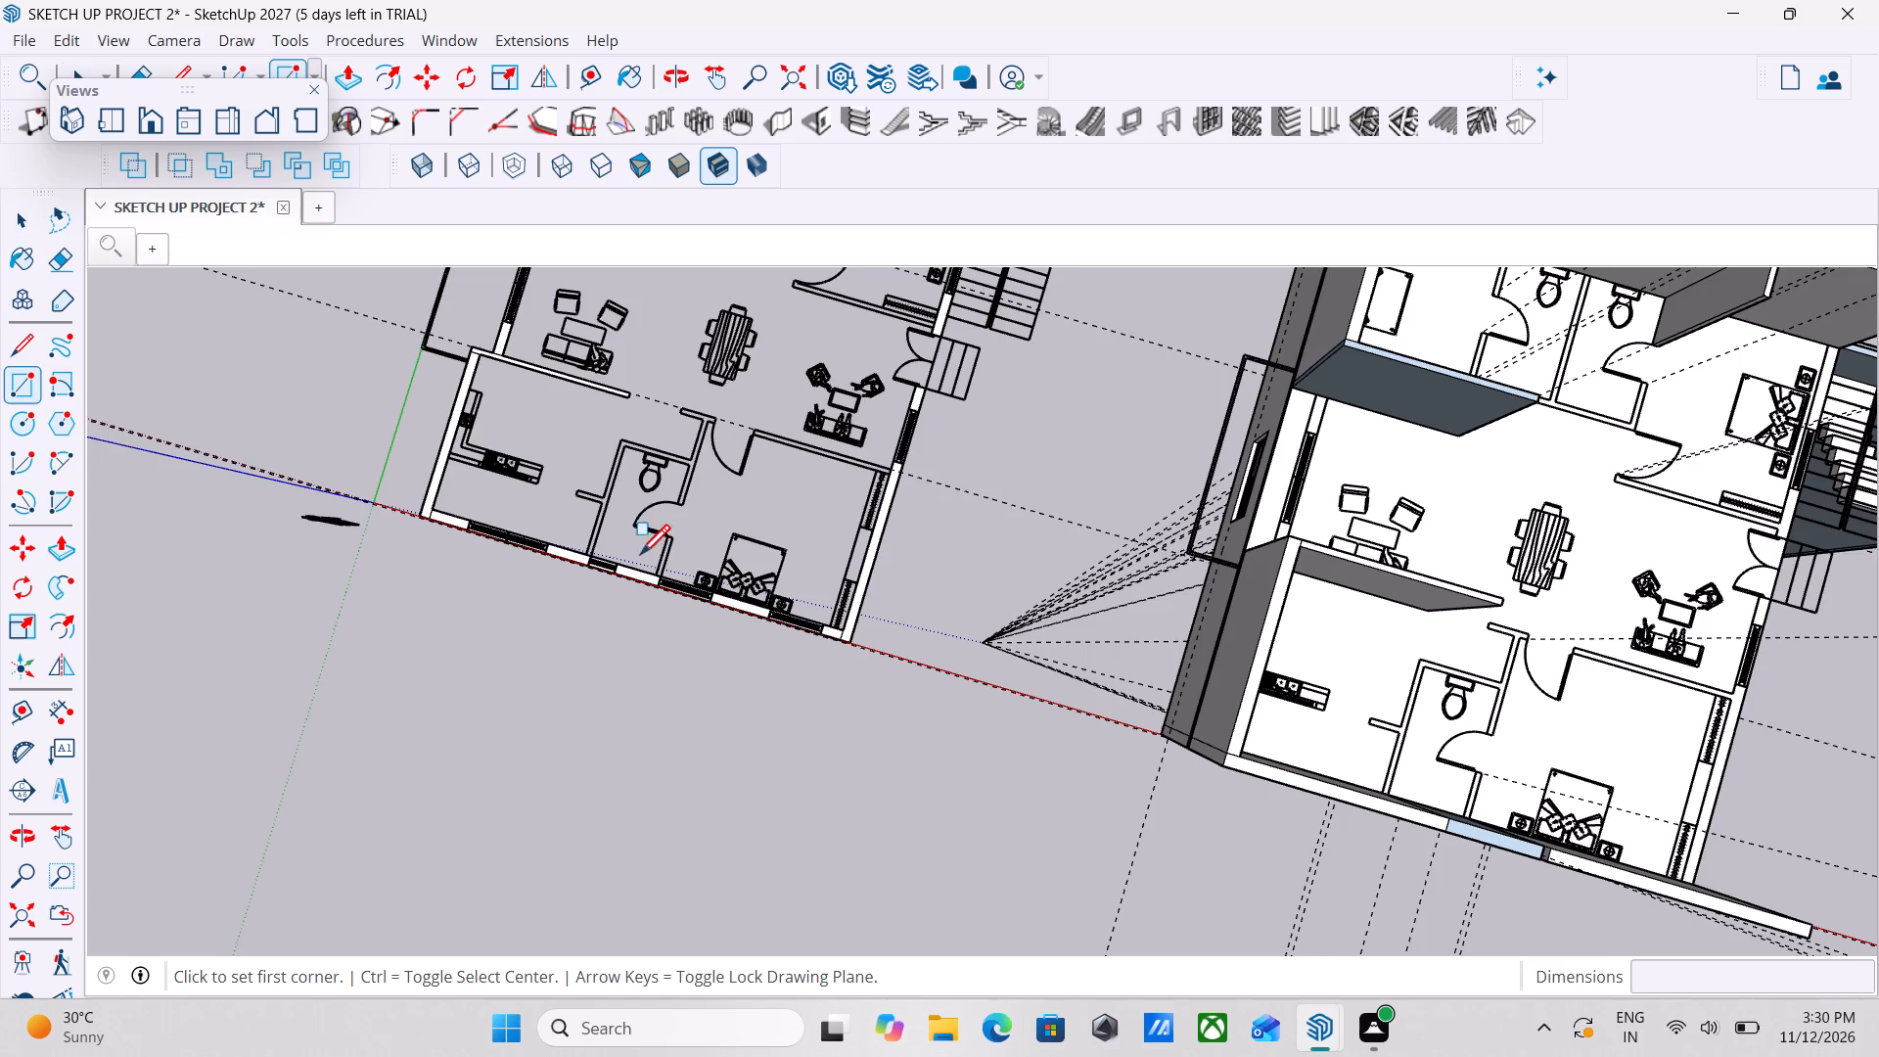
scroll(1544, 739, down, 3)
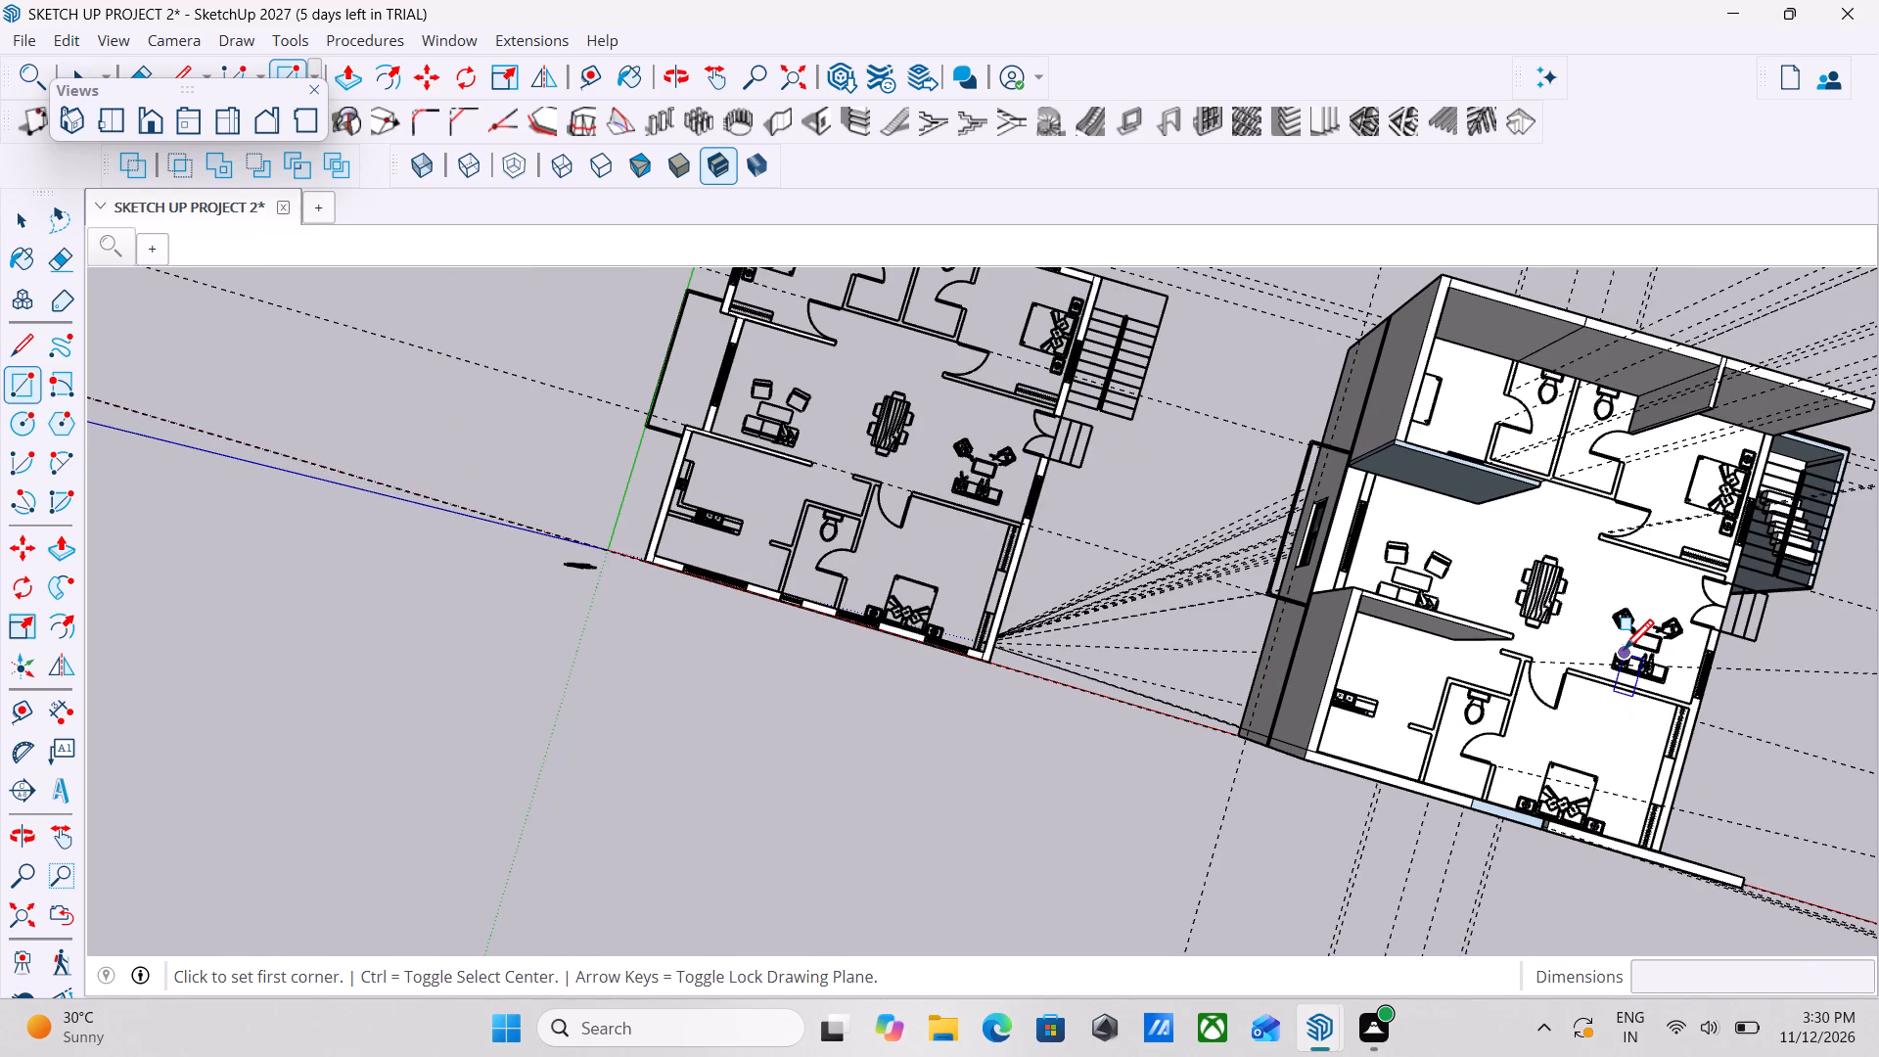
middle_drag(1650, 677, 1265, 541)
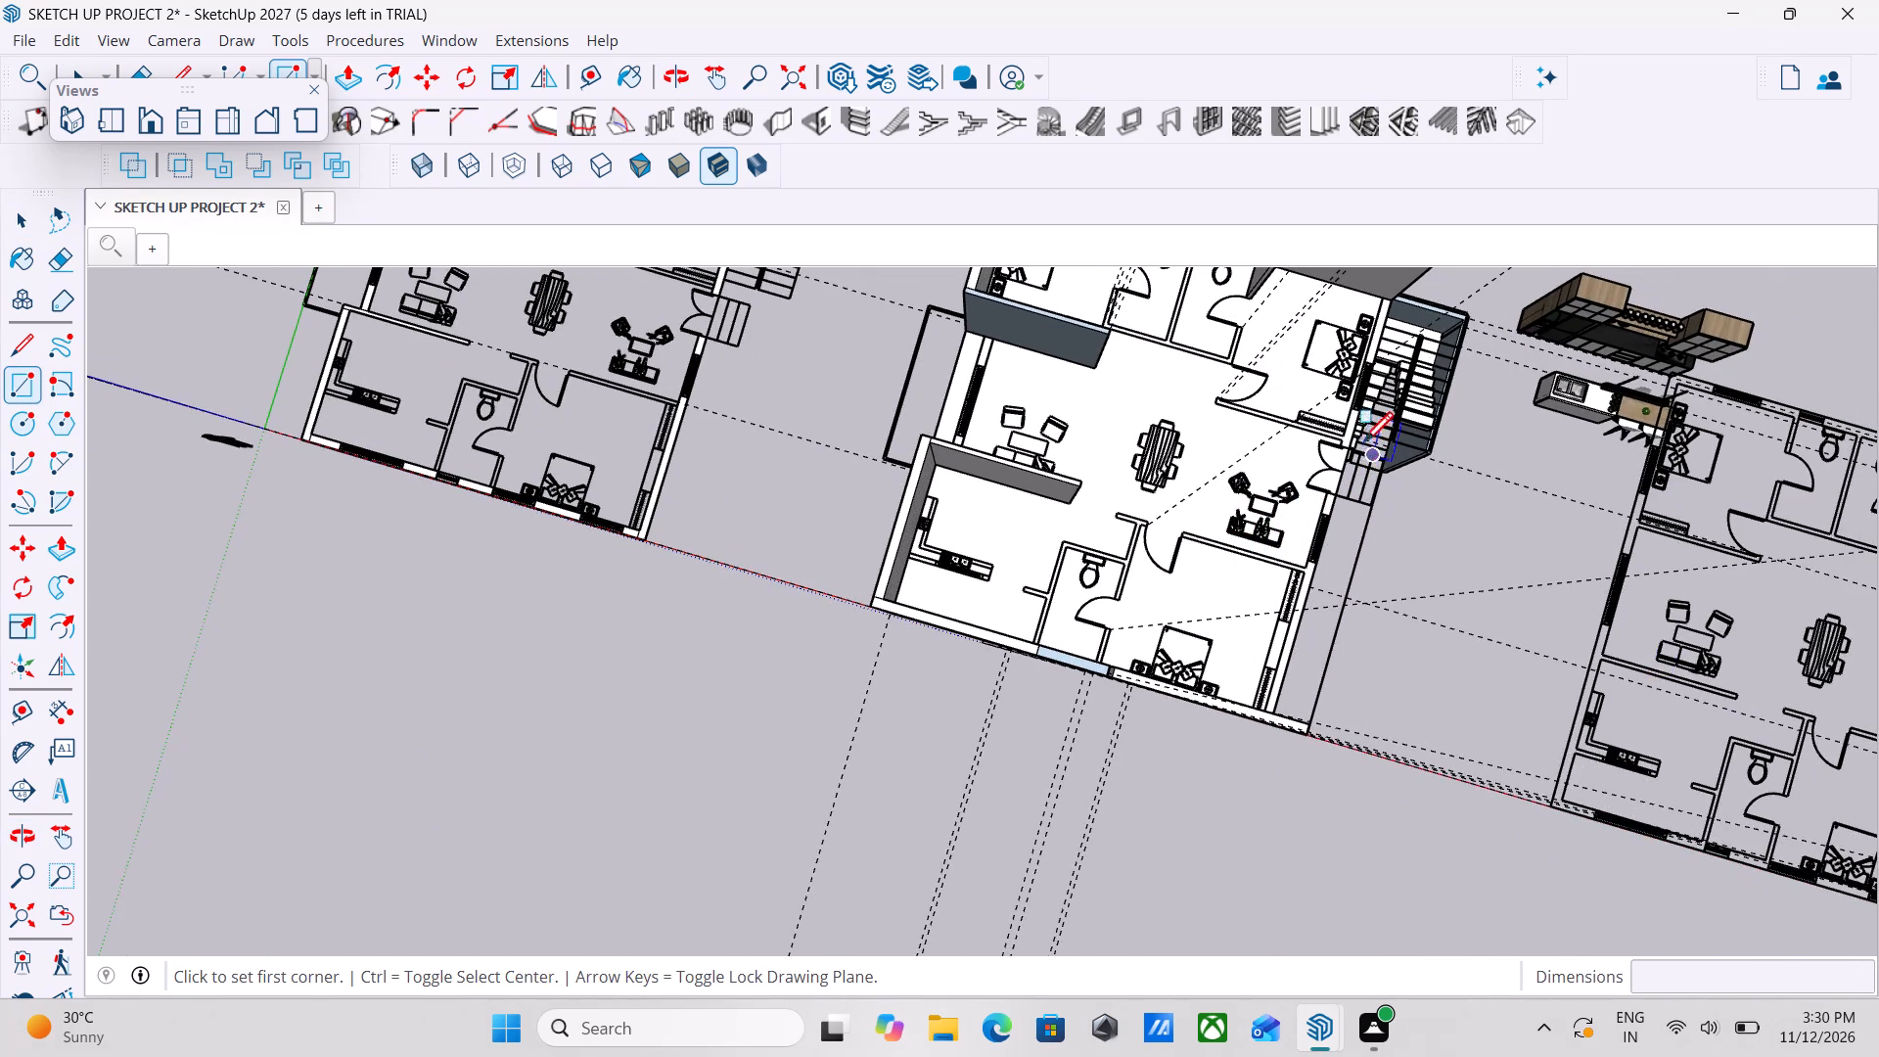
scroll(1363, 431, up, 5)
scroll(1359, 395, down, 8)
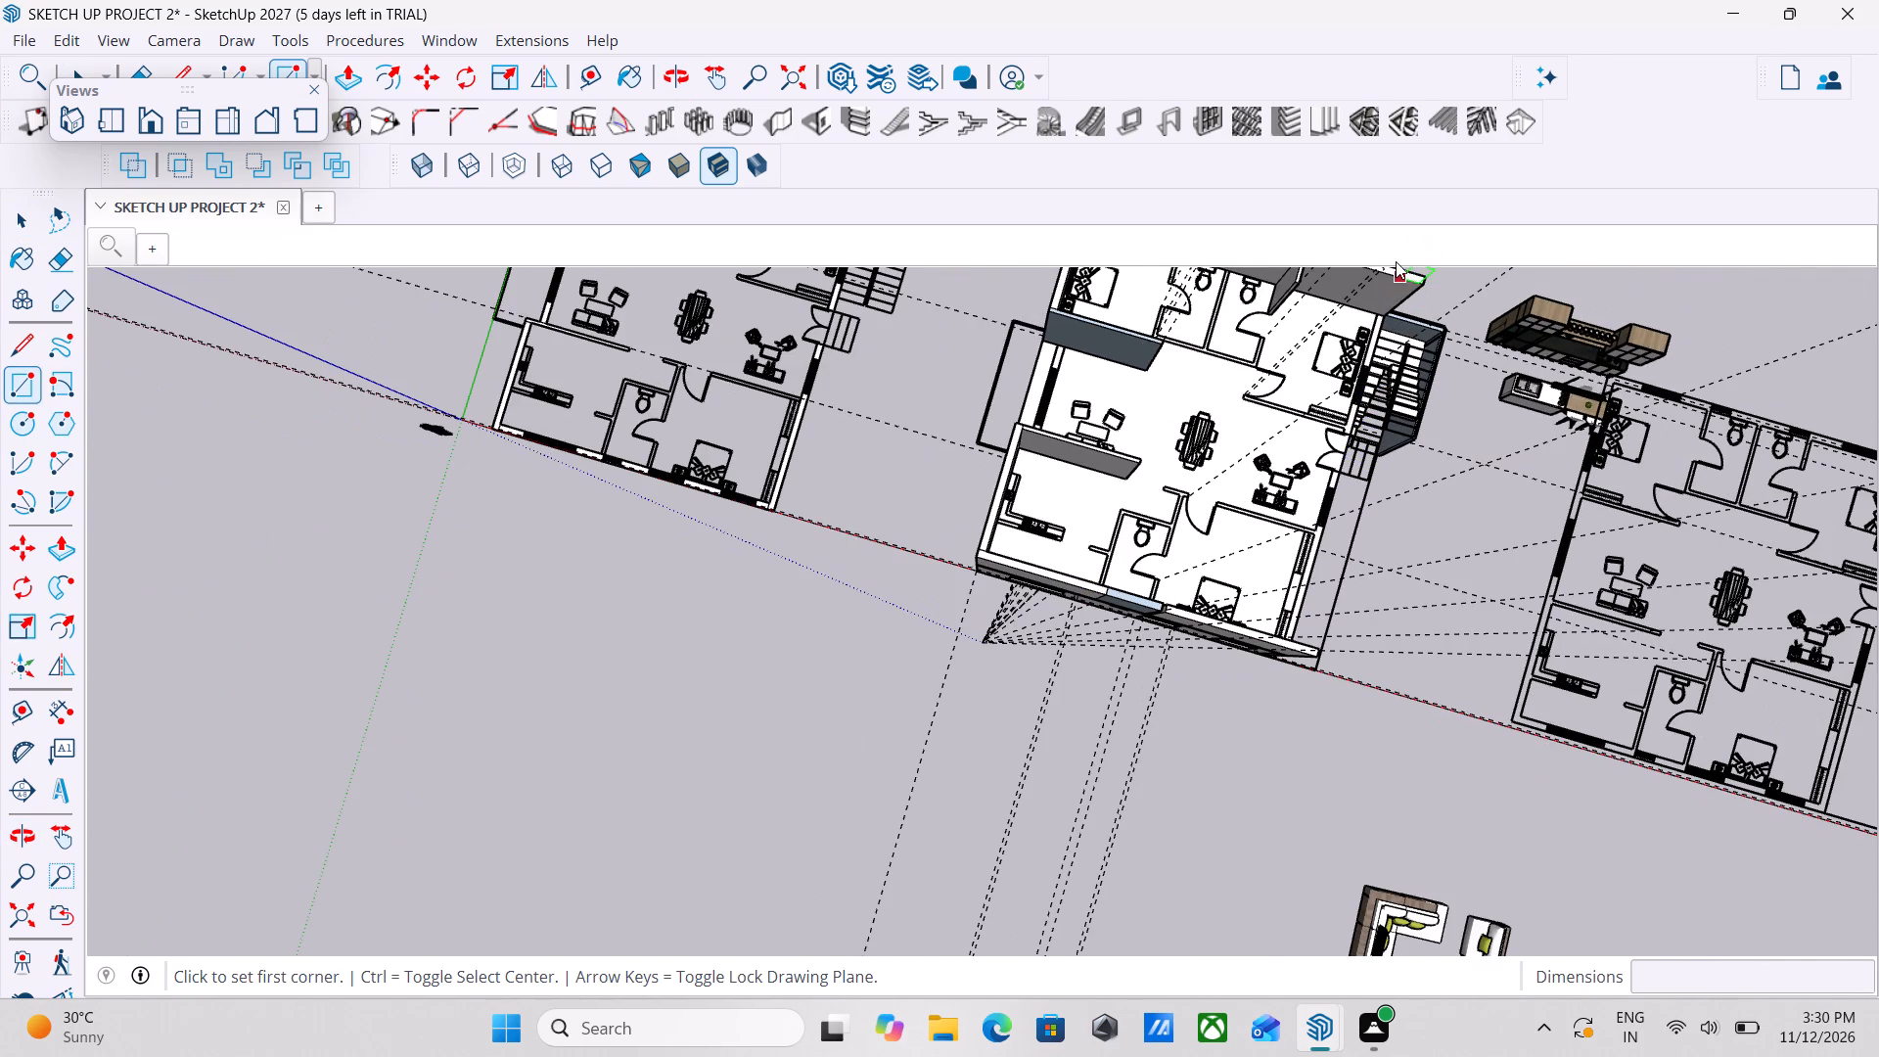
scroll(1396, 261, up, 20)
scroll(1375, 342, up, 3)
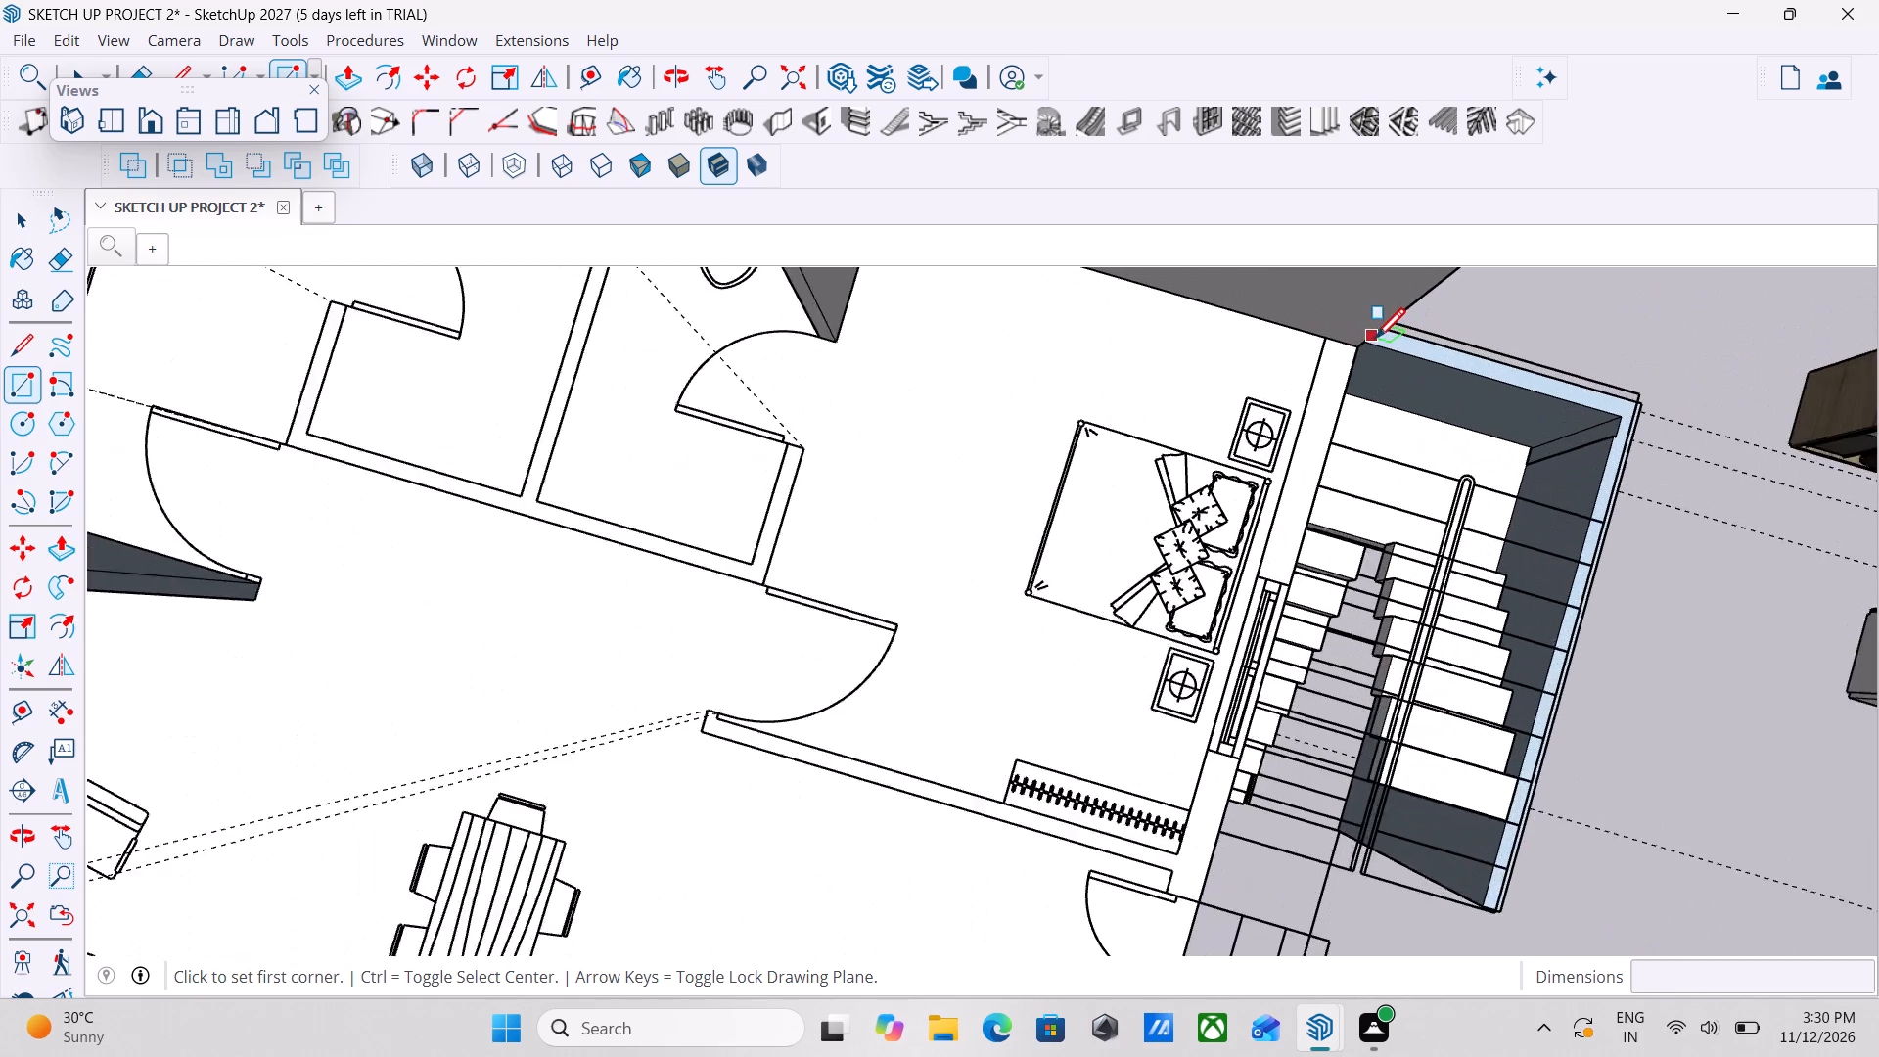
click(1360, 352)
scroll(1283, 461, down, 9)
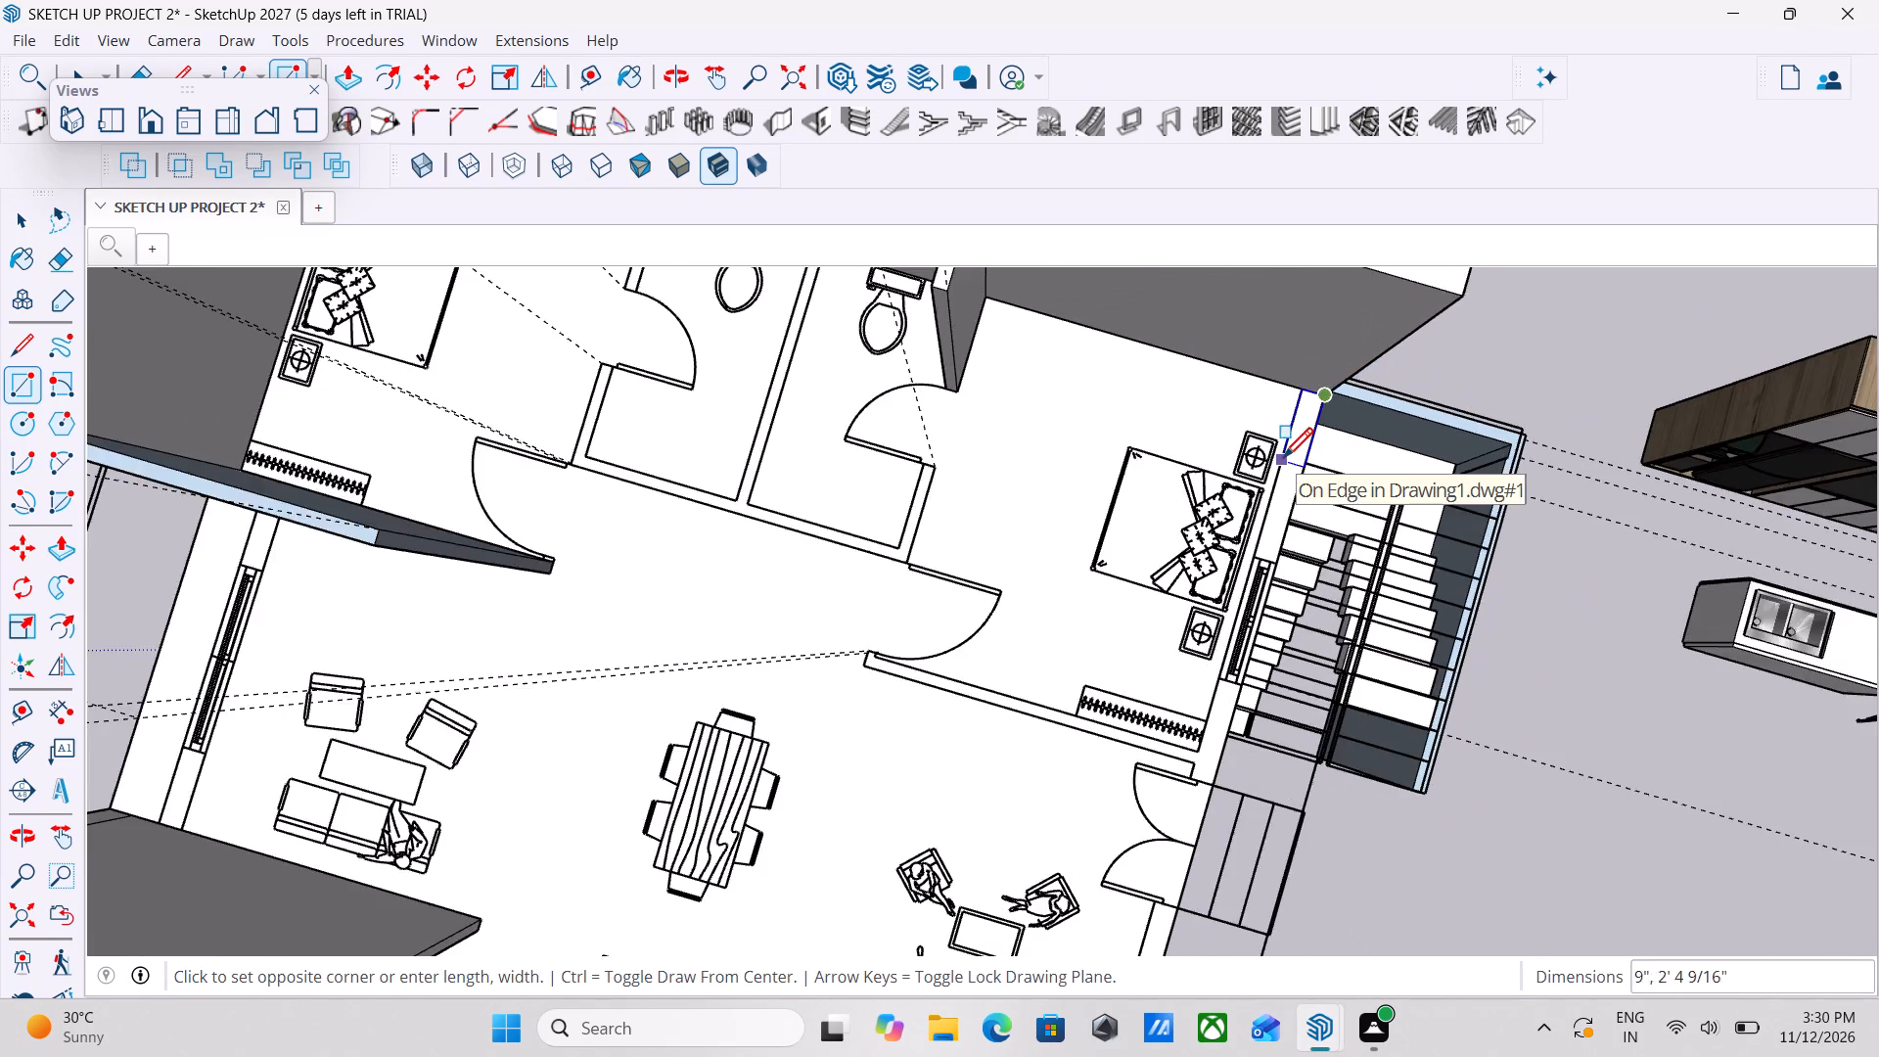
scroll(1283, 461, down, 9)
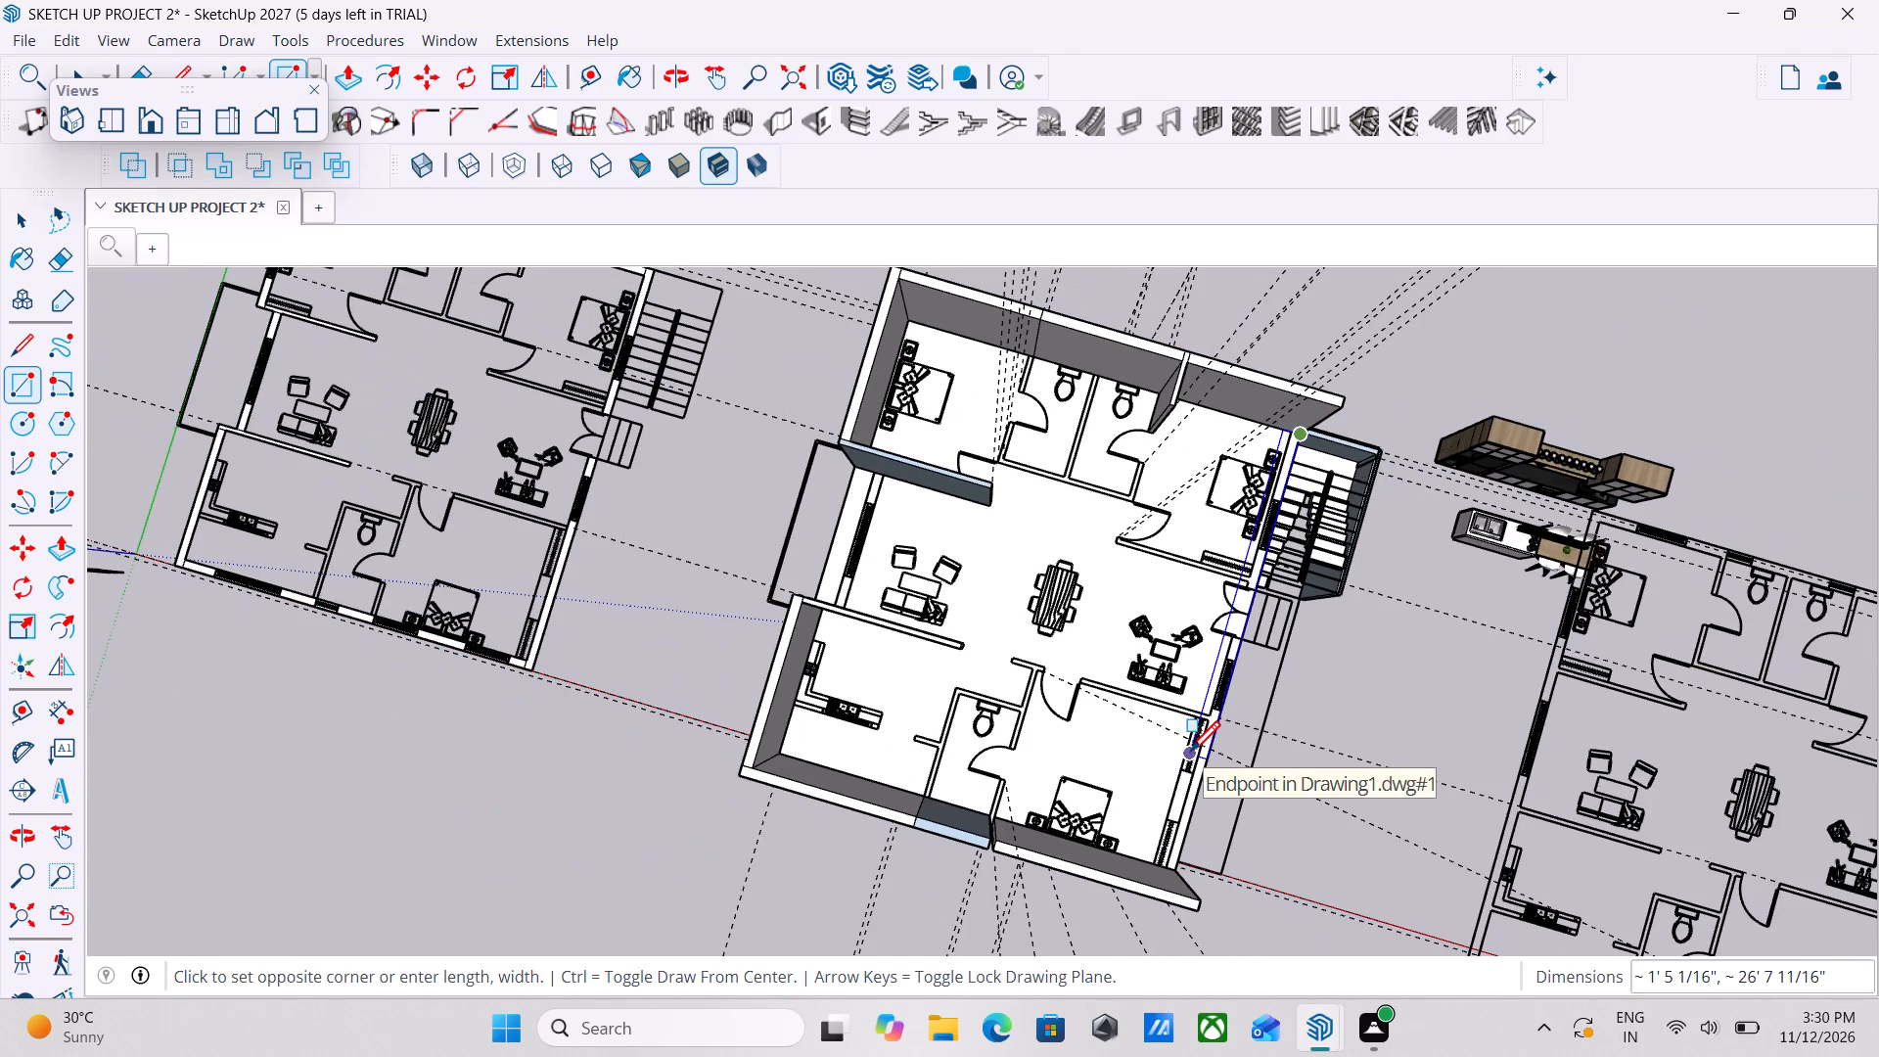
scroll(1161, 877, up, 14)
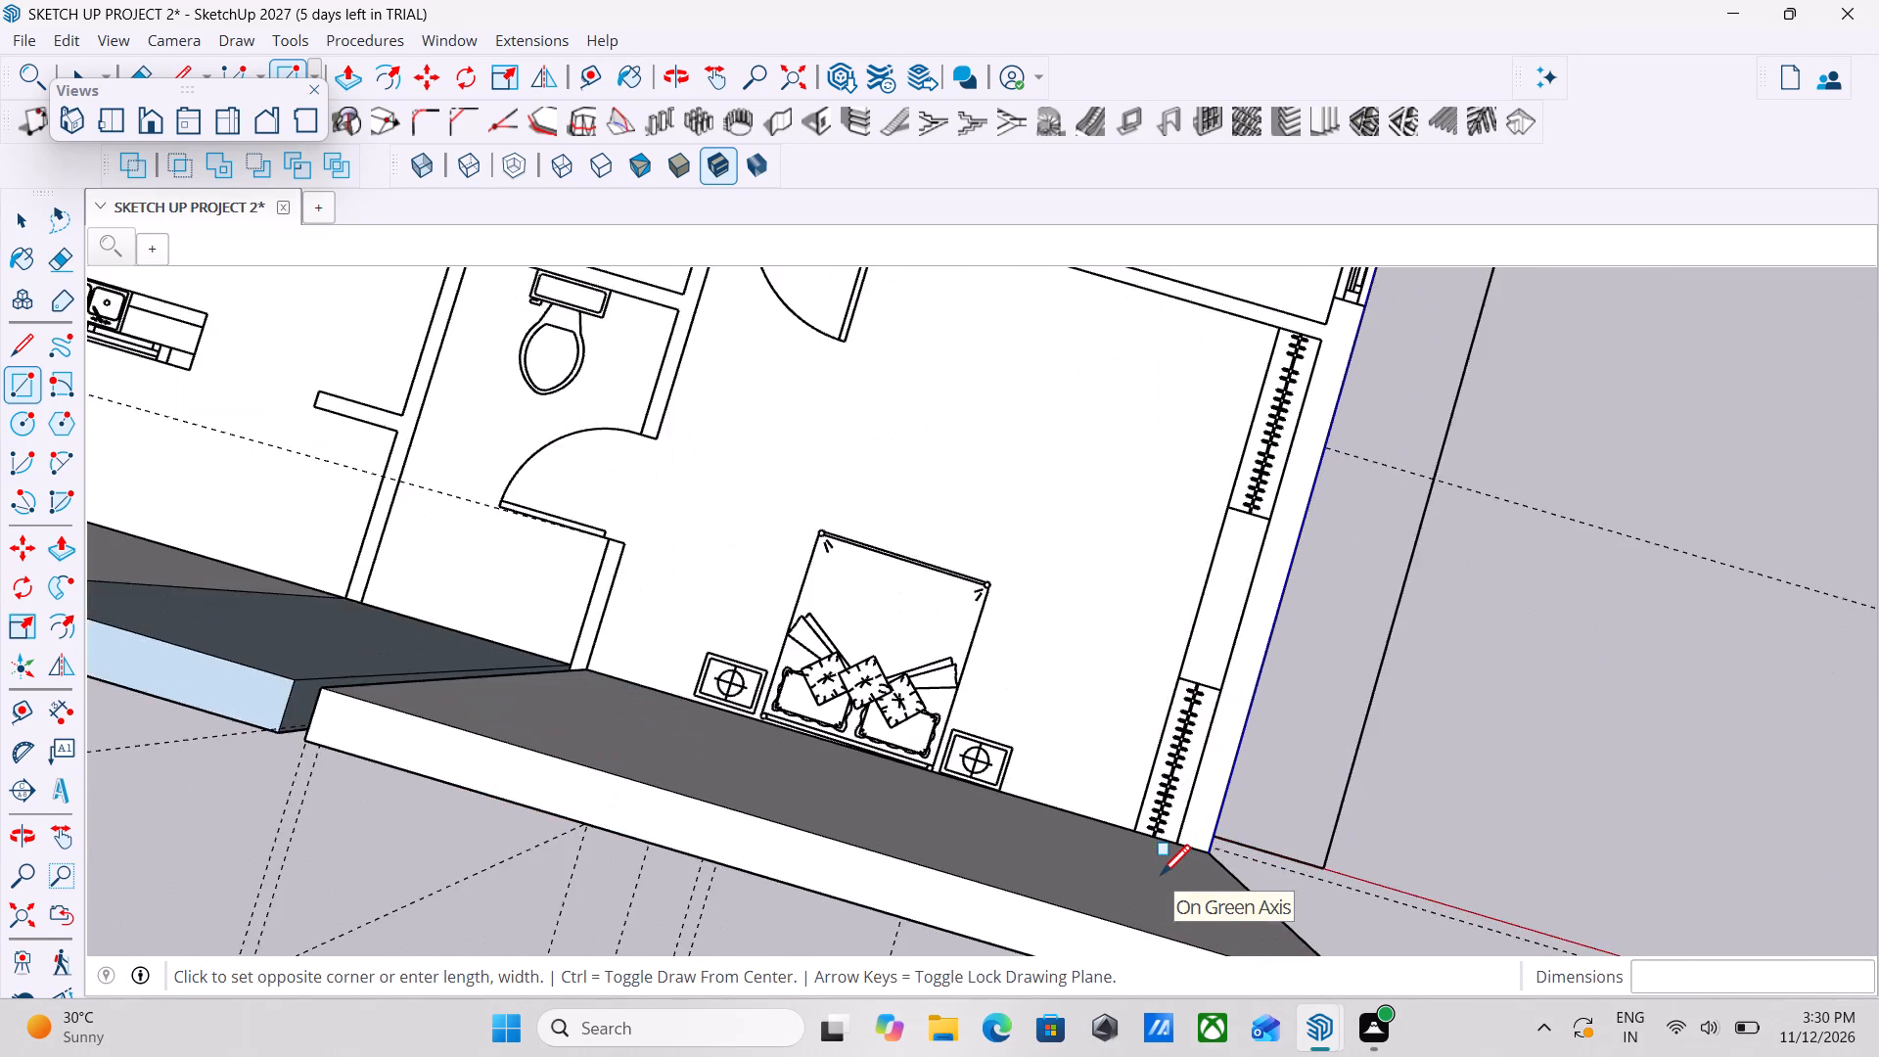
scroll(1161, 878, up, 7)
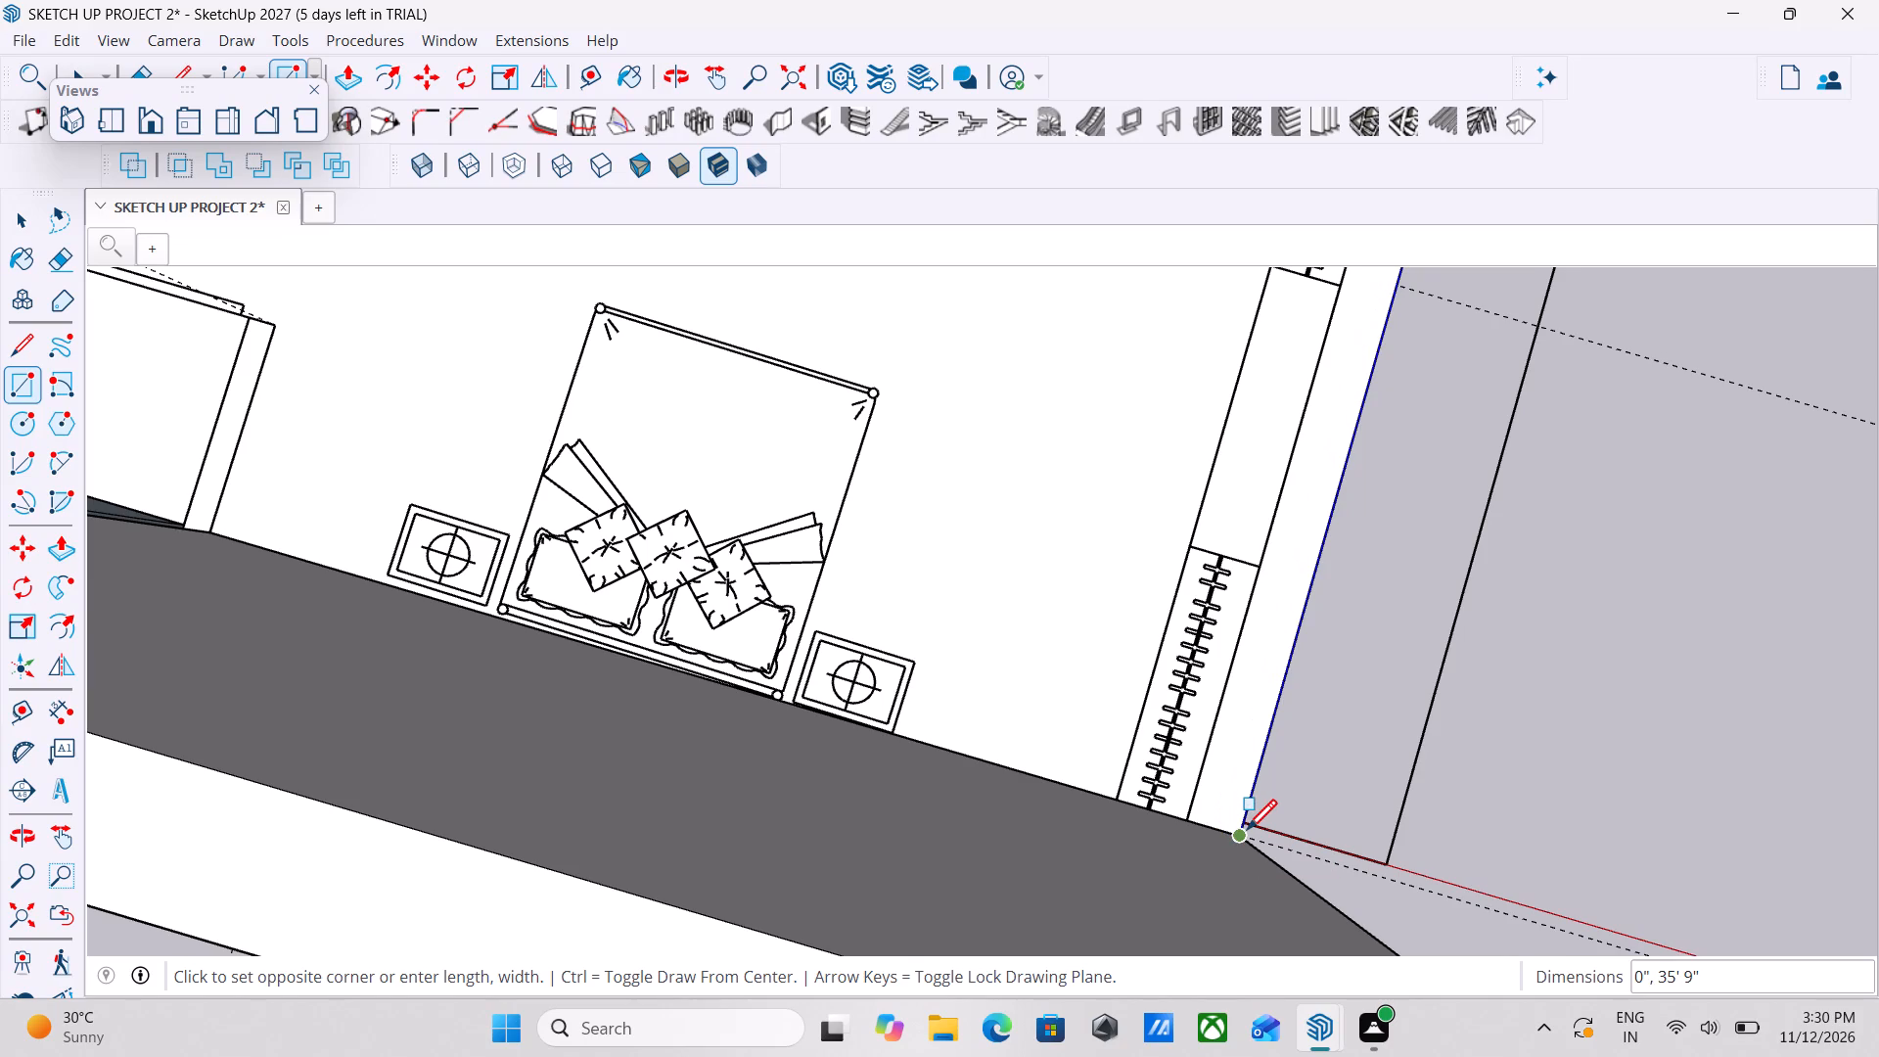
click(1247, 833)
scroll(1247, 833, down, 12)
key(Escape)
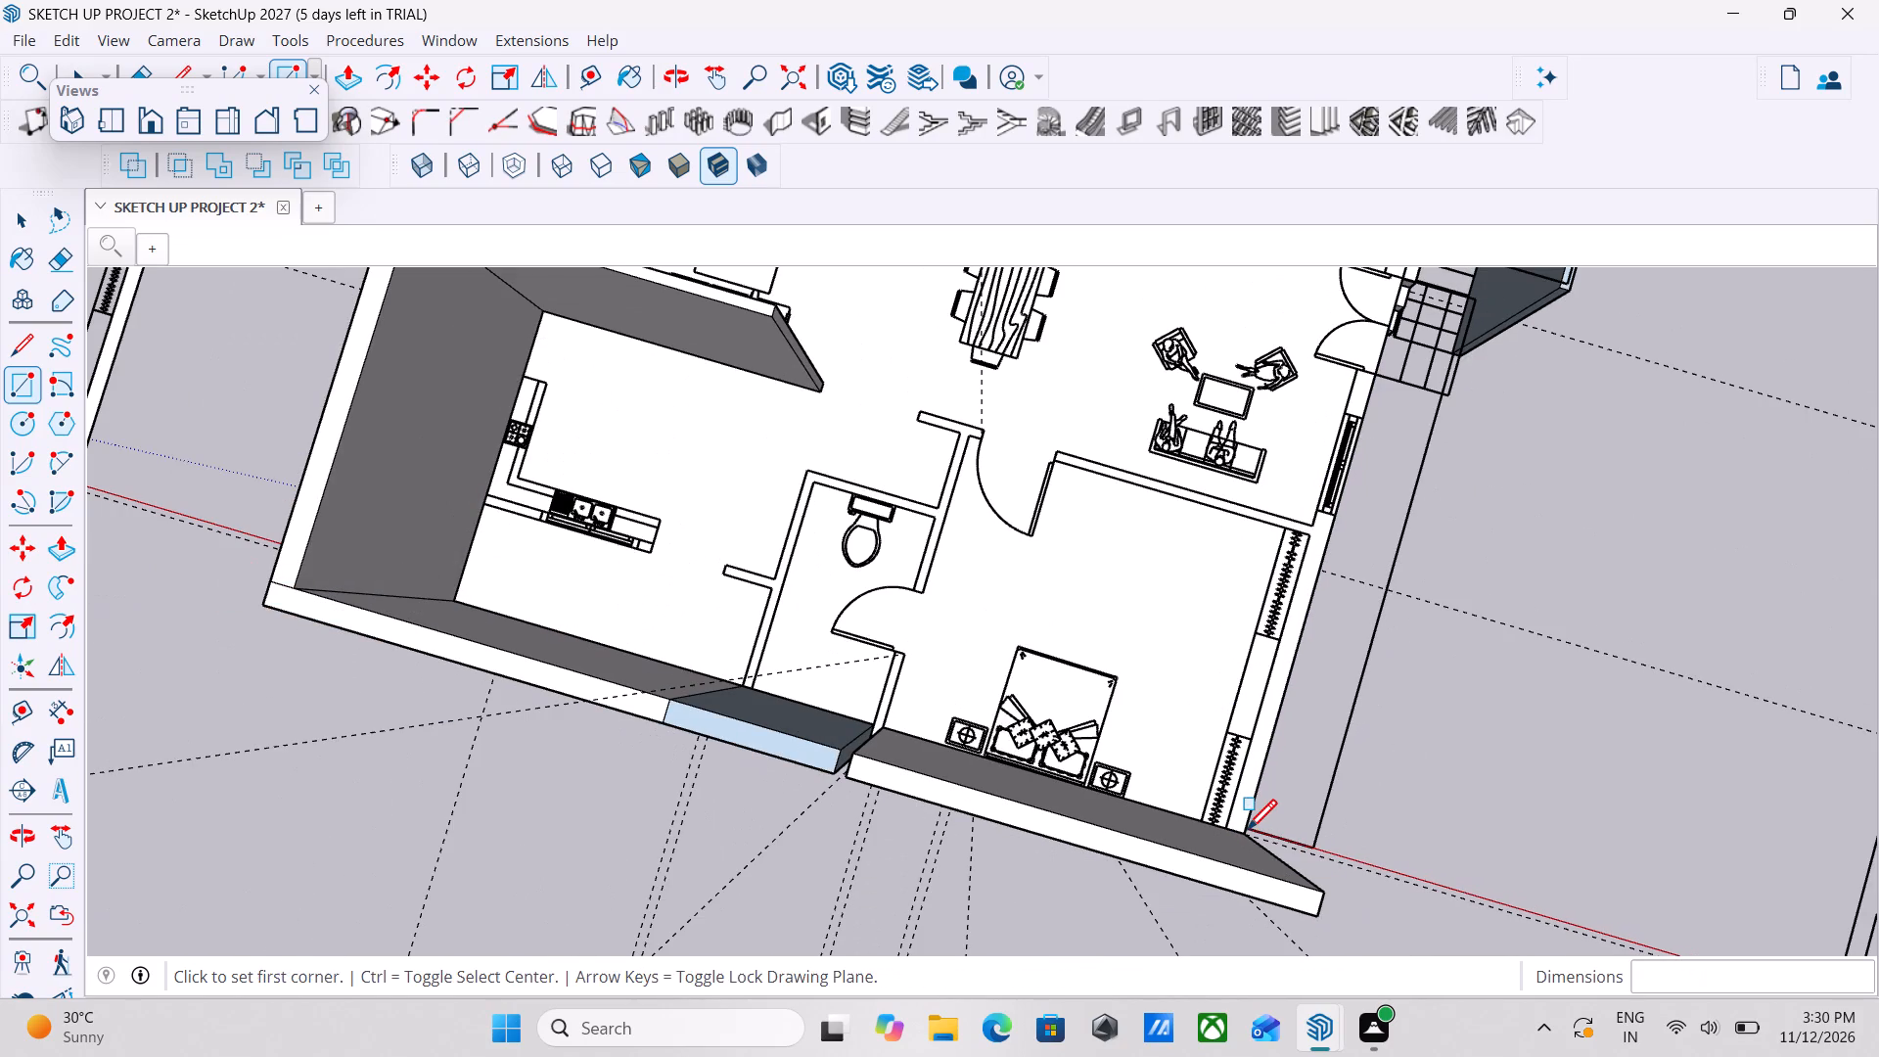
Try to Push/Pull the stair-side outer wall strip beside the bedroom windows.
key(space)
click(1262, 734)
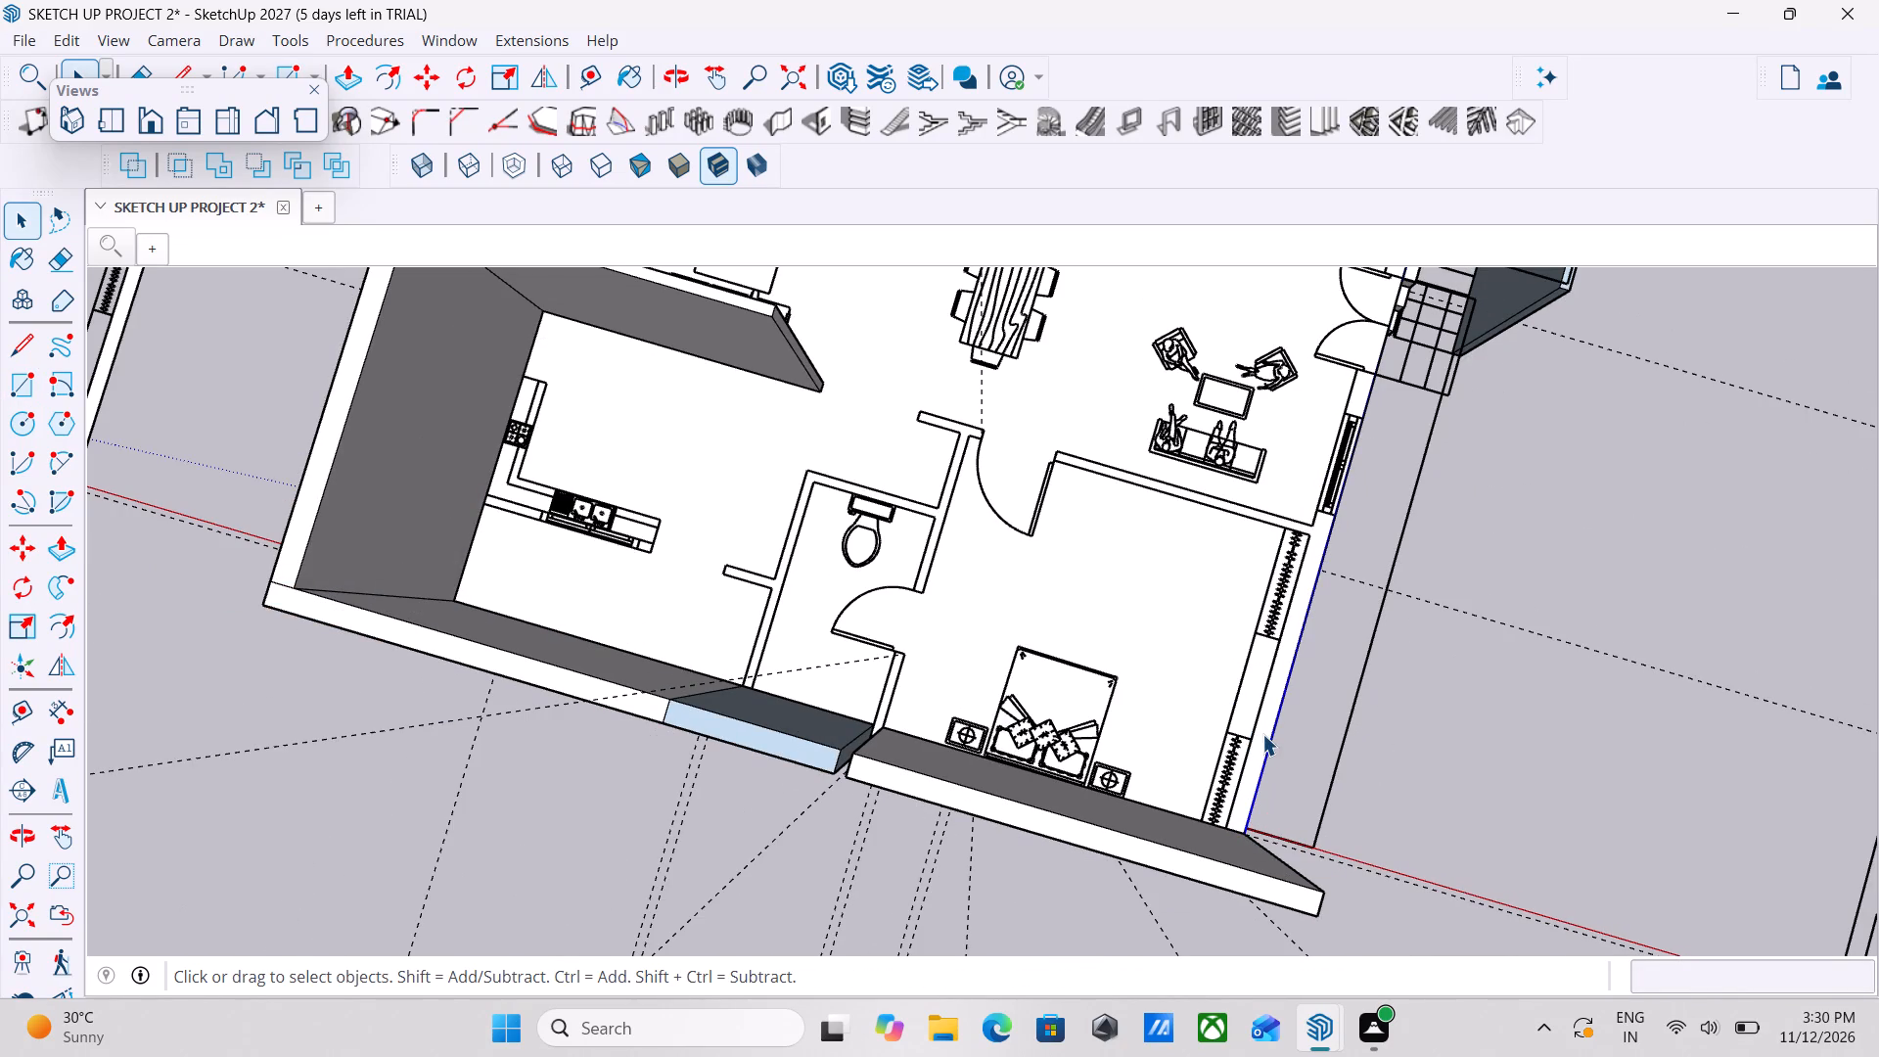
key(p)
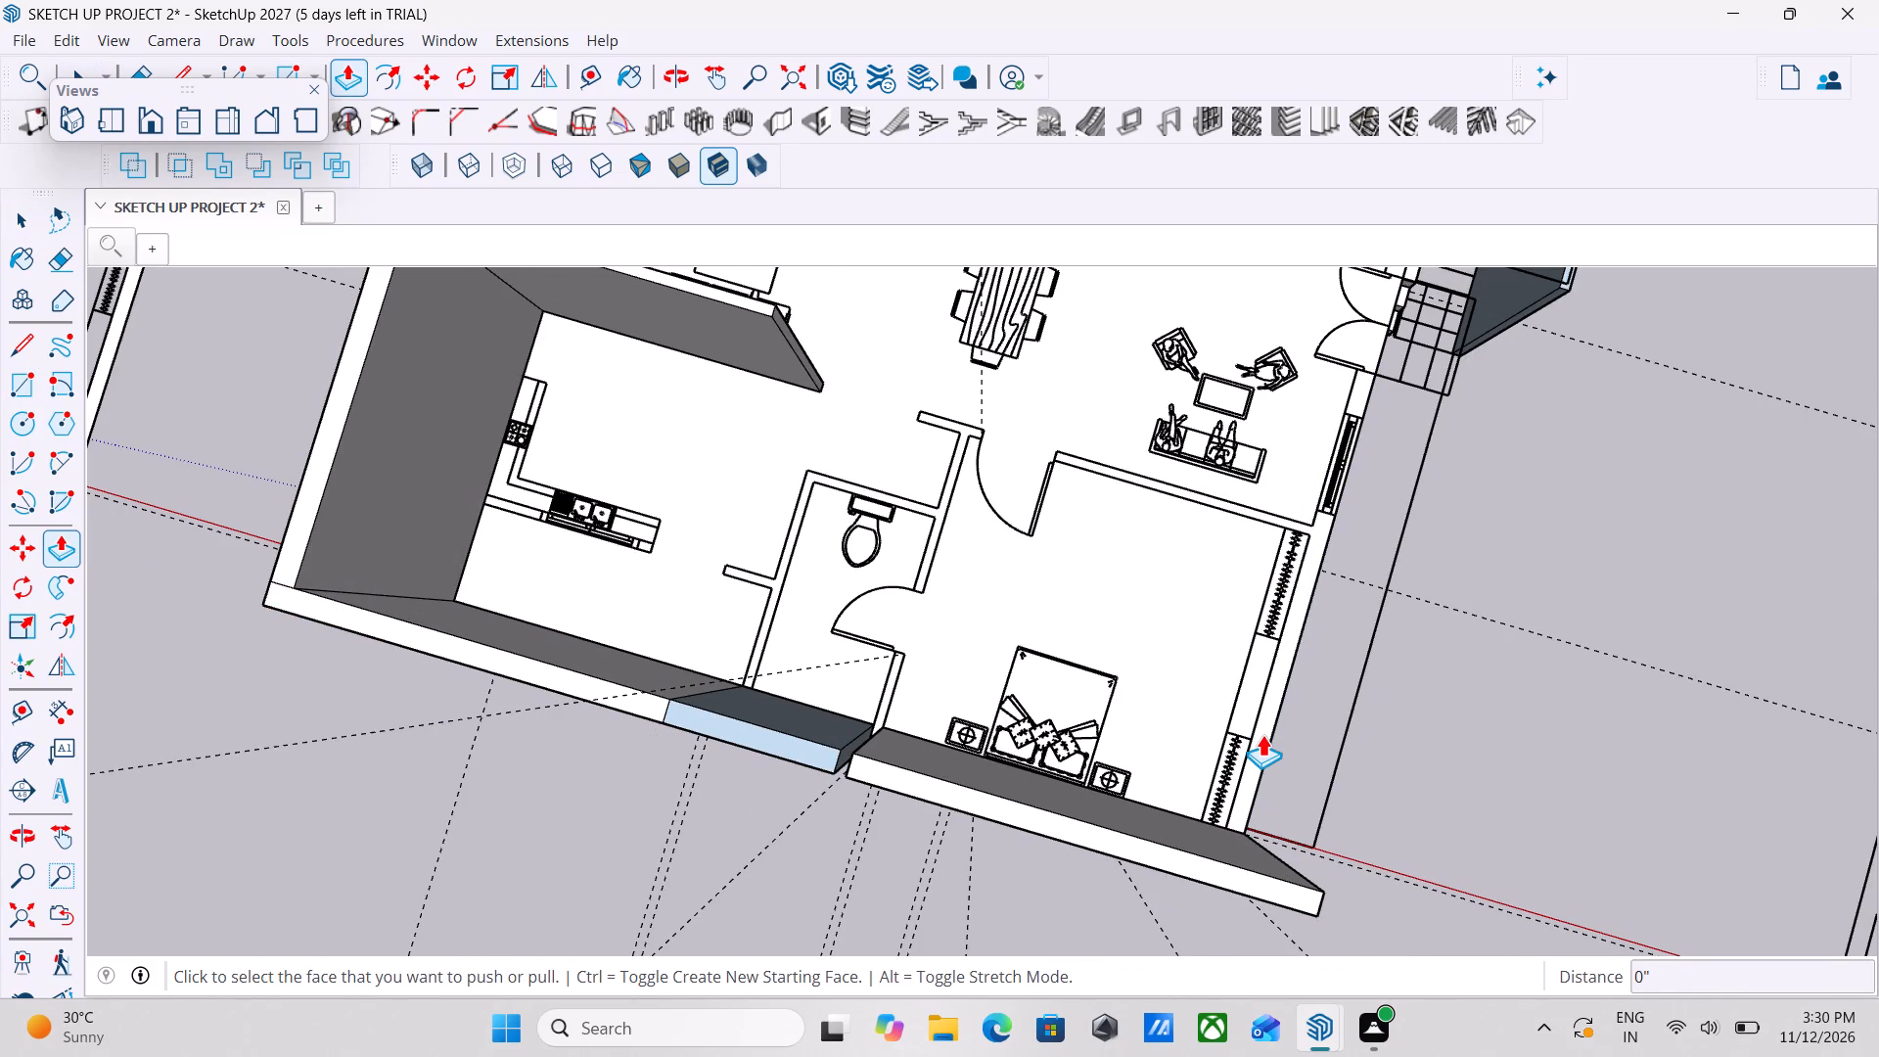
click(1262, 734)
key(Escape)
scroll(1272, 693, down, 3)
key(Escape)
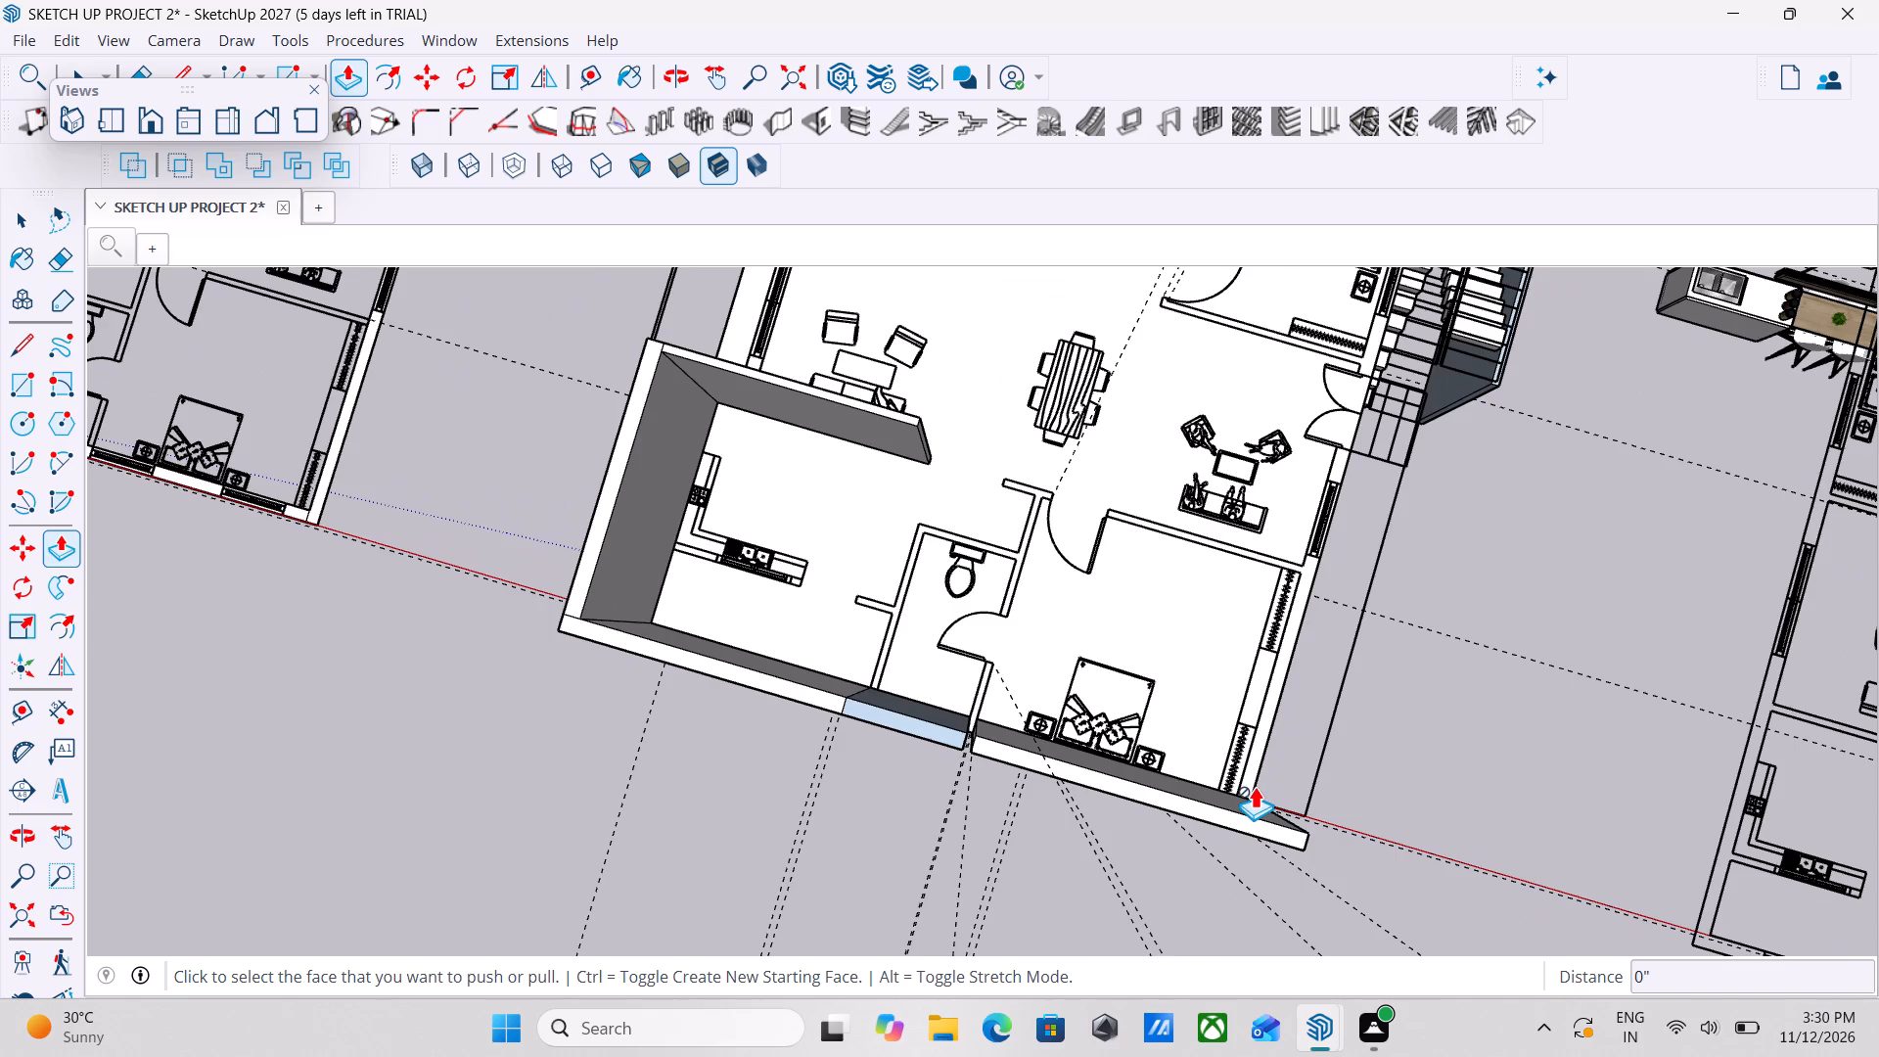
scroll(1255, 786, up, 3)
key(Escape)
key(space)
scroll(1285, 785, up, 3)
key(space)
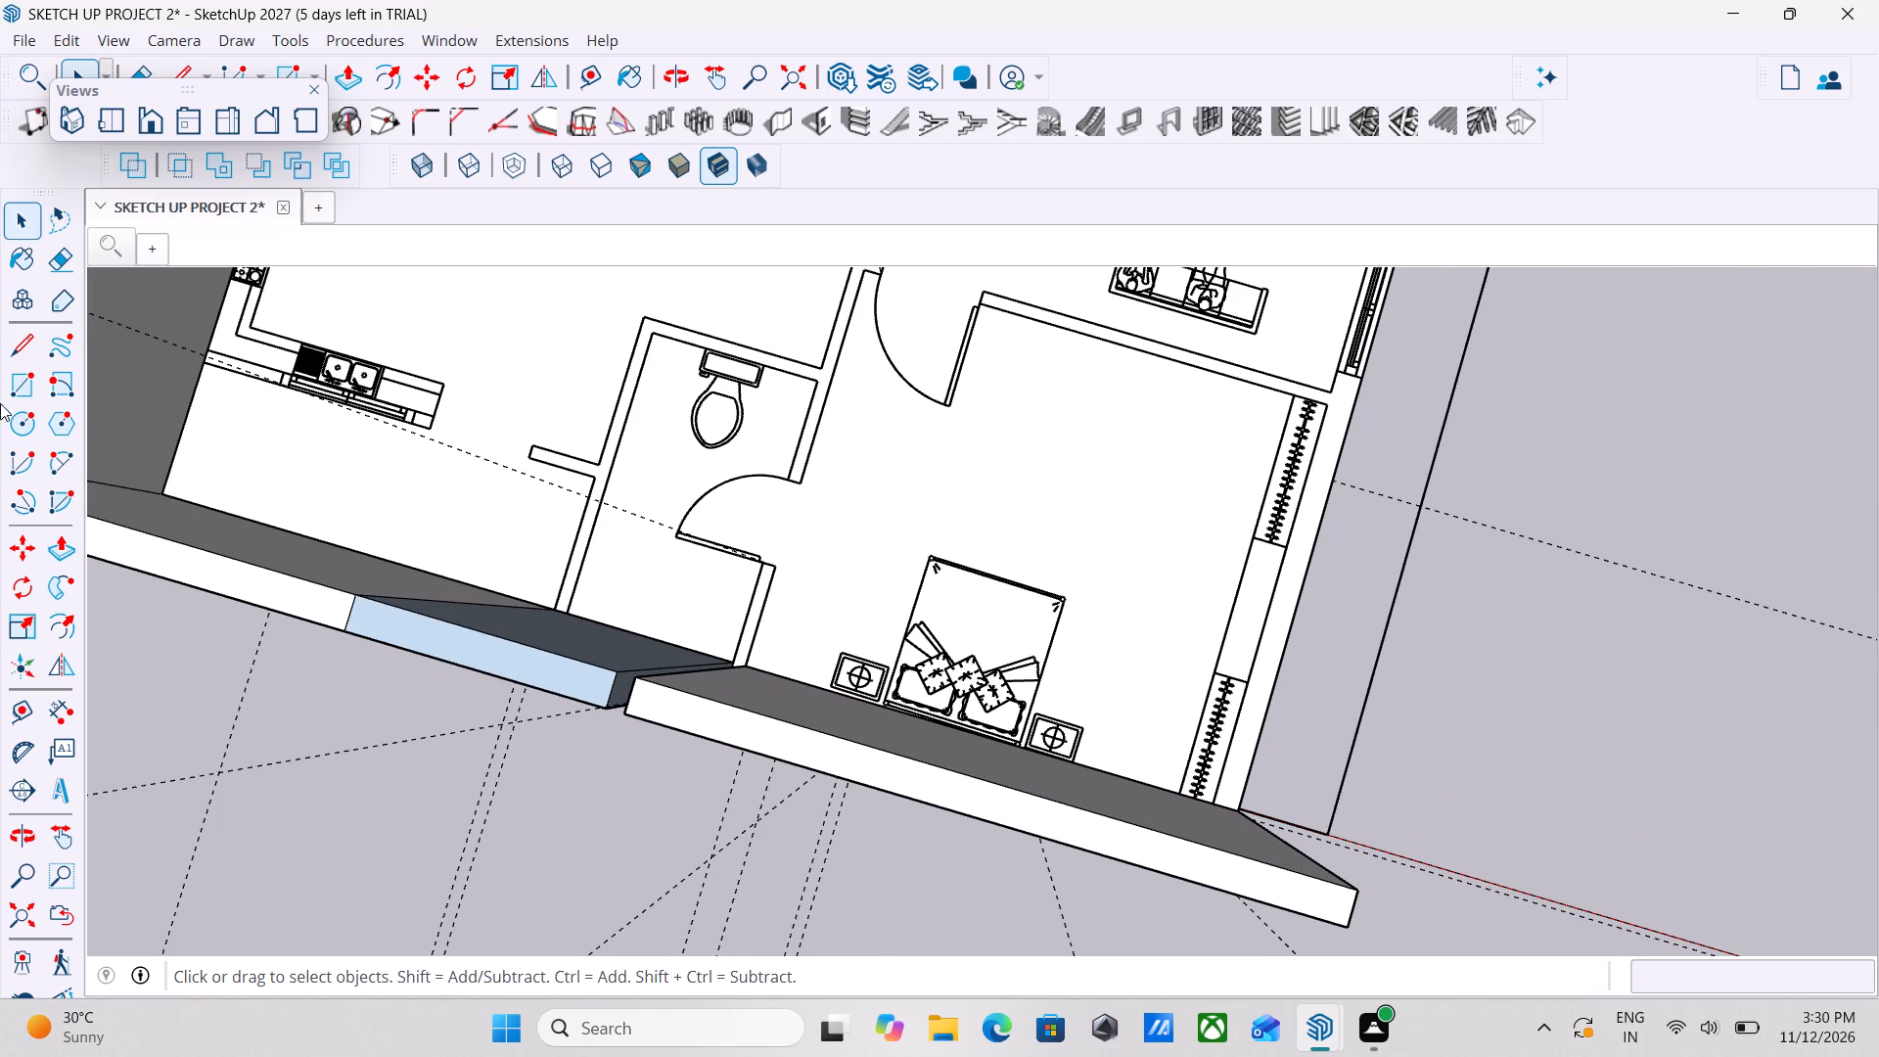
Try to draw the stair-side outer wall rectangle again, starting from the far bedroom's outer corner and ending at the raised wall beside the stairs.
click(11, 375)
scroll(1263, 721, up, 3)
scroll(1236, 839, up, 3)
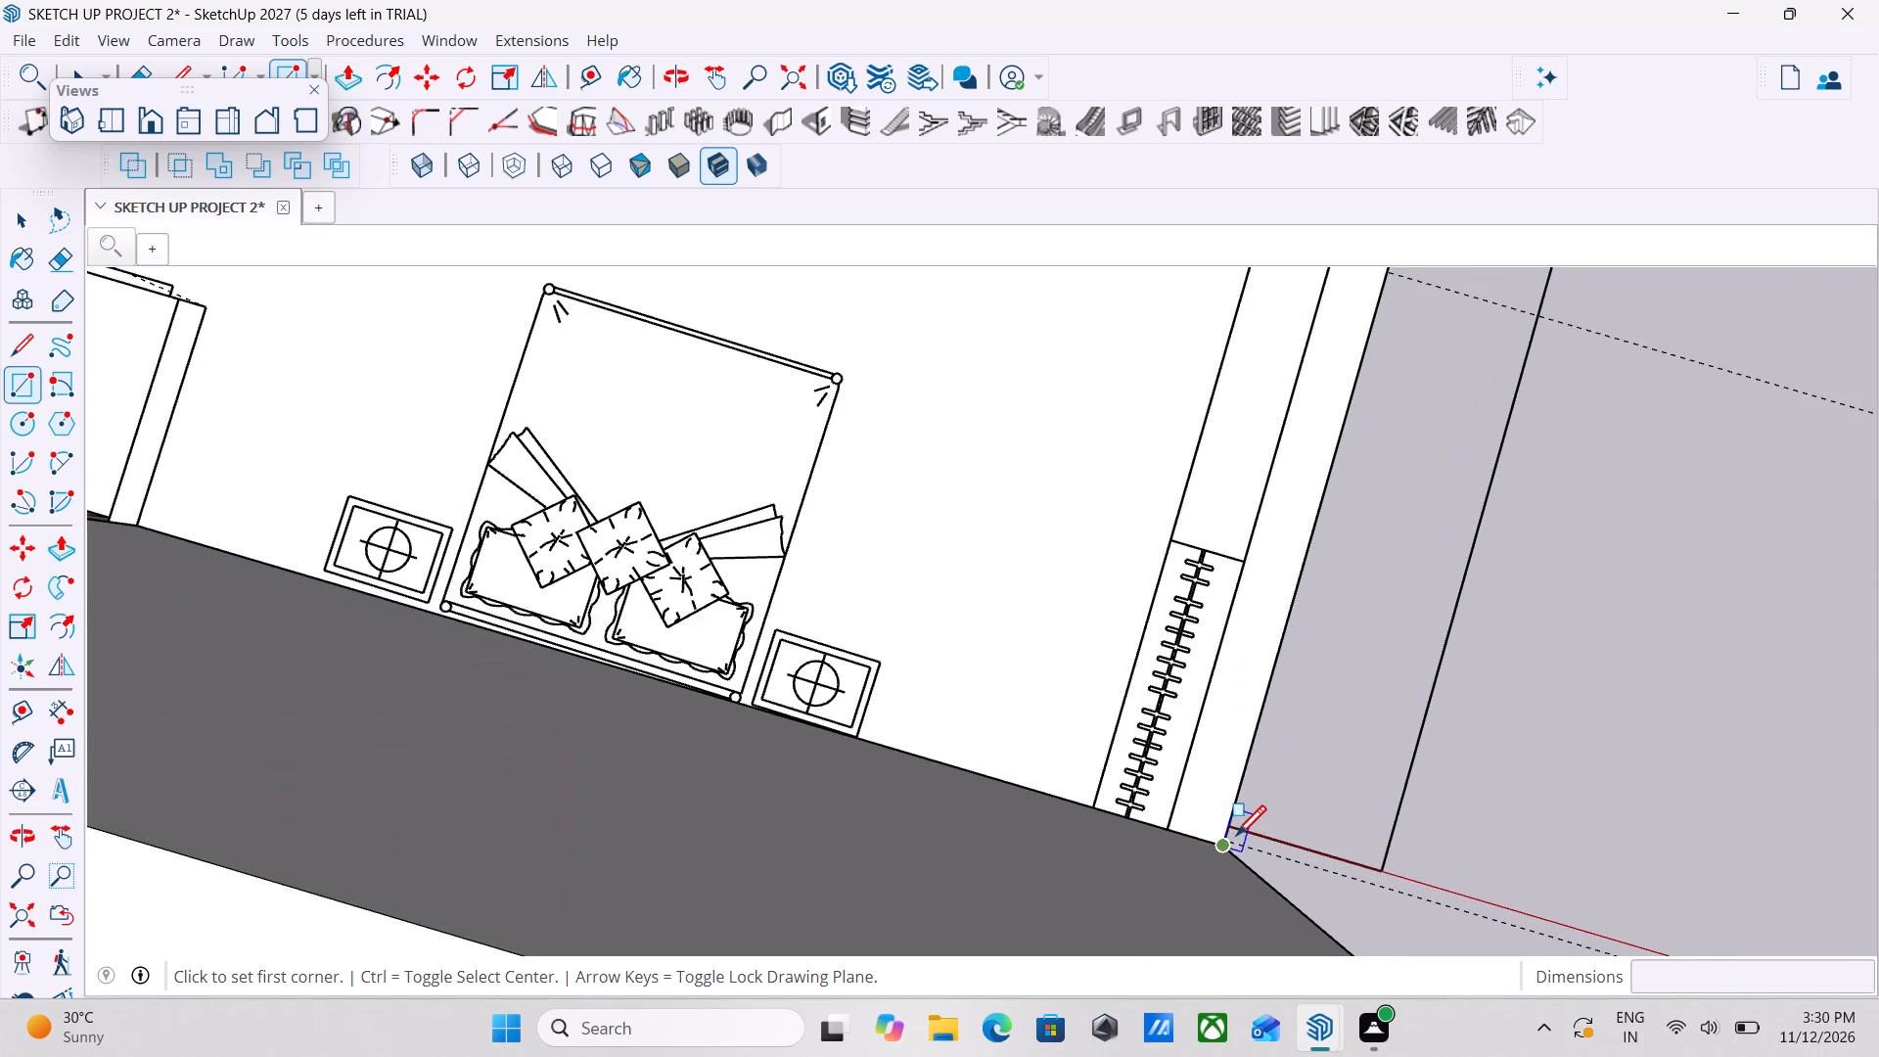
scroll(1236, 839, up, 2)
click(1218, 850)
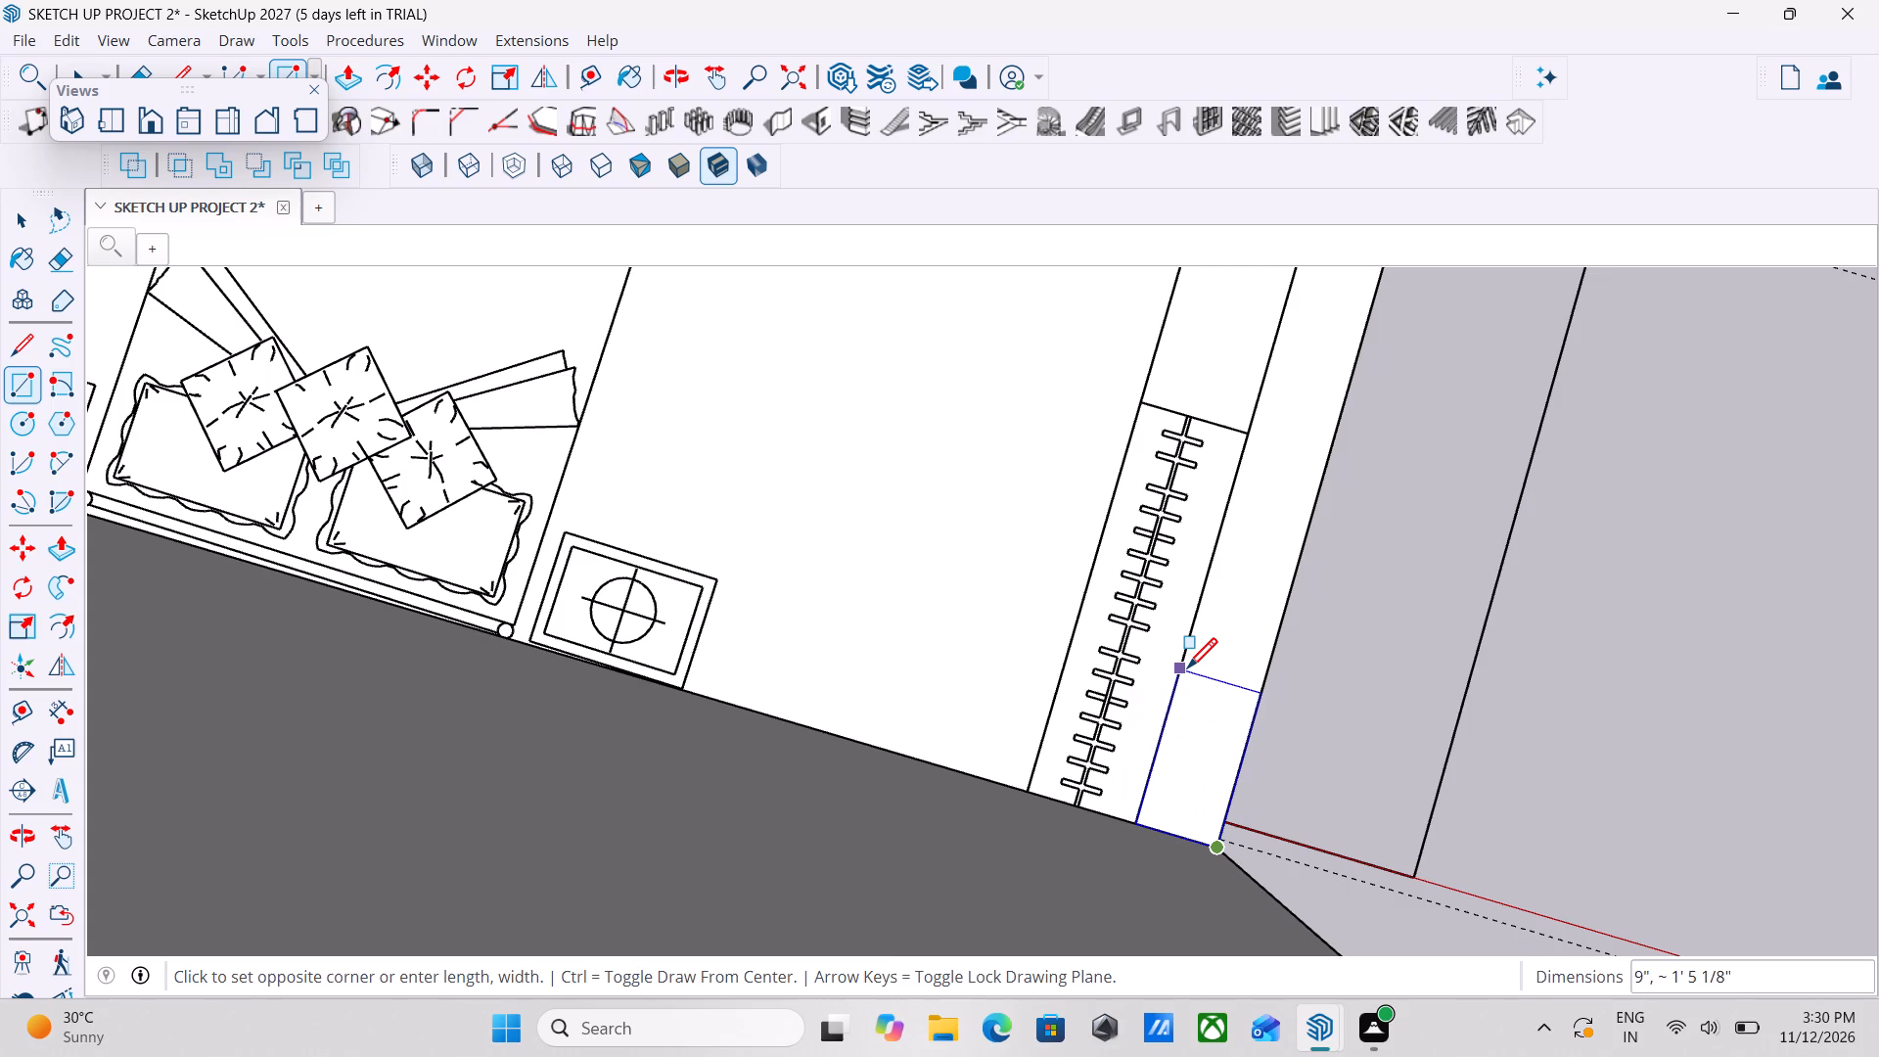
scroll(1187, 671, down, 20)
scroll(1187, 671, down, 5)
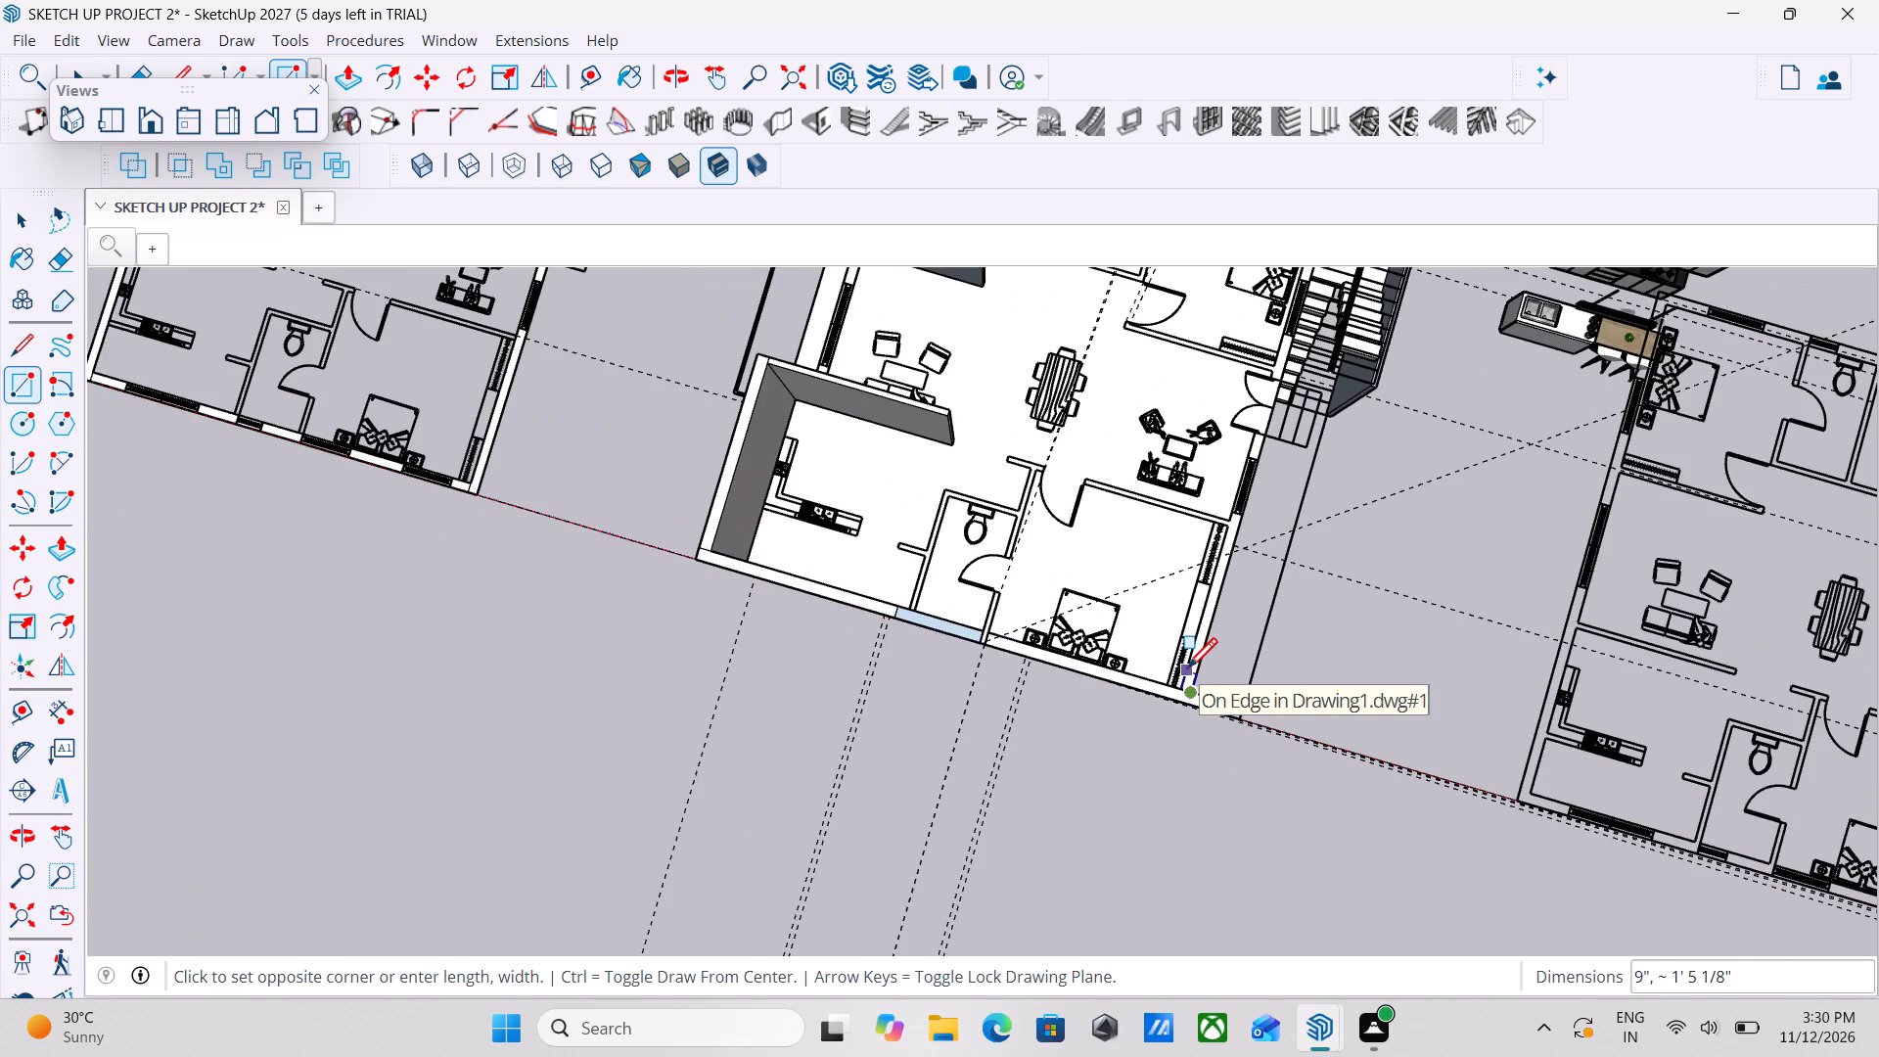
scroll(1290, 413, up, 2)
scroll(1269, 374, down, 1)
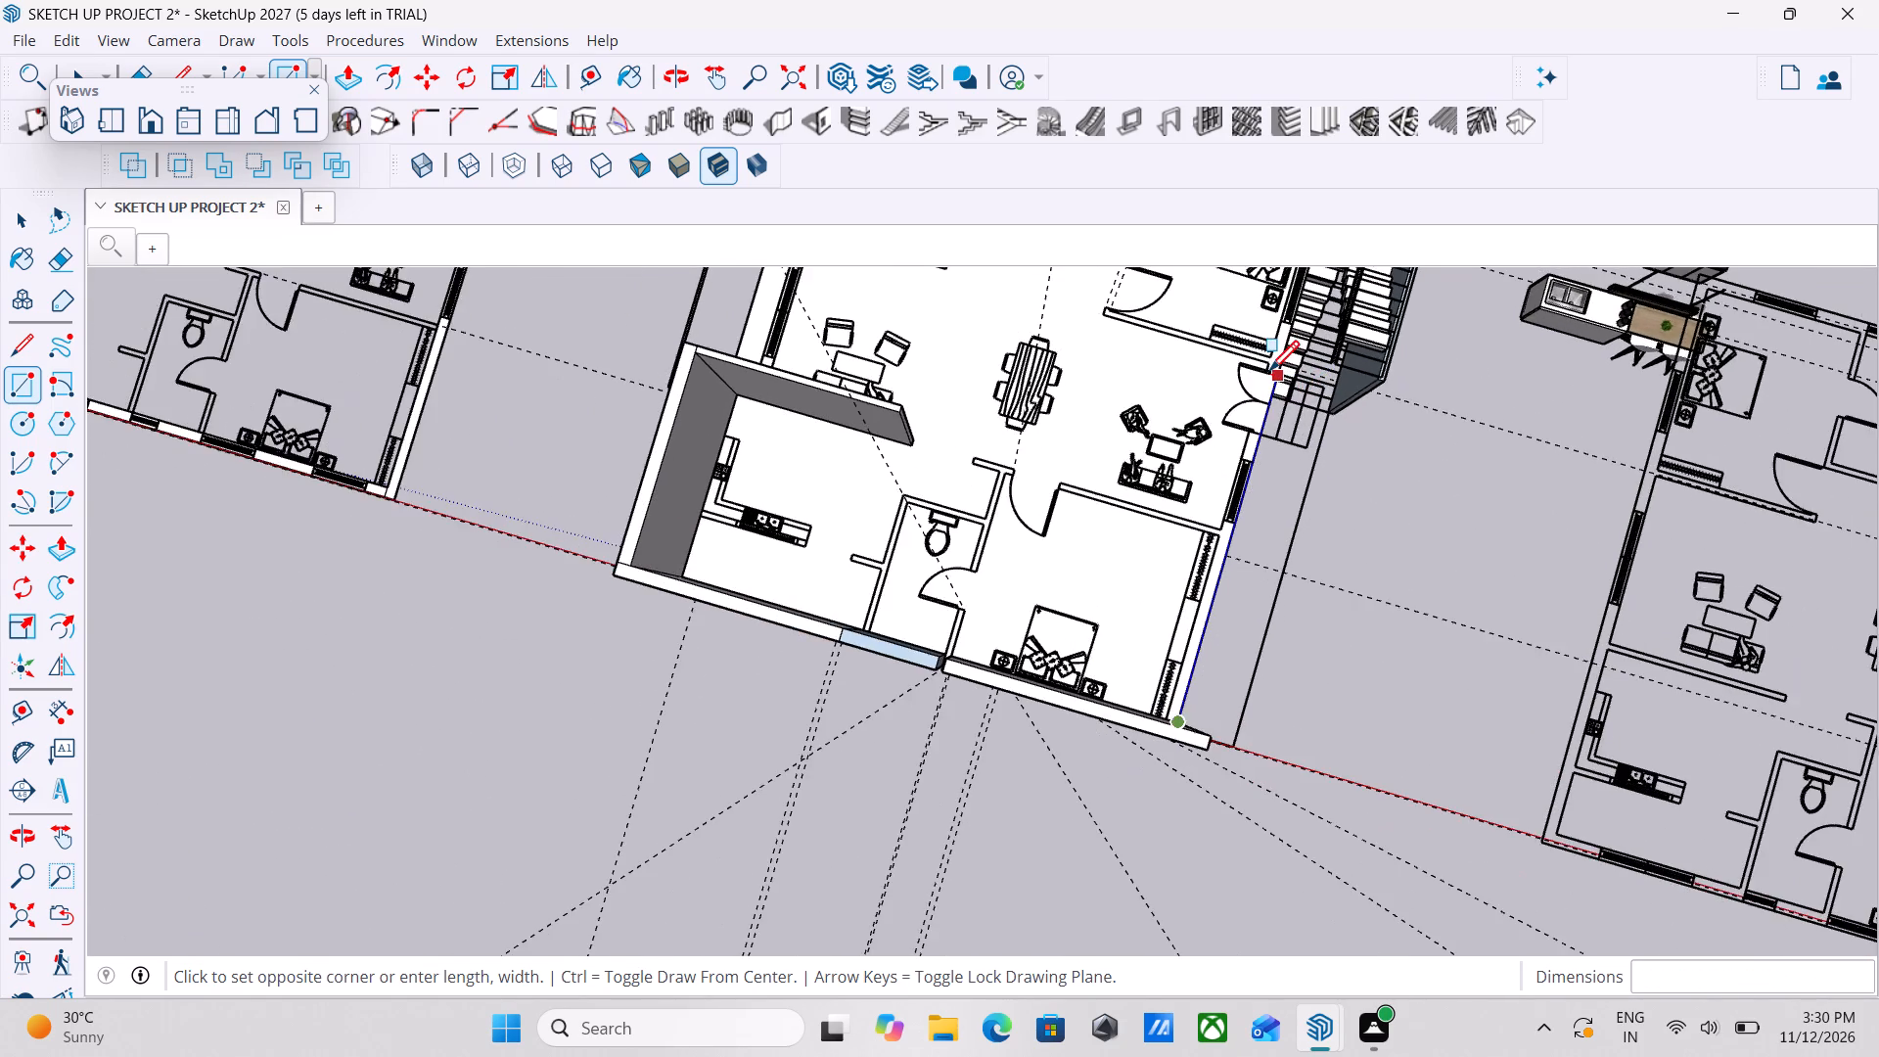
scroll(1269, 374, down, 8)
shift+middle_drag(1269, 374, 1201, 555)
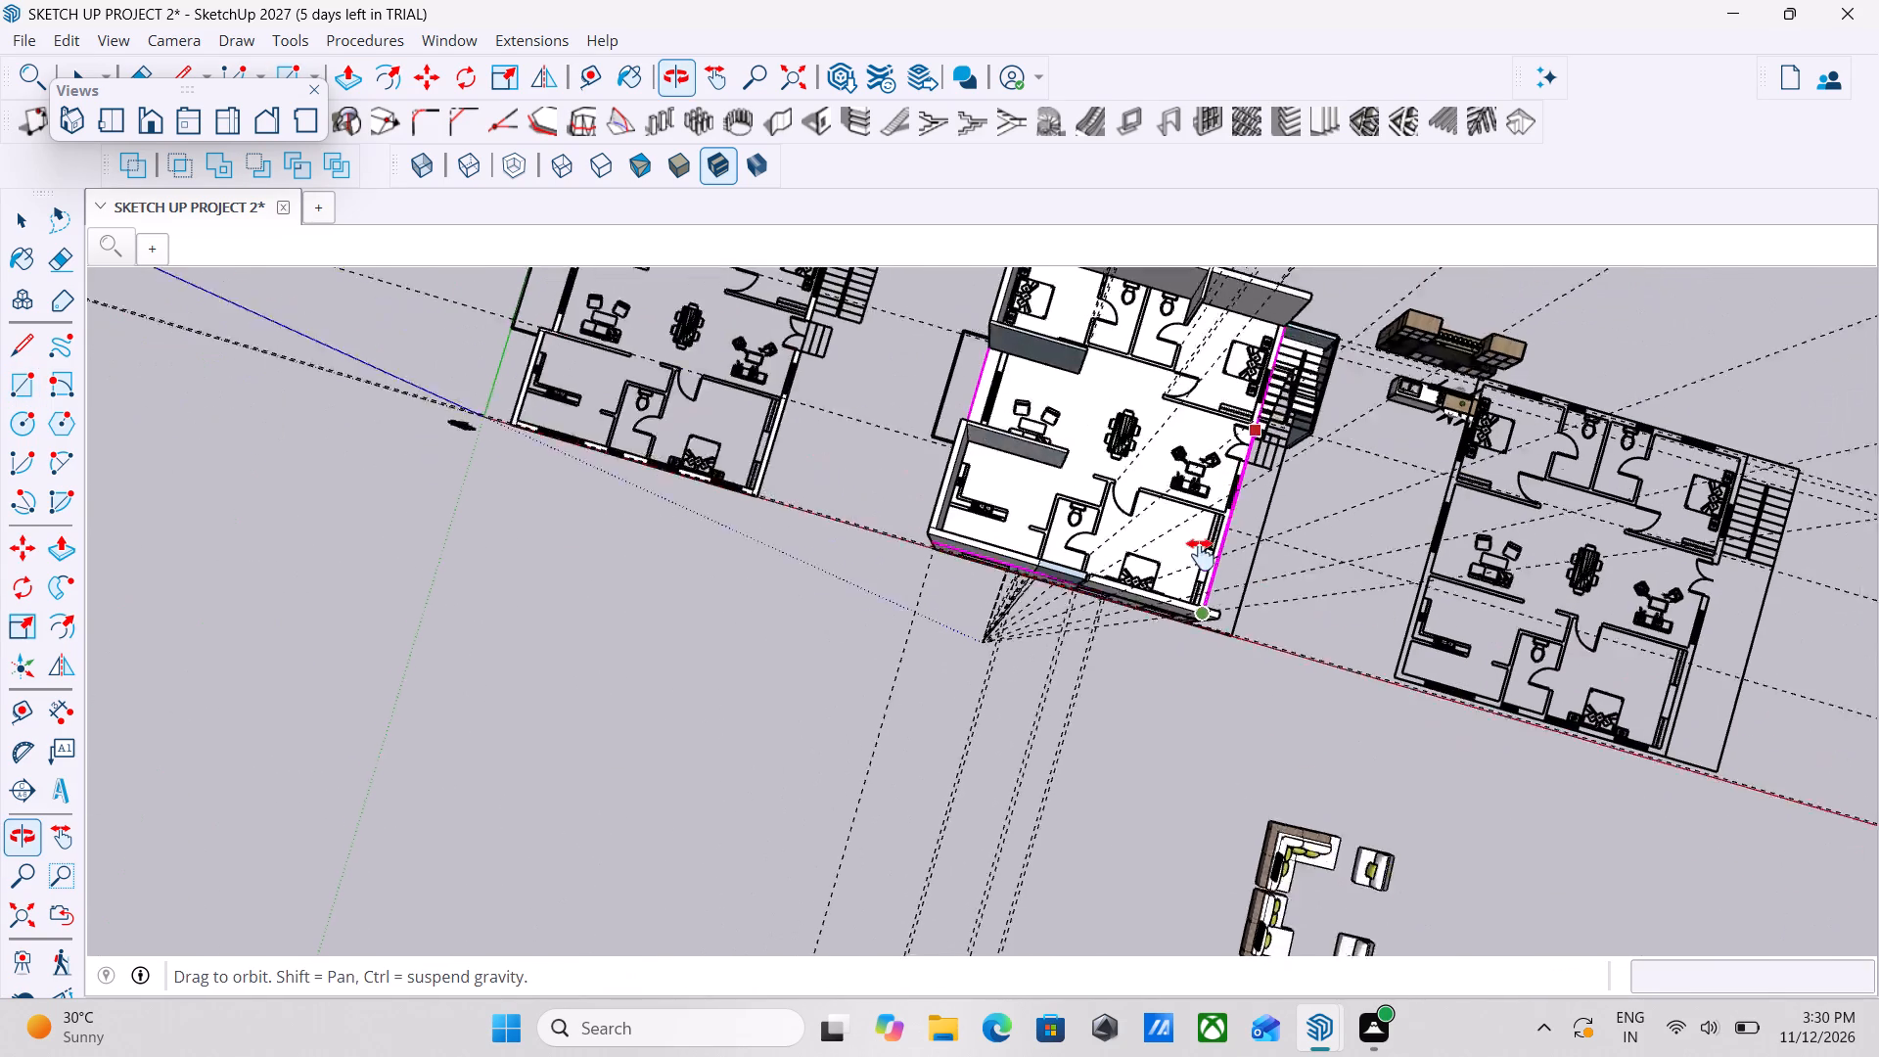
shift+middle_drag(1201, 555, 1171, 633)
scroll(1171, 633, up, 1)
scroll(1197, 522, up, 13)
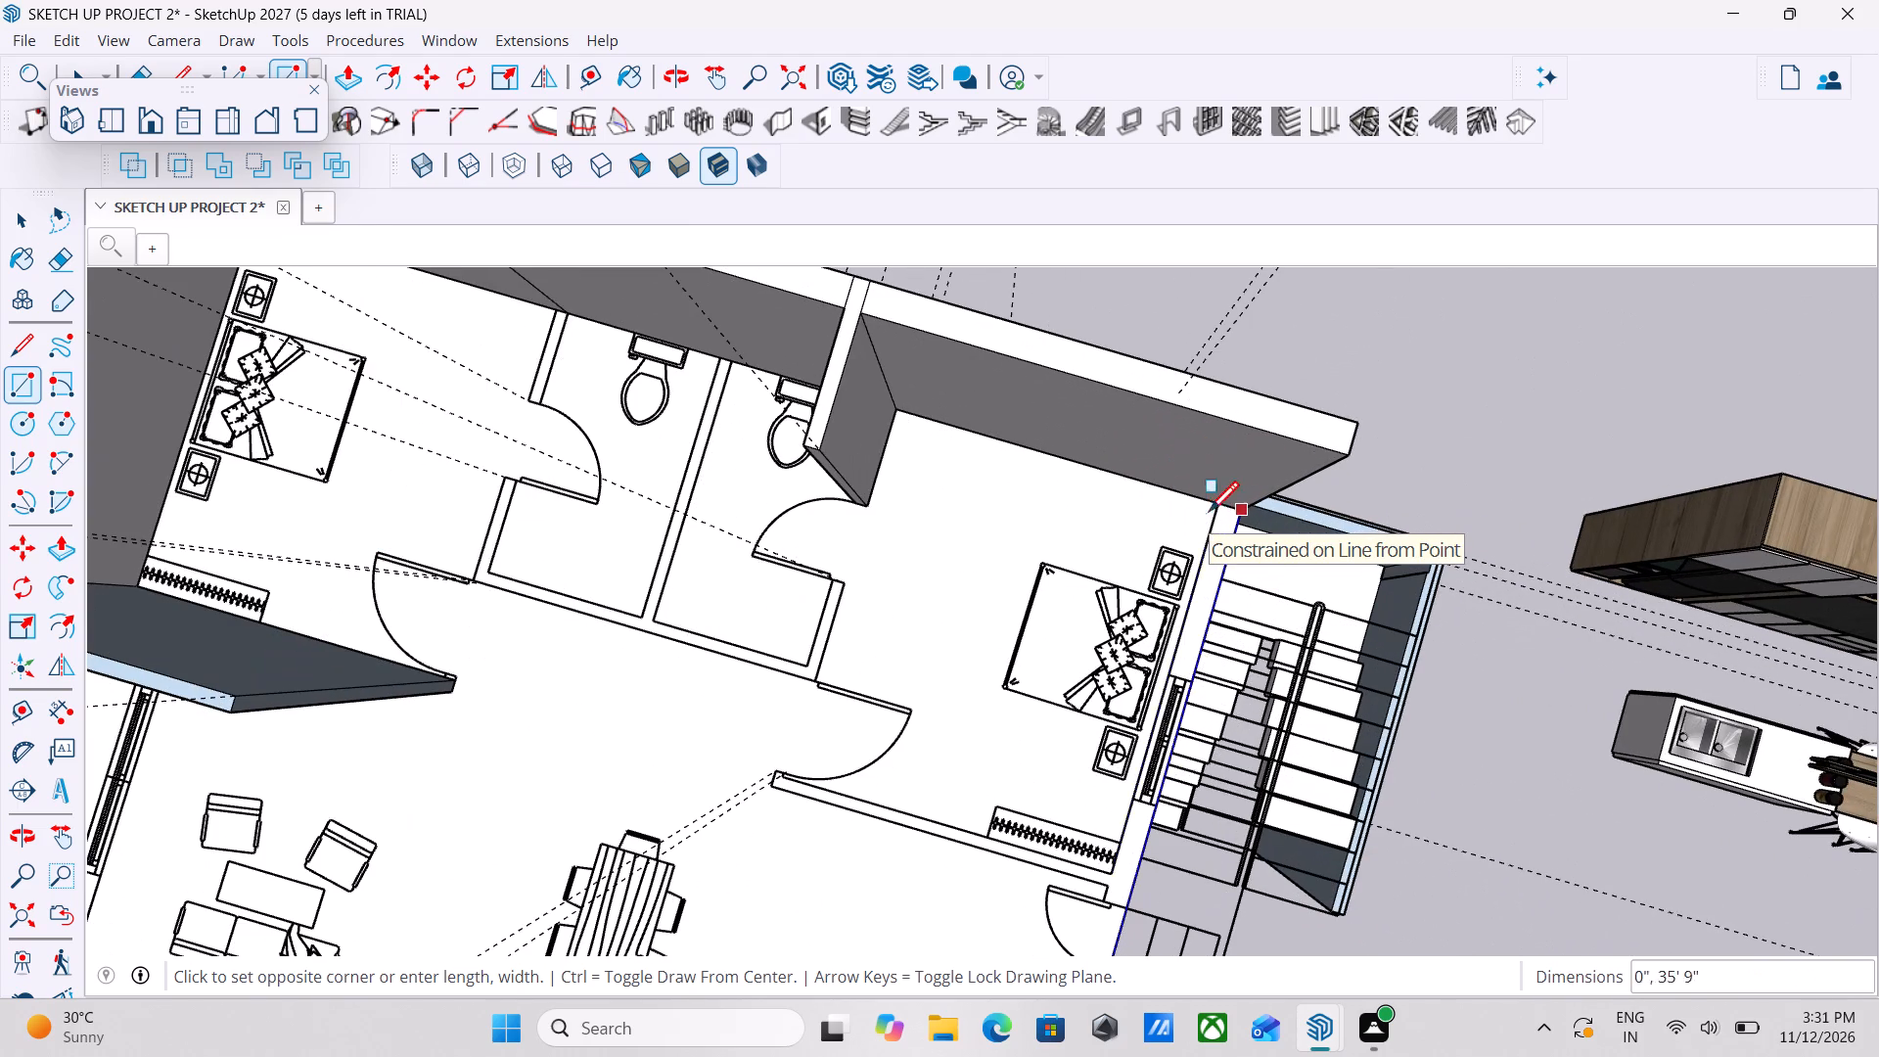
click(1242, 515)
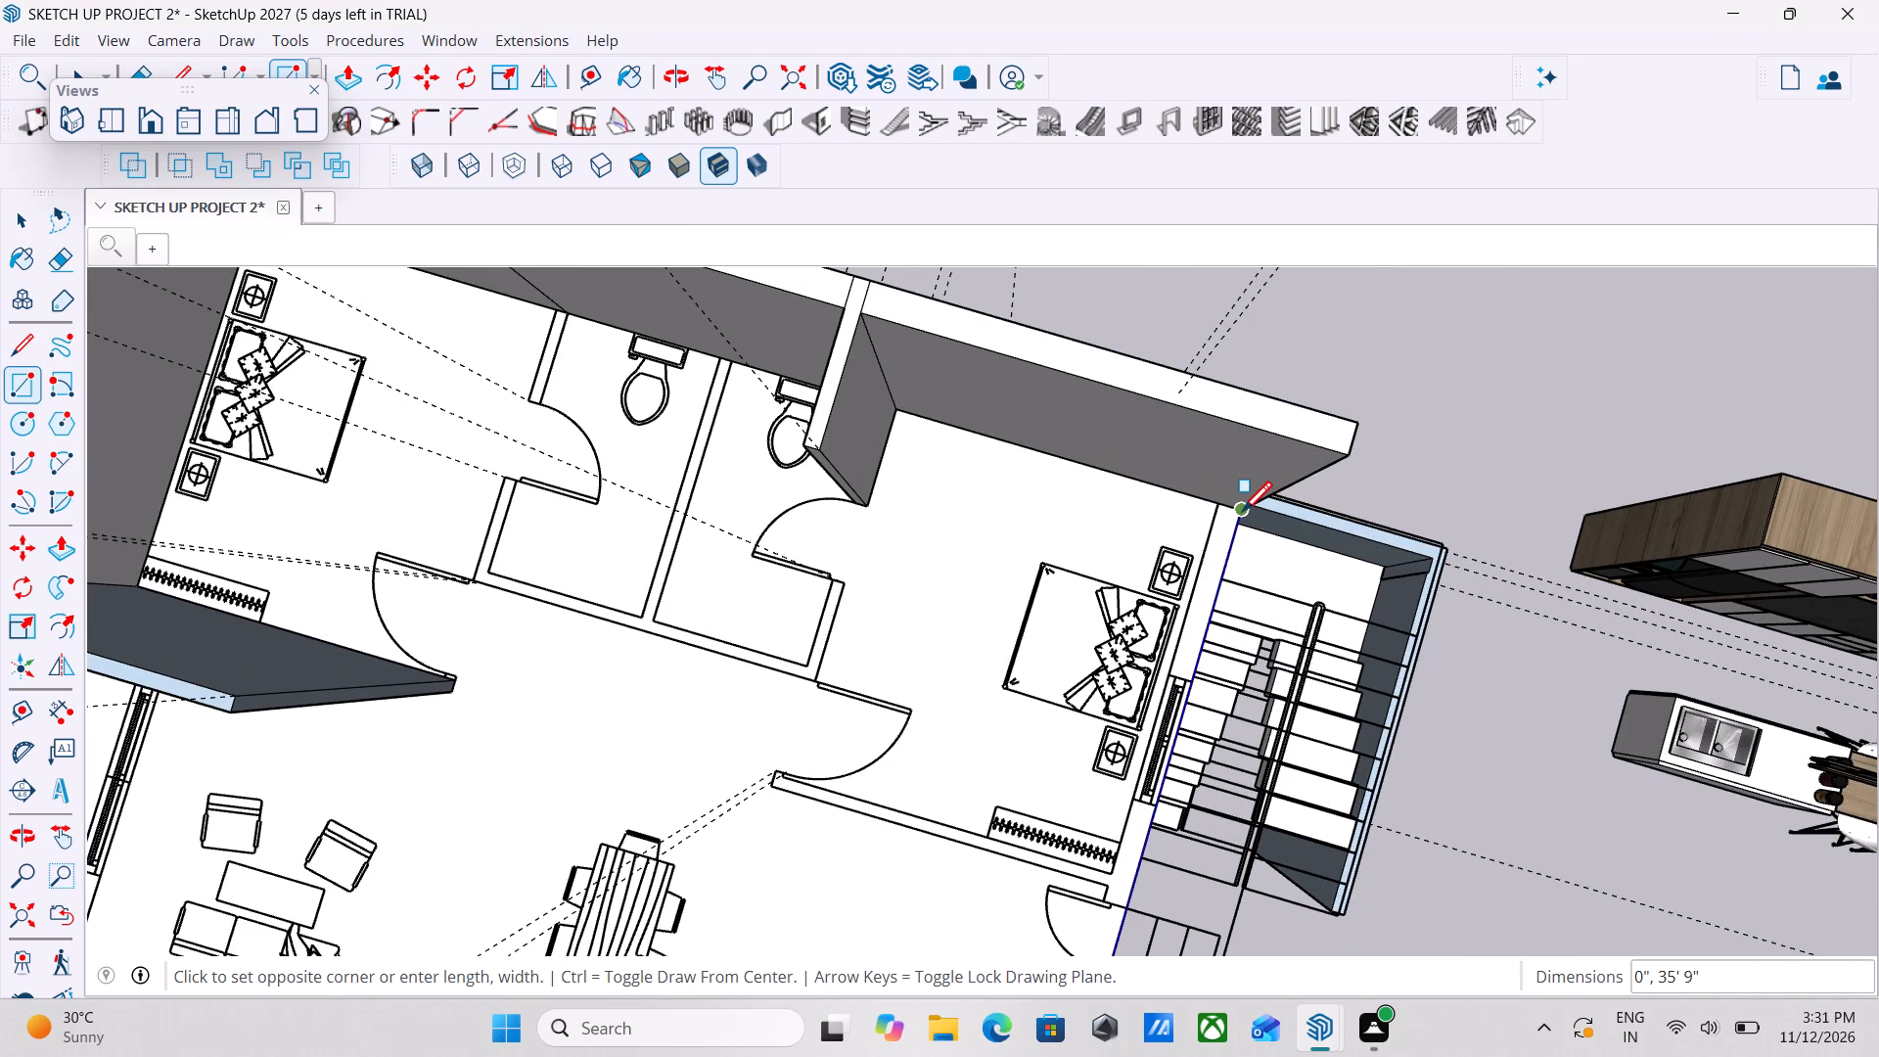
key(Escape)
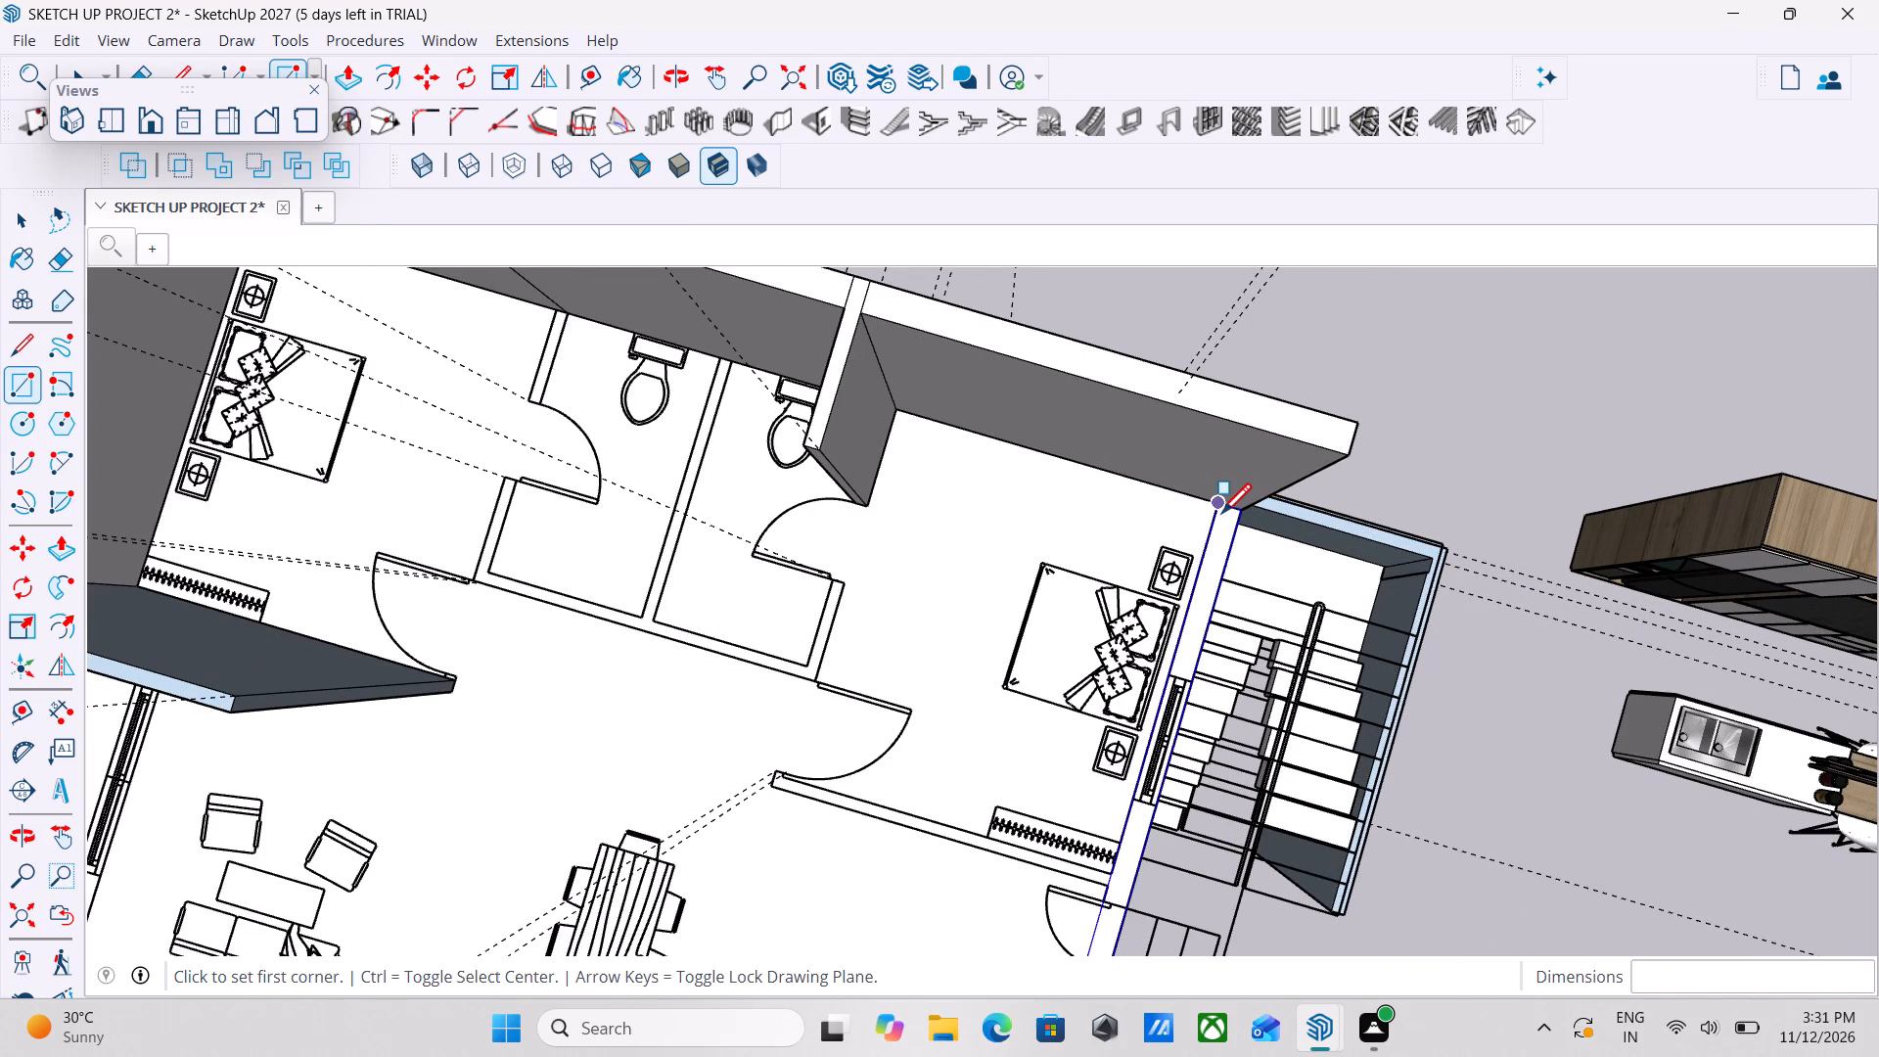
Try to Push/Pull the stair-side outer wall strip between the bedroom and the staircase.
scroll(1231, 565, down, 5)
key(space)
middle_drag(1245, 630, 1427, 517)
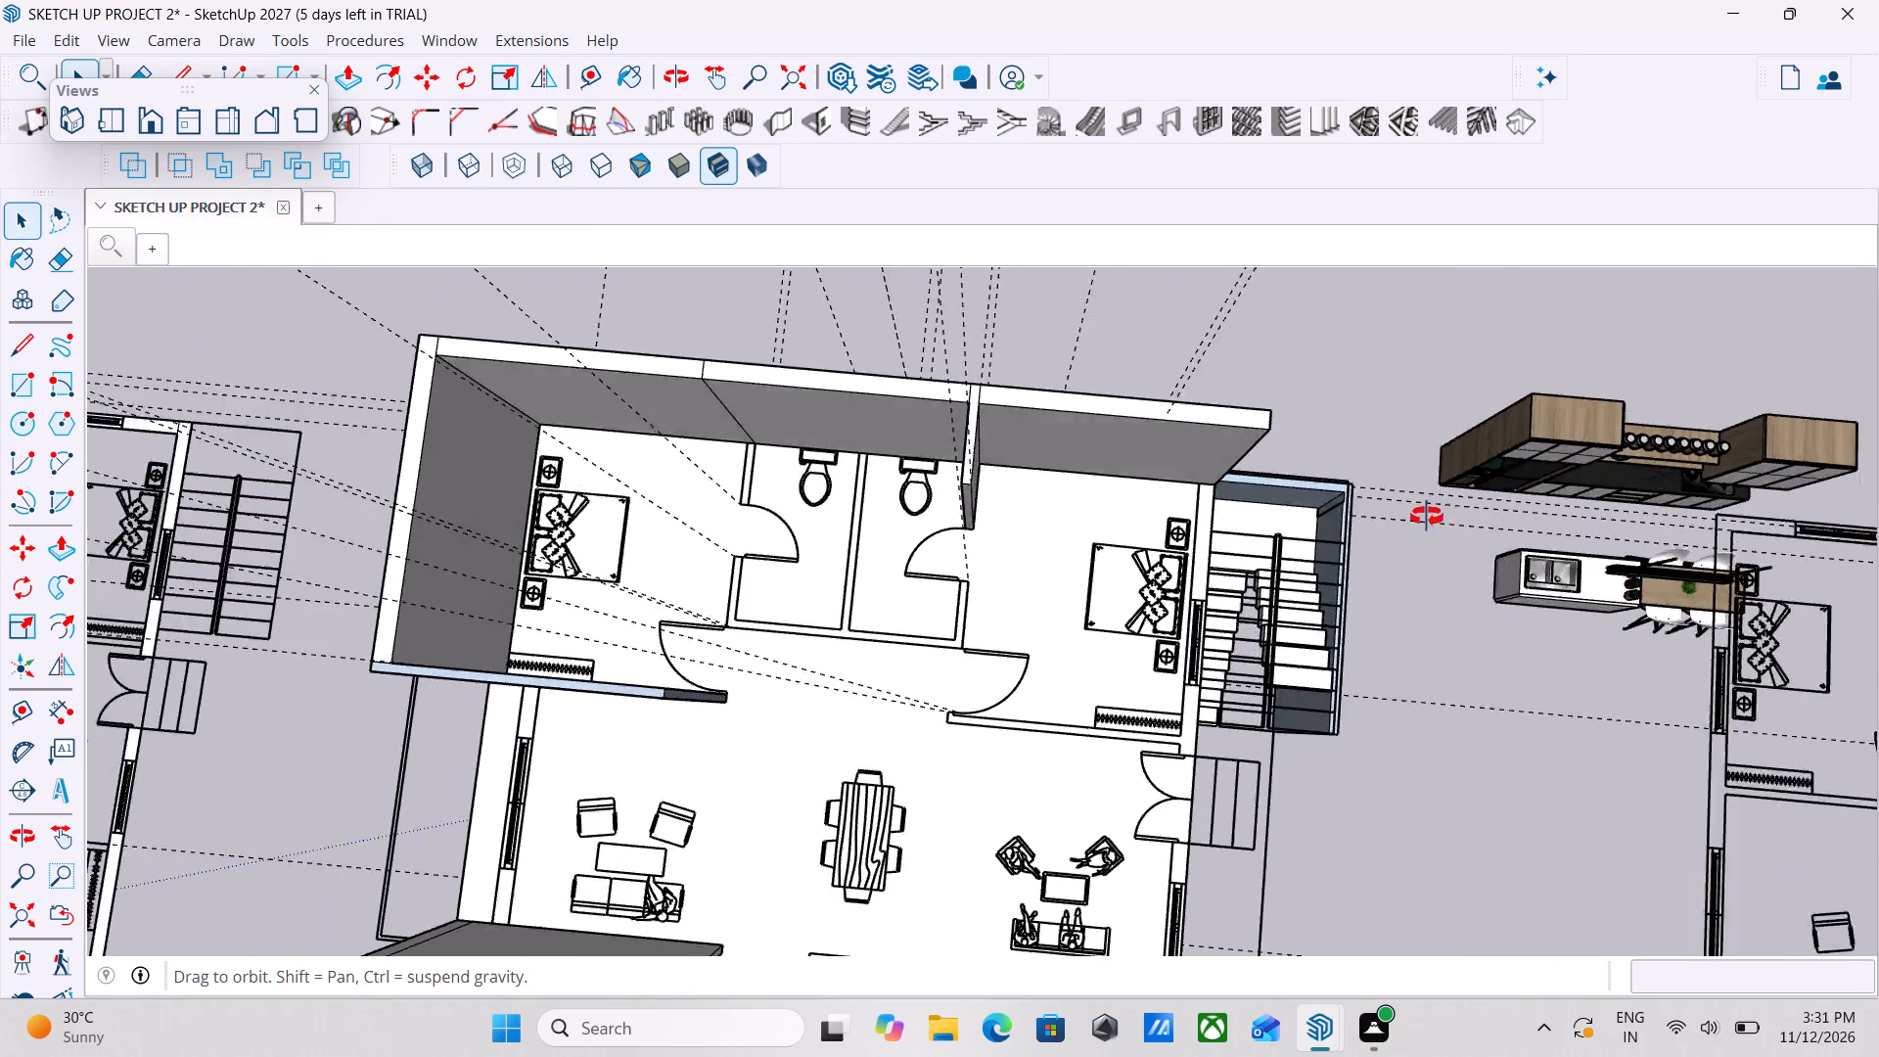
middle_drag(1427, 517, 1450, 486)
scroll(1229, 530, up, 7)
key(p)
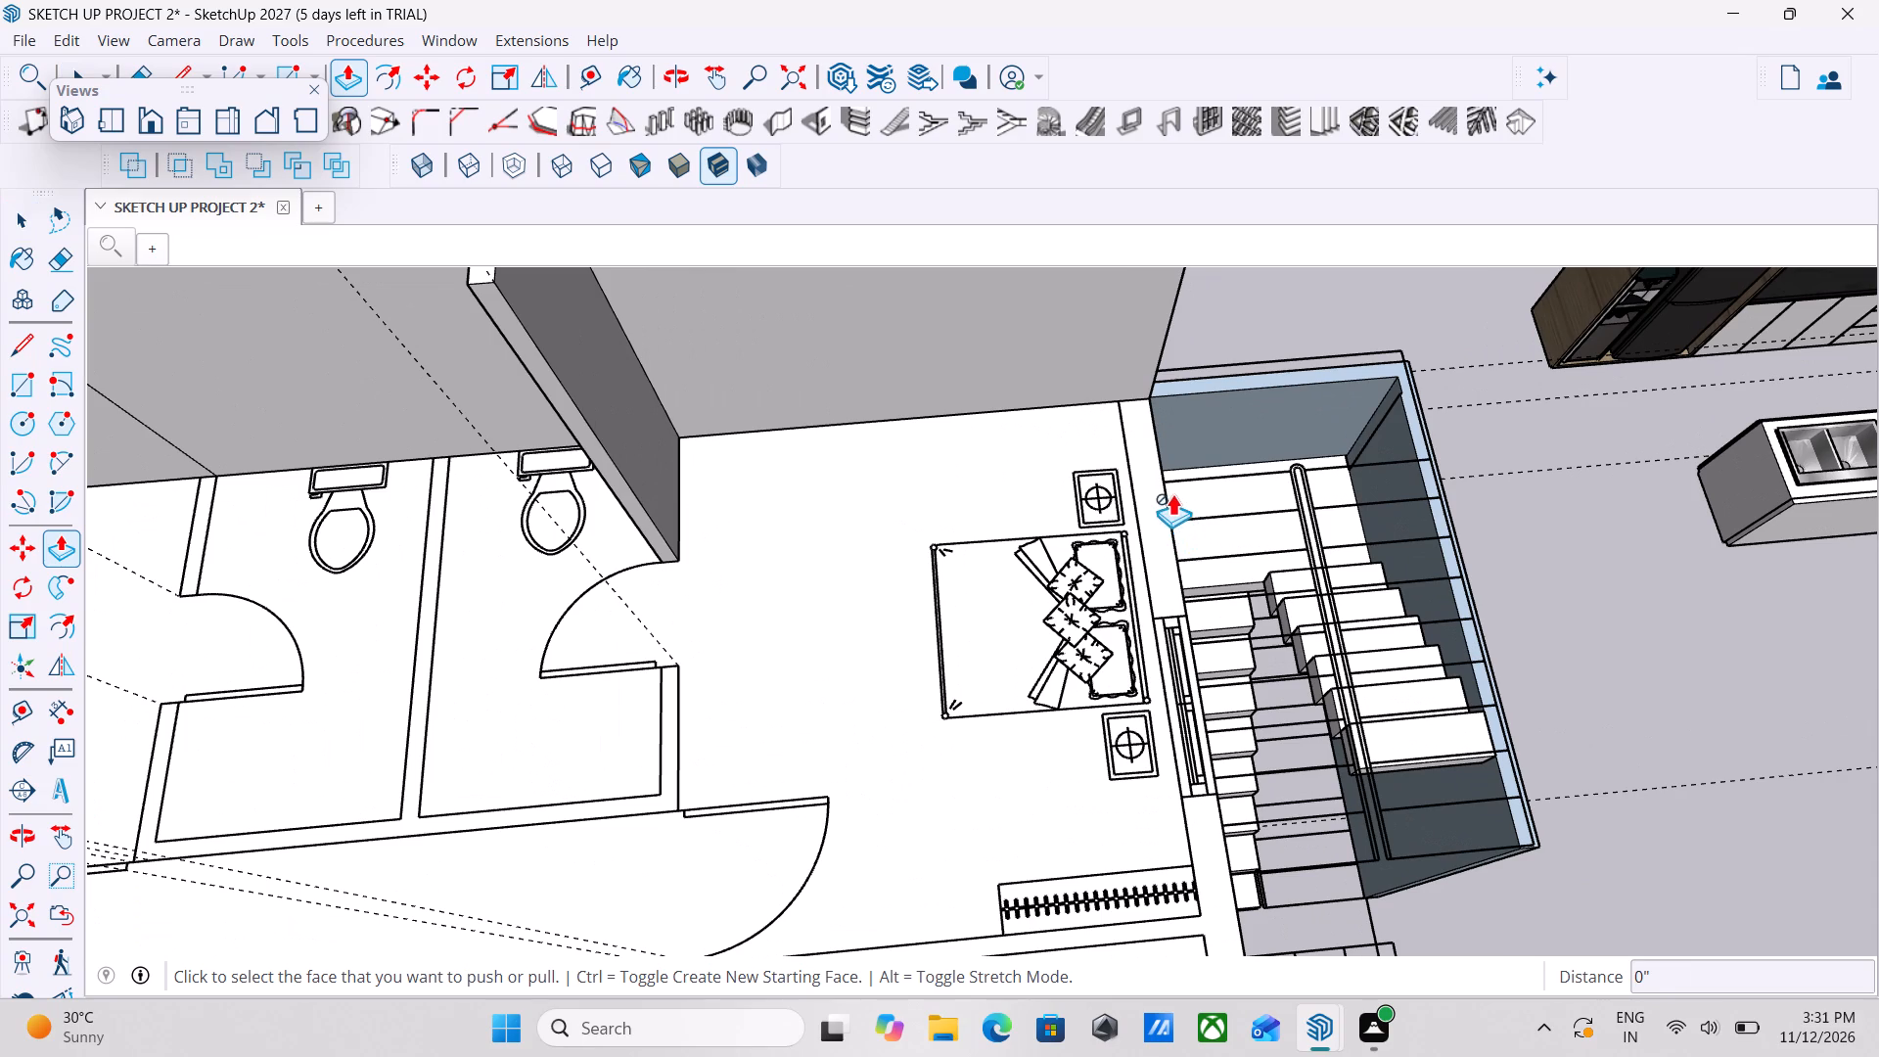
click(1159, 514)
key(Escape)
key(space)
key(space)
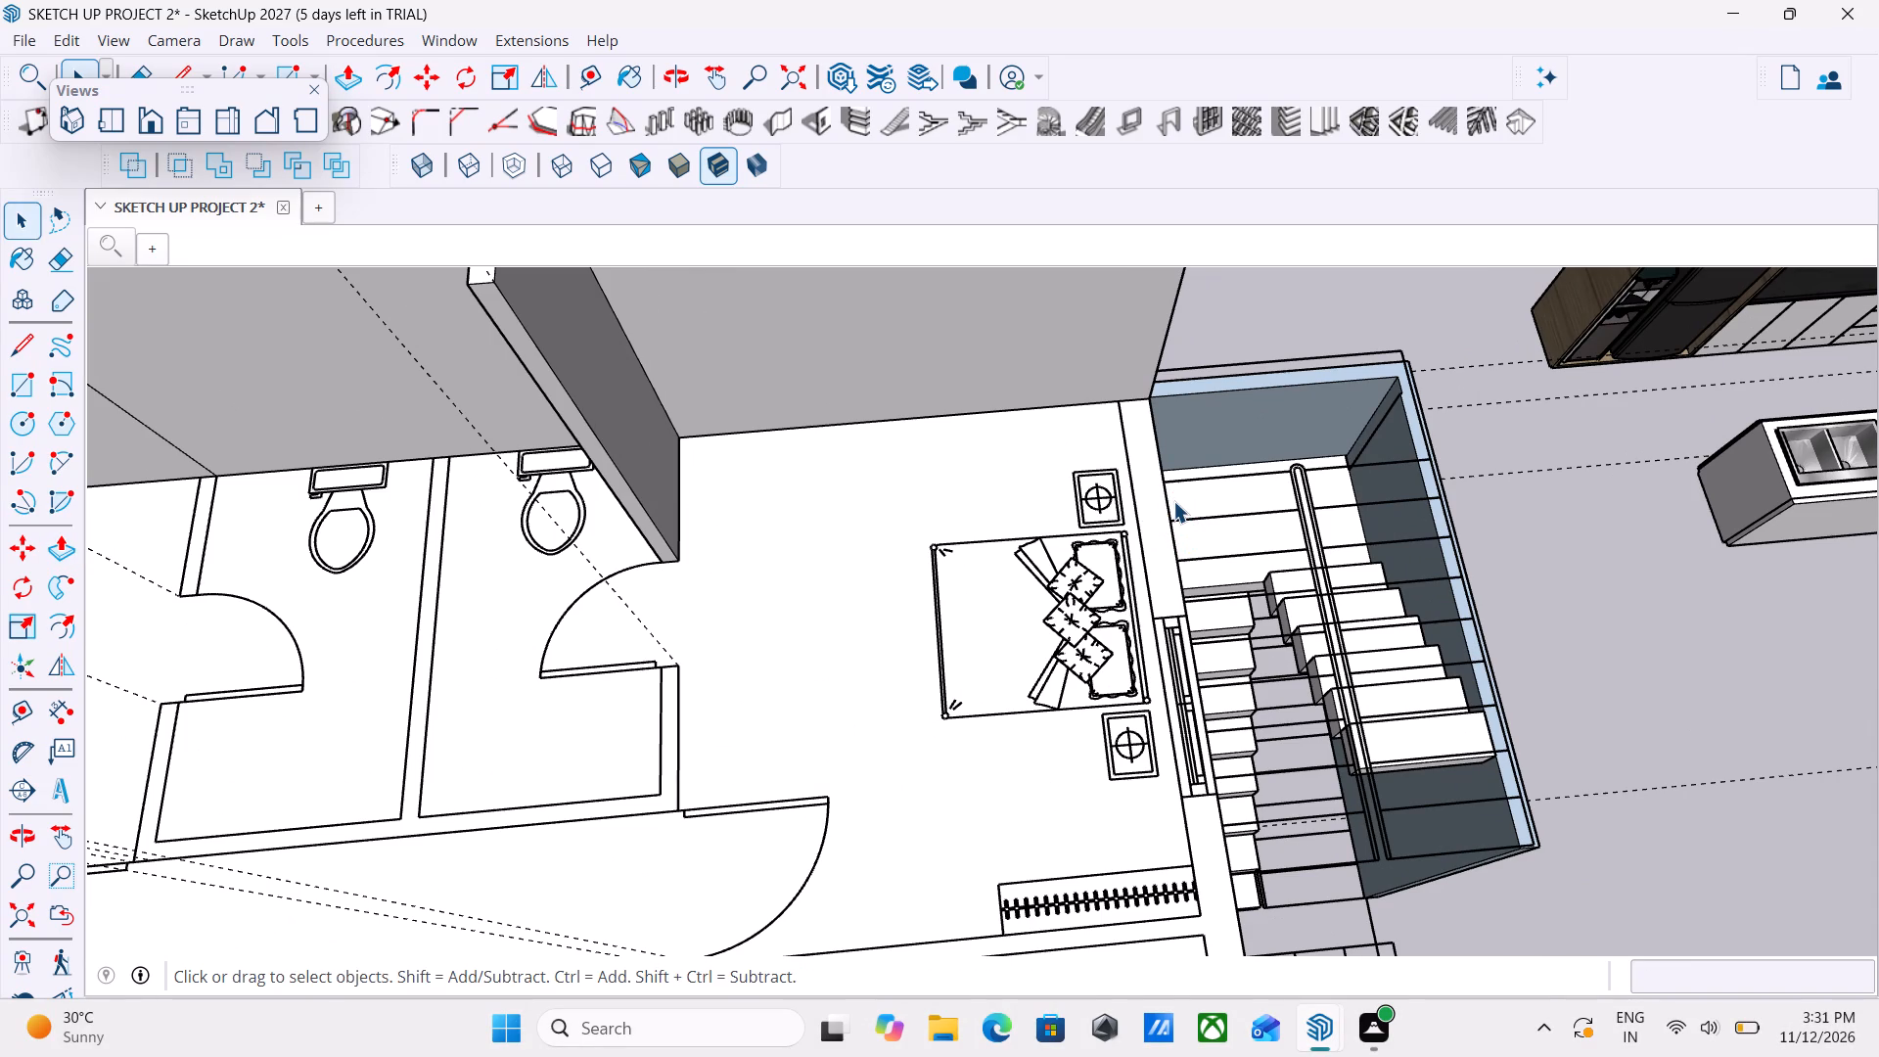
Draw a 9" by 35' 9" rectangle over the stair-side outer wall, from the raised wall beside the stairs to the far bedroom's outer corner.
key(r)
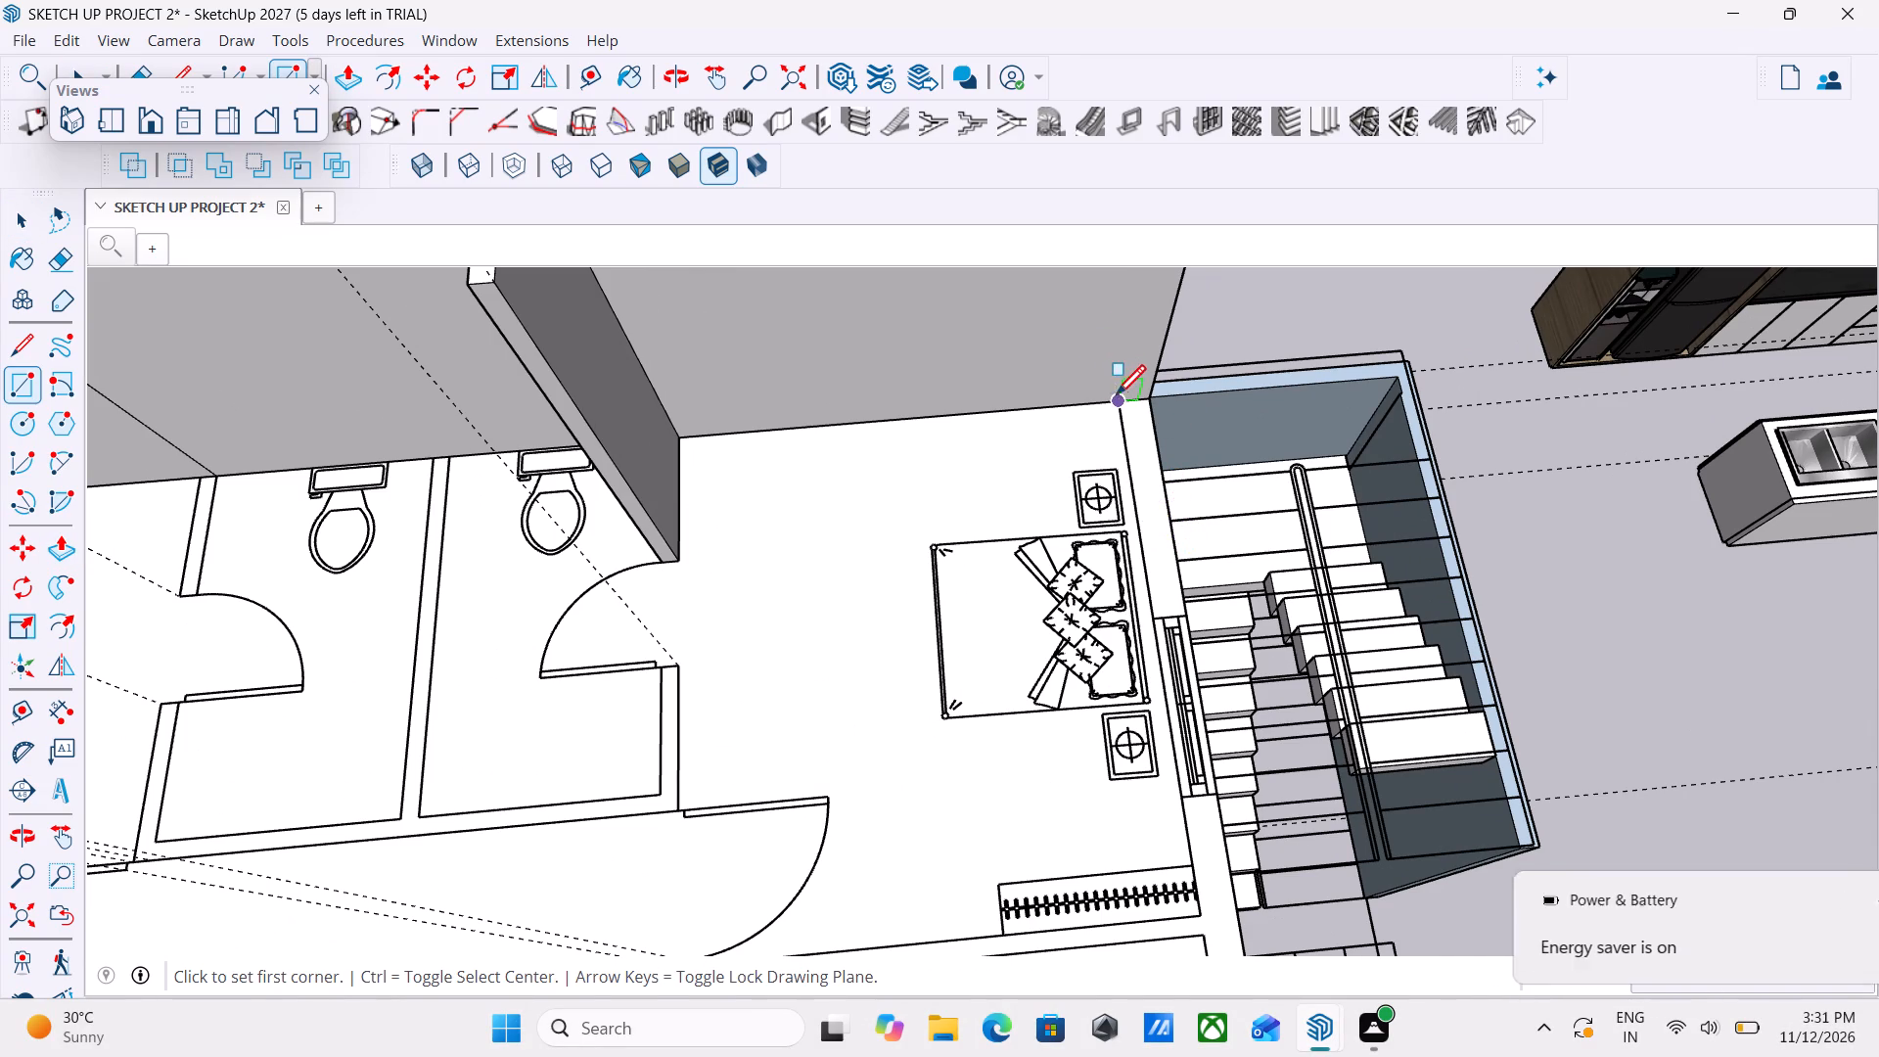
click(1119, 400)
scroll(1203, 711, down, 1)
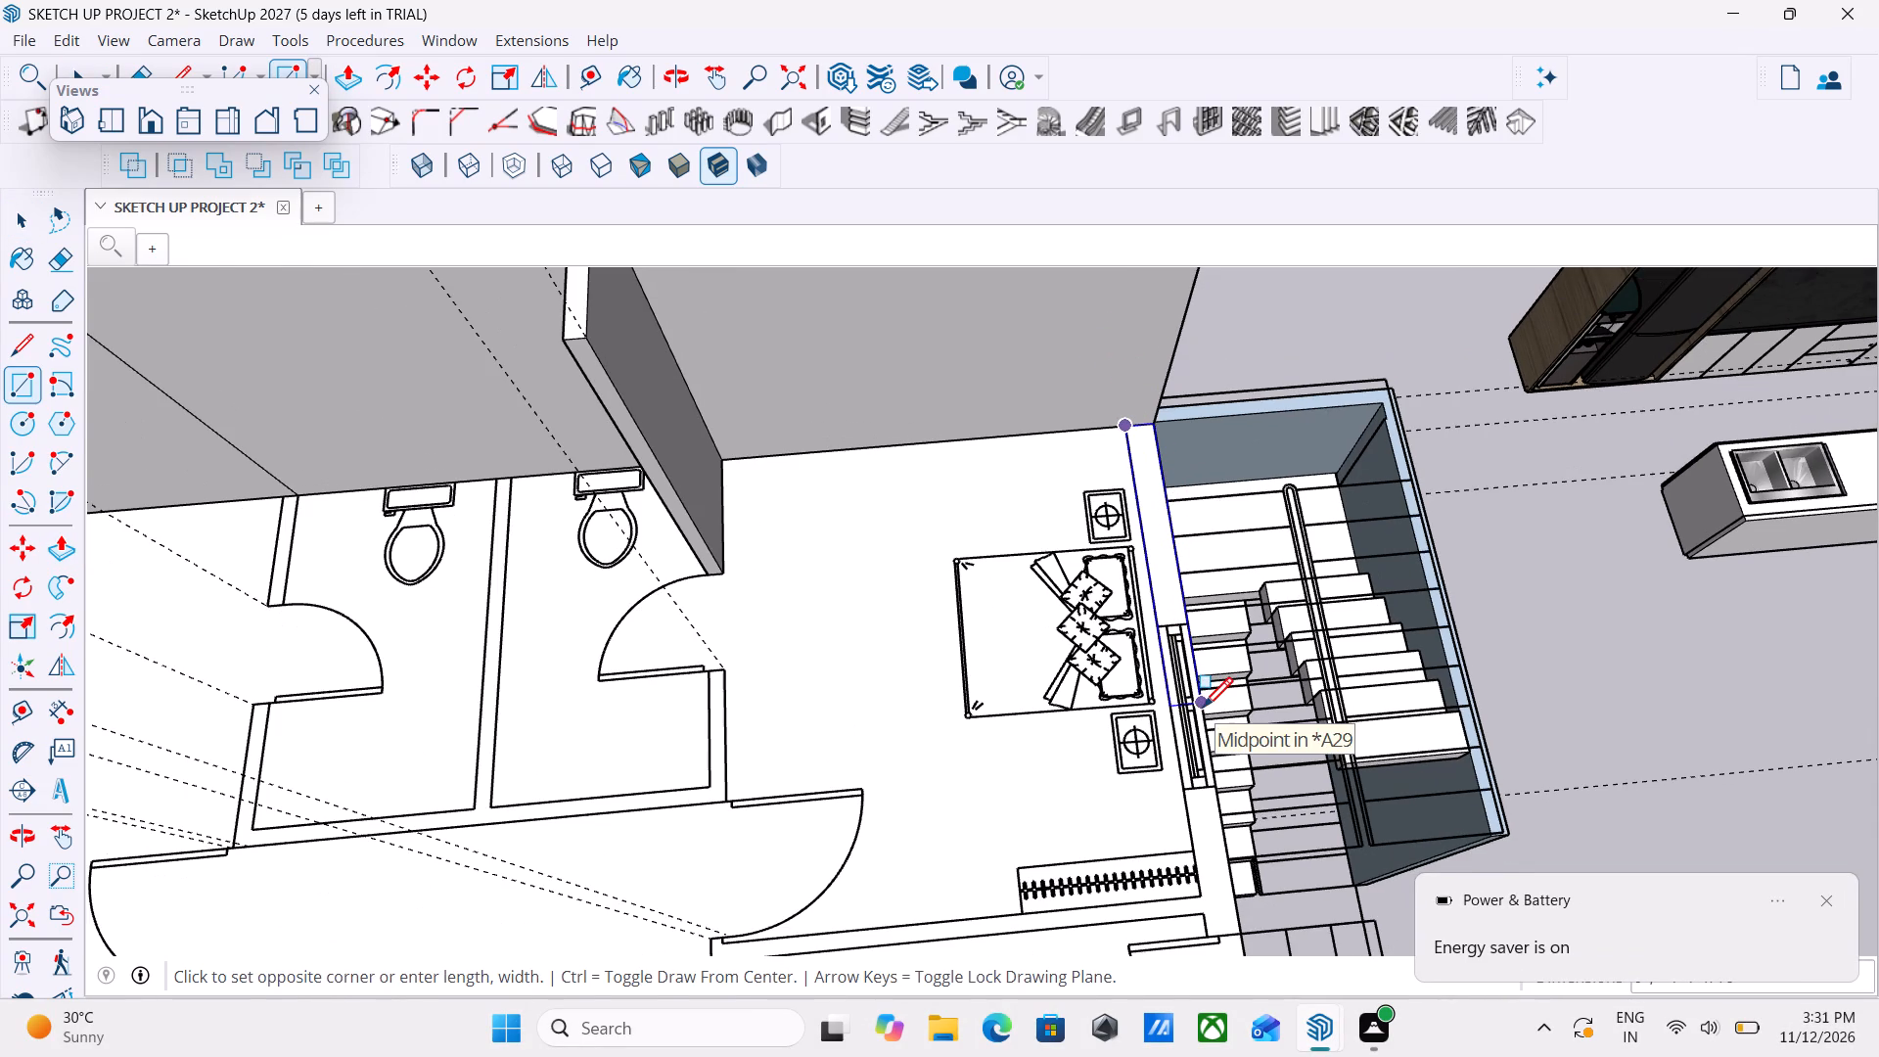
scroll(1203, 711, down, 1)
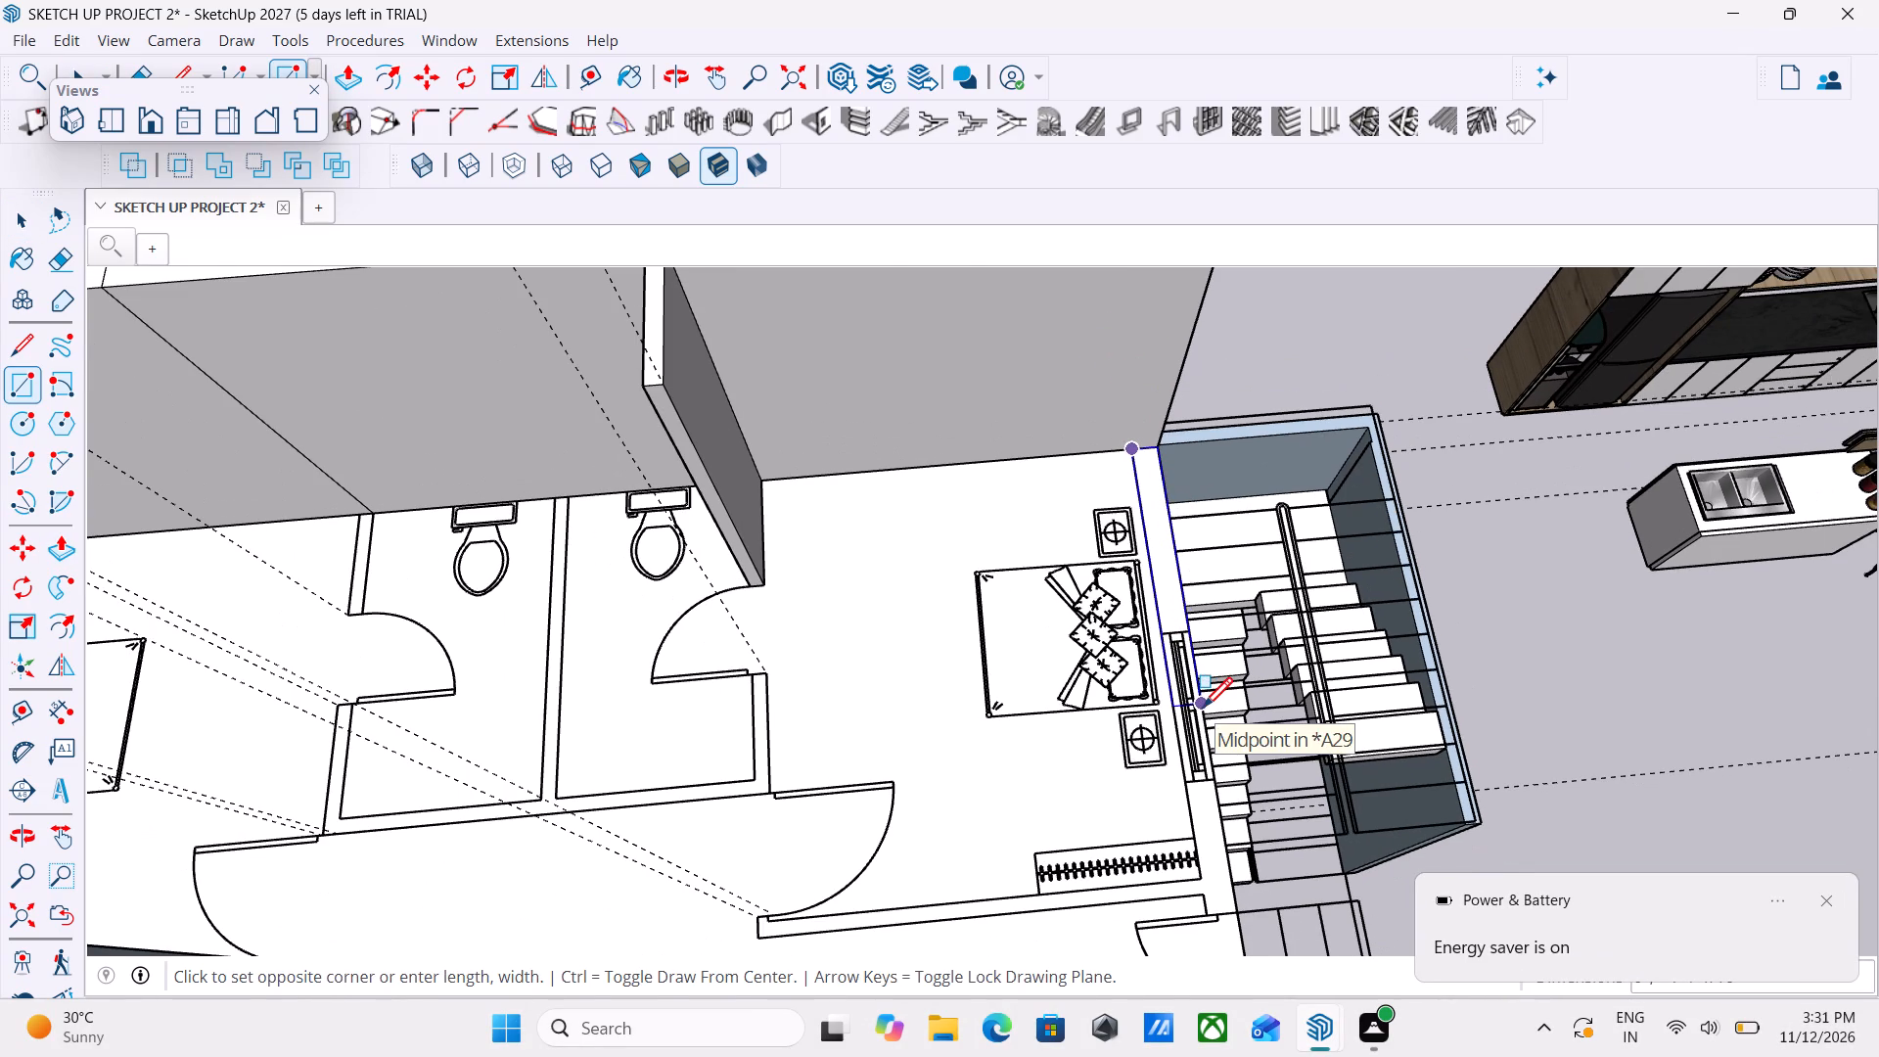
scroll(1203, 711, down, 3)
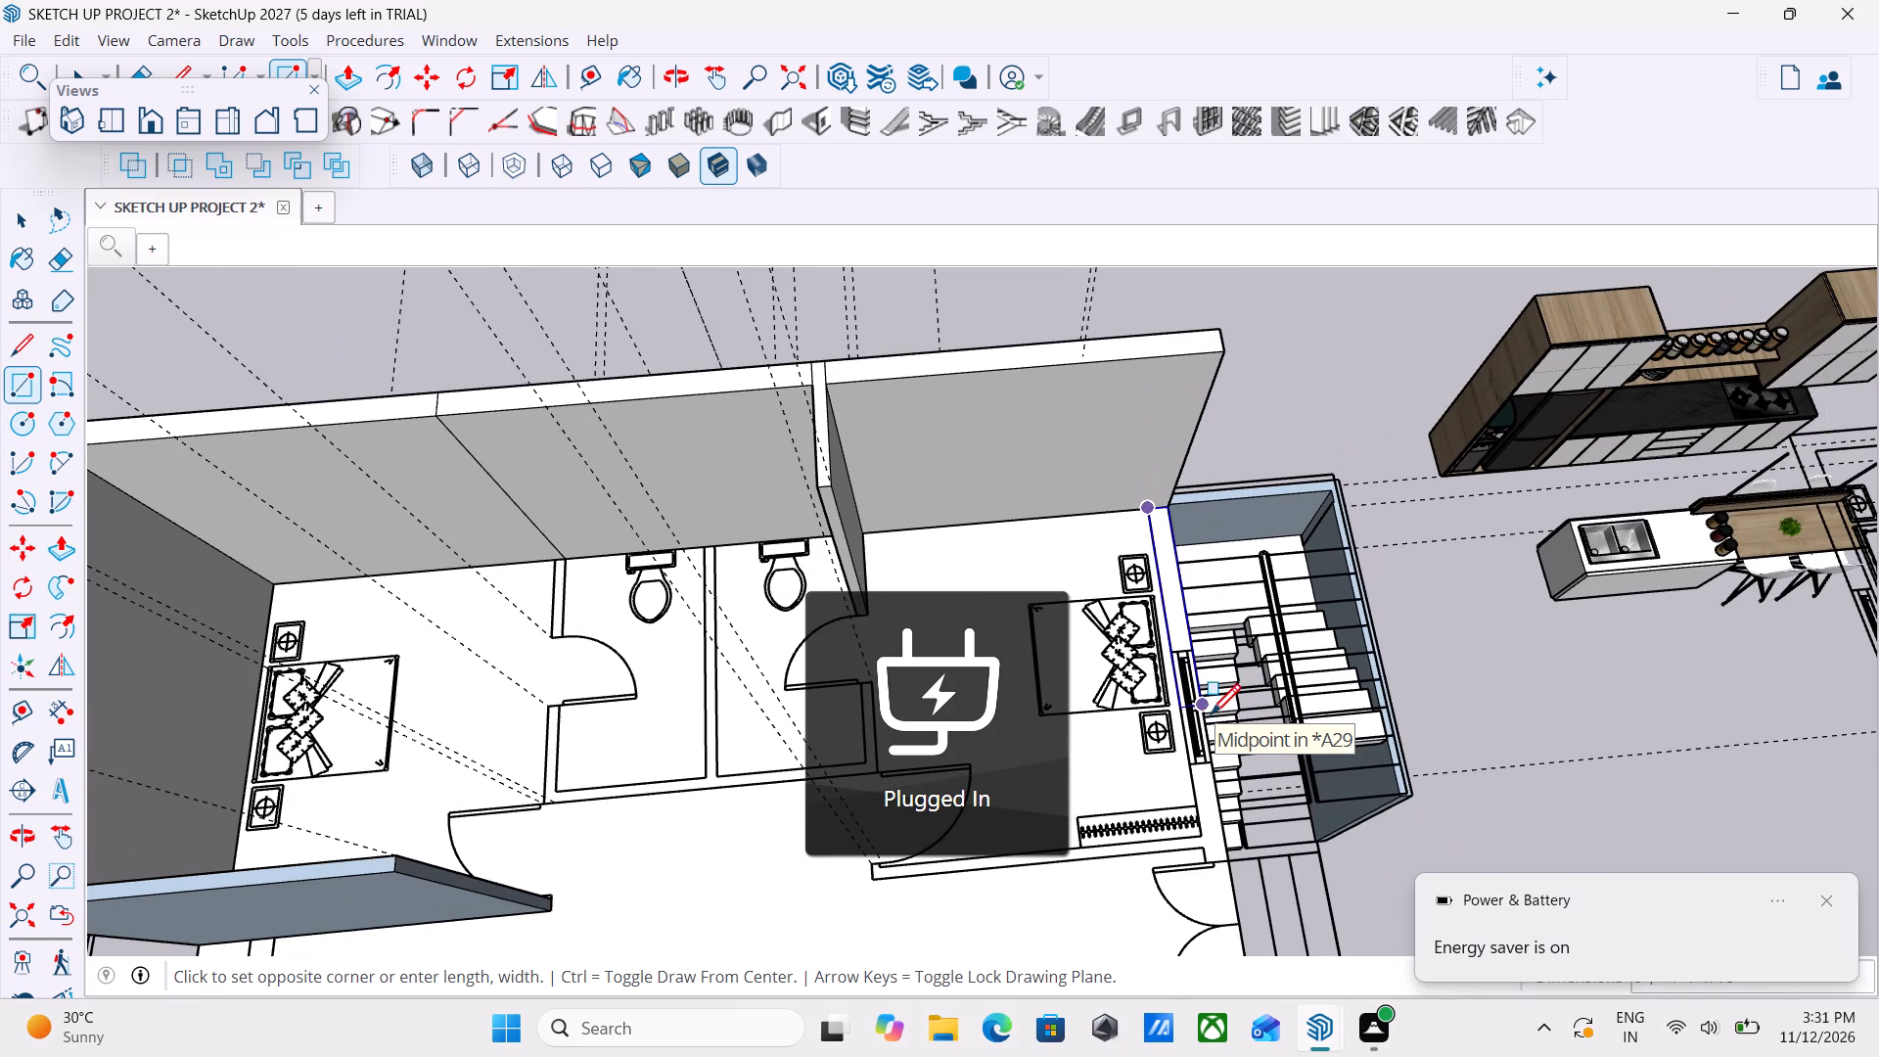
scroll(1184, 696, down, 1)
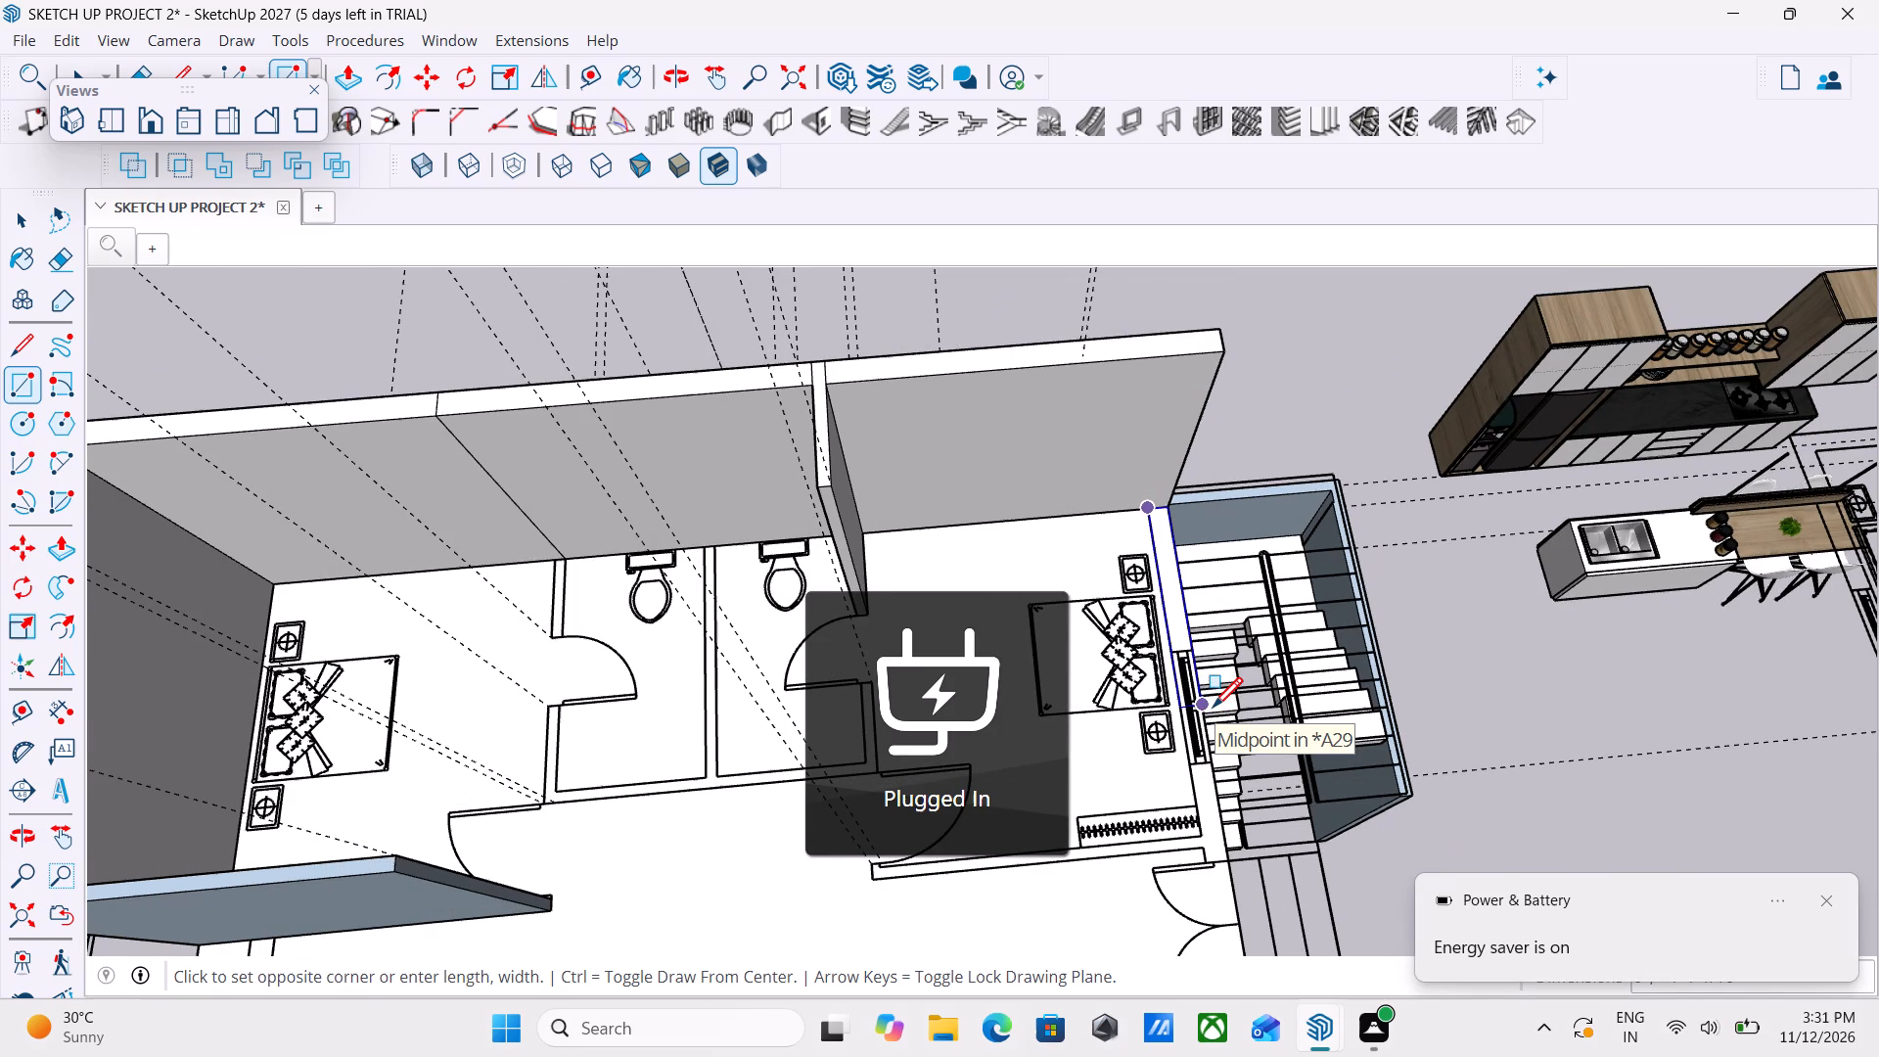
scroll(1235, 885, down, 9)
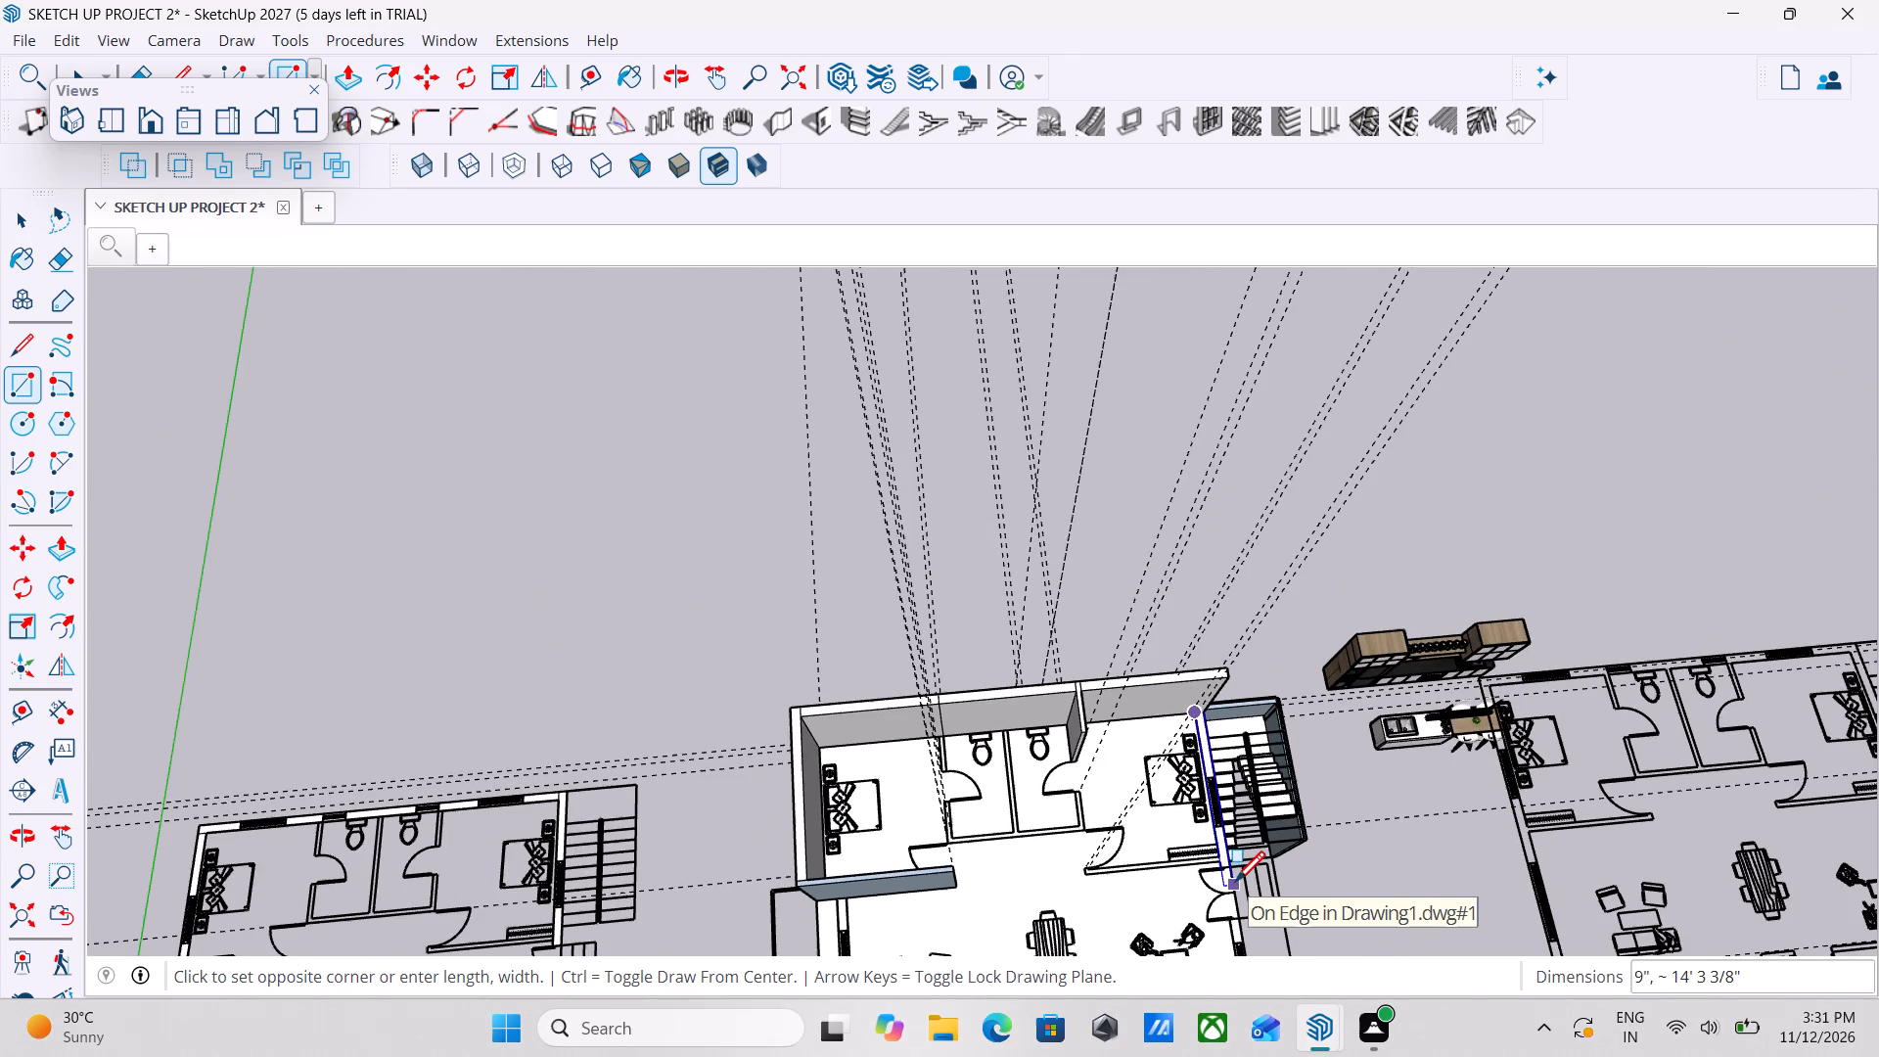
shift+middle_drag(1235, 885, 1188, 801)
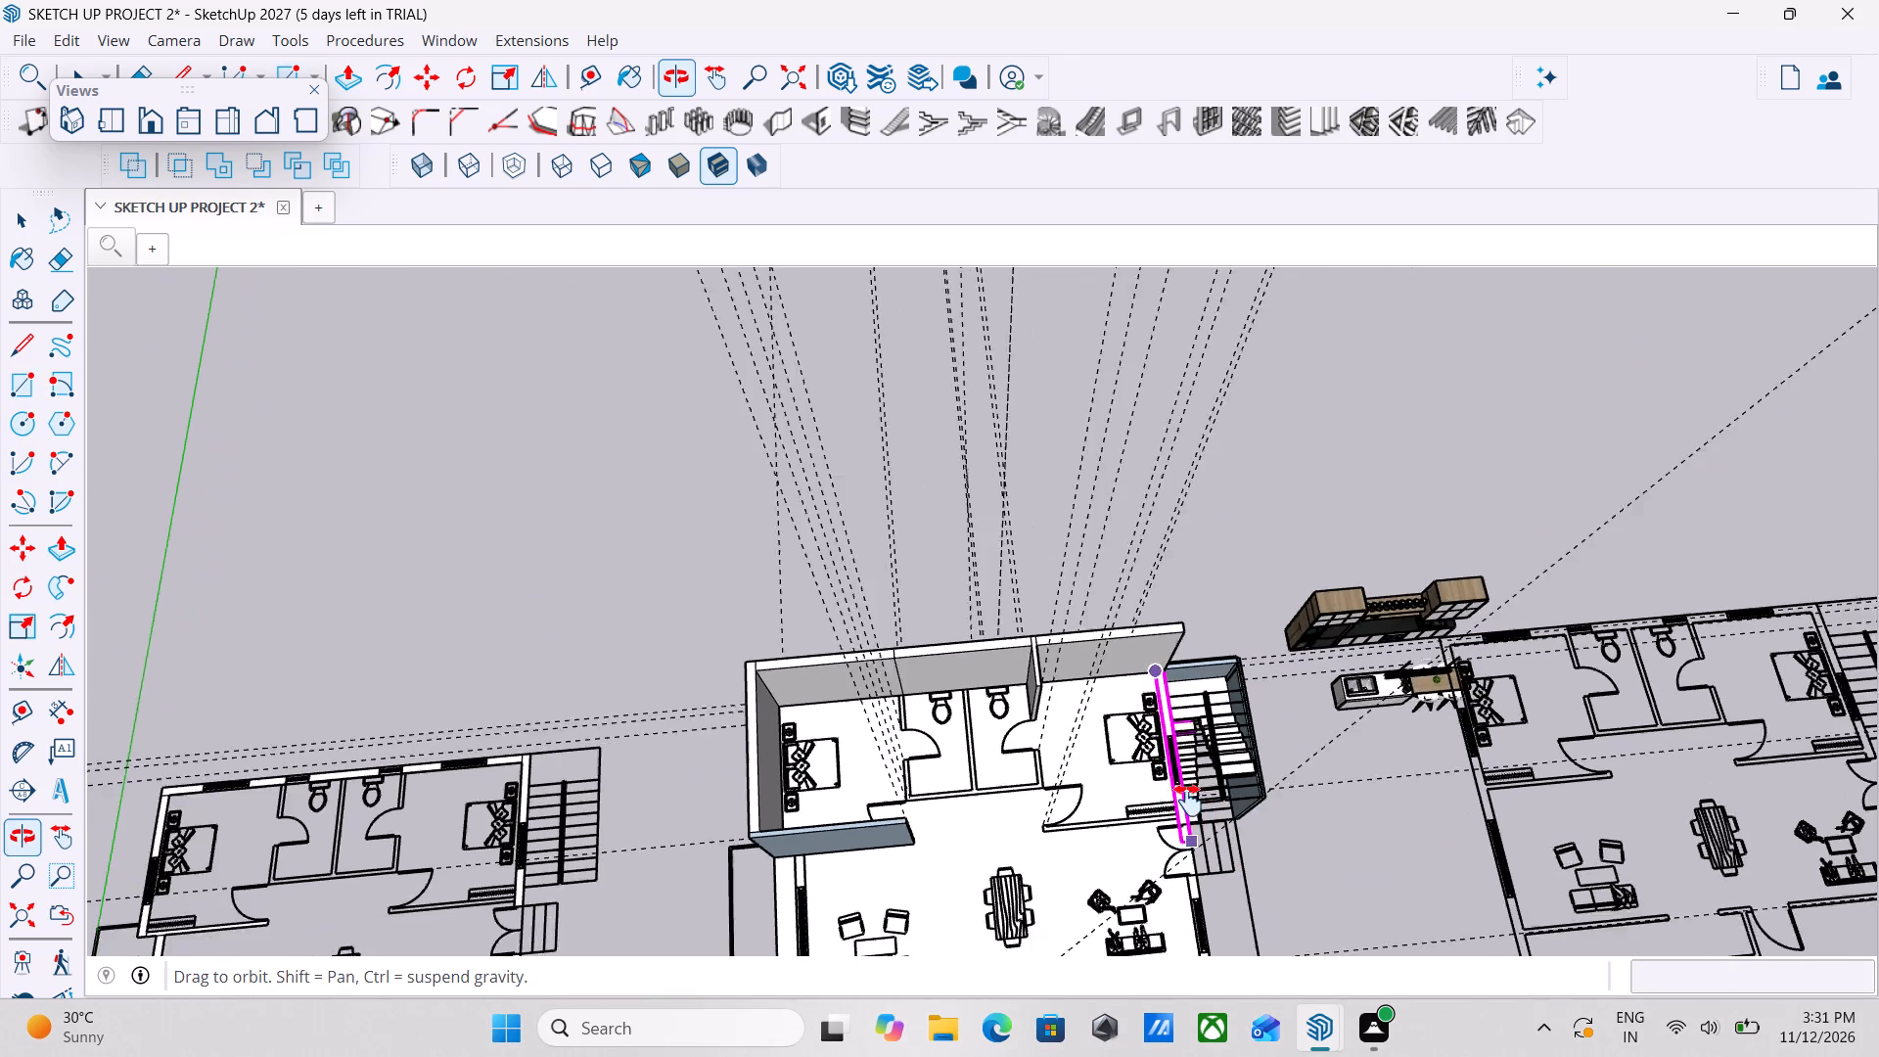
shift+middle_drag(1188, 801, 1207, 619)
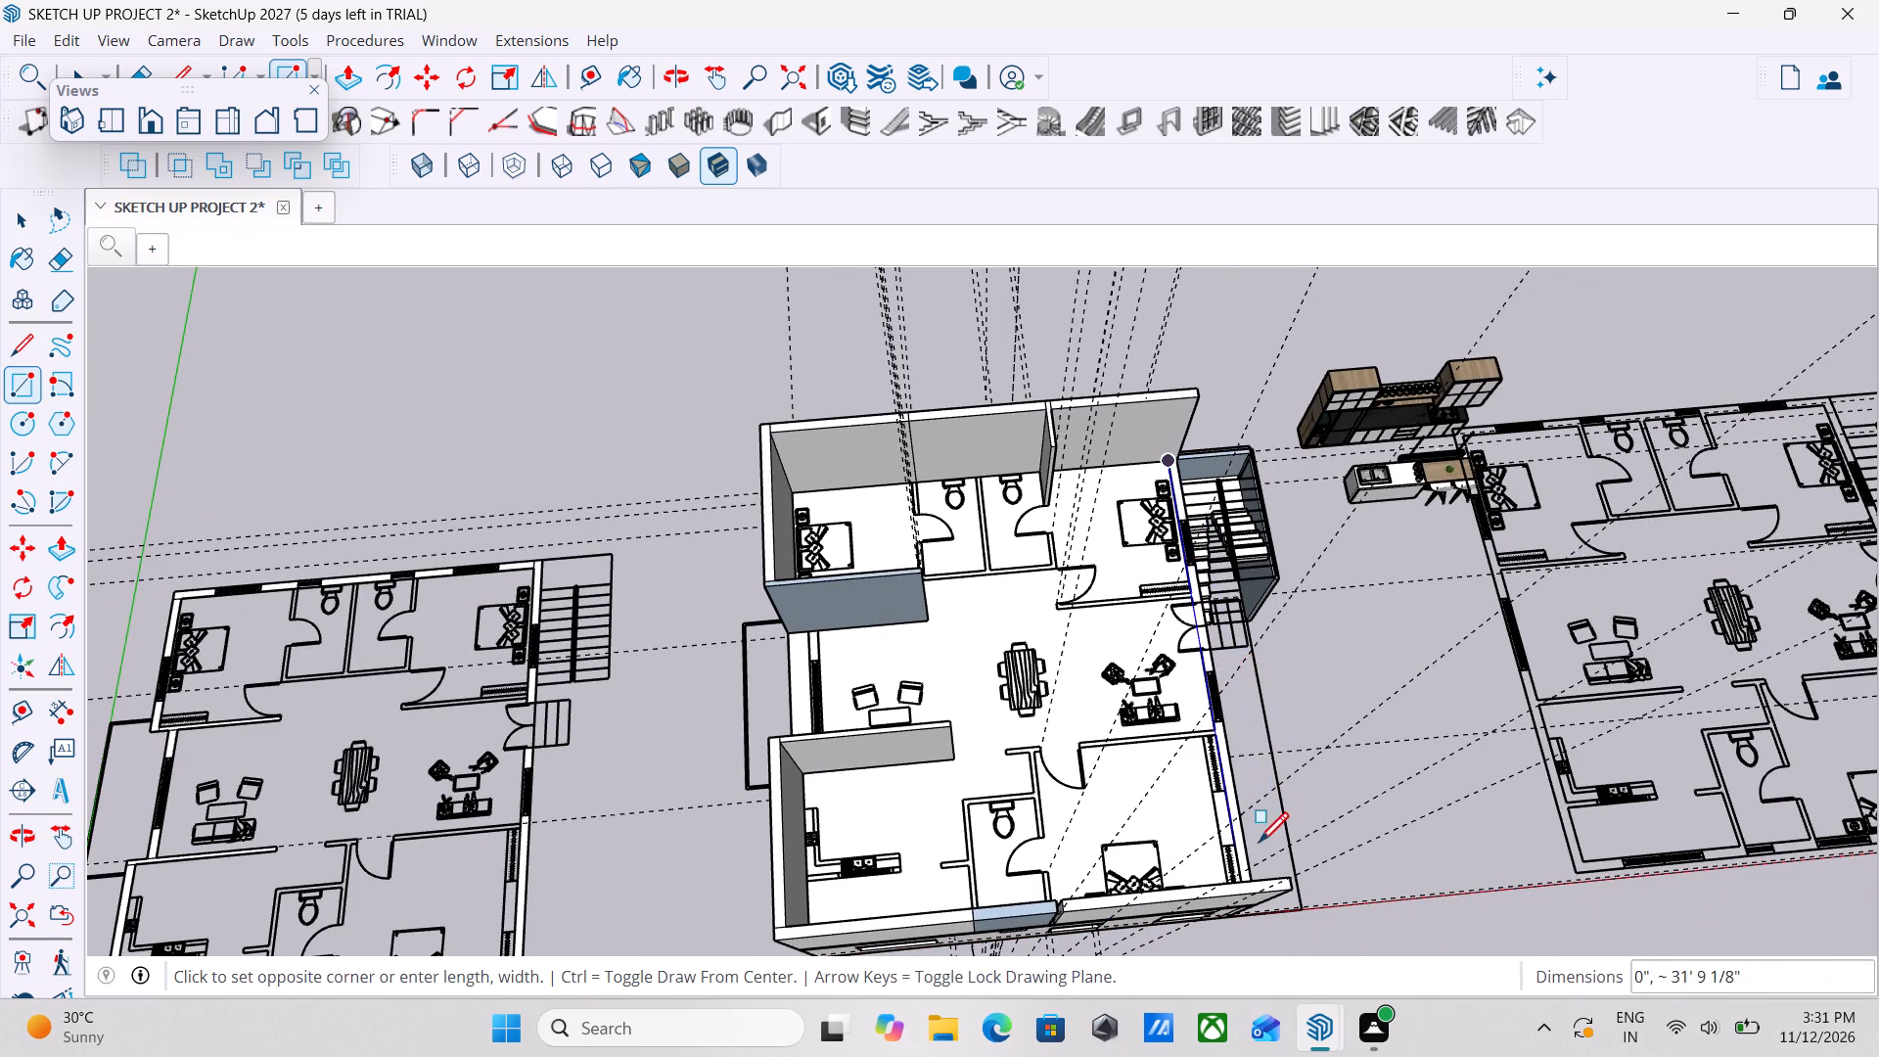
shift+middle_drag(1267, 880, 1123, 893)
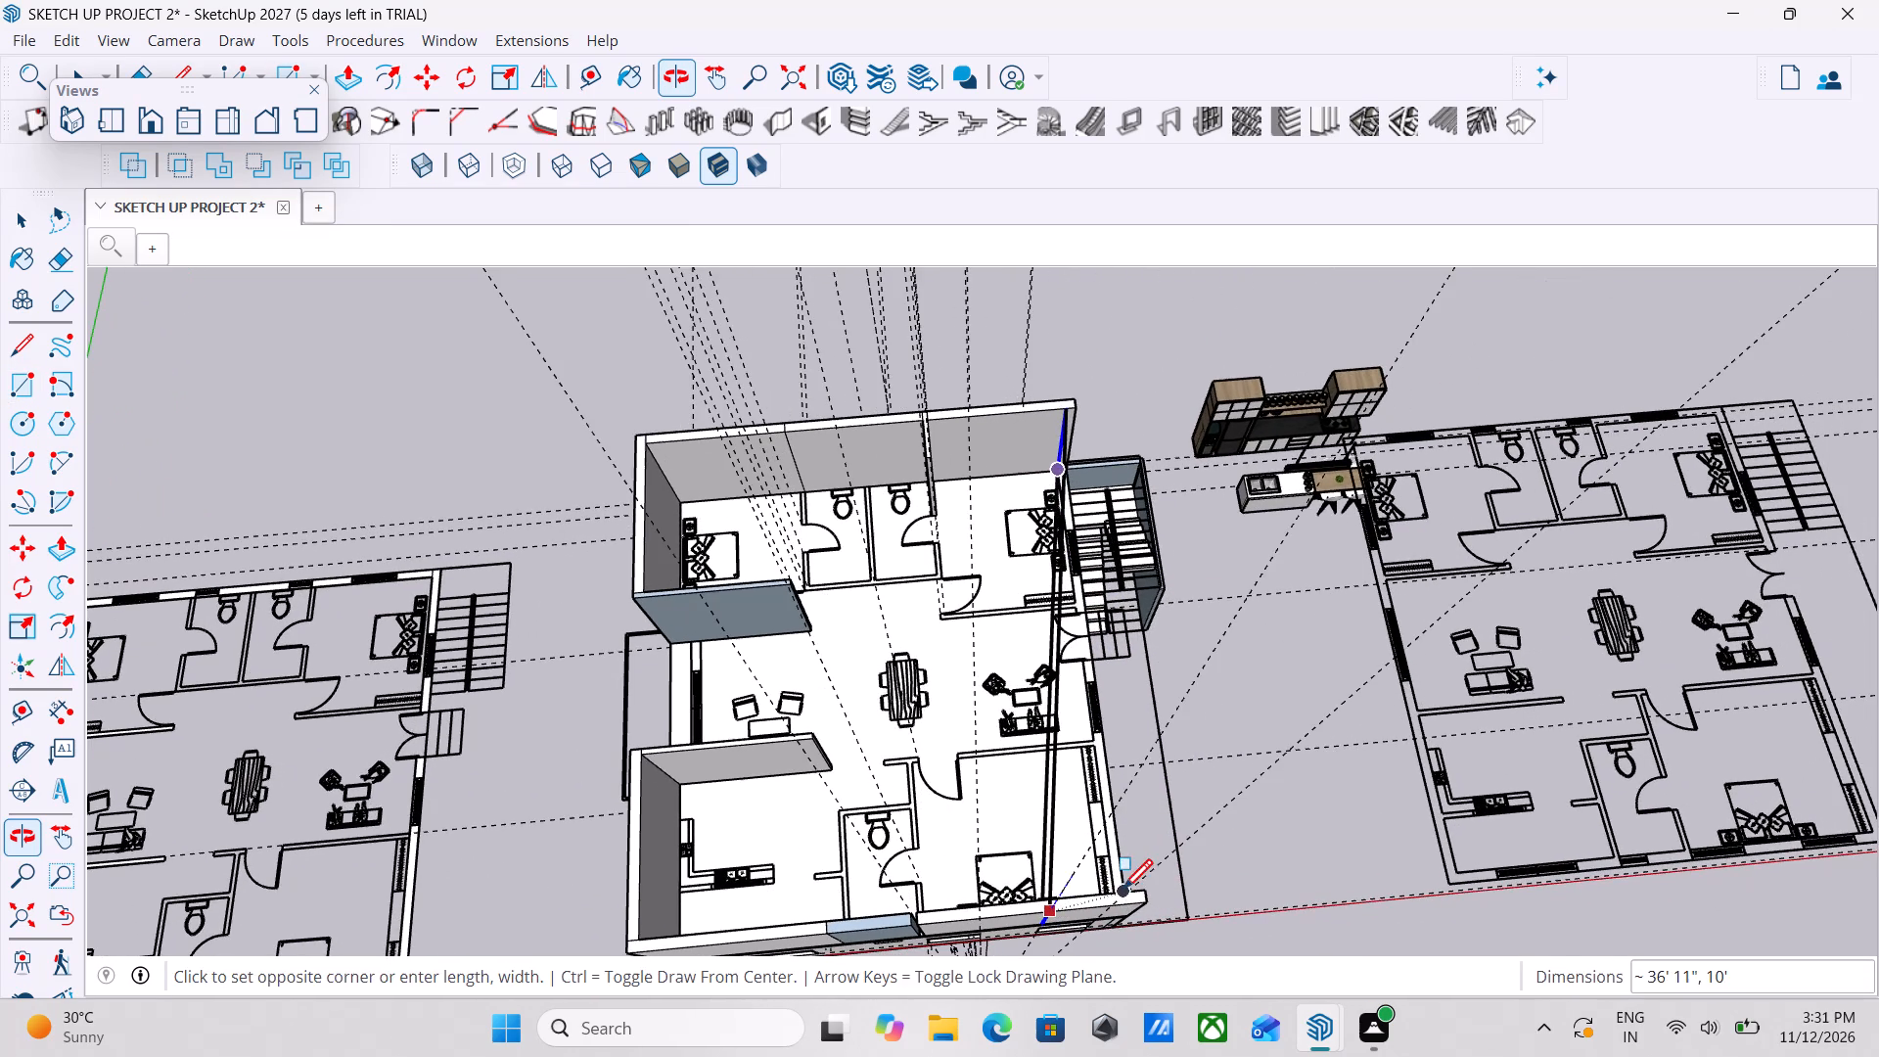
scroll(1136, 883, up, 7)
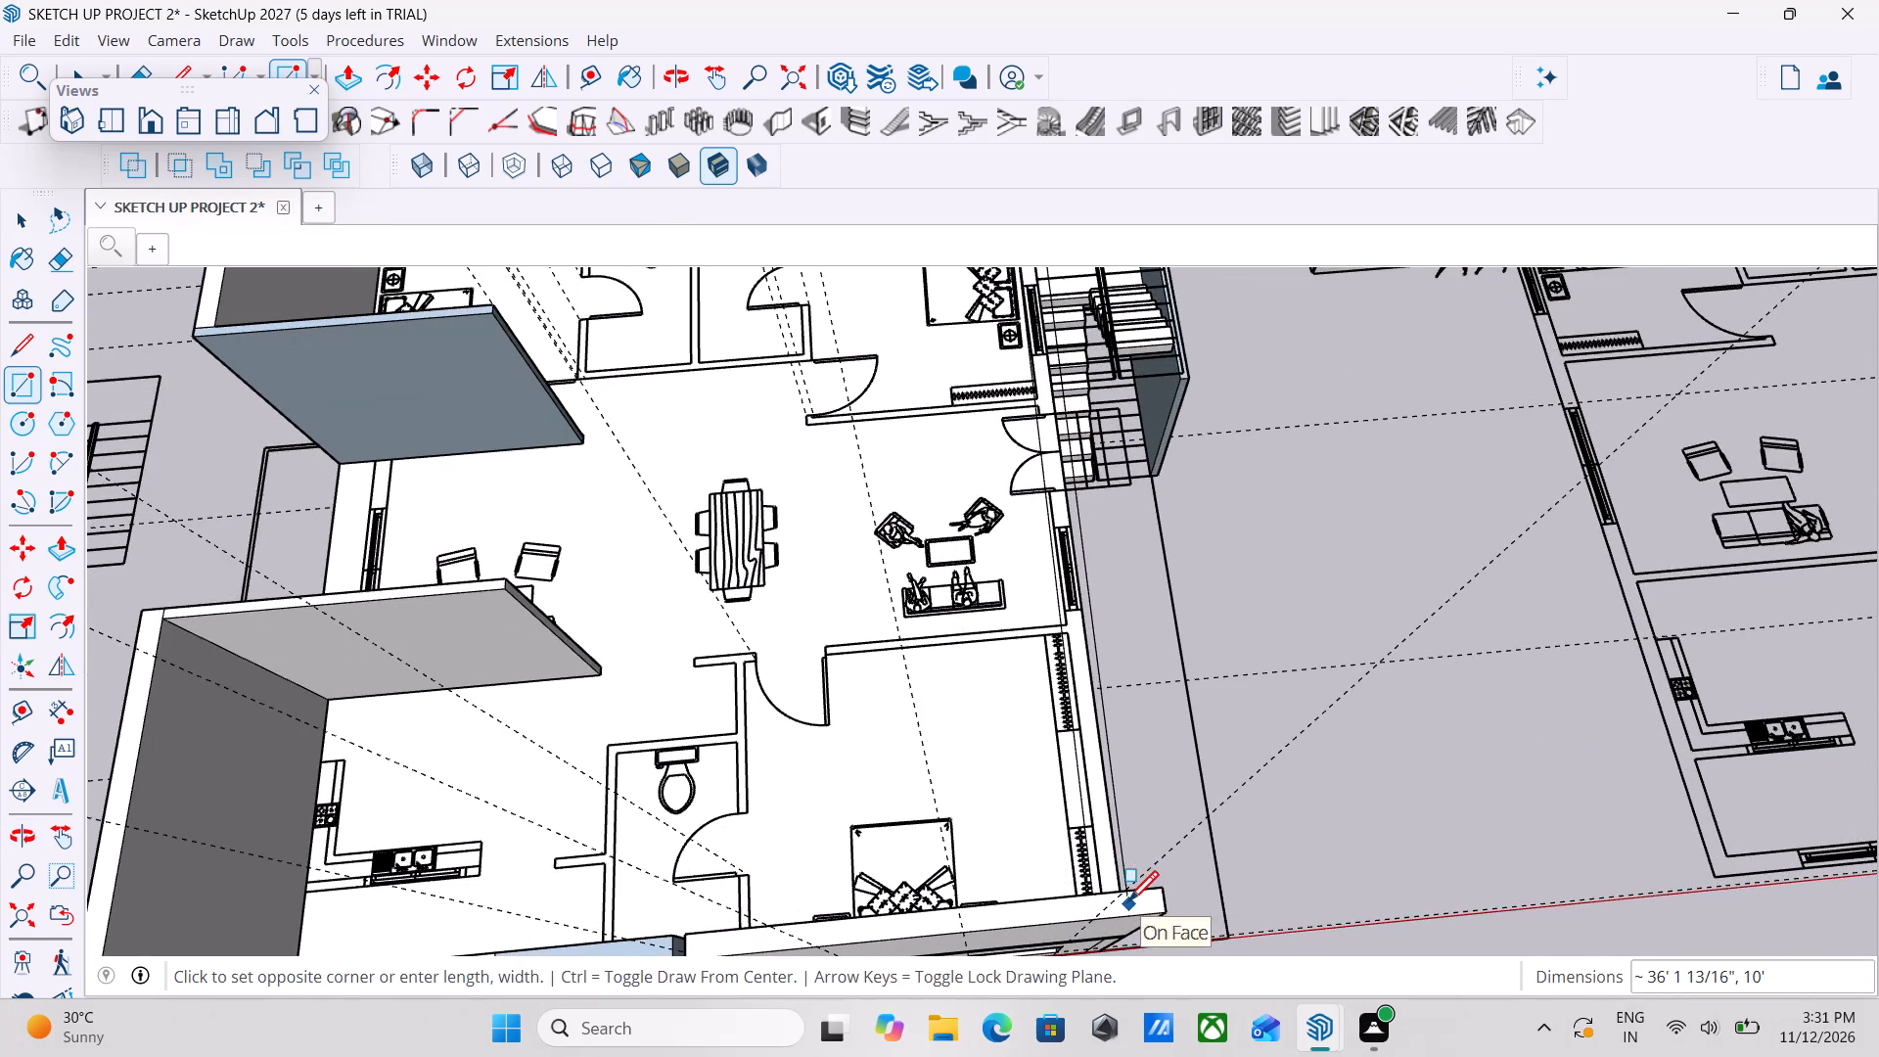
shift+middle_drag(1138, 905, 733, 889)
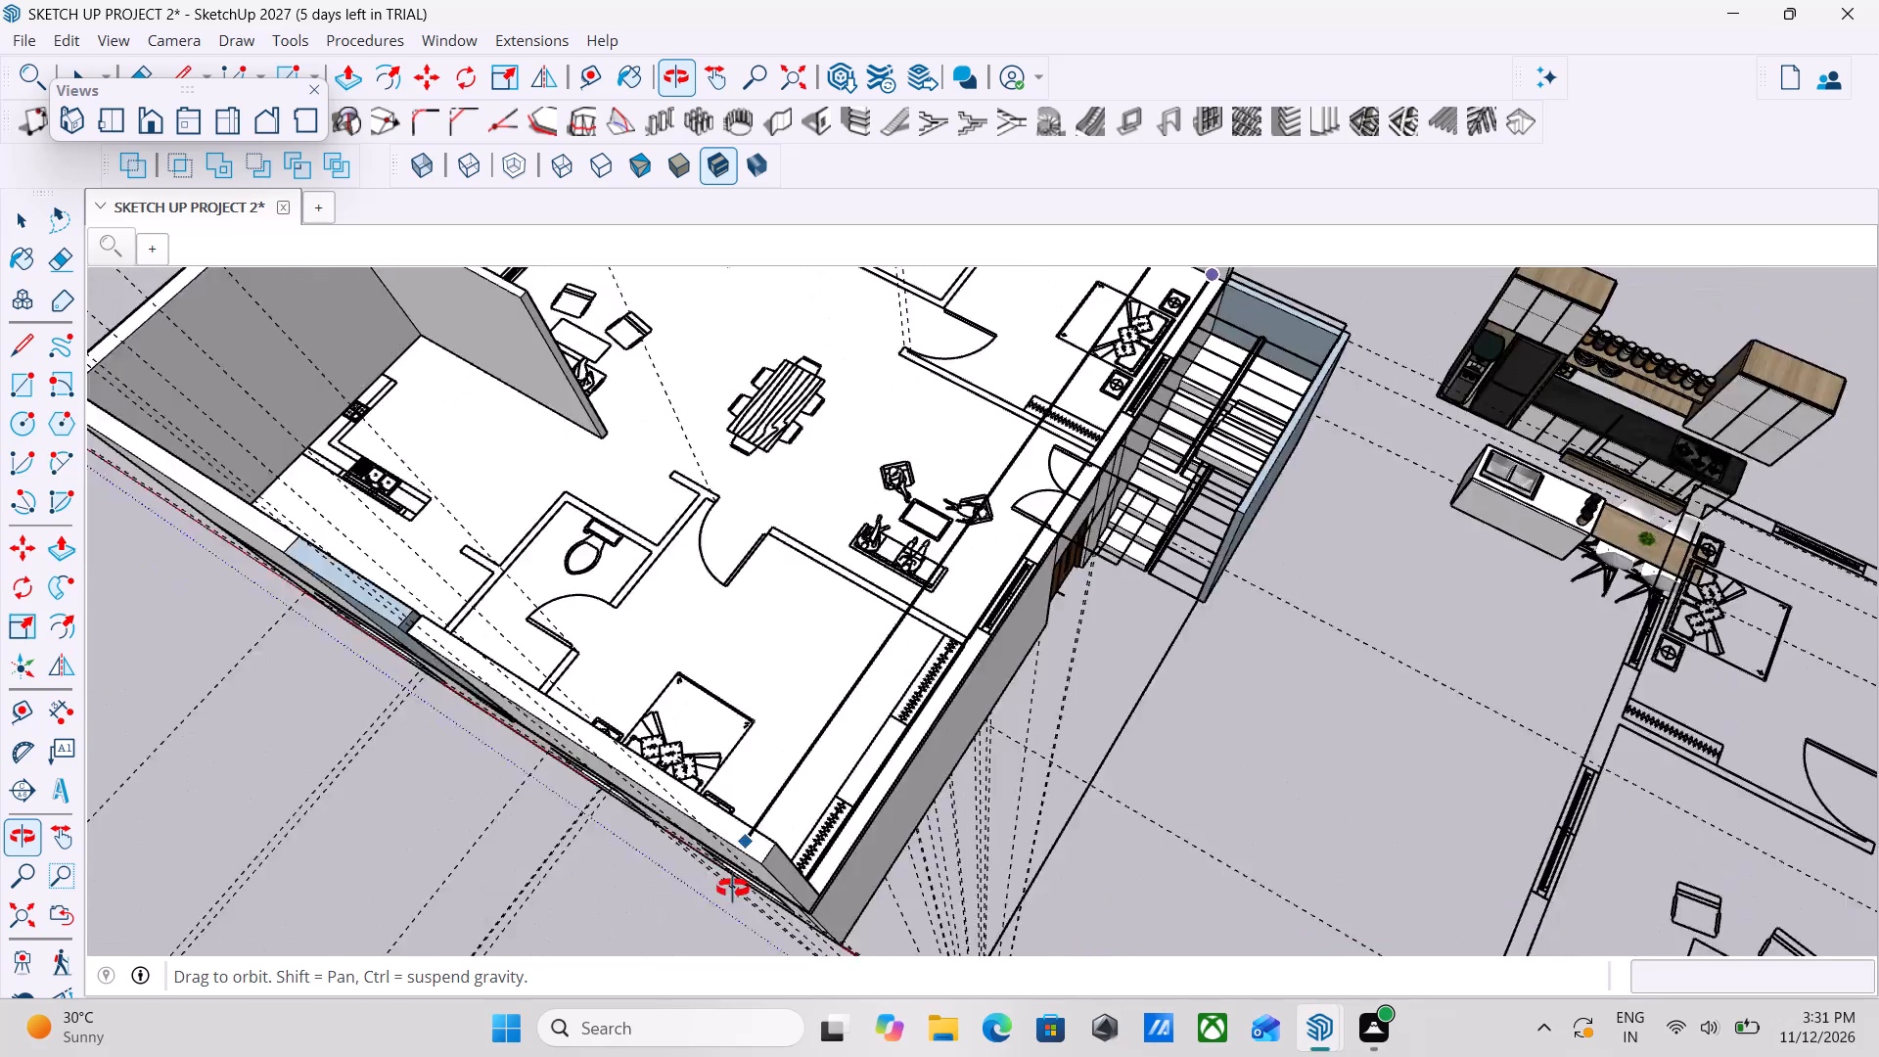
shift+middle_drag(733, 889, 641, 854)
scroll(747, 814, up, 8)
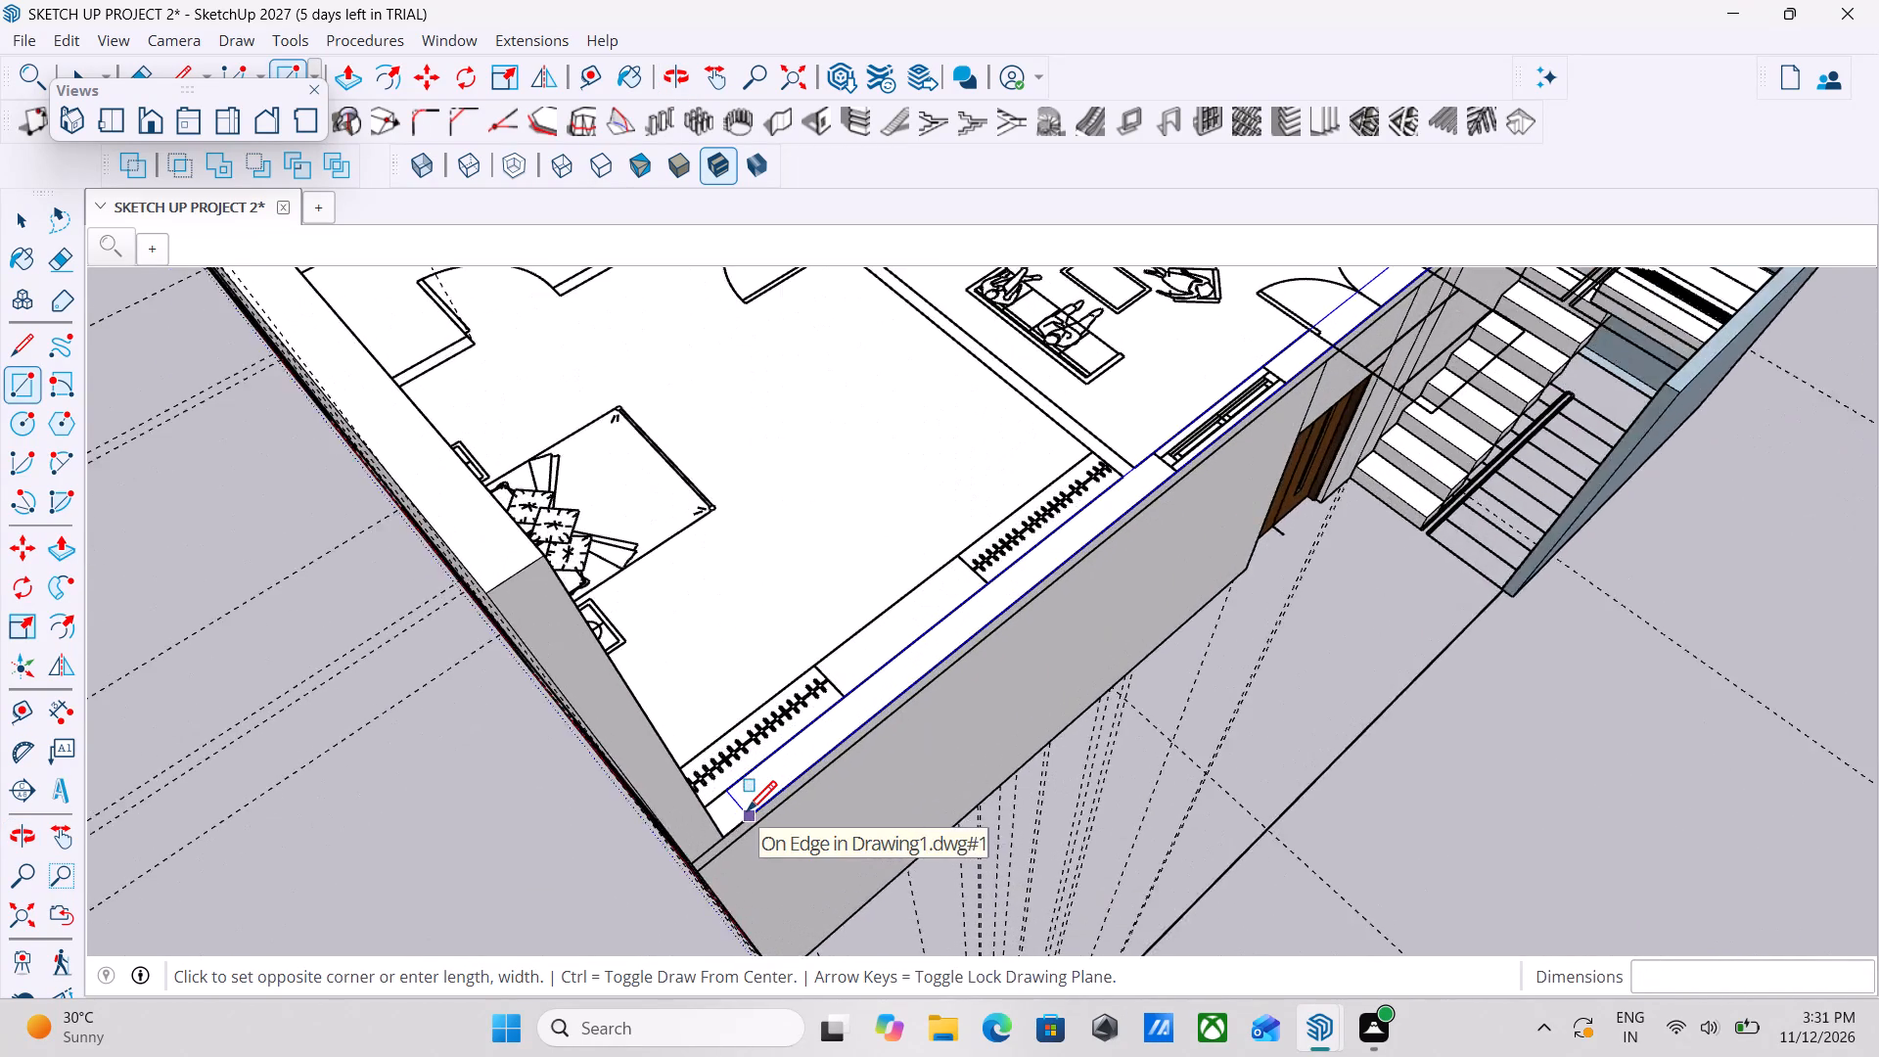
scroll(747, 814, up, 2)
click(717, 842)
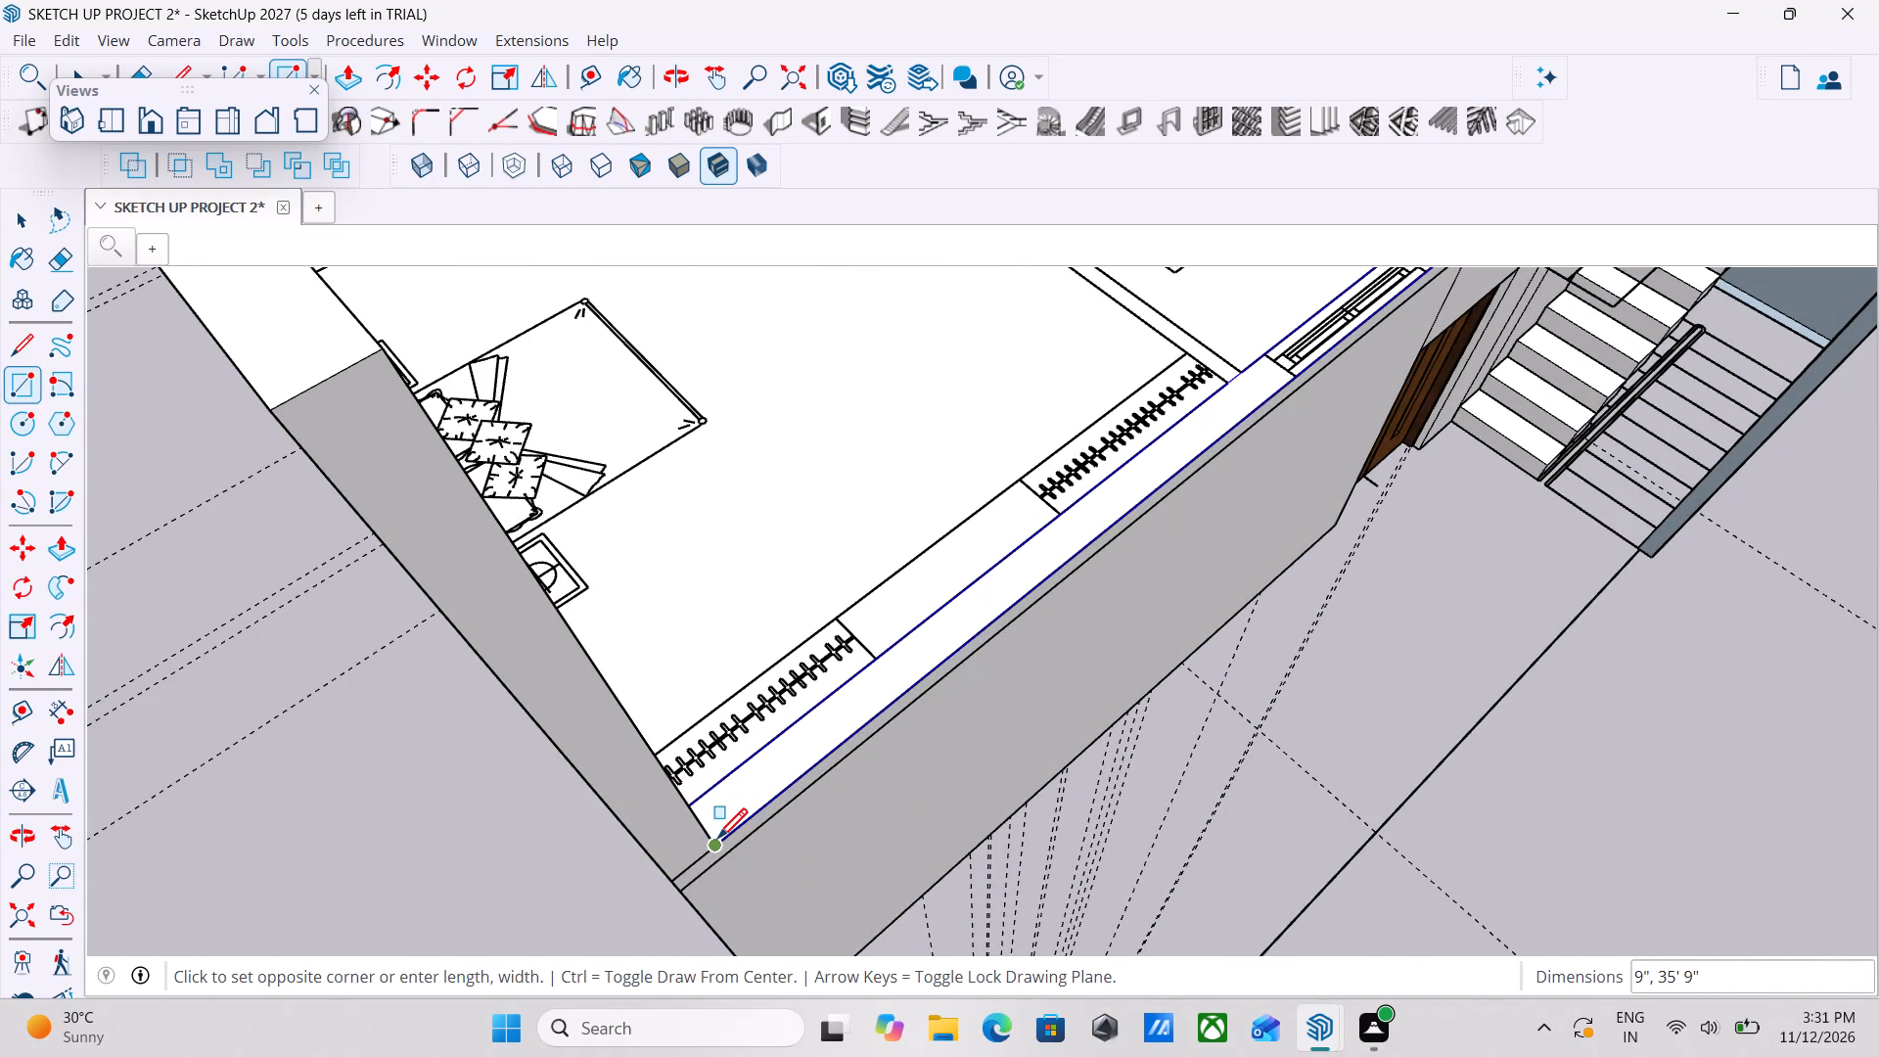
key(Escape)
key(space)
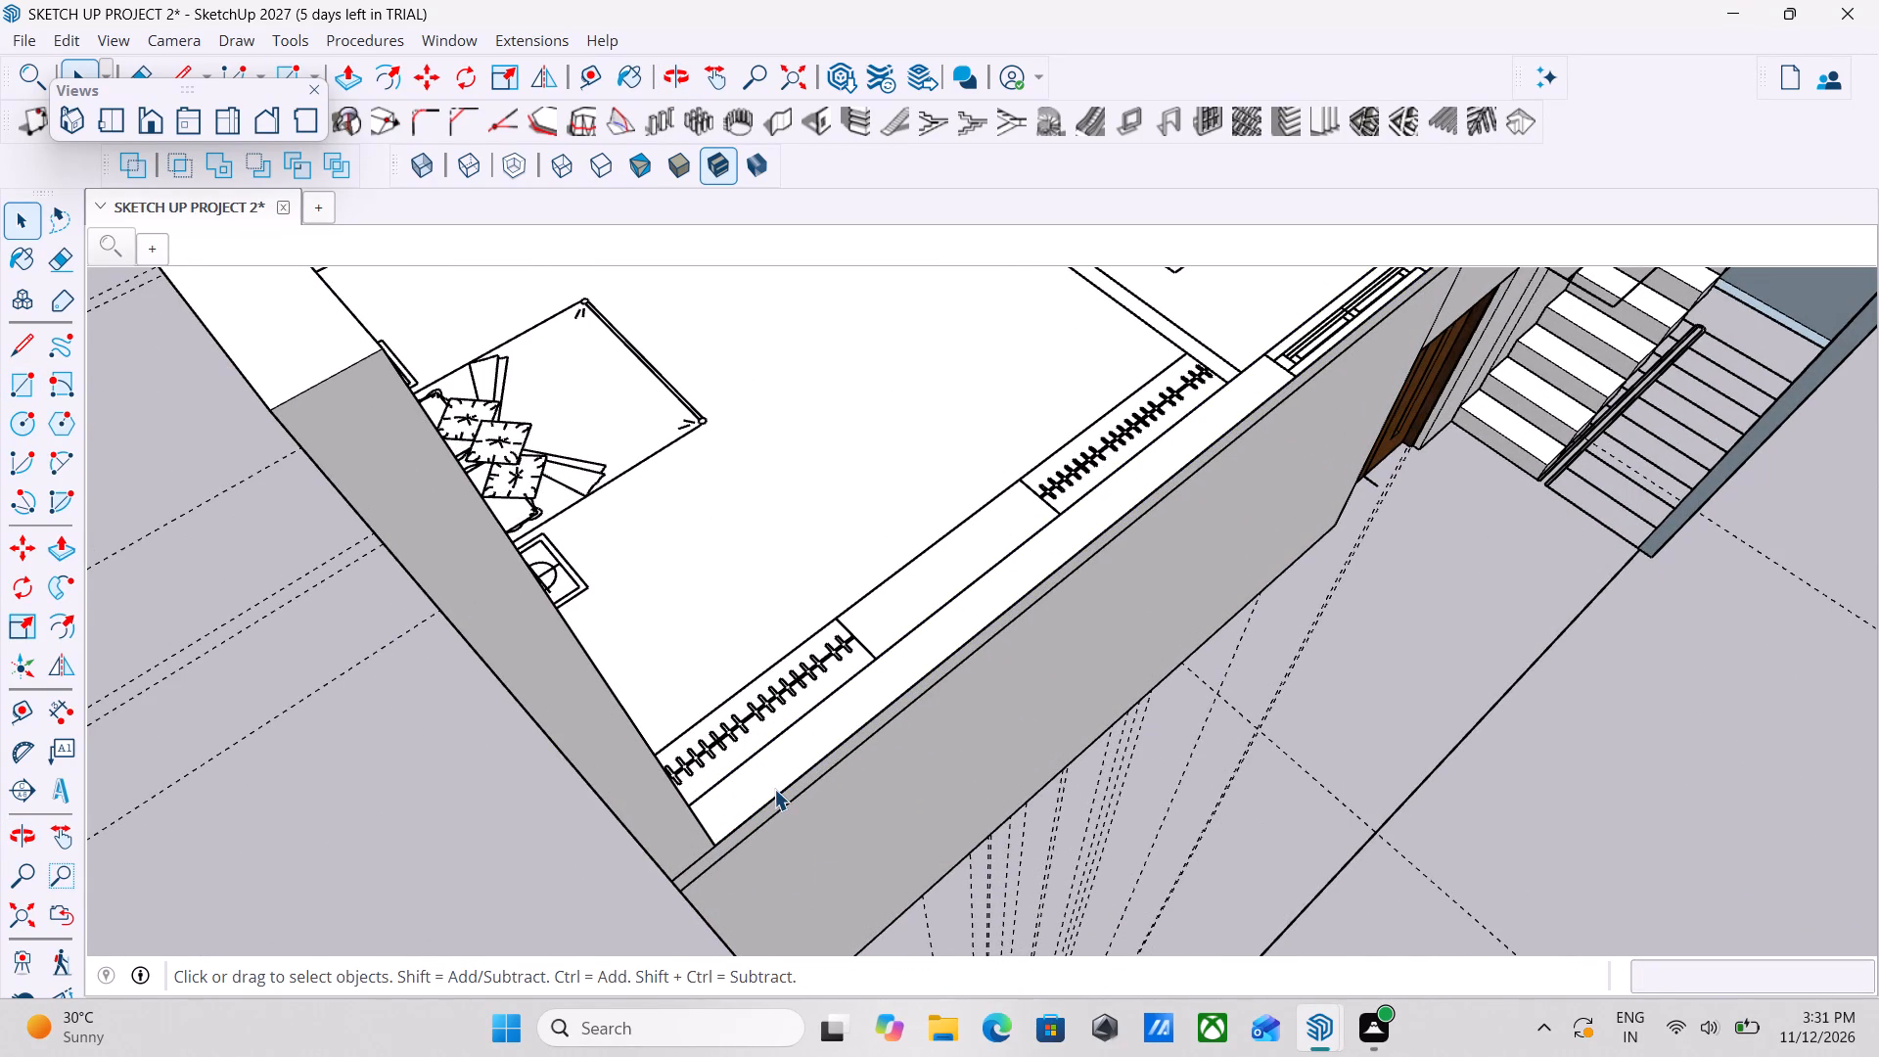
Push/Pull the stair-side outer wall strip up 10'.
key(p)
click(870, 669)
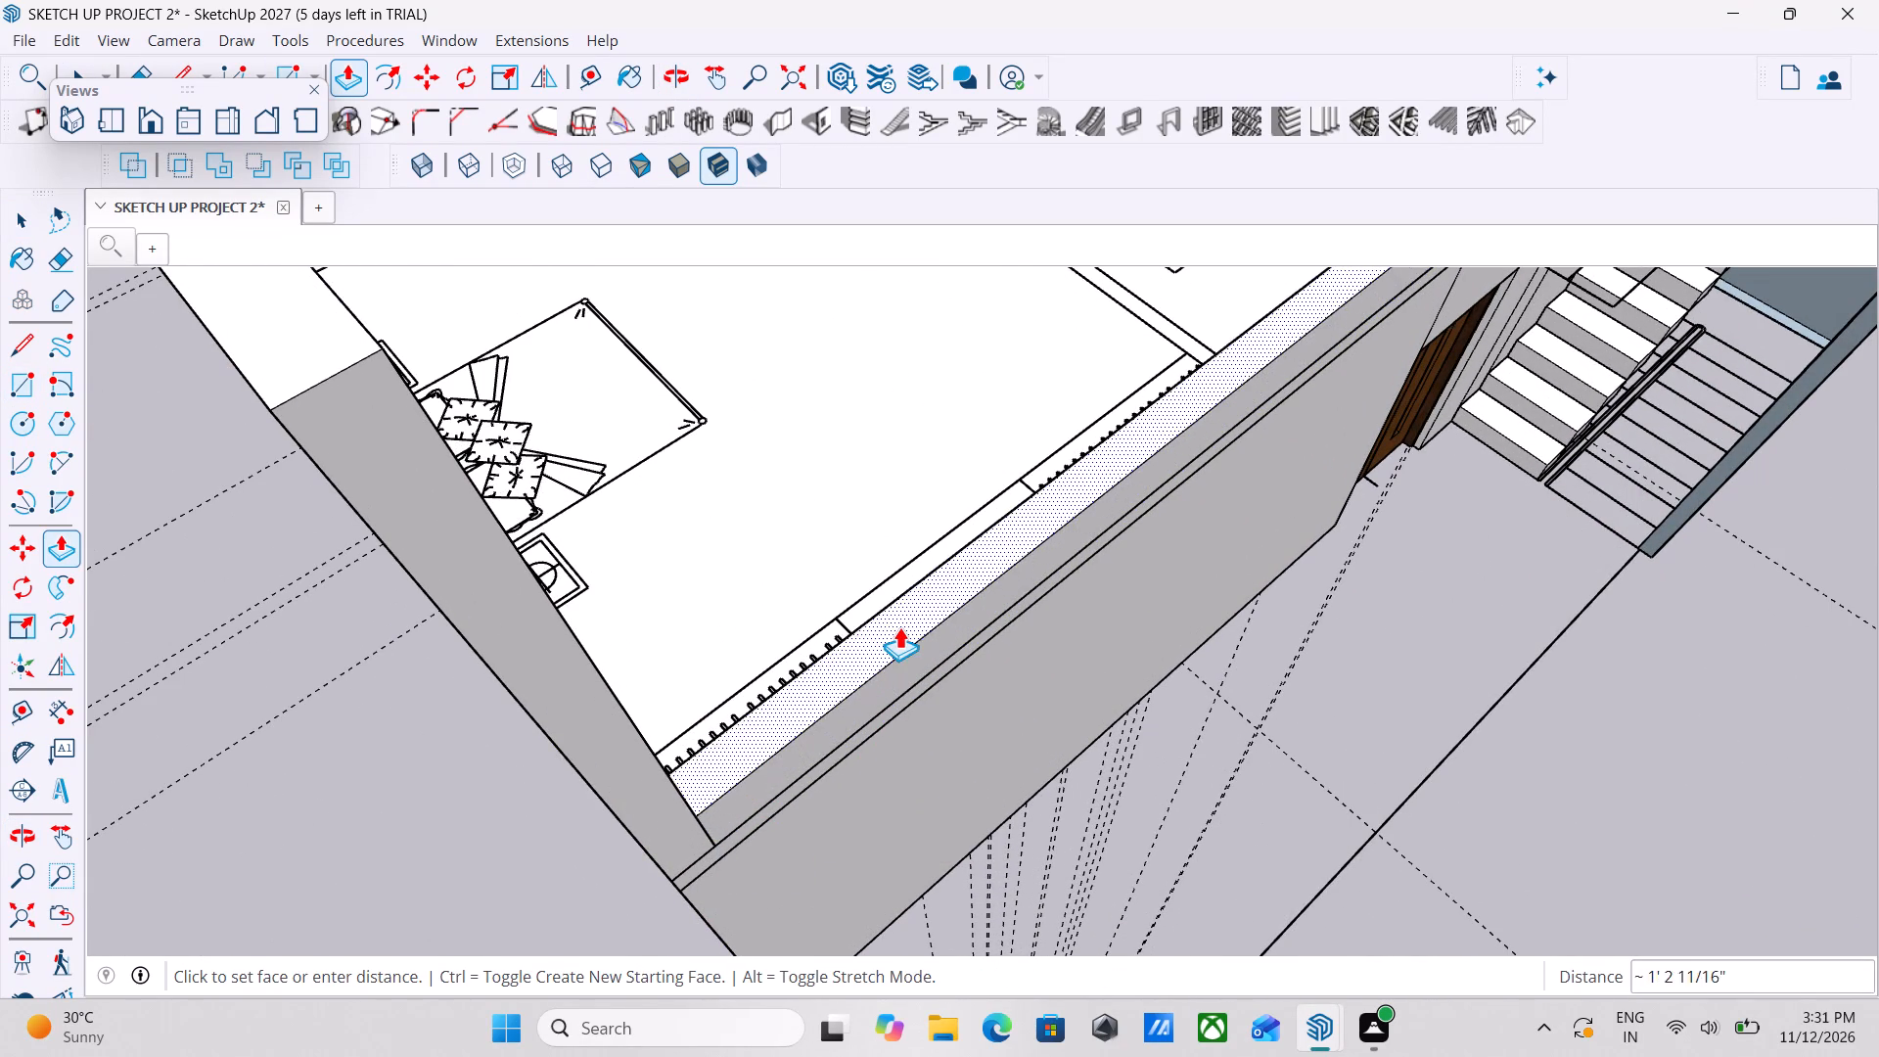
scroll(899, 626, down, 17)
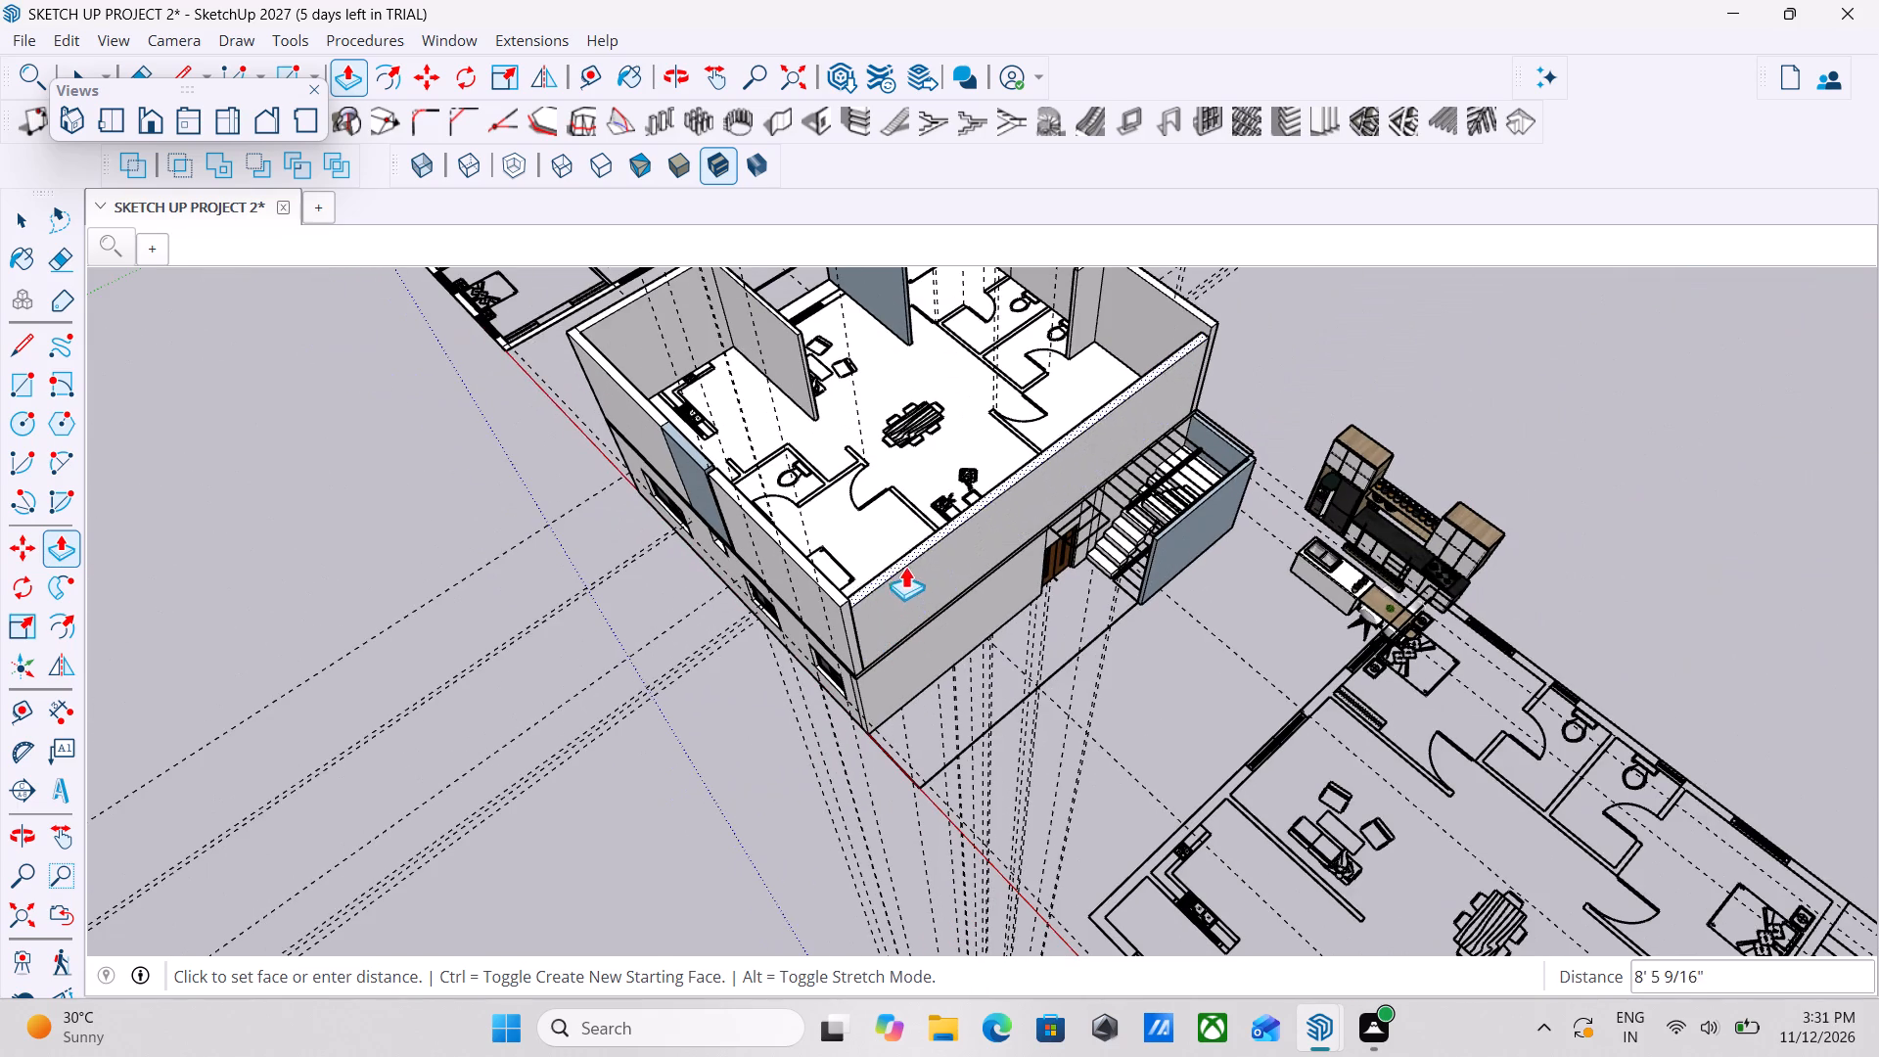
text(10')
key(Return)
scroll(979, 564, down, 1)
middle_drag(925, 618, 1340, 672)
middle_drag(931, 651, 1444, 639)
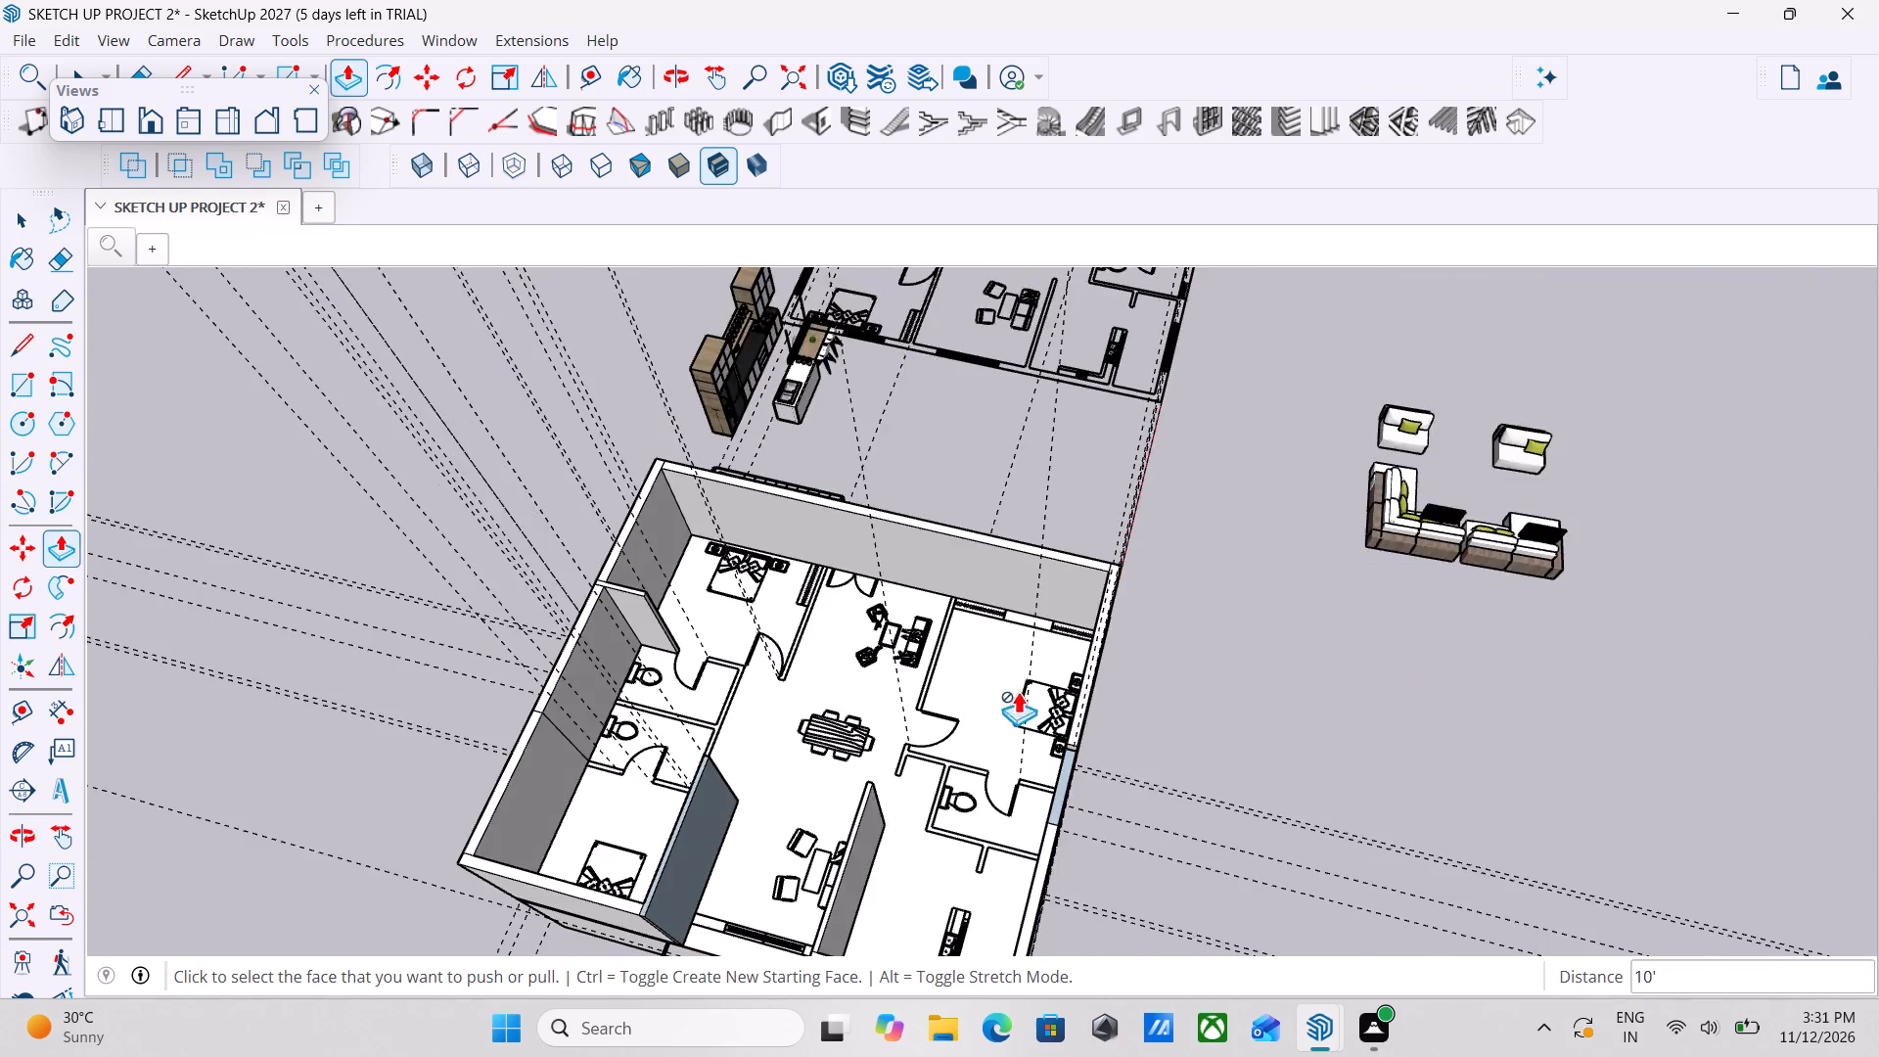
scroll(1005, 687, up, 3)
middle_drag(850, 680, 1238, 691)
scroll(943, 686, up, 3)
key(Escape)
key(Escape)
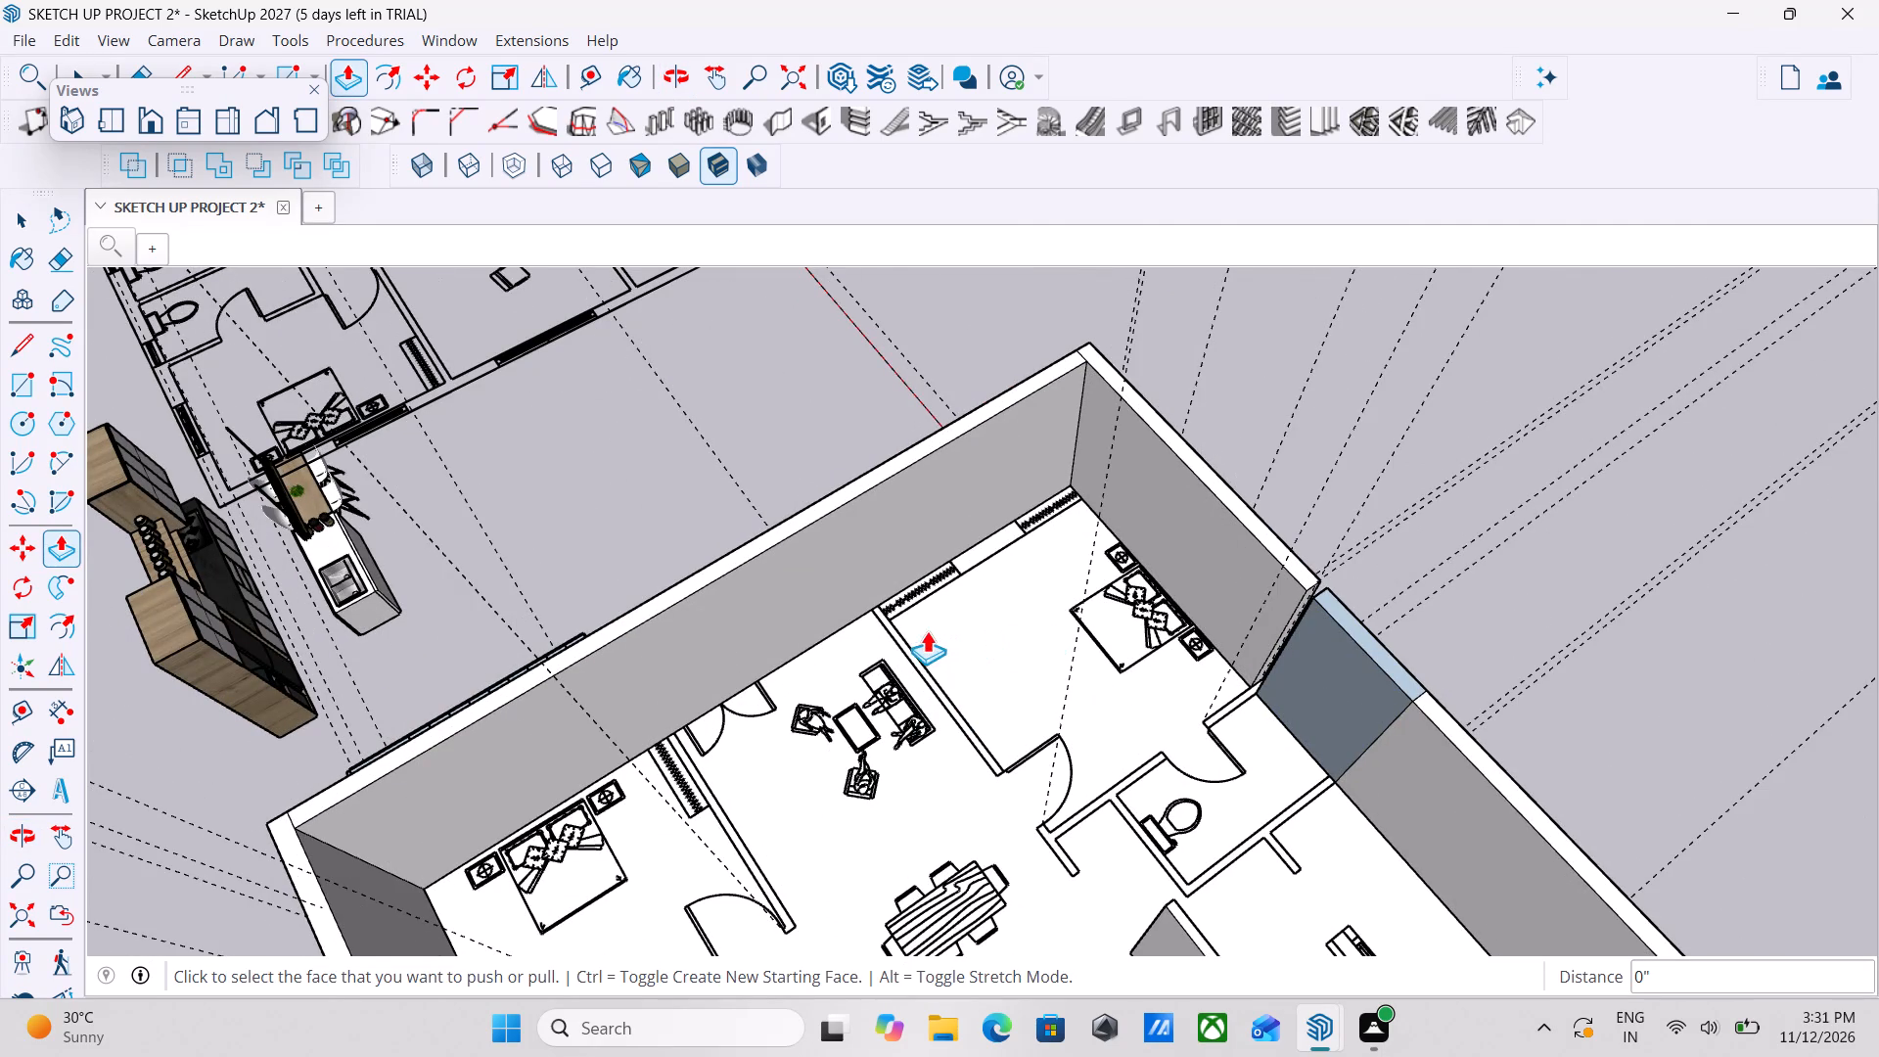
key(space)
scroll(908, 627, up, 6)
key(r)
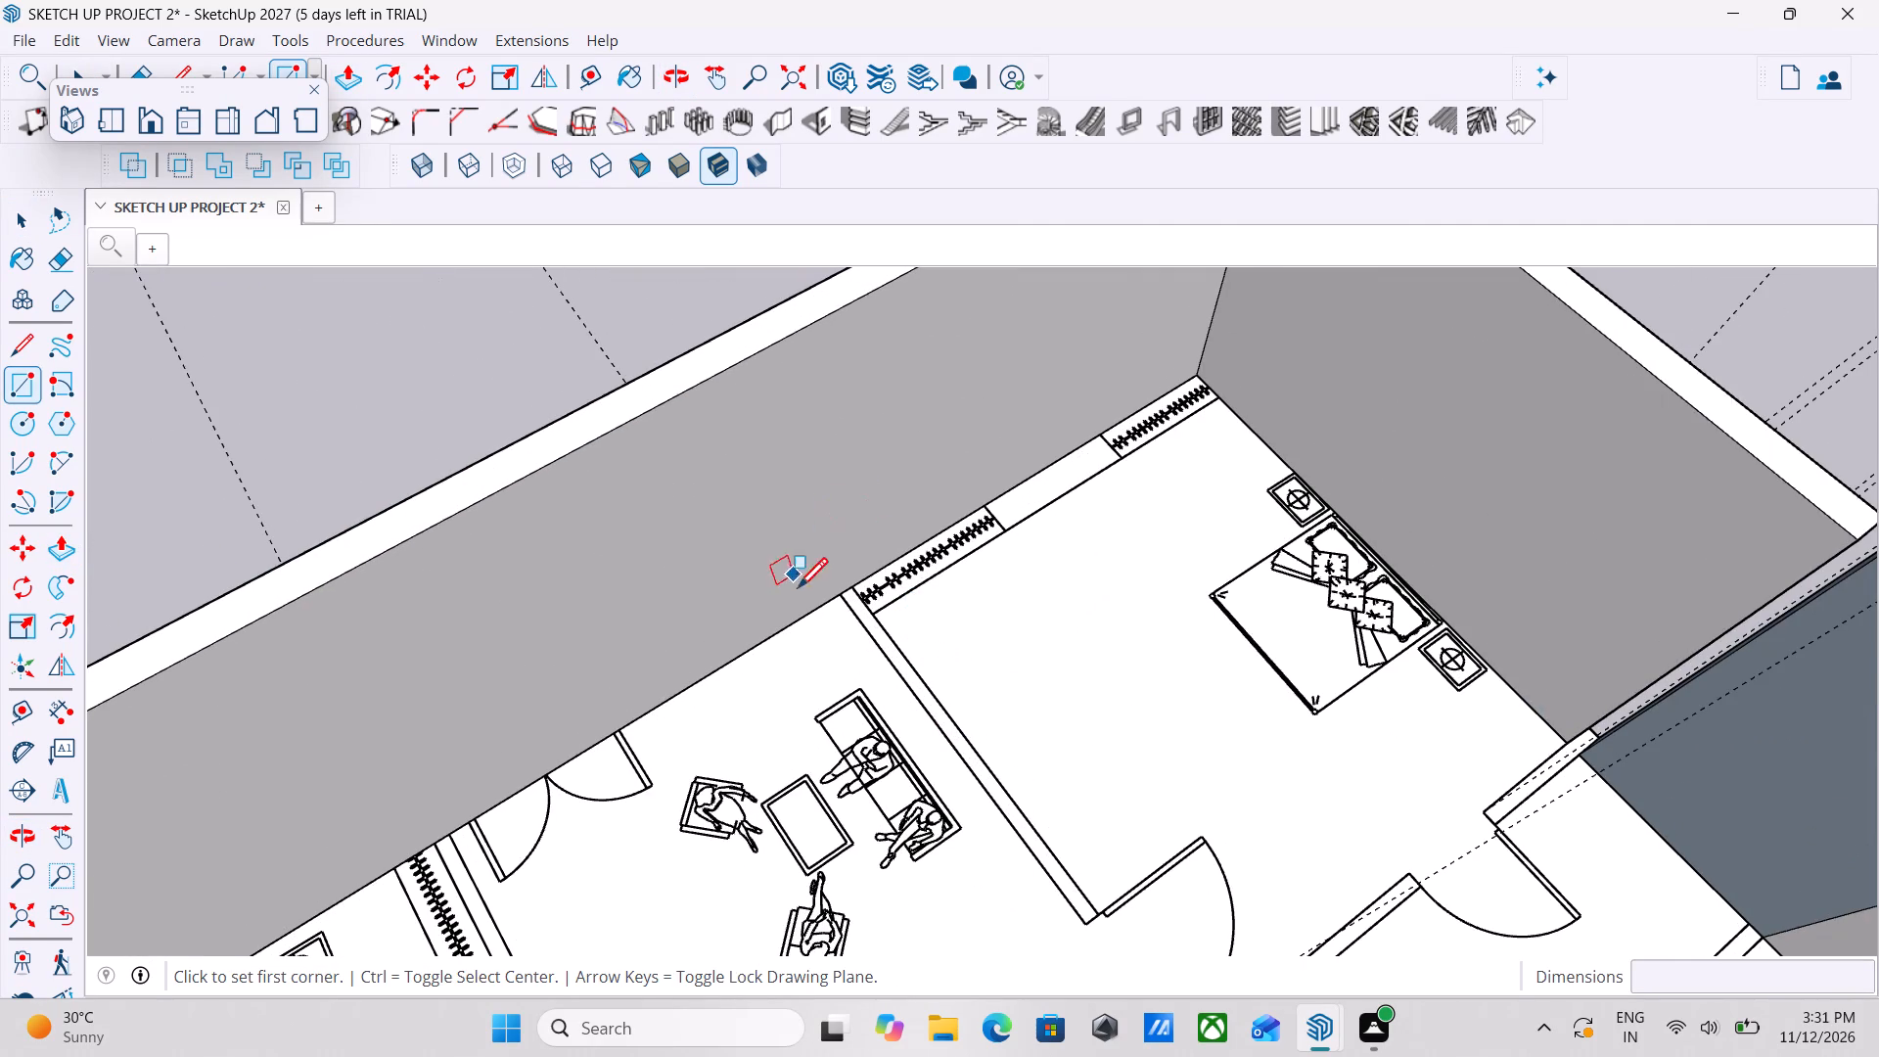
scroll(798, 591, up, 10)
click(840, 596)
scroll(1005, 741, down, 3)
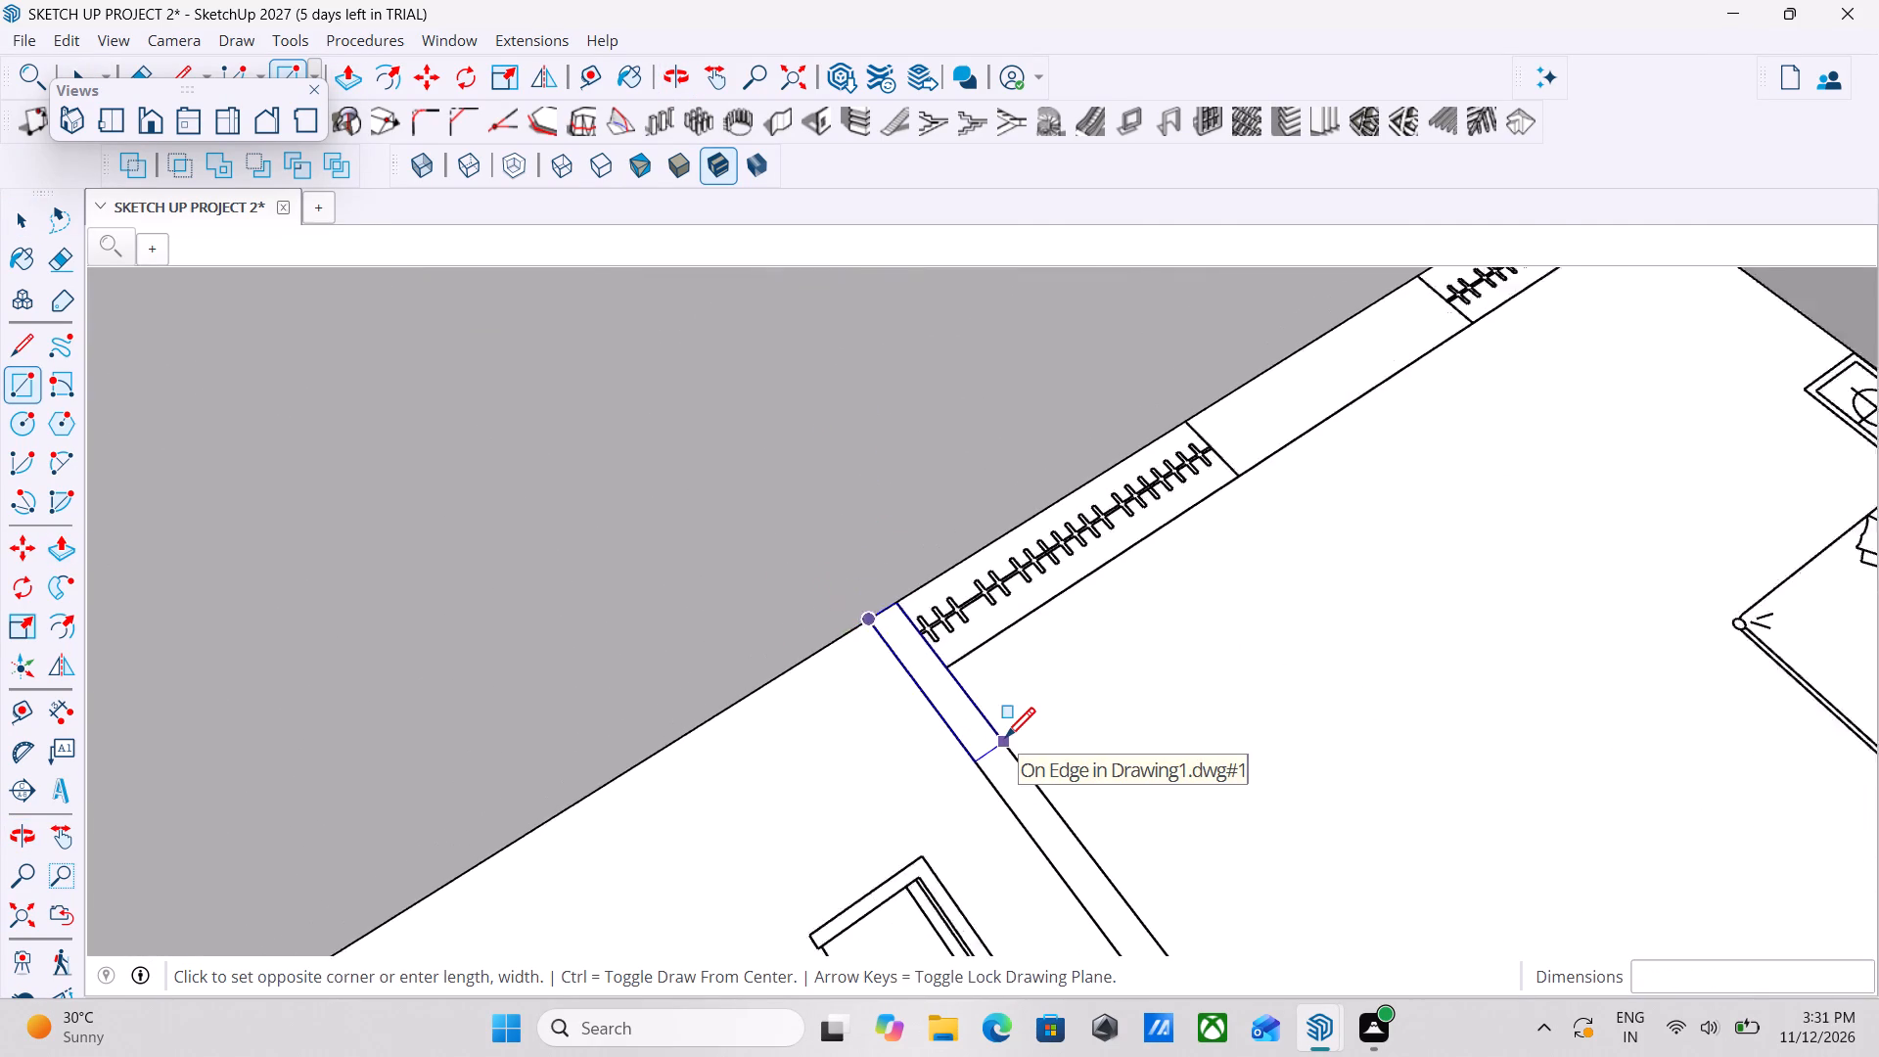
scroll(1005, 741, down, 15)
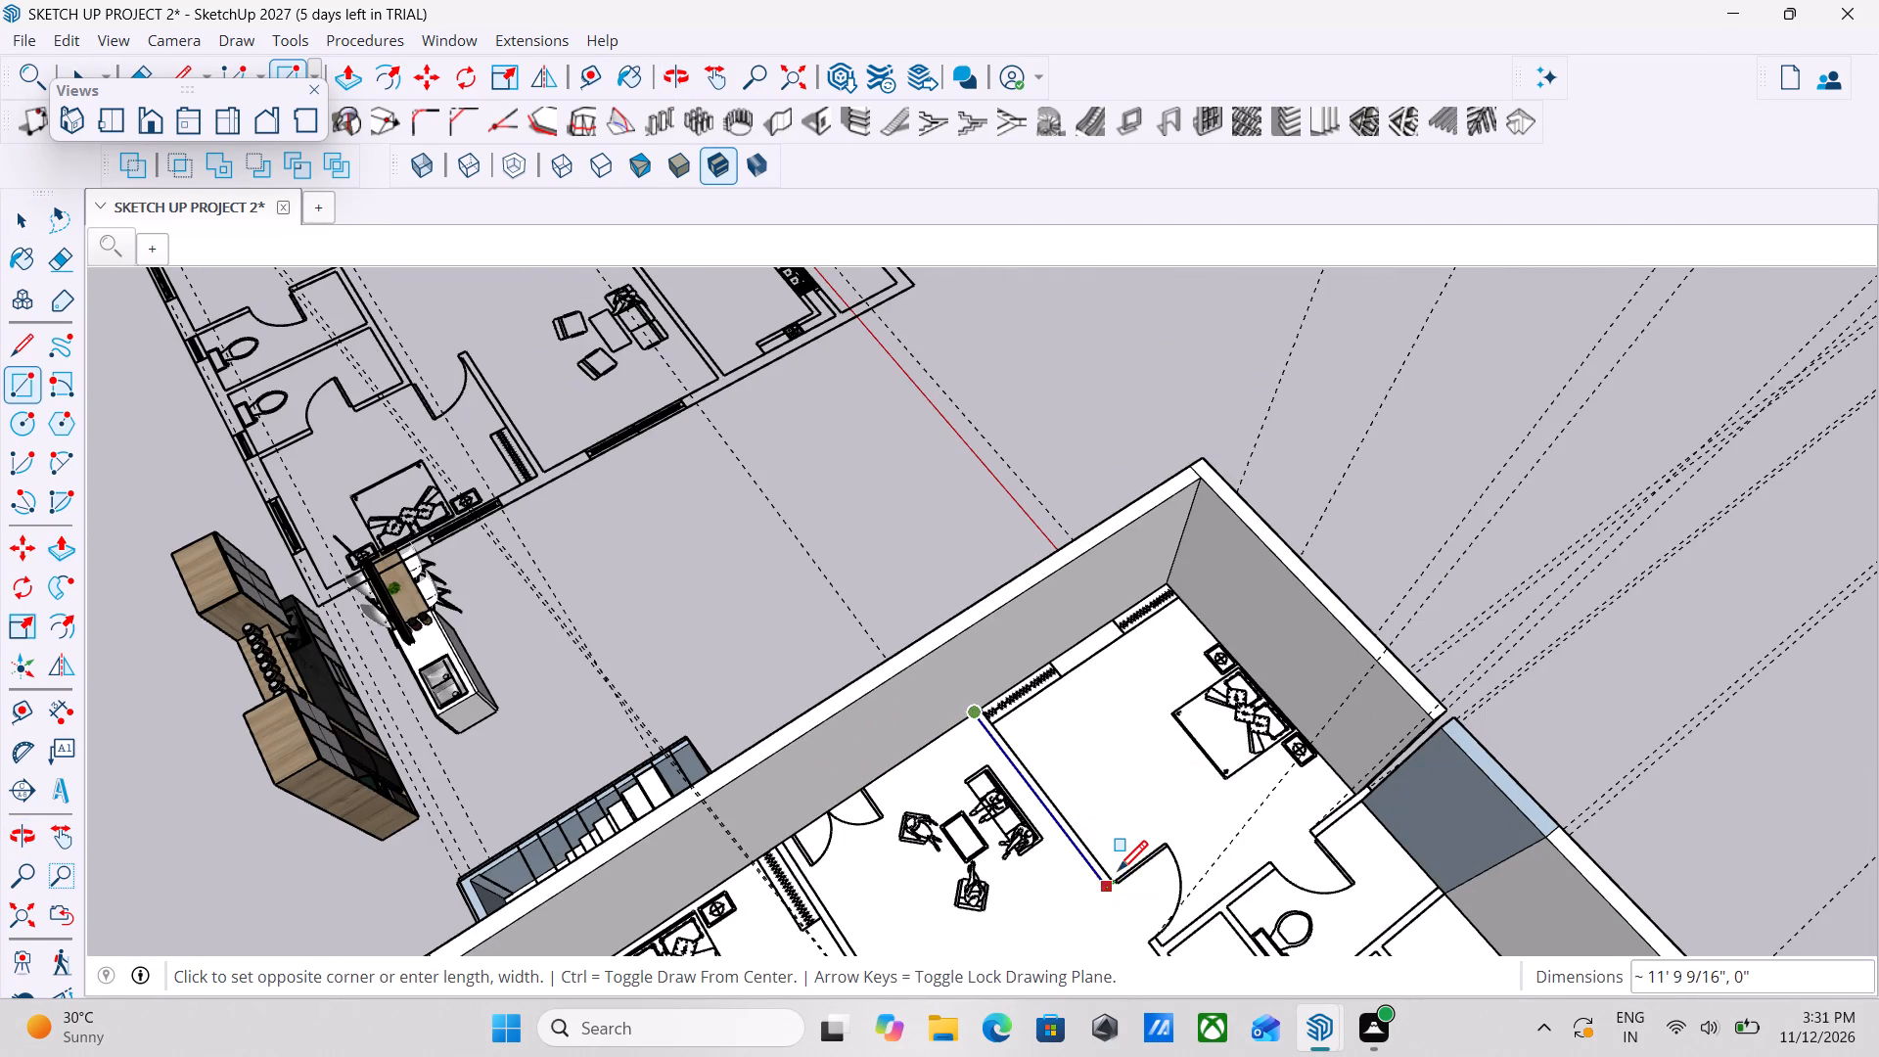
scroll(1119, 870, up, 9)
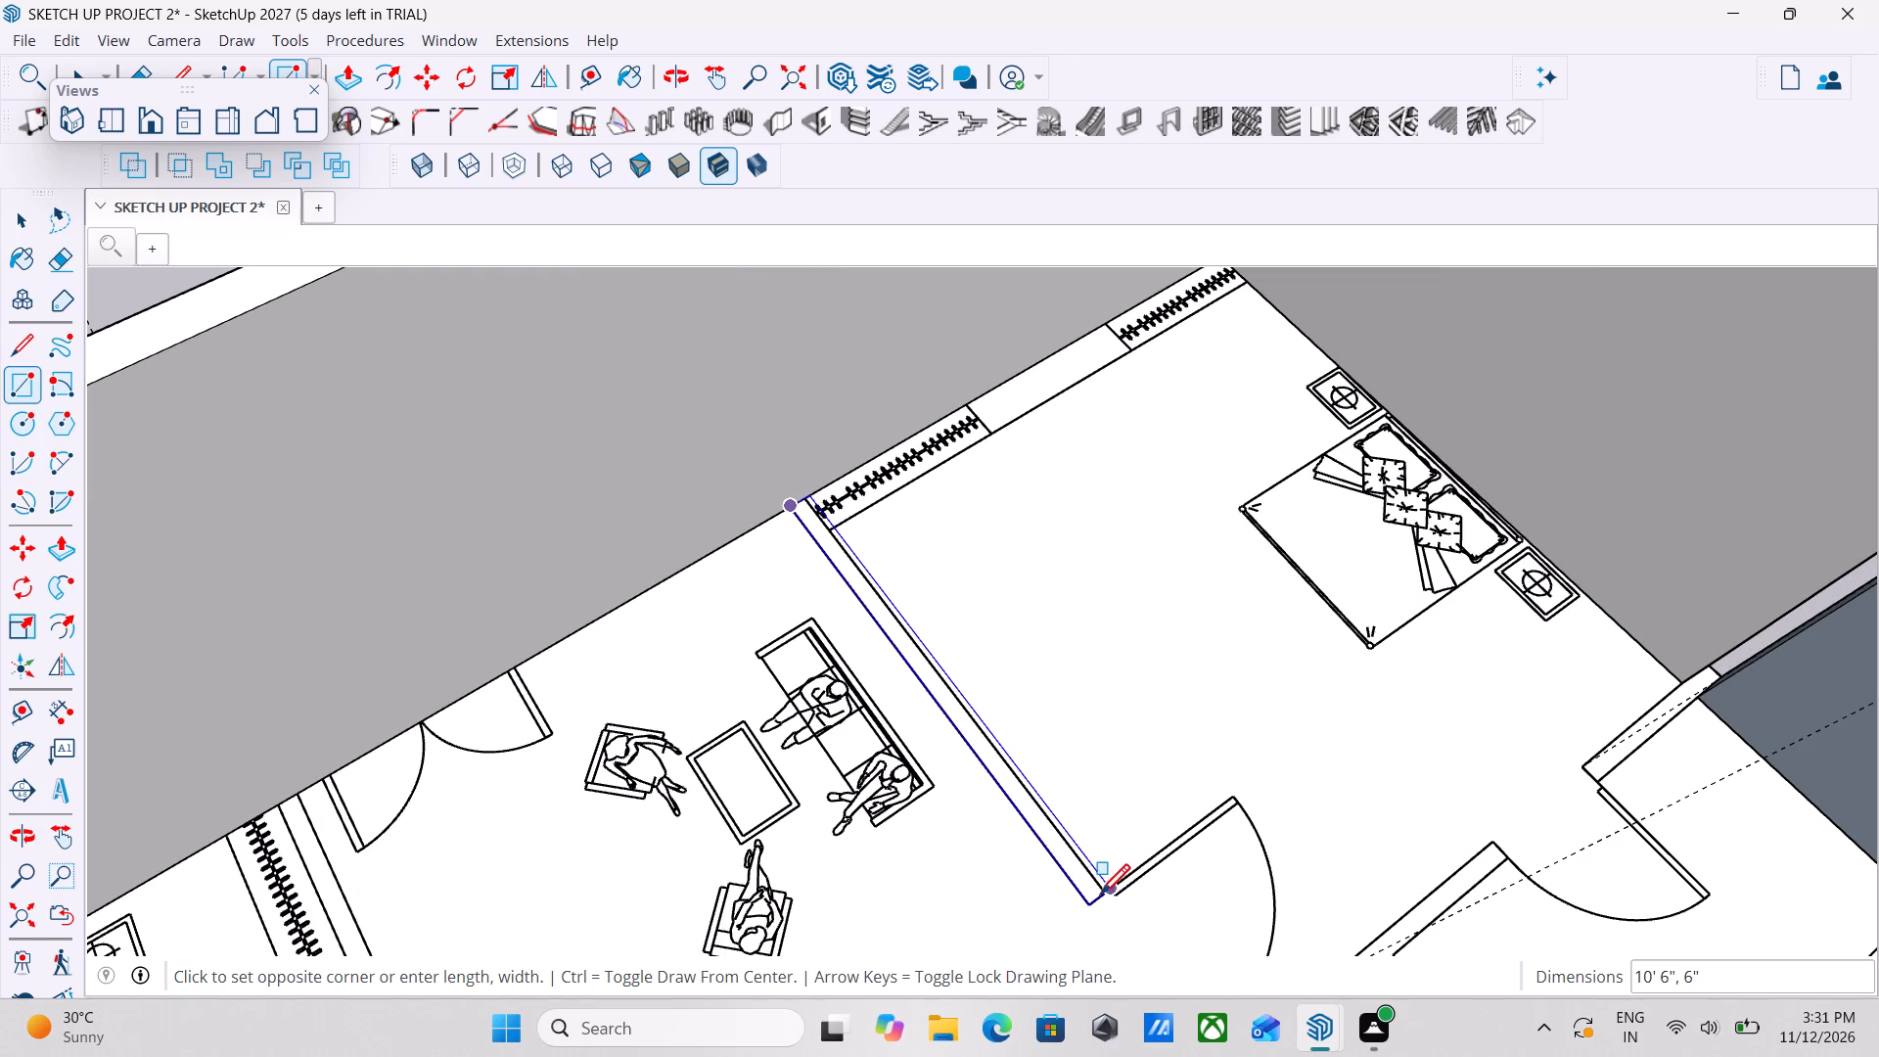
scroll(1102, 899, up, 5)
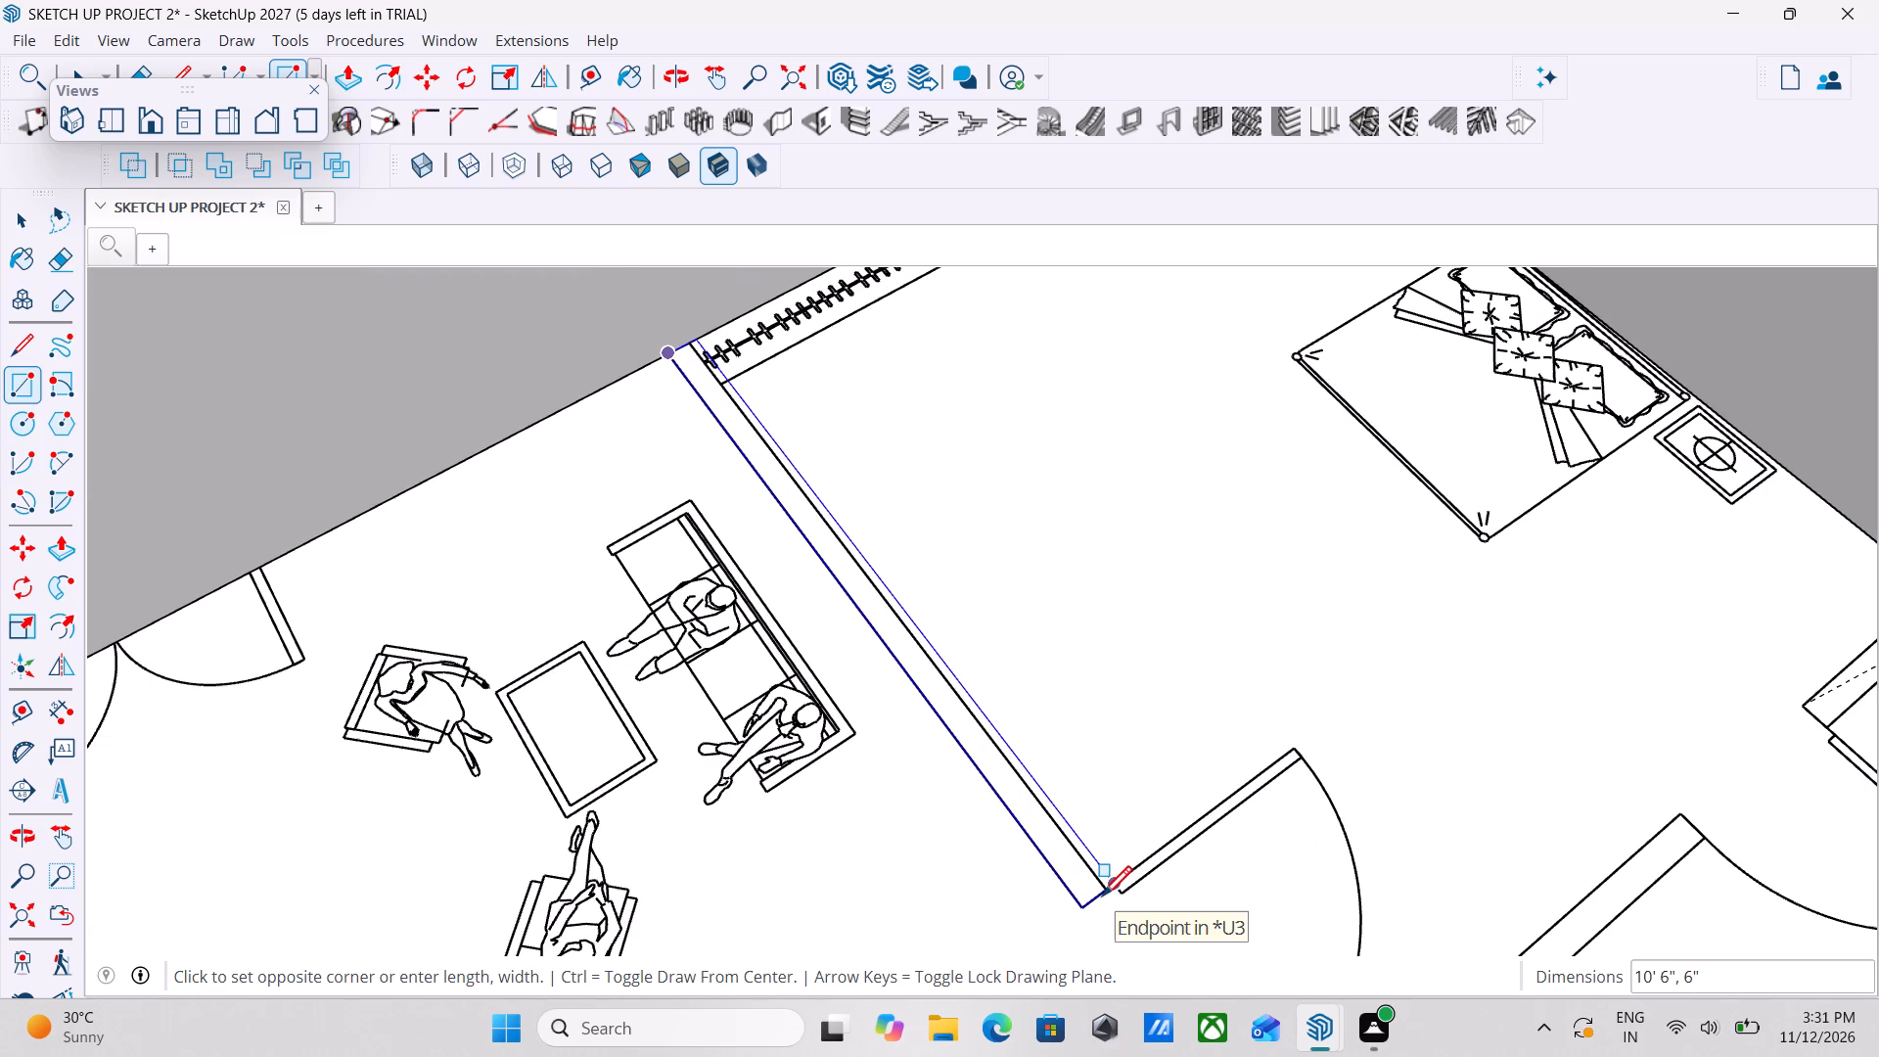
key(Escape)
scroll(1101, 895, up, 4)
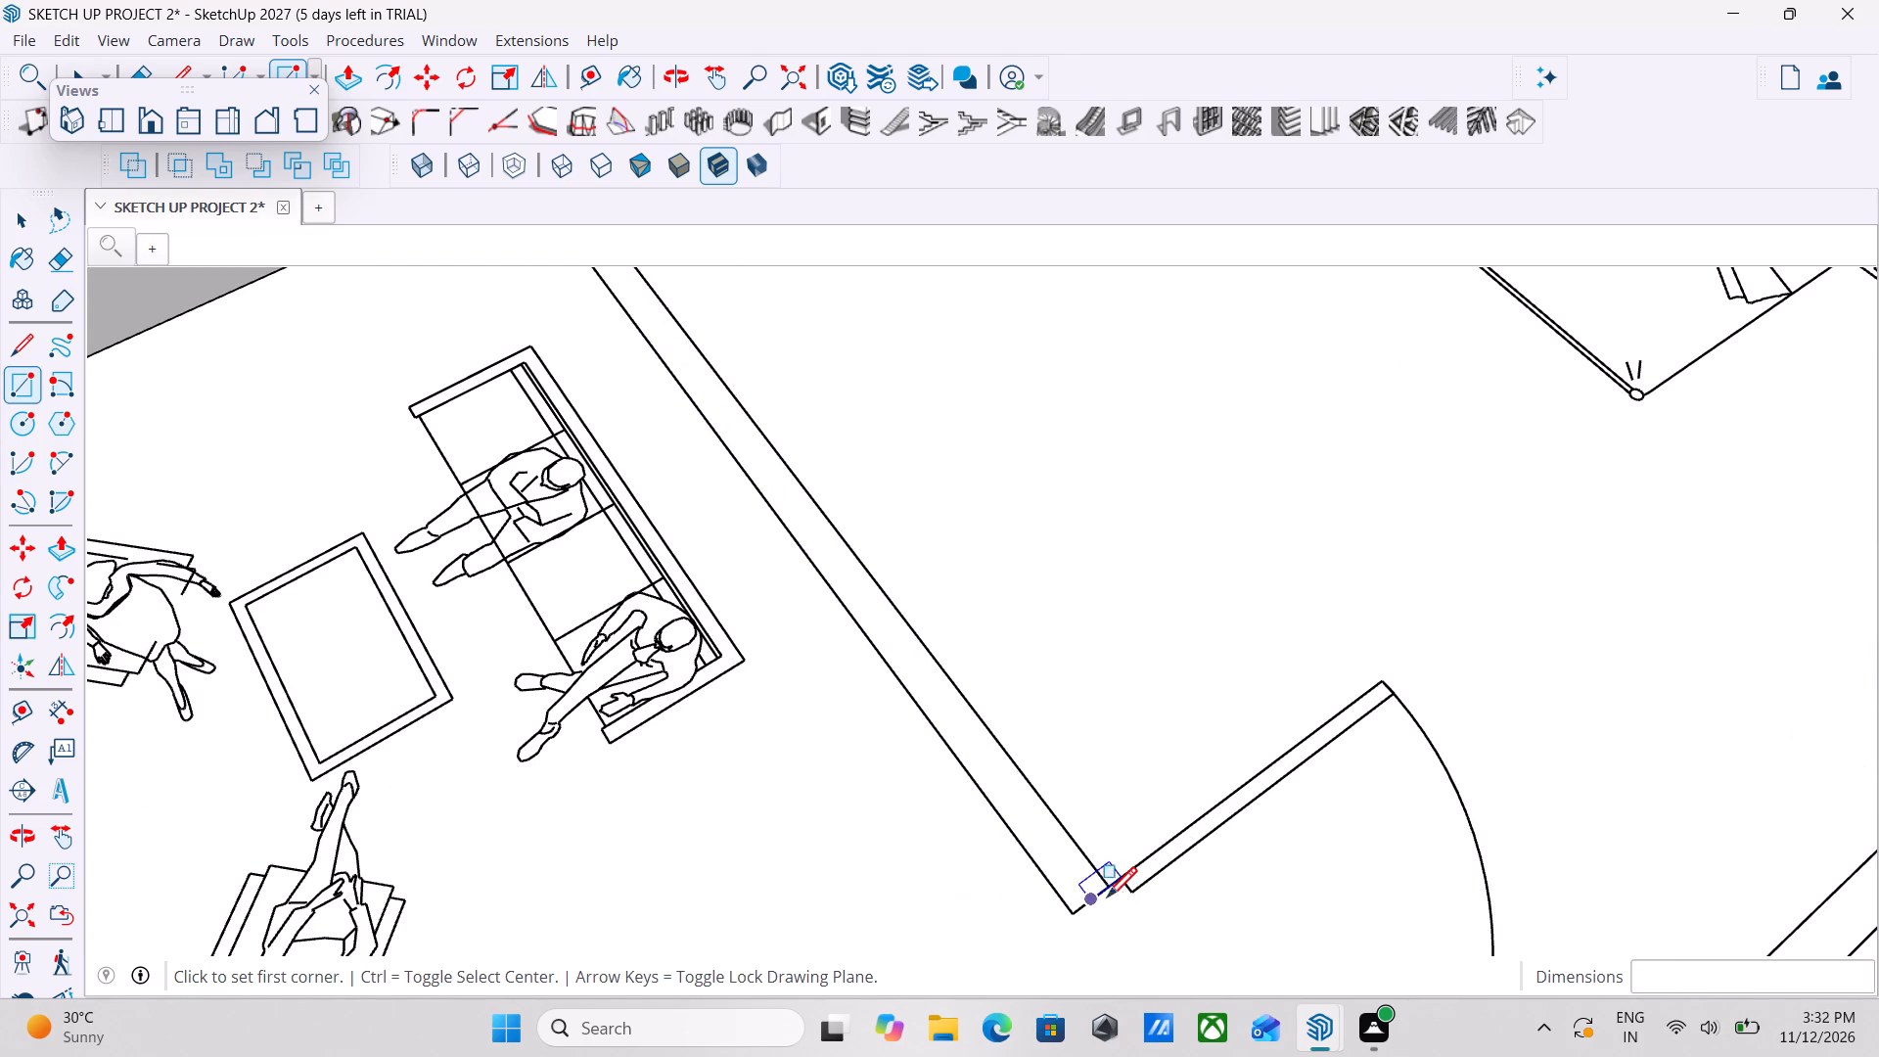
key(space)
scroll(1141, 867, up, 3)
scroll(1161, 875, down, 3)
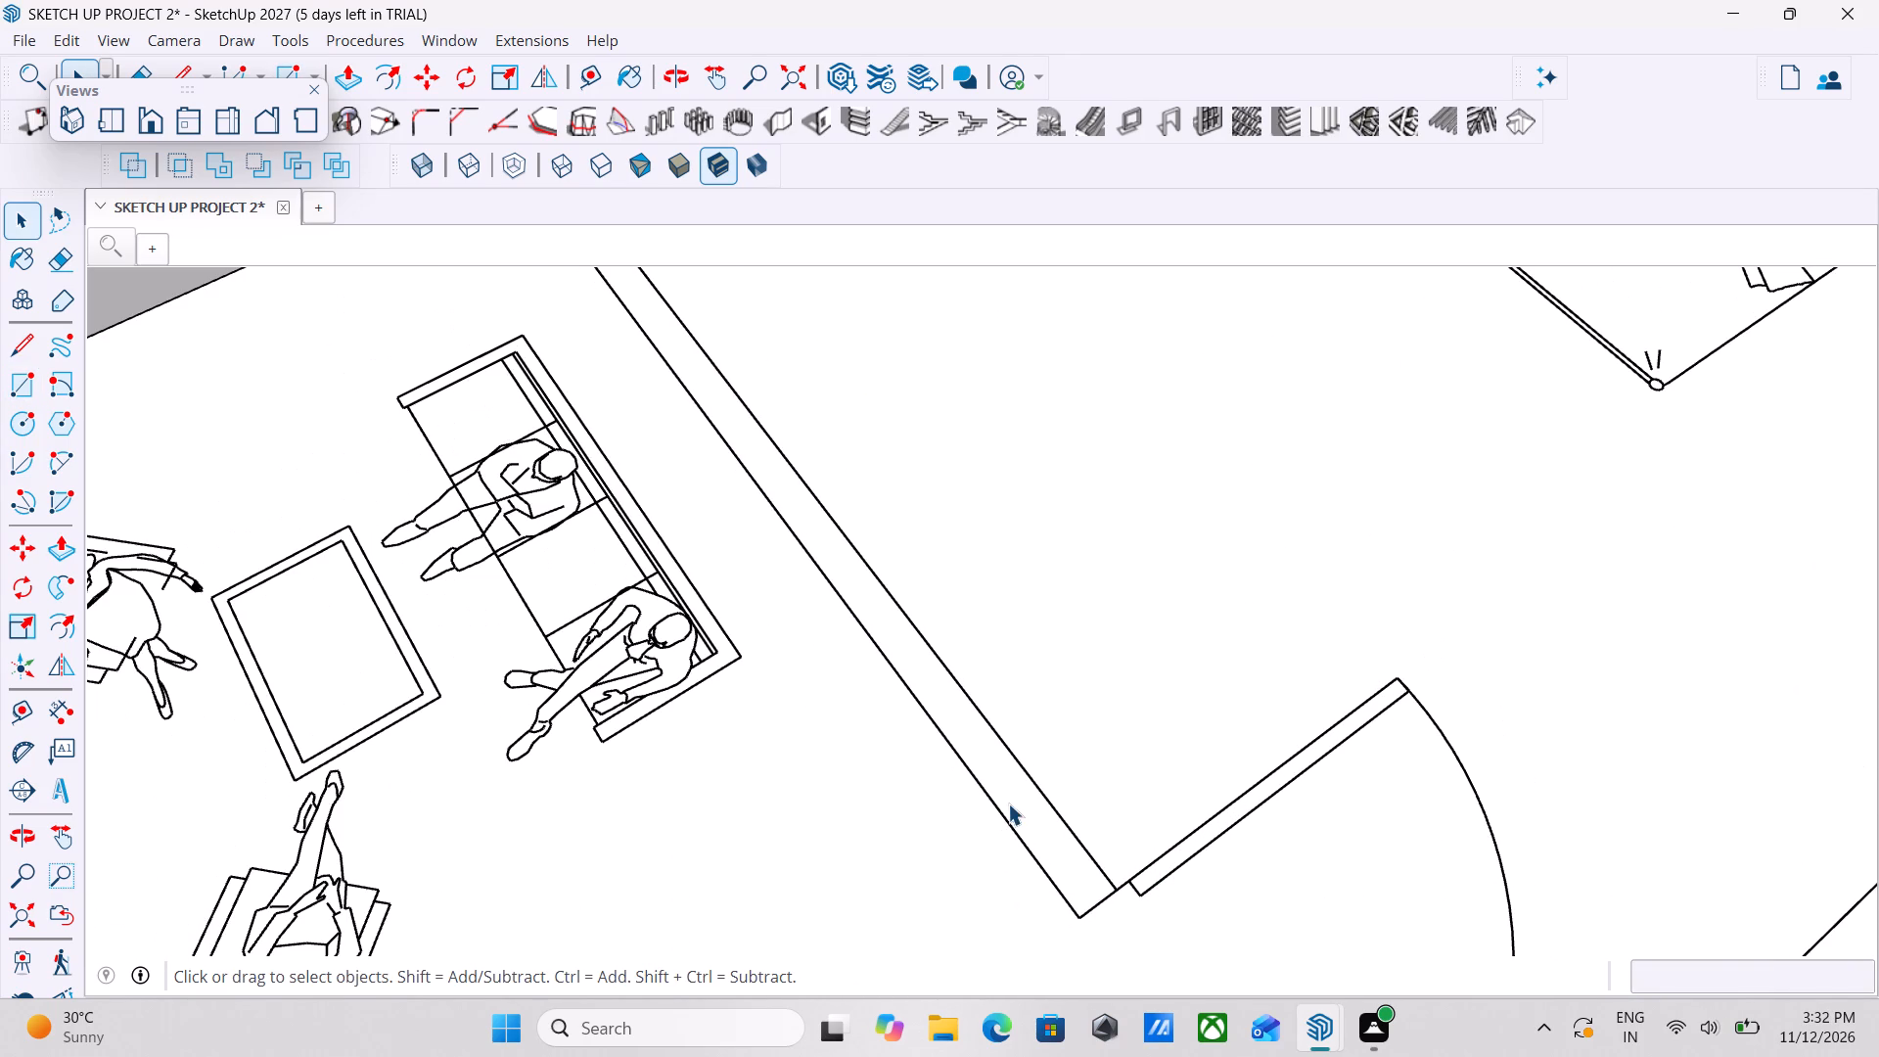
Draw a rectangle over the partition between the bedroom and the sofa seating area, from its door end to the stair-side outer wall.
key(r)
scroll(1101, 850, up, 3)
click(1123, 896)
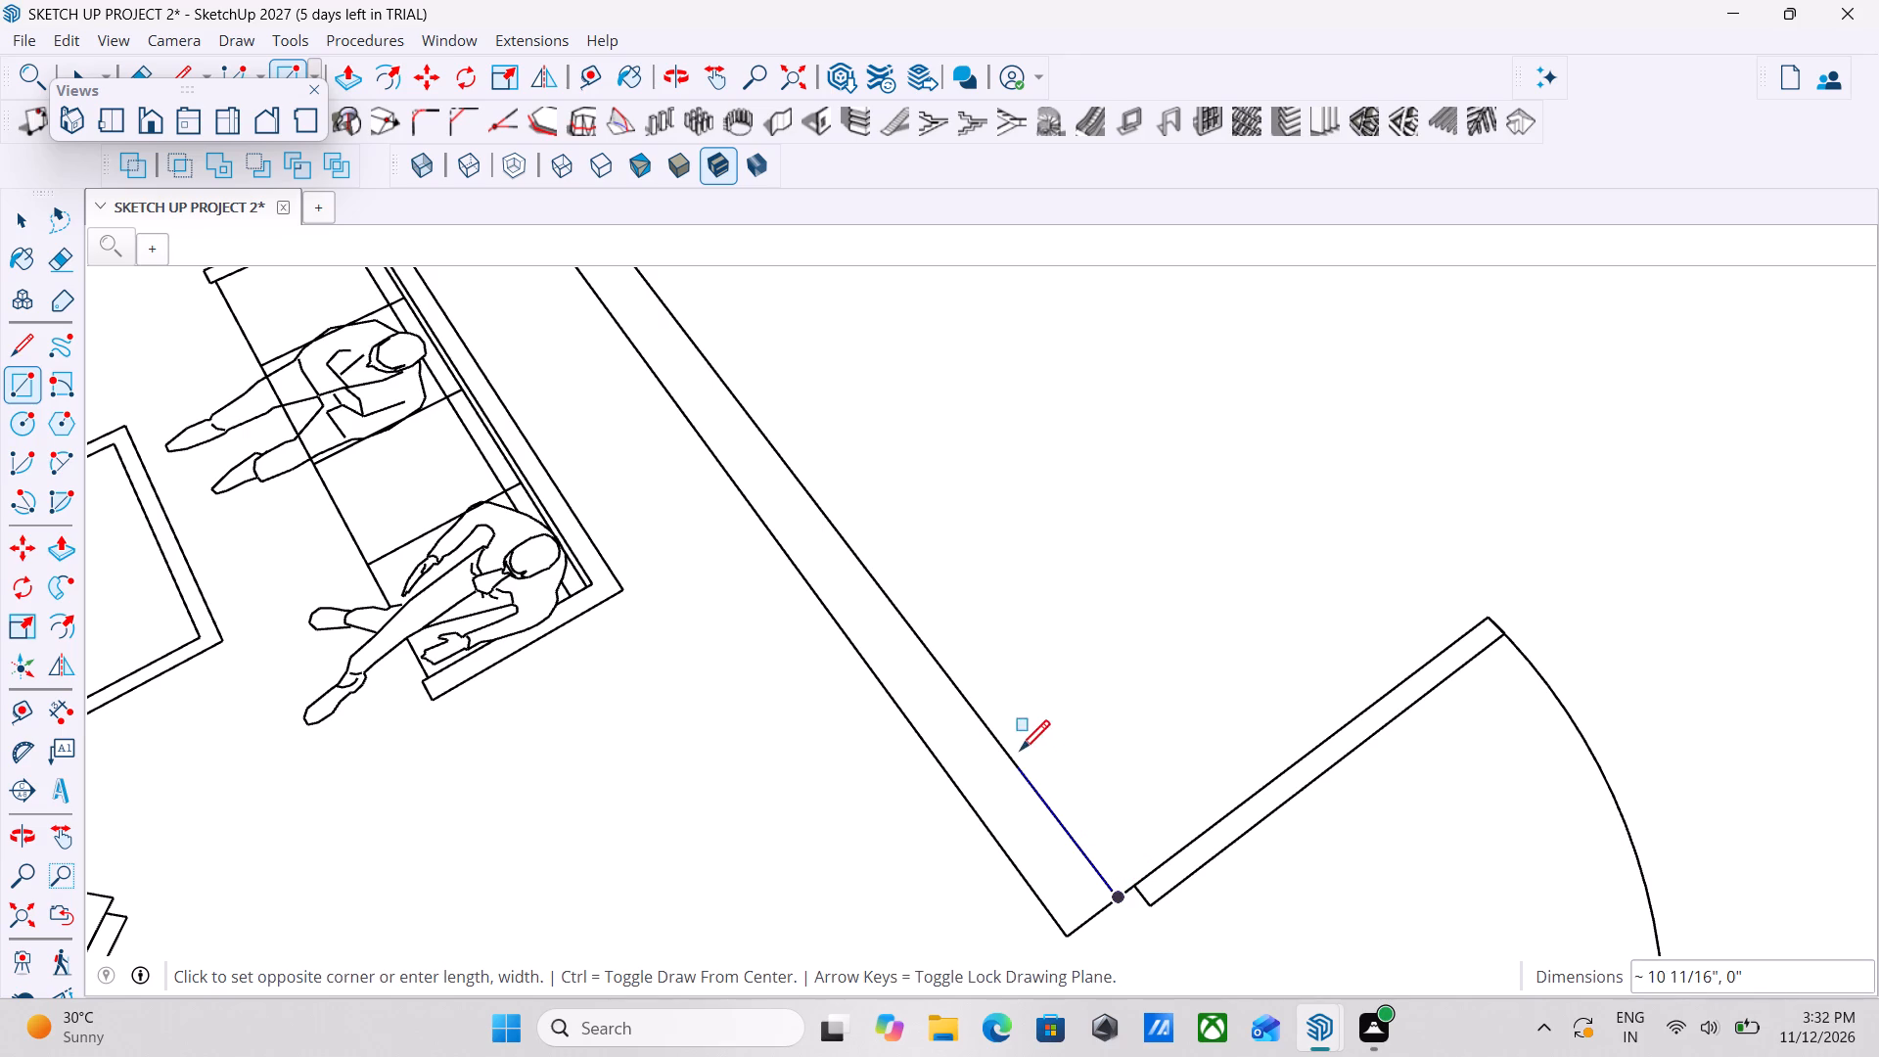
scroll(922, 710, down, 12)
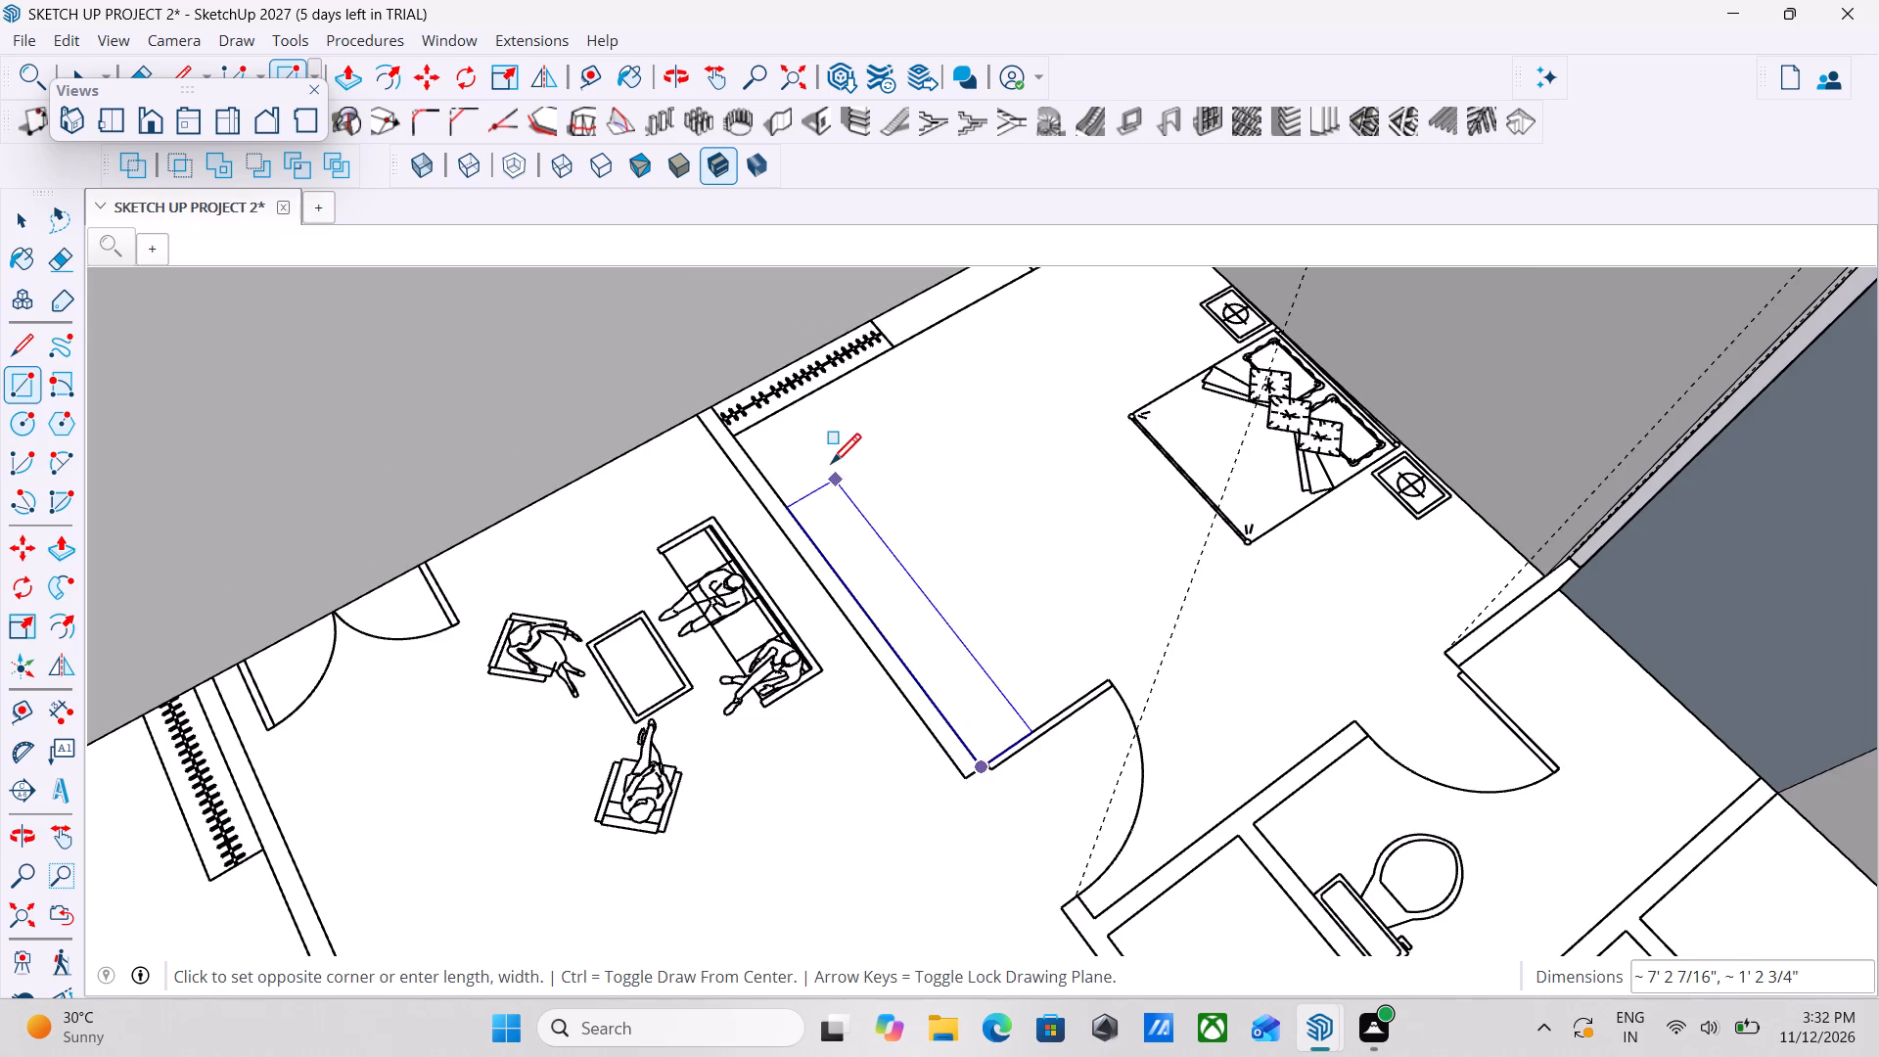
click(707, 412)
key(Escape)
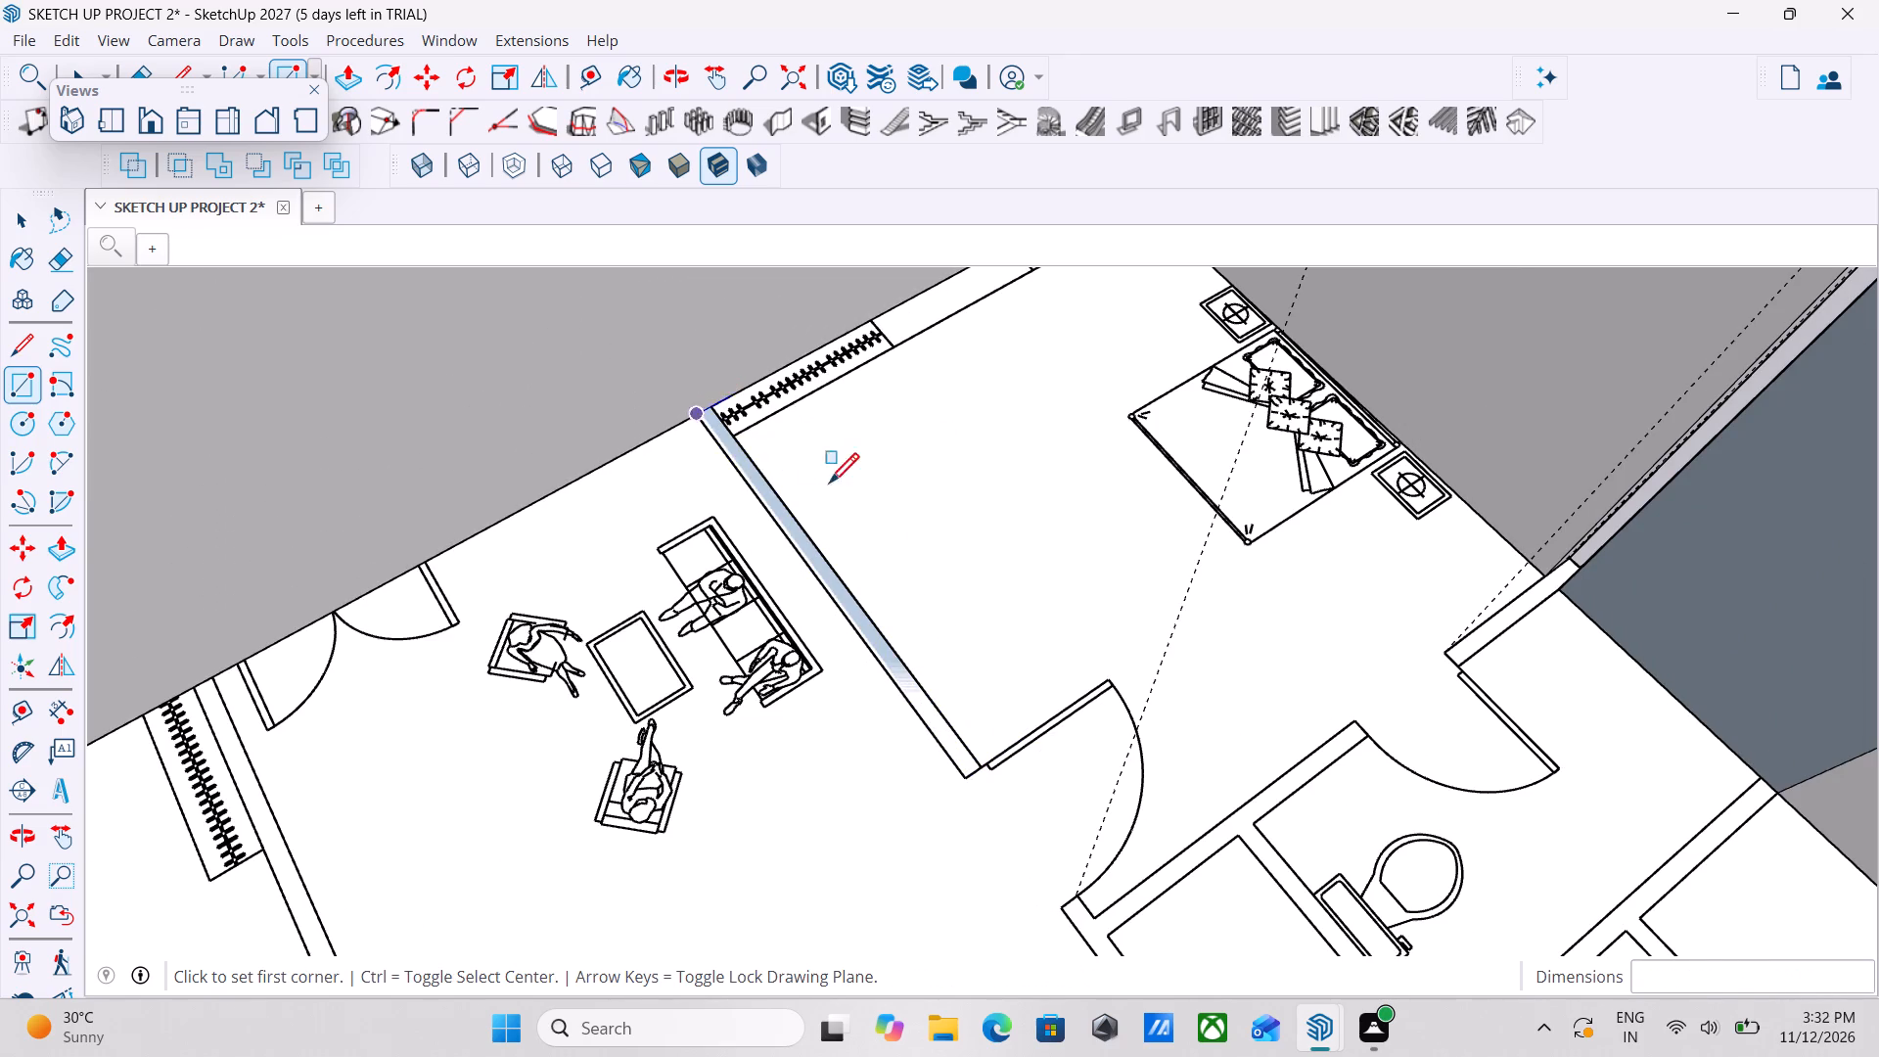
key(Escape)
key(space)
Draw a rectangle about 5' 8" by 4 1/2" from the short wall end by the bathroom across the bedroom doorway to the partition strip.
scroll(960, 713, down, 4)
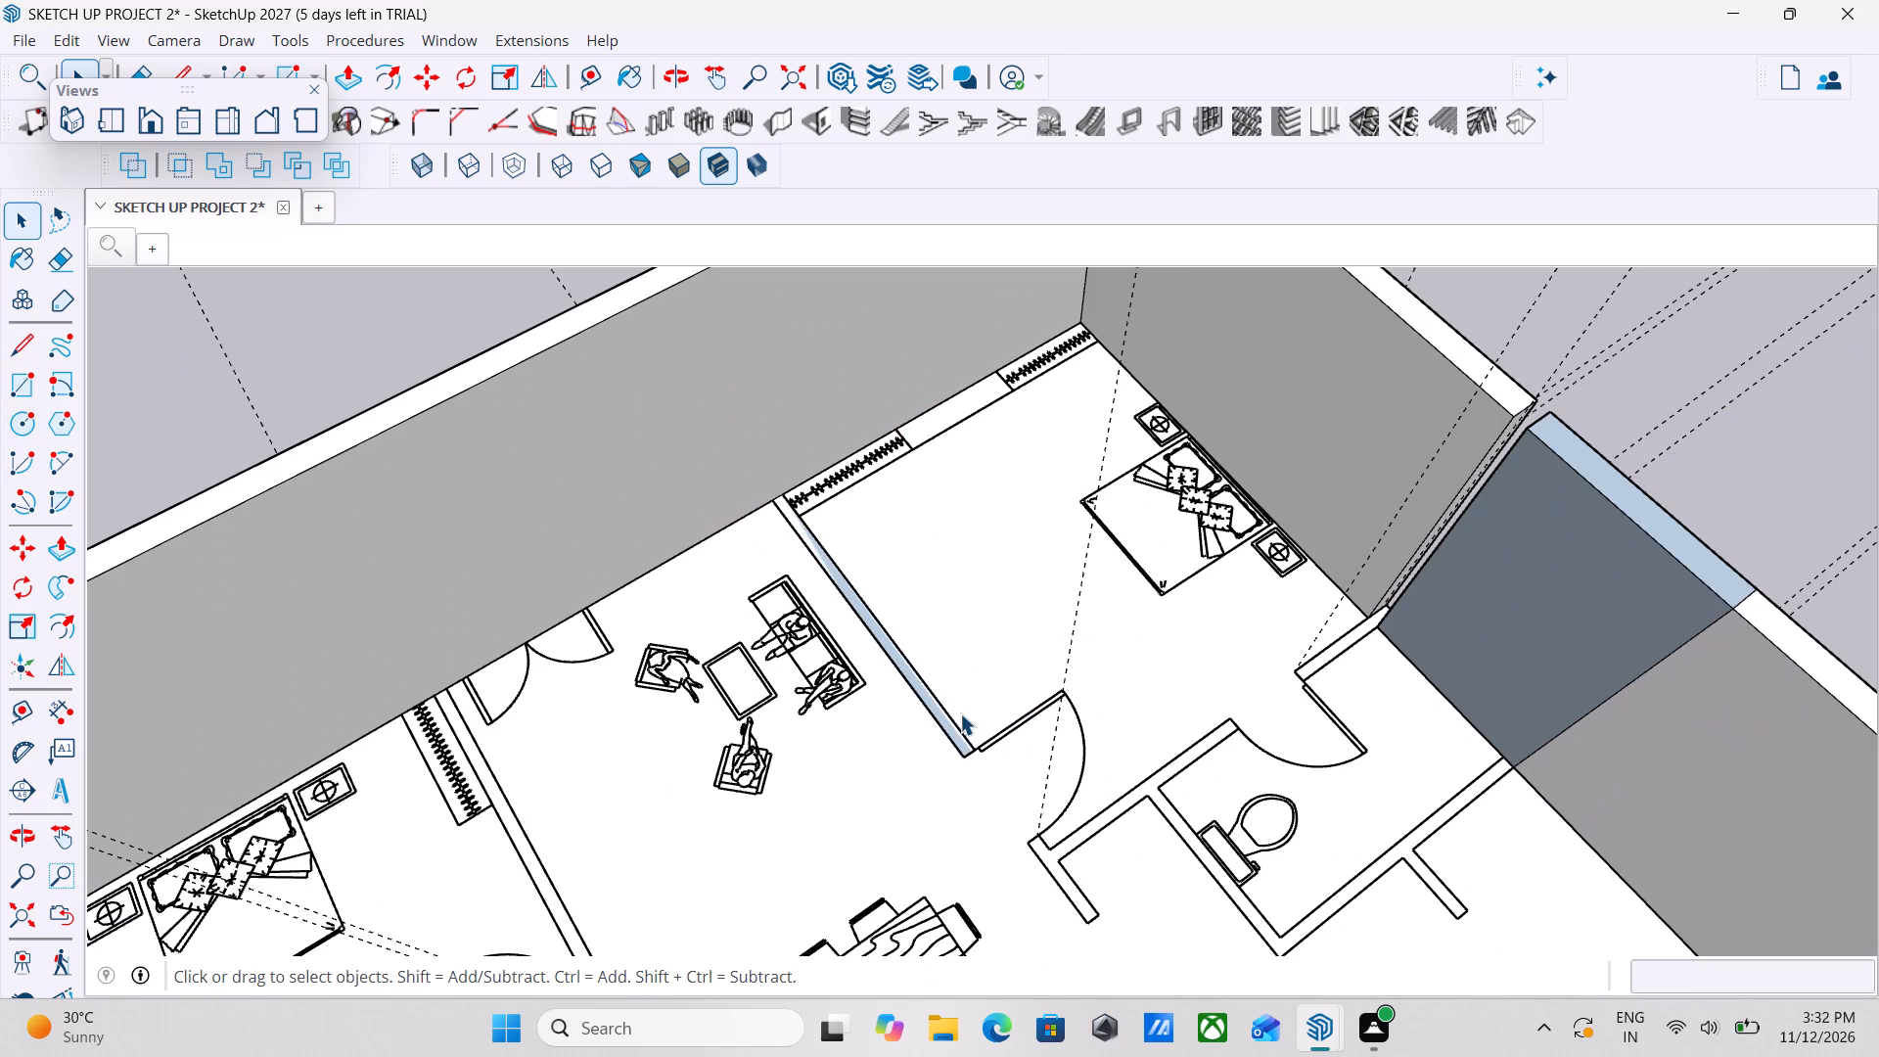
scroll(1085, 924, up, 4)
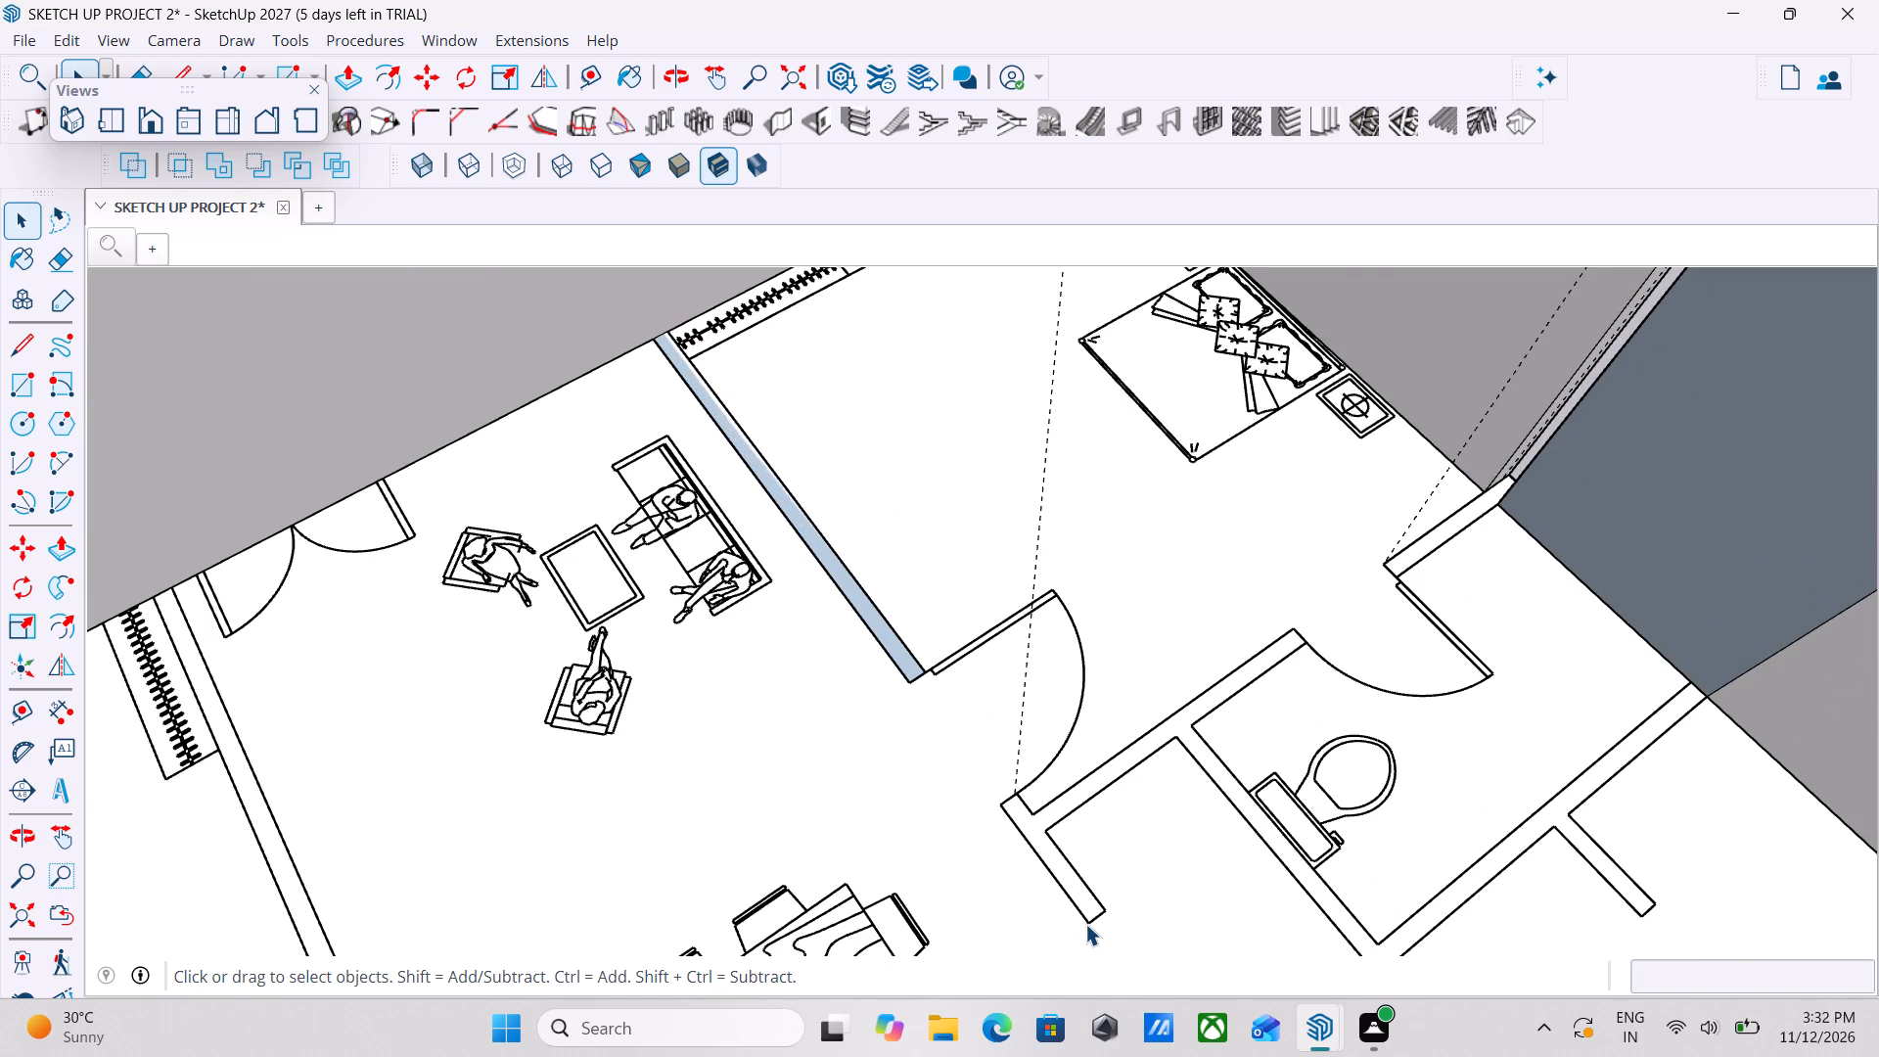
key(r)
scroll(1148, 870, up, 3)
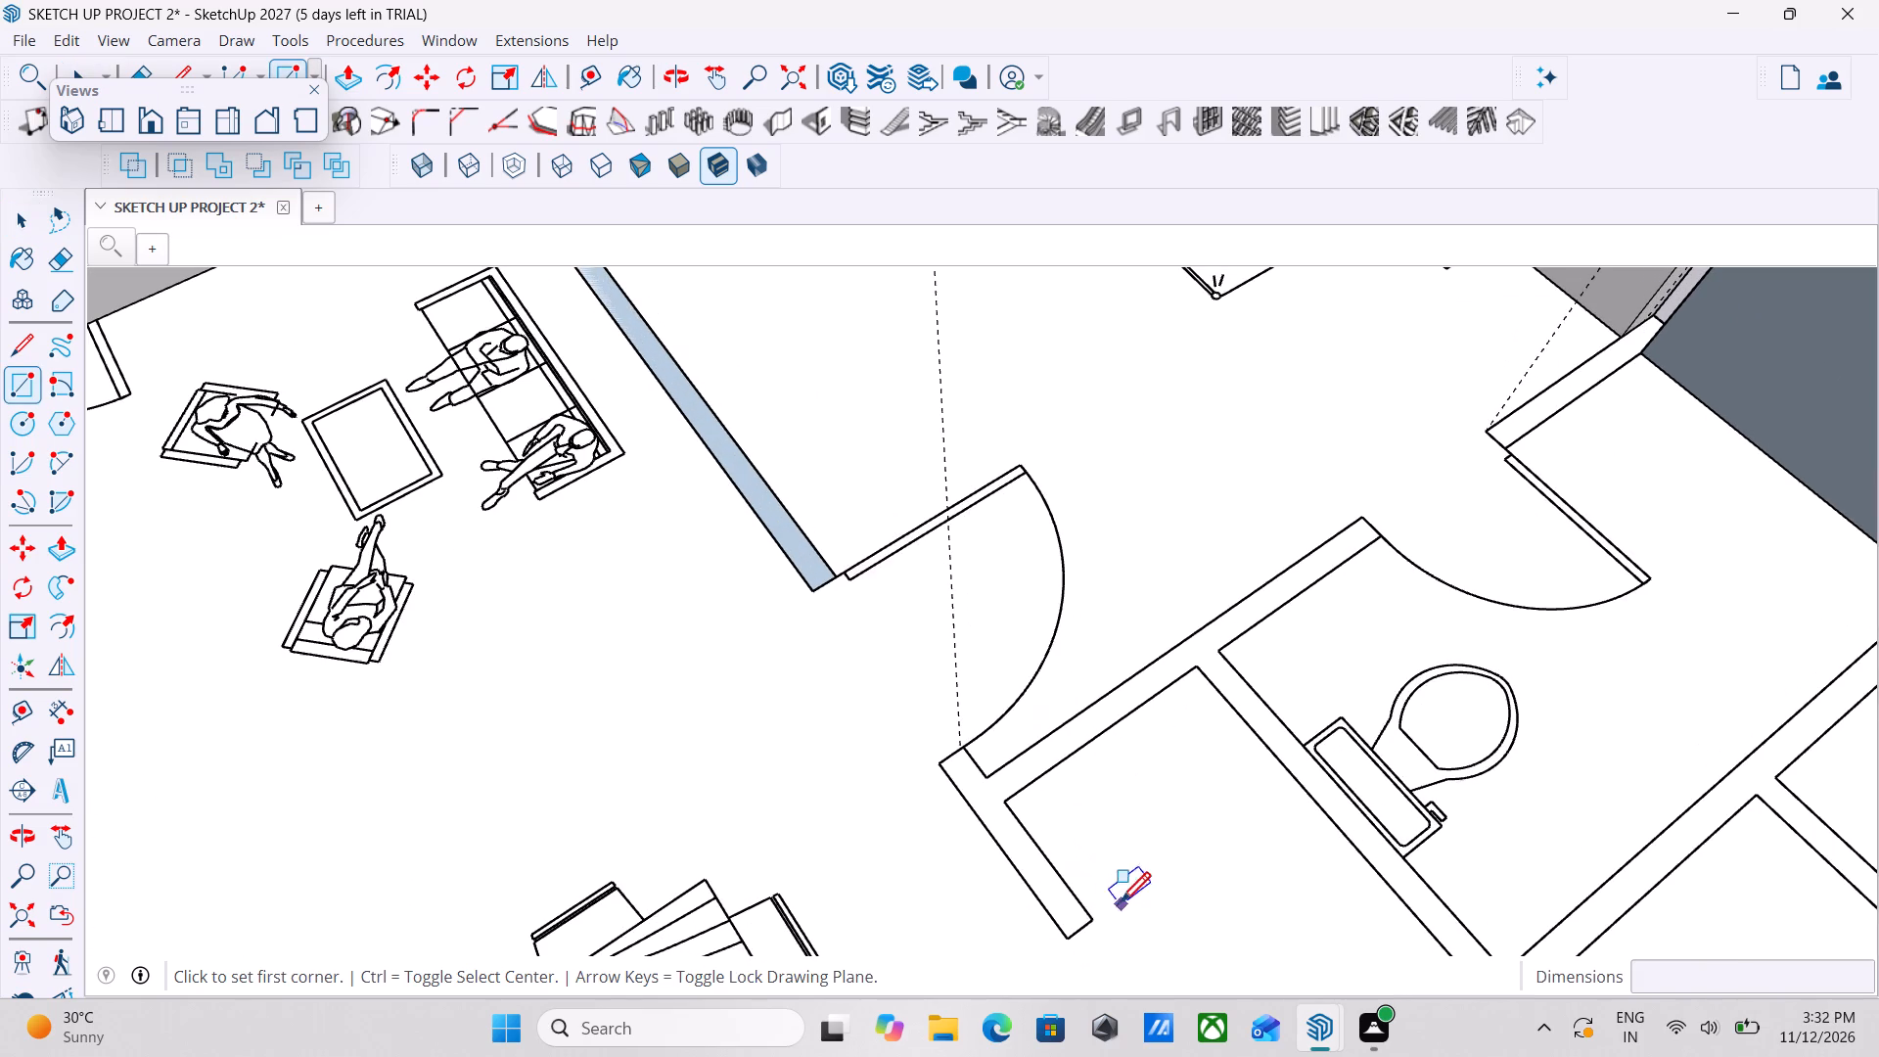
scroll(1121, 905, up, 1)
click(1092, 918)
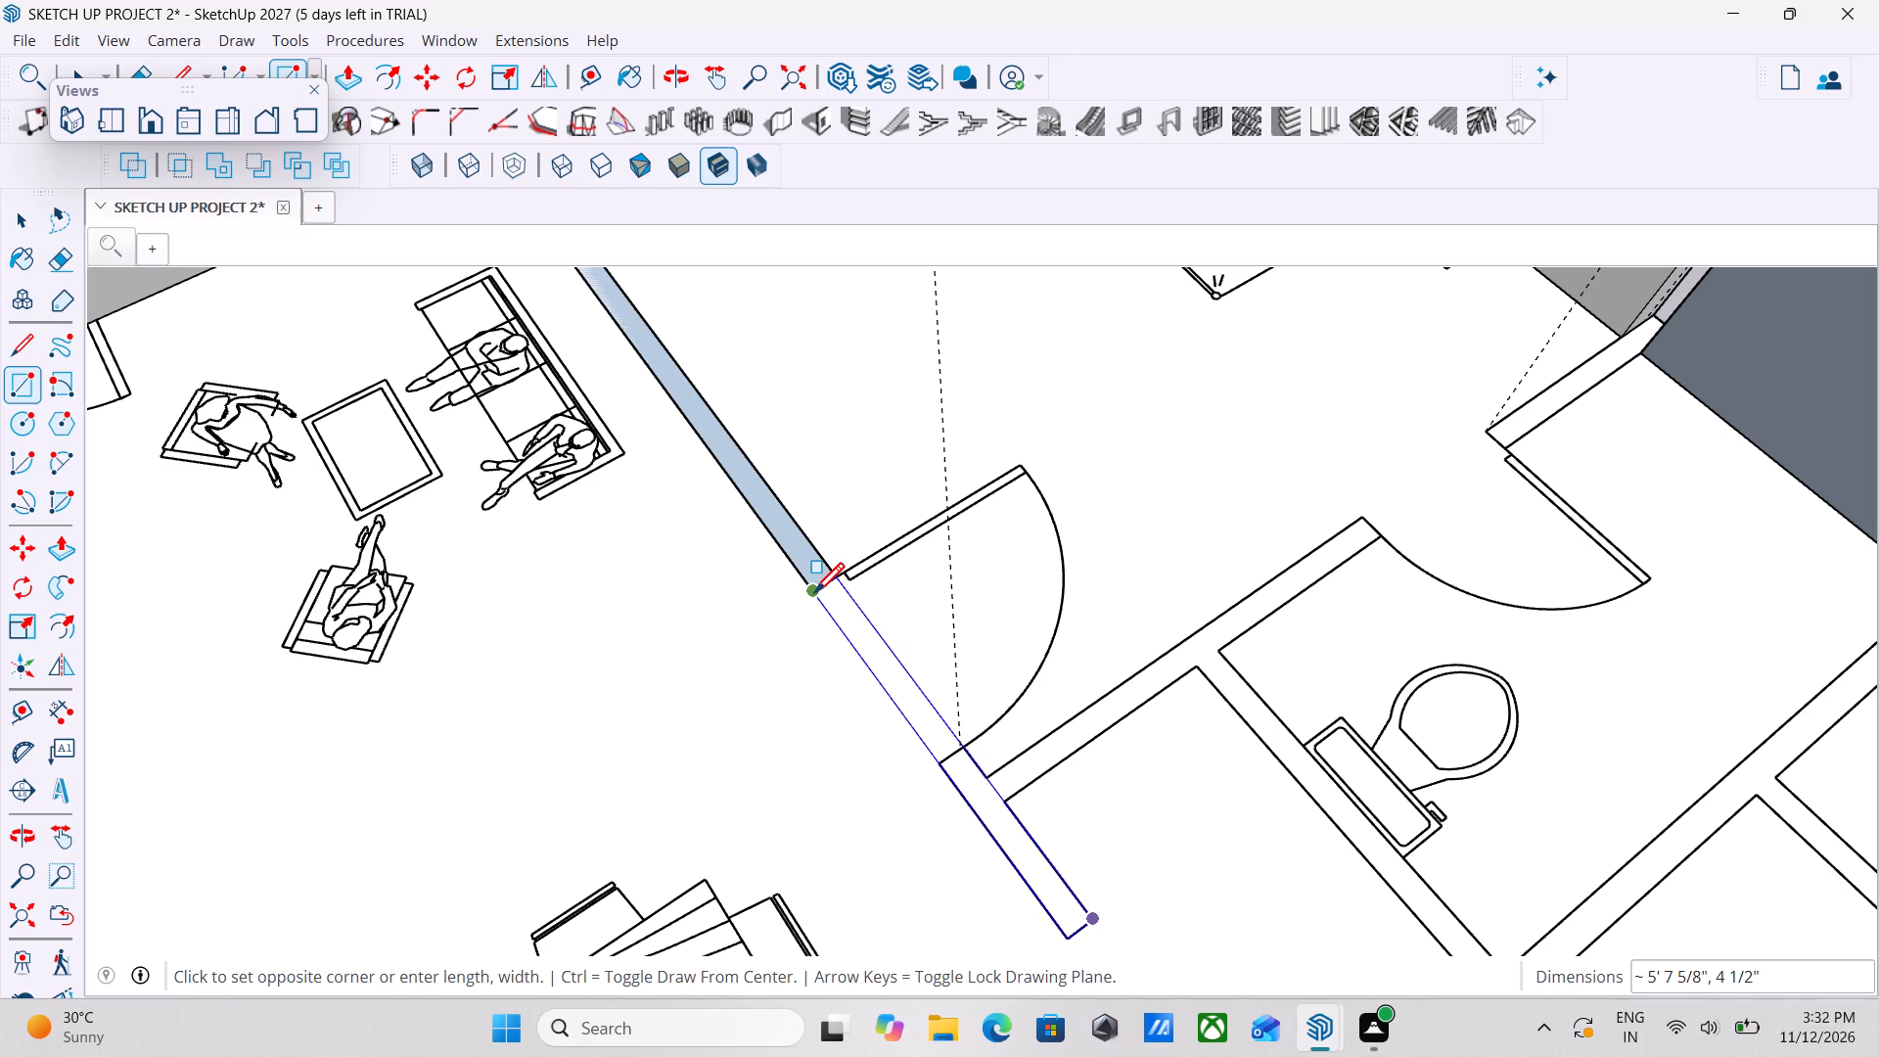
click(814, 596)
key(Escape)
key(Escape)
key(space)
key(space)
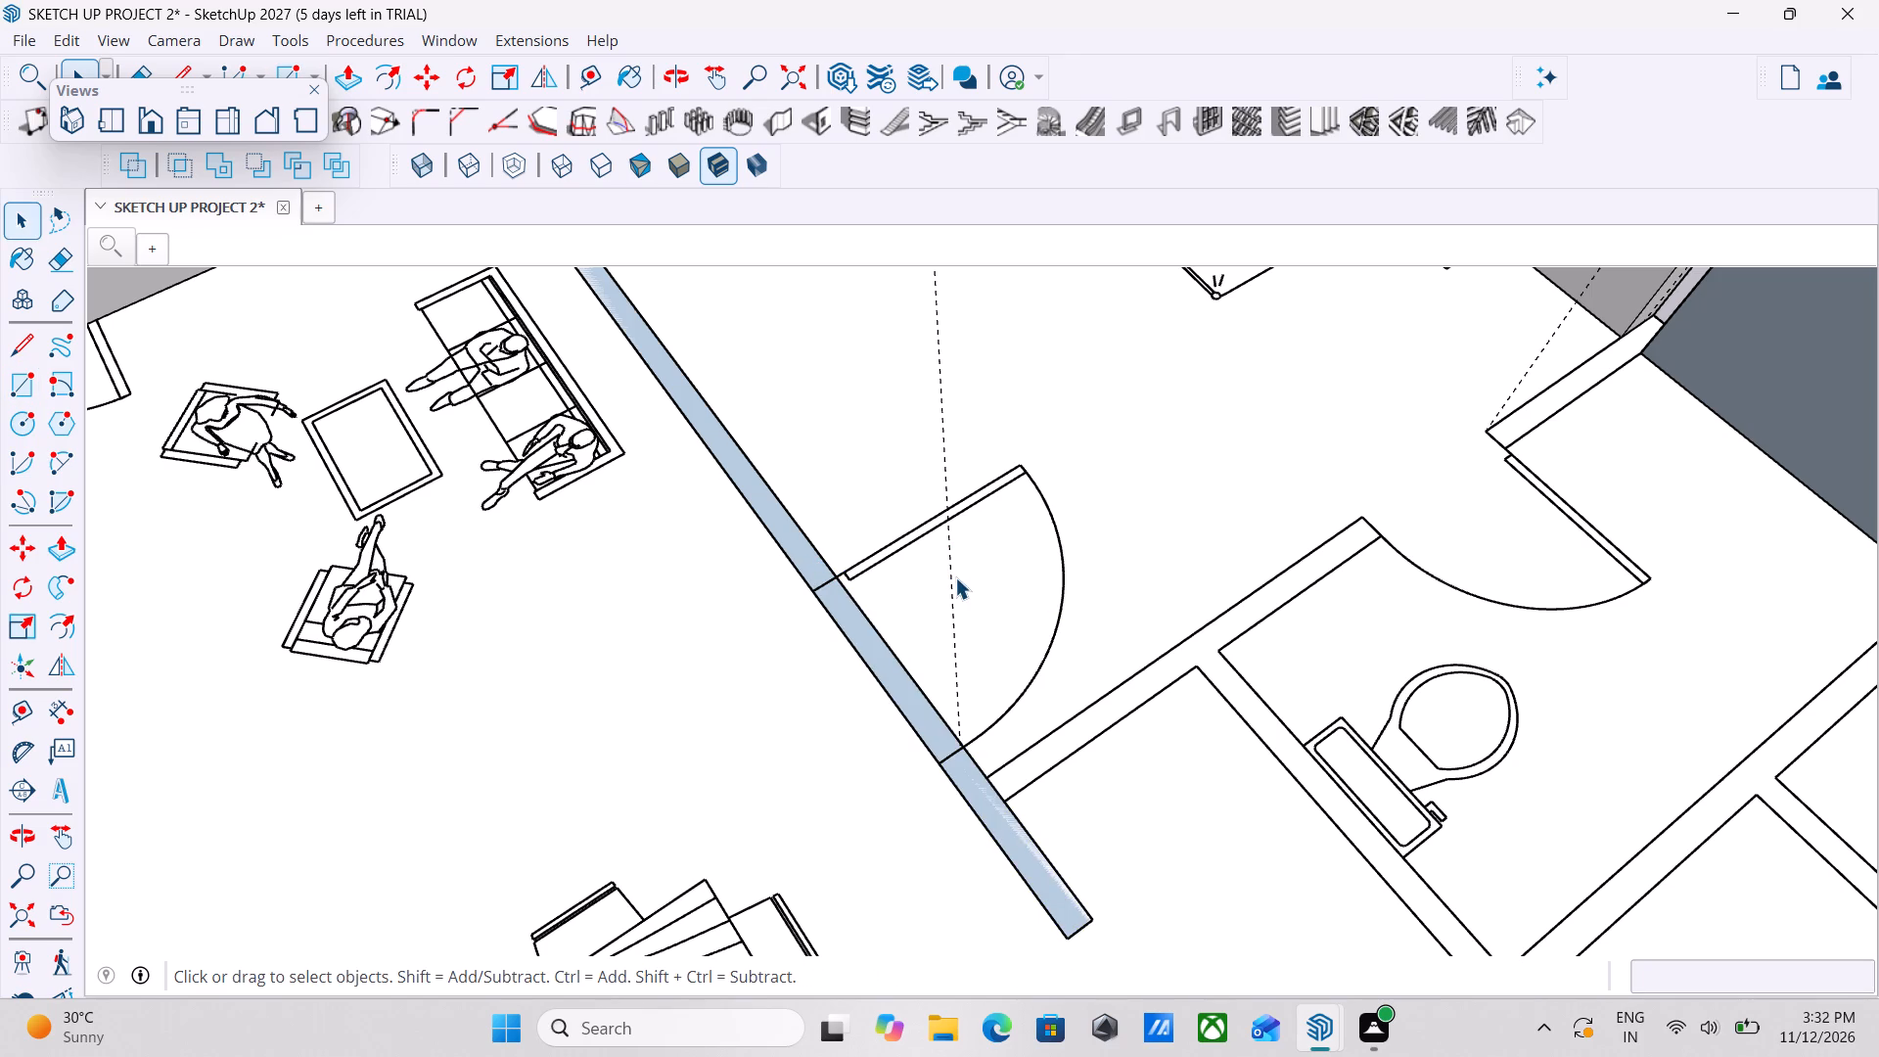
Push/Pull the strip spanning the bedroom doorway and short bathroom-side wall up 10'.
key(p)
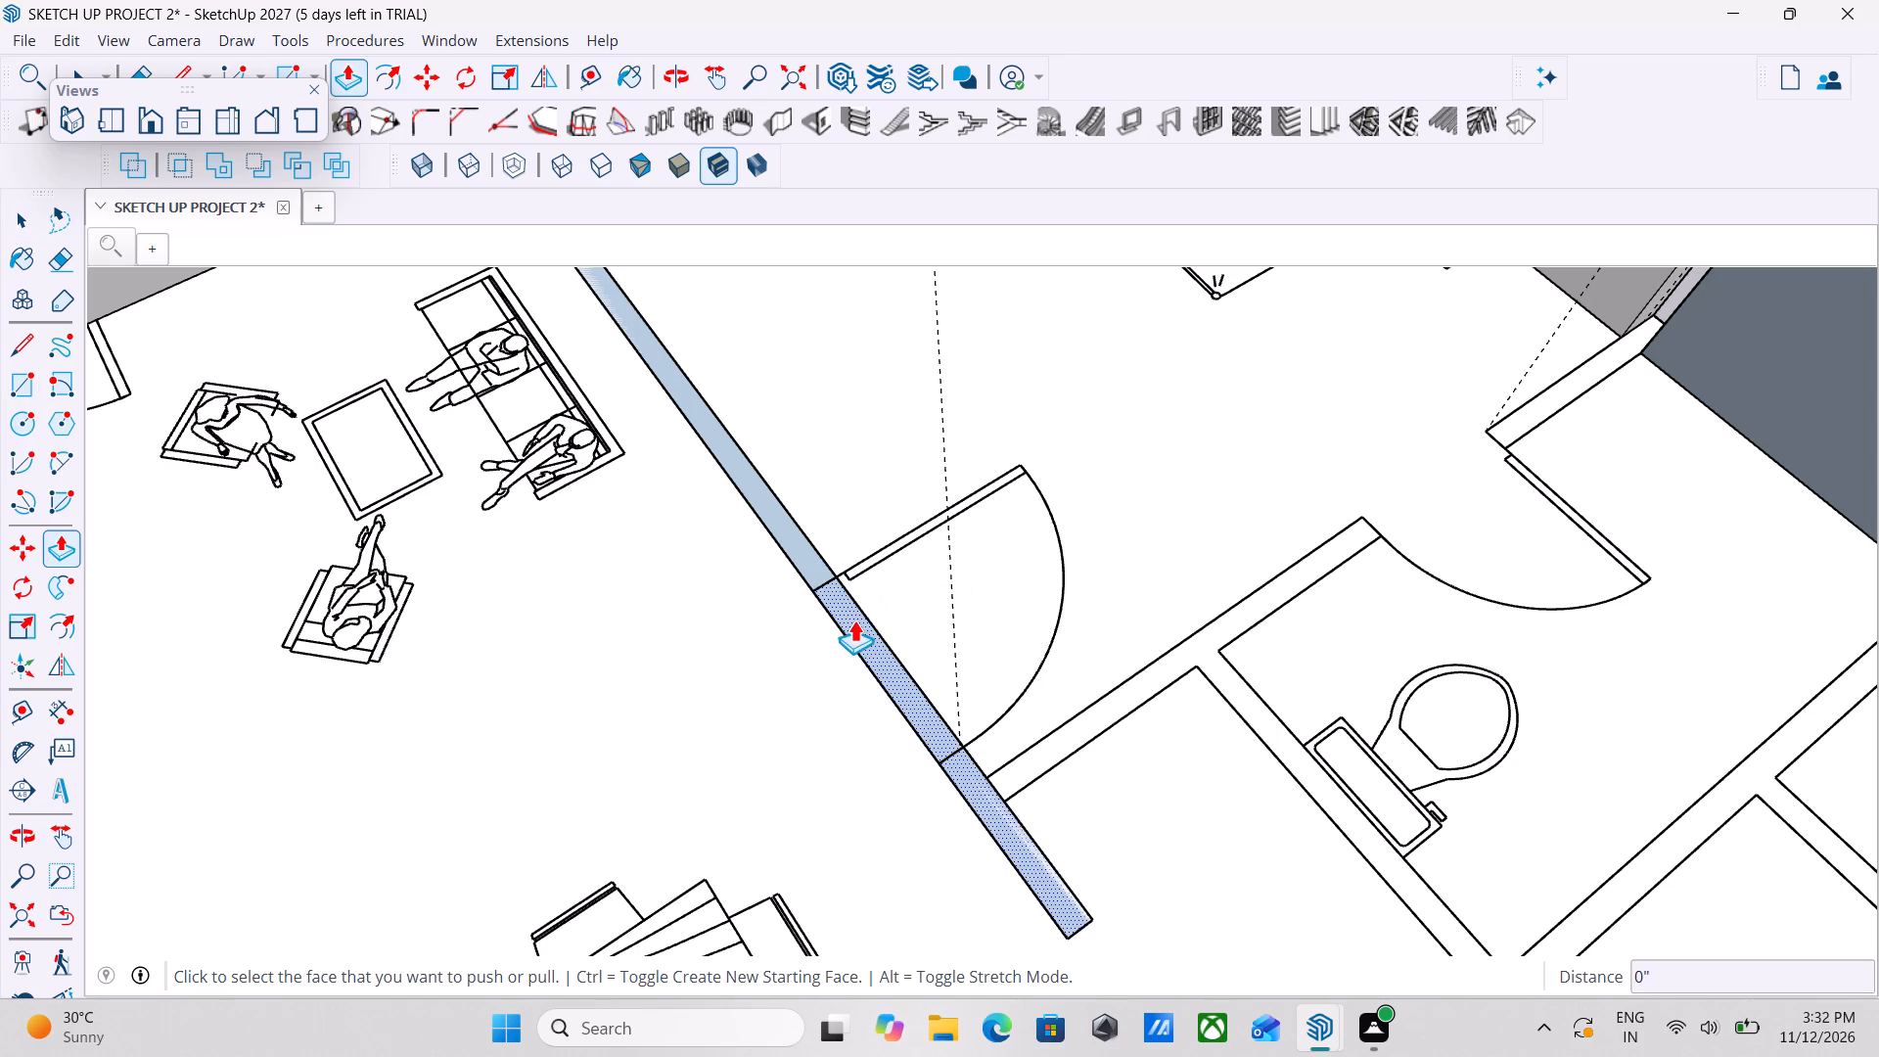
click(854, 620)
scroll(859, 579, down, 8)
text(10')
key(Return)
scroll(859, 579, down, 3)
scroll(780, 500, up, 1)
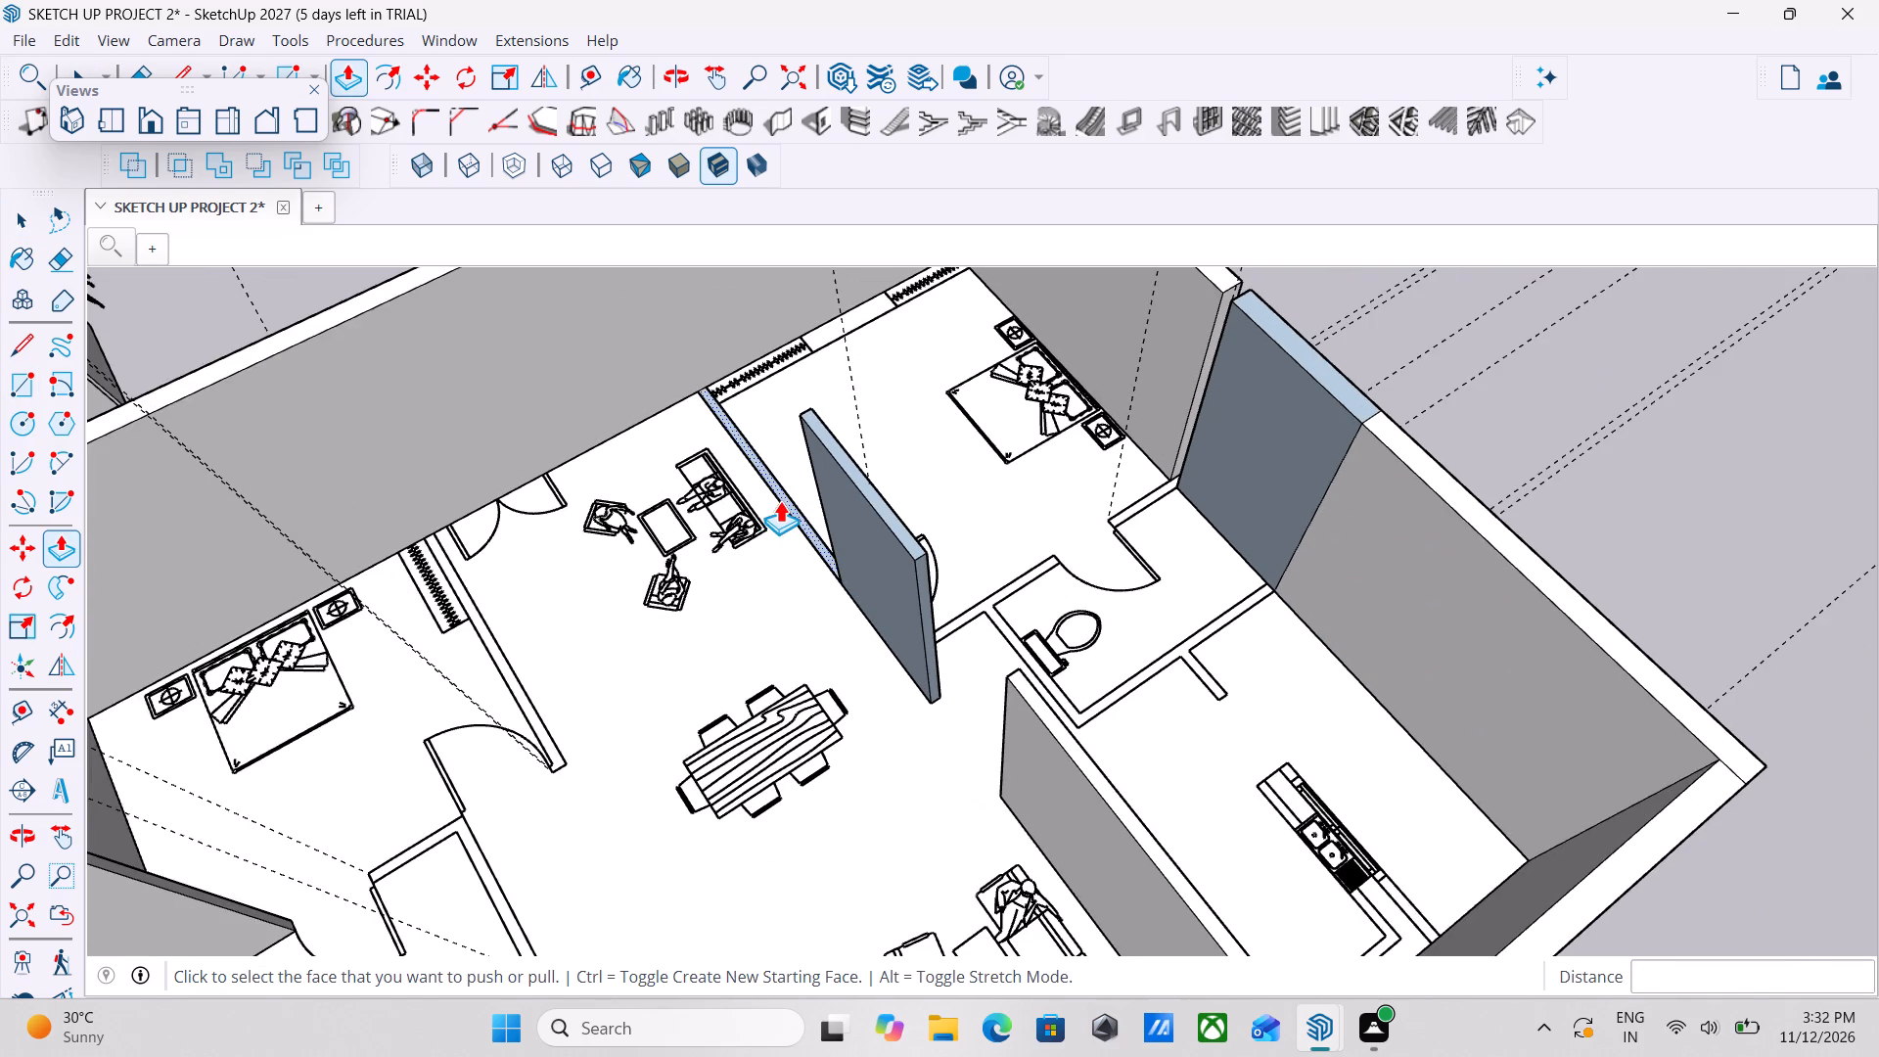
Push/Pull the partition strip between the bedroom and the sofa seating area up 10'.
scroll(780, 500, up, 6)
click(785, 497)
scroll(802, 447, down, 7)
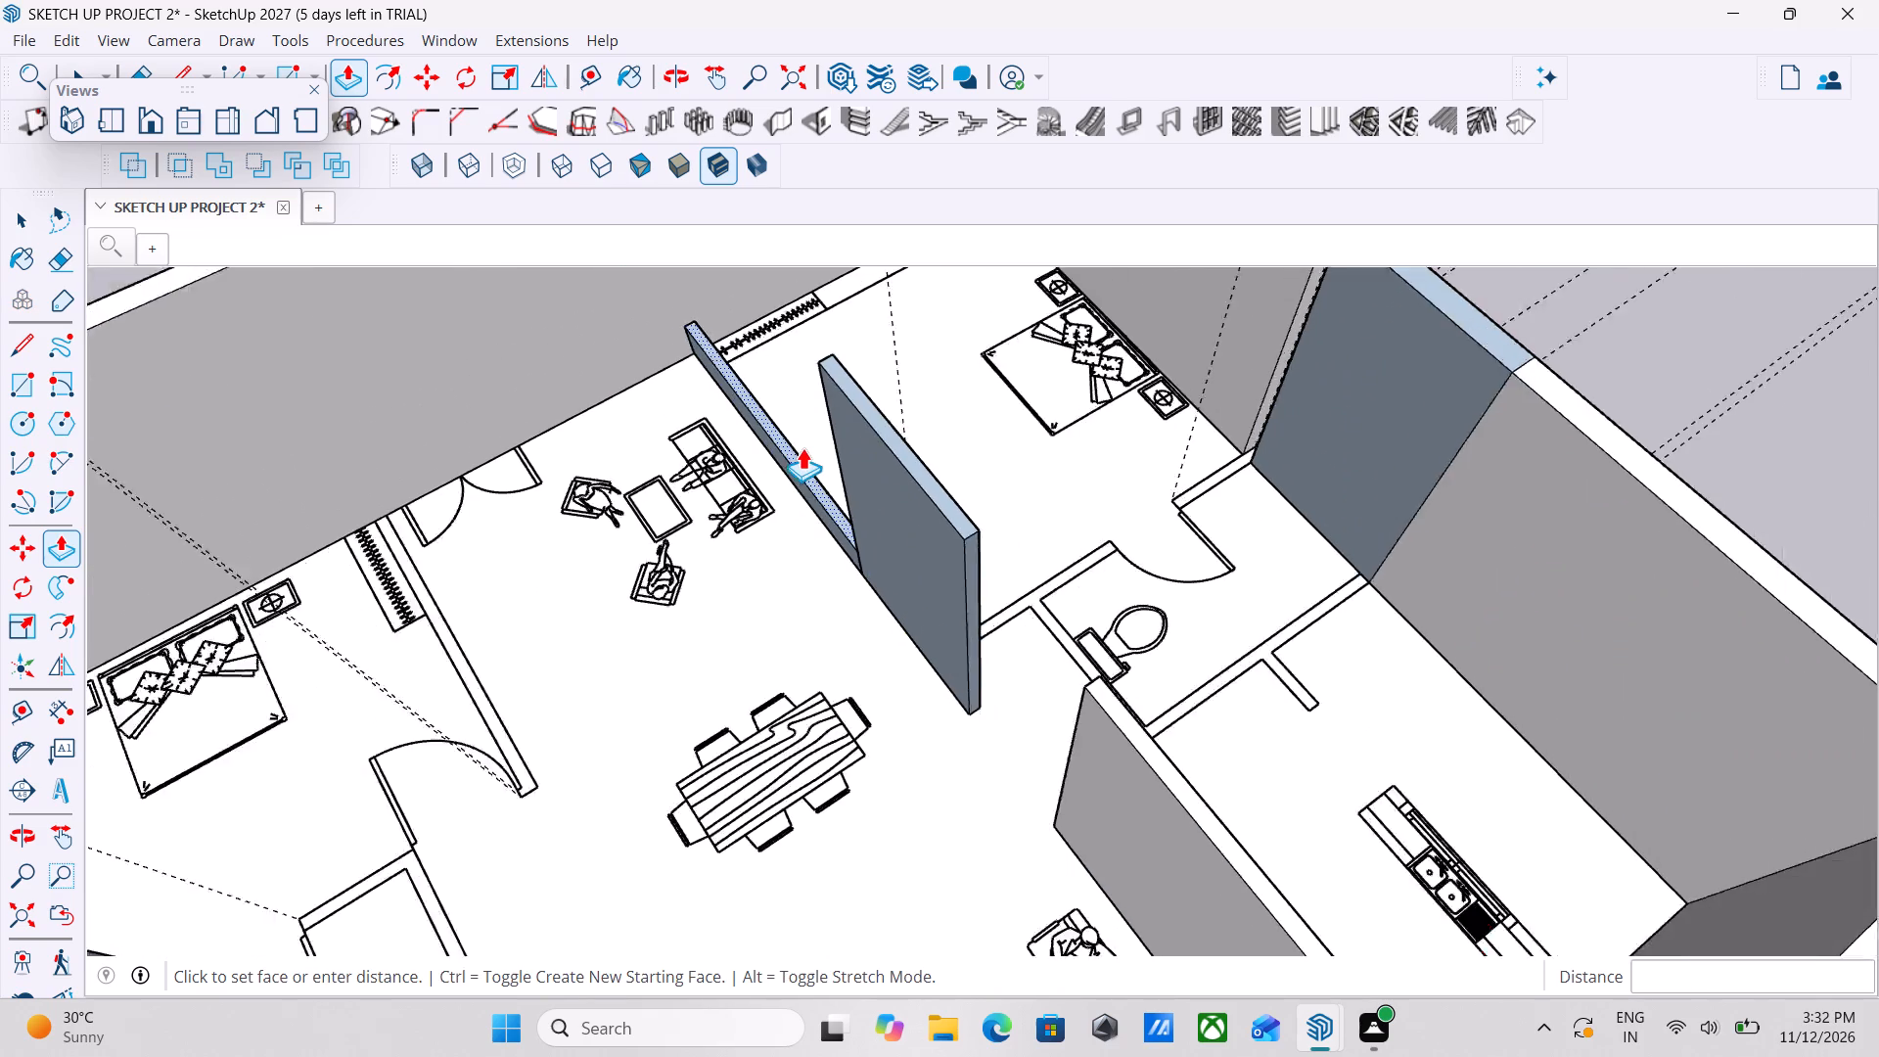
scroll(802, 447, down, 2)
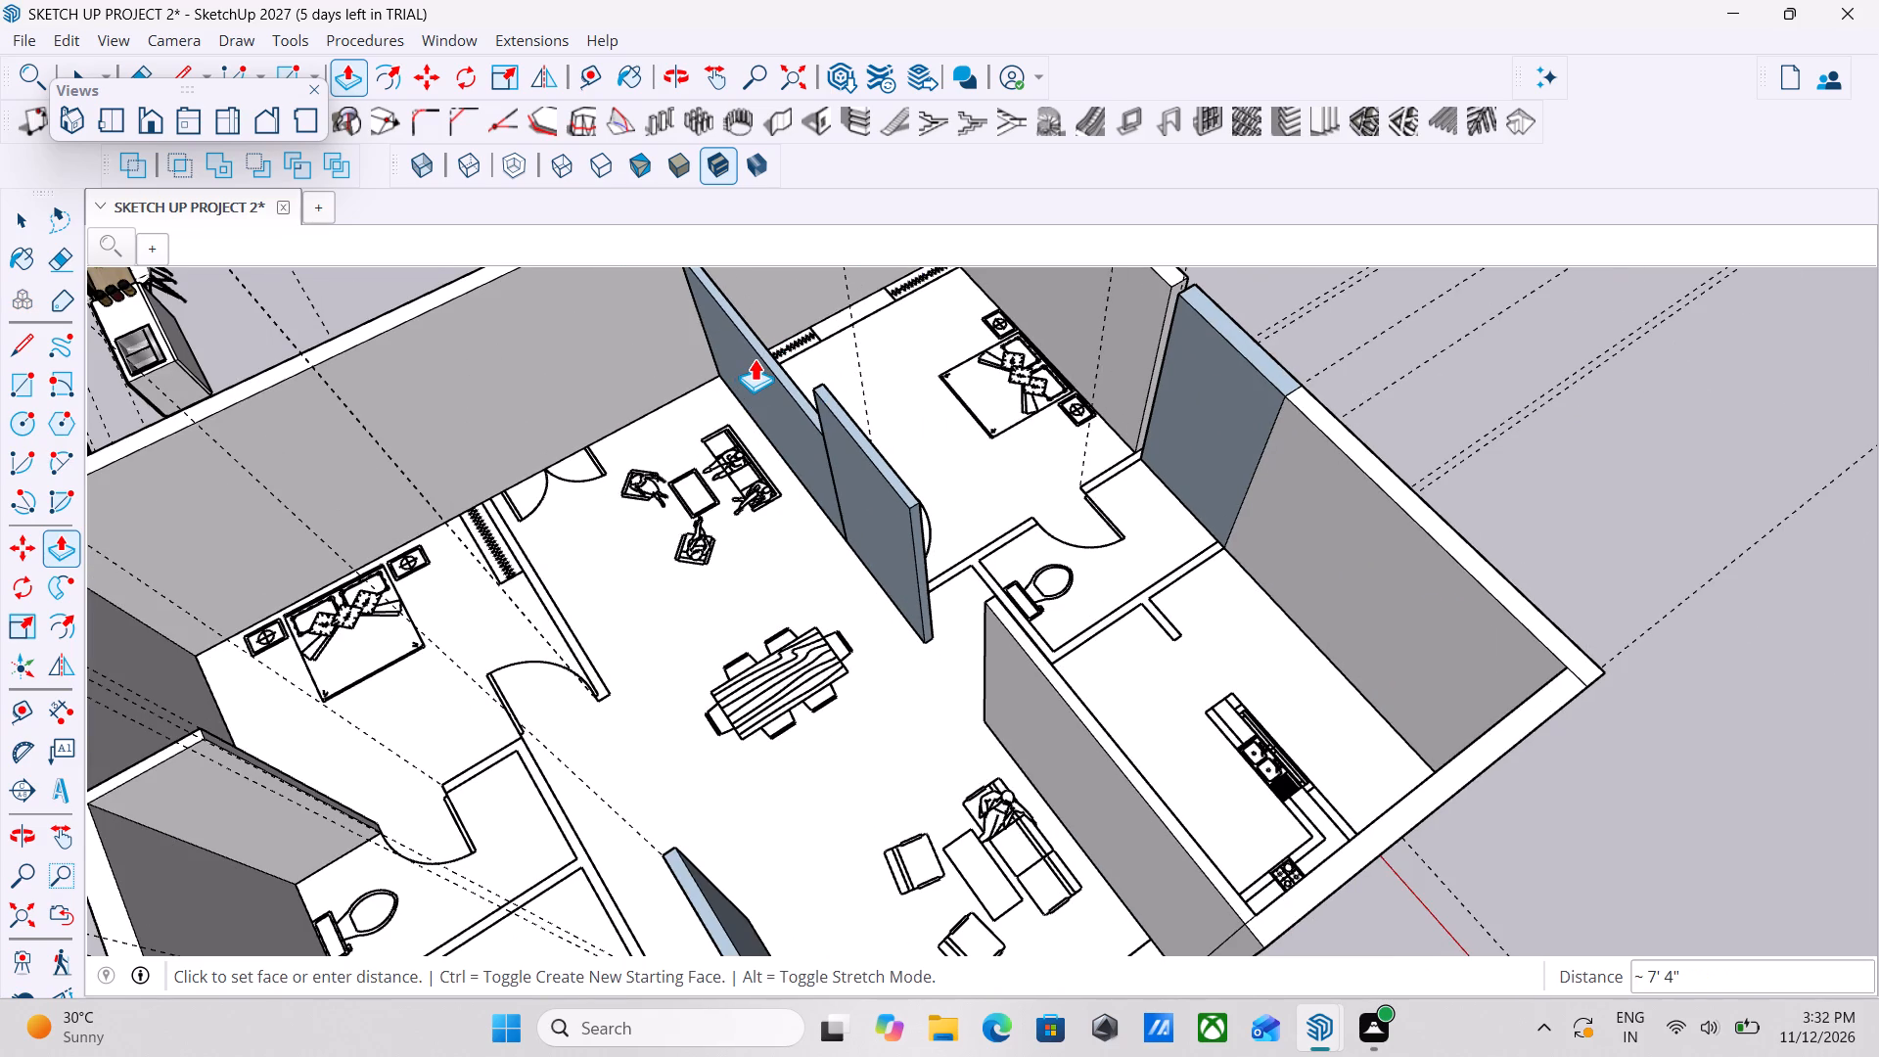
text(10')
key(Return)
scroll(945, 533, down, 3)
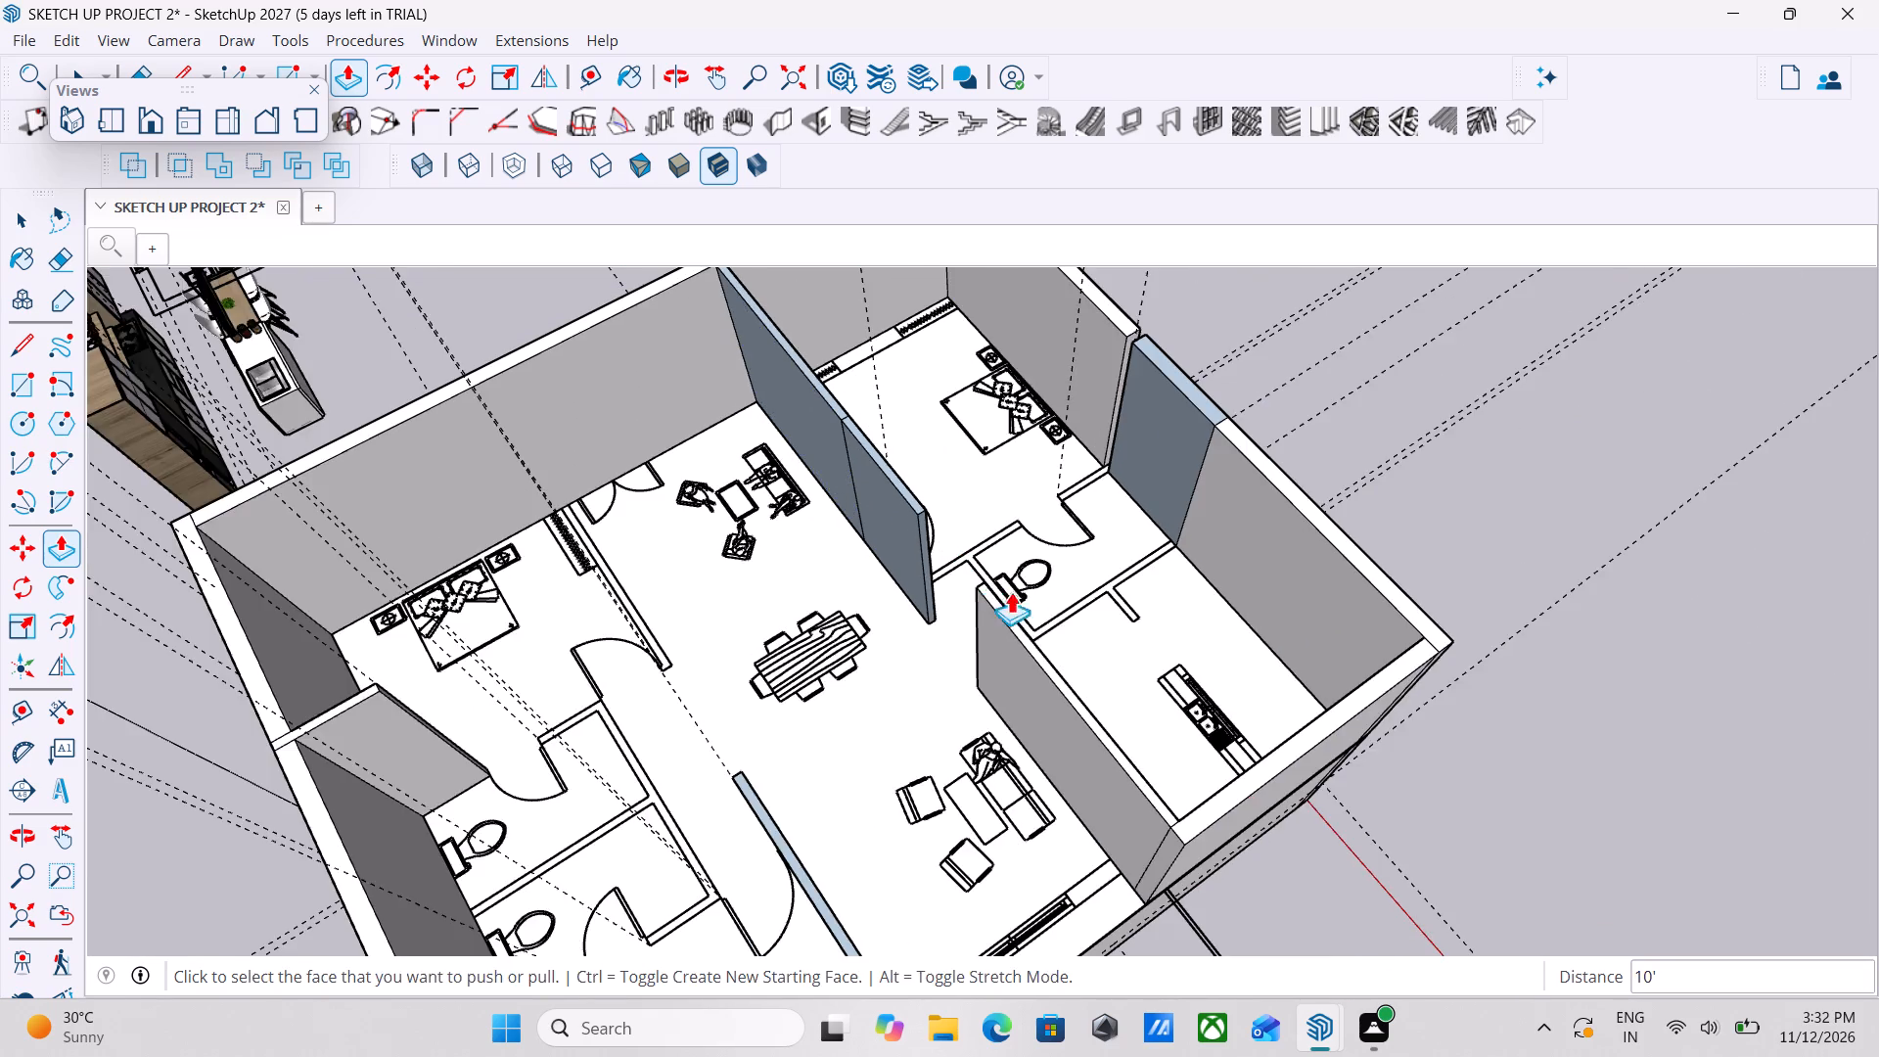
middle_drag(1082, 625, 610, 724)
middle_drag(1064, 639, 856, 751)
scroll(1173, 567, up, 3)
key(Escape)
key(space)
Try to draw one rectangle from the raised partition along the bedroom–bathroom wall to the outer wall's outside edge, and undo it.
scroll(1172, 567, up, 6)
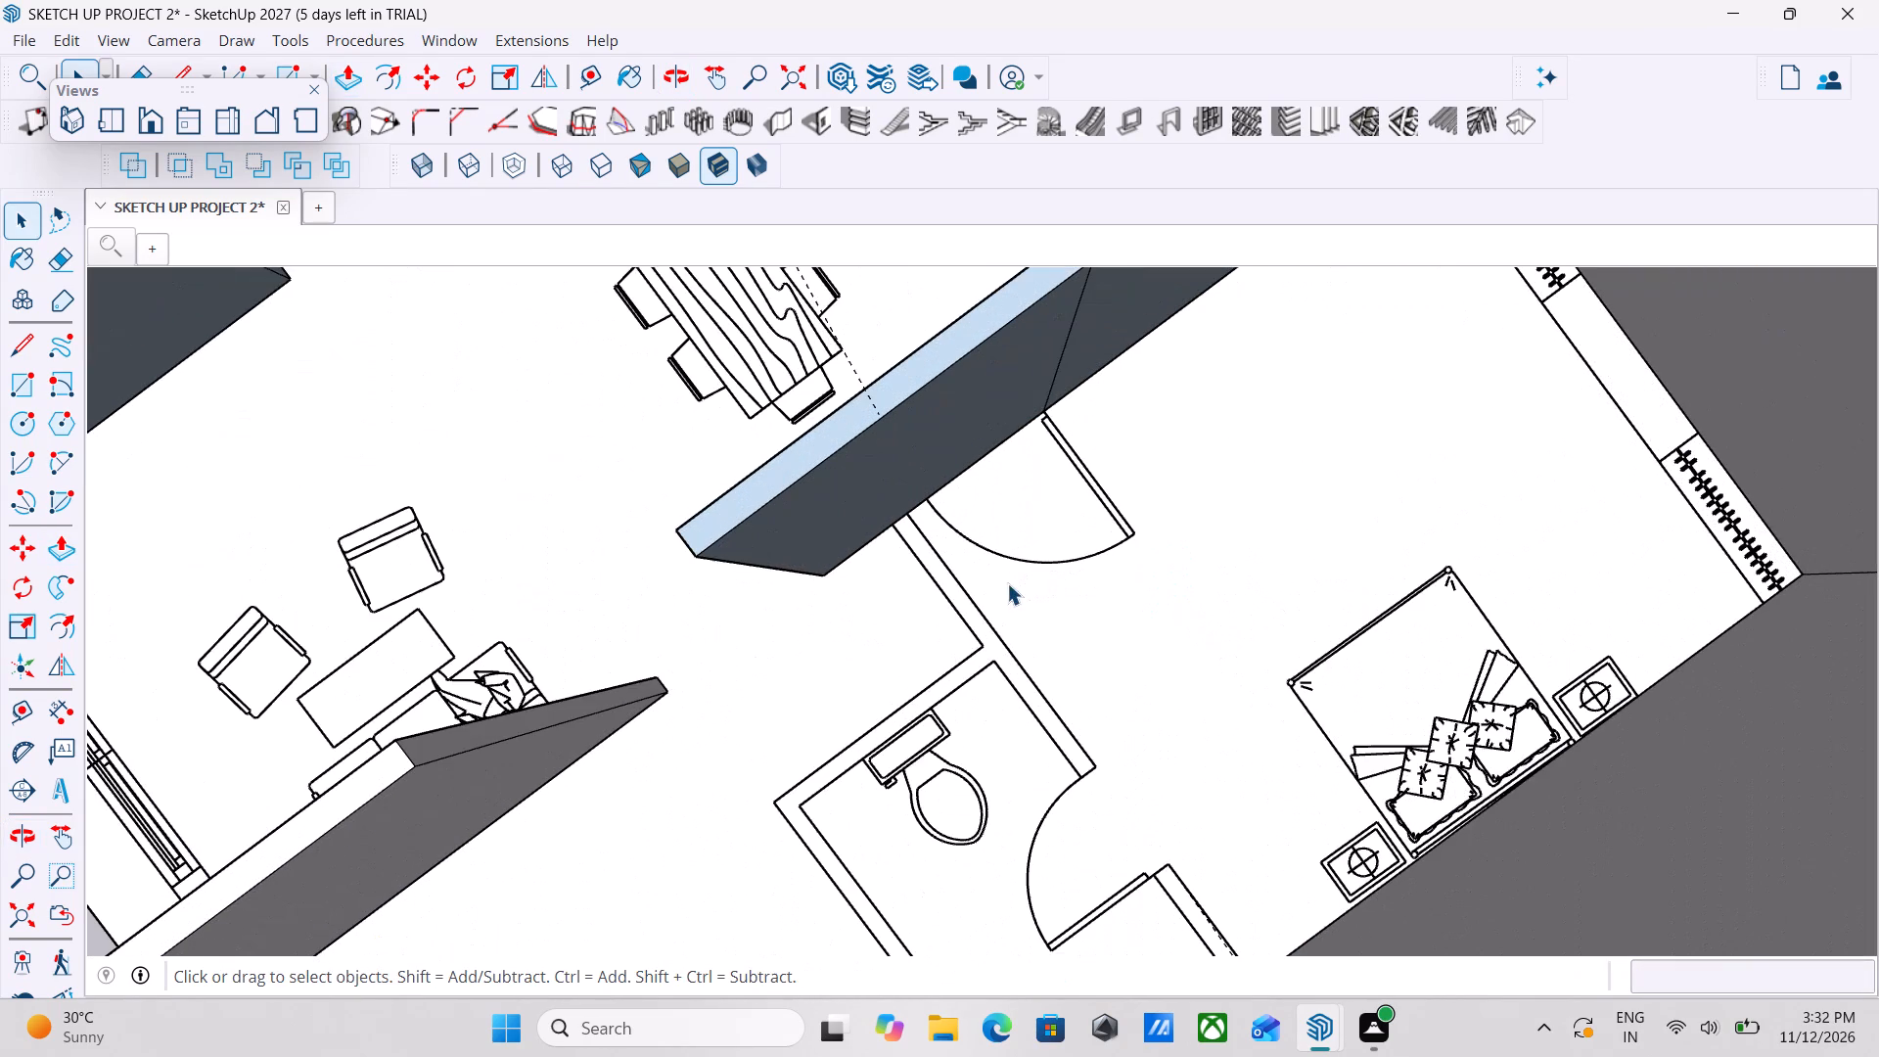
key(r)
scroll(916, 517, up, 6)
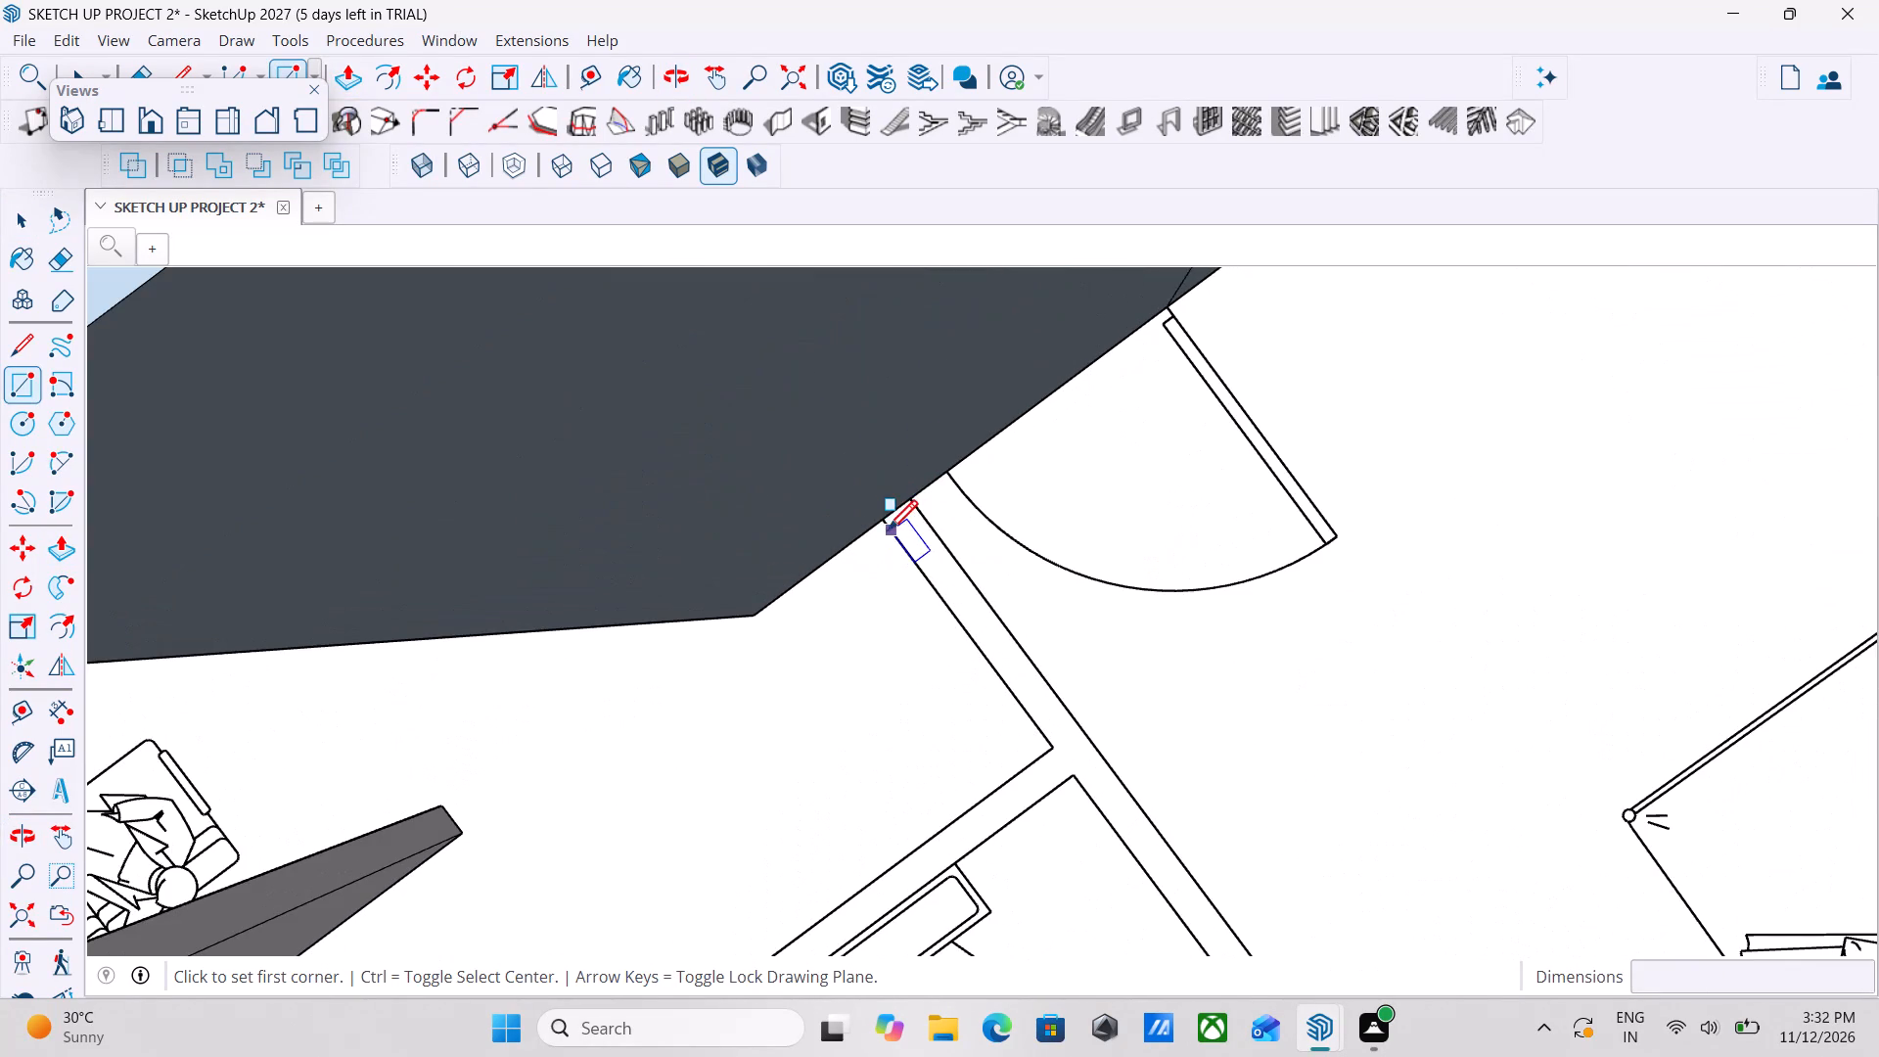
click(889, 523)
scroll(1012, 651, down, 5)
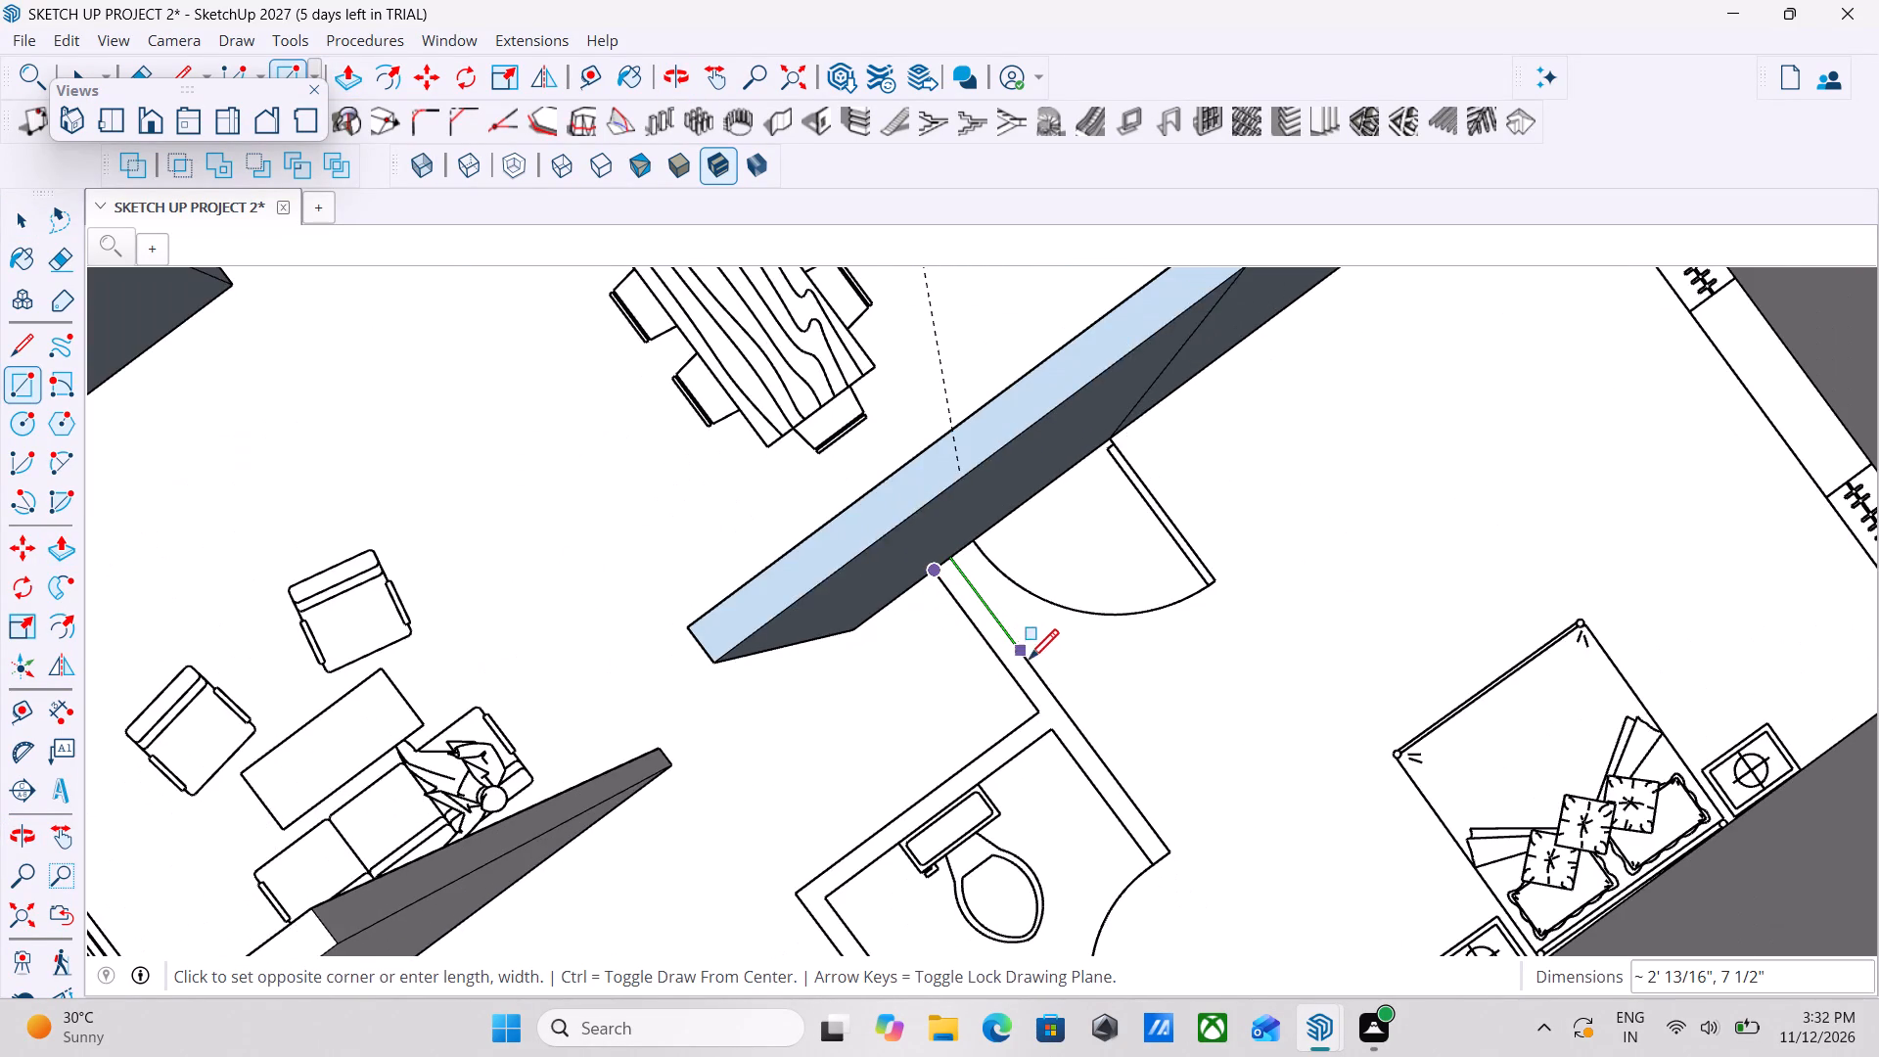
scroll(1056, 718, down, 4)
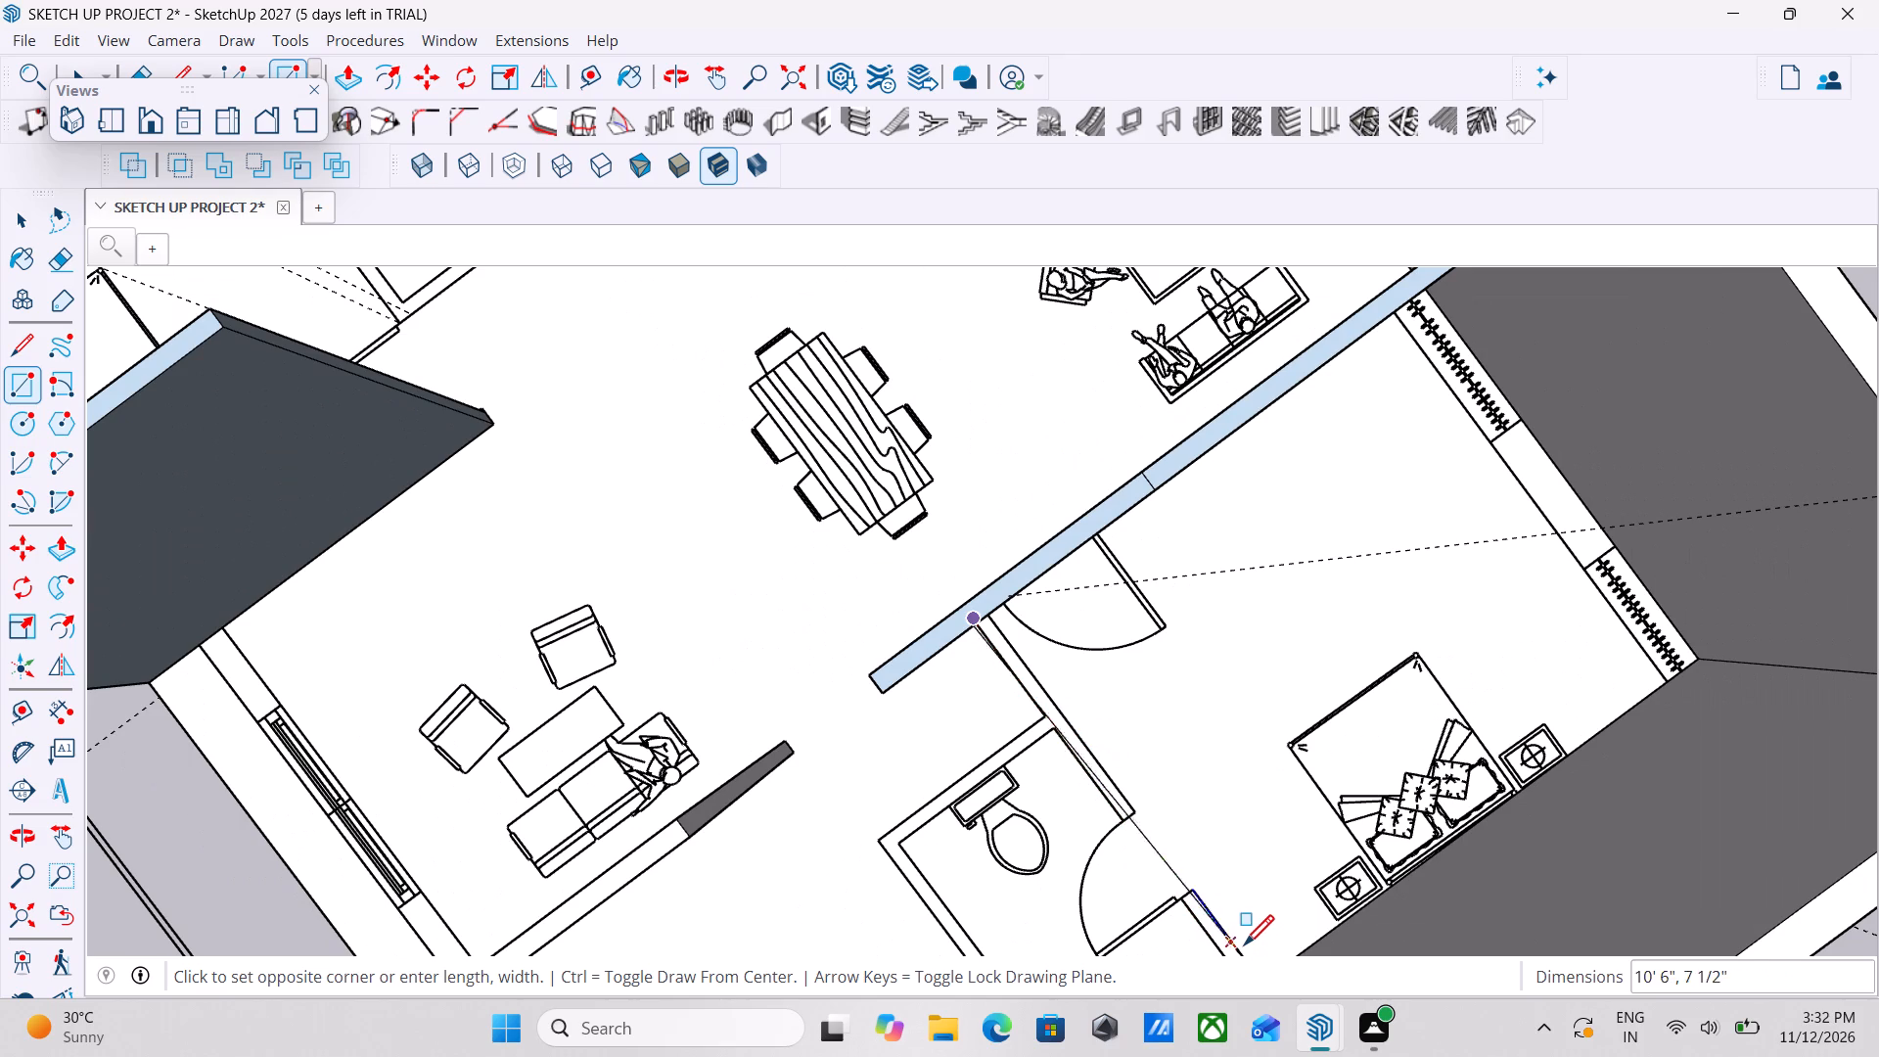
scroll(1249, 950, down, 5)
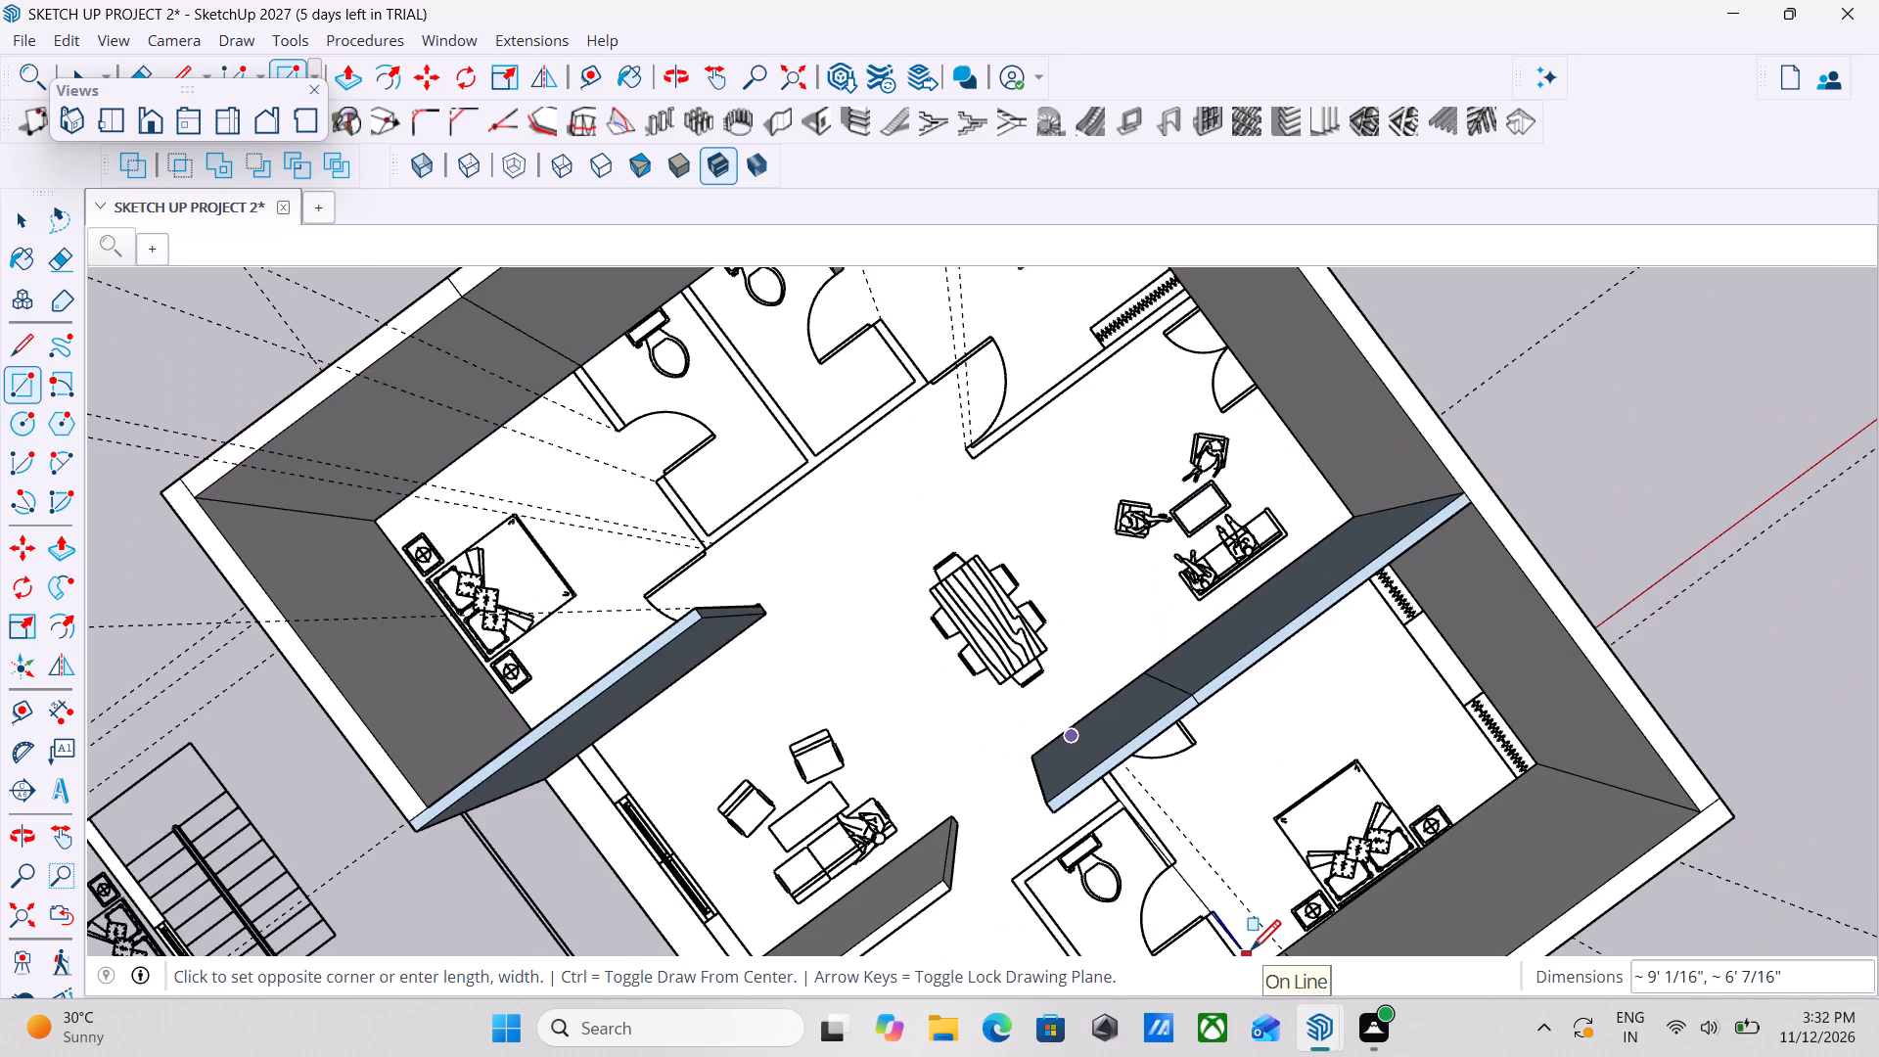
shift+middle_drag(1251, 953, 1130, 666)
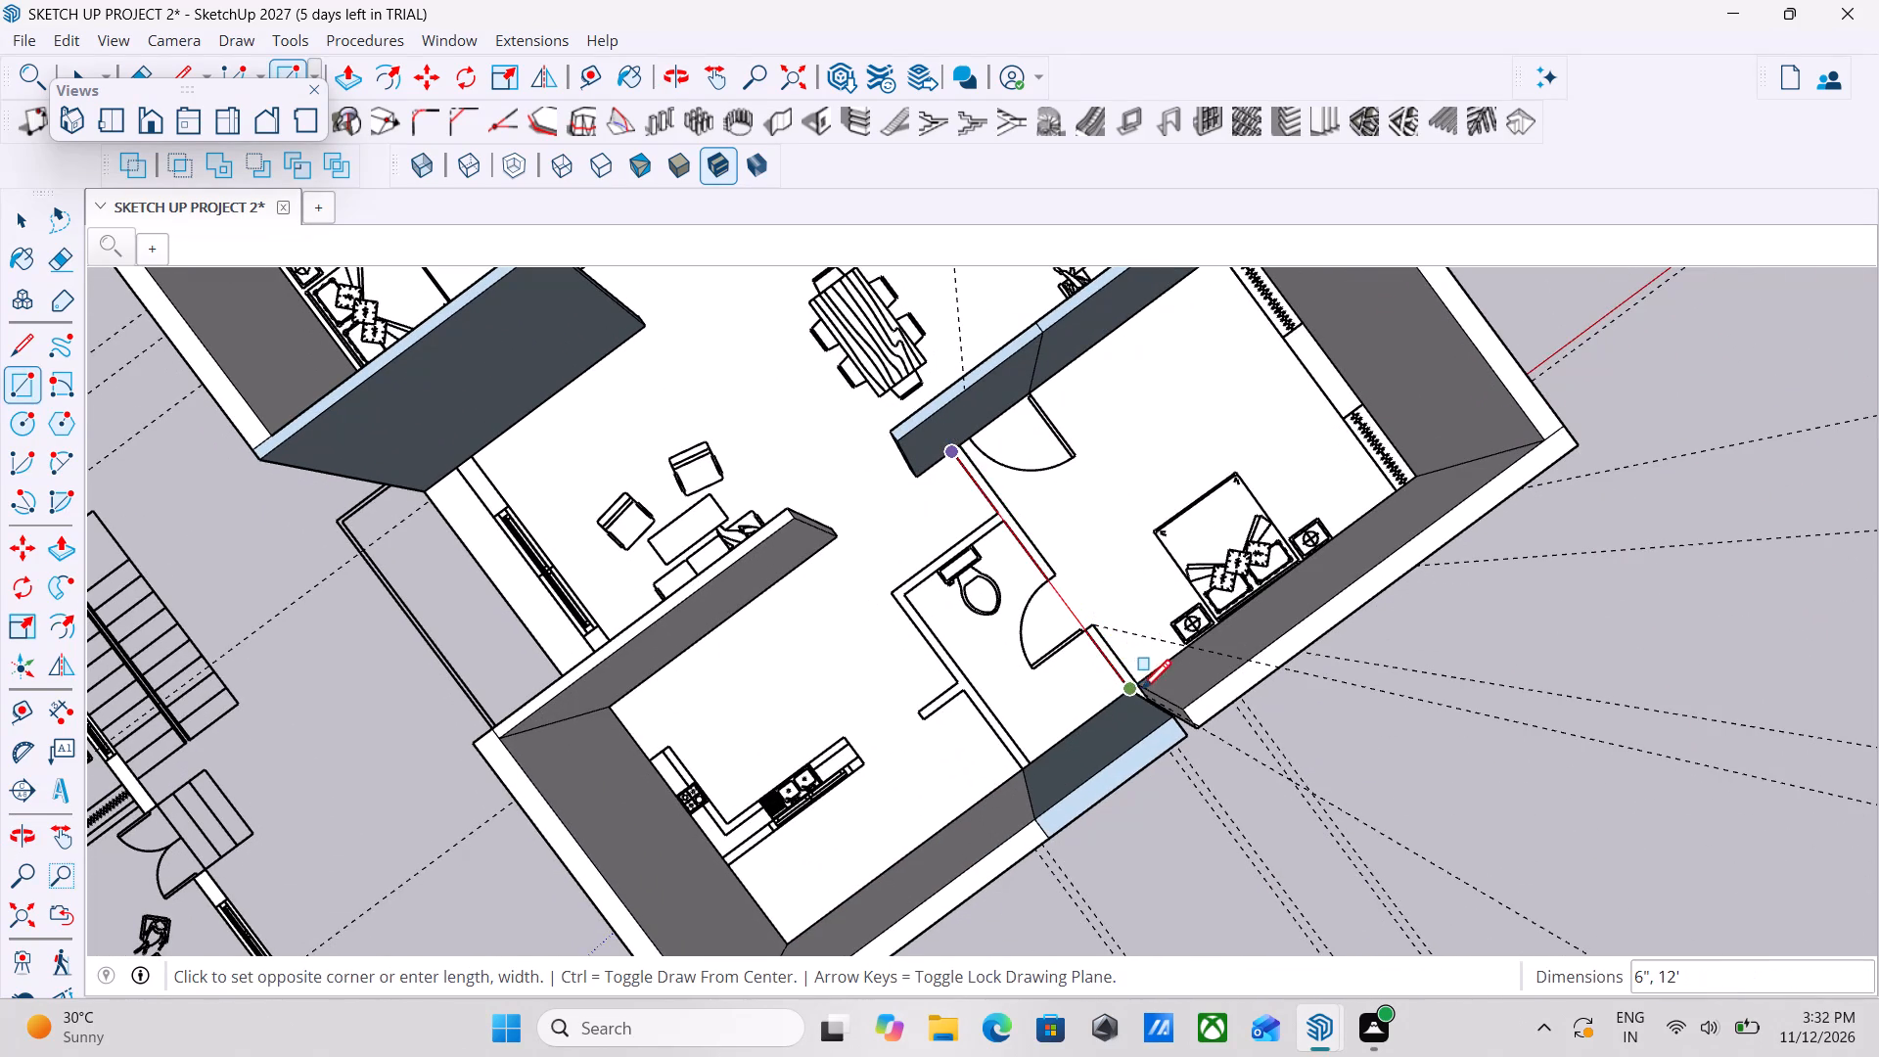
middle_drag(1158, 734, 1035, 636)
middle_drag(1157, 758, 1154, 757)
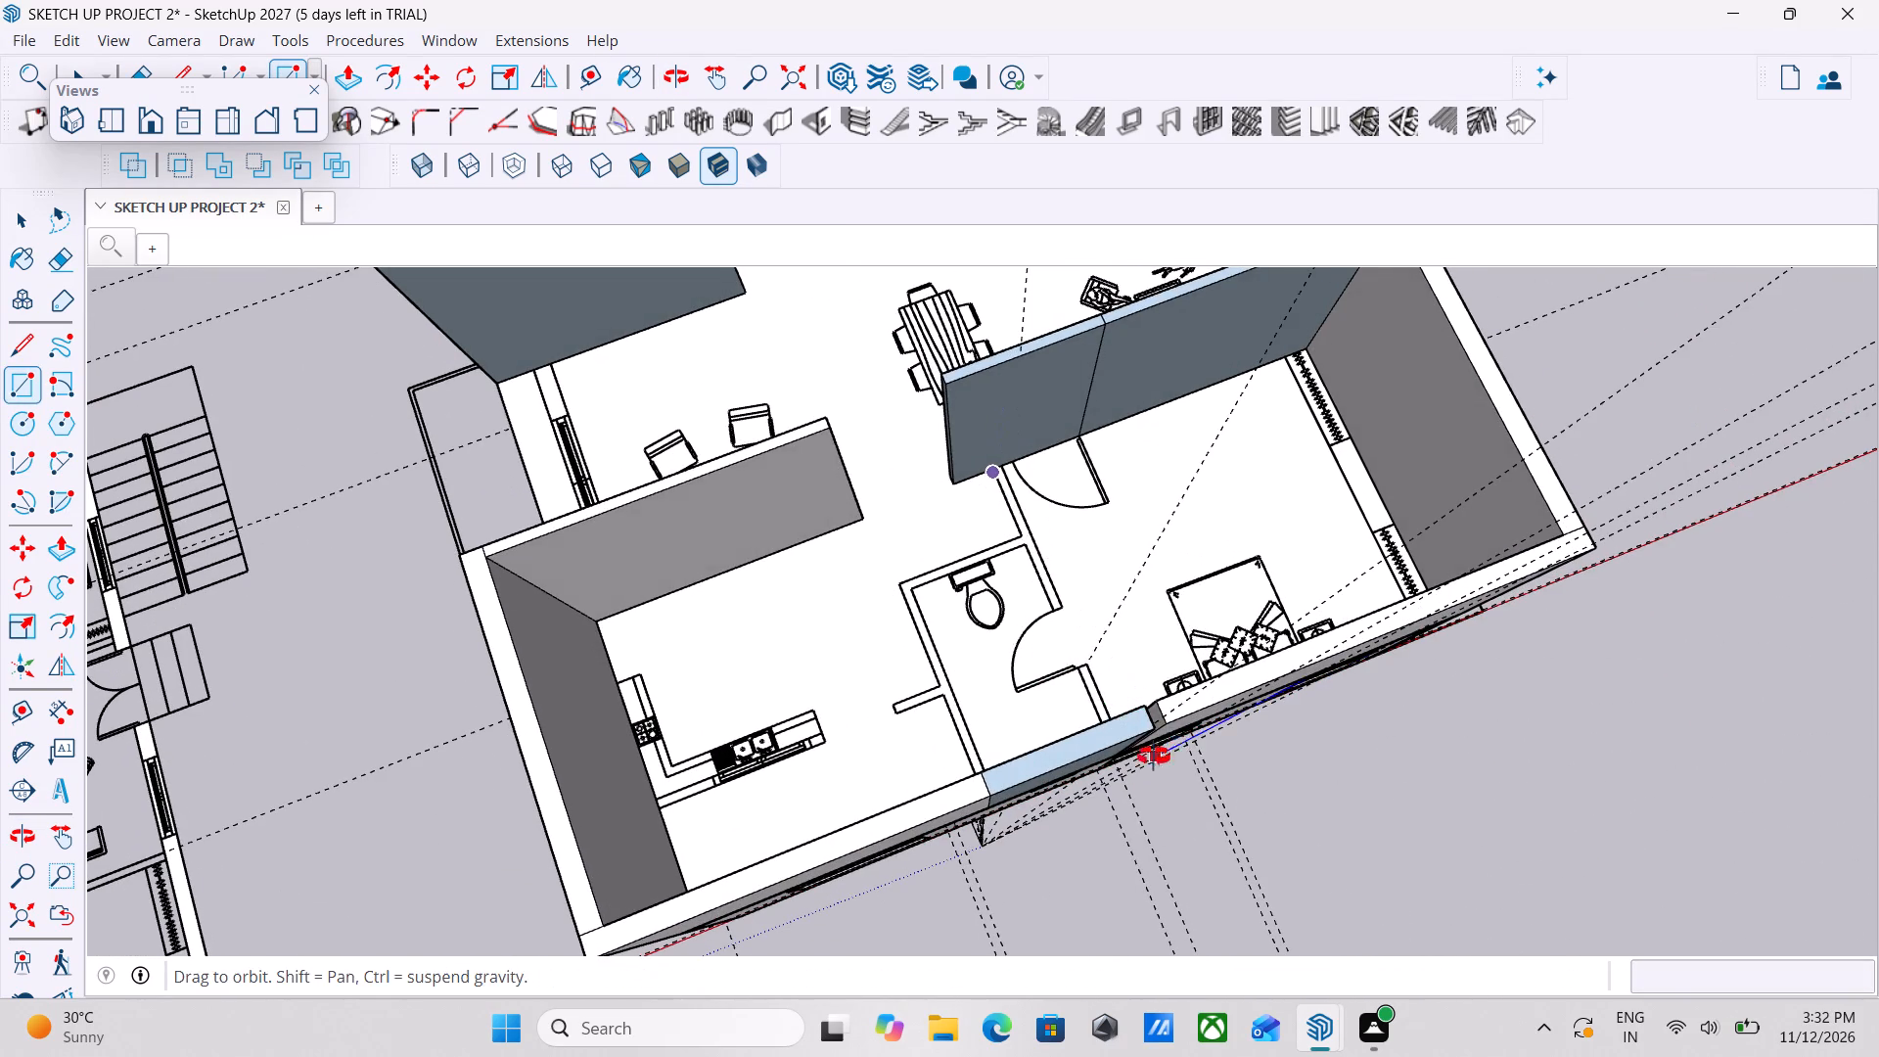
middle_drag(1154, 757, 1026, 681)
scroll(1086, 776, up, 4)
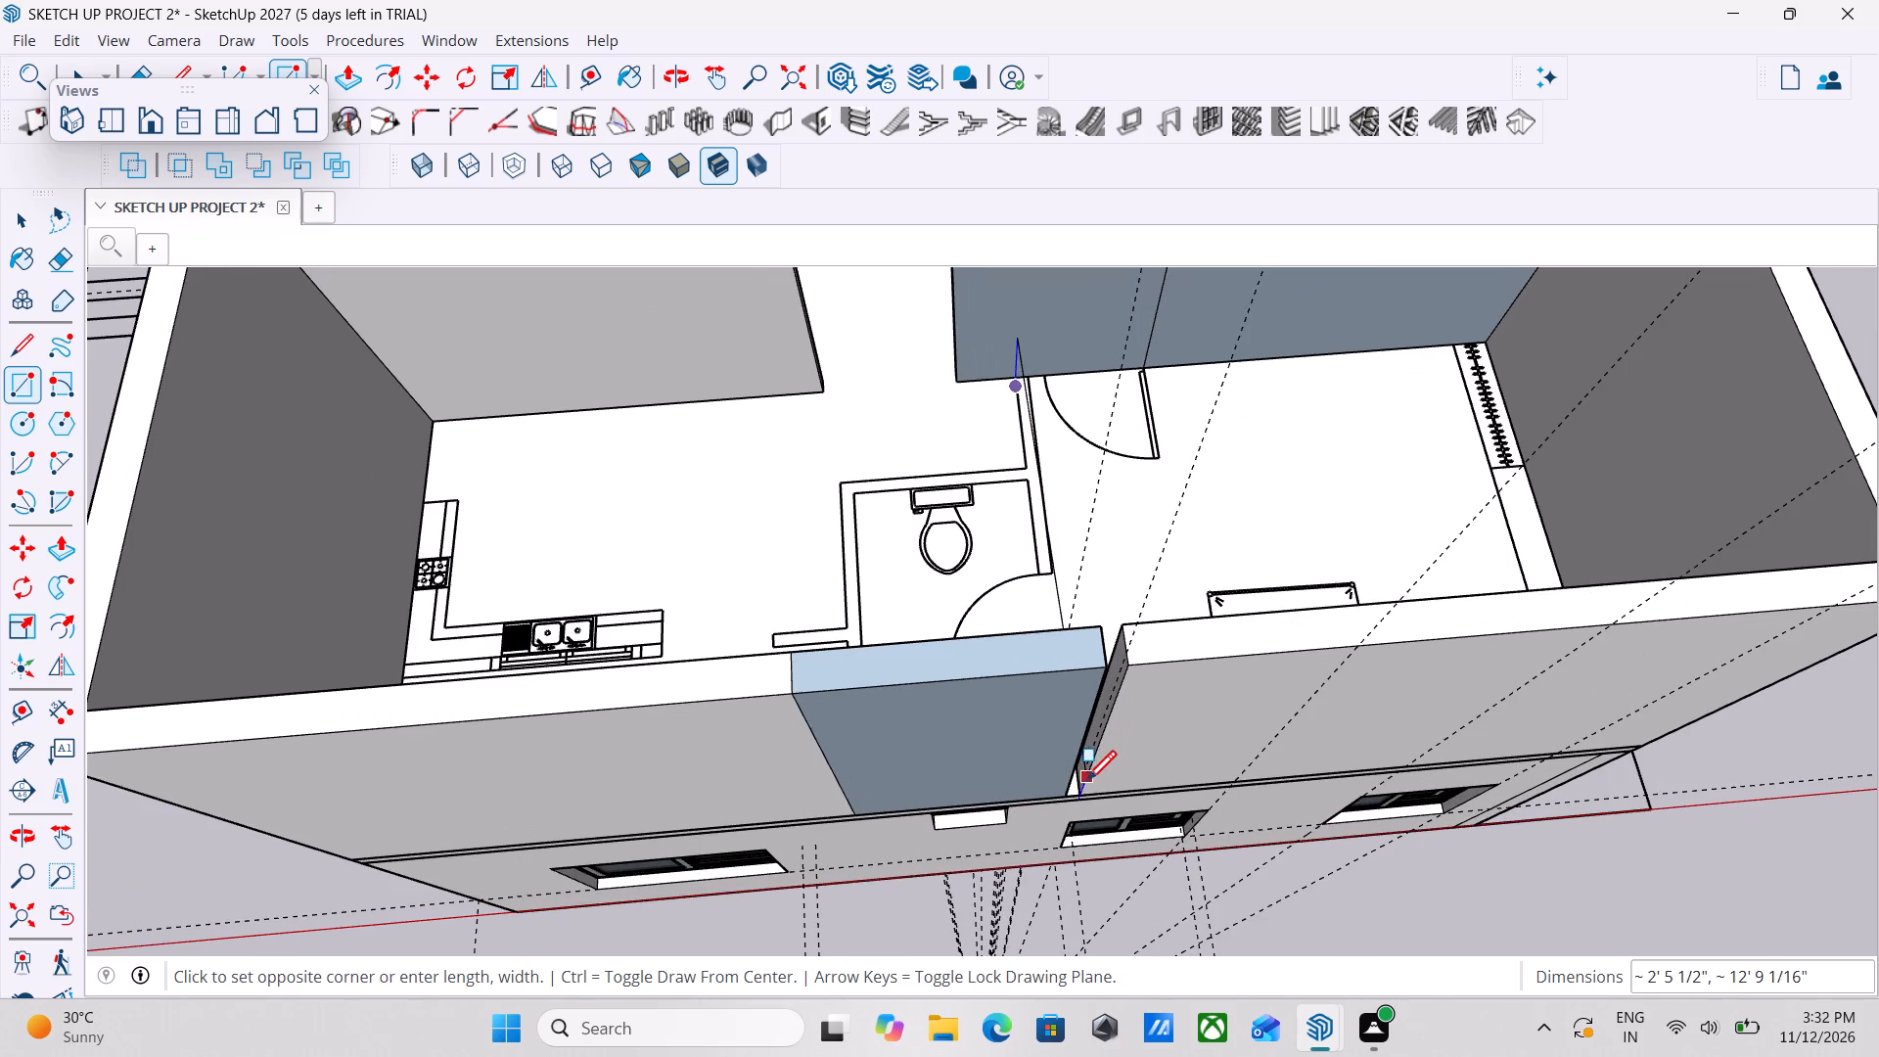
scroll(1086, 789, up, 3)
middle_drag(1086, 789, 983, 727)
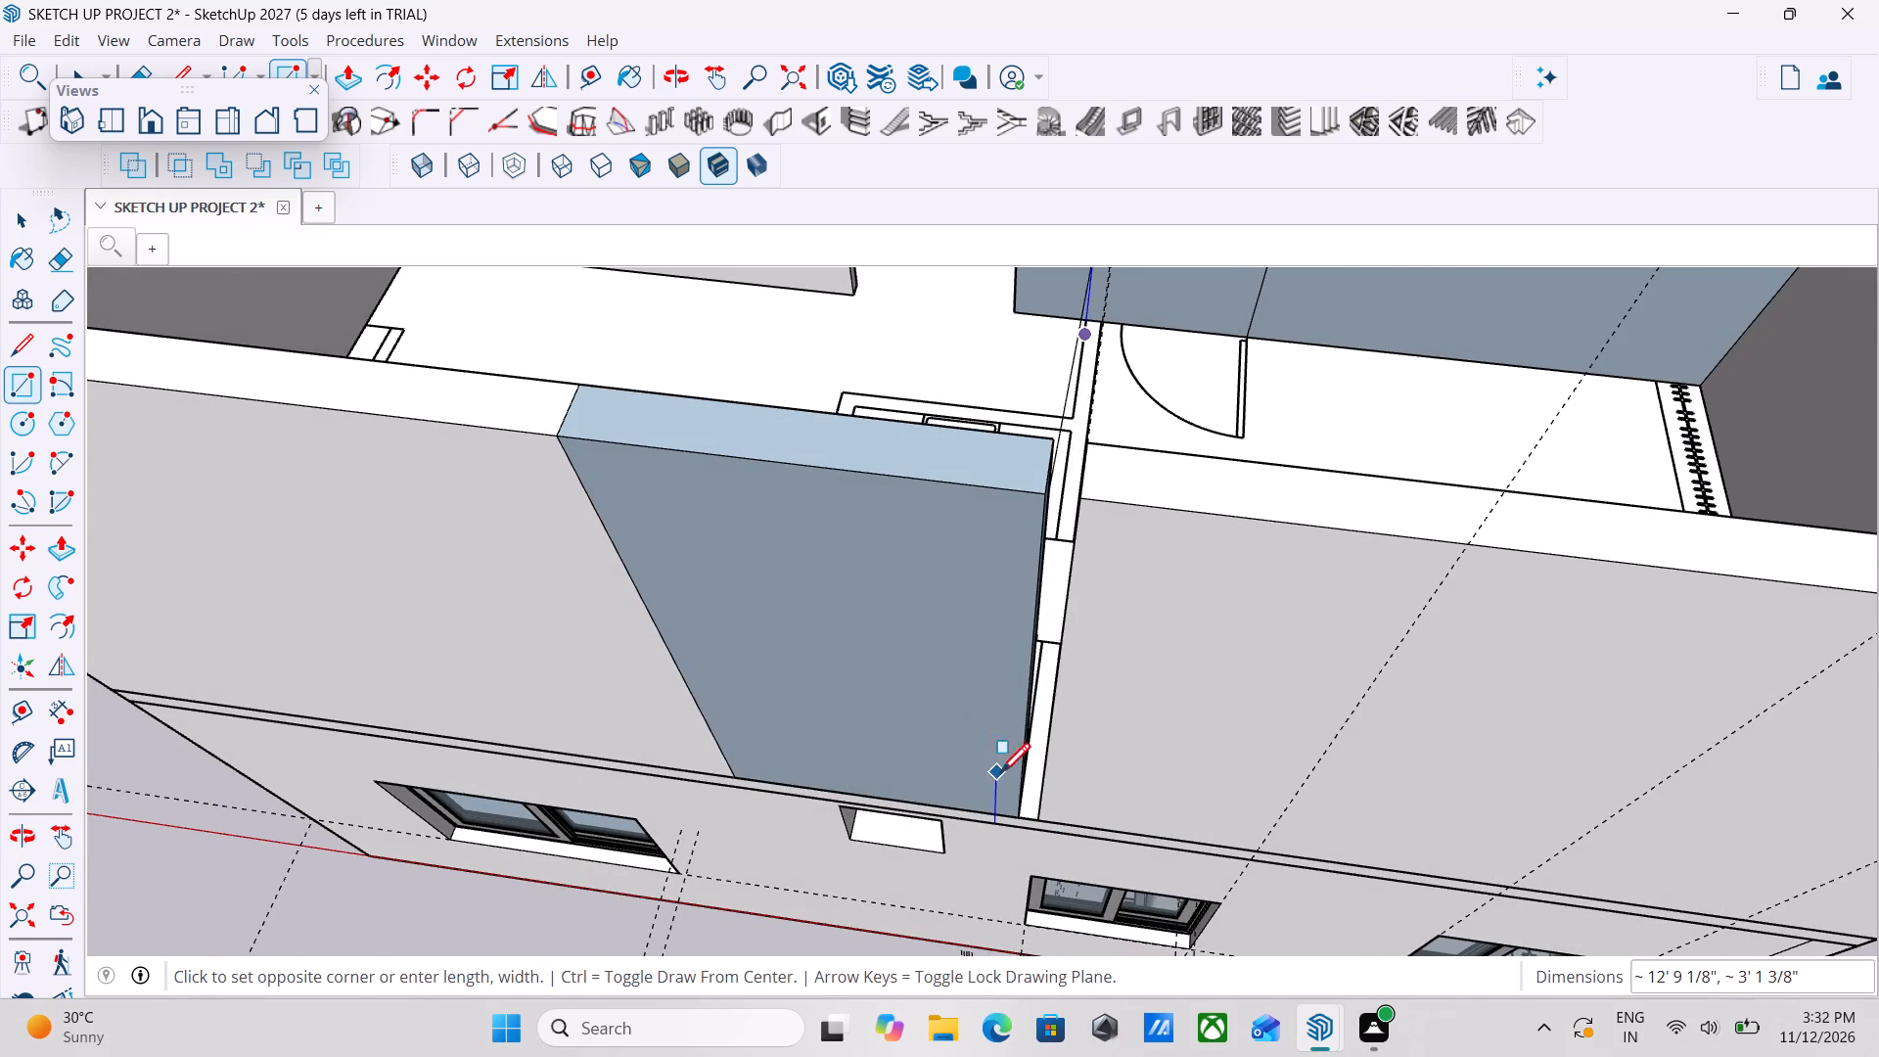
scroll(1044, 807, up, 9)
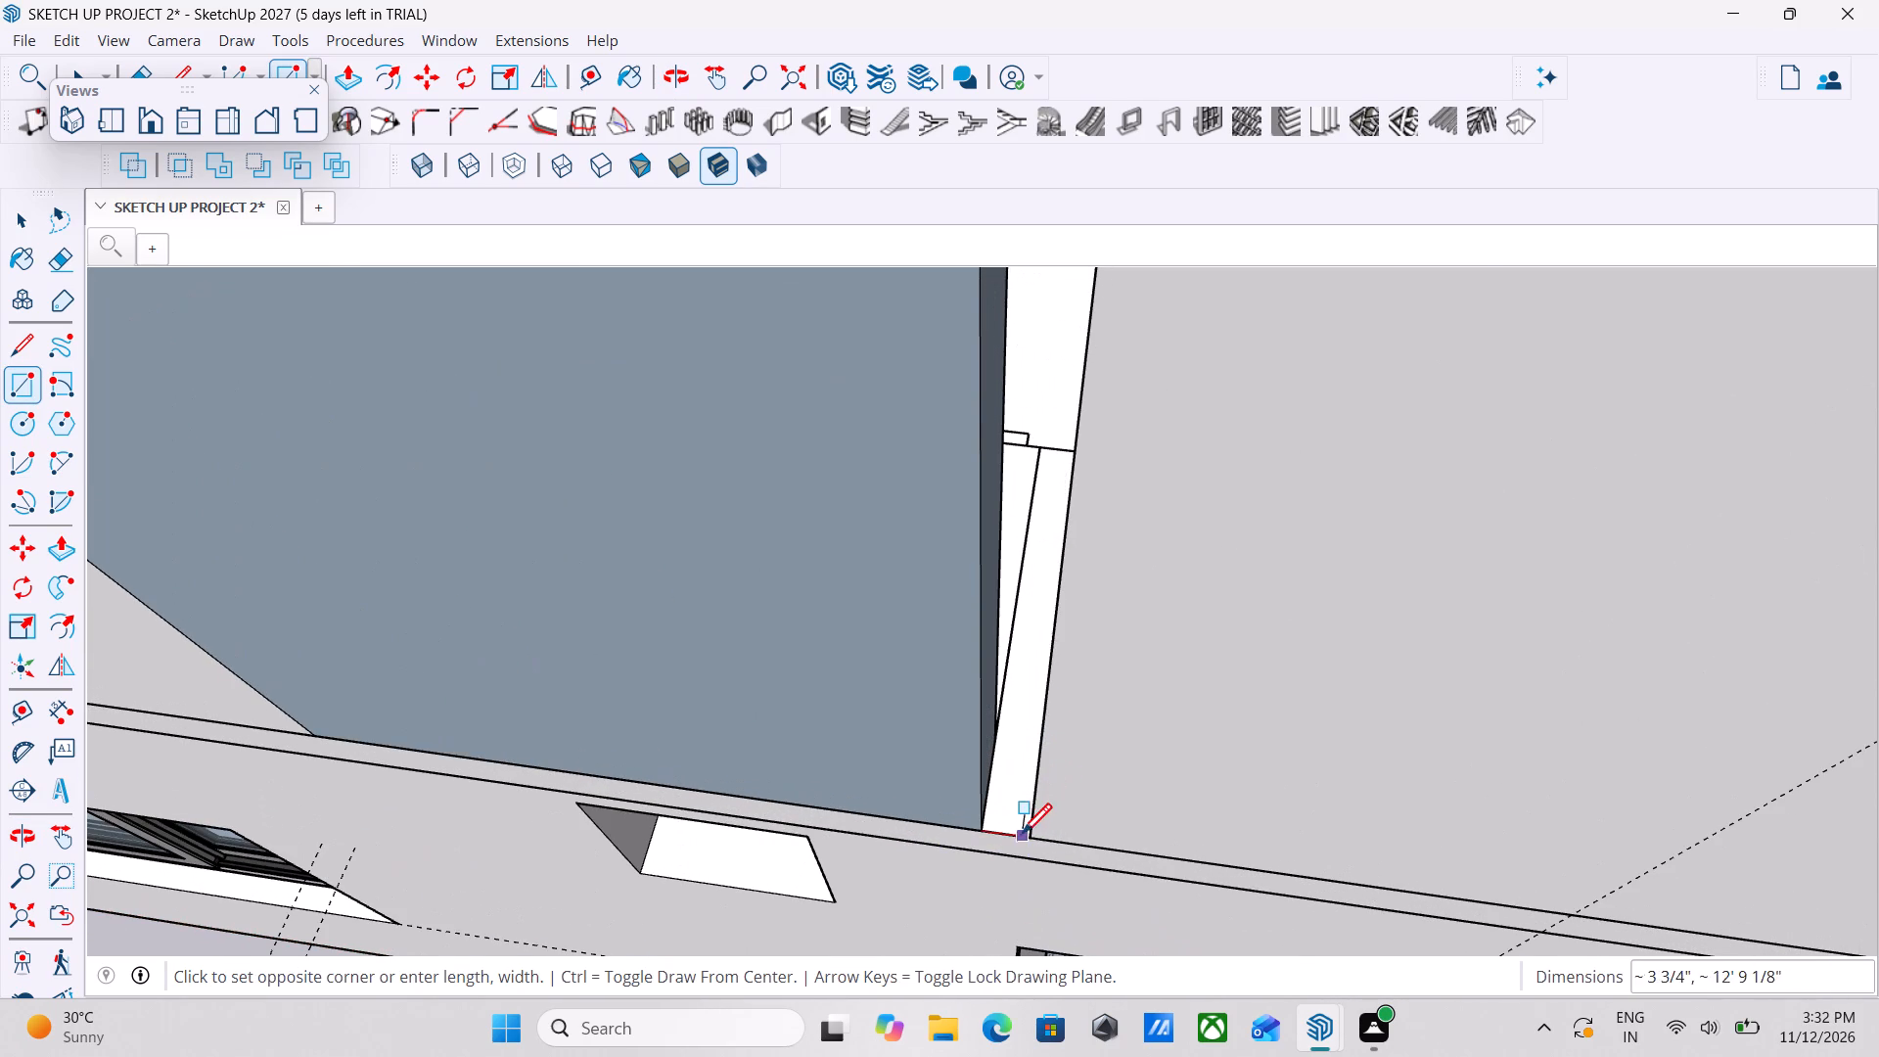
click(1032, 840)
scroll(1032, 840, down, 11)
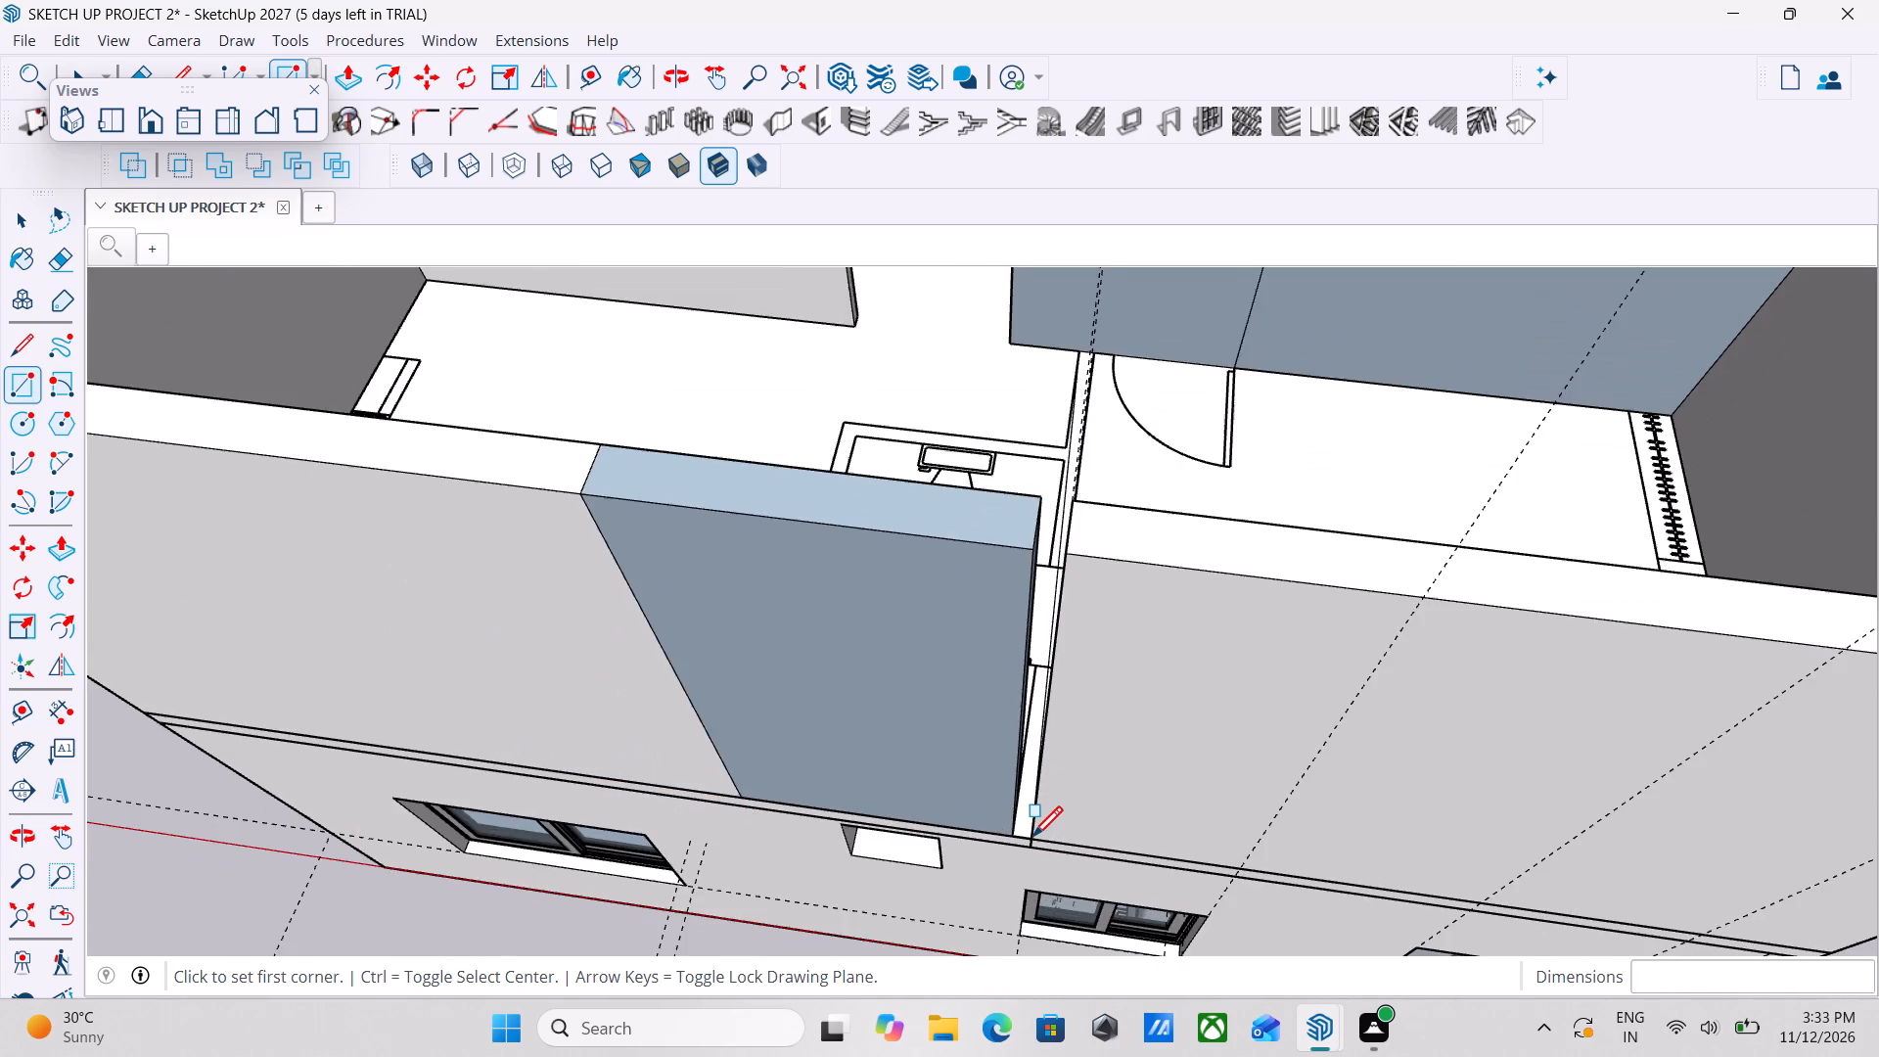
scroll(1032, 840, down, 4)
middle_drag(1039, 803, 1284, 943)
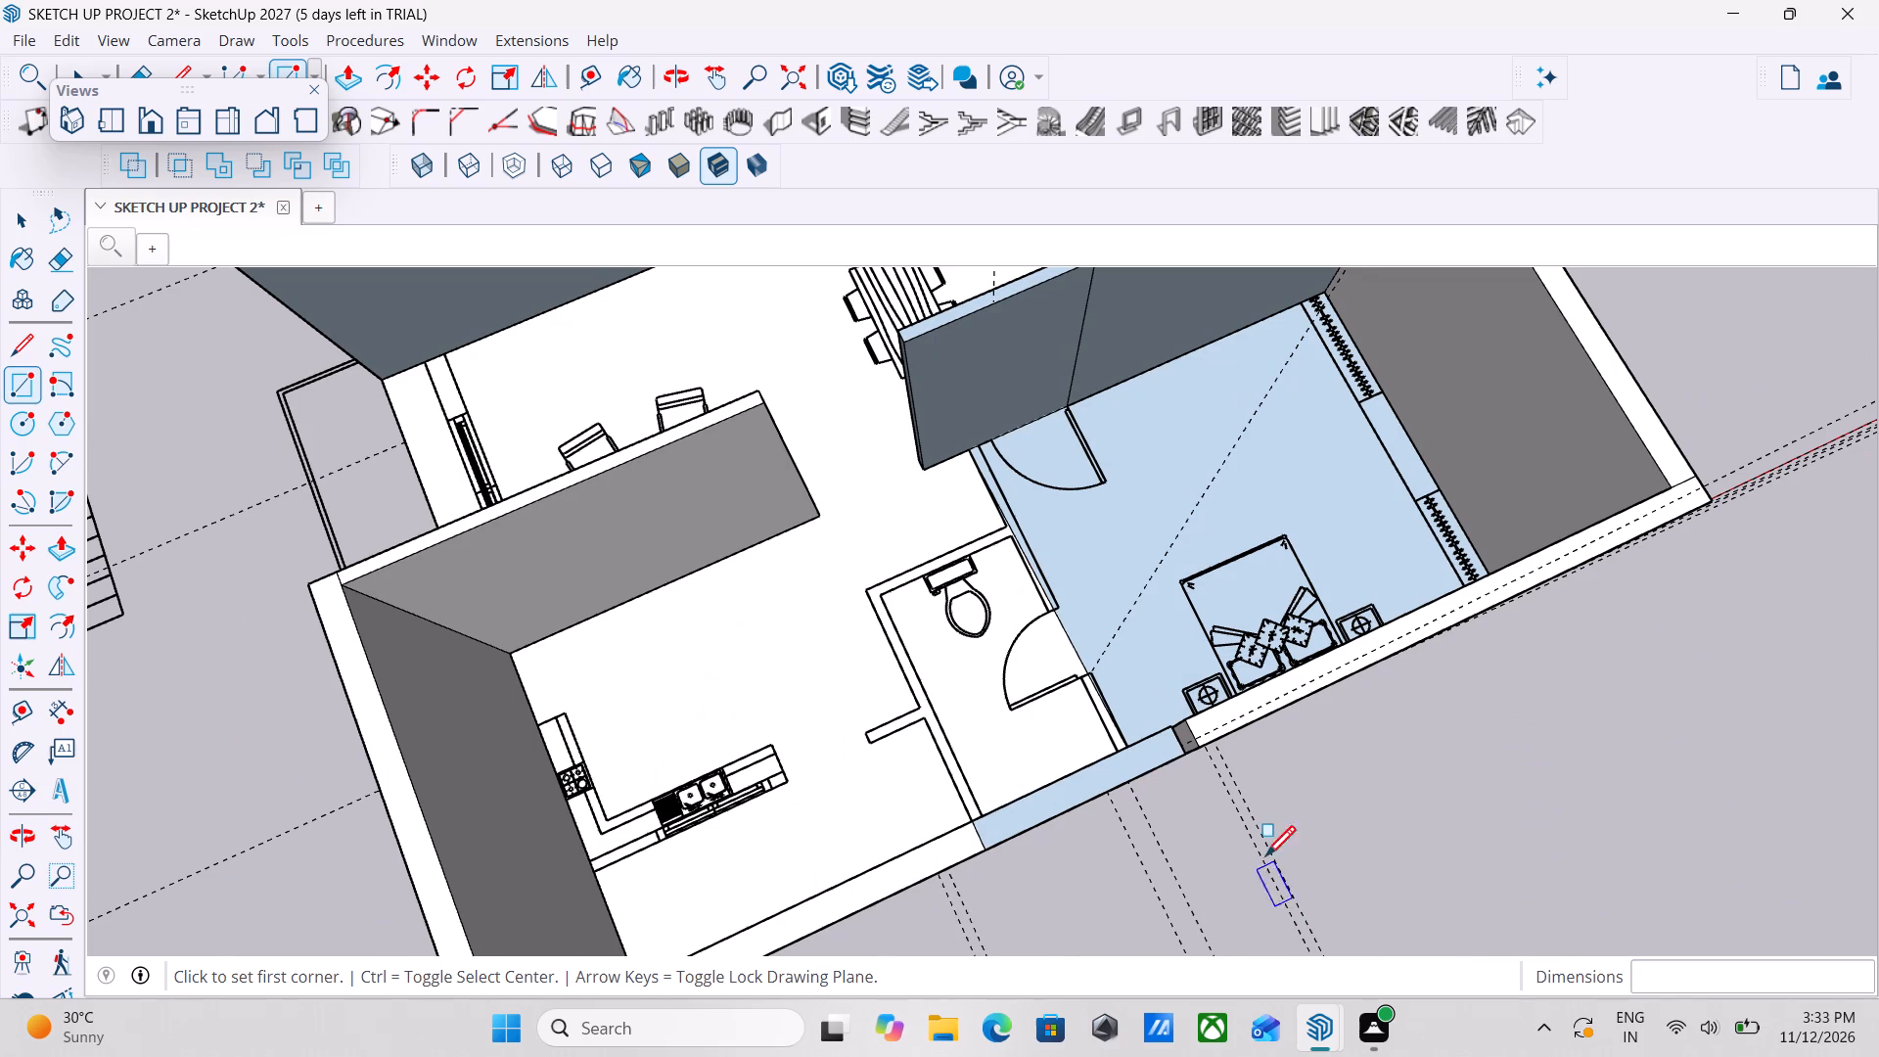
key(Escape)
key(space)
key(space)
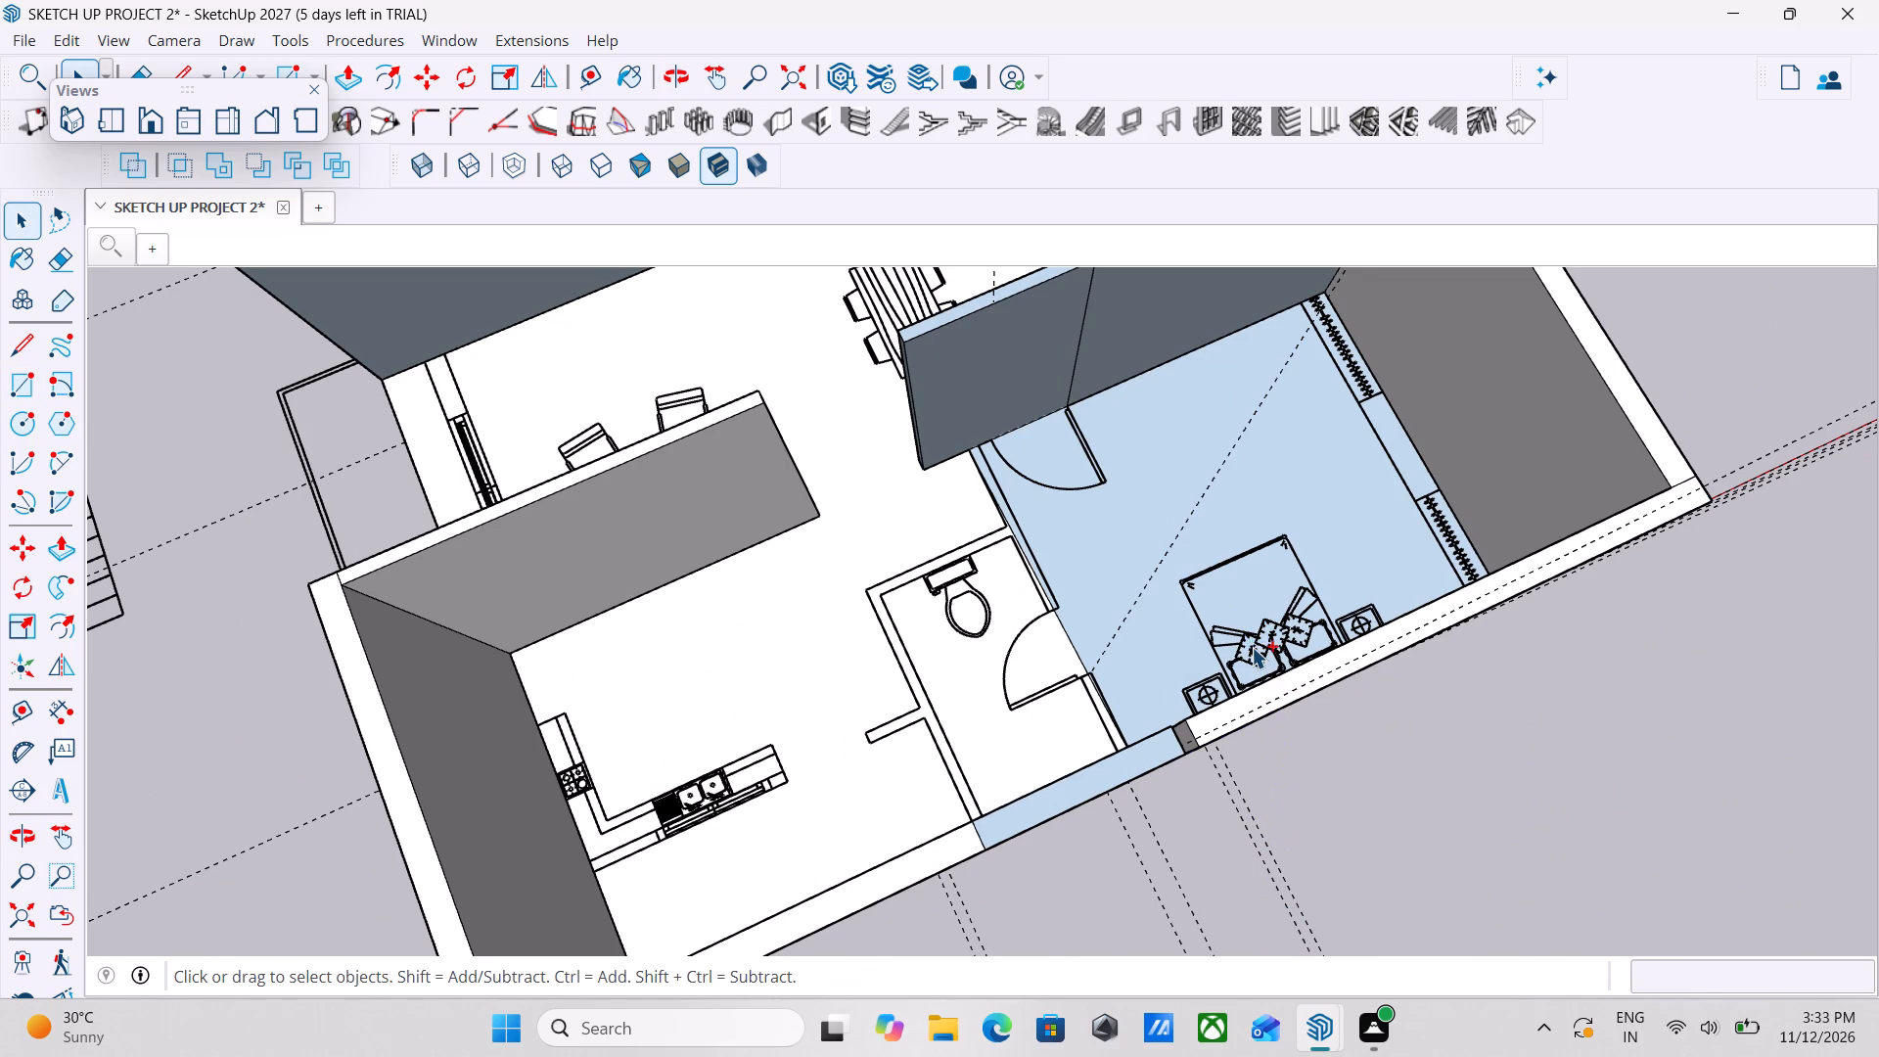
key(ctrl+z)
Draw a 6' 6" by 4 1/2" rectangle over the bedroom–bathroom wall, from the raised partition to the bathroom door opening.
scroll(1074, 444, up, 4)
scroll(925, 474, up, 3)
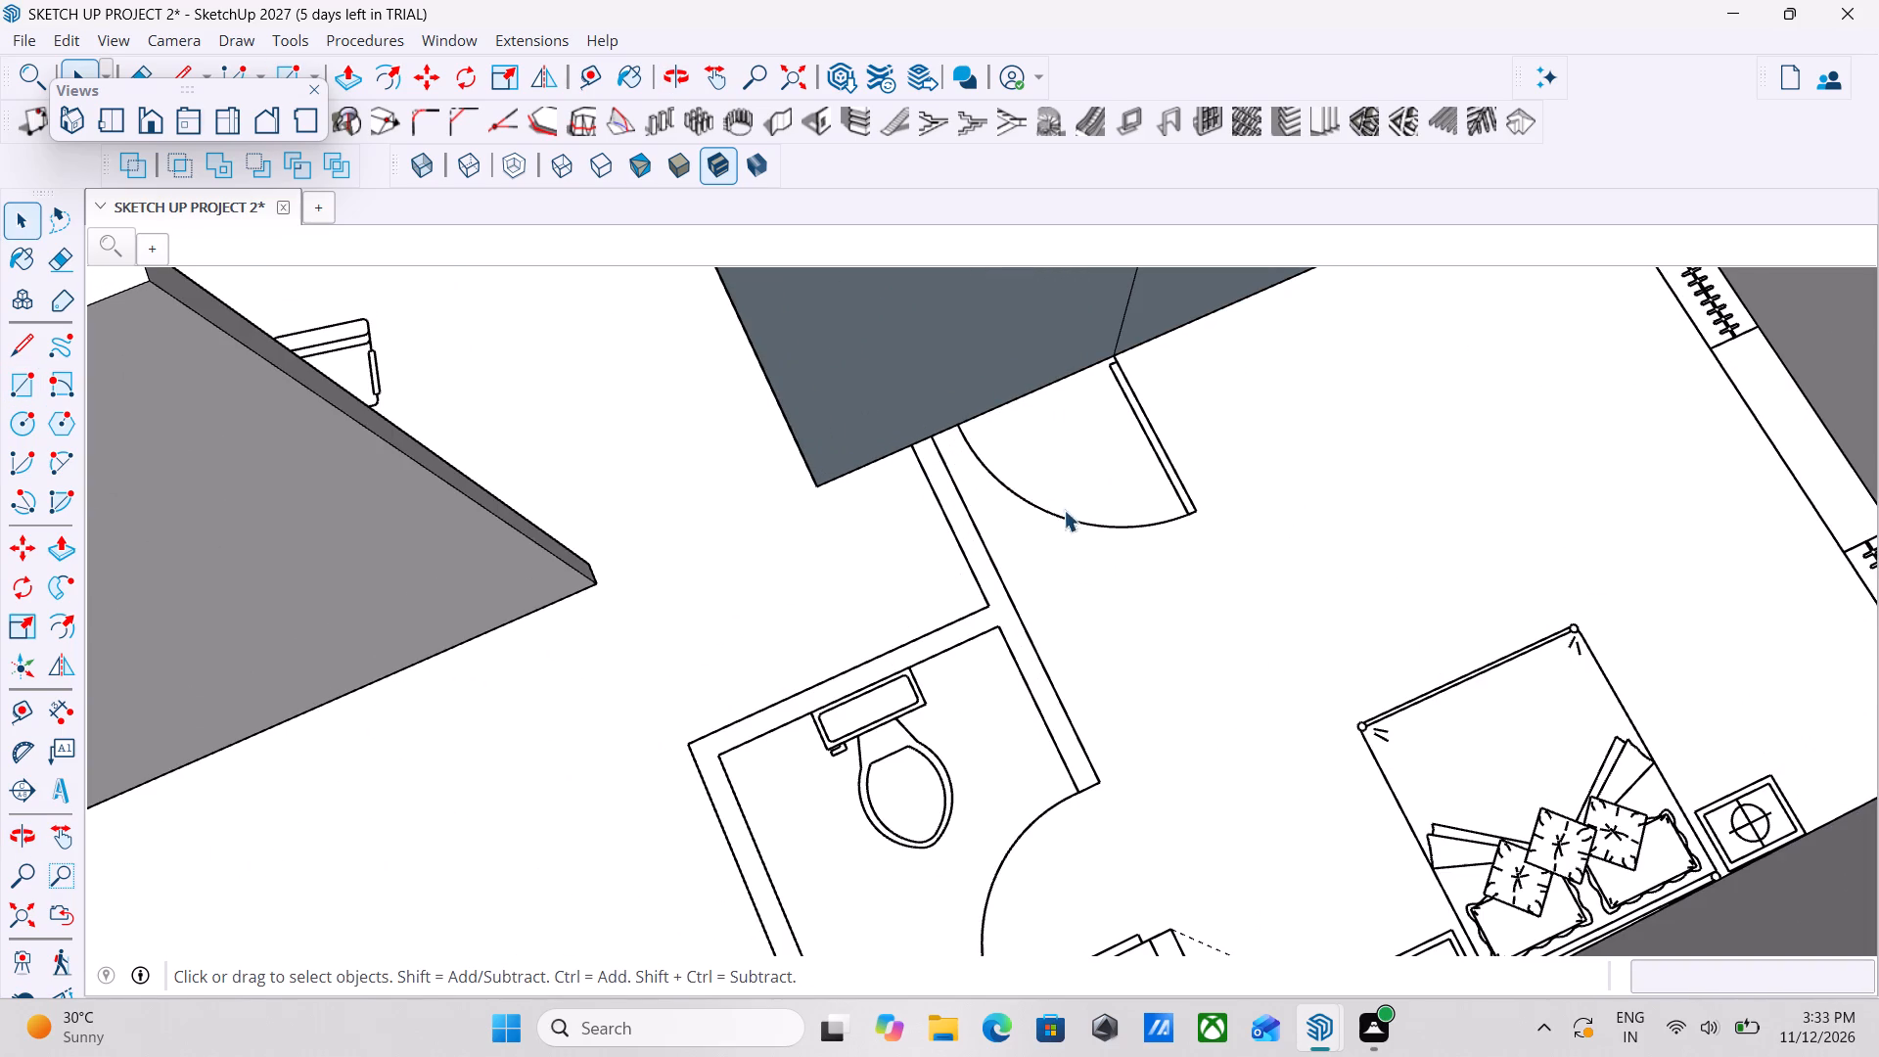
key(r)
scroll(906, 444, up, 6)
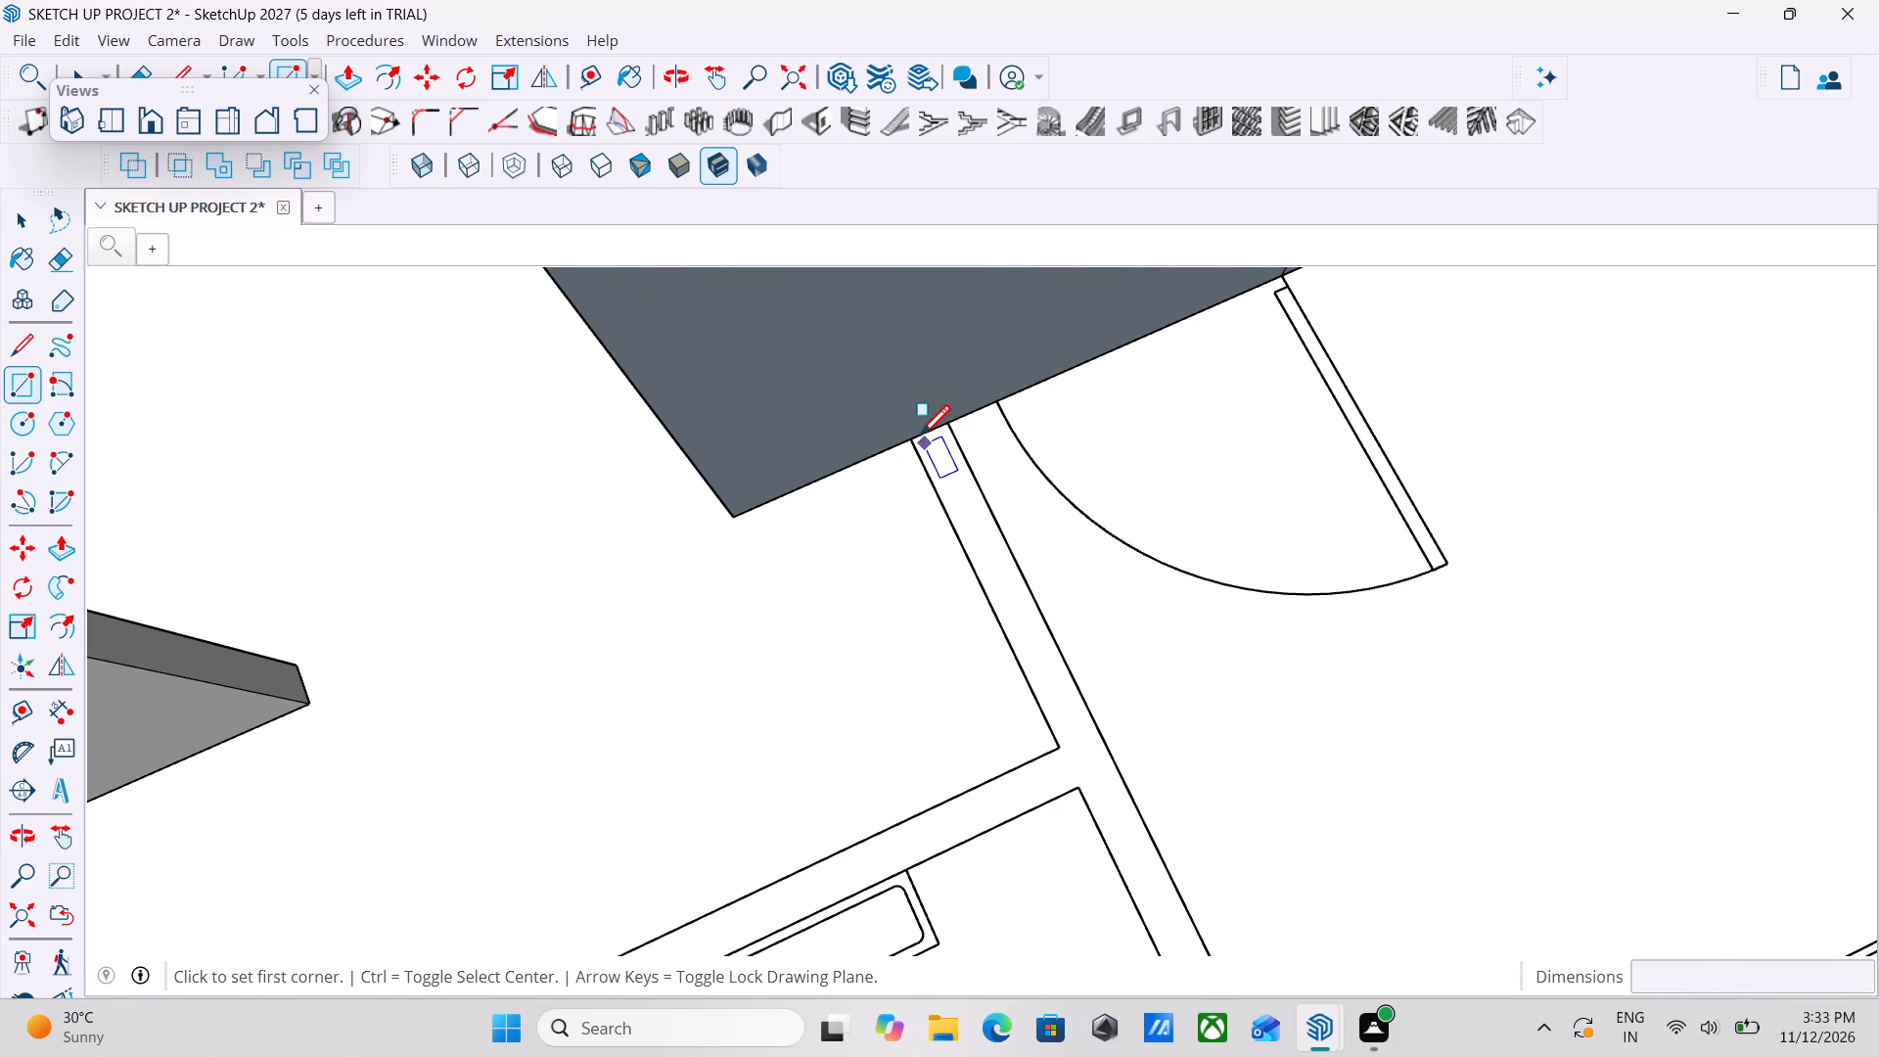
scroll(917, 442, up, 5)
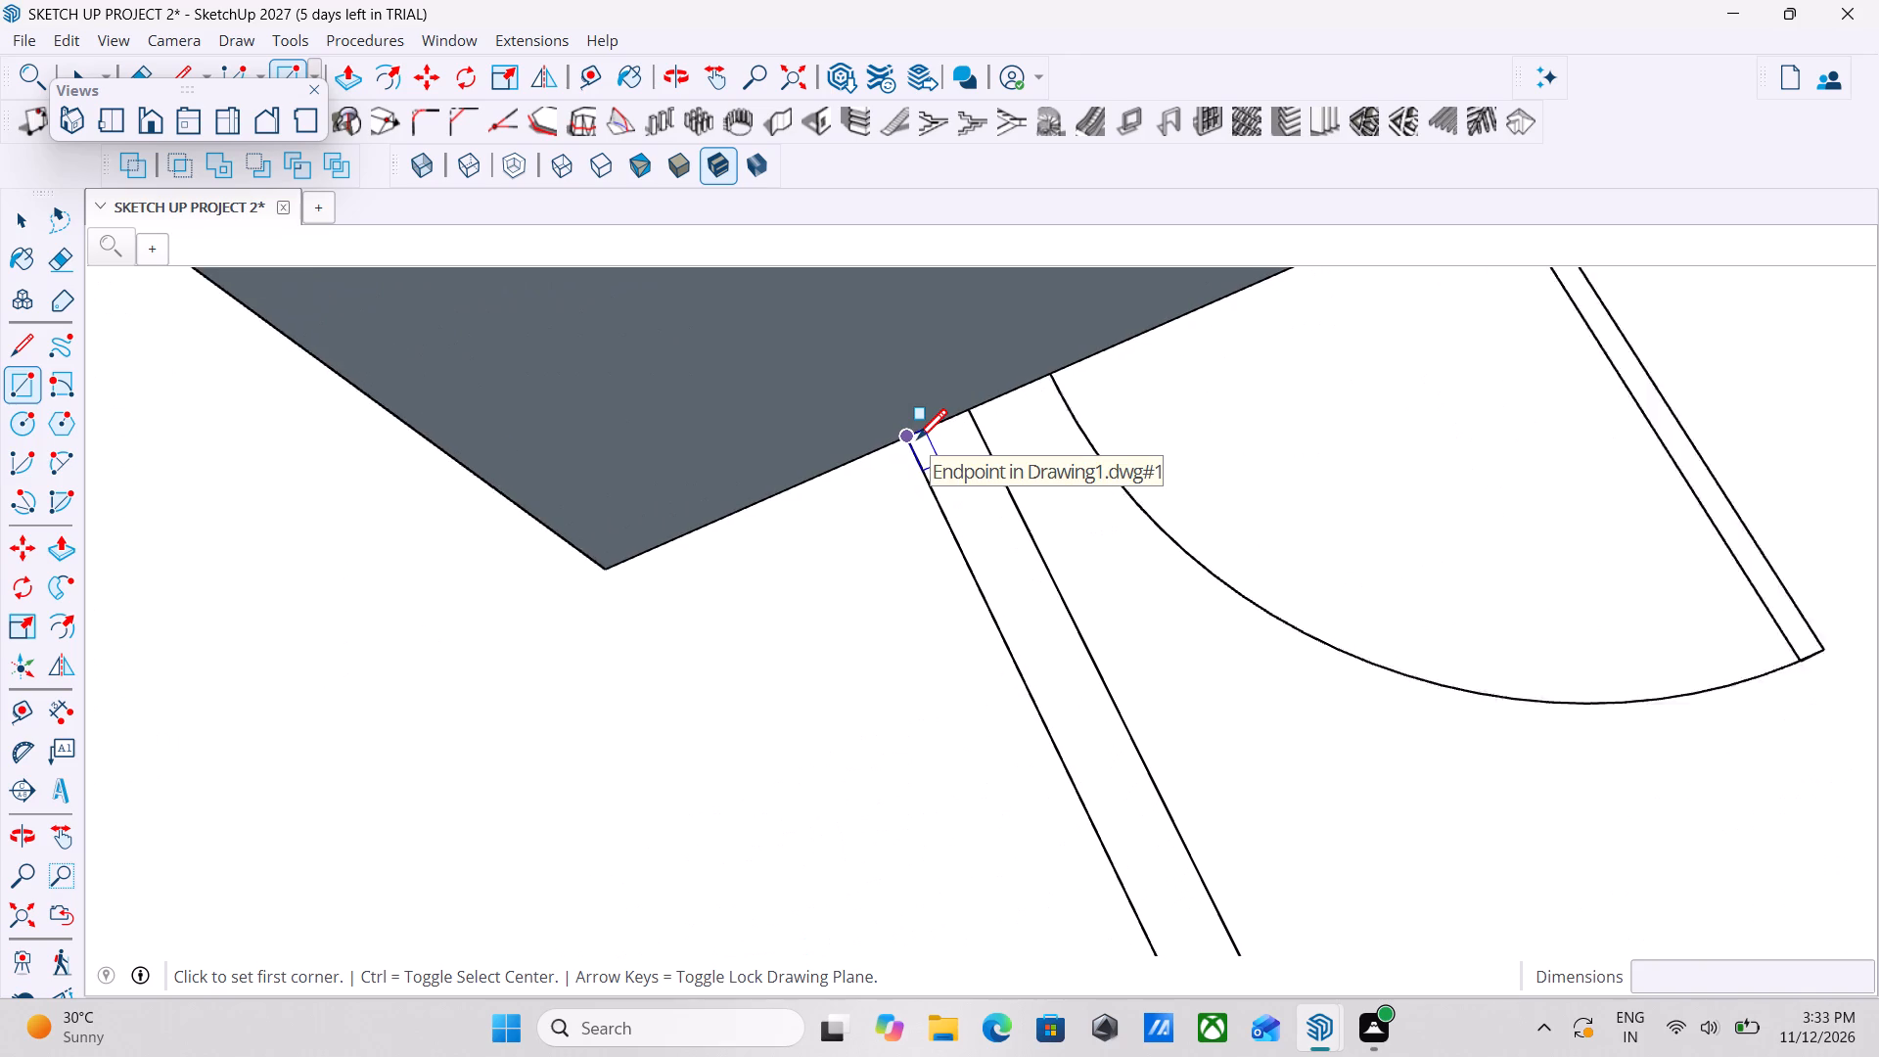
scroll(917, 442, up, 2)
click(910, 437)
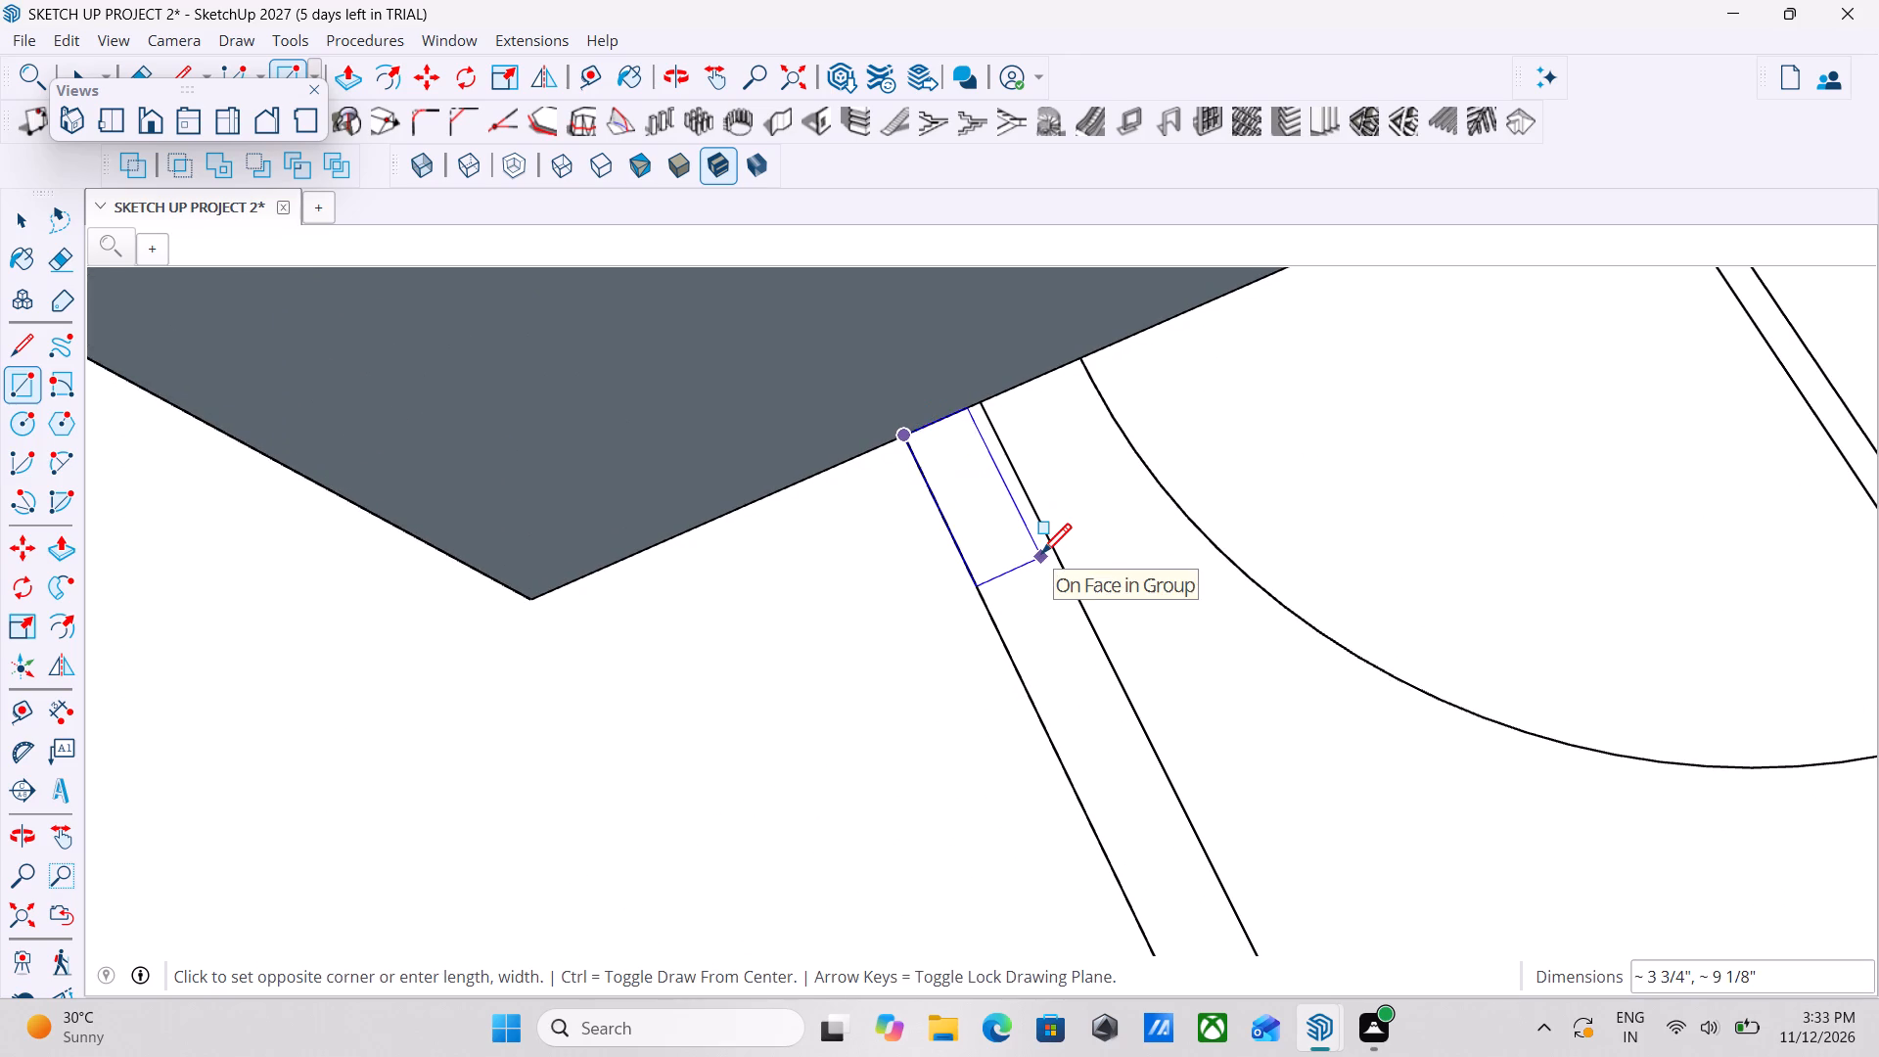
scroll(1041, 557, down, 11)
scroll(1105, 701, down, 6)
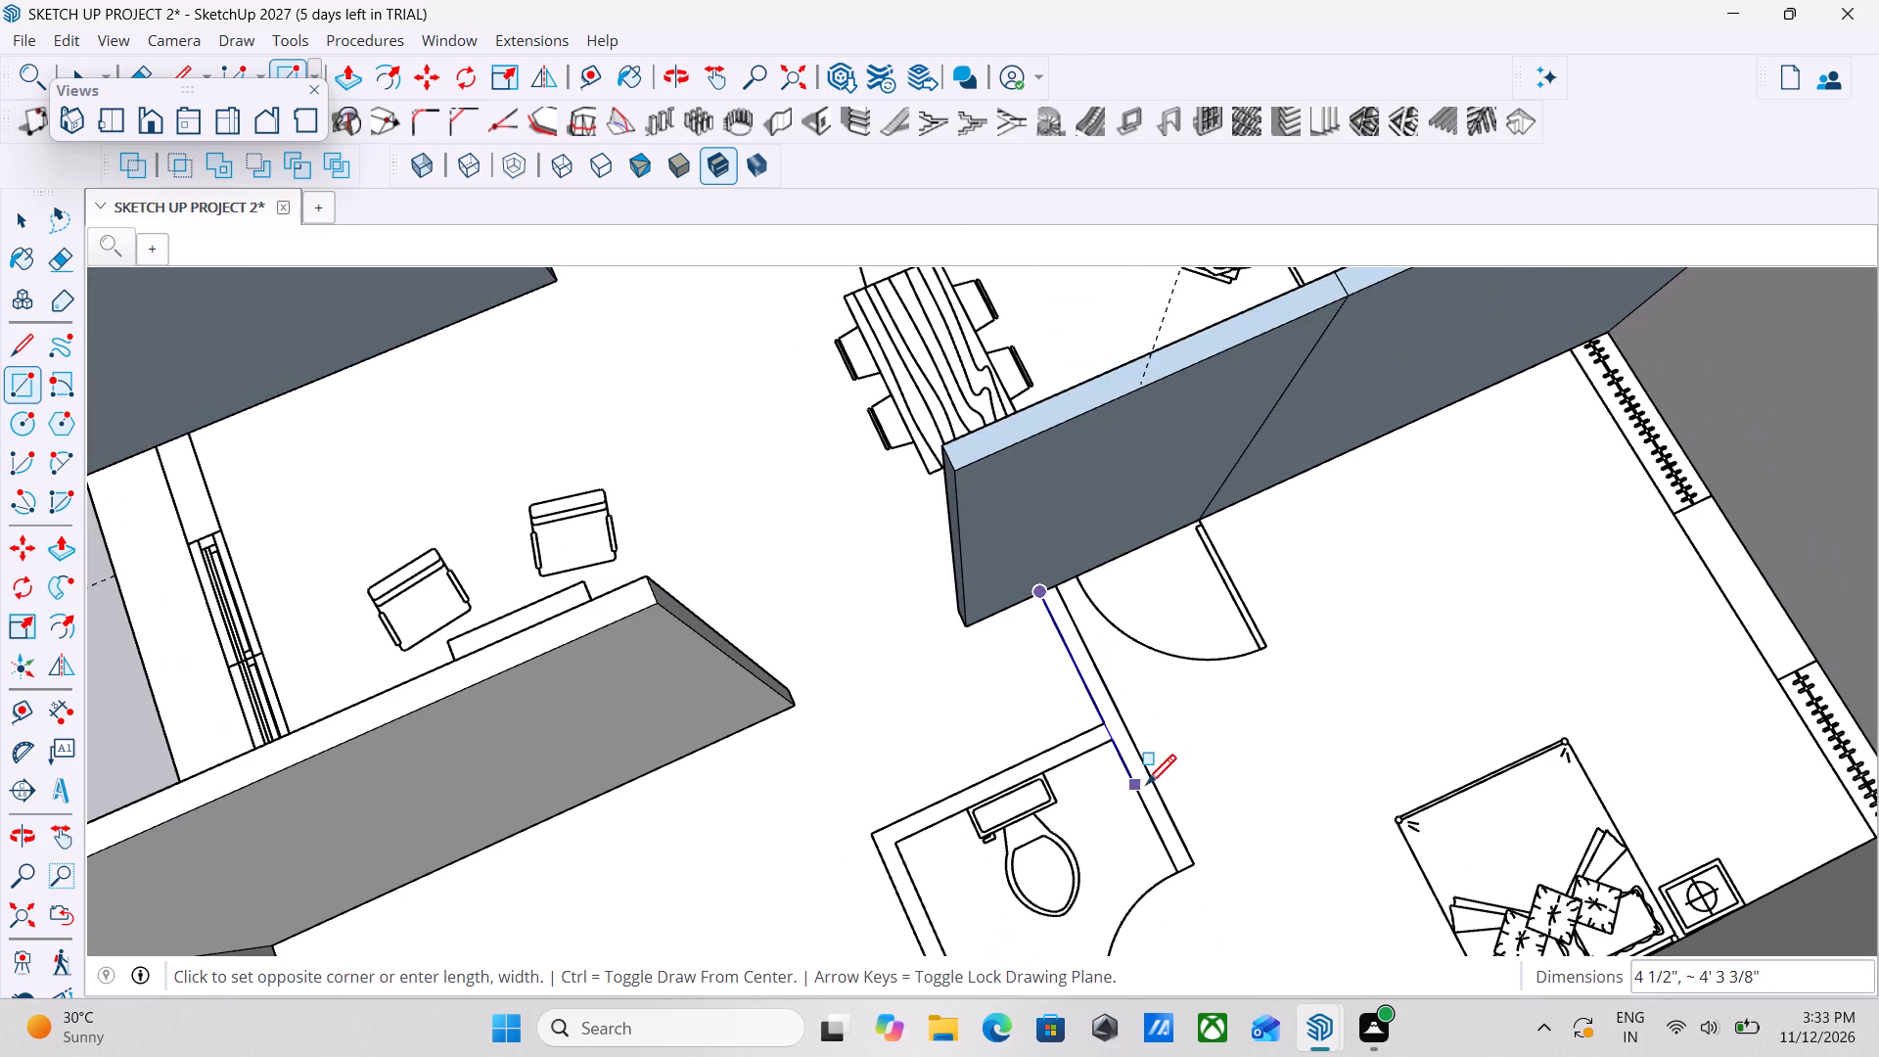
click(1195, 866)
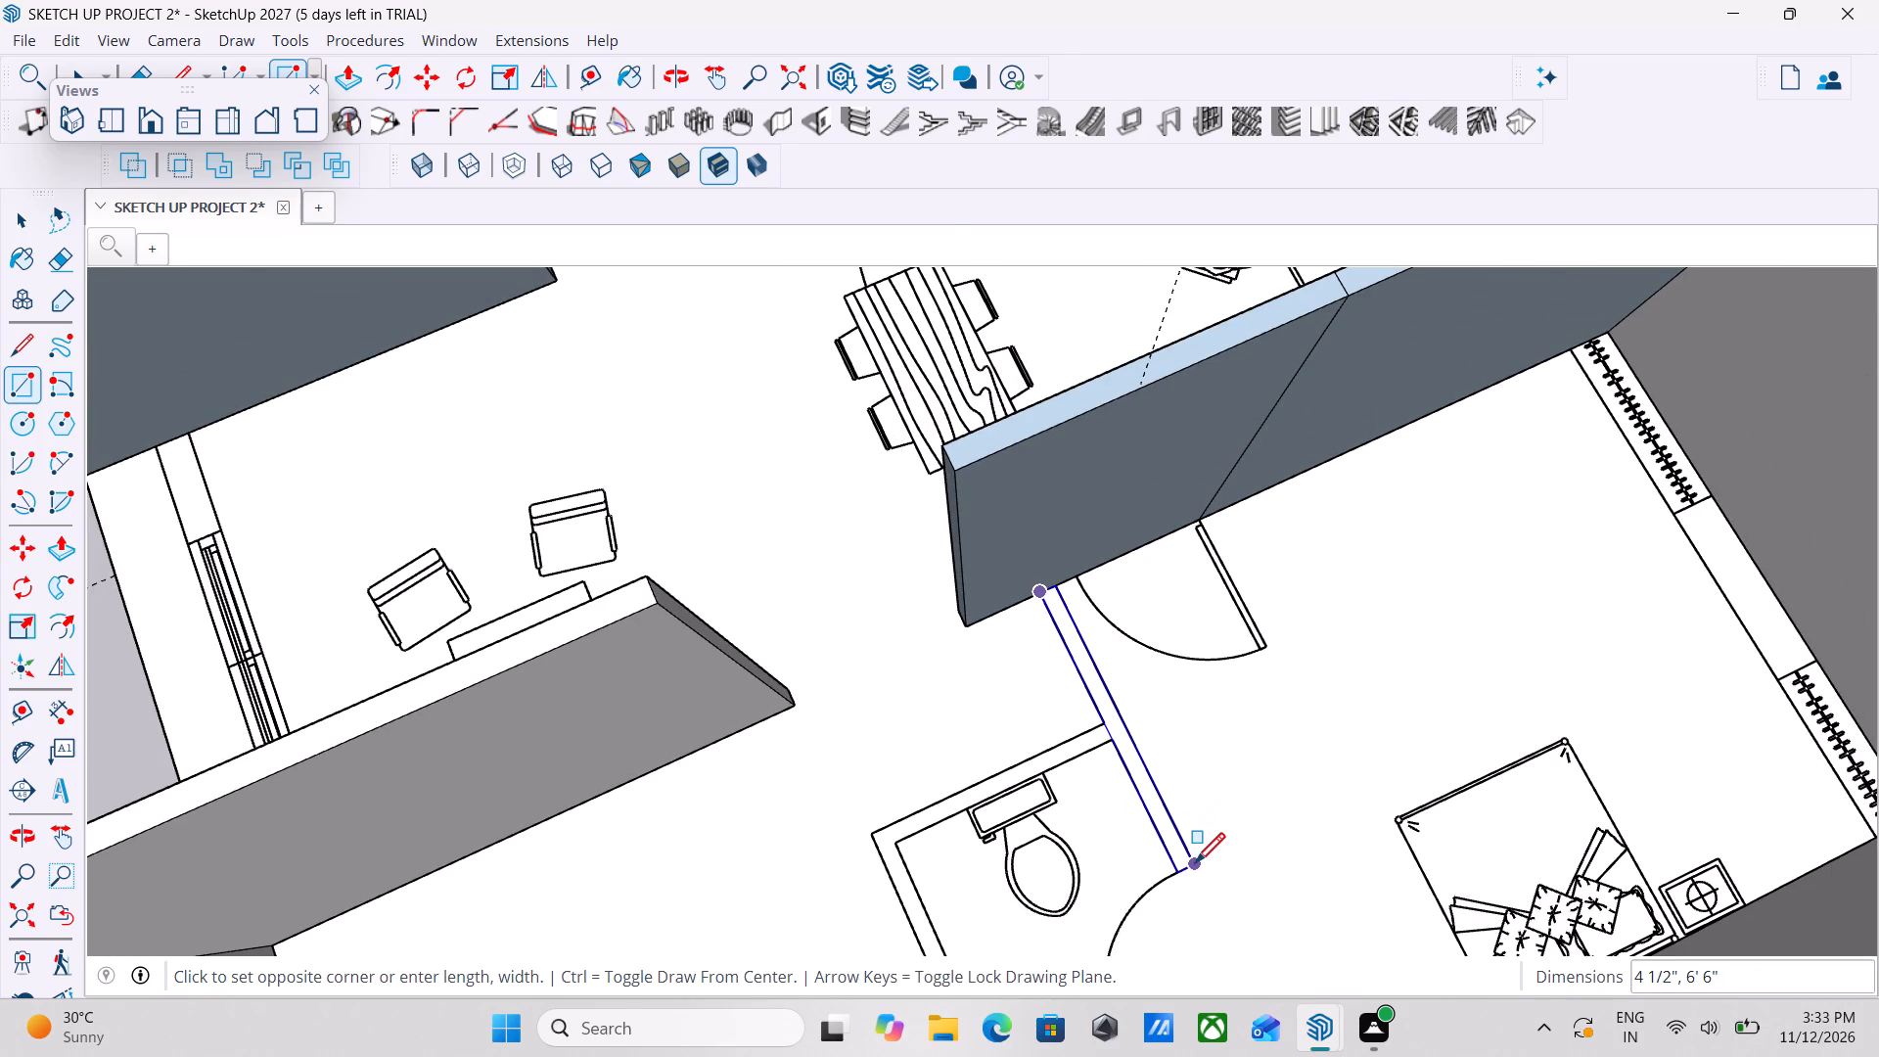
key(Escape)
key(space)
Push/Pull the wall strip between the bedroom and bathroom up 10'.
key(p)
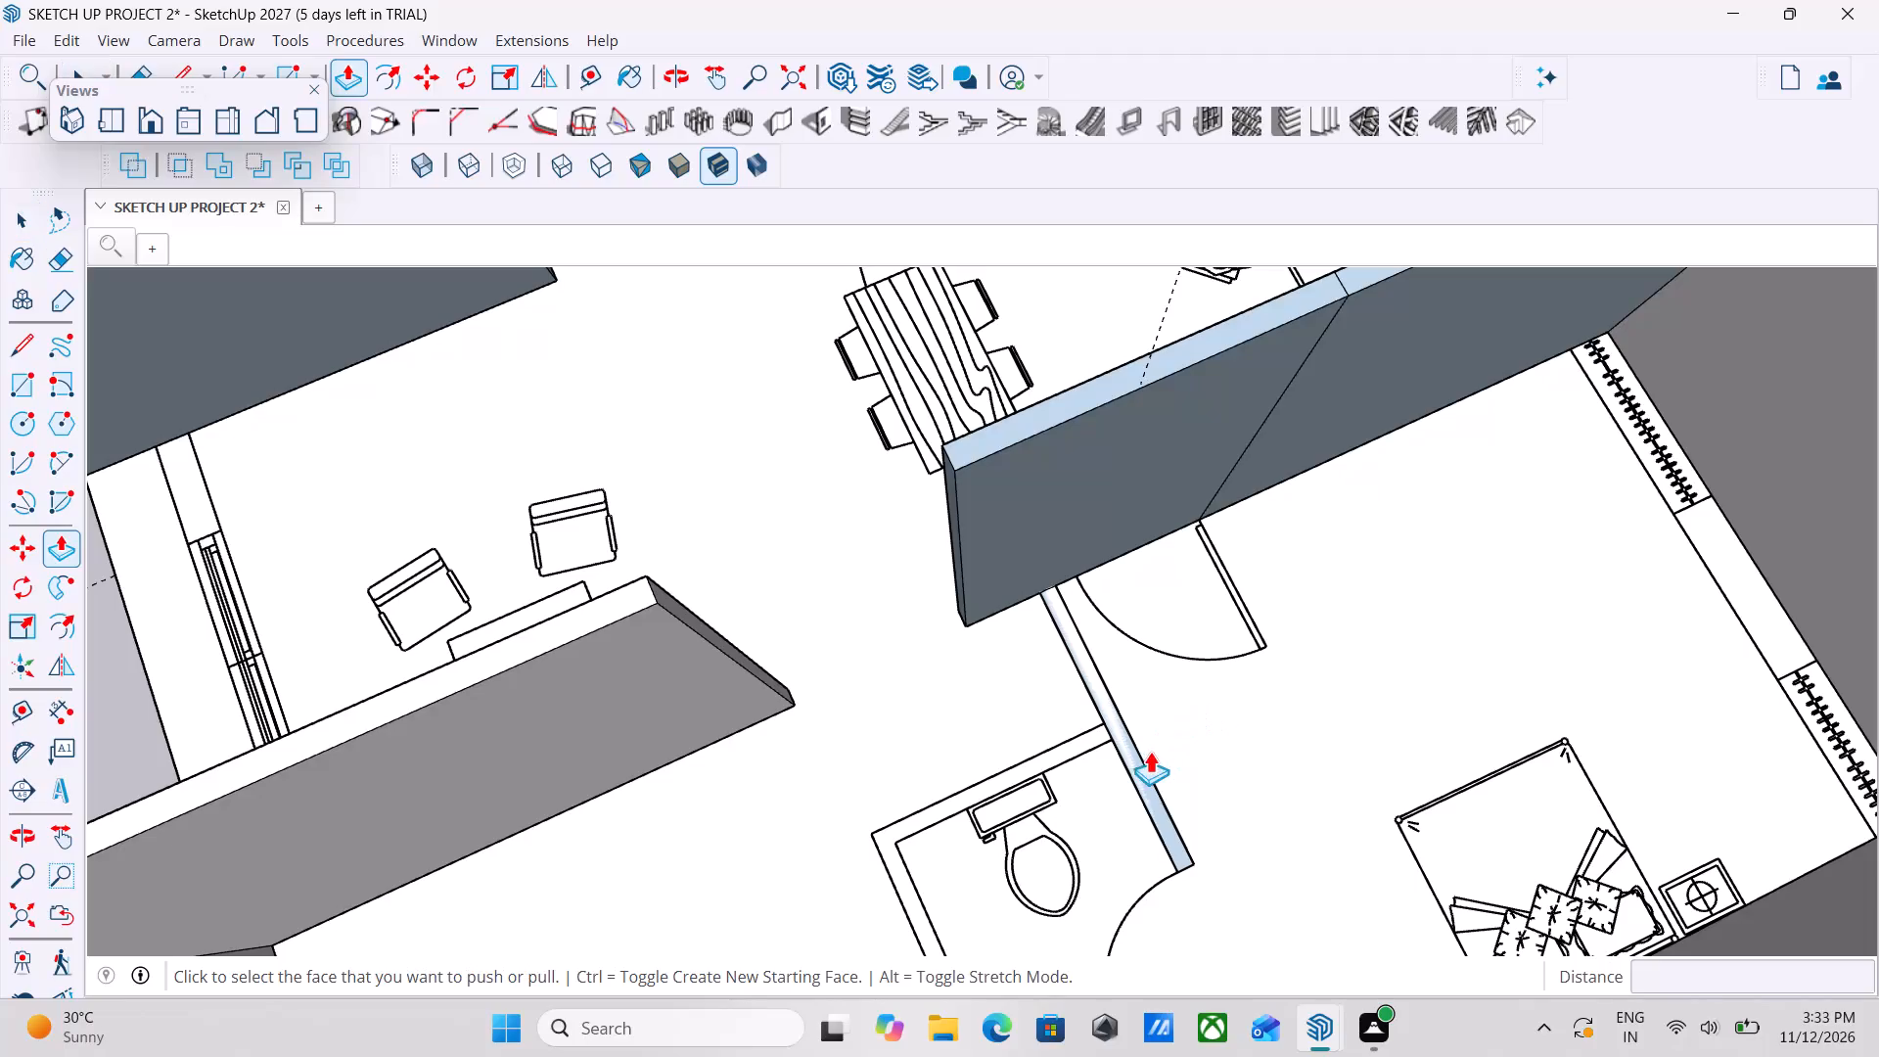
click(1146, 758)
click(1139, 751)
key(Escape)
key(space)
key(space)
key(p)
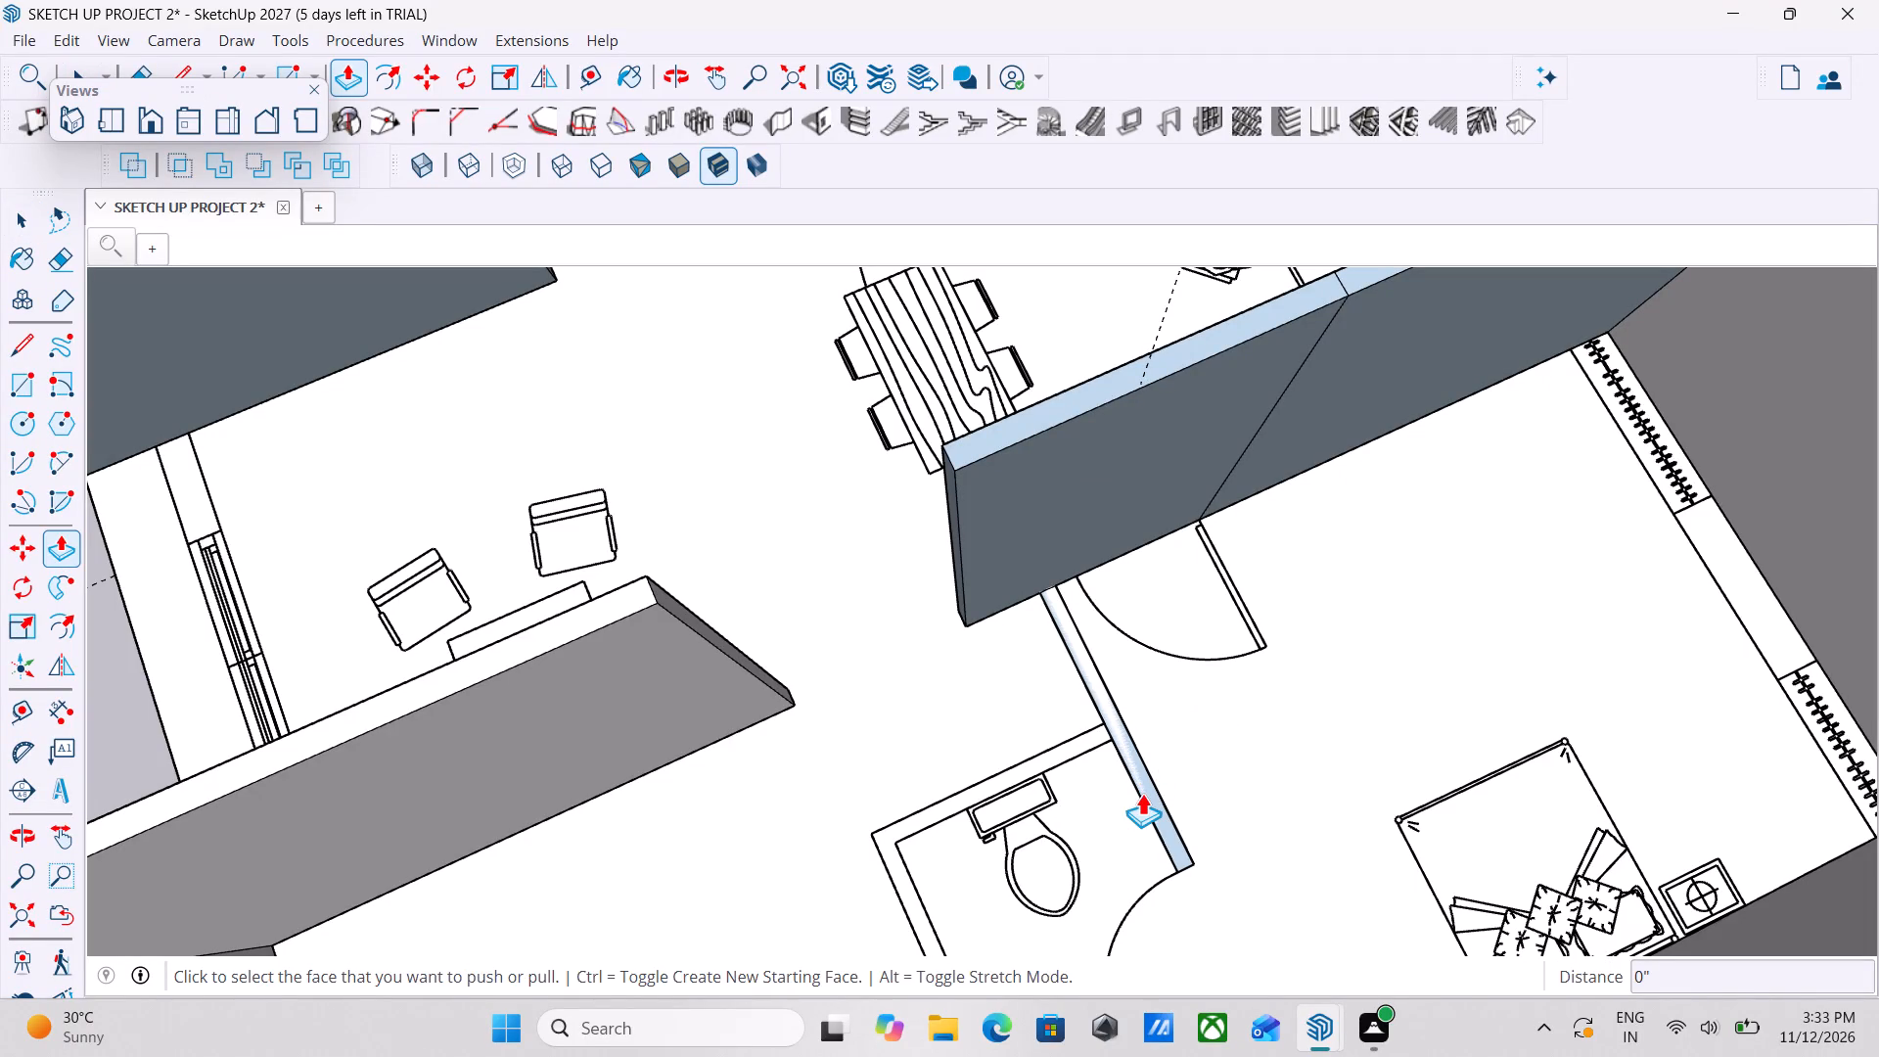
click(1142, 793)
scroll(1169, 721, down, 4)
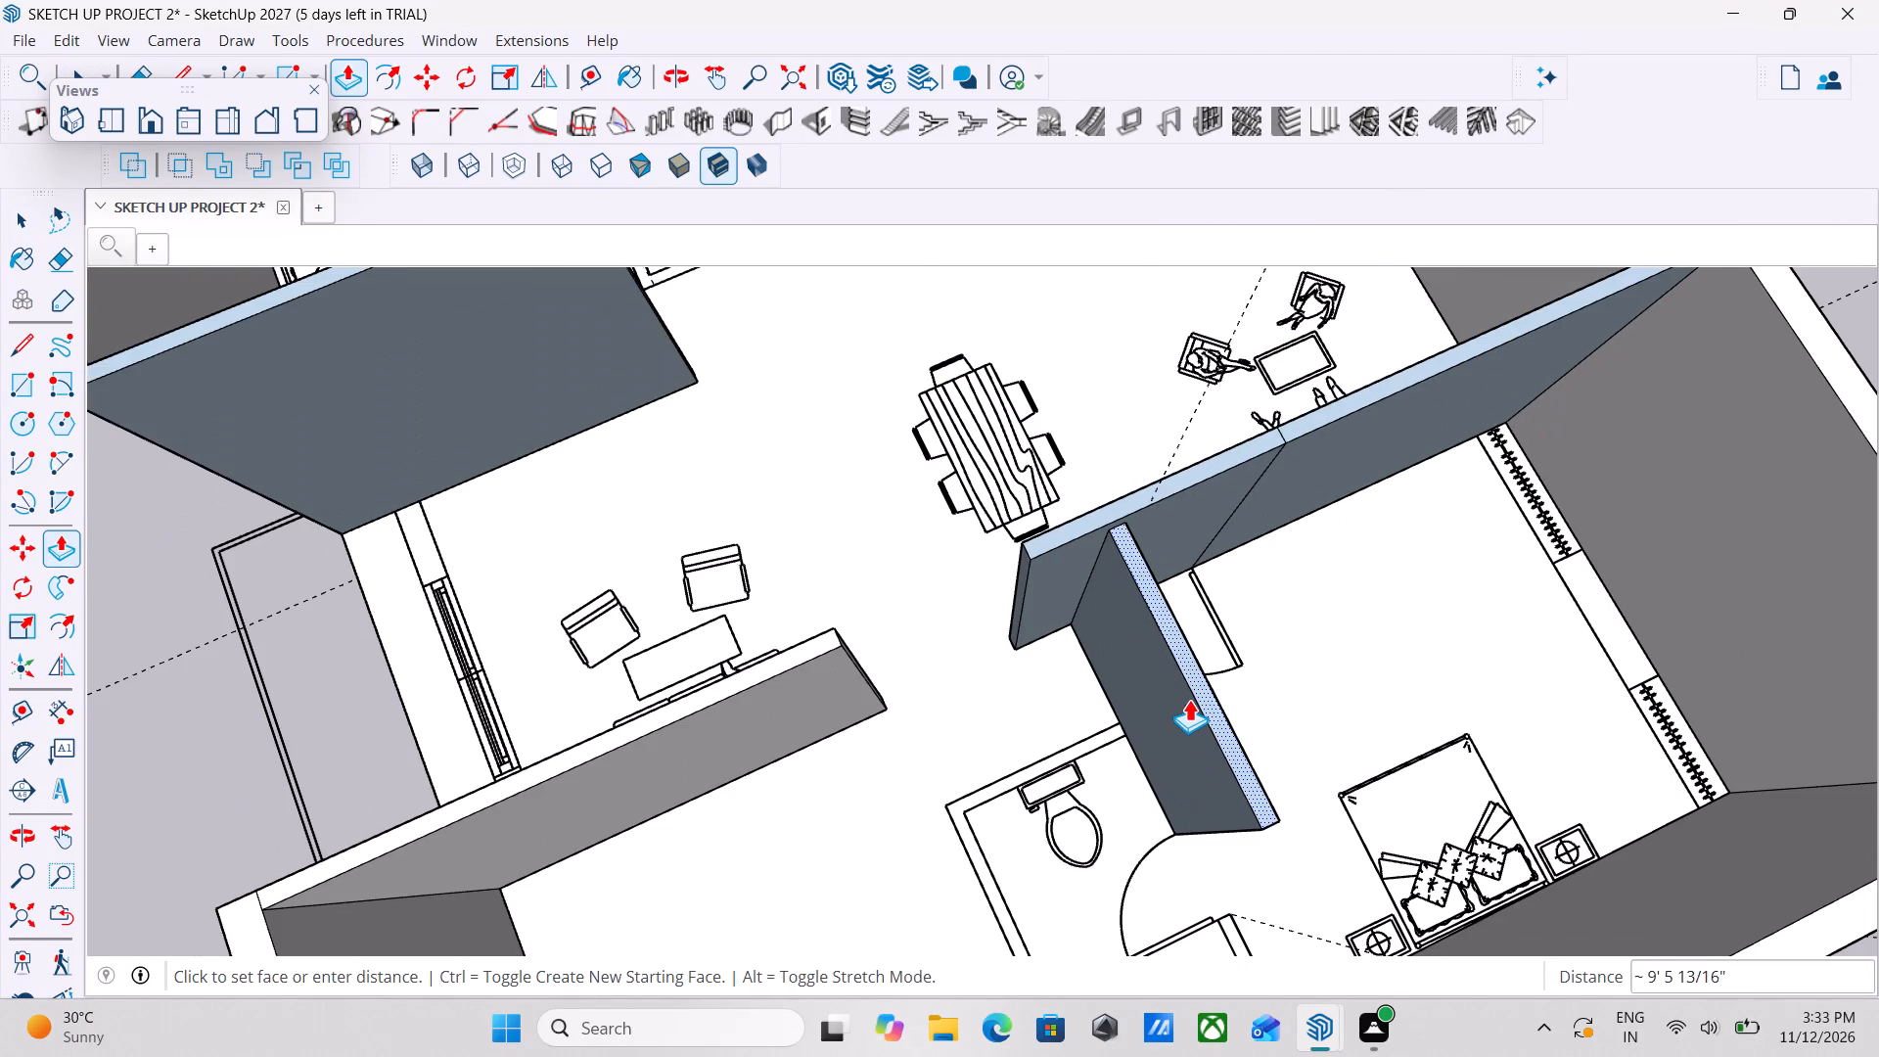
text(10')
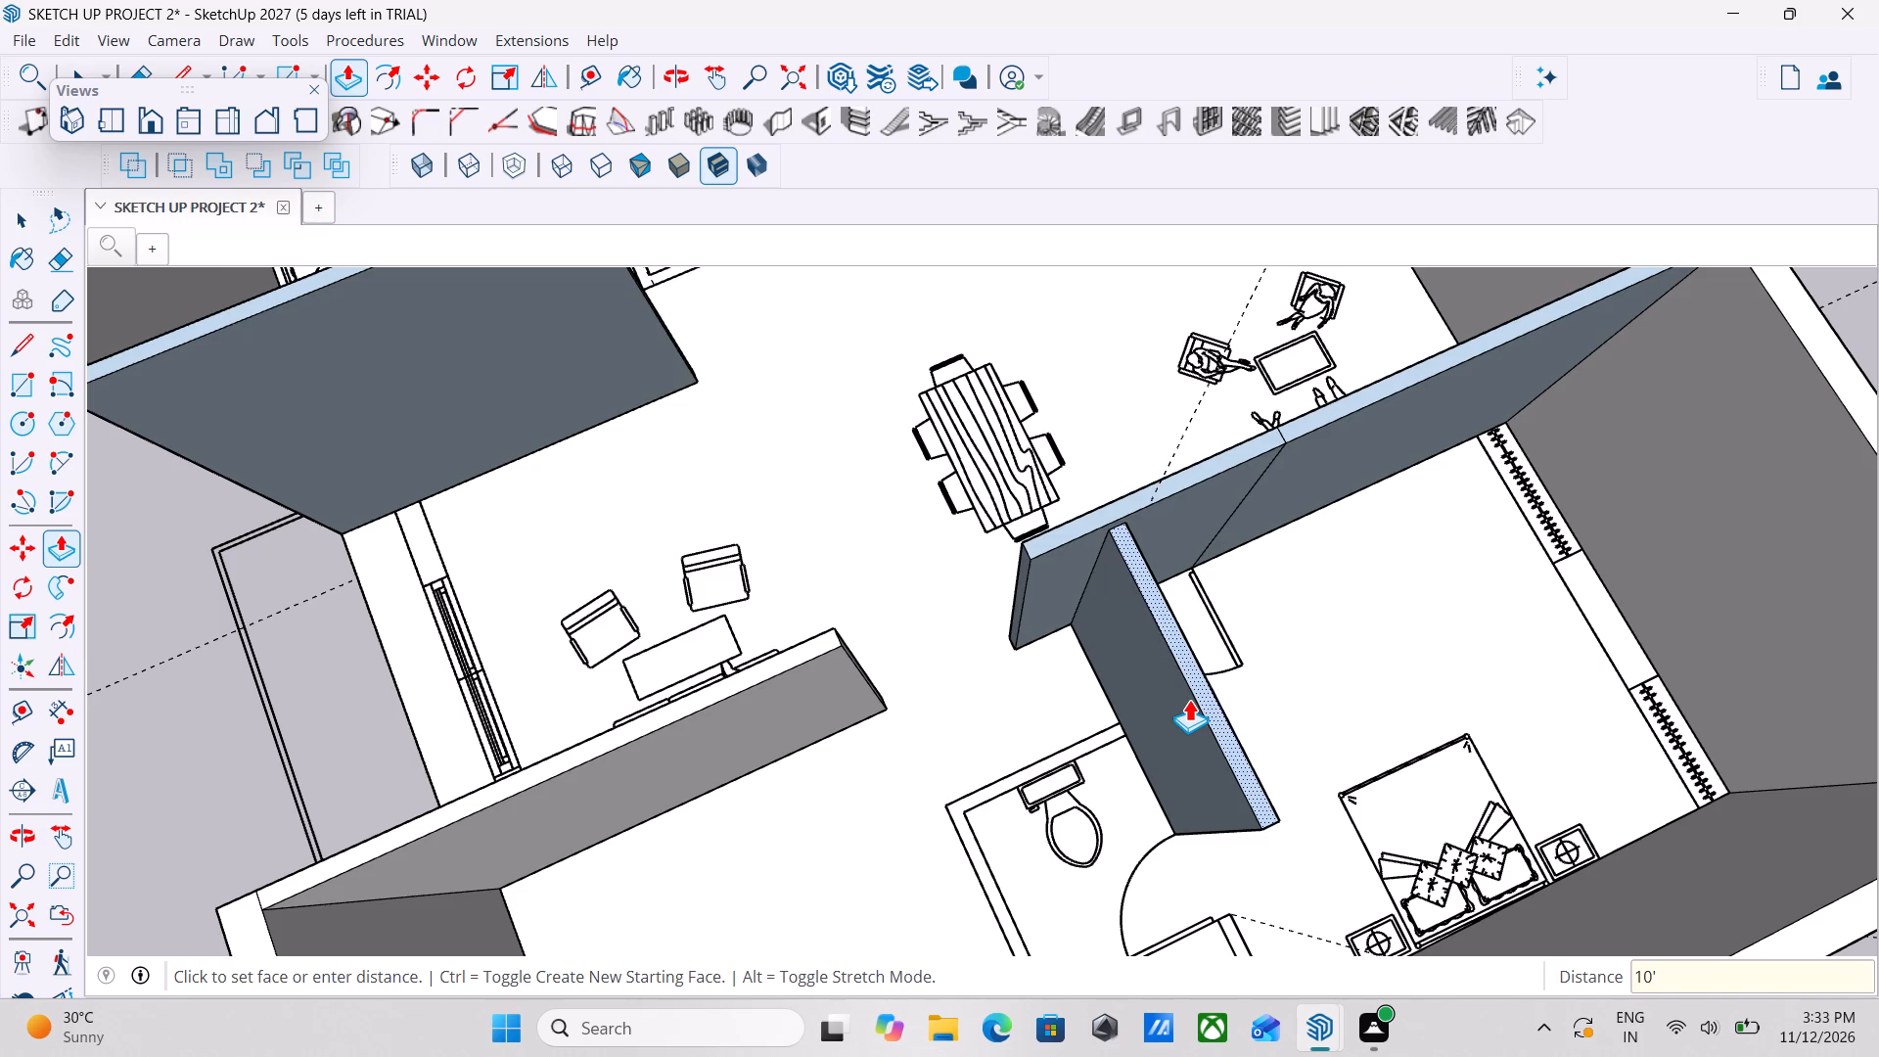
key(Return)
scroll(1189, 699, down, 4)
middle_drag(1297, 812, 1062, 728)
scroll(1064, 732, down, 3)
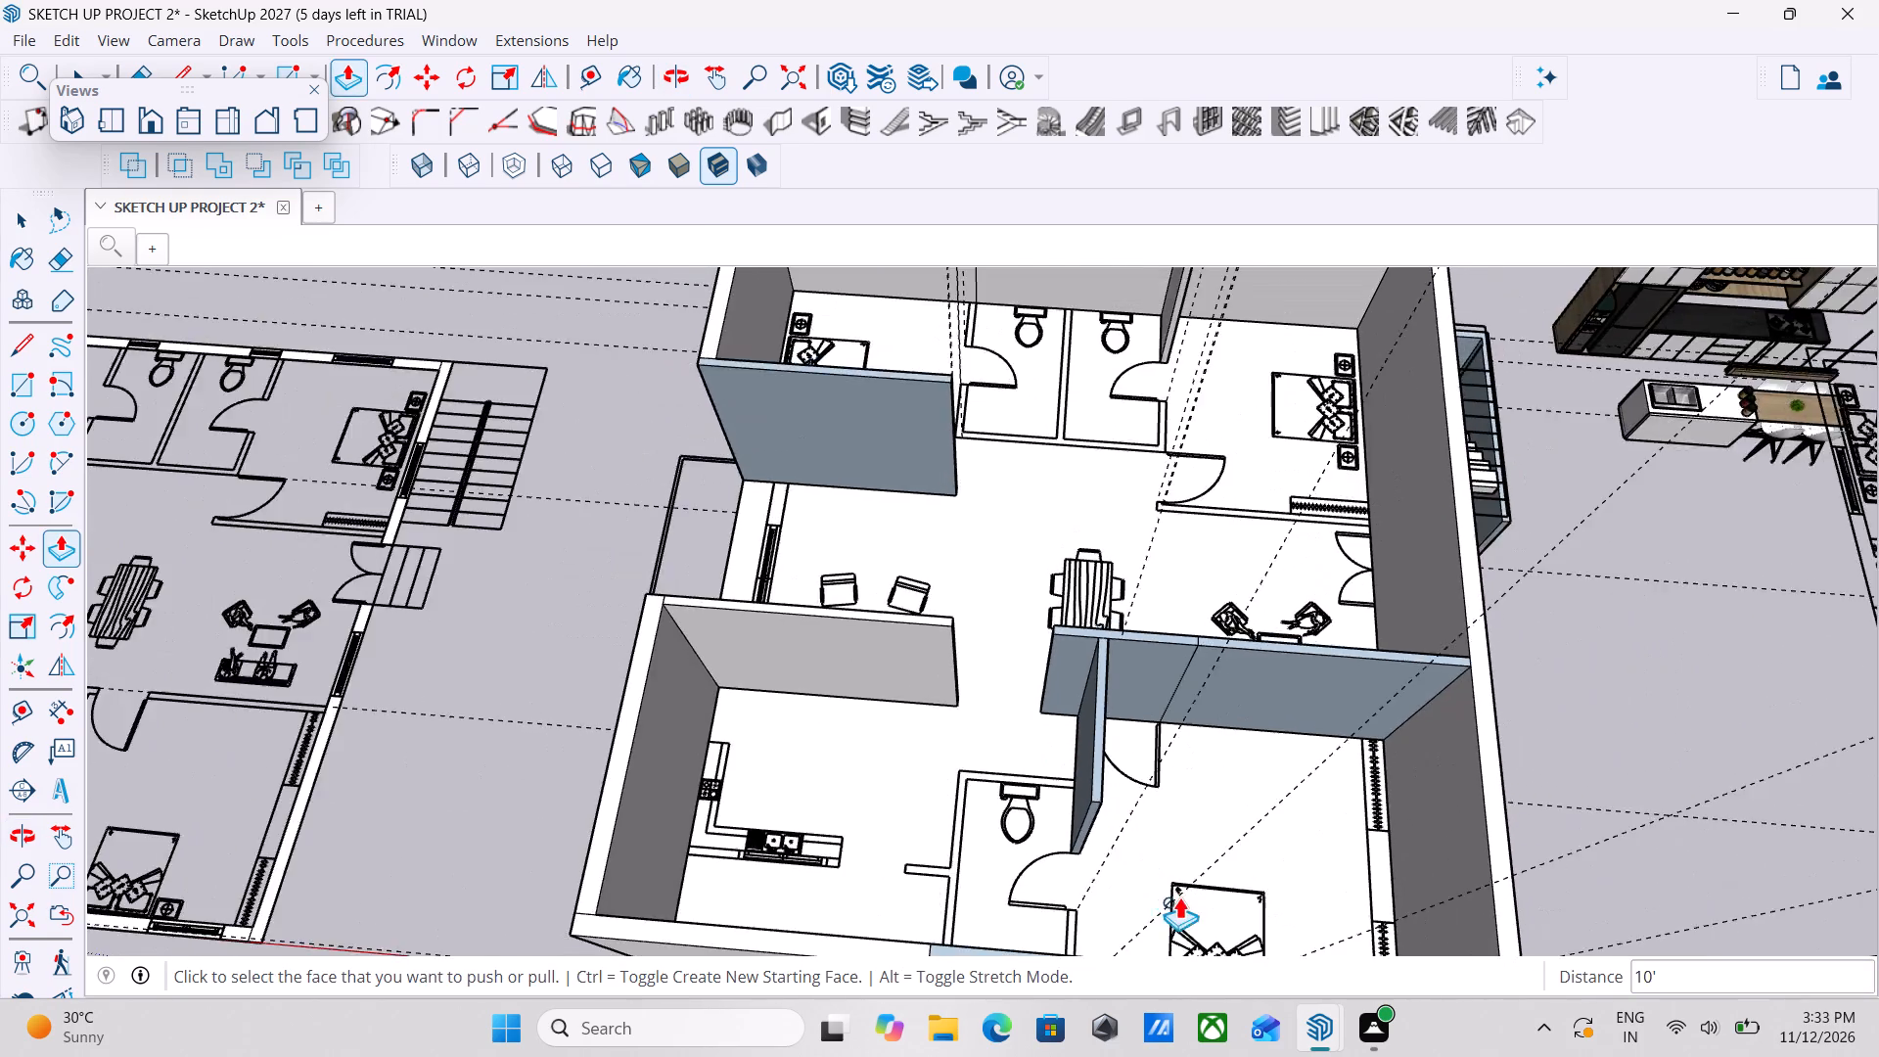
scroll(1179, 896, down, 1)
middle_drag(1179, 896, 802, 873)
scroll(807, 902, up, 3)
key(Escape)
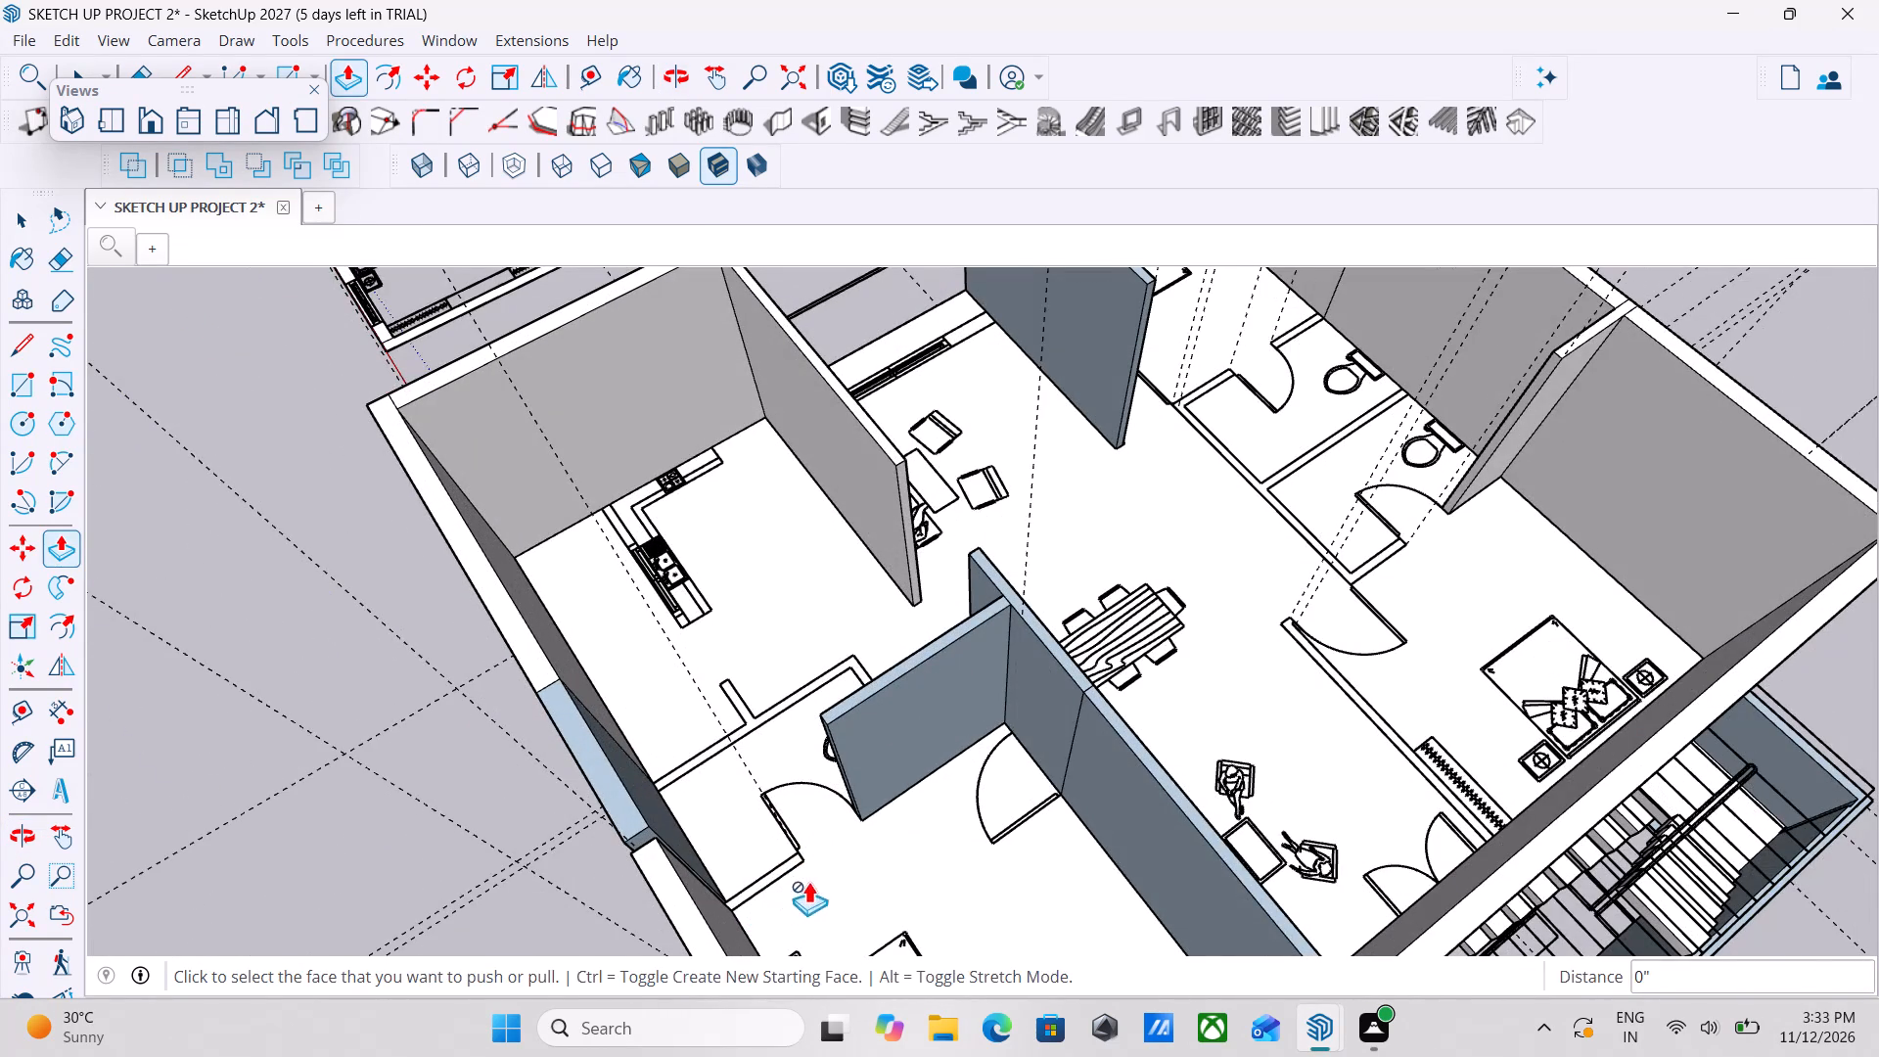
key(space)
Examine the upper floor's raised walls and remaining flat partitions from several angles, ending at the bathroom beside the kitchen.
middle_drag(1056, 859, 569, 985)
scroll(1248, 698, down, 1)
middle_drag(1248, 698, 780, 894)
scroll(778, 883, up, 1)
scroll(1214, 714, down, 2)
middle_drag(1084, 880, 1443, 702)
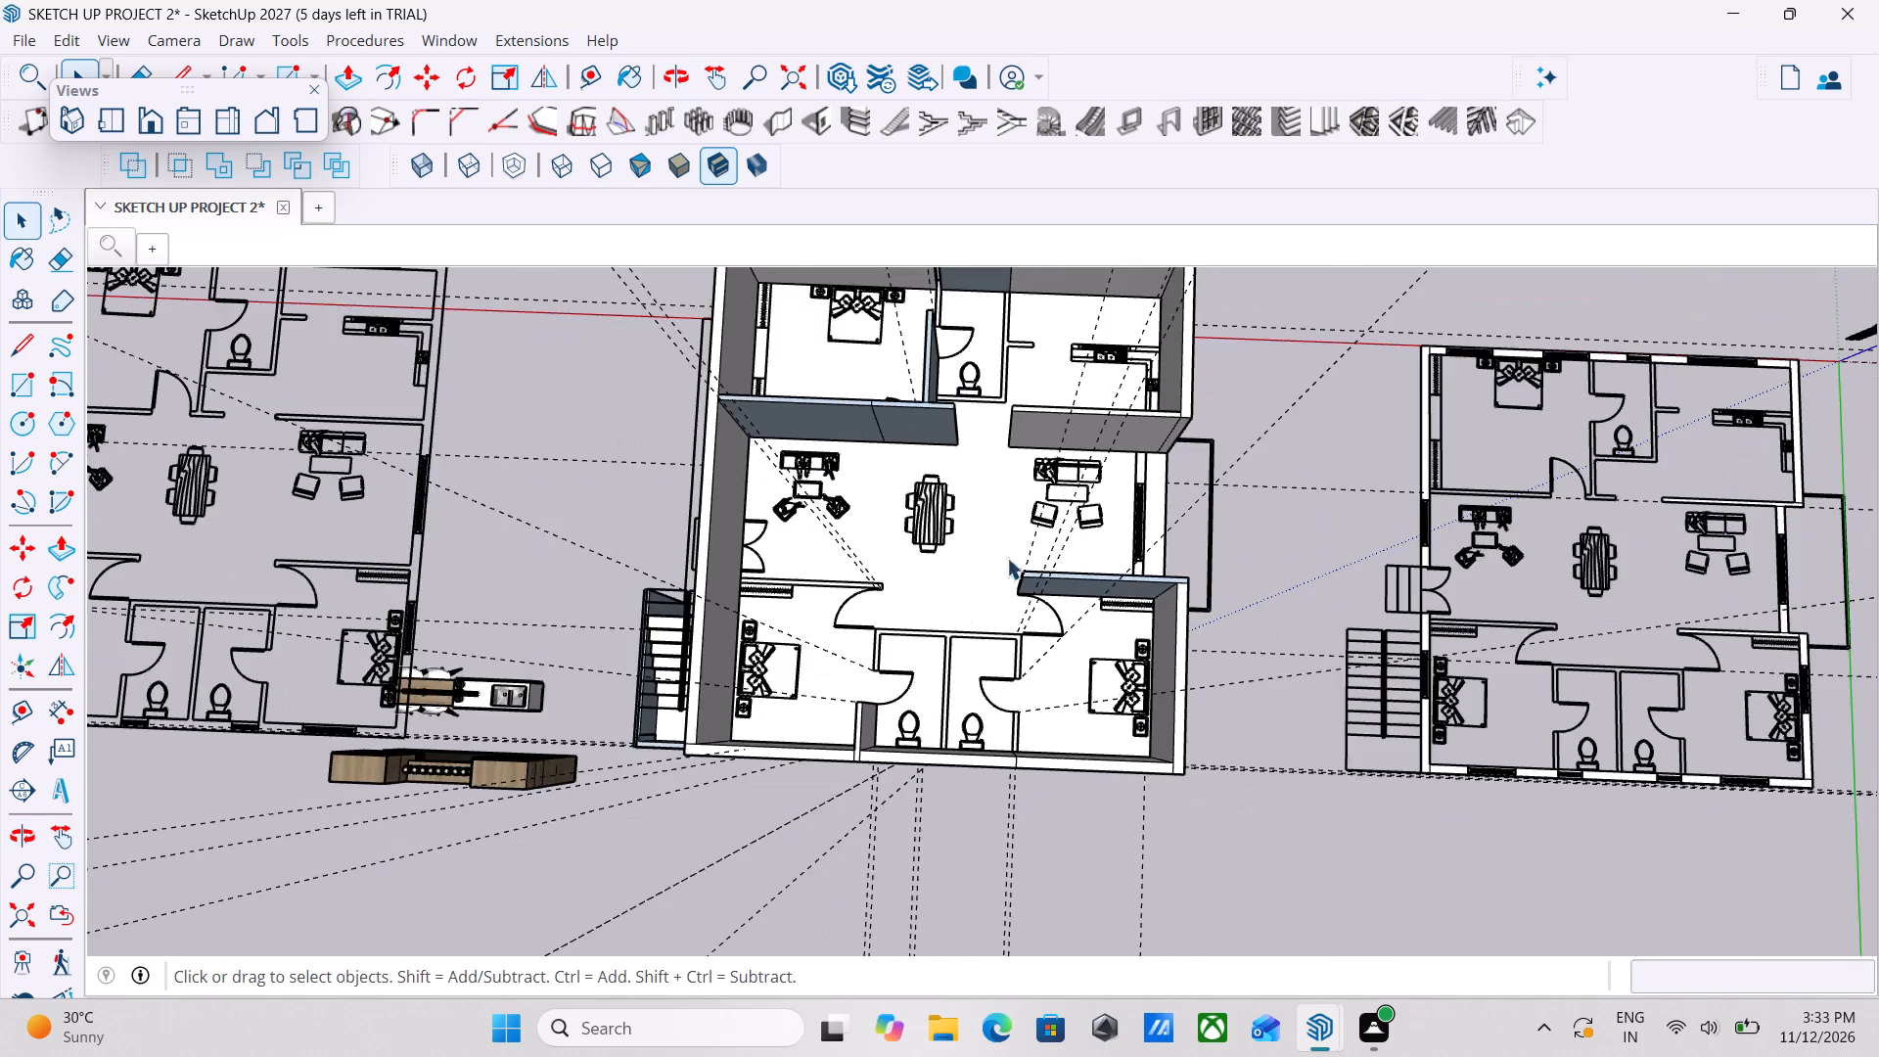
scroll(909, 315, up, 1)
scroll(909, 315, down, 5)
middle_drag(1039, 388, 1093, 549)
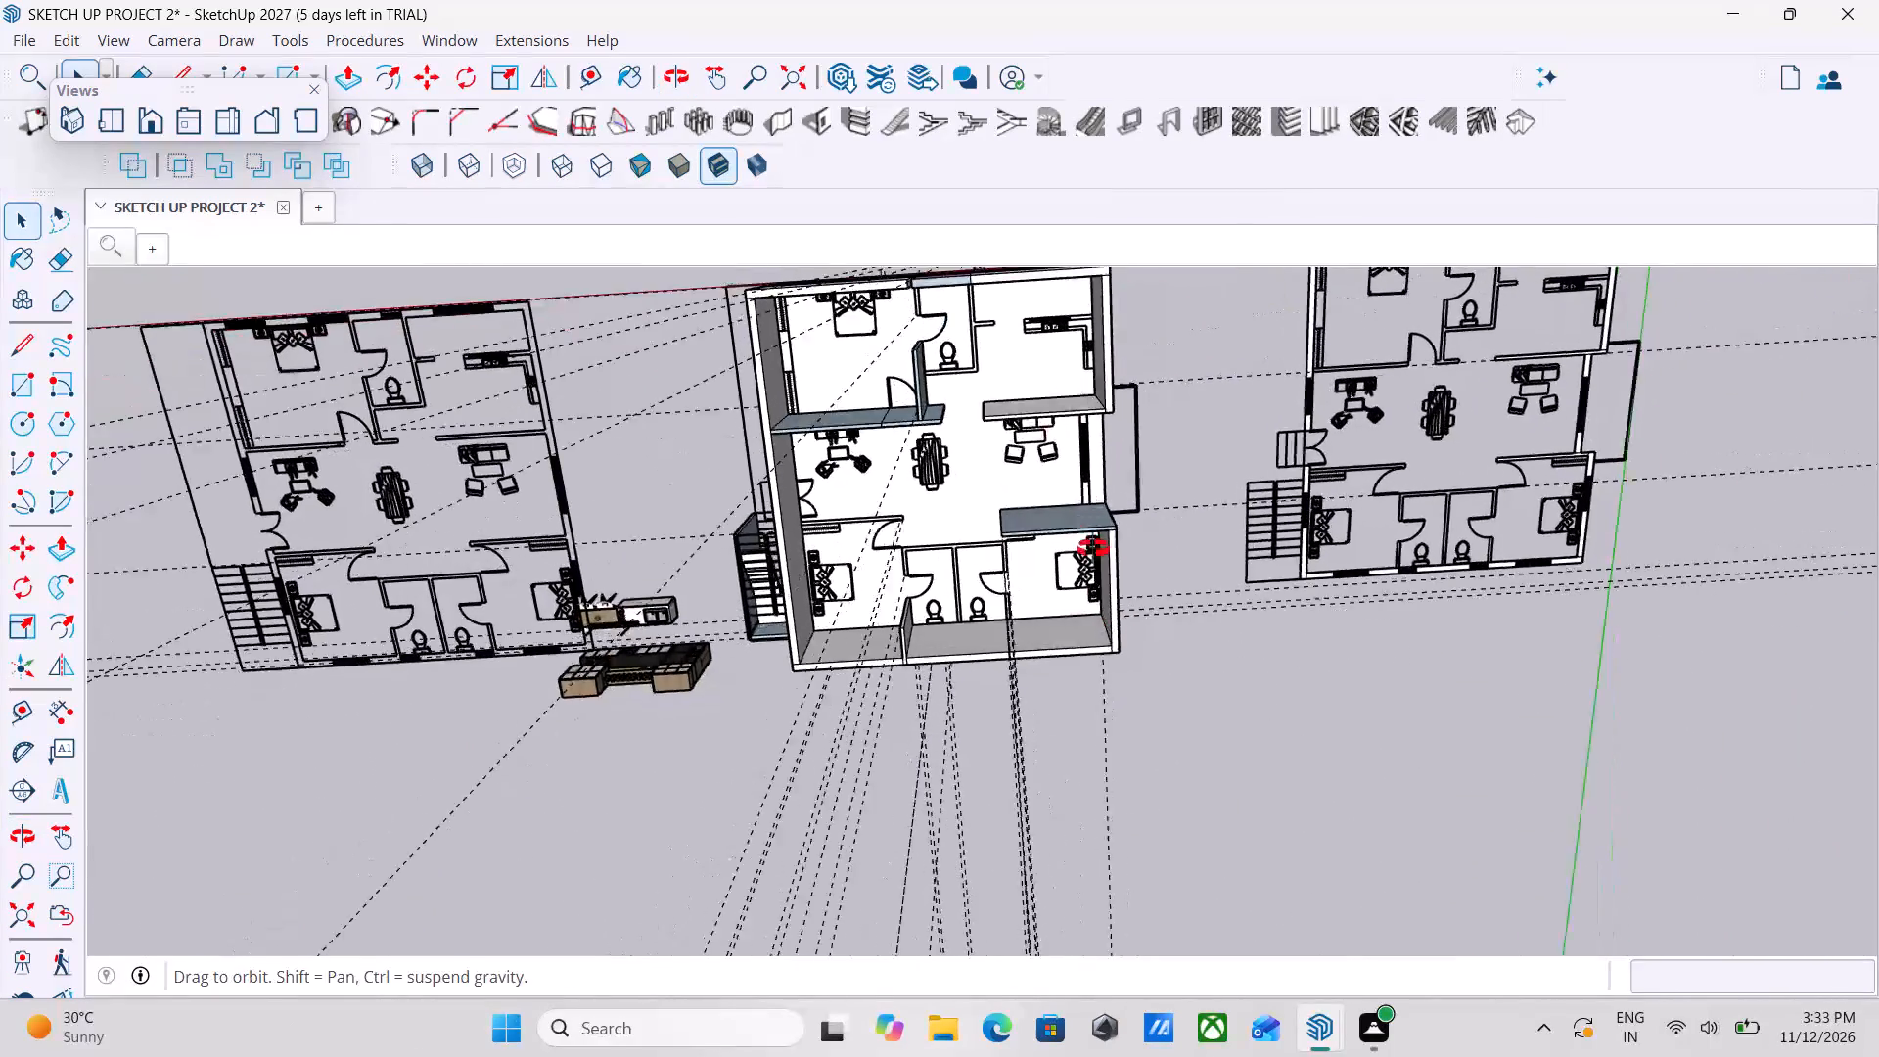
middle_drag(1093, 549, 1112, 566)
middle_drag(958, 377, 1055, 300)
scroll(1055, 300, up, 2)
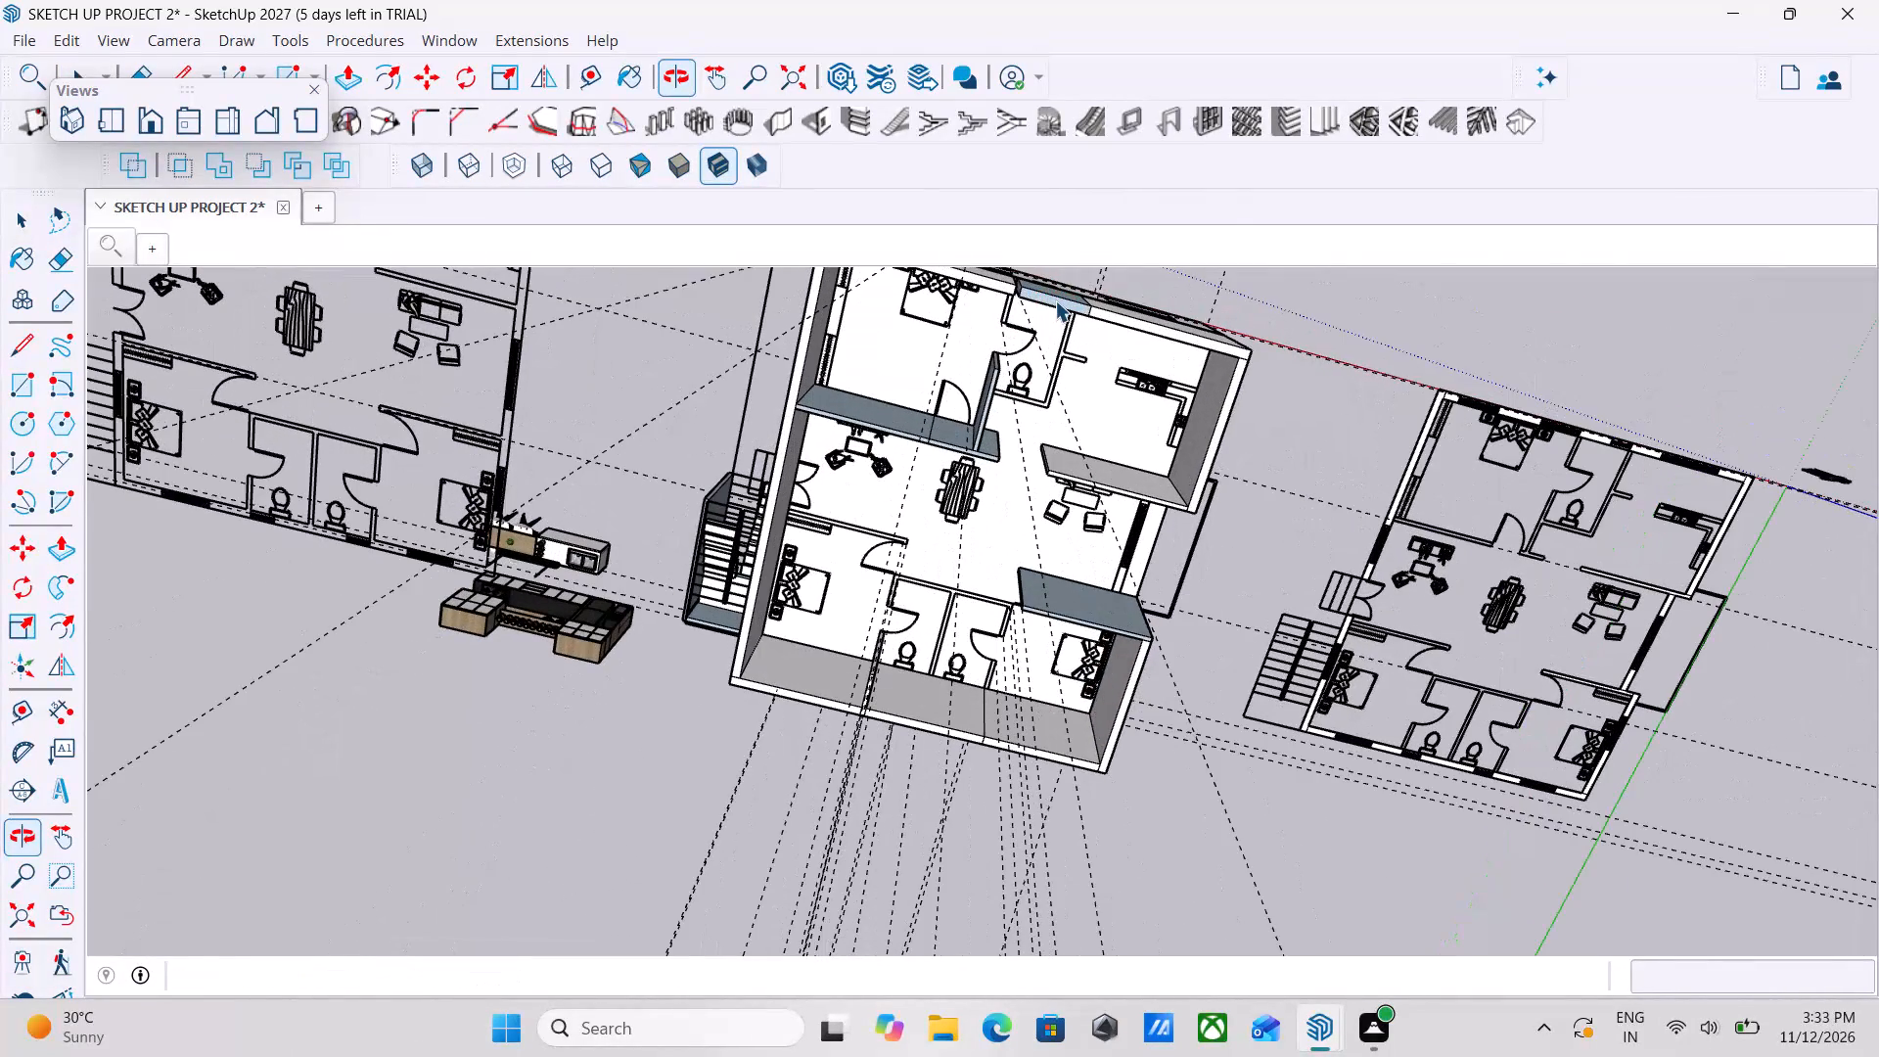
key(space)
scroll(1245, 370, up, 3)
scroll(1271, 408, down, 3)
middle_drag(1082, 522, 1231, 341)
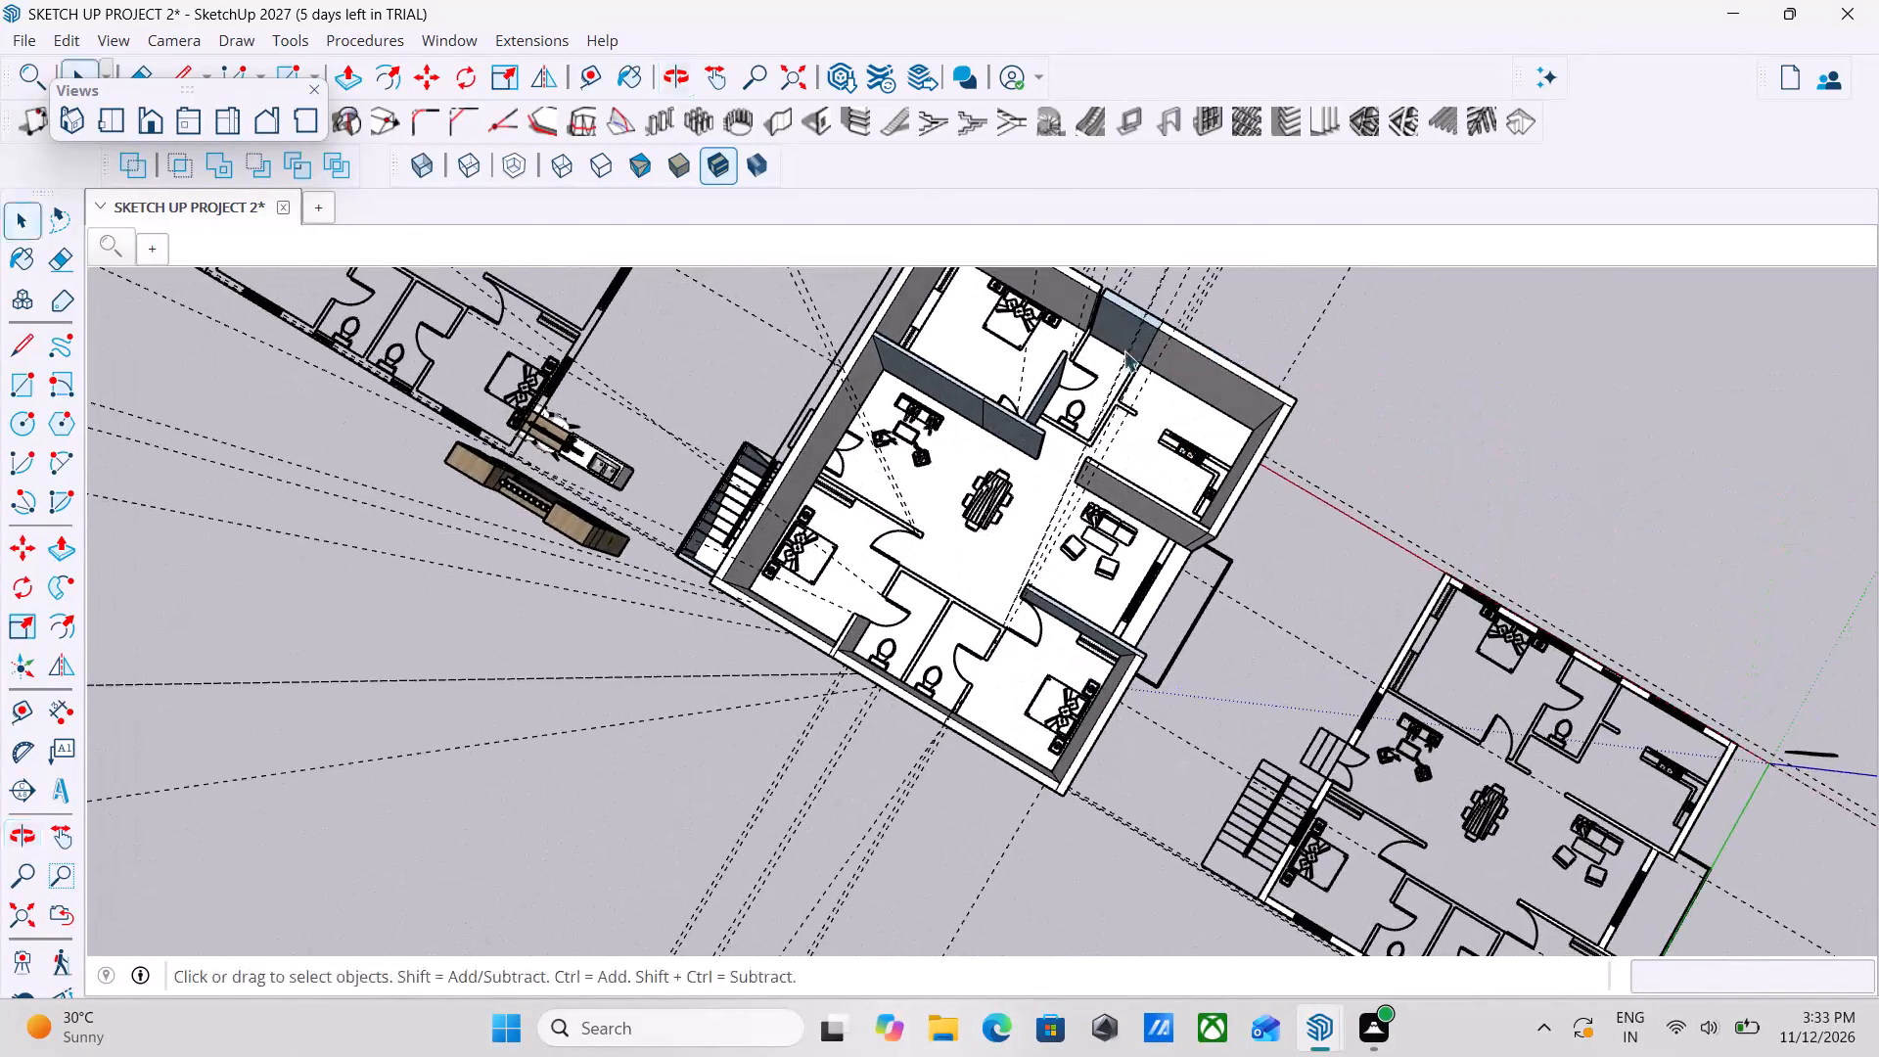
scroll(1086, 328, up, 3)
middle_drag(1145, 423, 1296, 400)
middle_drag(829, 327, 920, 508)
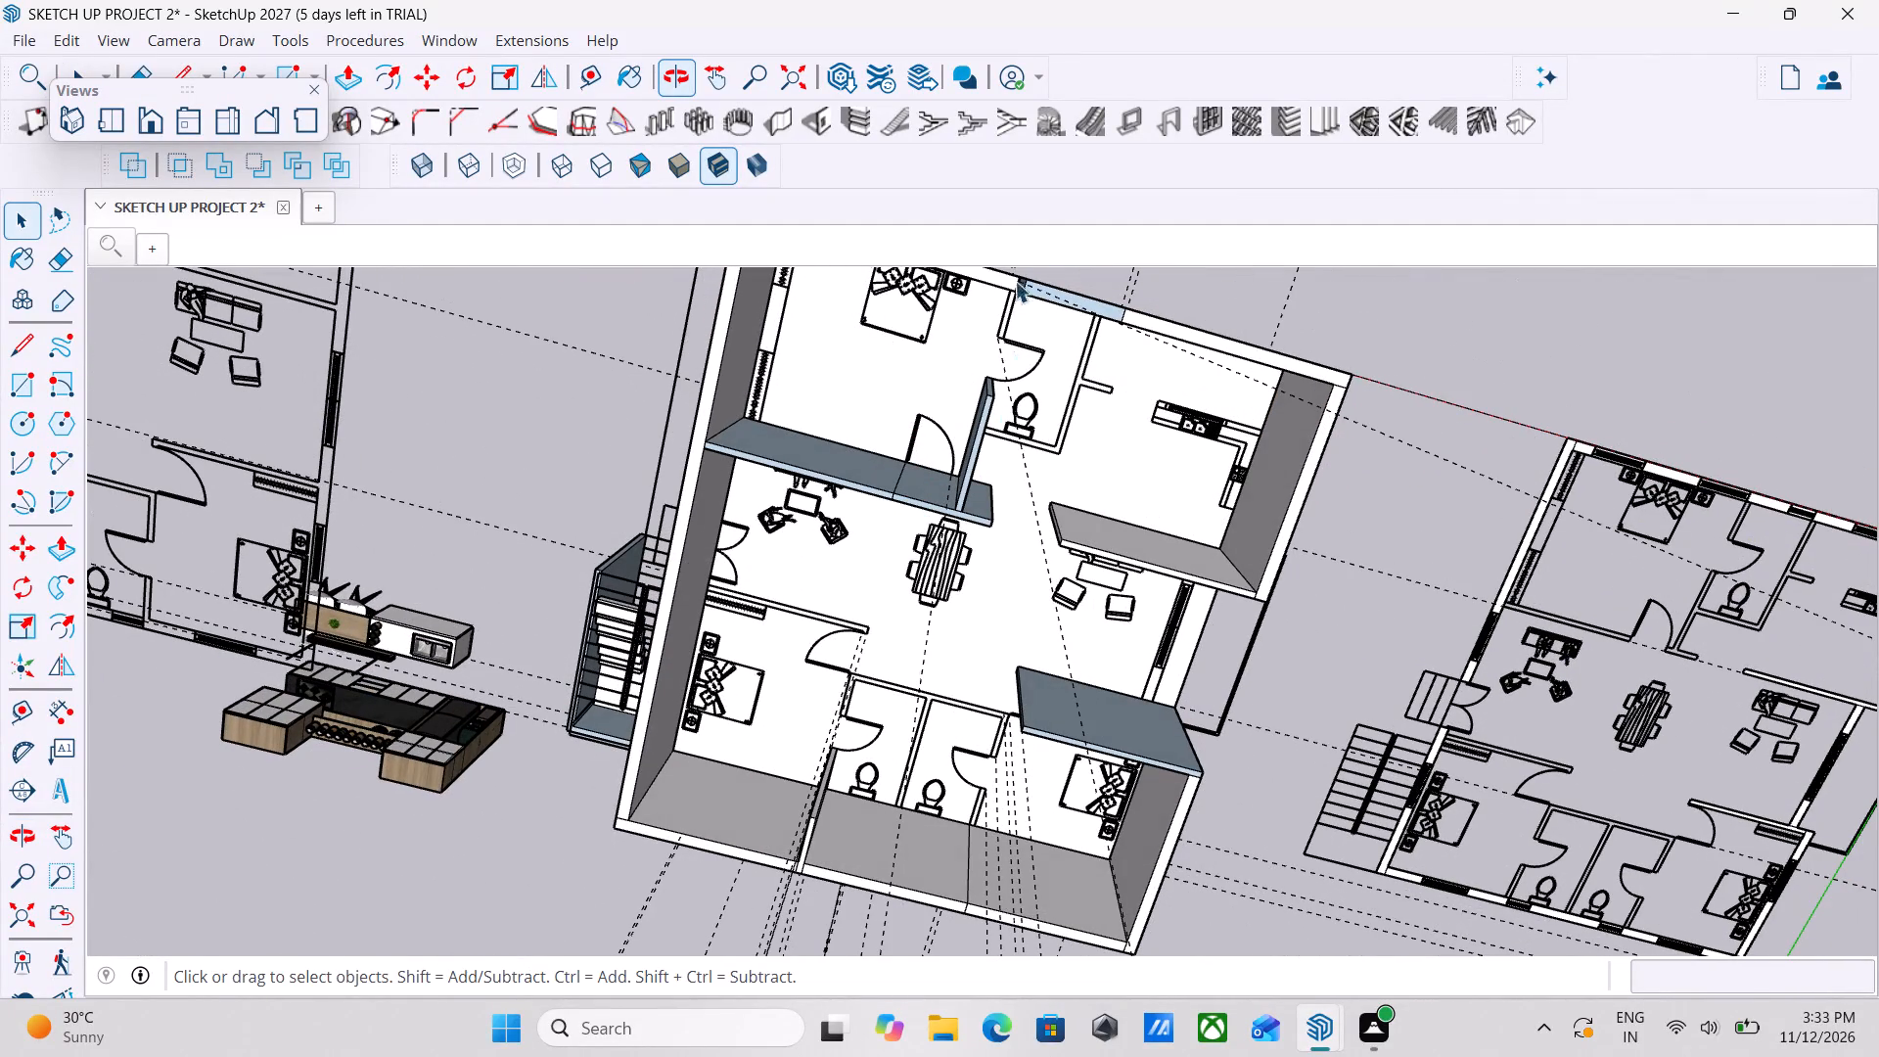
scroll(1005, 242, up, 16)
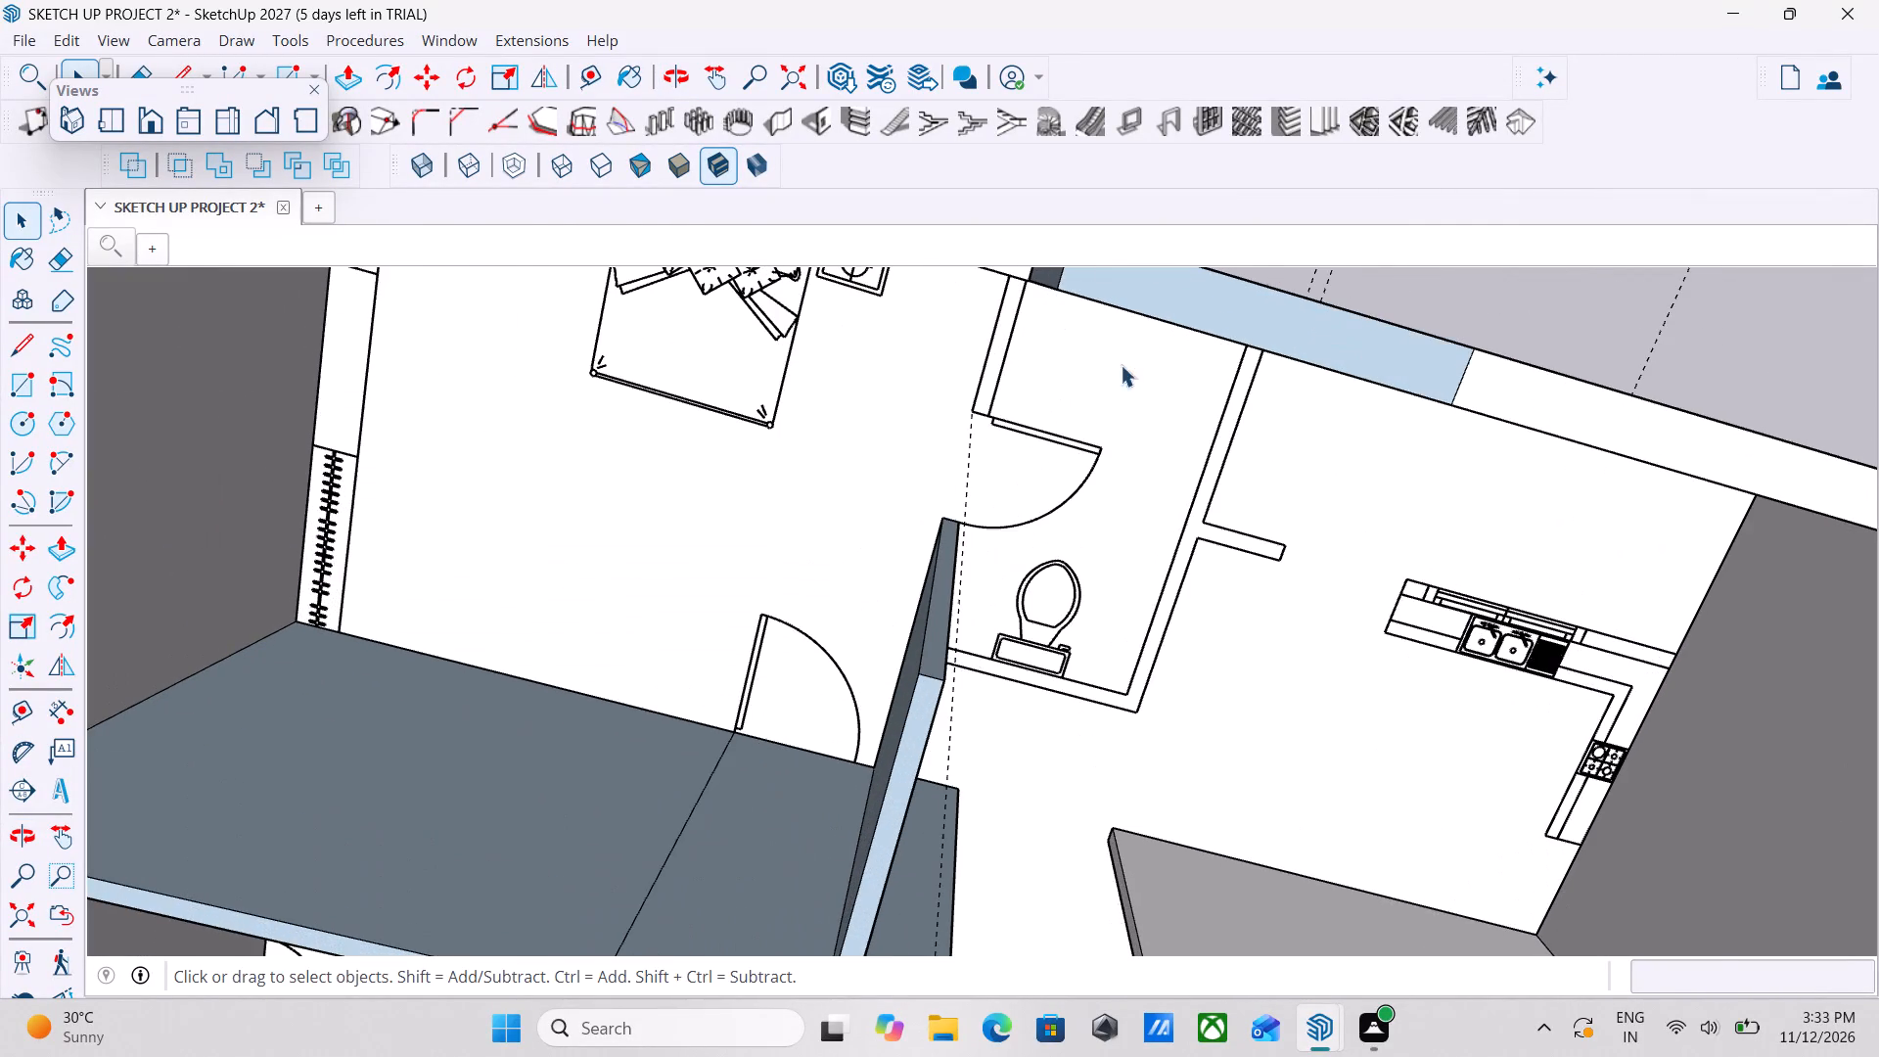
Draw a rectangle about 3' 9" long over the bedroom–bathroom wall, from the raised outer wall to the bathroom door opening.
scroll(1220, 420, down, 6)
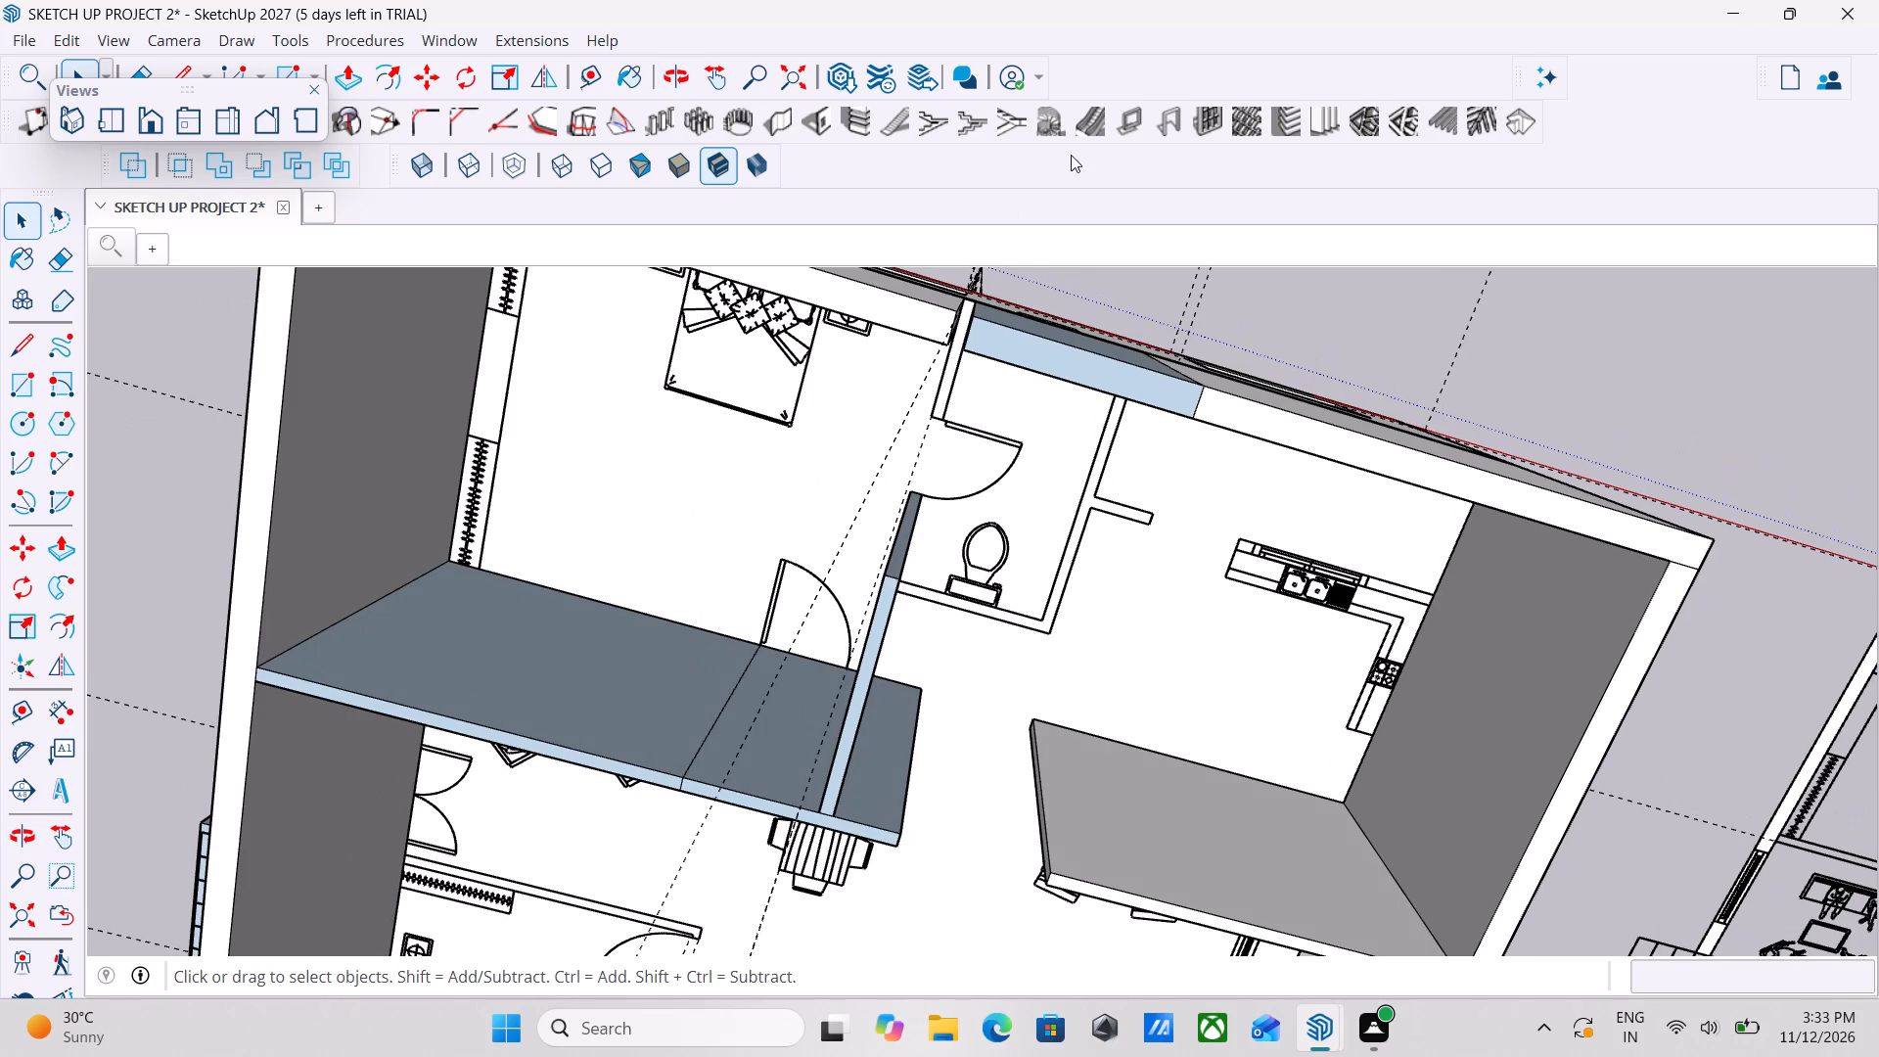
key(r)
scroll(990, 323, up, 12)
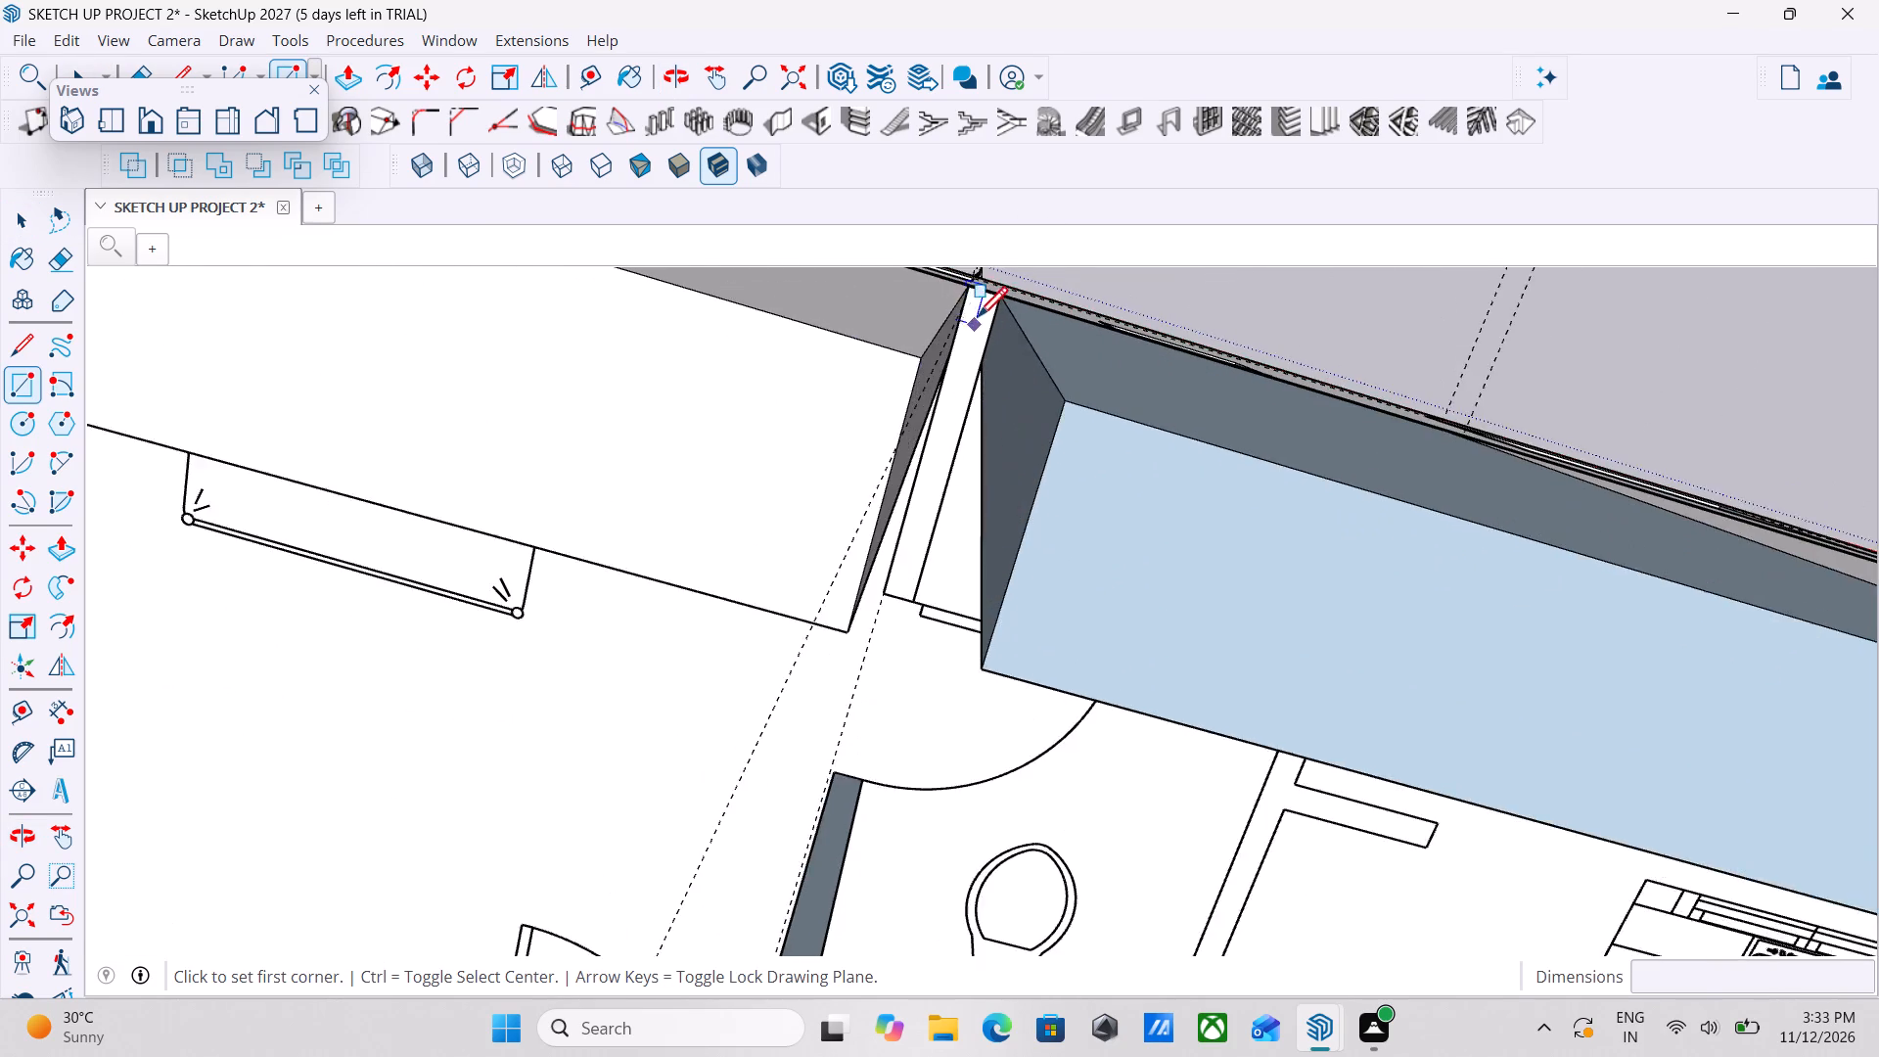
scroll(978, 320, up, 2)
click(964, 272)
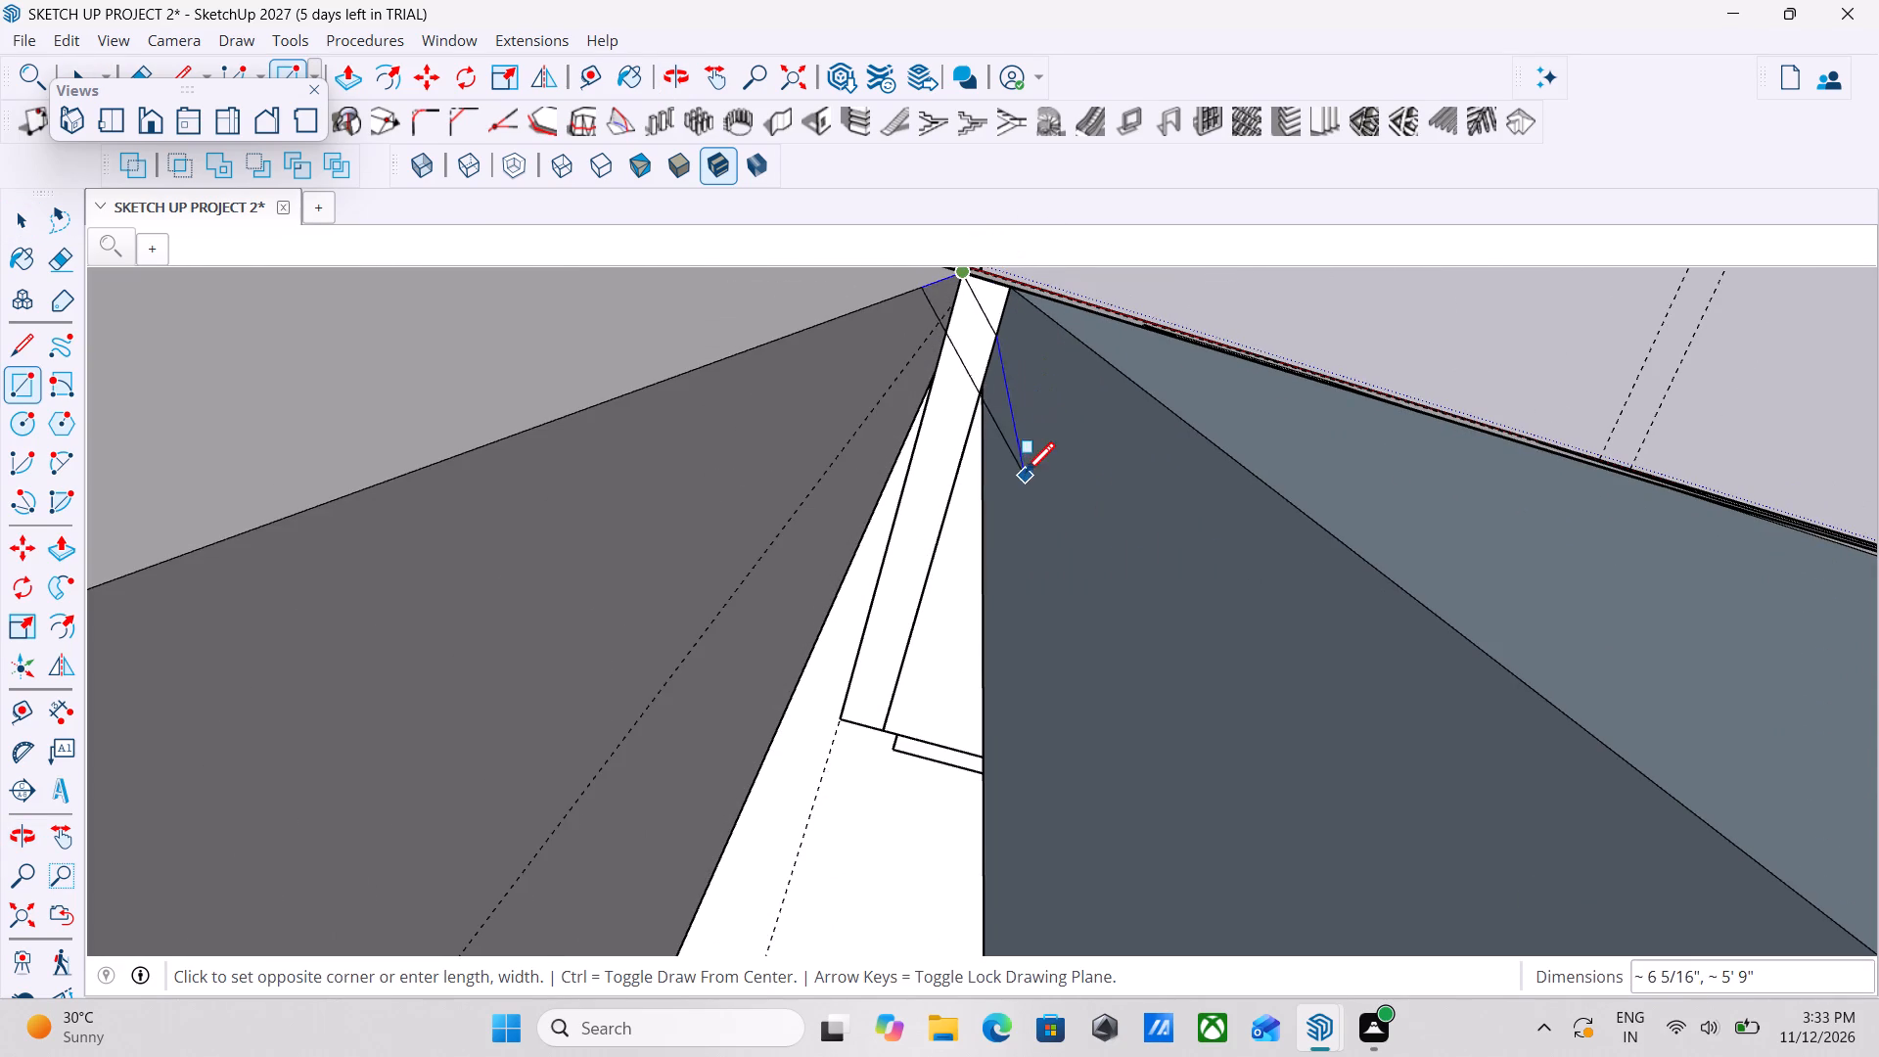
key(Escape)
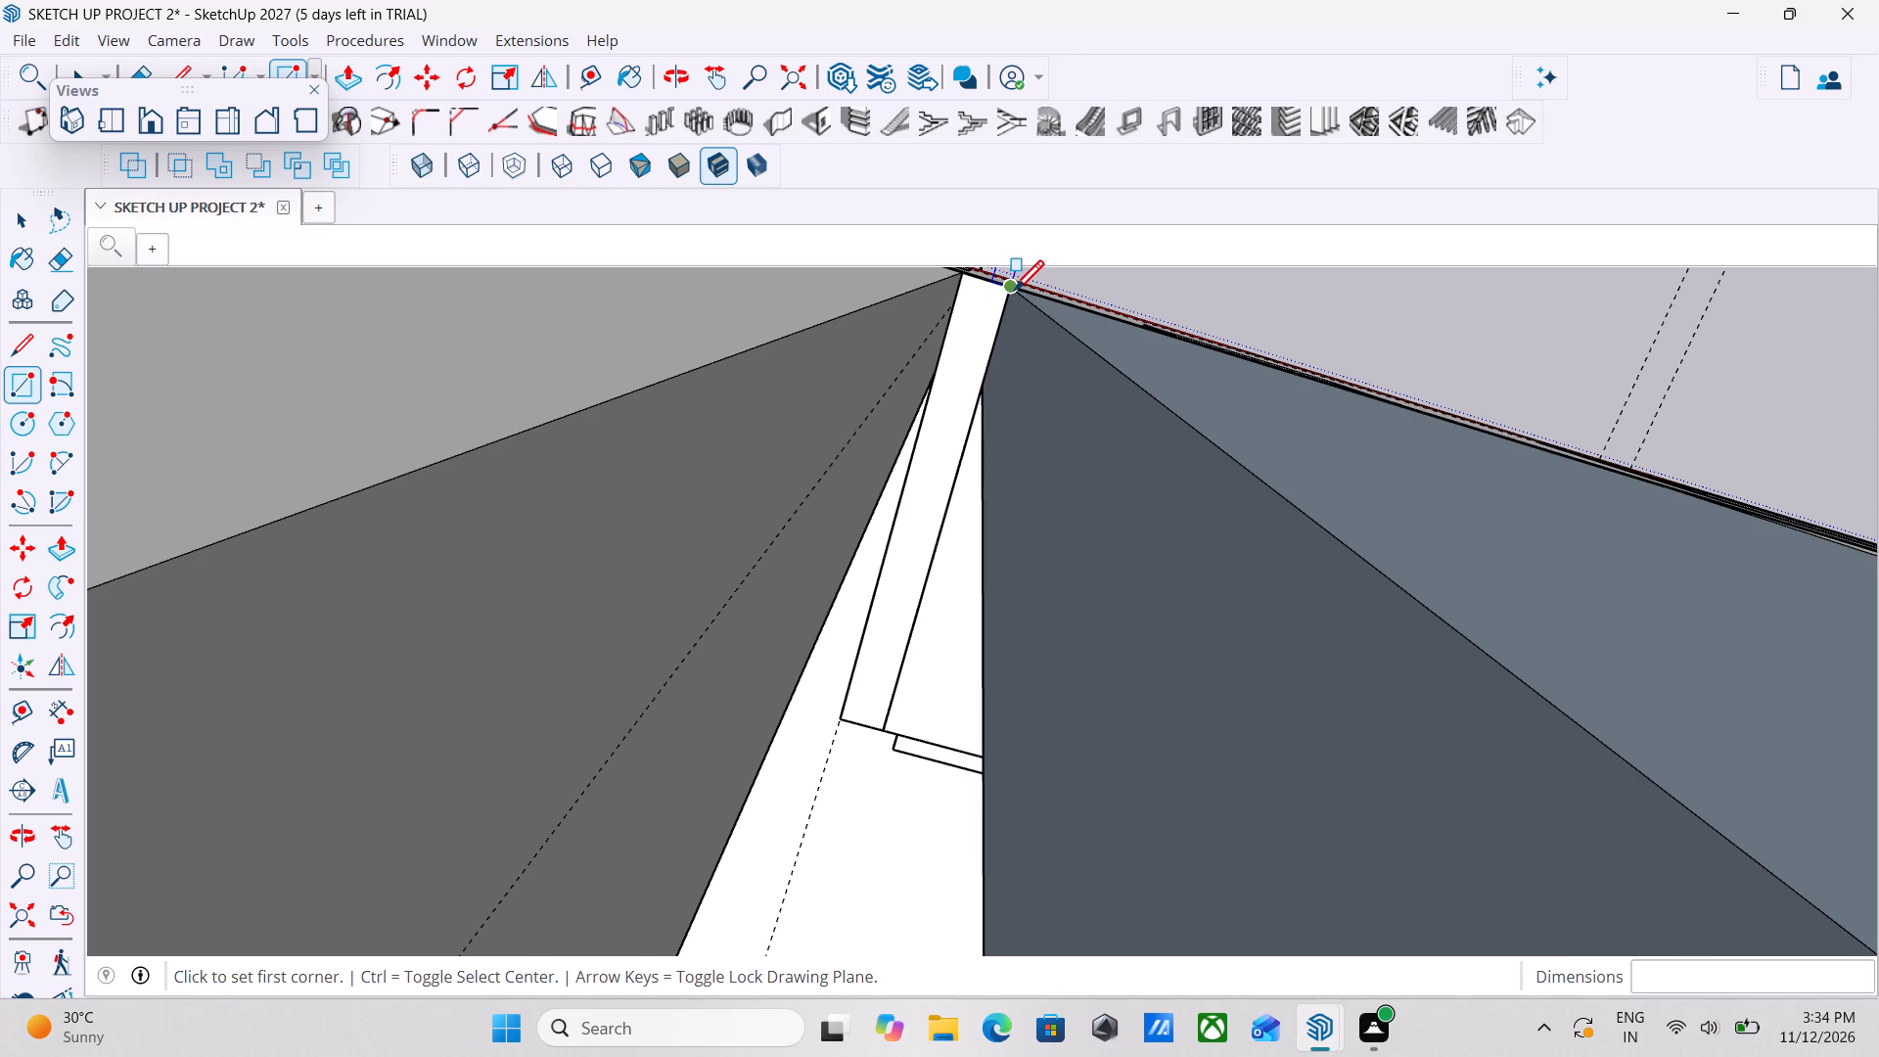
click(1014, 294)
scroll(897, 519, down, 6)
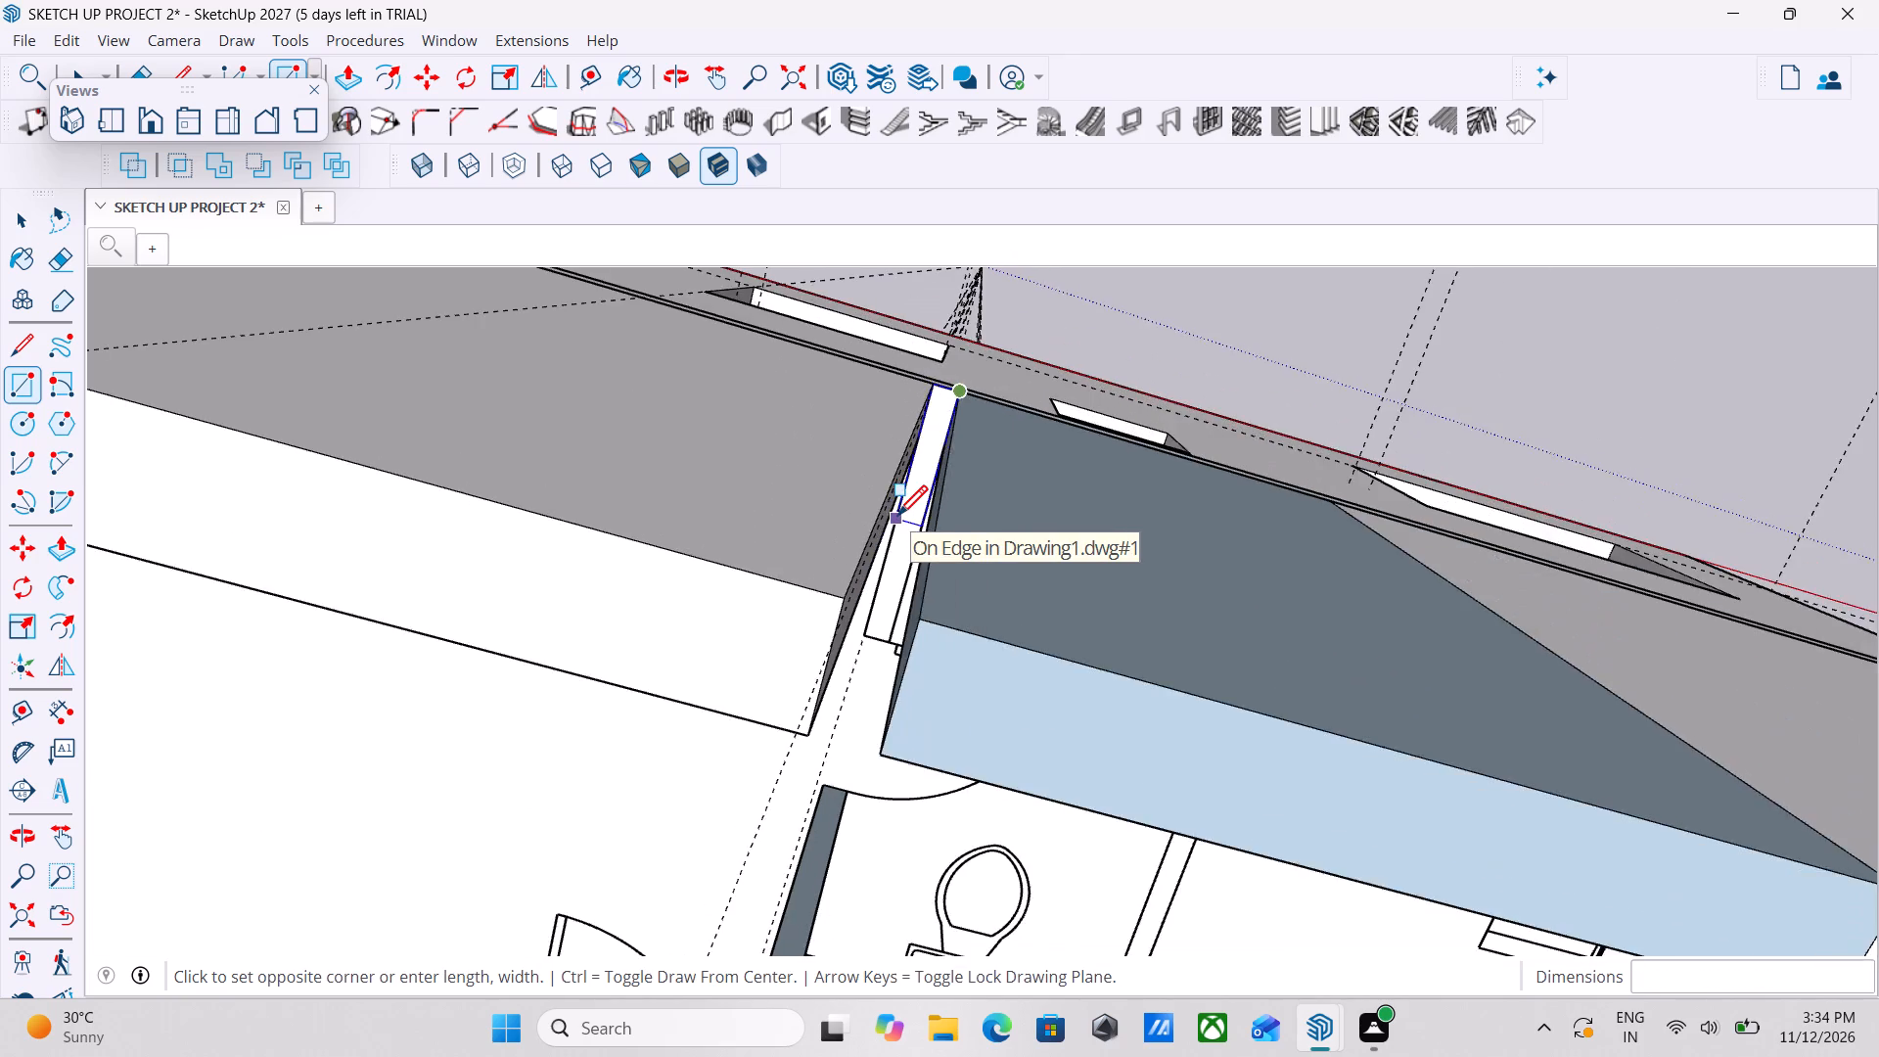
scroll(897, 519, down, 6)
scroll(883, 587, up, 4)
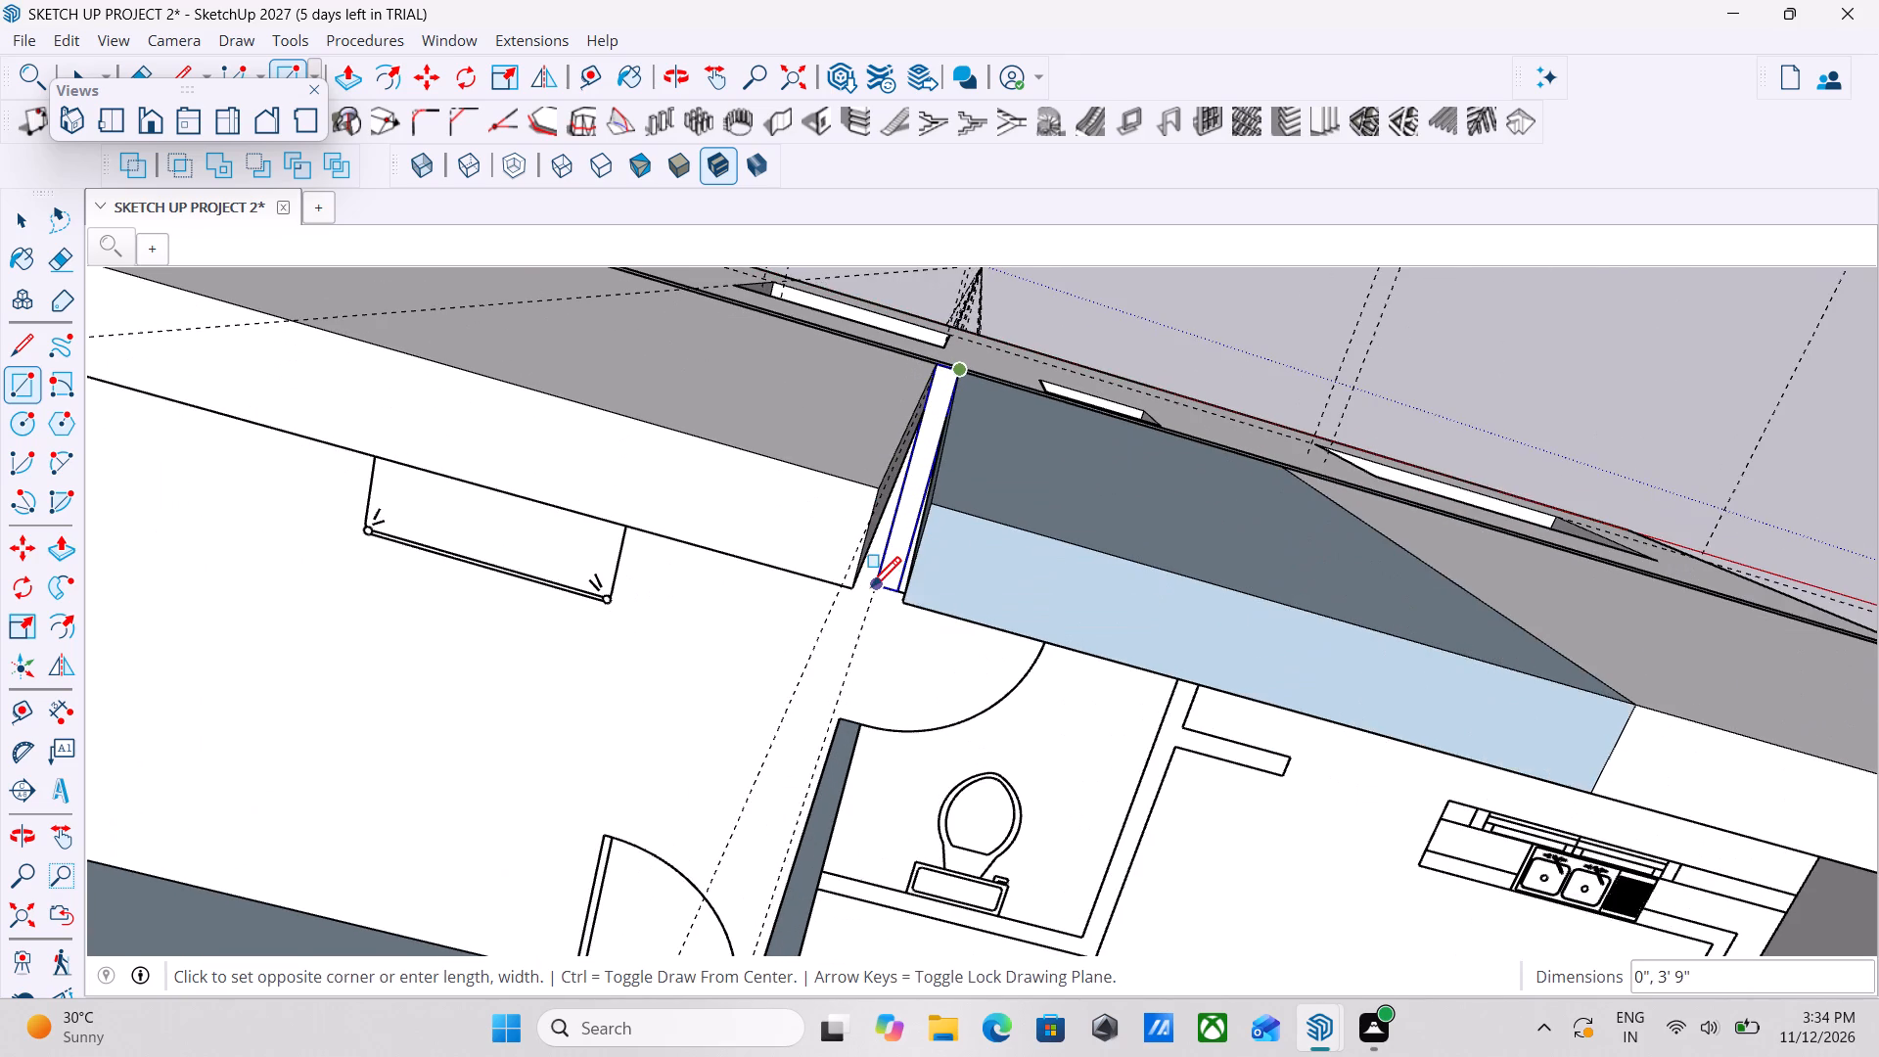
scroll(871, 590, up, 8)
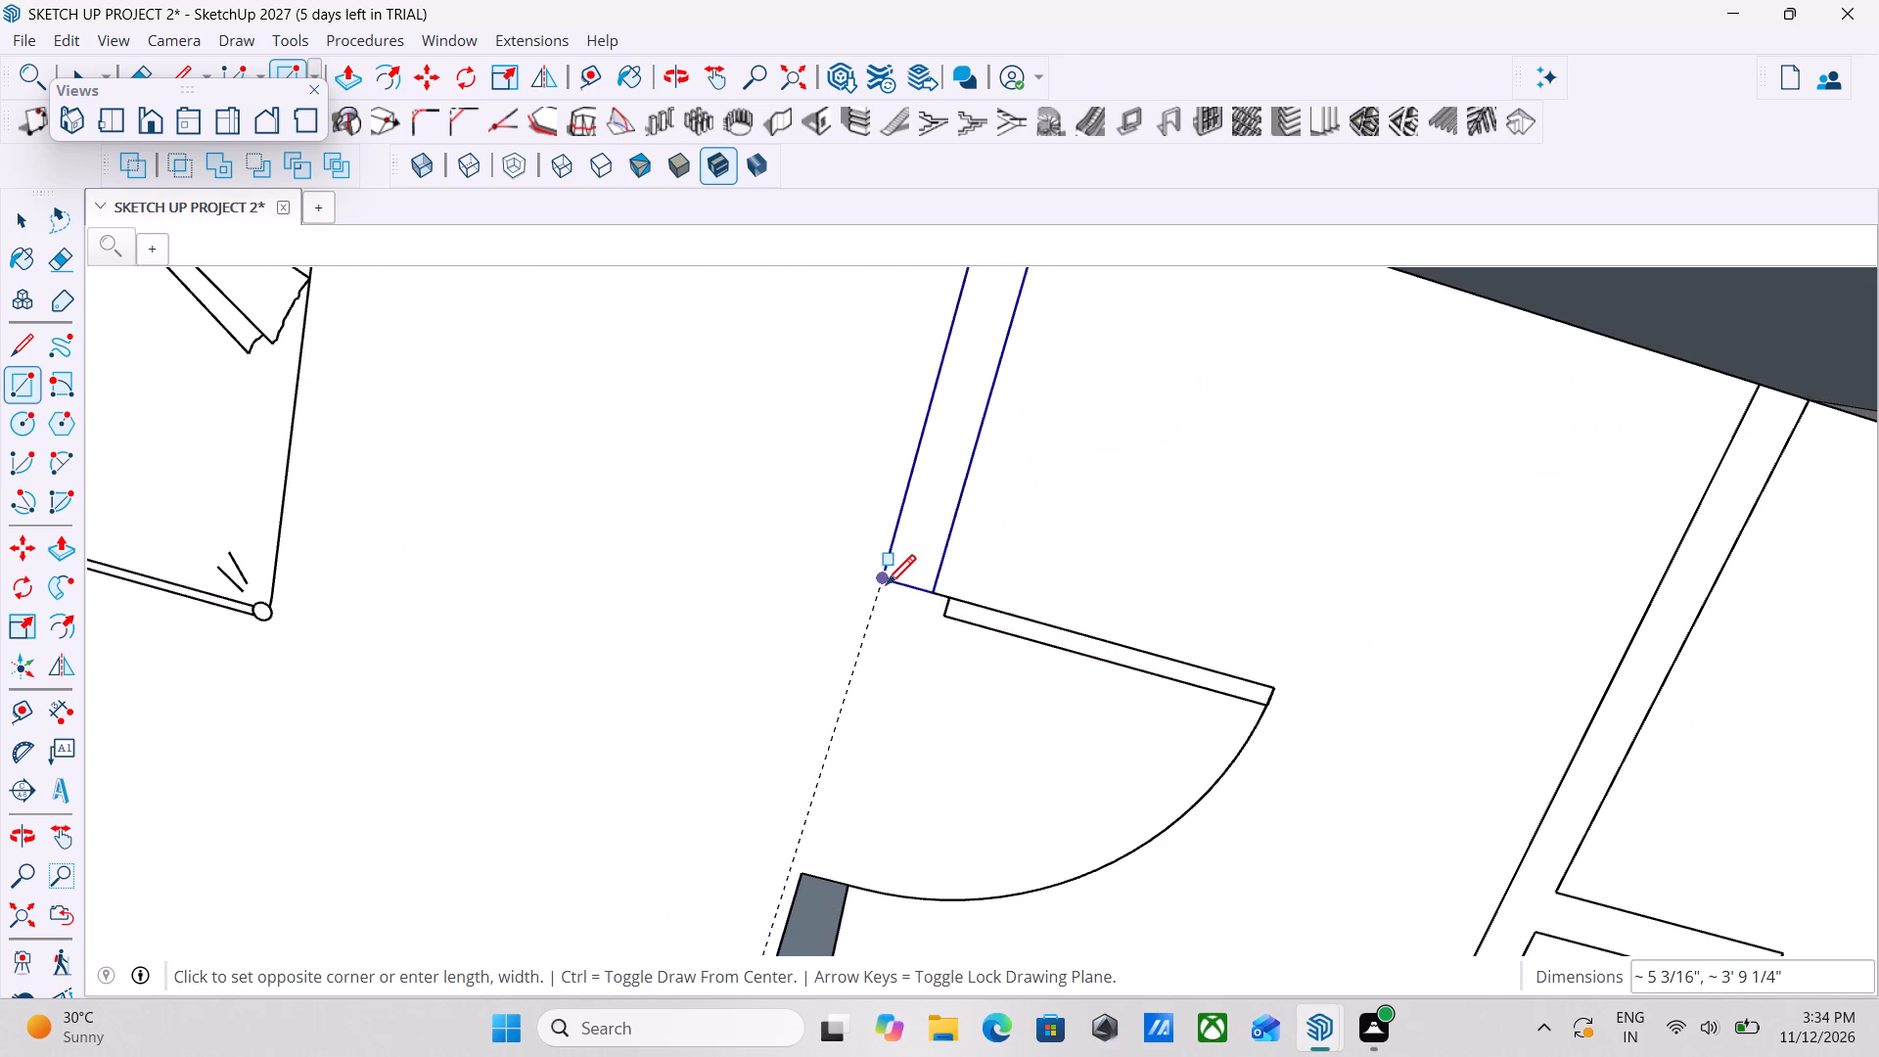
click(887, 586)
key(Escape)
key(space)
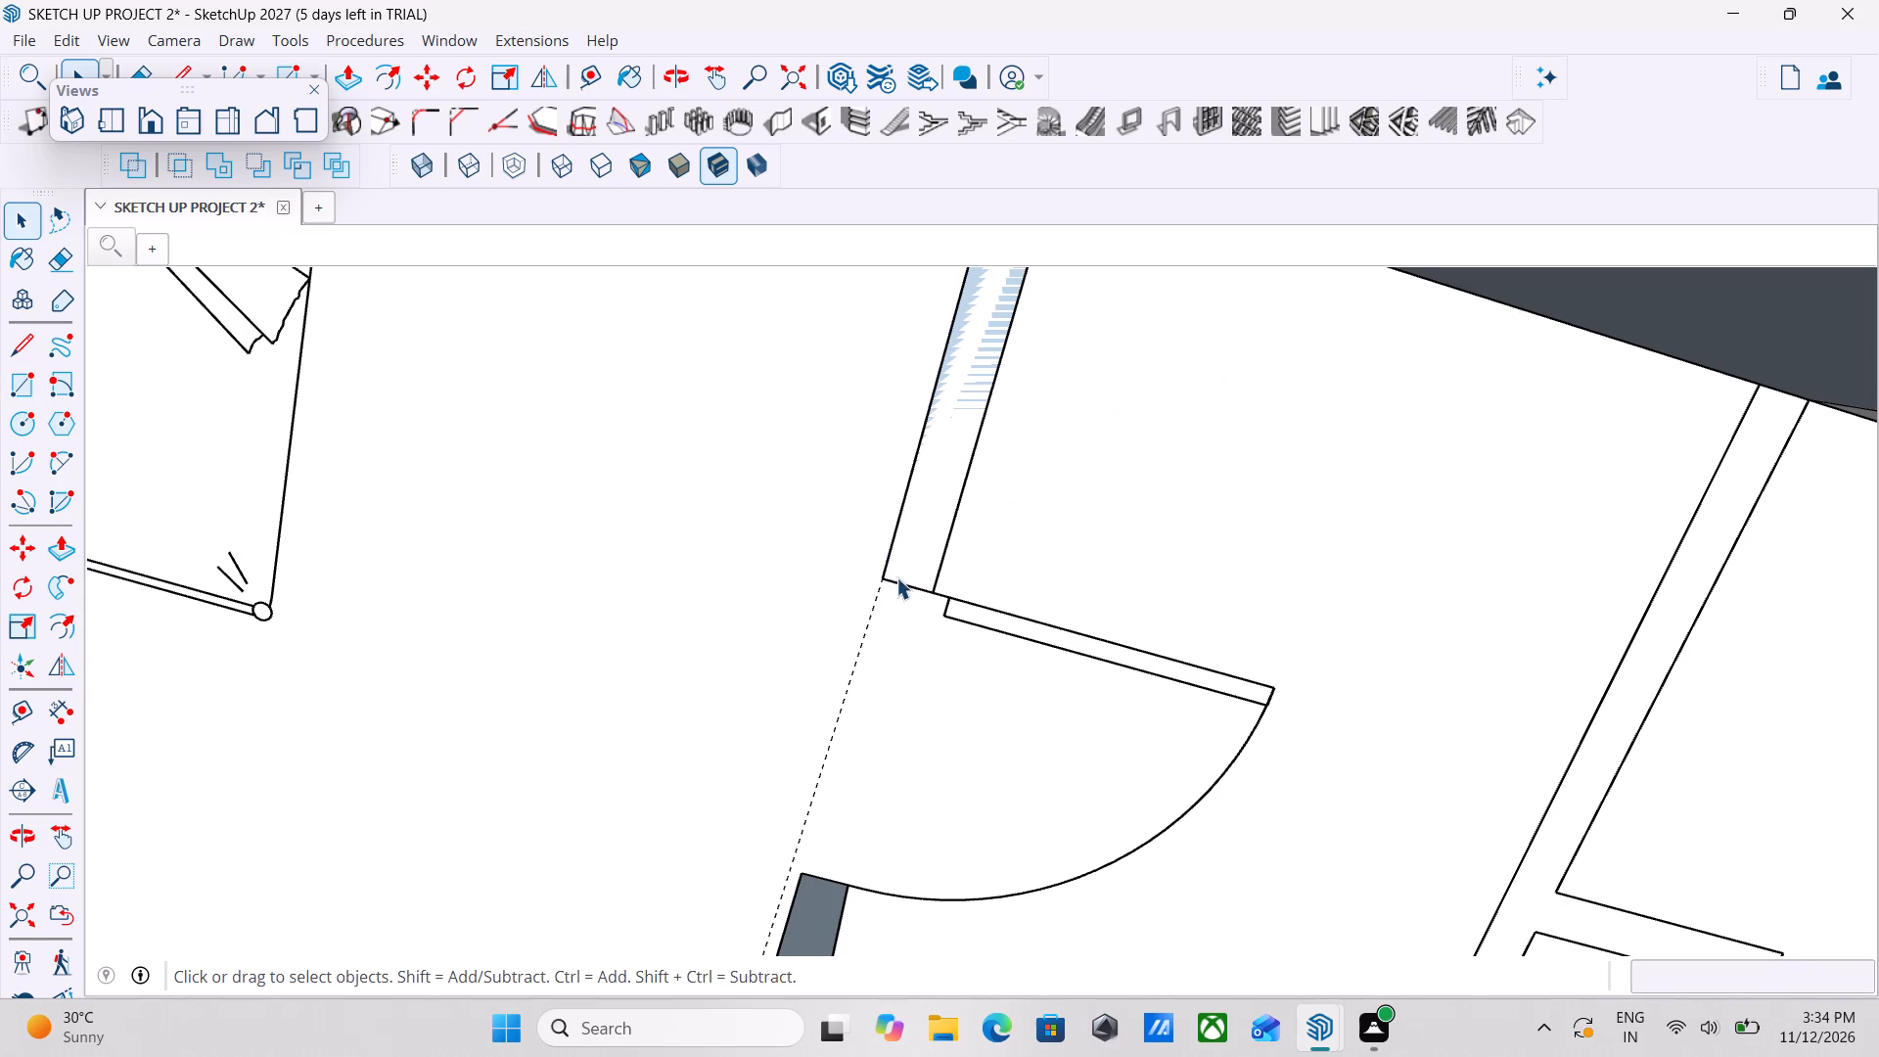
Push/Pull the wall strip between the outer wall and the bathroom door opening up 10'.
key(p)
click(938, 492)
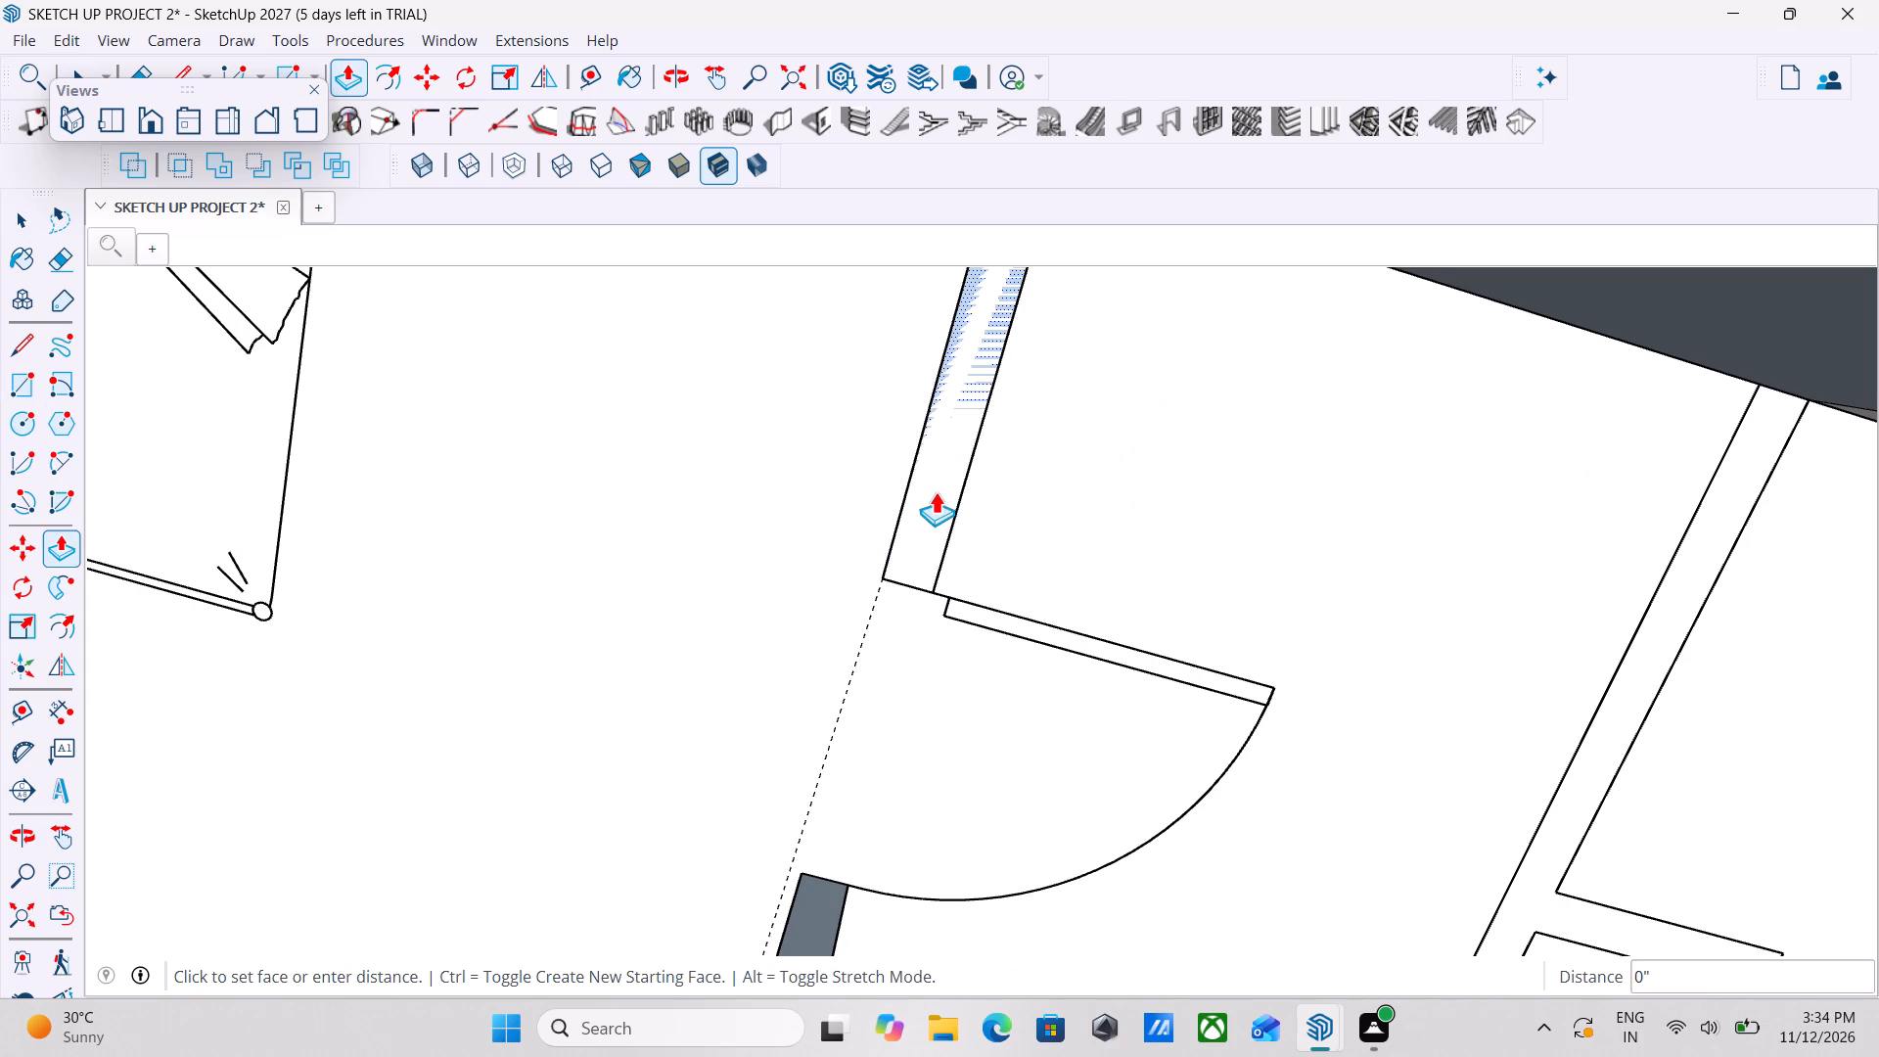
scroll(936, 491, down, 5)
click(957, 423)
scroll(957, 423, down, 5)
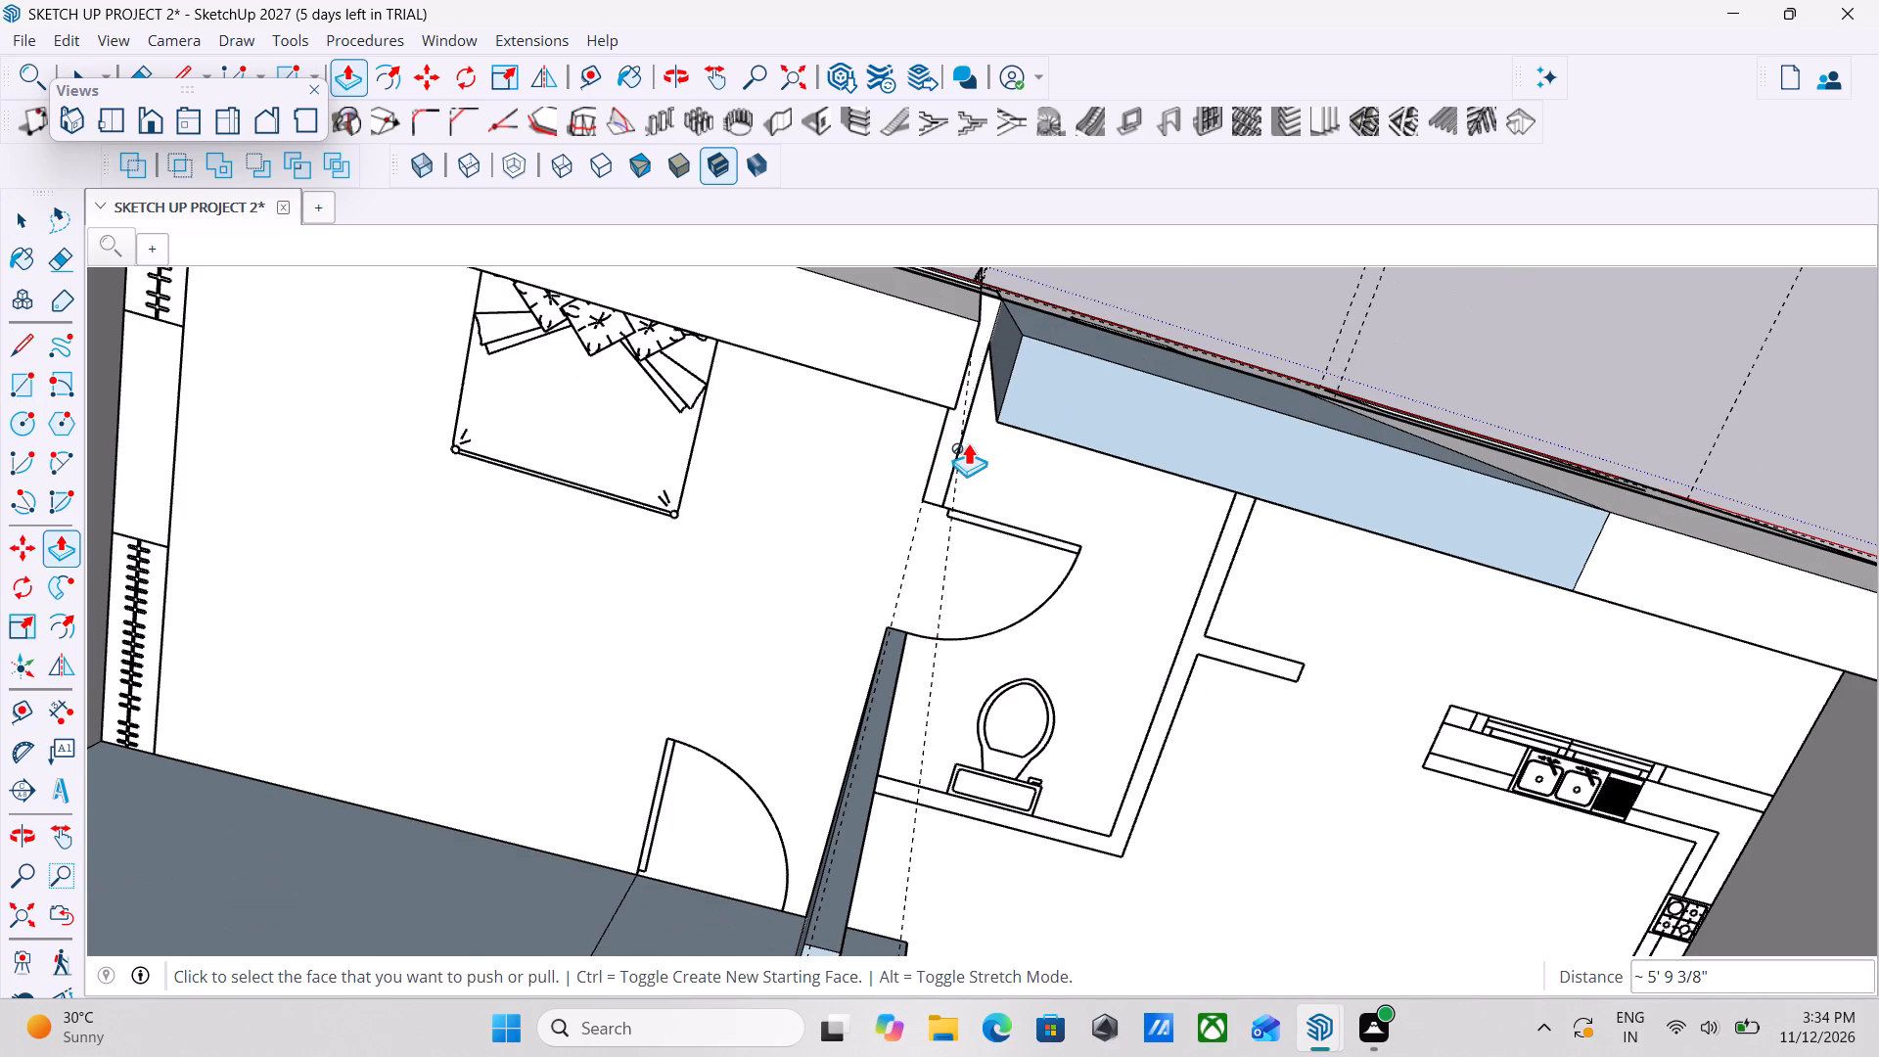
scroll(957, 437, down, 1)
click(957, 437)
scroll(949, 483, down, 2)
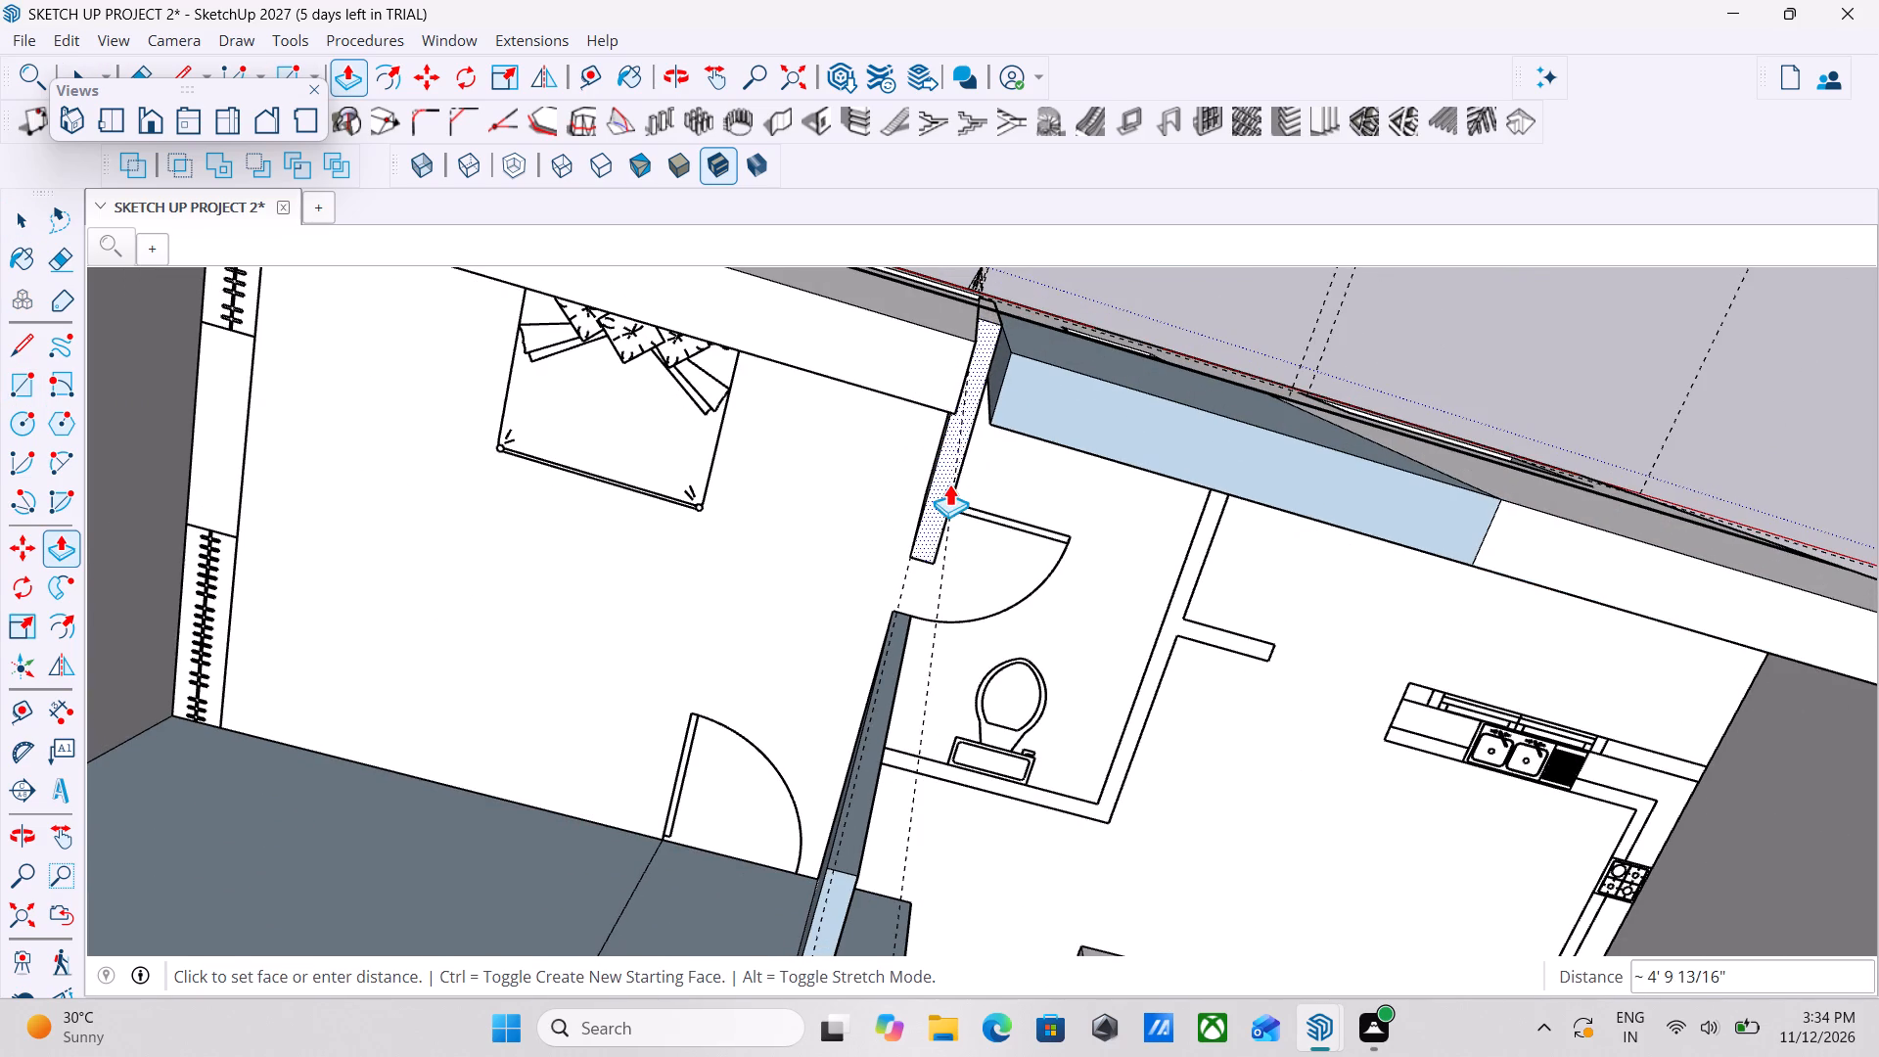
scroll(949, 483, down, 4)
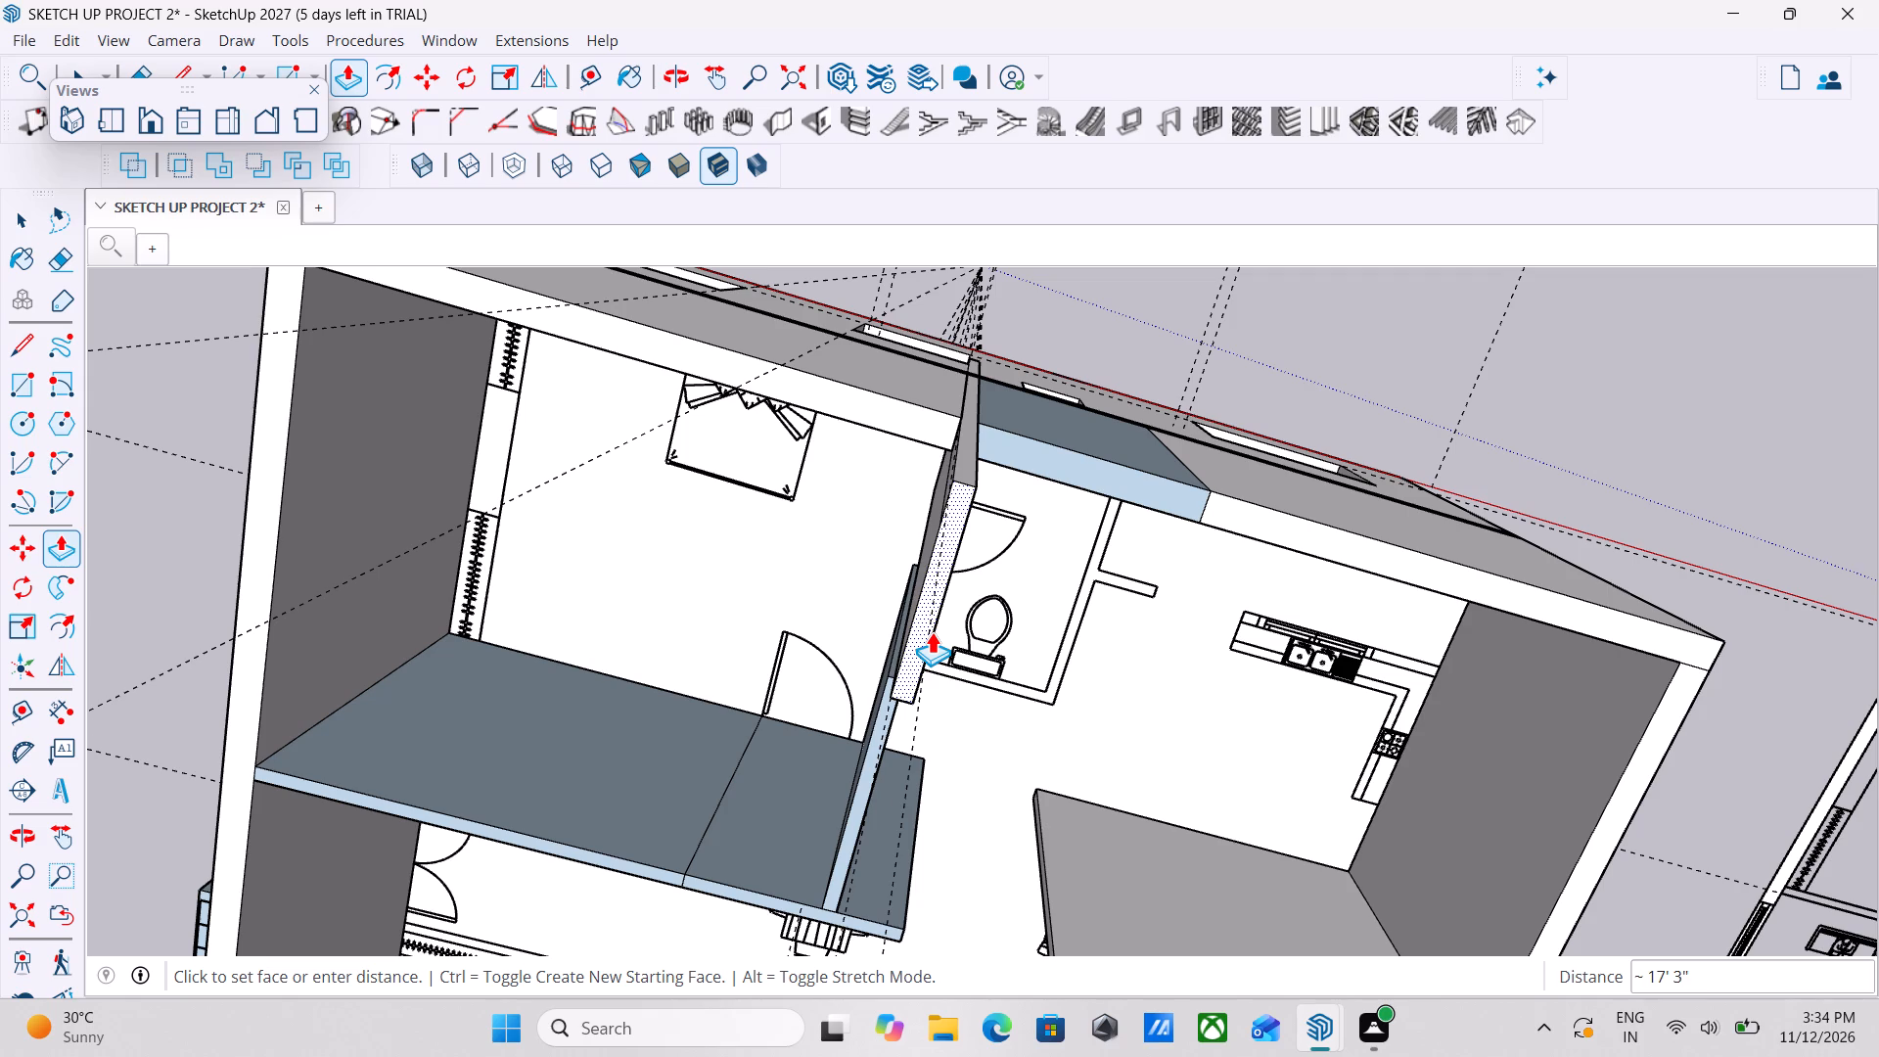
text(10')
key(Return)
scroll(932, 631, down, 4)
middle_drag(932, 631, 1002, 435)
scroll(1006, 582, down, 2)
middle_drag(971, 677, 1031, 570)
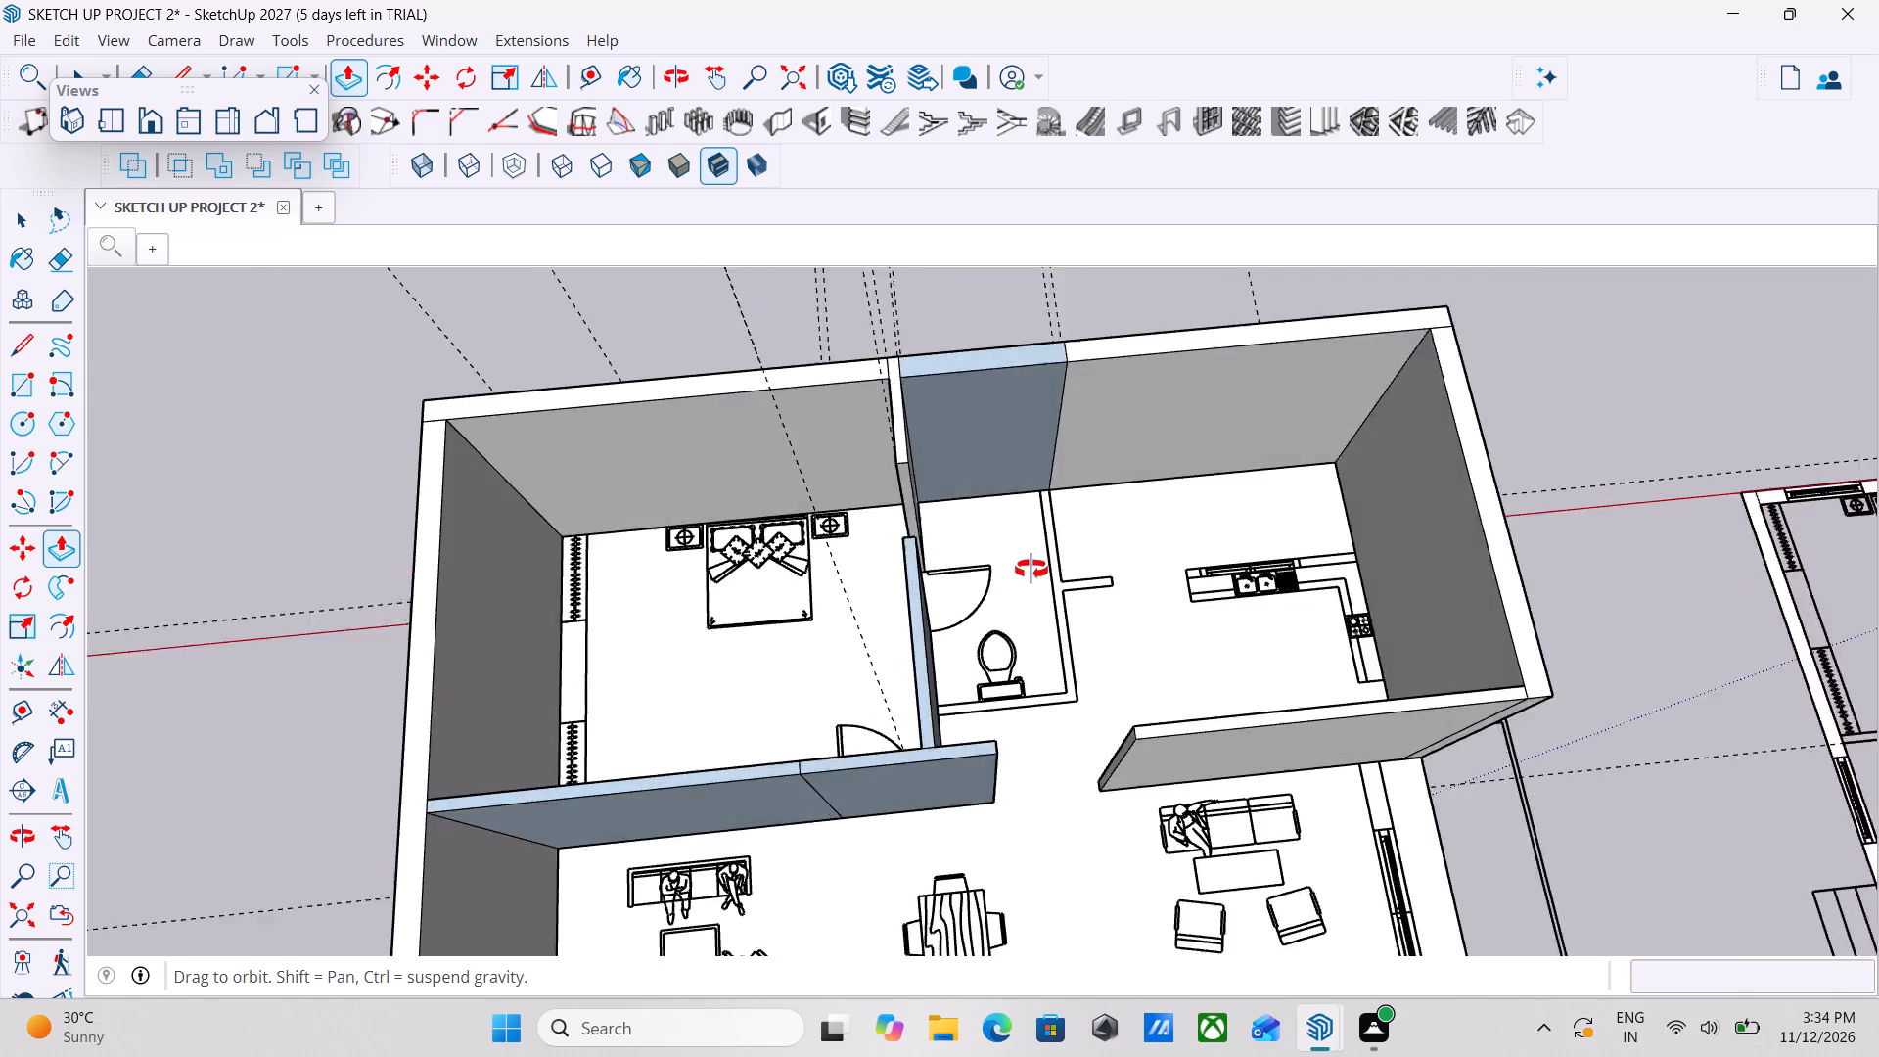
middle_drag(1031, 570, 1078, 600)
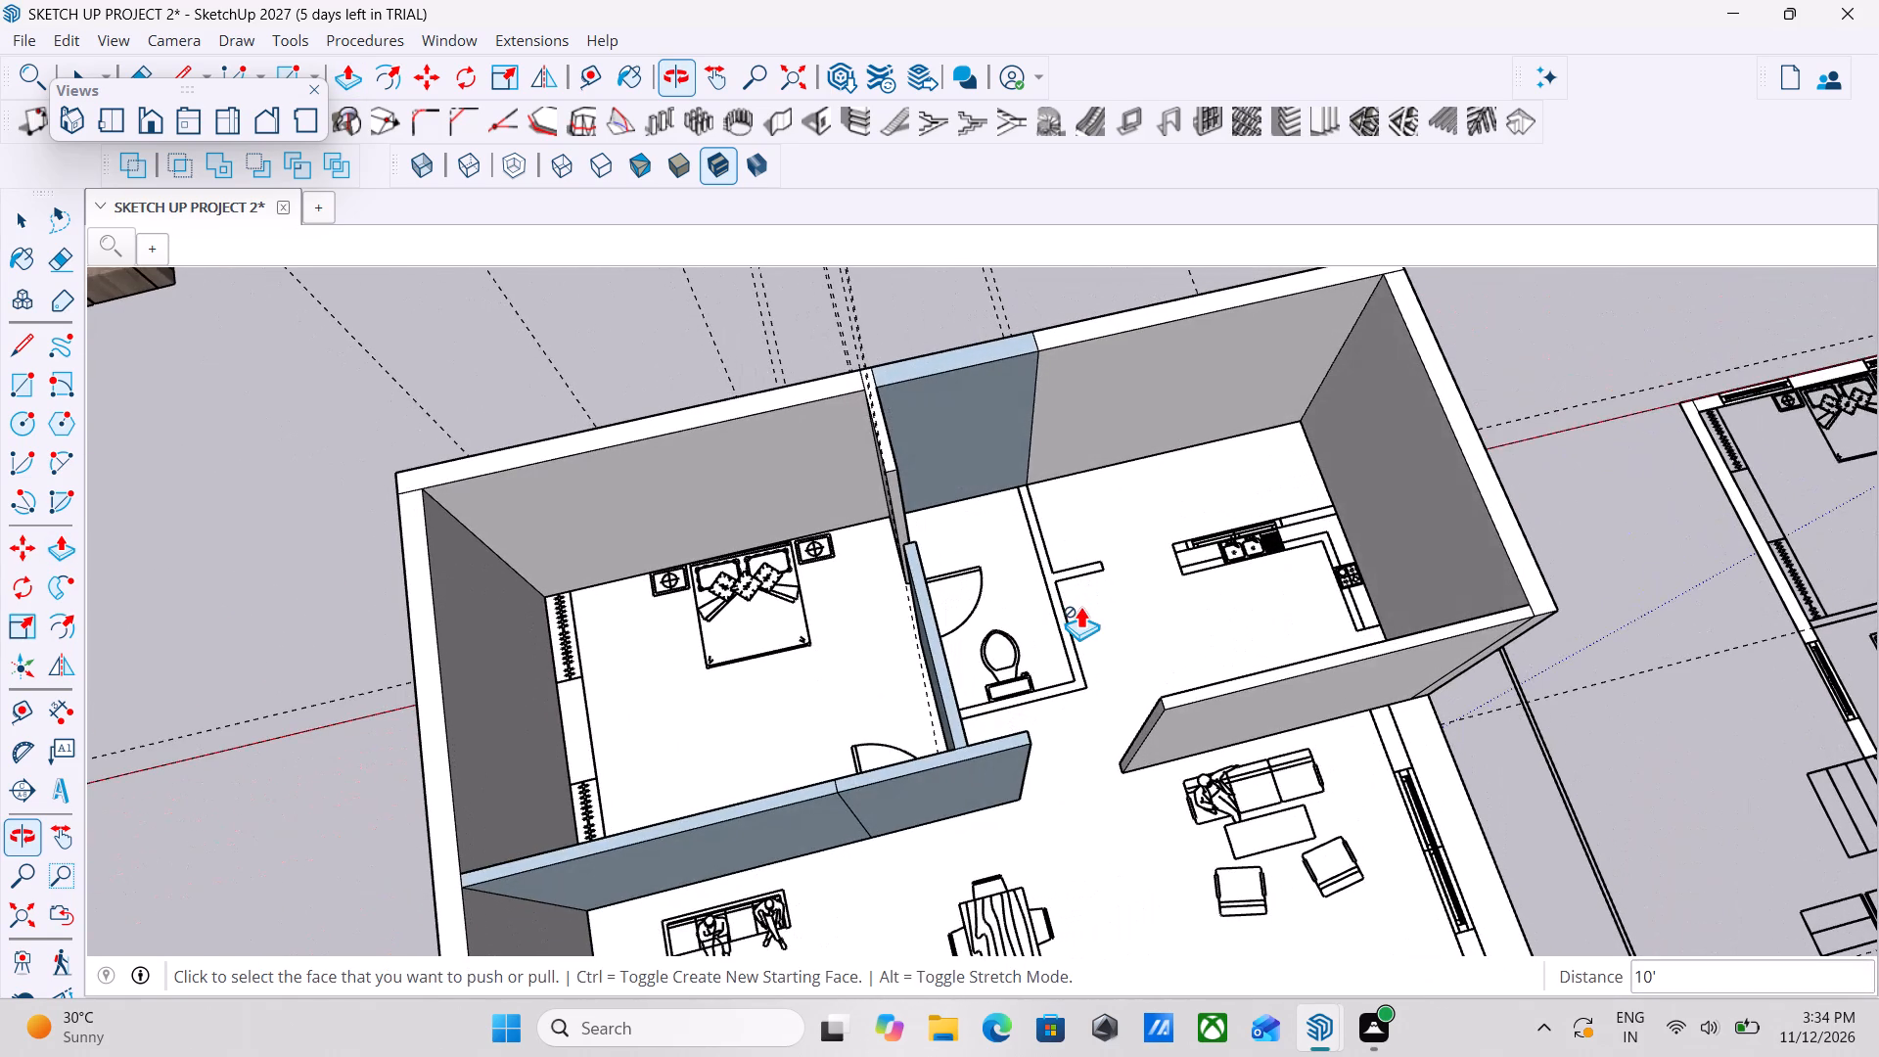
scroll(1026, 445, up, 5)
key(Escape)
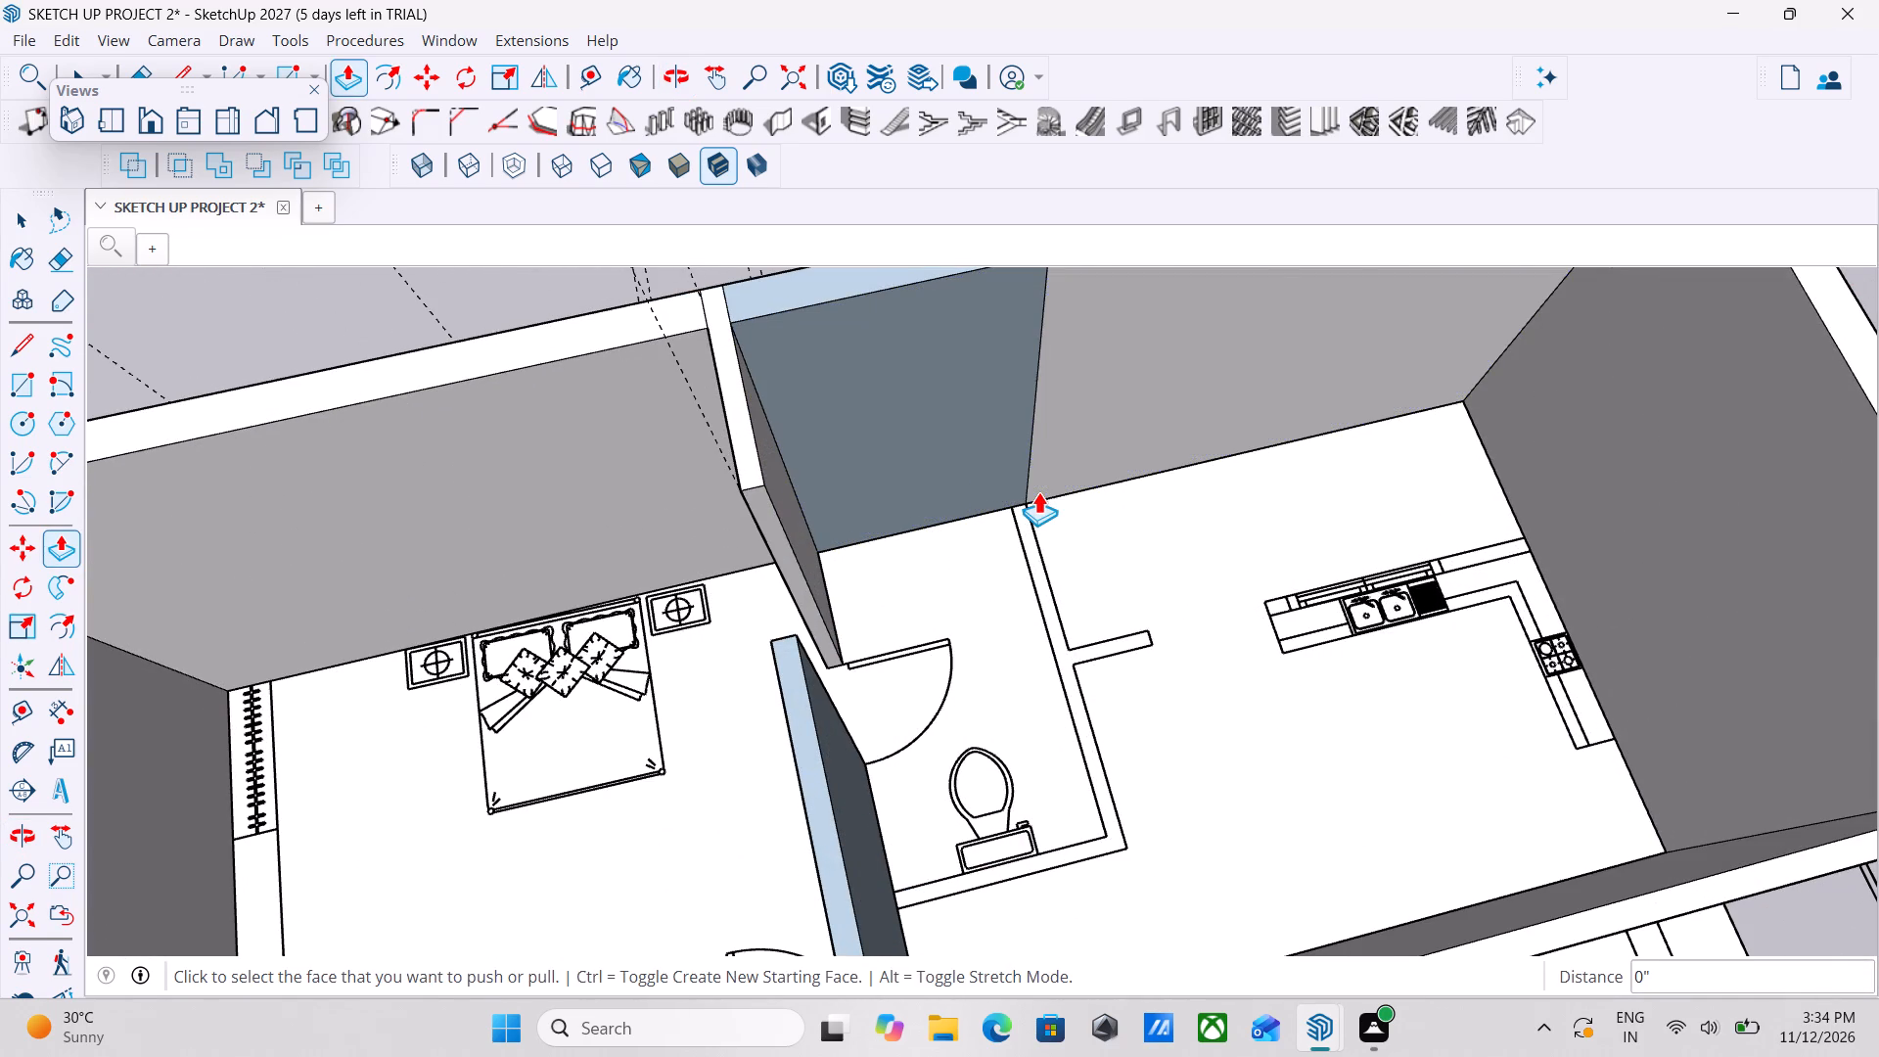
key(space)
key(space)
Draw a rectangle about 4 1/2" wide across the bathroom door opening, joining the two raised parts of the bedroom–bathroom wall.
scroll(1038, 491, down, 2)
middle_drag(1202, 754, 588, 731)
middle_drag(910, 770, 796, 747)
scroll(750, 633, up, 3)
middle_drag(929, 632, 1277, 623)
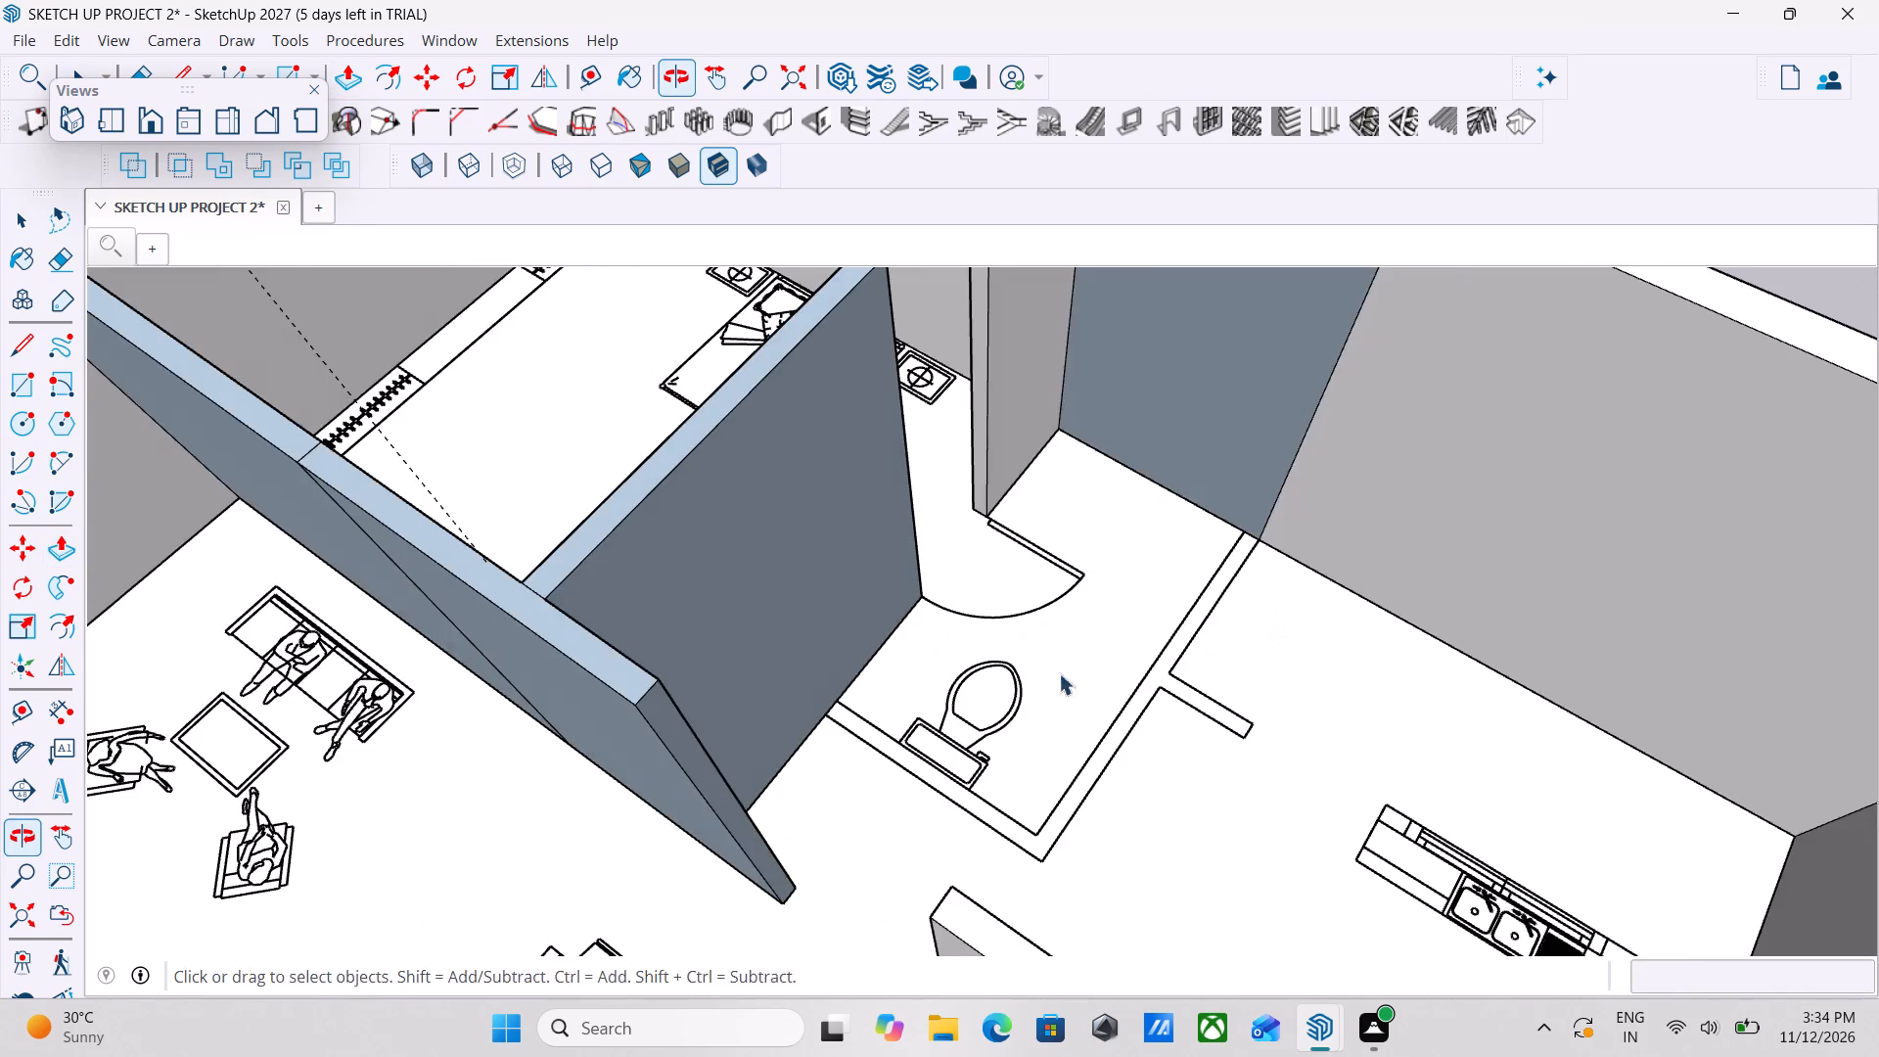
middle_drag(909, 689, 1172, 822)
middle_drag(717, 748, 931, 853)
scroll(896, 684, down, 2)
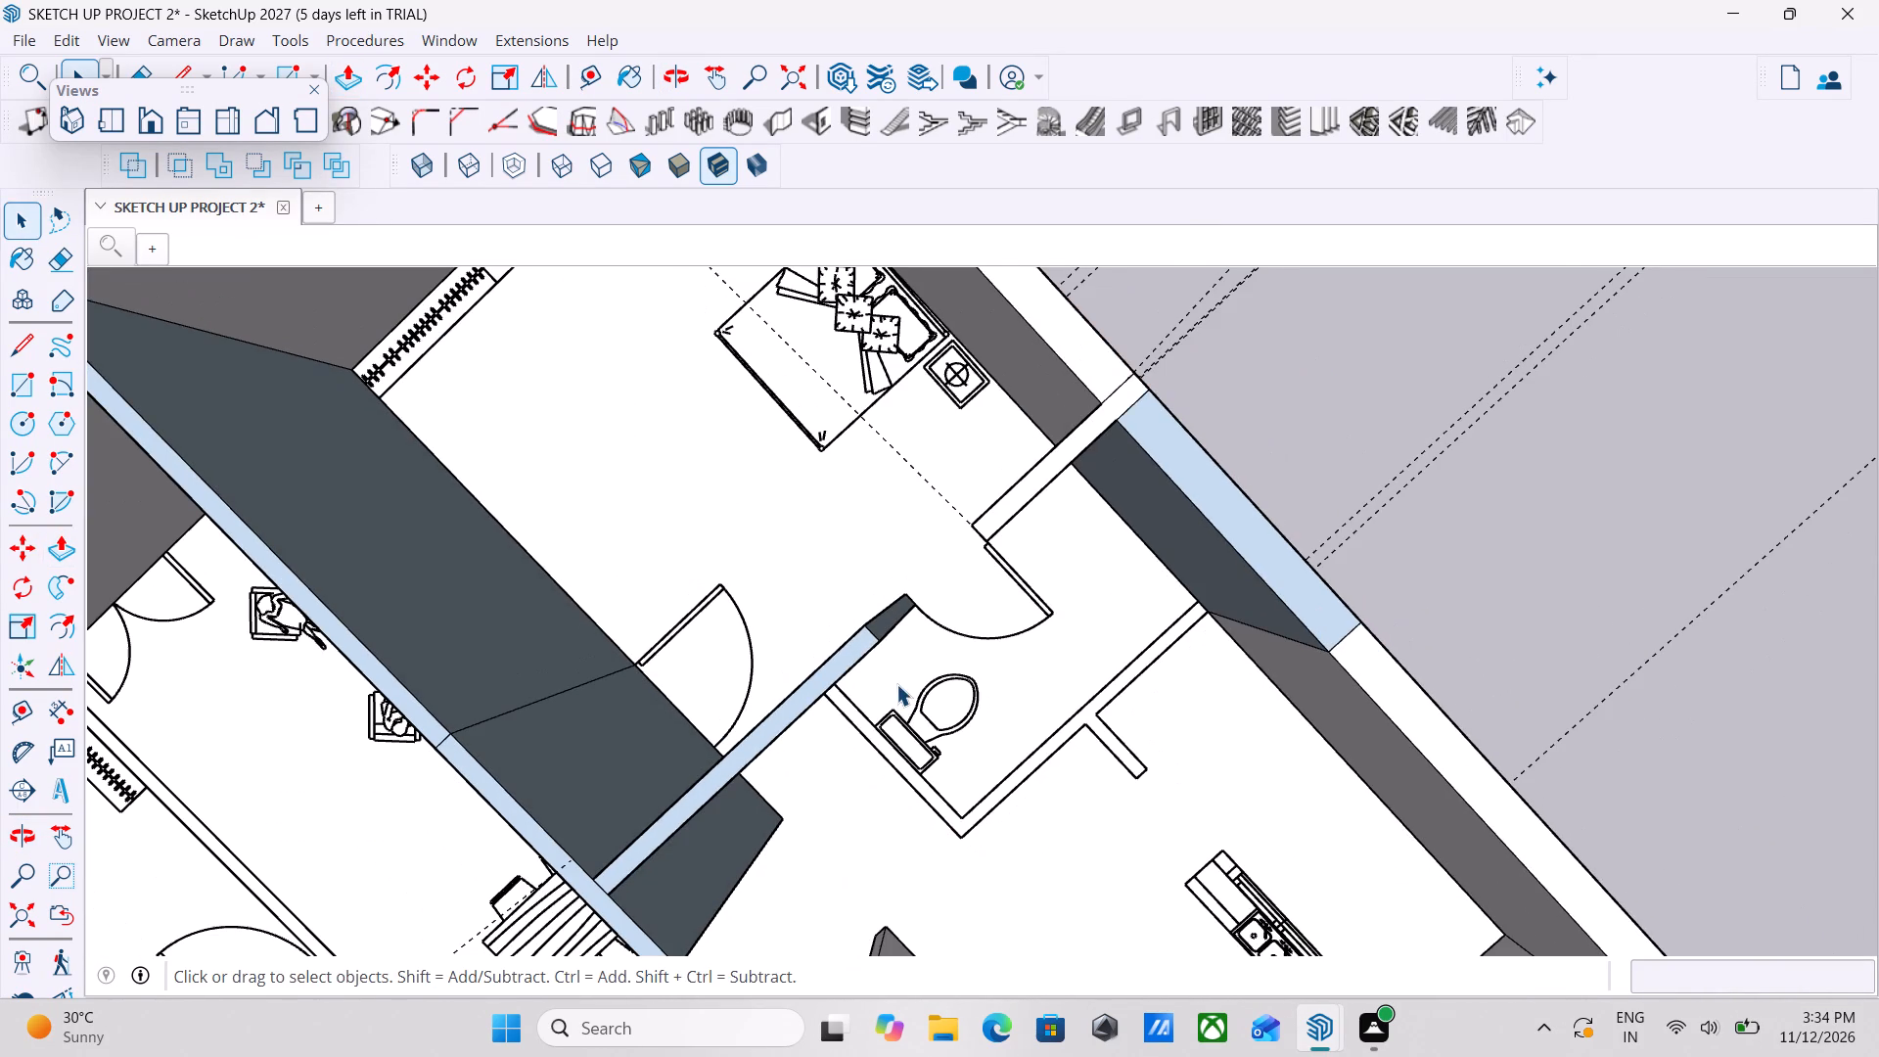
key(r)
scroll(946, 563, up, 7)
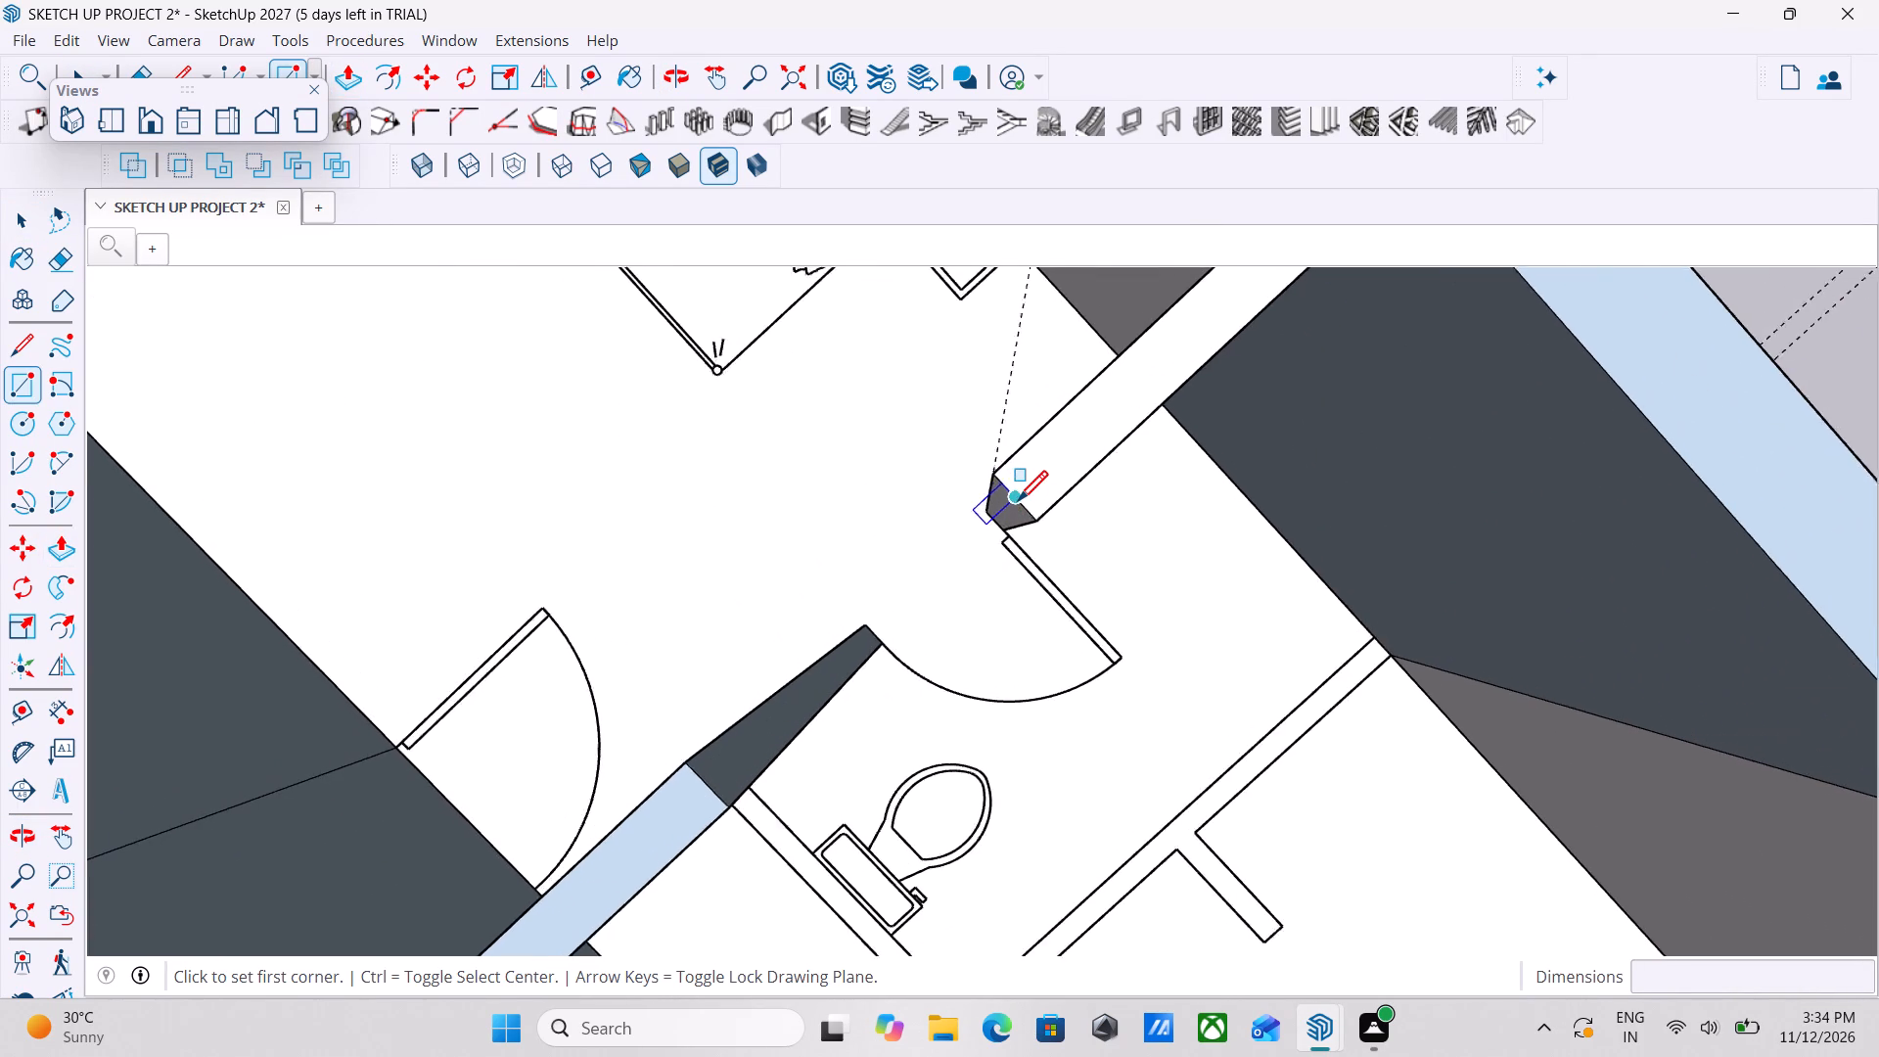
scroll(1018, 504, up, 12)
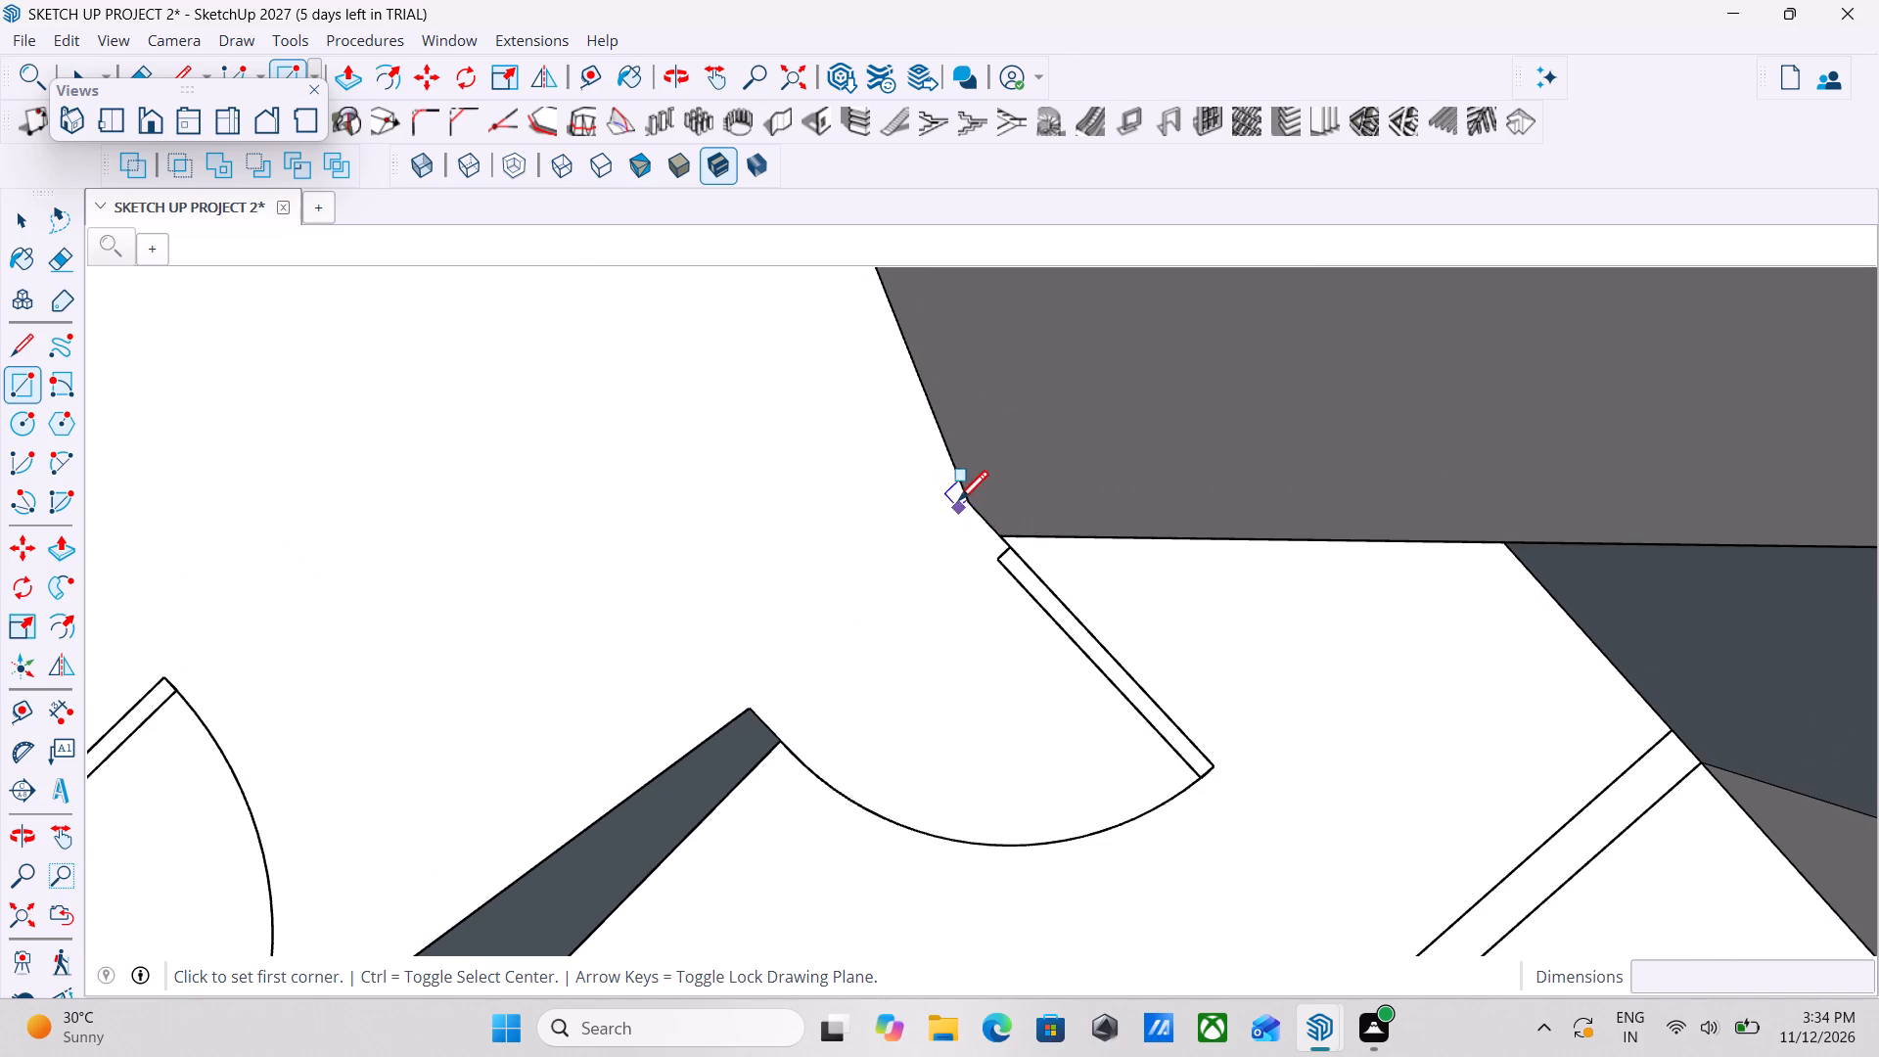
click(962, 497)
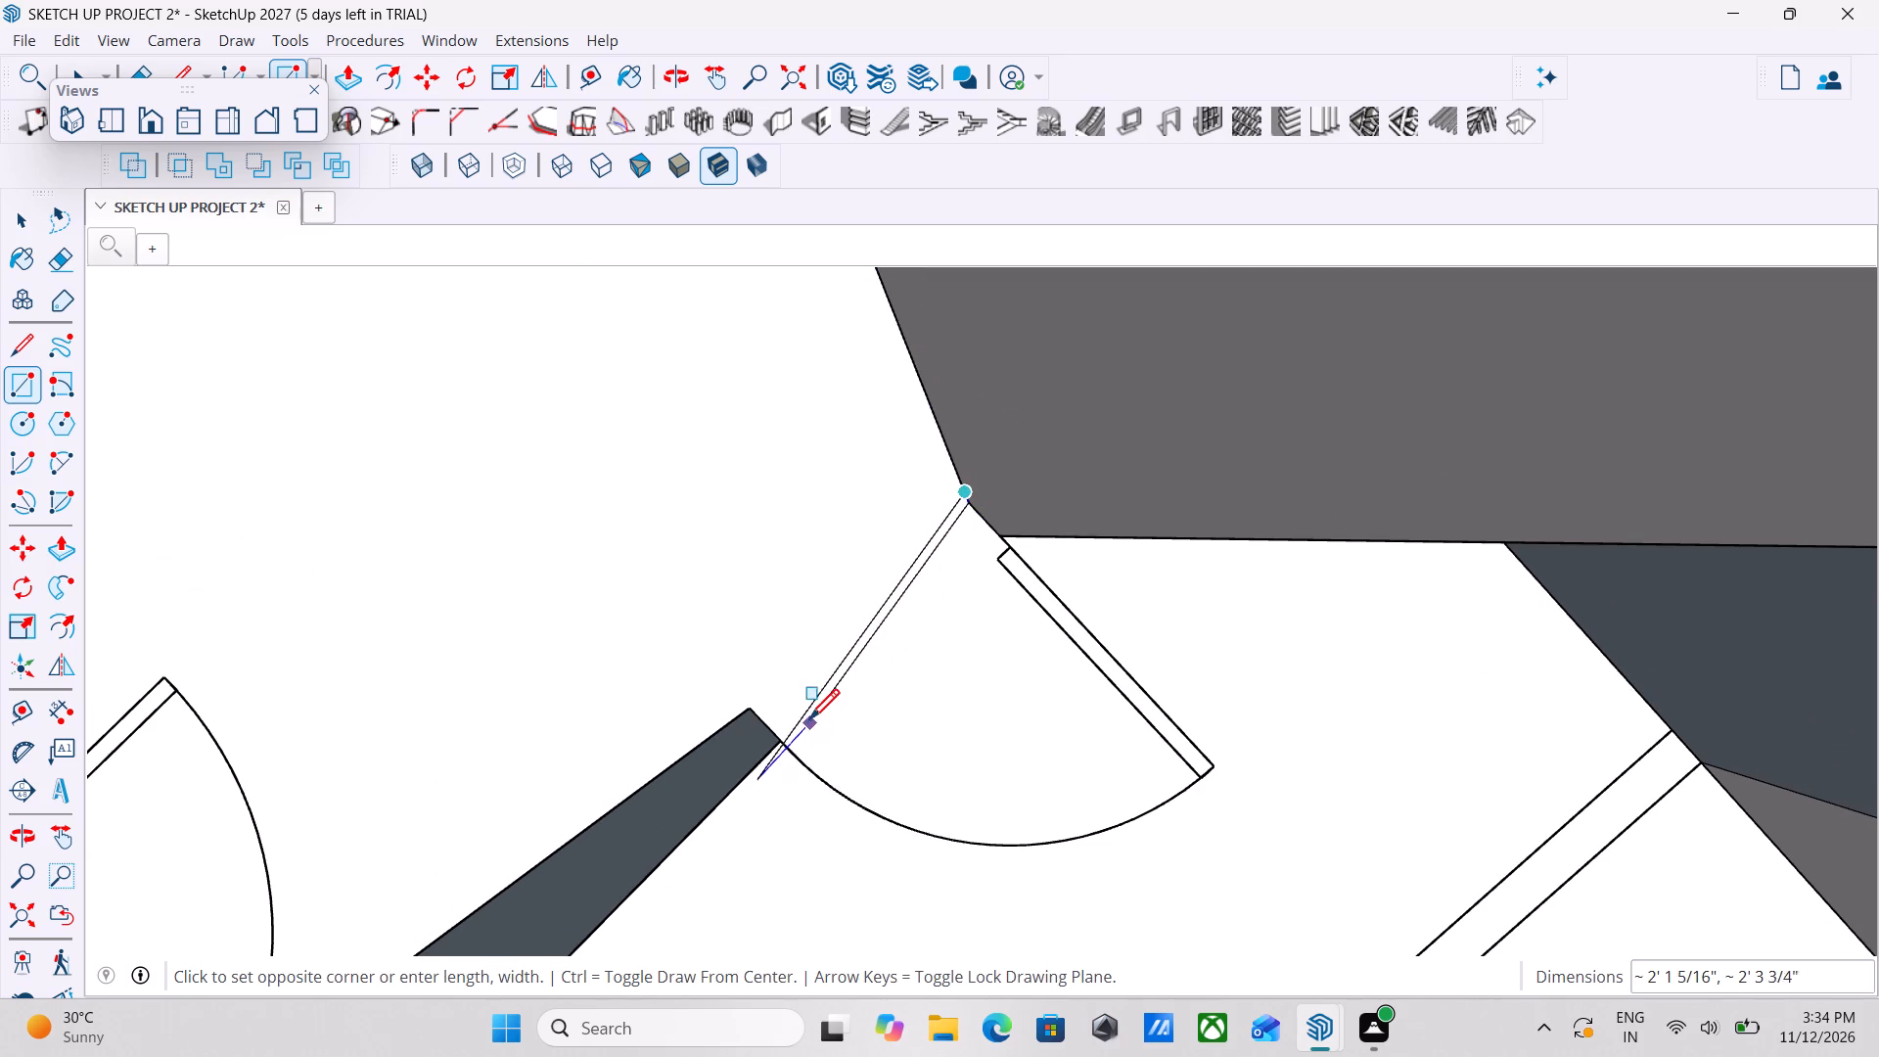
key(Escape)
scroll(1002, 528, up, 2)
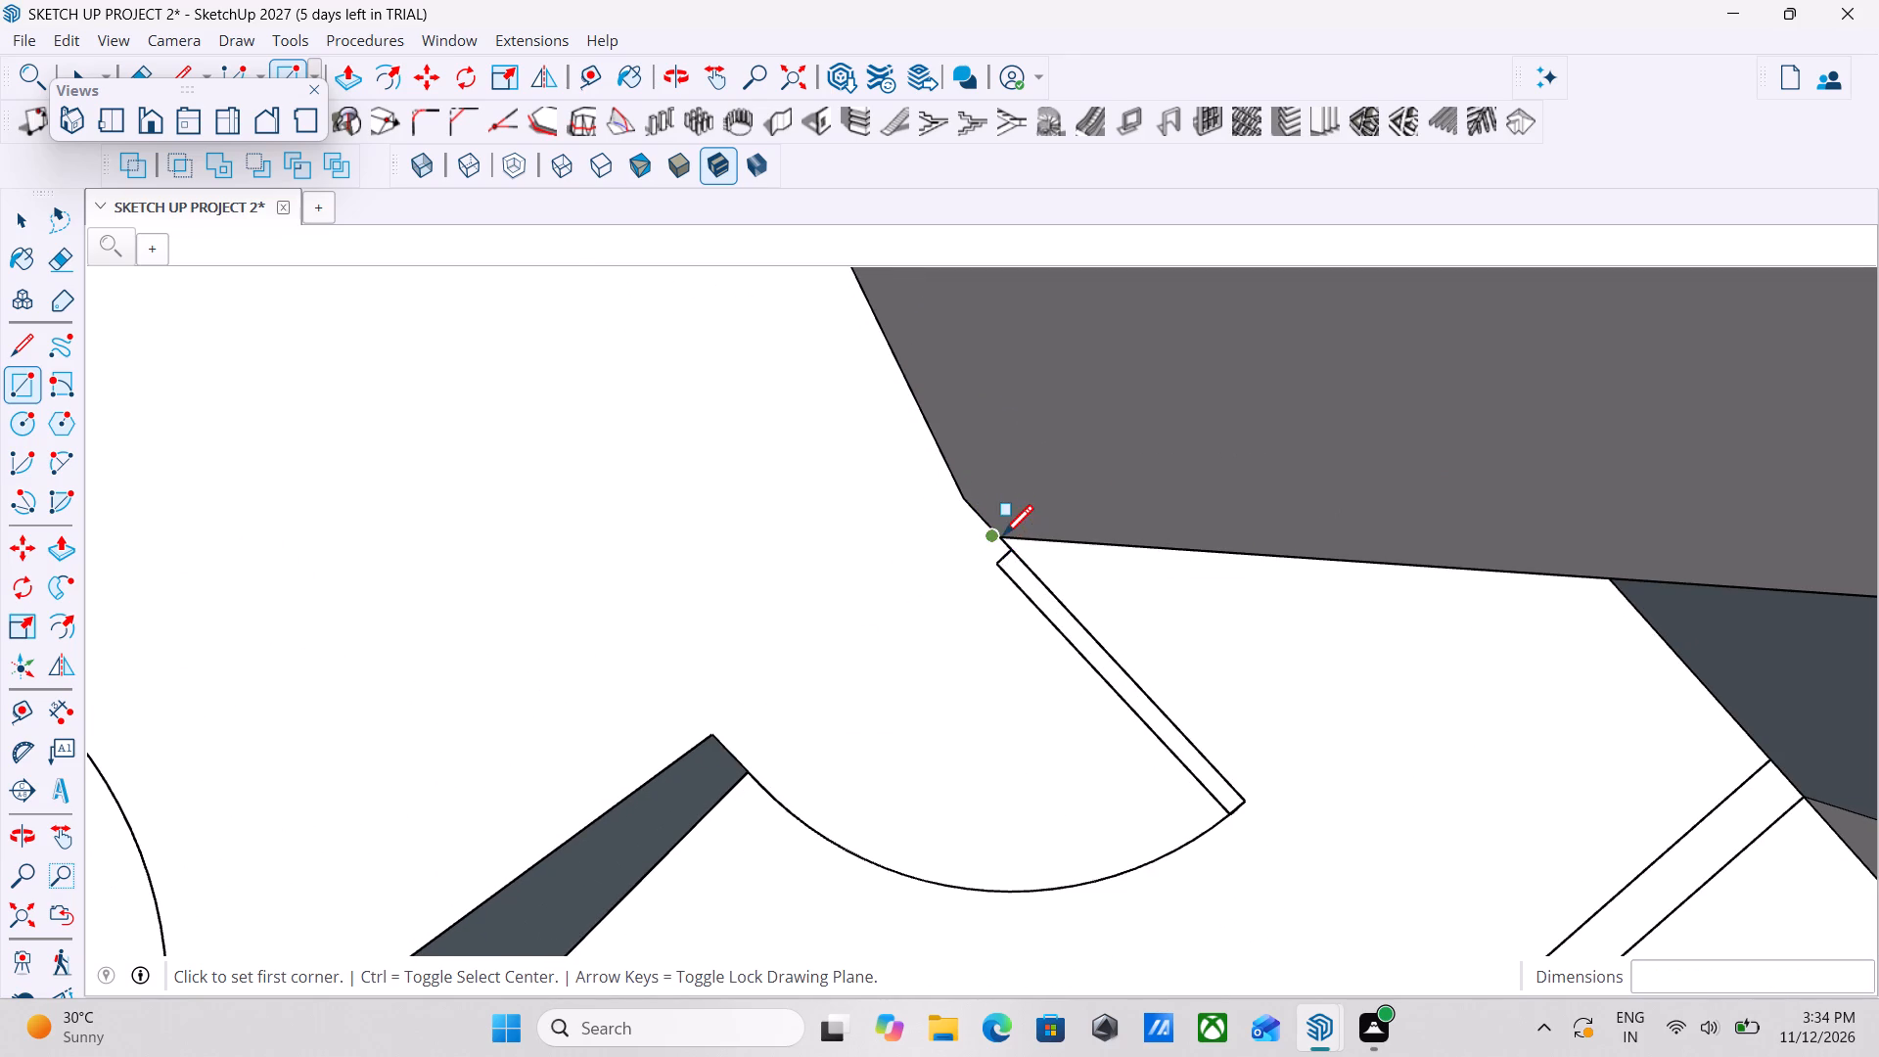
scroll(998, 558, up, 9)
click(1007, 501)
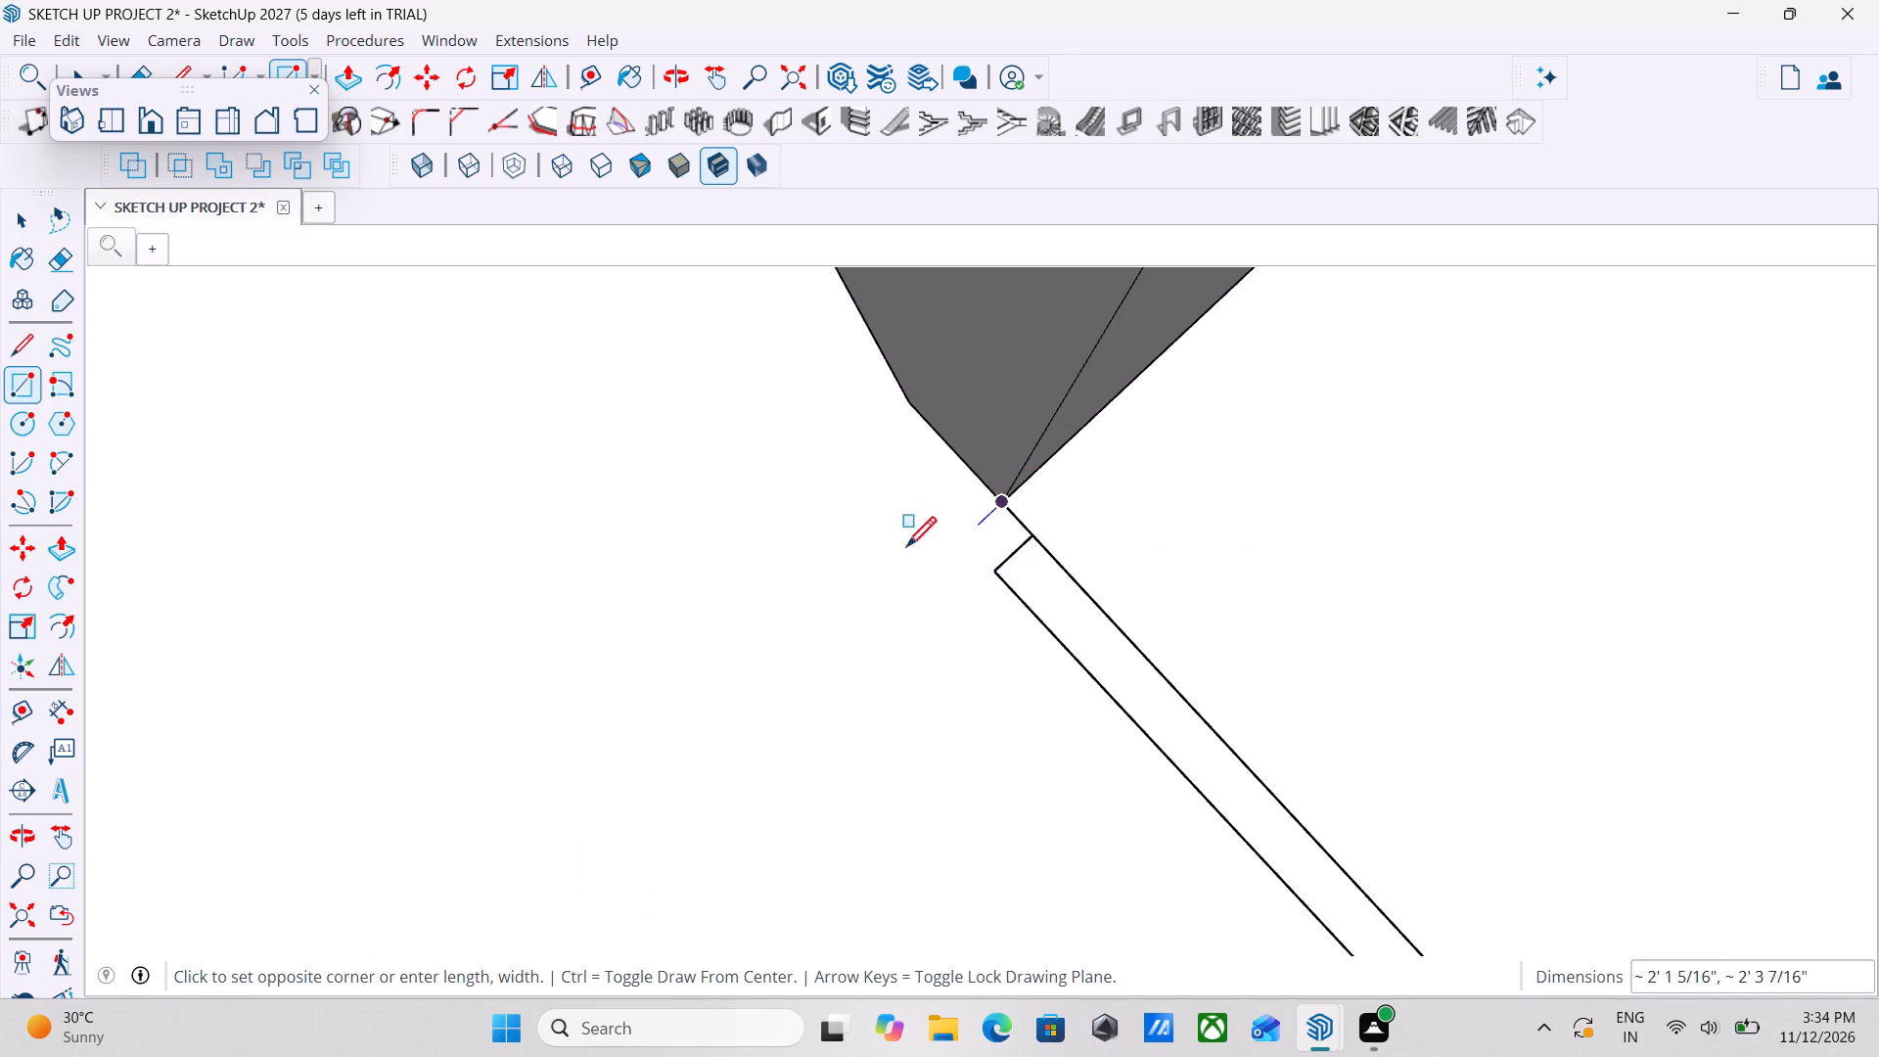
scroll(786, 609, down, 11)
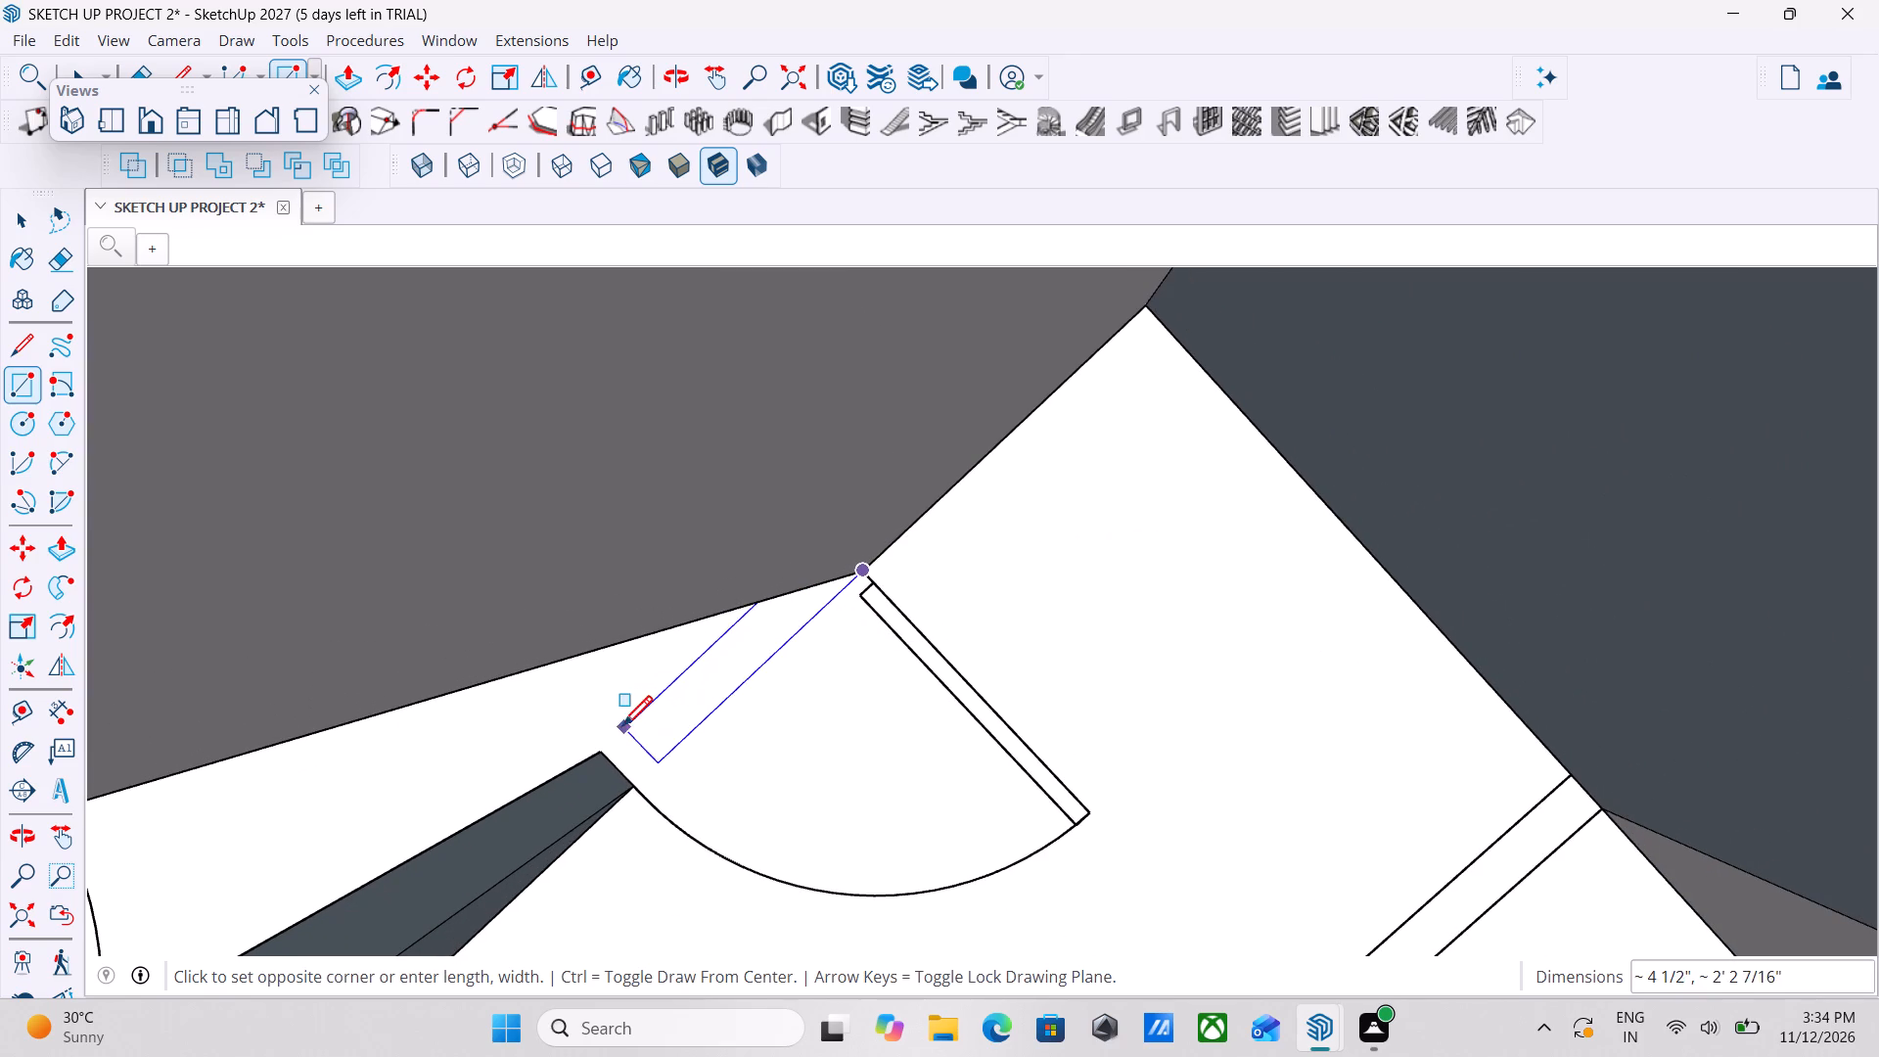
click(606, 746)
key(space)
scroll(606, 746, down, 1)
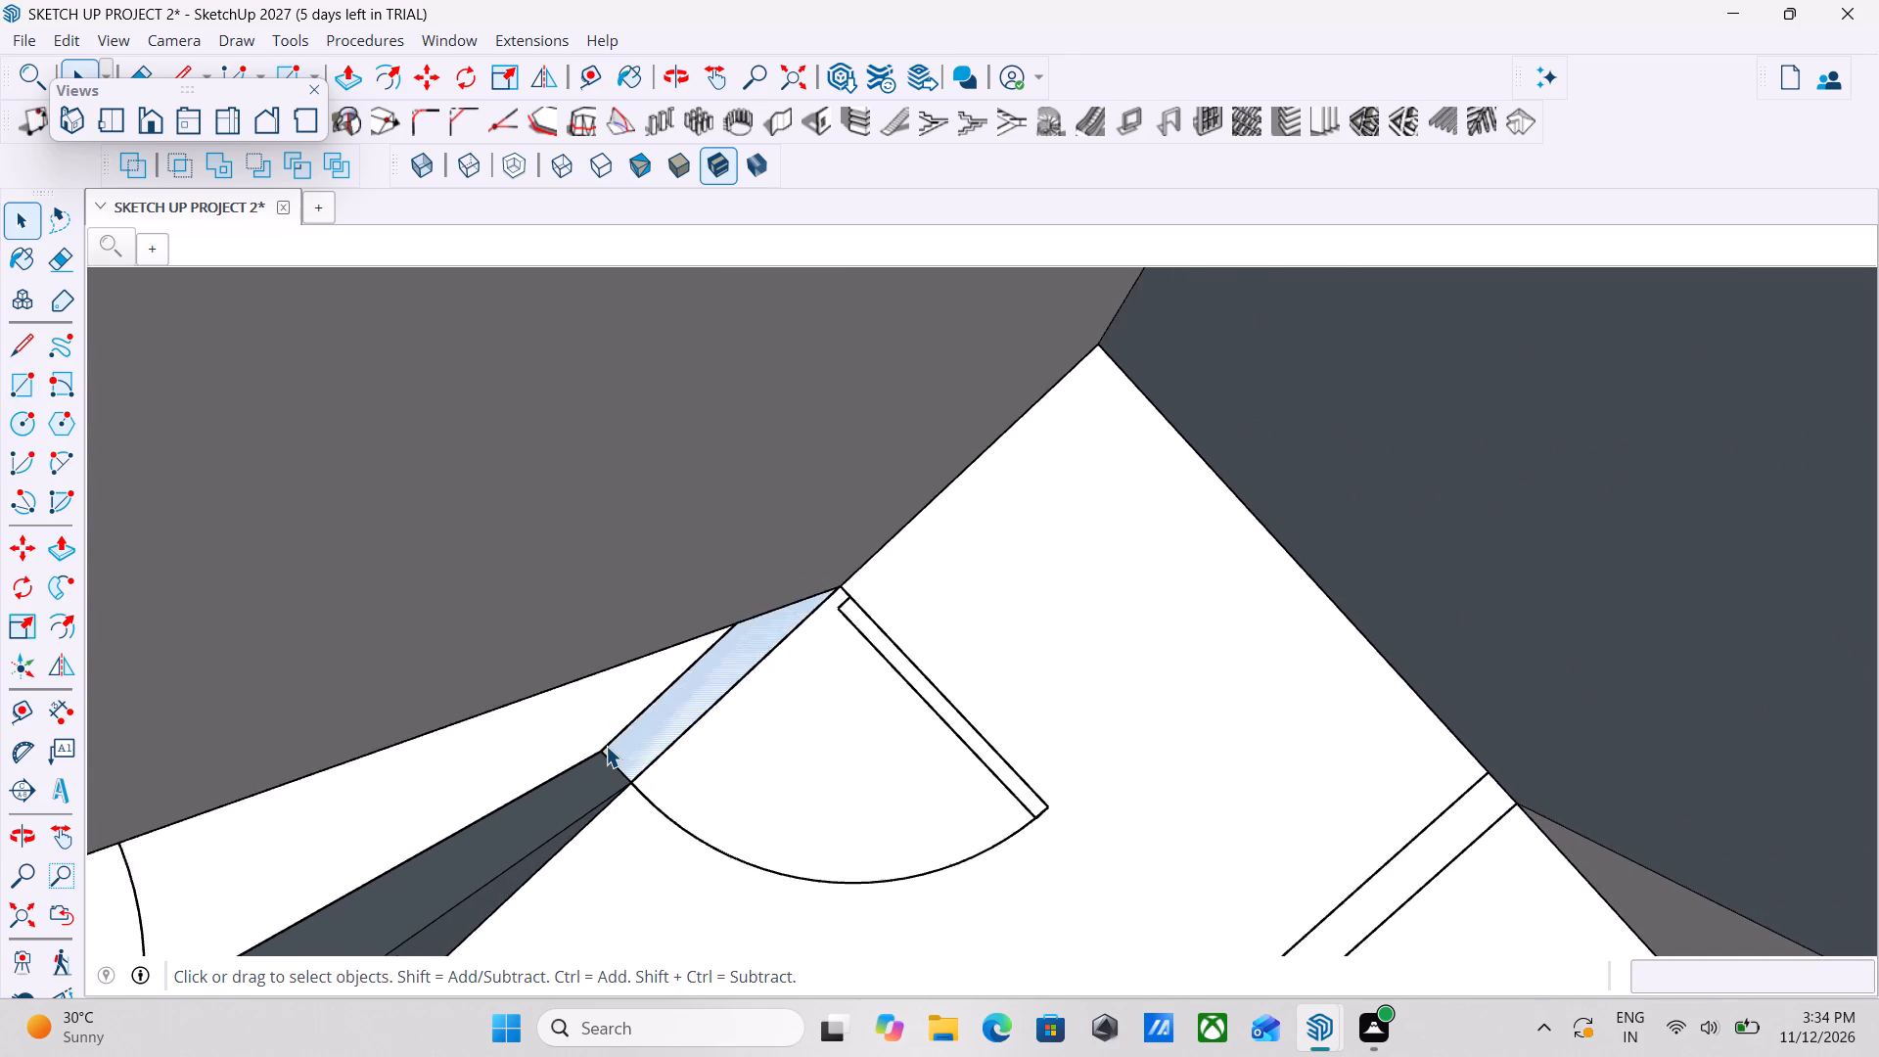
scroll(606, 746, down, 3)
middle_drag(606, 746, 715, 694)
key(Escape)
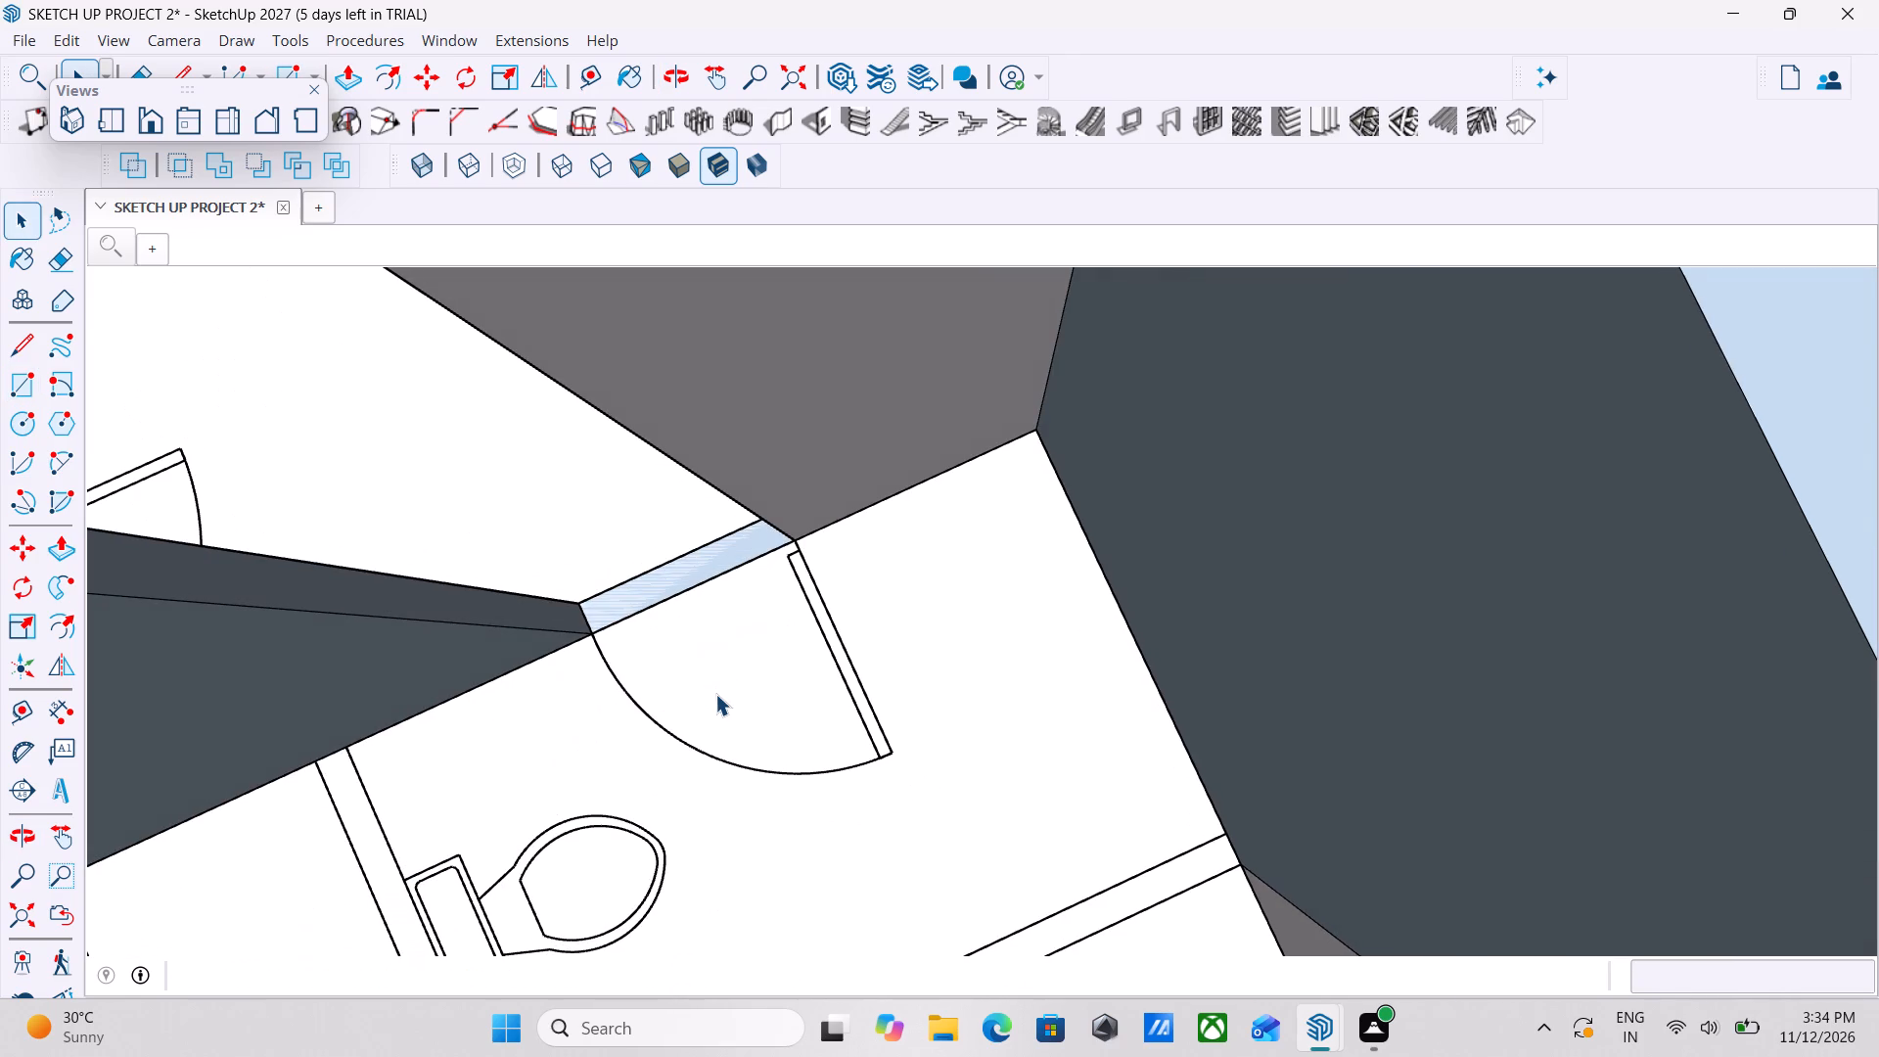
Push/Pull the door opening's strip up 10', level with the top of the adjoining raised wall.
key(space)
key(p)
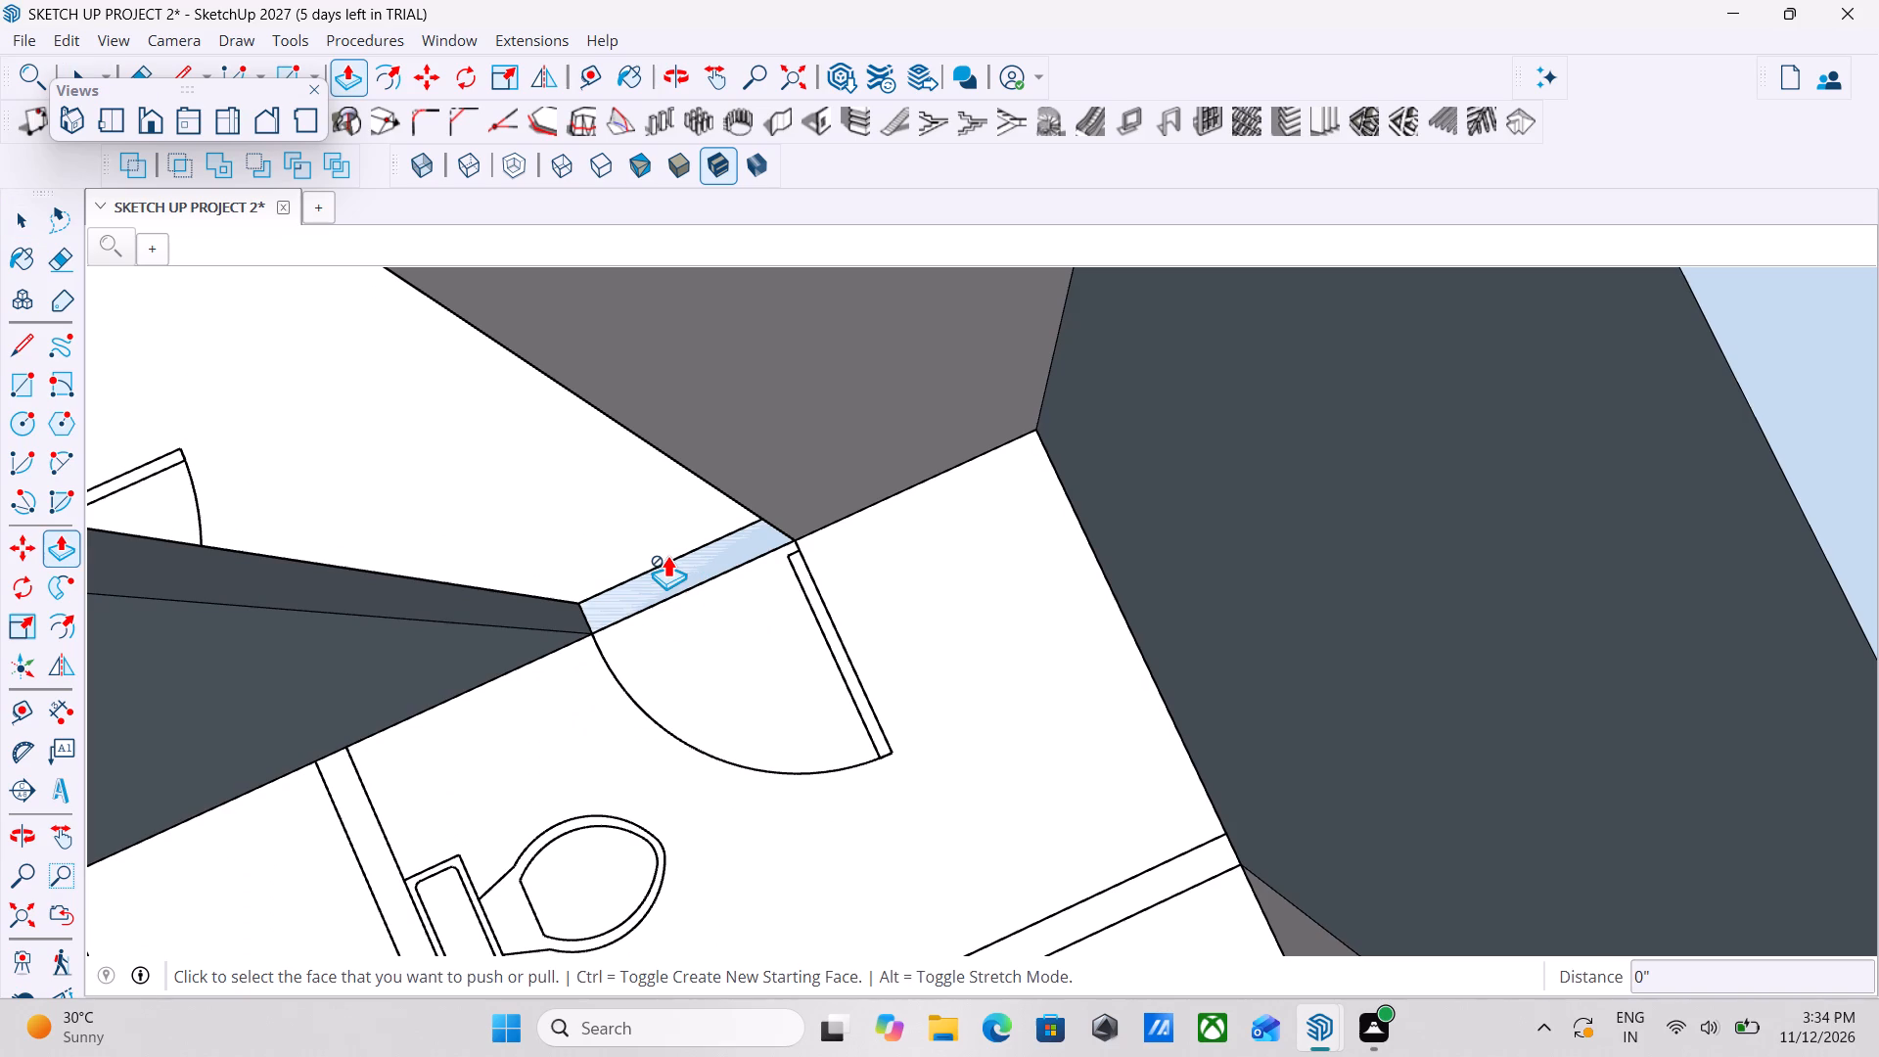
click(671, 579)
scroll(592, 560, down, 12)
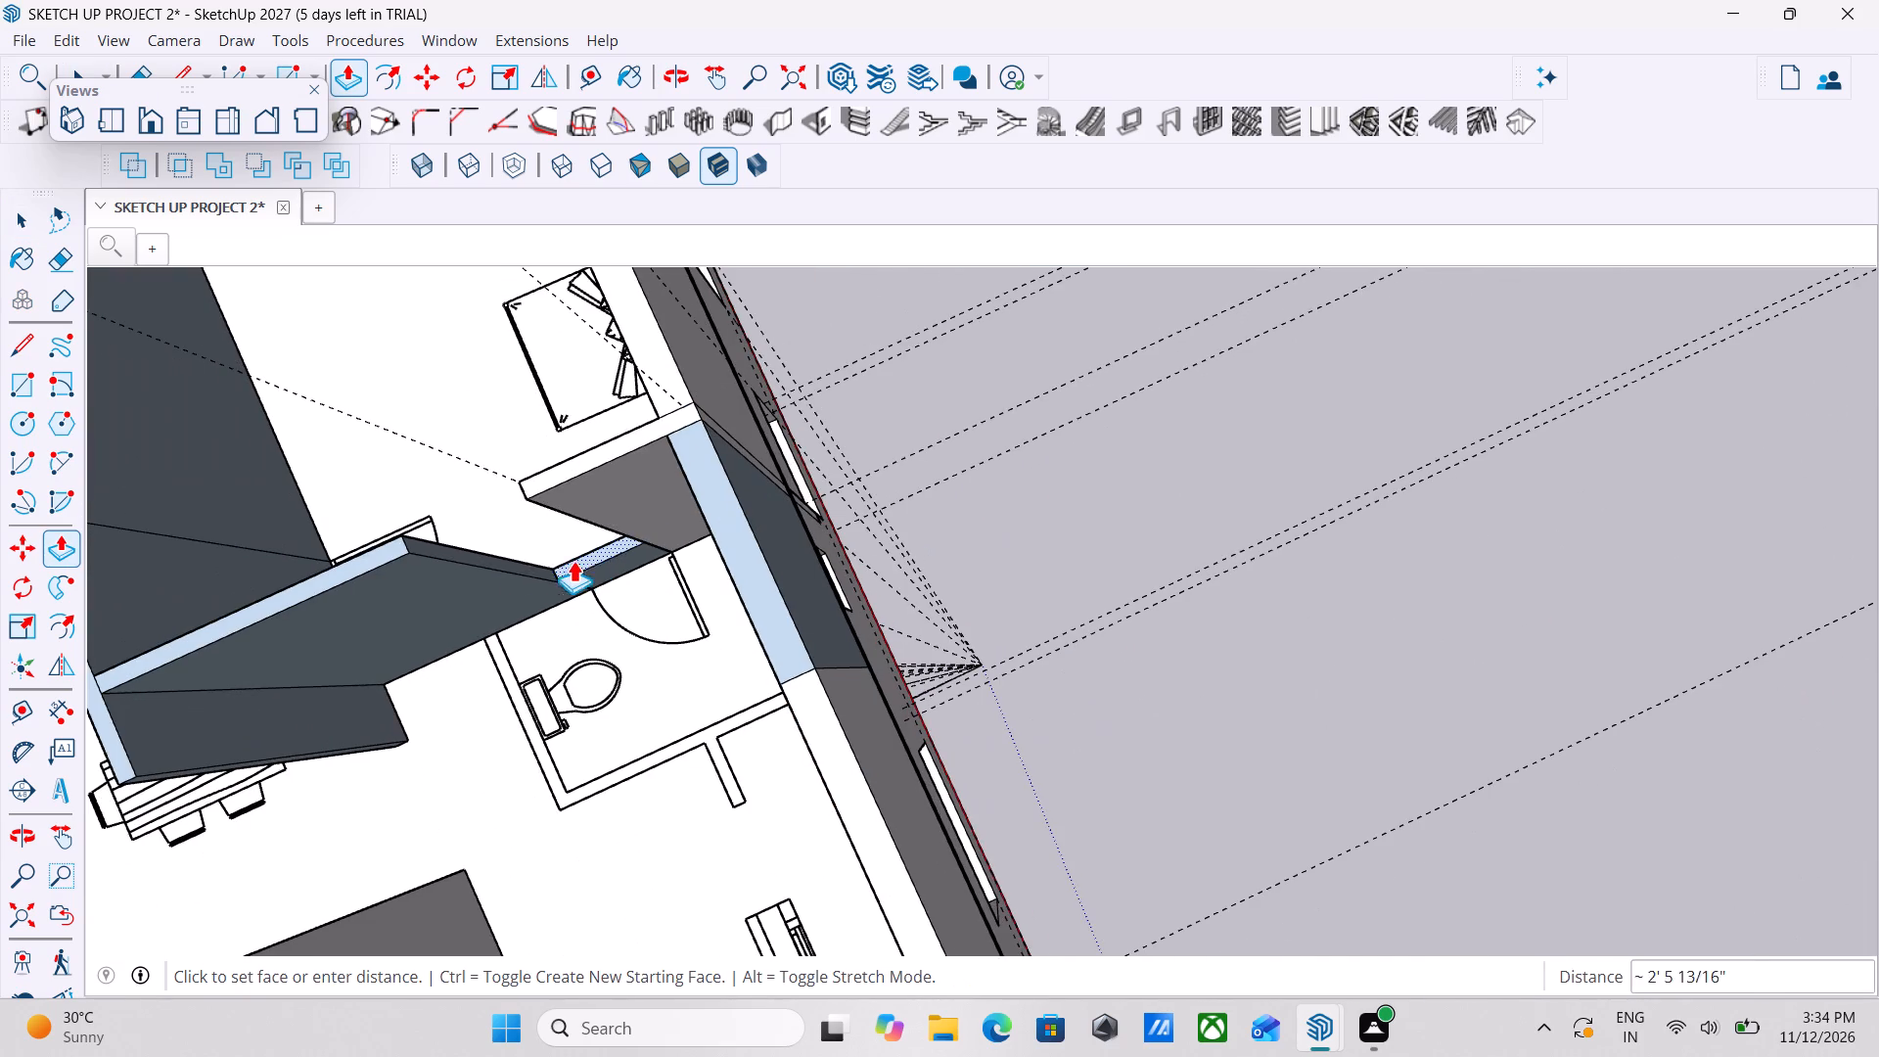
click(369, 544)
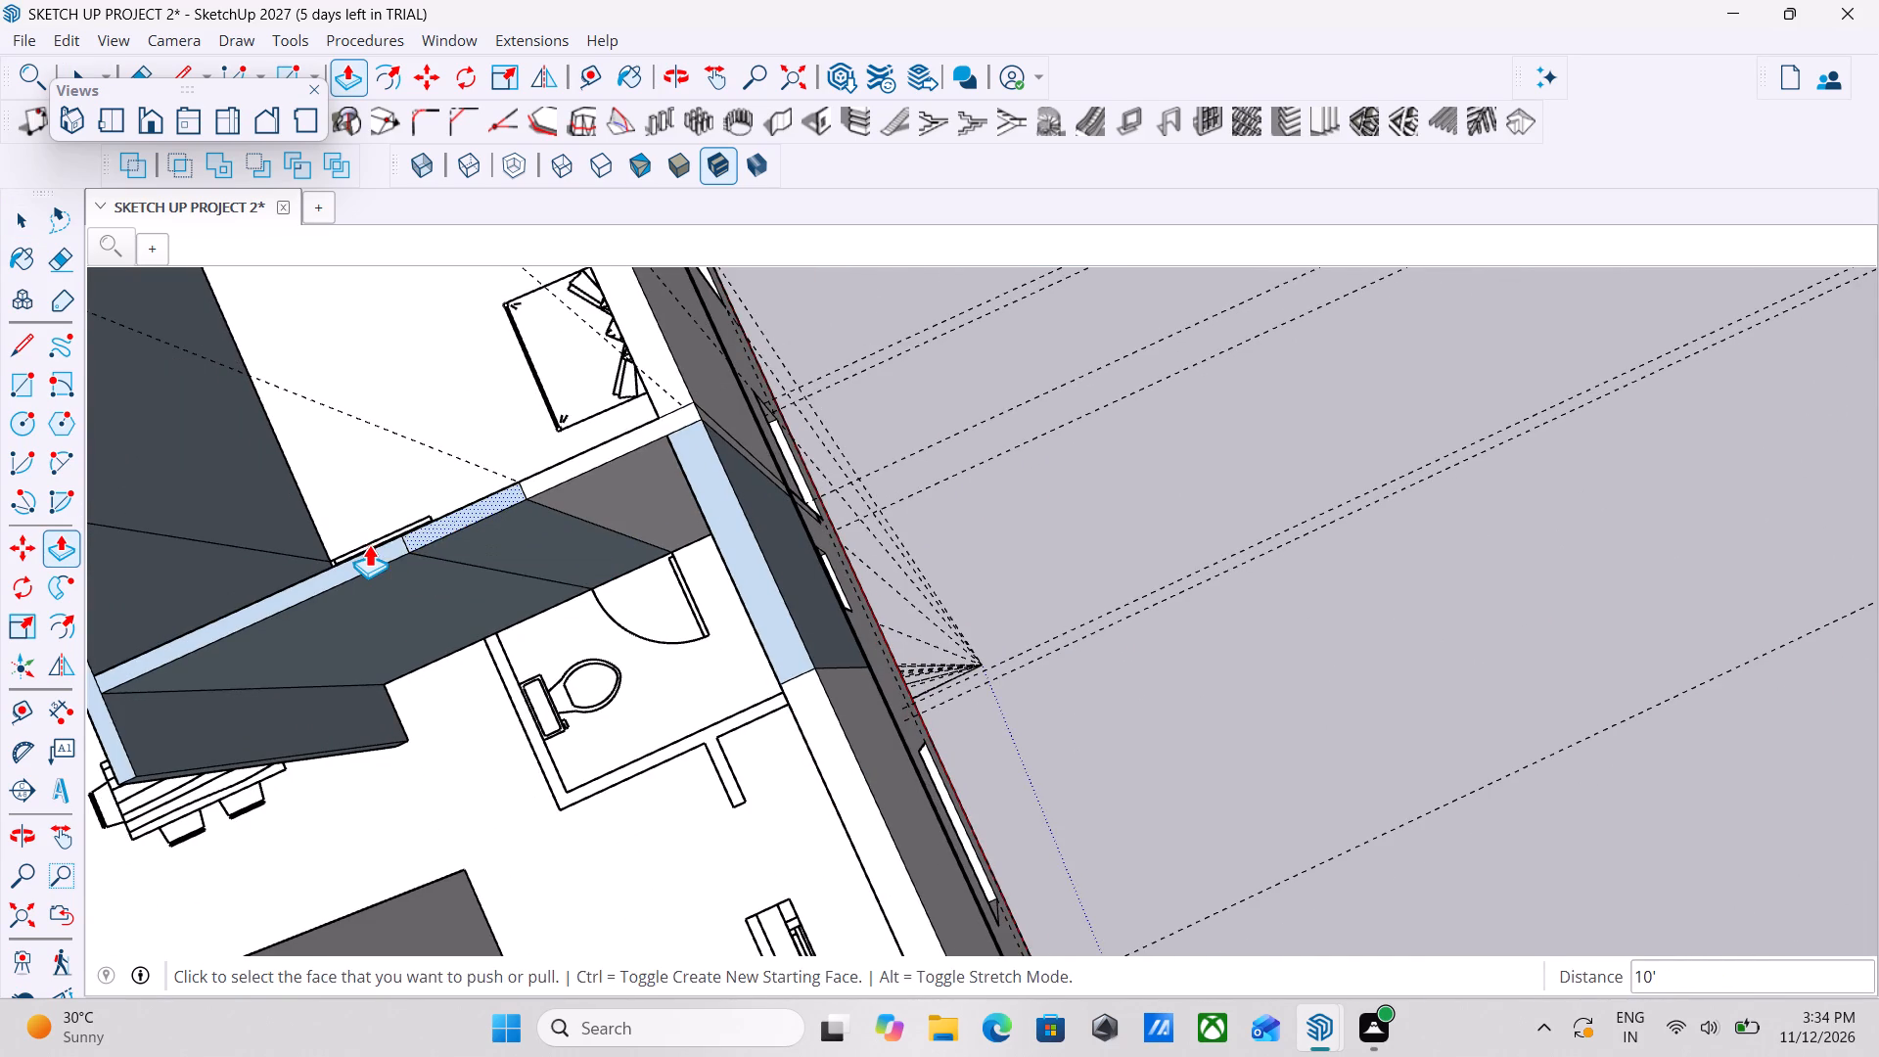
Examine the raised bedroom–bathroom wall and the remaining flat partitions of the upper floor from several angles.
scroll(369, 544, down, 2)
middle_drag(495, 626, 769, 369)
scroll(385, 881, down, 2)
middle_drag(452, 869, 862, 819)
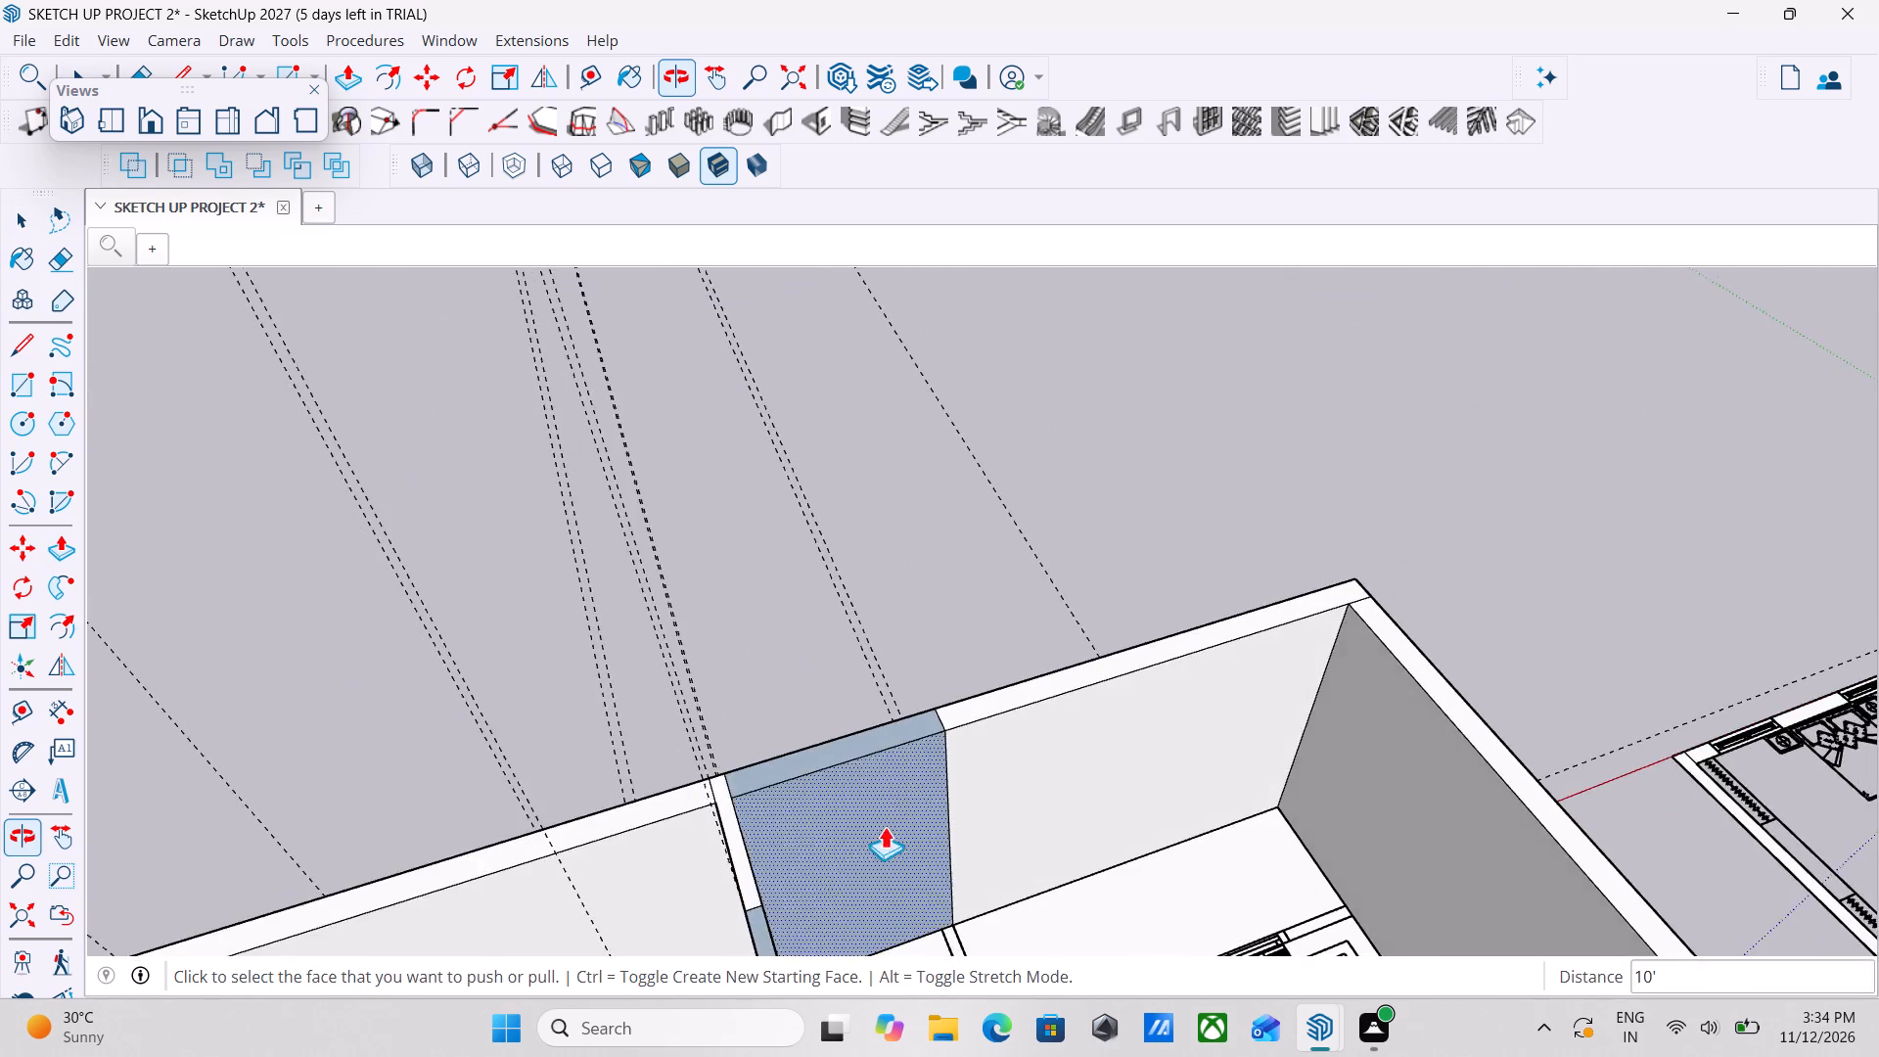
scroll(949, 850, down, 4)
middle_drag(950, 850, 818, 850)
scroll(818, 850, down, 2)
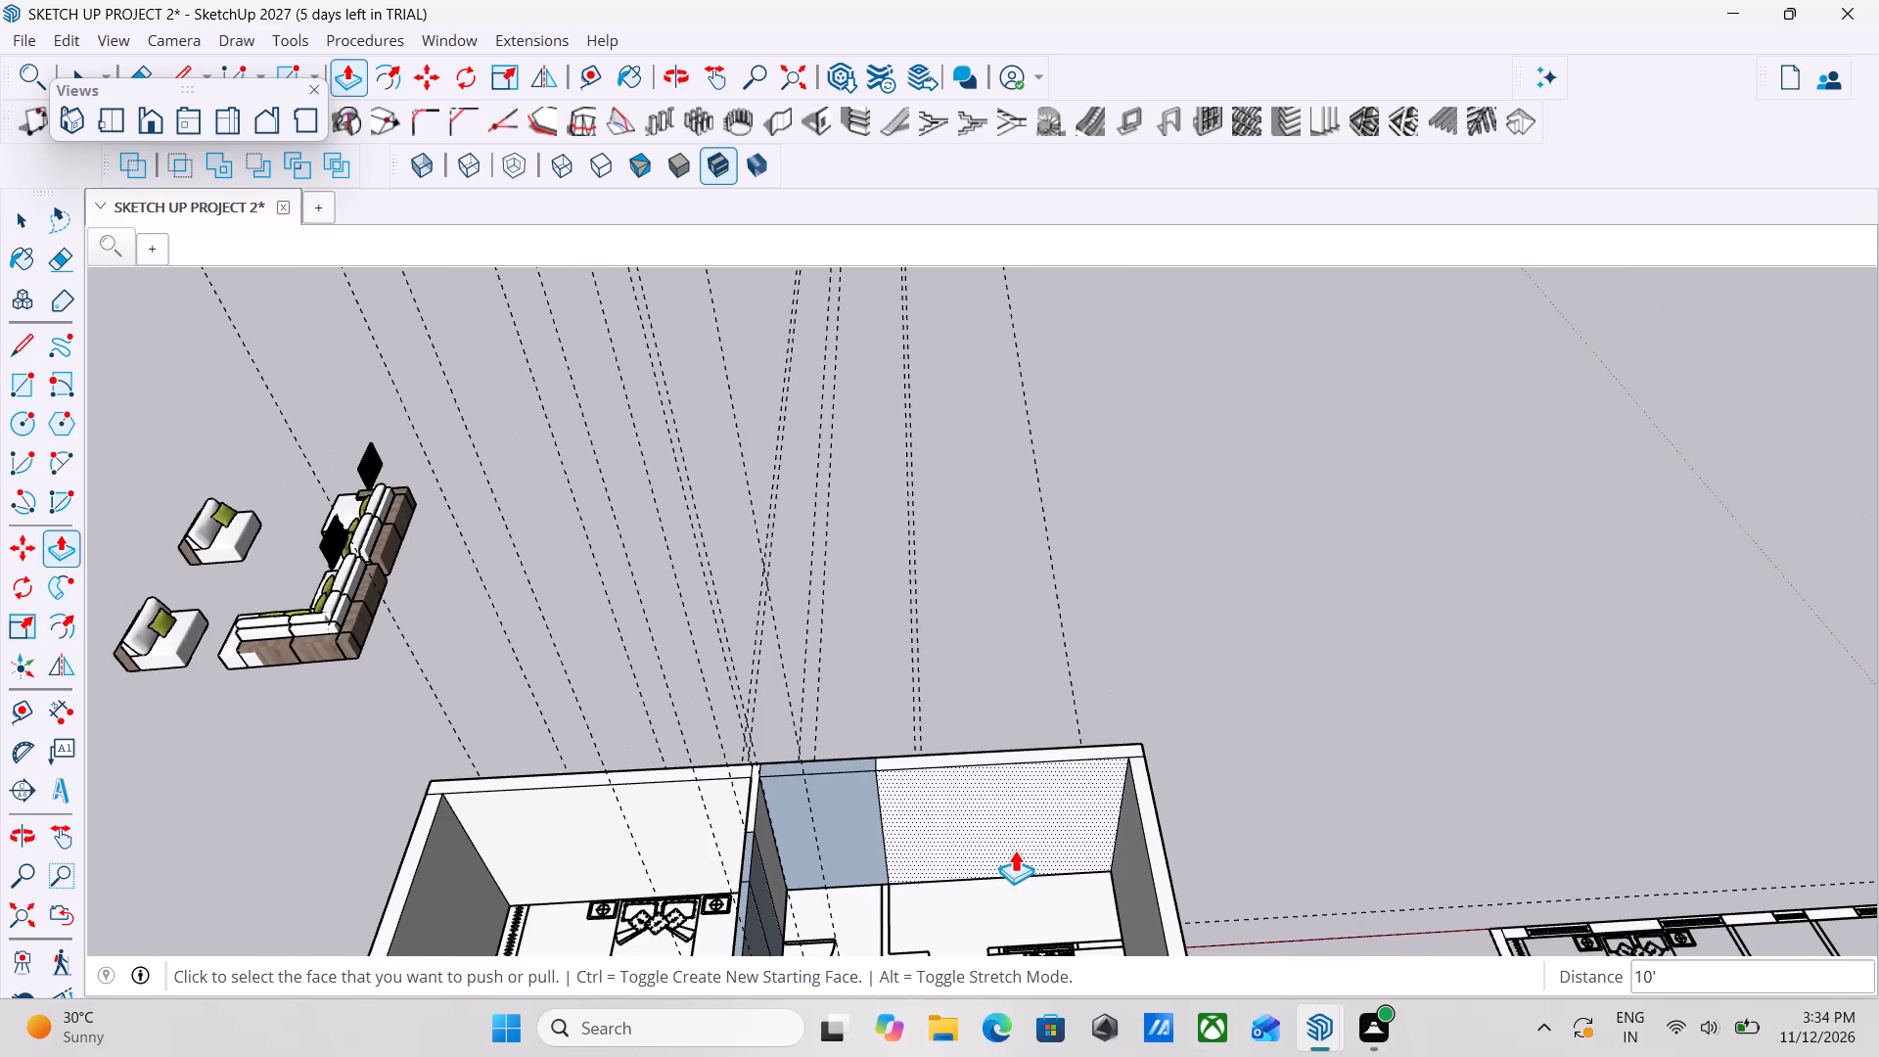
middle_drag(1045, 891, 1146, 619)
middle_drag(1136, 631, 852, 910)
scroll(848, 913, up, 1)
scroll(848, 913, down, 6)
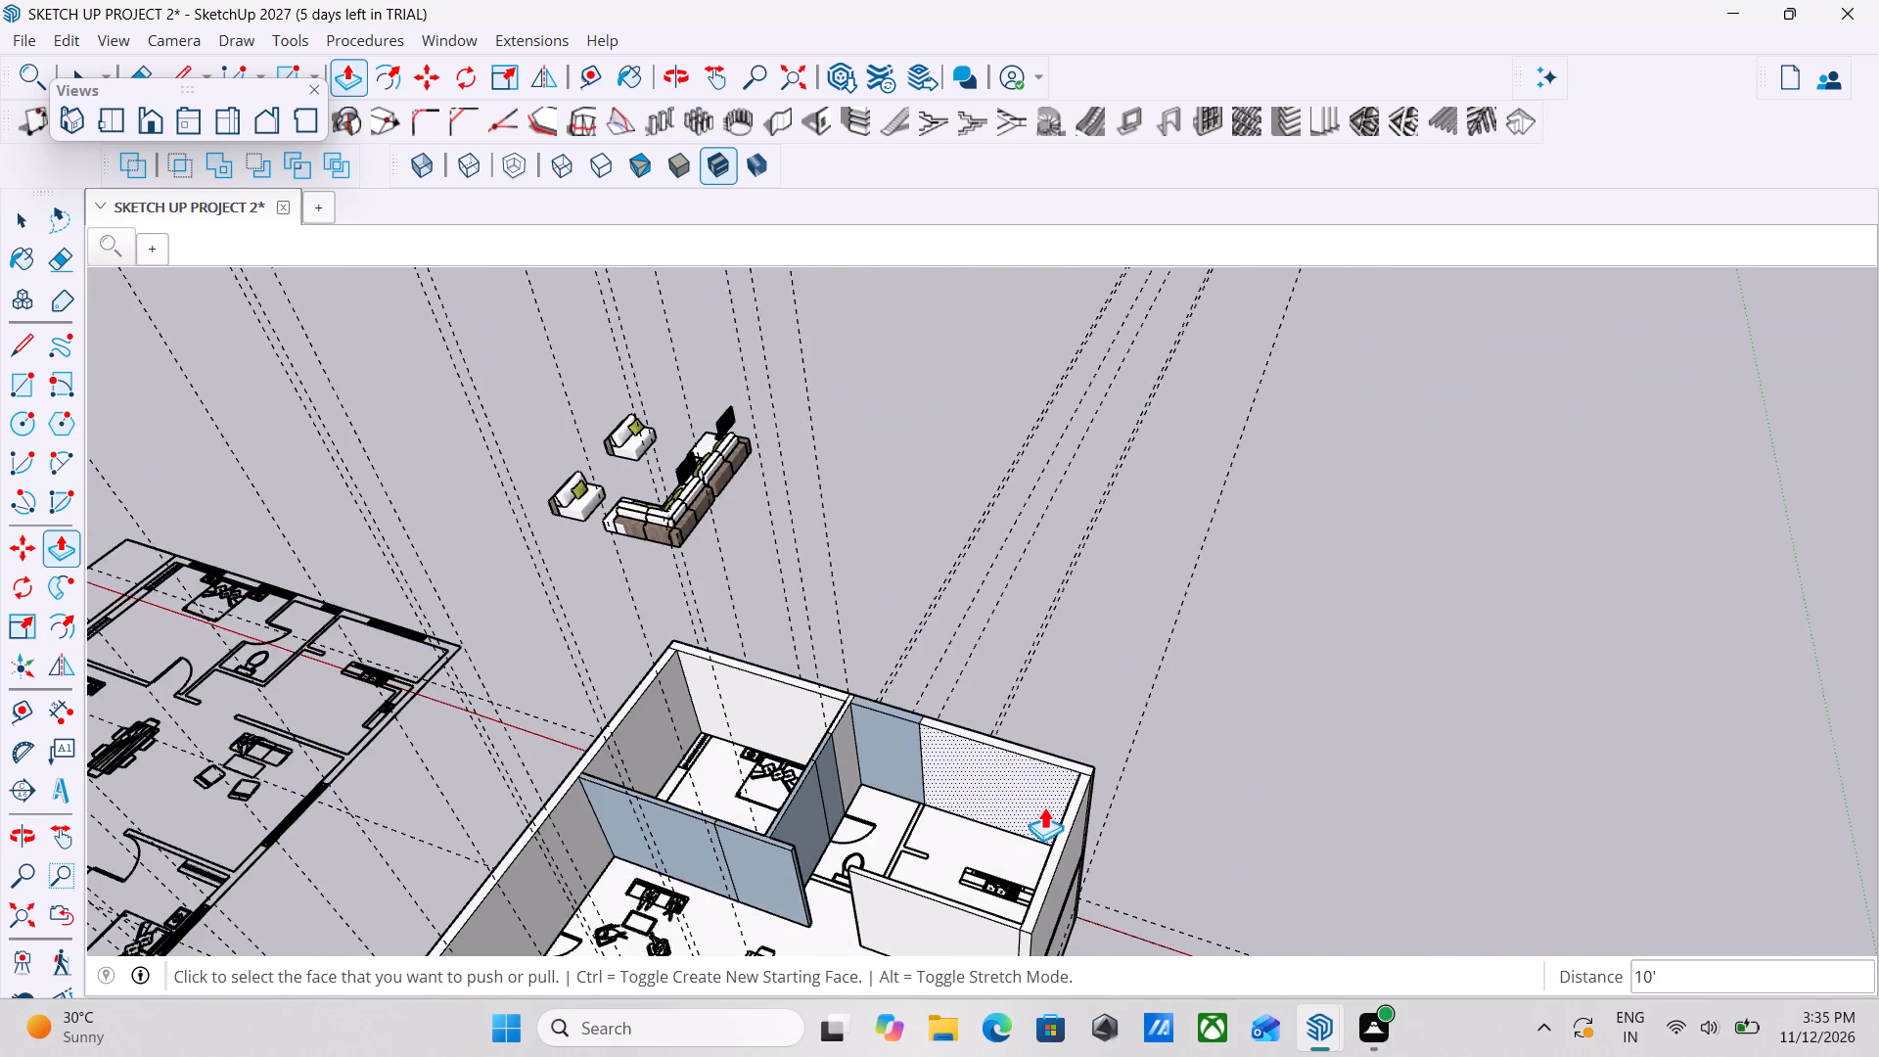
middle_drag(1044, 806, 885, 995)
scroll(852, 741, up, 3)
middle_drag(1030, 823, 814, 974)
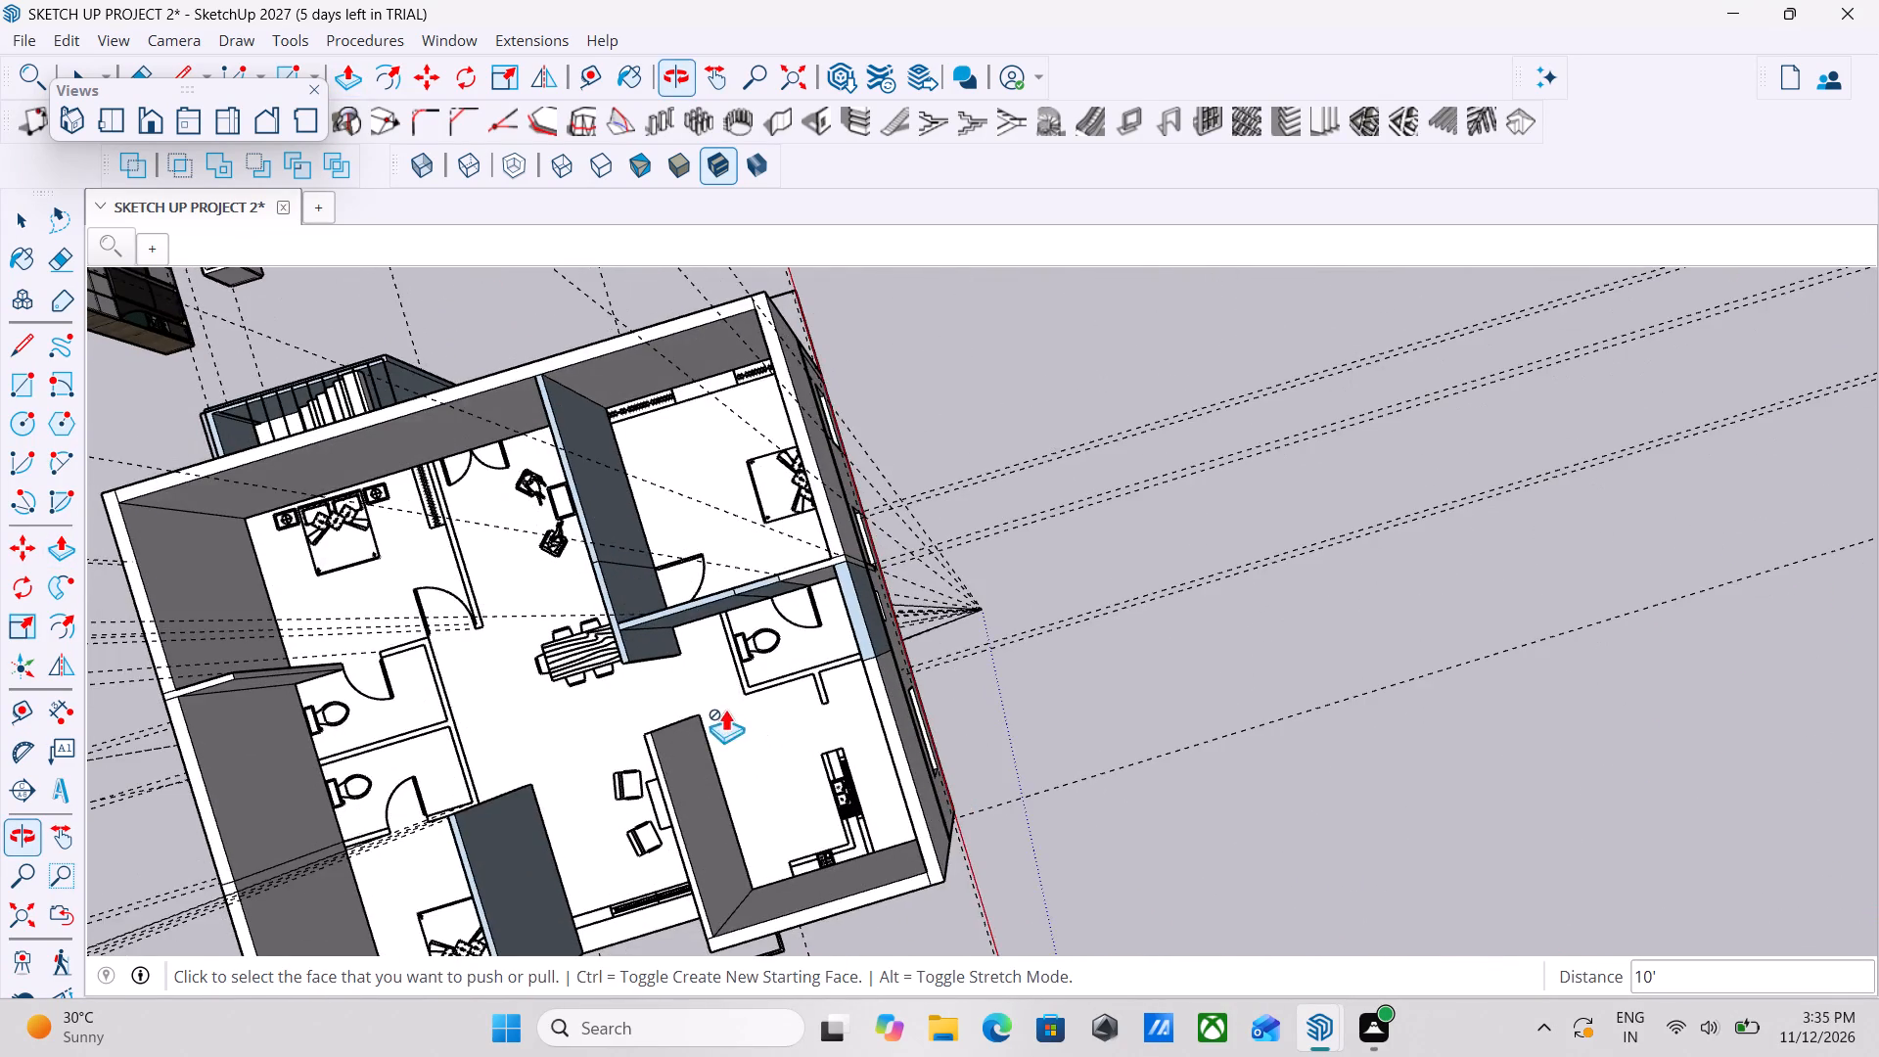
Draw a rectangle over the plan wall behind the toilet, from the raised bedroom–bathroom wall to the bathroom's far corner.
scroll(722, 694, up, 8)
key(space)
scroll(706, 647, up, 4)
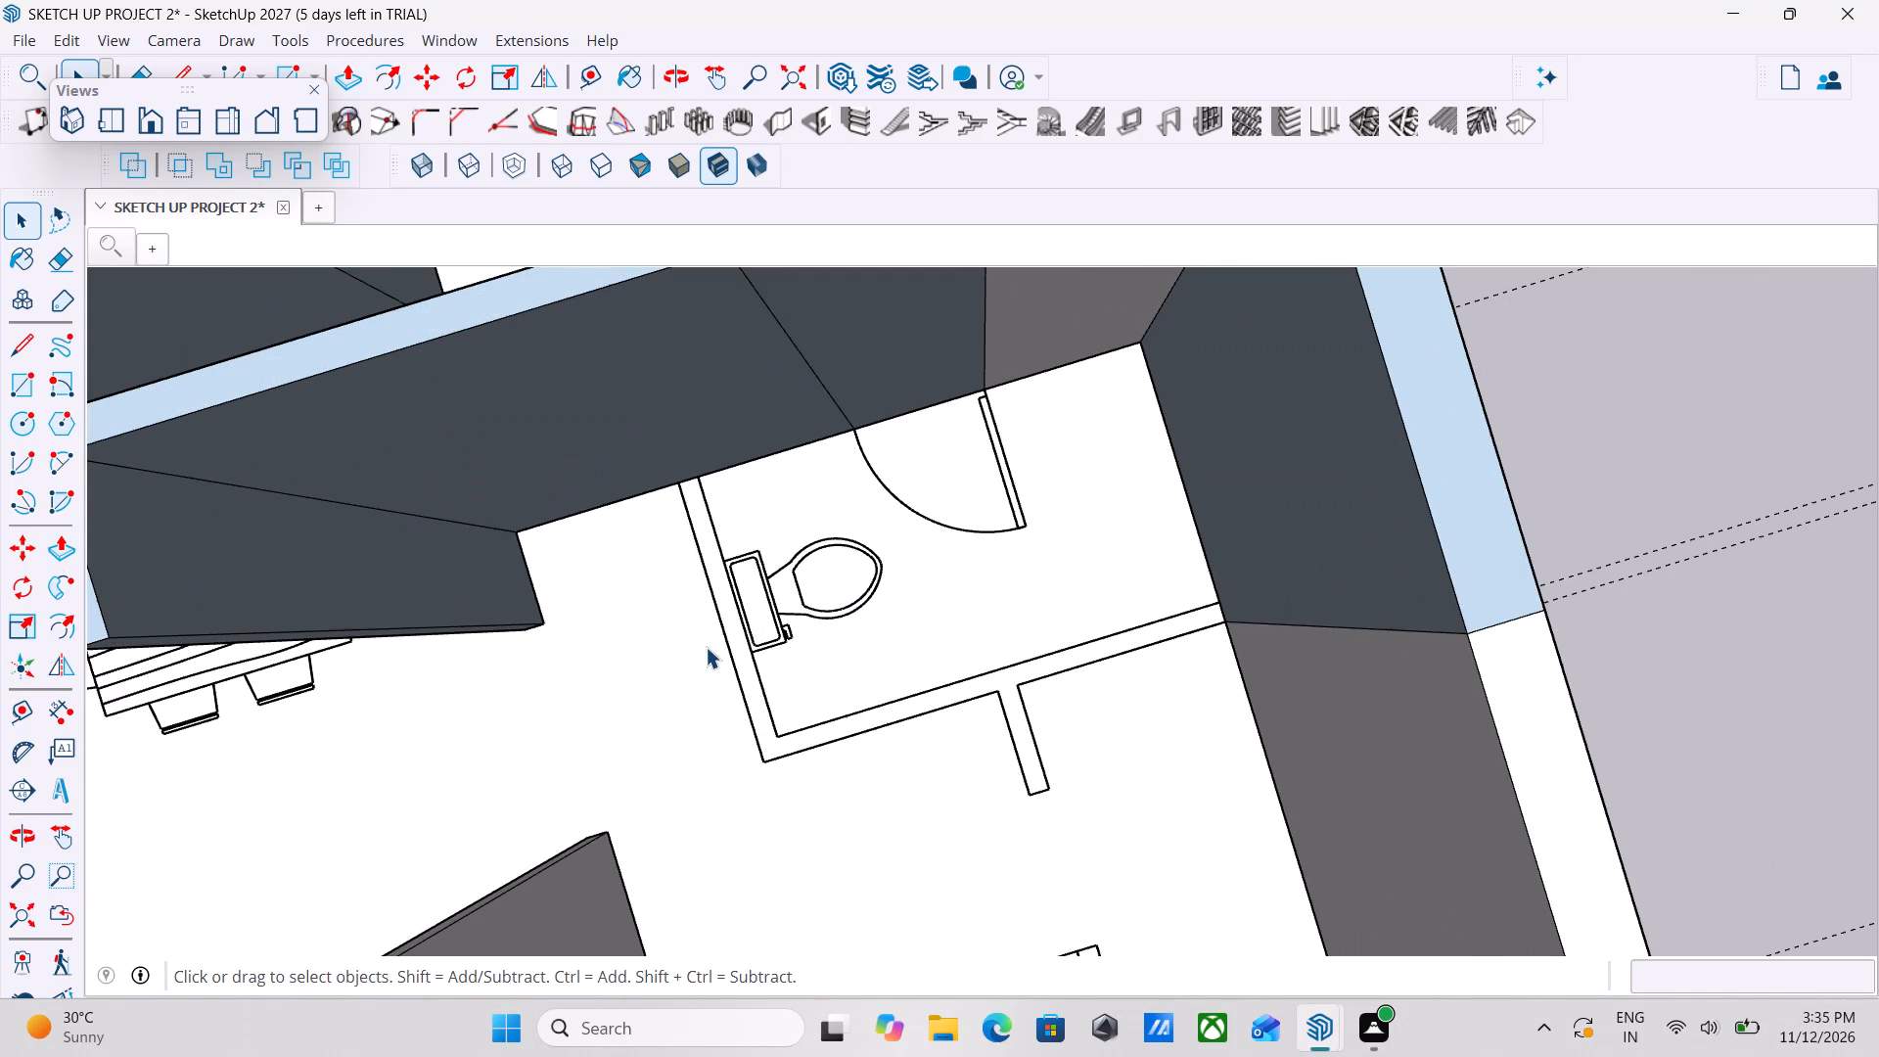
key(r)
scroll(701, 489, up, 6)
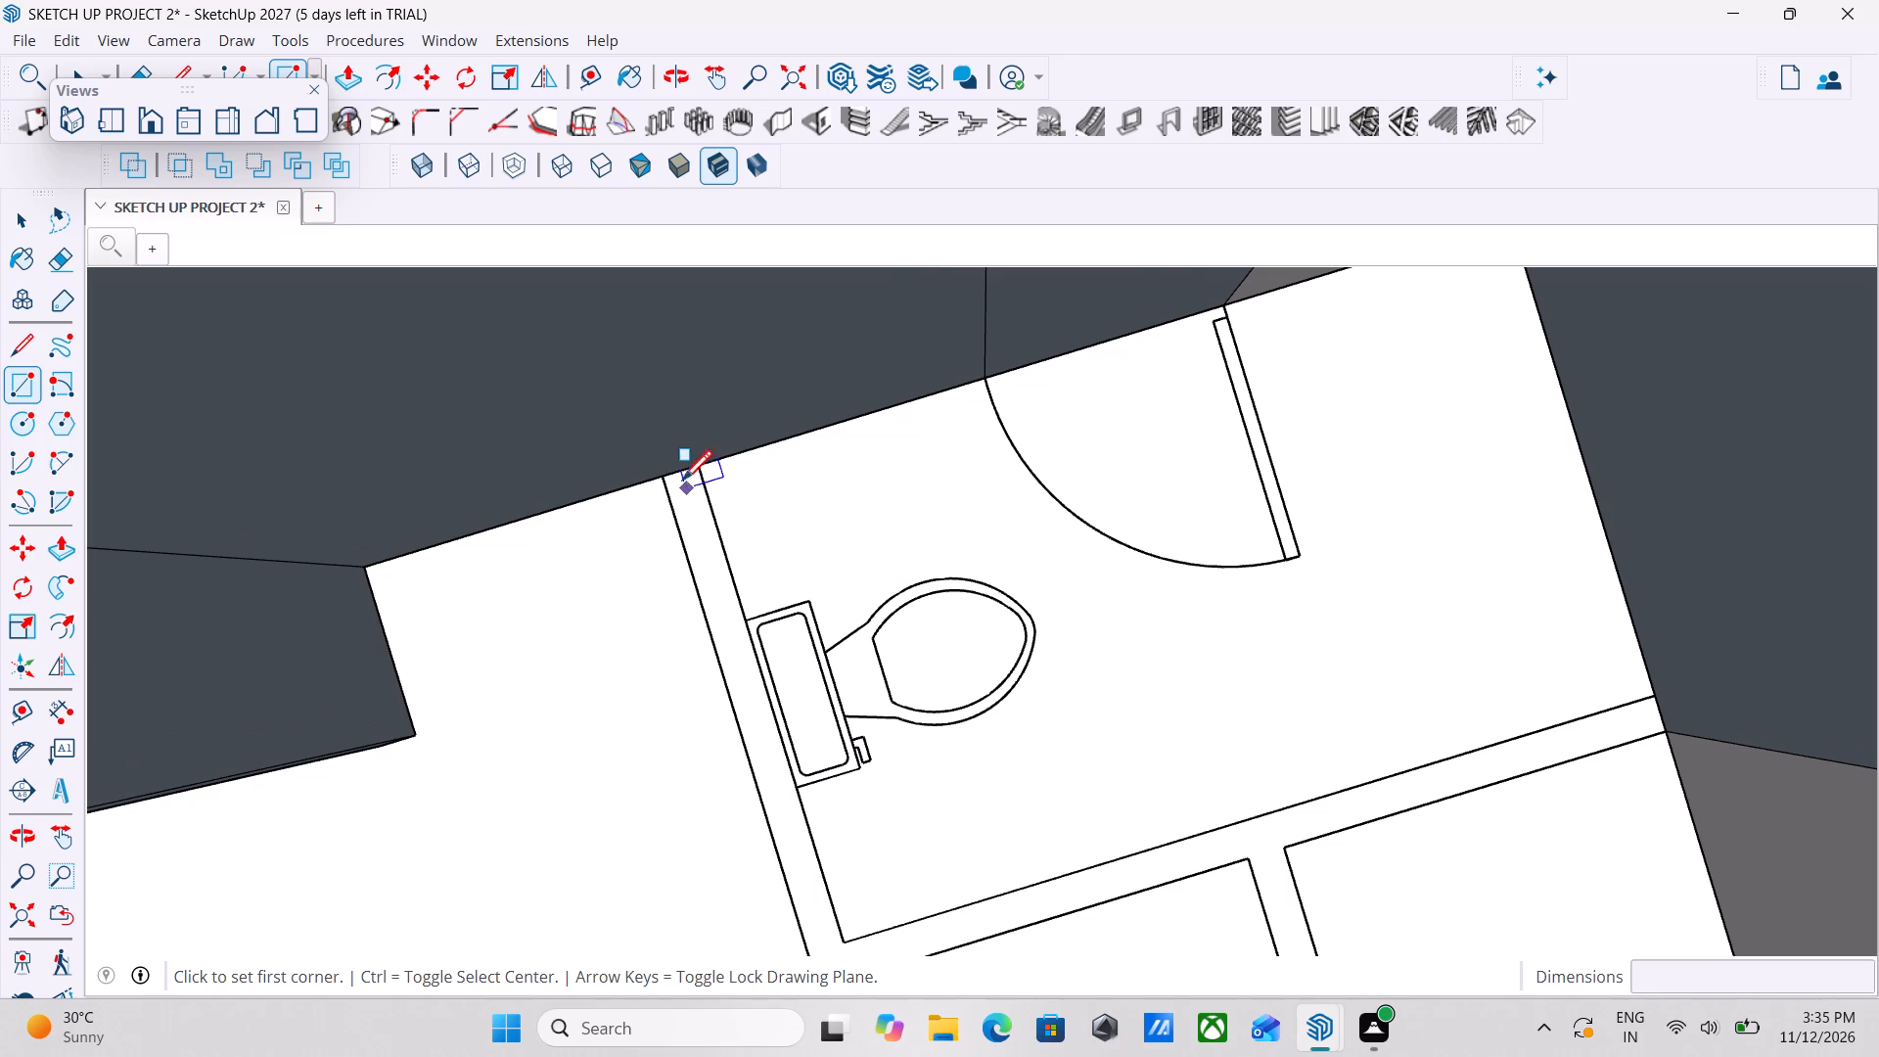
click(658, 478)
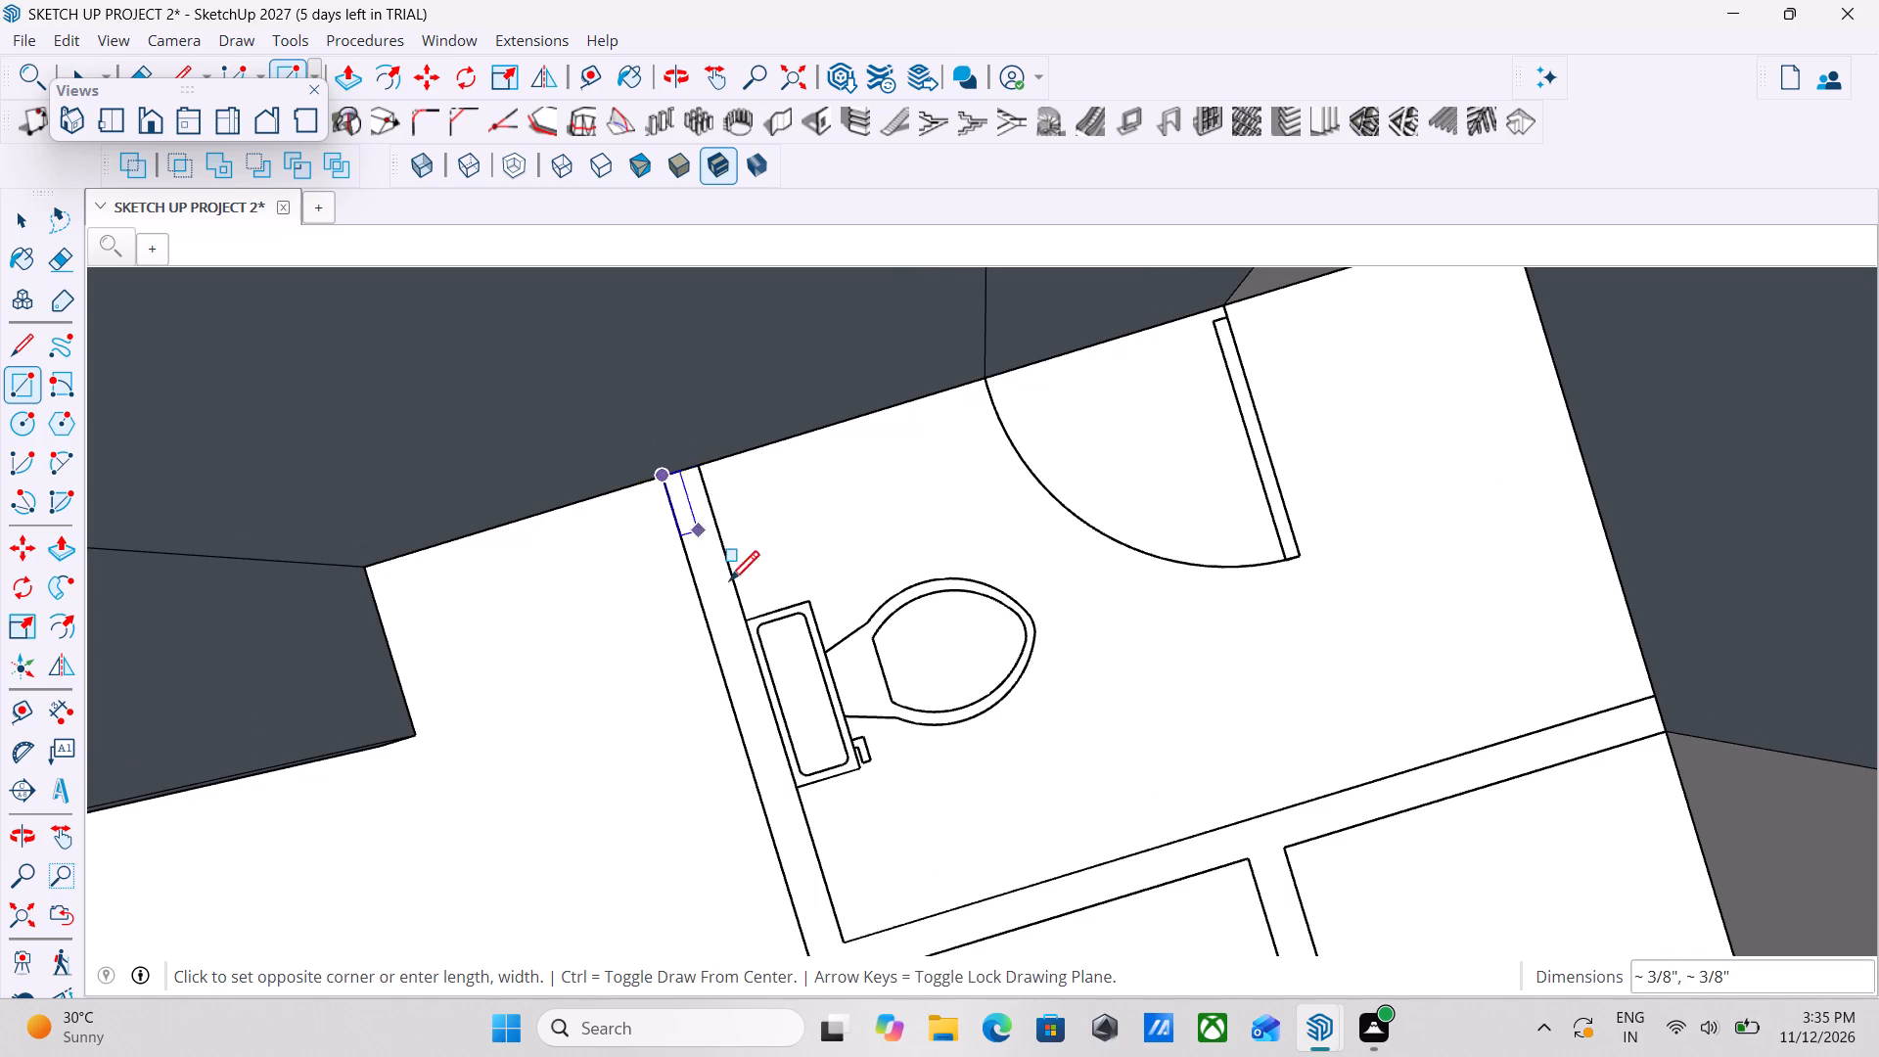
scroll(832, 894, up, 1)
scroll(832, 894, down, 4)
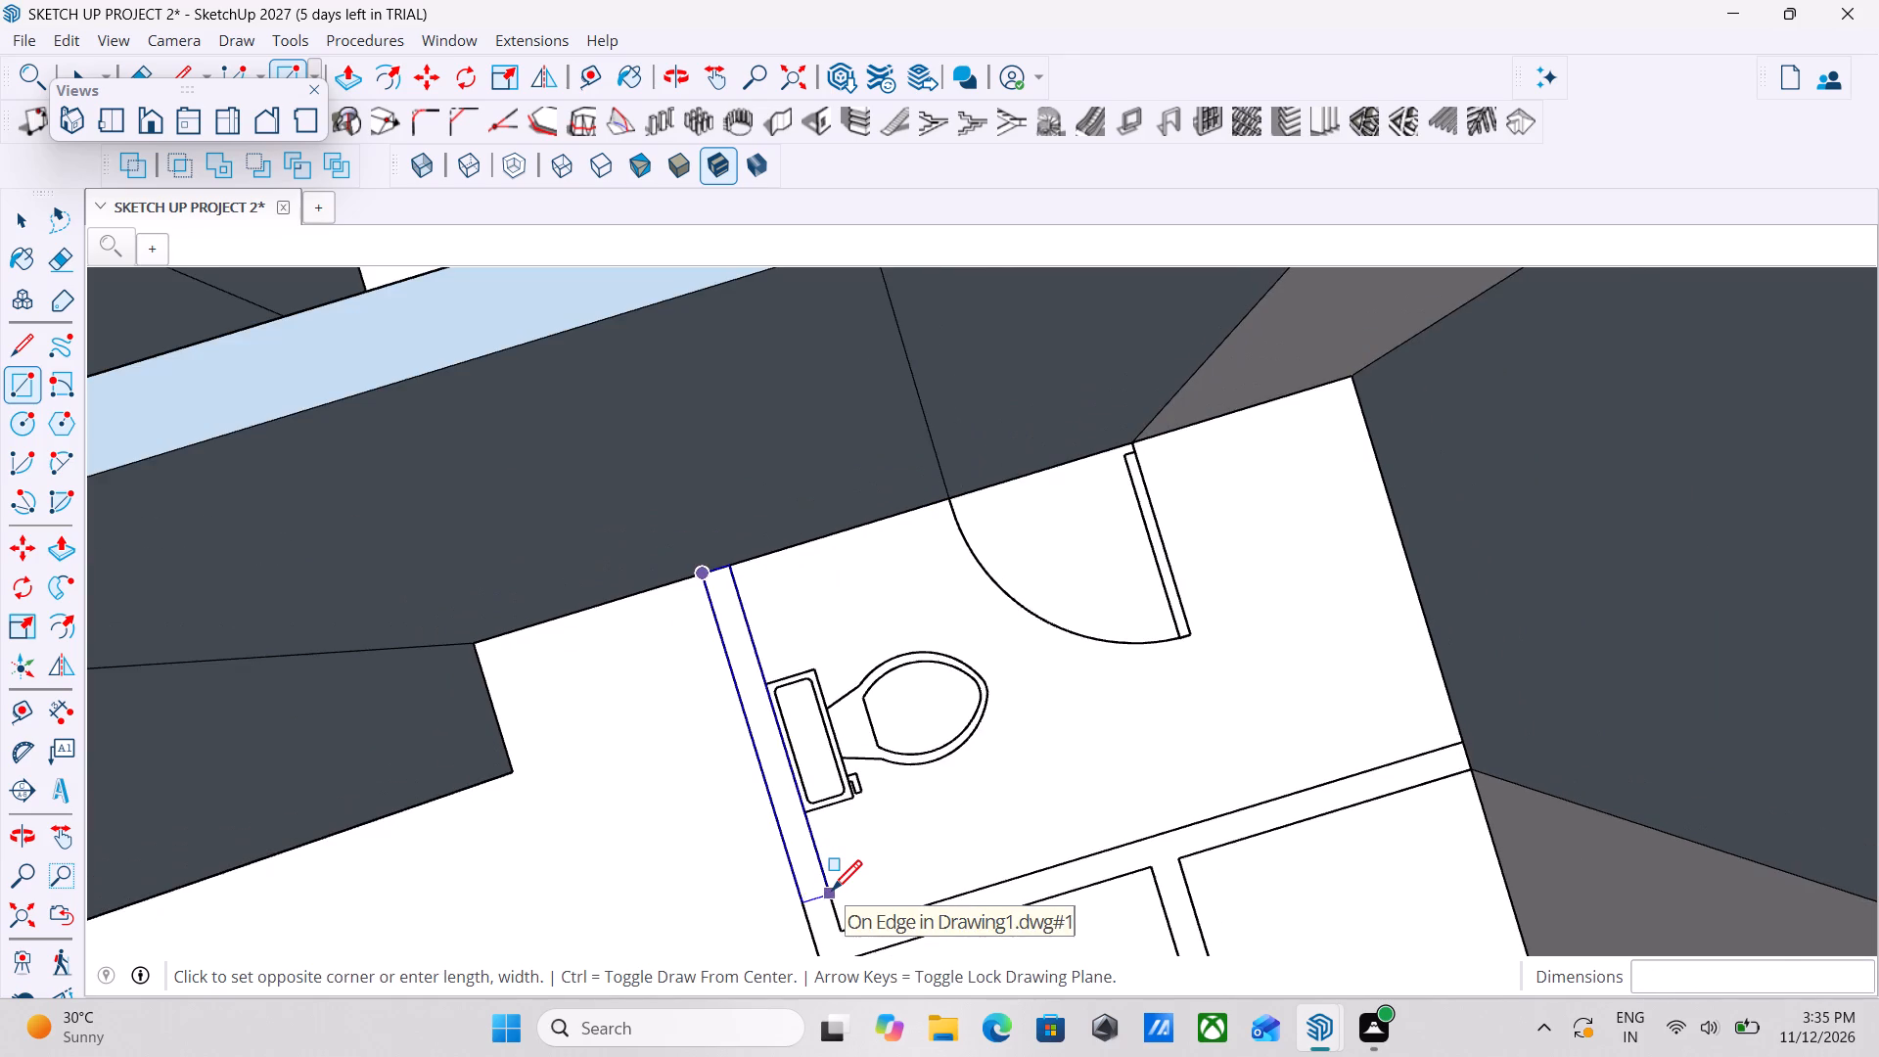
click(837, 938)
key(Escape)
key(space)
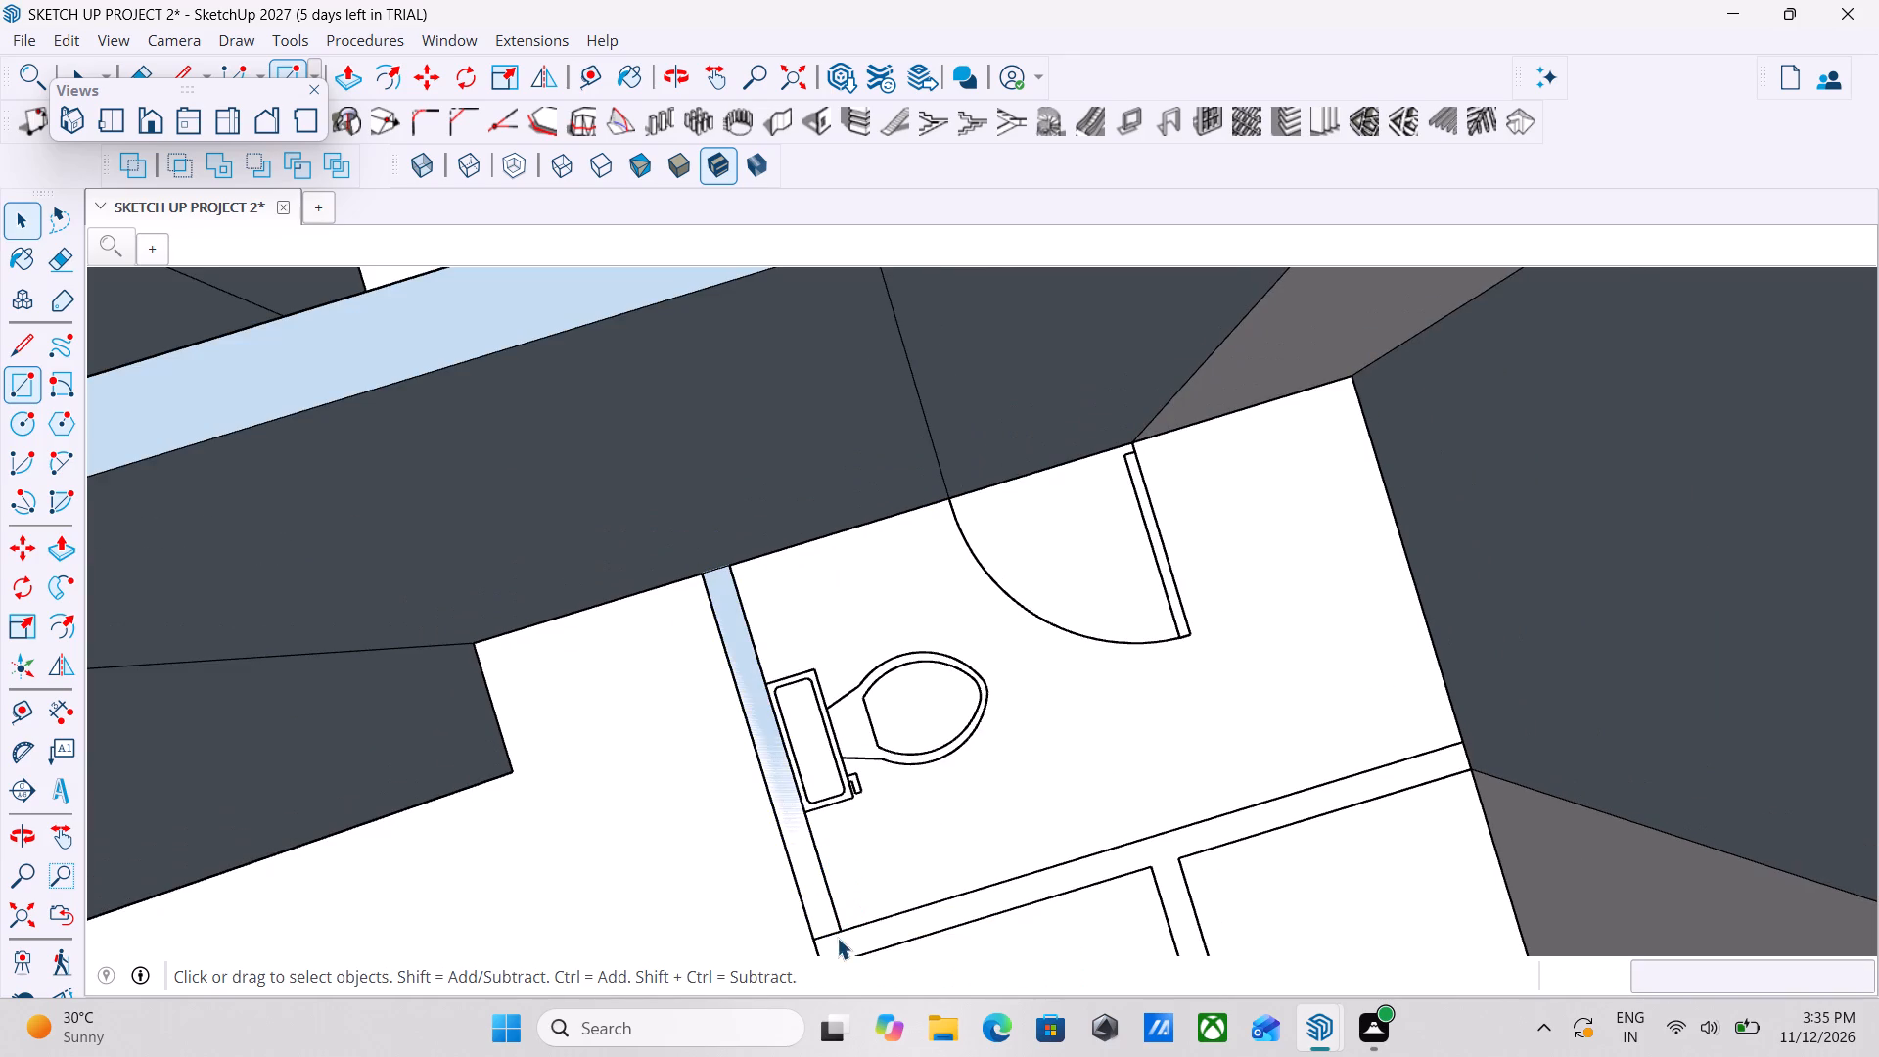
Push/Pull the wall strip behind the toilet up 10'.
key(p)
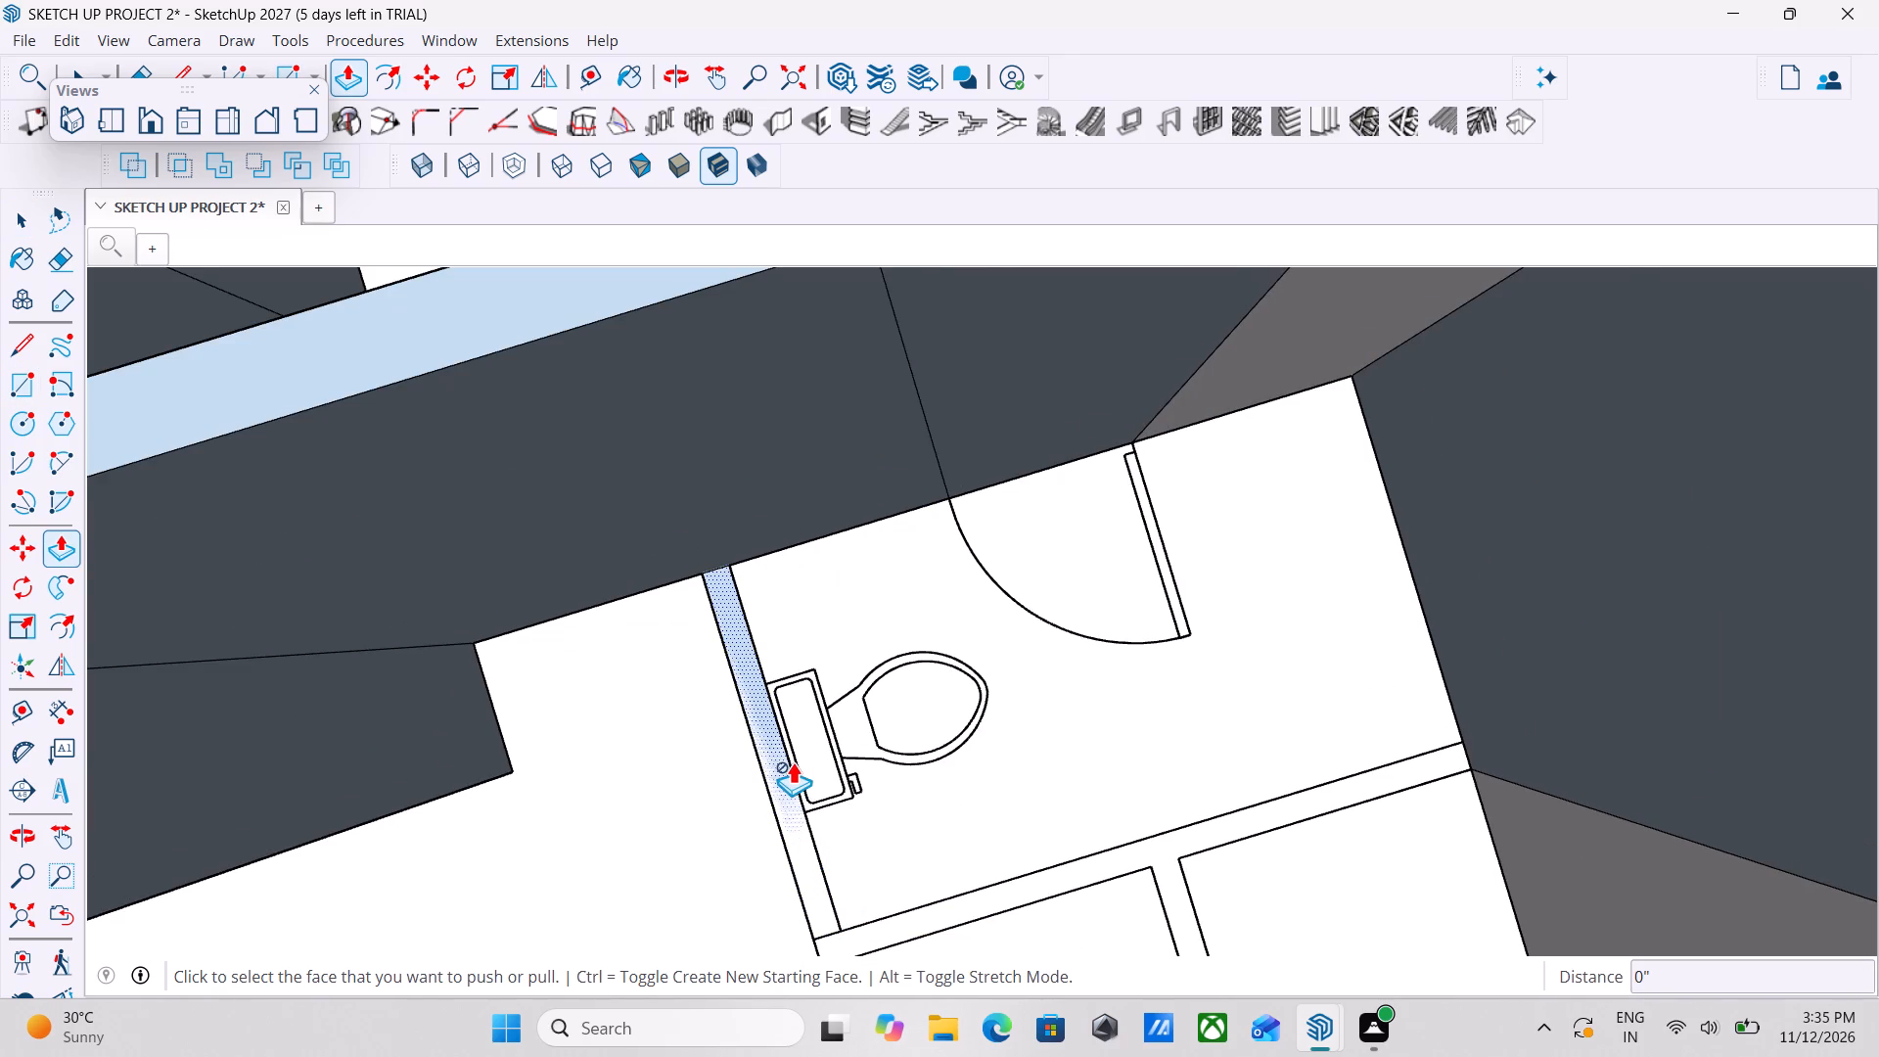
key(Escape)
key(Escape)
key(space)
scroll(778, 779, down, 2)
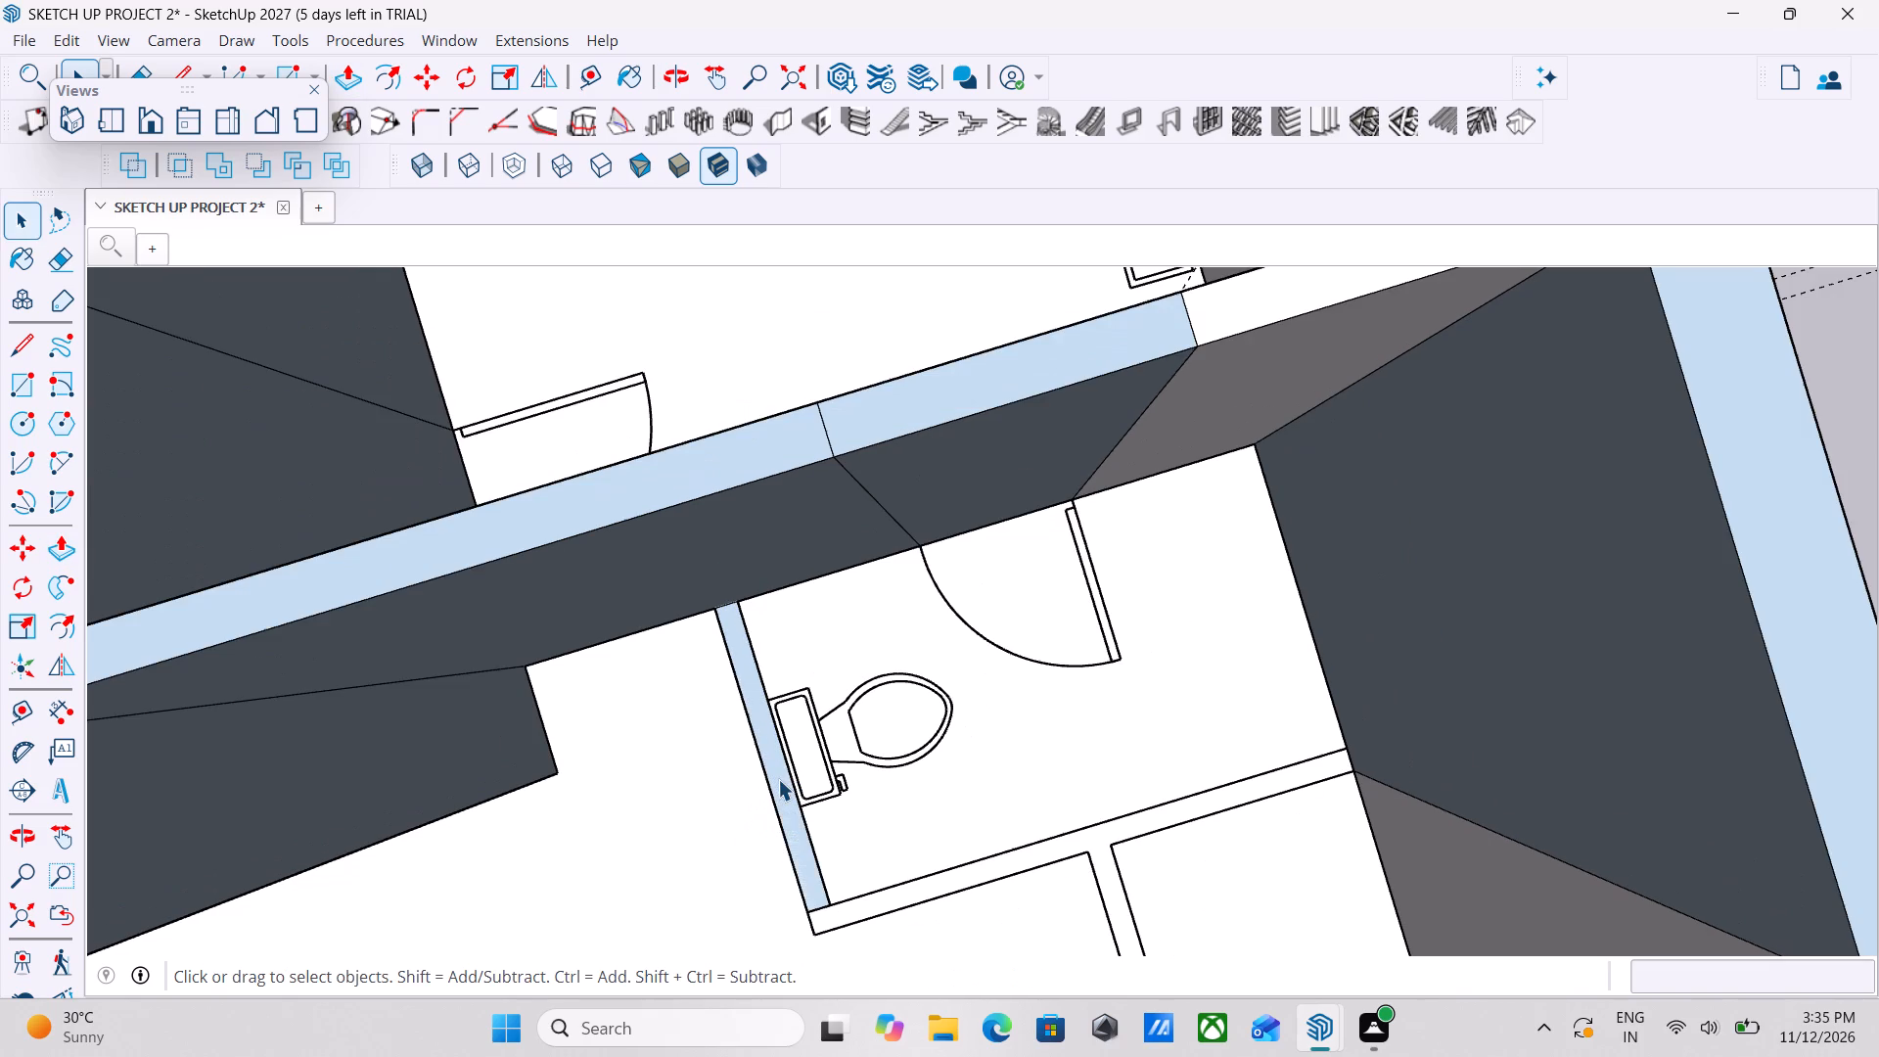
key(p)
click(778, 779)
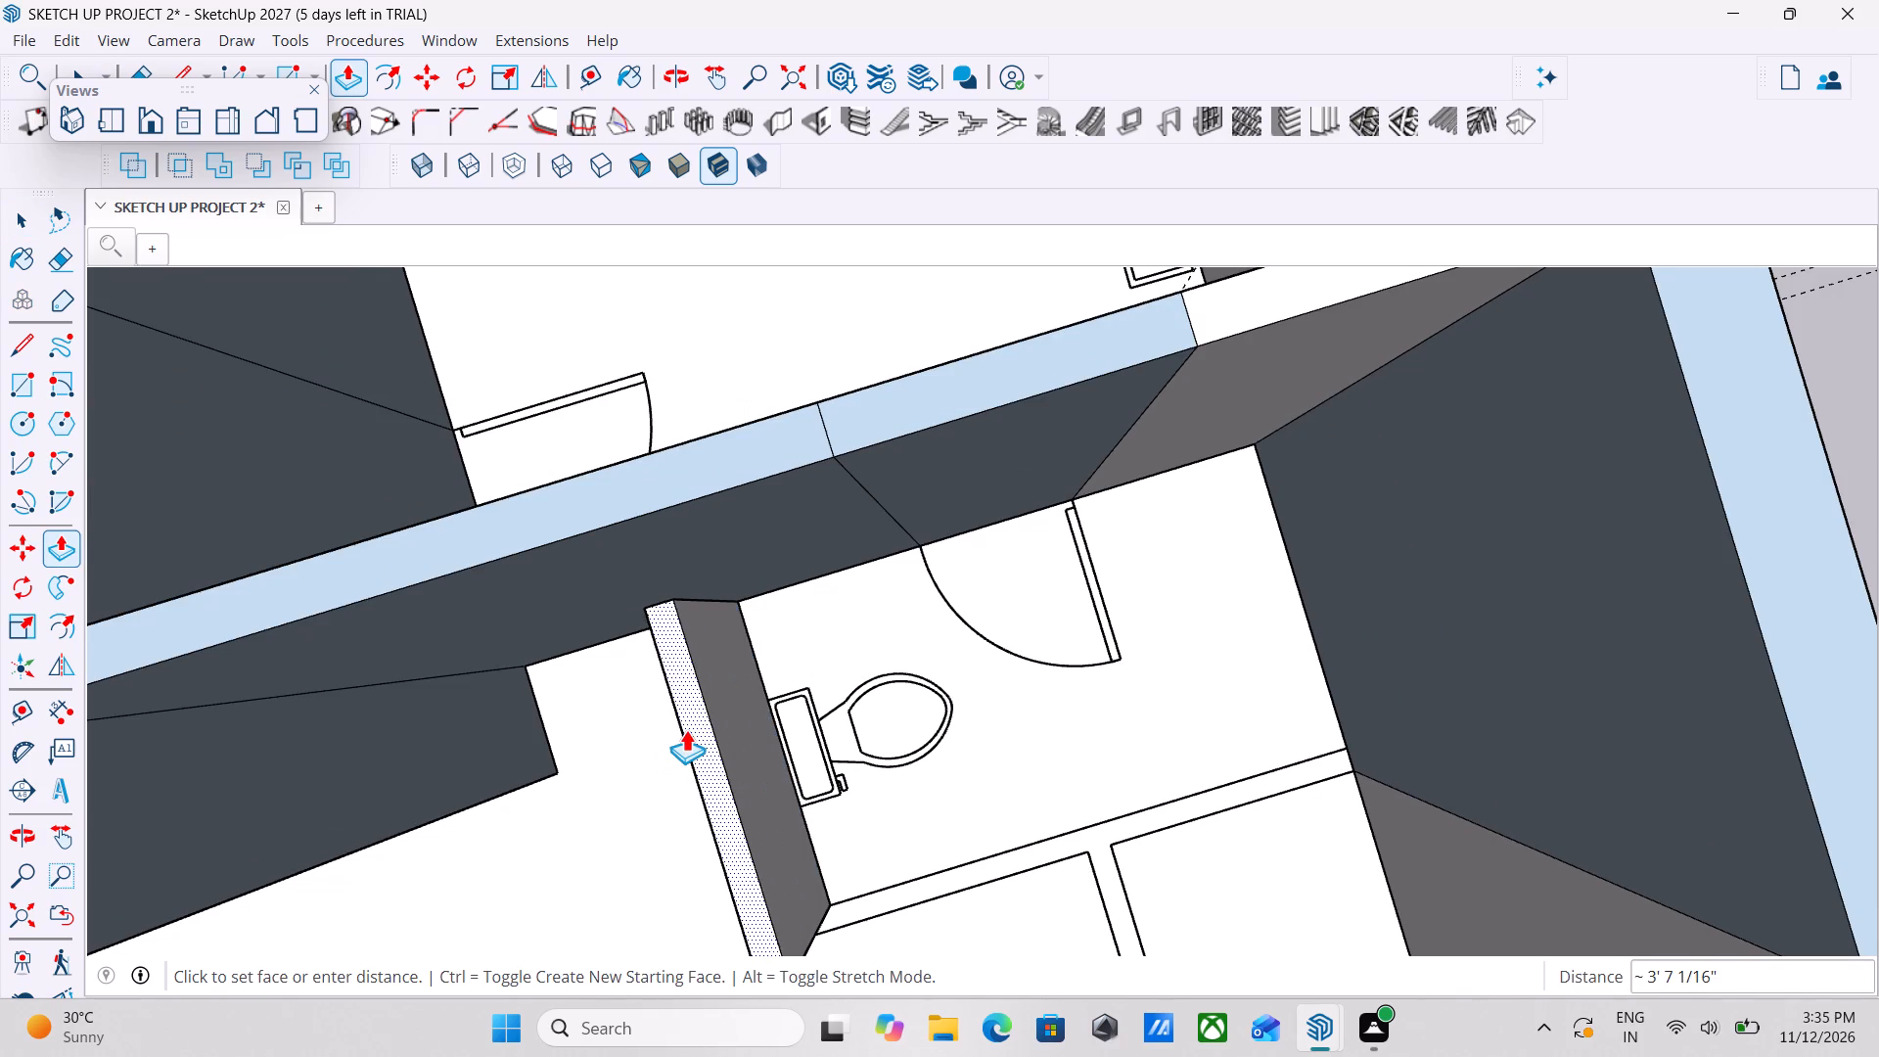
scroll(686, 729, down, 7)
text(10')
key(Return)
scroll(699, 742, down, 2)
middle_drag(715, 763, 1073, 644)
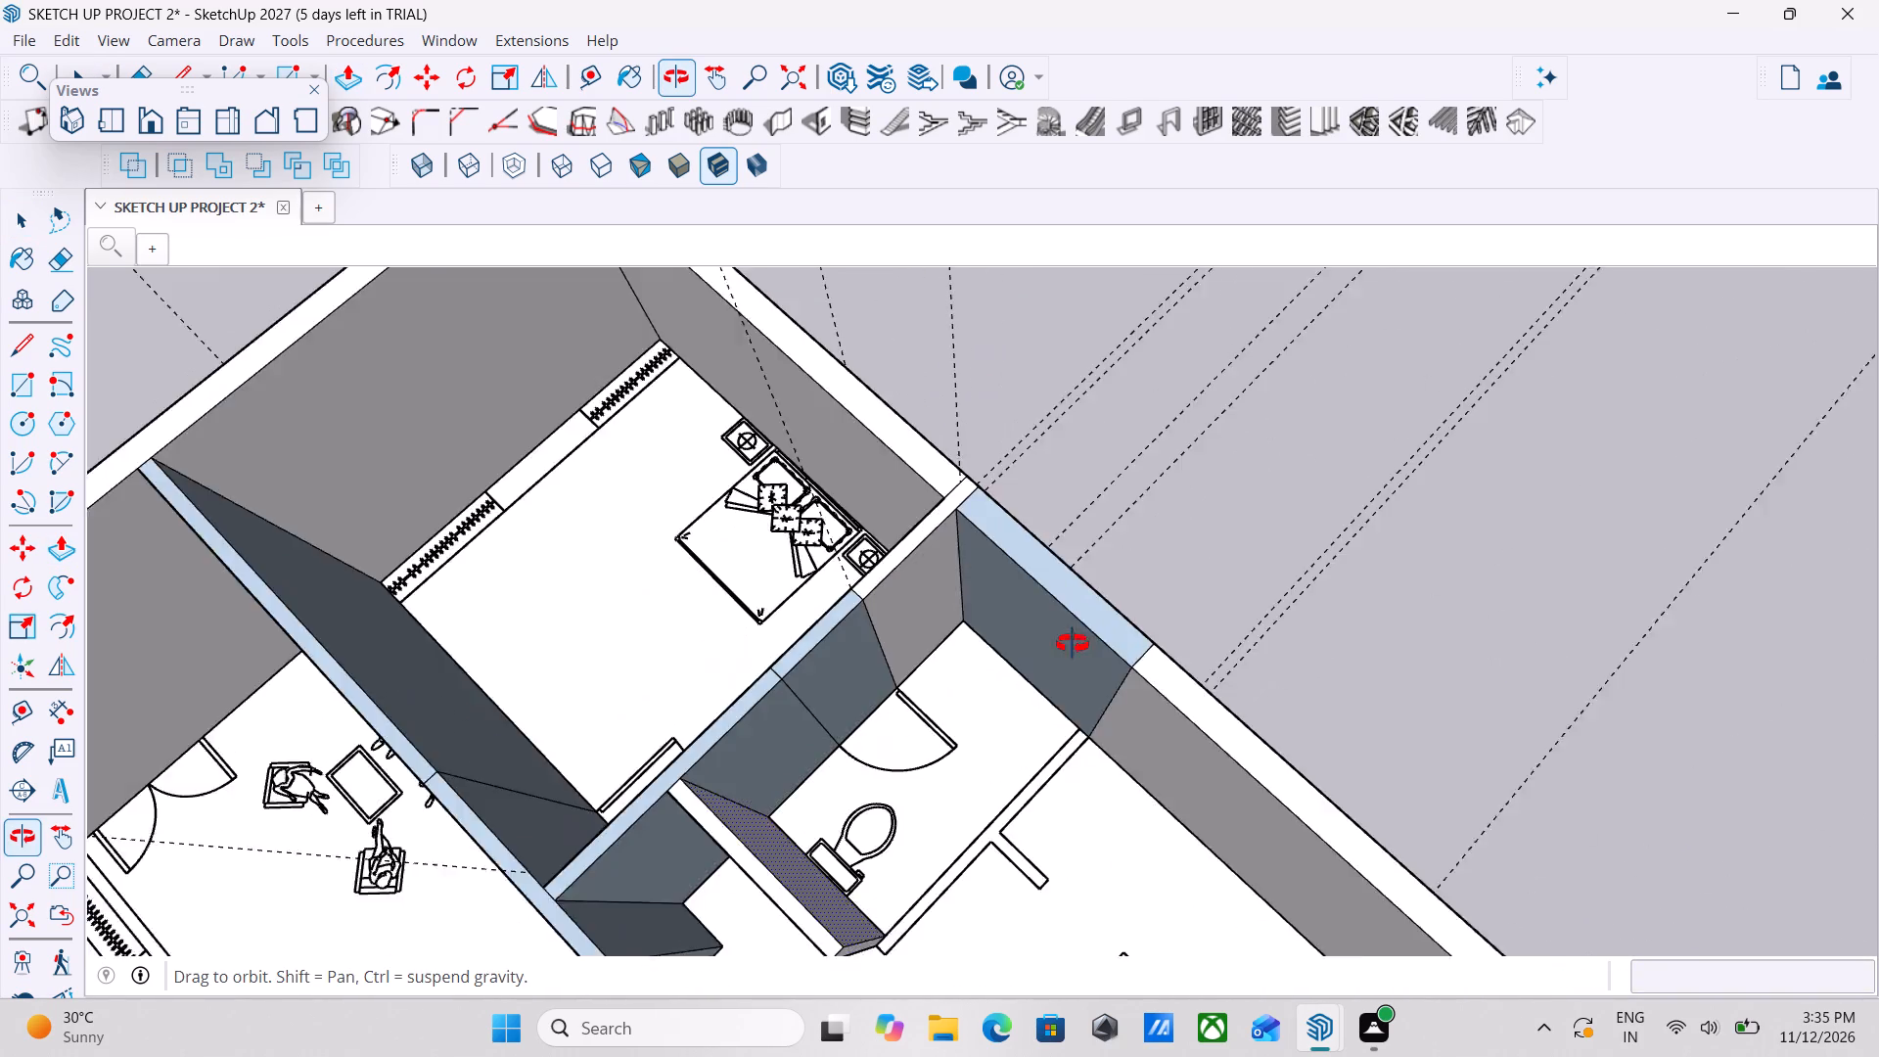
middle_drag(1073, 644, 1085, 646)
middle_drag(983, 880, 1372, 830)
key(Escape)
key(space)
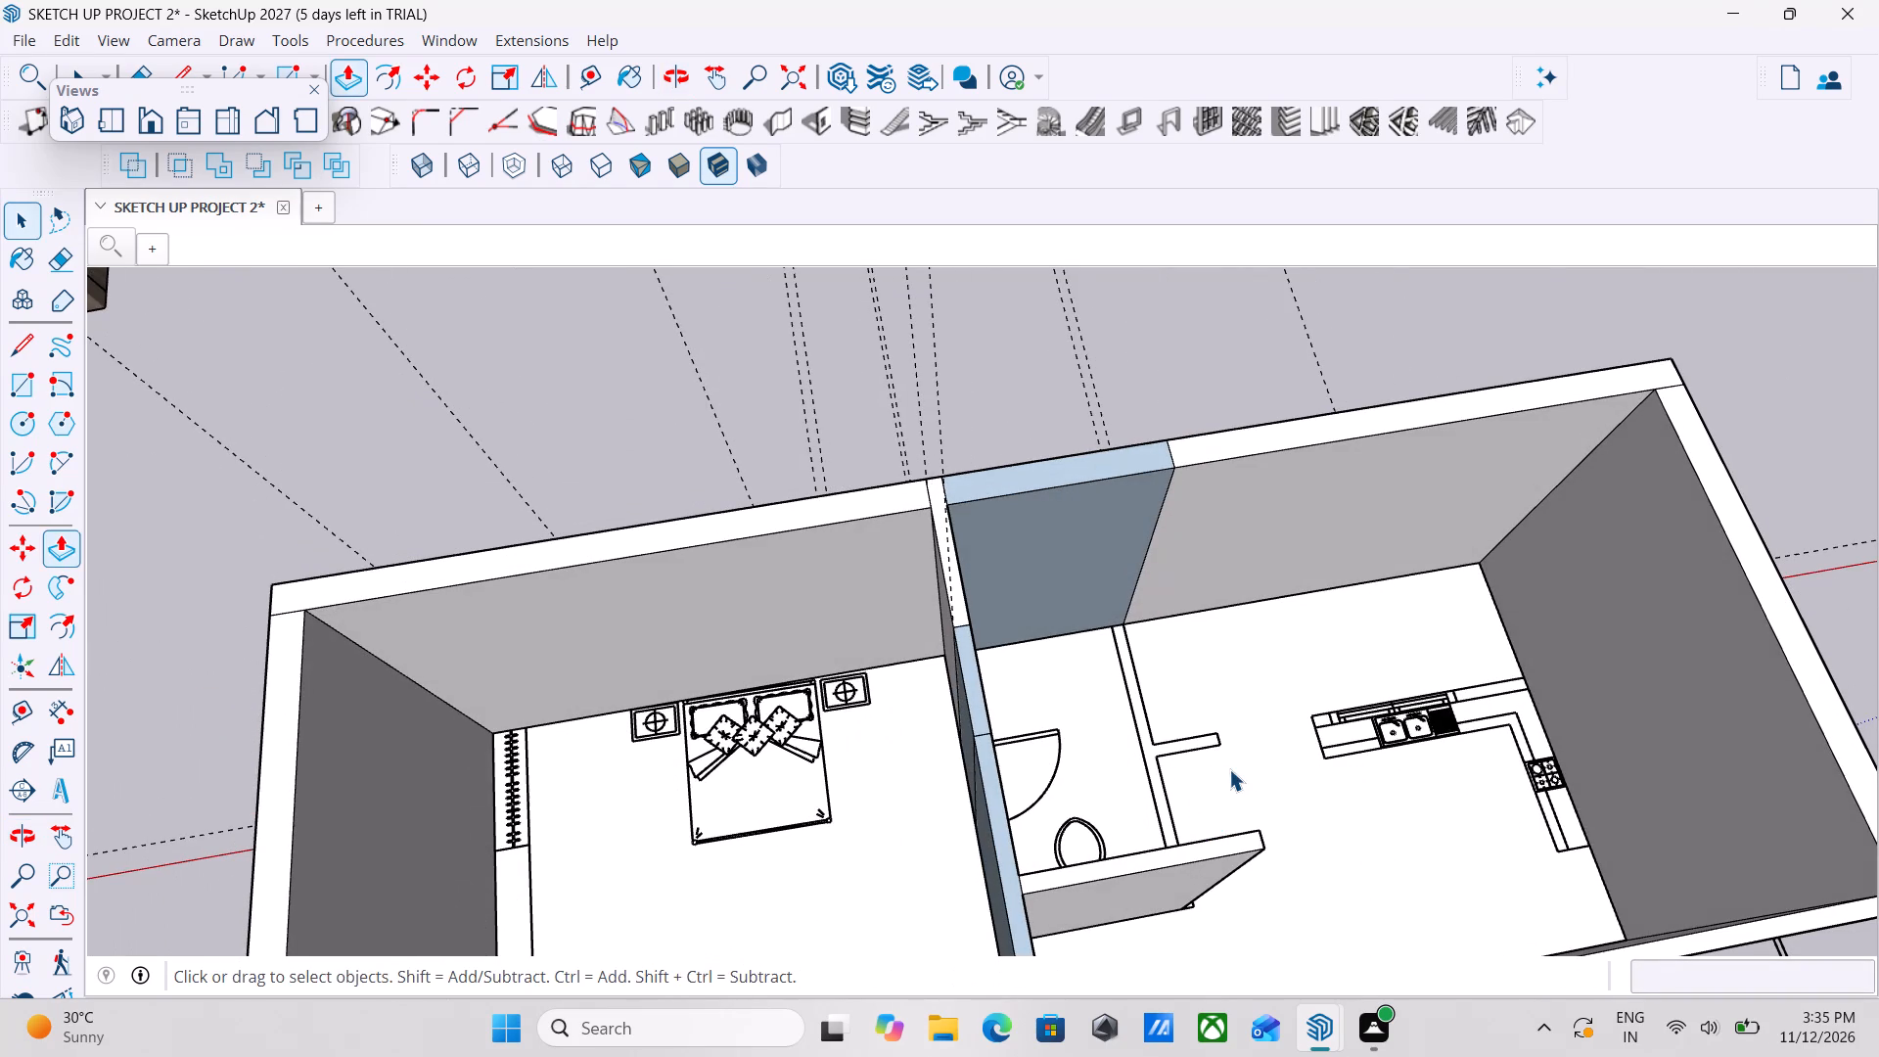
Draw a 4 1/2" by 8' 10 1/2" rectangle over the bathroom–kitchen partition, from the outer wall to the raised toilet wall's outer corner.
key(r)
scroll(1111, 578, up, 3)
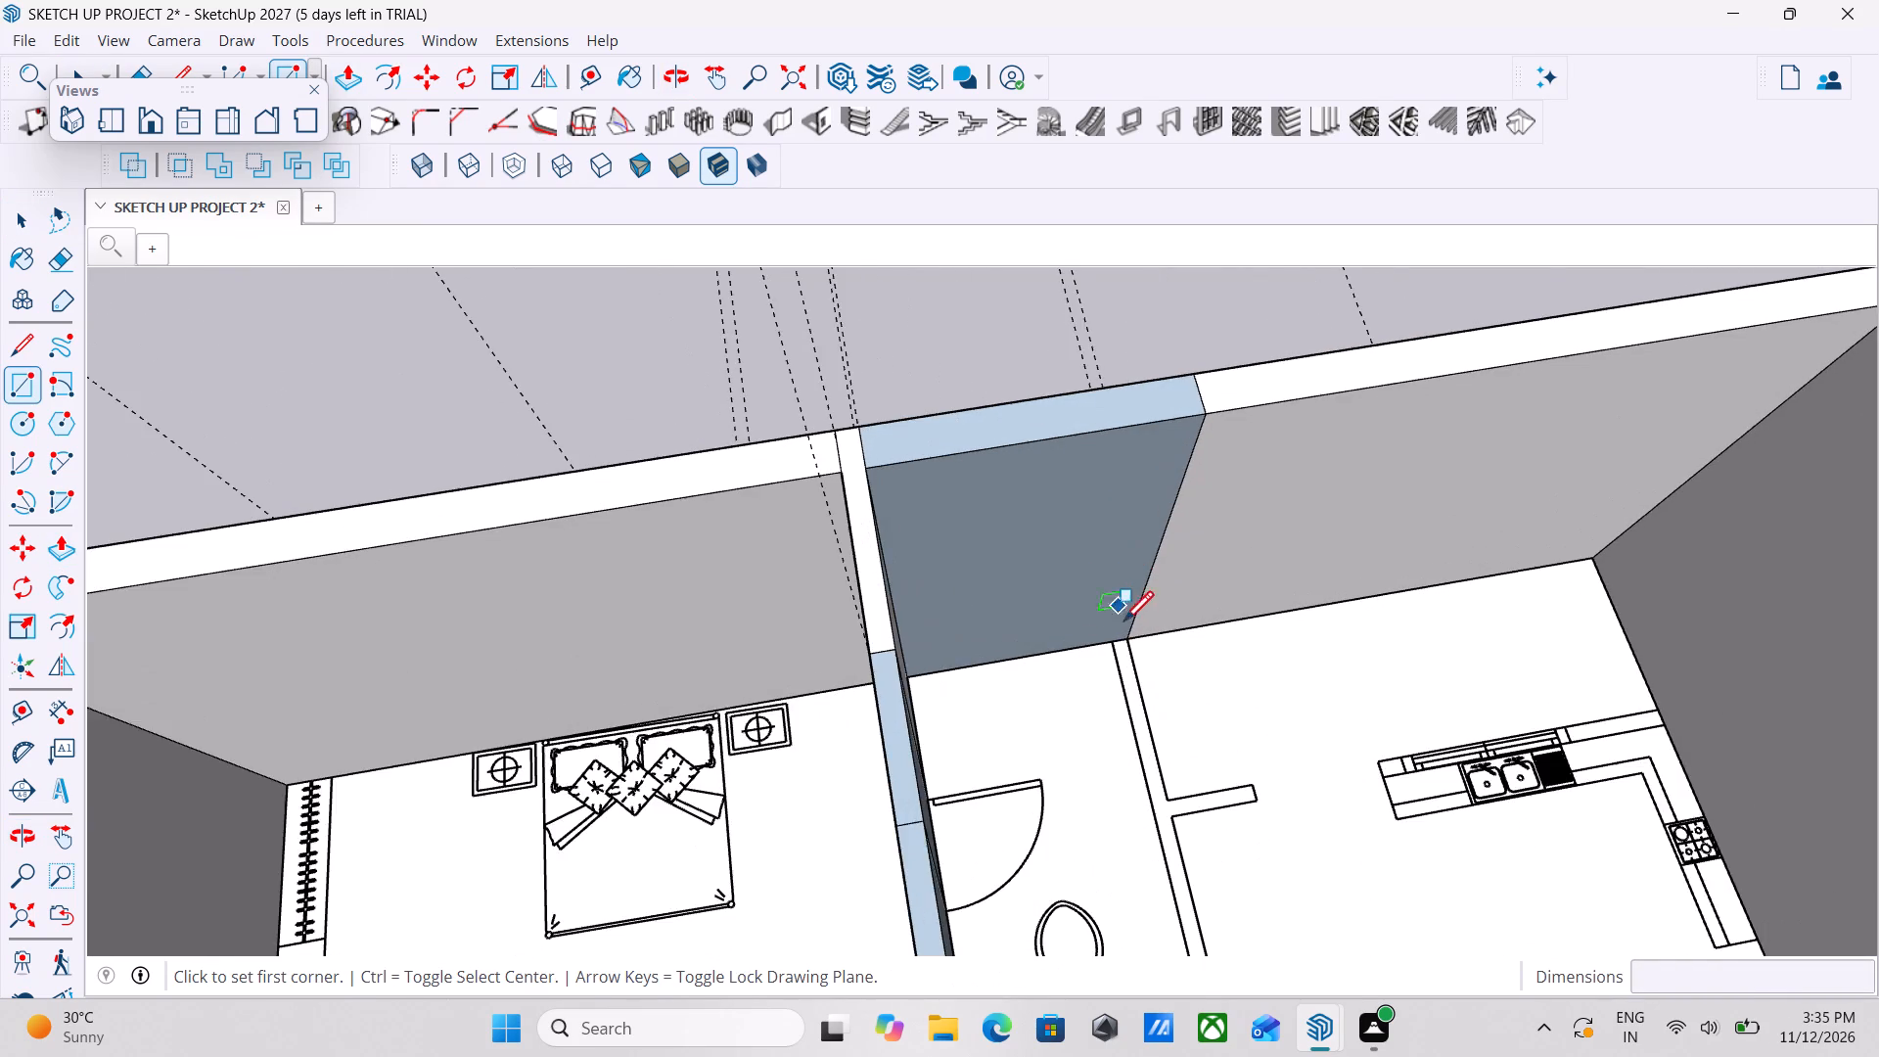
scroll(1125, 629, up, 11)
click(1100, 654)
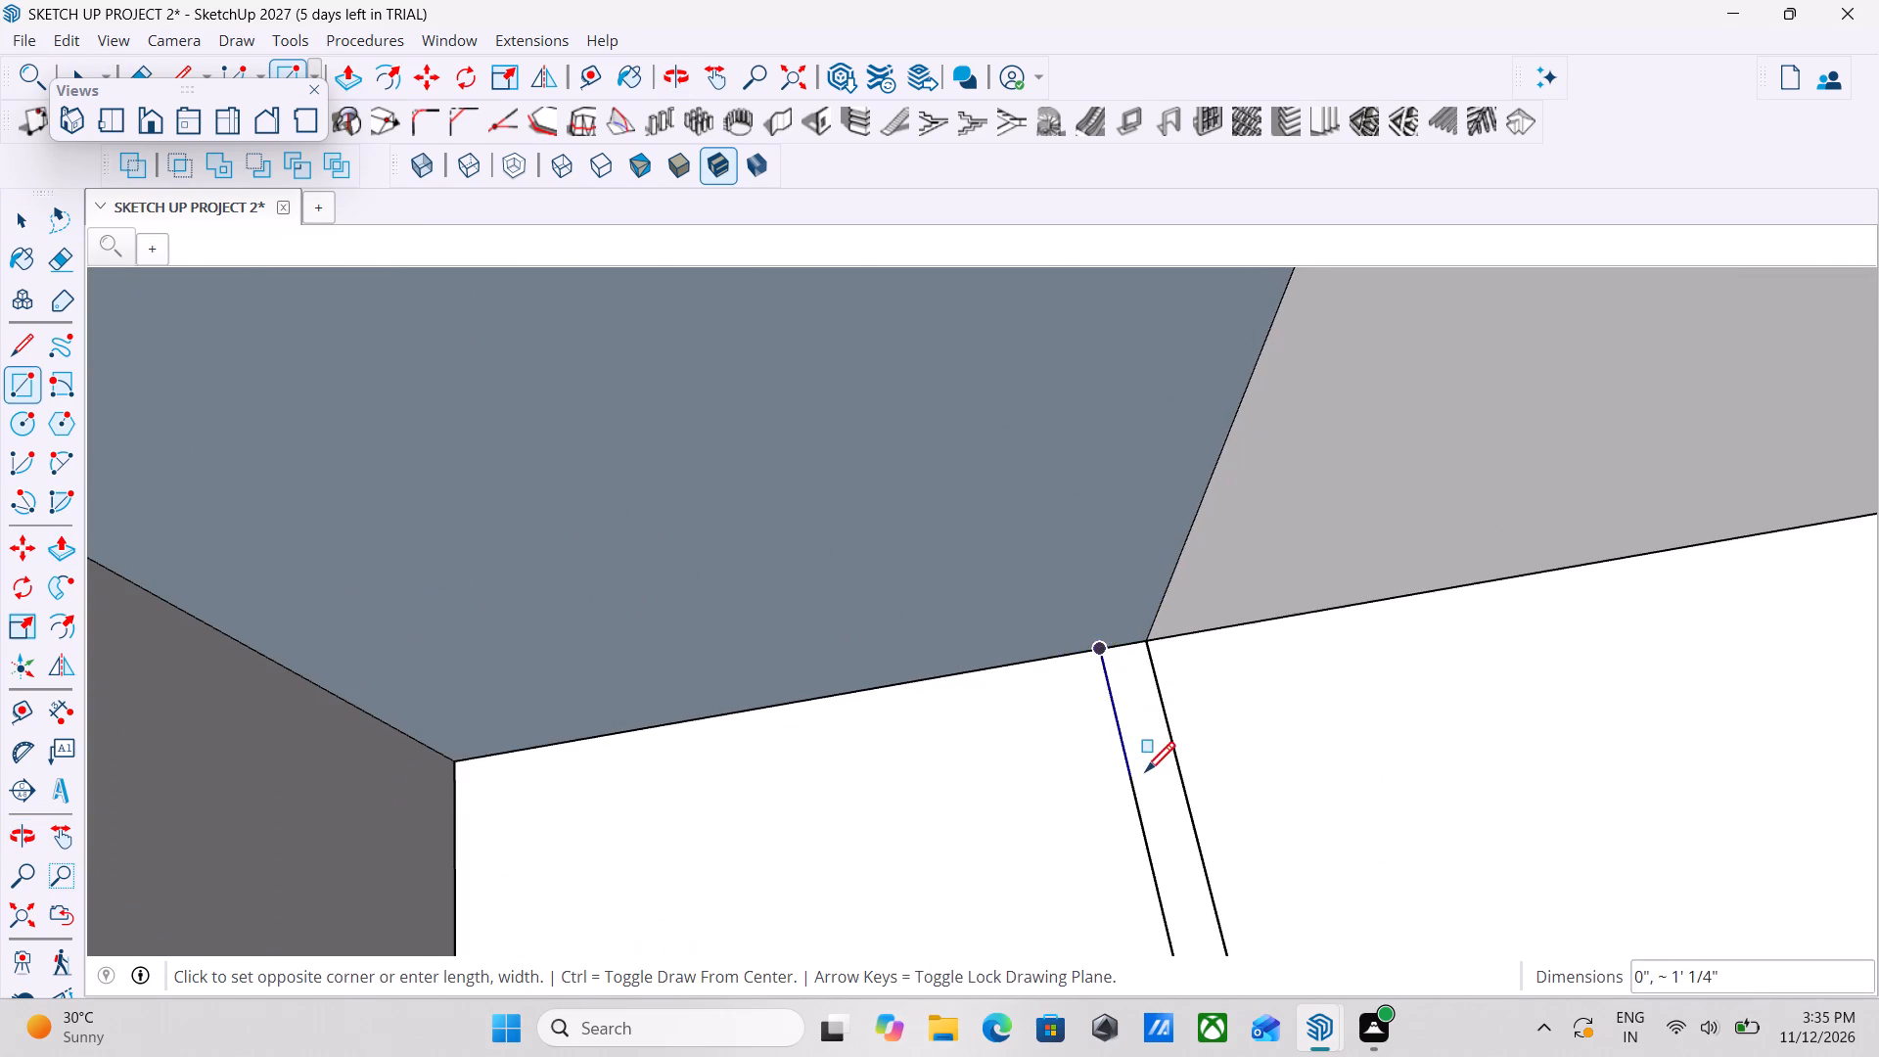
scroll(1145, 775, down, 16)
scroll(1200, 881, down, 1)
middle_drag(1203, 909, 1334, 981)
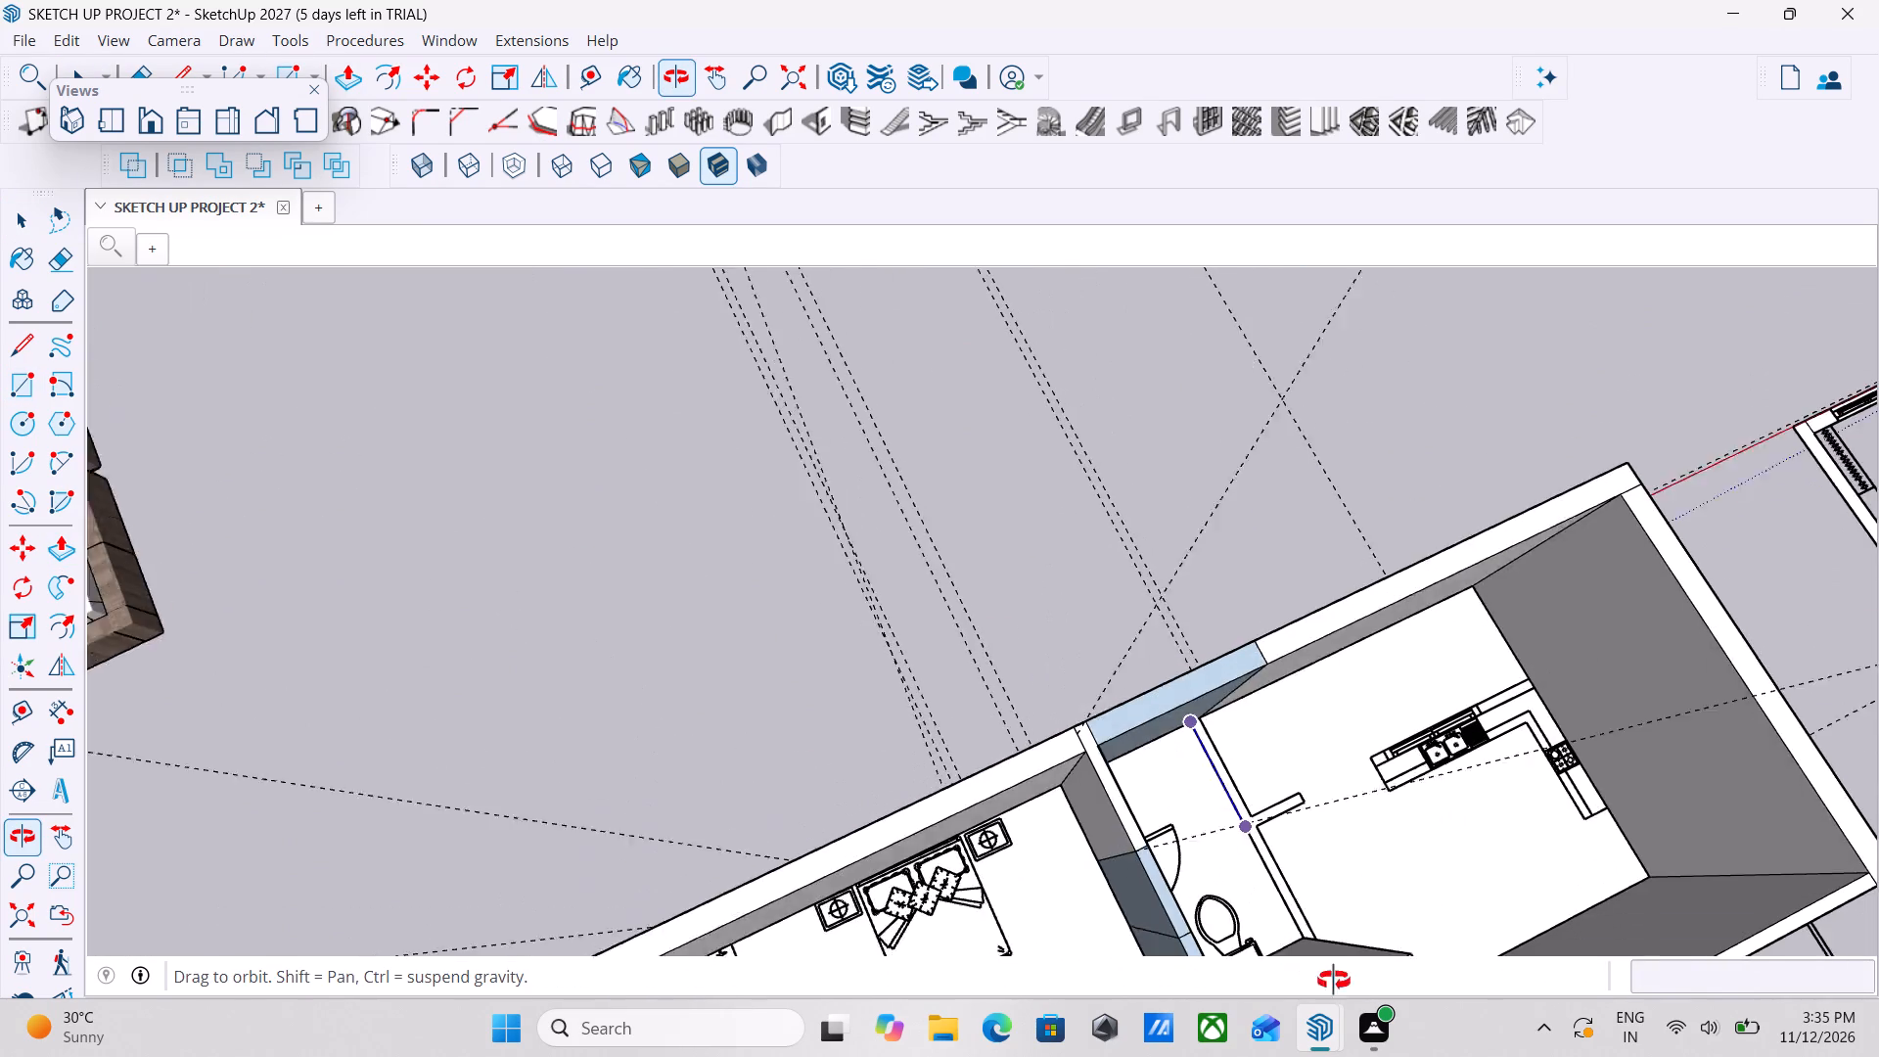
middle_drag(1334, 981, 1351, 989)
scroll(1356, 917, down, 1)
middle_drag(1356, 917, 1170, 821)
scroll(1170, 821, up, 1)
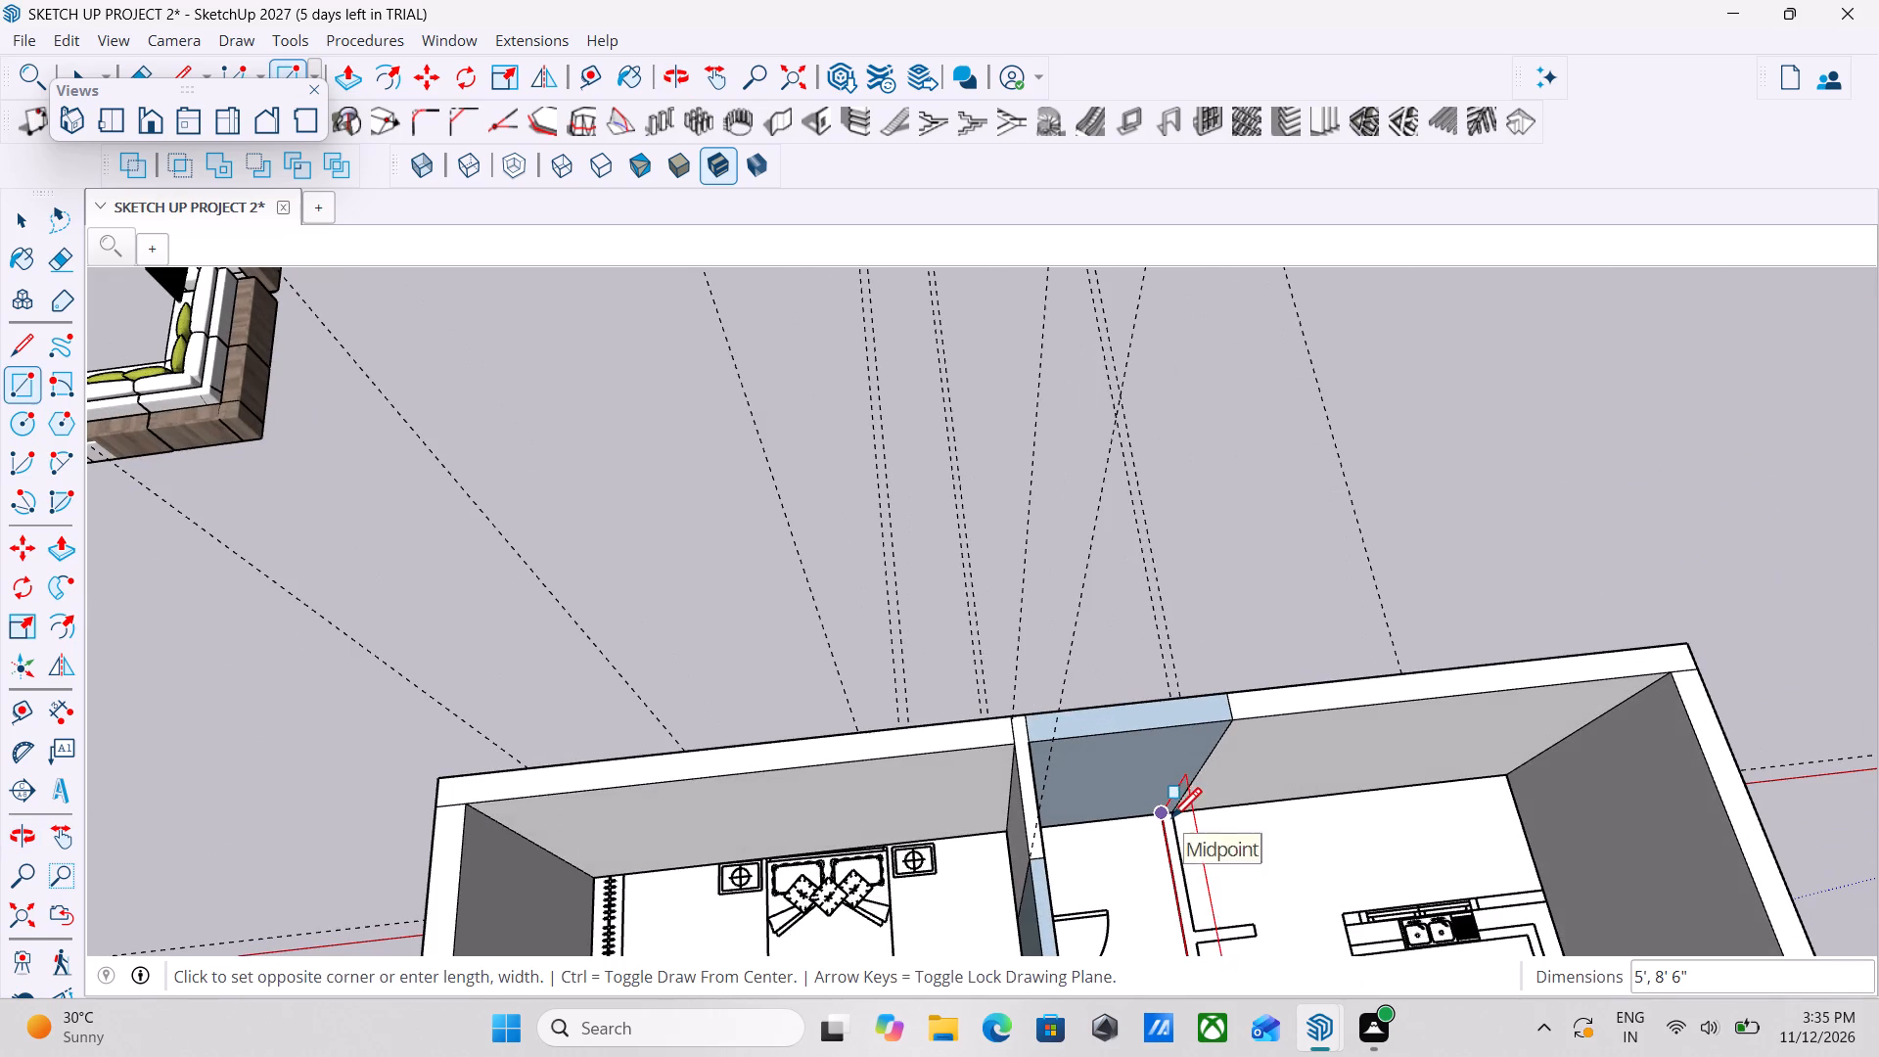
scroll(1302, 964, down, 1)
middle_drag(1364, 1020, 1196, 857)
scroll(1181, 849, down, 4)
middle_drag(1297, 921, 1058, 665)
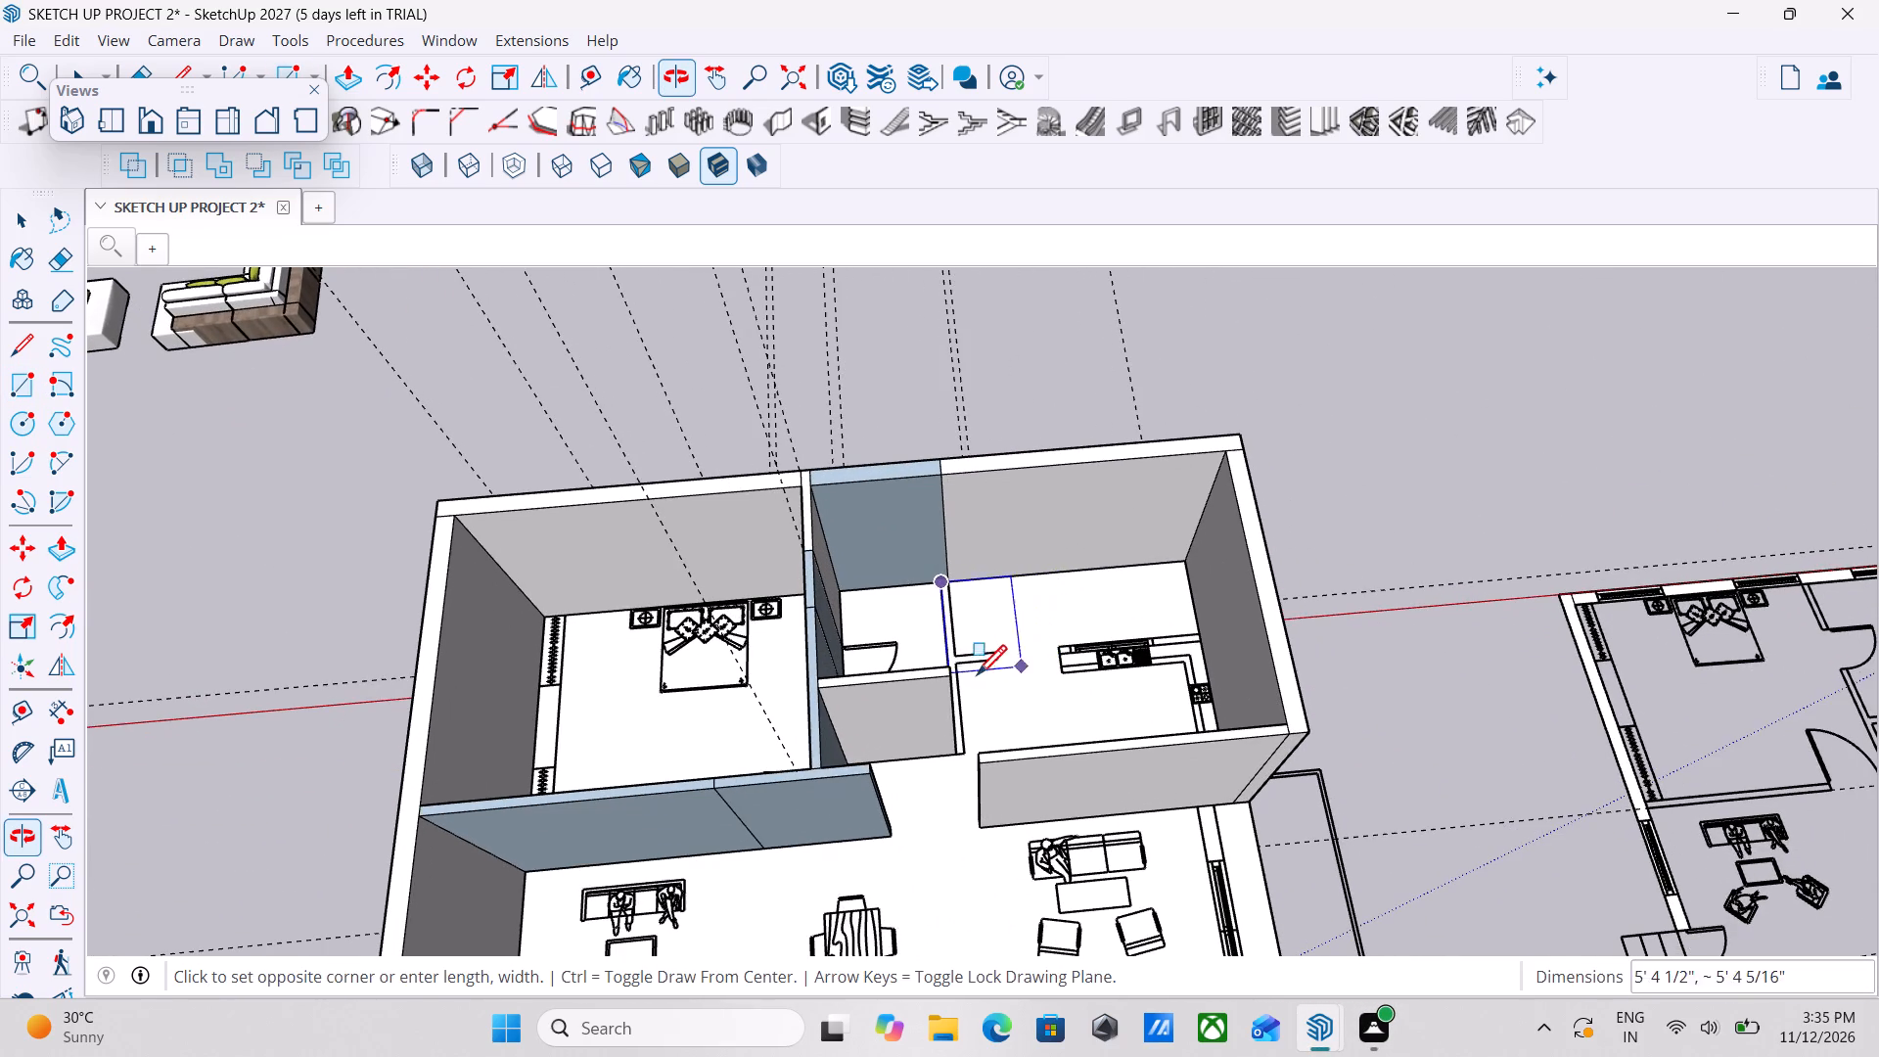
scroll(955, 738, up, 4)
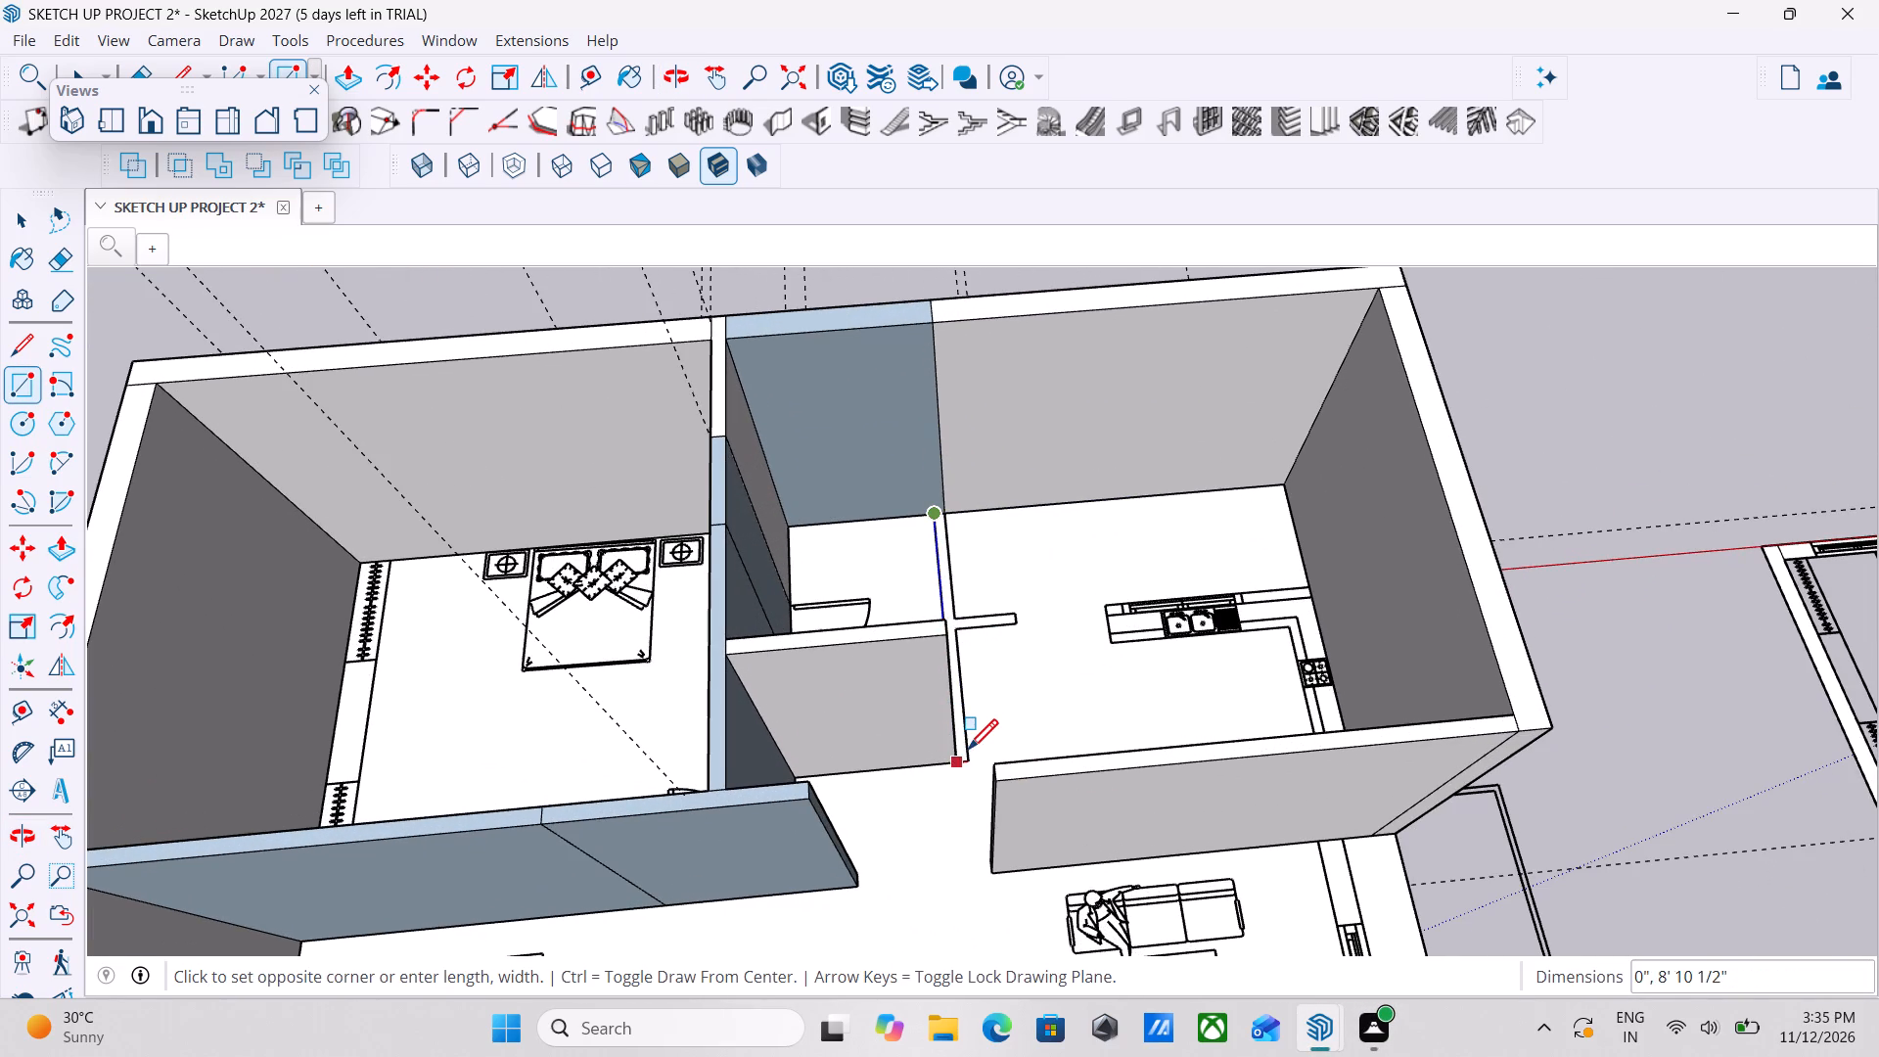
scroll(972, 755, up, 8)
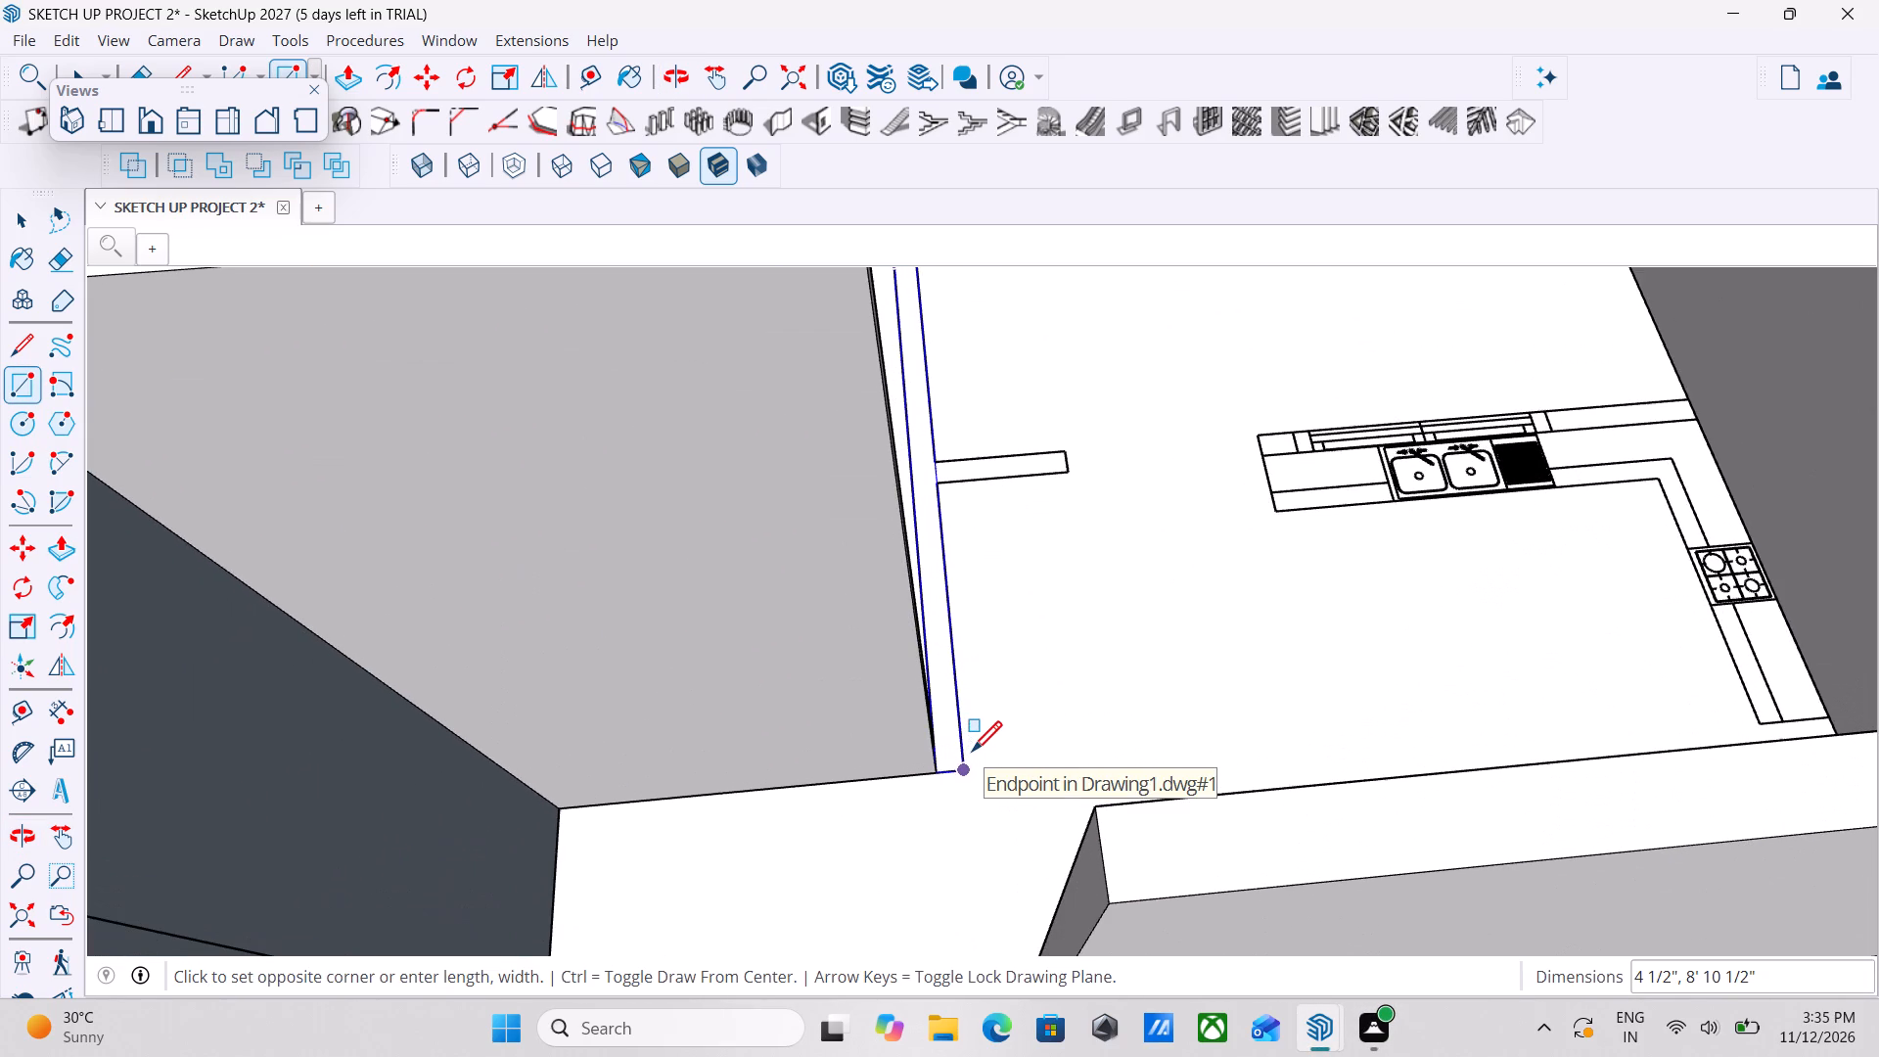
click(972, 755)
key(Escape)
key(space)
Push/Pull the bathroom–kitchen partition strip up 10'.
scroll(1122, 692, down, 1)
middle_drag(1122, 692, 778, 792)
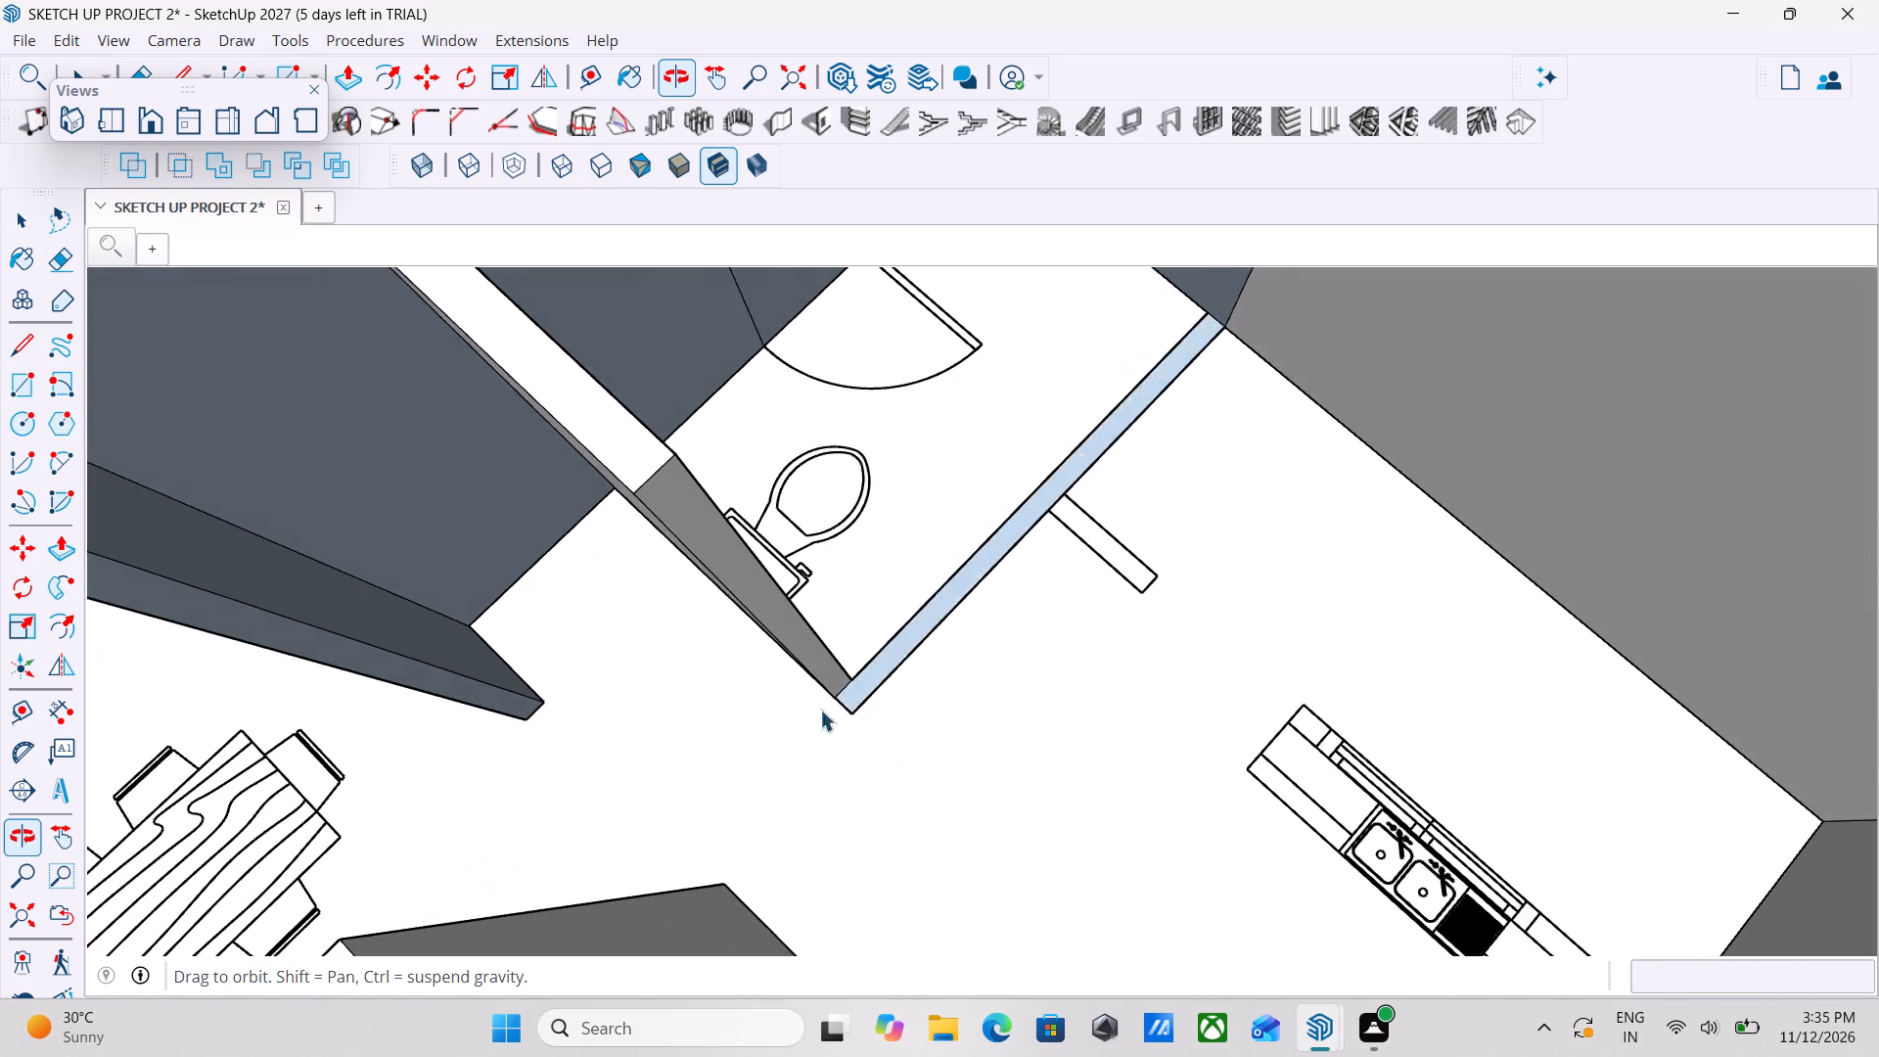
key(p)
scroll(1018, 482, up, 2)
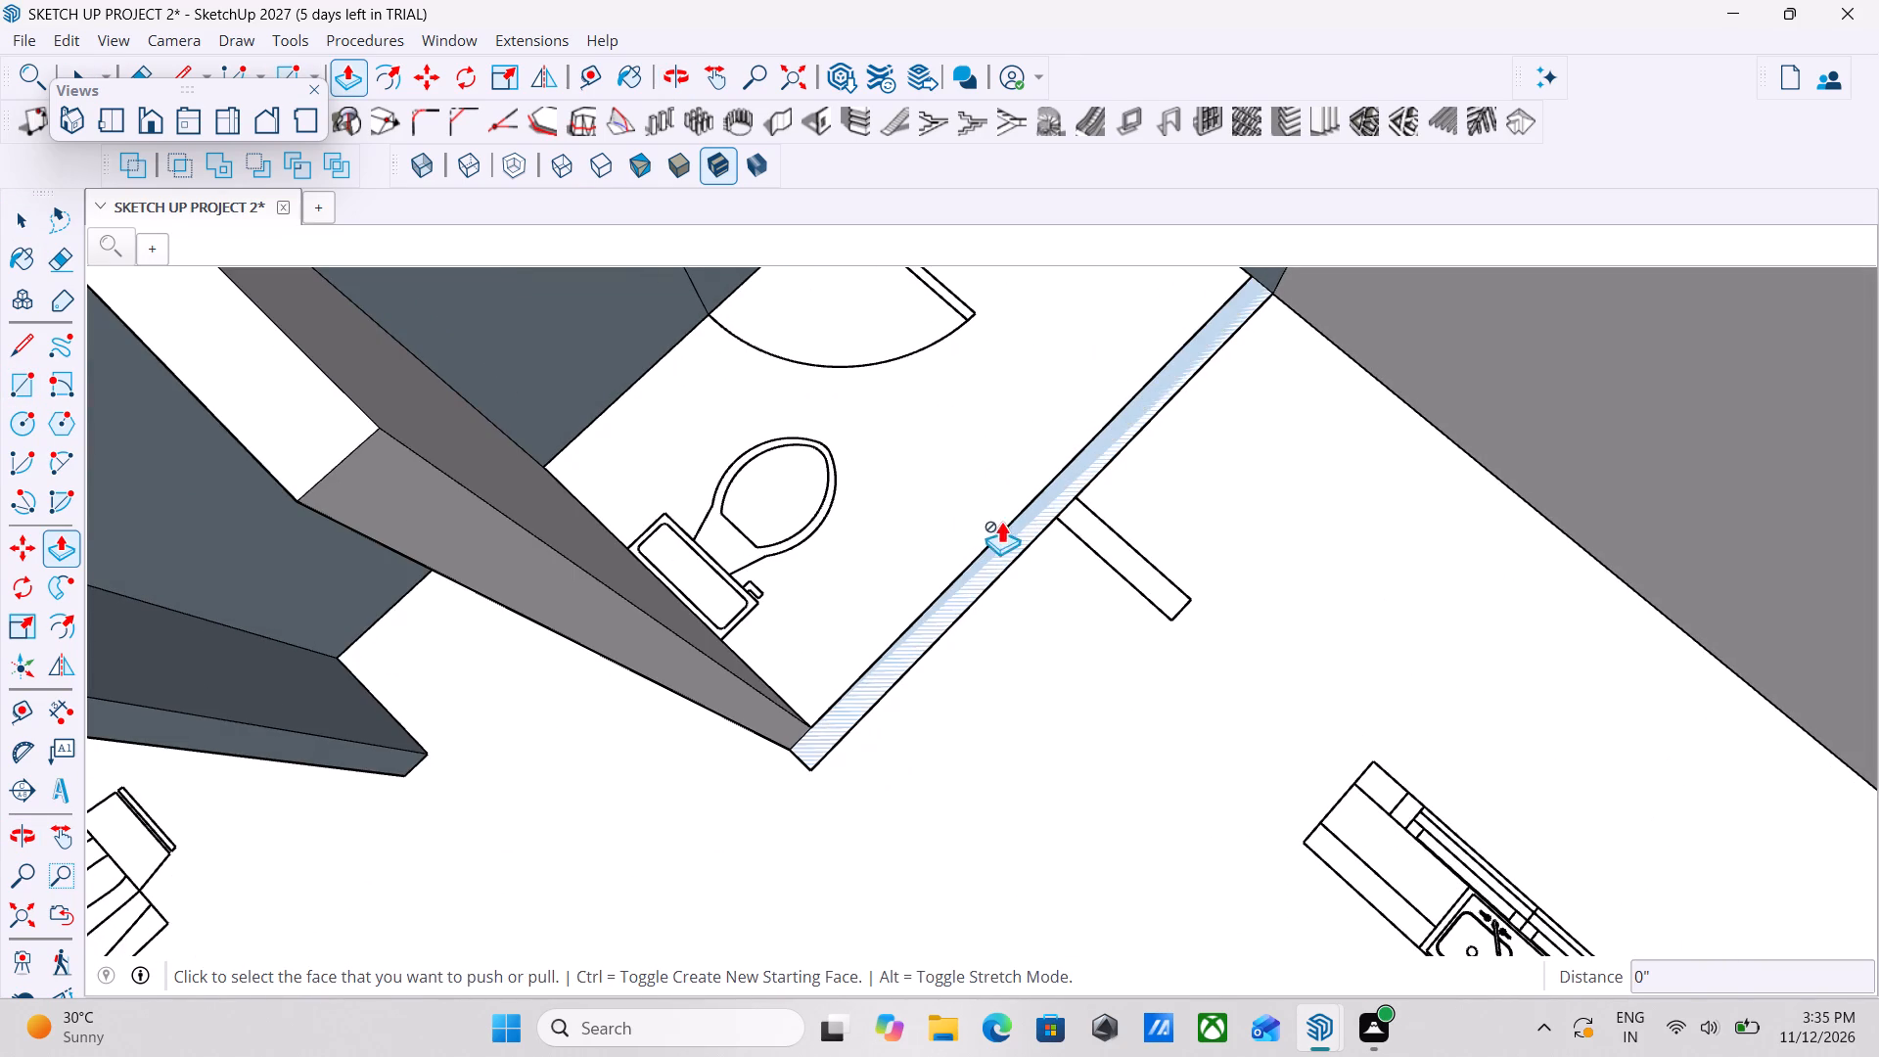
click(1003, 538)
scroll(1003, 538, down, 4)
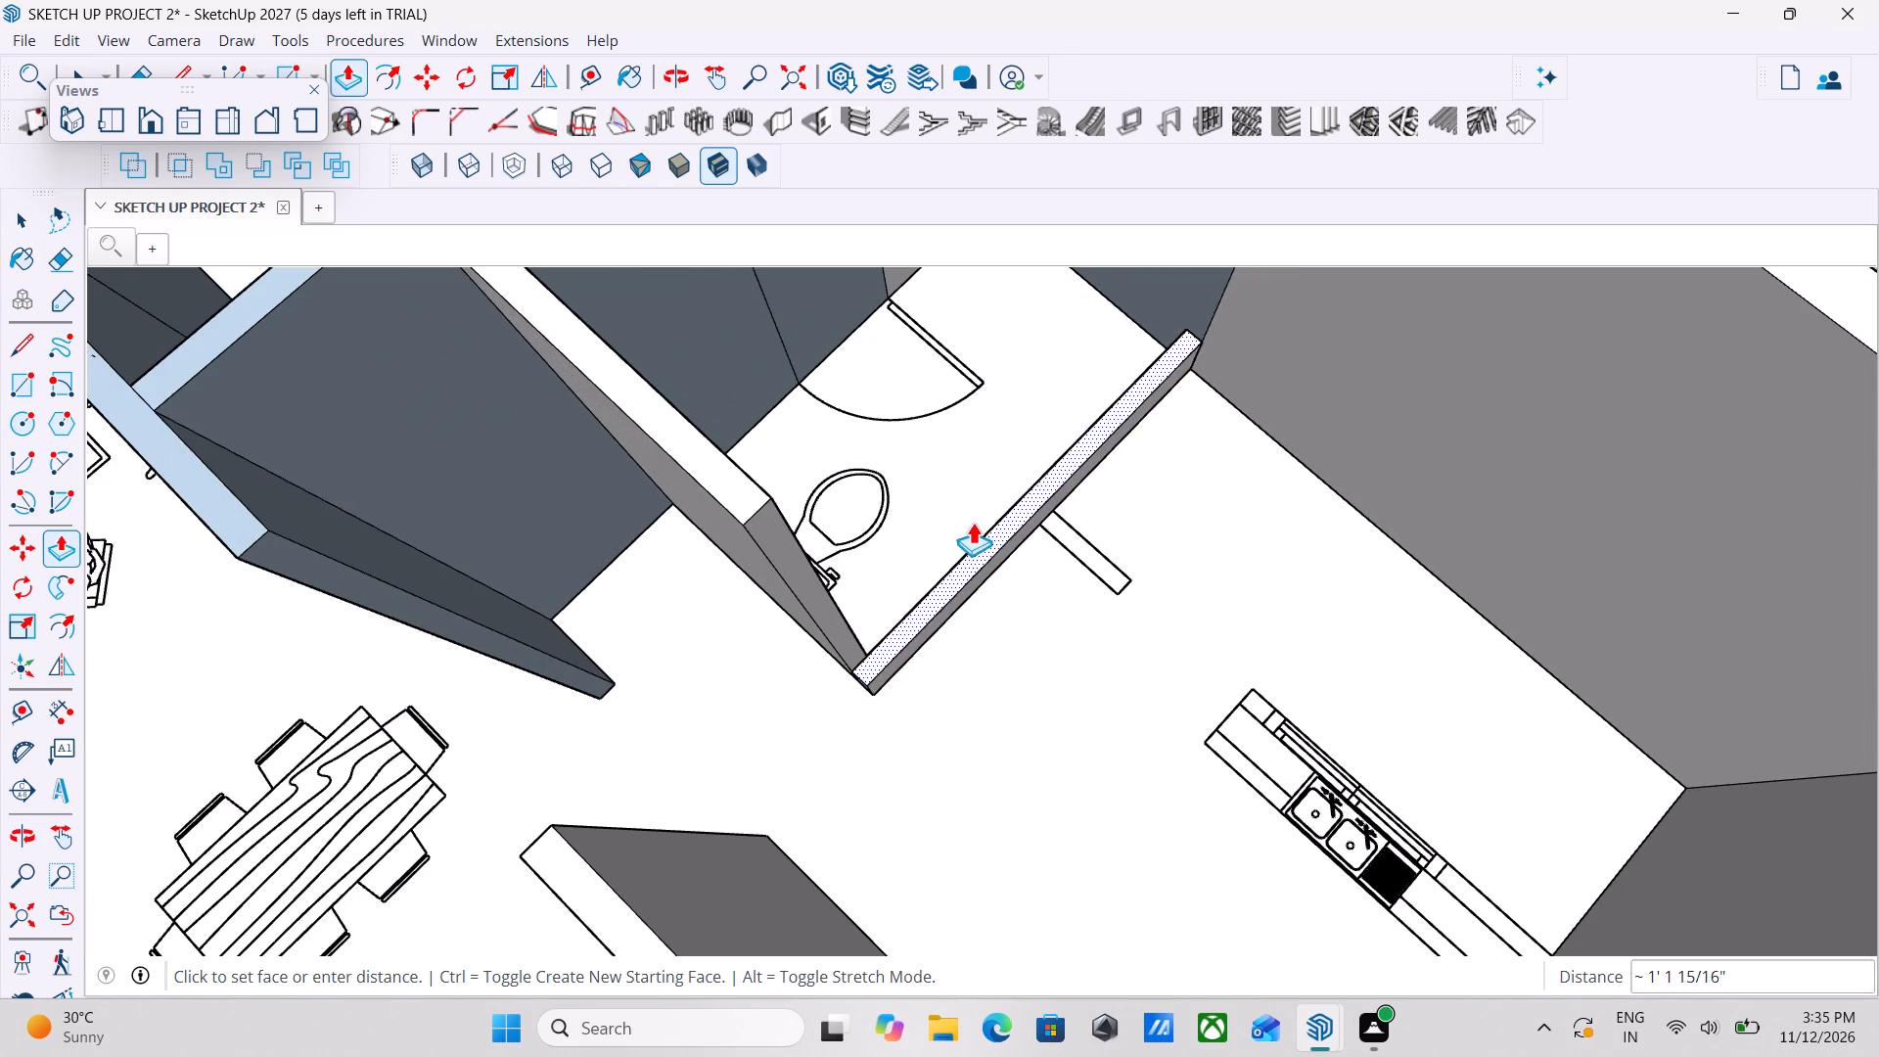
scroll(973, 522, down, 9)
text(10')
key(Return)
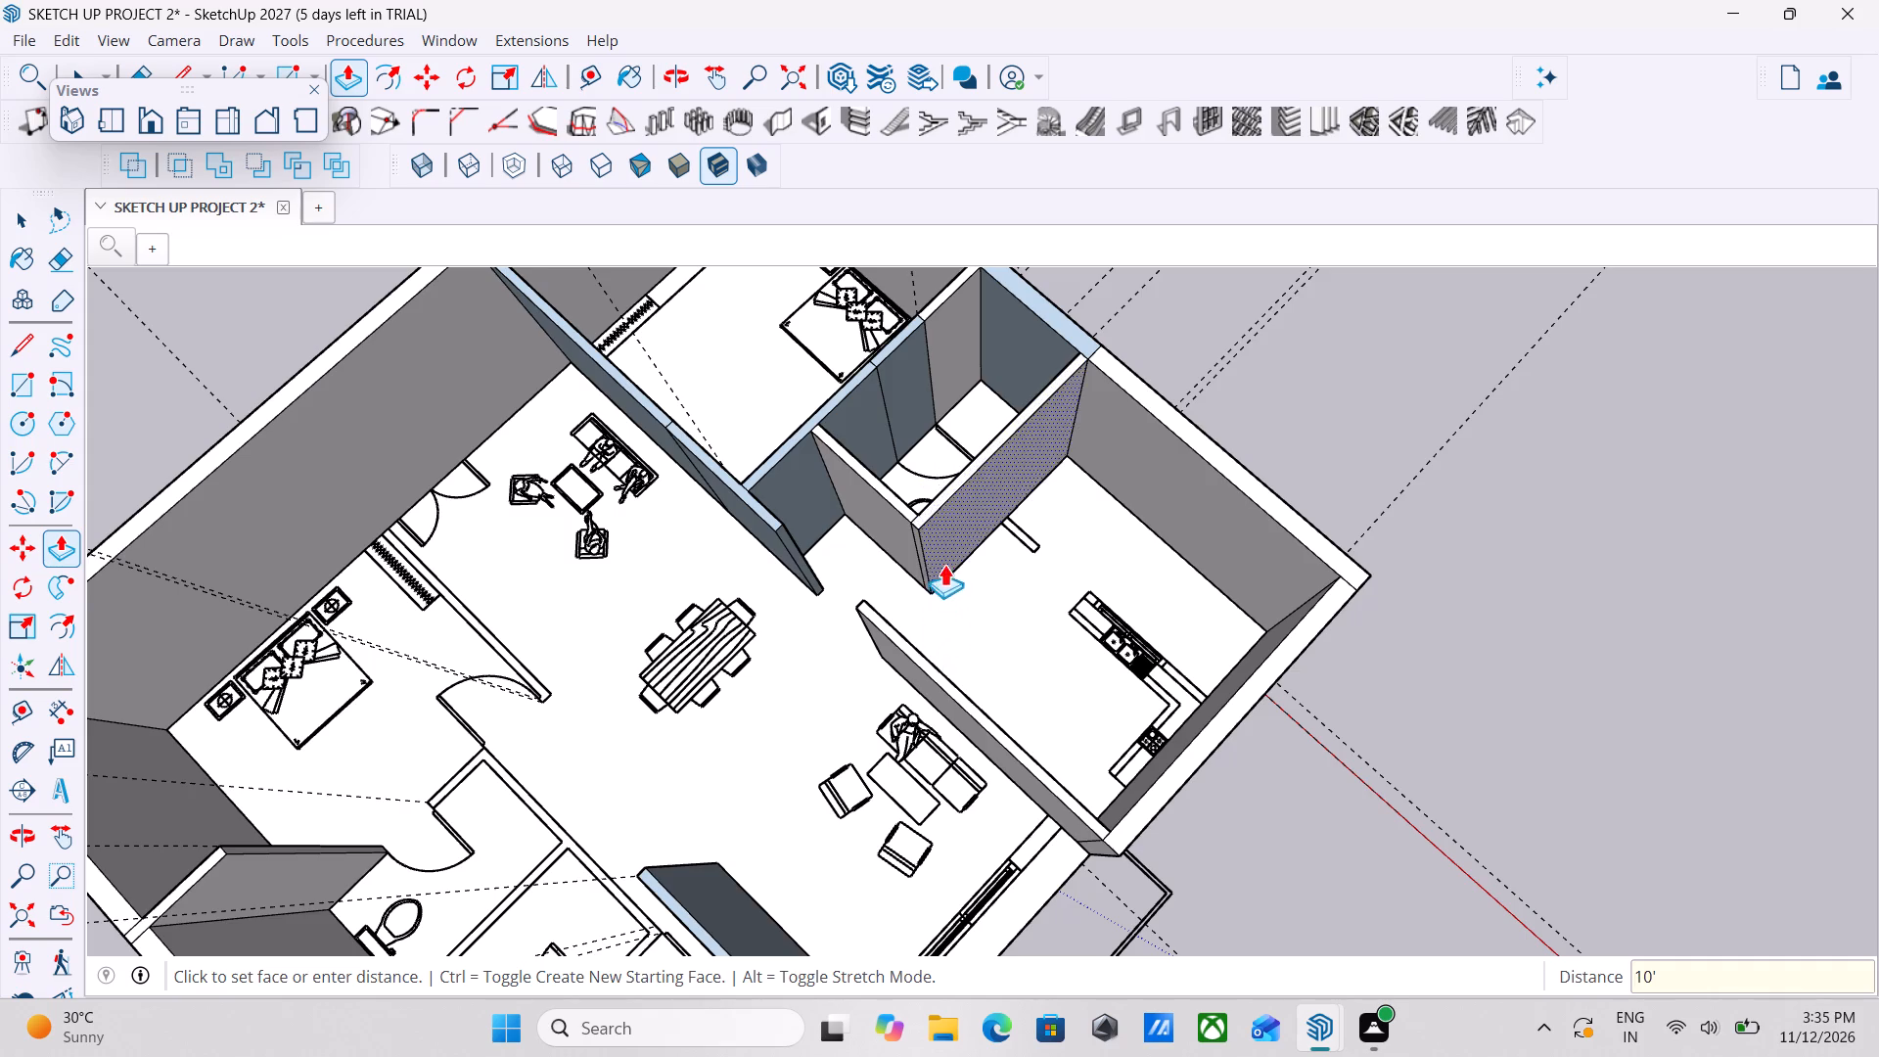
middle_drag(944, 564, 1125, 658)
scroll(1003, 568, up, 3)
key(Escape)
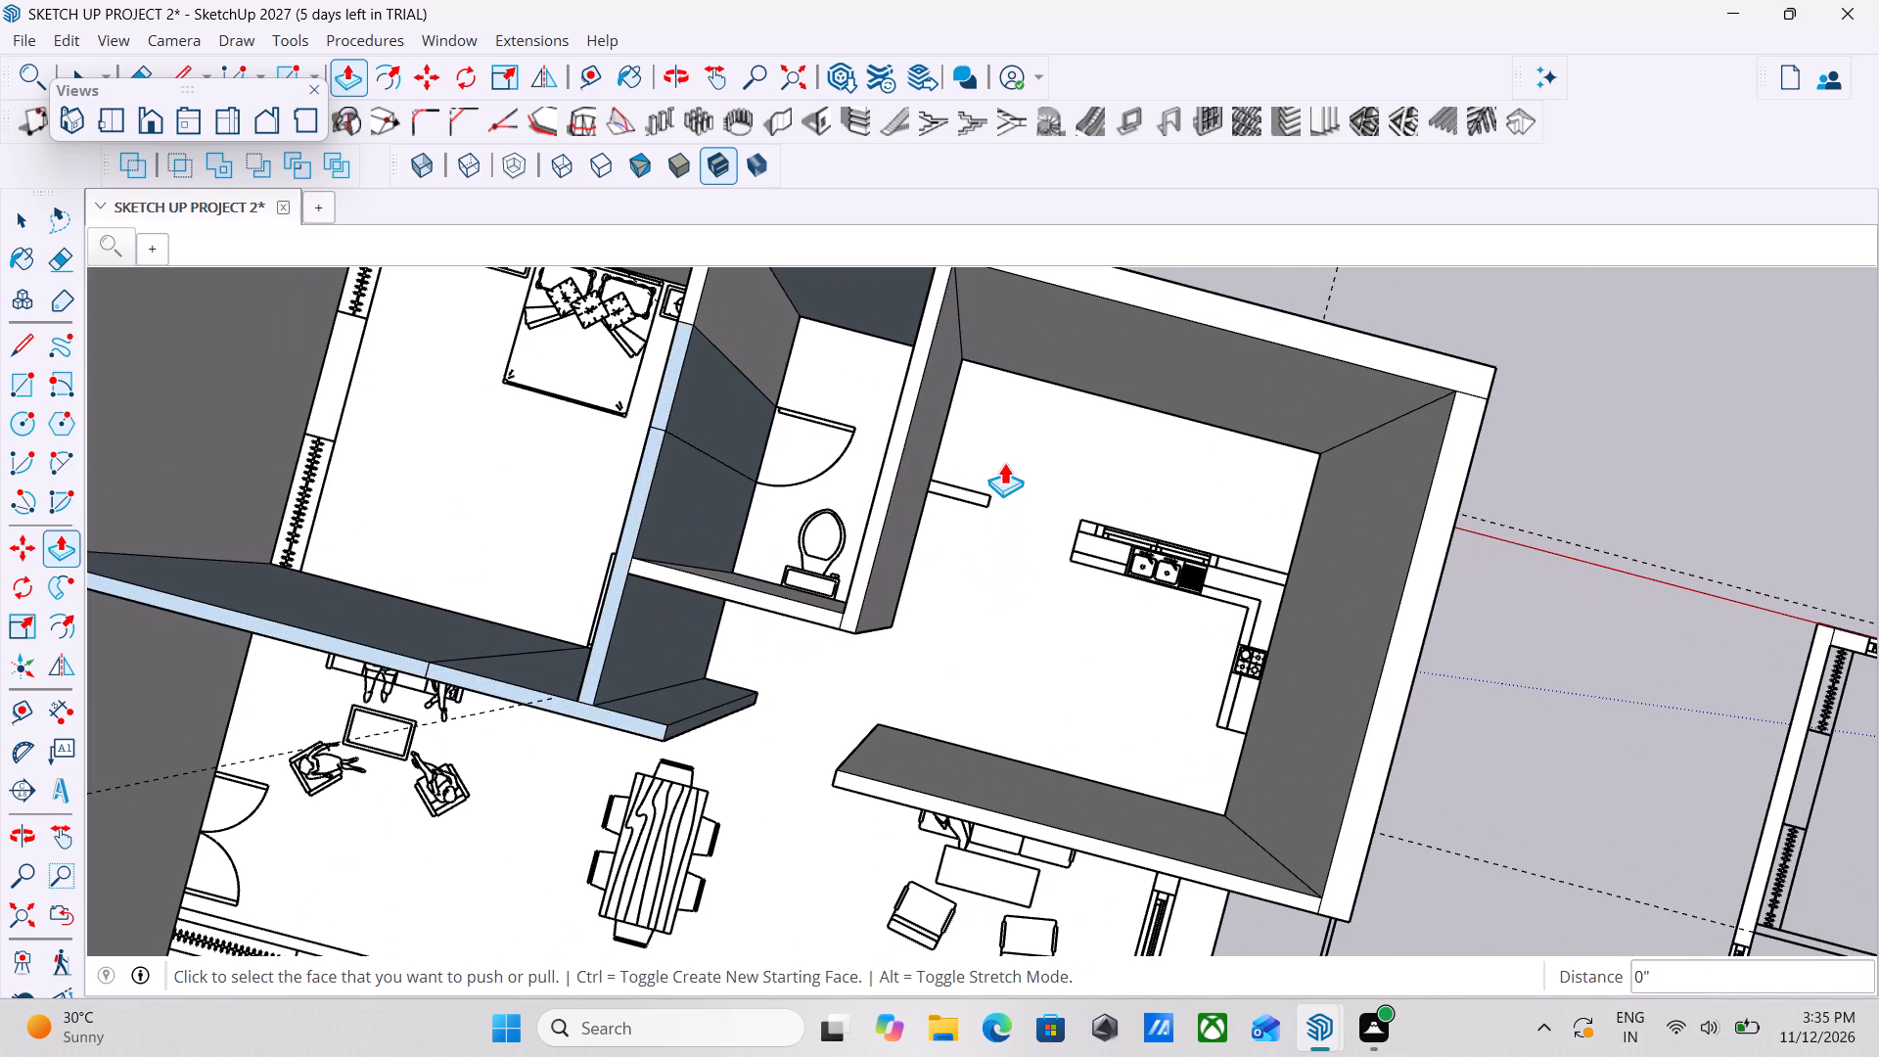
key(space)
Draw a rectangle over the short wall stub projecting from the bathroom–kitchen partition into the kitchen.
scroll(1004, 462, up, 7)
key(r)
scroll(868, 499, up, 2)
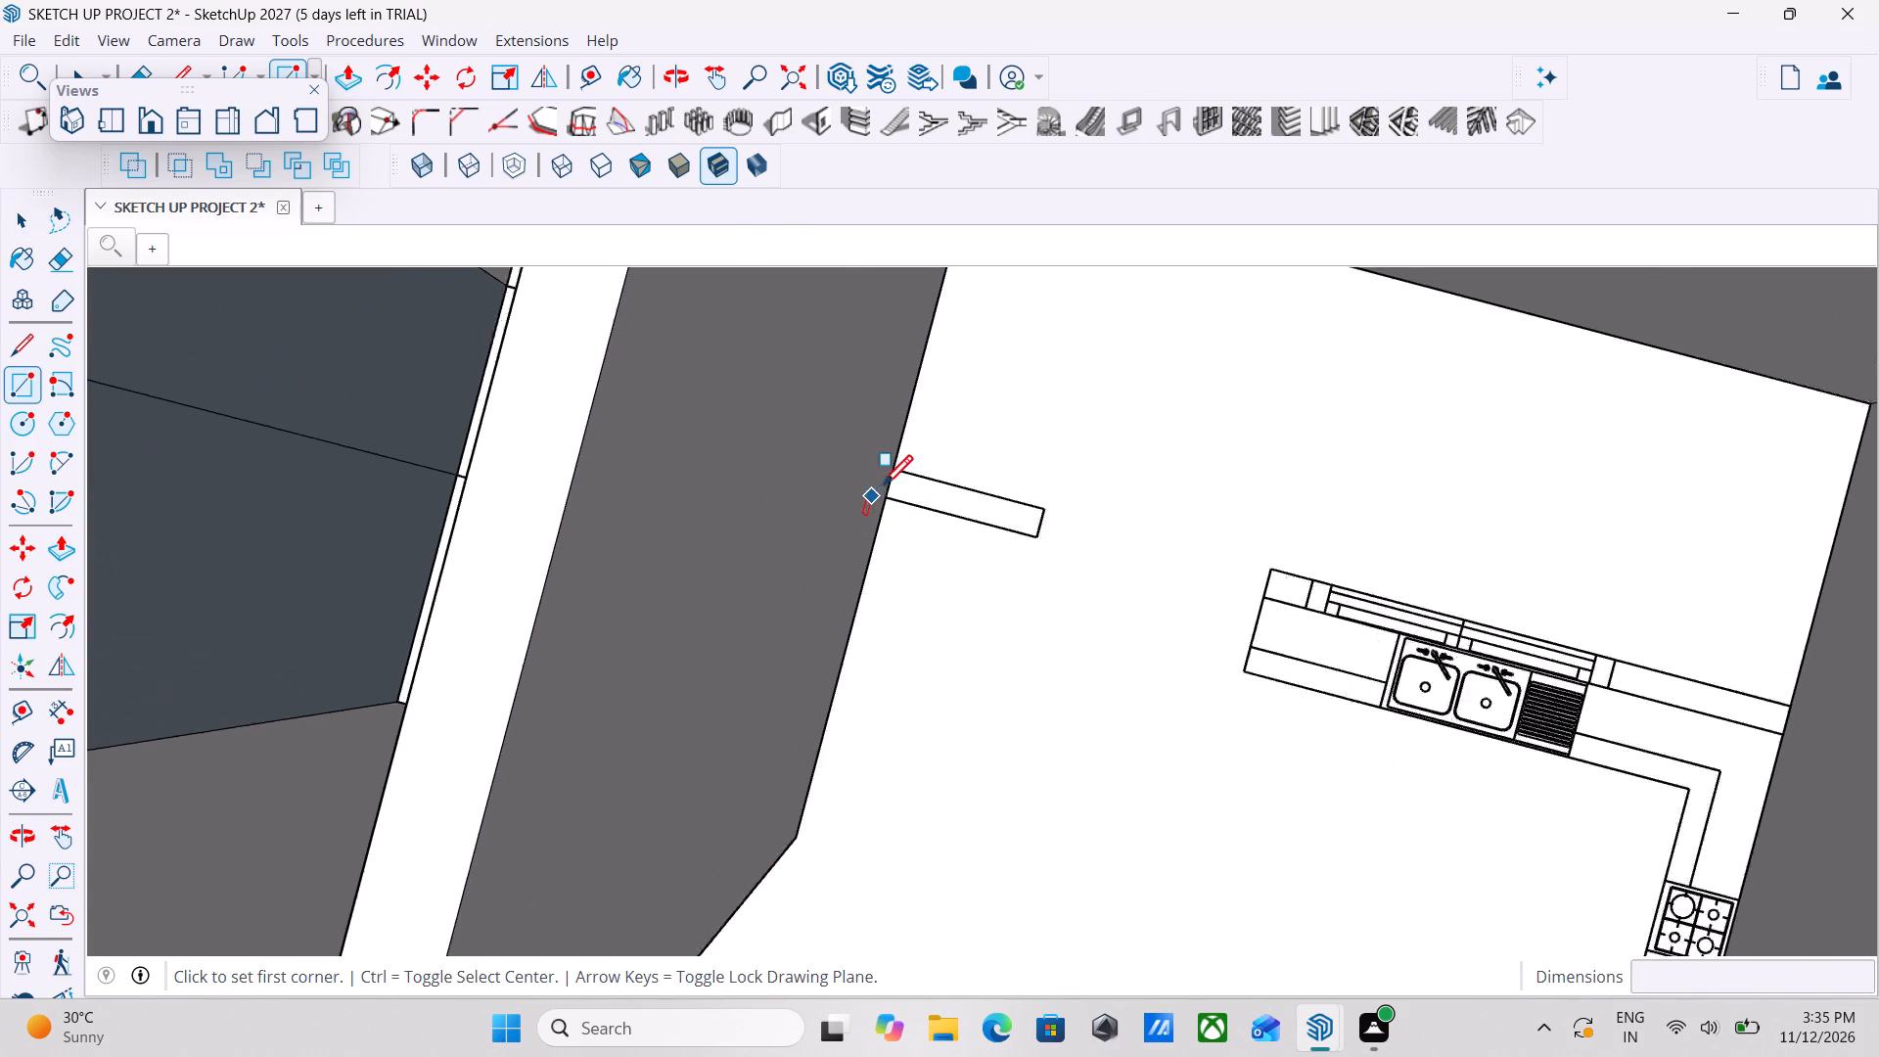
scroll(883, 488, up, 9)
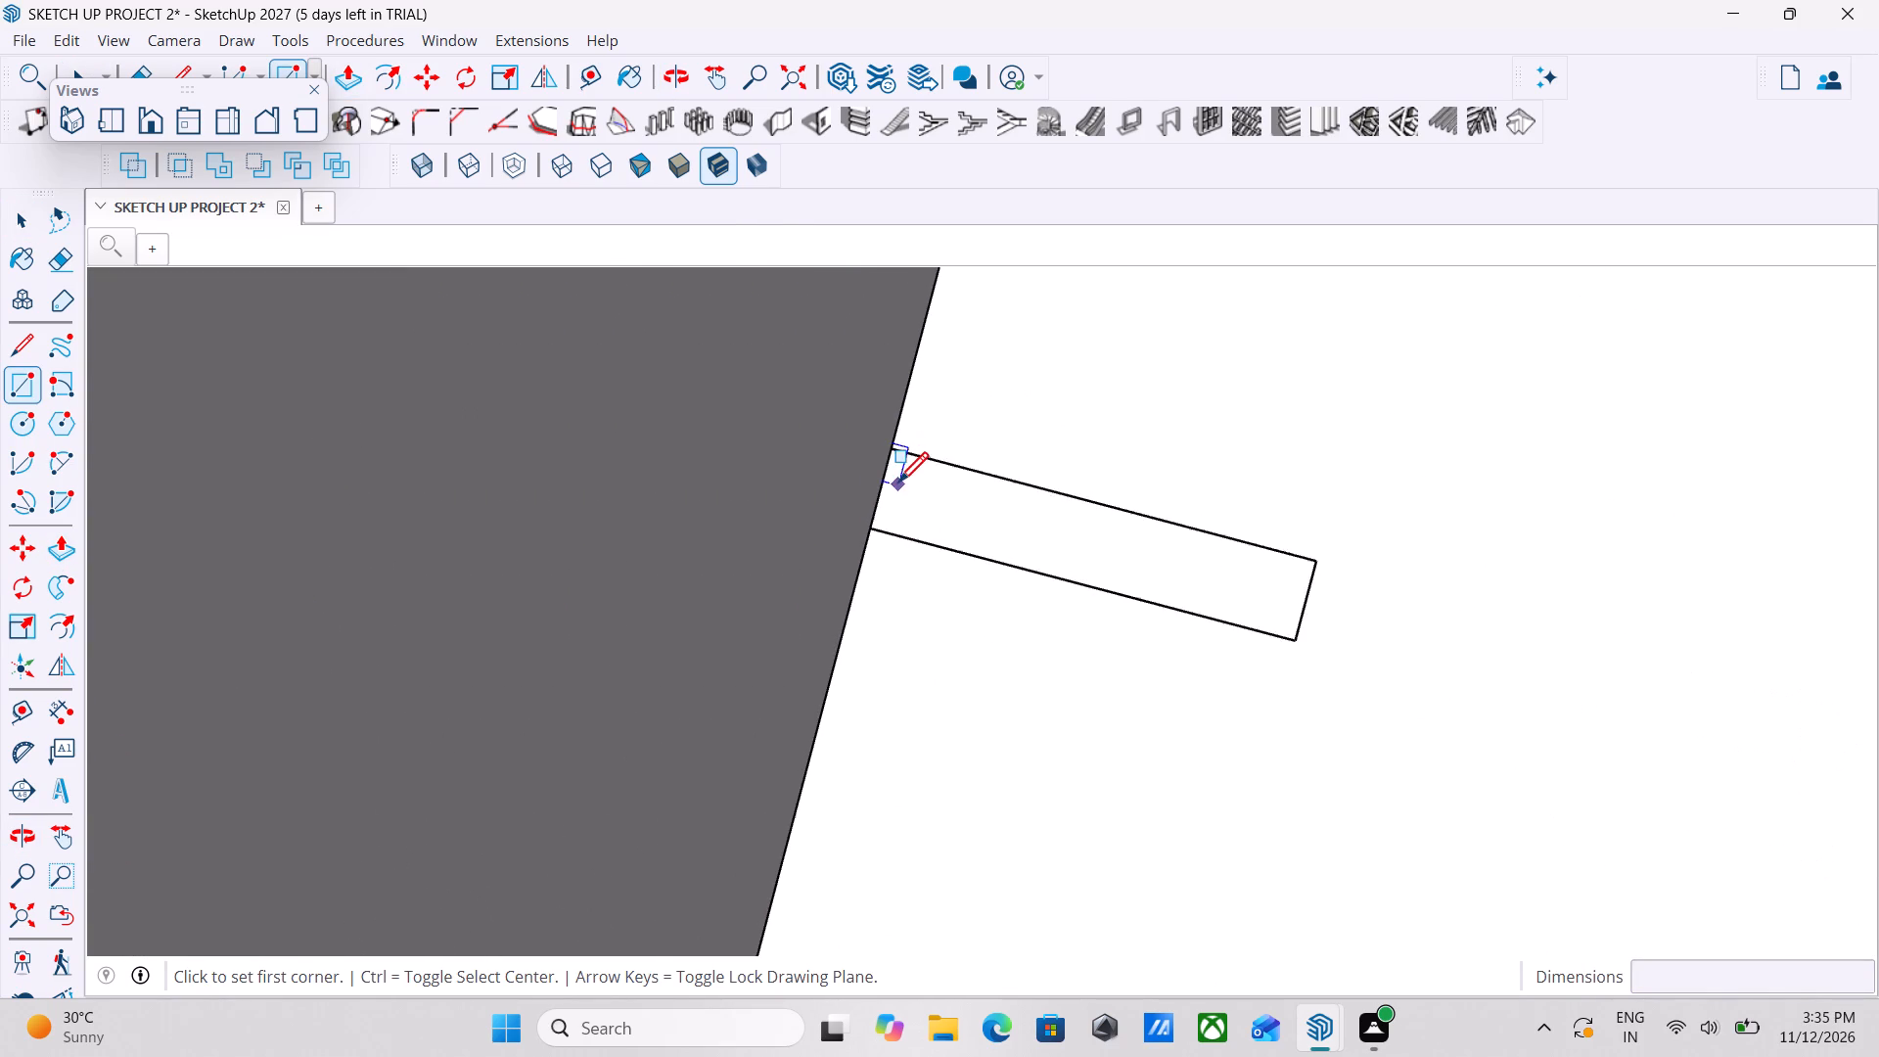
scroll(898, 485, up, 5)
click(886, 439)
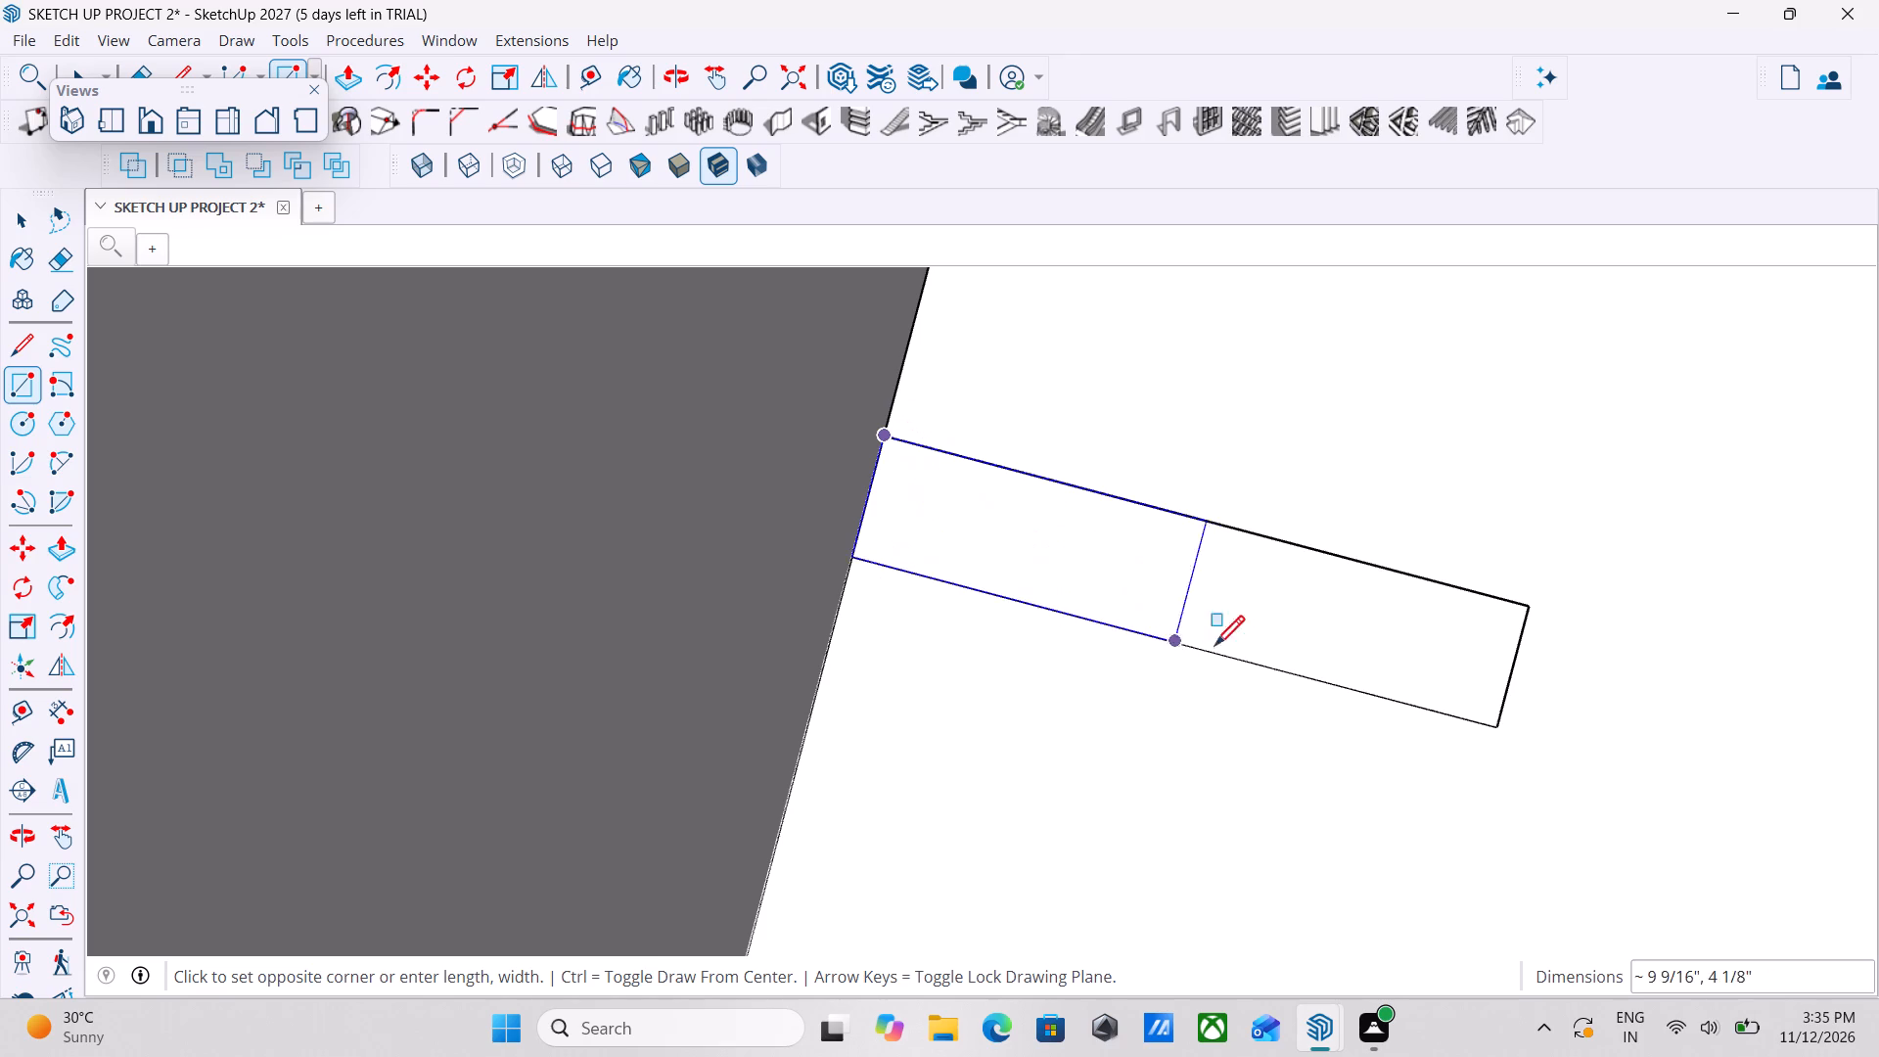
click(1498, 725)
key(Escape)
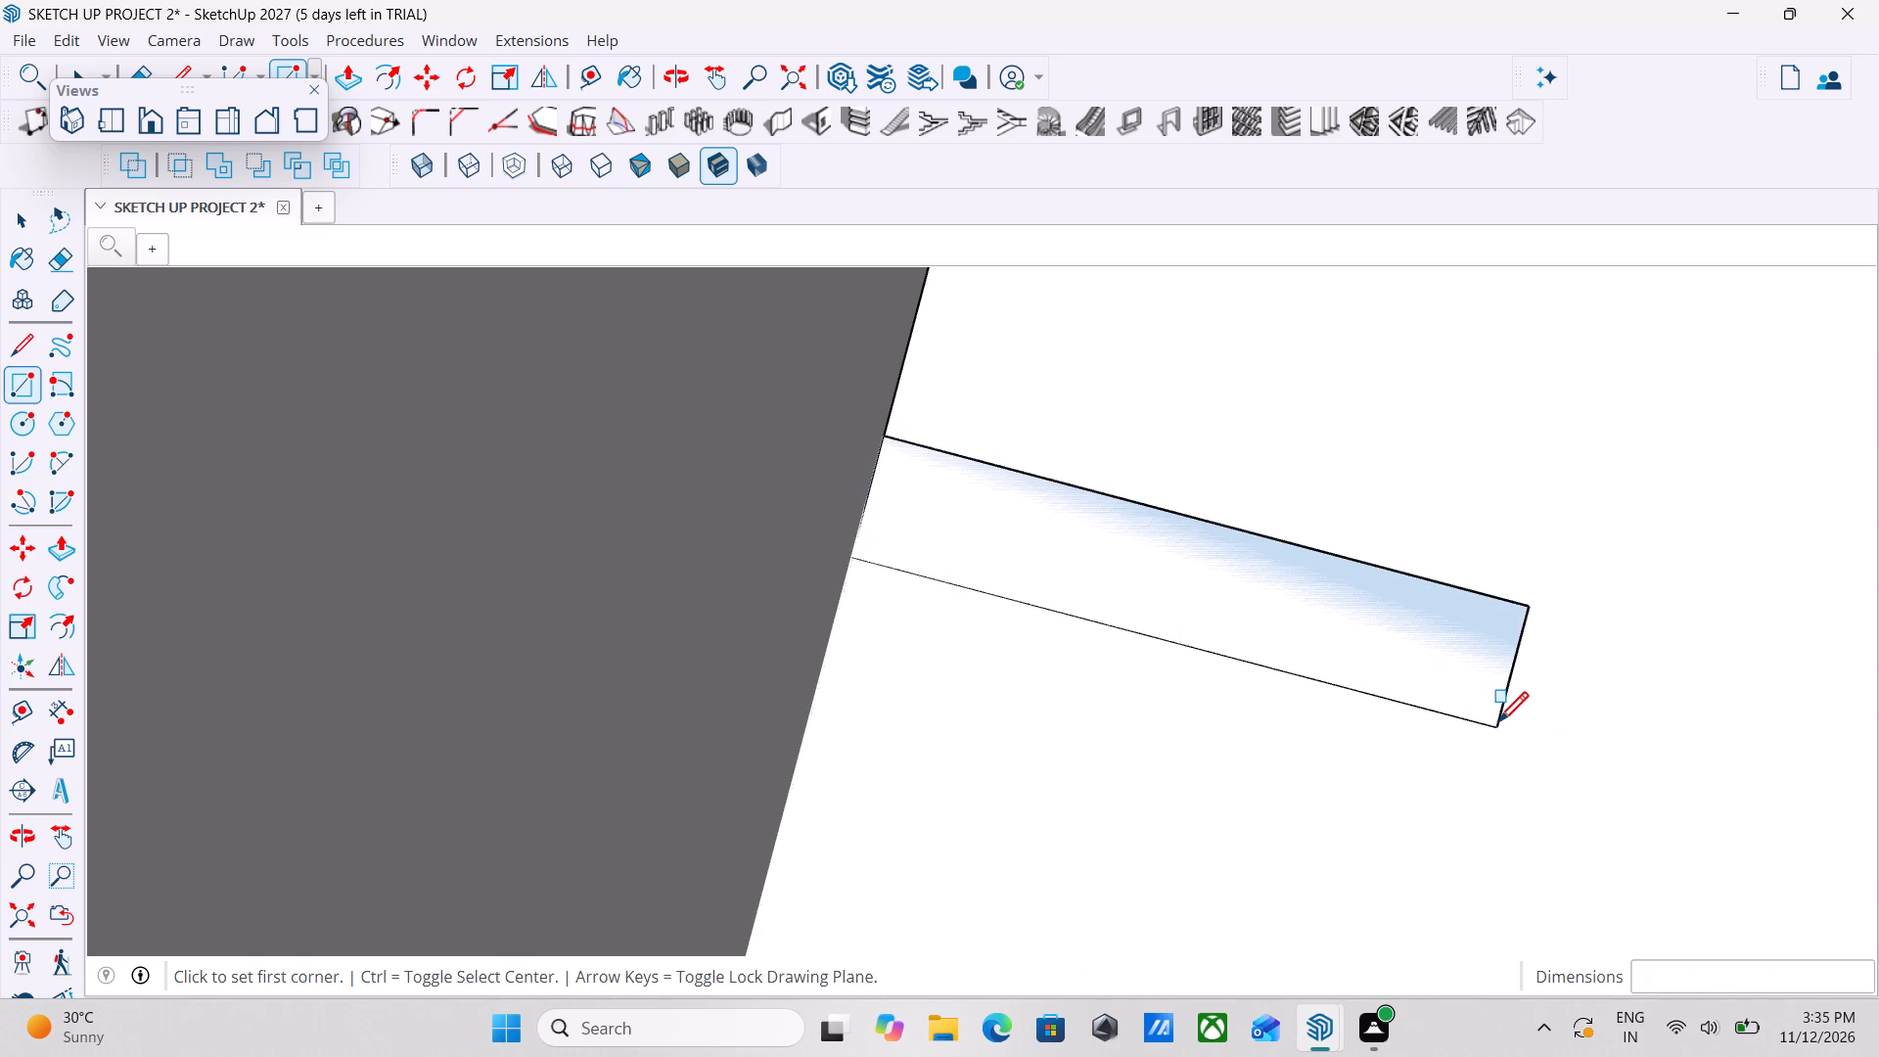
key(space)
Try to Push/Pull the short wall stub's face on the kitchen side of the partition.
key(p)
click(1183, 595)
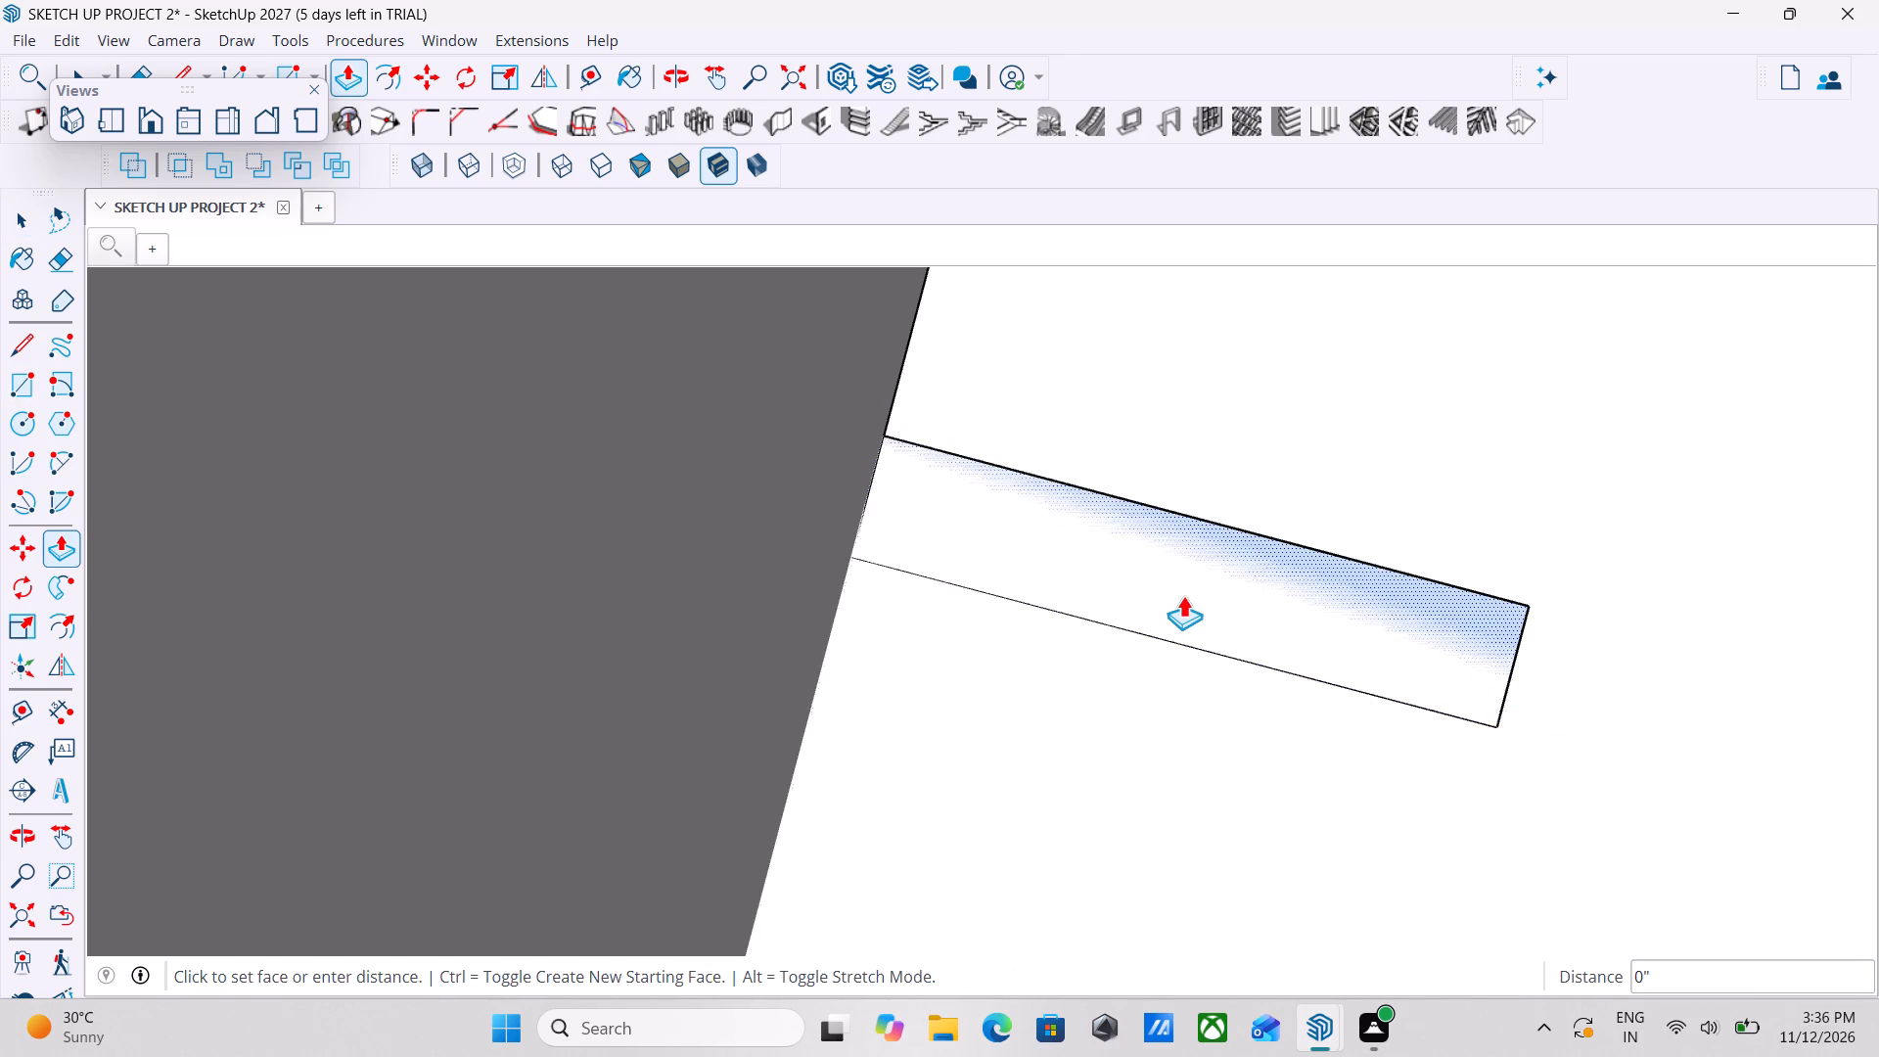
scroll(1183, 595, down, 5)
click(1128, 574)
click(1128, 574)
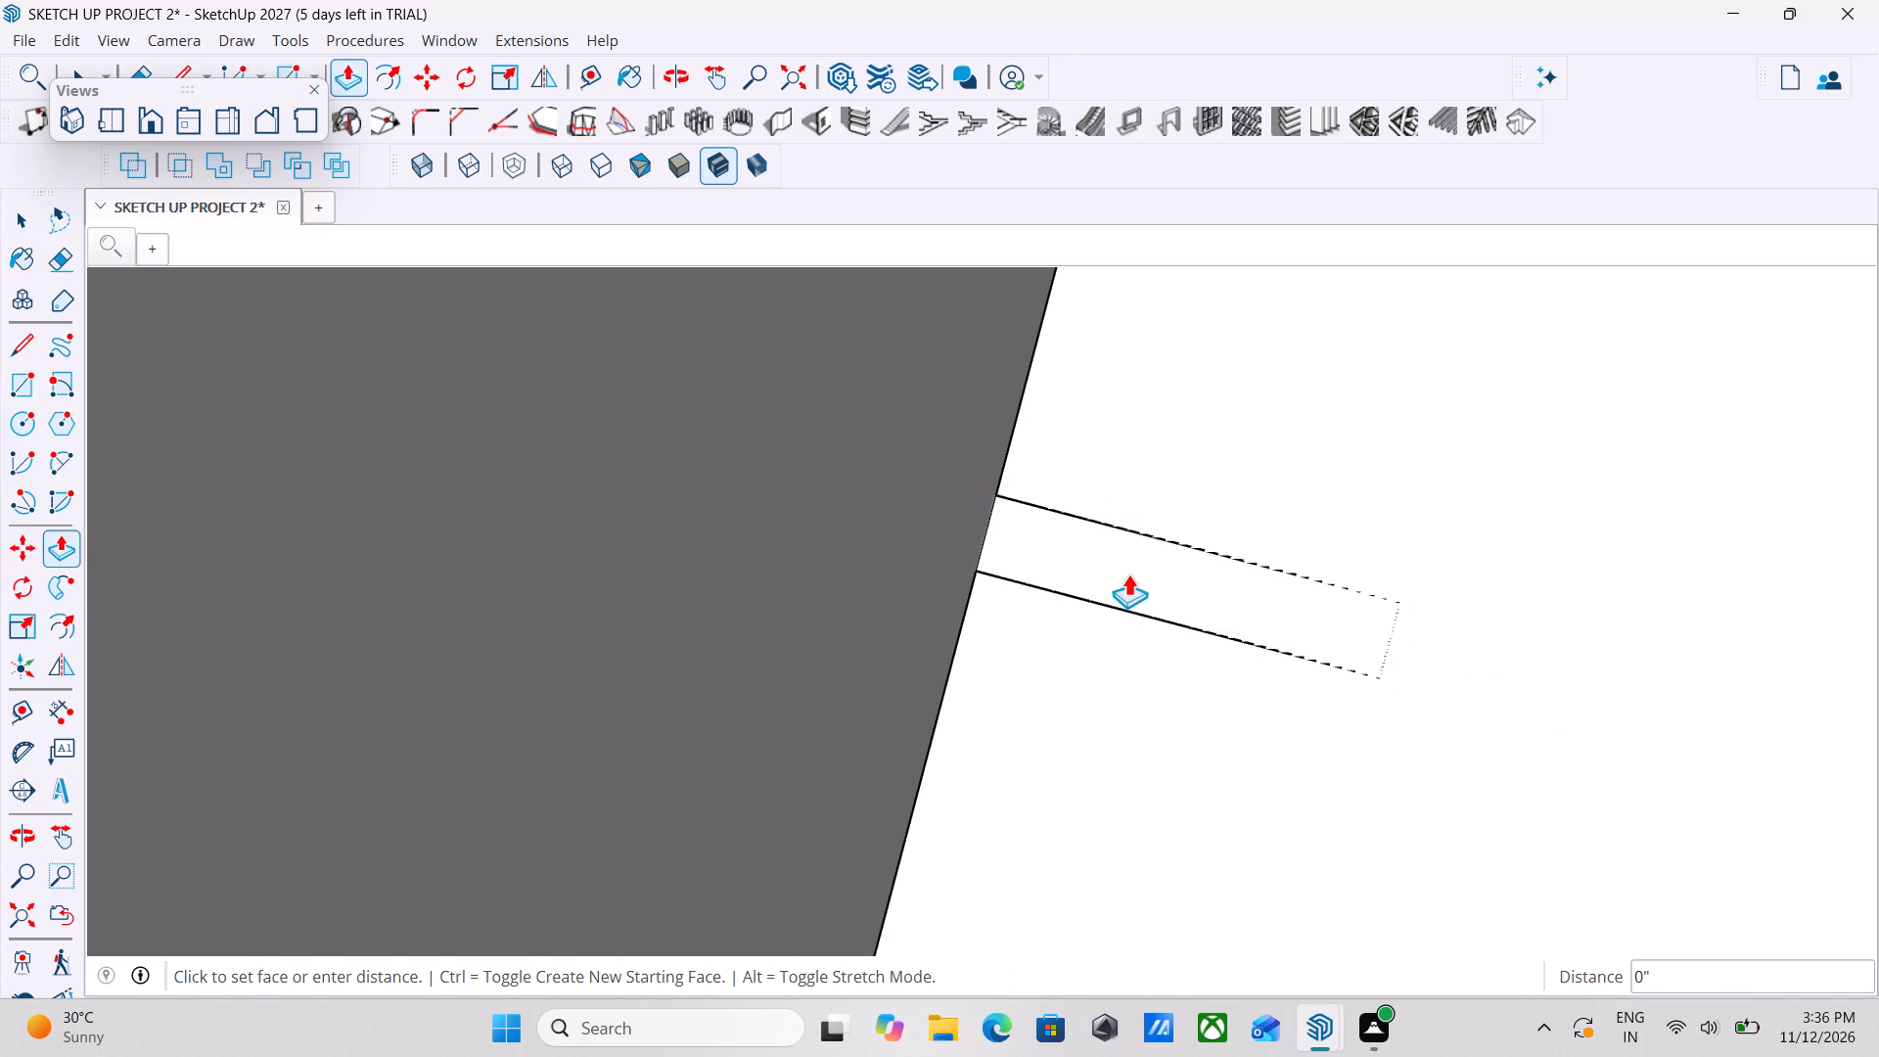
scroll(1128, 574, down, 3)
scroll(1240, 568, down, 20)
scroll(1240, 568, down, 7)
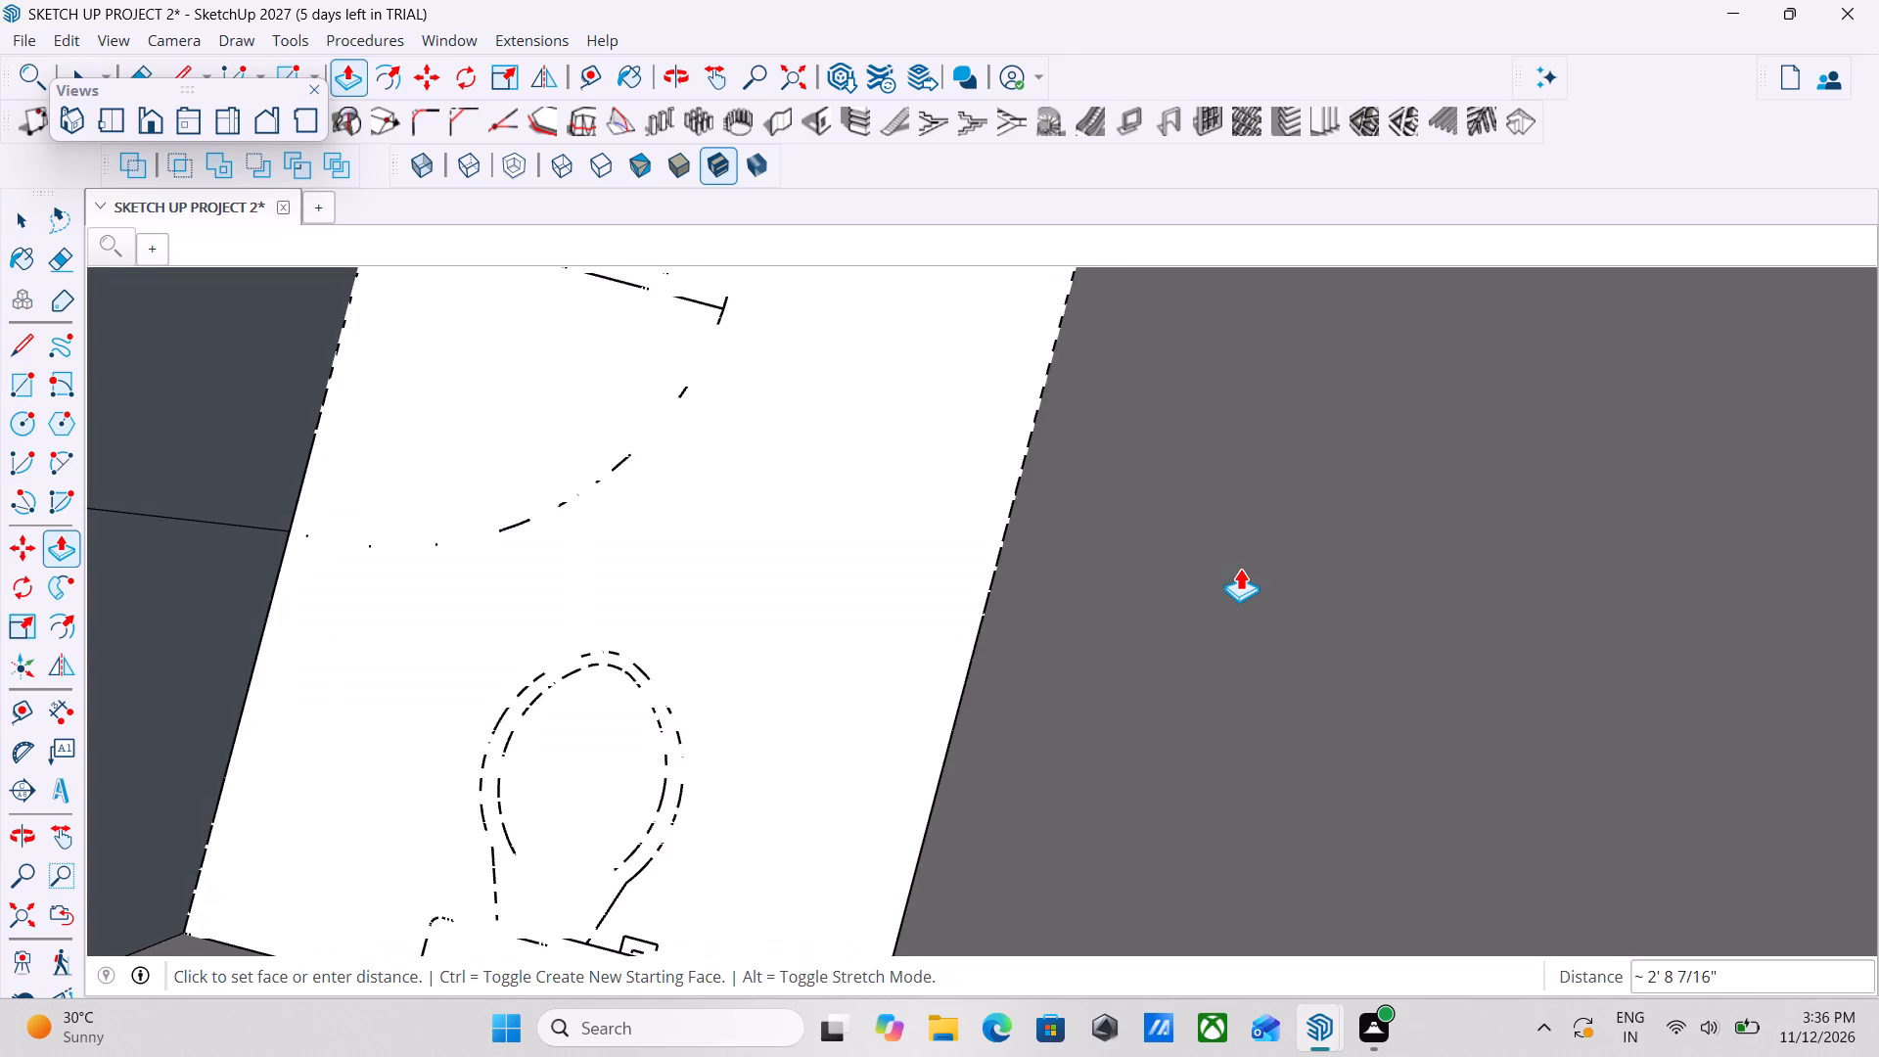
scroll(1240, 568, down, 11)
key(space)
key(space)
Redraw the 2' by 4 1/2" rectangle over the short wall stub on the kitchen side of the bathroom partition.
scroll(1240, 568, down, 20)
scroll(1240, 568, down, 3)
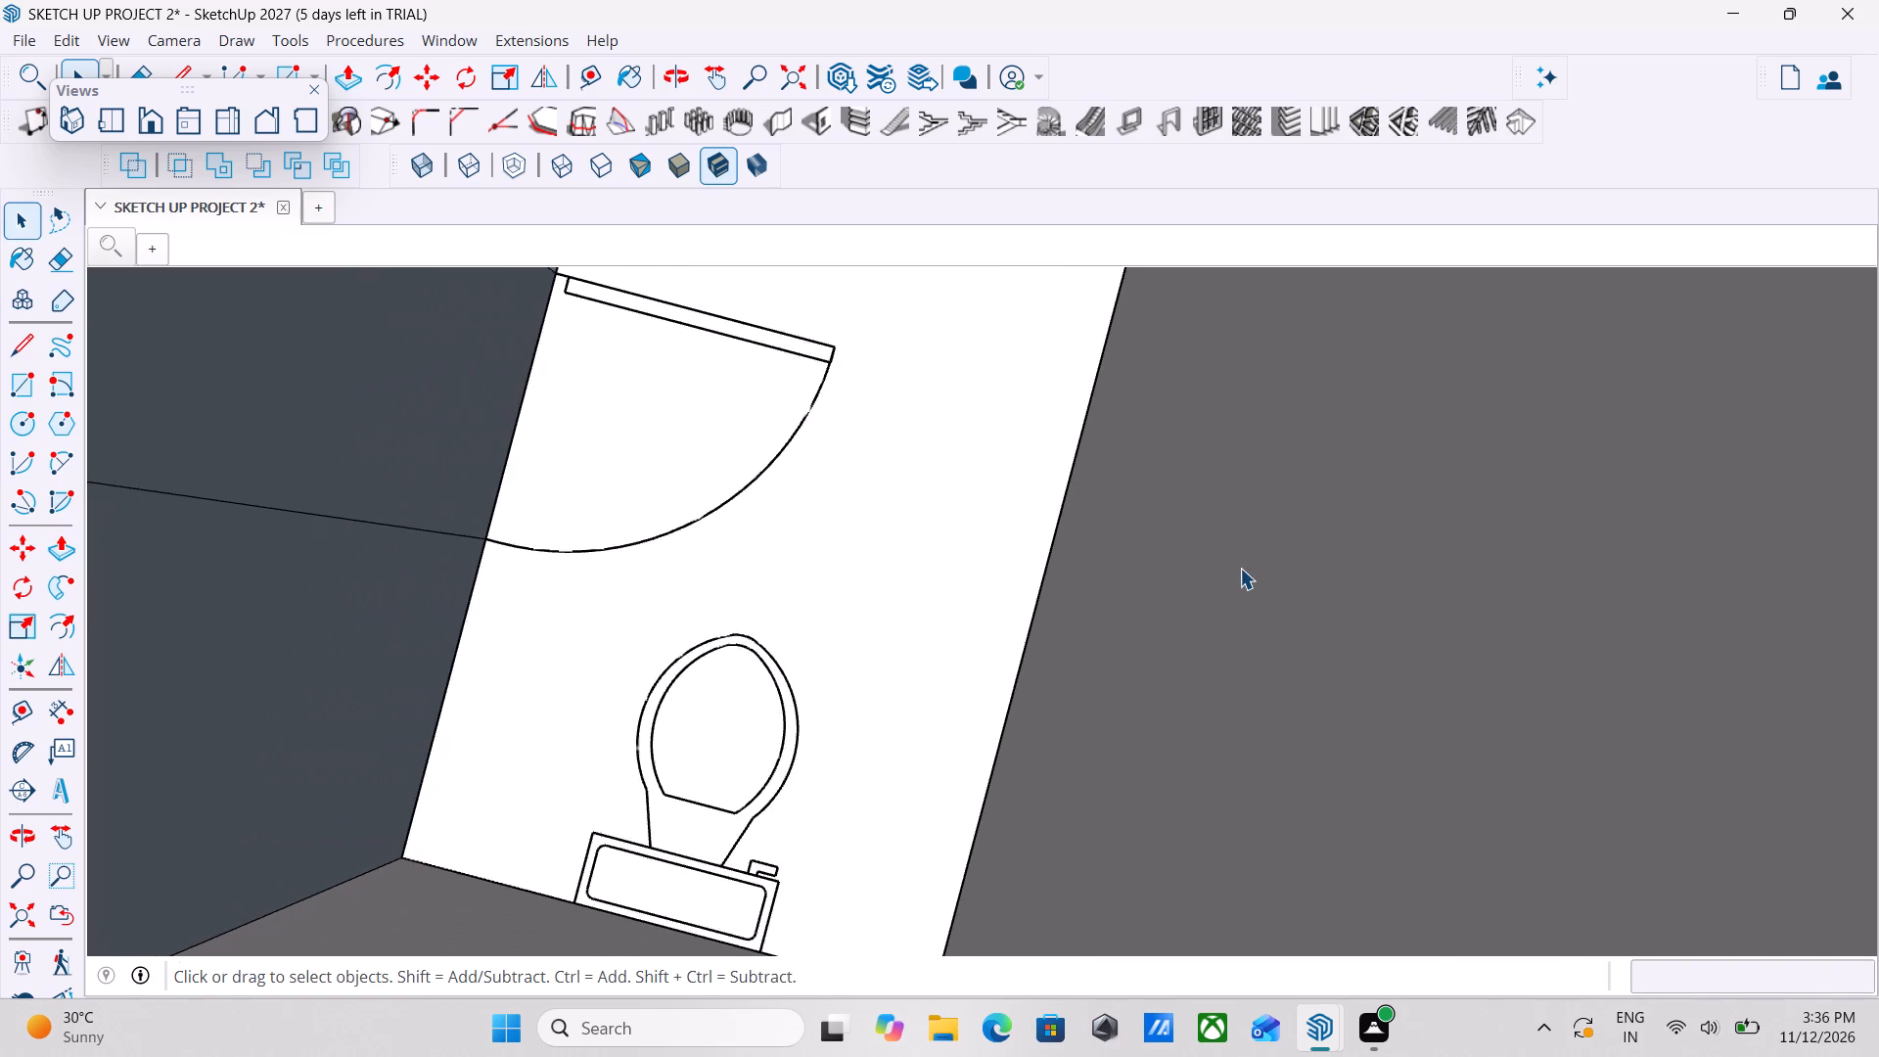
scroll(1240, 568, down, 20)
scroll(1240, 568, down, 3)
middle_drag(1368, 598, 1142, 566)
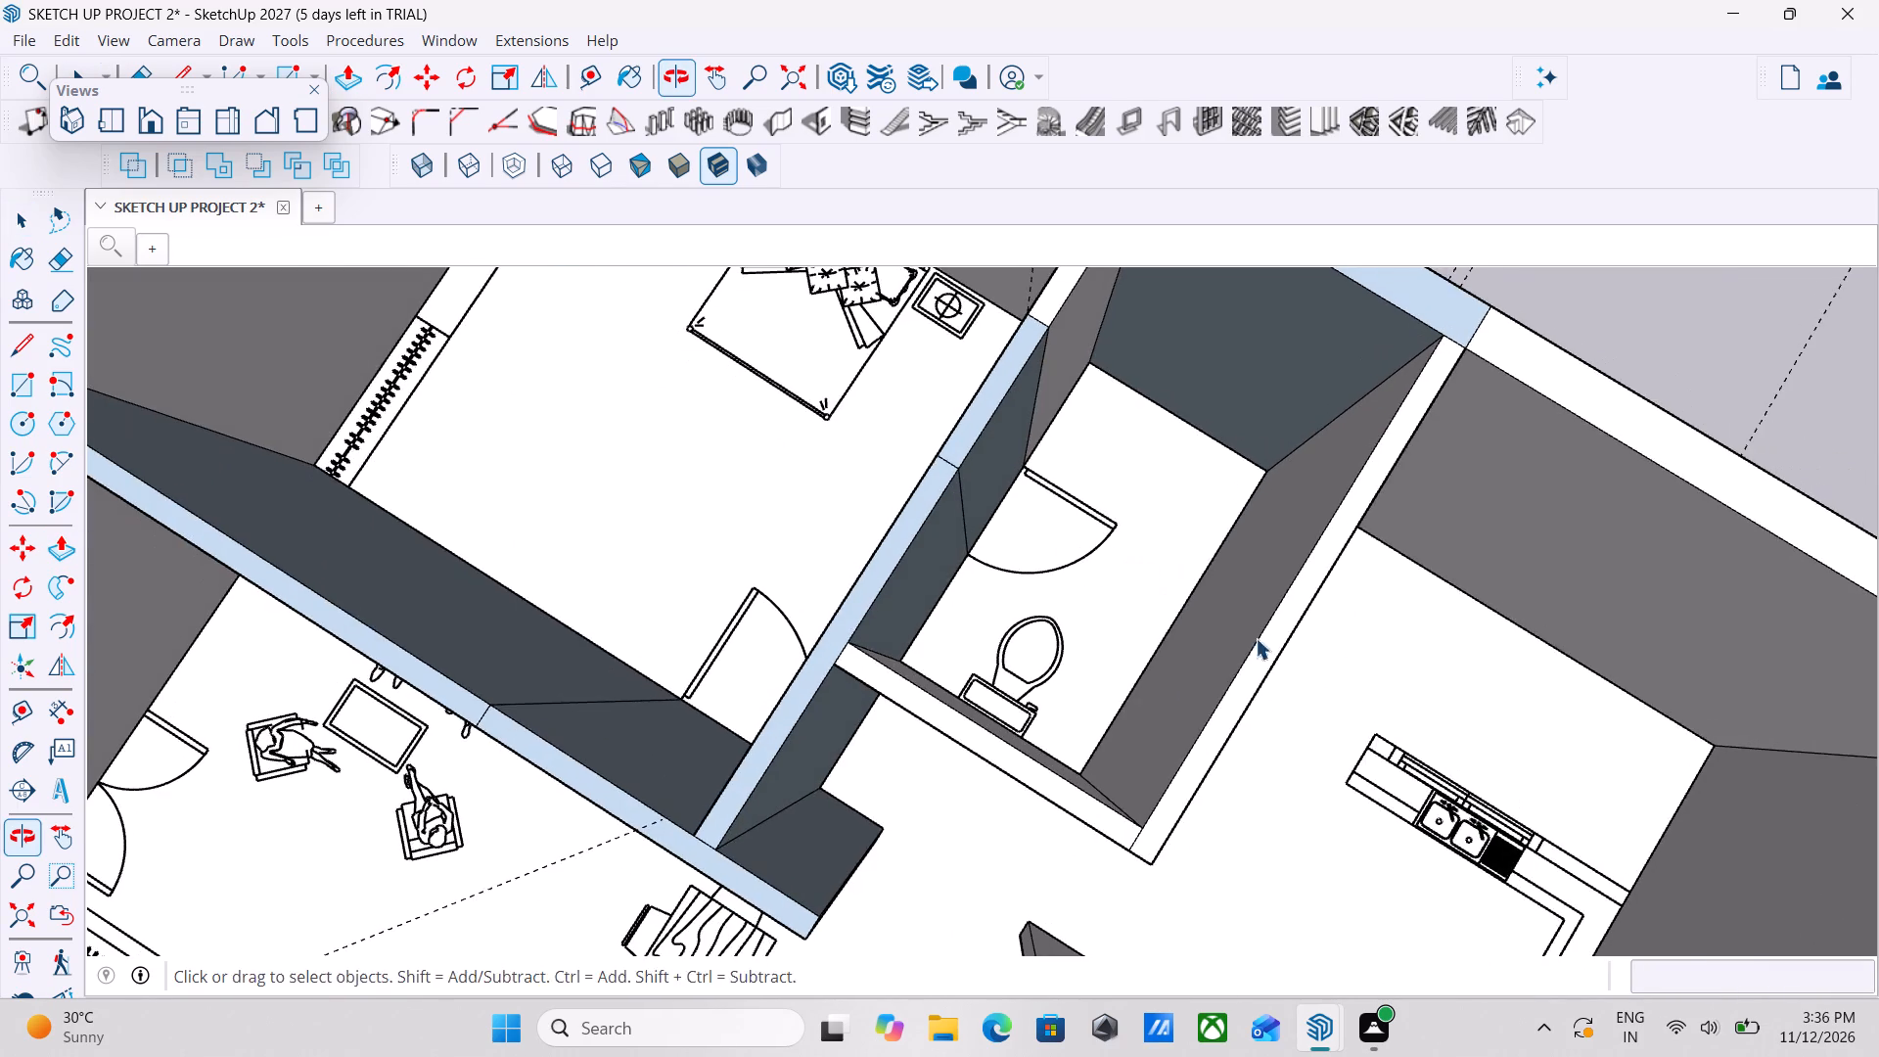
middle_drag(1348, 694, 1162, 504)
middle_drag(1226, 665, 1334, 721)
scroll(1334, 721, up, 9)
key(r)
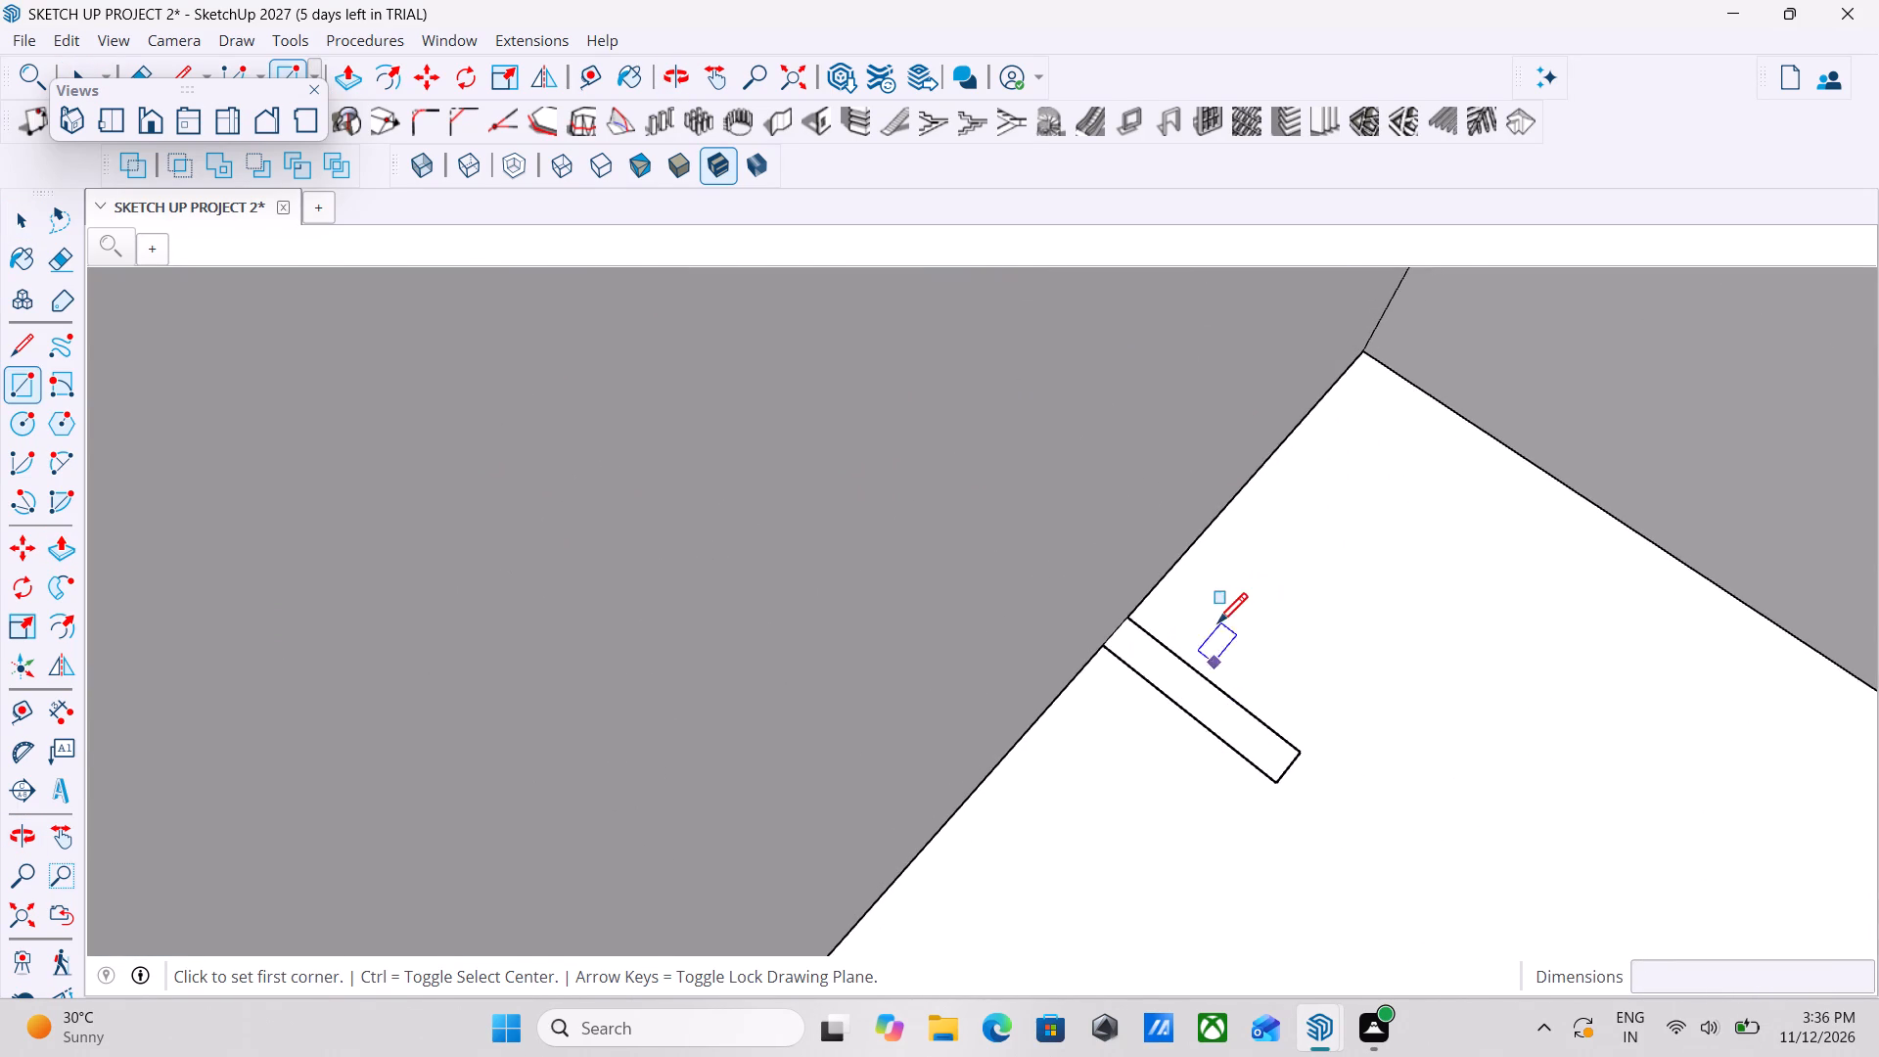
scroll(1217, 626, up, 4)
scroll(1067, 632, up, 3)
click(1098, 598)
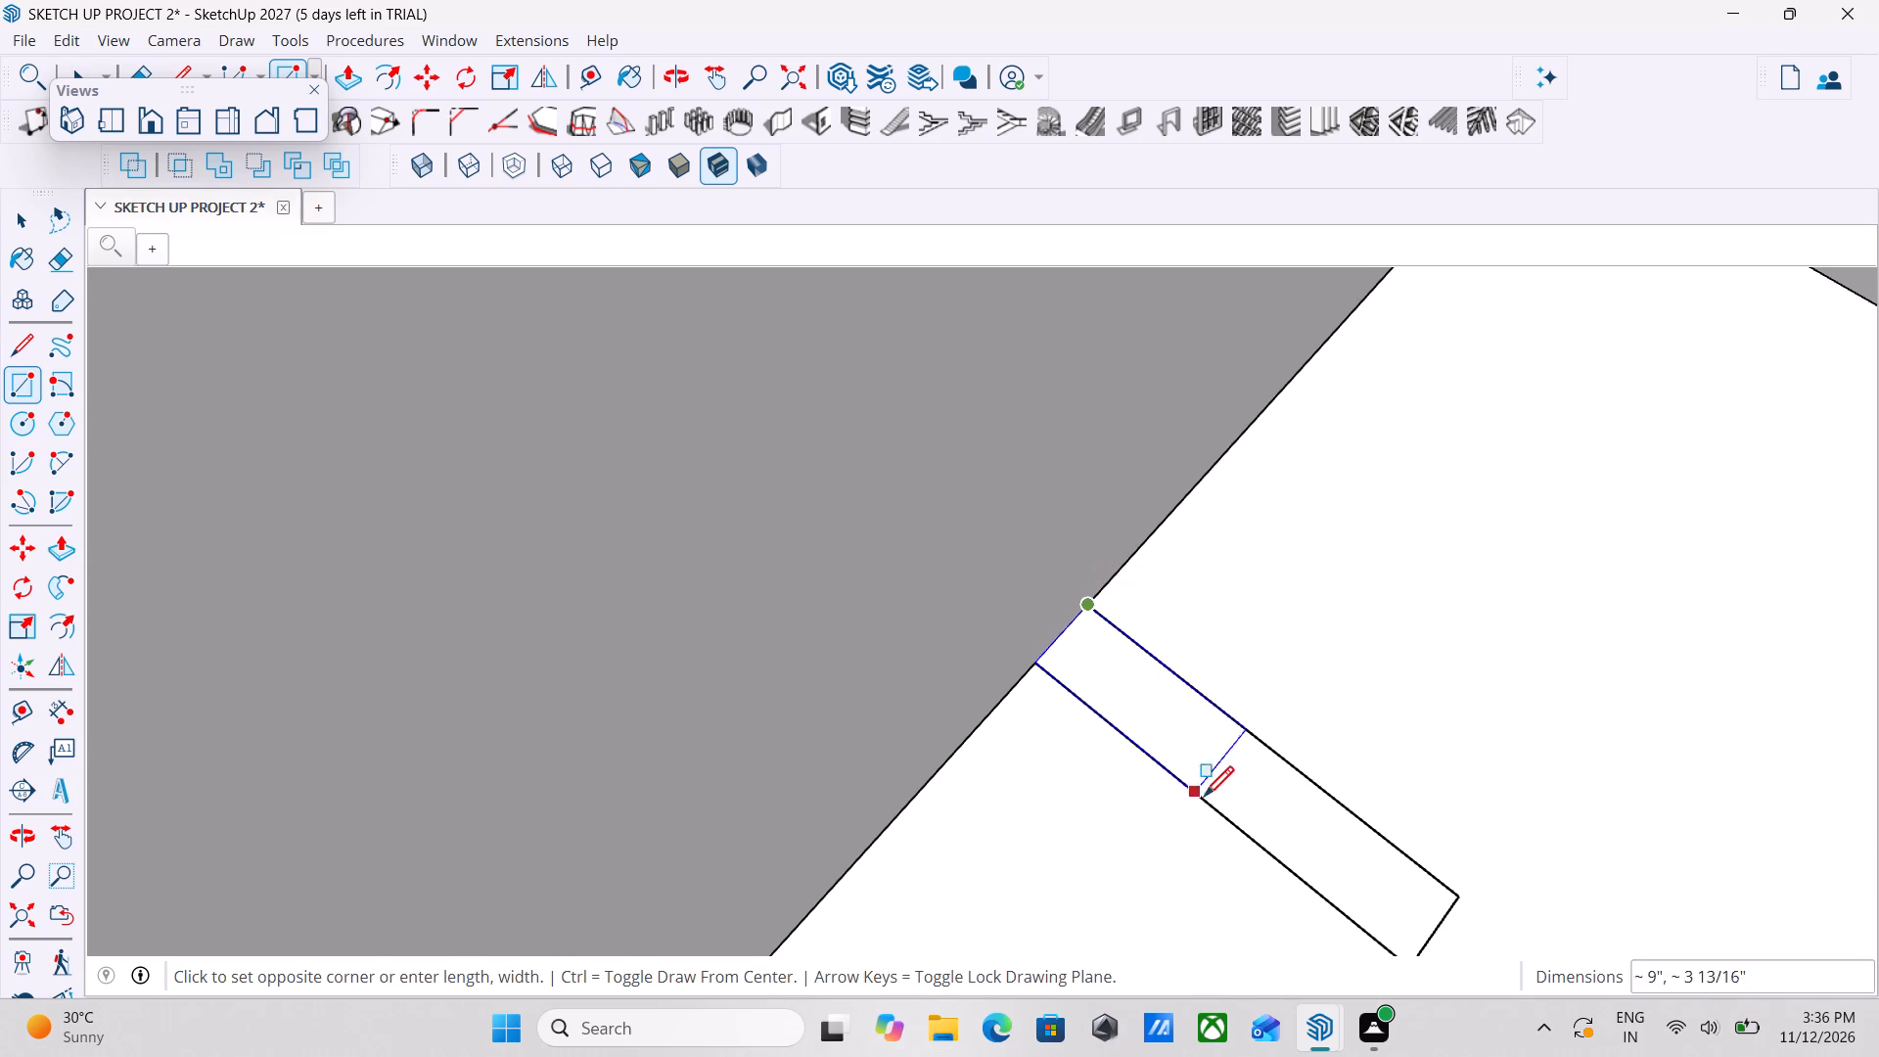
scroll(1221, 811, down, 3)
click(1371, 931)
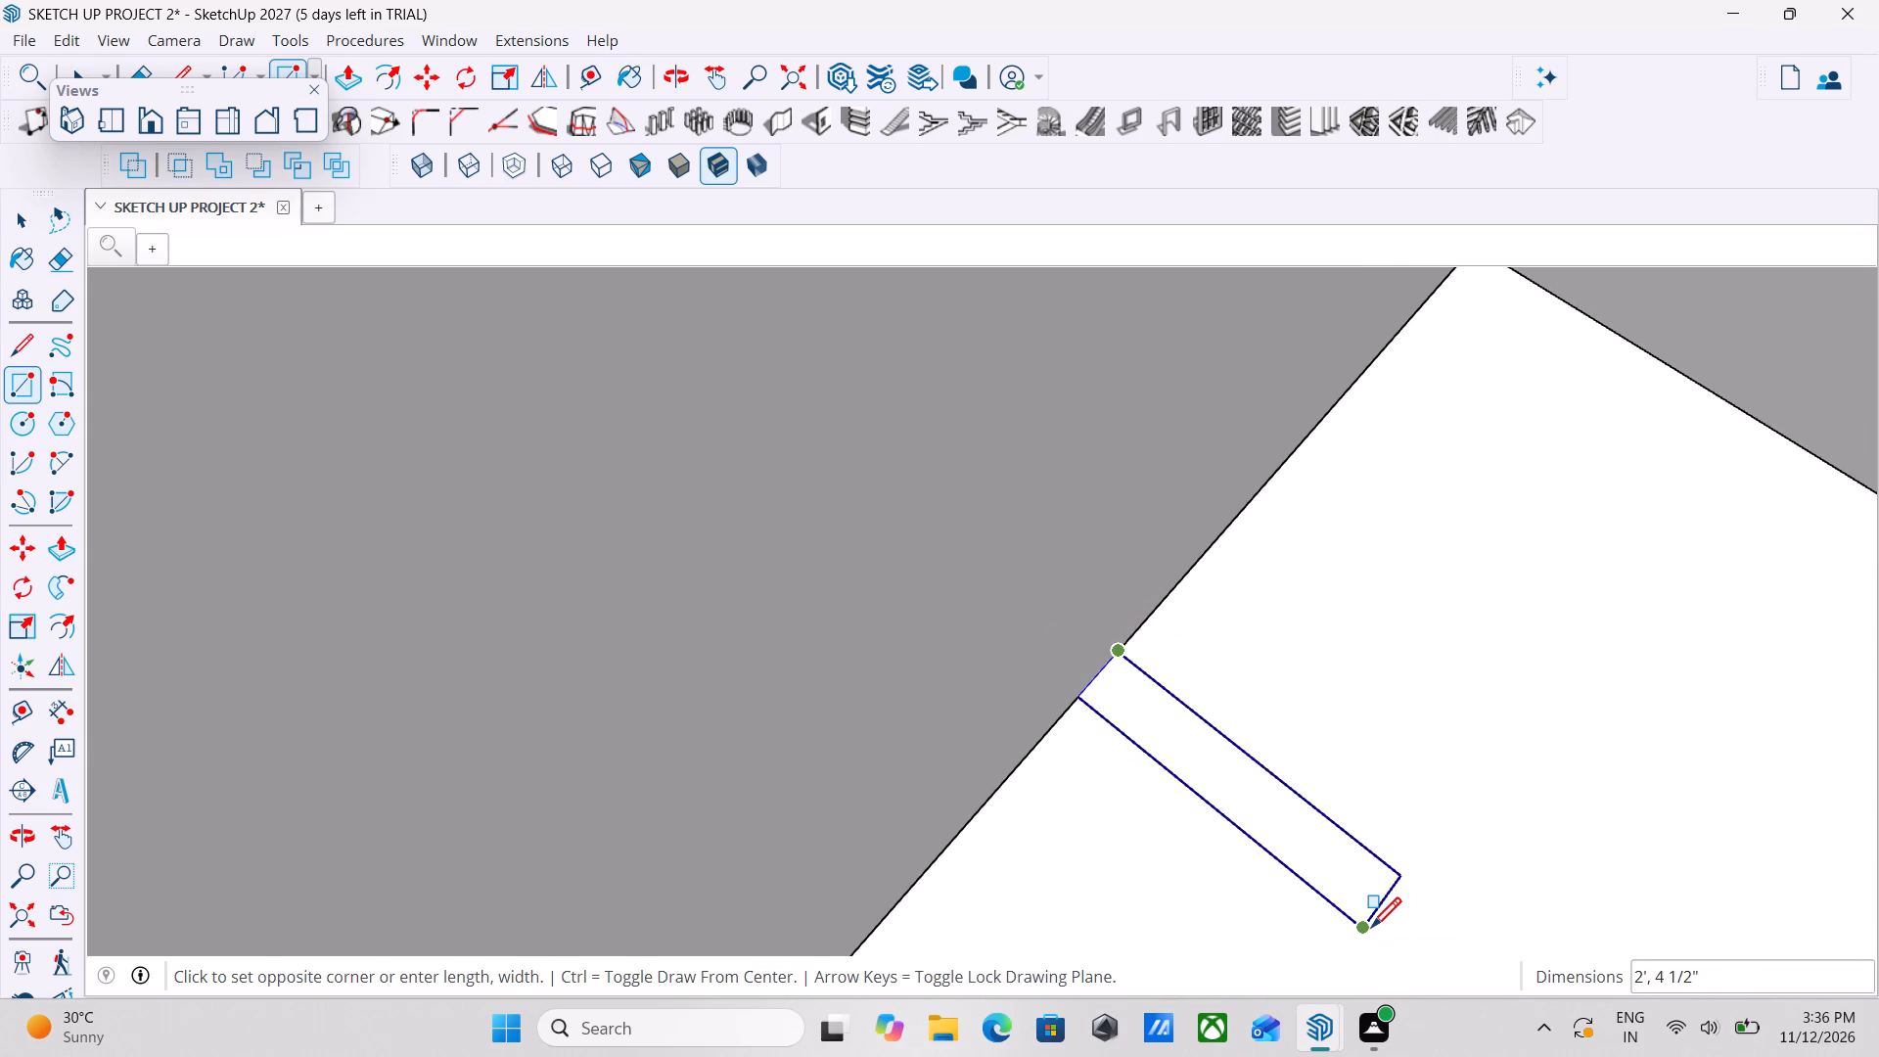
key(Escape)
key(space)
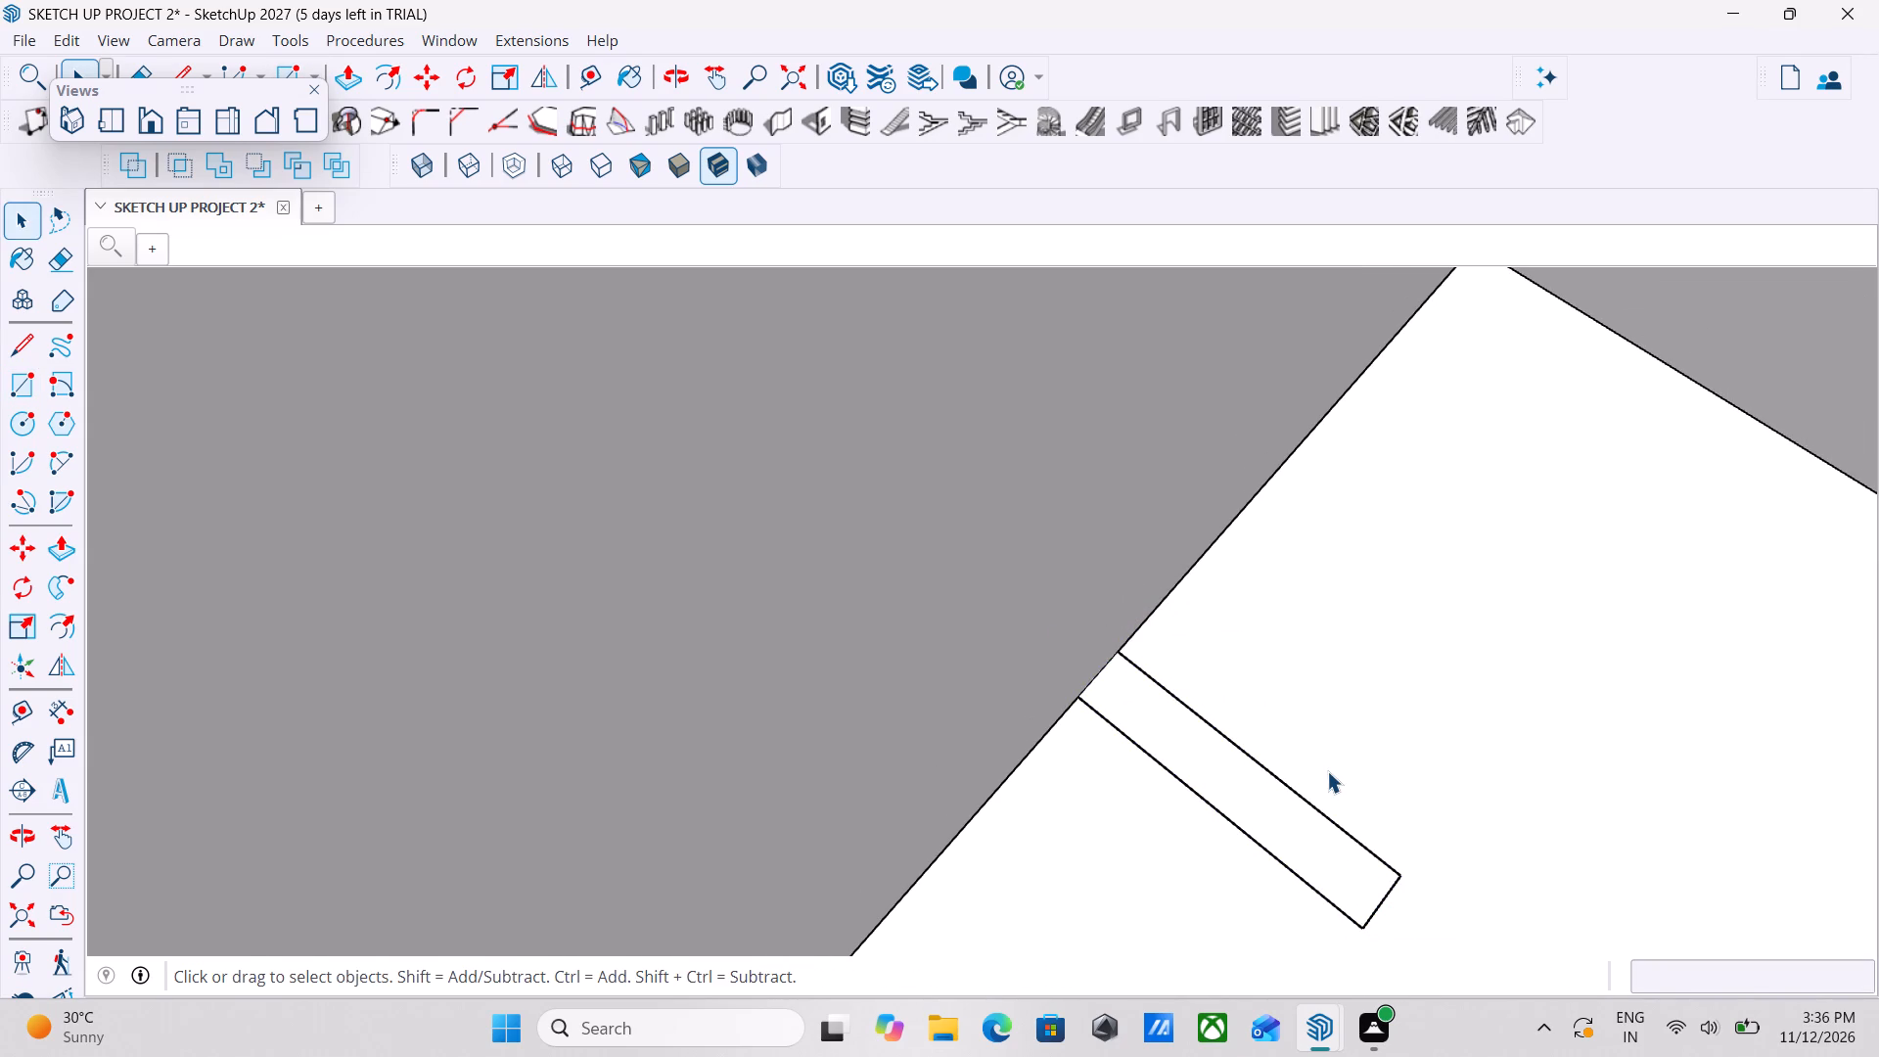
Push/Pull the short wall stub on the kitchen side of the bathroom partition up 10'.
key(p)
click(1285, 792)
scroll(1285, 792, down, 6)
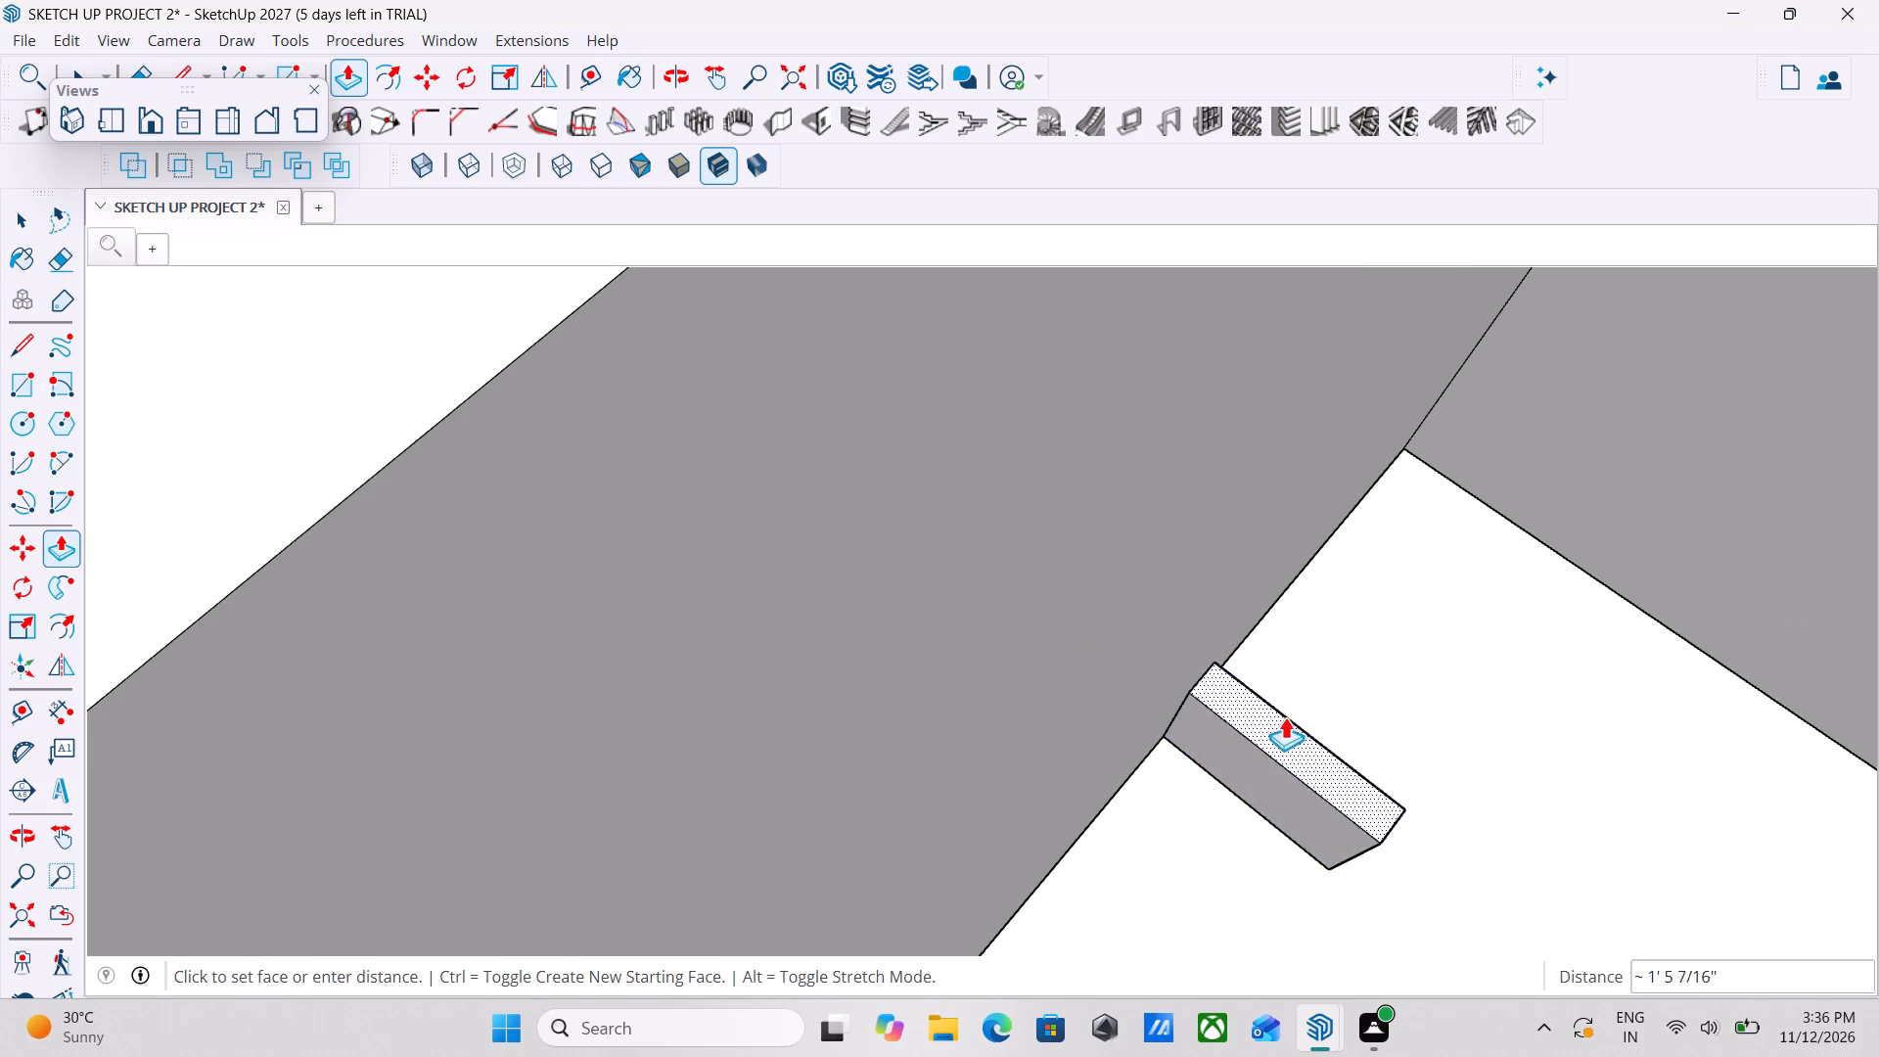
scroll(1288, 710, down, 12)
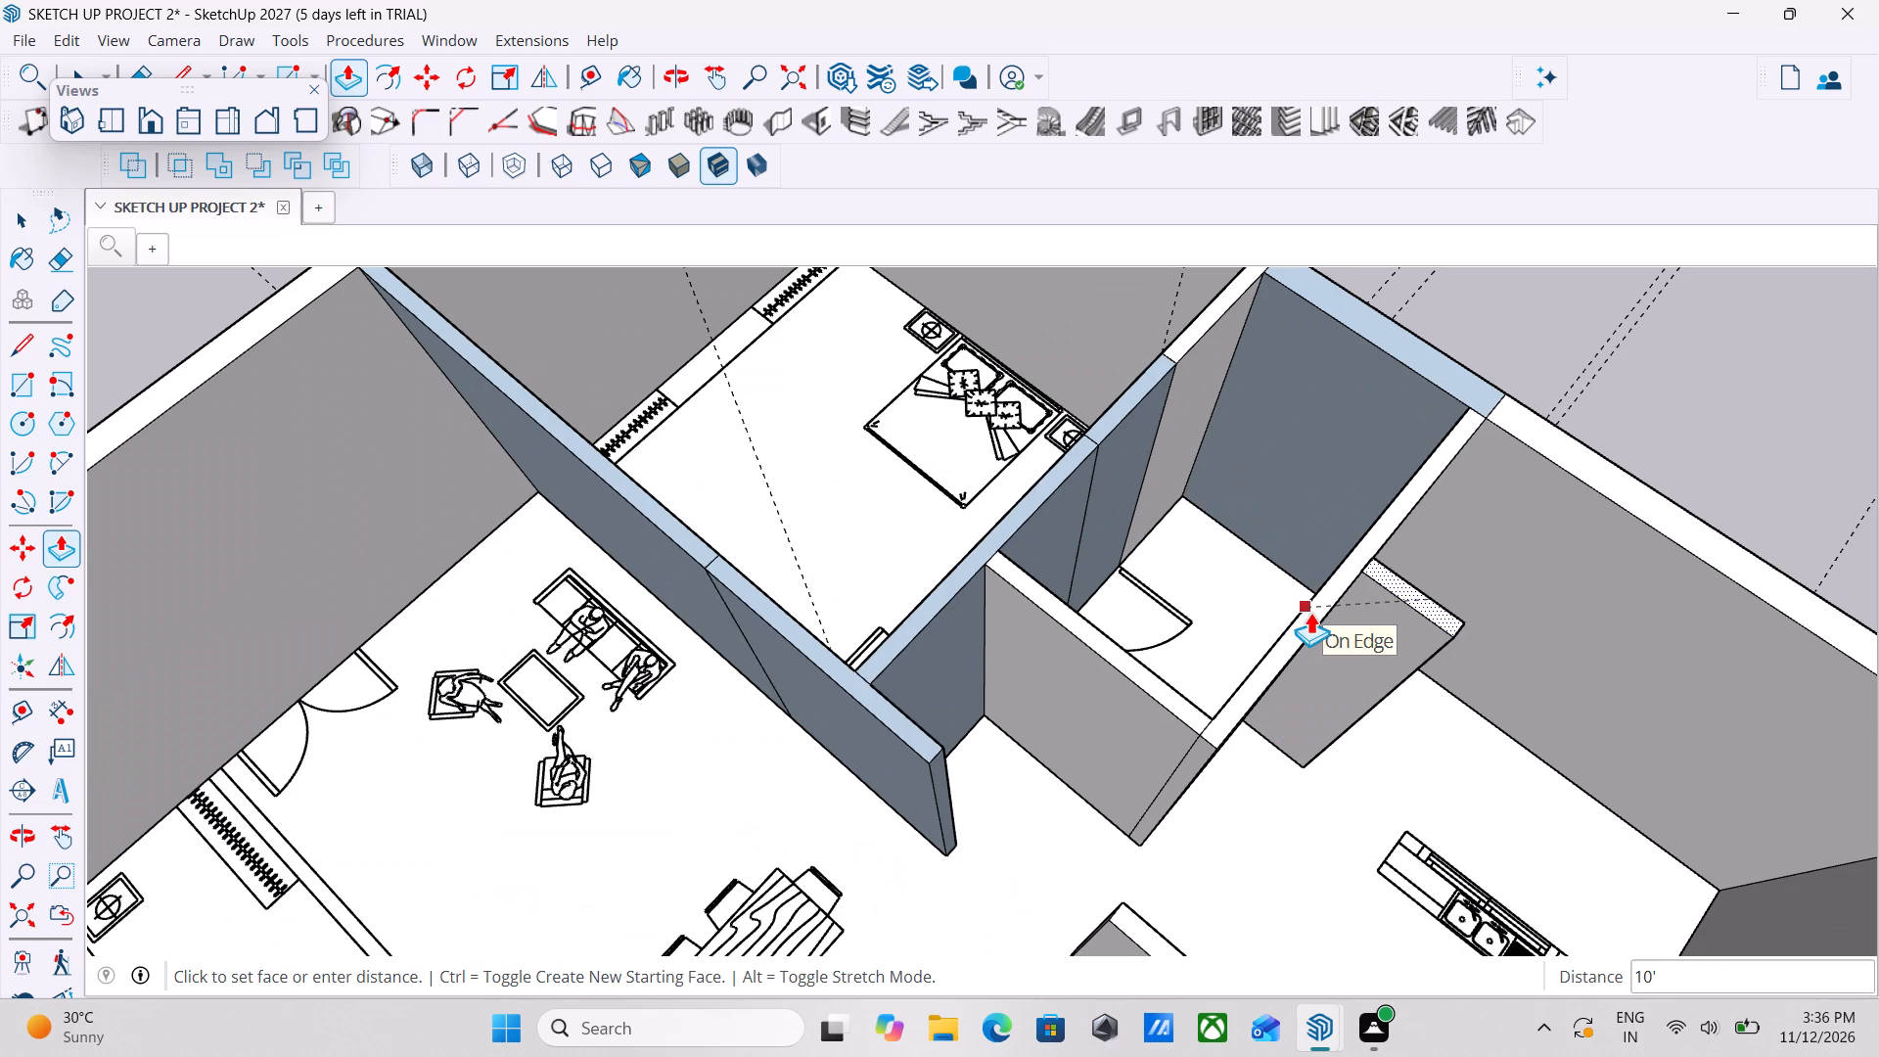
text(10')
key(Return)
Inspect the upper-floor walls from all sides to check which partitions still lie flat on the plan.
scroll(1310, 612, down, 4)
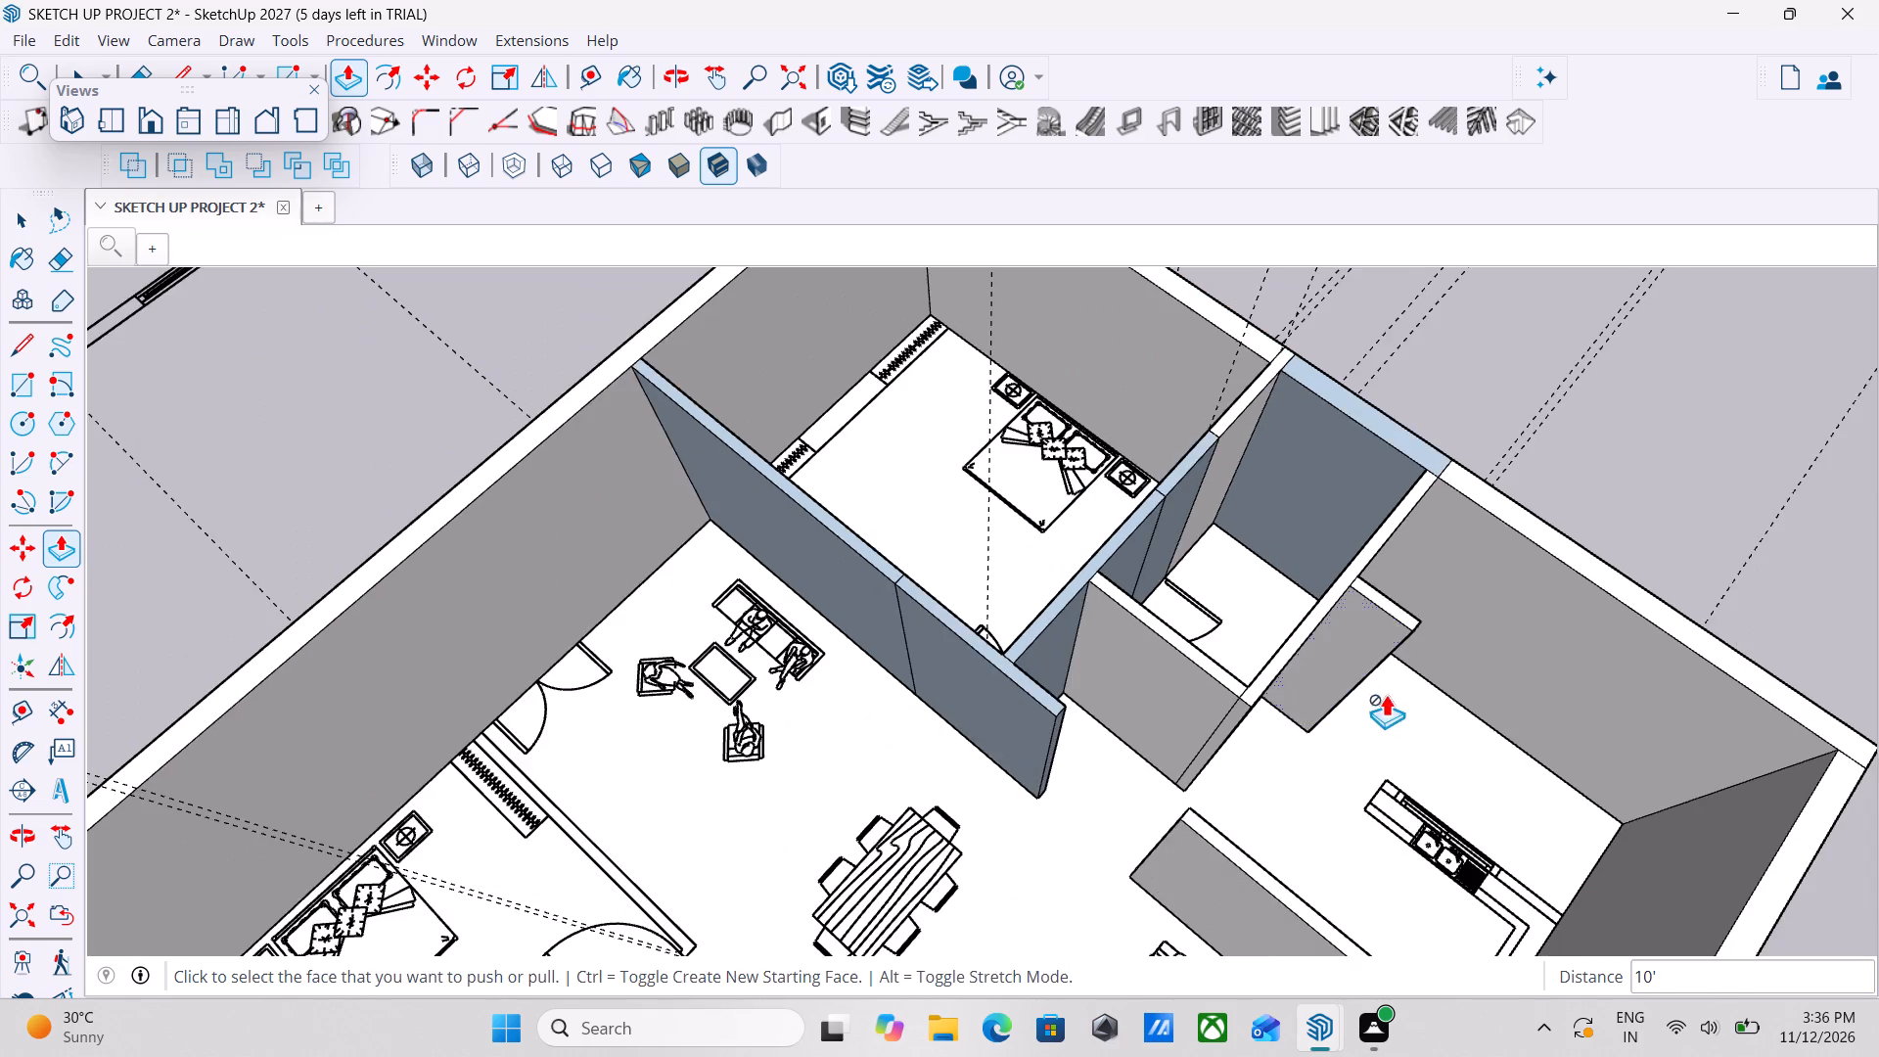
middle_drag(1395, 706, 1603, 814)
middle_drag(1420, 806, 1649, 767)
middle_drag(1641, 763, 1018, 552)
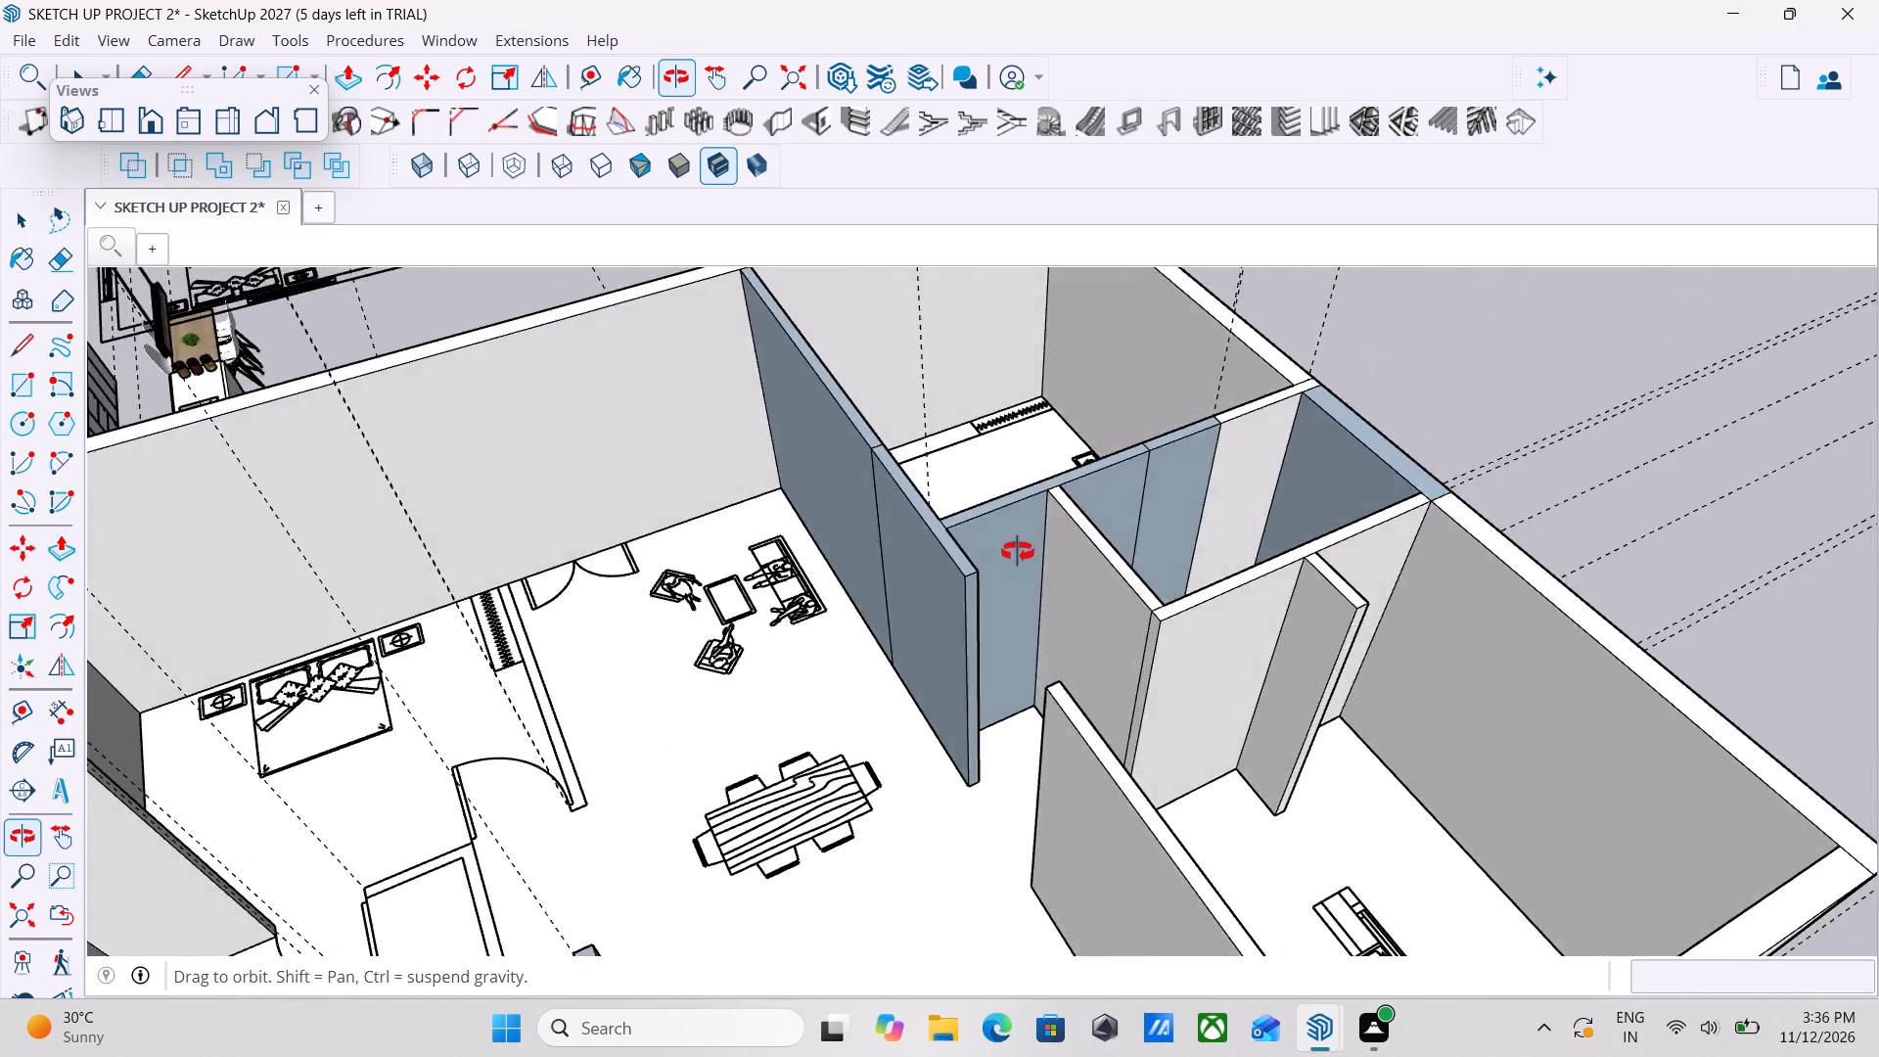
middle_drag(1018, 552, 1627, 545)
middle_drag(1233, 672, 1743, 686)
middle_drag(1352, 705, 1313, 662)
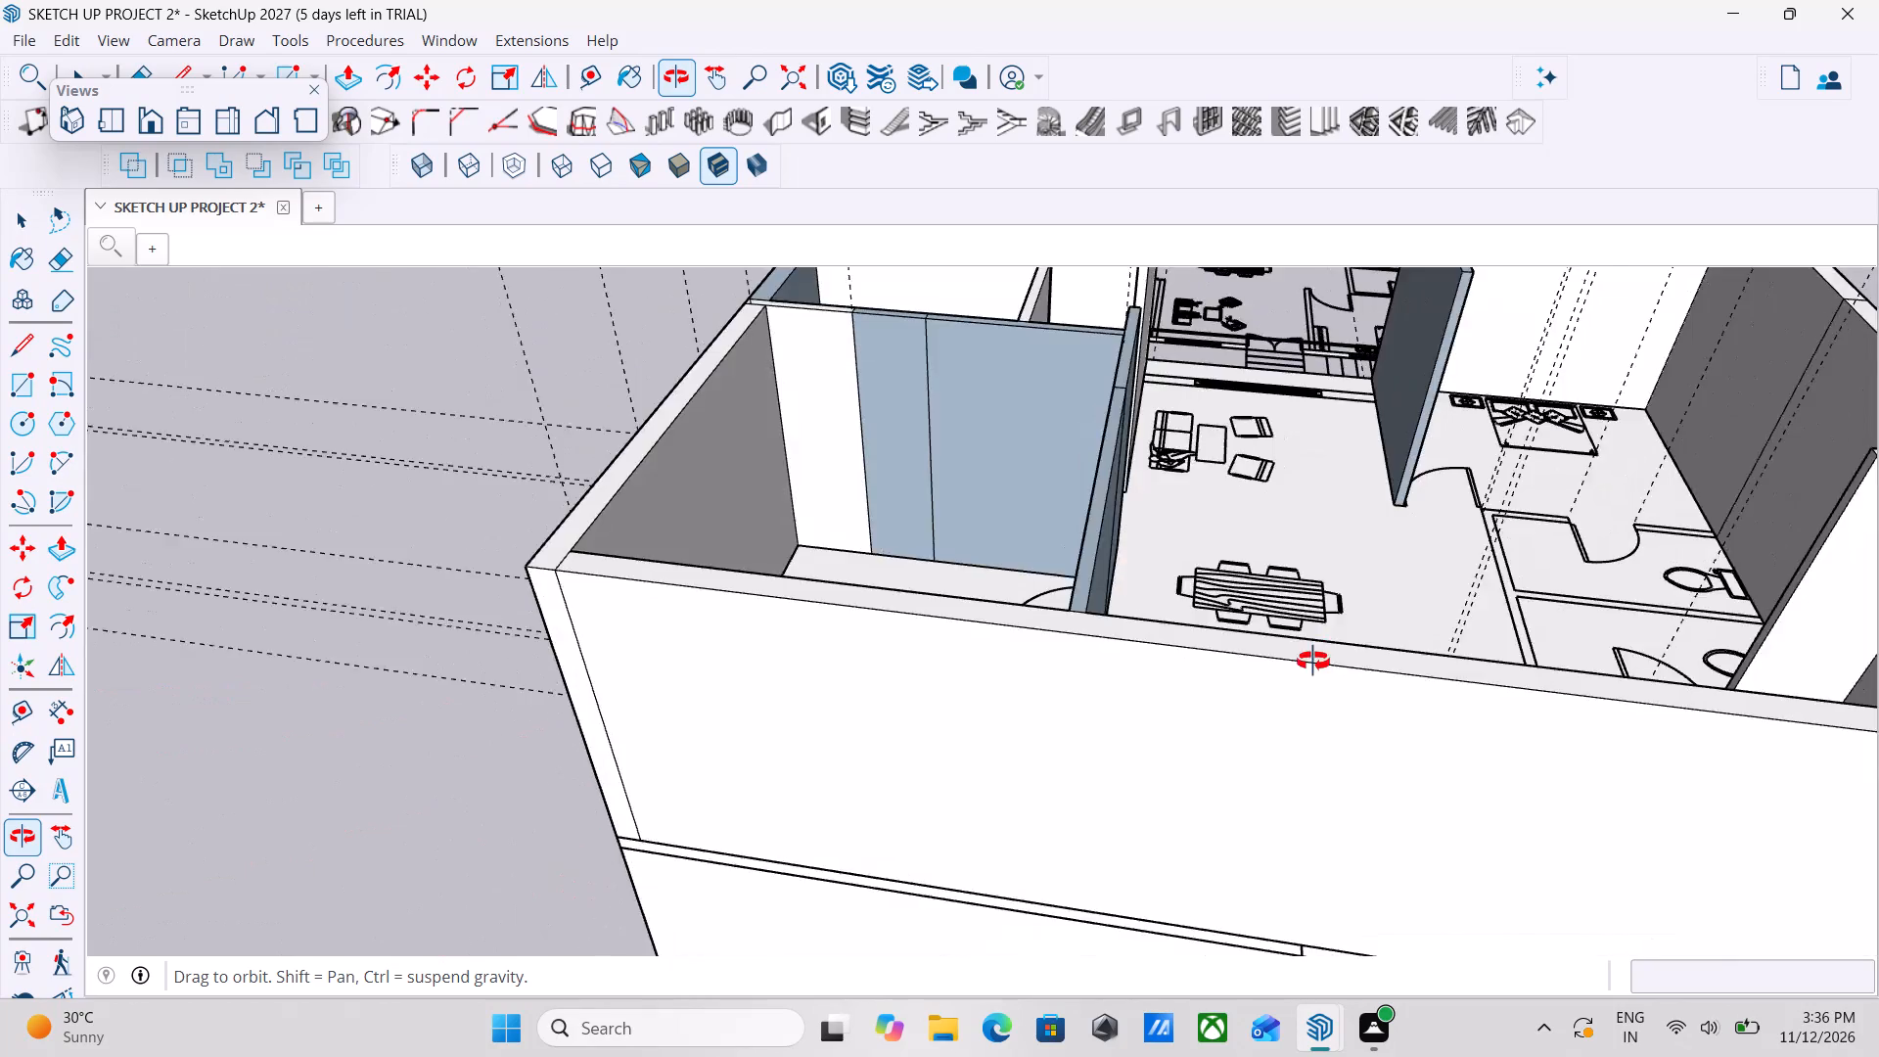
middle_drag(1313, 662, 1015, 640)
scroll(1015, 640, up, 1)
scroll(1161, 639, down, 2)
middle_drag(1337, 654, 705, 619)
scroll(985, 652, down, 3)
middle_drag(985, 652, 461, 732)
middle_drag(734, 718, 773, 647)
scroll(773, 647, down, 3)
middle_drag(949, 699, 1265, 744)
middle_drag(755, 761, 1097, 711)
middle_drag(716, 723, 1088, 899)
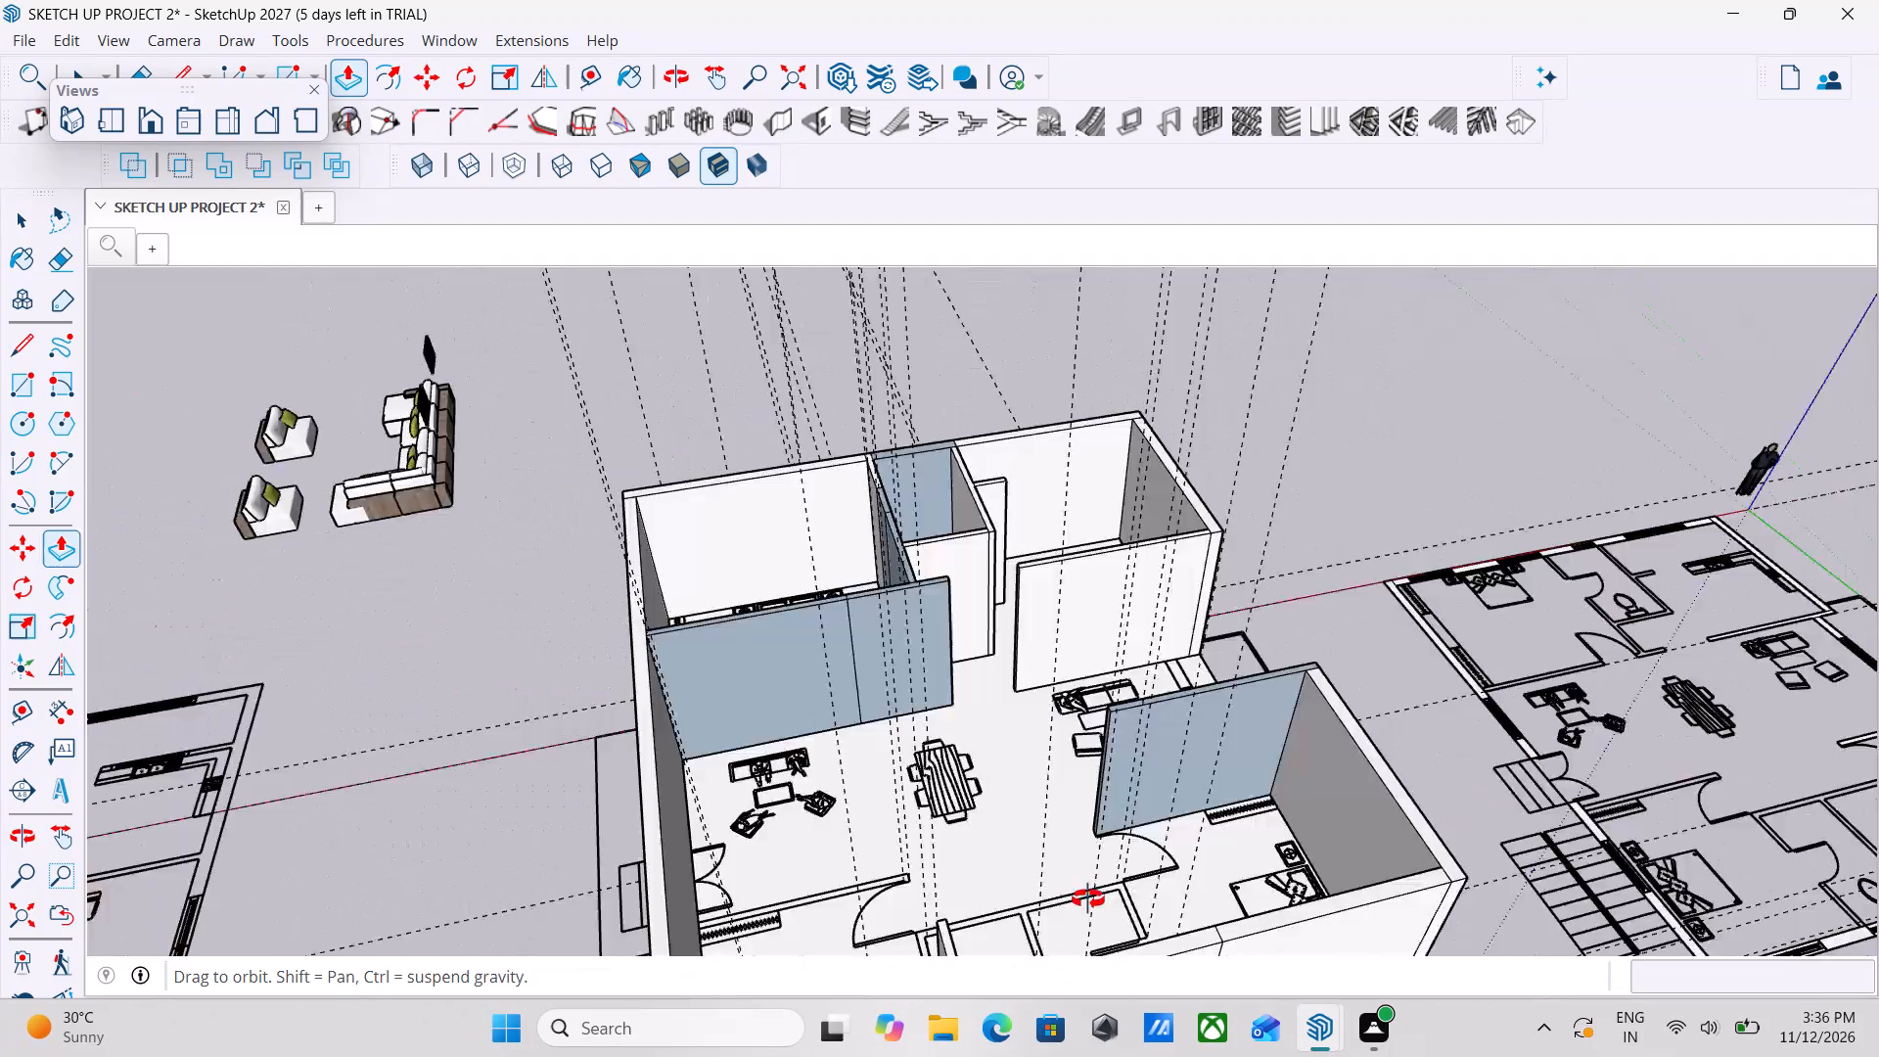
middle_drag(1088, 899, 1138, 916)
scroll(1138, 916, up, 1)
scroll(969, 837, down, 3)
middle_drag(969, 837, 1303, 929)
scroll(1127, 849, up, 3)
middle_drag(1322, 776, 1283, 823)
middle_drag(1333, 757, 1362, 858)
scroll(1390, 694, up, 4)
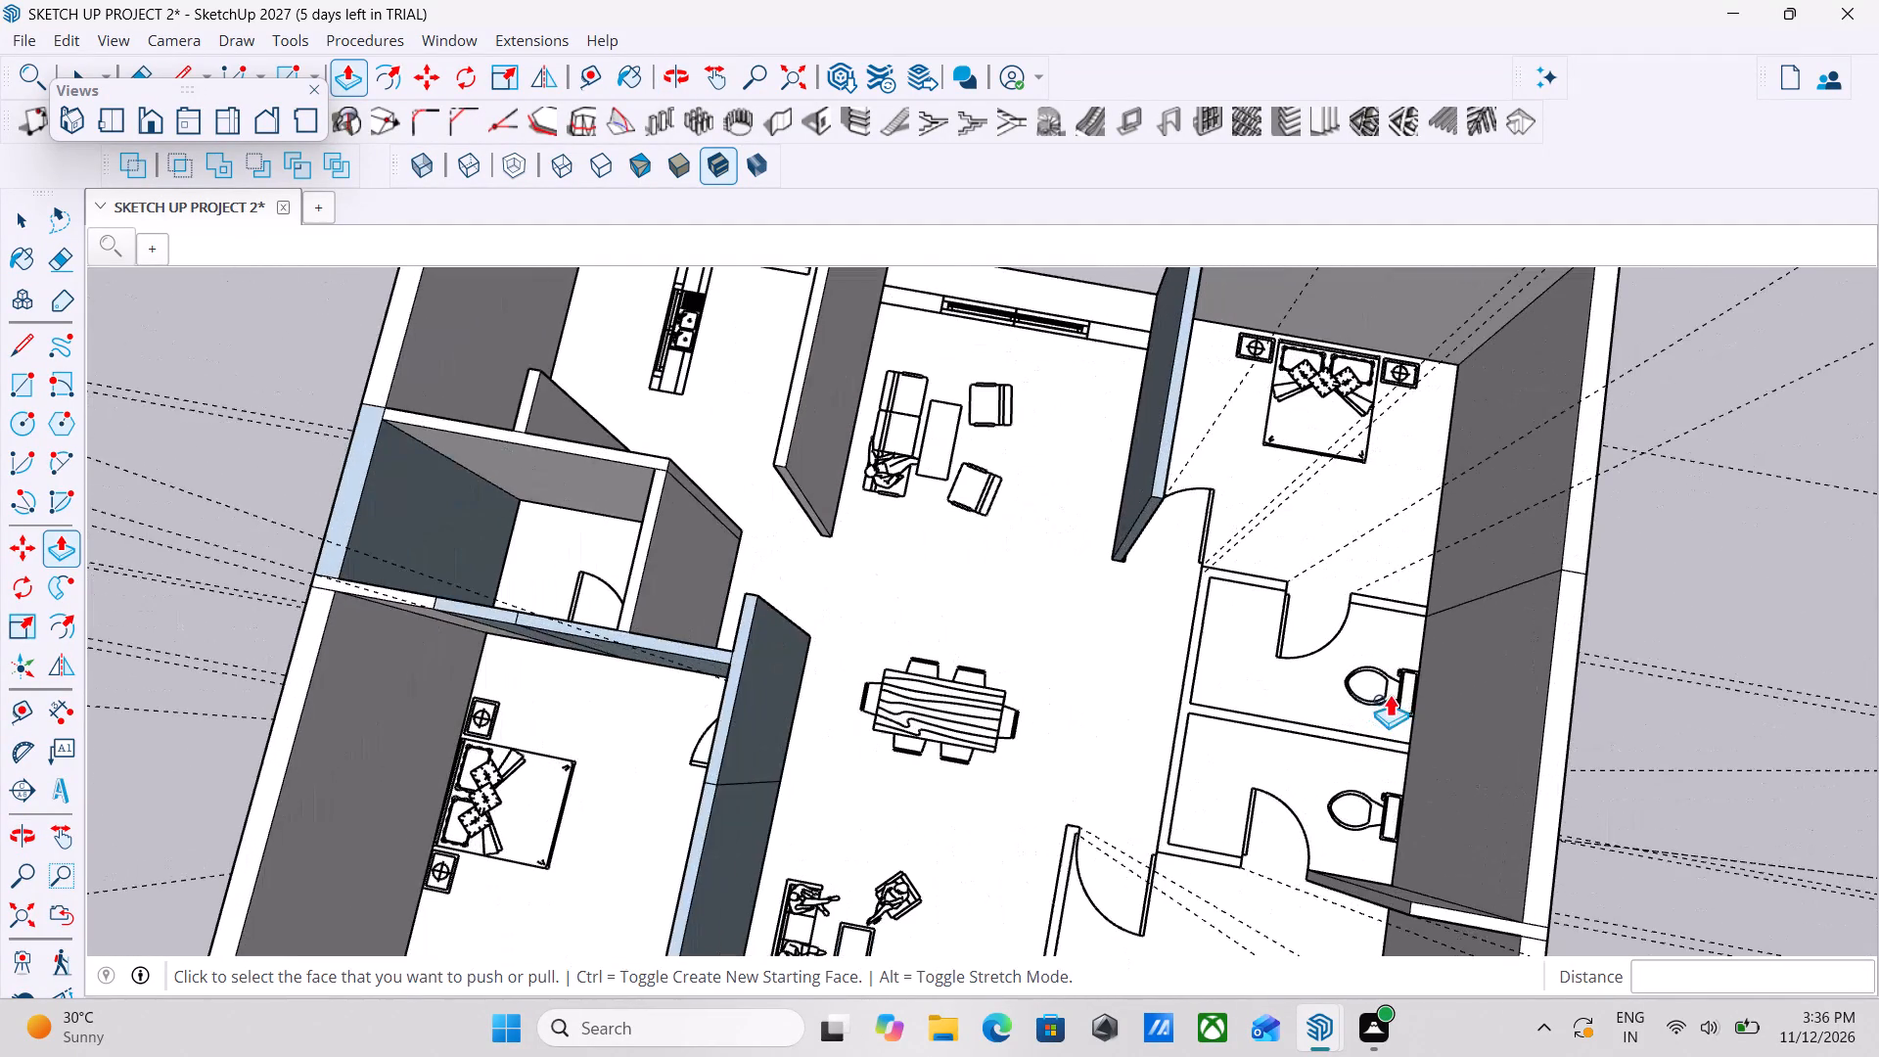
Draw a 4 1/2" by 8' 10 1/2" rectangle over the partition between the bedroom and the adjoining toilet, spanning its door opening.
key(Escape)
key(space)
key(space)
key(r)
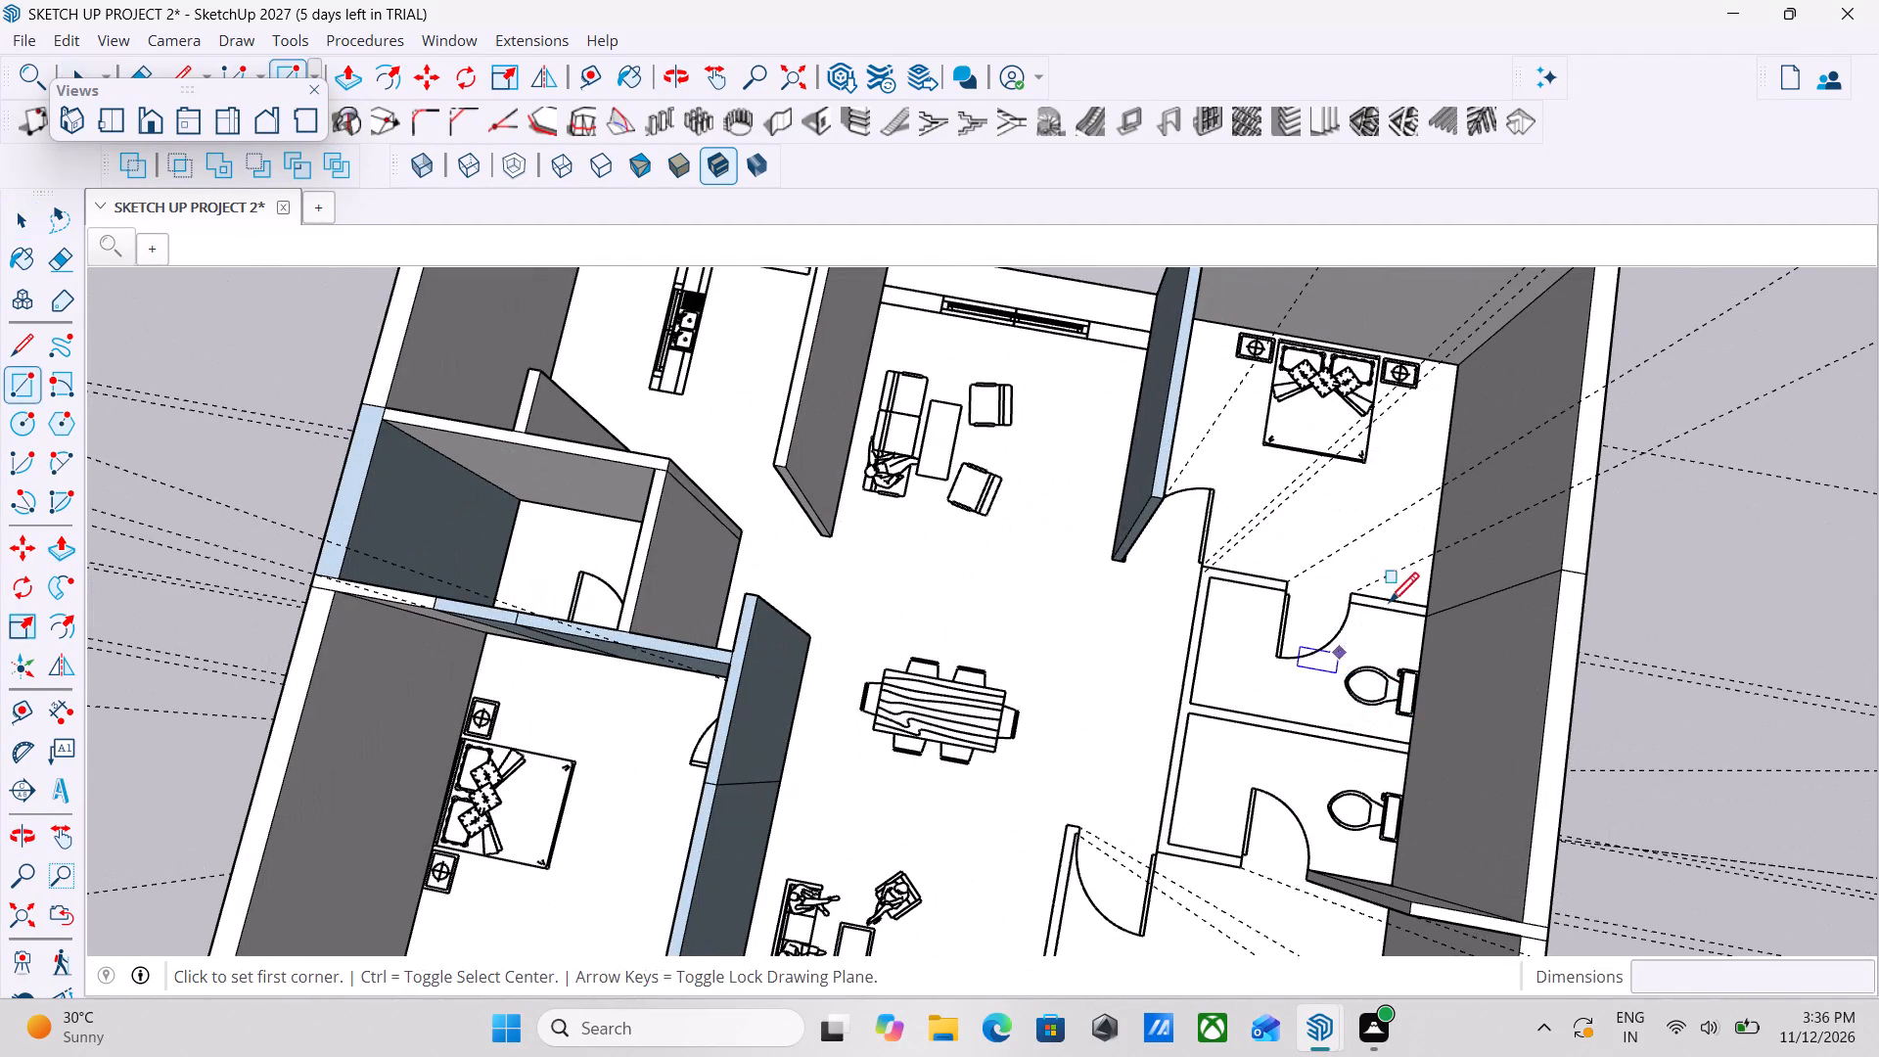
scroll(1444, 543, up, 13)
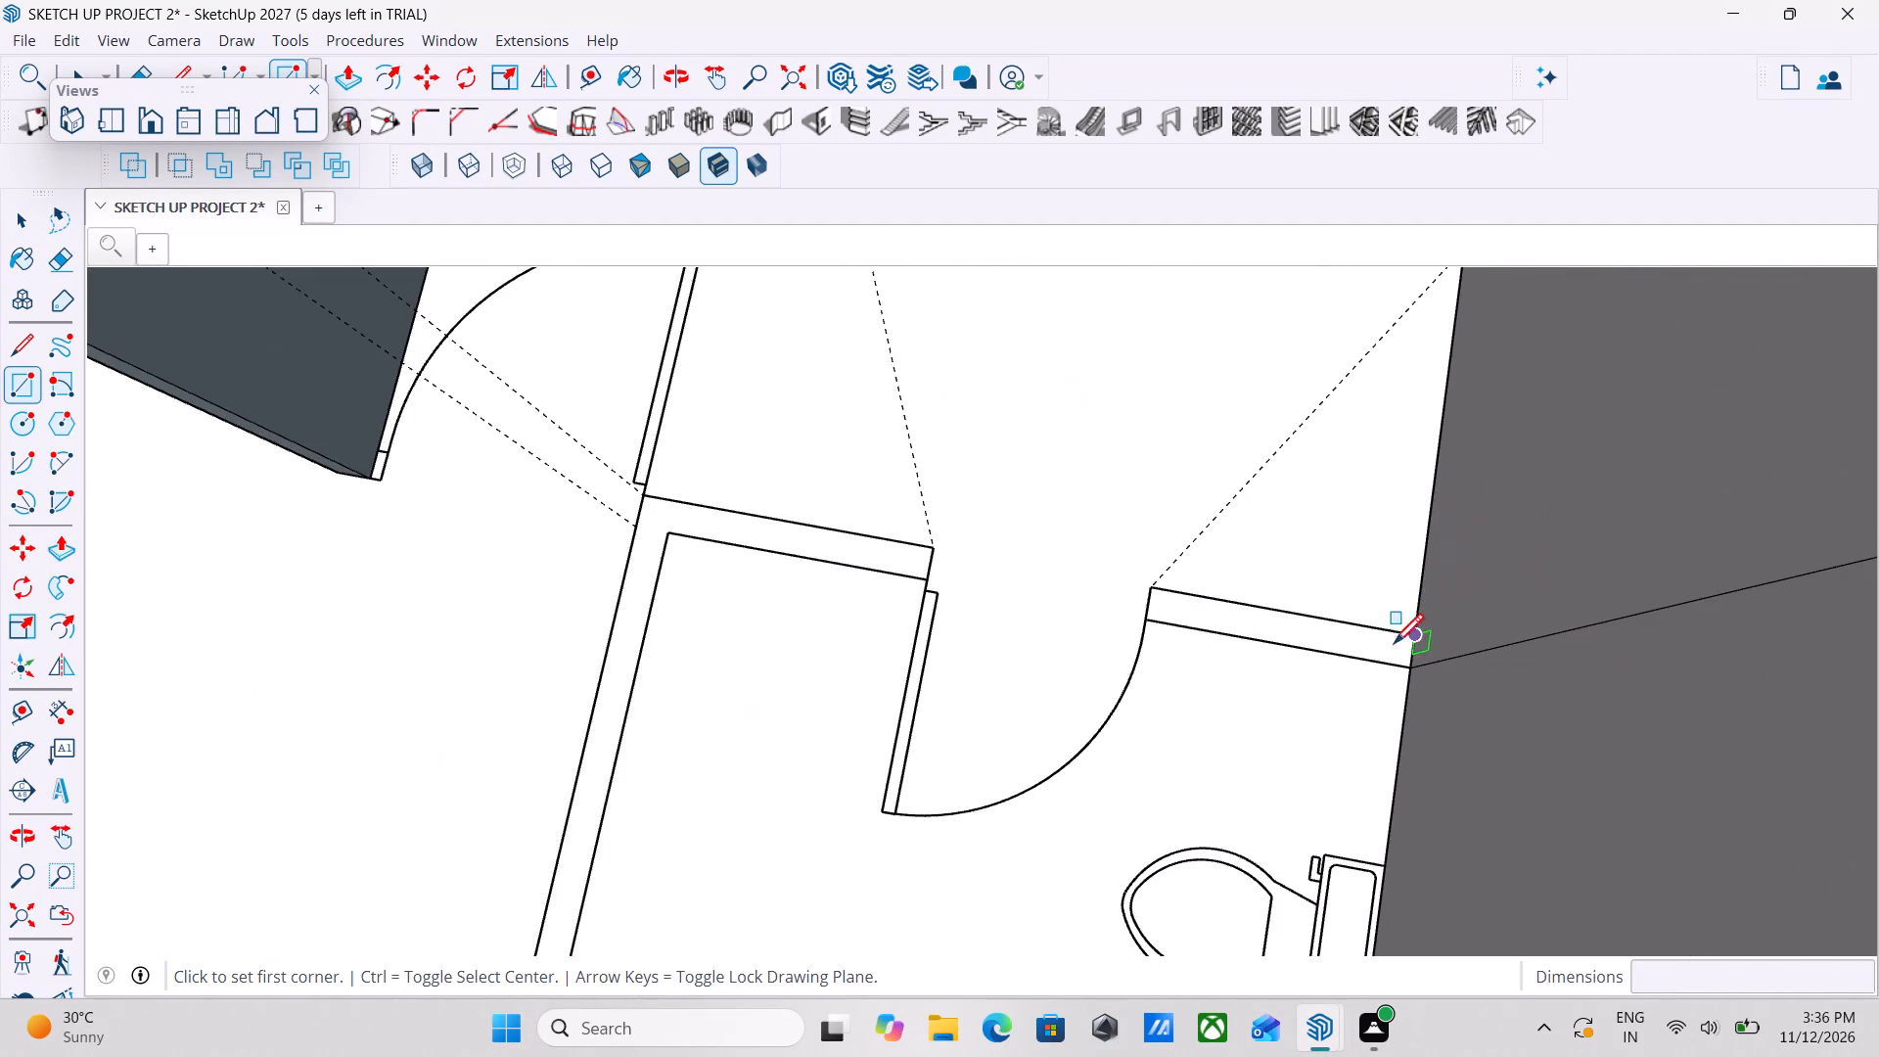
scroll(1364, 669, up, 3)
click(1434, 621)
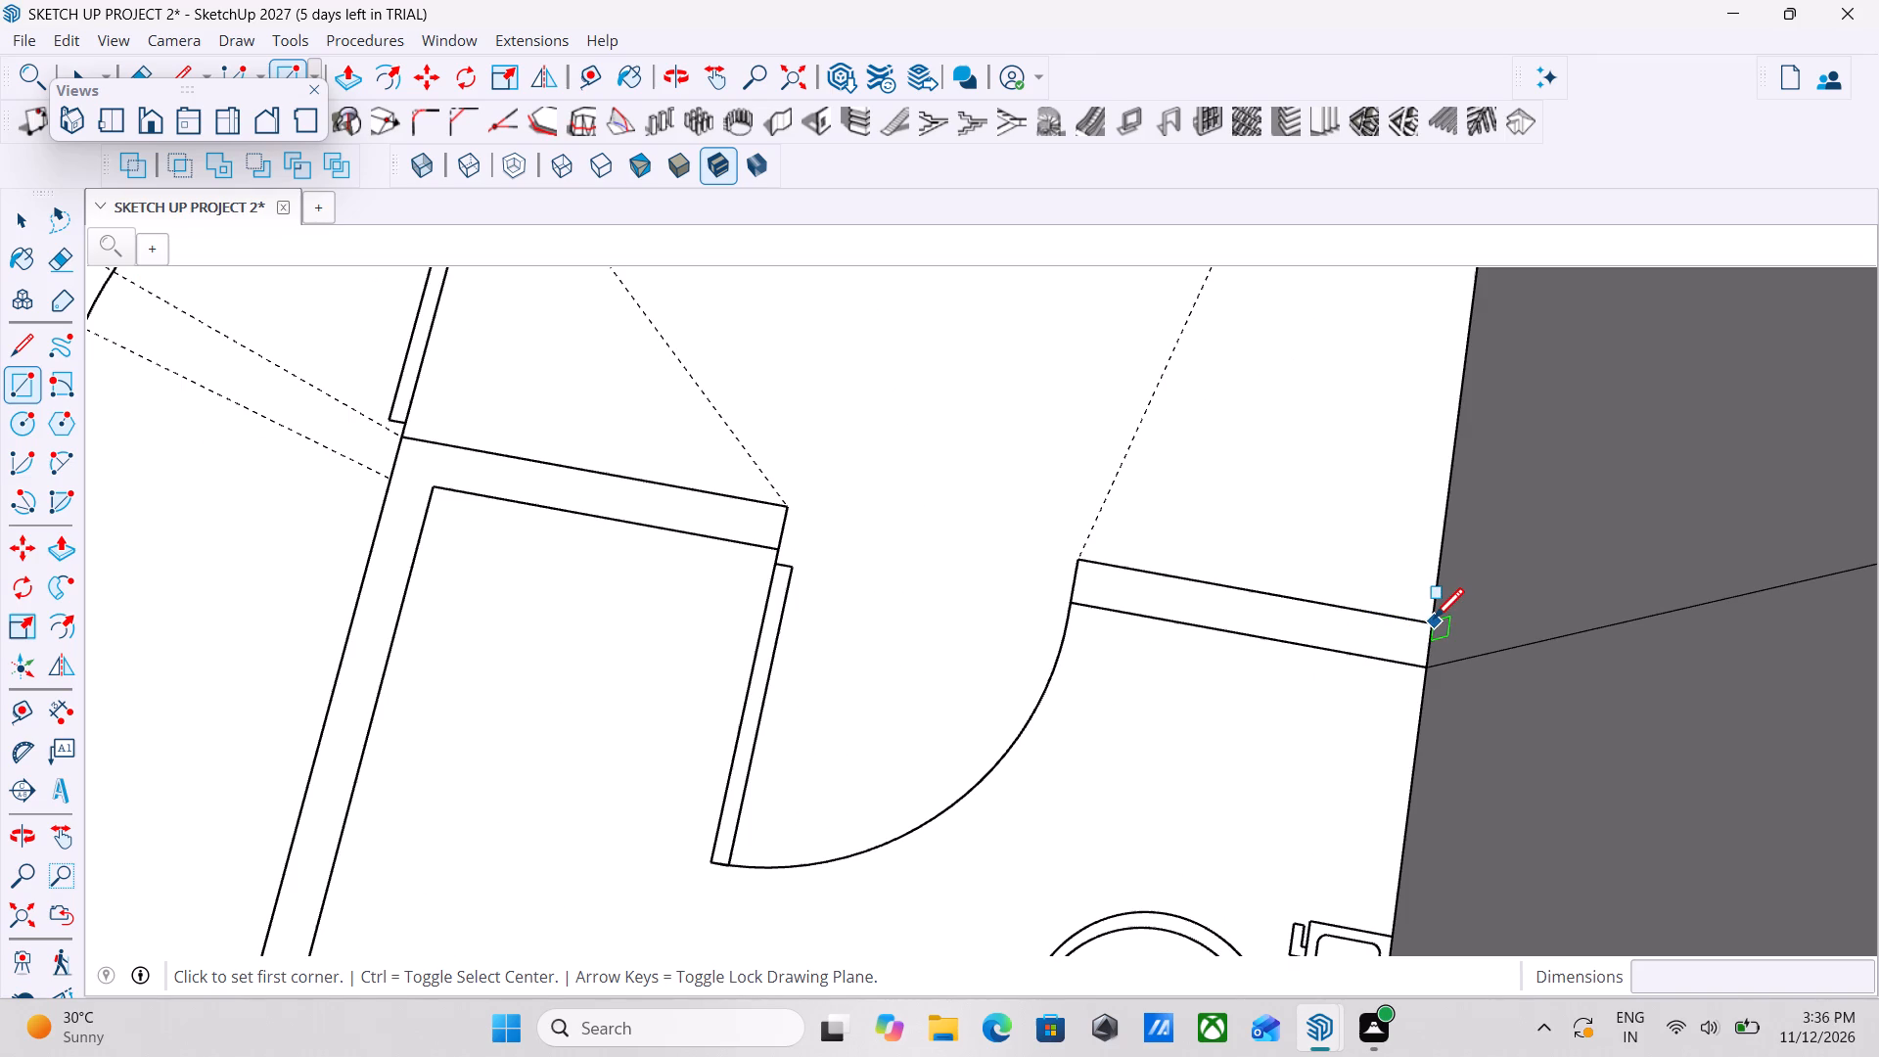
key(Escape)
click(1426, 620)
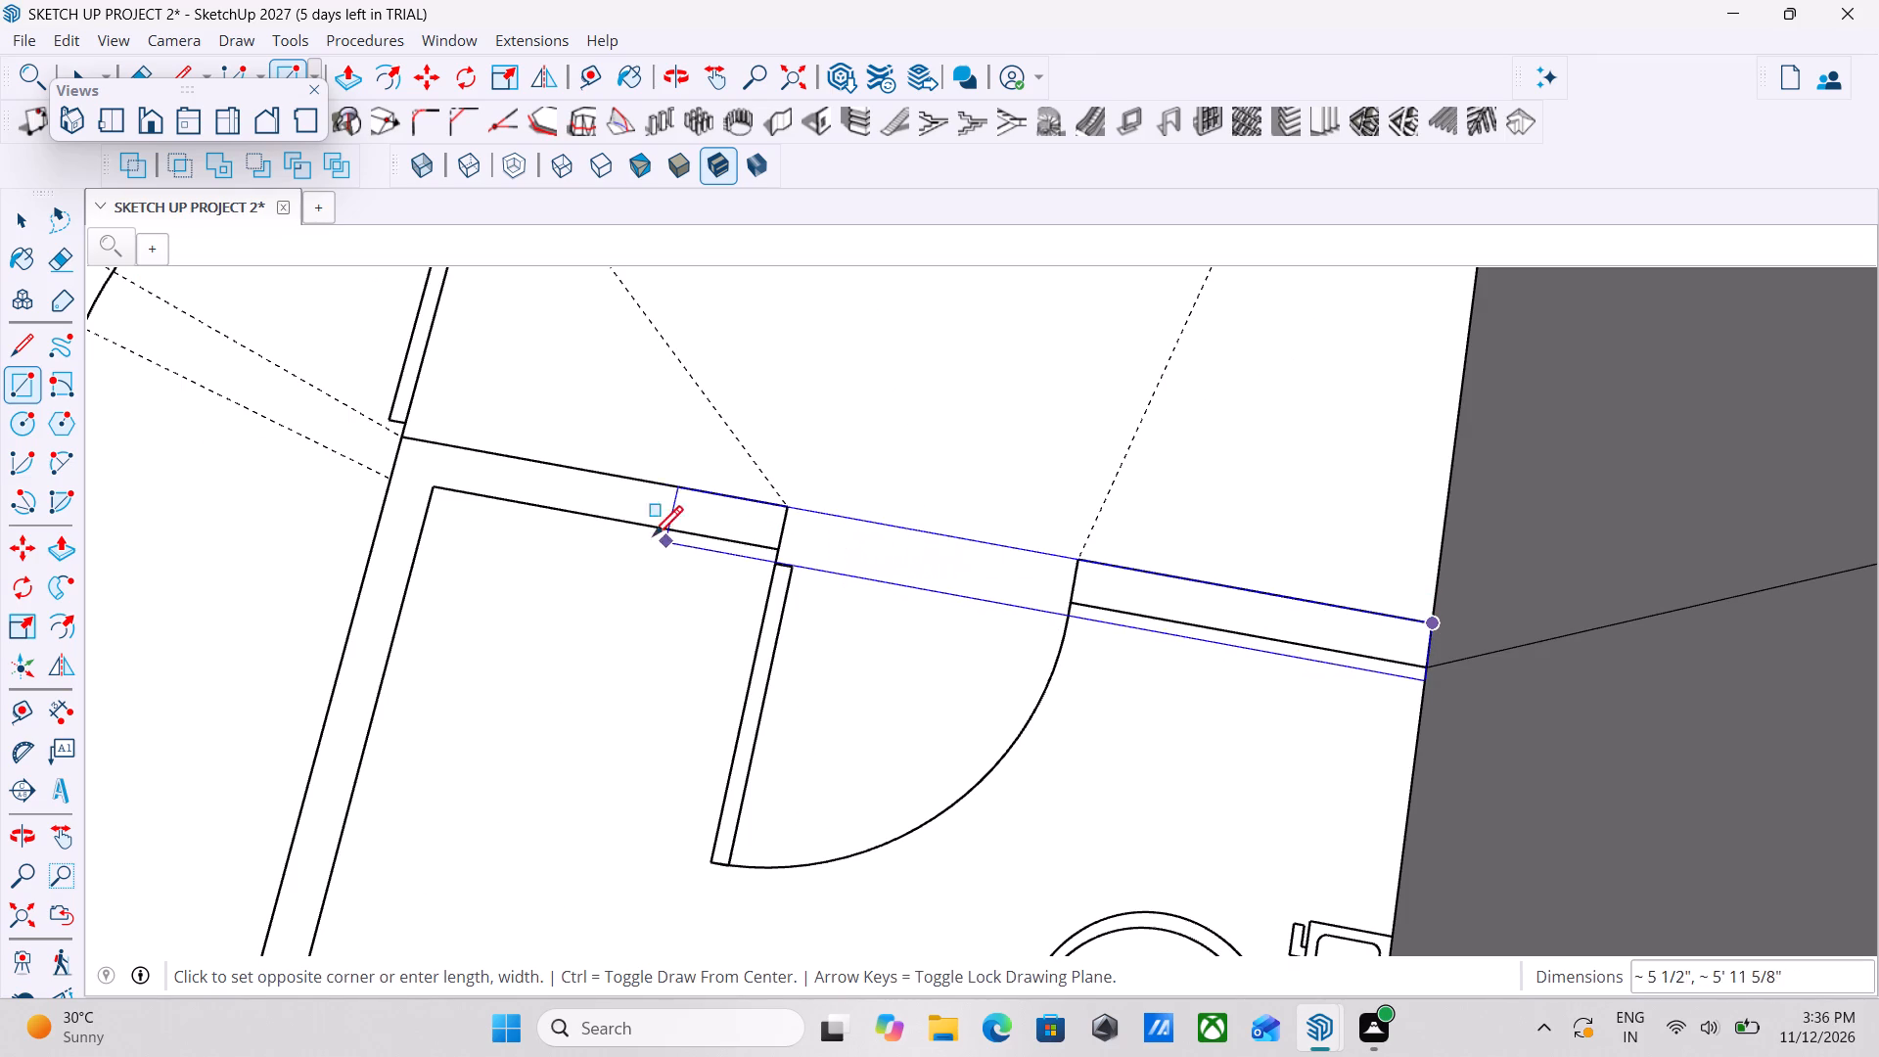
scroll(390, 476, down, 11)
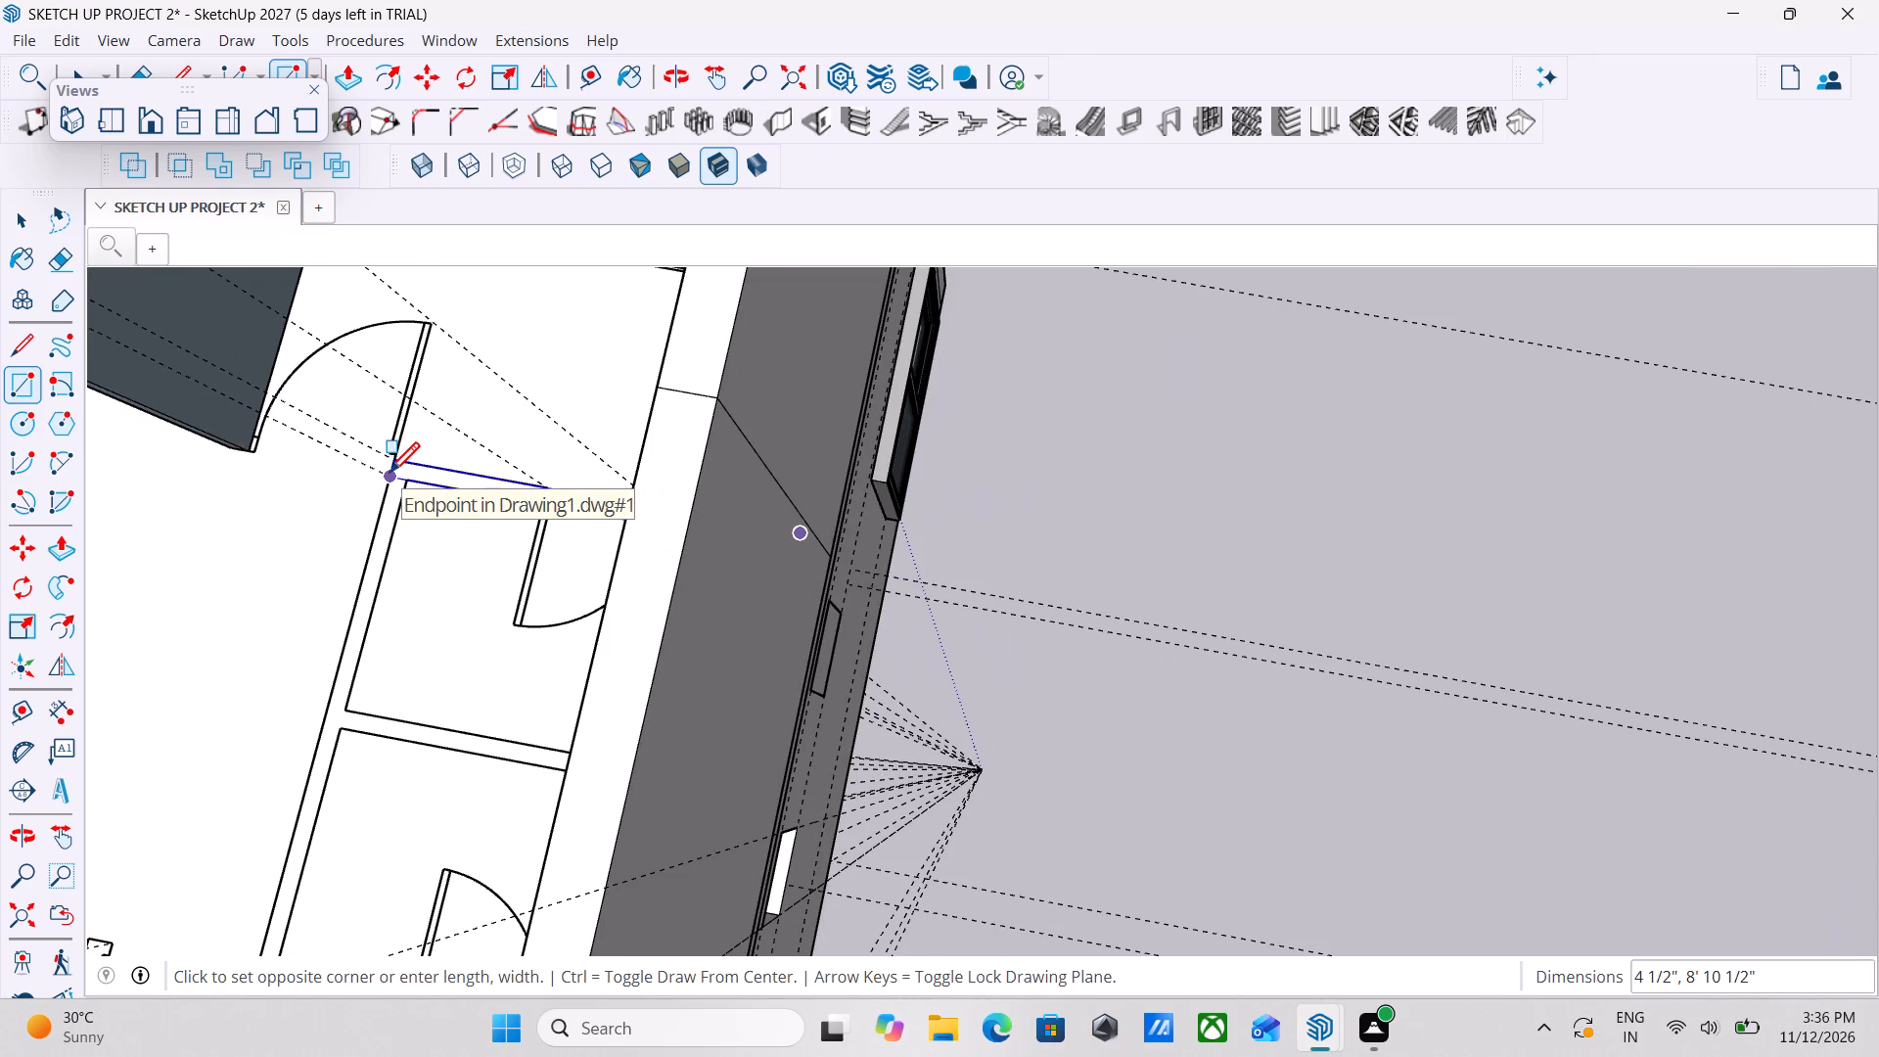
click(390, 476)
scroll(446, 551, down, 5)
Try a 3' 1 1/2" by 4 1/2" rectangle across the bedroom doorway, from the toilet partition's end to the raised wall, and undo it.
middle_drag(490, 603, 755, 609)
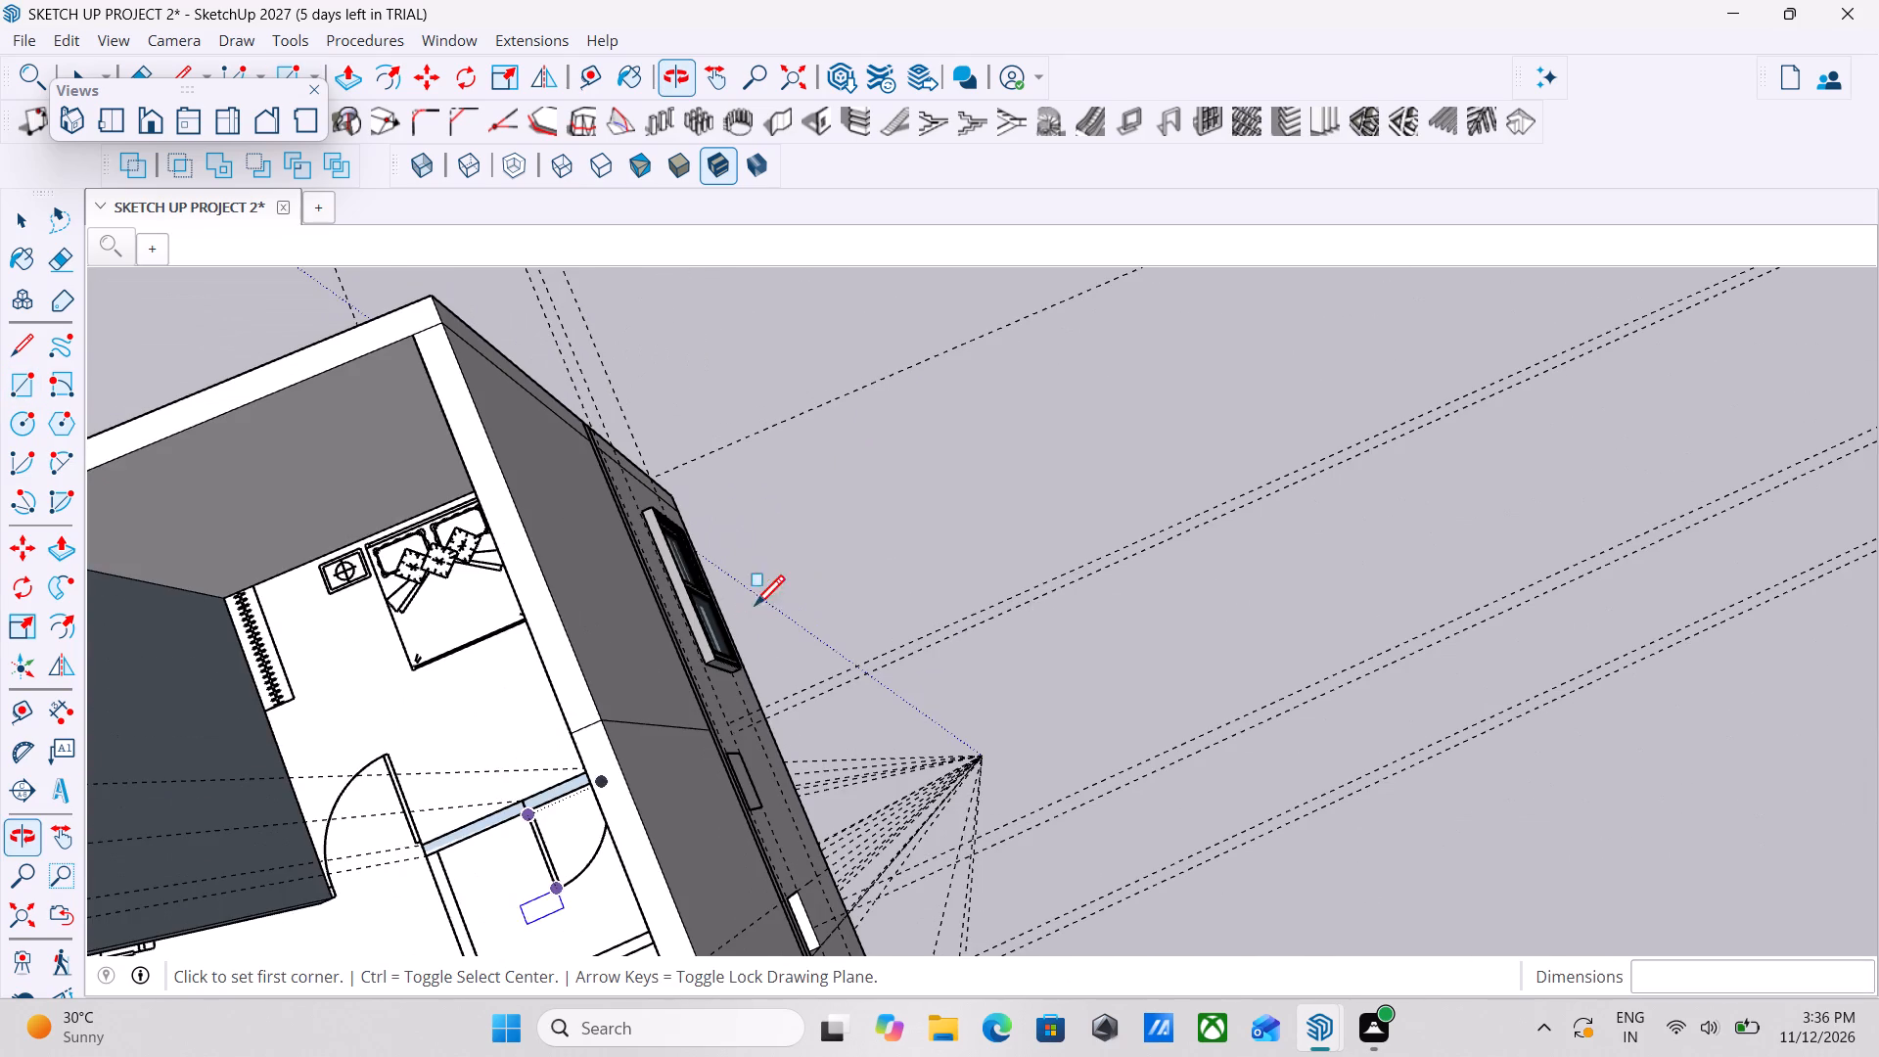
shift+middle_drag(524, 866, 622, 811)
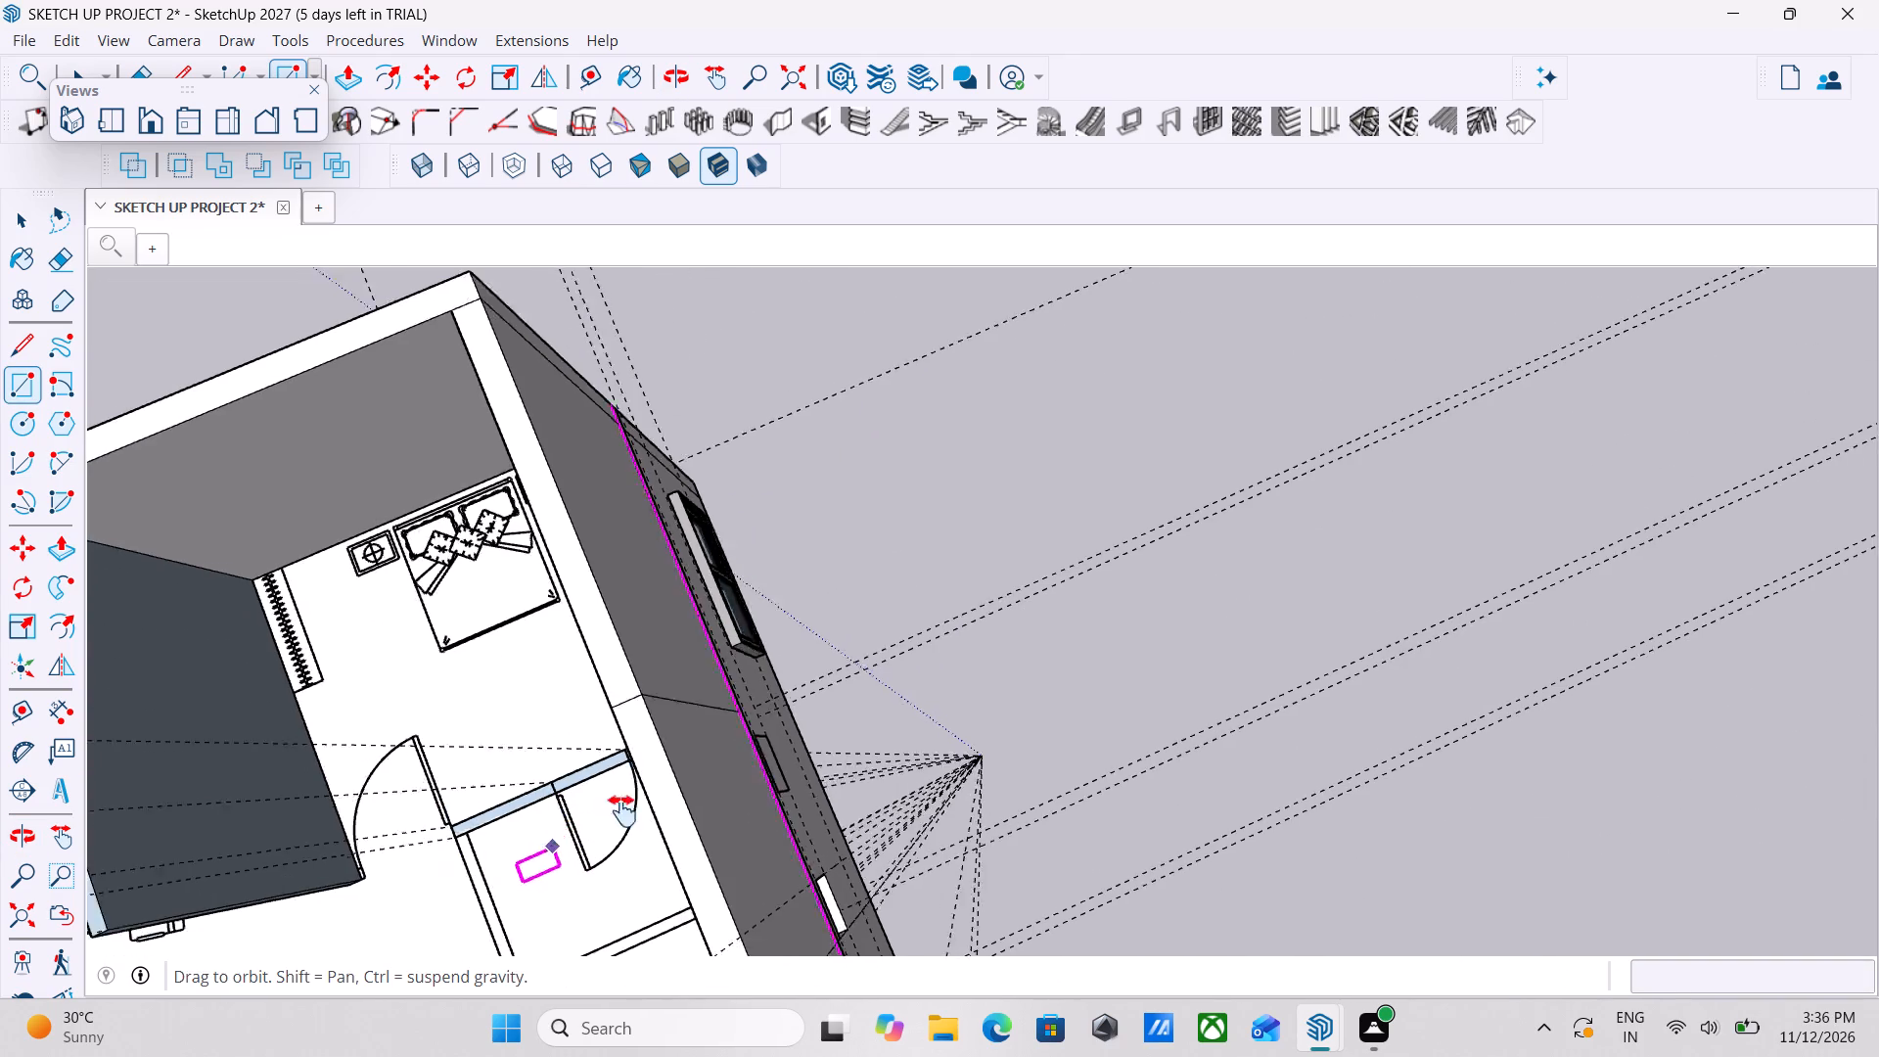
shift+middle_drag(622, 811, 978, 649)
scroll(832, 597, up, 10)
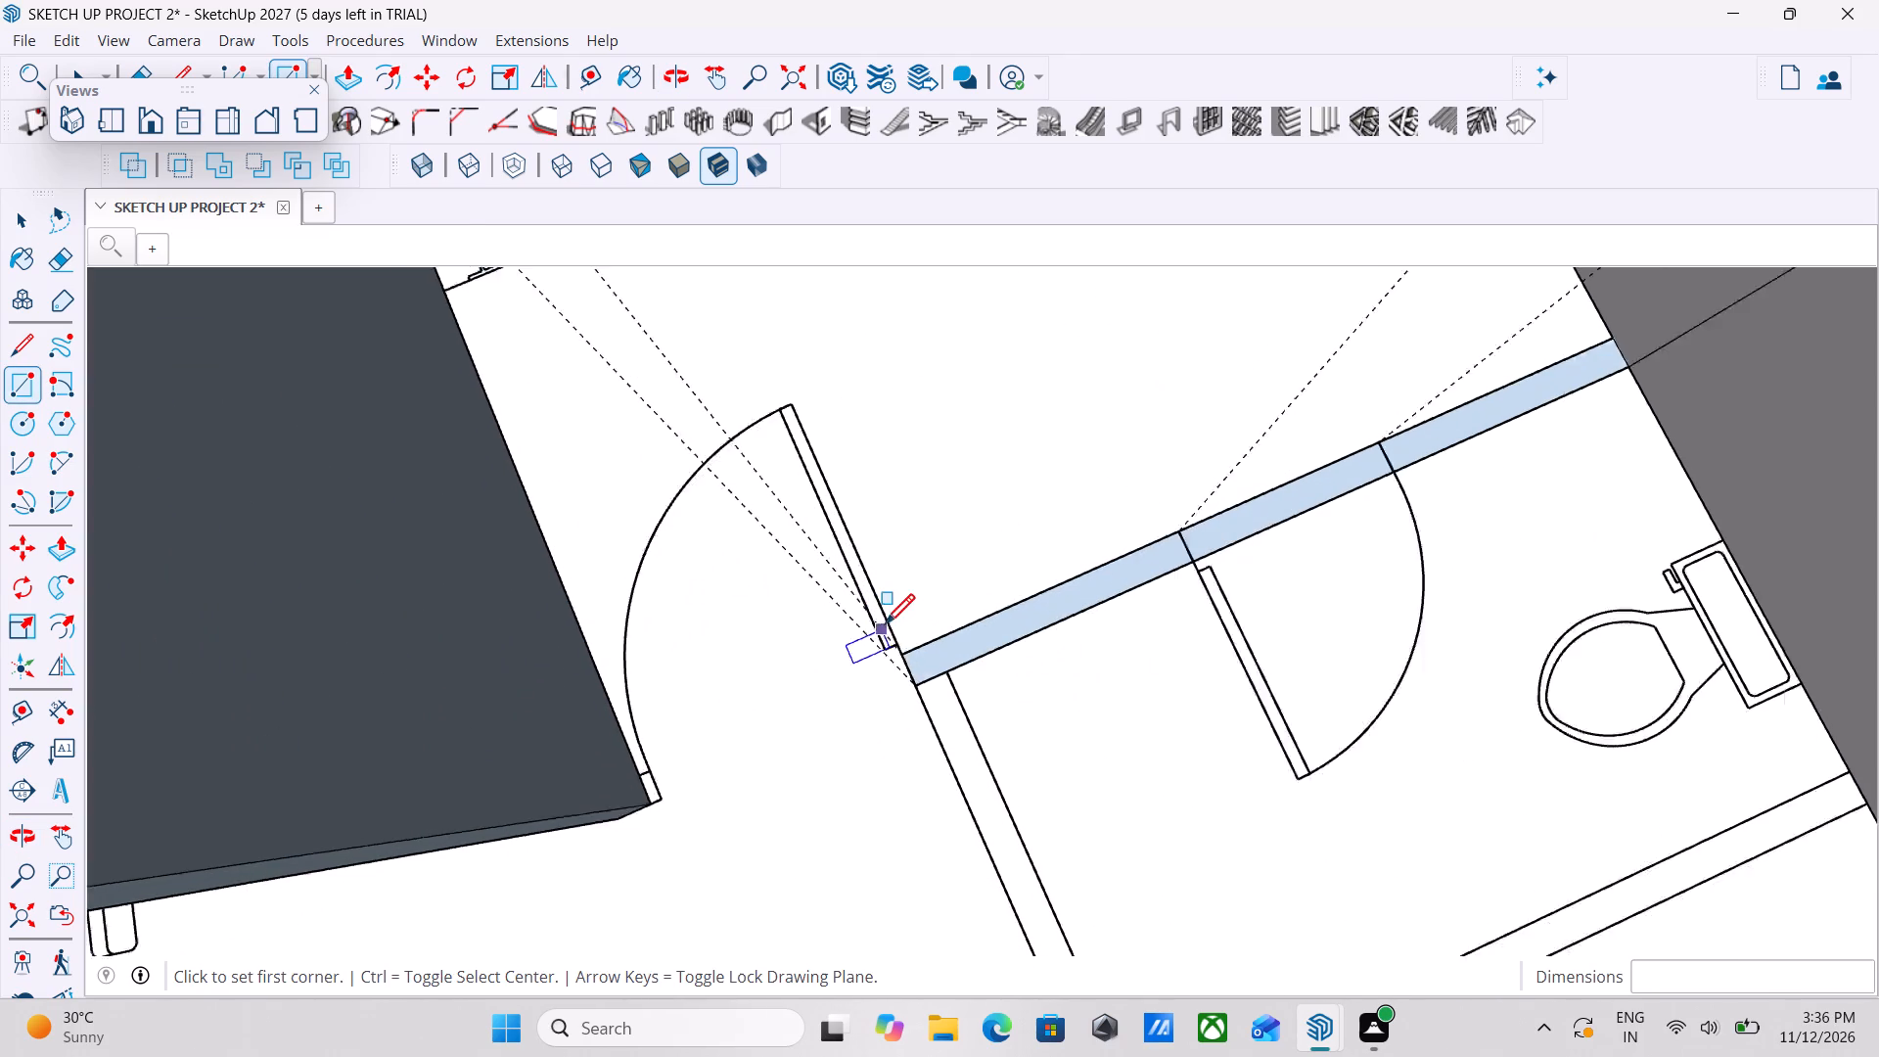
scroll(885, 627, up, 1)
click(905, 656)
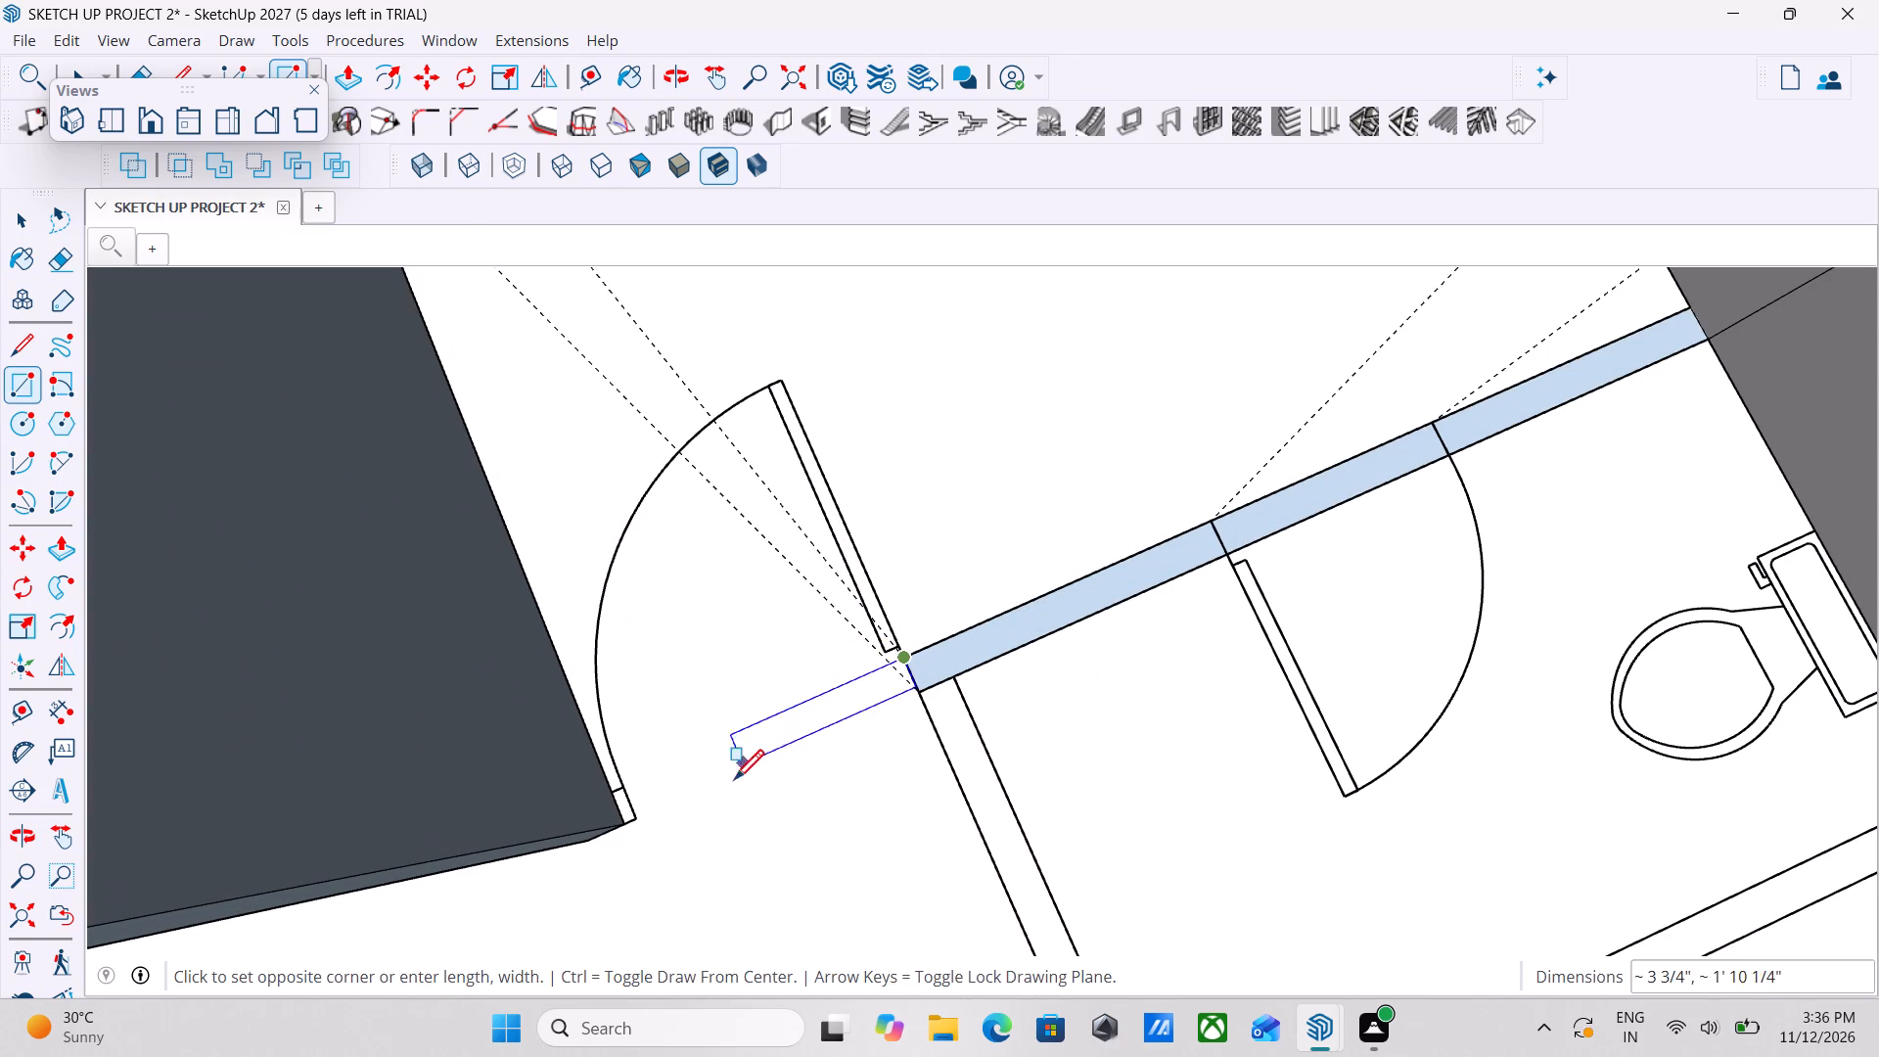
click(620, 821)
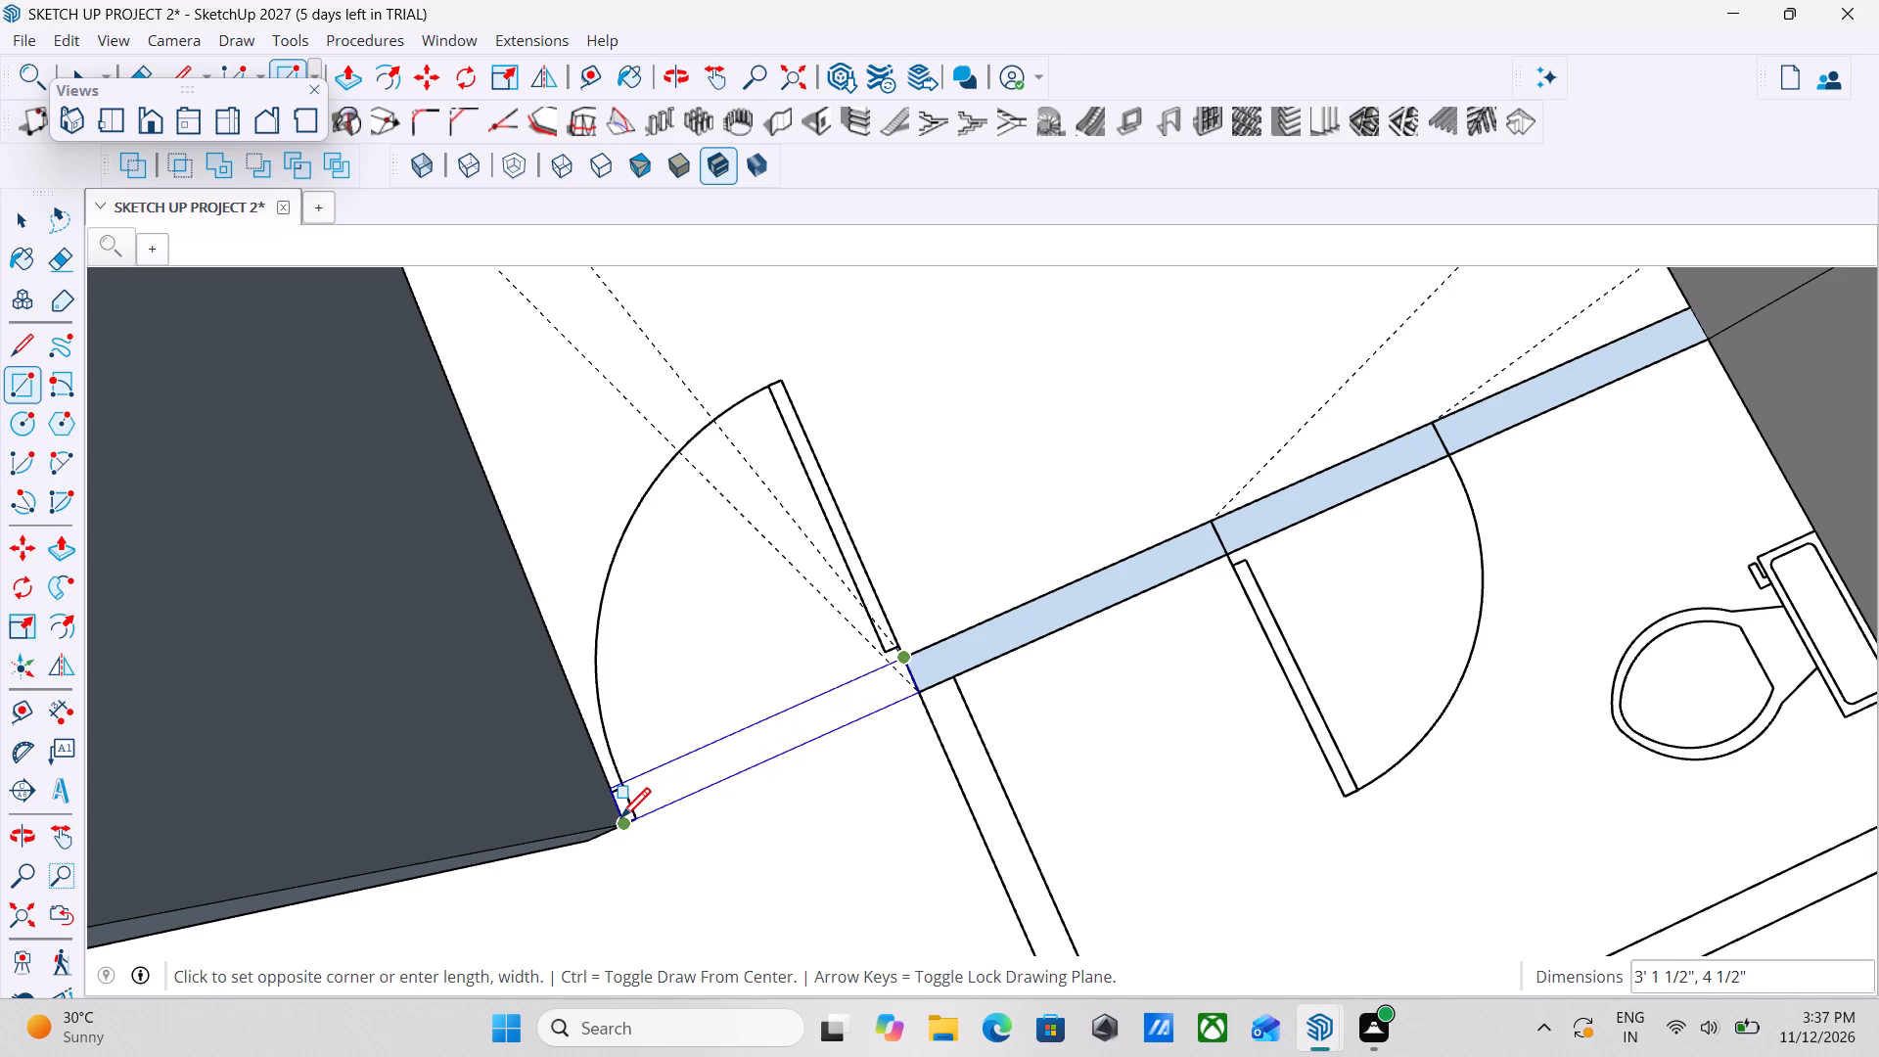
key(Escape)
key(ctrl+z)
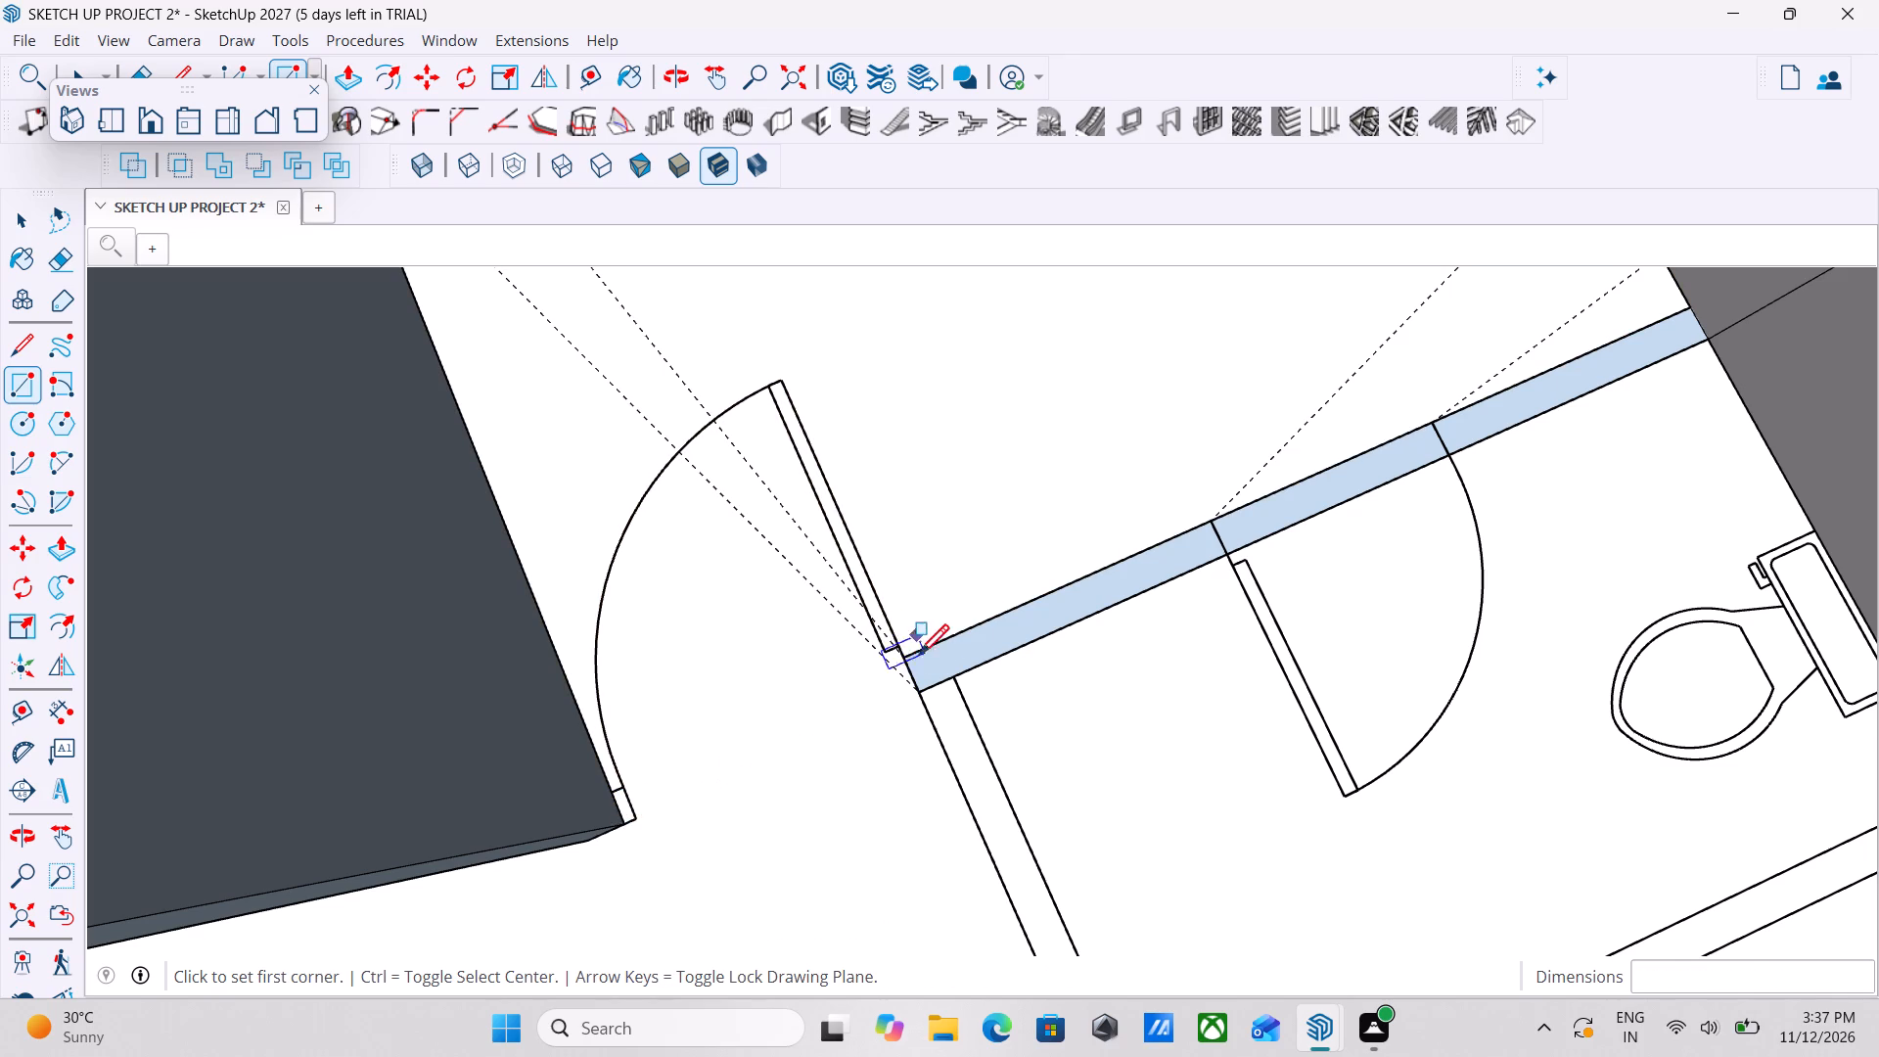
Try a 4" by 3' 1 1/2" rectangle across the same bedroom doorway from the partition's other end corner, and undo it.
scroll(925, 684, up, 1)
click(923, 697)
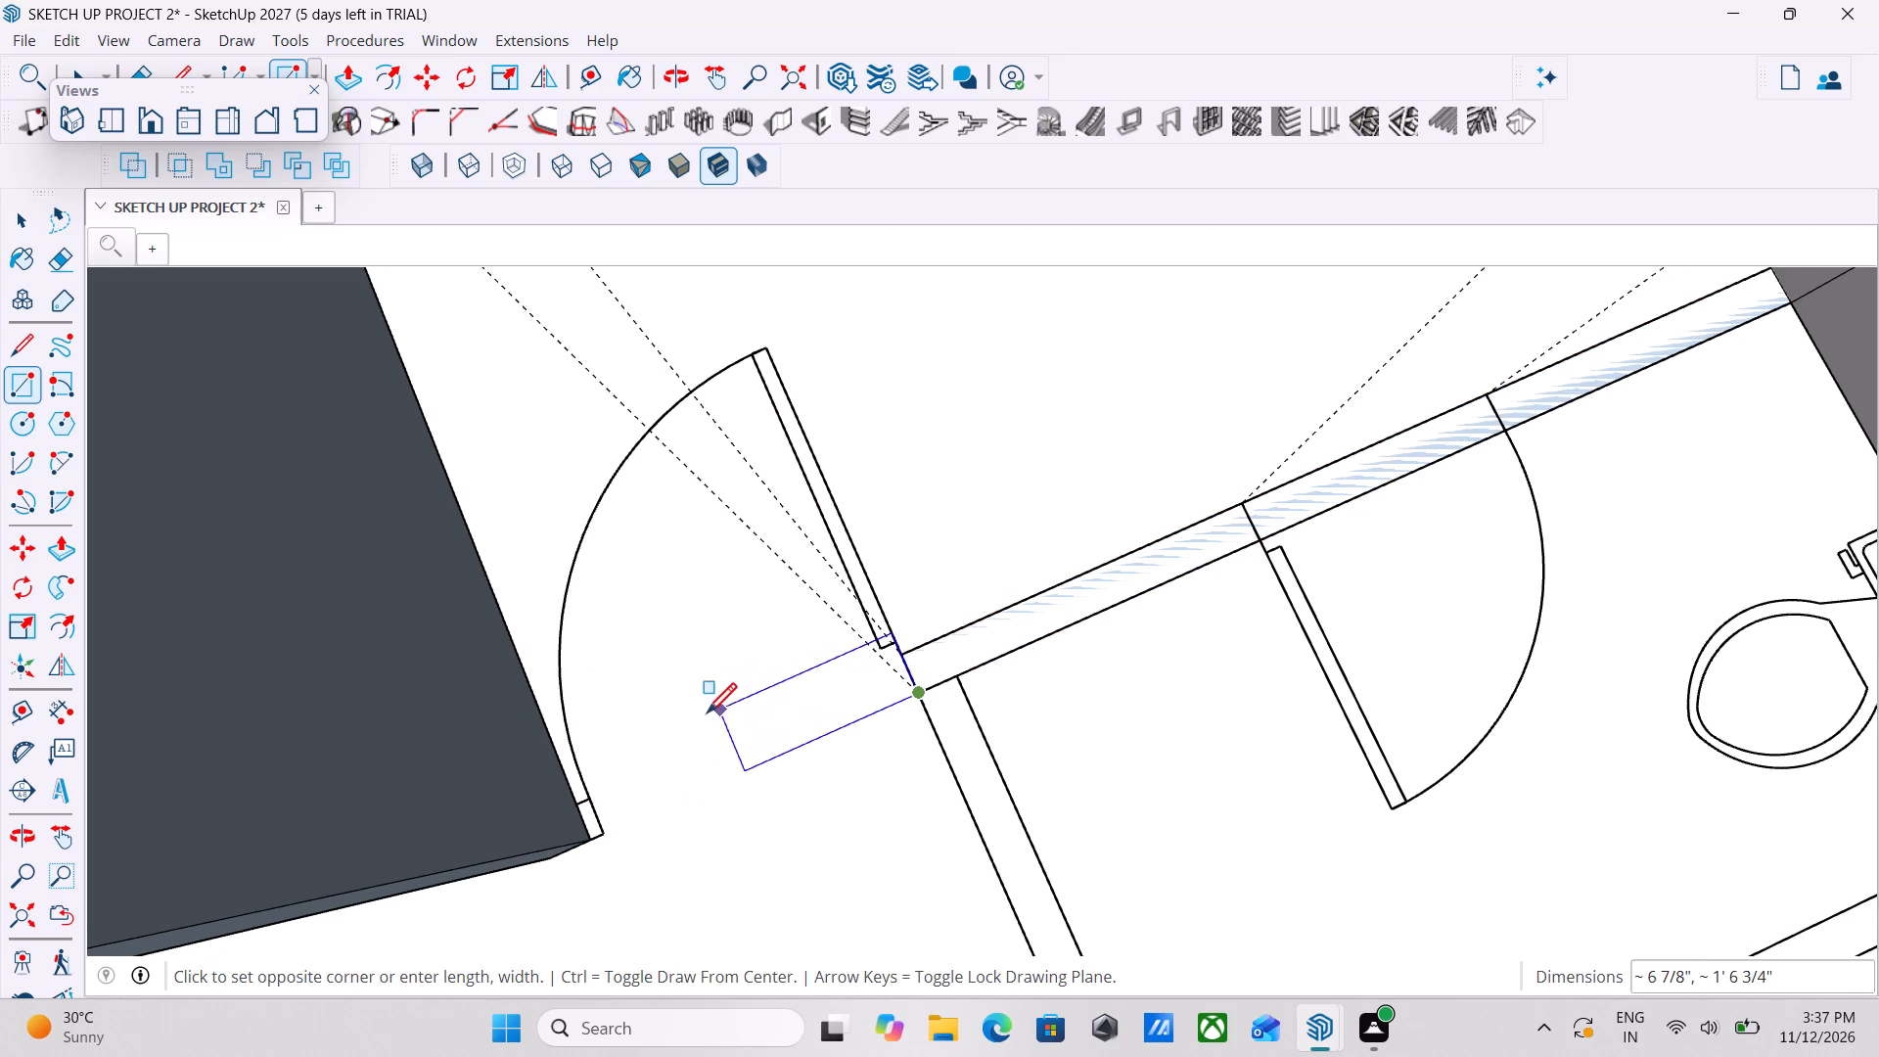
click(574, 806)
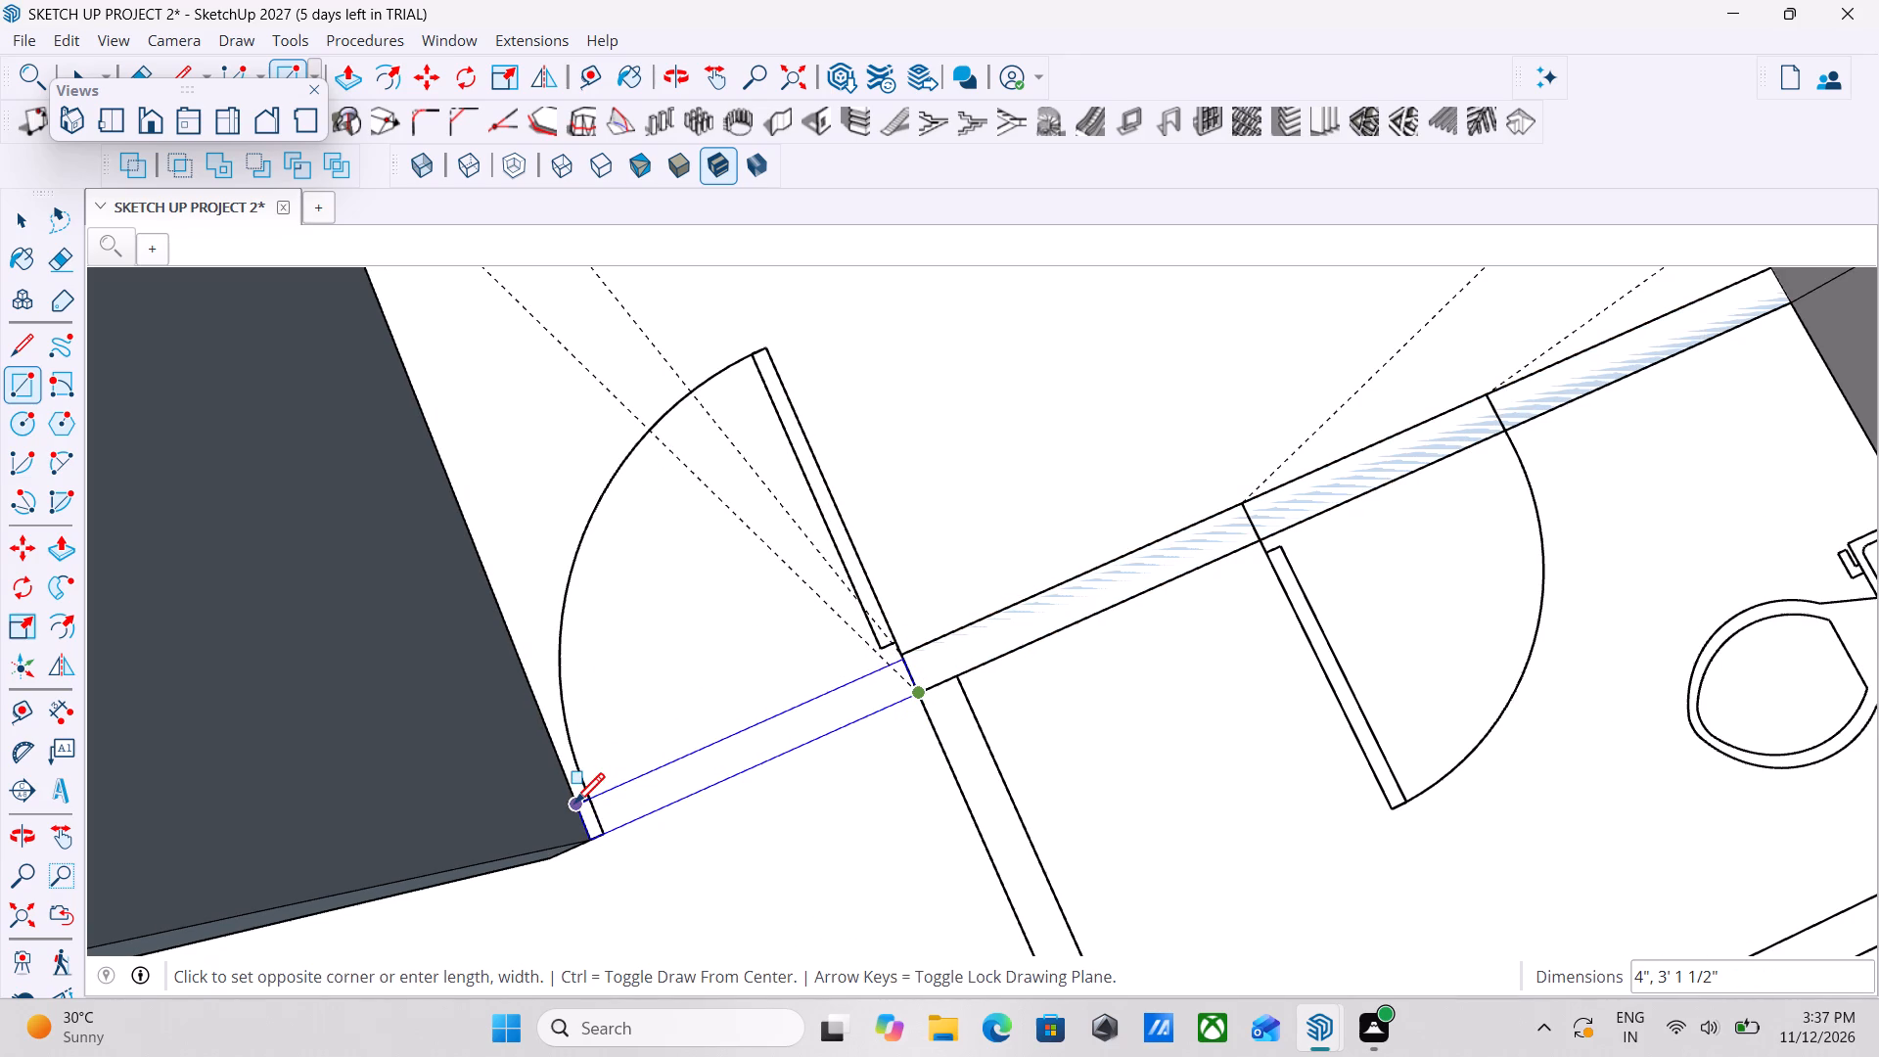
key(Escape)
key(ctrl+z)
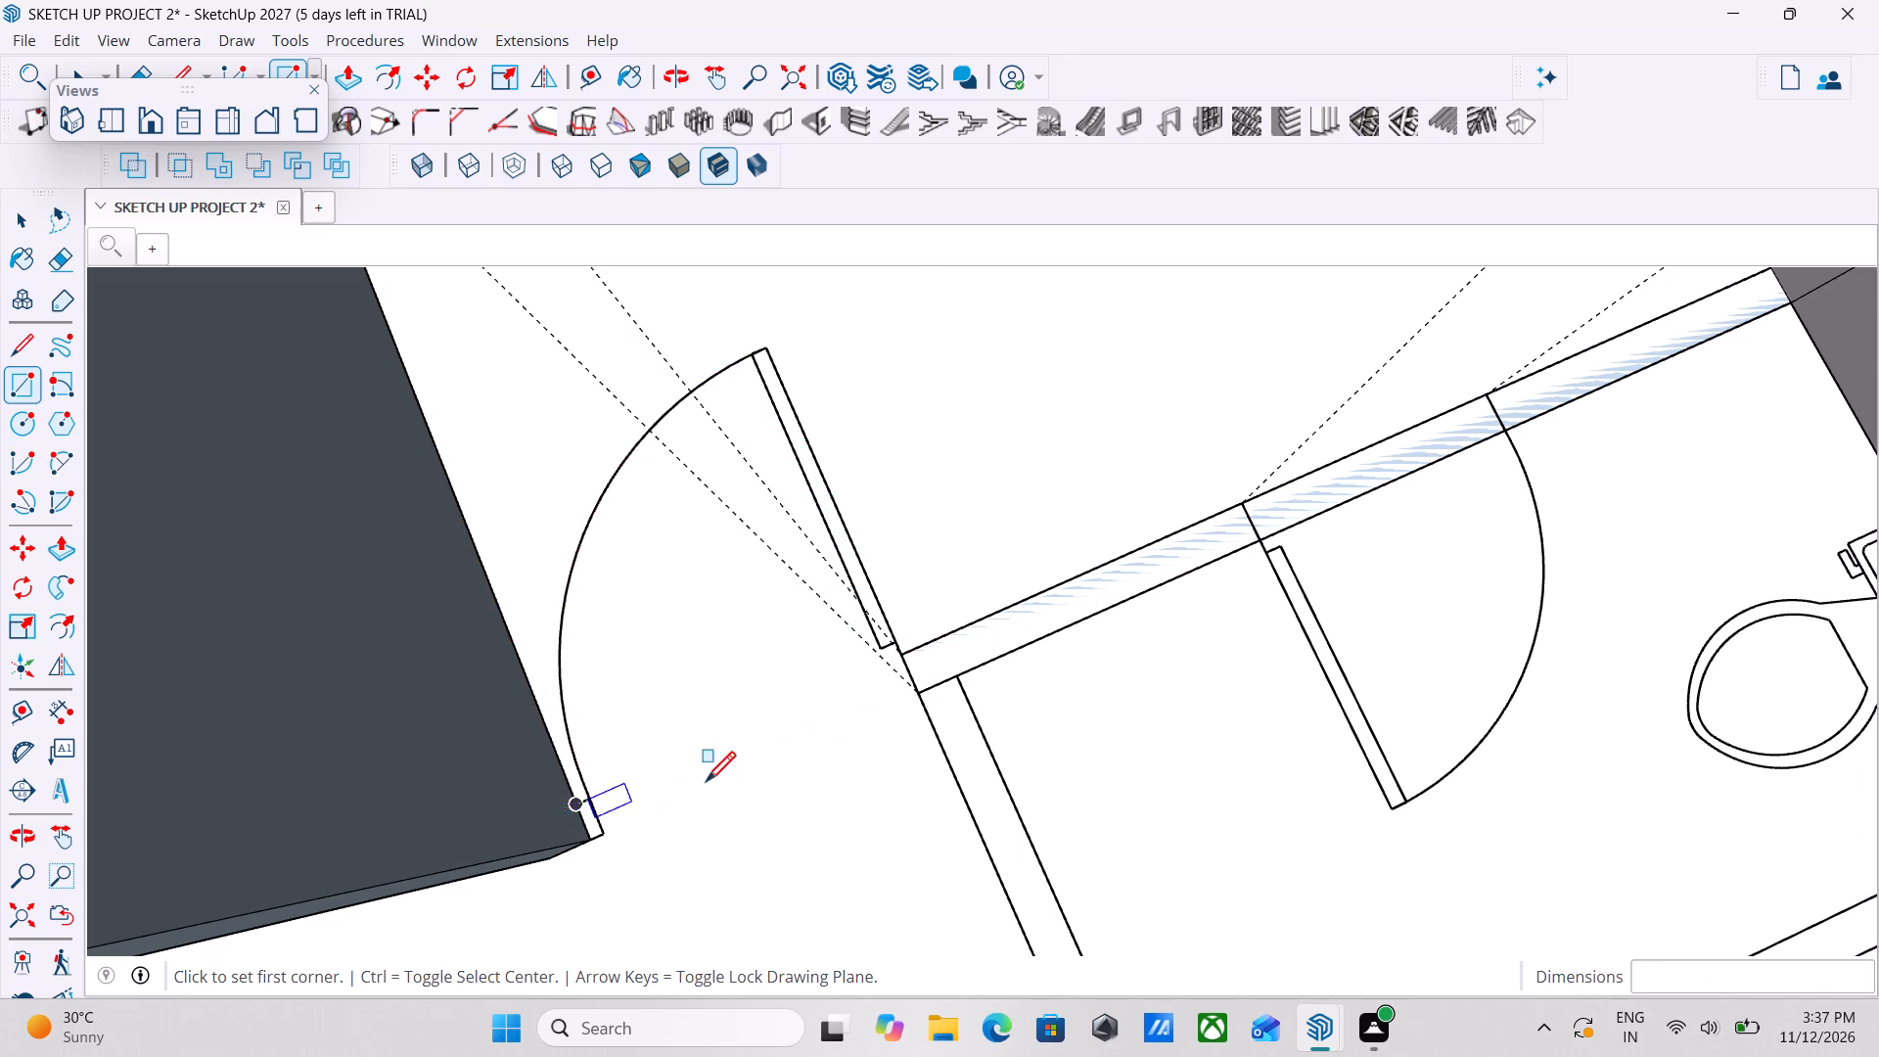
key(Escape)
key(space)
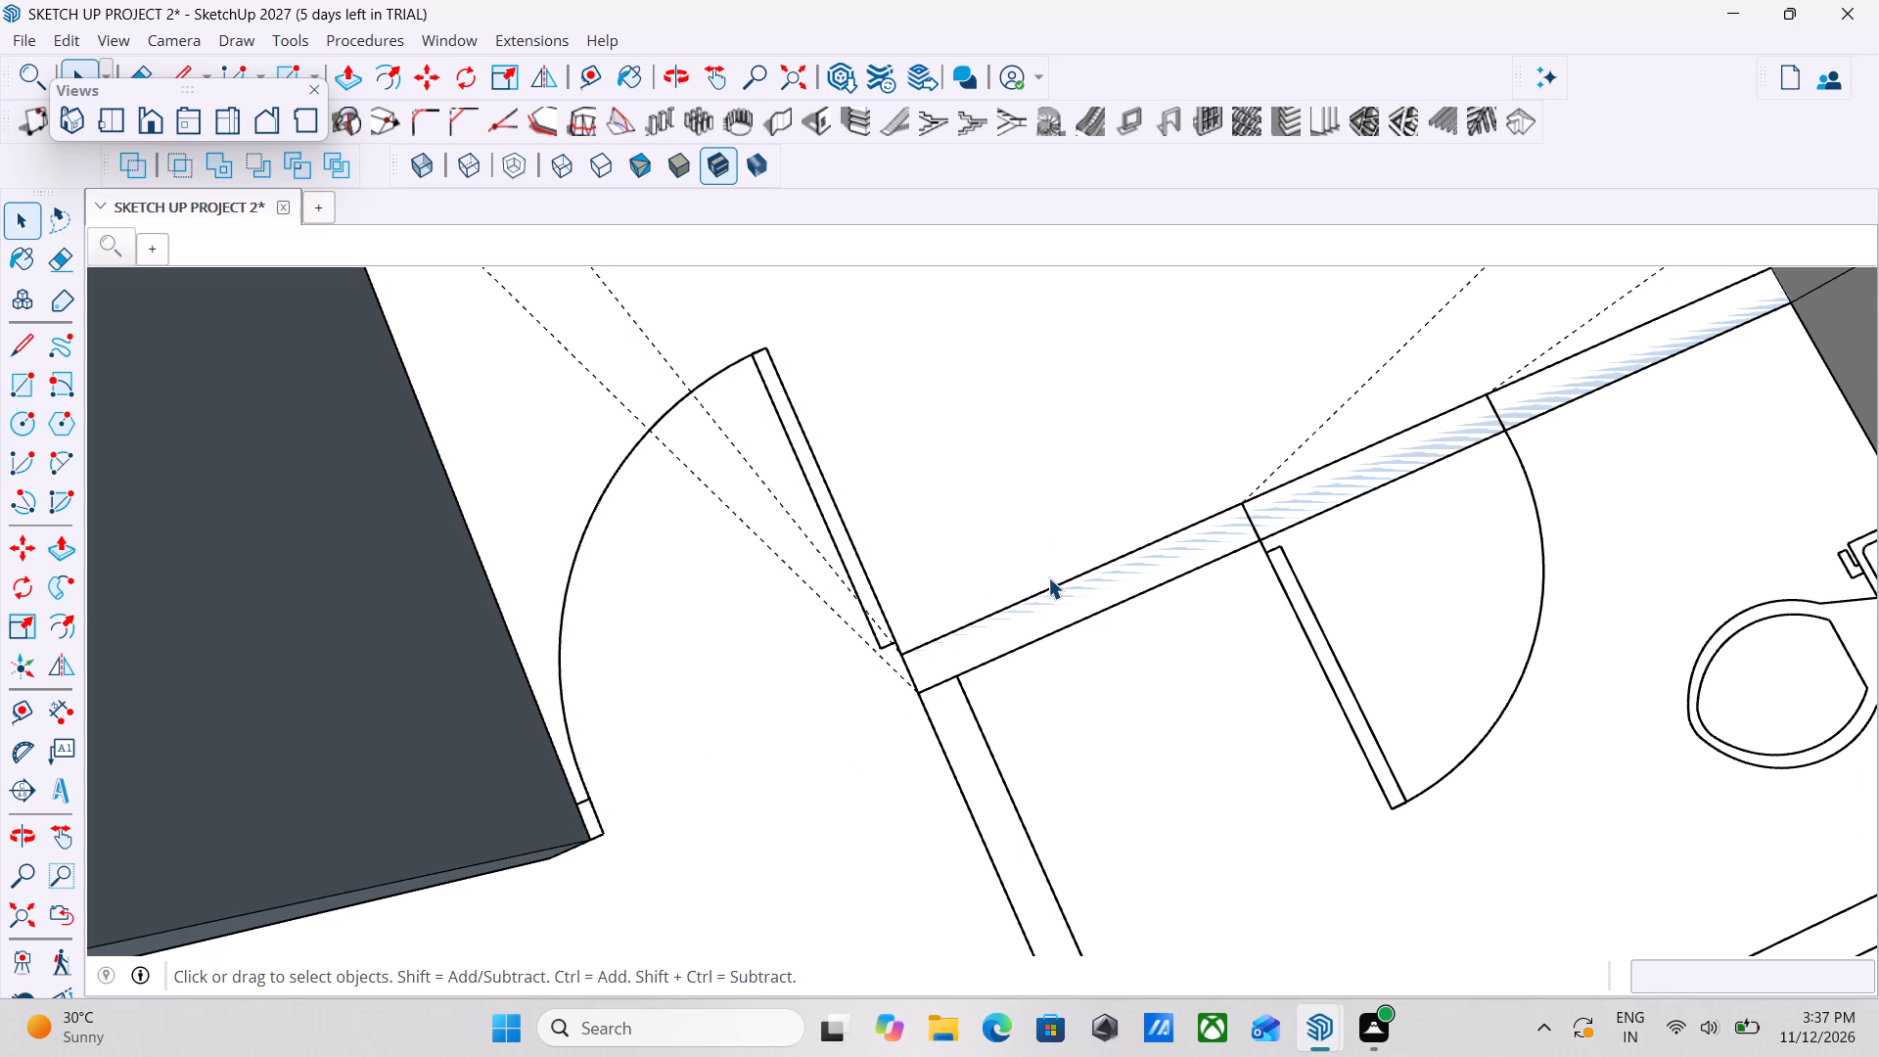
Push/Pull the bedroom–toilet partition strip up 10'.
key(p)
click(1129, 576)
scroll(1146, 515, down, 6)
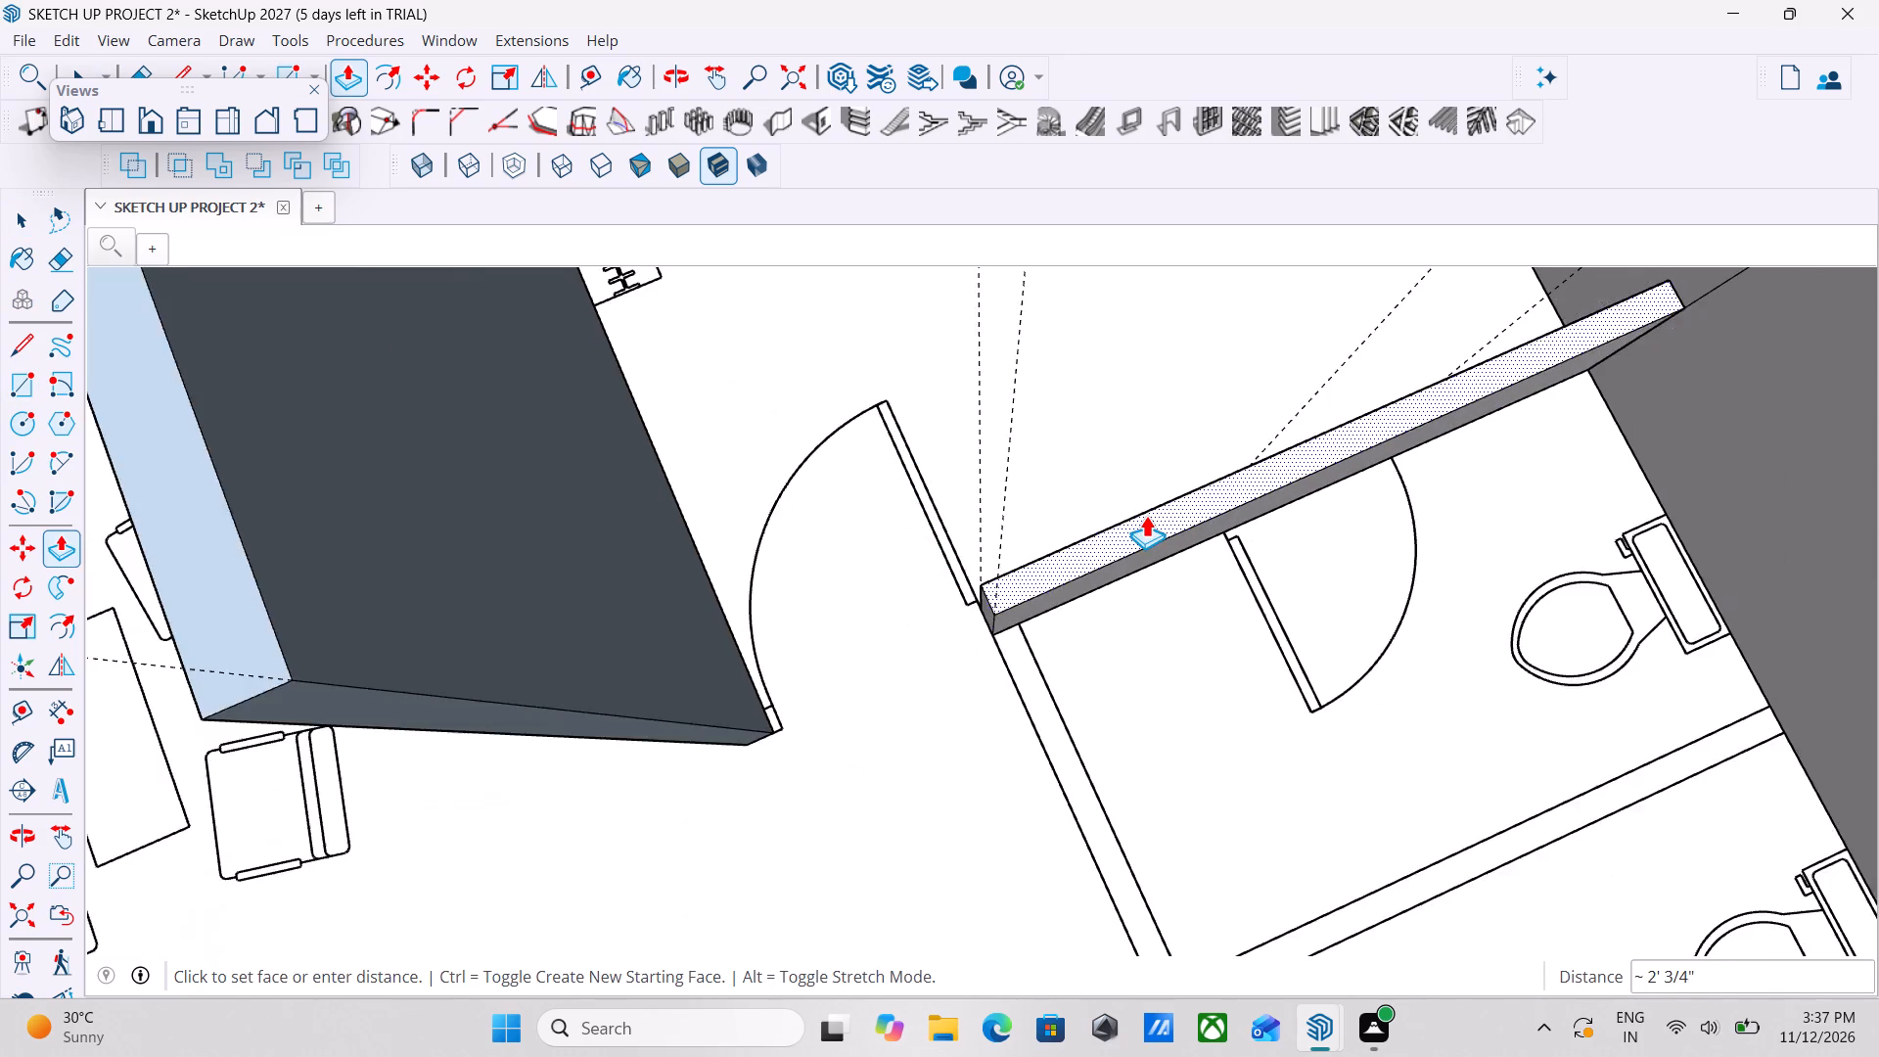
scroll(1146, 515, down, 12)
text(10')
key(Return)
scroll(1163, 467, down, 3)
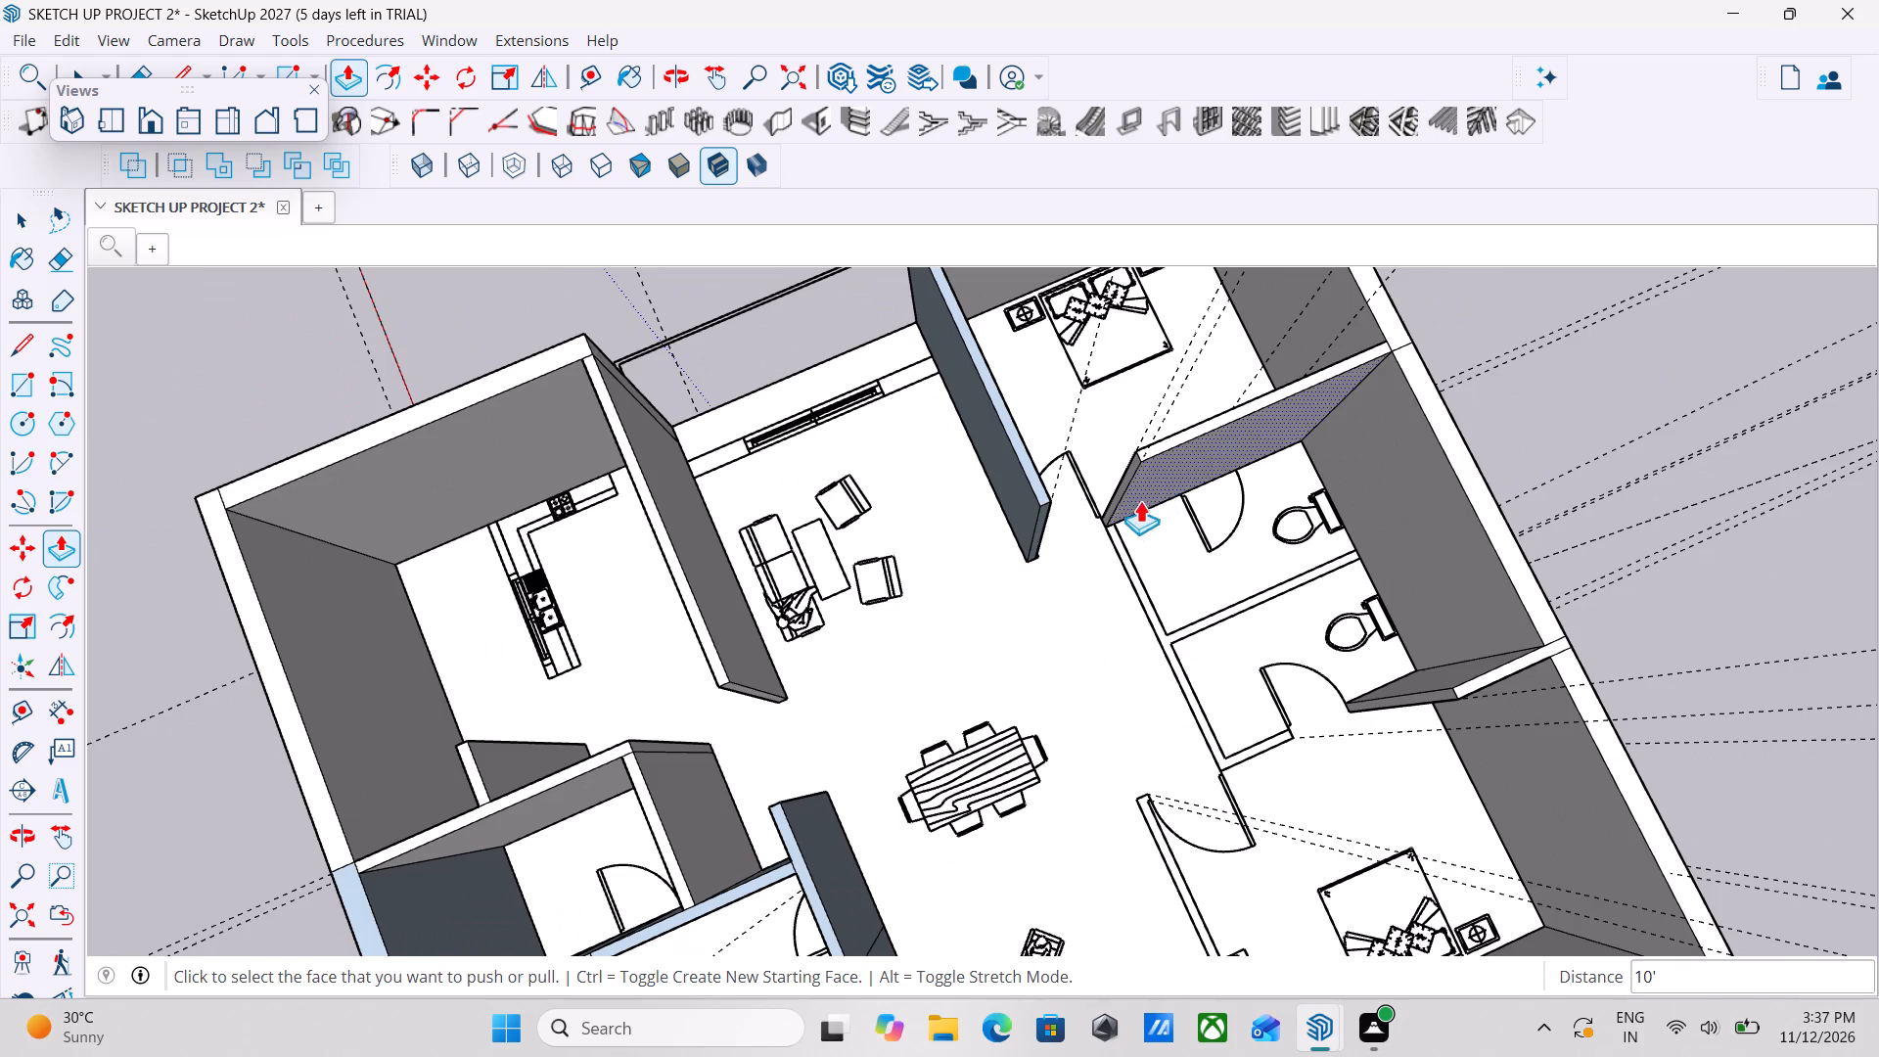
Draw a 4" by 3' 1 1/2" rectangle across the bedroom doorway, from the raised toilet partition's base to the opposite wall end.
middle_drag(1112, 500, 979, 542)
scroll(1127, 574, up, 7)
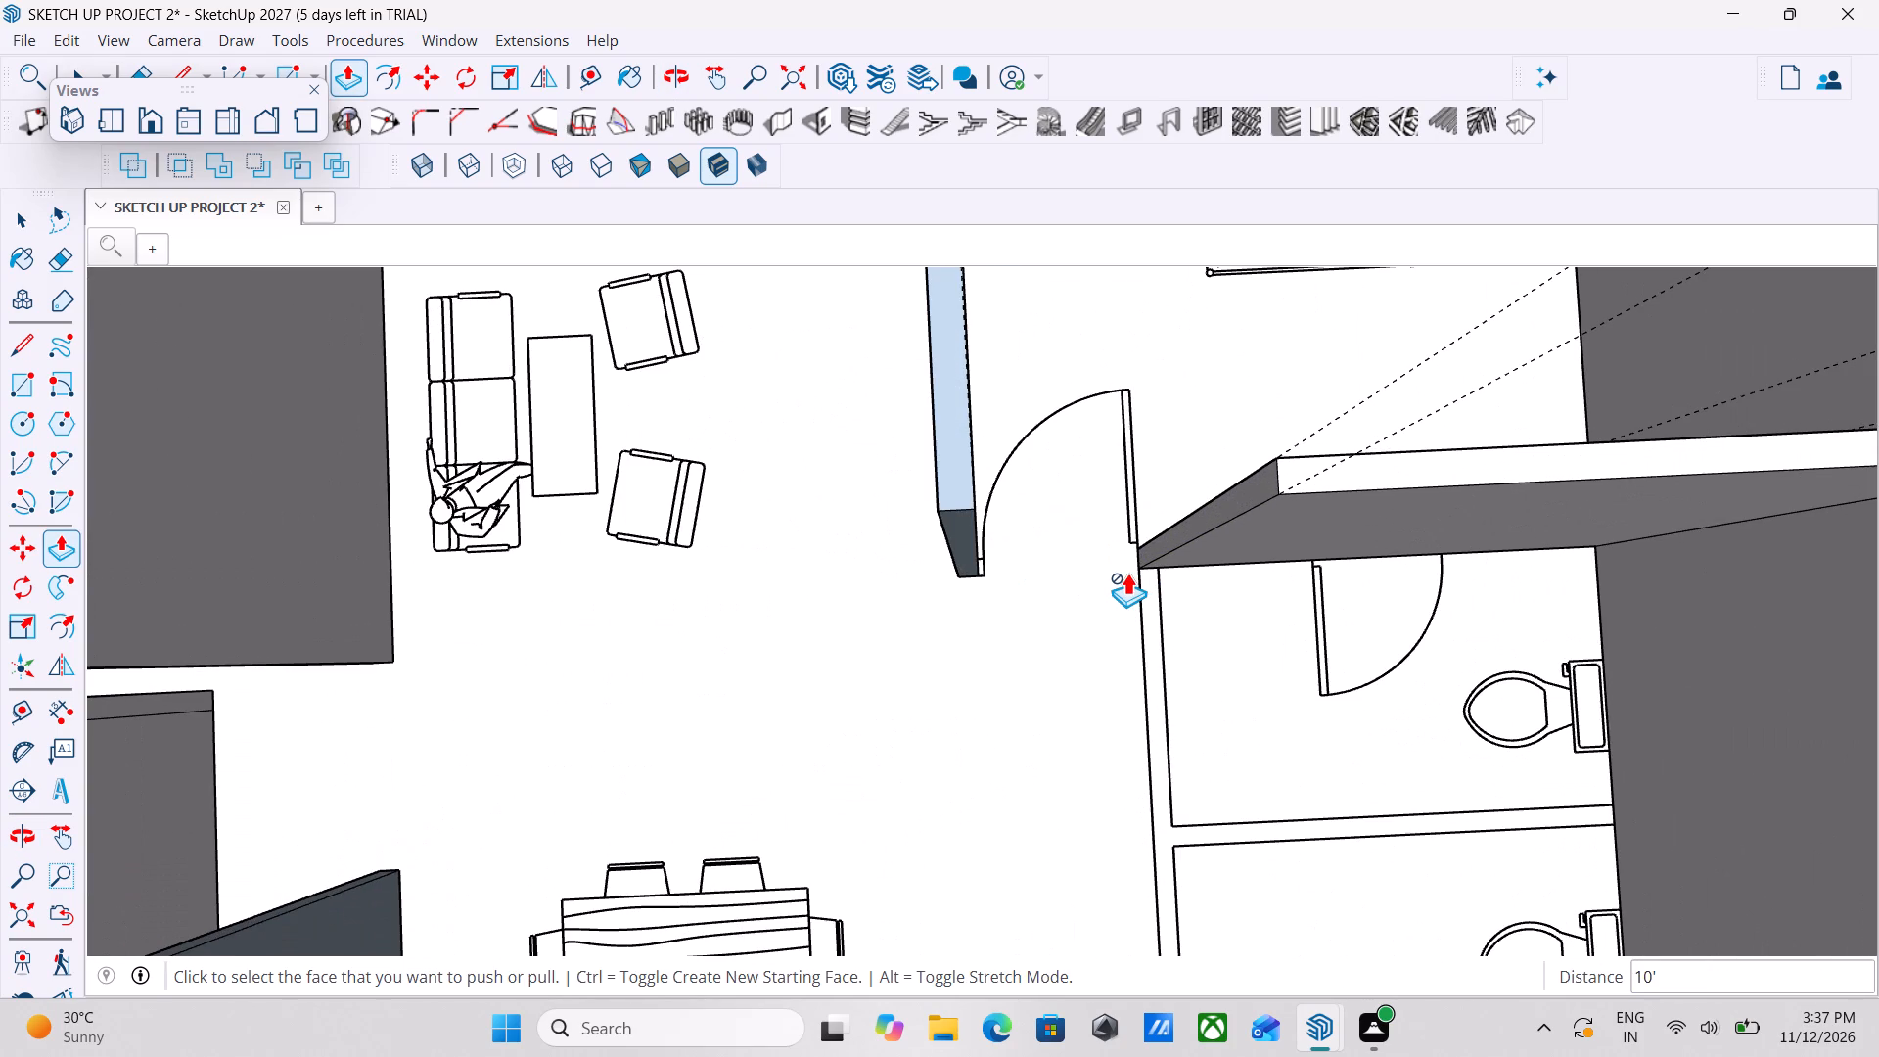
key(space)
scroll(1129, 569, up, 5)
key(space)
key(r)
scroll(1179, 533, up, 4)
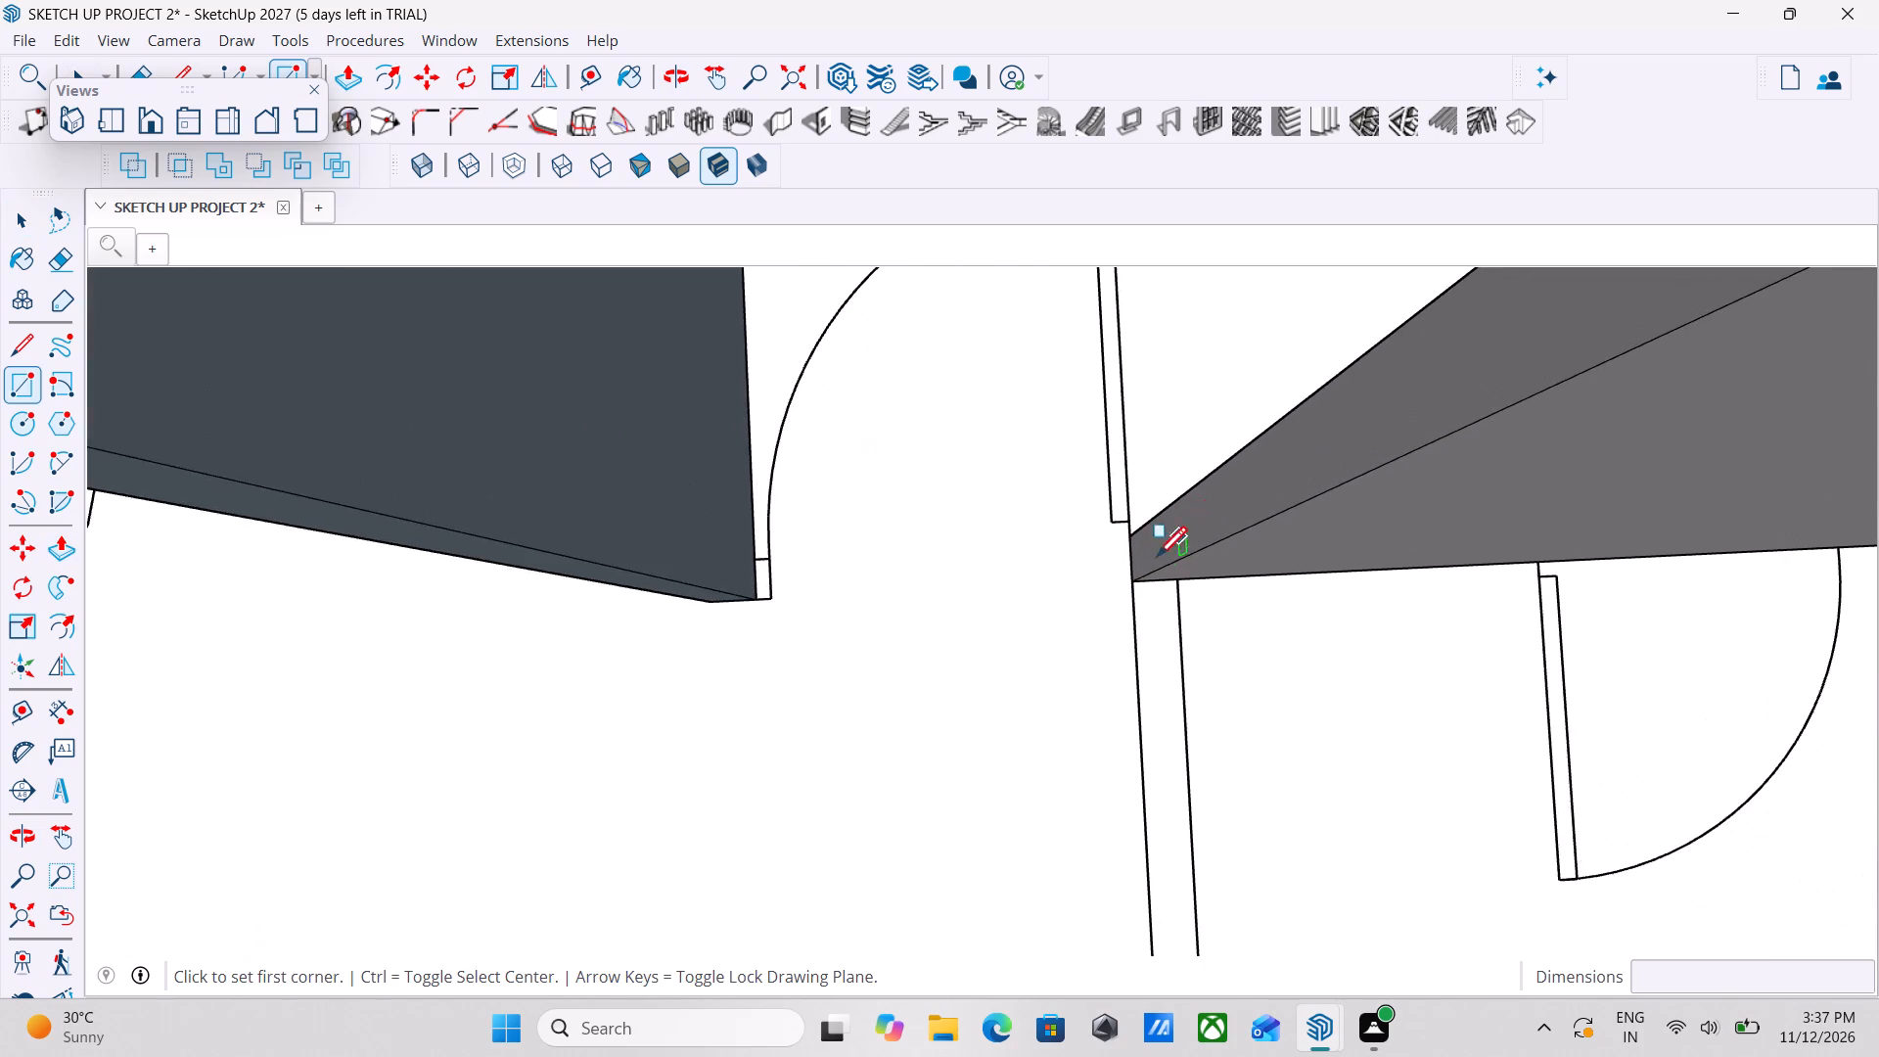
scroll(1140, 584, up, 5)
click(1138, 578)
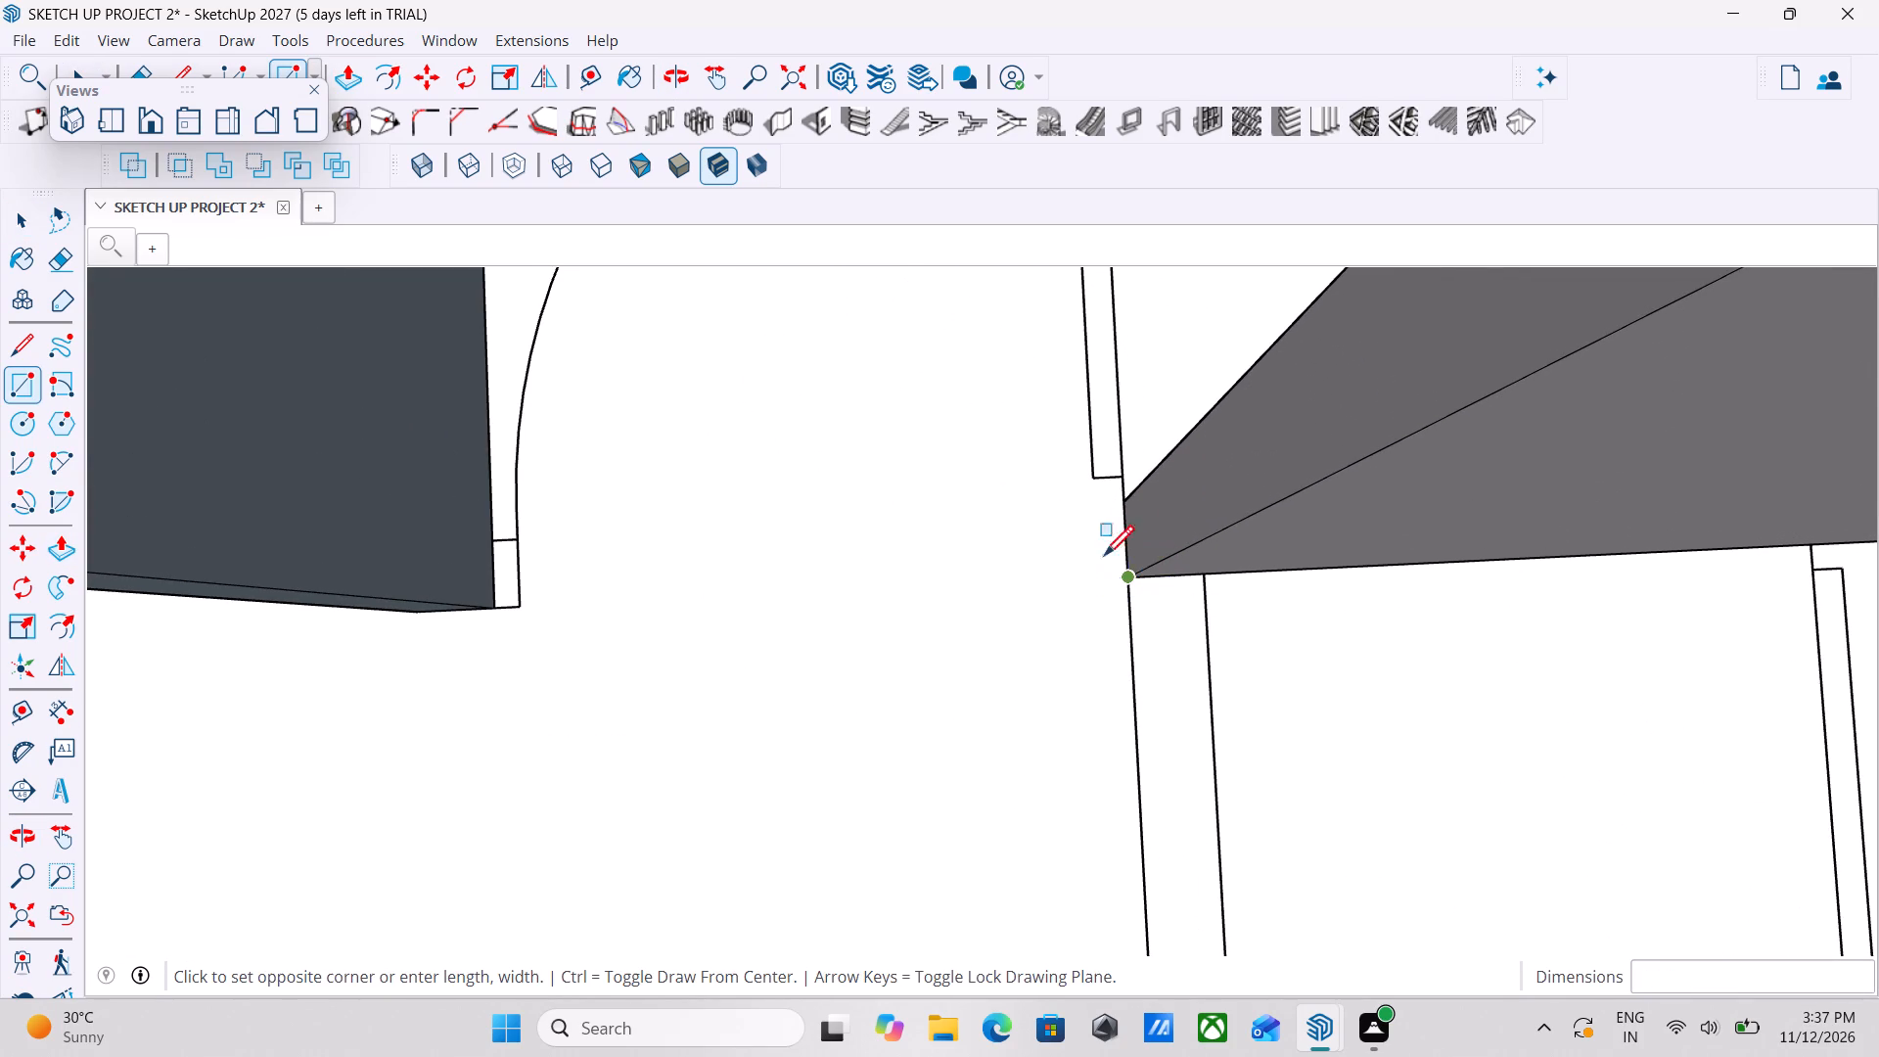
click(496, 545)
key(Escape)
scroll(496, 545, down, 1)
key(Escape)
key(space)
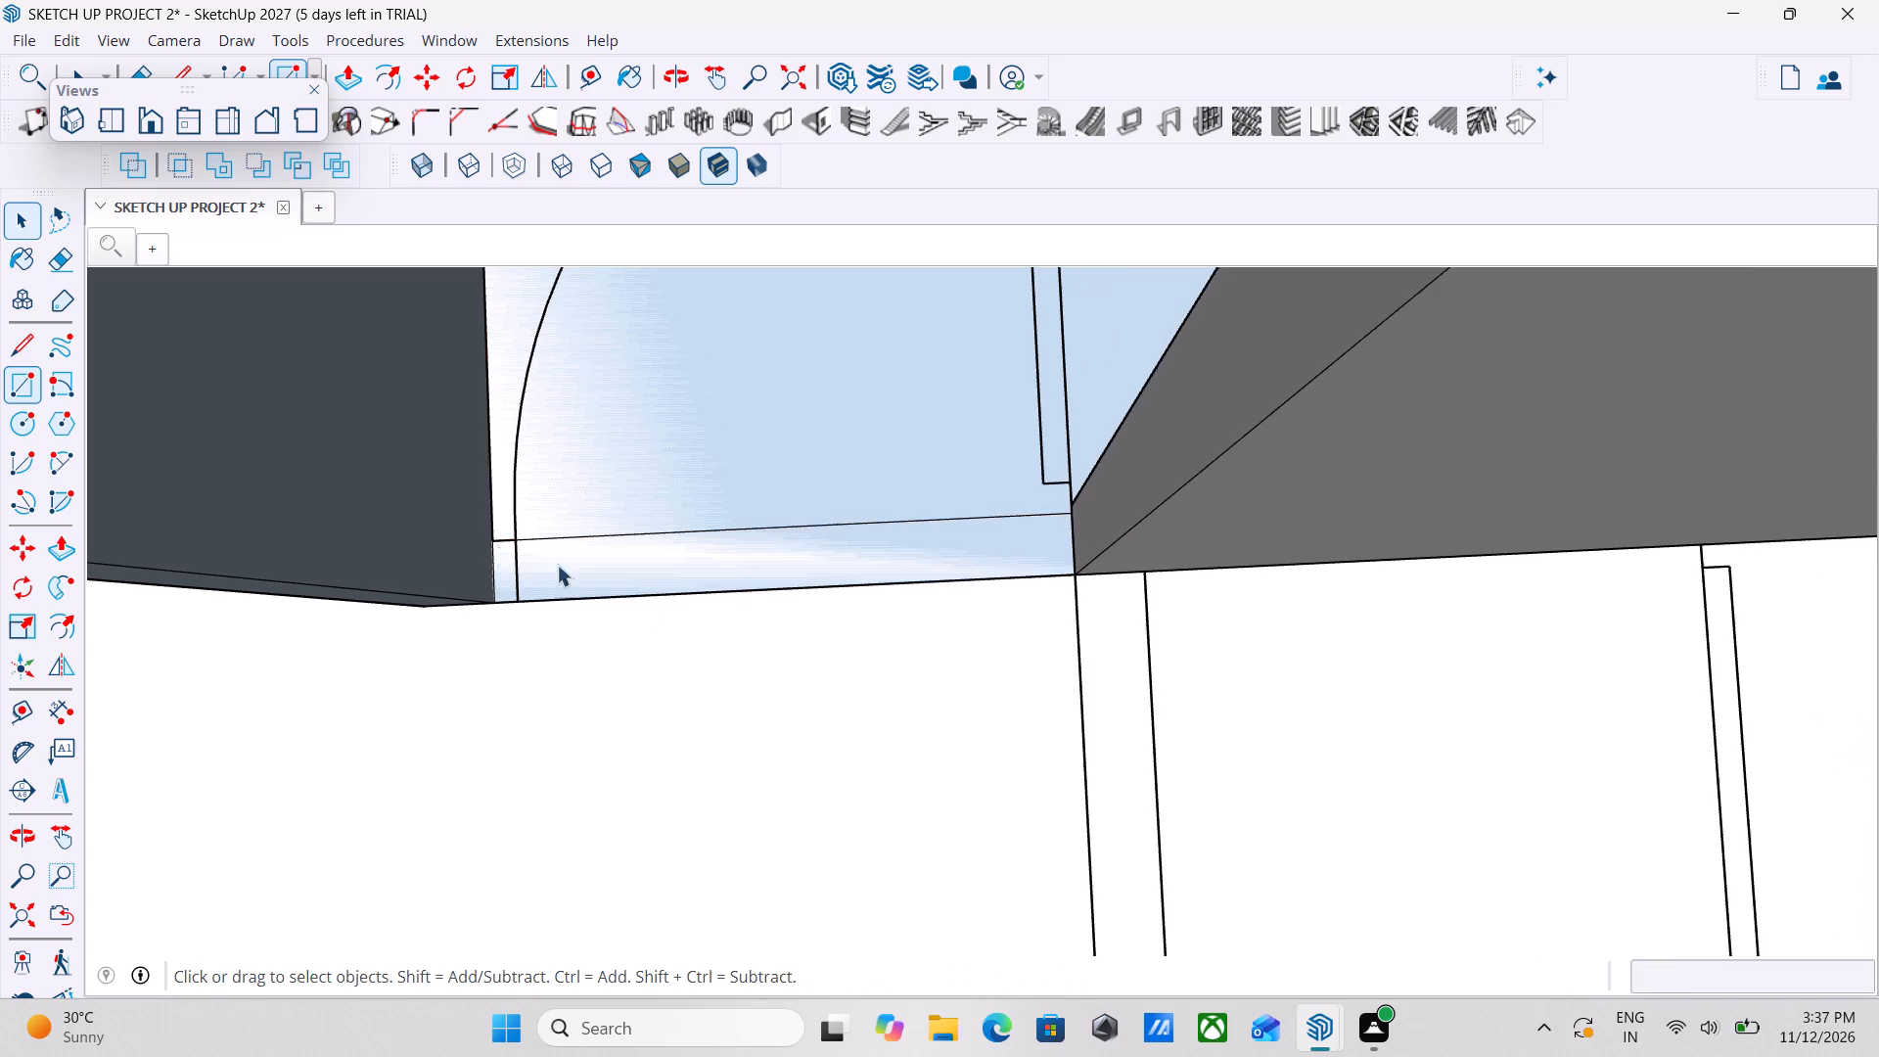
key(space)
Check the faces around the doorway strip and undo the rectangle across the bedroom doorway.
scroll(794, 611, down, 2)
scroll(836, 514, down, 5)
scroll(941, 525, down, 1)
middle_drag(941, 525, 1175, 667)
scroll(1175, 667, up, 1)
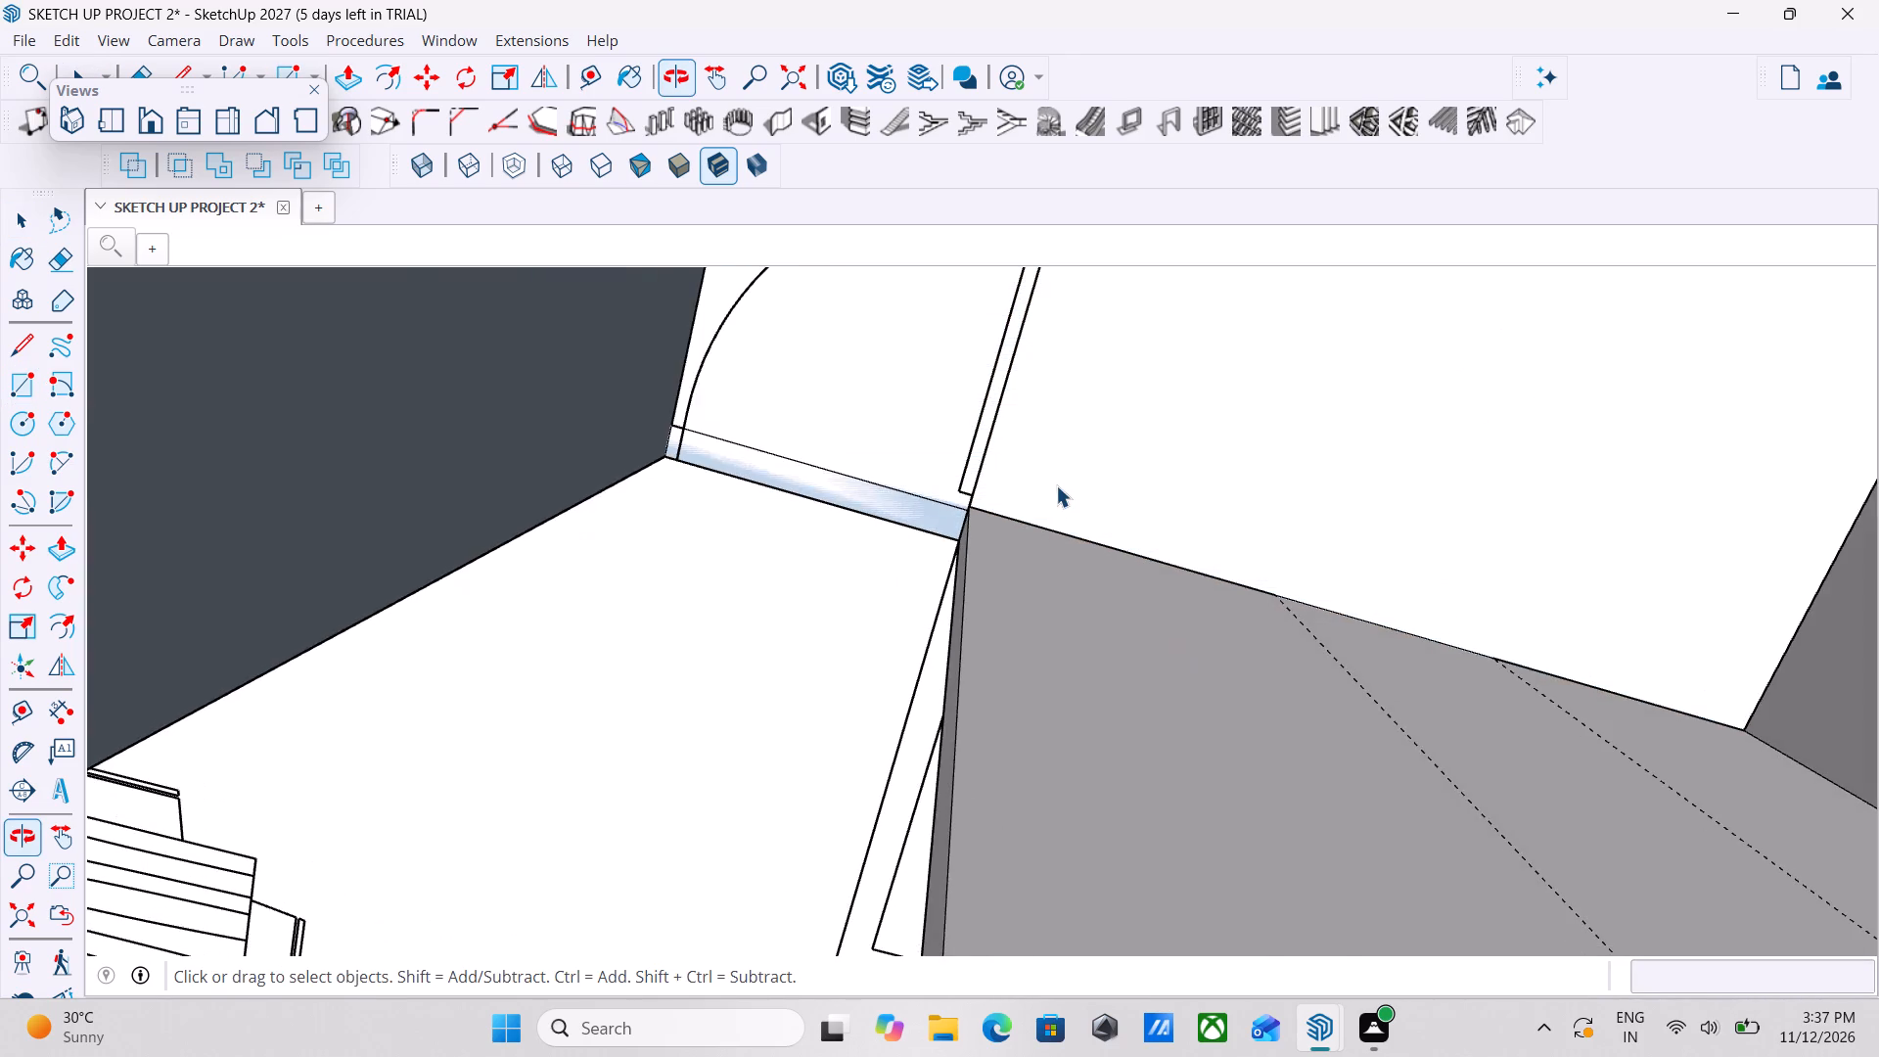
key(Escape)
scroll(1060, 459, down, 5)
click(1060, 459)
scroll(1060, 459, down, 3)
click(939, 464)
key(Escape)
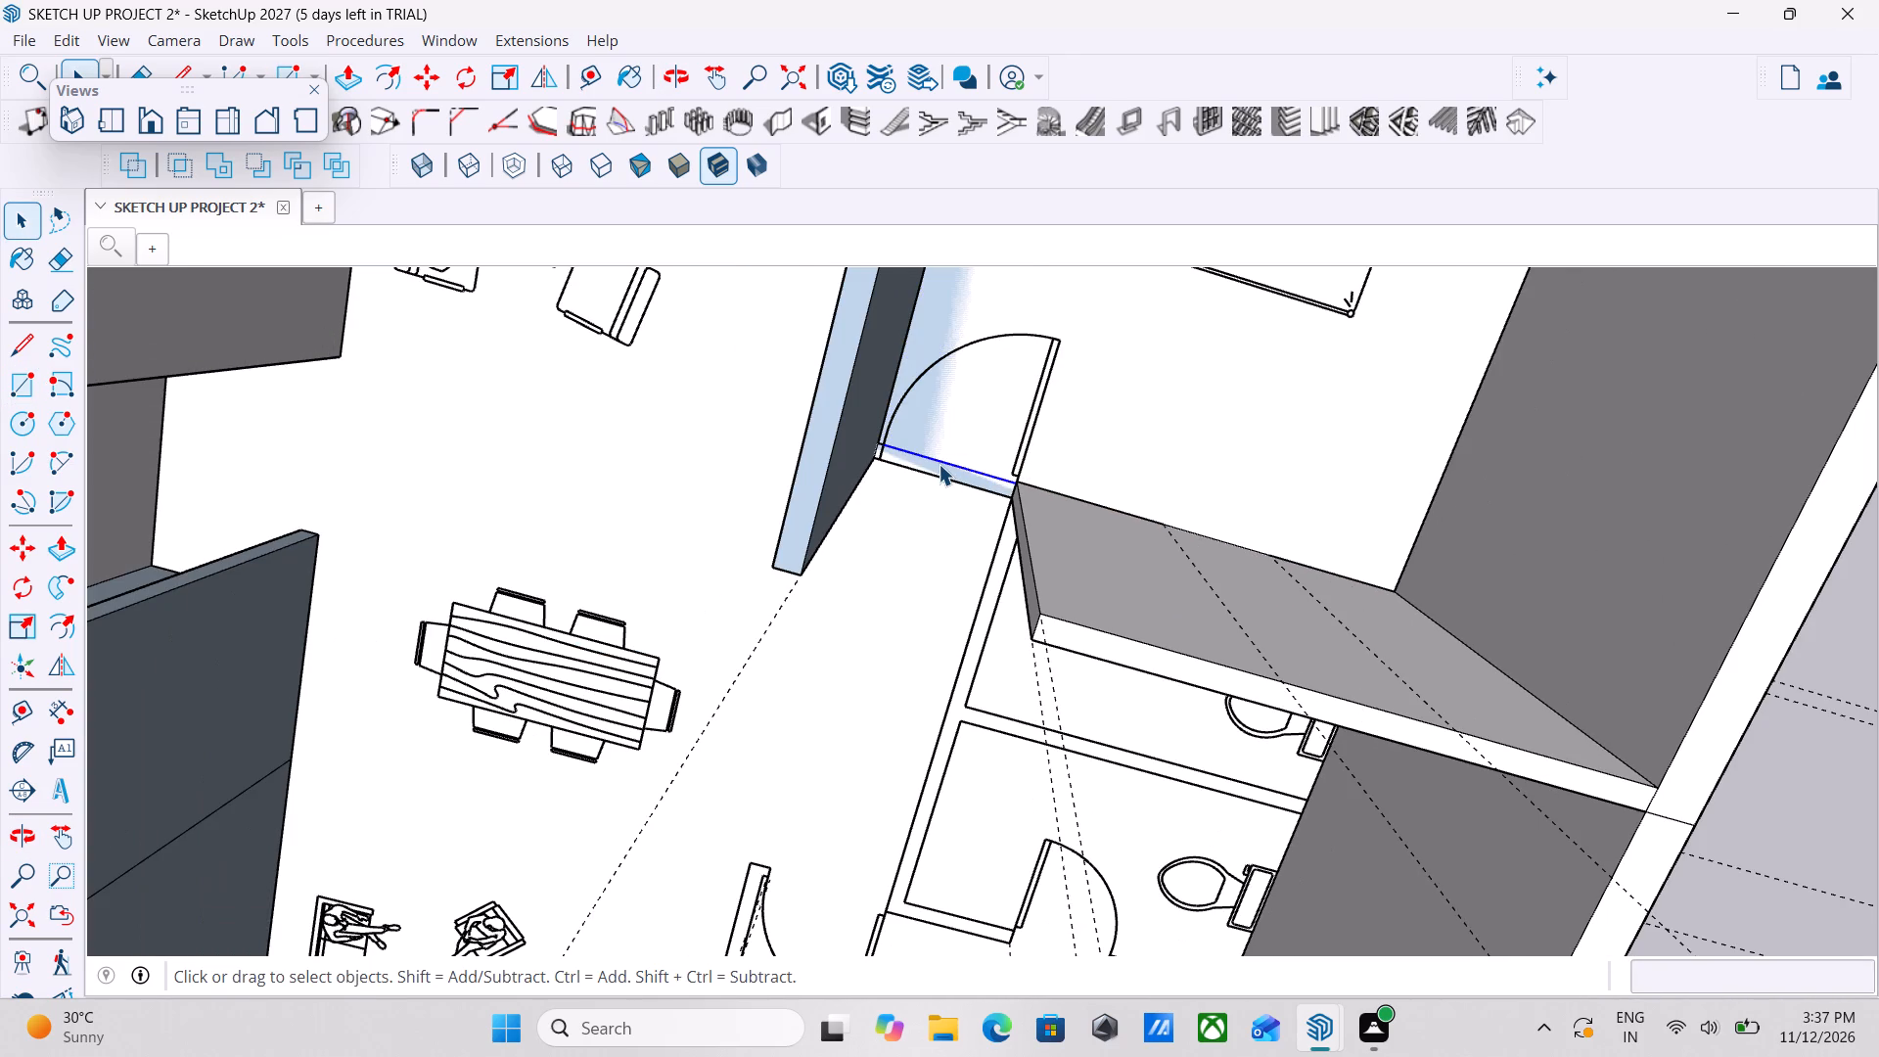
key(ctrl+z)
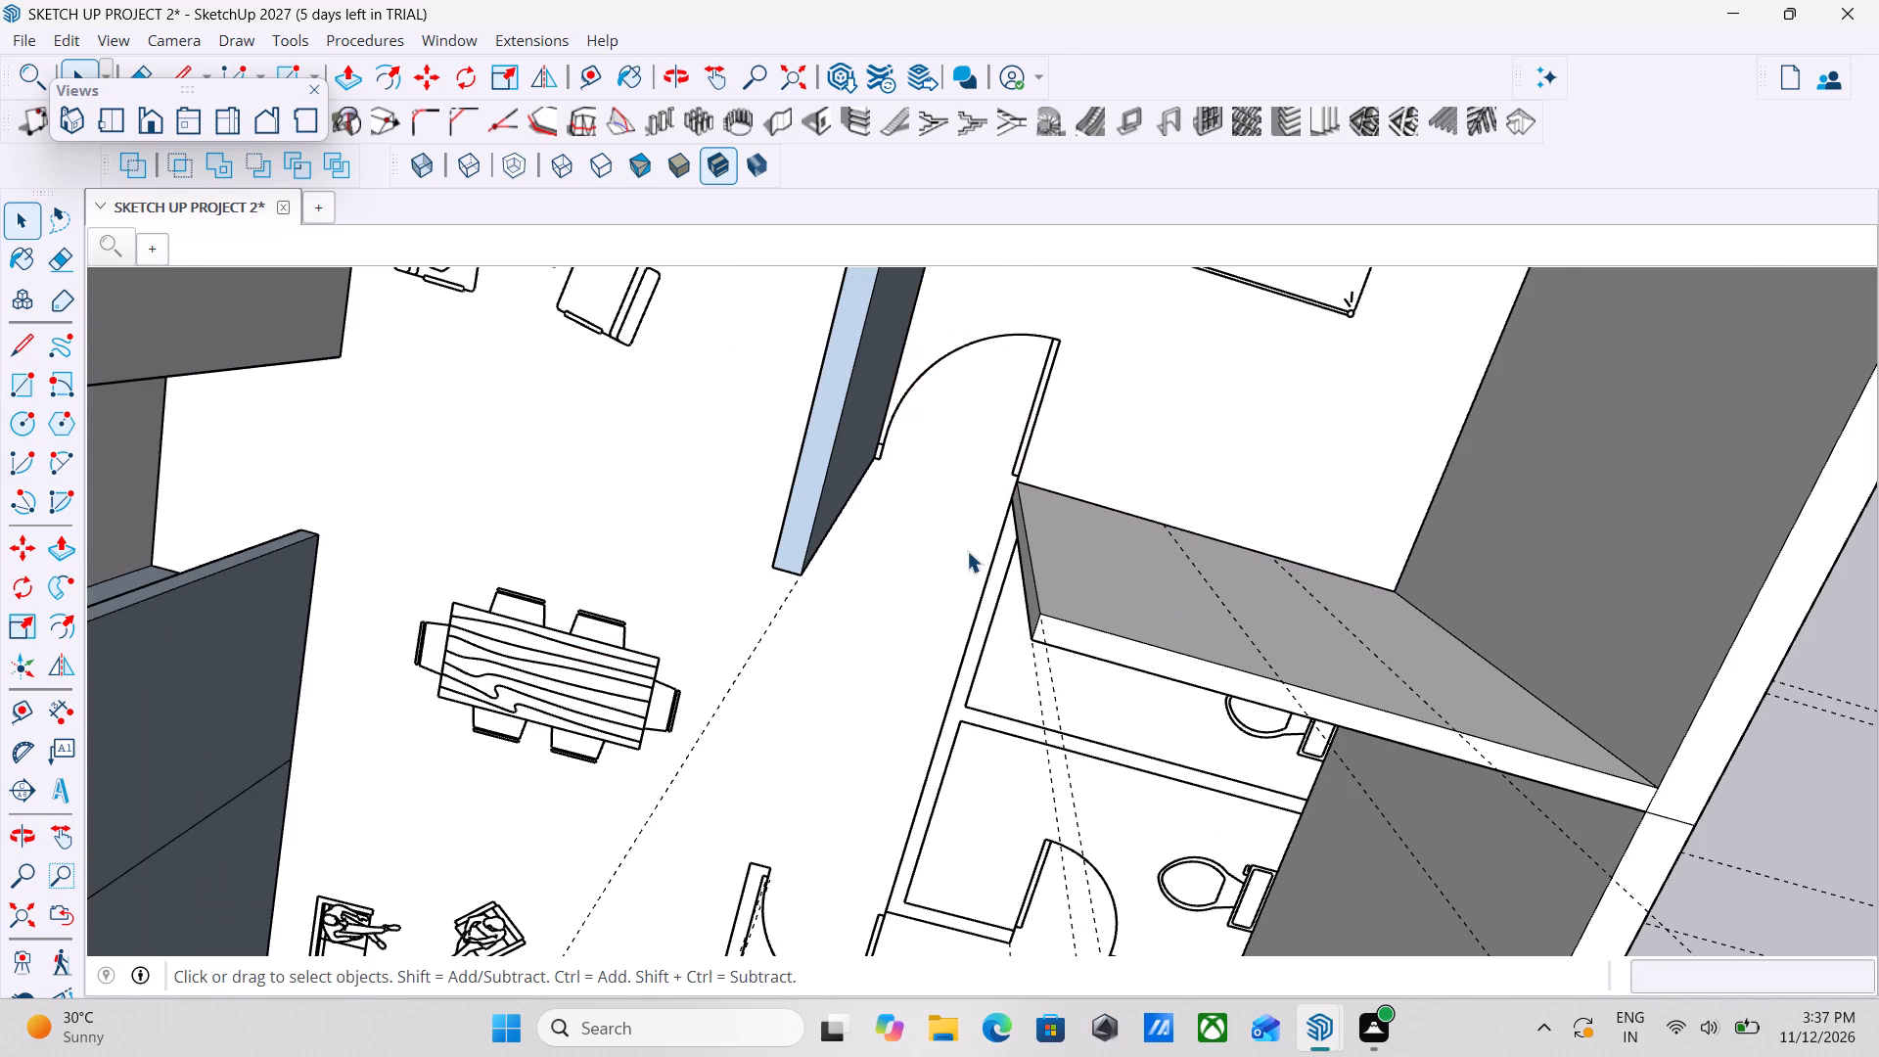
Draw a 4" by 3' 1 1/2" rectangle across the bedroom doorway, from the raised toilet partition's base to the opposite wall end.
scroll(964, 551, up, 2)
middle_drag(979, 533, 1100, 385)
scroll(1057, 442, down, 3)
middle_drag(1057, 442, 1039, 541)
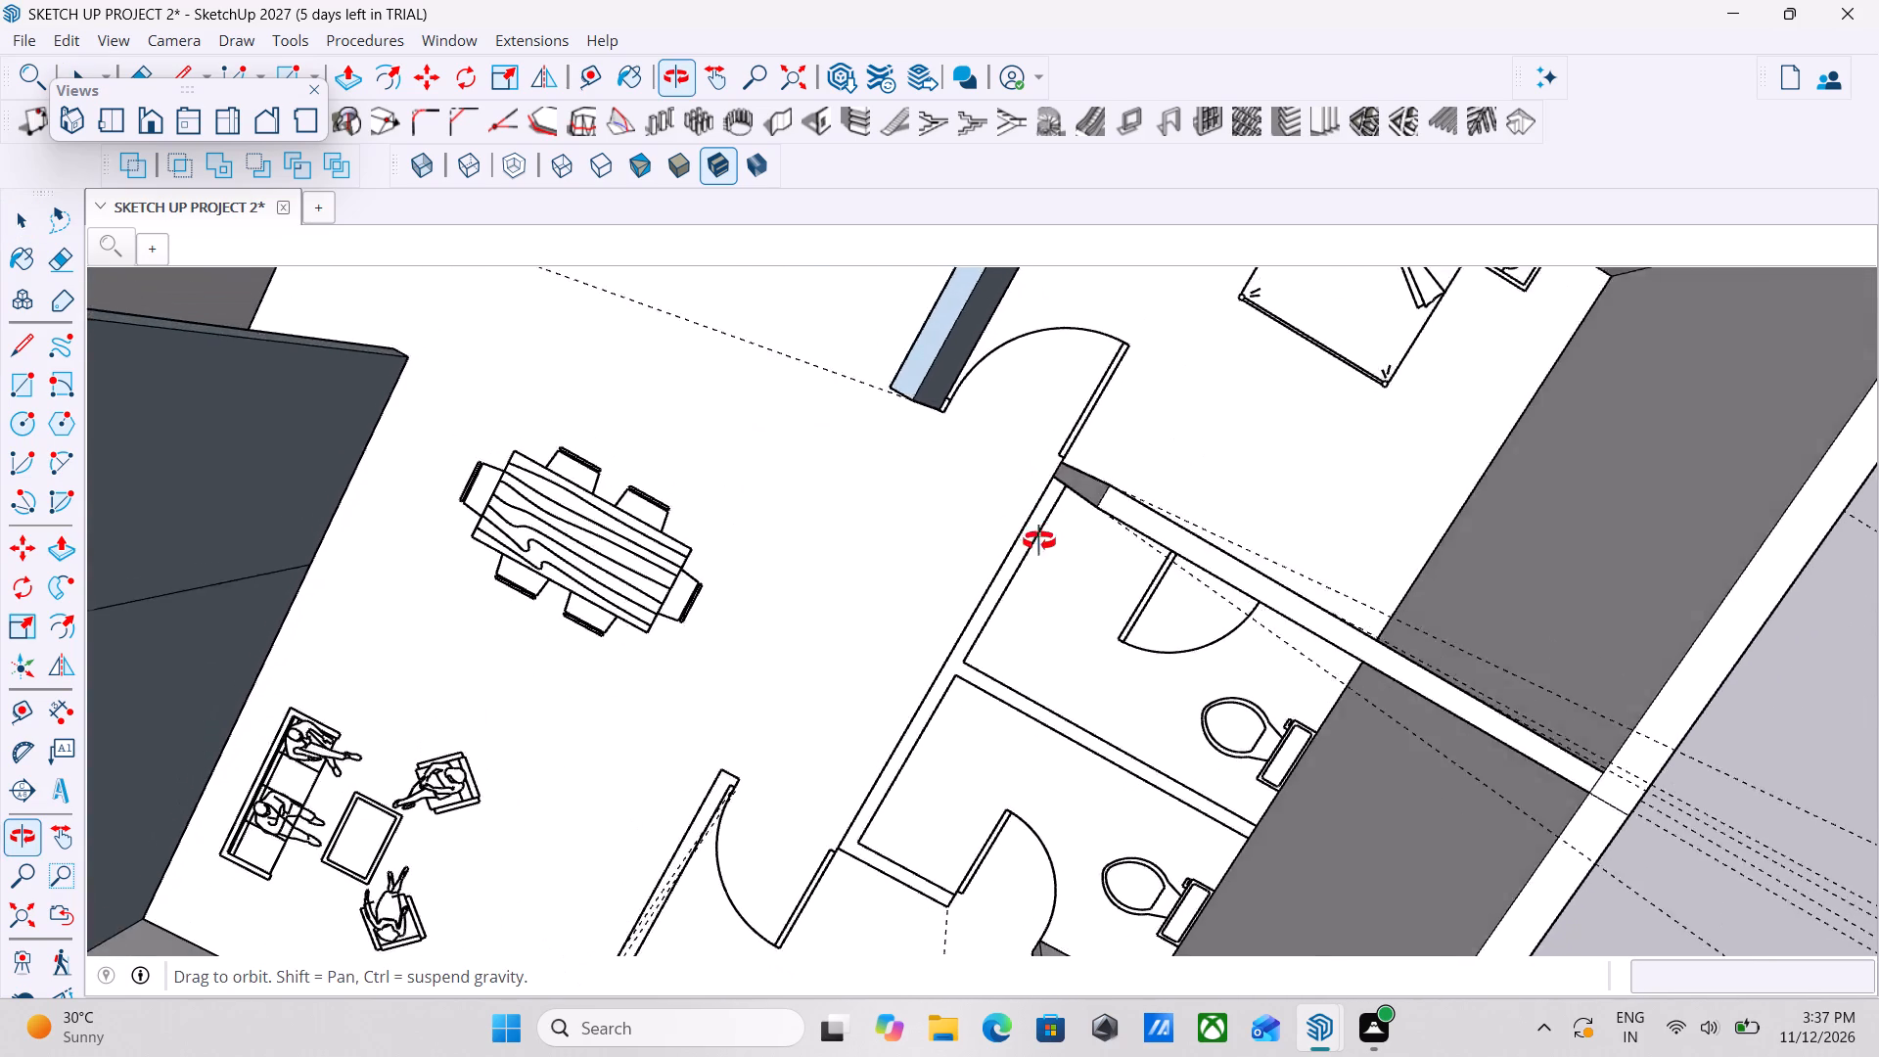
middle_drag(1039, 541, 1100, 551)
scroll(1100, 551, up, 4)
key(r)
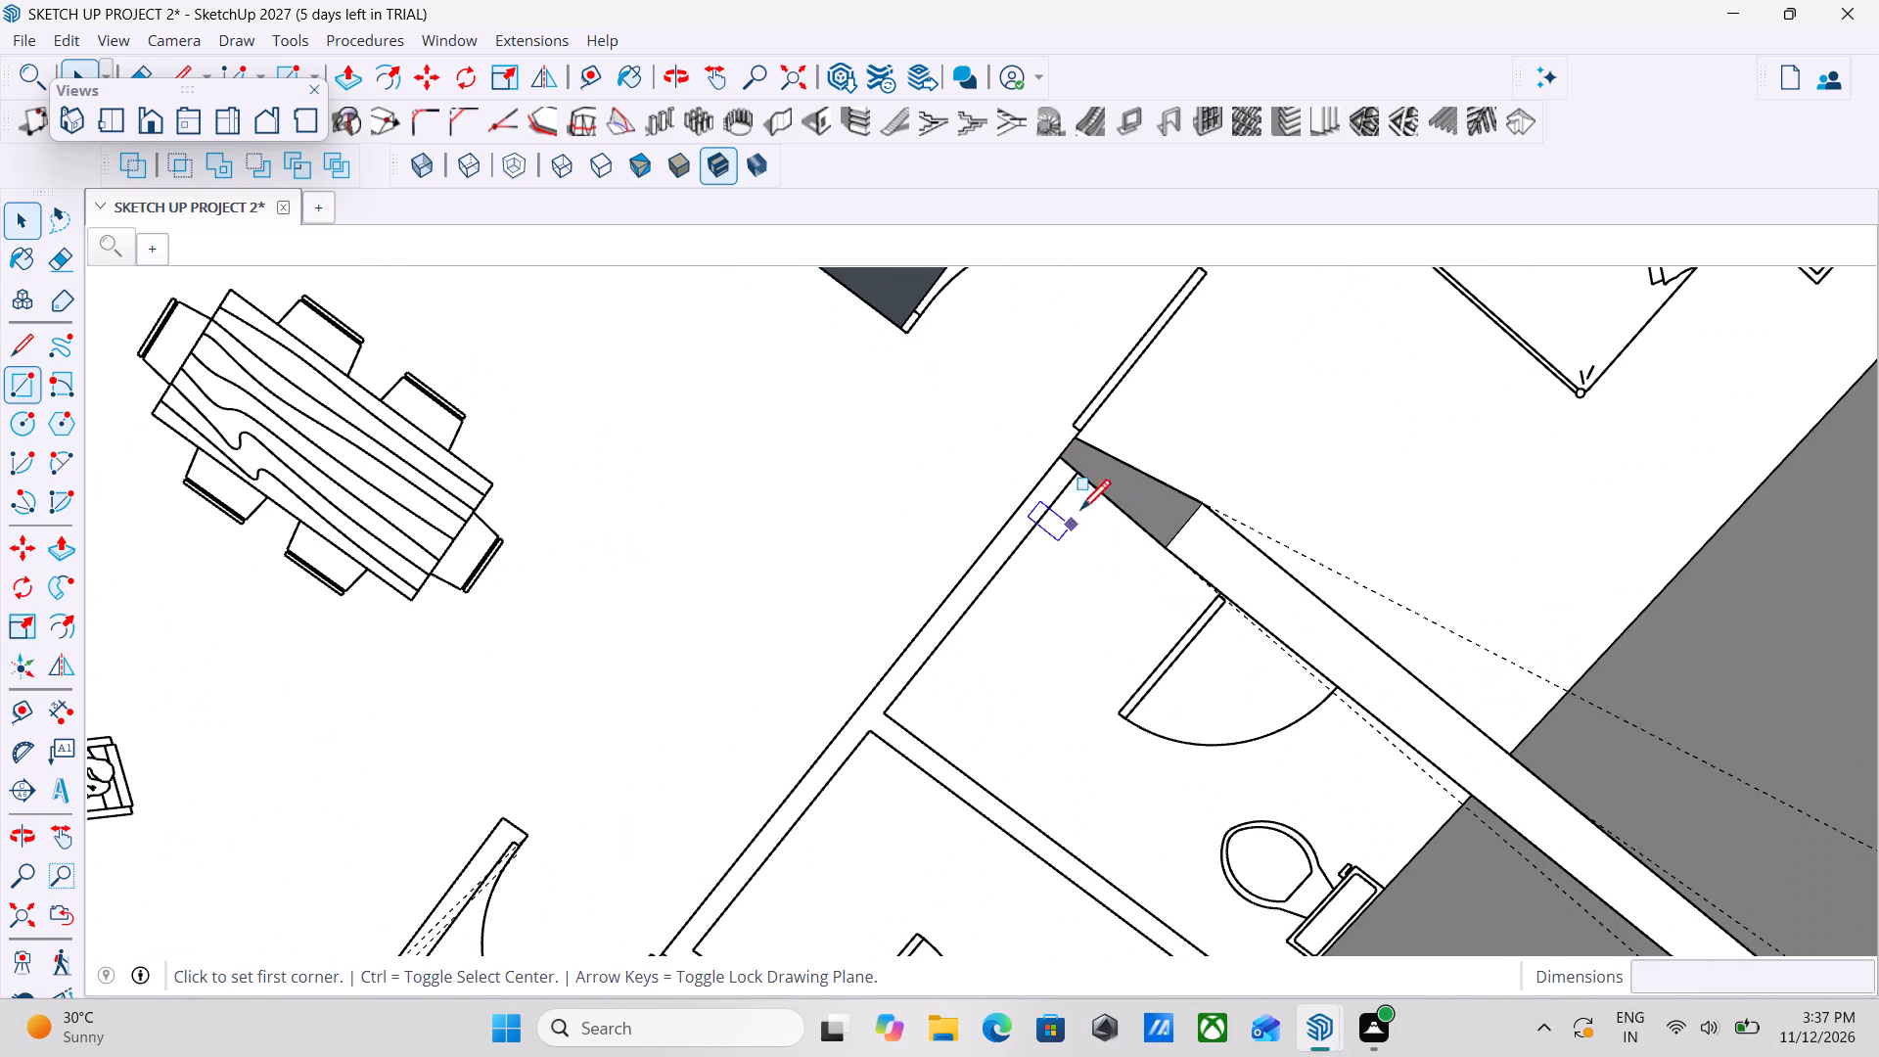
scroll(1089, 456, up, 6)
click(1063, 463)
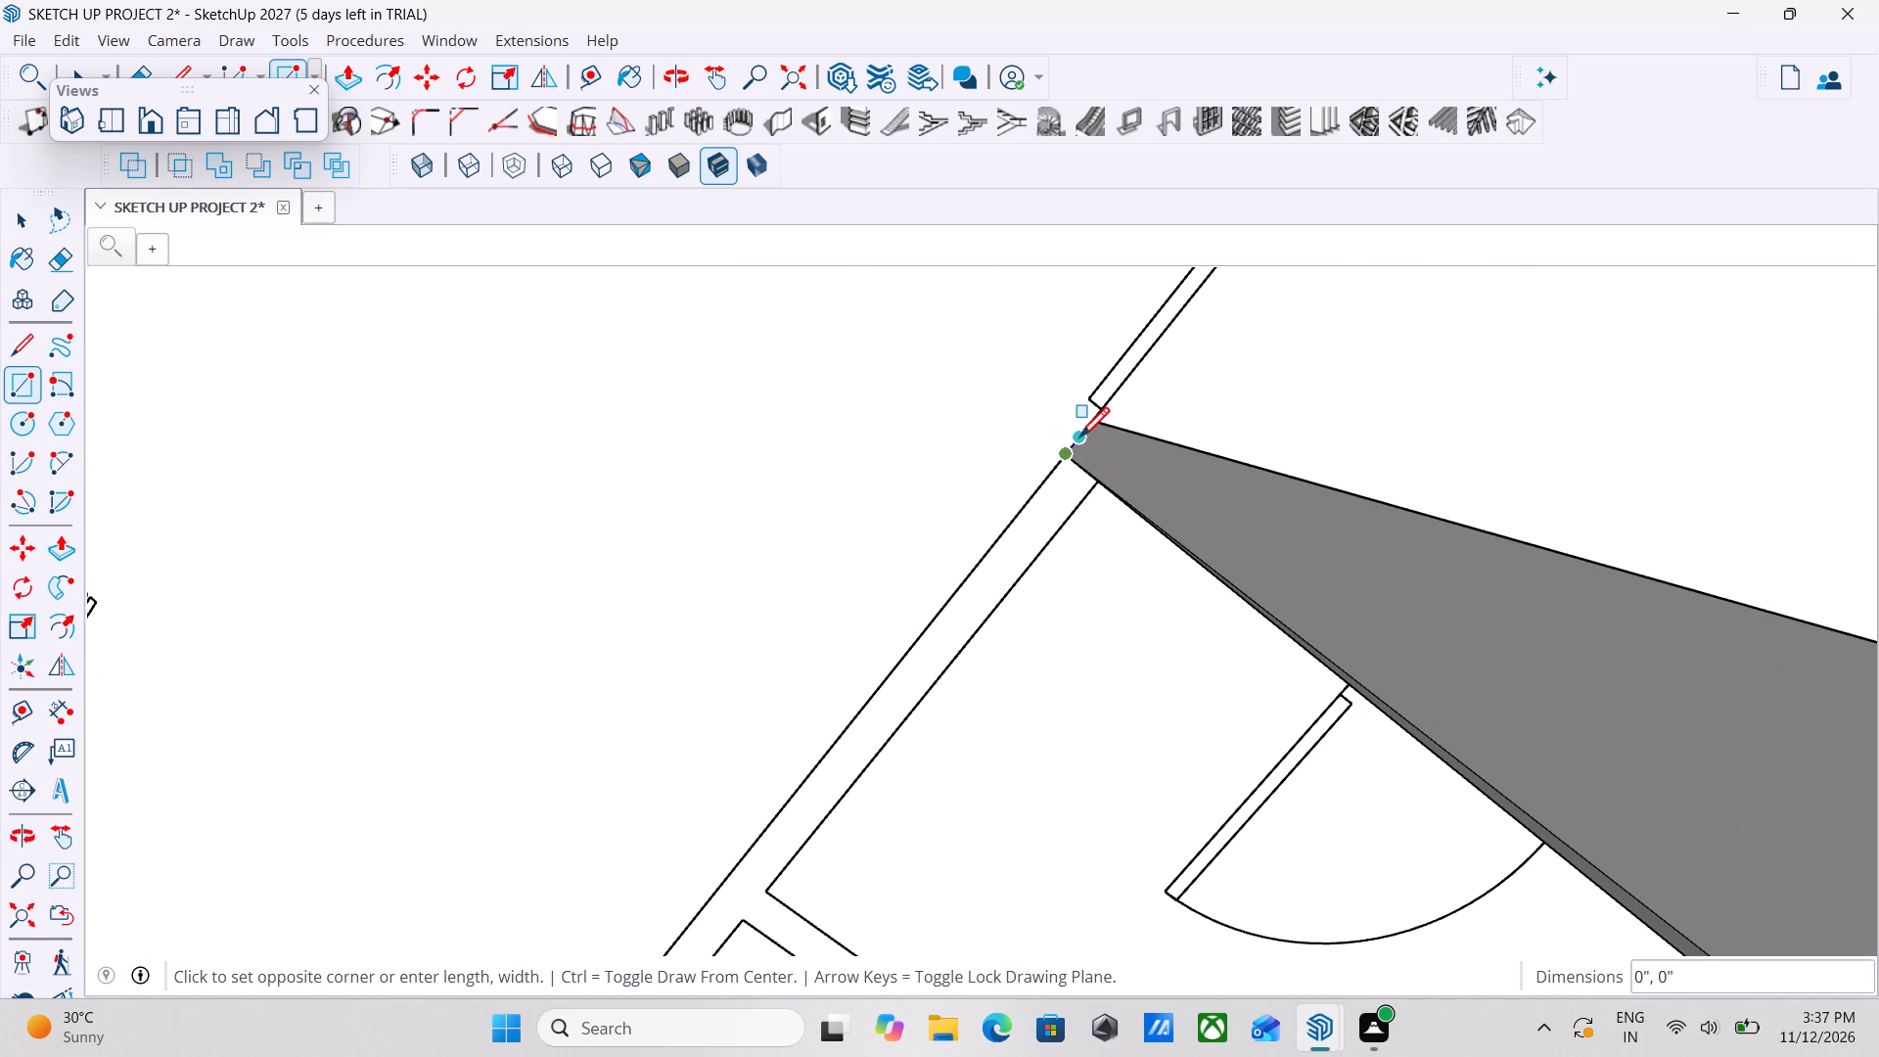
scroll(1087, 432, down, 7)
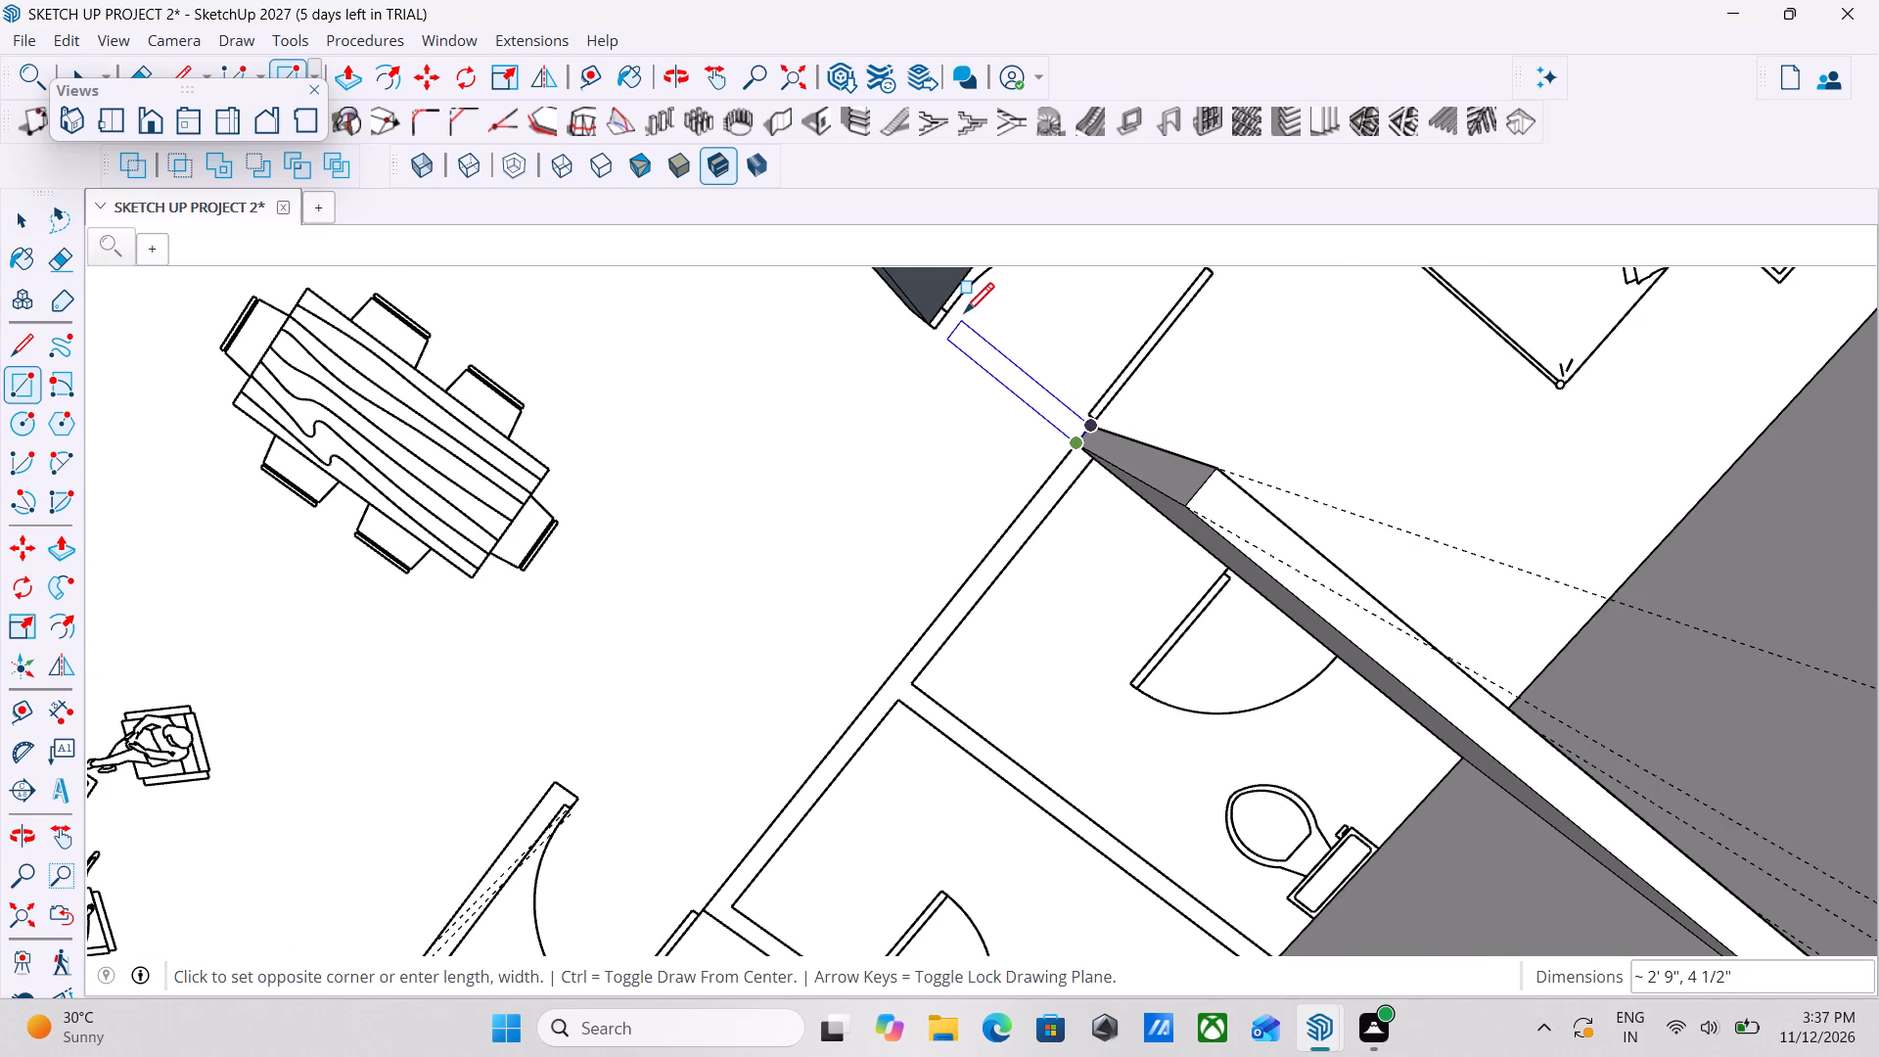
scroll(953, 319, up, 5)
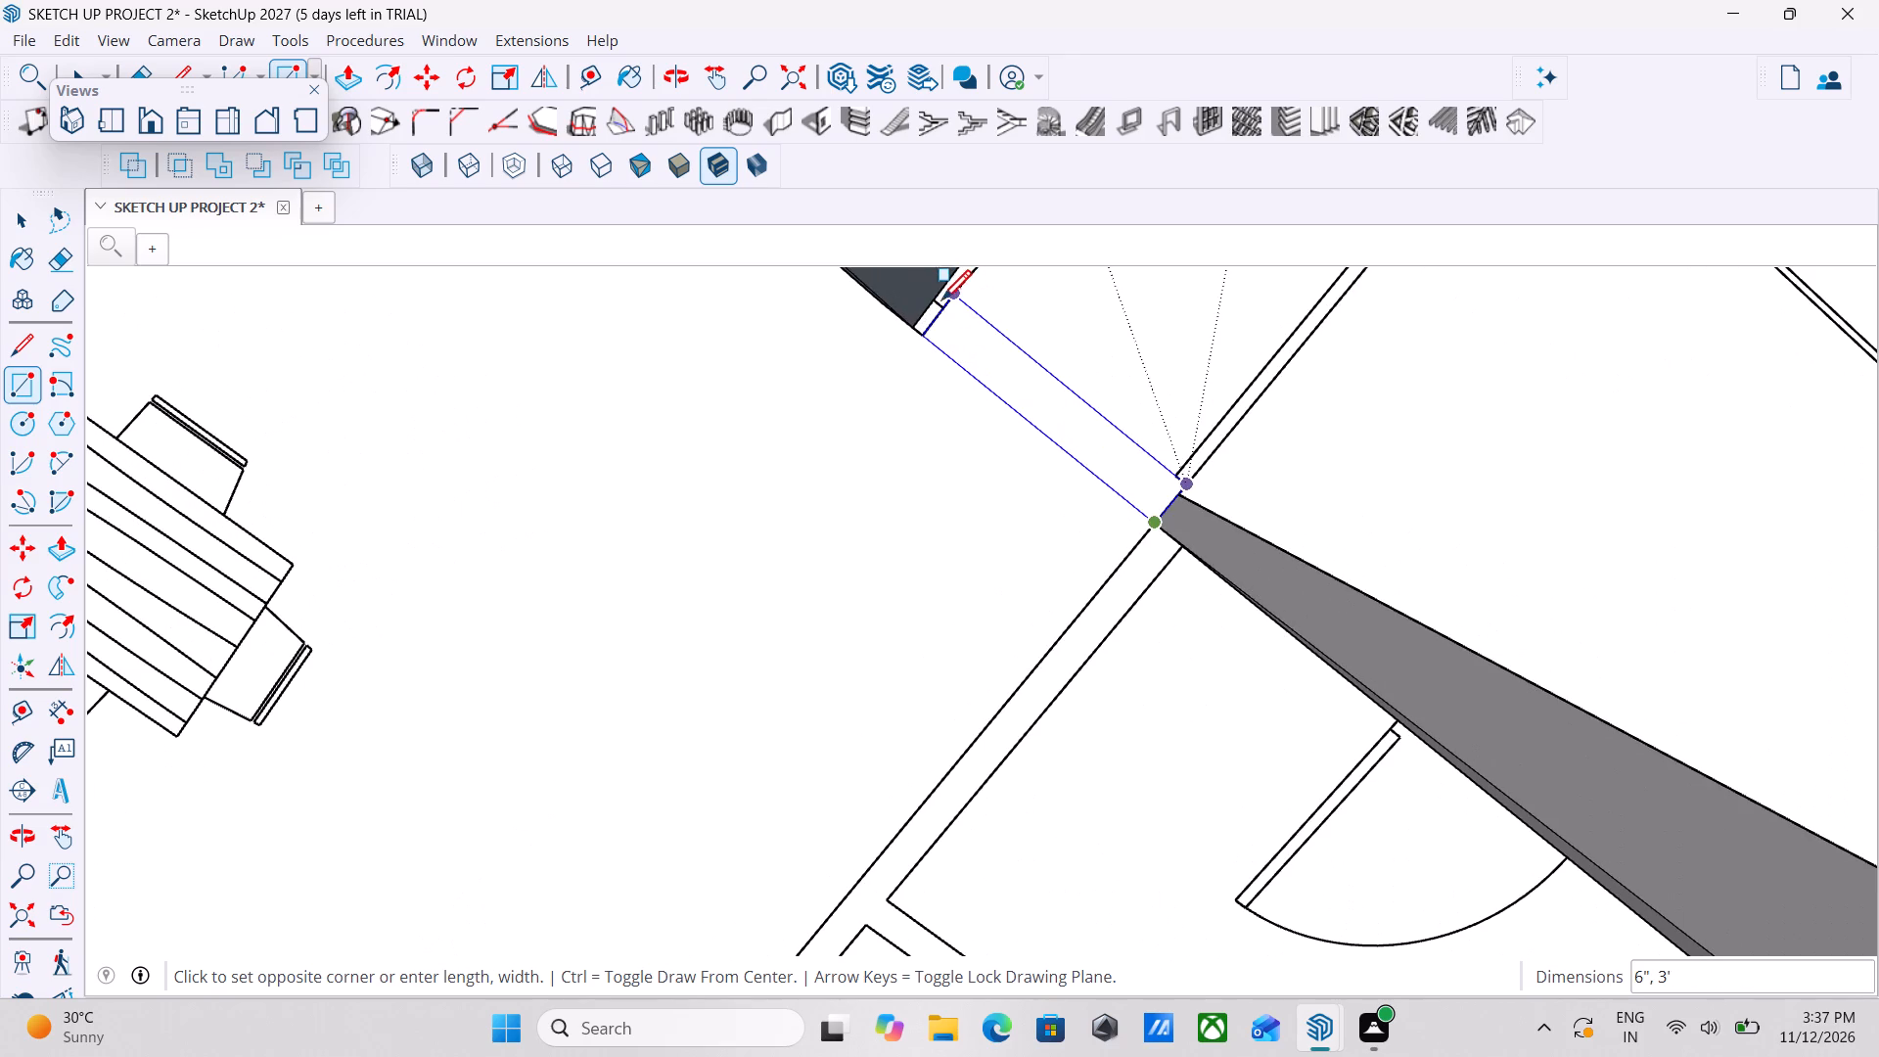
scroll(939, 305, up, 11)
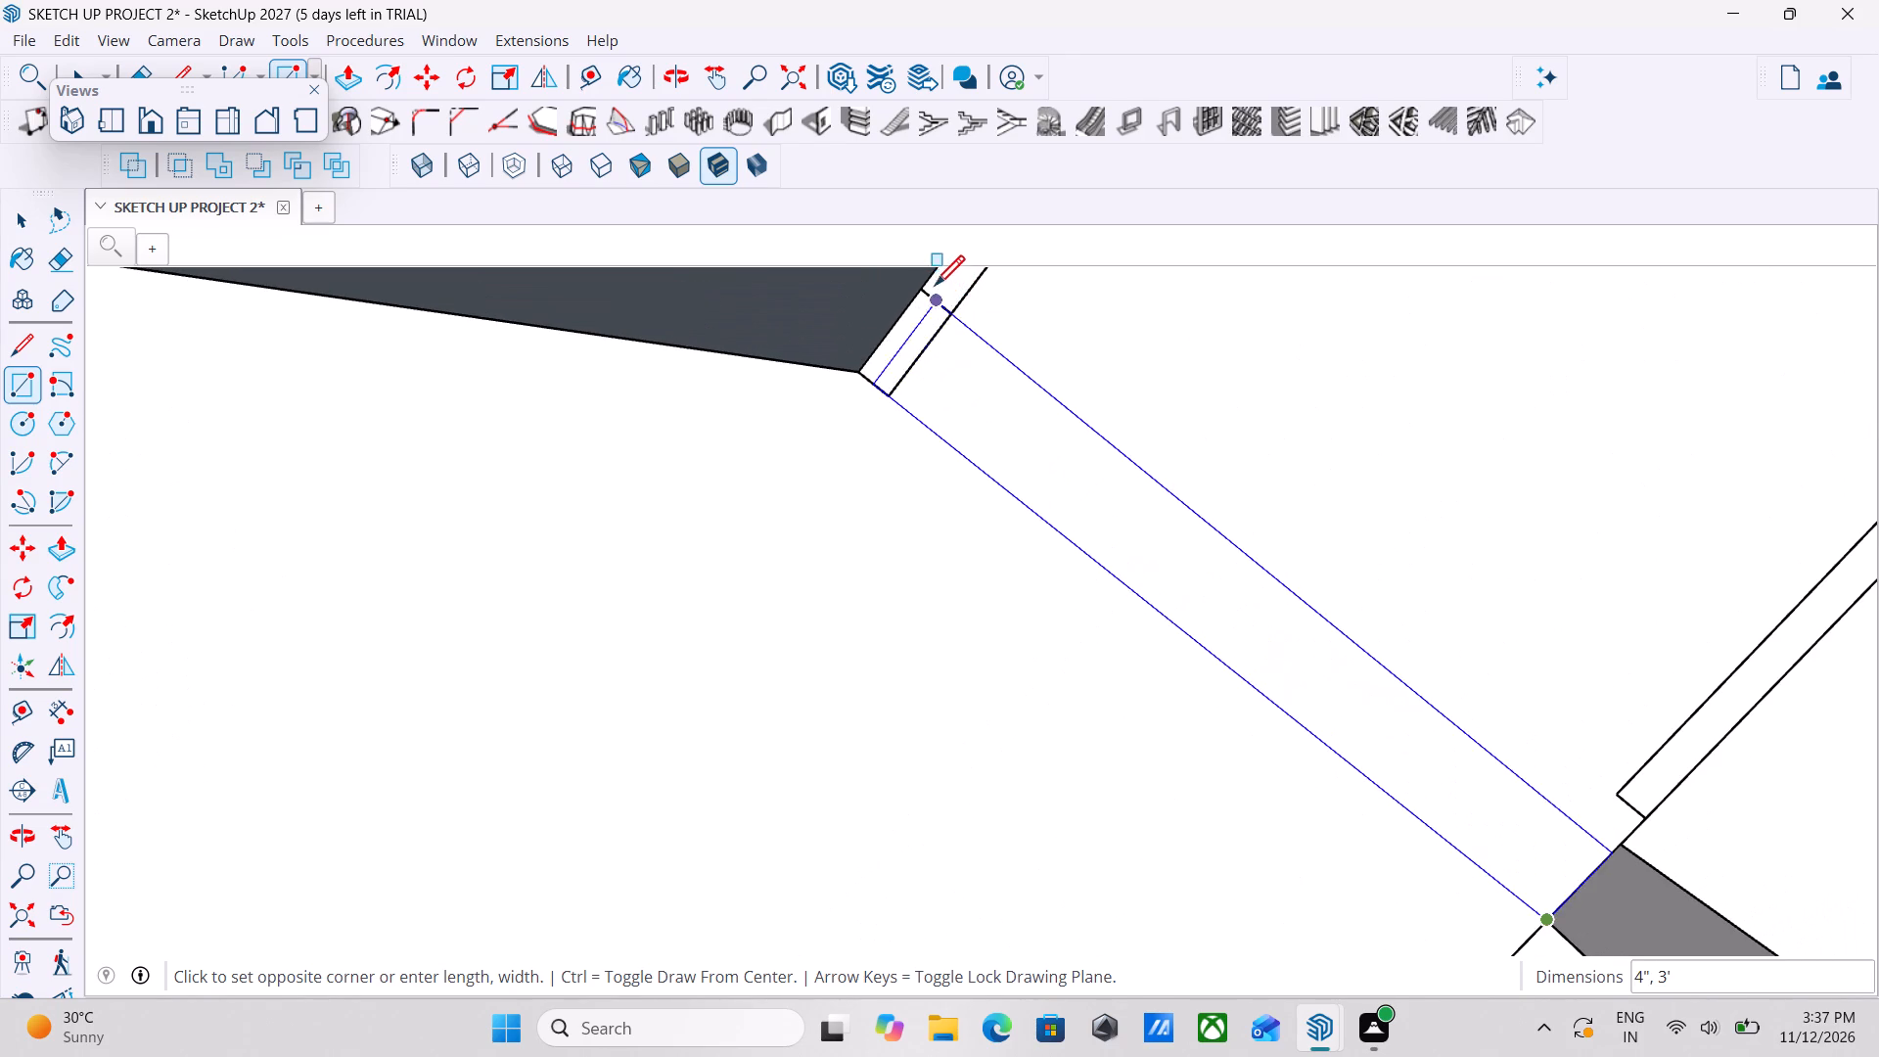
click(925, 285)
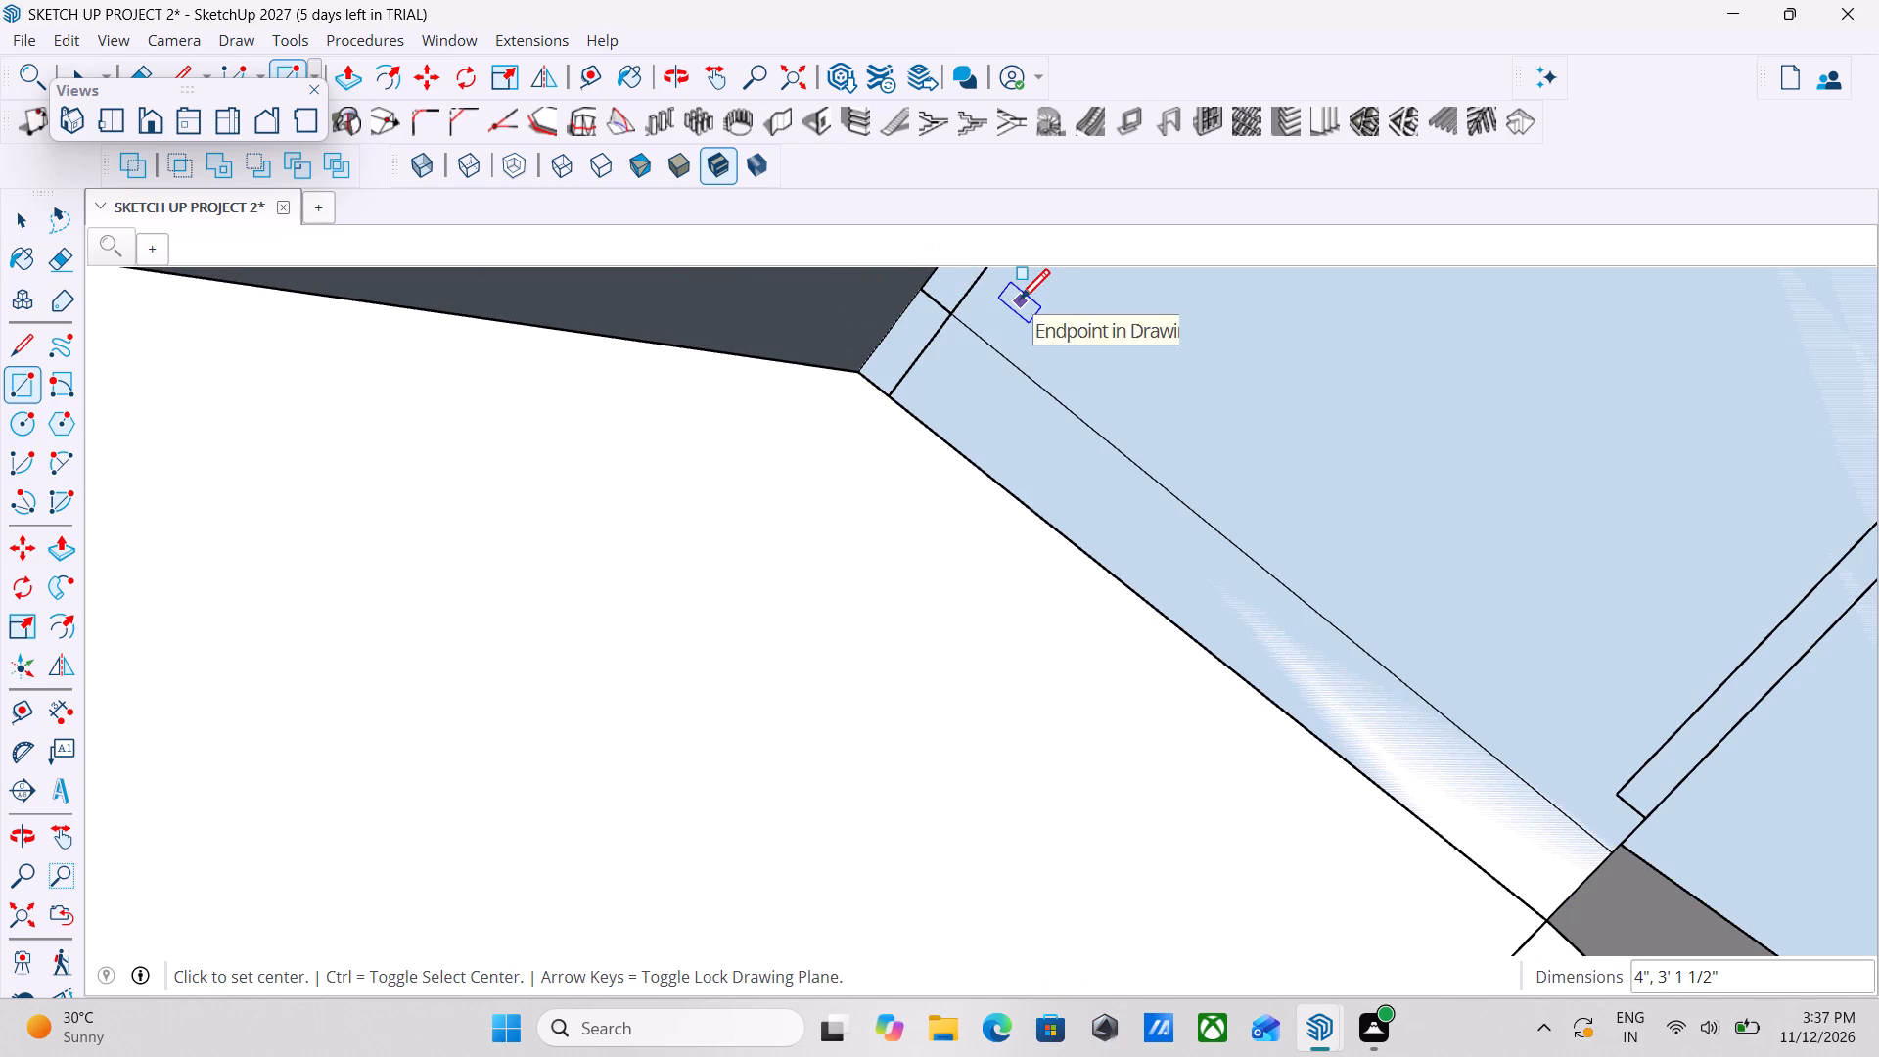
key(space)
key(space)
Push/Pull the bedroom doorway strip up 10' to the height of the adjoining walls.
key(p)
scroll(1214, 606, down, 1)
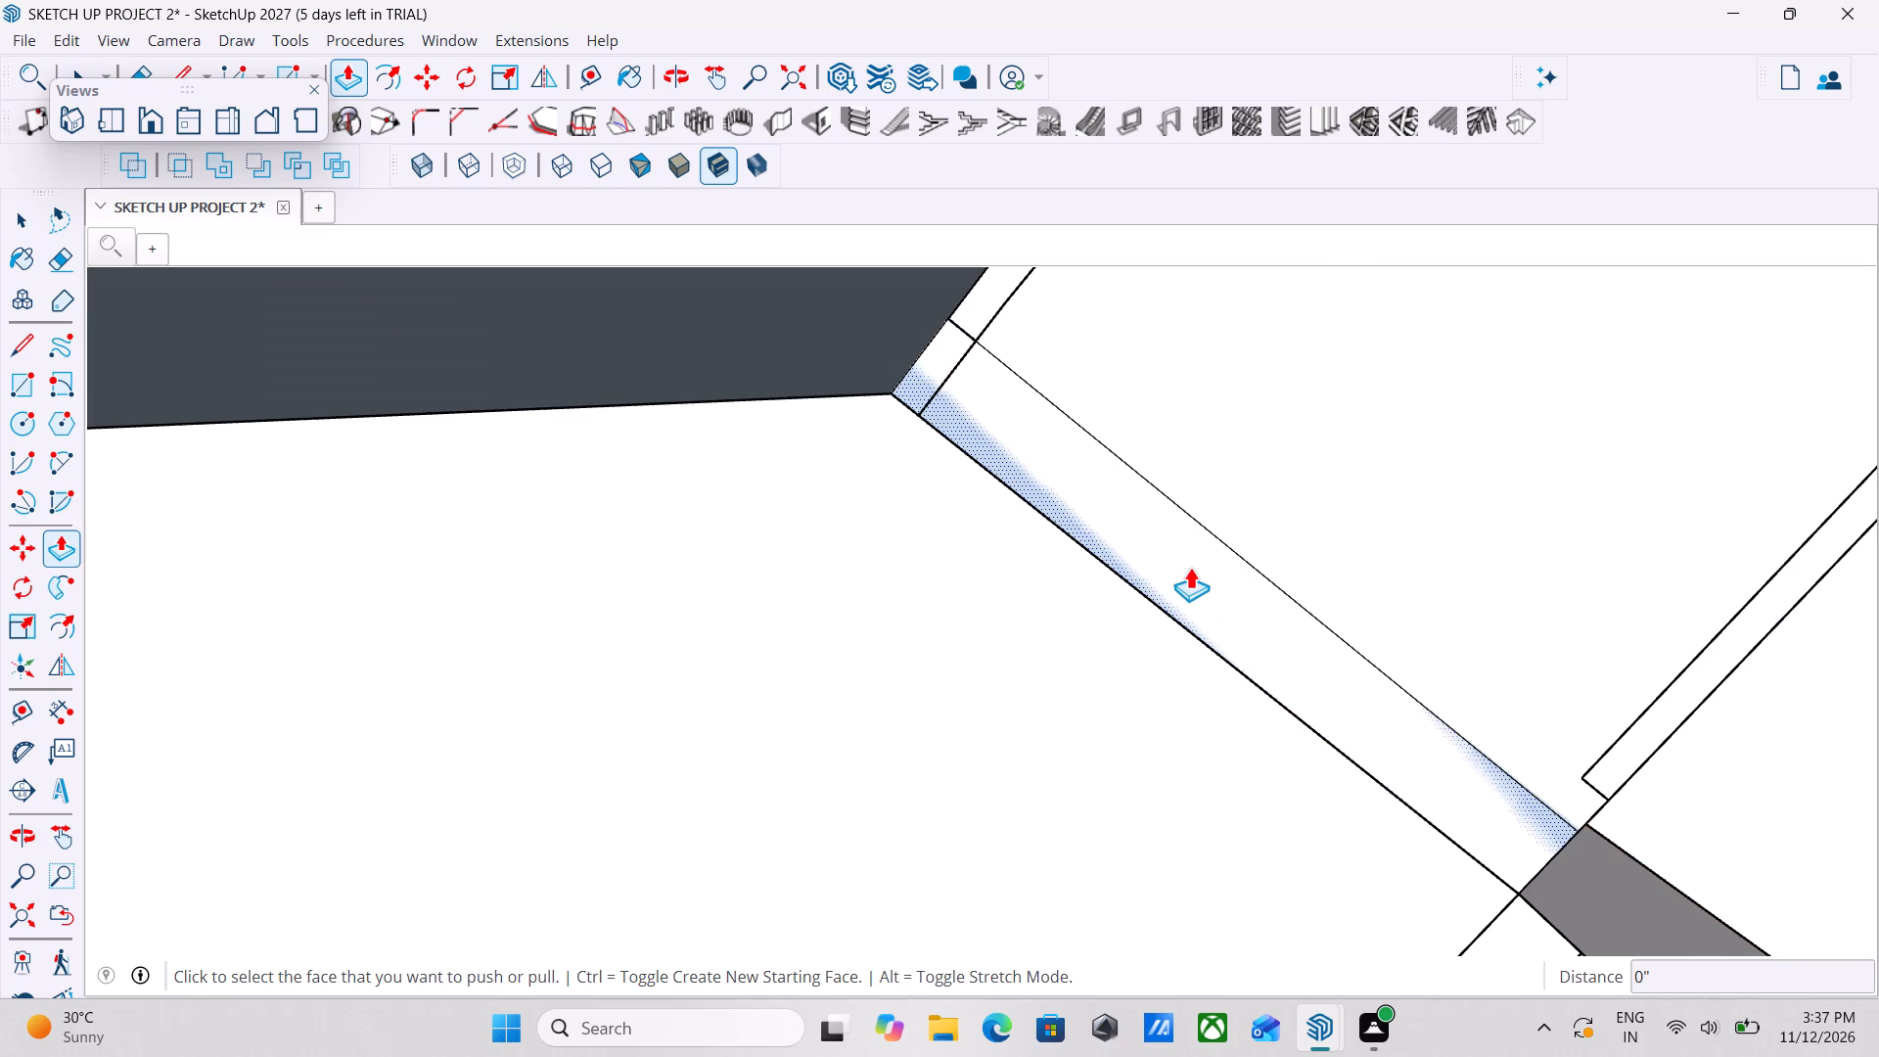
click(1190, 567)
scroll(1184, 569, down, 8)
scroll(1184, 569, down, 20)
scroll(1184, 569, down, 20)
scroll(1184, 569, down, 5)
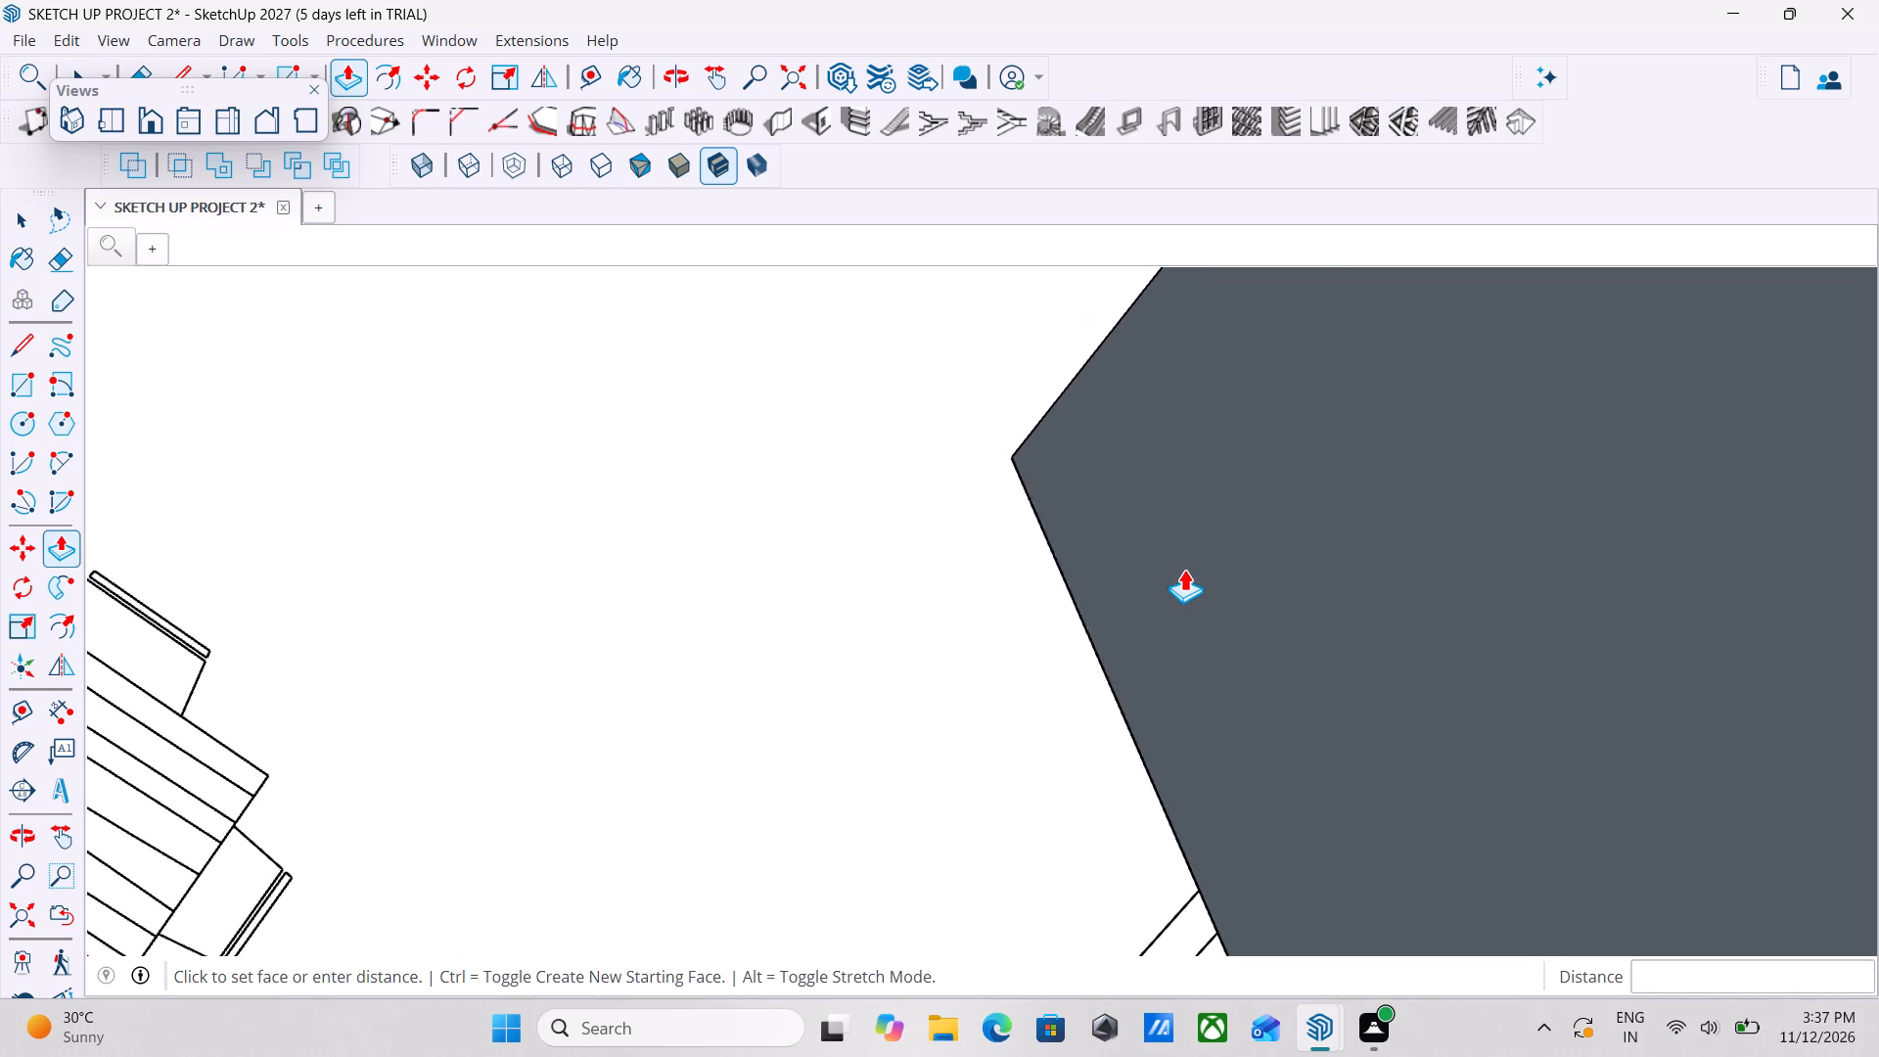
scroll(1184, 569, down, 20)
scroll(1184, 569, down, 6)
scroll(1266, 667, up, 2)
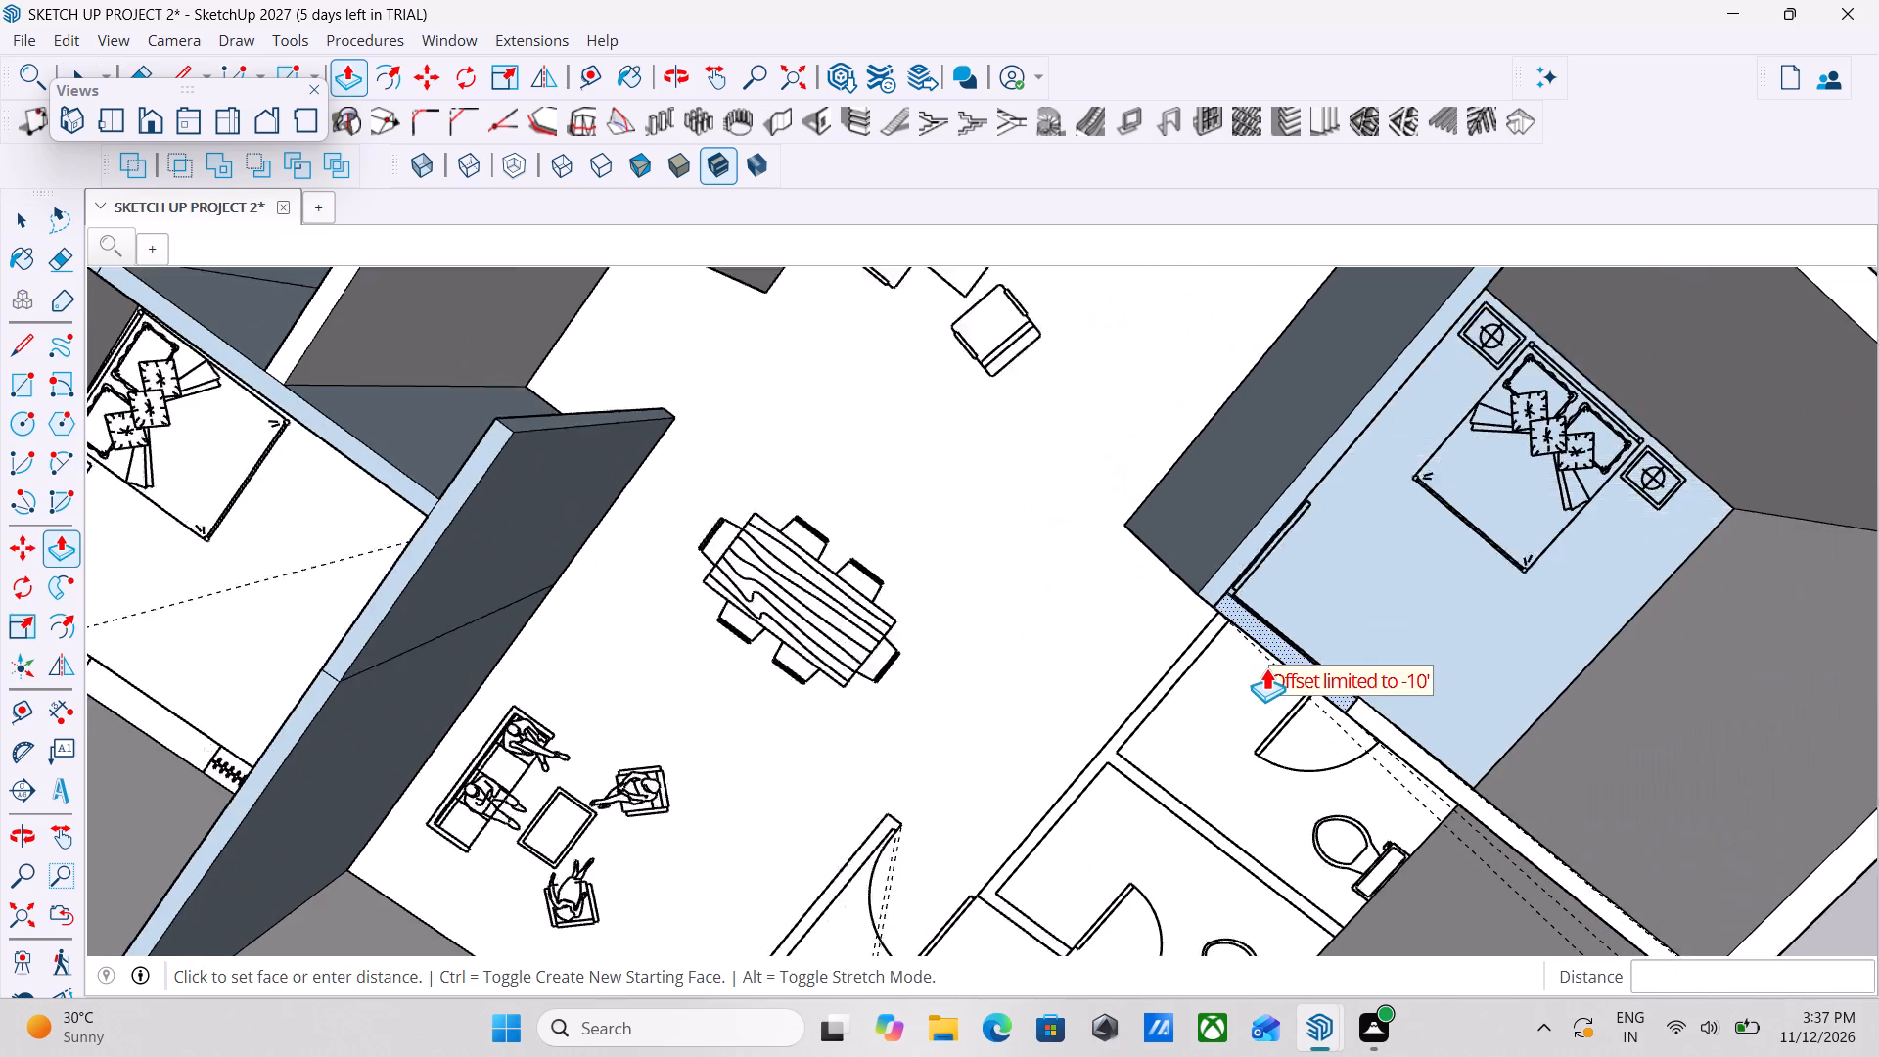
scroll(1266, 667, up, 1)
click(1404, 698)
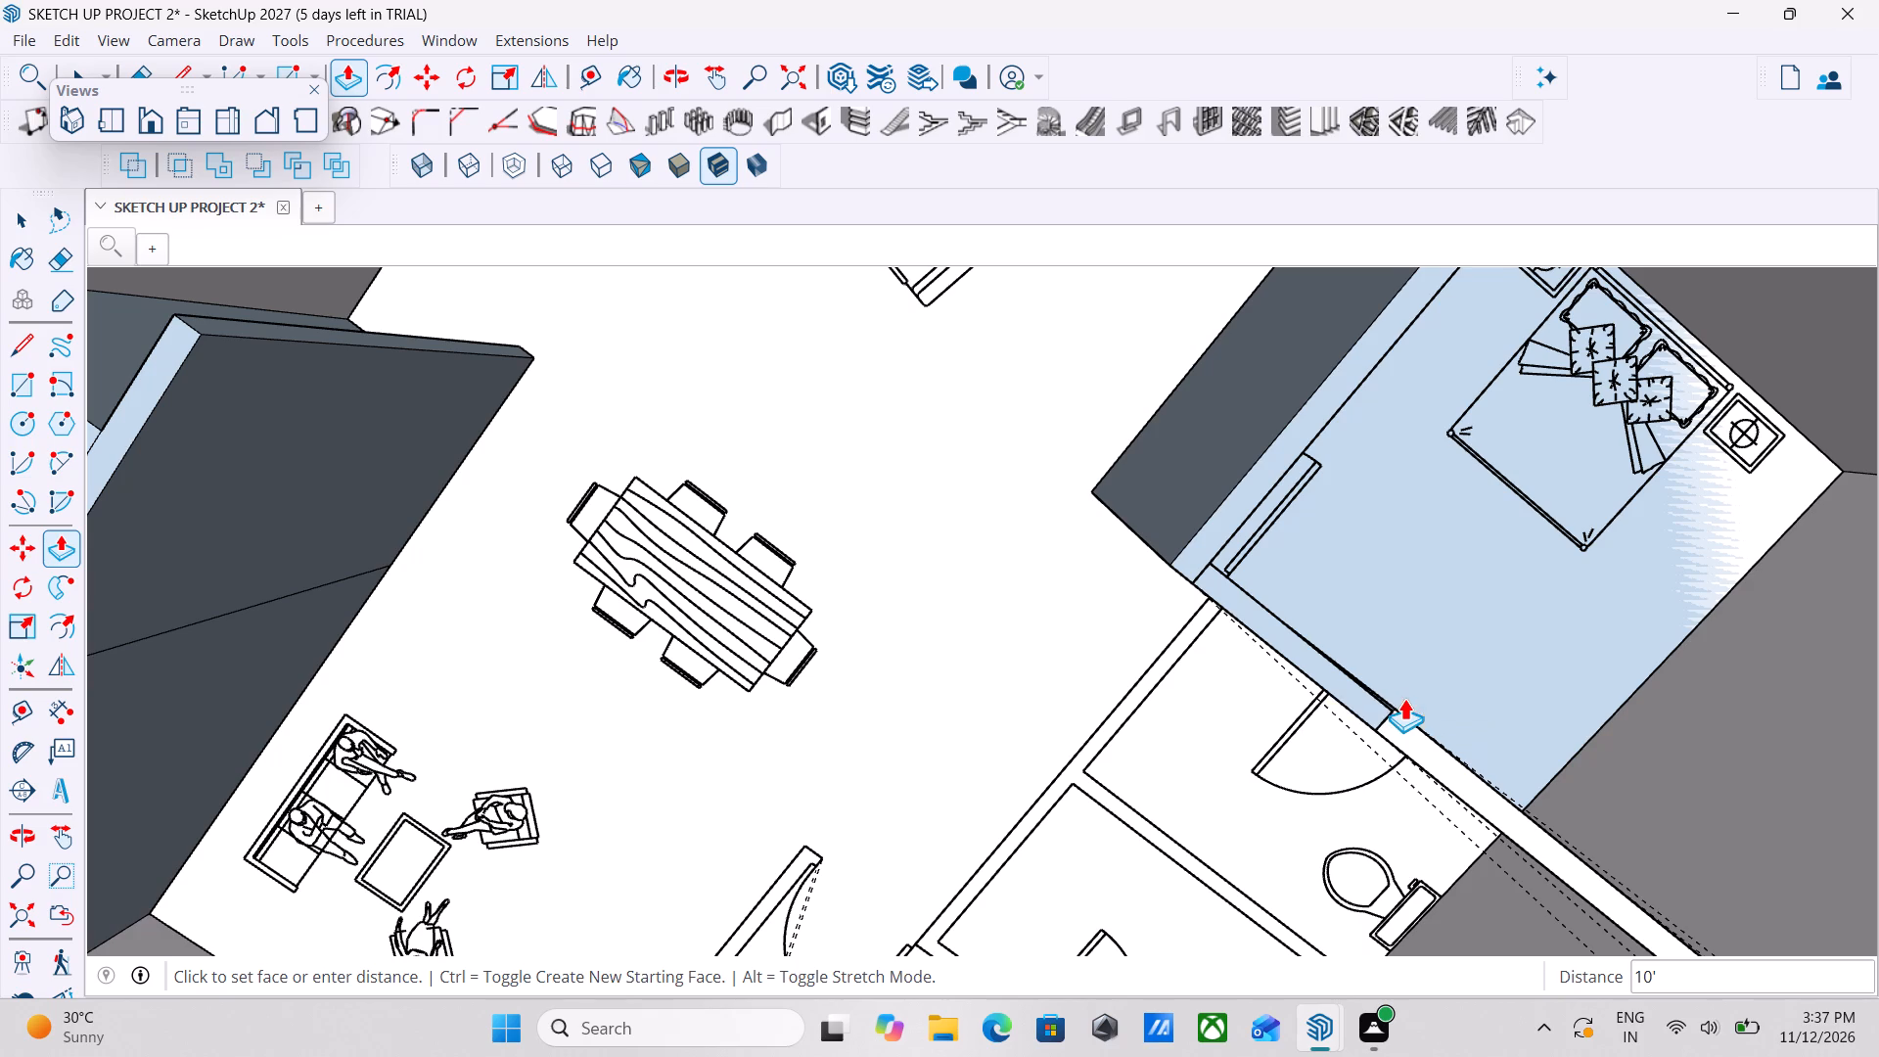
middle_drag(1416, 687, 1230, 509)
key(Escape)
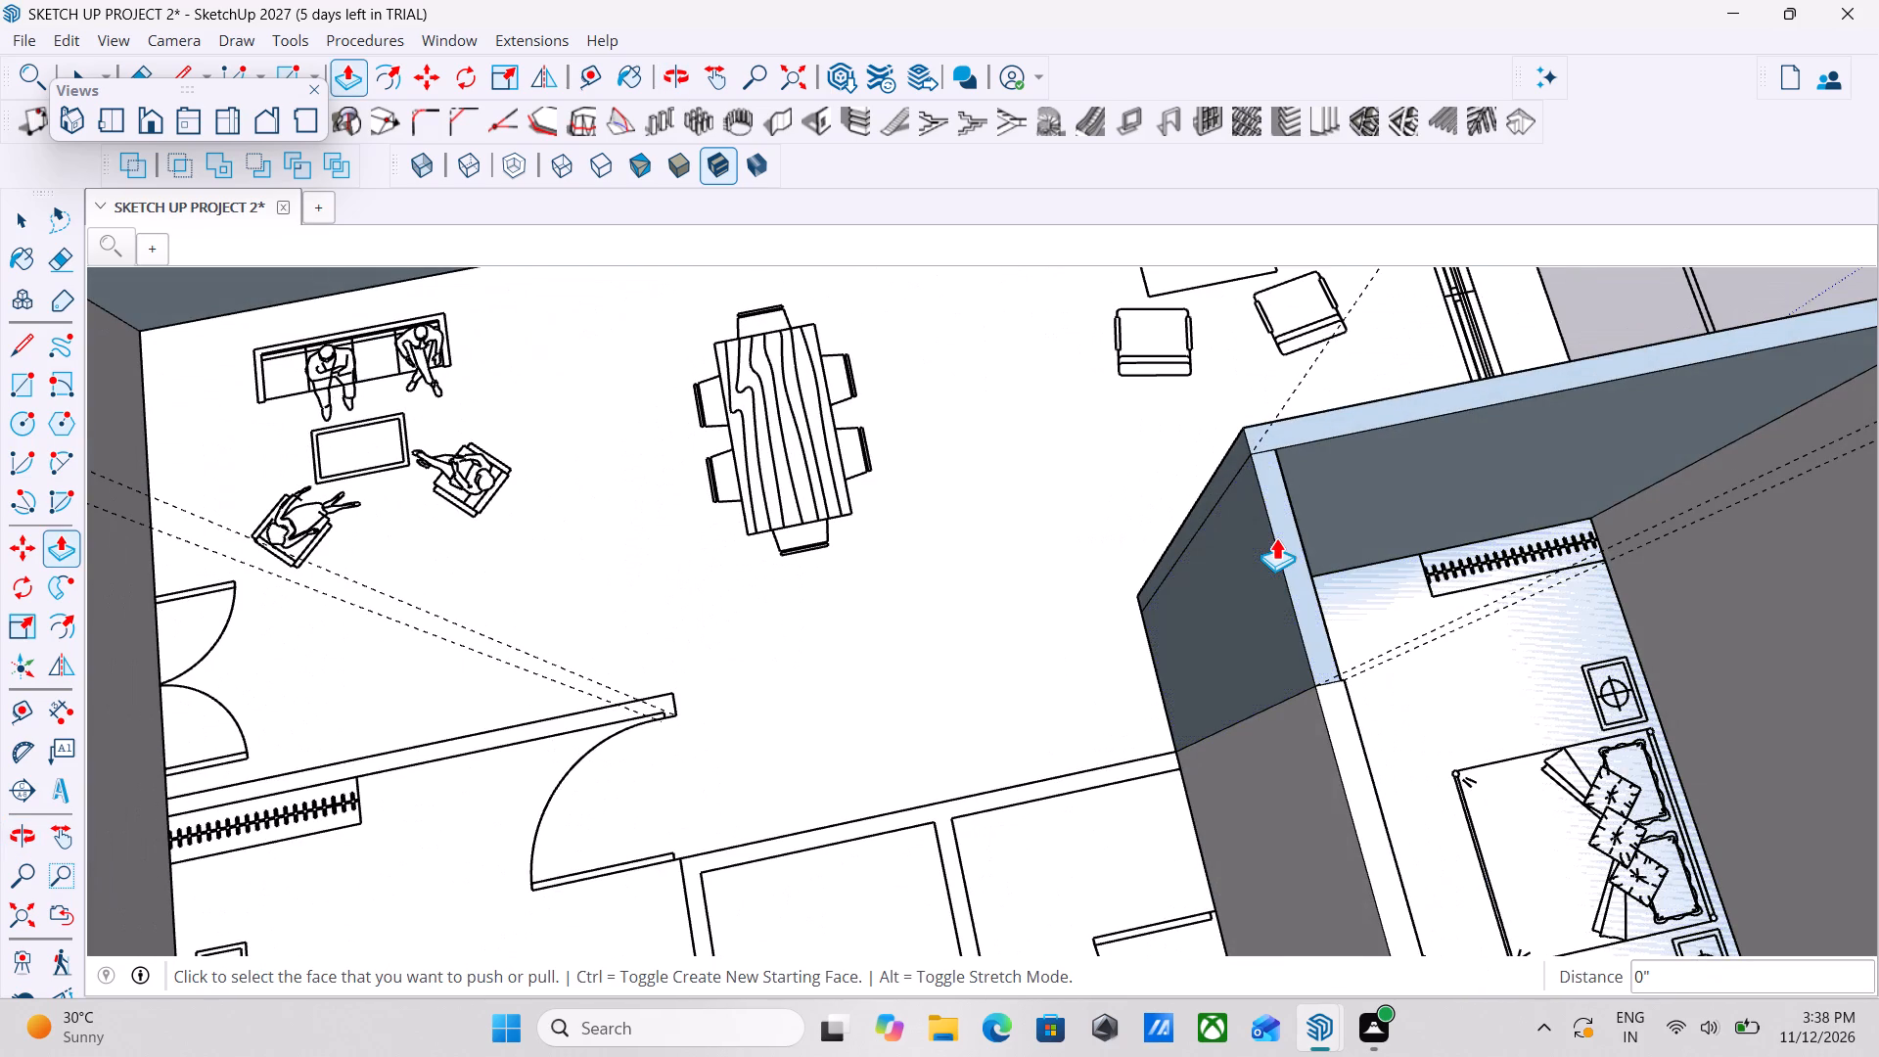
key(space)
key(space)
Draw a 12' by 10' 1/2" rectangle over the enclosed bedroom's floor, from the door-side inner corner to the opposite outer-wall corner.
middle_drag(1557, 597, 1263, 651)
scroll(1263, 651, down, 6)
middle_drag(1381, 760, 1250, 638)
scroll(1250, 638, down, 2)
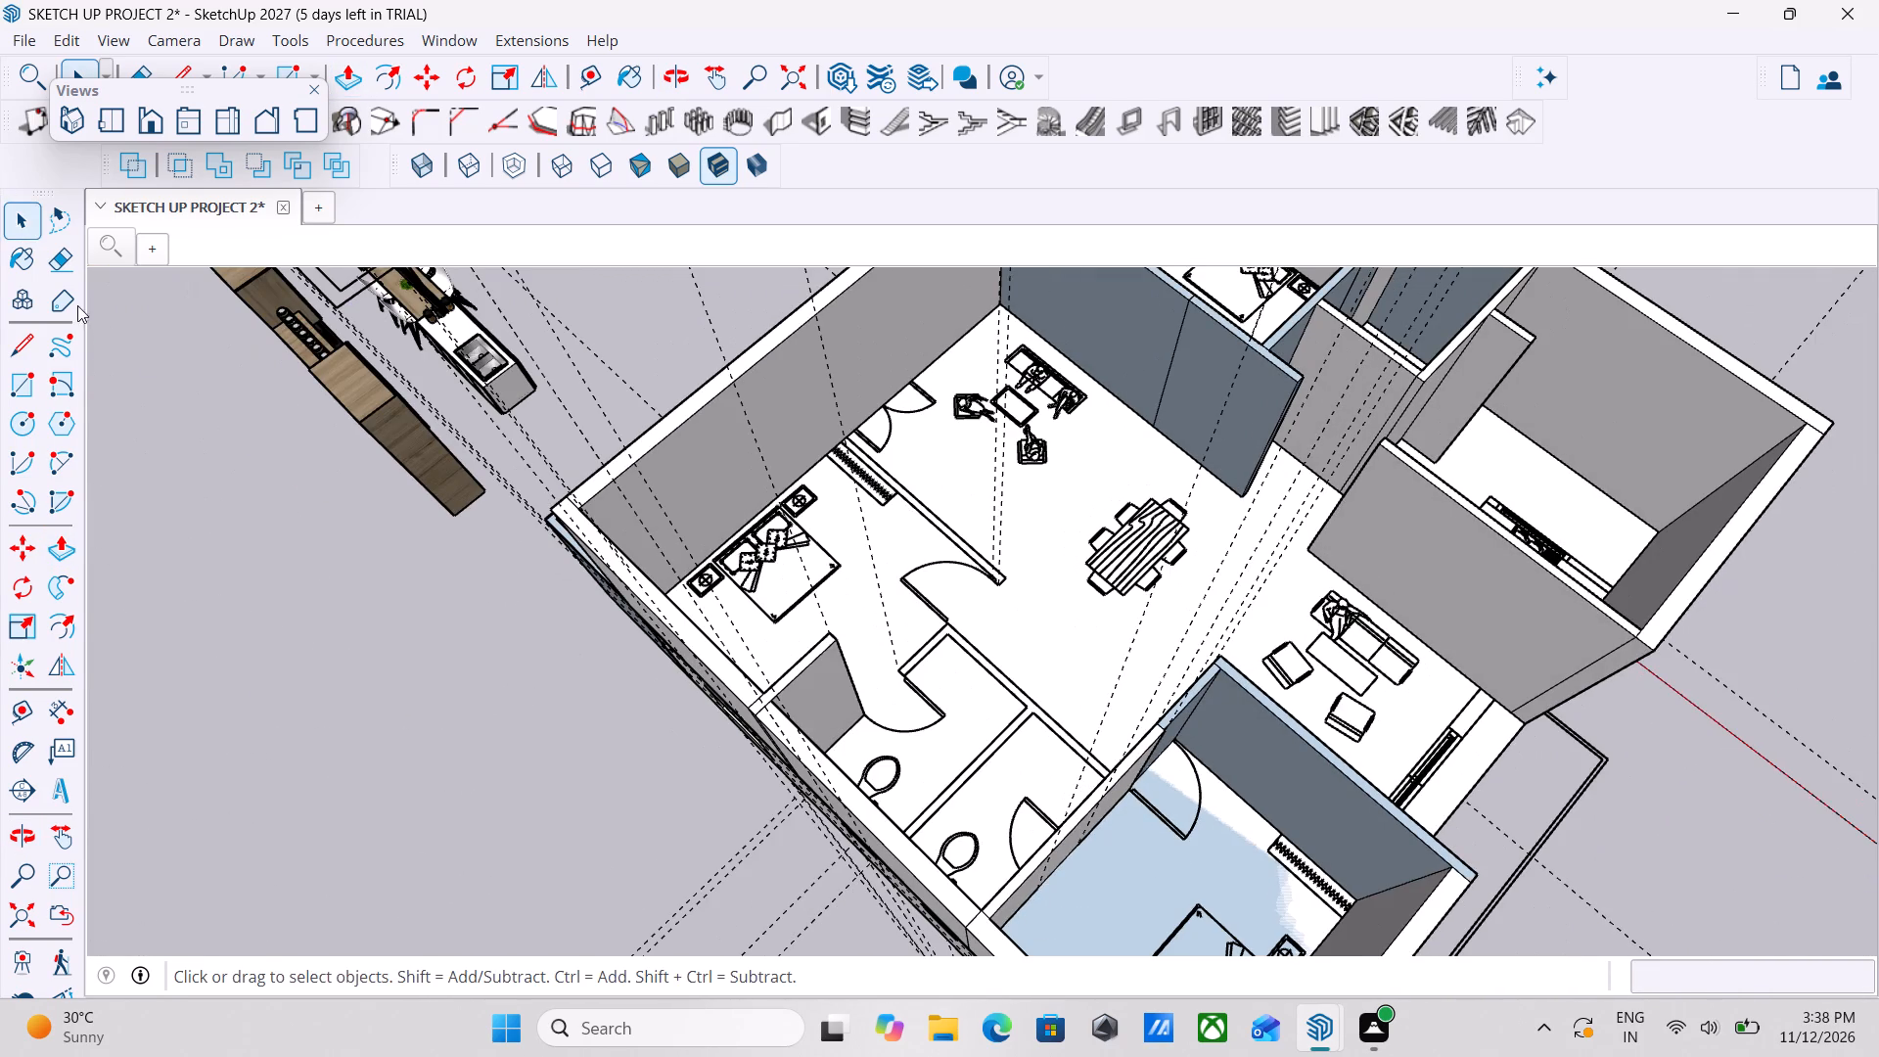
click(18, 350)
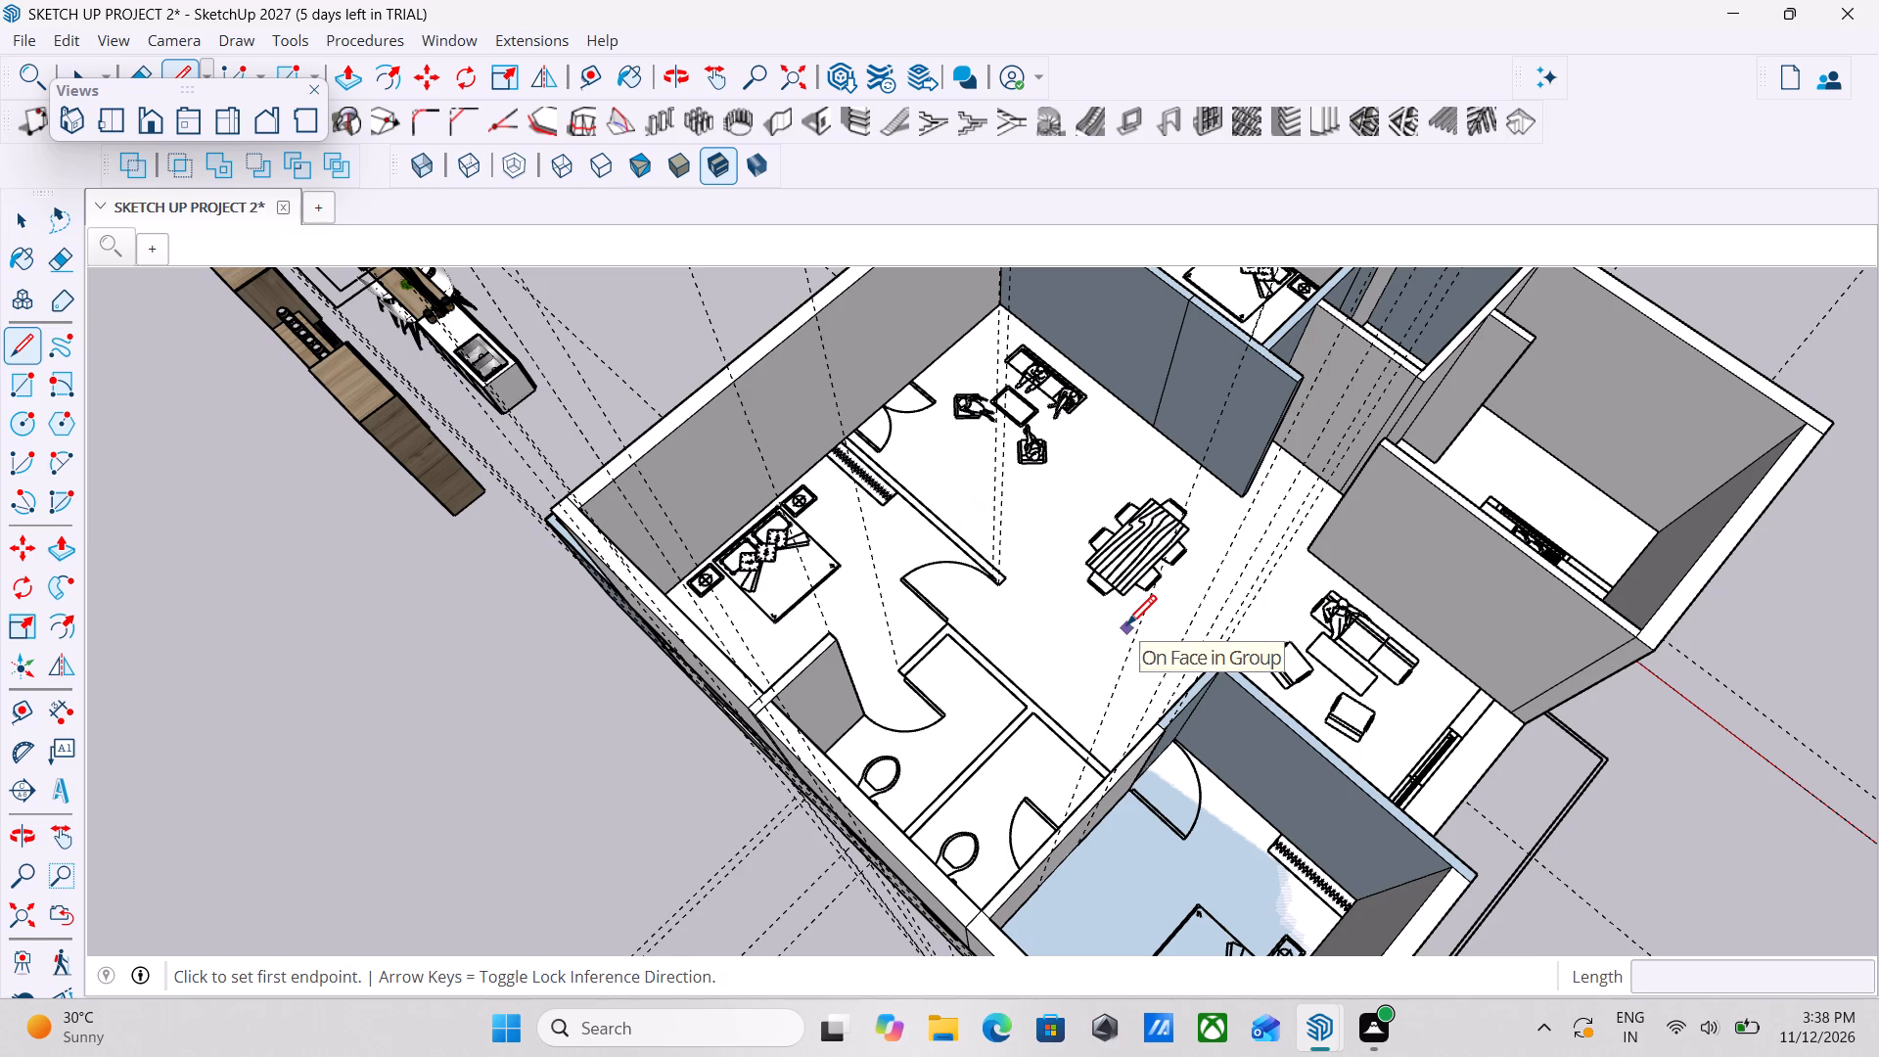
key(r)
scroll(1232, 688, down, 1)
middle_drag(1232, 688, 1425, 712)
middle_drag(1329, 738, 1266, 745)
scroll(1219, 715, up, 7)
middle_drag(1169, 677, 1081, 623)
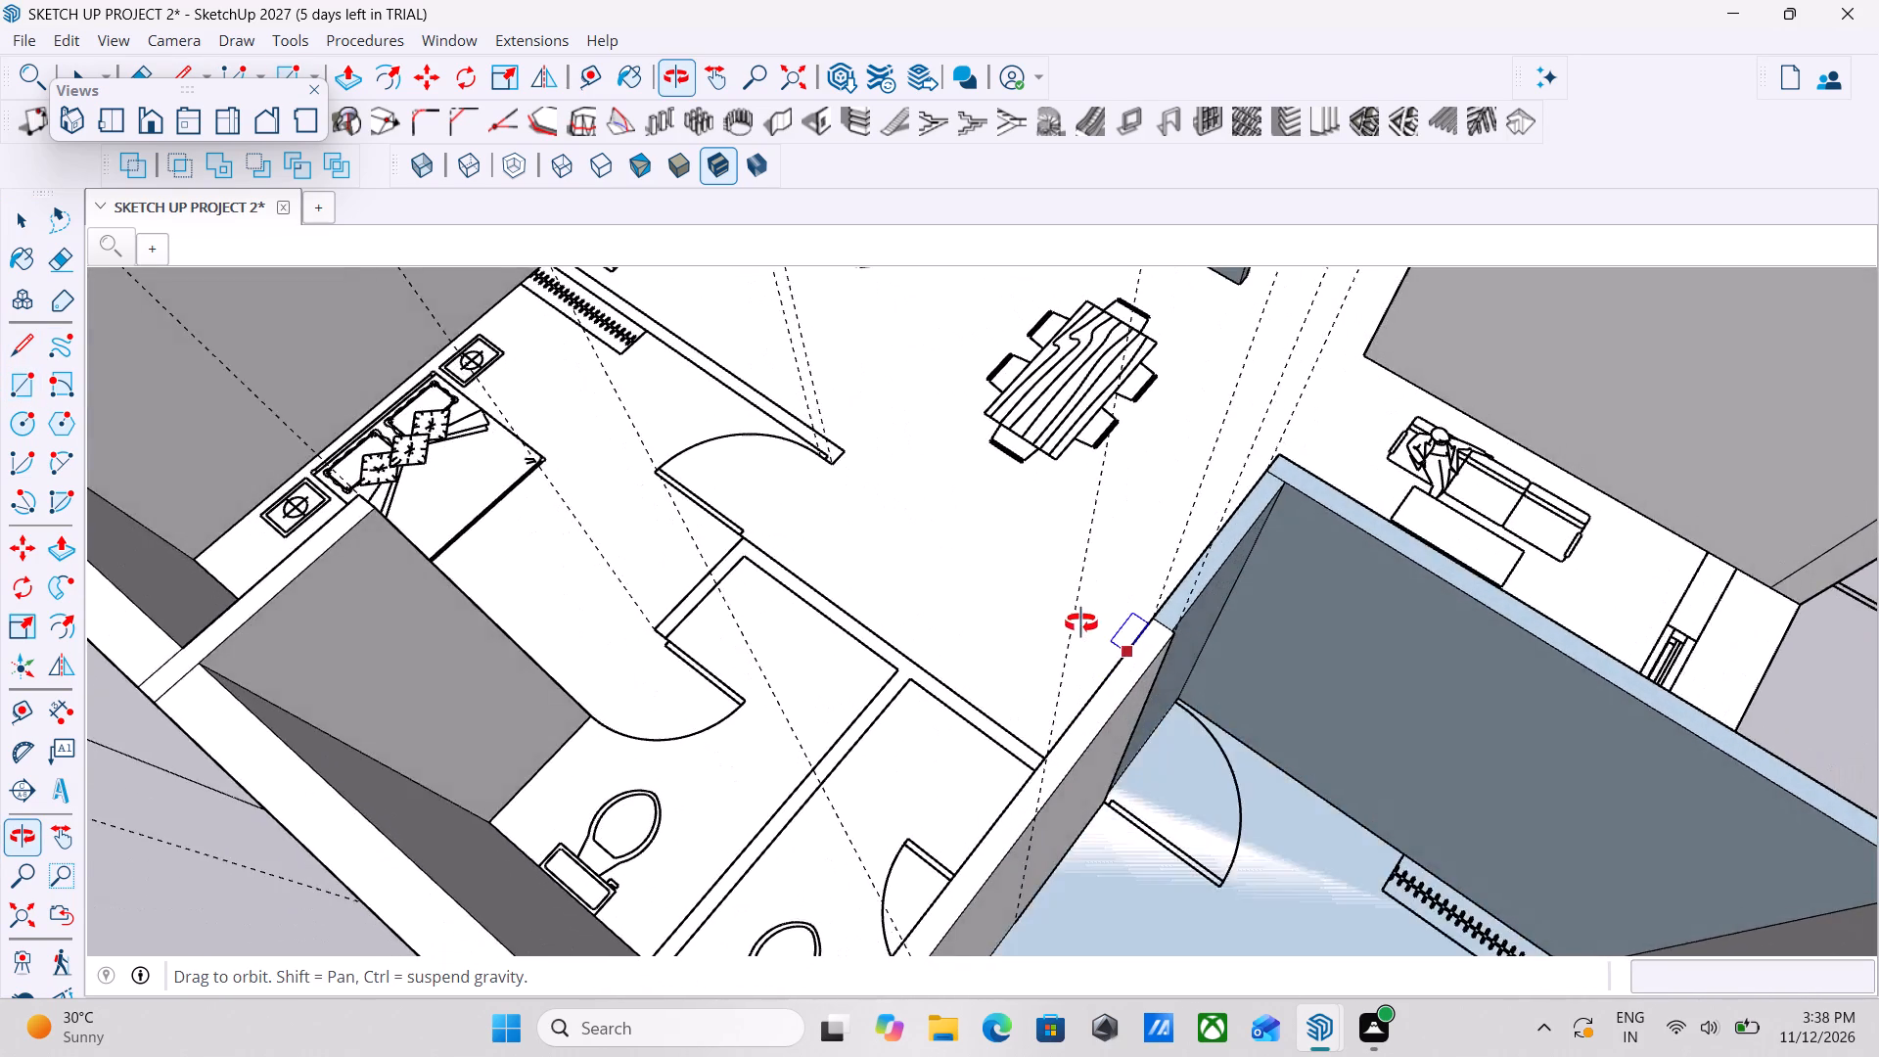
middle_drag(1081, 623, 997, 592)
click(1173, 750)
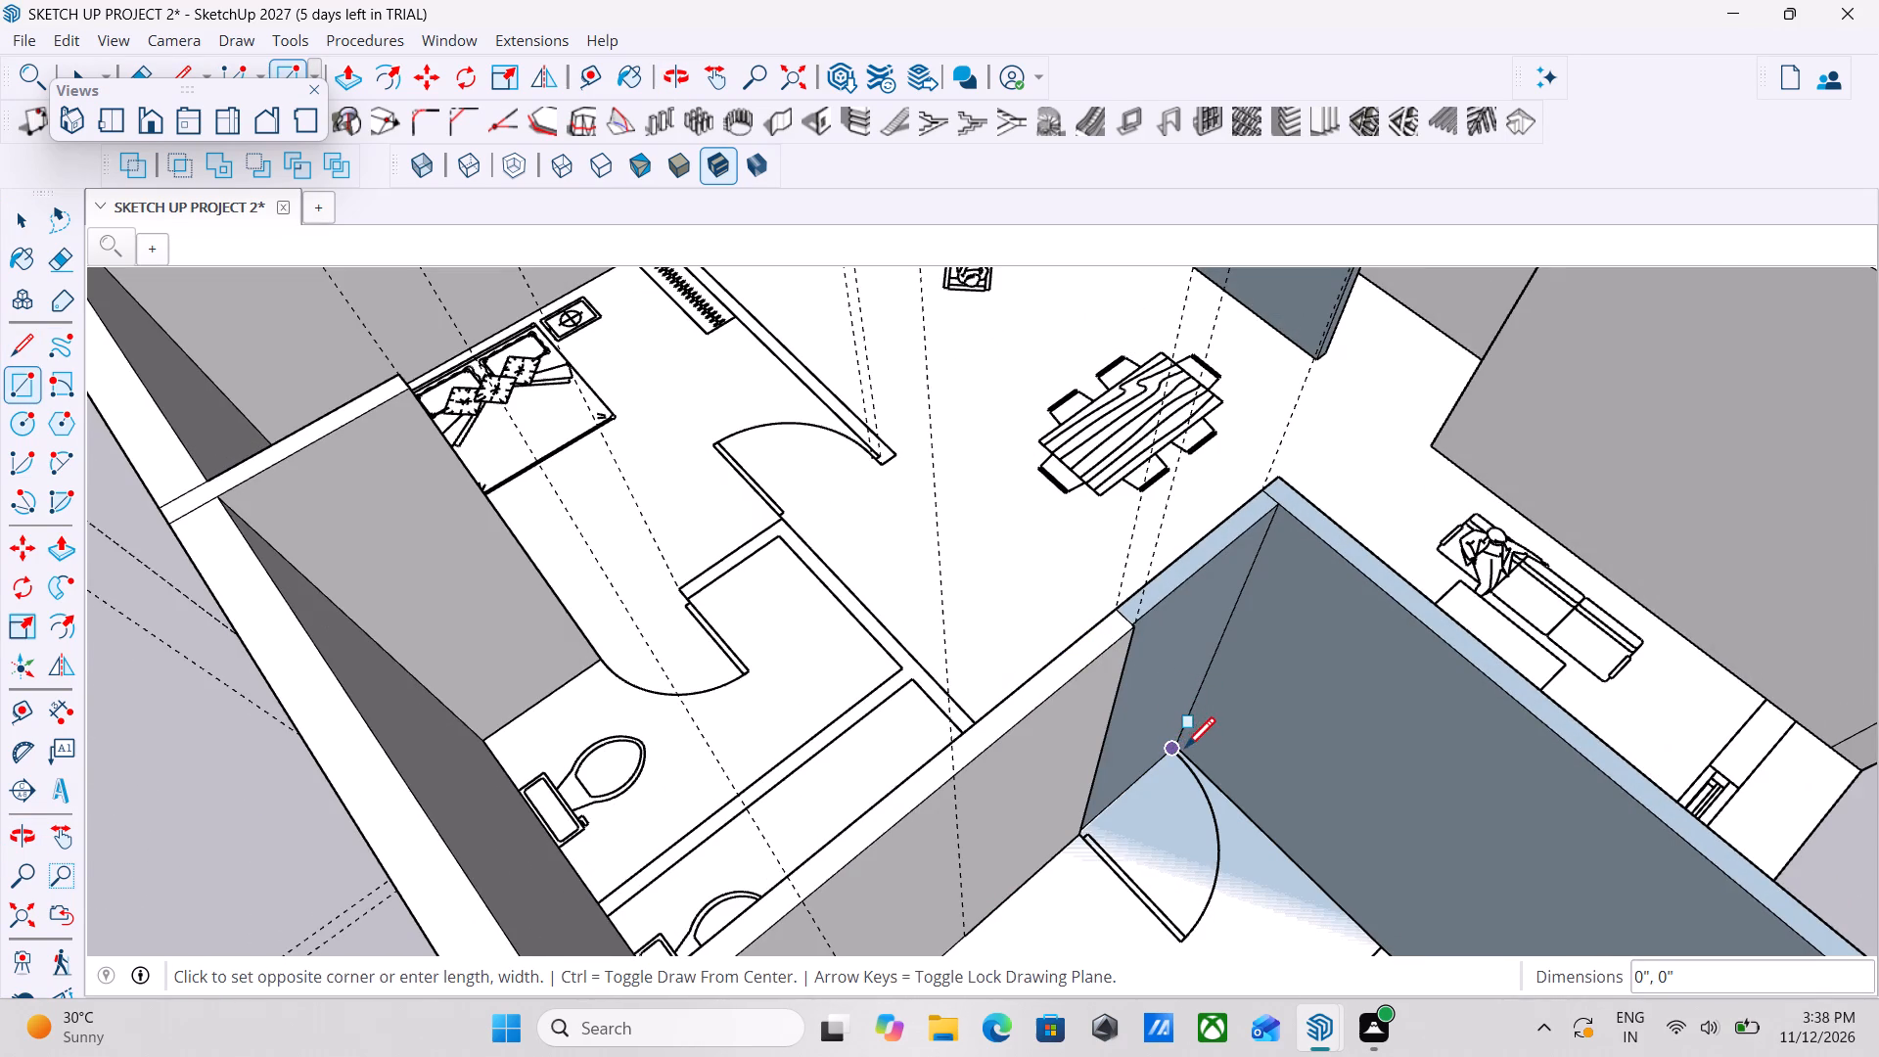
key(Escape)
scroll(1181, 753, up, 4)
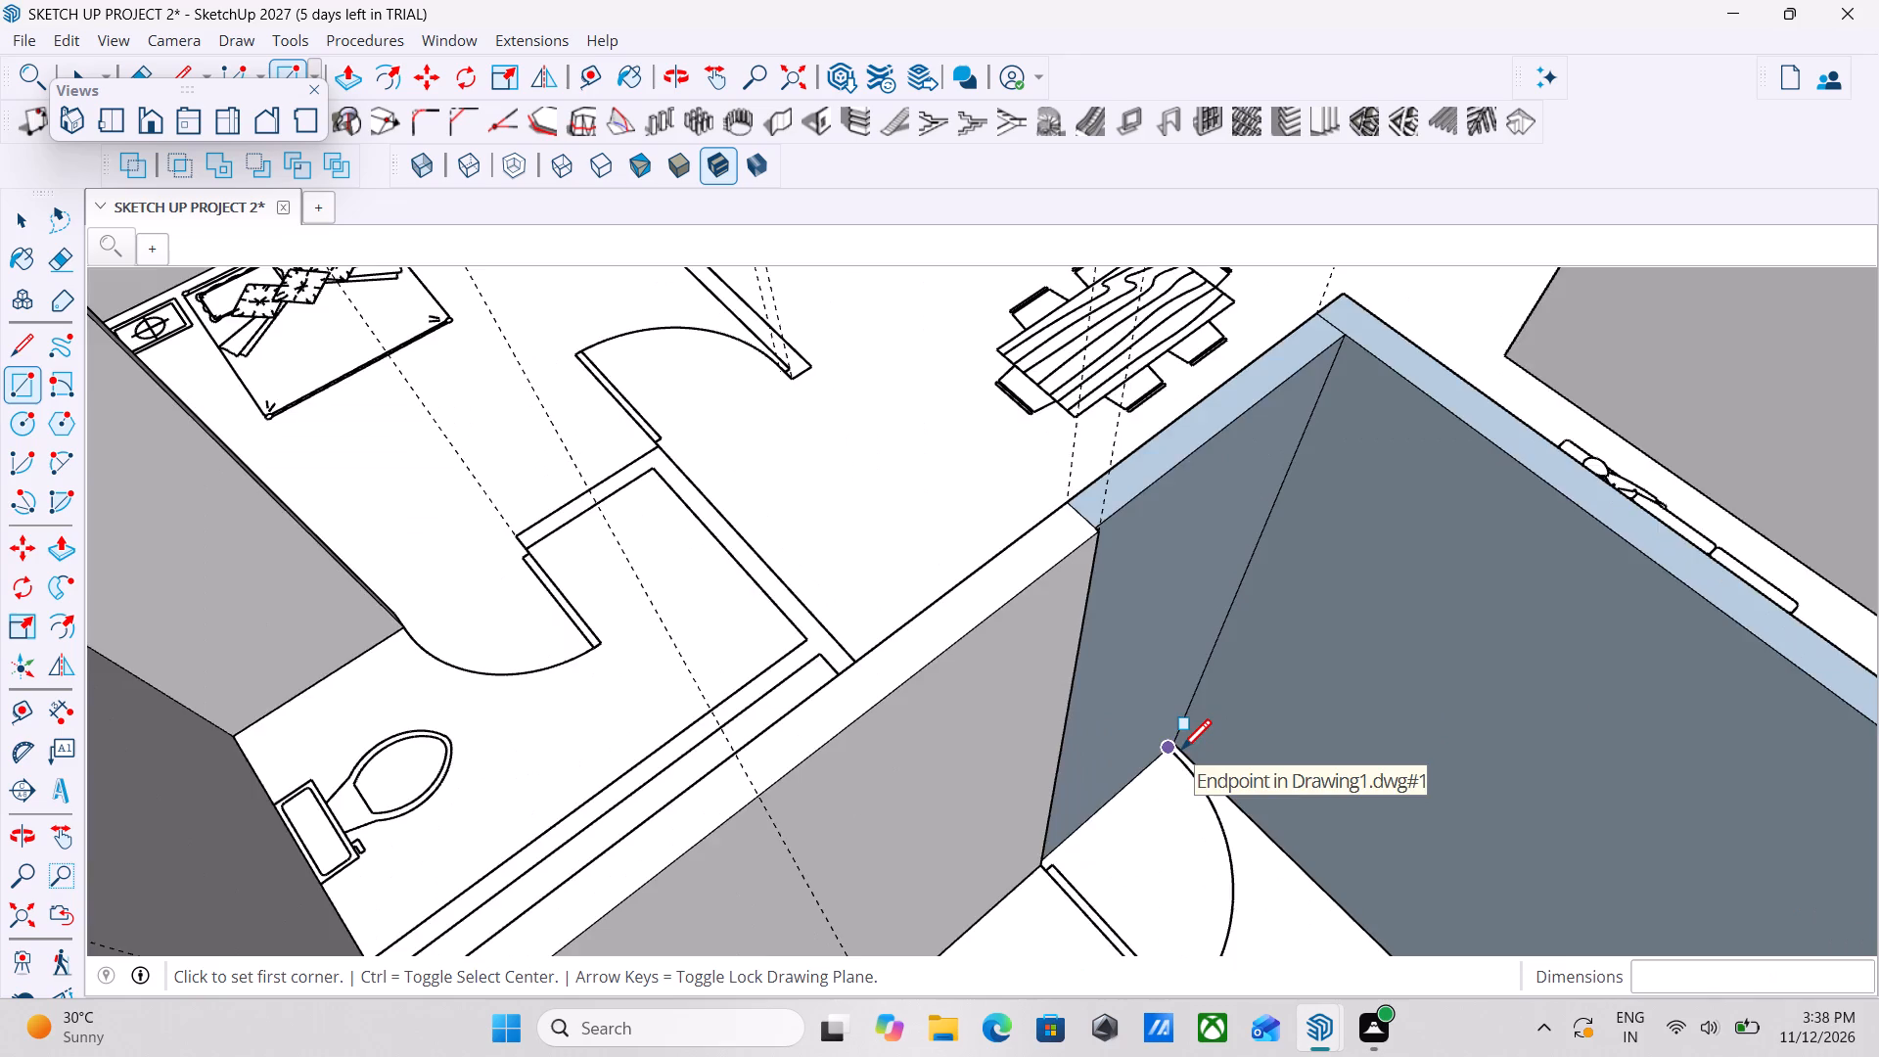
scroll(1181, 753, up, 3)
click(1172, 742)
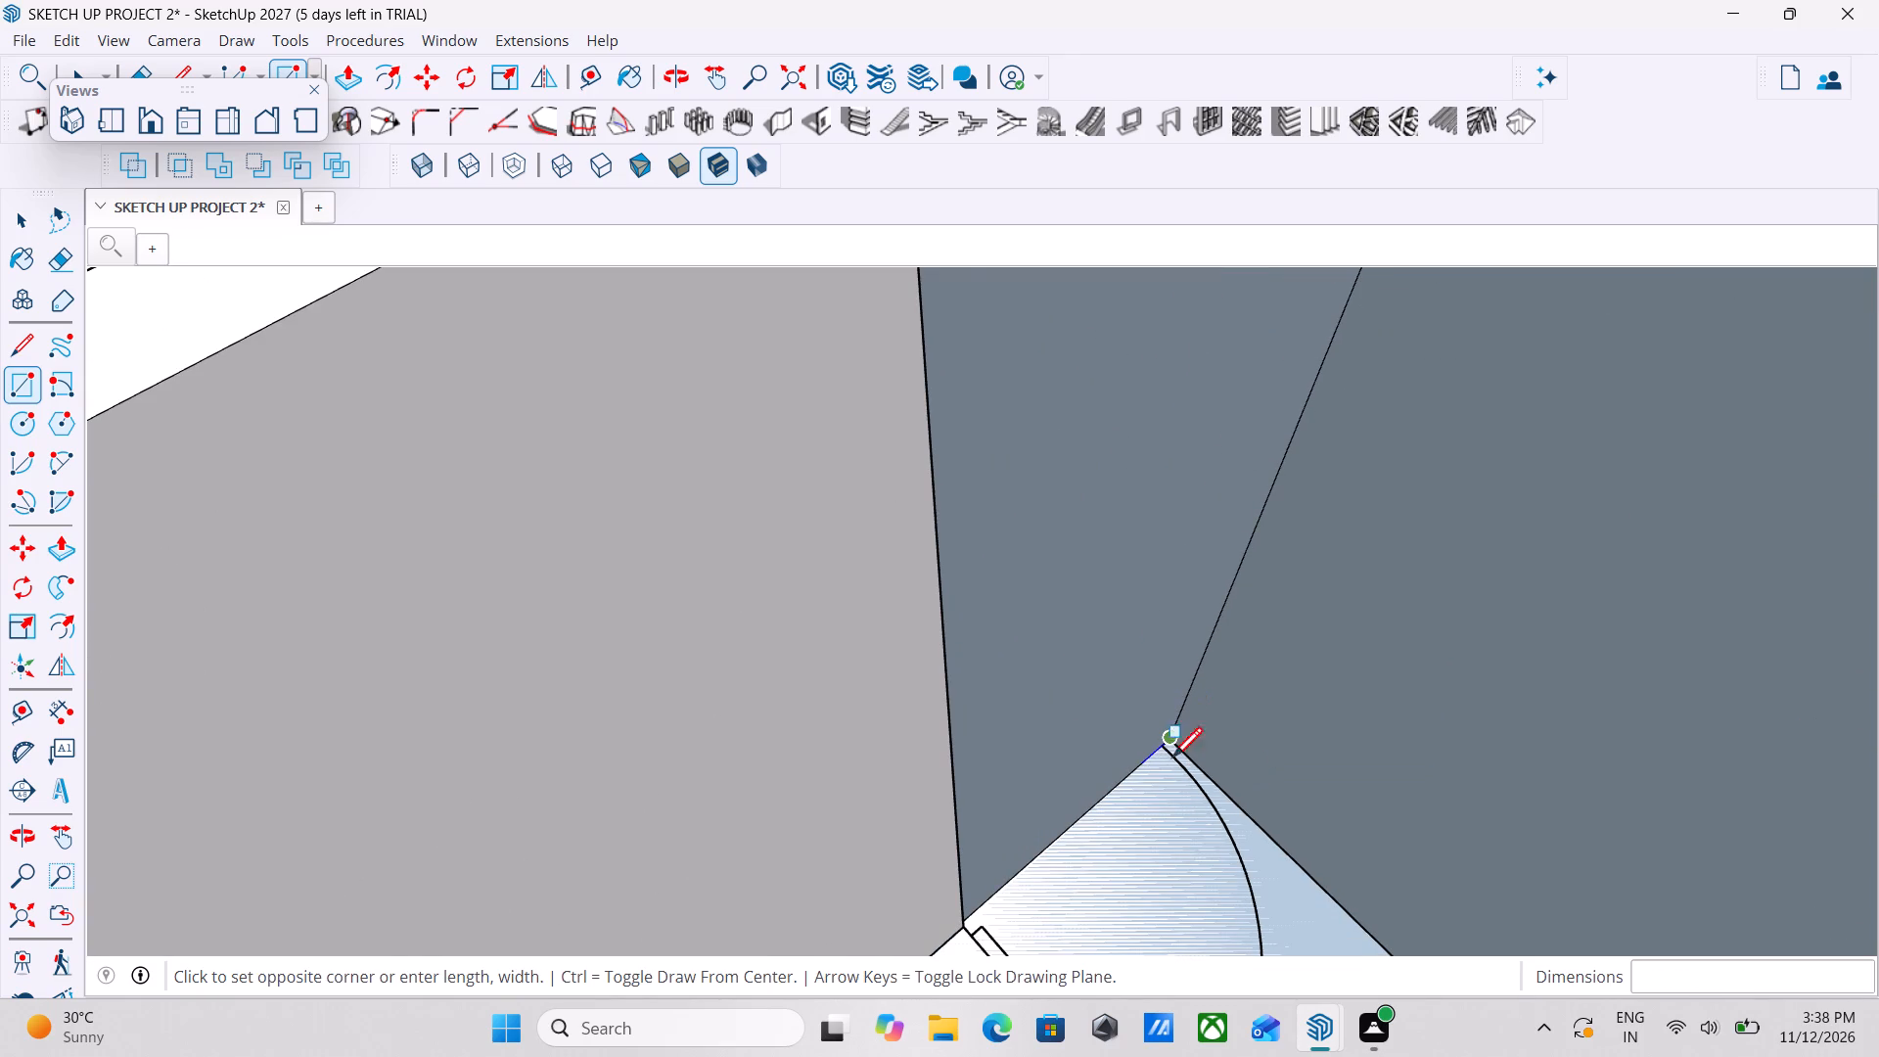
scroll(1169, 867, down, 16)
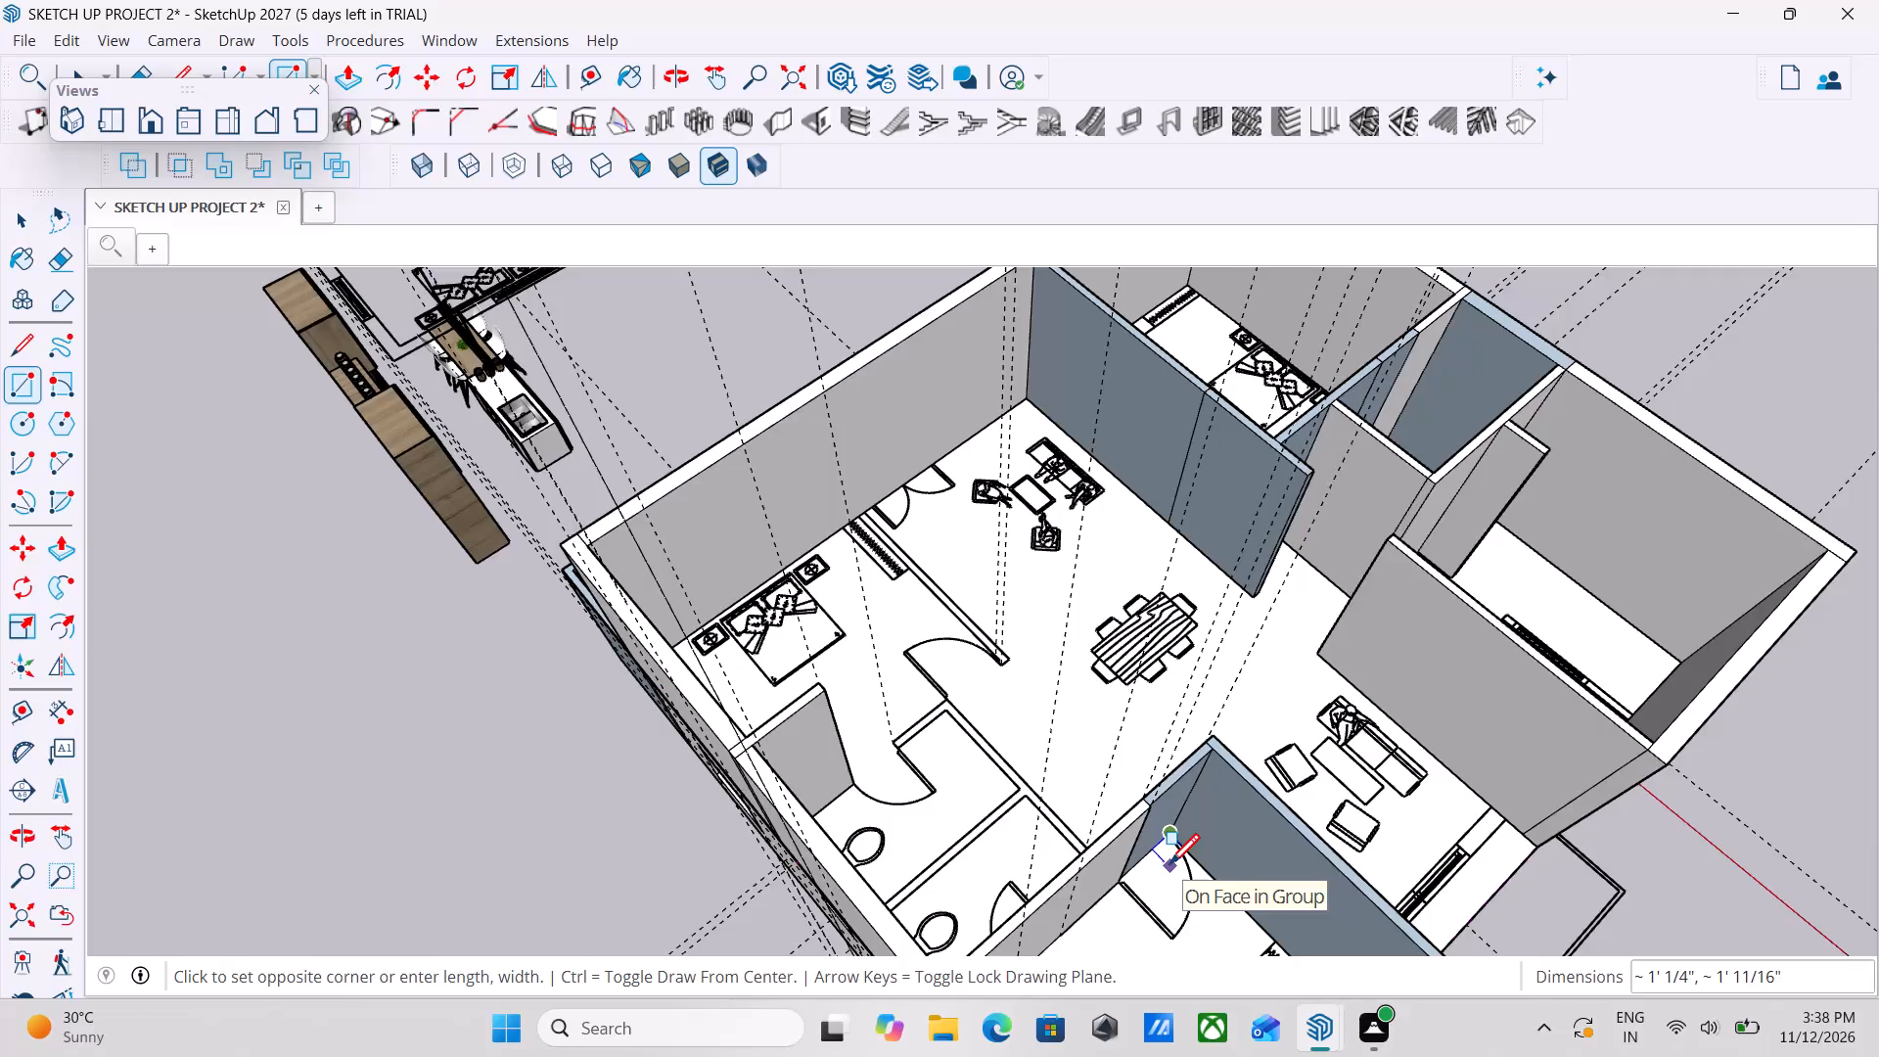
shift+middle_drag(1169, 867, 1231, 505)
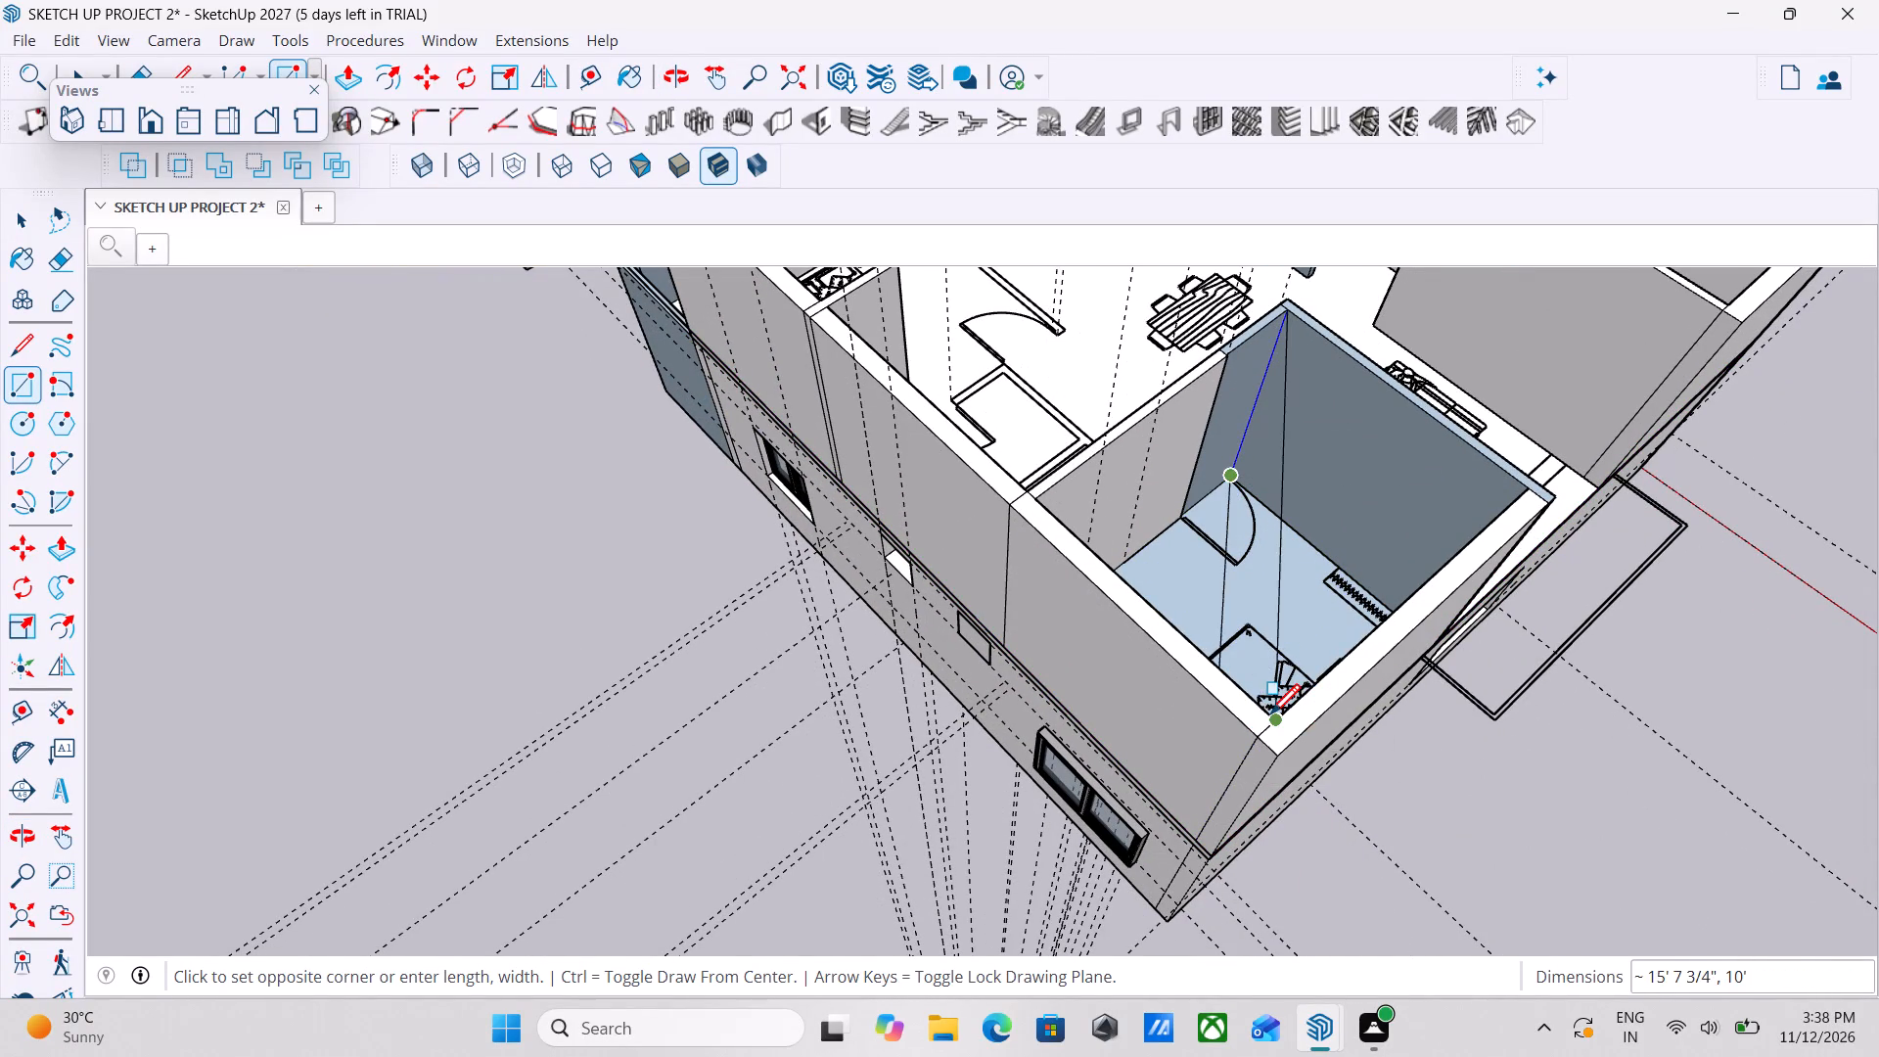
shift+middle_drag(1270, 717, 1176, 811)
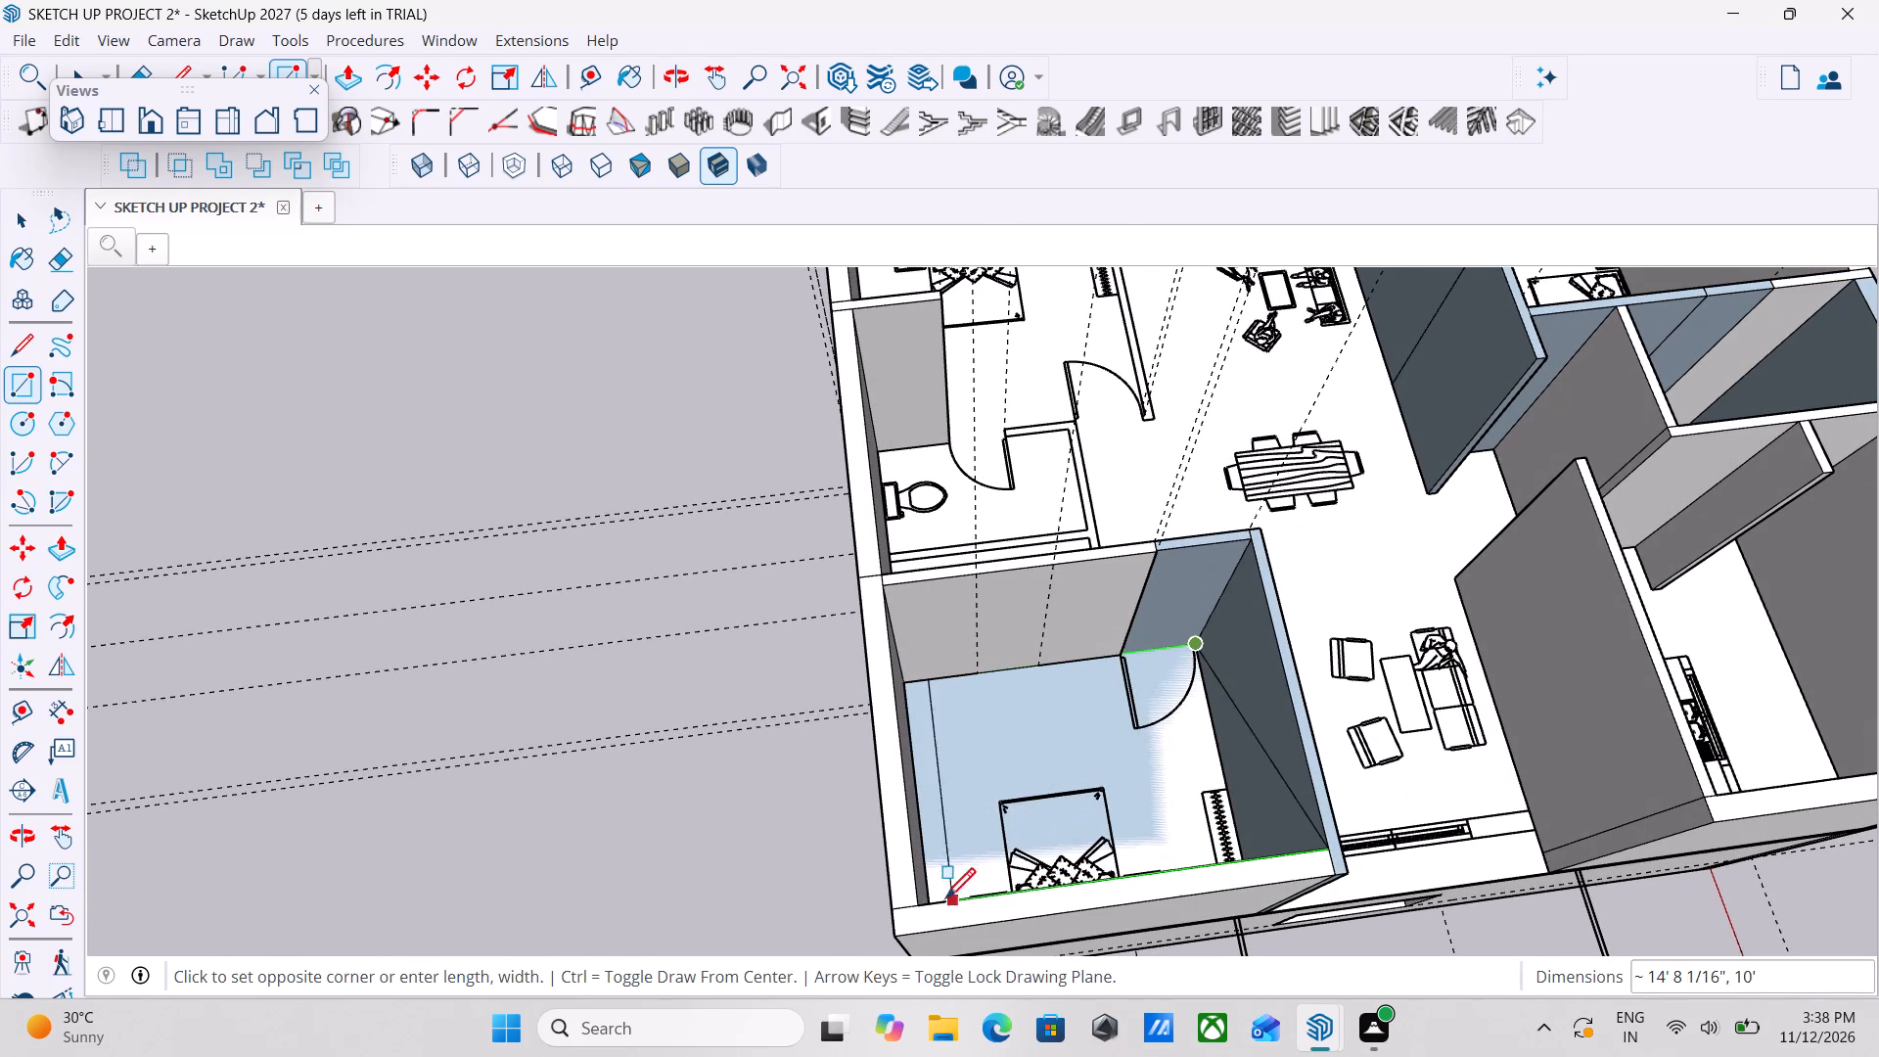
middle_drag(941, 909, 787, 966)
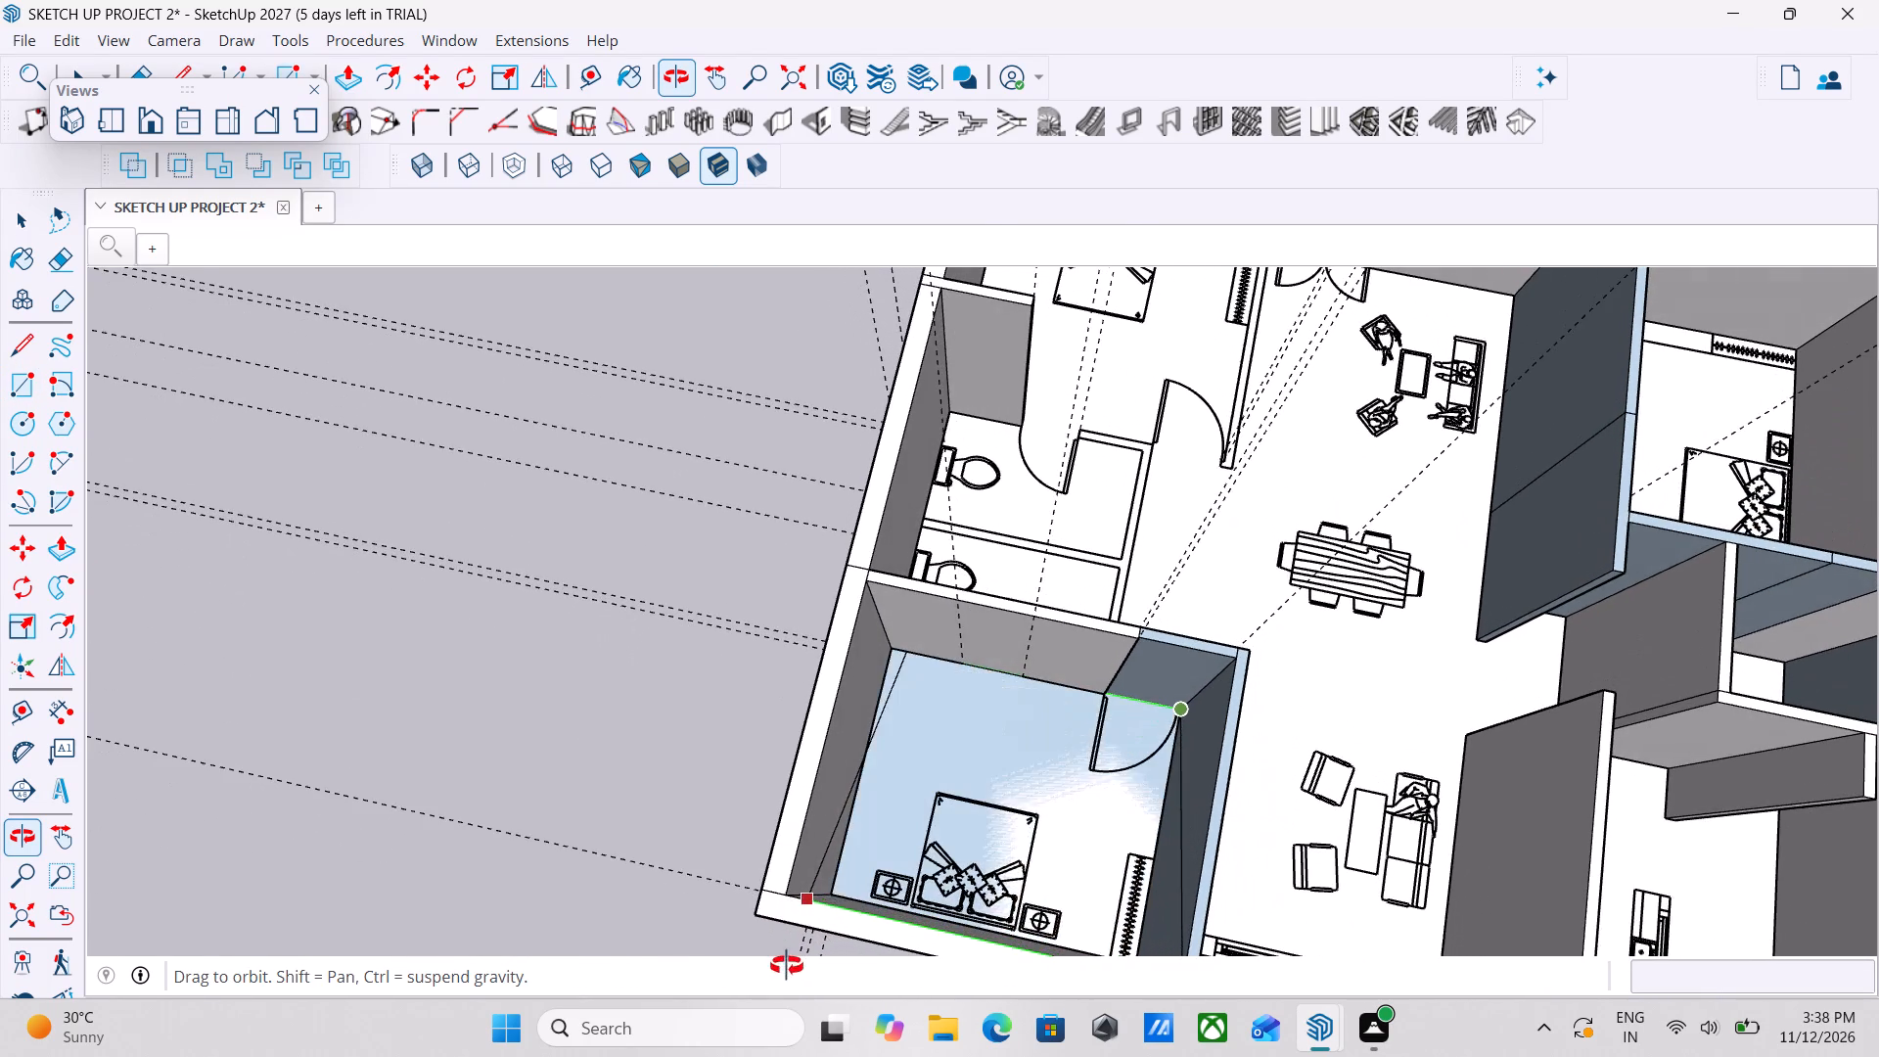
middle_drag(787, 966, 788, 967)
scroll(848, 910, up, 2)
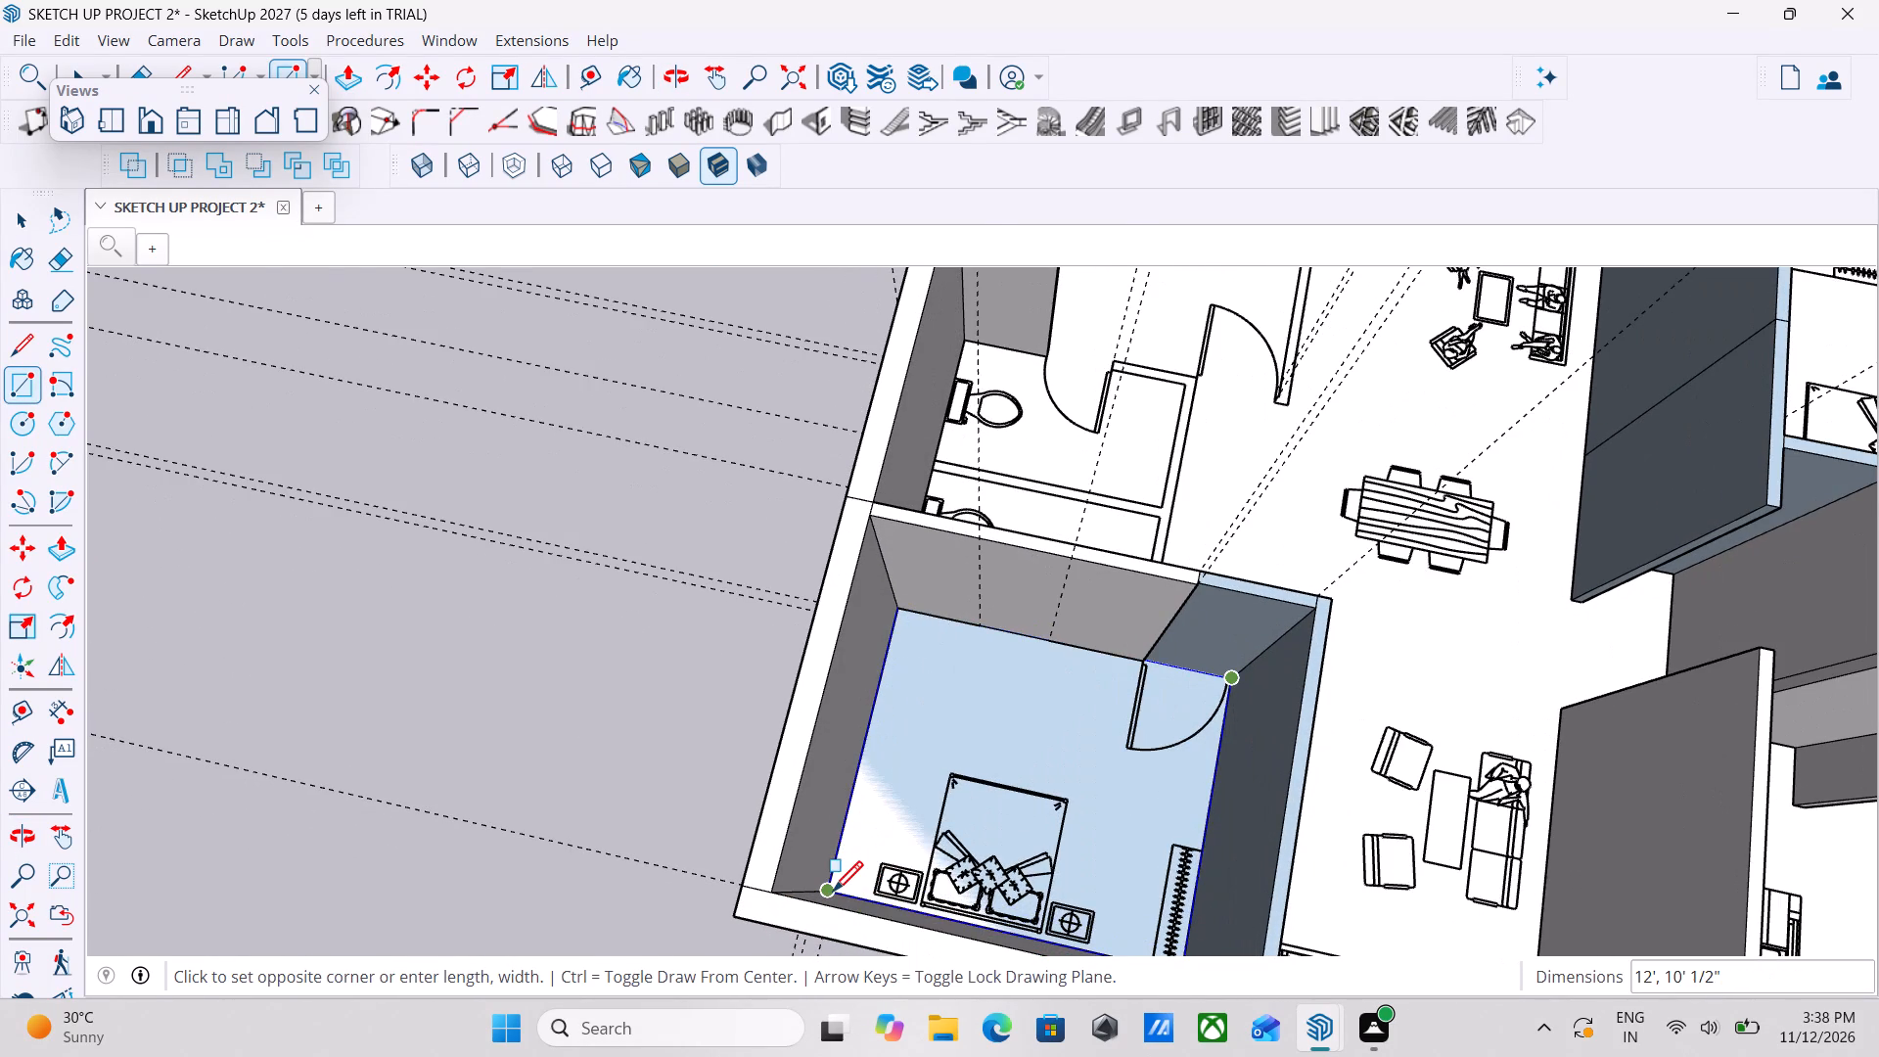
click(833, 895)
key(space)
key(space)
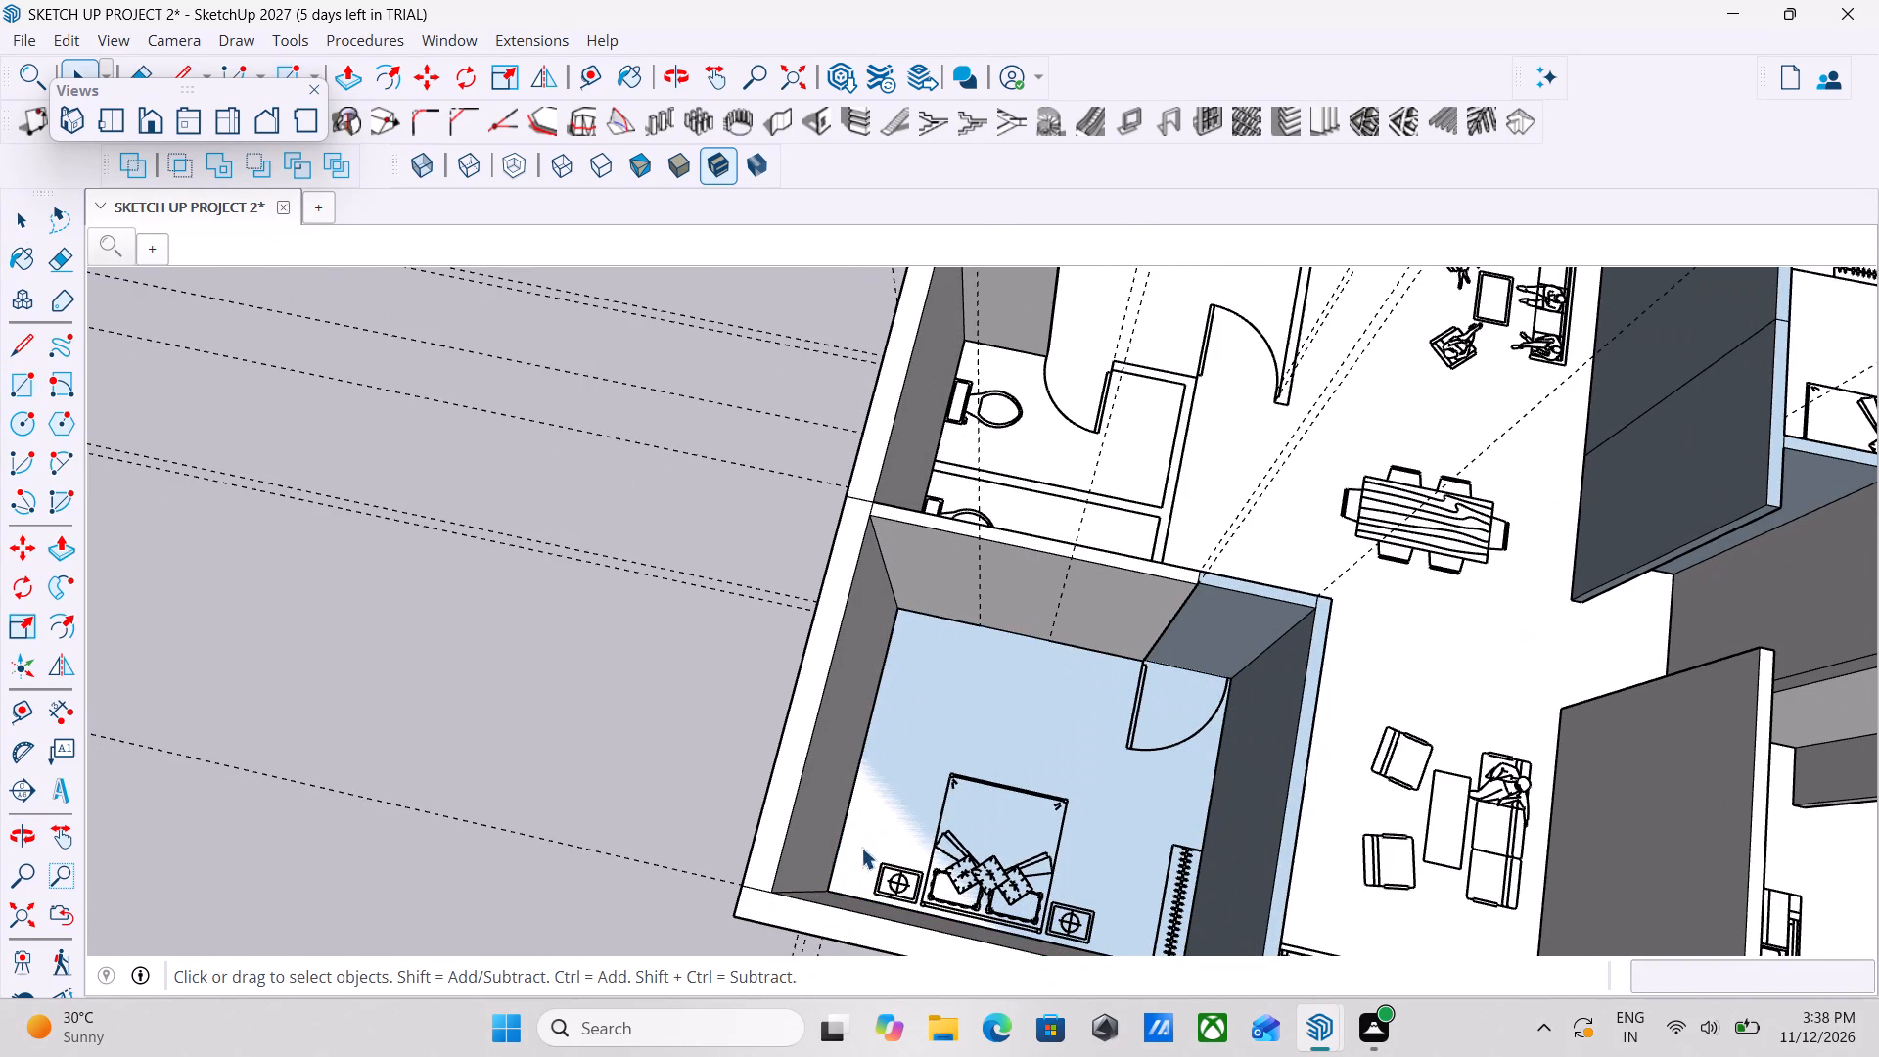
Erase the face covering the enclosed bedroom's floor plan.
click(966, 729)
right_click(966, 729)
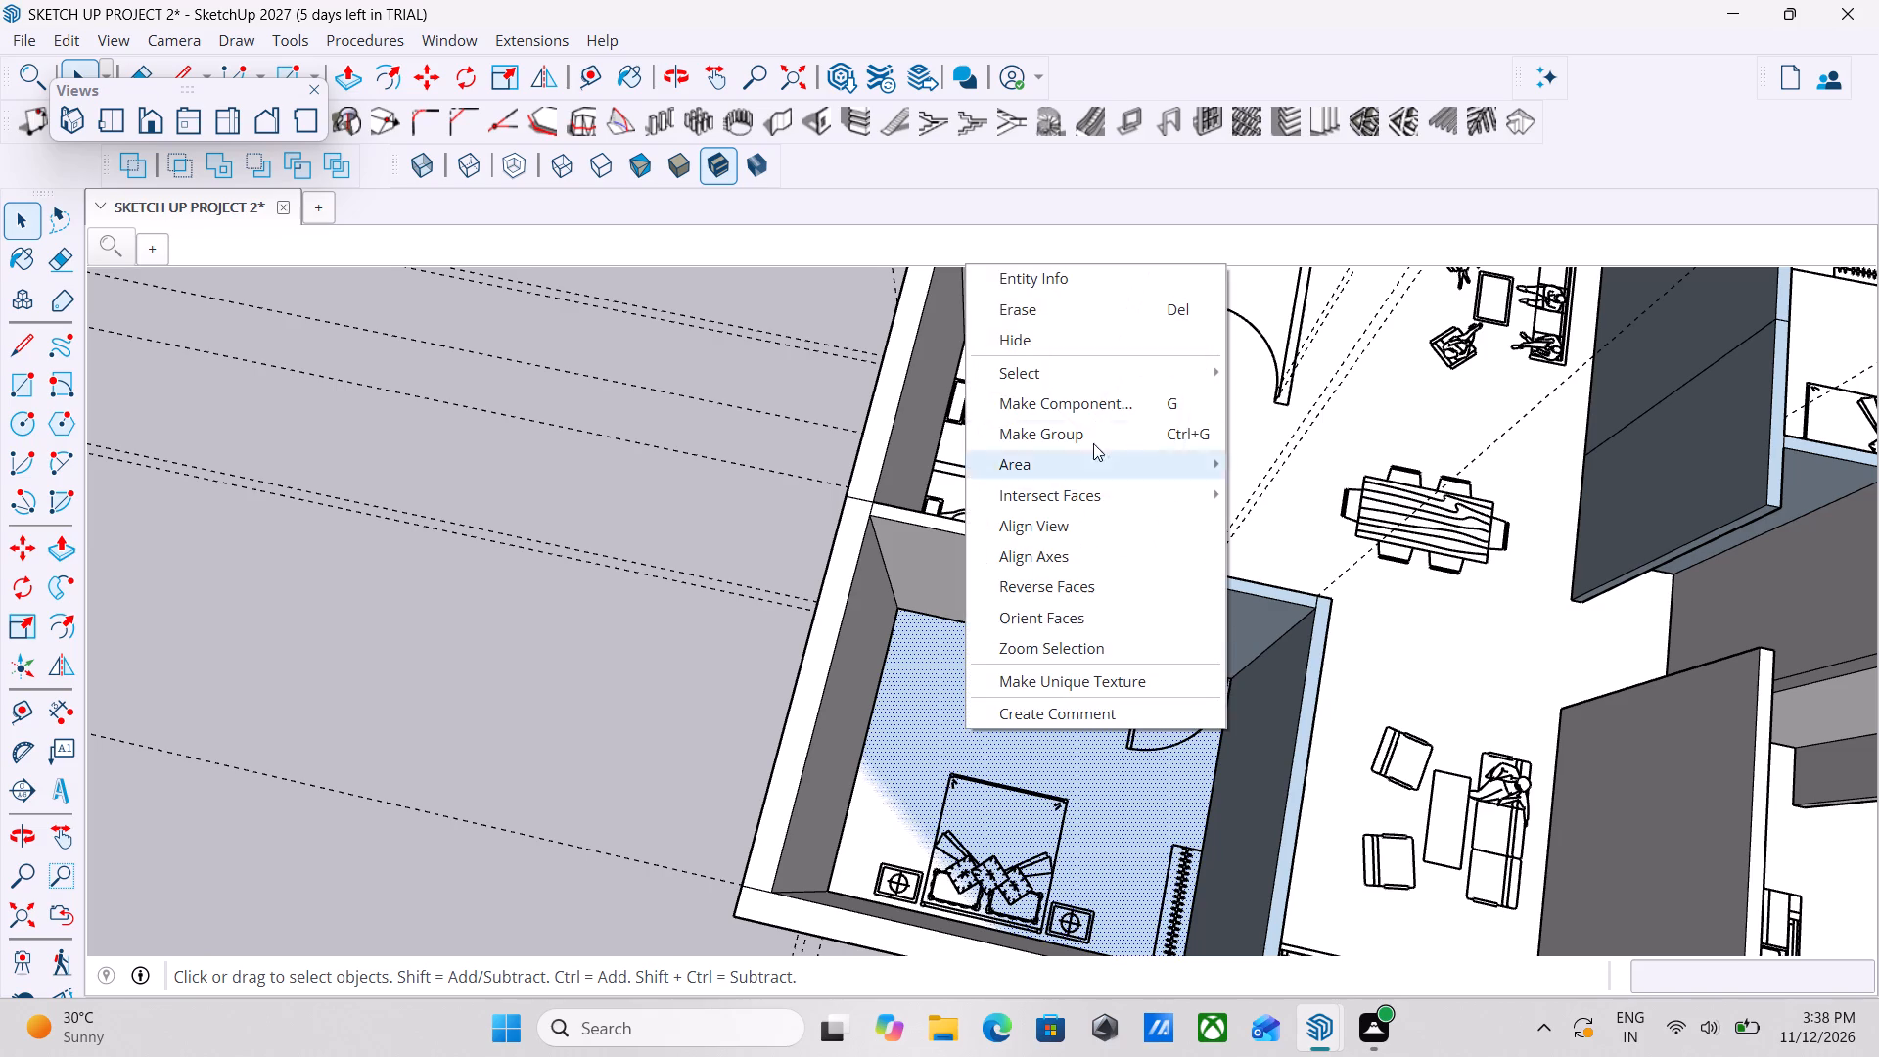
click(1052, 304)
Draw a 10' 4 1/2" by 4 1/2" rectangle along the two toilets' wall facing the dining area, starting at the raised bedroom wall.
middle_drag(980, 738, 1352, 691)
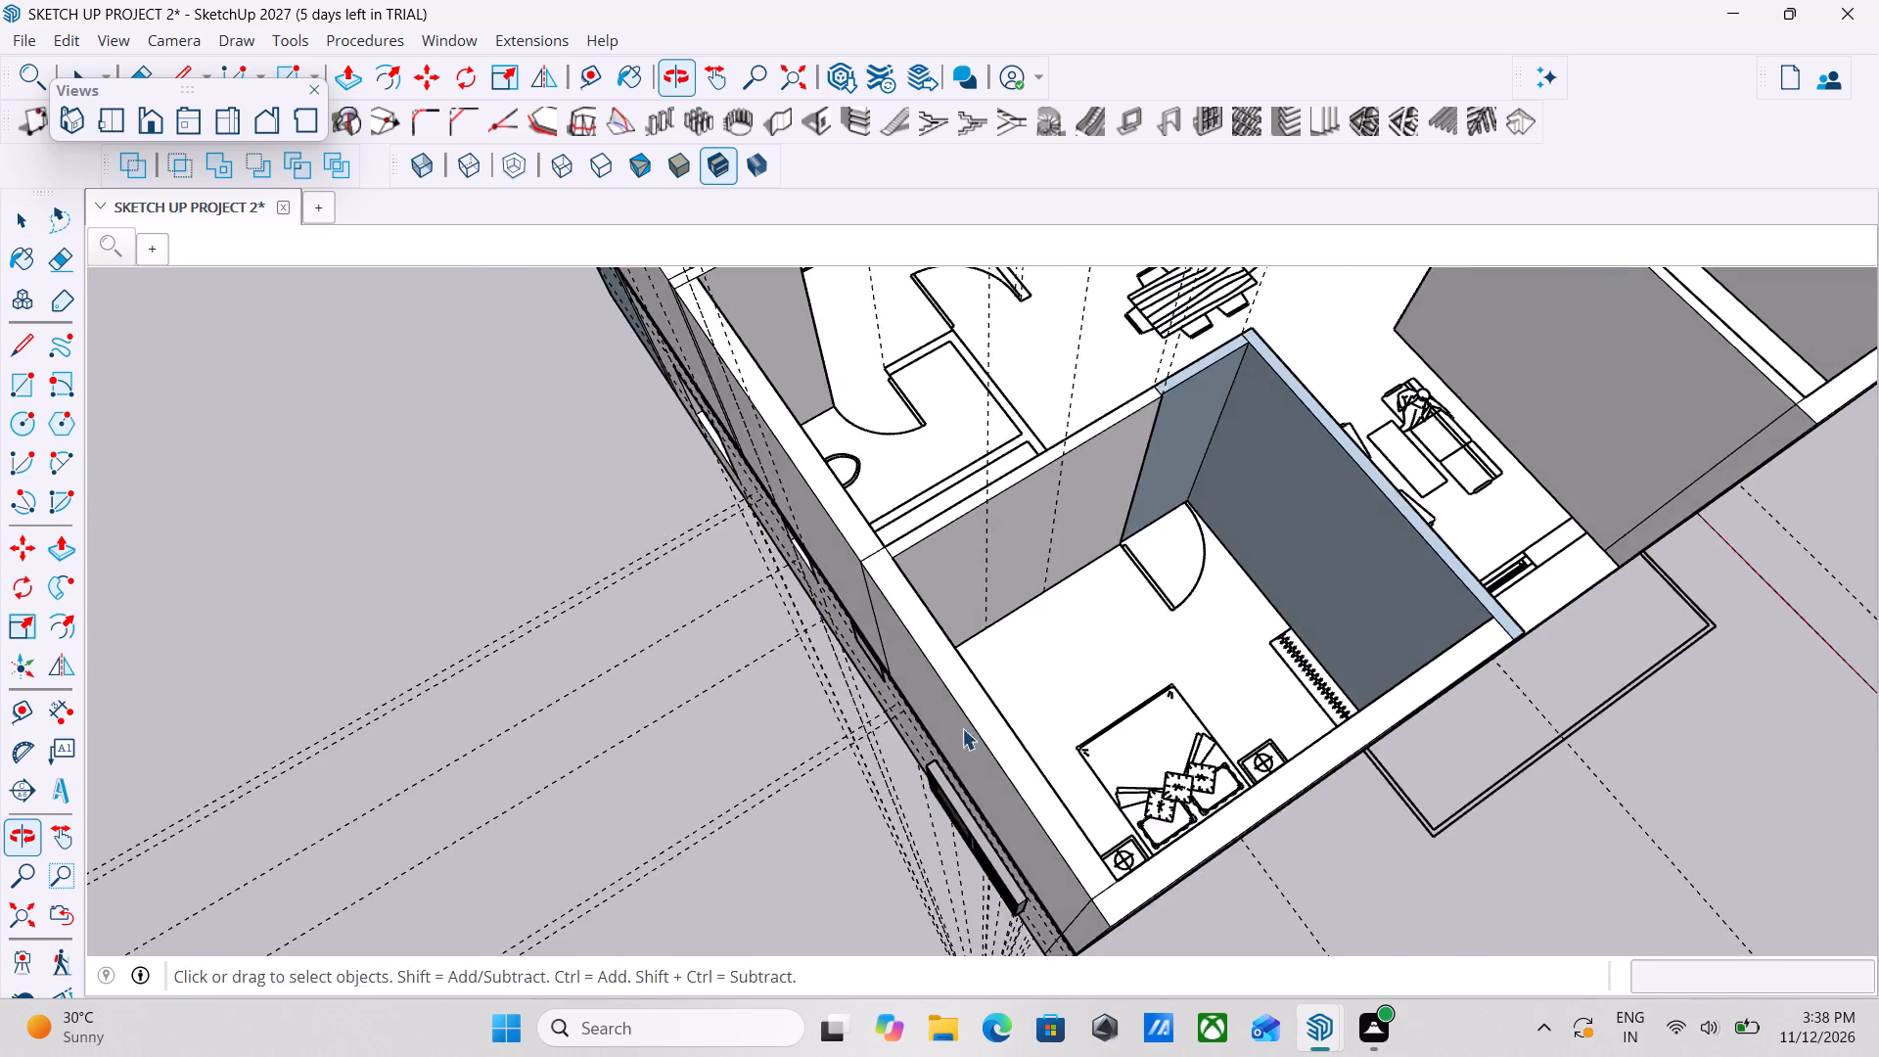
middle_drag(962, 728, 1377, 581)
scroll(950, 635, down, 3)
middle_drag(950, 635, 1332, 738)
middle_drag(816, 738, 1310, 806)
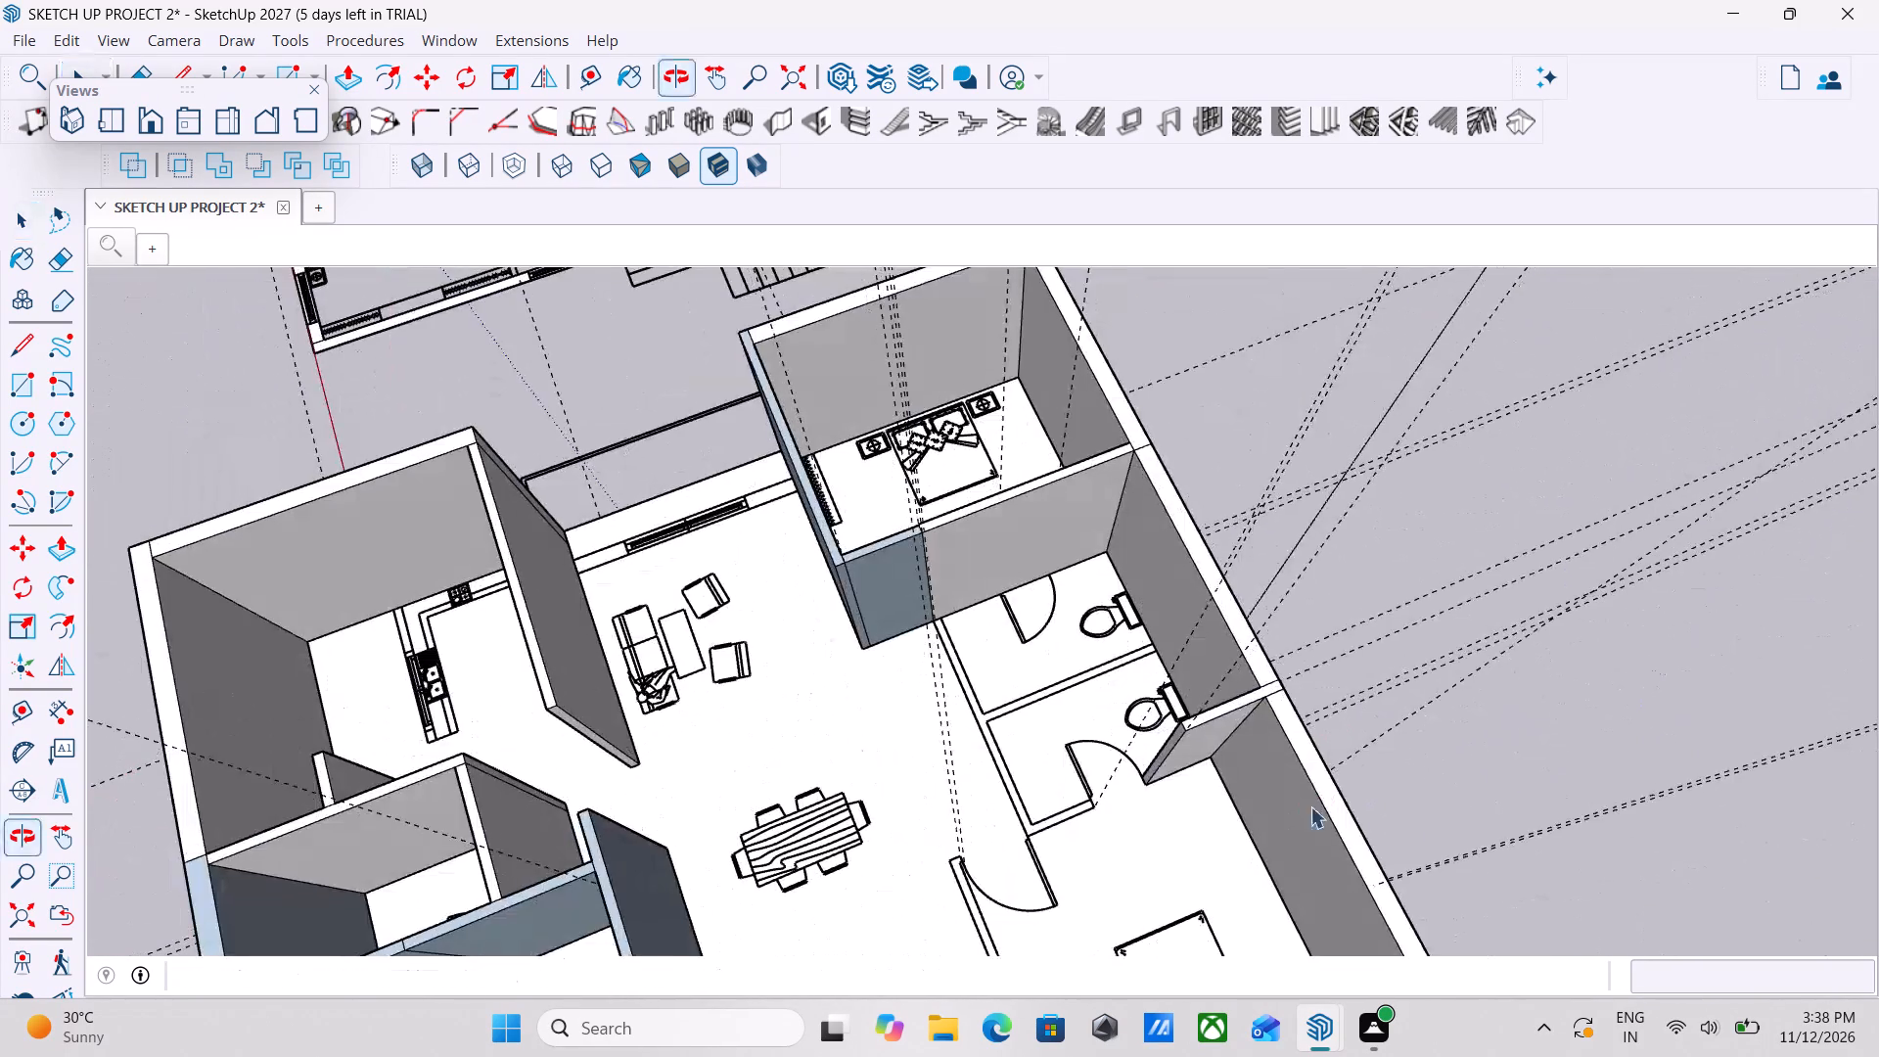
scroll(1065, 709, up, 3)
key(r)
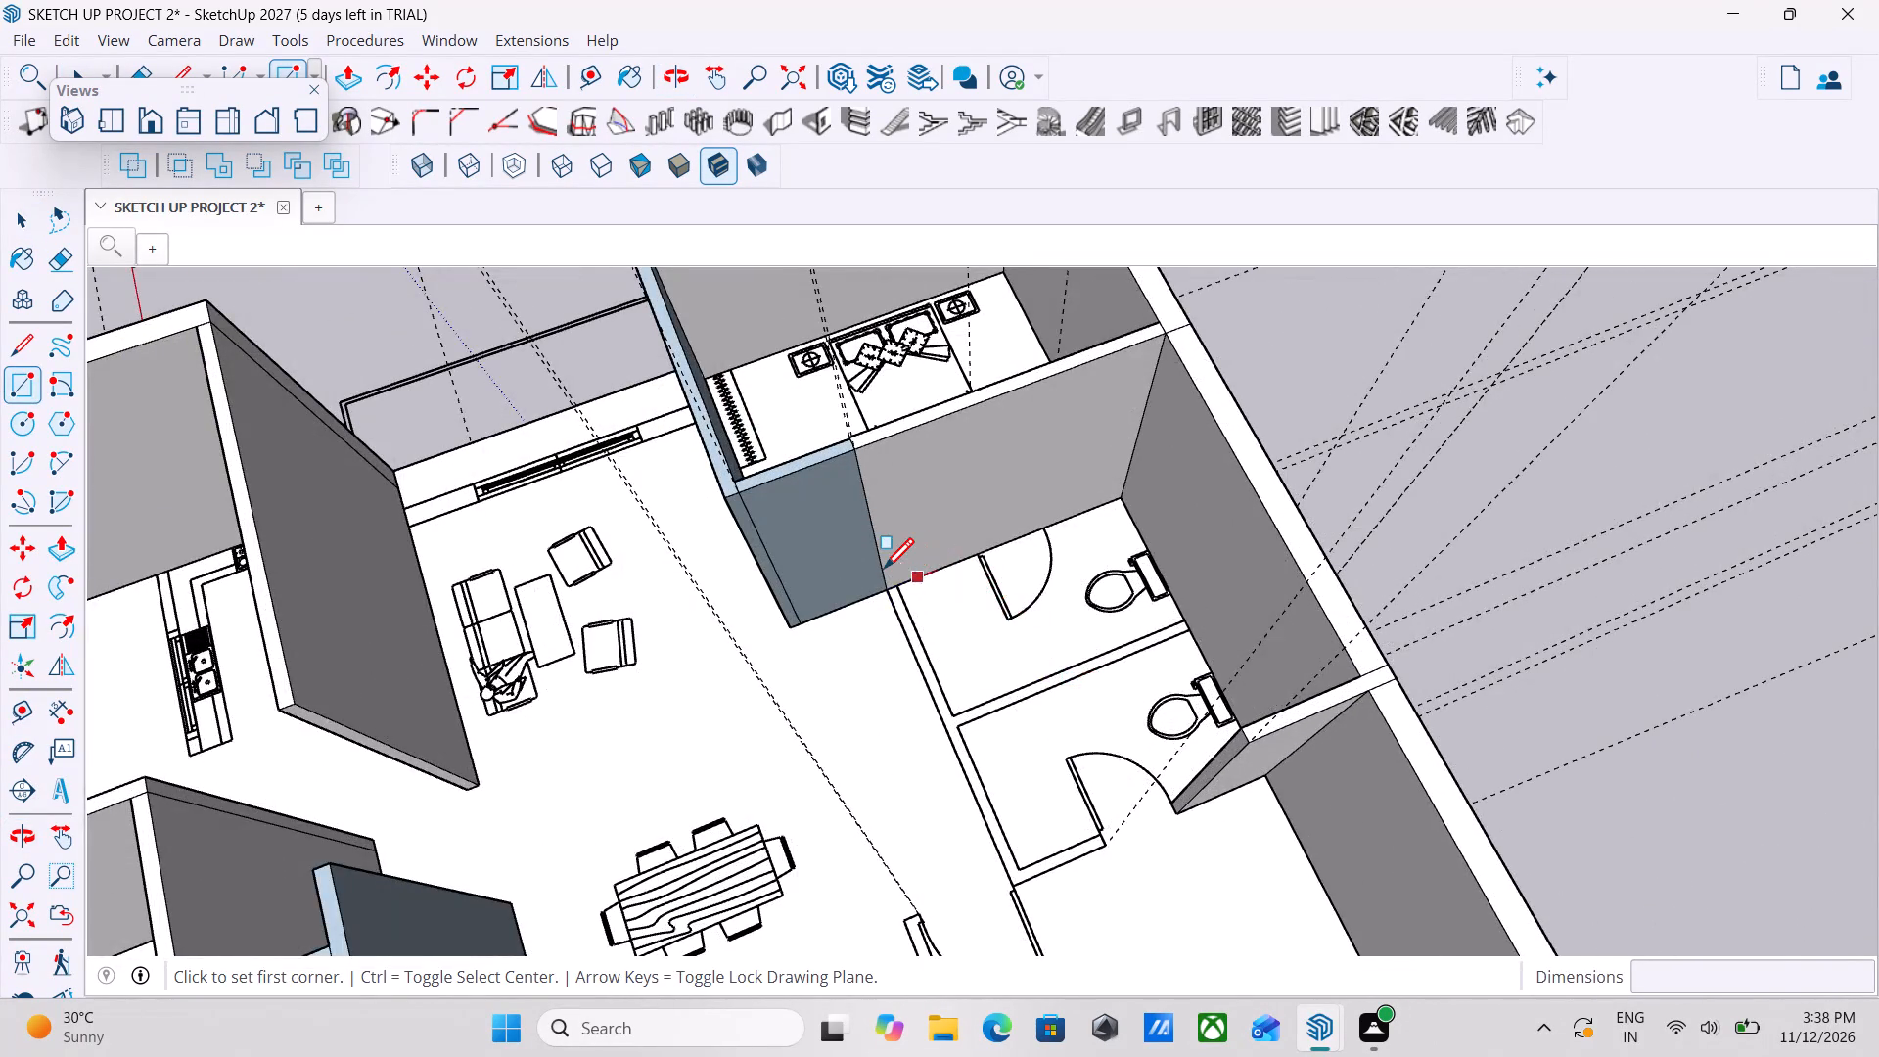
scroll(884, 572, up, 10)
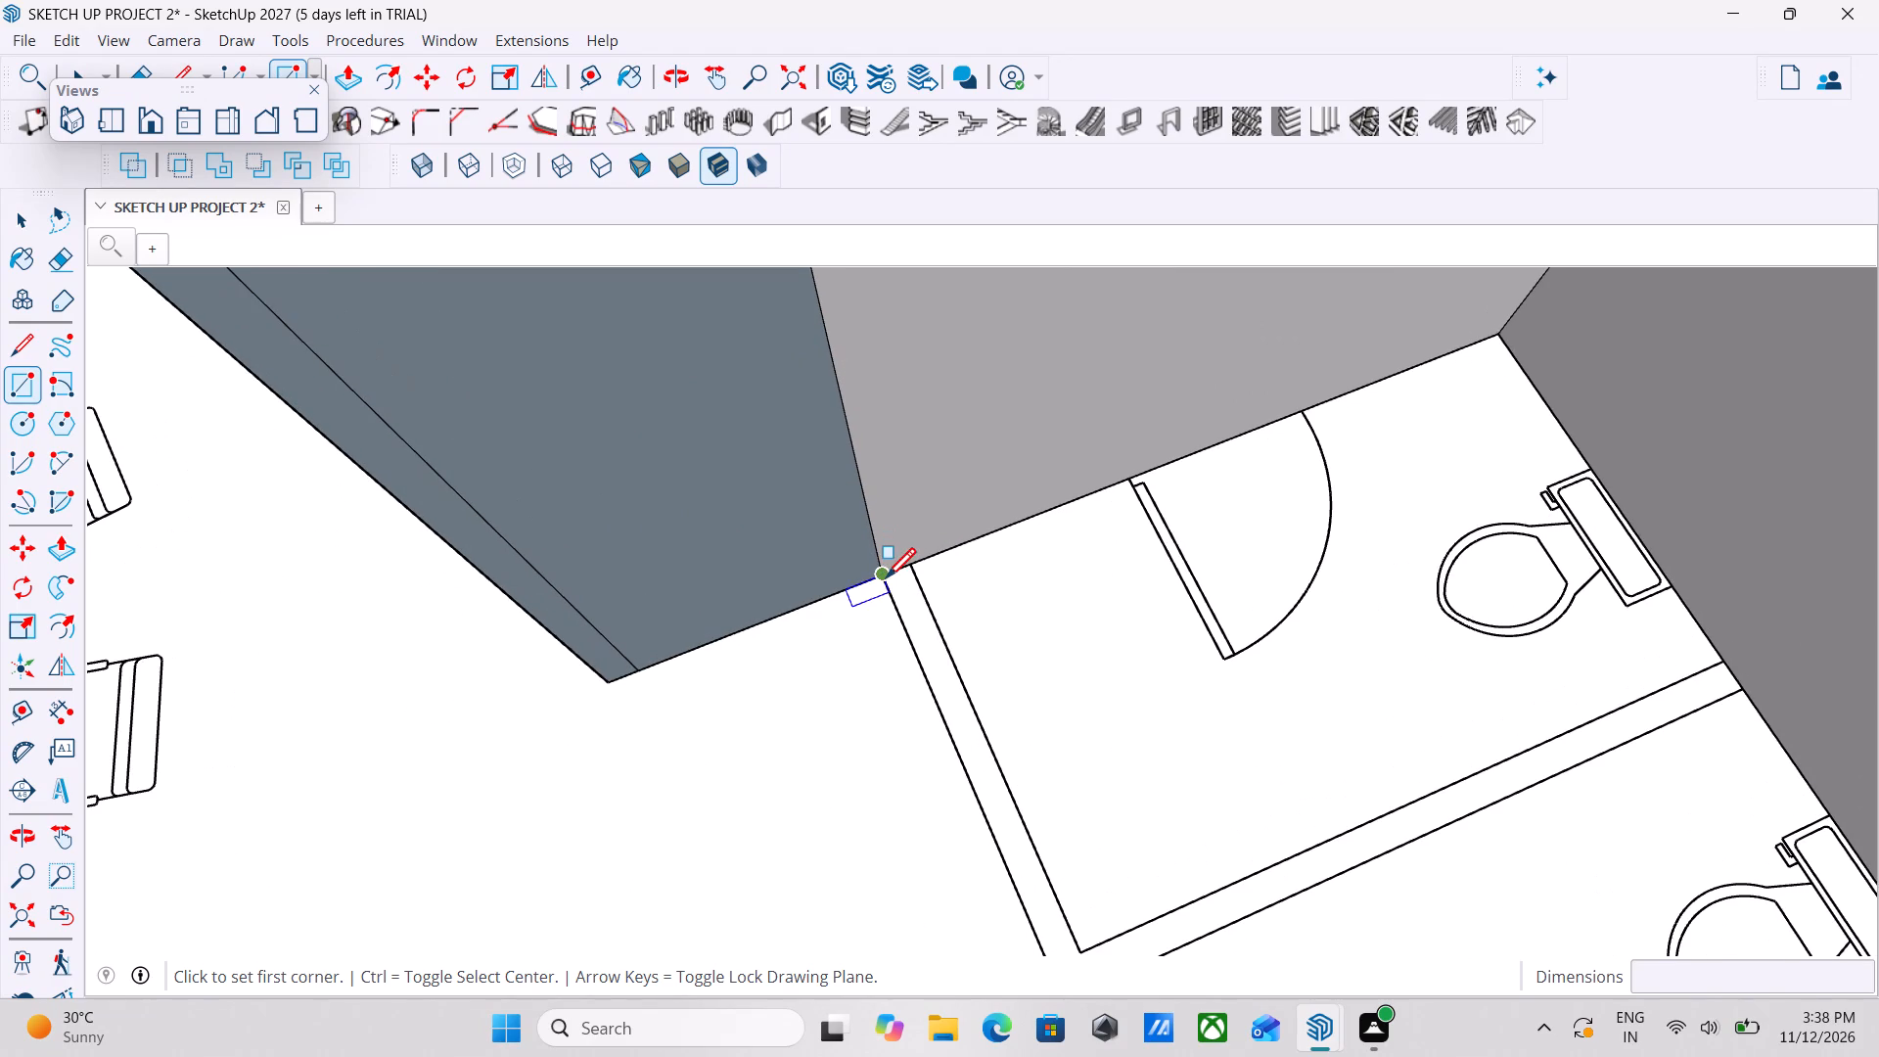
click(886, 581)
scroll(979, 746, down, 12)
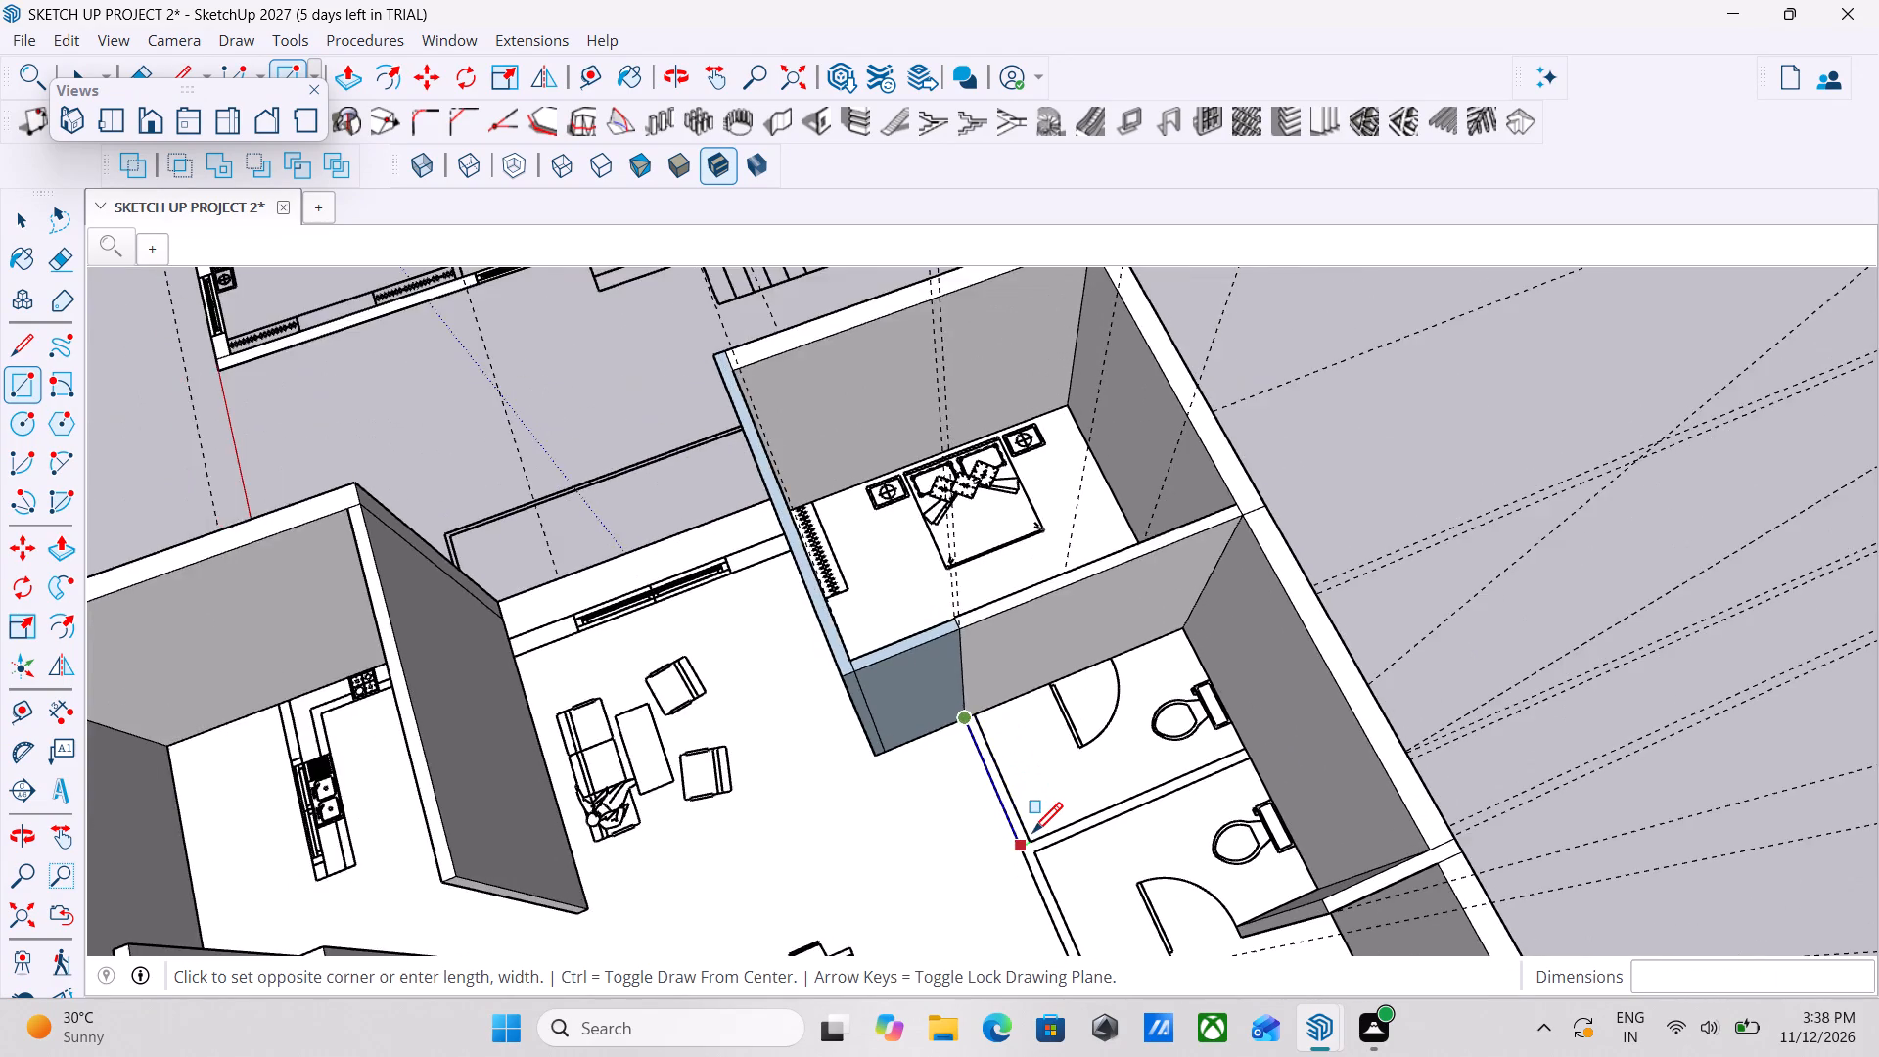
scroll(1032, 837, down, 4)
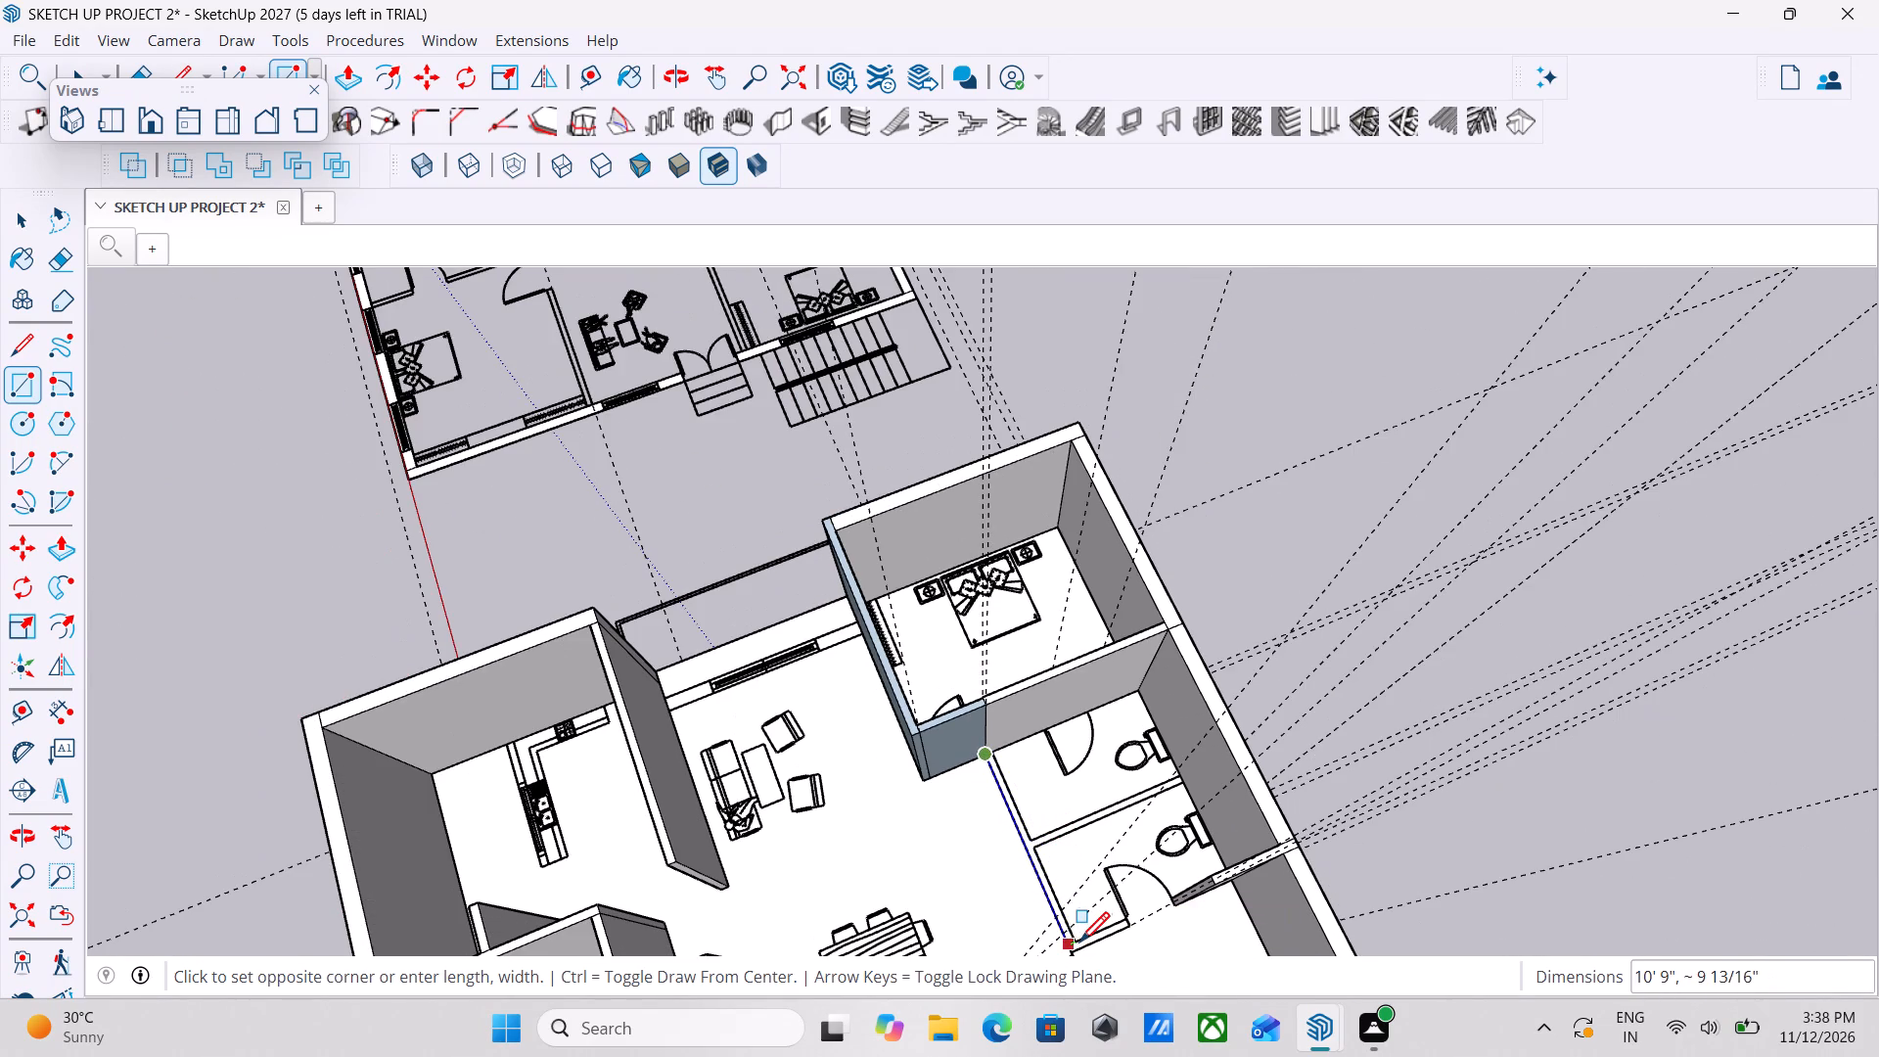
scroll(1079, 945, up, 1)
scroll(1079, 945, down, 1)
scroll(1079, 945, up, 10)
click(1072, 935)
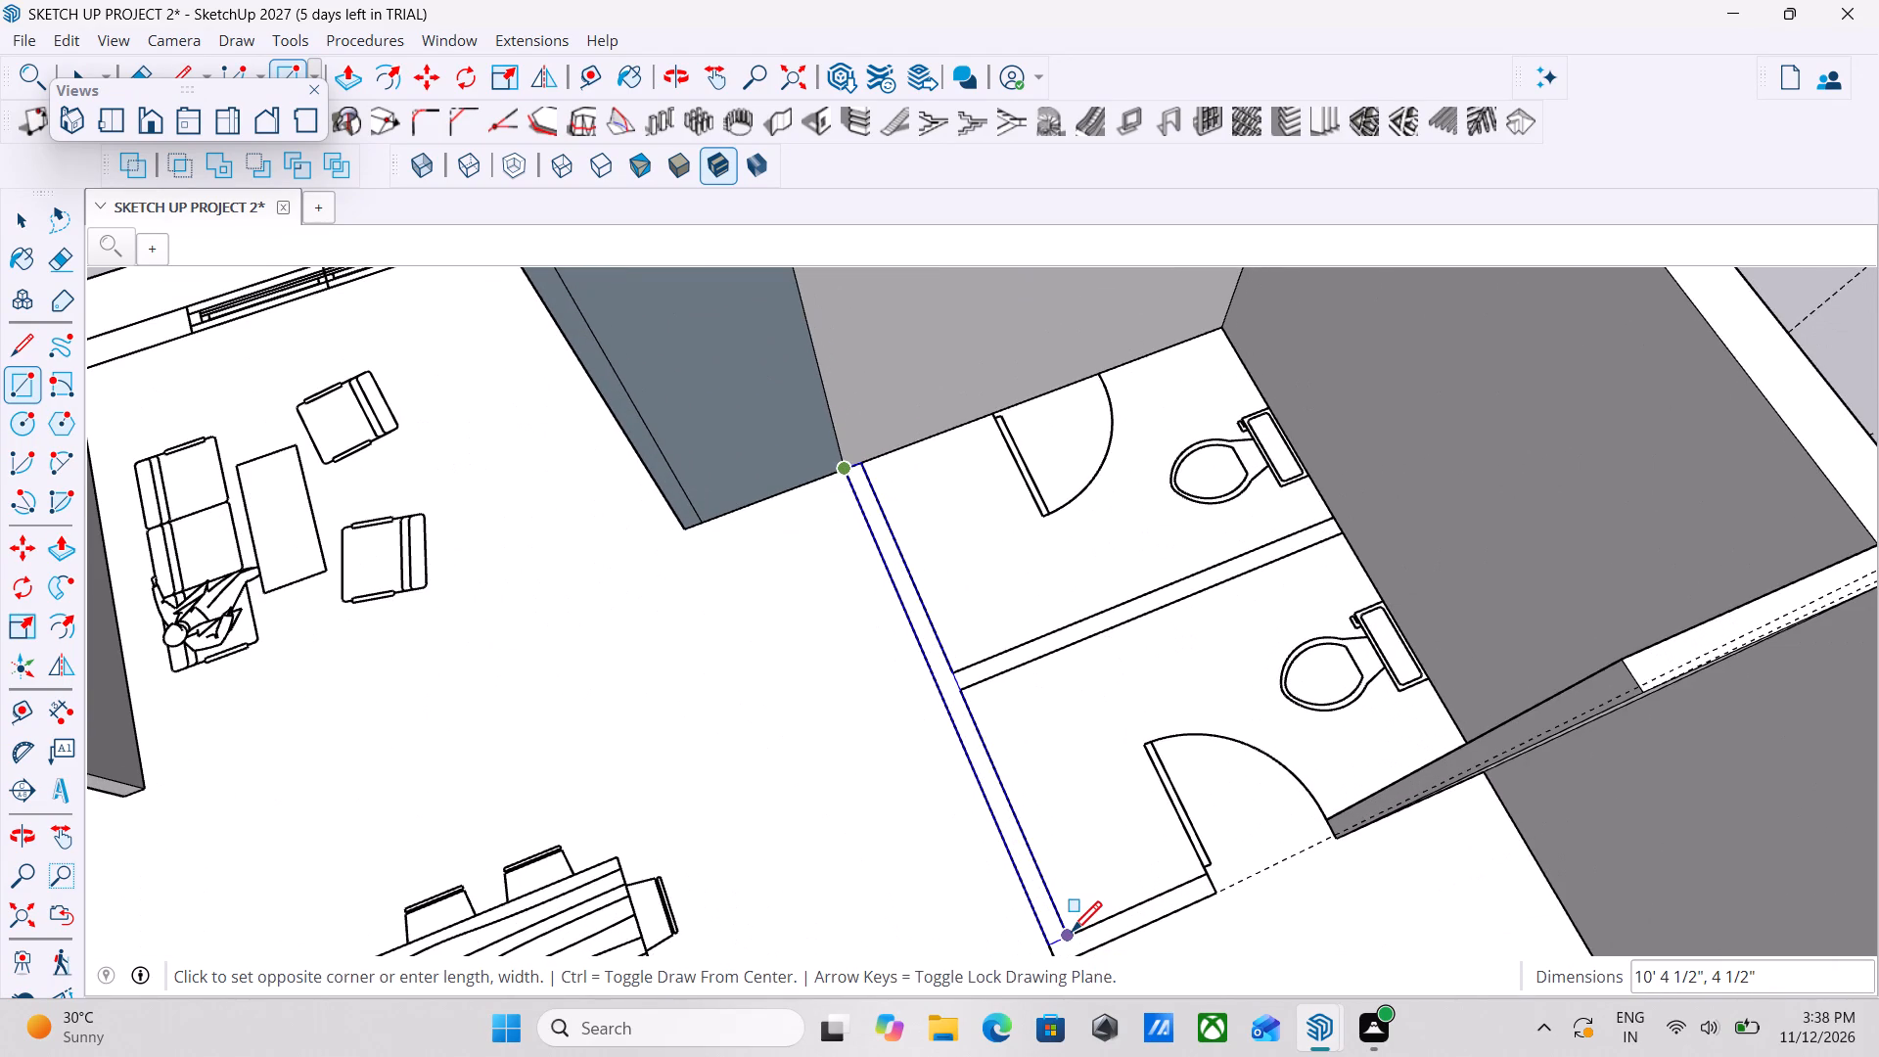
key(Escape)
key(space)
key(space)
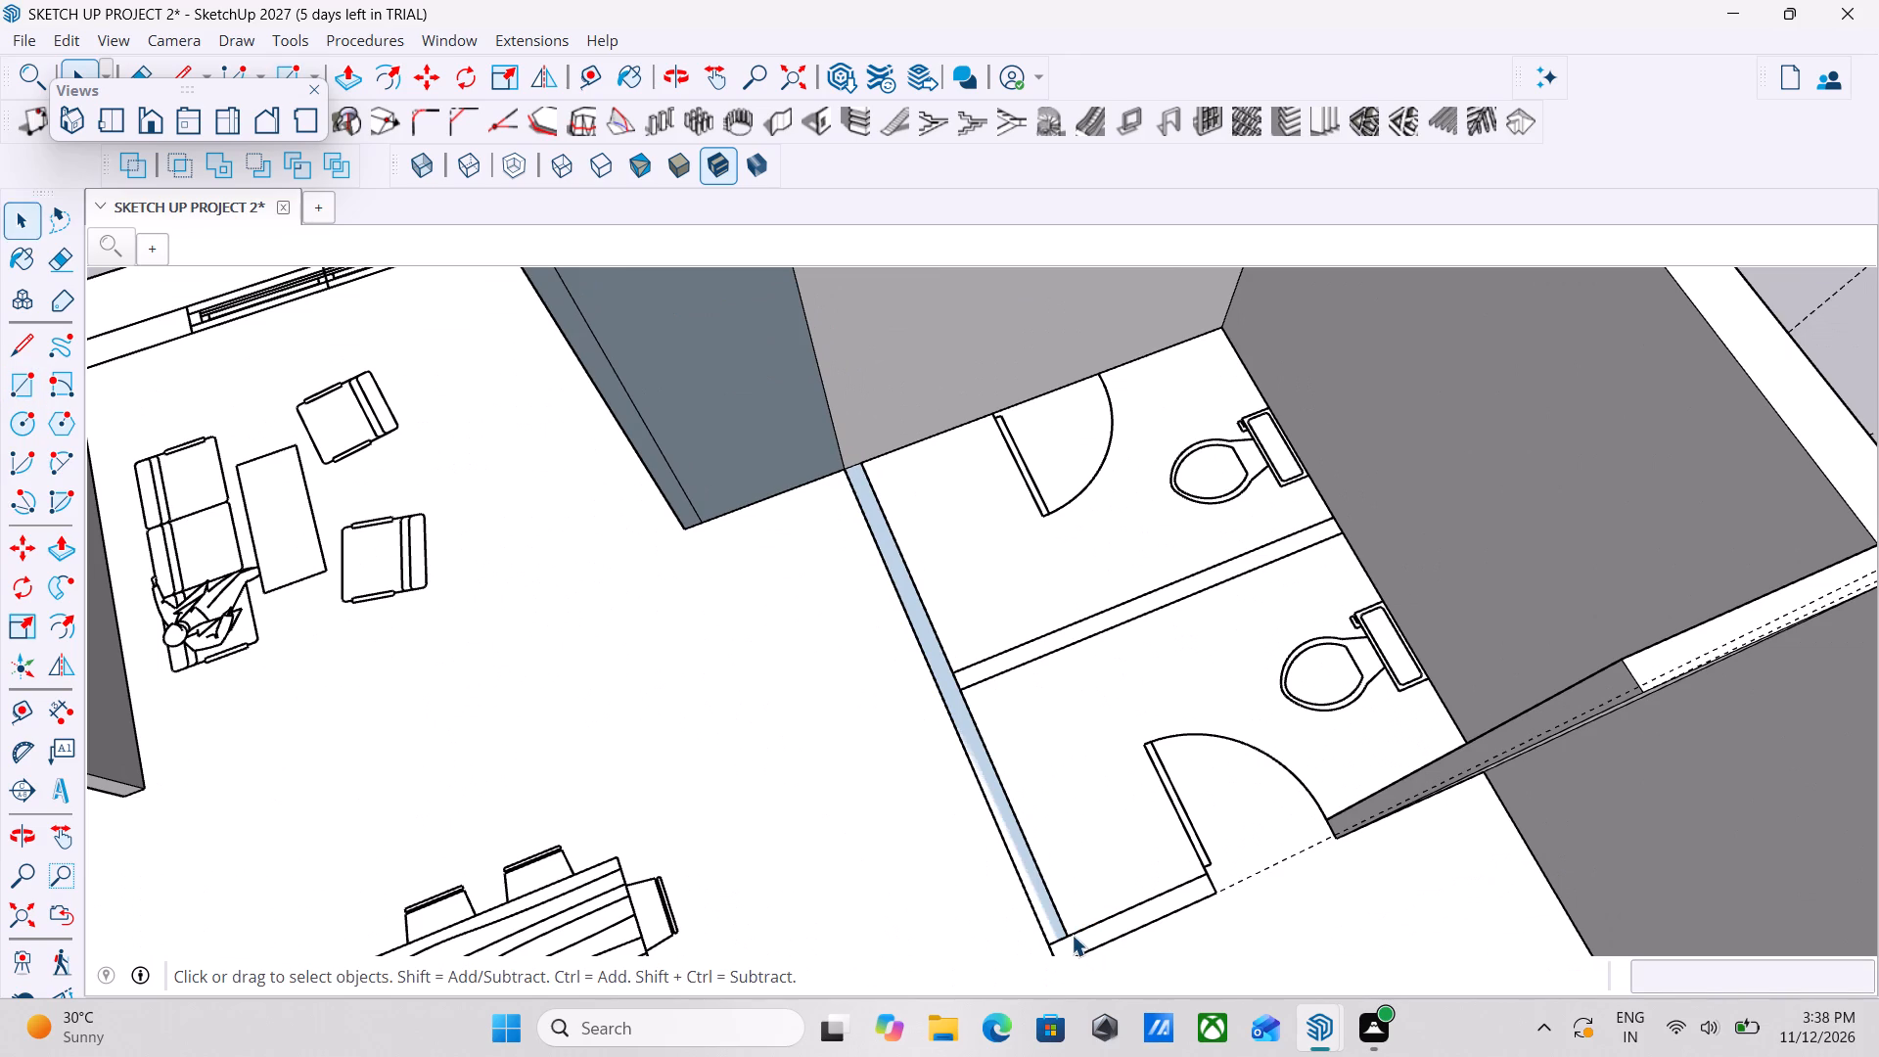
Push/Pull the two toilets' wall strip facing the dining area up 10'.
key(p)
click(979, 728)
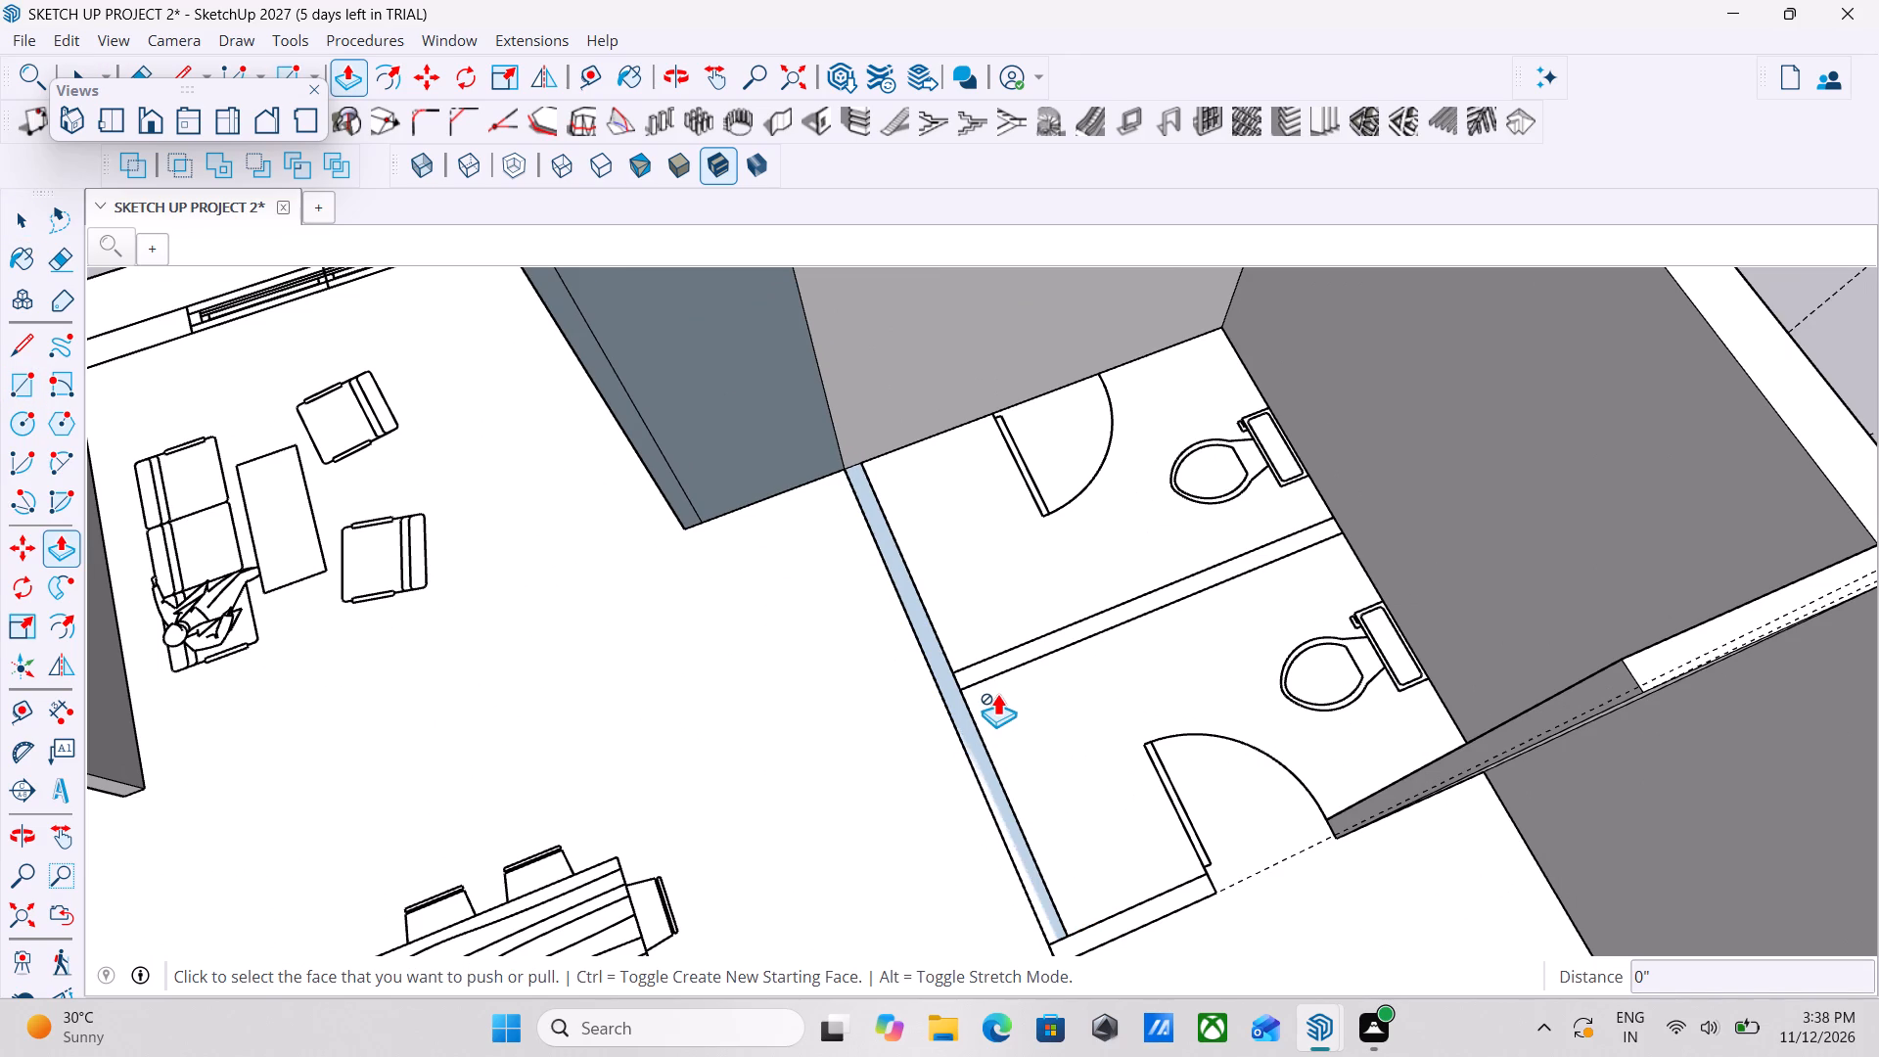
key(Escape)
key(space)
key(space)
key(p)
click(935, 663)
scroll(969, 588, down, 8)
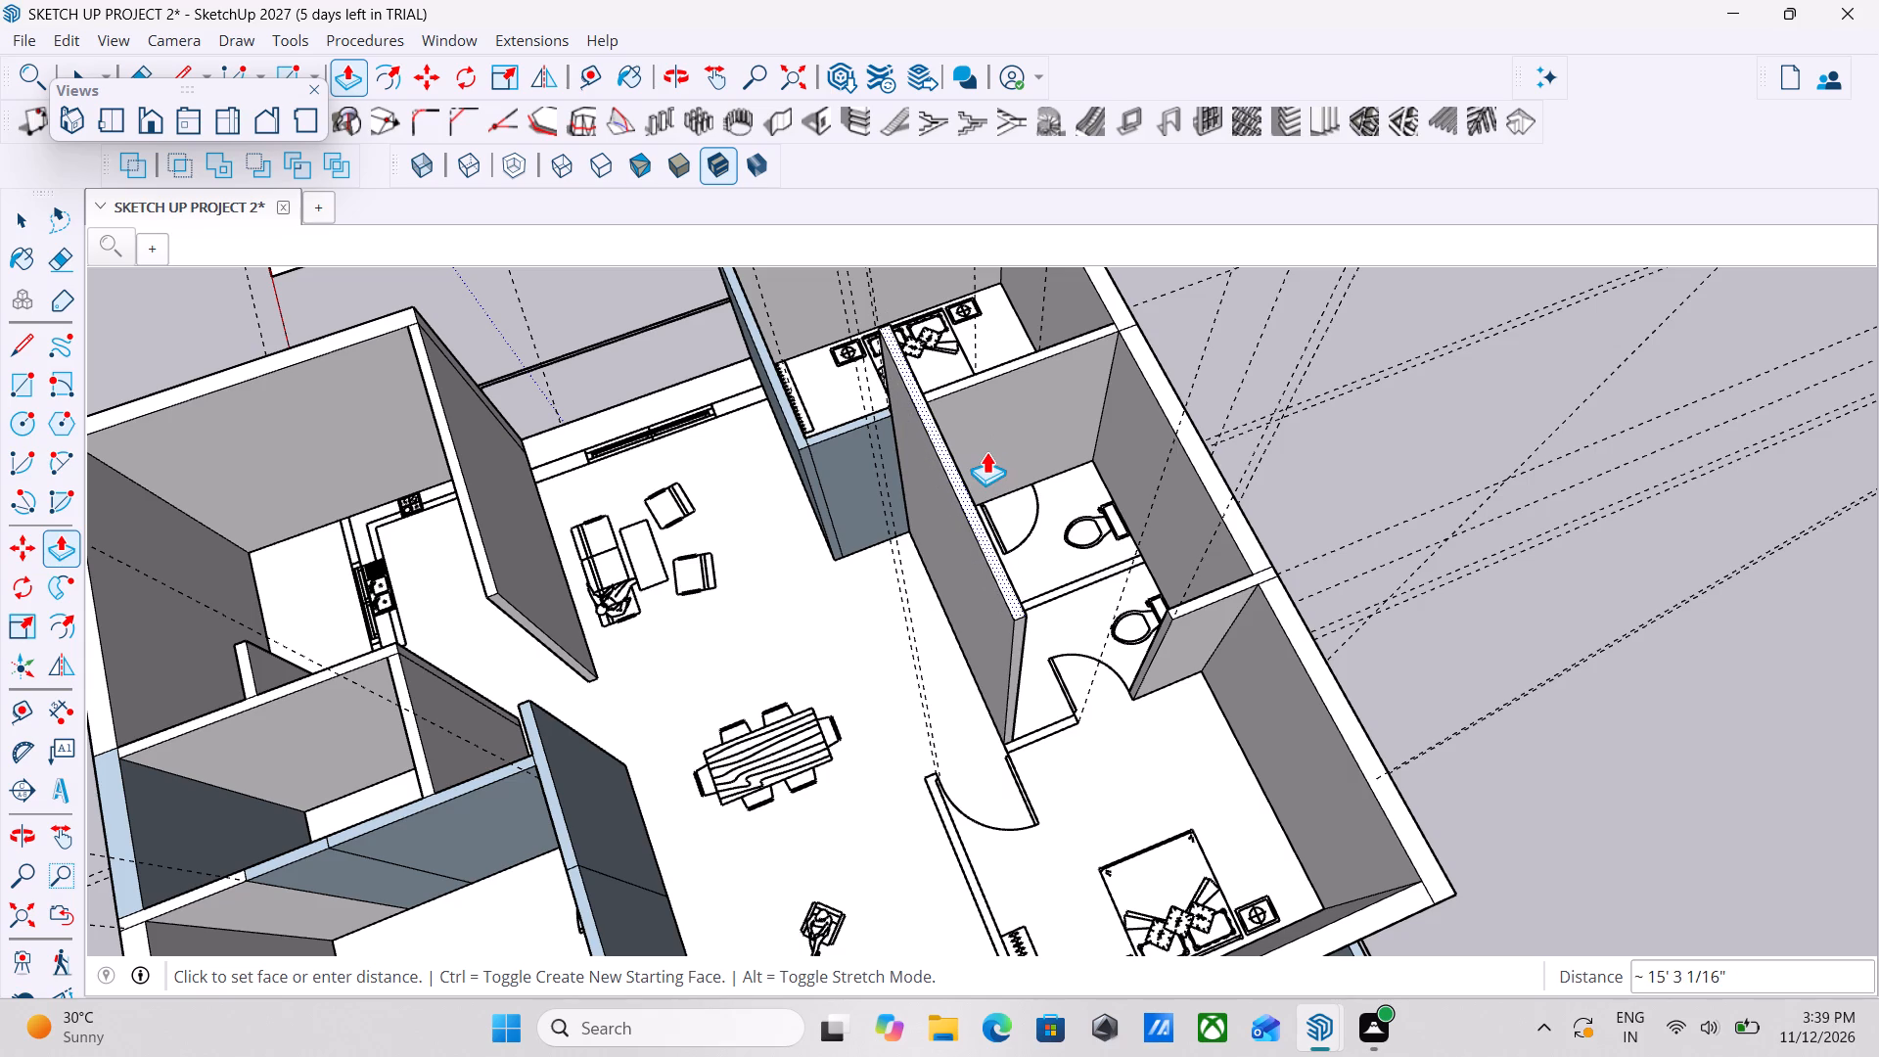
text(10')
key(Return)
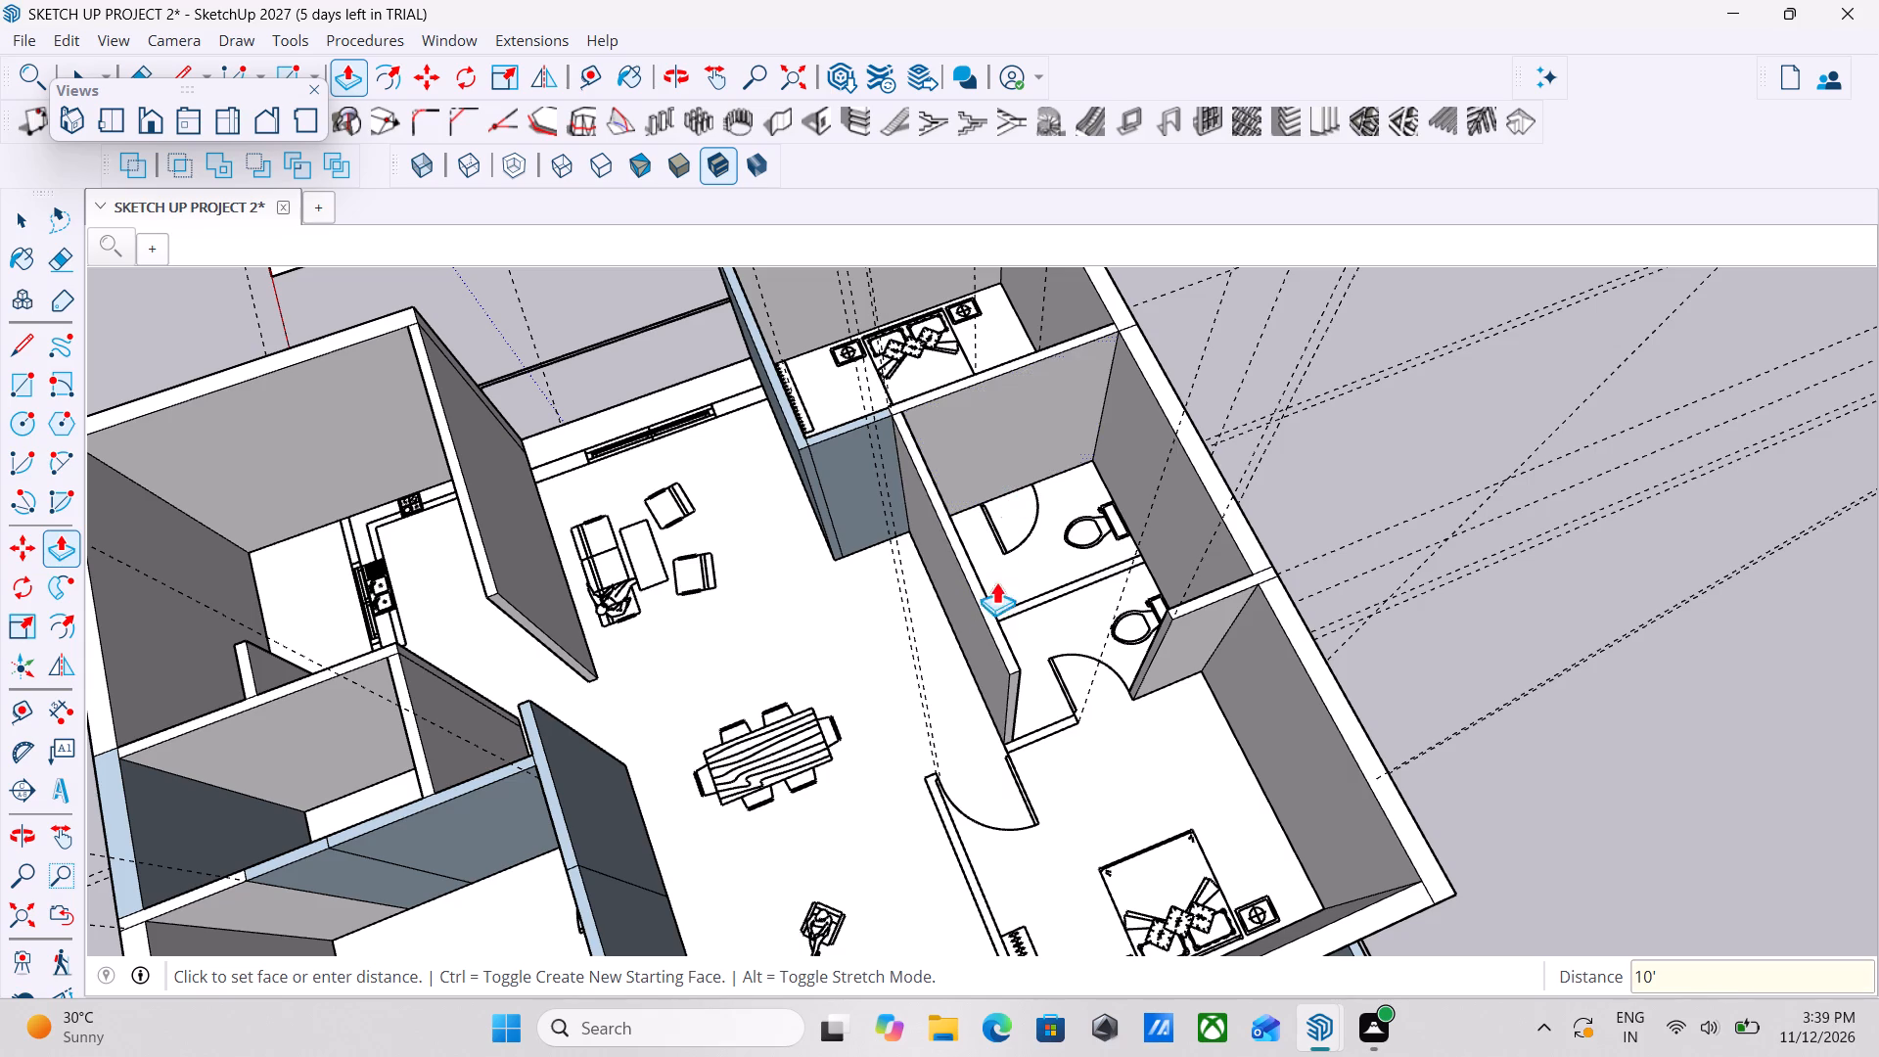
scroll(1126, 789, up, 2)
key(Escape)
key(space)
key(space)
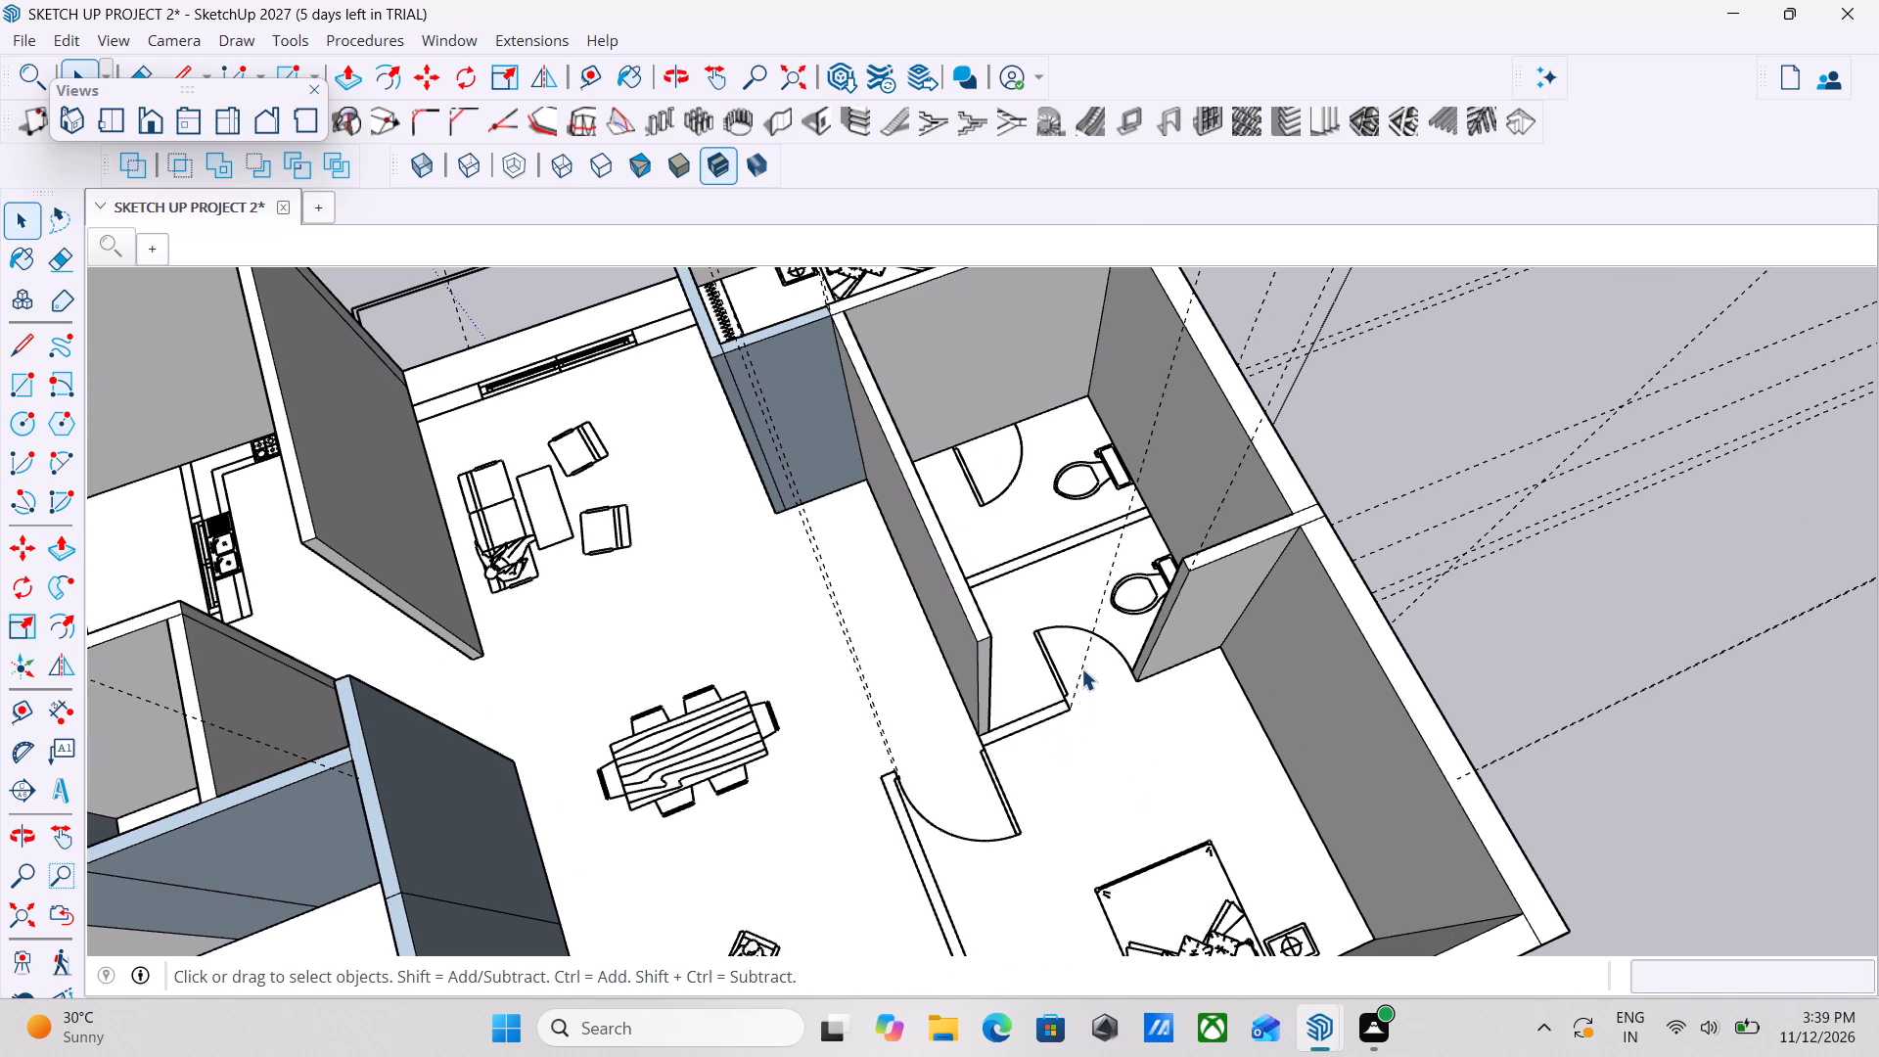
Draw a 5' 8 1/4" by 4 1/2" rectangle across the toilet doorway, from the raised dining-side wall's end to the opposite raised wall.
scroll(1044, 692, up, 7)
key(r)
scroll(967, 752, up, 4)
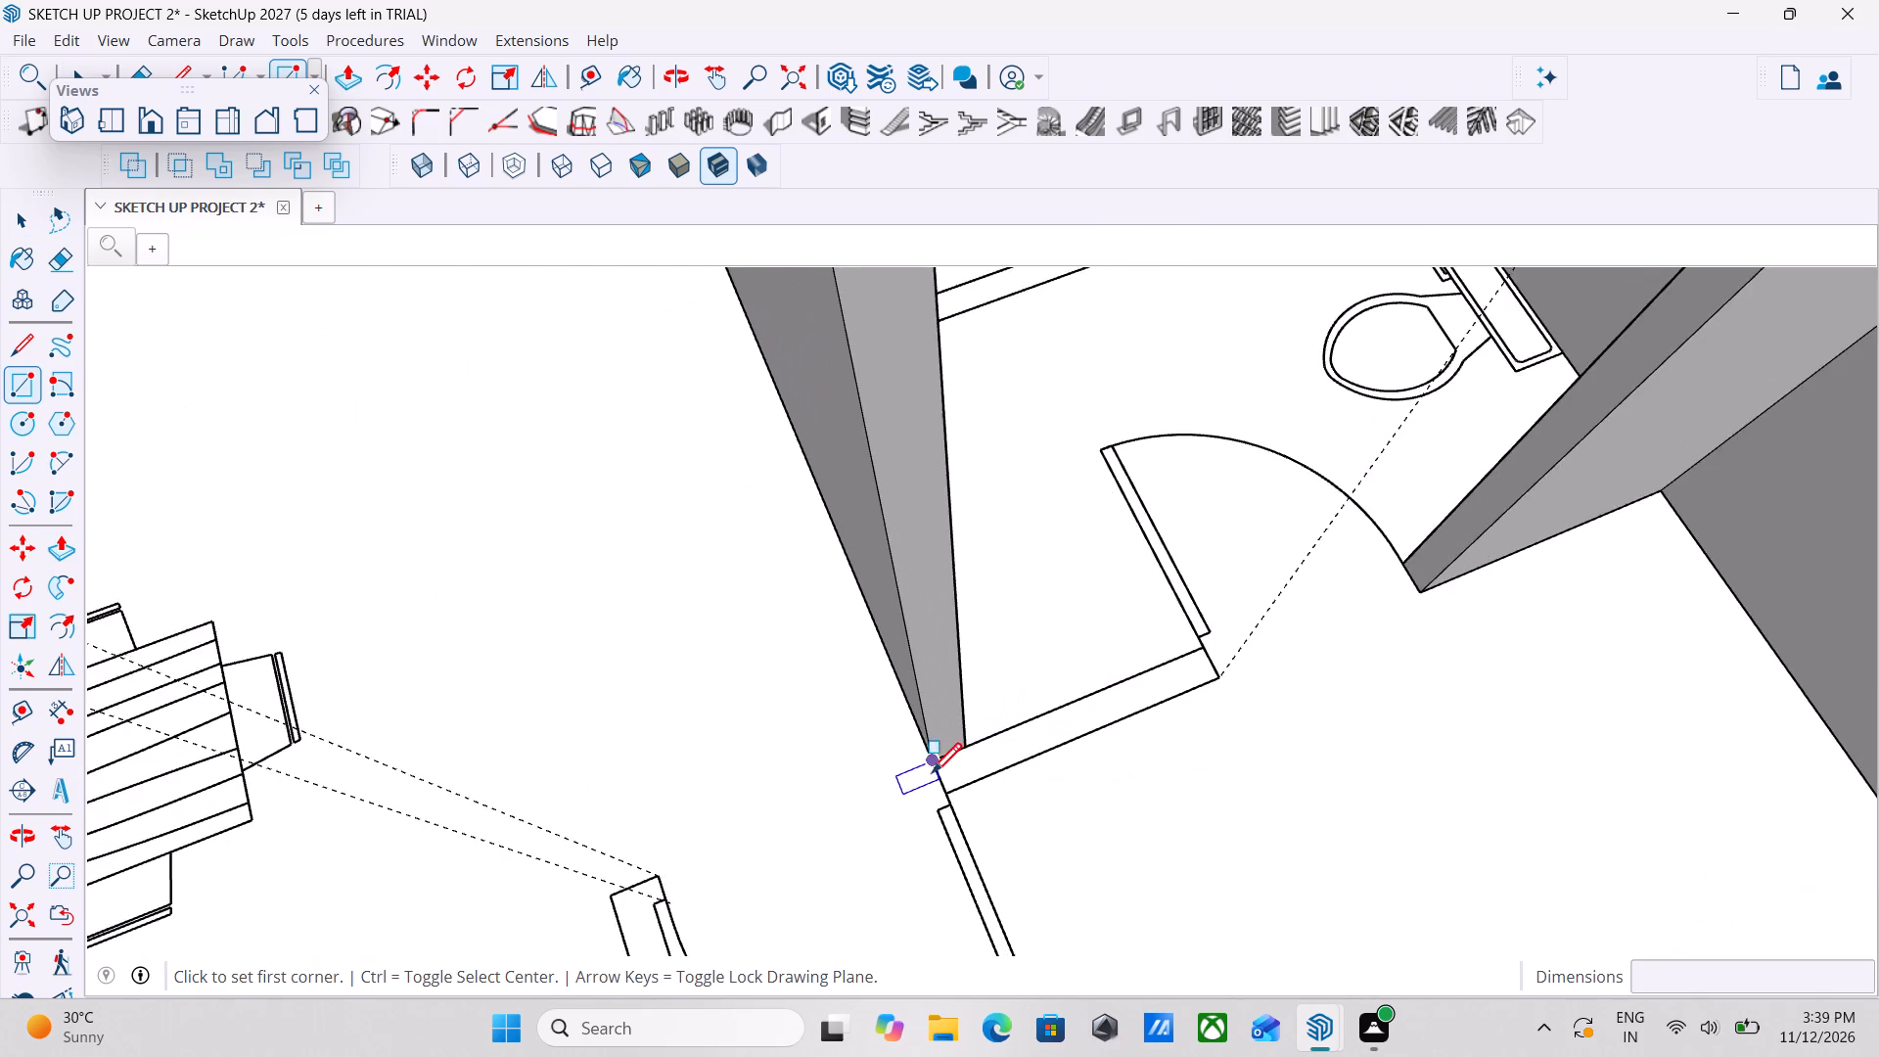
scroll(939, 773, up, 4)
click(935, 746)
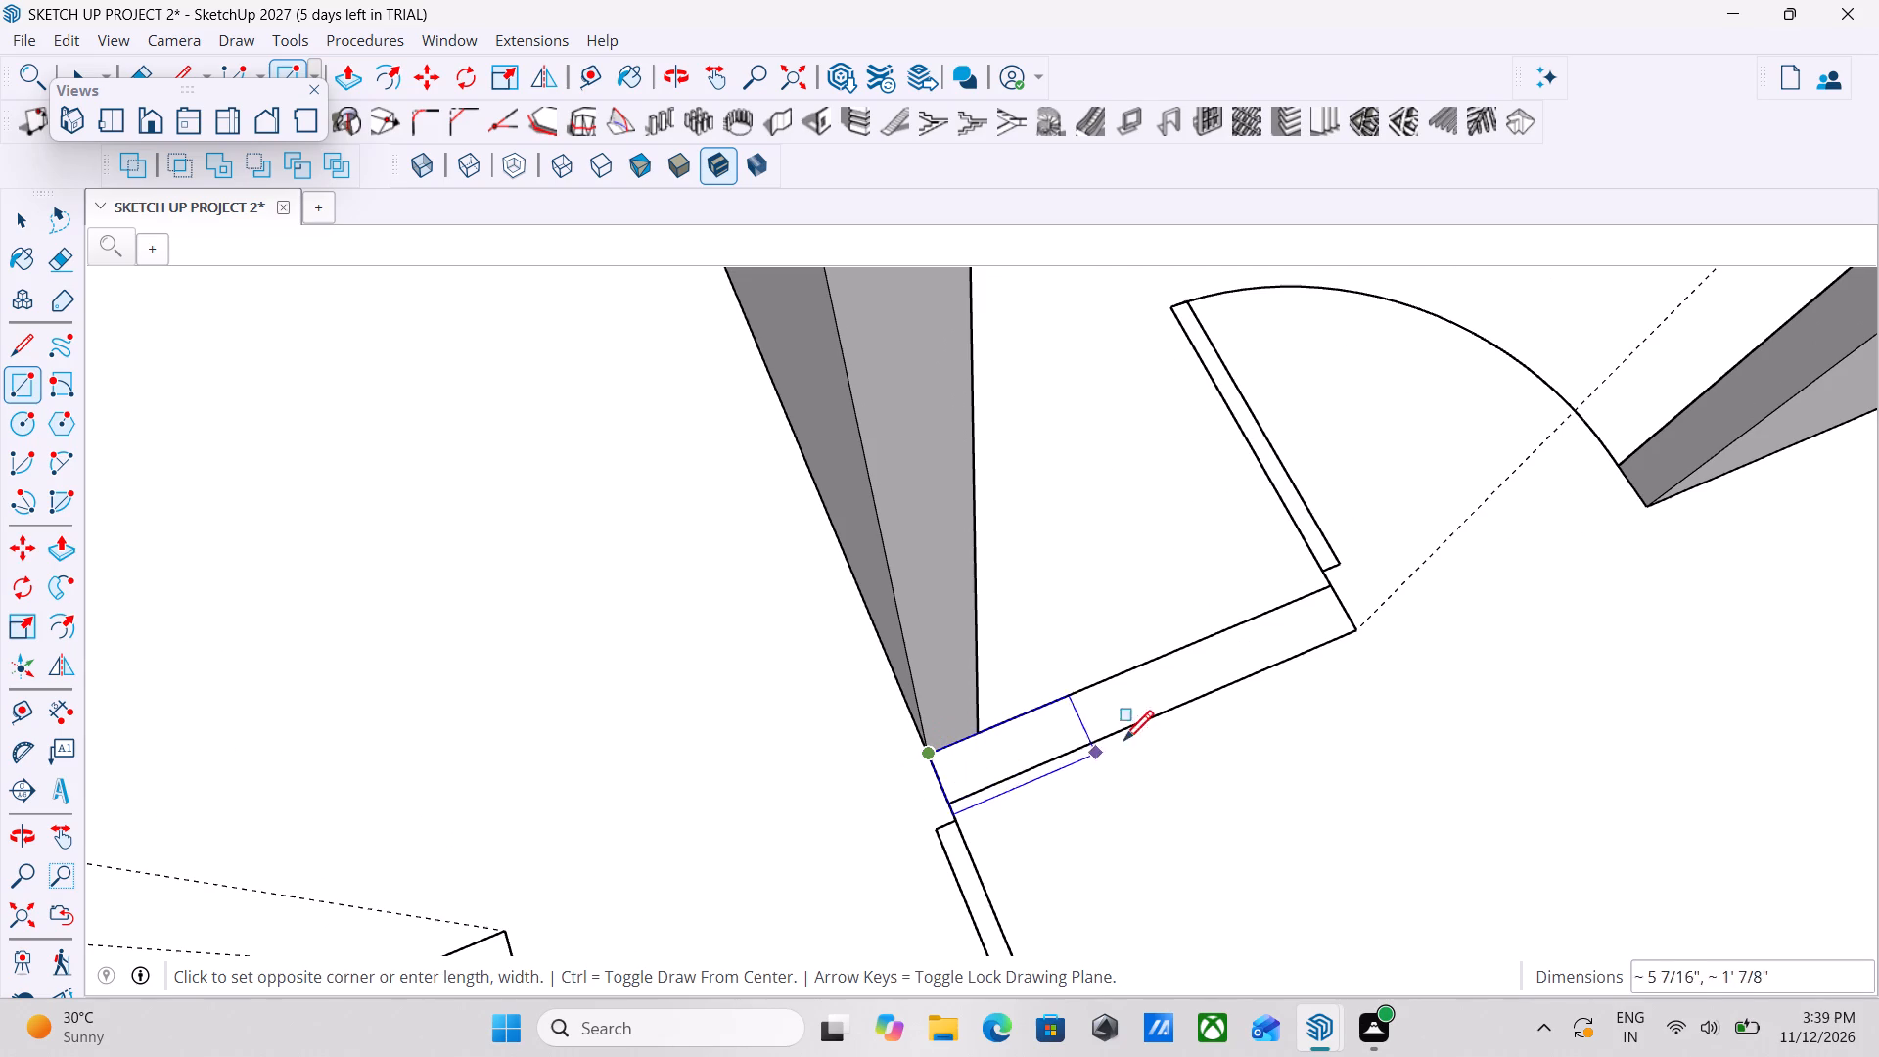
click(1655, 511)
key(Escape)
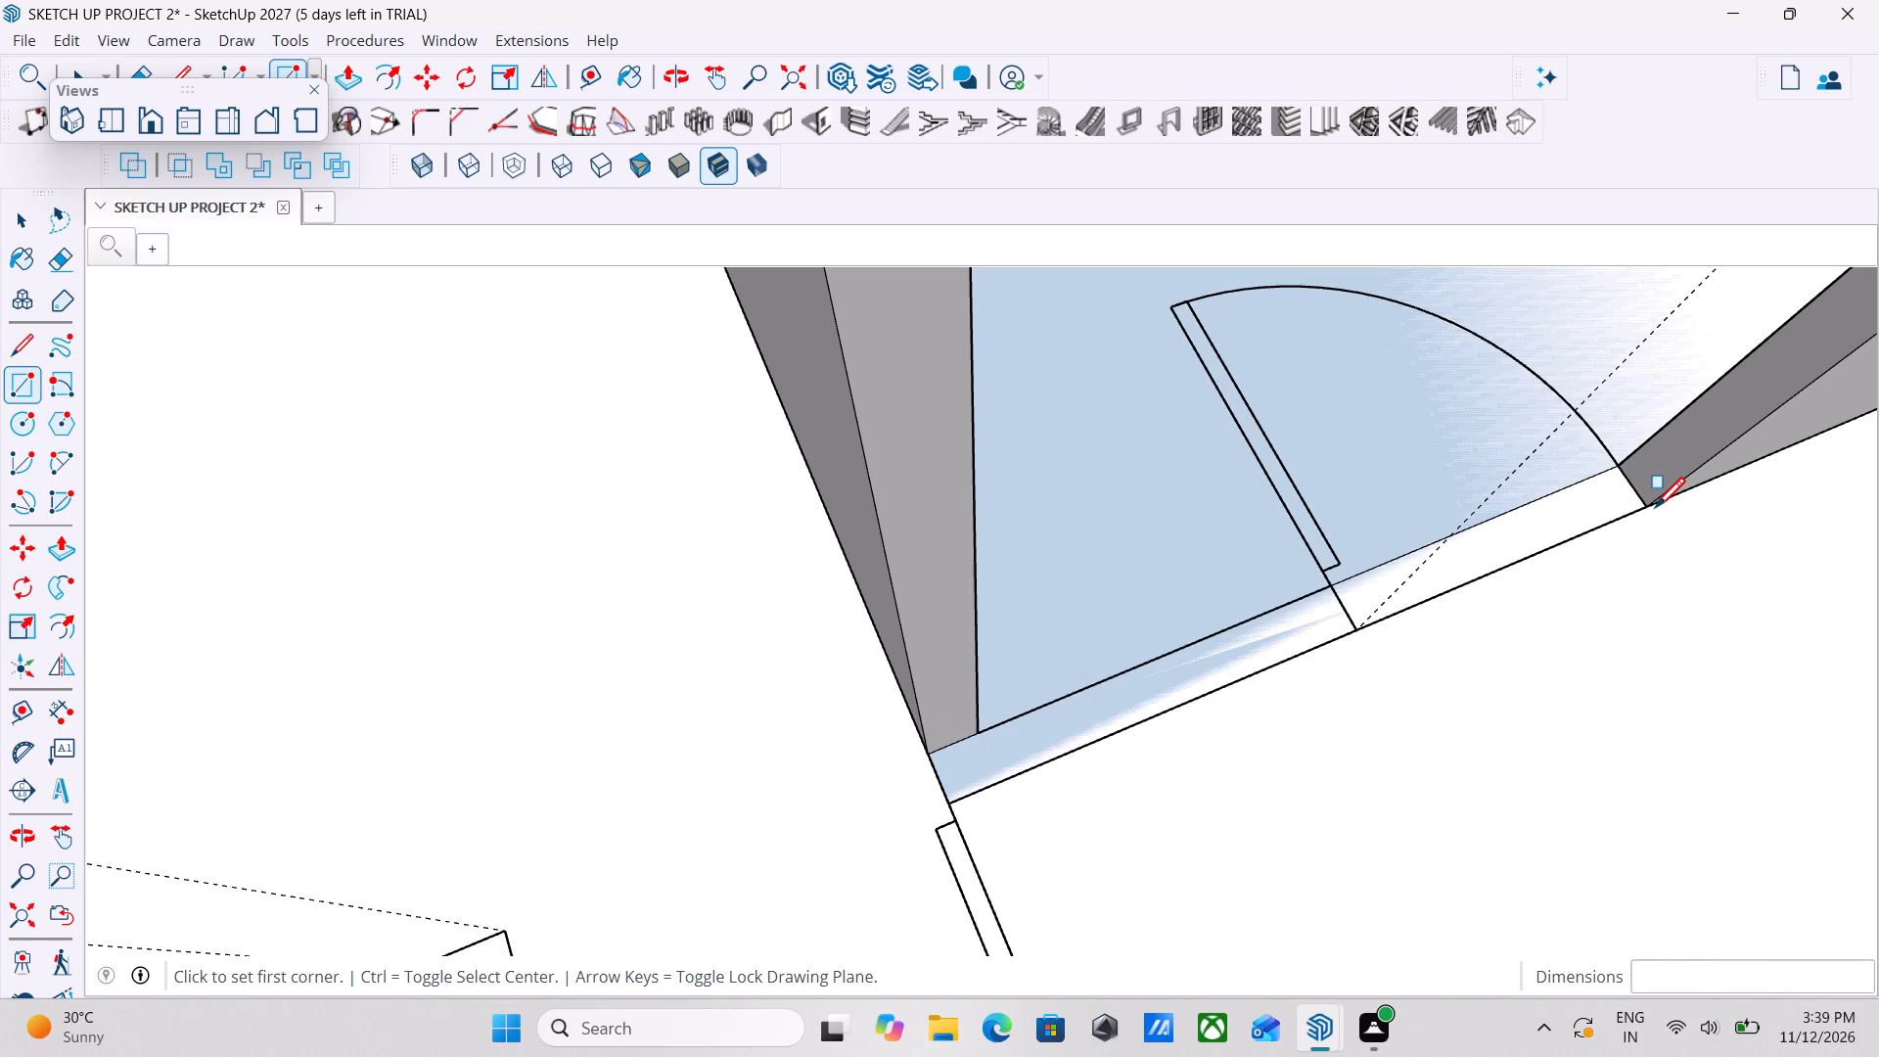
key(space)
key(space)
Push/Pull the toilet doorway strip up 10' between the adjoining walls.
key(p)
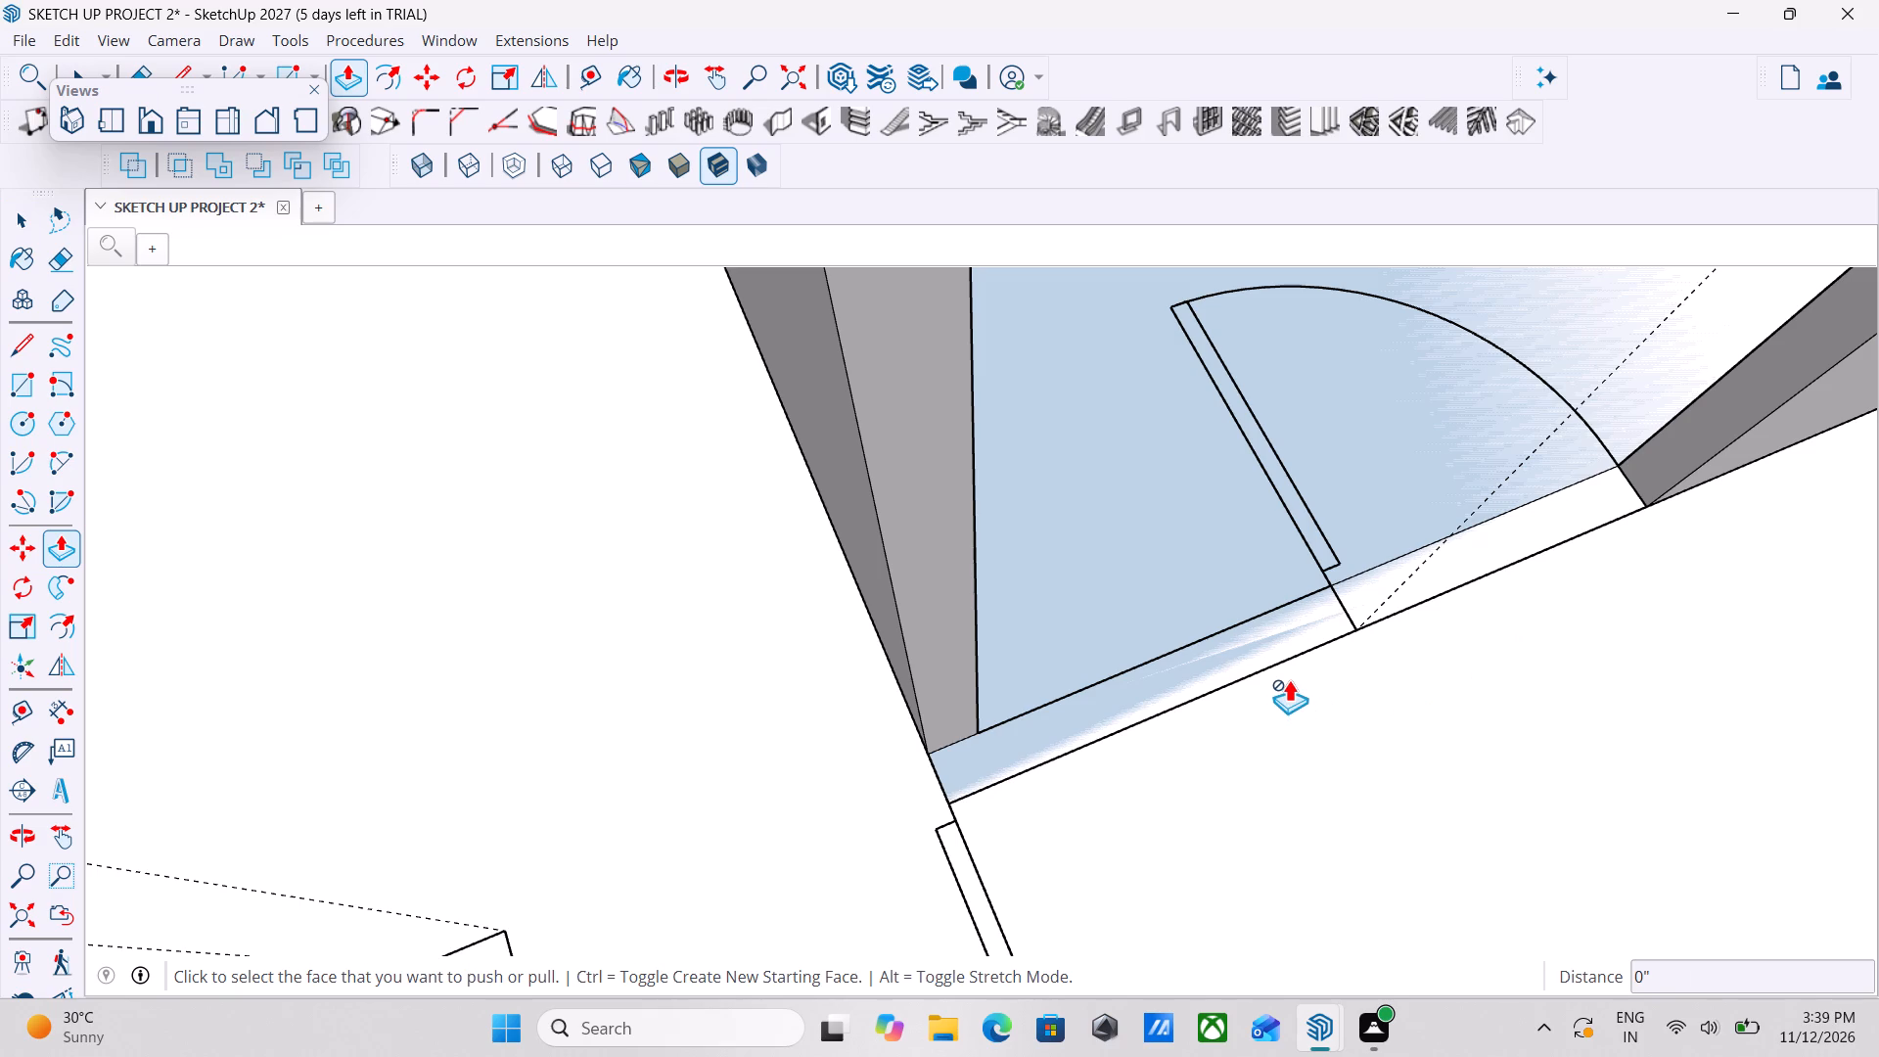
click(1248, 641)
scroll(1287, 590, down, 7)
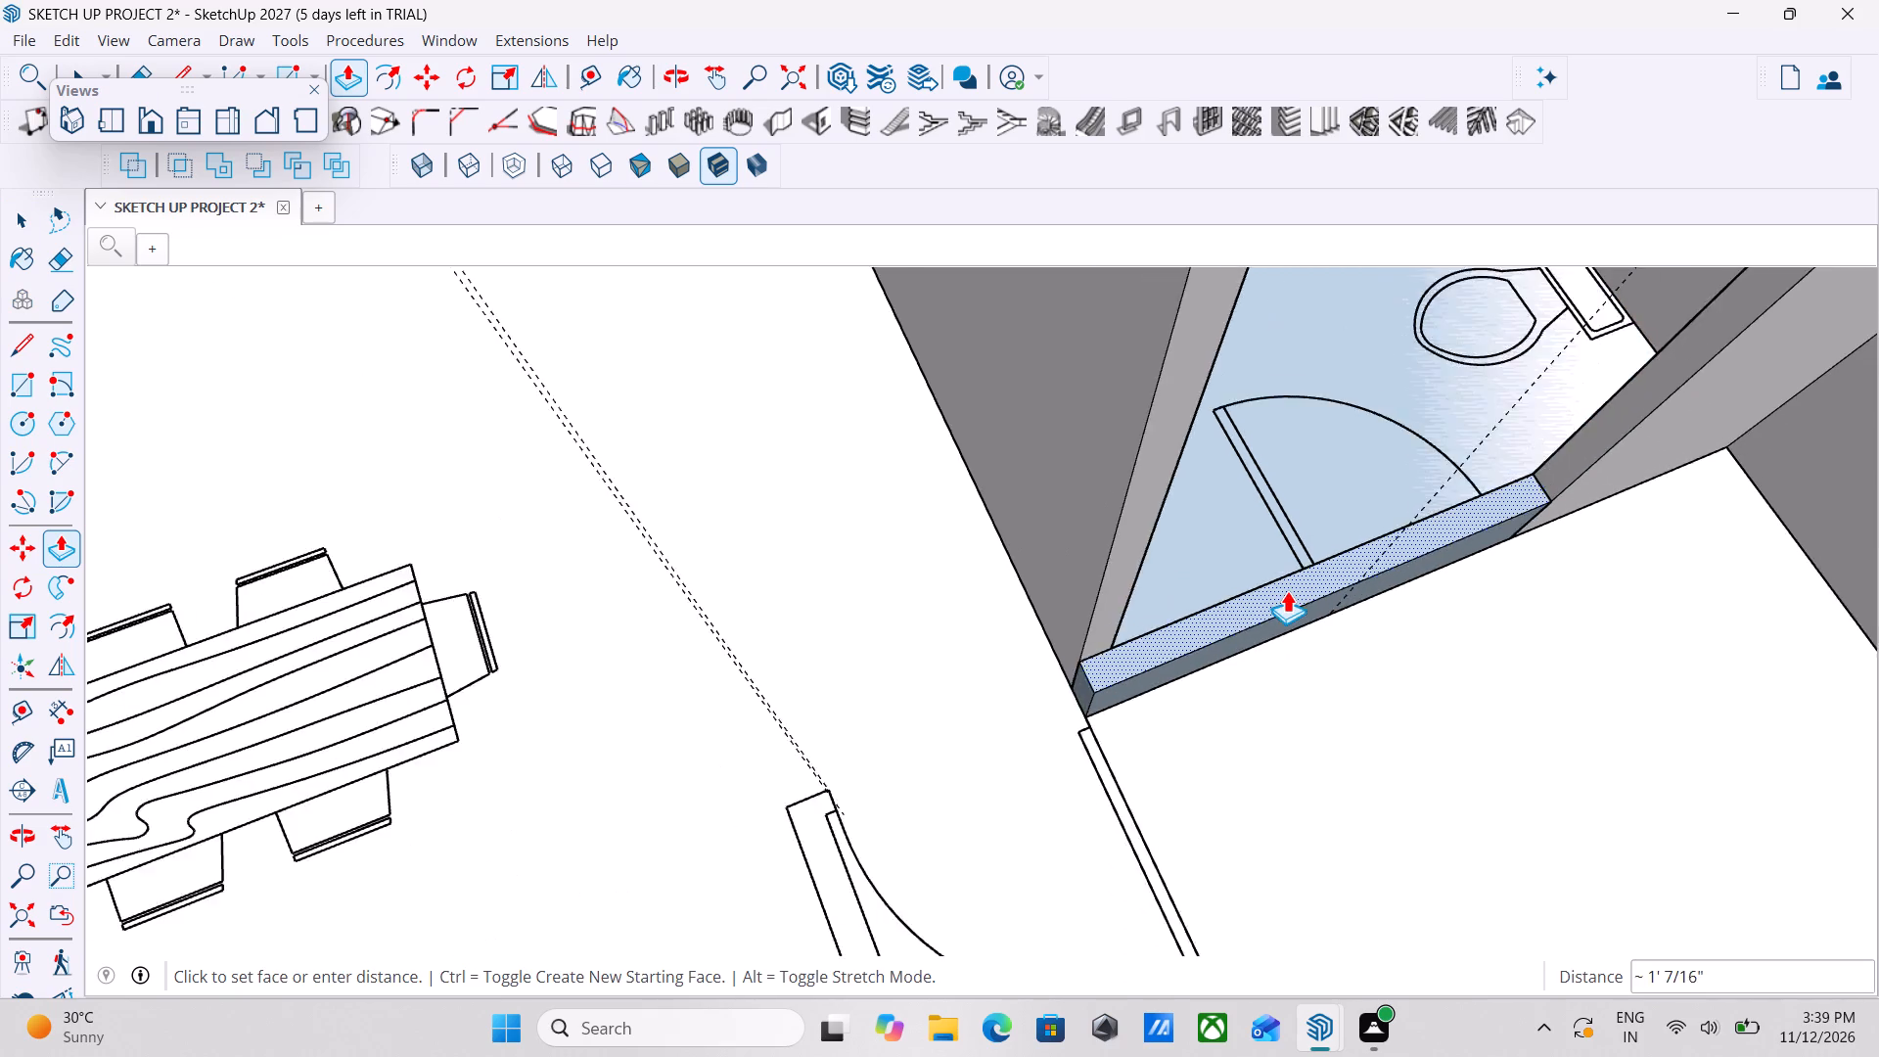
scroll(1287, 590, down, 9)
middle_drag(1287, 590, 1139, 640)
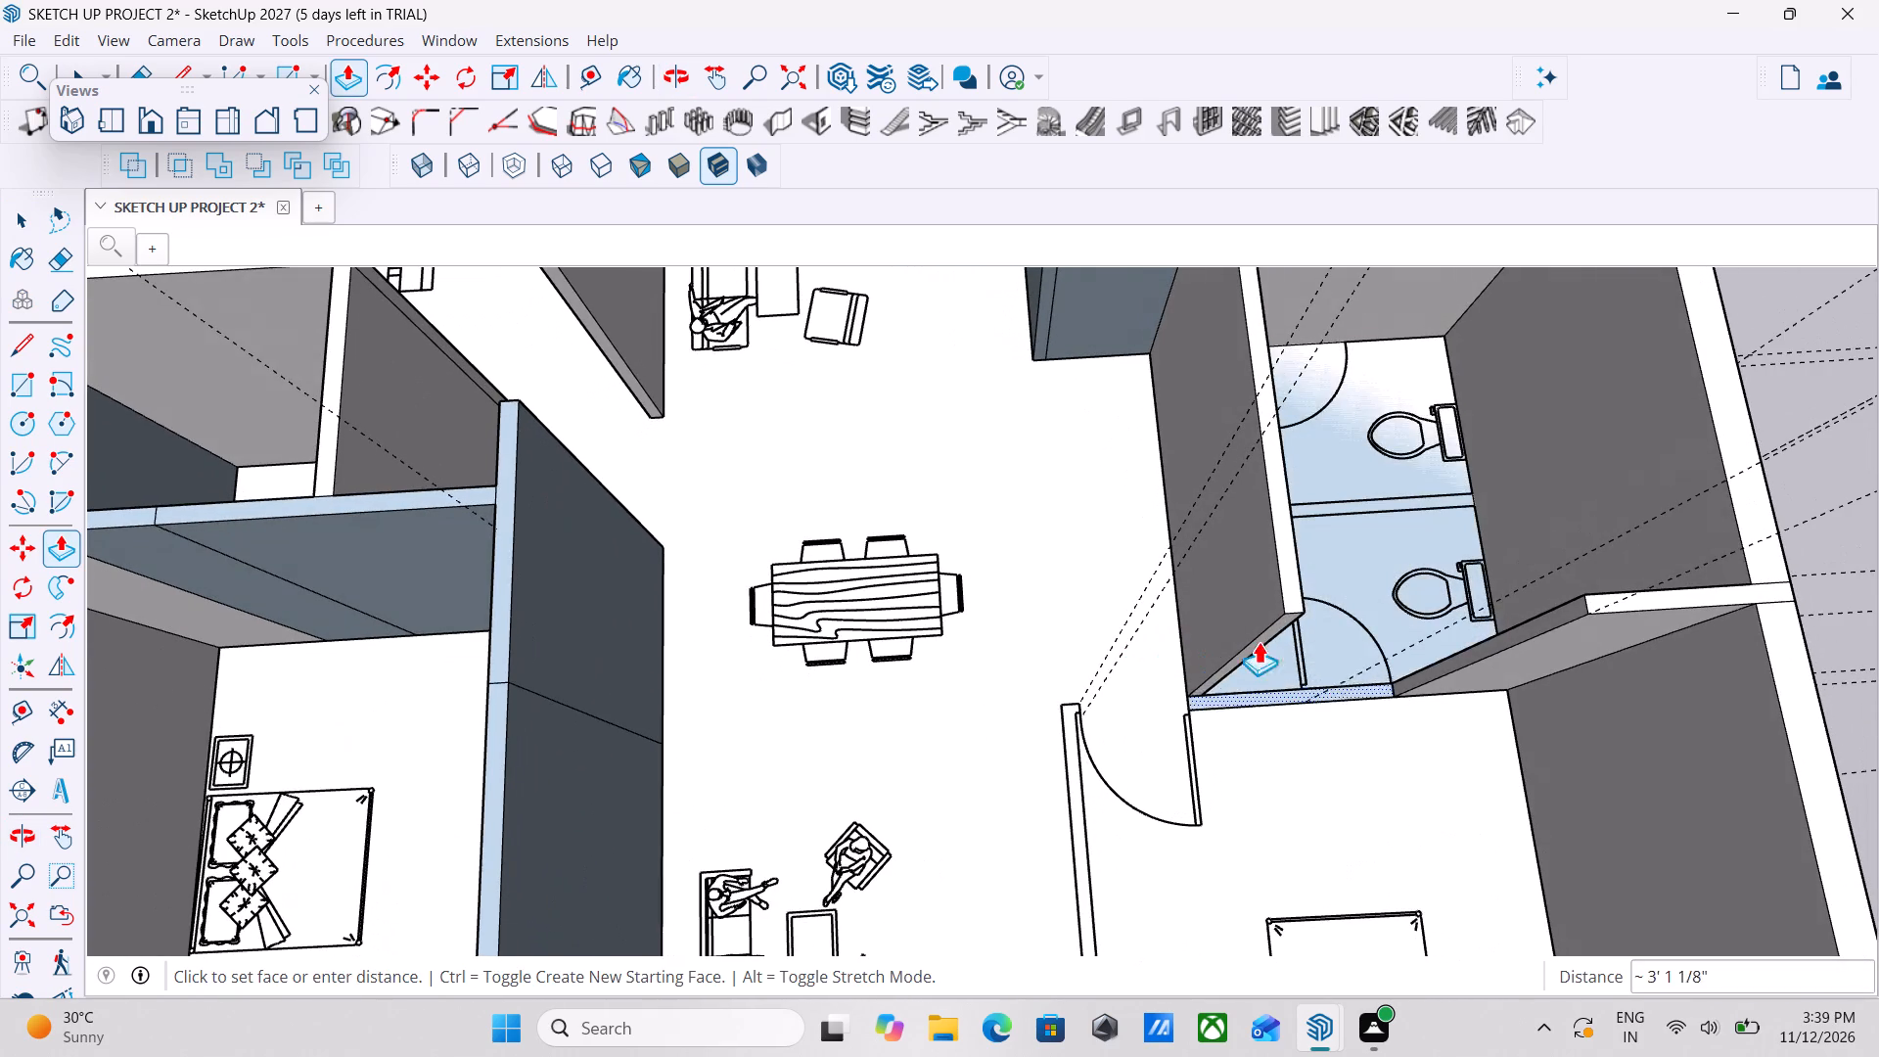
text(10')
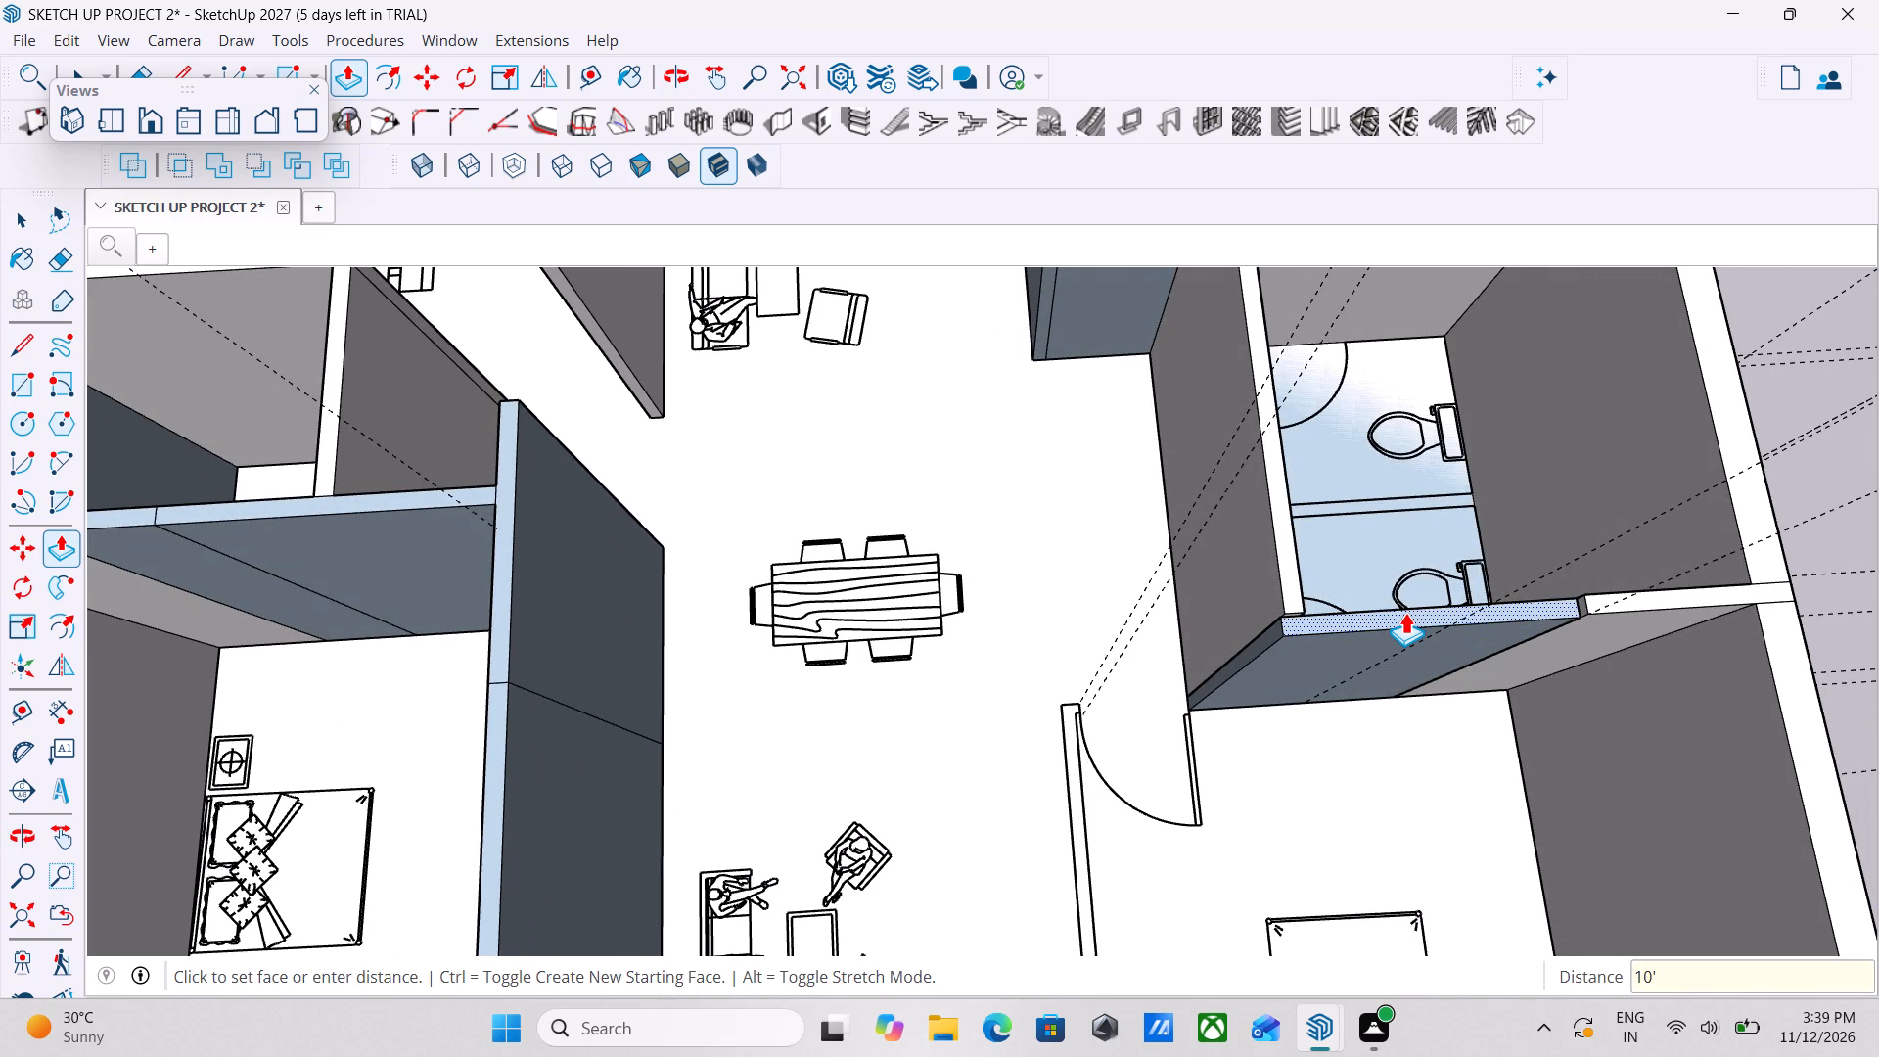
key(Return)
key(space)
key(space)
Draw a 10' 4 1/2" by 8' 6" rectangle over the two toilets' floor, from the dining-side inner corner to the opposite outer-wall corner.
middle_drag(1493, 739, 1119, 824)
scroll(1135, 813, up, 1)
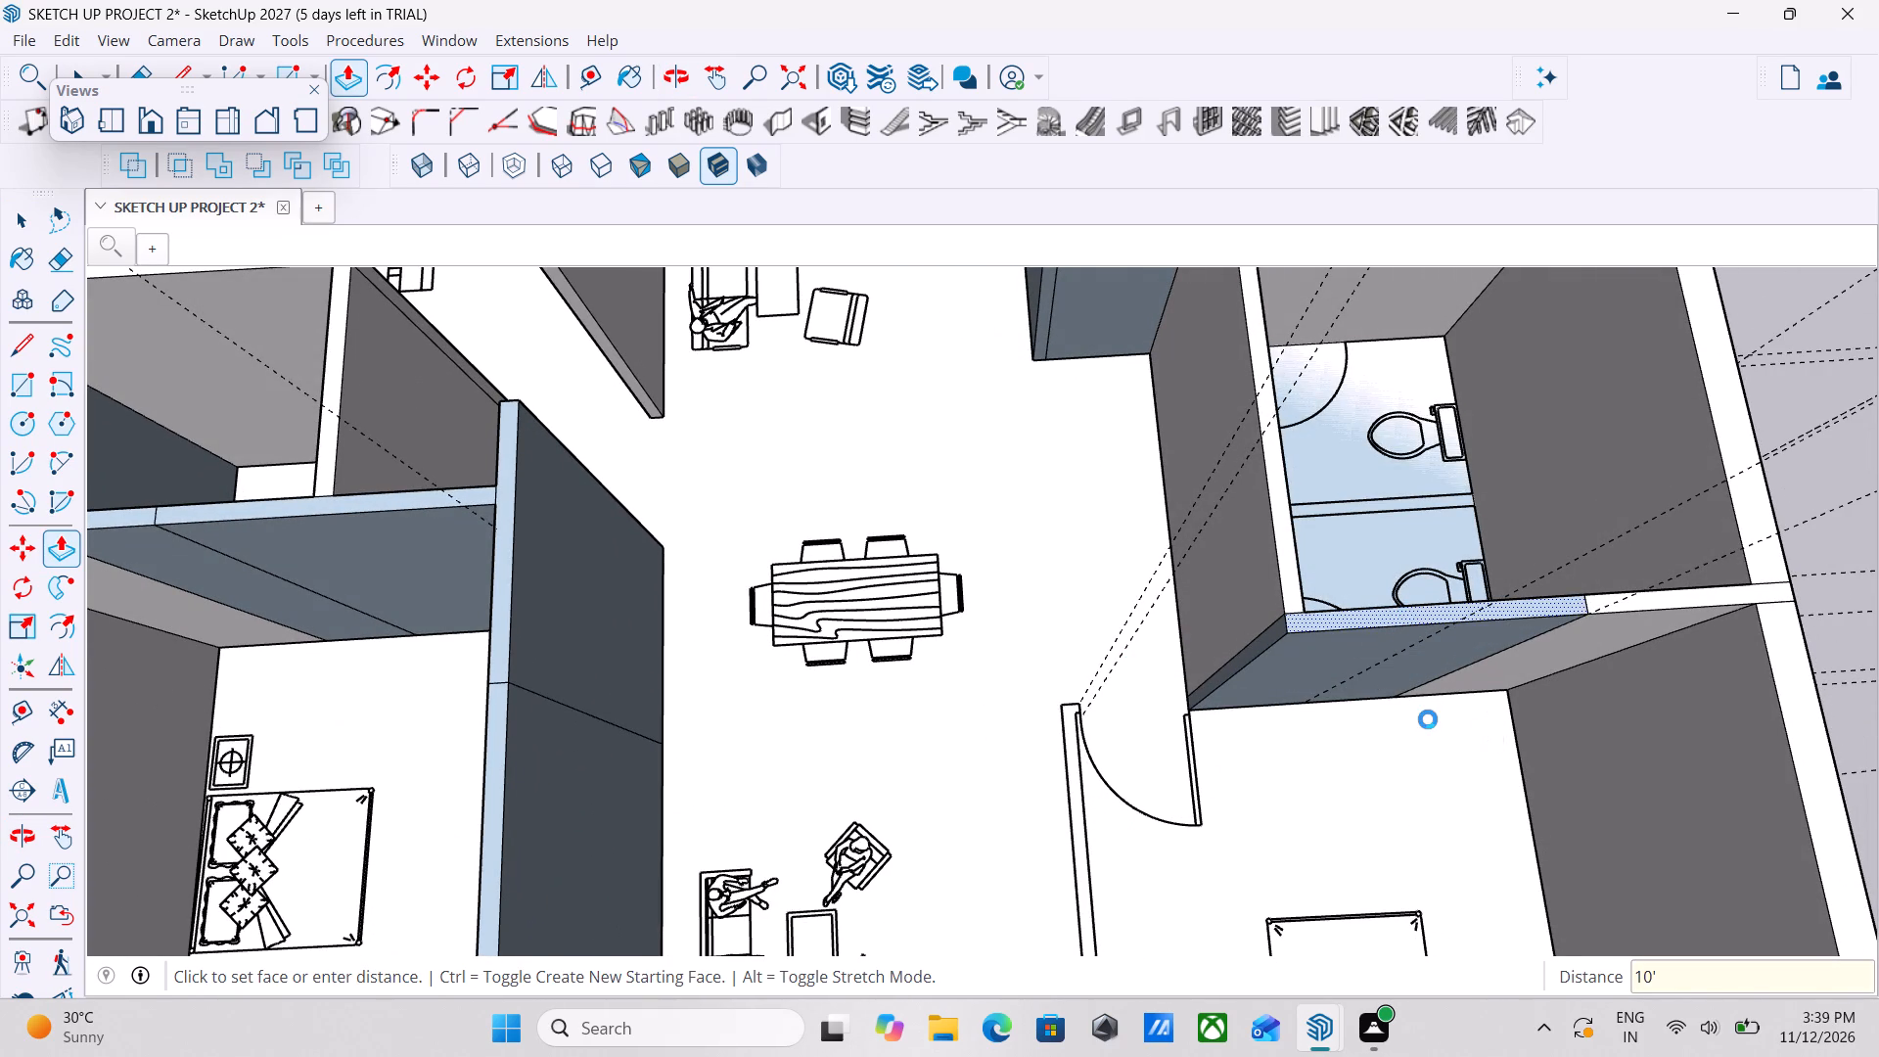
scroll(1428, 719, down, 4)
middle_drag(1546, 725, 1306, 729)
scroll(1313, 734, down, 2)
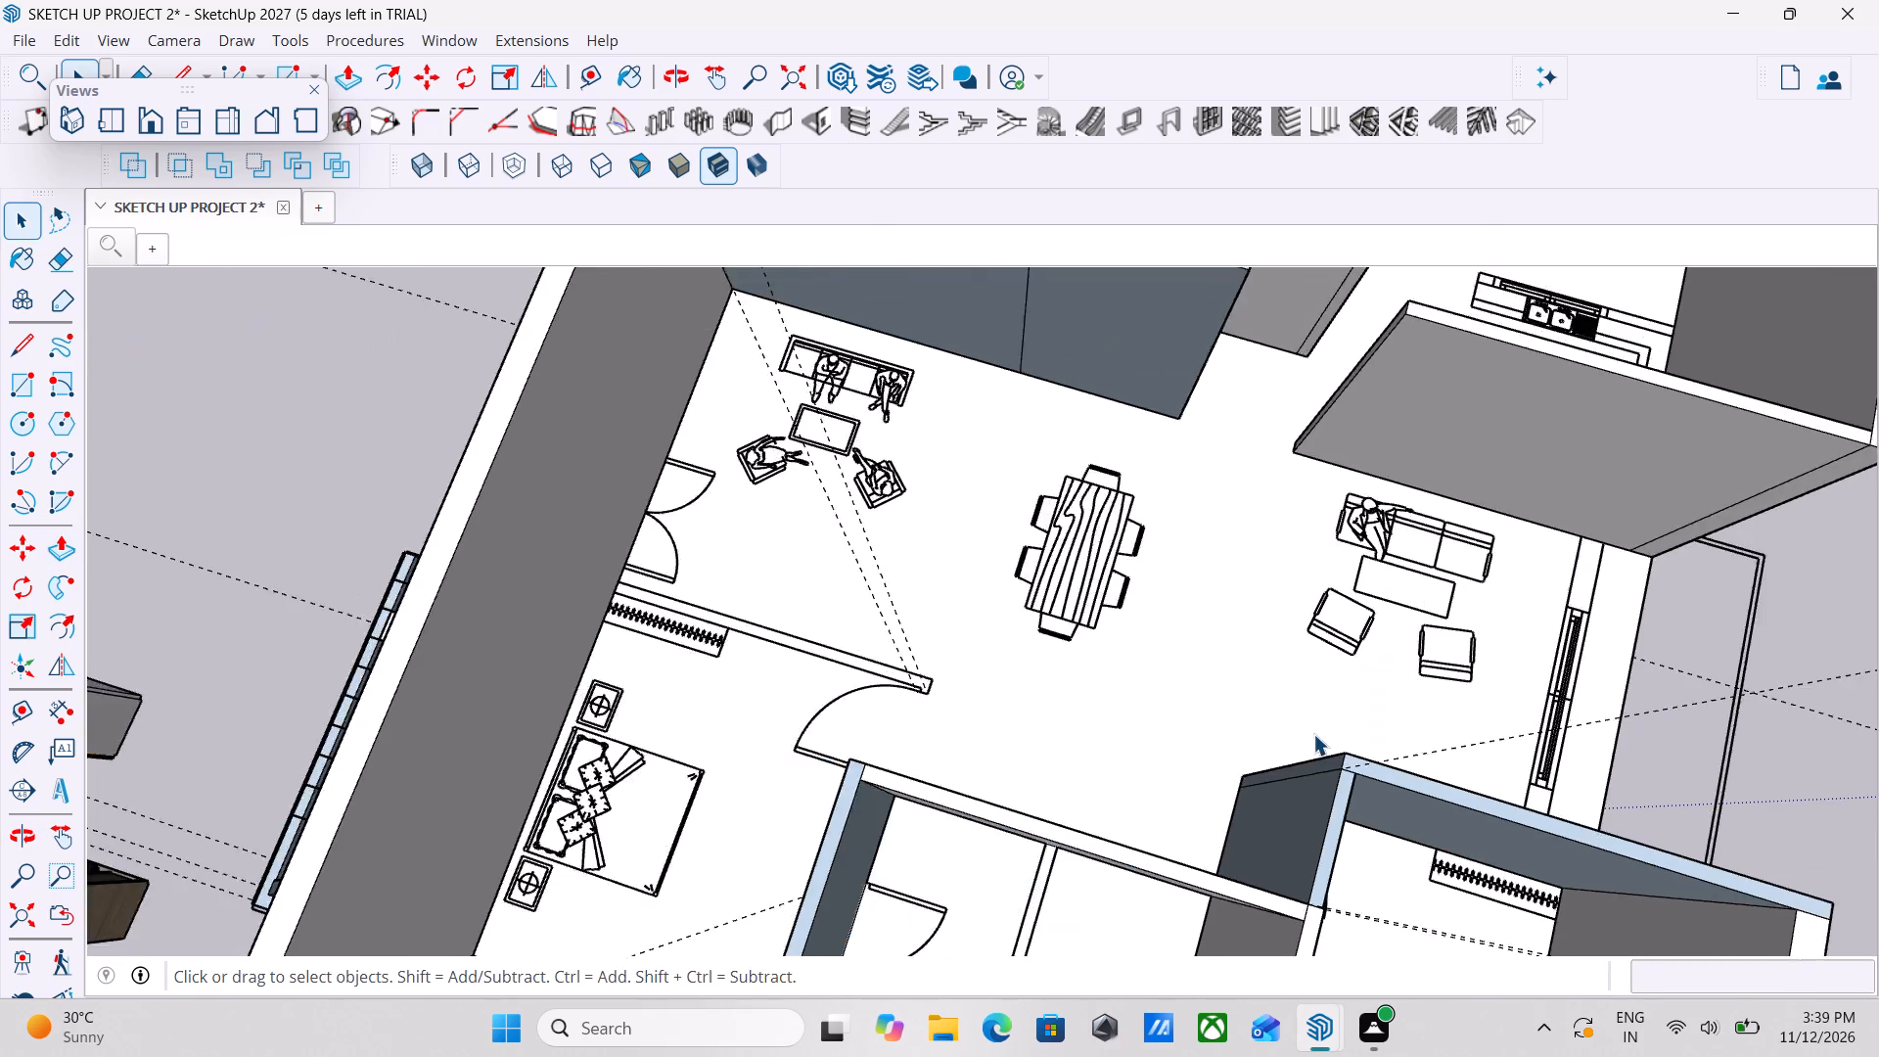
scroll(1313, 734, down, 3)
middle_drag(1262, 756, 1096, 650)
key(space)
key(space)
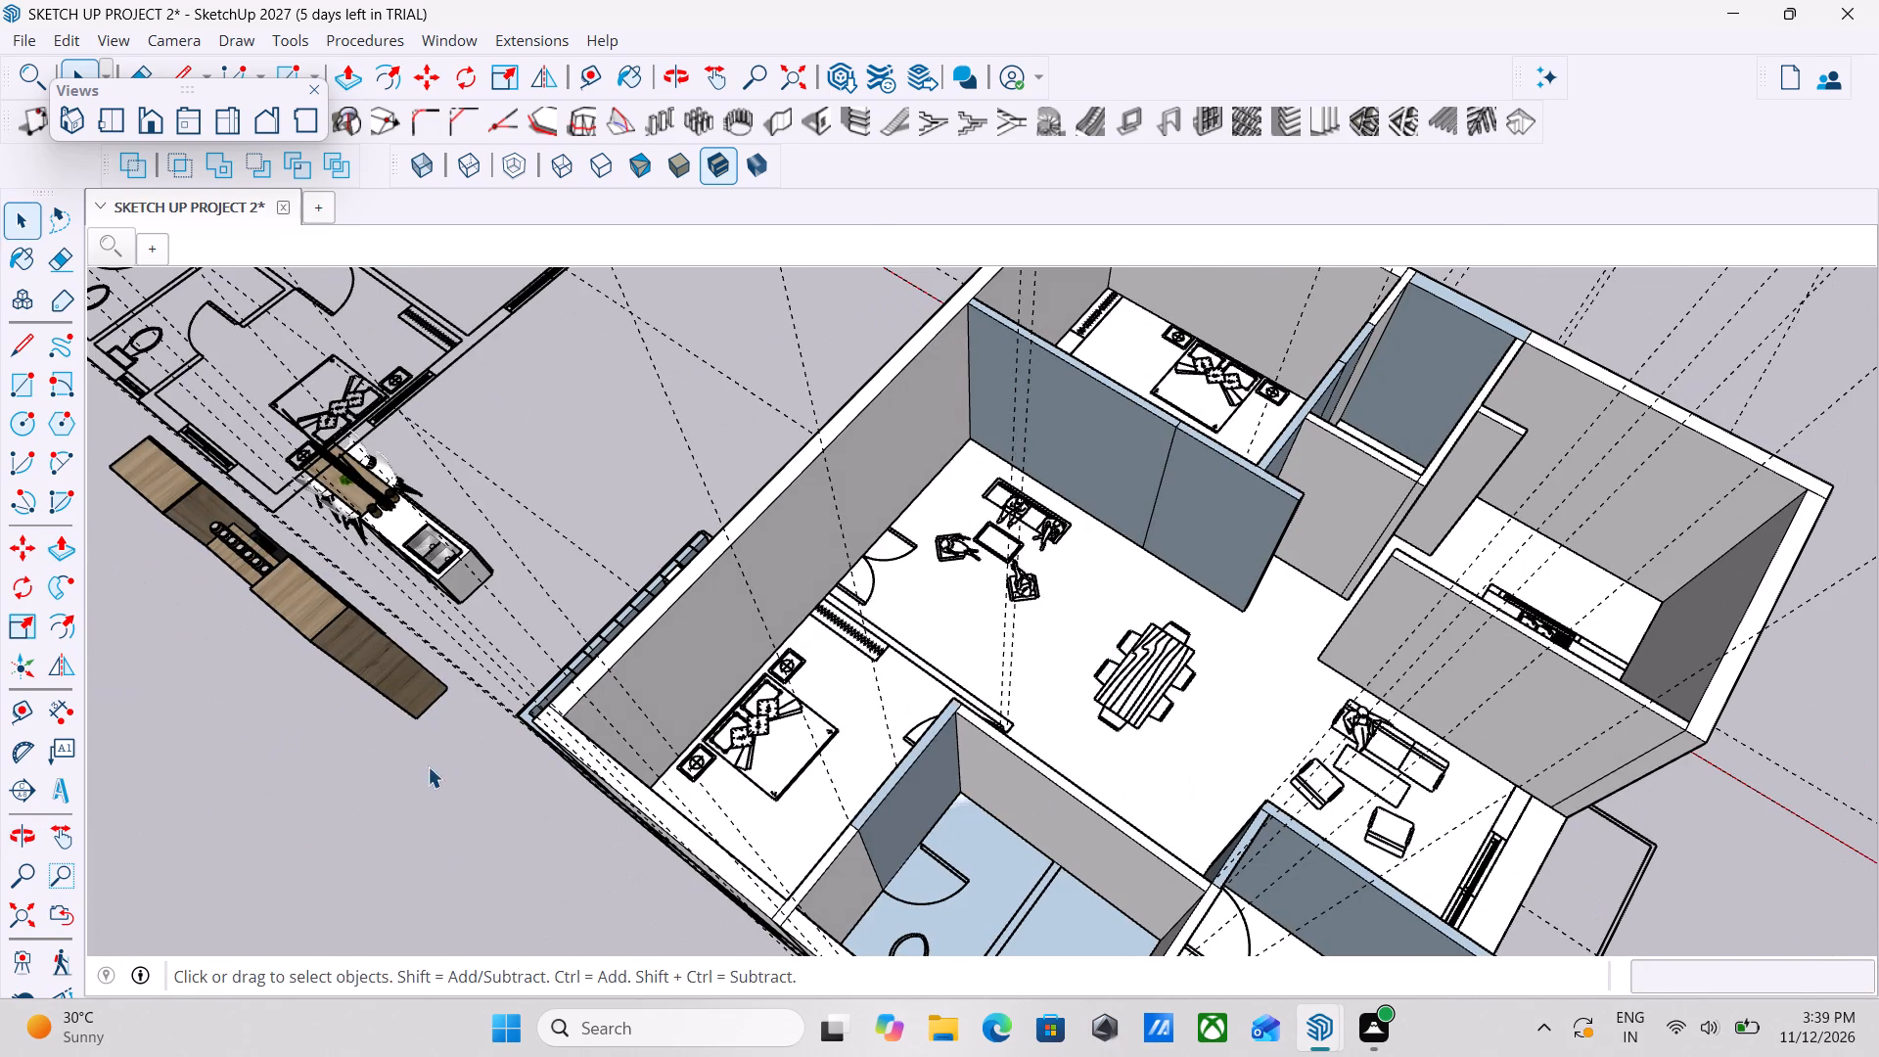
click(23, 341)
key(r)
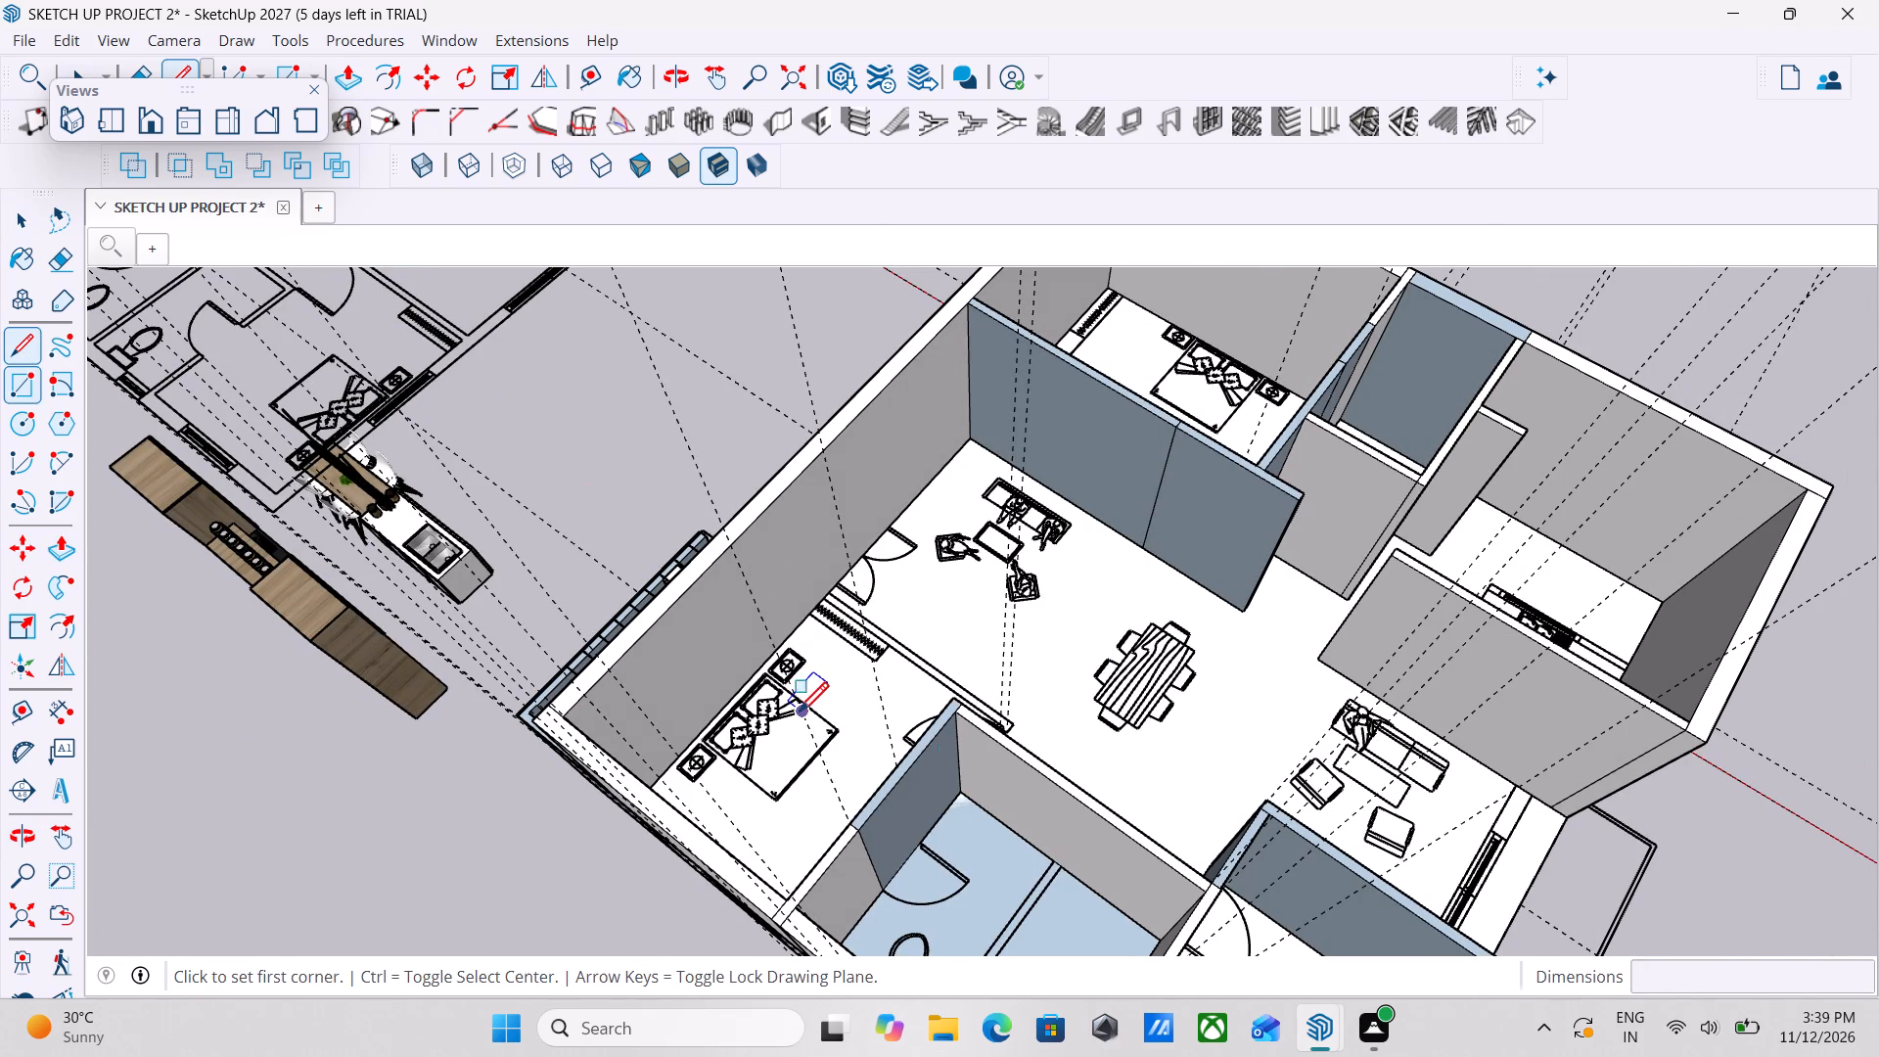
scroll(960, 806, up, 9)
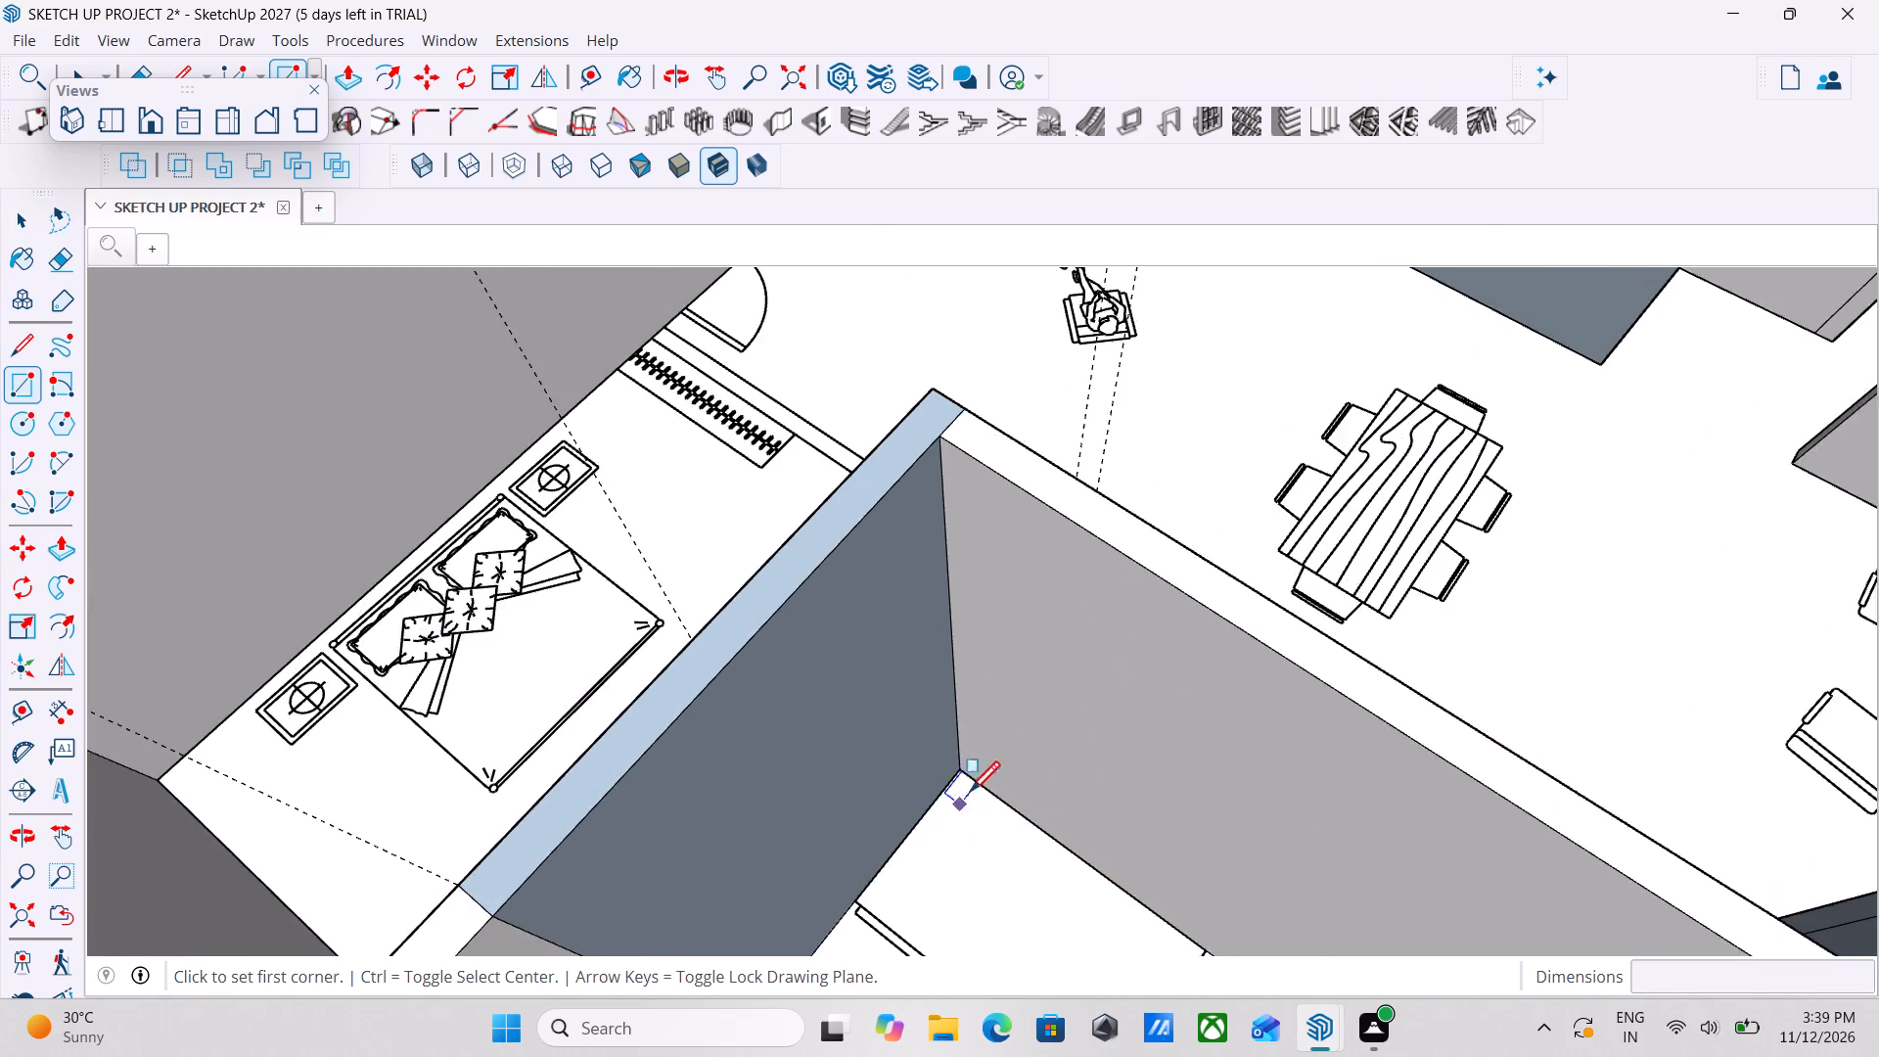
scroll(970, 795, up, 9)
click(927, 767)
scroll(922, 916, down, 3)
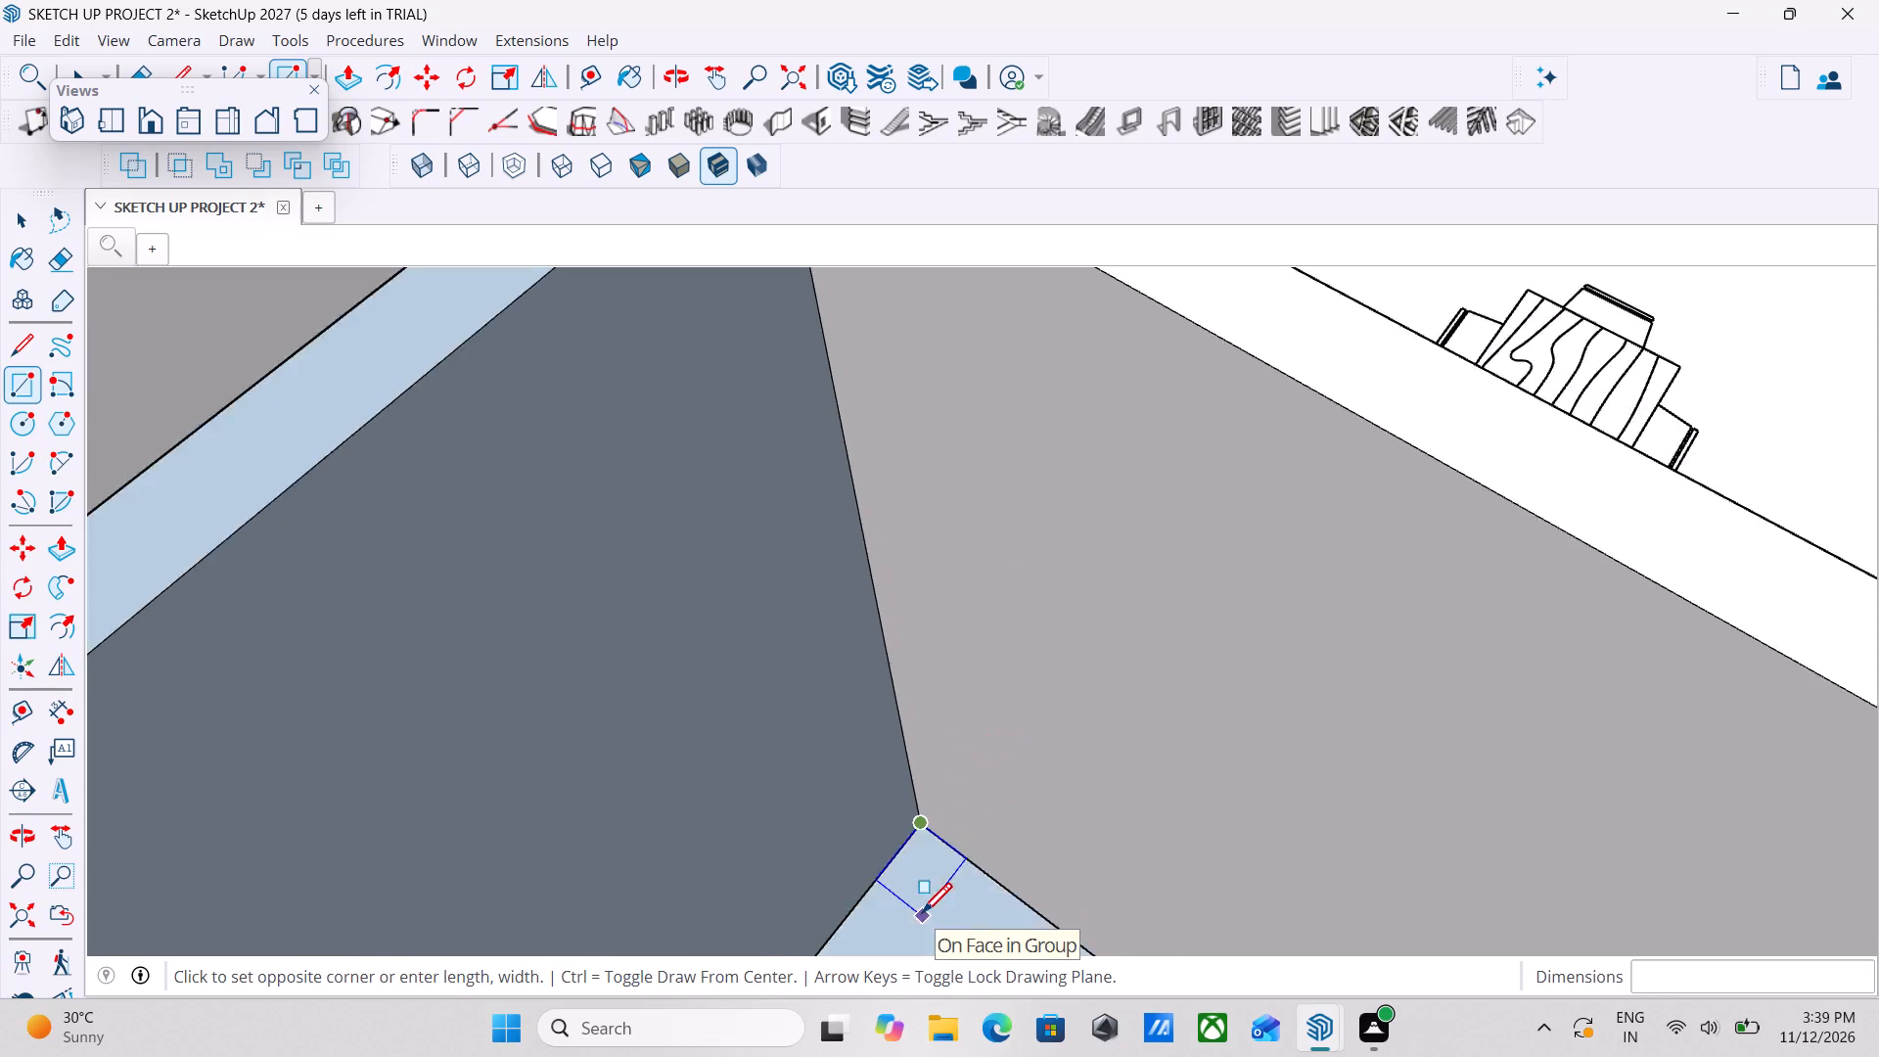
scroll(922, 916, down, 7)
shift+middle_drag(922, 916, 1003, 570)
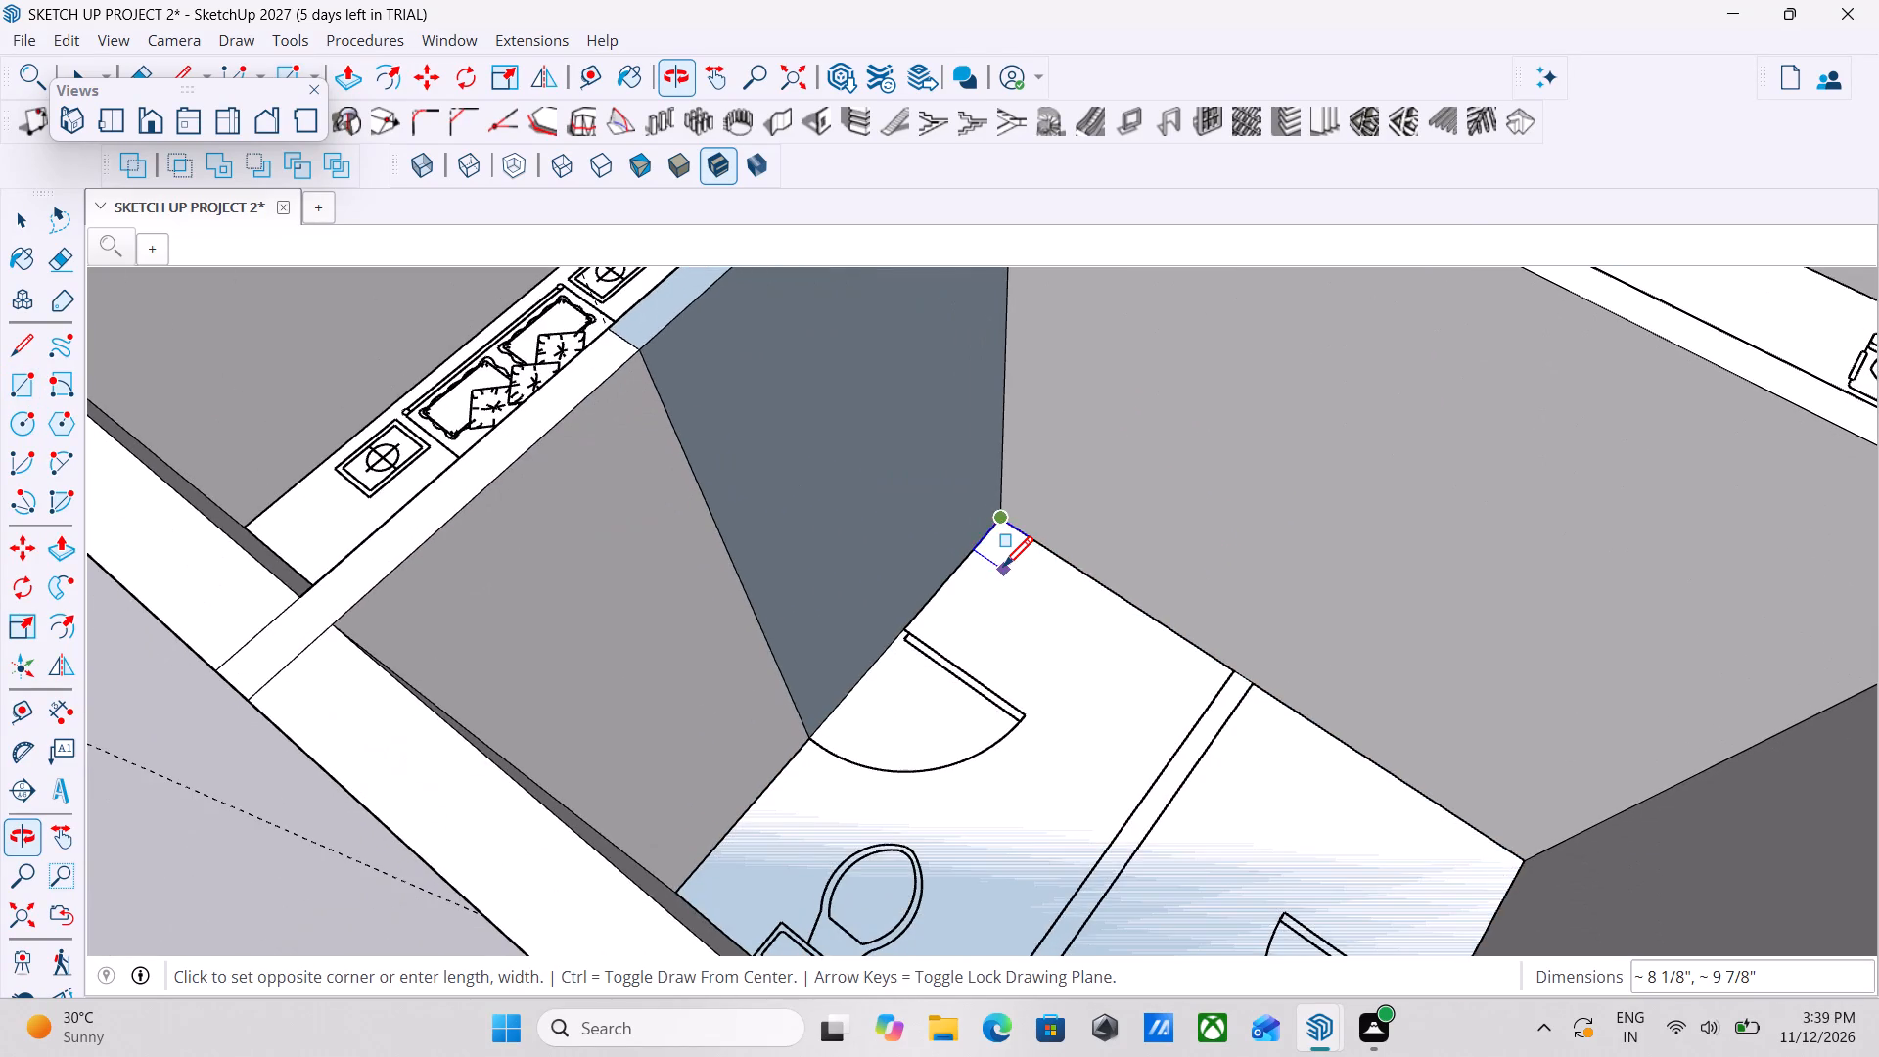
scroll(1003, 570, down, 5)
middle_drag(1147, 850, 1116, 873)
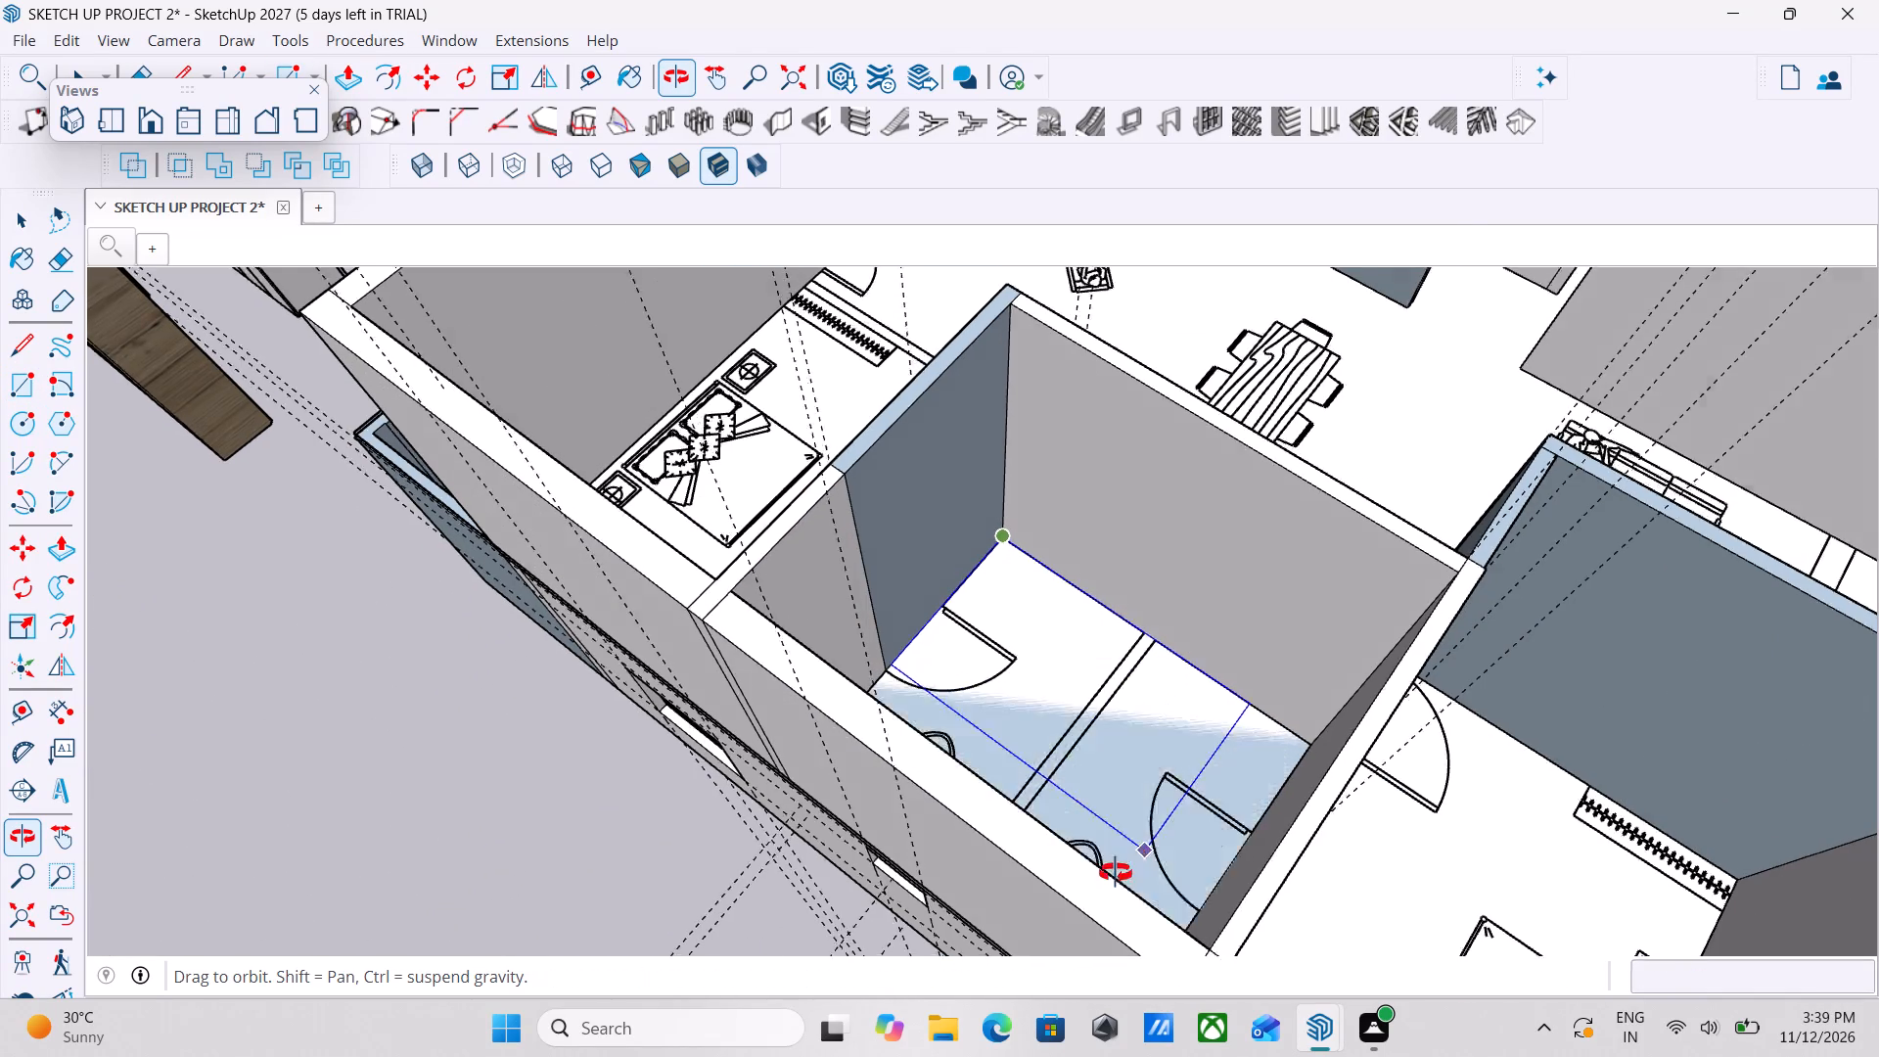
middle_drag(1116, 873, 1031, 908)
scroll(1031, 908, down, 4)
middle_click(1031, 908)
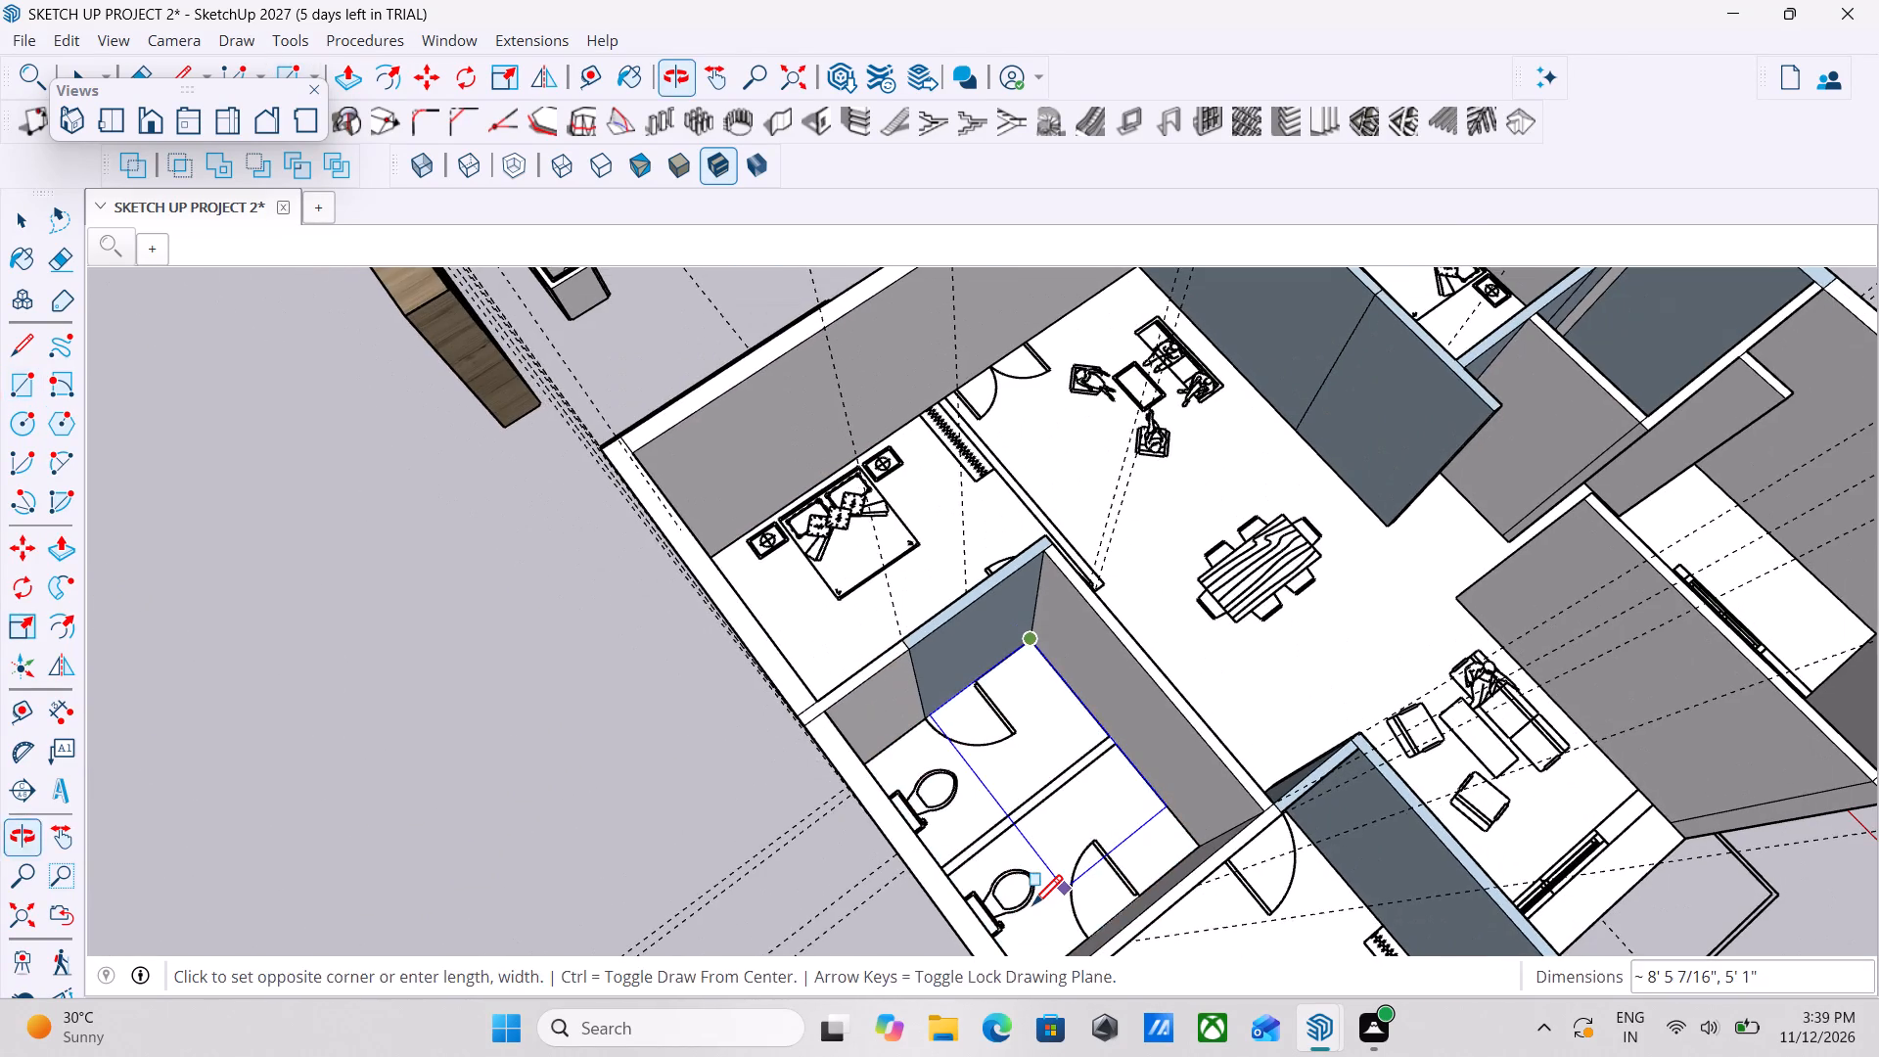
middle_drag(1032, 908, 885, 926)
scroll(903, 917, down, 4)
middle_drag(906, 914, 918, 918)
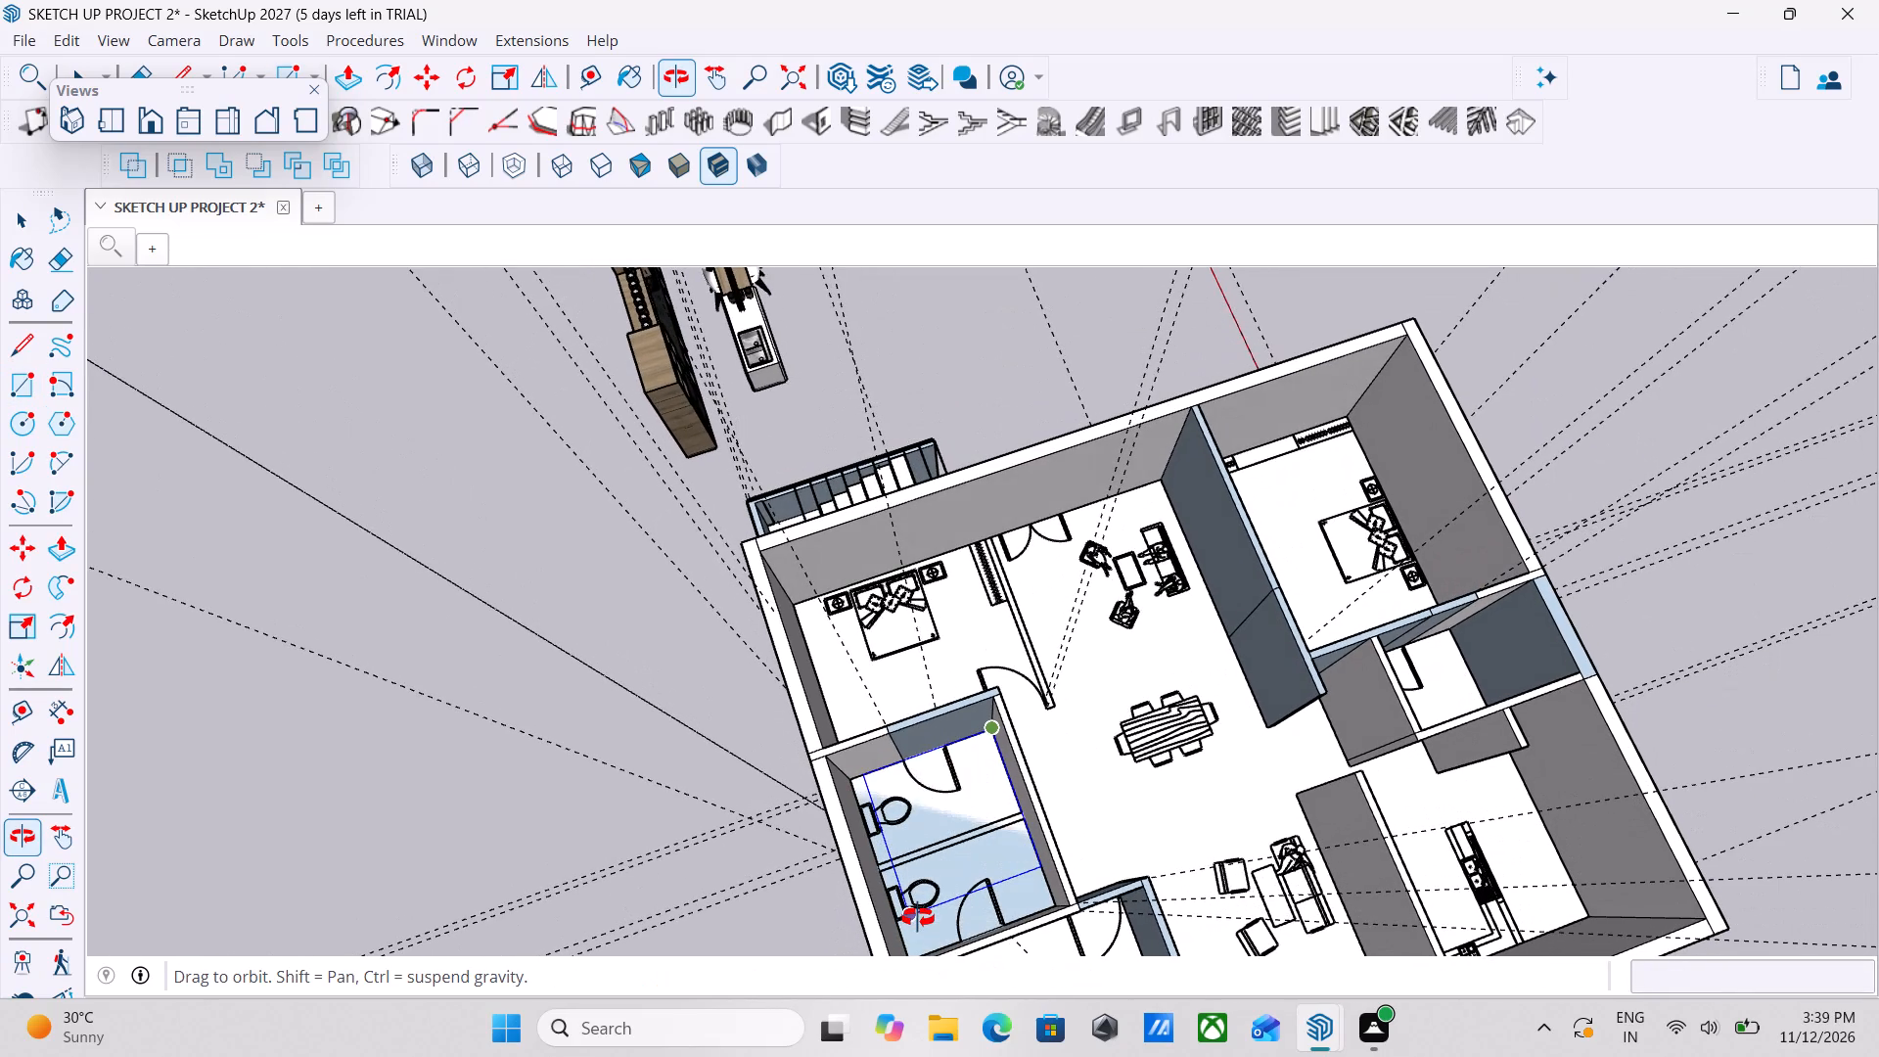
middle_drag(918, 918, 1052, 723)
middle_drag(1099, 712, 1069, 731)
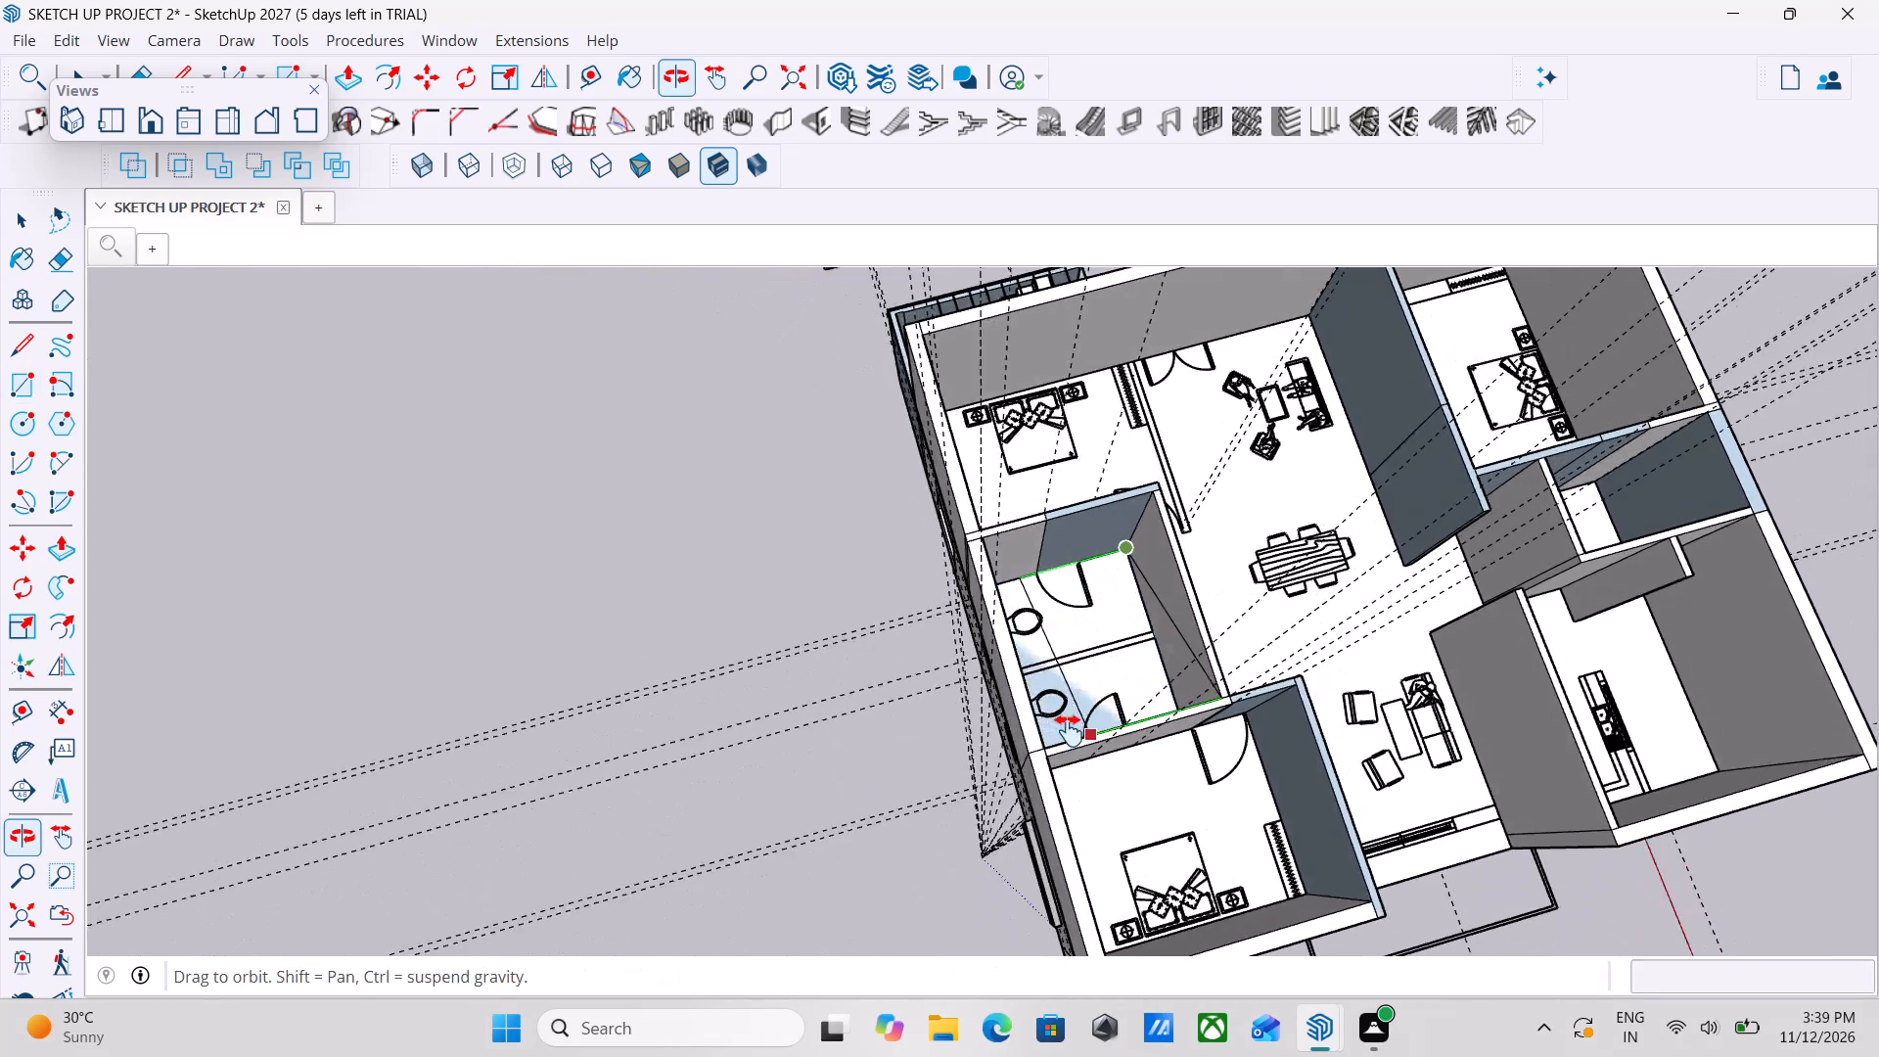
middle_drag(1069, 731, 998, 766)
scroll(995, 733, up, 7)
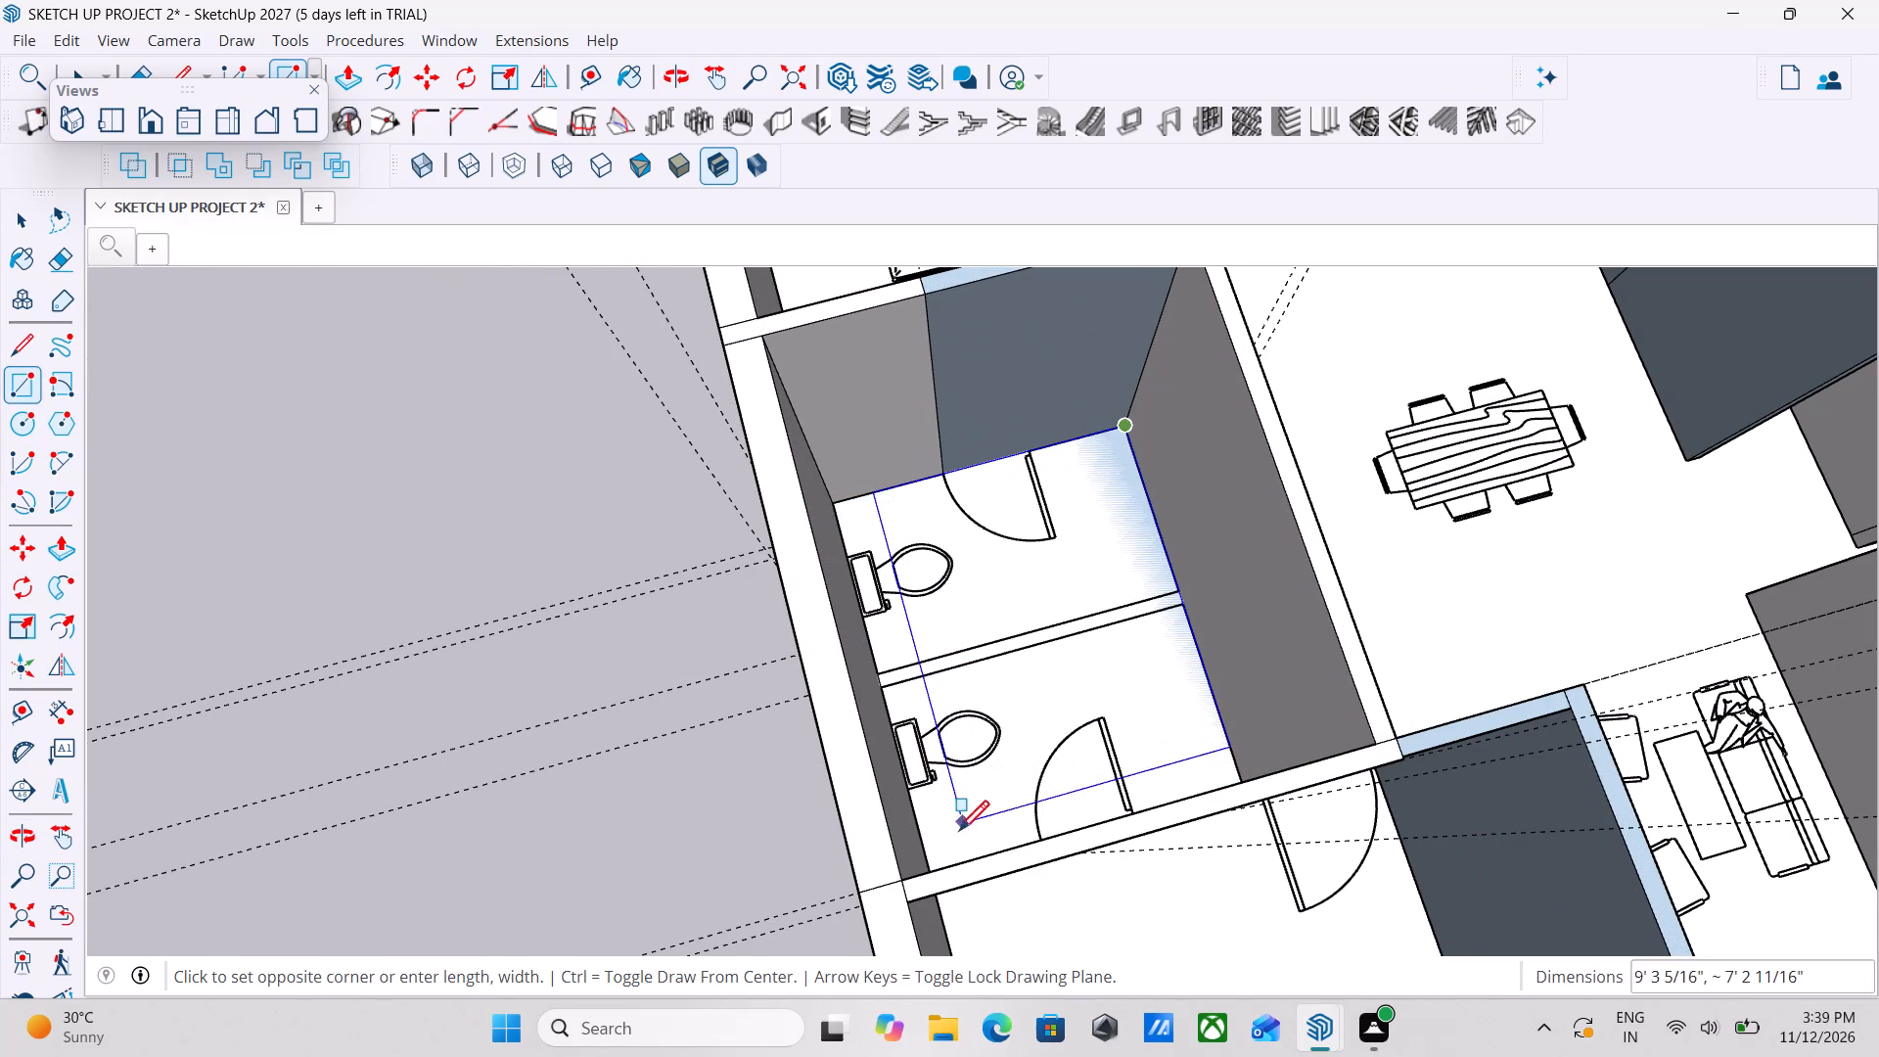
shift+middle_drag(939, 853, 866, 904)
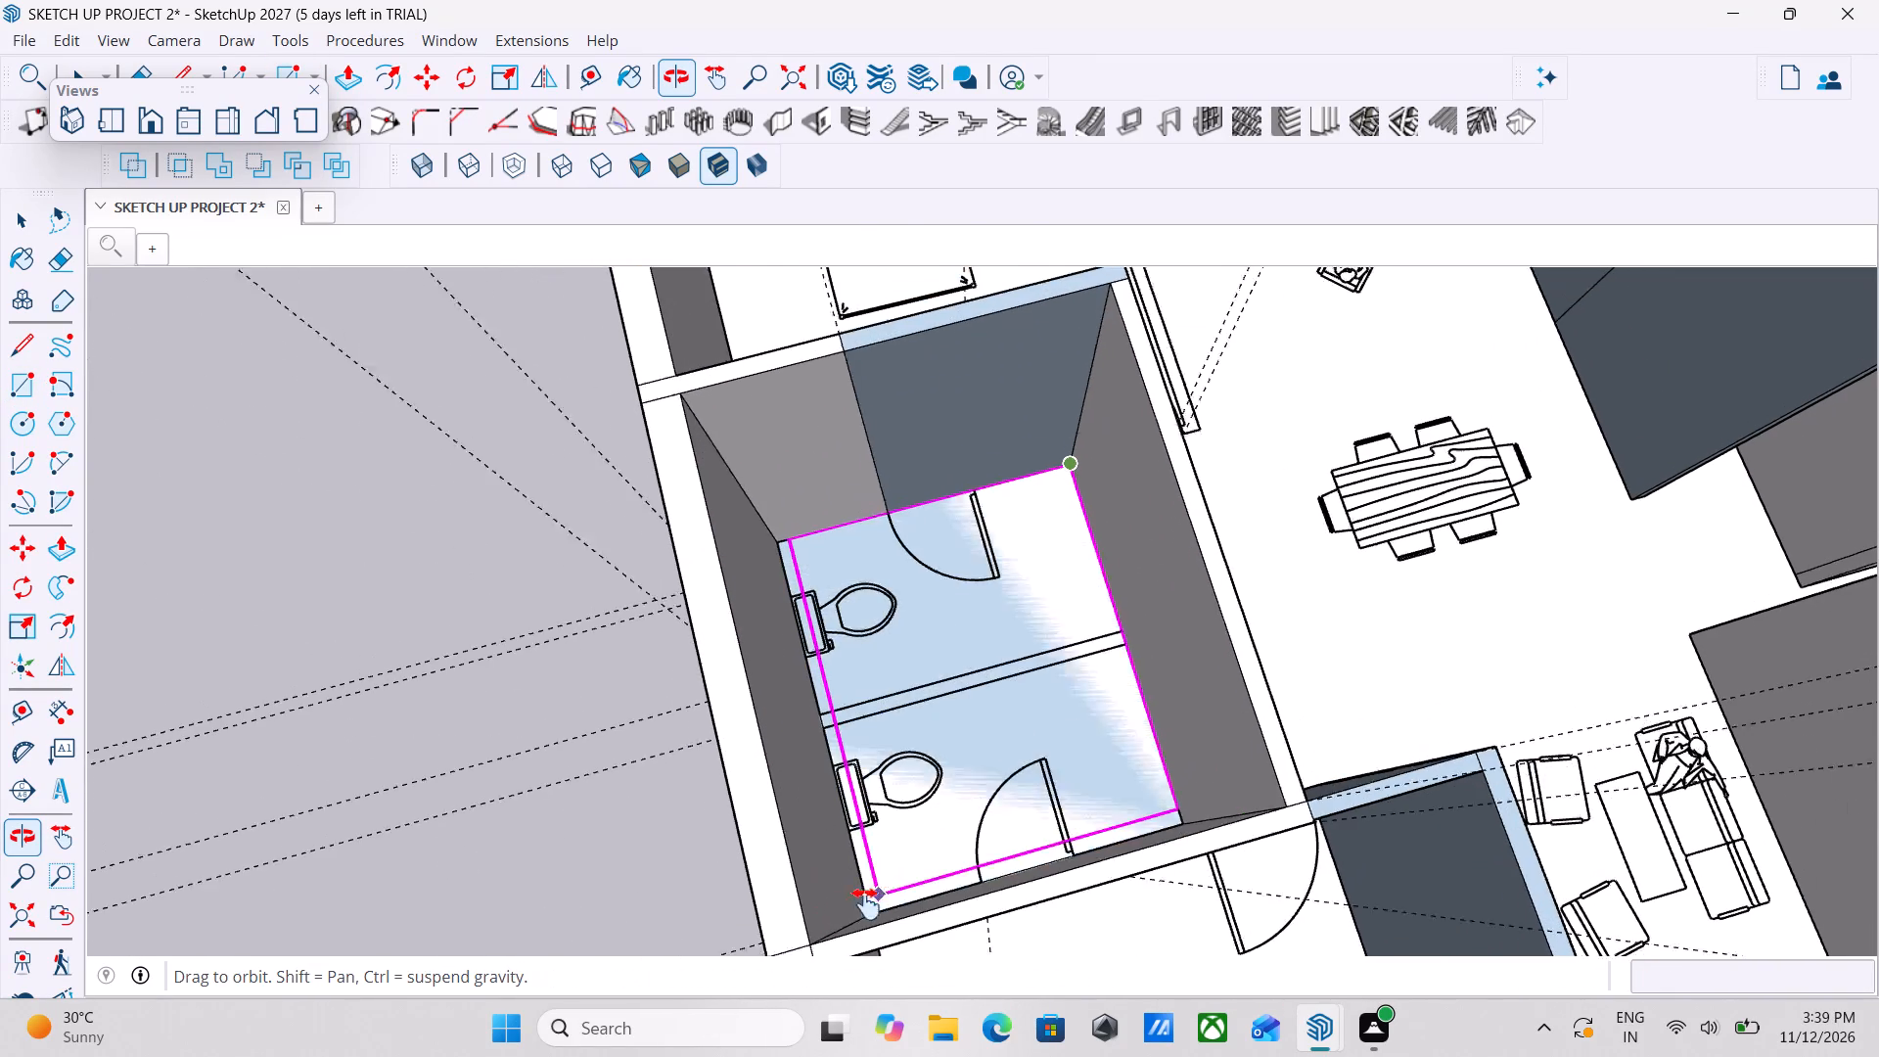
shift+middle_drag(866, 904, 1105, 898)
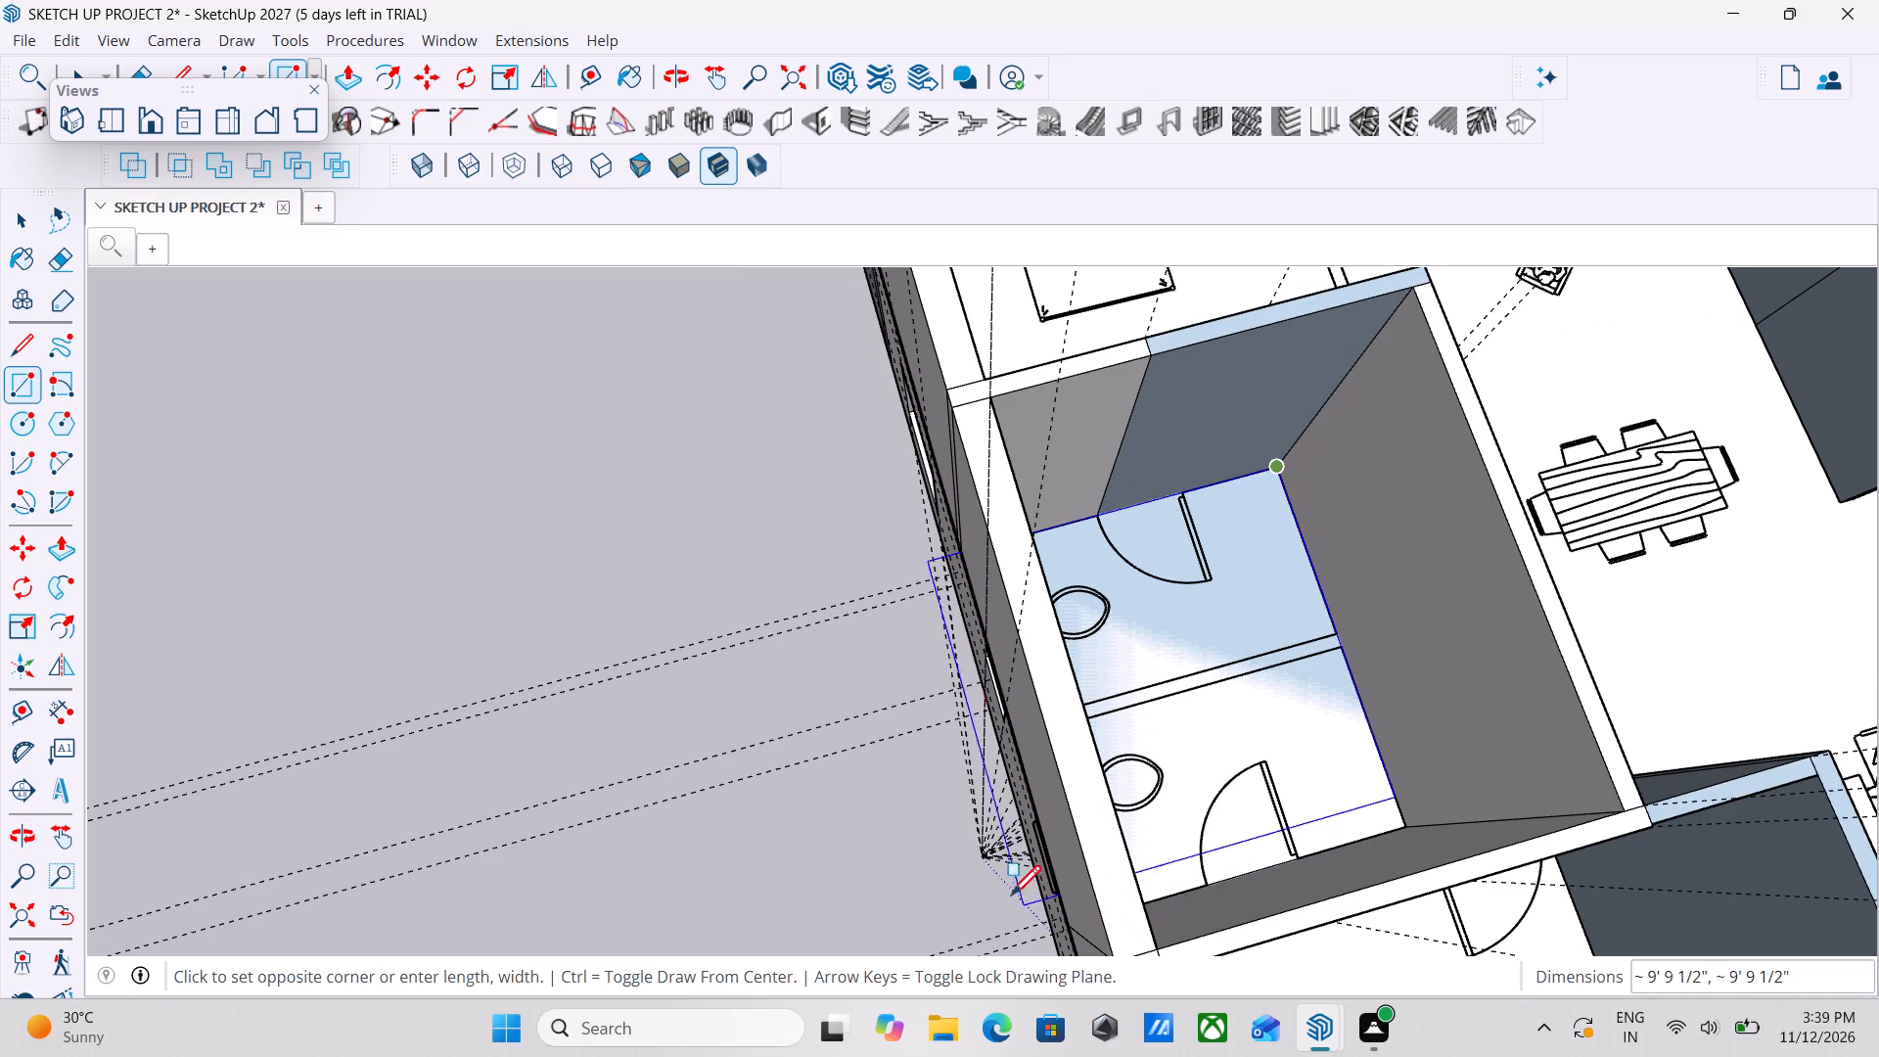
middle_drag(1172, 919, 868, 758)
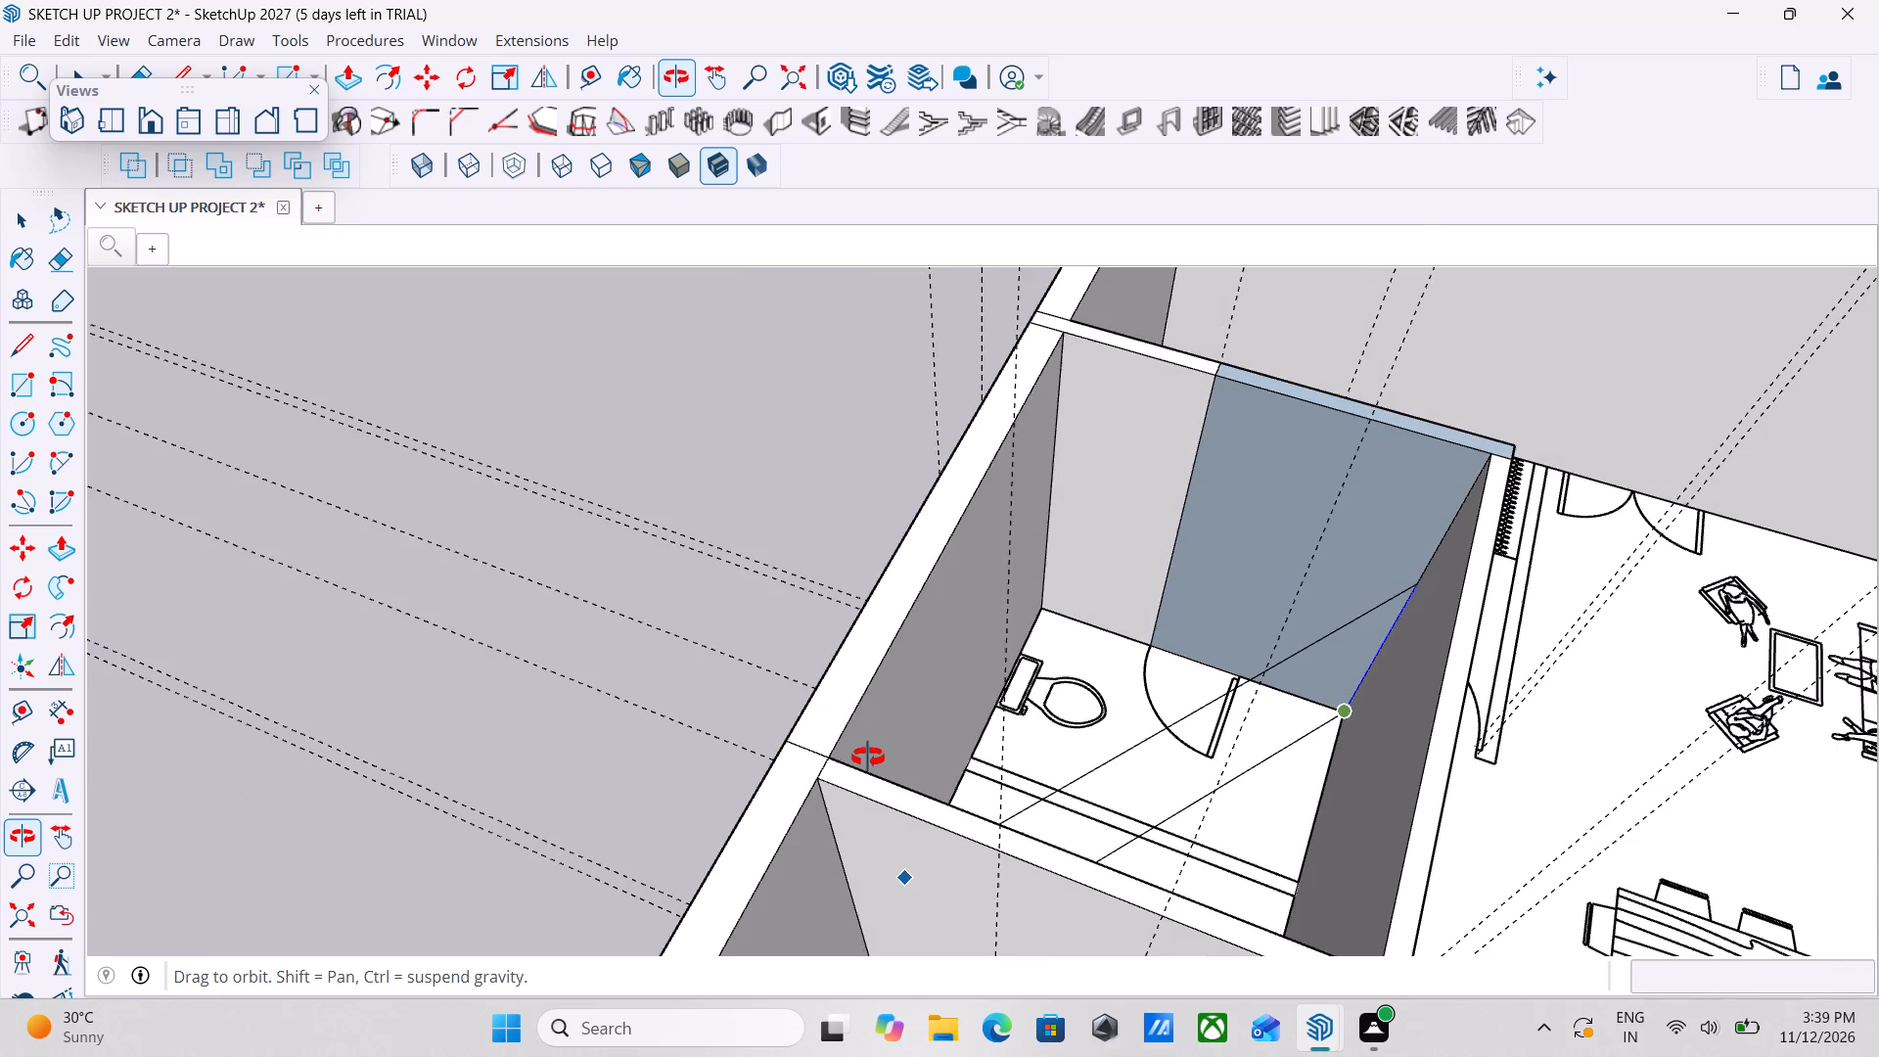
middle_drag(868, 758, 837, 873)
scroll(837, 873, up, 1)
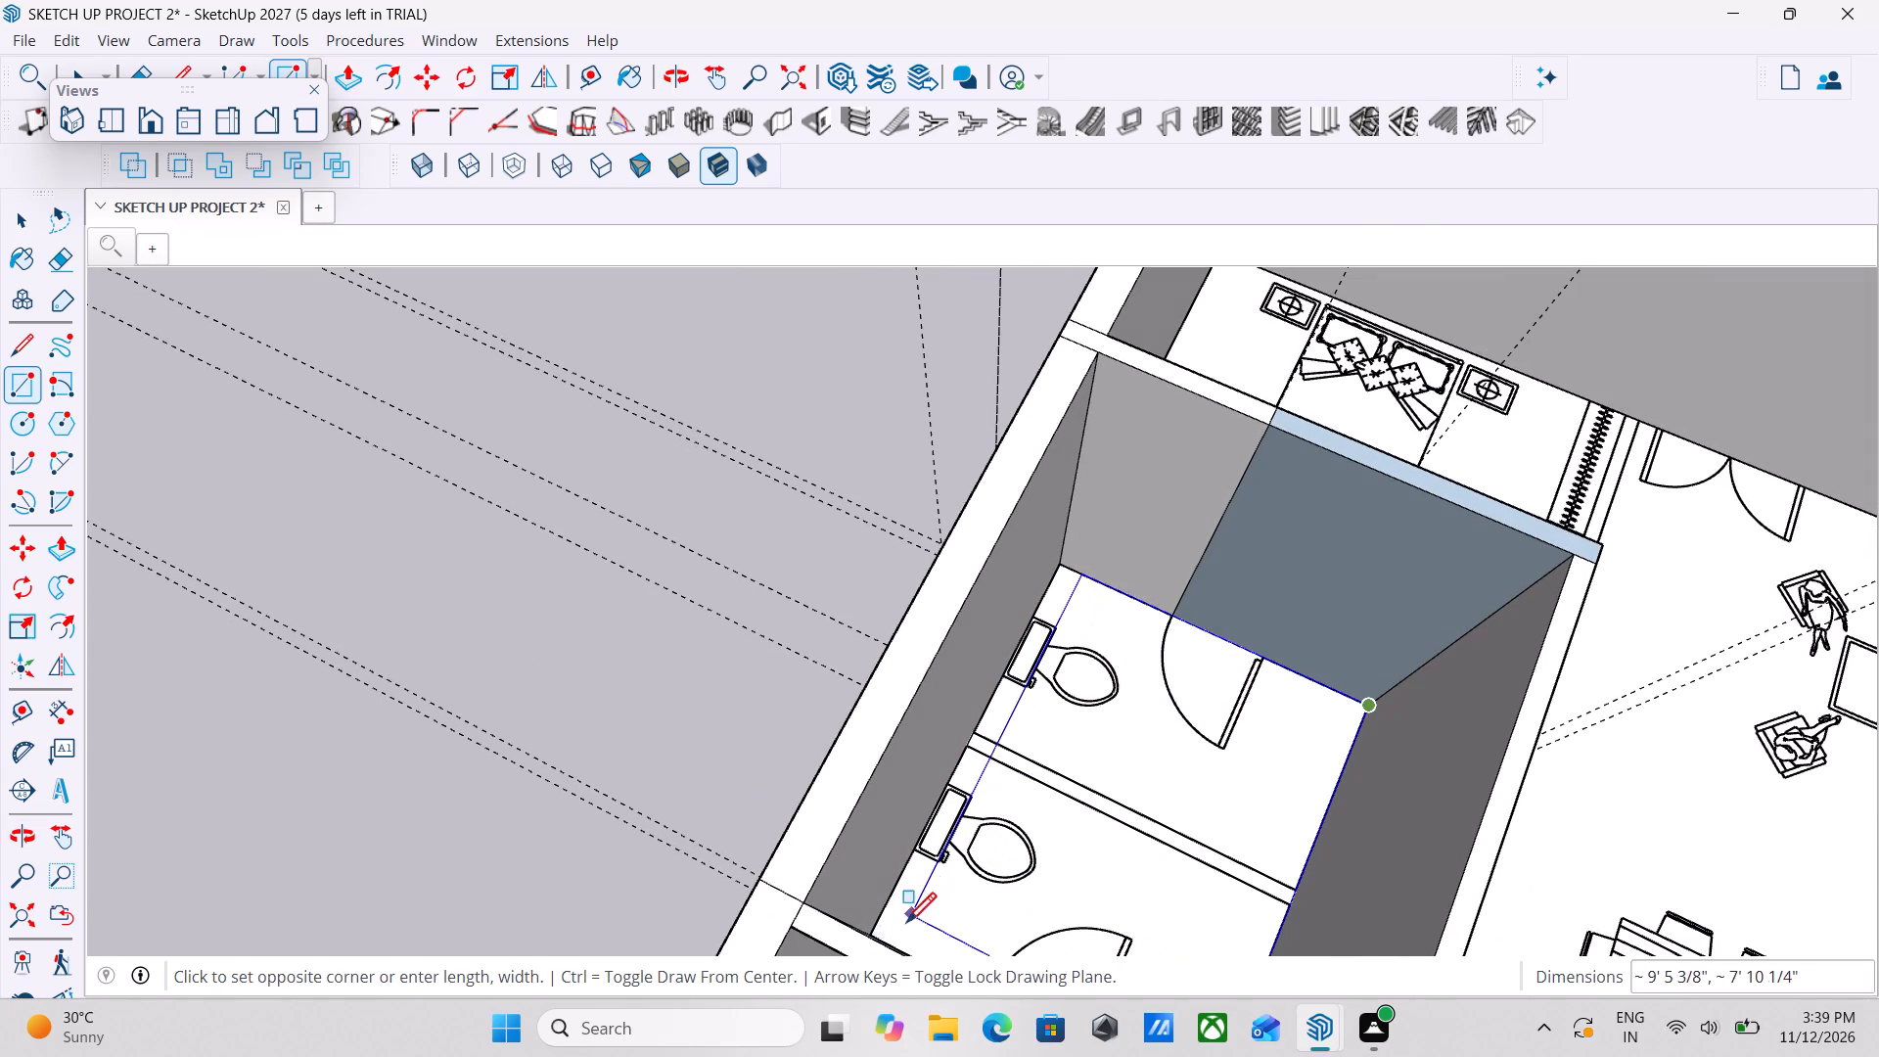
scroll(855, 939, down, 2)
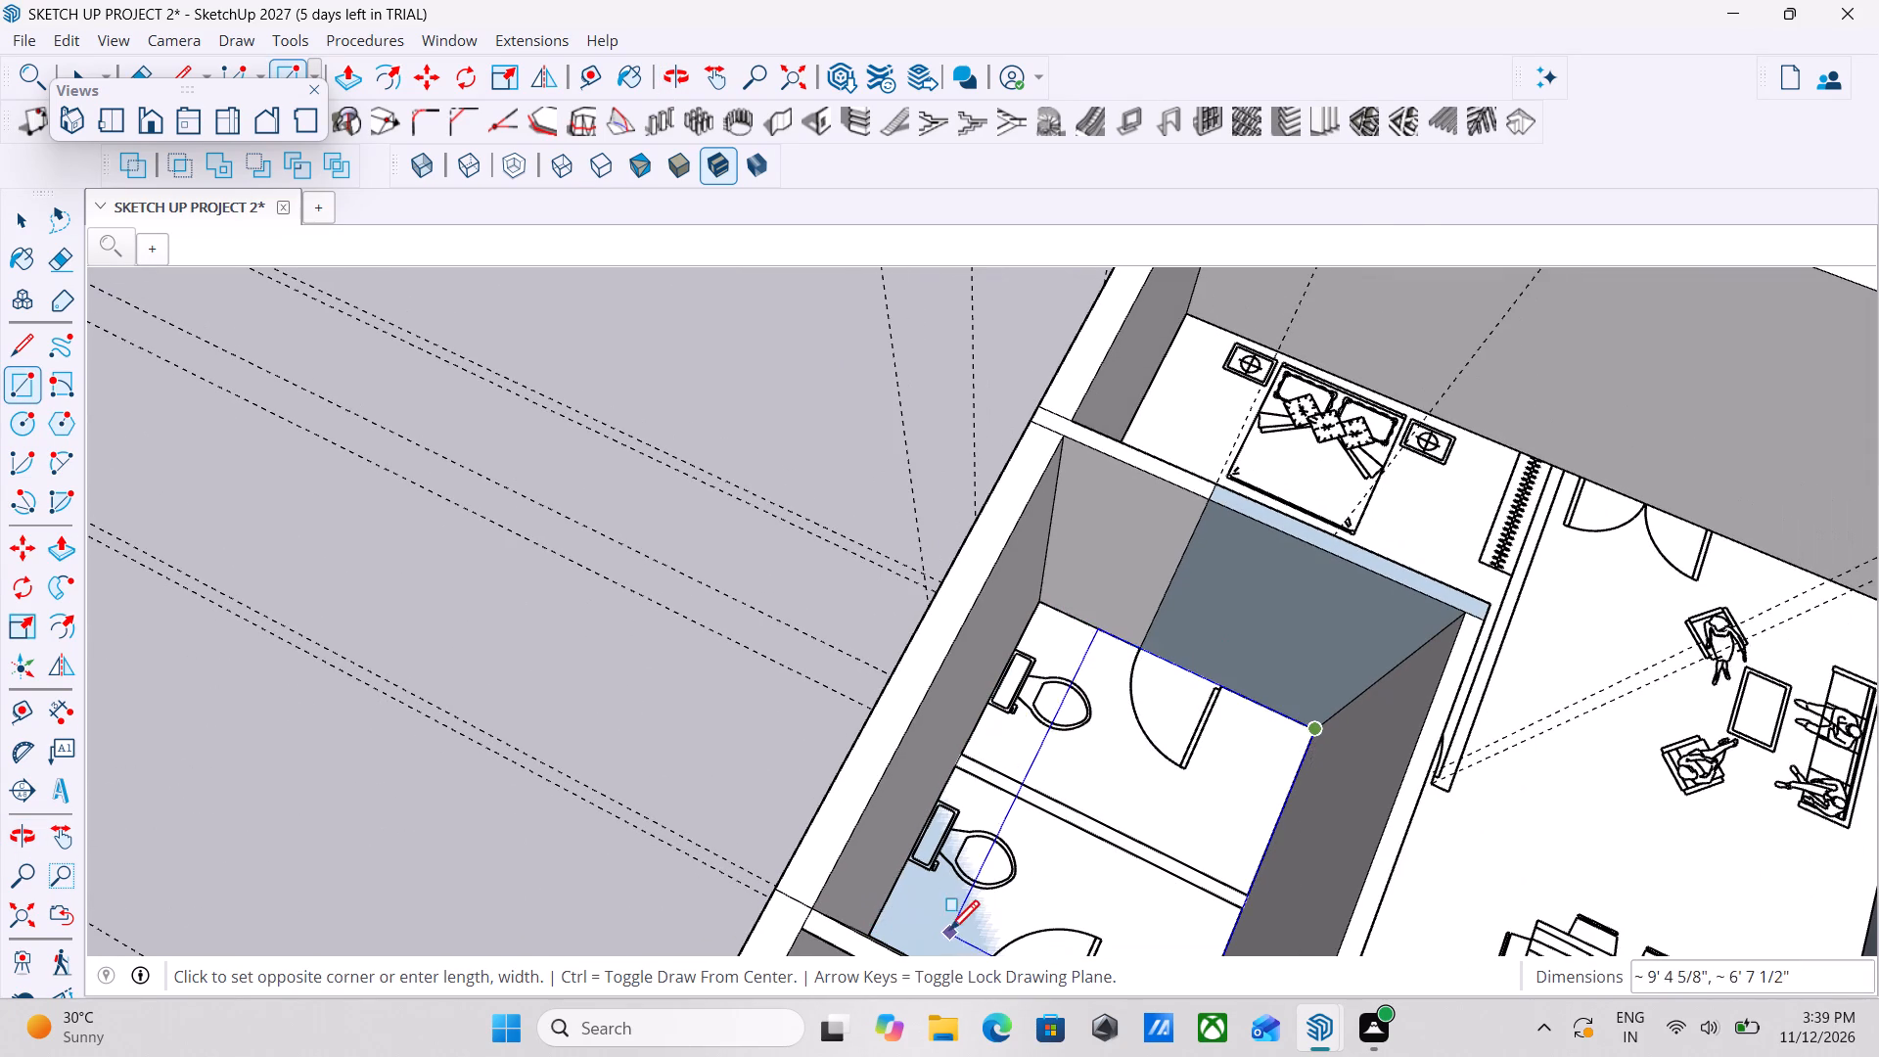
scroll(1096, 888, down, 3)
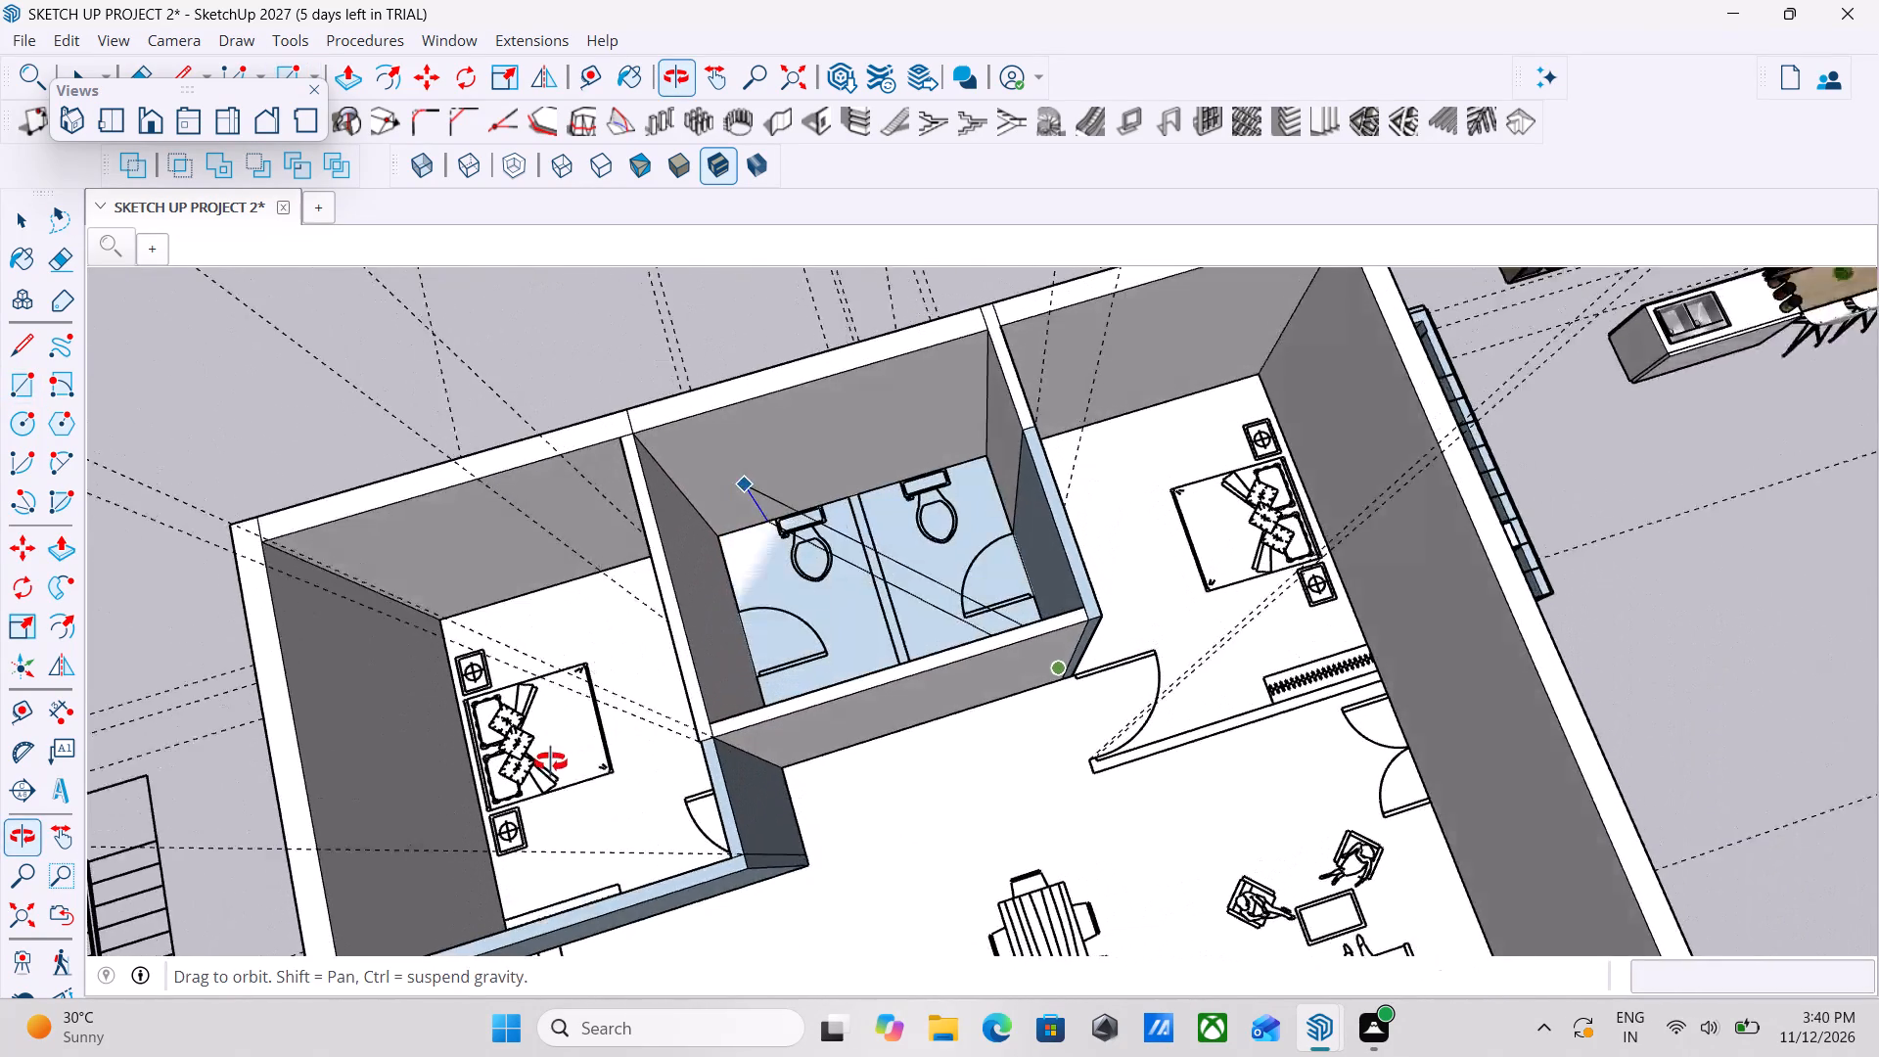
scroll(817, 581, up, 6)
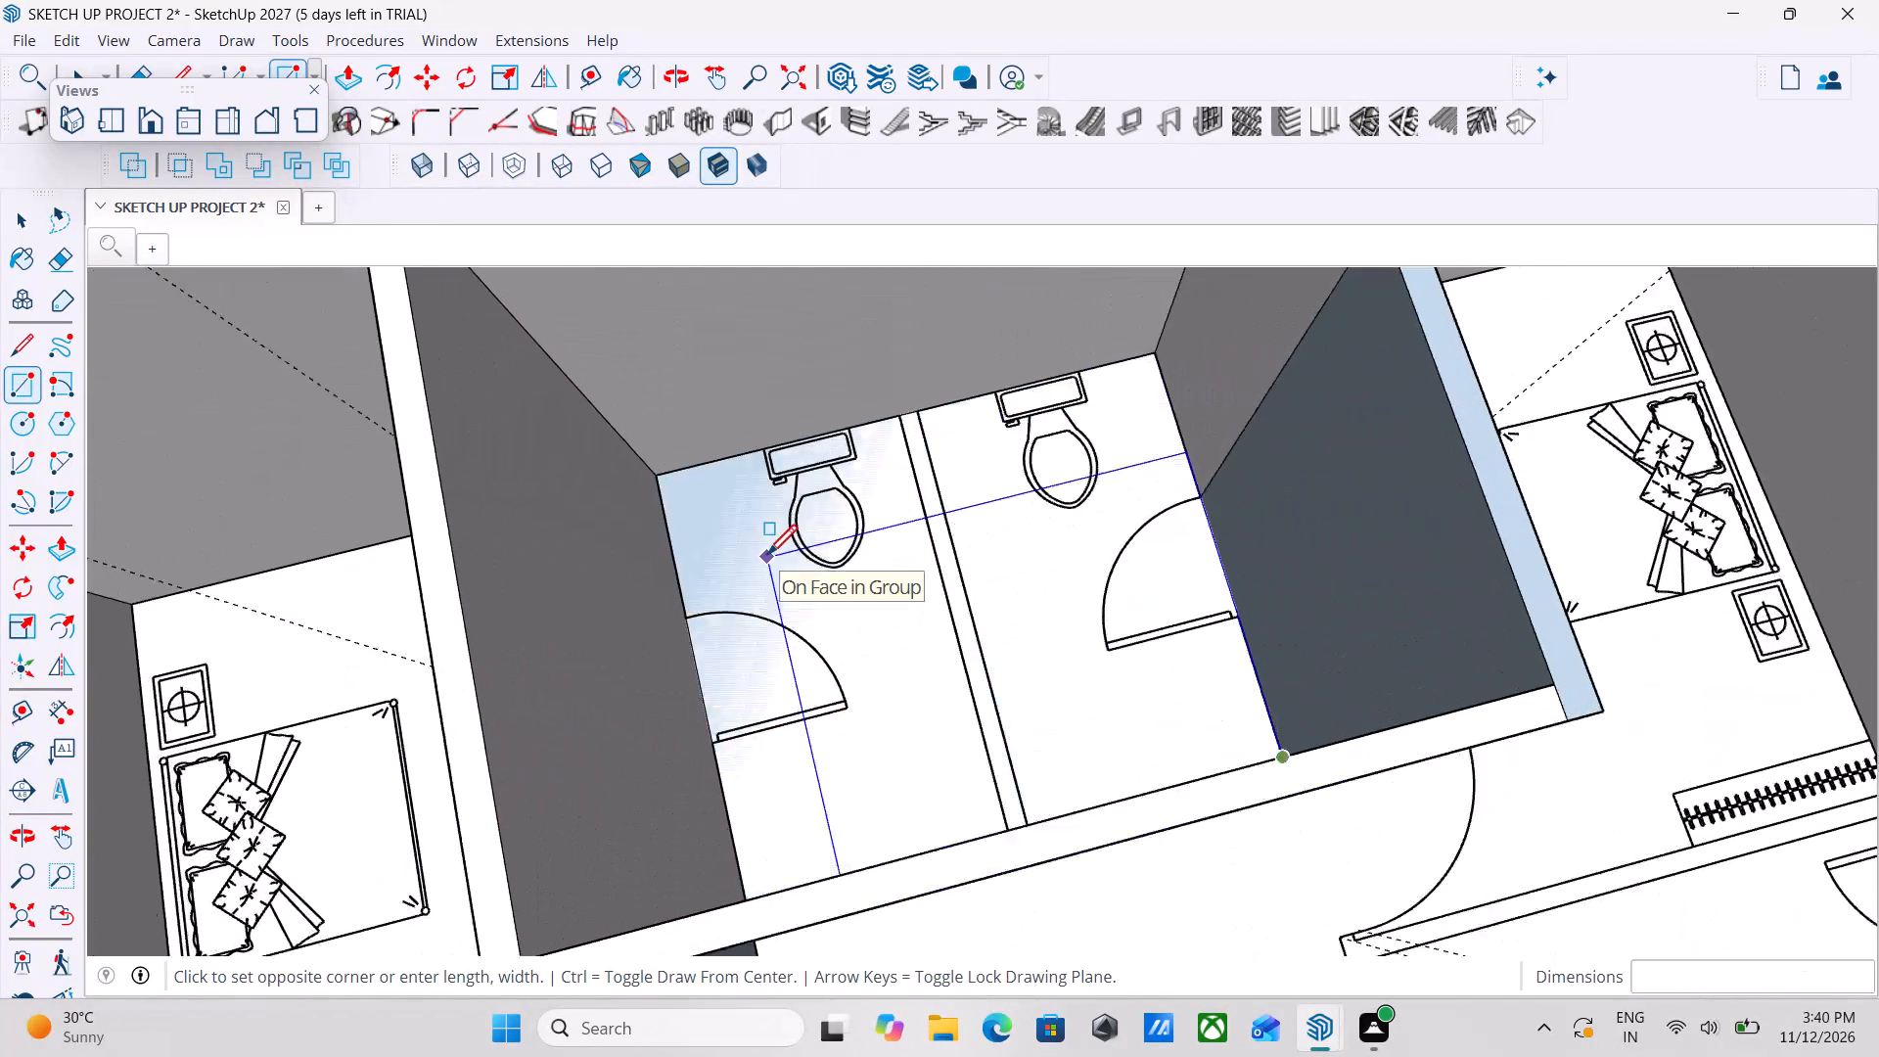
scroll(767, 558, up, 6)
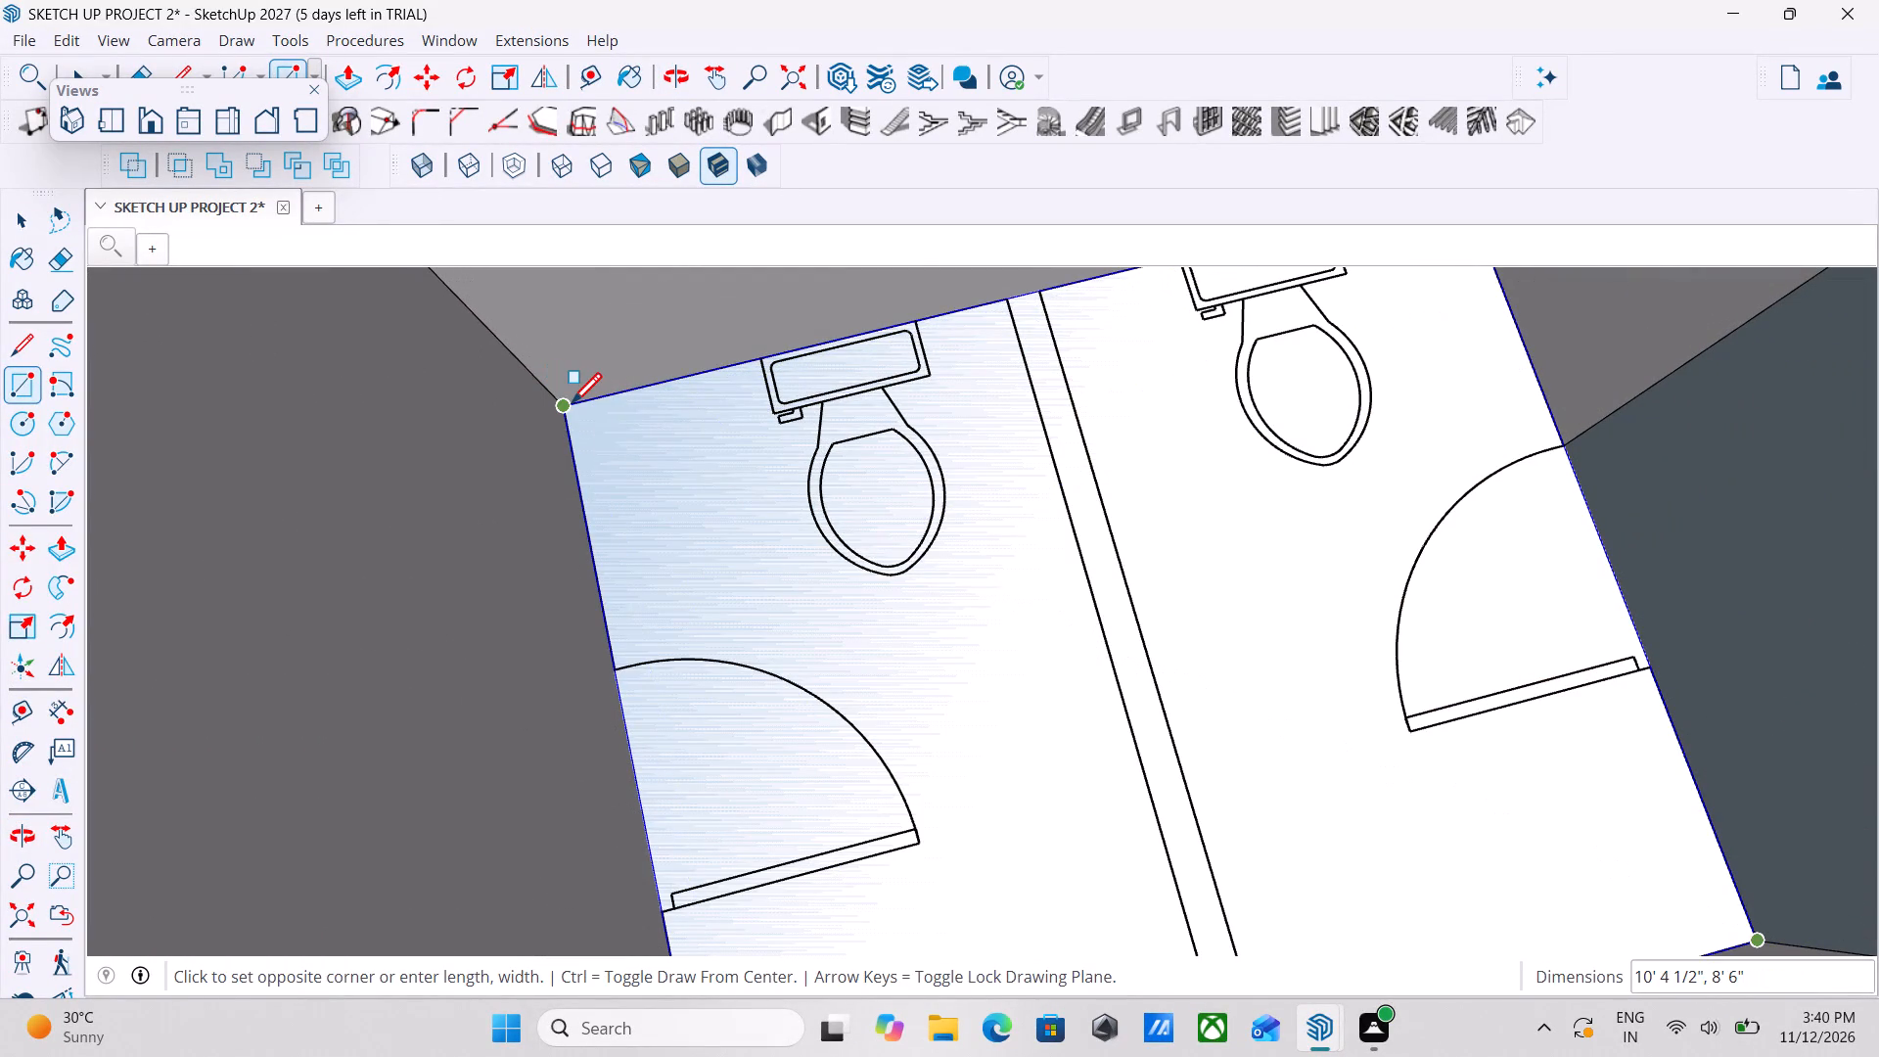
click(572, 406)
key(Escape)
key(space)
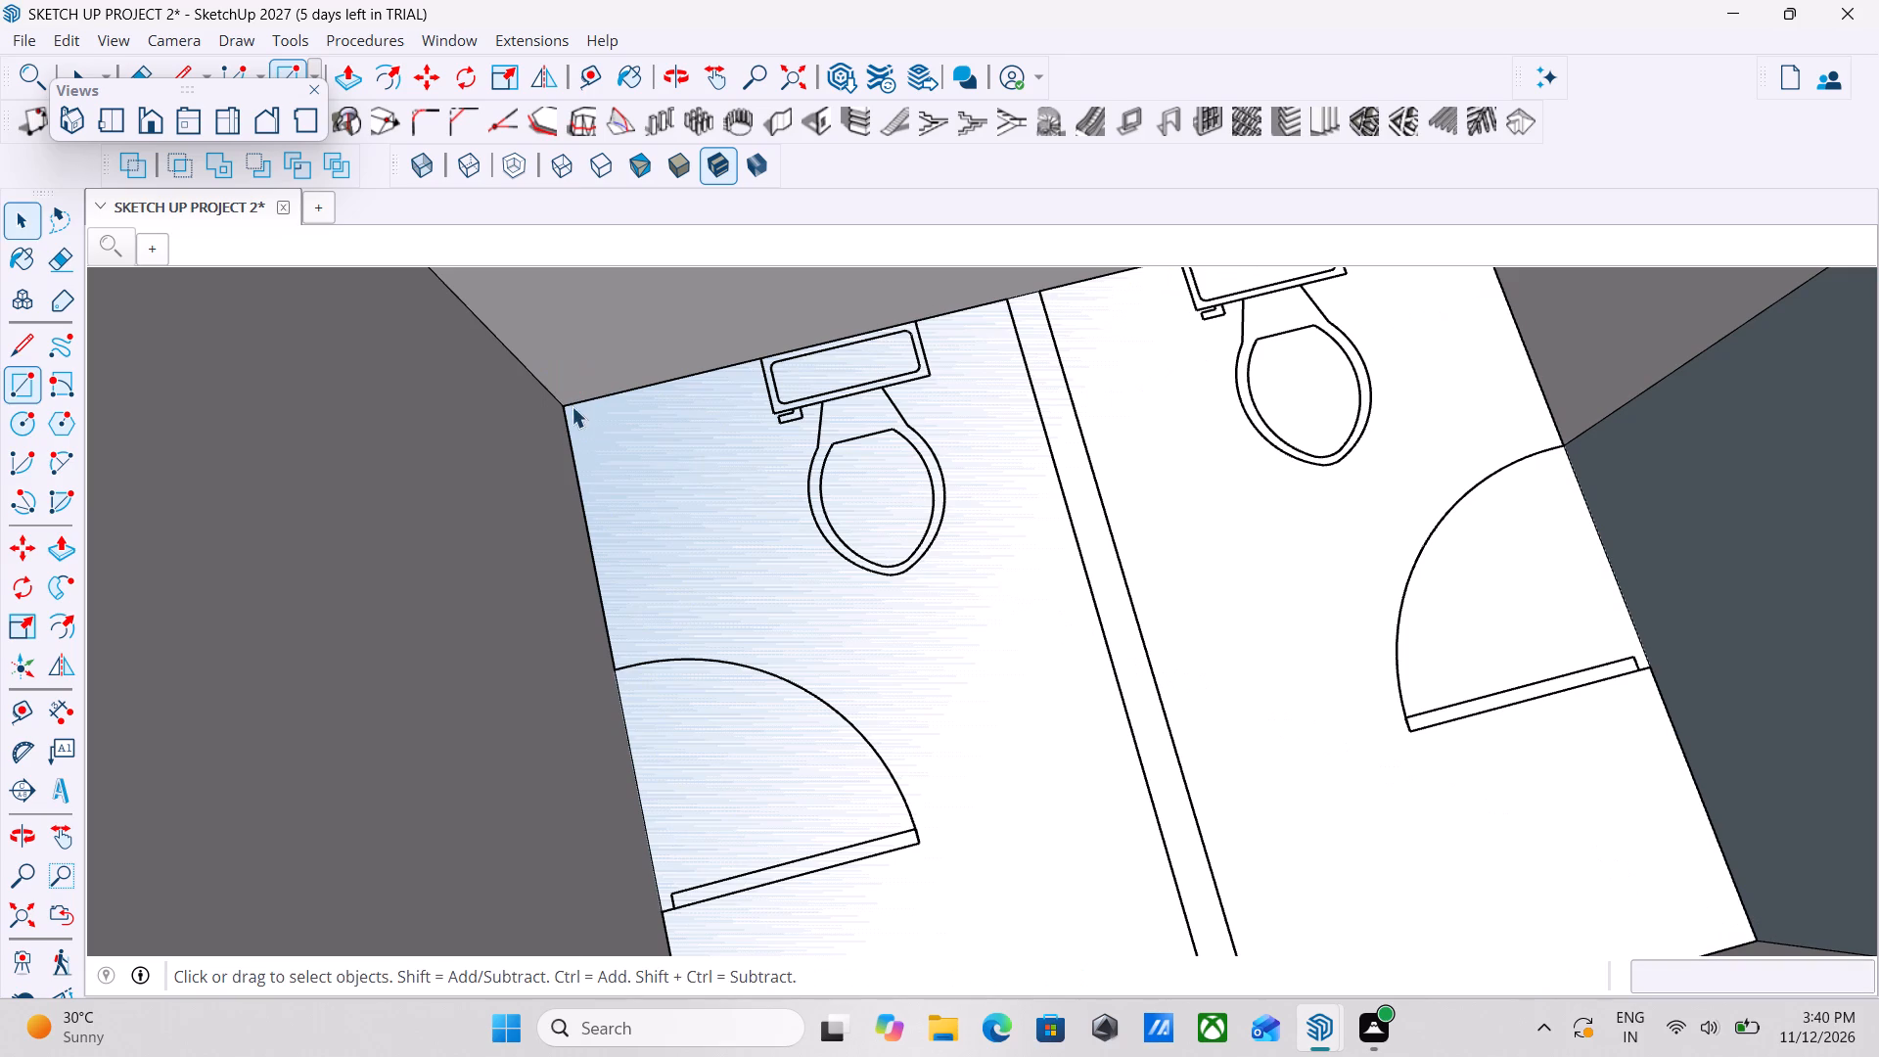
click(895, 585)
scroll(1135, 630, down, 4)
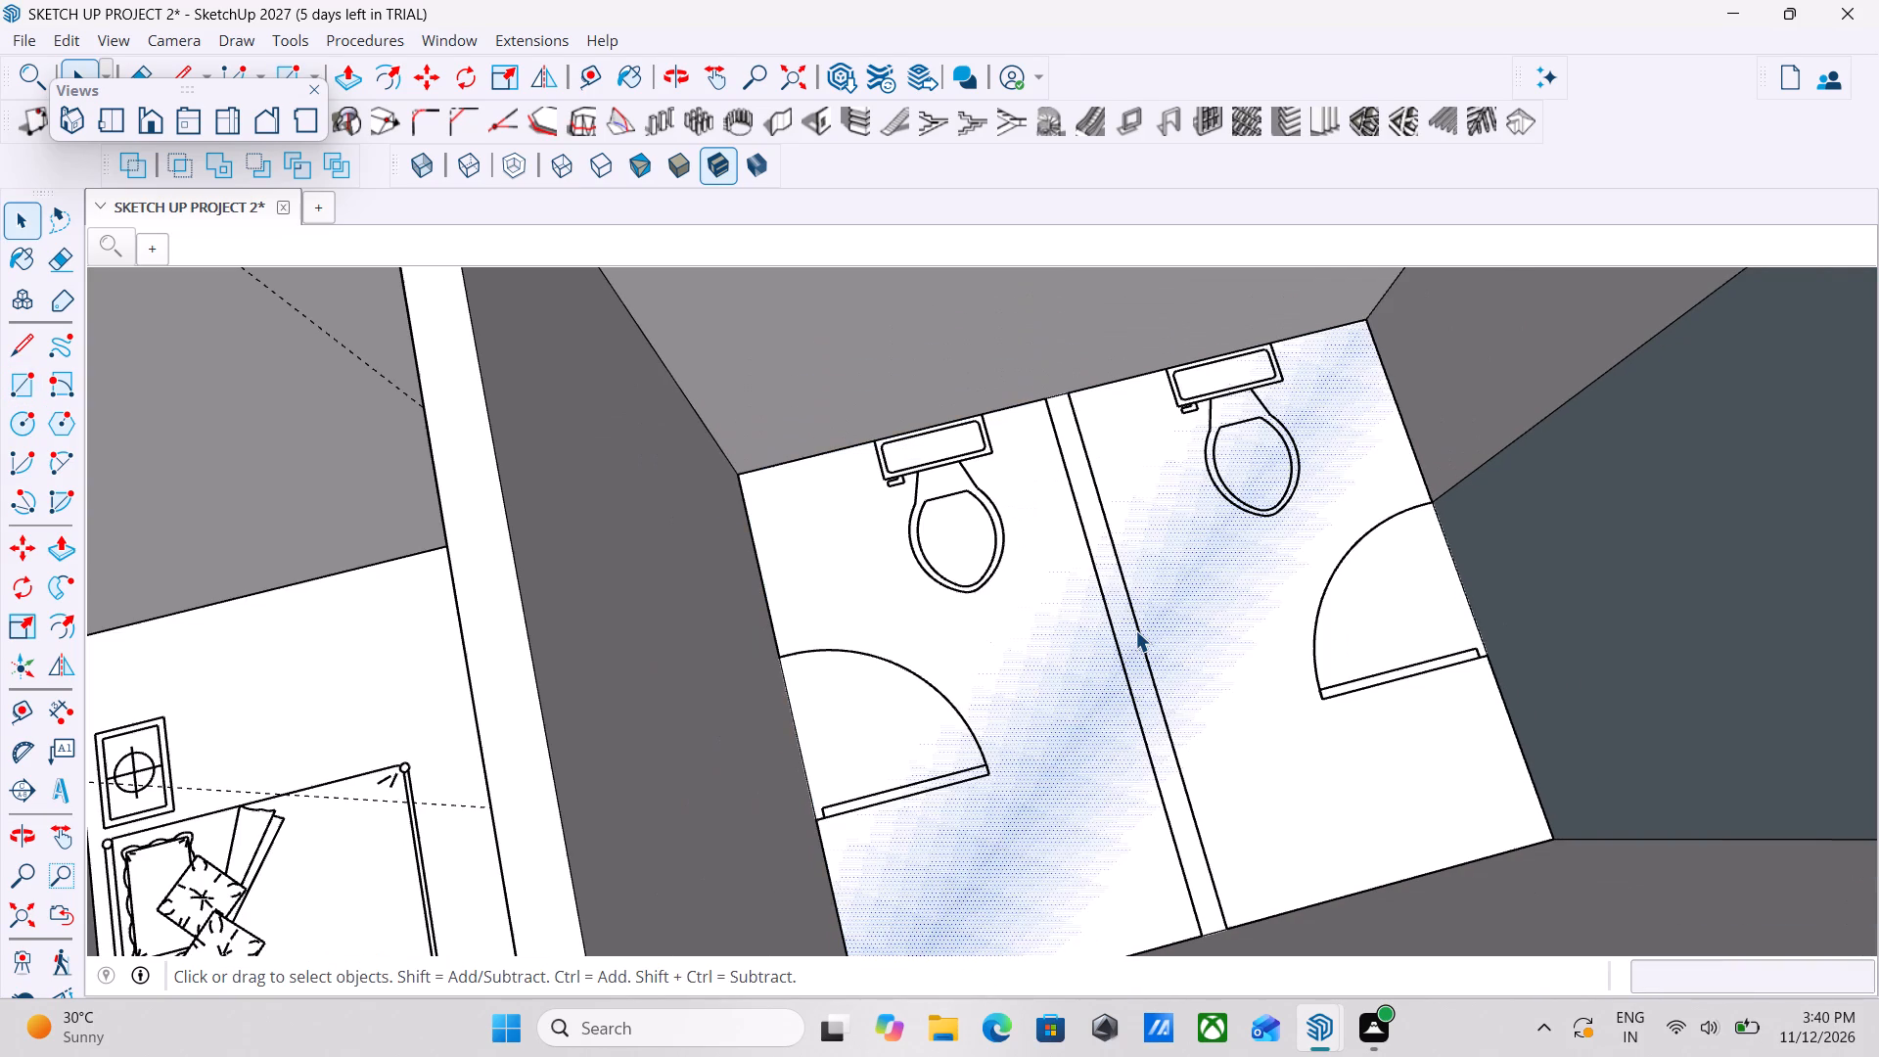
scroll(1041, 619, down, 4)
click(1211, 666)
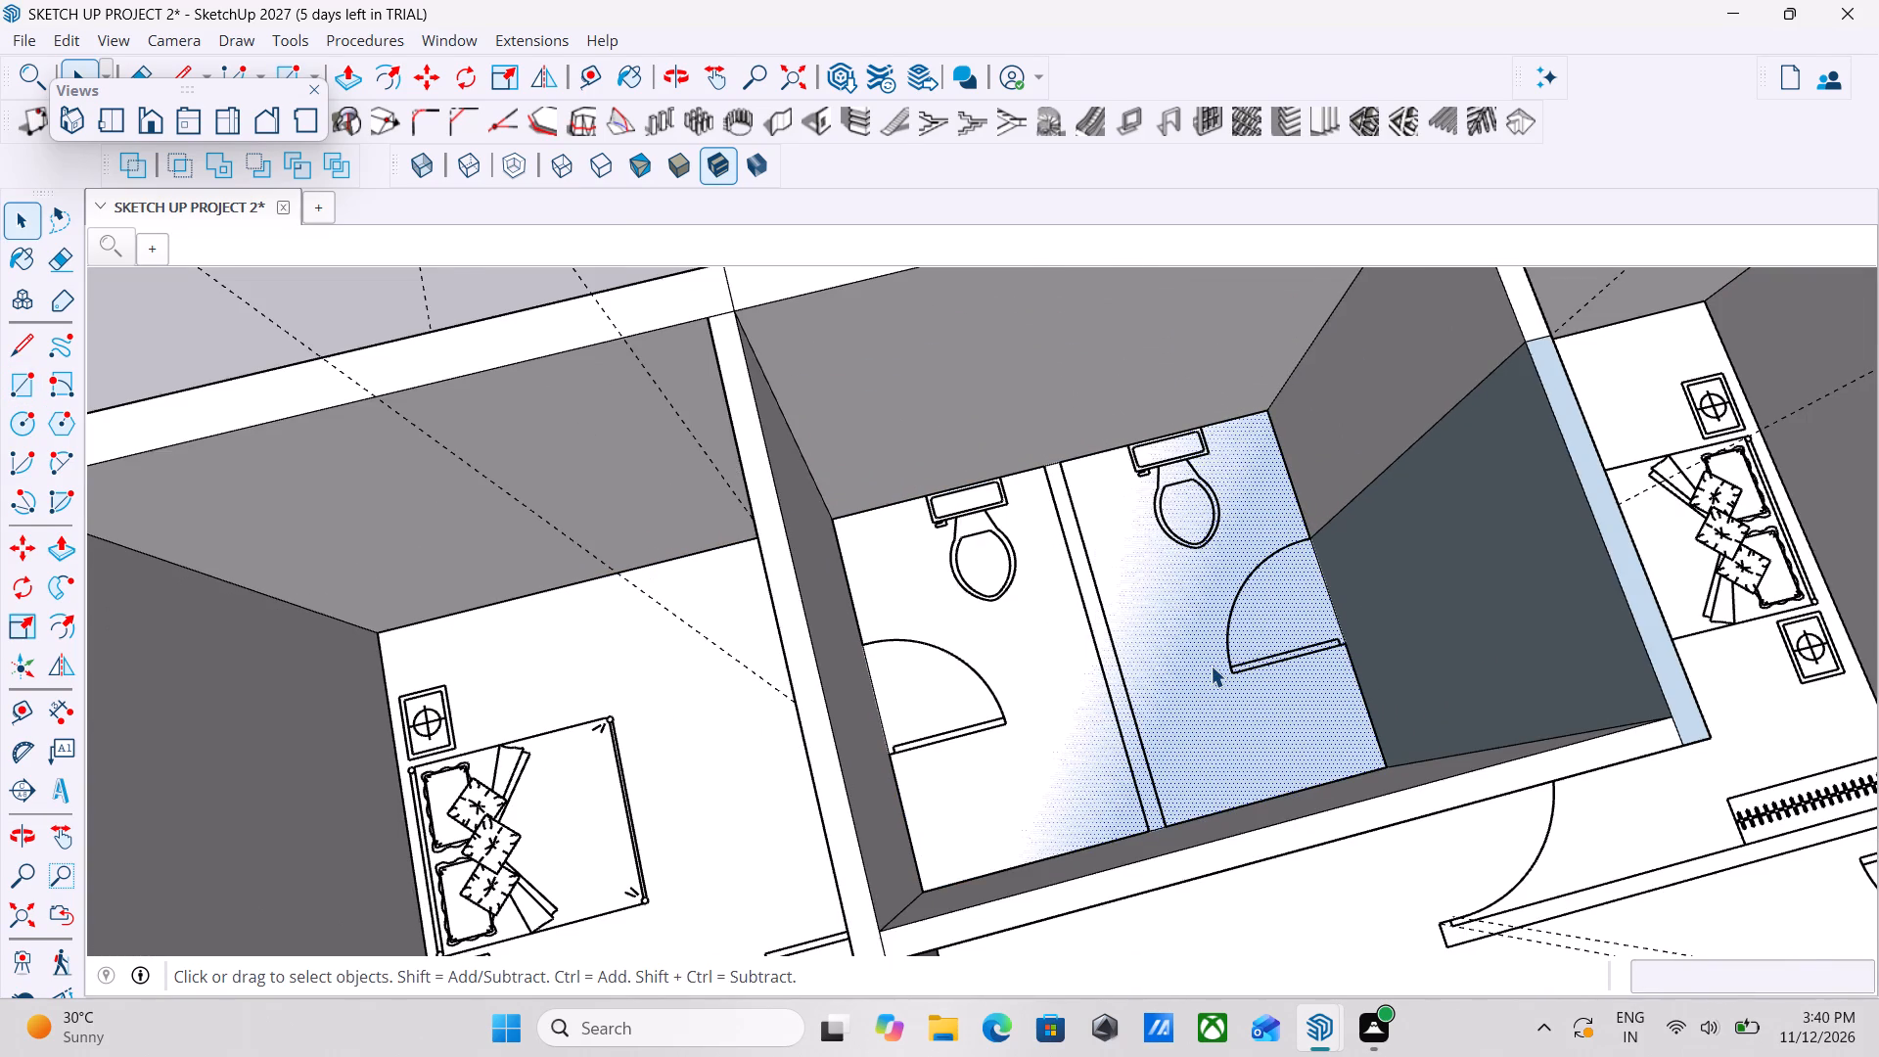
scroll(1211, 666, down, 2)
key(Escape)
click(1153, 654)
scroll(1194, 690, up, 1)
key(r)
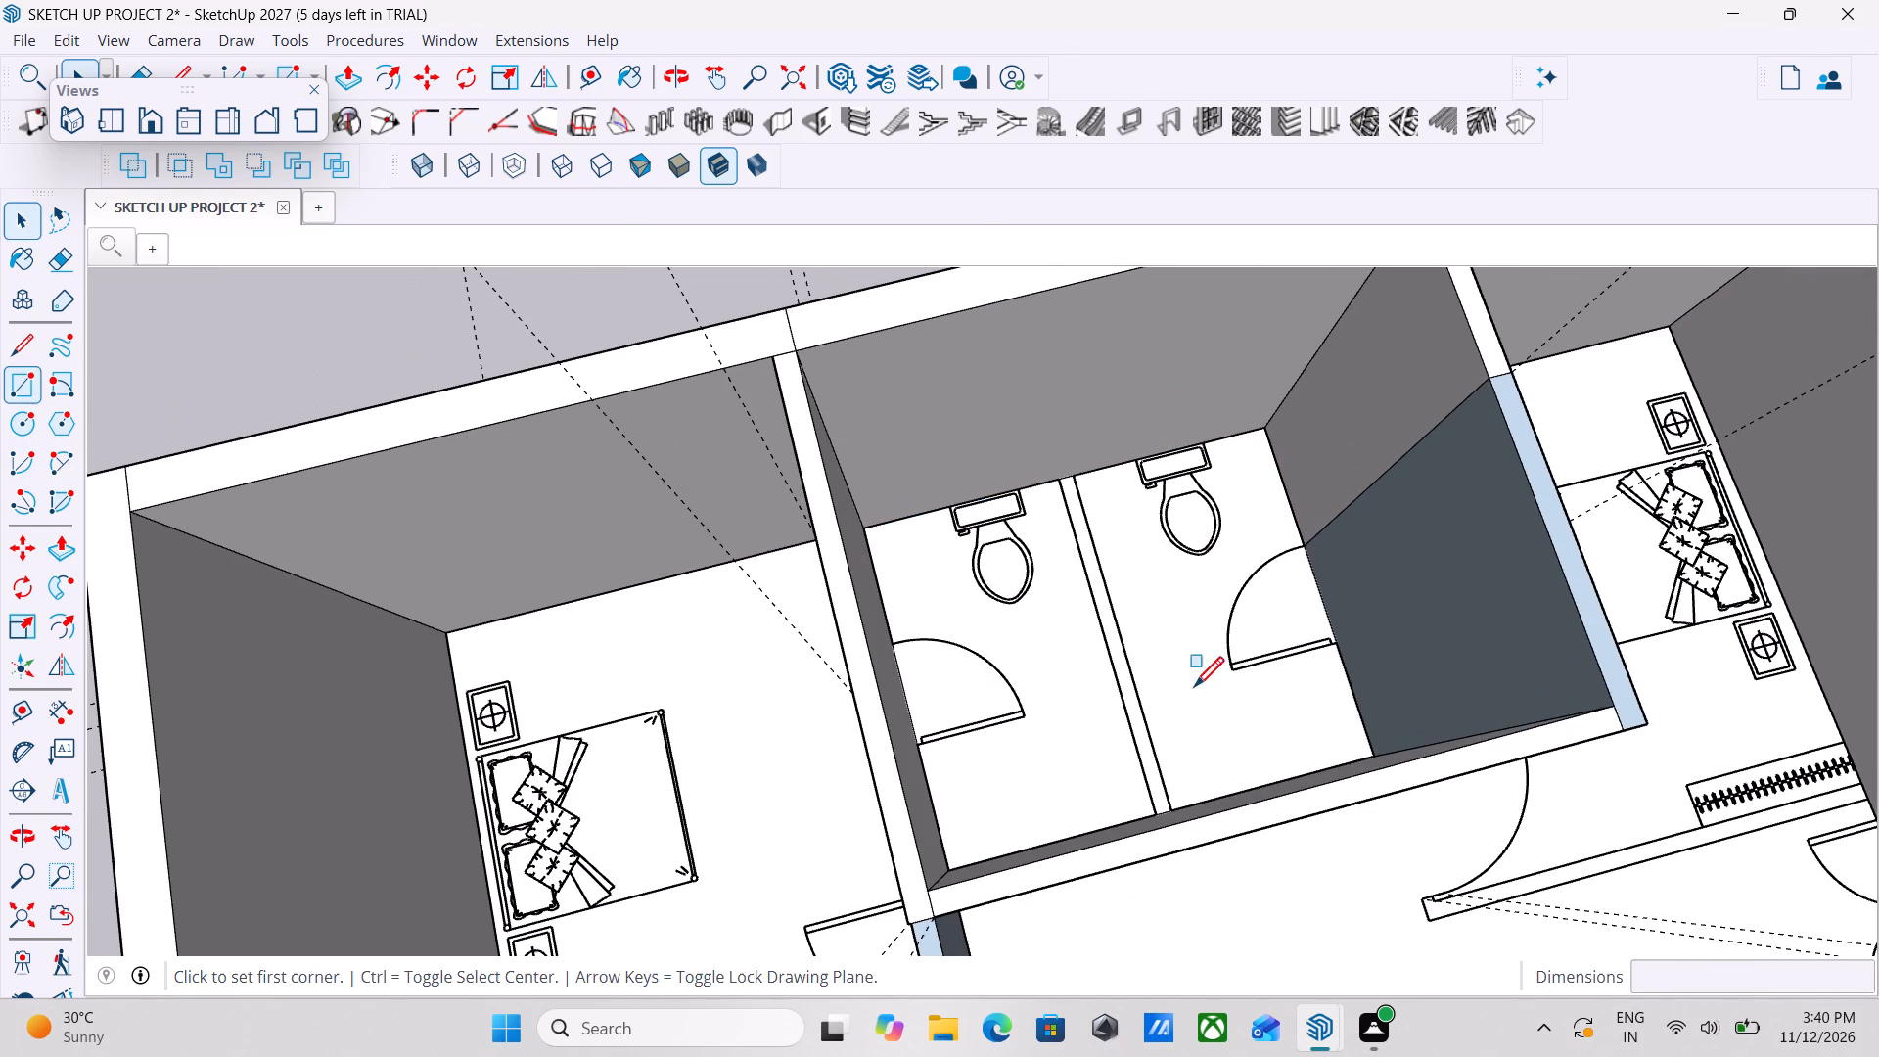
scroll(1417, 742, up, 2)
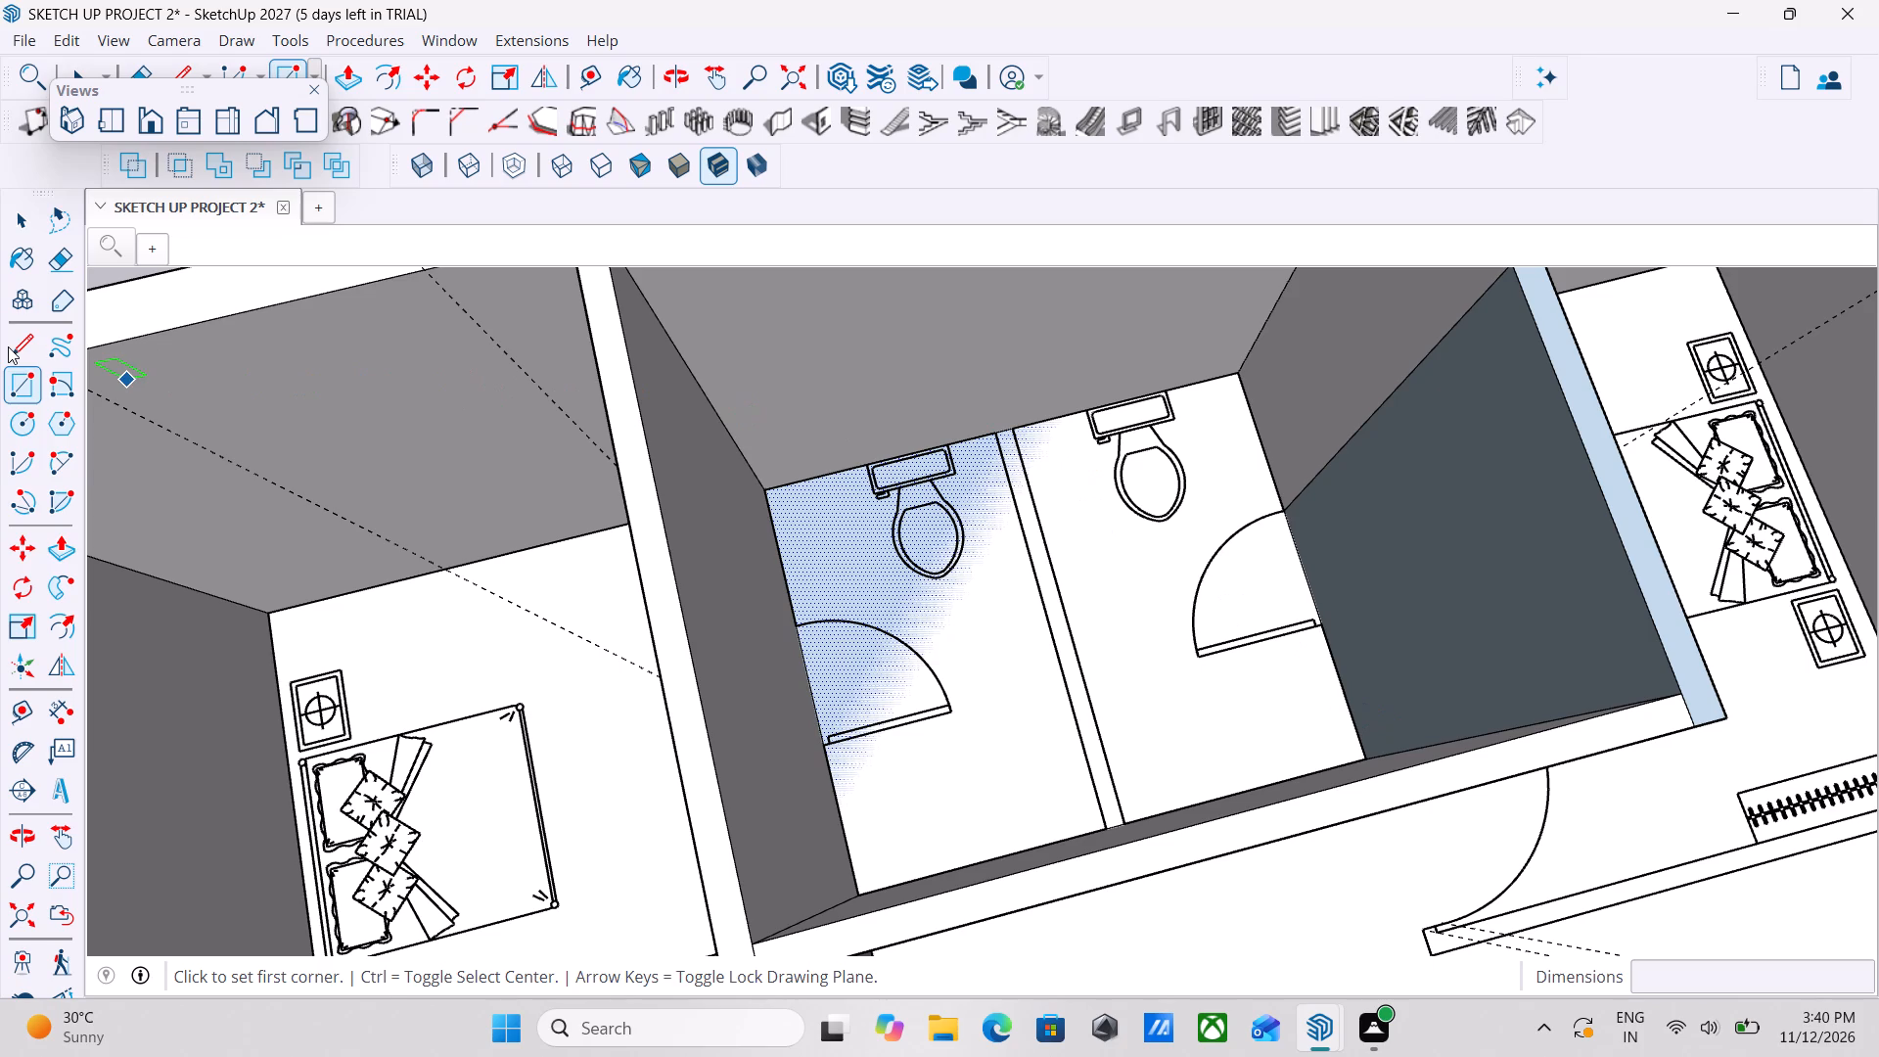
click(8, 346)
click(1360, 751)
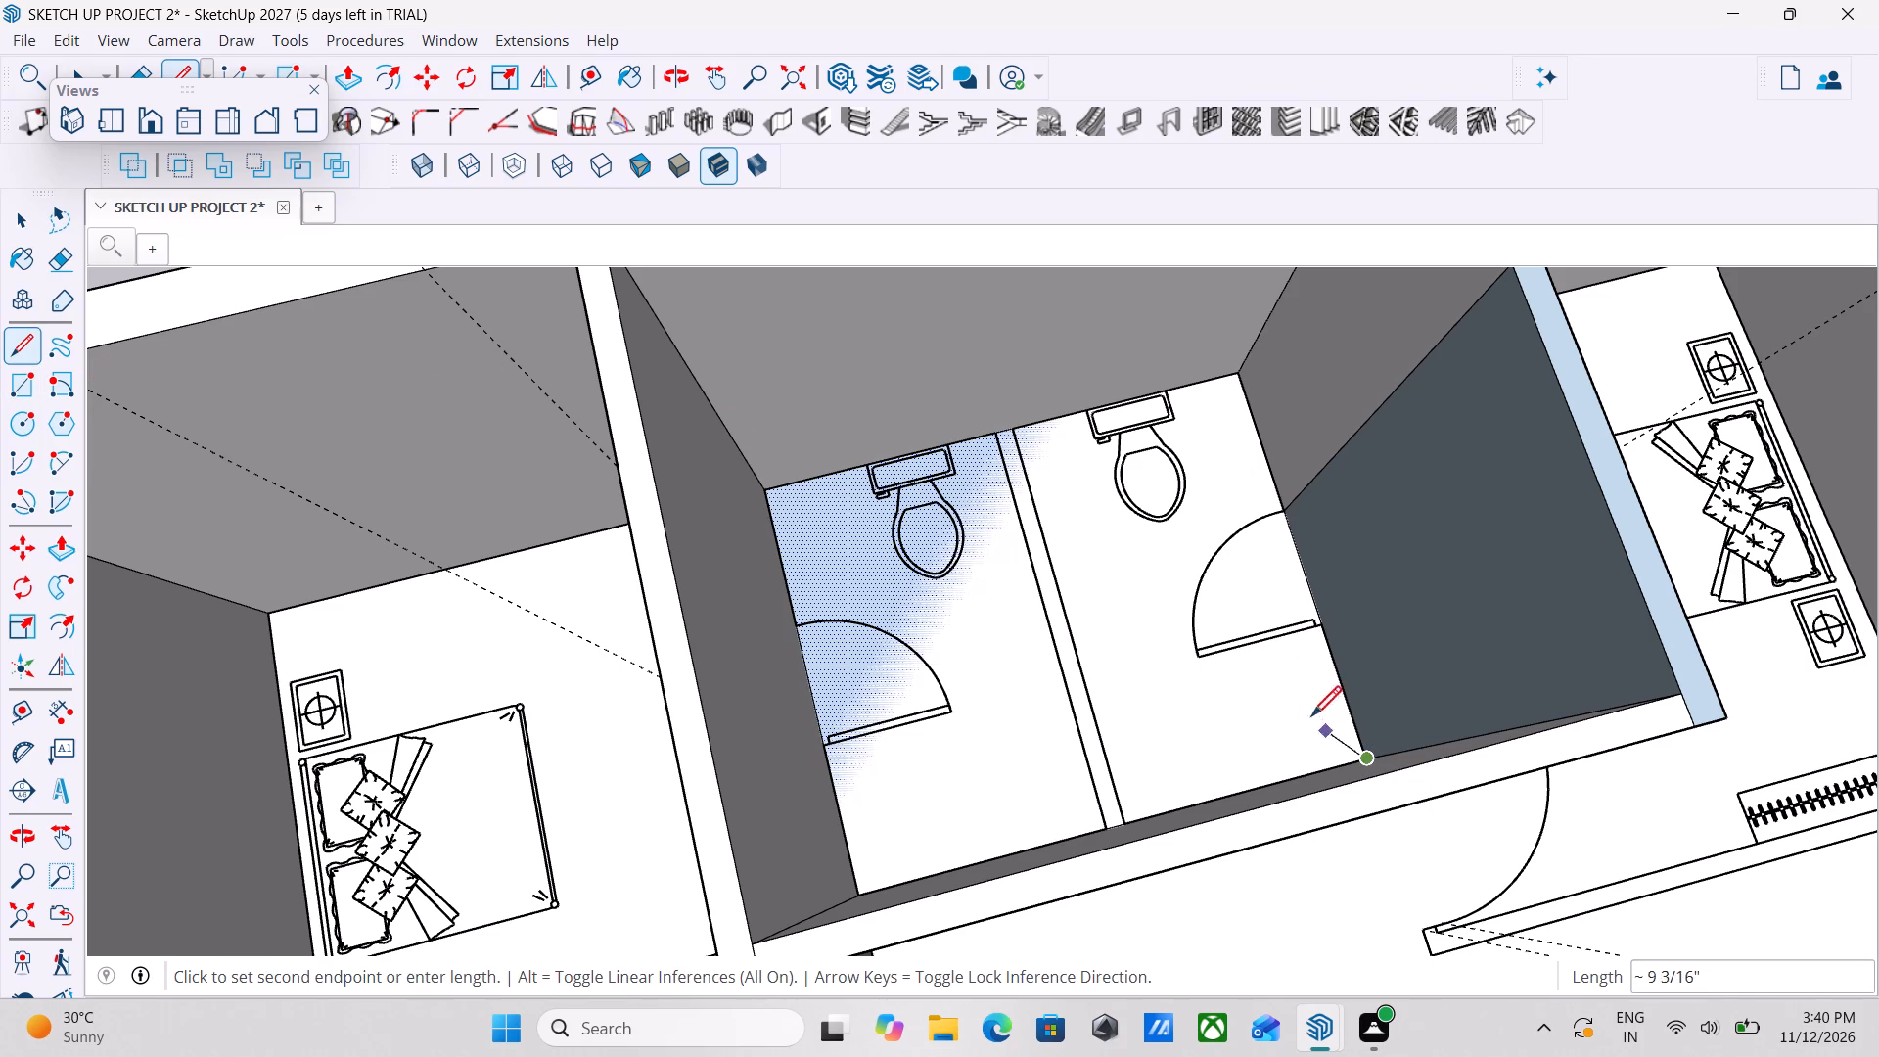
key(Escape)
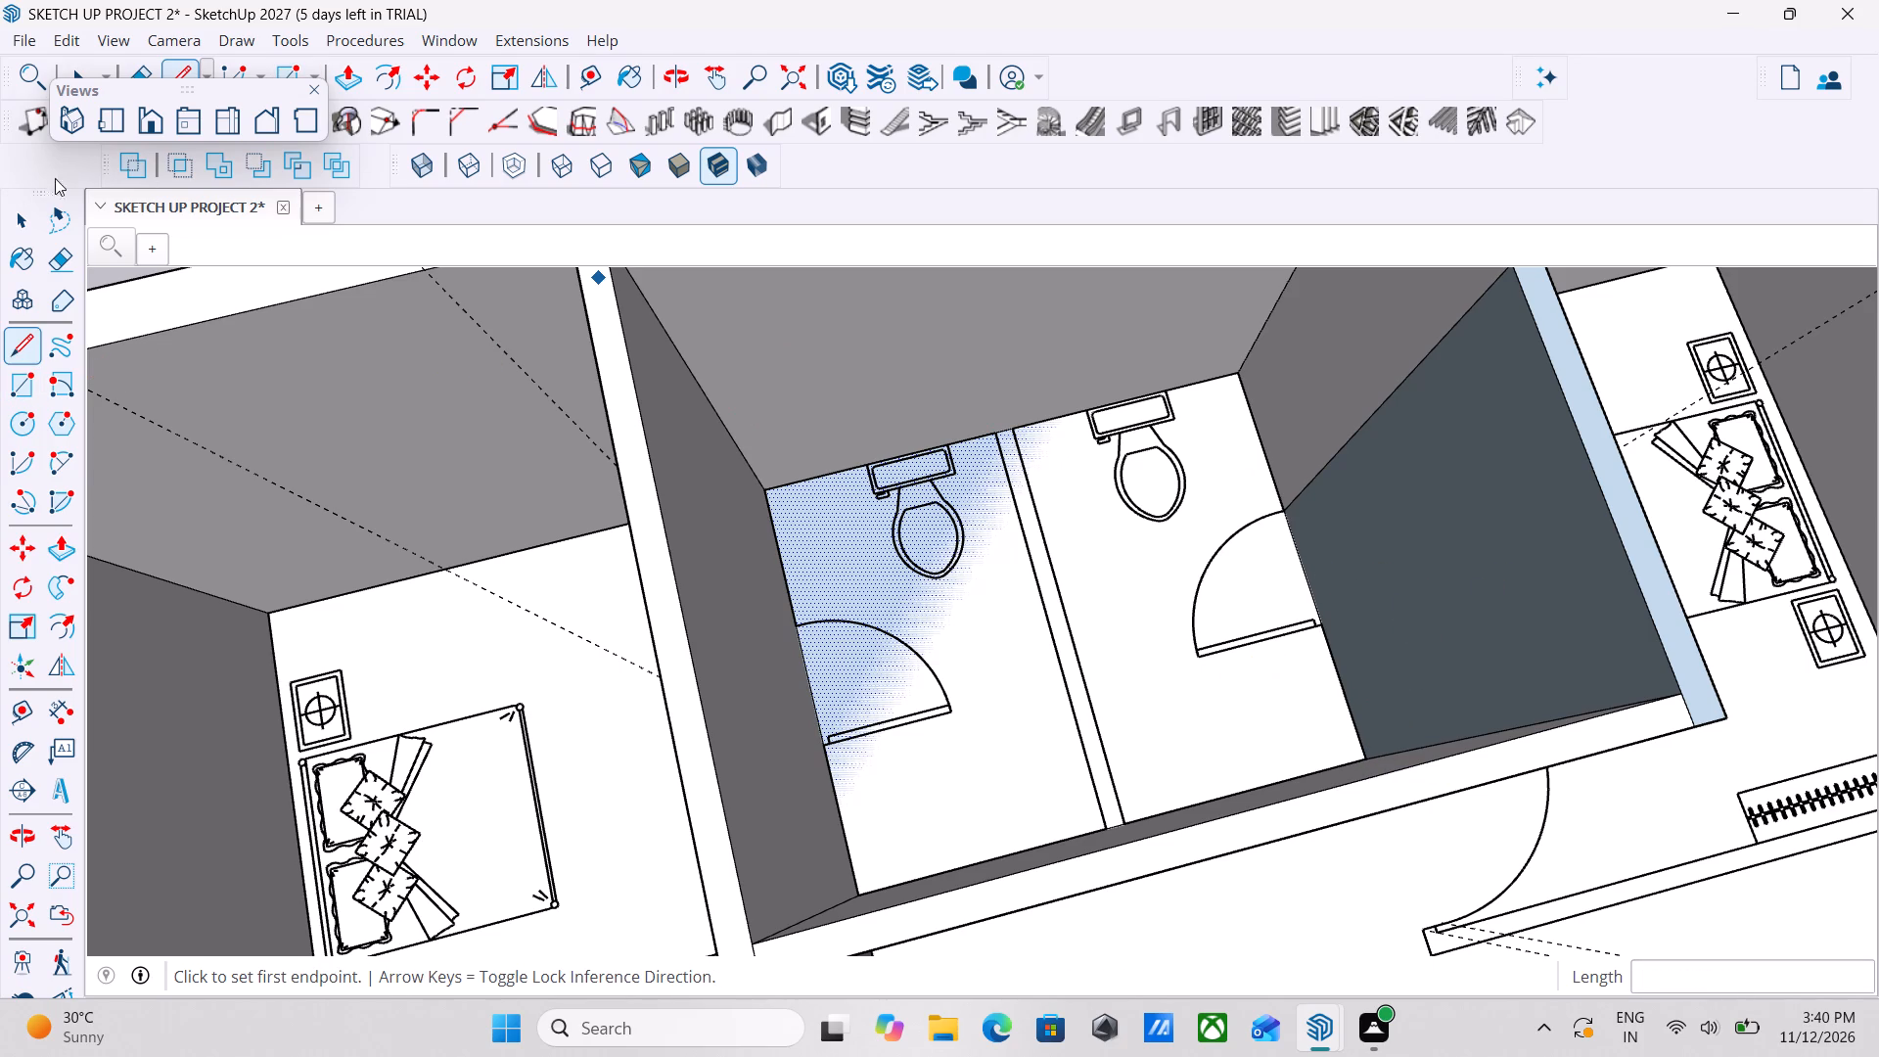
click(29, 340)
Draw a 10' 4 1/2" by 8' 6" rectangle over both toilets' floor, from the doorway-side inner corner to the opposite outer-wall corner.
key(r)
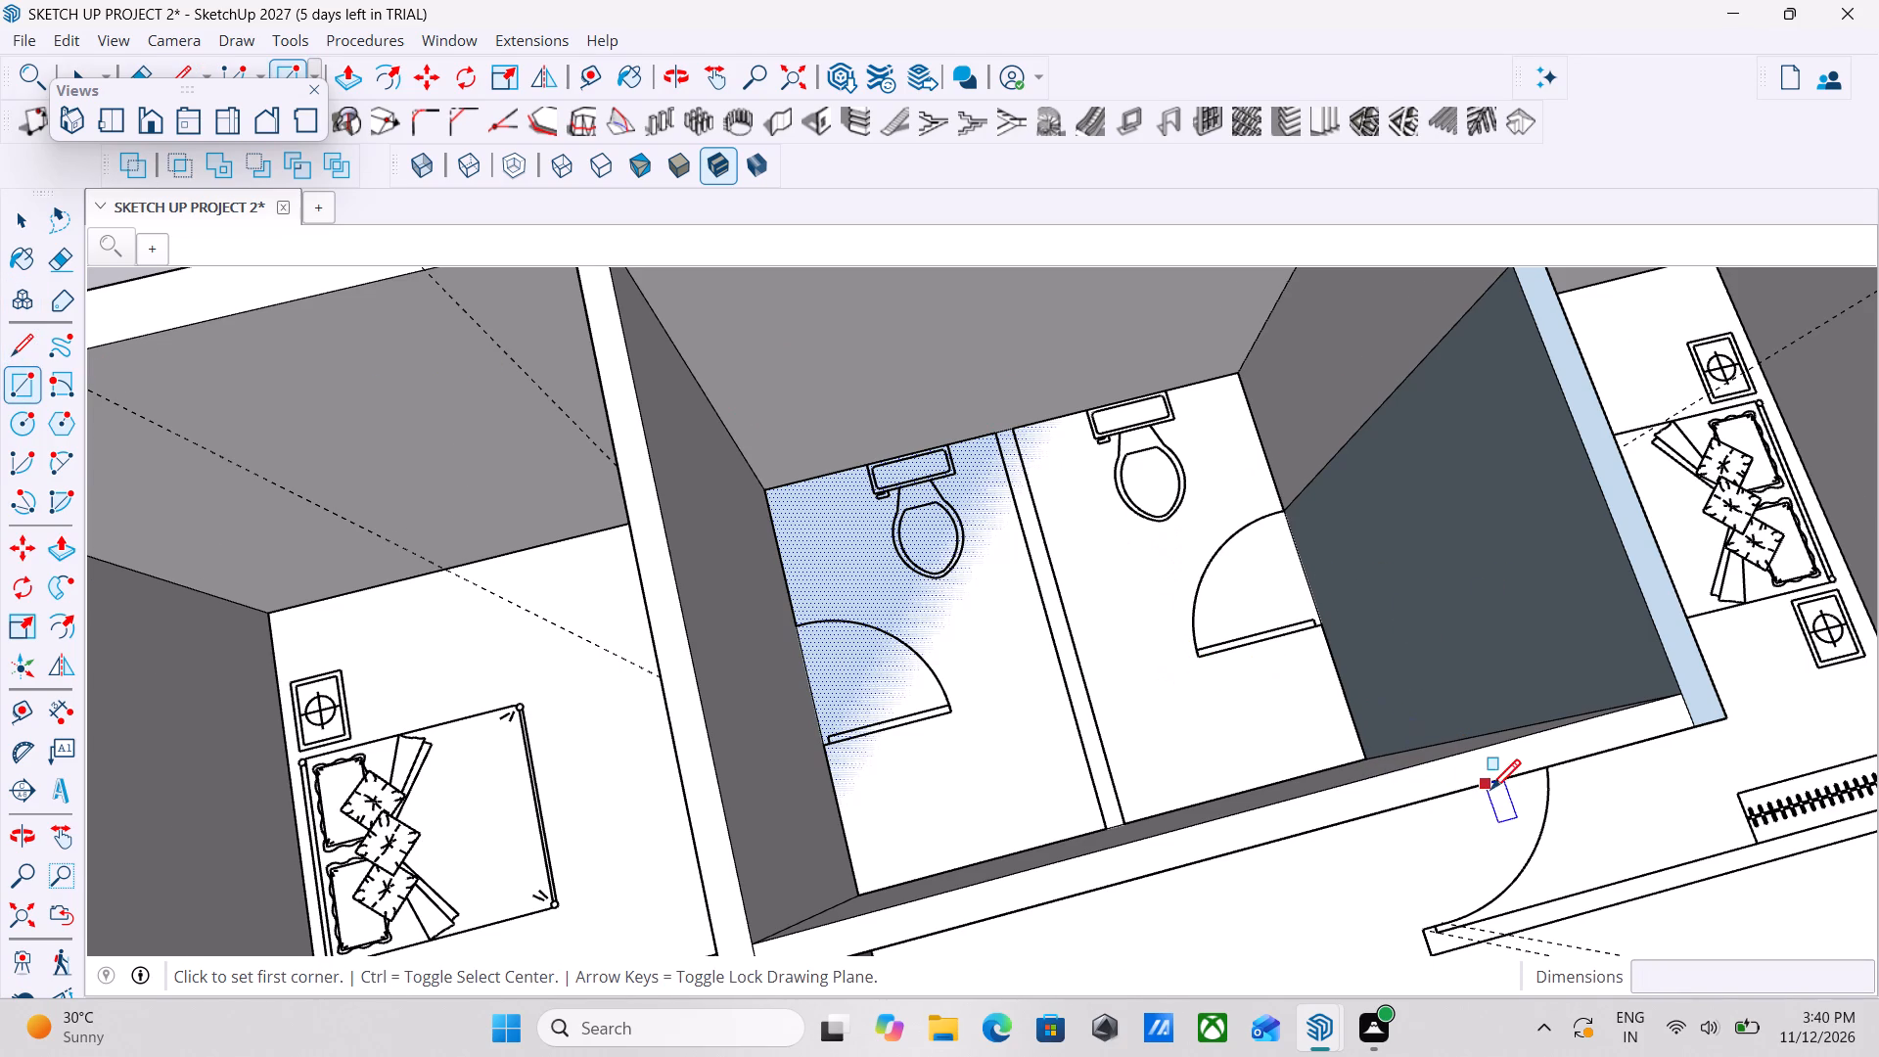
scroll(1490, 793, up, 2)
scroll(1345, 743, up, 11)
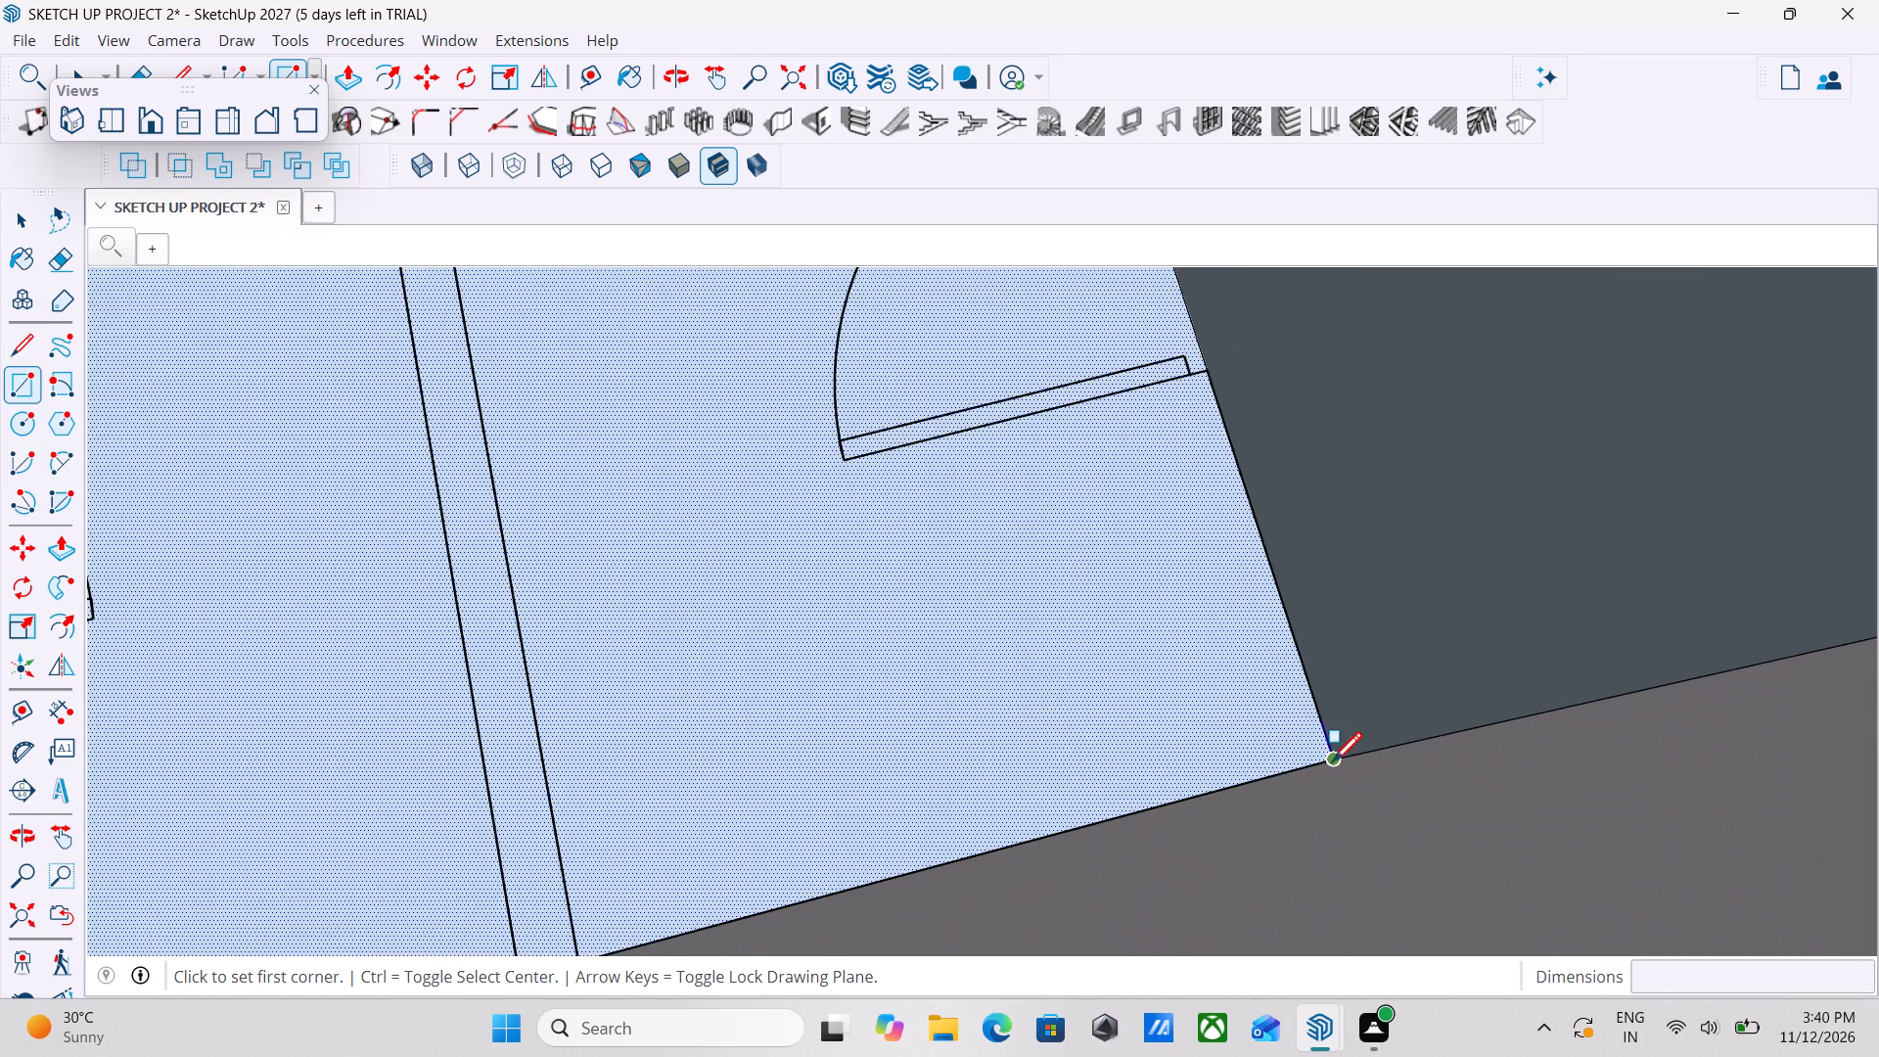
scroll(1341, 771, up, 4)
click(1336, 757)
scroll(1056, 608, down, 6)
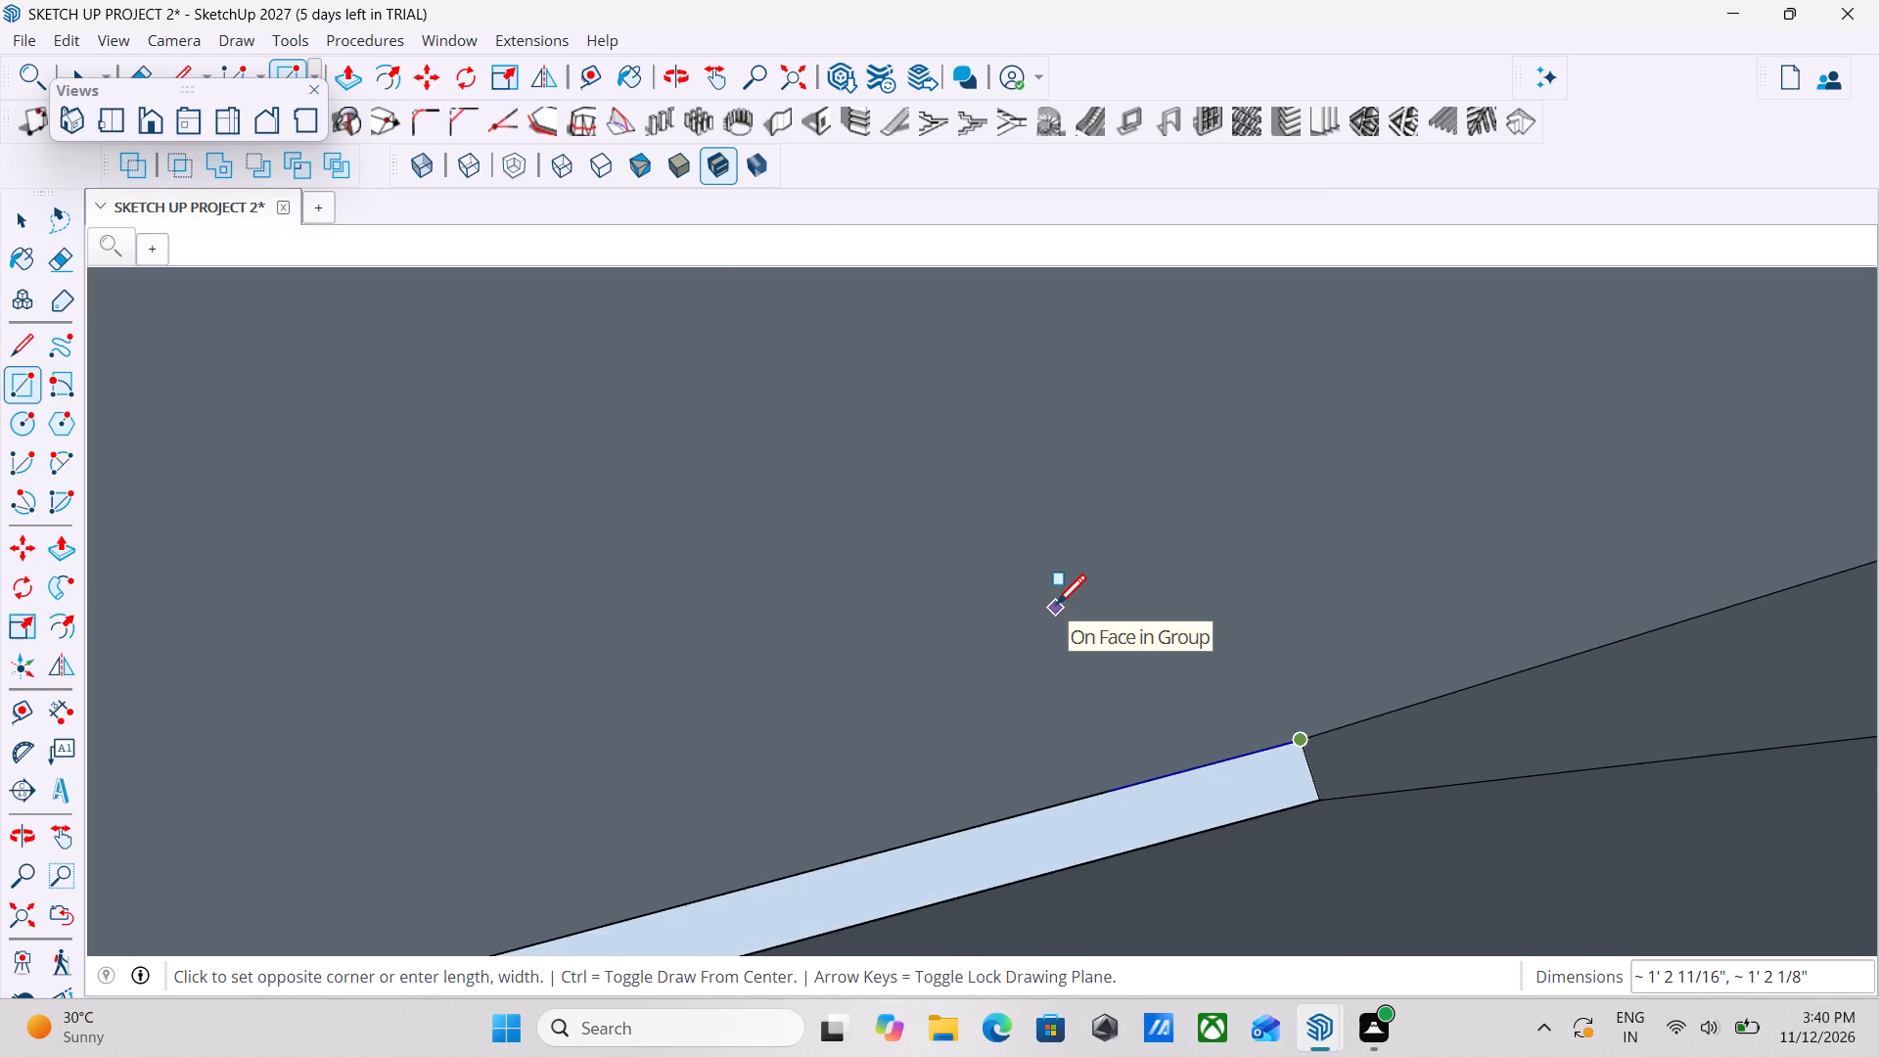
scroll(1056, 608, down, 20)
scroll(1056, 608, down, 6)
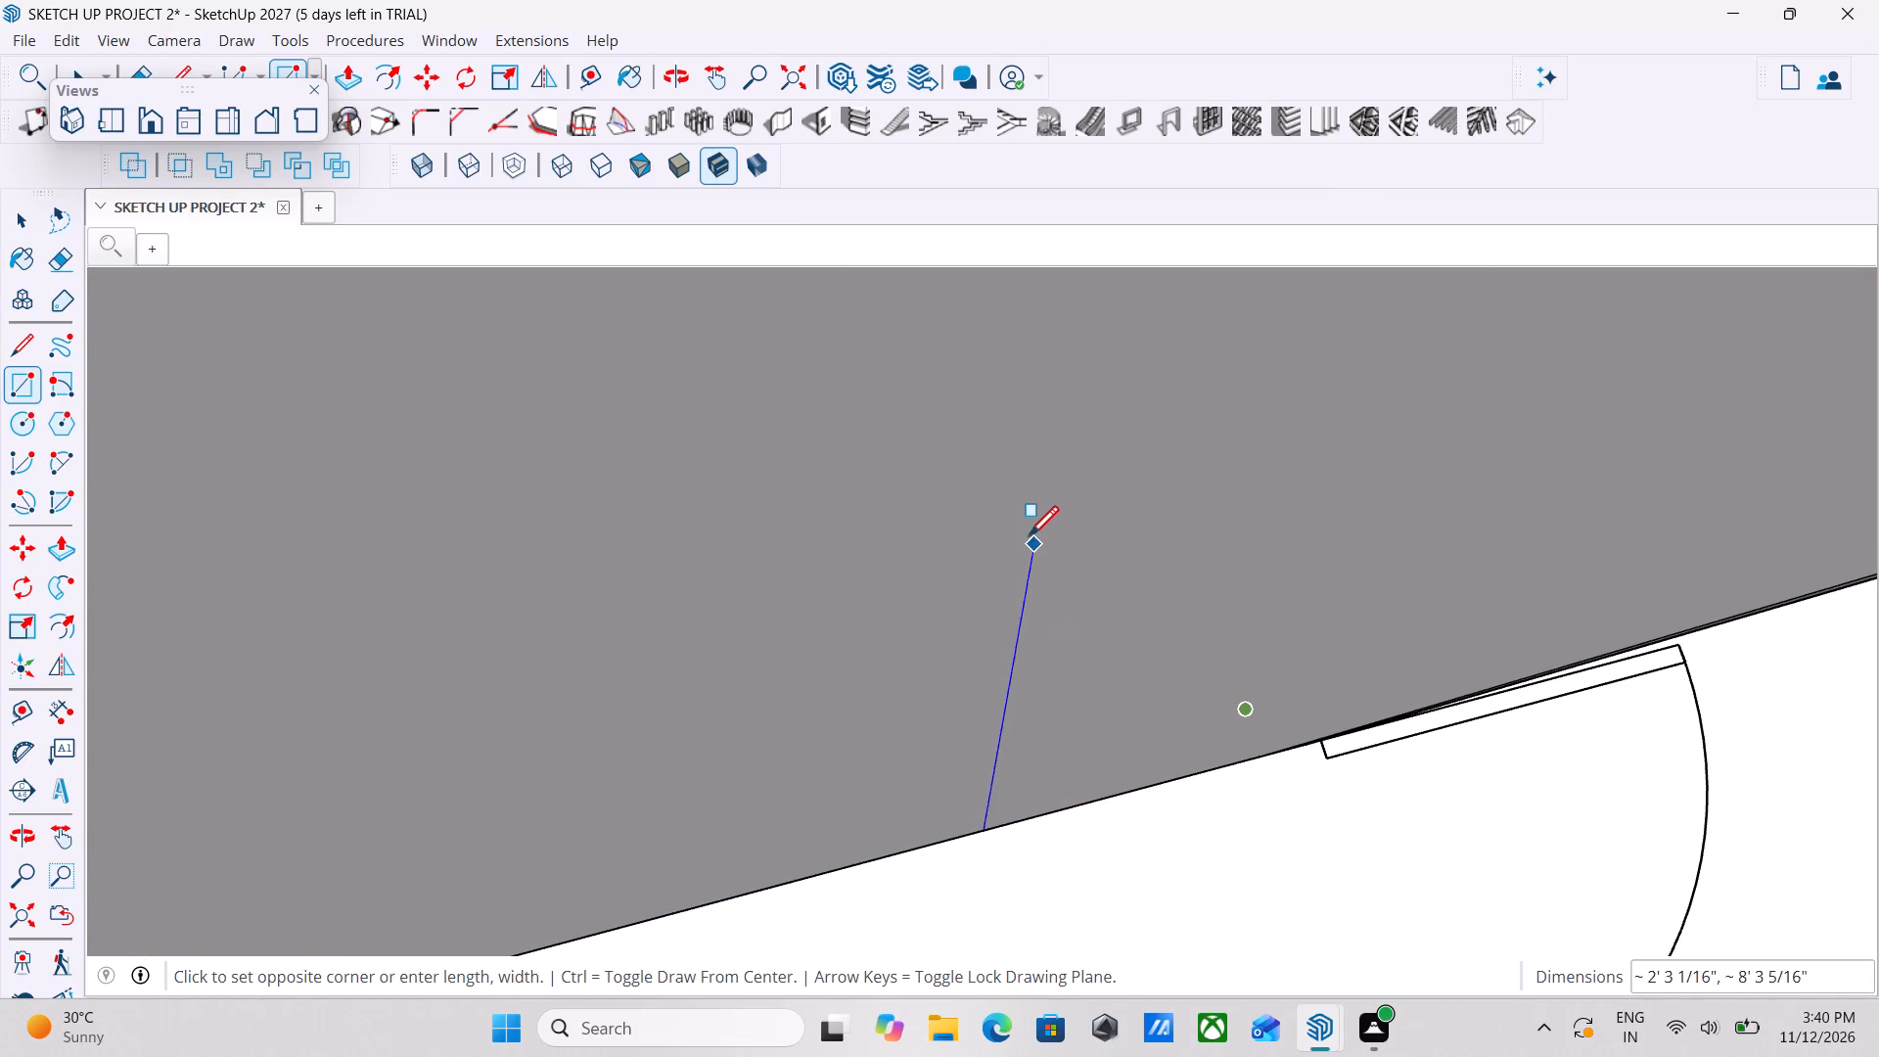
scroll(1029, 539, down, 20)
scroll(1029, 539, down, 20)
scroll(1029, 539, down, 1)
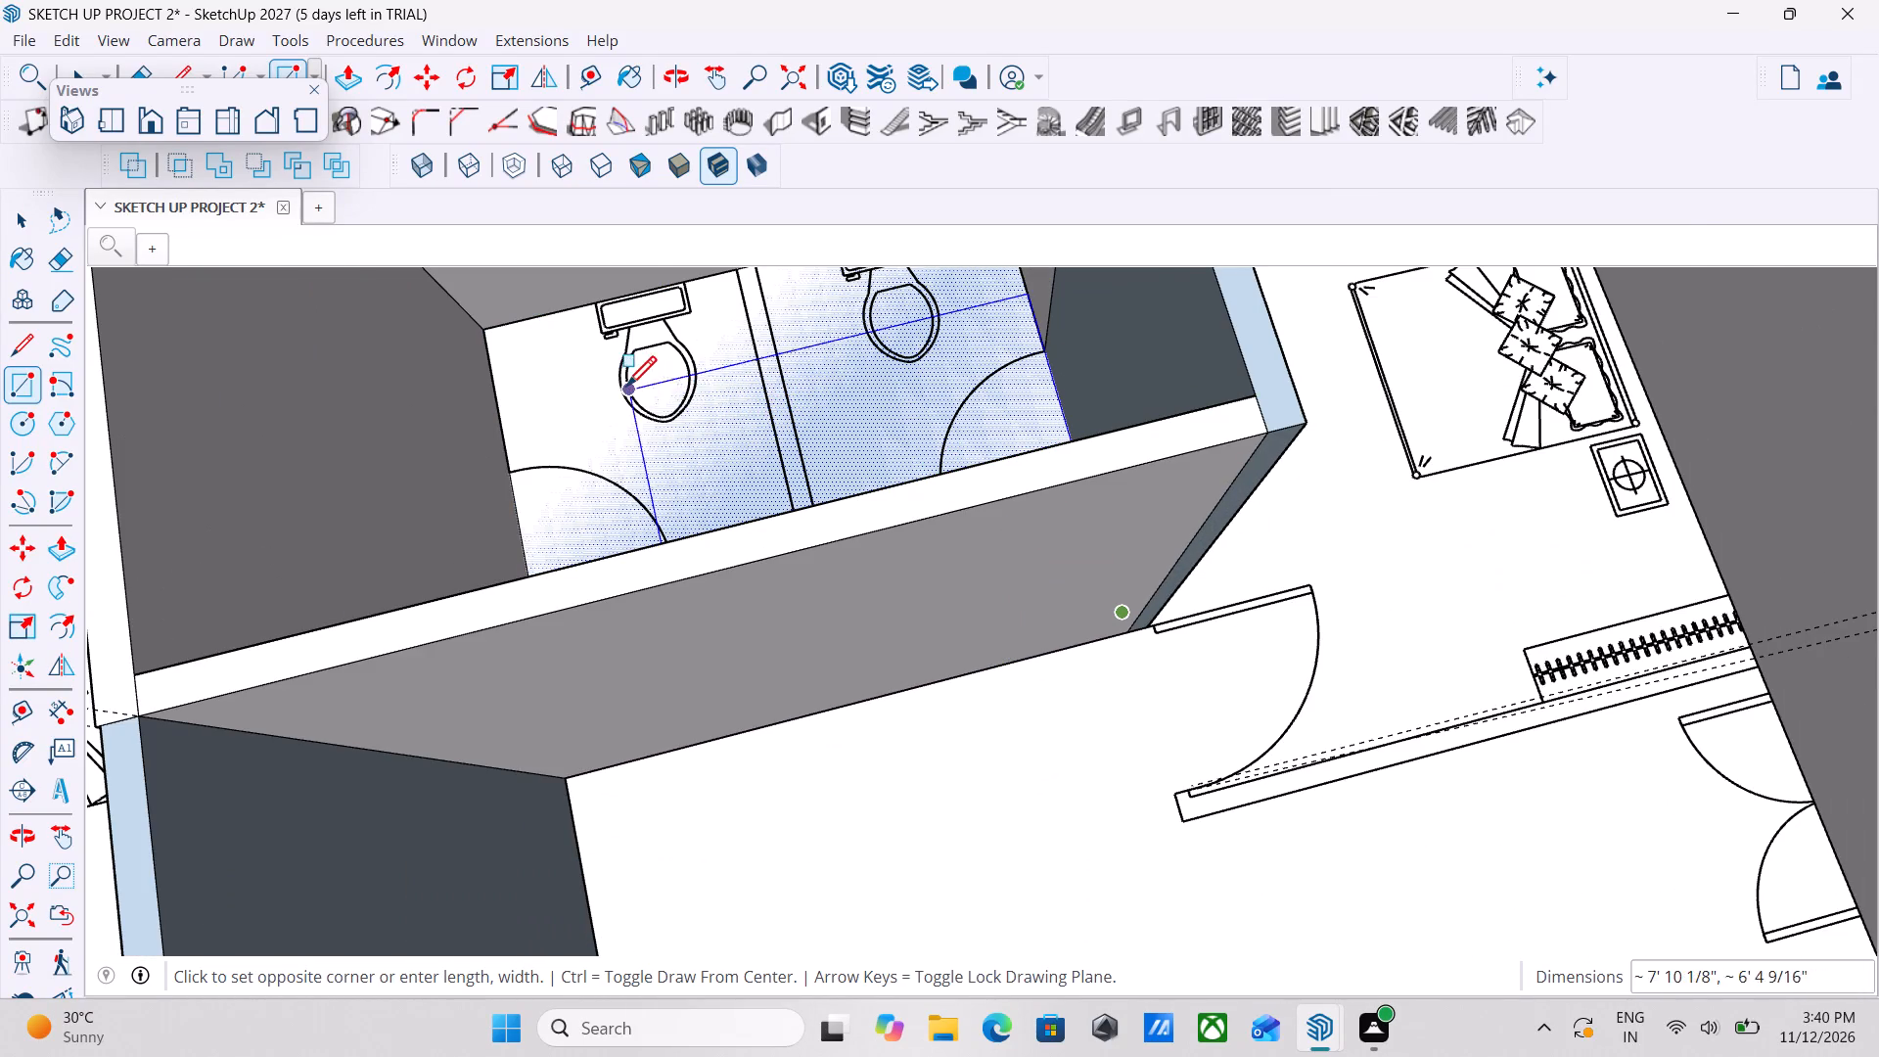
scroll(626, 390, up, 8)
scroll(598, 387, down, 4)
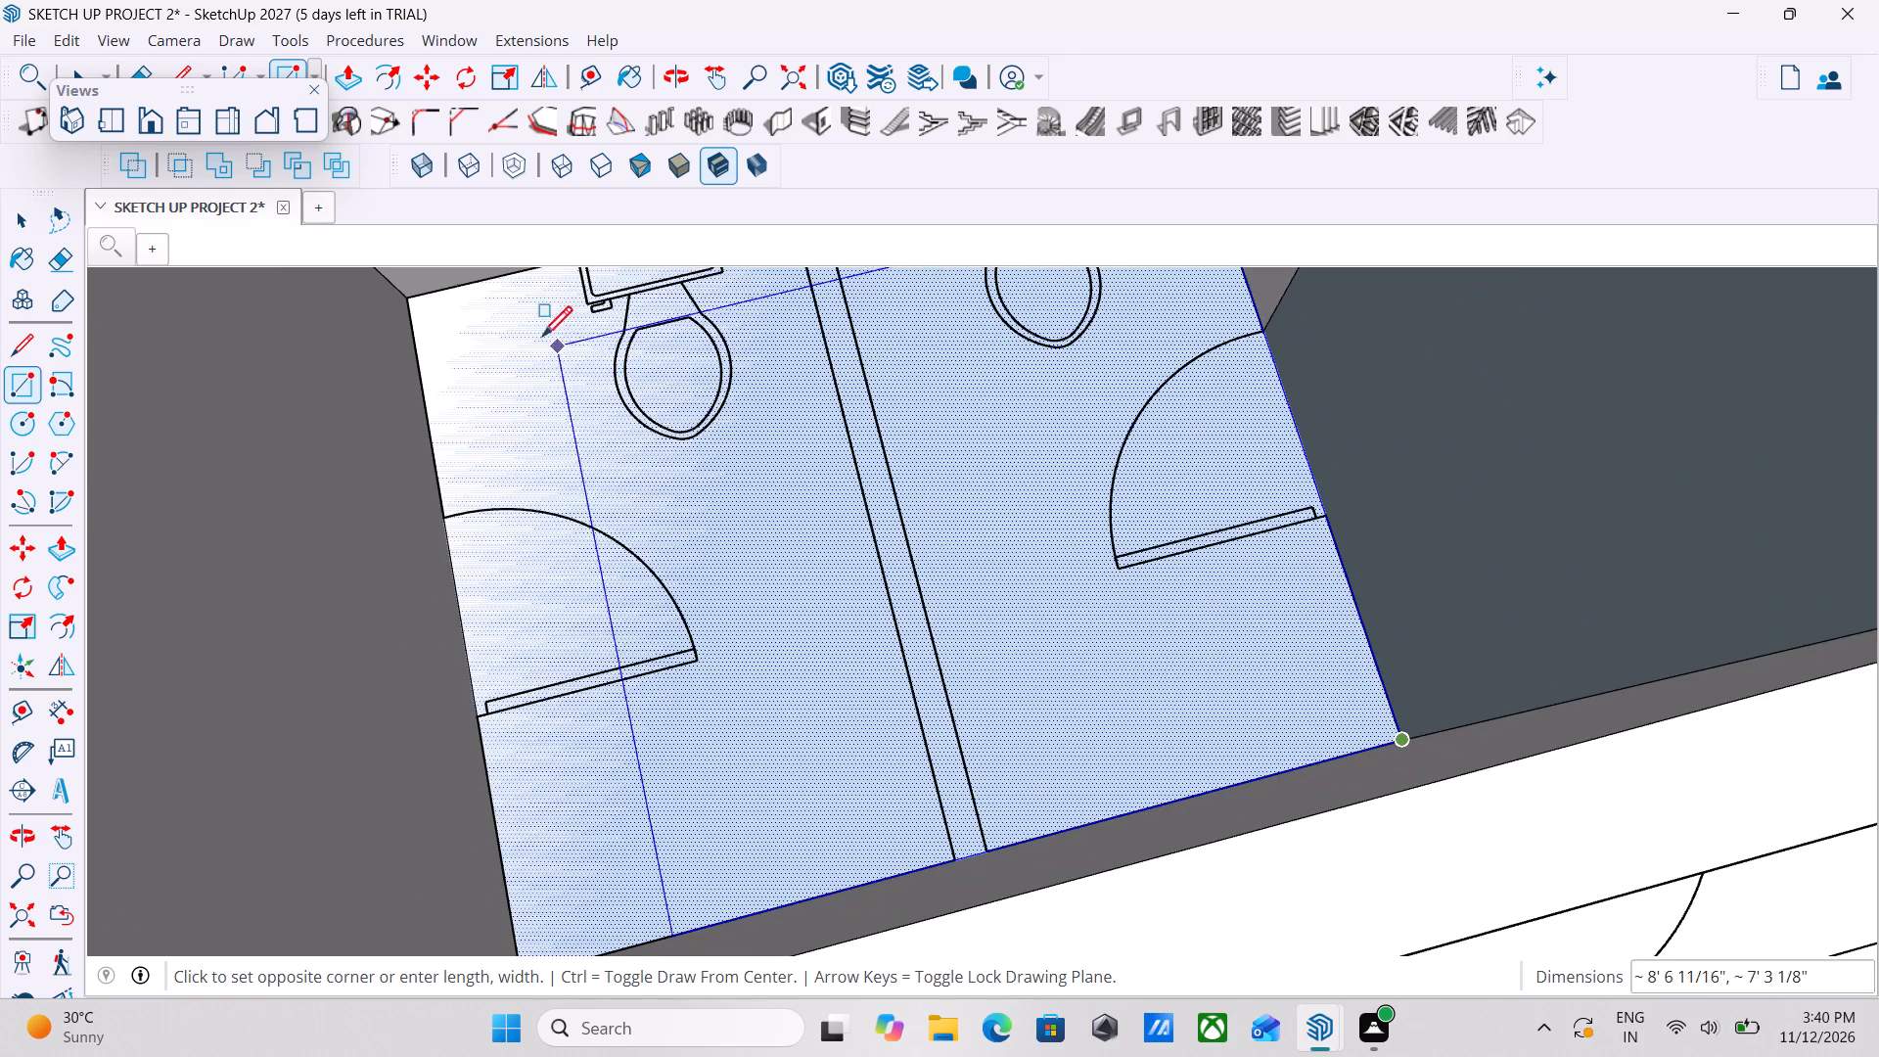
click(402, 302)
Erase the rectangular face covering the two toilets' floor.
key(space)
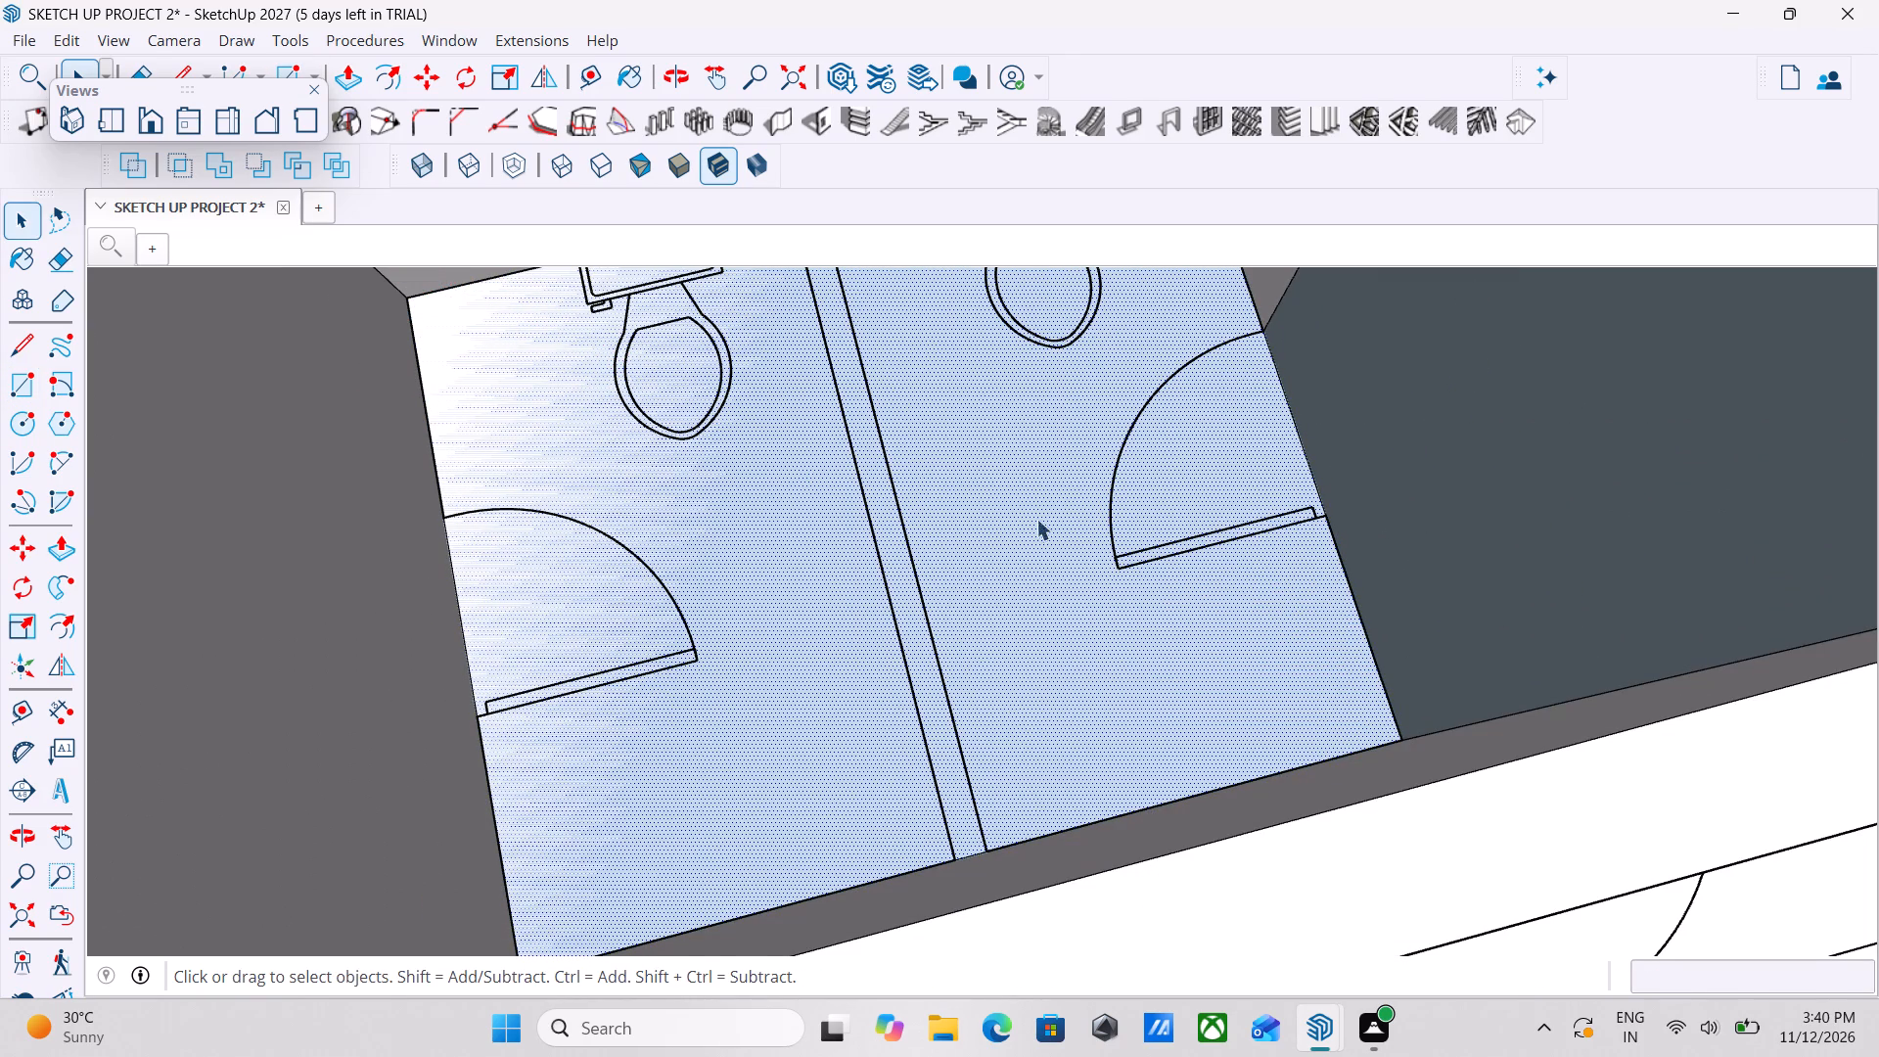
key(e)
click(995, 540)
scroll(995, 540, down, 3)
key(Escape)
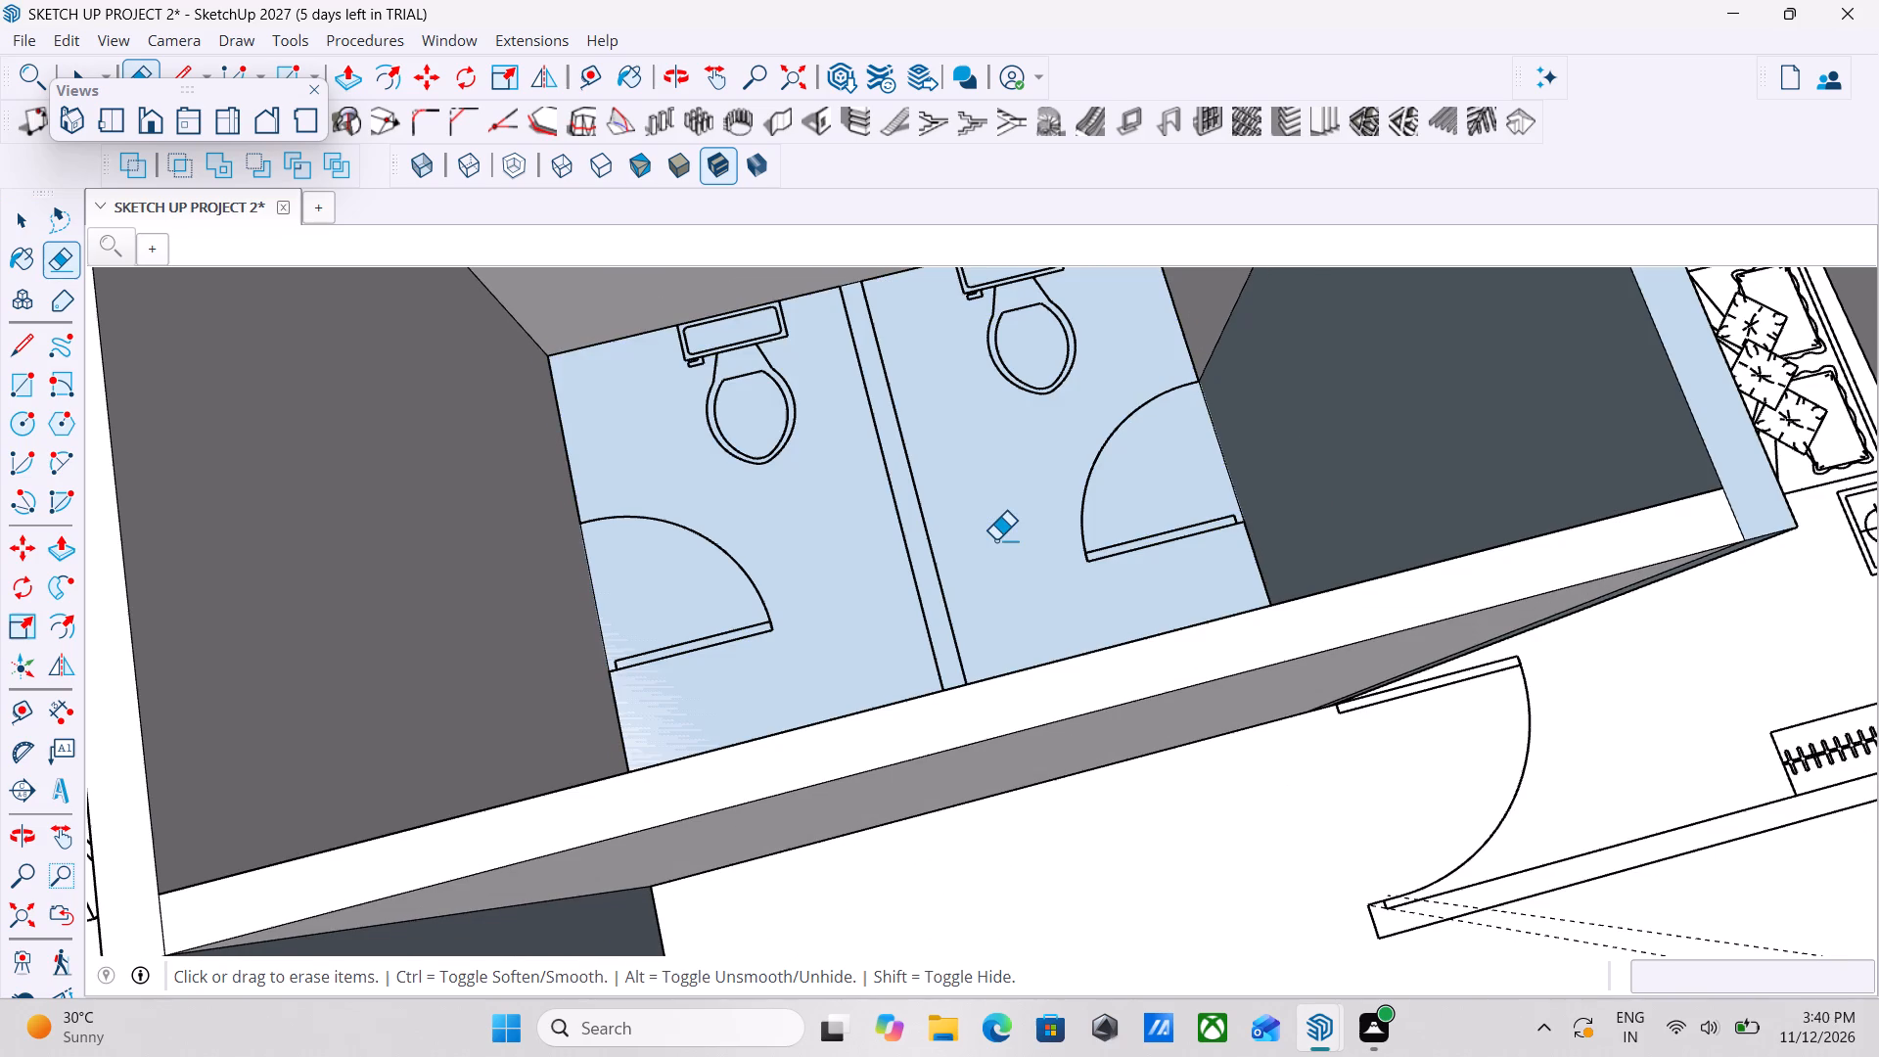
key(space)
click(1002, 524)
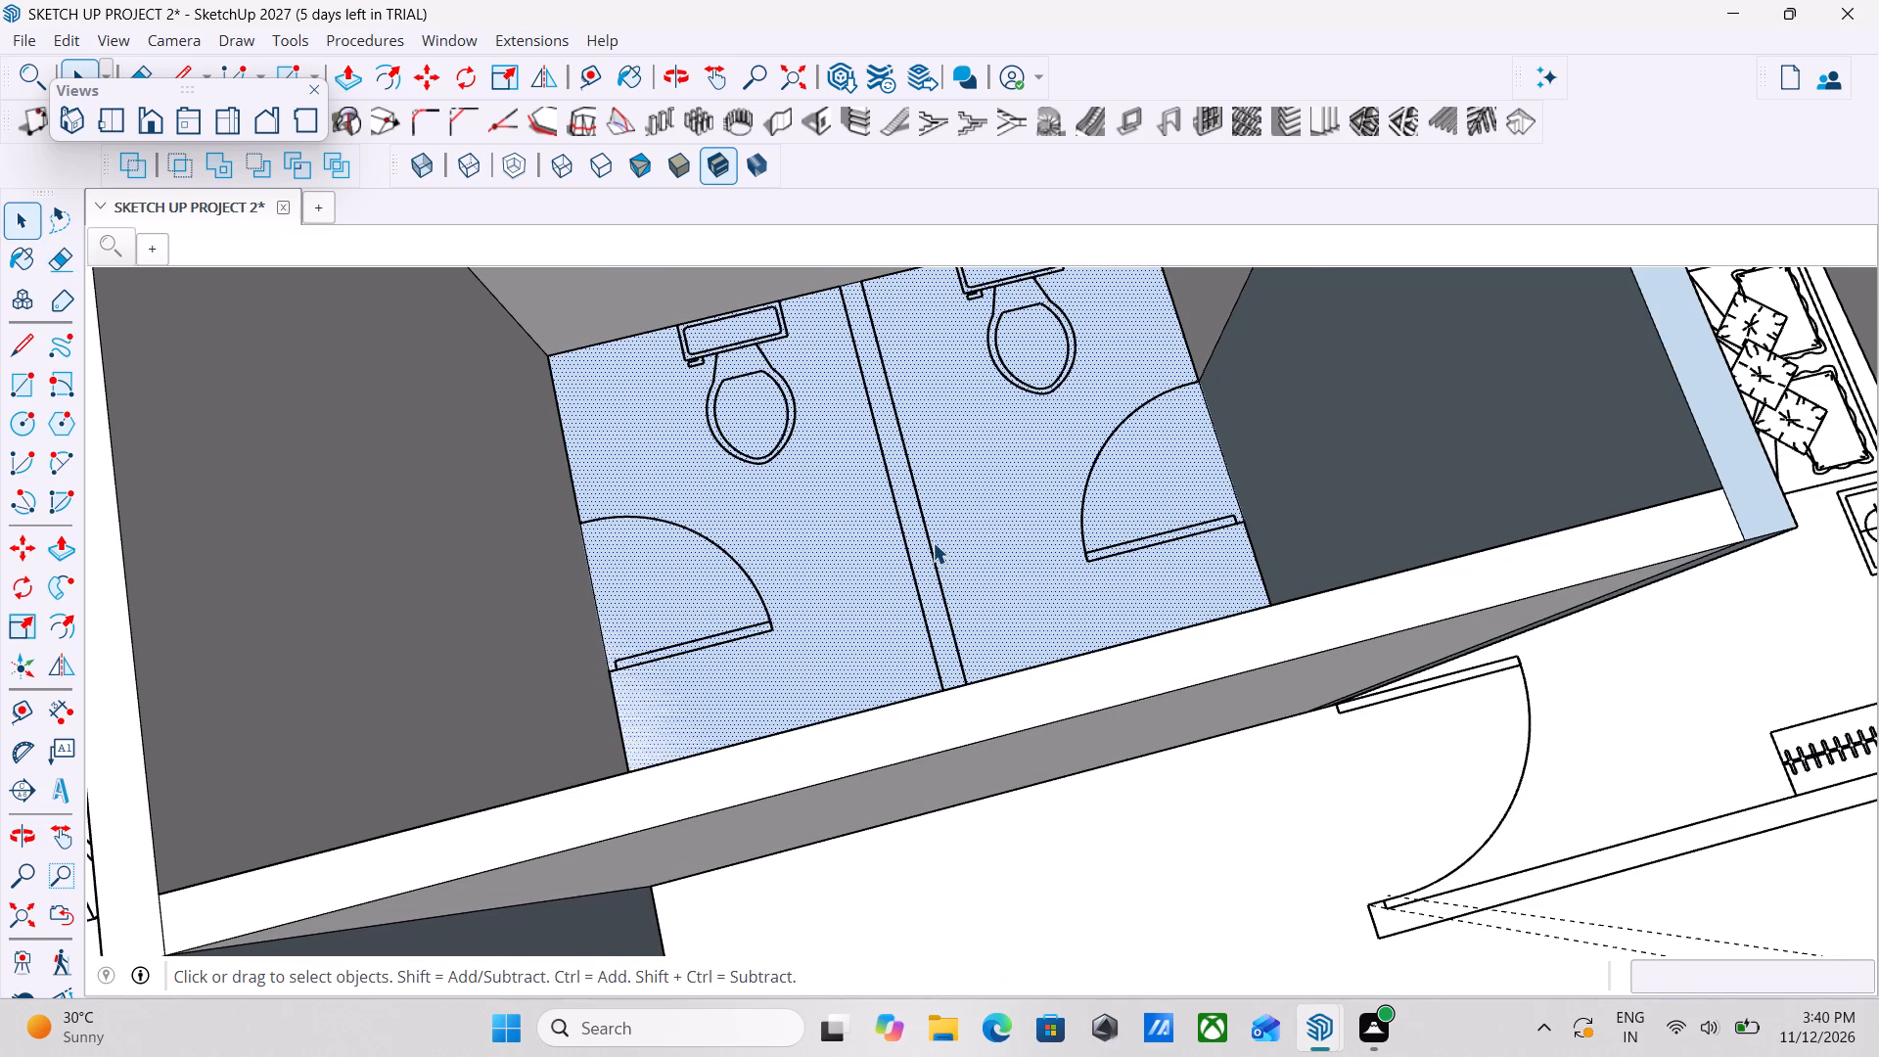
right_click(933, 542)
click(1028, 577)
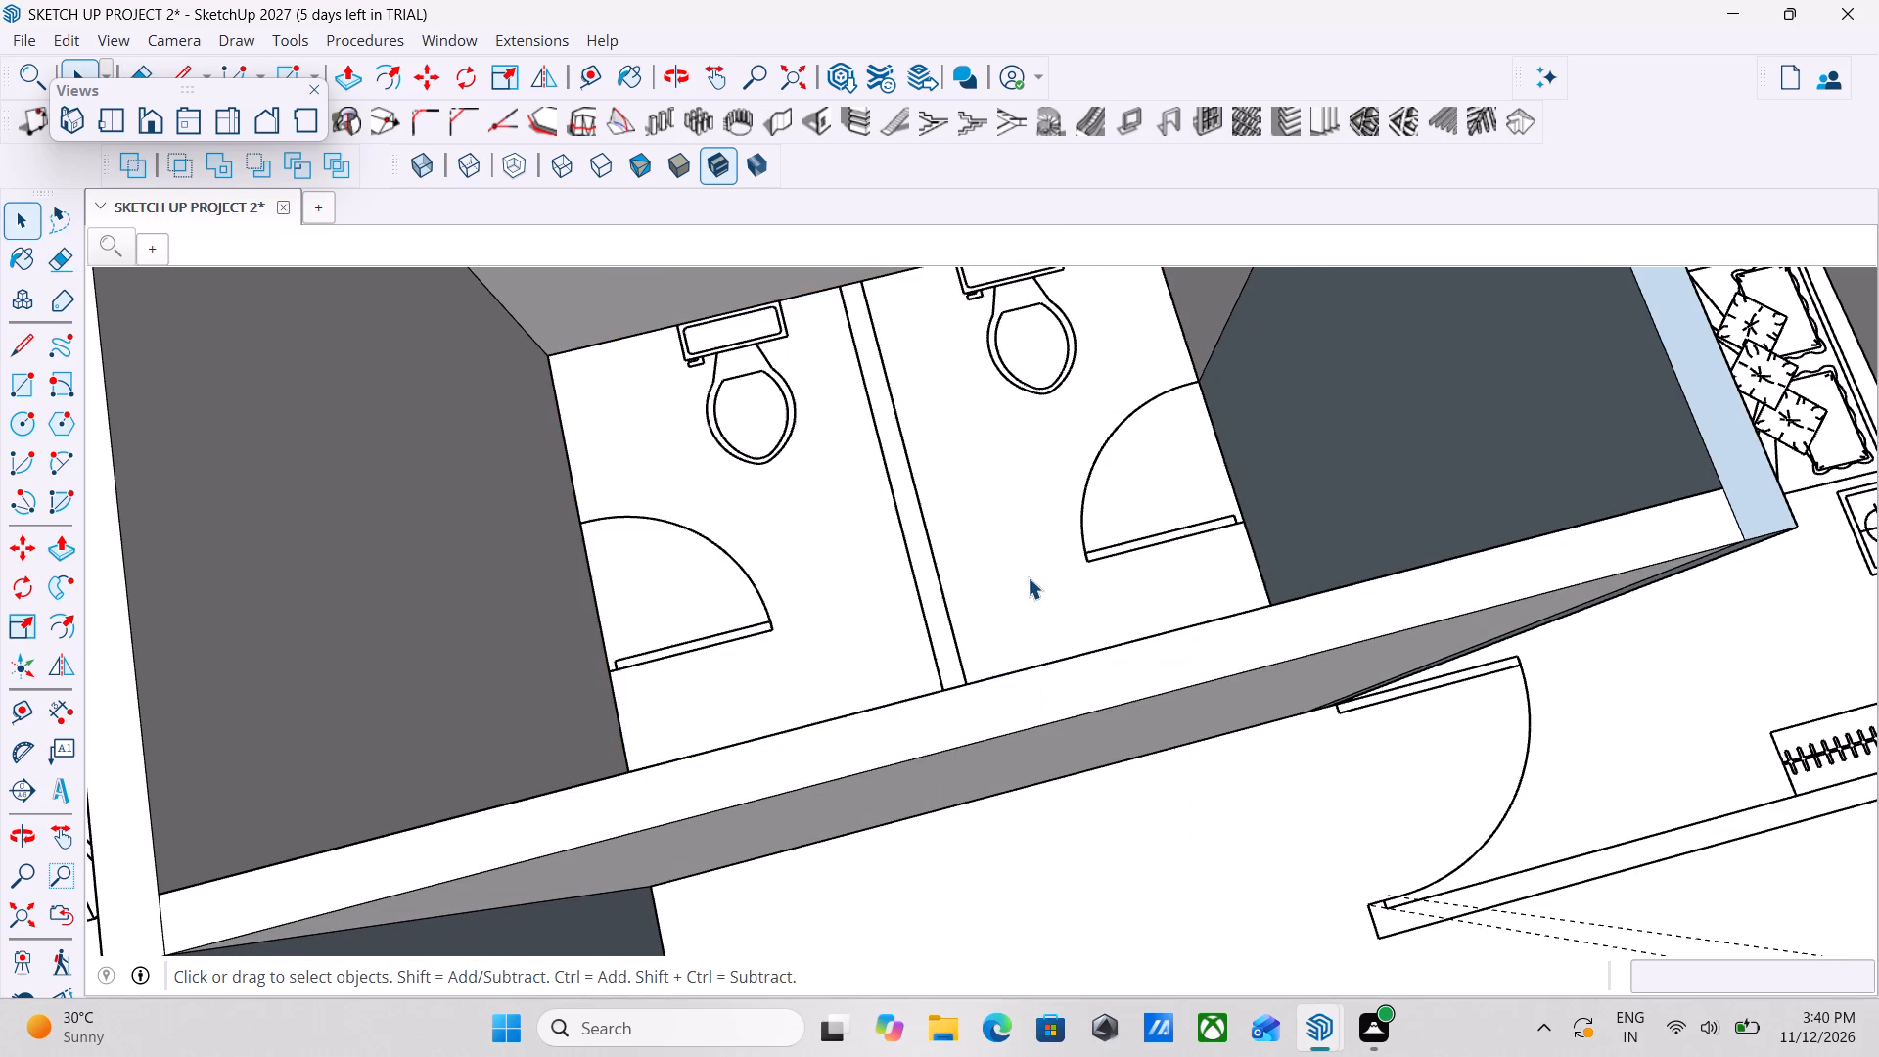
Draw a 4 1/2" by 8' 6" rectangle over the partition strip between the two toilets.
scroll(948, 565, down, 1)
middle_drag(972, 592, 1072, 674)
key(r)
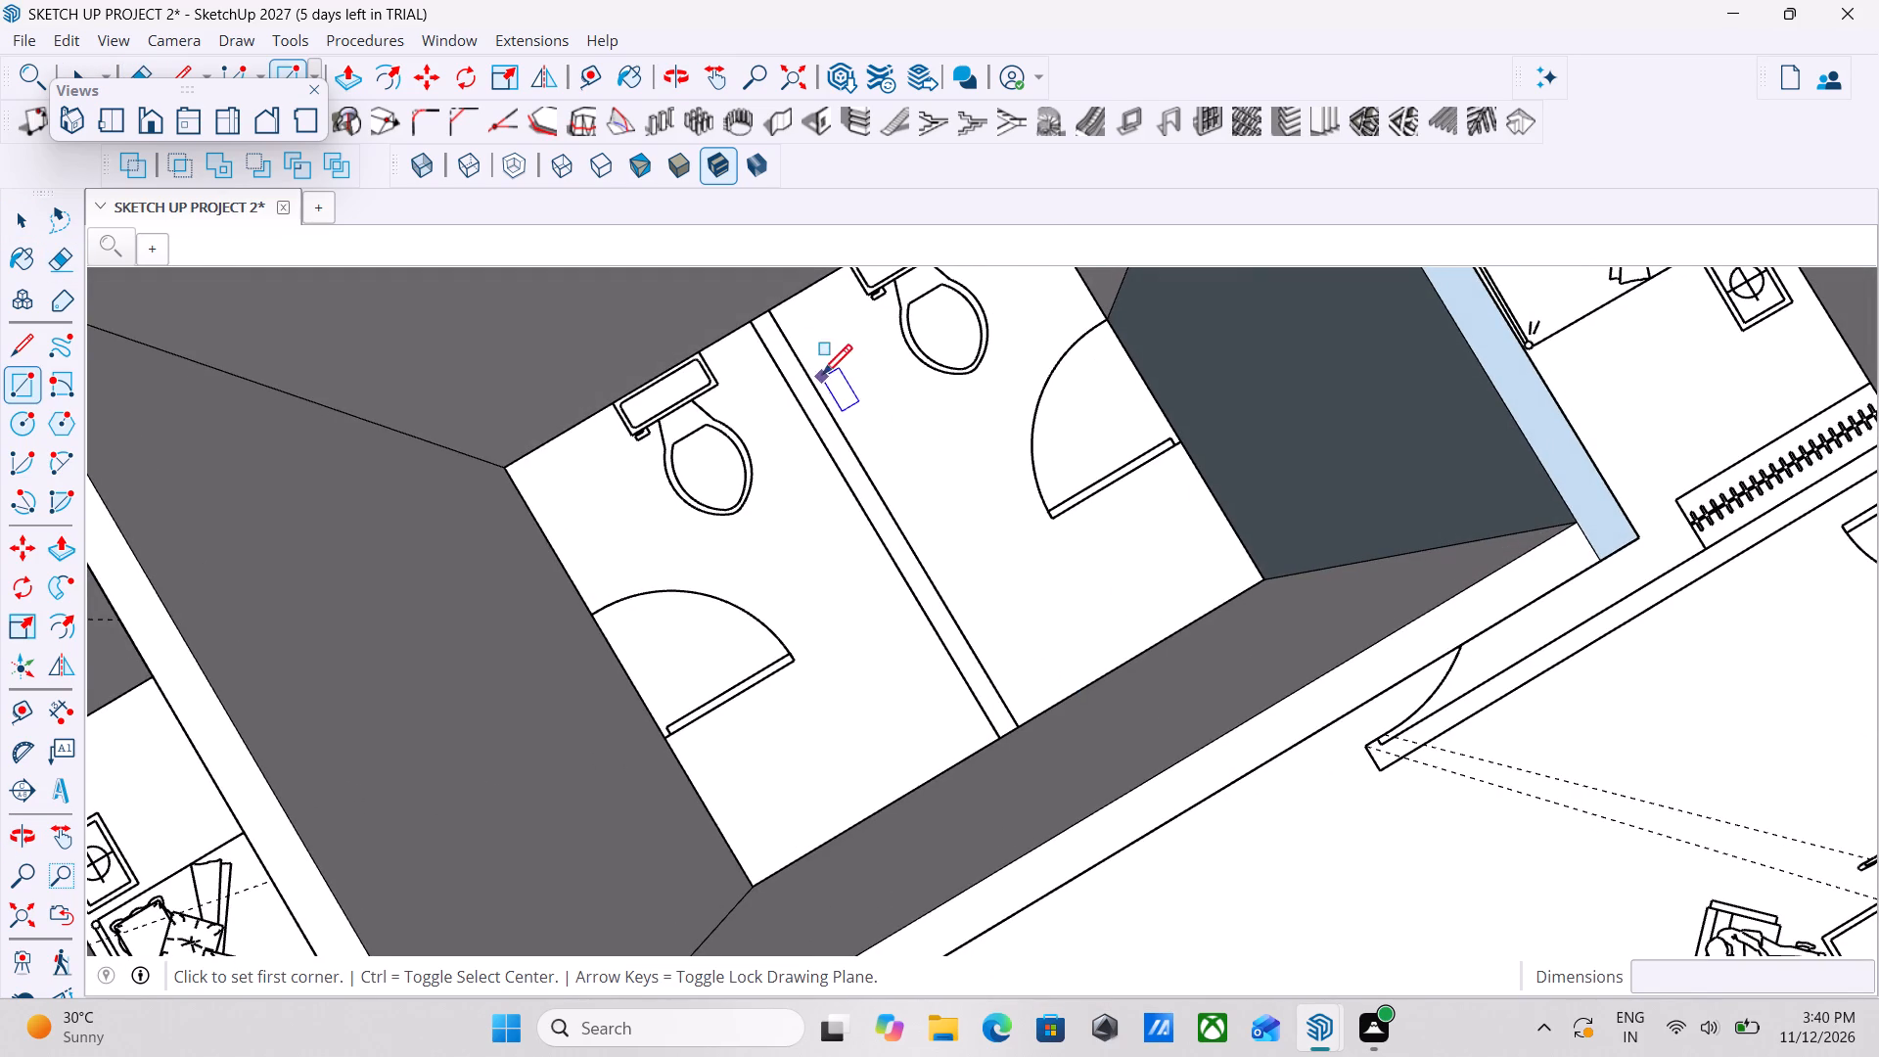
scroll(773, 338, up, 14)
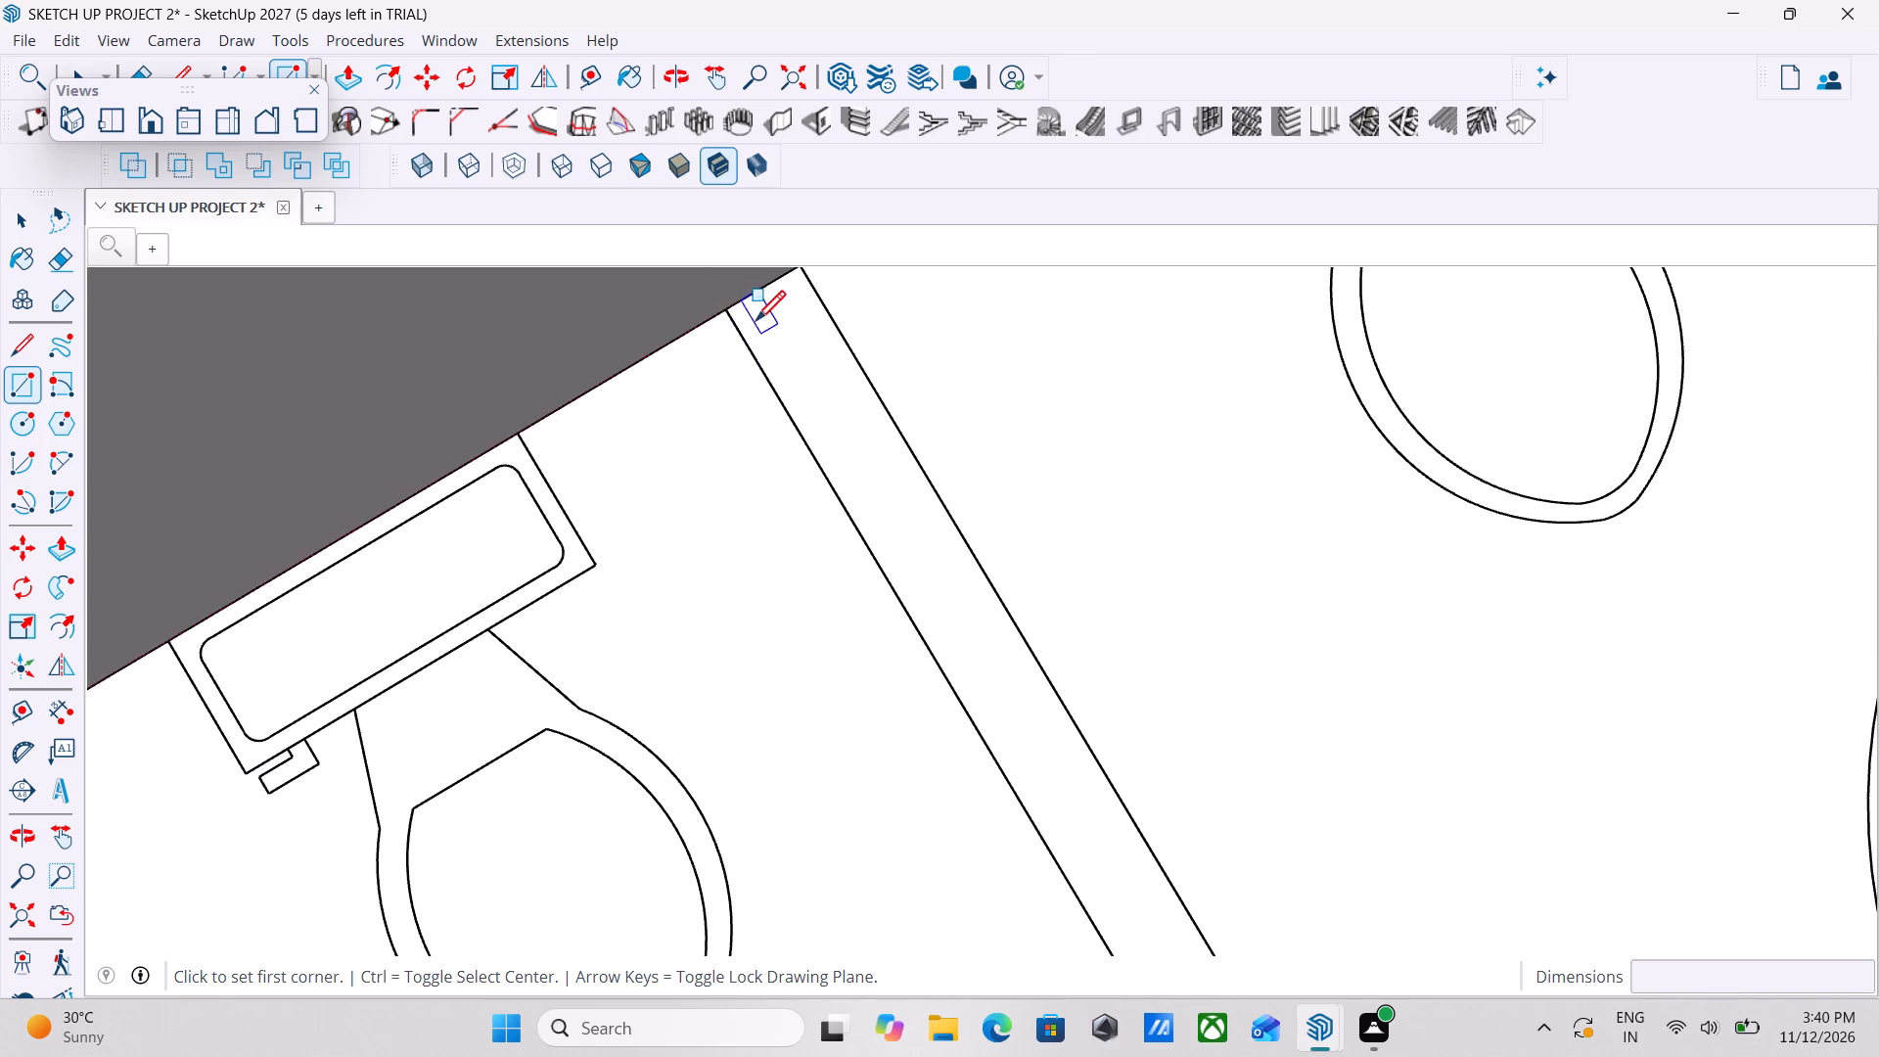
click(724, 314)
scroll(940, 529, down, 10)
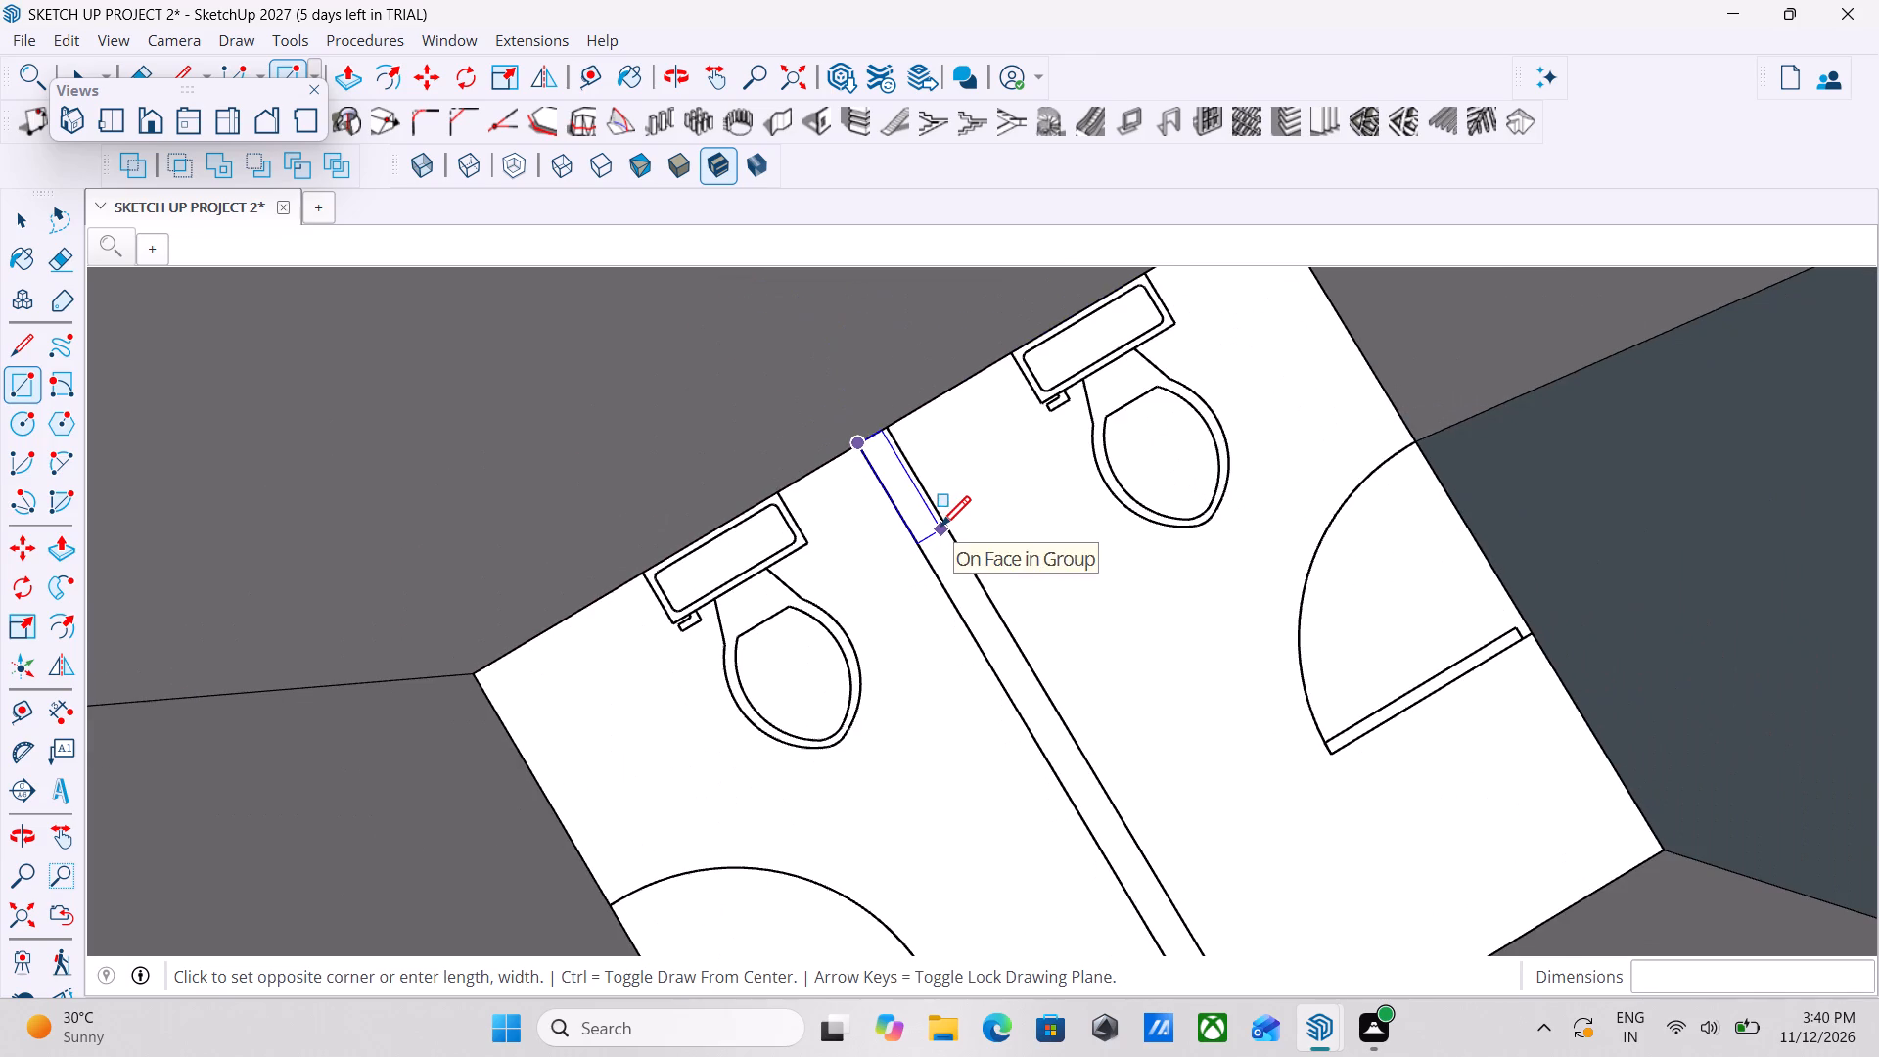
shift+middle_drag(1038, 699, 967, 494)
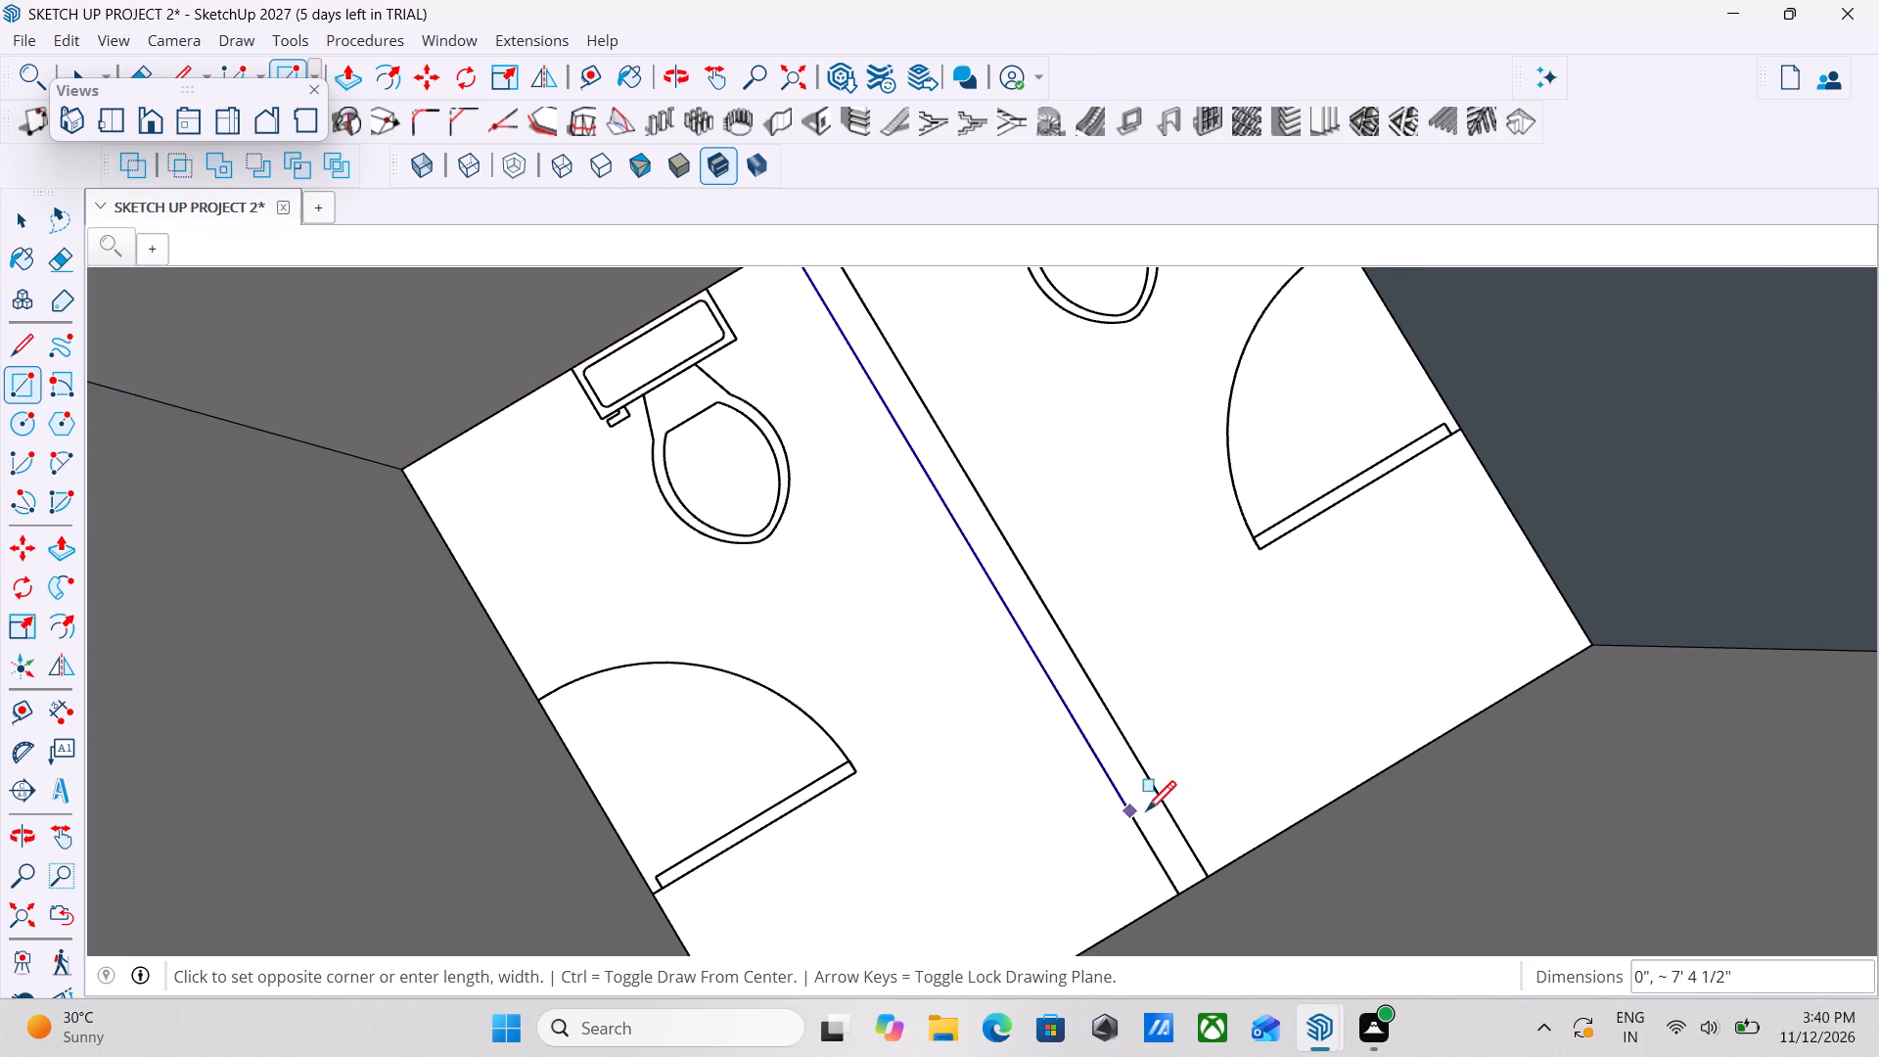
click(1208, 882)
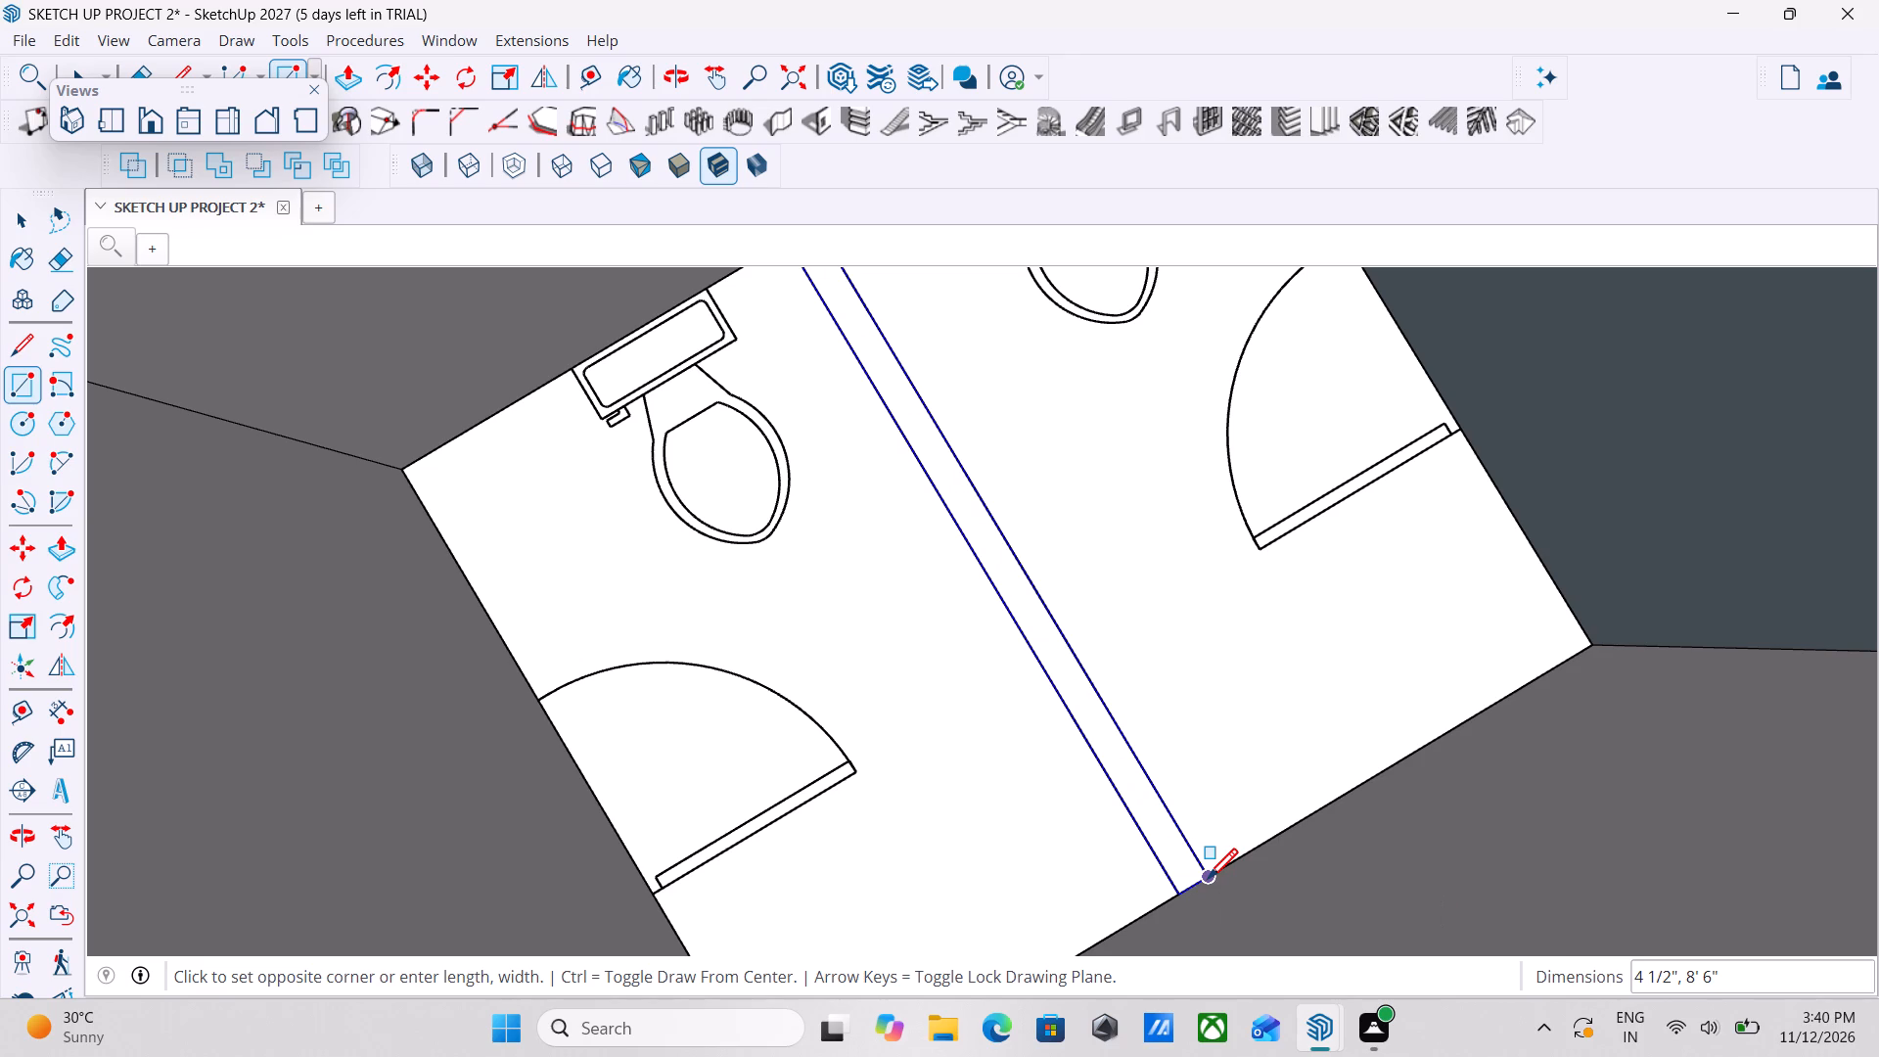
key(Escape)
key(space)
key(space)
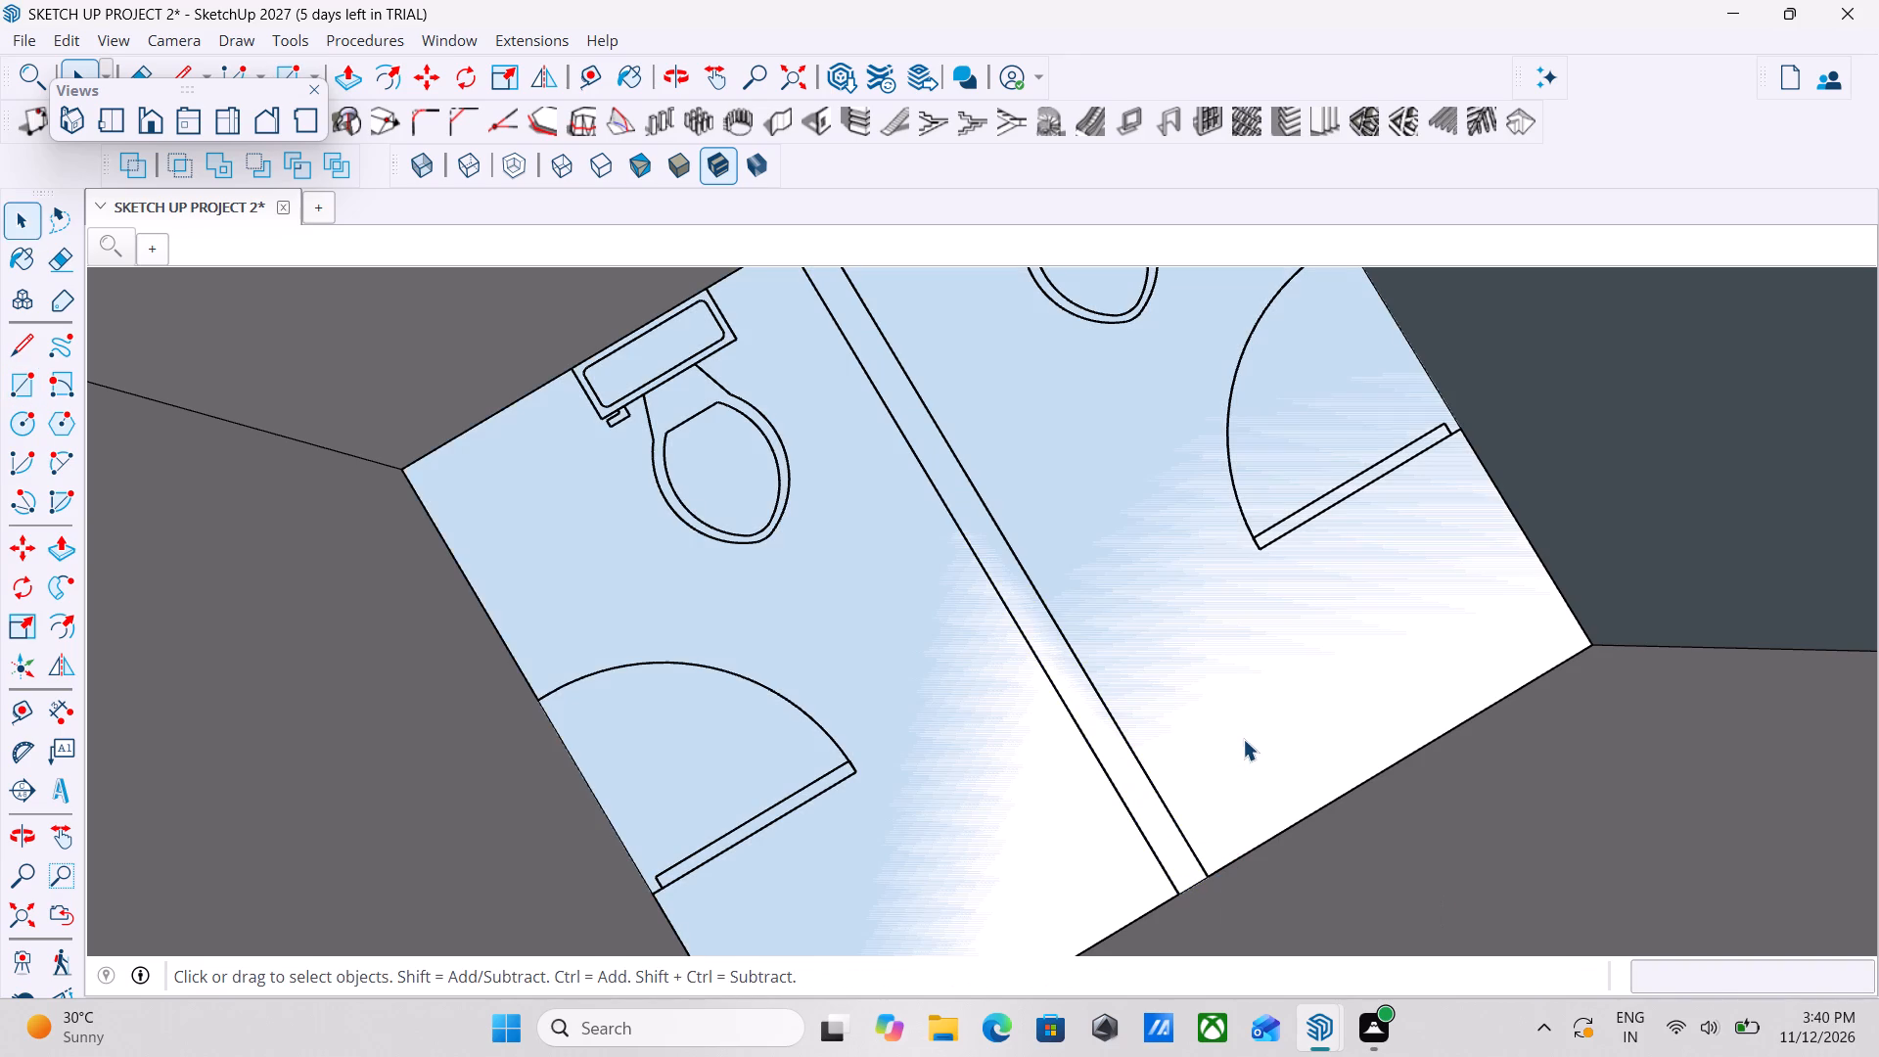
Push/Pull the partition strip between the two toilets up 10'.
key(p)
click(1065, 653)
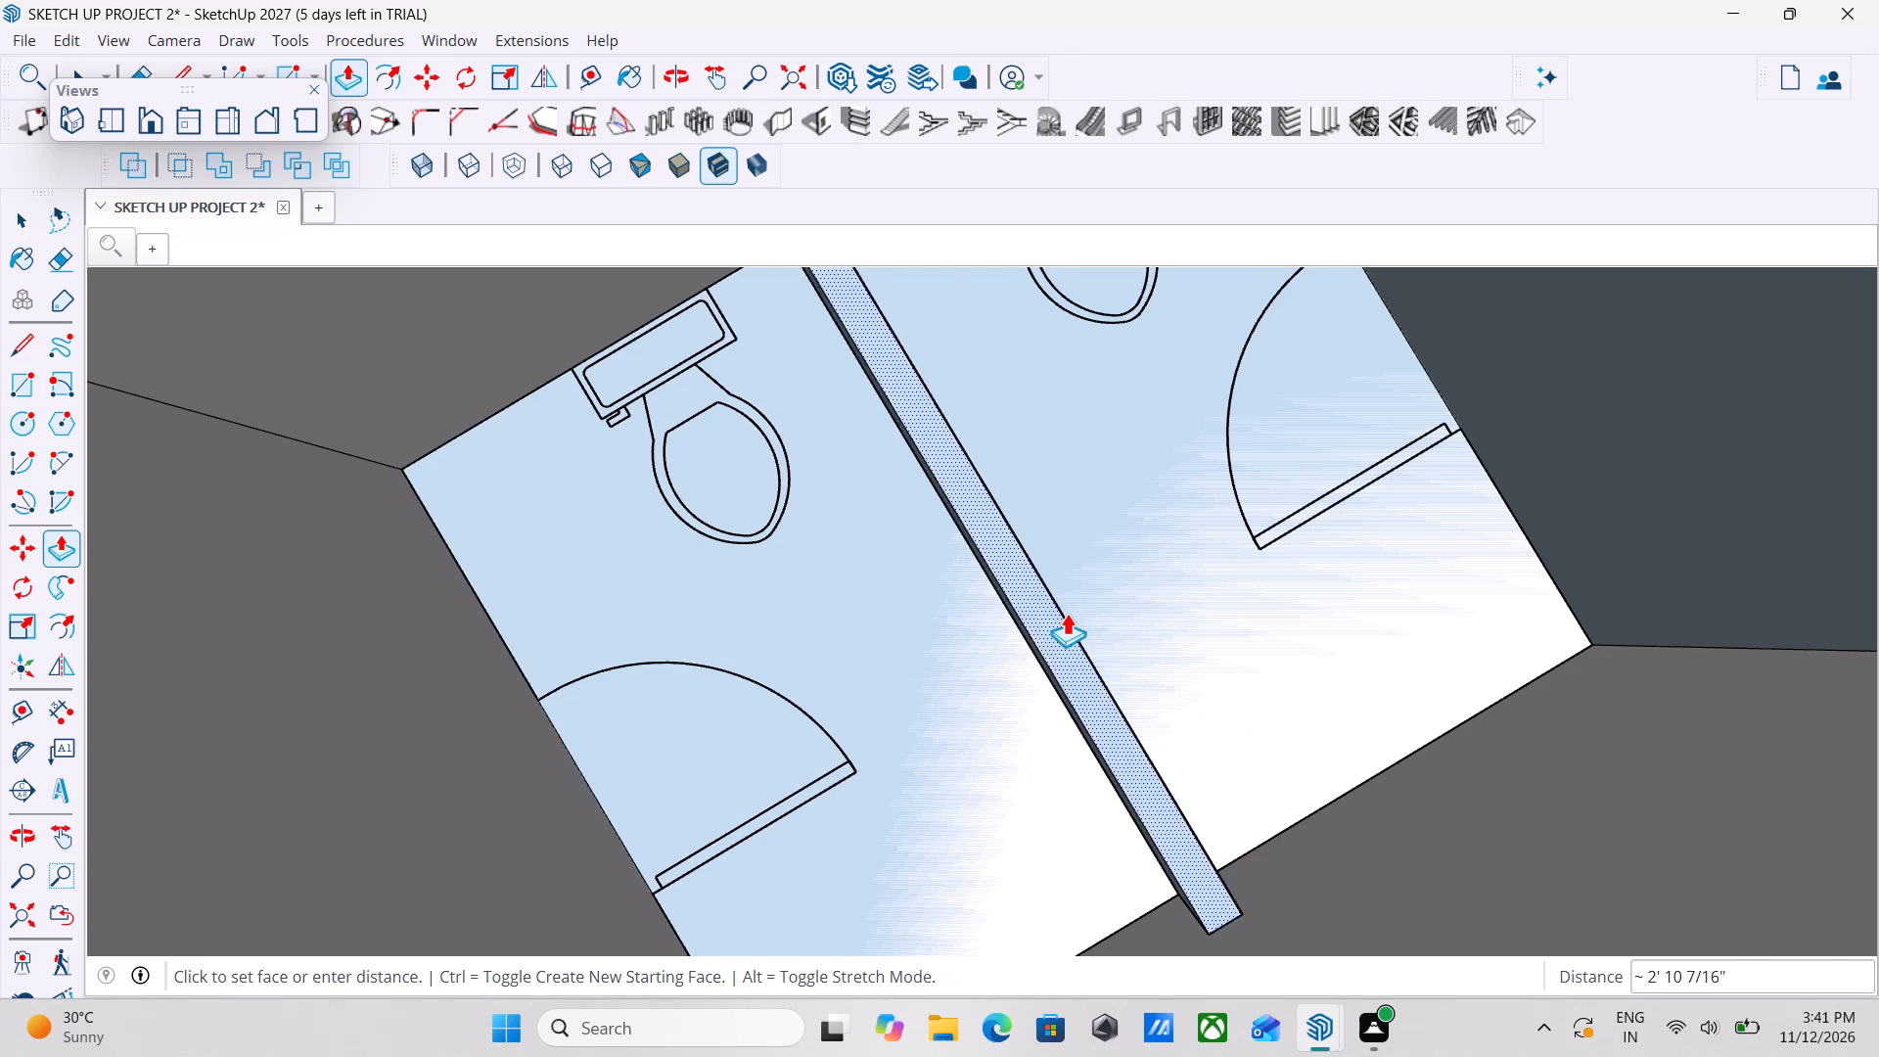
scroll(1067, 613, down, 10)
text(10')
key(Return)
key(Escape)
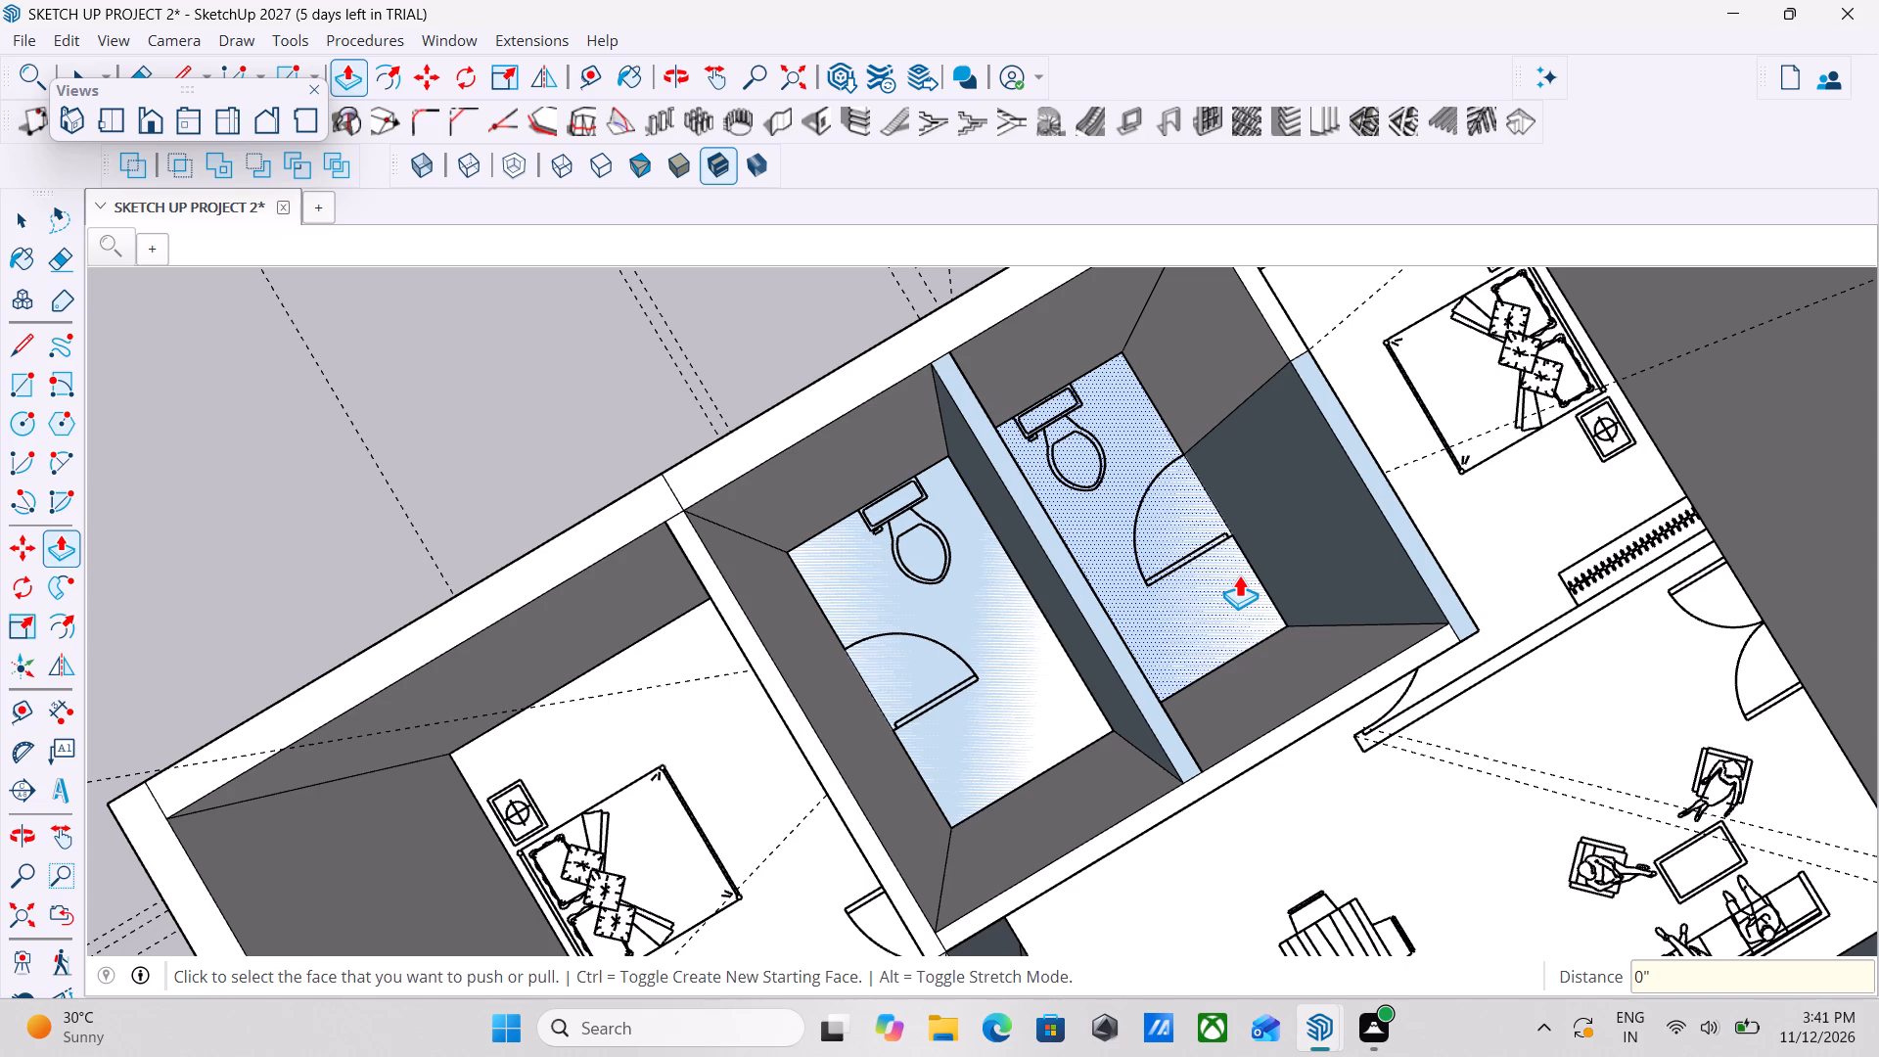
key(space)
Draw a 5' by 8' 6" rectangle over the floor of the toilet whose bedroom-side wall is partly blue, between diagonally opposite inner corners.
middle_drag(1192, 725, 885, 745)
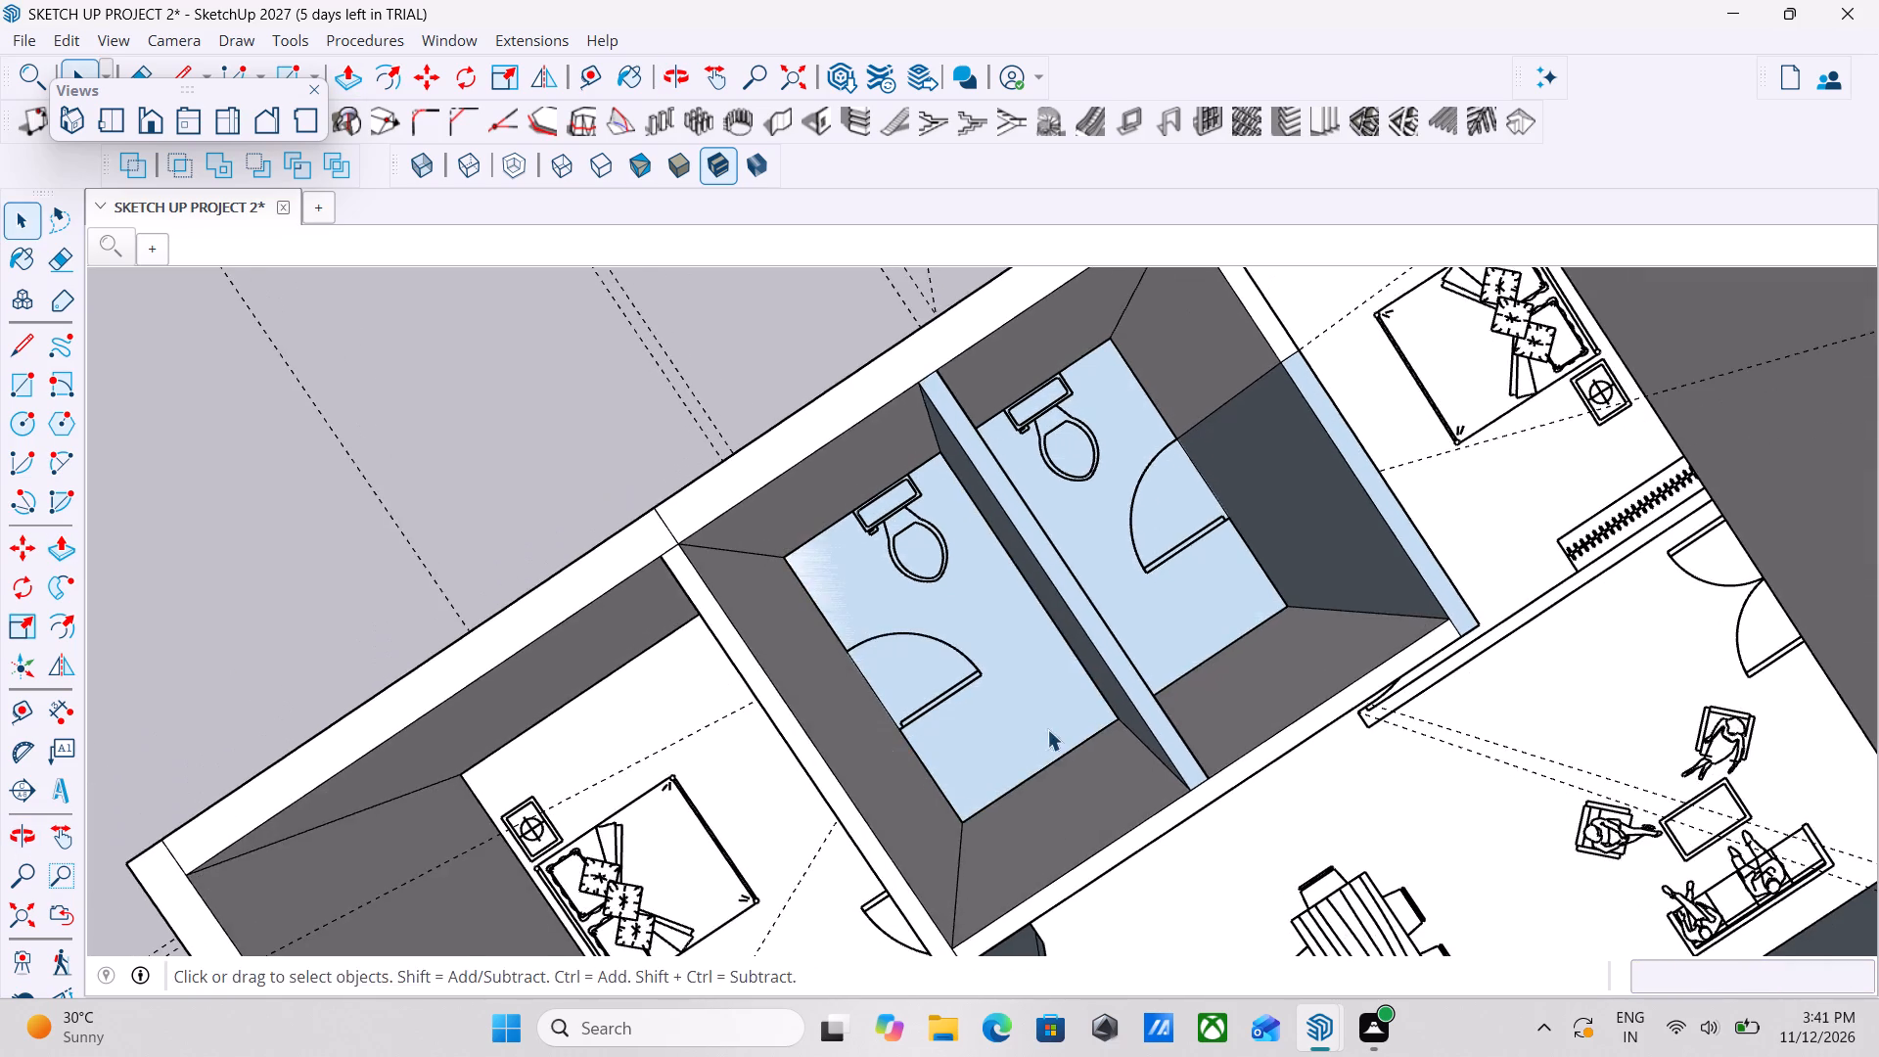
middle_drag(1266, 719, 876, 606)
scroll(1165, 634, up, 3)
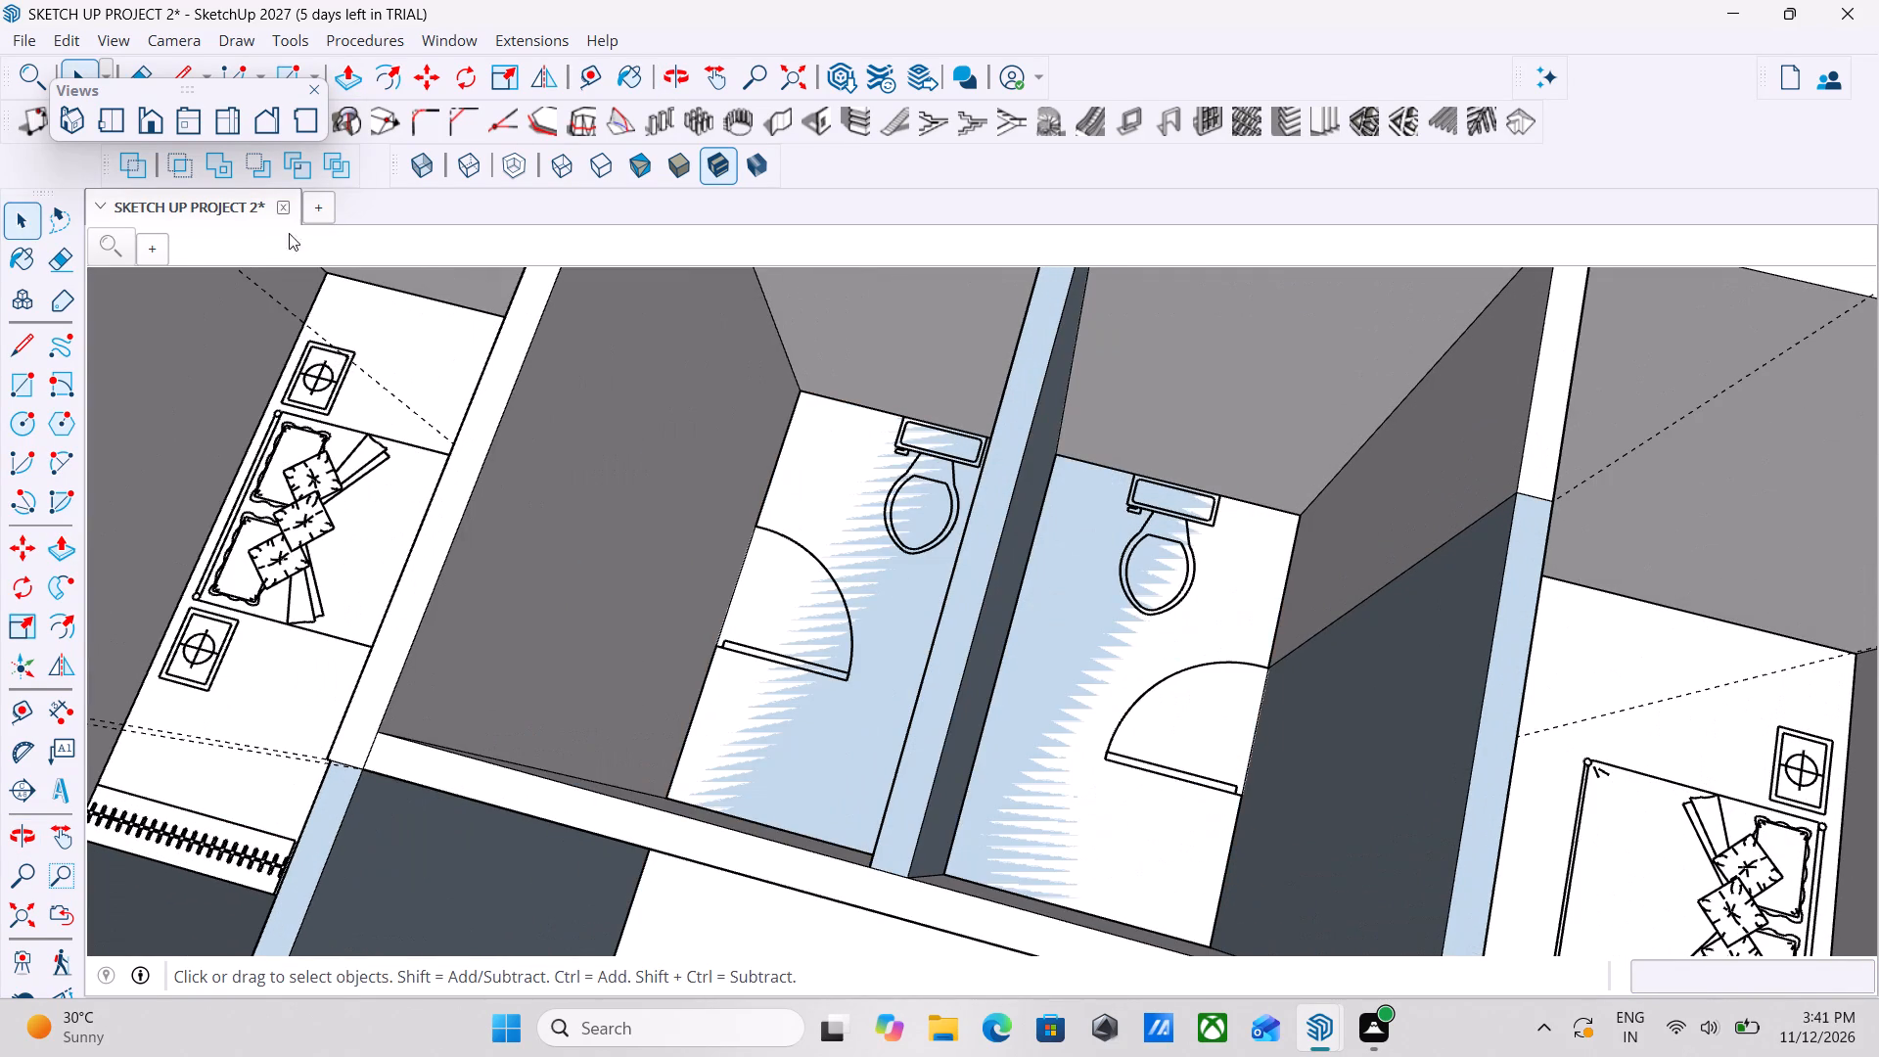
click(4, 355)
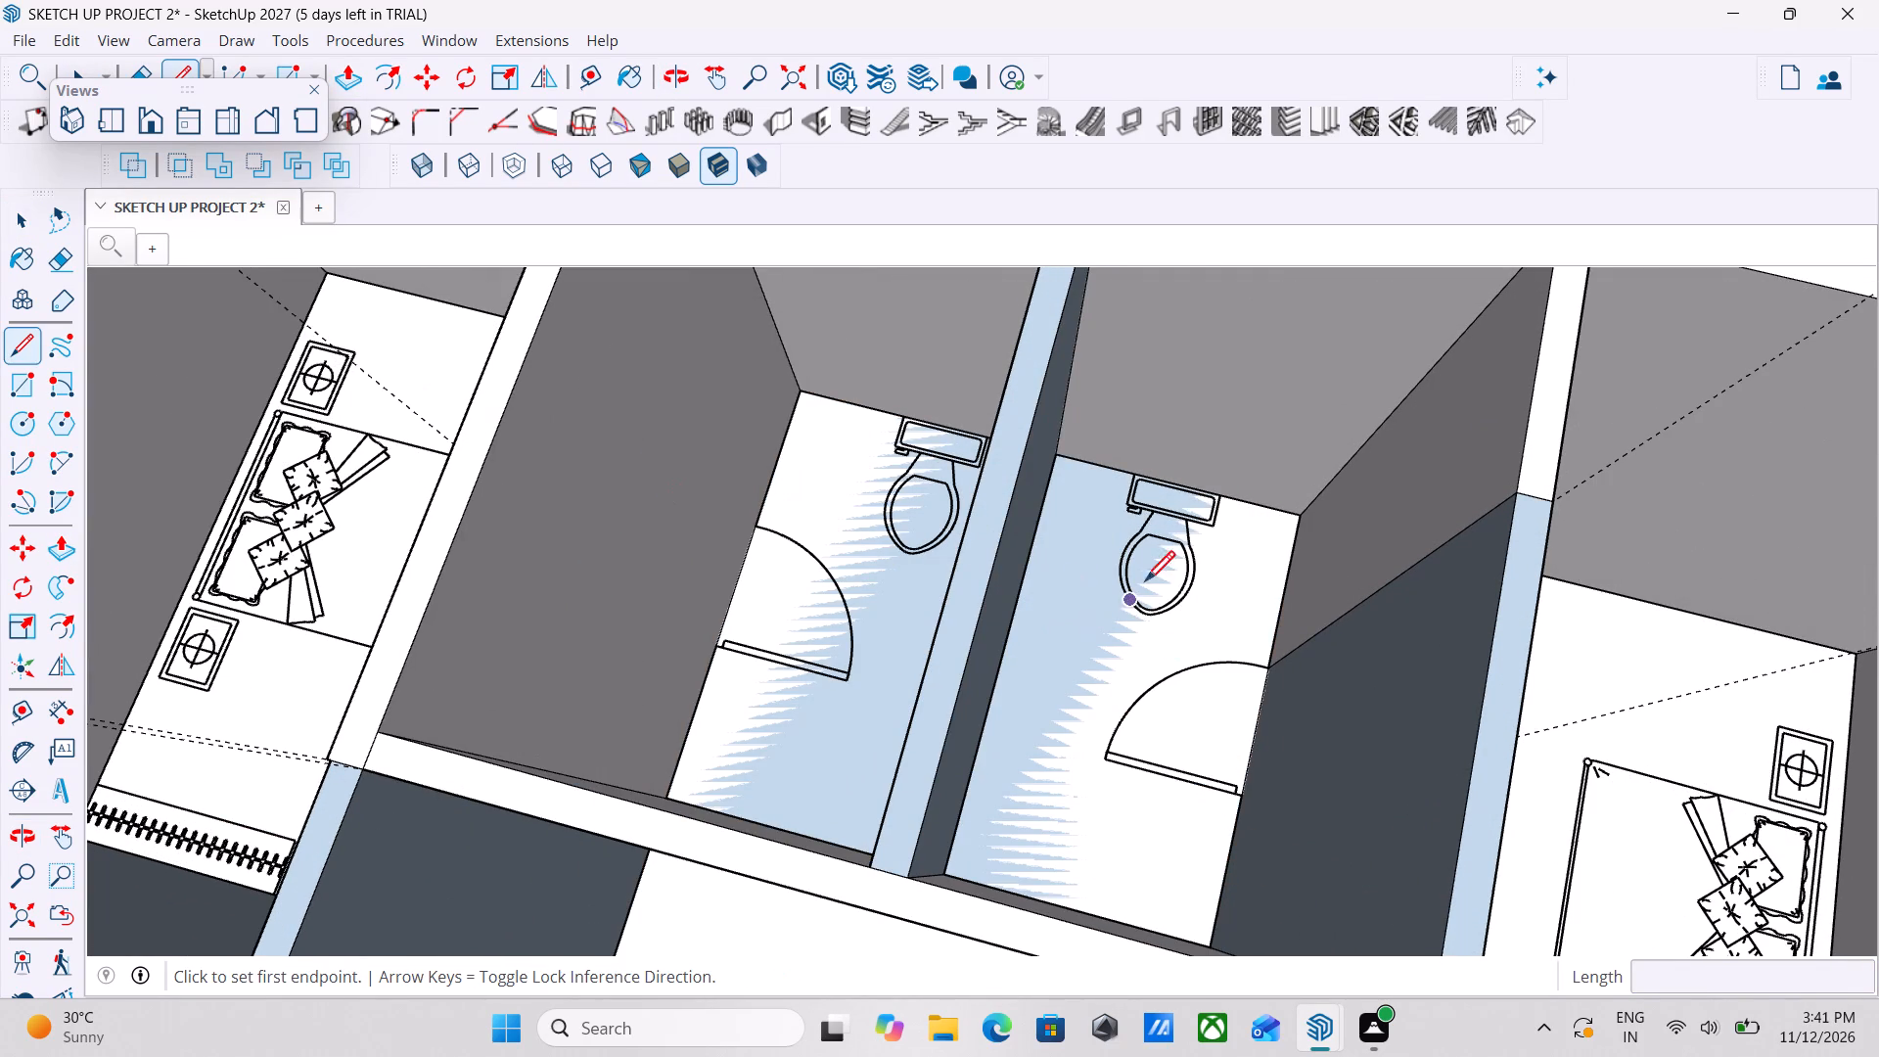
key(r)
scroll(1128, 443, up, 11)
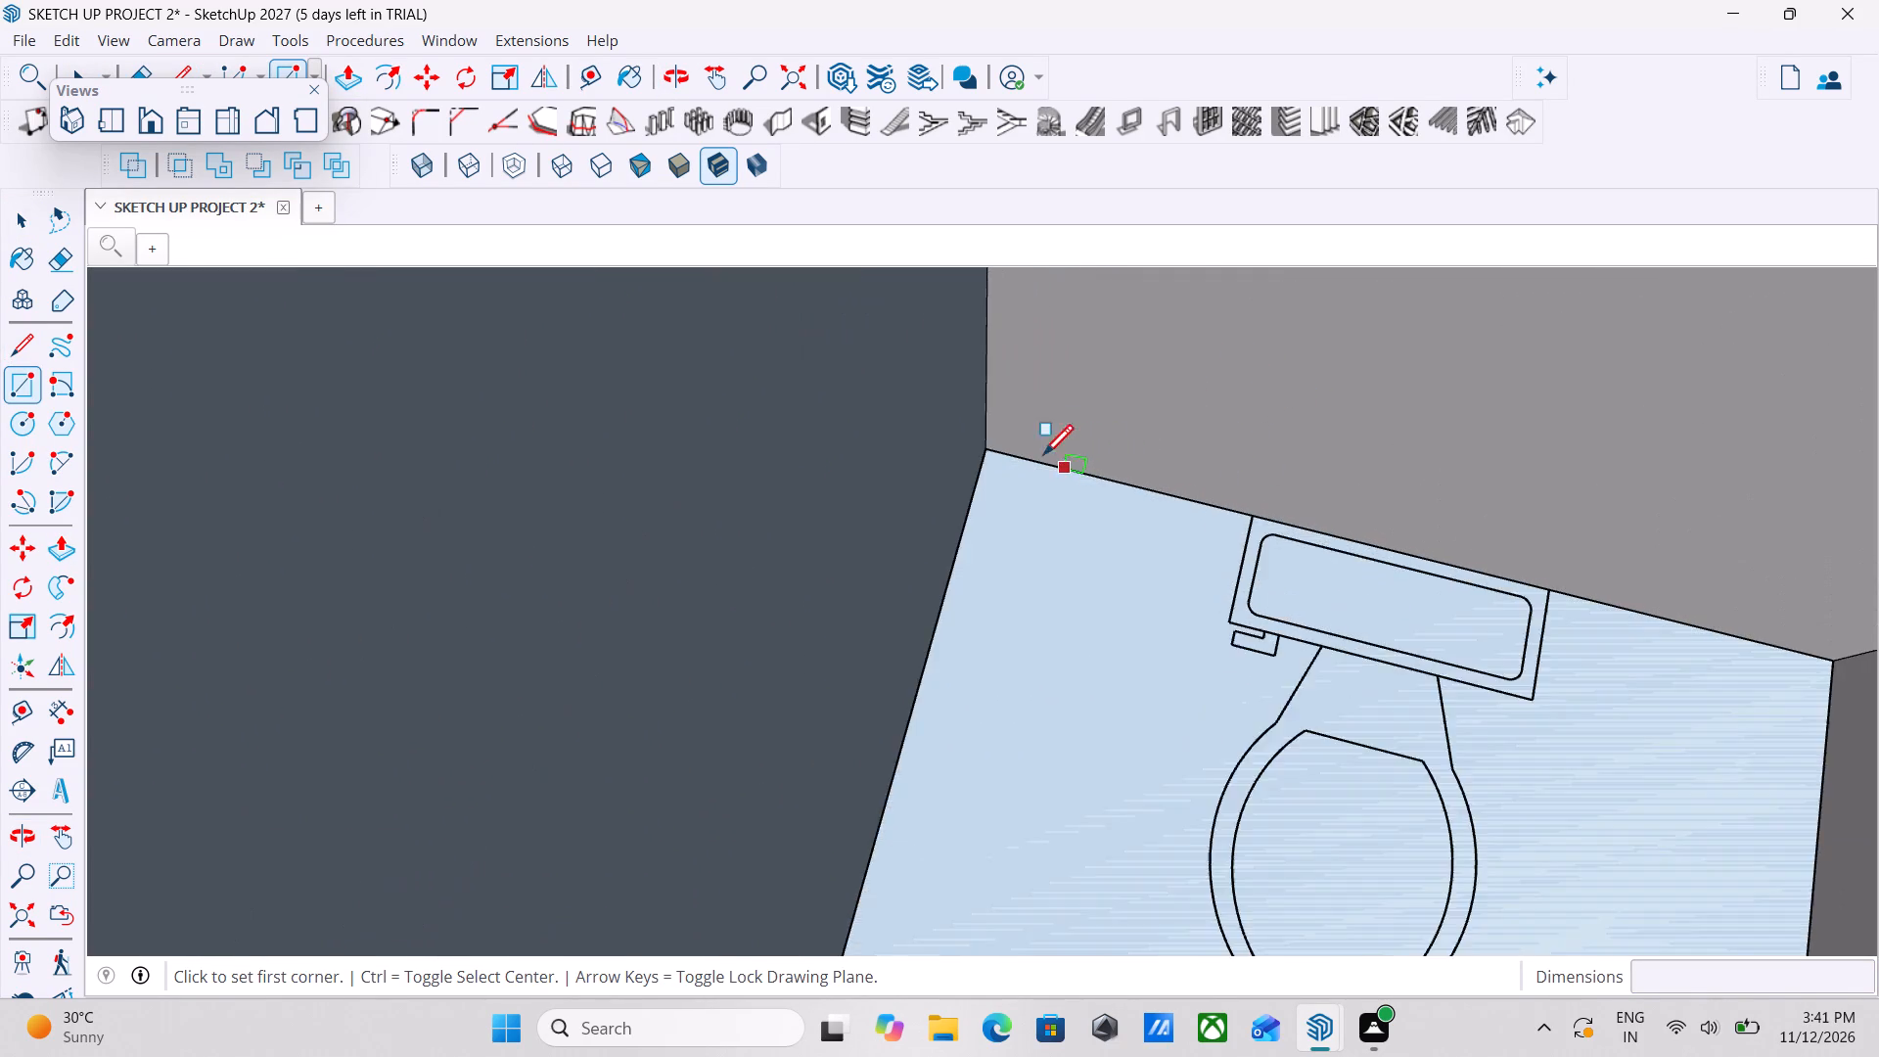
scroll(1043, 458, up, 14)
click(1004, 440)
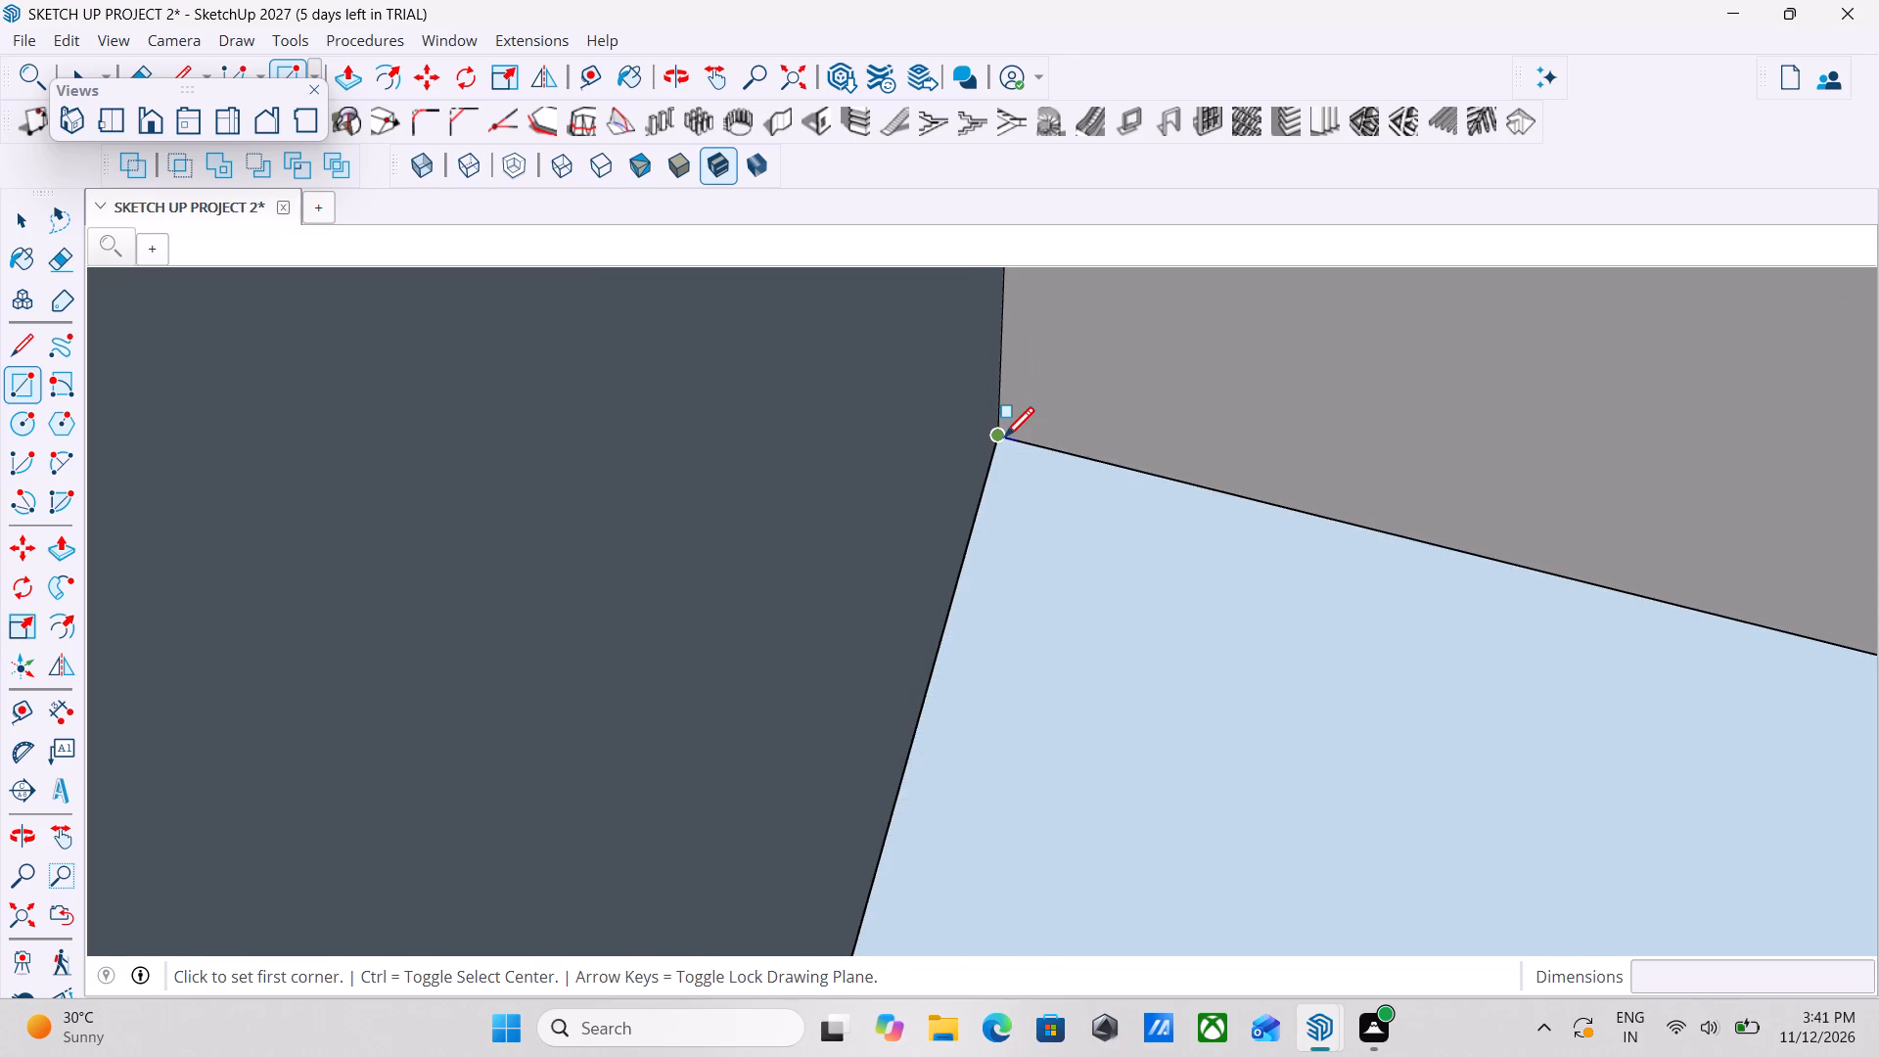
scroll(1105, 620, down, 17)
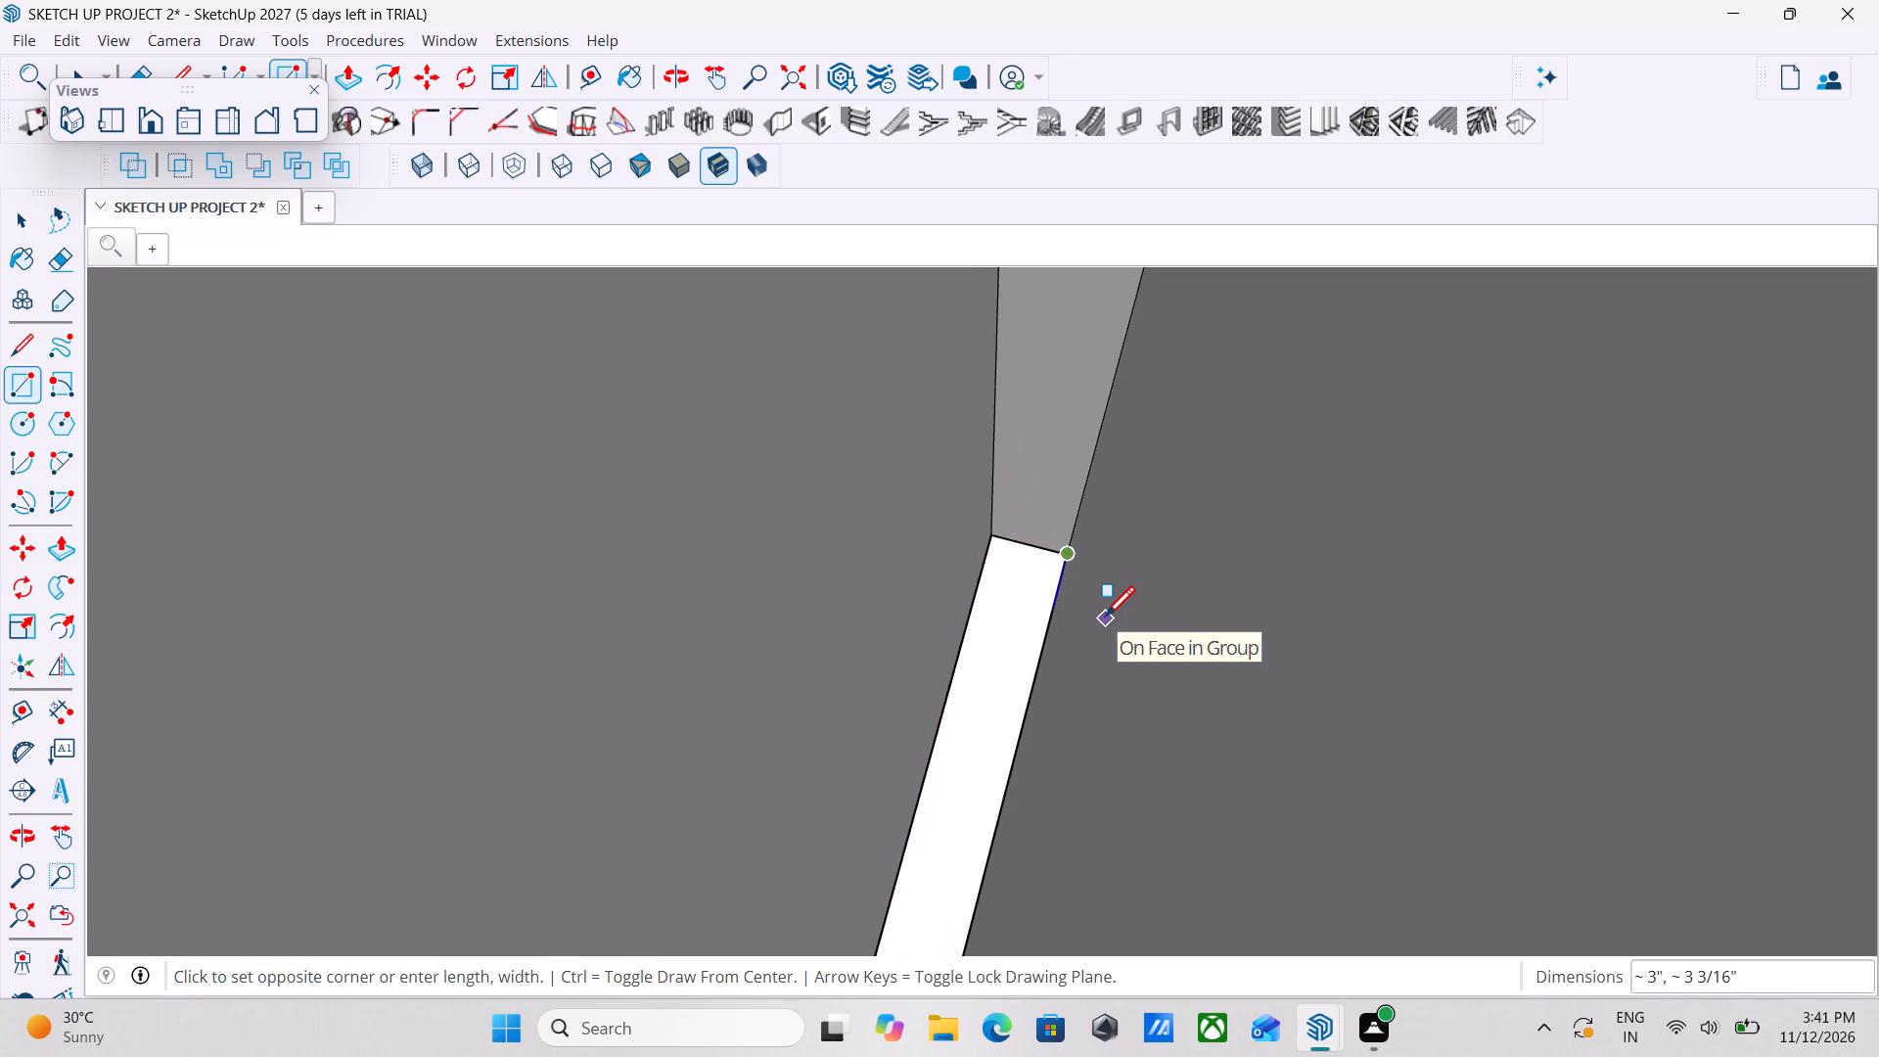
scroll(1105, 620, down, 3)
scroll(1106, 563, down, 20)
scroll(1106, 563, down, 8)
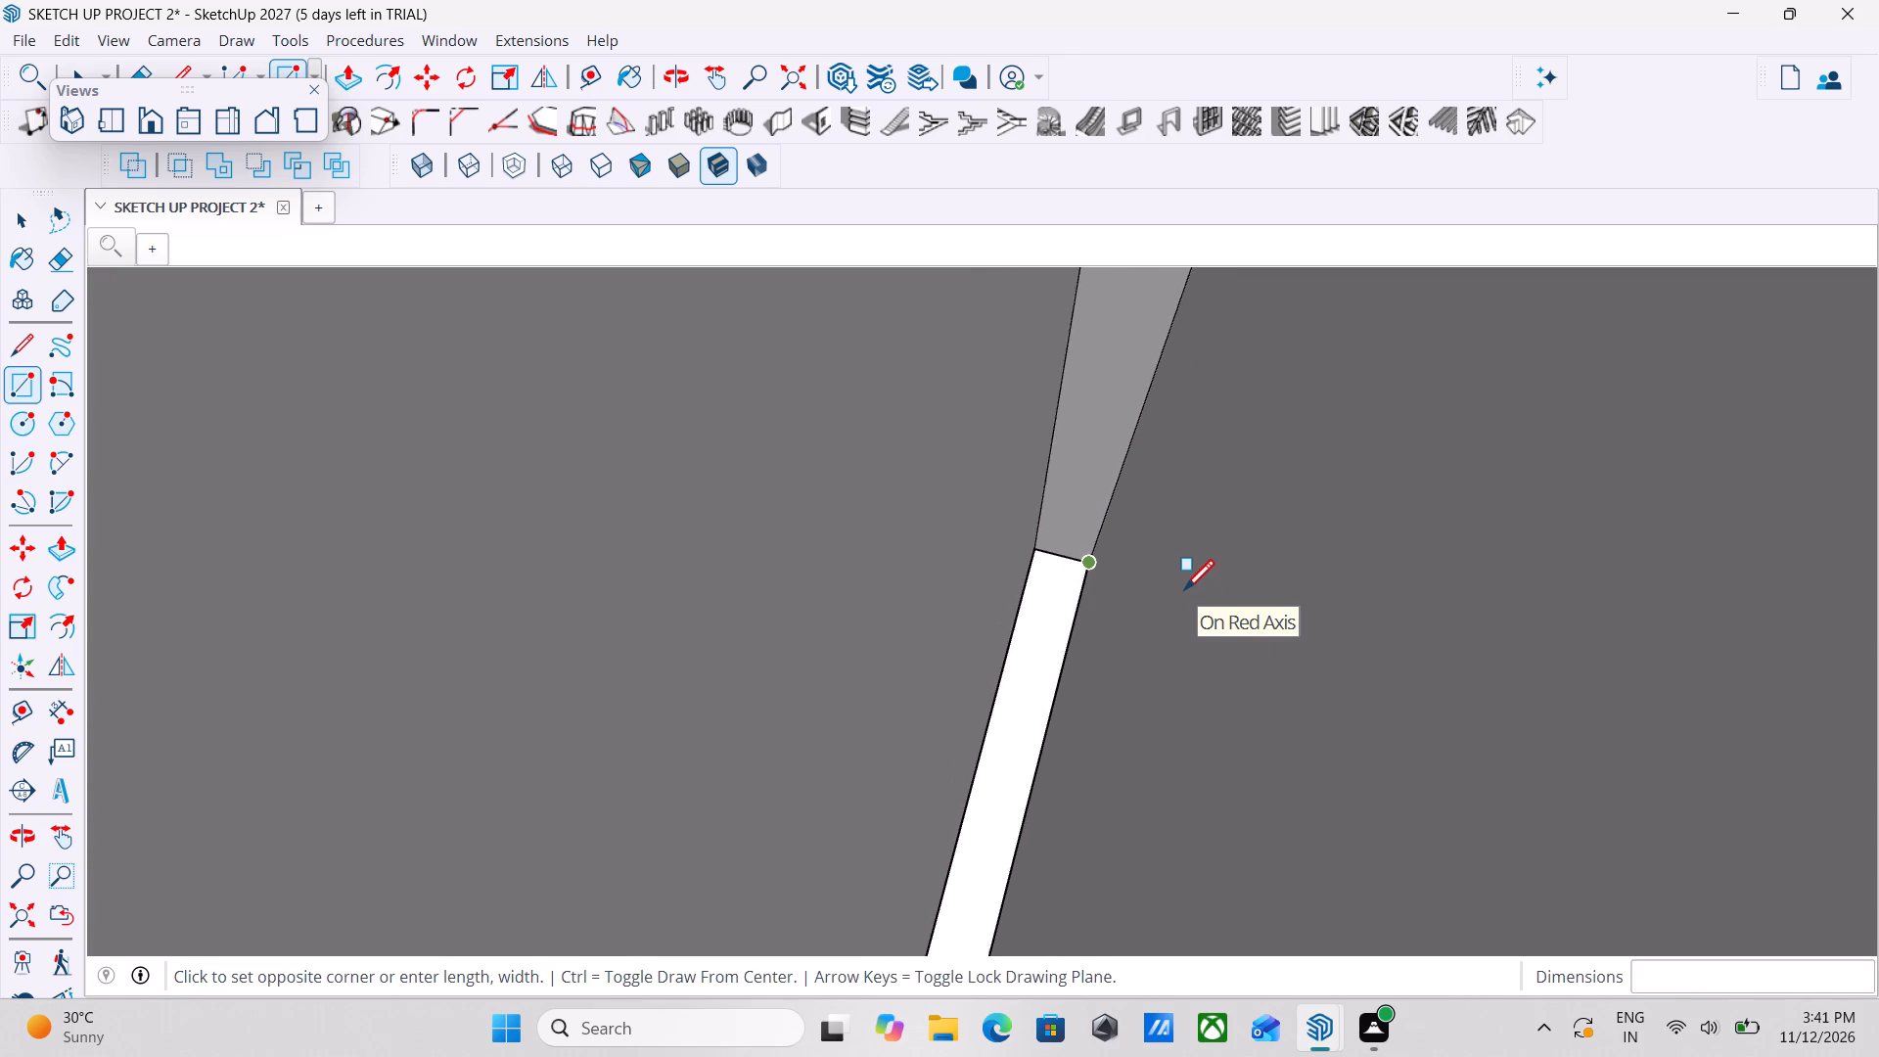
scroll(1184, 593, down, 20)
scroll(1184, 593, down, 17)
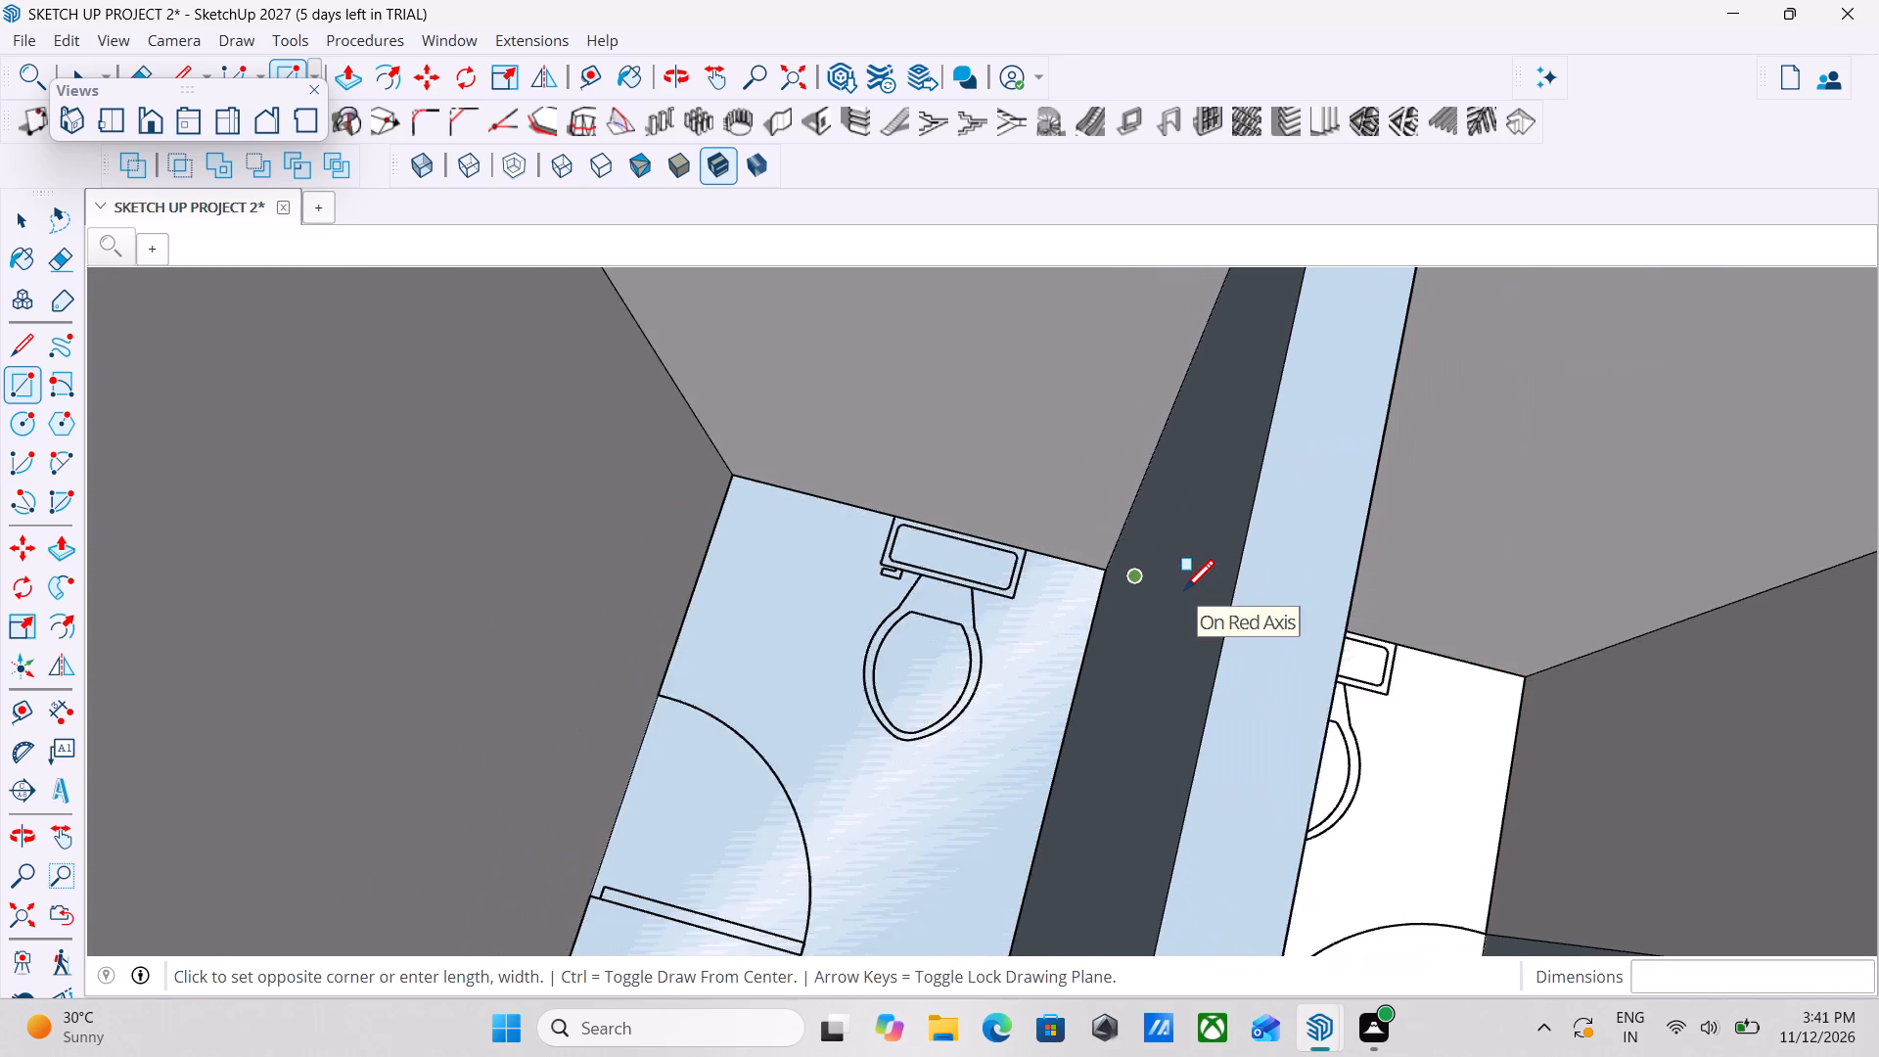
scroll(1184, 593, down, 7)
shift+middle_drag(1276, 750, 1267, 732)
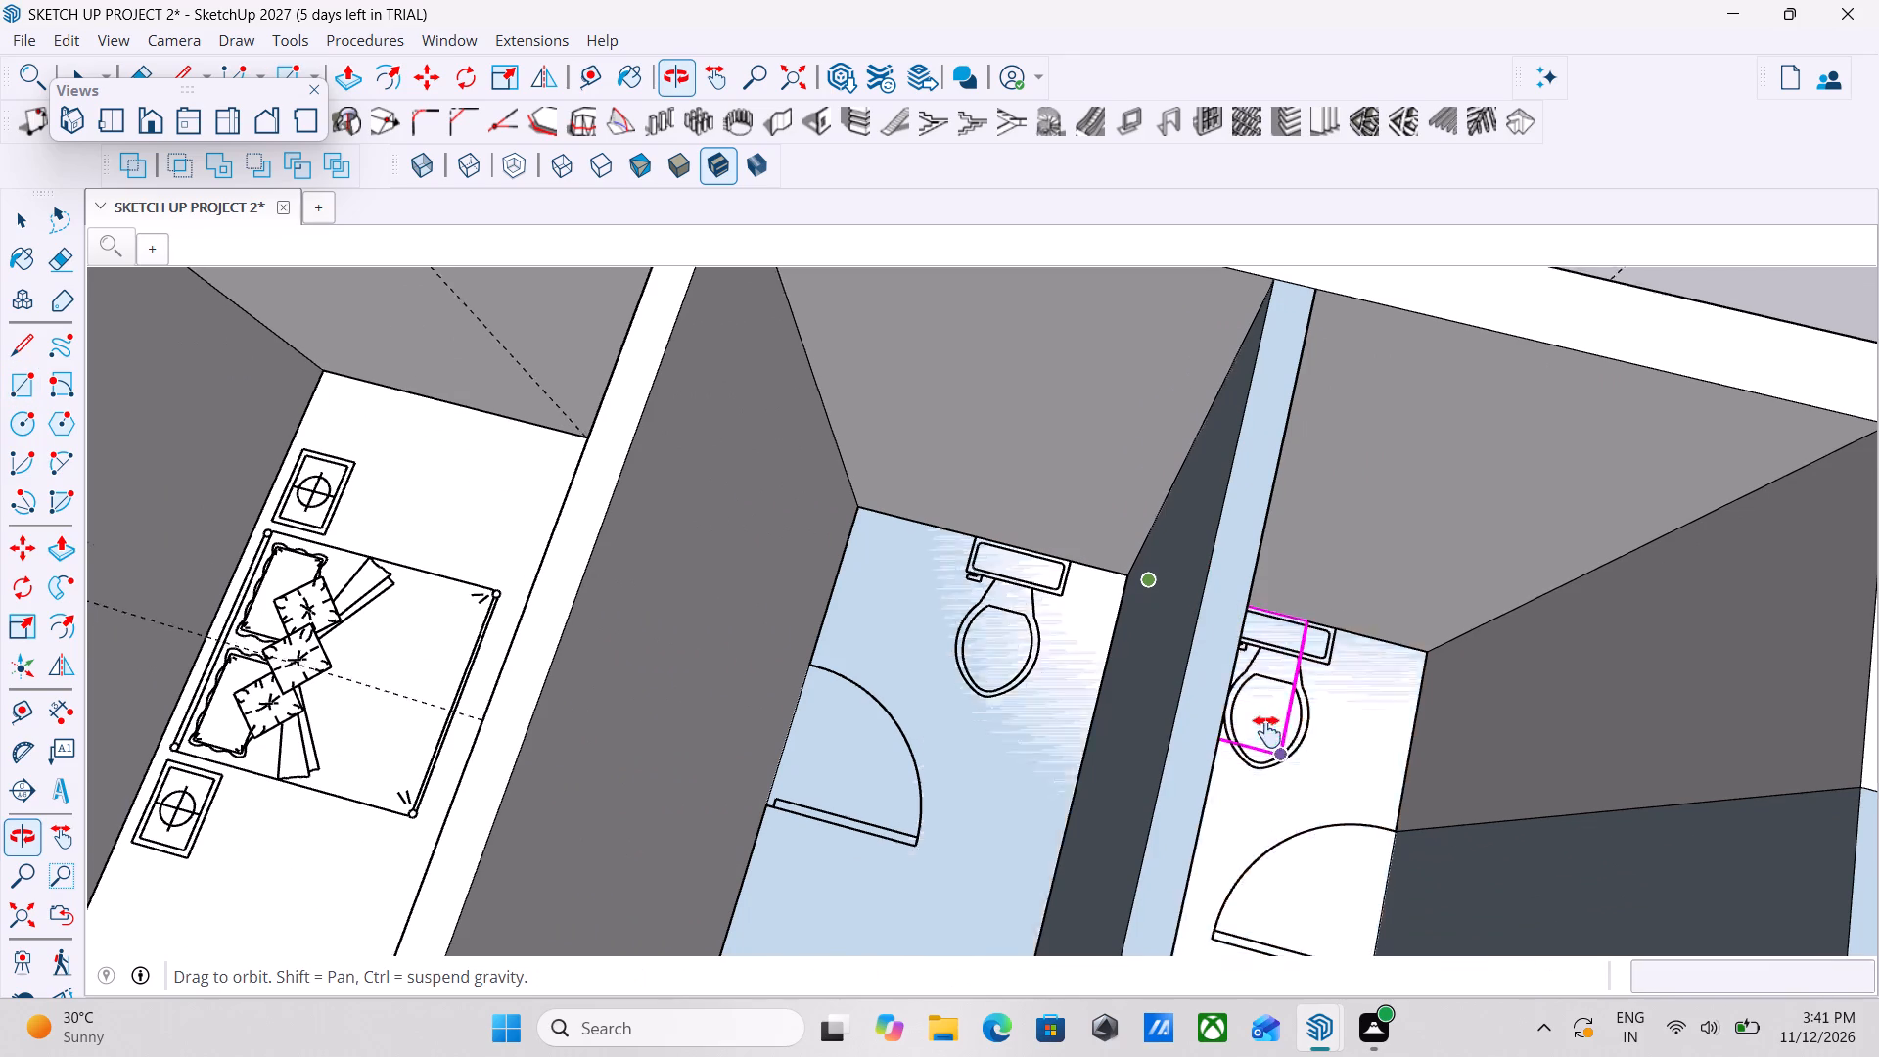
shift+middle_drag(1267, 732, 1149, 510)
scroll(1229, 785, down, 1)
middle_drag(1229, 785, 1179, 871)
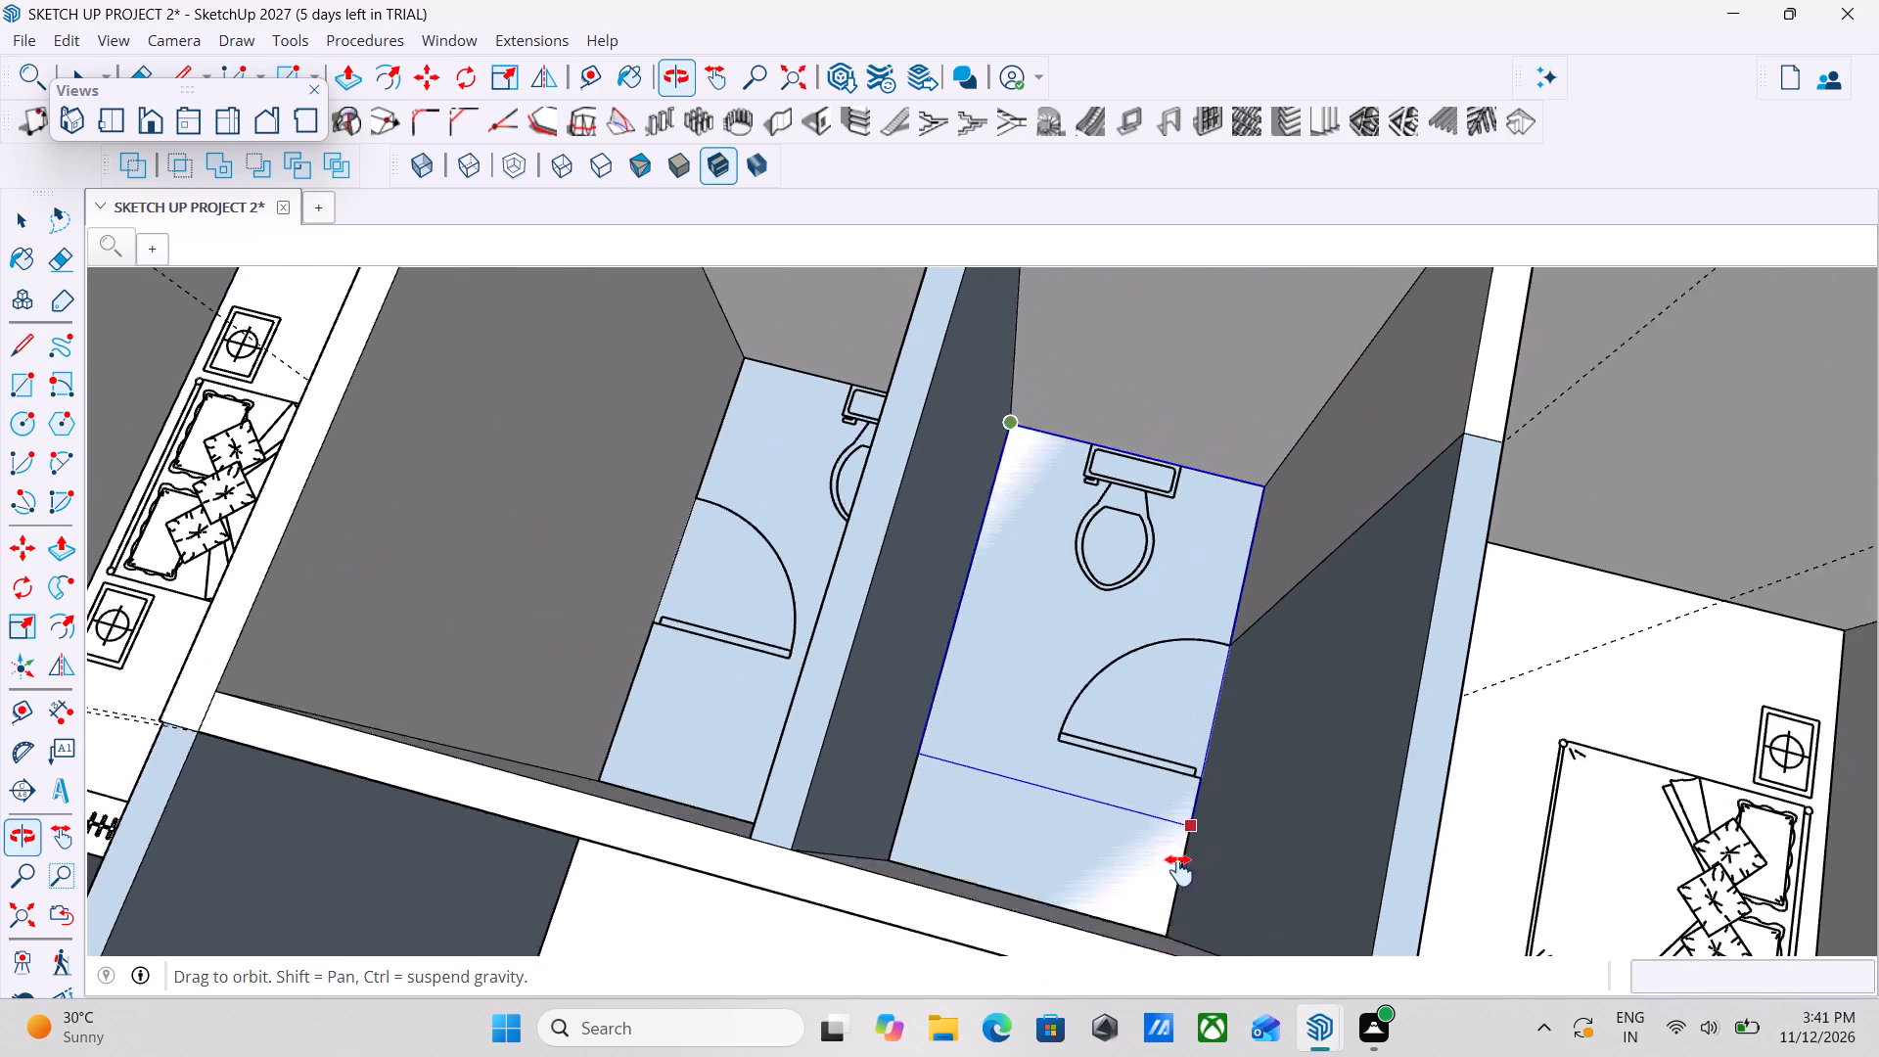
middle_drag(1179, 871, 1166, 915)
scroll(1166, 915, down, 4)
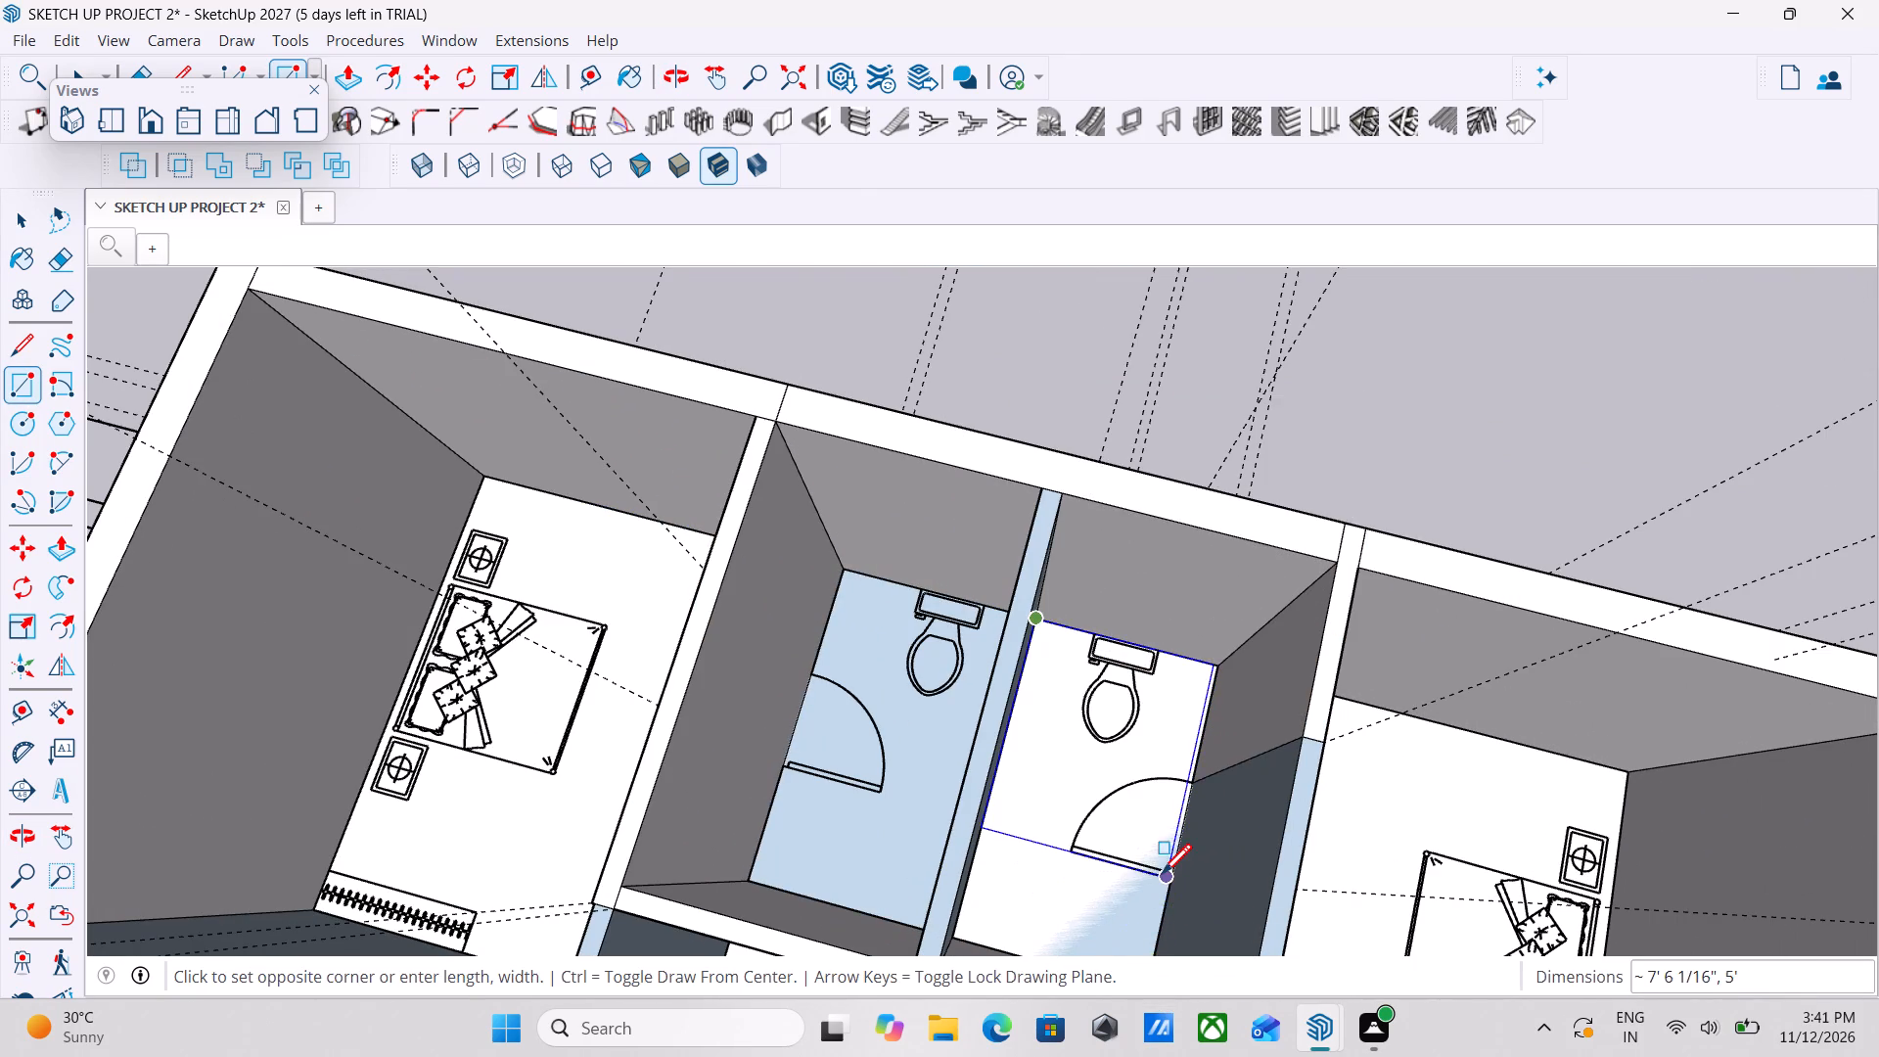
middle_drag(1162, 877, 1290, 887)
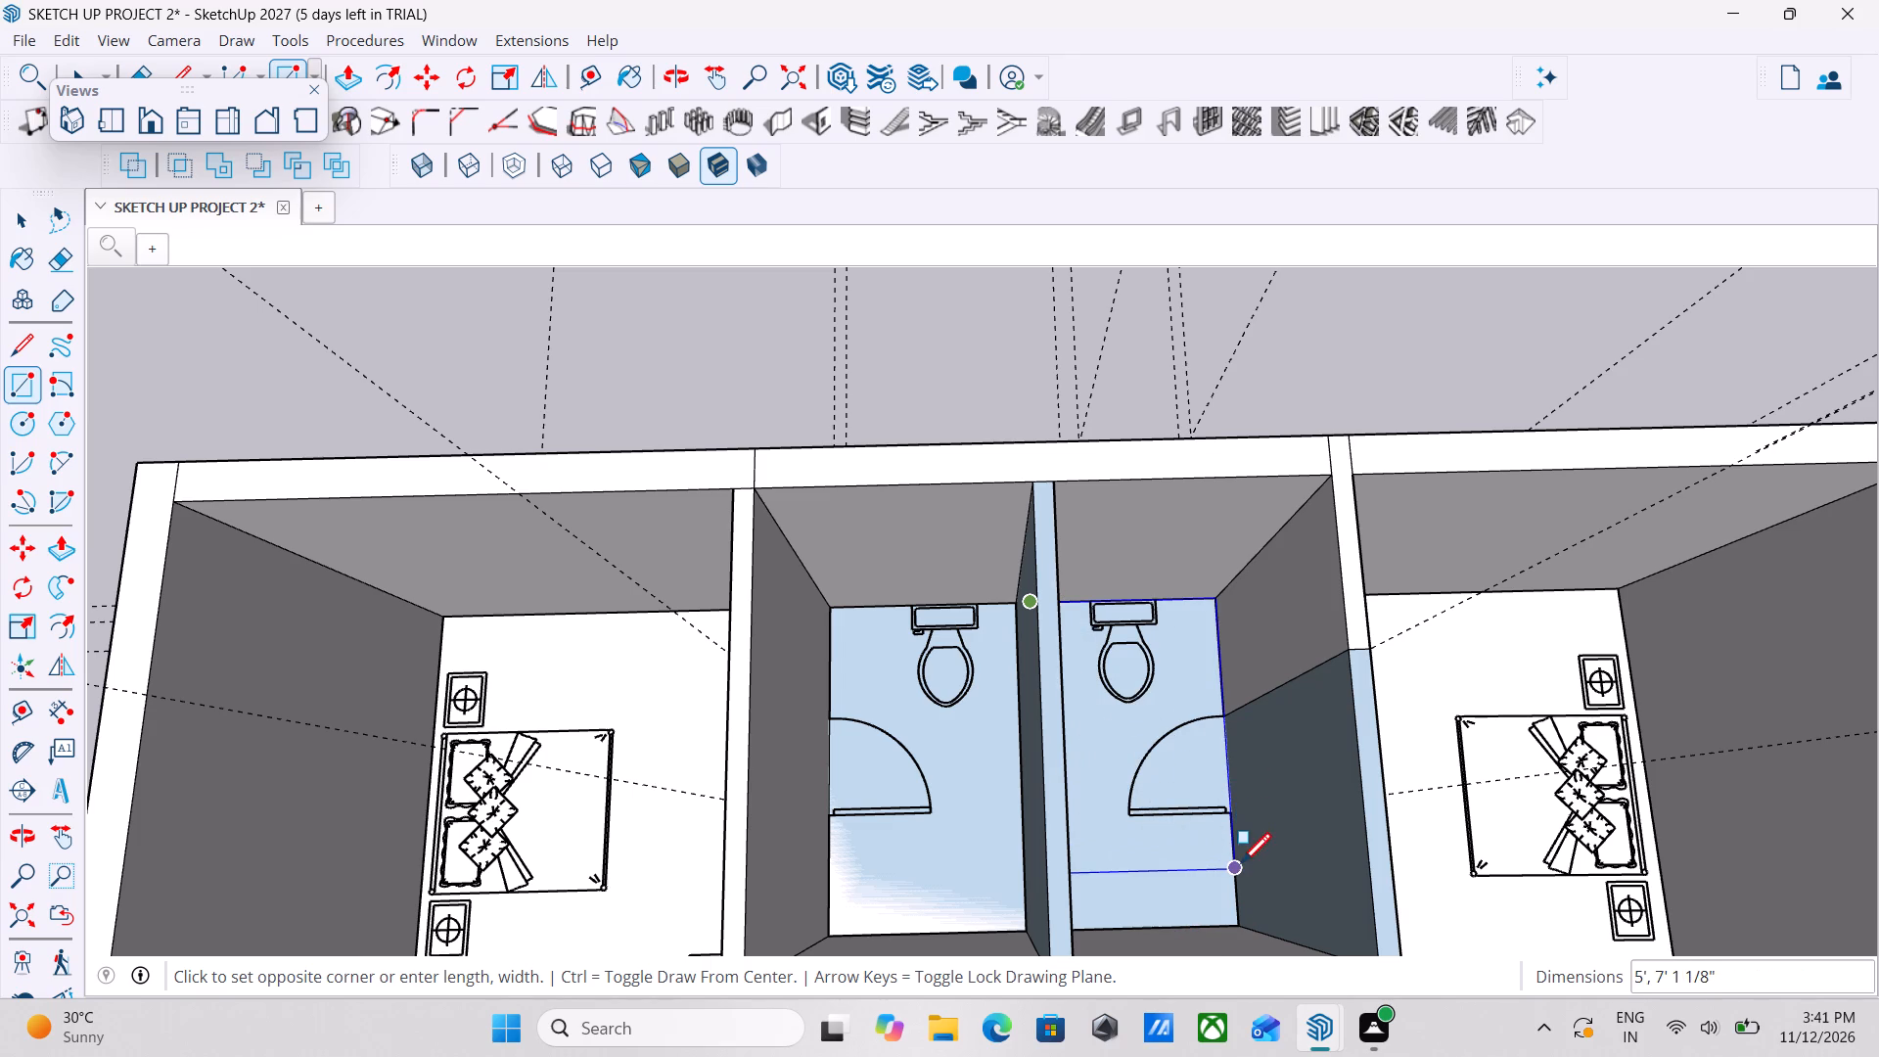
click(1241, 922)
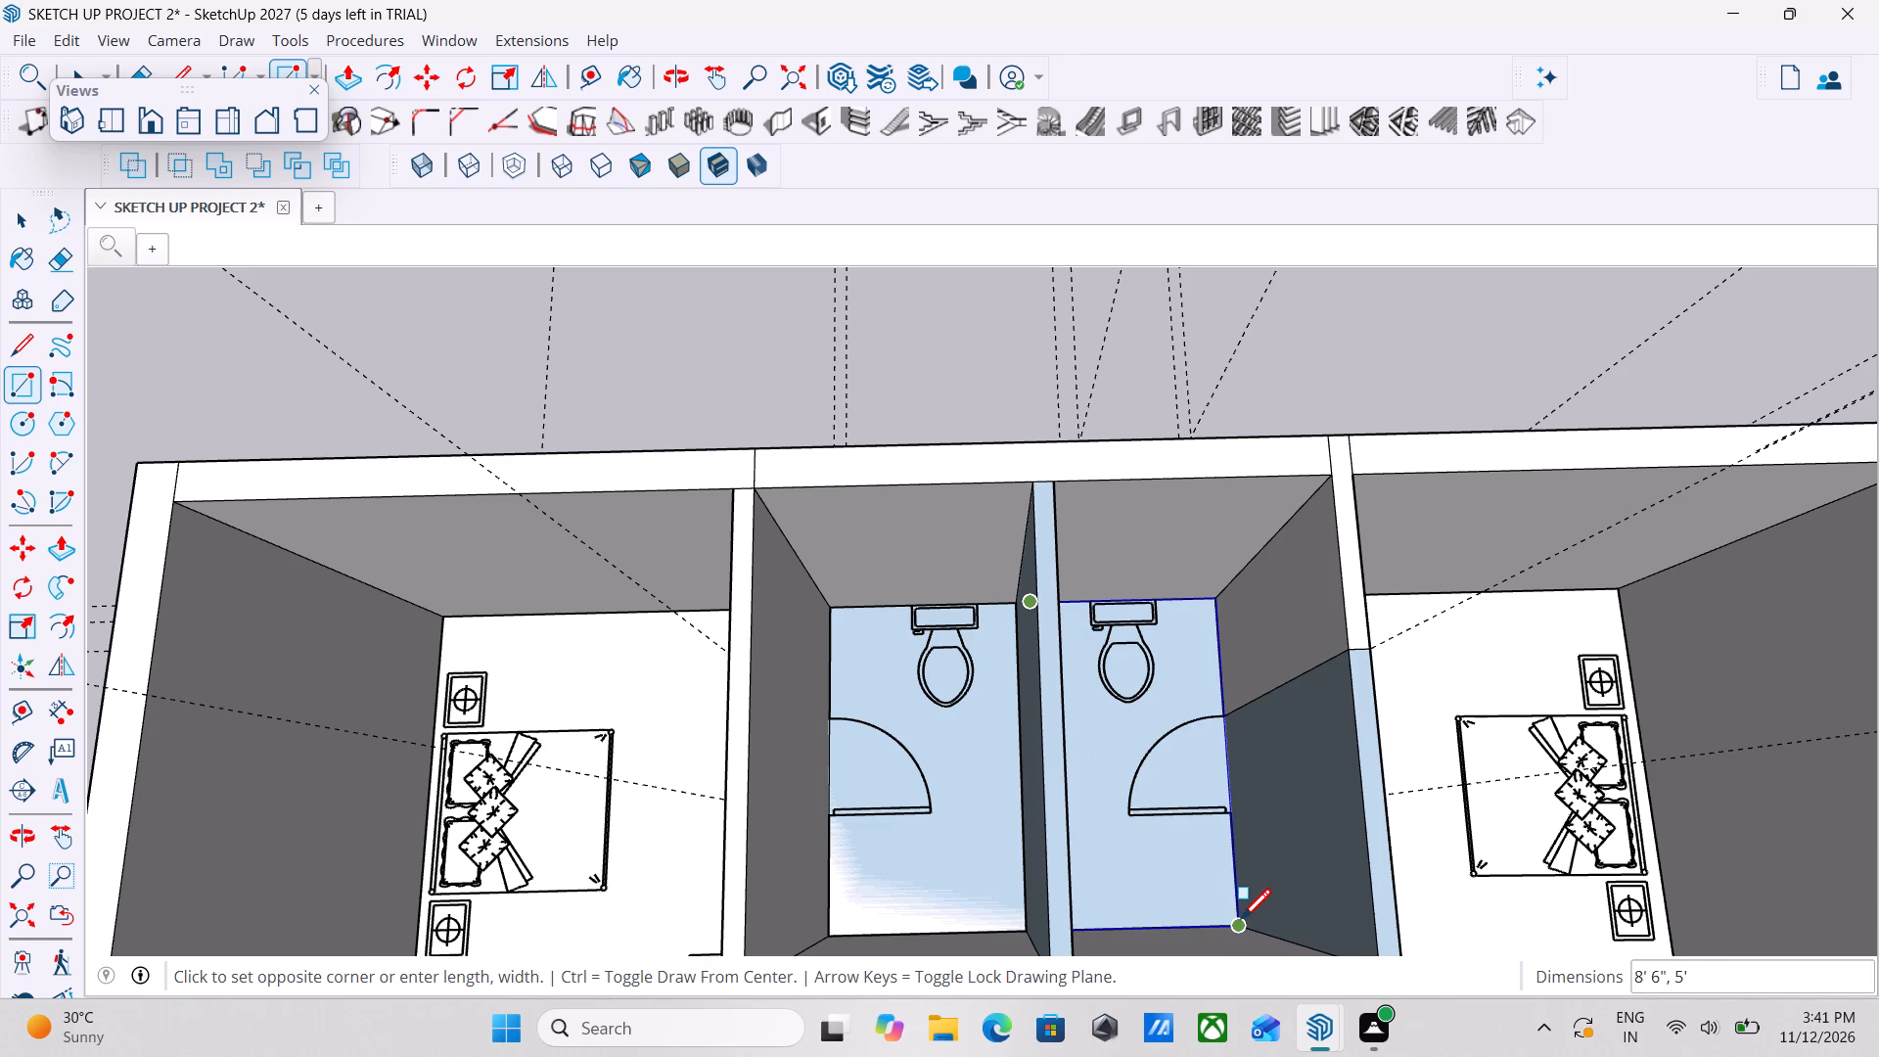
key(Escape)
Erase the rectangular face covering that toilet's floor.
key(space)
click(1126, 817)
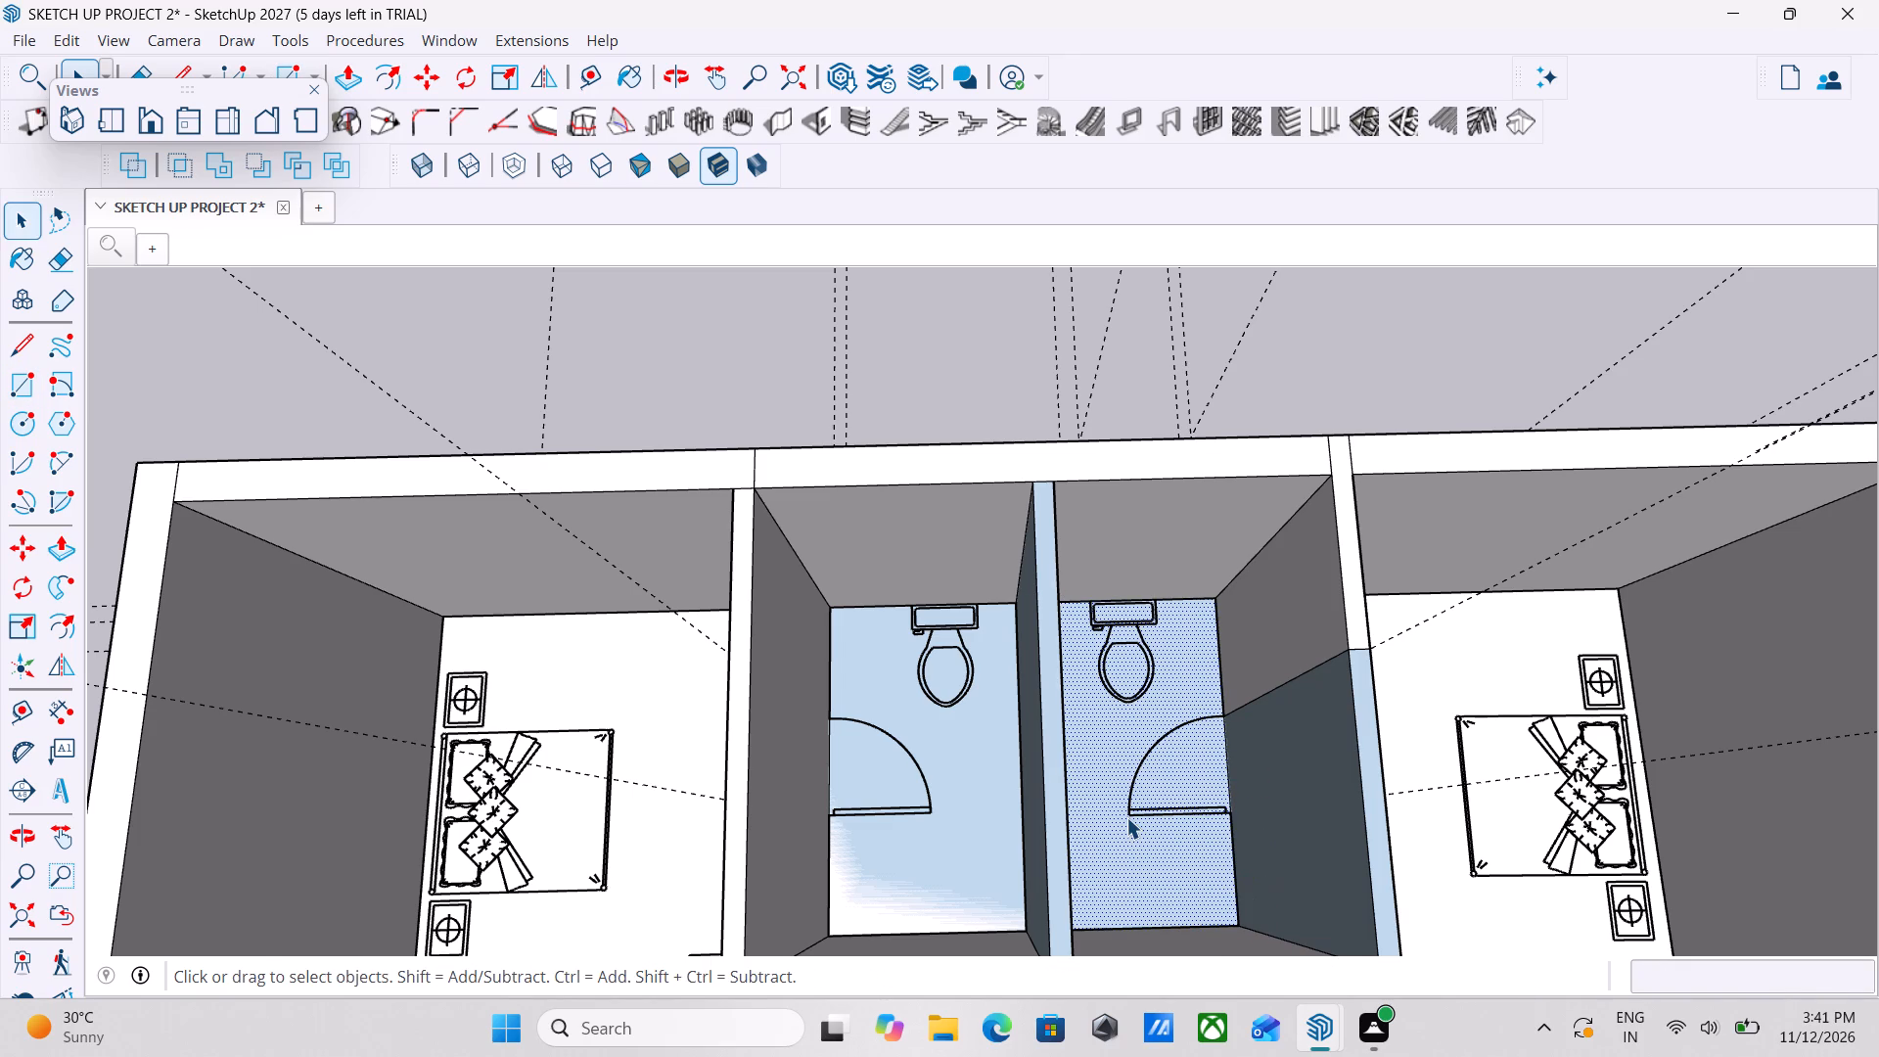
right_click(1126, 817)
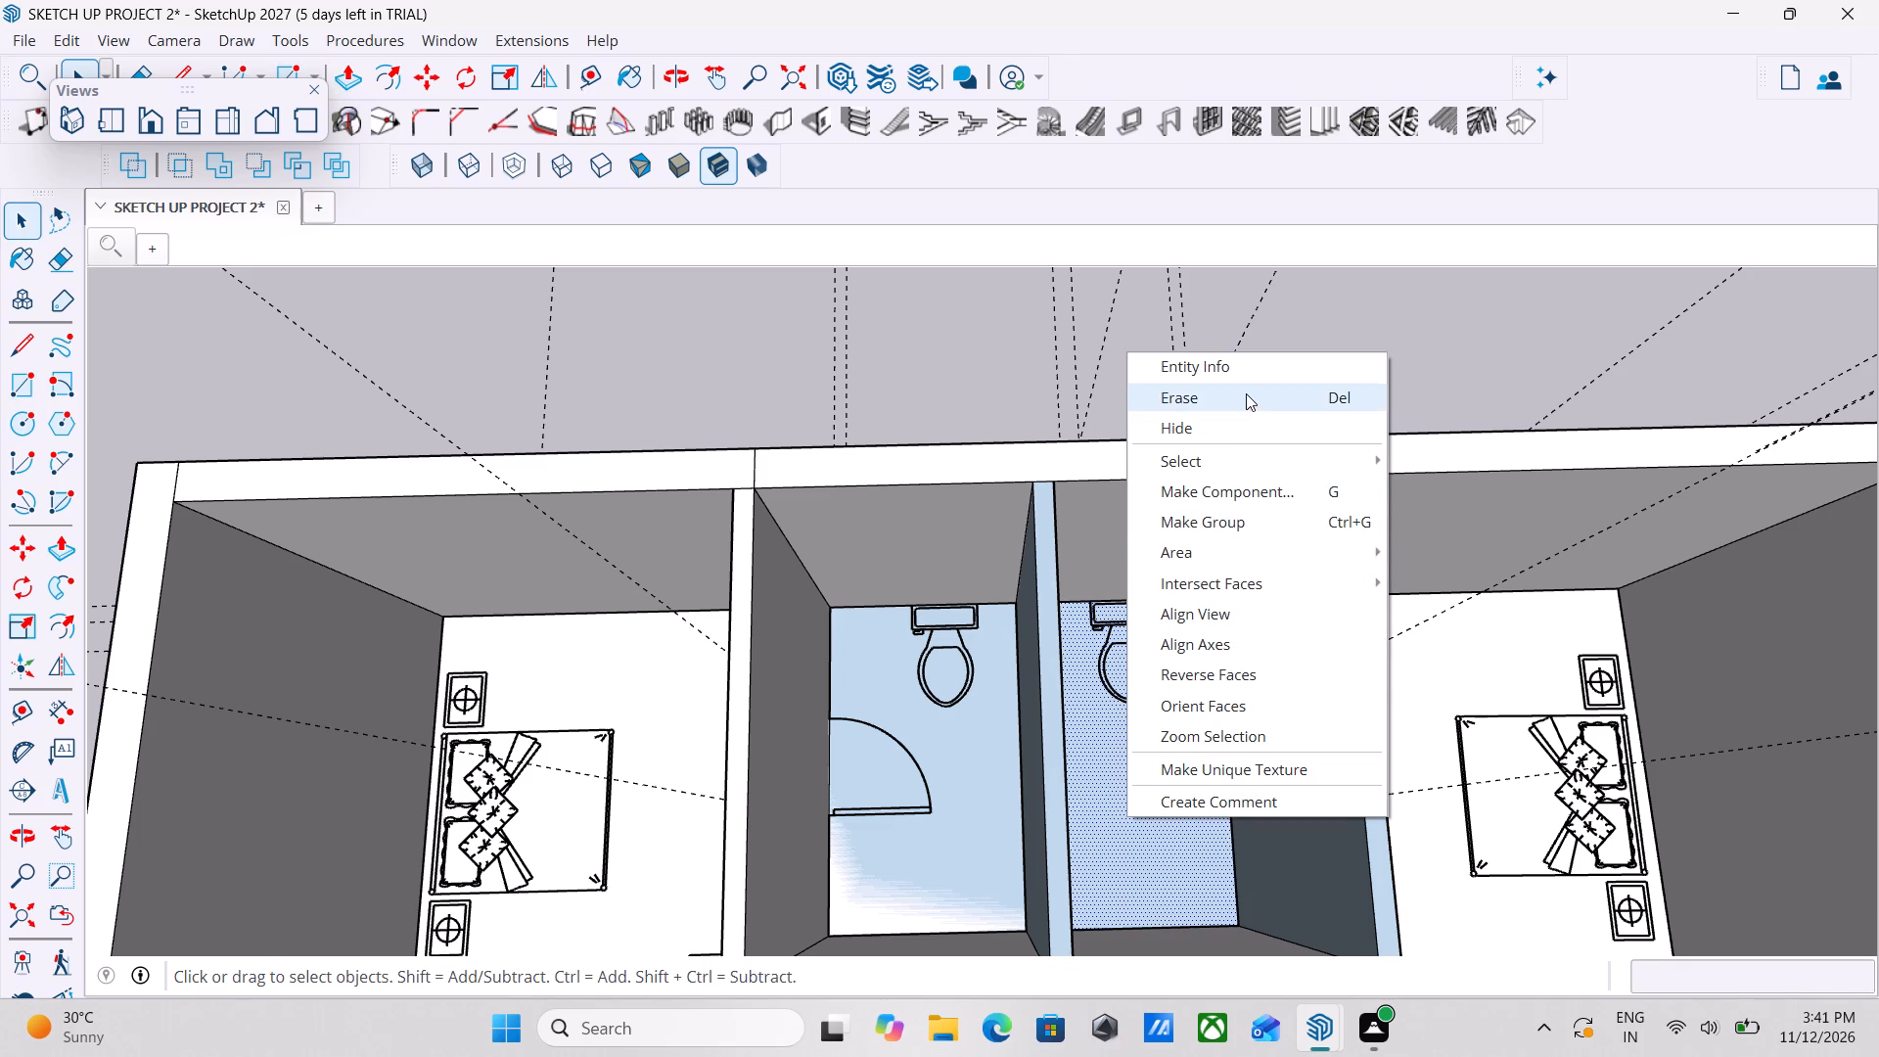
click(1246, 393)
Draw a rectangle over the other toilet's floor, from the outer-wall corner to the diagonally opposite corner at the toilet partition.
middle_drag(1071, 738, 1154, 782)
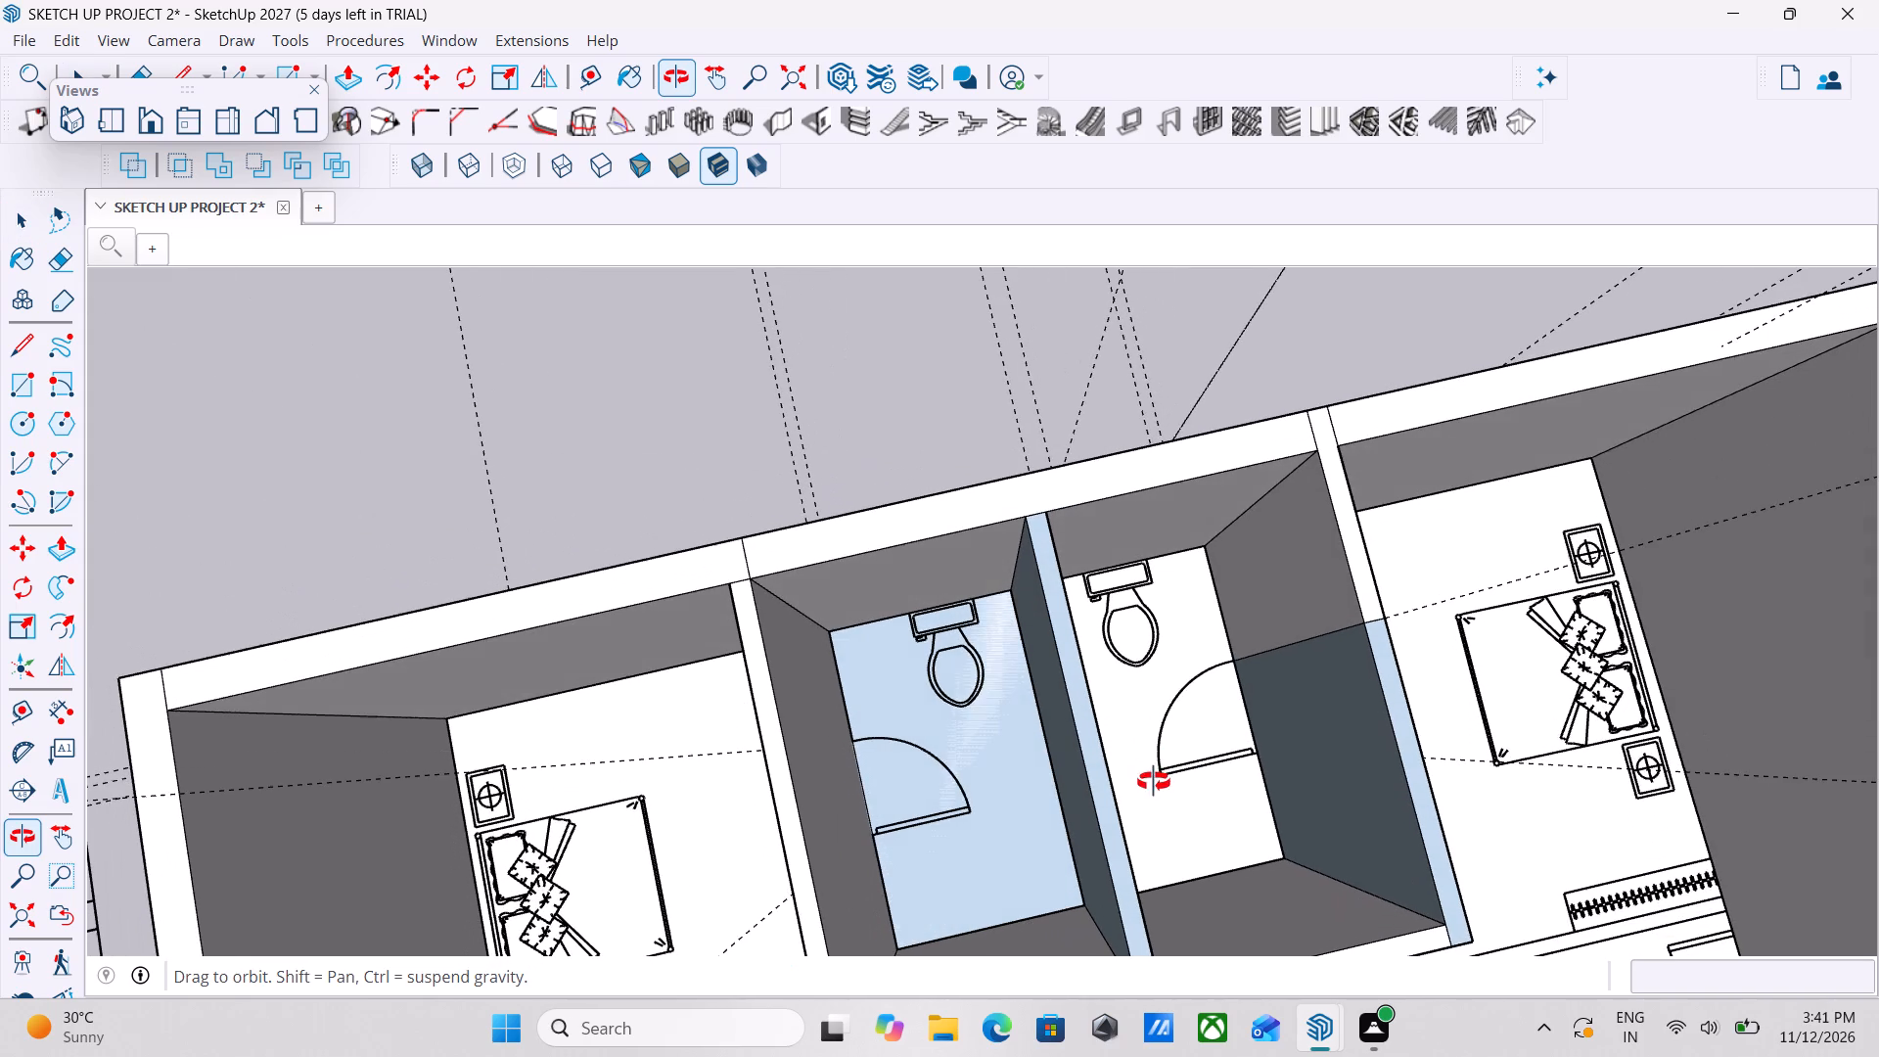
middle_drag(1154, 782, 1152, 782)
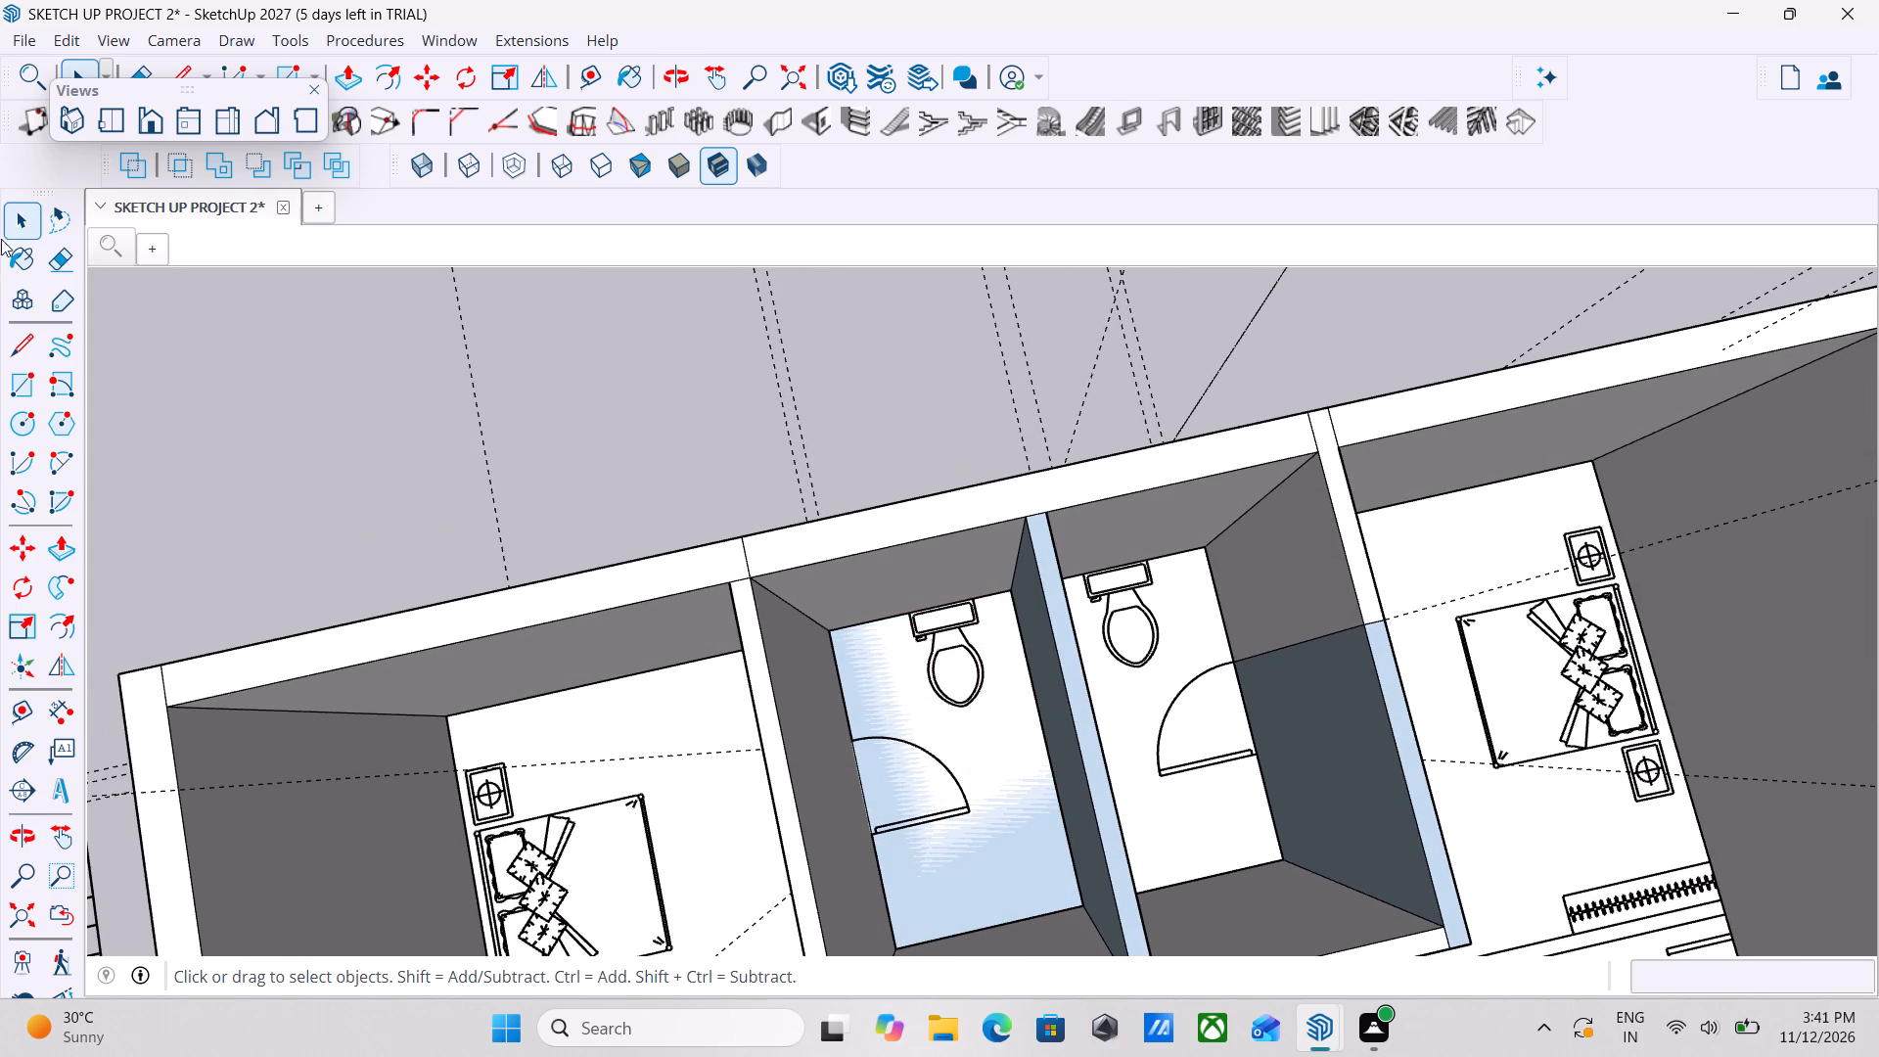
click(20, 345)
key(r)
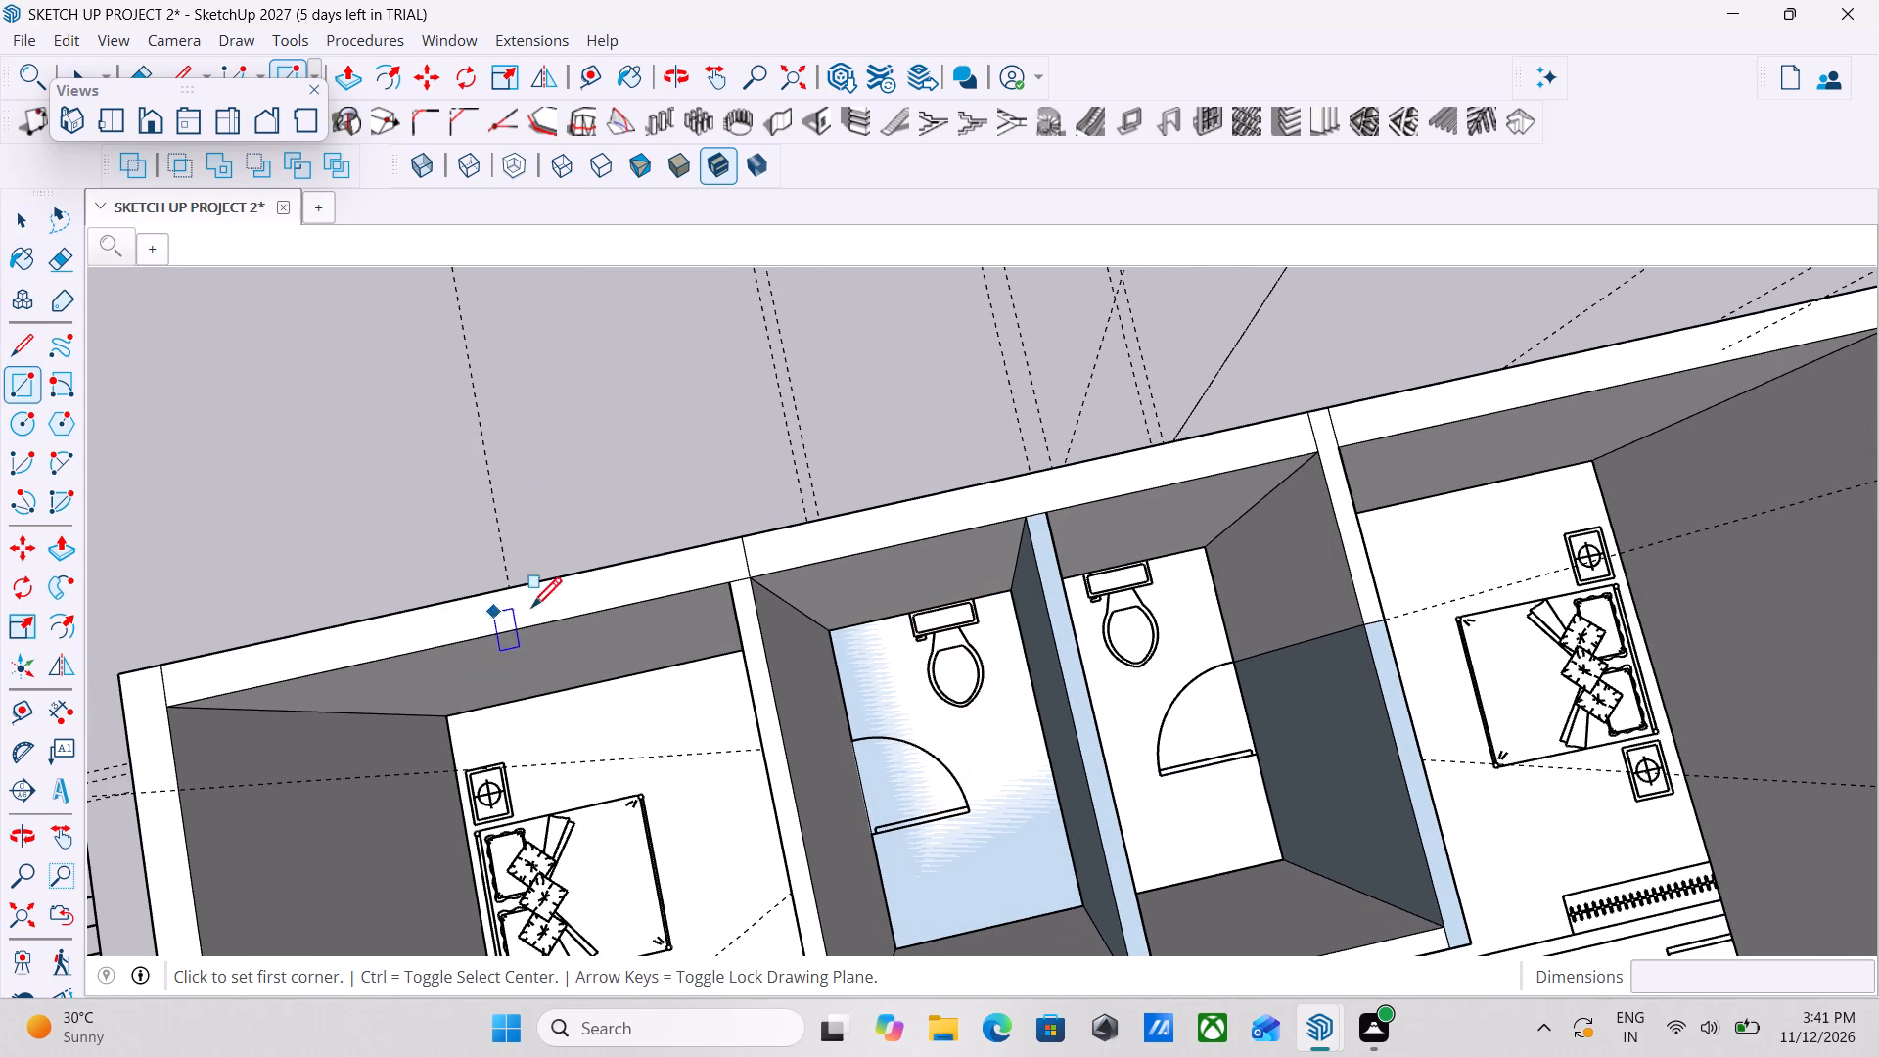
scroll(831, 629, up, 17)
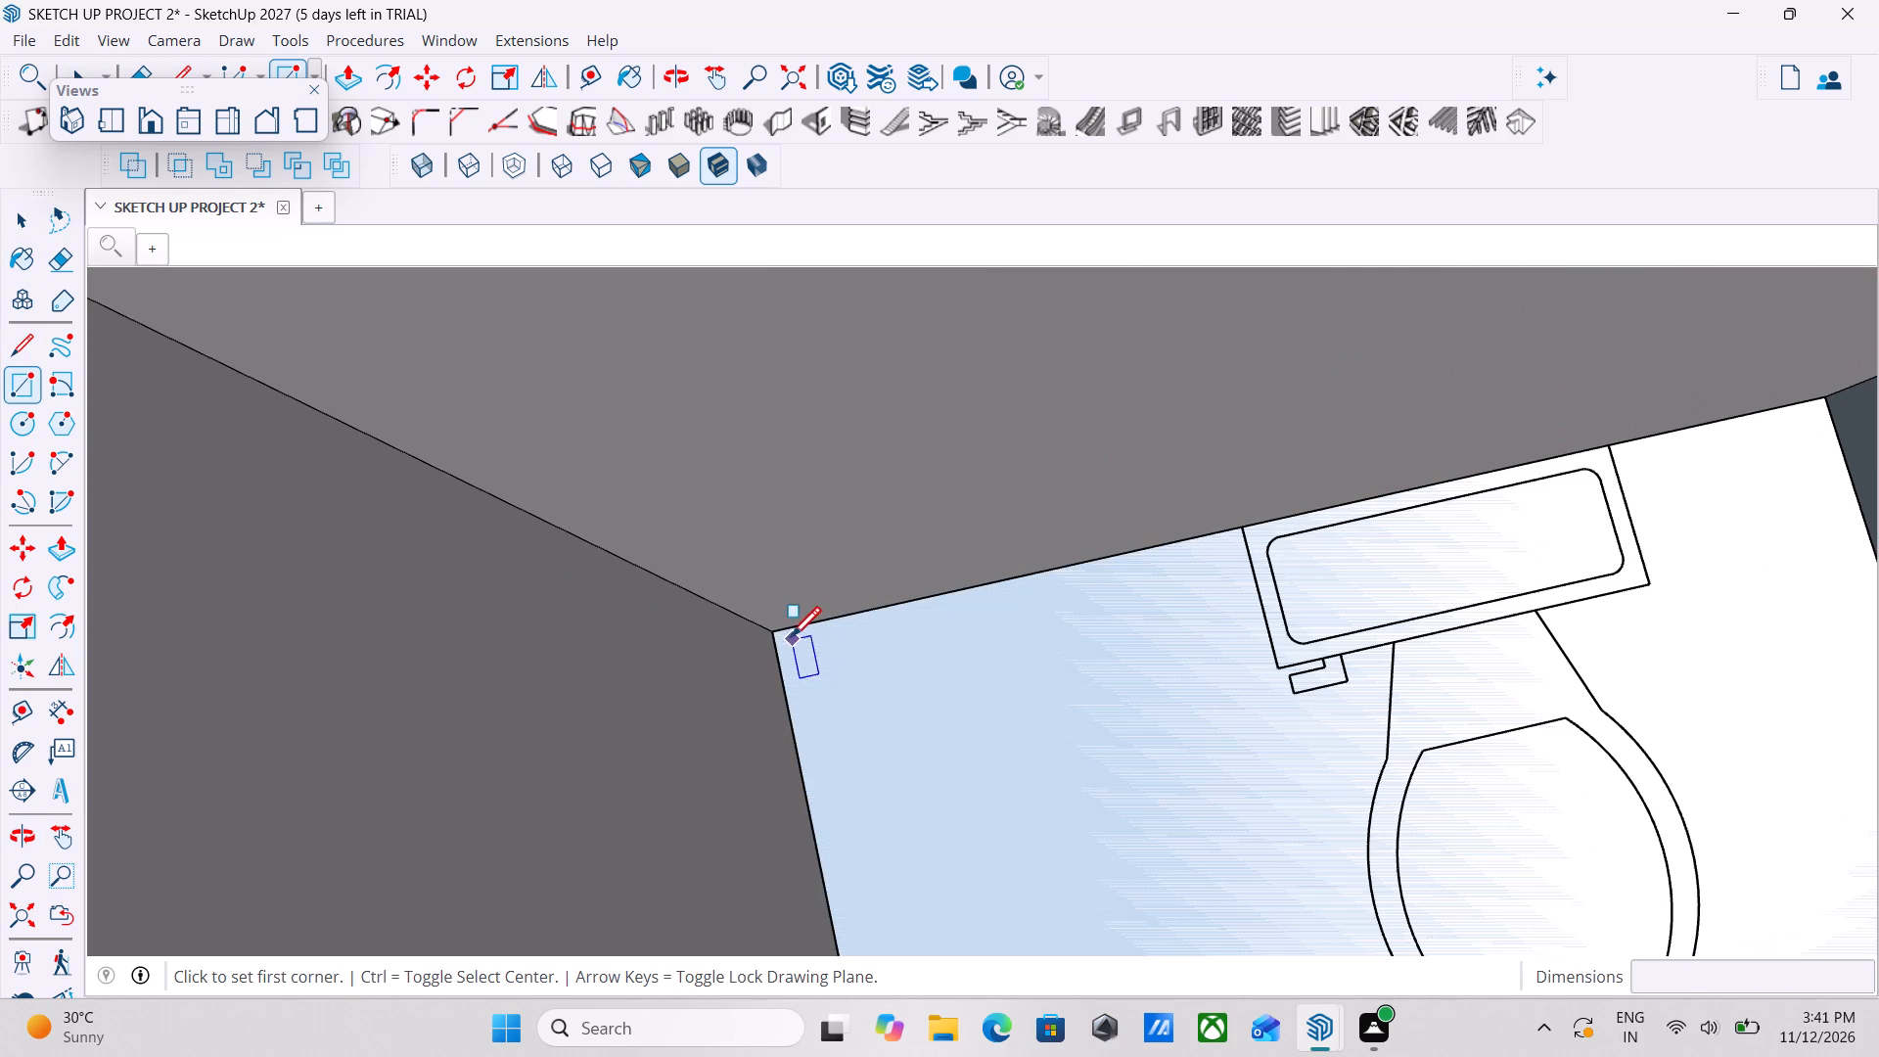
click(775, 634)
scroll(906, 745, down, 5)
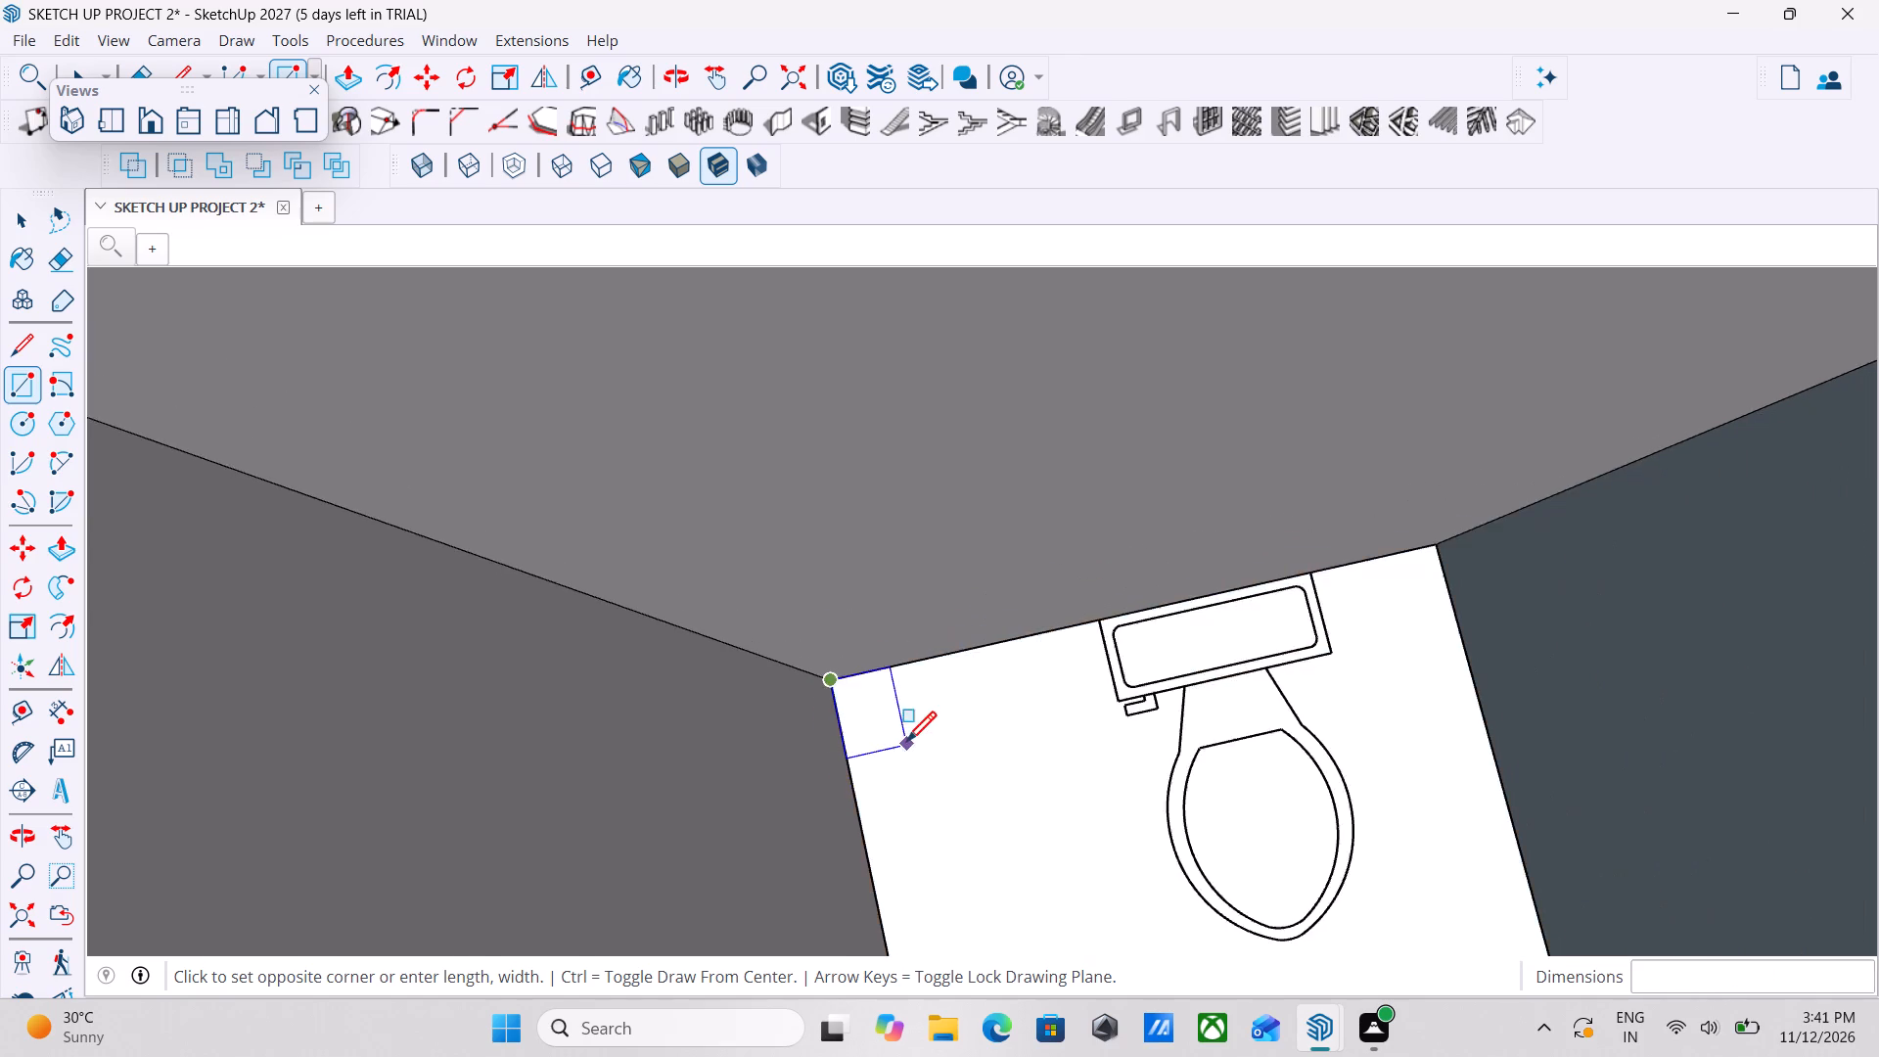
scroll(906, 745, down, 6)
scroll(1104, 880, down, 1)
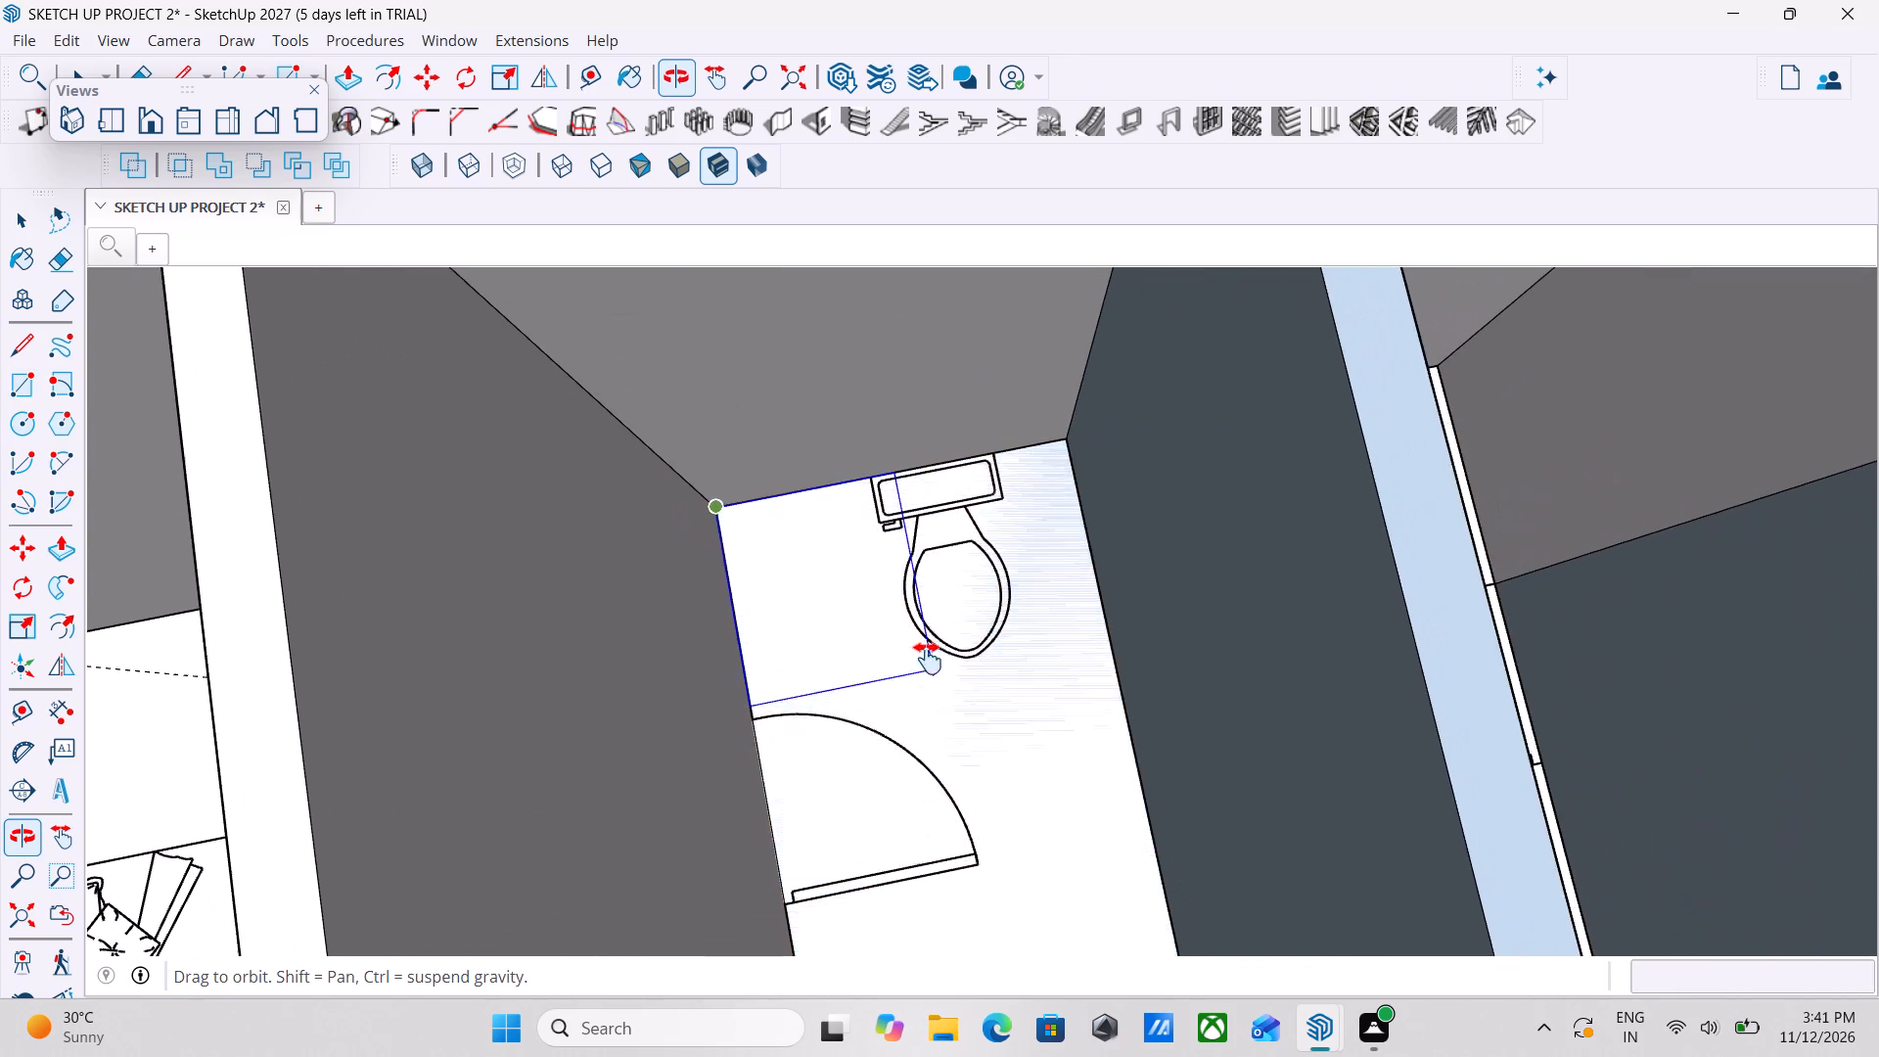
scroll(1020, 762, down, 3)
scroll(1083, 830, down, 1)
middle_drag(1083, 830, 1134, 727)
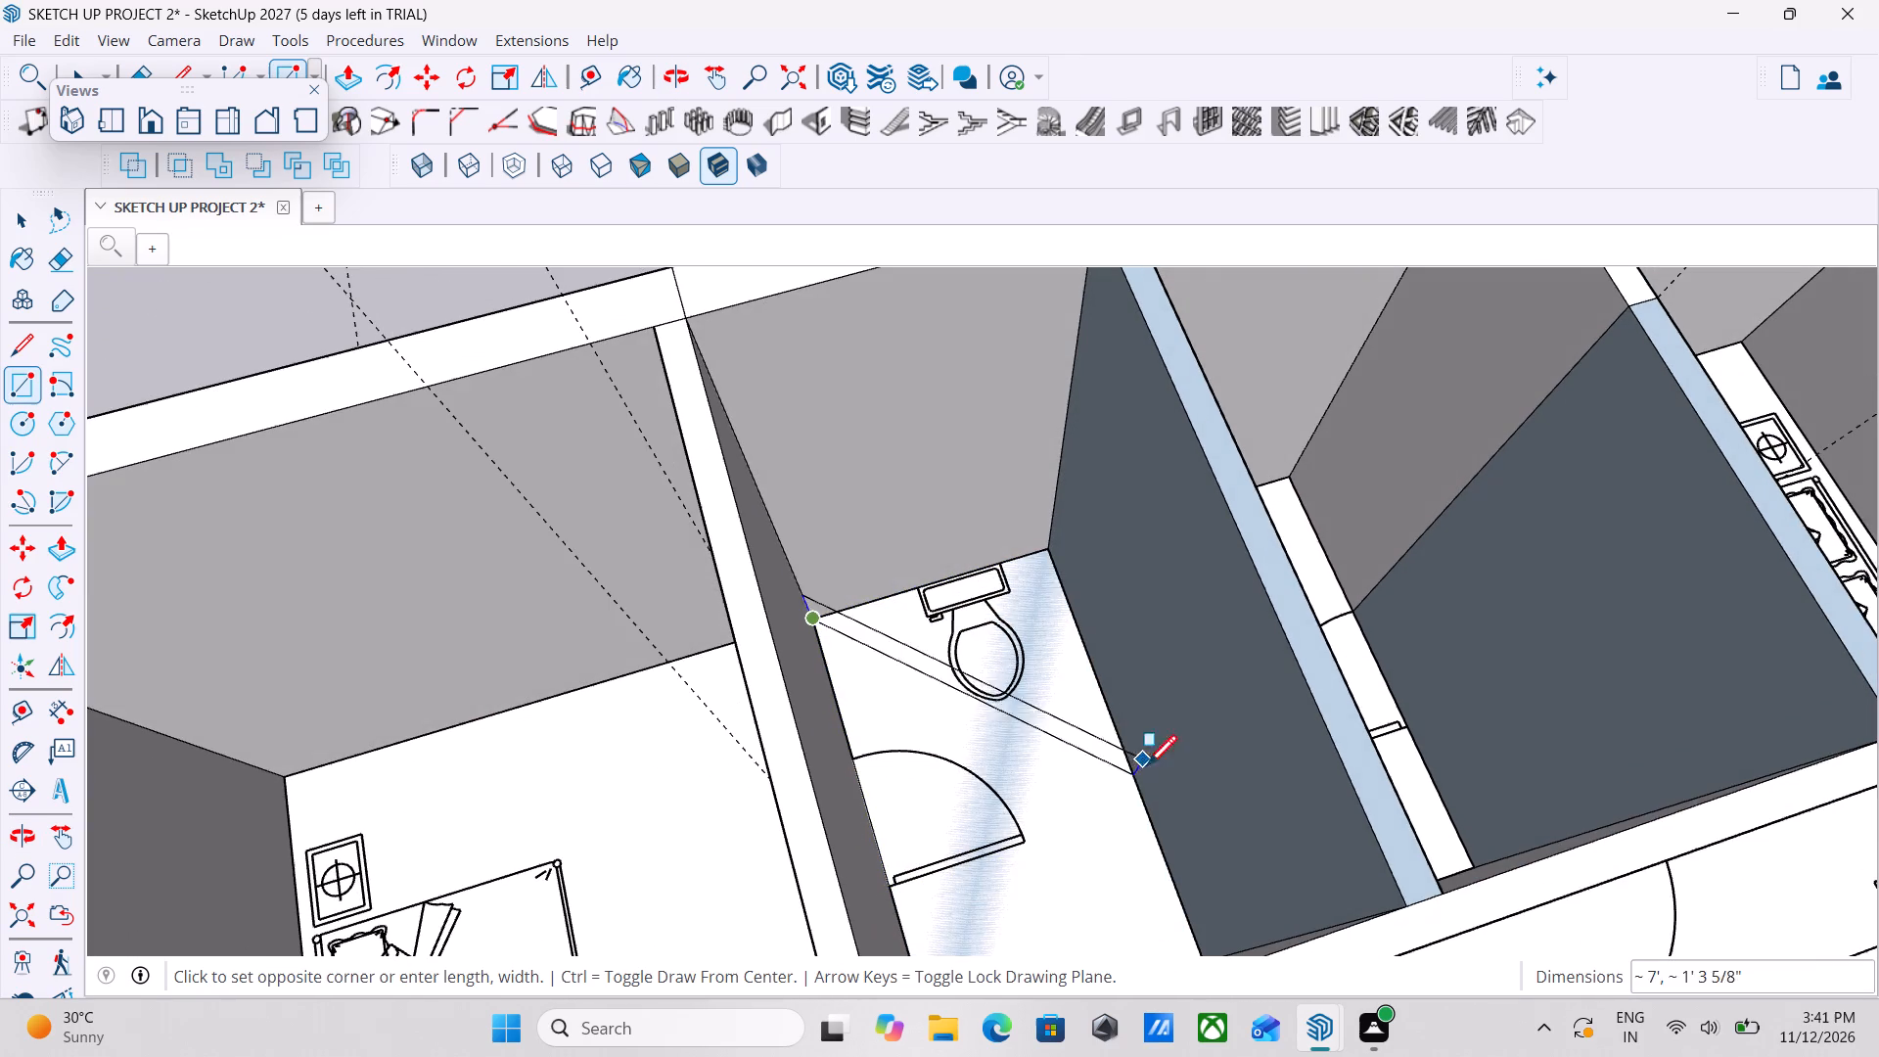
scroll(1149, 826, down, 4)
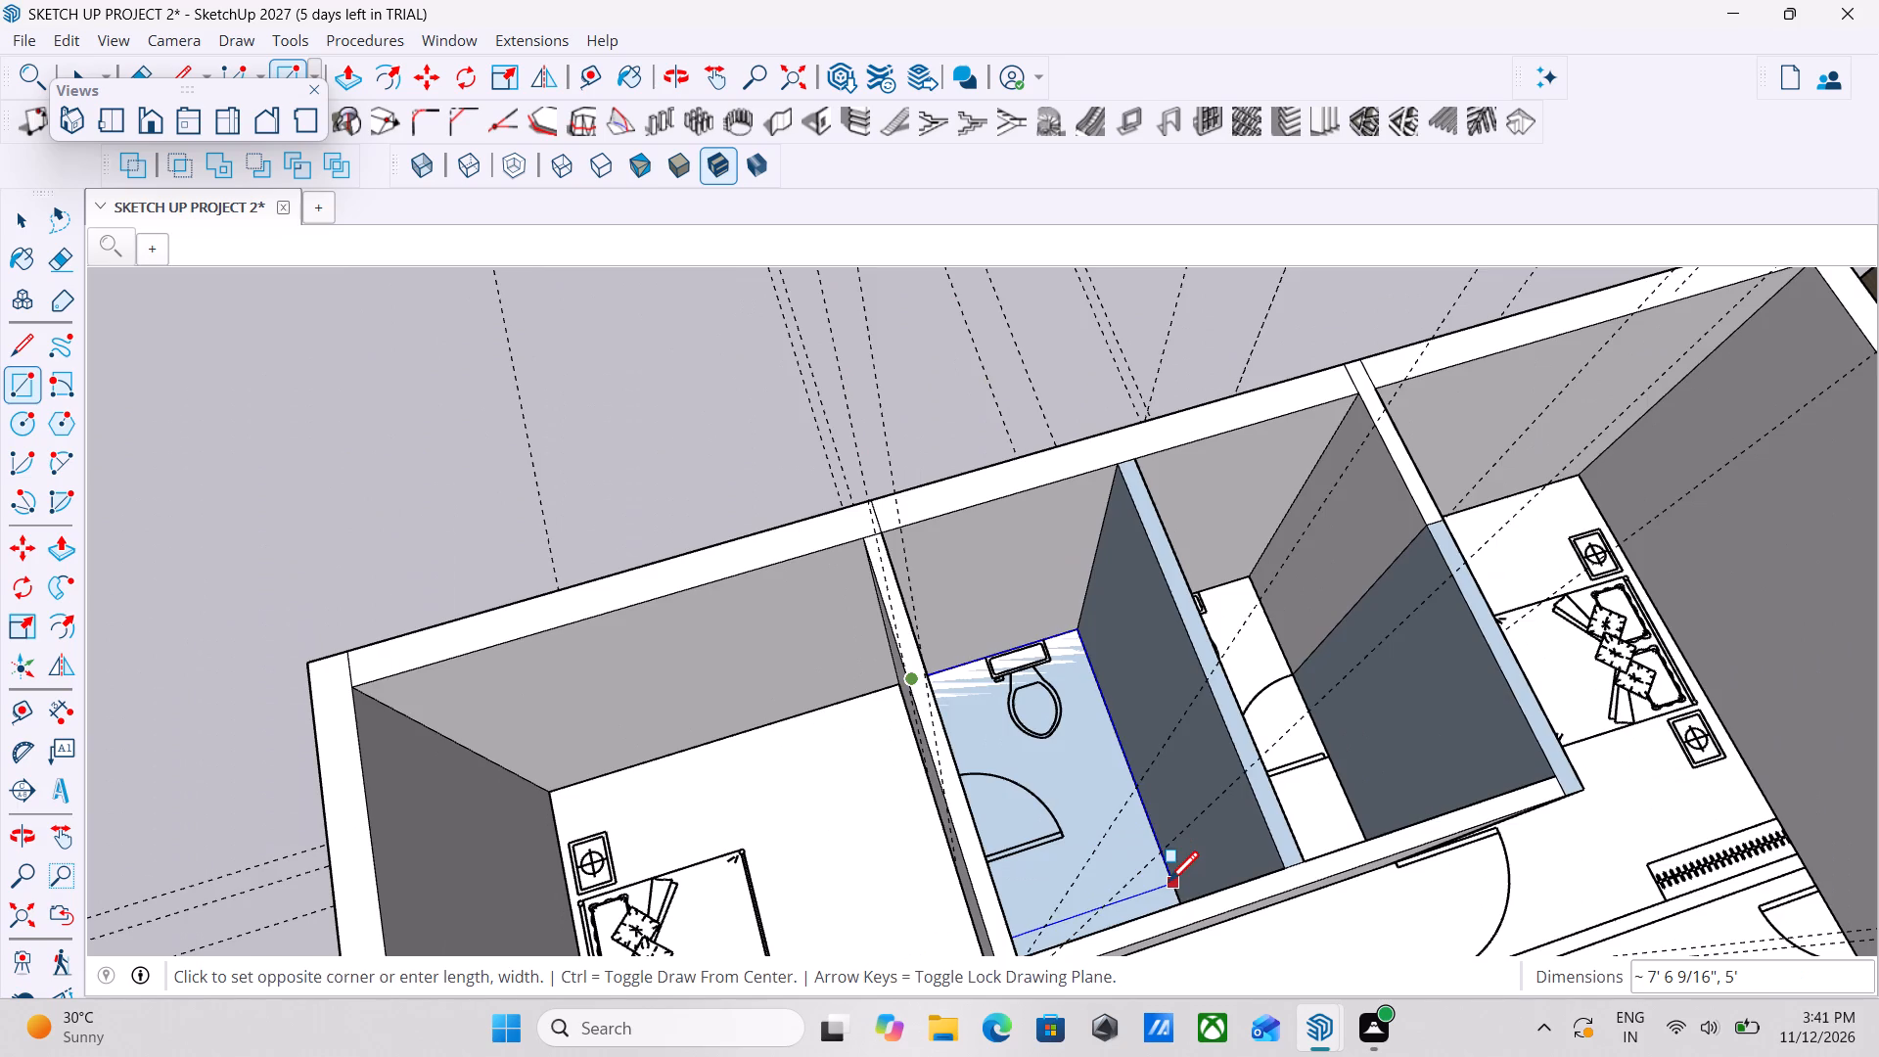
shift+middle_drag(1169, 885, 991, 658)
middle_drag(991, 658, 1111, 792)
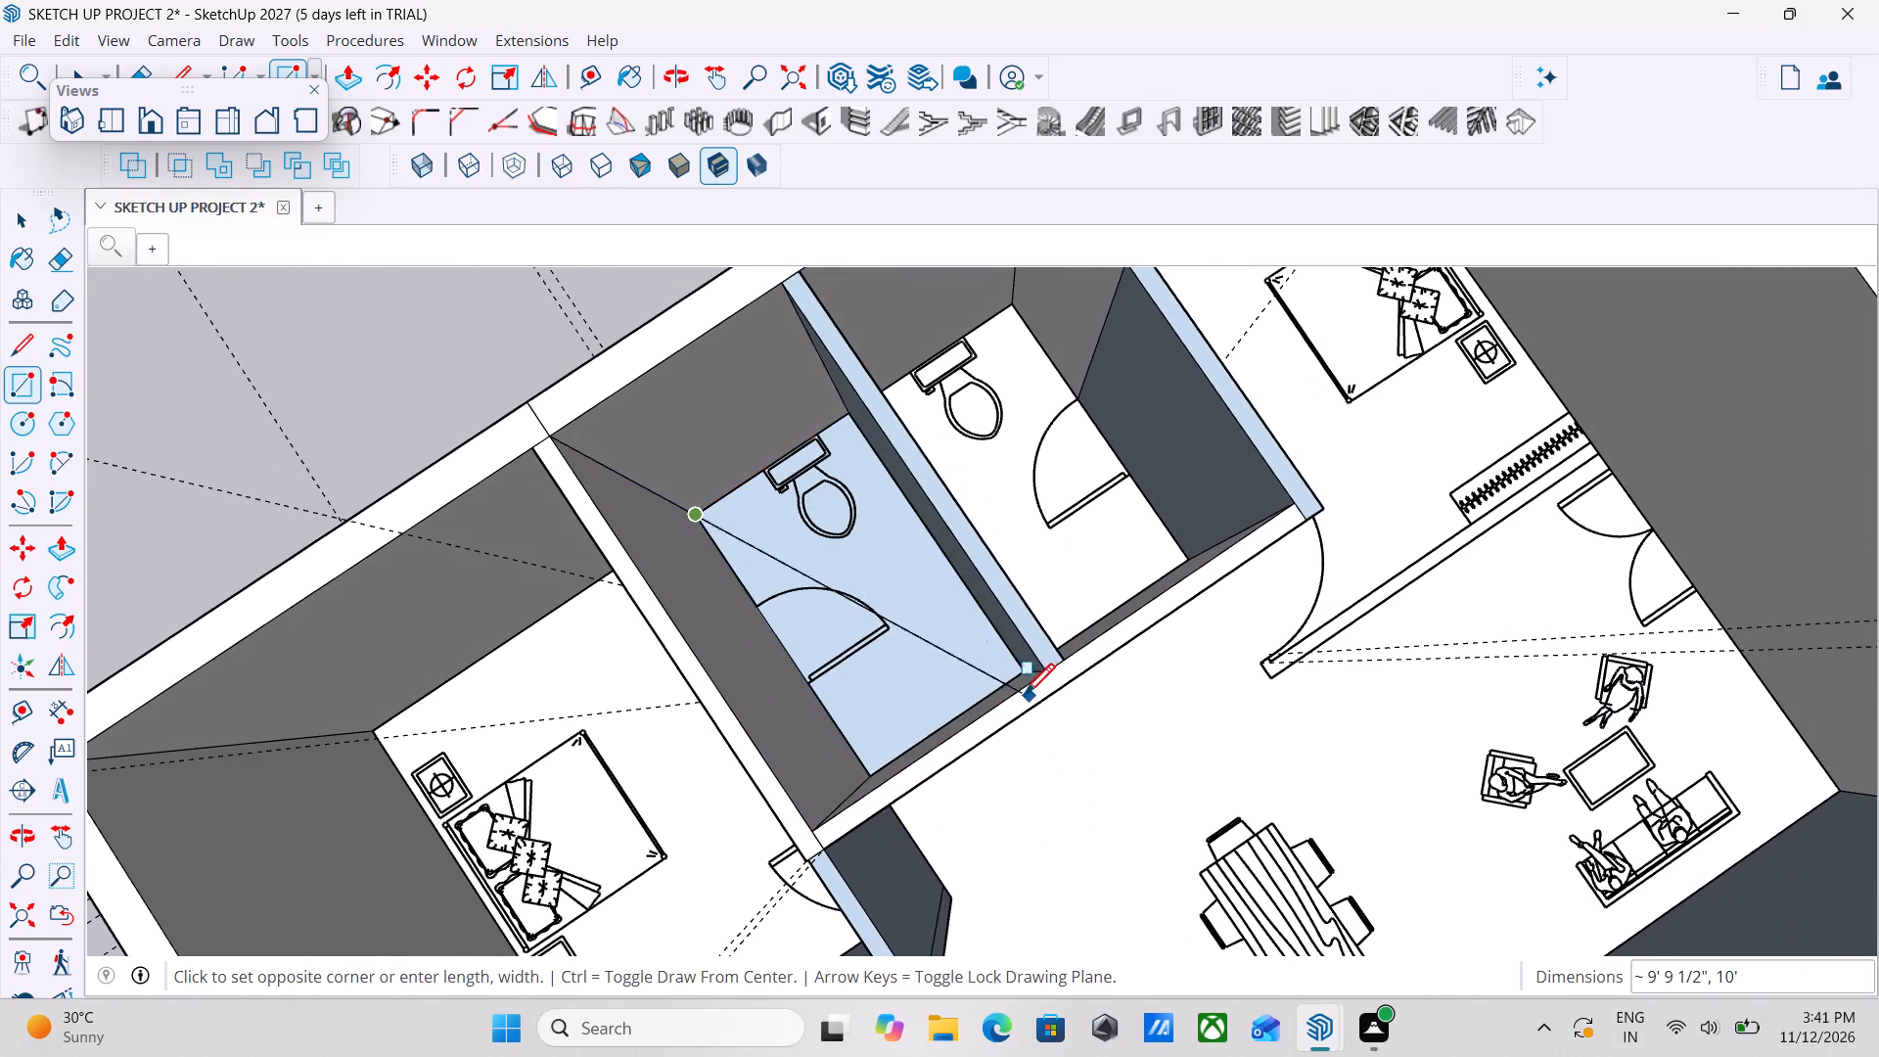
scroll(1013, 676, up, 7)
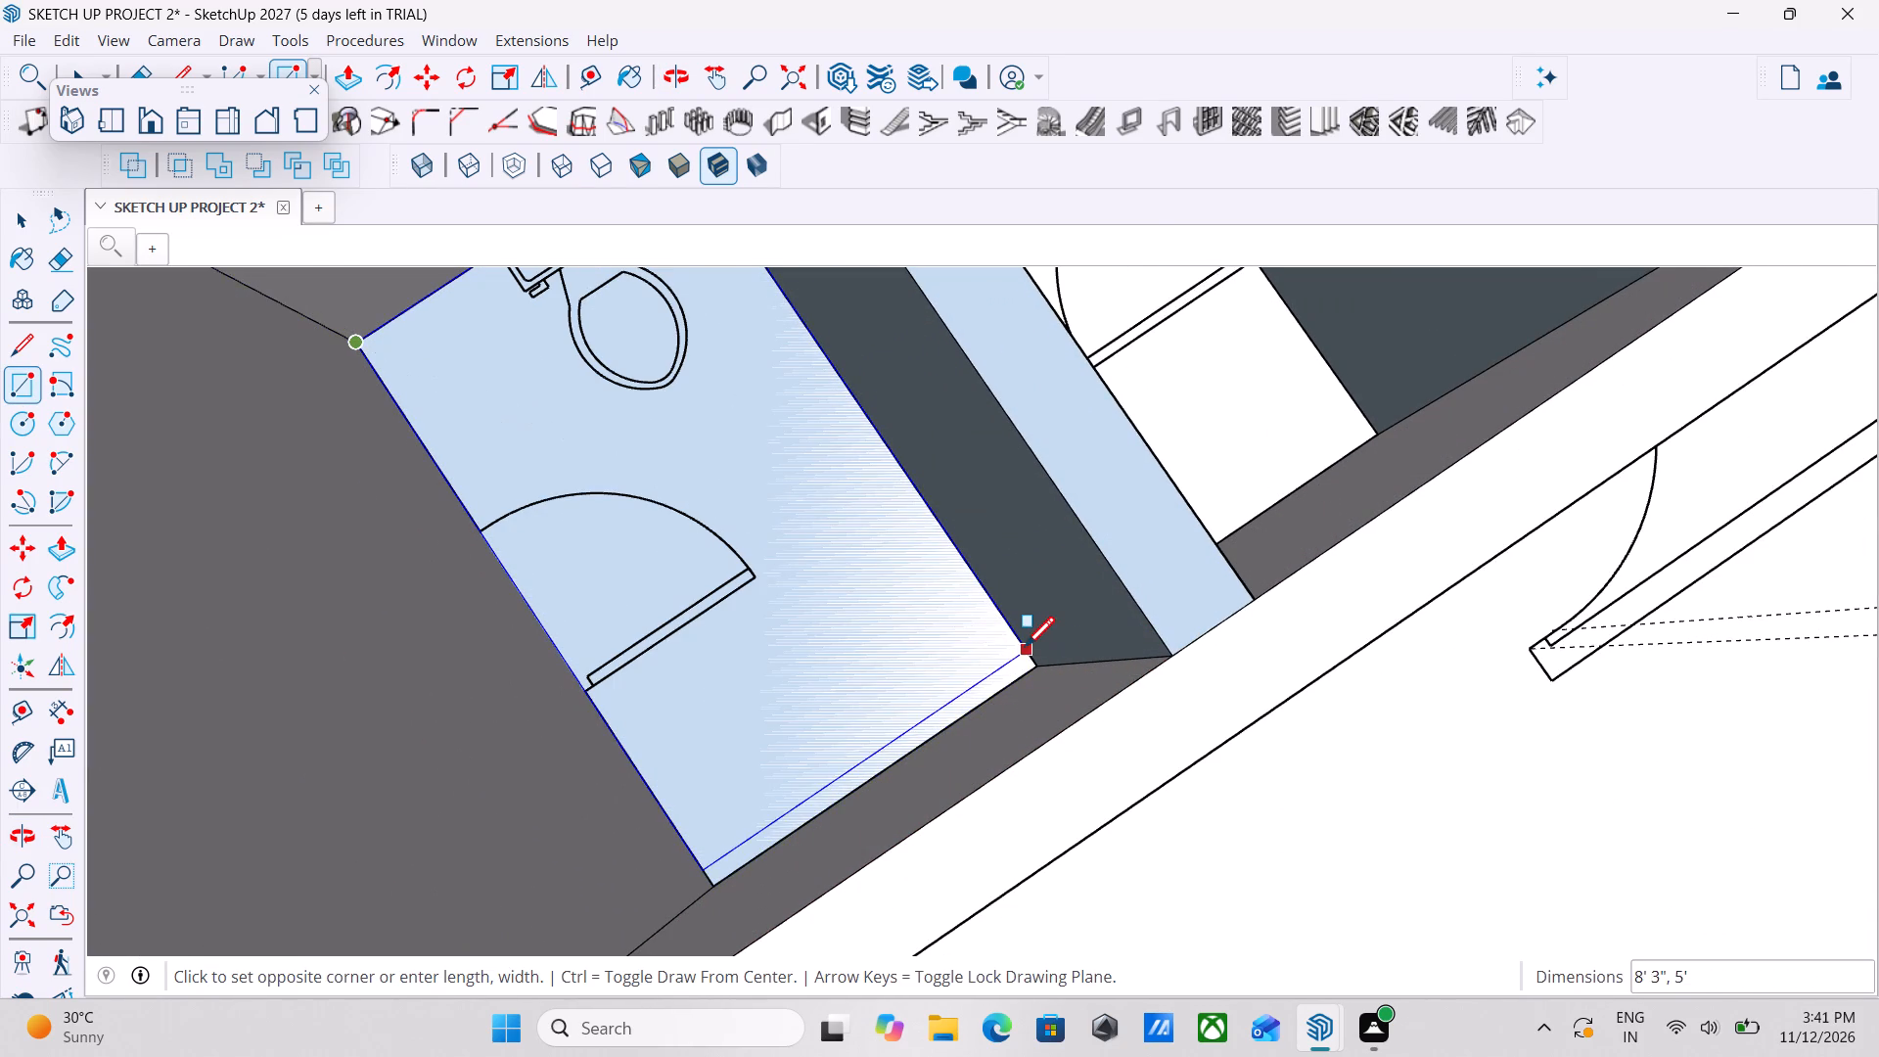
click(1031, 661)
key(Escape)
Erase the rectangular face covering the second toilet's floor.
key(space)
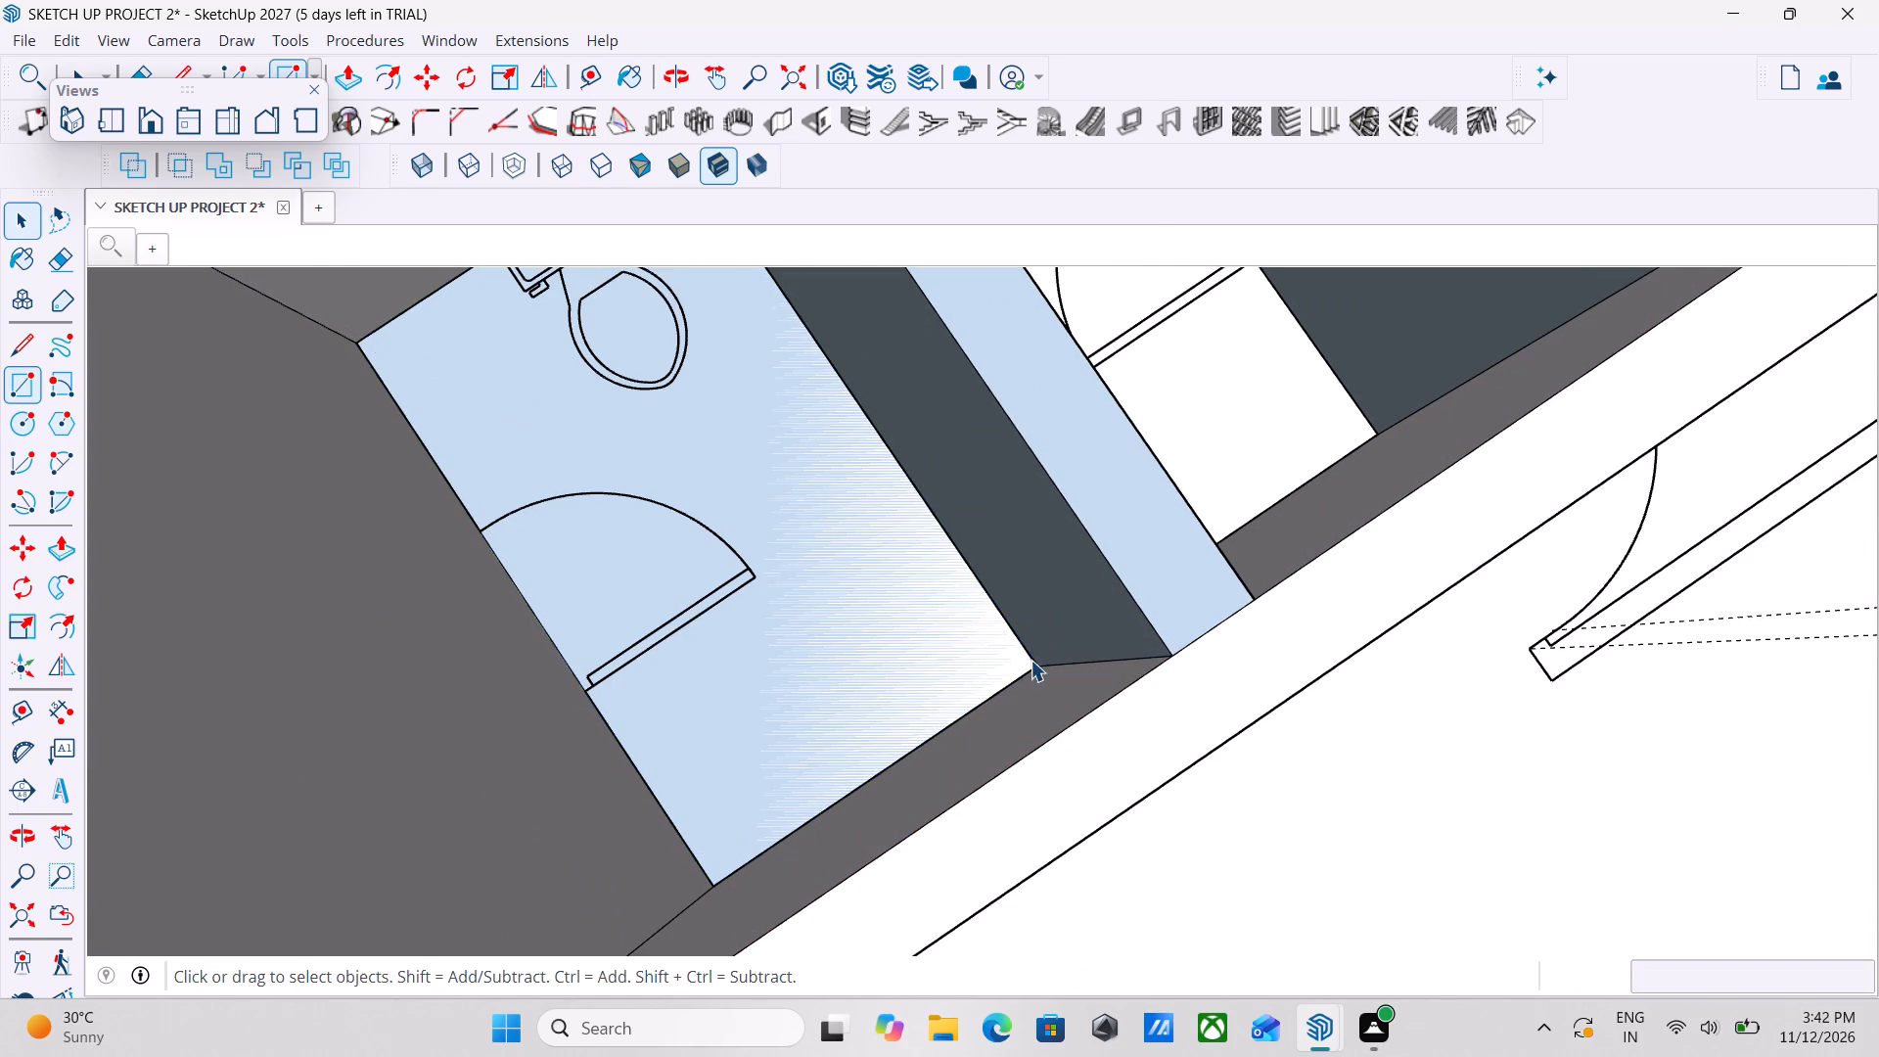
click(795, 525)
right_click(795, 525)
click(834, 579)
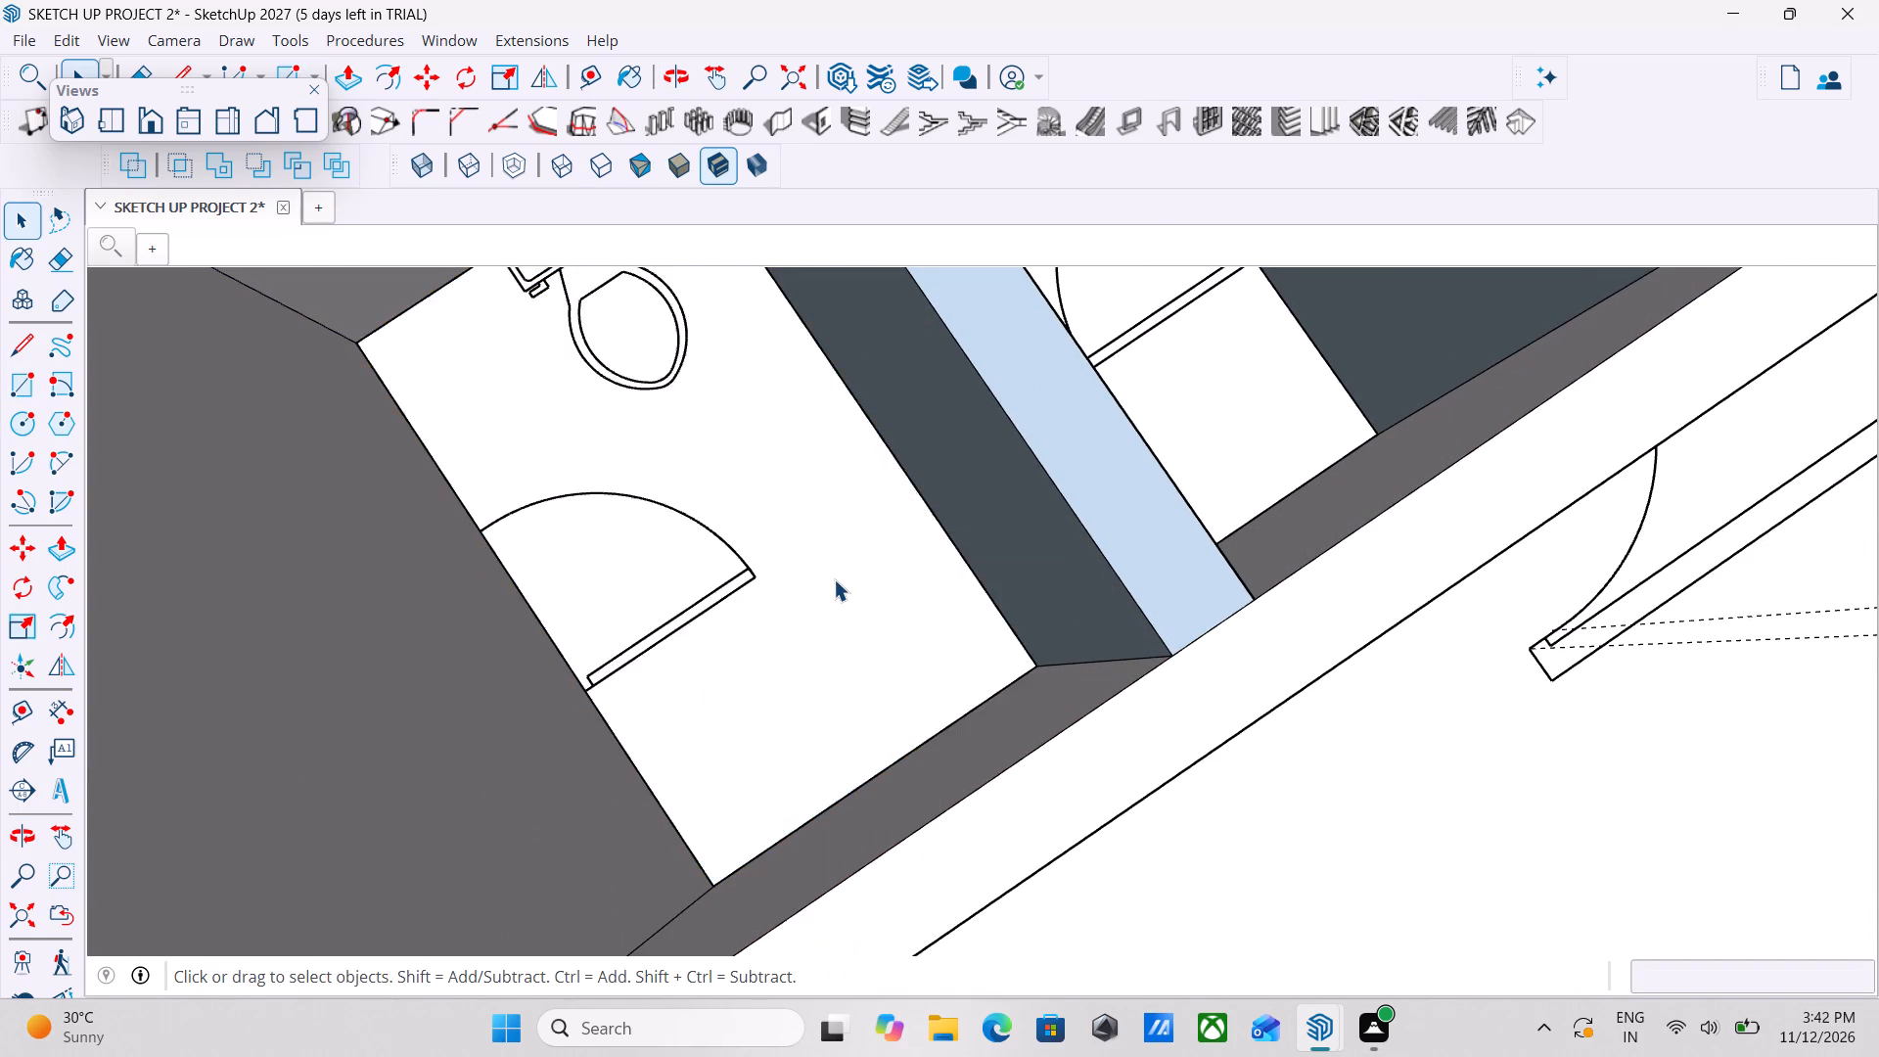
Examine the raised upper-floor rooms, partitions and outer walls from above and around the house.
scroll(834, 579, down, 5)
middle_drag(583, 676, 914, 554)
scroll(914, 554, up, 1)
scroll(914, 554, down, 6)
scroll(1176, 706, down, 2)
middle_drag(1205, 710, 1457, 542)
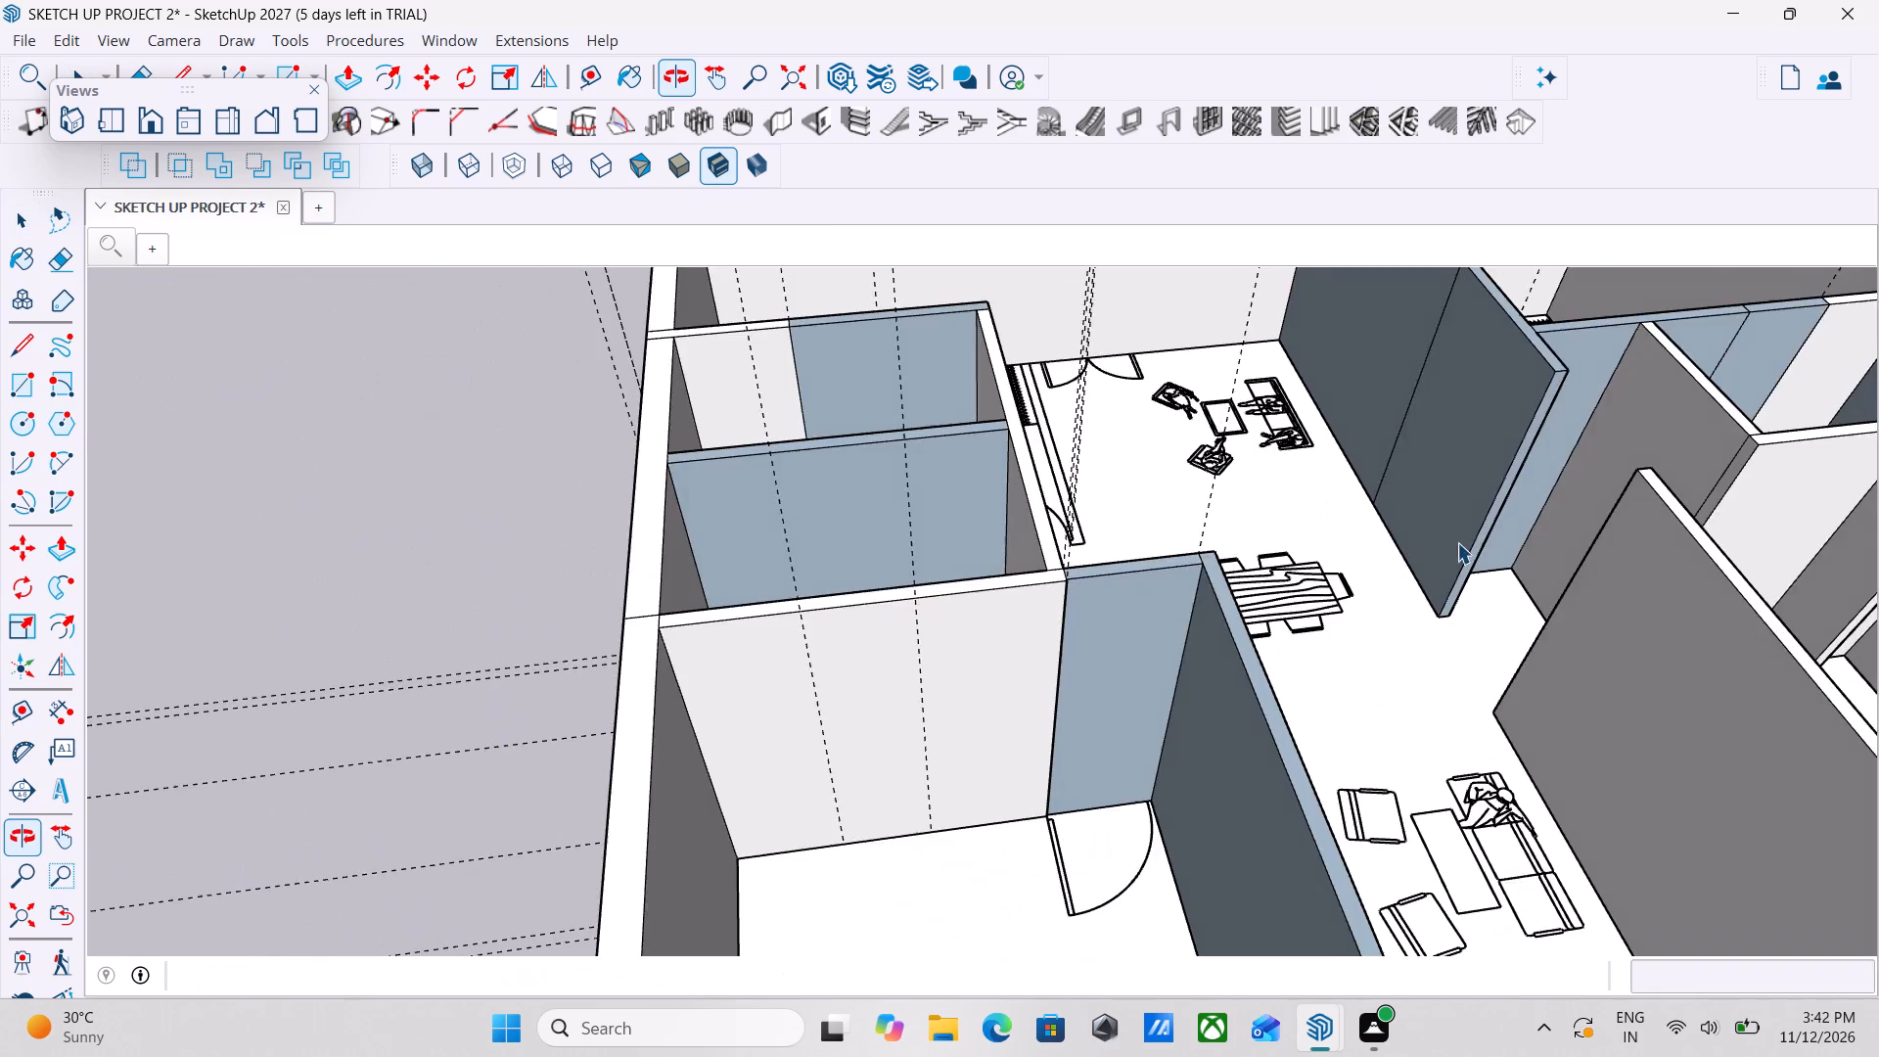
scroll(1160, 657, down, 2)
middle_drag(1181, 657, 1004, 654)
middle_drag(1652, 608, 823, 517)
middle_drag(1249, 571, 649, 476)
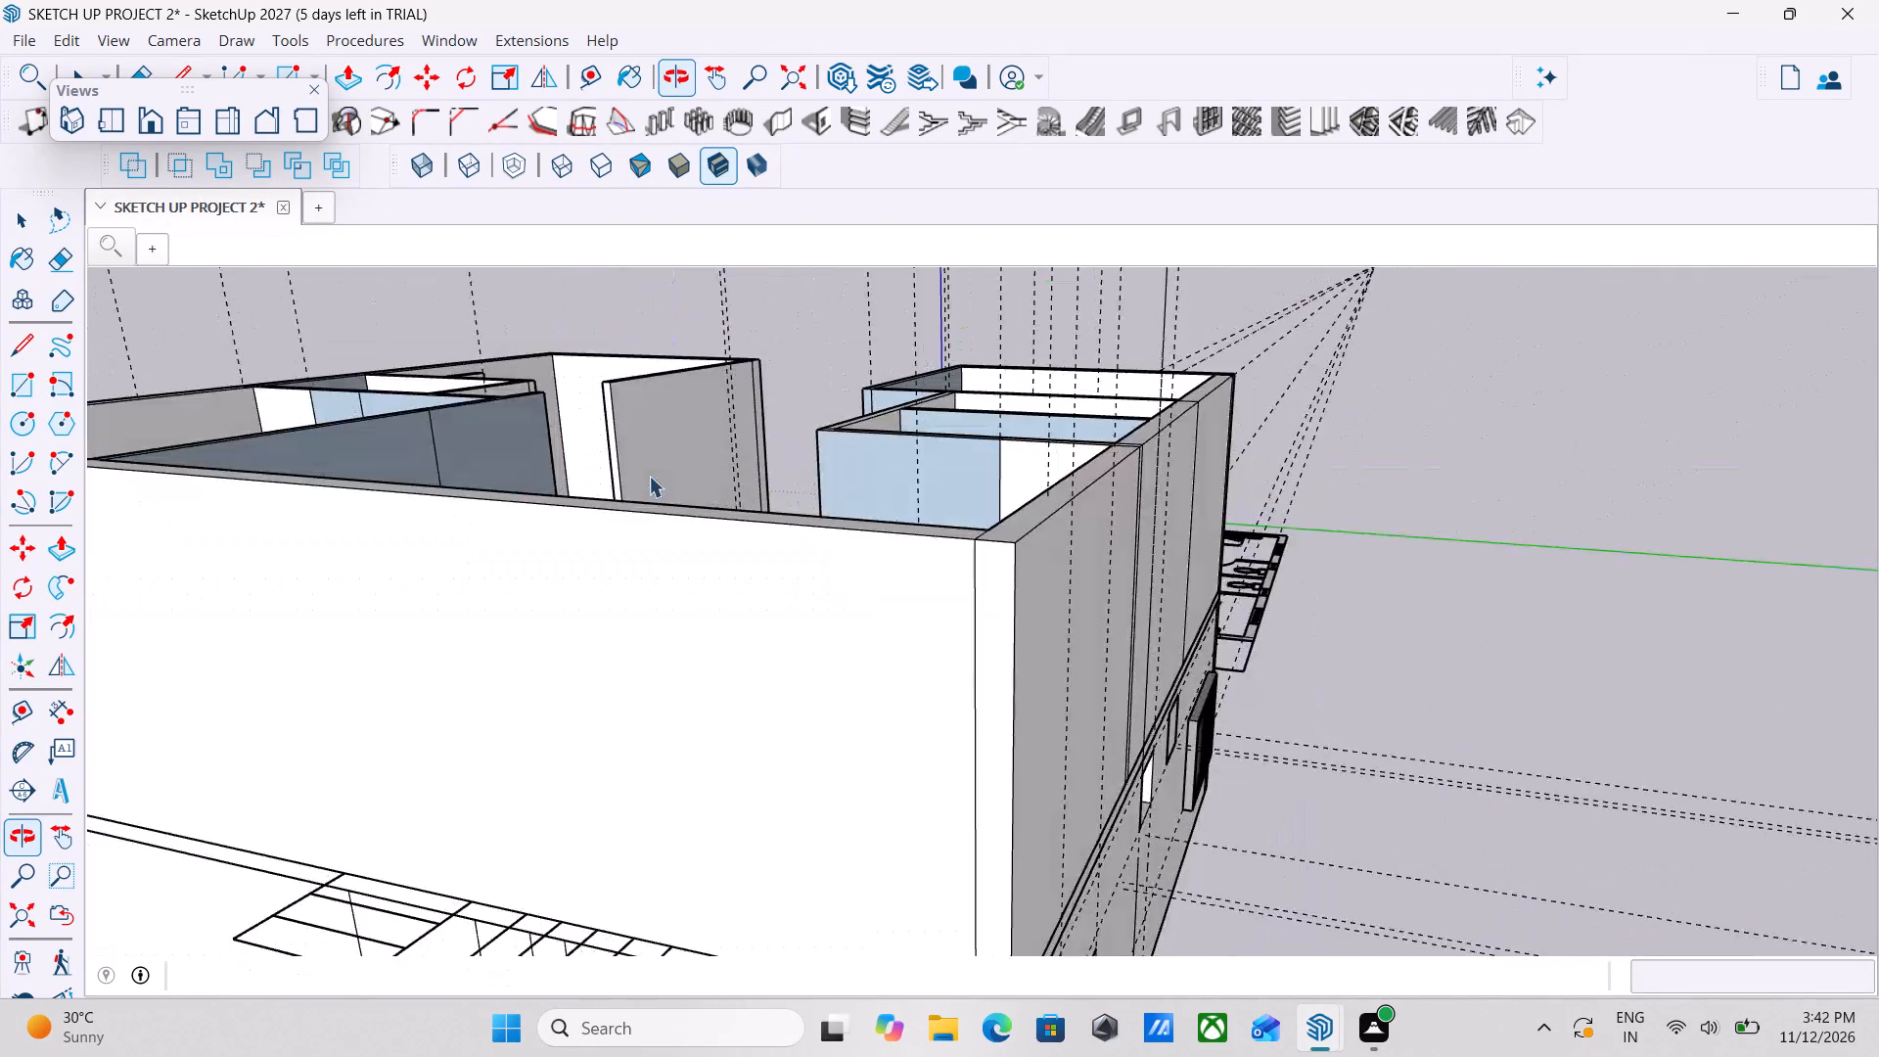
scroll(649, 476, down, 3)
middle_drag(367, 530, 1048, 543)
middle_drag(712, 556, 1363, 560)
middle_drag(590, 552, 910, 553)
scroll(910, 553, down, 1)
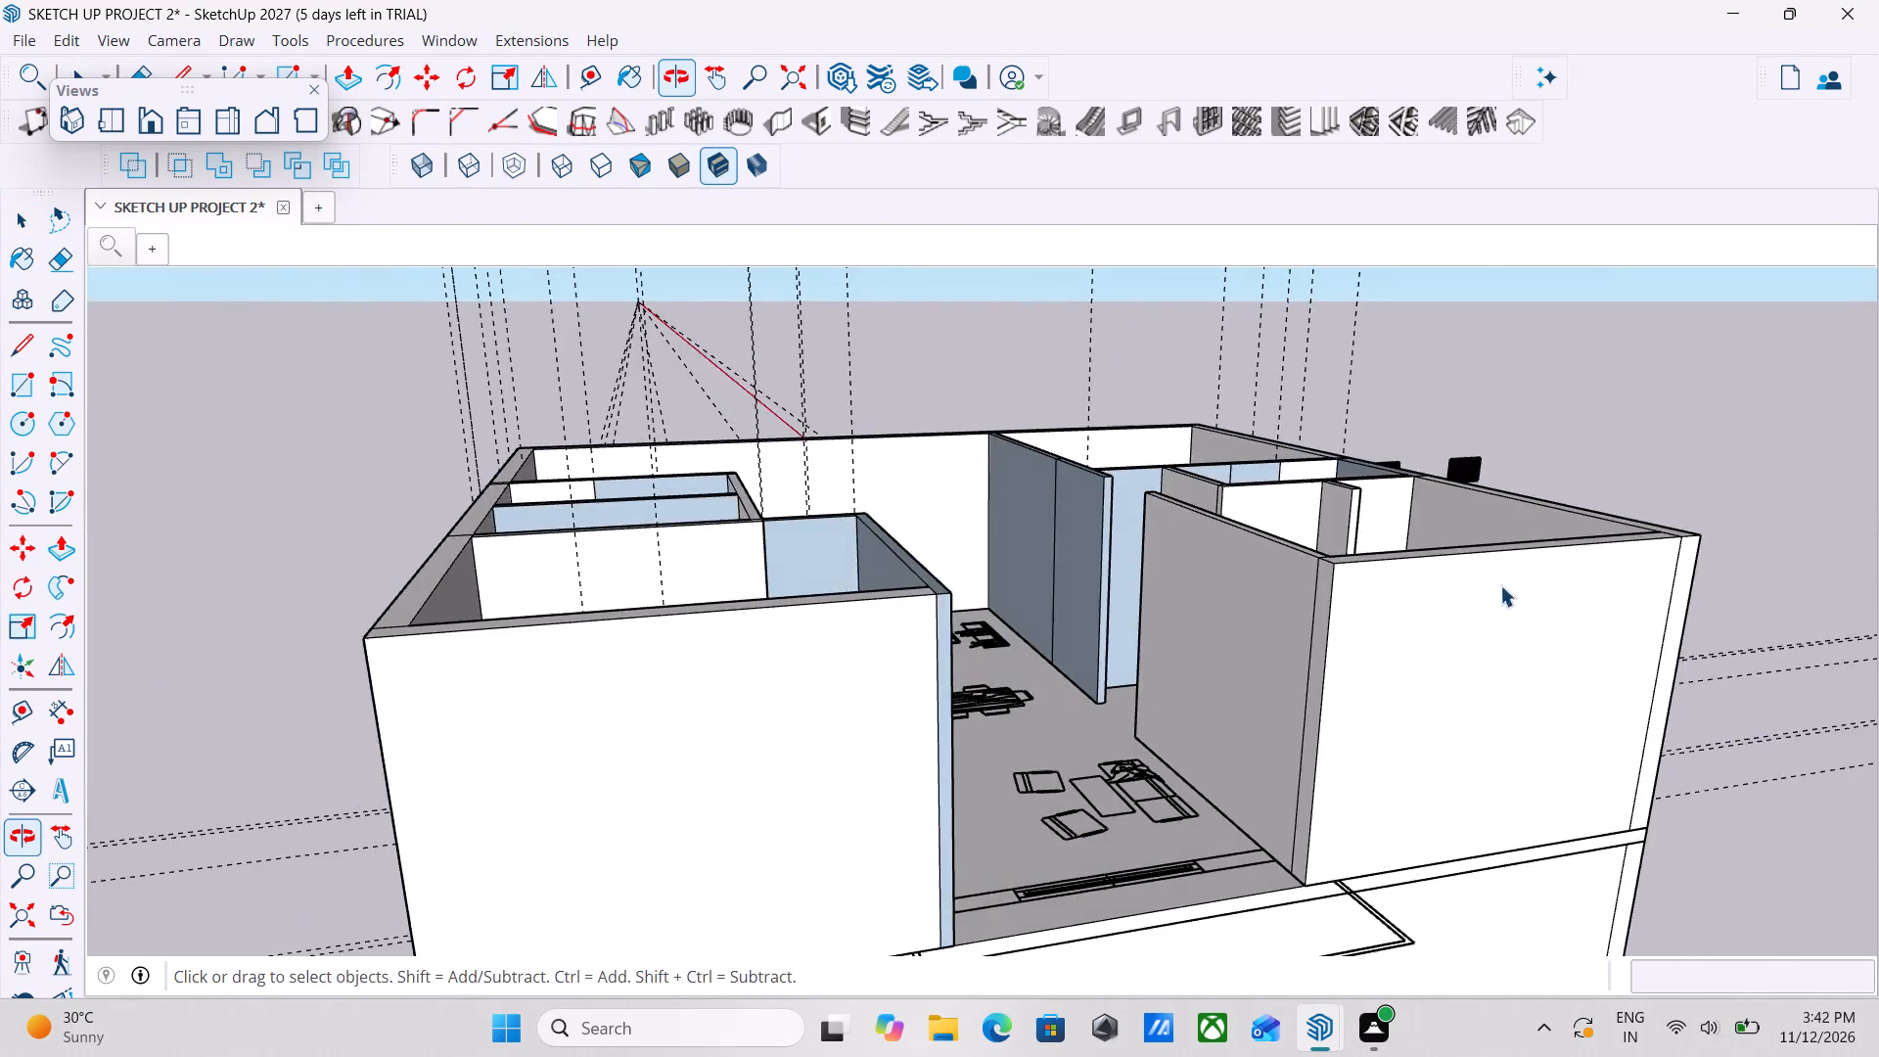
middle_drag(1498, 584, 1061, 673)
middle_drag(803, 605, 970, 675)
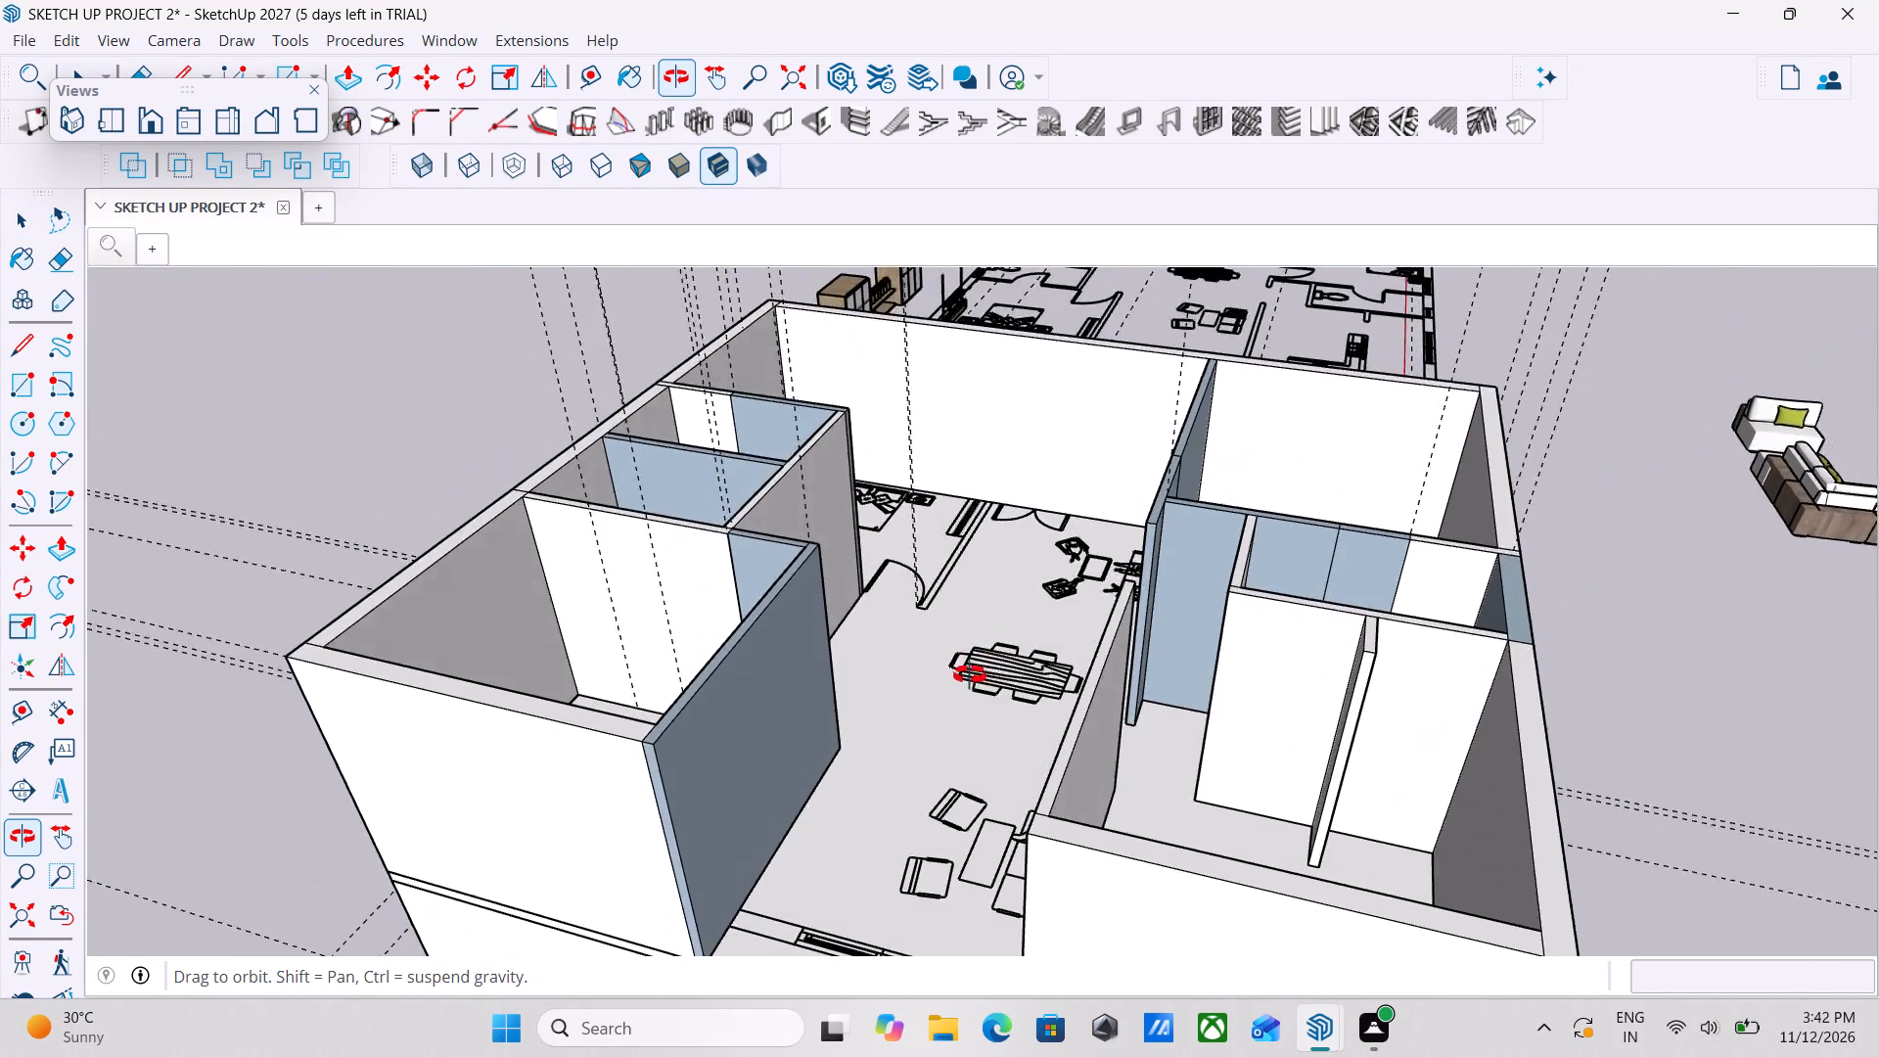
middle_drag(970, 675, 1138, 595)
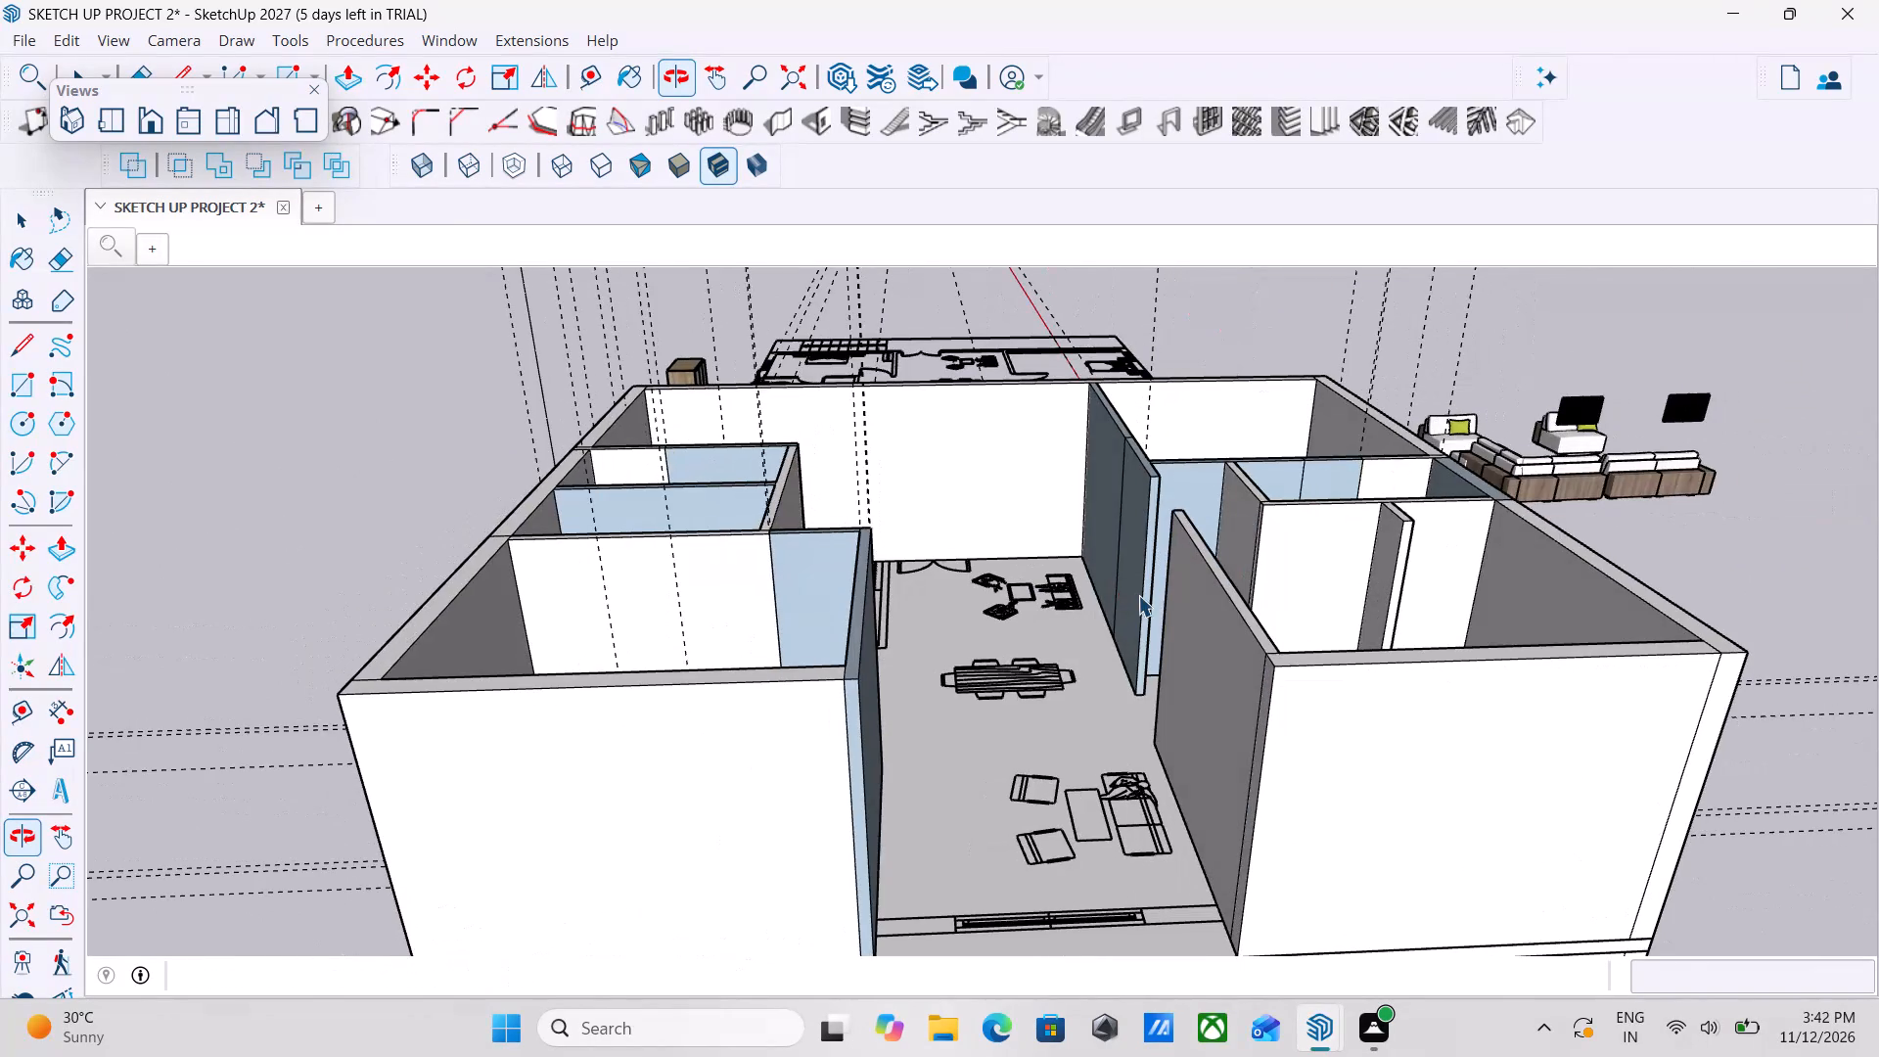
scroll(1138, 595, down, 3)
middle_drag(1309, 628, 1148, 605)
middle_drag(1041, 611, 1125, 654)
middle_drag(1022, 639, 1367, 804)
middle_drag(823, 631, 955, 749)
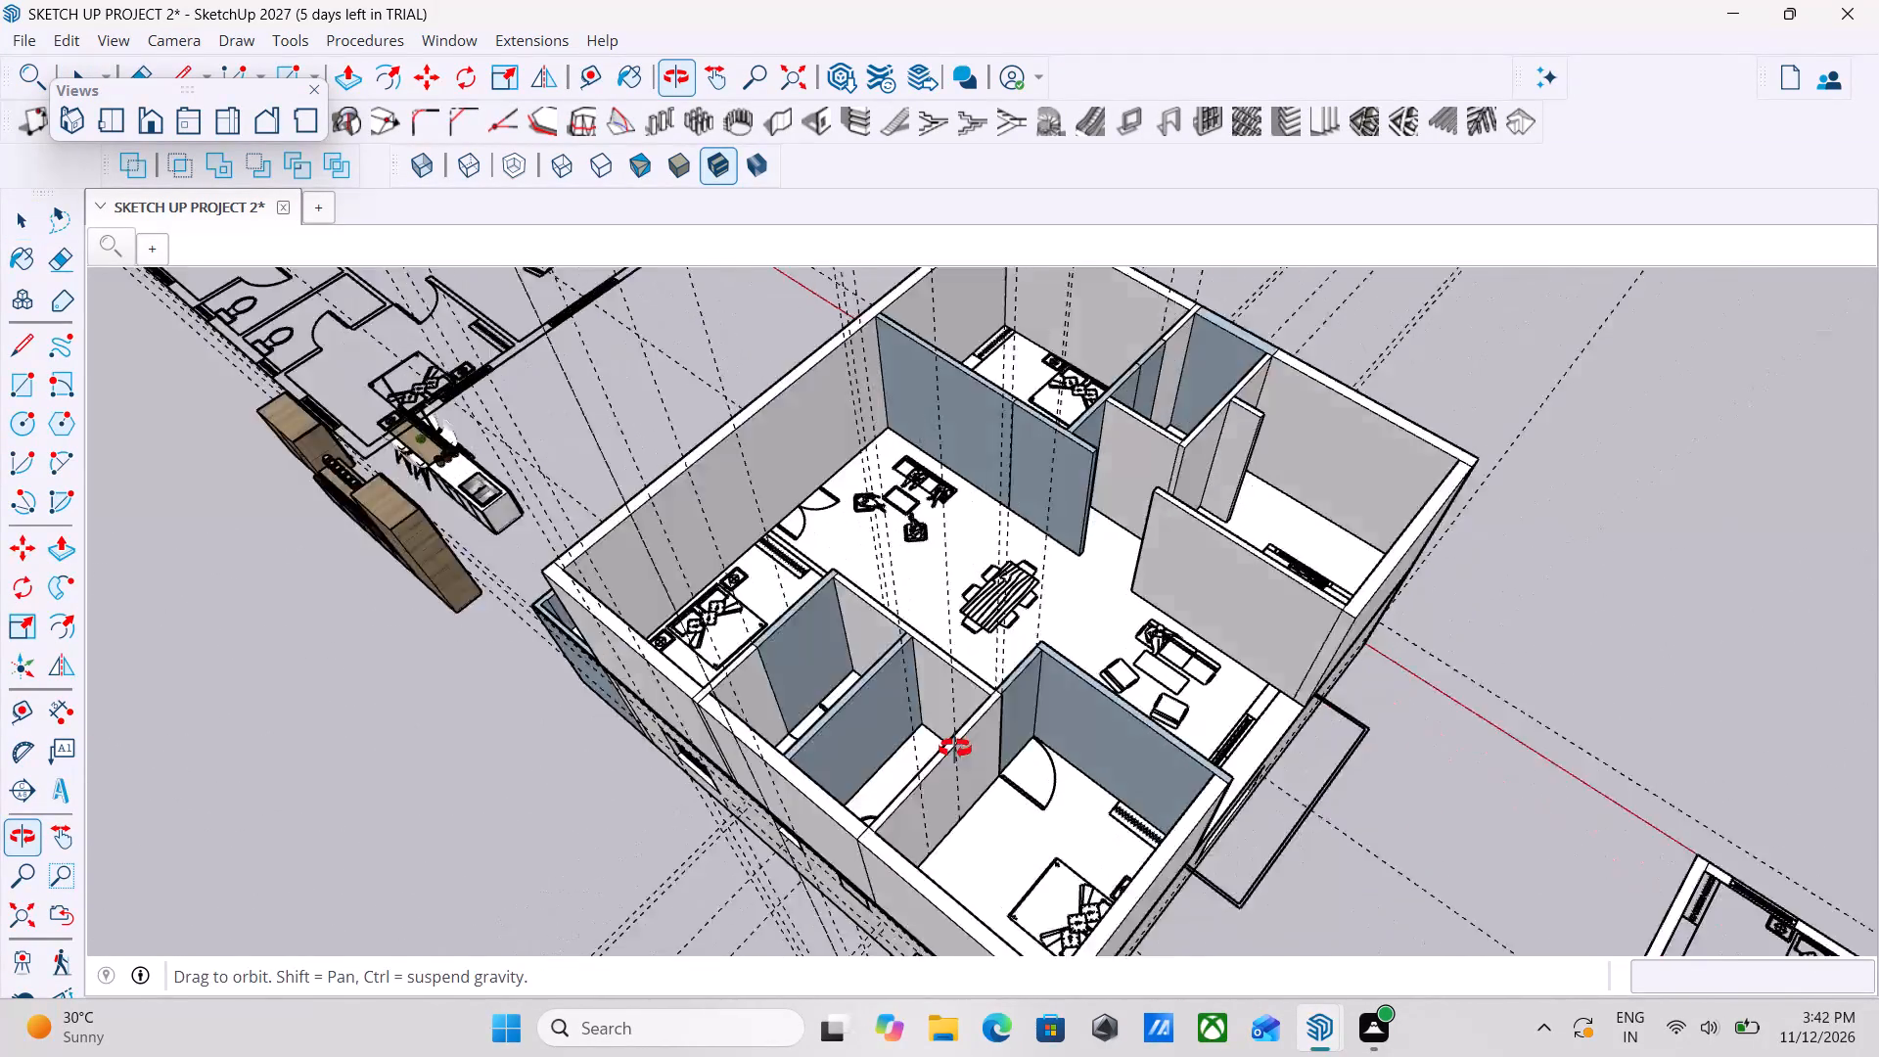
middle_drag(955, 749, 723, 427)
middle_drag(1467, 736, 1135, 653)
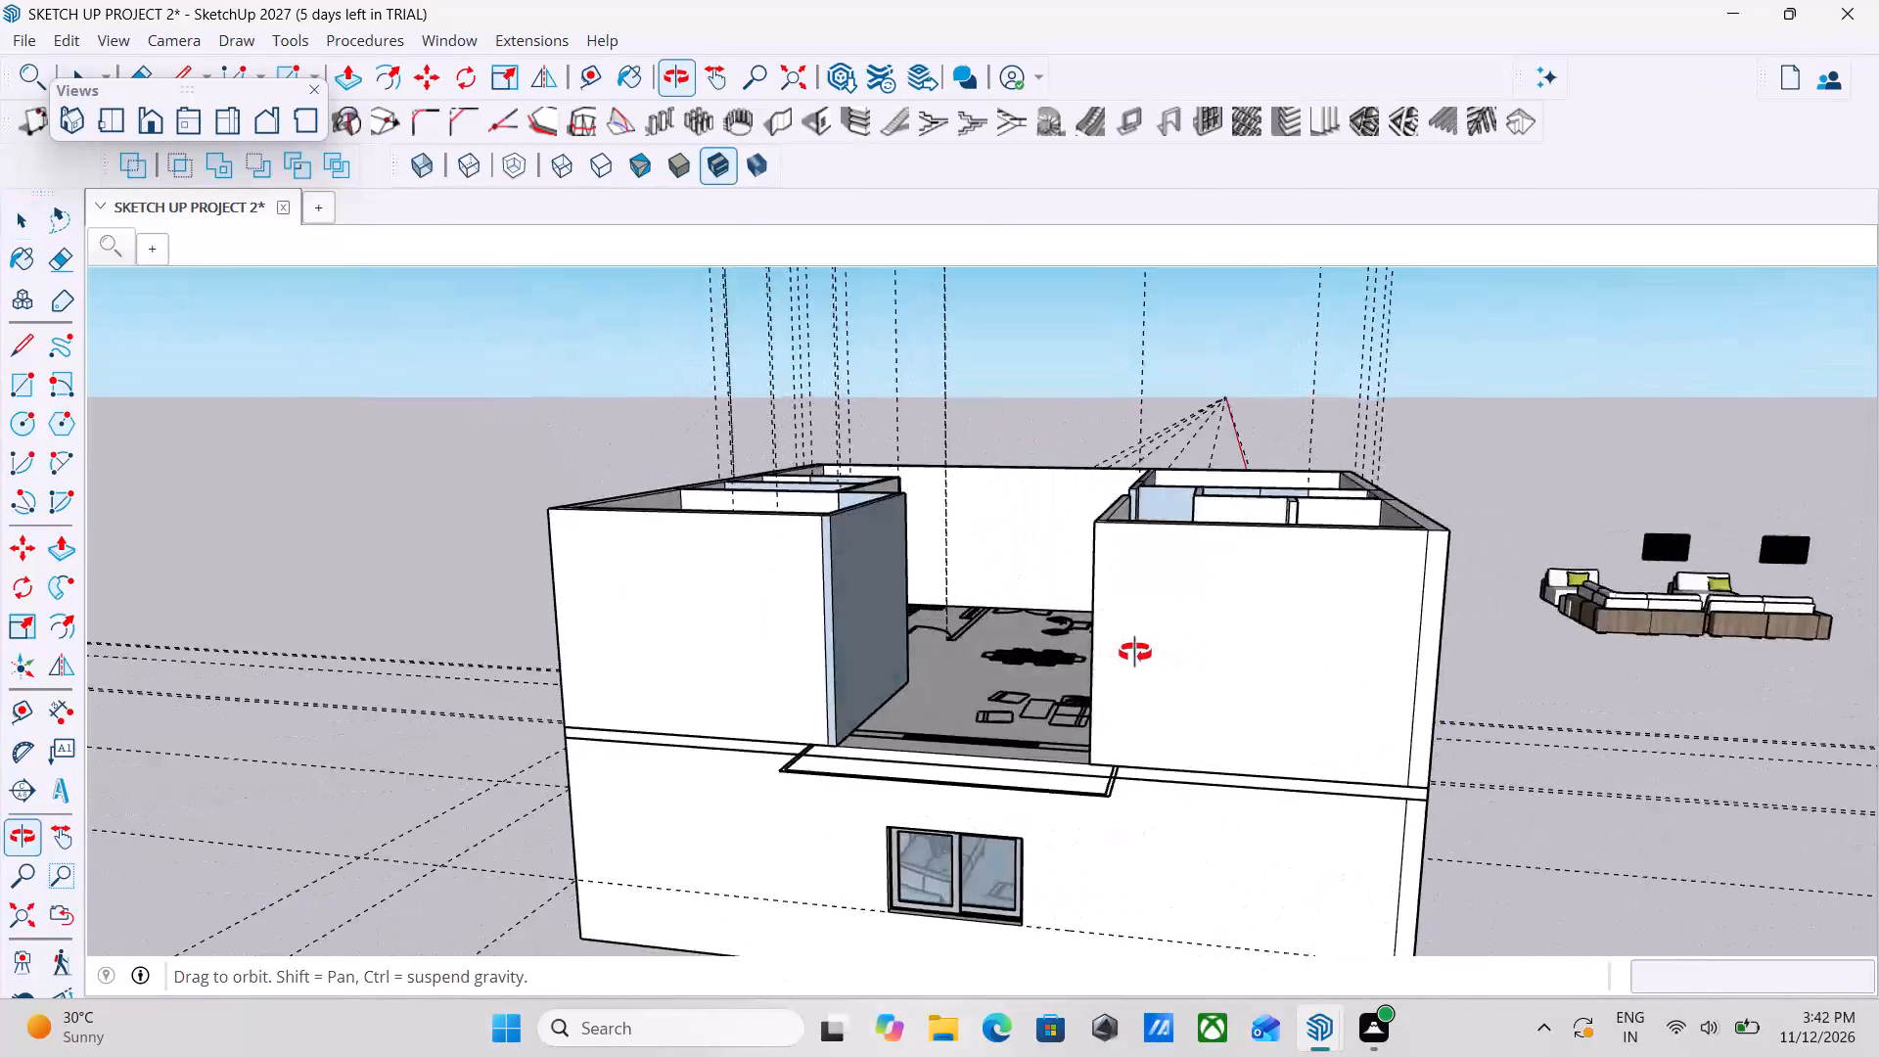
middle_drag(1135, 653, 771, 625)
middle_drag(1252, 683, 597, 633)
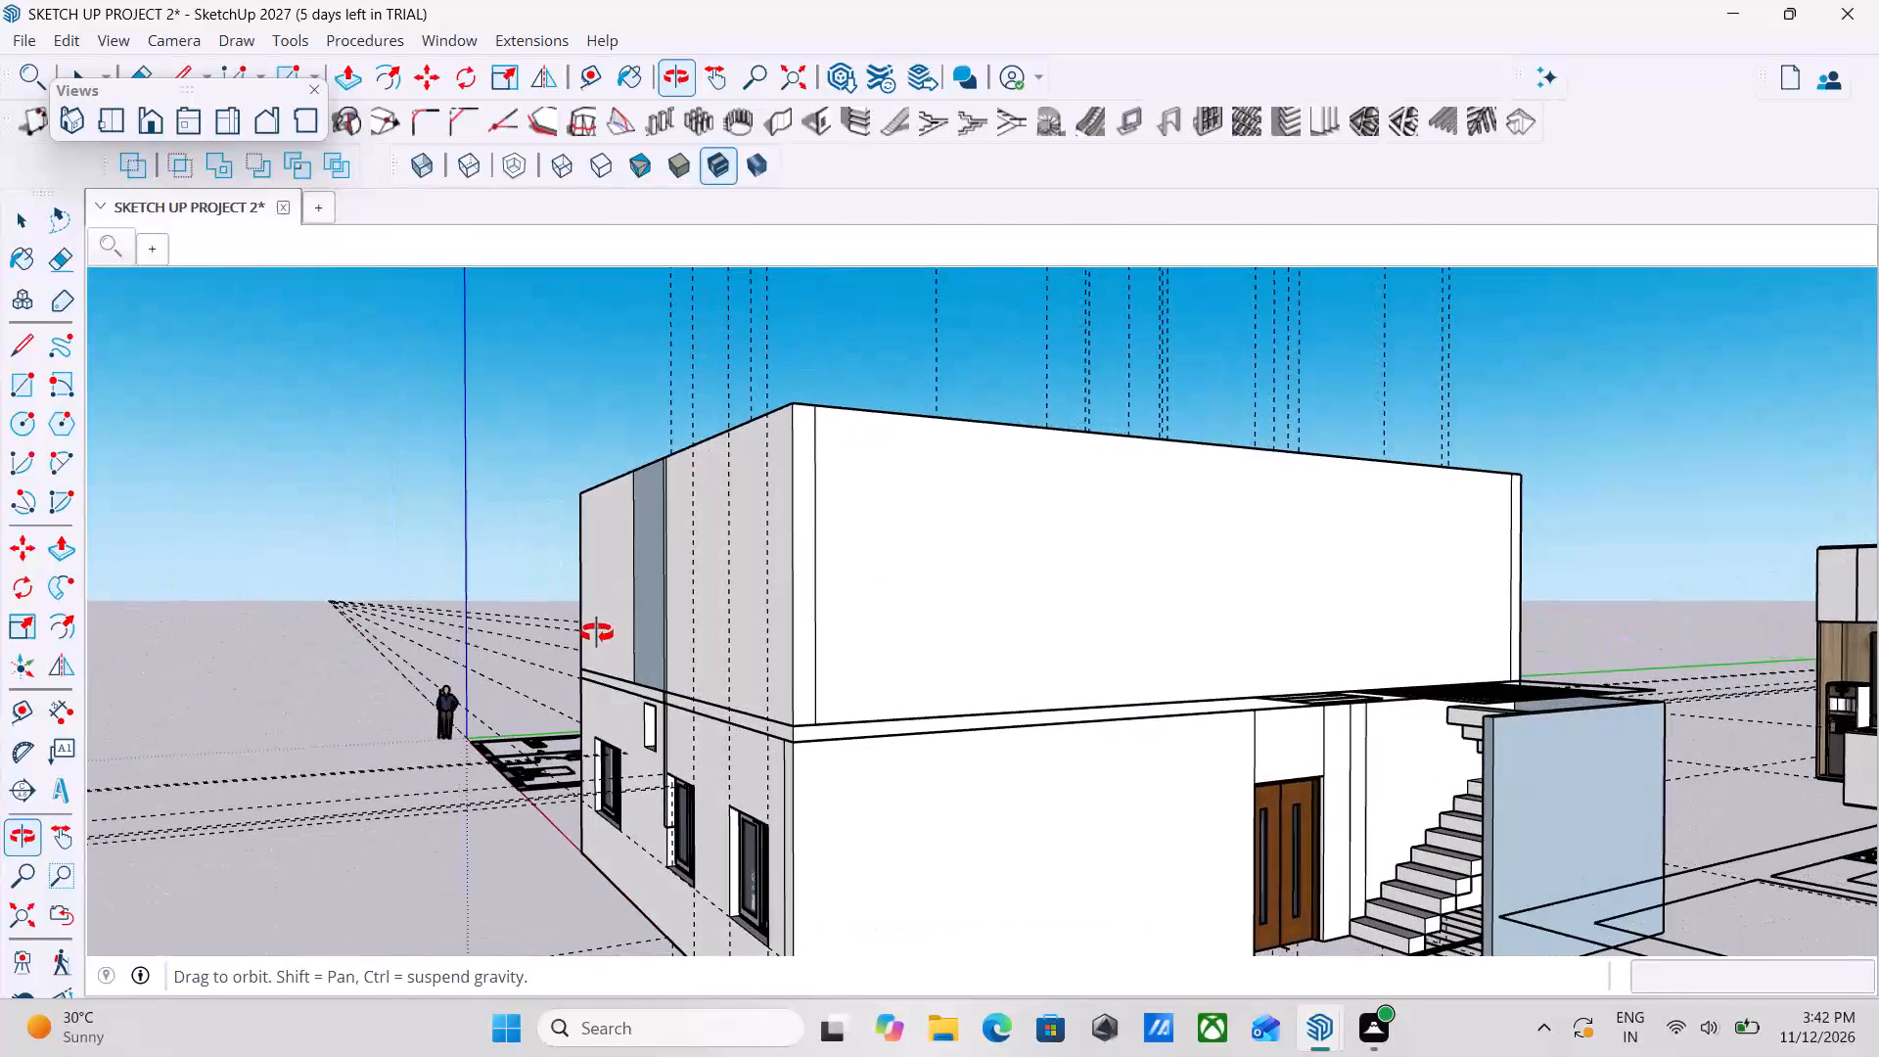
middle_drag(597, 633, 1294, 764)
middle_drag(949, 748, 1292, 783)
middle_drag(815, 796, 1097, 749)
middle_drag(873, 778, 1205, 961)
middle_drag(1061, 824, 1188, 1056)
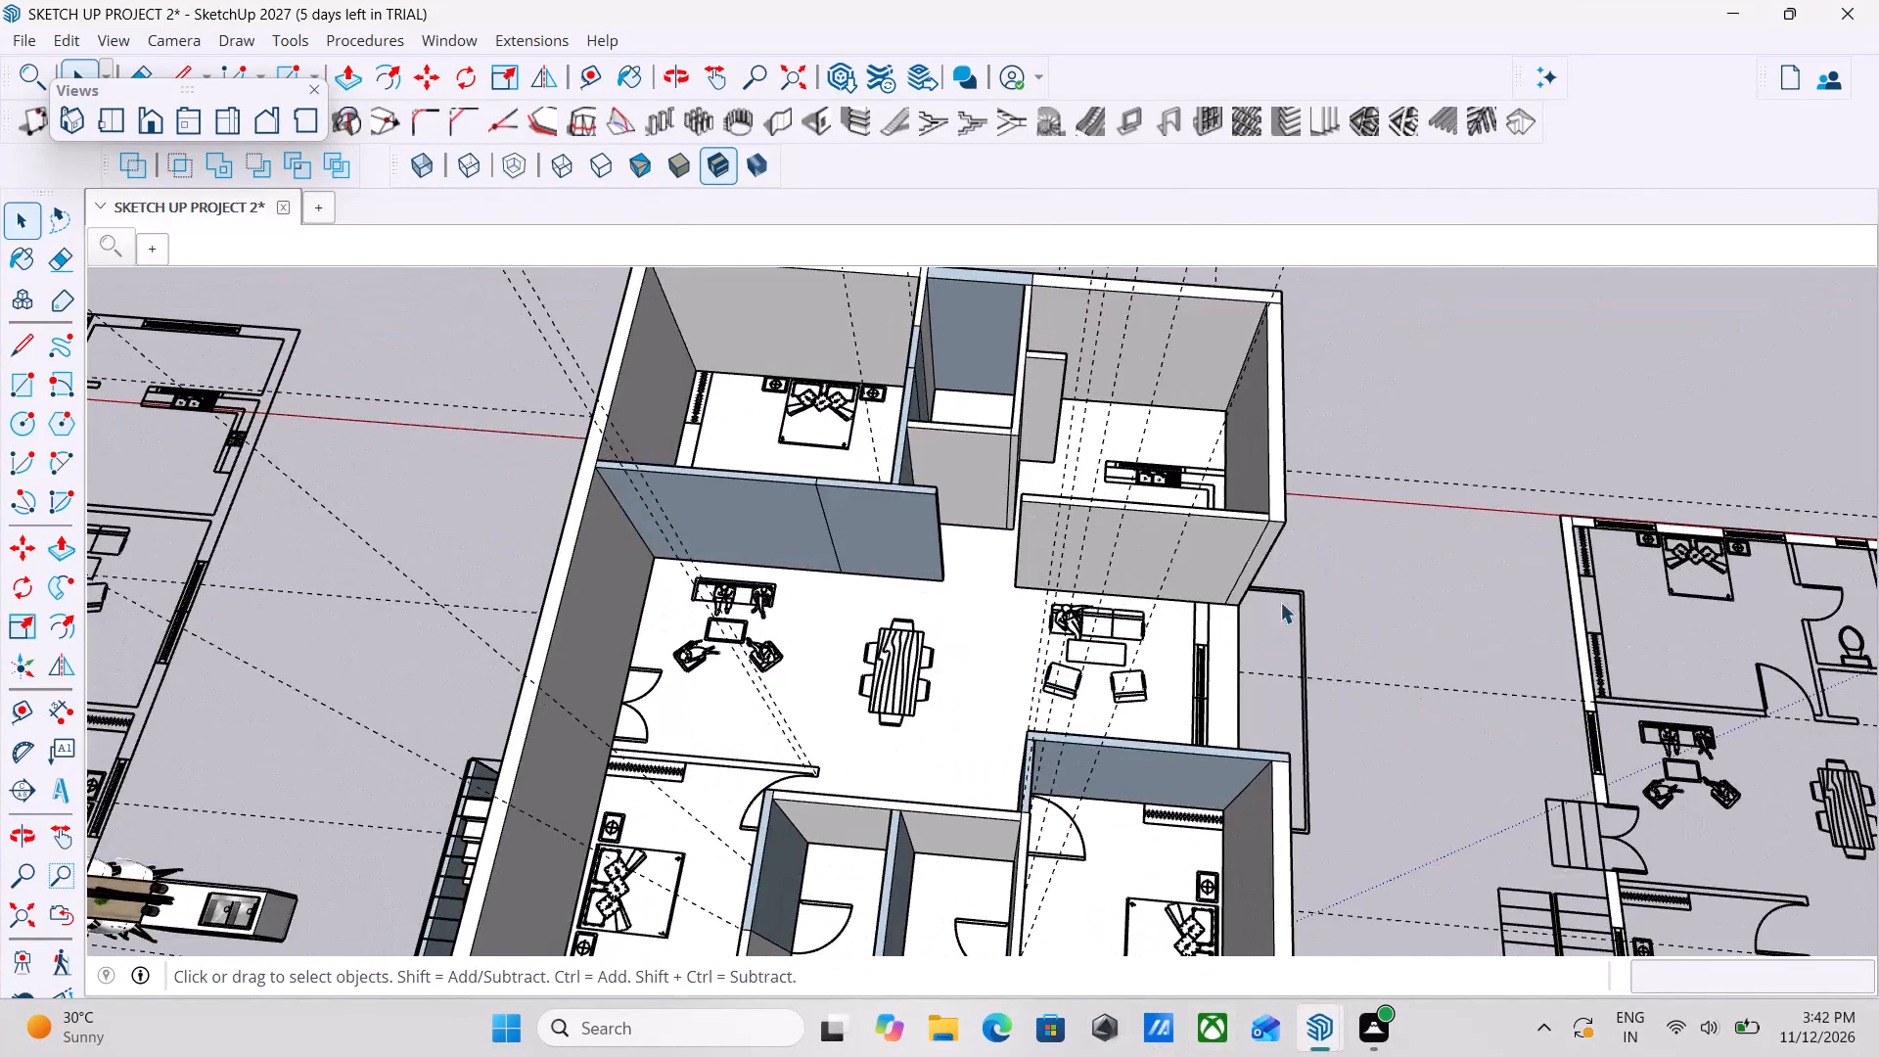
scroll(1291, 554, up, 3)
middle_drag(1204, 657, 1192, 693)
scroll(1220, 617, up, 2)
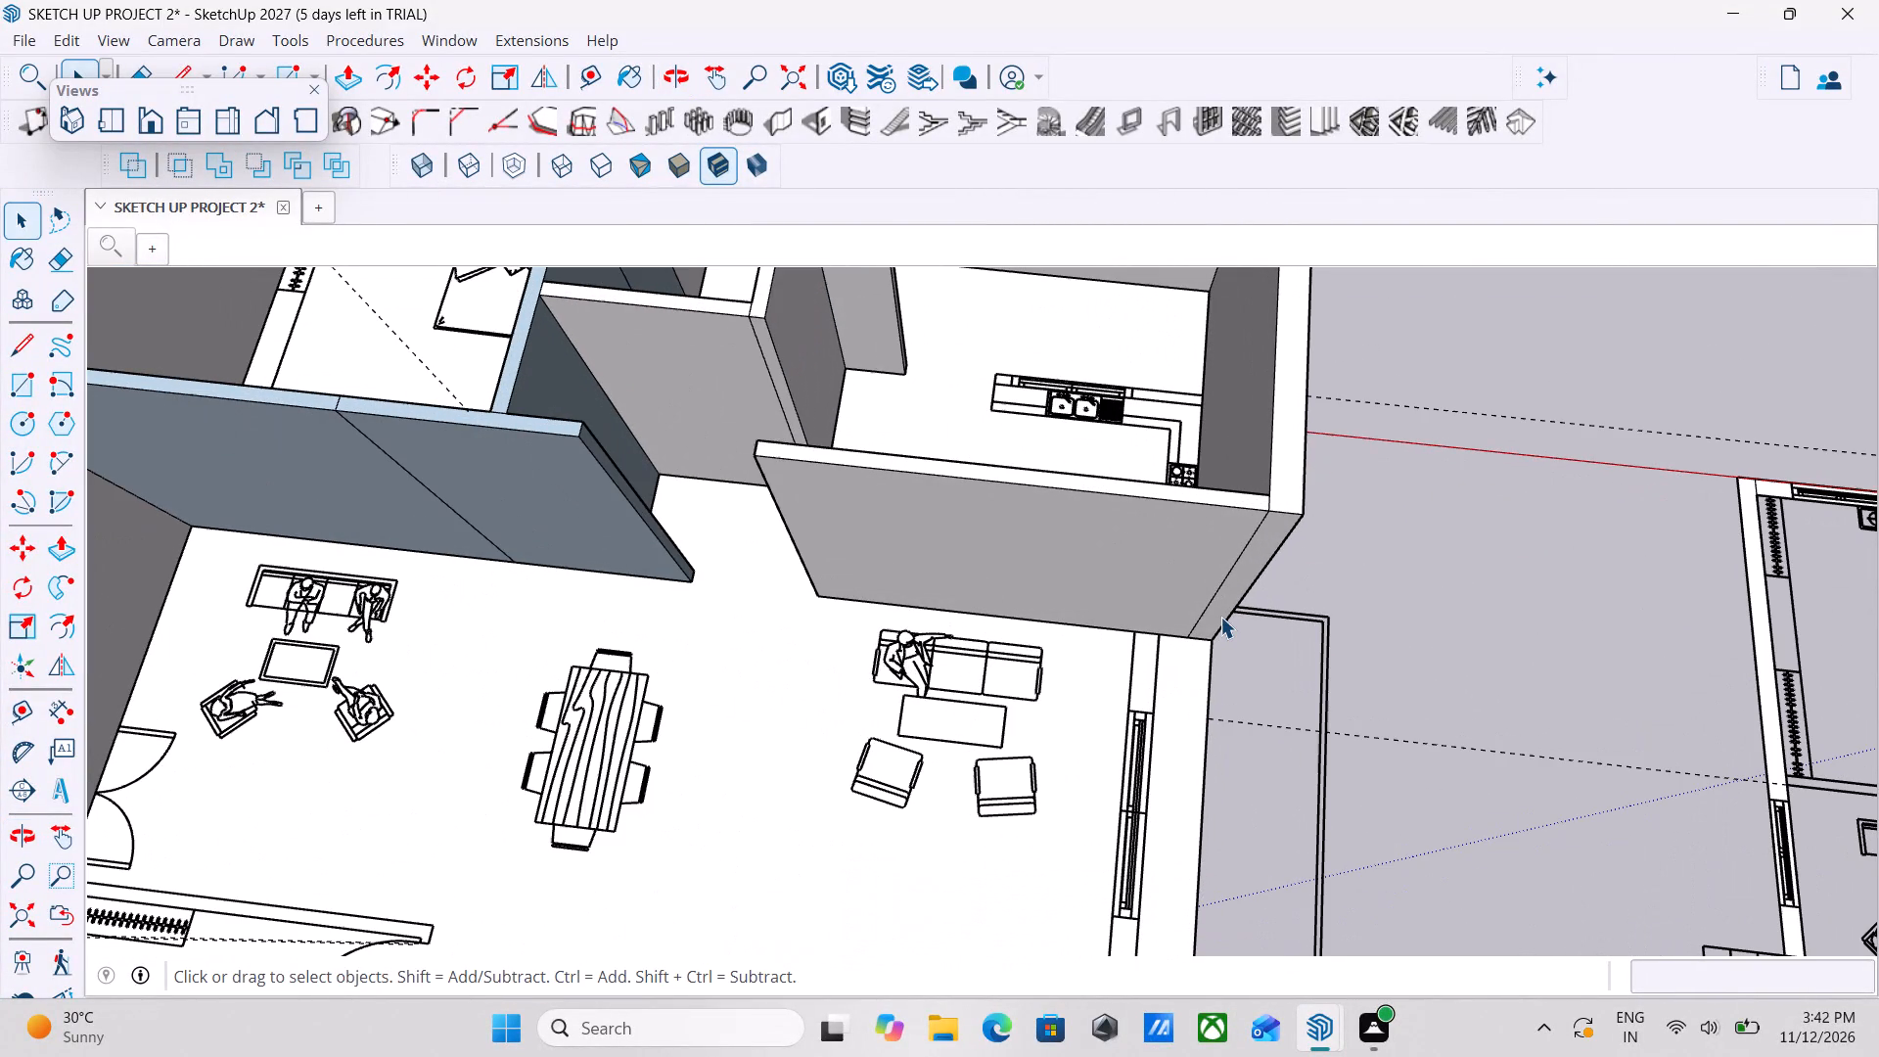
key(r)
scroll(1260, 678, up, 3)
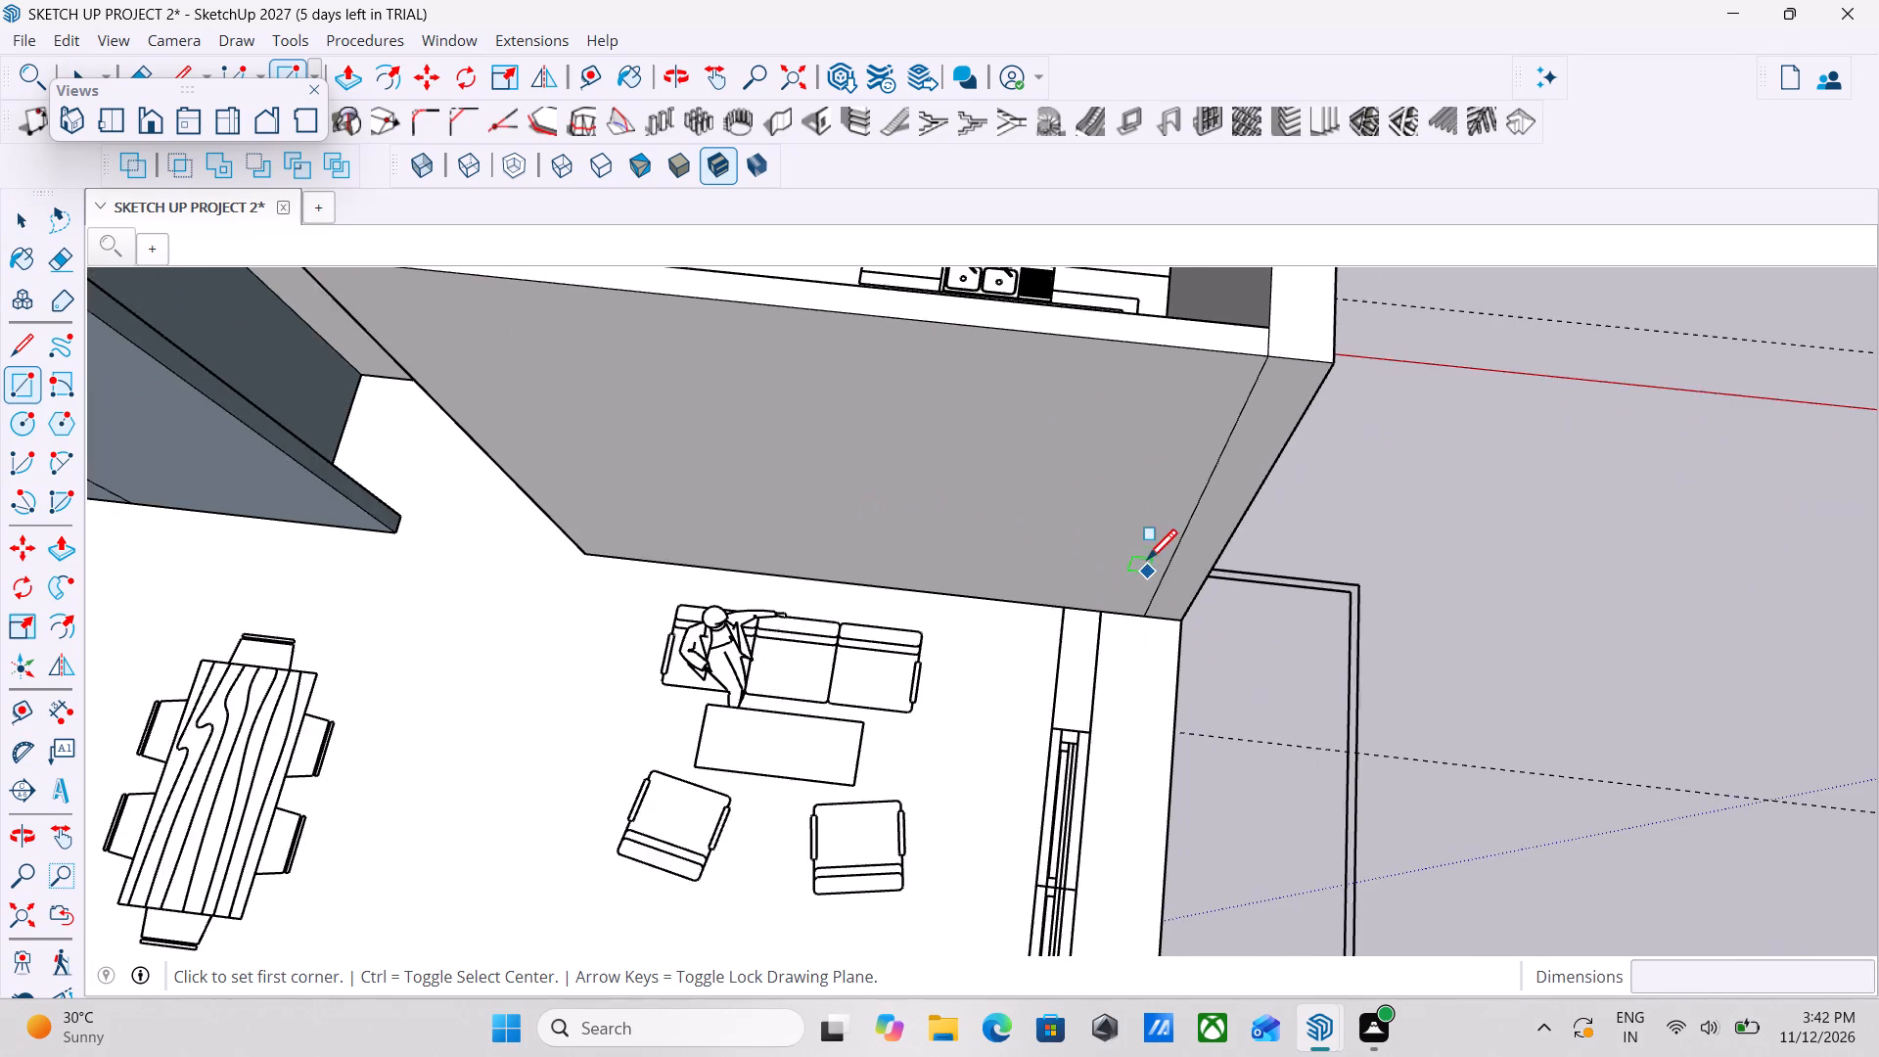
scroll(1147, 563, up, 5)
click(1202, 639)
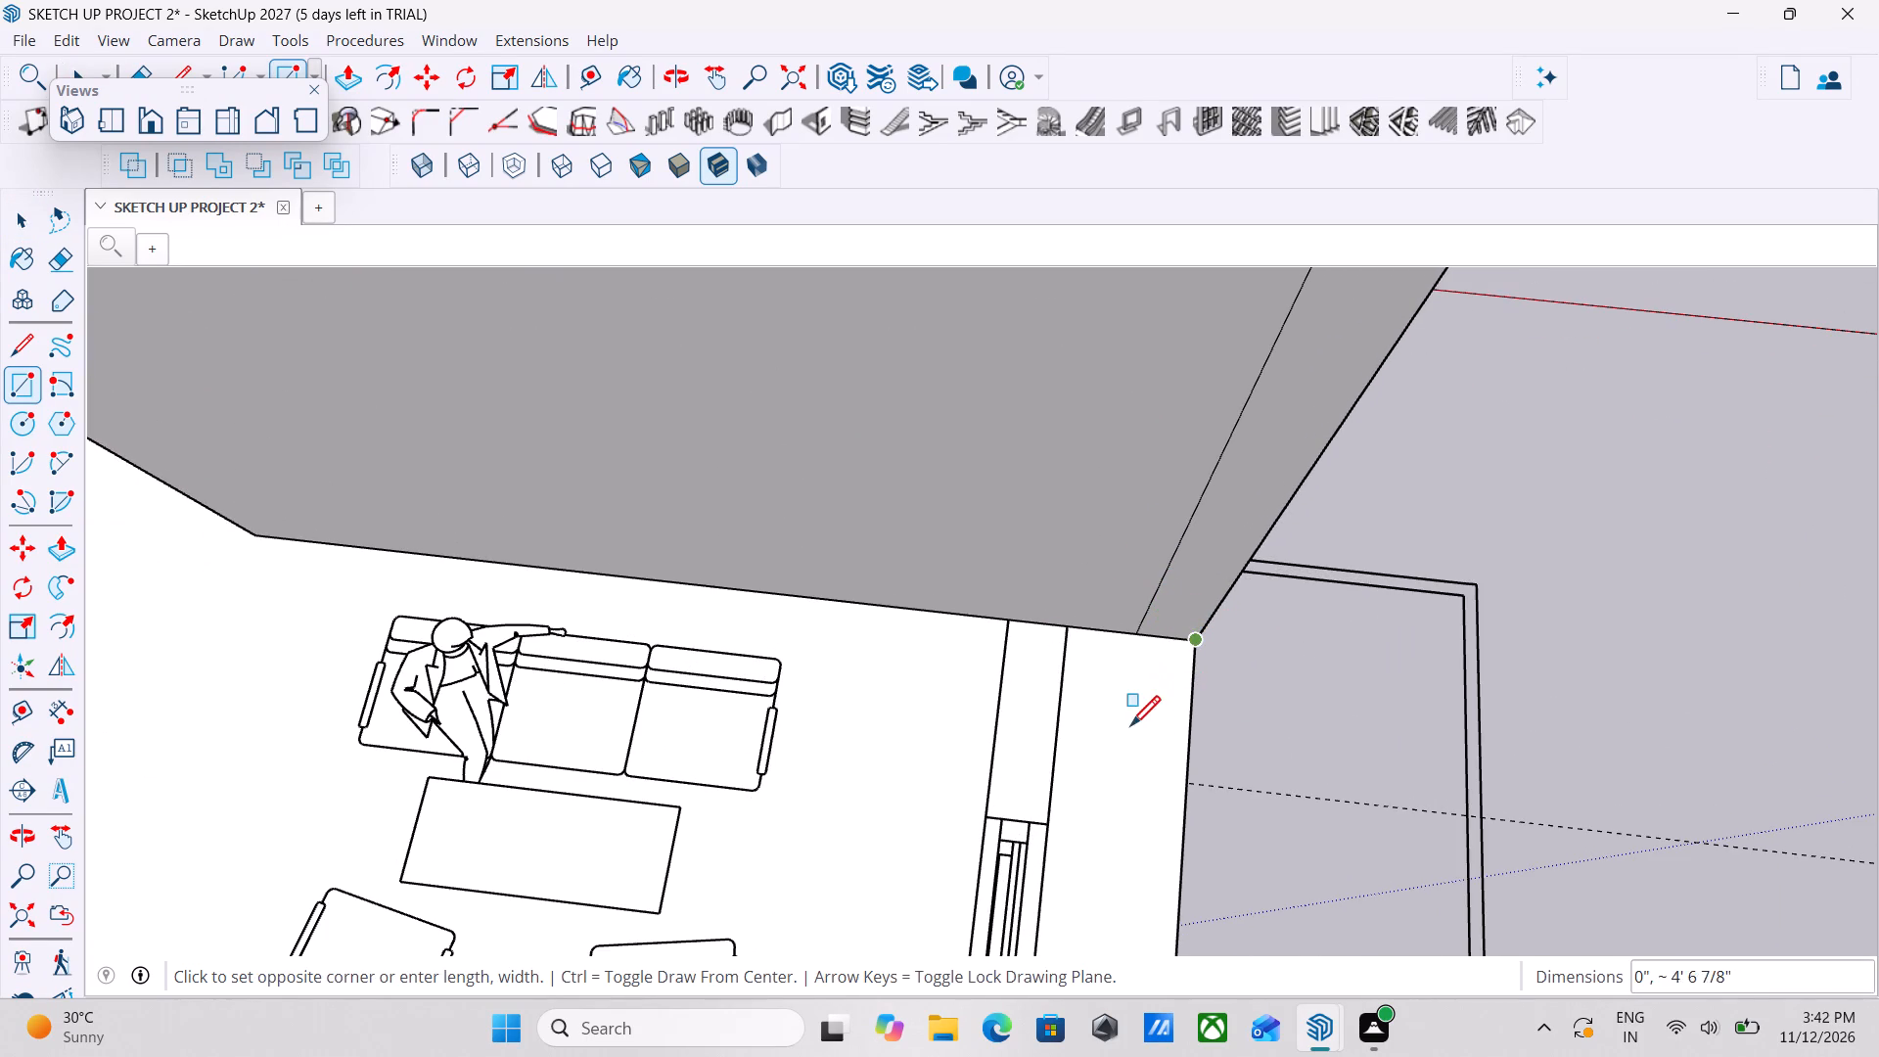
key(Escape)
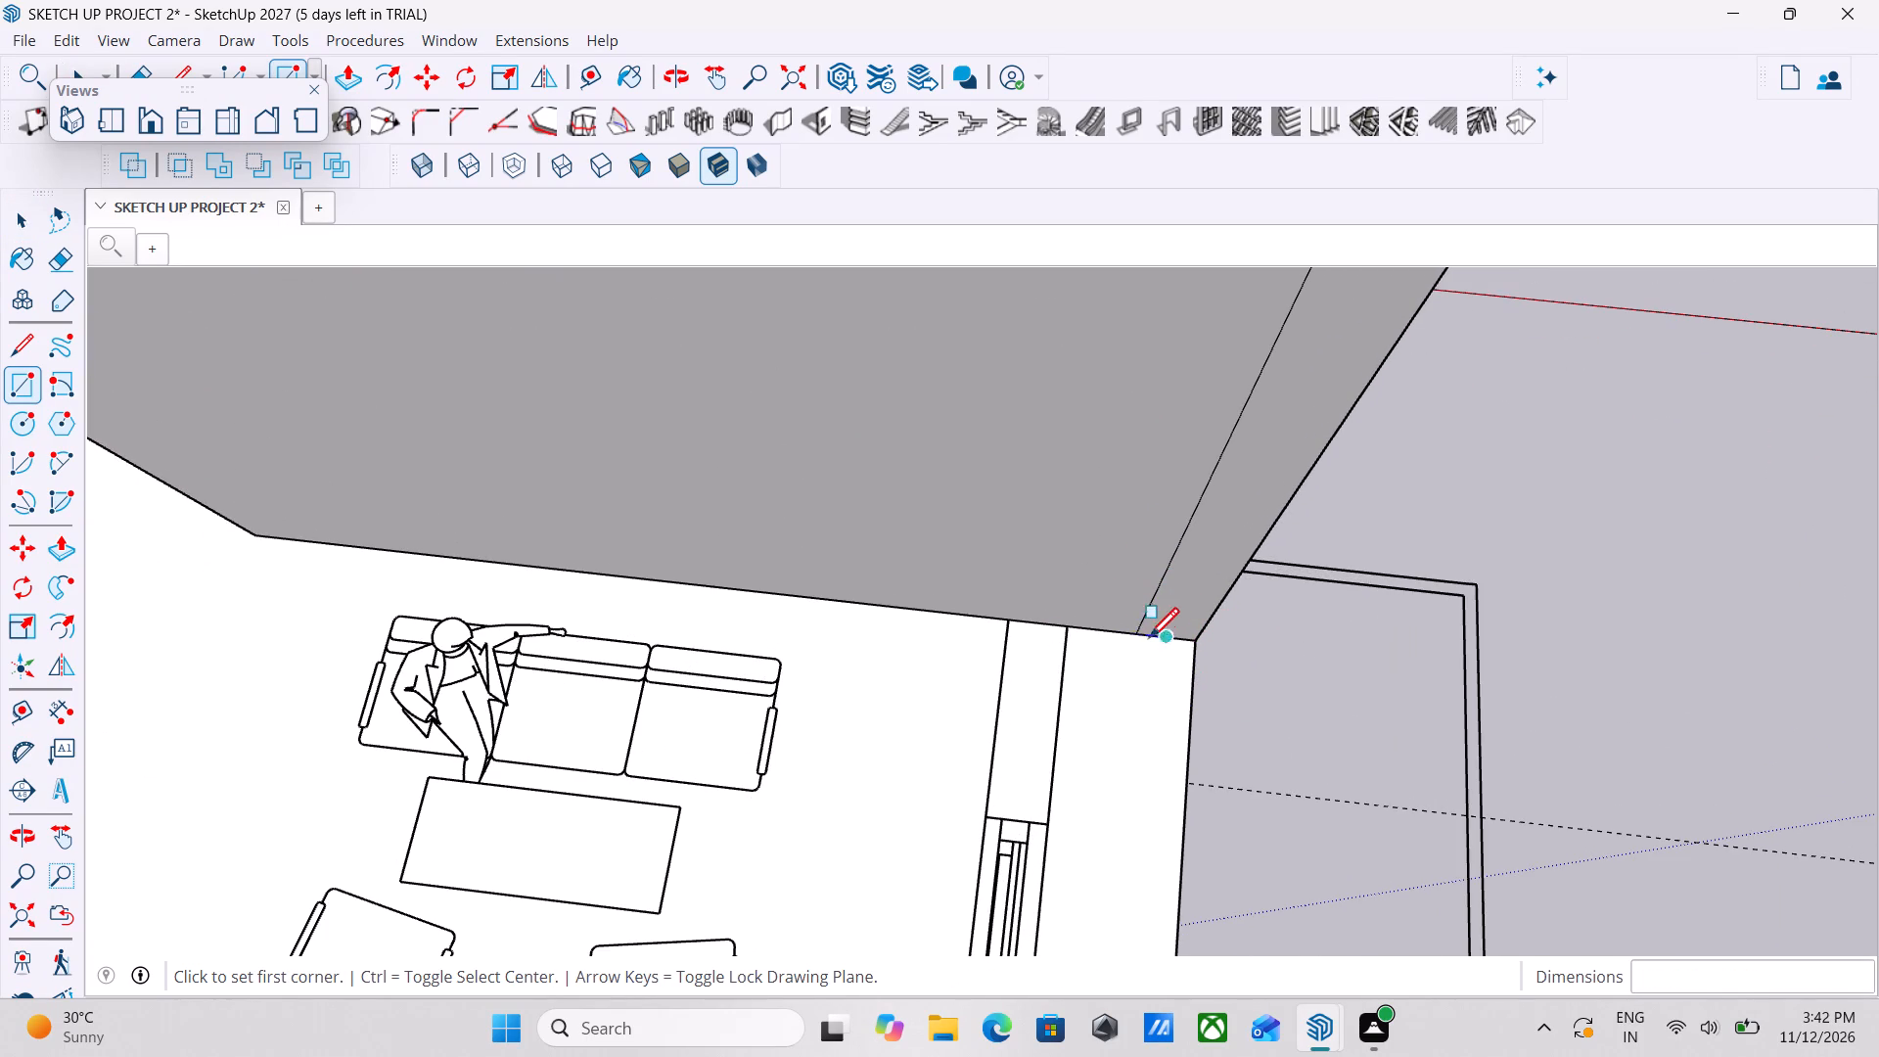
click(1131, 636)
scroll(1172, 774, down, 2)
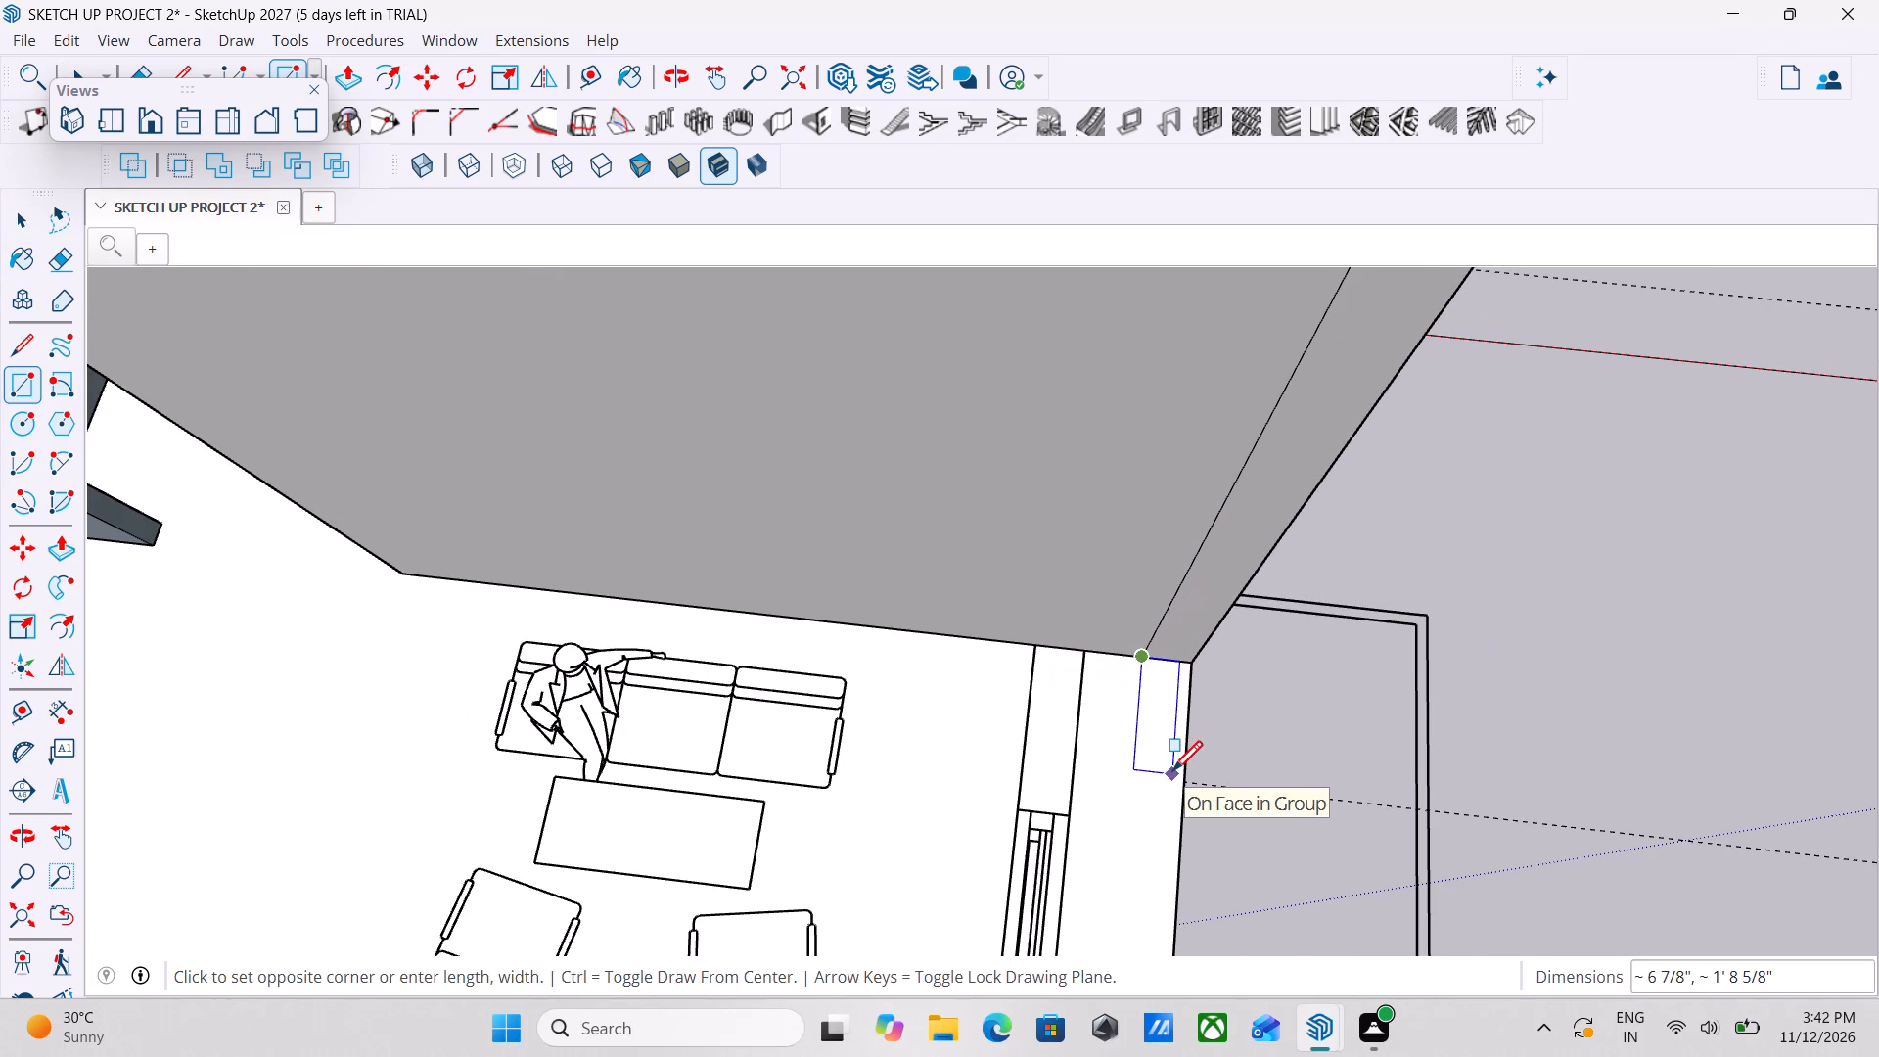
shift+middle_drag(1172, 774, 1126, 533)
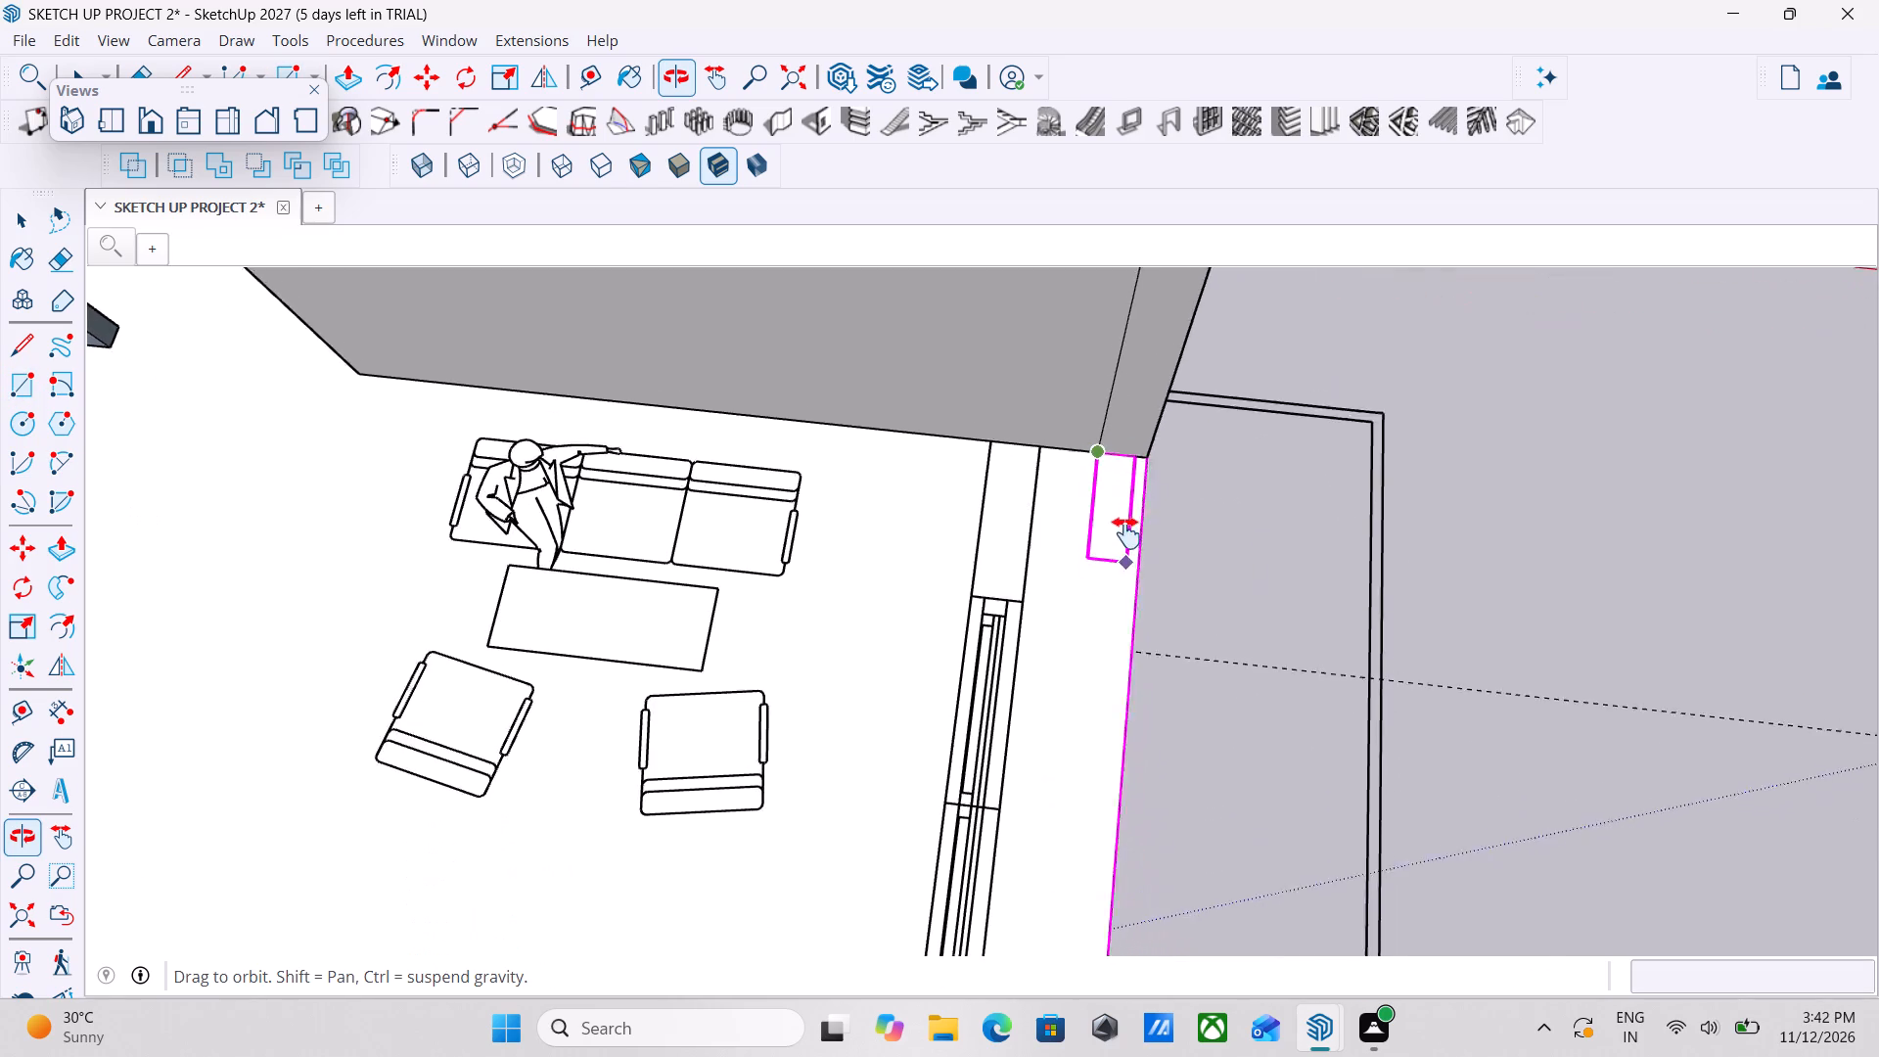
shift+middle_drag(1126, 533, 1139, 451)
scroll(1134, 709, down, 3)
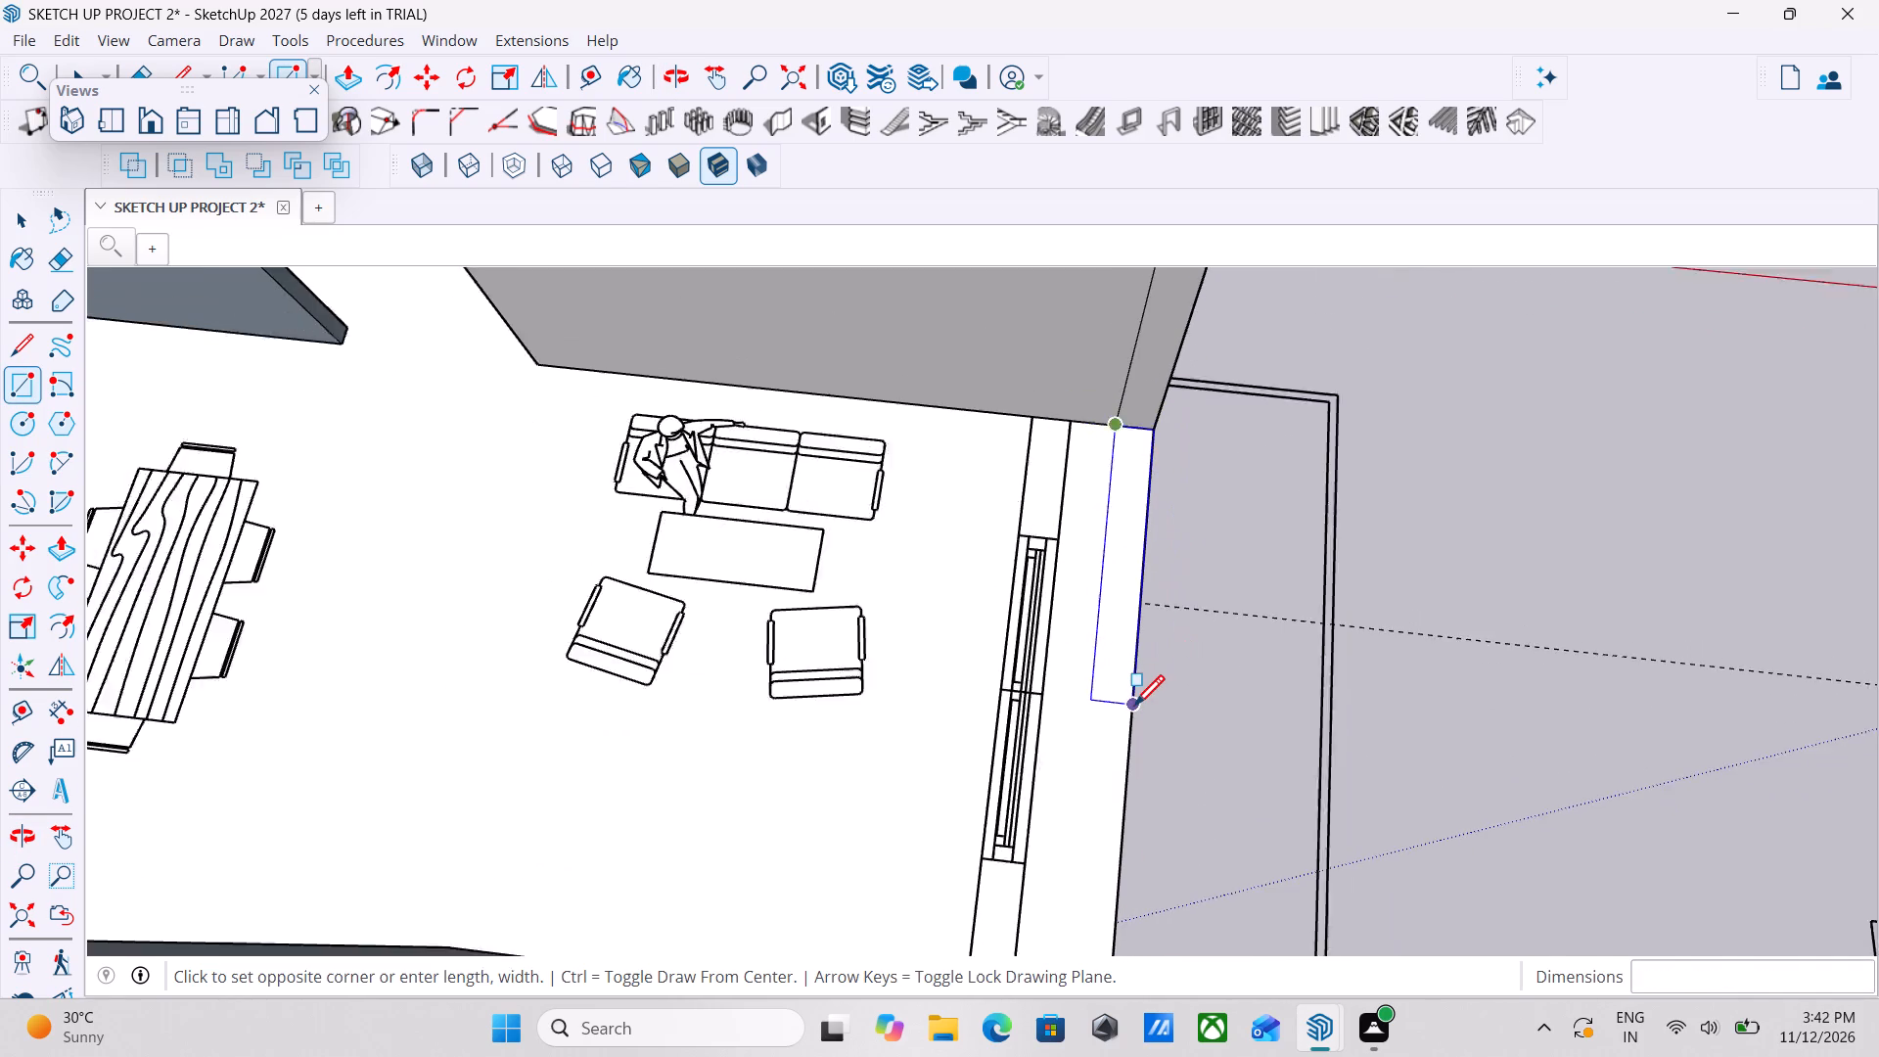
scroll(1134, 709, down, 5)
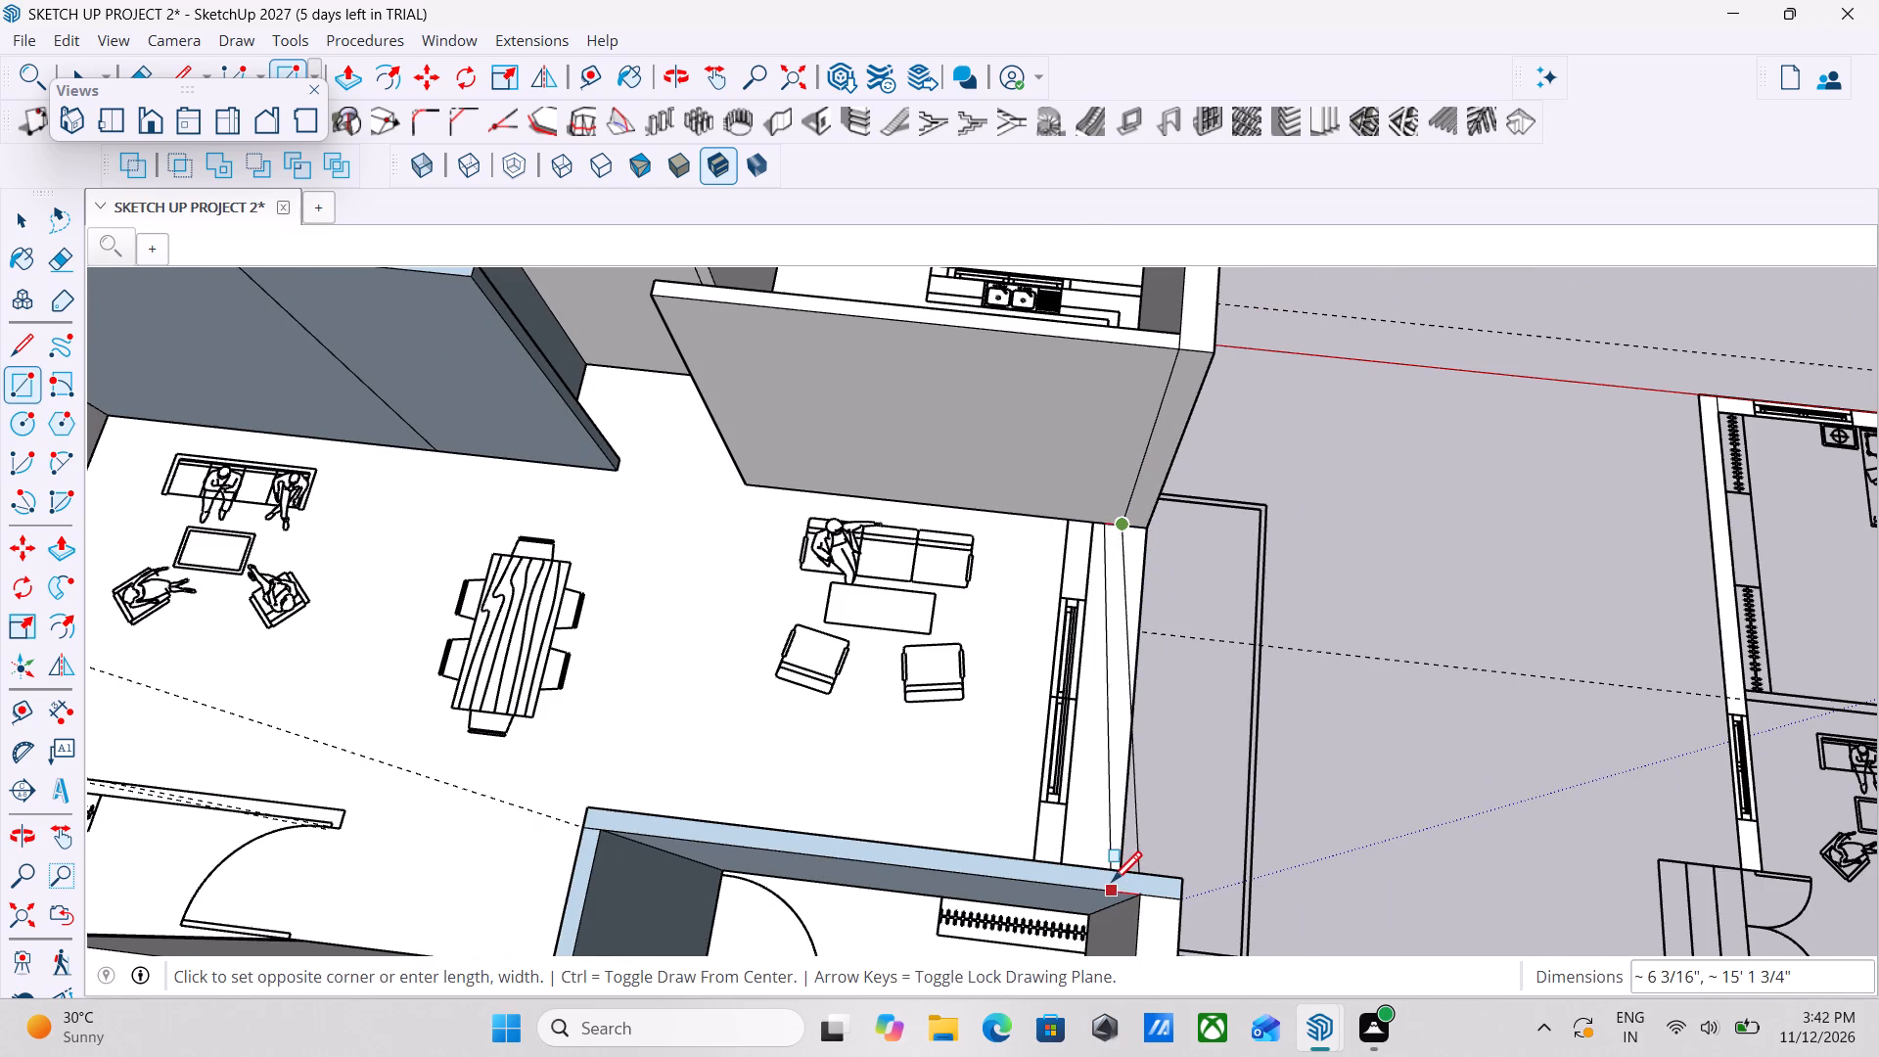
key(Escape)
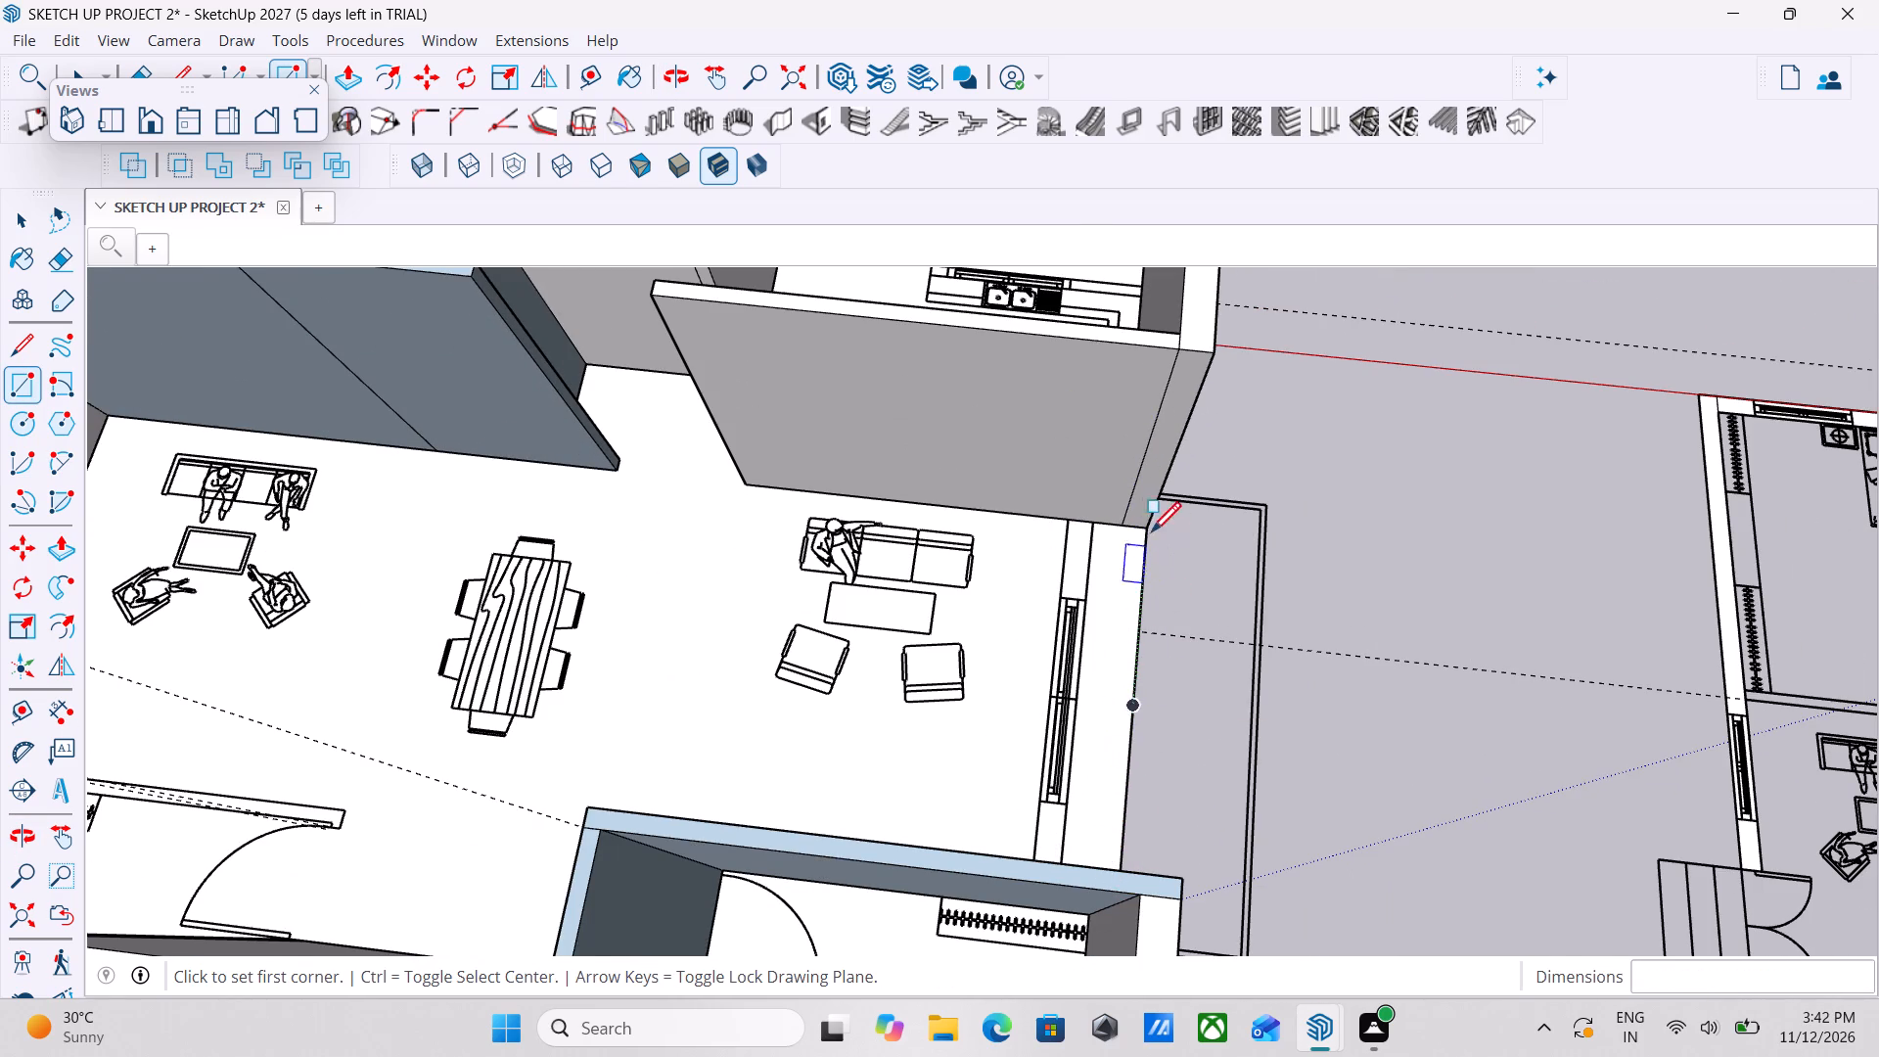
Draw an 11' by 9" rectangle over the open outer-wall strip beside the sofa seating area, spanning between the two raised partitions.
scroll(1118, 495, up, 12)
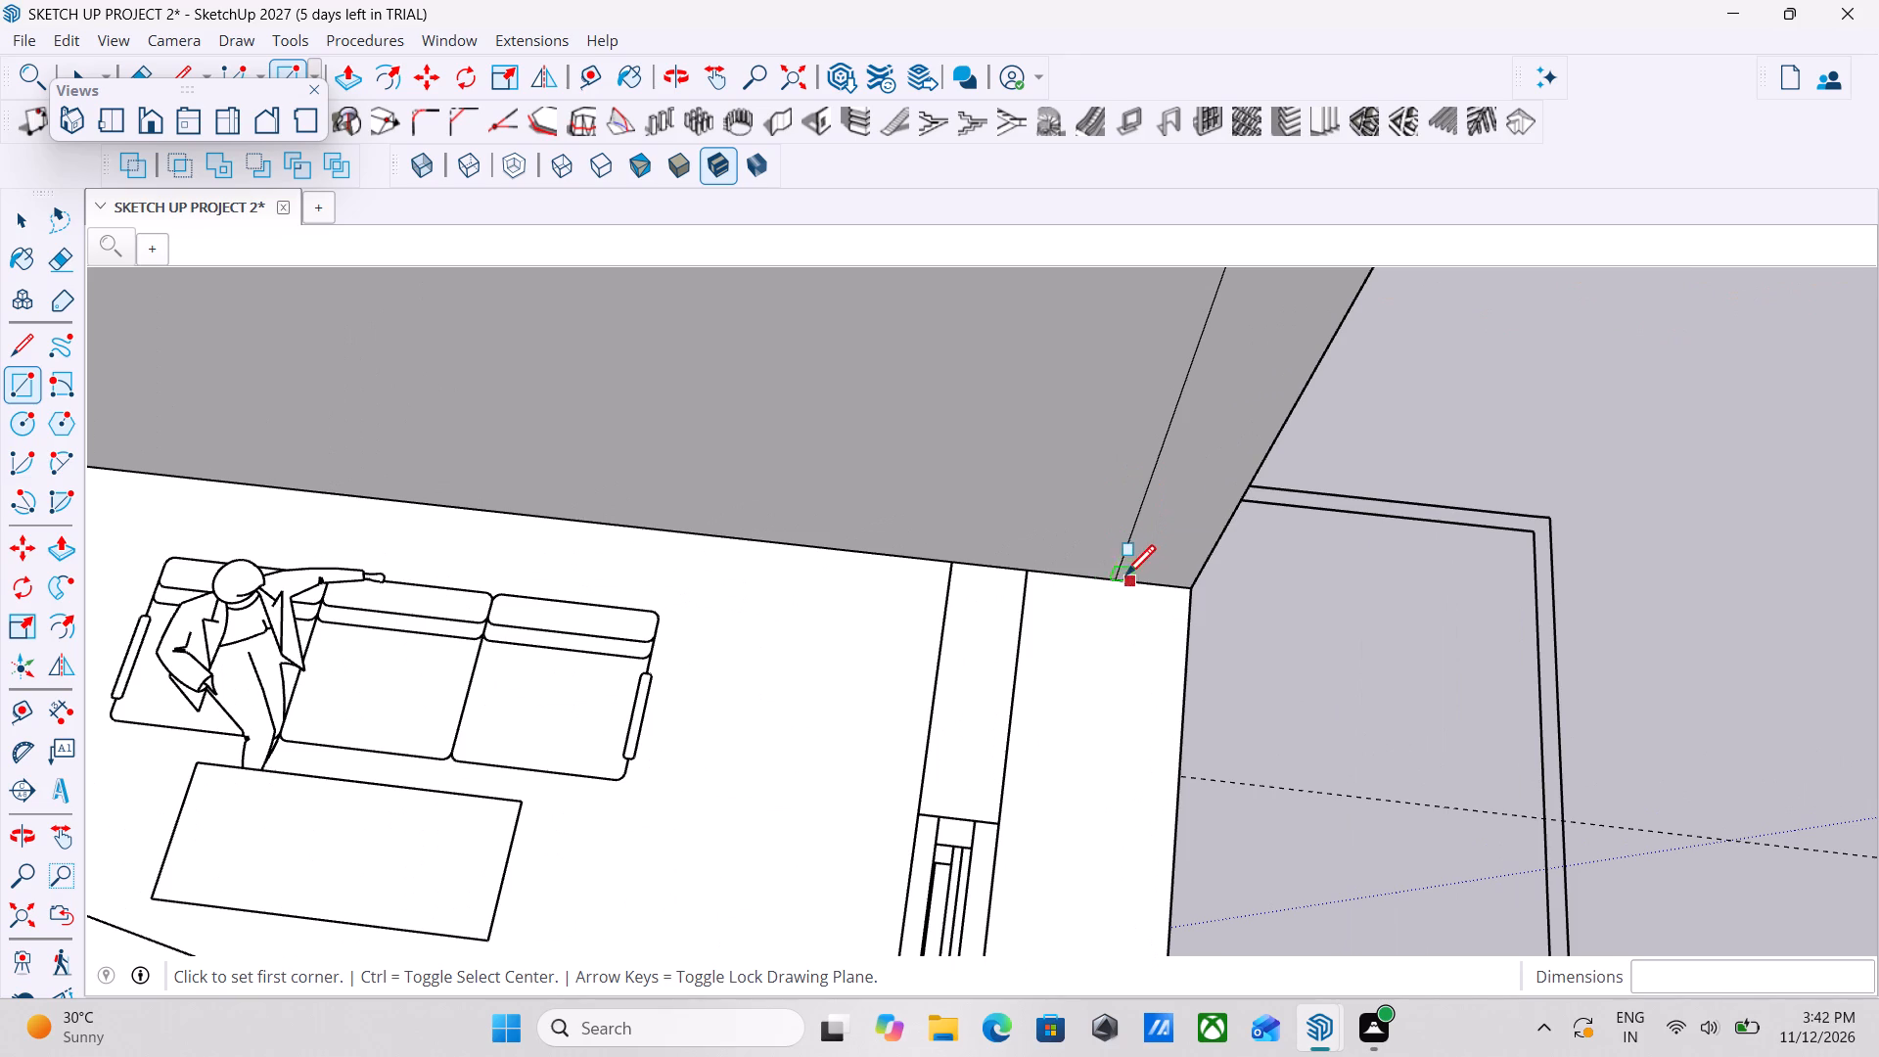
click(1120, 580)
scroll(1174, 758, down, 1)
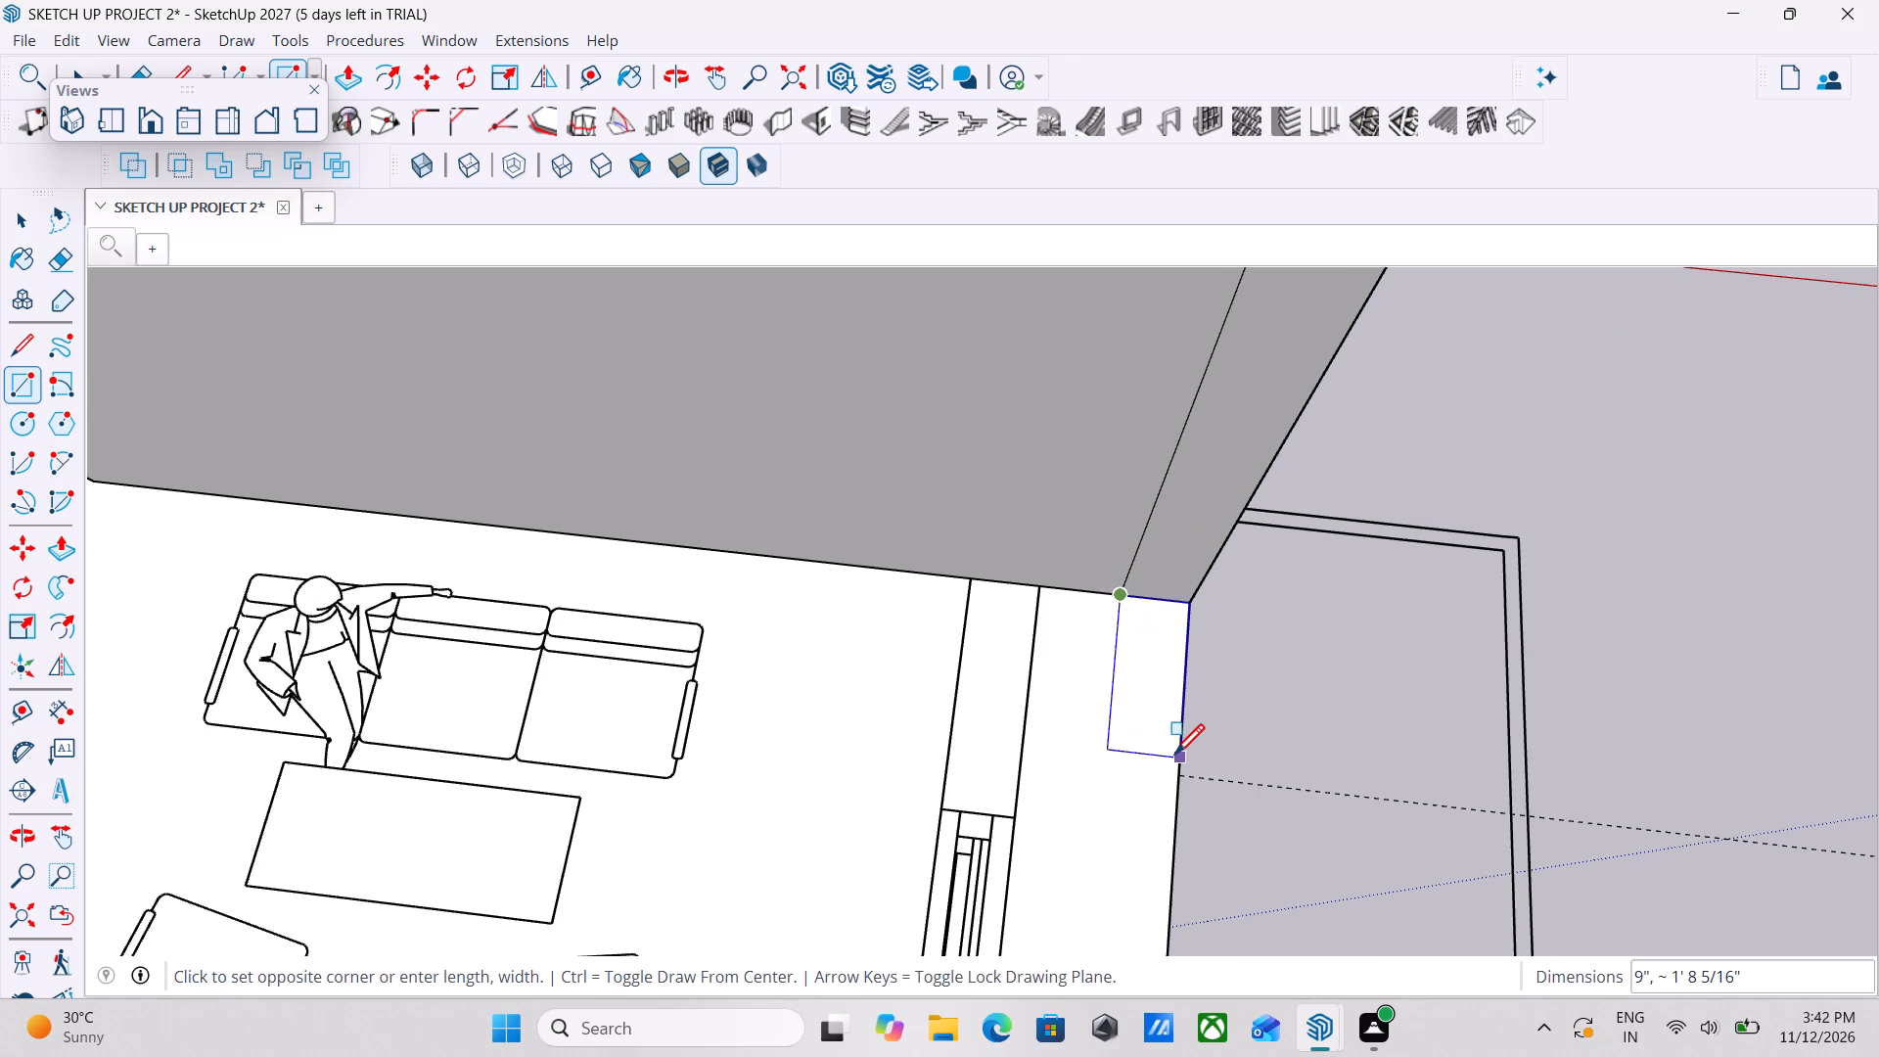
middle_drag(1174, 758, 959, 410)
scroll(959, 410, down, 4)
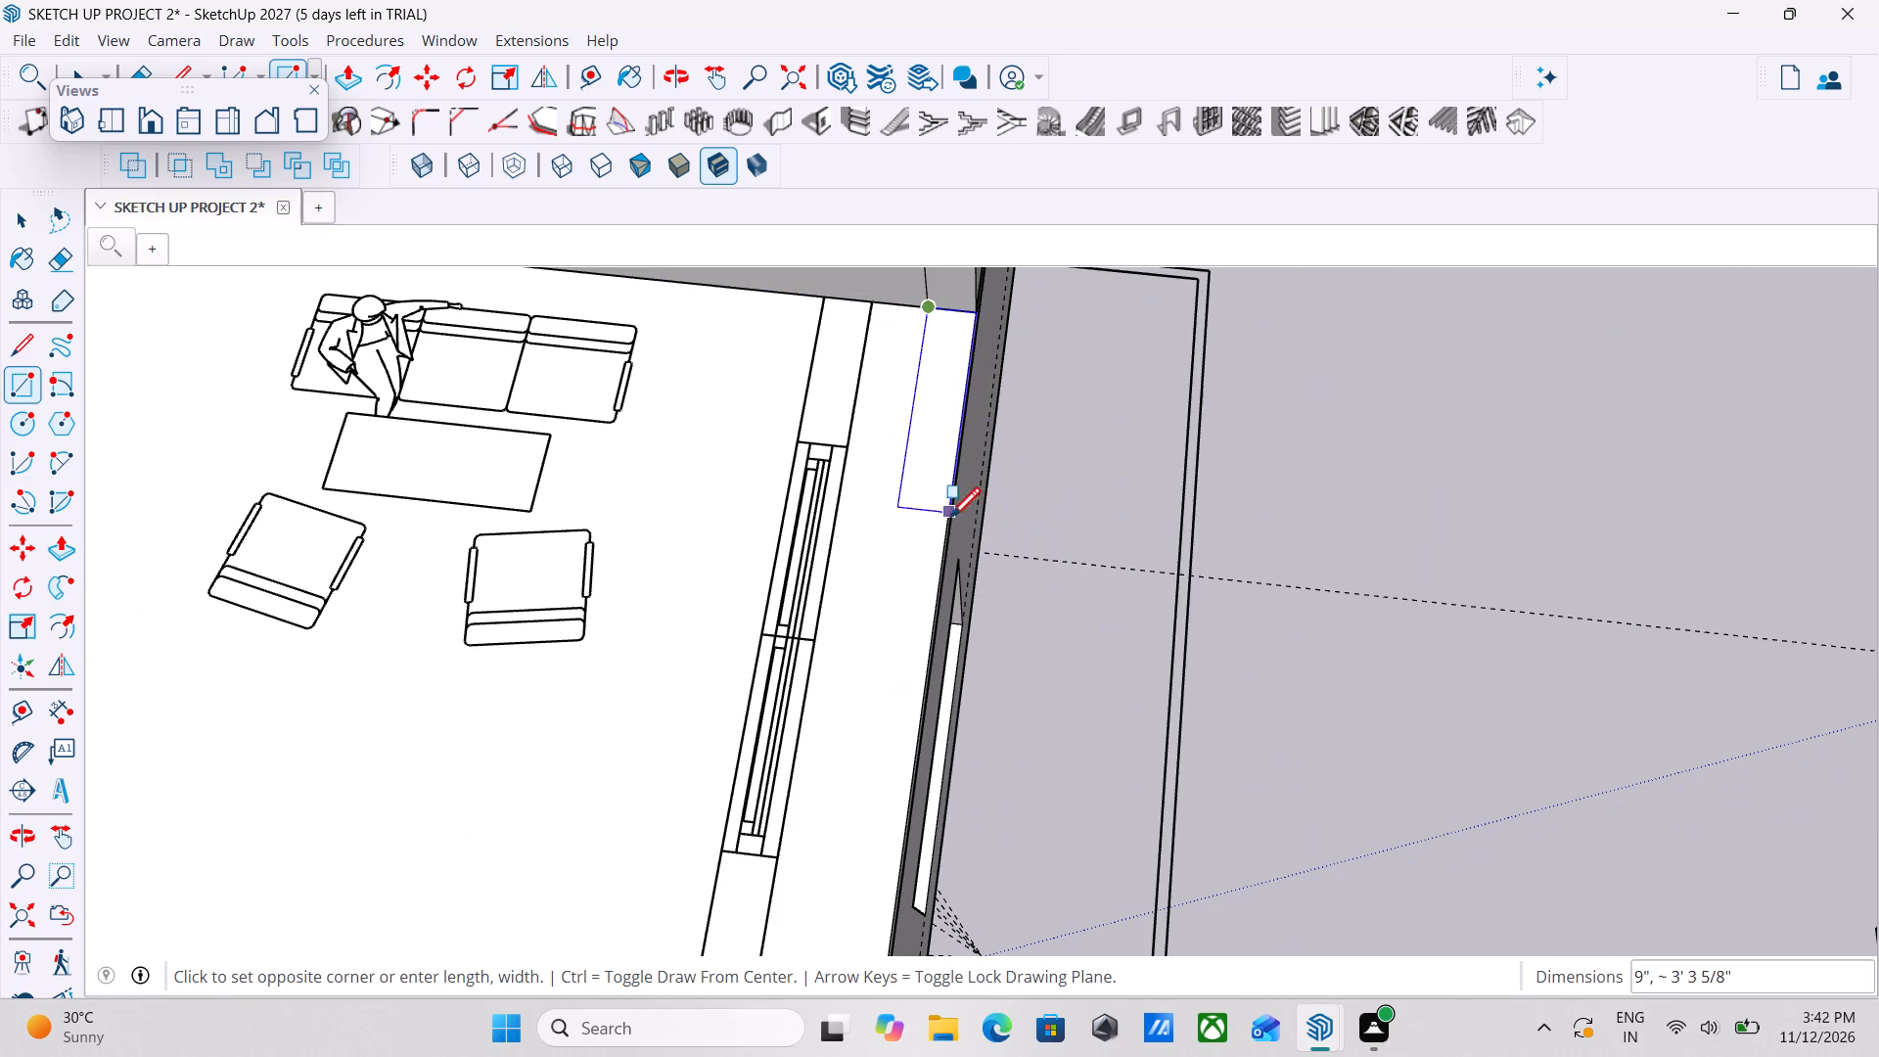
scroll(943, 562, down, 8)
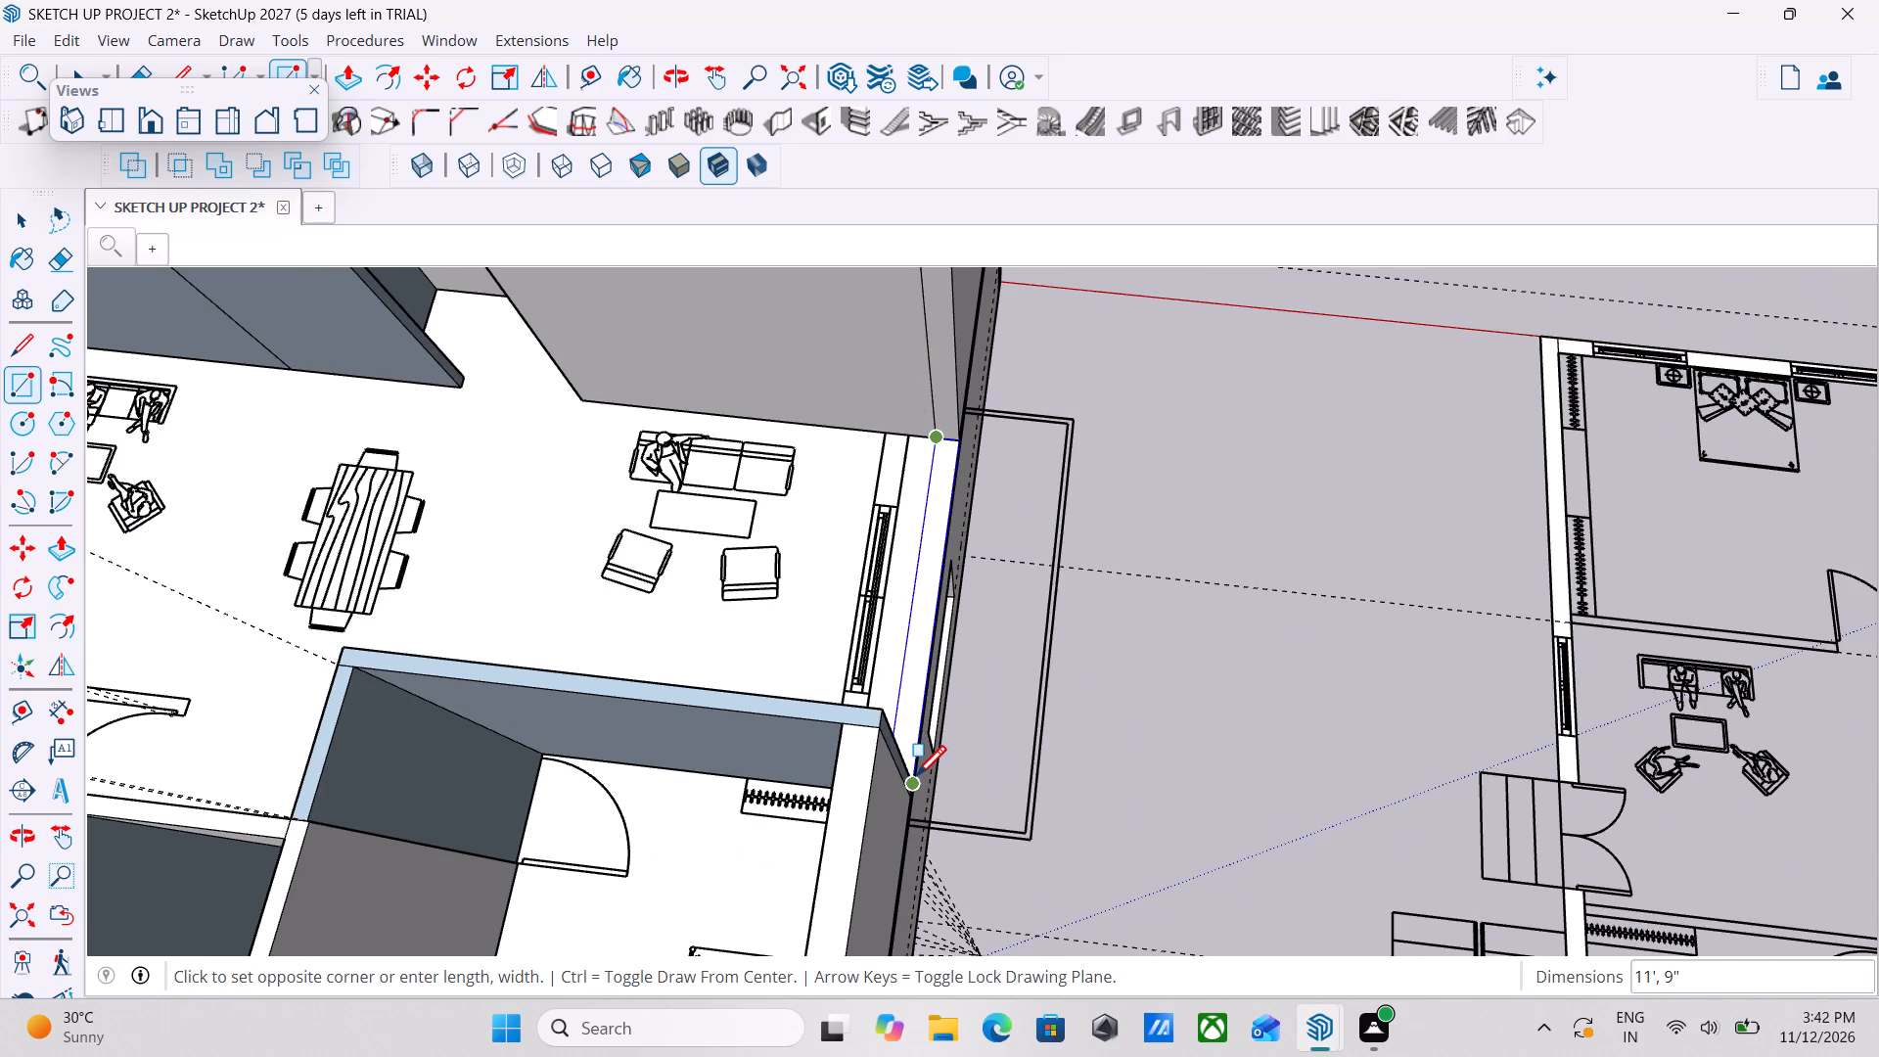
middle_drag(916, 779, 782, 711)
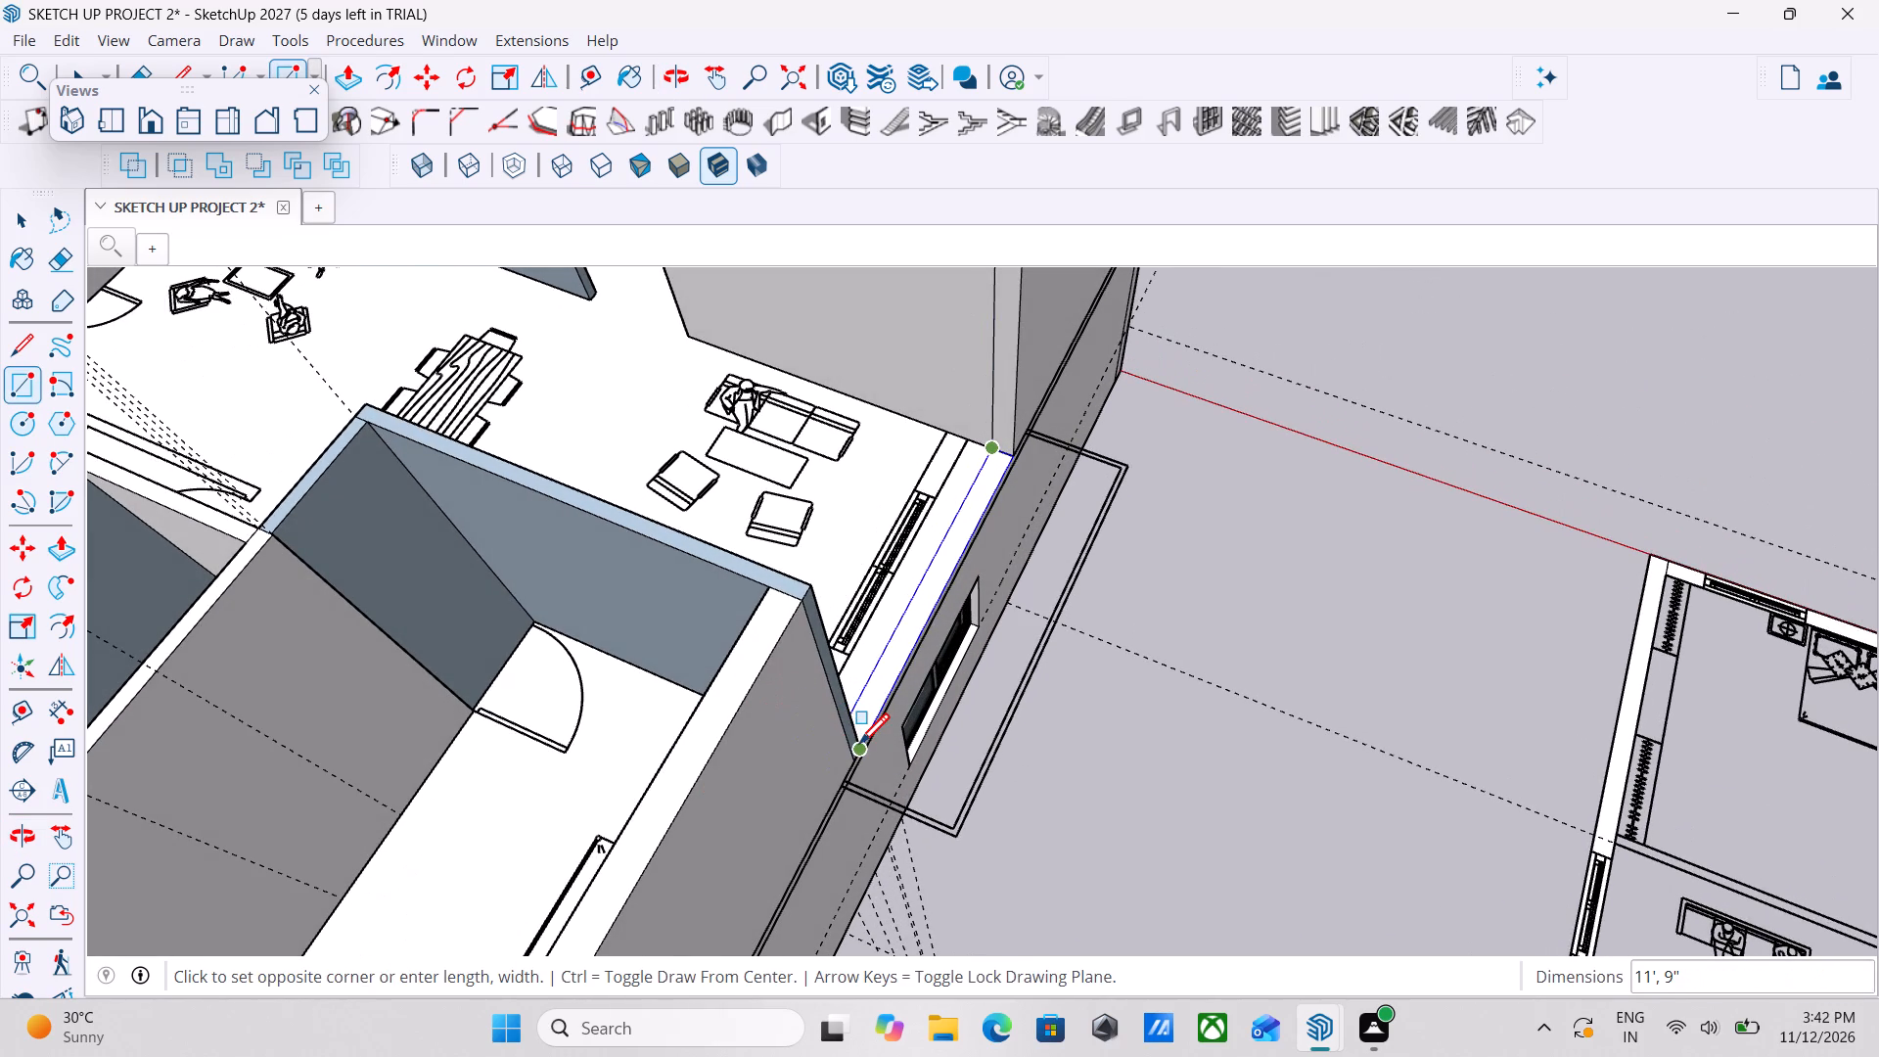
click(859, 747)
key(Escape)
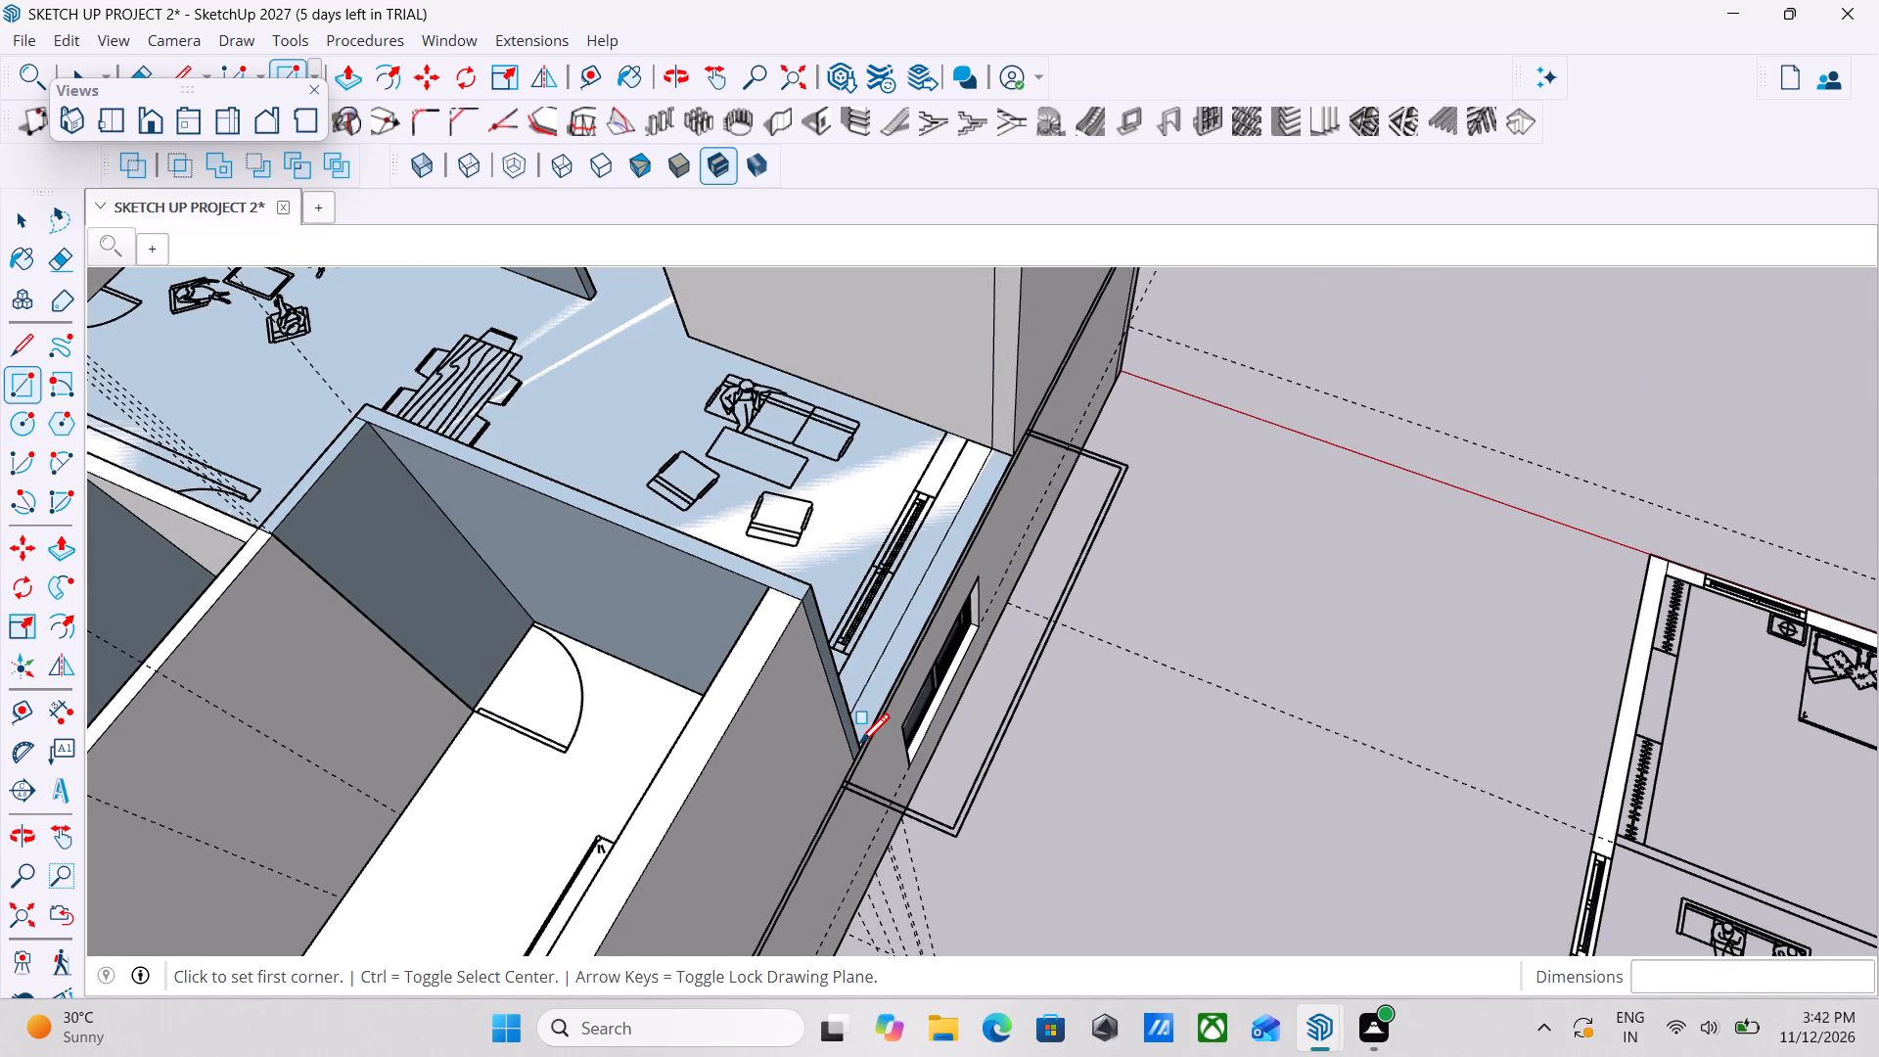
key(space)
key(space)
key(Escape)
Push/Pull the 9" outer-wall strip beside the sofa seating area up 10'.
scroll(965, 502, up, 2)
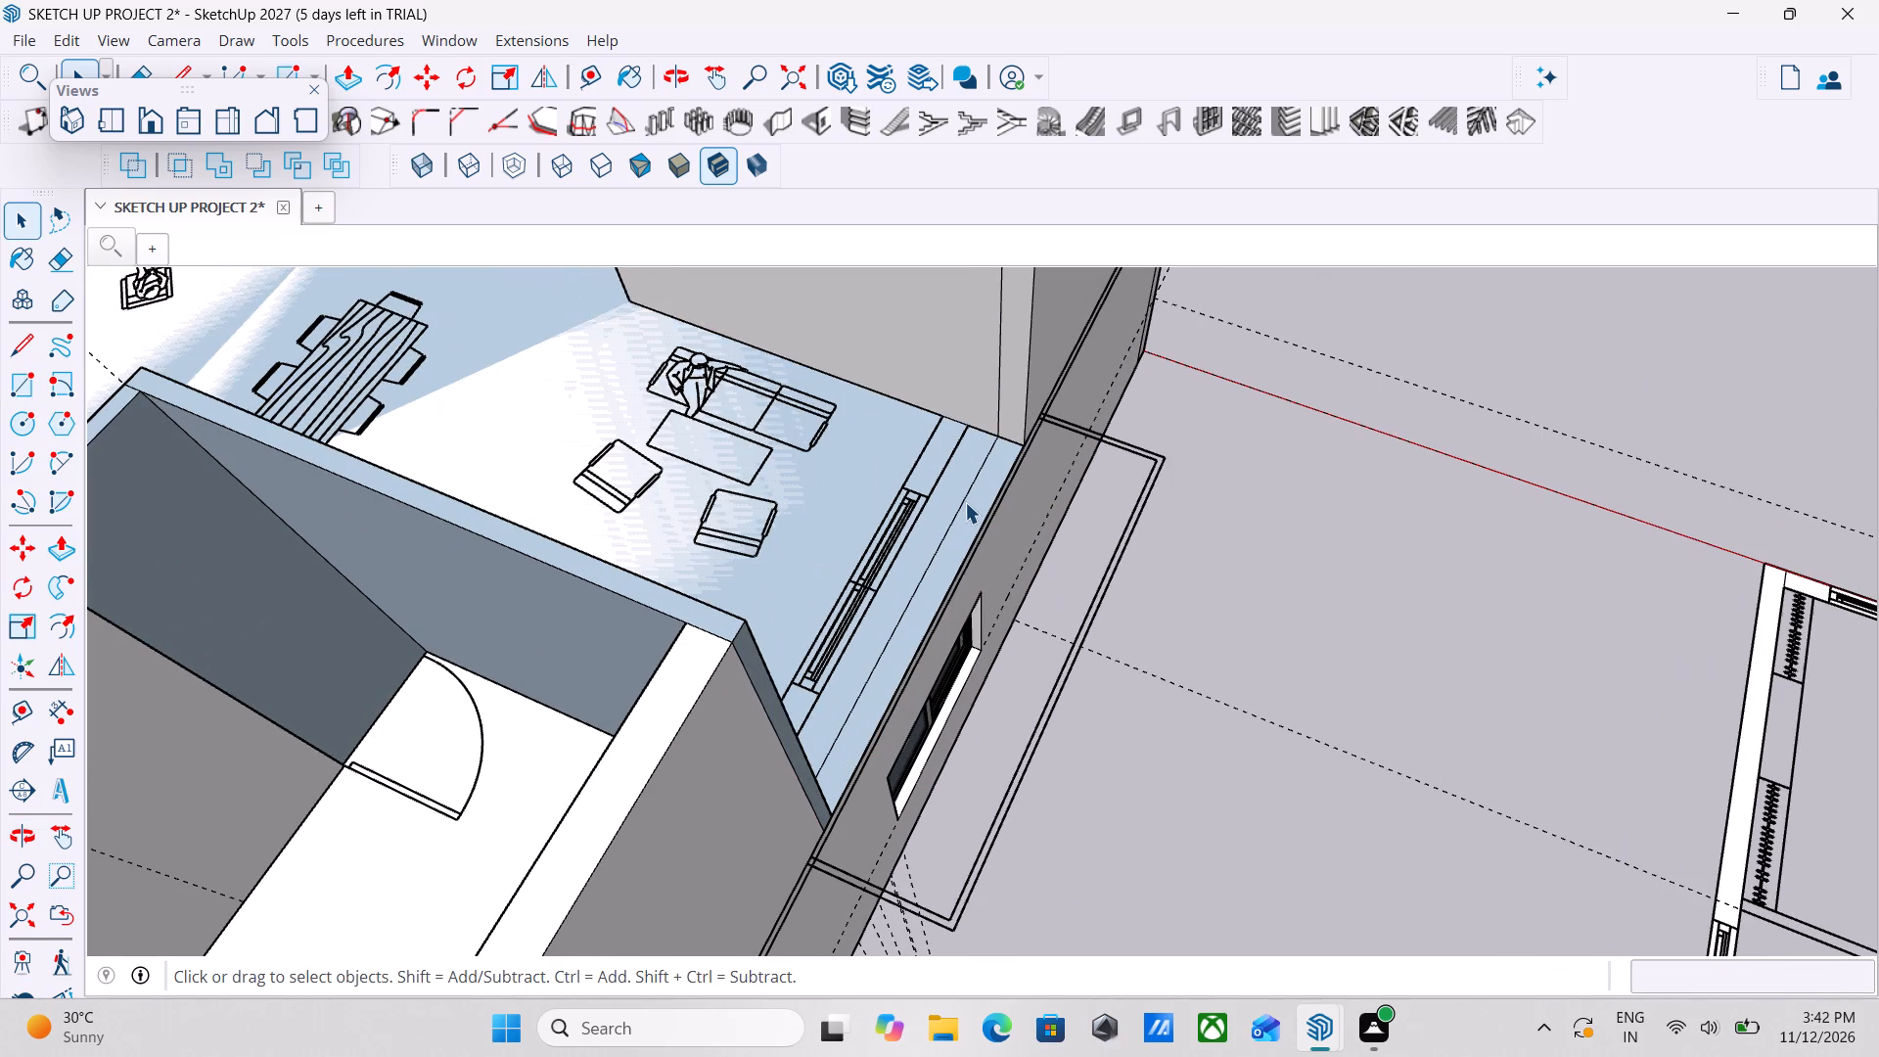
key(p)
scroll(968, 564, up, 3)
click(940, 568)
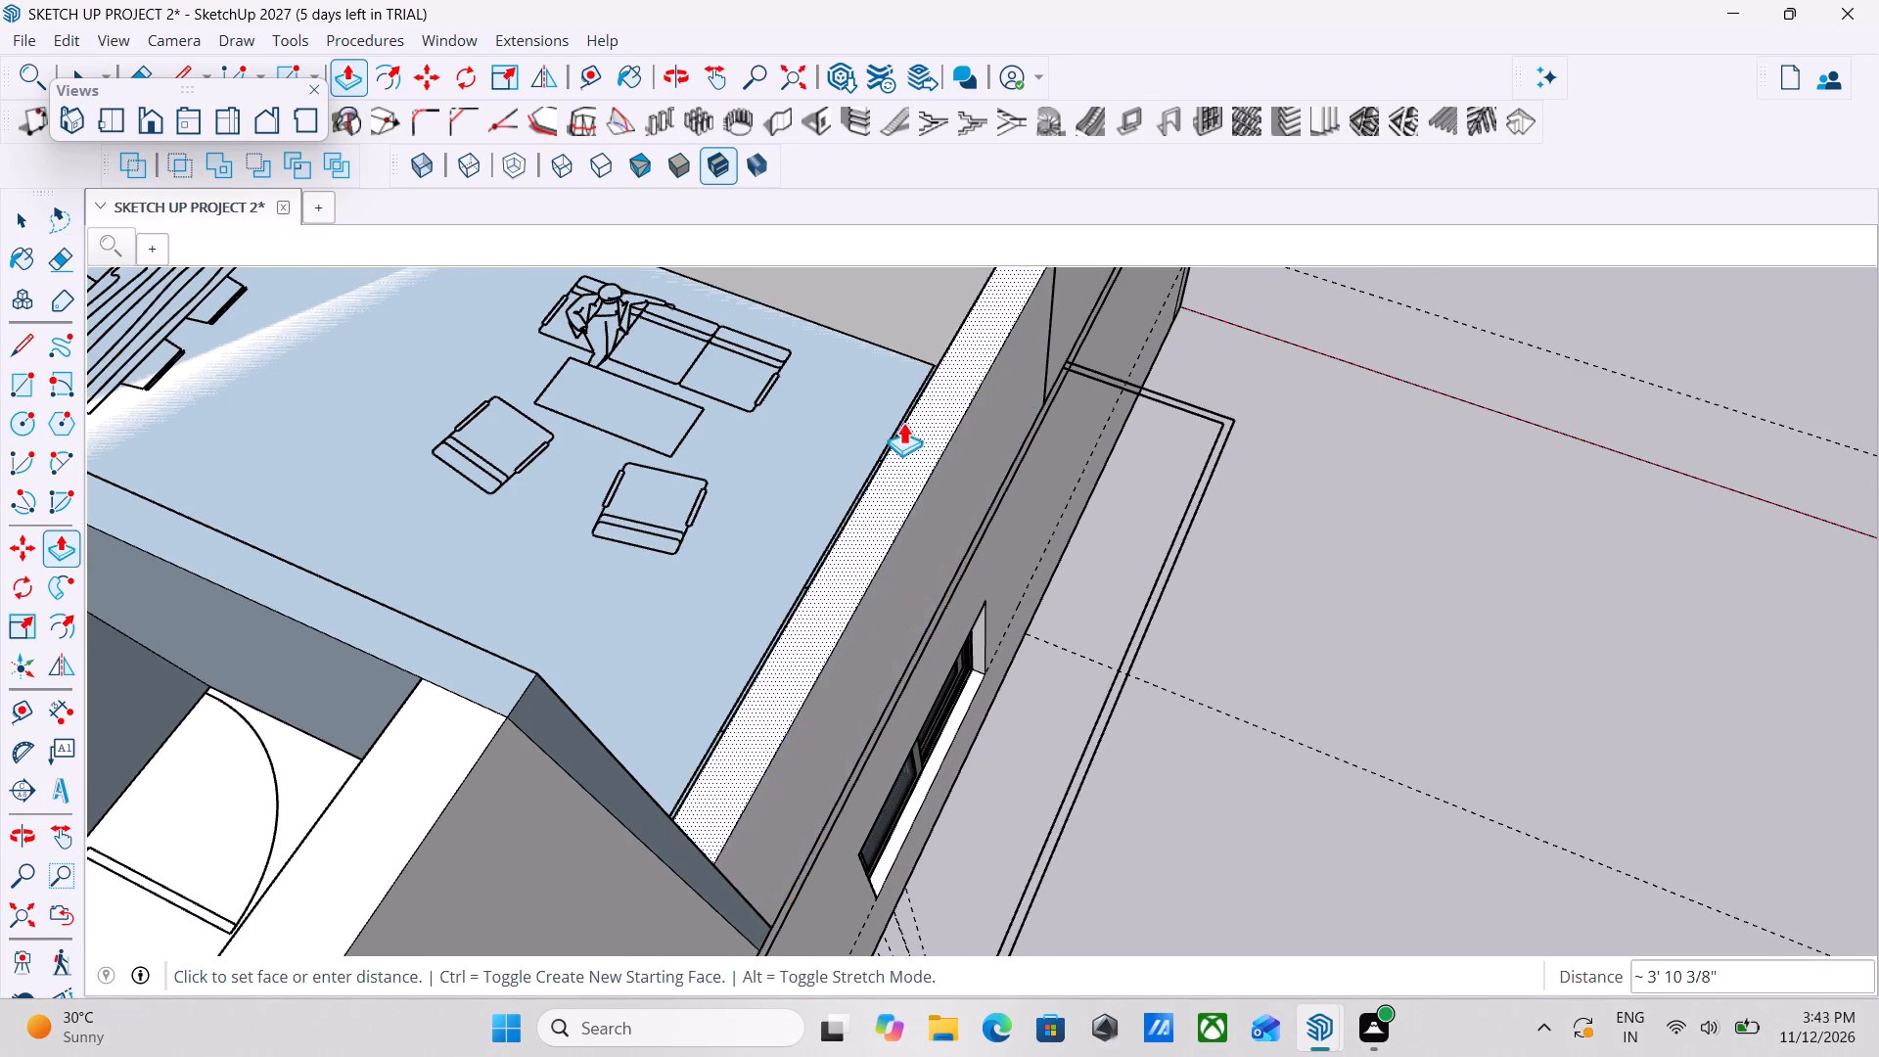
scroll(903, 421, down, 14)
text(10')
key(Return)
middle_drag(814, 429, 1007, 480)
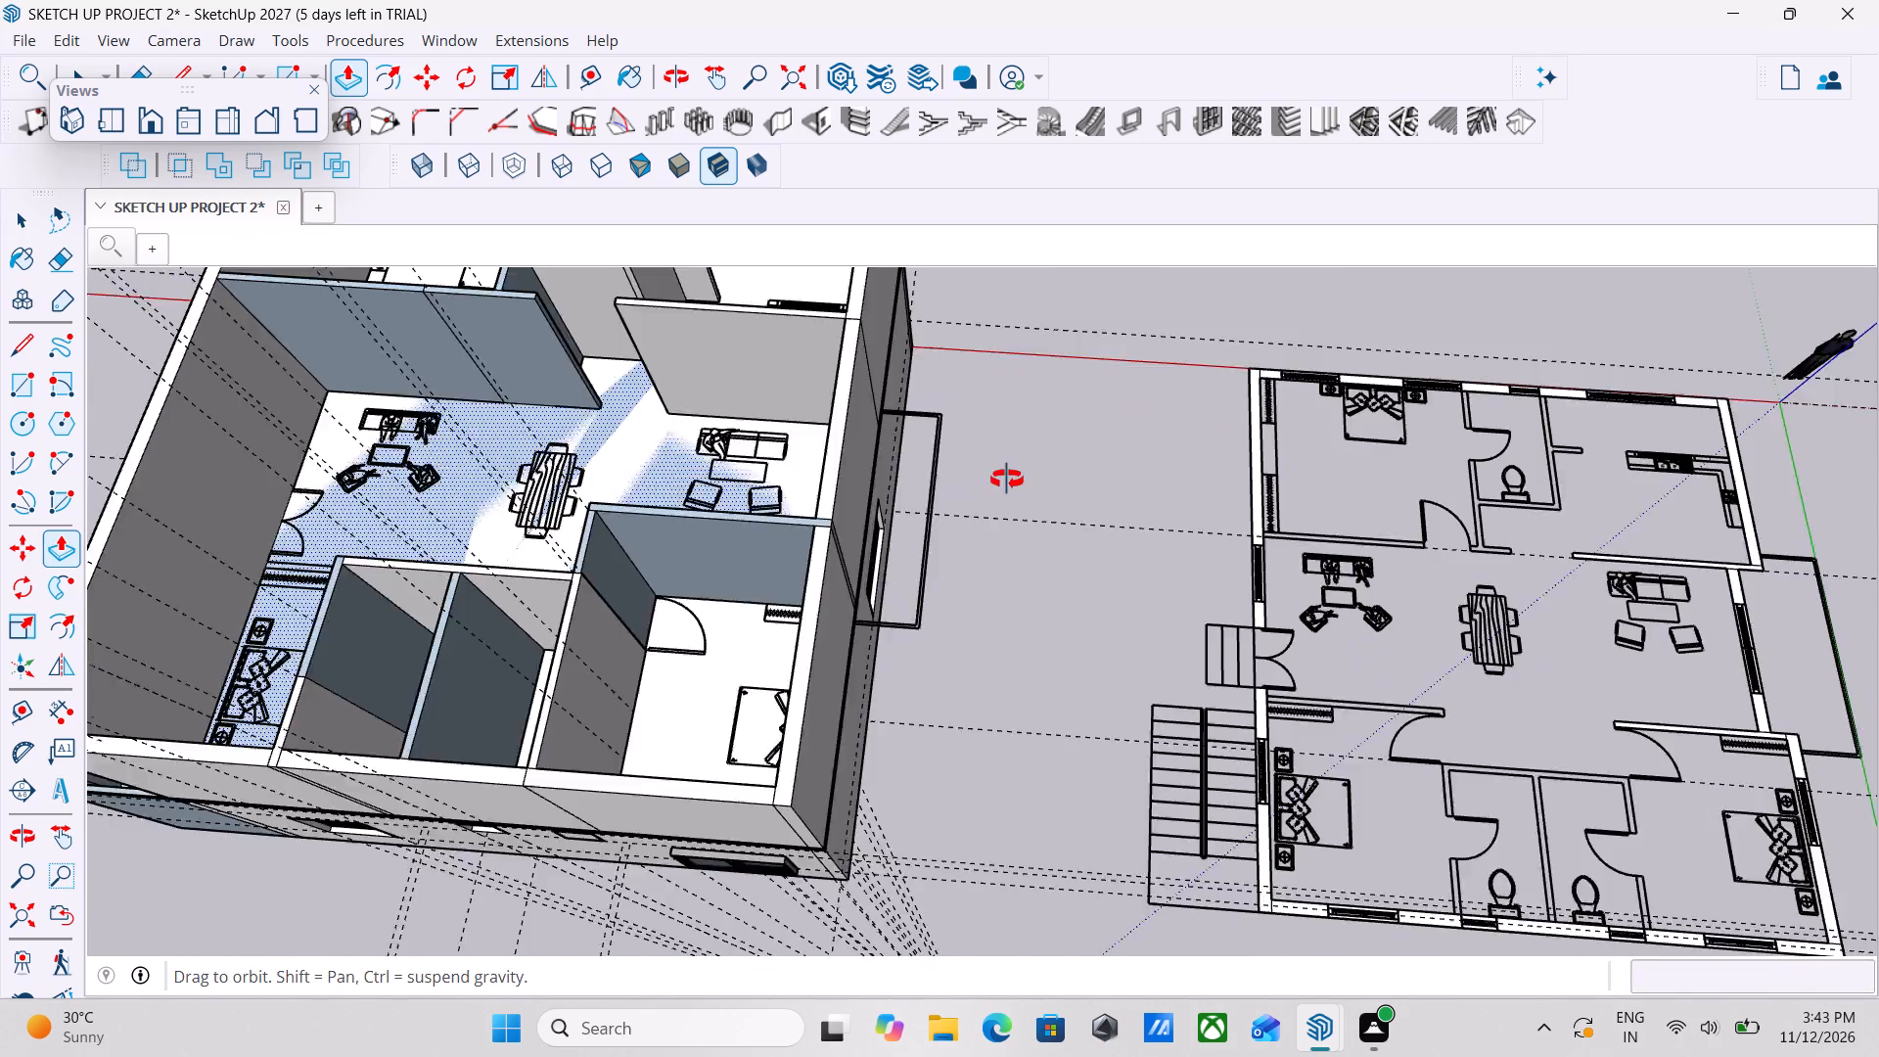
middle_drag(1007, 480, 1012, 483)
key(space)
key(space)
Erase the large face covering the floor of the upper storey's living, dining and kitchen area.
middle_drag(610, 486, 776, 539)
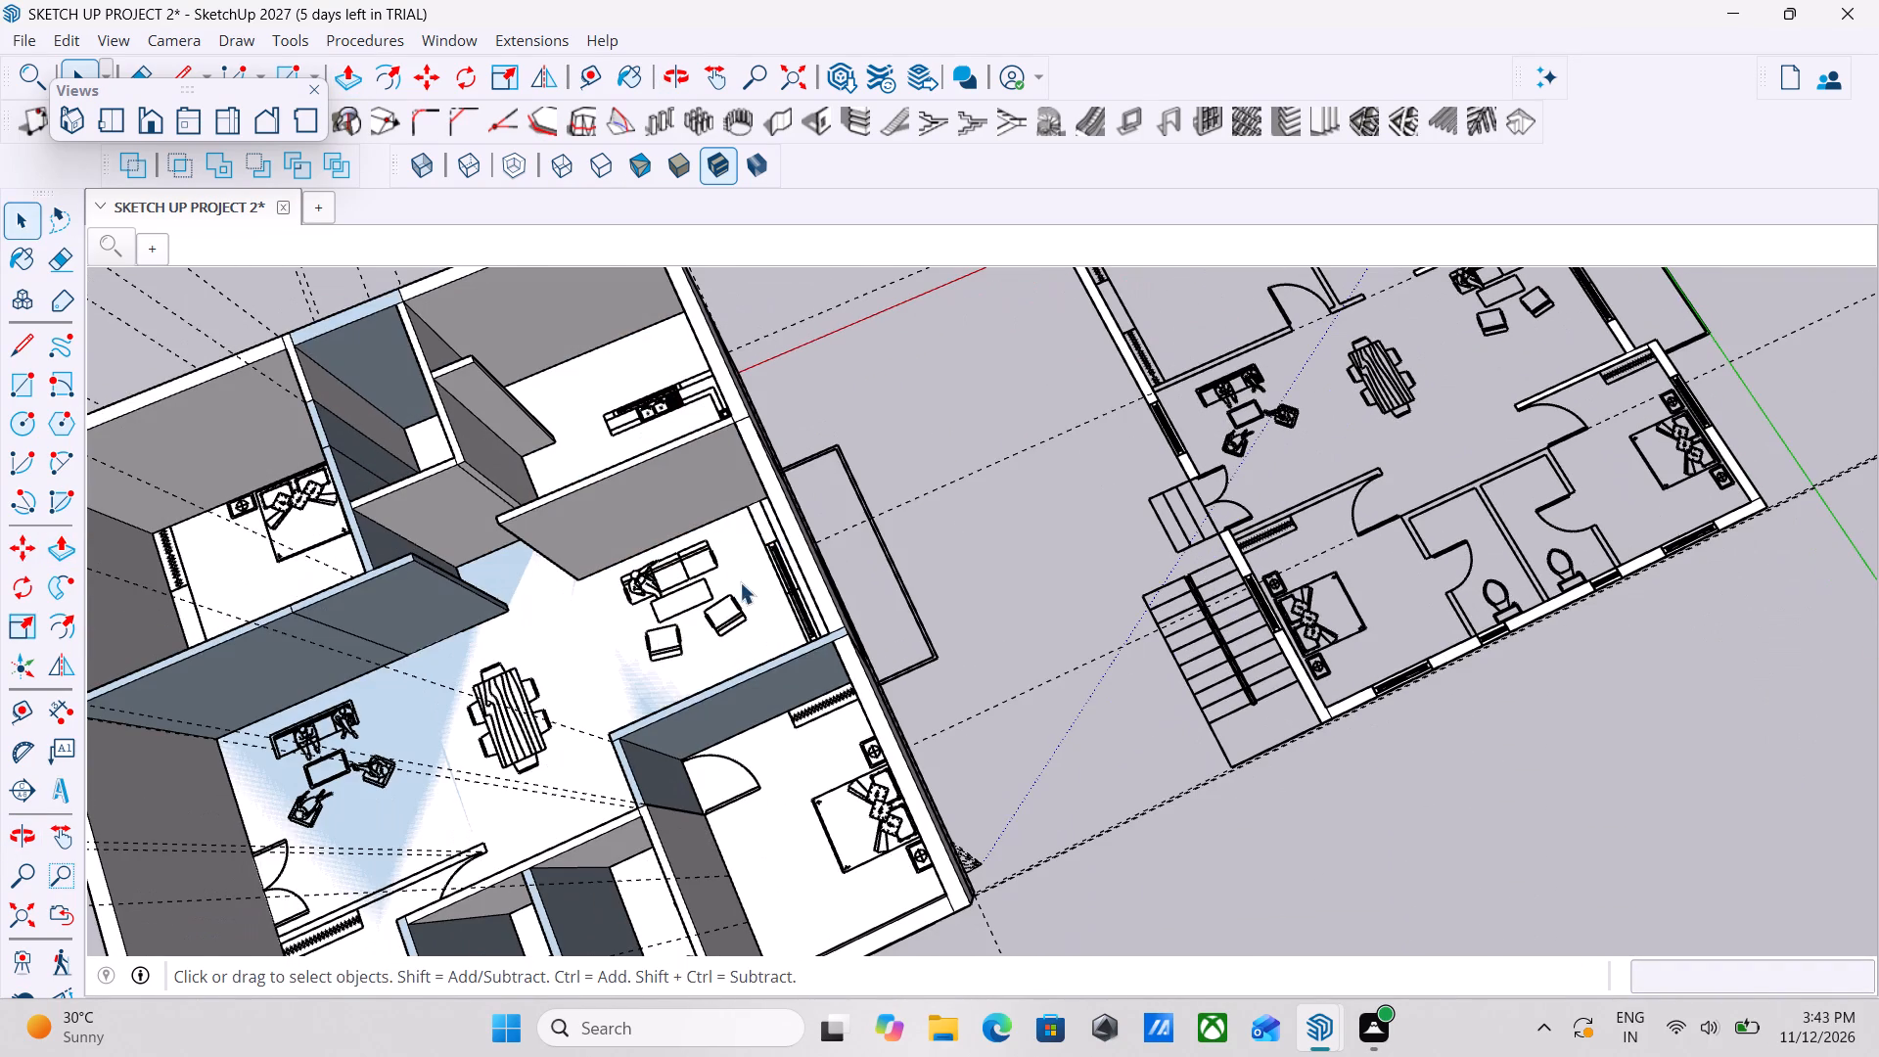
click(601, 635)
scroll(532, 617, up, 3)
click(532, 617)
scroll(821, 677, up, 2)
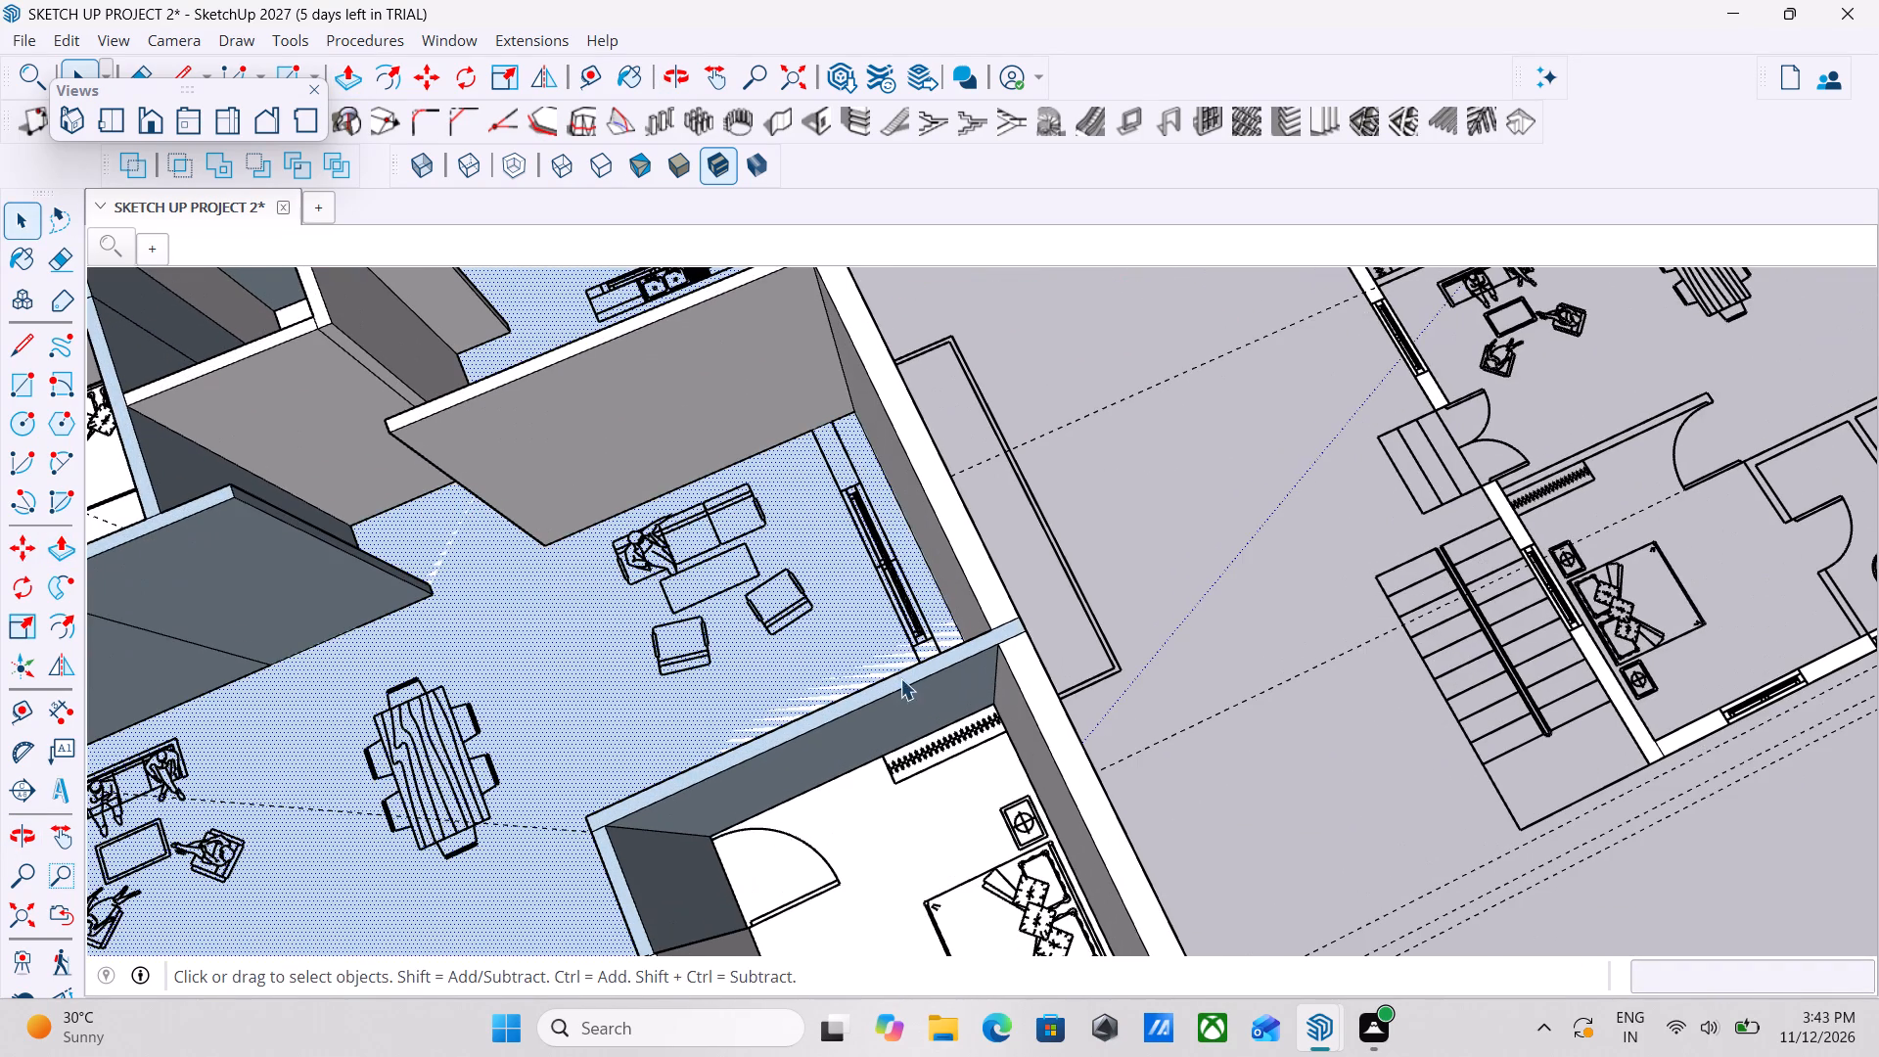
click(857, 612)
right_click(857, 612)
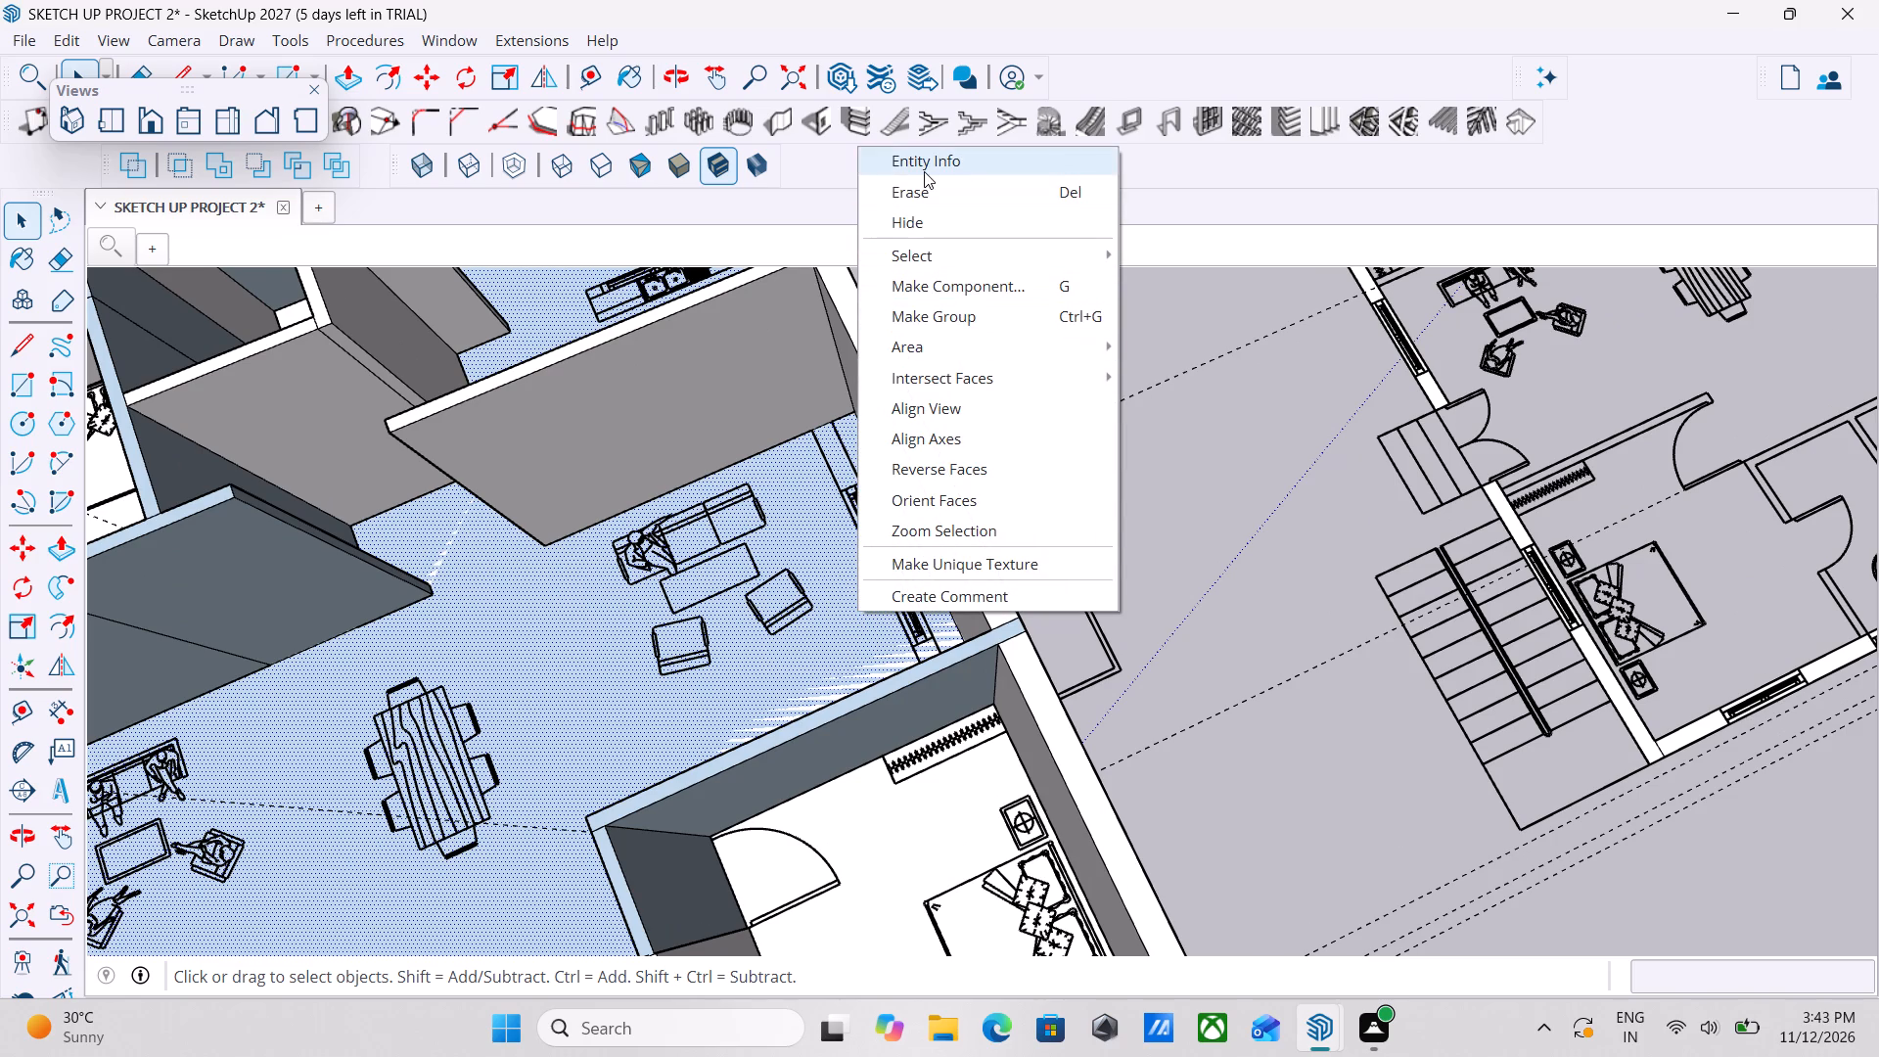
click(923, 192)
Examine the upper-floor walls from above and around the outside, including the staircase side of the house.
scroll(763, 696, down, 1)
middle_drag(783, 707, 500, 715)
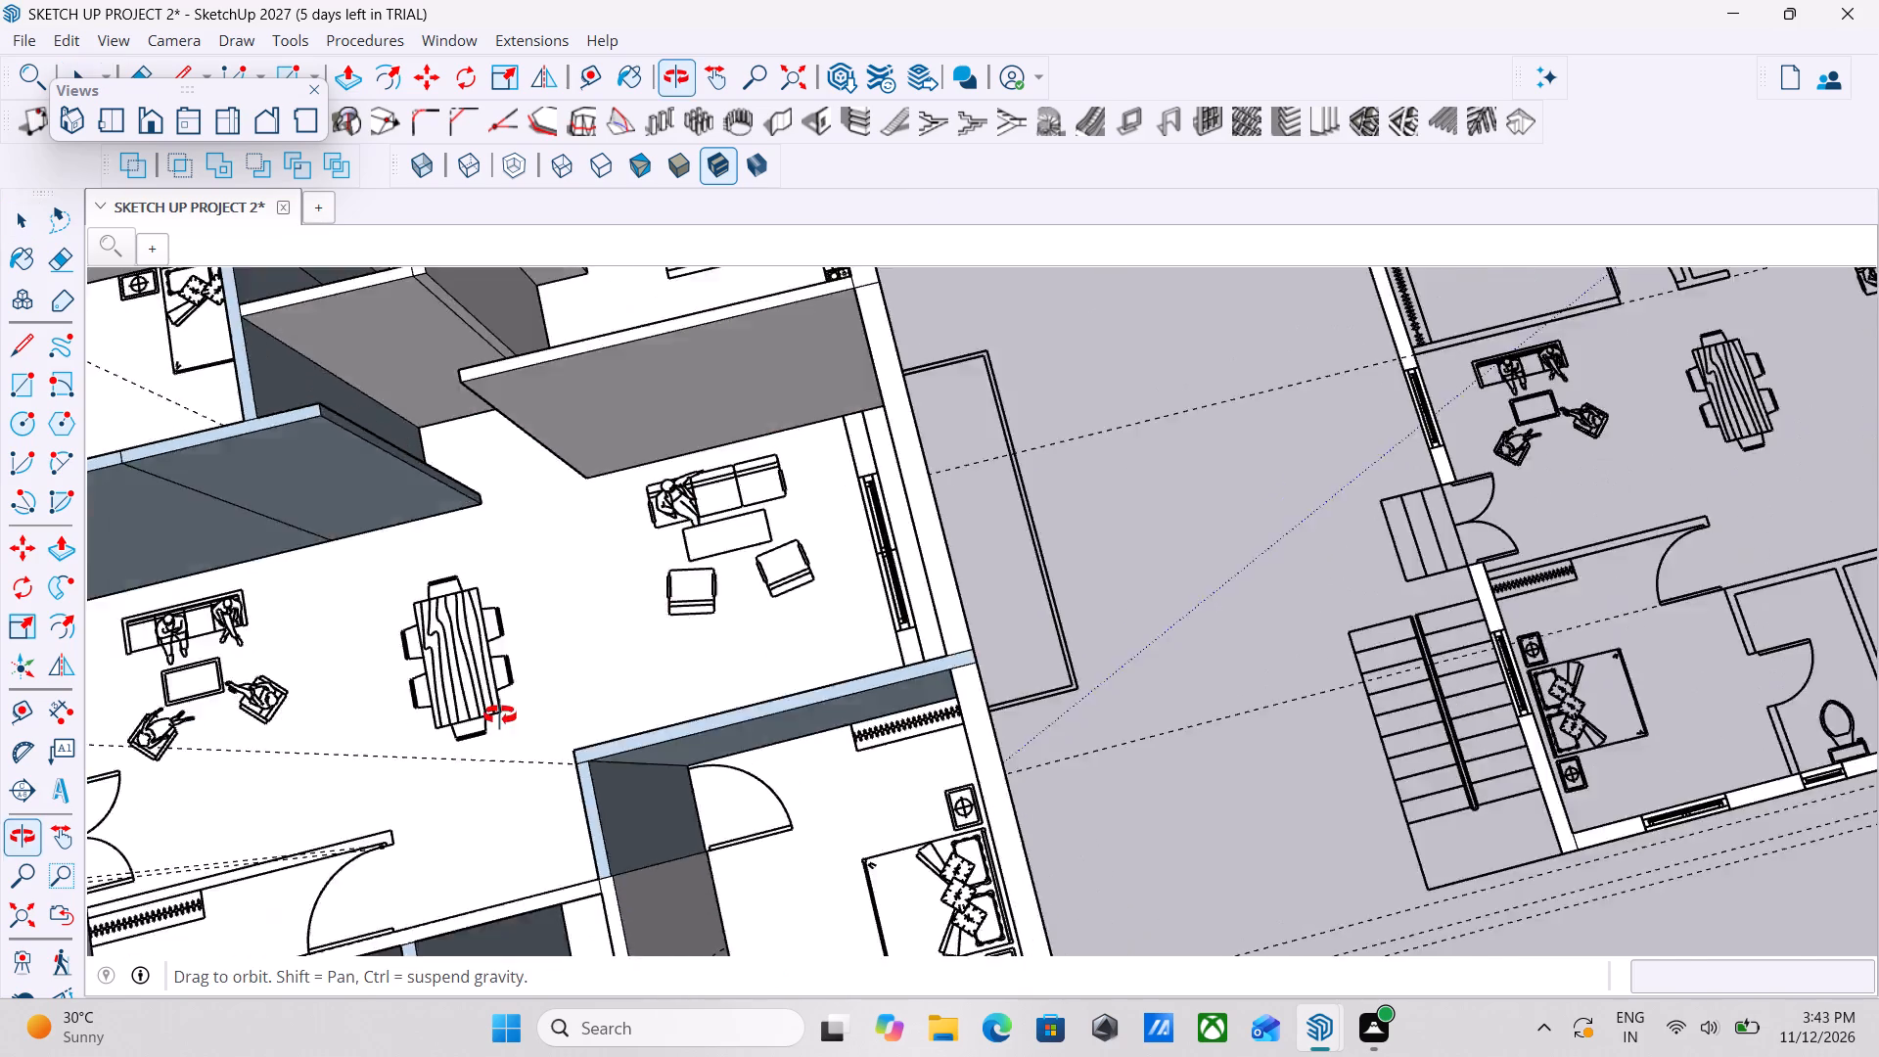
middle_drag(500, 715, 496, 713)
middle_drag(1266, 737, 806, 550)
middle_drag(1581, 666, 1759, 484)
middle_drag(722, 758, 1605, 635)
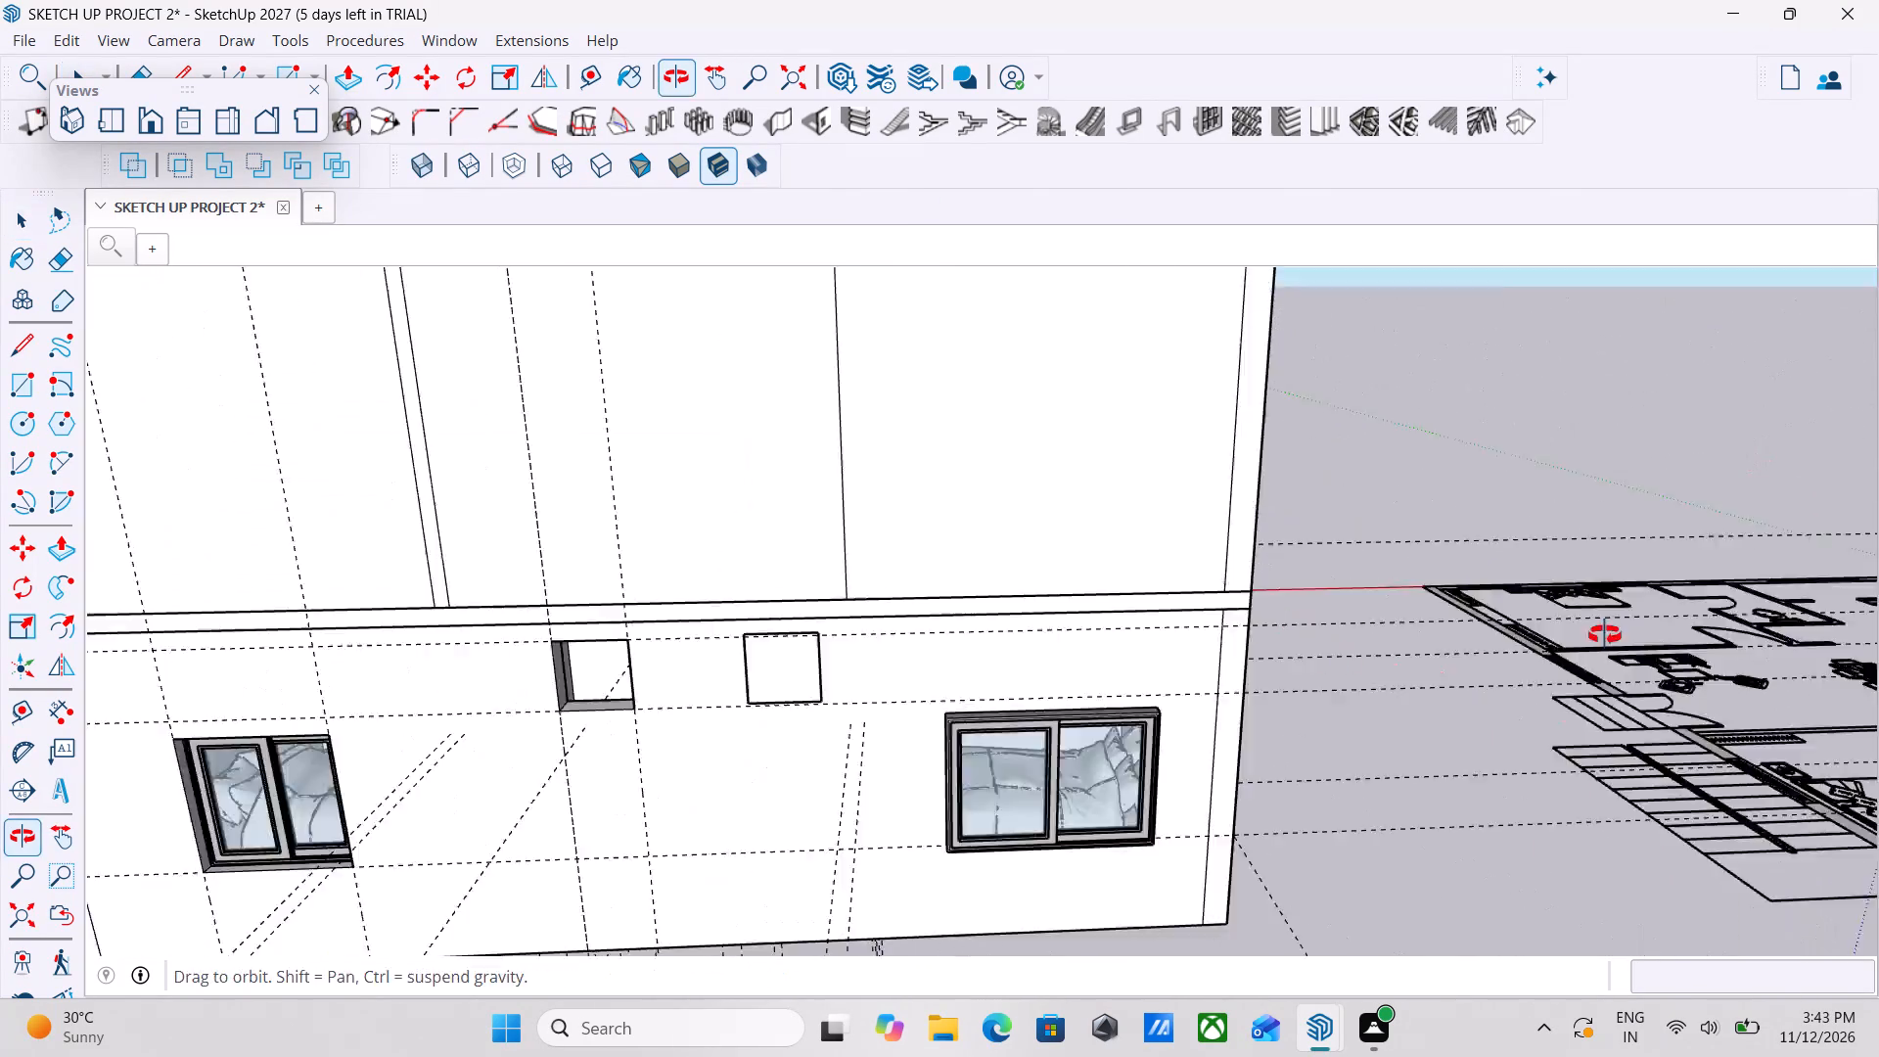
middle_drag(1605, 635, 1624, 630)
middle_drag(994, 738, 1577, 674)
scroll(1577, 674, down, 4)
middle_drag(1577, 674, 1353, 719)
scroll(1501, 698, down, 2)
middle_drag(1535, 700, 1222, 818)
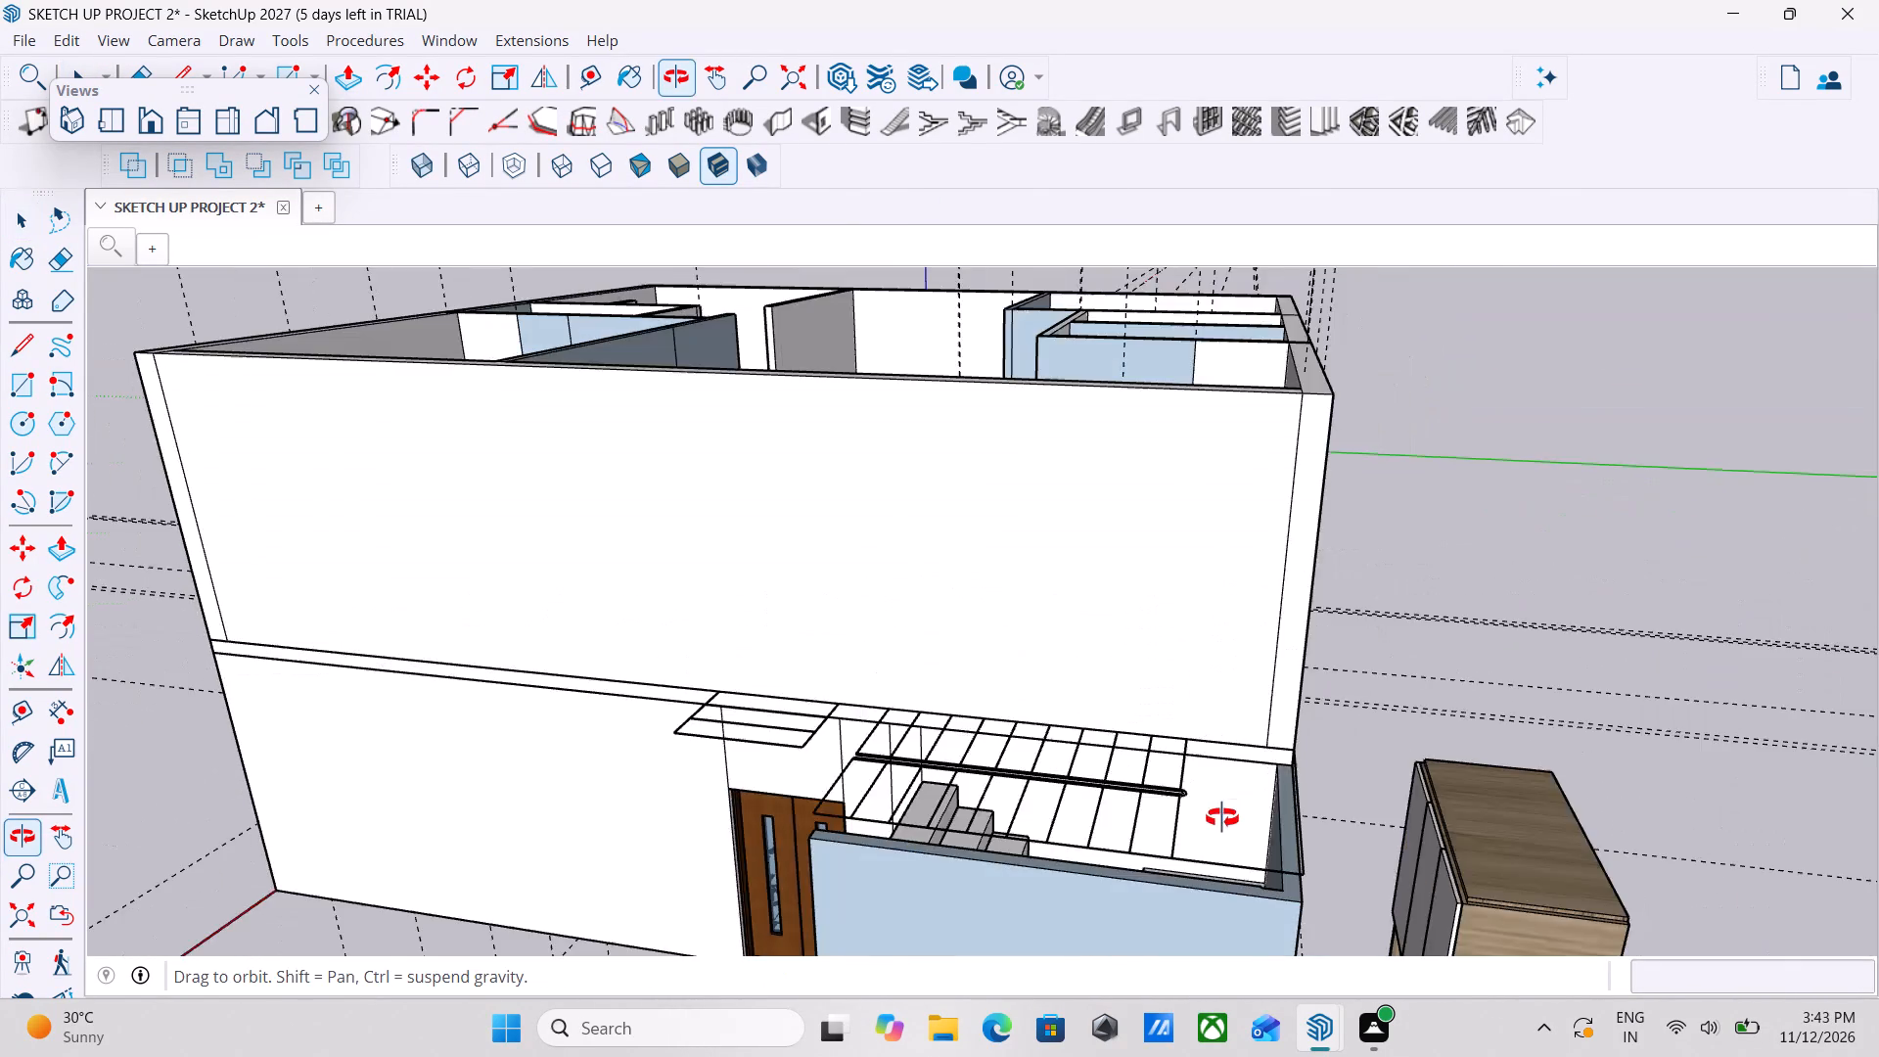
middle_drag(1222, 818, 1565, 806)
middle_drag(1357, 760, 1299, 774)
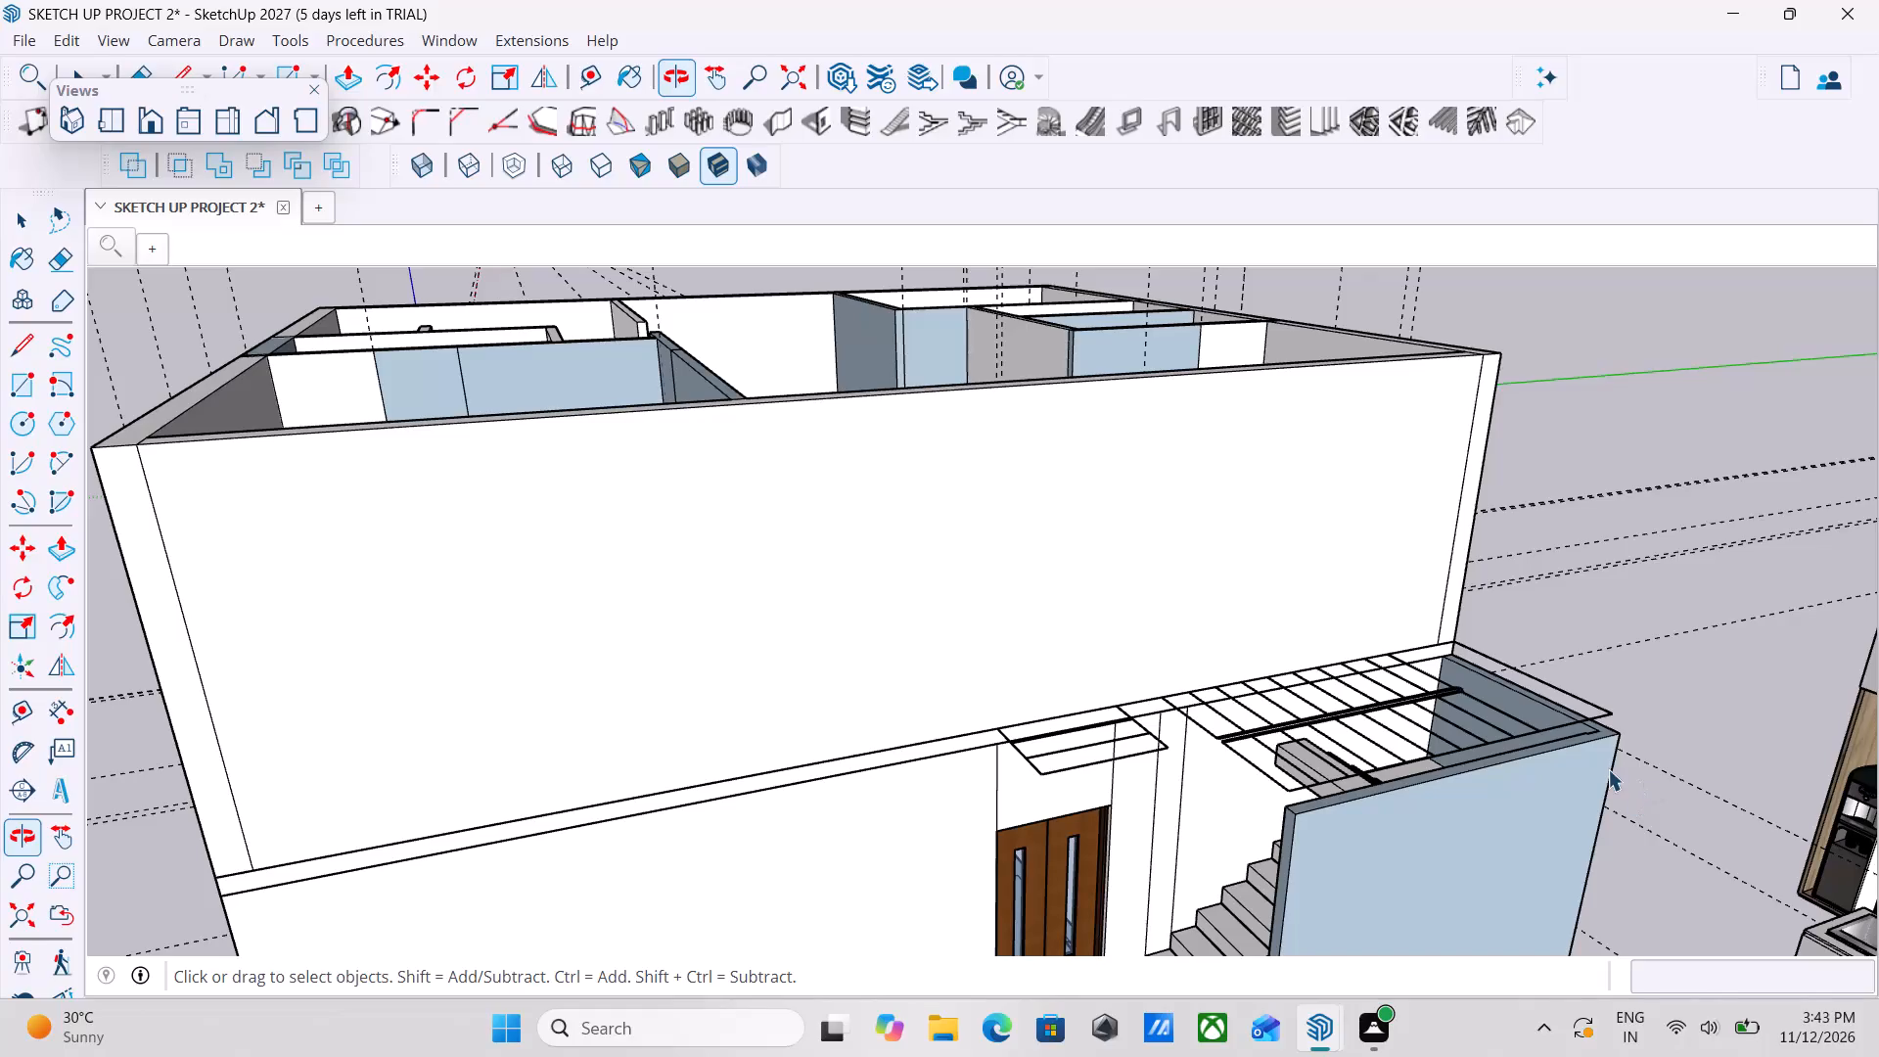
Select the ground-floor house group and examine its staircase, door and windows against the upper-floor walls from all around.
click(1606, 751)
middle_drag(1719, 760, 1814, 760)
scroll(1719, 760, down, 1)
middle_drag(1436, 816, 1413, 778)
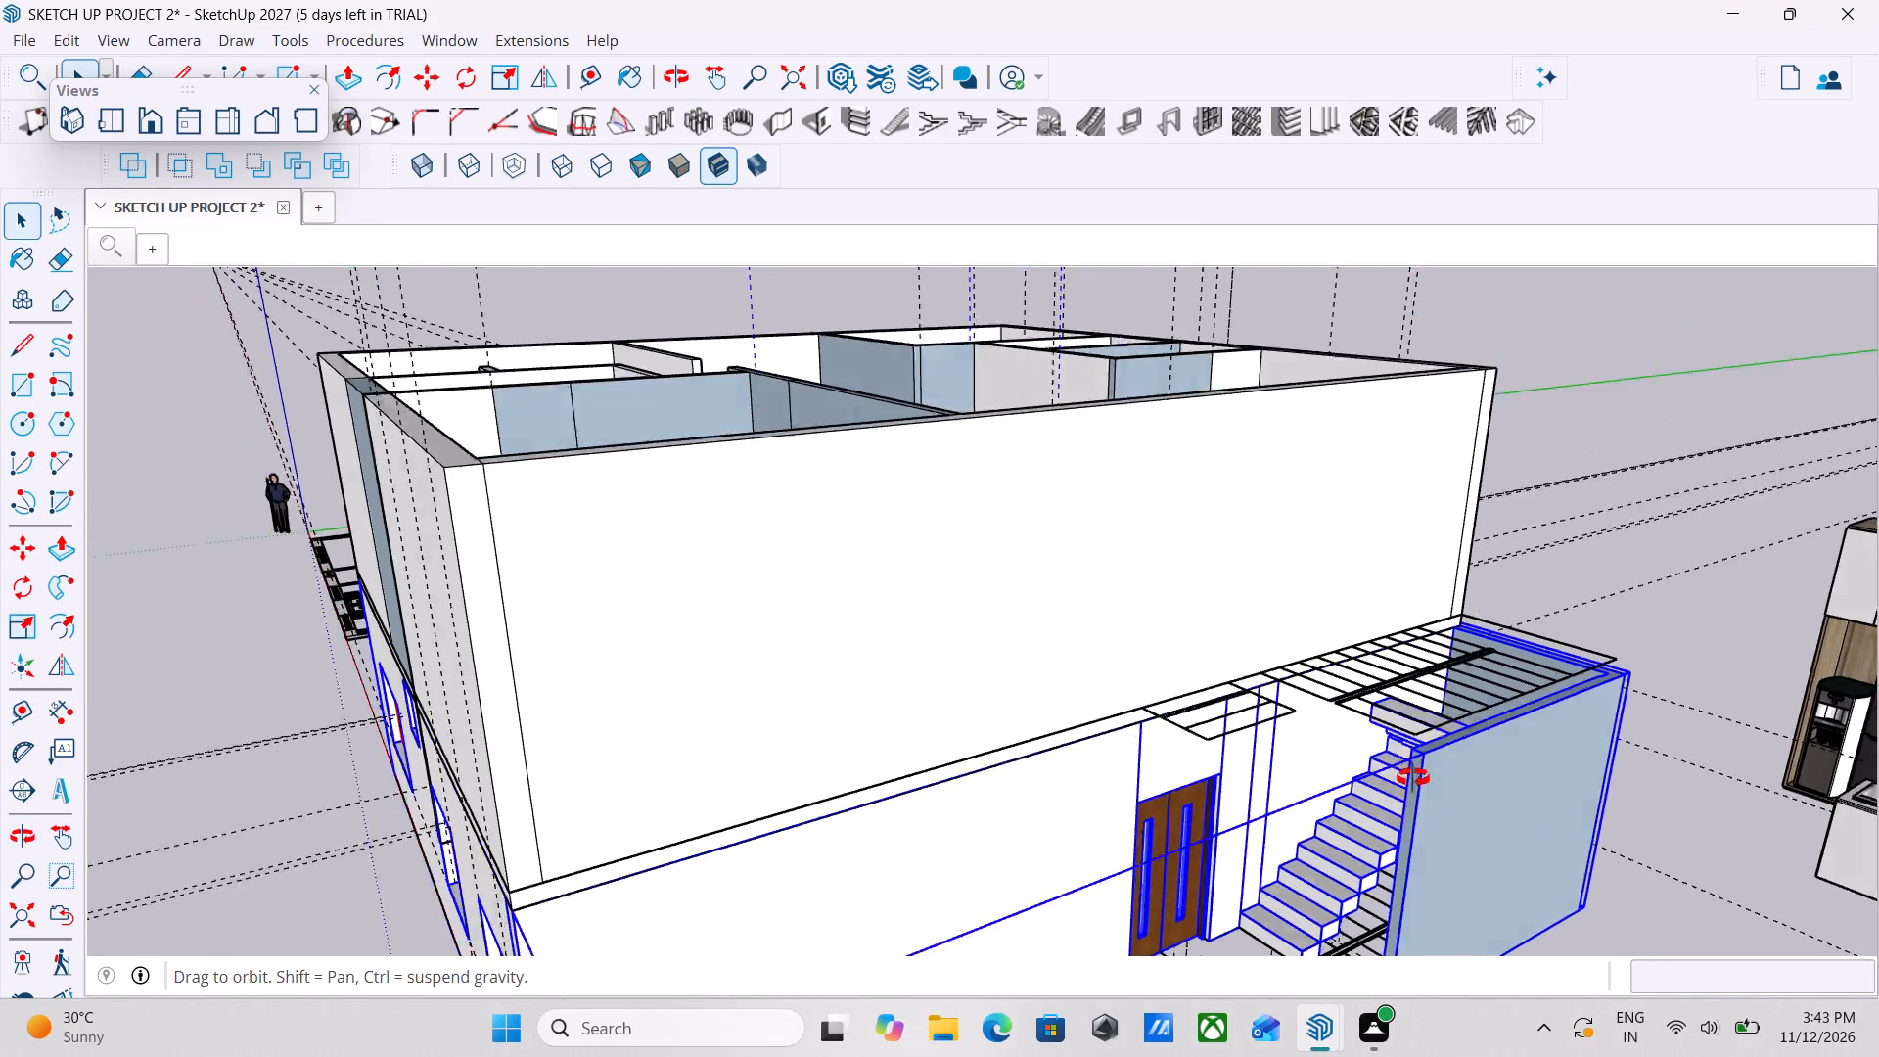
middle_drag(1413, 778, 1207, 666)
scroll(1206, 667, down, 2)
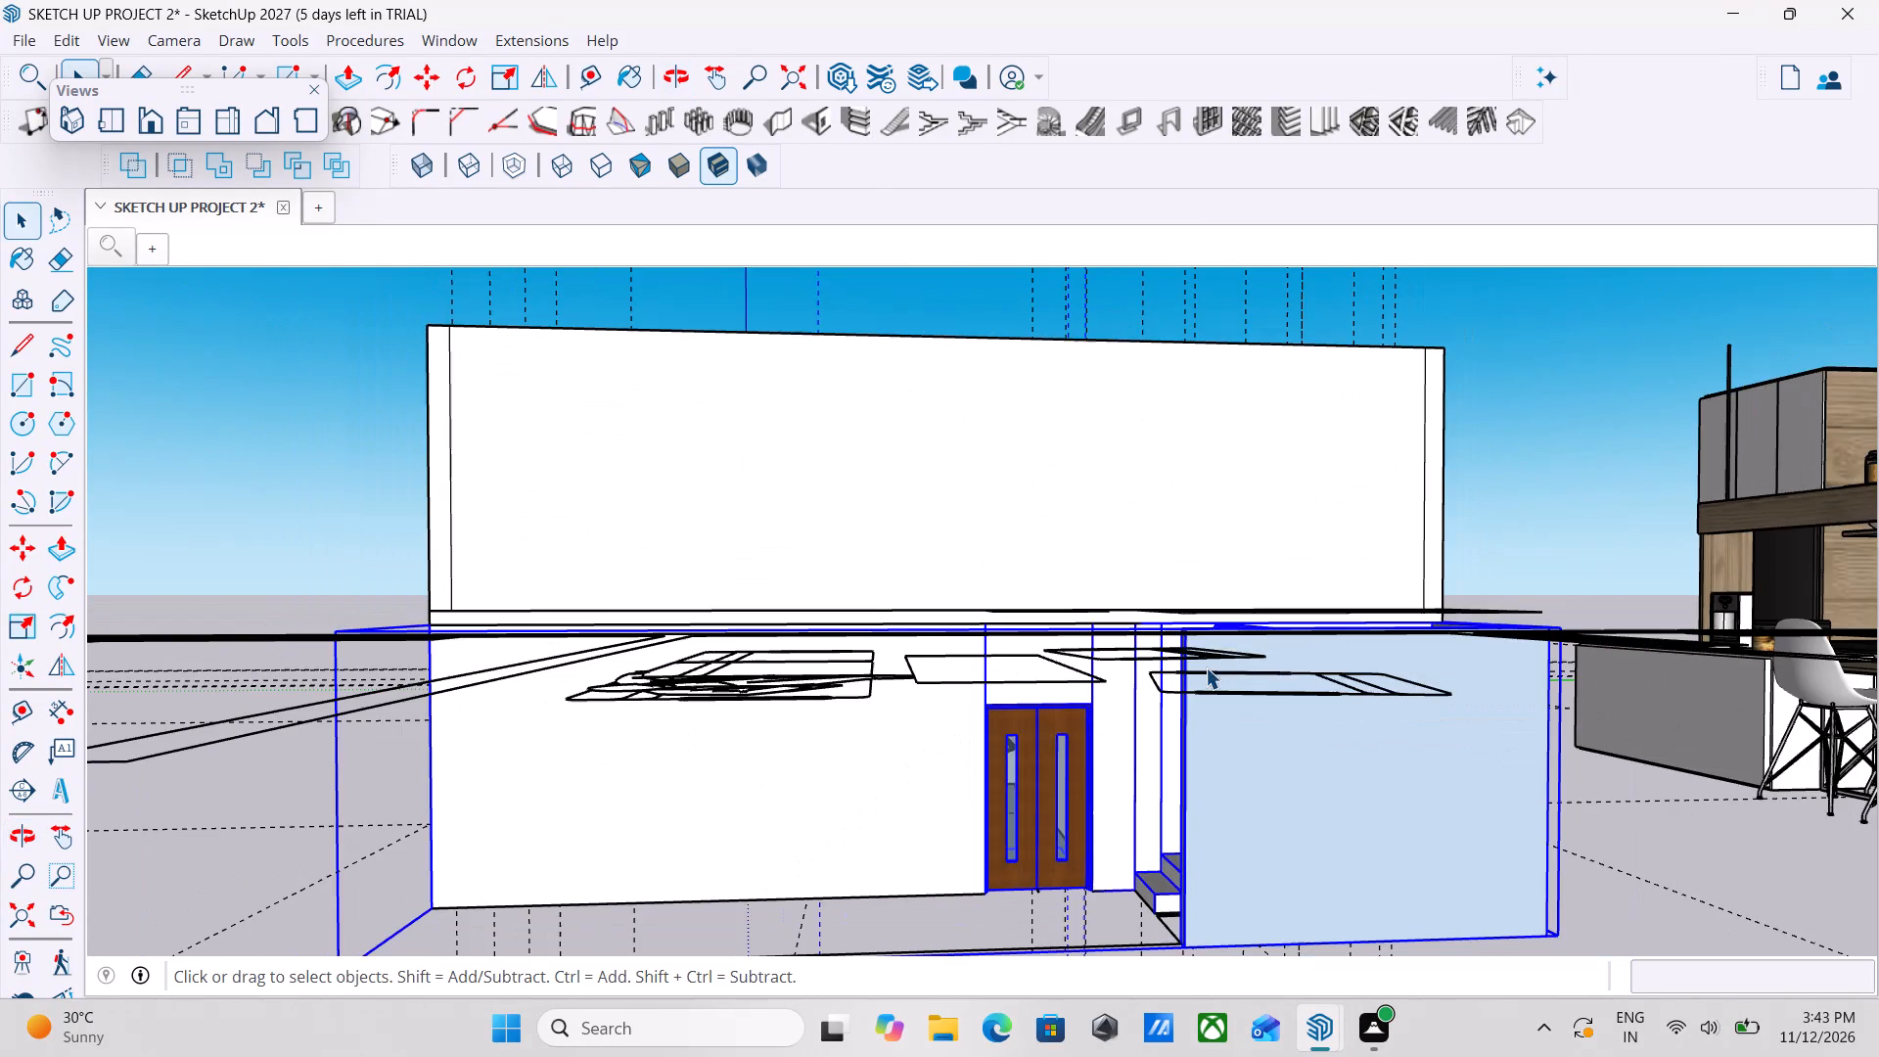
scroll(1206, 667, down, 2)
middle_drag(1268, 742, 1636, 1005)
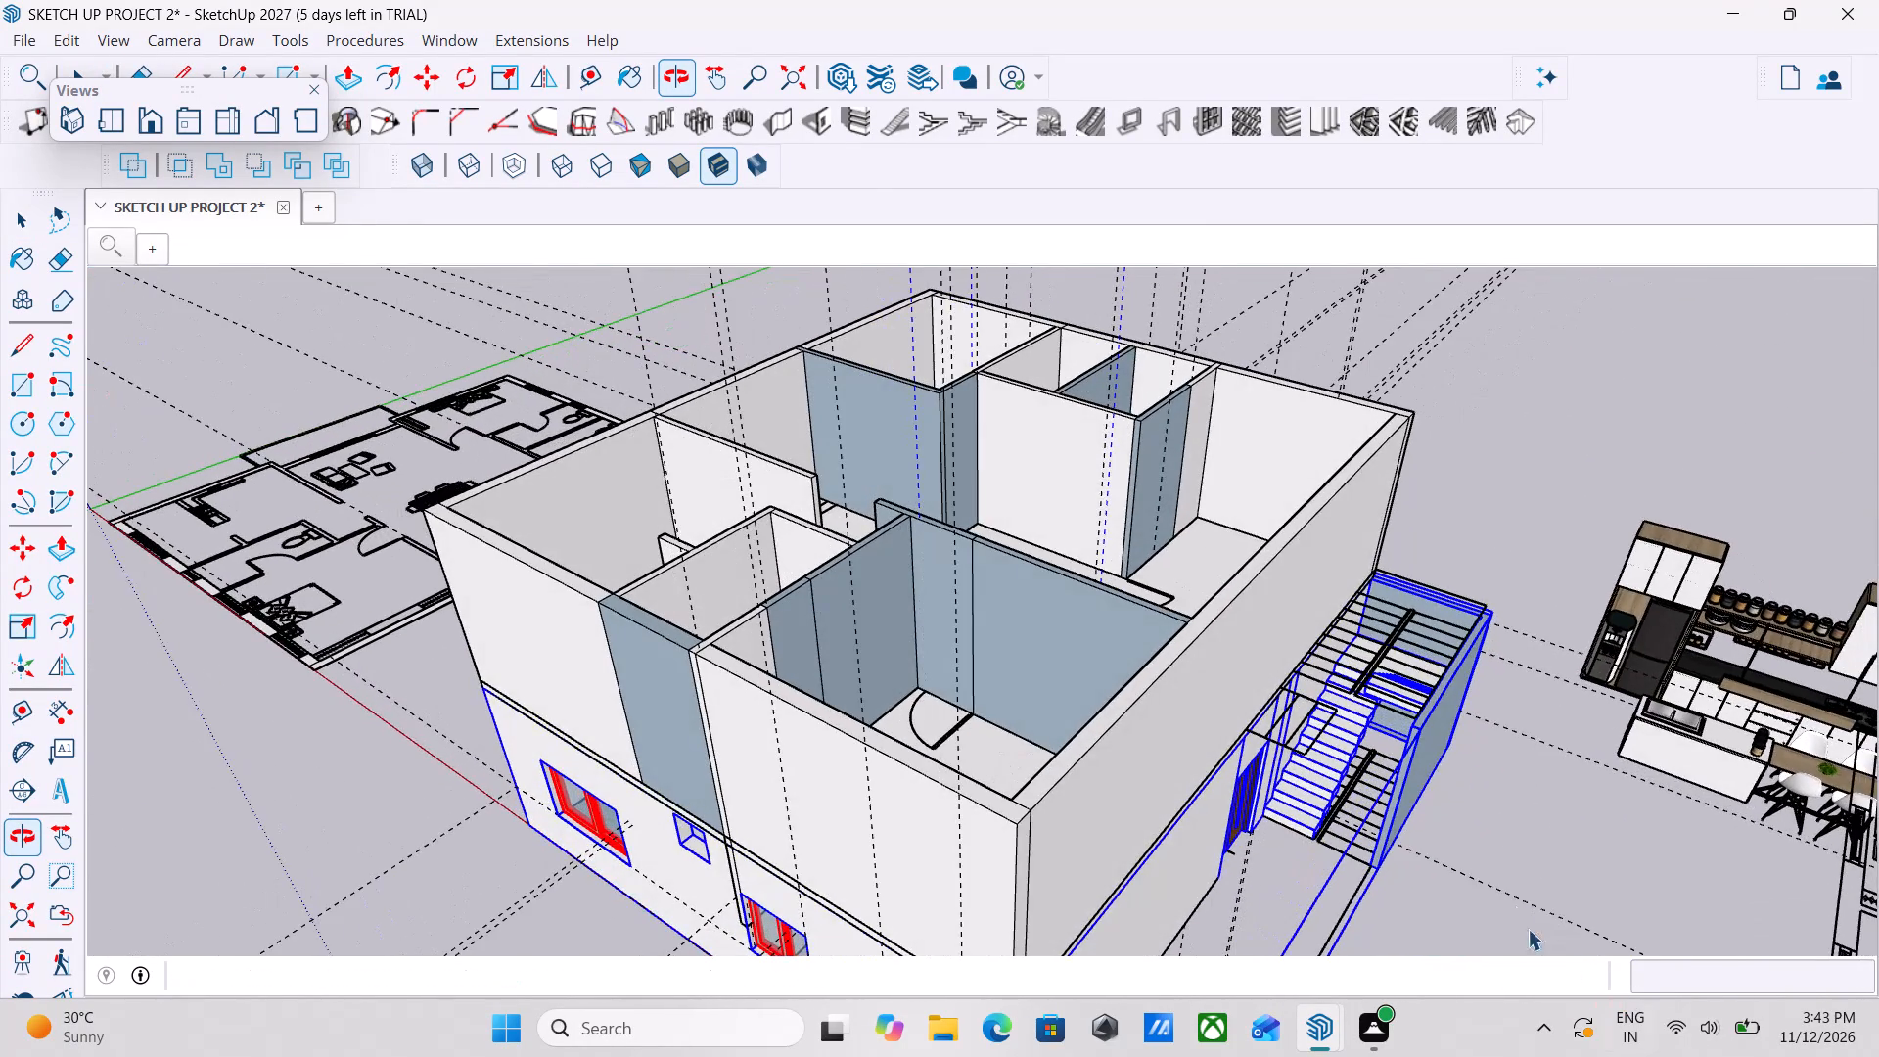
middle_drag(1508, 891, 1323, 823)
key(Escape)
key(space)
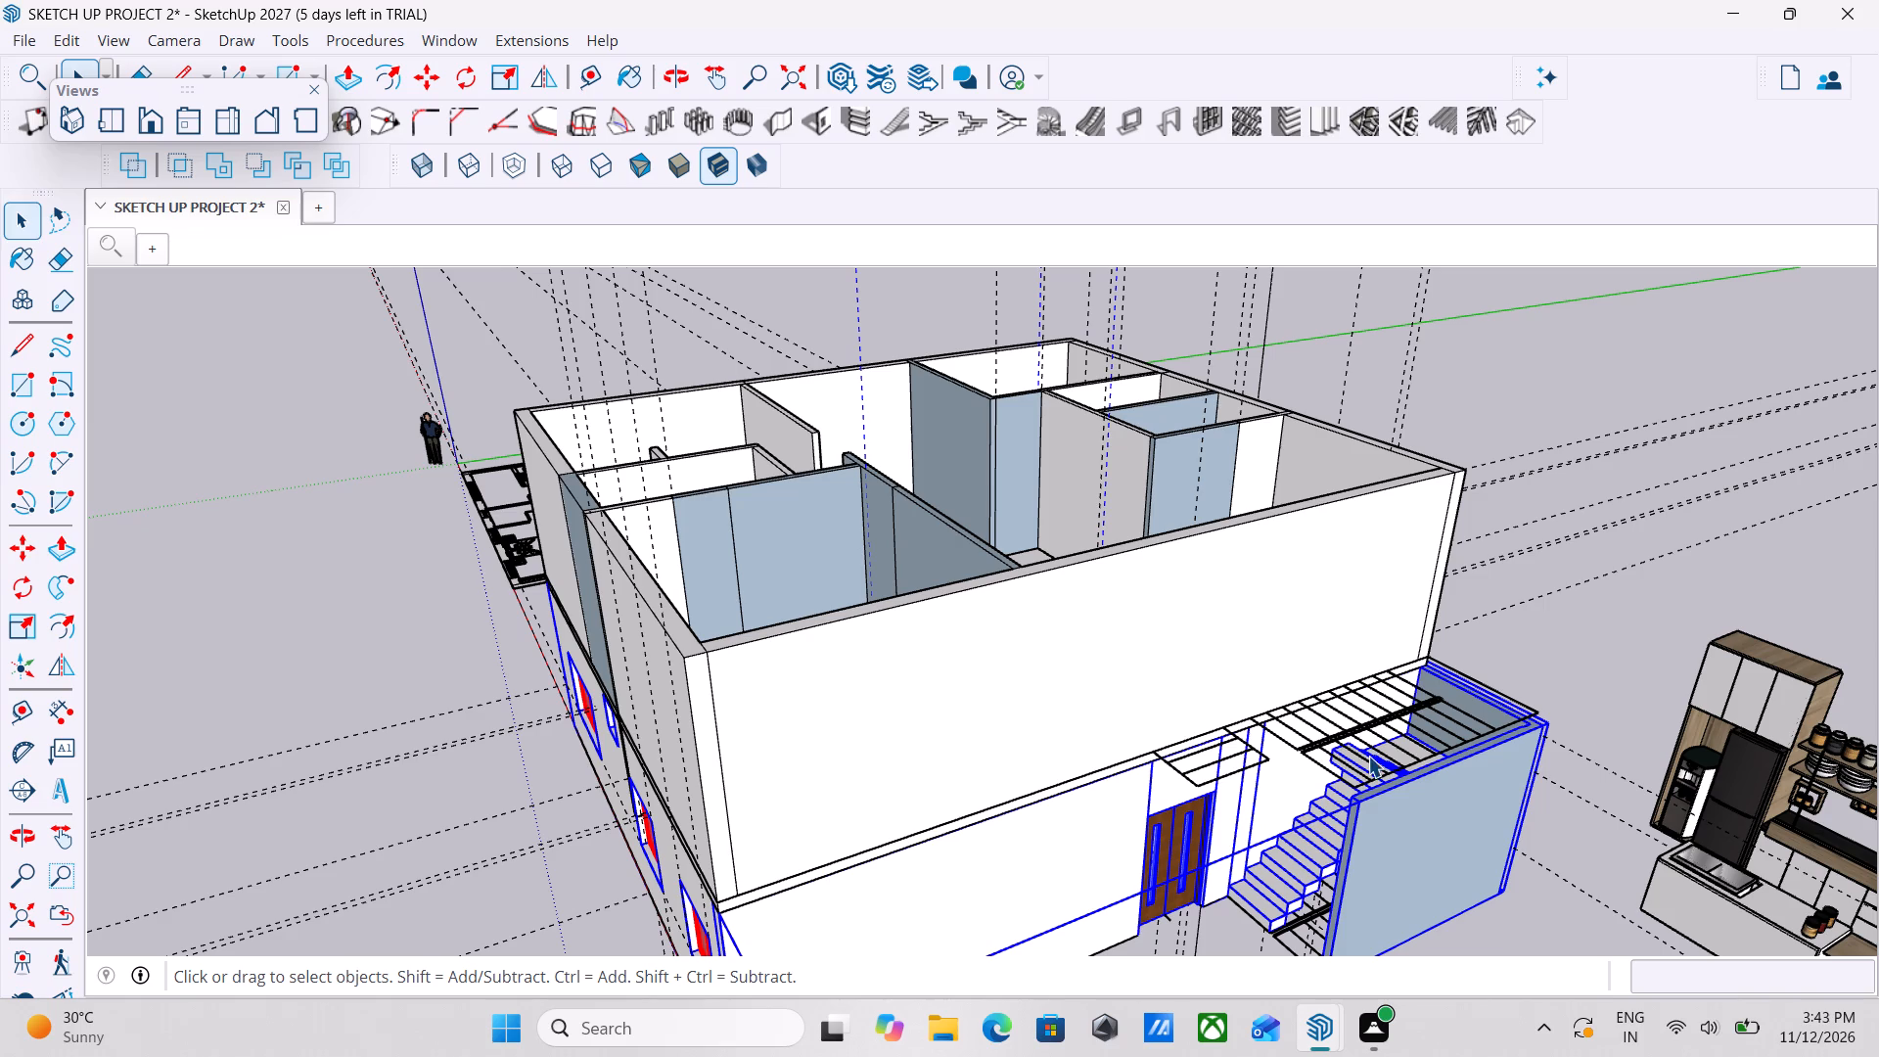
key(space)
key(space)
scroll(1417, 708, down, 3)
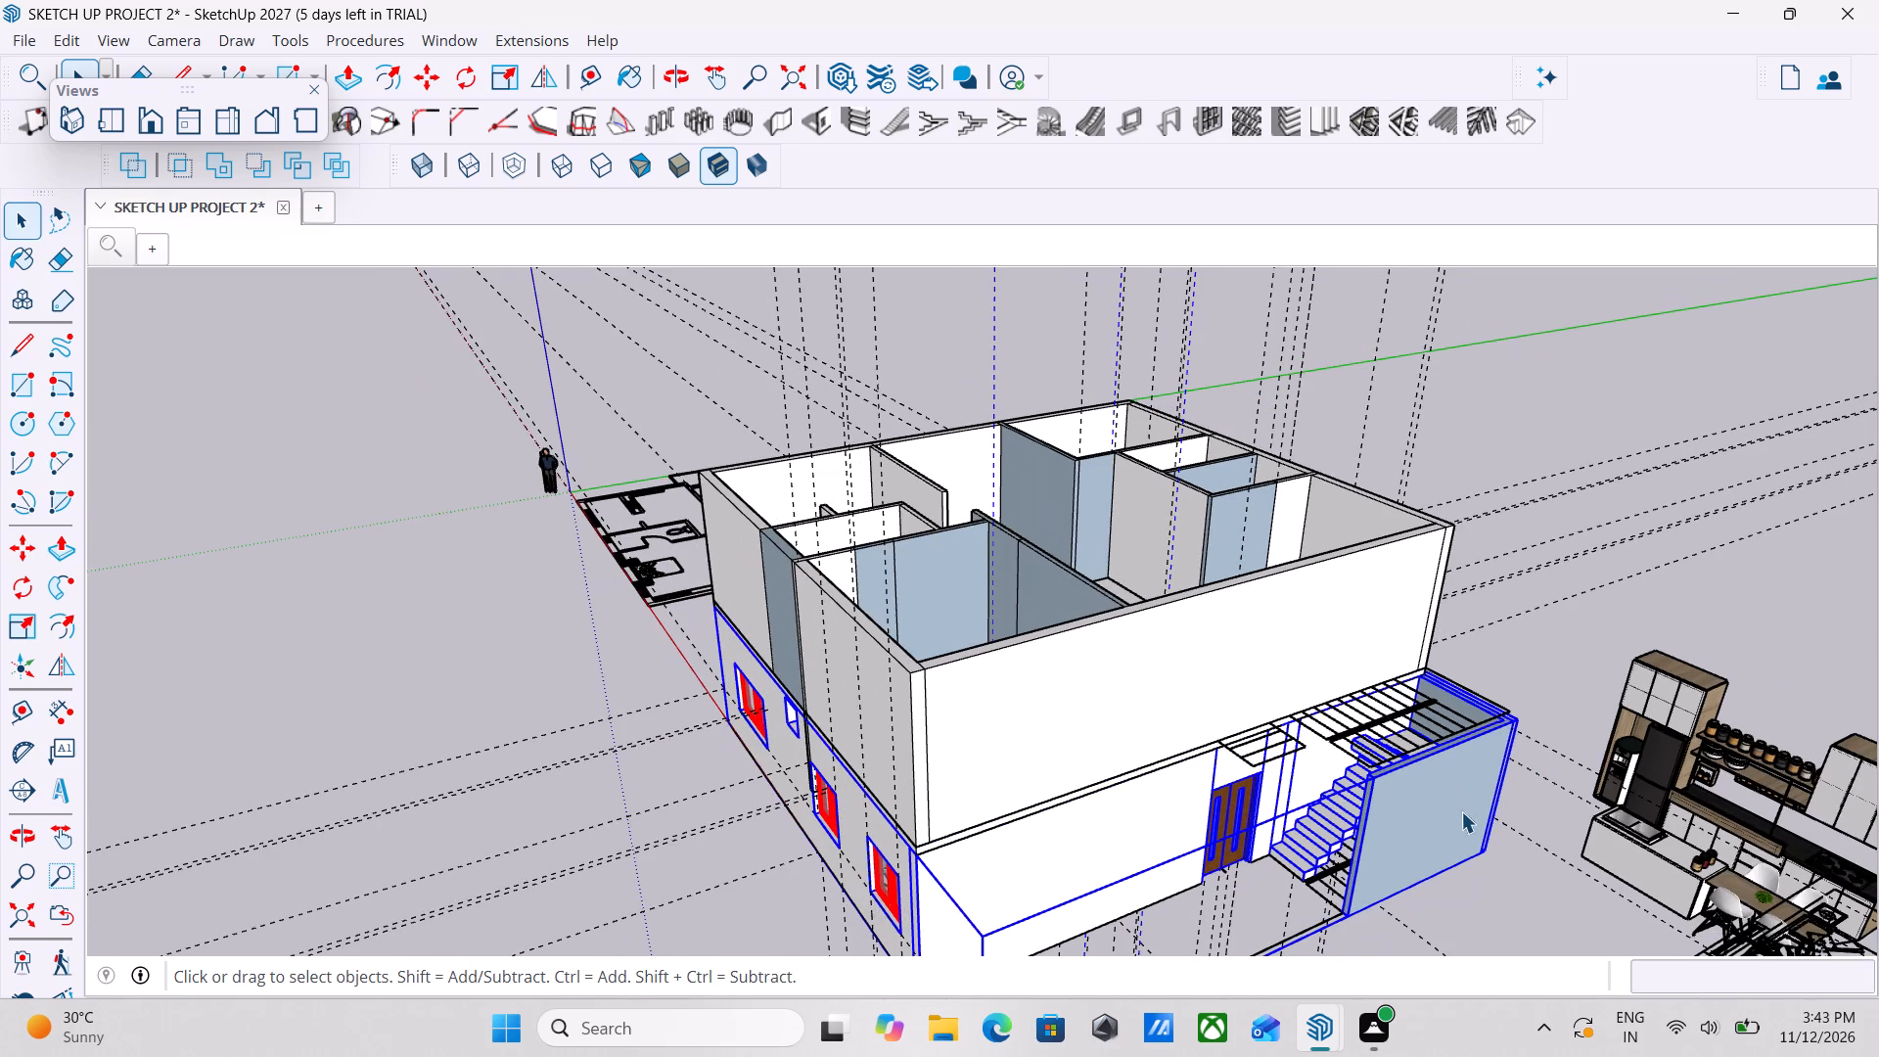
click(1469, 810)
click(1306, 758)
scroll(1306, 758, down, 3)
middle_drag(1378, 774, 1629, 774)
middle_drag(1202, 803, 1604, 826)
middle_drag(1174, 827, 1180, 863)
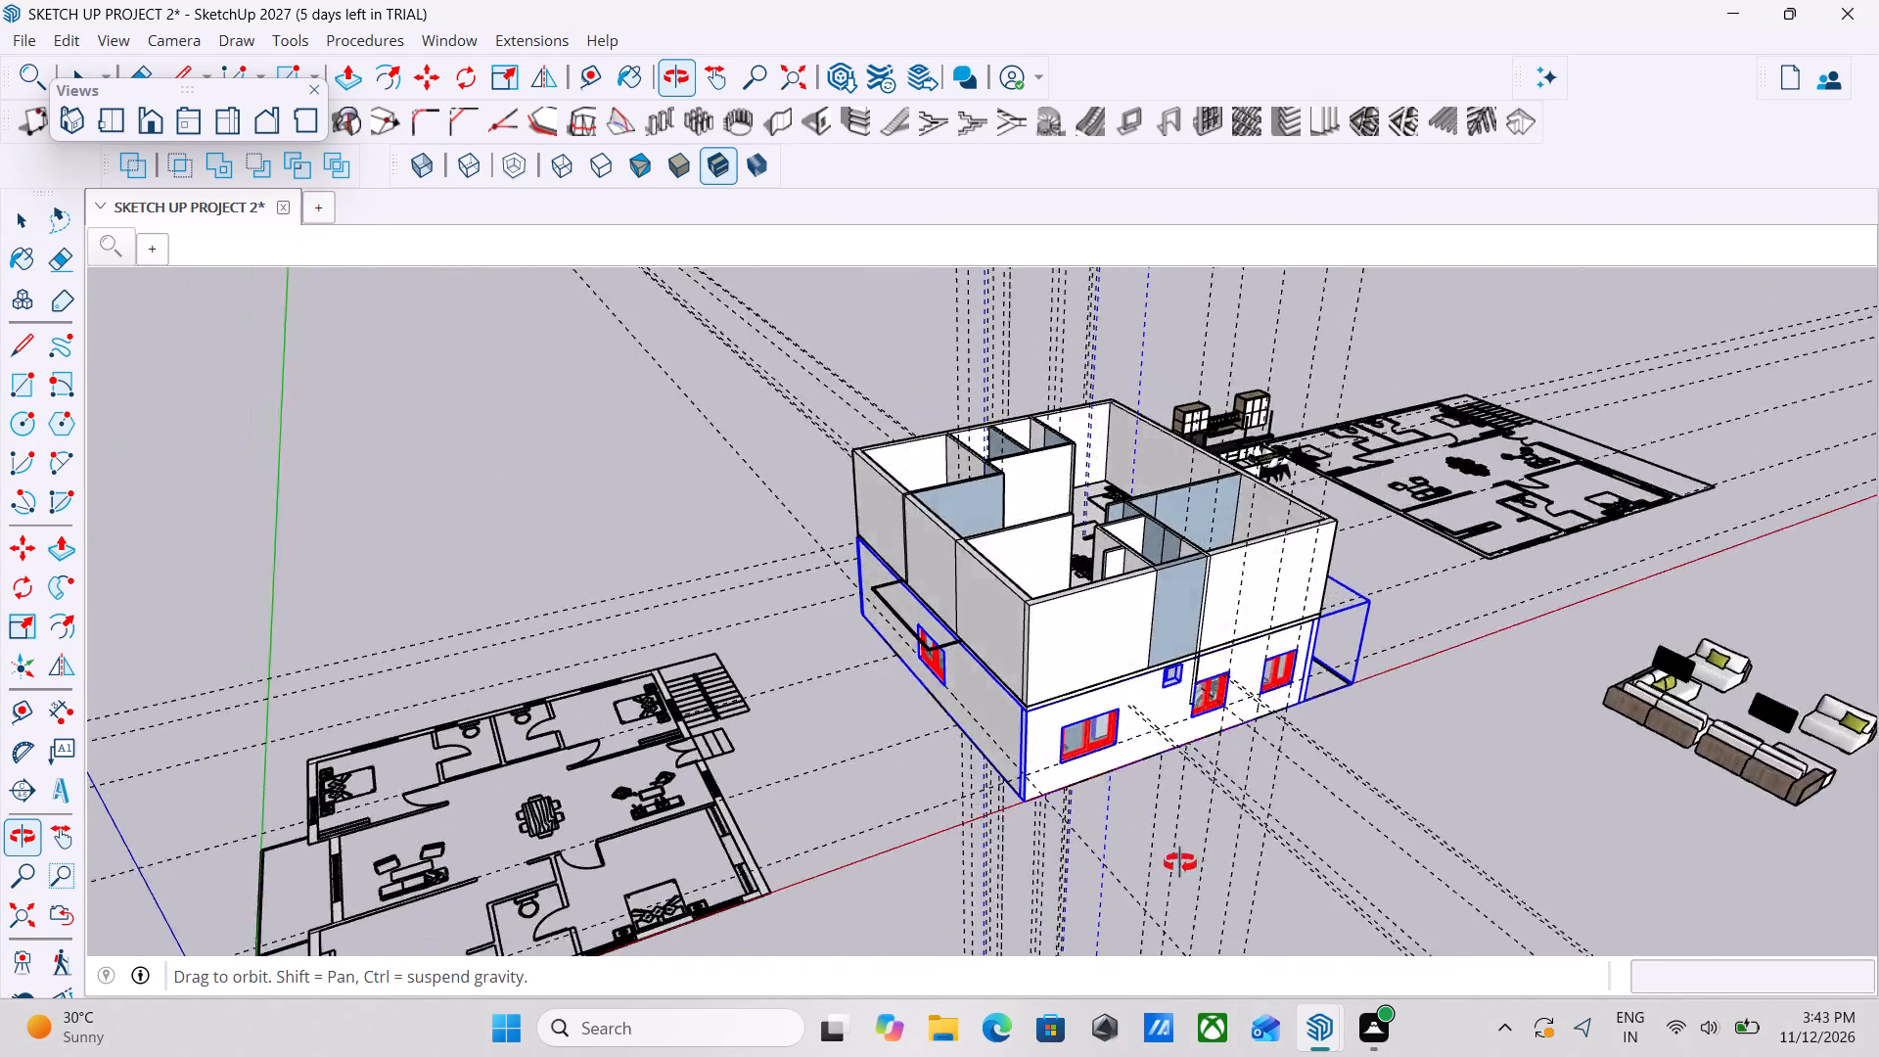
middle_drag(1180, 863, 967, 833)
scroll(970, 751, up, 3)
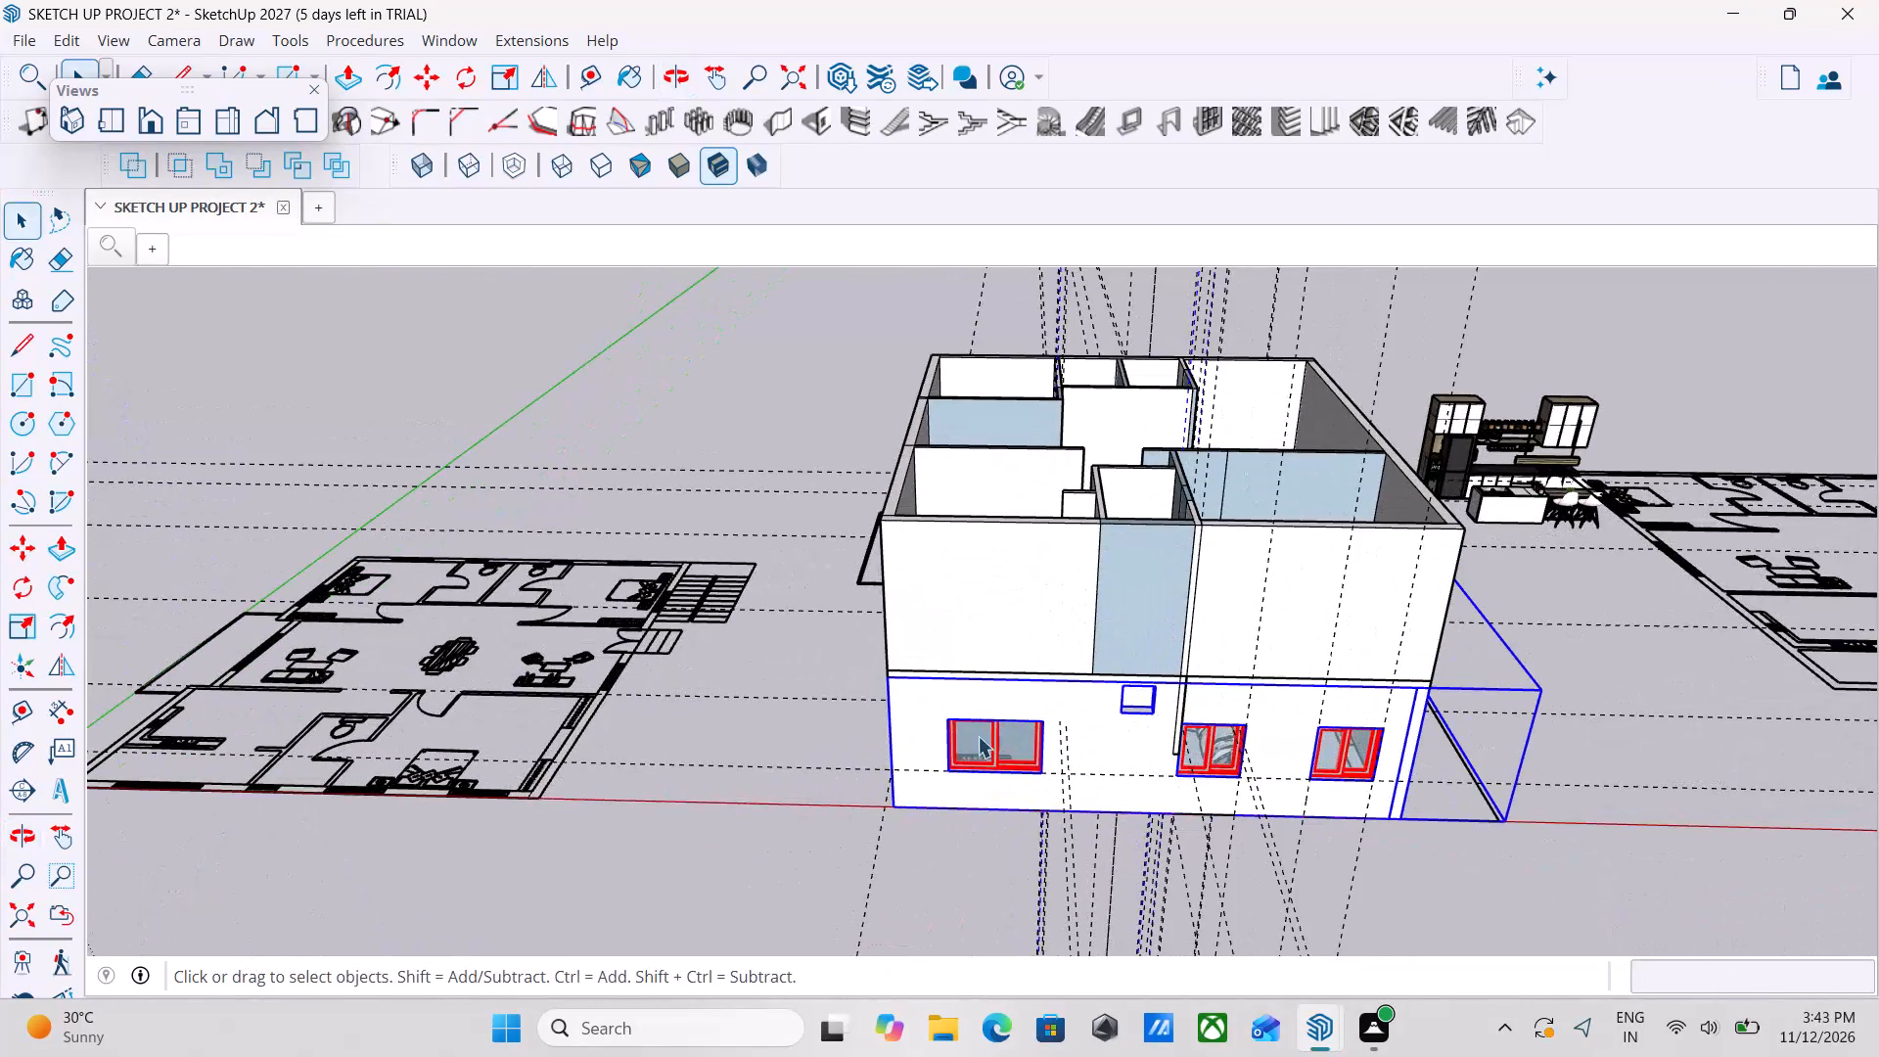
middle_drag(995, 714, 1077, 666)
scroll(941, 683, up, 3)
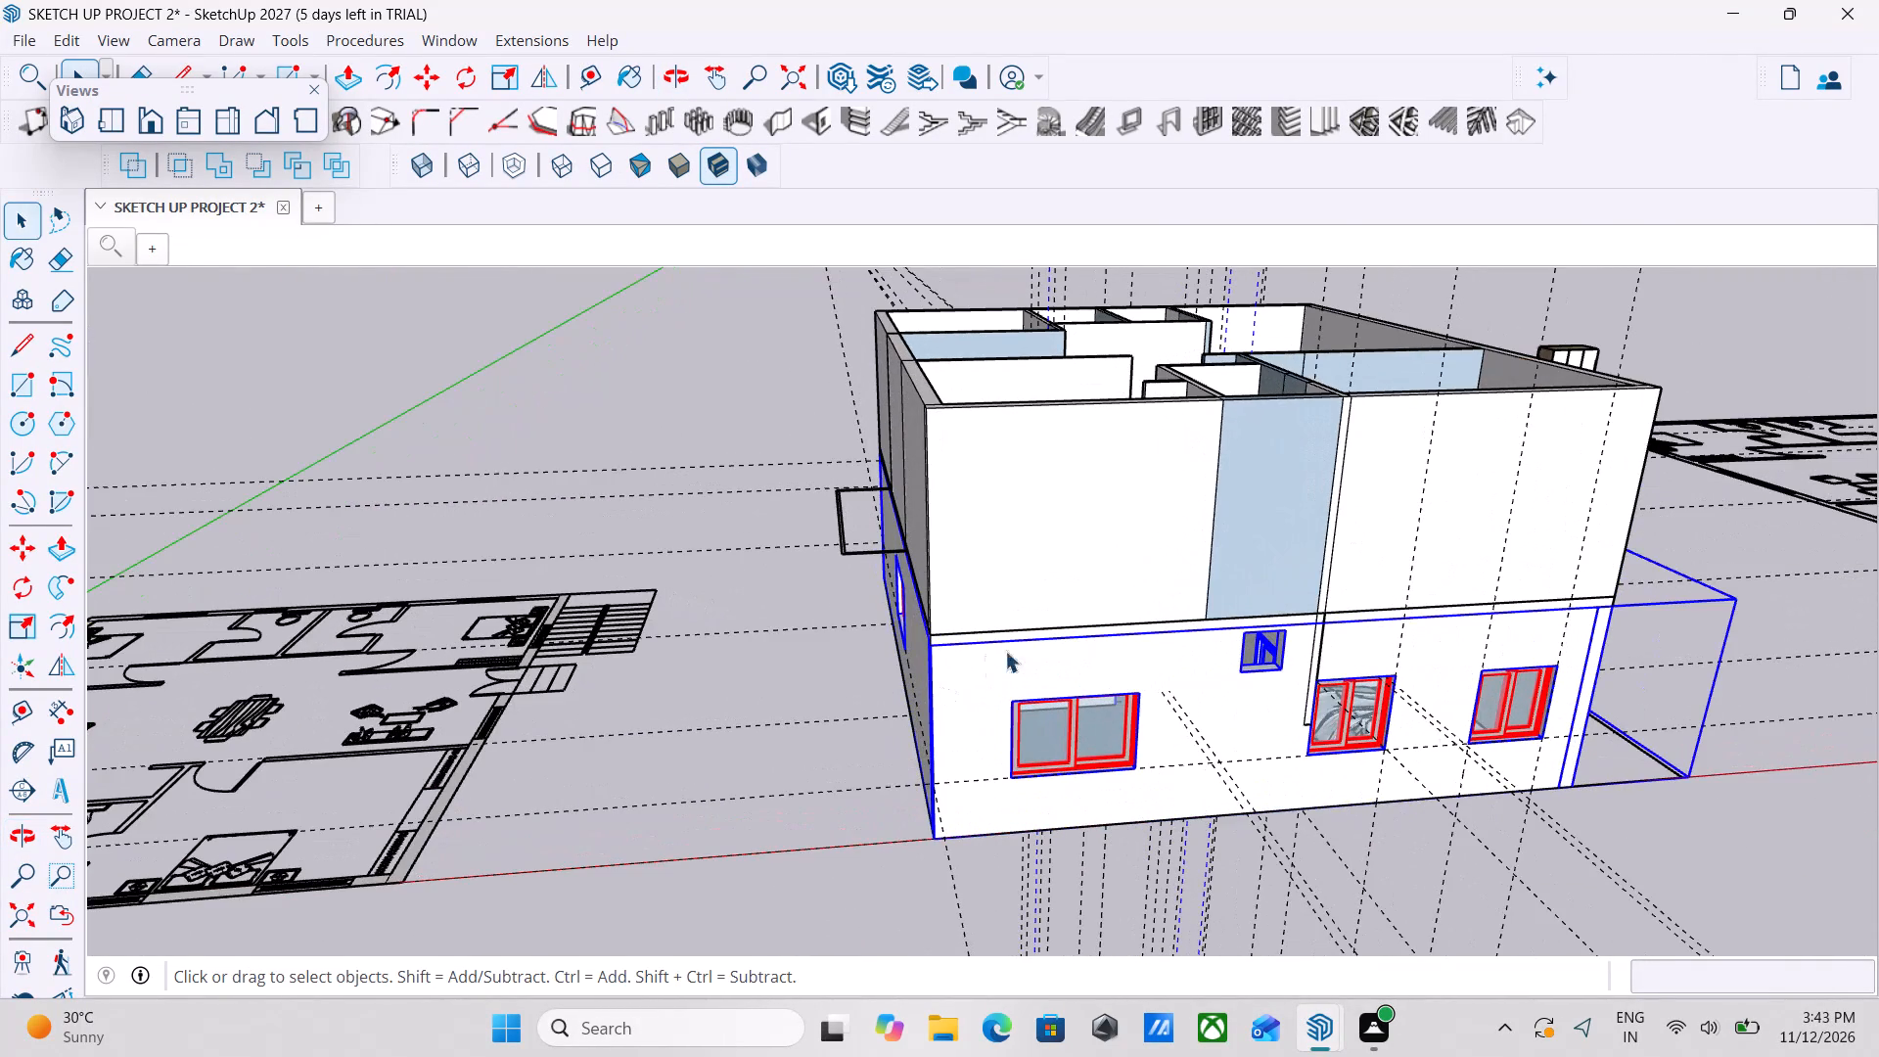
Place a horizontal guide 3' above the bottom edge of the upper-floor wall on the side with three ground-floor windows.
scroll(1073, 697, up, 4)
scroll(1073, 697, down, 2)
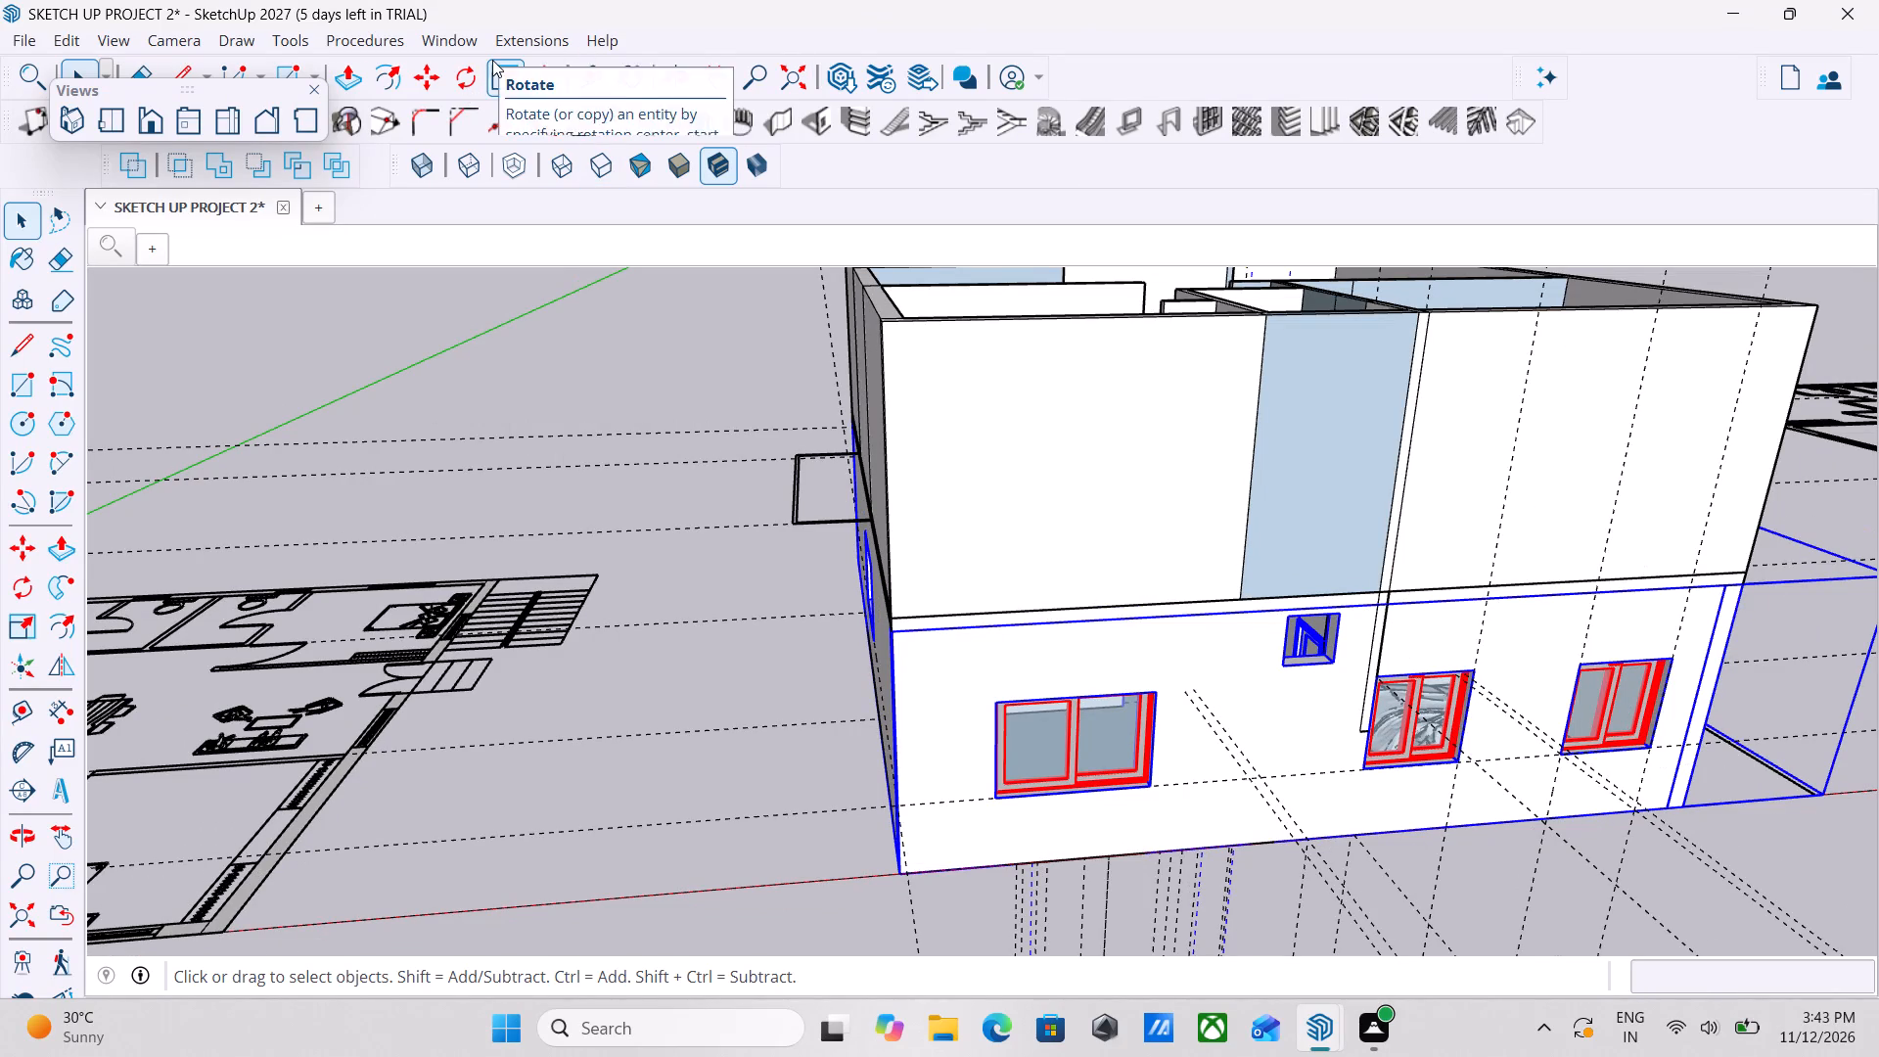
scroll(1019, 641, up, 2)
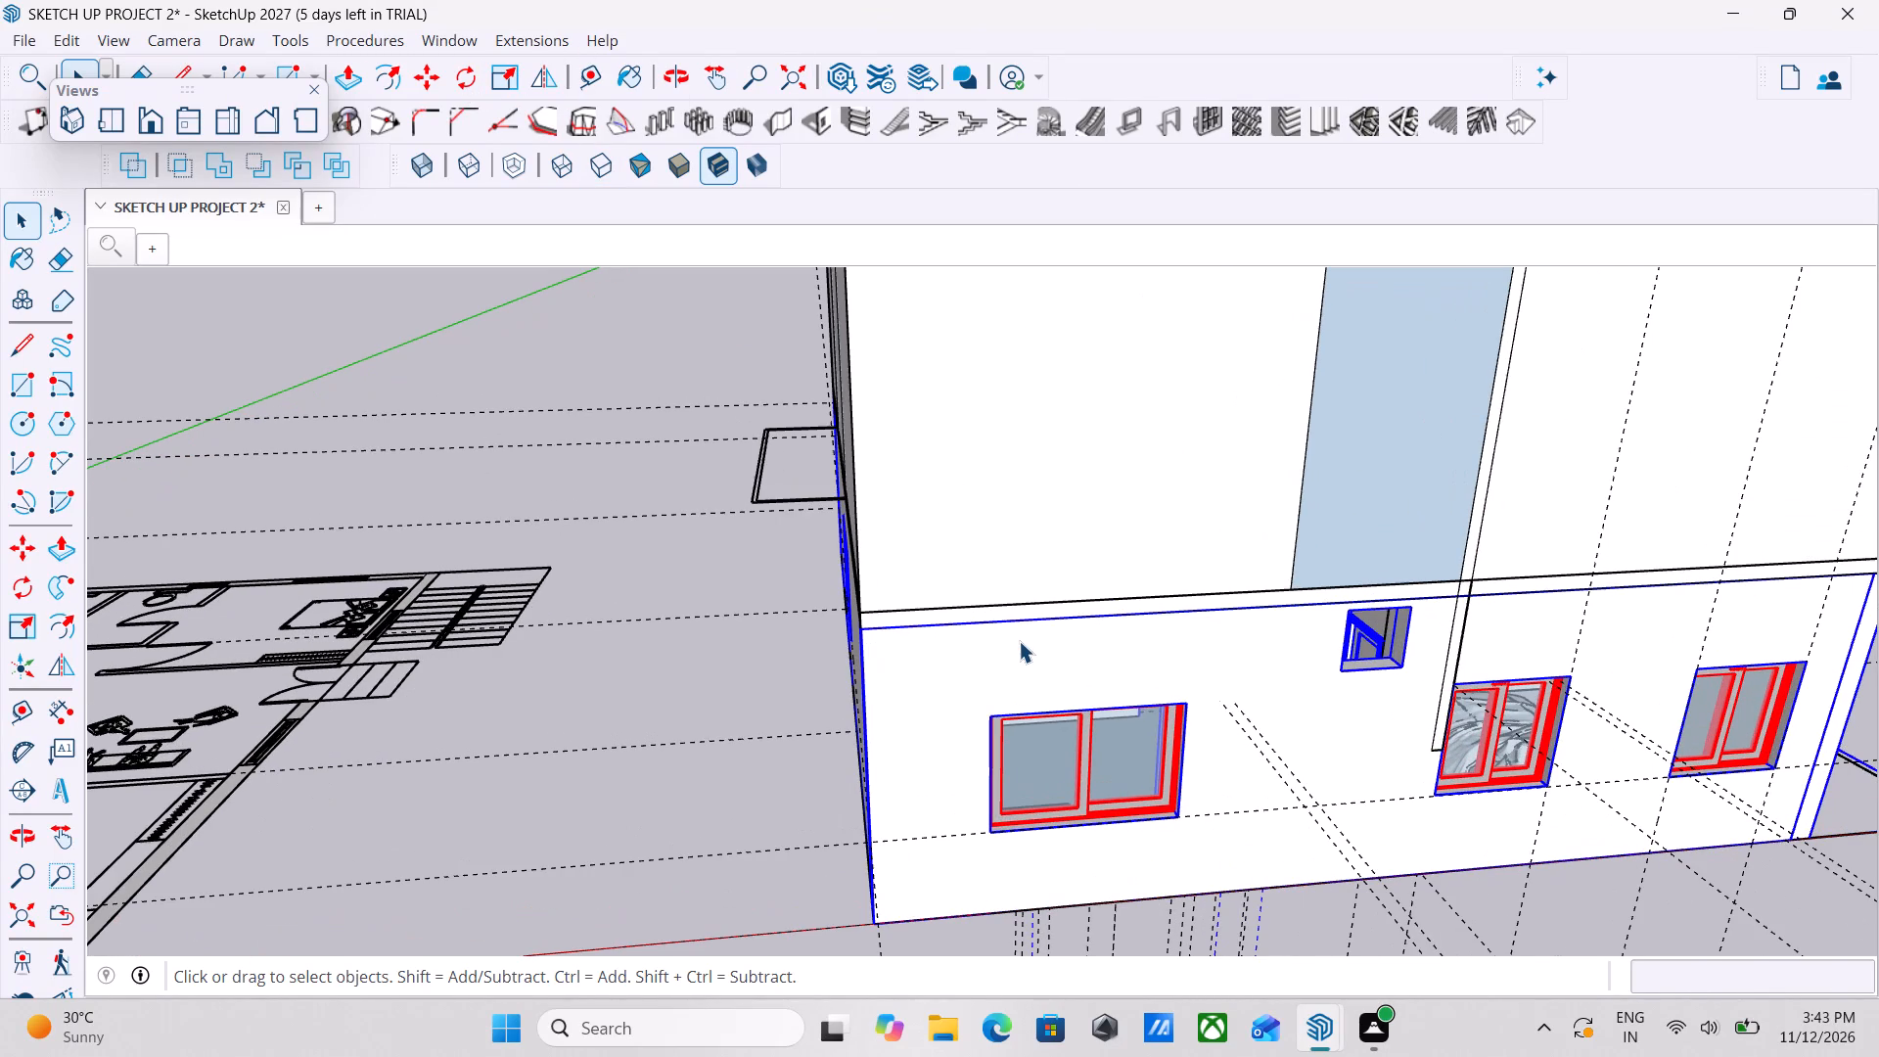
scroll(1019, 641, down, 2)
scroll(1116, 655, down, 2)
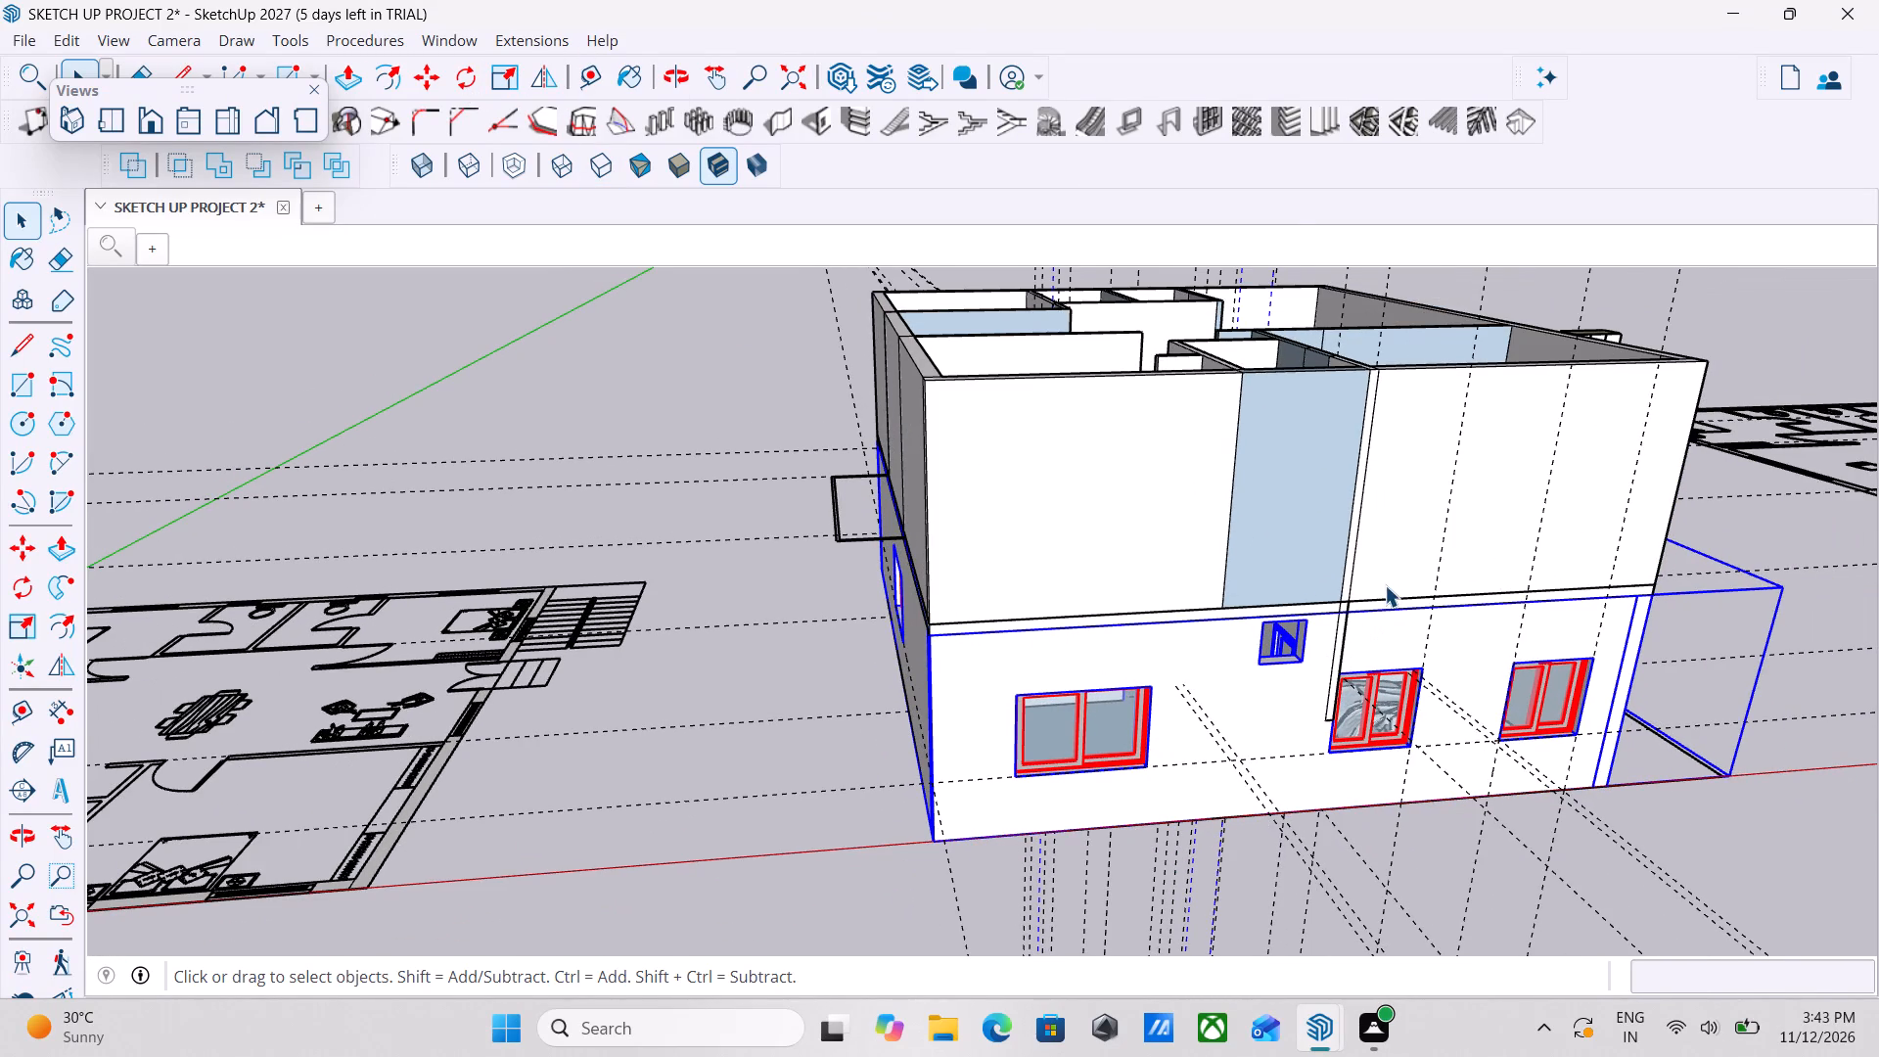
click(589, 71)
scroll(1031, 662, up, 7)
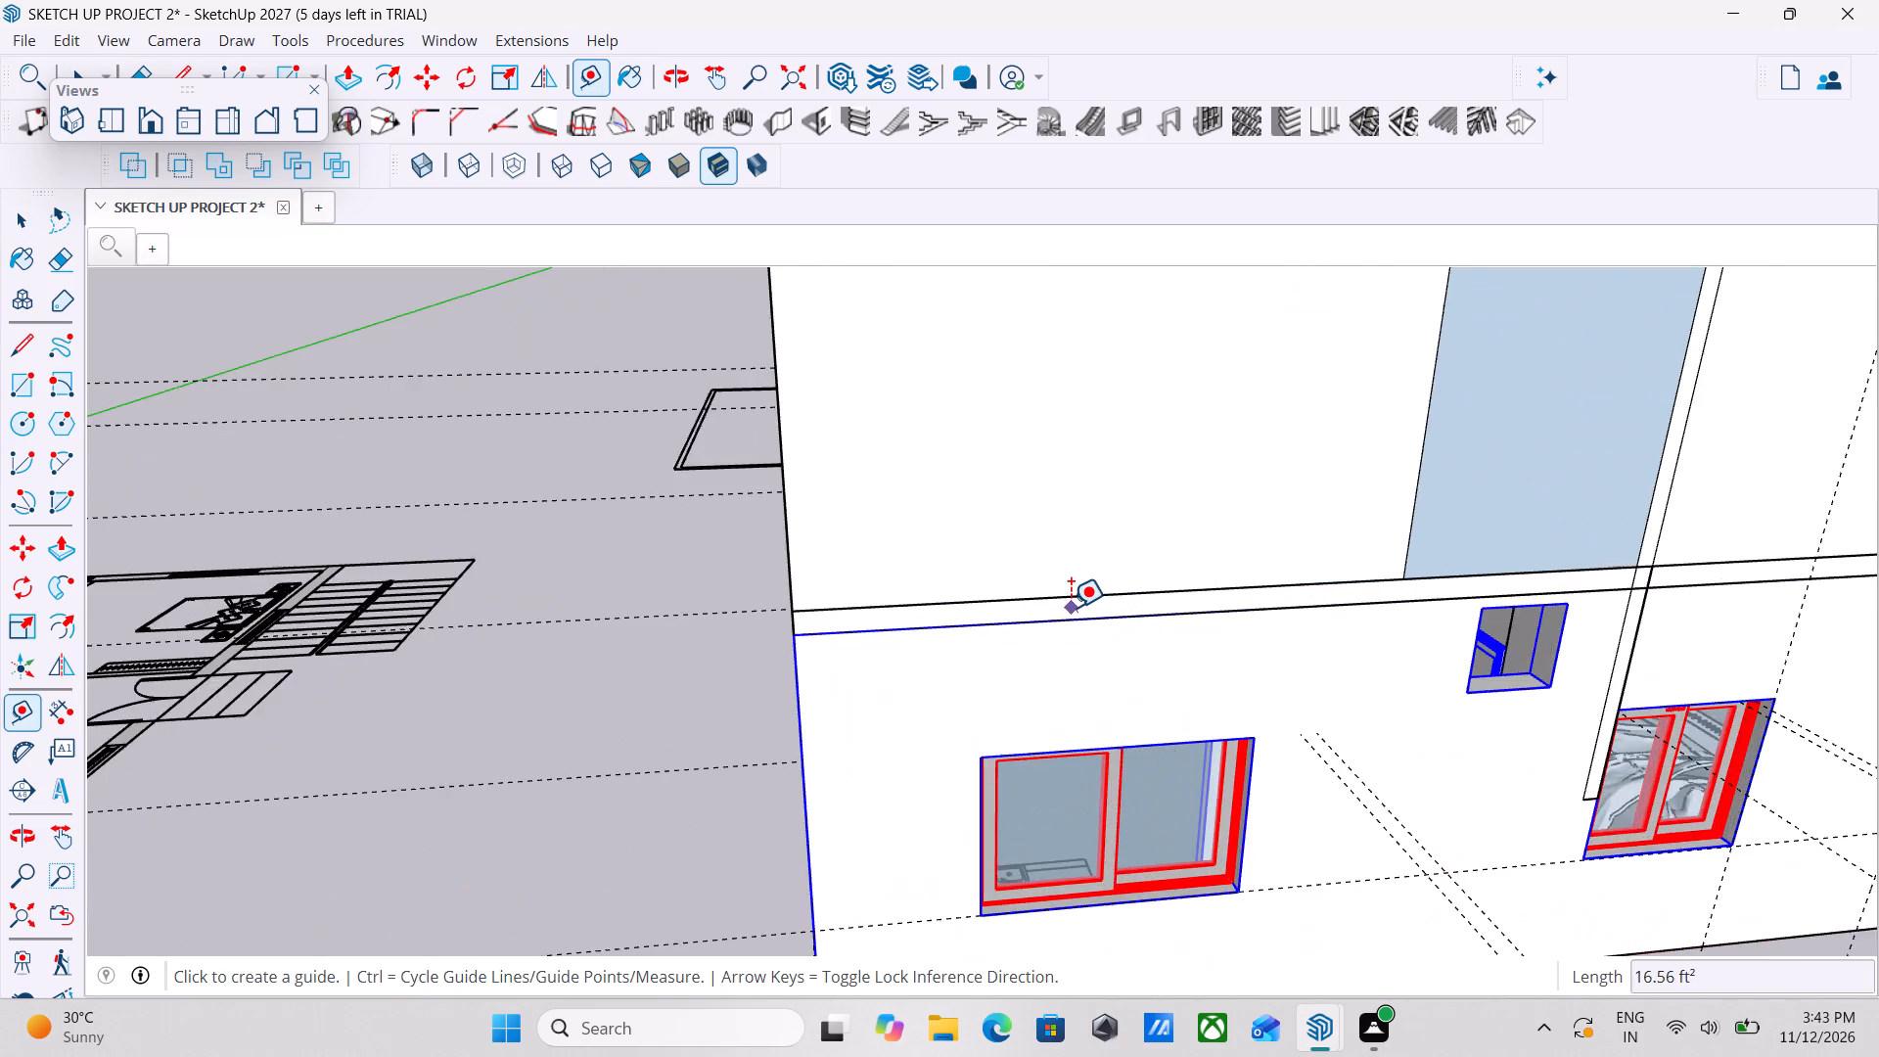
scroll(1071, 608, up, 4)
click(1035, 589)
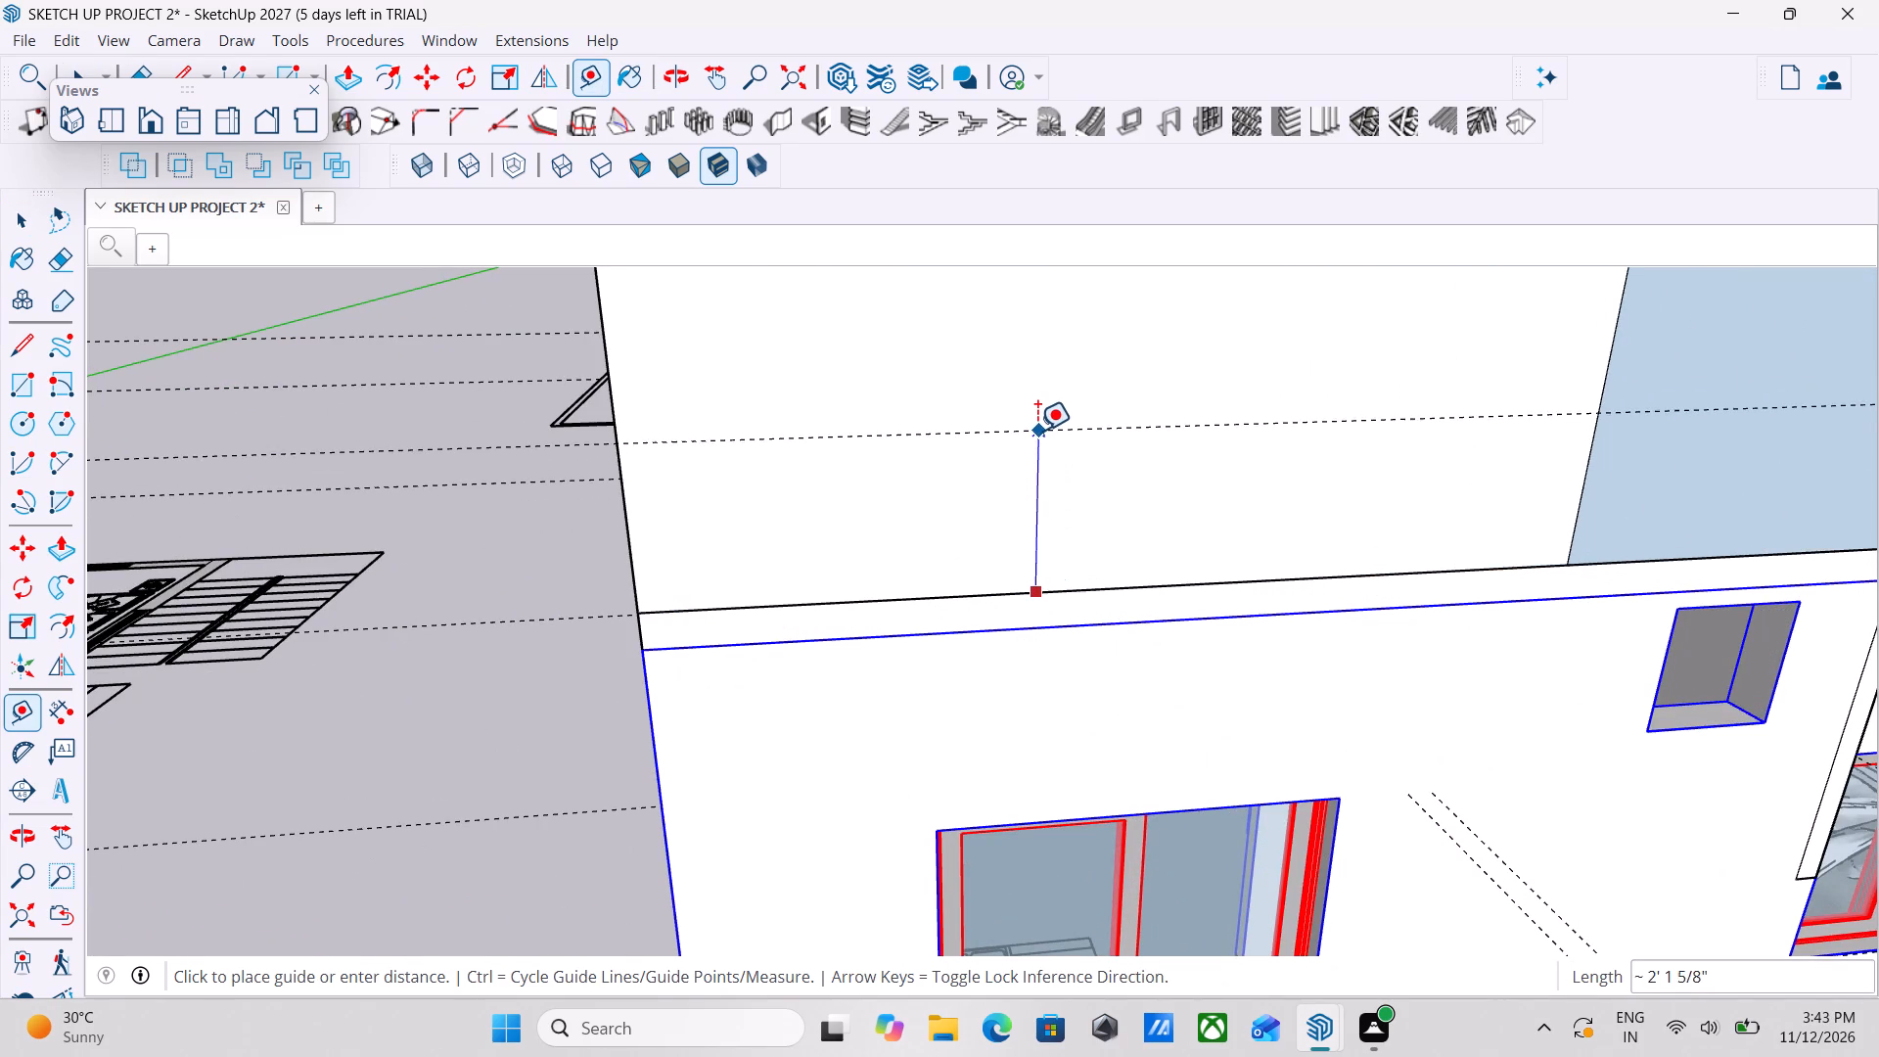
scroll(1037, 431, down, 9)
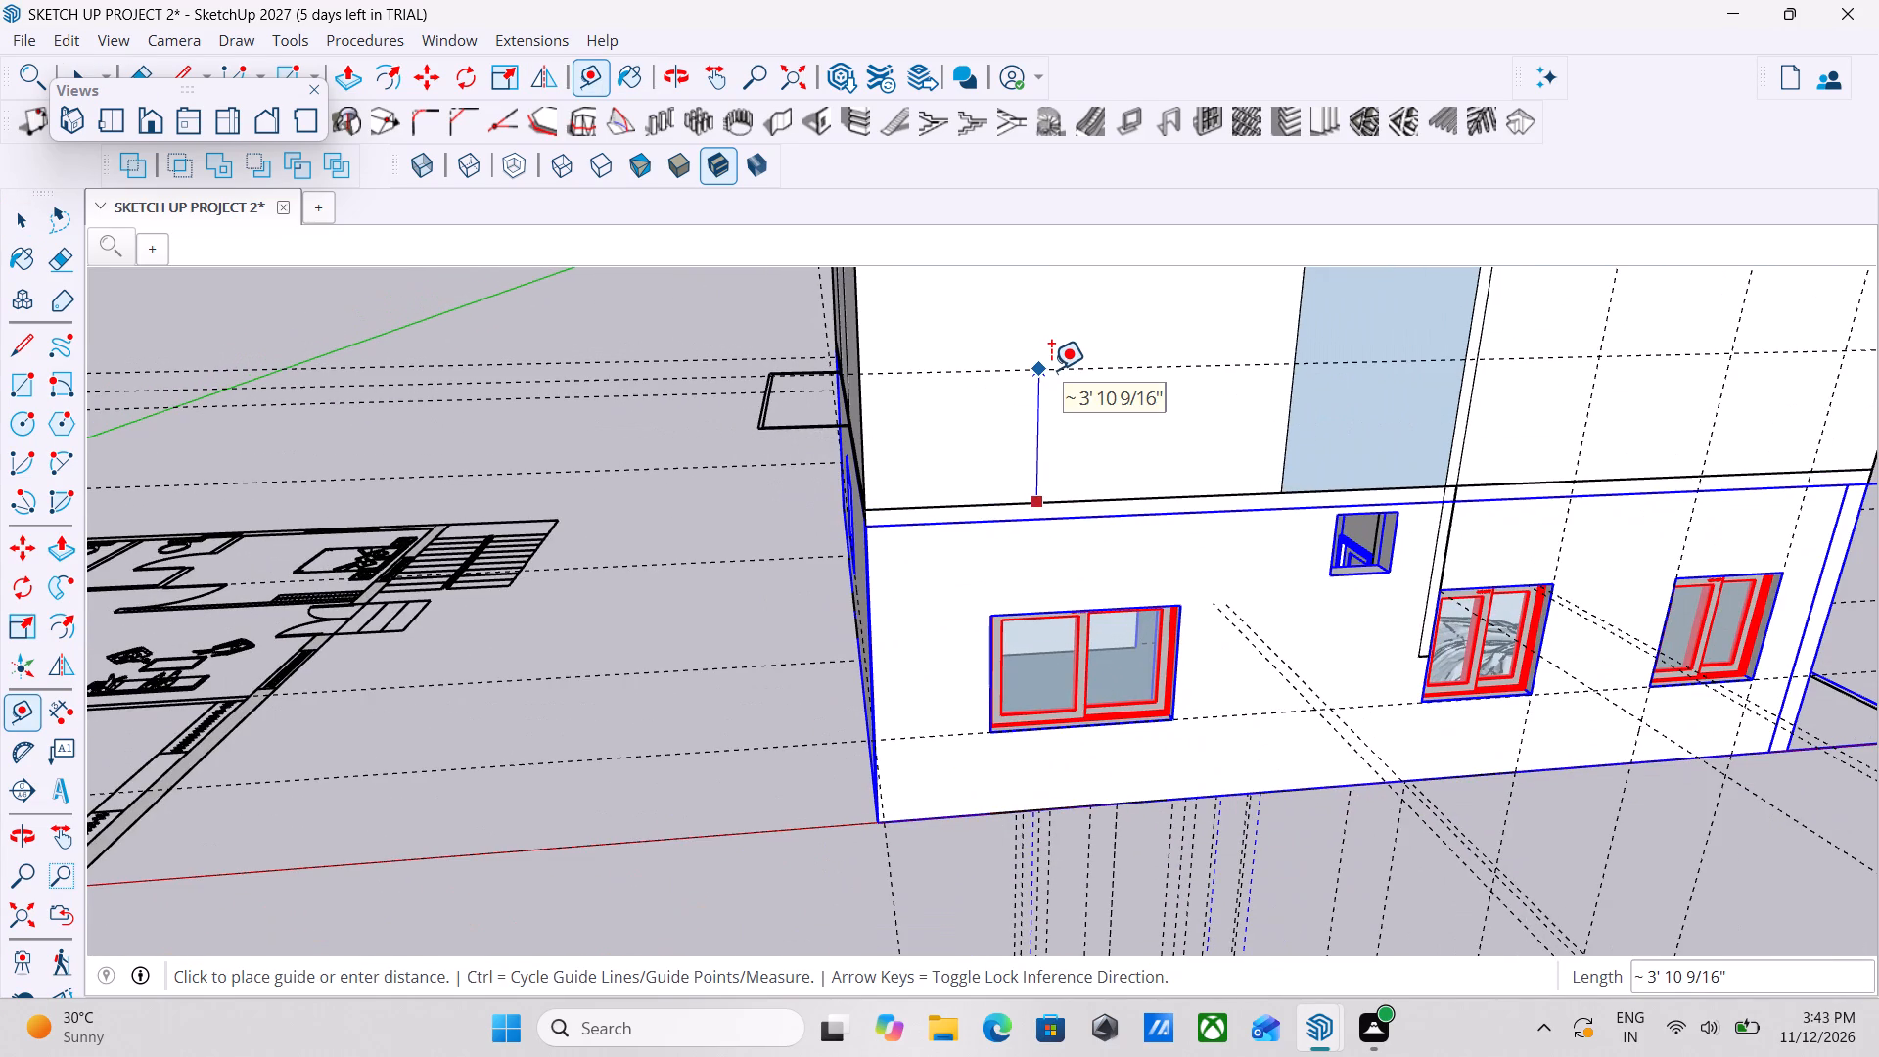
text(3')
key(Return)
scroll(1051, 370, down, 4)
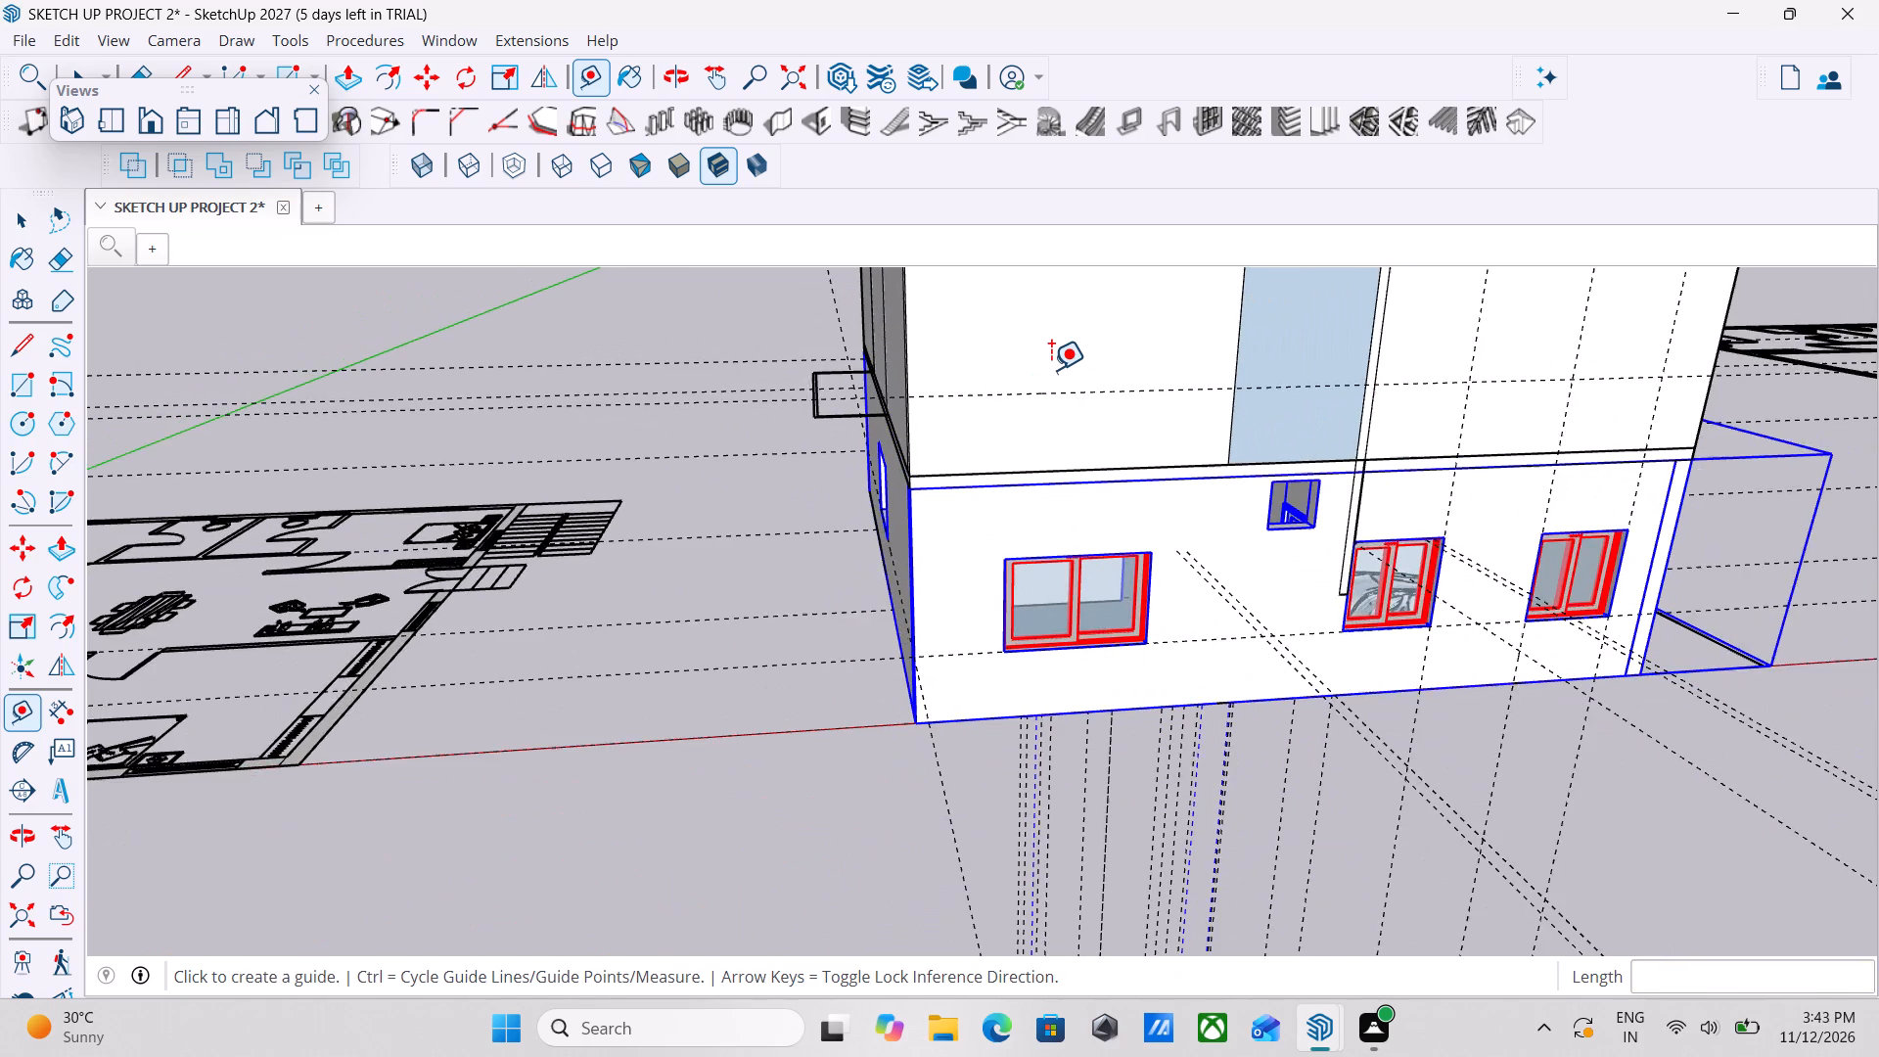
key(Escape)
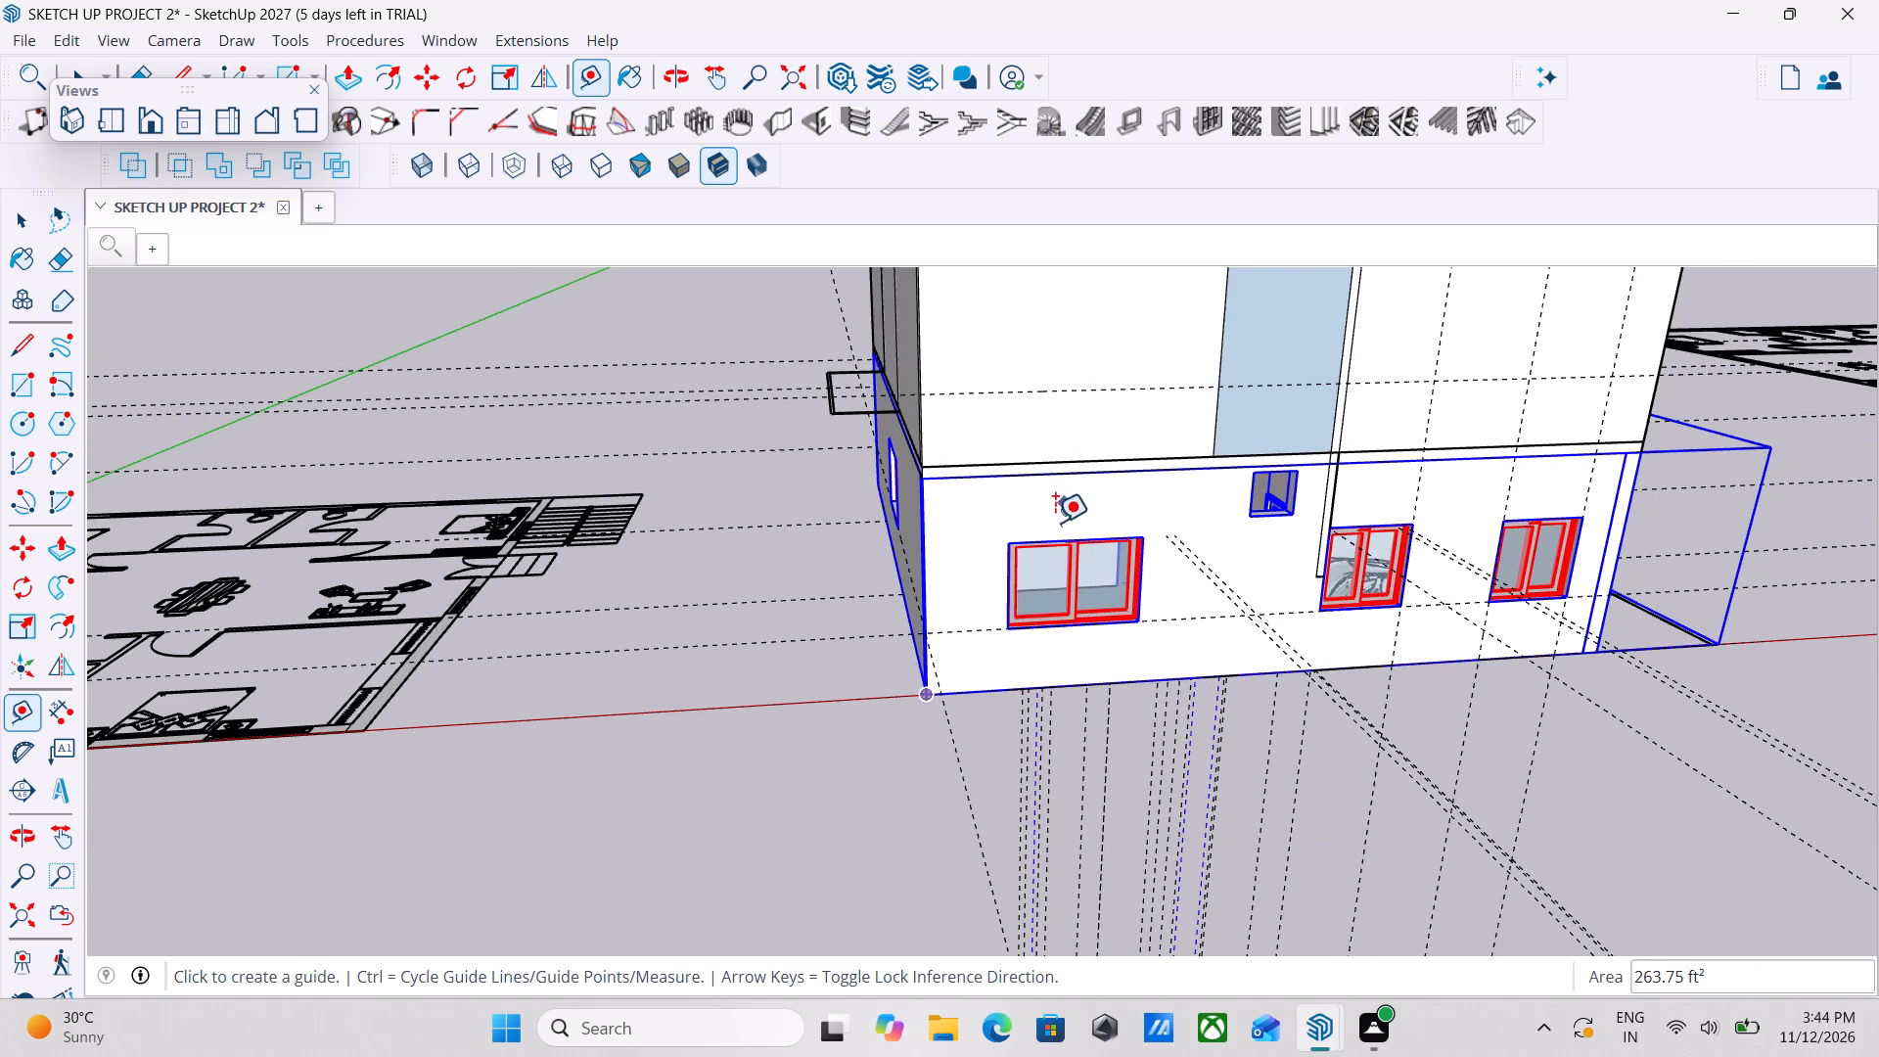
key(Escape)
key(space)
key(space)
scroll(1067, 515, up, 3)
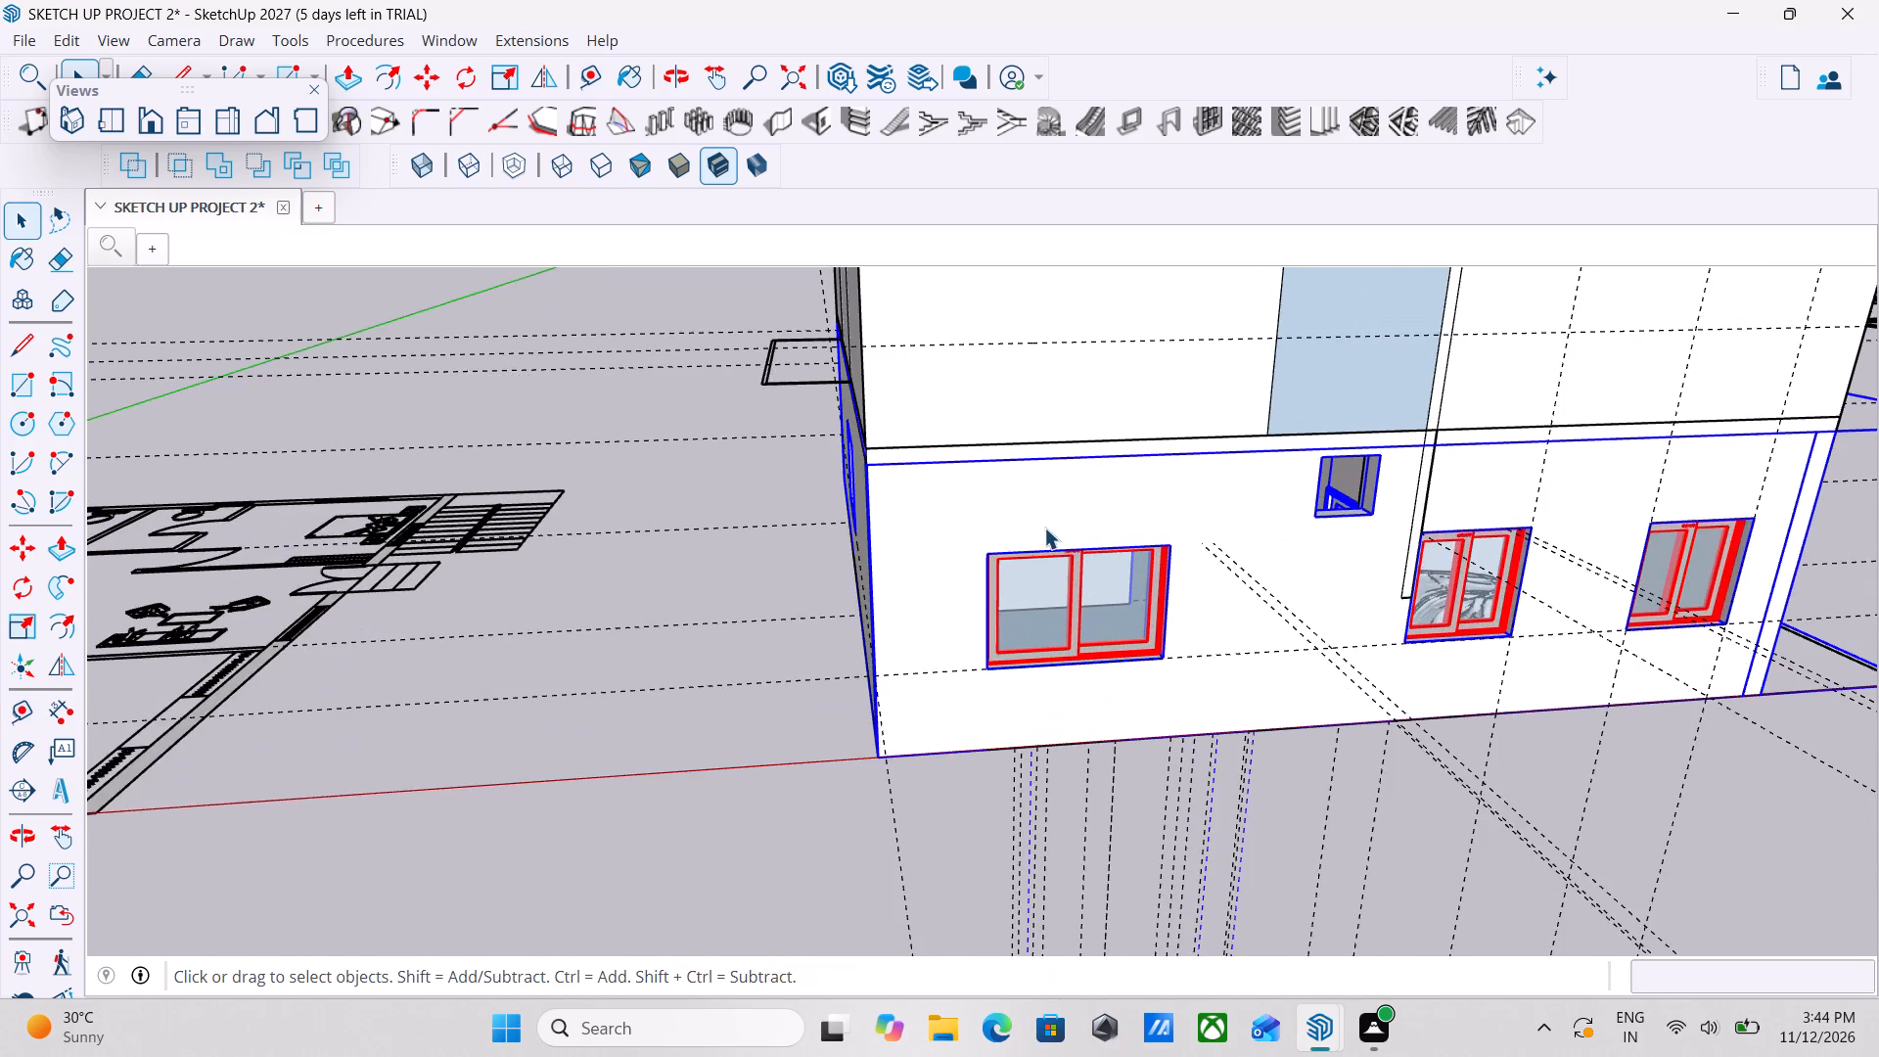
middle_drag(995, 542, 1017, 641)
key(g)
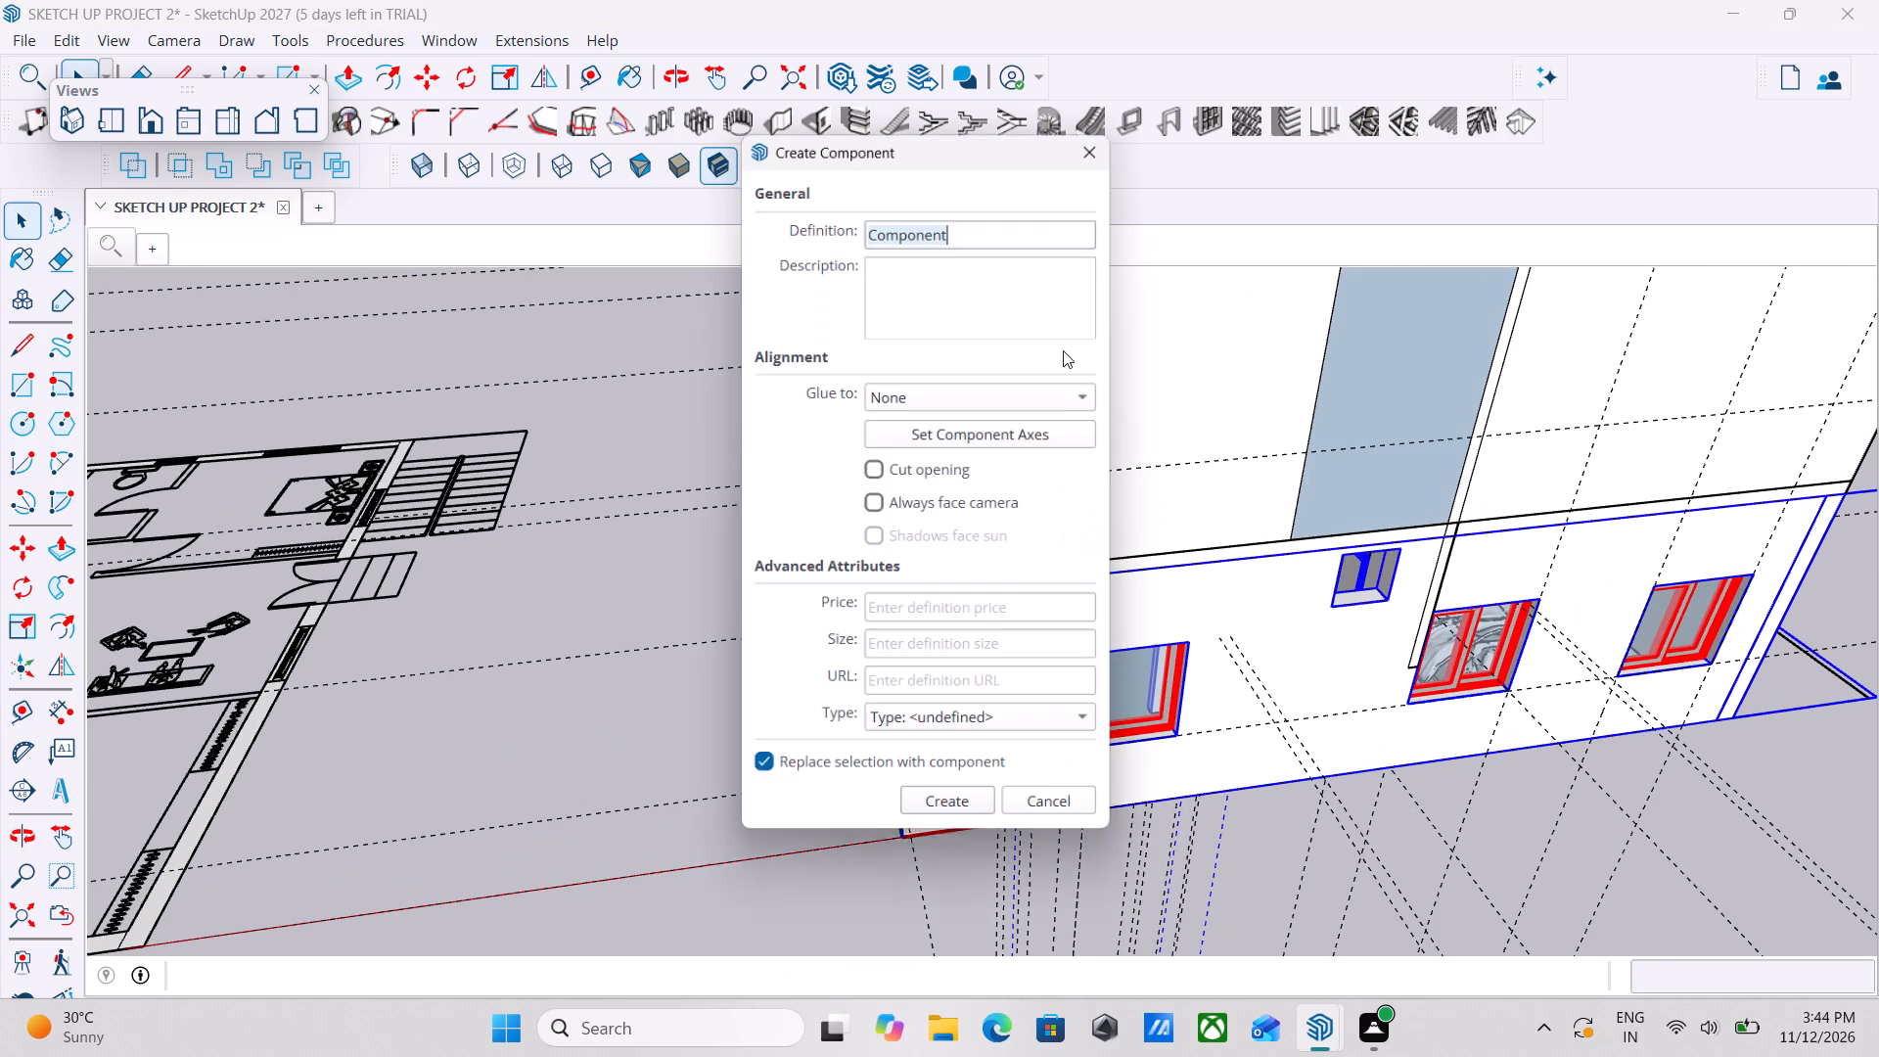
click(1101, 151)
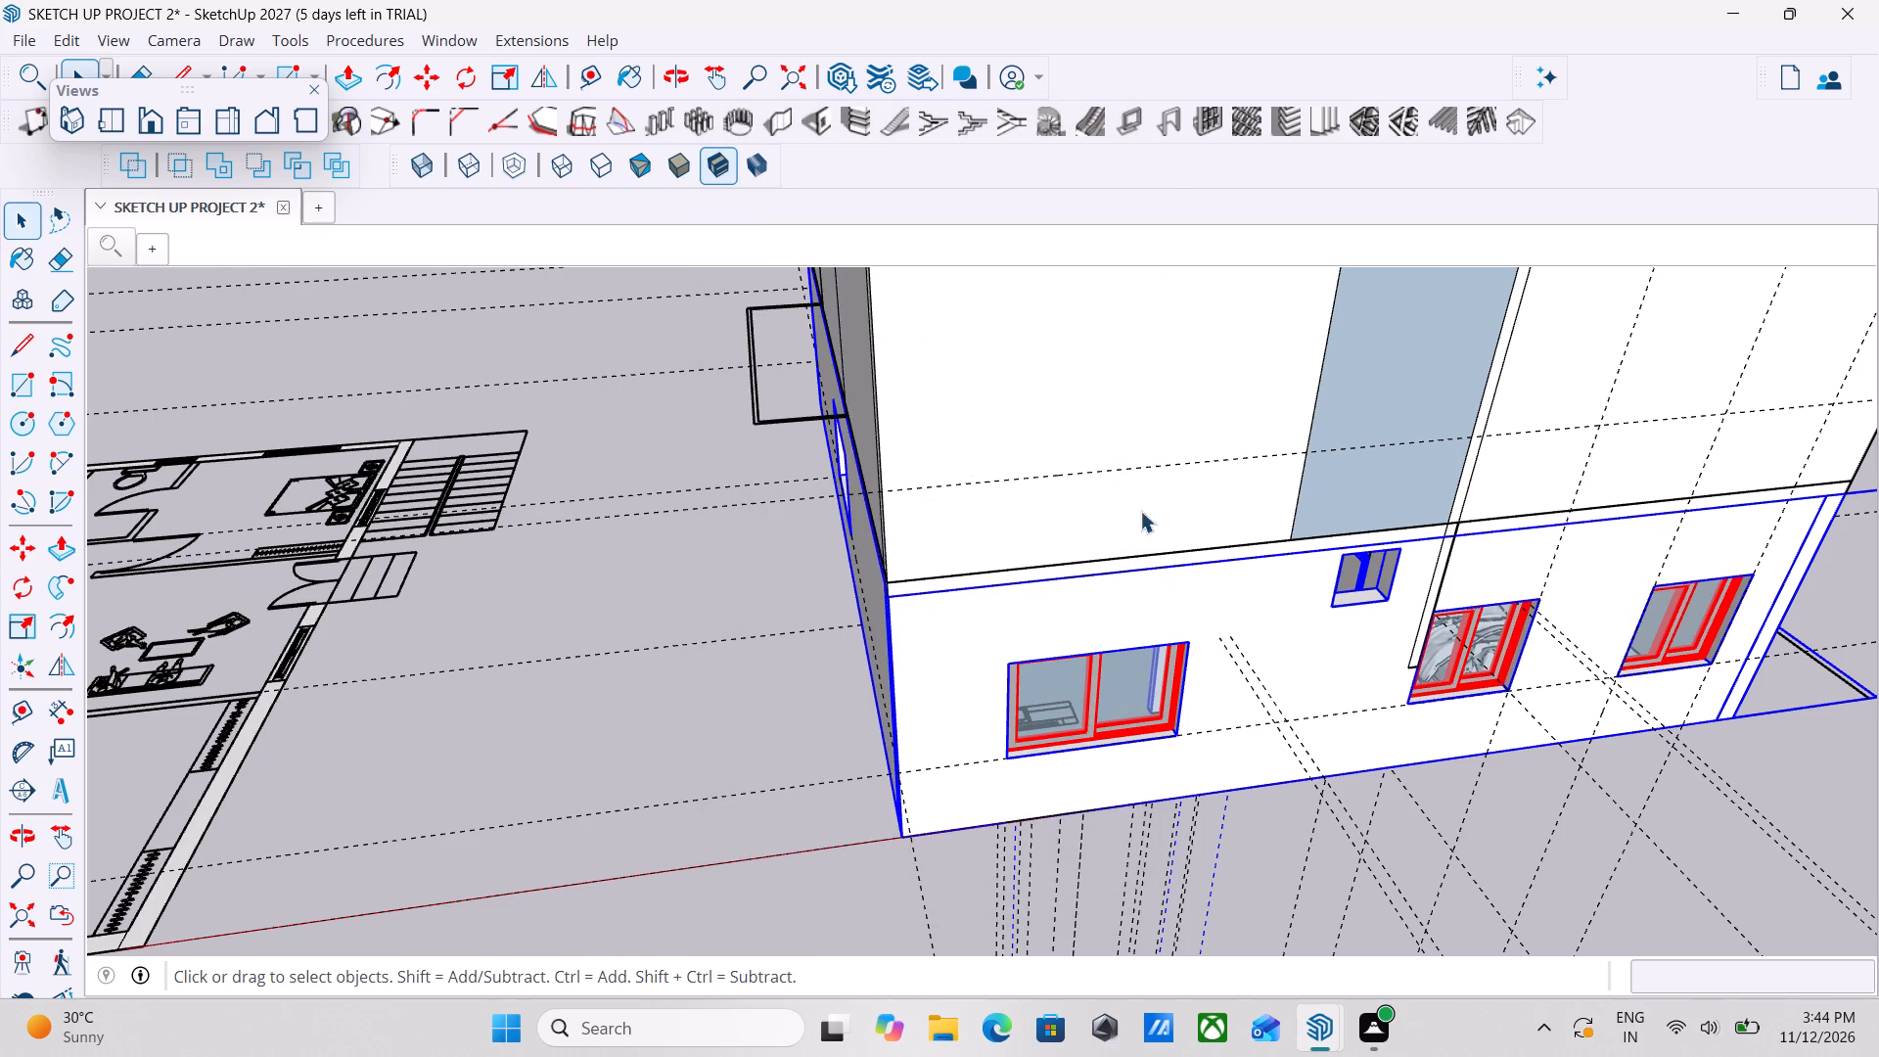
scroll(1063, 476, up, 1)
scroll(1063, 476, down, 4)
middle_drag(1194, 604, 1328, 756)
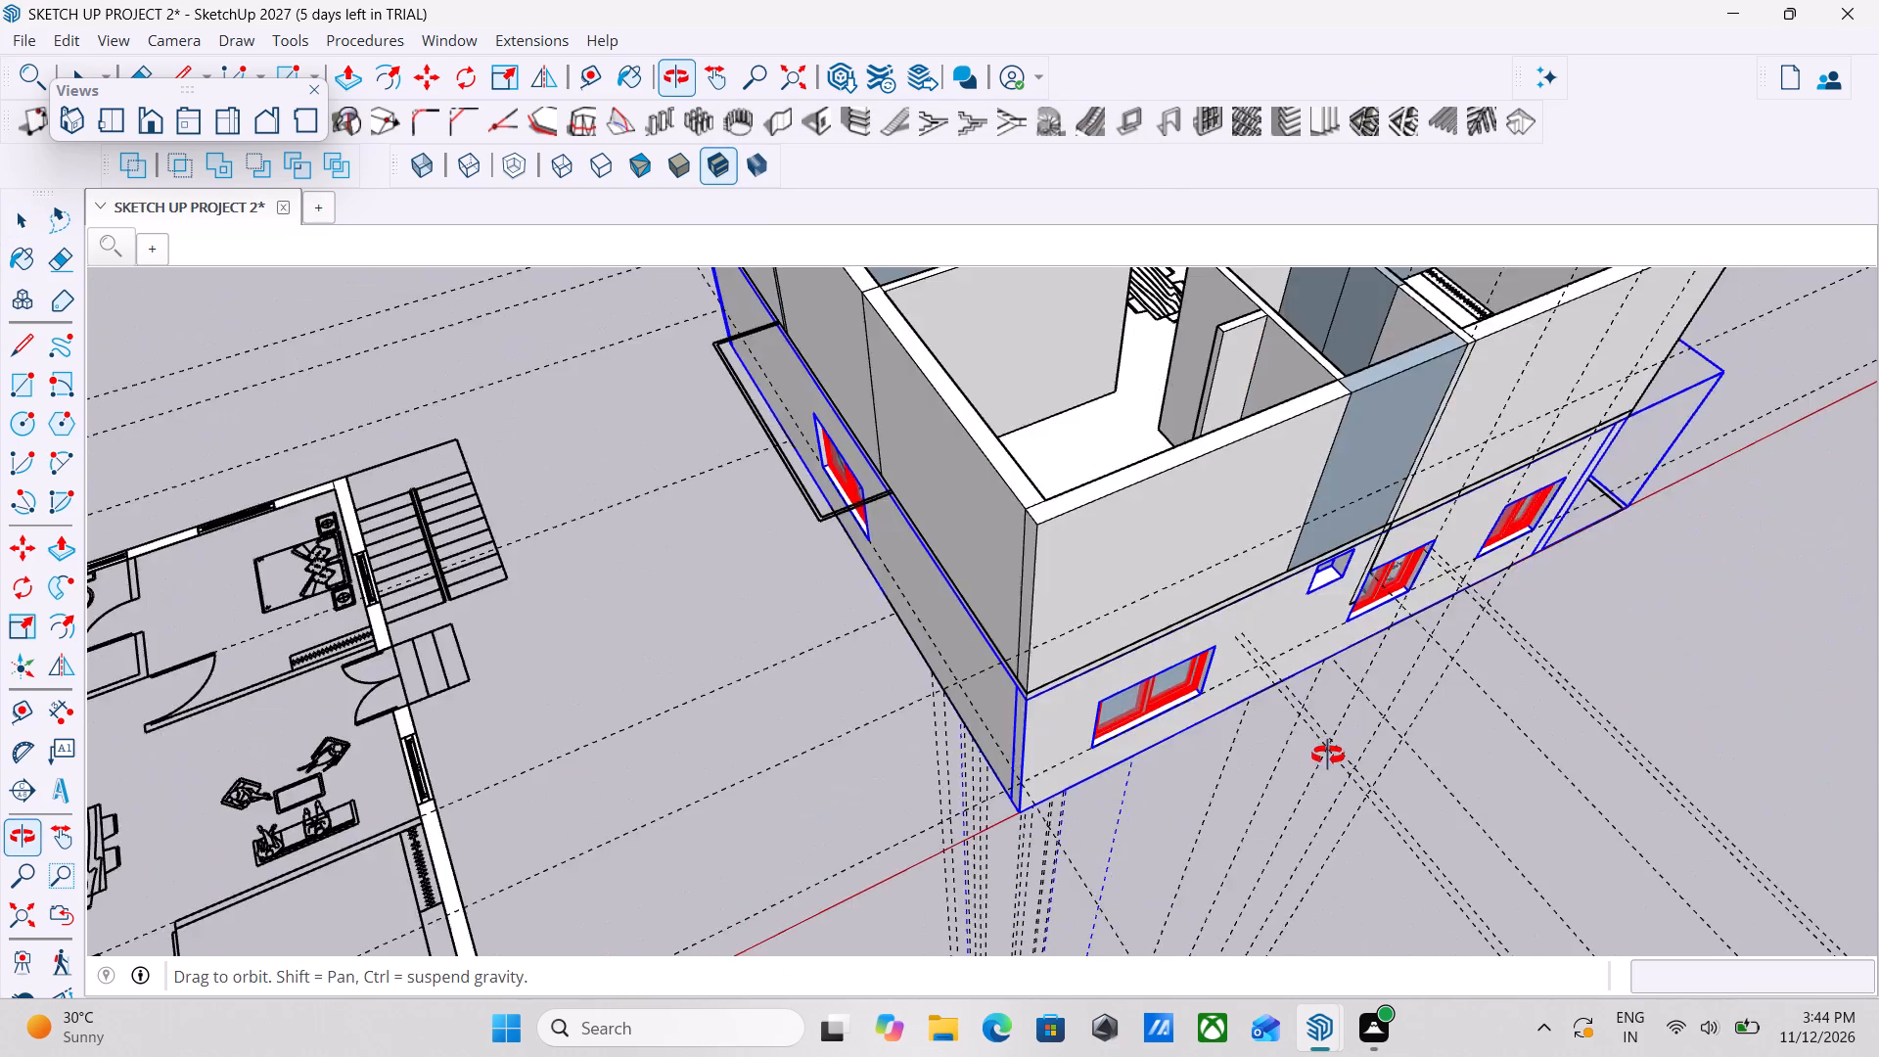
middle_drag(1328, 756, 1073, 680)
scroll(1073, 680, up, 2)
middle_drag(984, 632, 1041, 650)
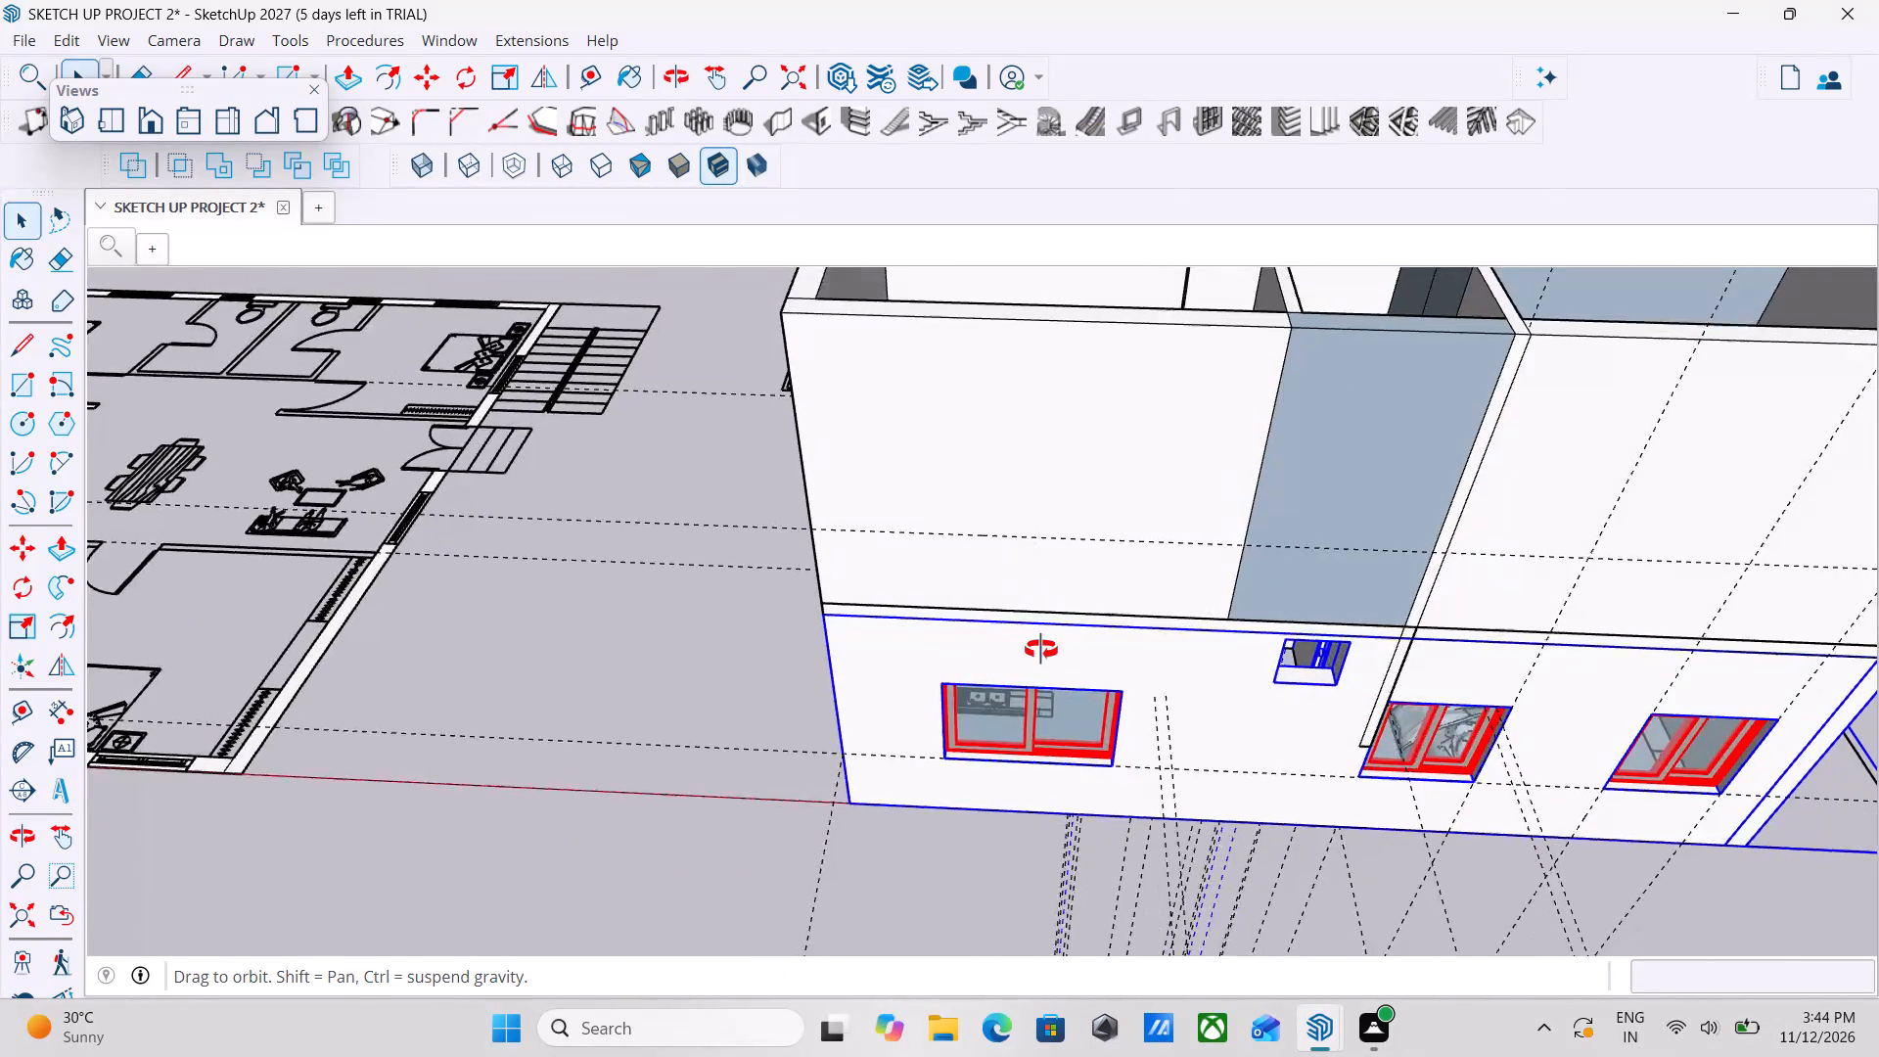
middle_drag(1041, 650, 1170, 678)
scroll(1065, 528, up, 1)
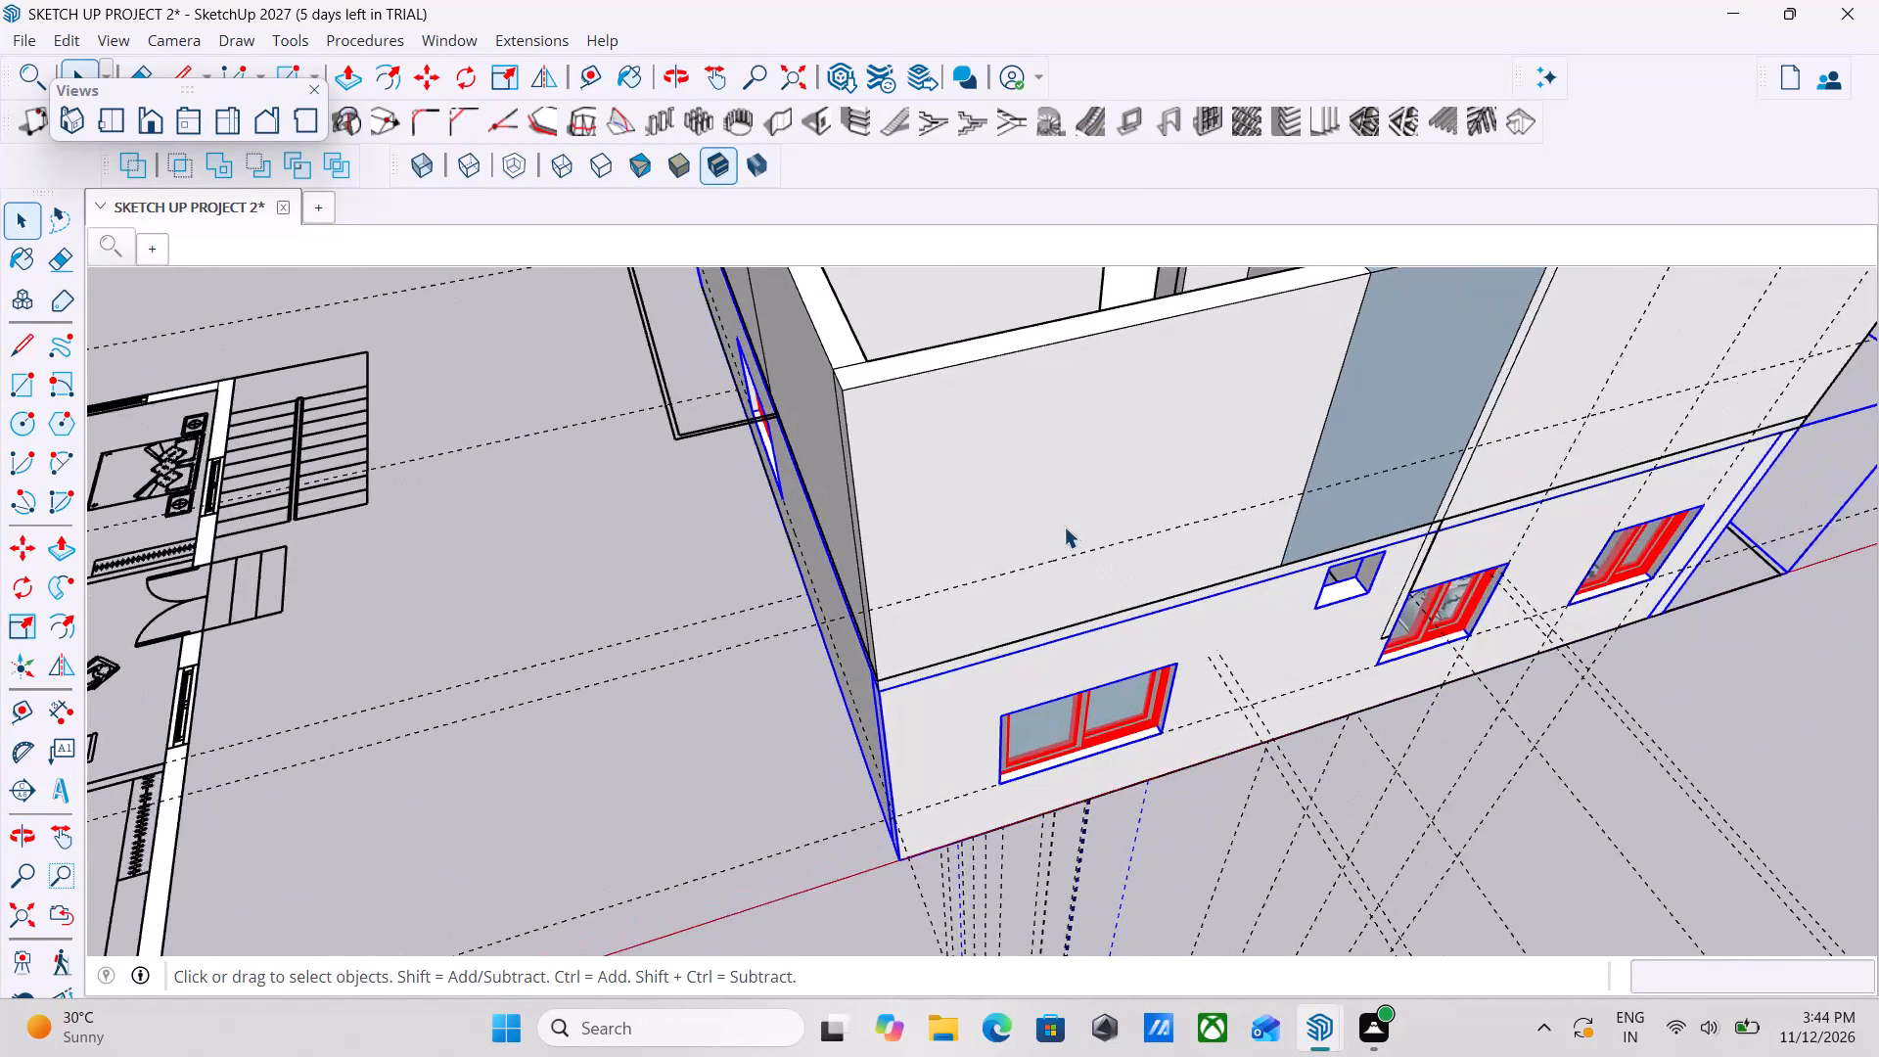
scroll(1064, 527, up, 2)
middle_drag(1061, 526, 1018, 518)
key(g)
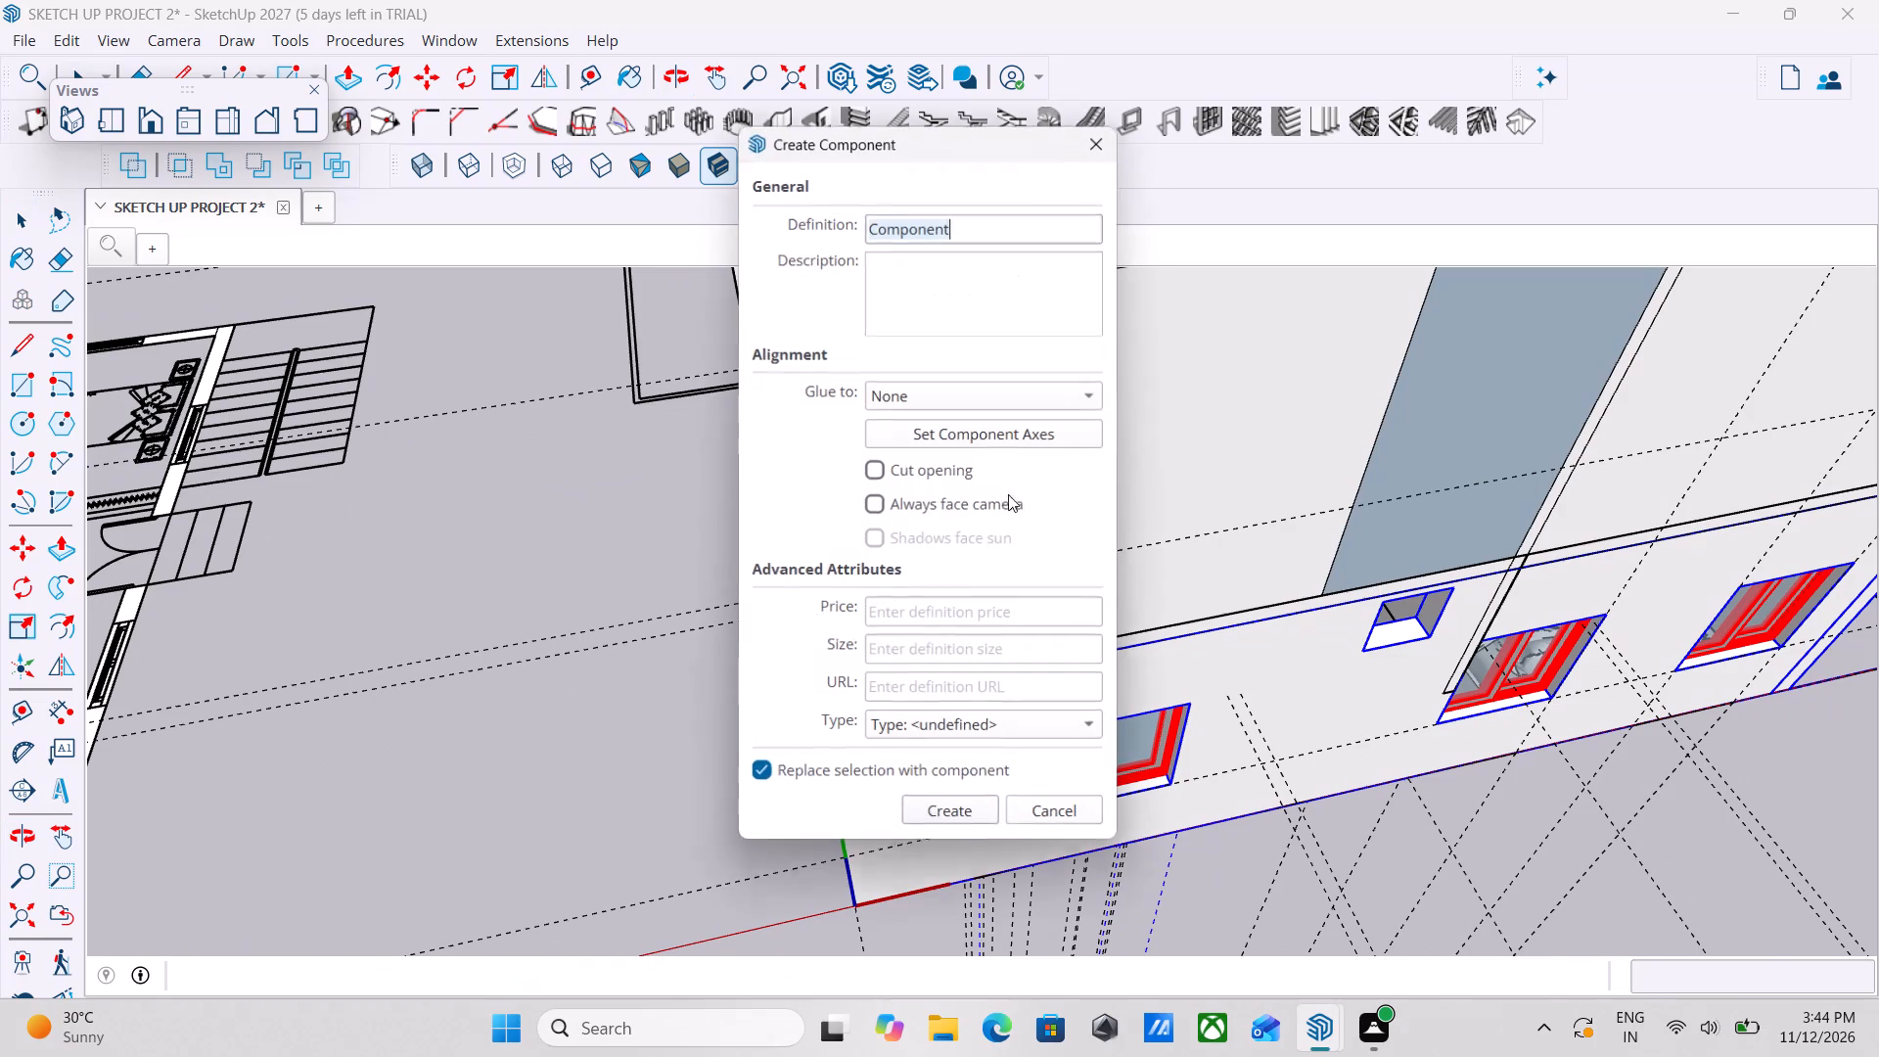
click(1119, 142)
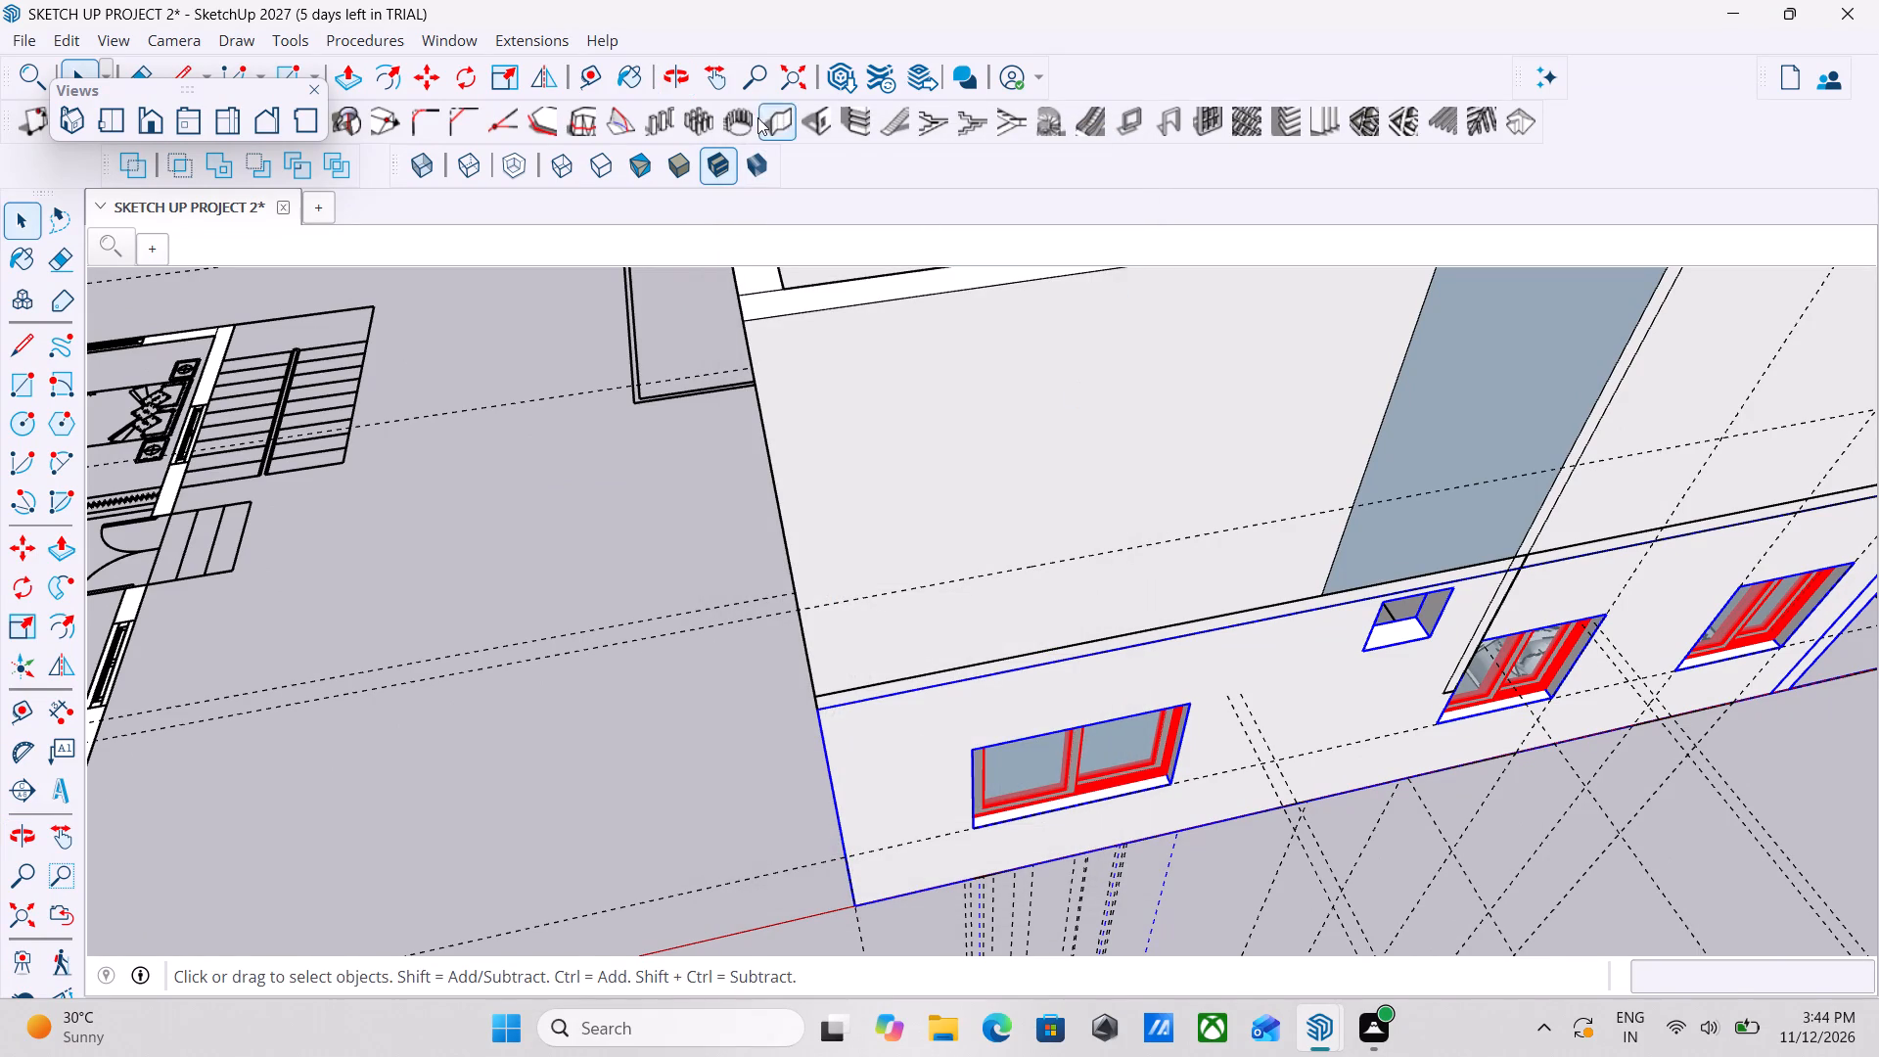
Place a vertical guide 3' 8 1/4" from the house corner, along the near edge of the closest ground-floor window.
click(596, 72)
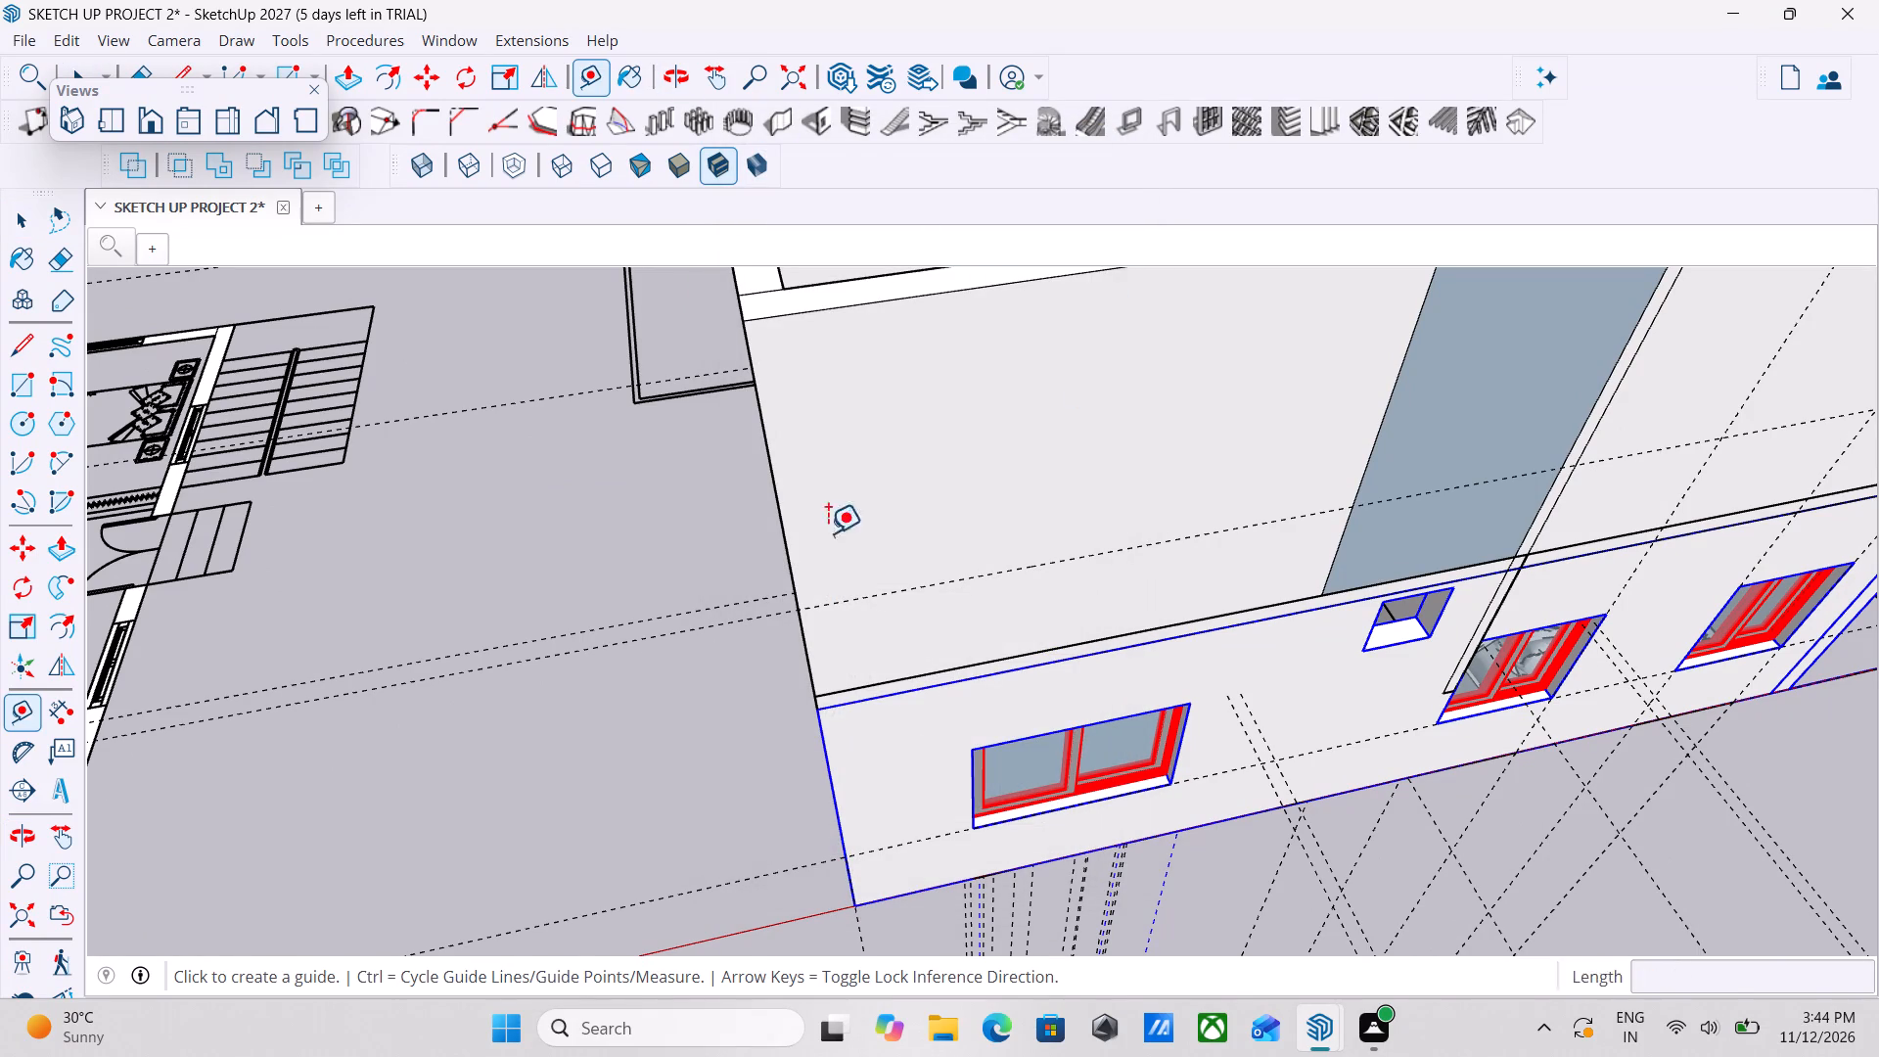
scroll(954, 745, up, 2)
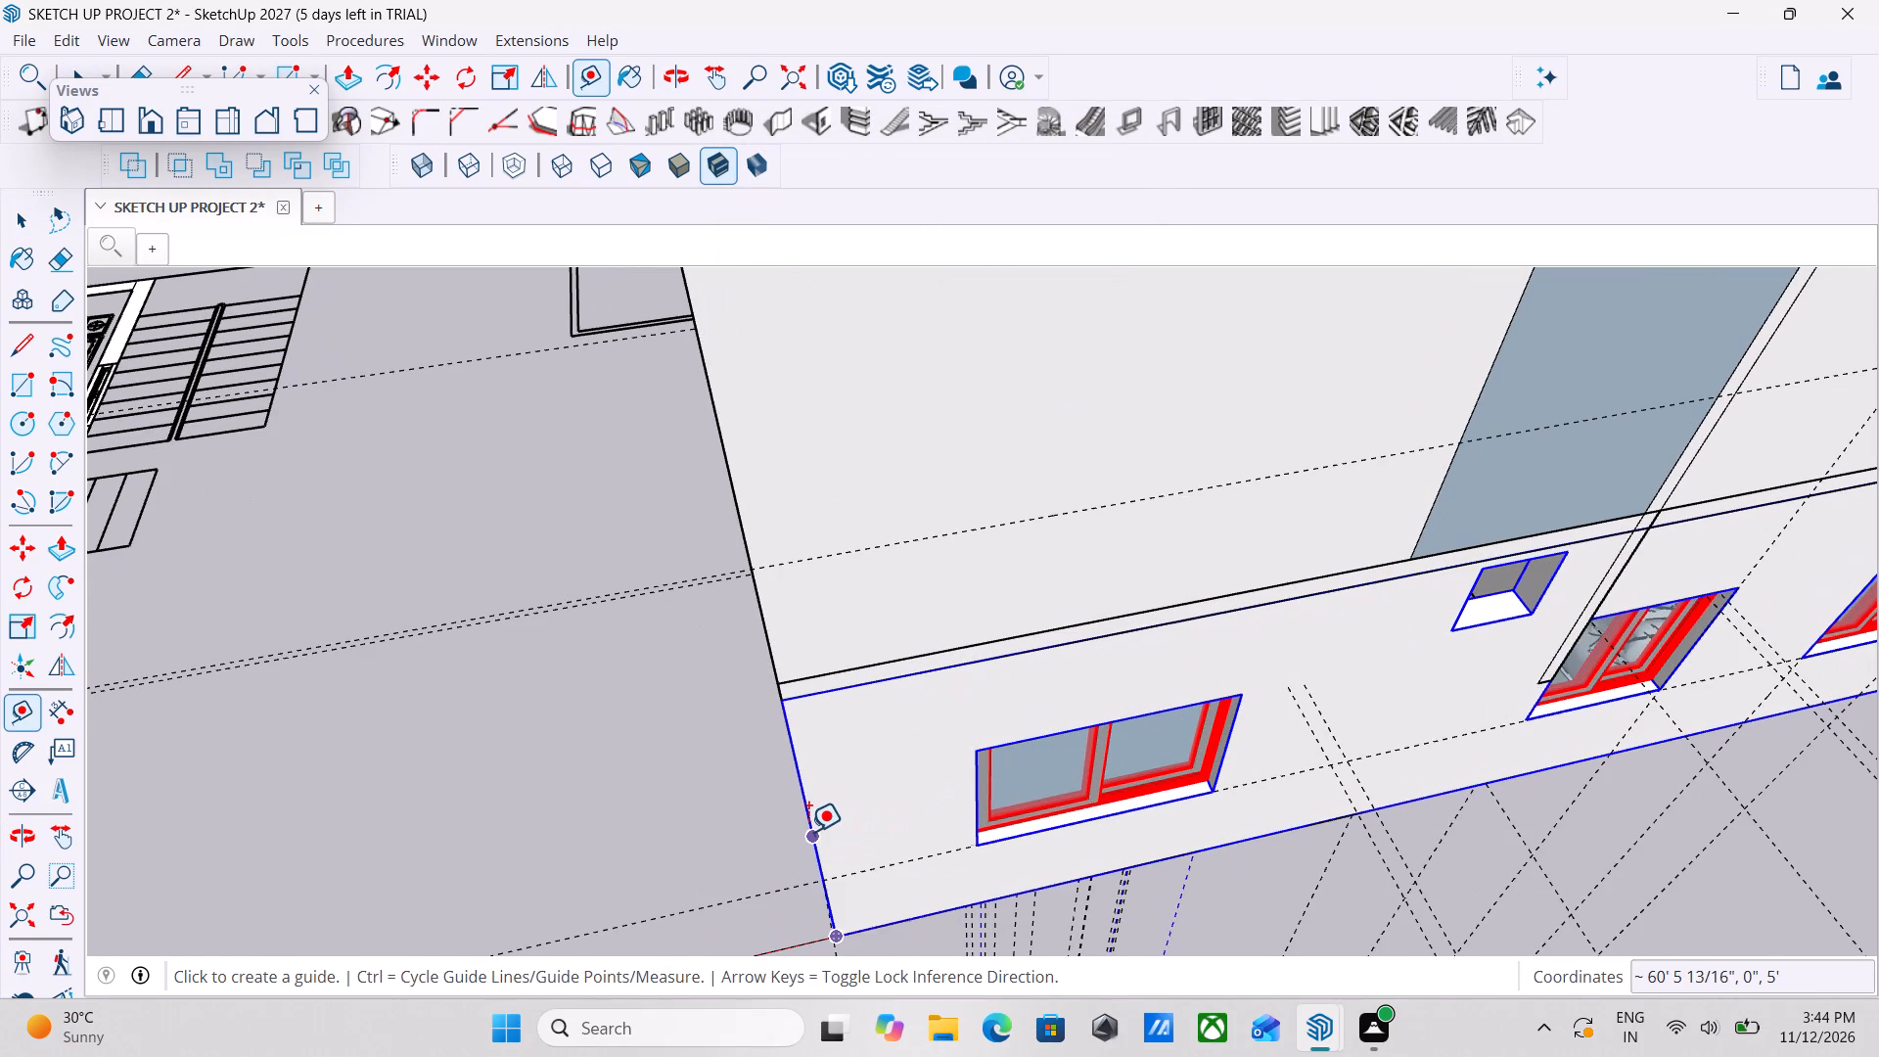
click(808, 832)
click(976, 809)
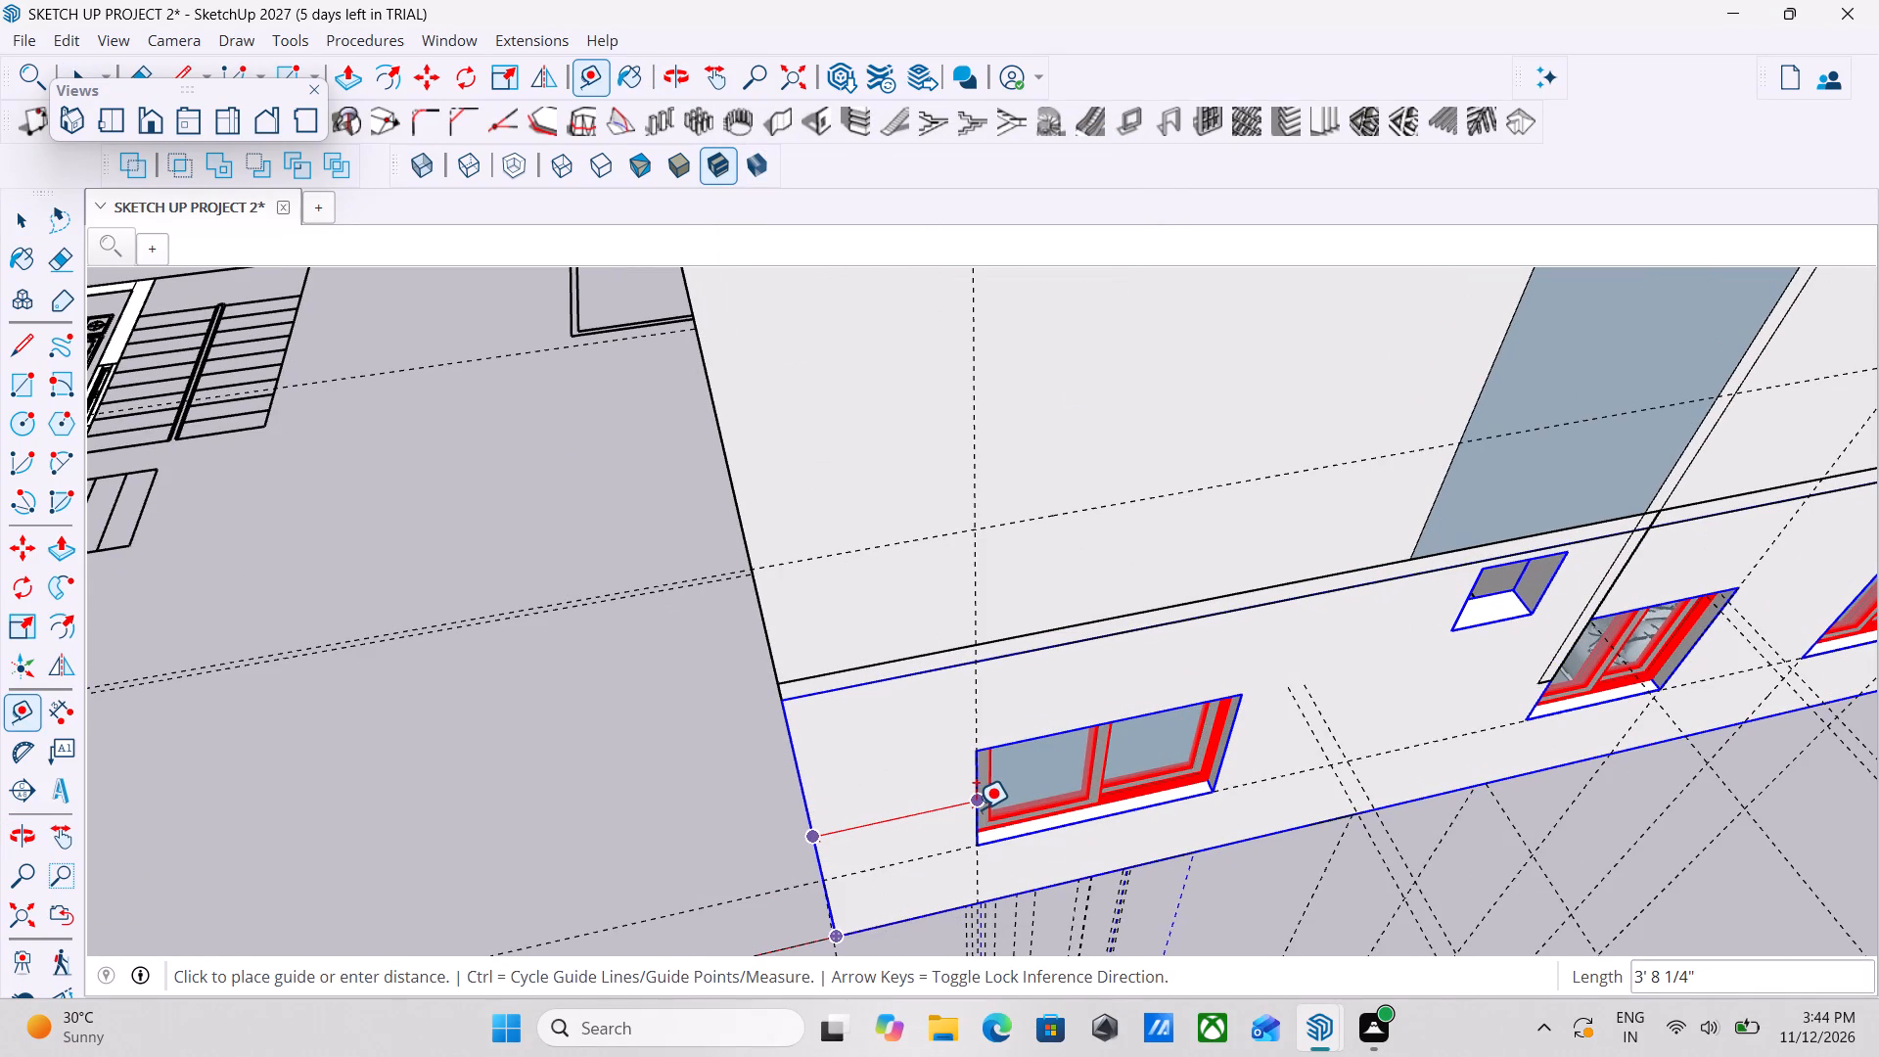
key(Escape)
key(space)
scroll(1109, 818, down, 1)
middle_drag(1106, 813, 1085, 792)
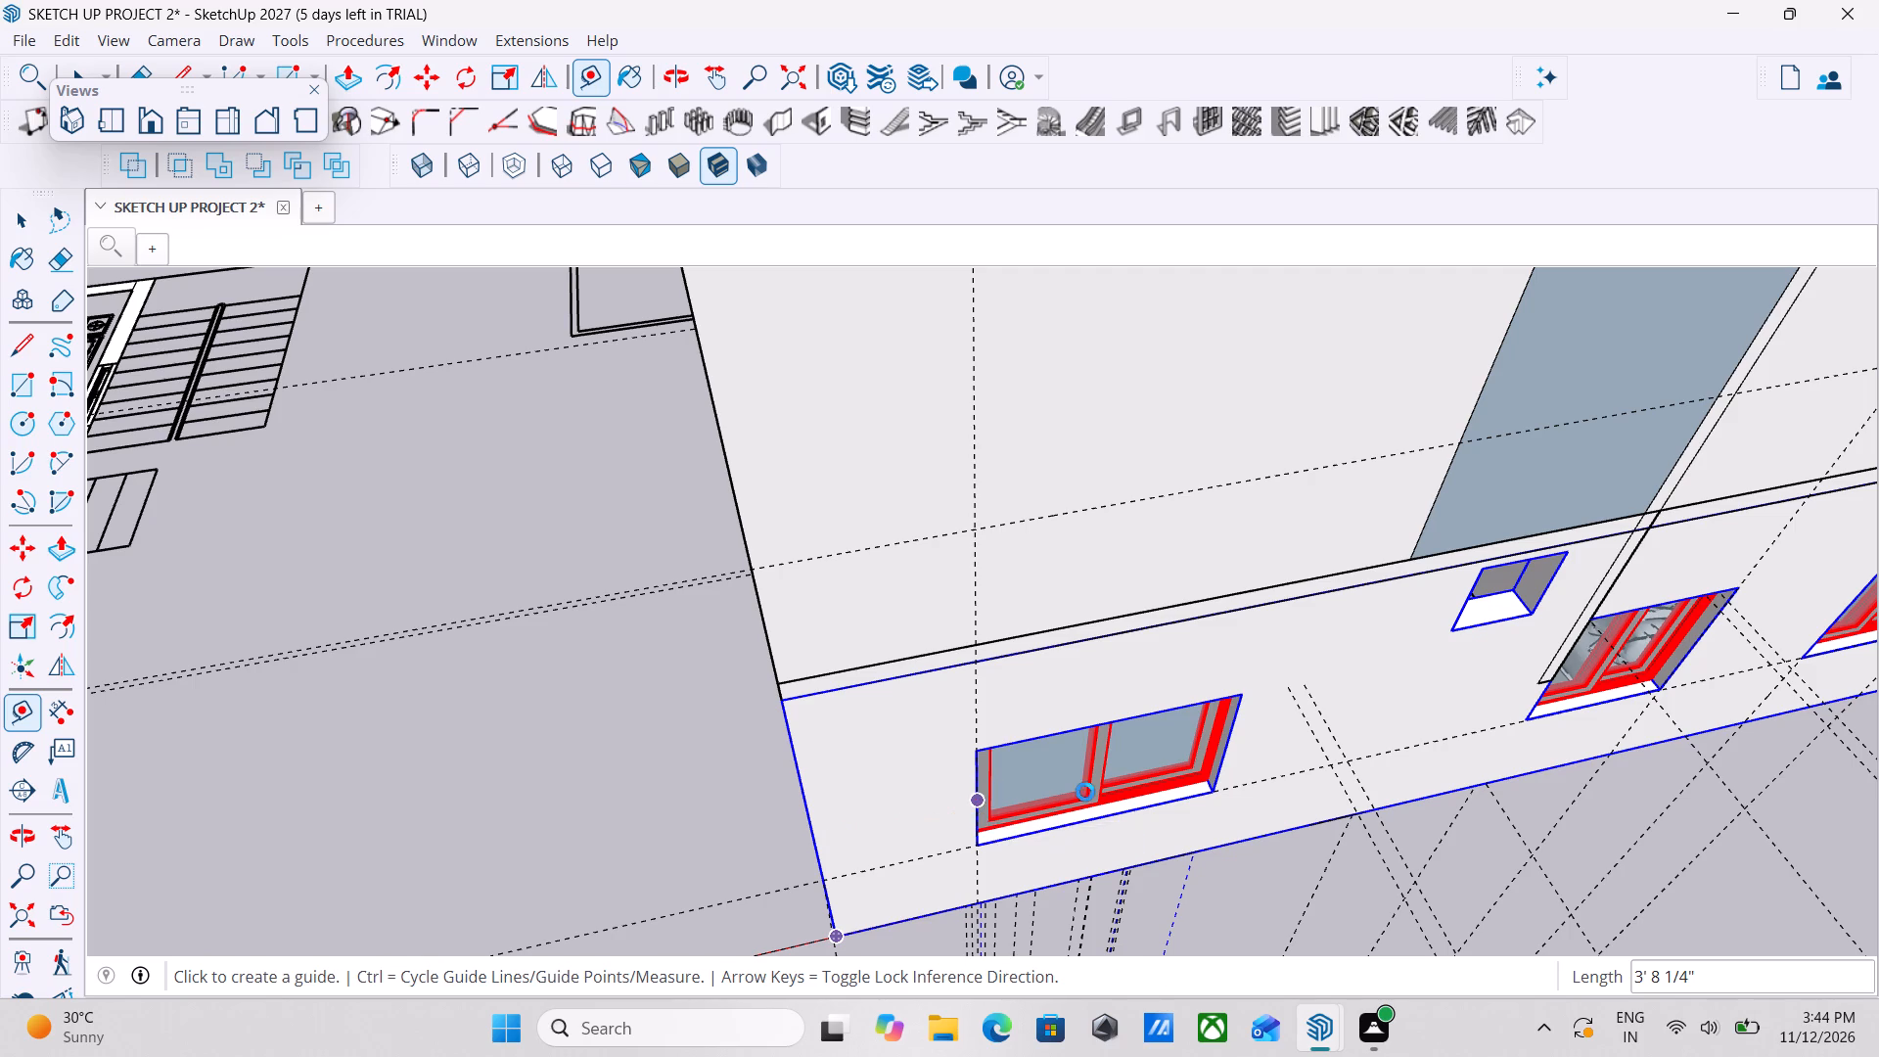
middle_drag(1085, 792, 1015, 684)
scroll(1015, 684, down, 2)
key(Escape)
key(space)
Create a 6' wide, 4' high opening in the upper-floor wall above the corner window, starting at the crossing of the two guides.
scroll(1042, 675, down, 1)
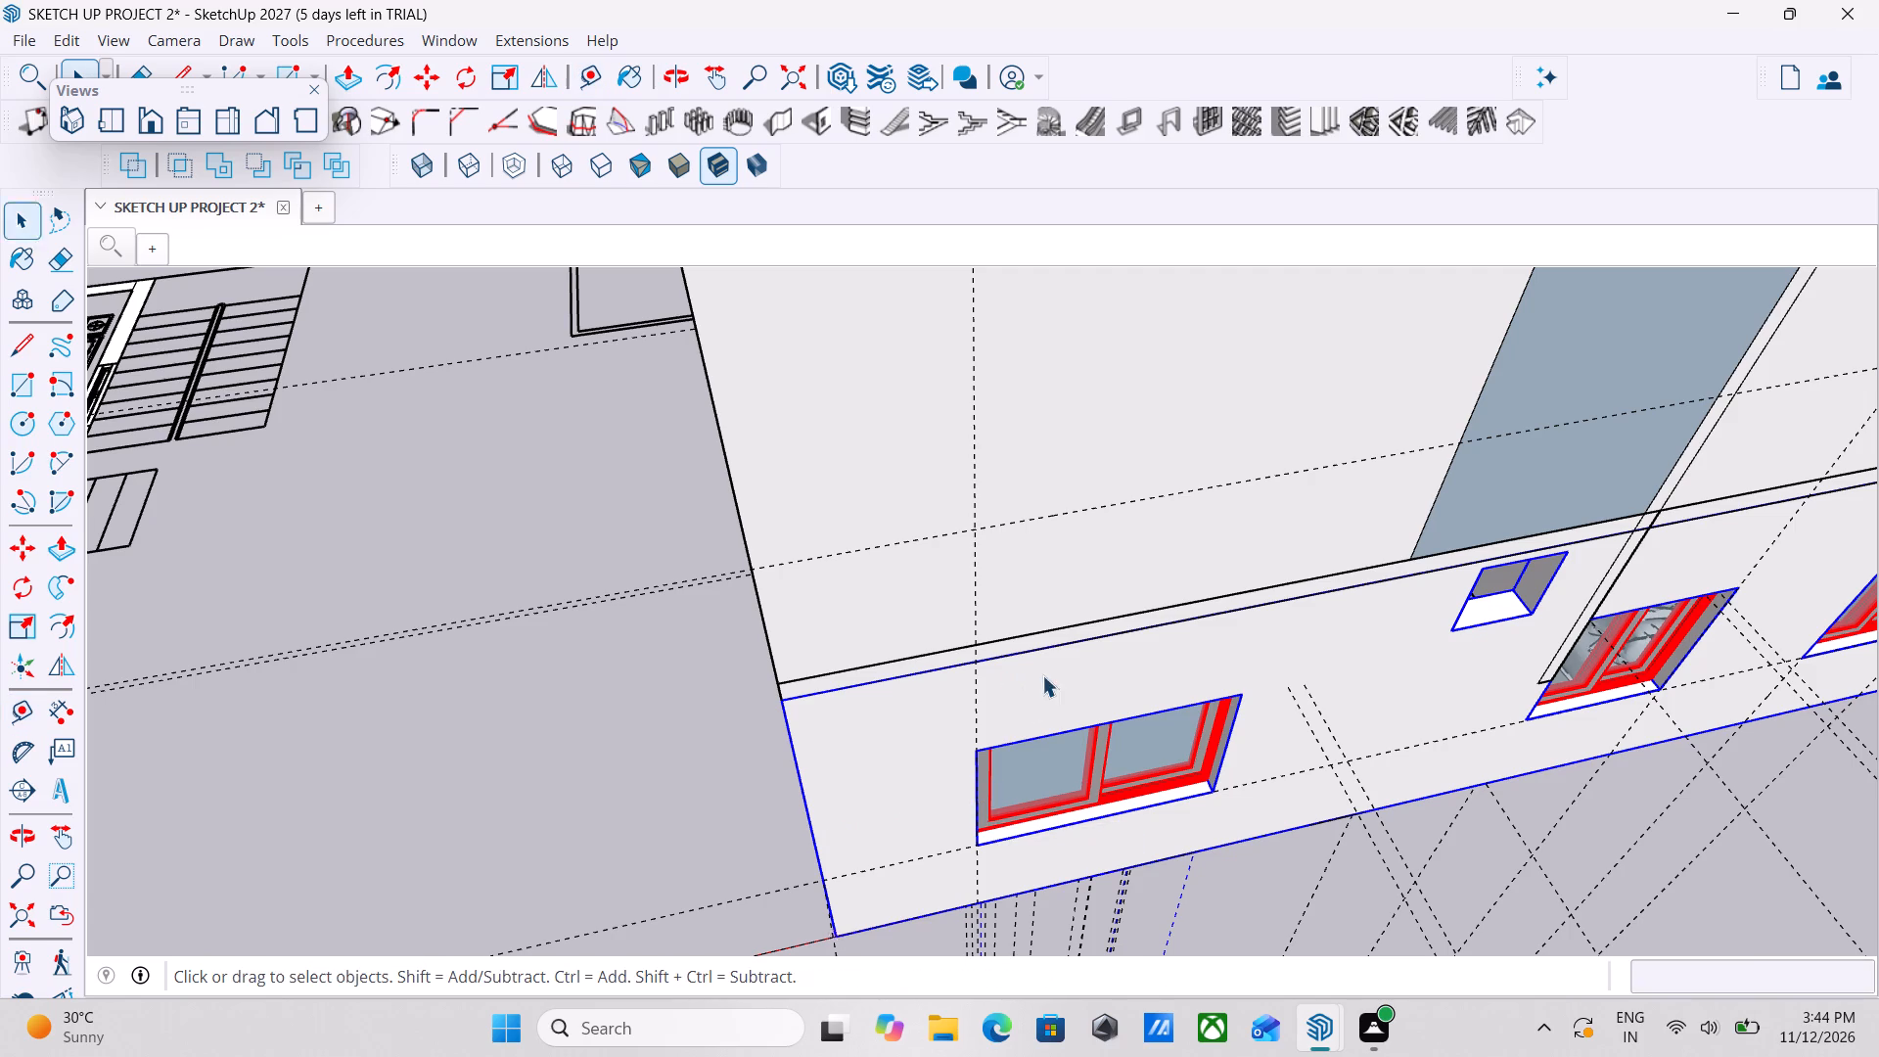
scroll(1042, 675, down, 2)
middle_drag(1094, 758, 1097, 619)
scroll(1097, 619, down, 1)
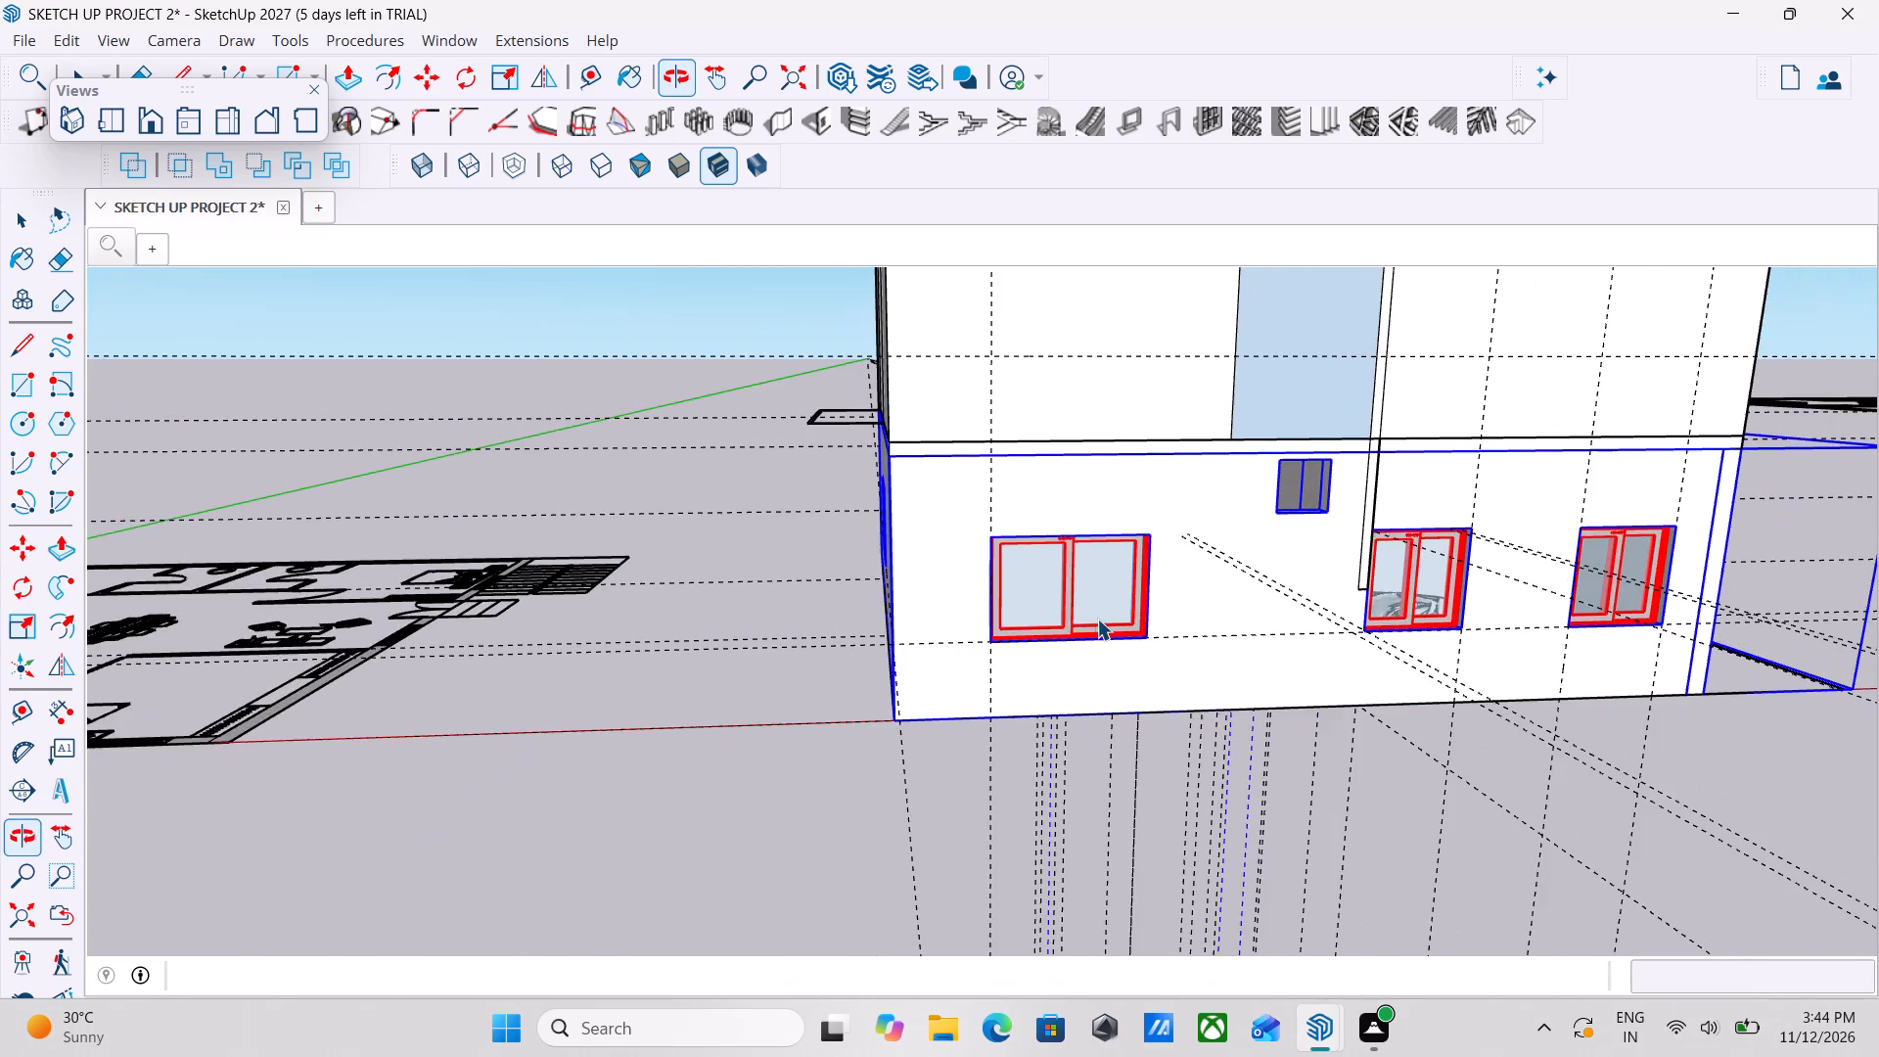
middle_drag(1097, 619, 1084, 684)
scroll(1084, 680, down, 4)
middle_drag(1085, 629, 1144, 658)
scroll(1146, 663, up, 3)
key(Escape)
scroll(1166, 672, up, 3)
middle_drag(1118, 673, 1040, 780)
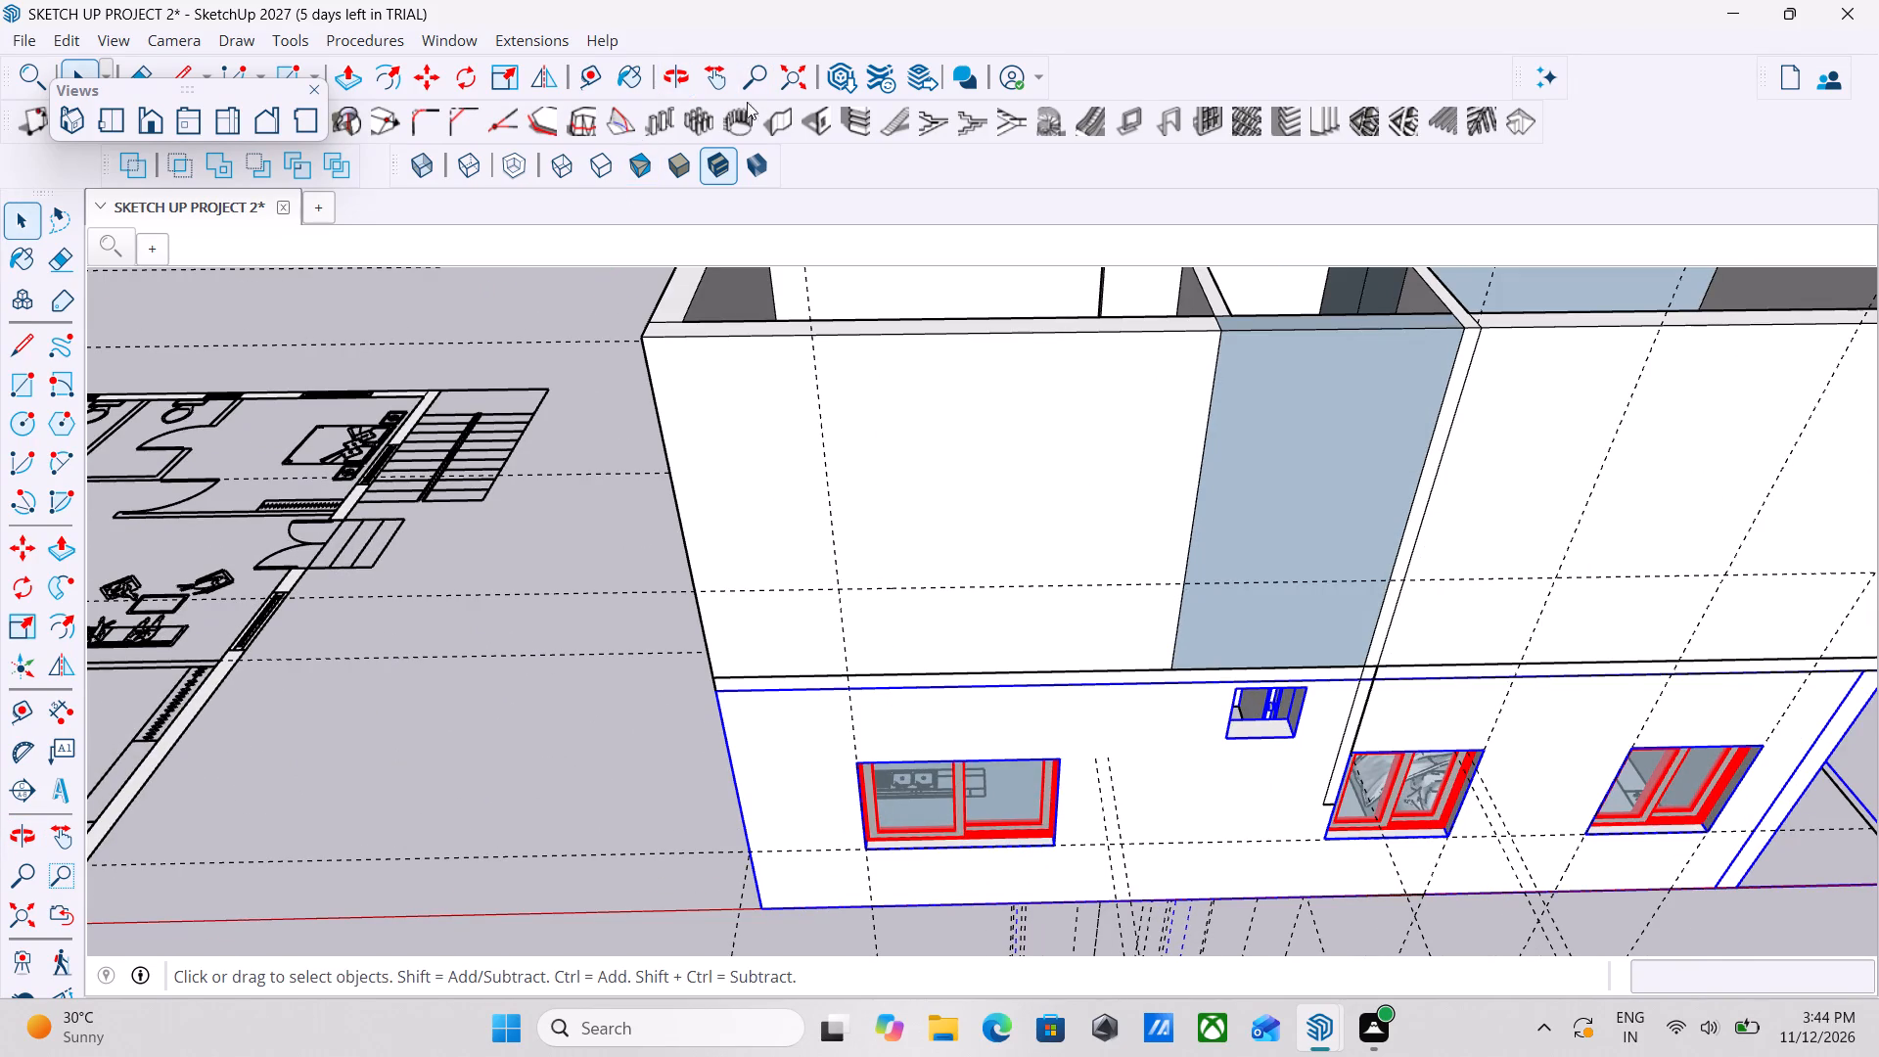
click(802, 112)
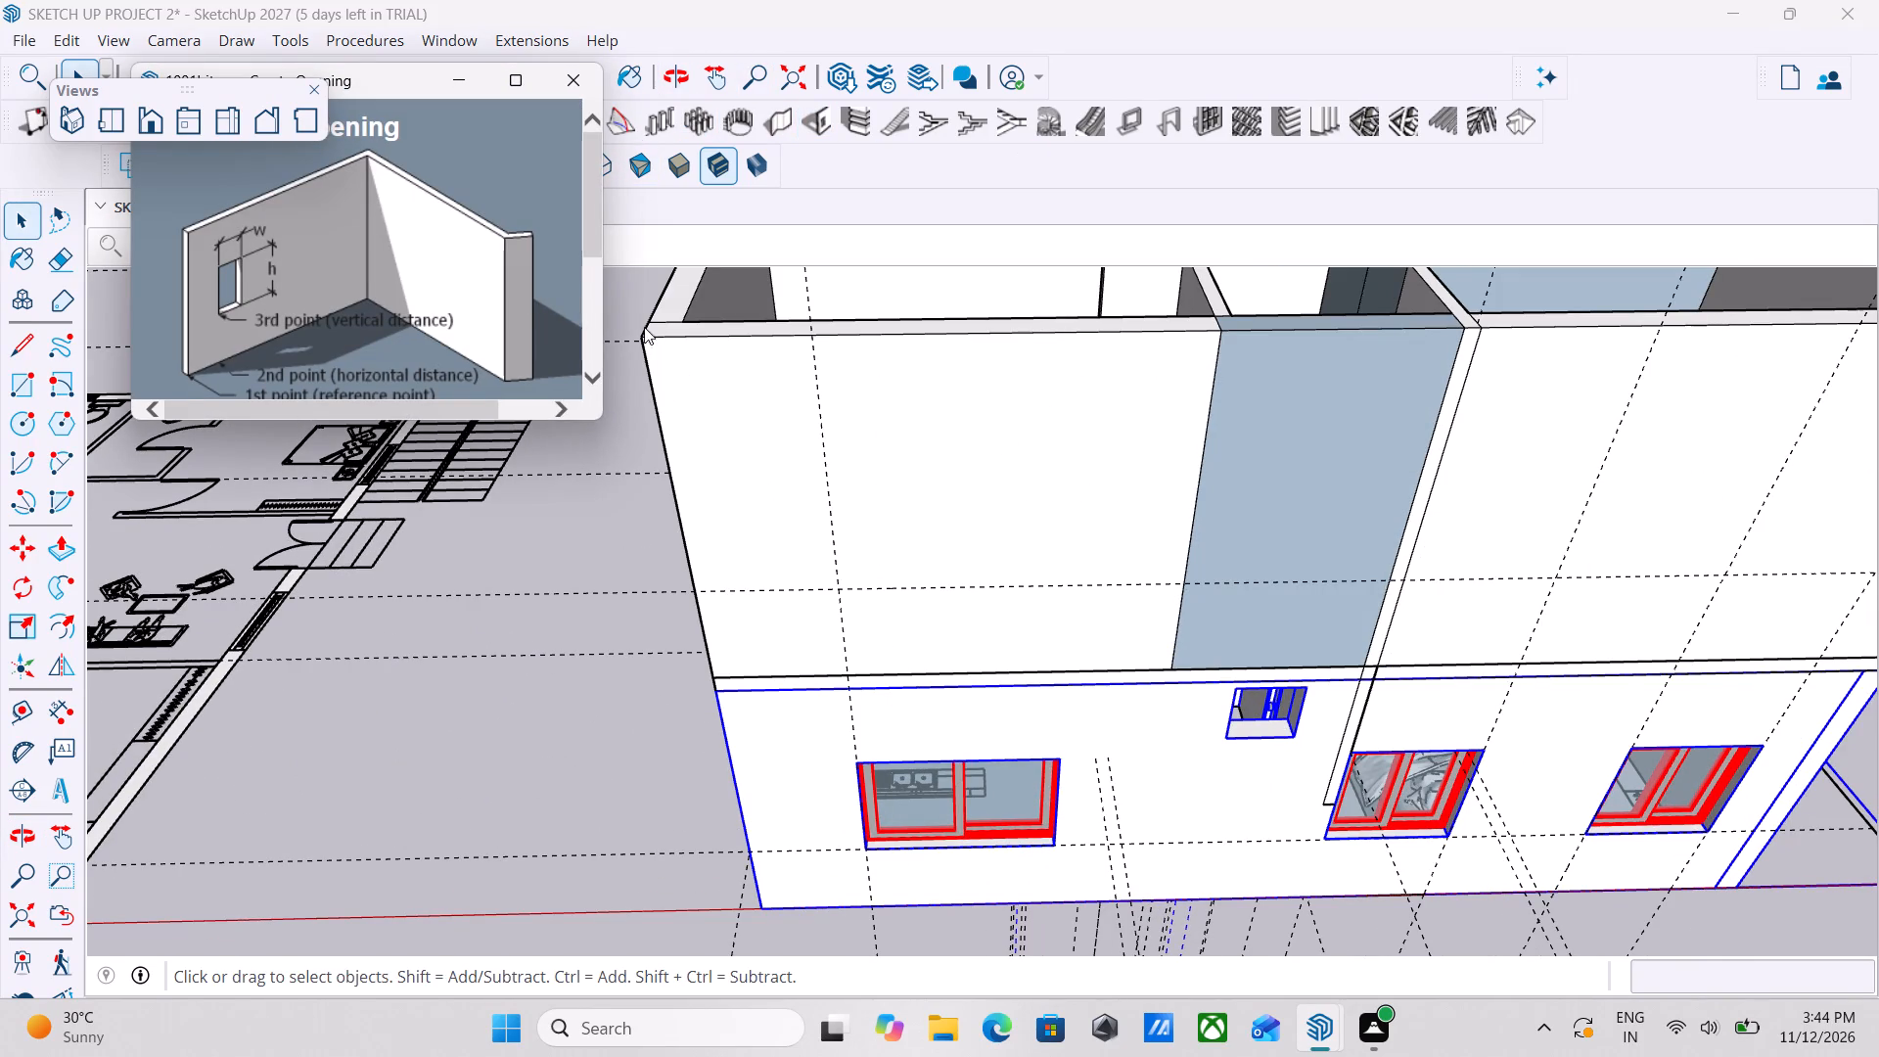
scroll(470, 314, down, 3)
drag(429, 305, 332, 308)
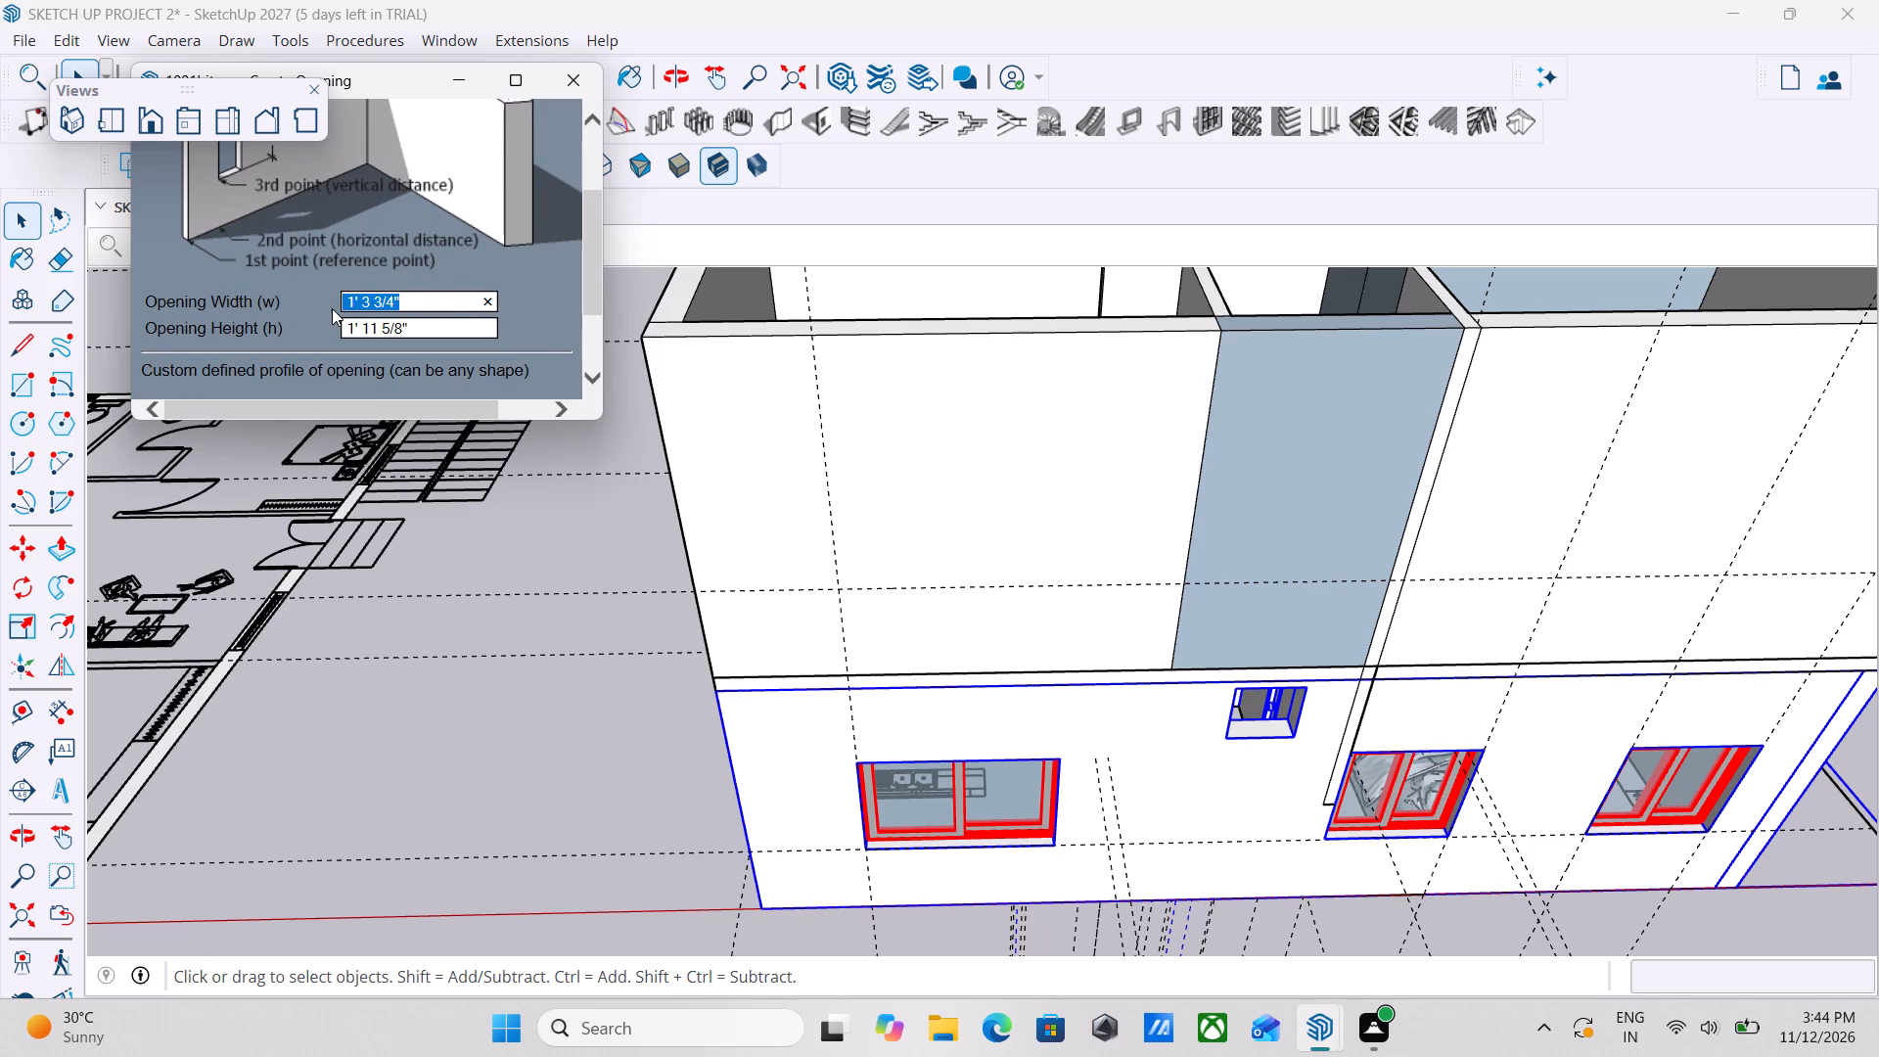
key(4)
key(BackSpace)
text(6')
click(423, 332)
text(4')
key(Return)
scroll(446, 342, down, 3)
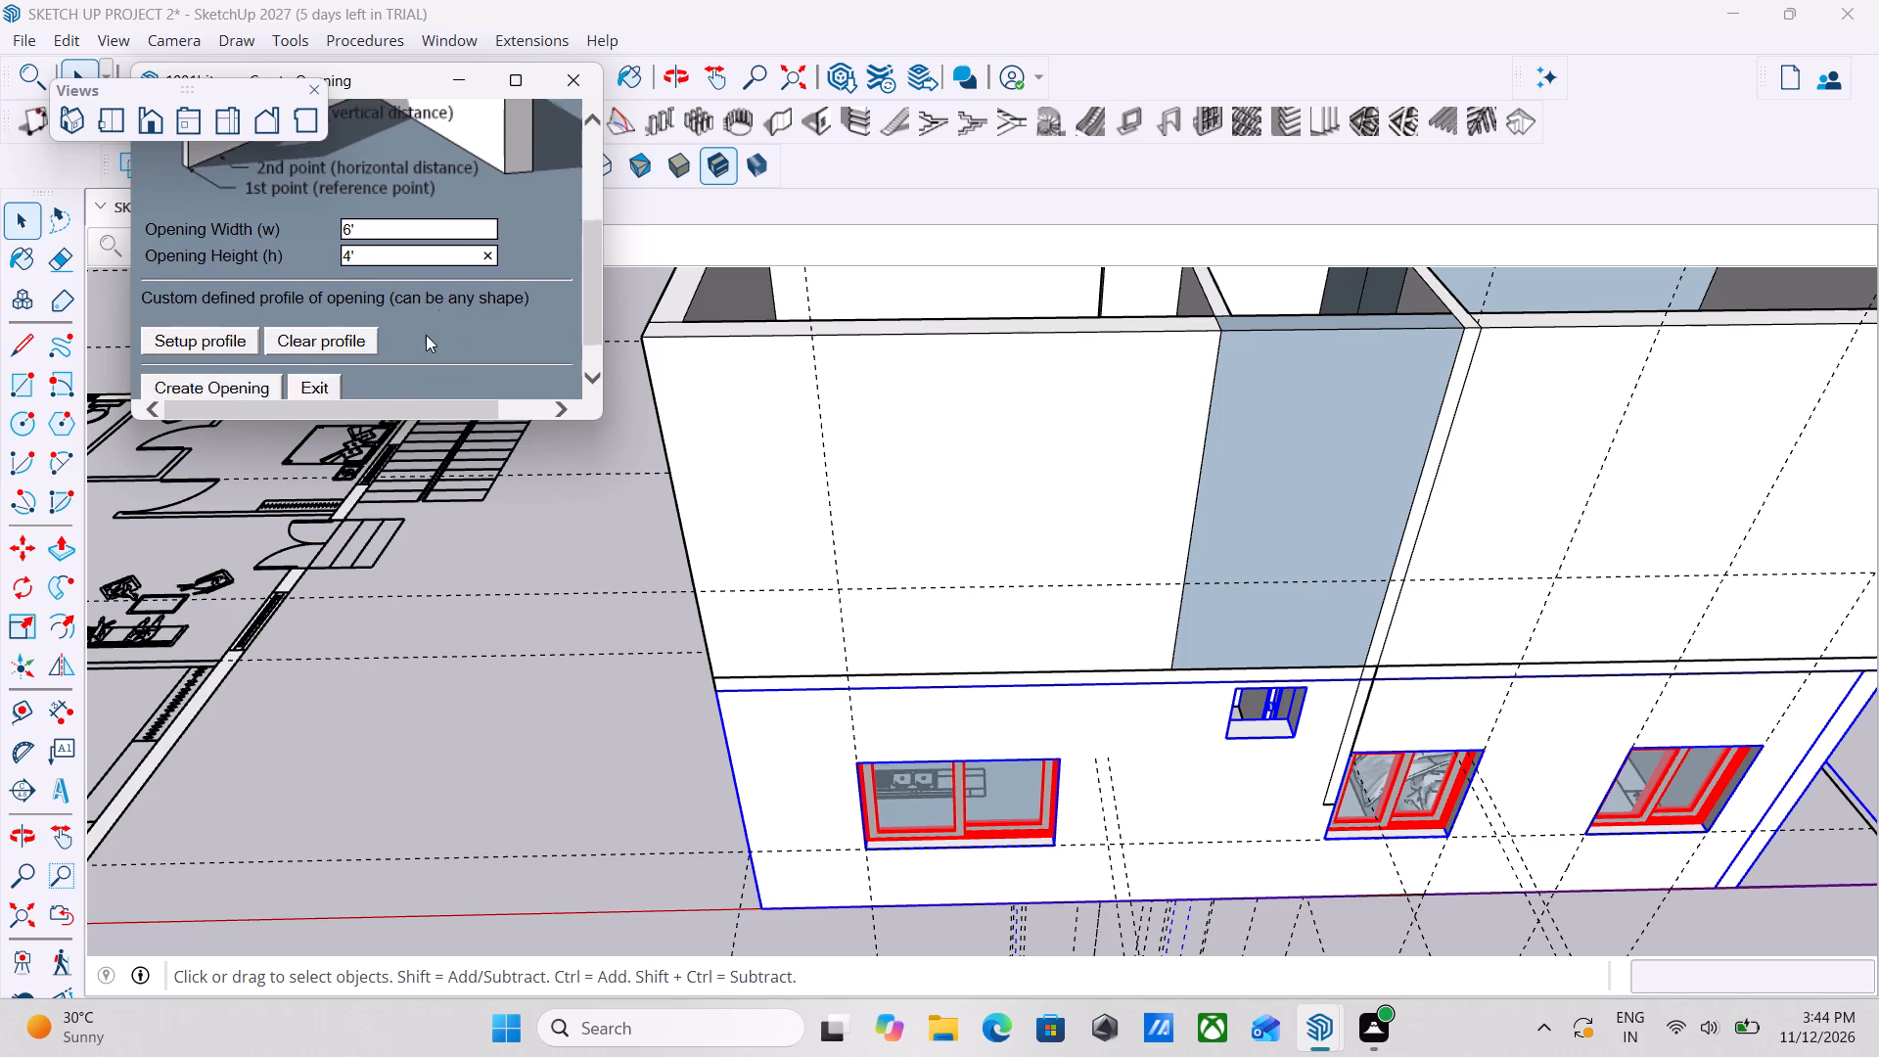
scroll(424, 330, down, 1)
click(219, 341)
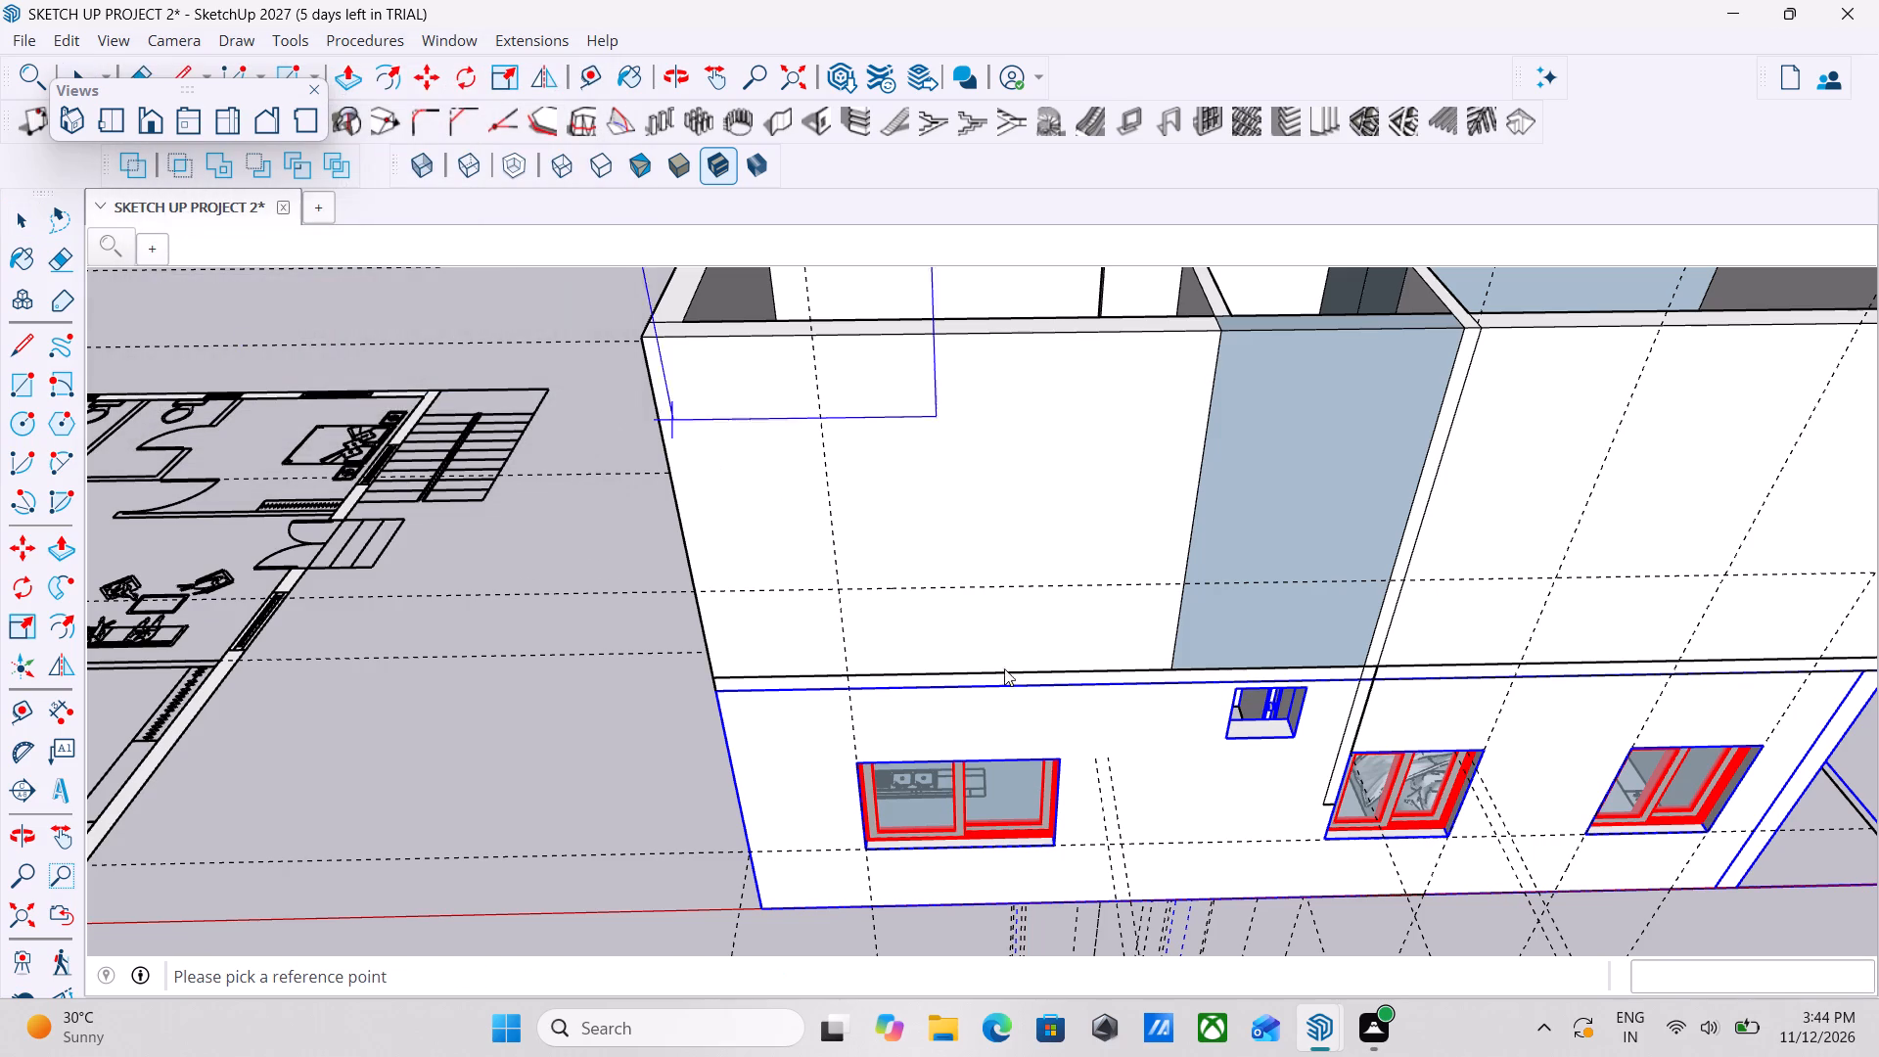
scroll(872, 558, up, 9)
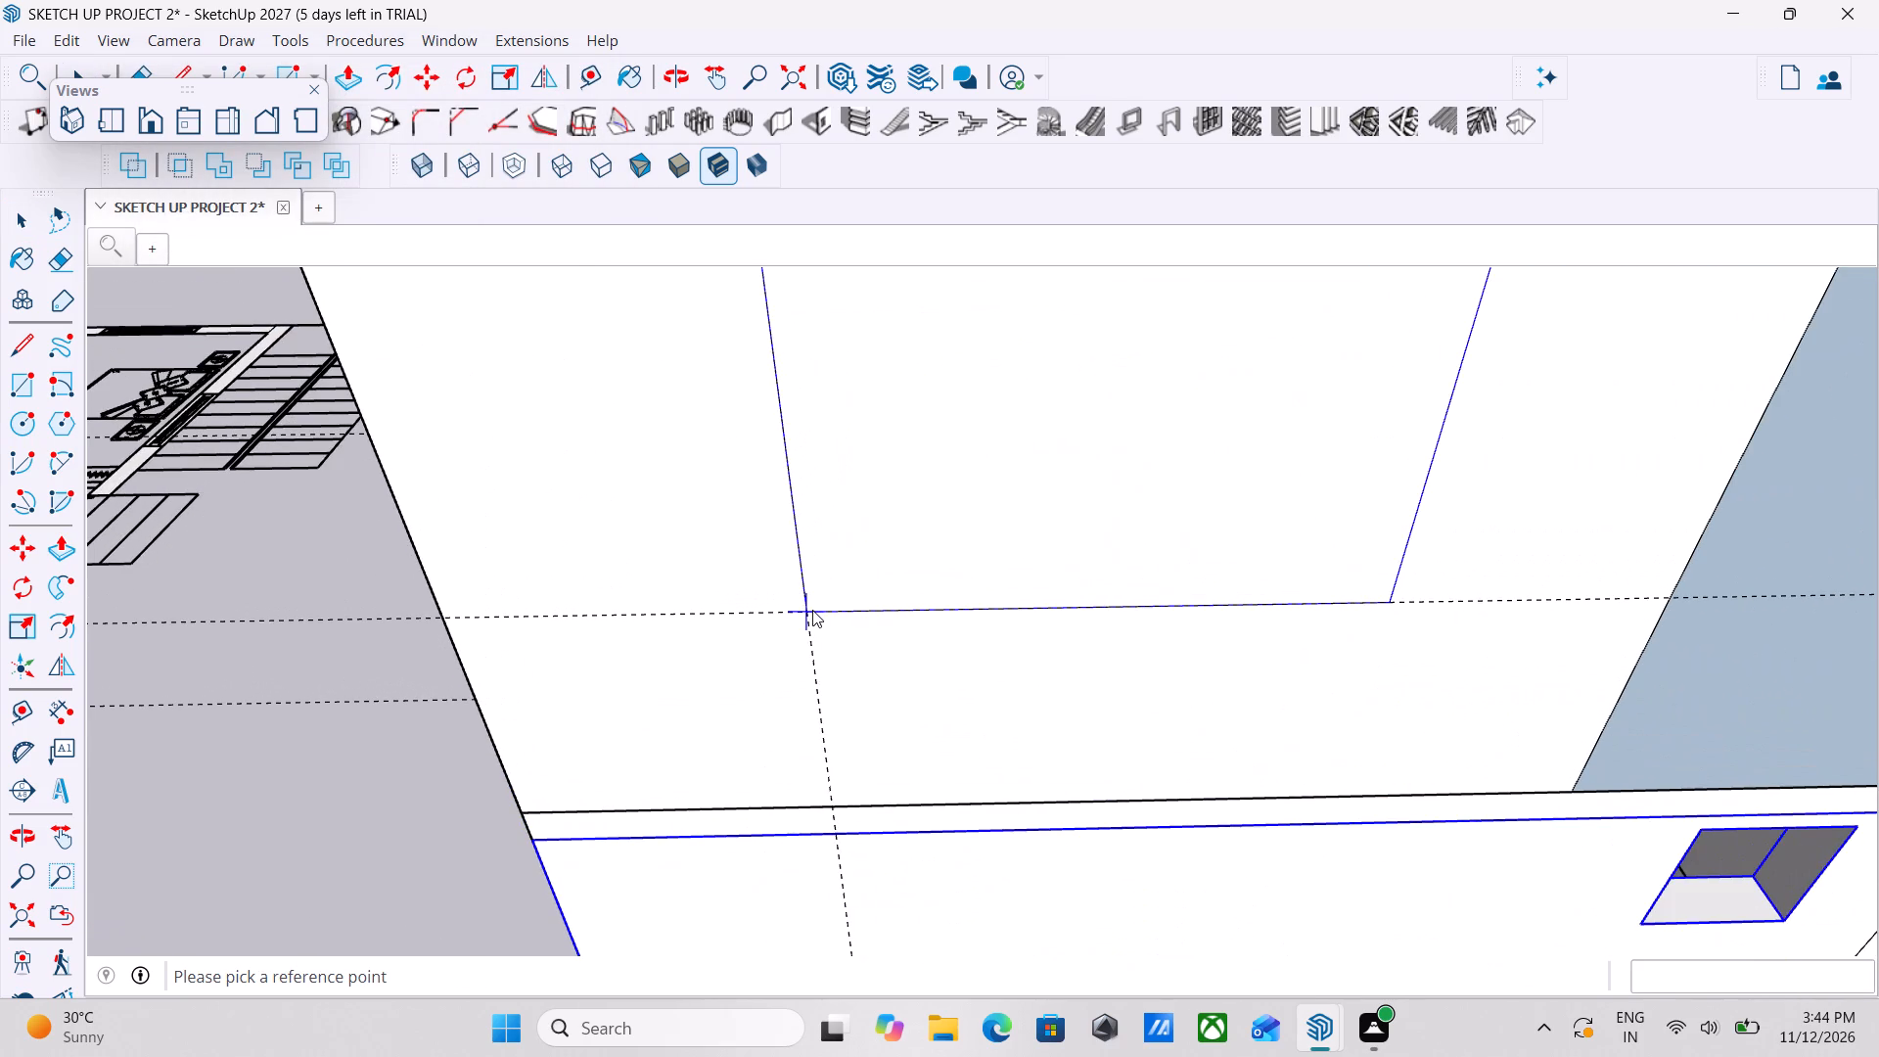
scroll(812, 610, up, 3)
double_click(812, 610)
double_click(812, 610)
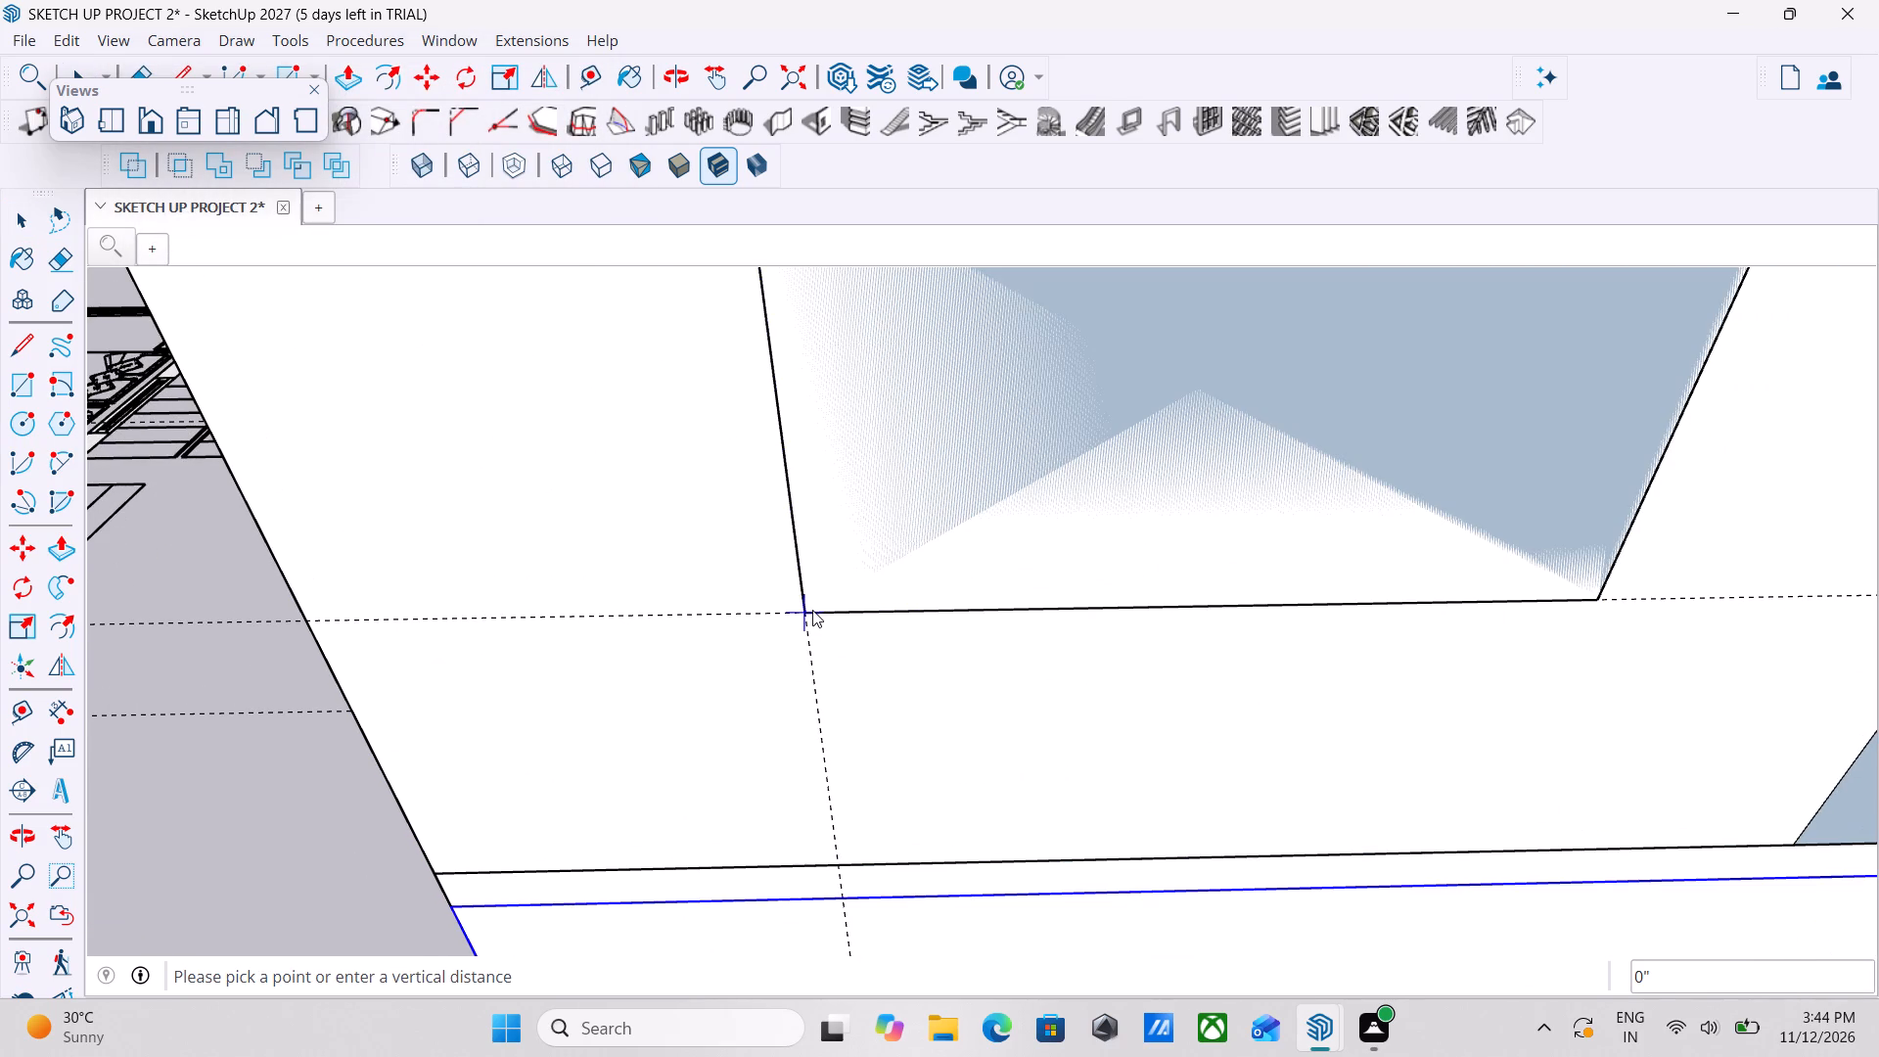
scroll(812, 610, down, 4)
double_click(812, 610)
scroll(812, 610, down, 3)
middle_drag(812, 610, 1107, 741)
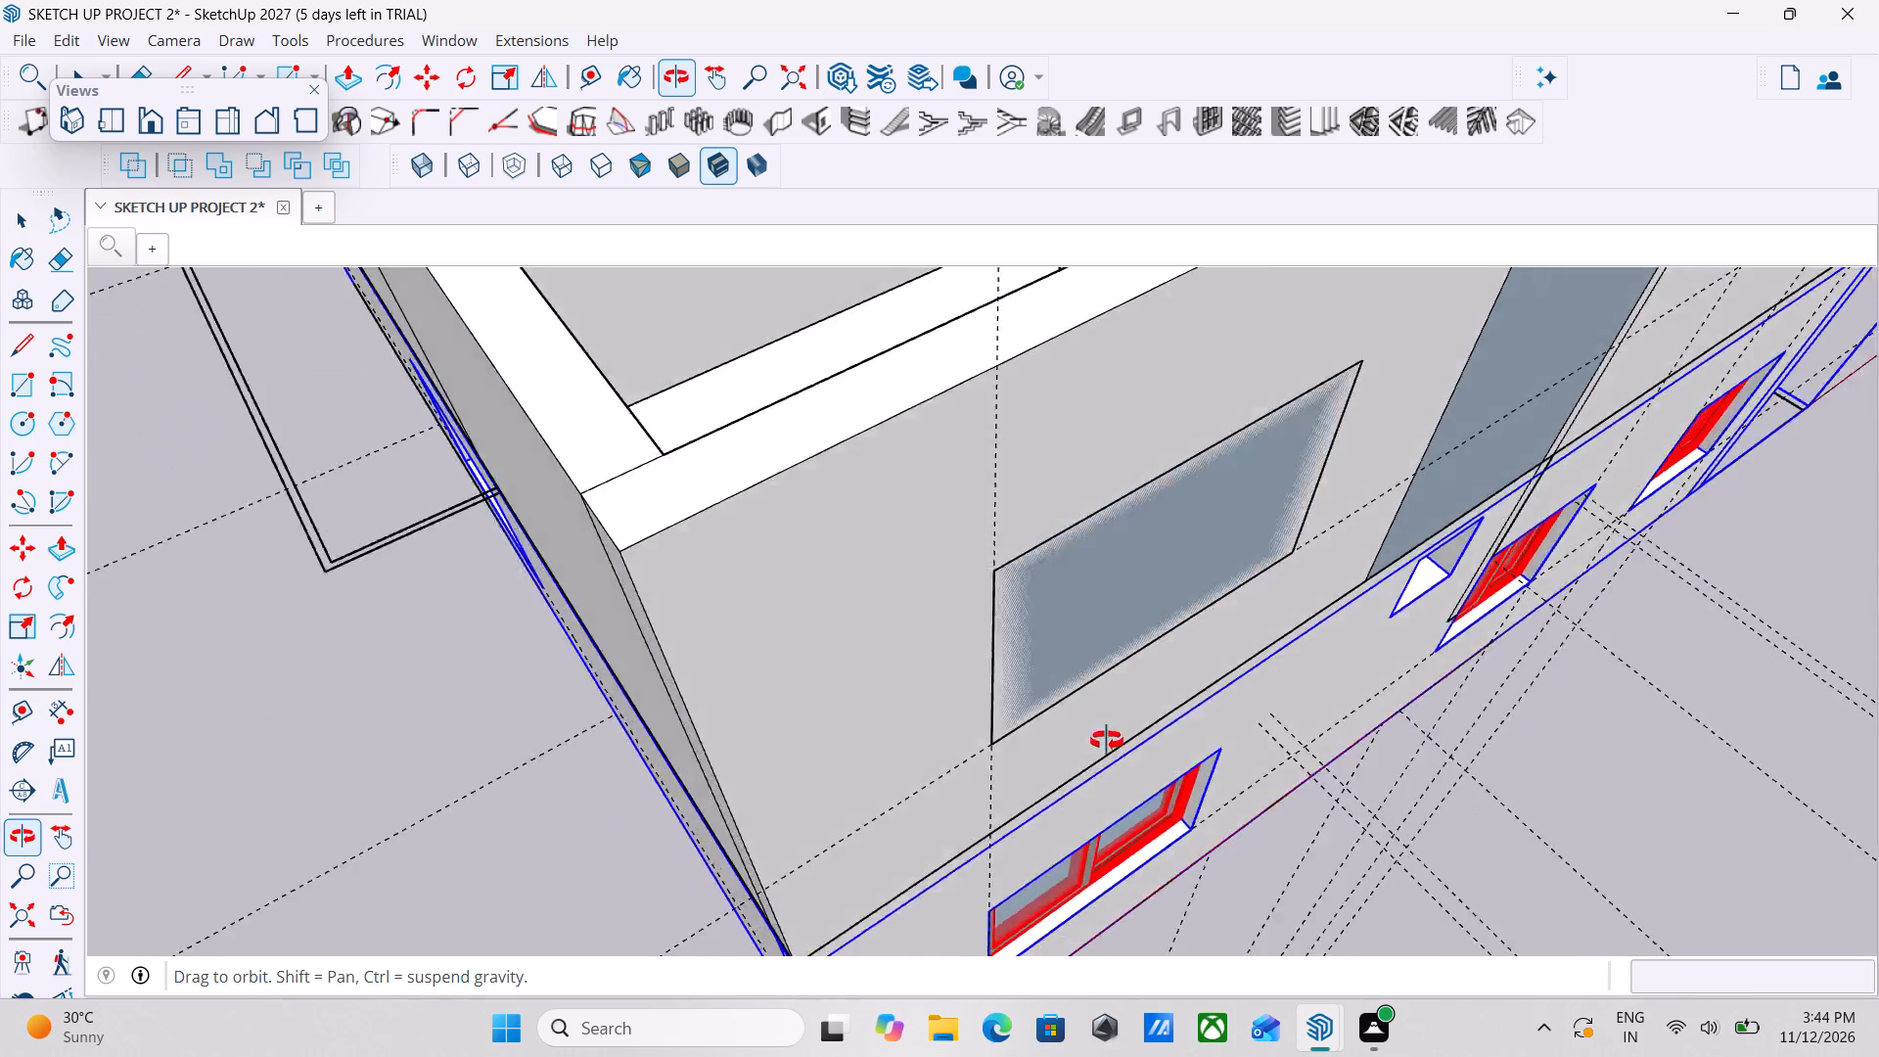
middle_drag(1107, 741, 975, 562)
click(1041, 499)
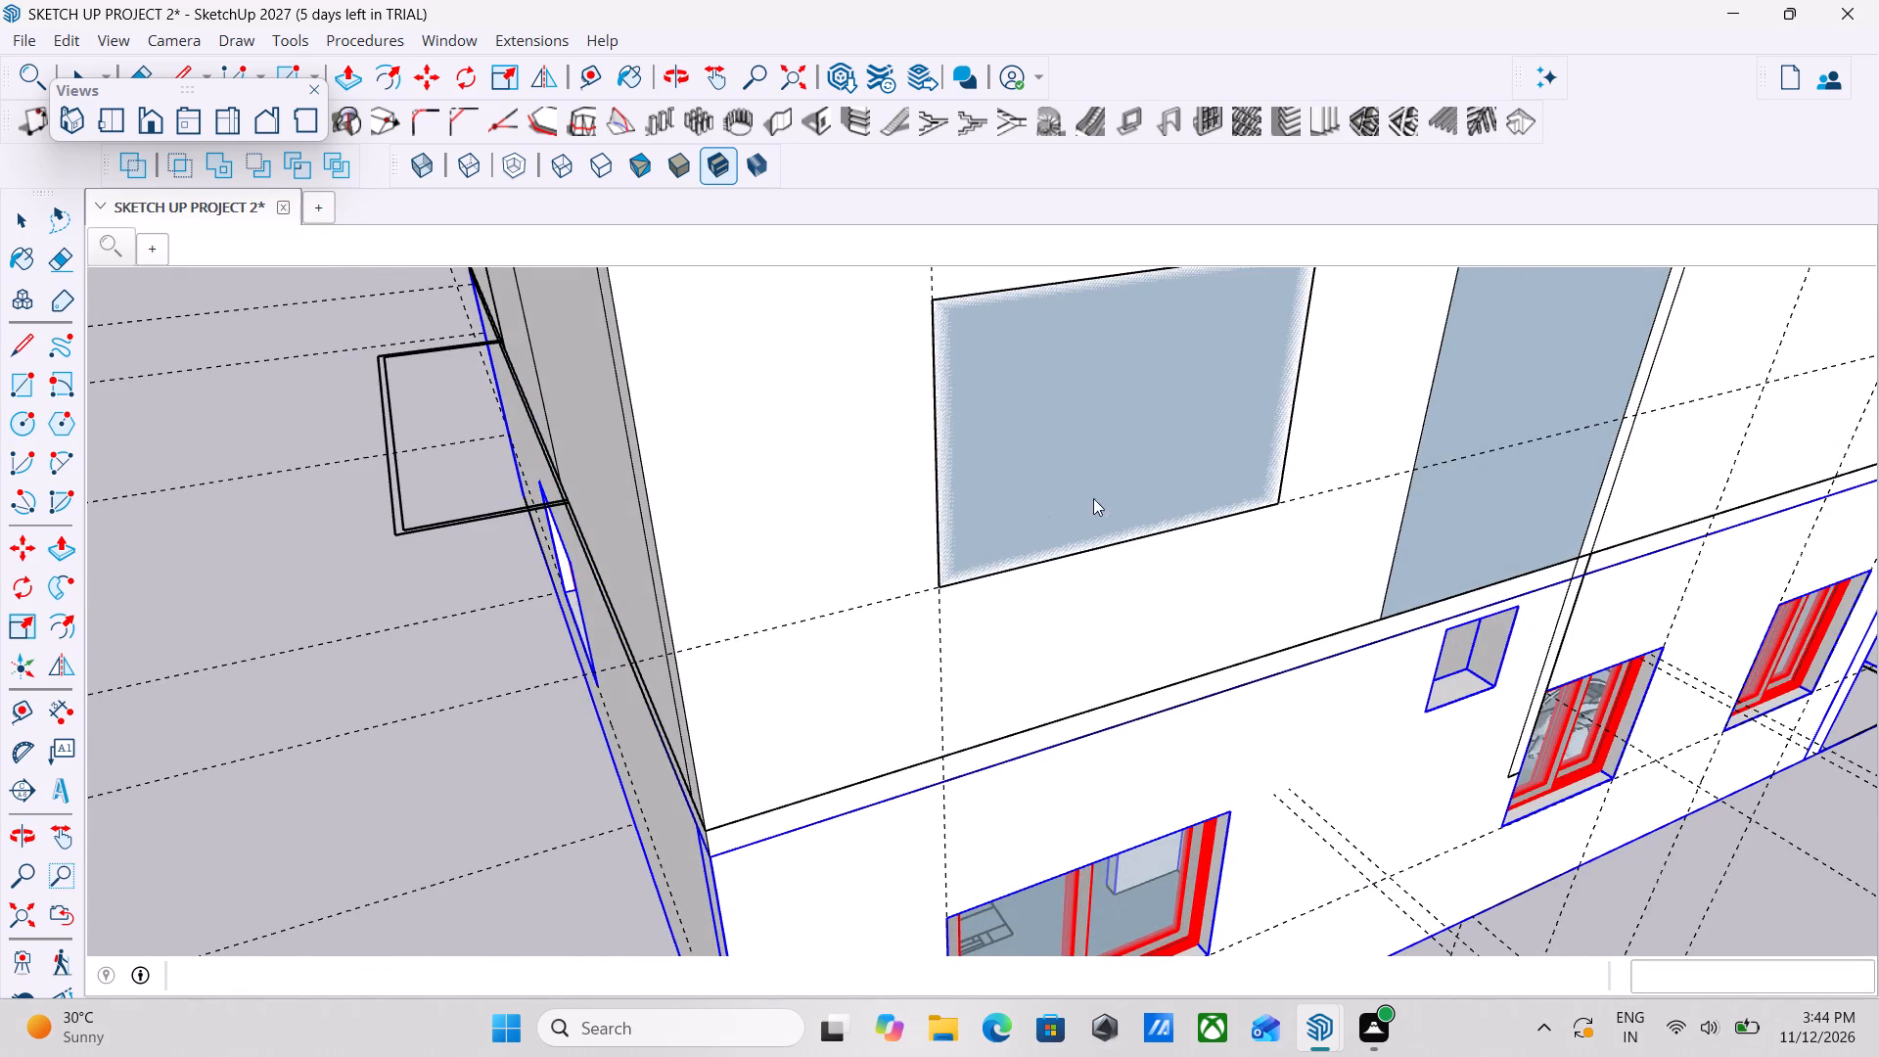
Examine the upper-floor window opening and the adjoining side wall from around the house corner.
scroll(1130, 499, down, 2)
middle_drag(1148, 512, 1077, 518)
scroll(1065, 509, down, 5)
middle_drag(1293, 547, 1031, 585)
scroll(1031, 585, down, 1)
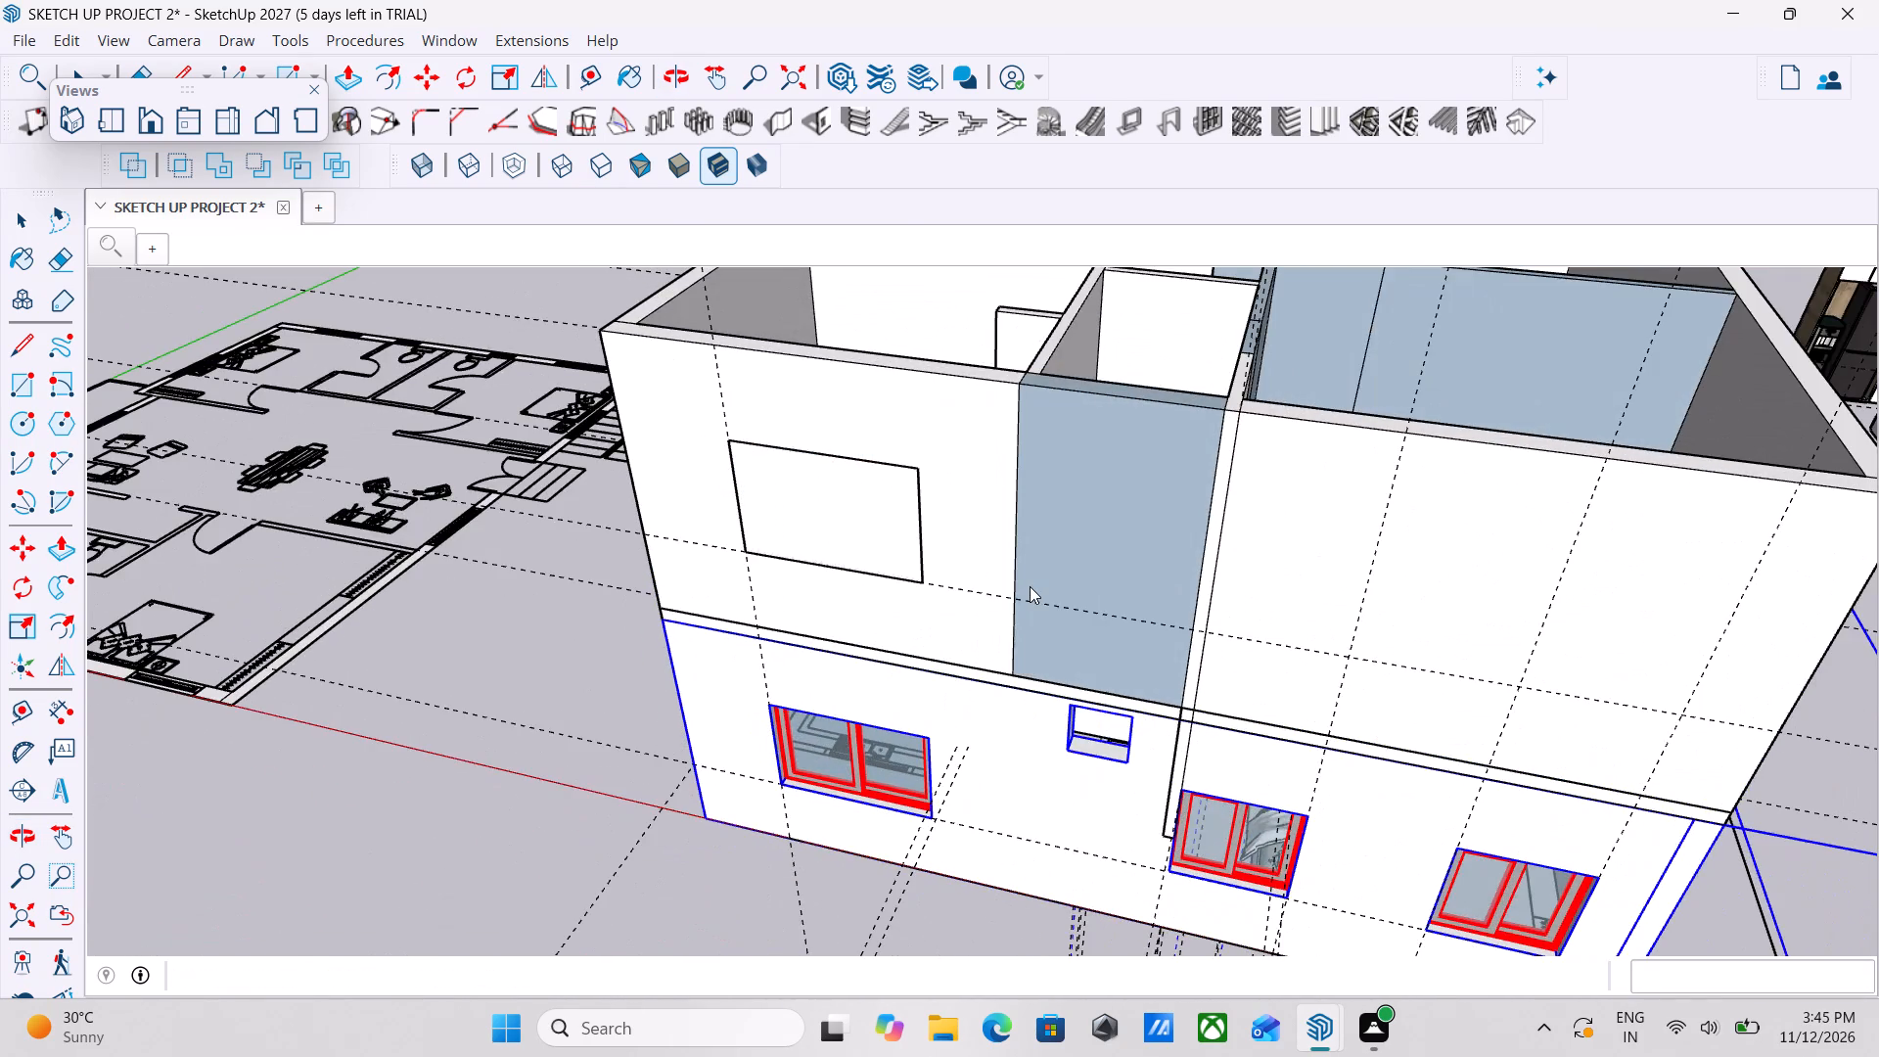
middle_drag(1030, 586, 1258, 571)
middle_drag(942, 574, 1155, 579)
middle_drag(996, 577, 1157, 579)
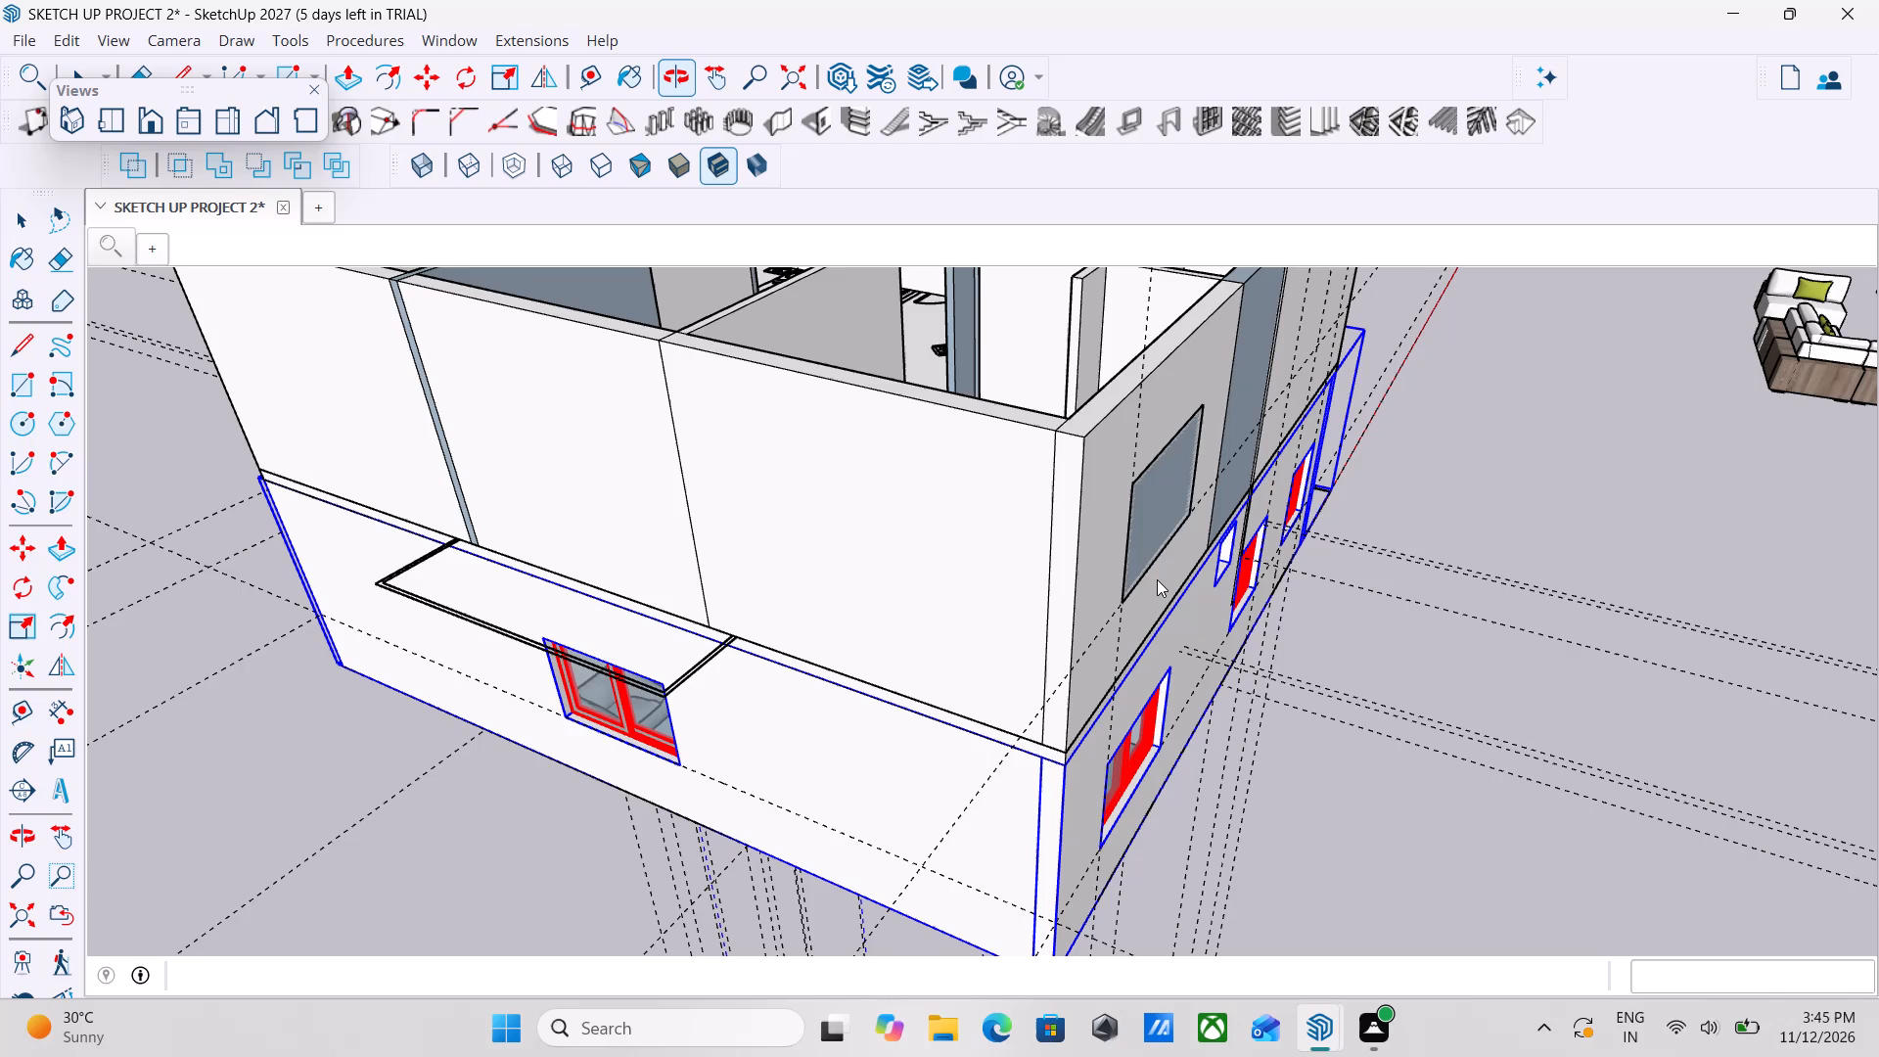
Undo the window opening just made in the upper-floor wall above the corner window.
scroll(1271, 564, down, 1)
middle_drag(1264, 569, 1186, 579)
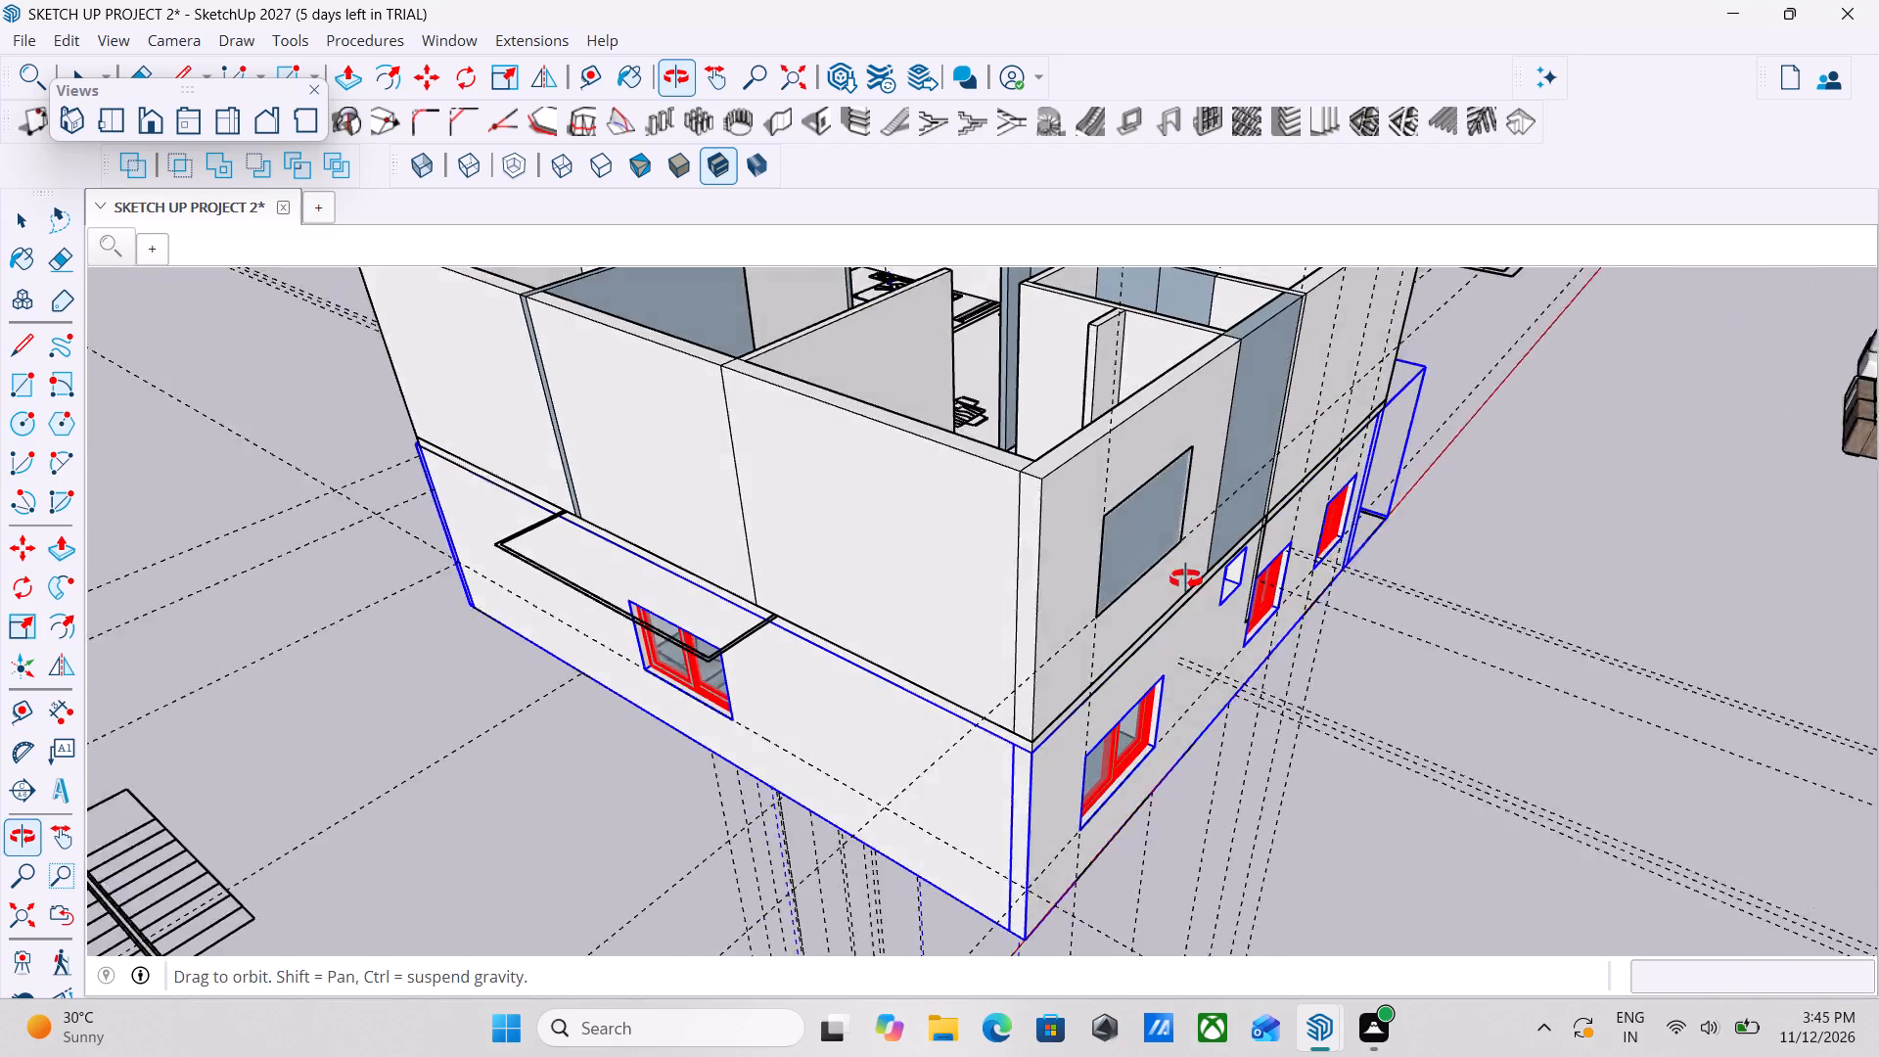
middle_drag(1186, 579, 1169, 590)
scroll(1071, 596, up, 2)
middle_drag(1157, 580, 1050, 544)
scroll(1006, 562, up, 4)
middle_drag(1013, 604, 1133, 625)
key(ctrl+z)
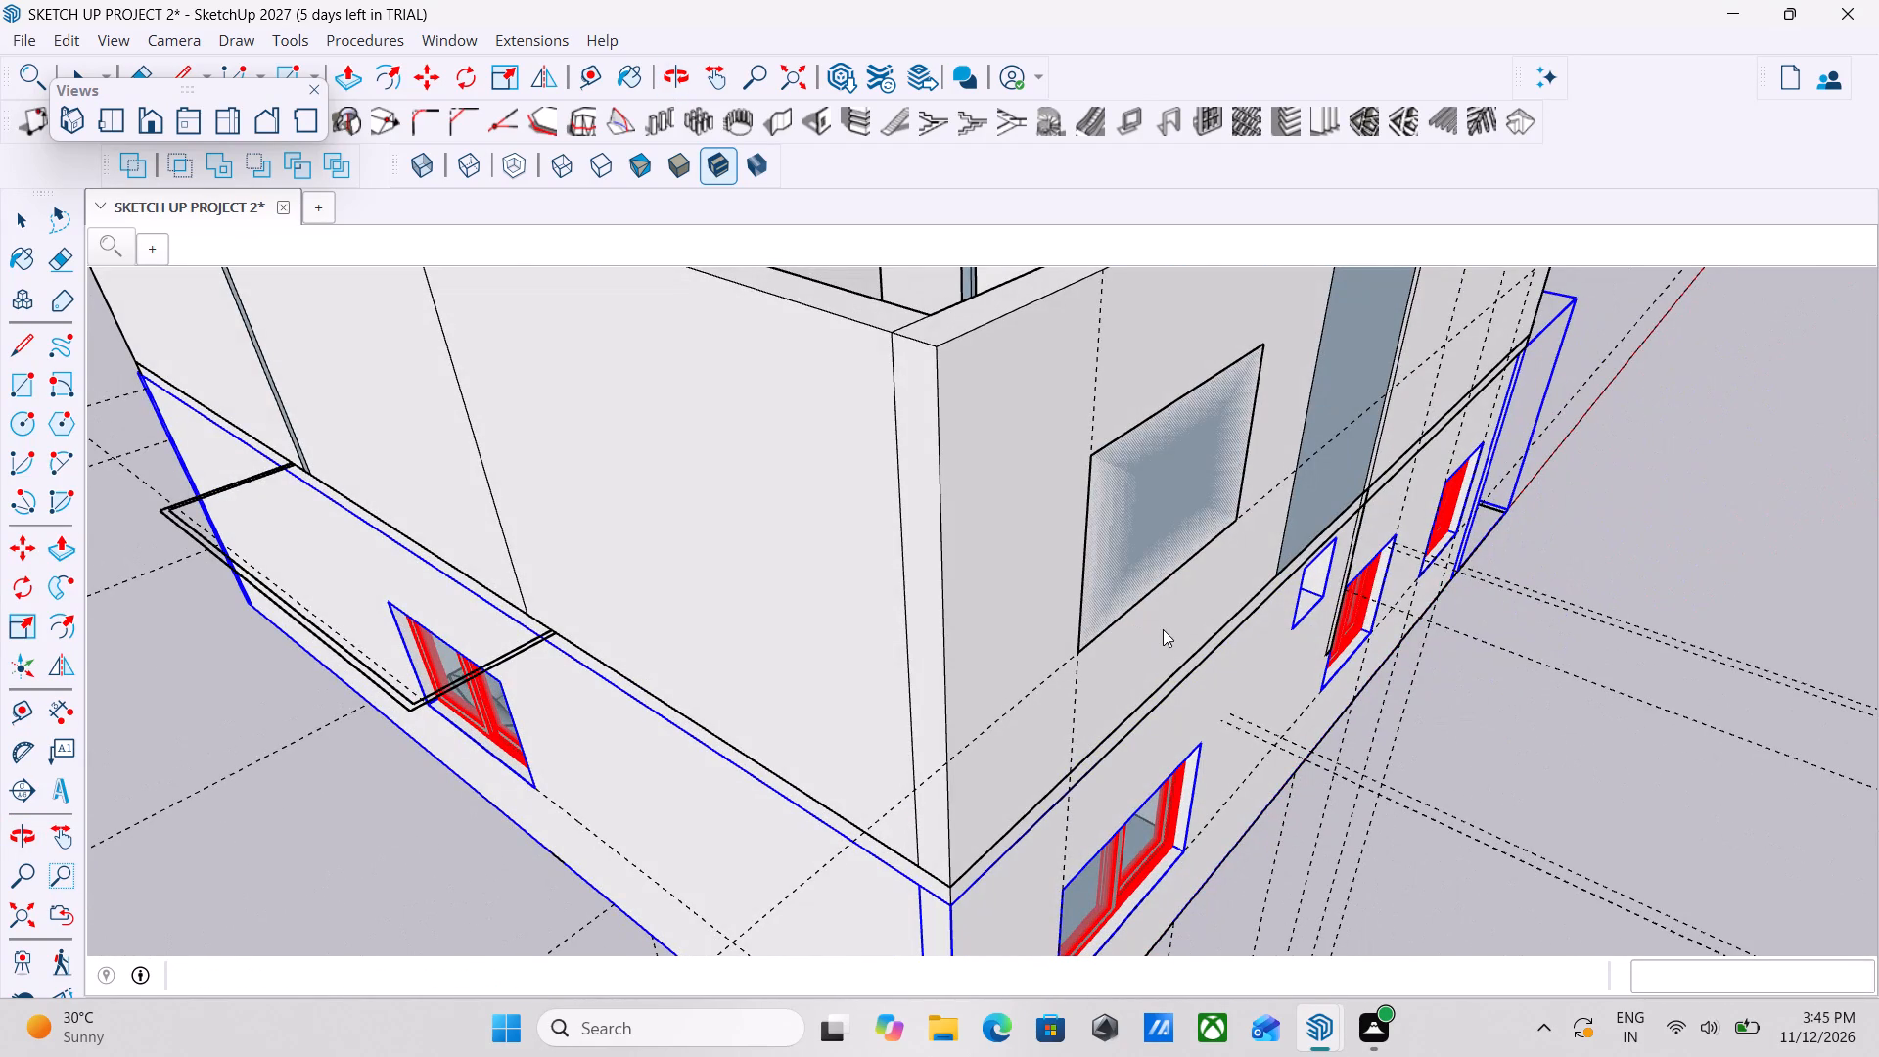
key(ctrl+z)
key(ctrl+z)
key(space)
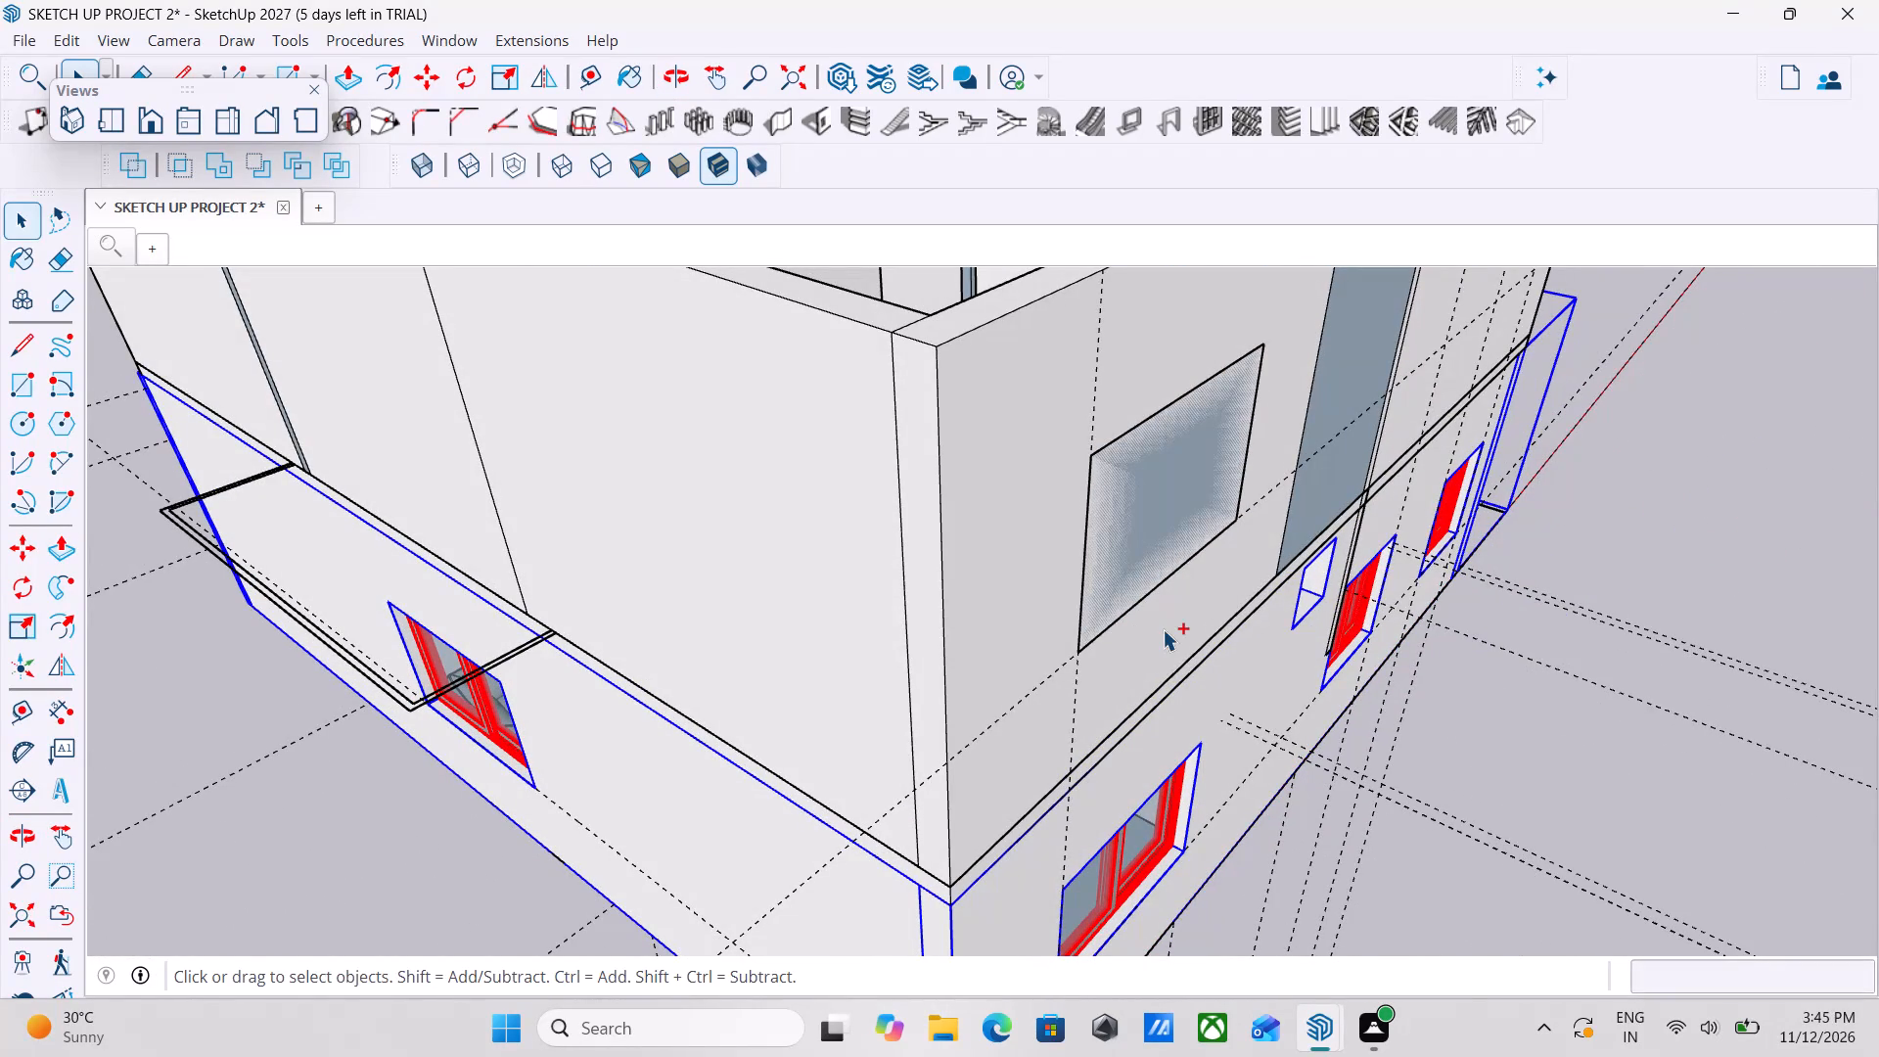
key(ctrl+z)
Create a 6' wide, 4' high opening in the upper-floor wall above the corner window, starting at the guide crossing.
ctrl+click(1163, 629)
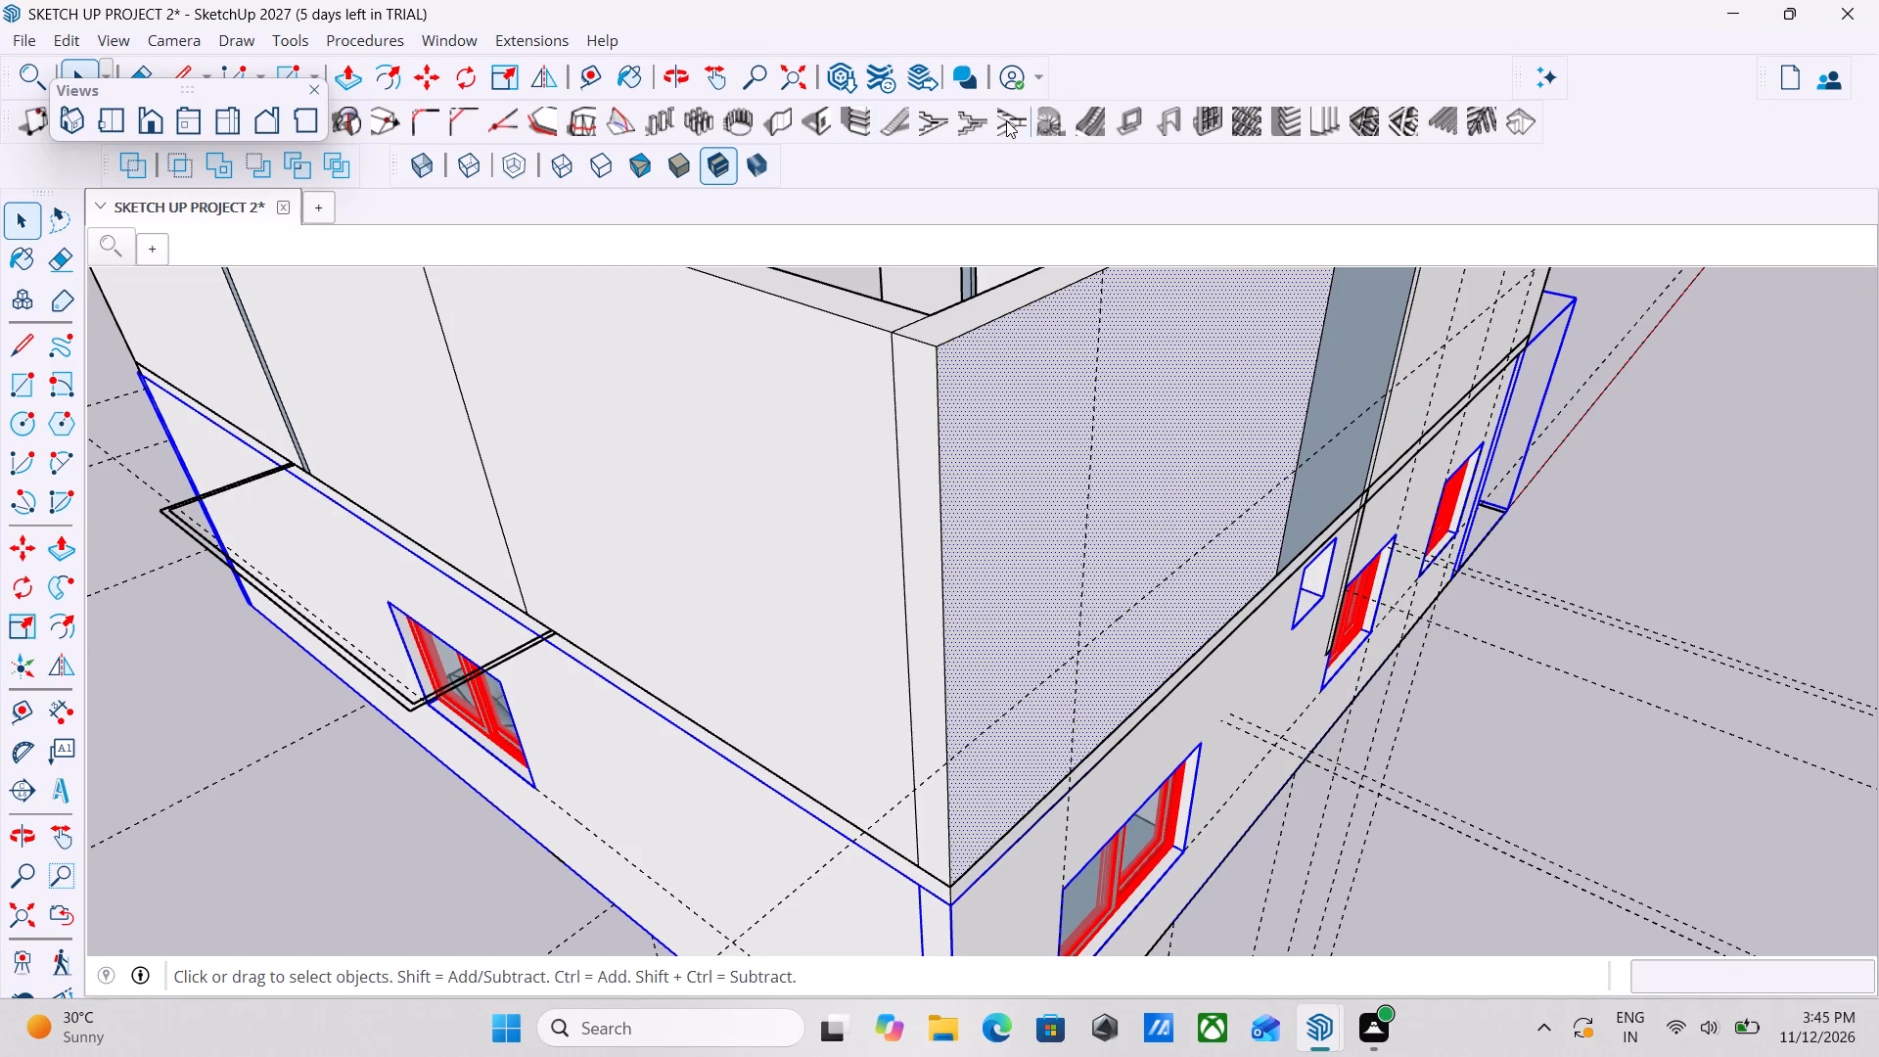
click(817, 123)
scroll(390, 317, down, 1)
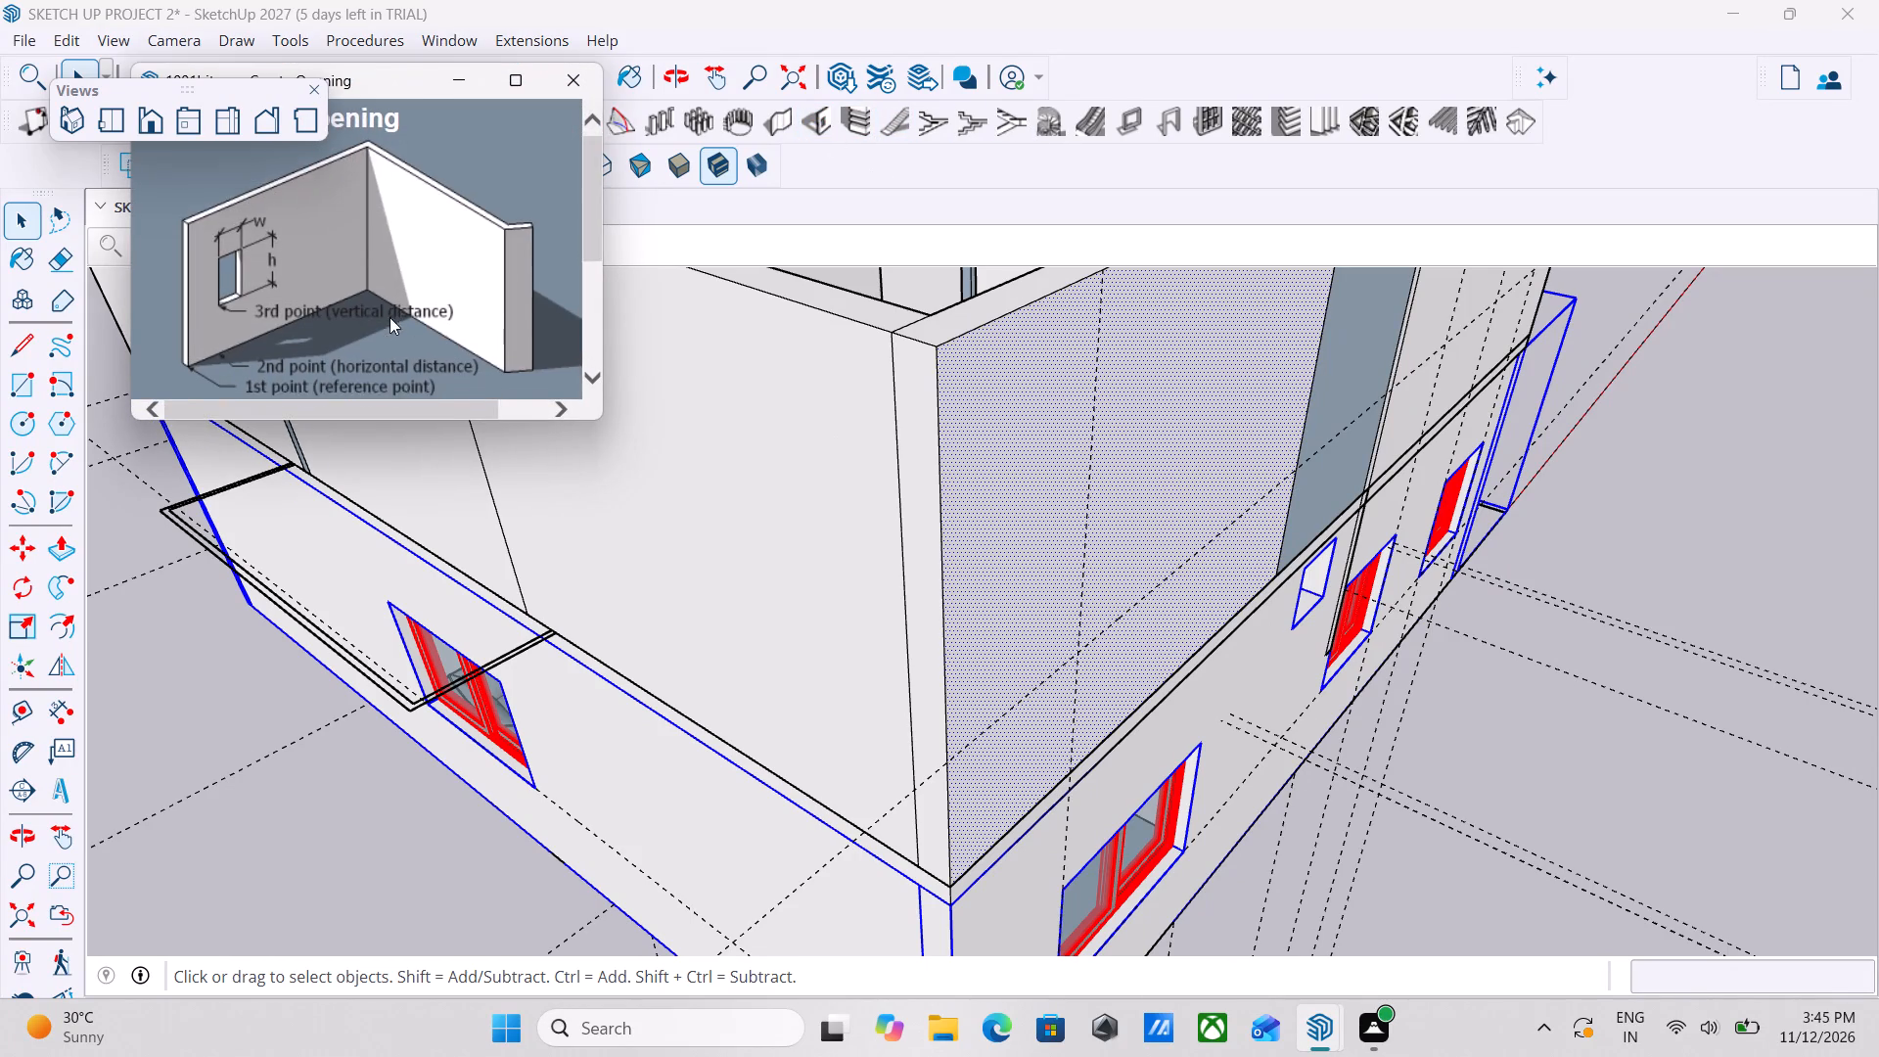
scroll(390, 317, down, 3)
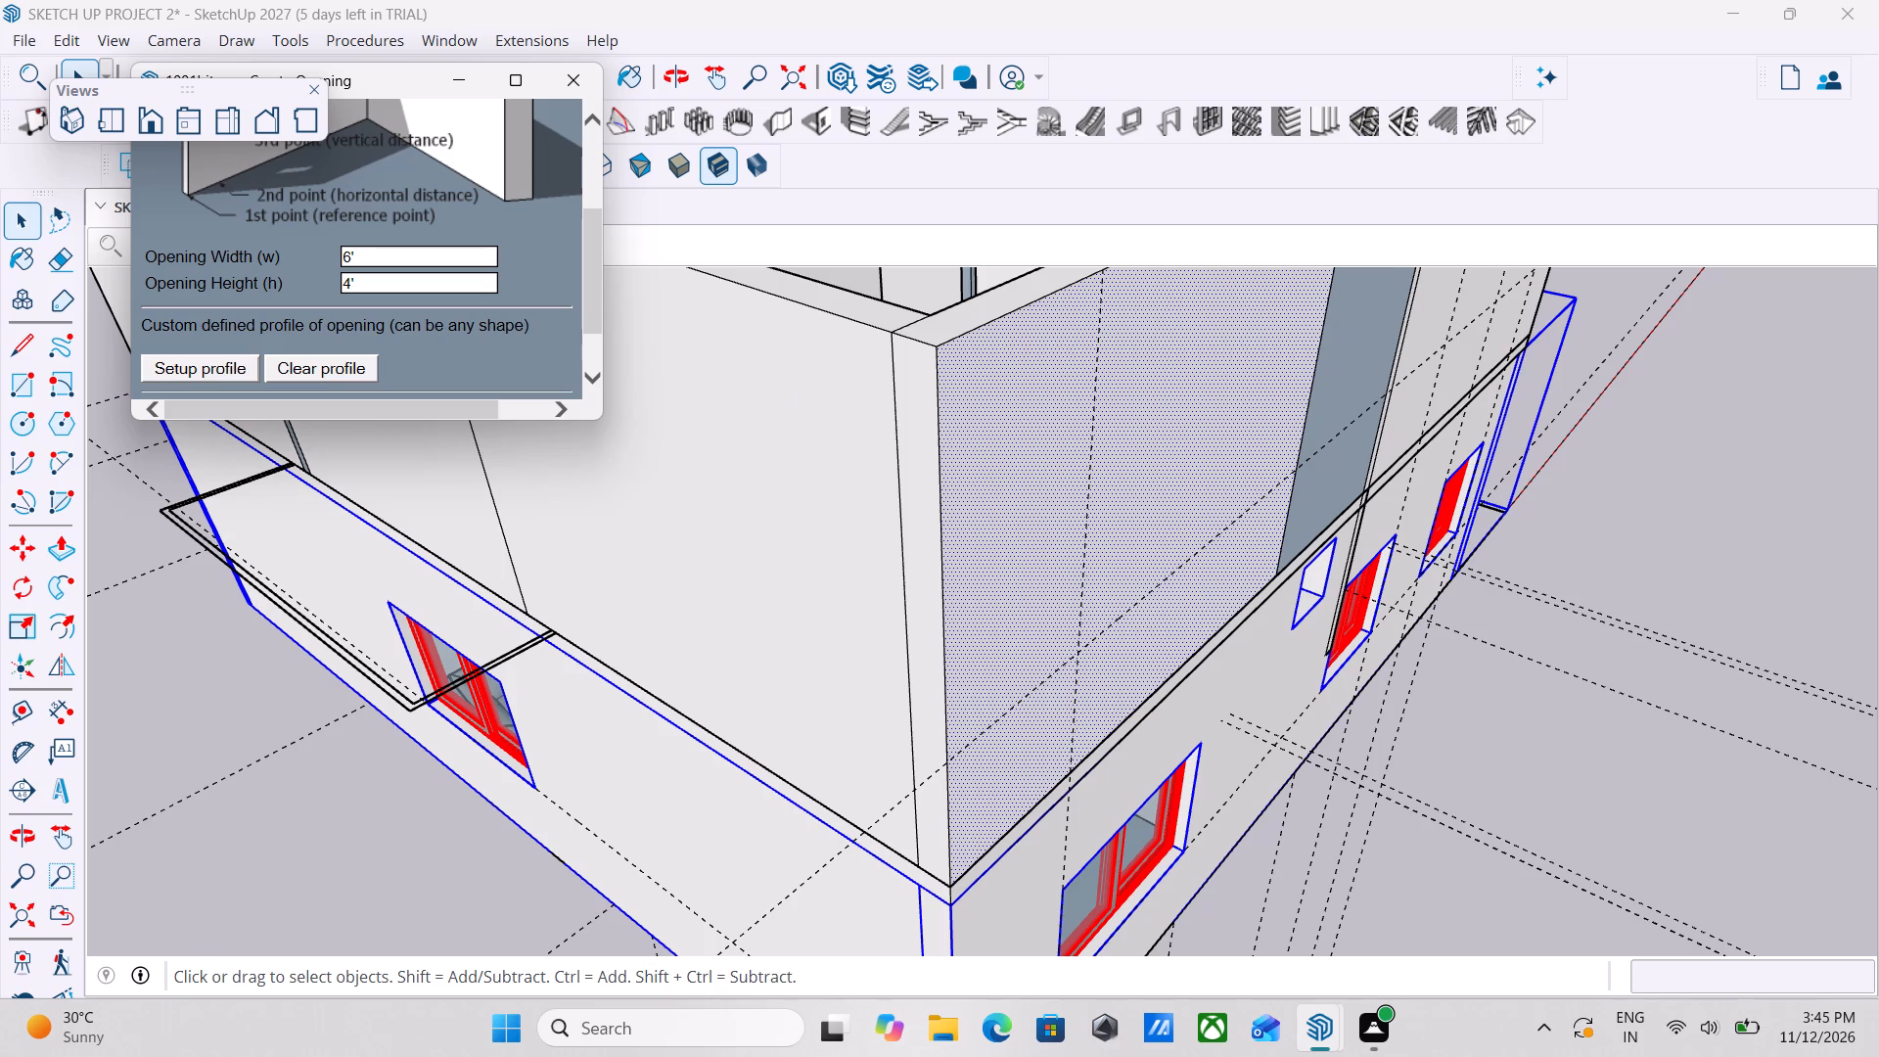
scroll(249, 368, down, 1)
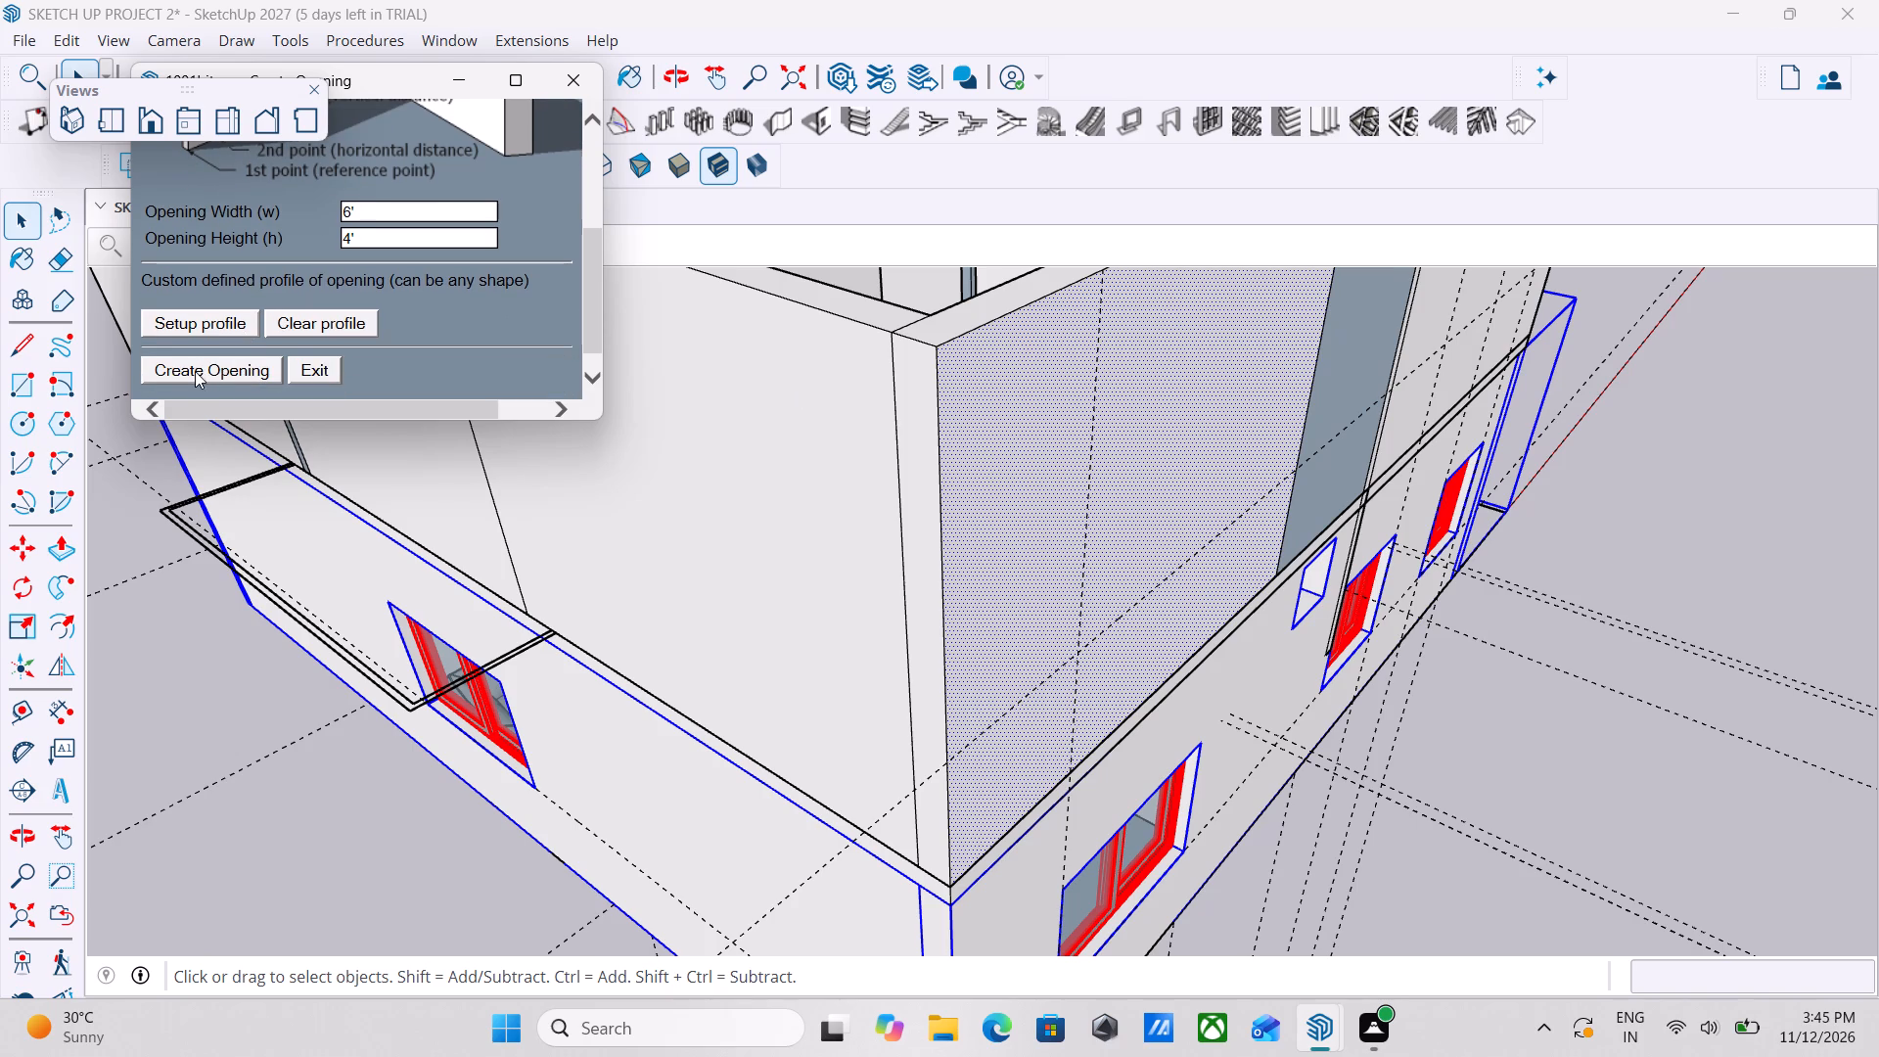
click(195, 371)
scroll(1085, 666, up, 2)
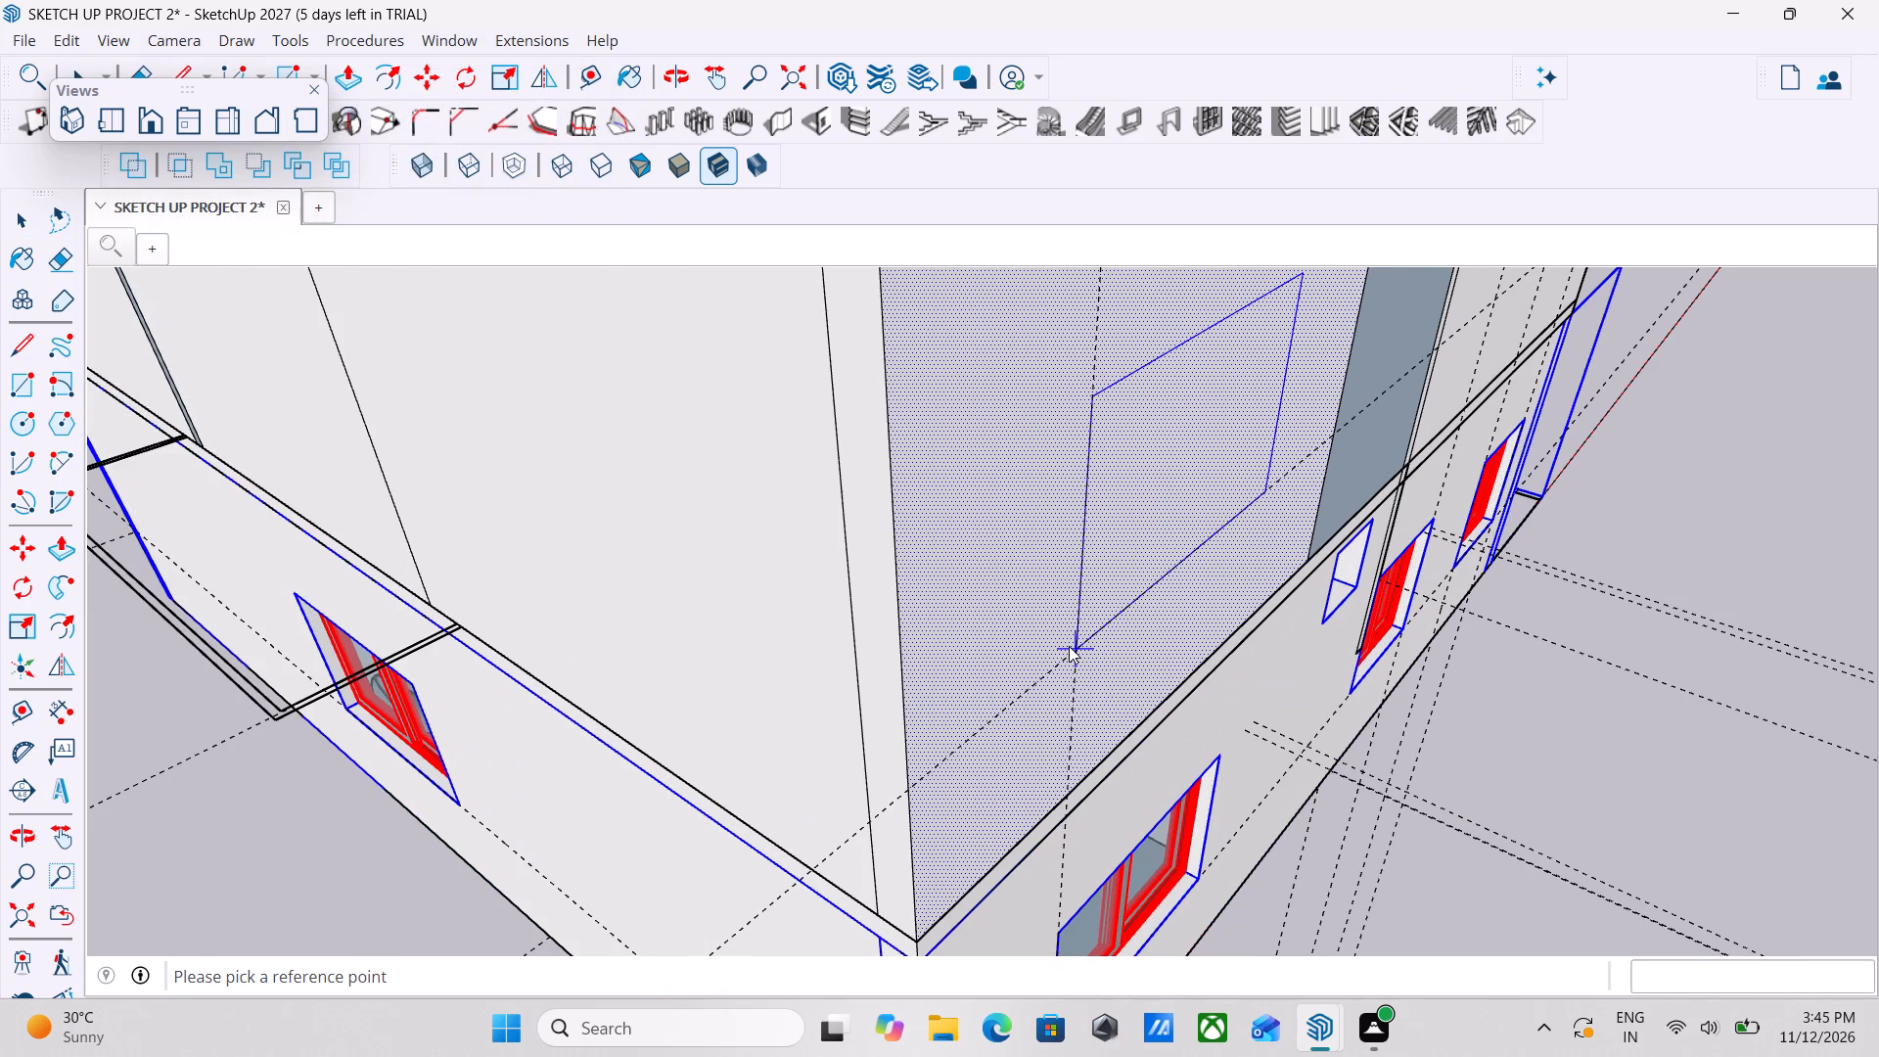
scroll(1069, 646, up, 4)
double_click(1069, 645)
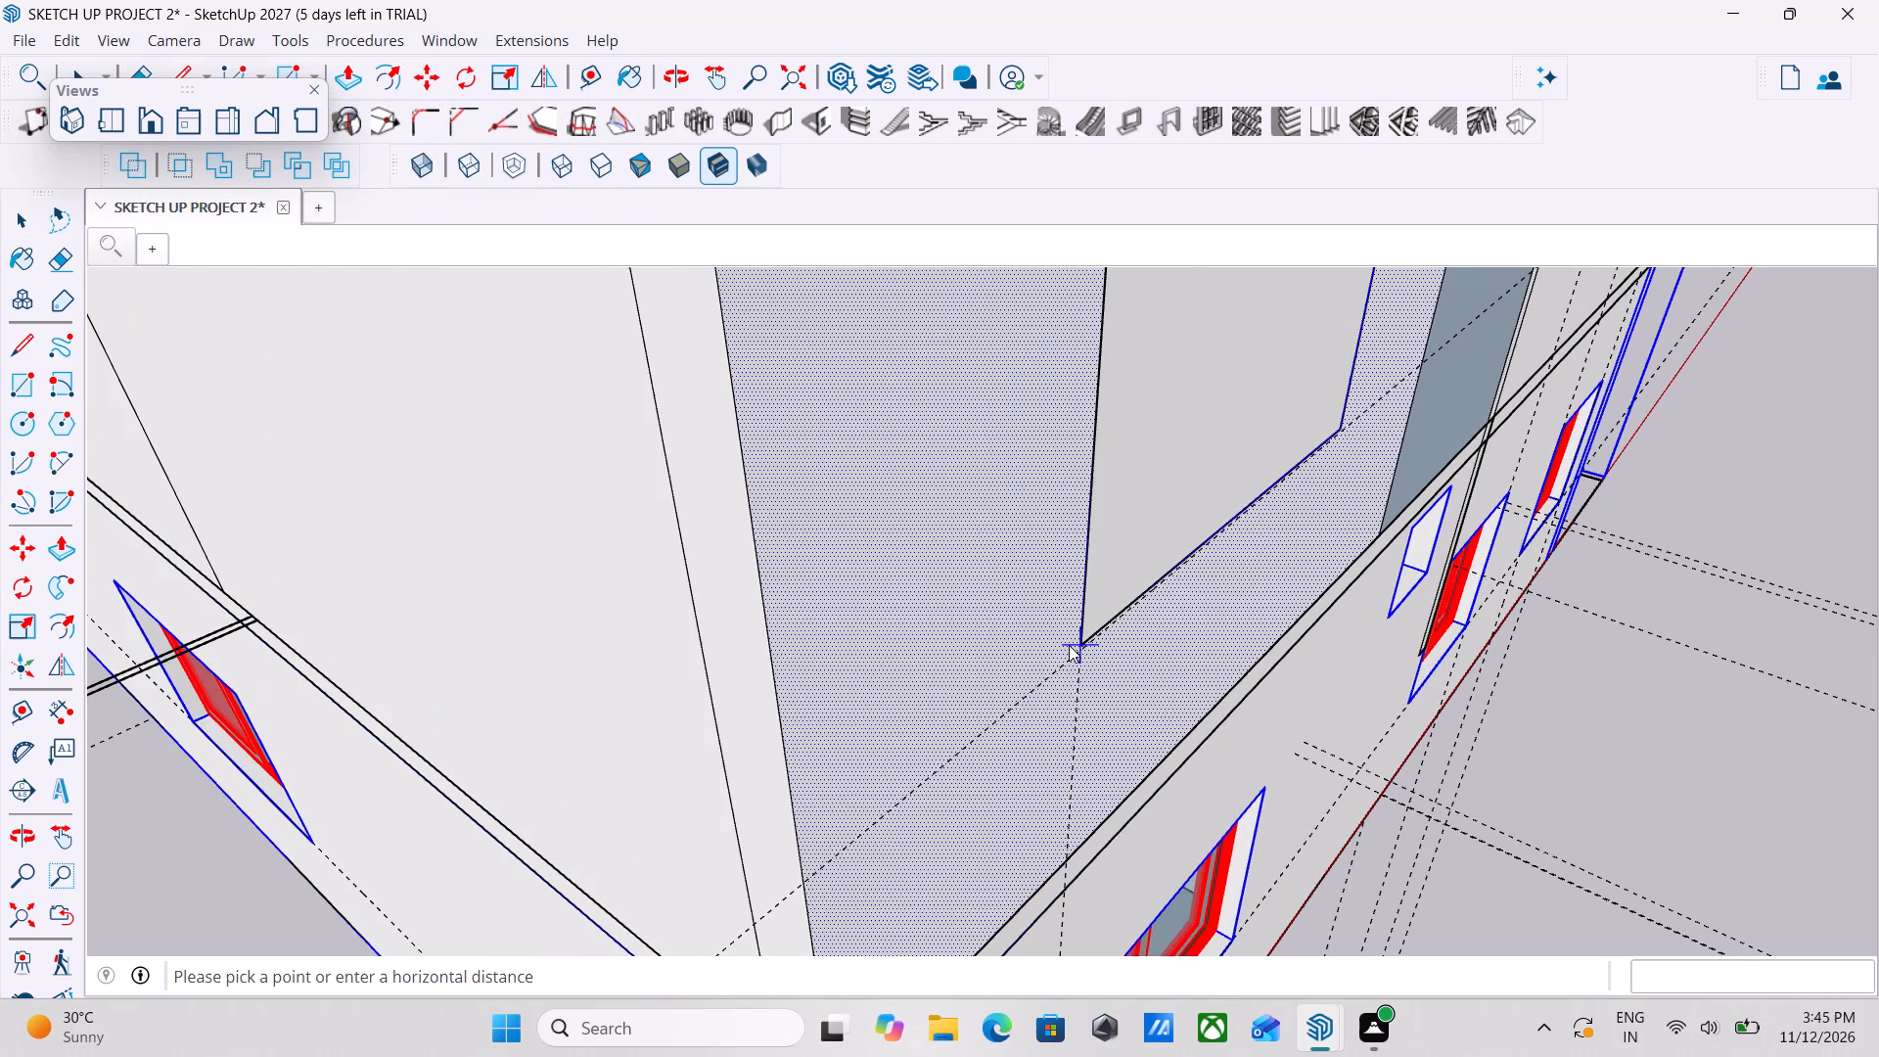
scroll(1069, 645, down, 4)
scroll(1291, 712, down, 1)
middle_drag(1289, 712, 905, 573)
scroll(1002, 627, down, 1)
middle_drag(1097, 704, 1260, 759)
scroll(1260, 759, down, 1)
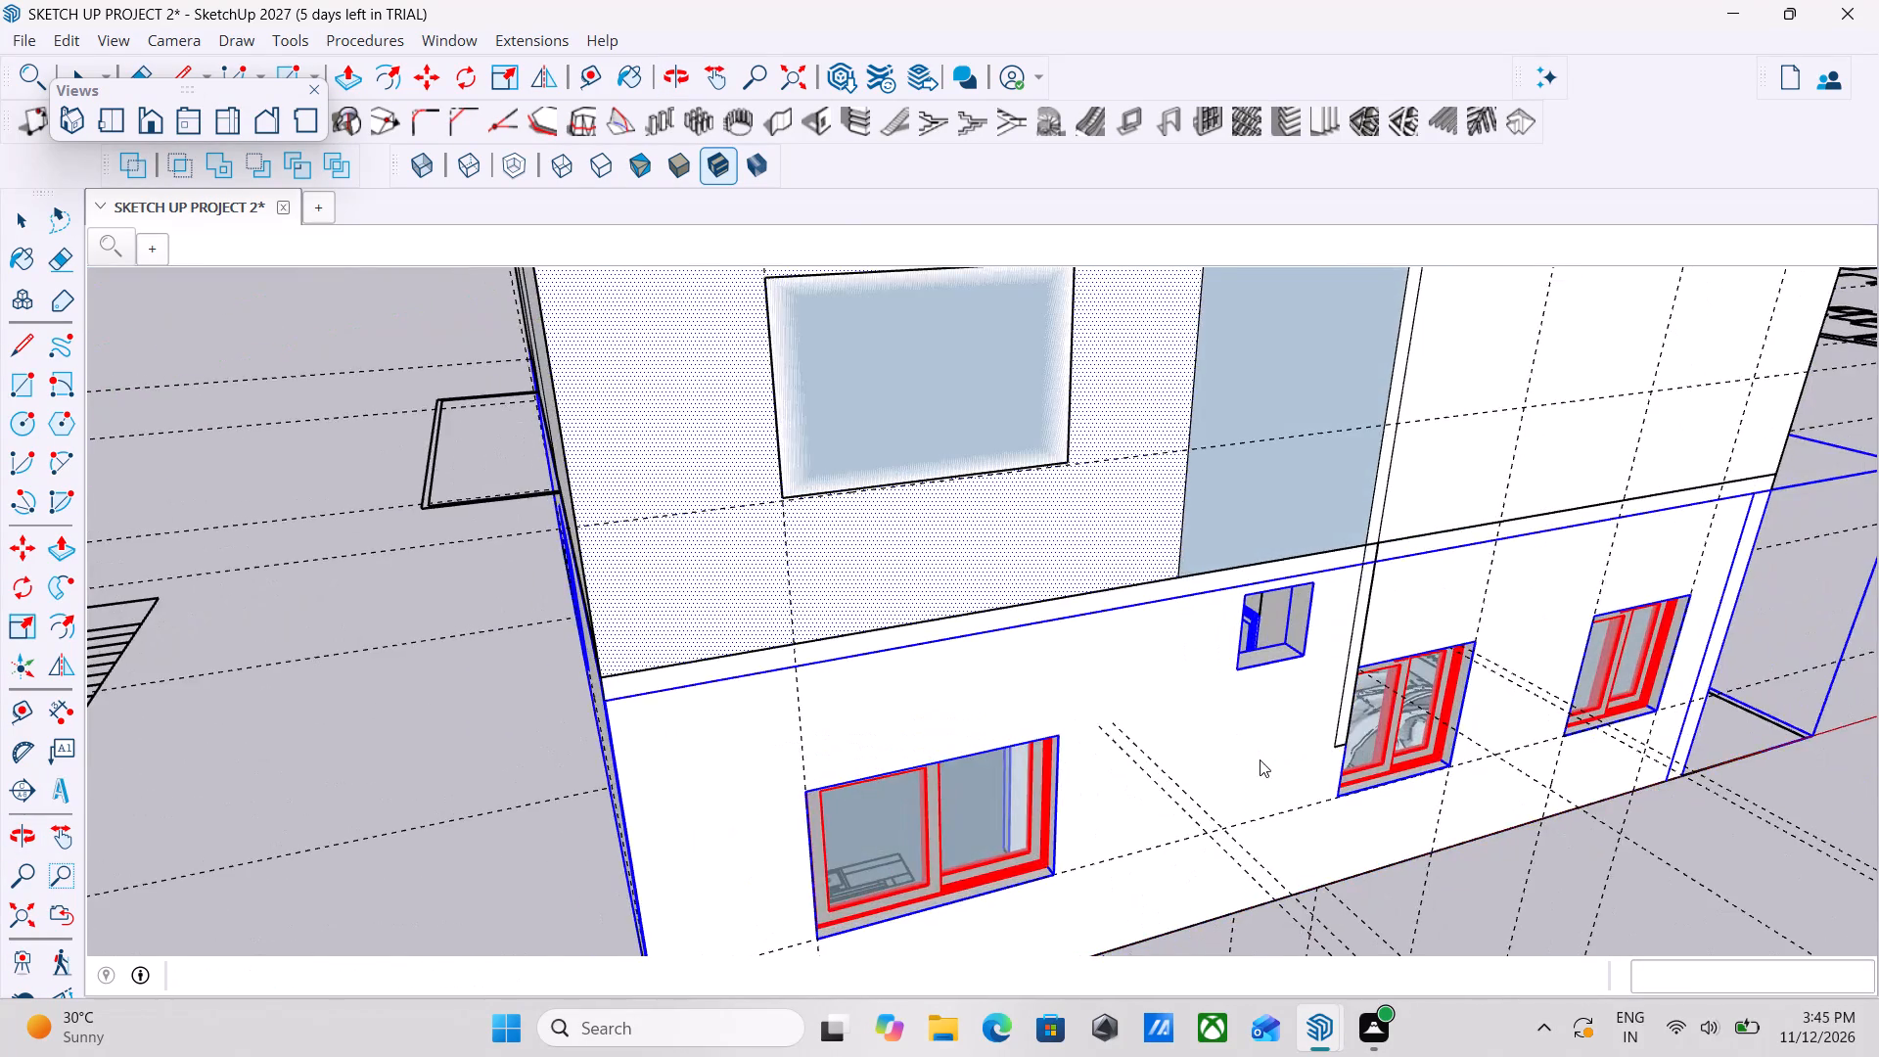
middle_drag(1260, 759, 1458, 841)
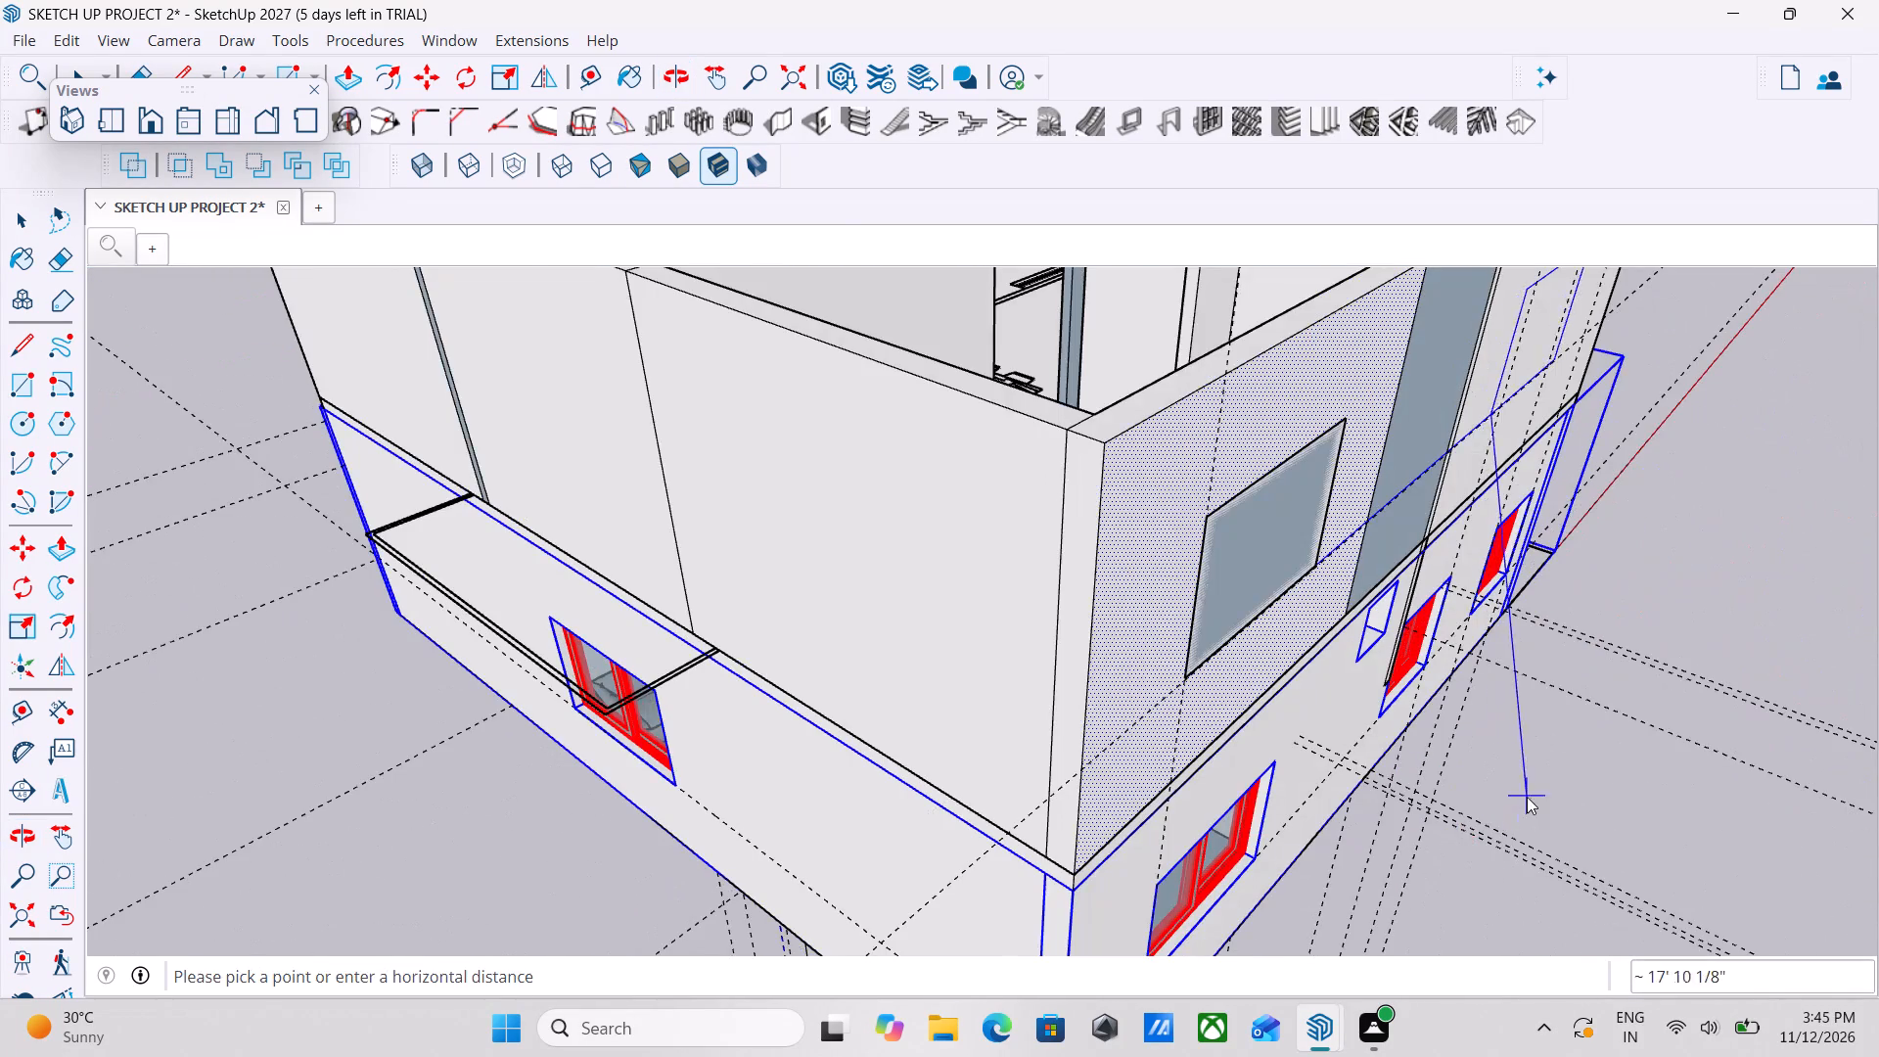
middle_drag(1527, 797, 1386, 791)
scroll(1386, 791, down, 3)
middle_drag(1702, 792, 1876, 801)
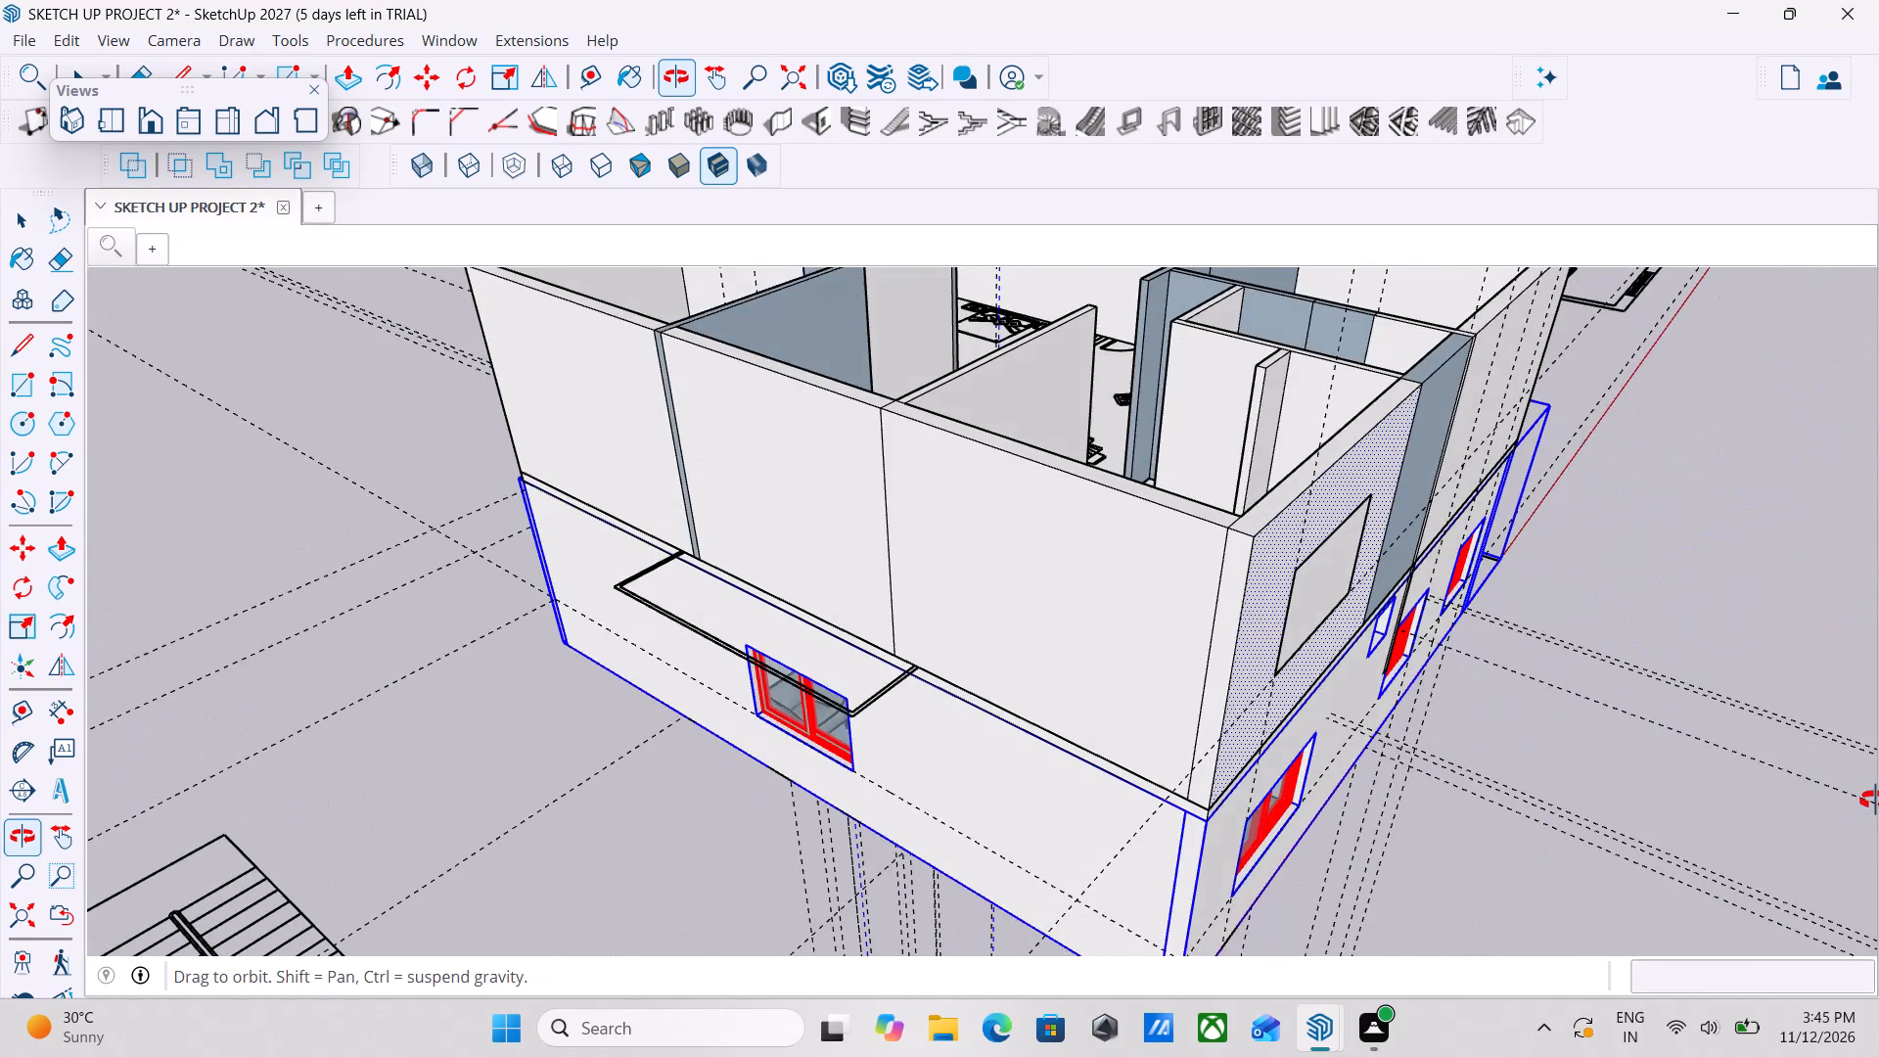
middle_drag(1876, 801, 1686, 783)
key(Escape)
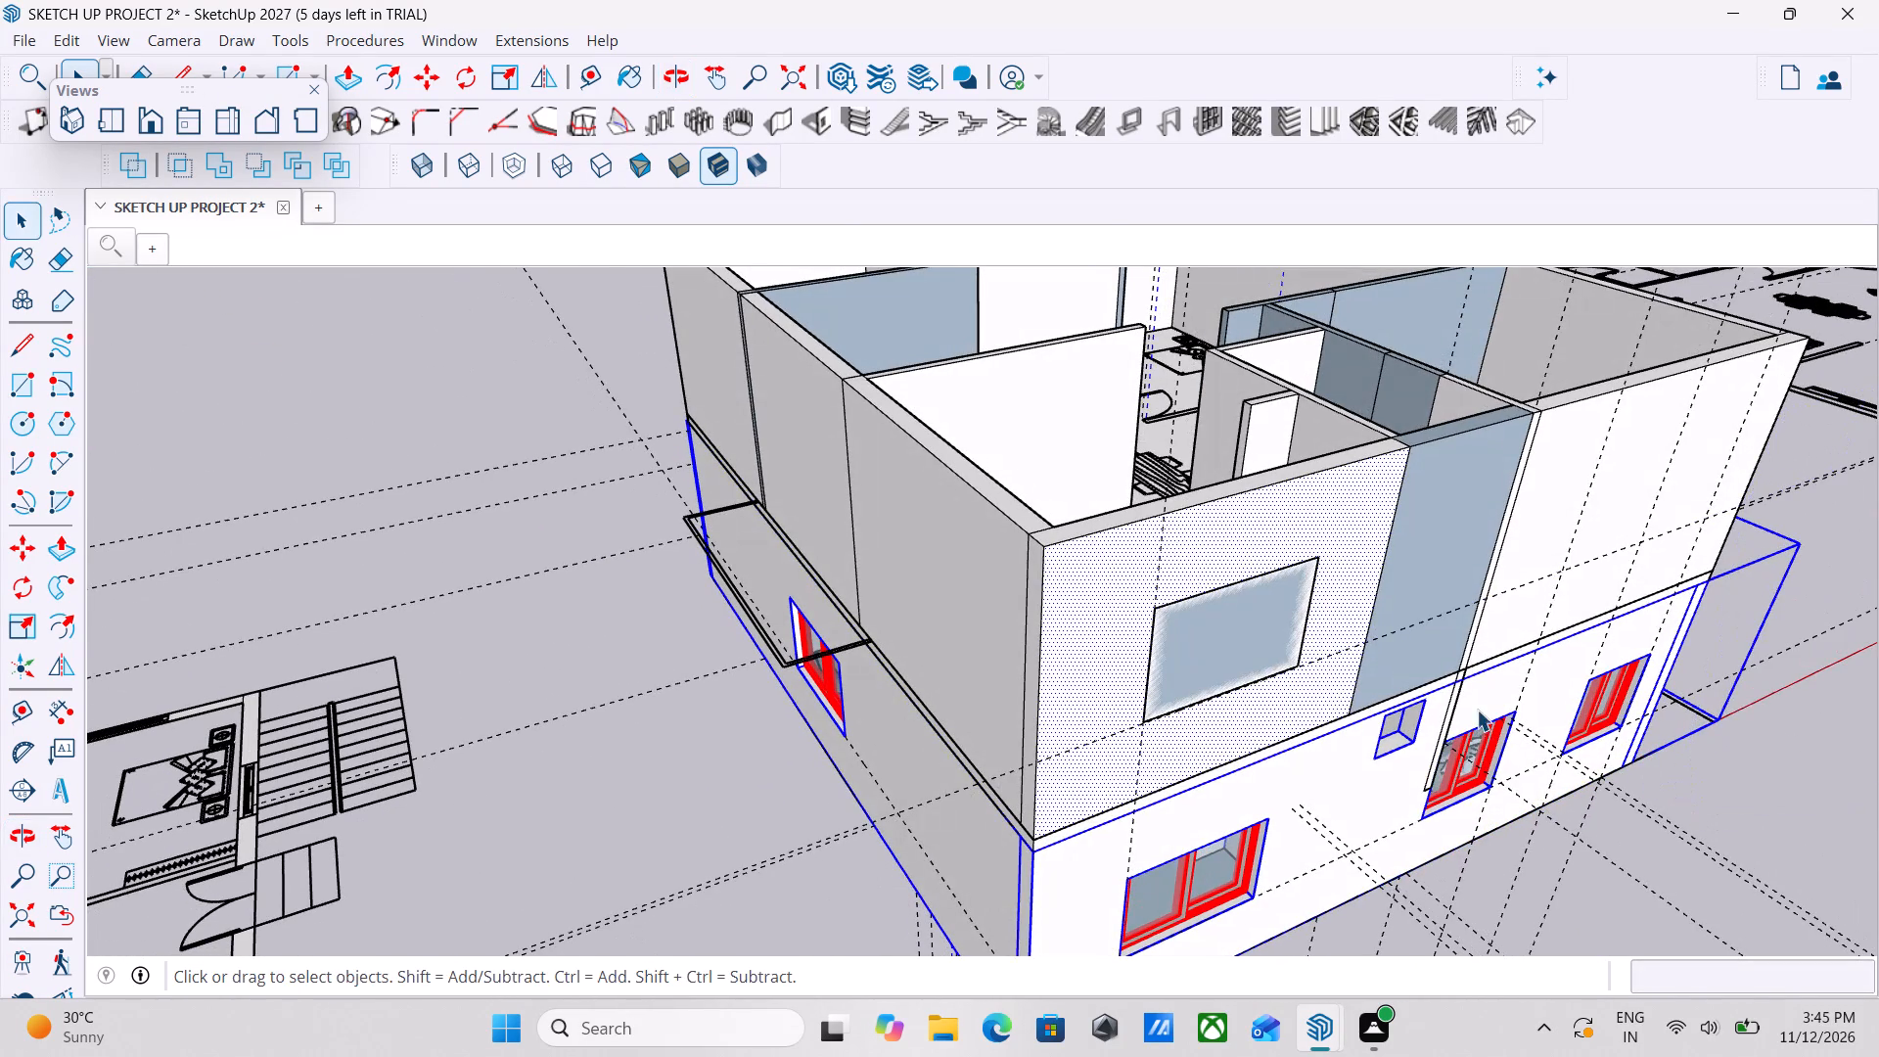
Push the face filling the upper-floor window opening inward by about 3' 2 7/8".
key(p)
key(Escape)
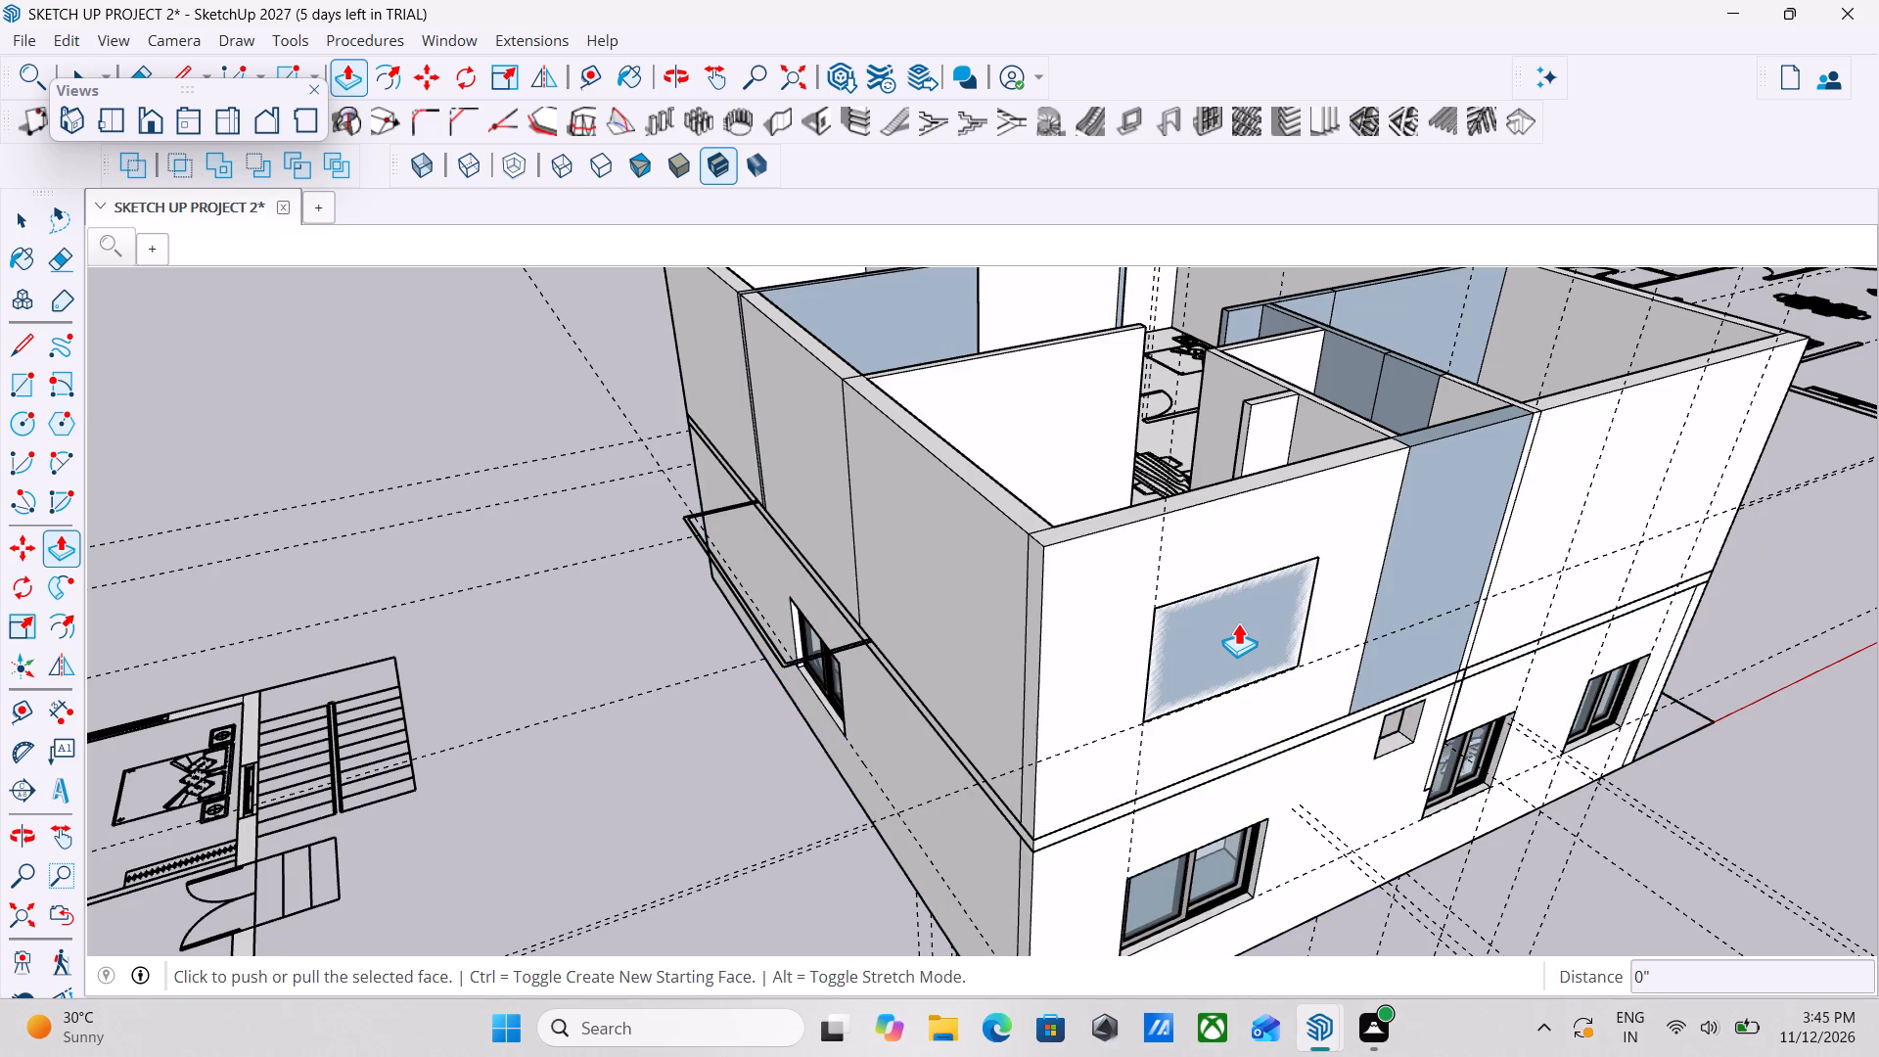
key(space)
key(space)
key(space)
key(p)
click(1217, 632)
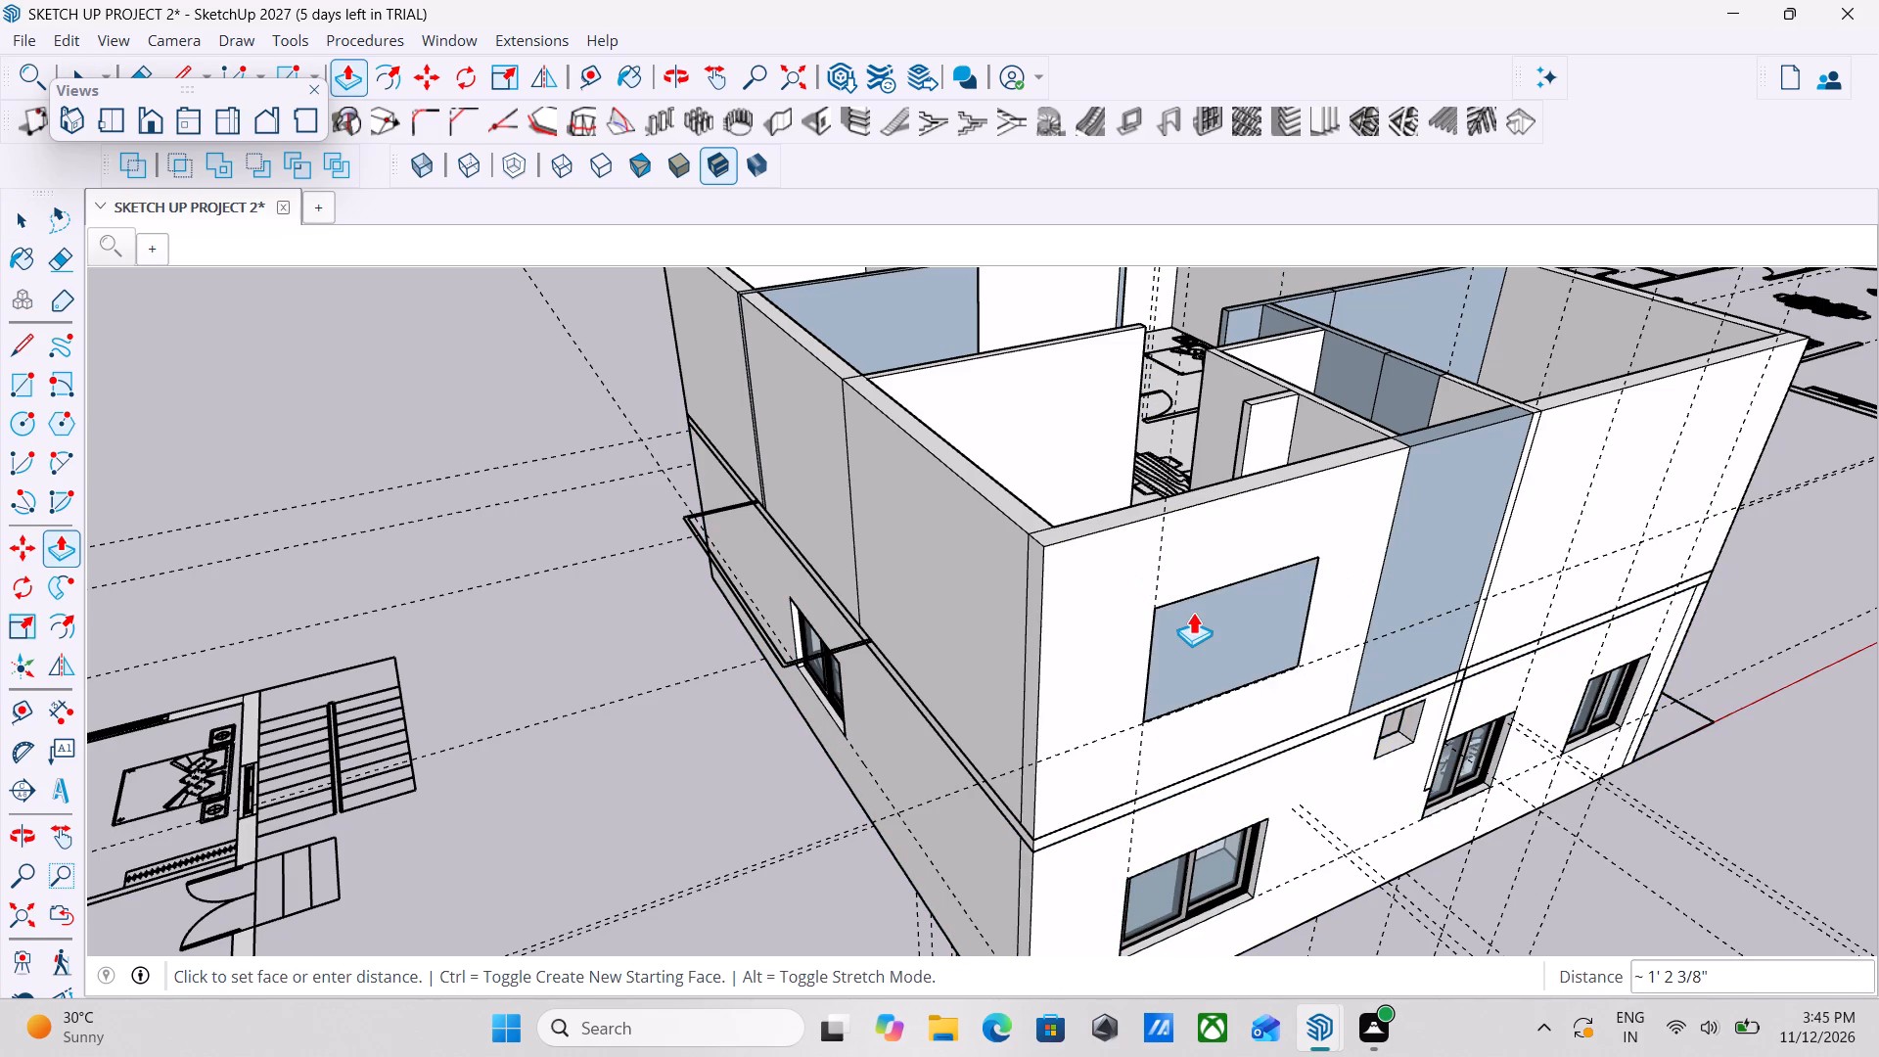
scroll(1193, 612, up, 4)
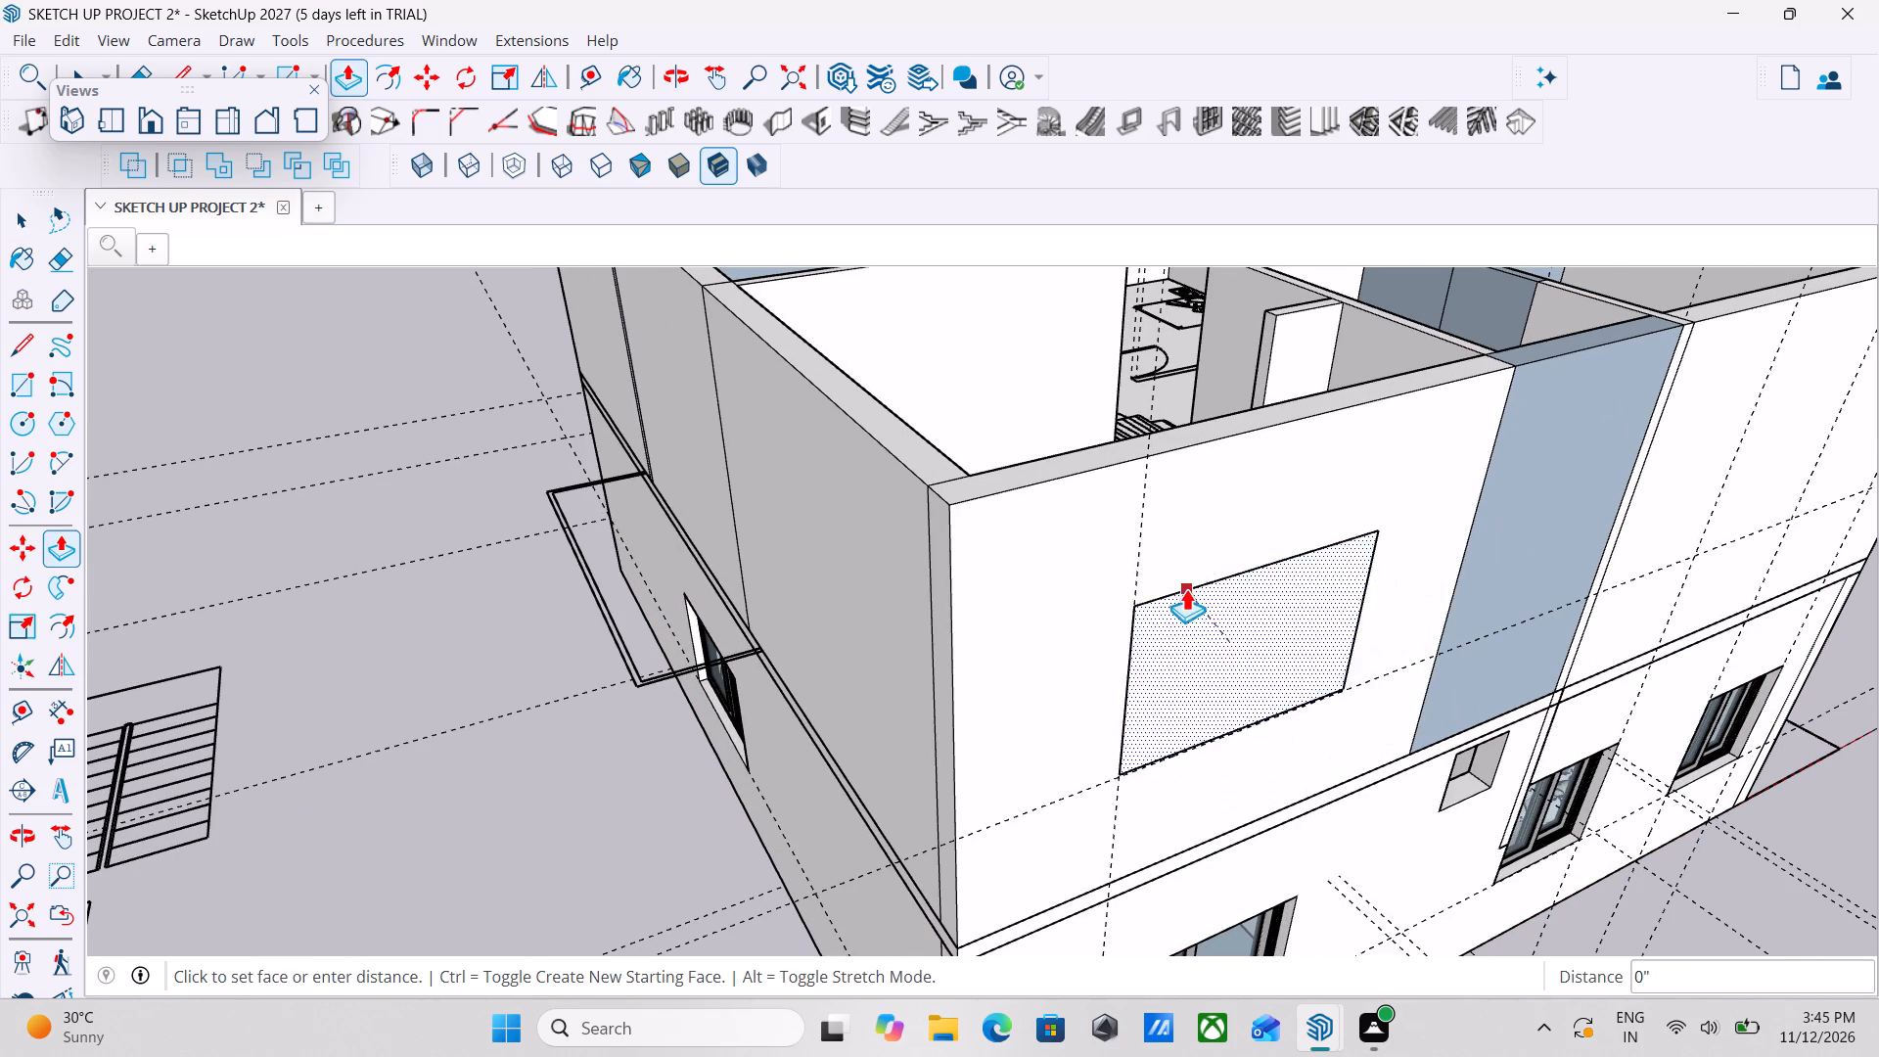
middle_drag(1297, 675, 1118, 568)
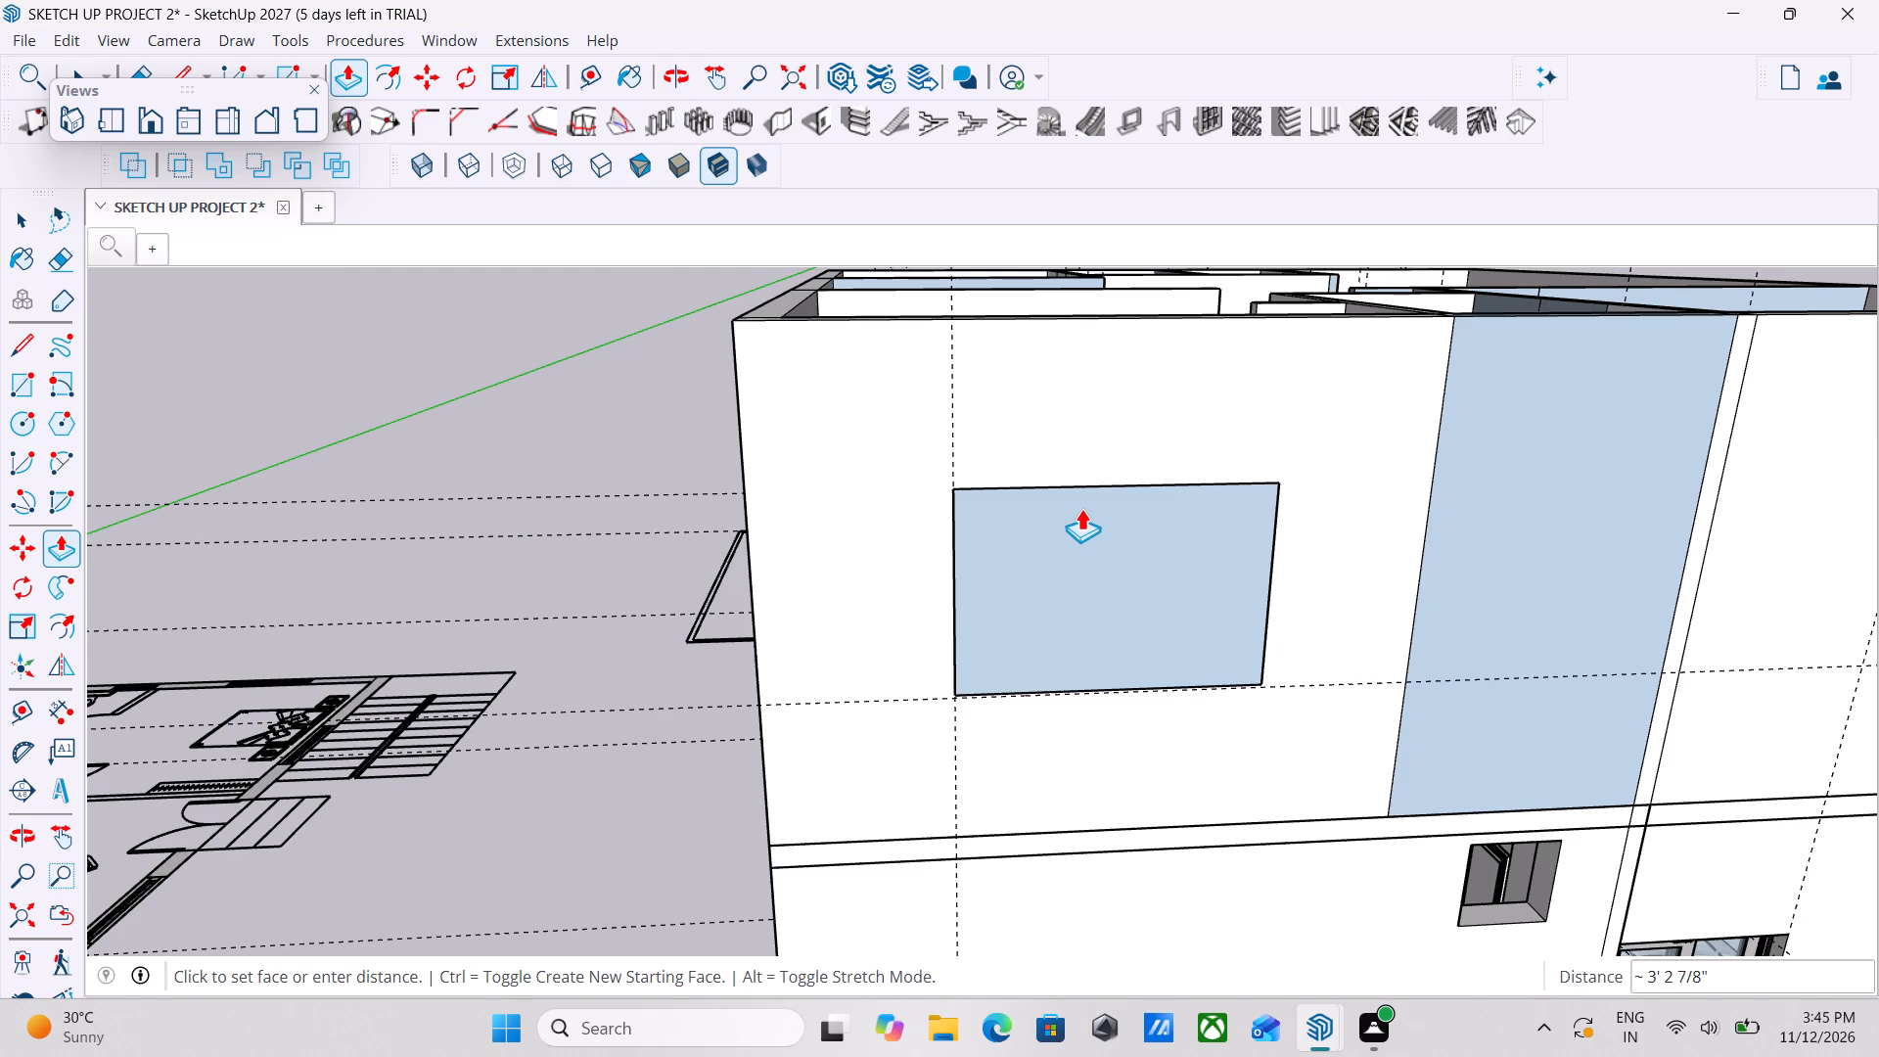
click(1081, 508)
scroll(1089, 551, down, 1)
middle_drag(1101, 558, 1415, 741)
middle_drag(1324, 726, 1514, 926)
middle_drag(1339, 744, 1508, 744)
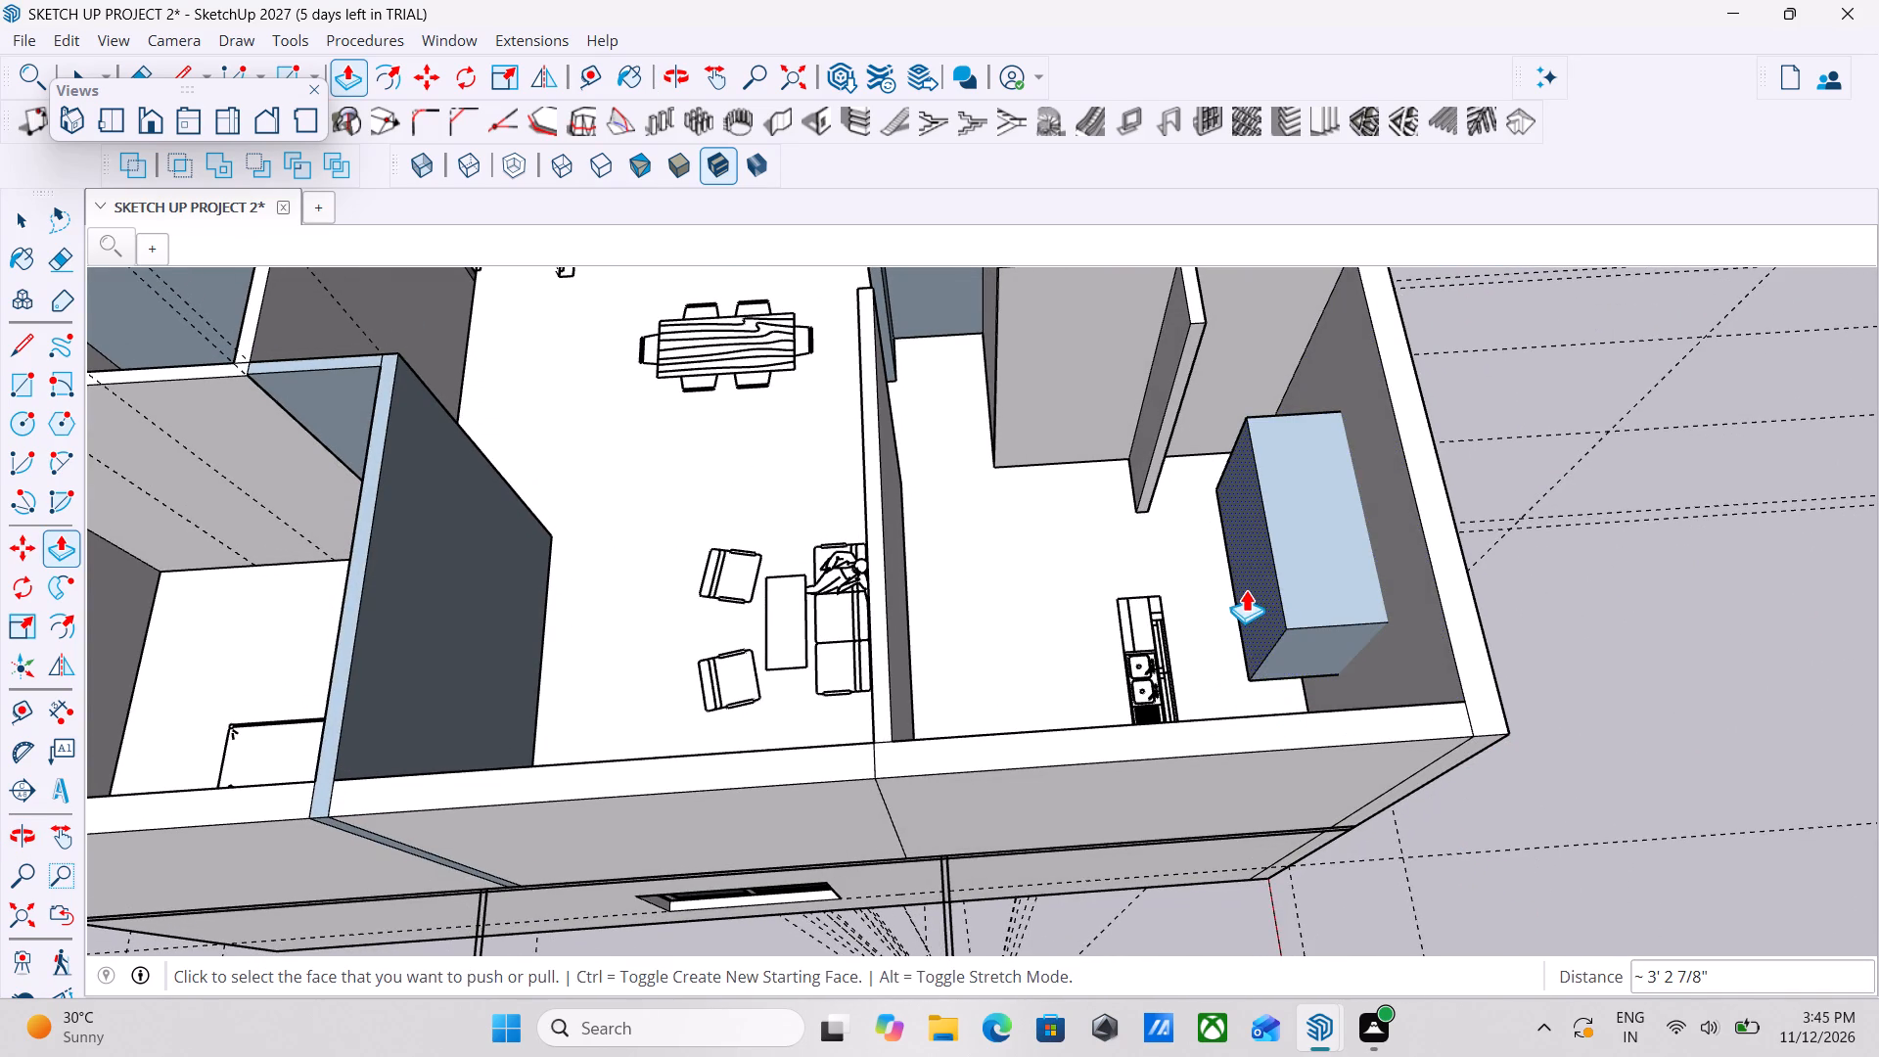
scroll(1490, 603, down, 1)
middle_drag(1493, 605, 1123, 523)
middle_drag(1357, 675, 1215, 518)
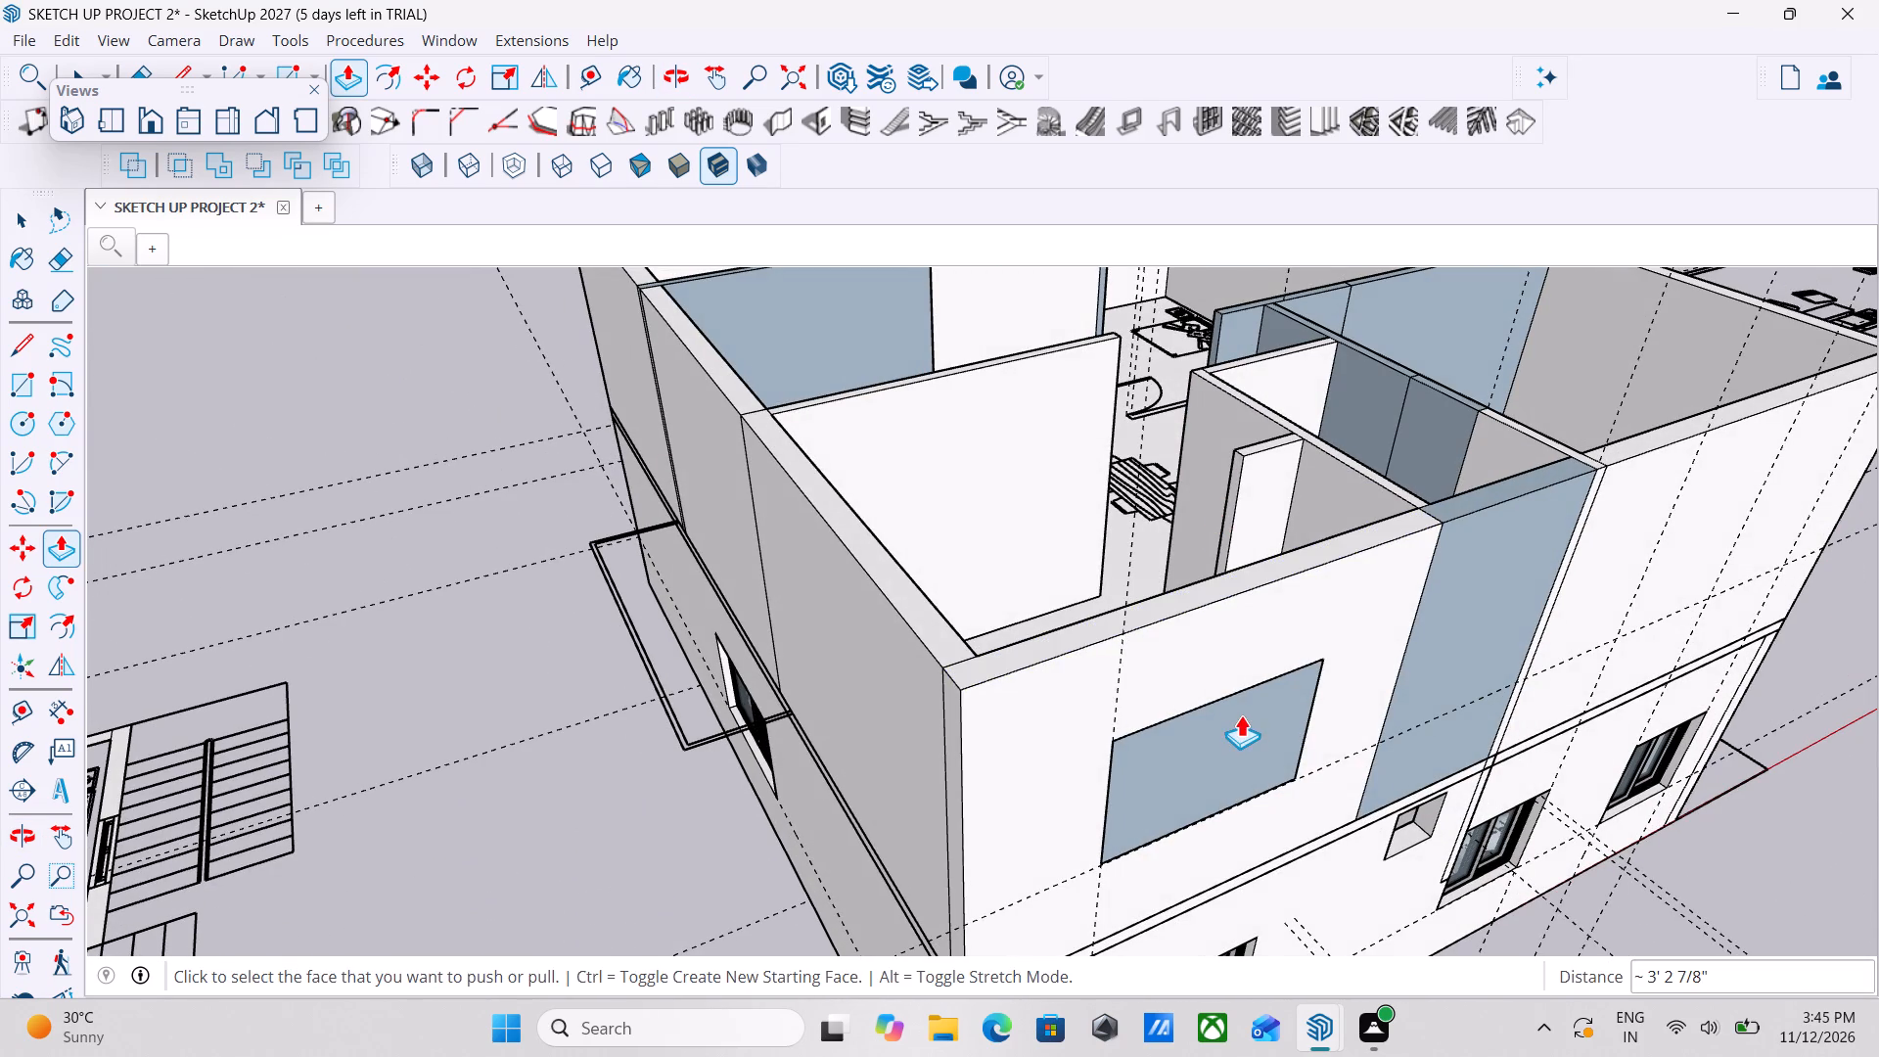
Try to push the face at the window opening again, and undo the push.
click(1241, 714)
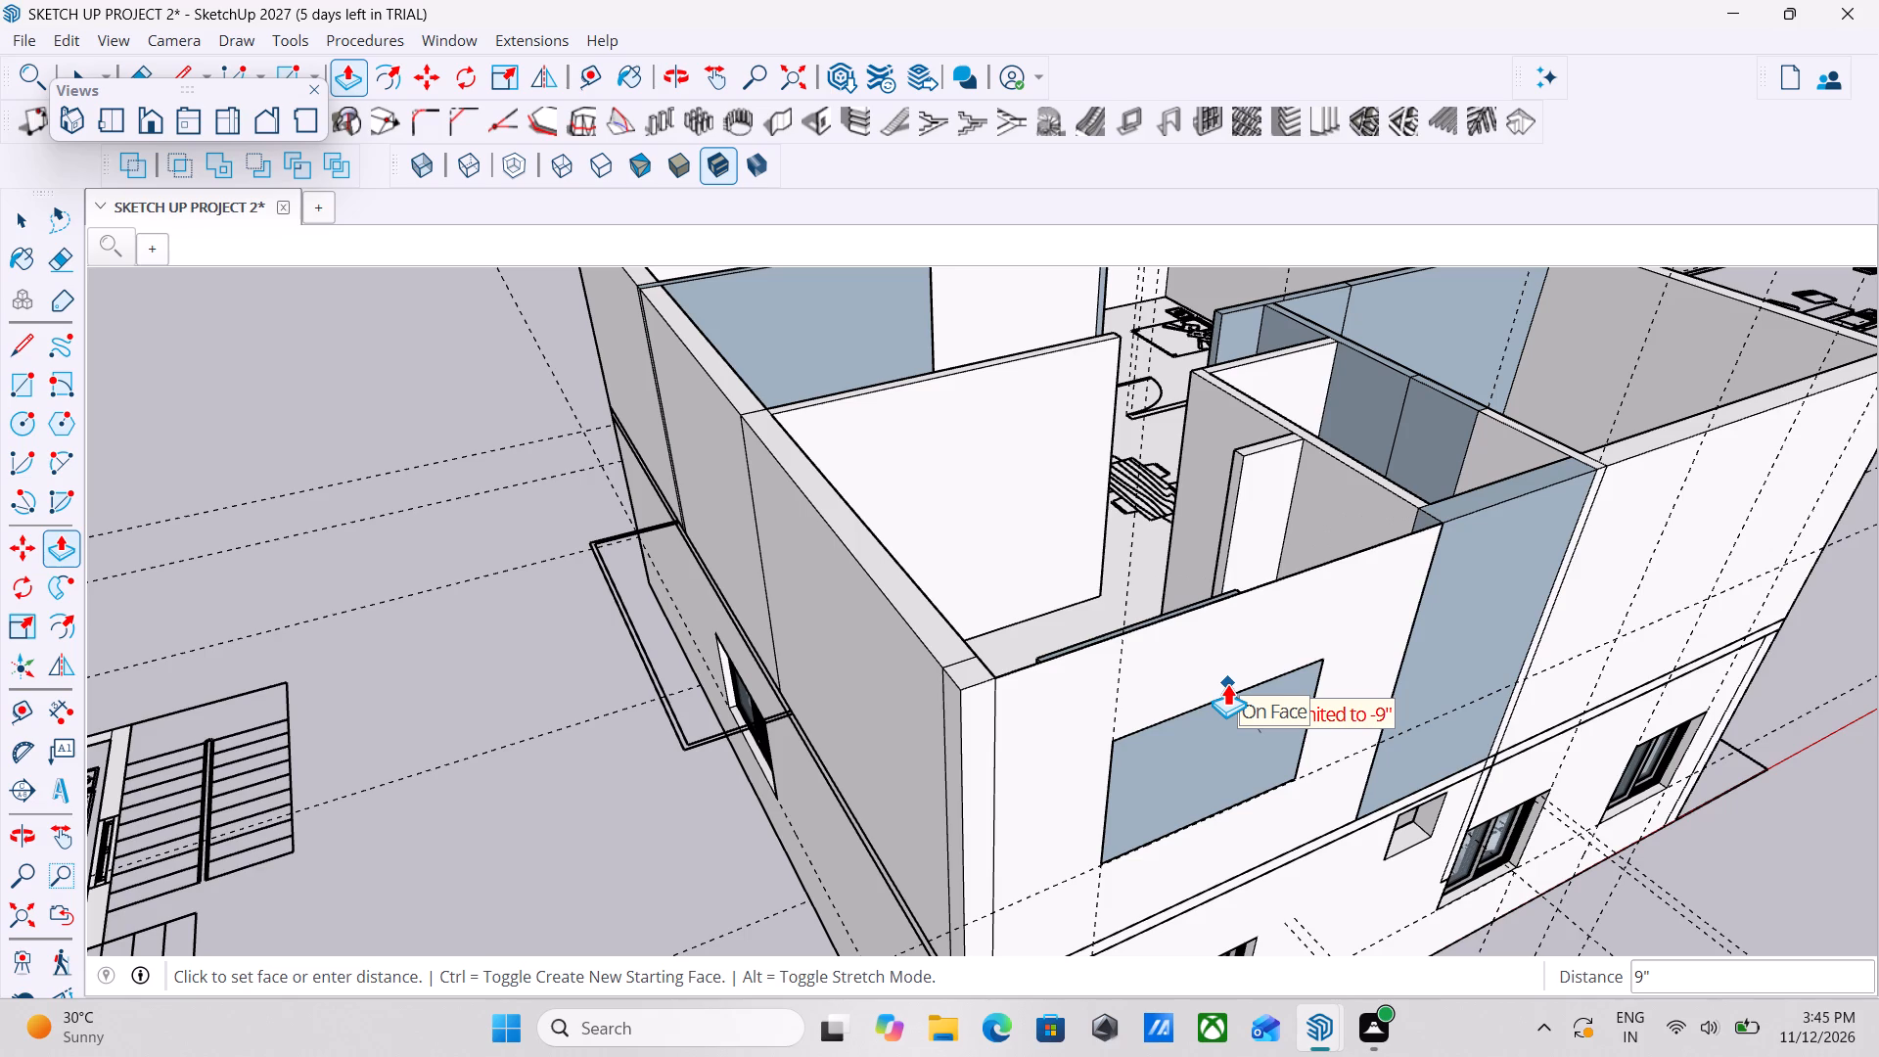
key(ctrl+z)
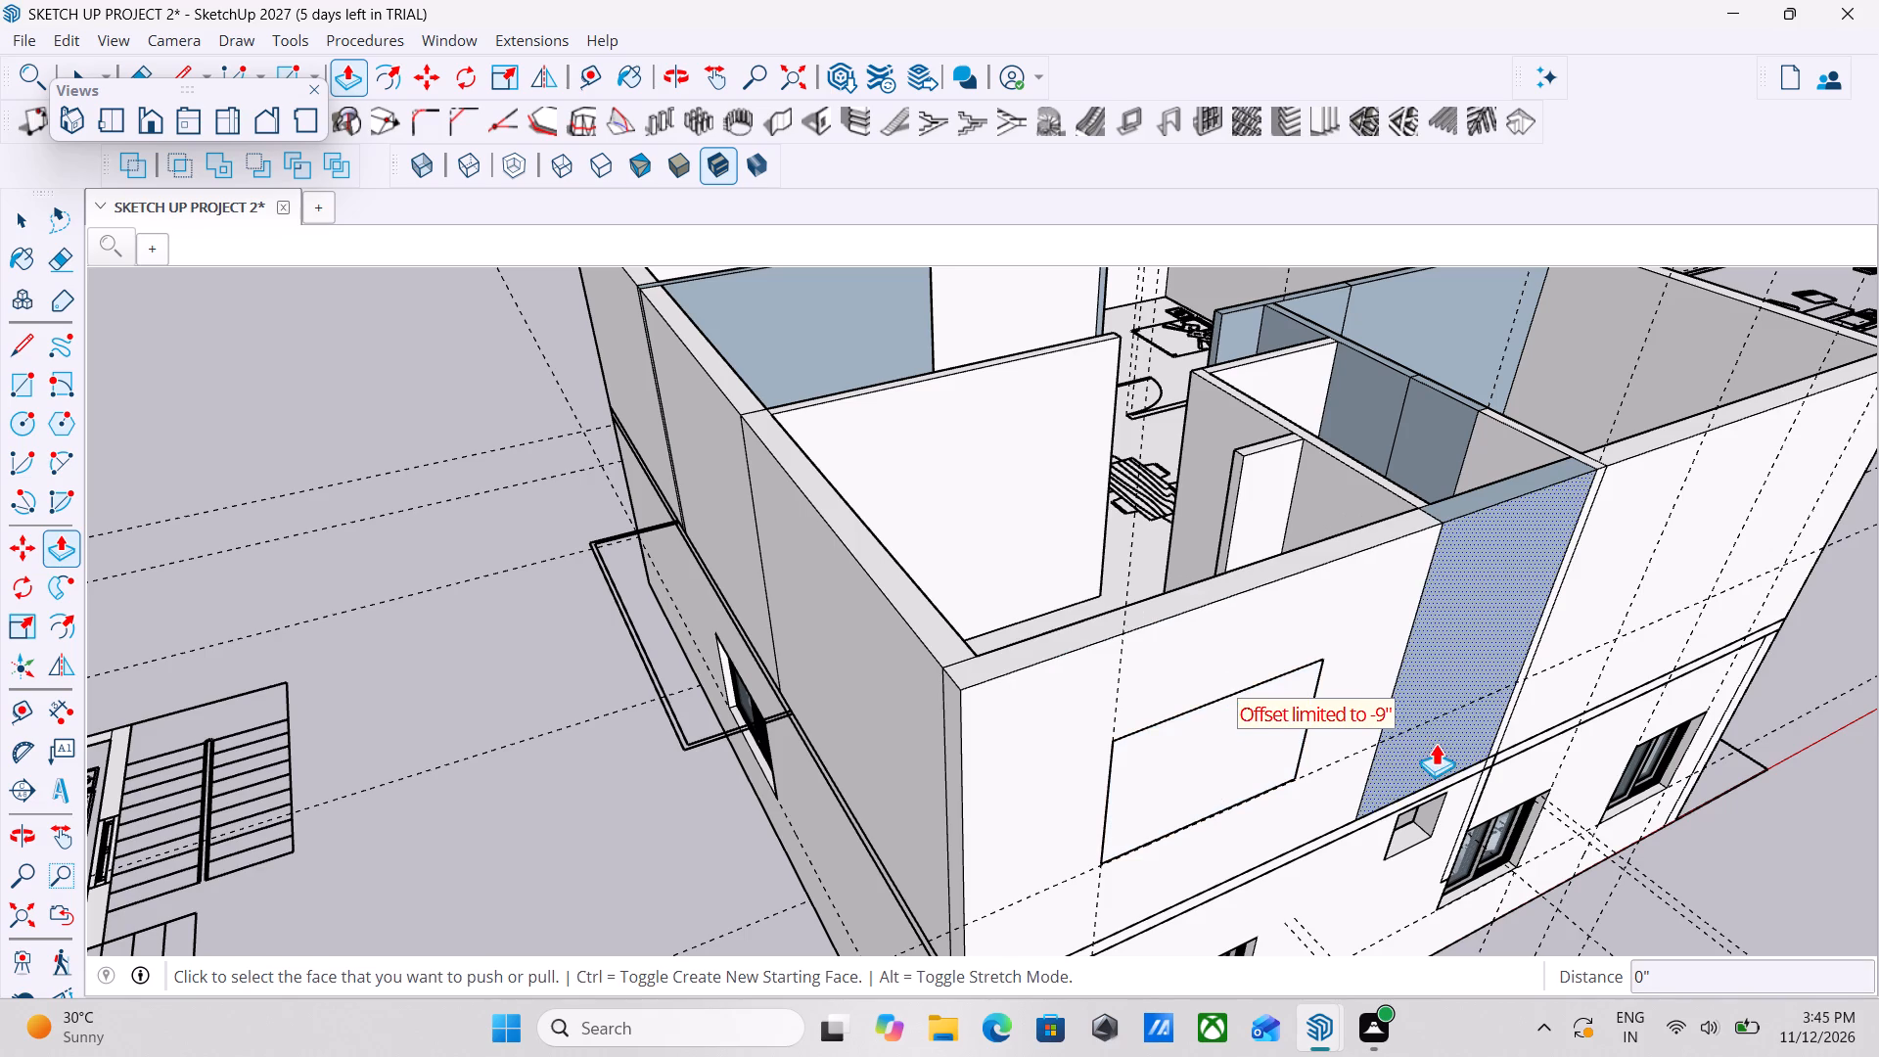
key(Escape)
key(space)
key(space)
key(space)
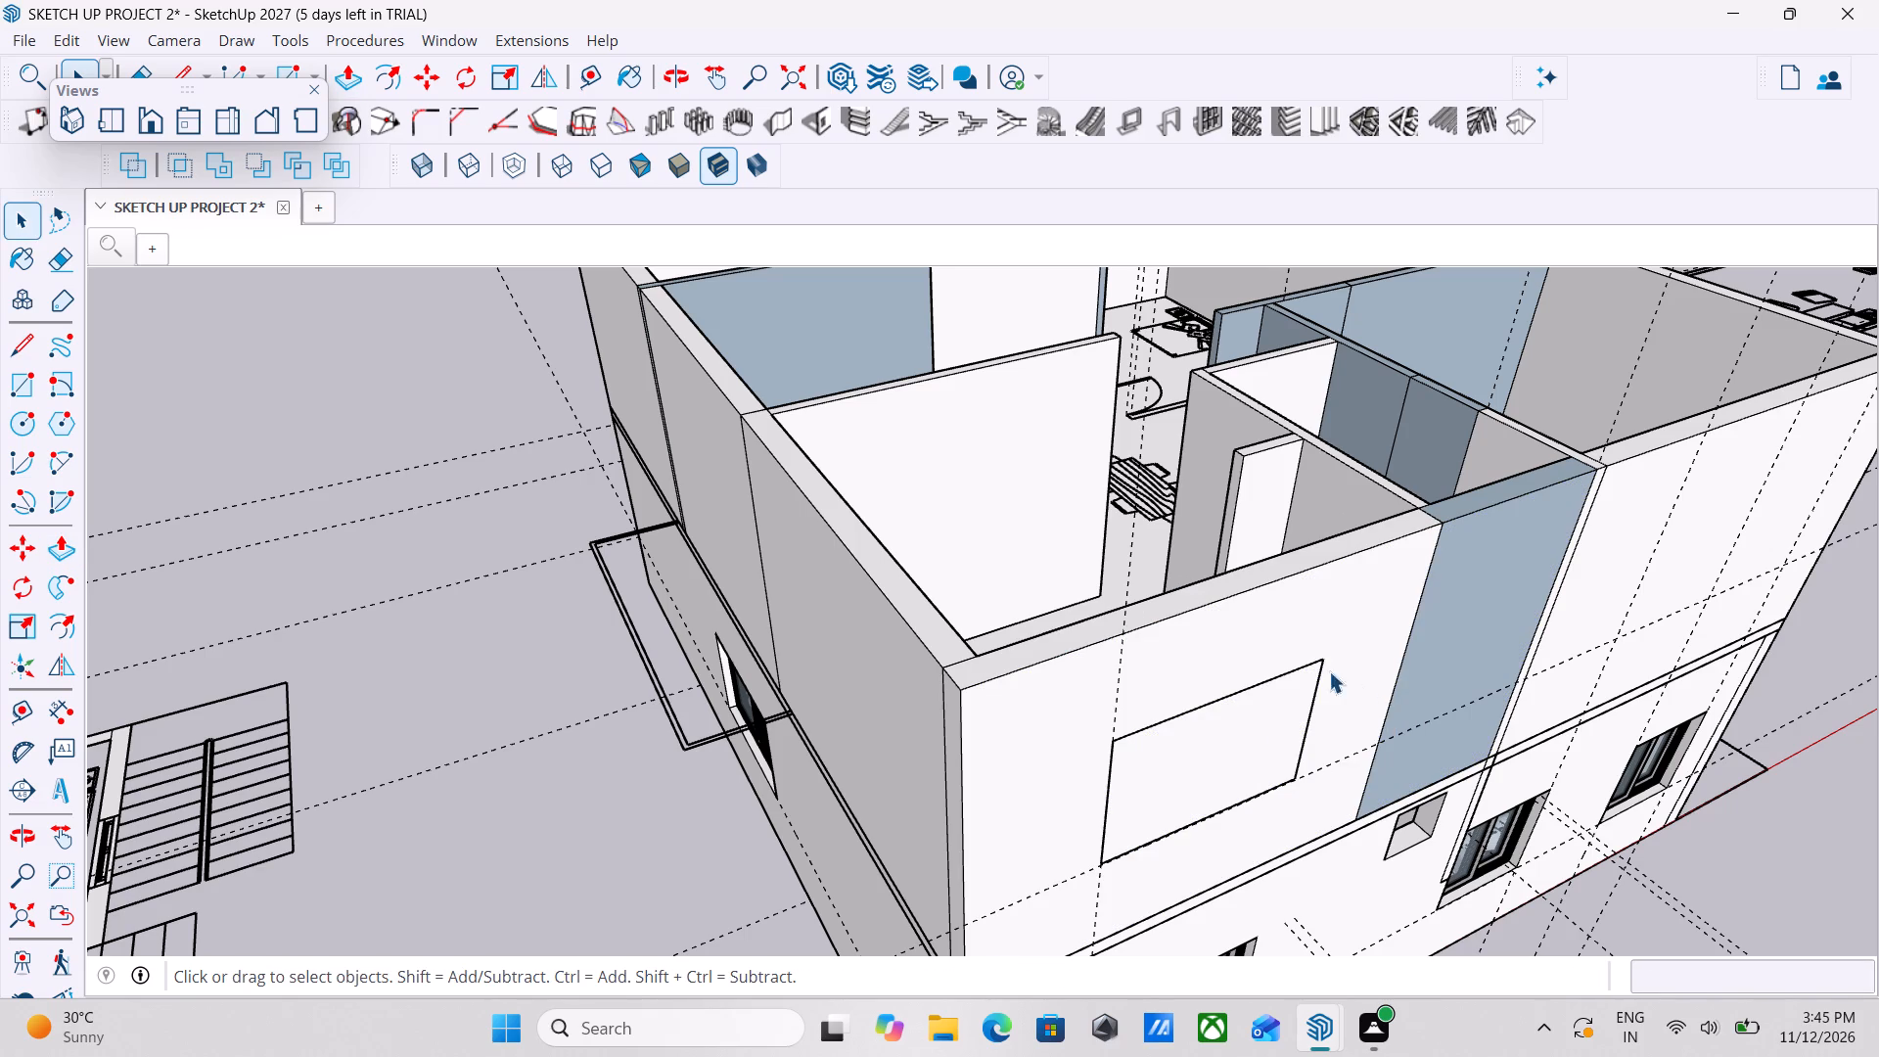
Erase the far vertical edge and the overlapping outline of the opening above the corner window.
click(1306, 671)
middle_drag(1250, 742, 1148, 621)
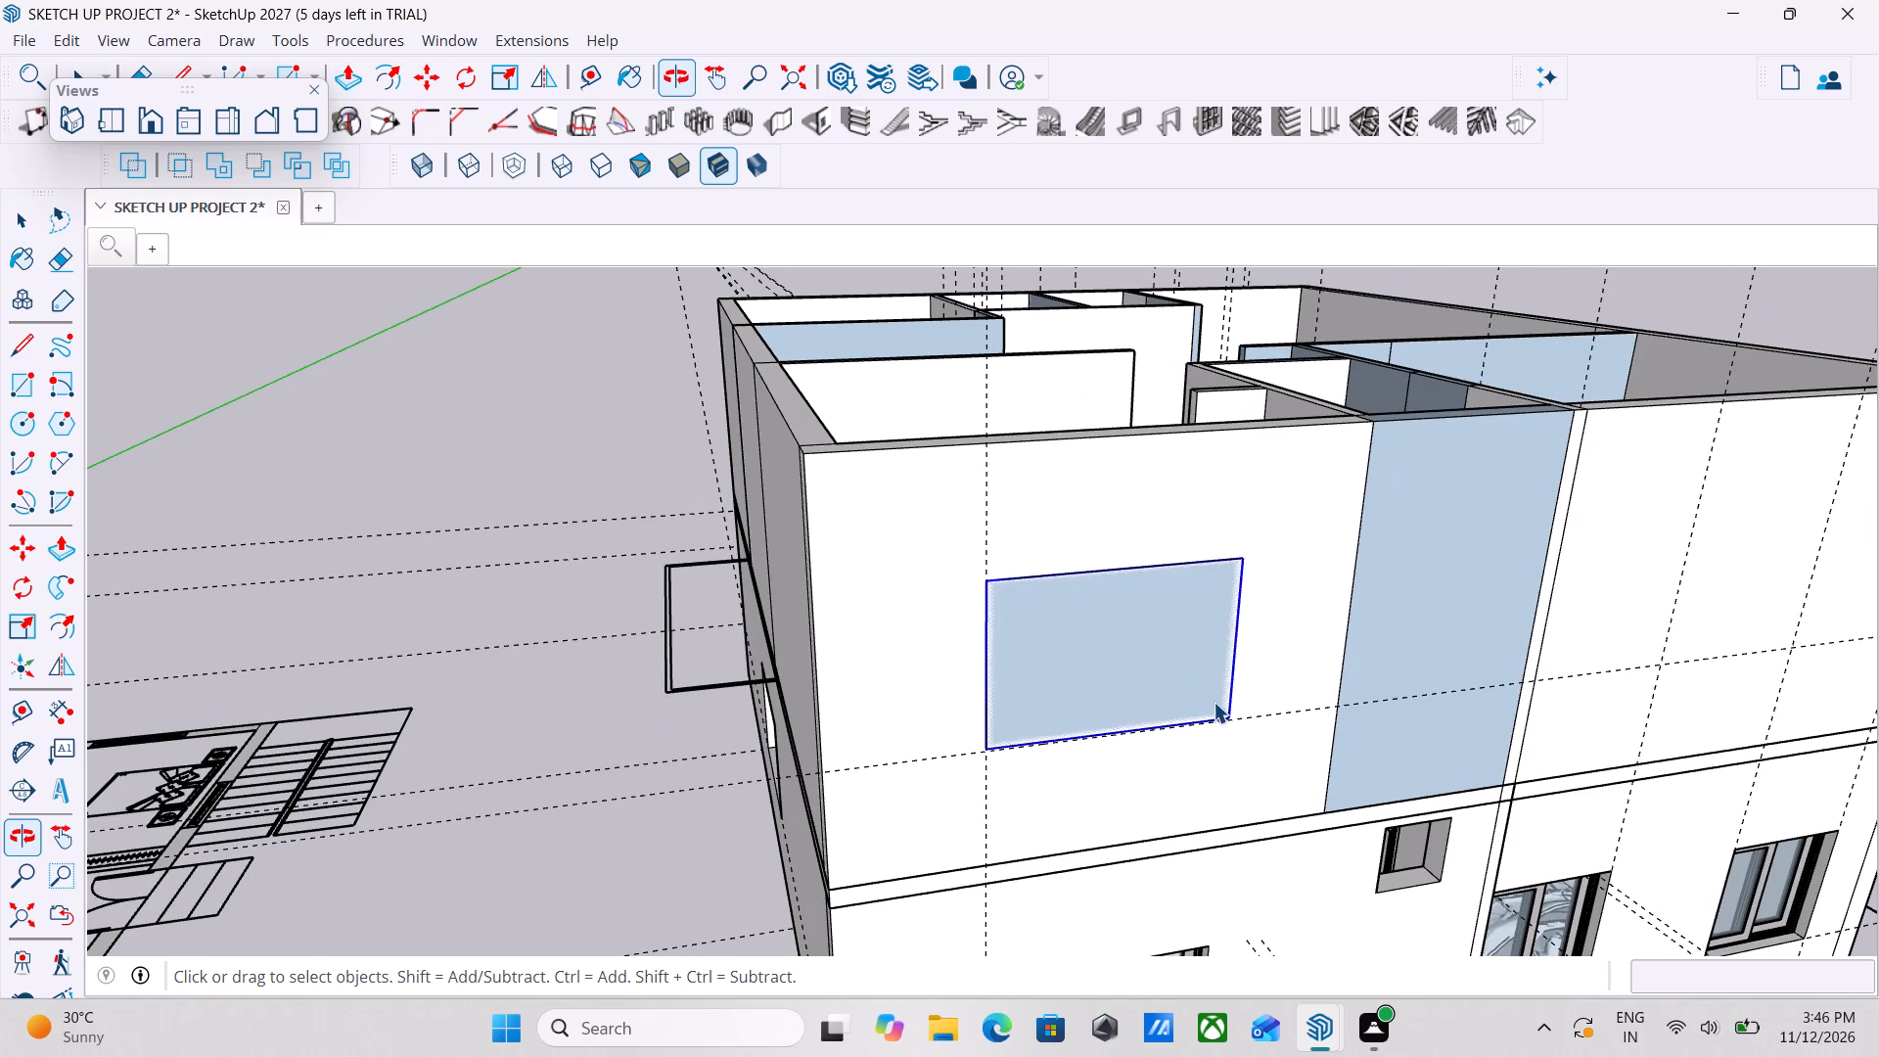
right_click(1234, 677)
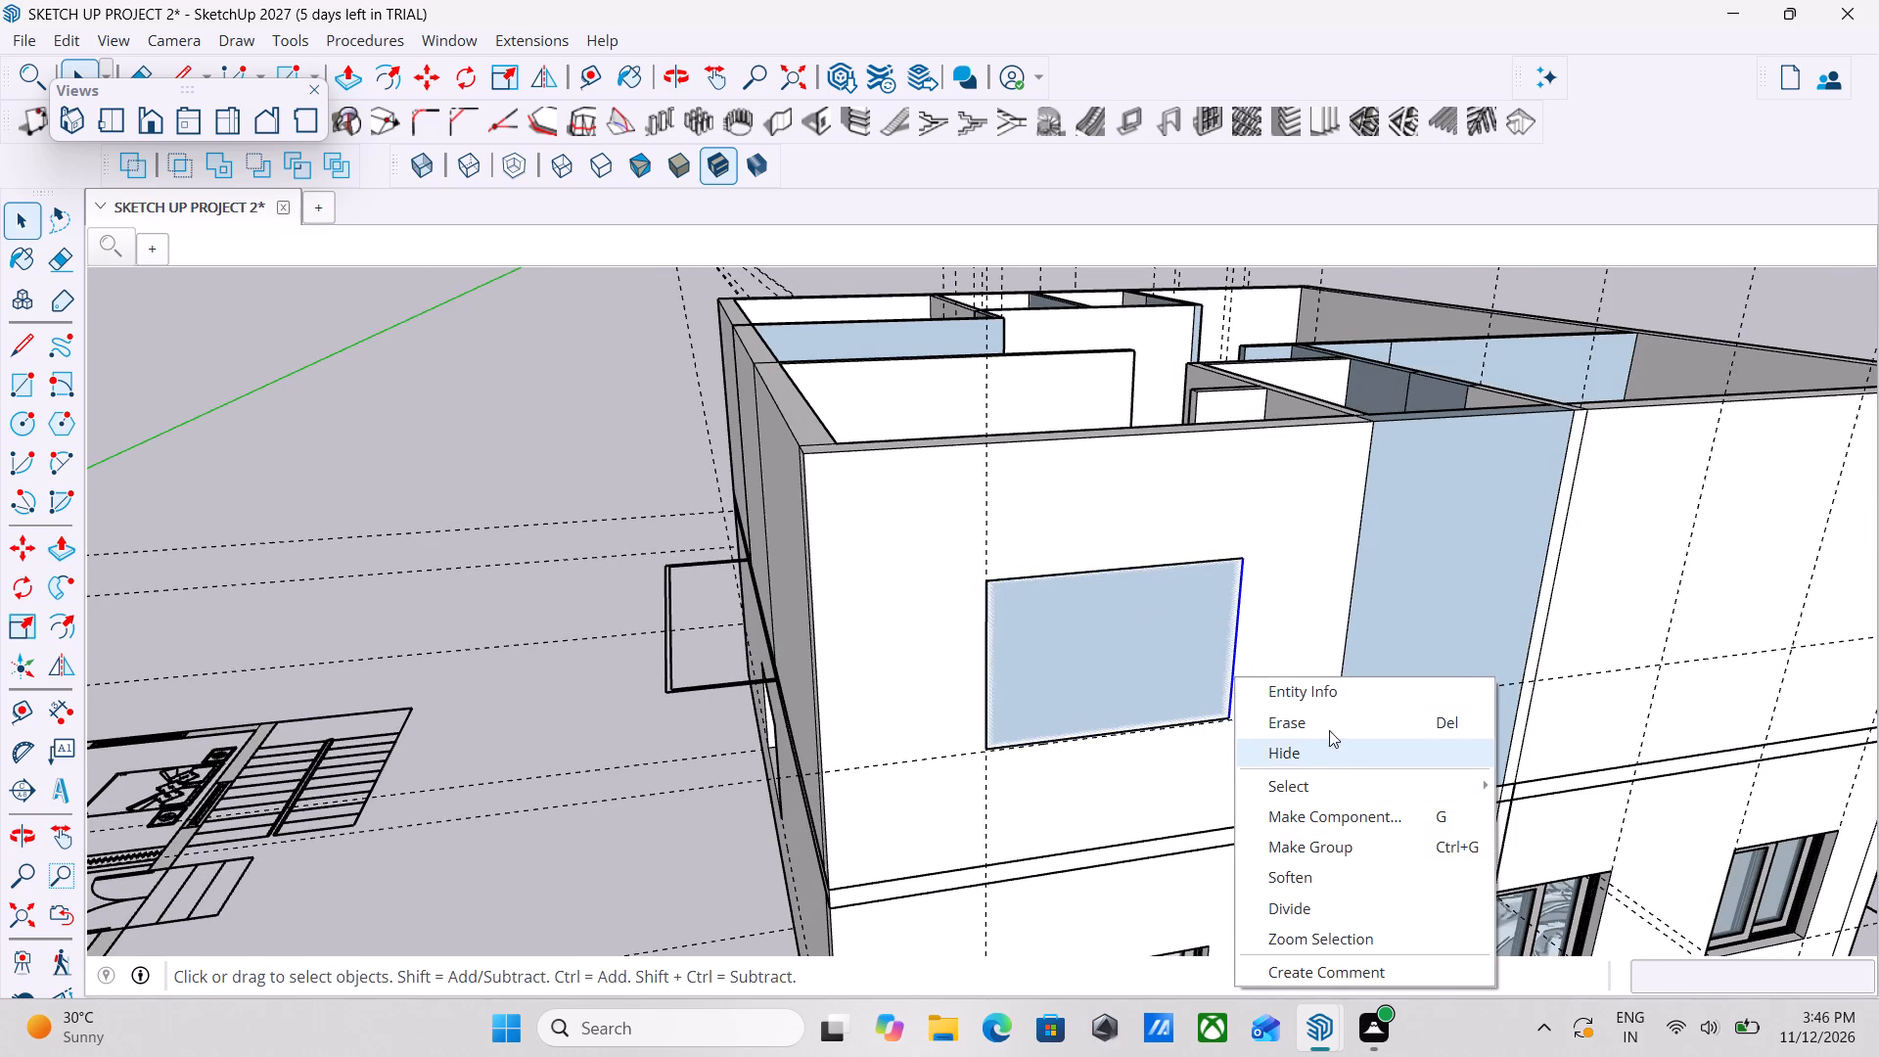
click(1326, 720)
click(1227, 564)
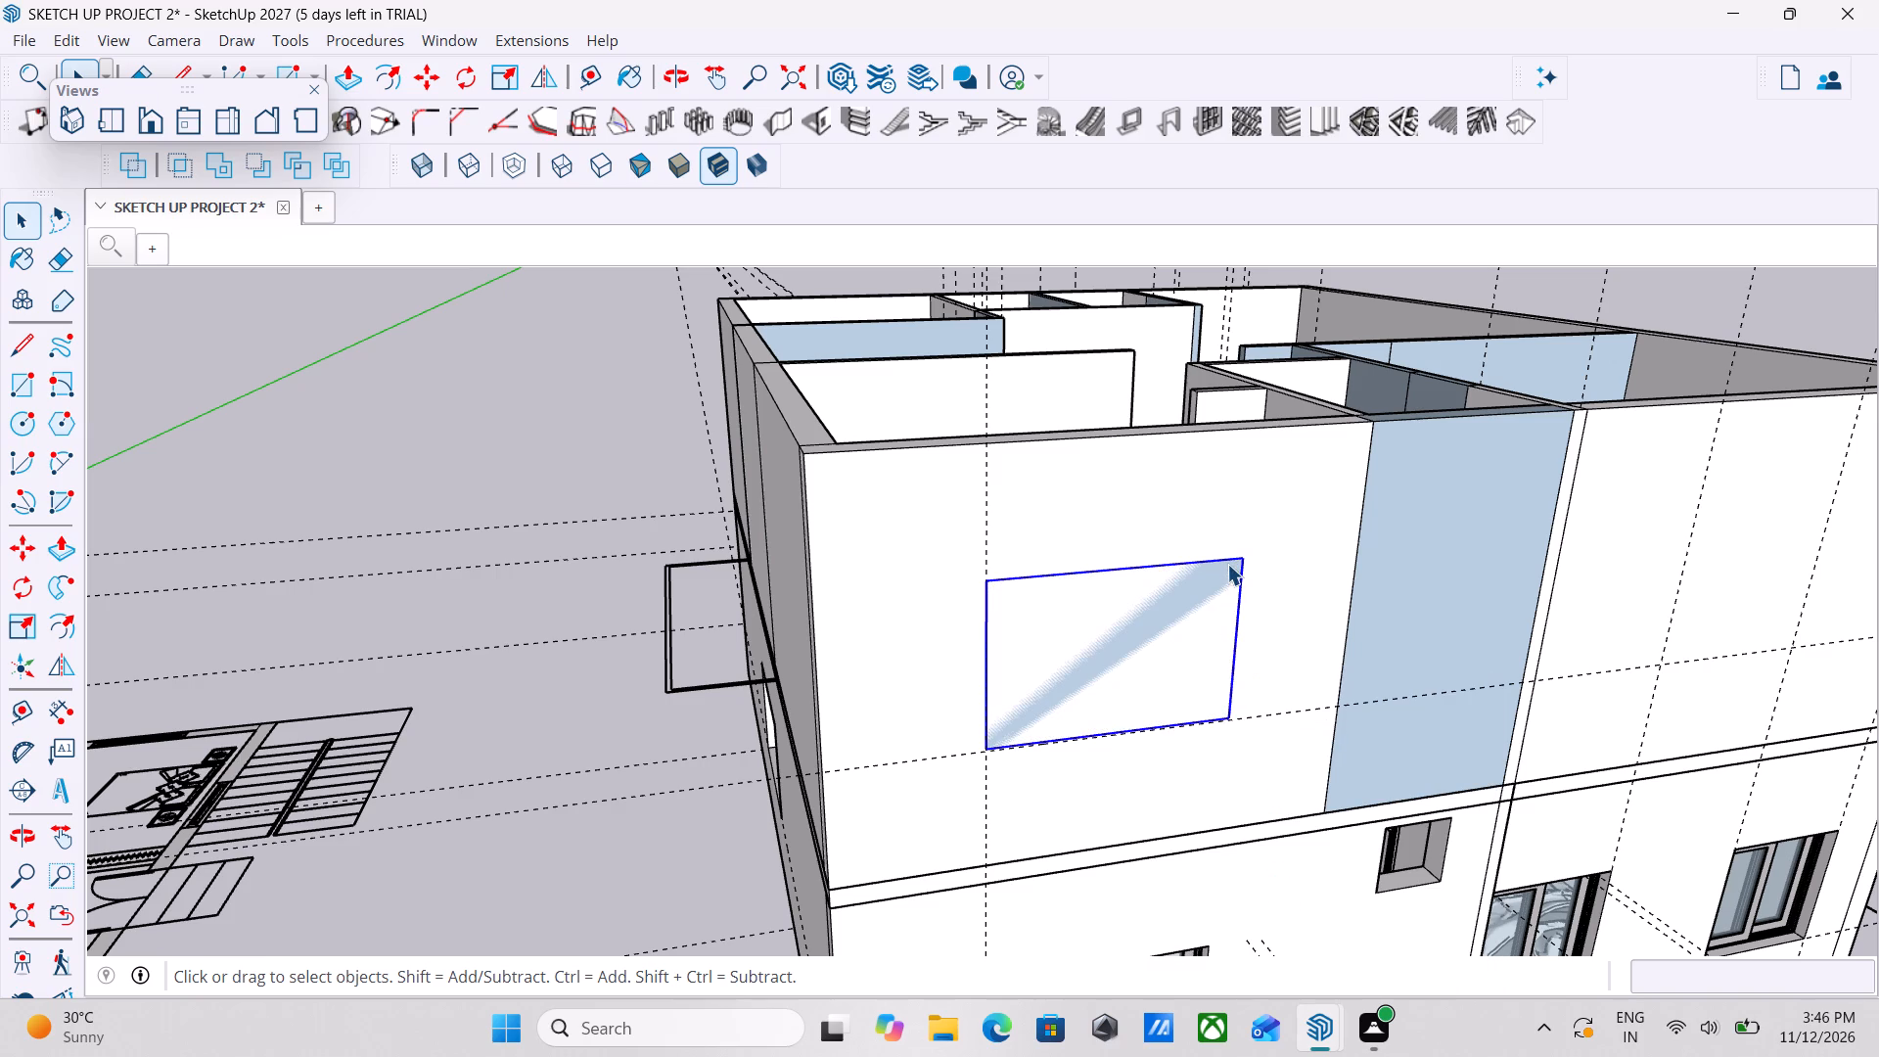
right_click(1227, 564)
click(1331, 615)
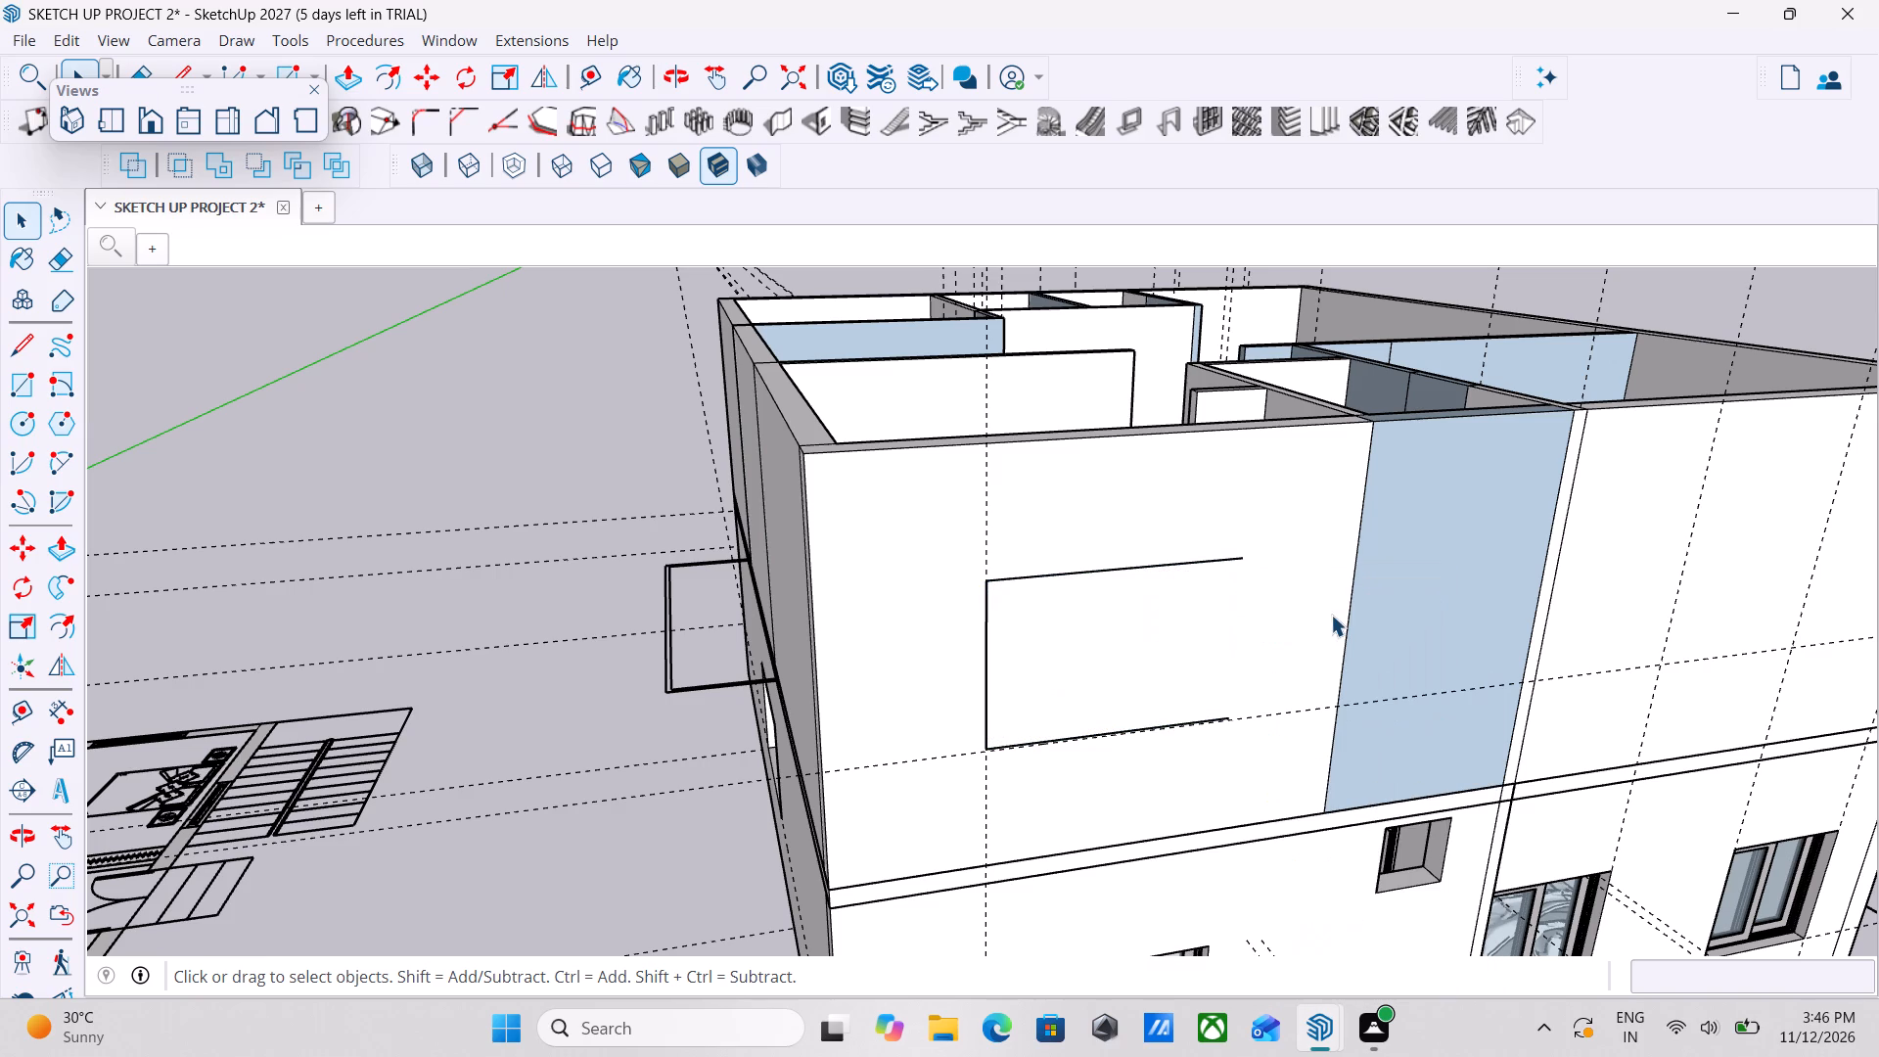
click(1158, 571)
key(Escape)
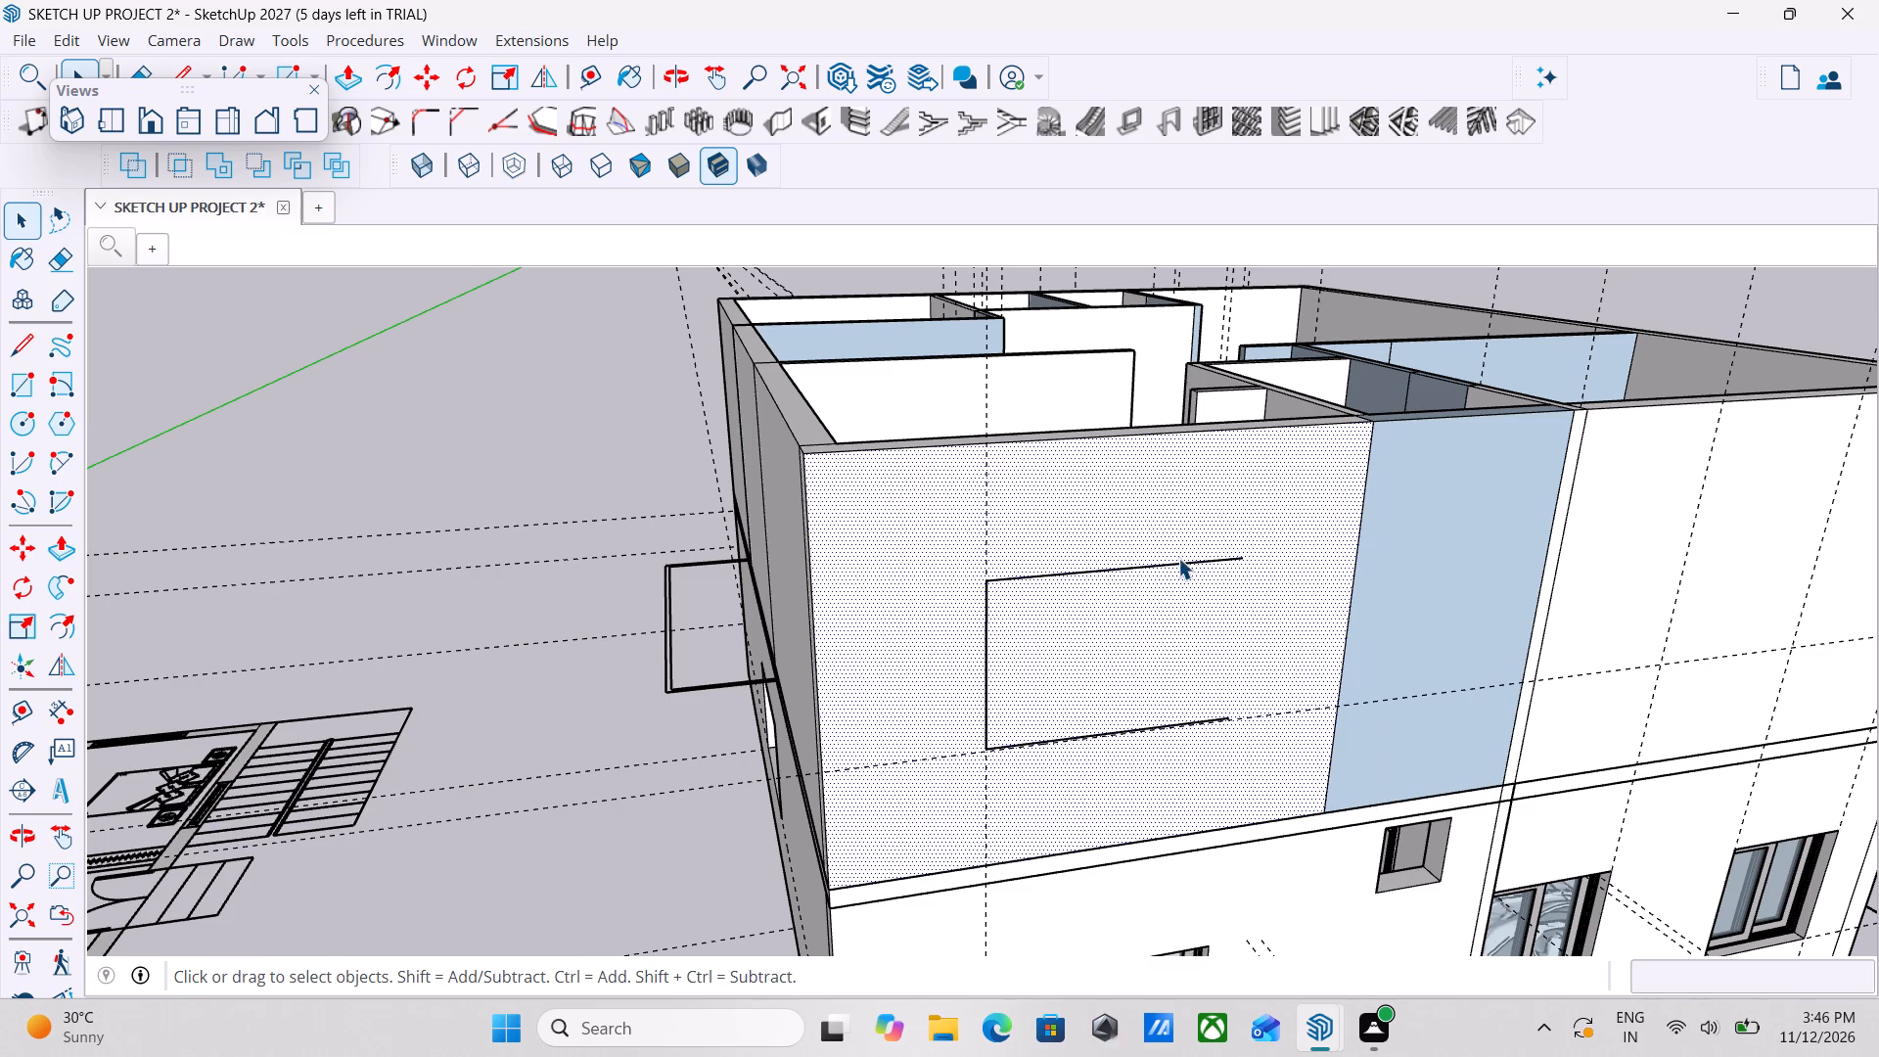
Erase the leftover top edge of the window opening outline on the upper-floor wall above the corner window.
middle_drag(1220, 648, 1324, 773)
scroll(1276, 700, up, 2)
key(space)
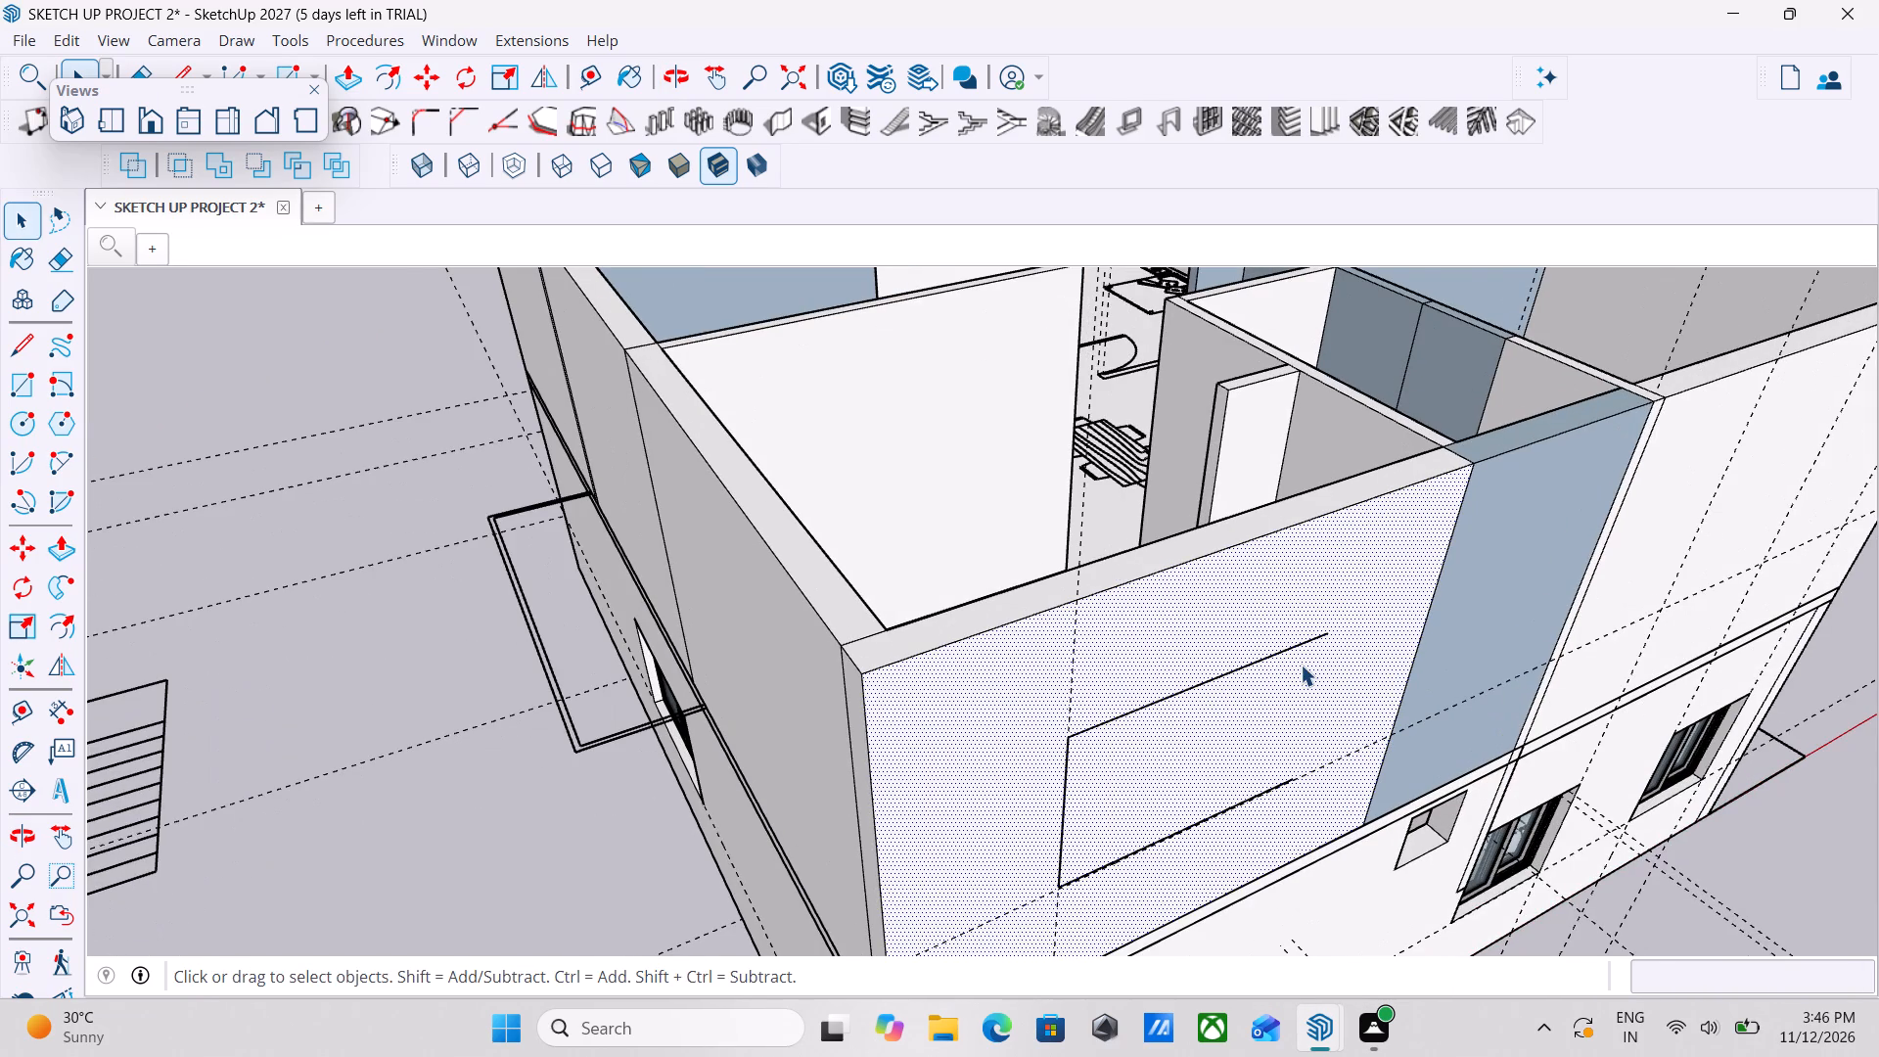
scroll(1229, 648, up, 15)
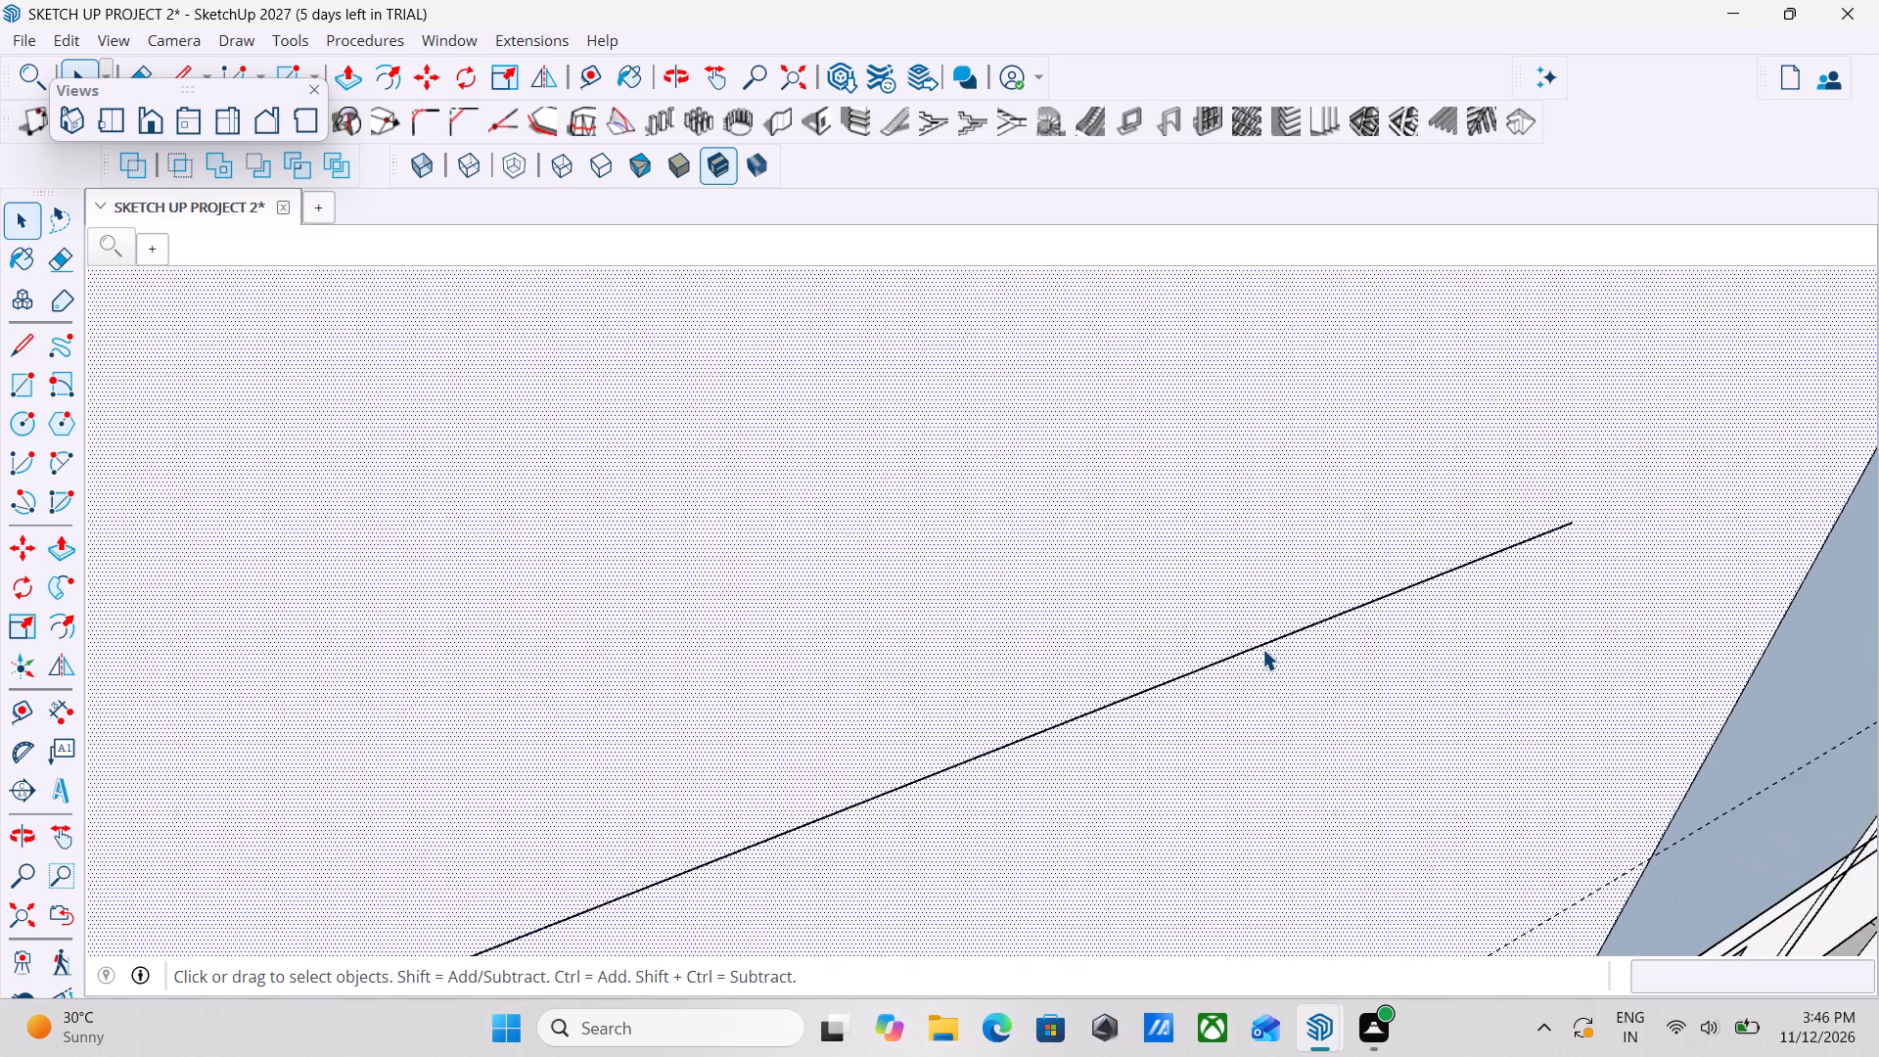
scroll(1262, 649, down, 8)
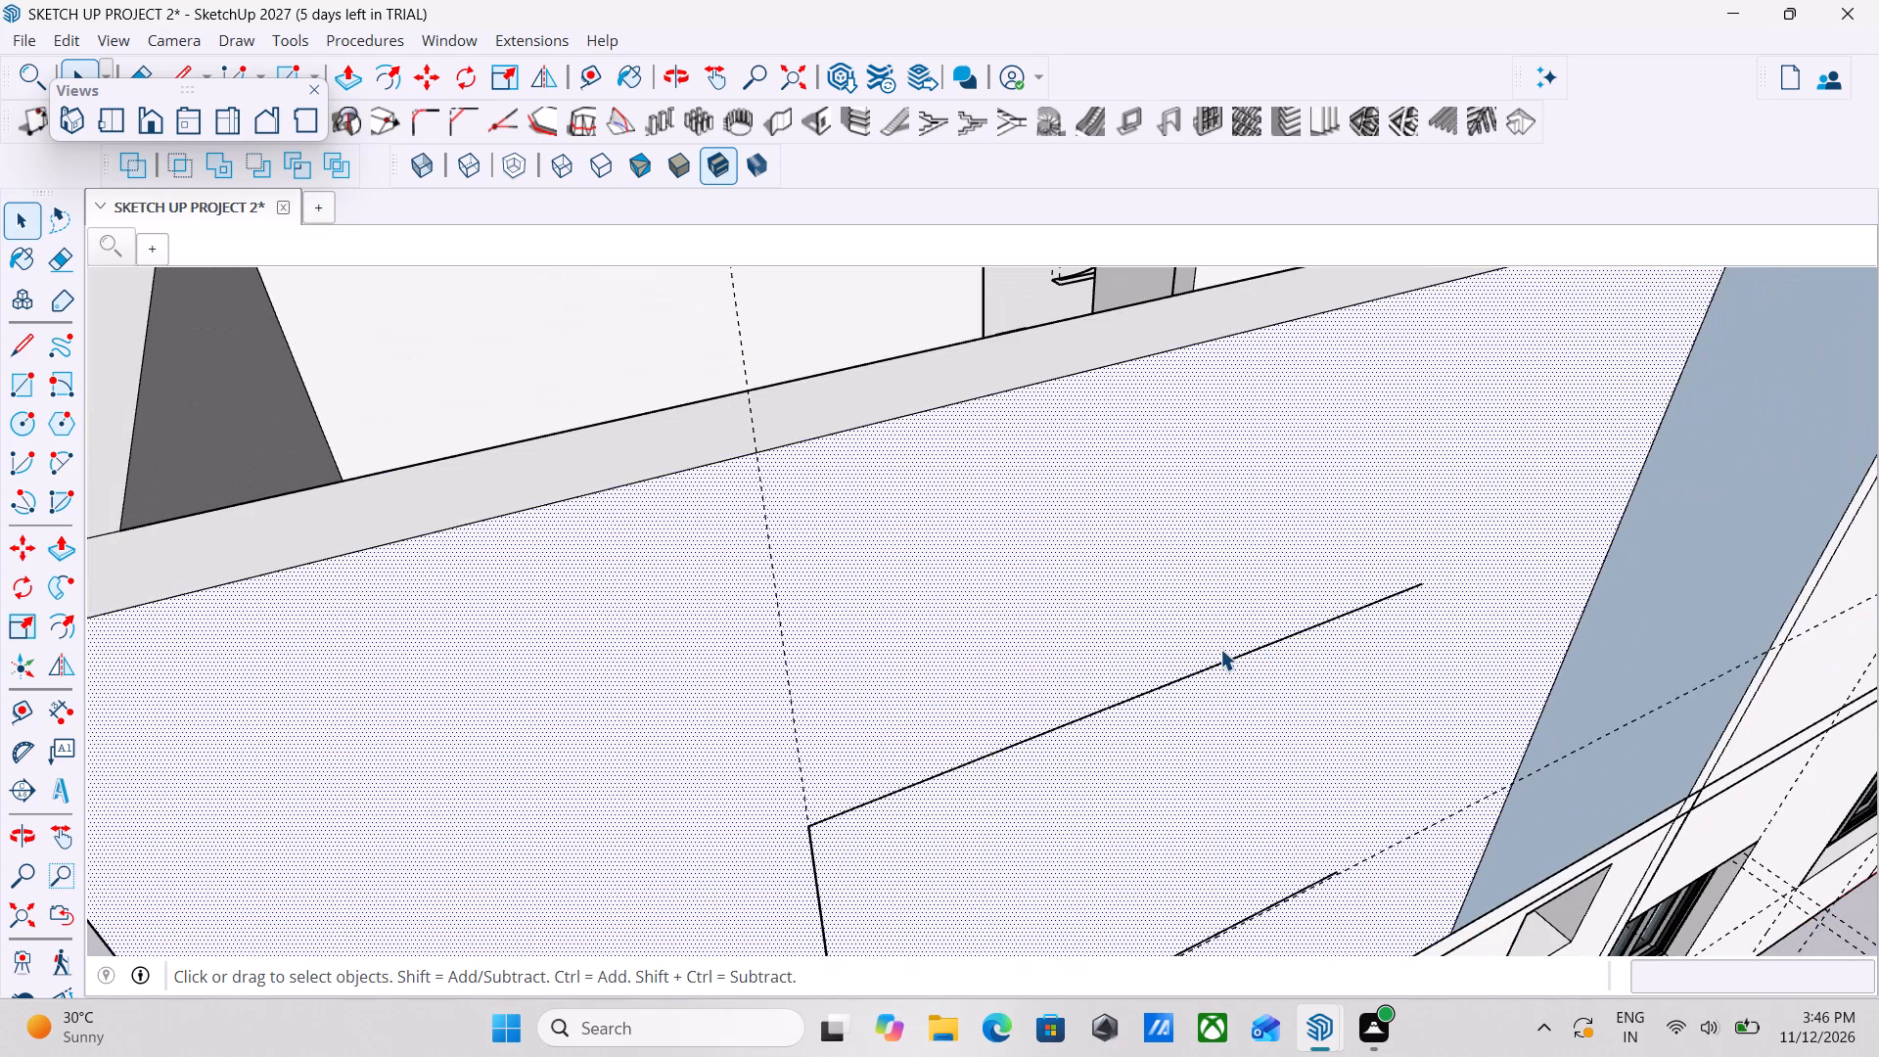
key(e)
scroll(1220, 649, up, 9)
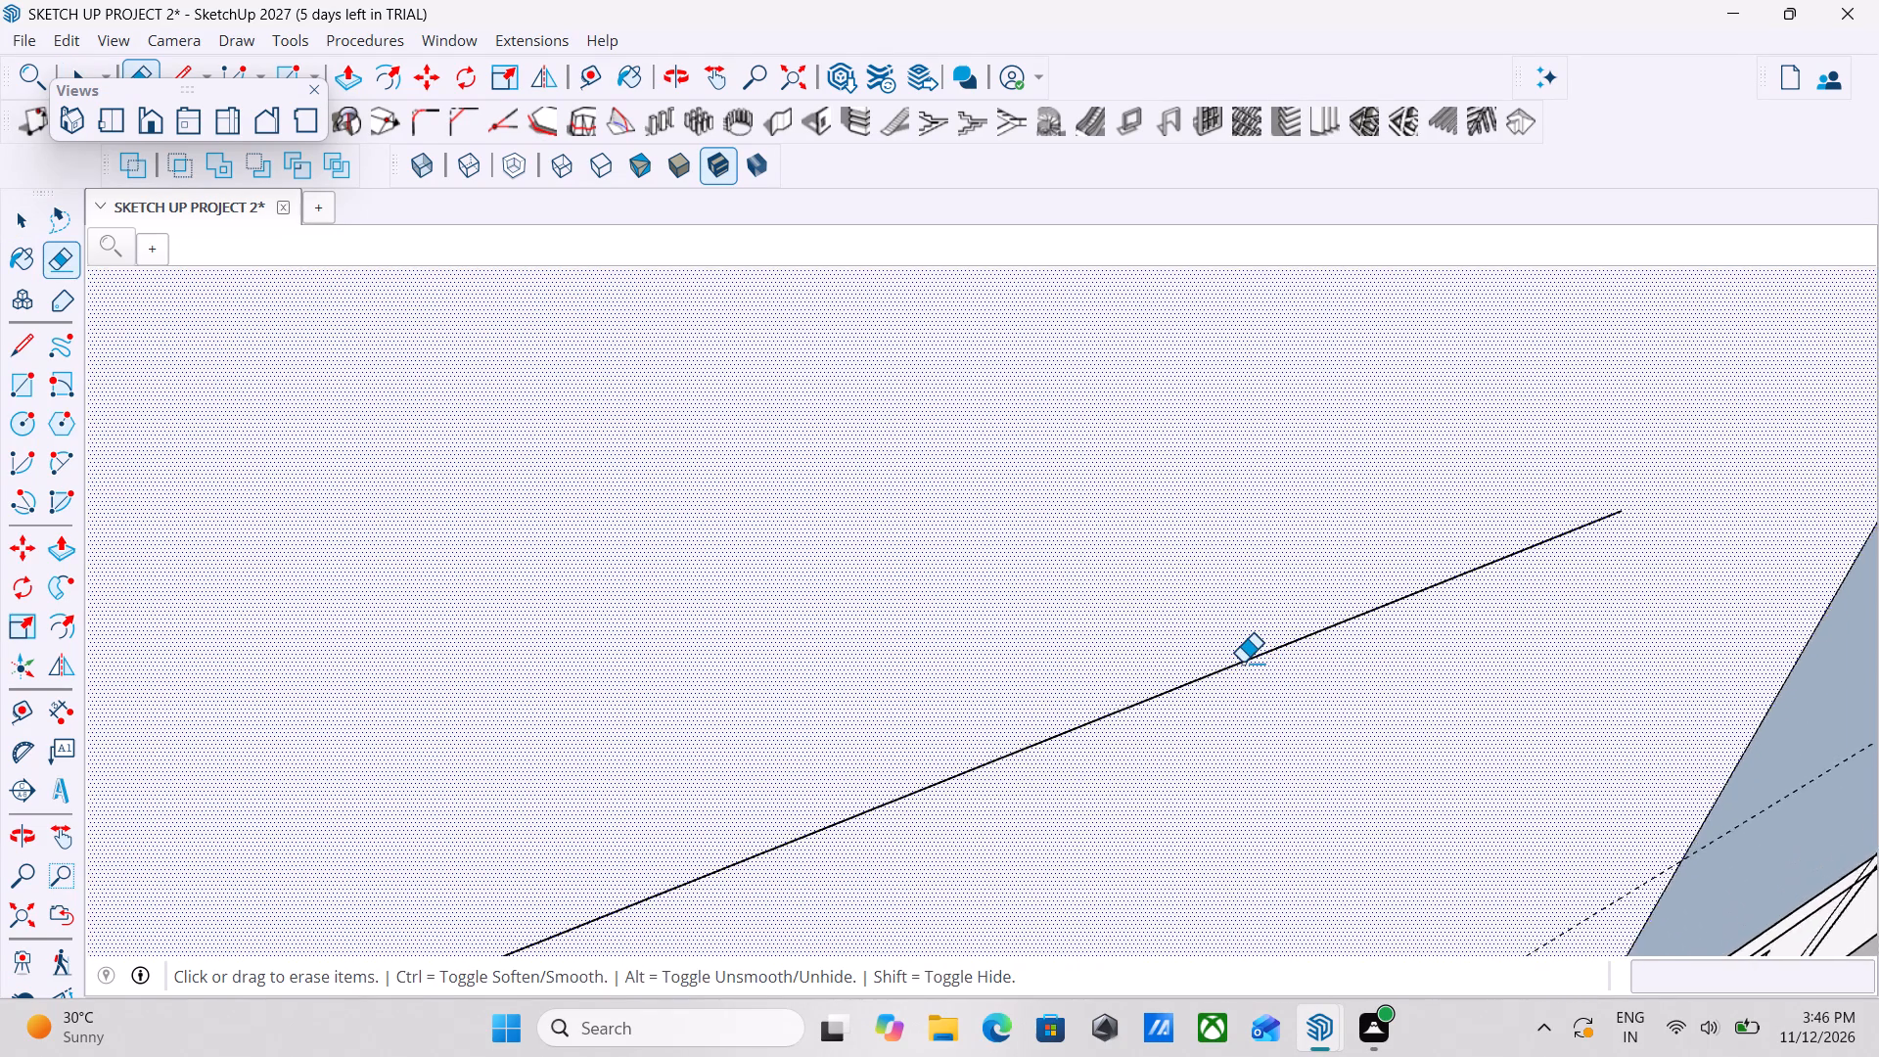
scroll(1242, 663, up, 20)
scroll(1242, 663, up, 11)
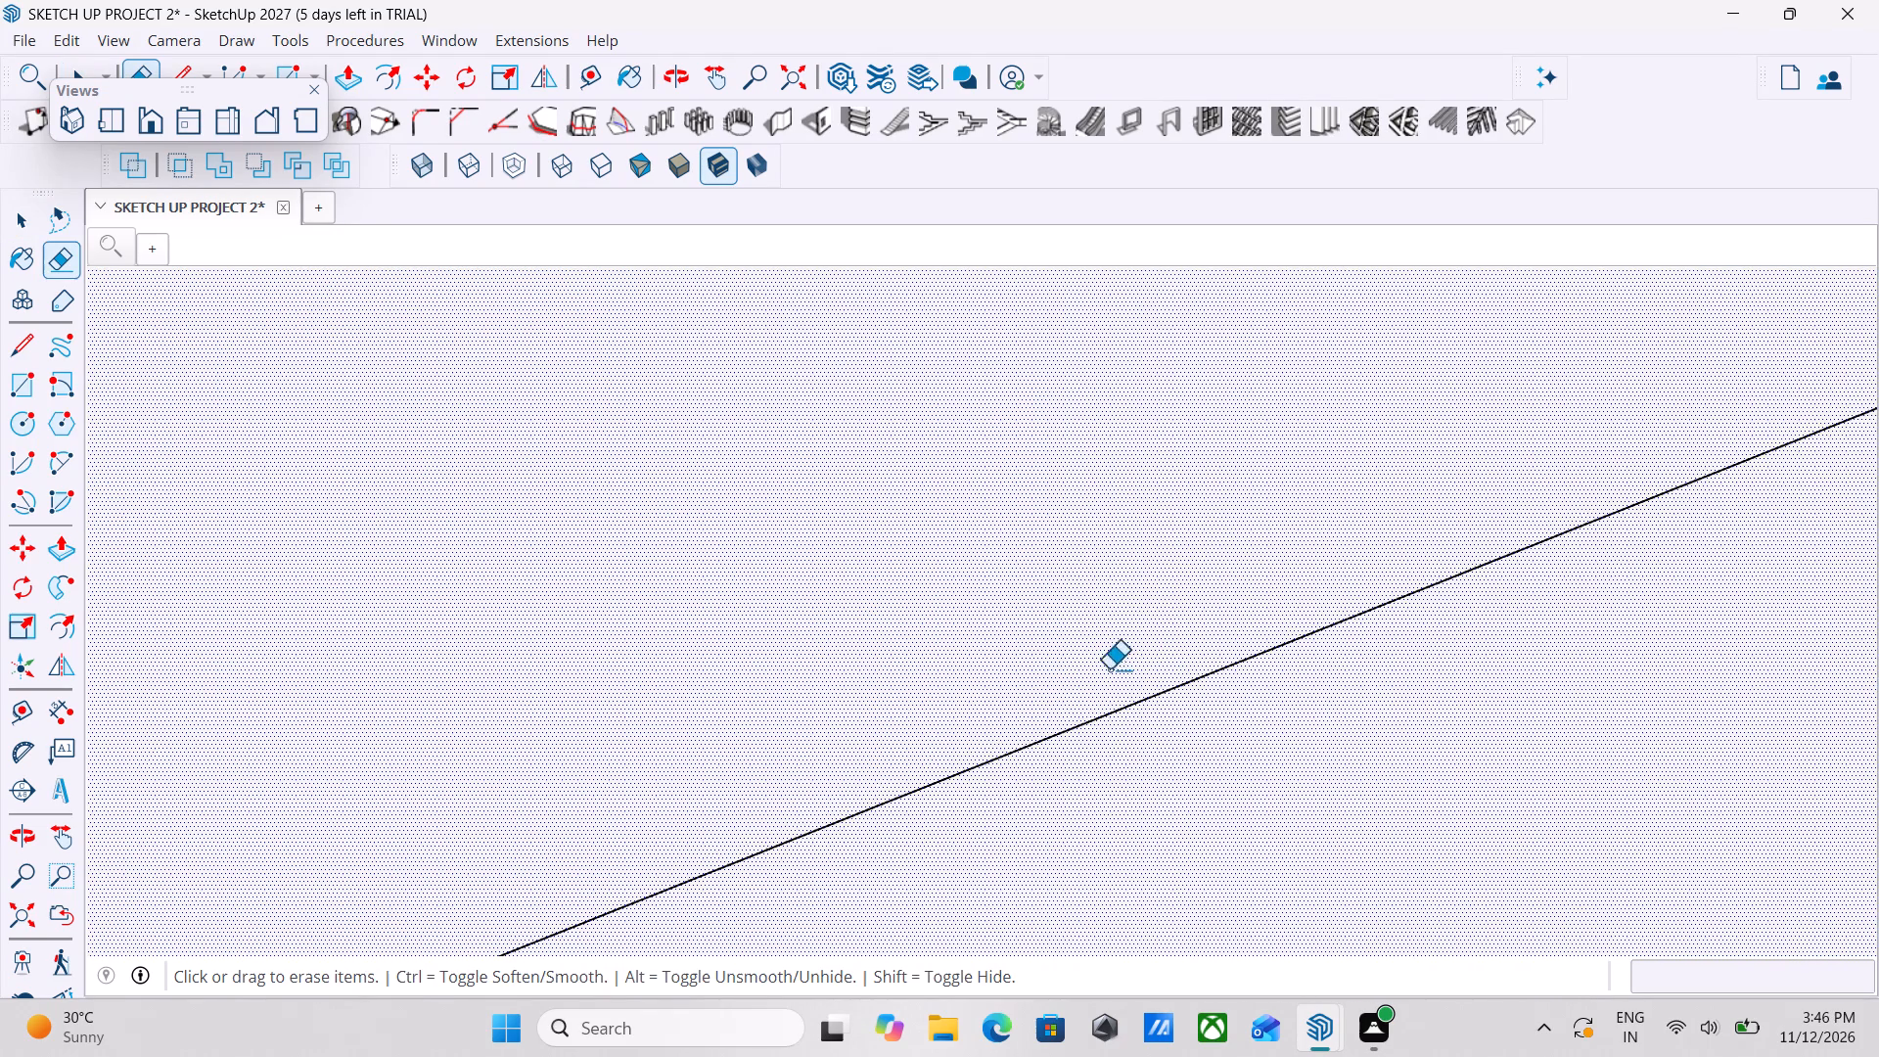
scroll(1109, 669, up, 12)
scroll(969, 793, up, 3)
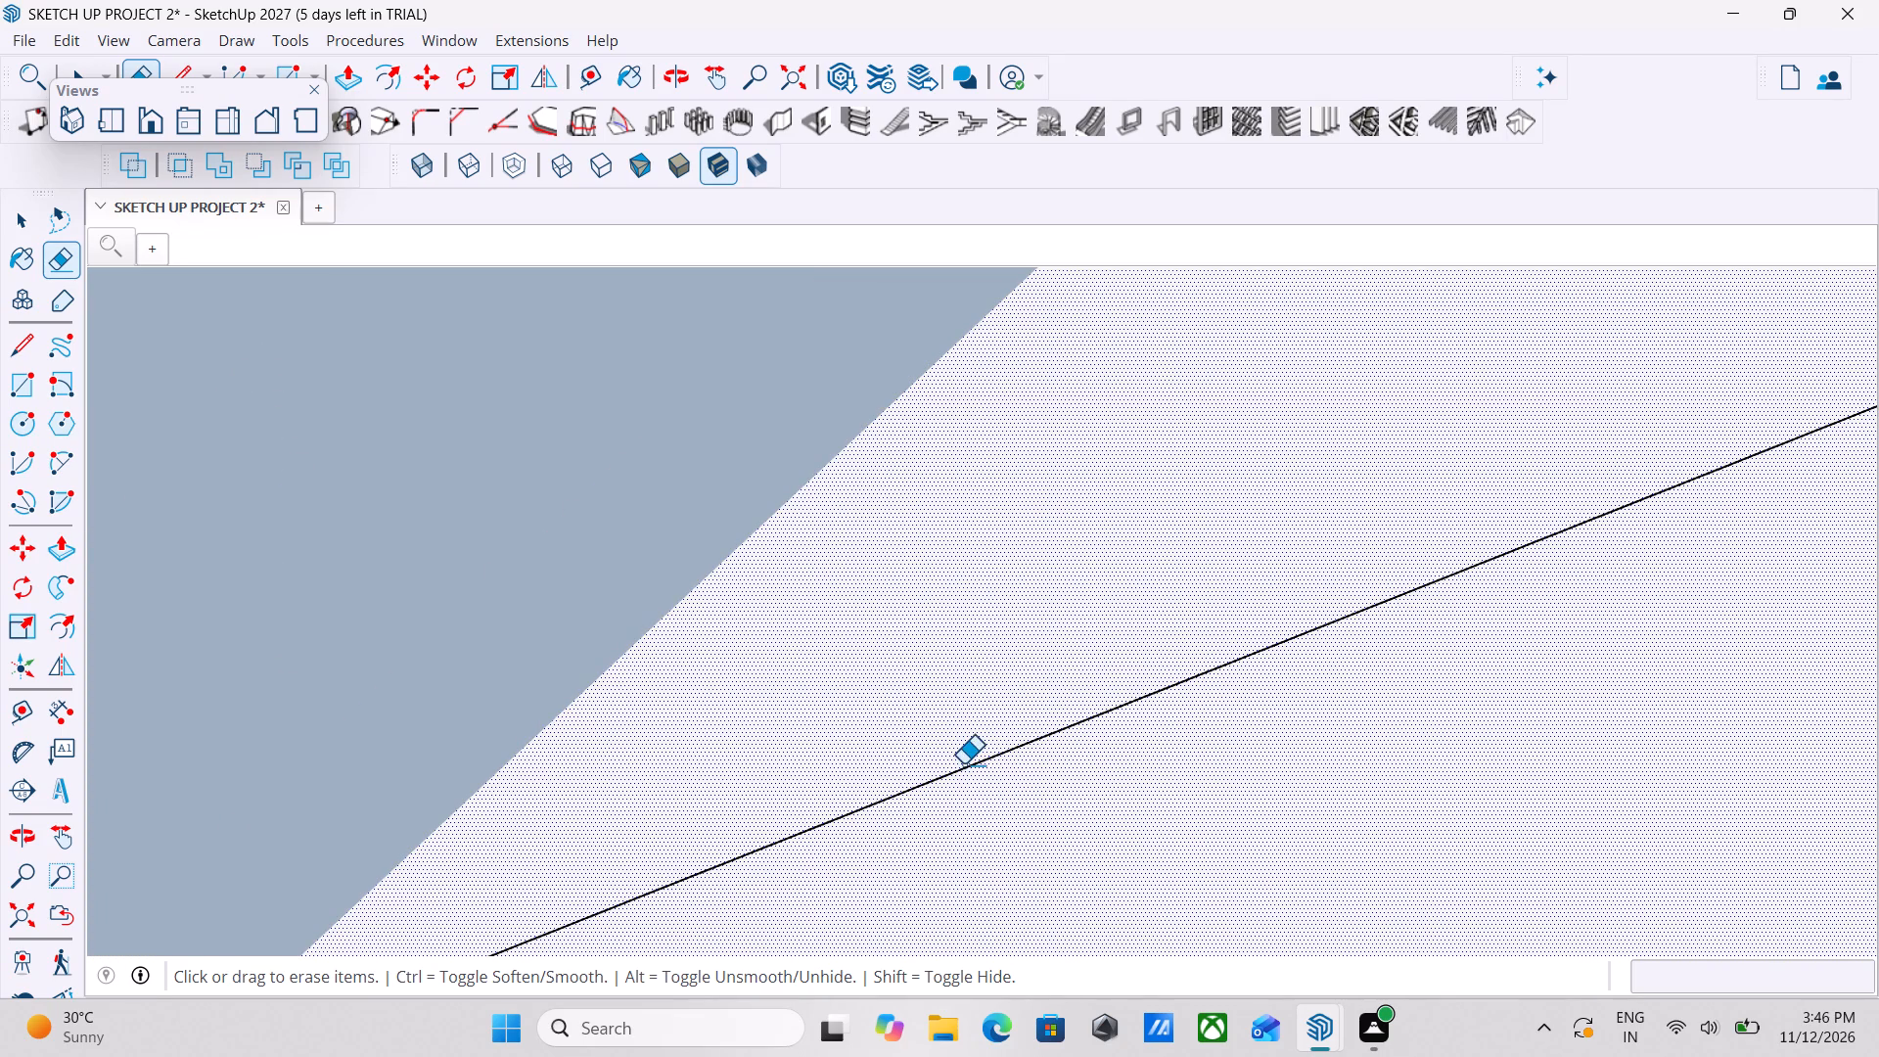
click(963, 767)
Erase the remaining vertical edge of the opening outline that lies along the vertical guide on the upper-floor wall.
scroll(963, 767, down, 5)
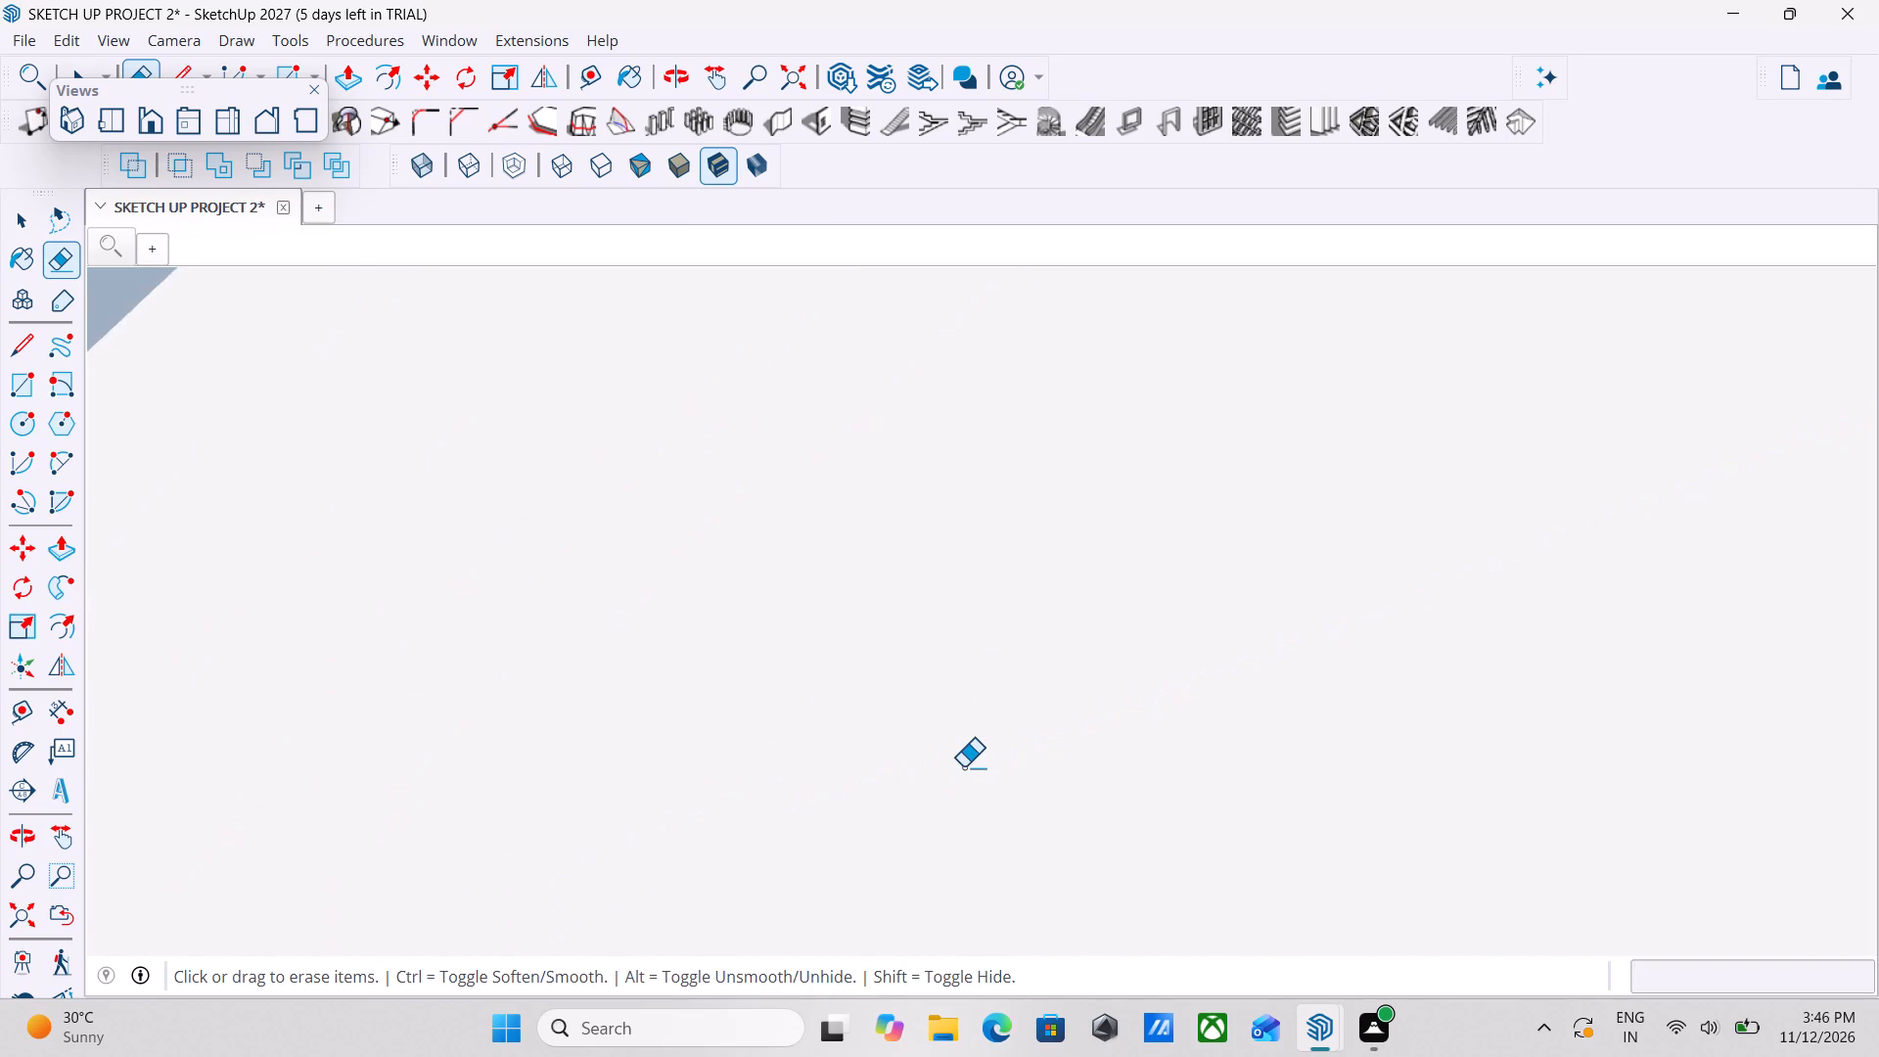
scroll(963, 767, down, 18)
scroll(1167, 631, down, 18)
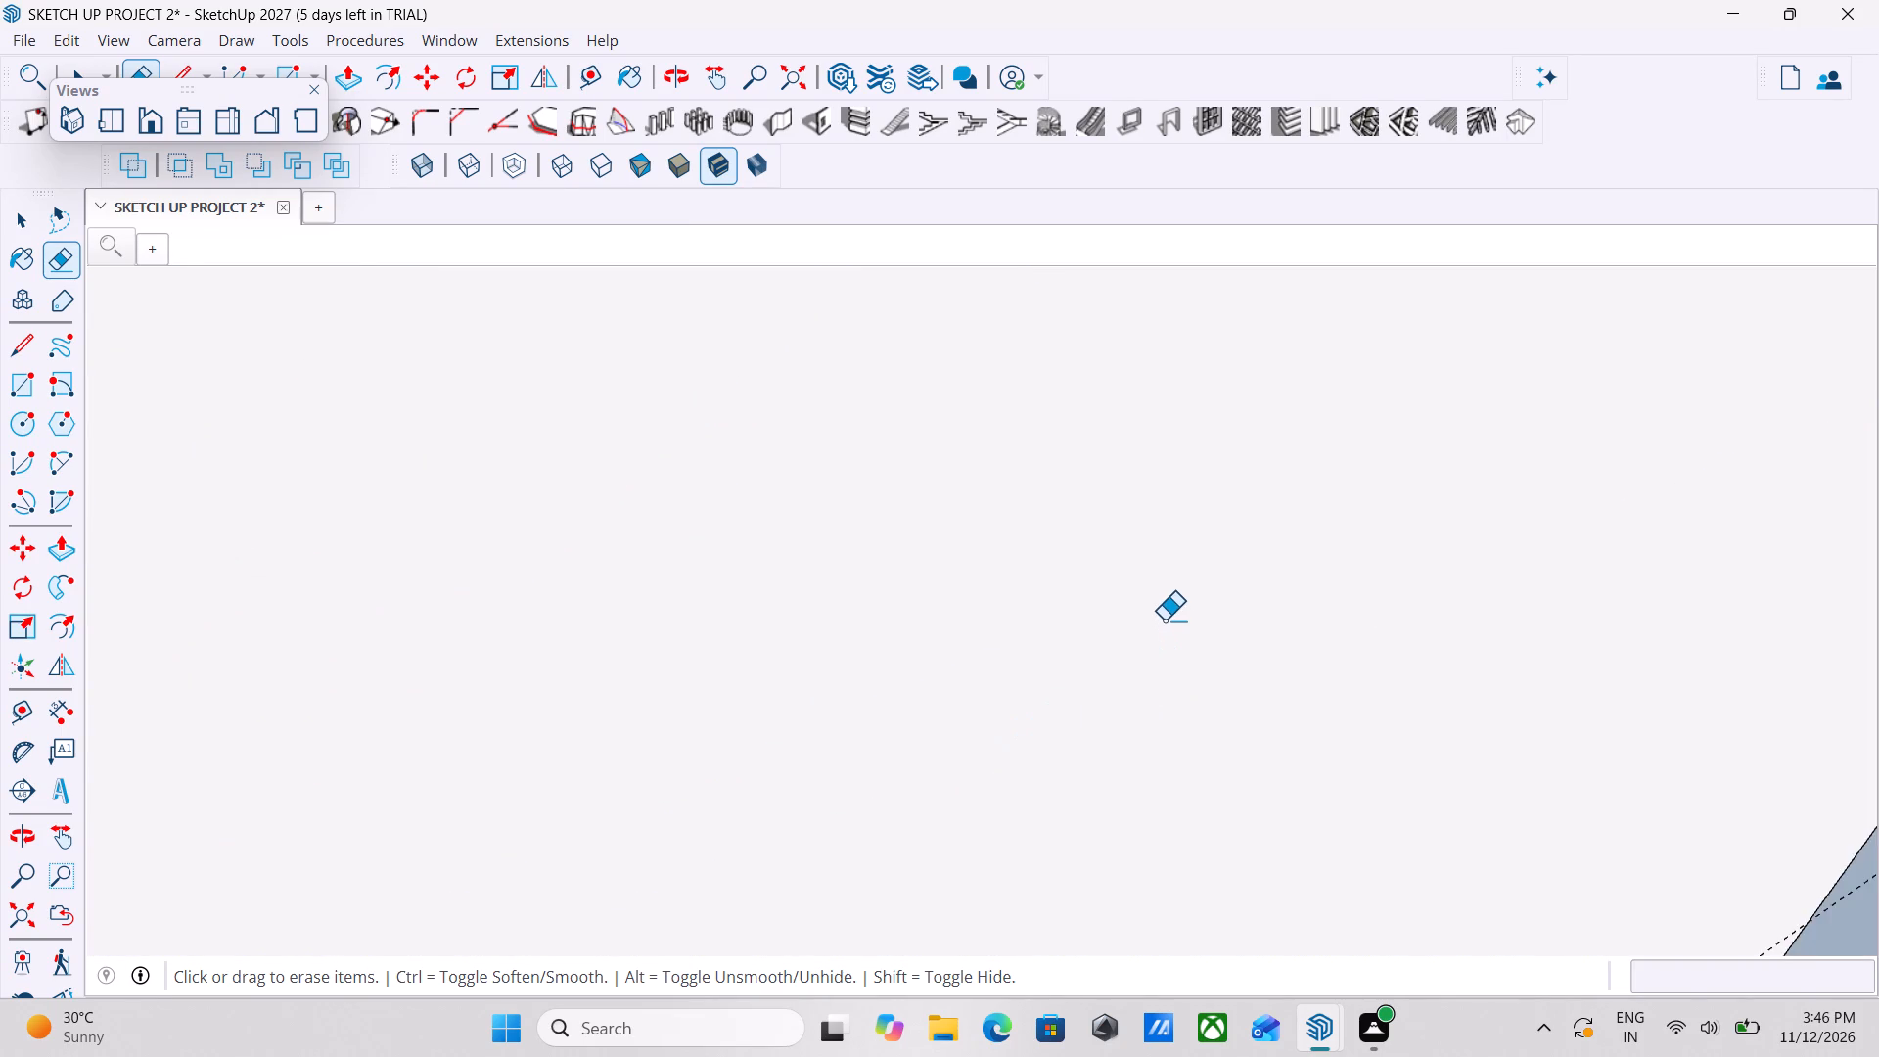
scroll(1164, 620, down, 20)
scroll(1164, 620, down, 7)
scroll(989, 749, up, 8)
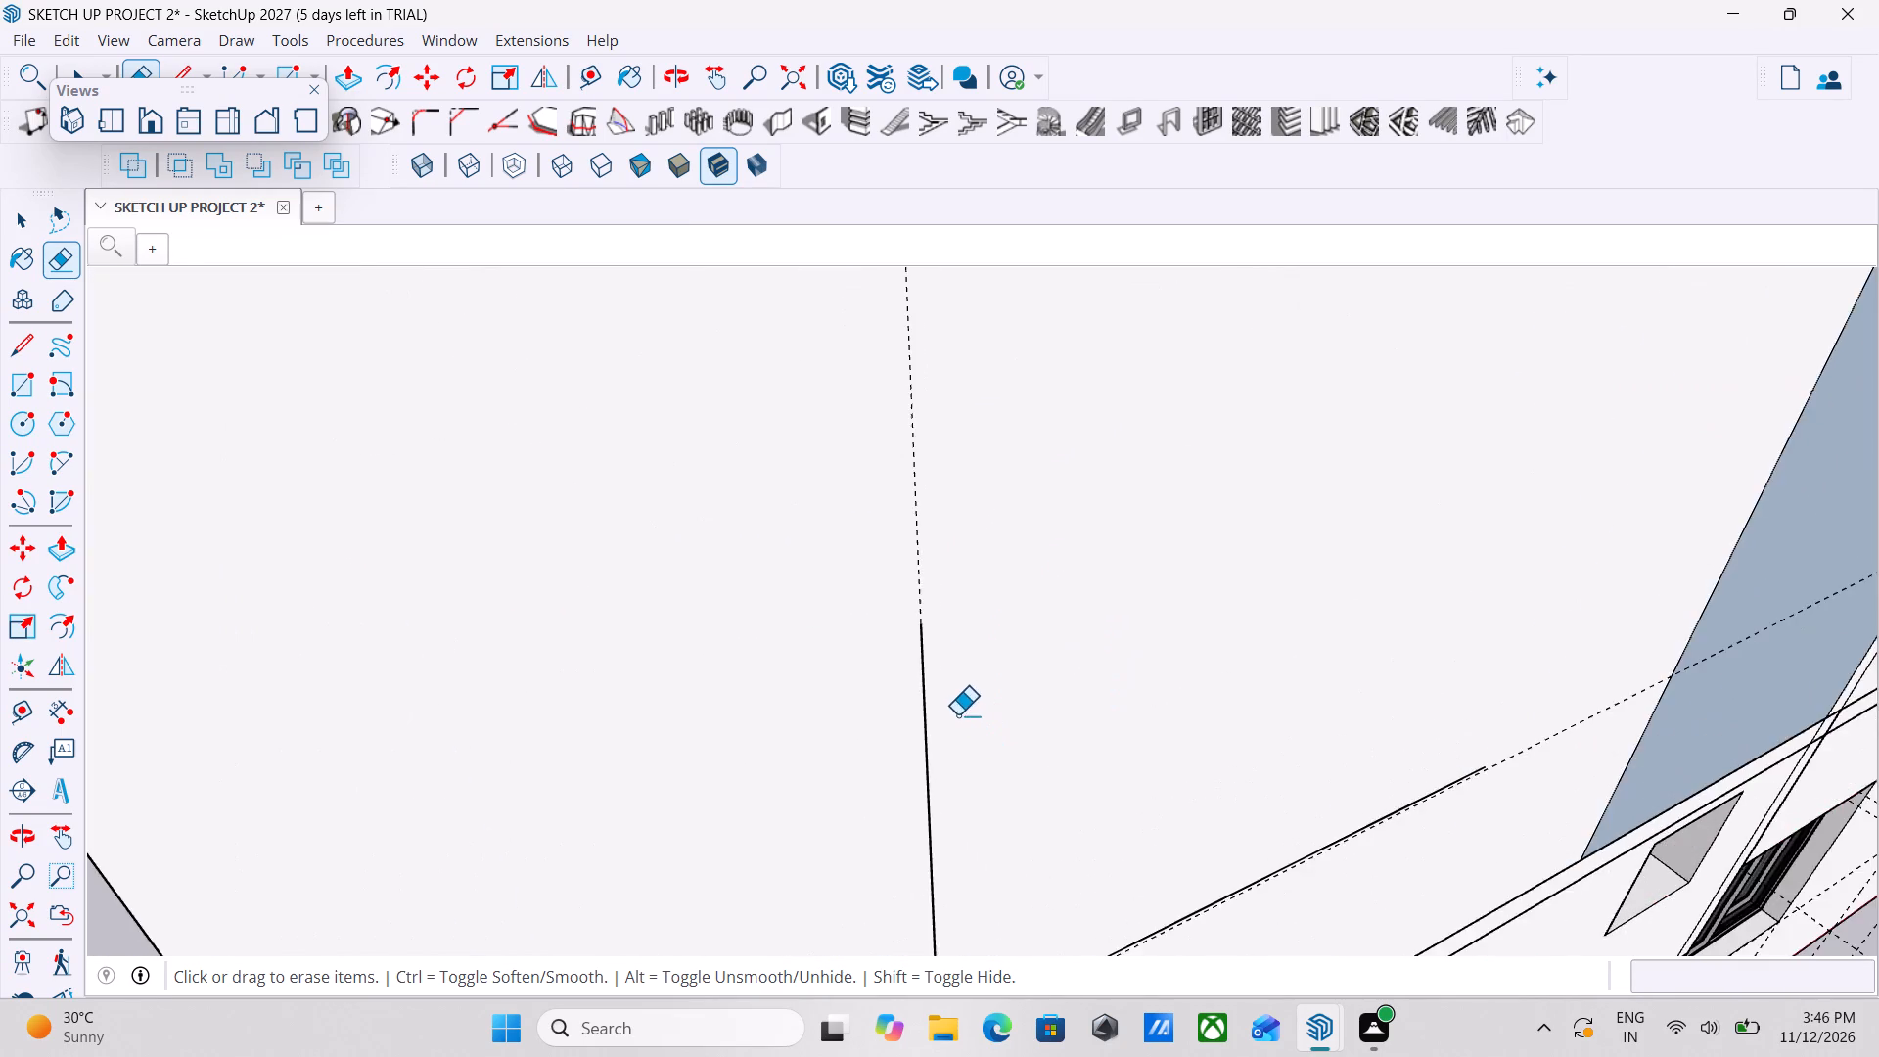
scroll(957, 715, up, 12)
scroll(885, 552, up, 20)
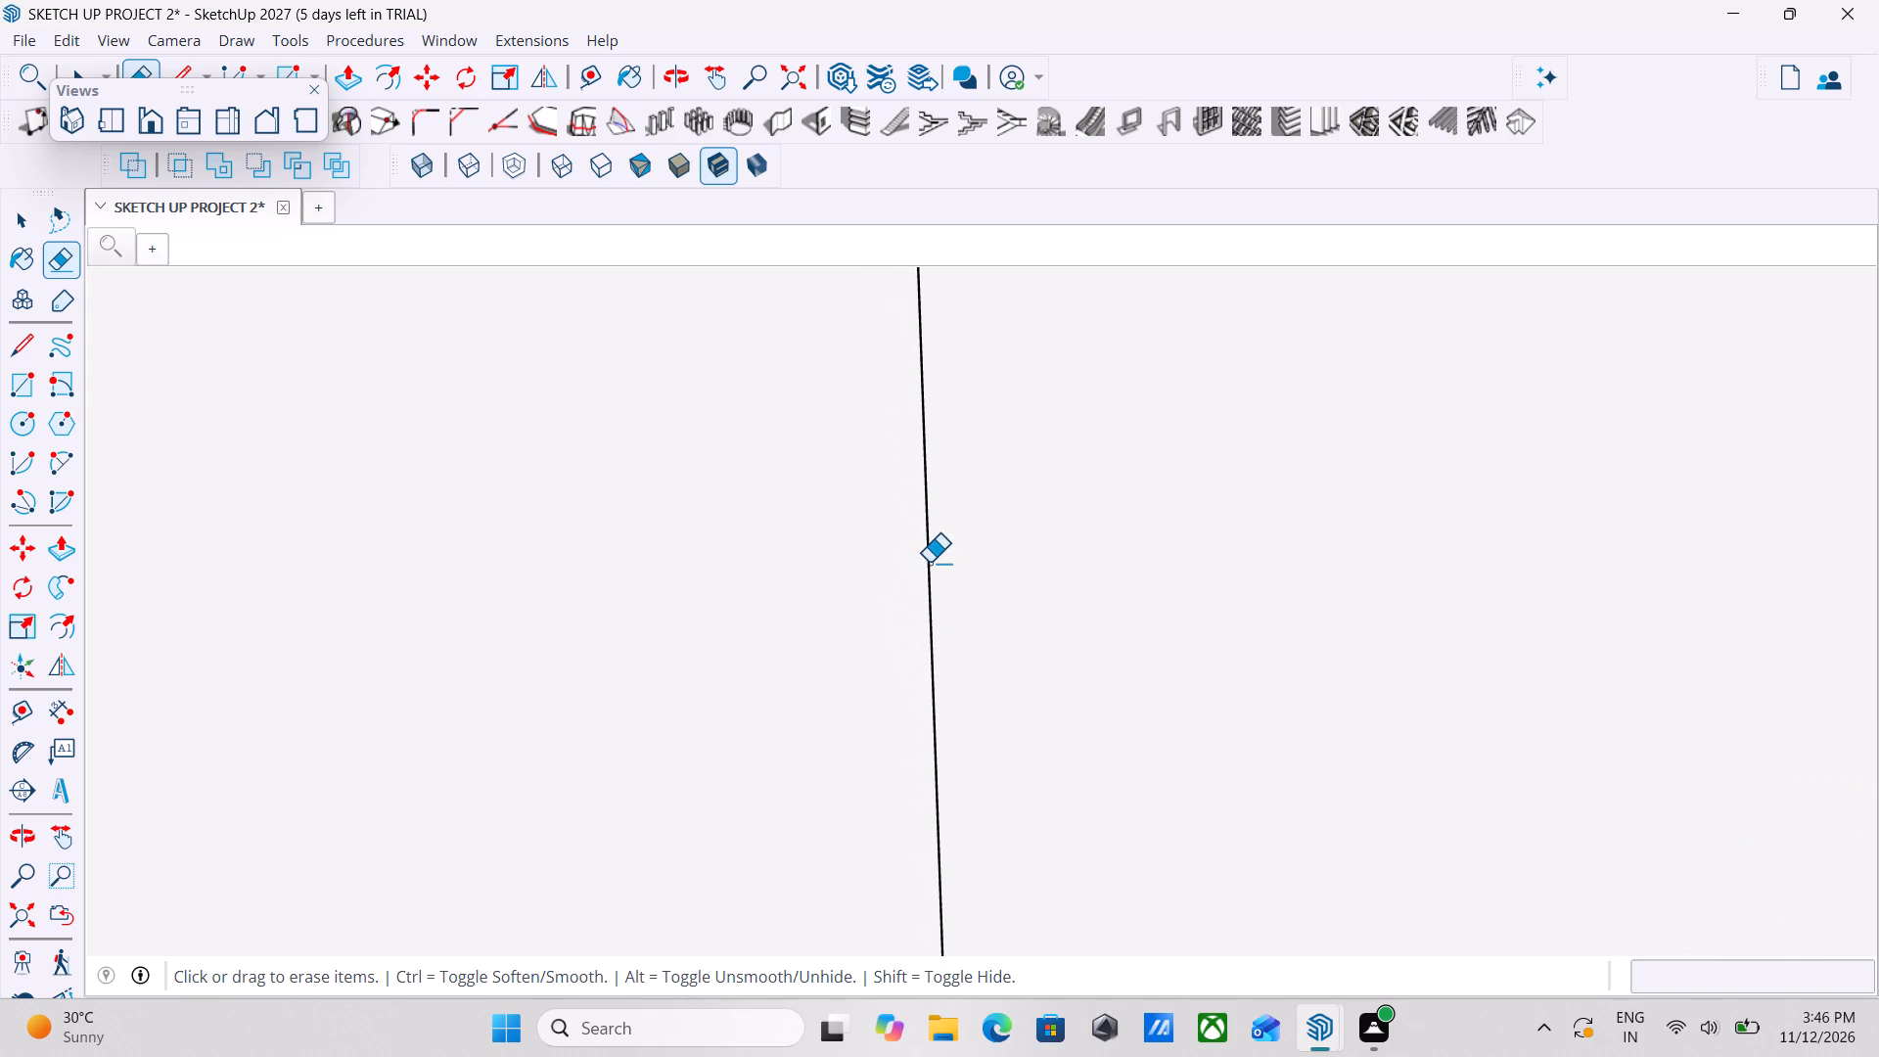
scroll(929, 563, up, 20)
scroll(929, 563, up, 2)
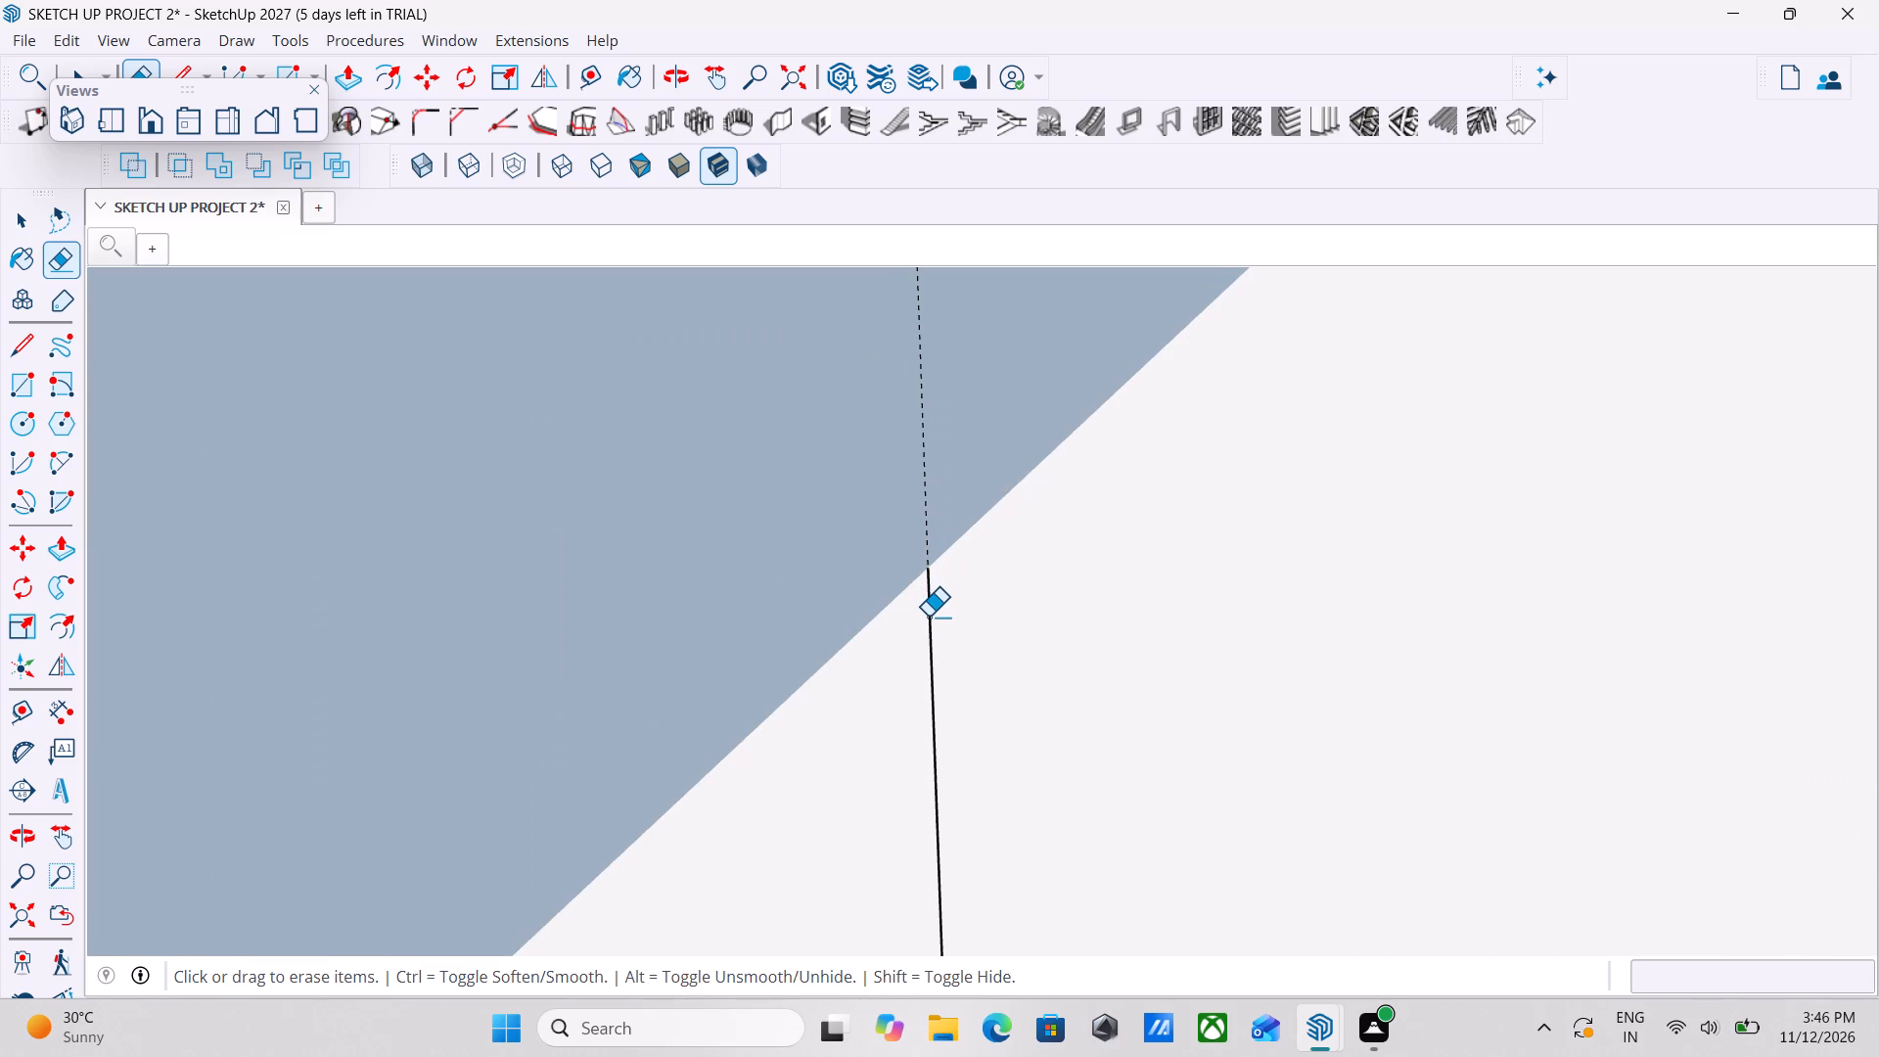
click(928, 617)
Erase the leftover bottom edge of the opening outline beside the horizontal guide, then leave the Eraser.
scroll(928, 617, down, 20)
scroll(928, 617, down, 1)
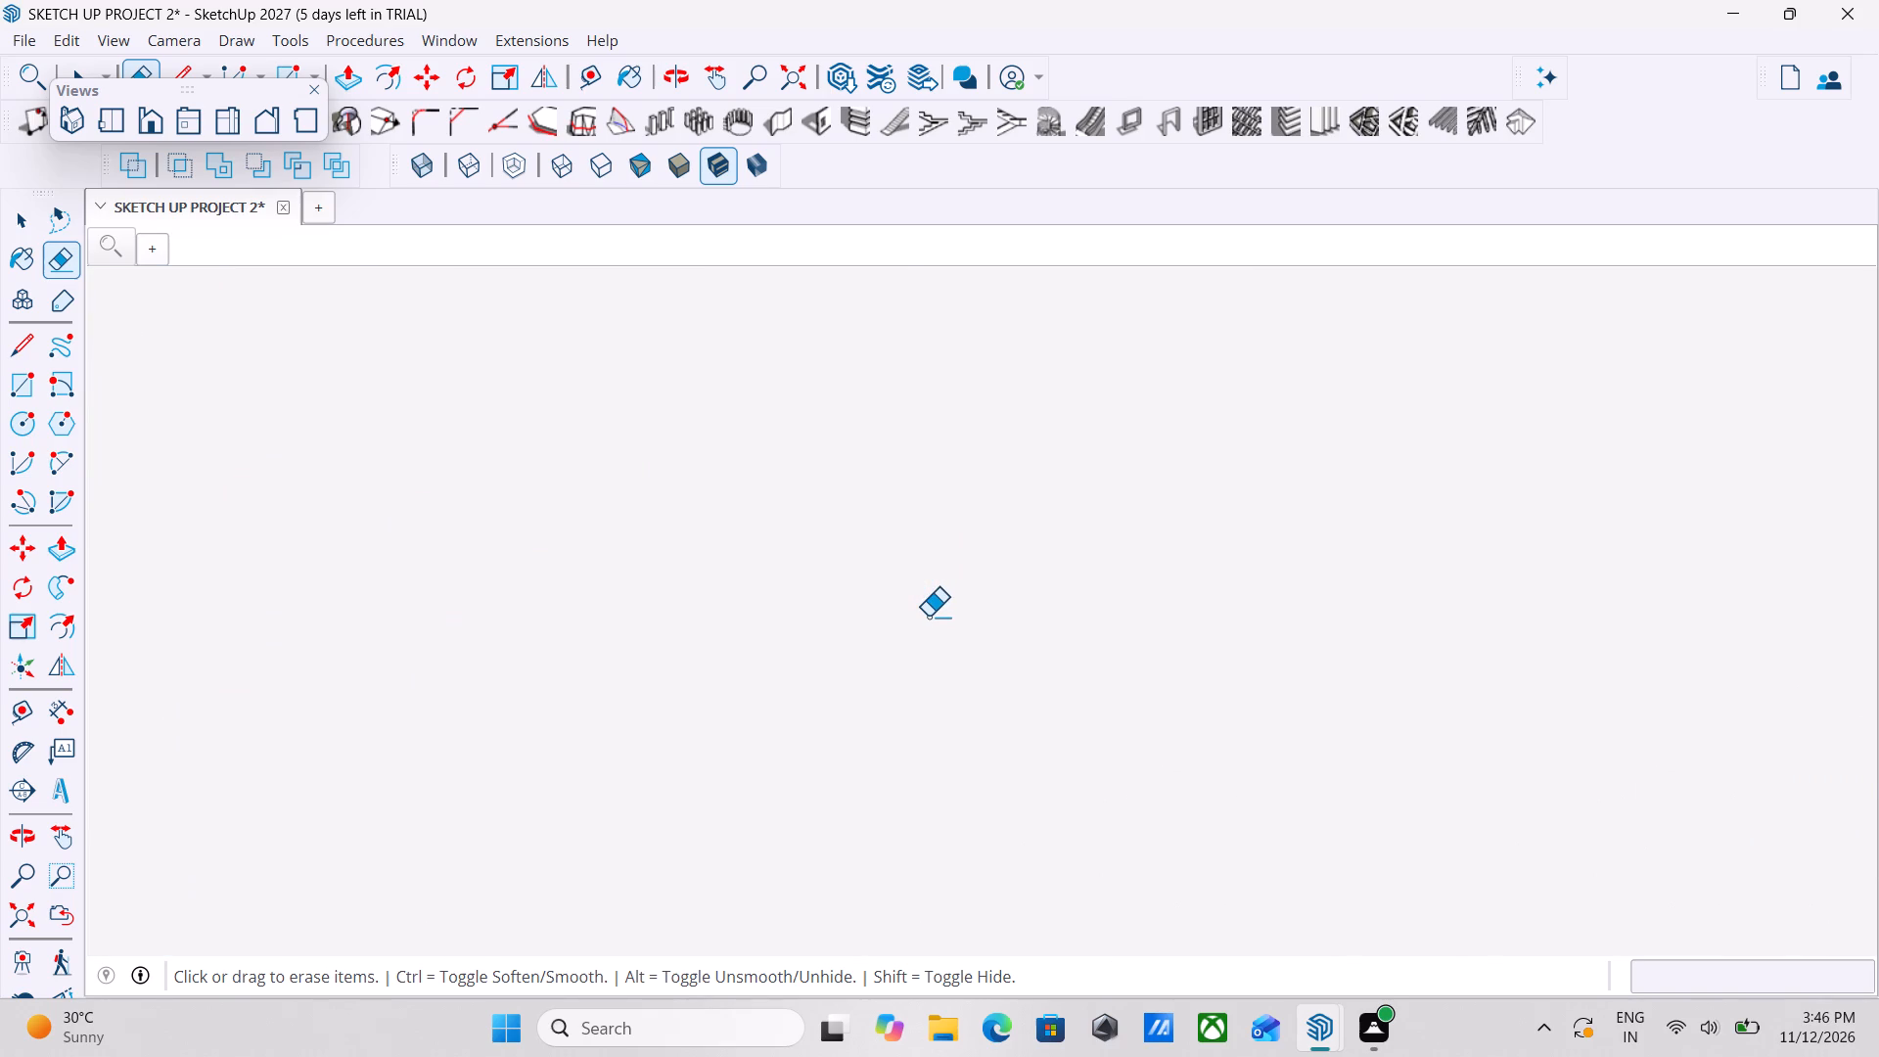
scroll(928, 617, down, 20)
scroll(928, 617, down, 20)
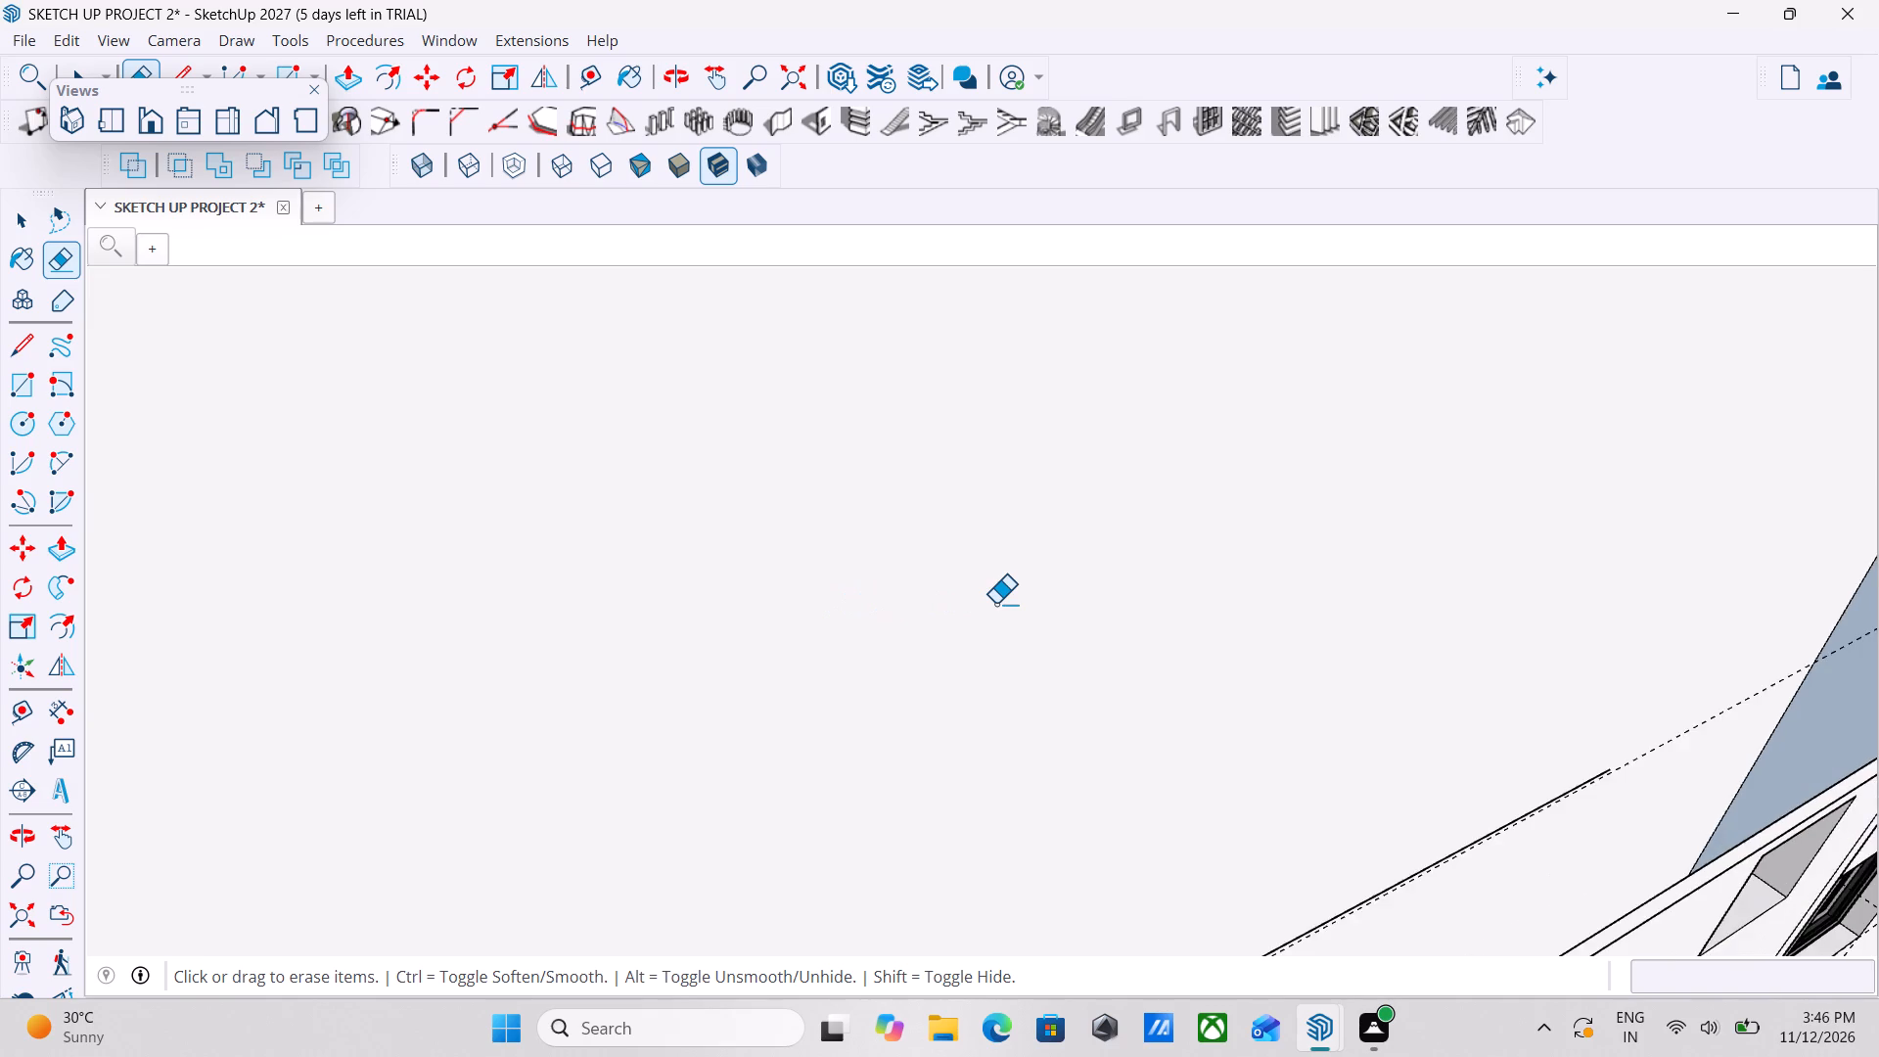
scroll(995, 604, down, 5)
scroll(1309, 814, up, 20)
scroll(1309, 814, up, 1)
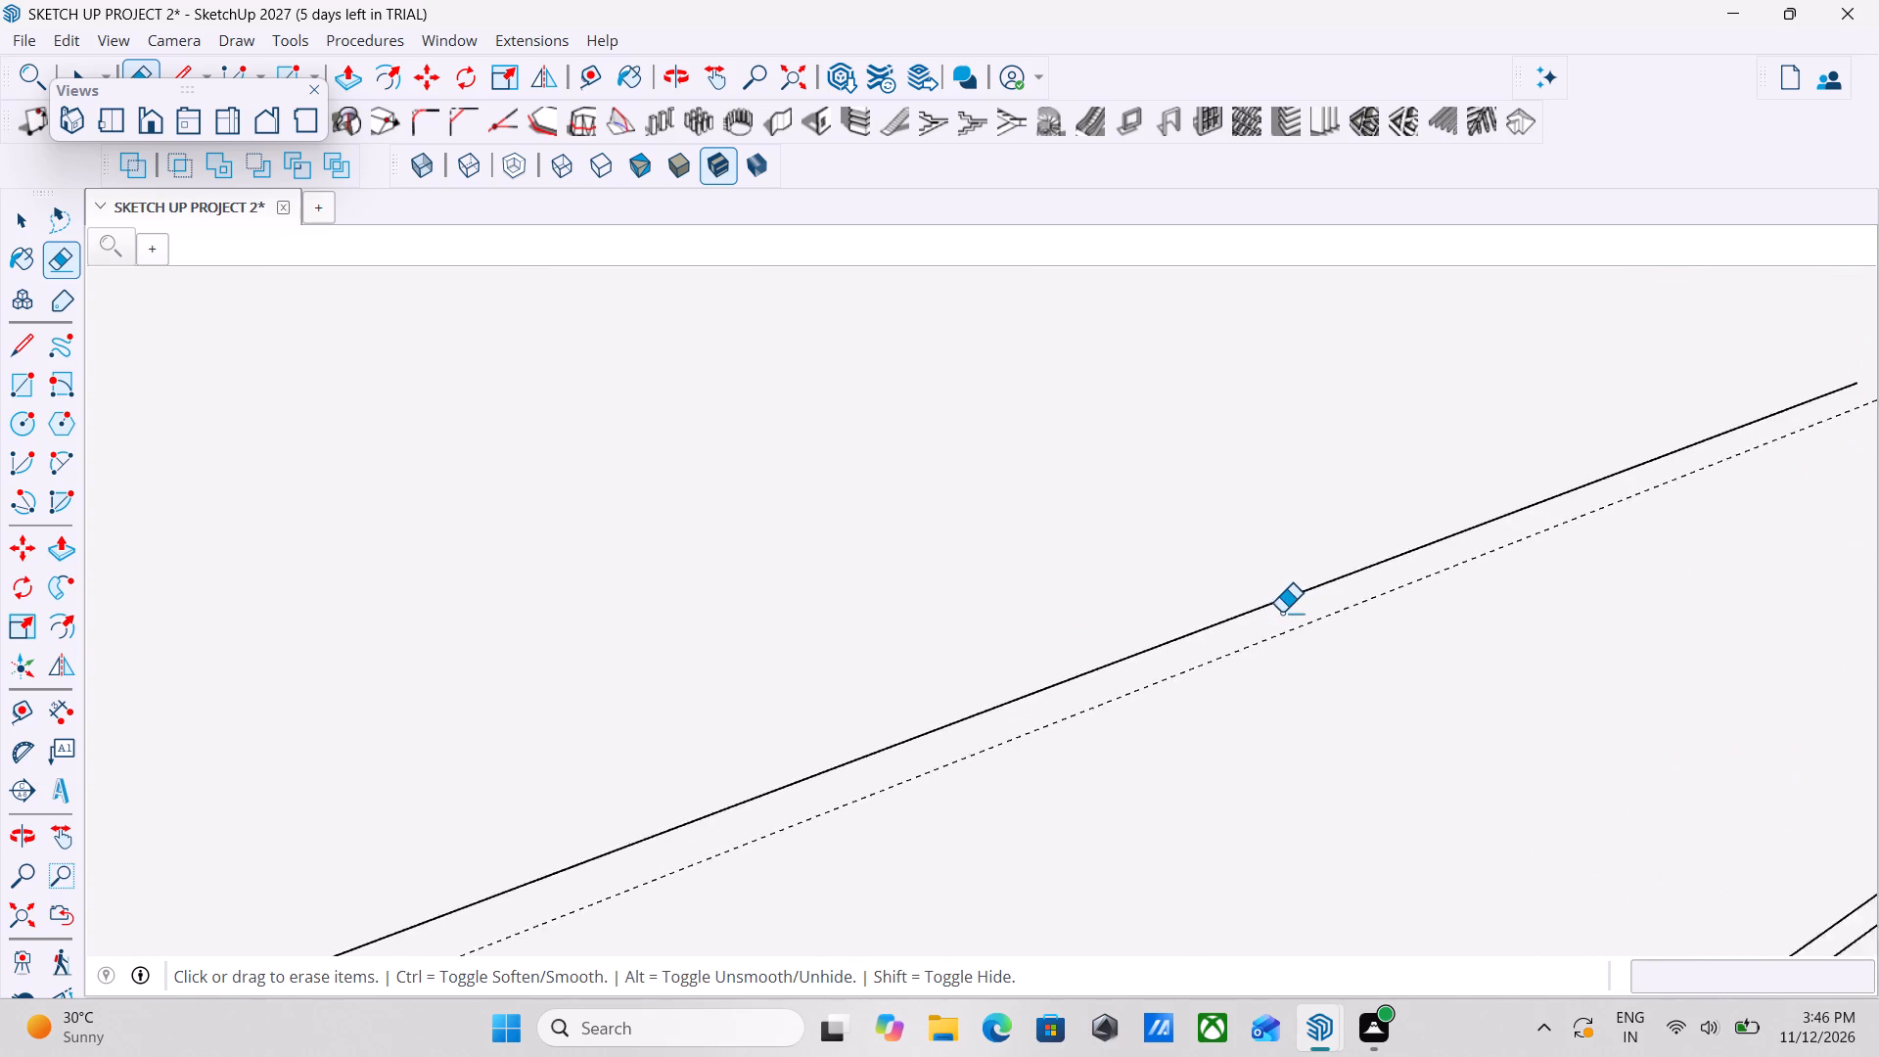
scroll(1281, 613, up, 16)
scroll(1342, 524, up, 12)
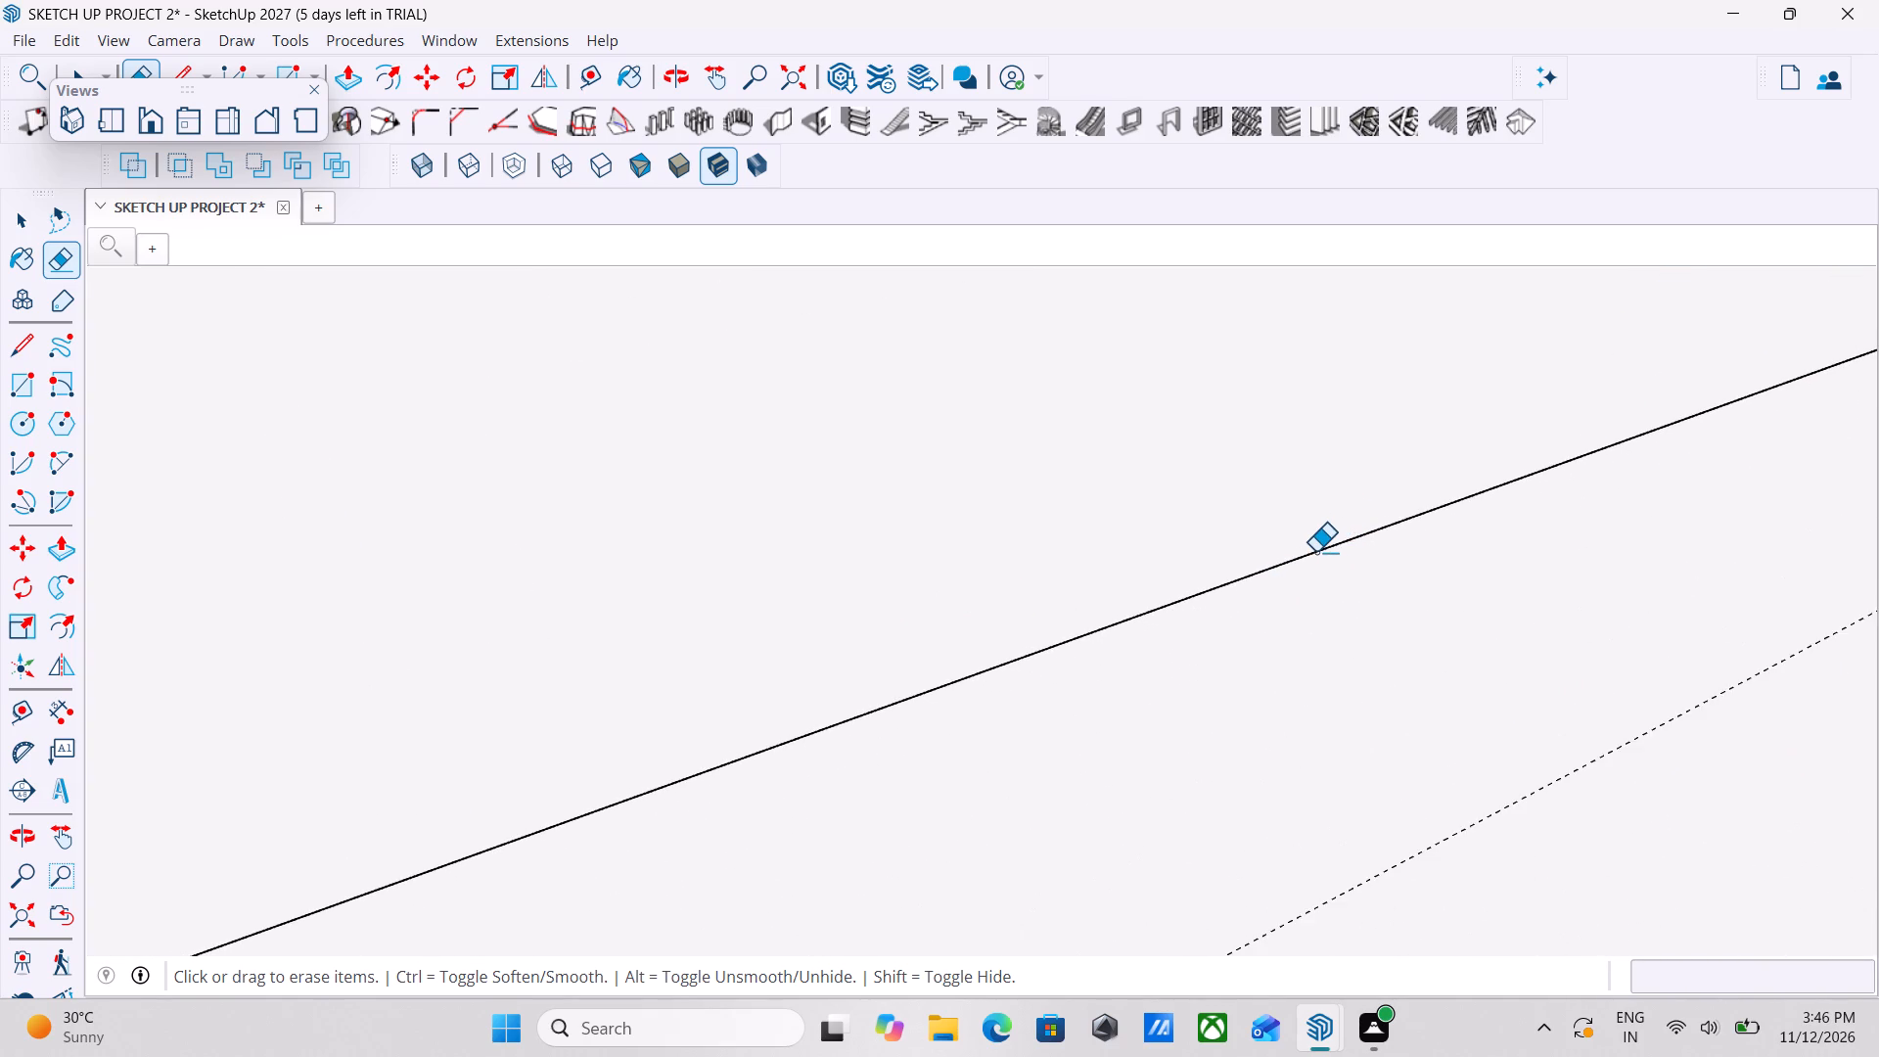
scroll(1315, 552, up, 9)
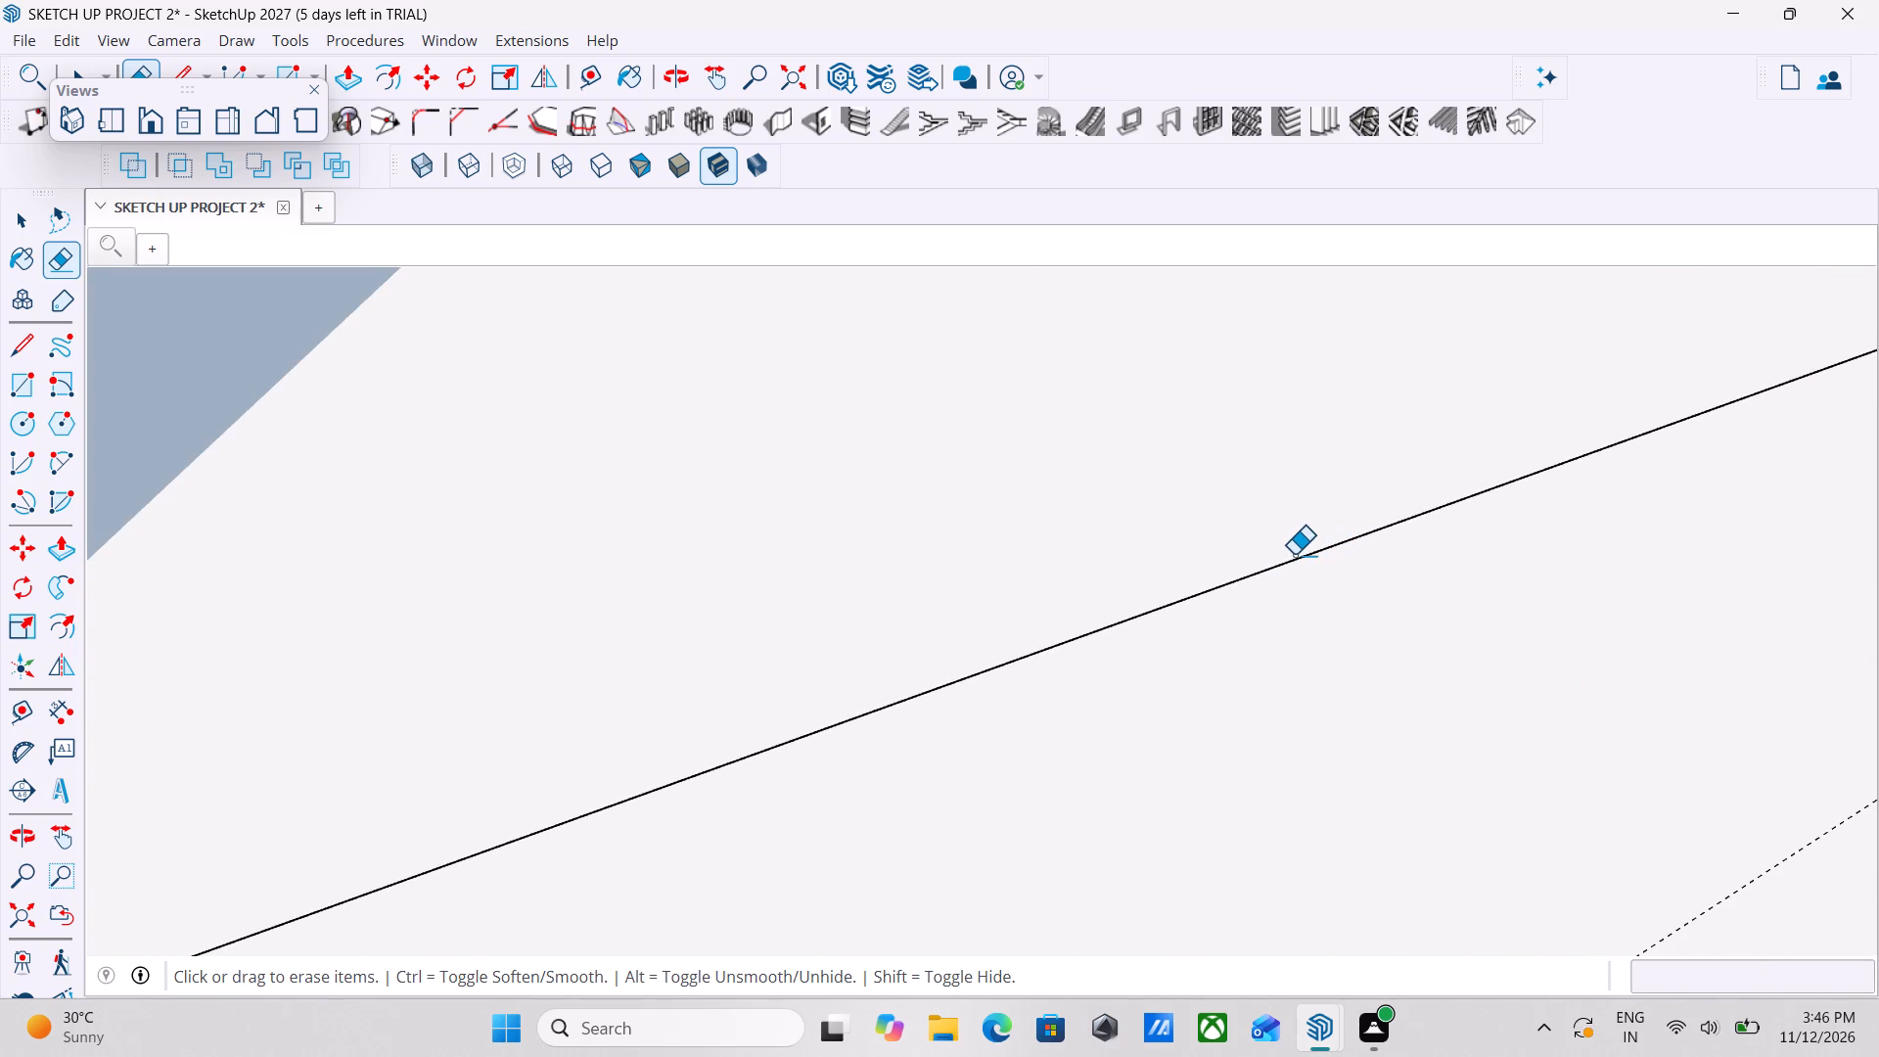
click(1293, 560)
scroll(1293, 560, down, 10)
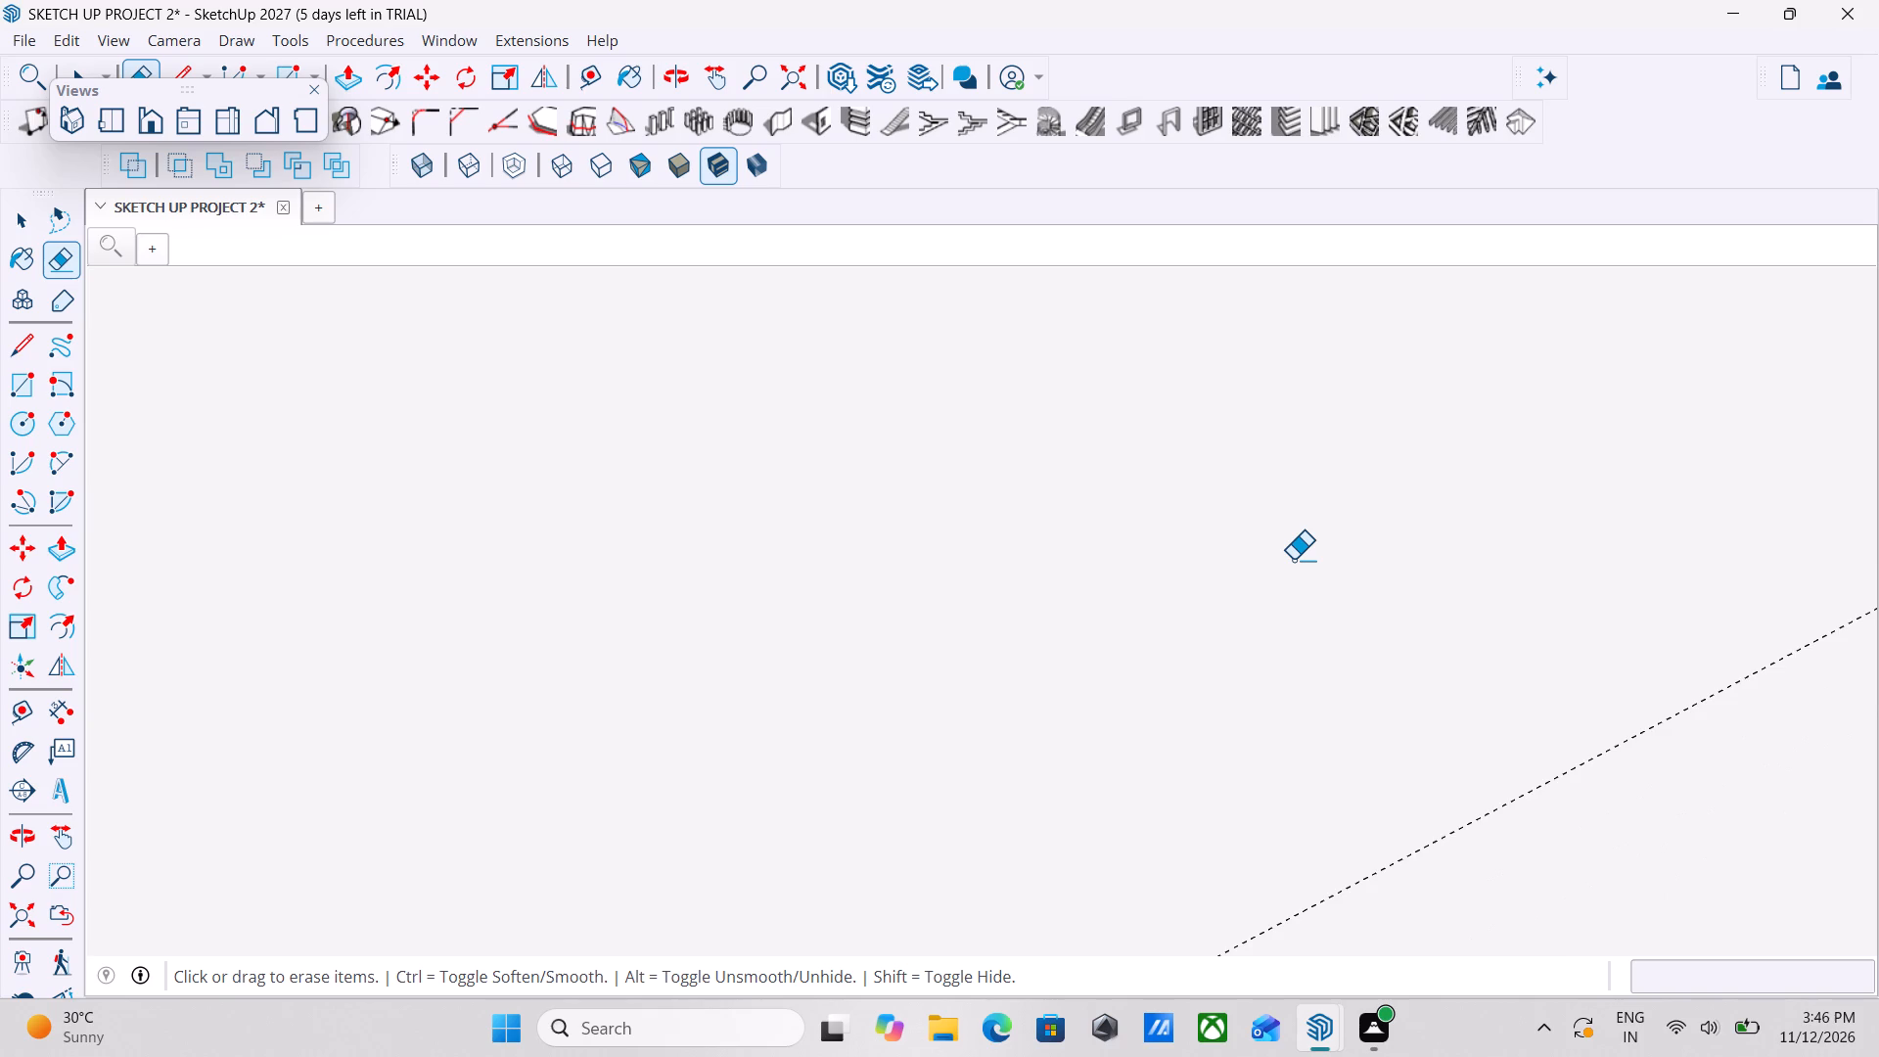
scroll(1293, 560, down, 20)
scroll(1293, 560, down, 9)
key(Escape)
key(space)
scroll(1293, 560, down, 10)
key(space)
key(space)
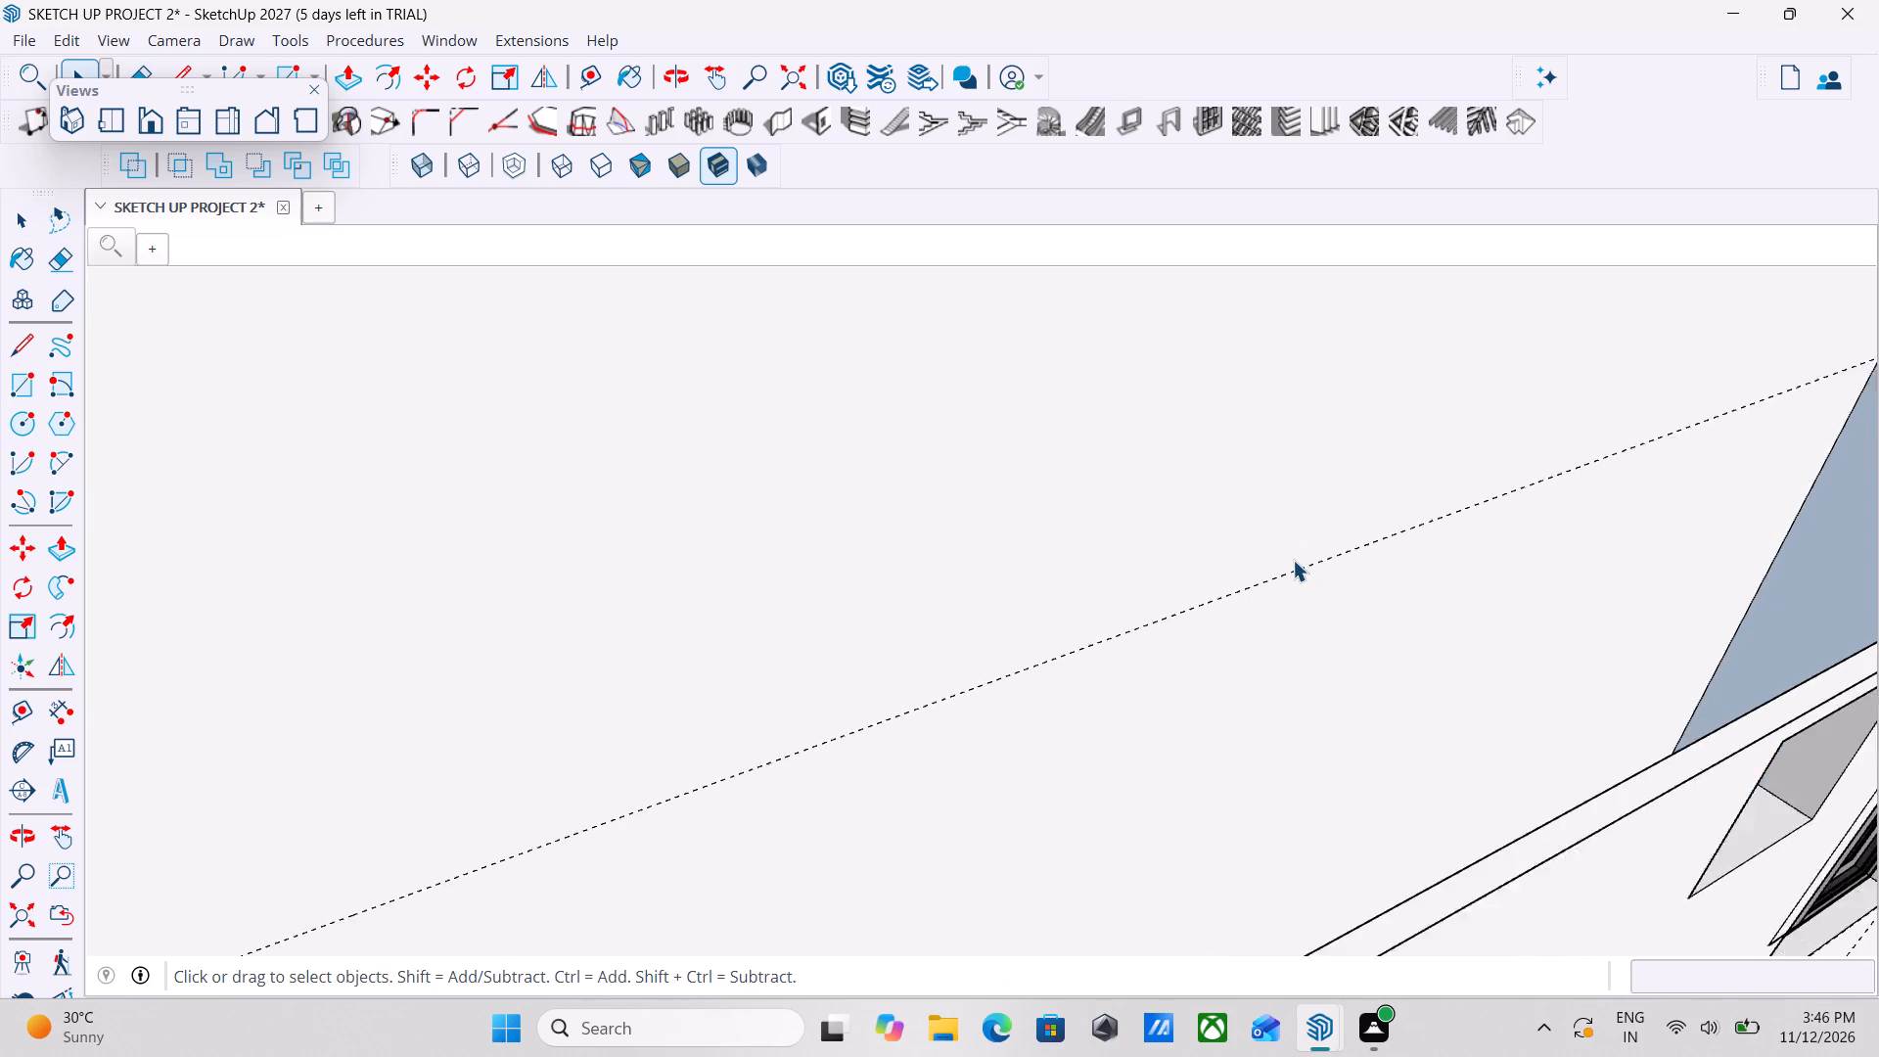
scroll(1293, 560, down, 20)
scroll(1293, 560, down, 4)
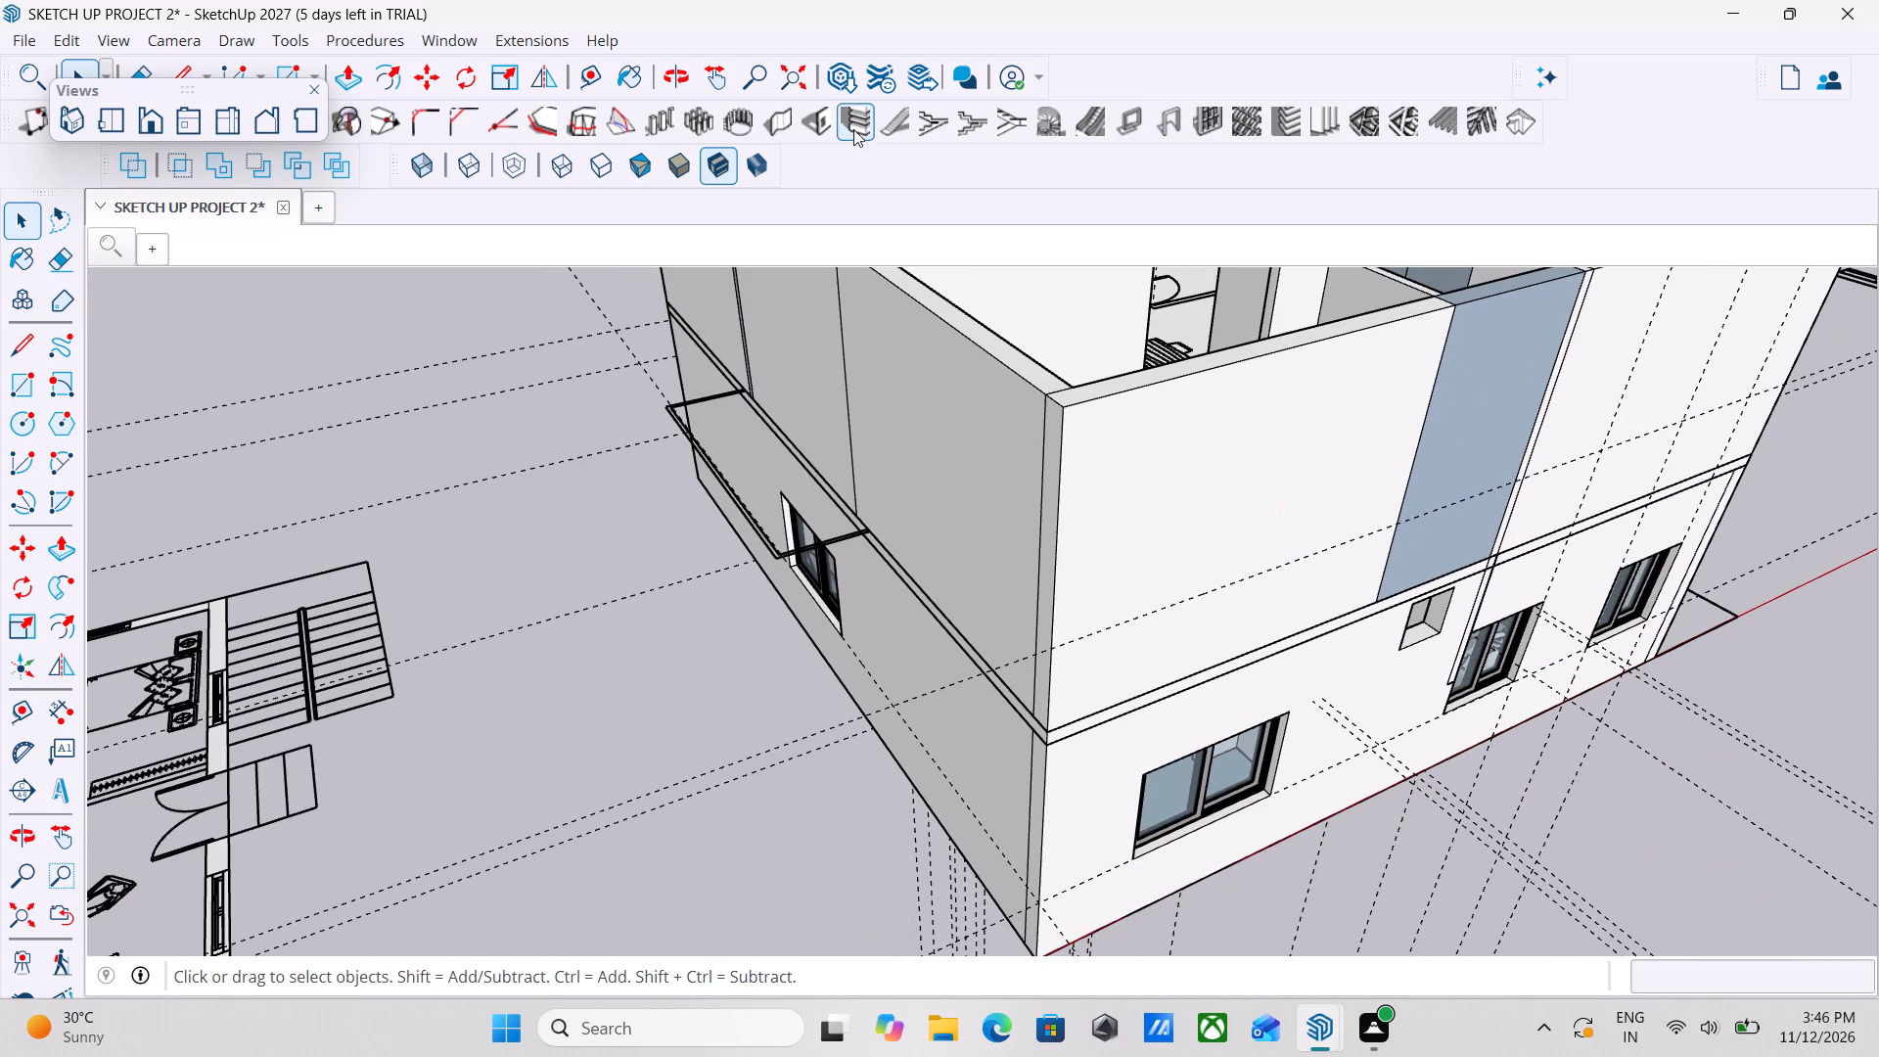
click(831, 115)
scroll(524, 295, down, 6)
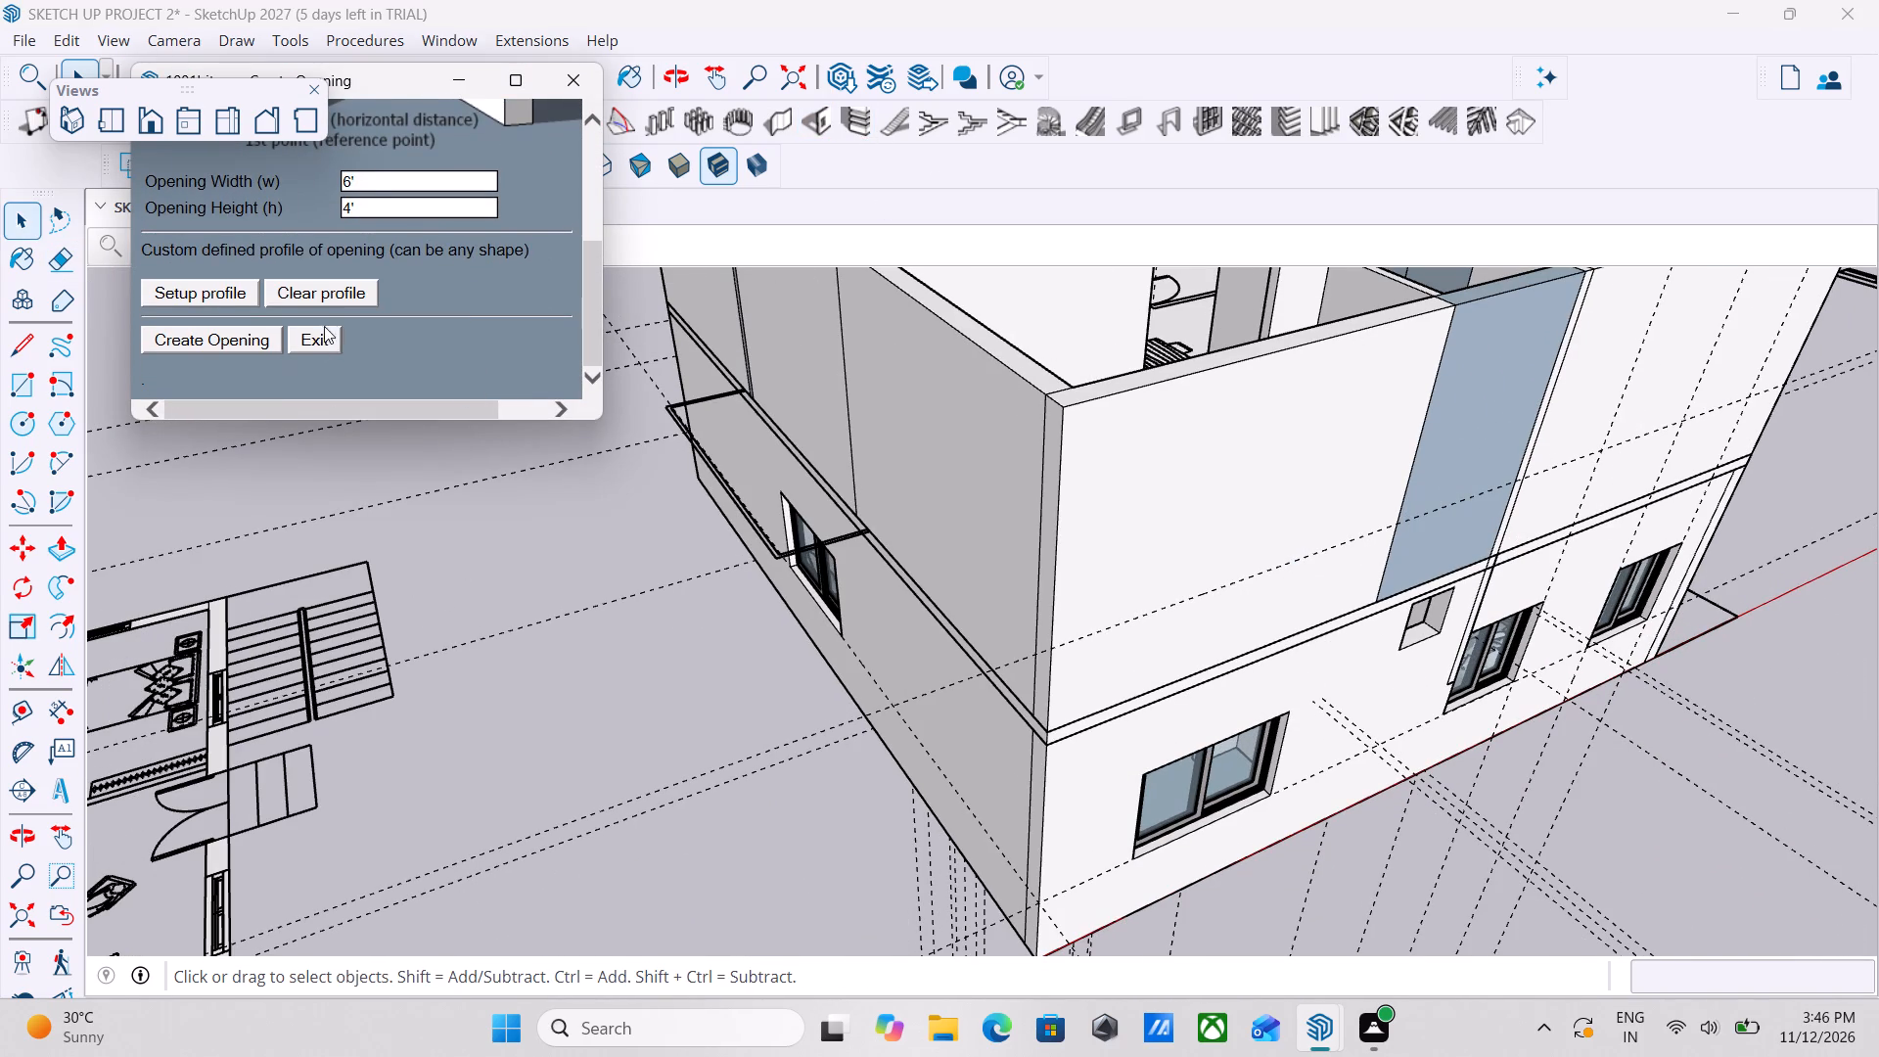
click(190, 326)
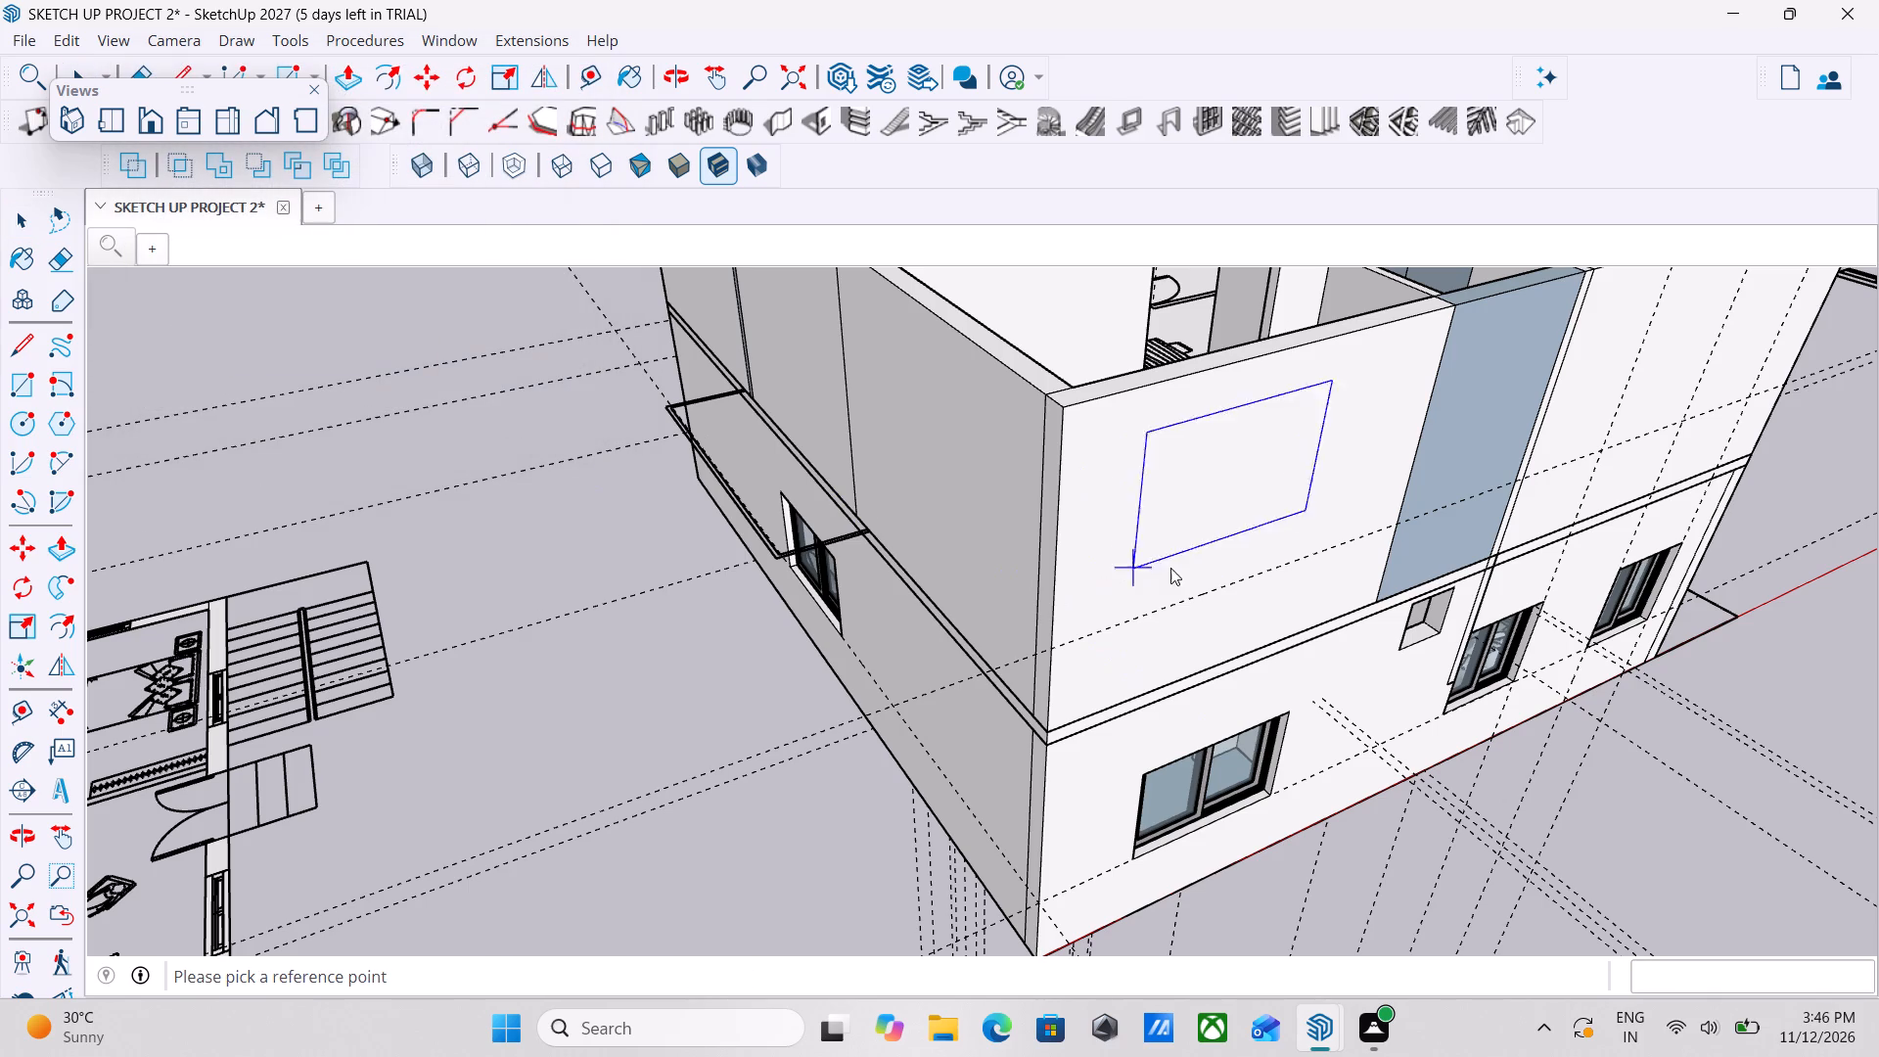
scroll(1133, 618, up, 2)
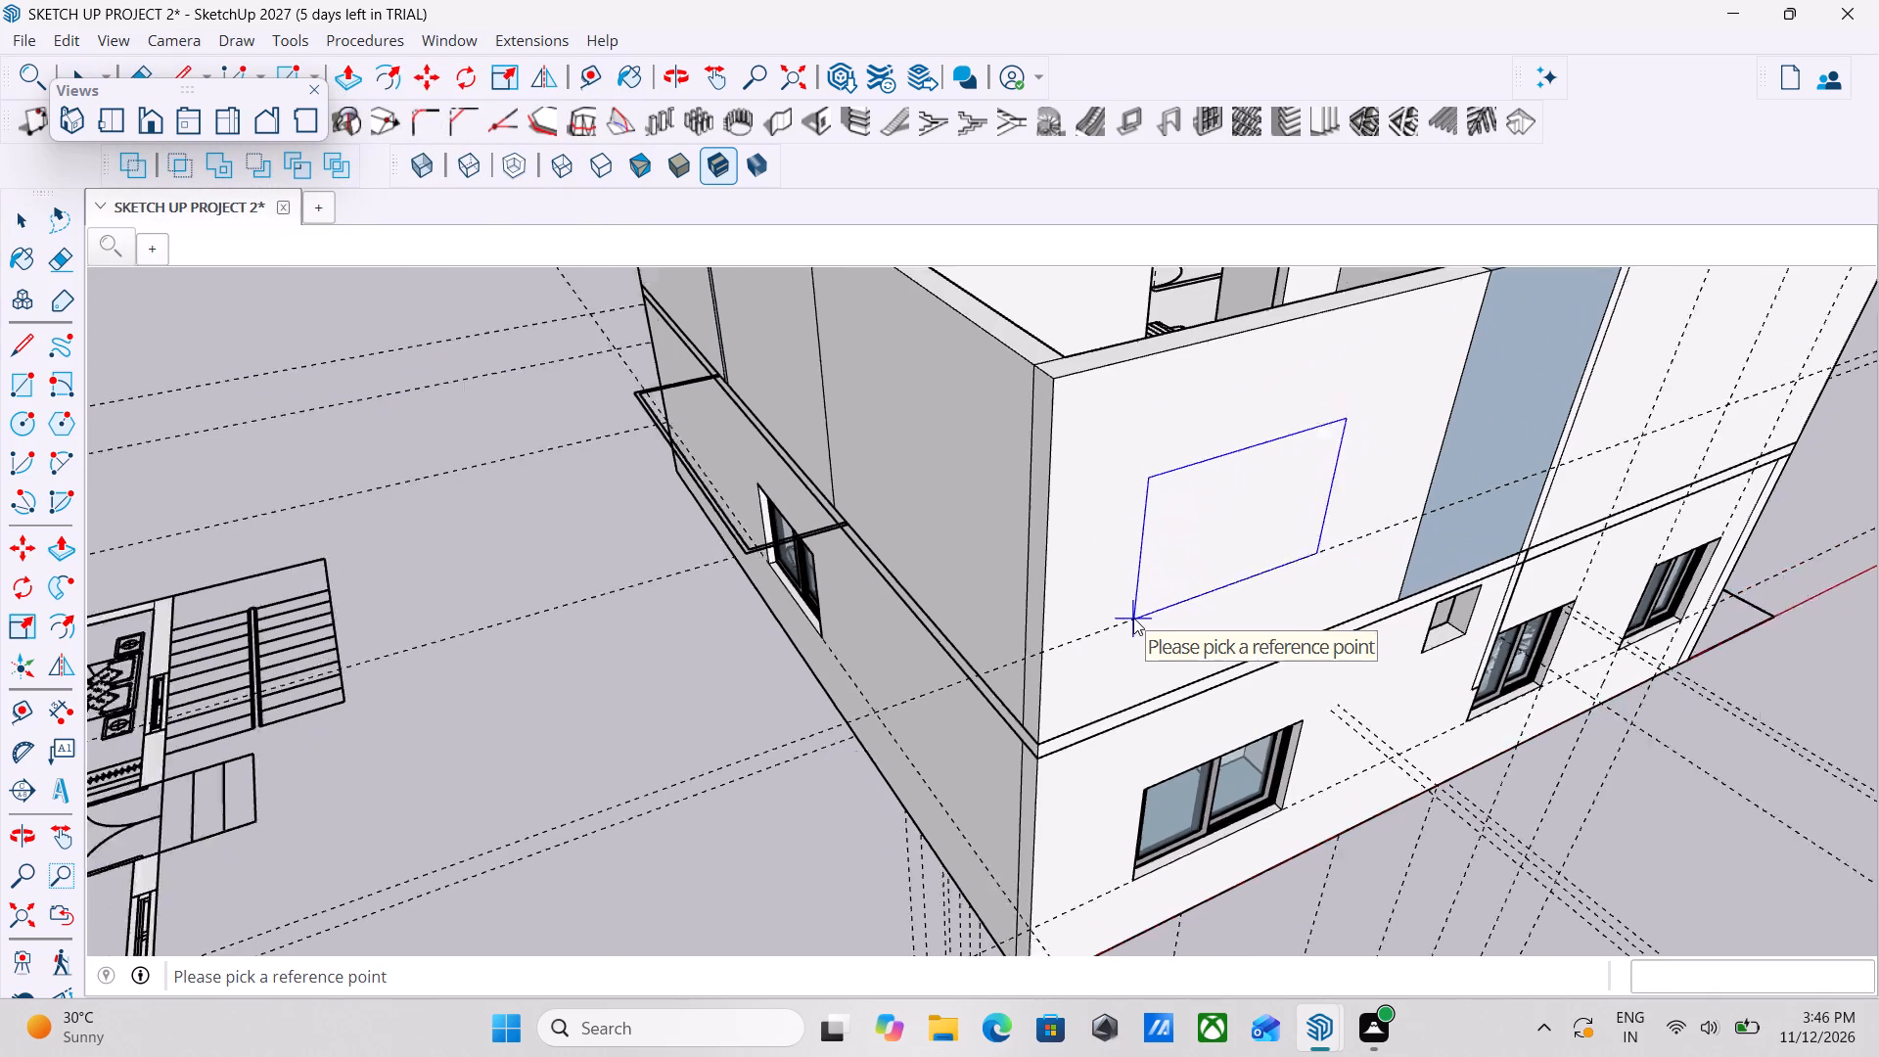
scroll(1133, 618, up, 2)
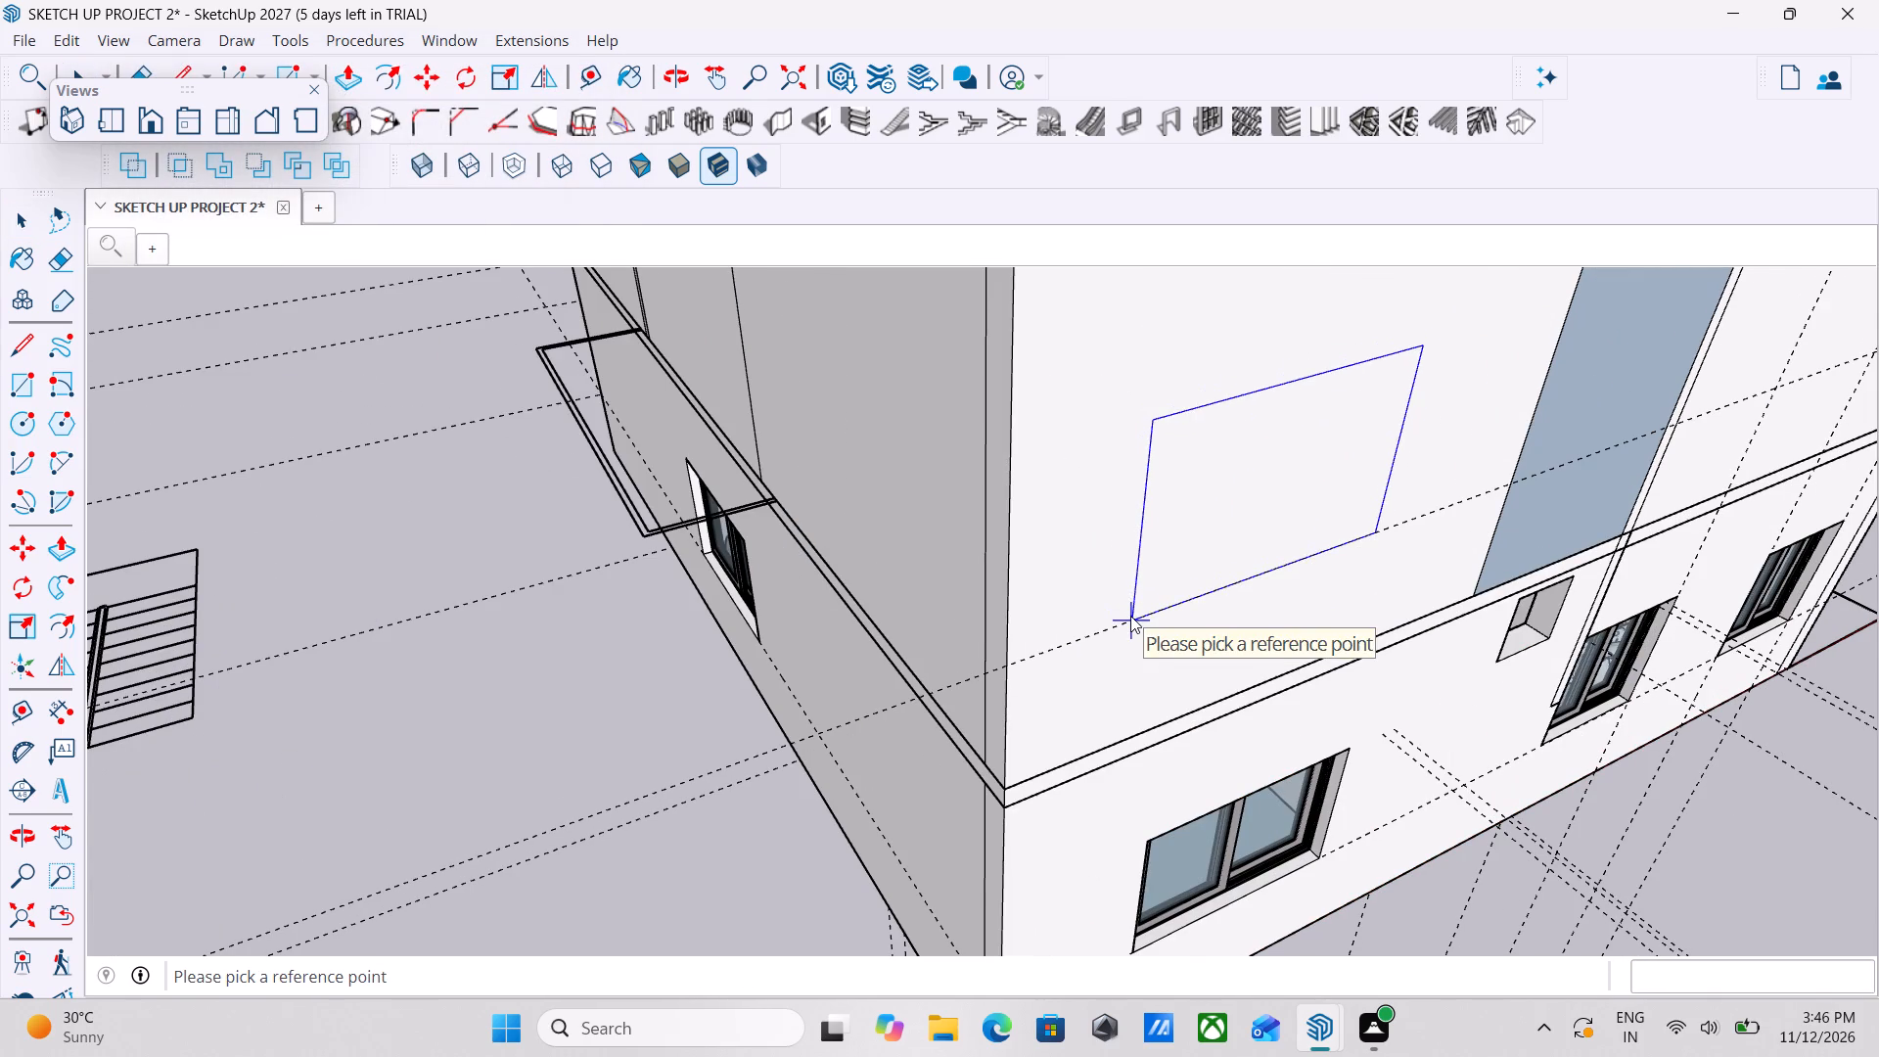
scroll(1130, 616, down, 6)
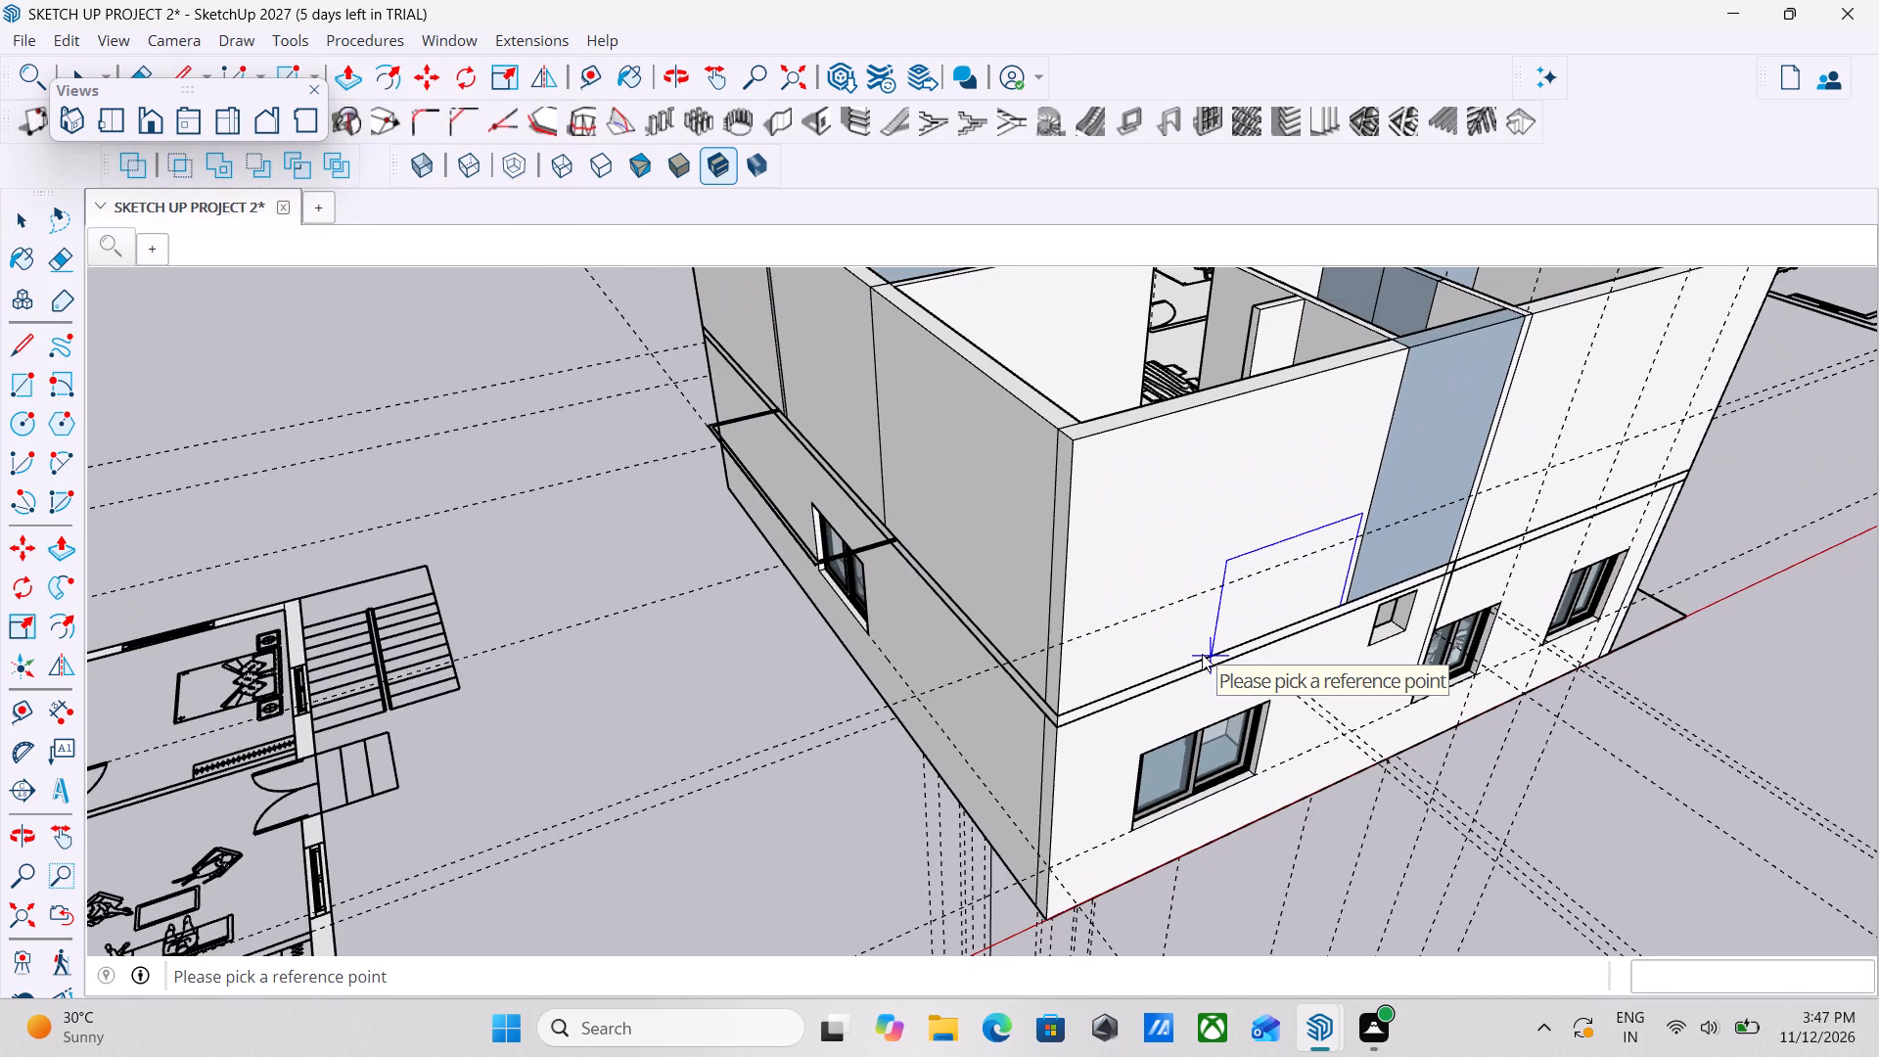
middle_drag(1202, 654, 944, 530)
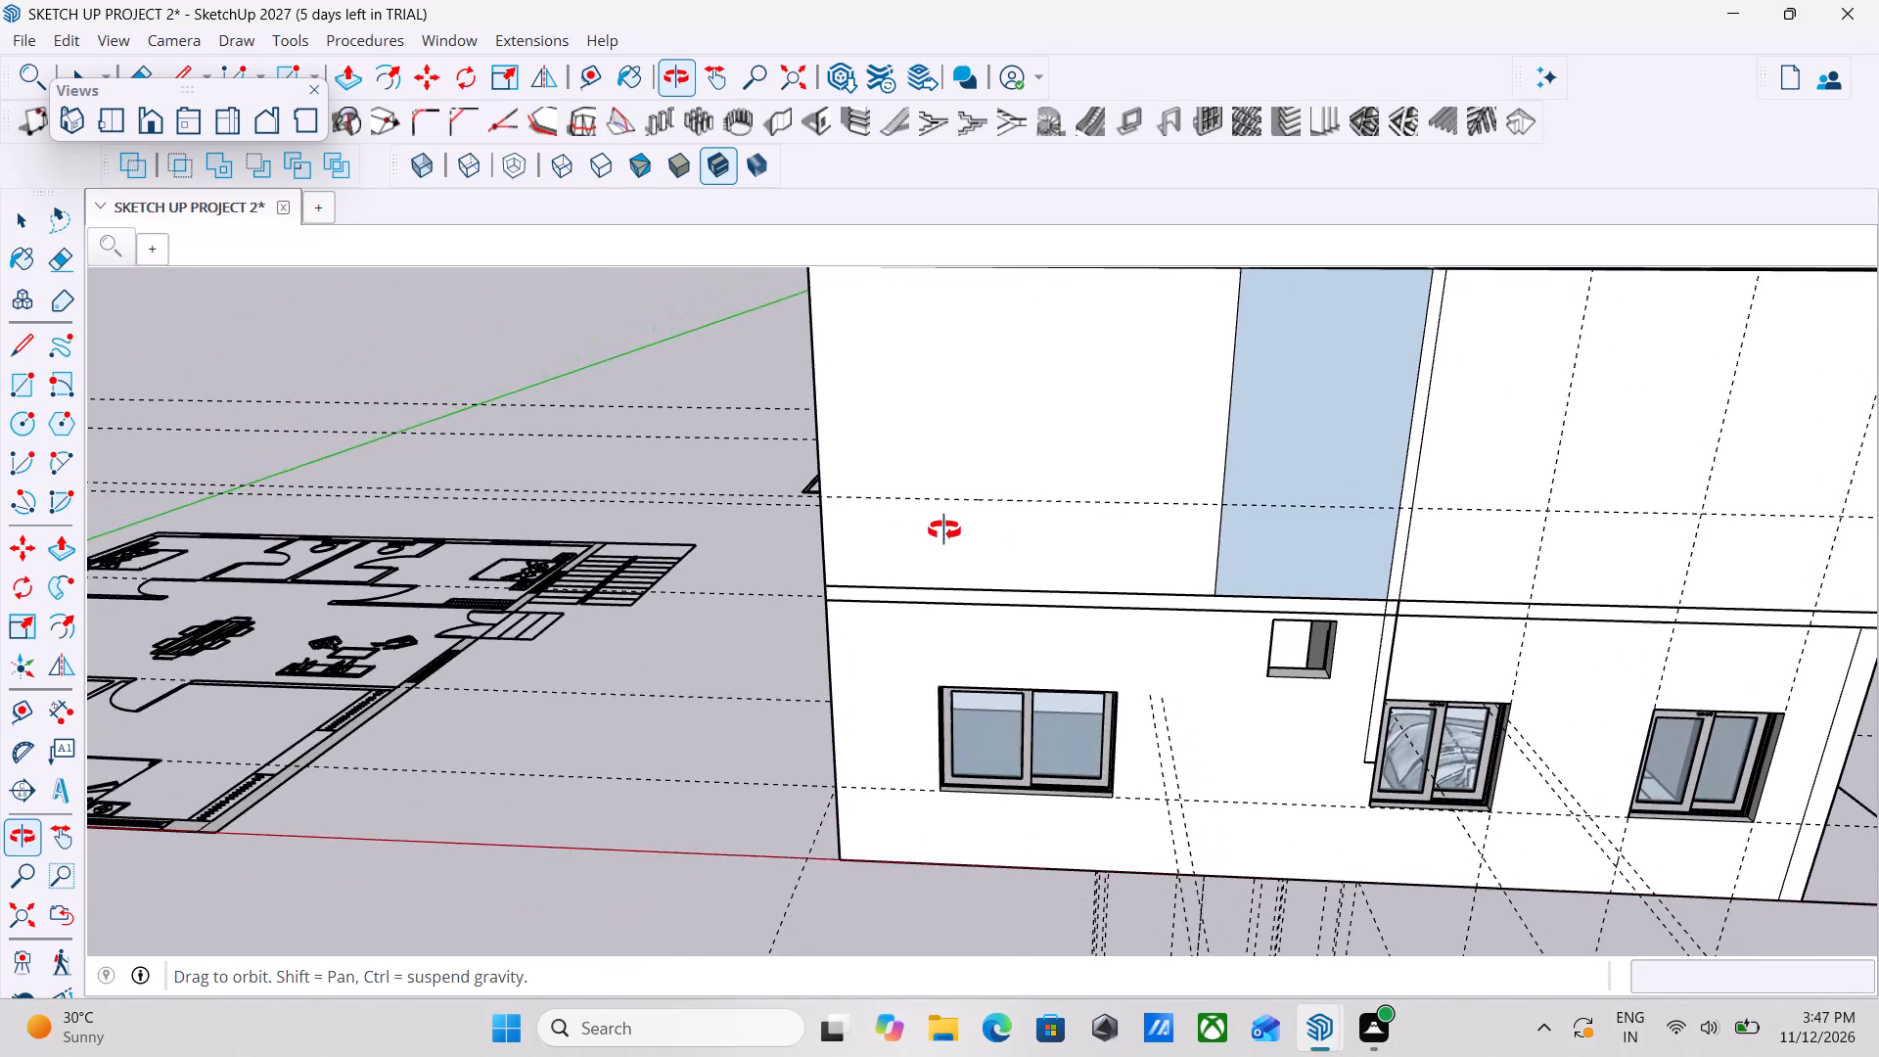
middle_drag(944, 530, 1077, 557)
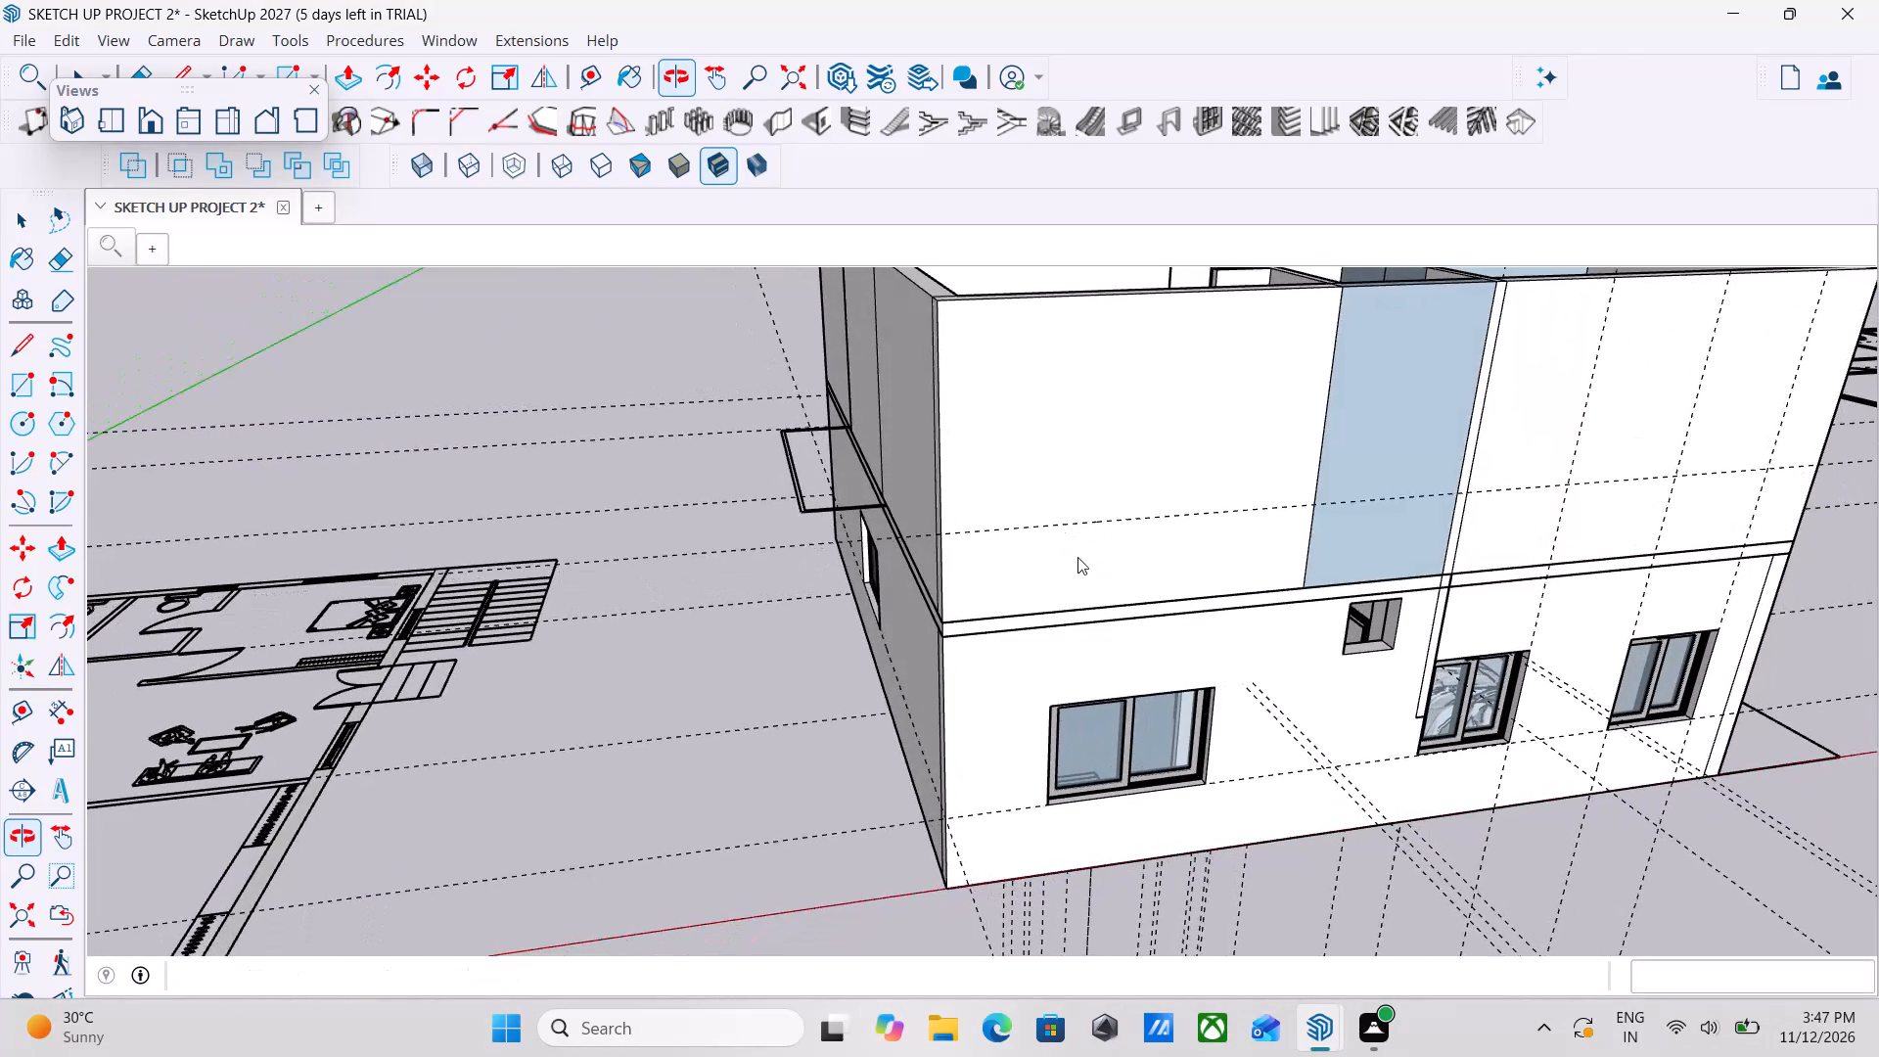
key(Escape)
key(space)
Erase the vertical edge dividing the white upper-floor wall face above the corner window from the adjacent blue face.
middle_drag(1040, 637, 1072, 606)
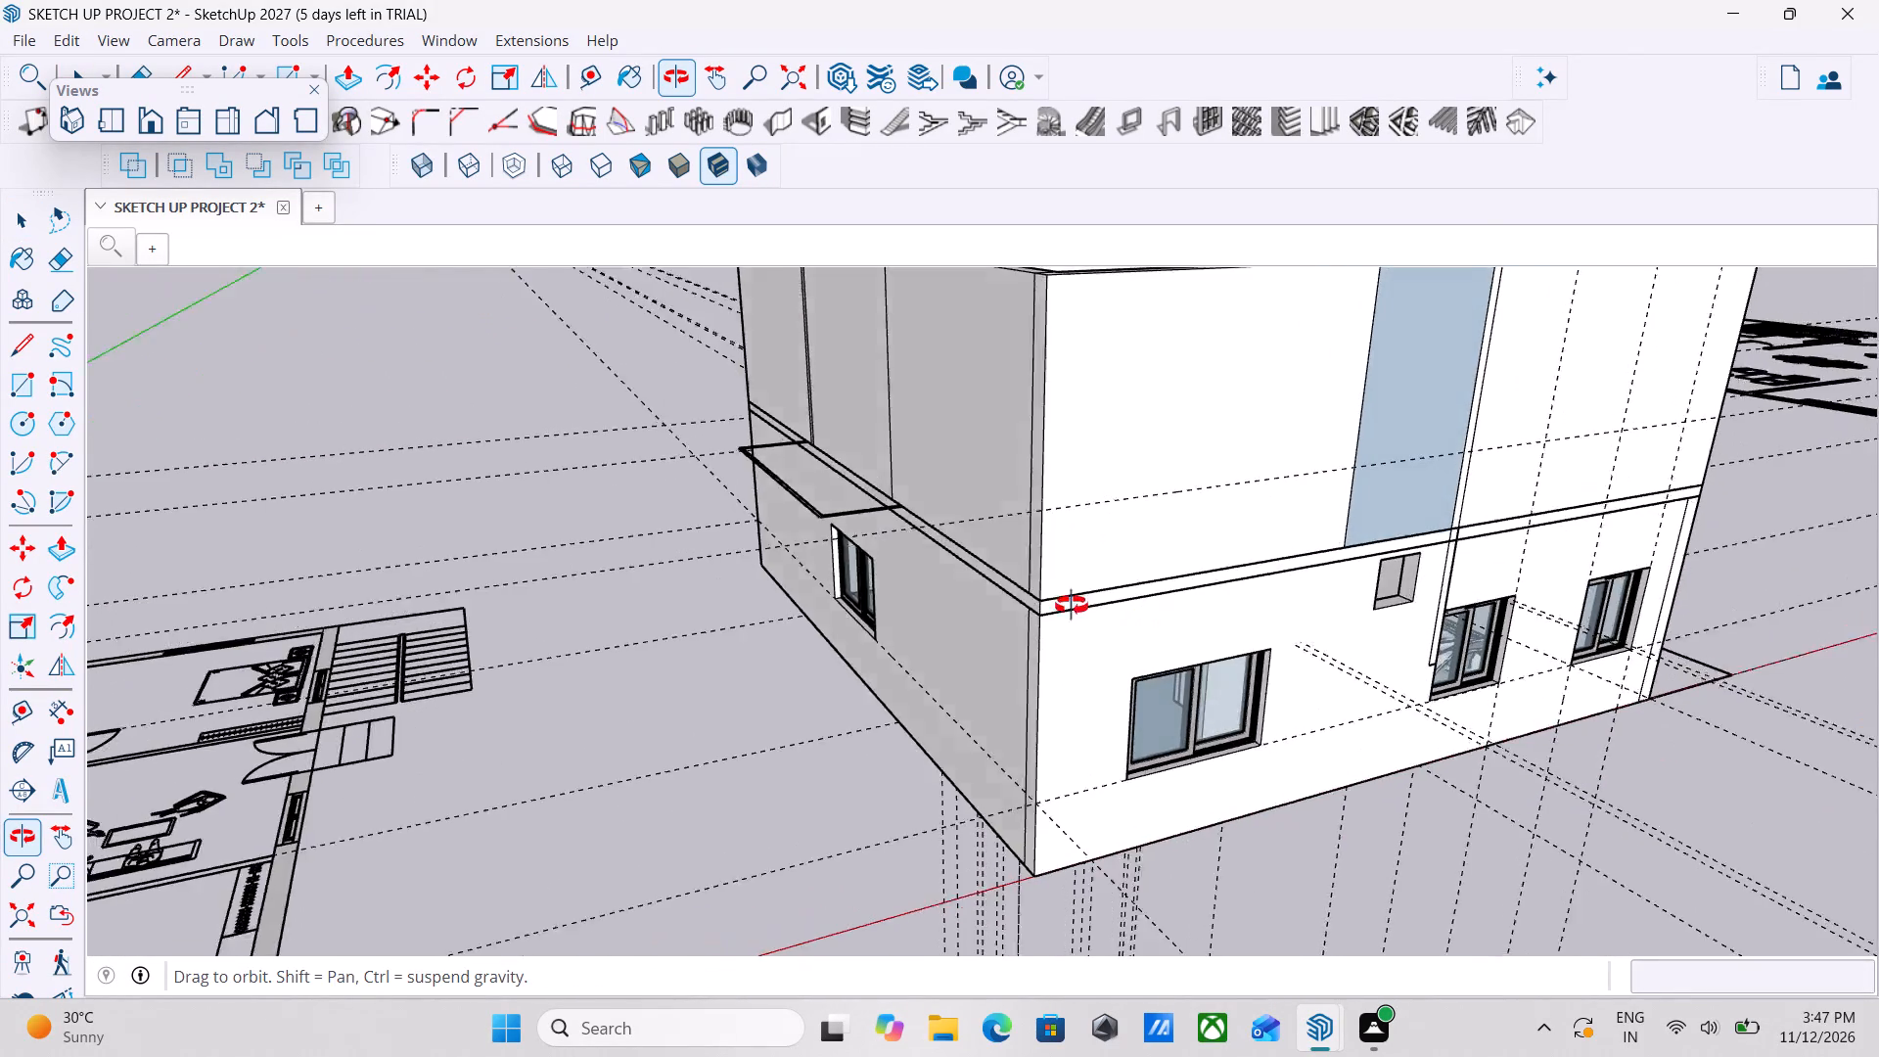
middle_drag(1072, 606, 1034, 596)
scroll(1349, 646, up, 1)
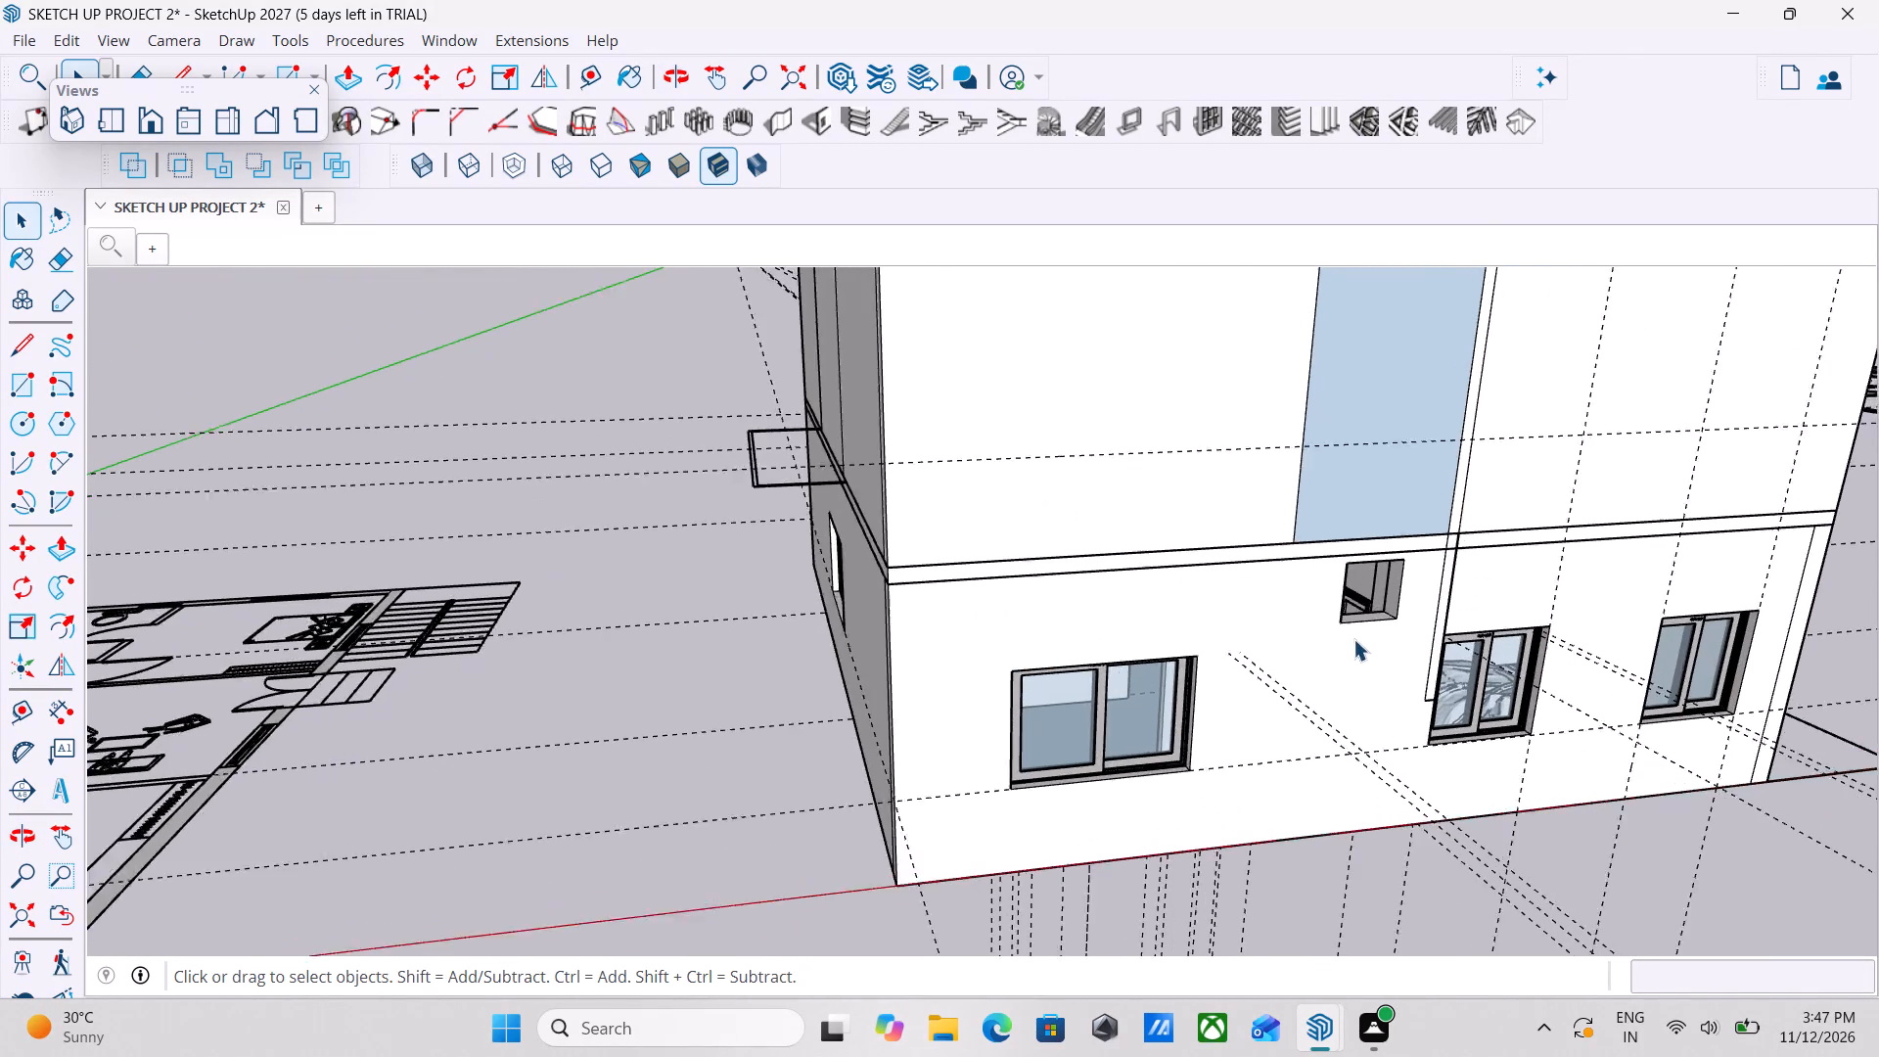
scroll(1353, 639, up, 1)
scroll(1358, 587, down, 2)
middle_drag(1358, 587, 1378, 658)
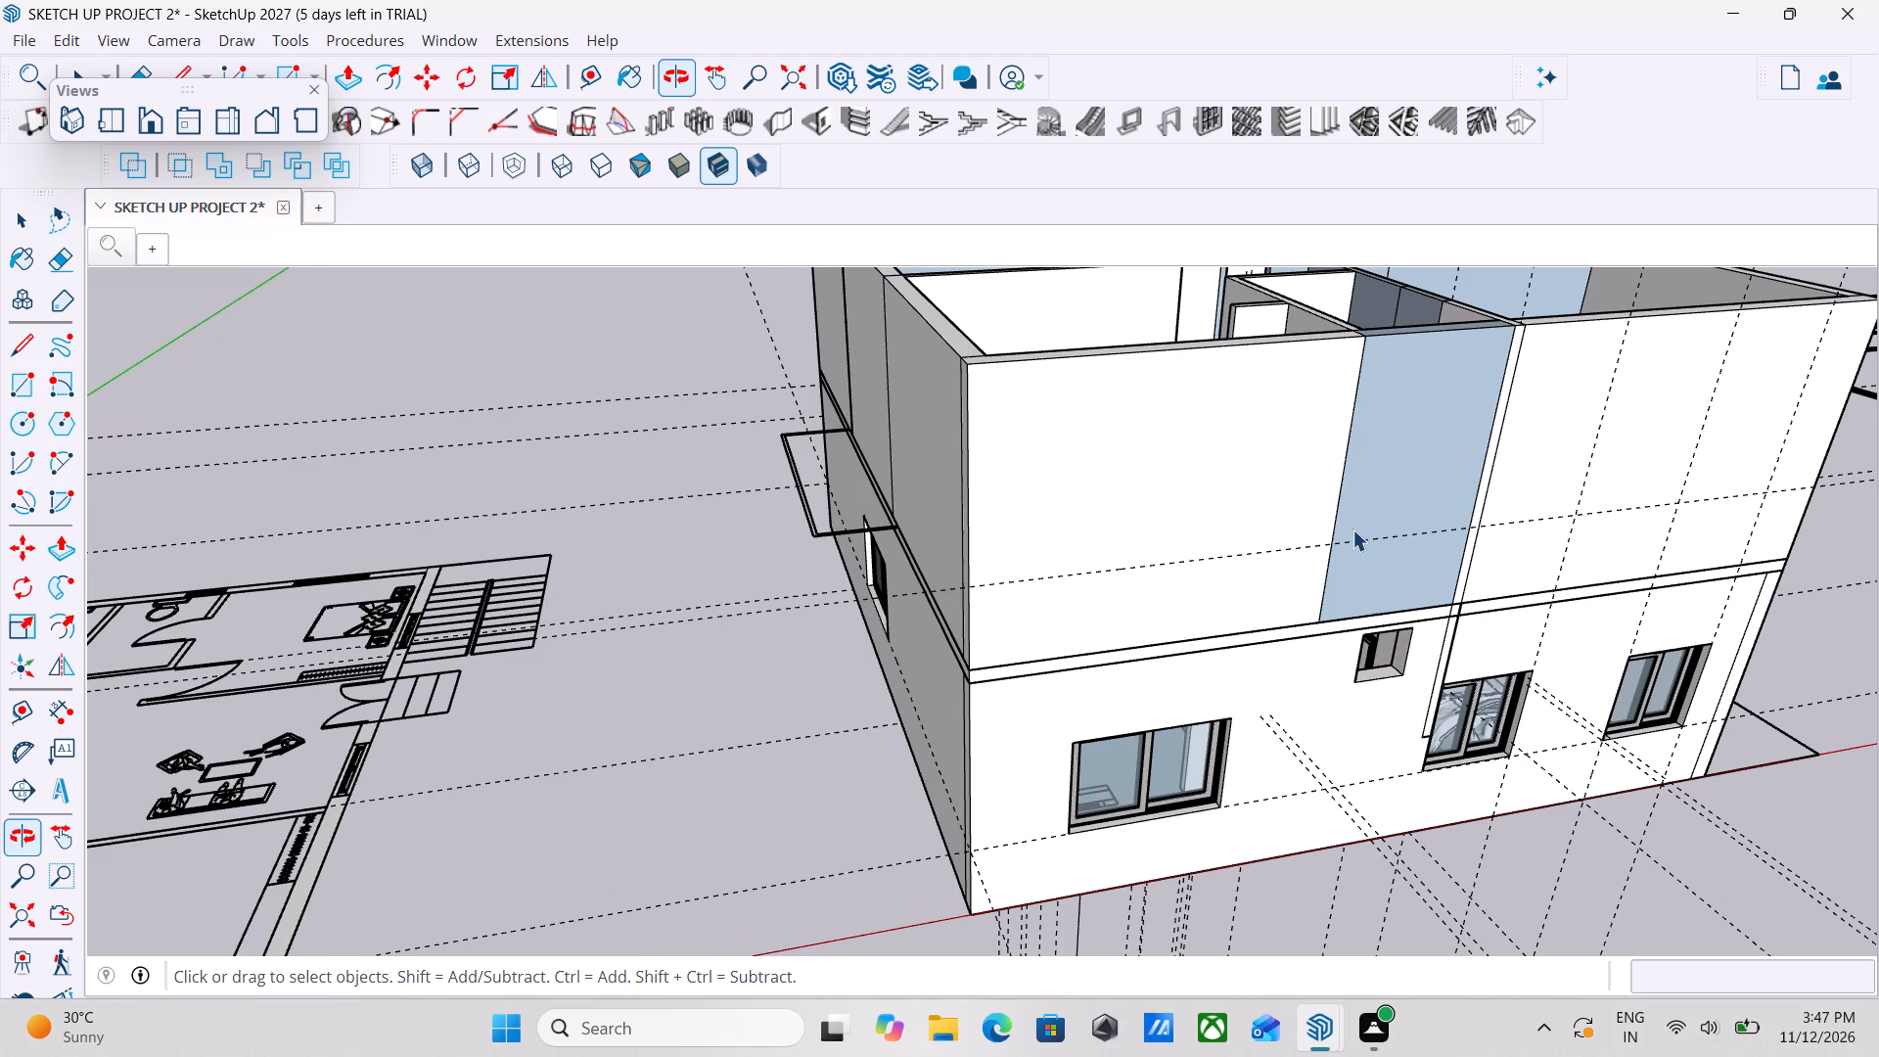
scroll(1323, 537, up, 4)
middle_drag(1424, 529, 1217, 615)
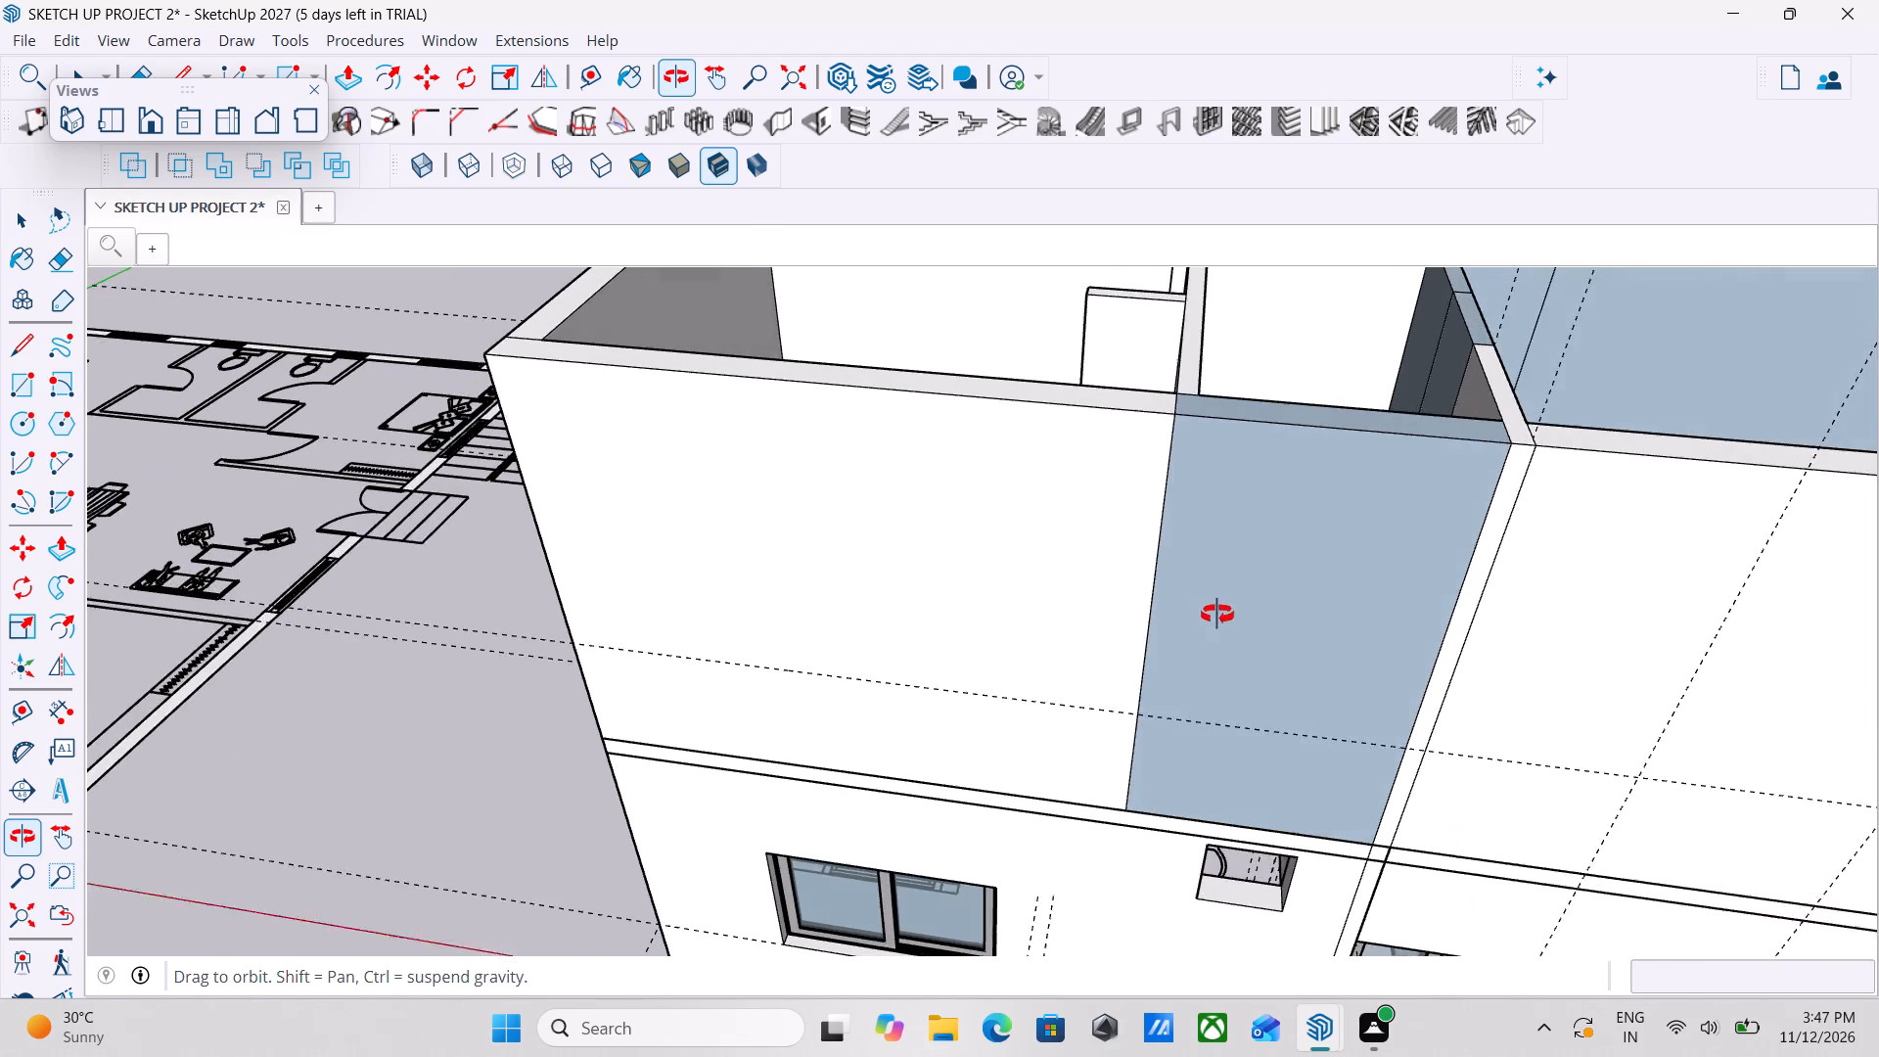
middle_drag(1217, 615, 1214, 615)
scroll(1144, 563, down, 2)
middle_drag(1115, 613, 1277, 612)
scroll(1597, 598, down, 1)
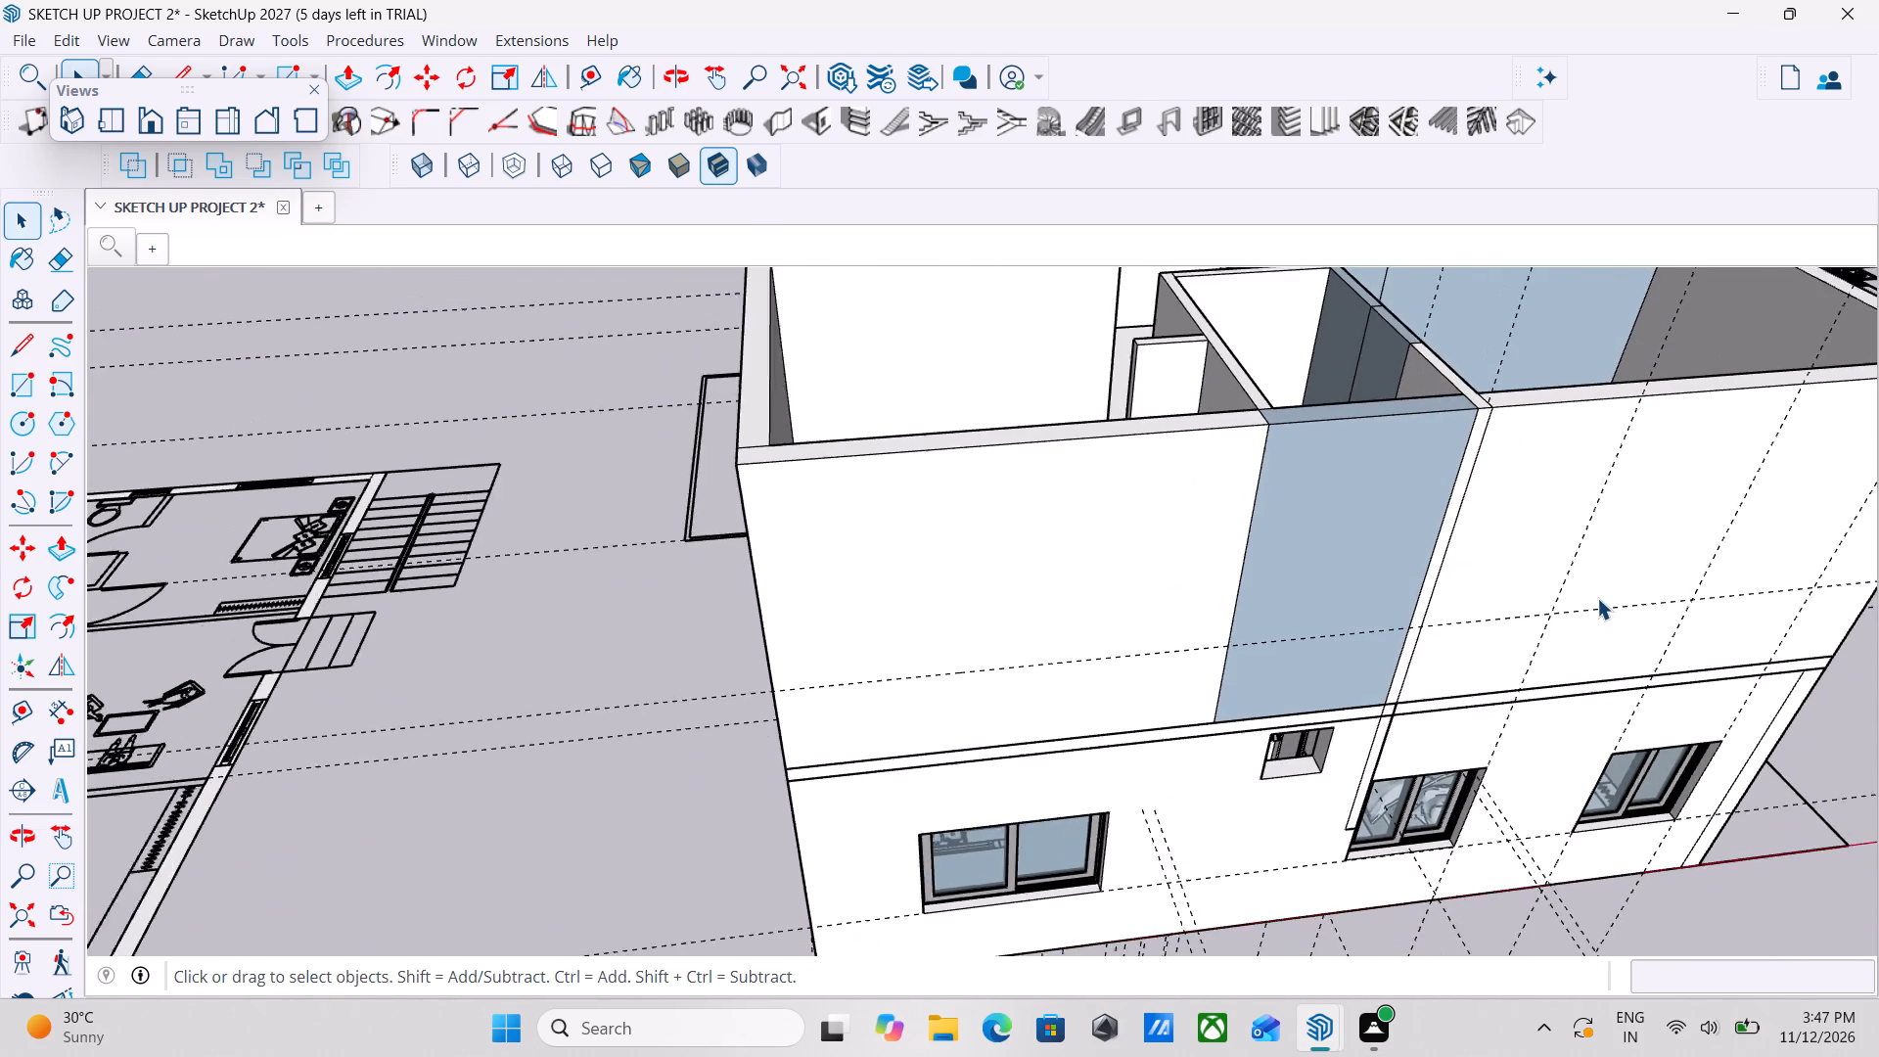
scroll(1597, 598, down, 1)
middle_drag(1495, 501, 1310, 531)
middle_drag(1123, 598, 1218, 572)
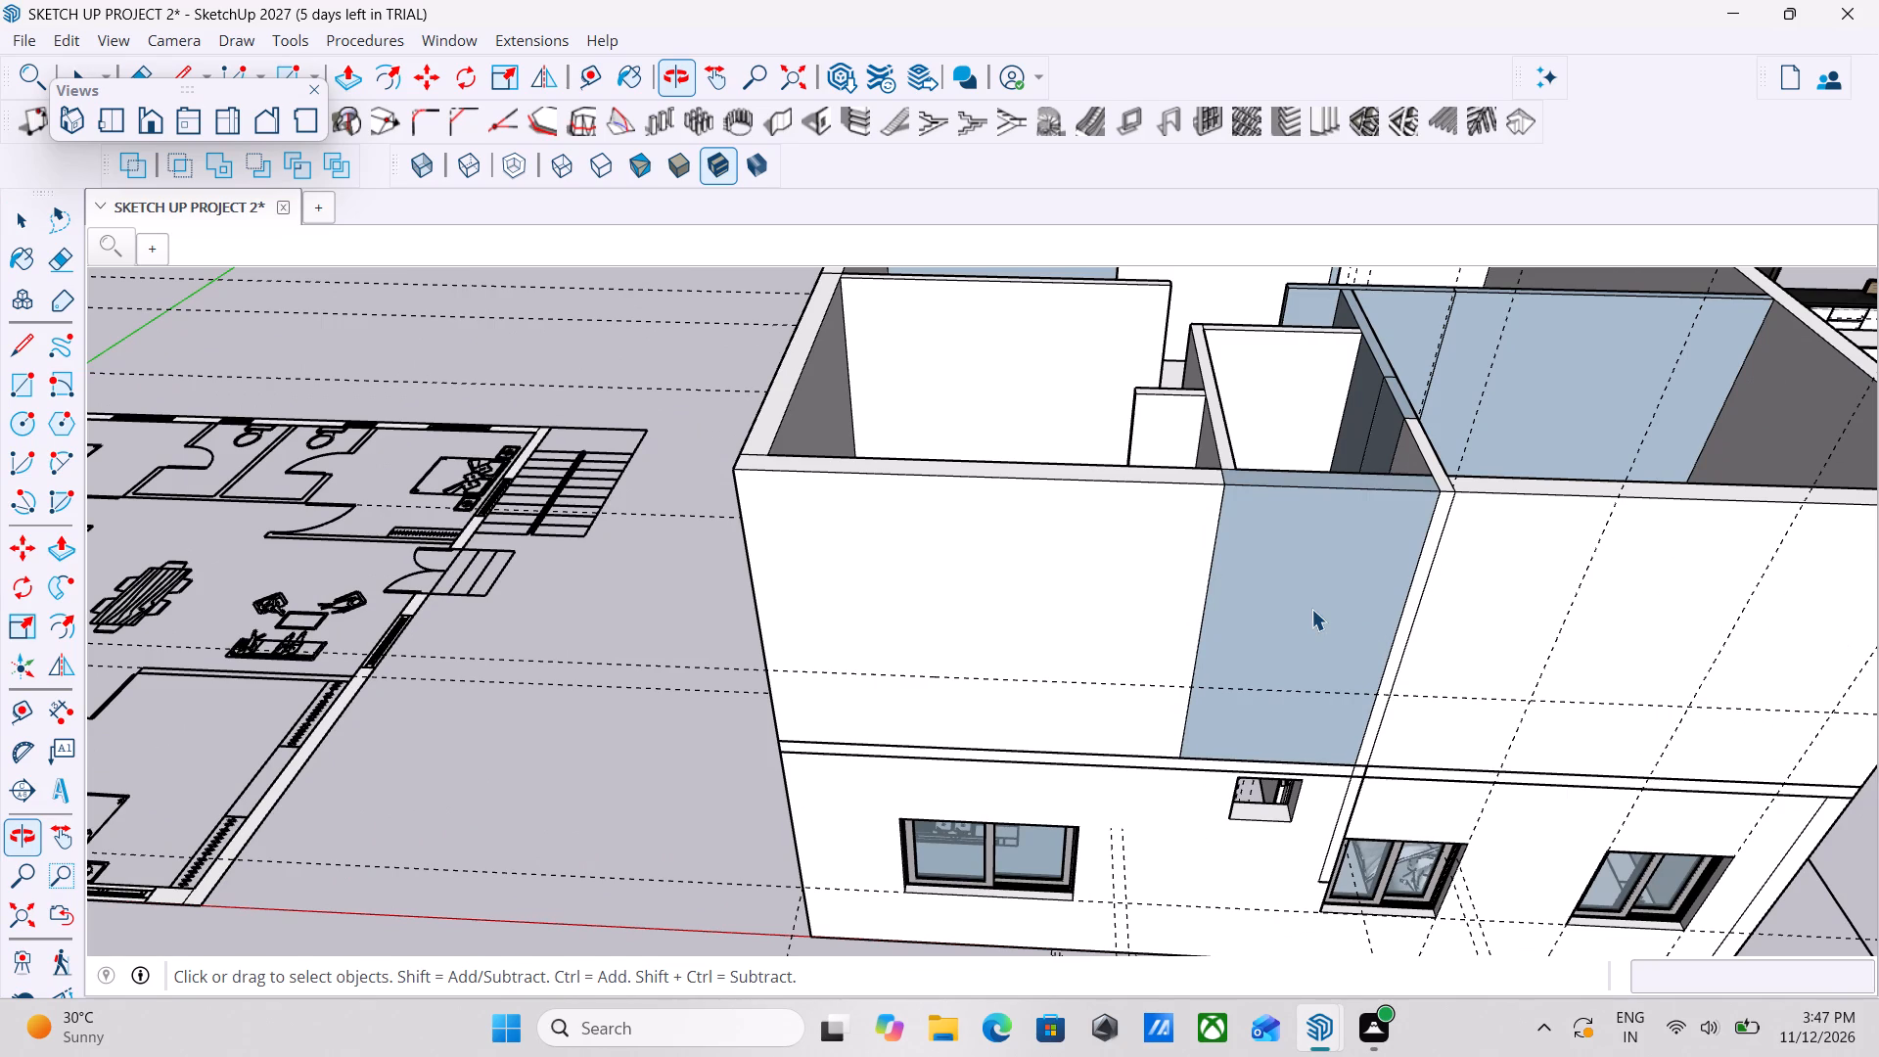
key(e)
scroll(1287, 619, up, 4)
scroll(1181, 577, up, 6)
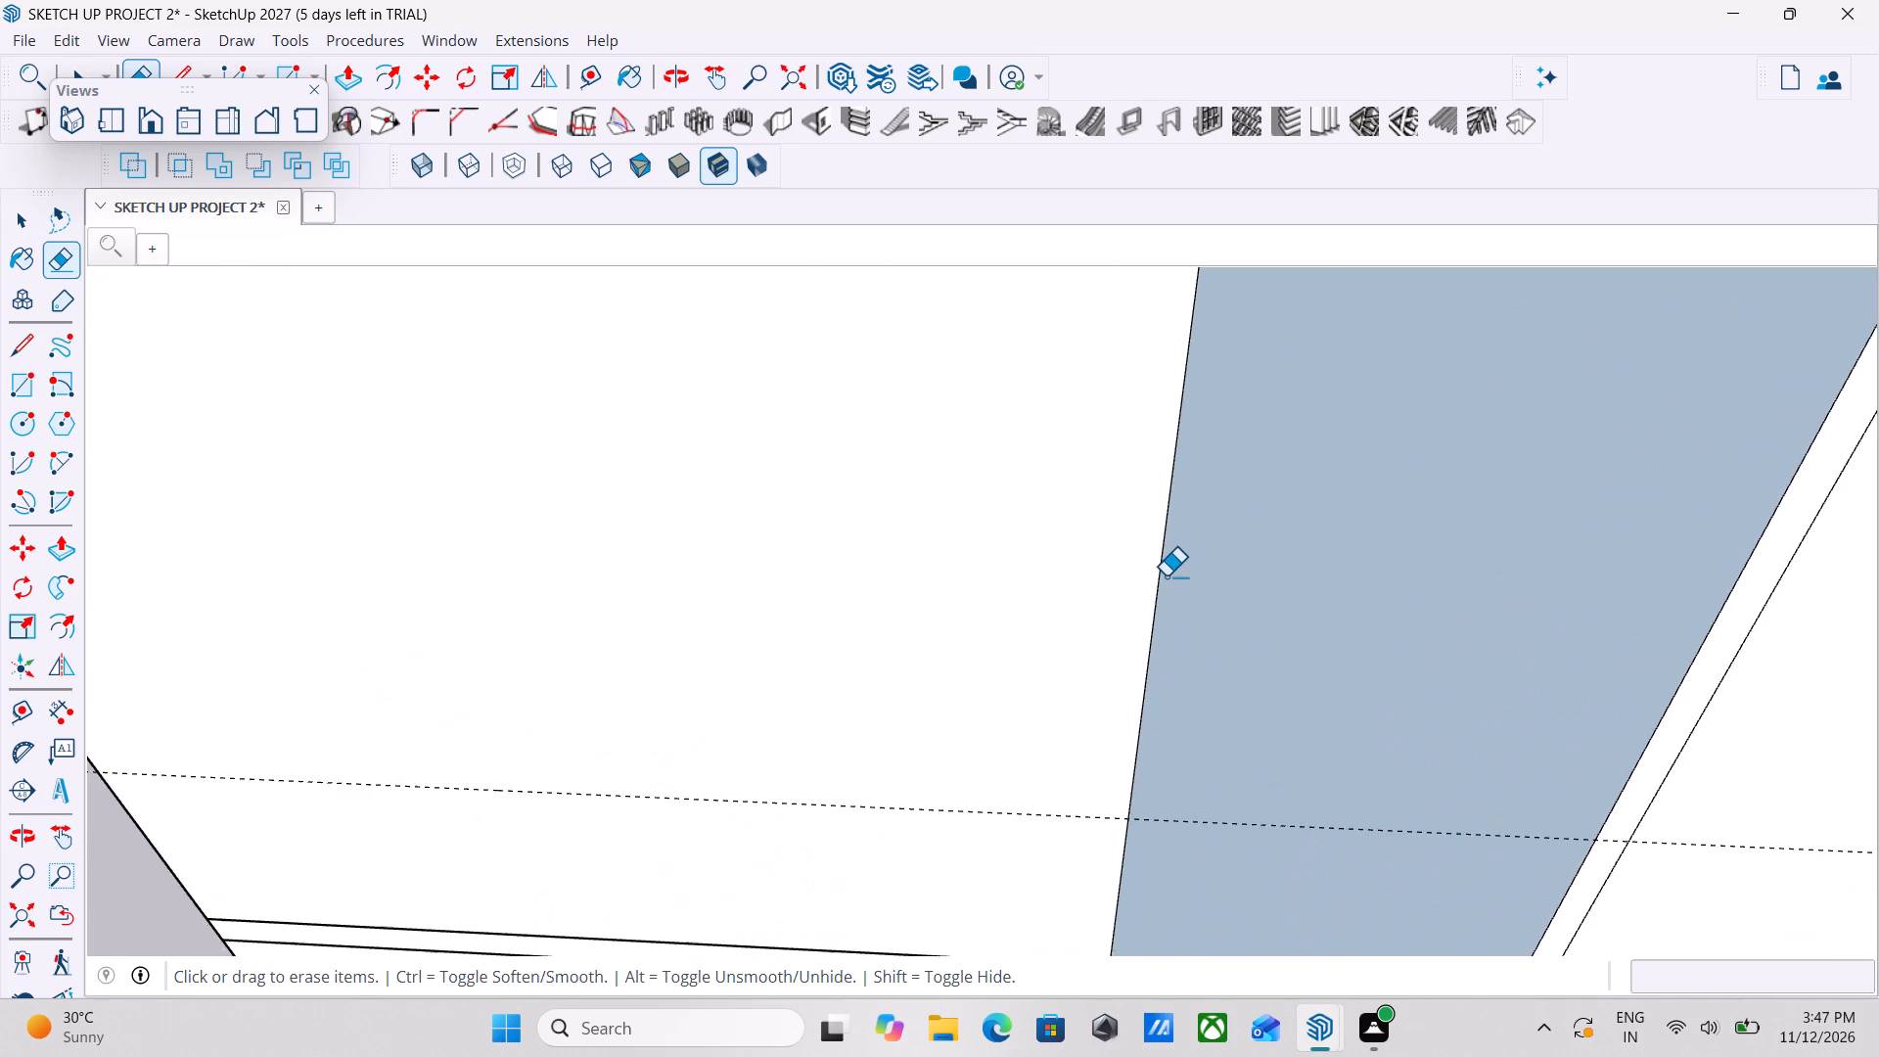
scroll(1166, 576, up, 18)
scroll(1110, 563, up, 4)
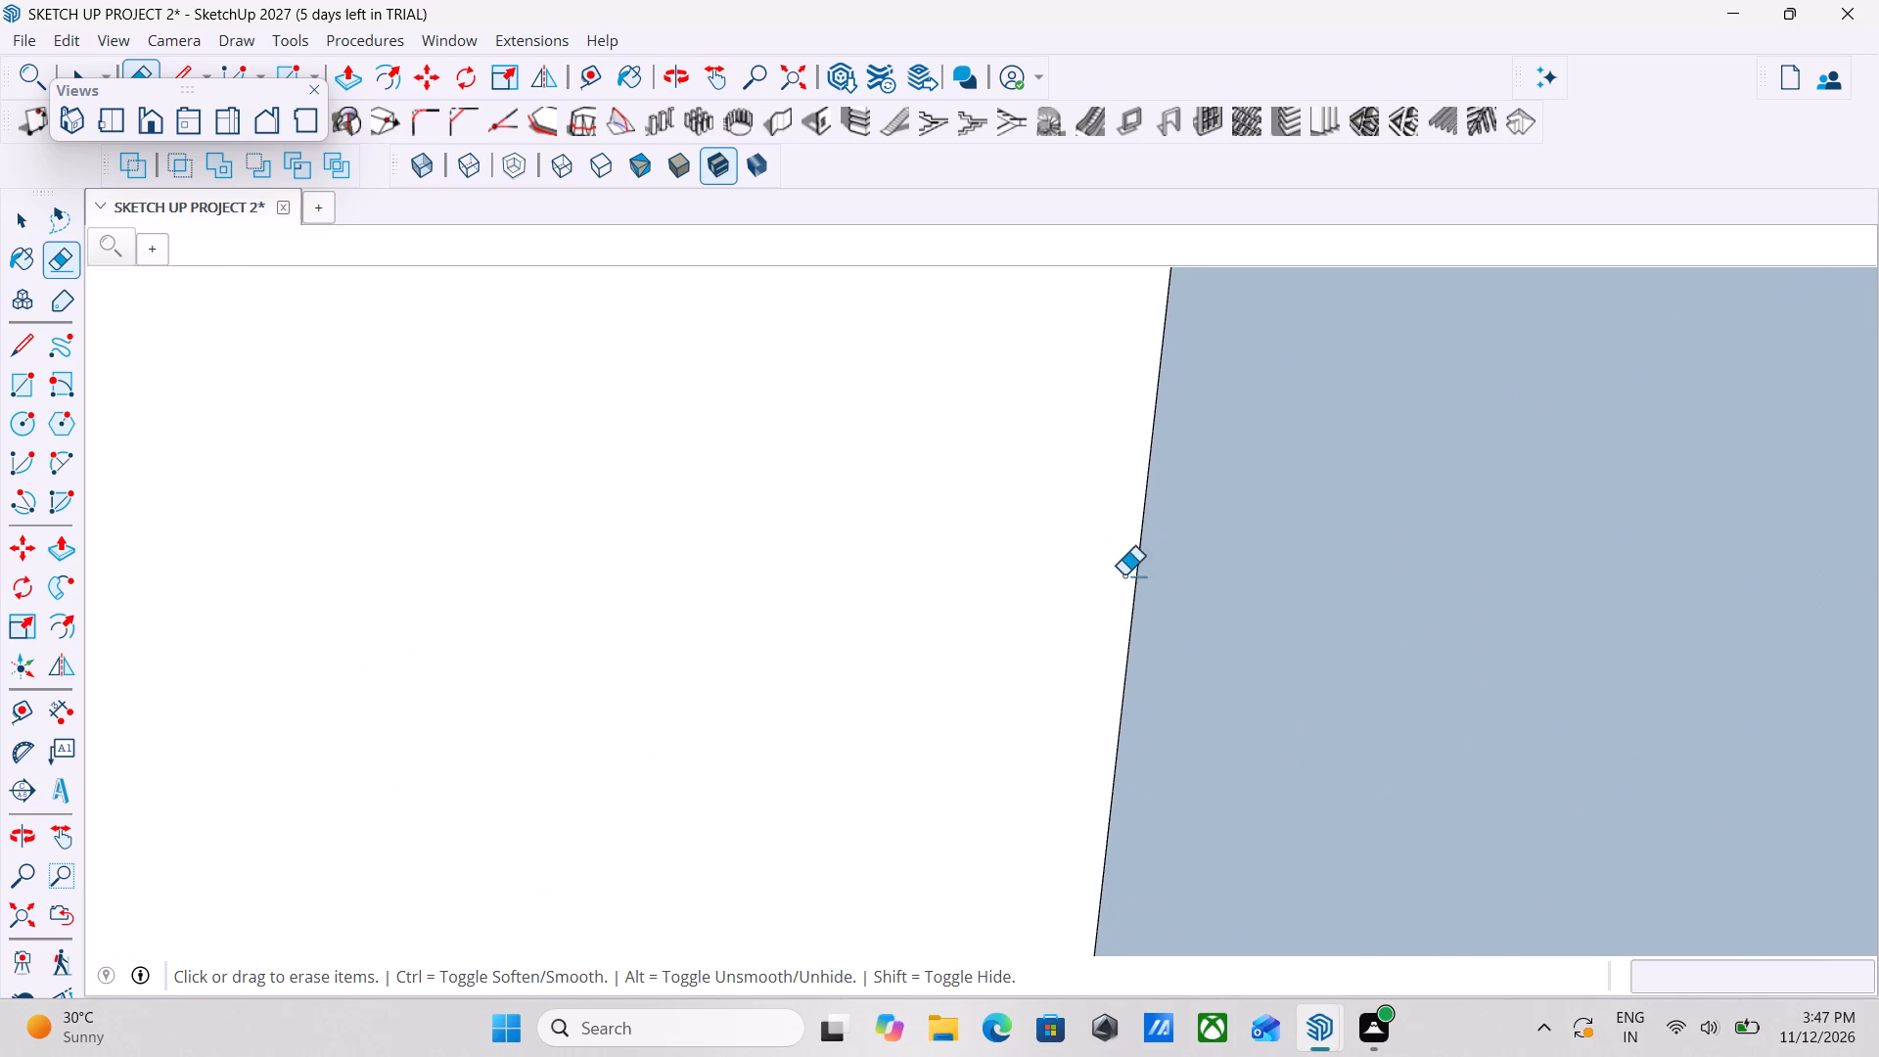
click(1133, 587)
scroll(1133, 587, down, 10)
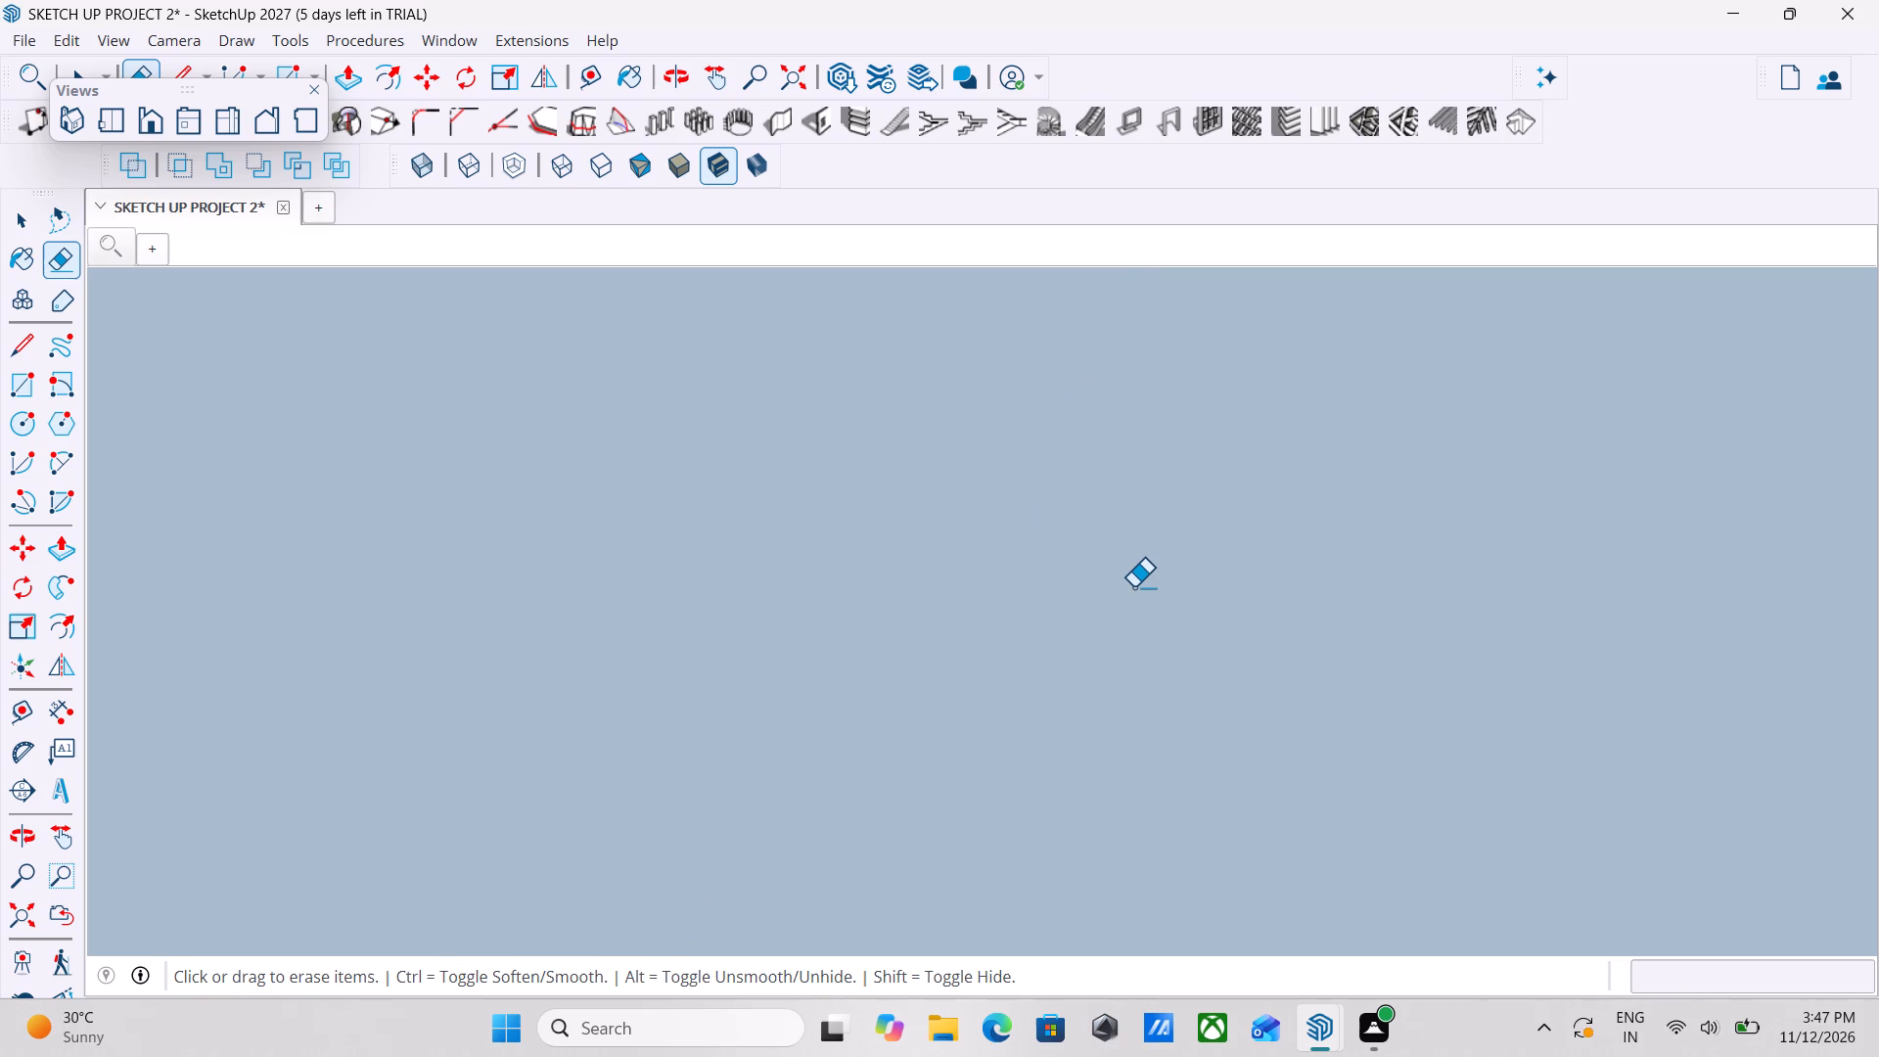
Undo the last edge erasure on the upper-floor wall above the corner window, then leave the Eraser.
scroll(1133, 587, down, 20)
scroll(1133, 587, down, 3)
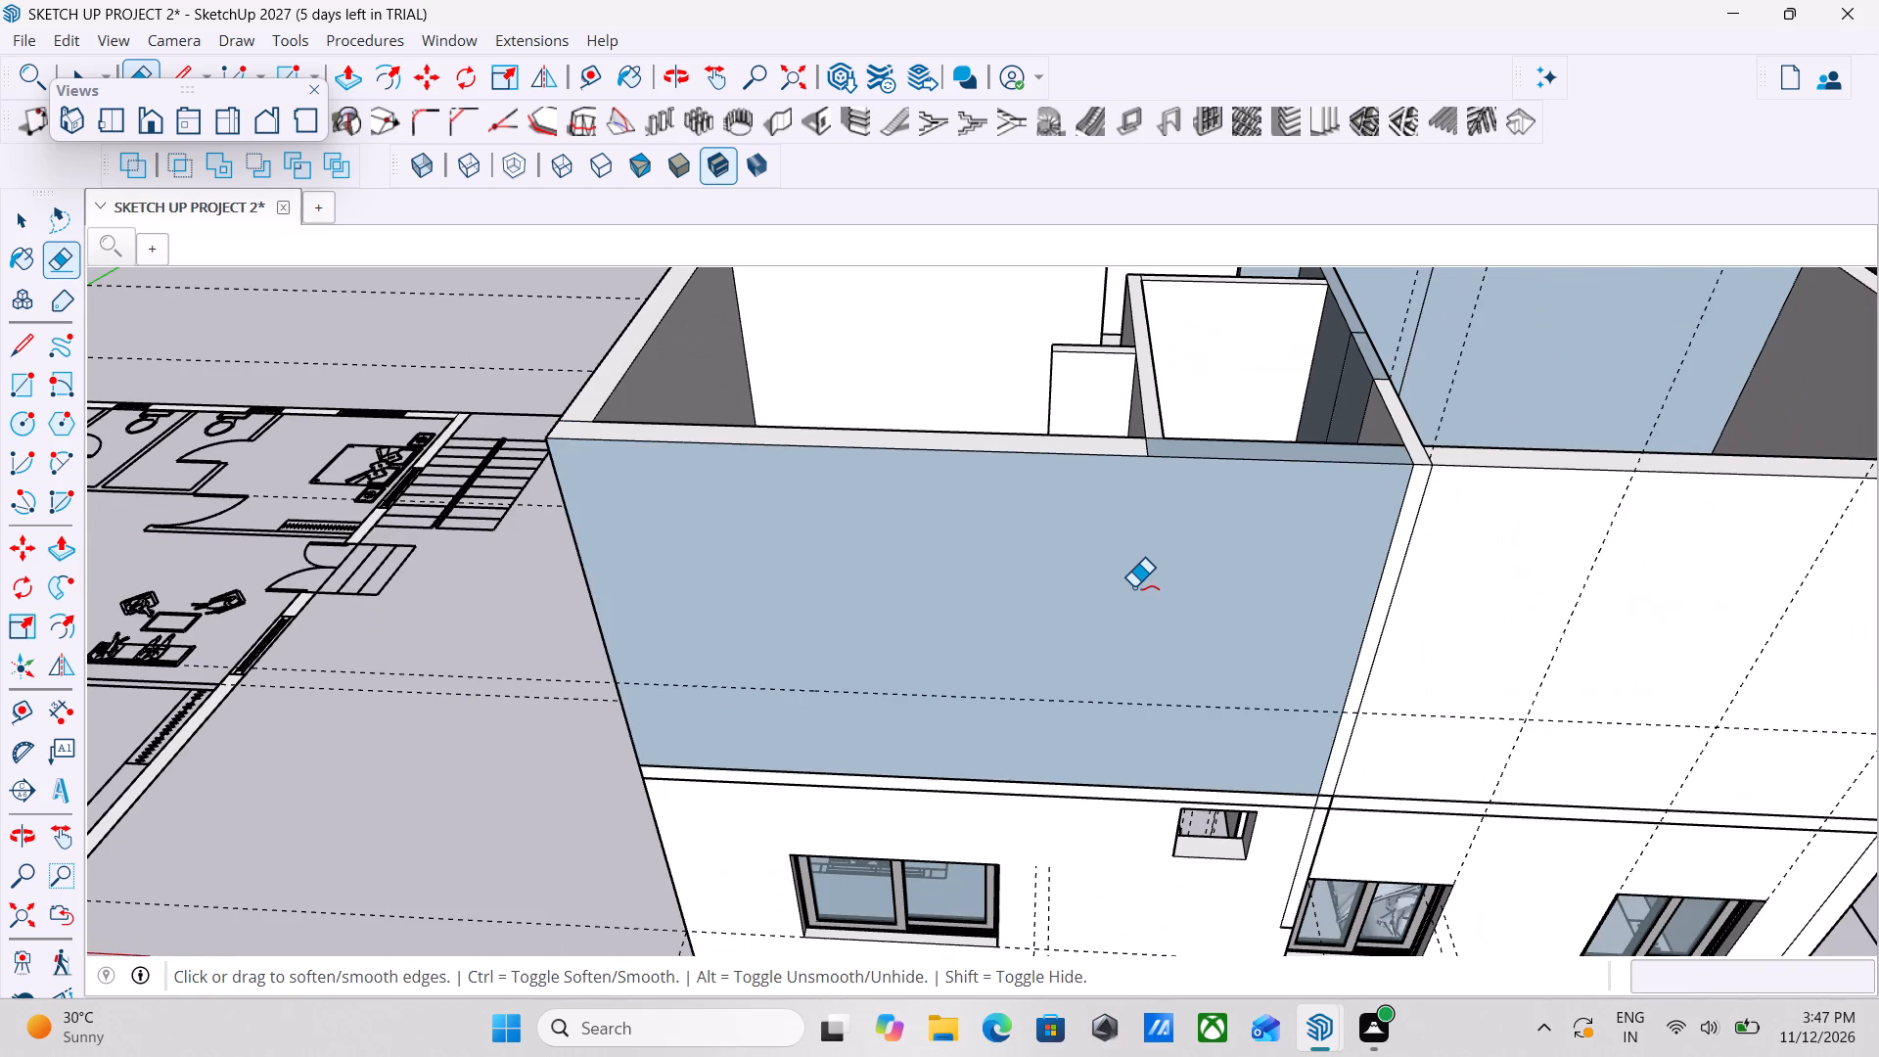
key(ctrl+z)
scroll(1406, 614, down, 5)
key(Escape)
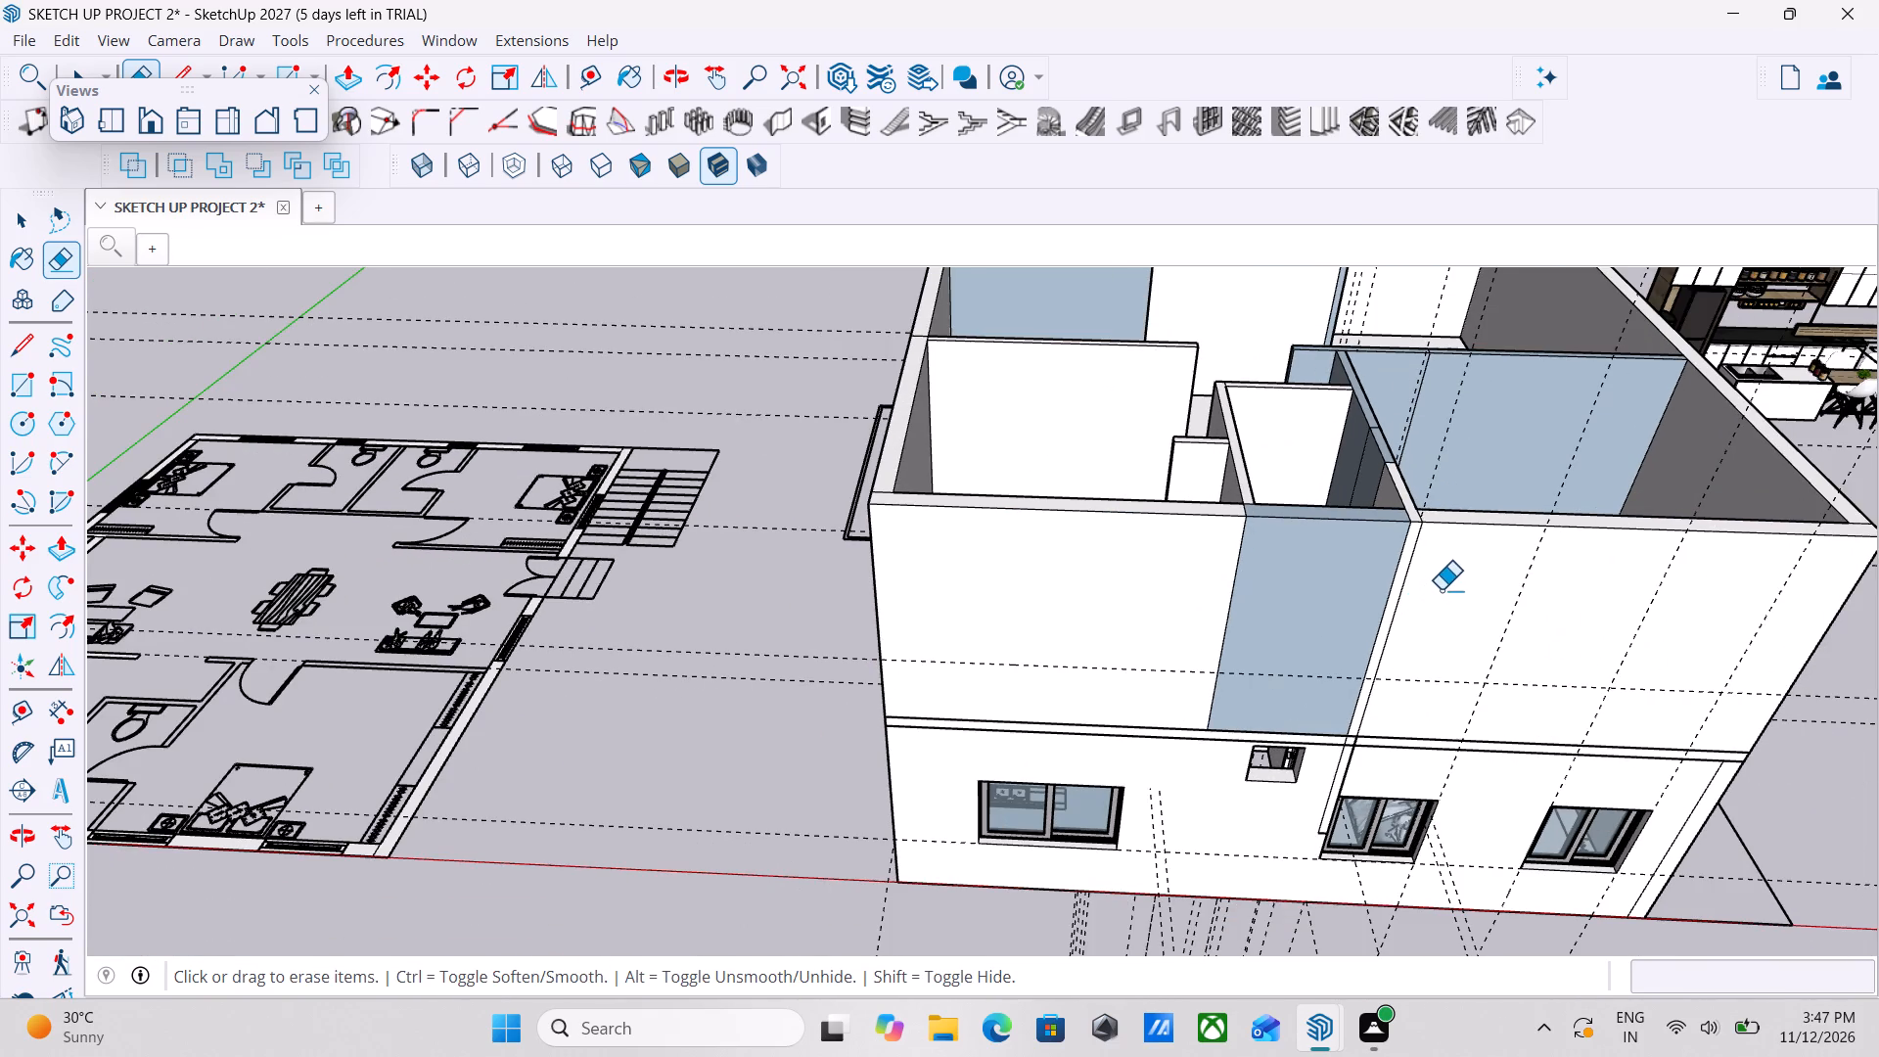
scroll(1446, 584, down, 1)
key(space)
key(space)
Examine the house exterior from several sides, comparing the upper-floor walls with the ground-floor windows, entrance and stairs.
middle_drag(1285, 527, 1658, 601)
scroll(1285, 527, down, 1)
middle_drag(1104, 557, 1497, 503)
middle_drag(1364, 533, 670, 487)
middle_drag(1441, 511, 1544, 641)
scroll(1301, 401, up, 4)
middle_drag(1272, 434, 1373, 574)
scroll(1283, 487, up, 2)
scroll(1174, 488, down, 1)
middle_drag(1214, 508, 1225, 436)
middle_drag(1329, 528, 1261, 451)
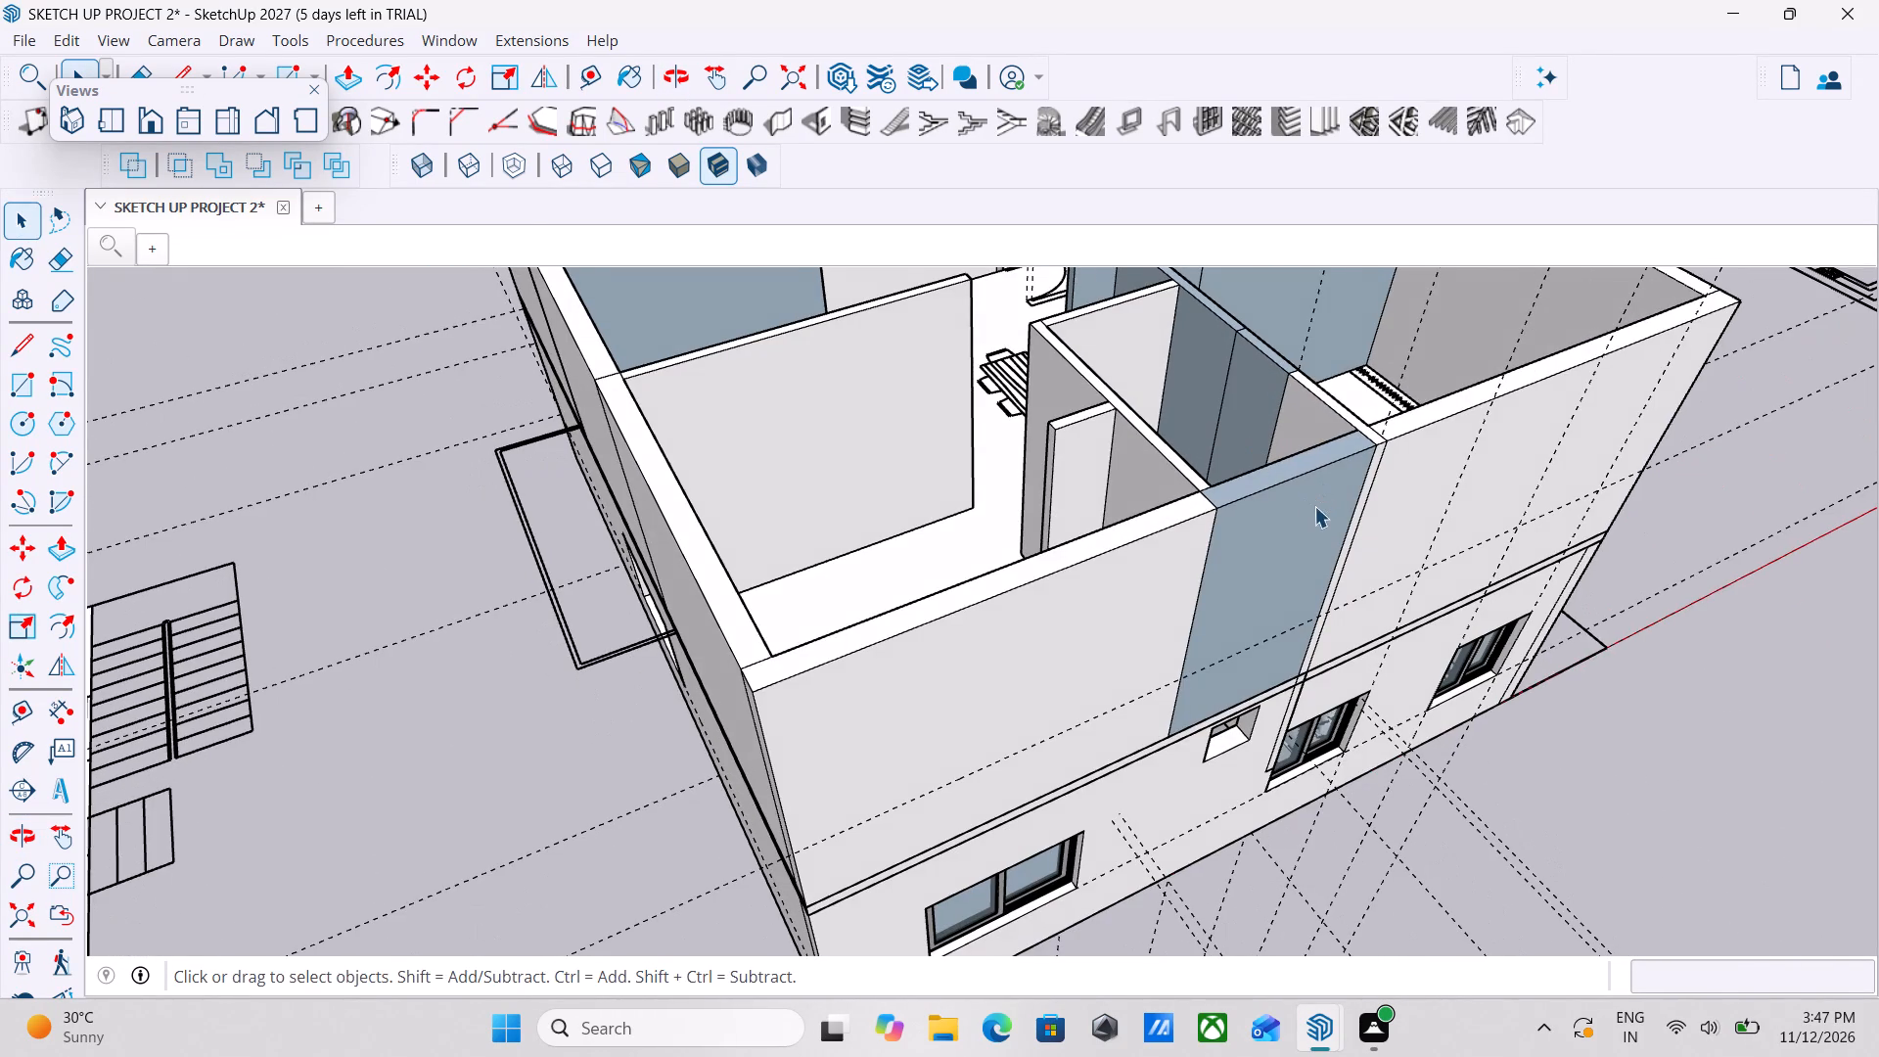
scroll(1326, 507, down, 2)
middle_drag(1326, 508, 1265, 464)
scroll(1265, 464, down, 2)
middle_drag(1271, 469, 1471, 469)
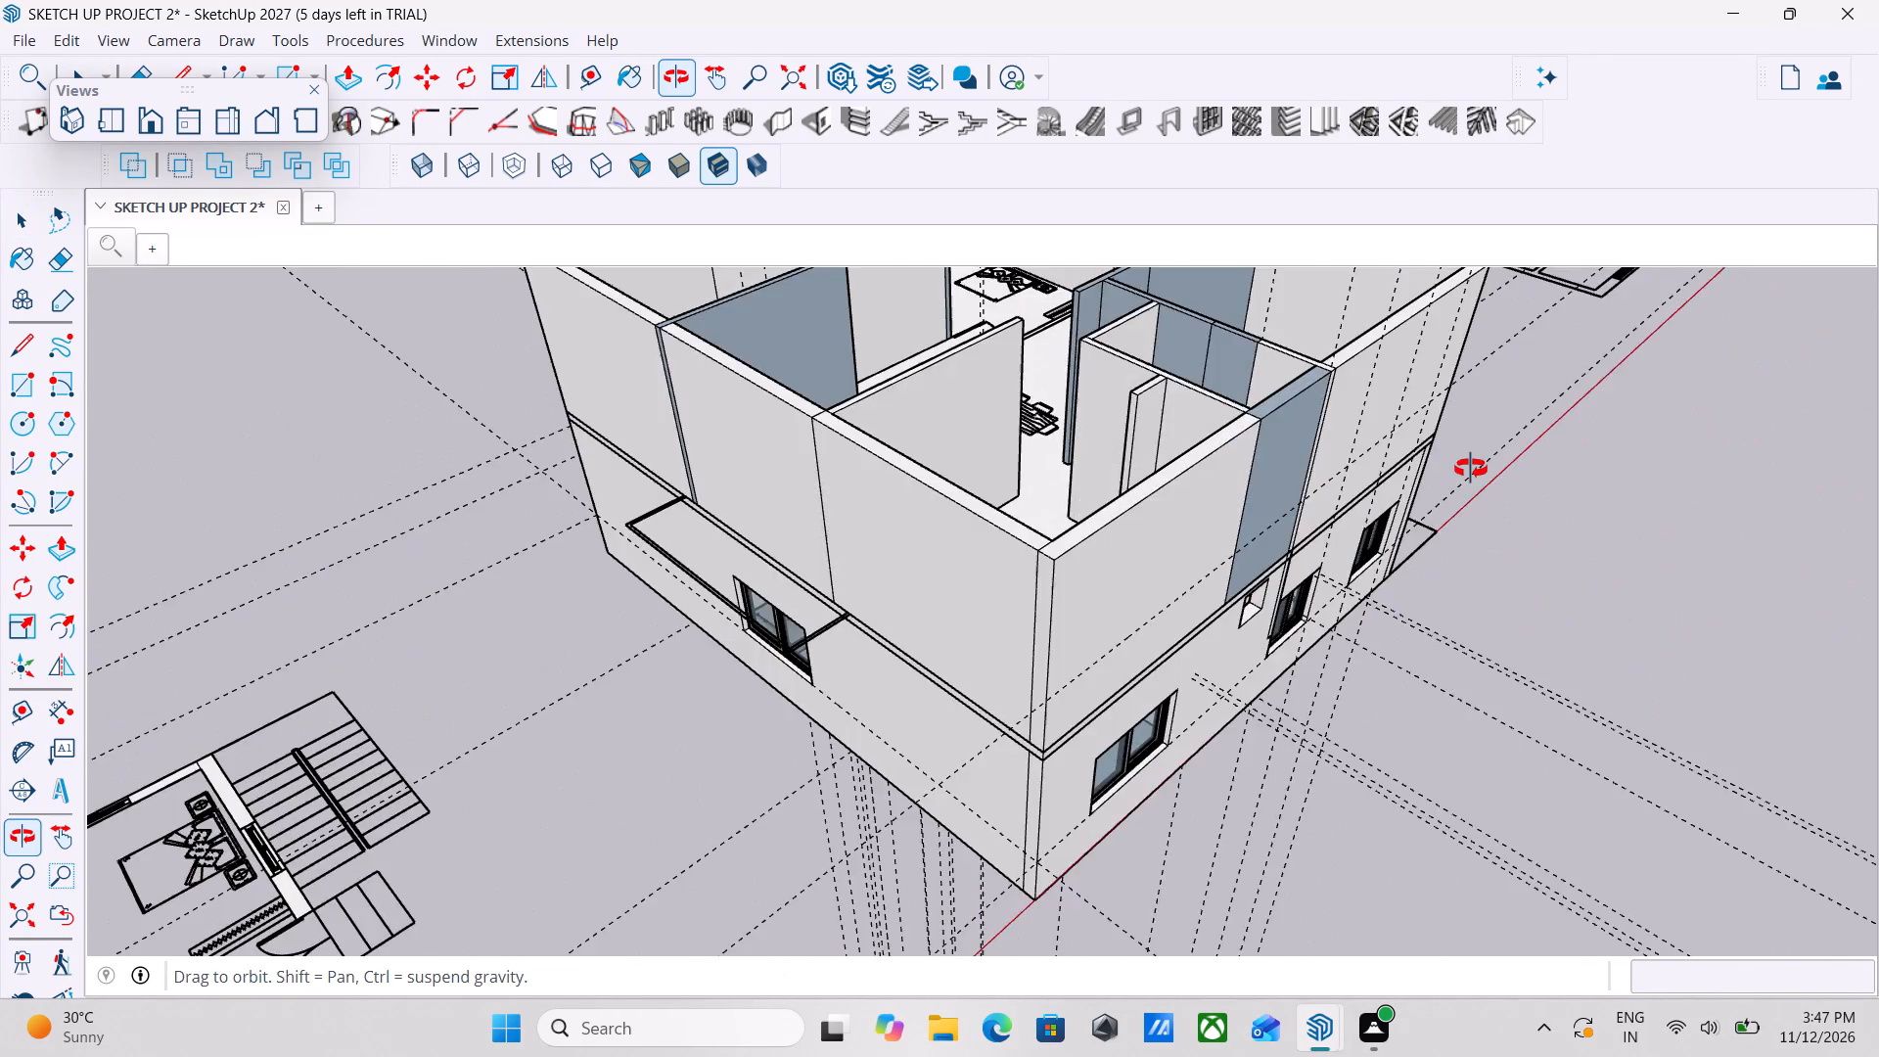
middle_drag(1471, 469, 1236, 328)
middle_drag(1351, 533, 1229, 524)
scroll(1304, 527, down, 2)
middle_drag(1464, 552, 1466, 552)
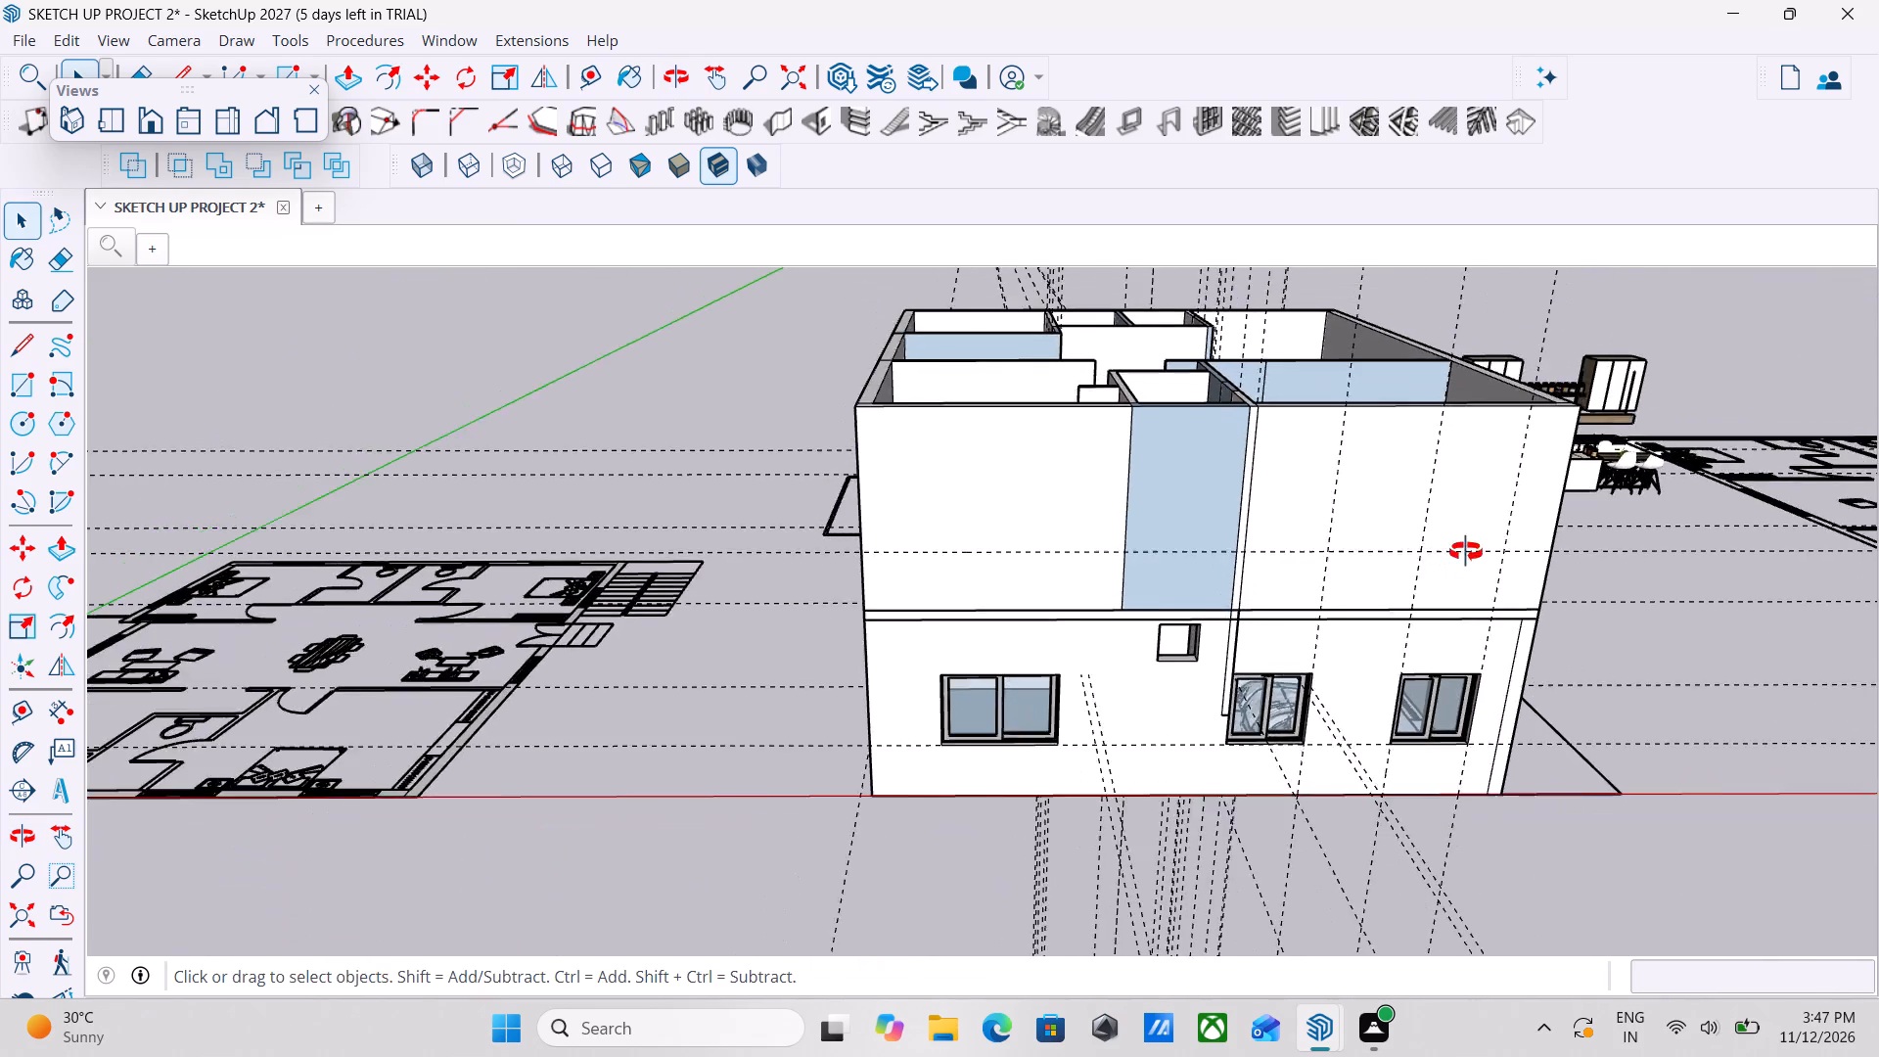
middle_drag(1466, 552, 998, 520)
scroll(1414, 495, down, 3)
middle_drag(1490, 575, 1777, 599)
middle_drag(1290, 594, 1005, 559)
scroll(1452, 589, up, 11)
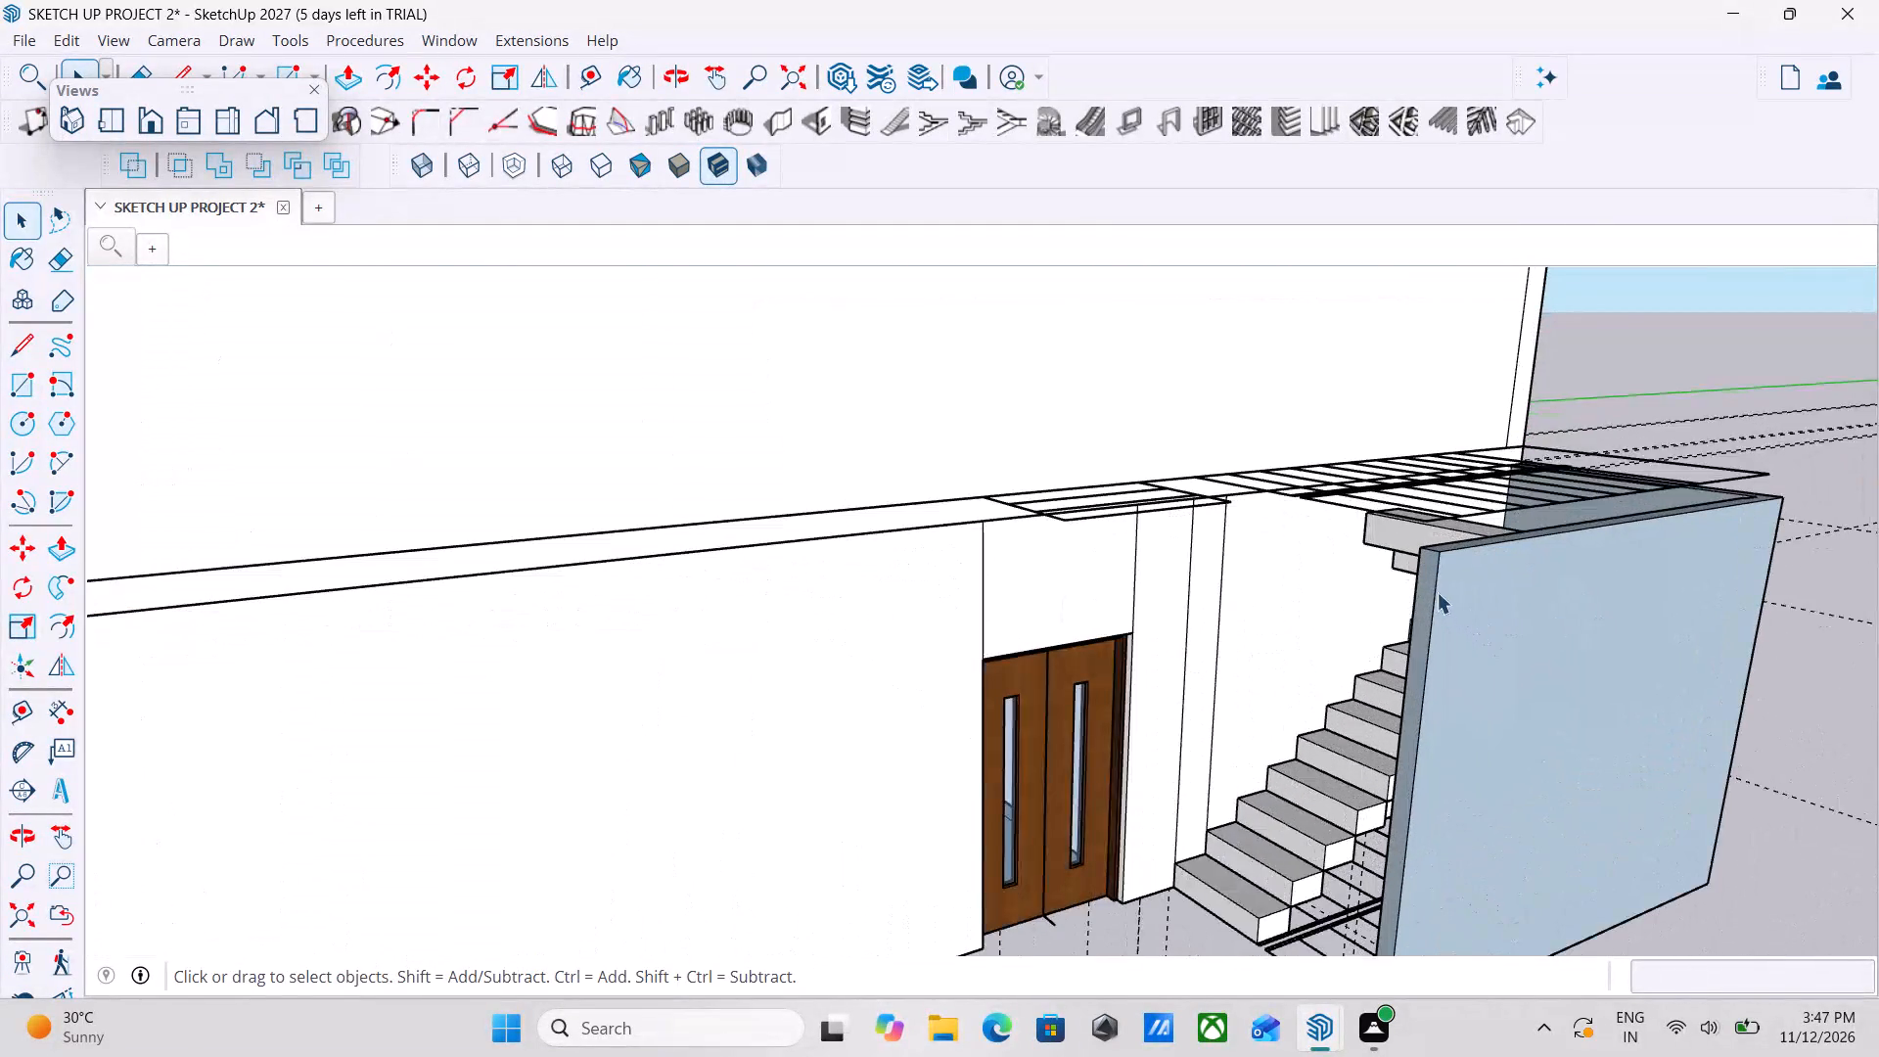
middle_drag(1346, 622, 1589, 656)
scroll(1589, 656, up, 1)
scroll(1589, 656, down, 5)
scroll(1694, 633, down, 5)
middle_drag(1346, 637, 1676, 670)
middle_drag(1052, 642, 1325, 651)
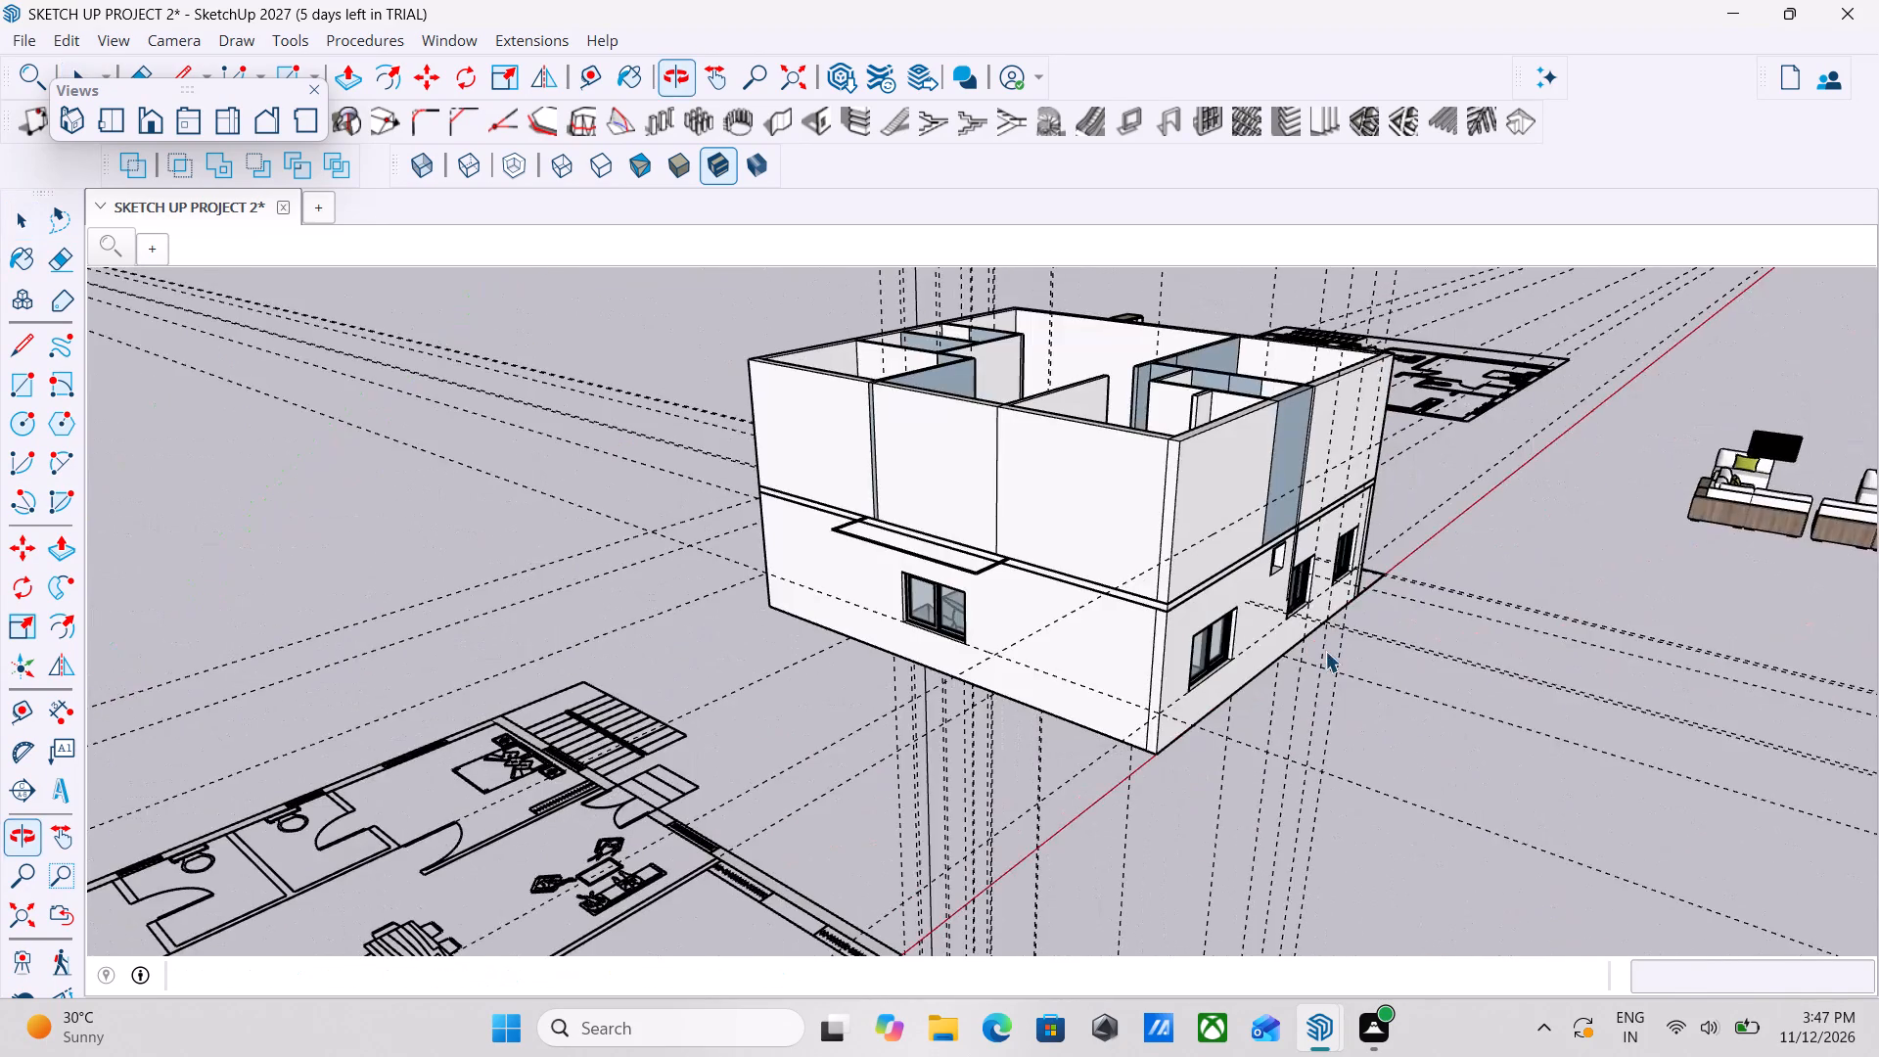
middle_drag(1325, 651, 1252, 666)
scroll(1182, 567, up, 8)
middle_drag(1188, 586, 1154, 606)
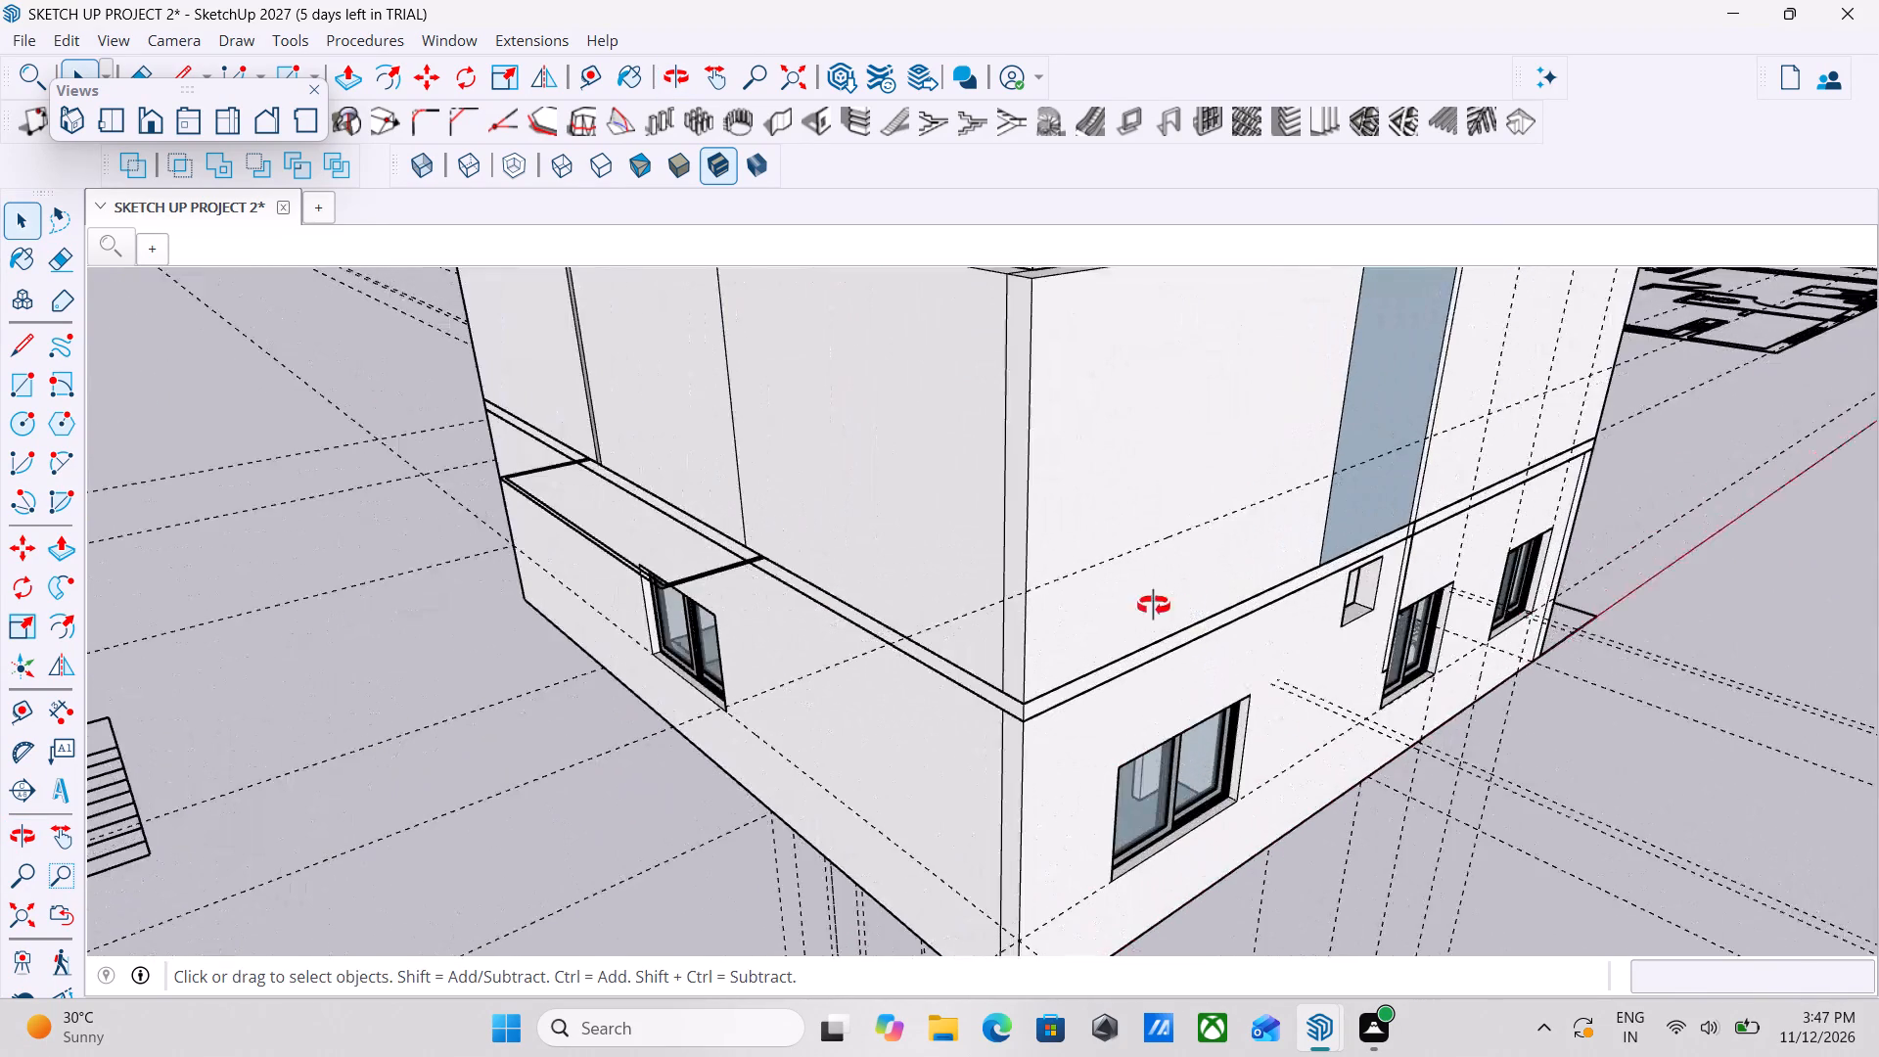
middle_drag(1154, 606, 1111, 627)
scroll(1111, 627, up, 1)
middle_drag(1051, 627, 950, 581)
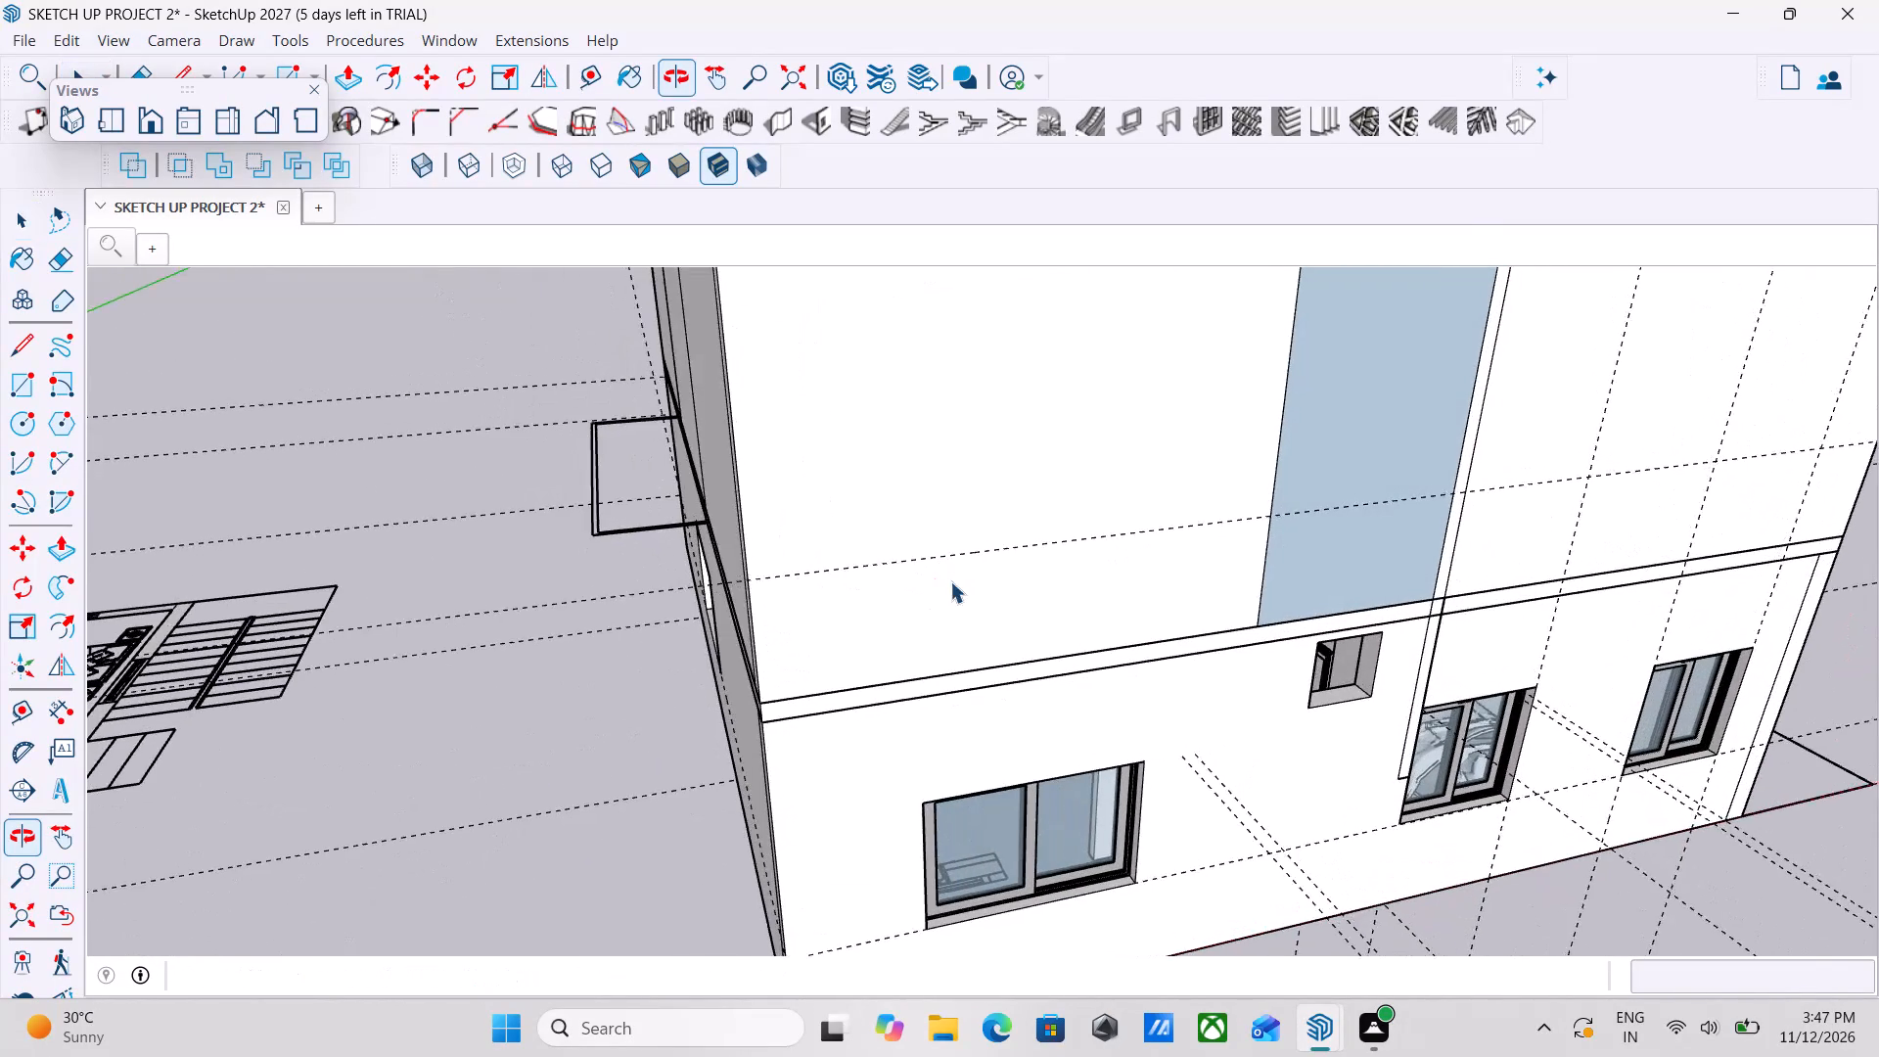
scroll(950, 581, down, 4)
middle_drag(1015, 585, 1122, 639)
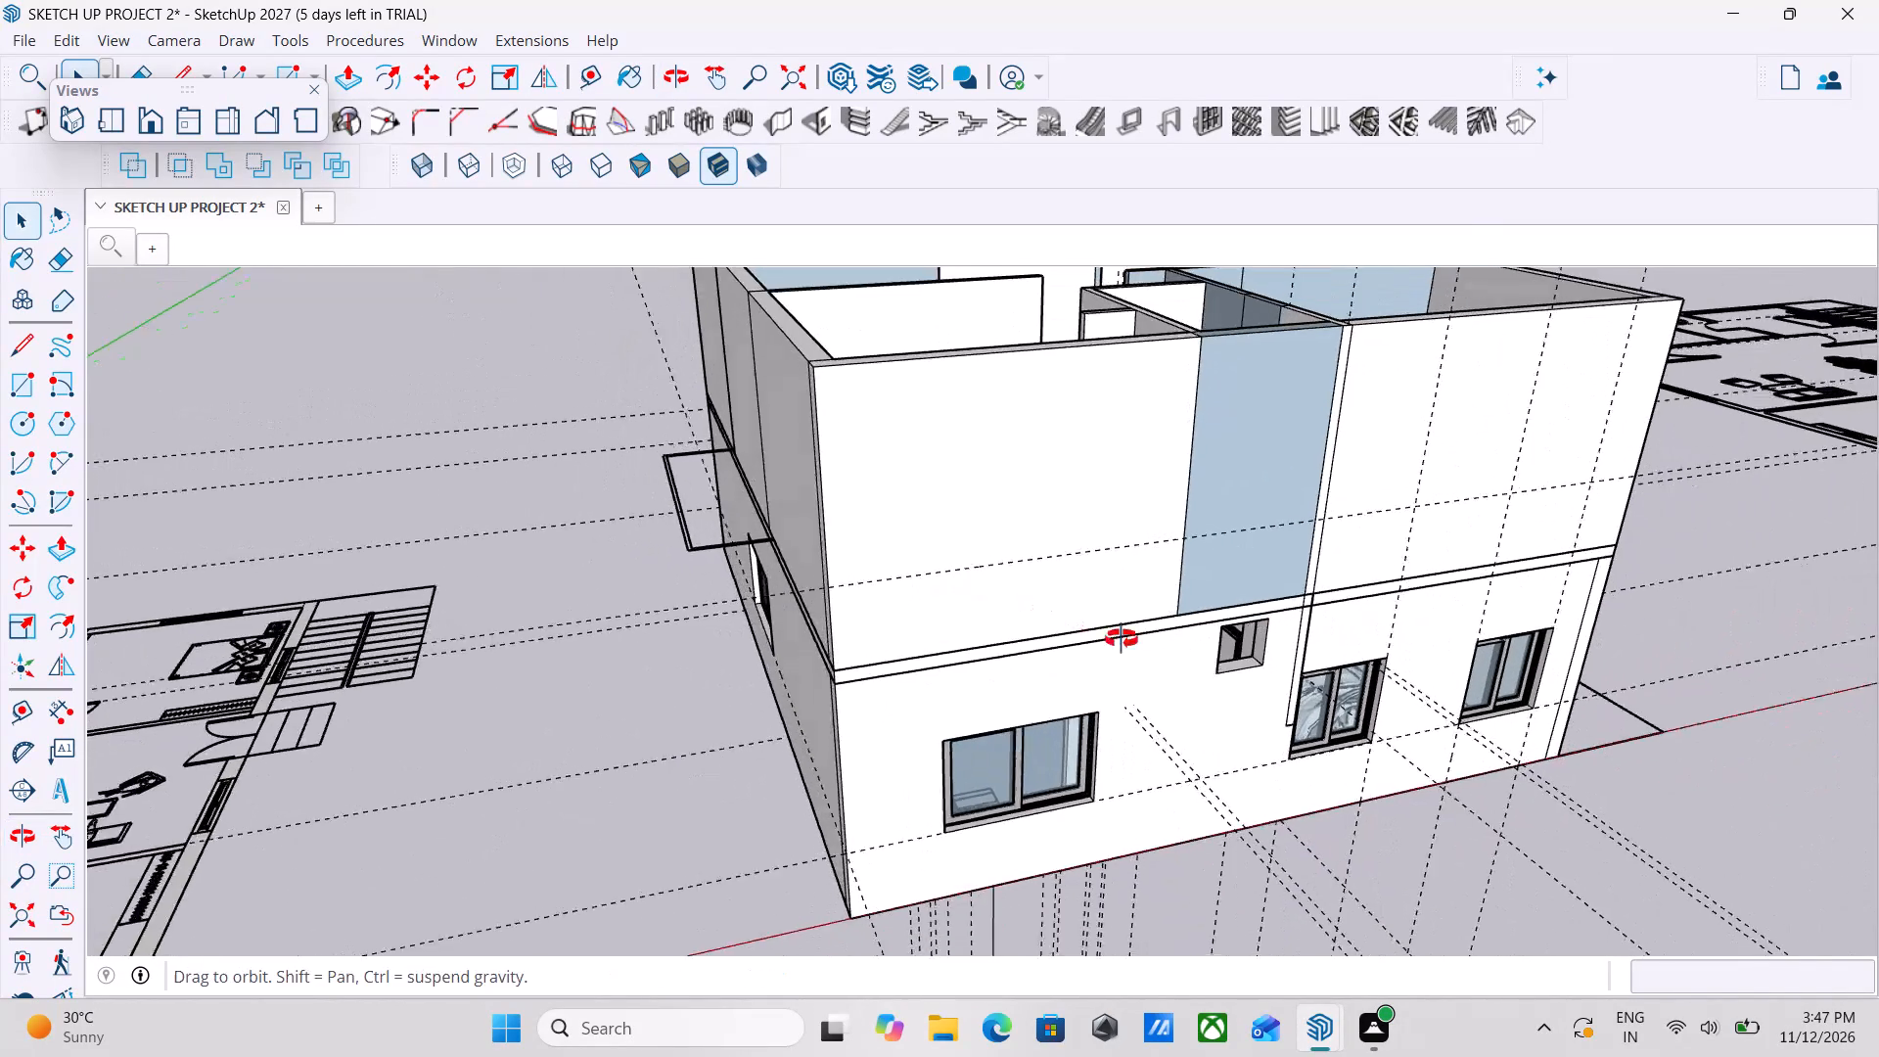
middle_drag(1122, 639, 1132, 644)
middle_drag(1167, 710, 1089, 700)
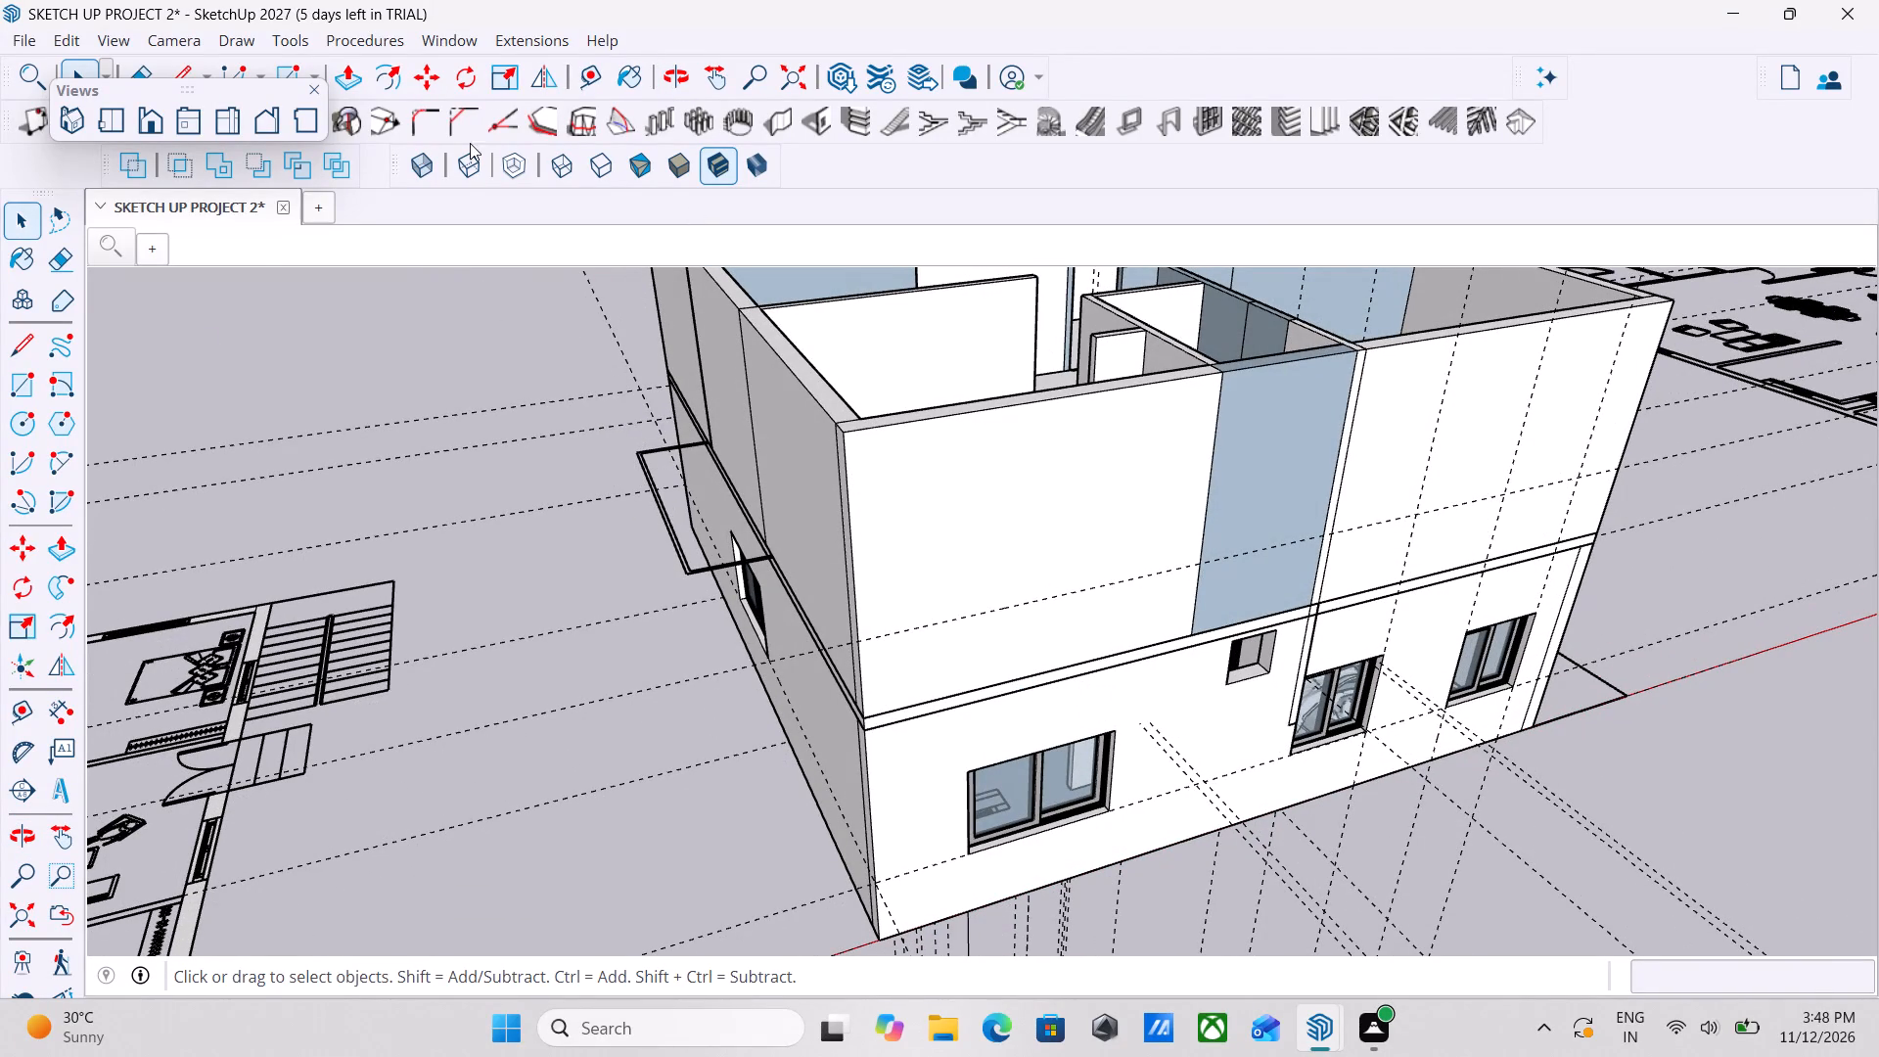
Place a vertical guide 3' 8 1/4" from the wall's corner edge, aligned with the near side of the first ground-floor sliding window.
click(594, 65)
scroll(877, 869, up, 4)
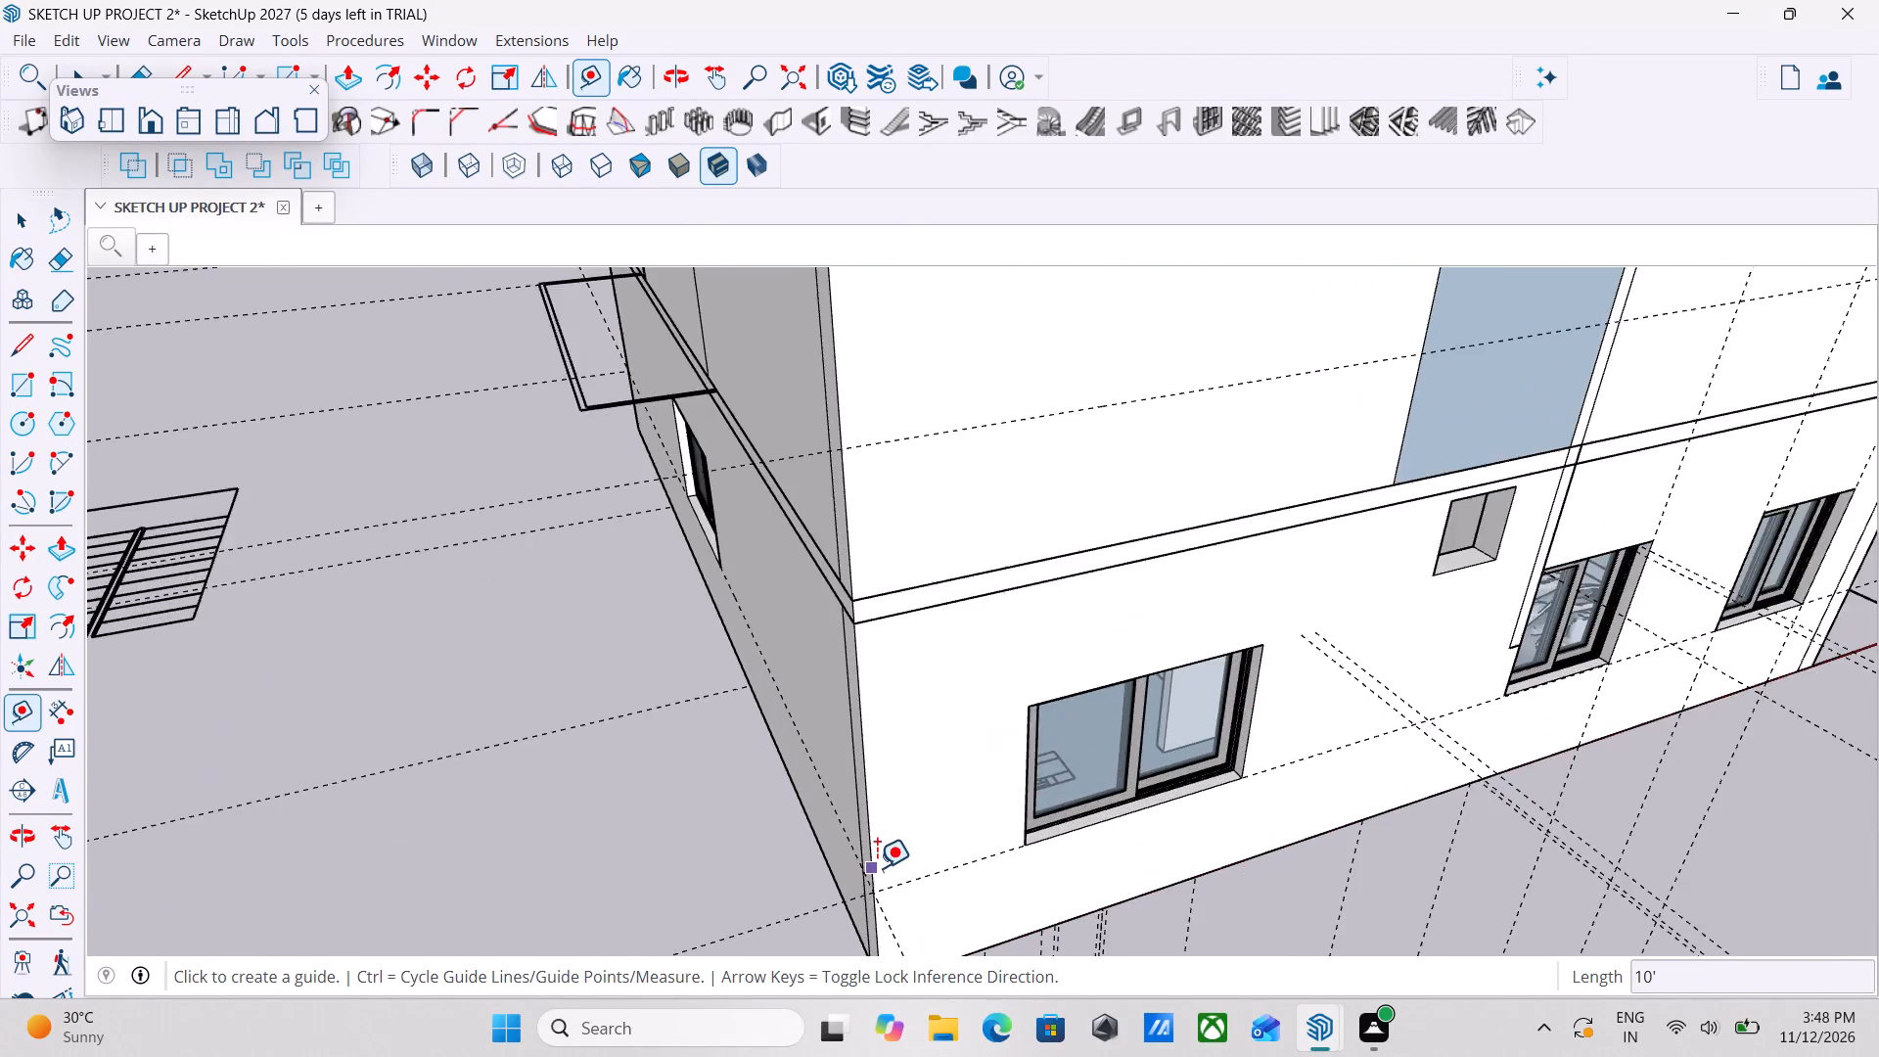
scroll(877, 868, up, 10)
click(862, 795)
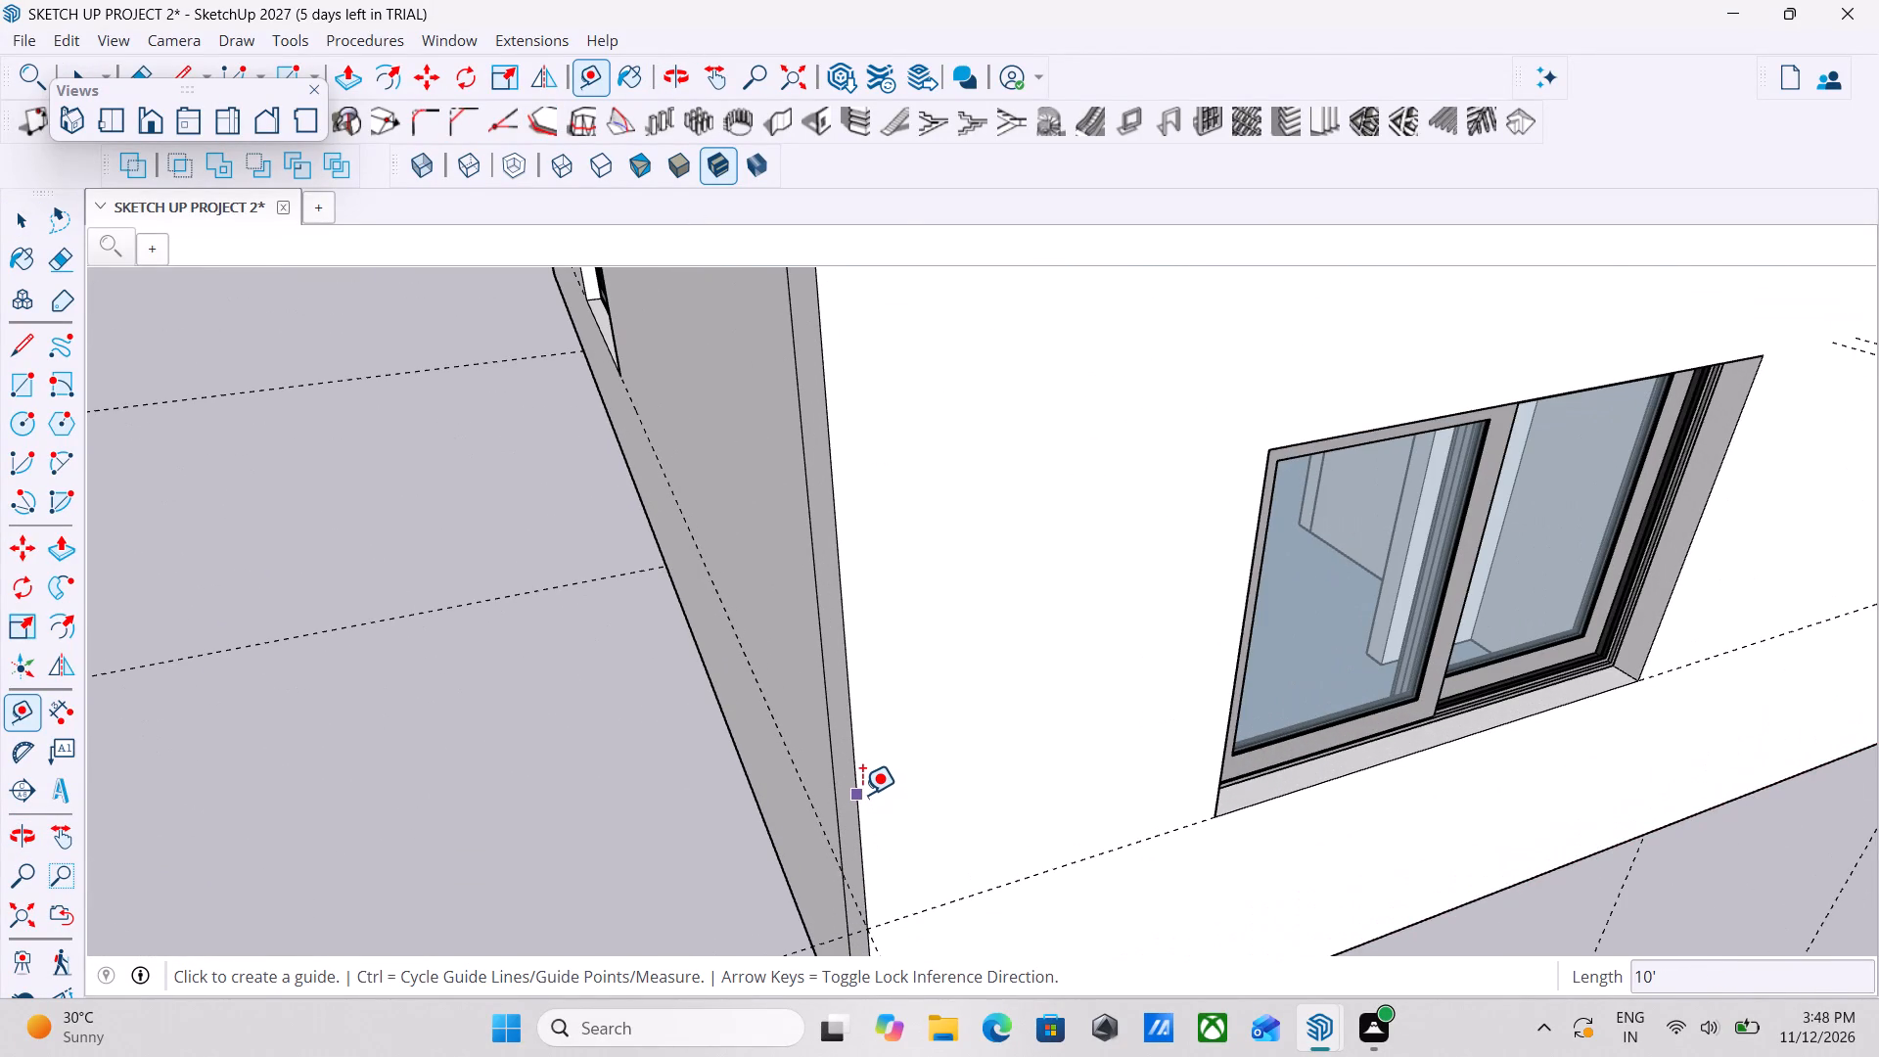
scroll(1226, 753, down, 5)
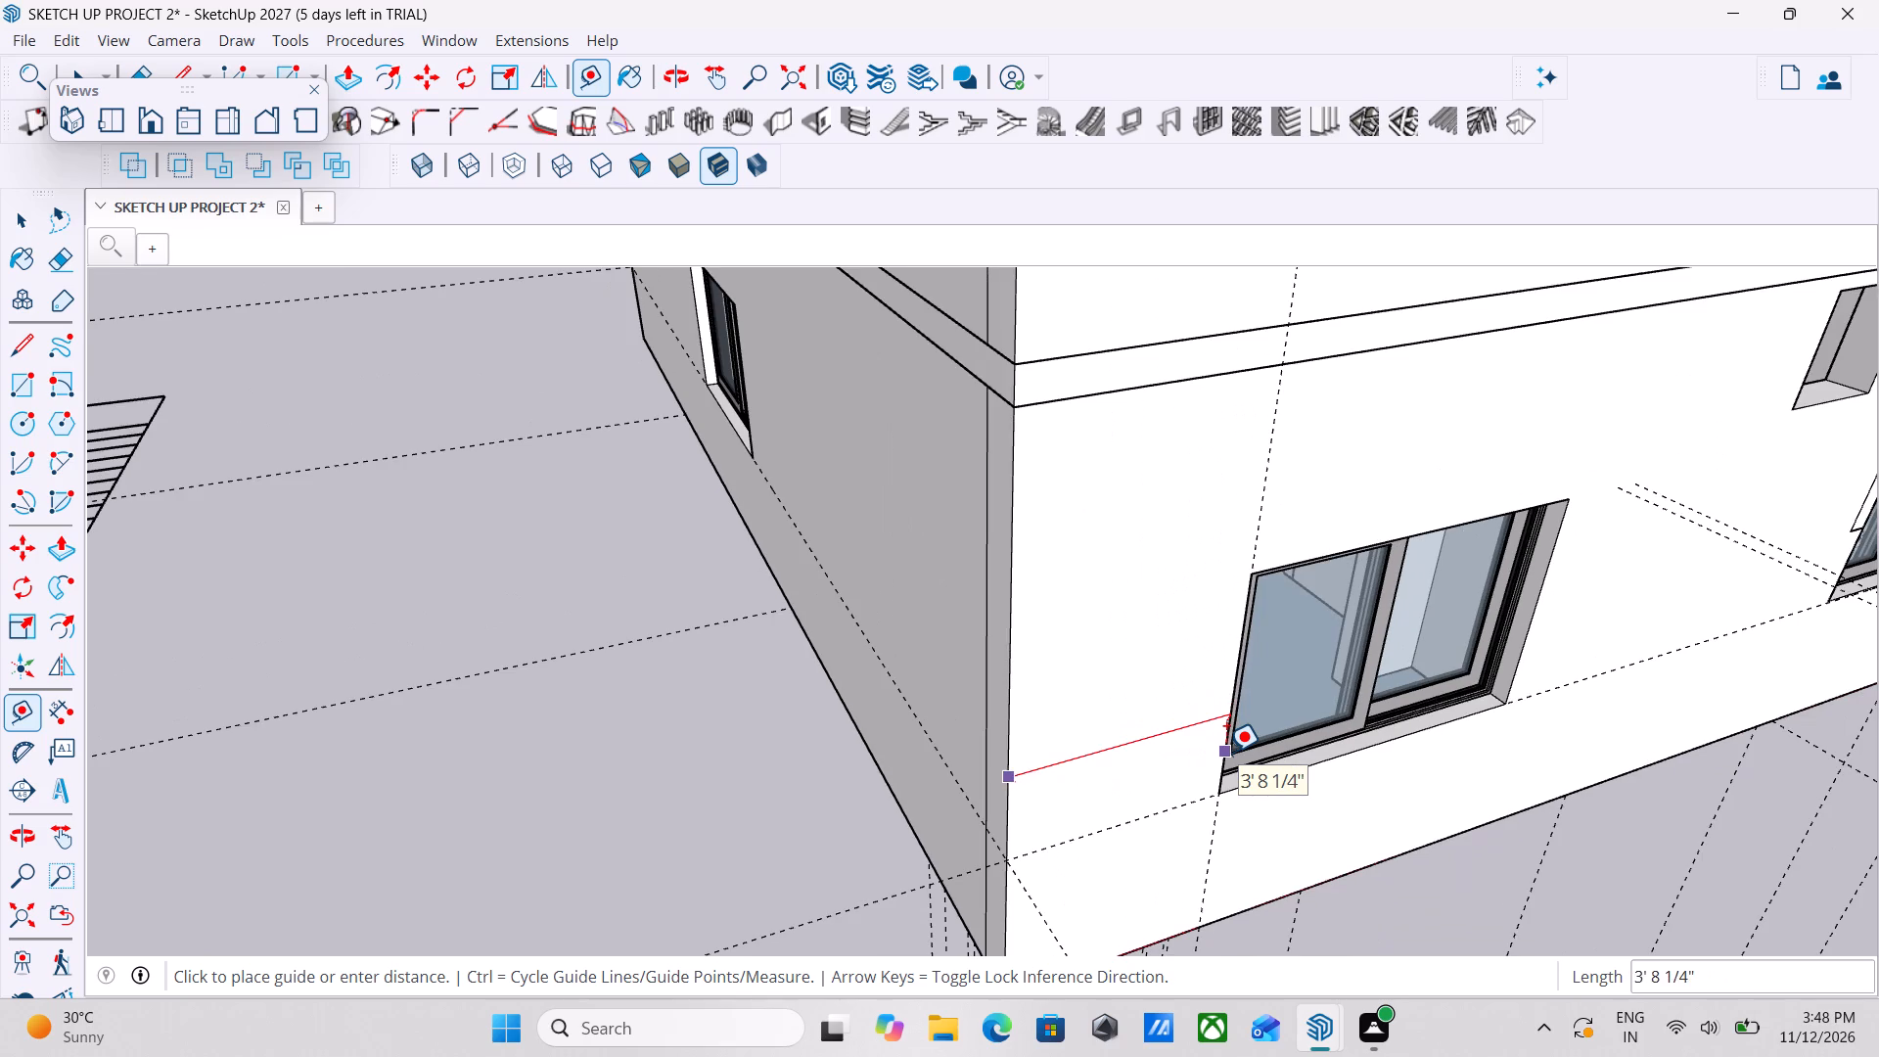
scroll(1226, 753, down, 5)
click(1226, 753)
key(Escape)
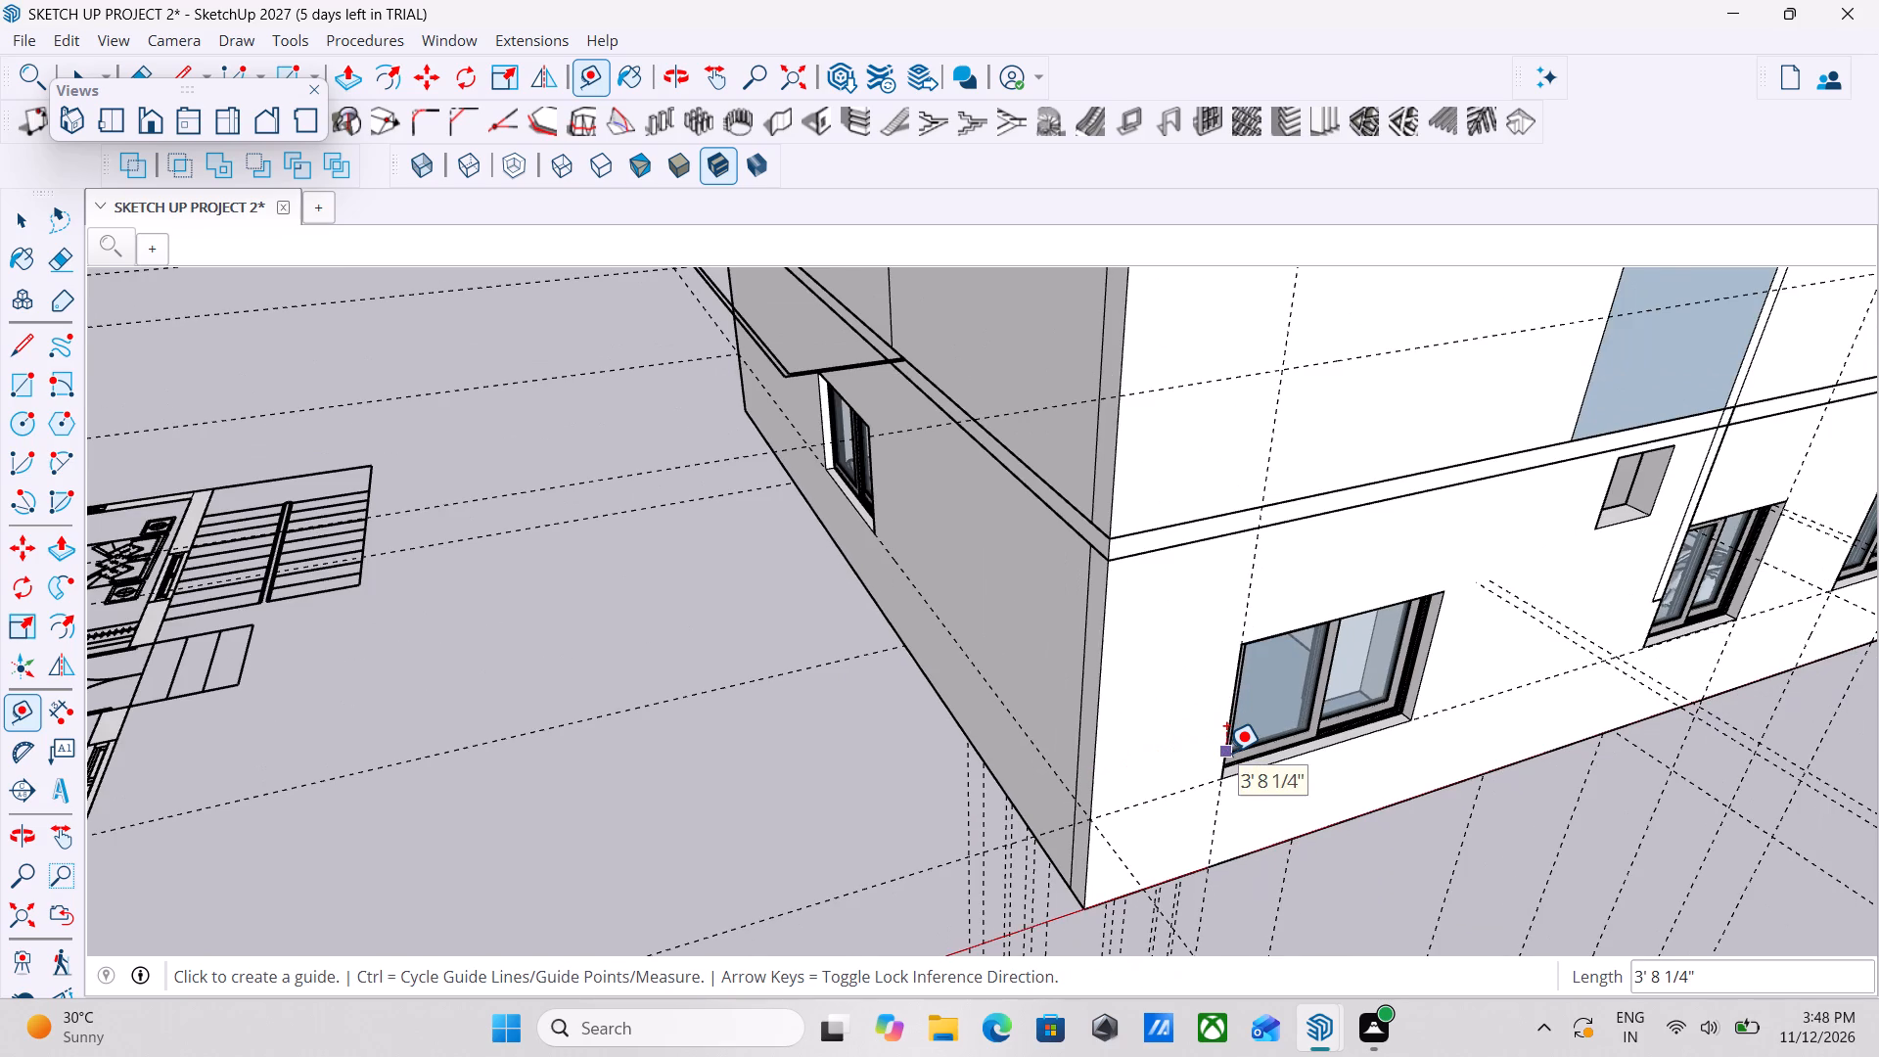
key(space)
key(space)
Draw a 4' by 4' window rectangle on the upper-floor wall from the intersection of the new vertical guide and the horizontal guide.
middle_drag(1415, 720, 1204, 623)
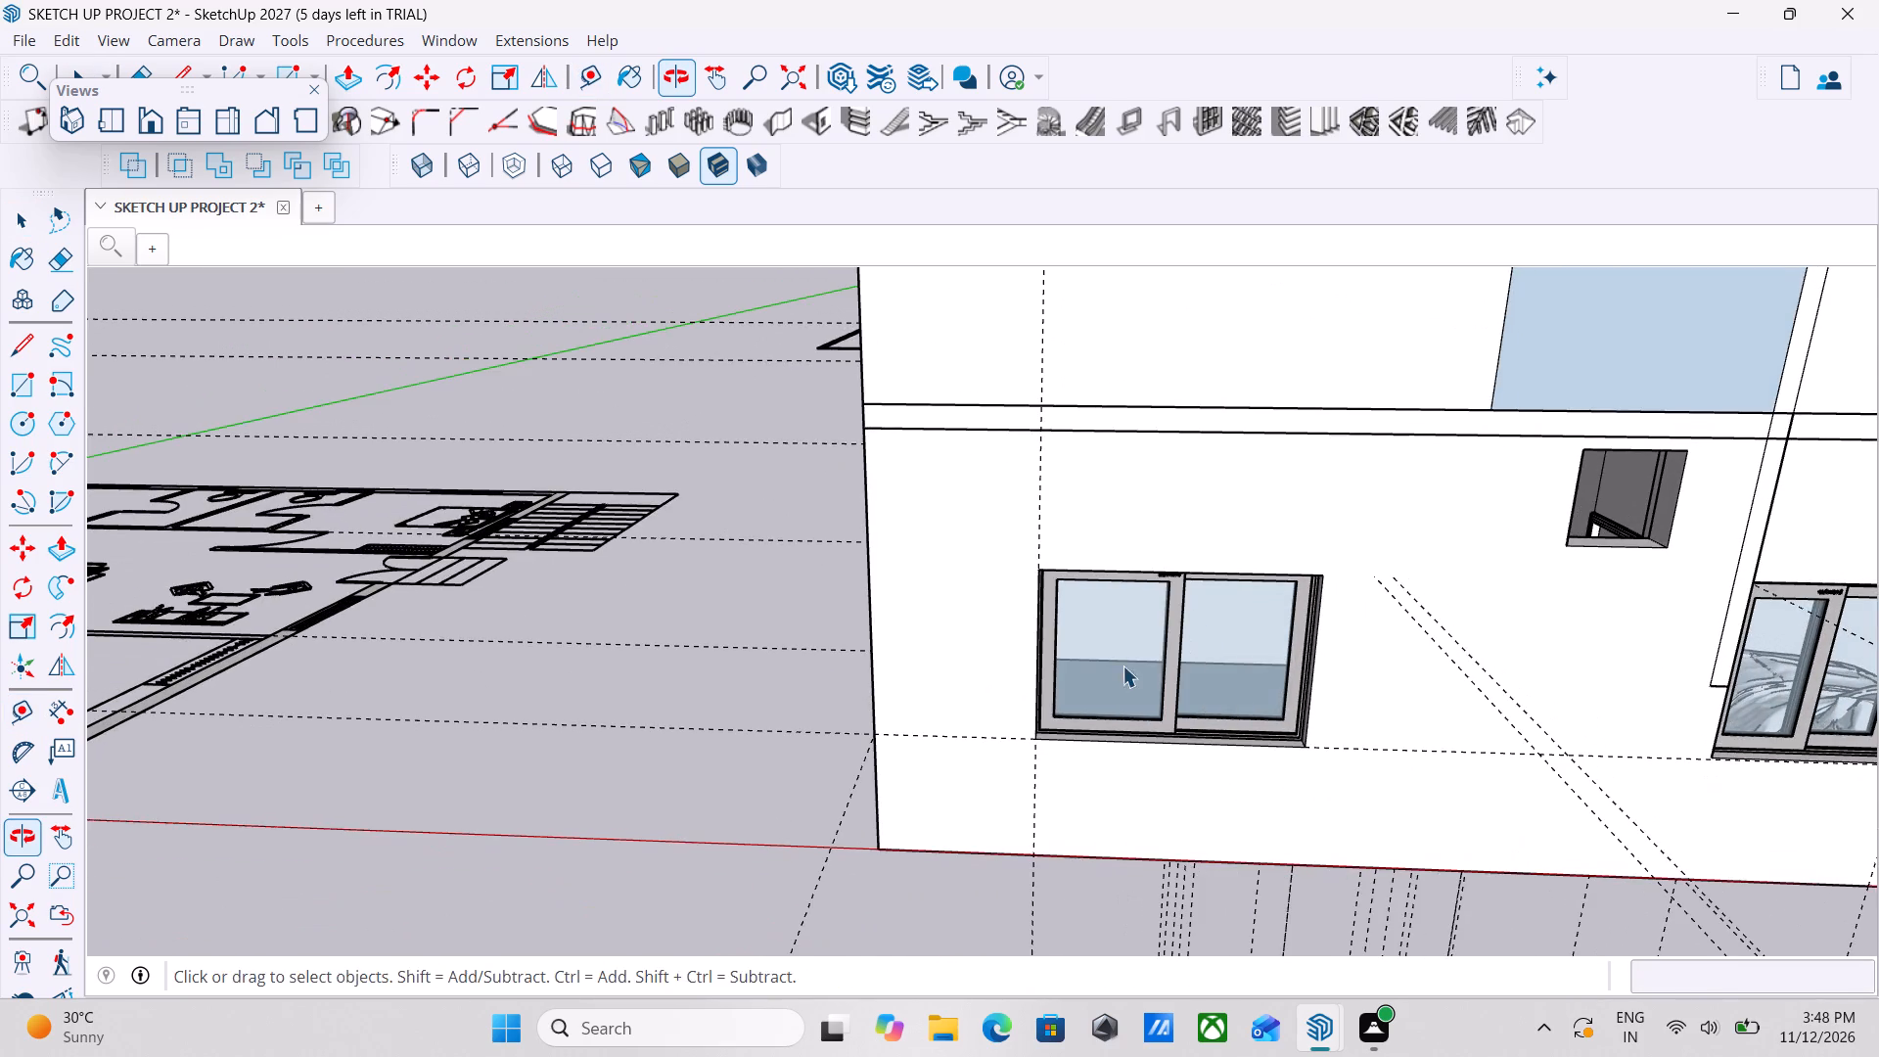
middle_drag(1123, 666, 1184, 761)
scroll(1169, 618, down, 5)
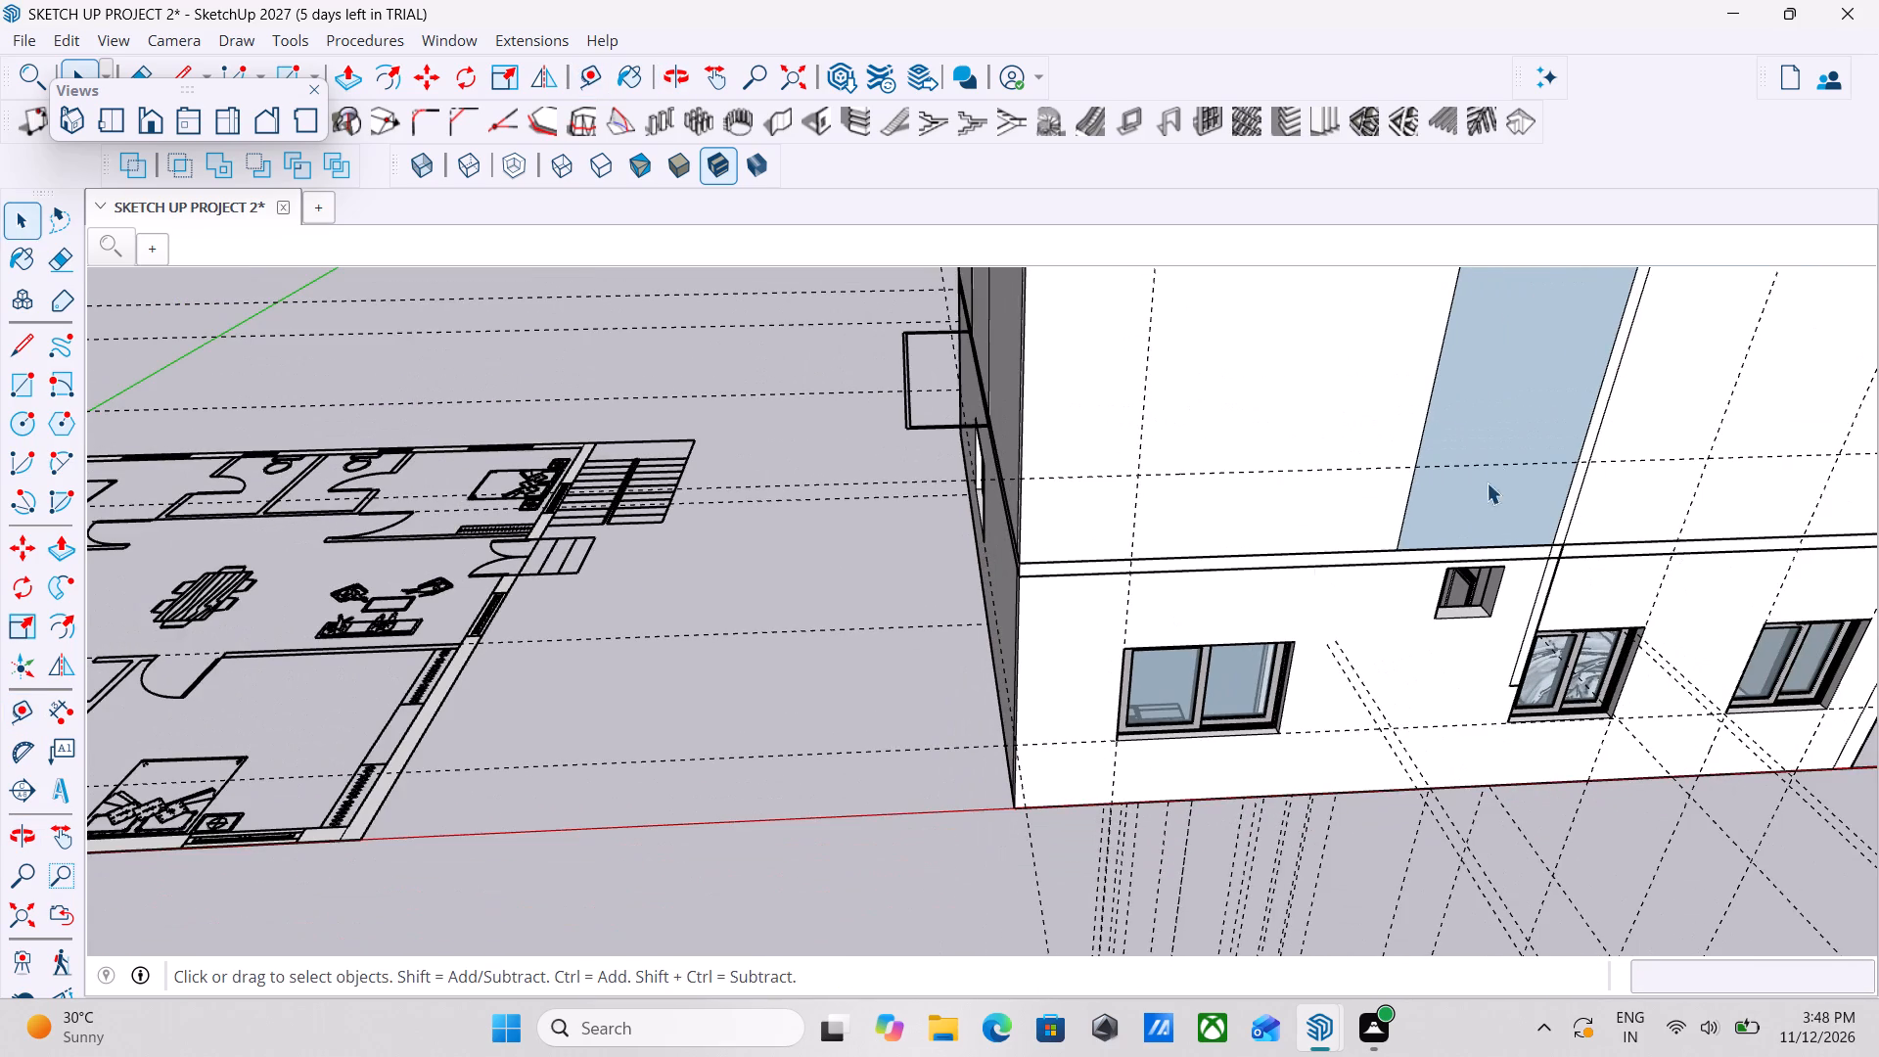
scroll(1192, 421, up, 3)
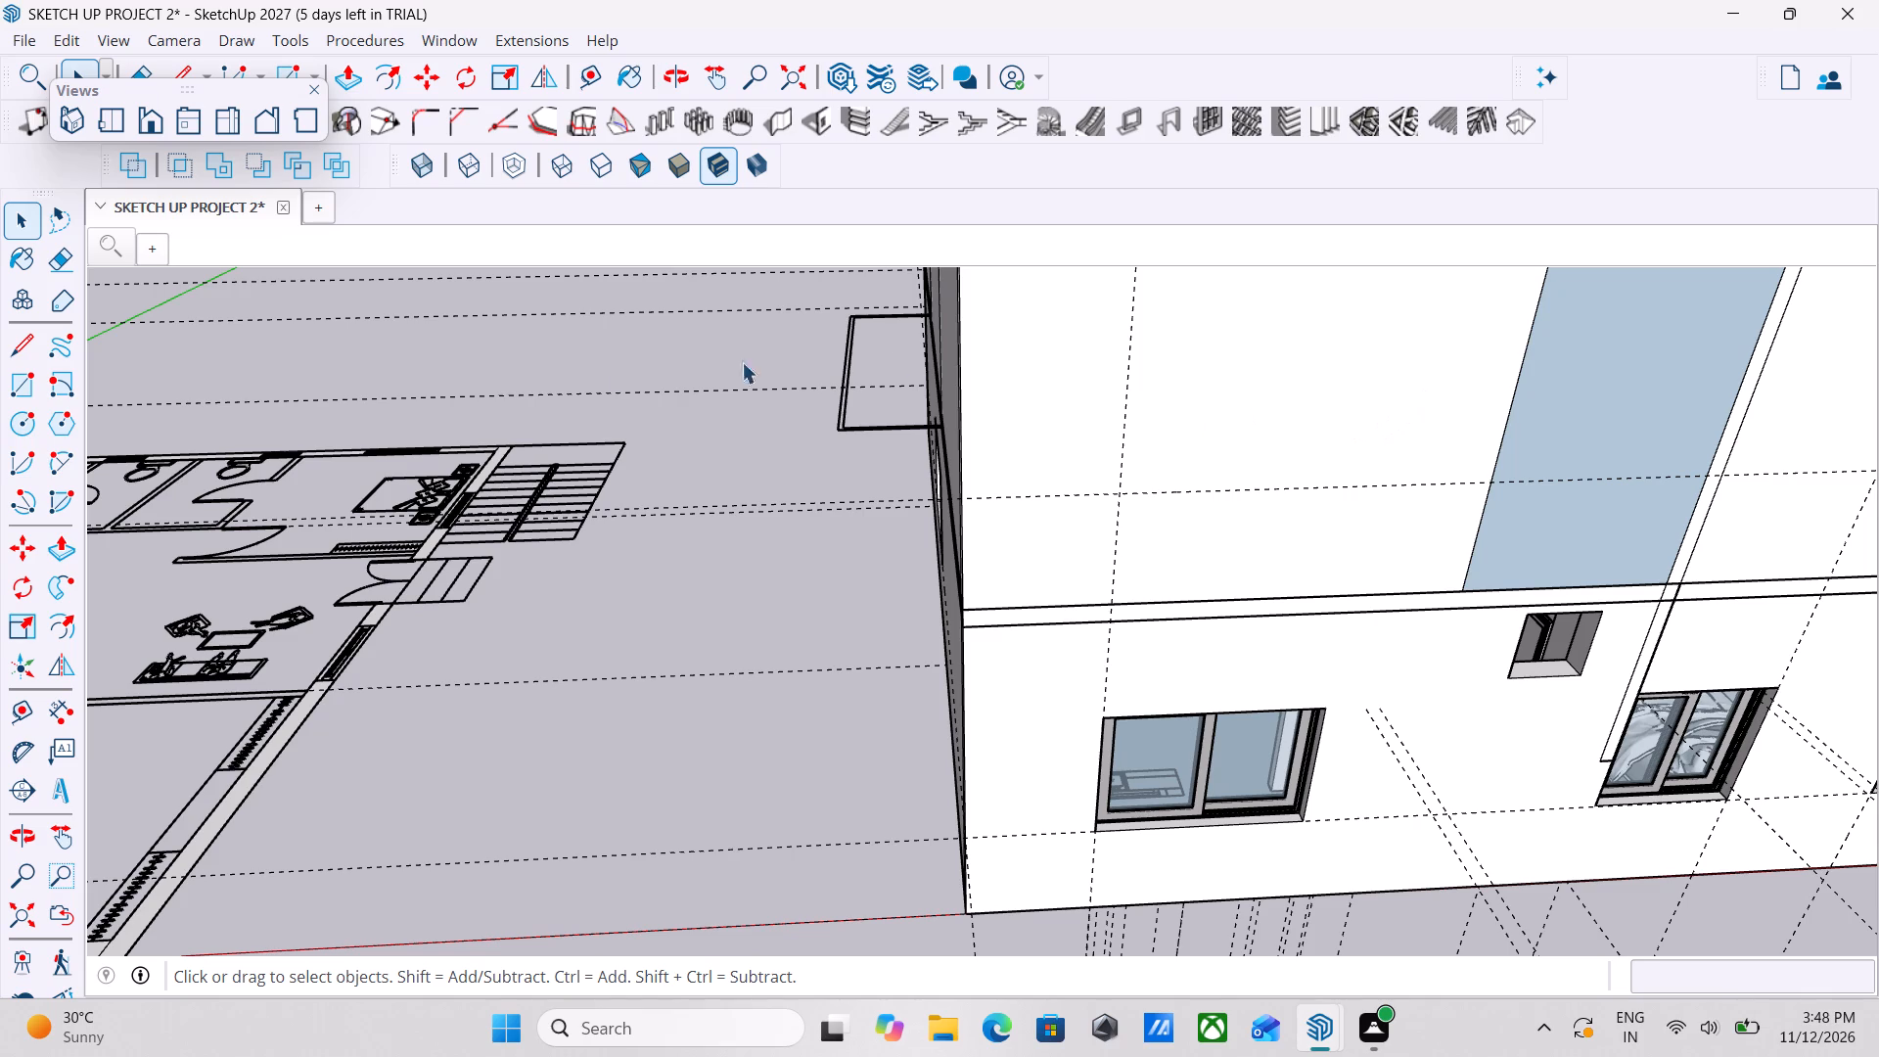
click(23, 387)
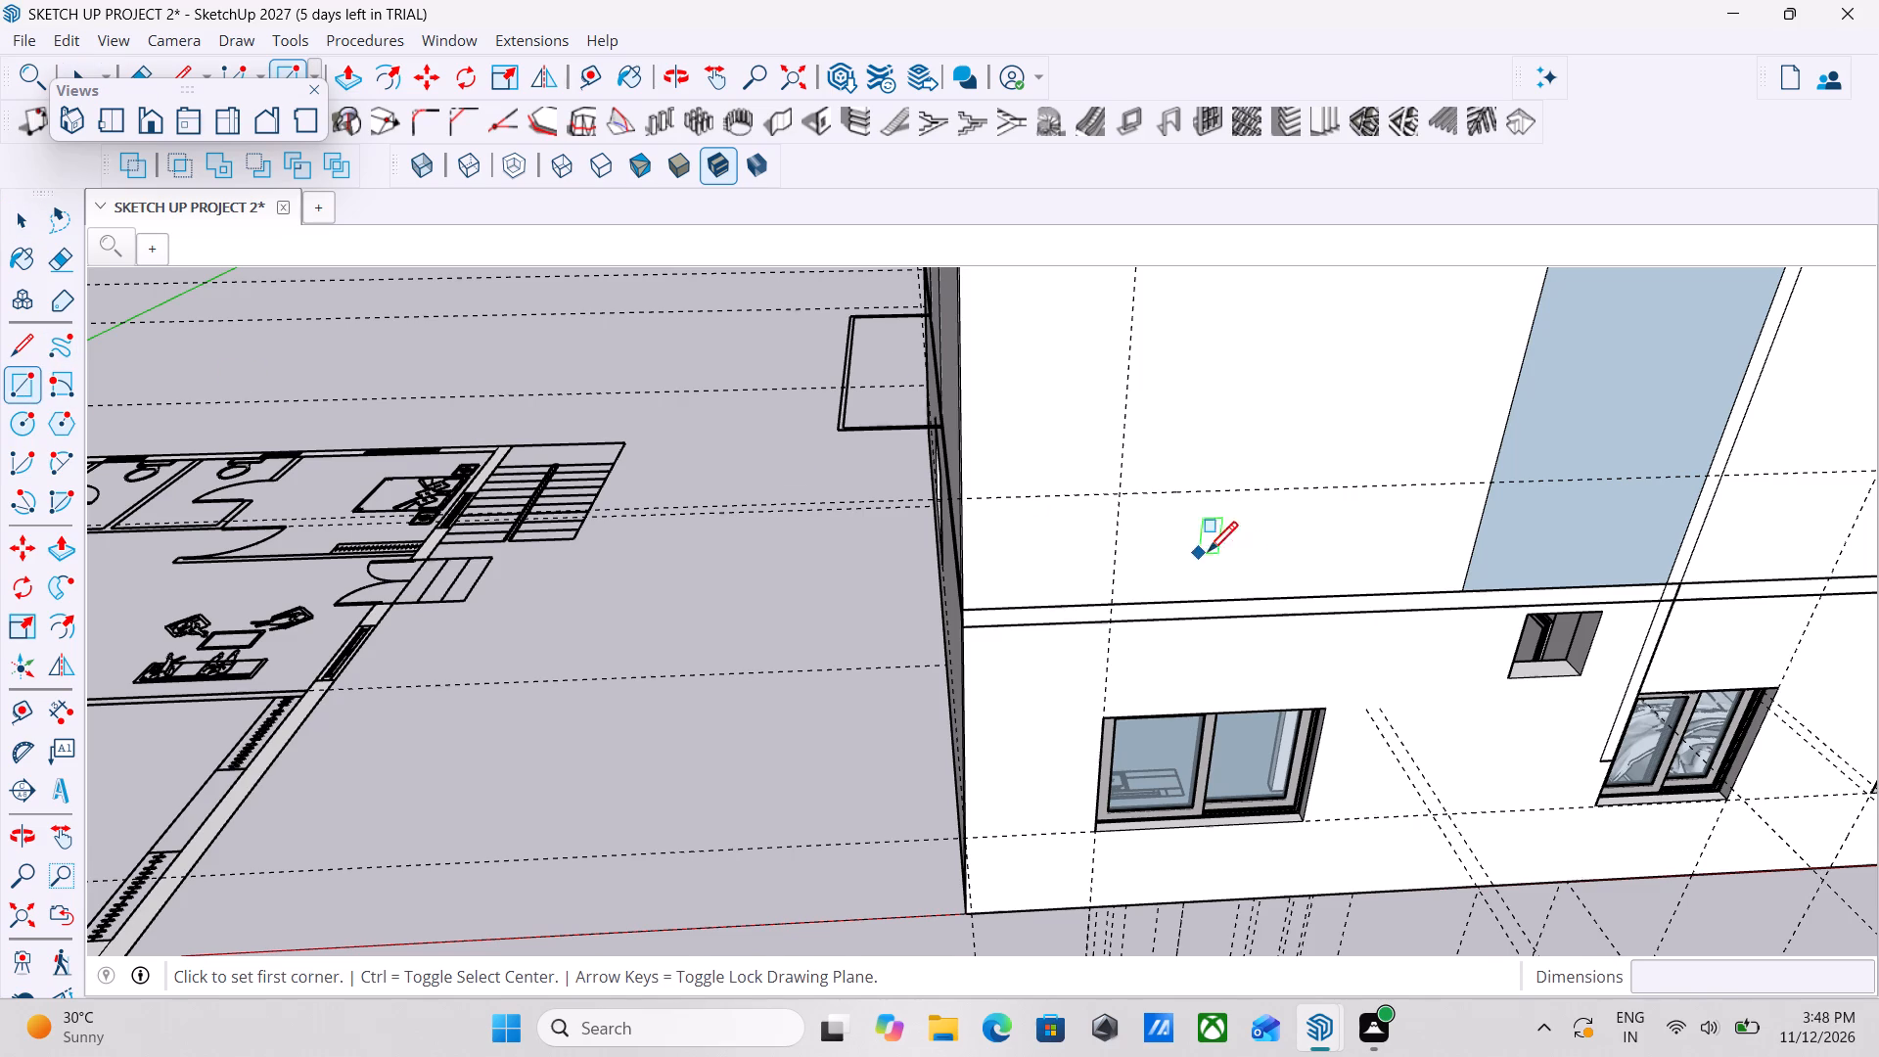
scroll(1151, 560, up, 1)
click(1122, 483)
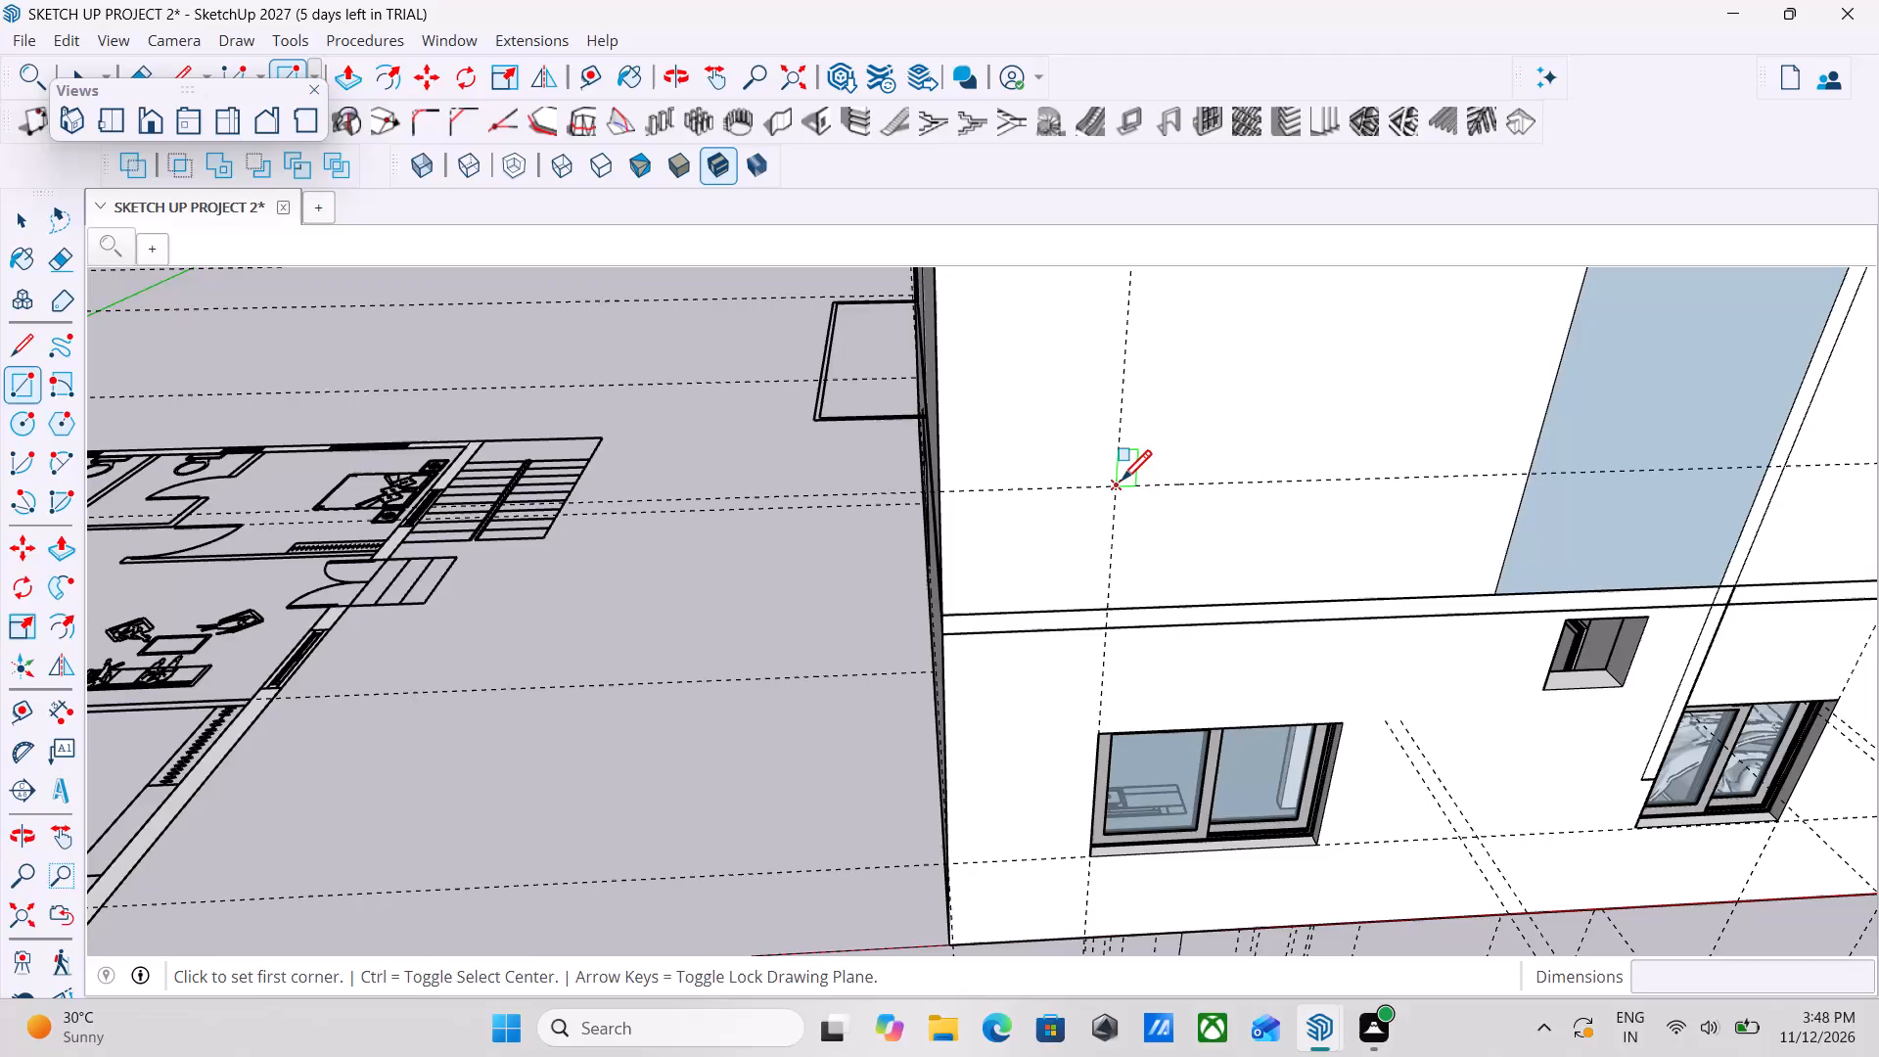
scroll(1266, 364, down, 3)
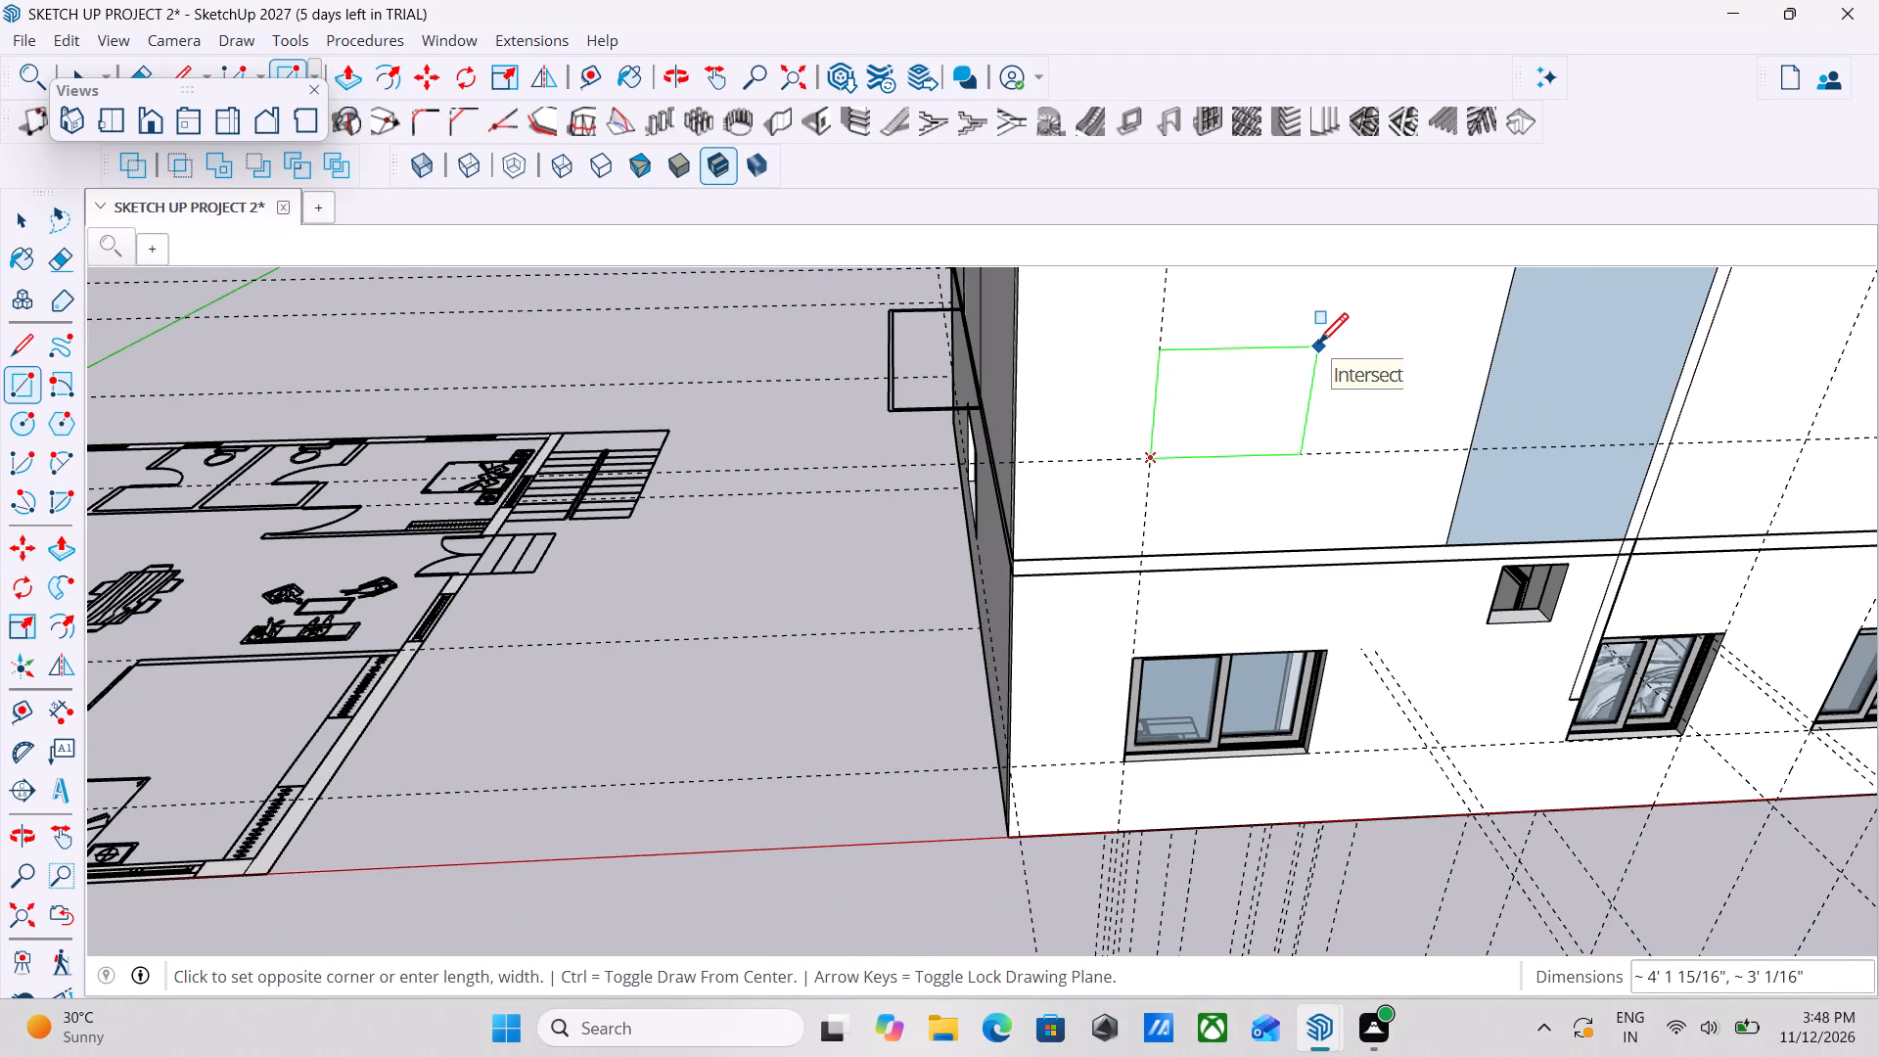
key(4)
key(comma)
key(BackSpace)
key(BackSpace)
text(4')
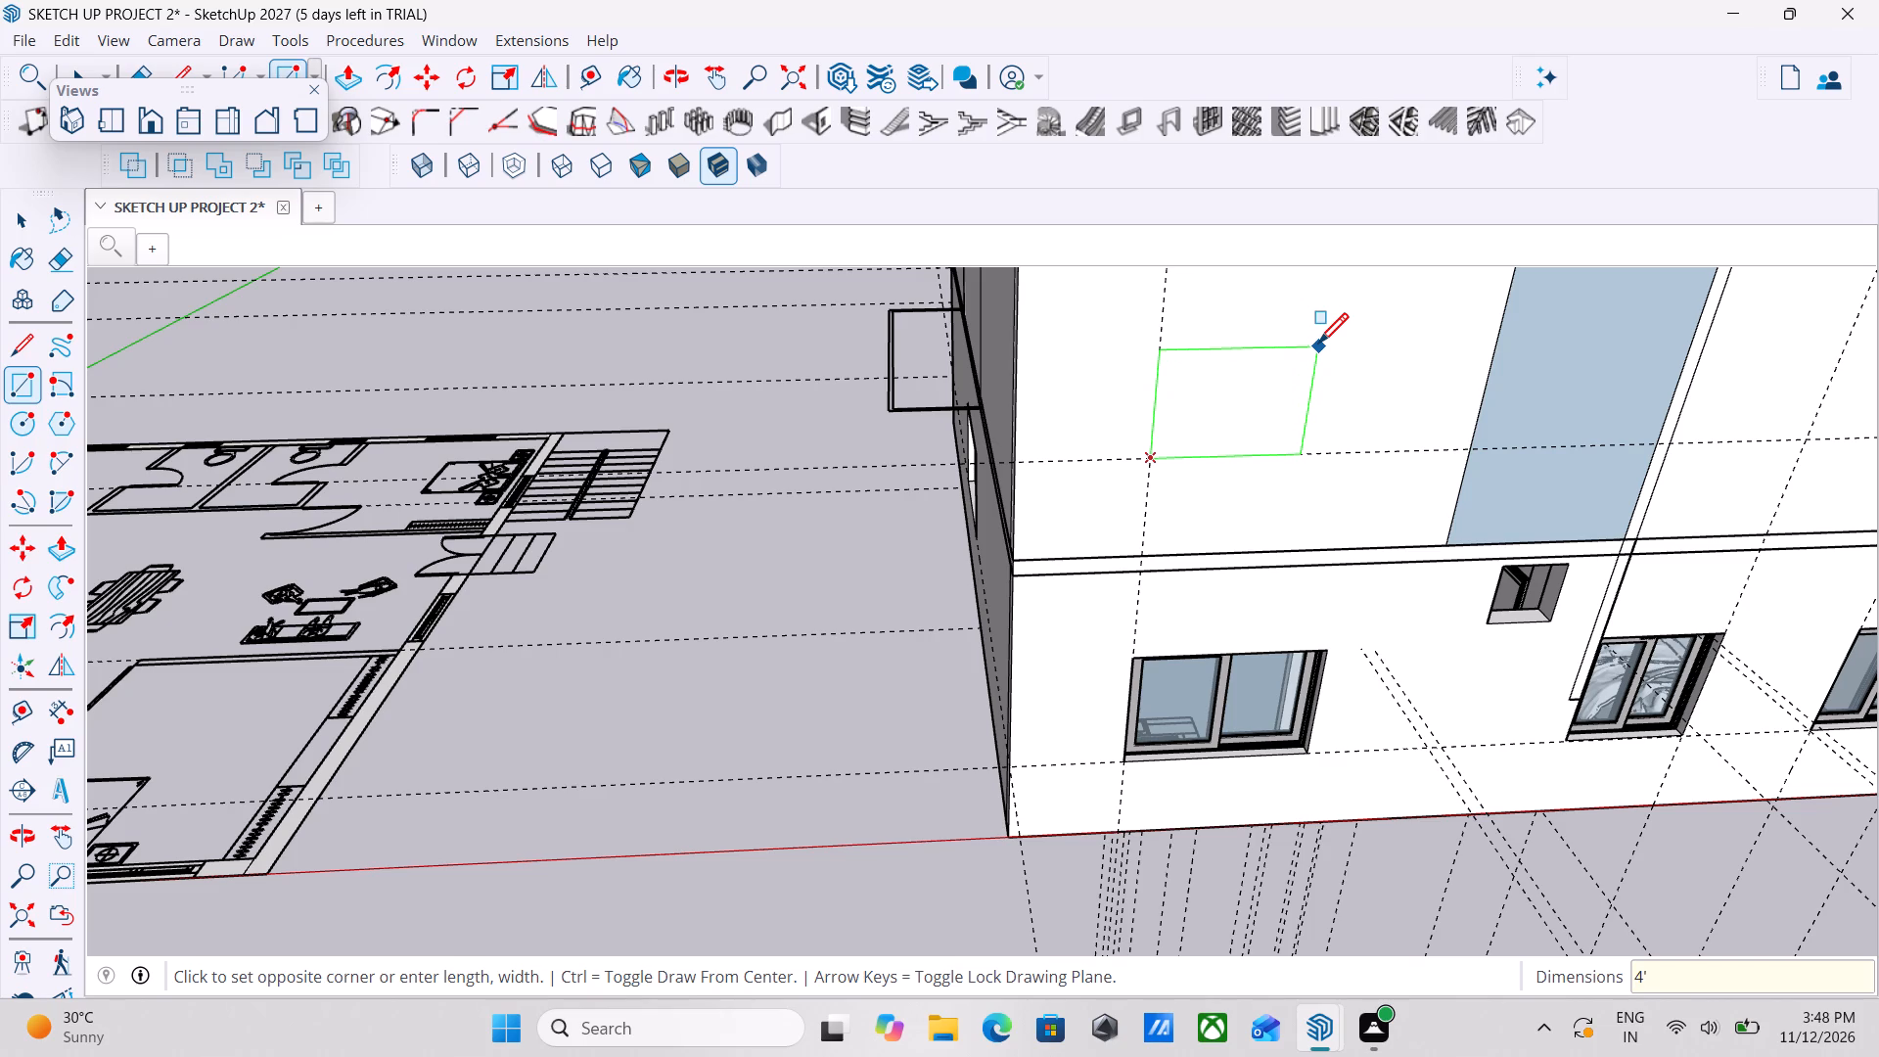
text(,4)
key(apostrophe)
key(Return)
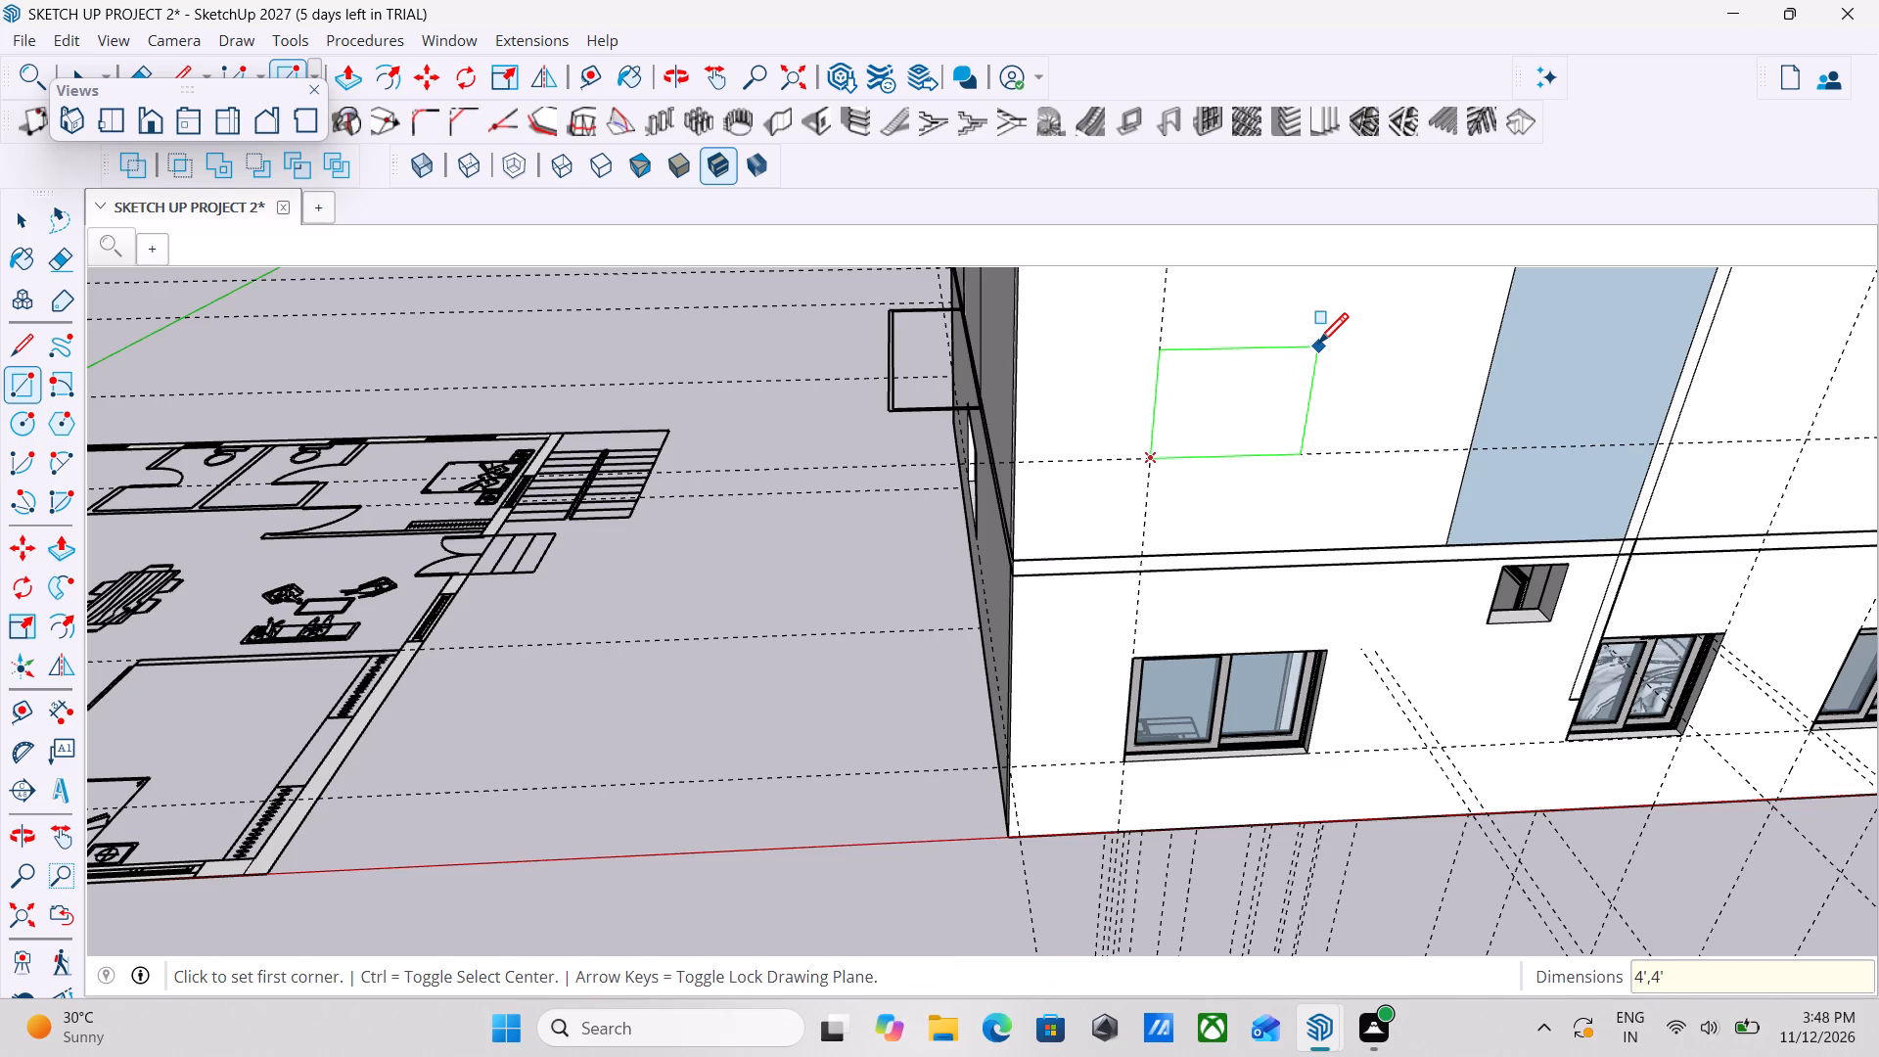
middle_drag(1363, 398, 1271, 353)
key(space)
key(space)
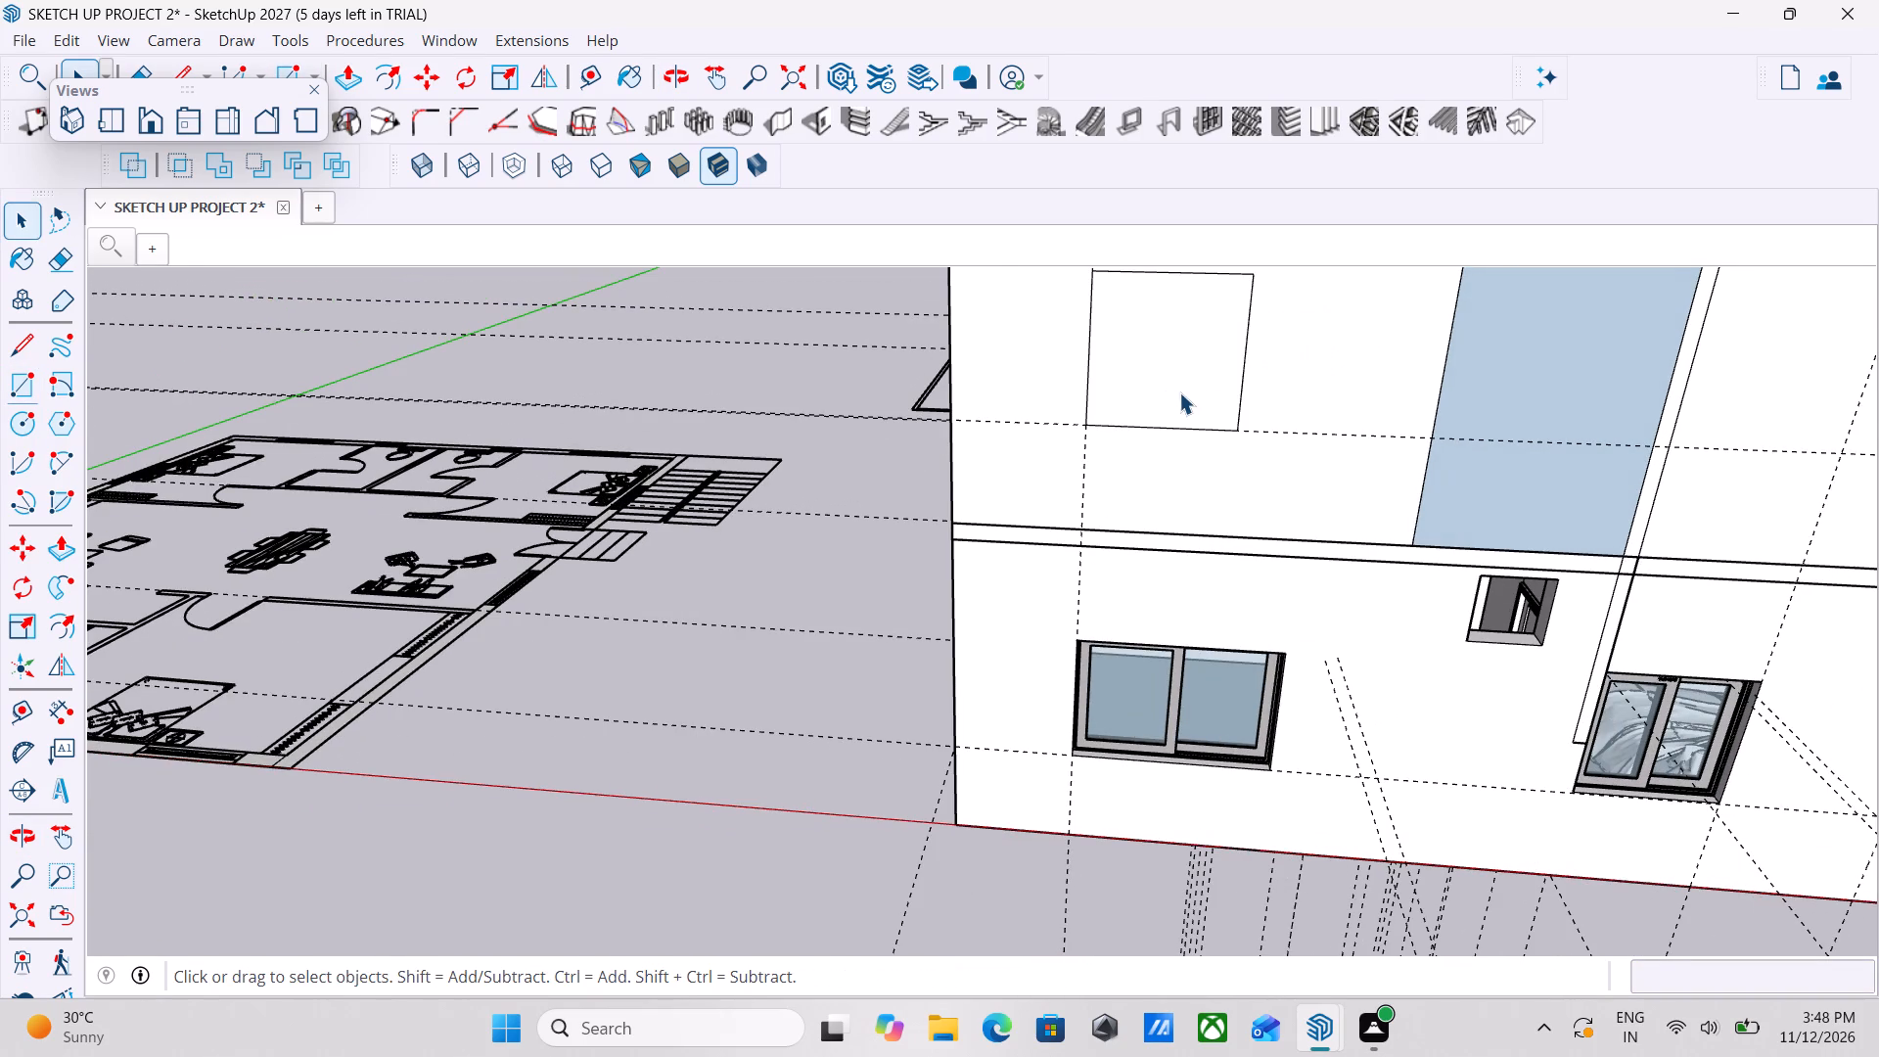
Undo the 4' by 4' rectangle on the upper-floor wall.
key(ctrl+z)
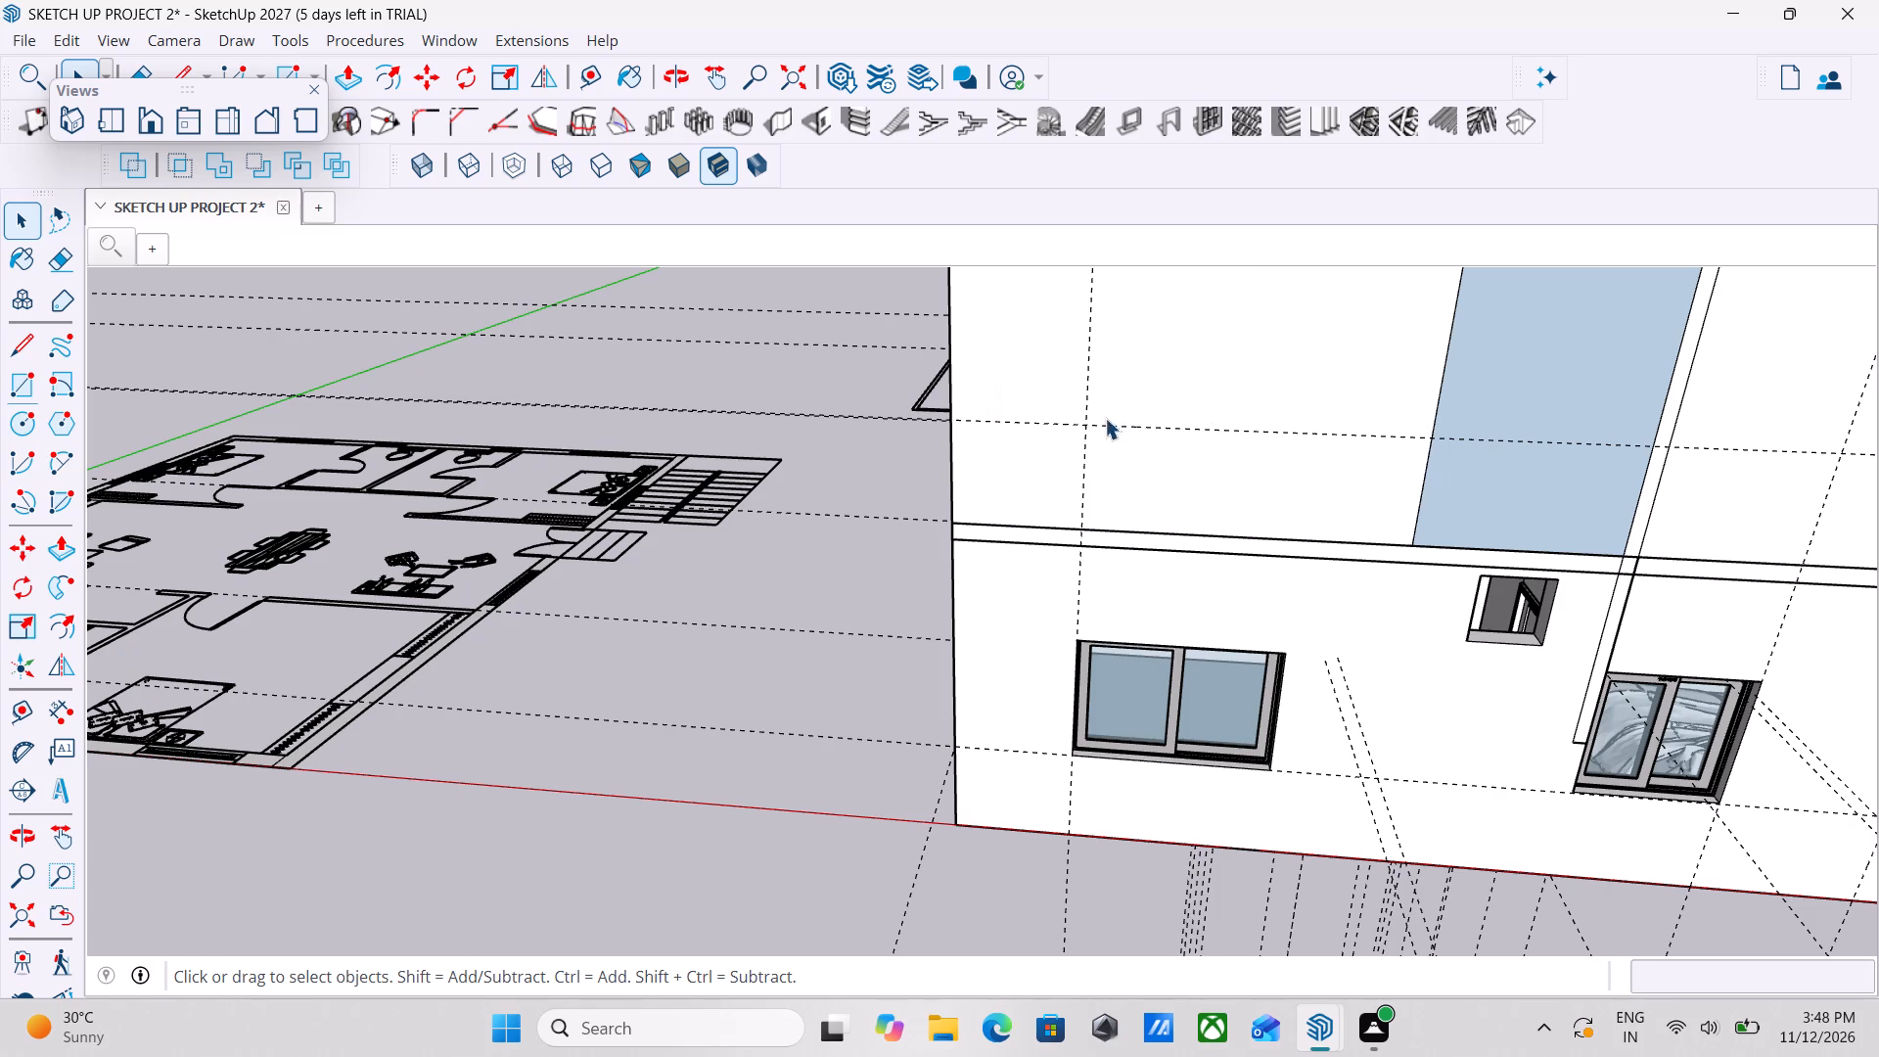